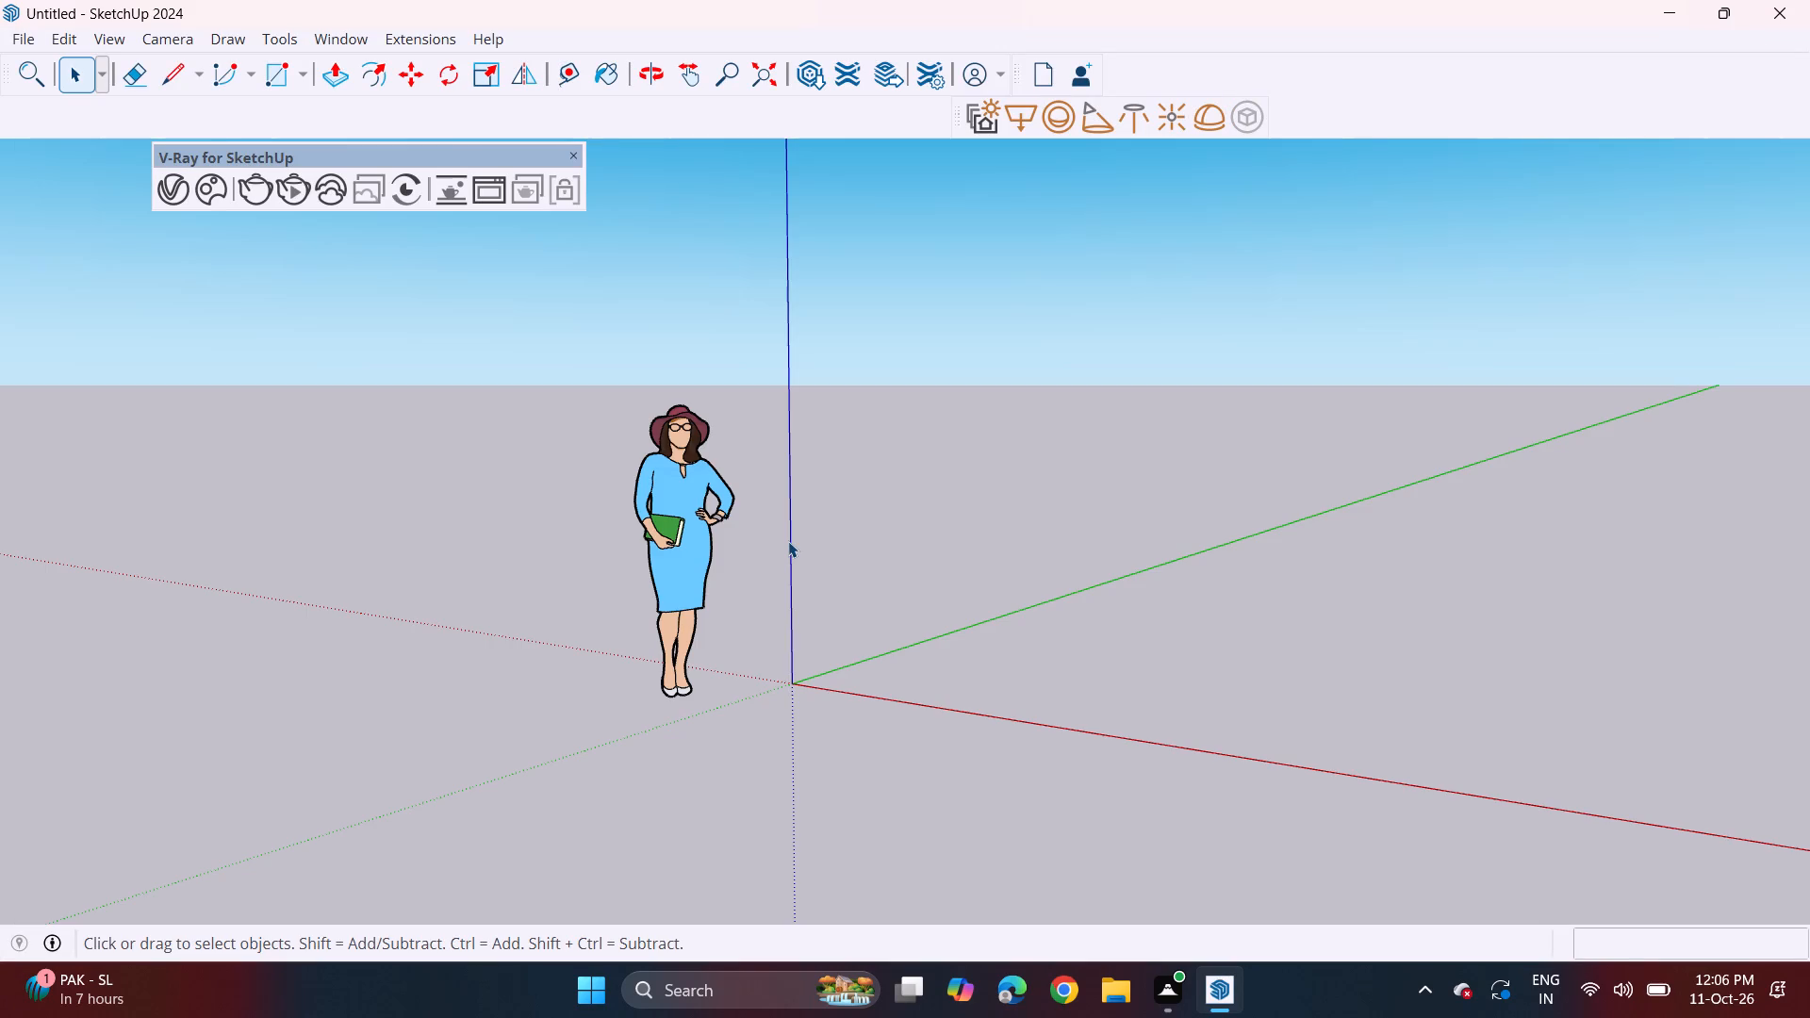
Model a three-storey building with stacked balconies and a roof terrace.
Draw a ground-plane rectangle about 17' 2" by 35' 11" between the red and green axes.
middle_drag(605, 590, 988, 637)
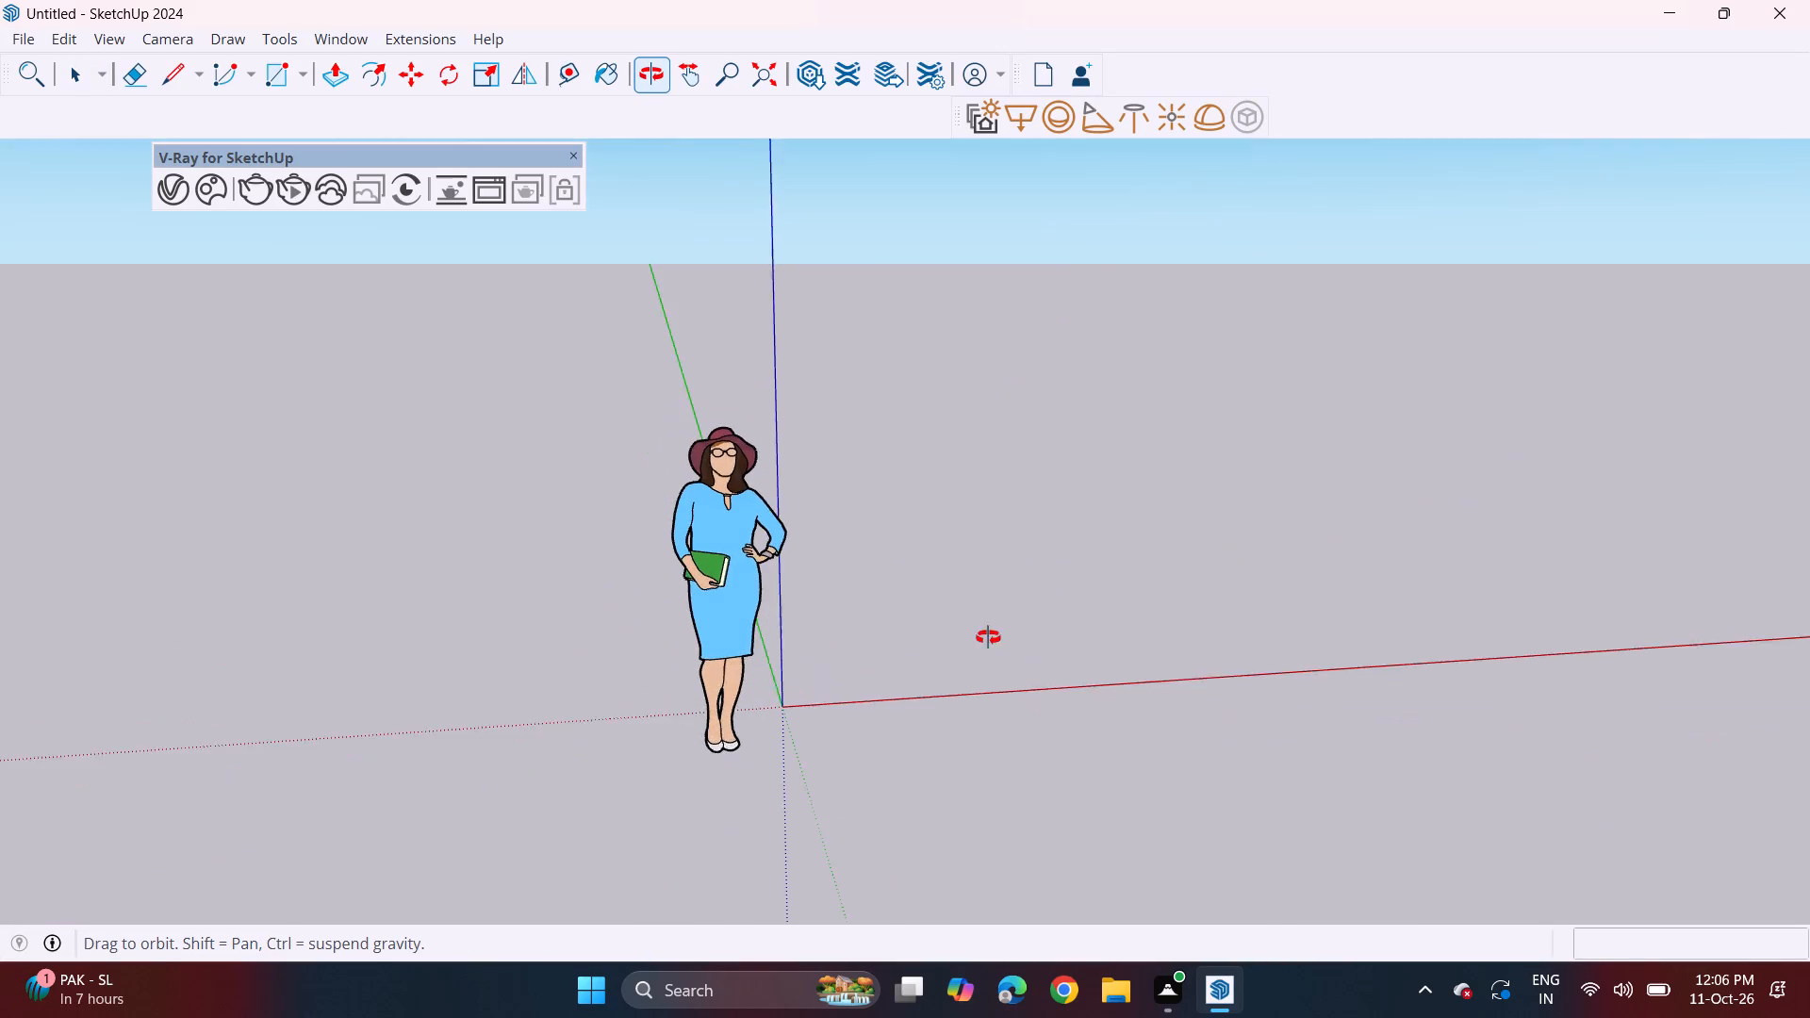
middle_drag(988, 637, 906, 624)
shift+middle_drag(1162, 559, 540, 606)
middle_drag(559, 613, 694, 640)
middle_drag(799, 512, 803, 518)
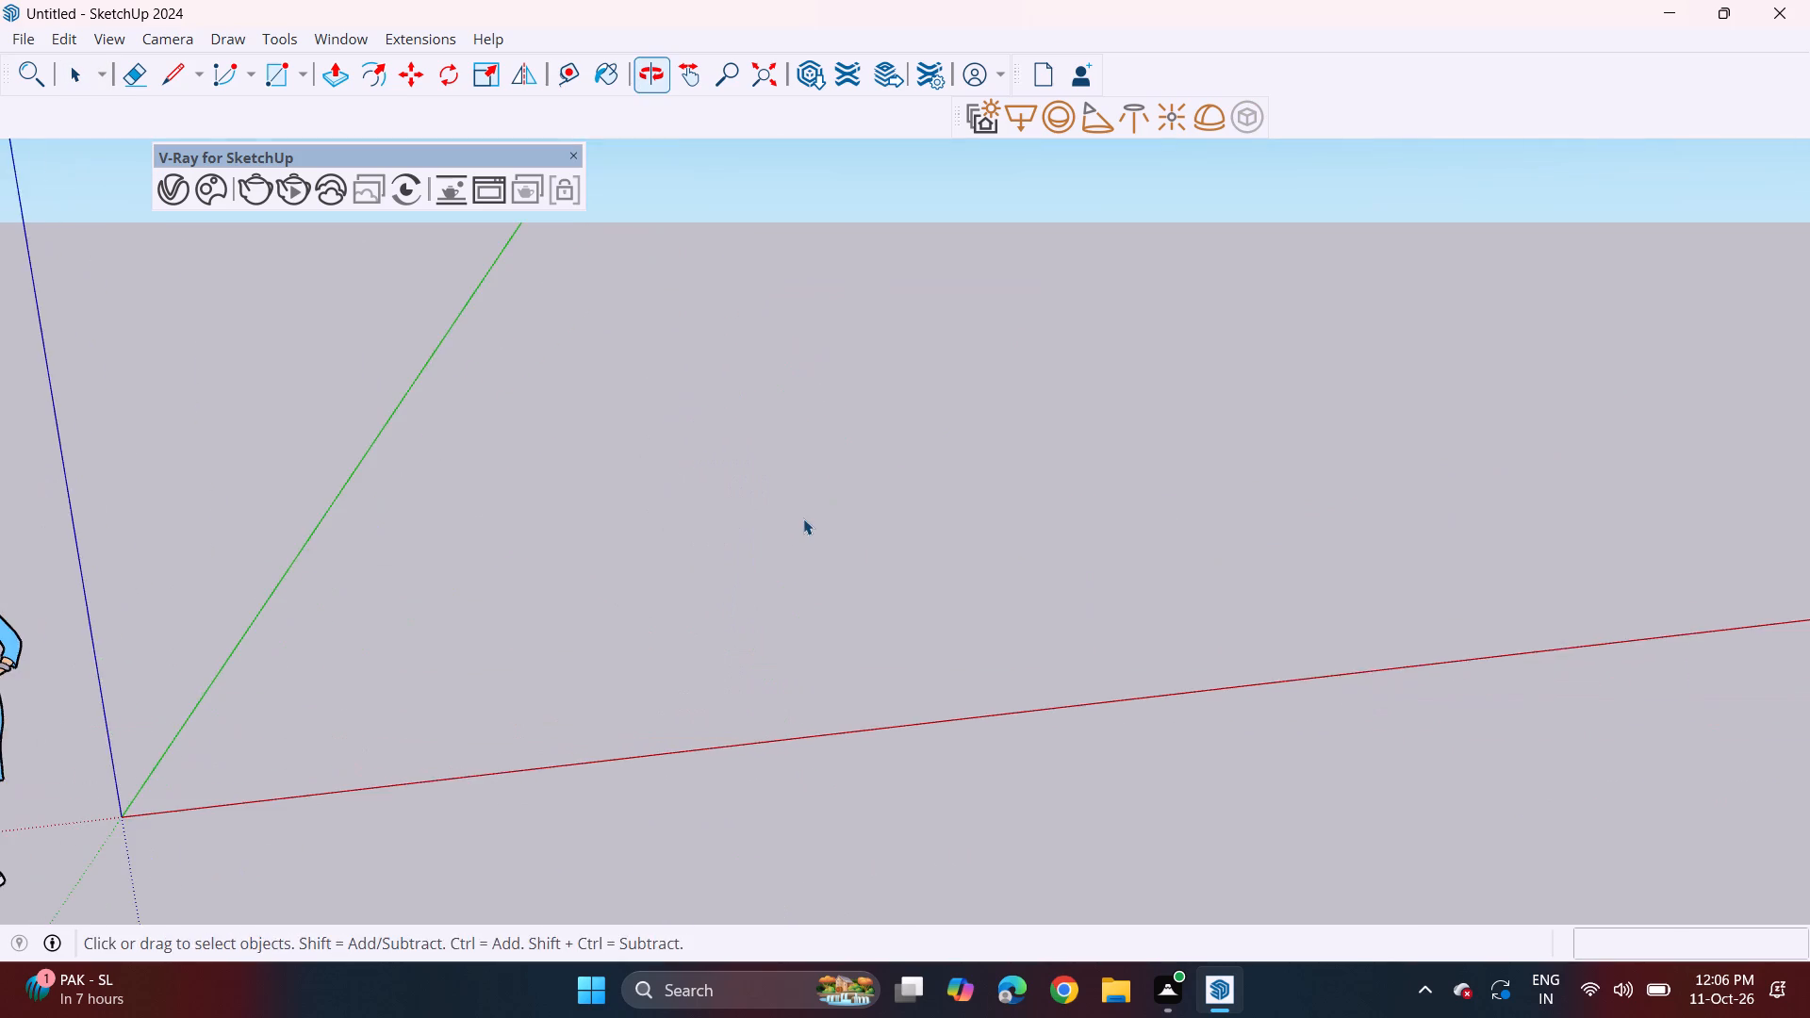
middle_drag(803, 518, 749, 416)
shift+middle_drag(741, 406, 706, 662)
middle_drag(736, 651, 716, 623)
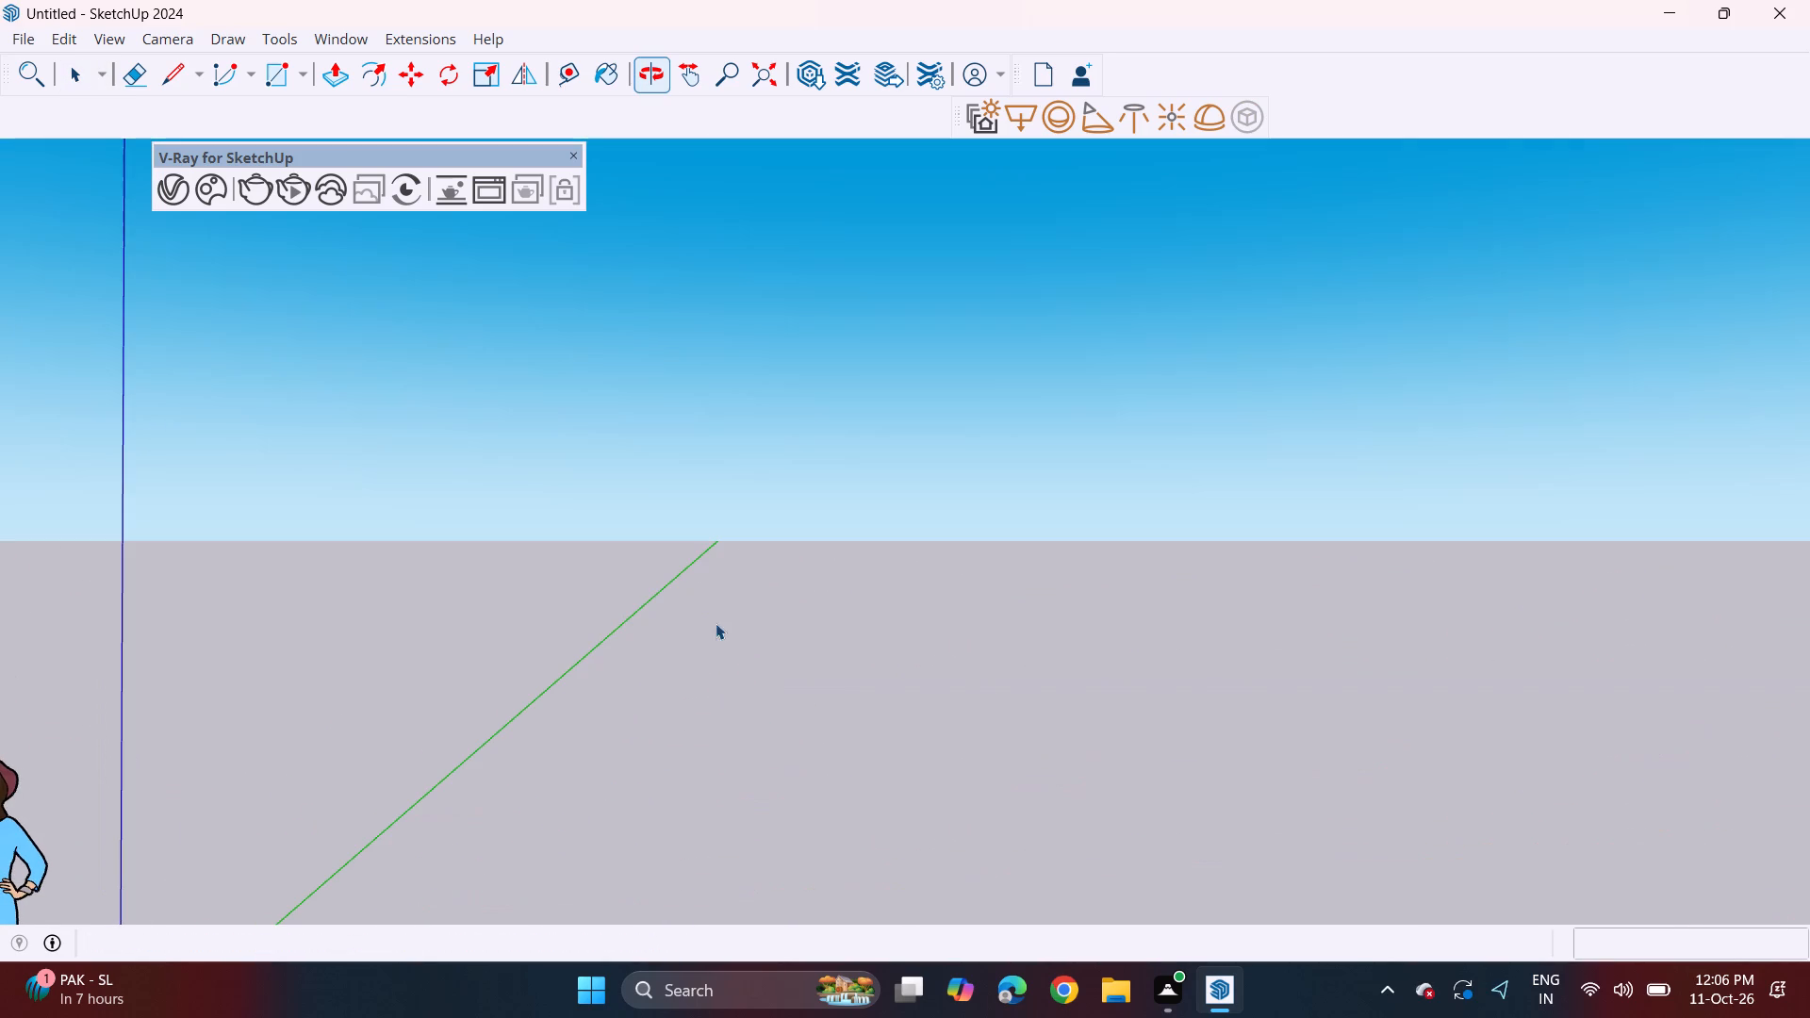
shift+middle_drag(748, 681, 695, 518)
scroll(700, 517, down, 2)
middle_drag(699, 536, 681, 668)
click(289, 73)
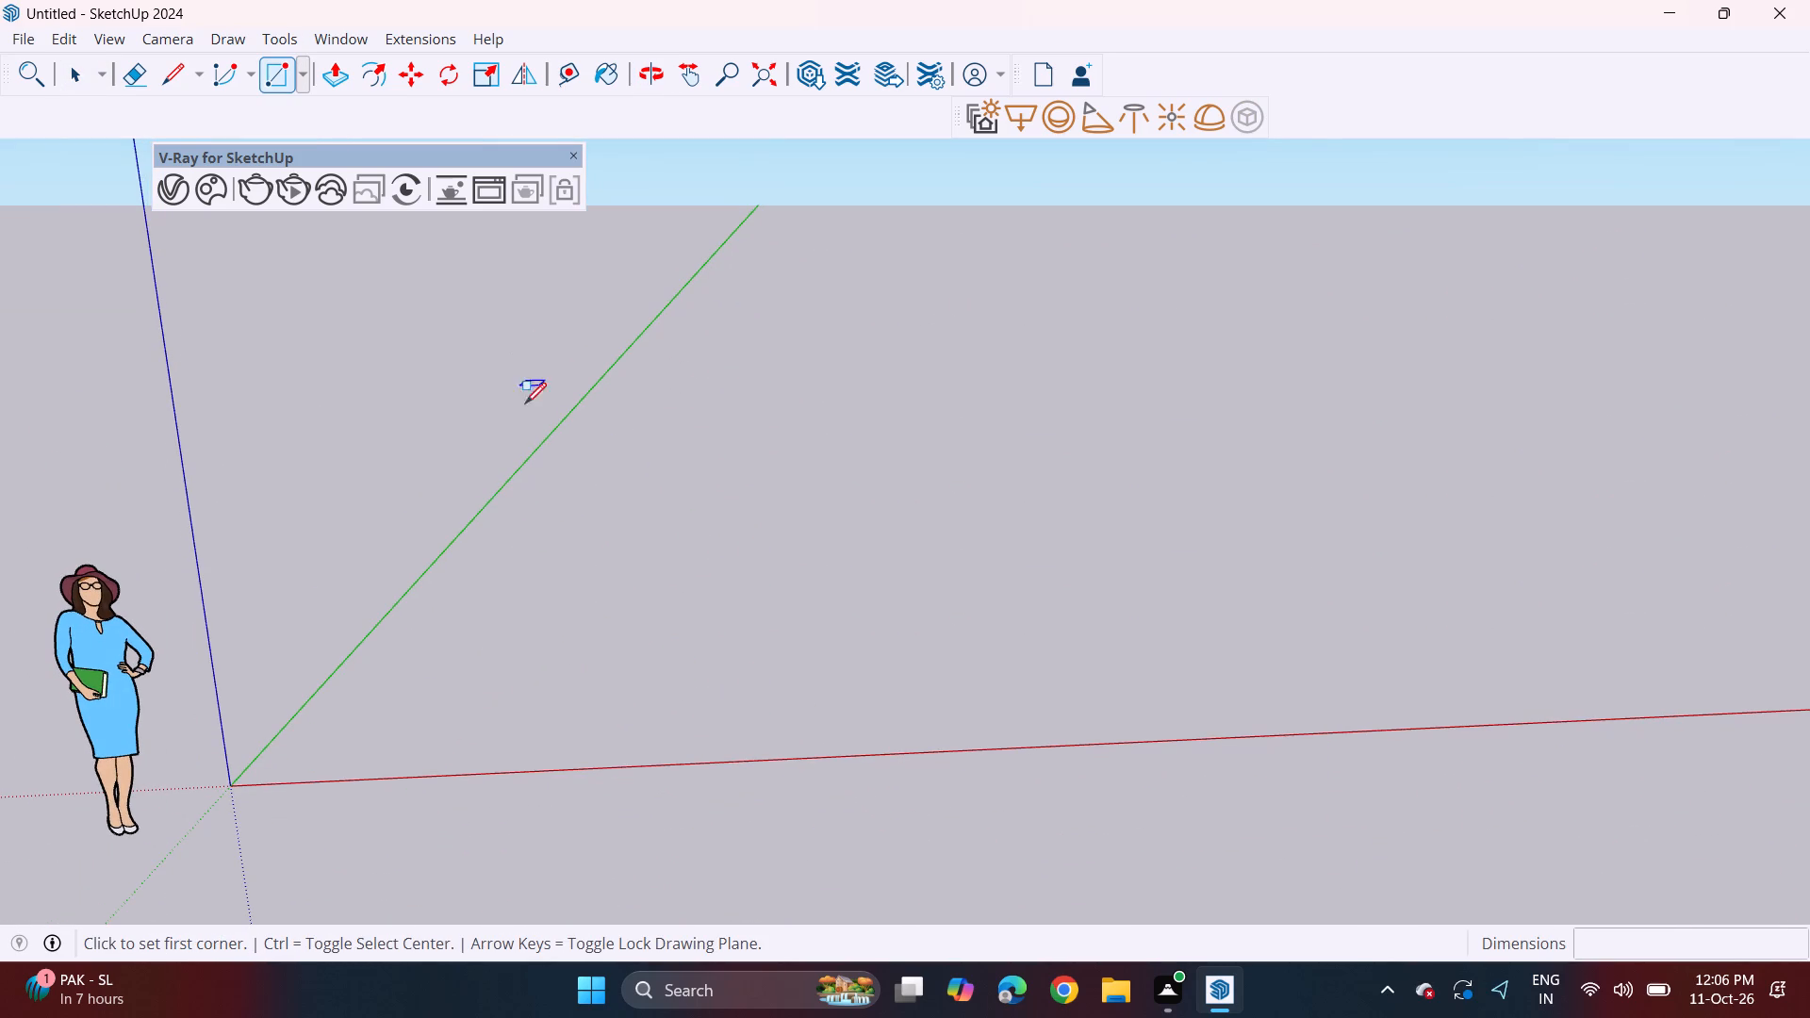
click(603, 643)
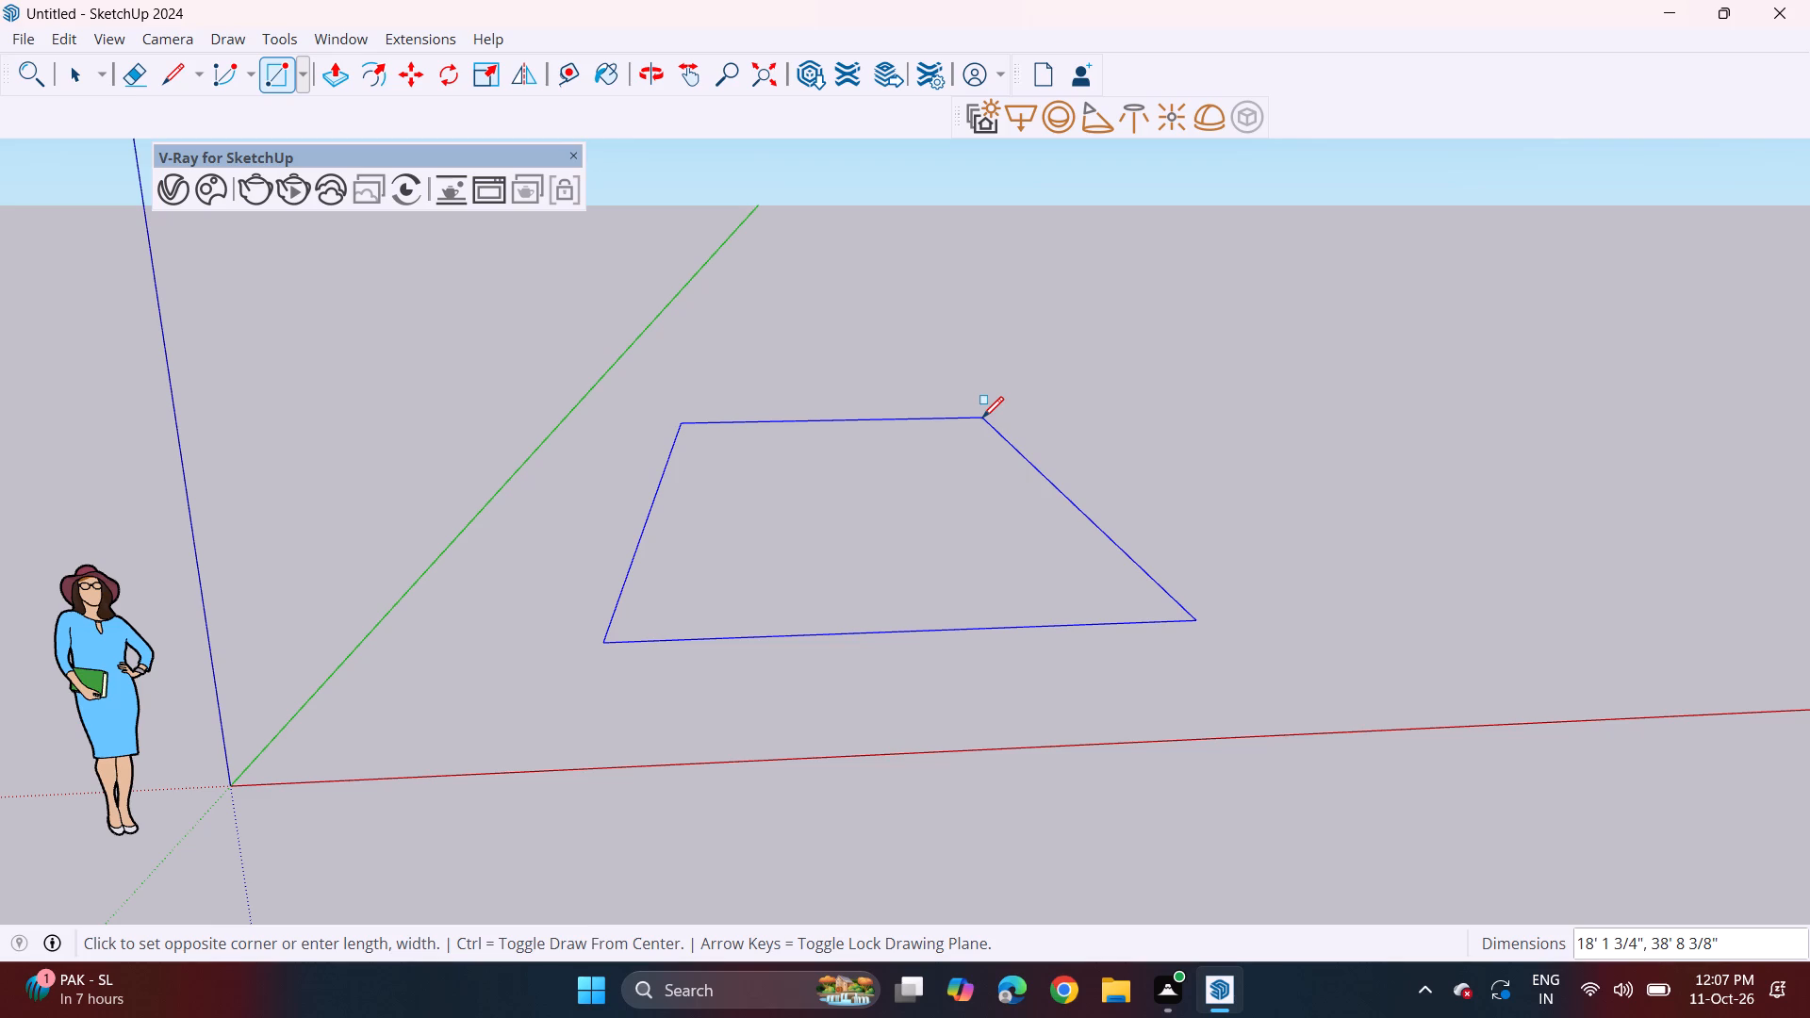
middle_drag(969, 419, 815, 514)
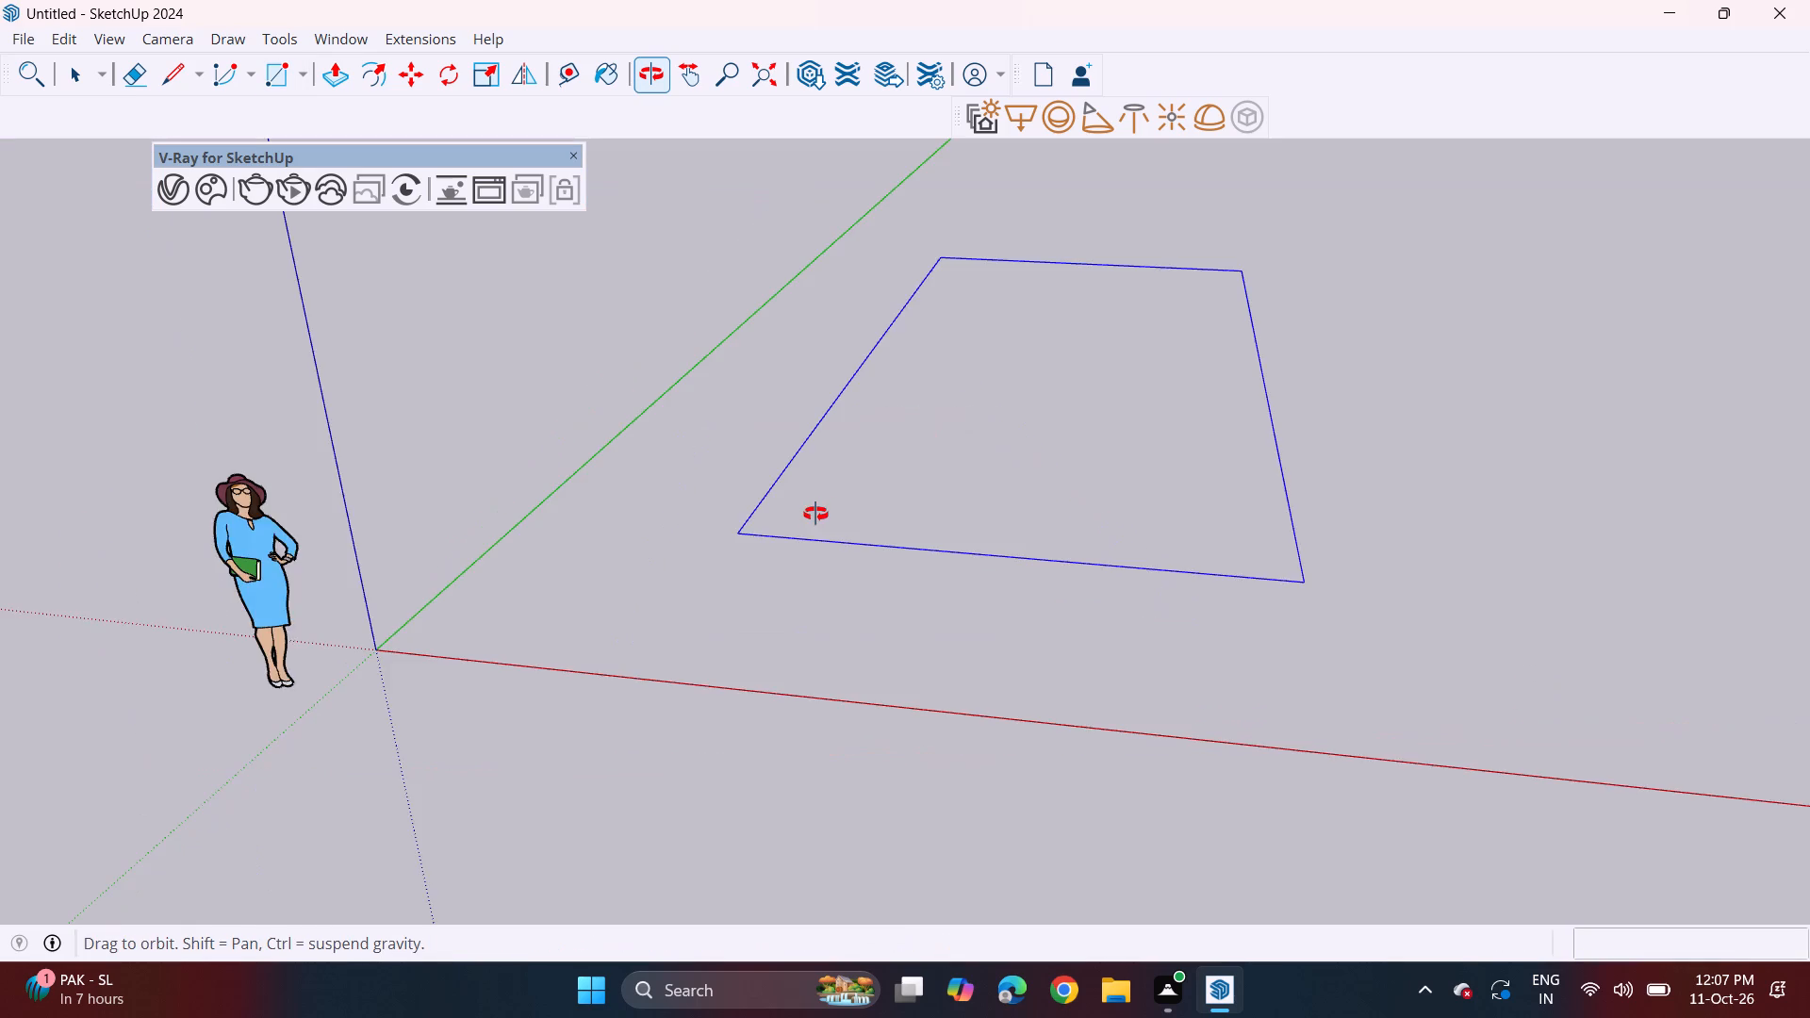
middle_drag(815, 514, 852, 485)
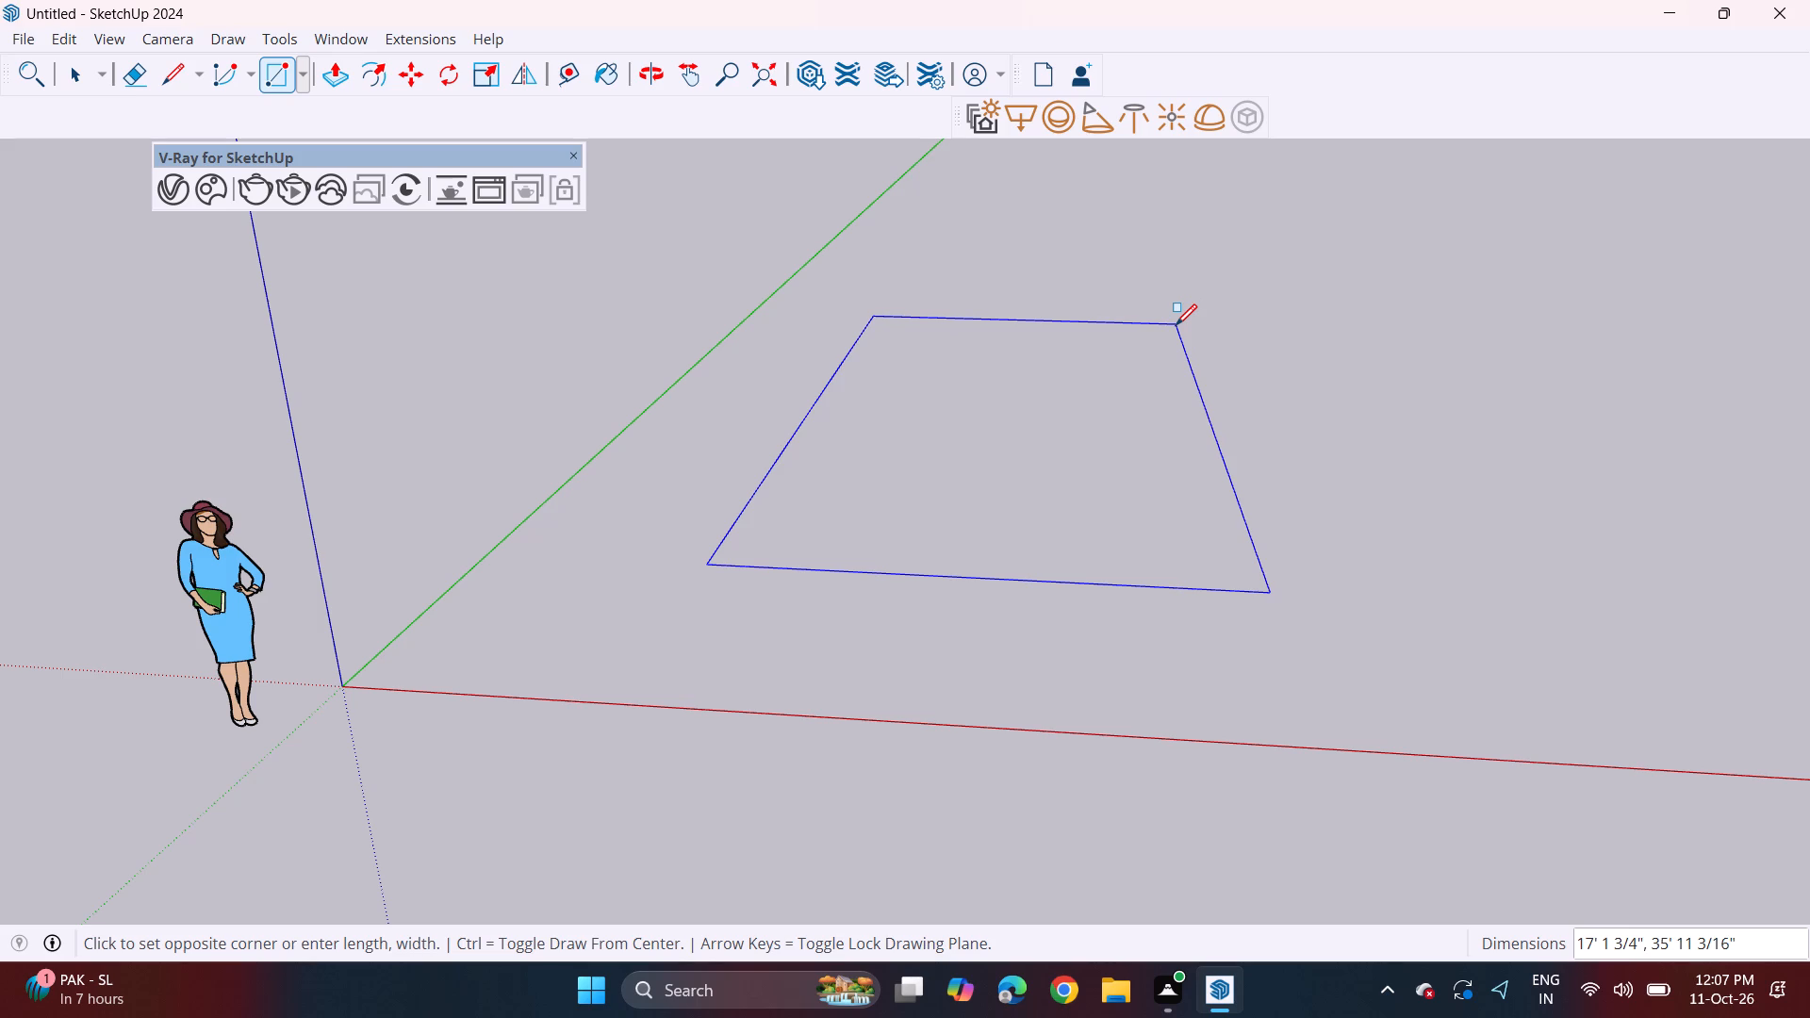
click(1176, 325)
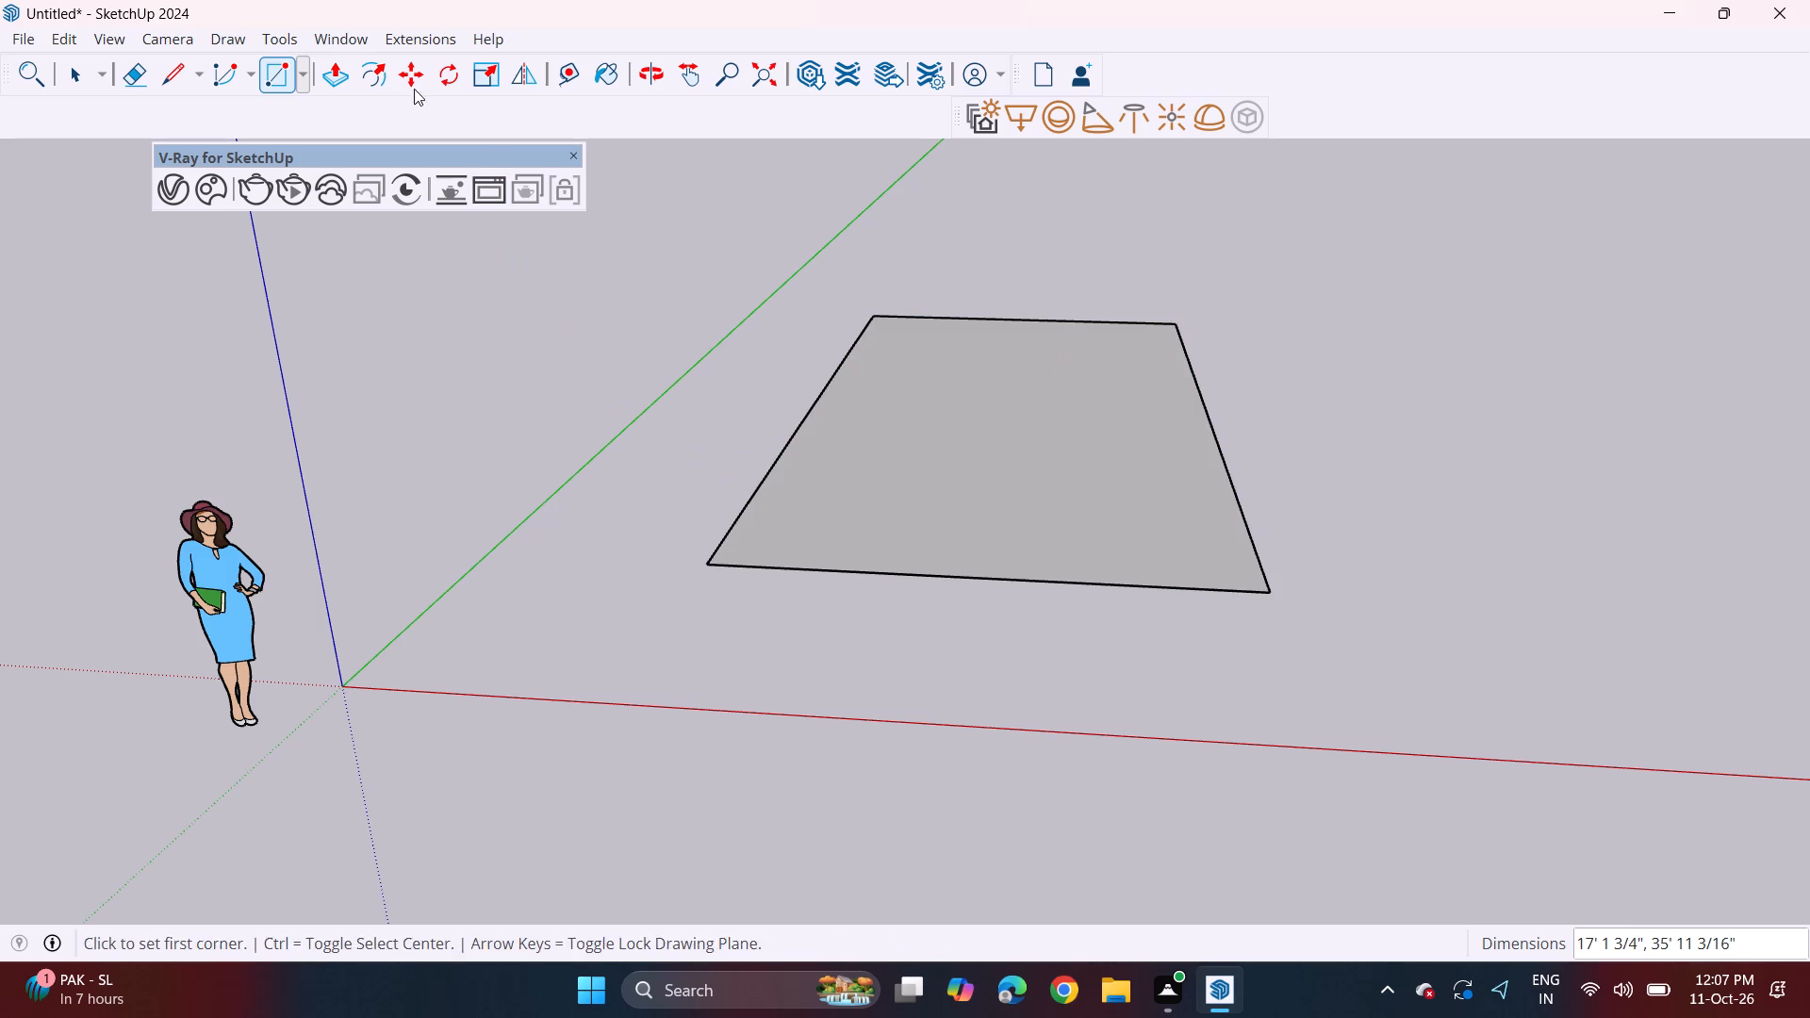
Push/Pull the rectangle up 6" to form a floor slab.
click(345, 85)
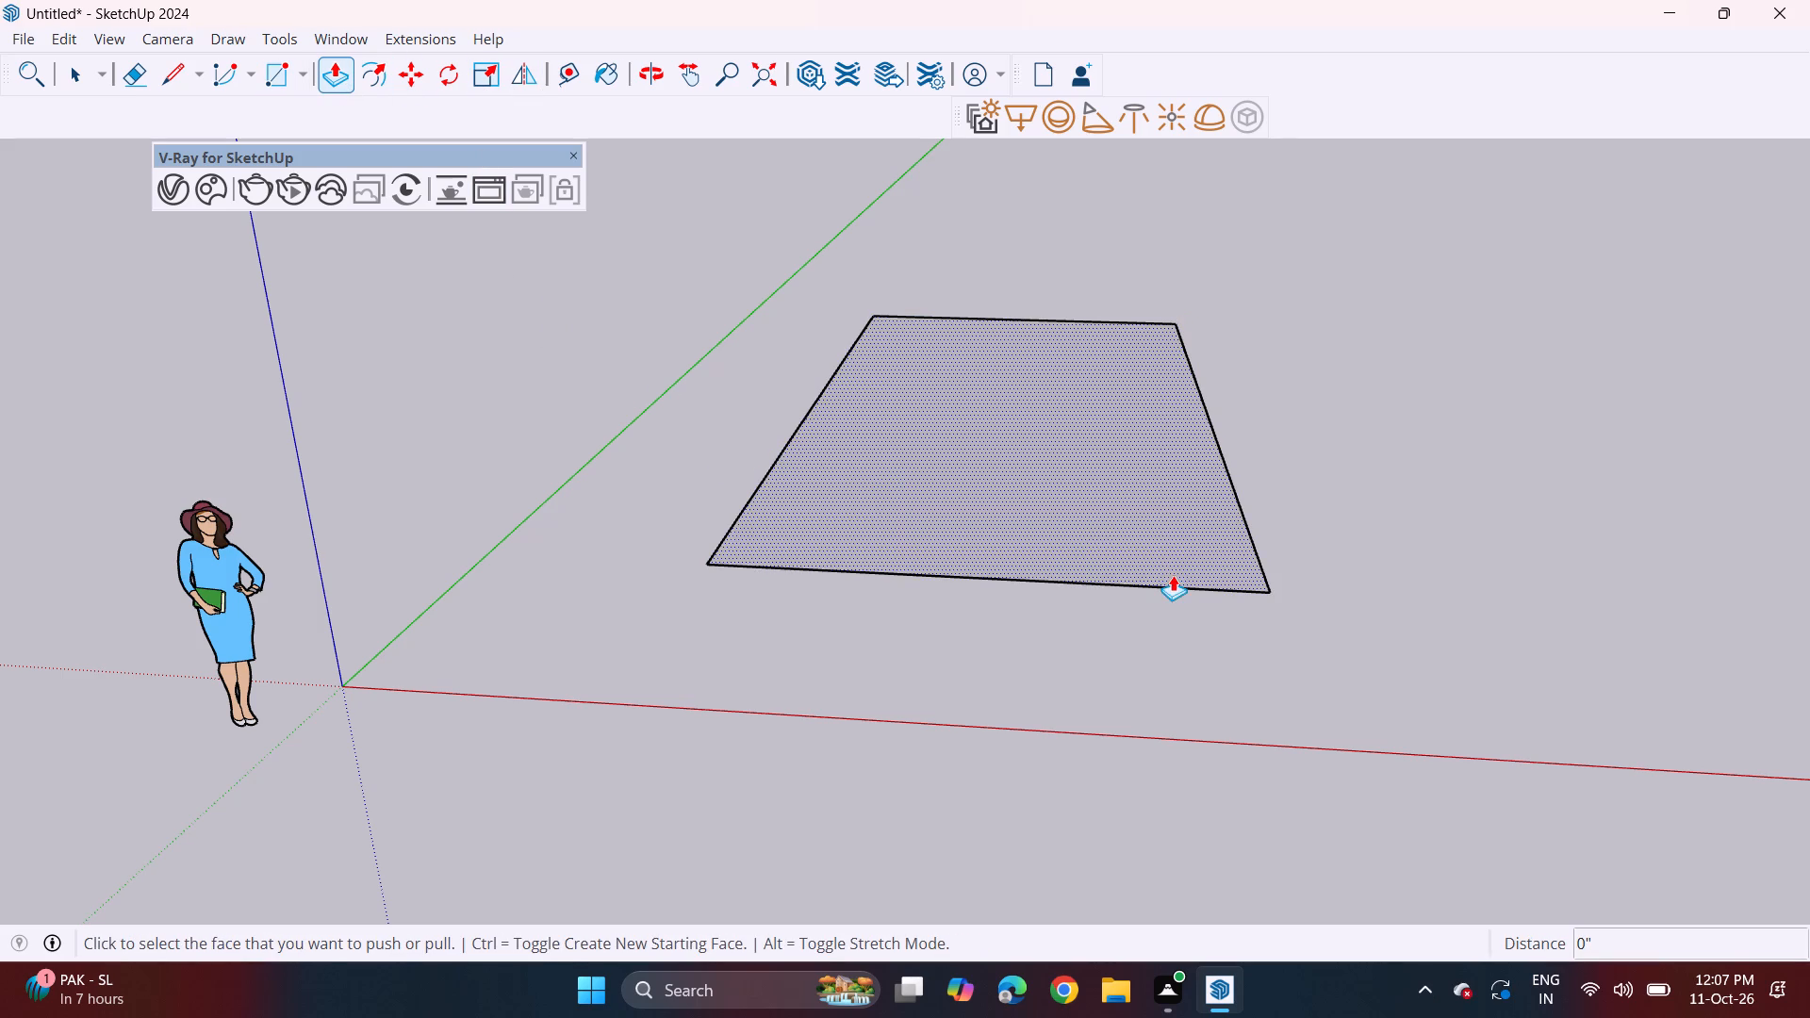
click(1095, 521)
key(6)
key(Return)
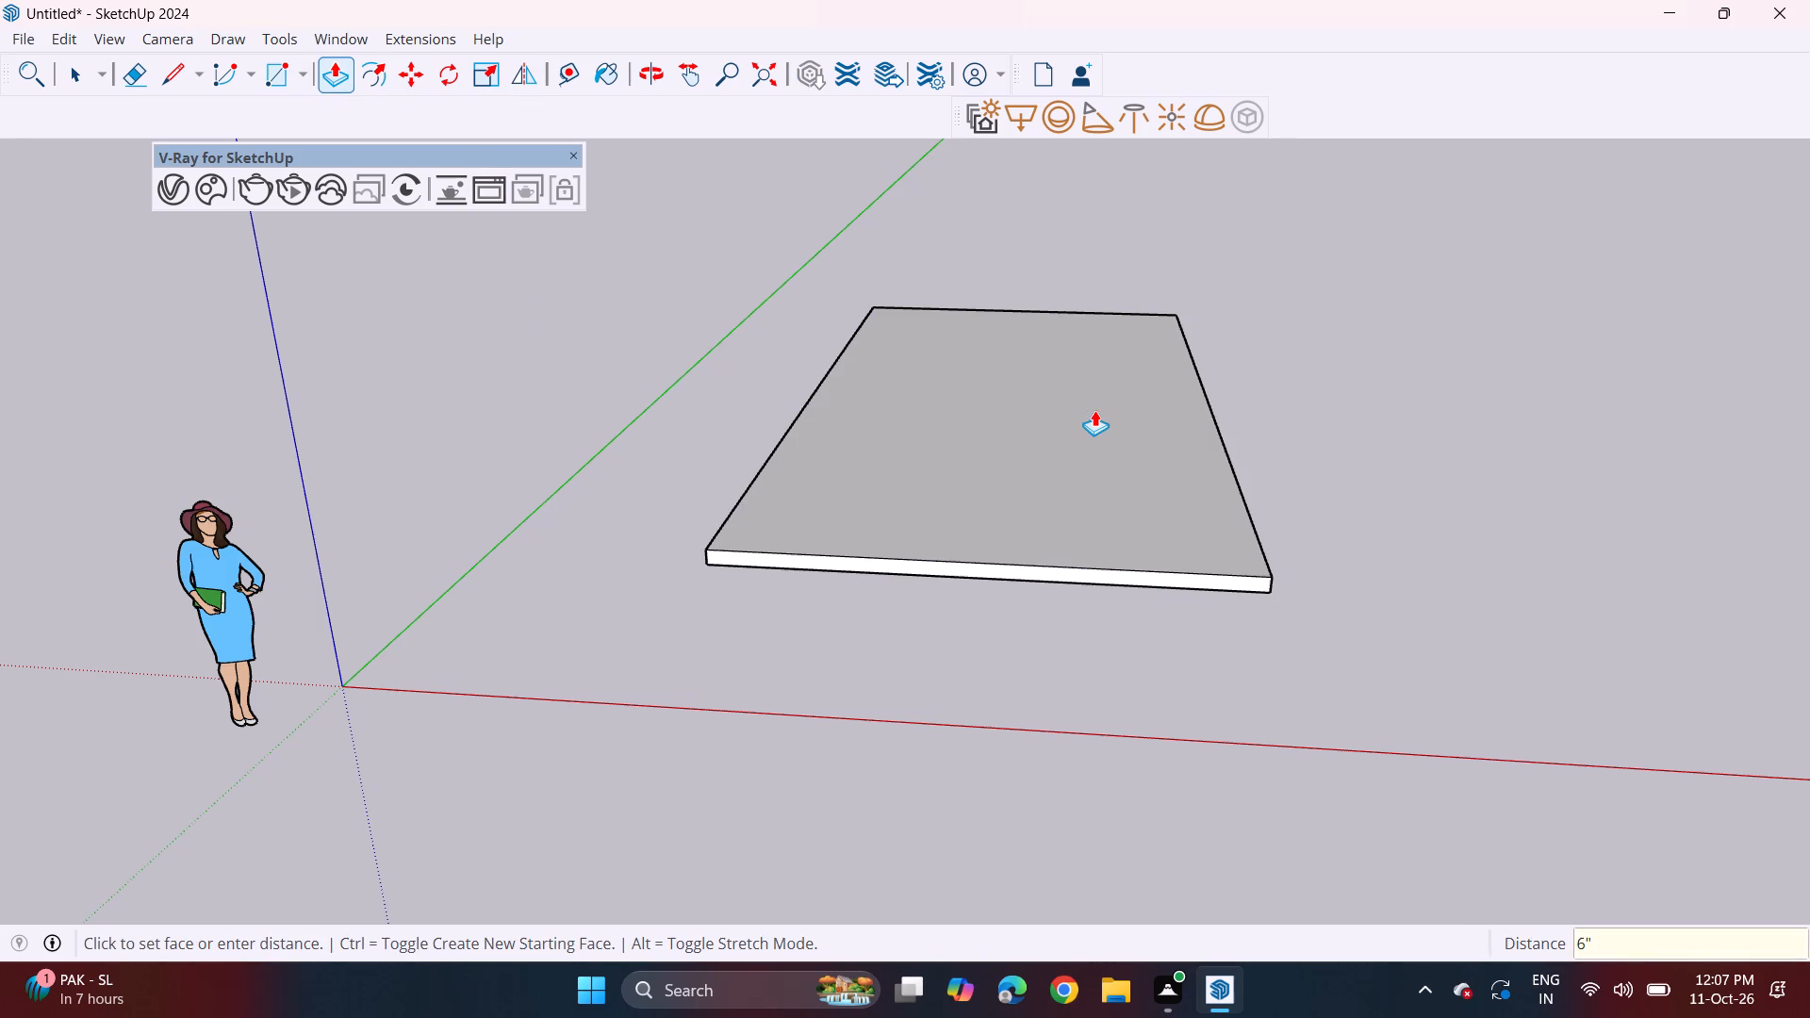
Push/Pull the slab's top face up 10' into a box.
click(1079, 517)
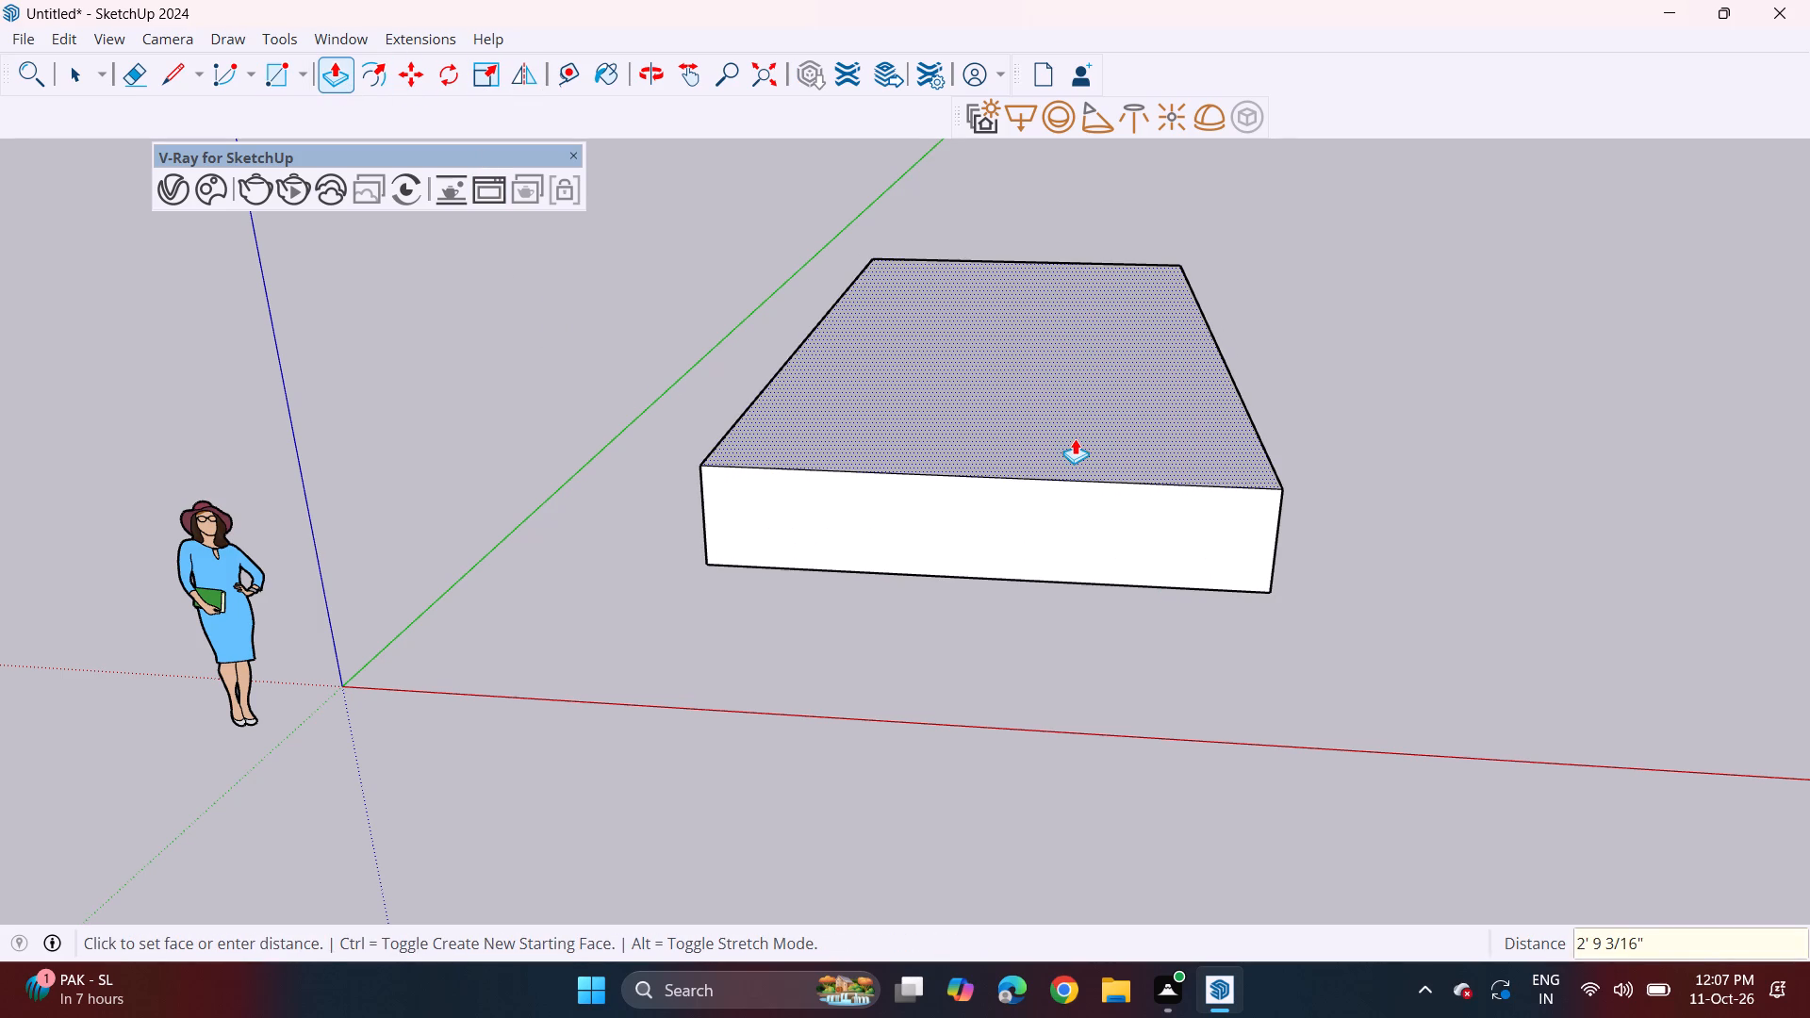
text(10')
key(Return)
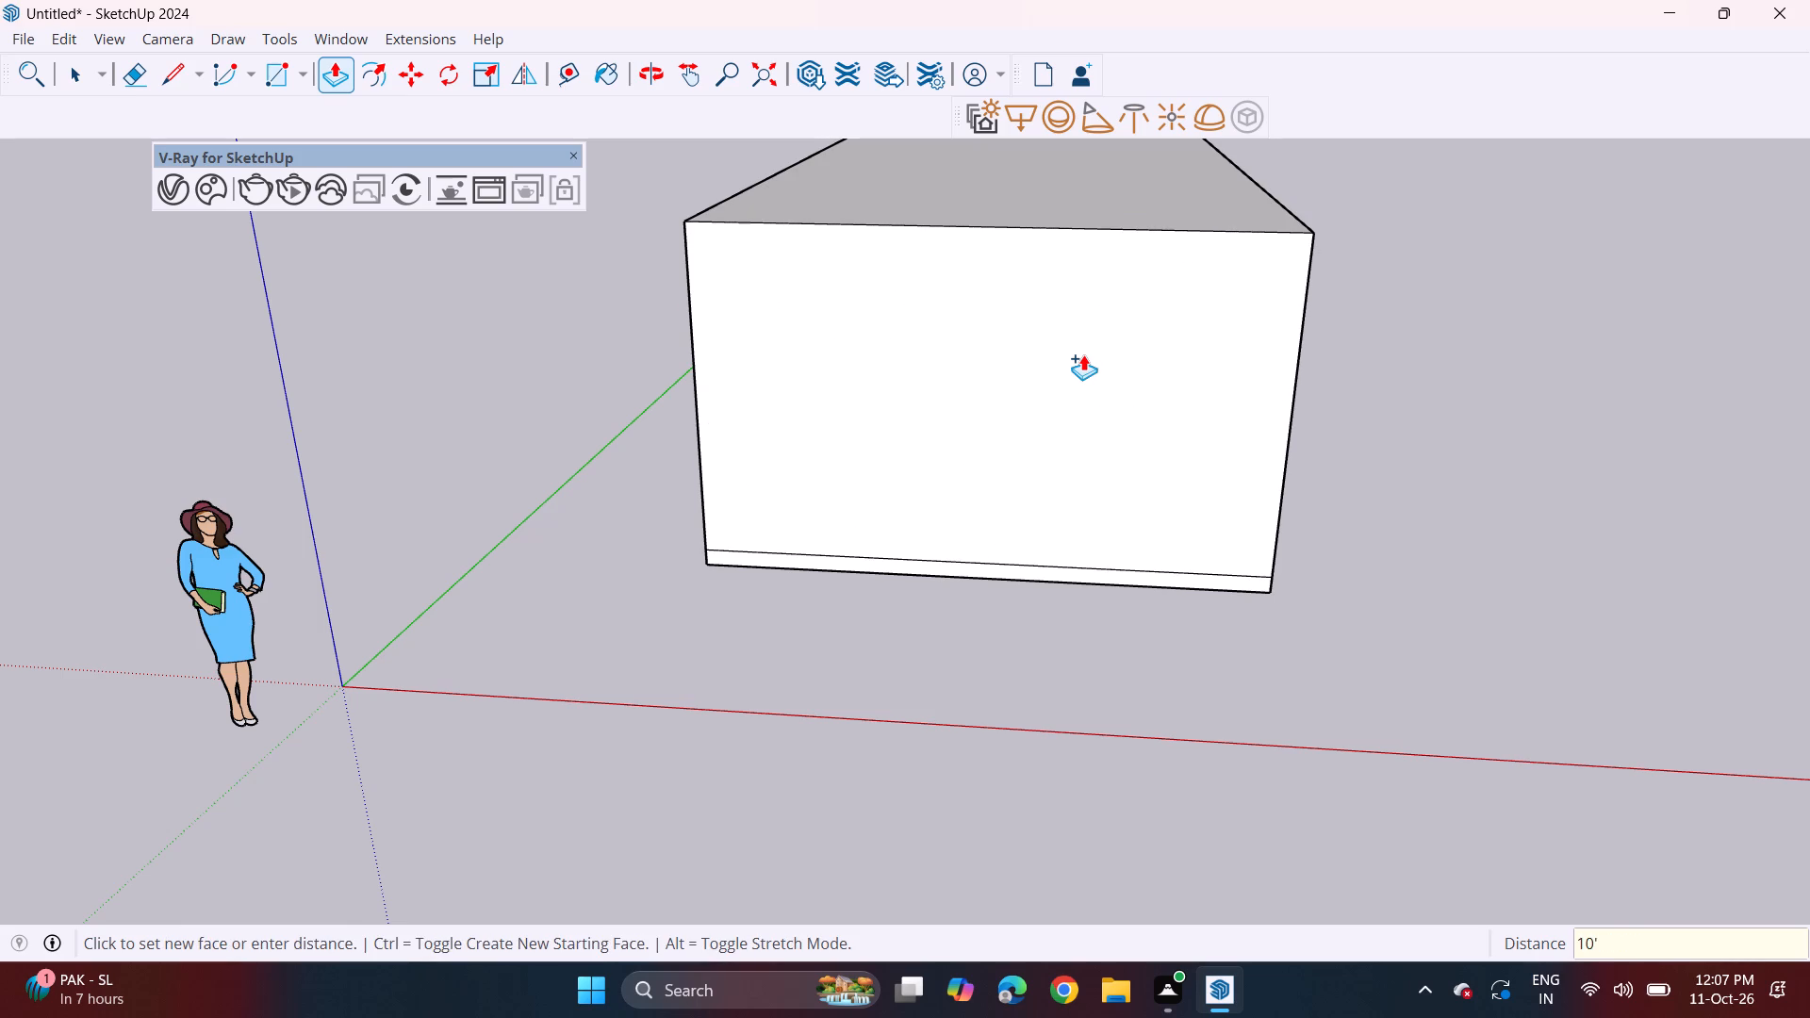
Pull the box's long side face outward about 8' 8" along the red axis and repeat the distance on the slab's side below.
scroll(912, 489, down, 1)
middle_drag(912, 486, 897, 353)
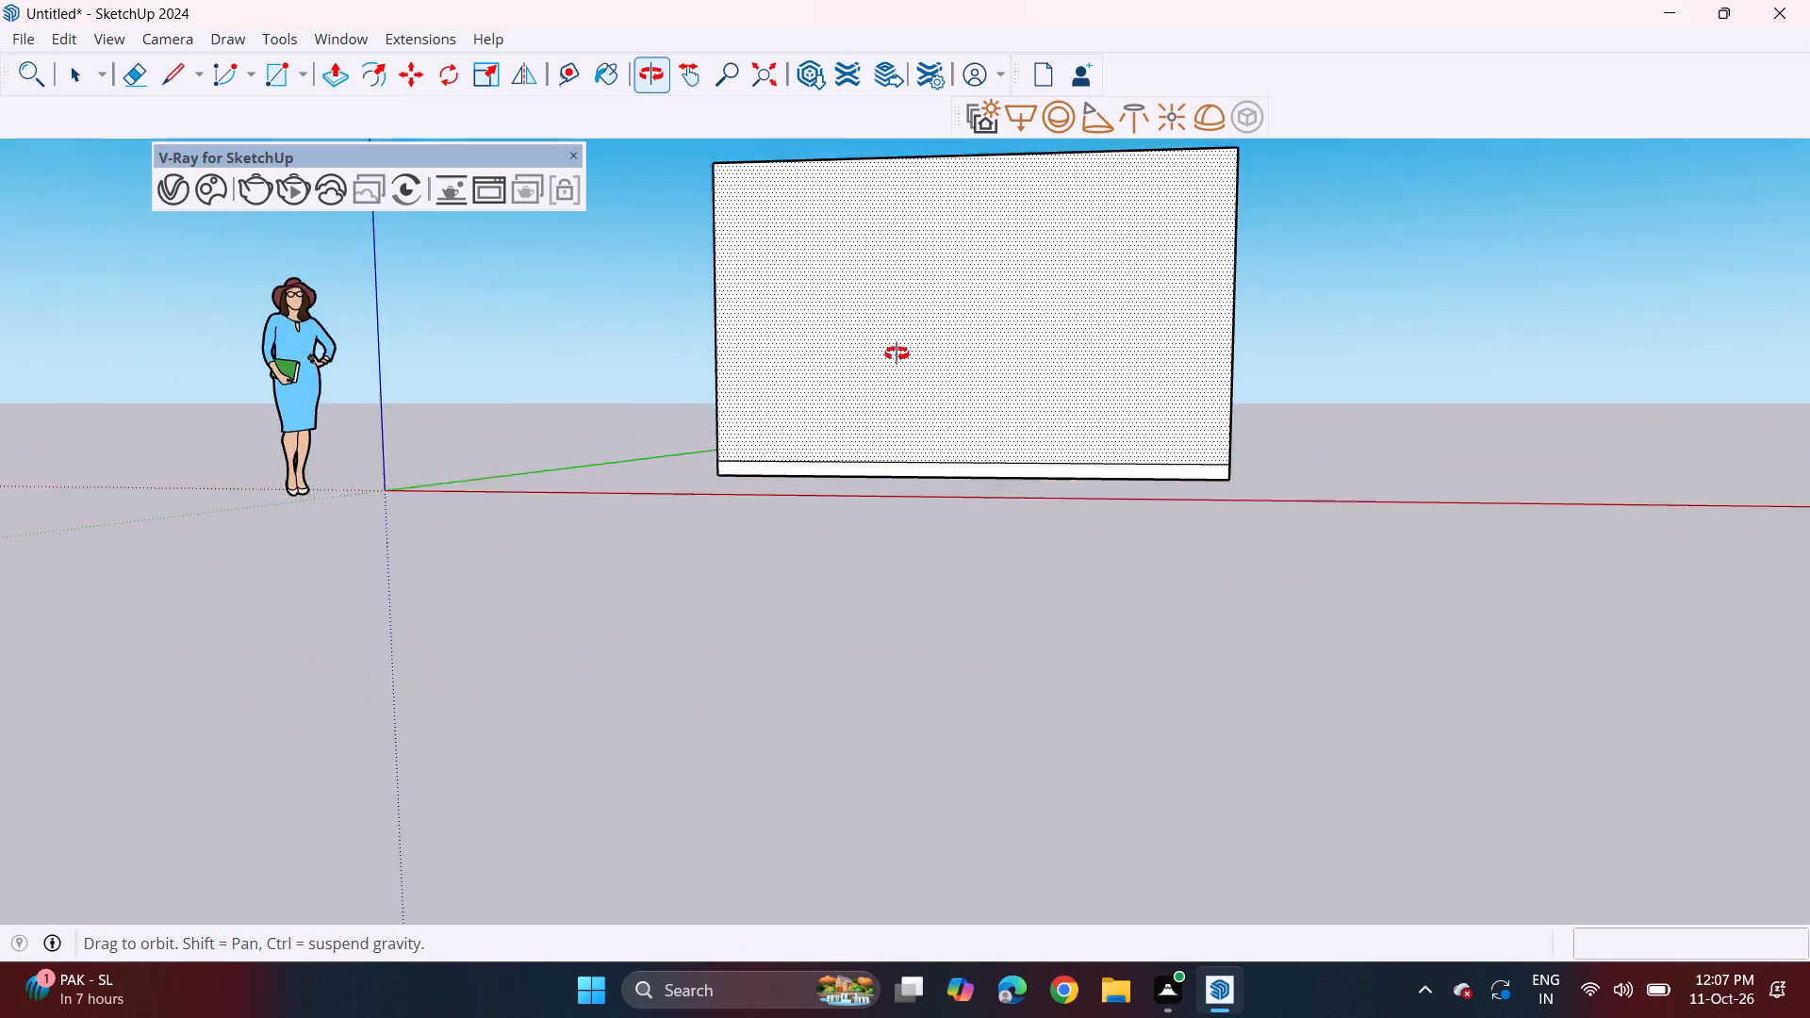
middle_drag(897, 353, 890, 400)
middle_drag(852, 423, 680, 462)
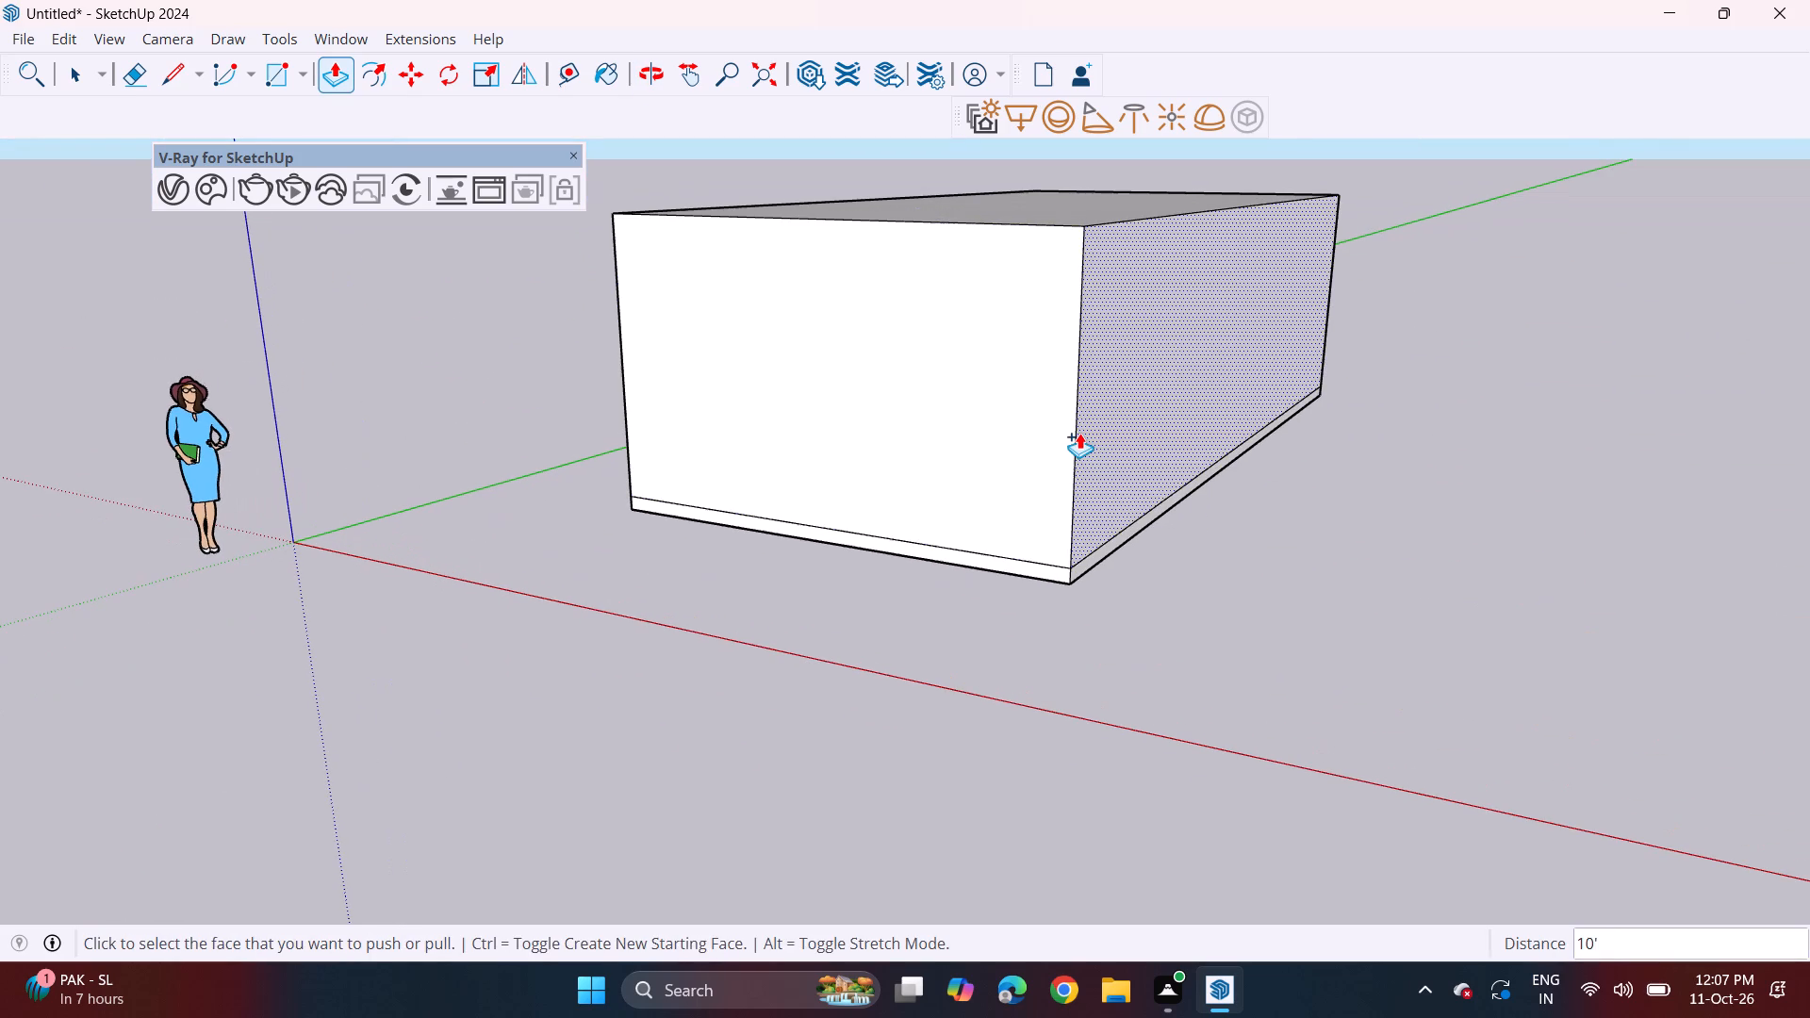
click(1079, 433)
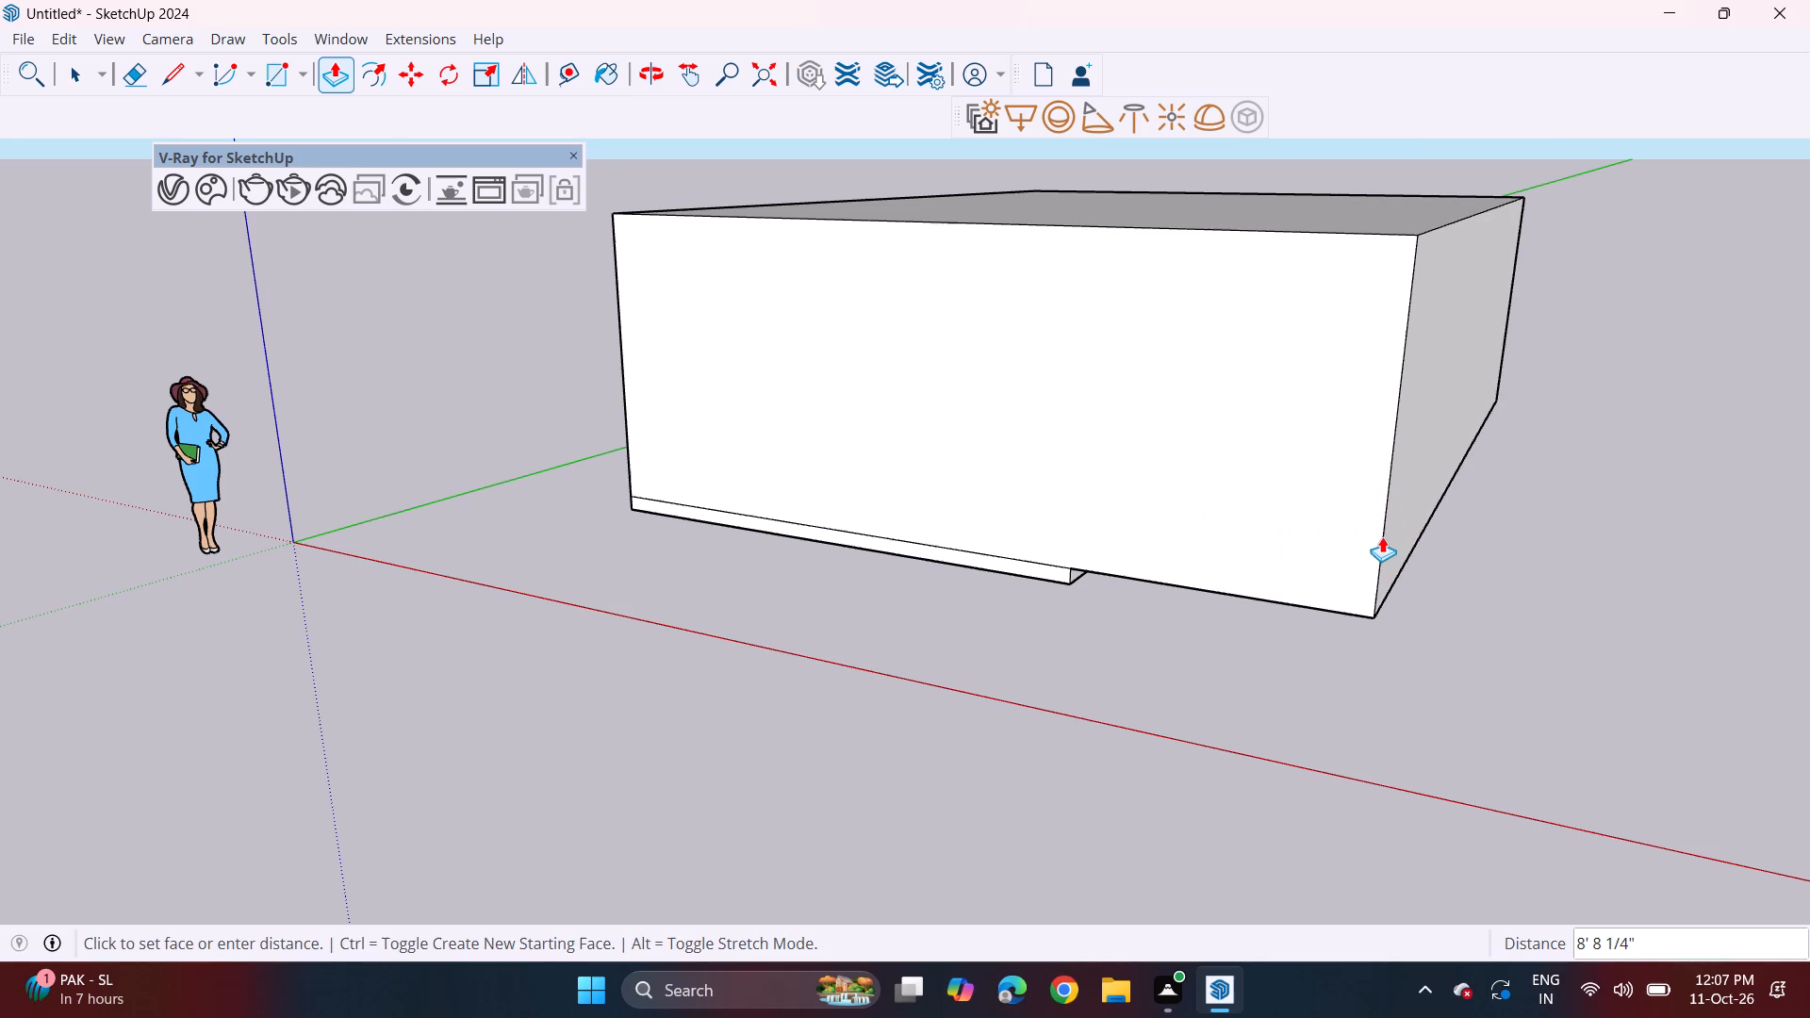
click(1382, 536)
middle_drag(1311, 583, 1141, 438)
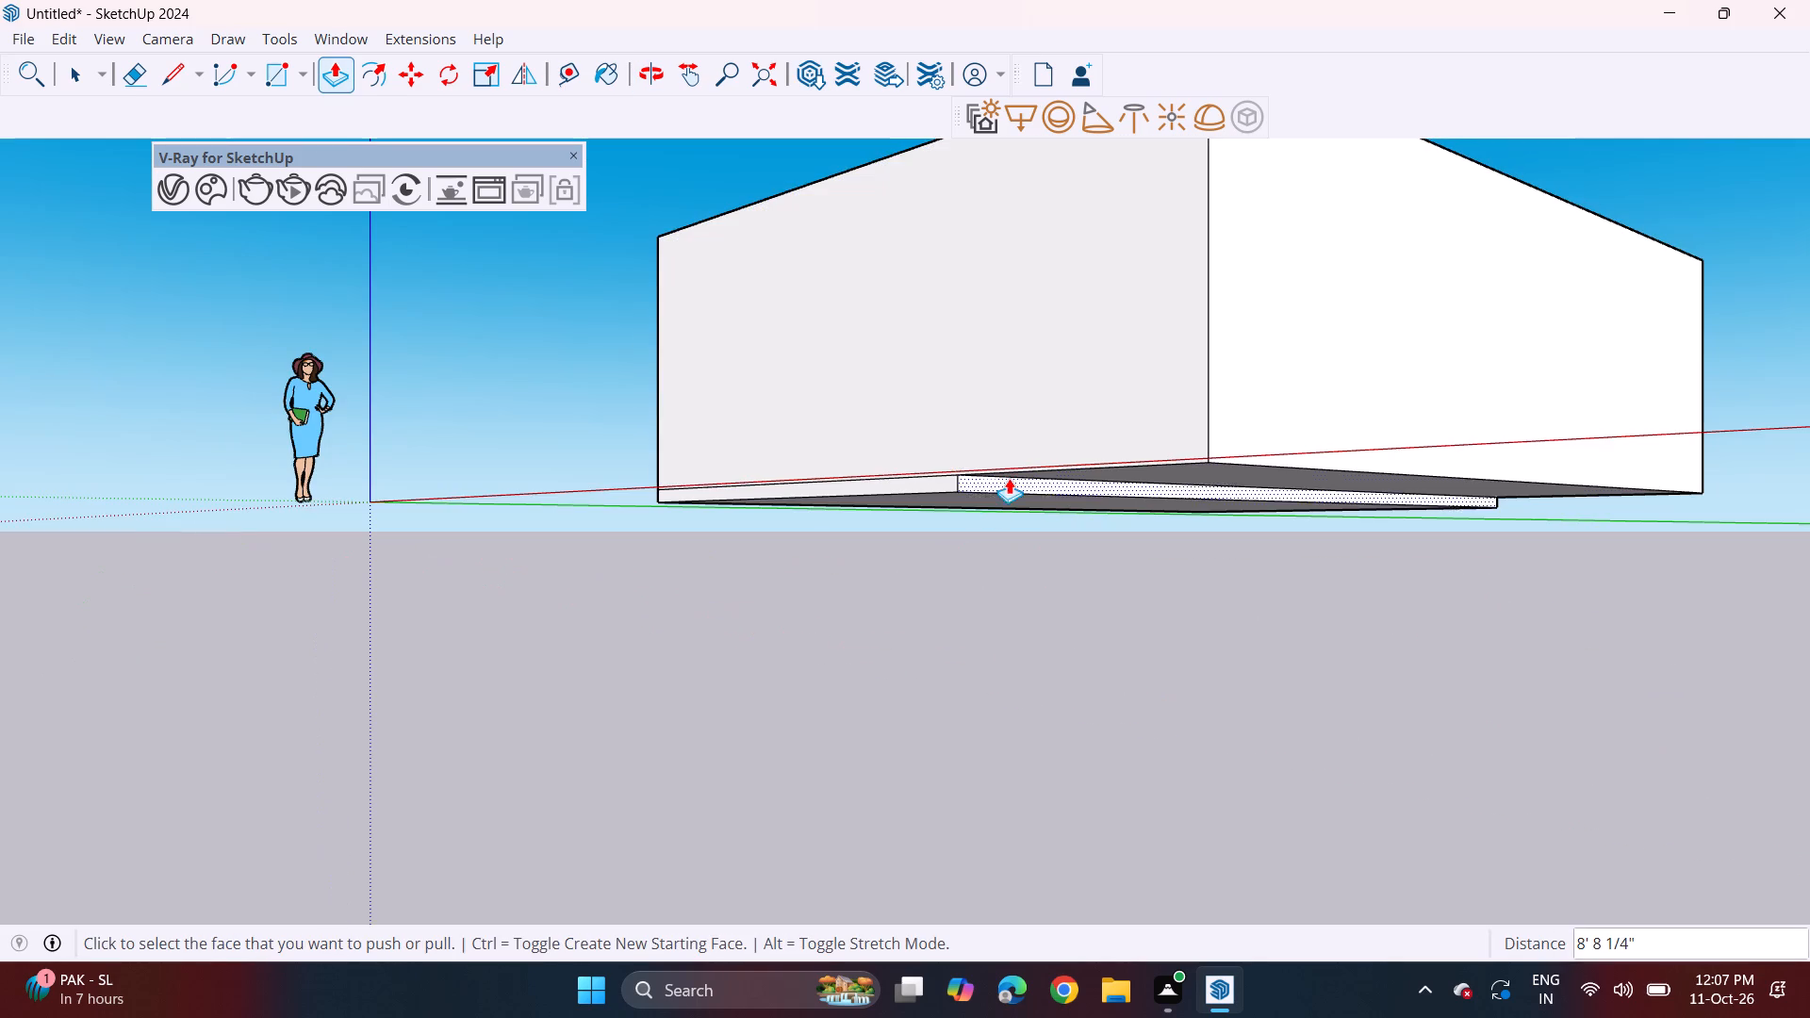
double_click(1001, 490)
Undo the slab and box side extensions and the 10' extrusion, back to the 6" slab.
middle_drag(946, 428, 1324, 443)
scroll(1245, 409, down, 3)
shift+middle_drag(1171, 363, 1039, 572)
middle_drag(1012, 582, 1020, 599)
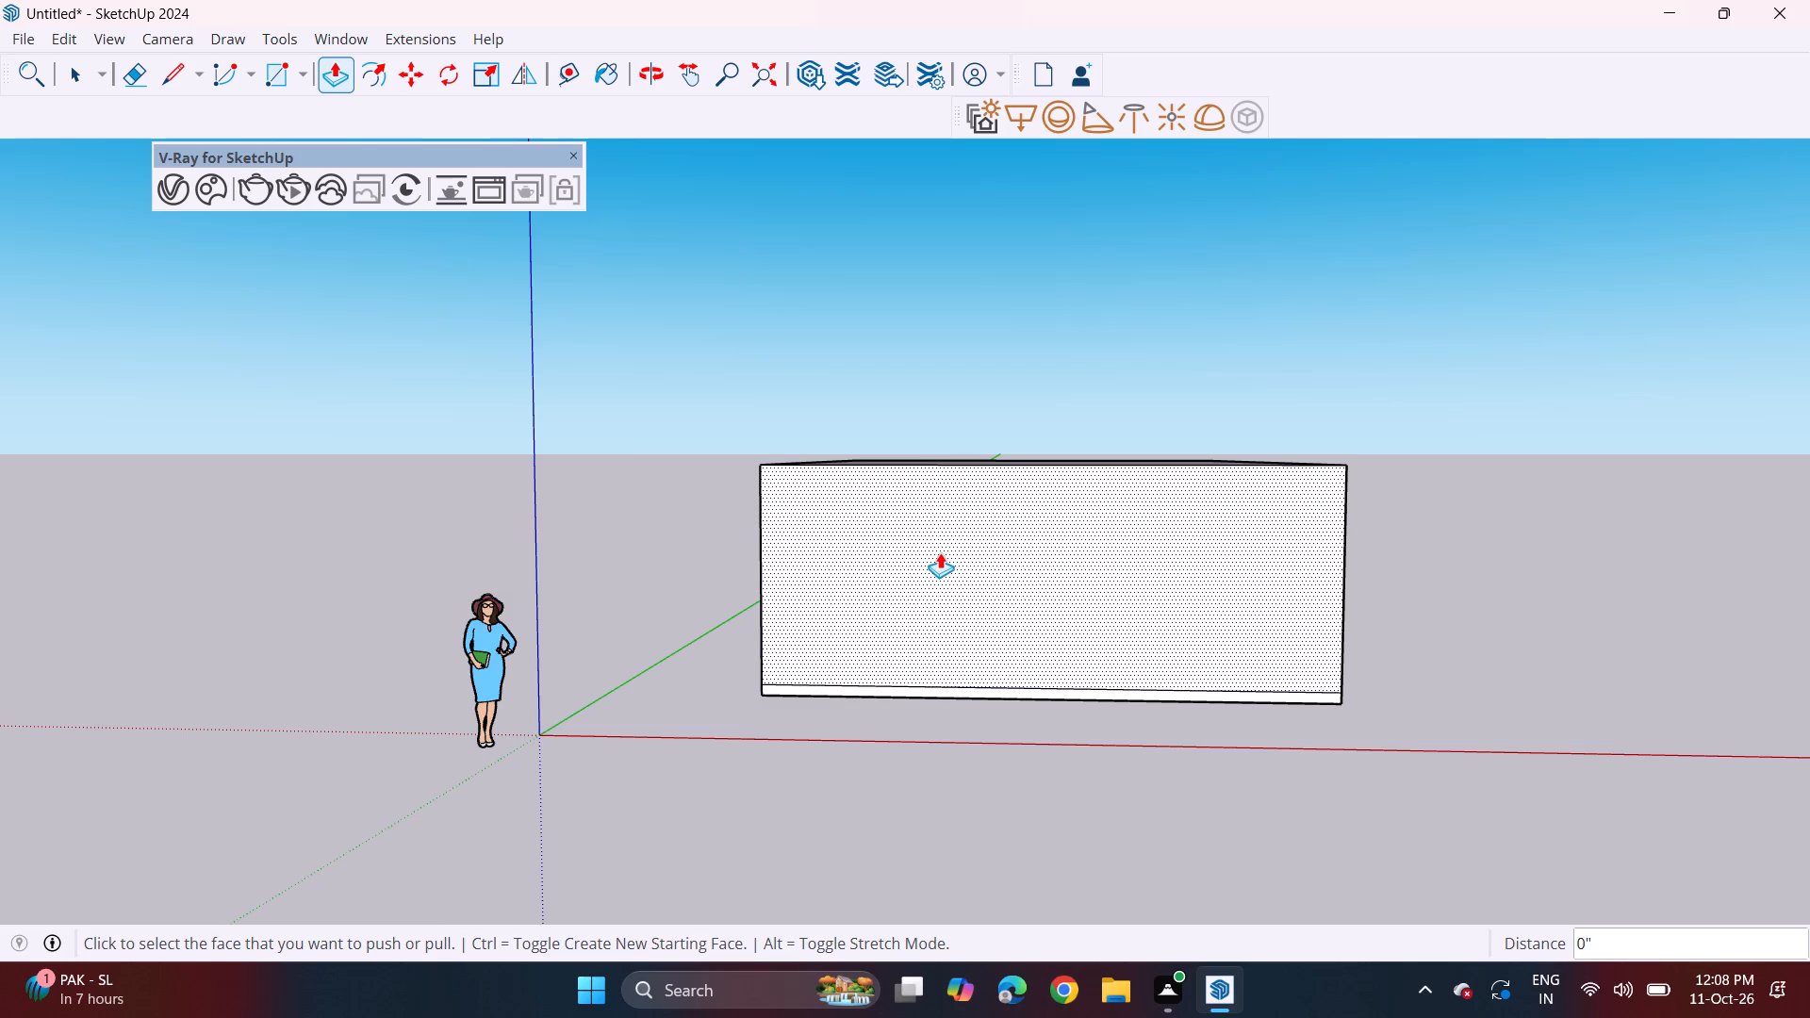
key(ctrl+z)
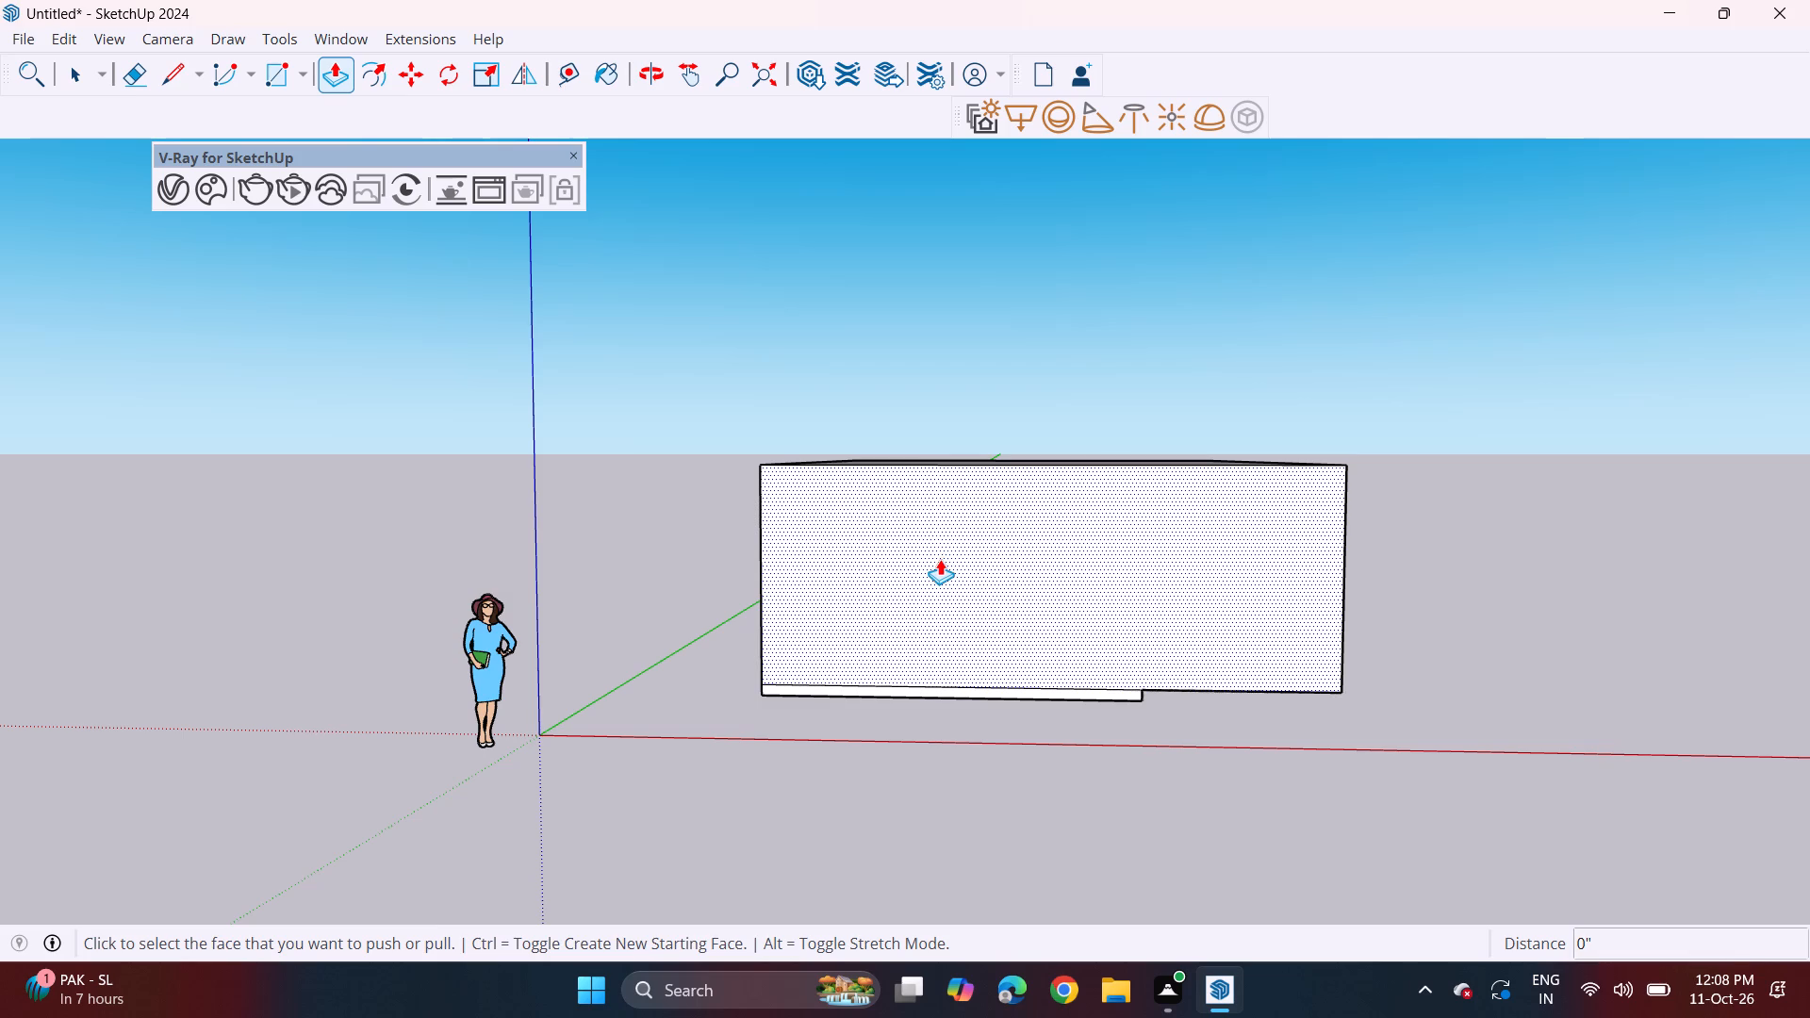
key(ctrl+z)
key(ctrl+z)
Widen the slab along the red axis by pulling its long side face outward about 10' 8" and again about 3' 2".
middle_drag(966, 580, 736, 632)
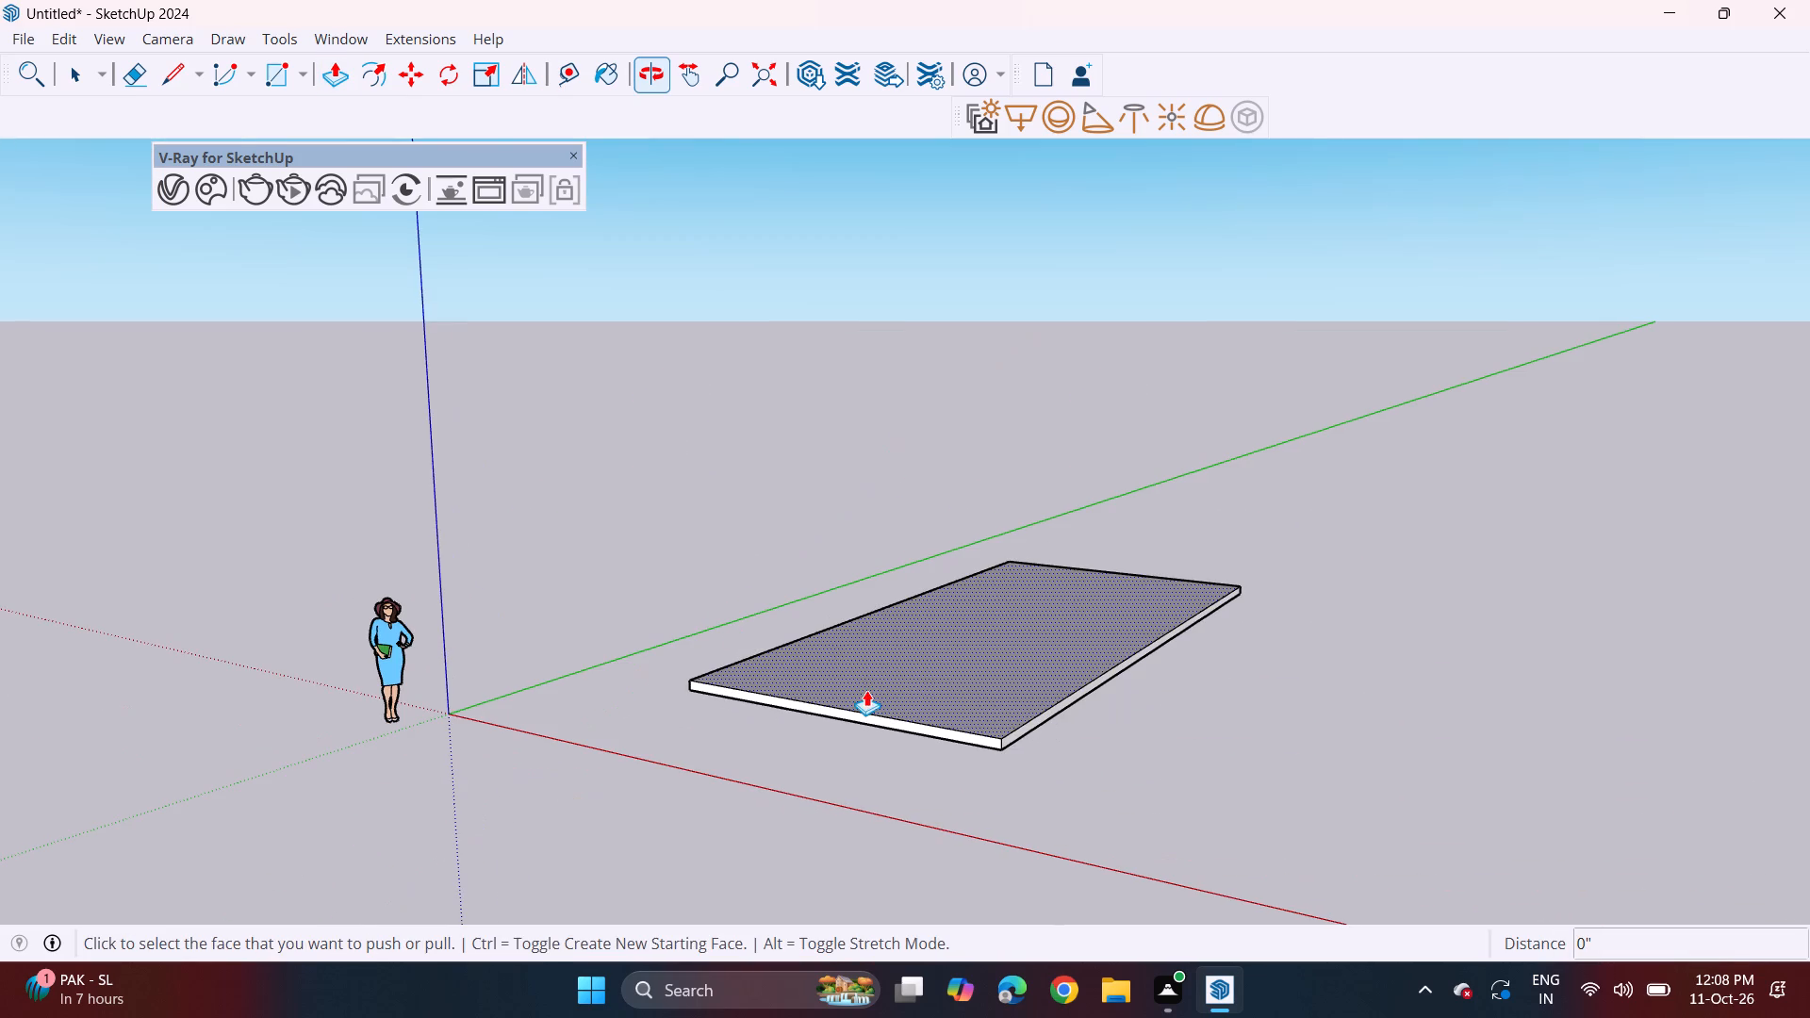
click(1028, 728)
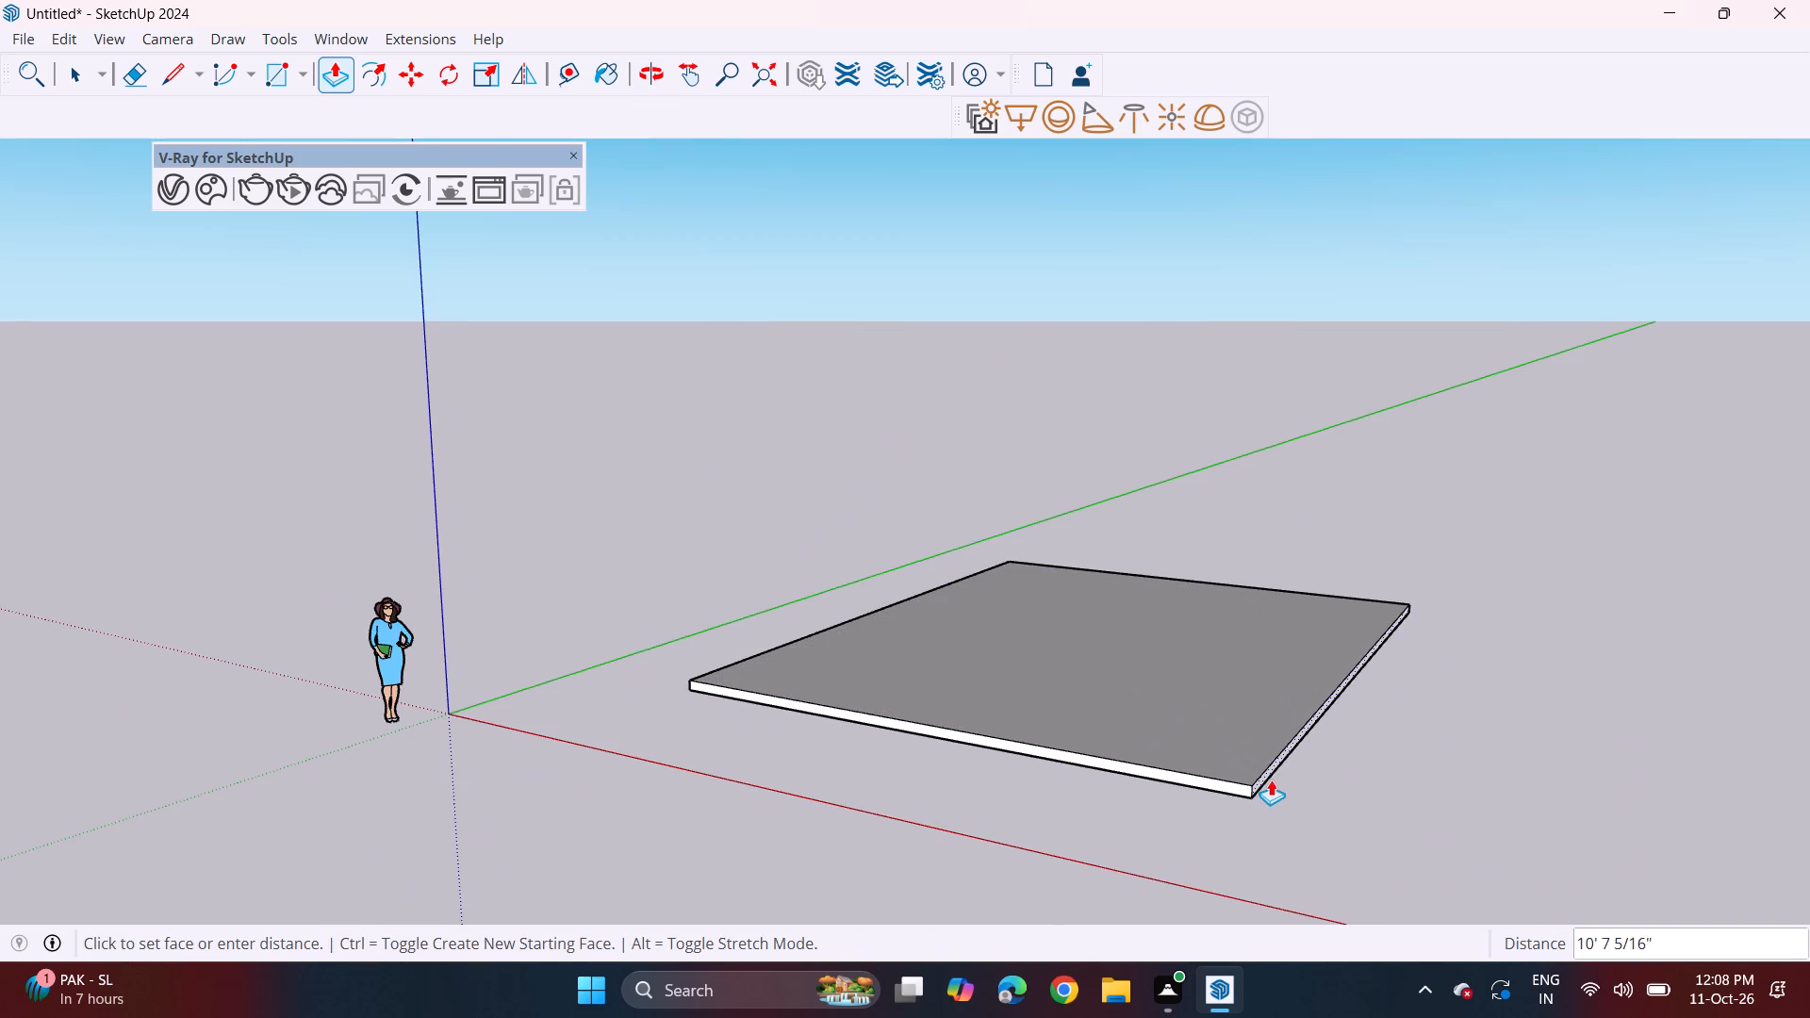
click(1271, 780)
middle_drag(930, 717, 1049, 661)
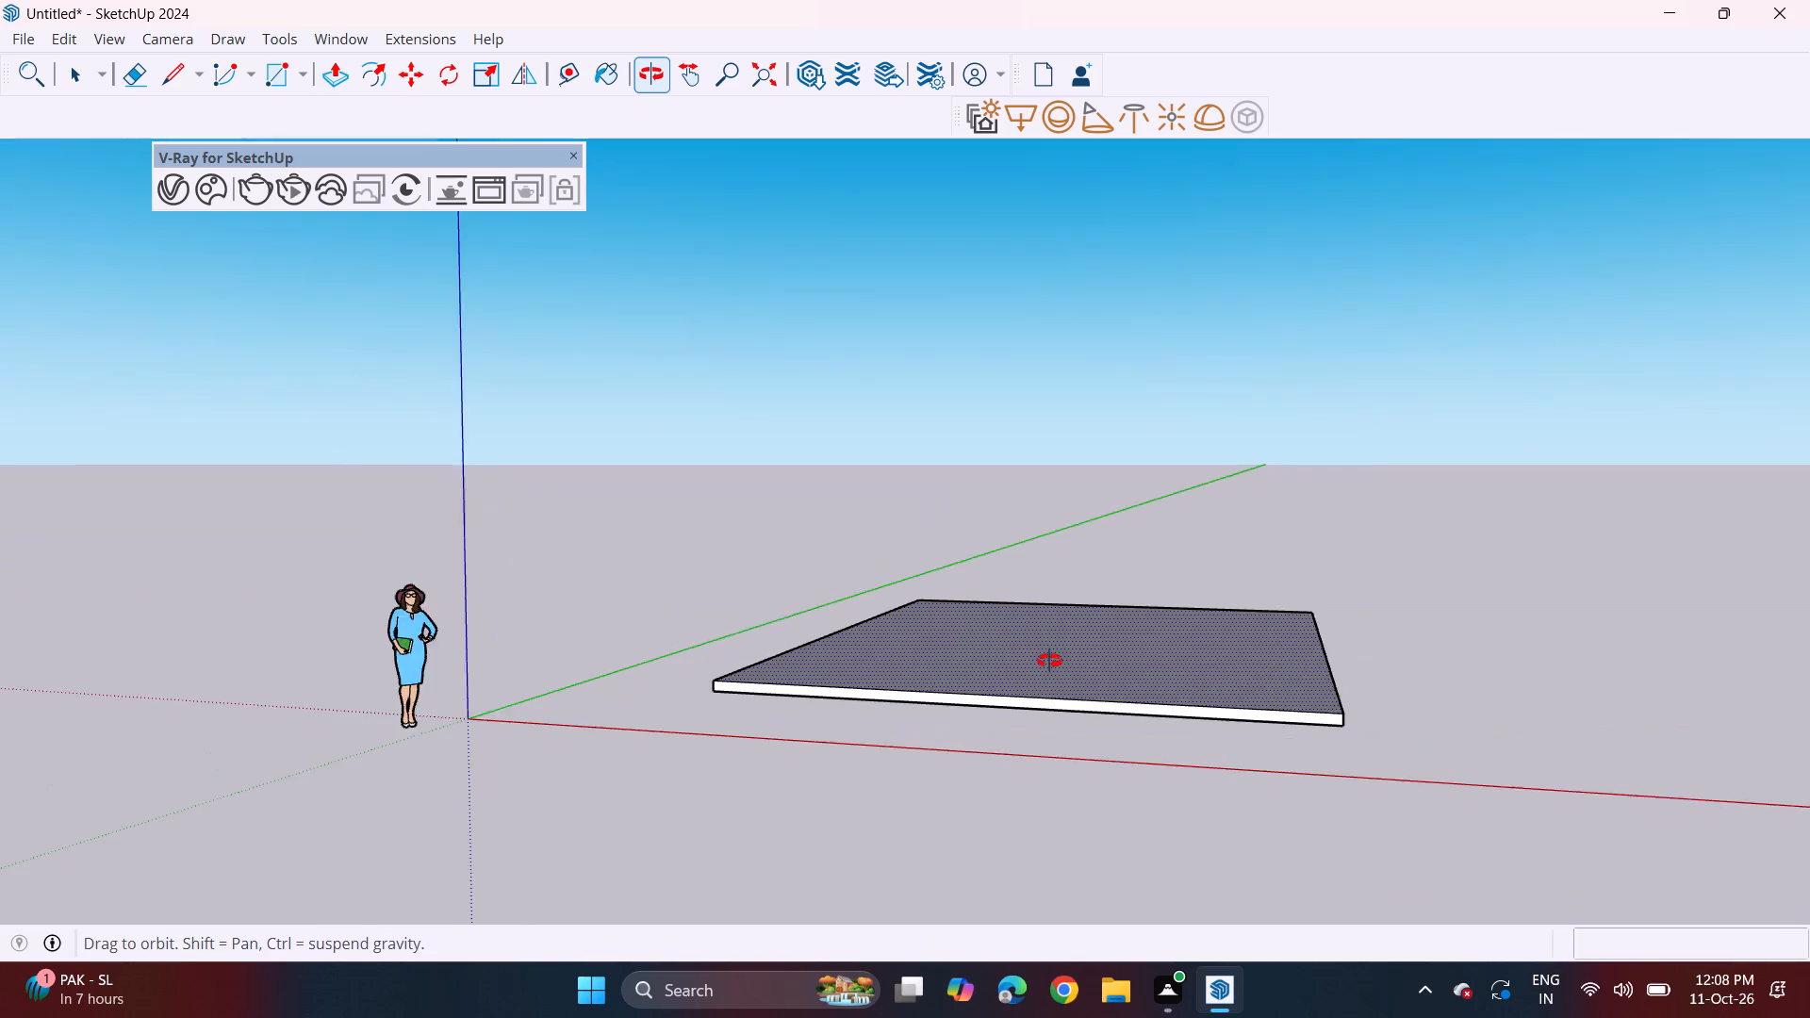
middle_drag(1049, 661, 976, 673)
scroll(1301, 741, up, 4)
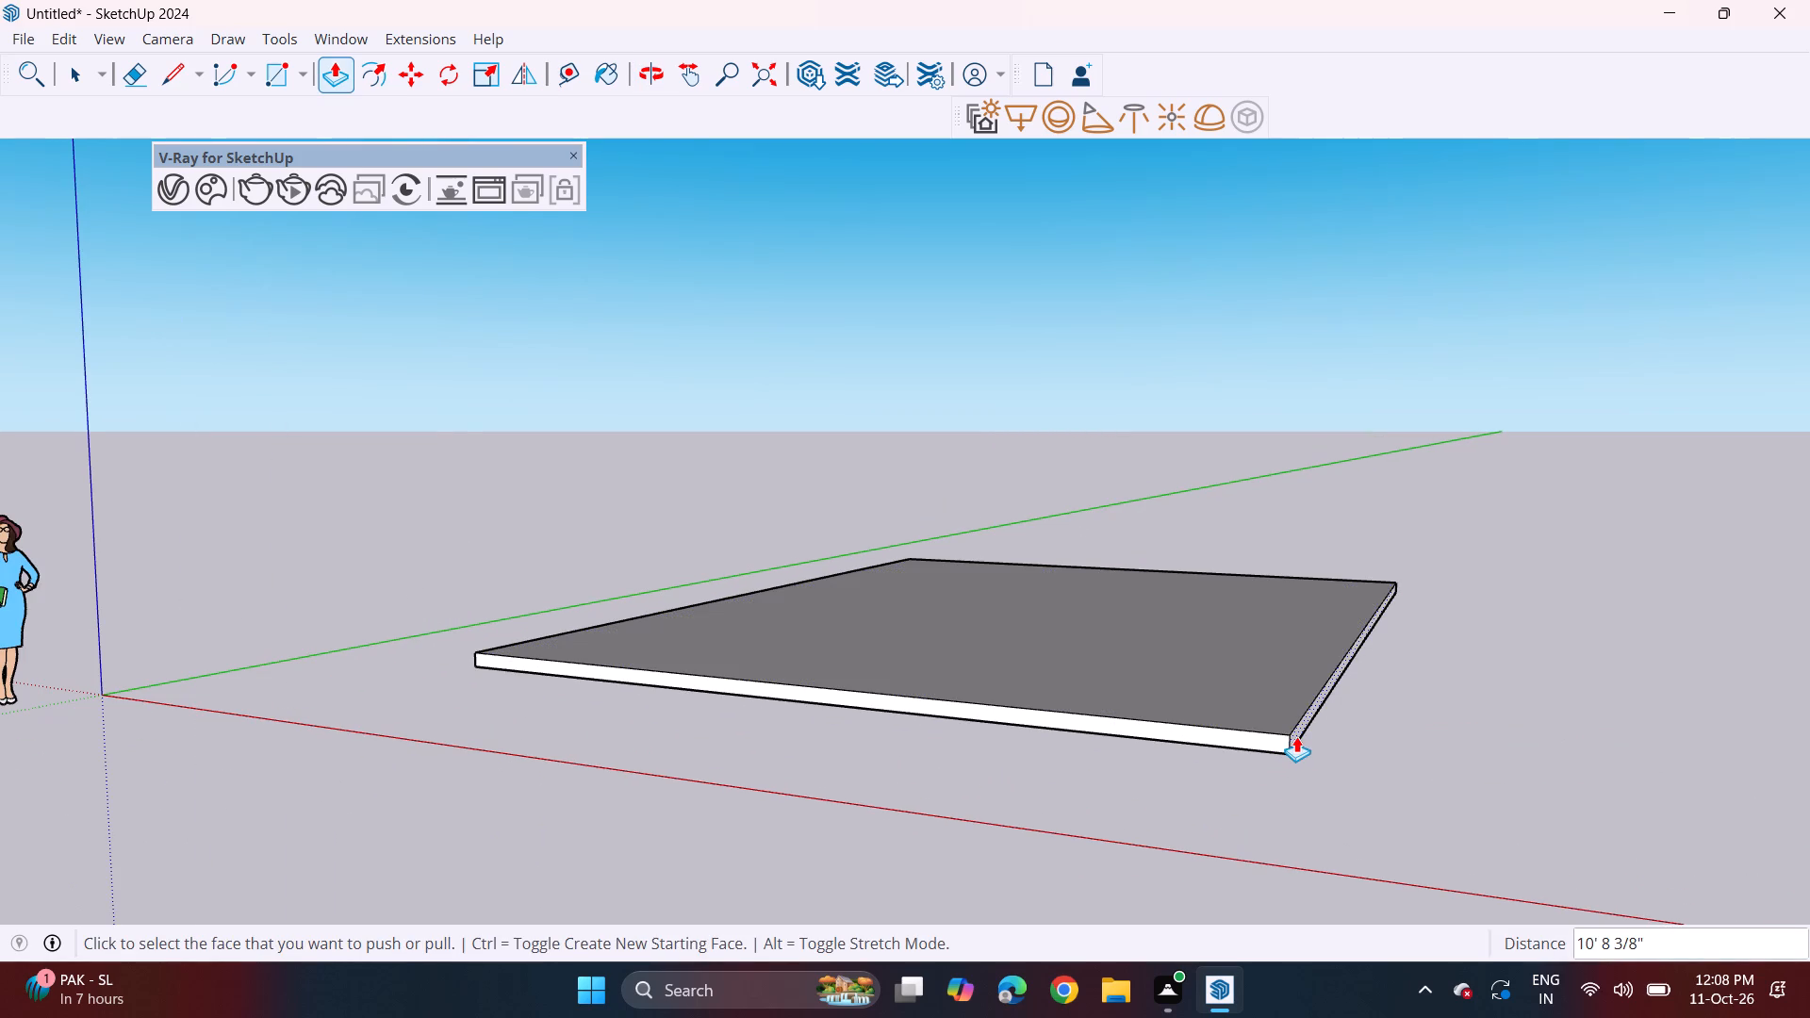
click(1296, 736)
click(1425, 741)
Offset the slab's top face outline inward about 9 1/4" to mark the outer wall thickness.
middle_drag(1147, 644, 1298, 665)
middle_click(1298, 665)
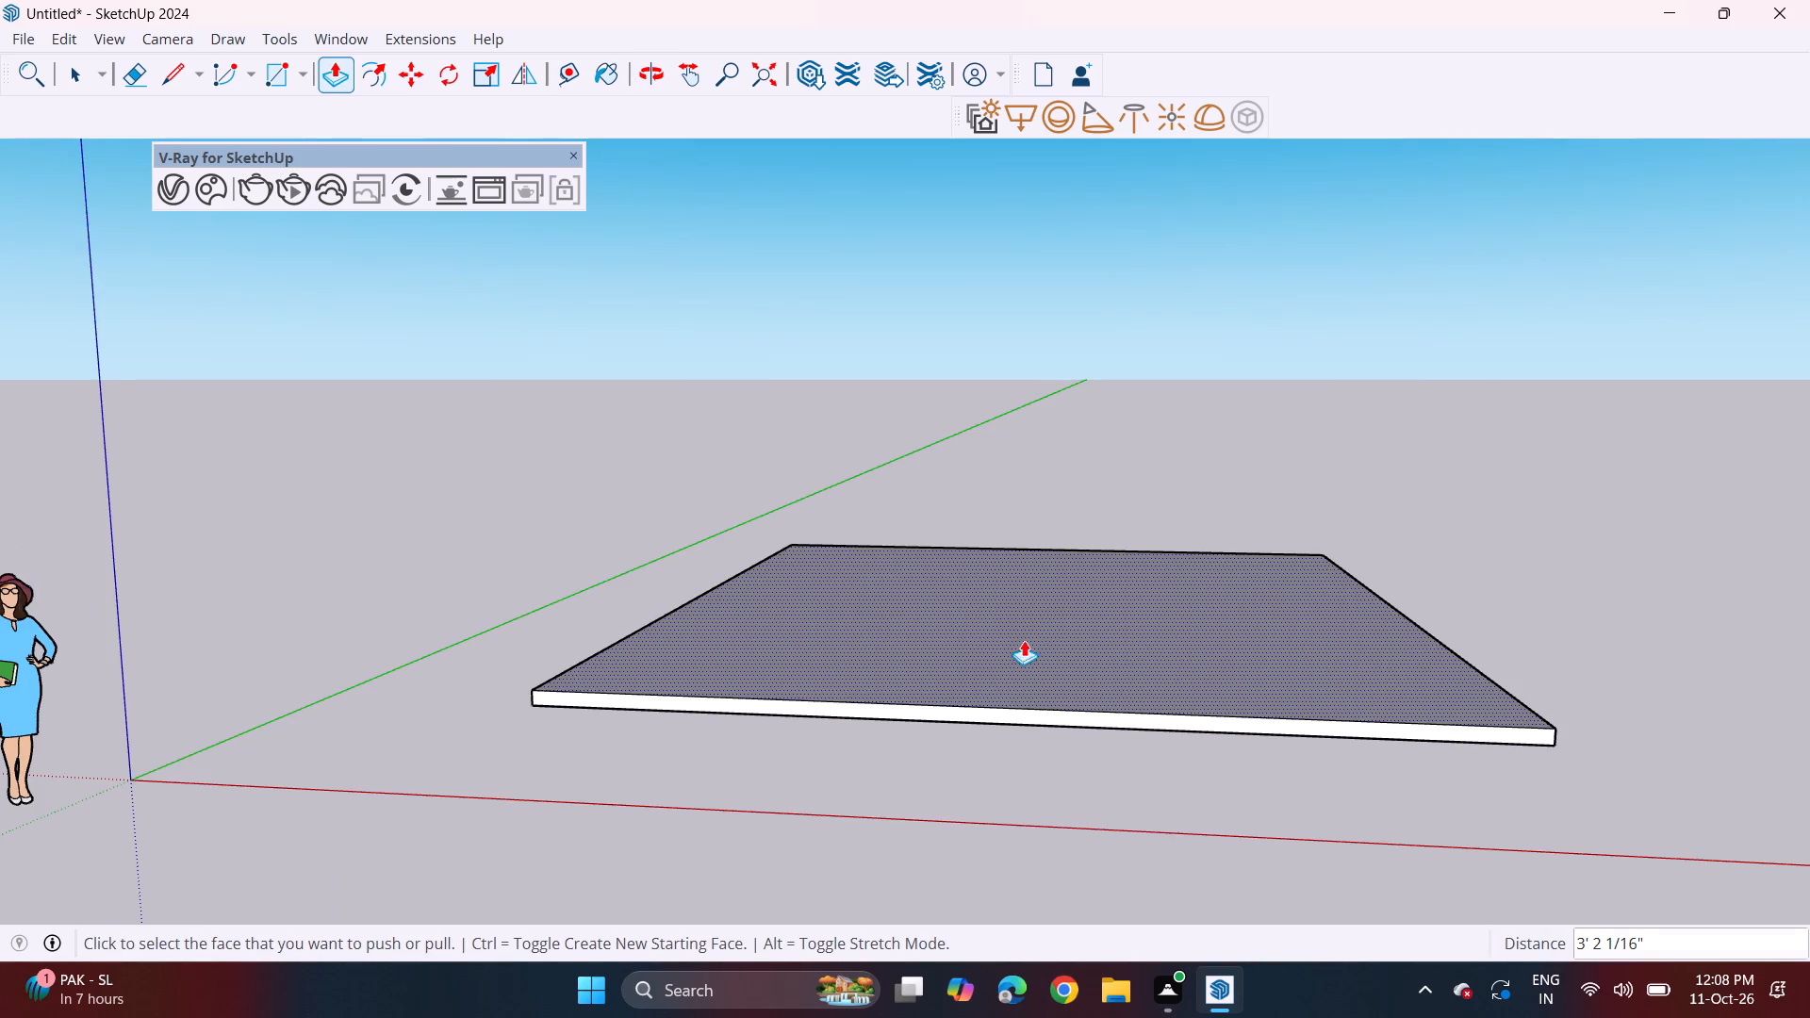
shift+middle_drag(998, 675, 948, 834)
middle_drag(930, 799, 953, 789)
shift+middle_drag(955, 764, 814, 690)
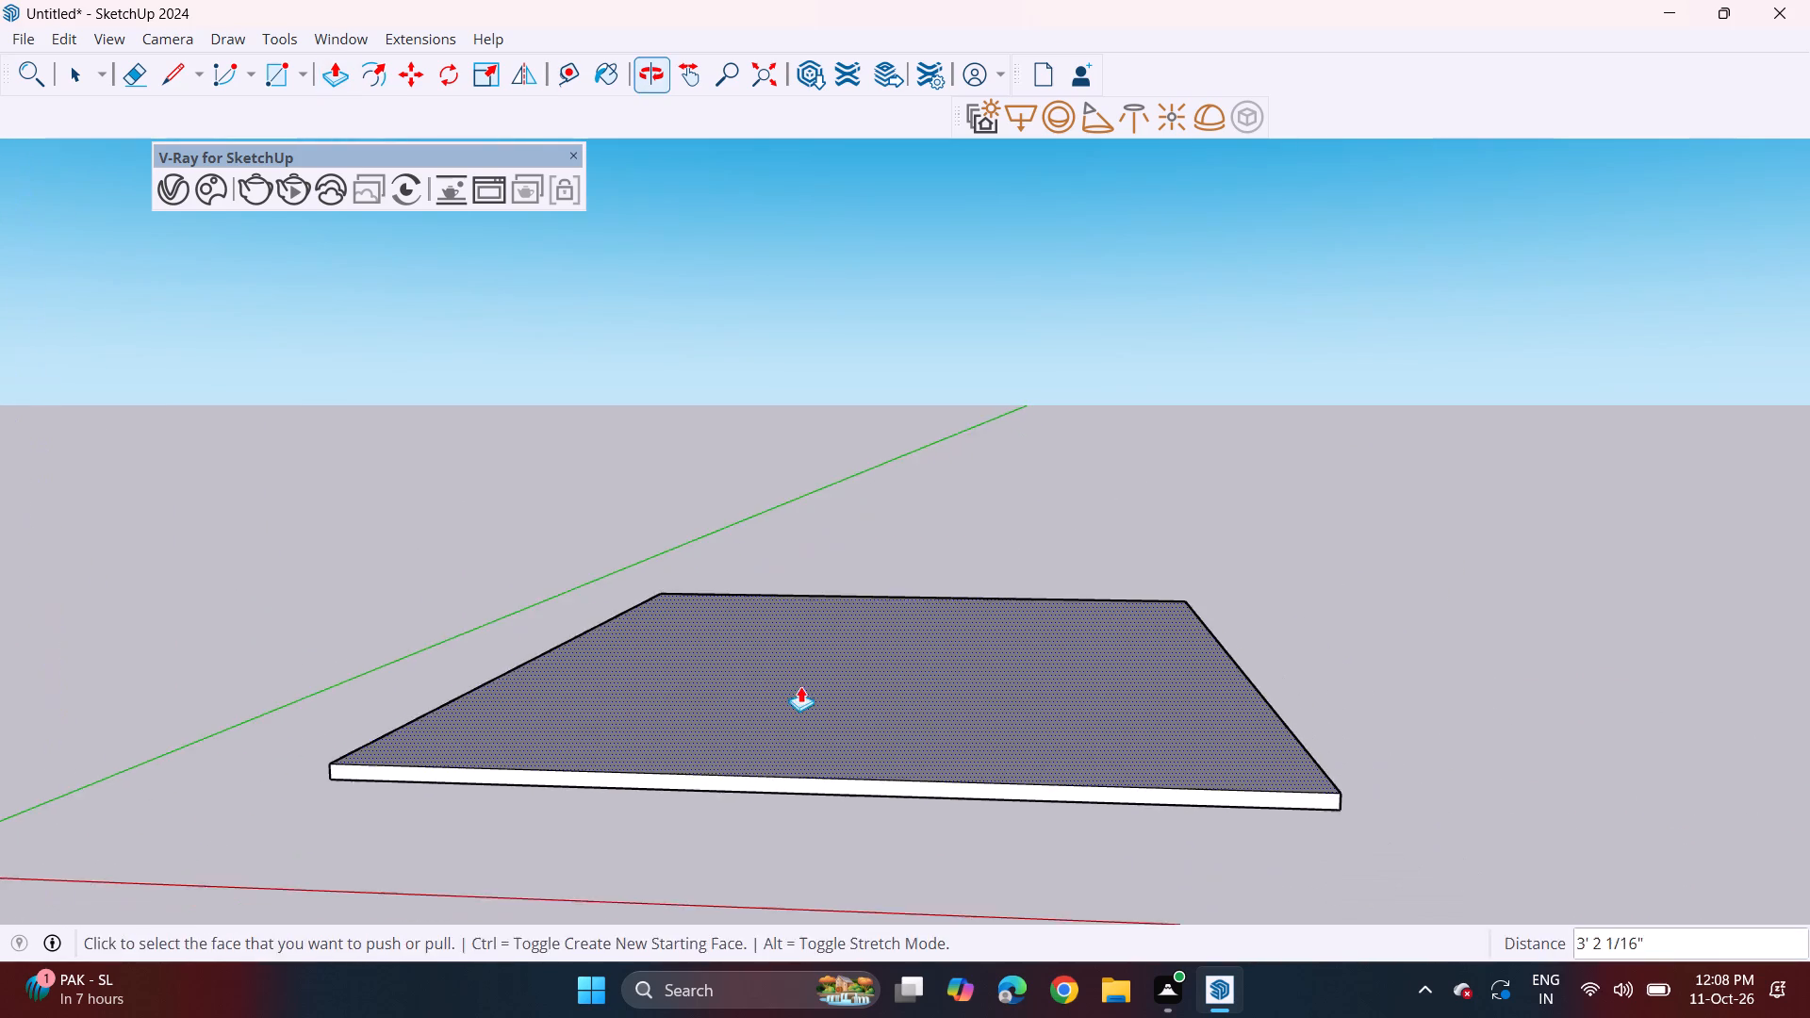
middle_drag(799, 687, 864, 730)
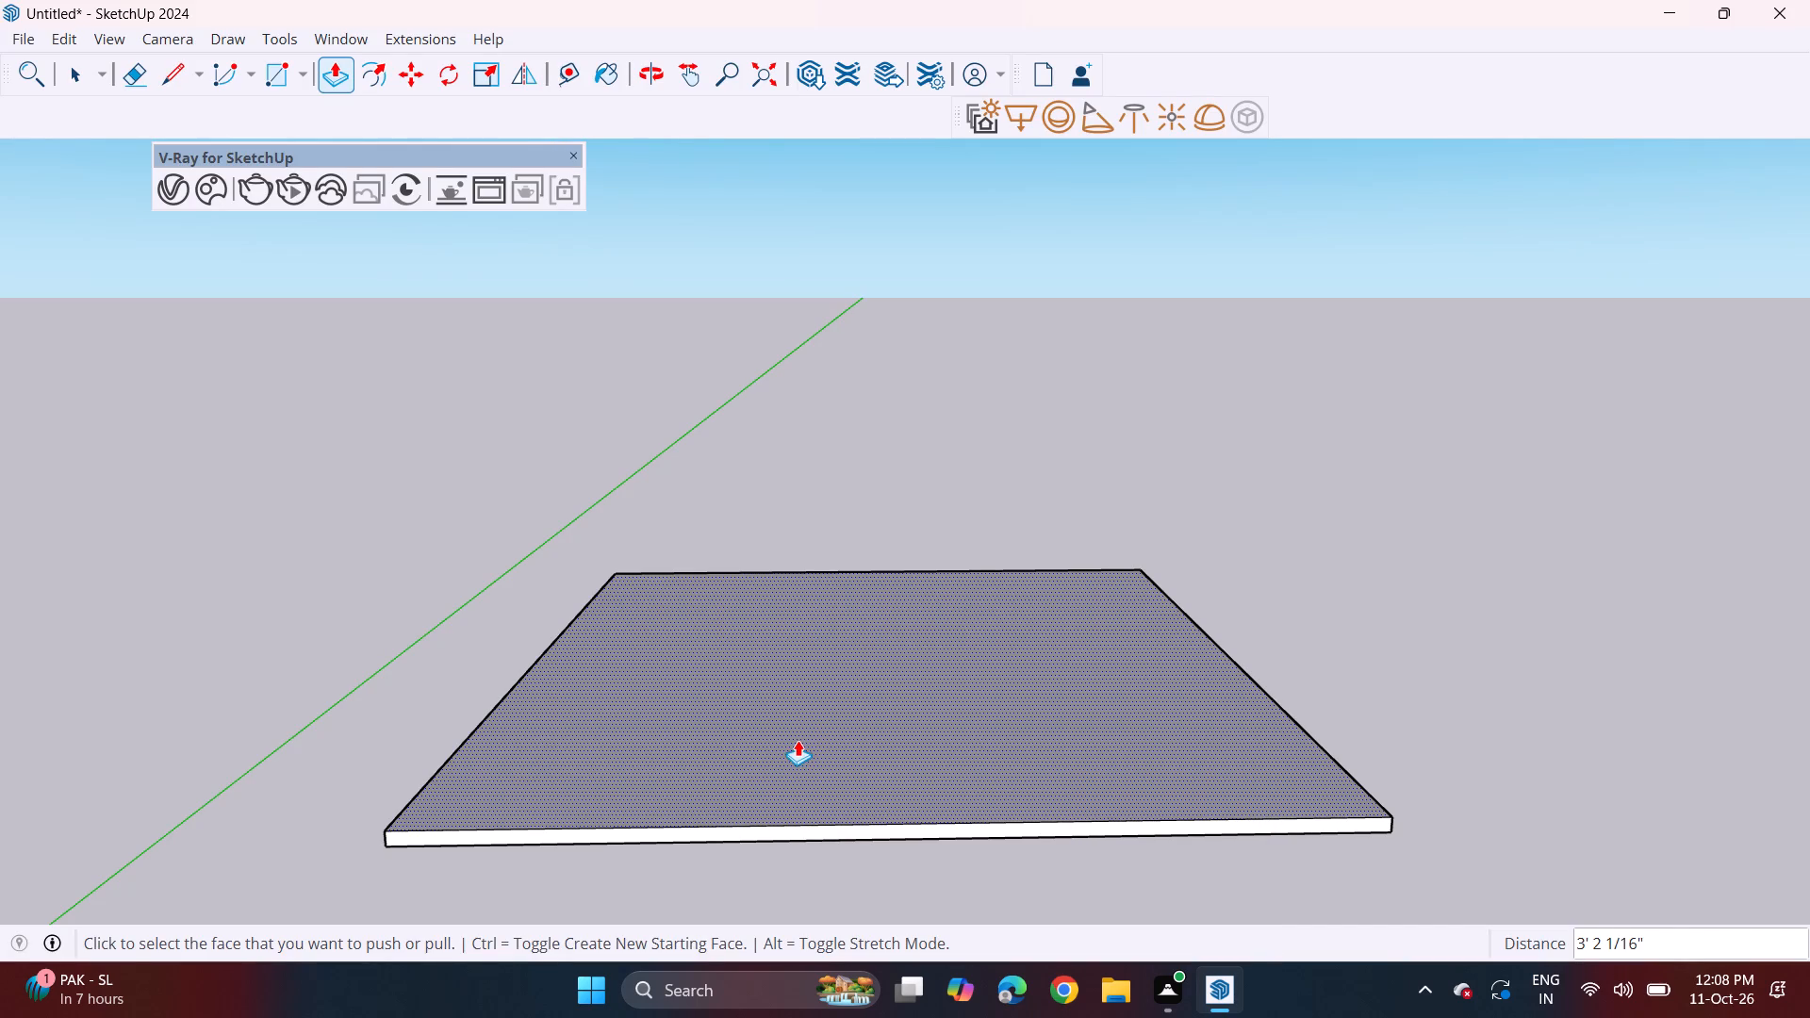
click(368, 73)
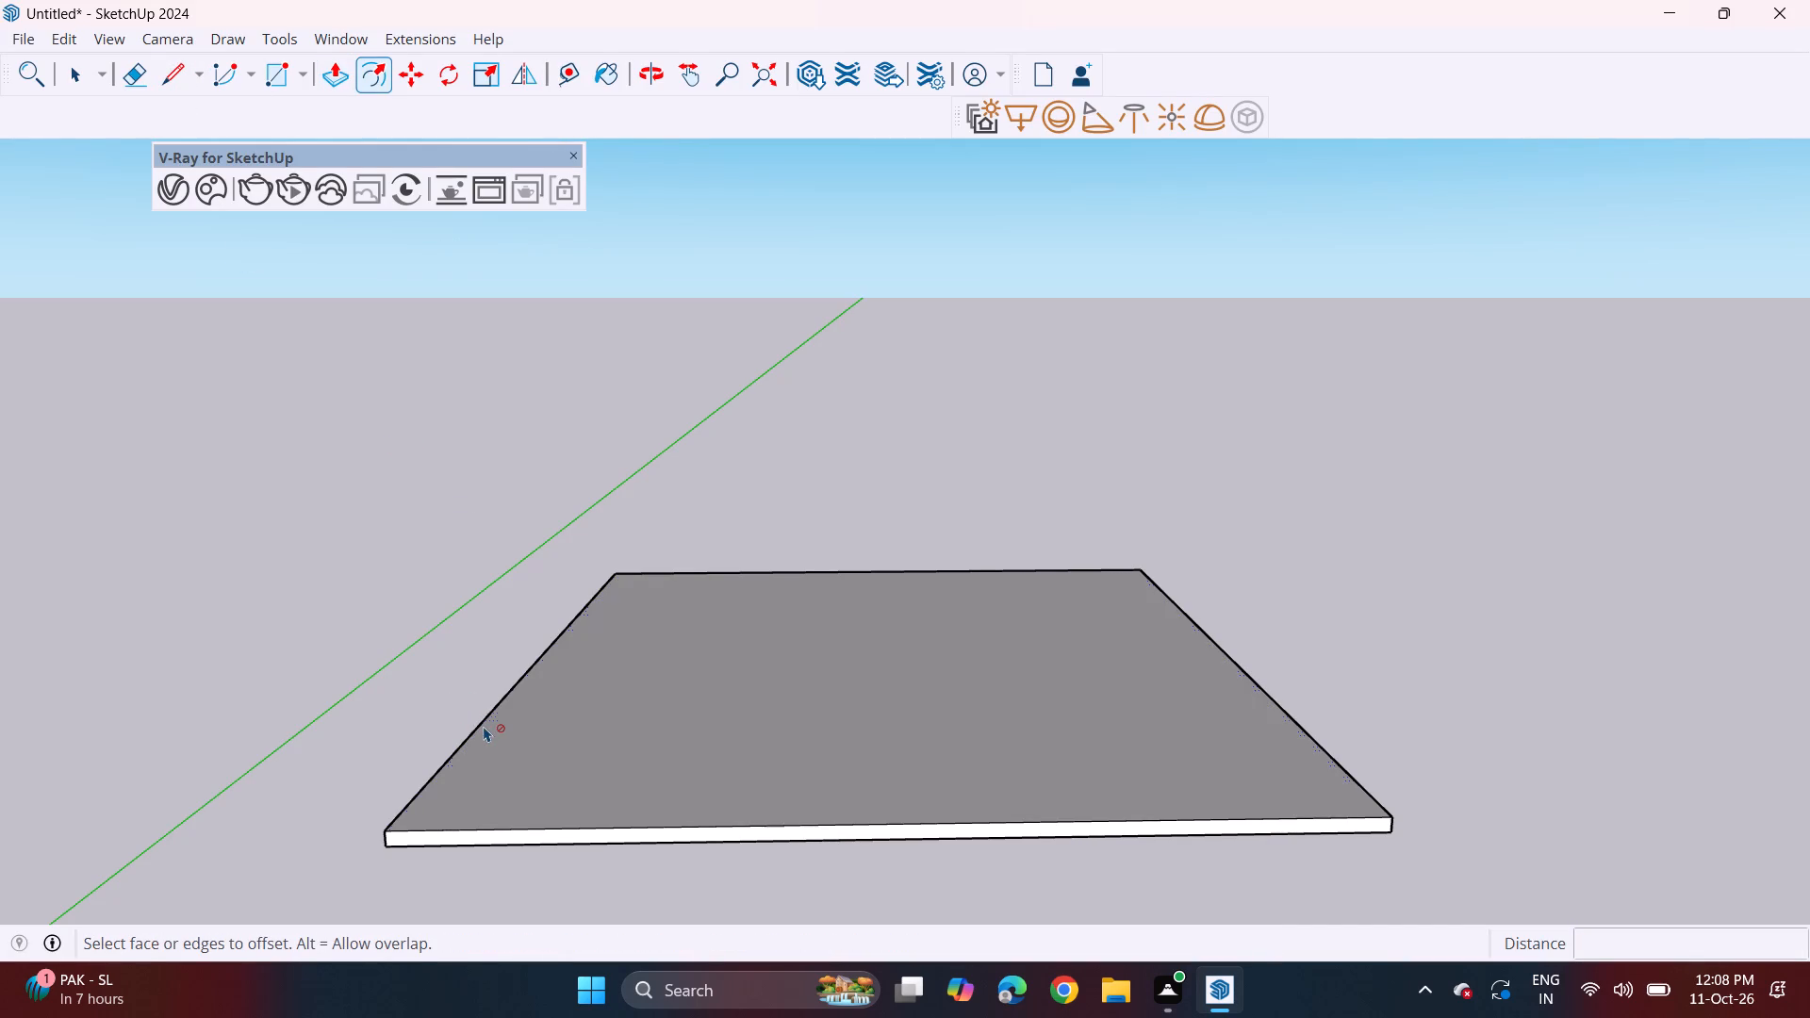
click(485, 747)
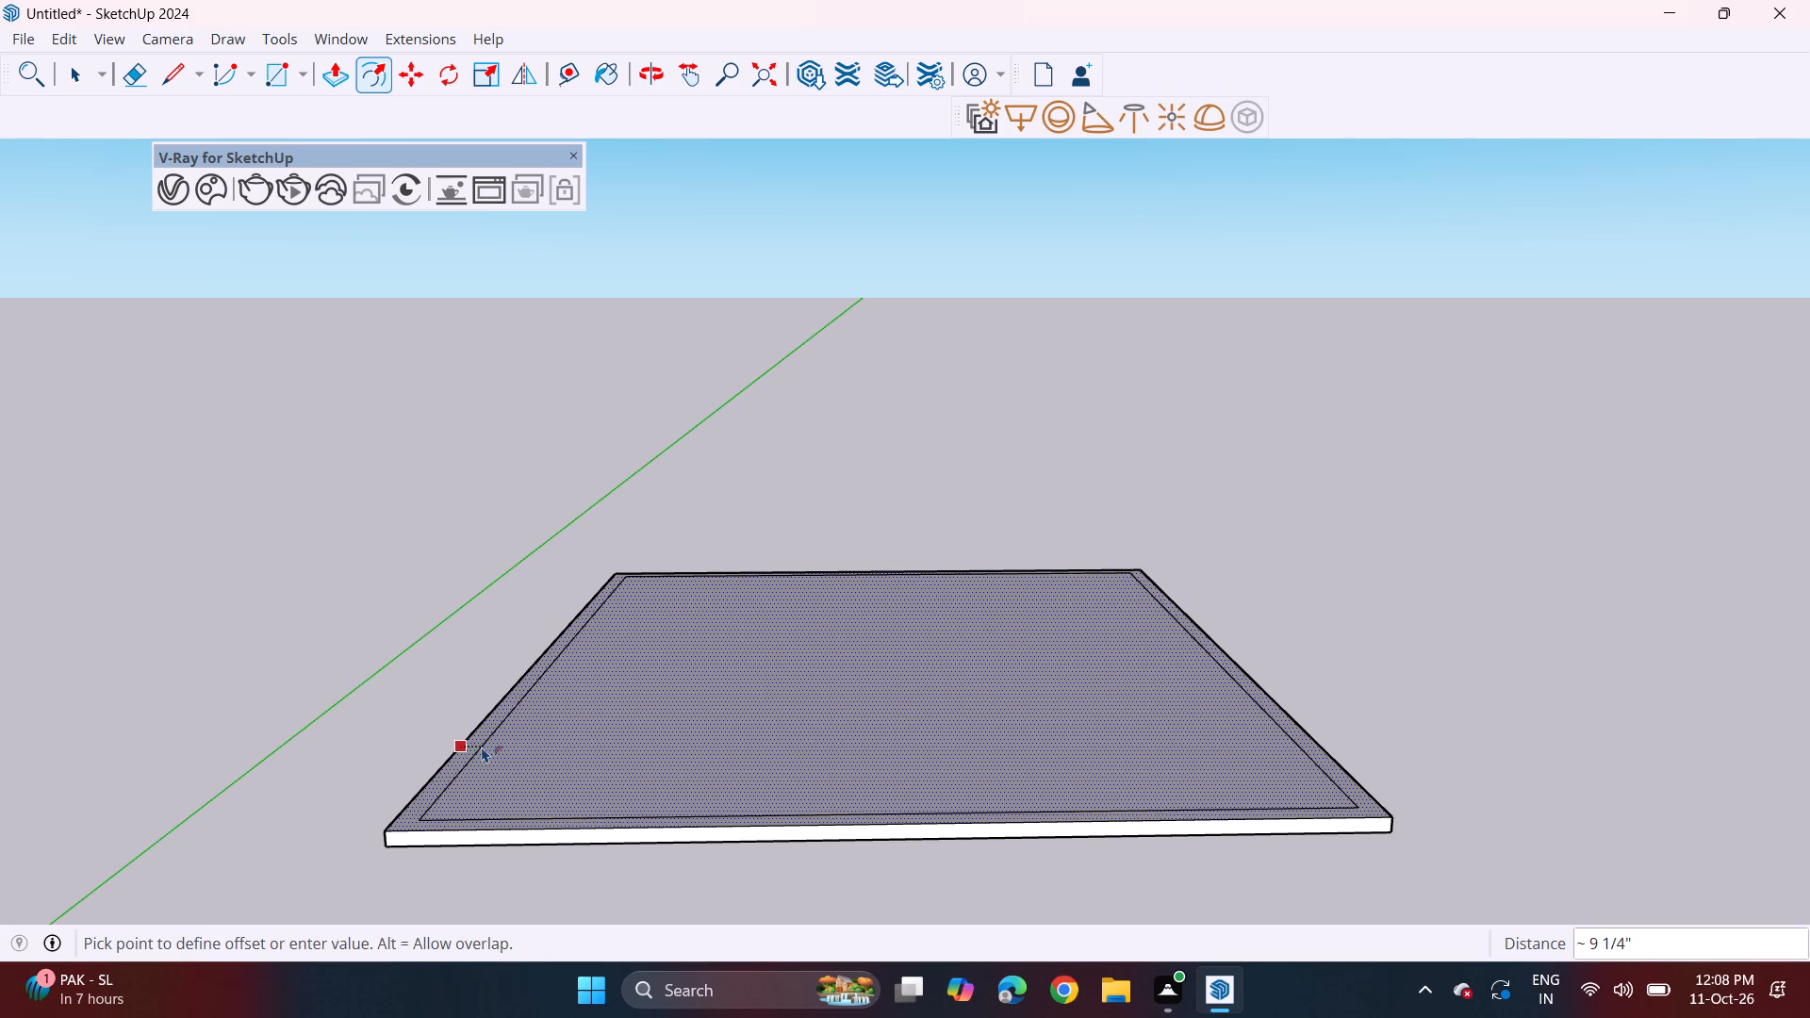
click(482, 747)
Draw an L-shaped partition line from the front inner edge, about 6' 2" inward and about 22' 7" across to the side inner edge.
click(171, 77)
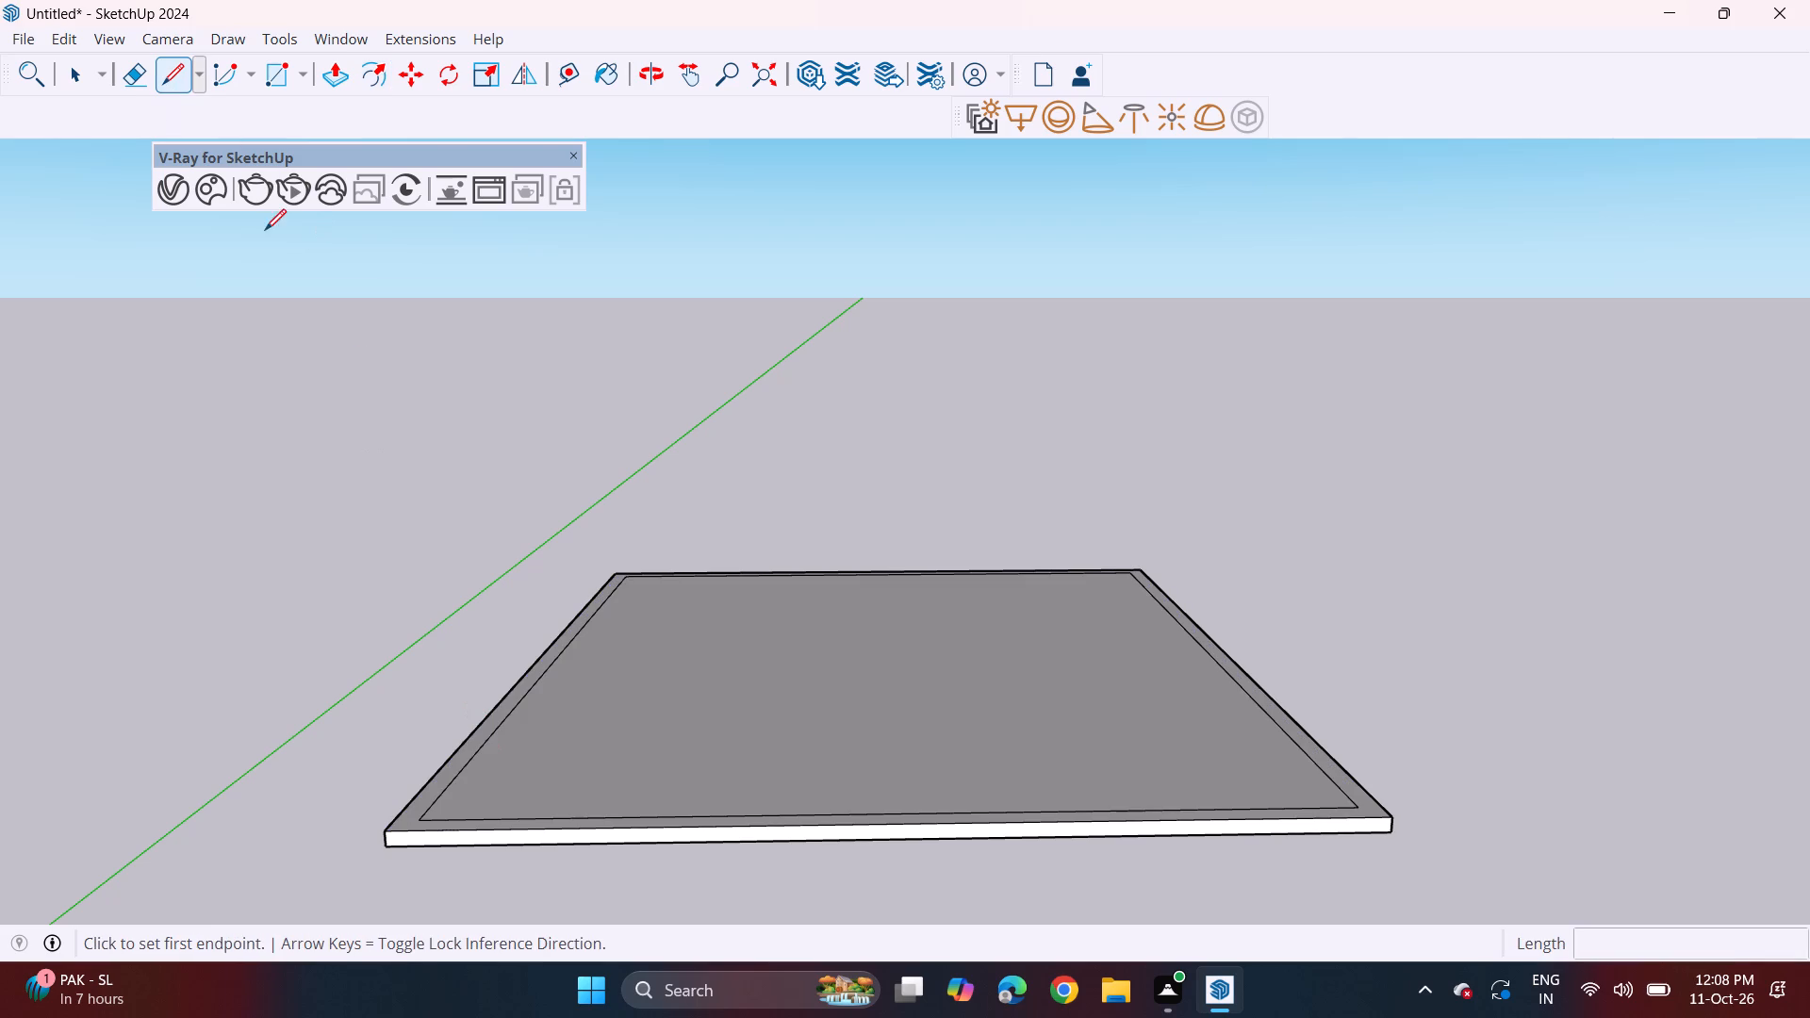
click(642, 820)
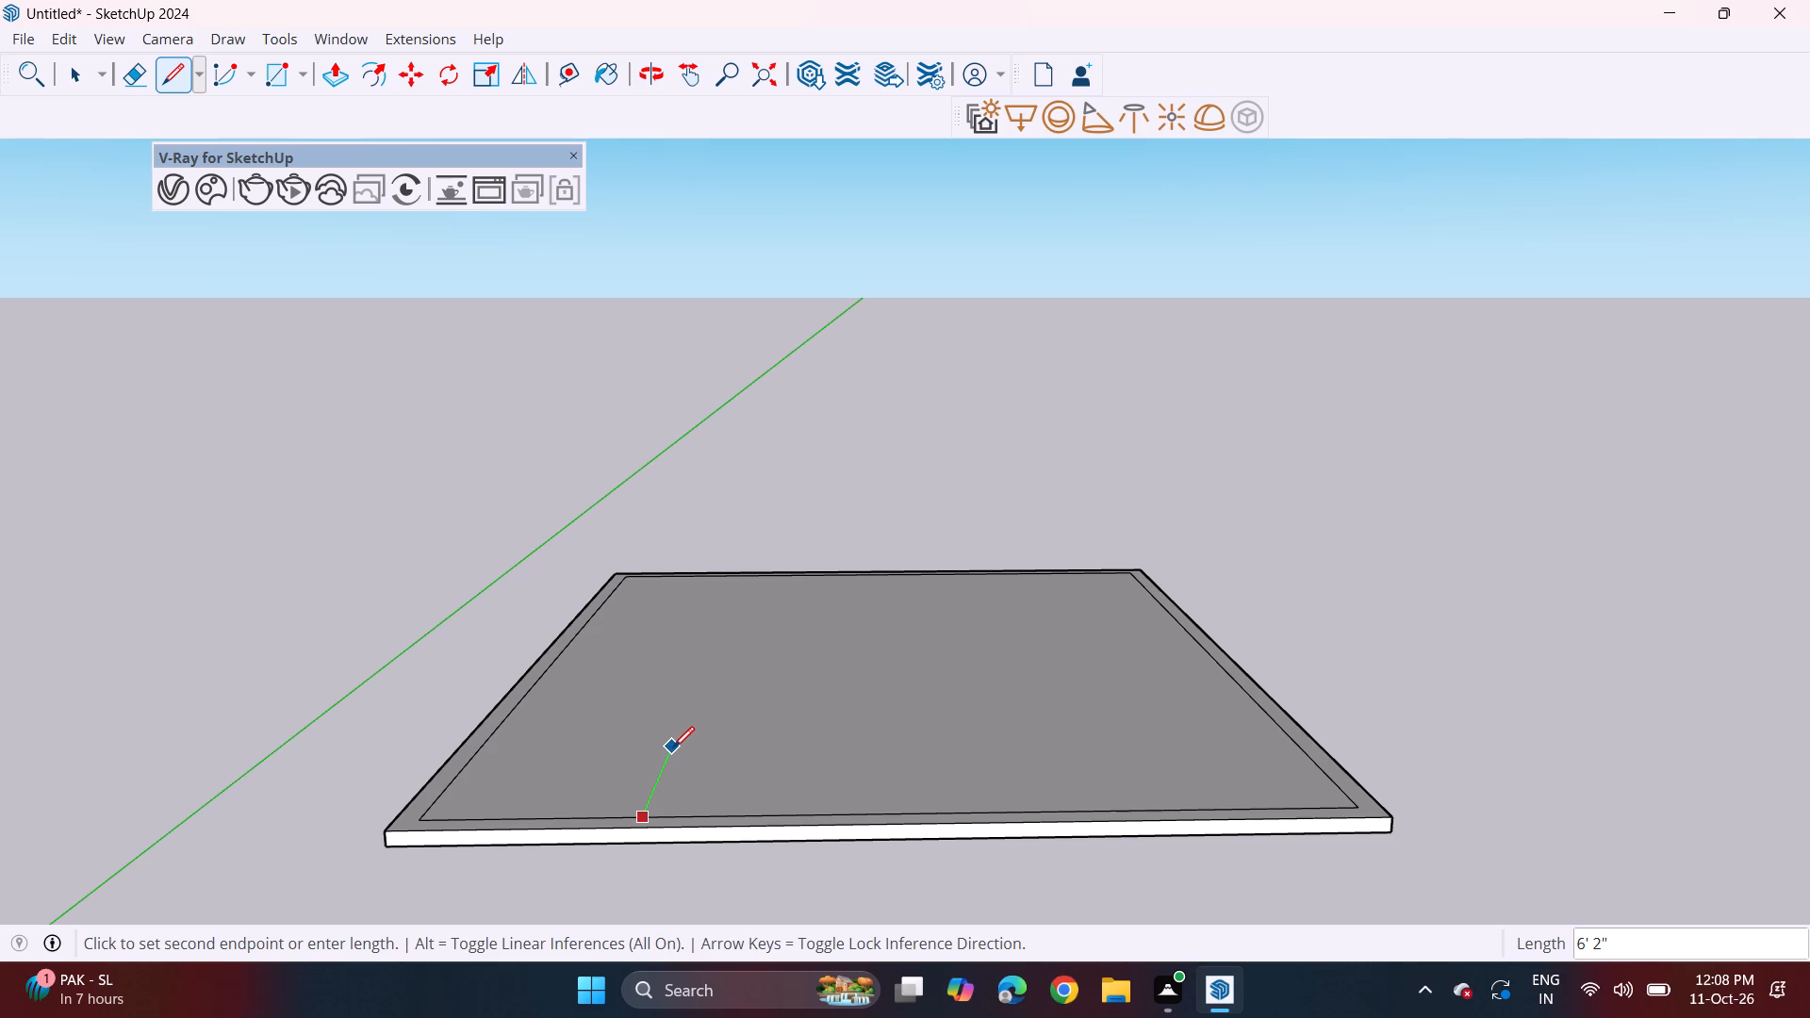
click(670, 747)
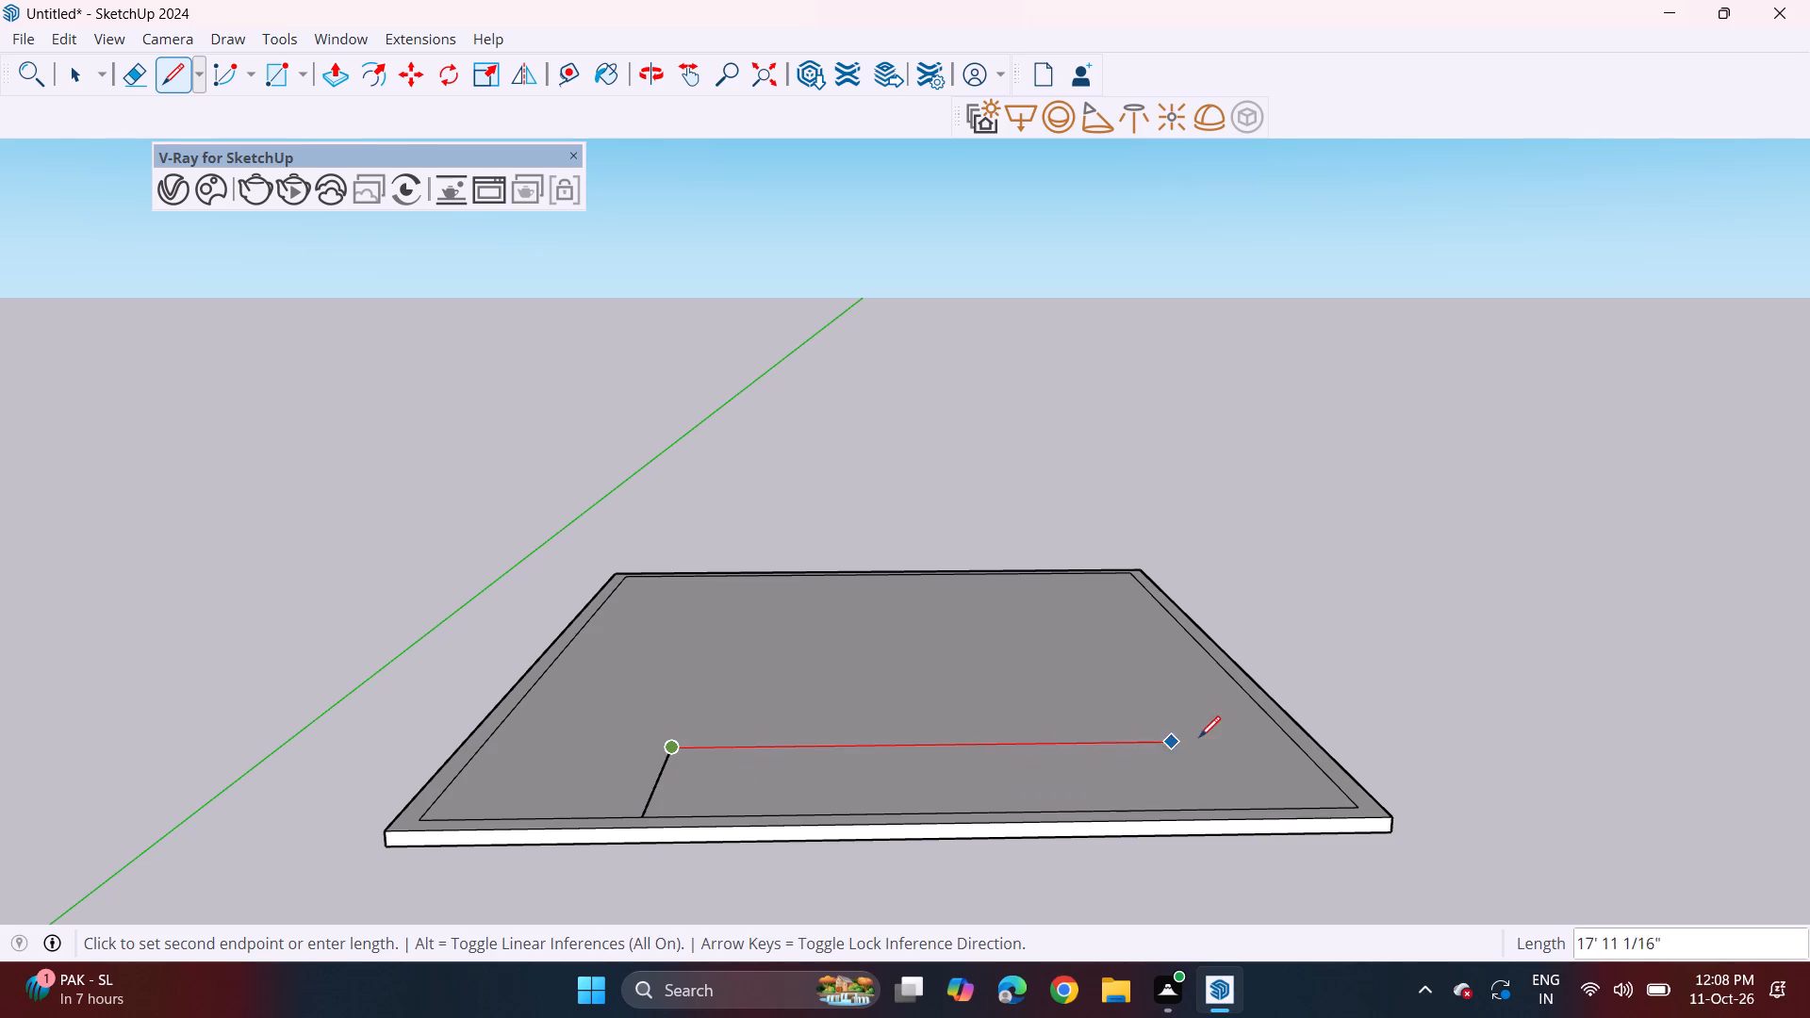
click(1296, 737)
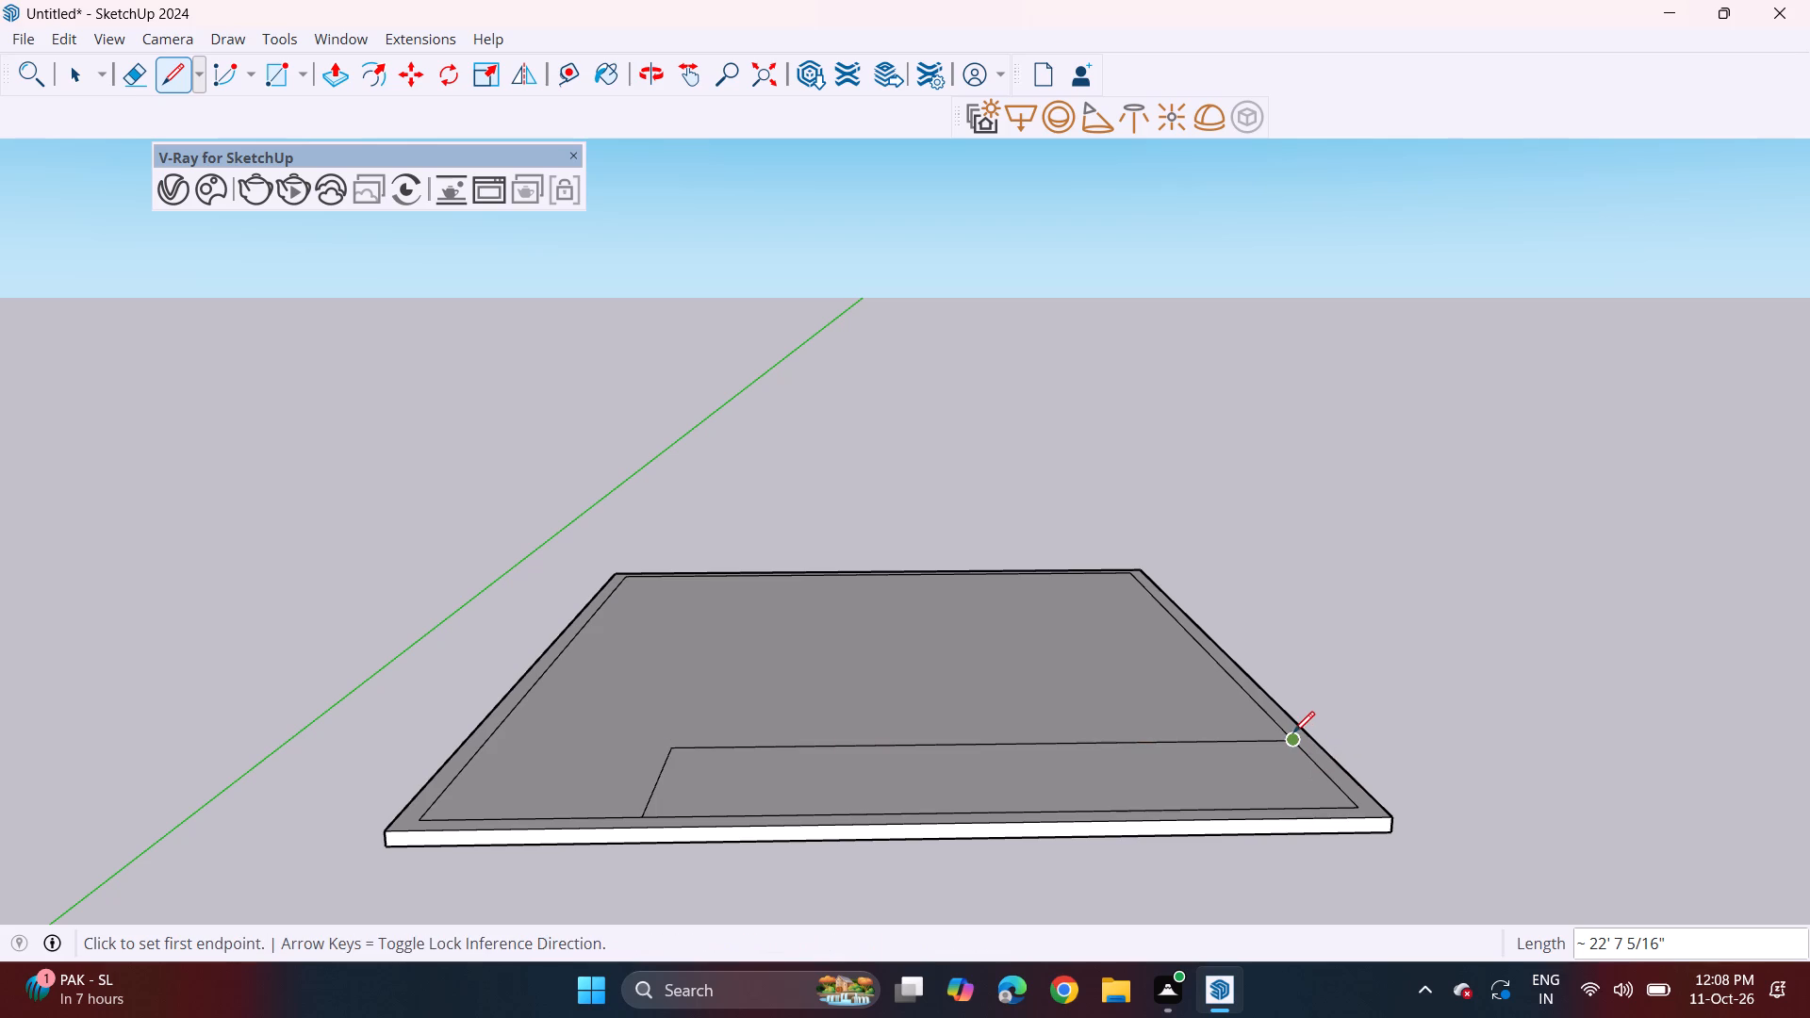
Draw the partition's parallel second line, about 21' 11" from the side inner edge and about 6' 4" back to the front inner edge.
click(1290, 727)
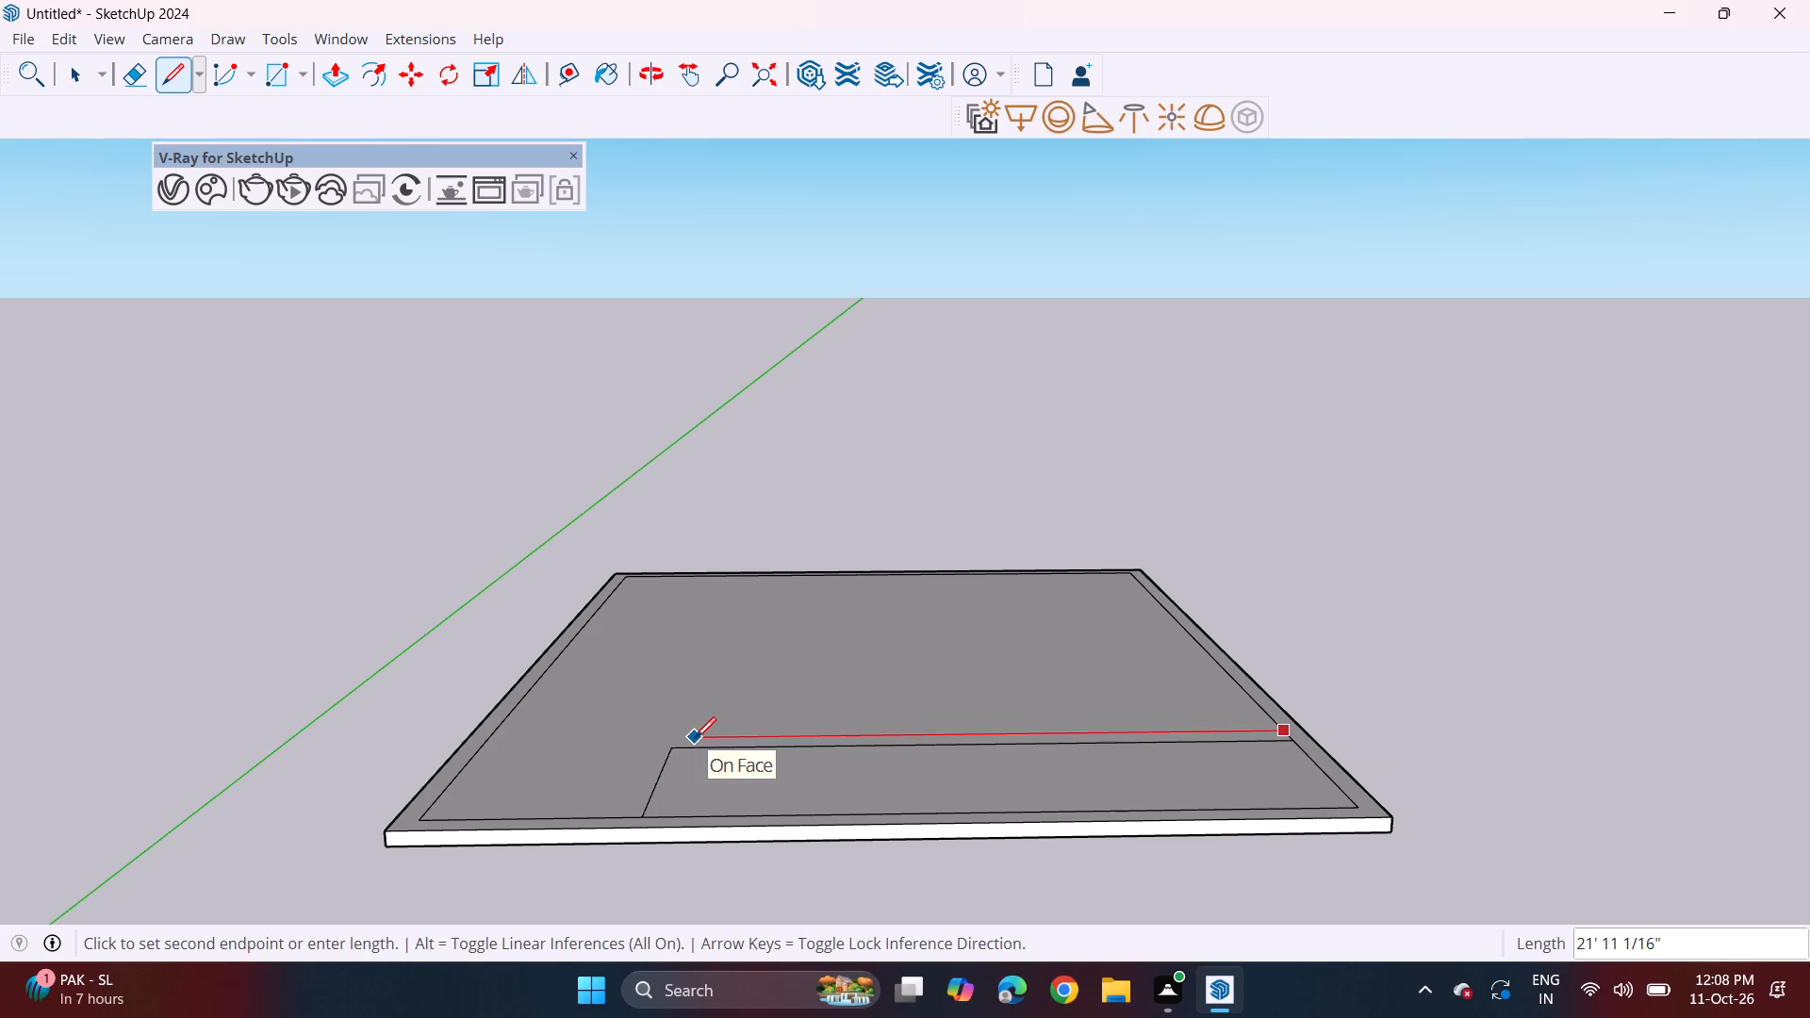
click(692, 738)
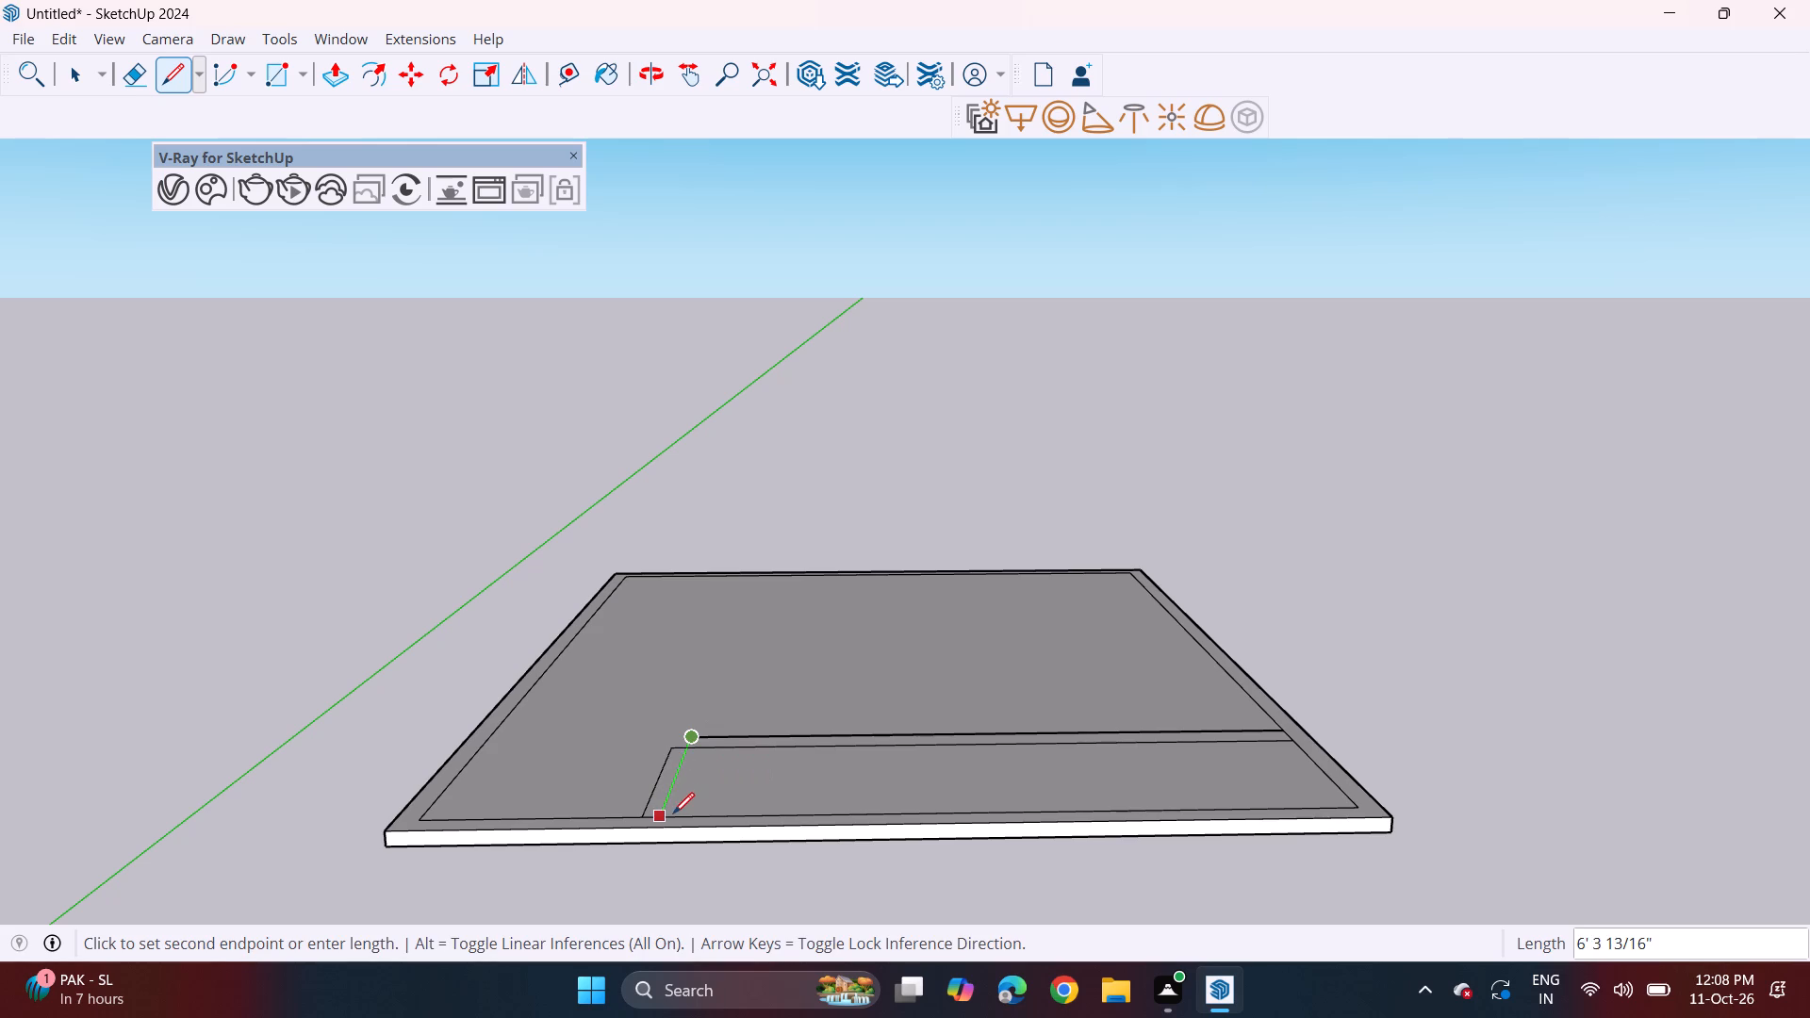
click(673, 813)
Square off the partition's outer corner with two short lines joining the ends of the parallel lines.
click(666, 748)
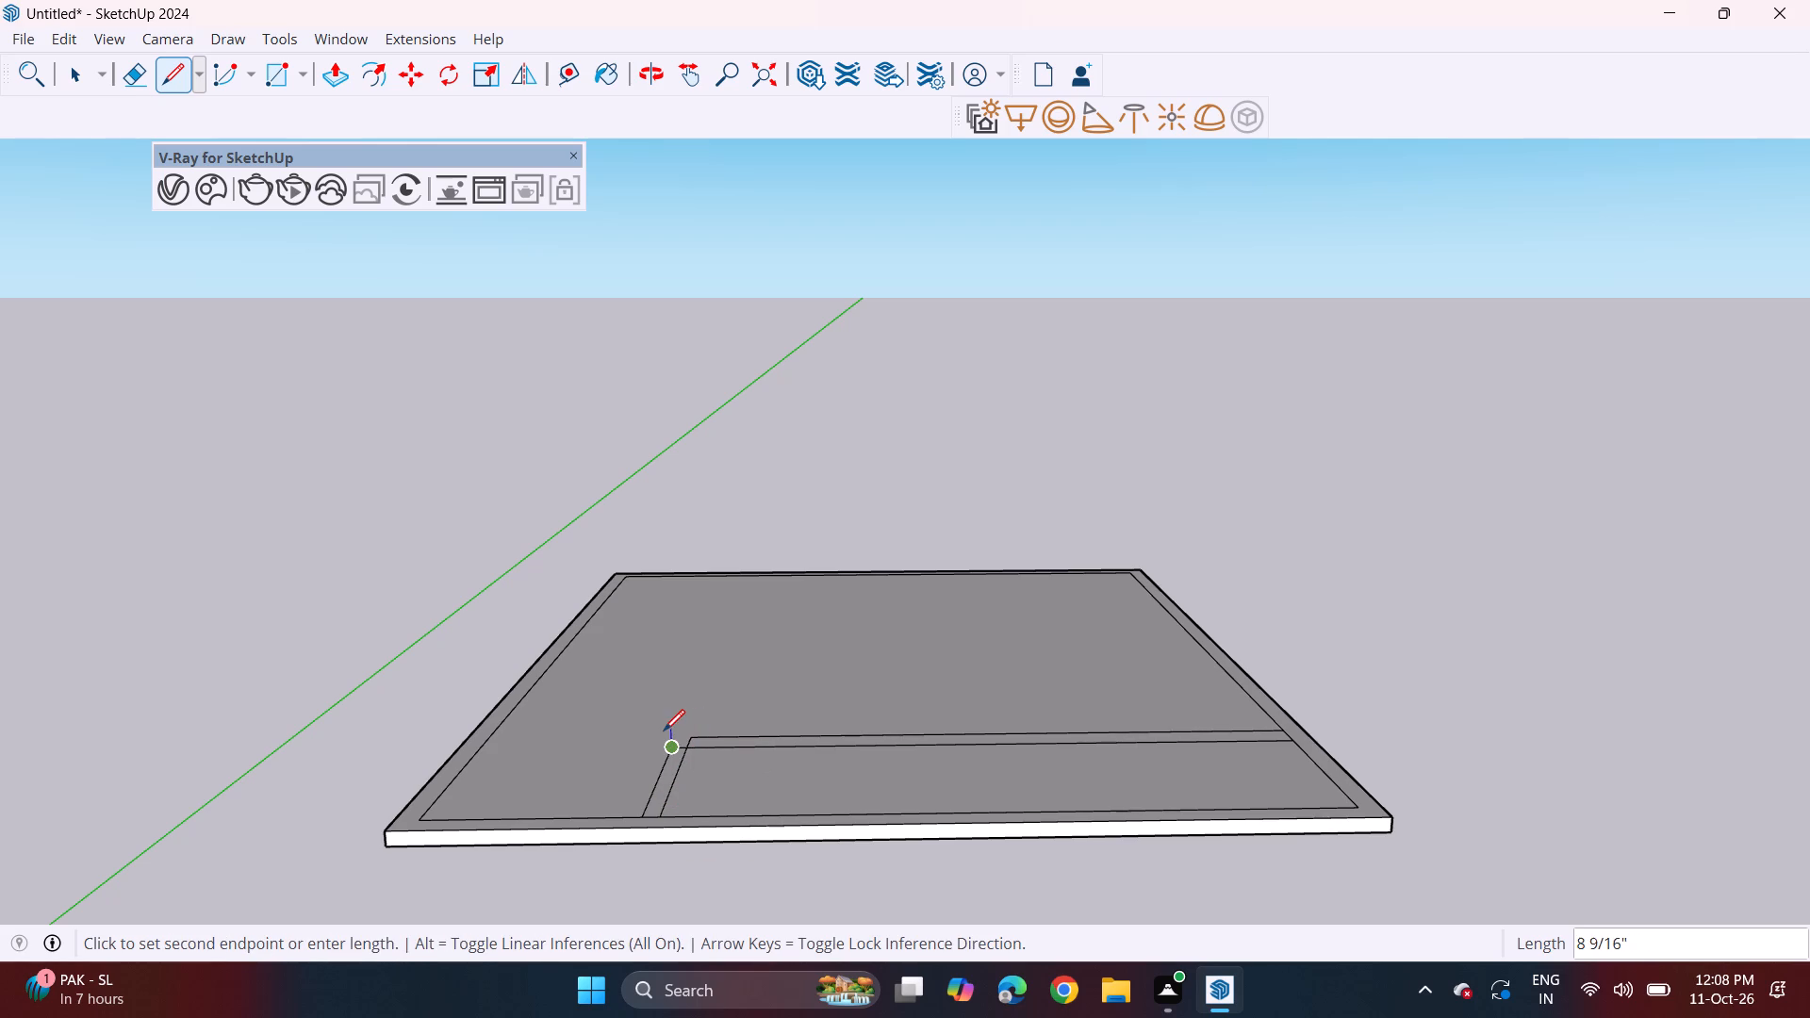
click(673, 732)
drag(693, 735, 707, 730)
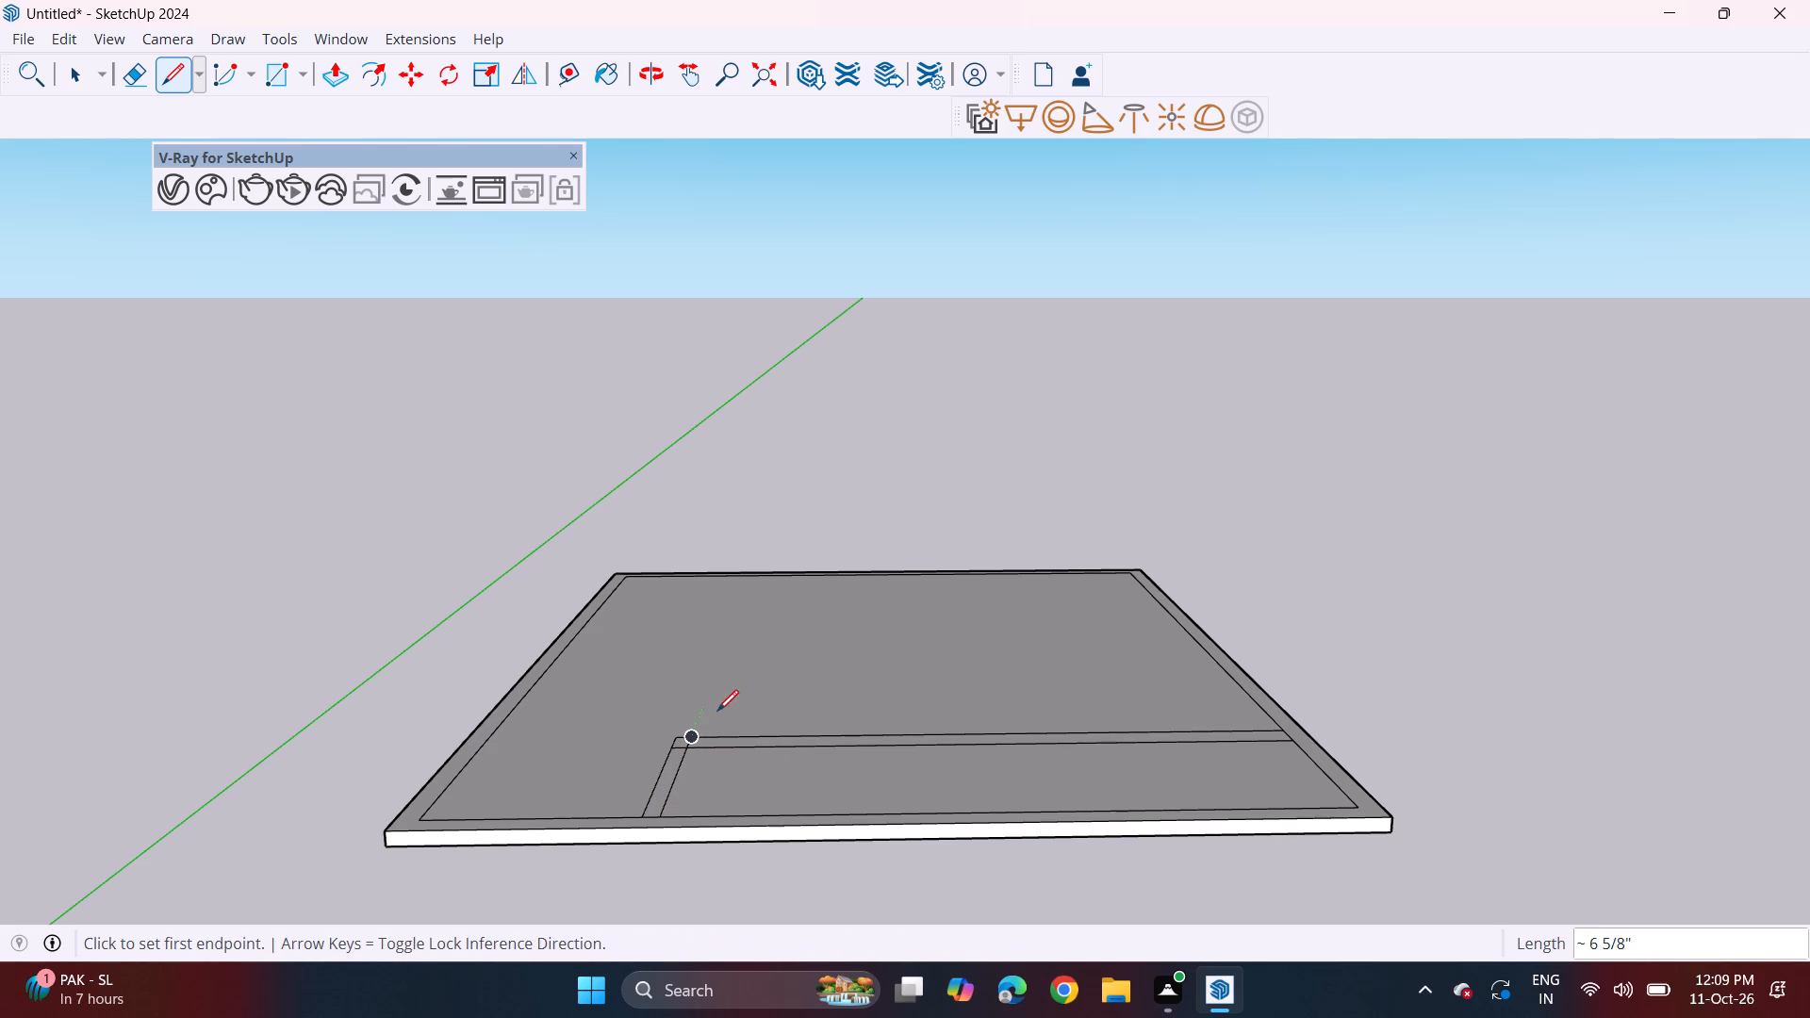
Erase the short crossing line segments at the partition's corner so the two parallel wall lines turn cleanly.
scroll(688, 642, up, 3)
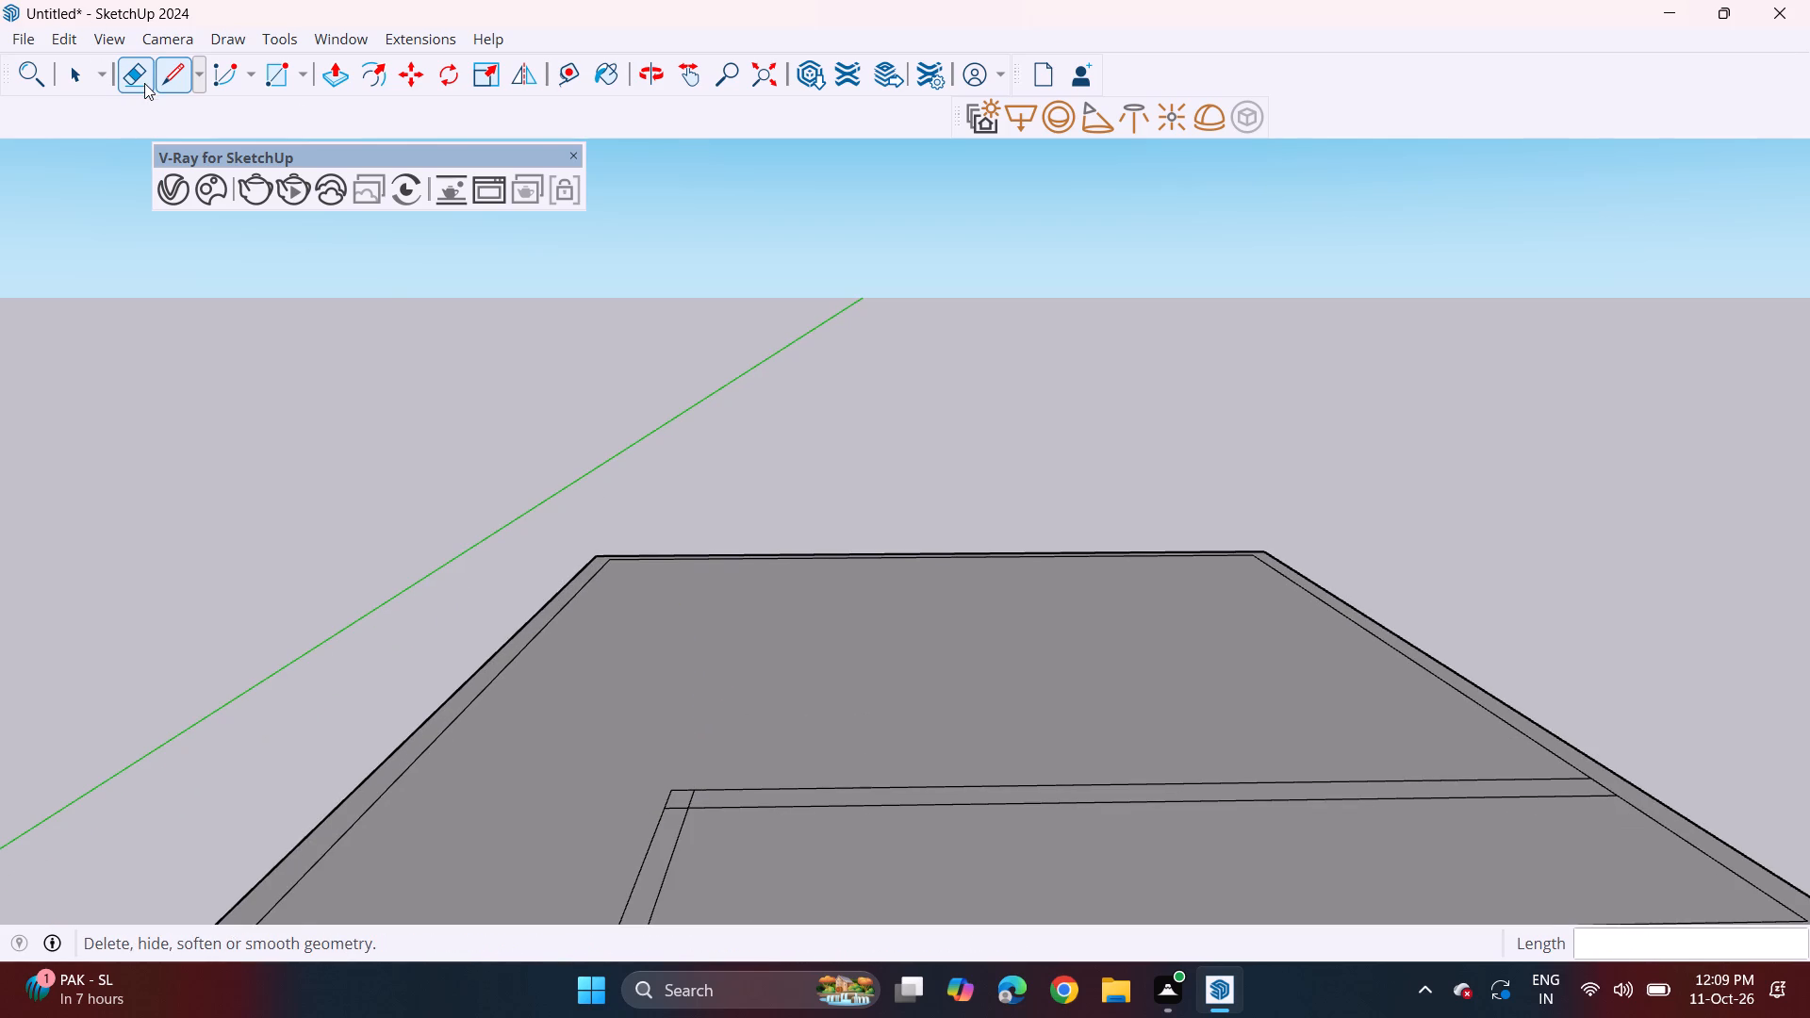
click(144, 83)
scroll(688, 791, up, 5)
drag(674, 823, 672, 808)
drag(686, 807, 725, 792)
key(ctrl+z)
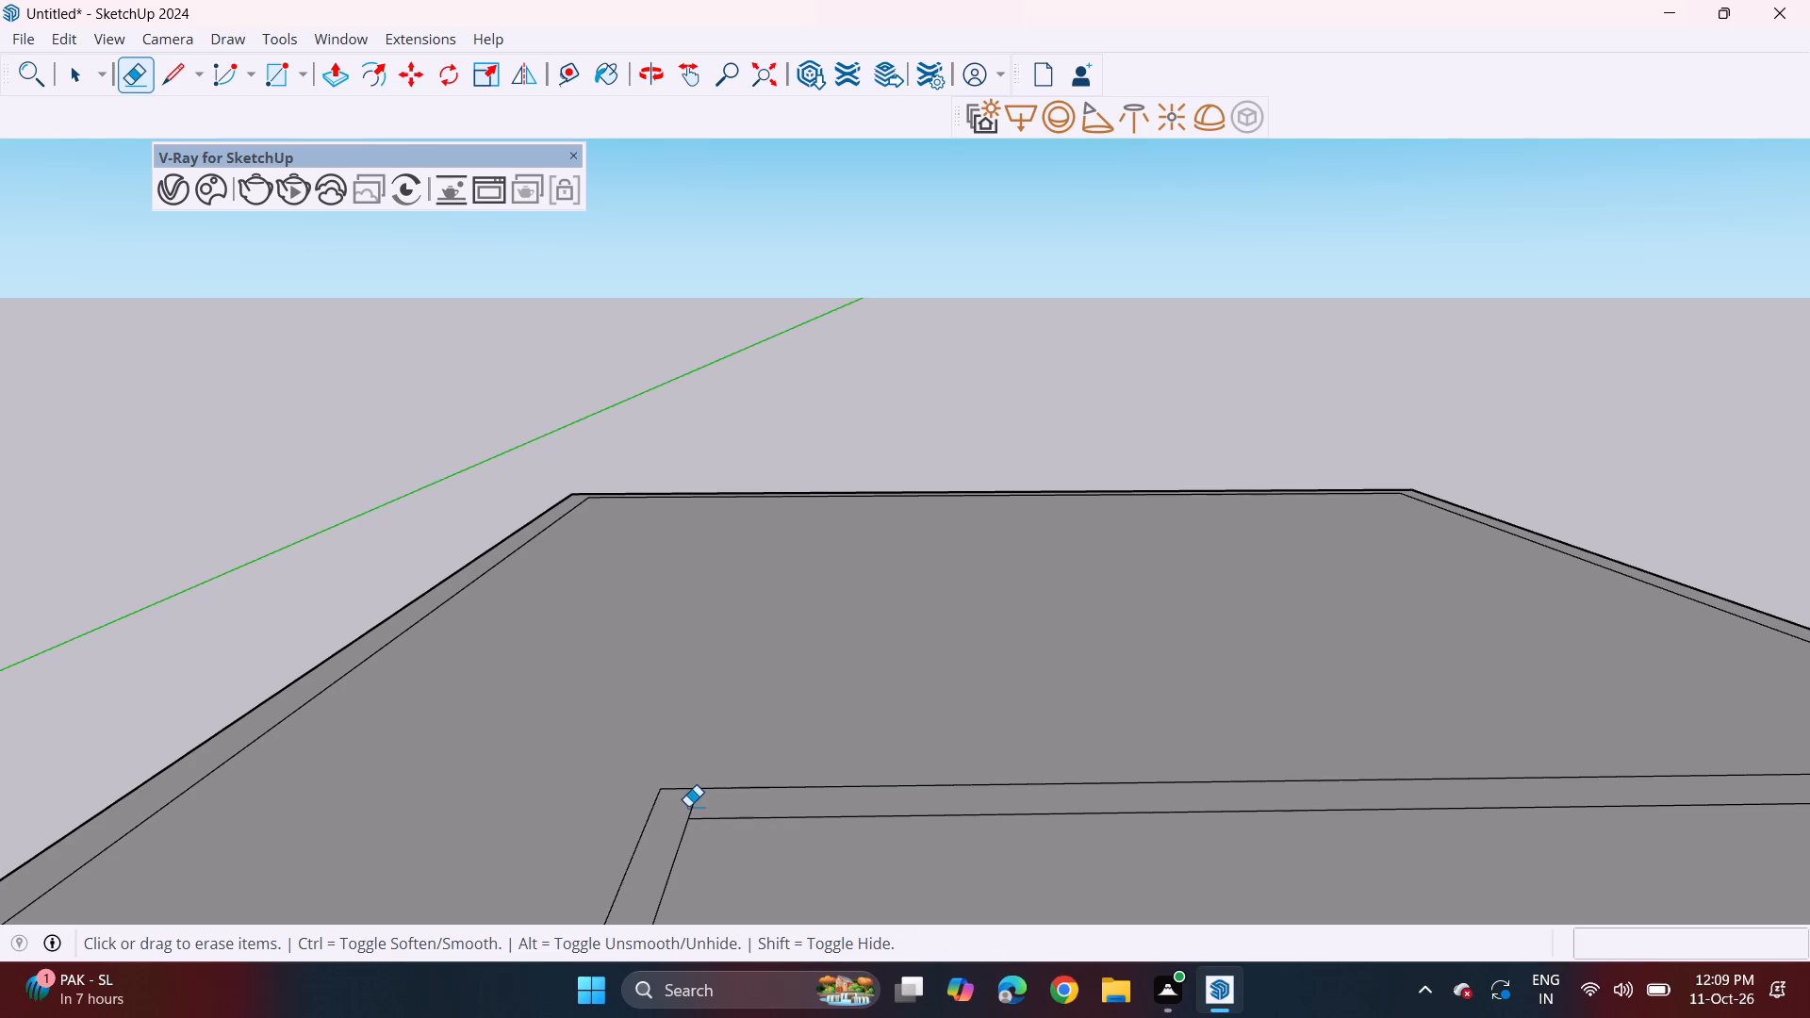
click(690, 797)
scroll(690, 808, down, 6)
scroll(737, 686, down, 3)
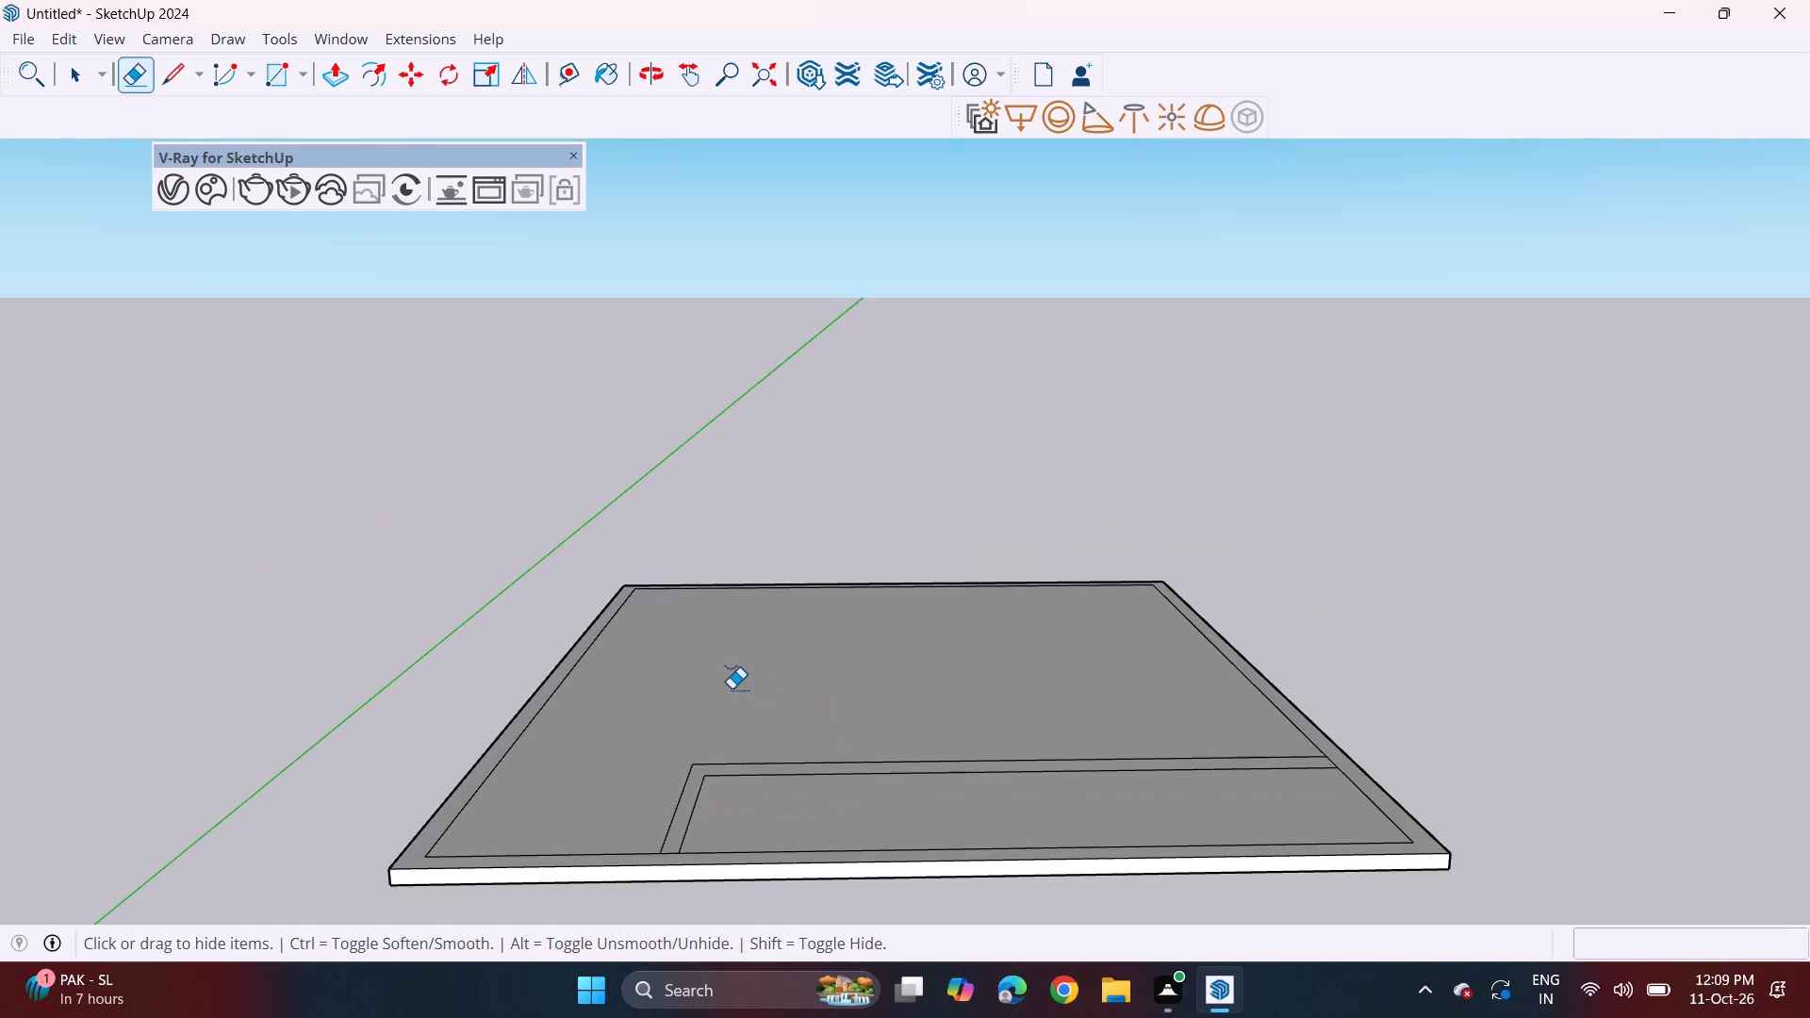
Extend both partition lines across the front wall strip to the slab's outer edge with lines about 9 1/4" long.
shift+middle_drag(762, 714, 684, 666)
middle_drag(693, 700, 693, 712)
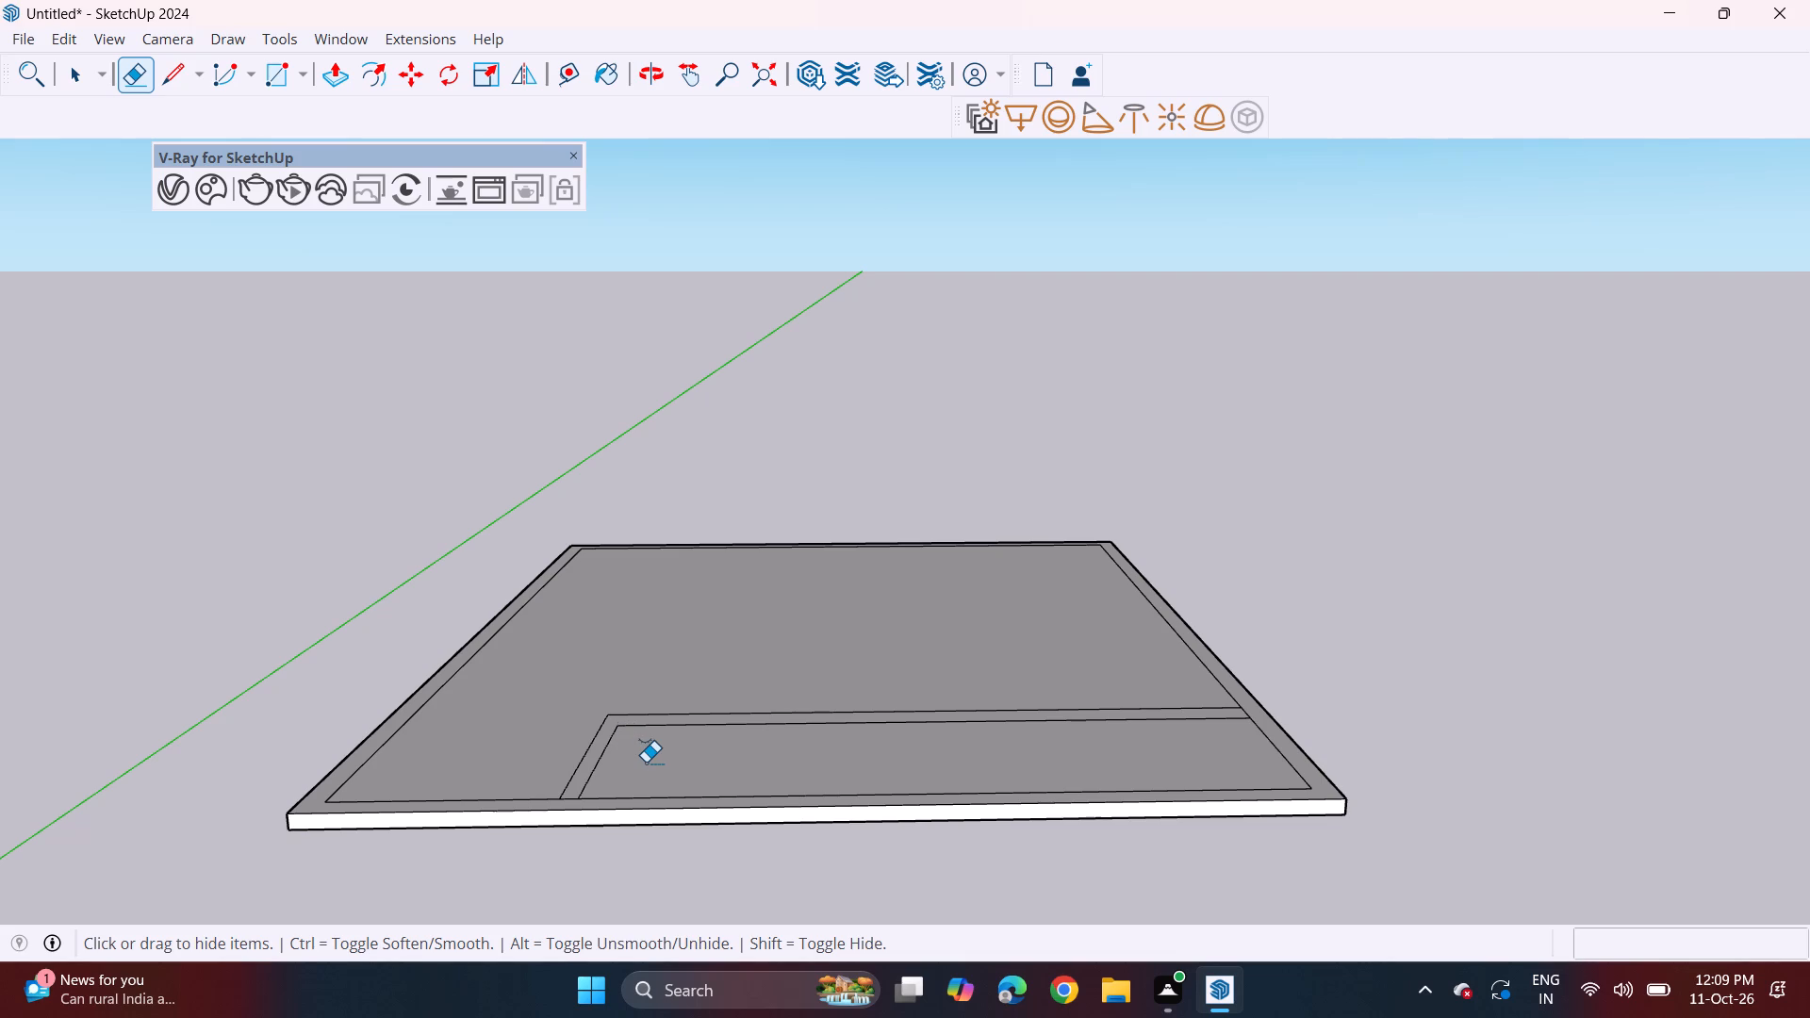
scroll(646, 762, up, 5)
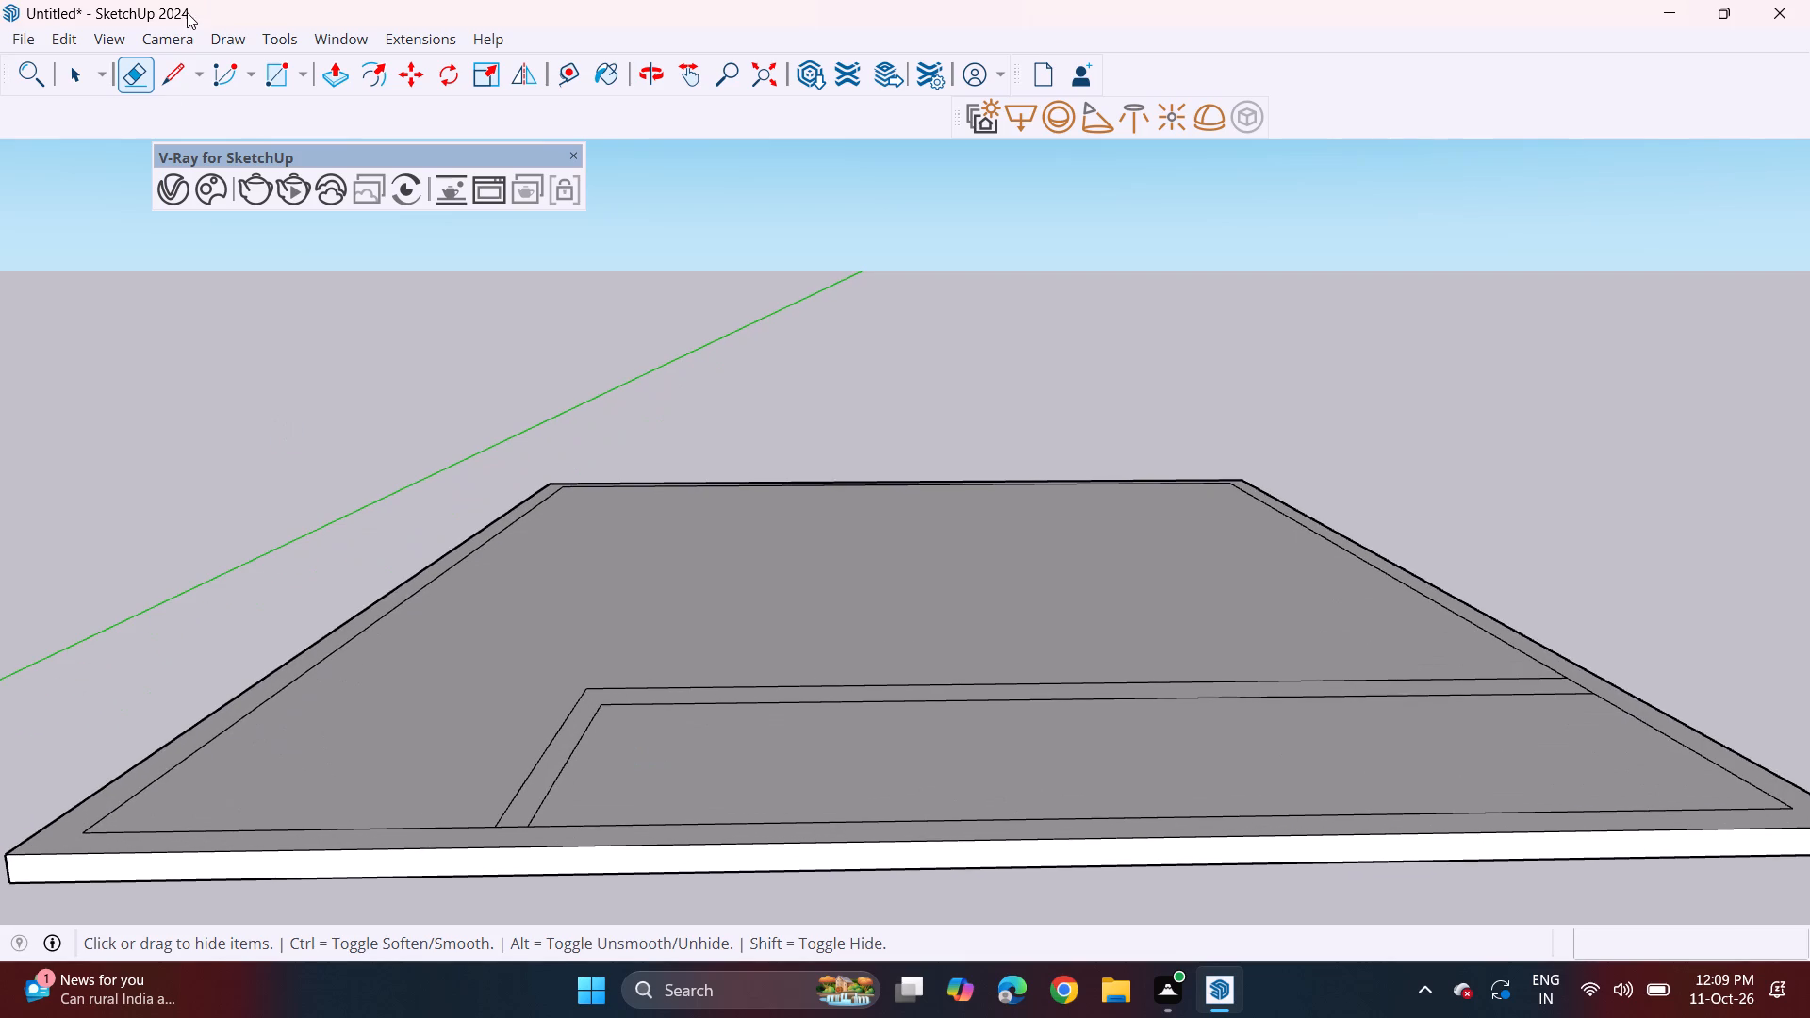
click(171, 79)
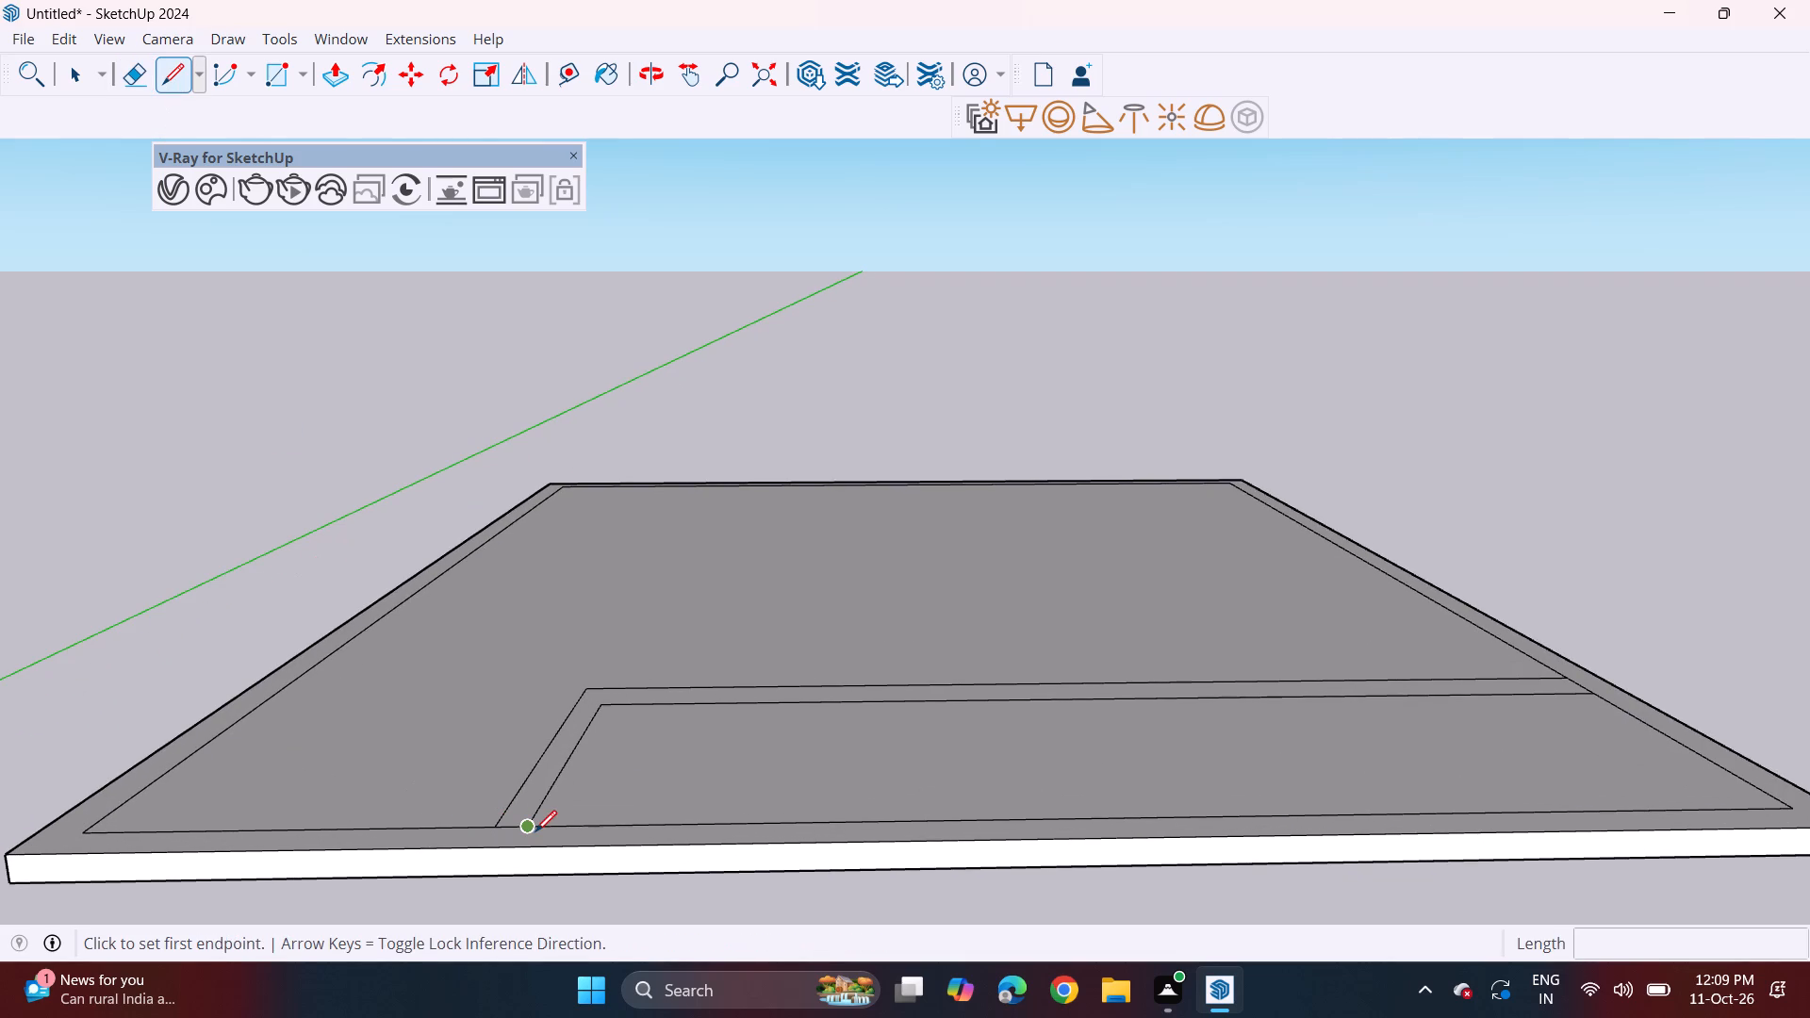
click(534, 831)
click(507, 853)
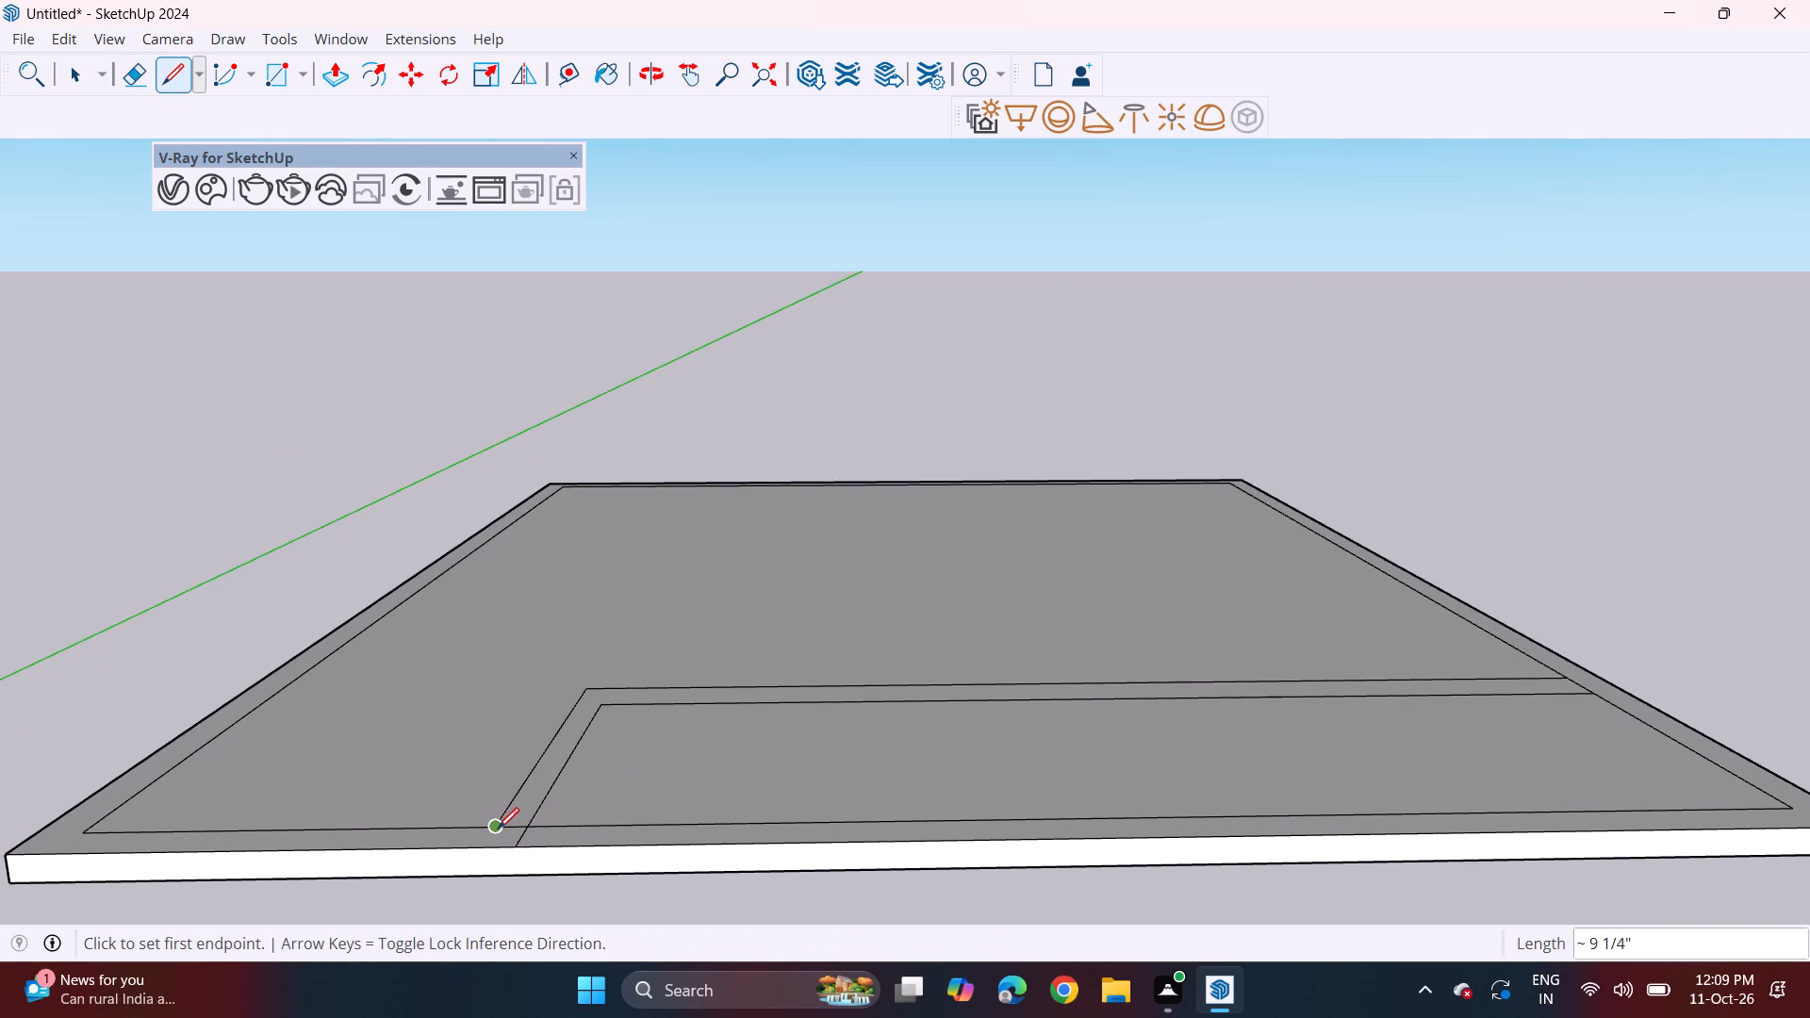
click(498, 829)
click(478, 842)
Erase the outer partition line's front extension and the inner-edge segment between the two partition lines.
click(133, 78)
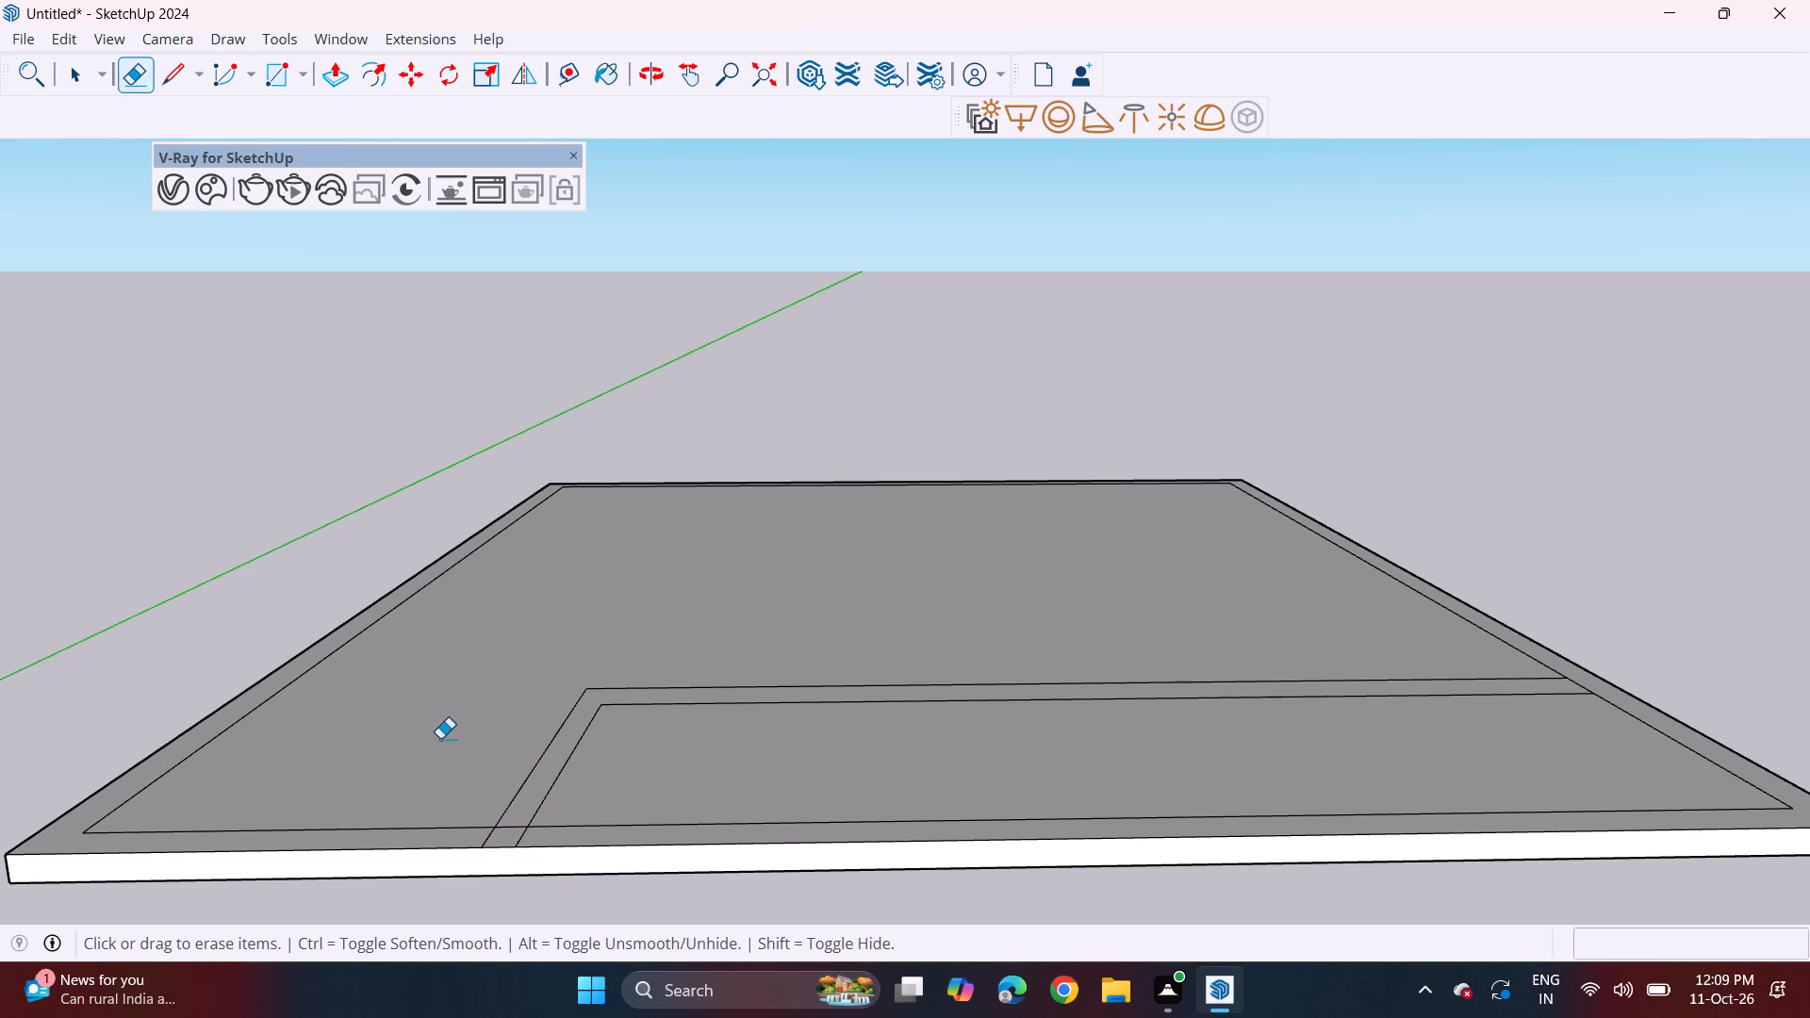
drag(479, 835, 489, 836)
drag(503, 829, 518, 808)
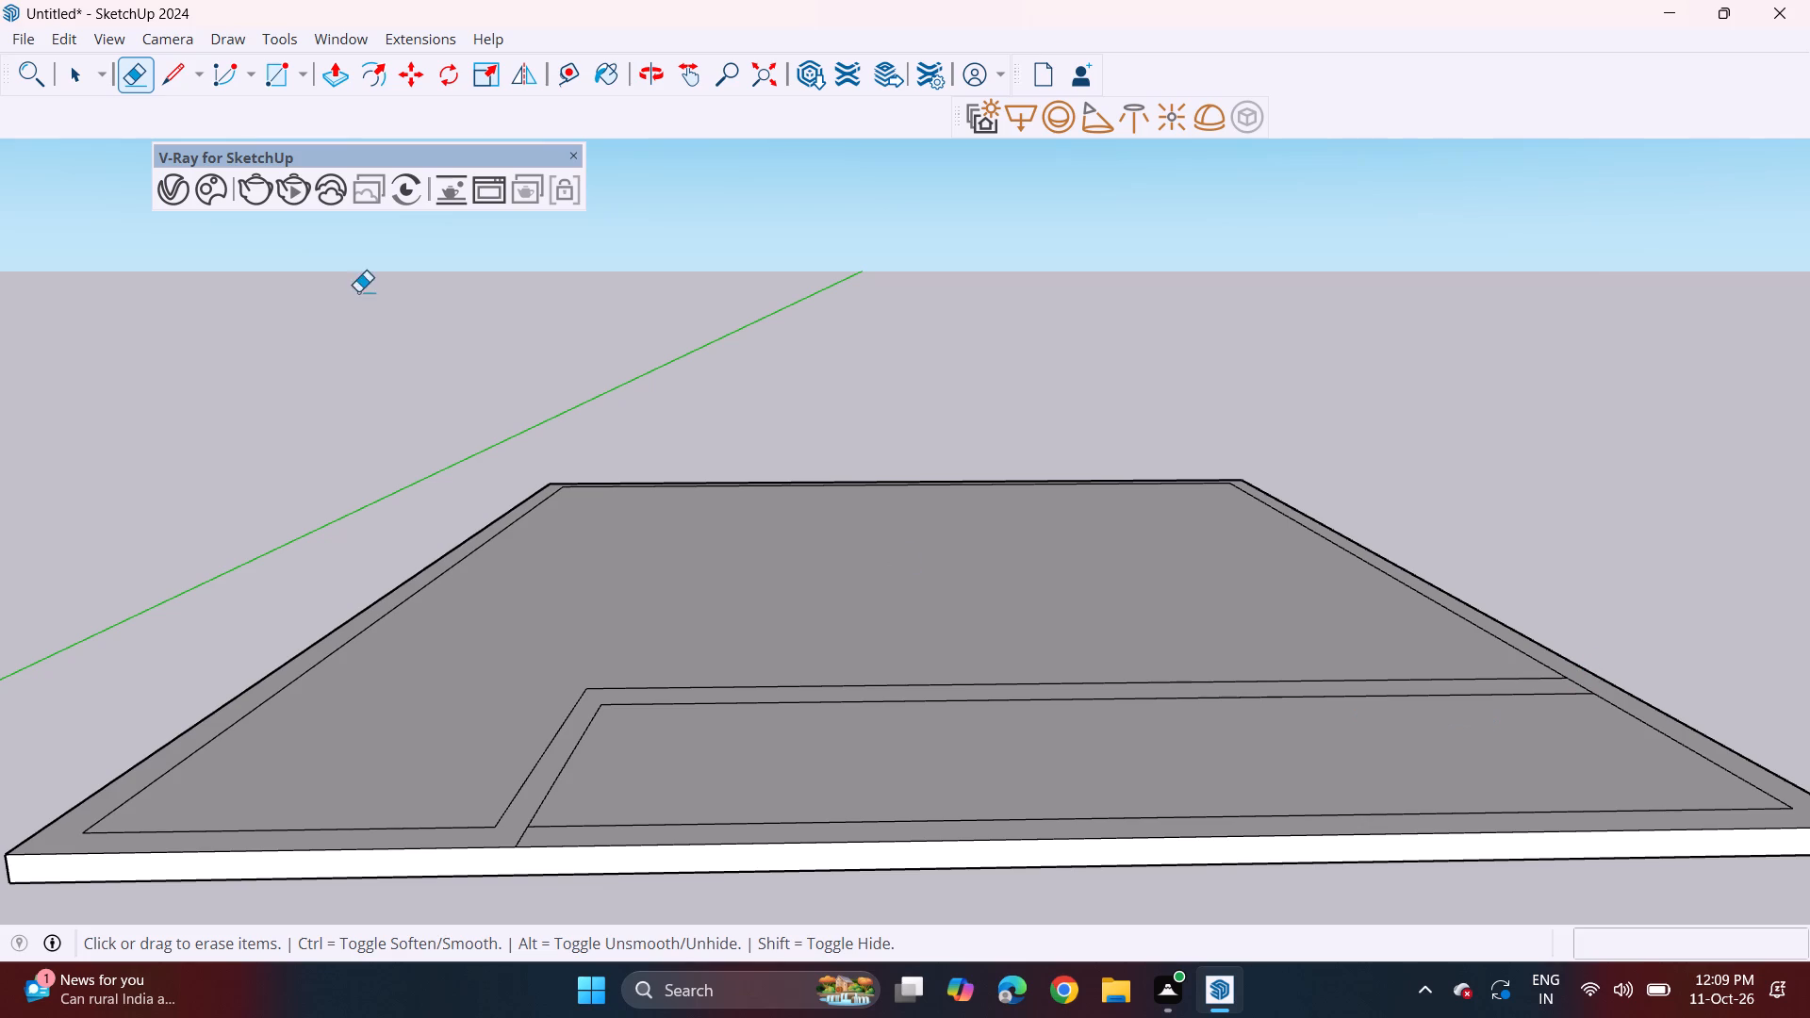
Extend the partition's front line about 9 1/4" across the side wall strip to the slab's outer edge.
click(187, 87)
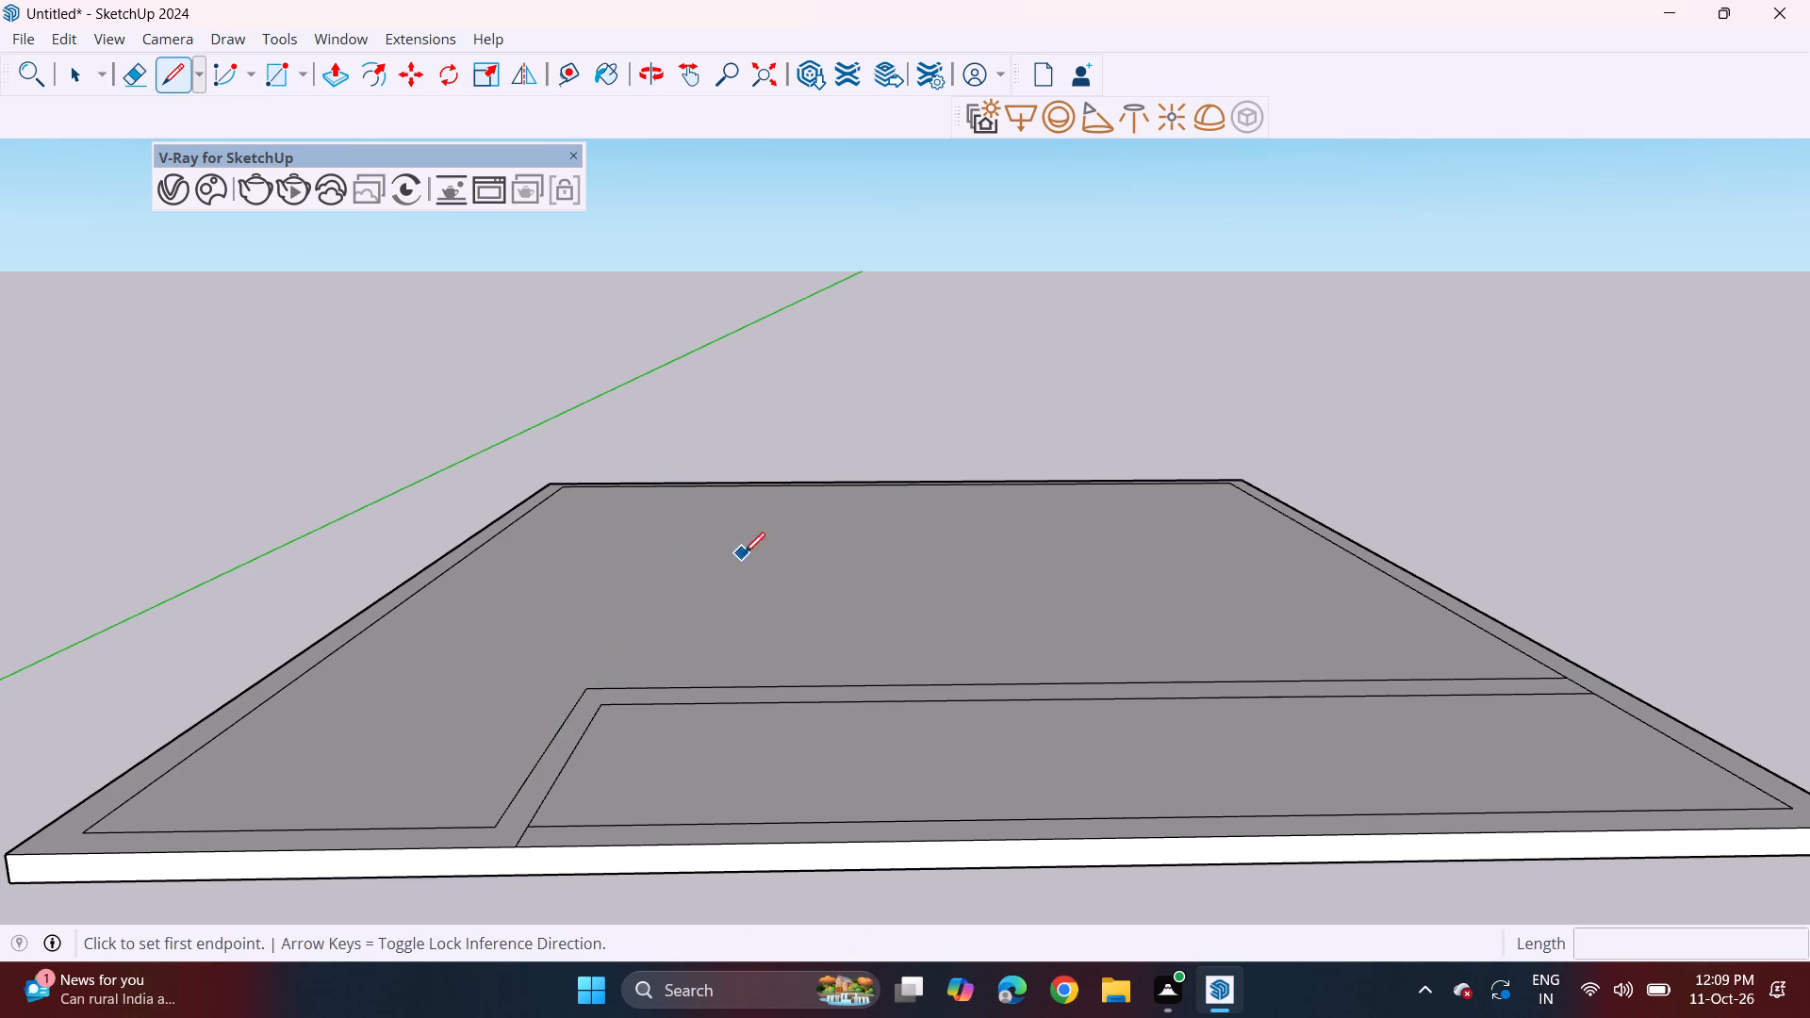
click(1586, 697)
click(1629, 691)
Erase the side inner-edge segment between the two partition lines, joining the partition with the side wall strip.
click(127, 81)
scroll(1579, 684, up, 4)
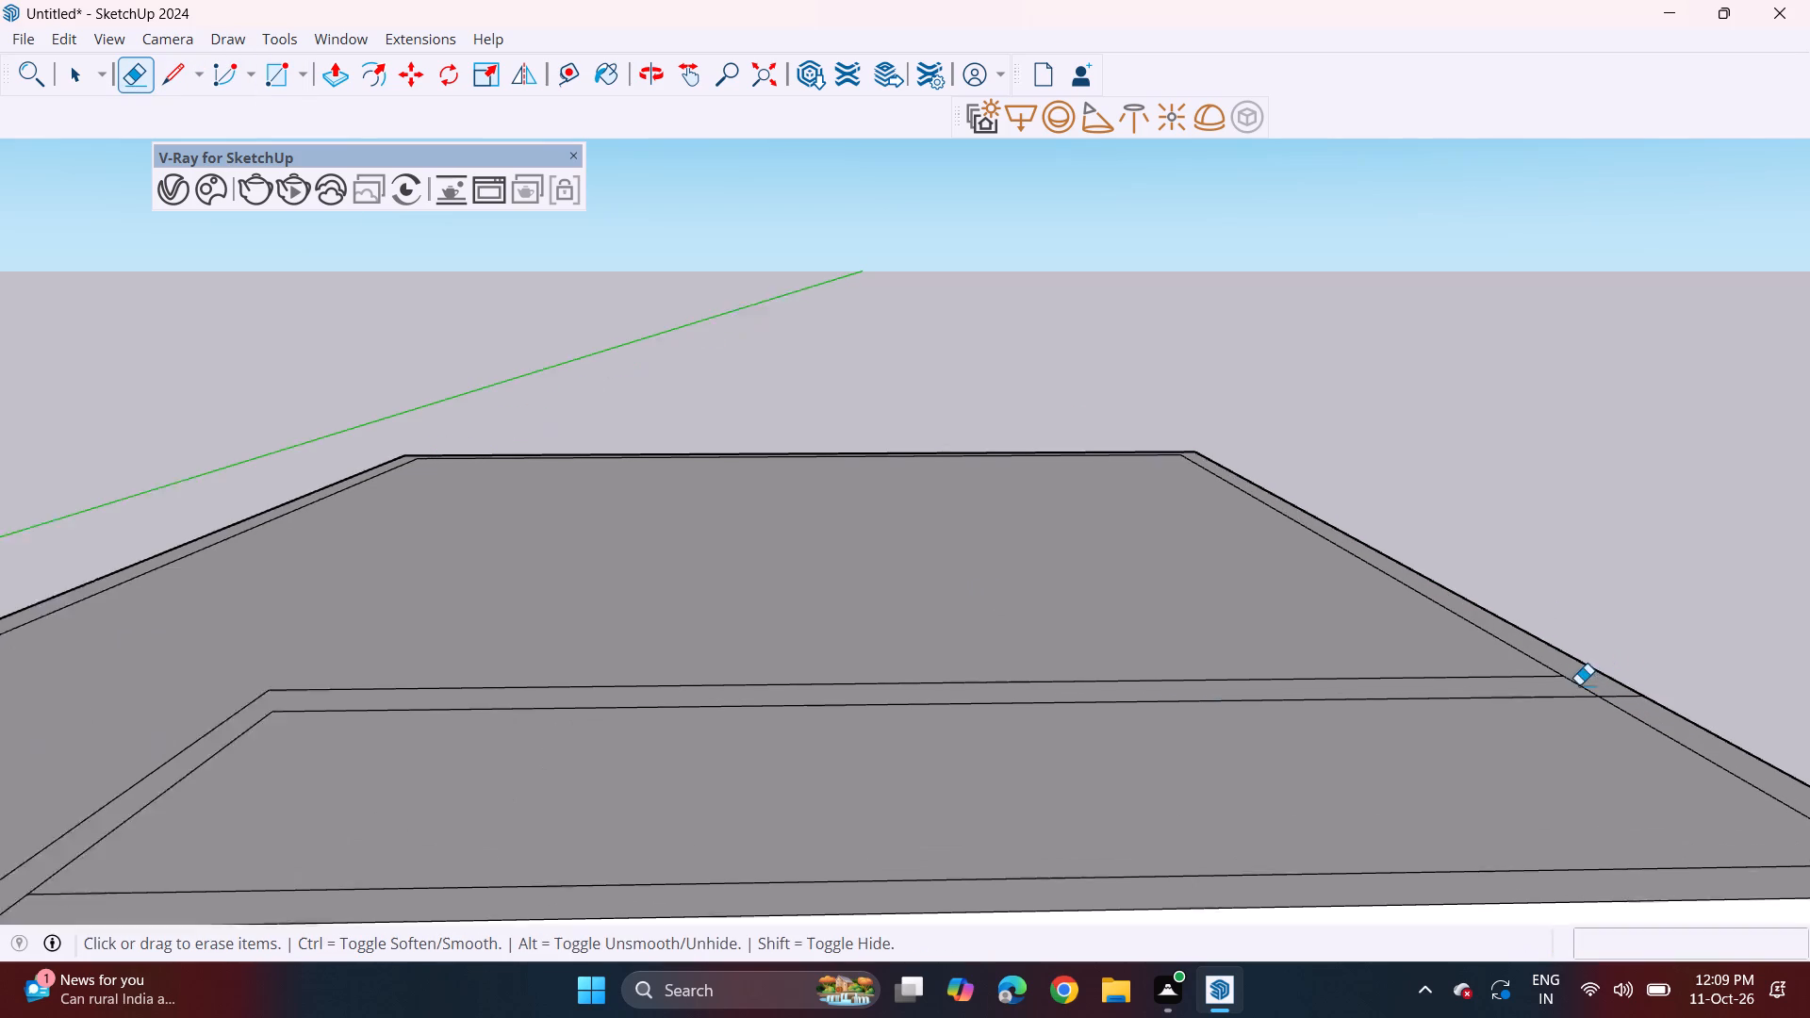
drag(1579, 680, 1569, 698)
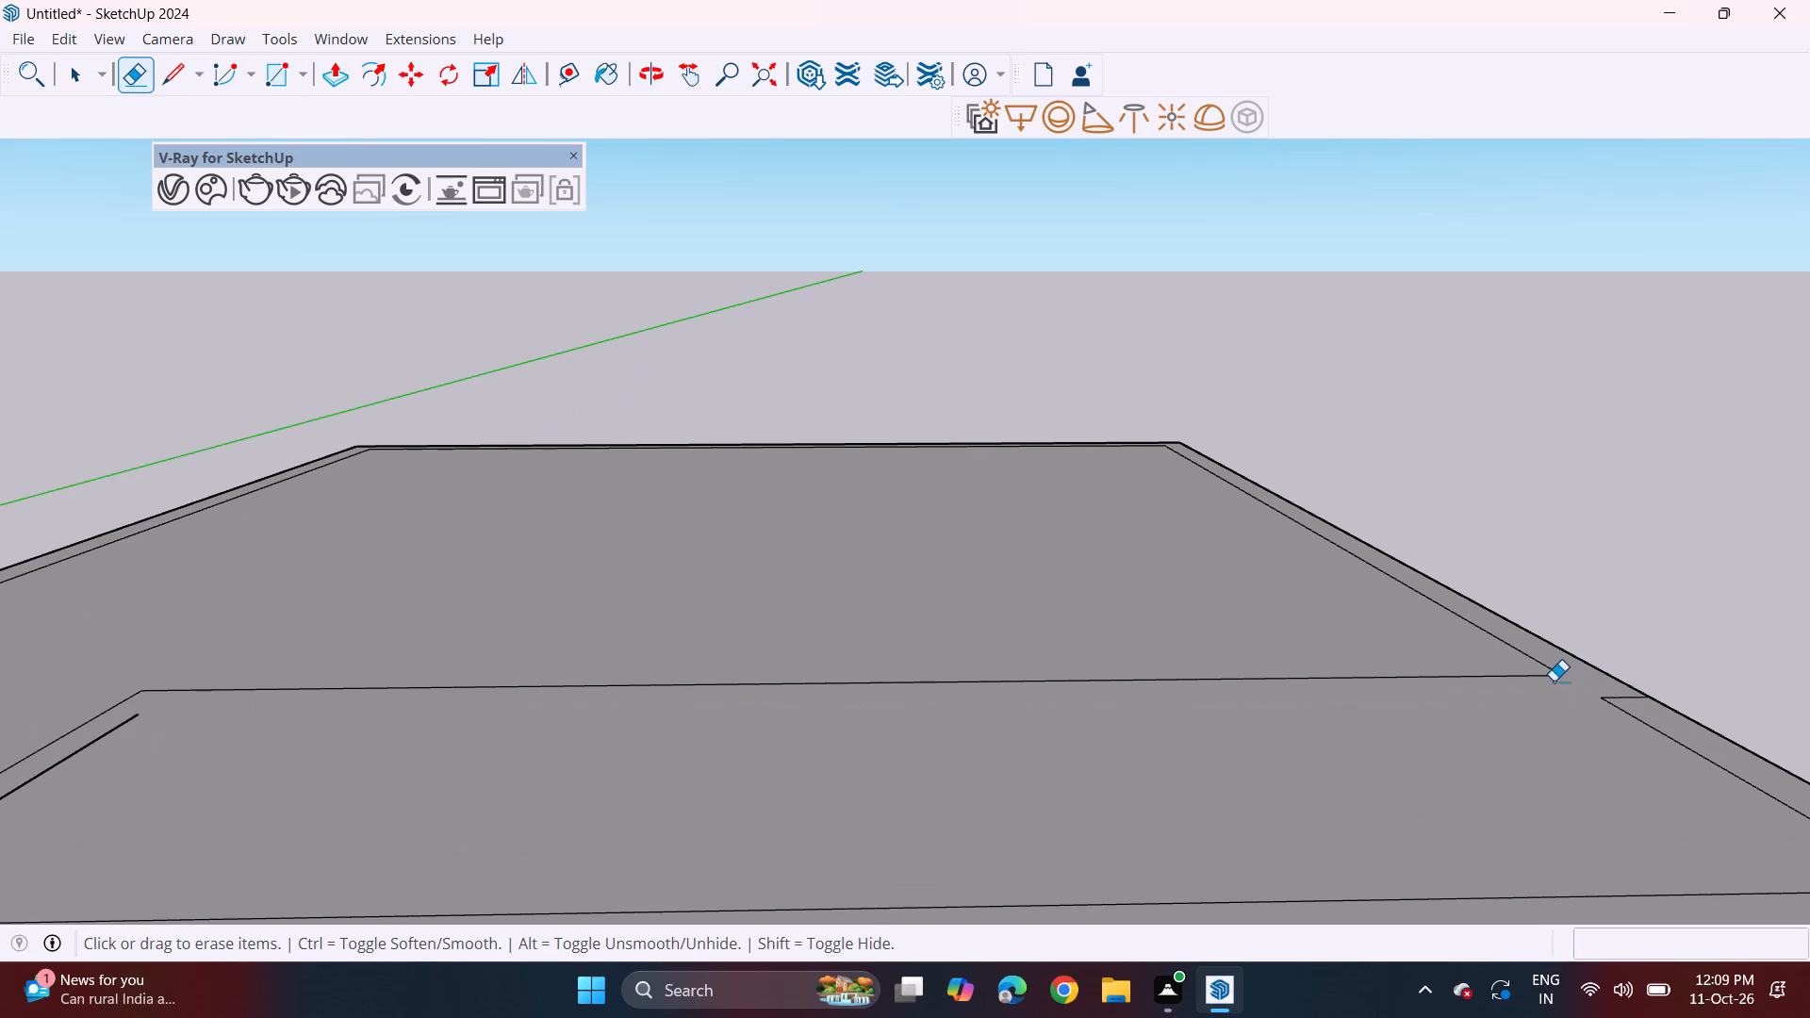
key(ctrl+z)
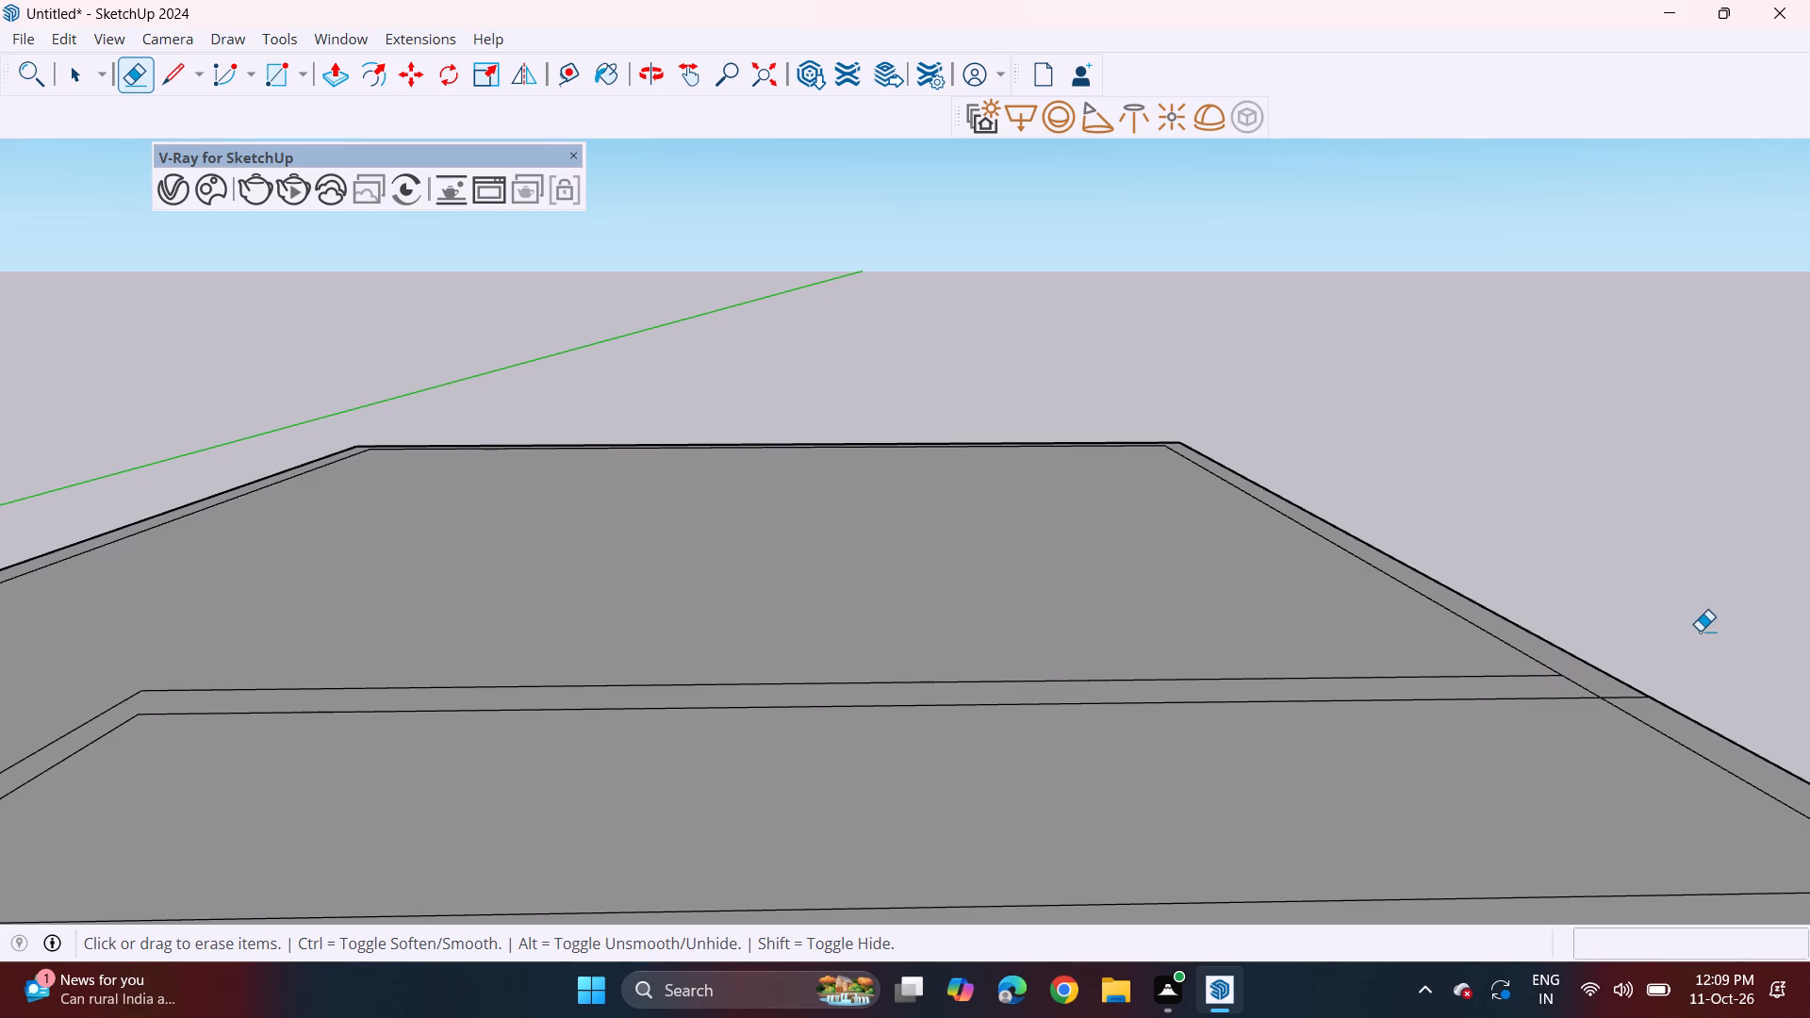
scroll(1643, 681, up, 4)
click(1554, 695)
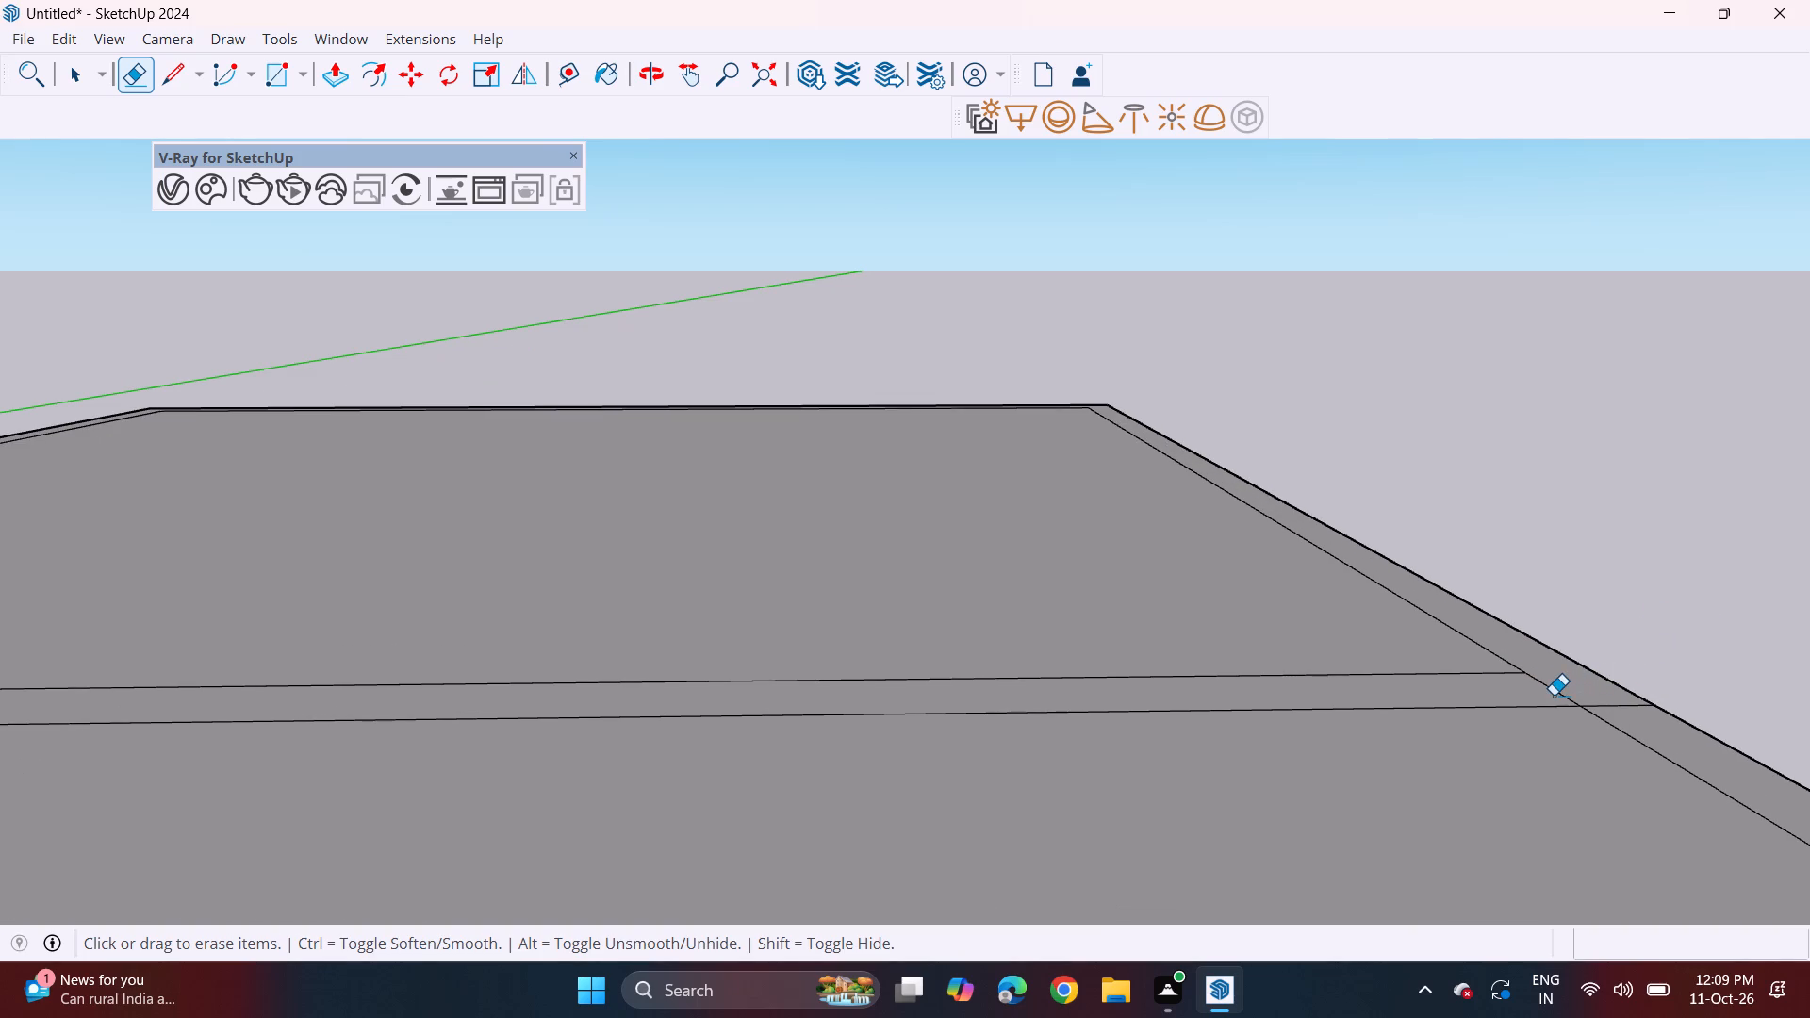
drag(1554, 695, 1570, 685)
Push/Pull the connected wall outline up 10' from the slab, leaving the front porch area flat.
scroll(1571, 700, down, 10)
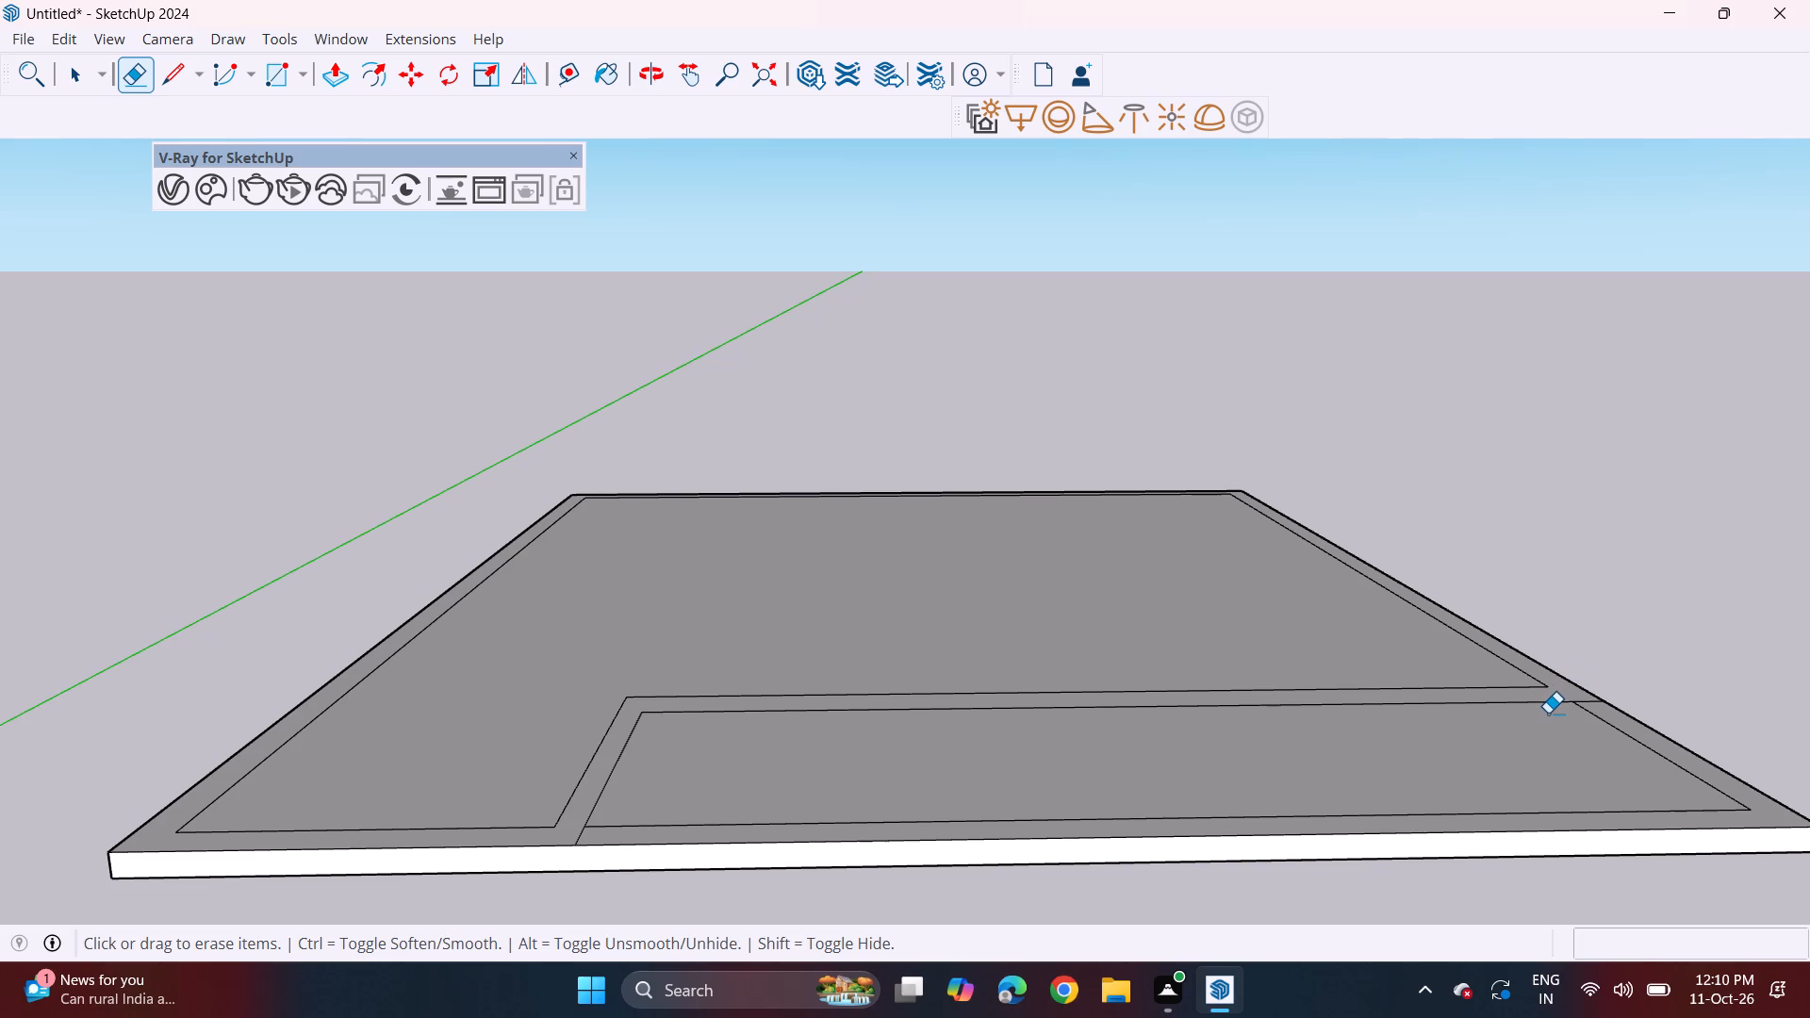
scroll(1548, 713, down, 2)
key(p)
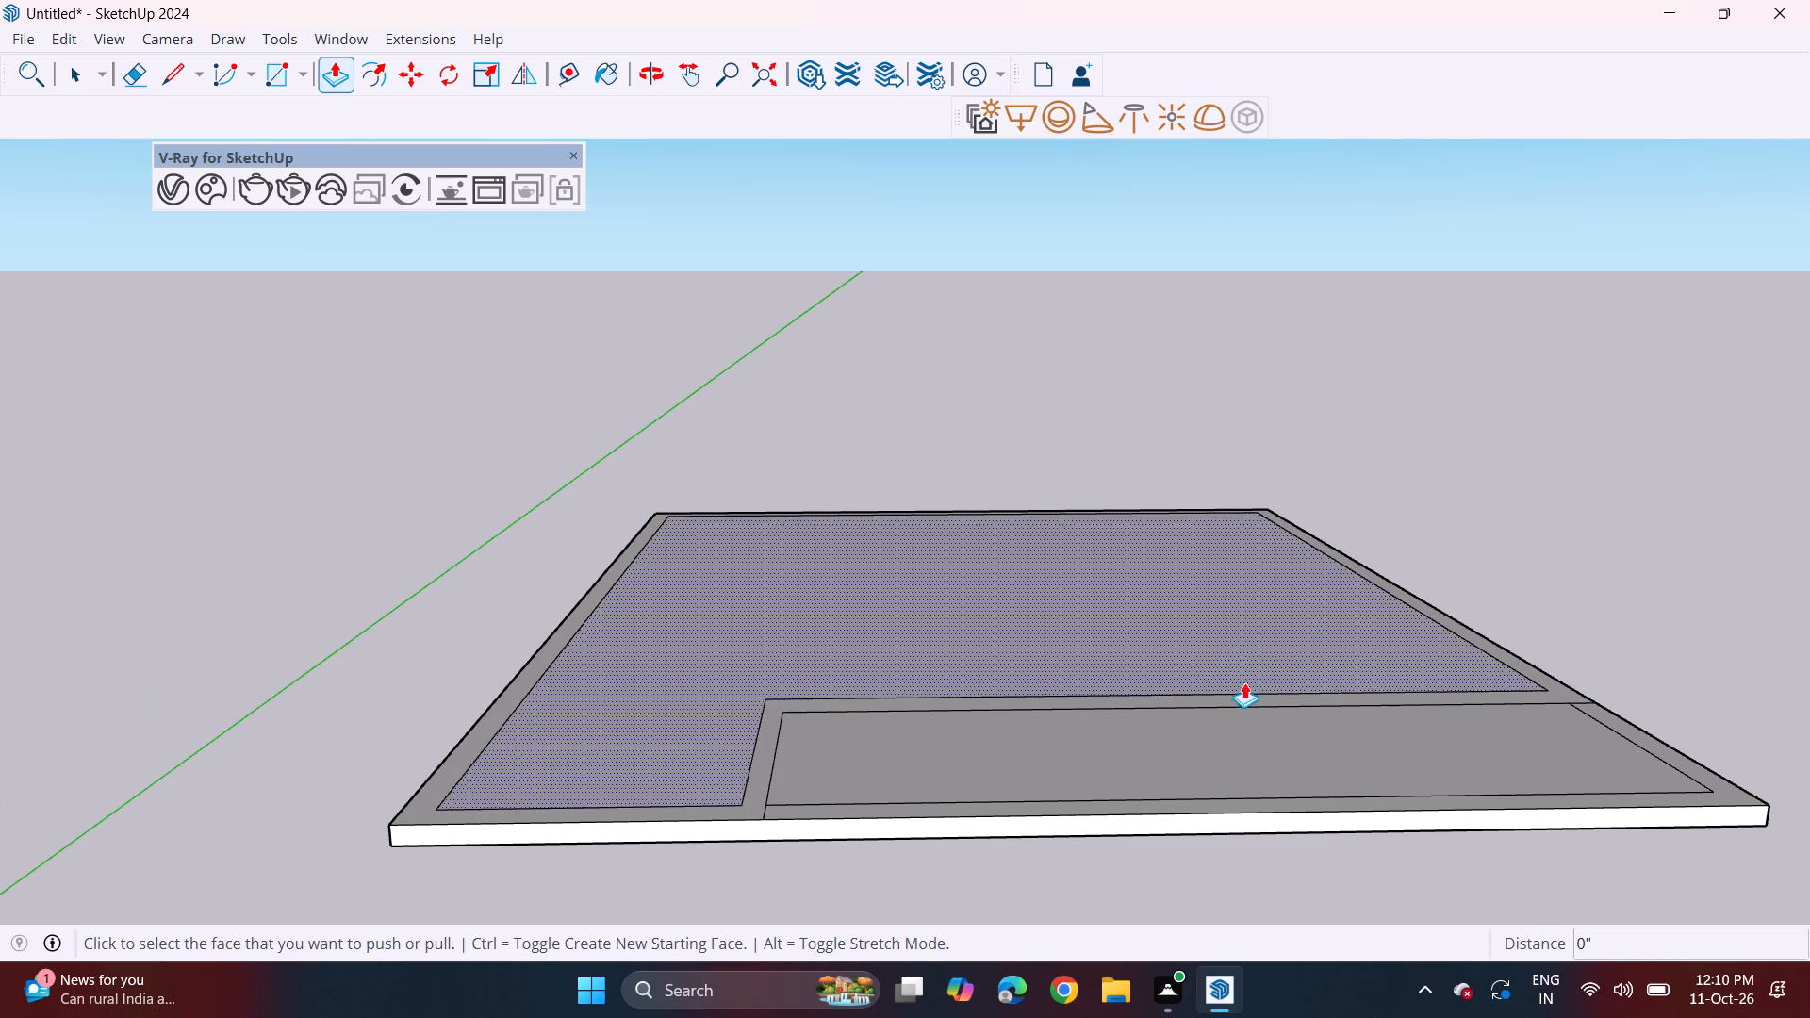
click(1244, 695)
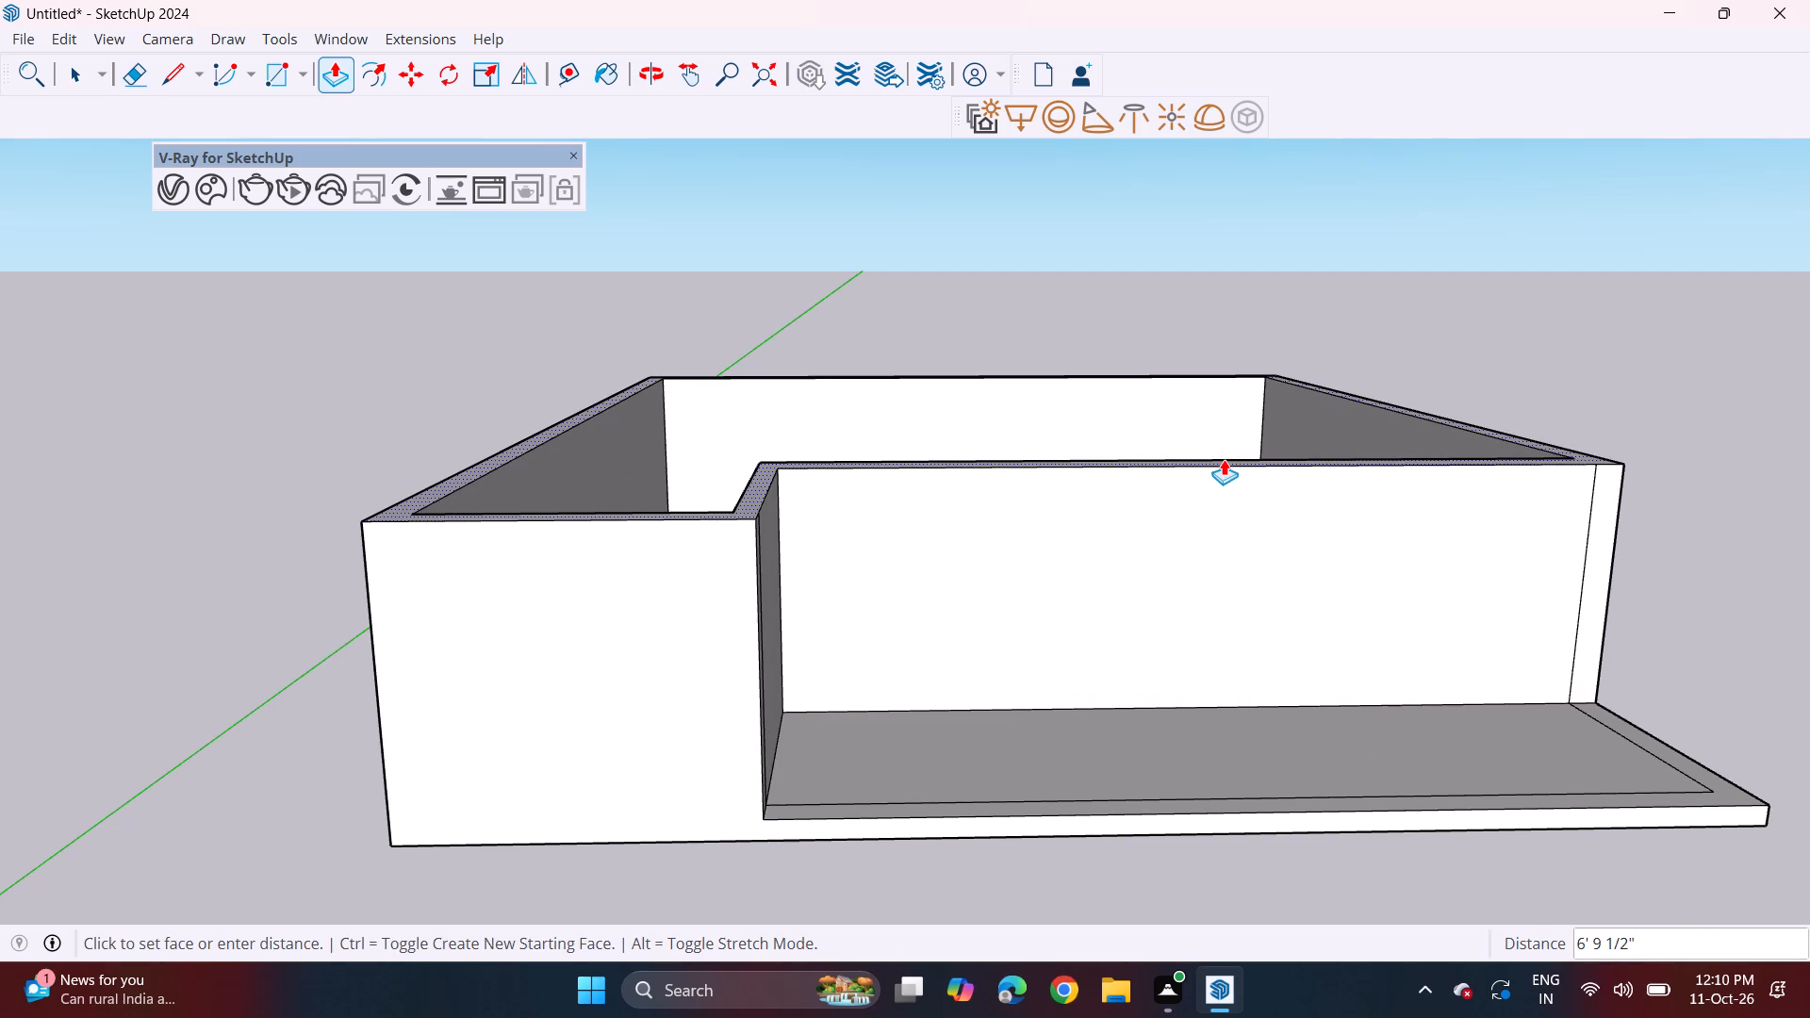
text(10')
key(Return)
Push/Pull the top face of the walls up 6" as a new starting face, forming a separate band.
middle_drag(1002, 509, 853, 559)
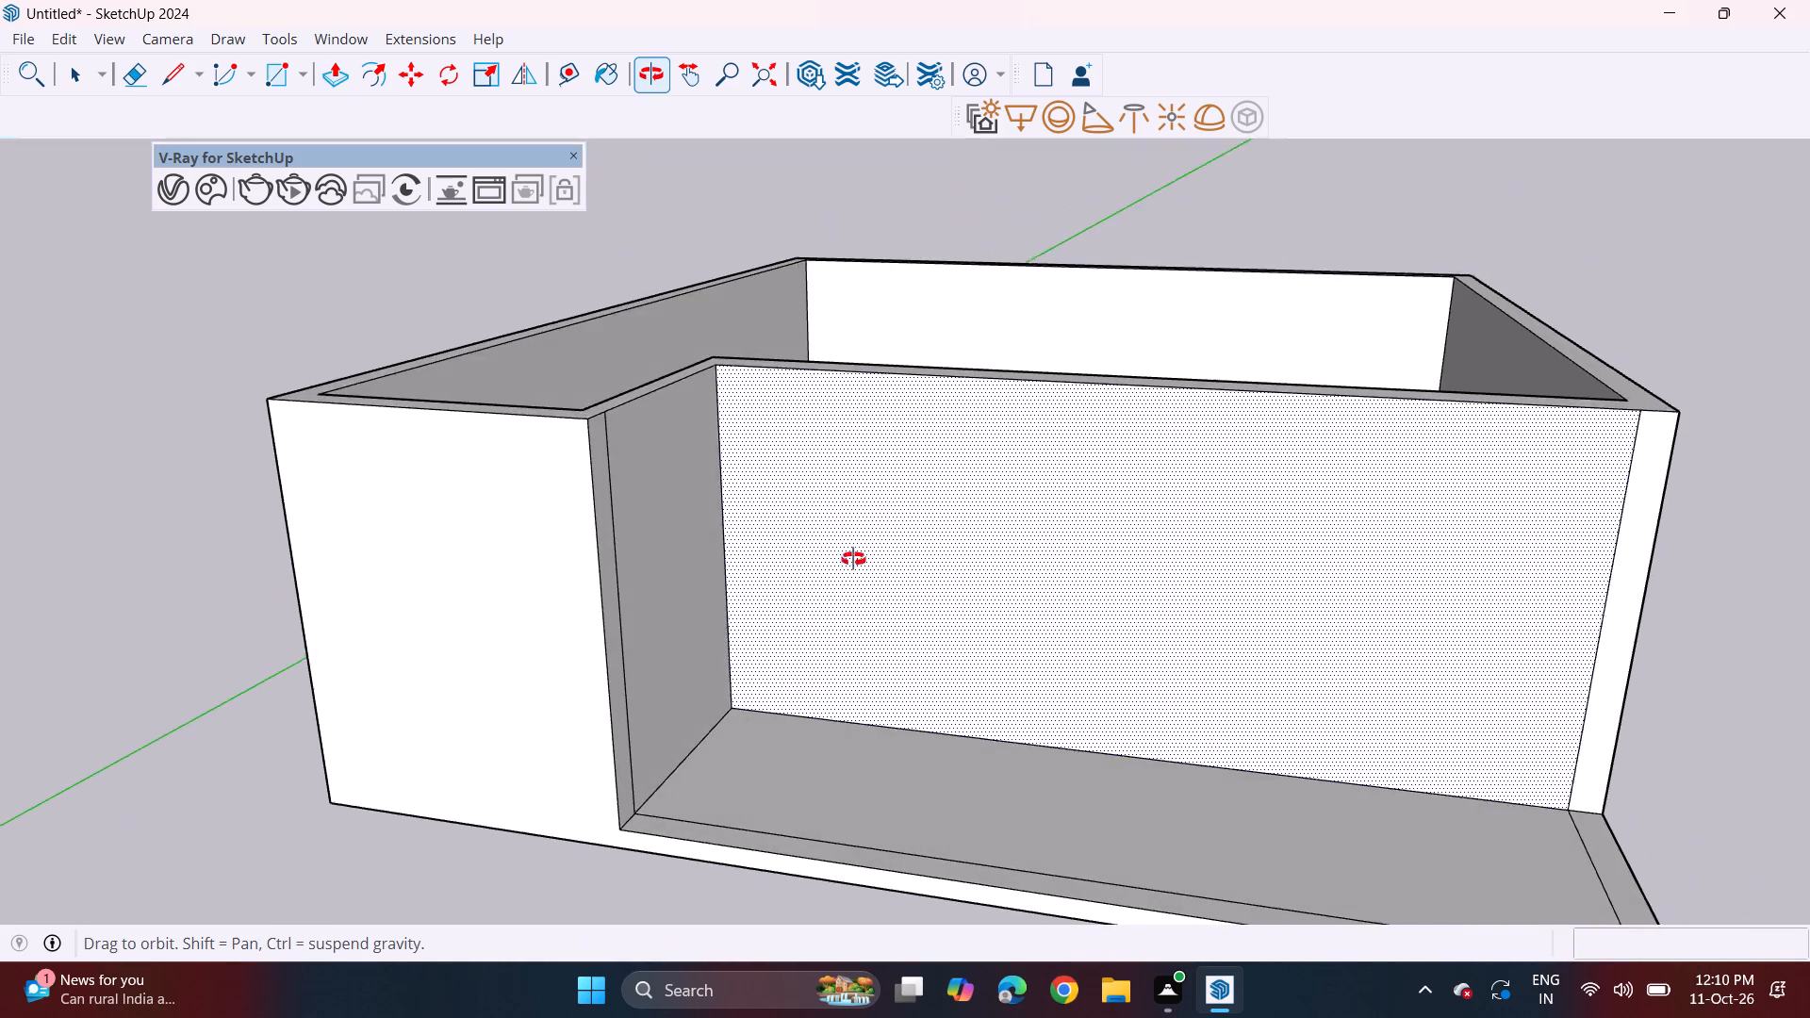
middle_drag(853, 559, 889, 675)
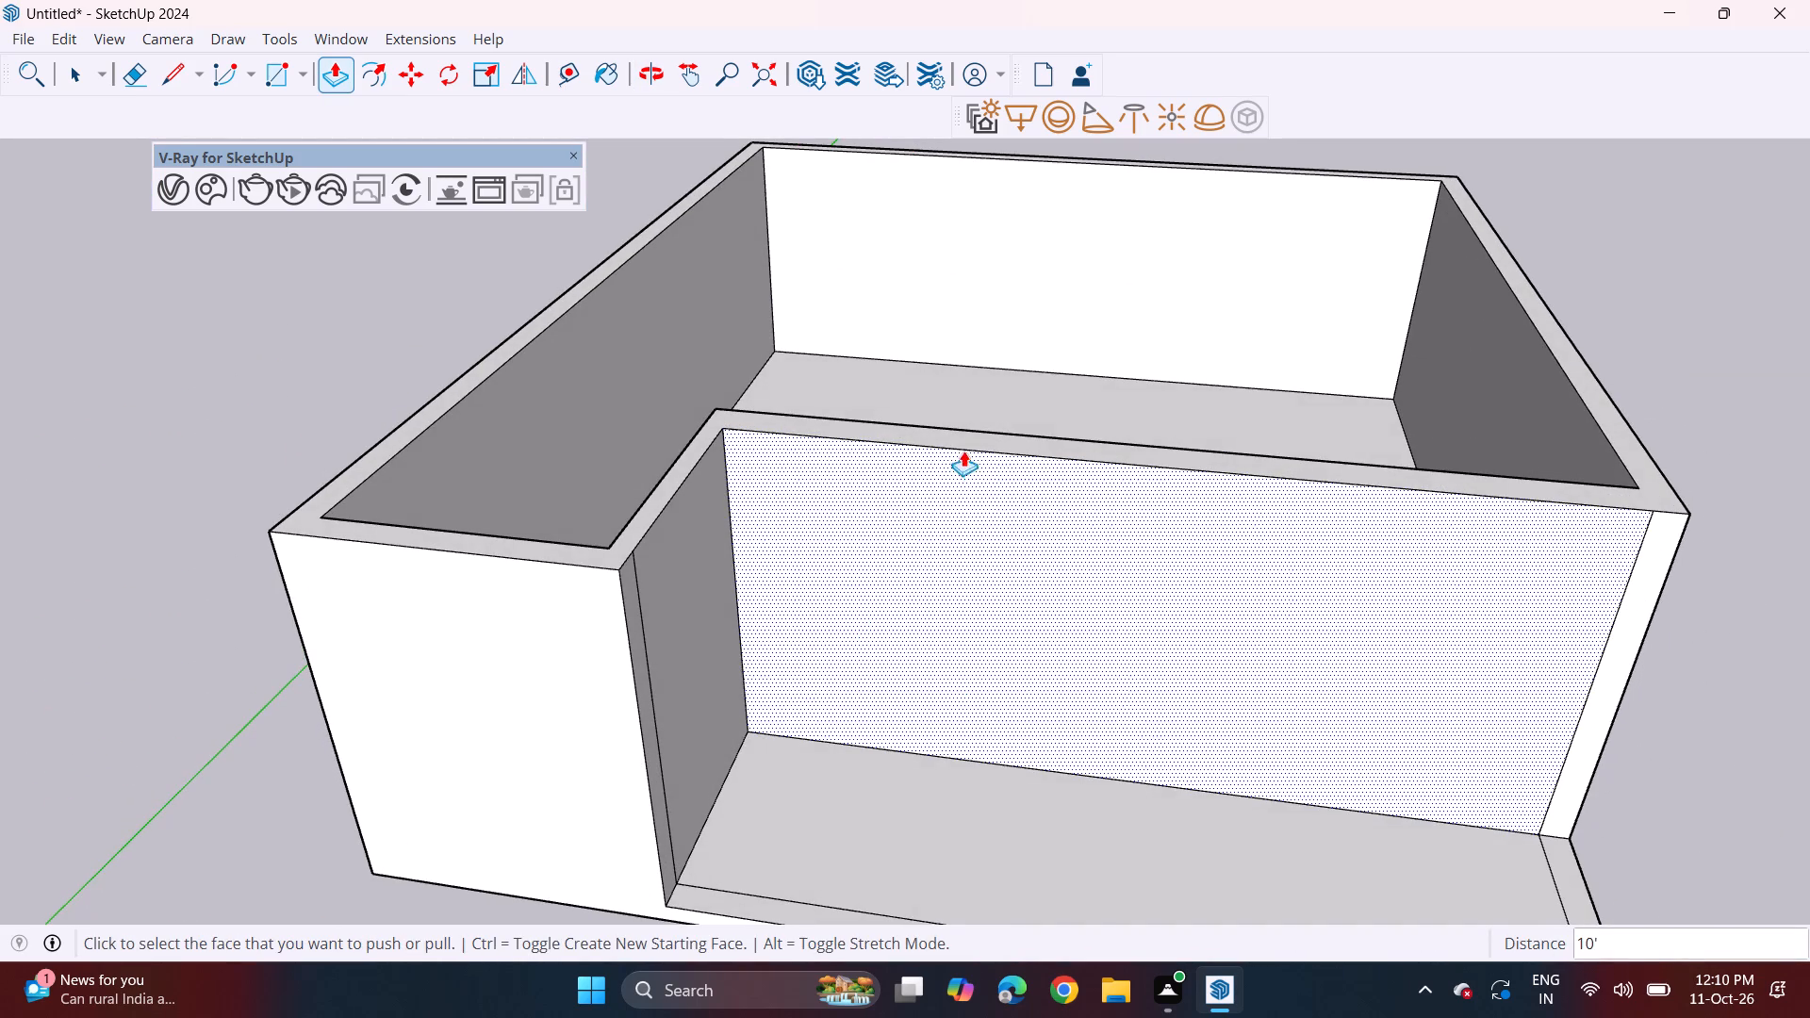
click(993, 434)
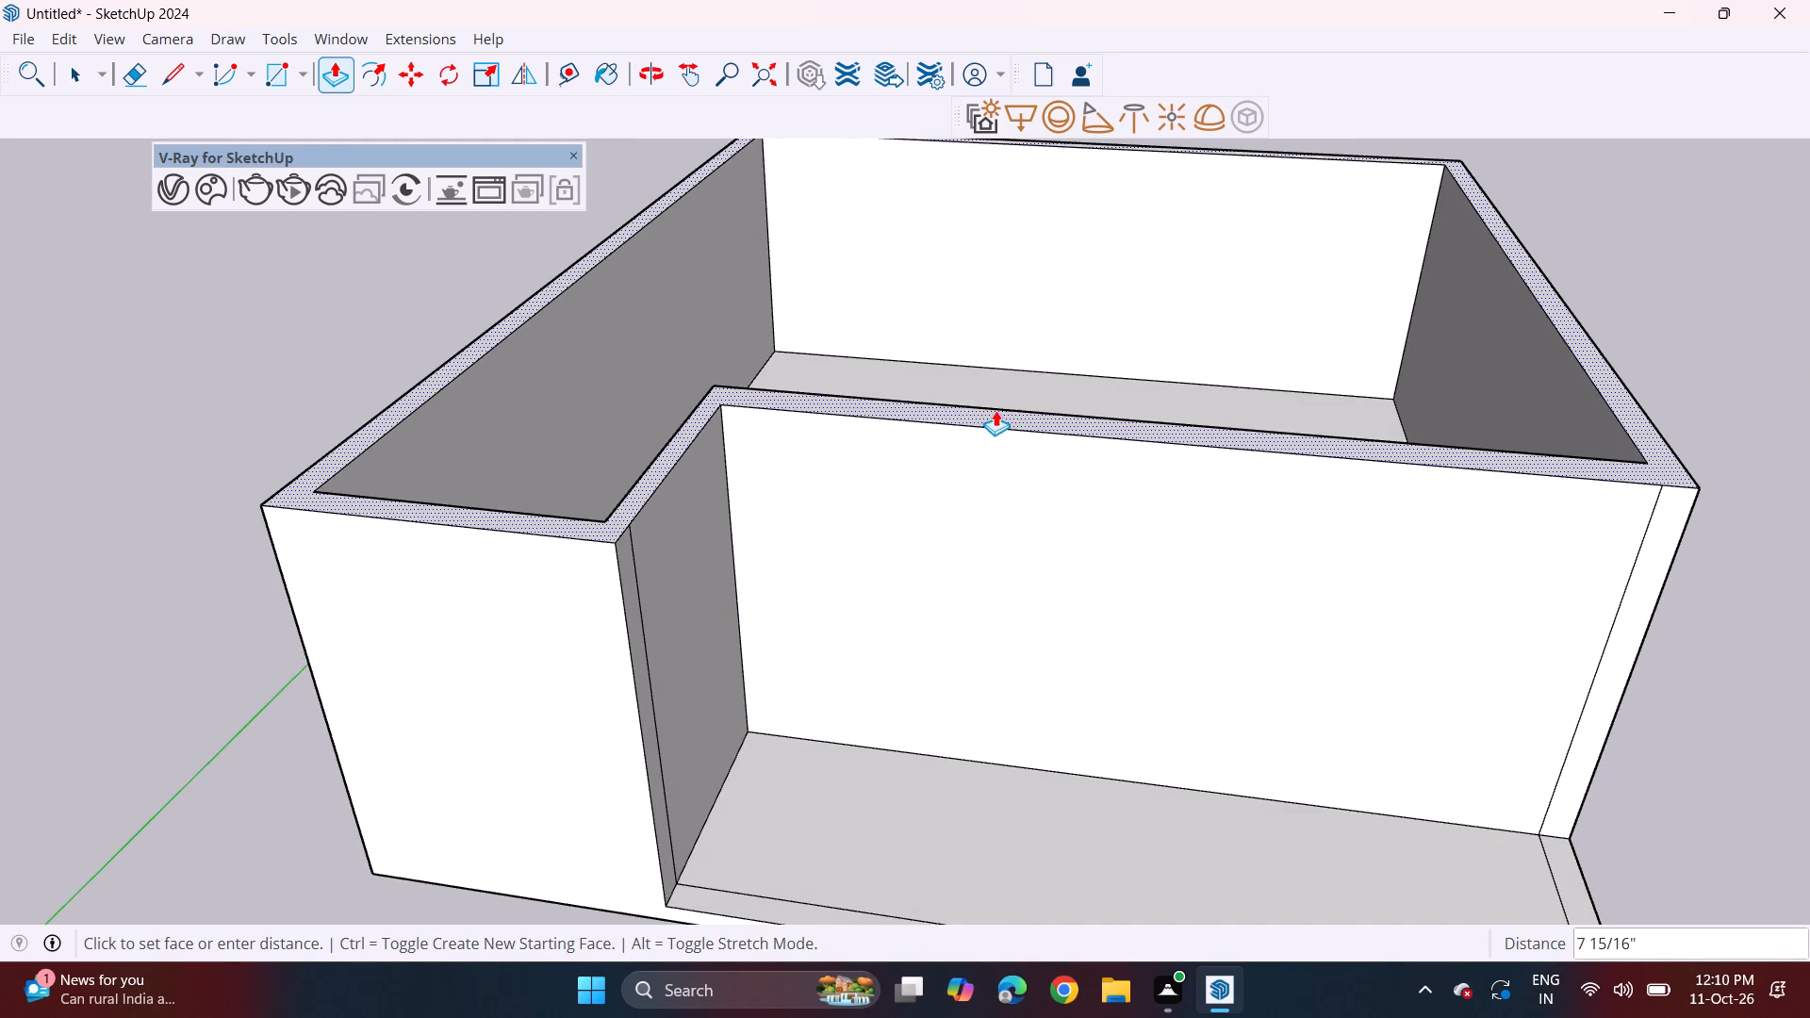
key(6)
key(Return)
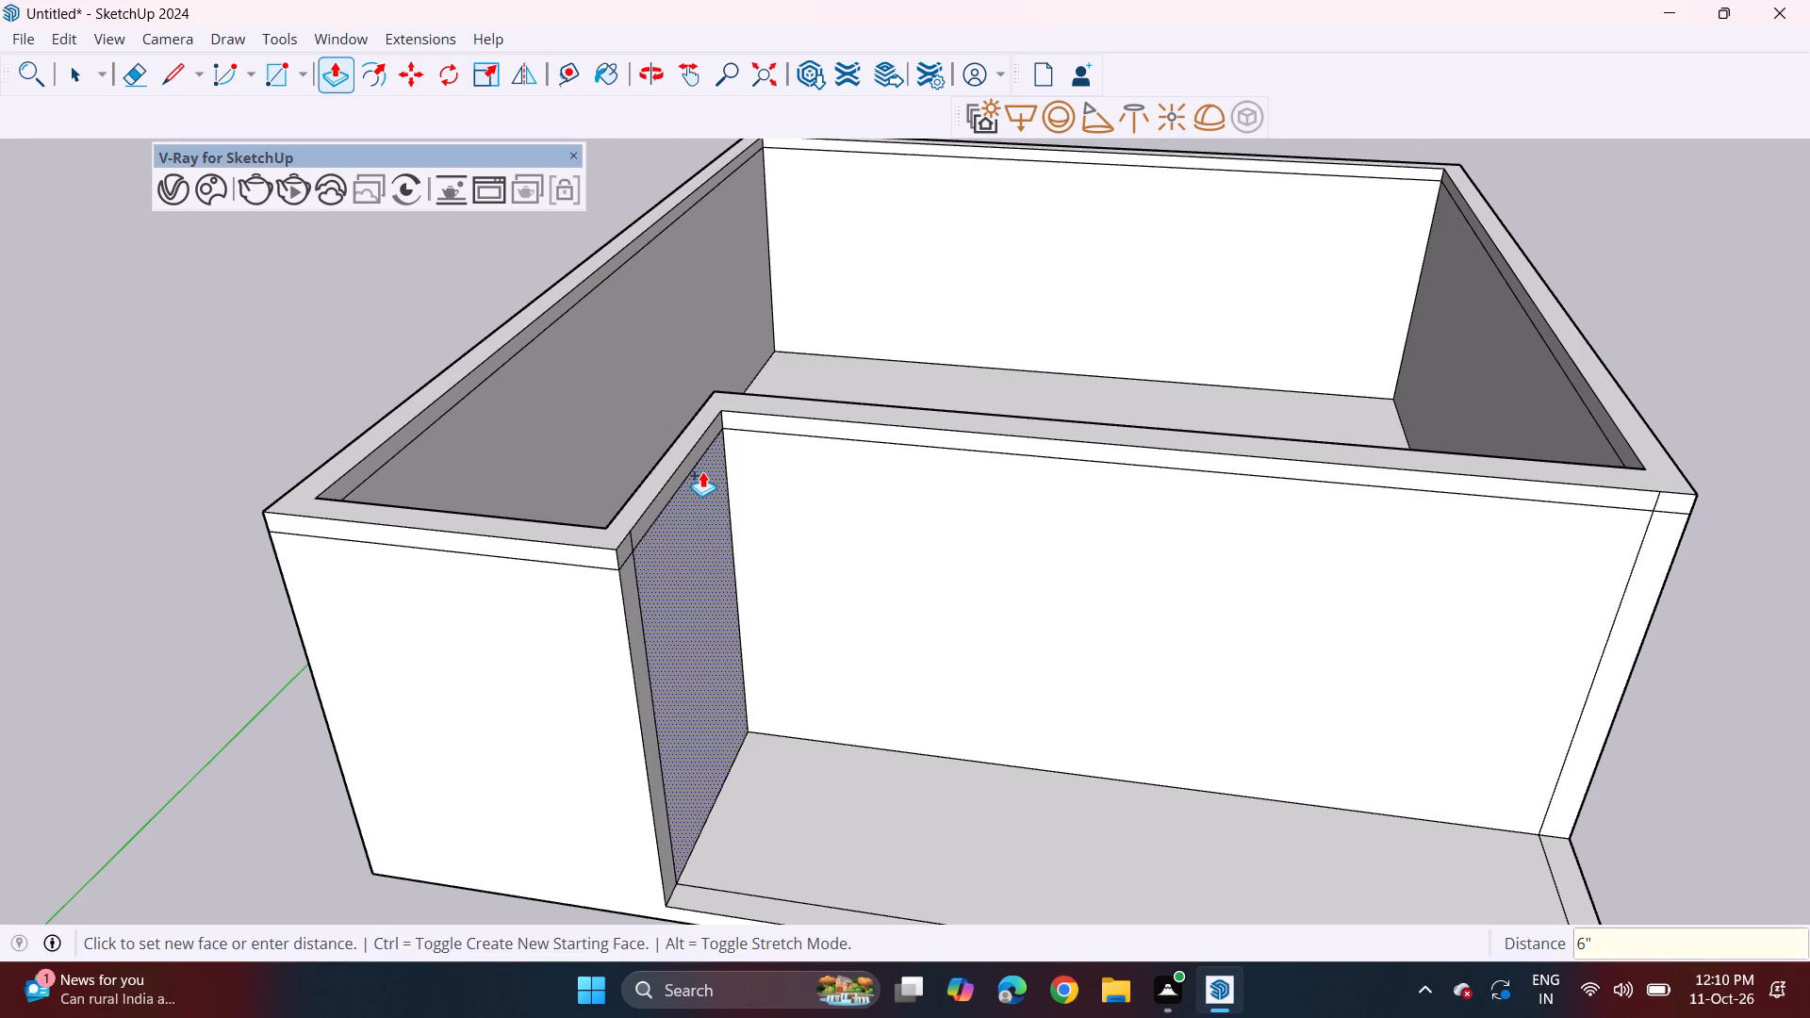
click(640, 501)
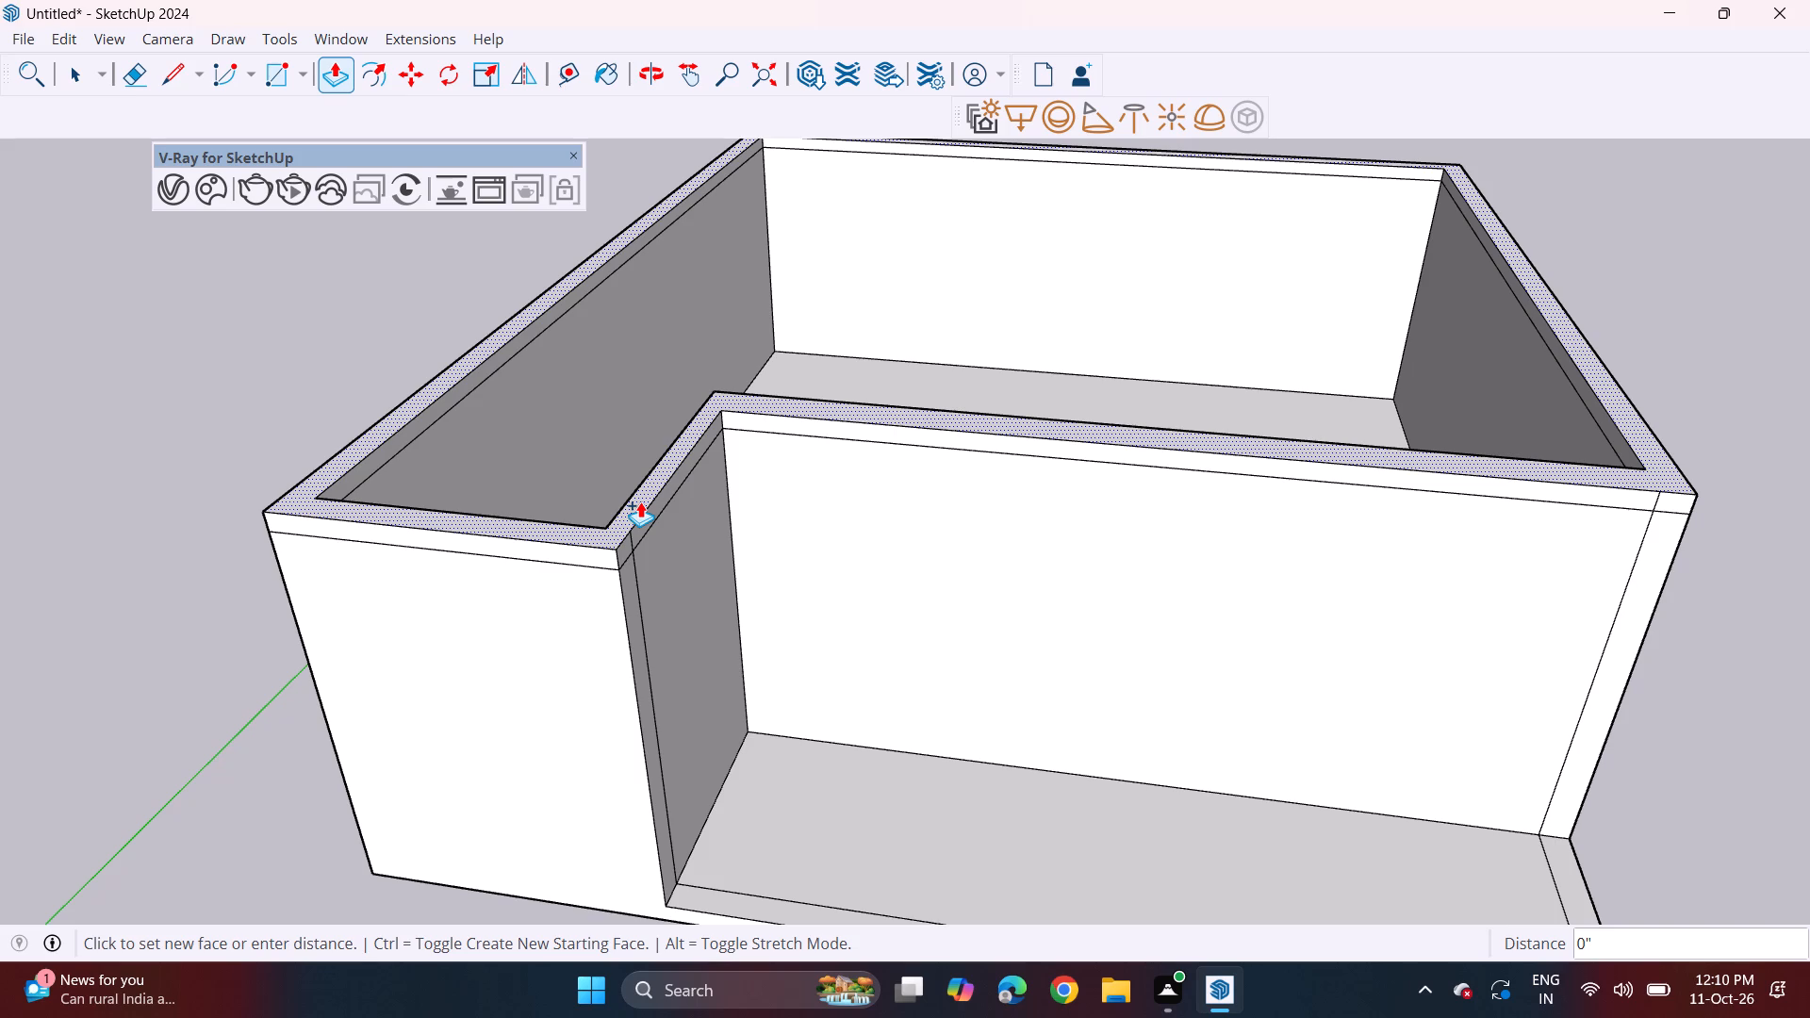
key(Escape)
Draw an upright rotated rectangle along the rear wall's outer top edge, about 31' long and 6" high.
scroll(676, 483, down, 3)
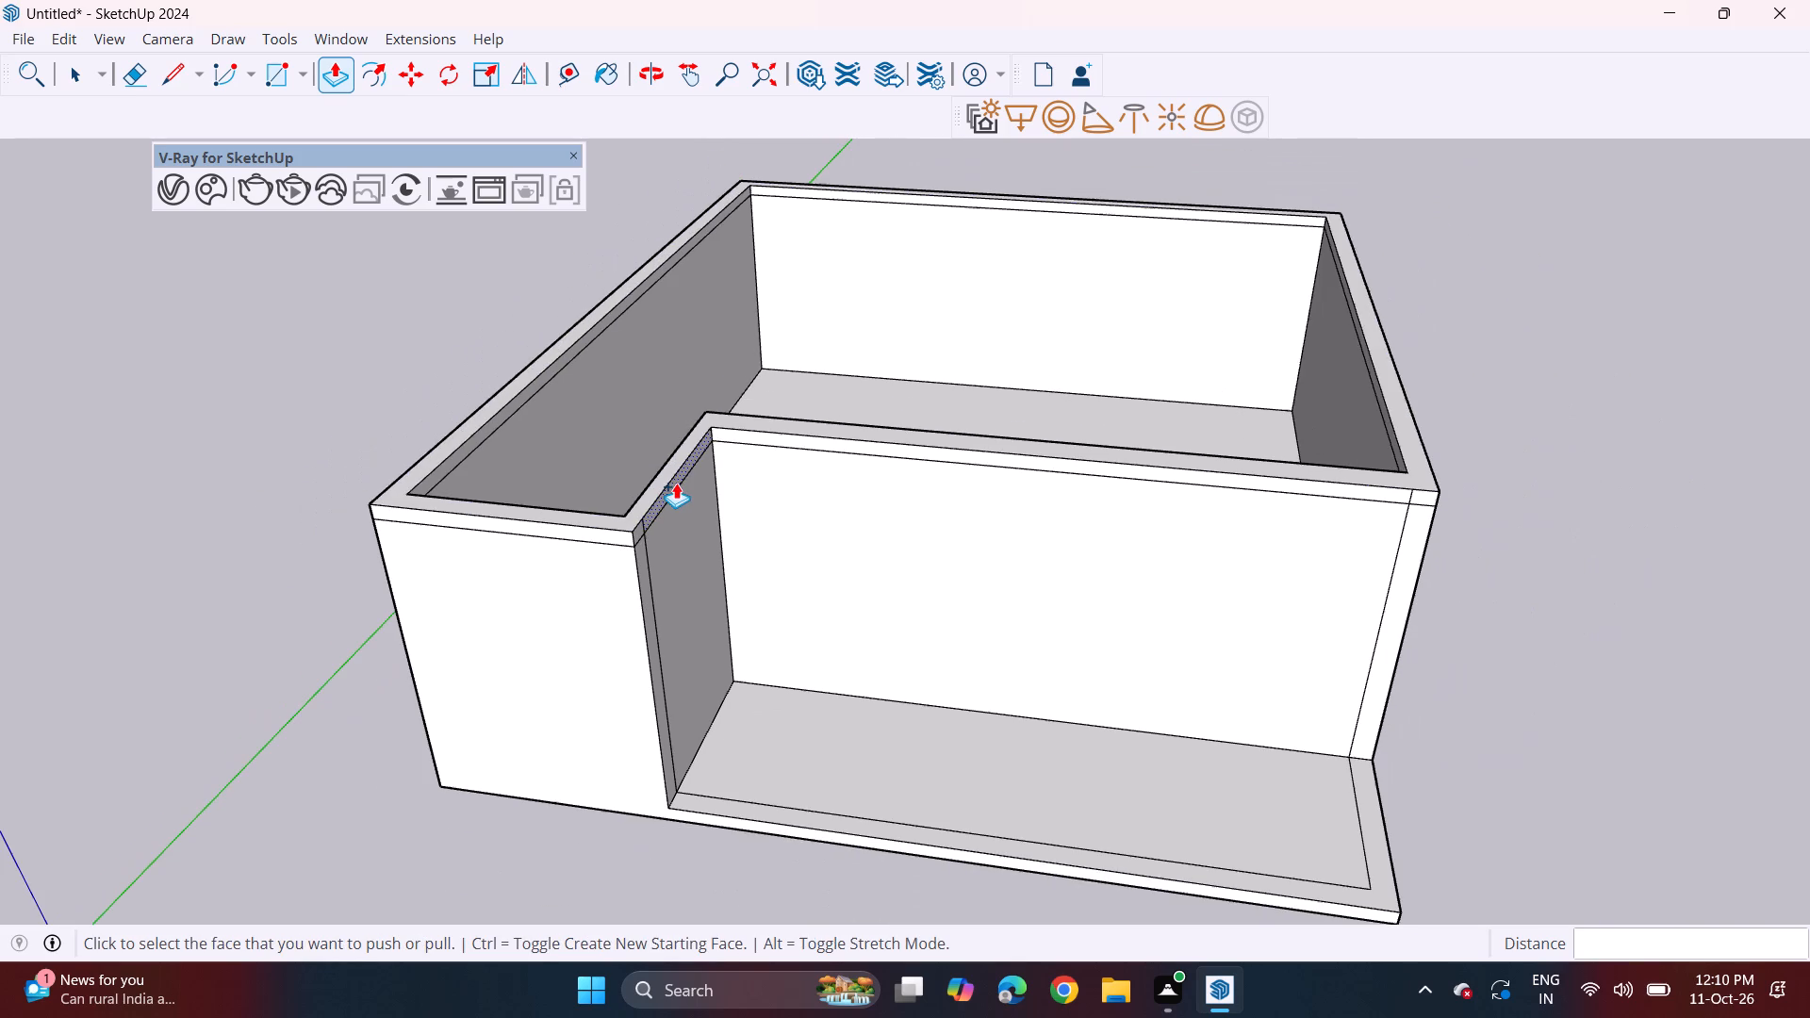
click(304, 74)
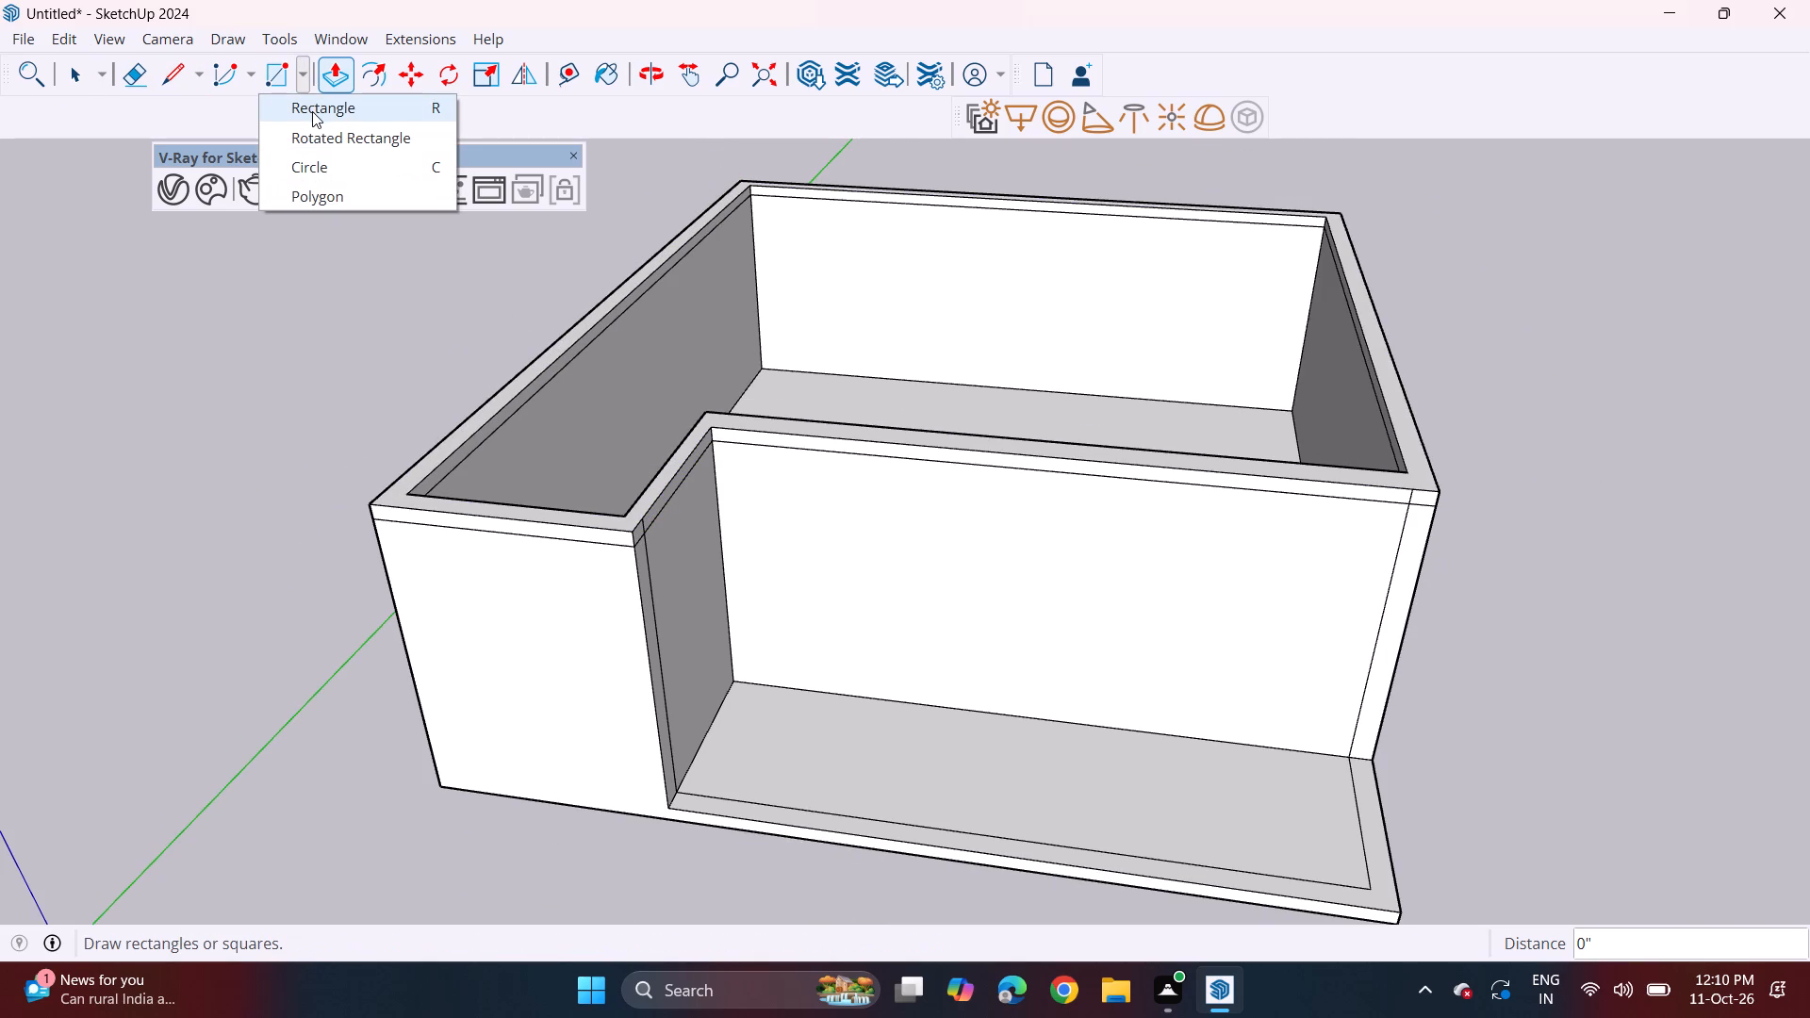
click(316, 127)
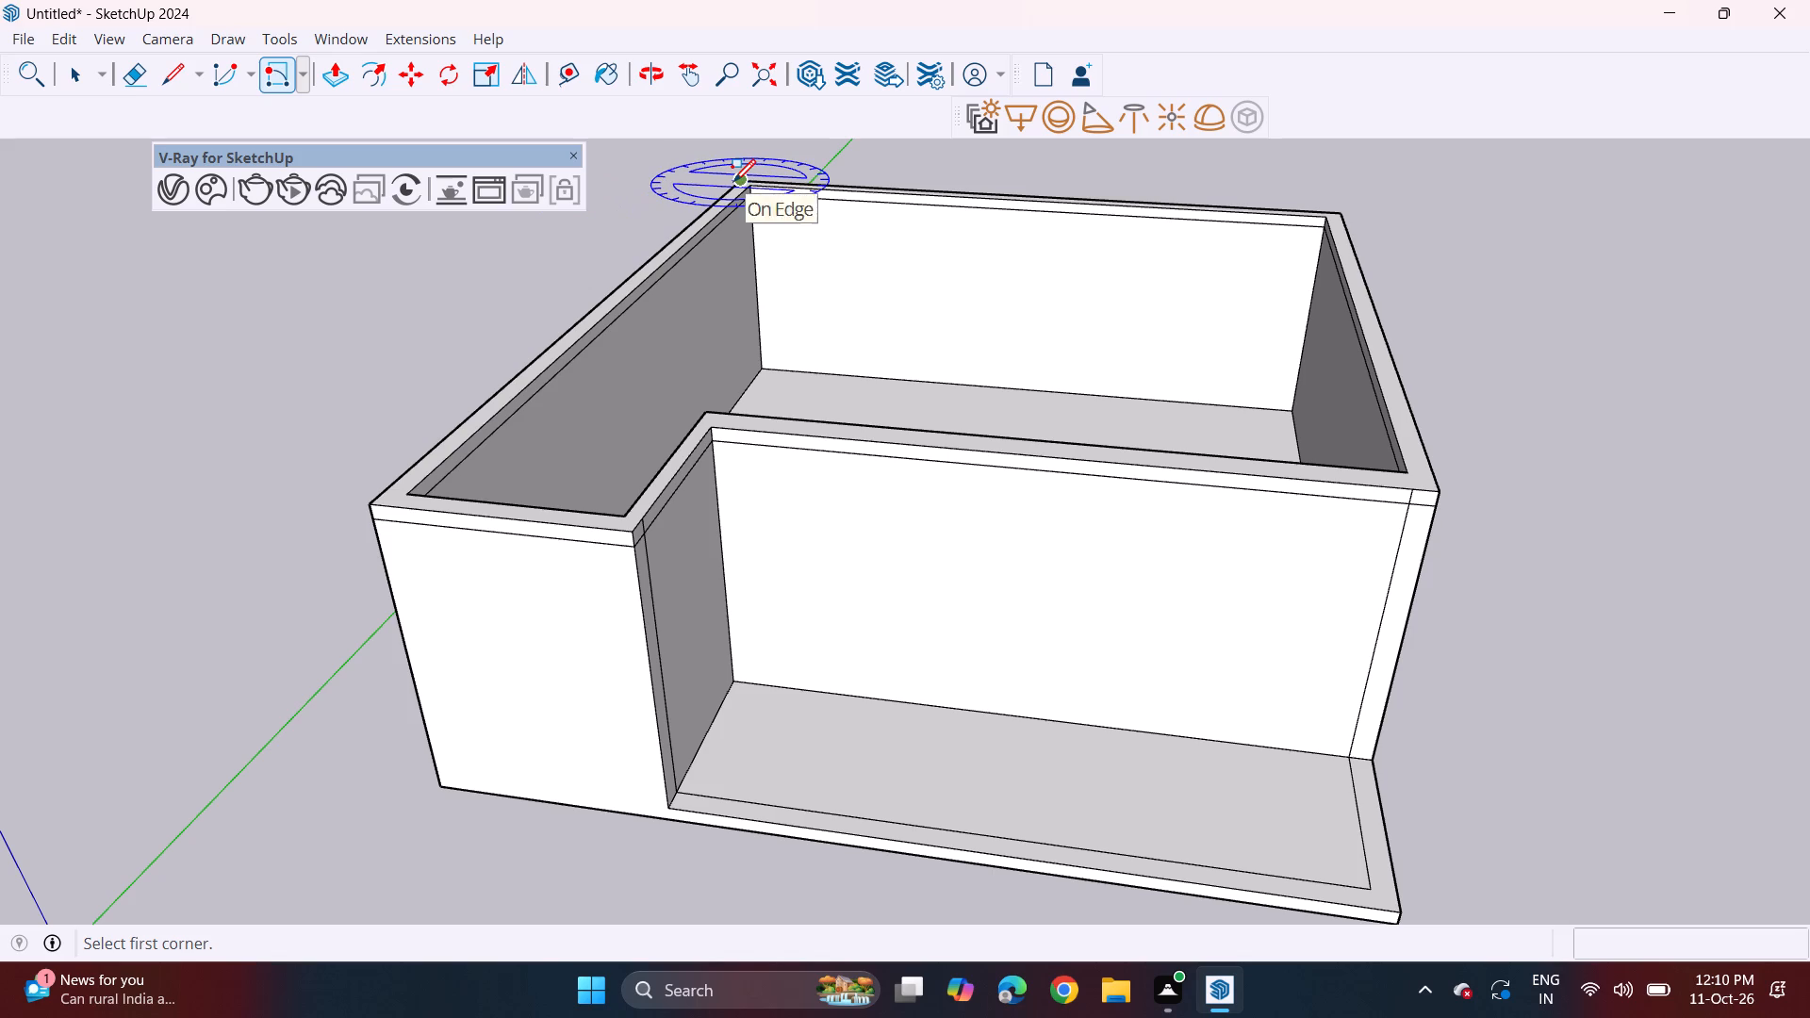
click(732, 181)
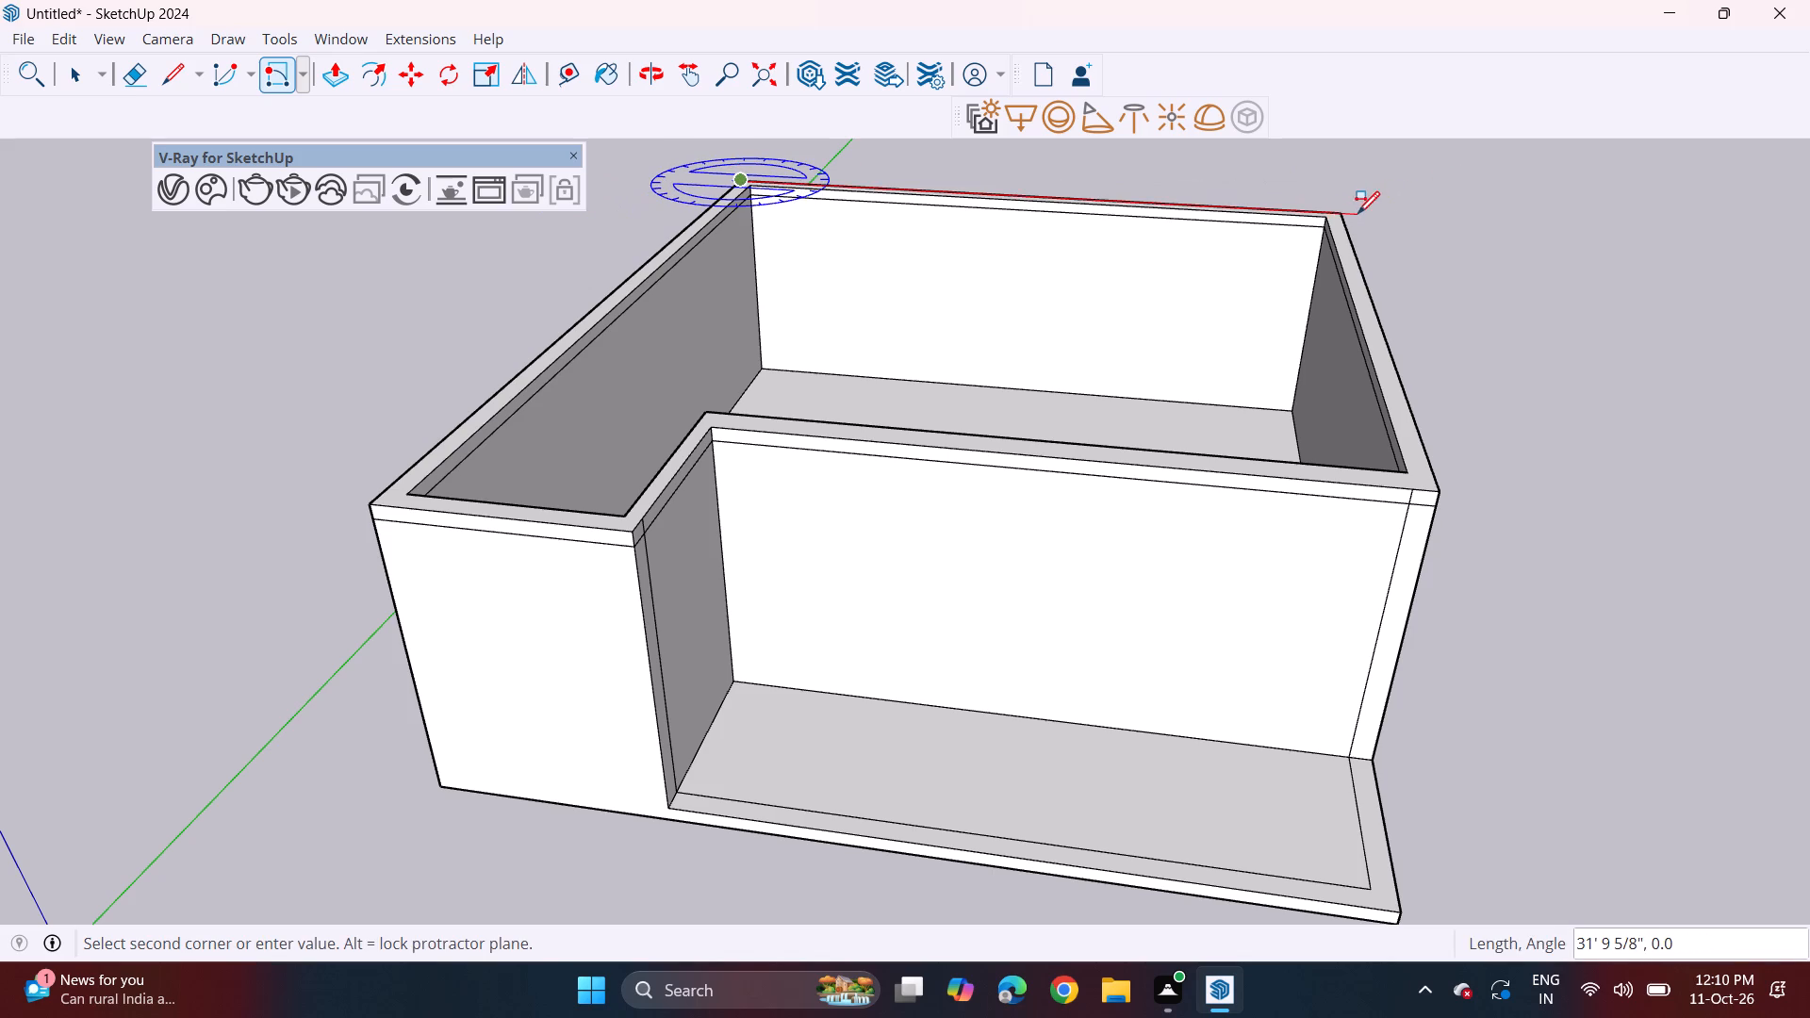
click(1343, 213)
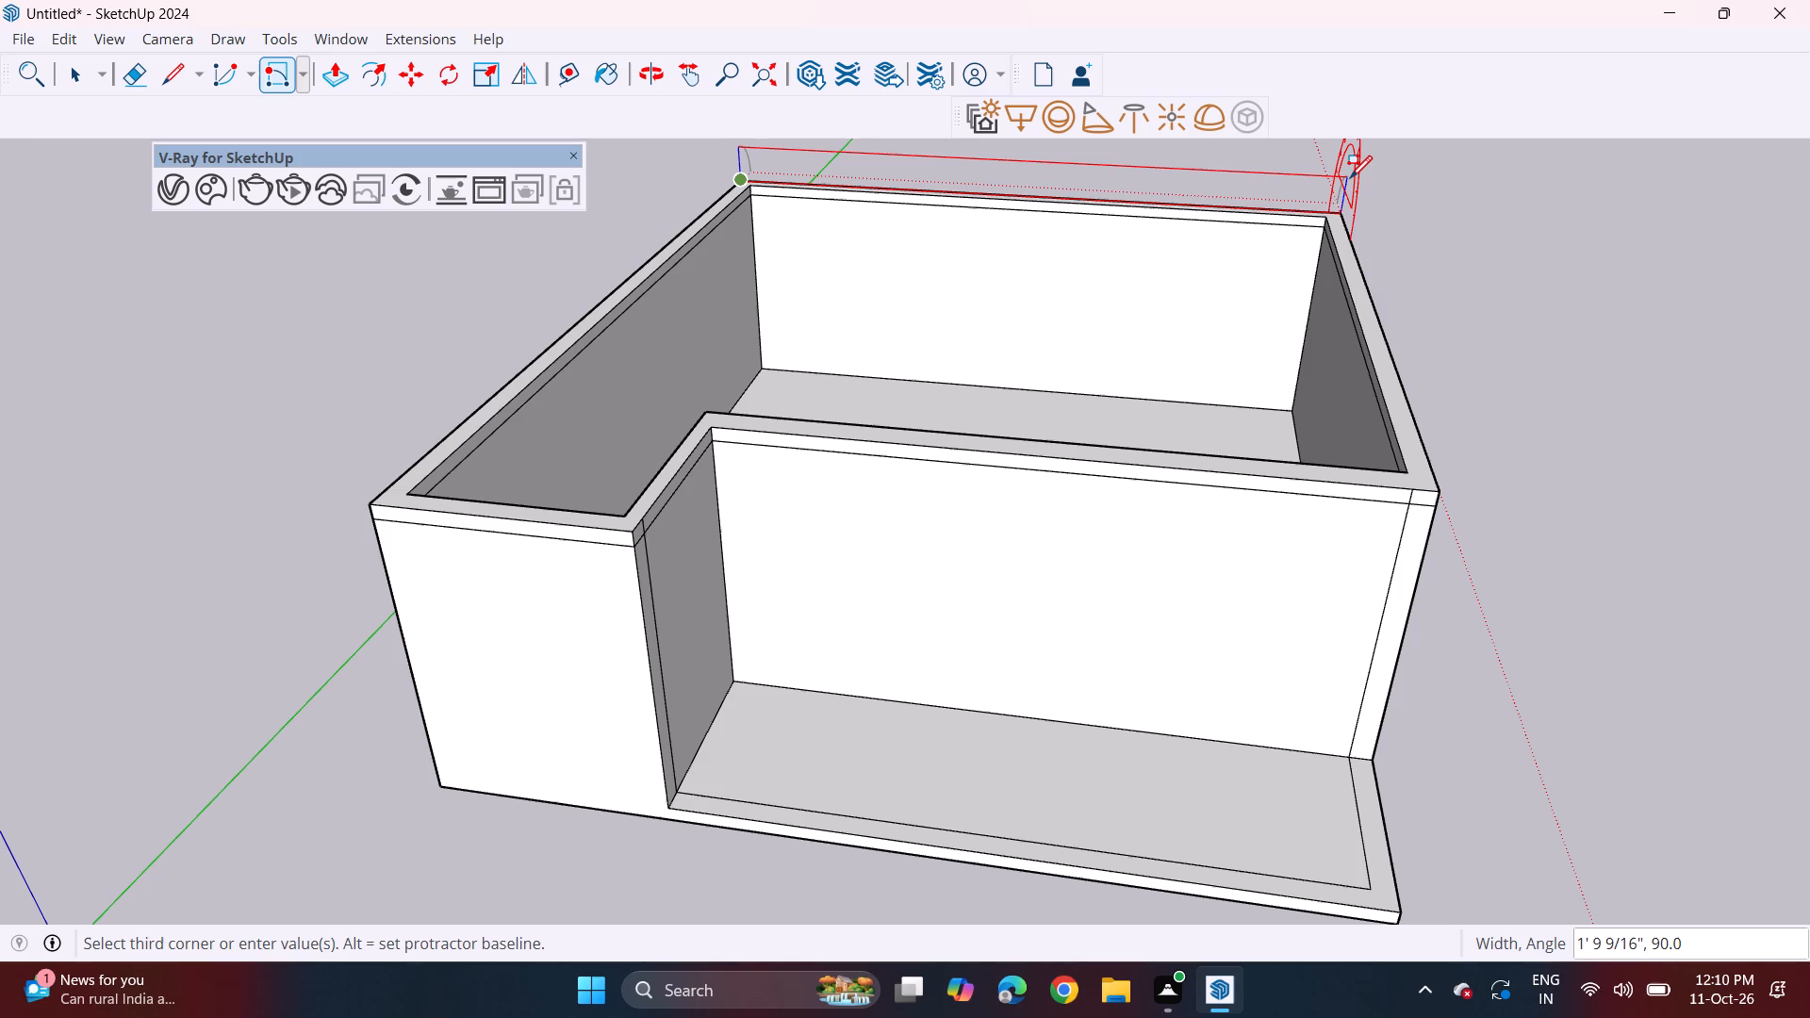
key(6)
key(Return)
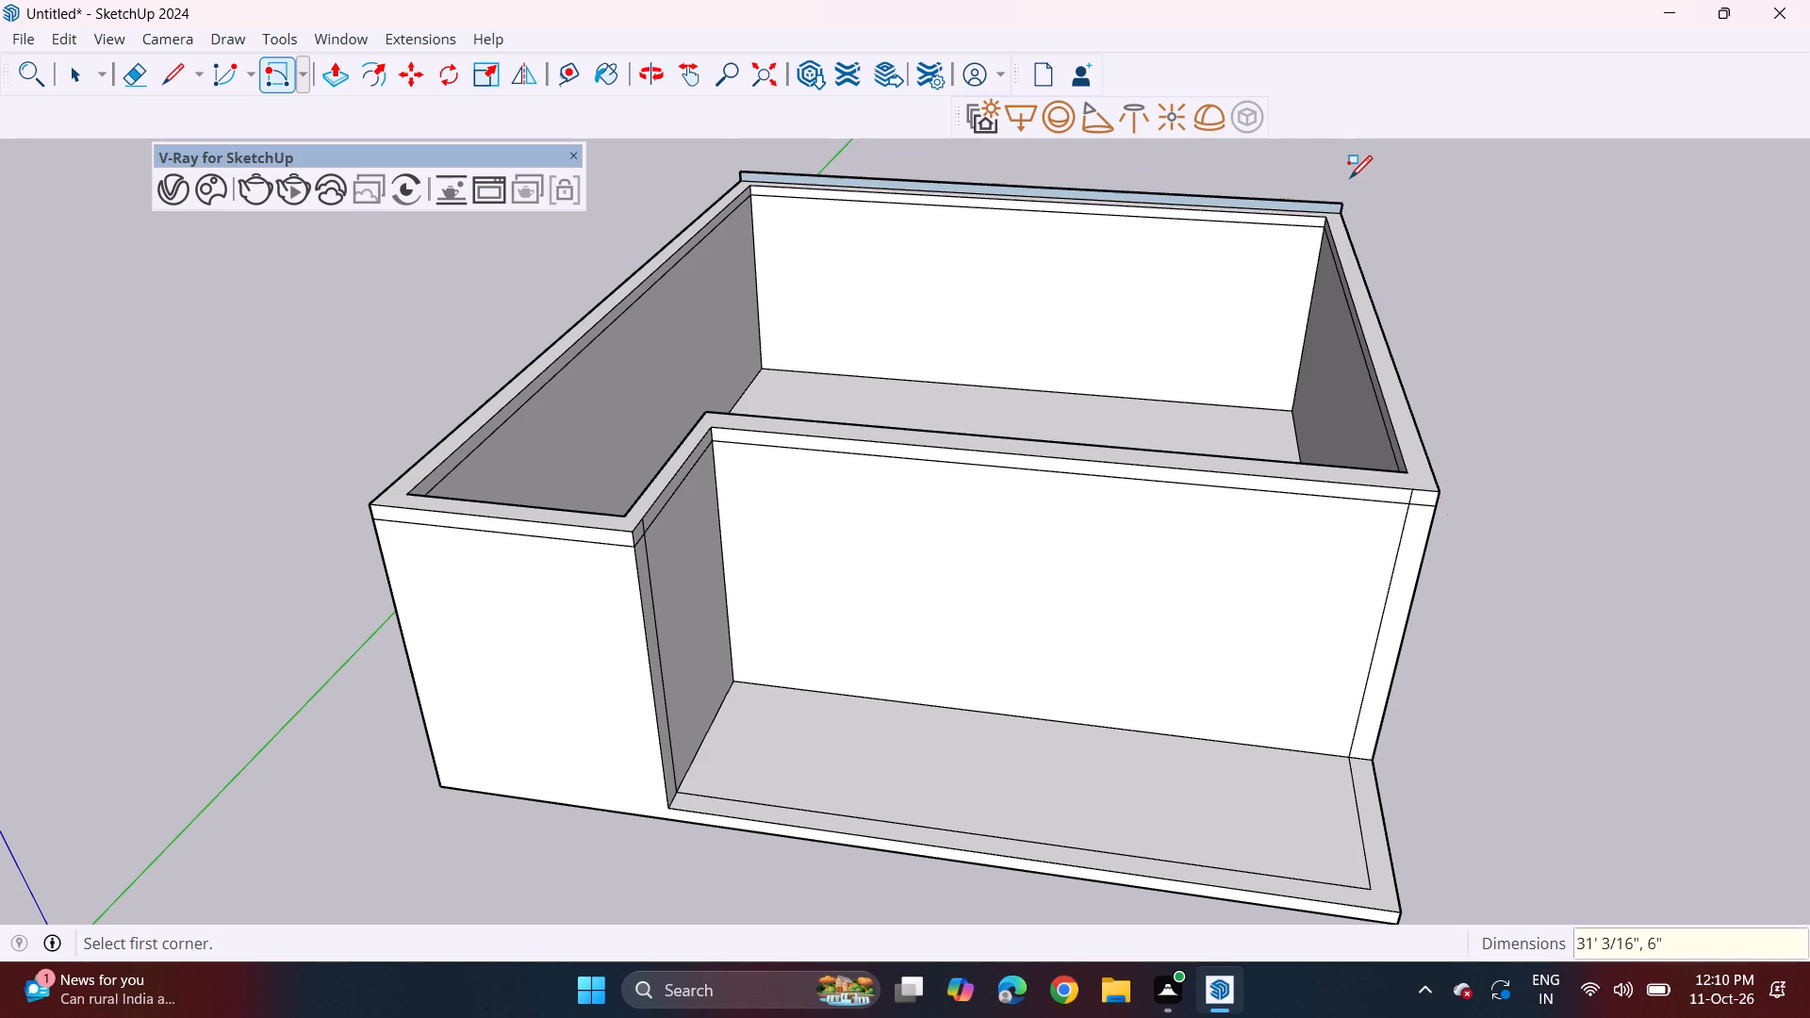
key(bracketleft)
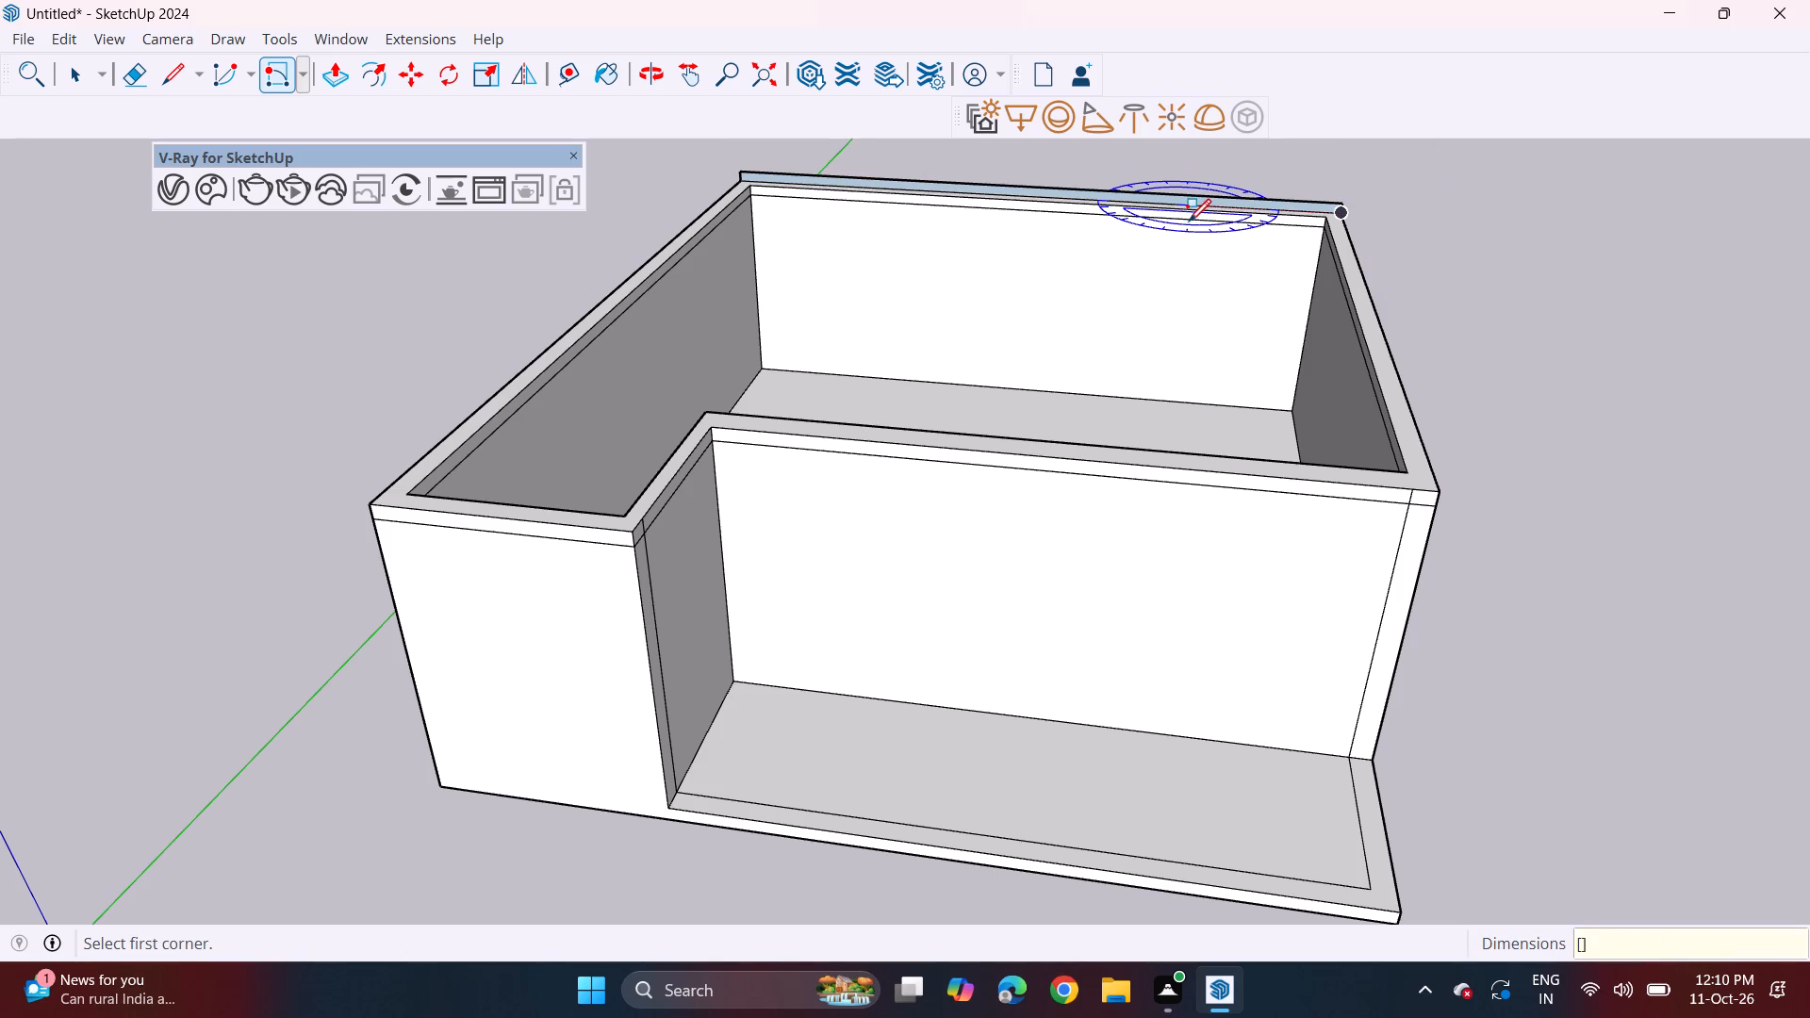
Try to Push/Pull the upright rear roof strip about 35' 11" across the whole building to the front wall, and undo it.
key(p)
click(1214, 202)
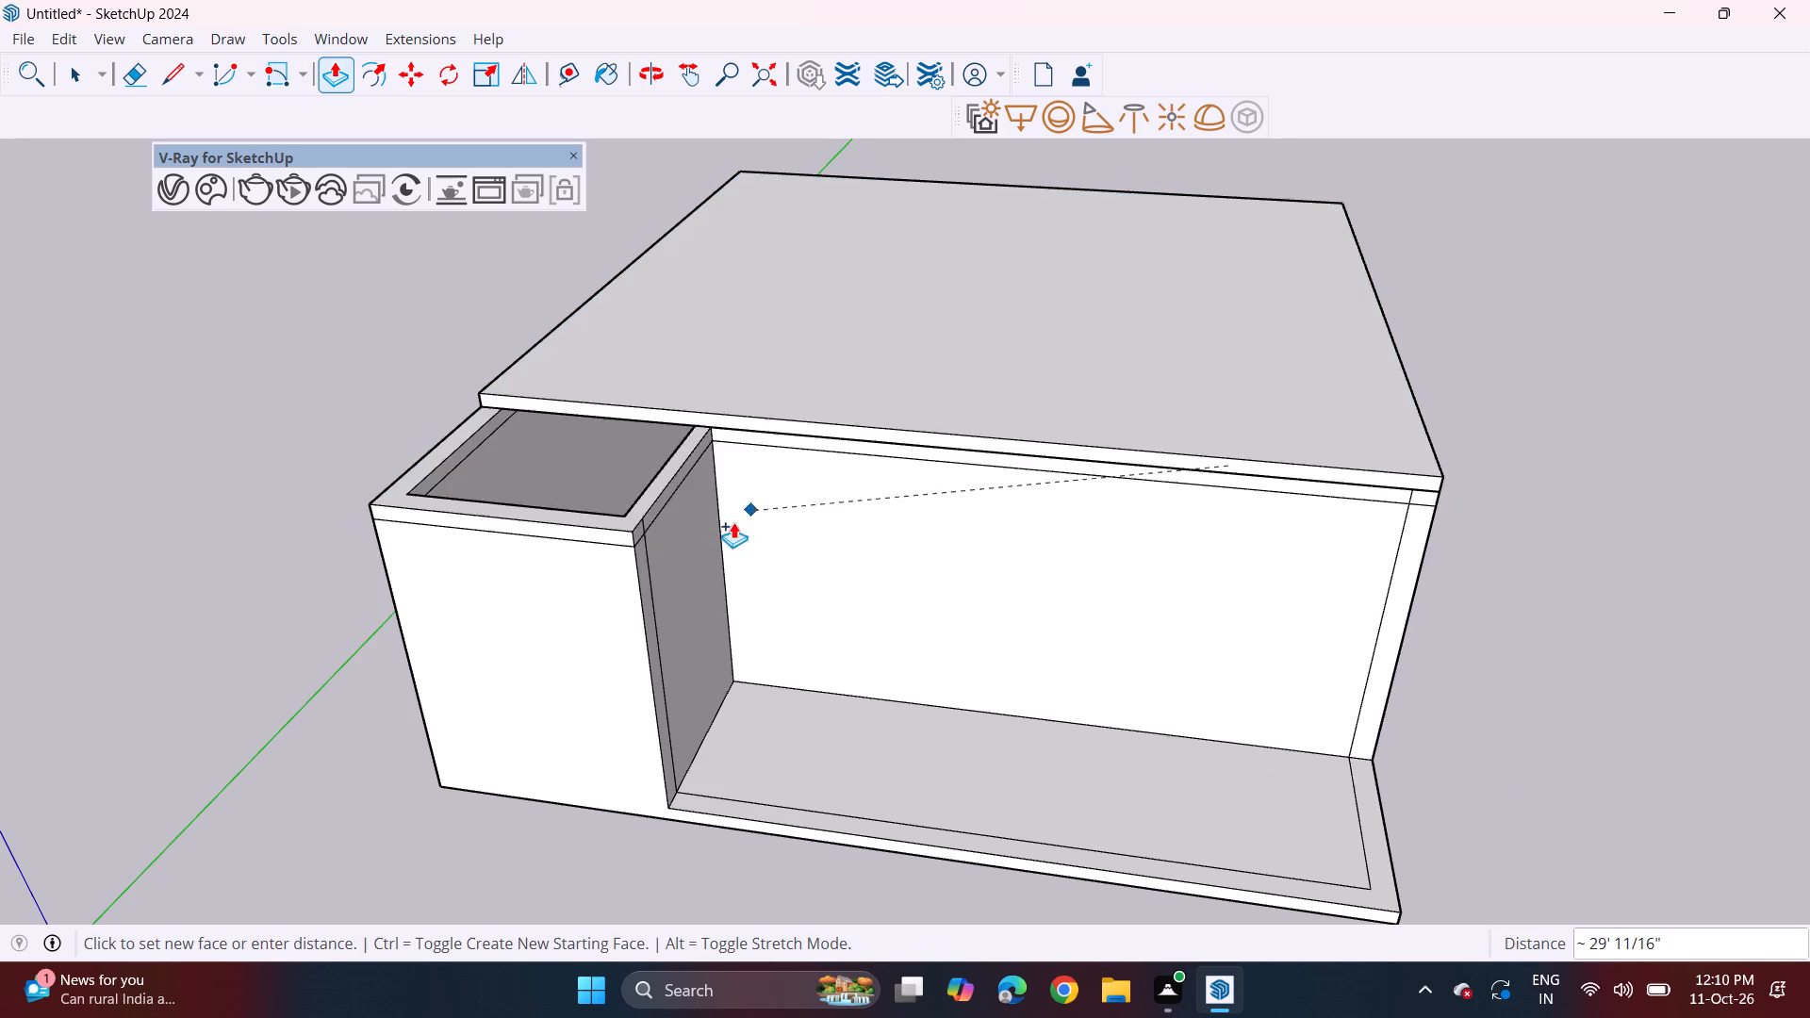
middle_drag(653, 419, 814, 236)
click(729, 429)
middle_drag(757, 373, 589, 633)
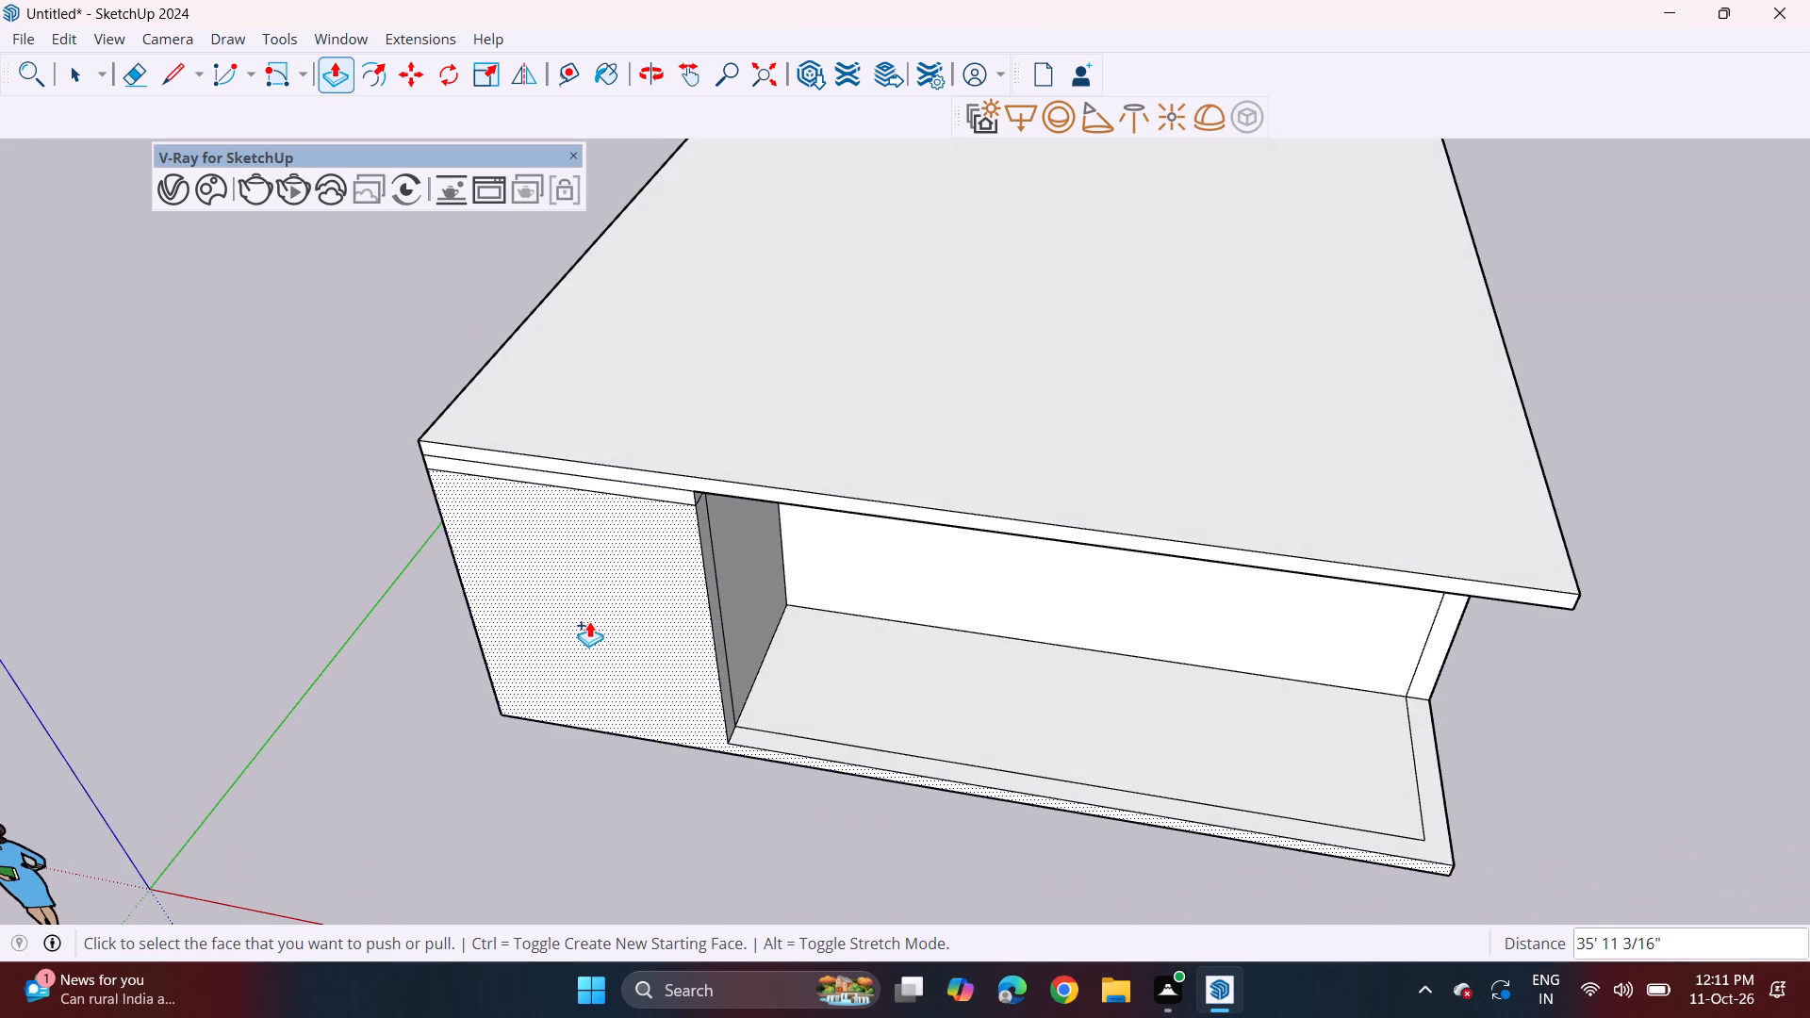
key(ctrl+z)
Push/Pull the upright rear roof strip forward to the wall behind the porch, about 29' 1".
scroll(864, 280, down, 4)
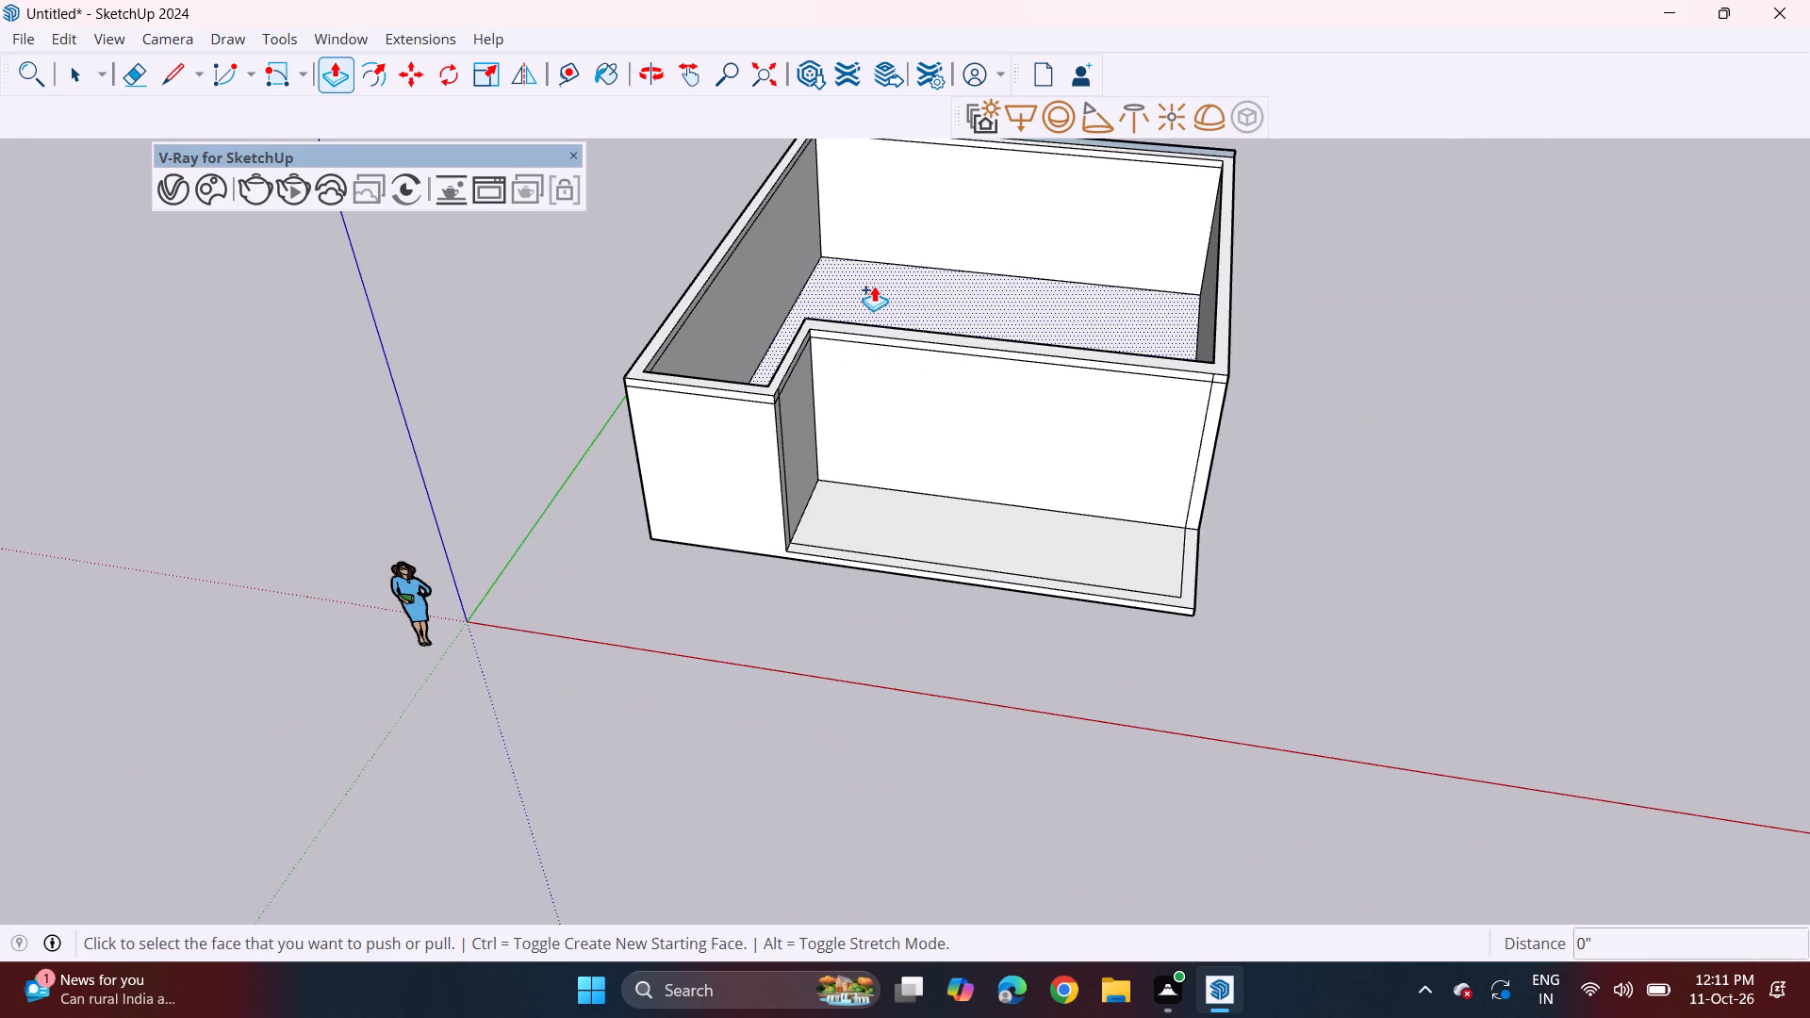
shift+middle_drag(874, 286, 809, 552)
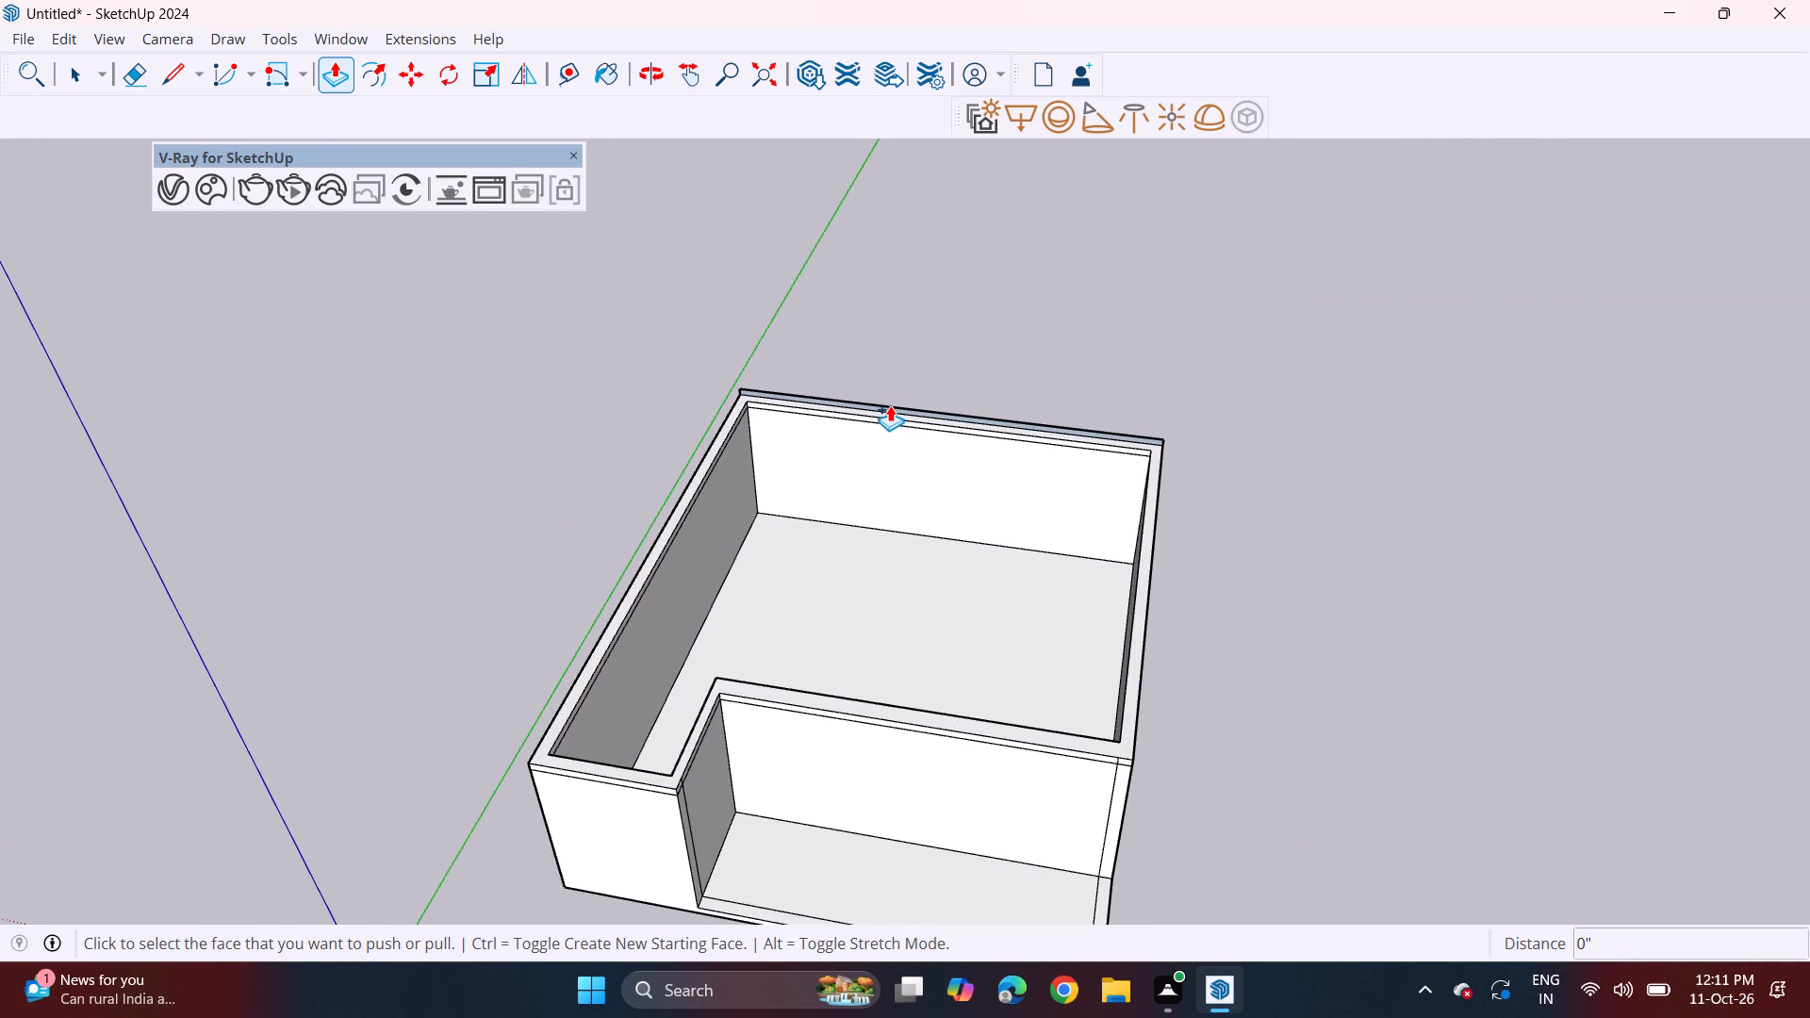
click(884, 411)
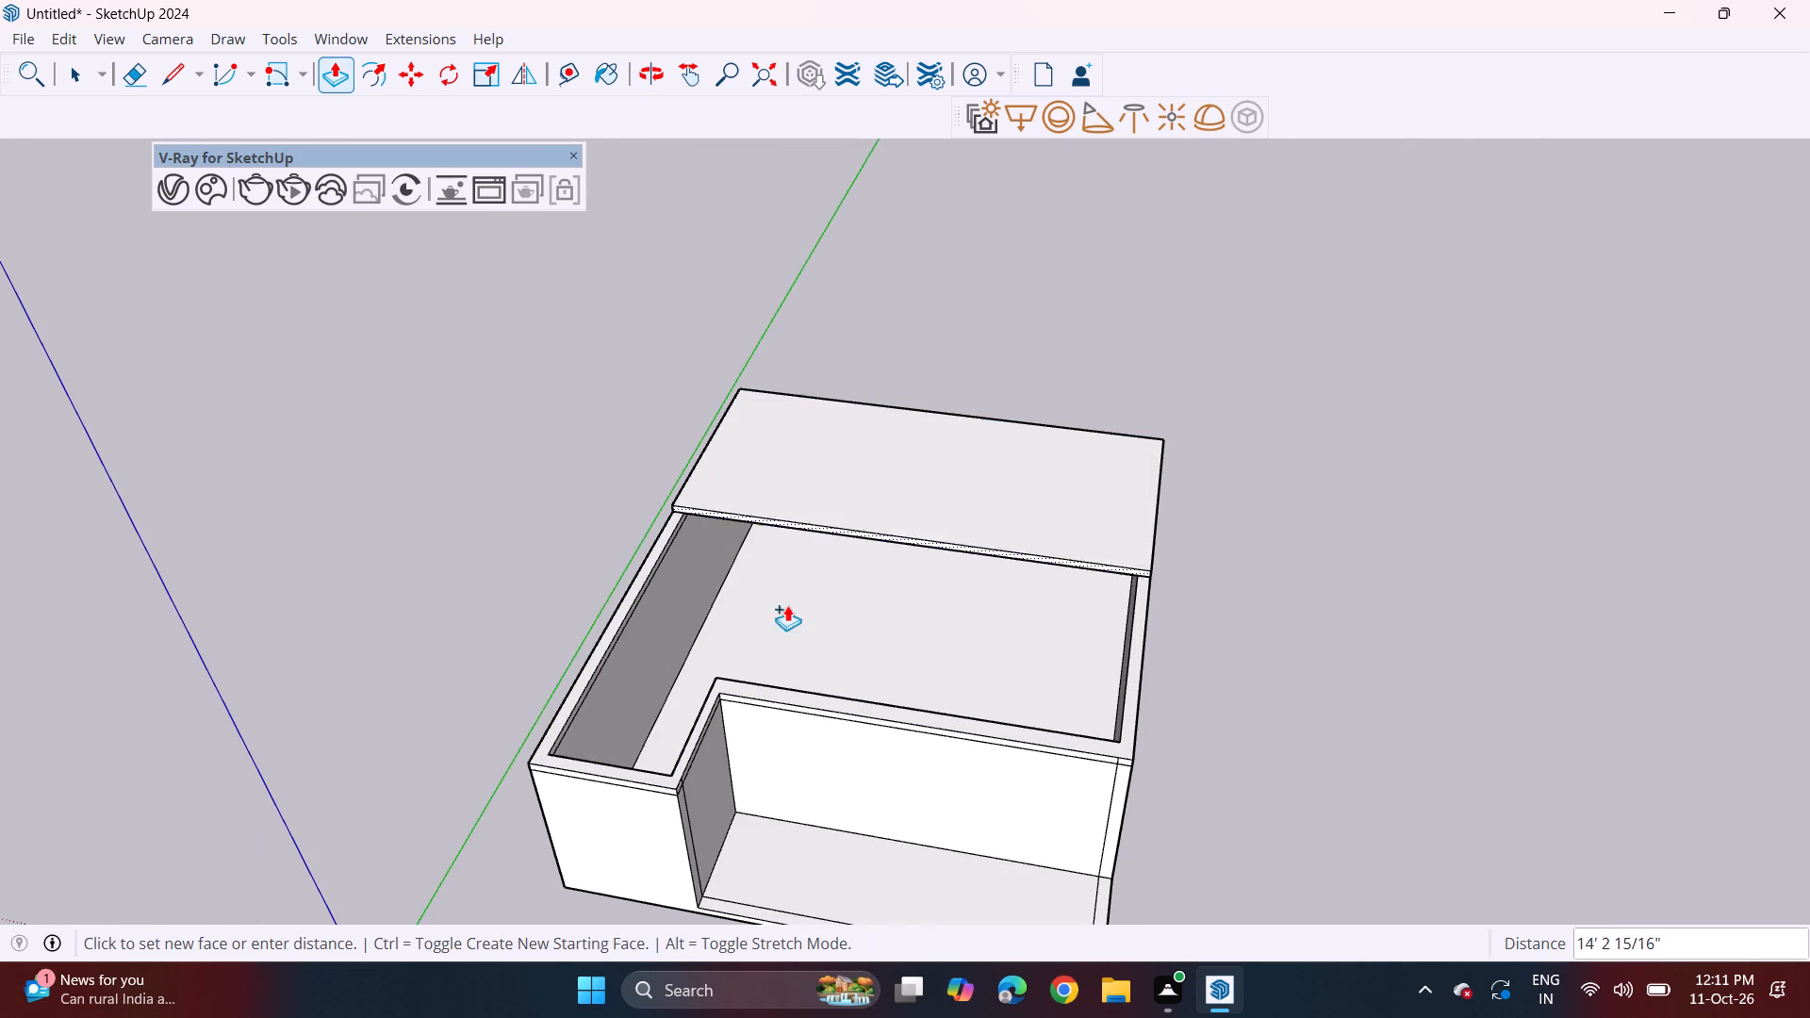
click(838, 732)
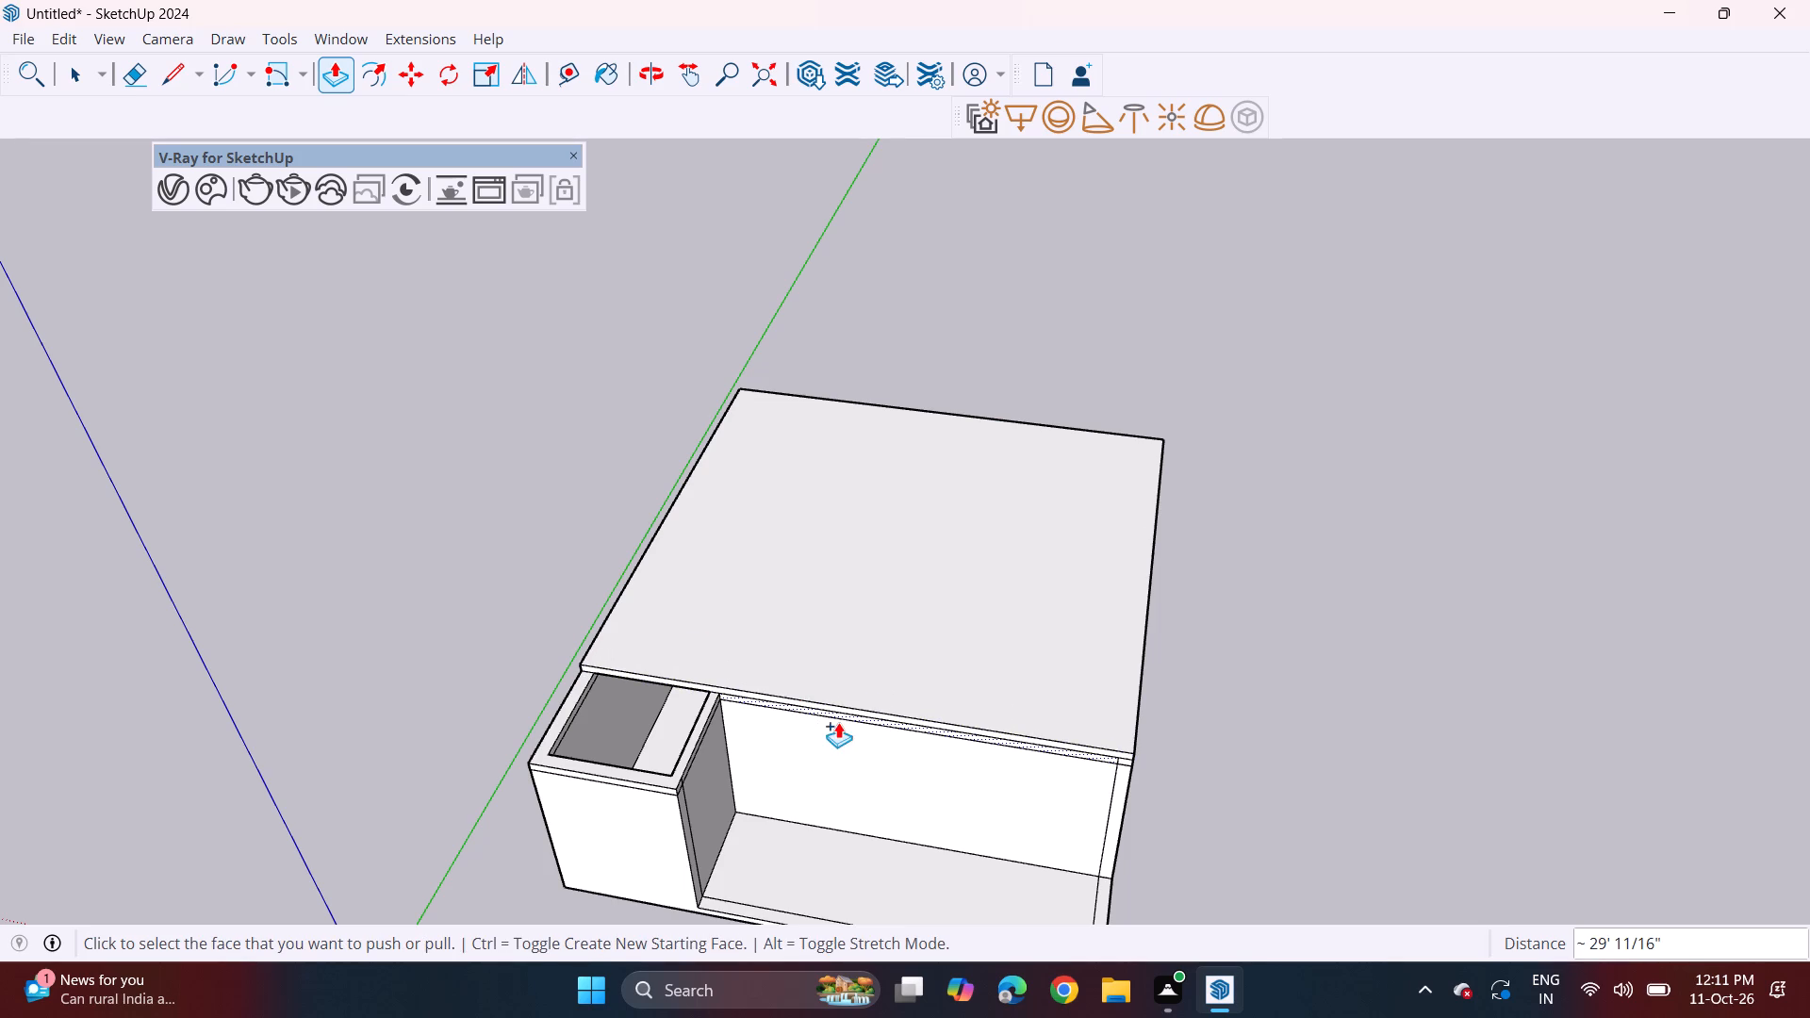
Draw a short vertical line across the roof slab's front edge at the porch's inner corner, splitting that edge face.
click(160, 86)
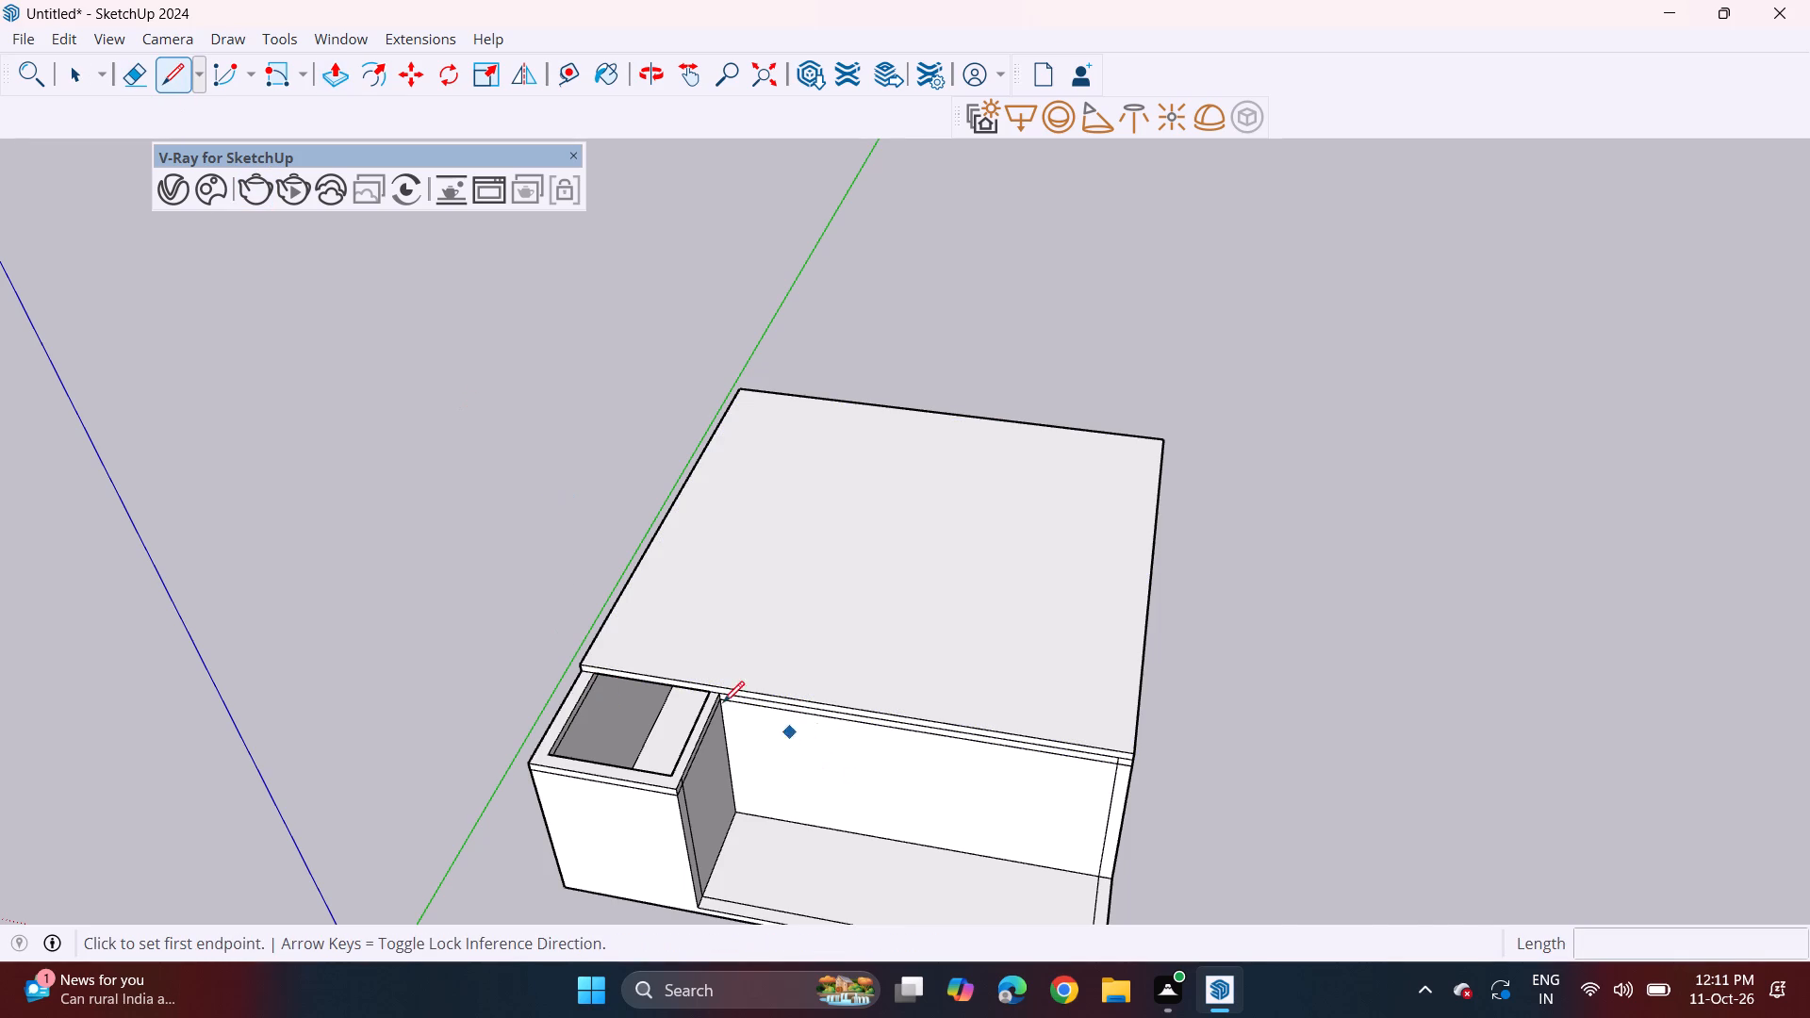
scroll(666, 700, up, 9)
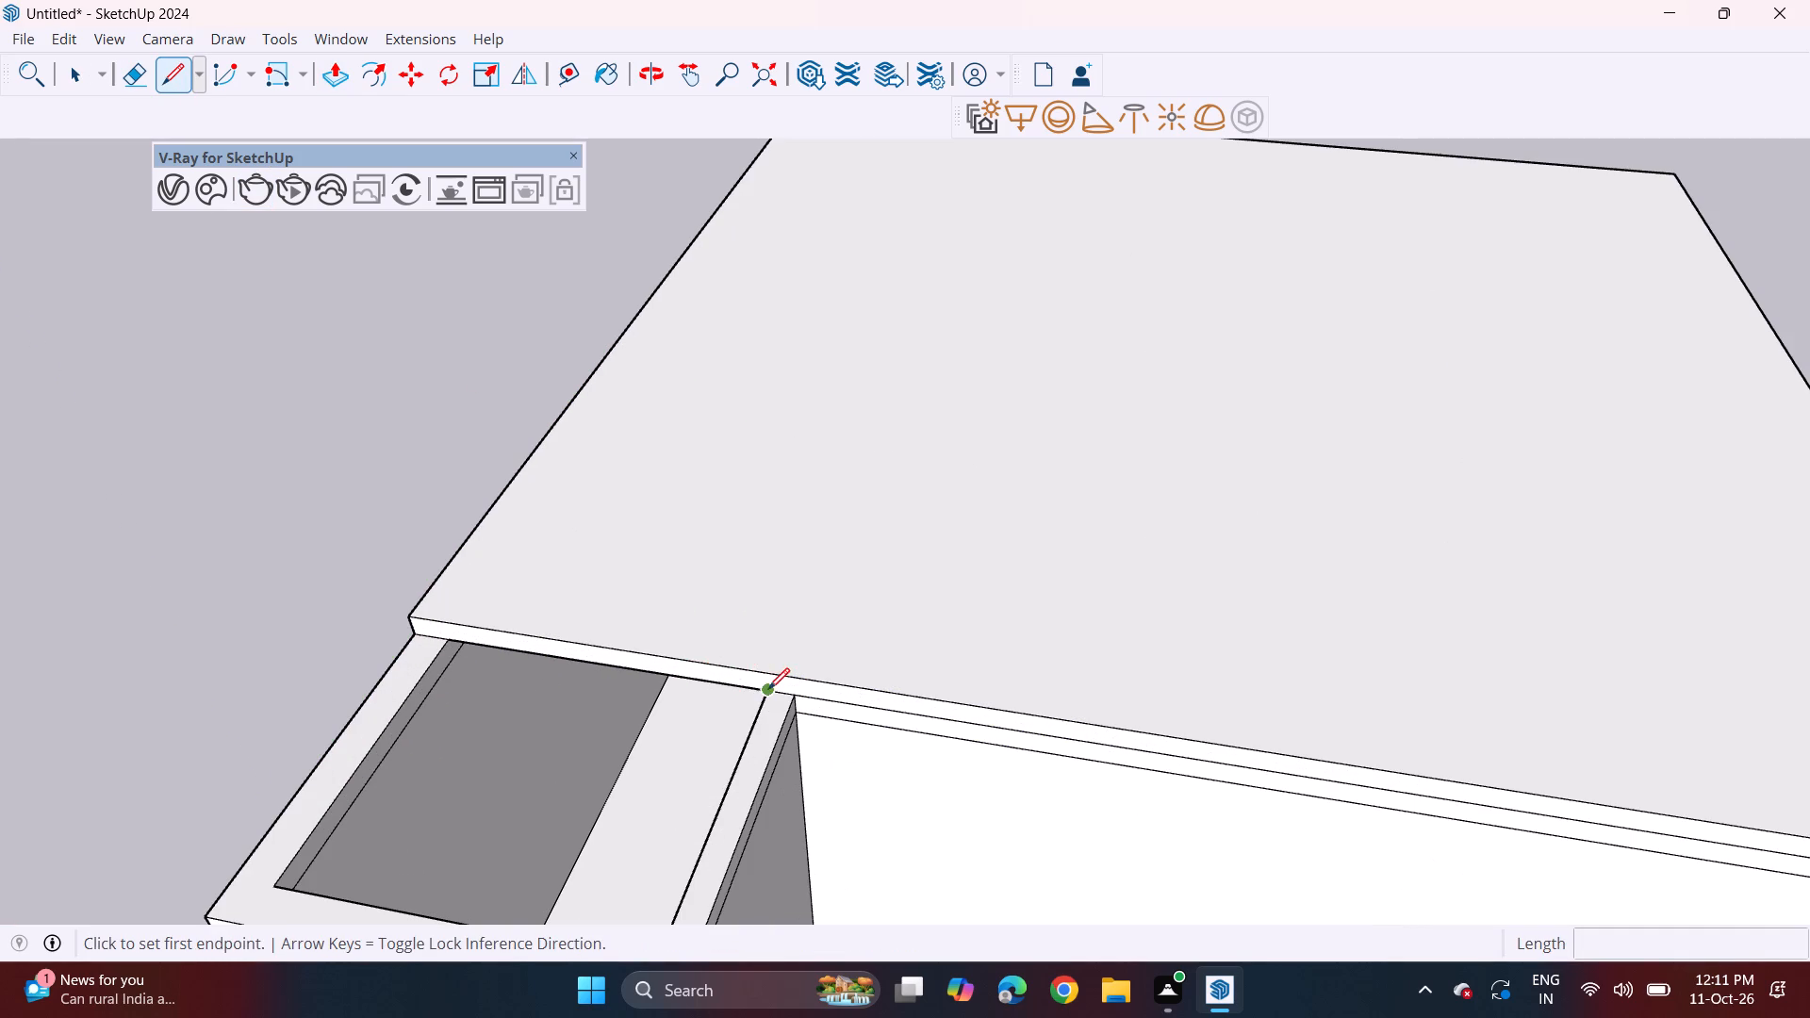
click(802, 697)
click(805, 677)
Push/Pull the roof edge section over the porch forward about 6' 10 1/2", forming an overhang.
scroll(828, 678, down, 5)
middle_drag(829, 674, 691, 468)
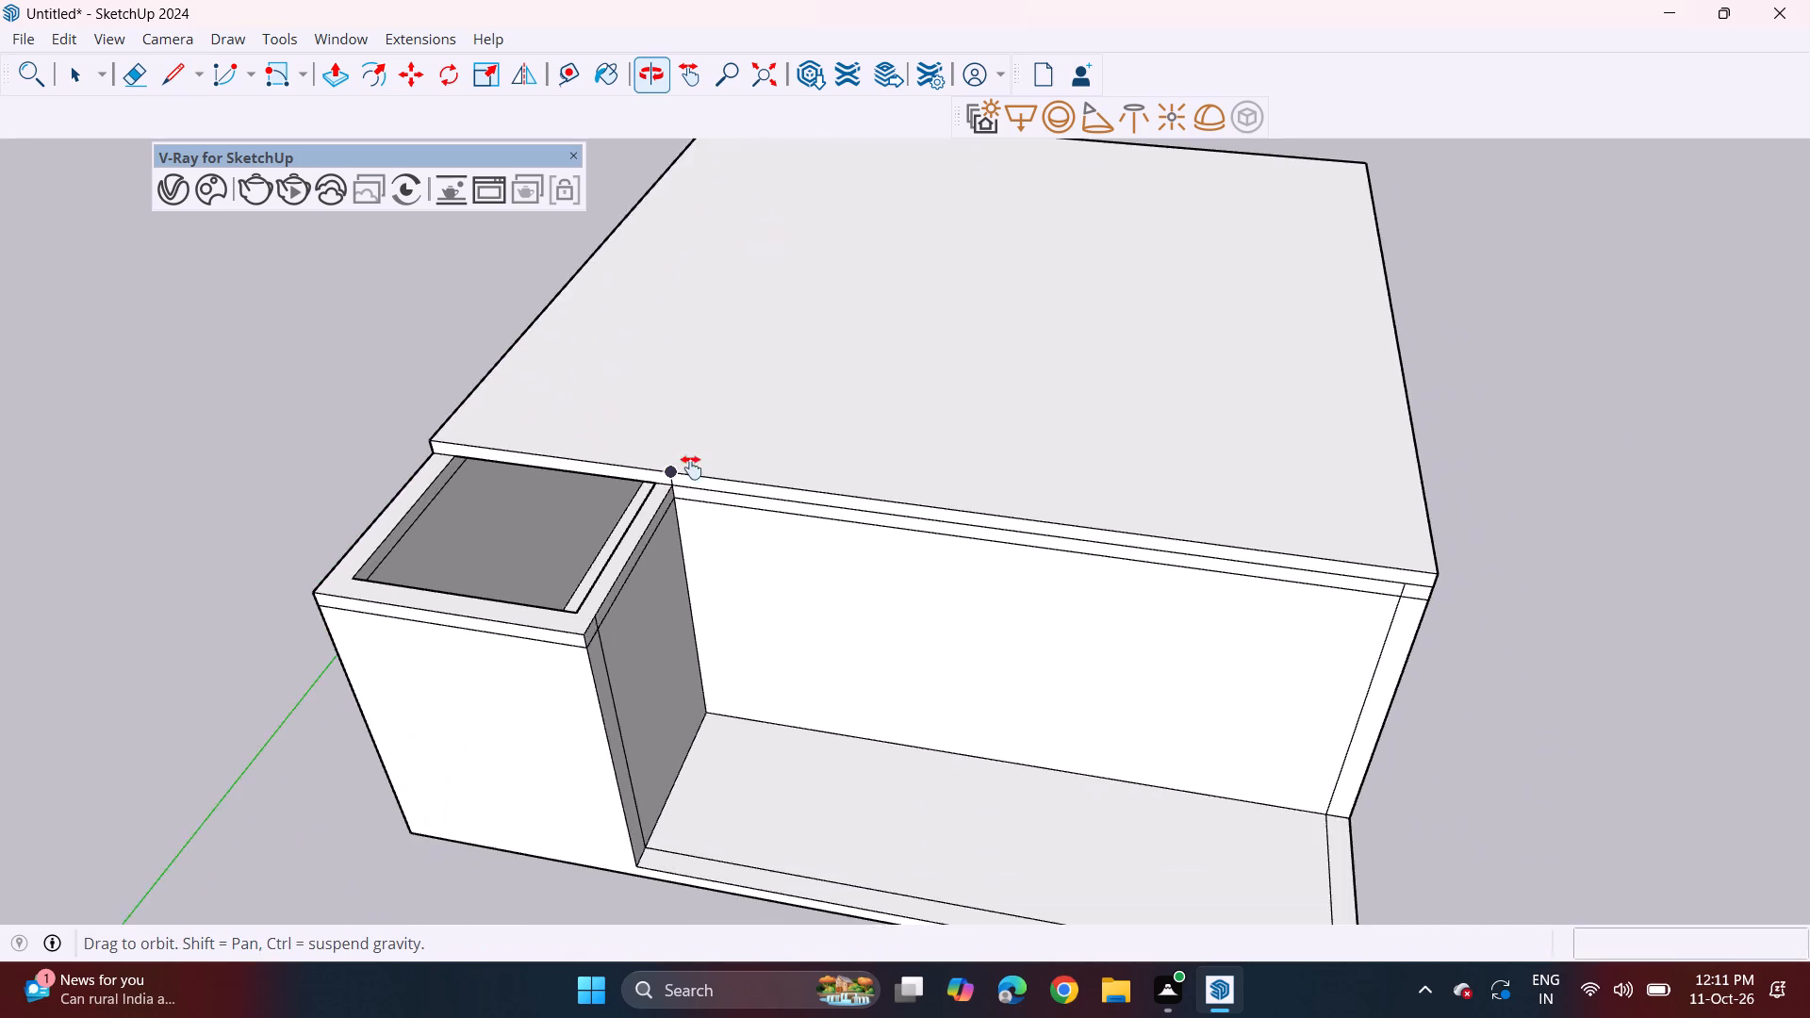
middle_drag(691, 468, 646, 433)
click(344, 71)
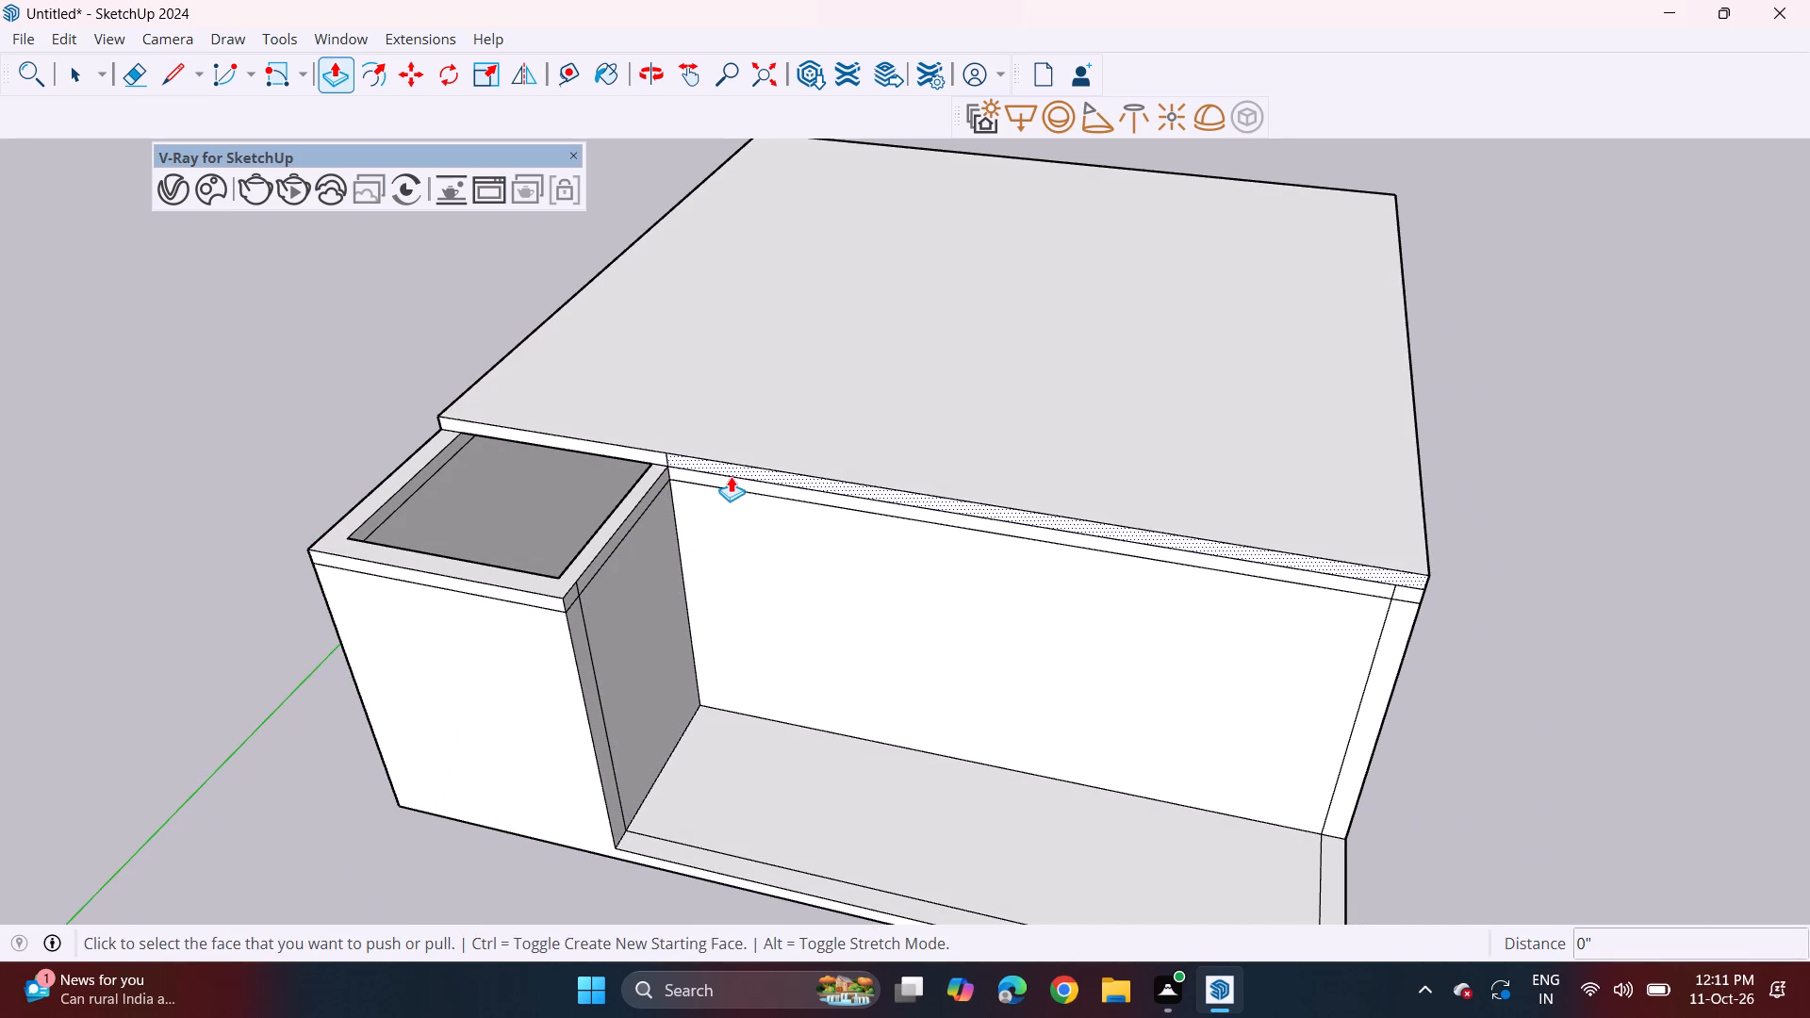
click(731, 476)
middle_drag(590, 658, 813, 512)
click(591, 630)
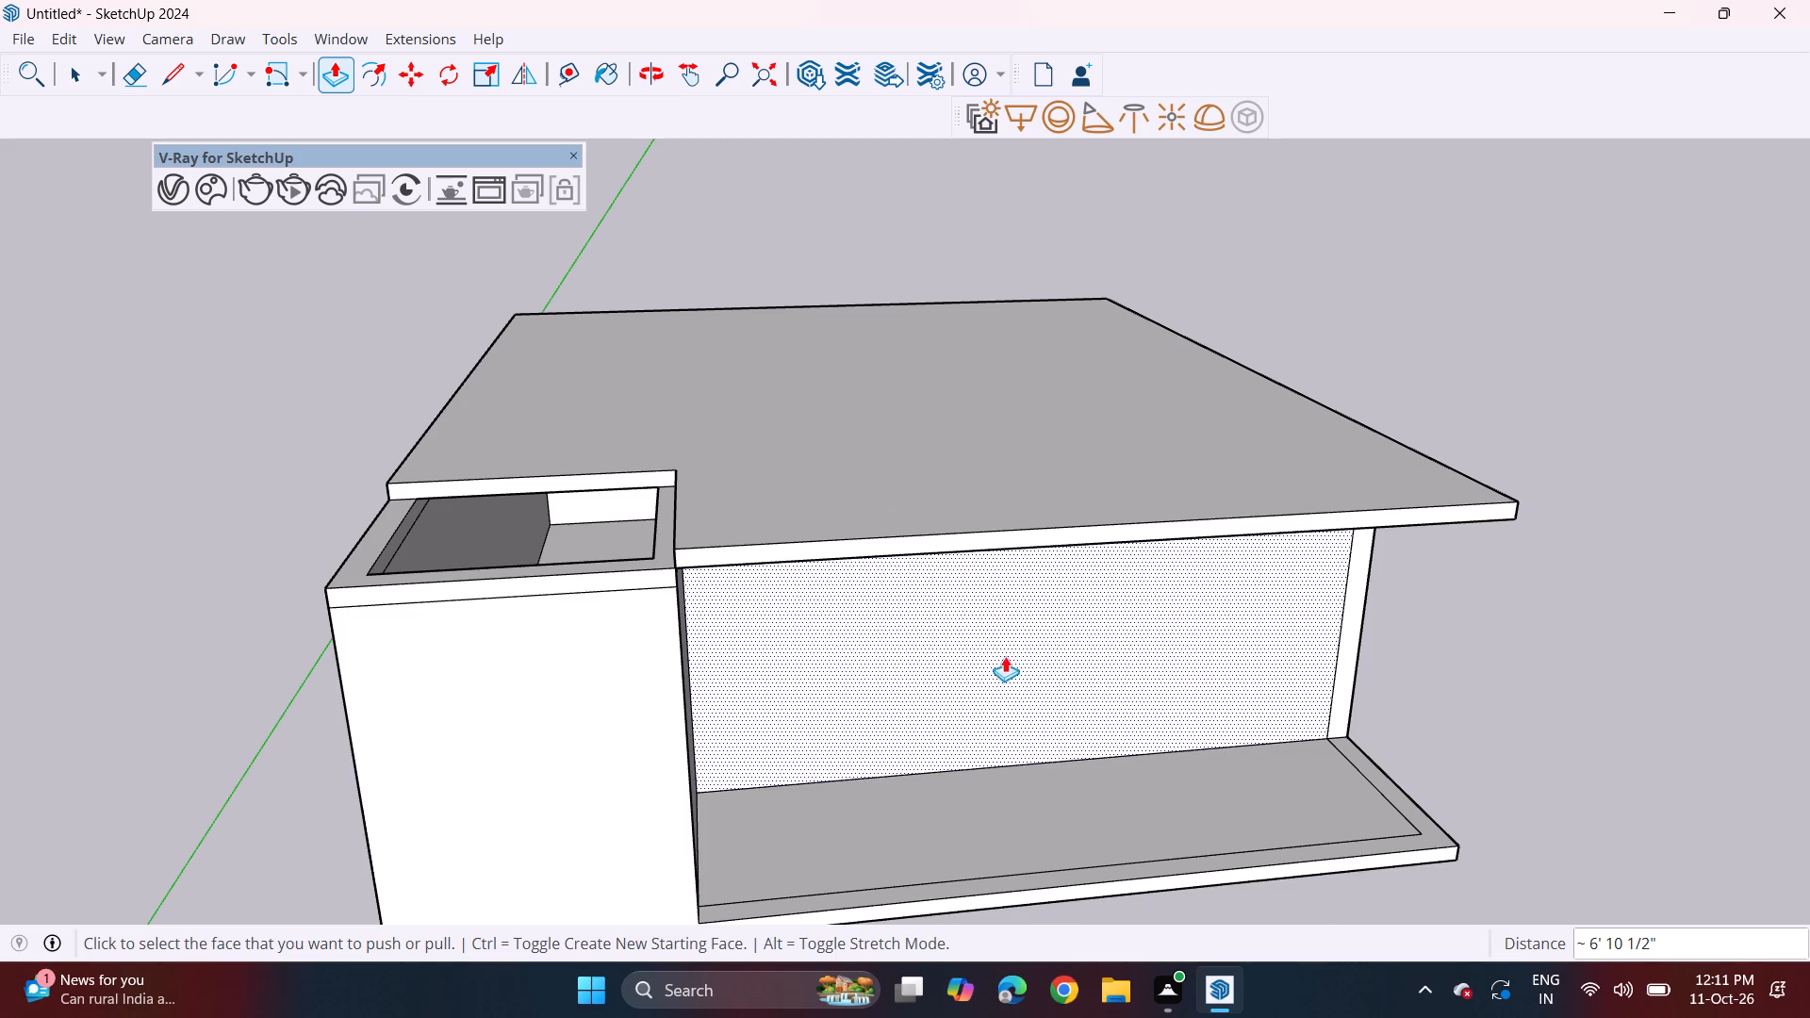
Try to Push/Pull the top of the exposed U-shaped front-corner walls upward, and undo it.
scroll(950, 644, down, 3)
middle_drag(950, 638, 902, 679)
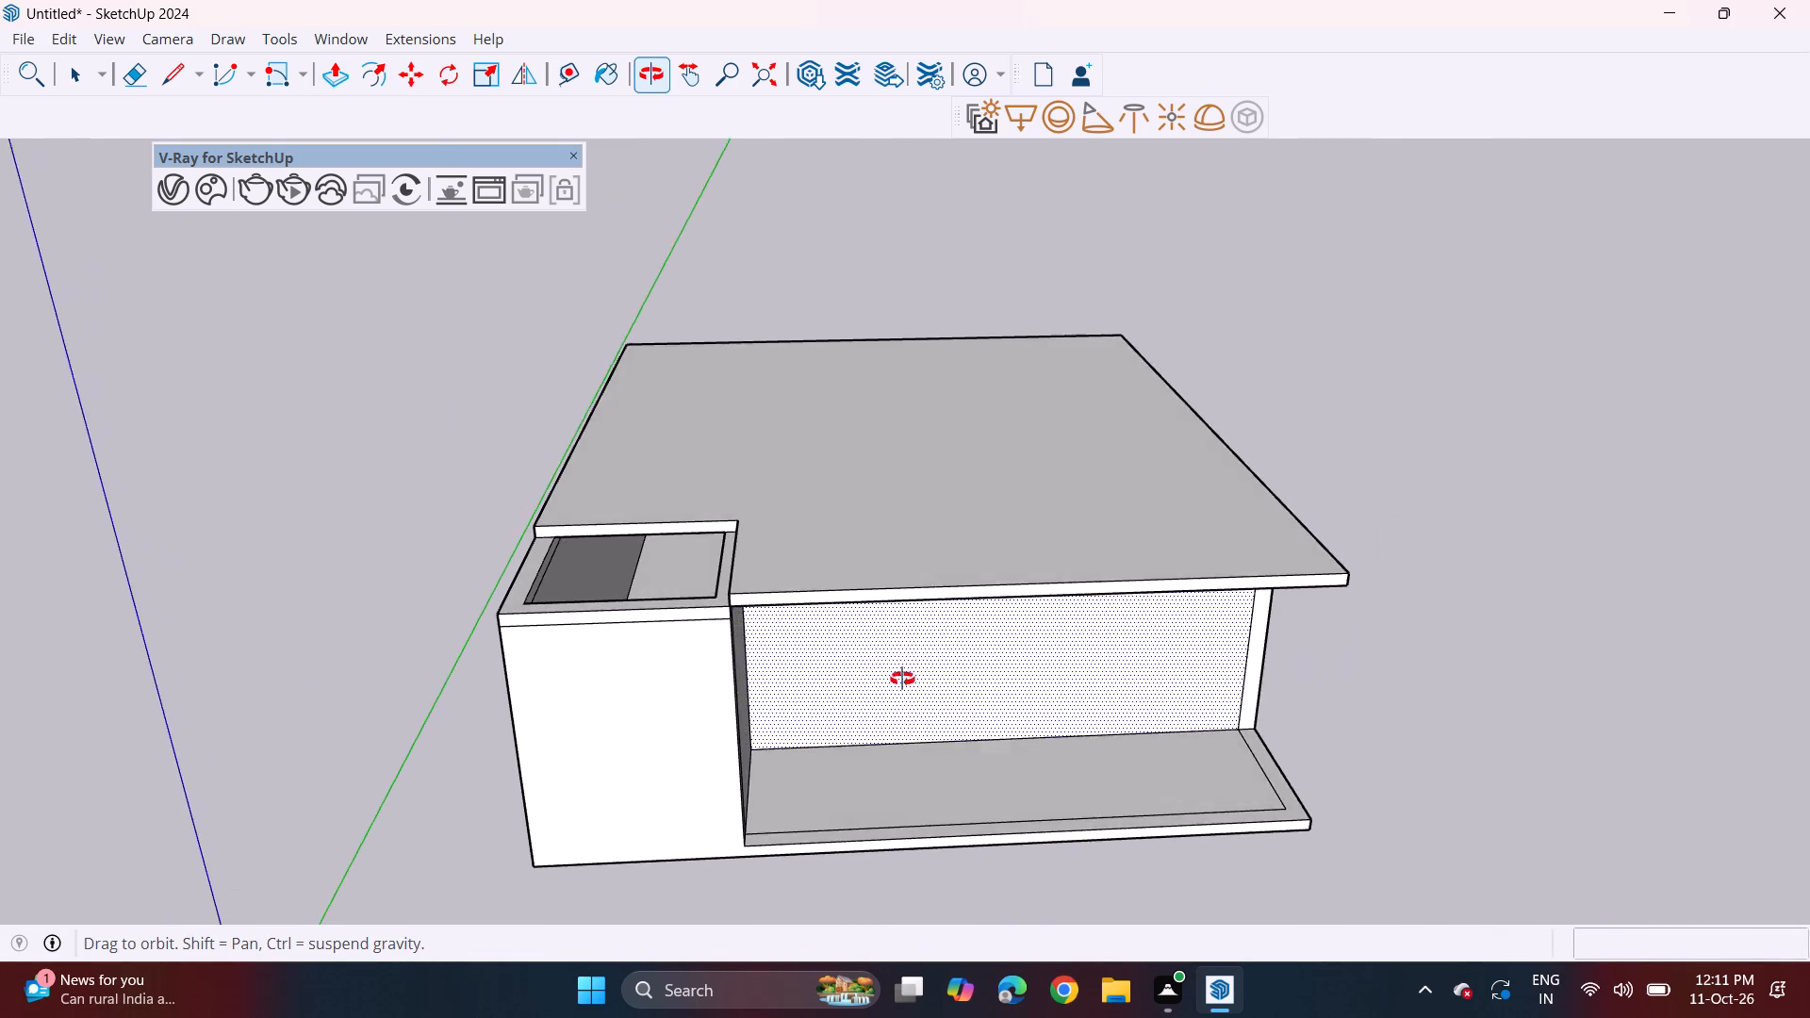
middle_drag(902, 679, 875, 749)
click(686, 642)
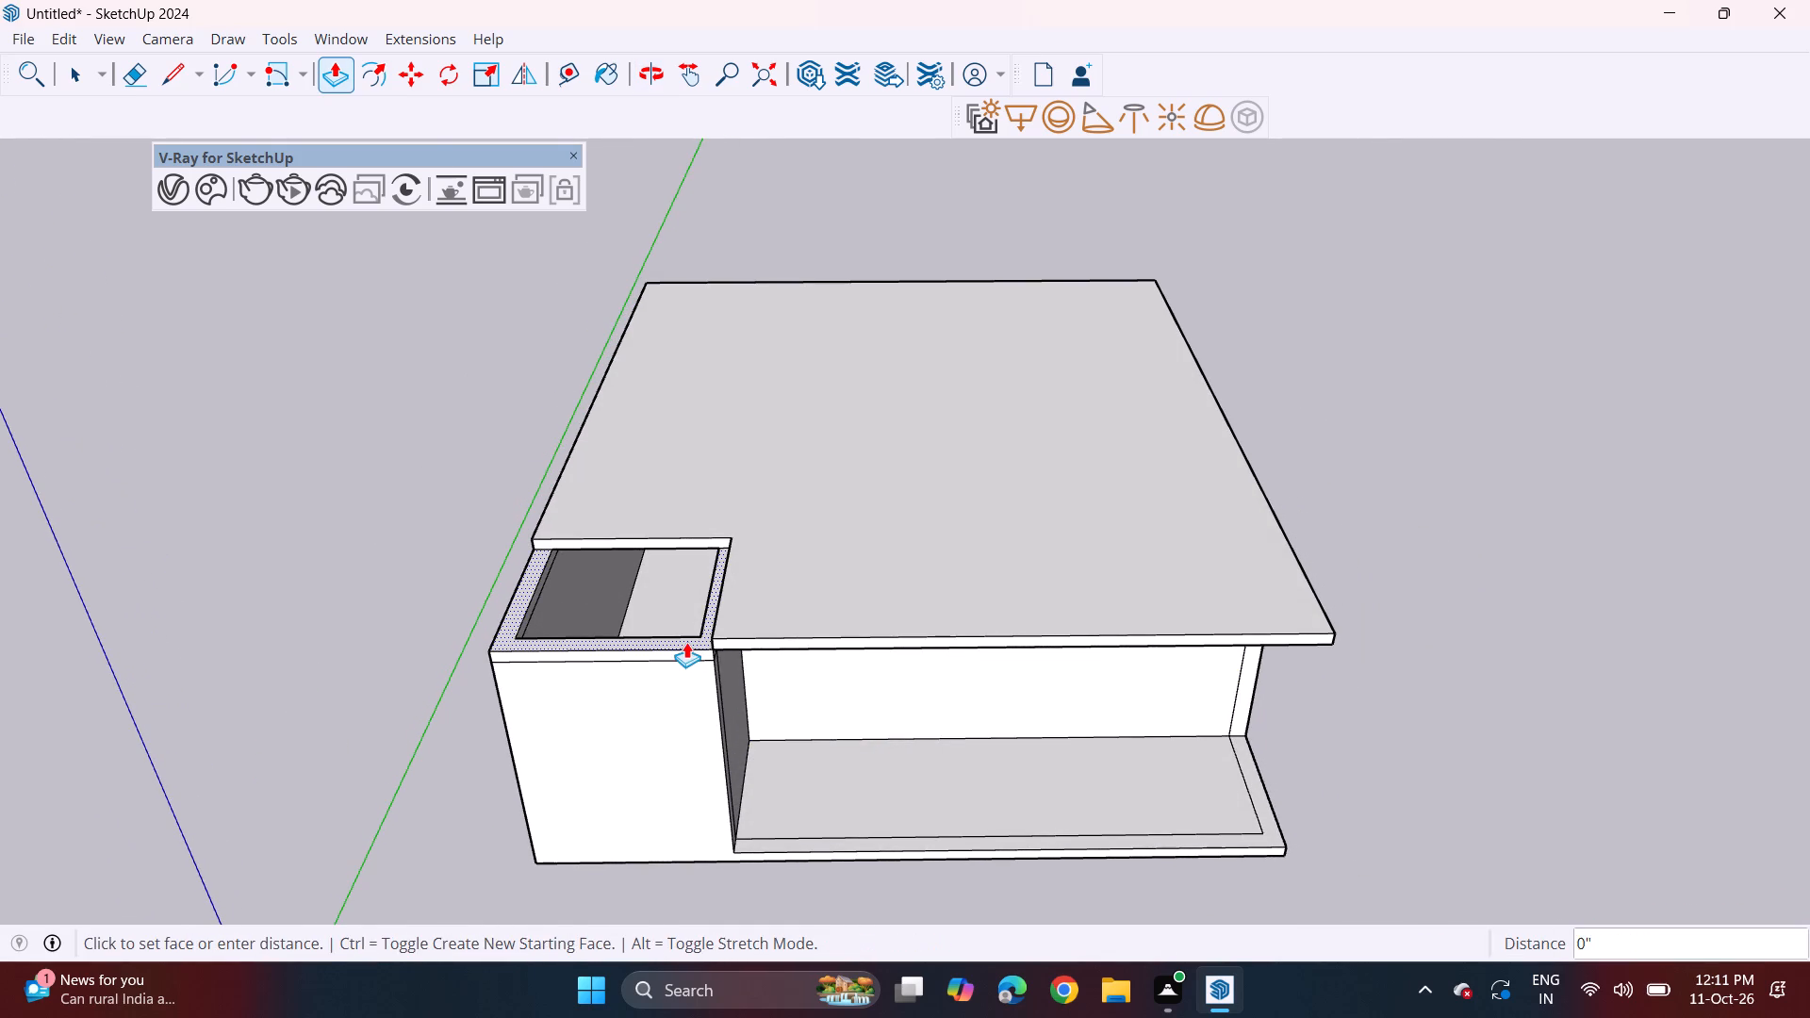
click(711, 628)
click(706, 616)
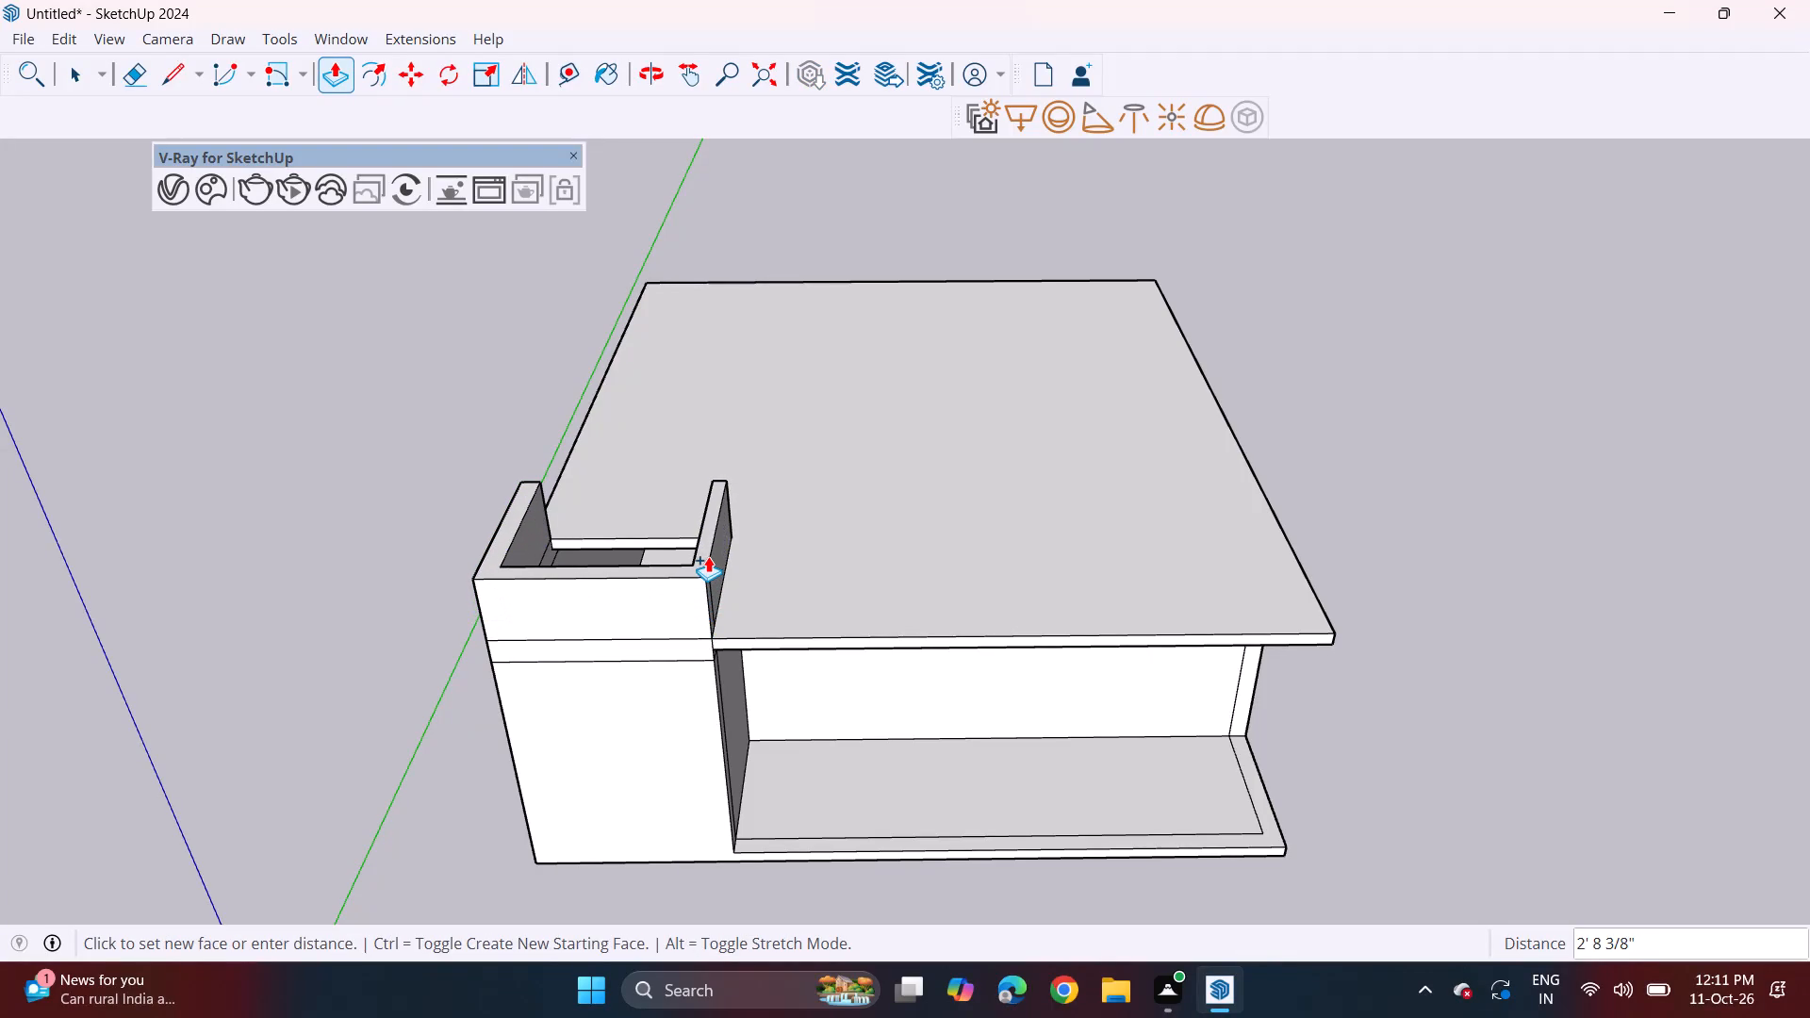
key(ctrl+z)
Push/Pull the top face of the U-shaped front-corner walls up 10' as a new starting face.
click(703, 622)
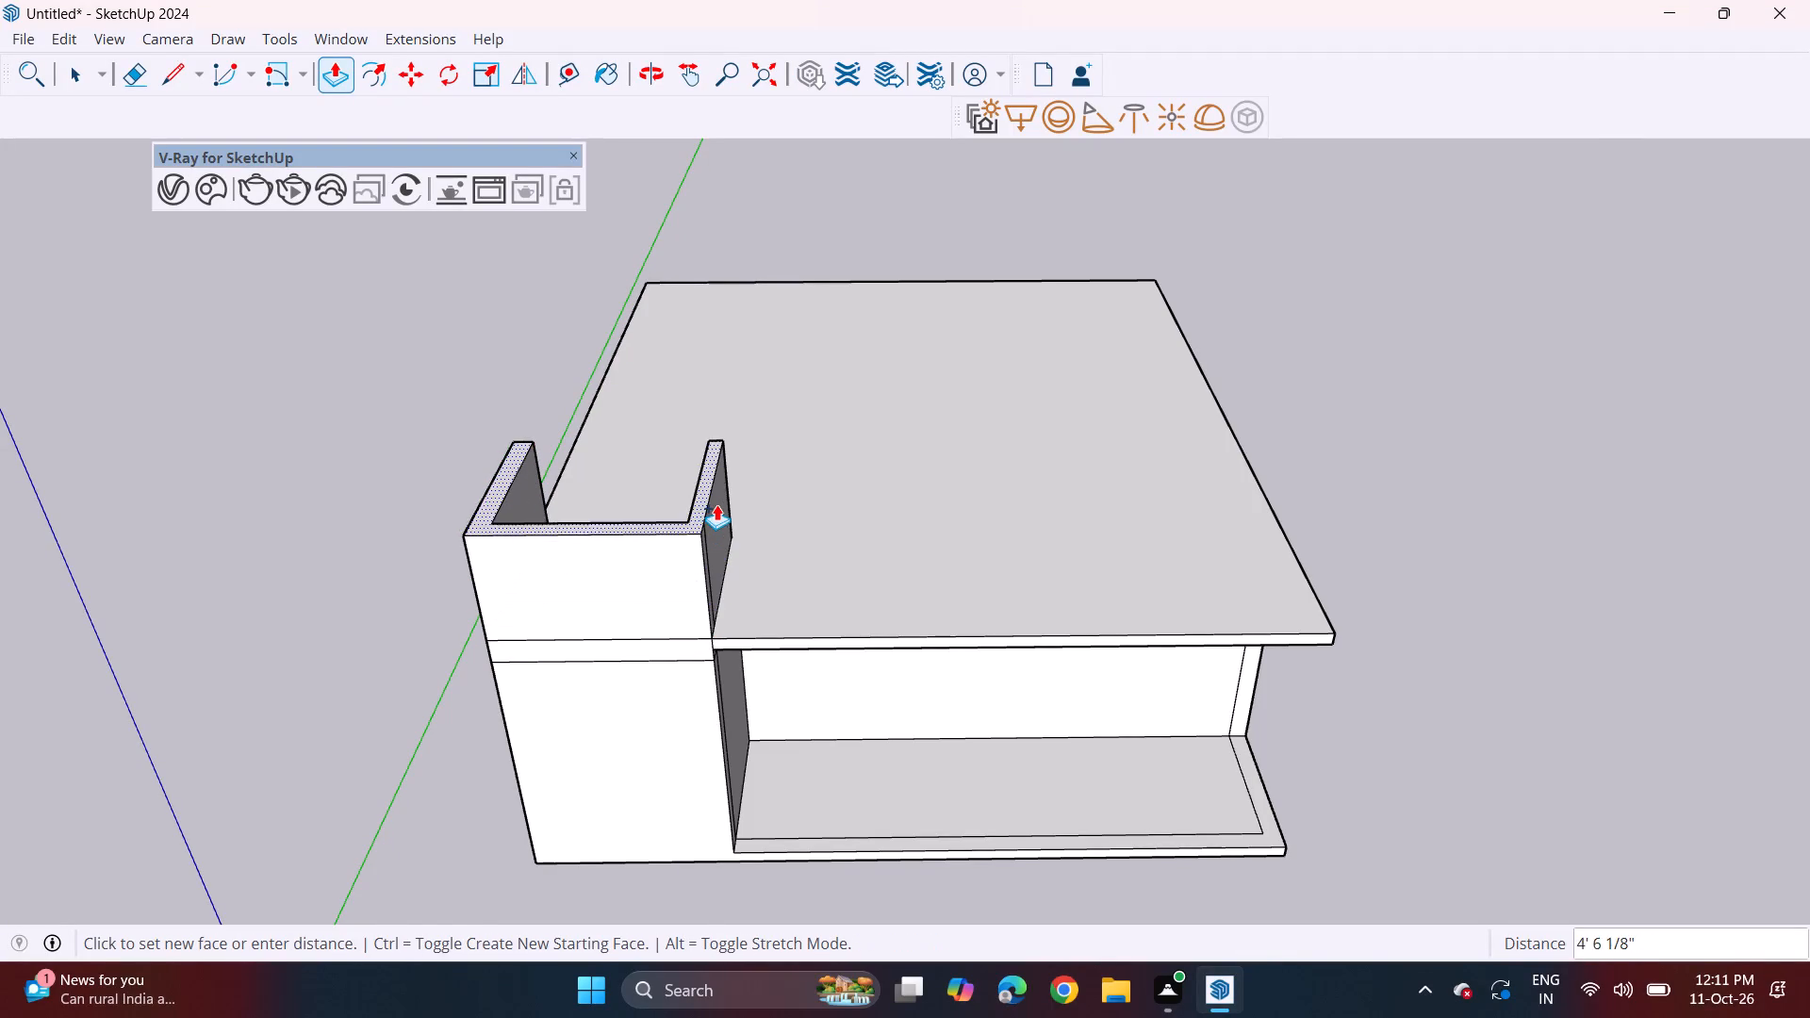
scroll(724, 366, down, 6)
middle_drag(721, 395, 702, 275)
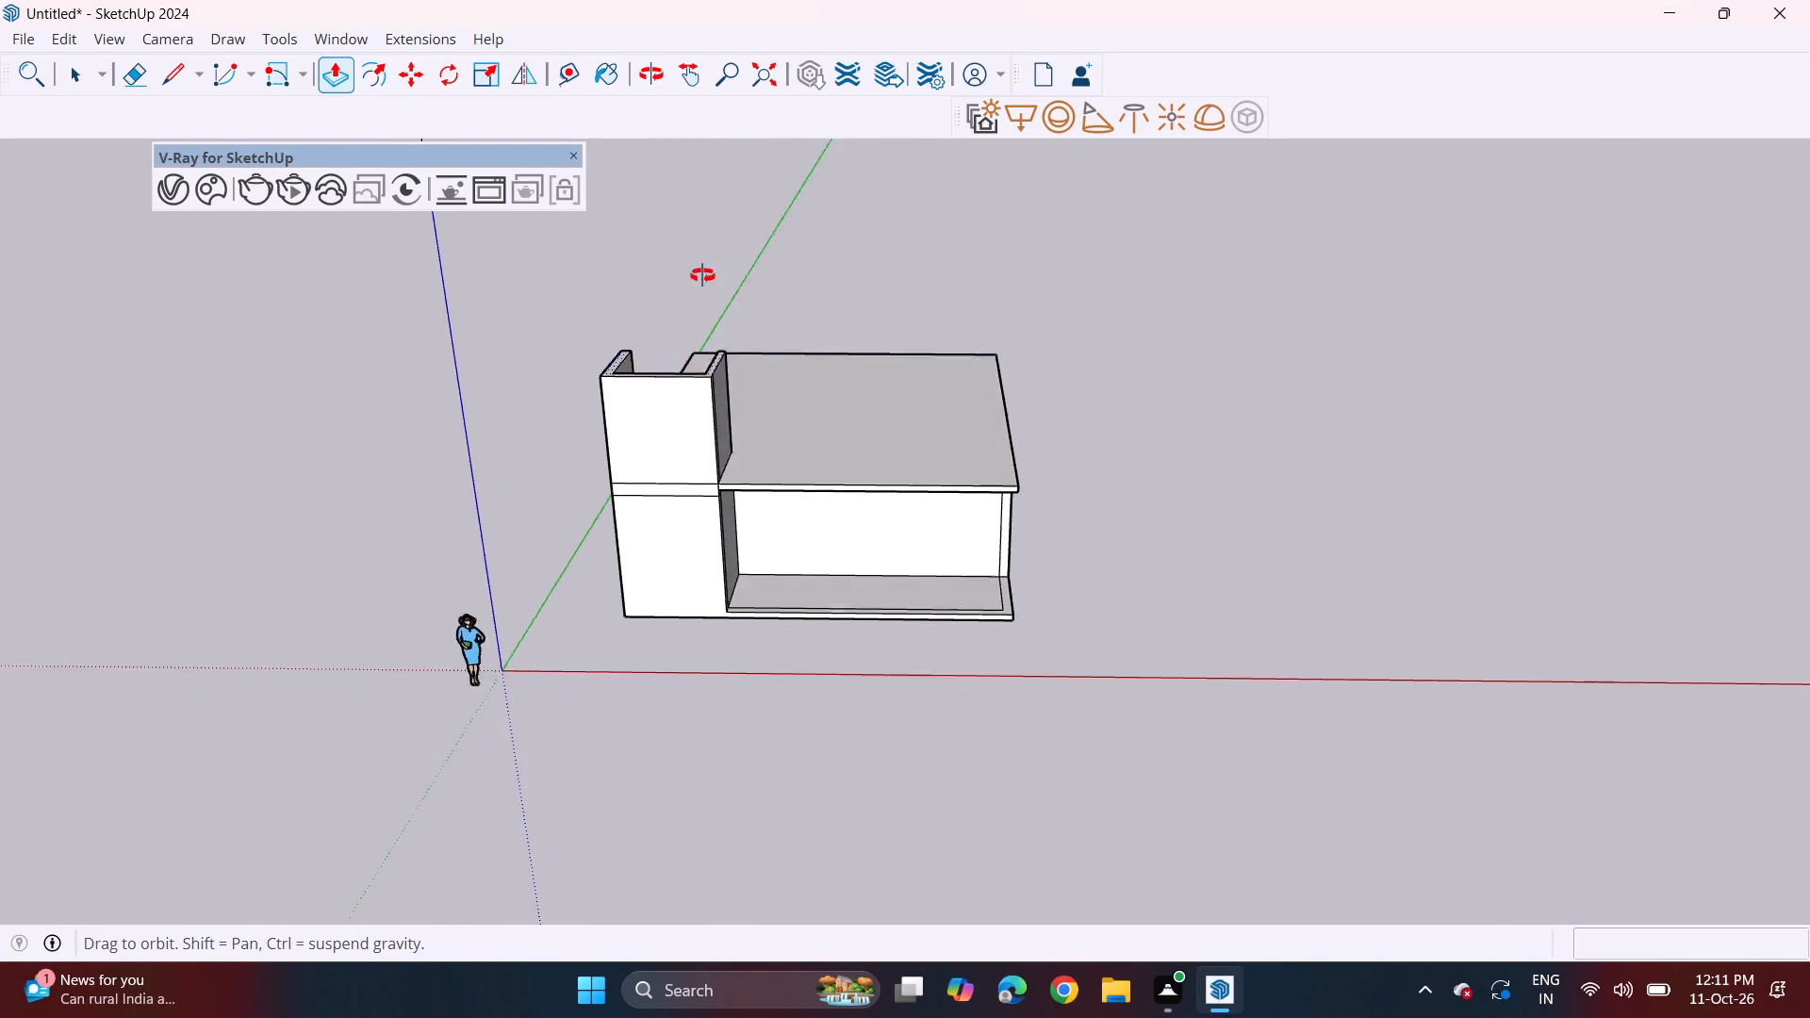
middle_drag(702, 275, 748, 218)
text(10')
key(Return)
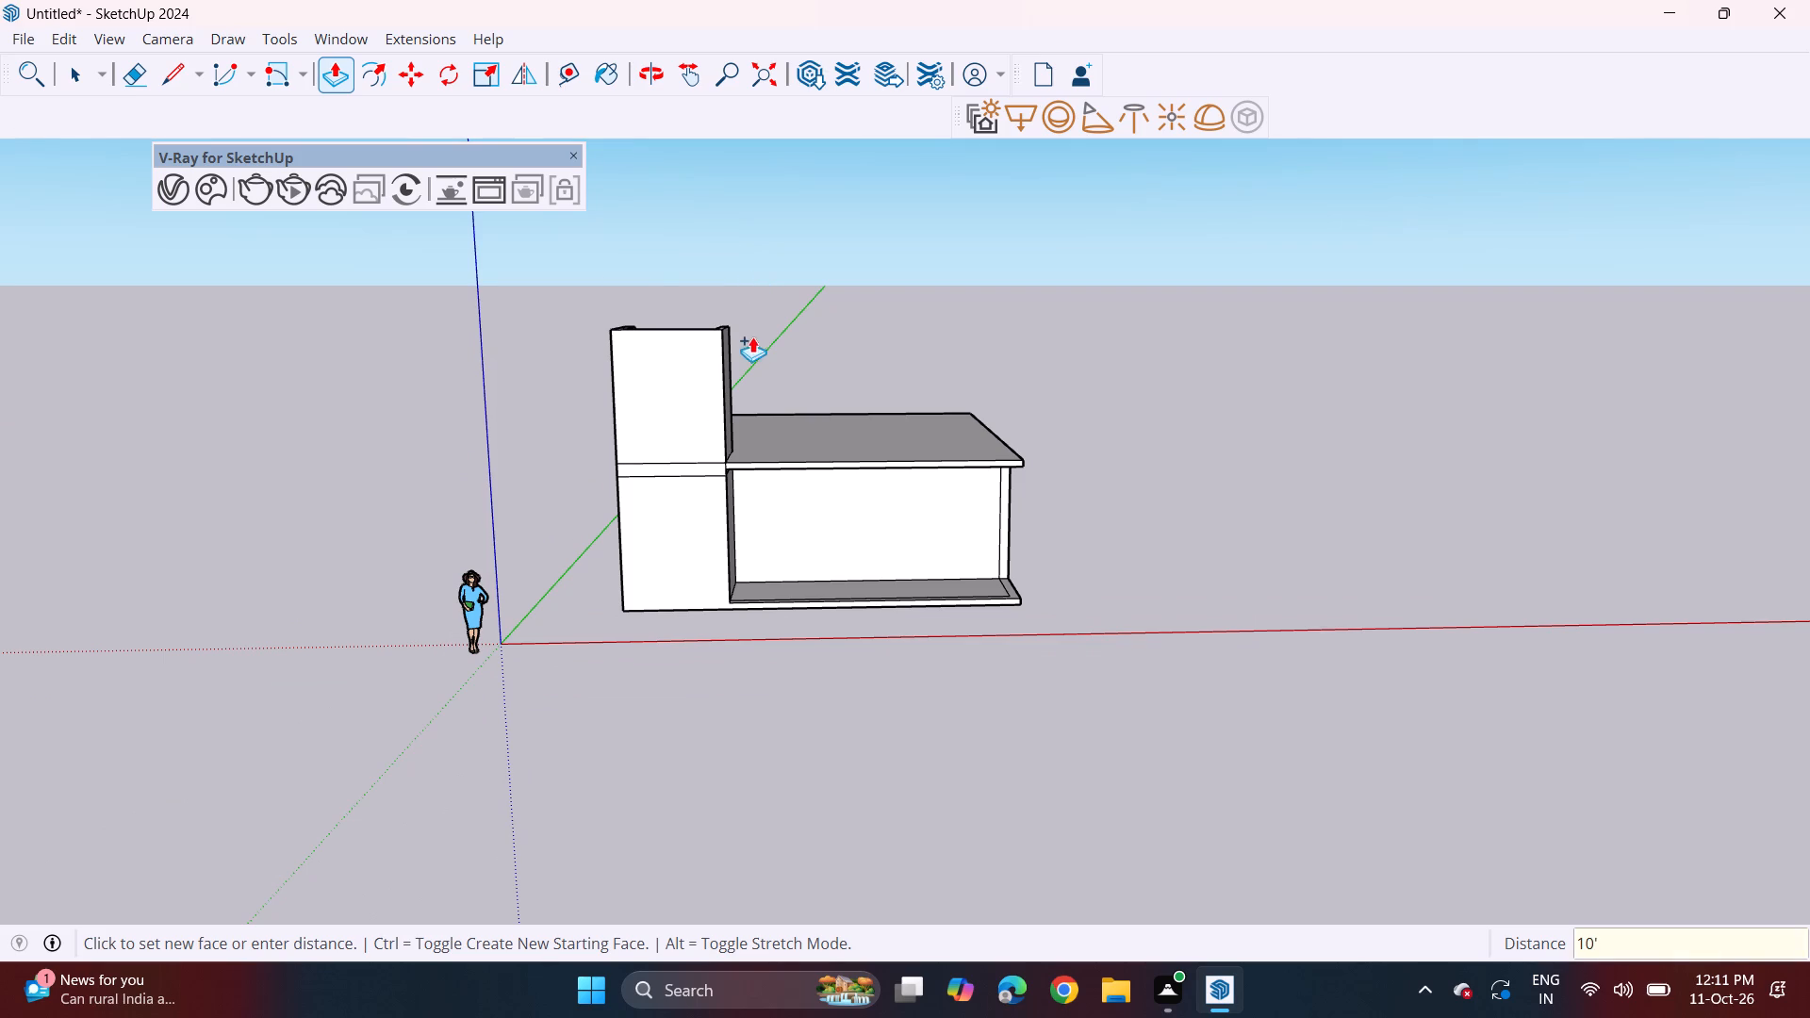
Push/Pull the top of the raised front-corner walls up 6" as a separate floor band.
scroll(695, 254, up, 4)
middle_drag(679, 239, 628, 426)
scroll(711, 401, up, 6)
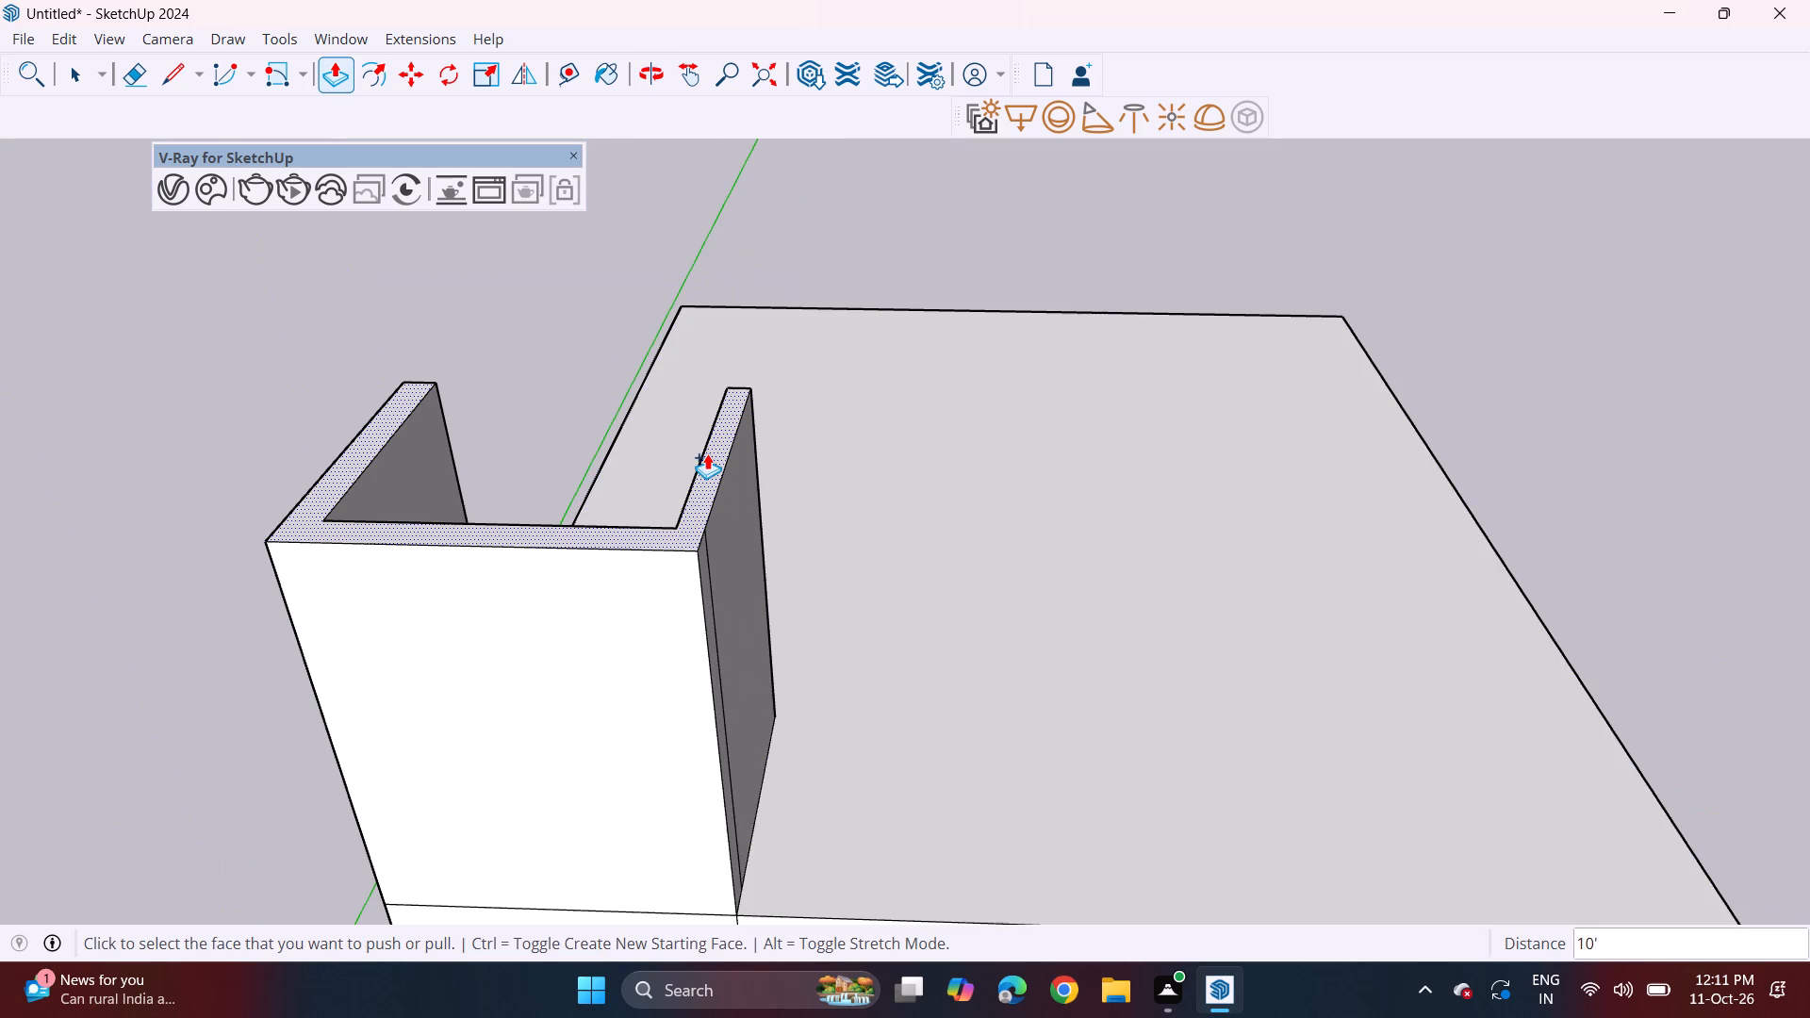
click(705, 457)
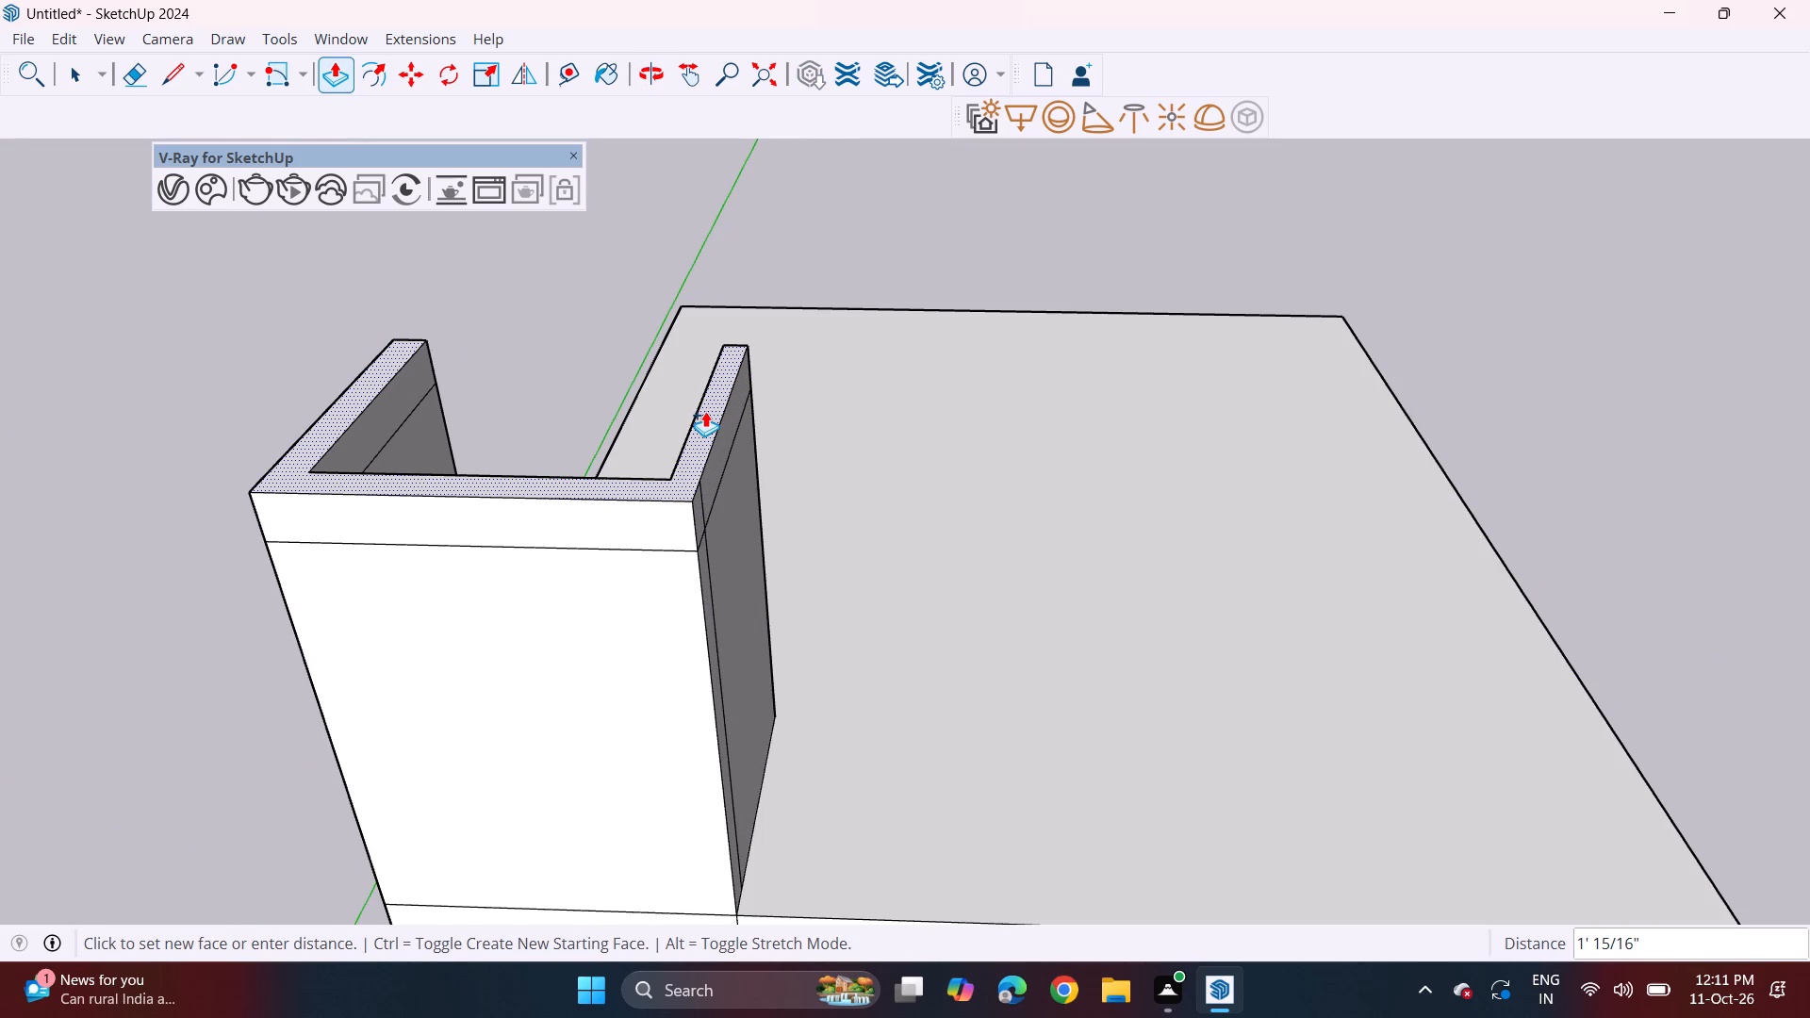
key(6)
key(Return)
Push/Pull the top of the 6" band up 10' as another storey of the front-corner tower.
click(707, 480)
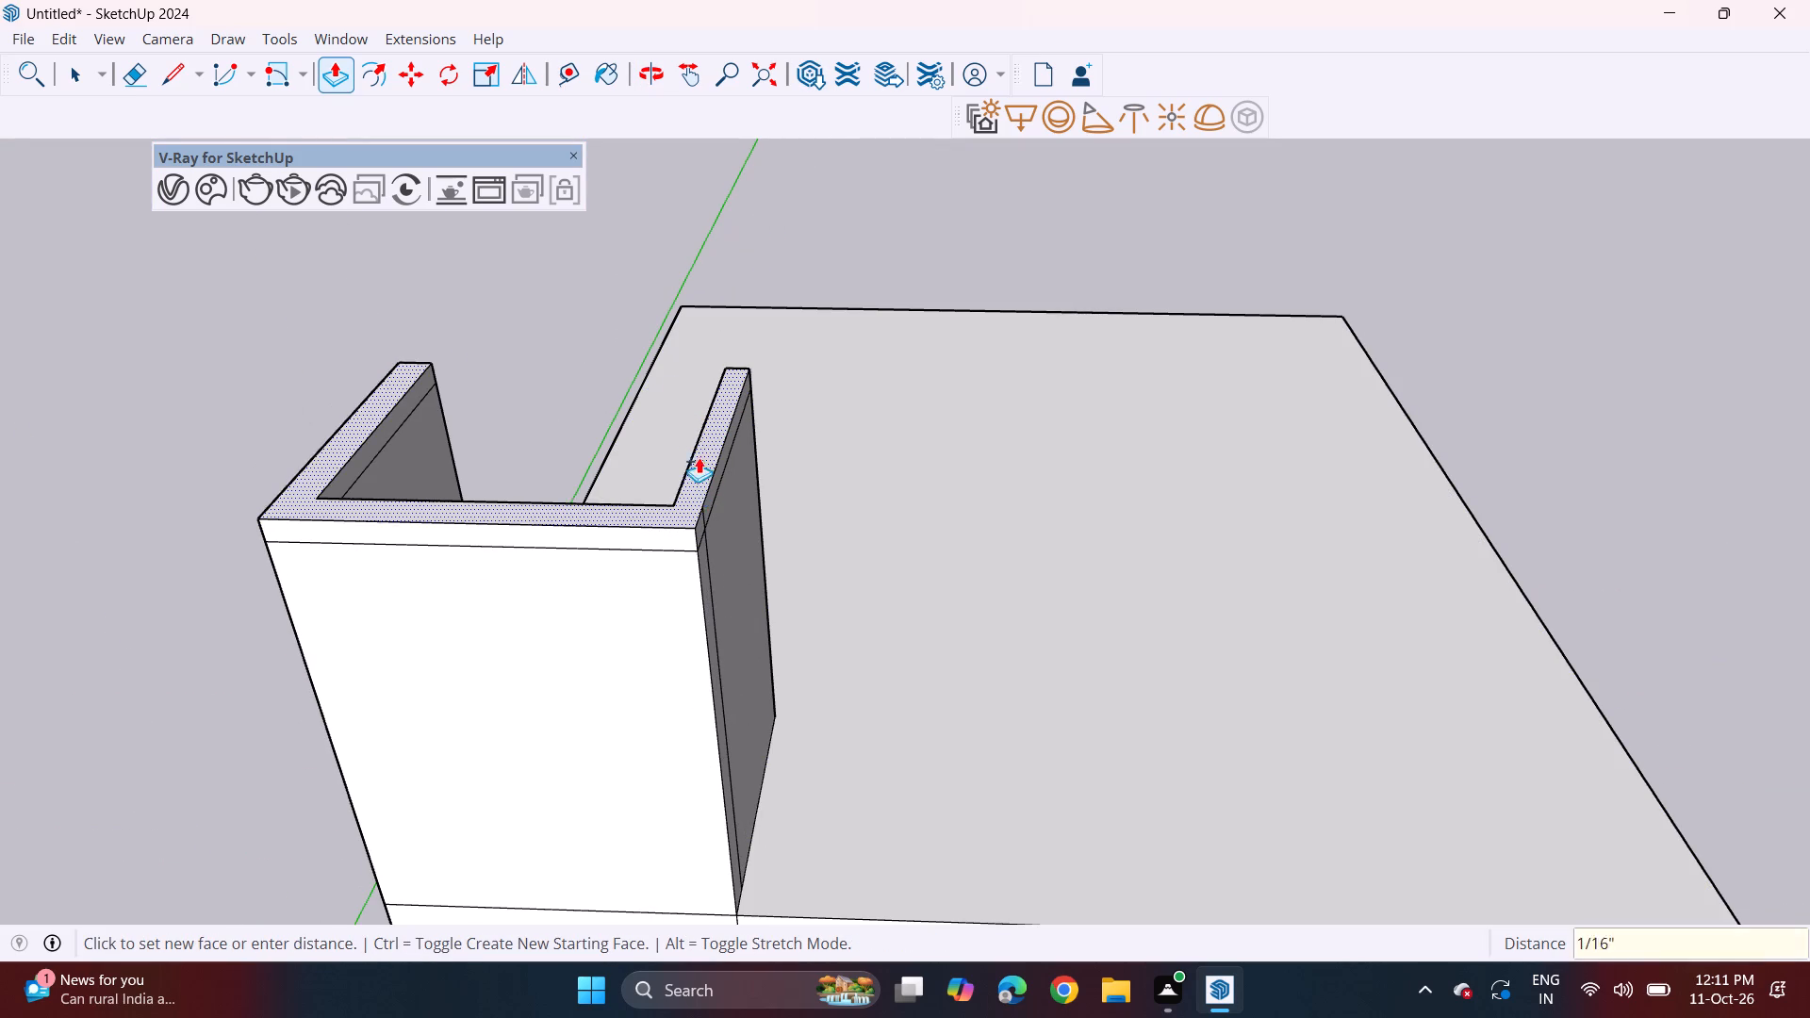
text(10')
key(Return)
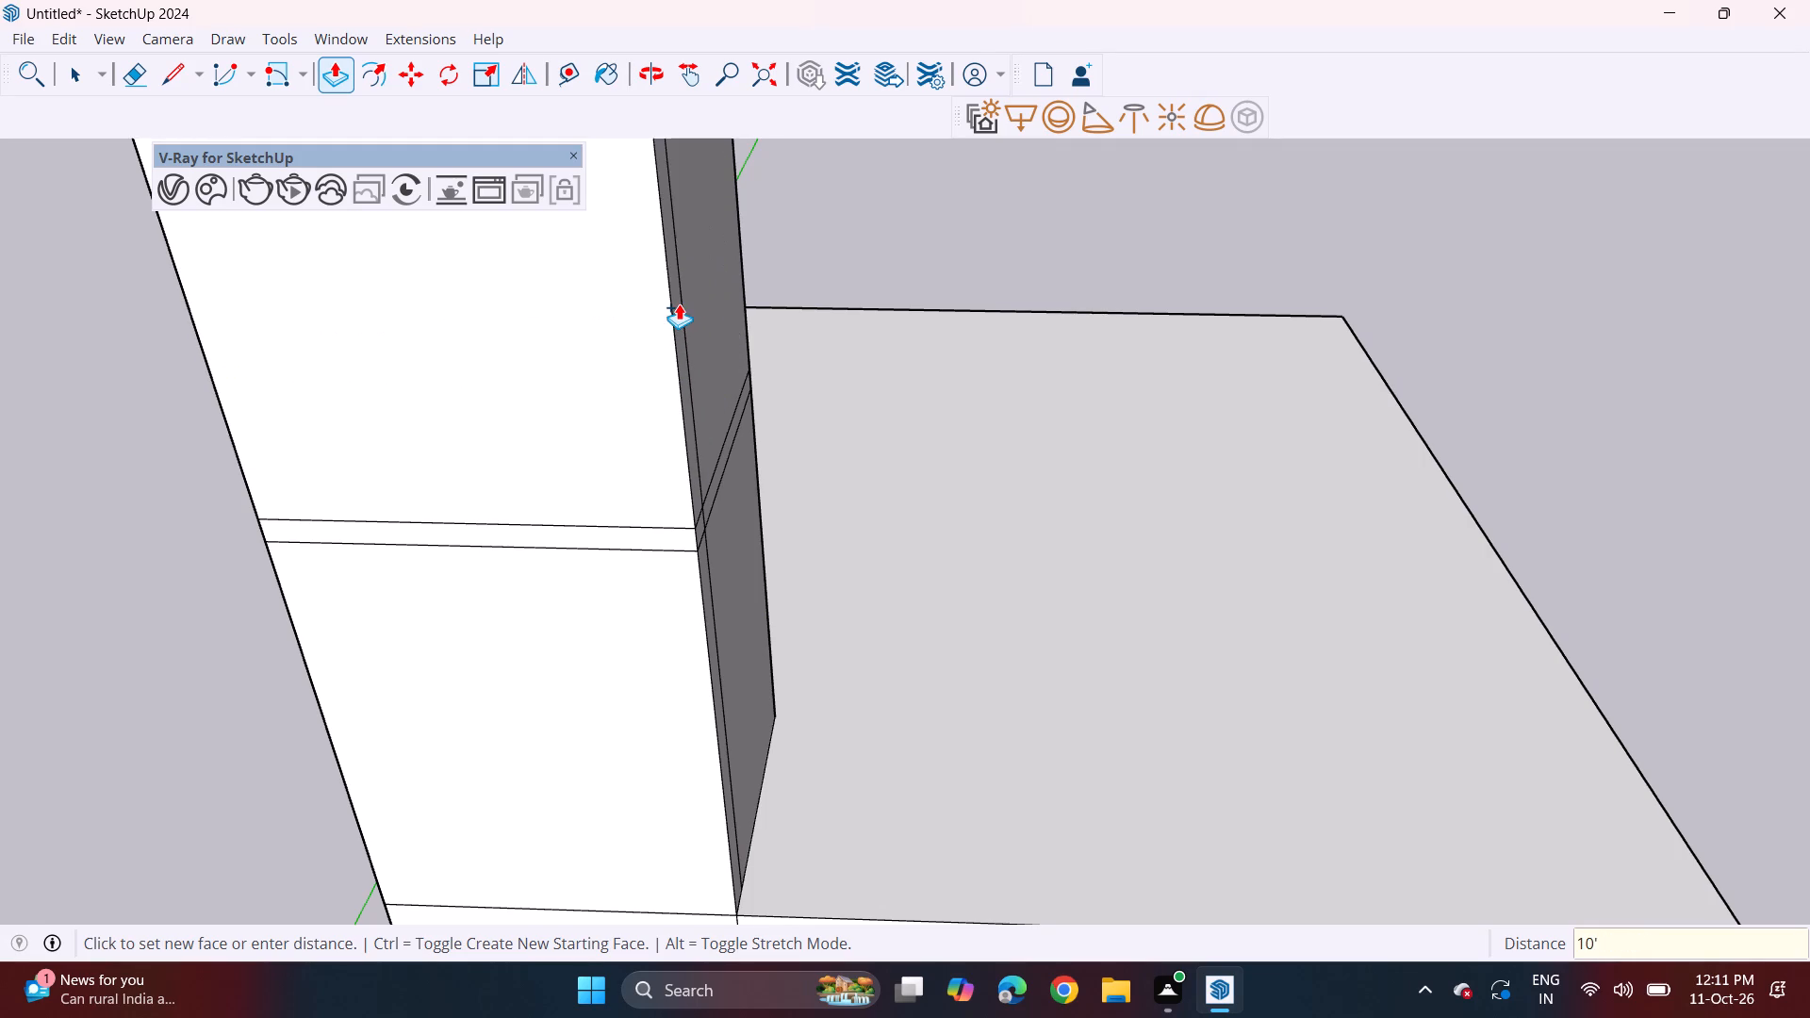
Push/Pull the top of the front-corner tower up 6" as another separate floor band.
scroll(669, 448, down, 10)
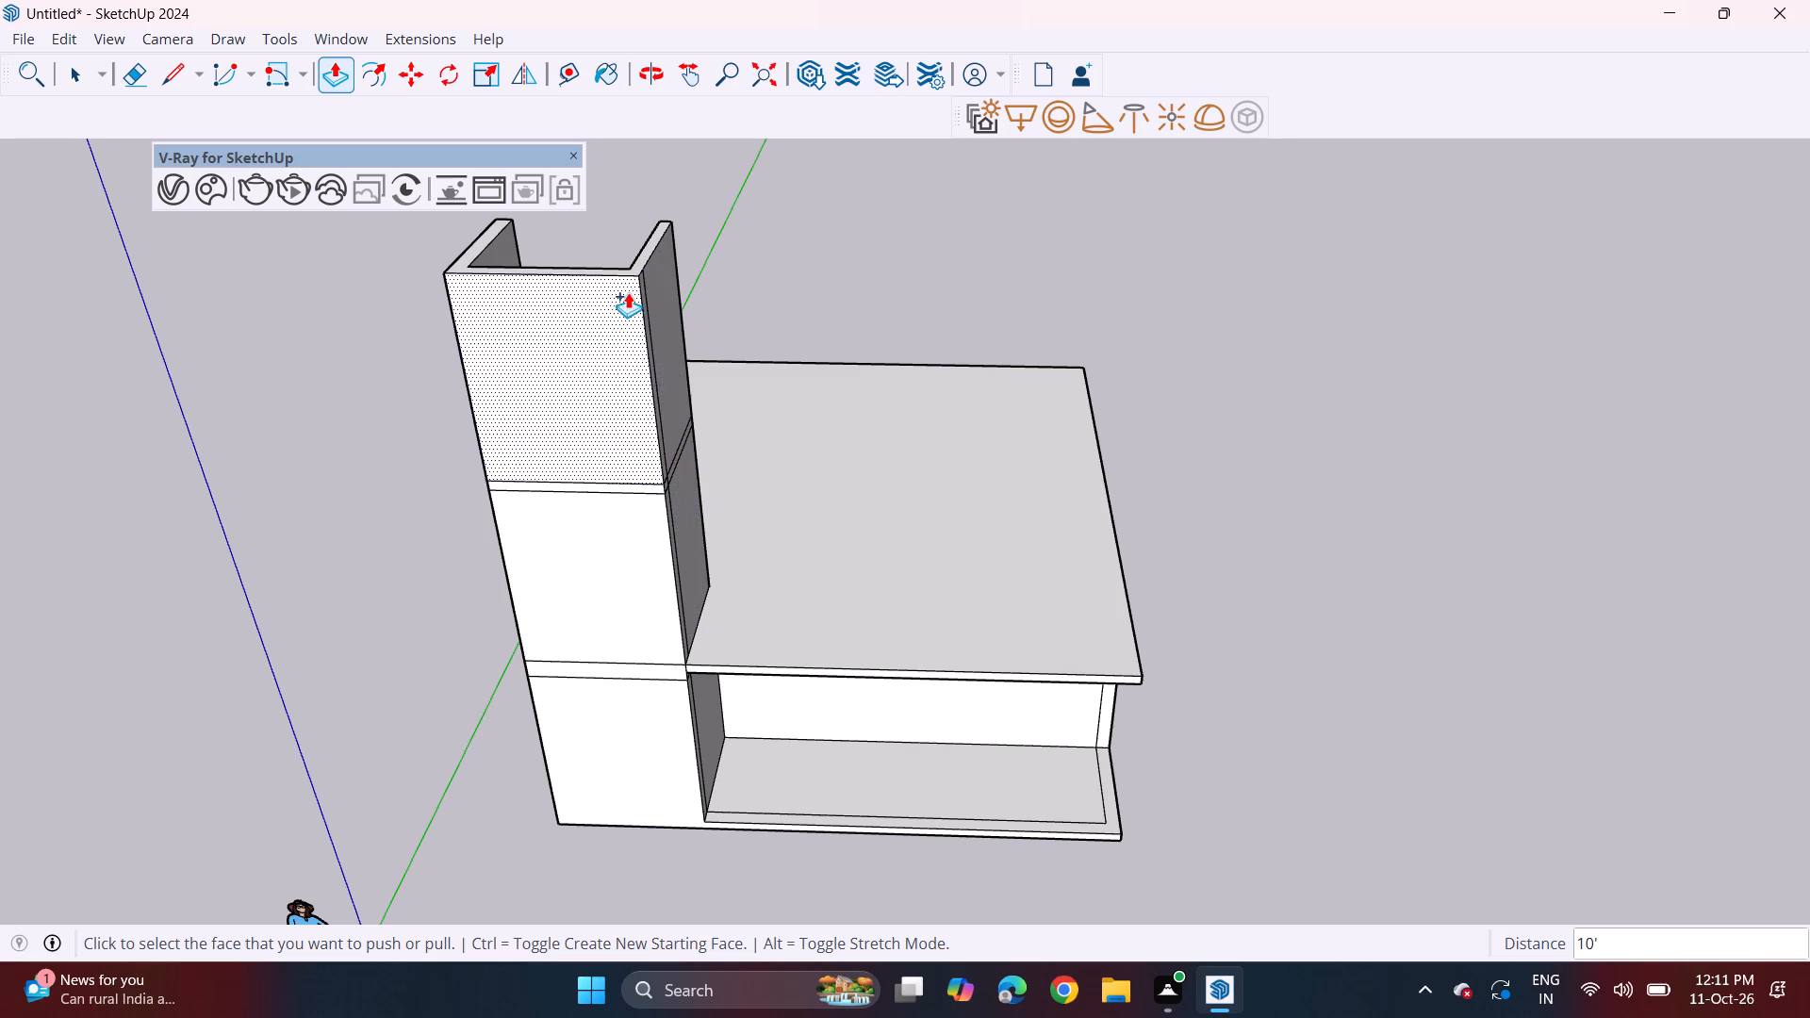
click(642, 255)
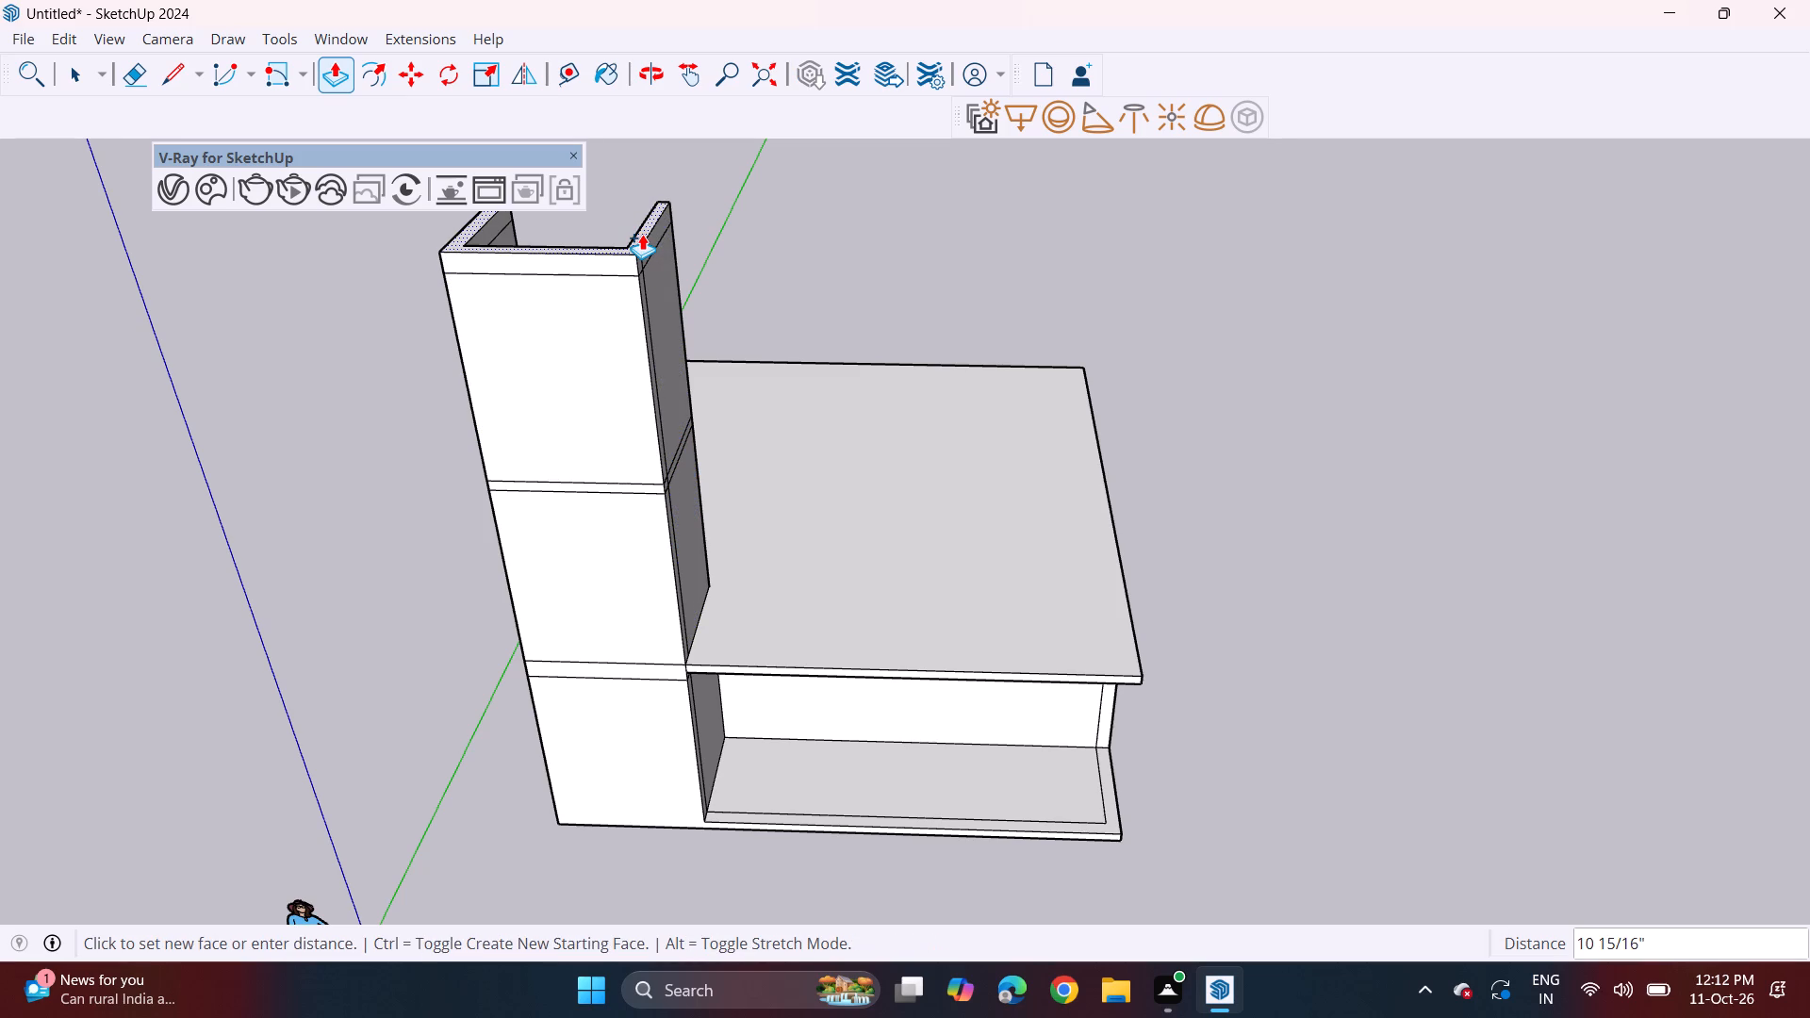
key(6)
key(Return)
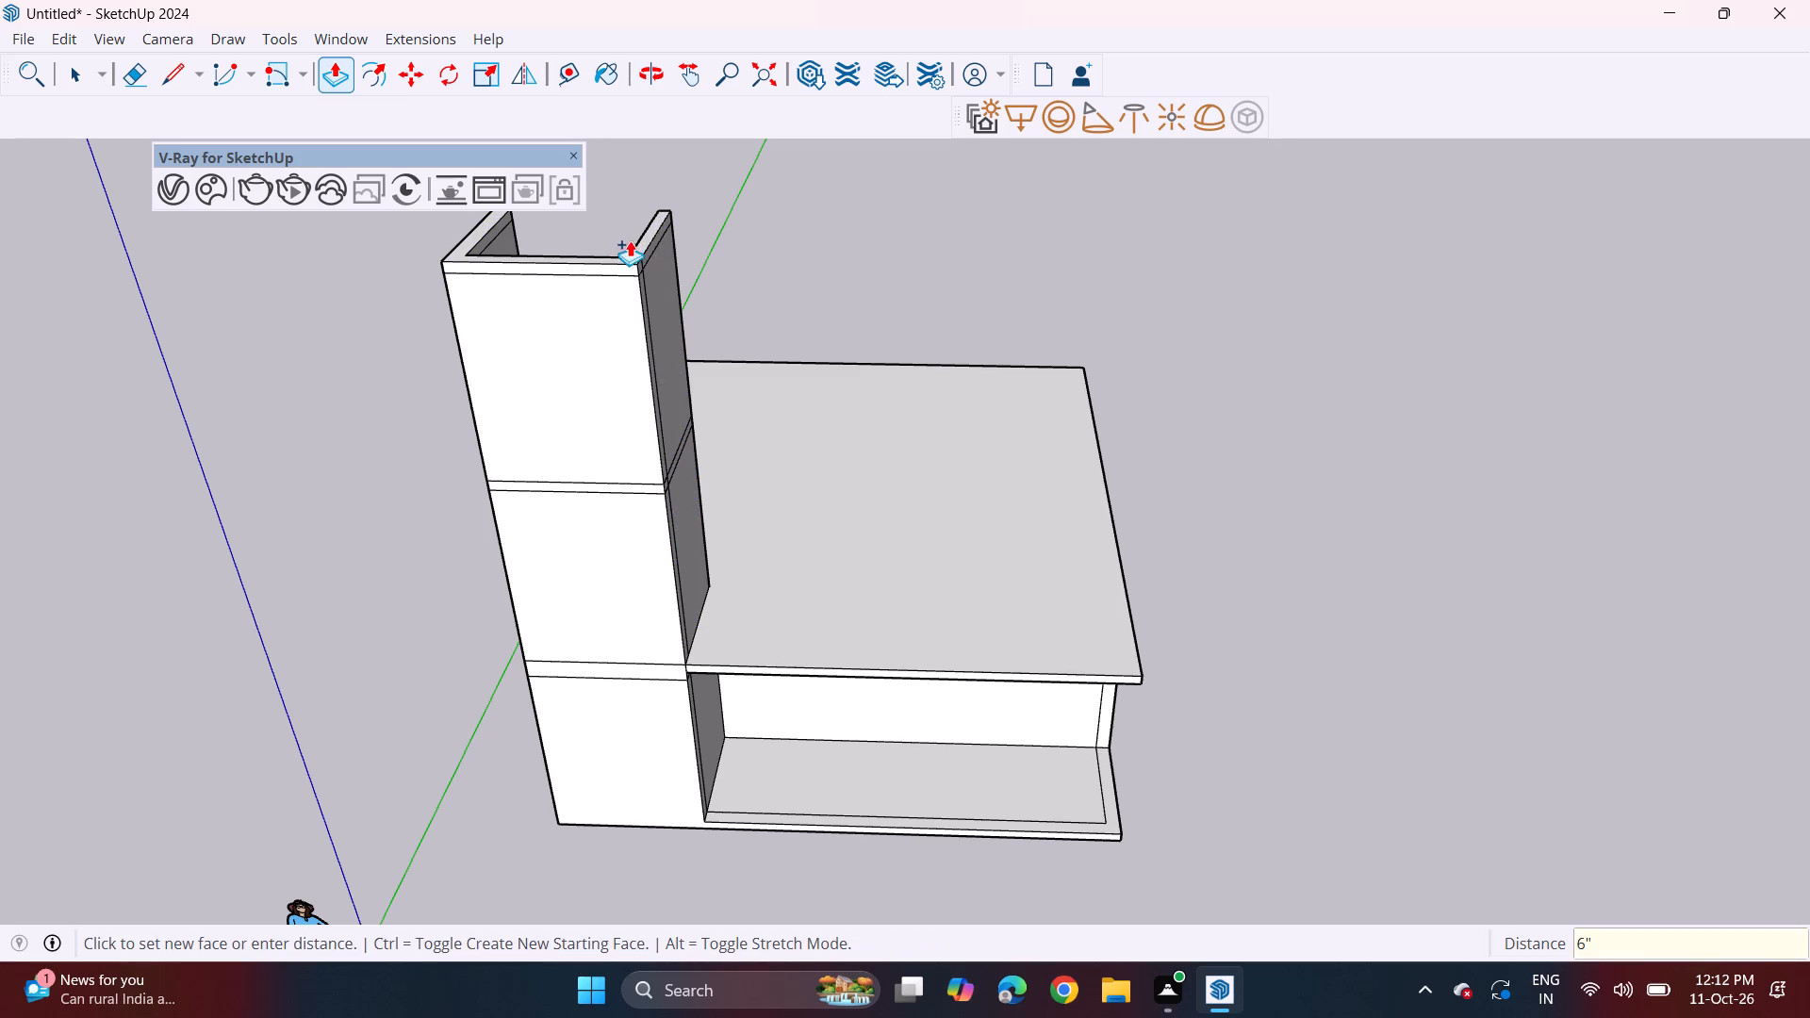
Push/Pull the top of the tower's uppermost 6" band up 10' as a further storey.
click(639, 253)
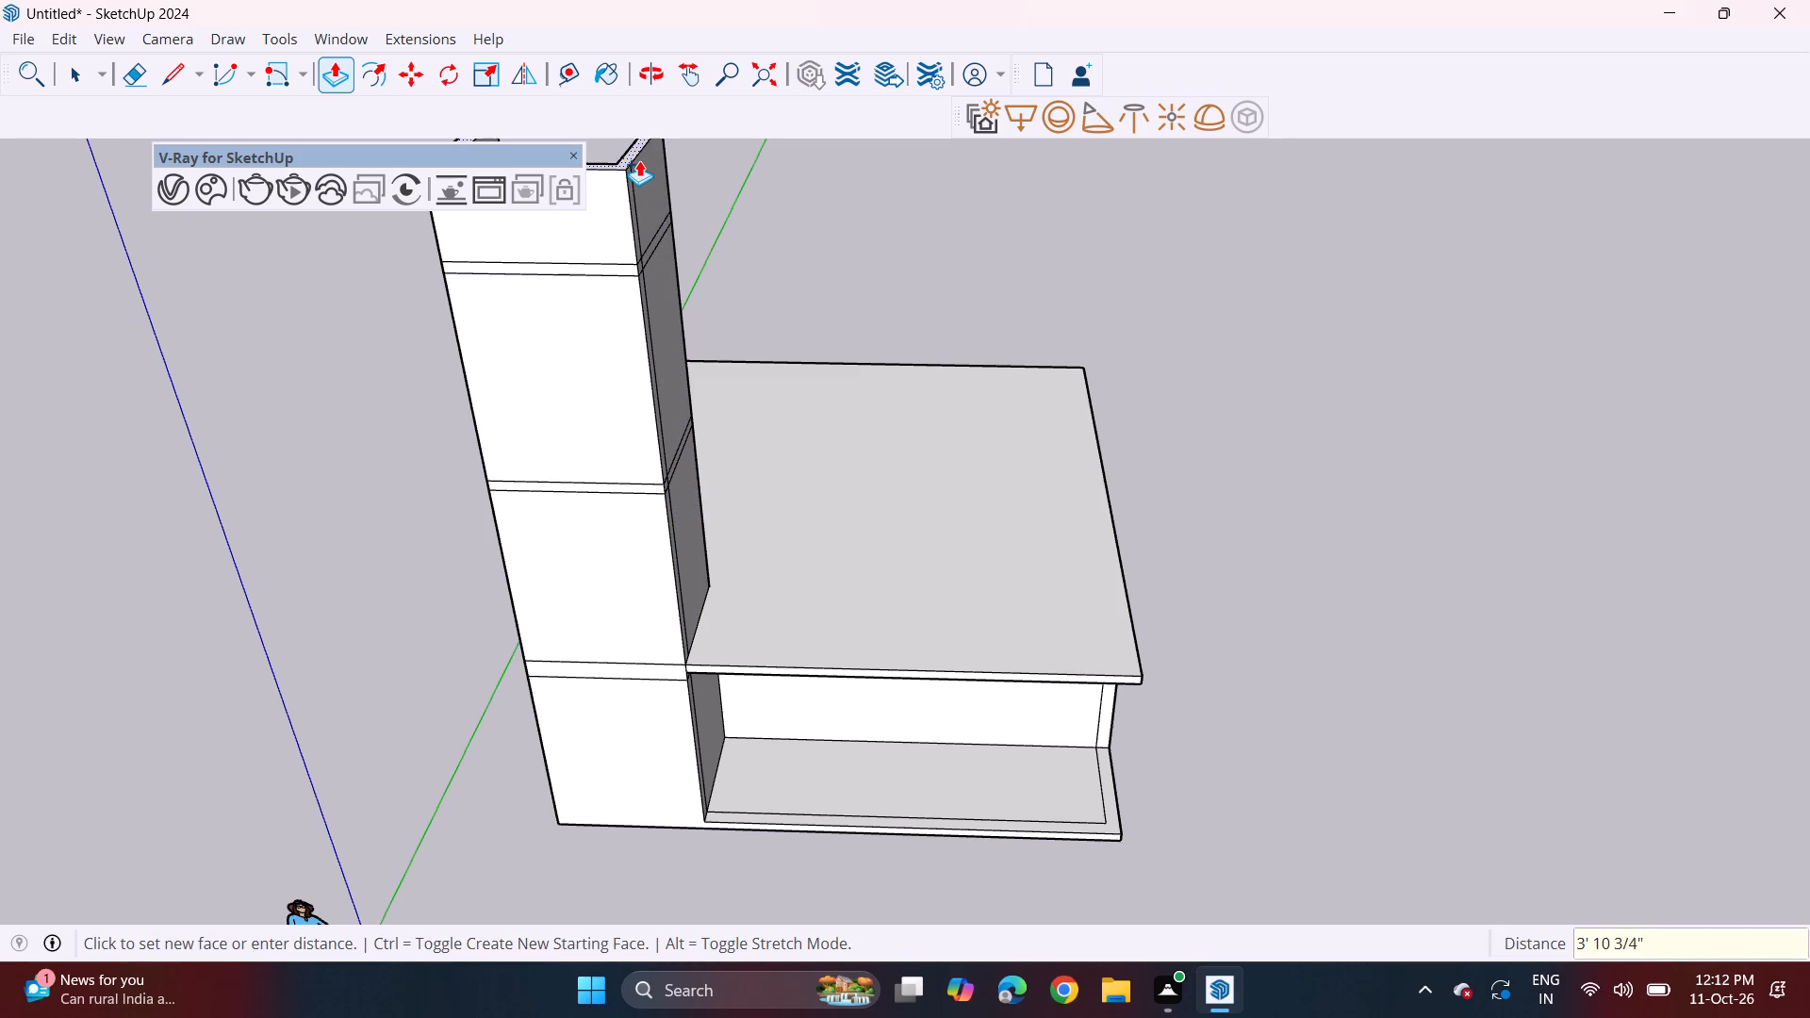
text(10')
key(Return)
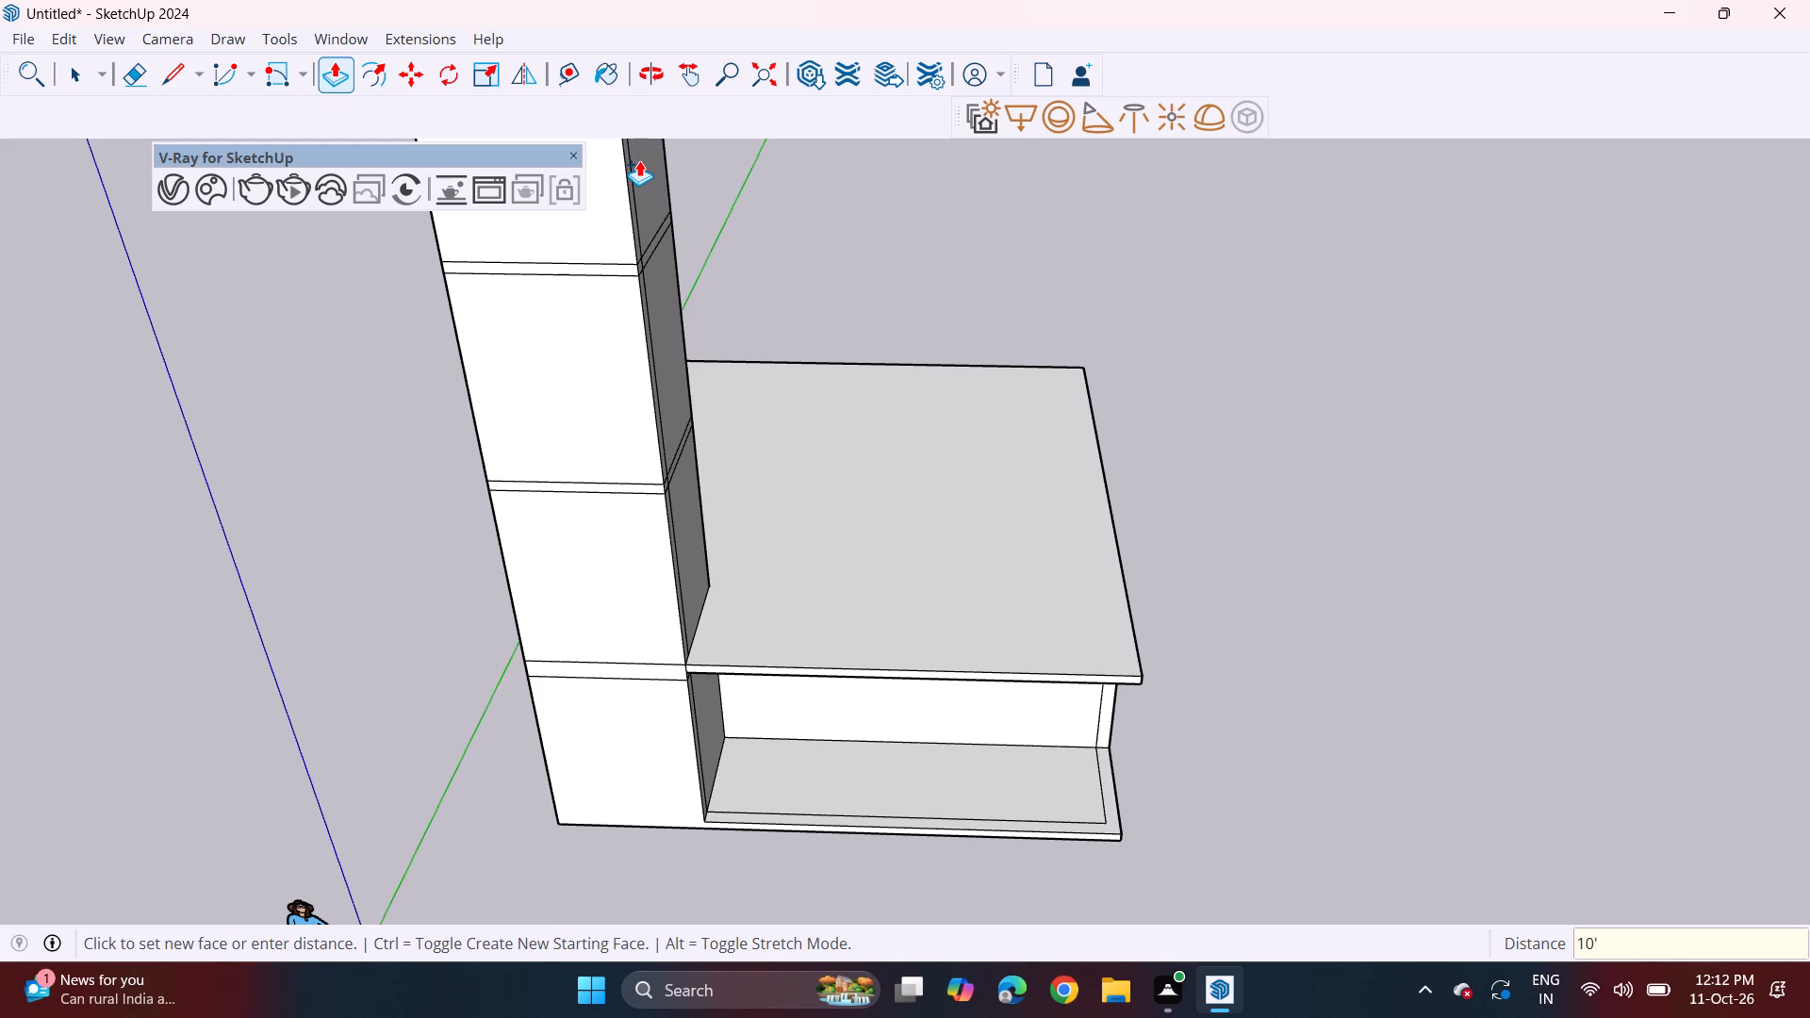
Examine the stacked front-corner tower and the building's proportions from the front and the porch side.
scroll(658, 243, down, 2)
scroll(654, 326, down, 1)
middle_drag(639, 364, 632, 179)
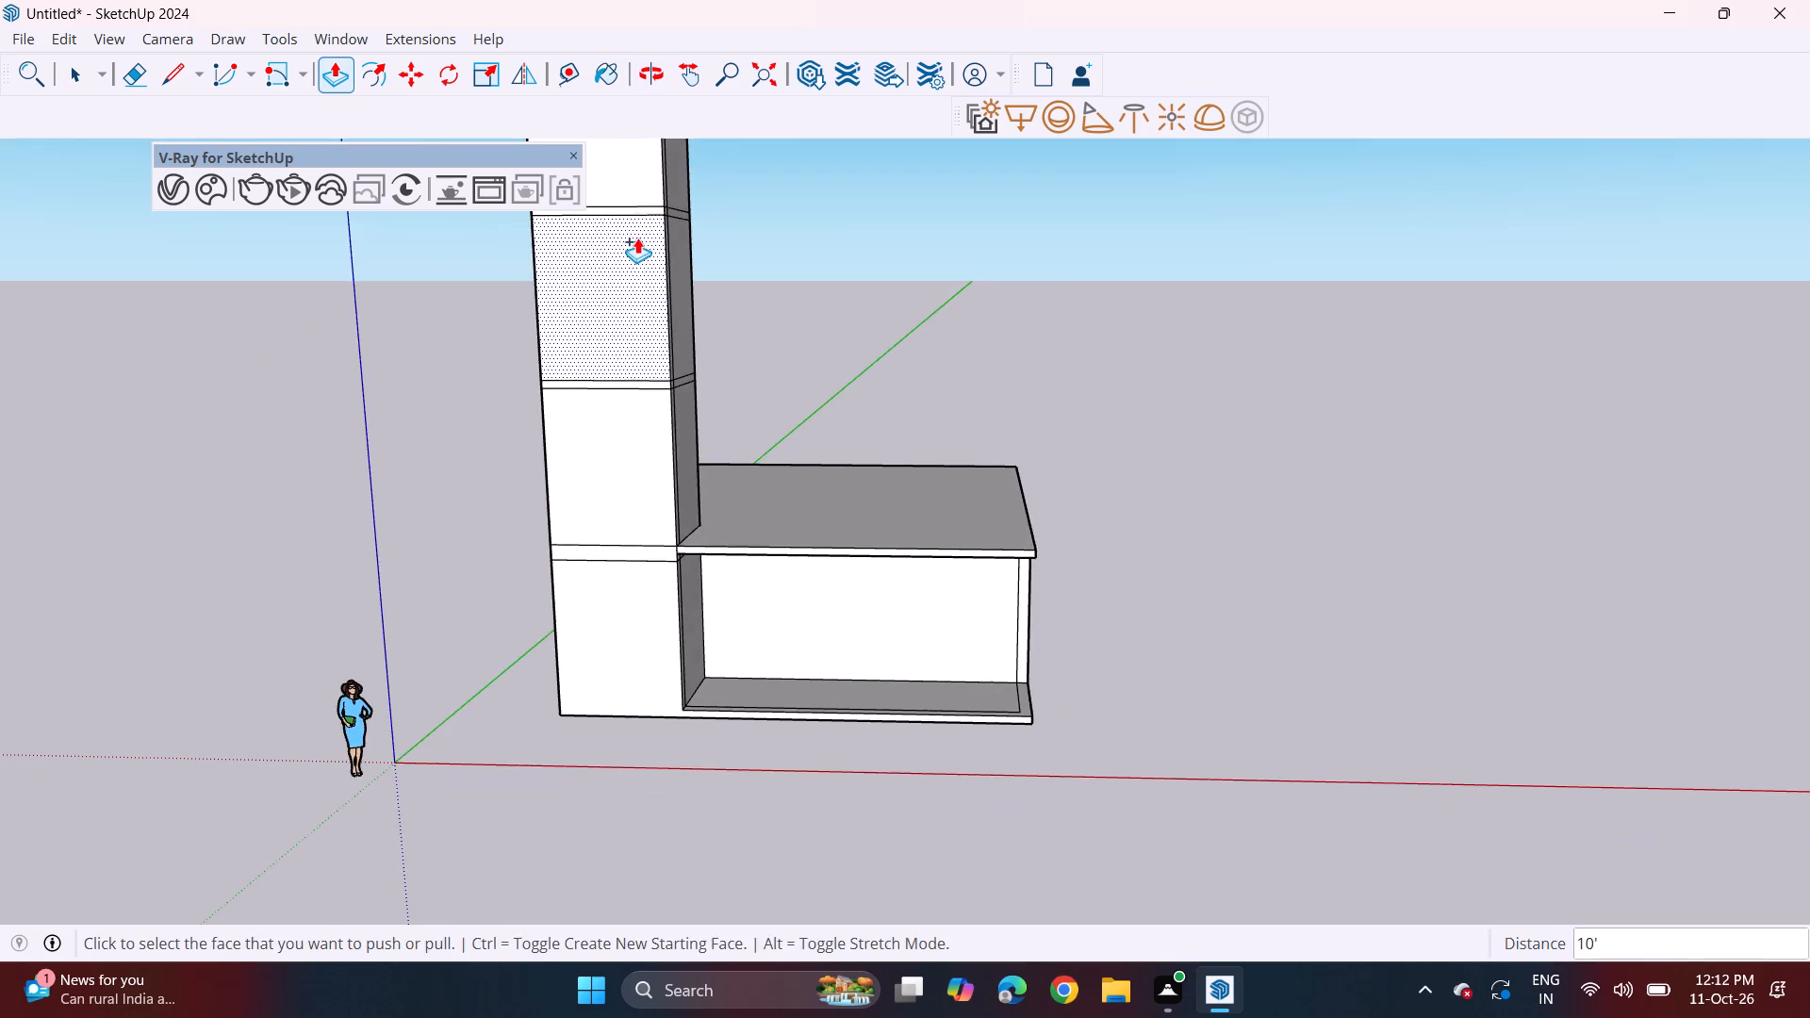
middle_drag(641, 241, 520, 568)
middle_drag(507, 544, 559, 480)
scroll(545, 517, down, 1)
shift+middle_drag(511, 571, 631, 496)
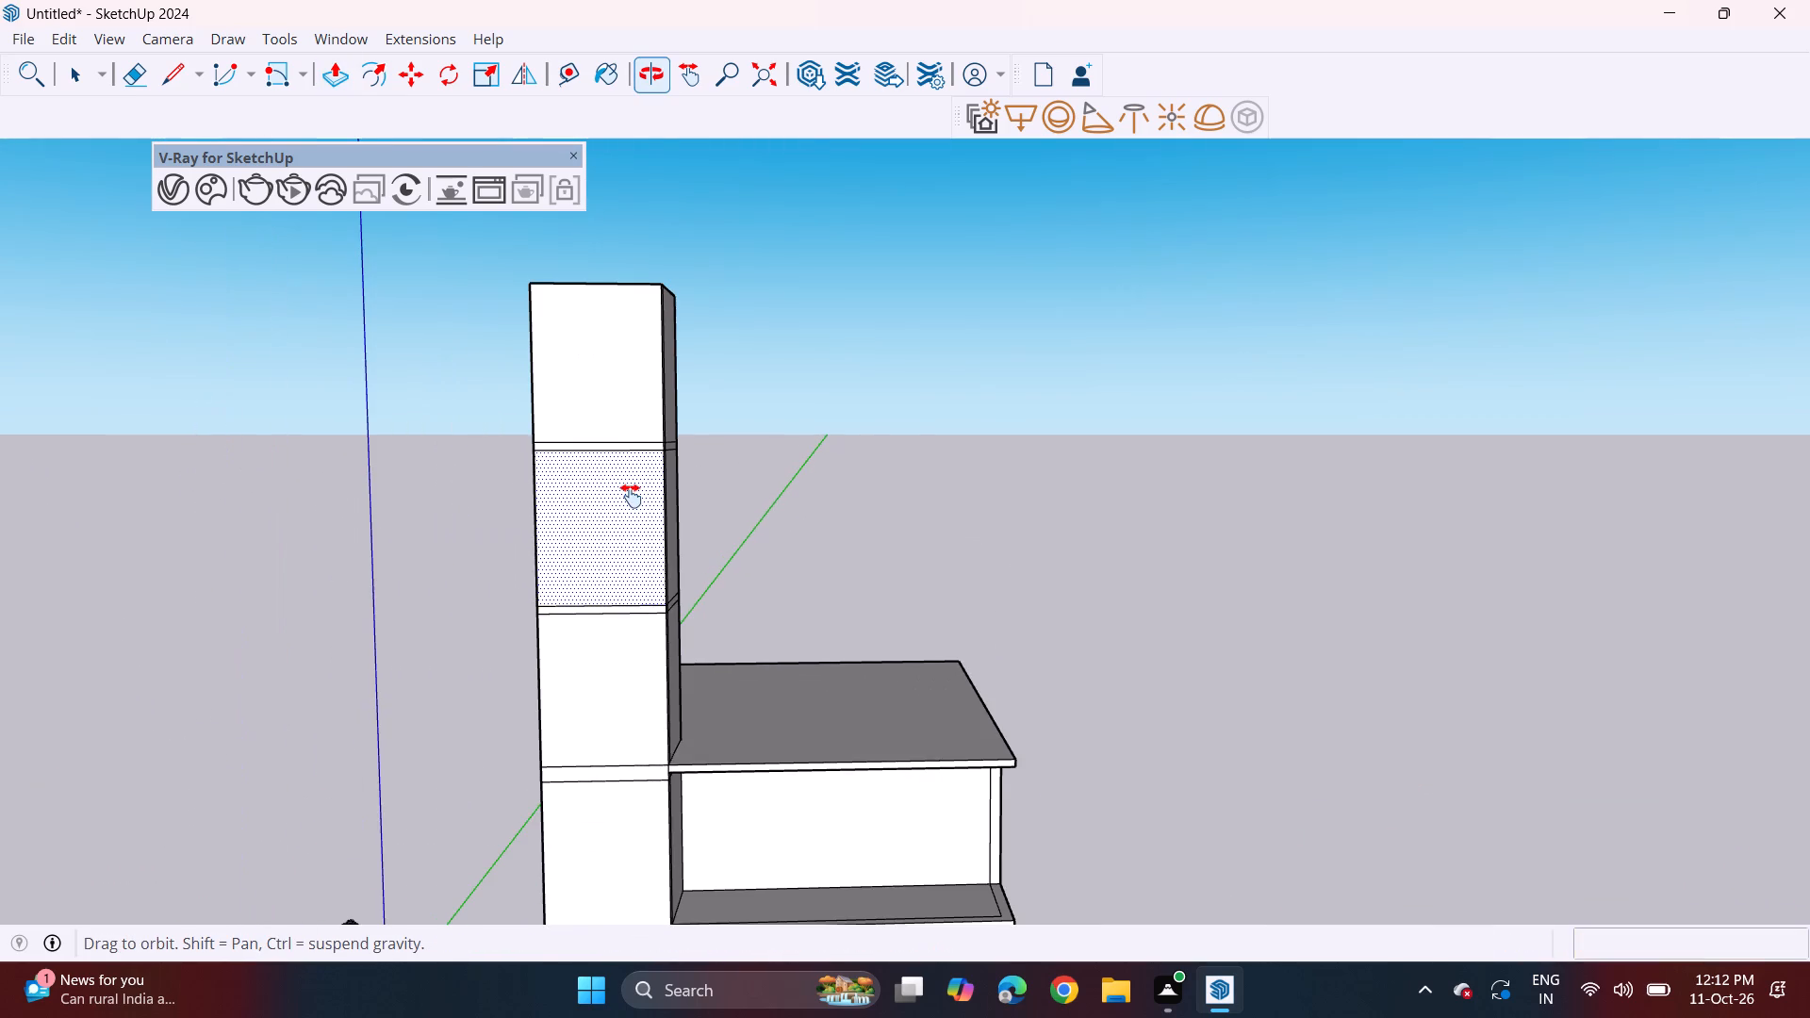
shift+middle_drag(631, 496, 628, 496)
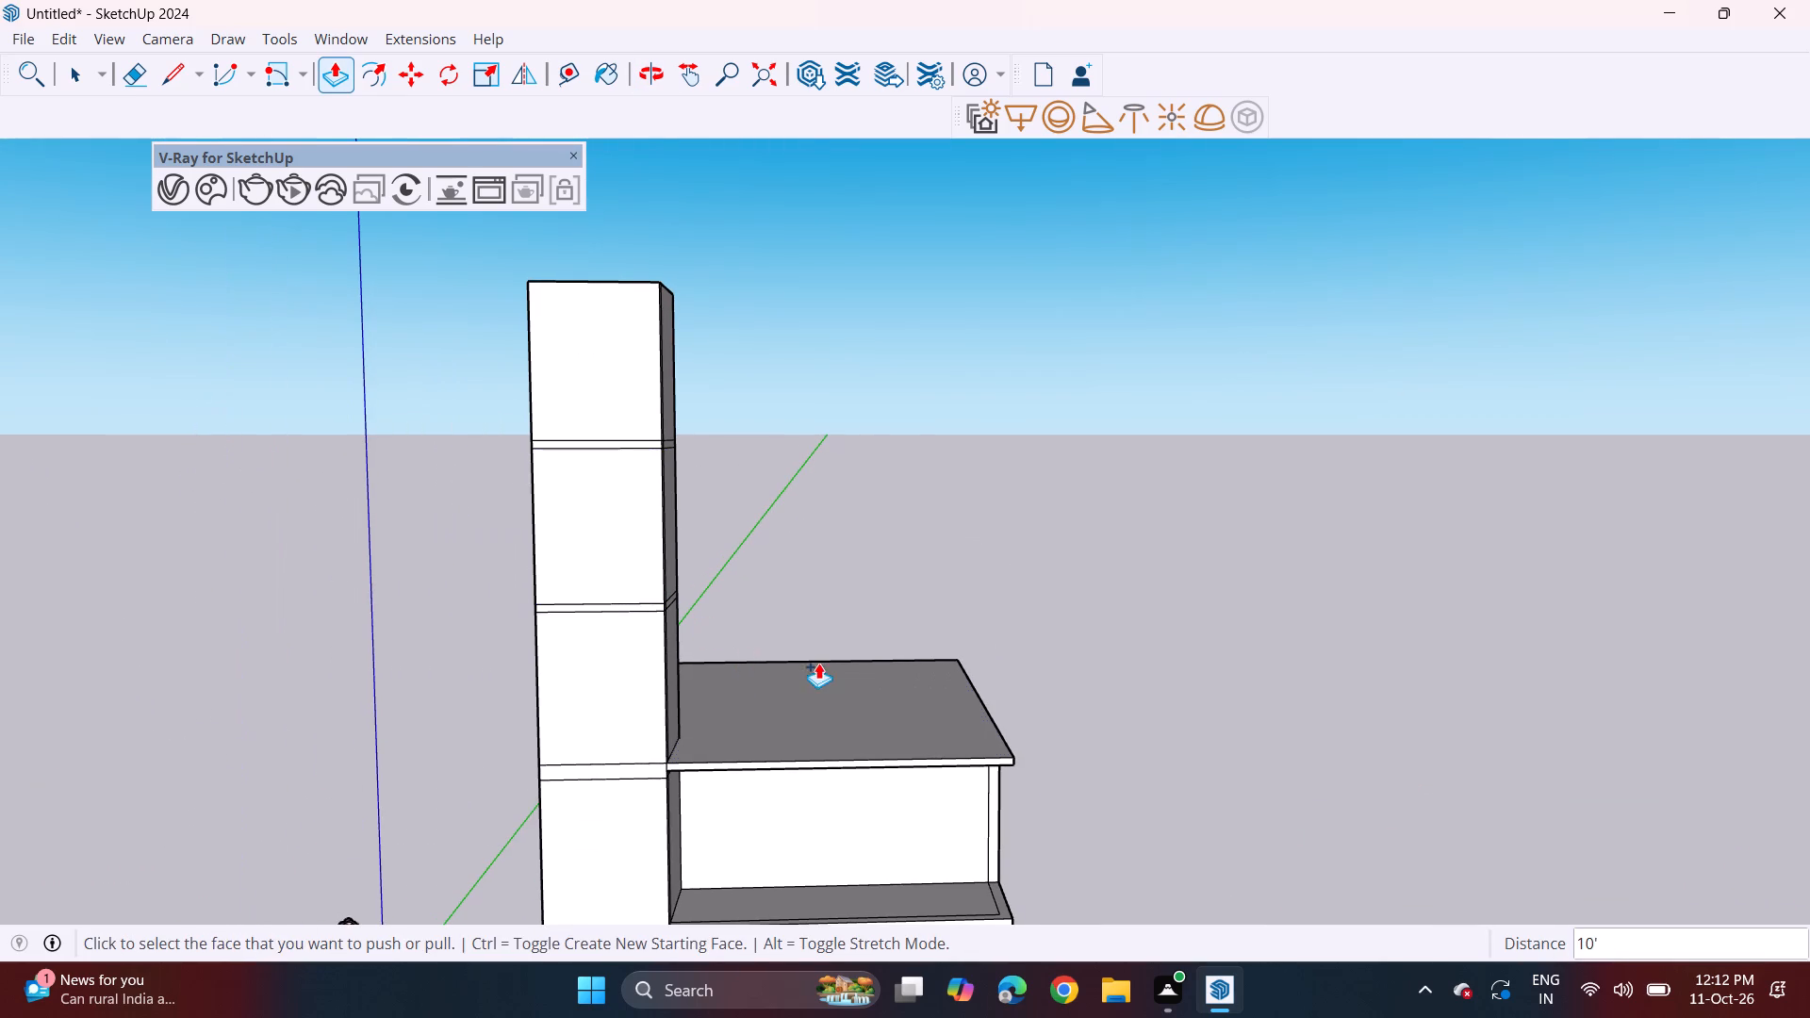
middle_drag(968, 706, 913, 666)
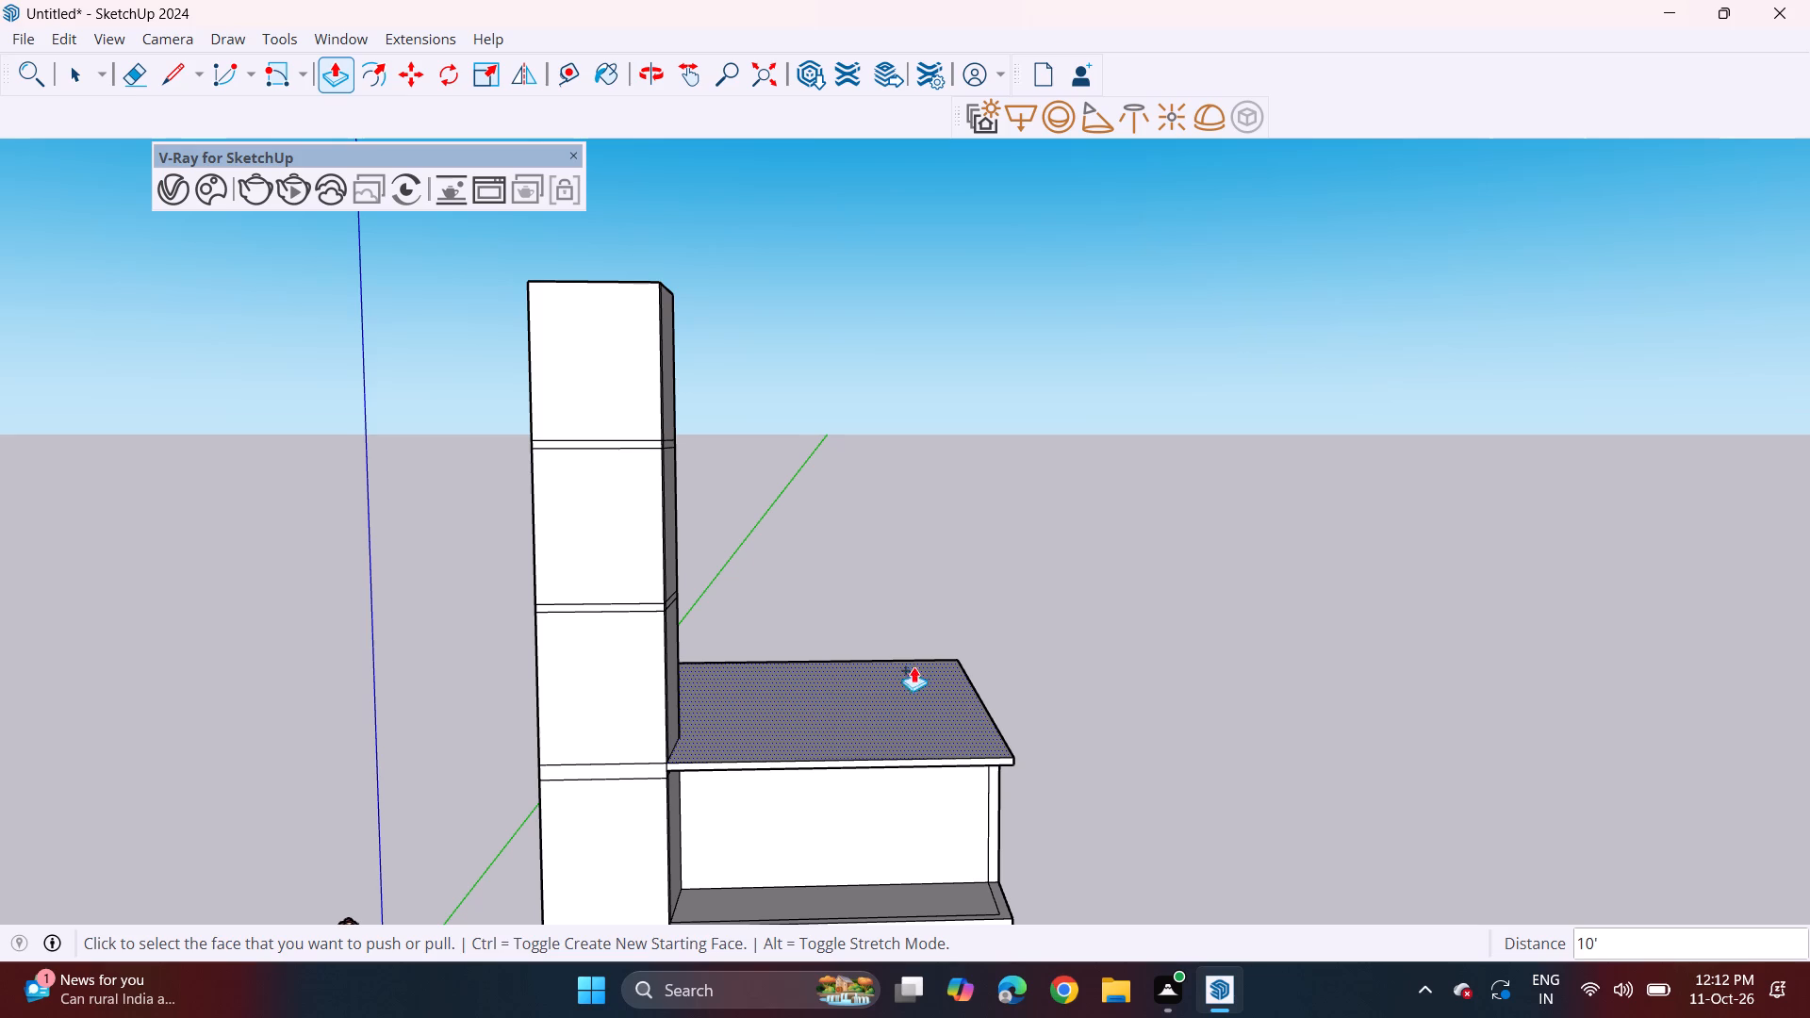
middle_drag(913, 666, 774, 616)
middle_drag(868, 754, 742, 670)
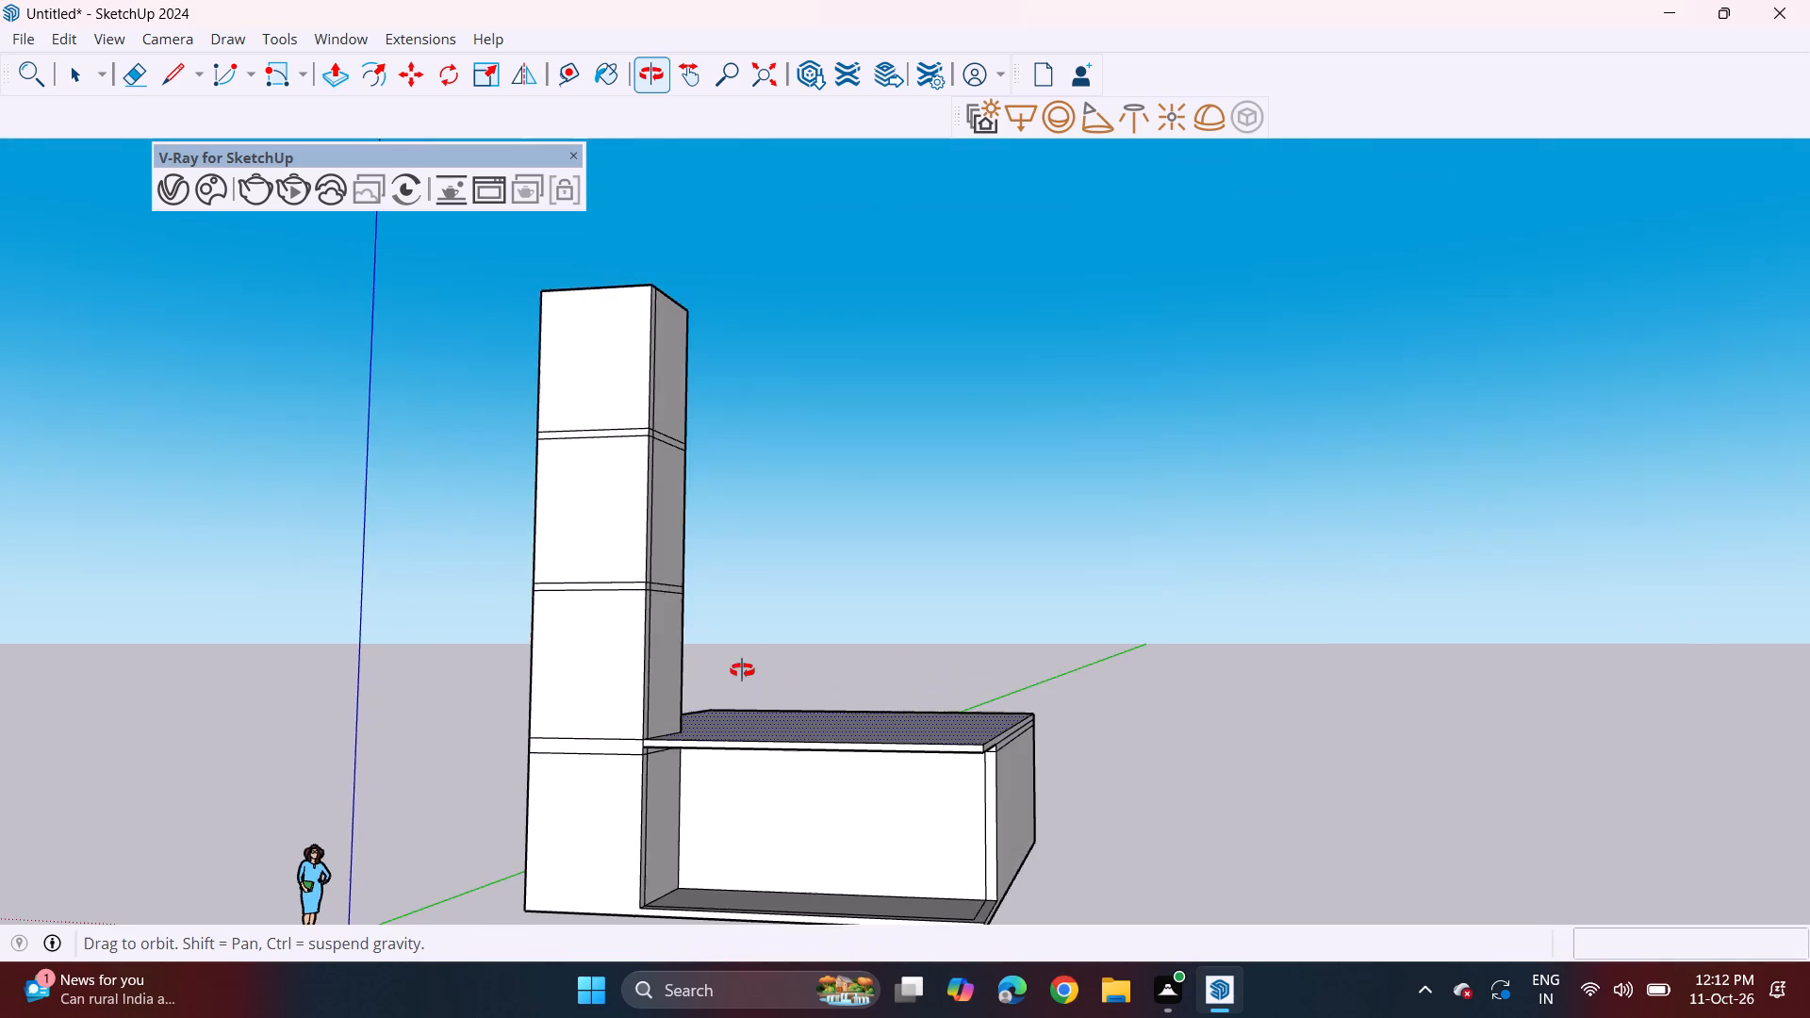
middle_drag(742, 670, 736, 700)
scroll(736, 700, down, 2)
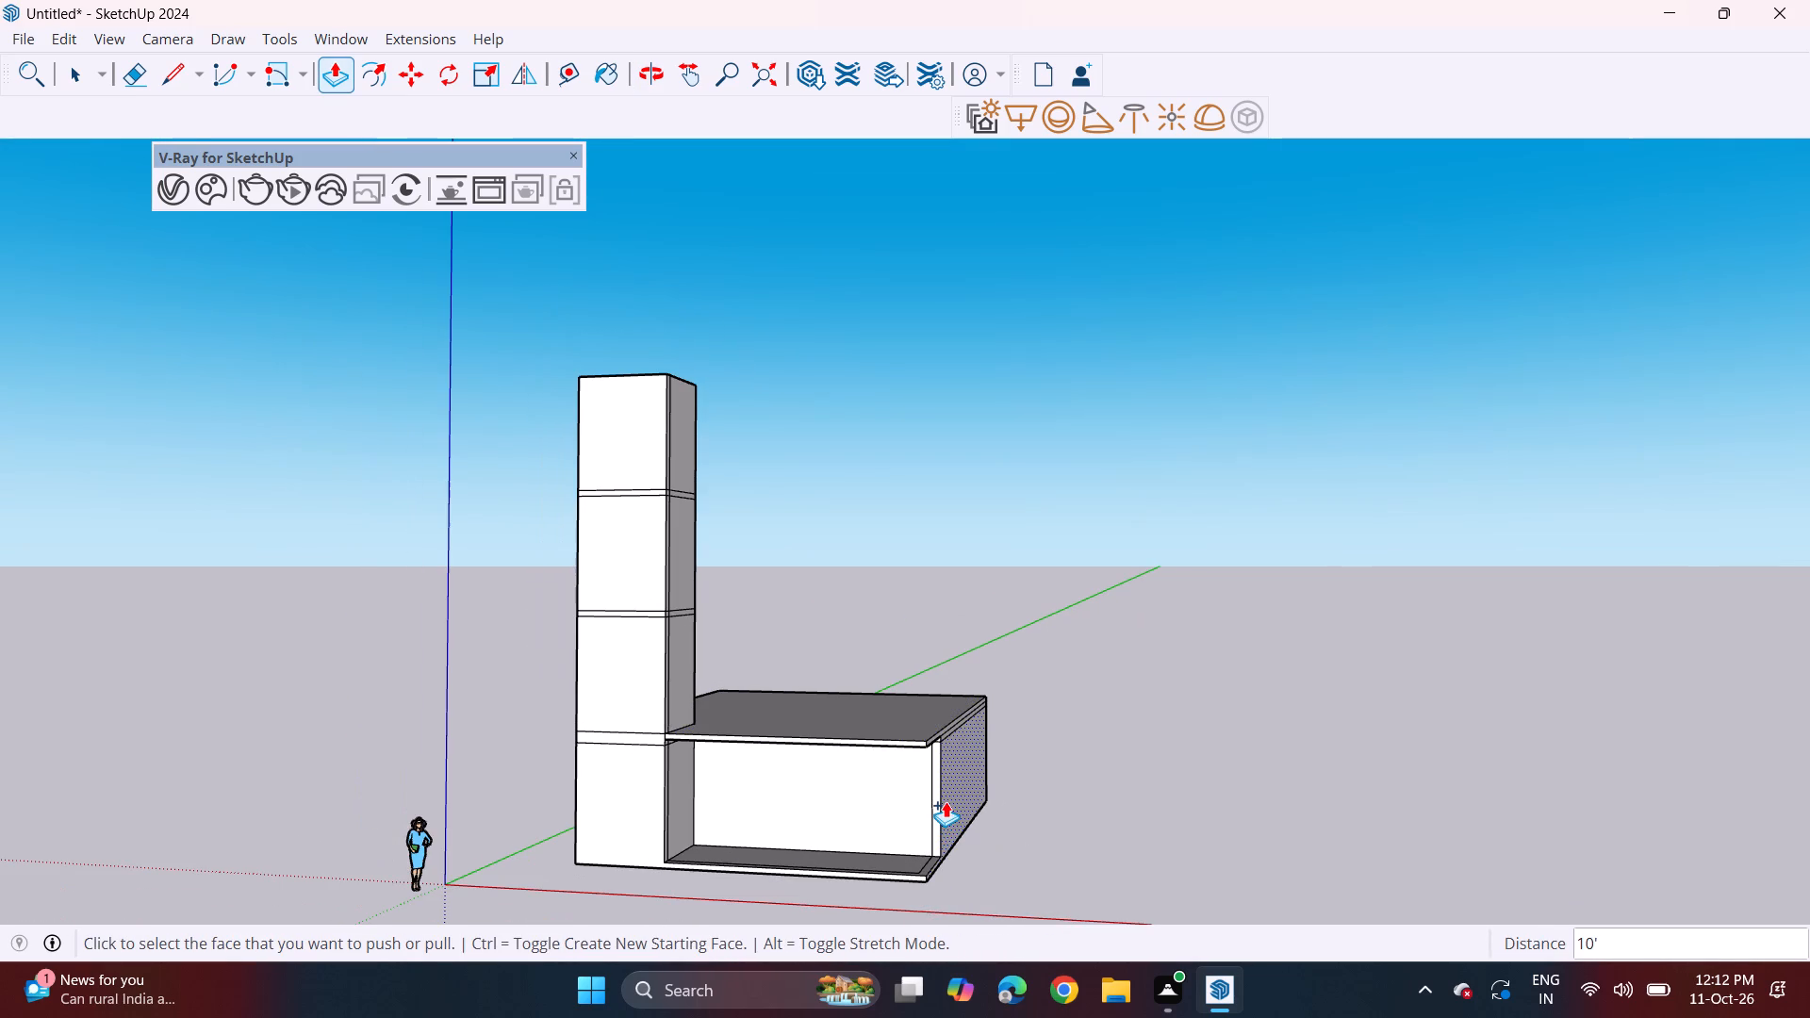
Push/Pull the outer side wall at the porch end outward, away from the tower, as a side extension.
click(946, 801)
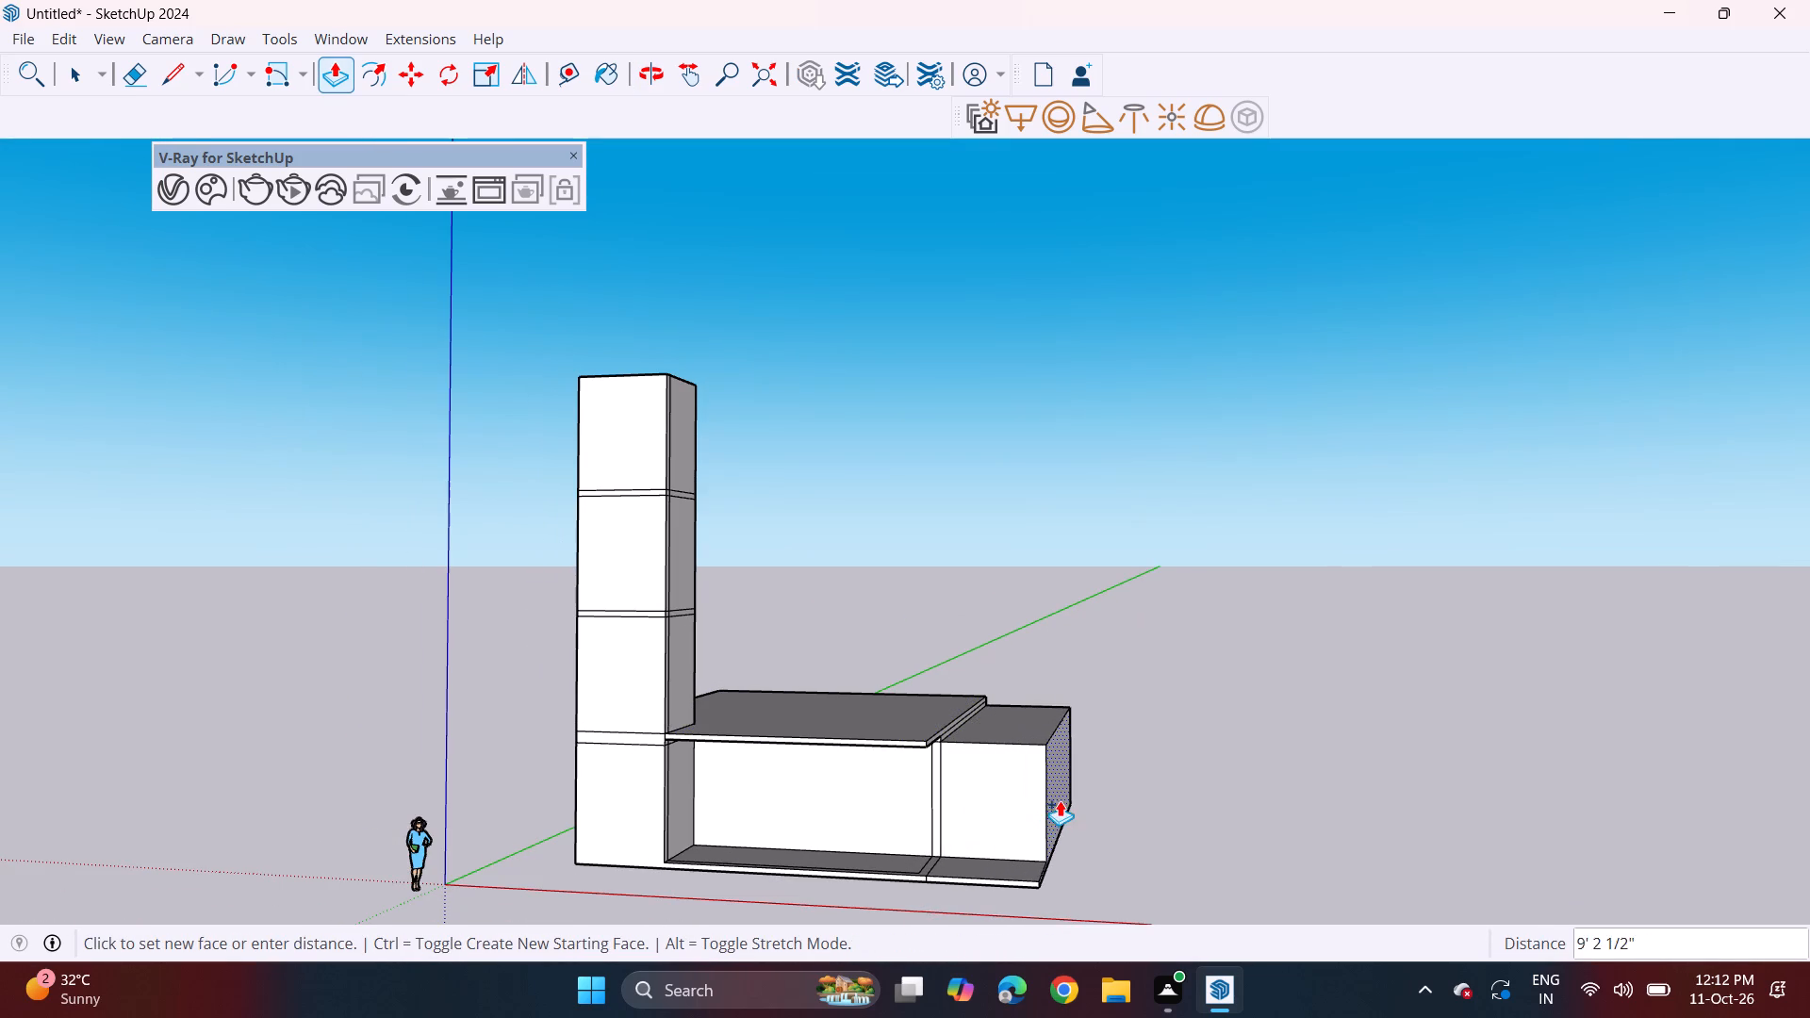
click(1069, 797)
Push/Pull the roof slab's side faces, including the front overhang, about 10' 11" outward to cover the side extension.
scroll(962, 813, up, 4)
middle_drag(955, 808, 946, 820)
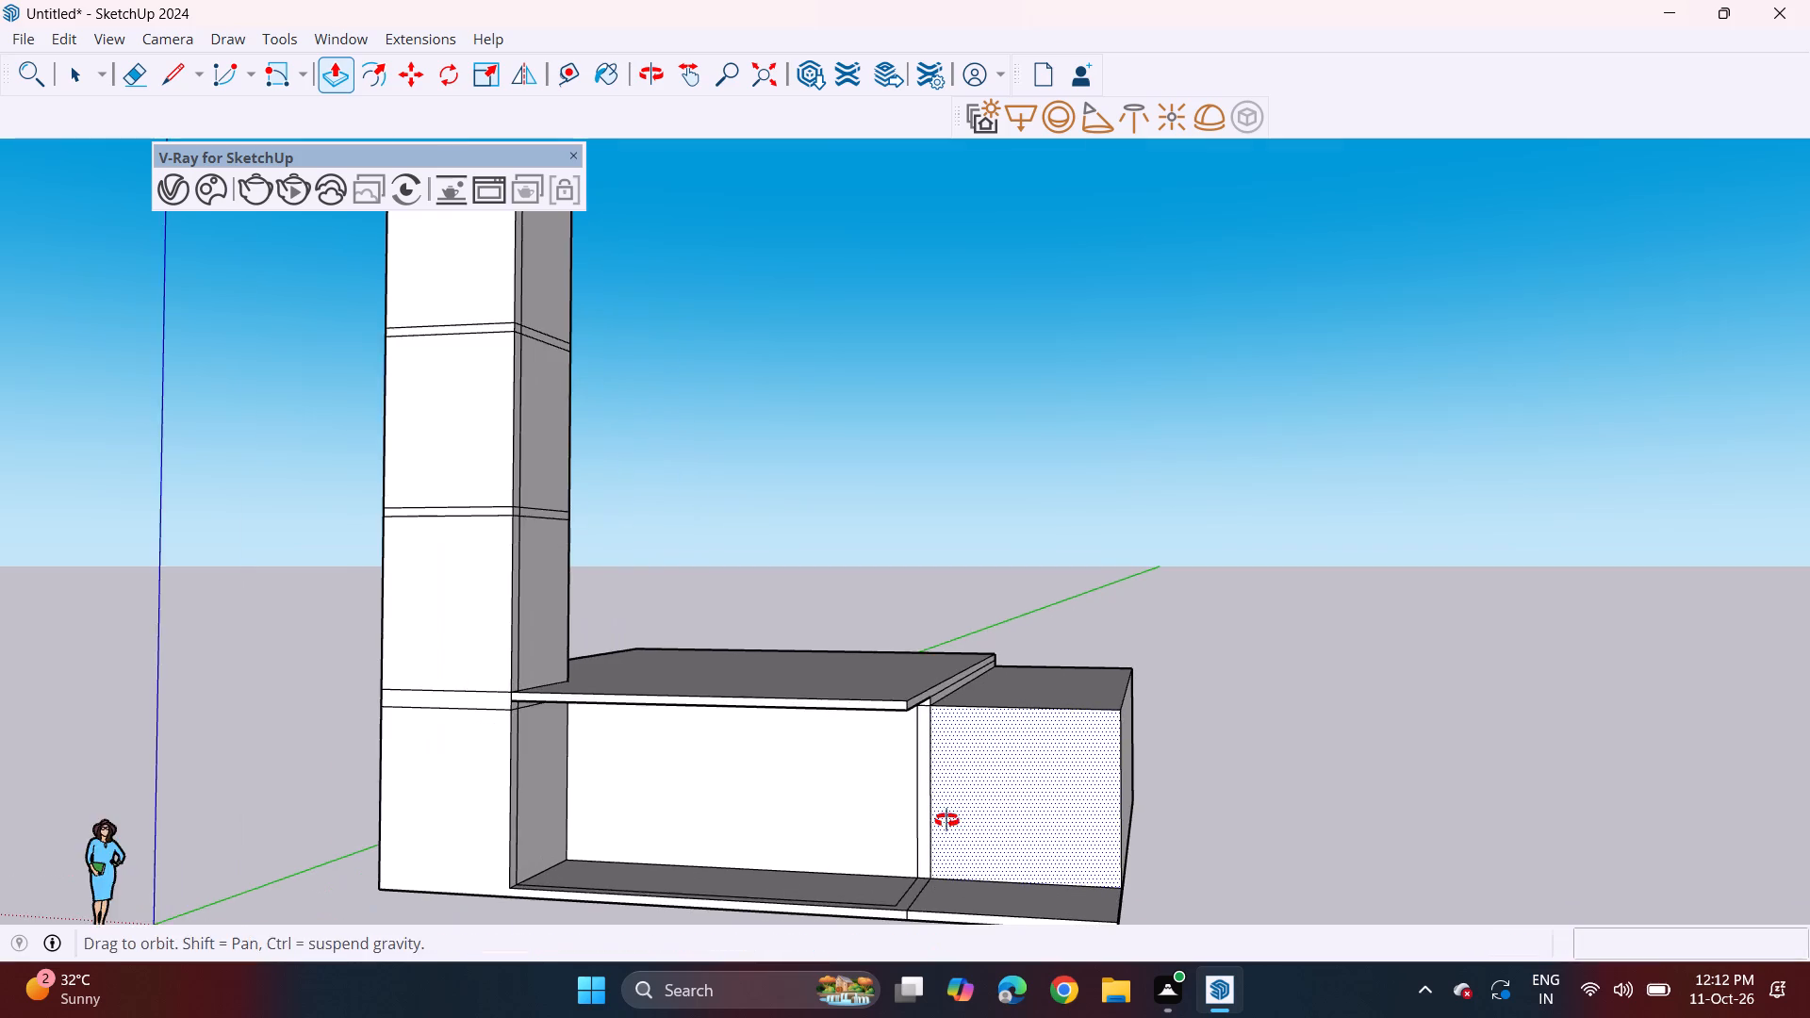
middle_drag(946, 820, 919, 872)
scroll(942, 674, up, 5)
double_click(930, 719)
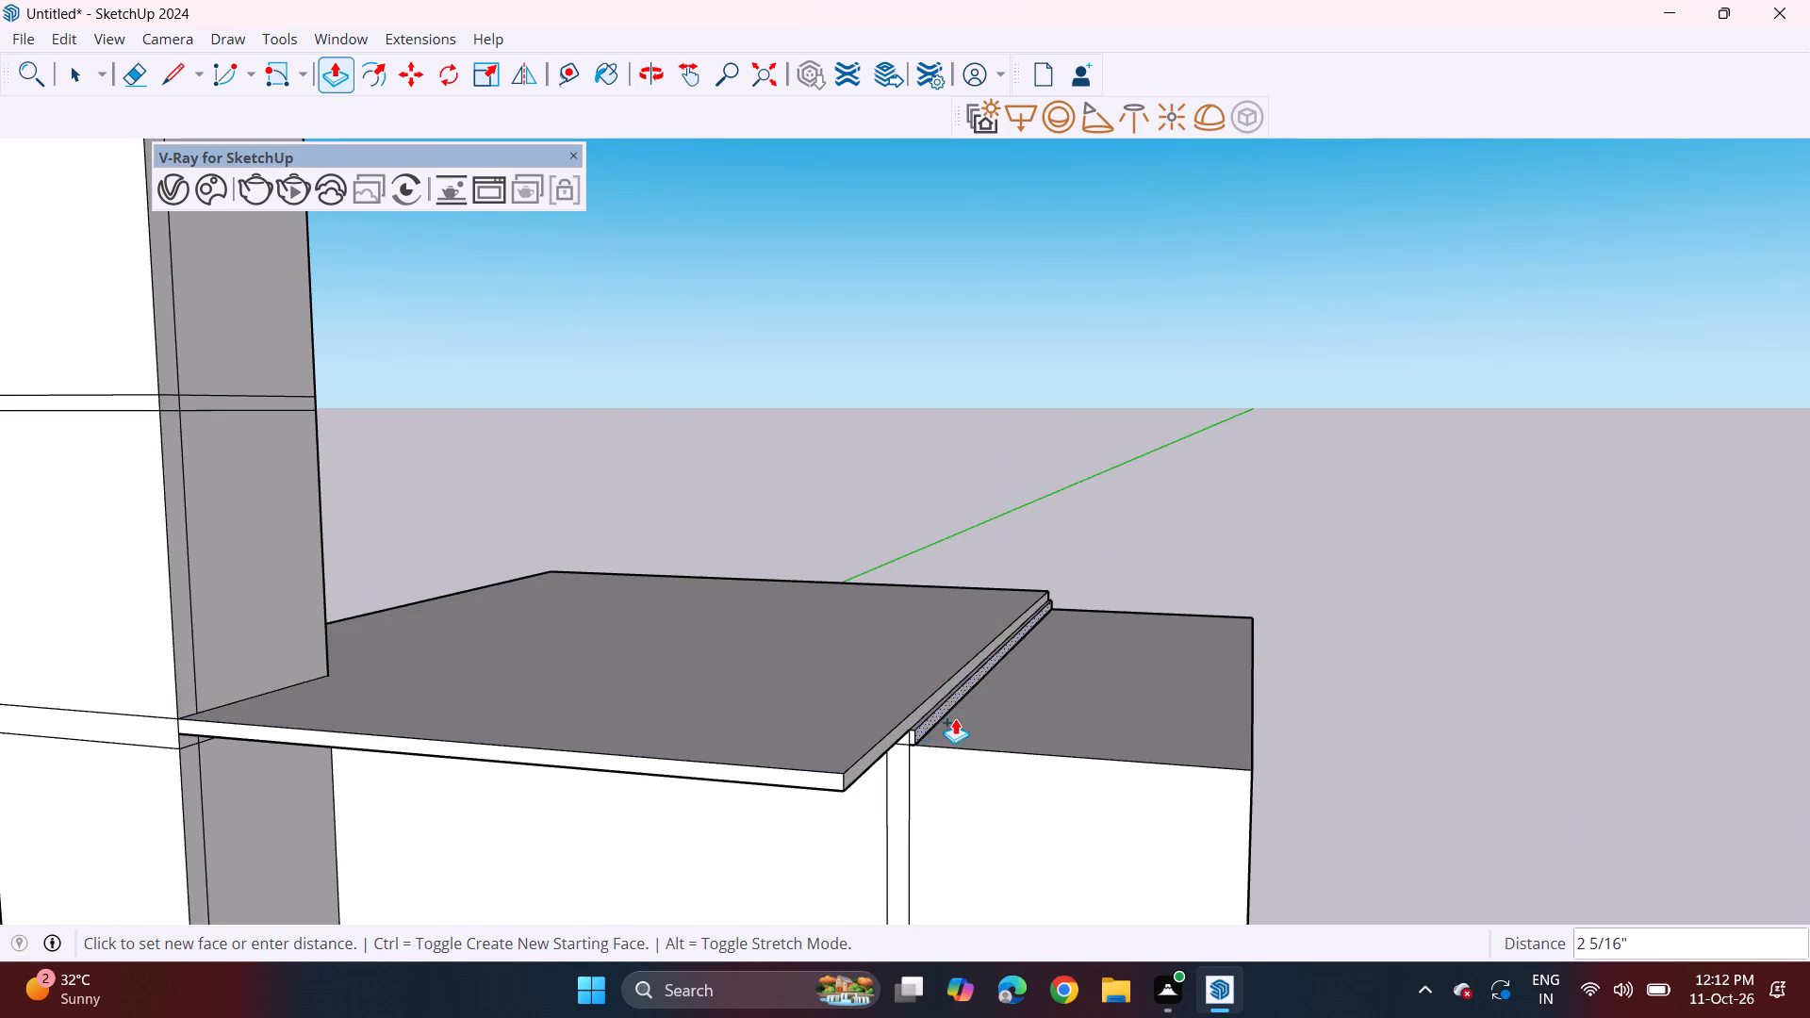
click(1255, 813)
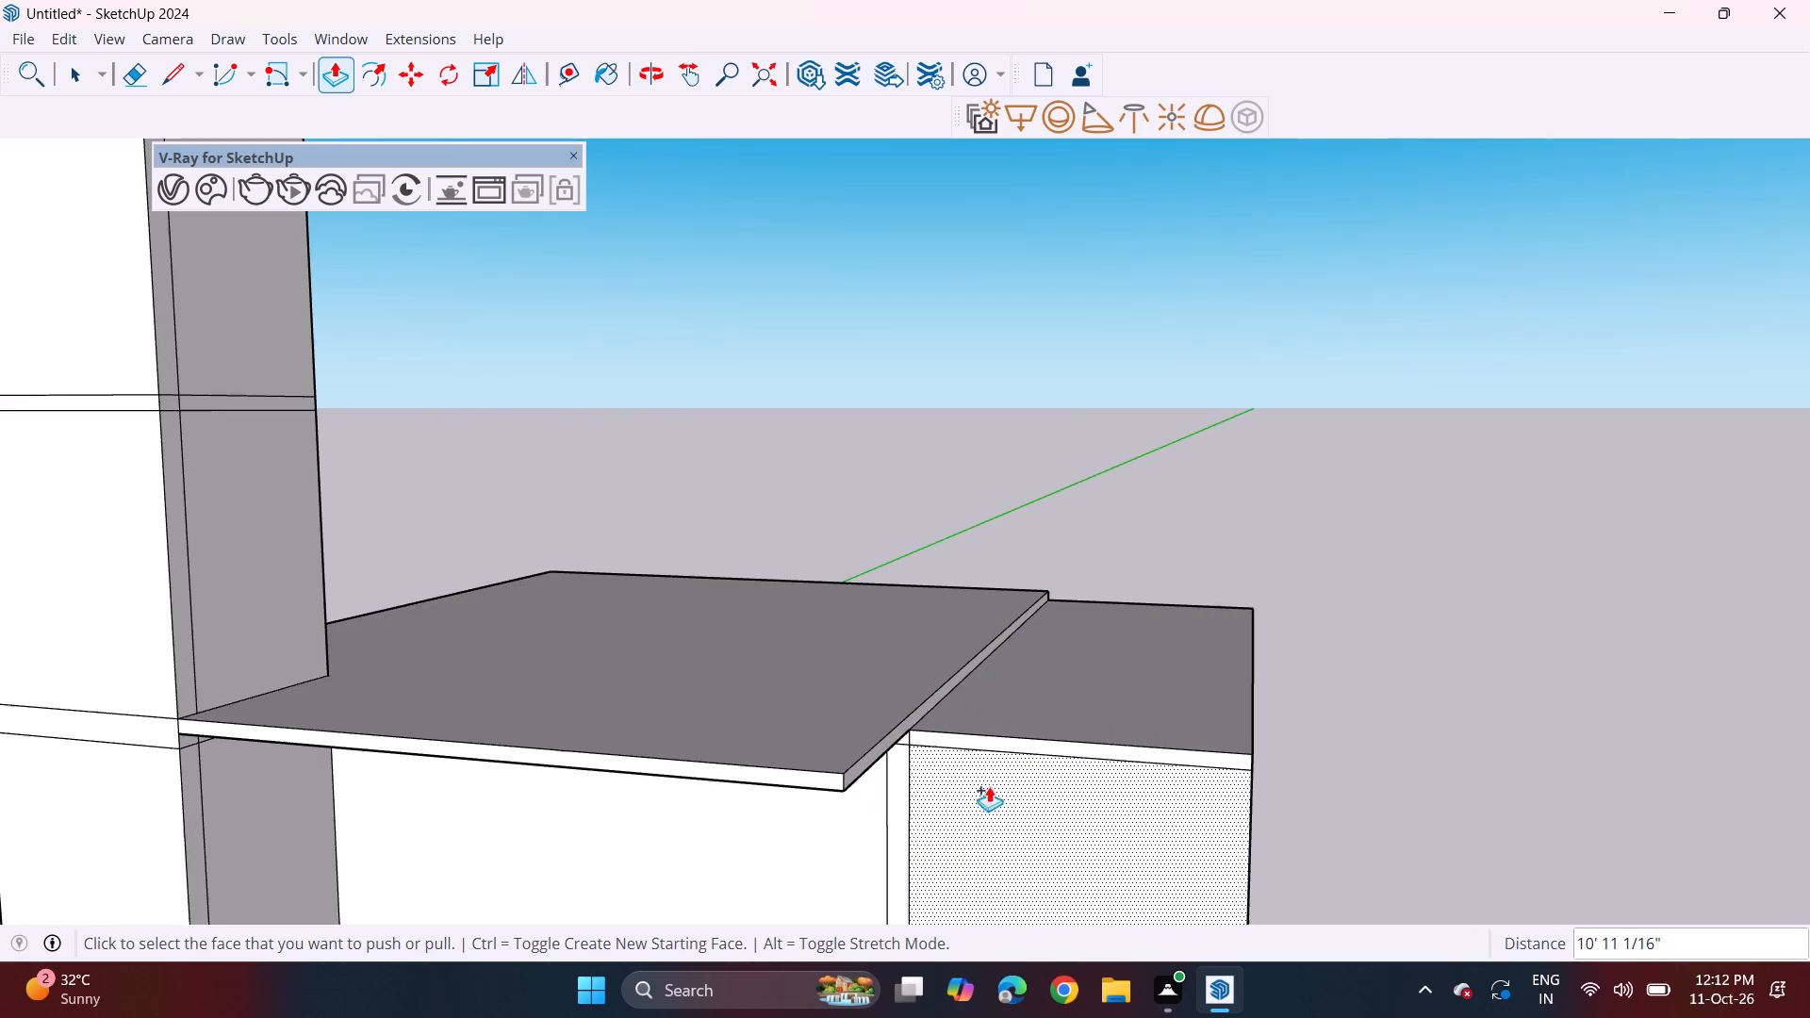
click(861, 763)
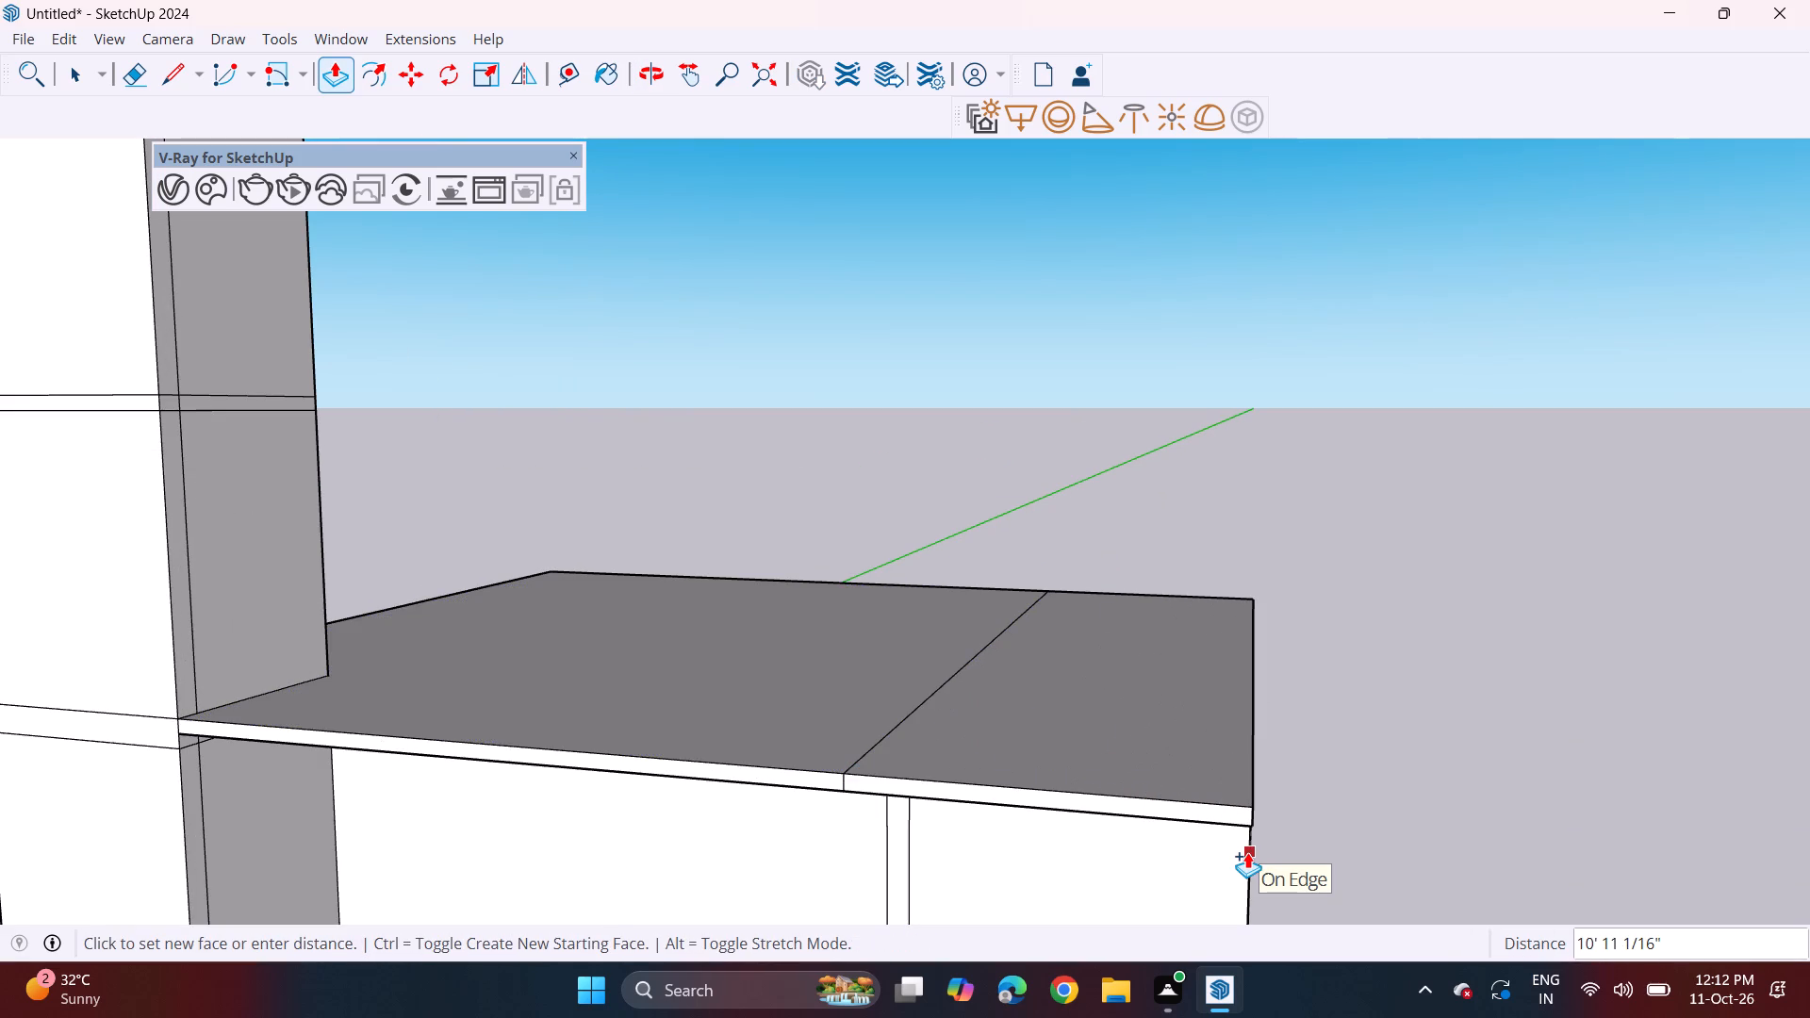
click(1247, 852)
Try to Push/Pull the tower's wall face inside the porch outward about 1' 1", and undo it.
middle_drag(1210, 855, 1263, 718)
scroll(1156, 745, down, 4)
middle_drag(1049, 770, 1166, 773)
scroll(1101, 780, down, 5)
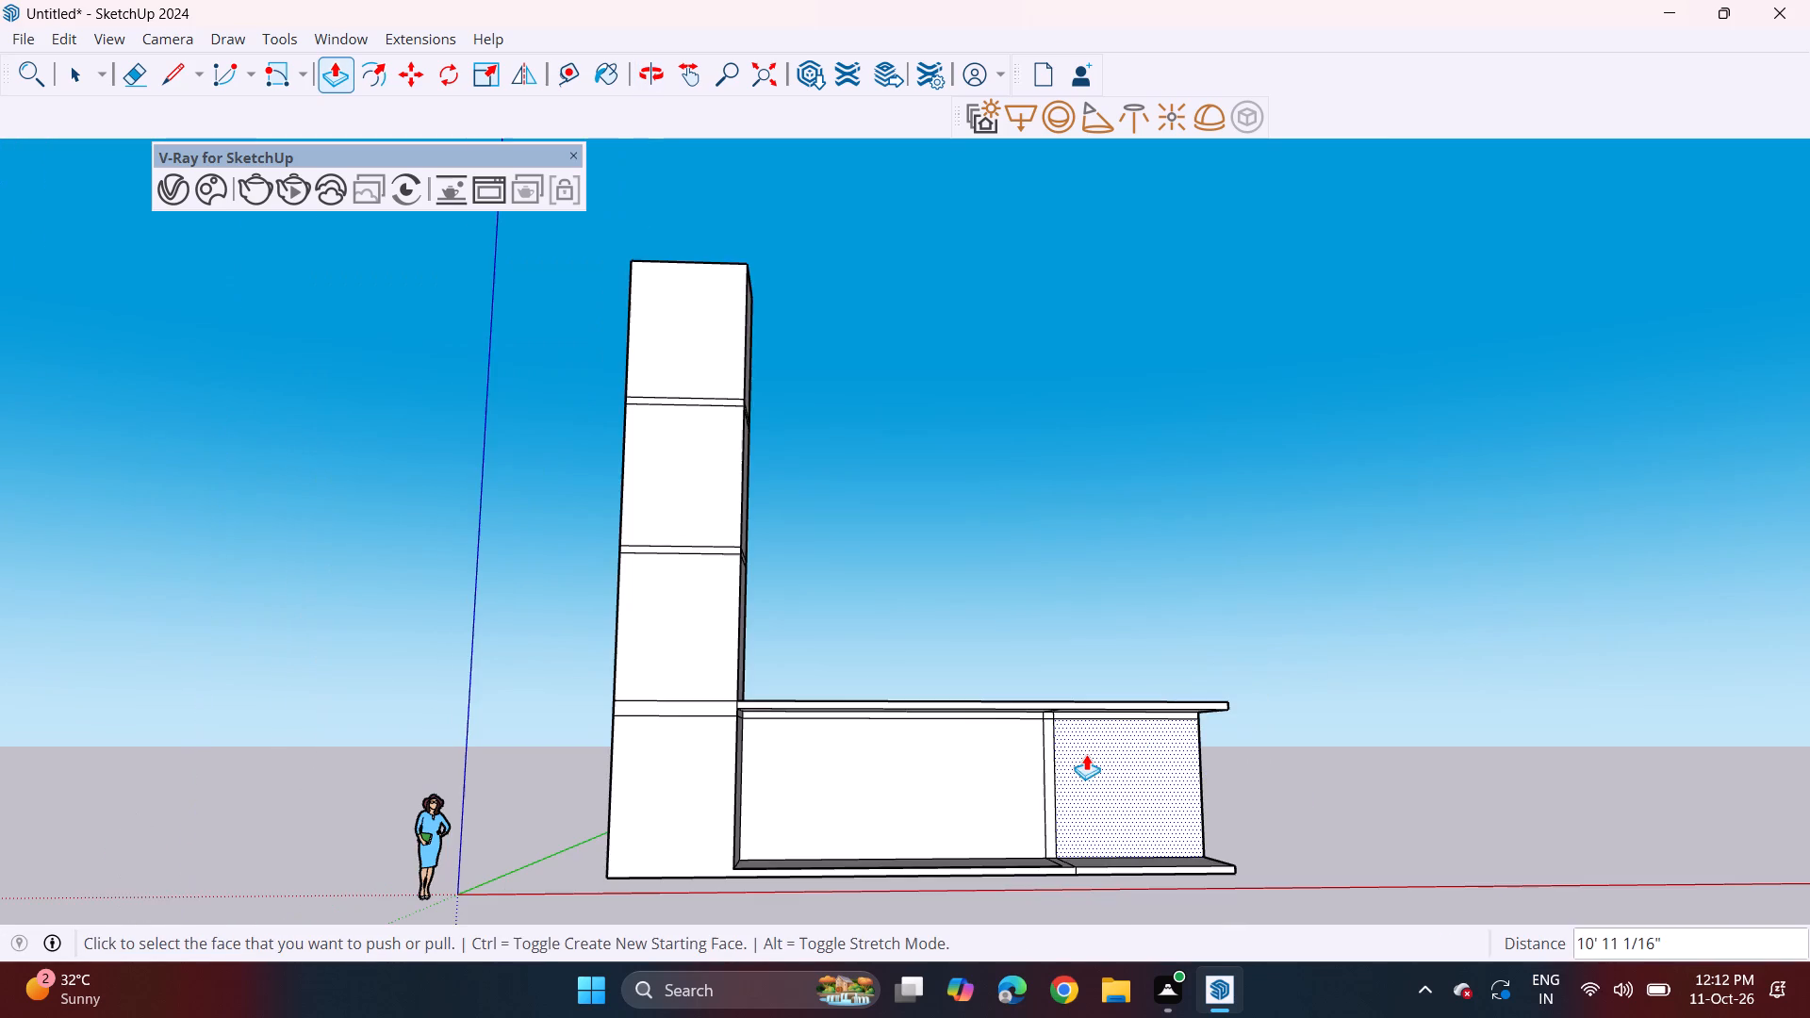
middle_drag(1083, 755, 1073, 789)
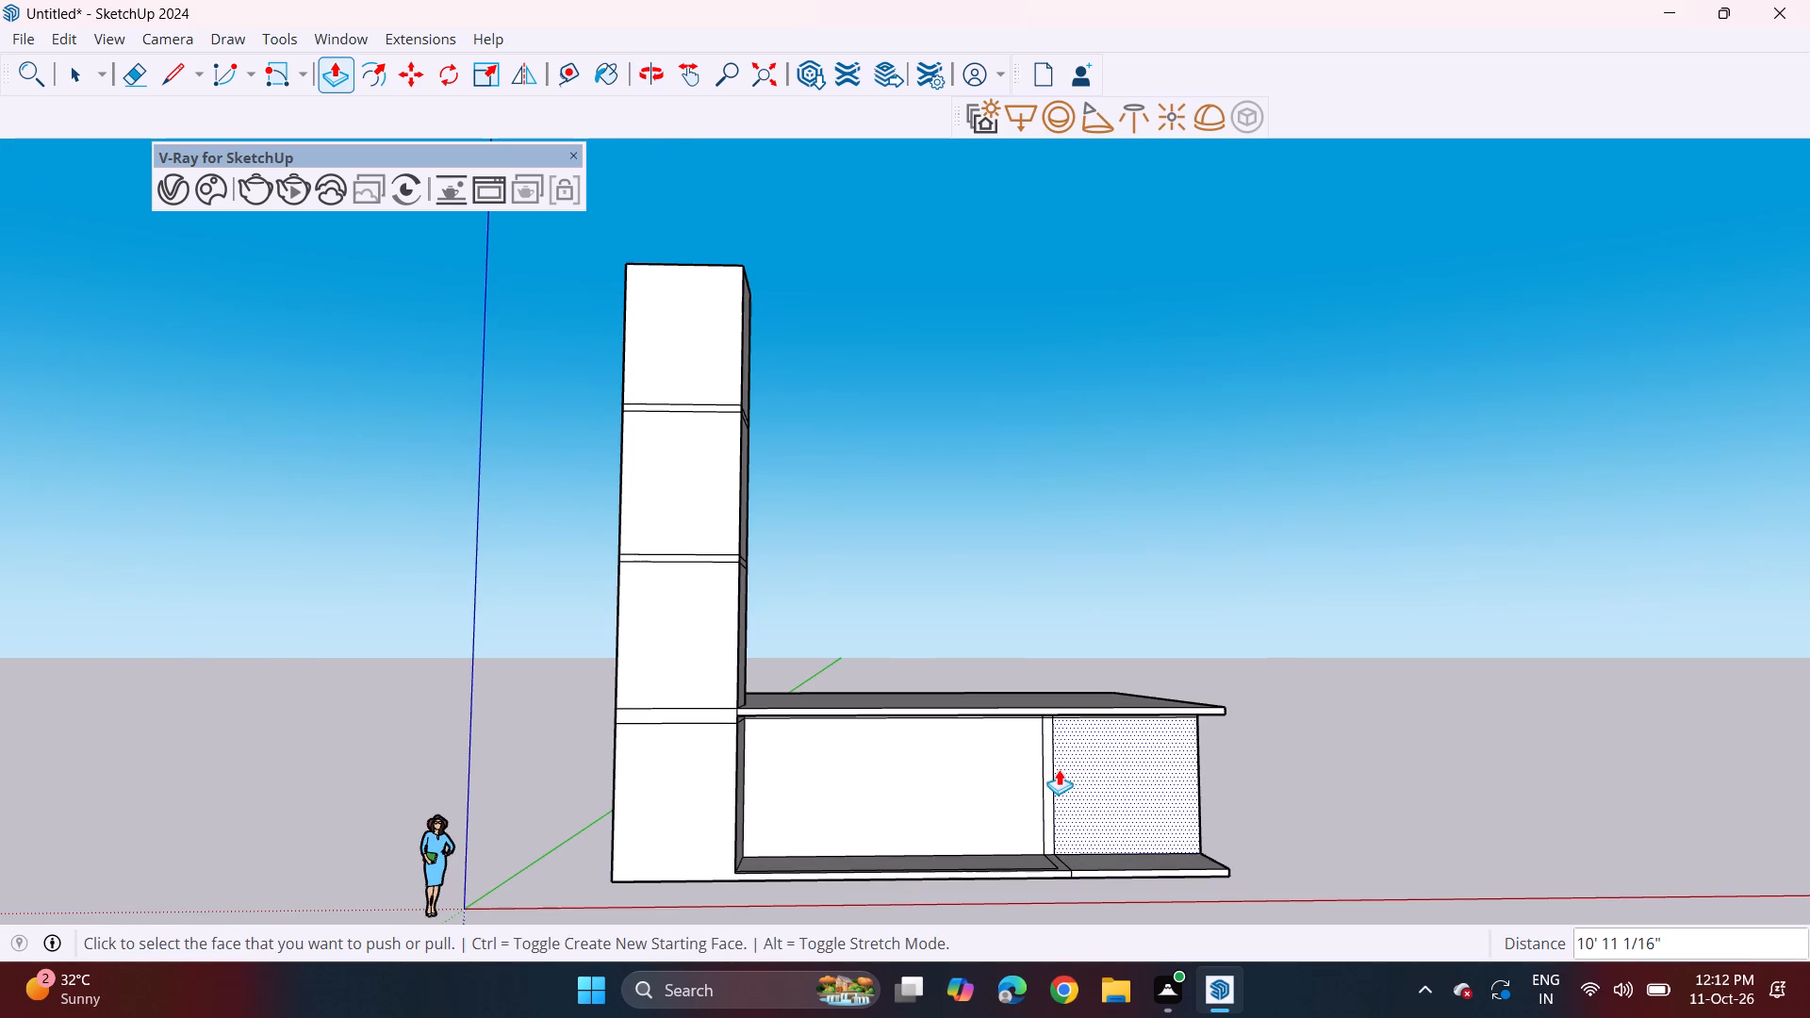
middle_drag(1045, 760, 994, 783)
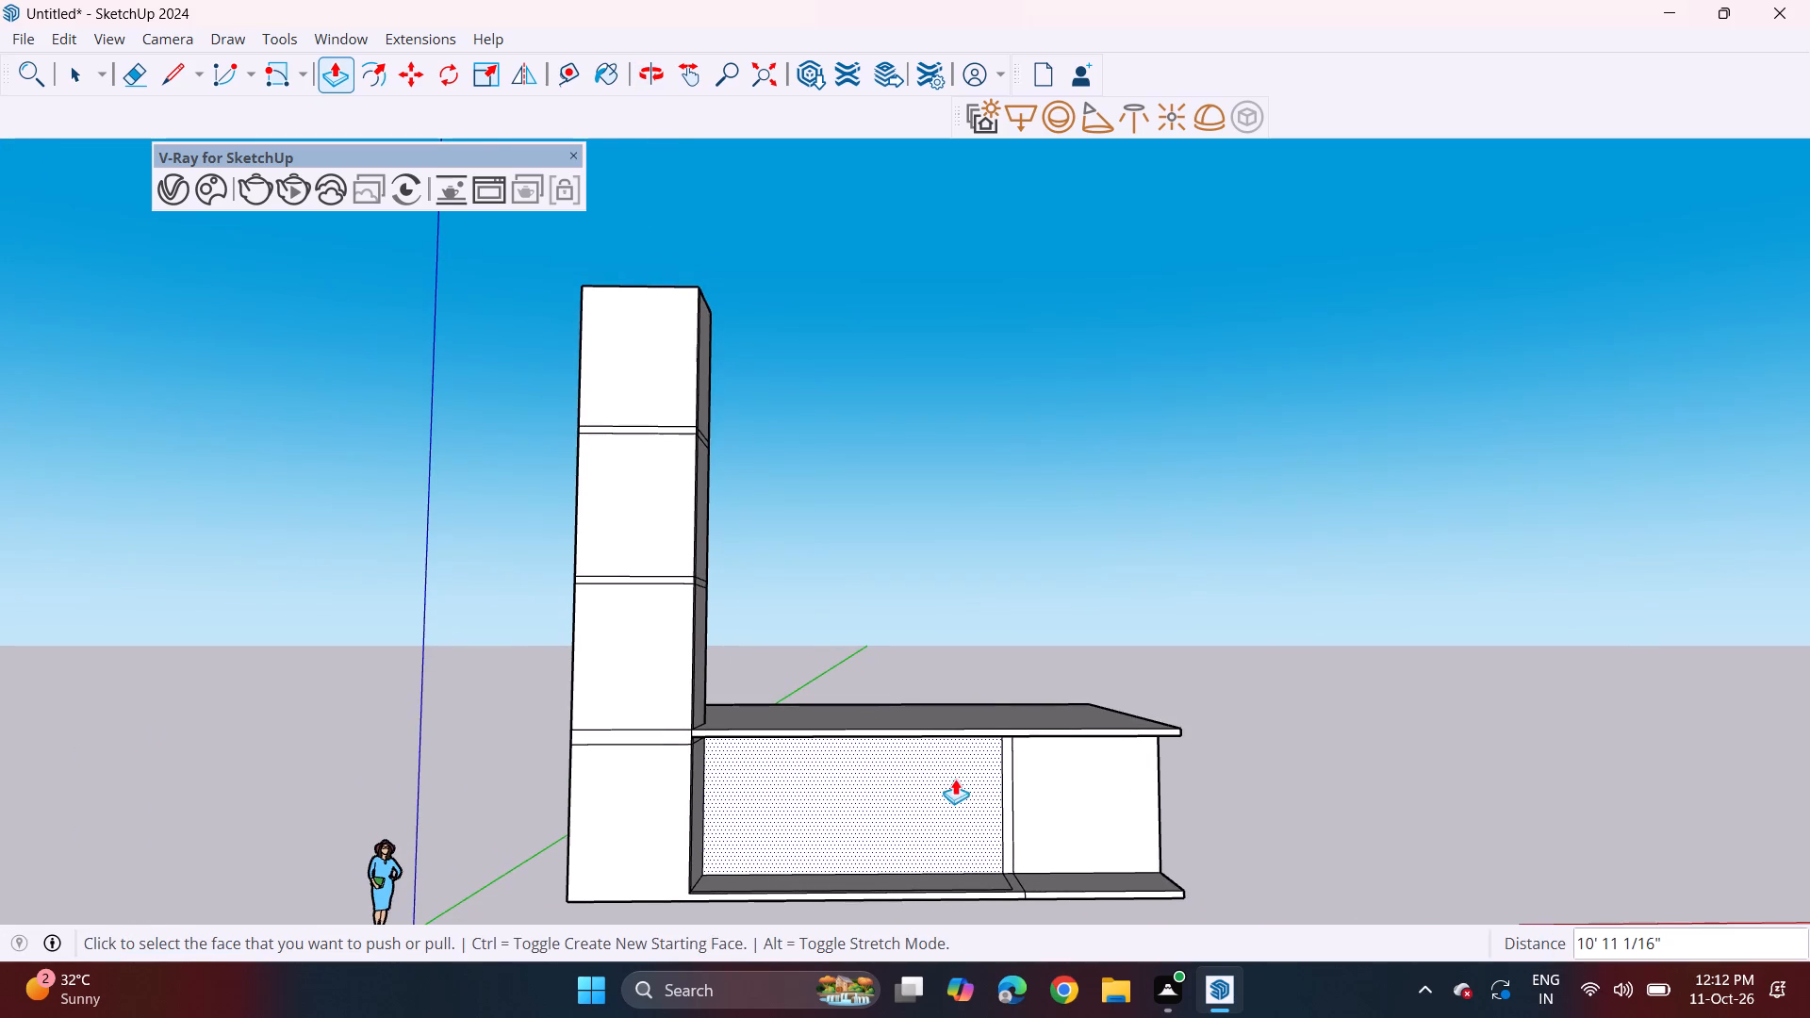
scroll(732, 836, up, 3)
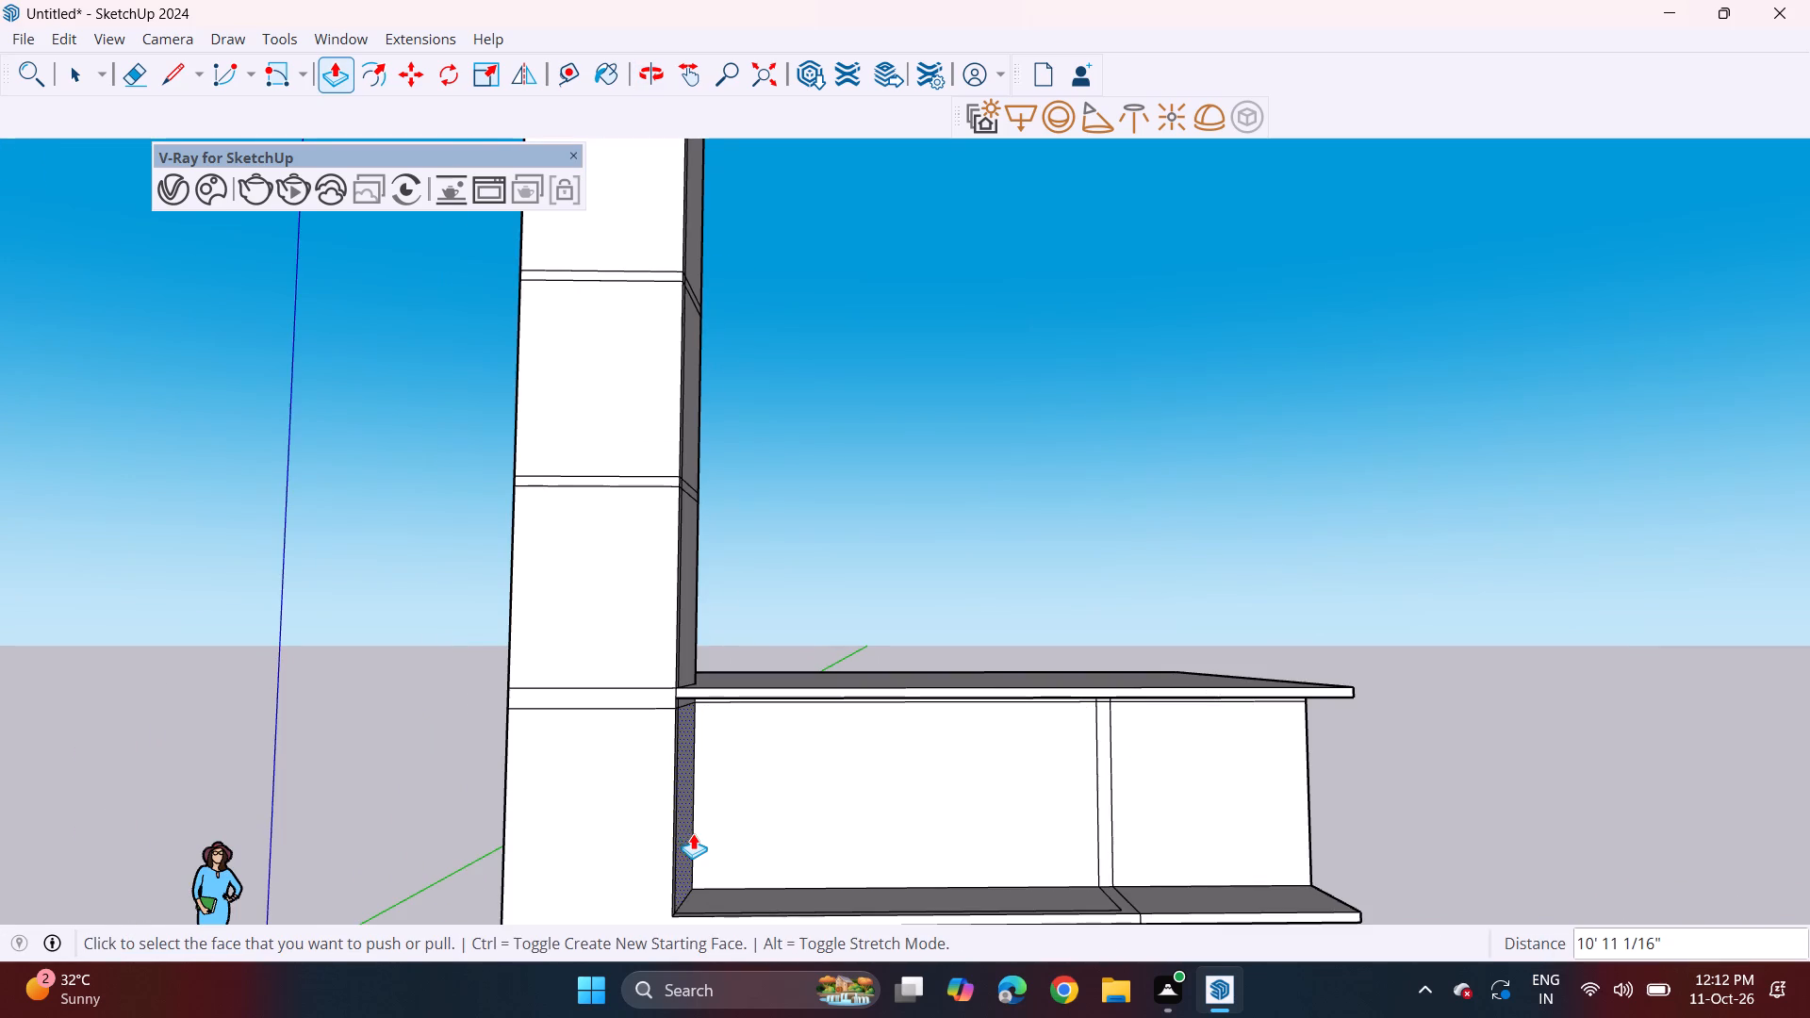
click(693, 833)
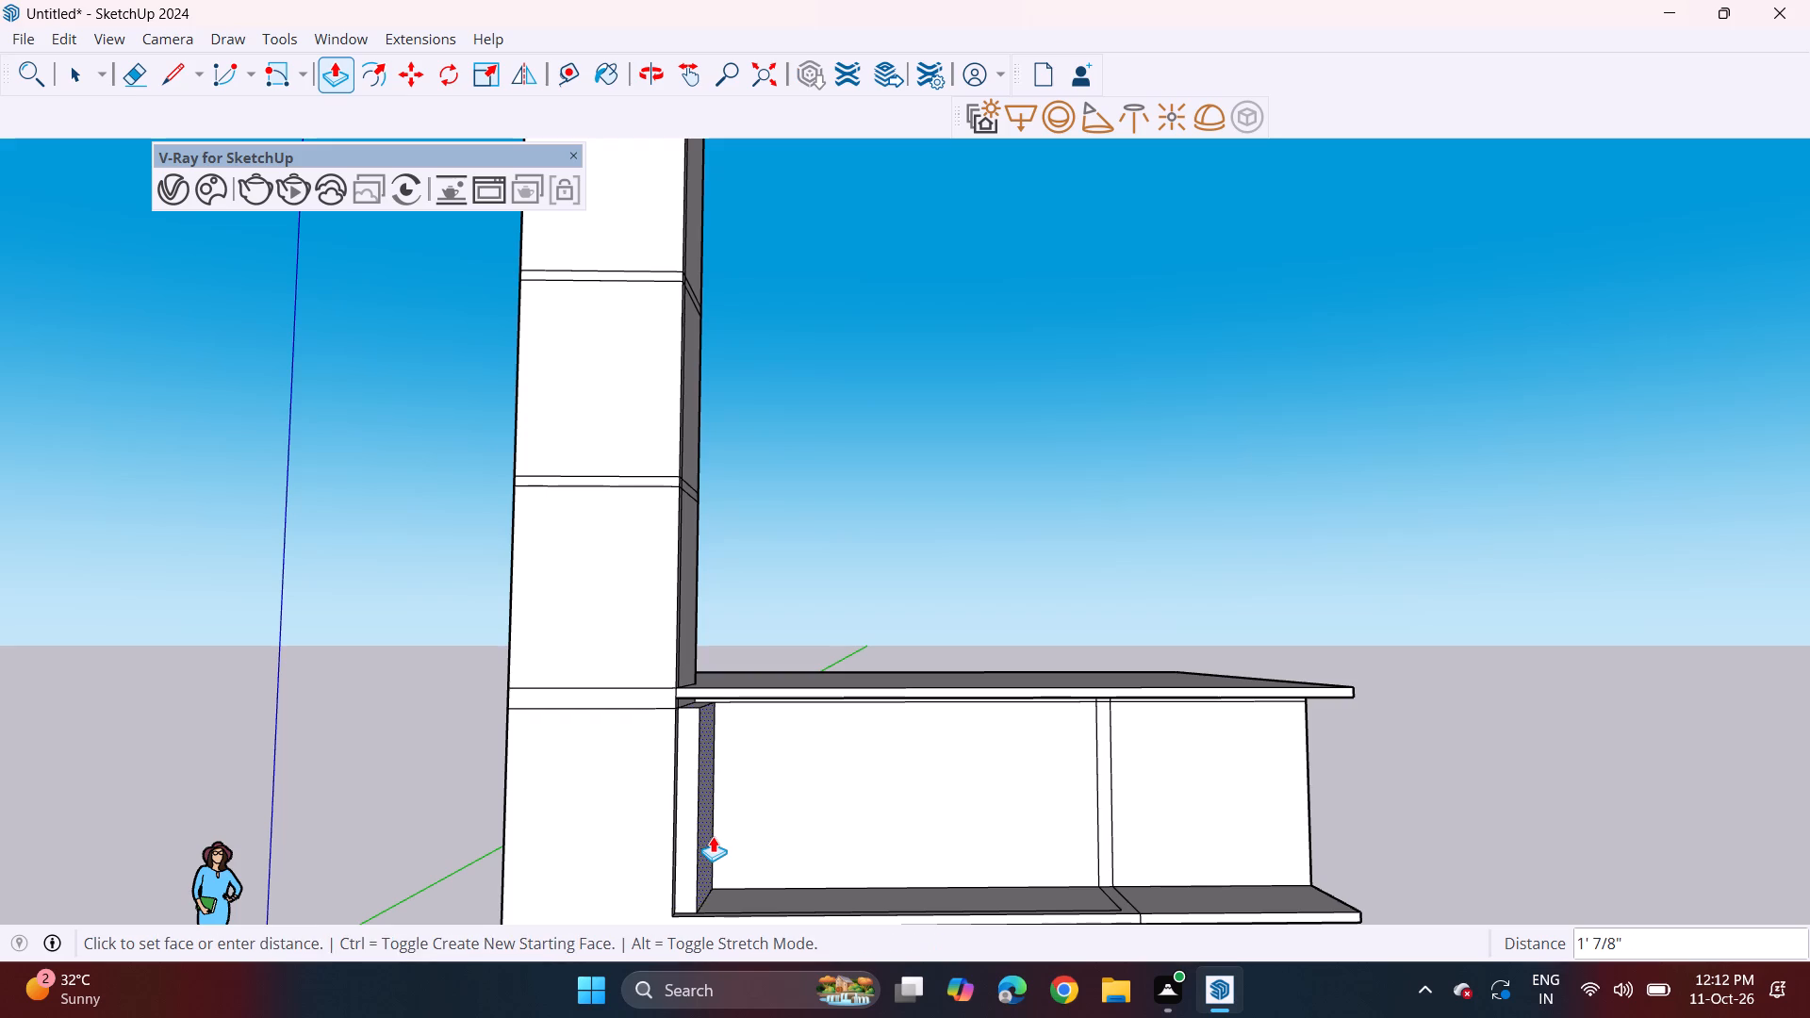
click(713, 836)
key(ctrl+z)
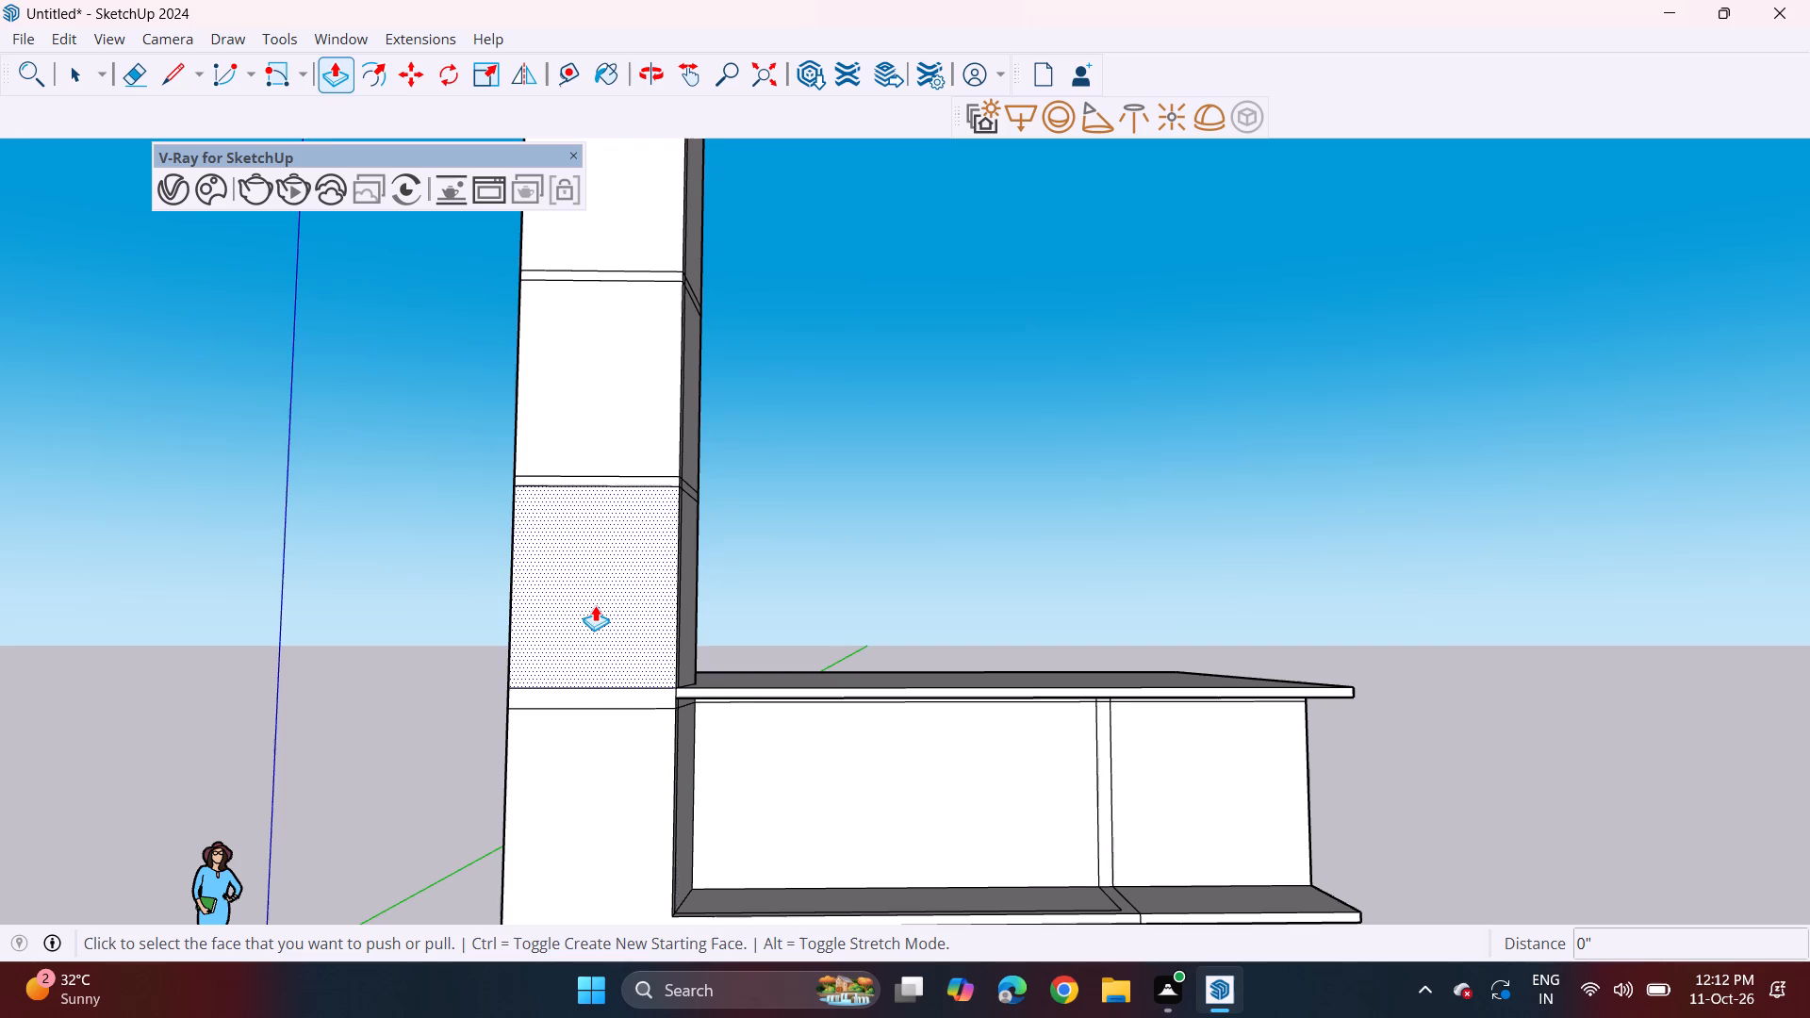
Draw lines on the roof slab from the tower's back corner, about 22' 1" parallel to the front edge, and about 6' 10" forward to that edge.
middle_drag(707, 387, 689, 466)
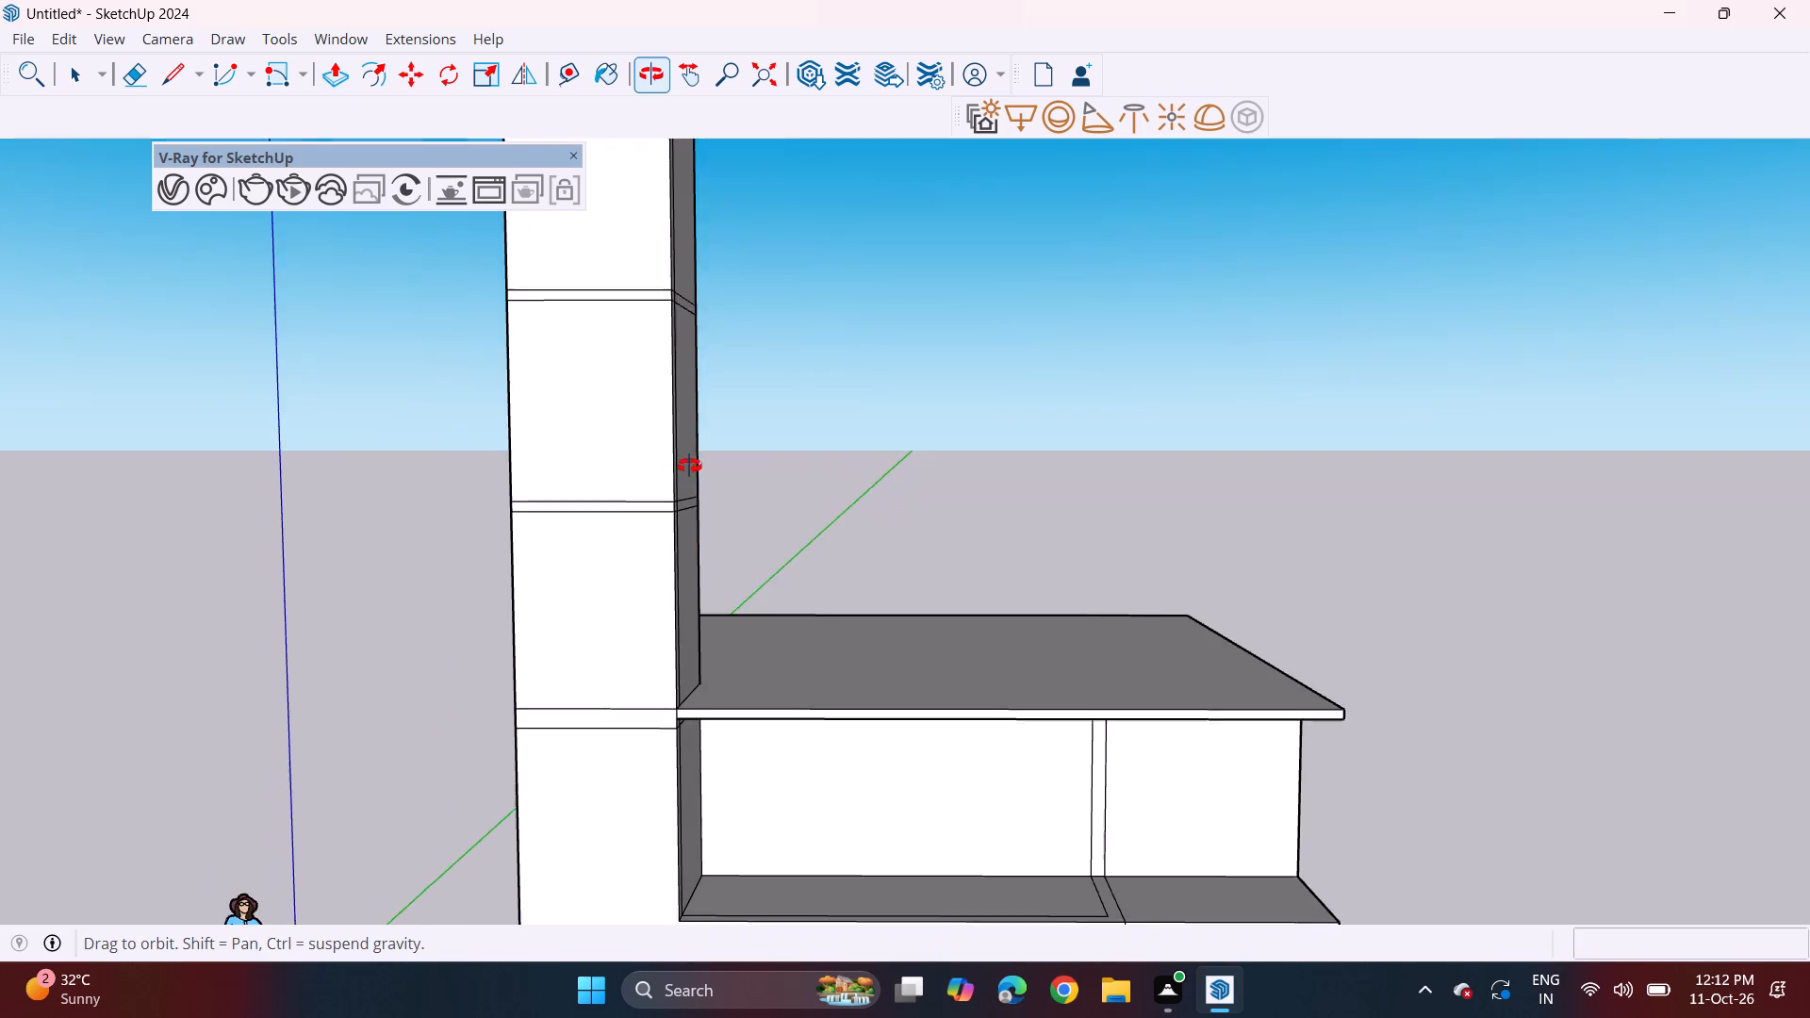
middle_drag(689, 466, 680, 496)
middle_drag(821, 540, 829, 548)
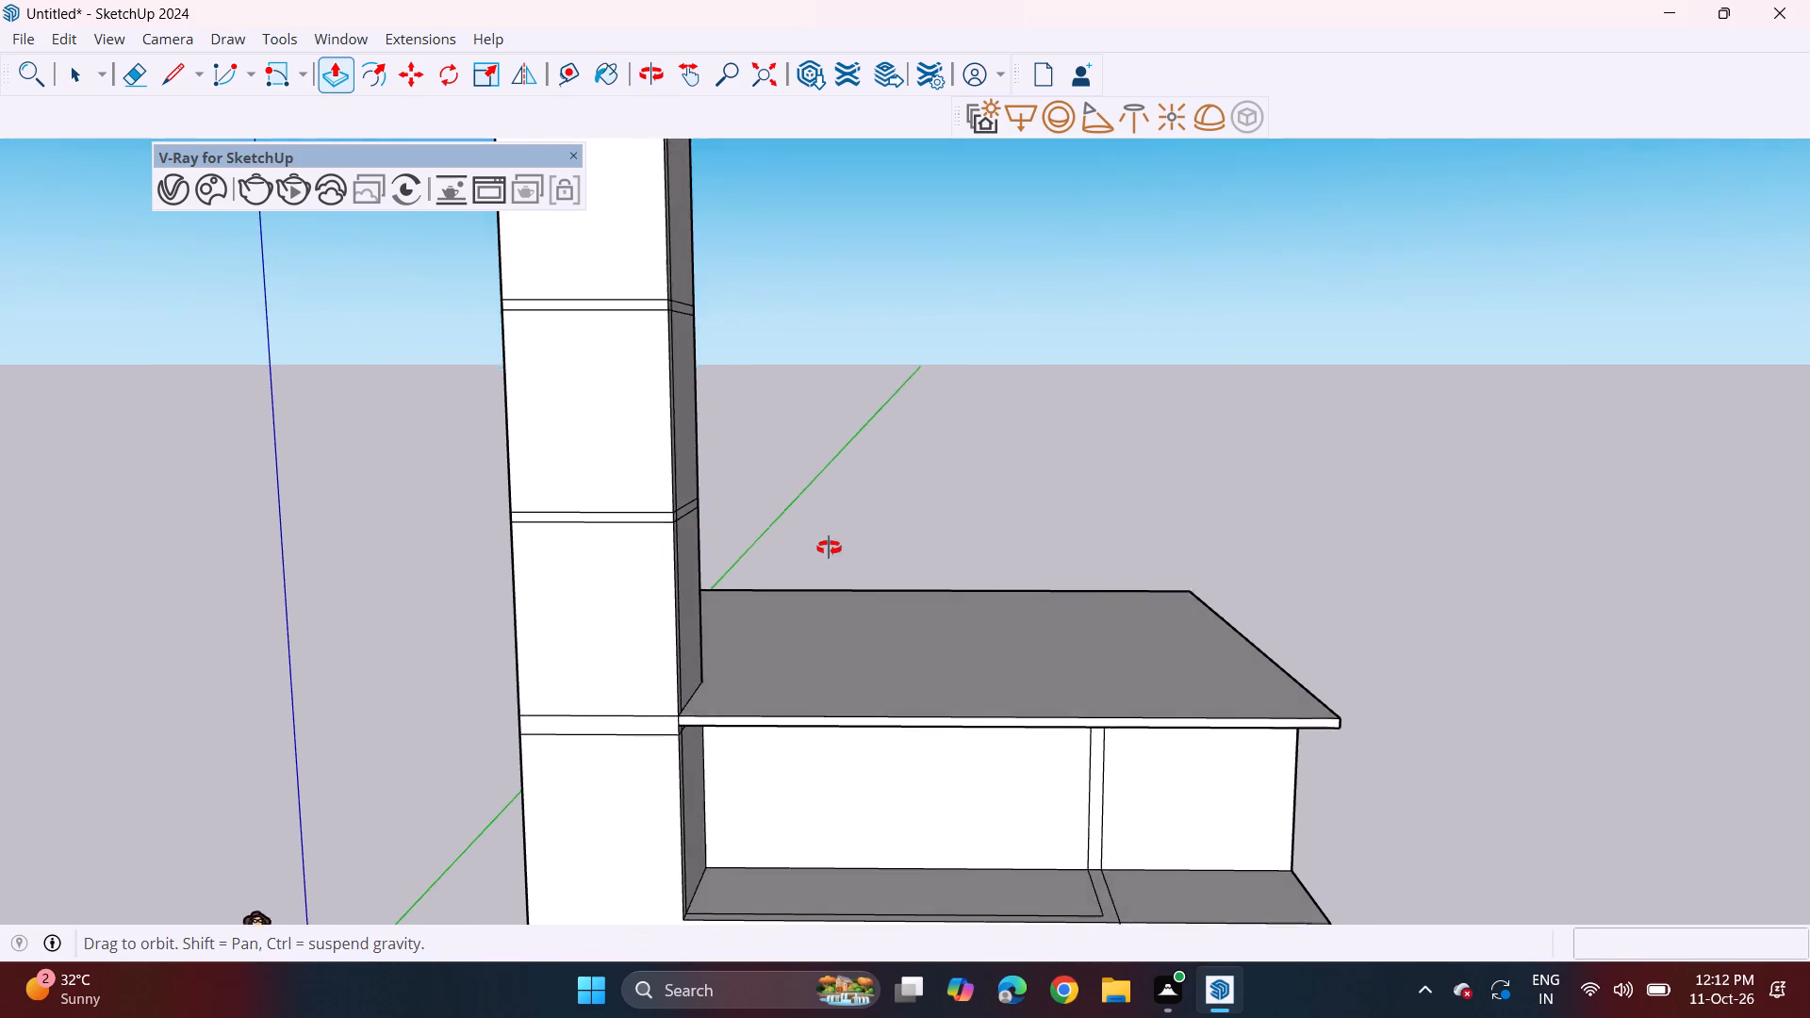
middle_drag(829, 548, 738, 702)
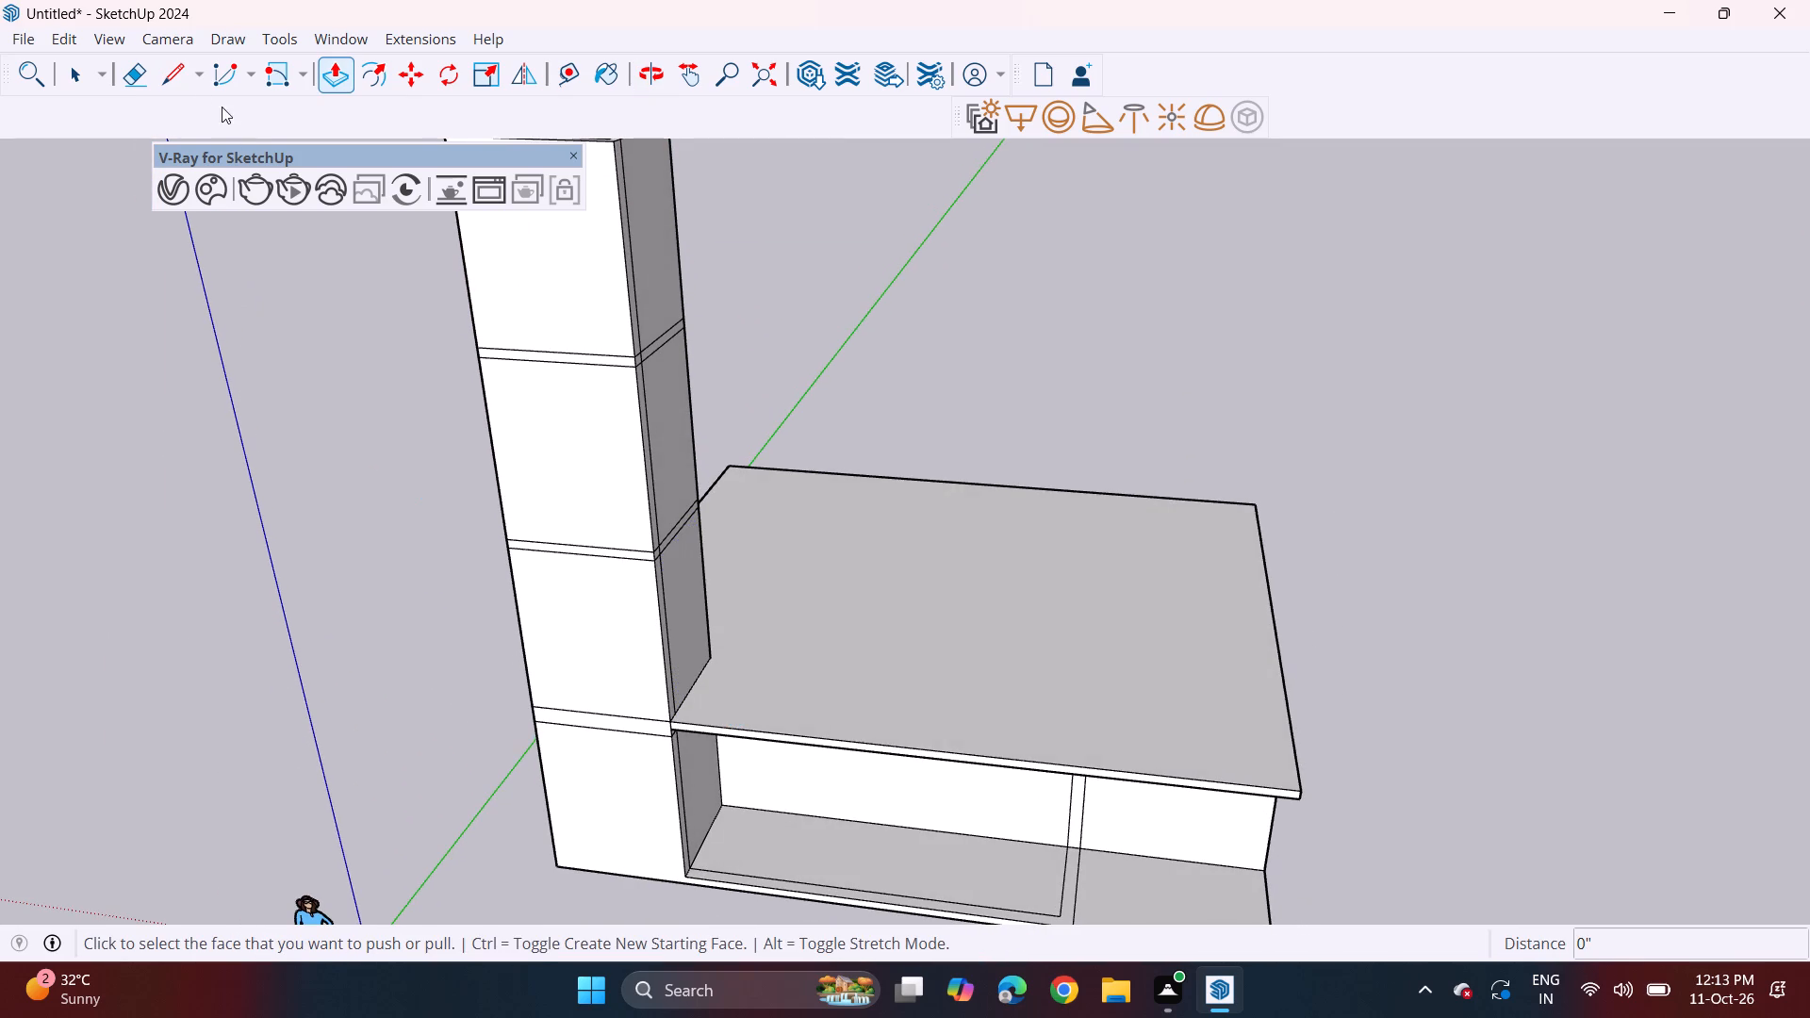
drag(184, 78, 206, 97)
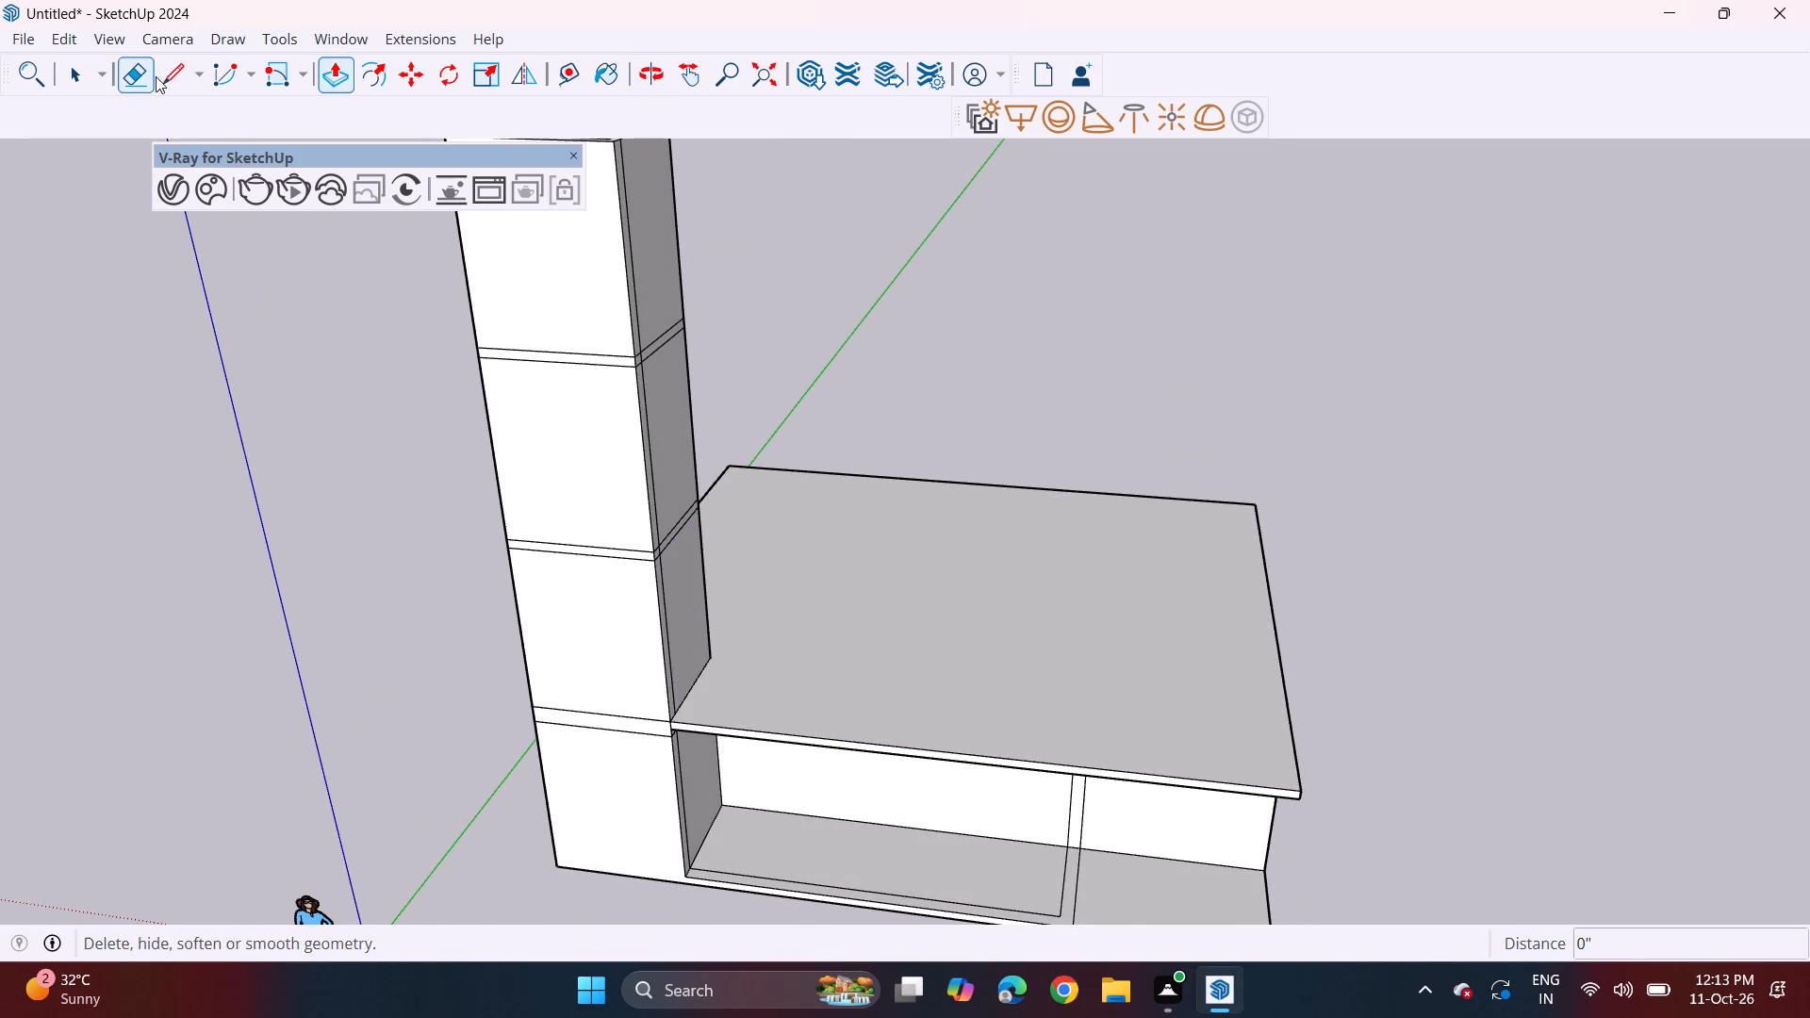
click(184, 73)
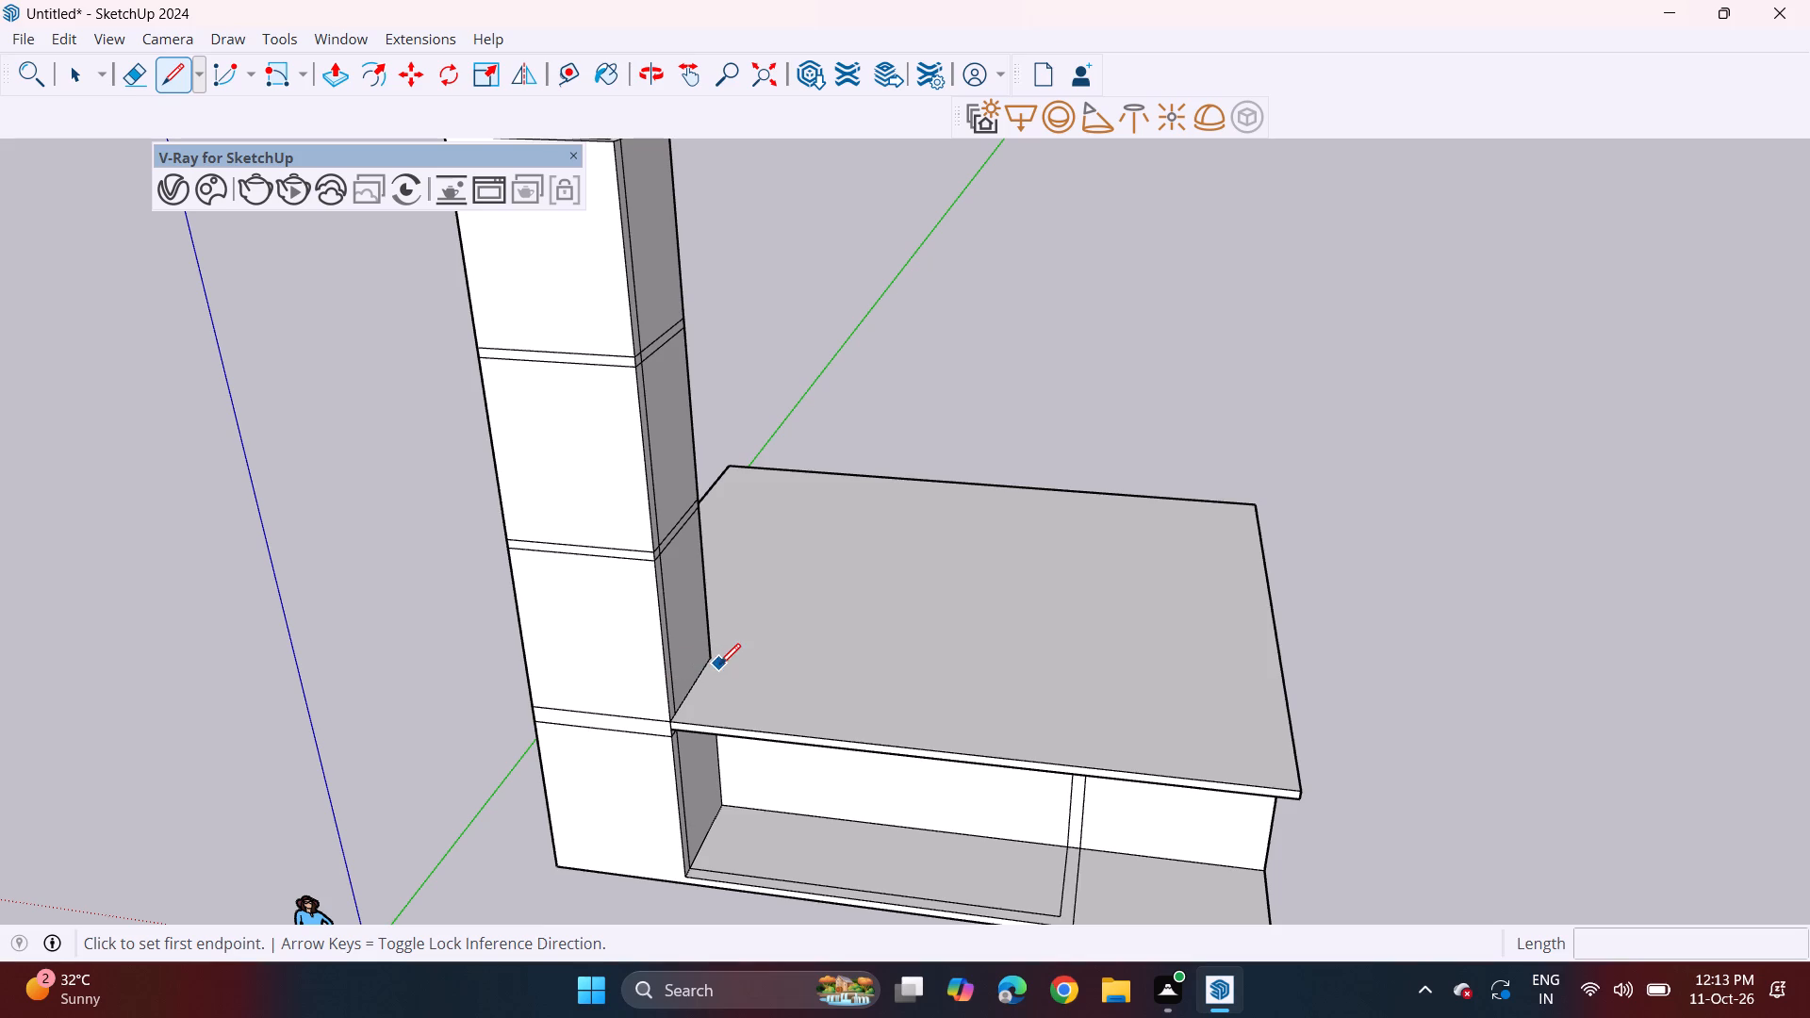
click(712, 655)
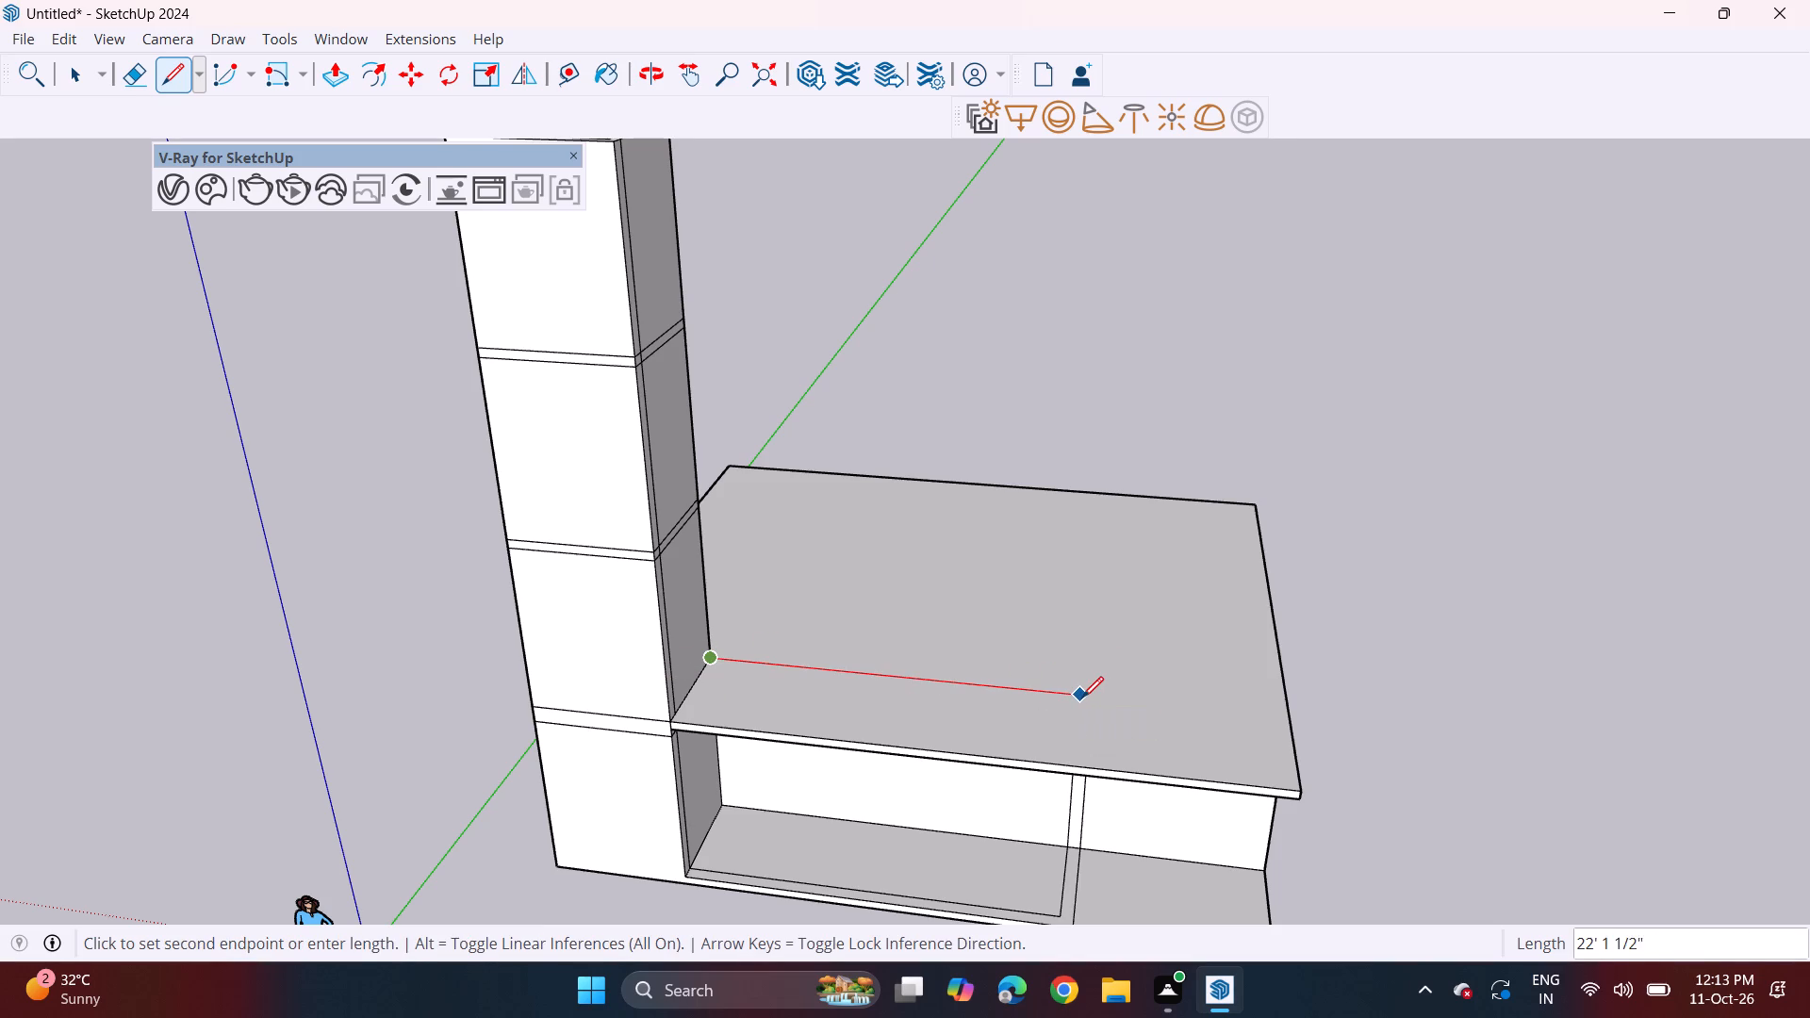
click(1082, 698)
click(1073, 761)
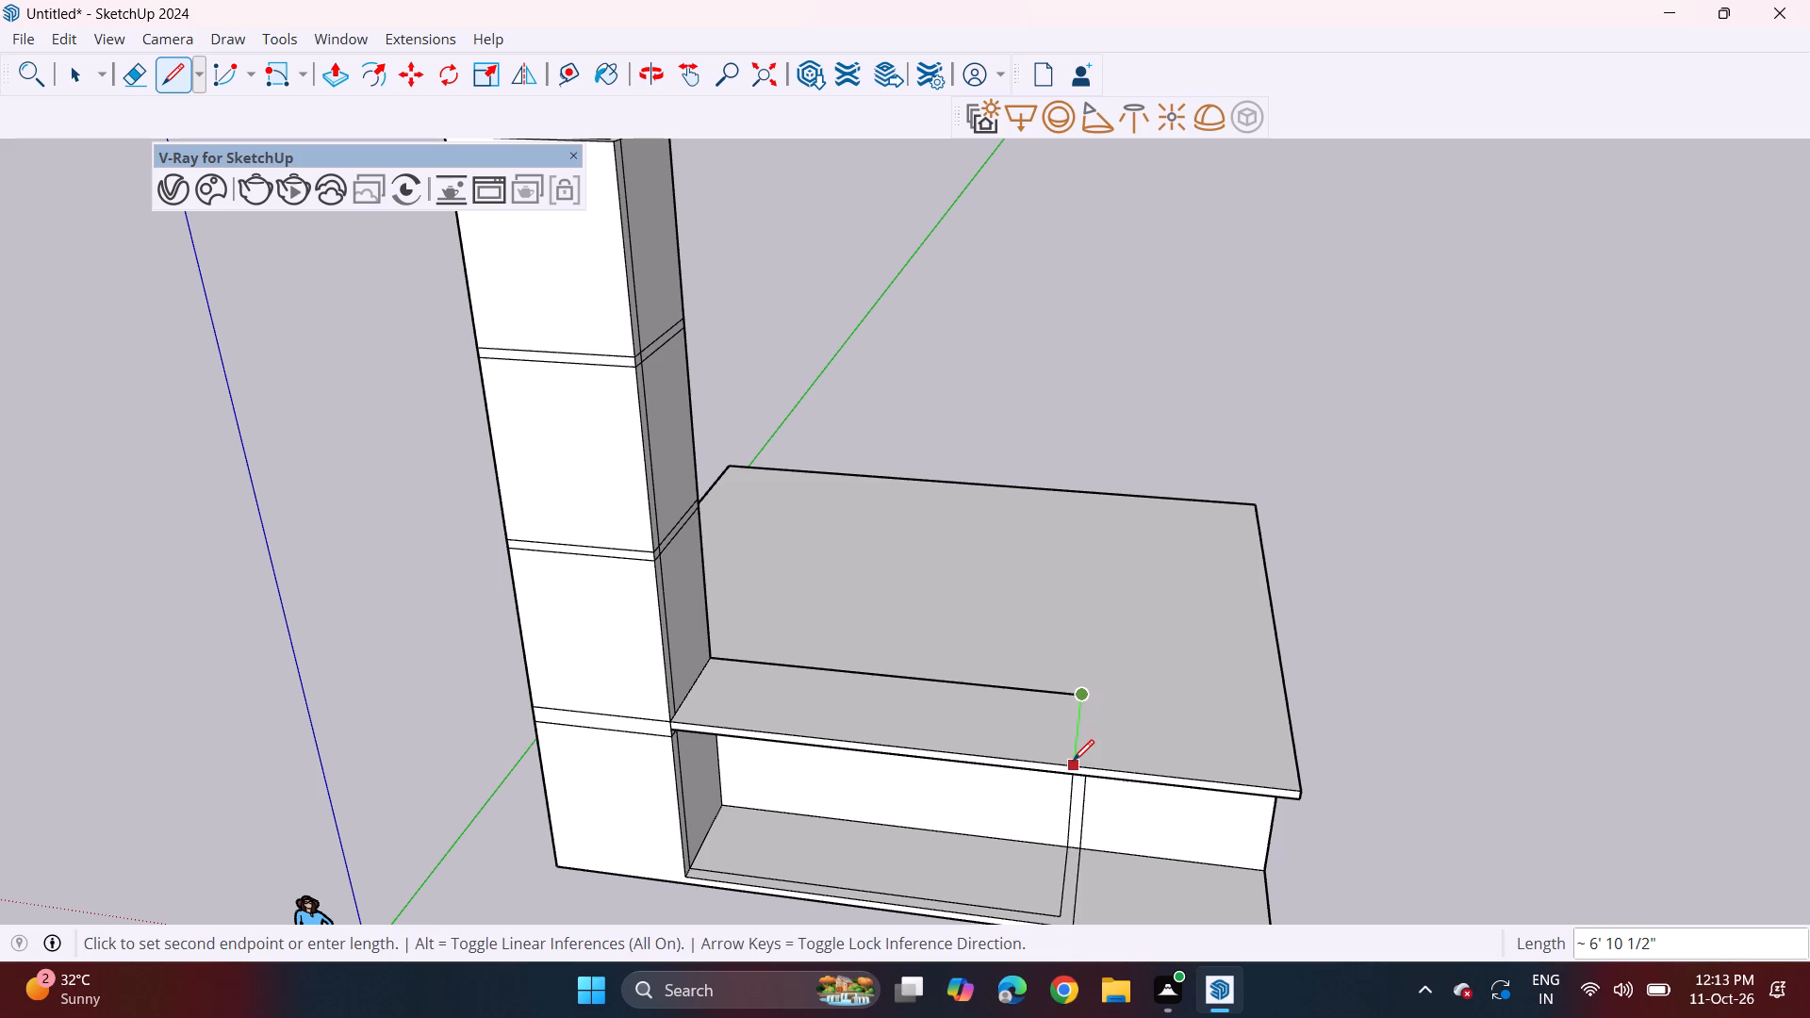
Draw a second outline 6" outside the first on the roof slab, from the front edge back around to the tower's corner.
click(1088, 763)
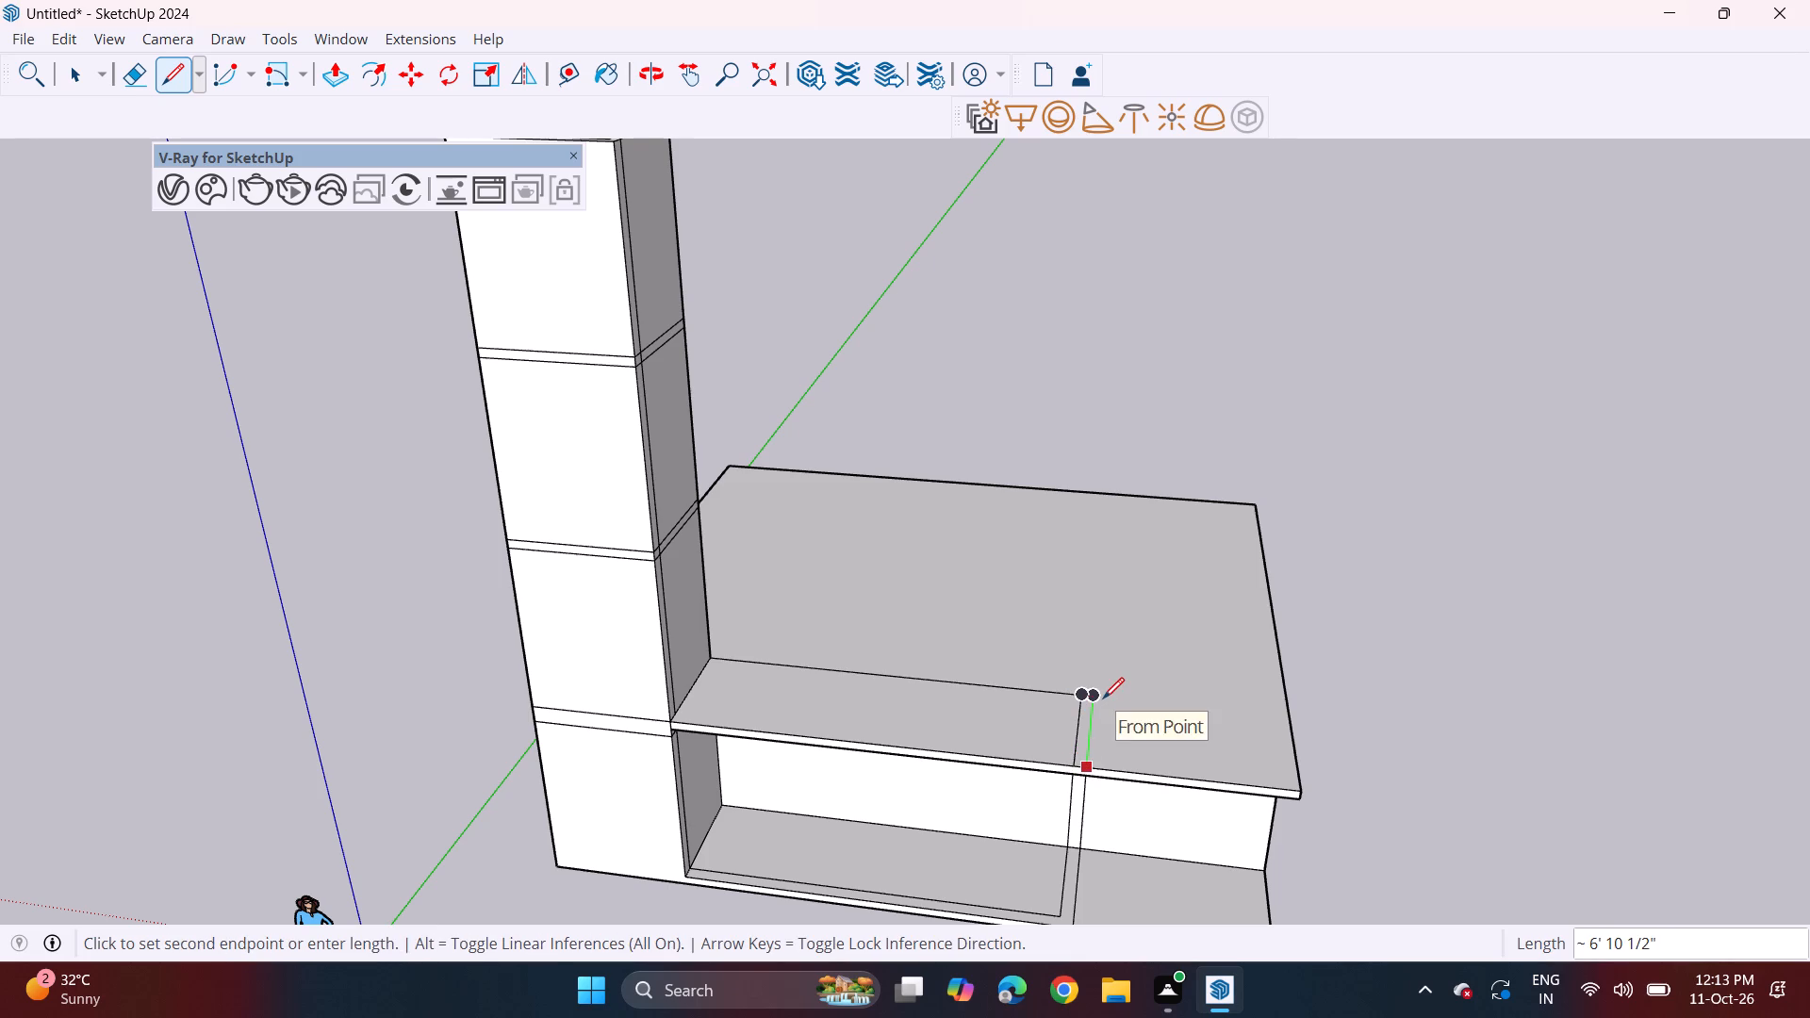
scroll(1101, 696, up, 5)
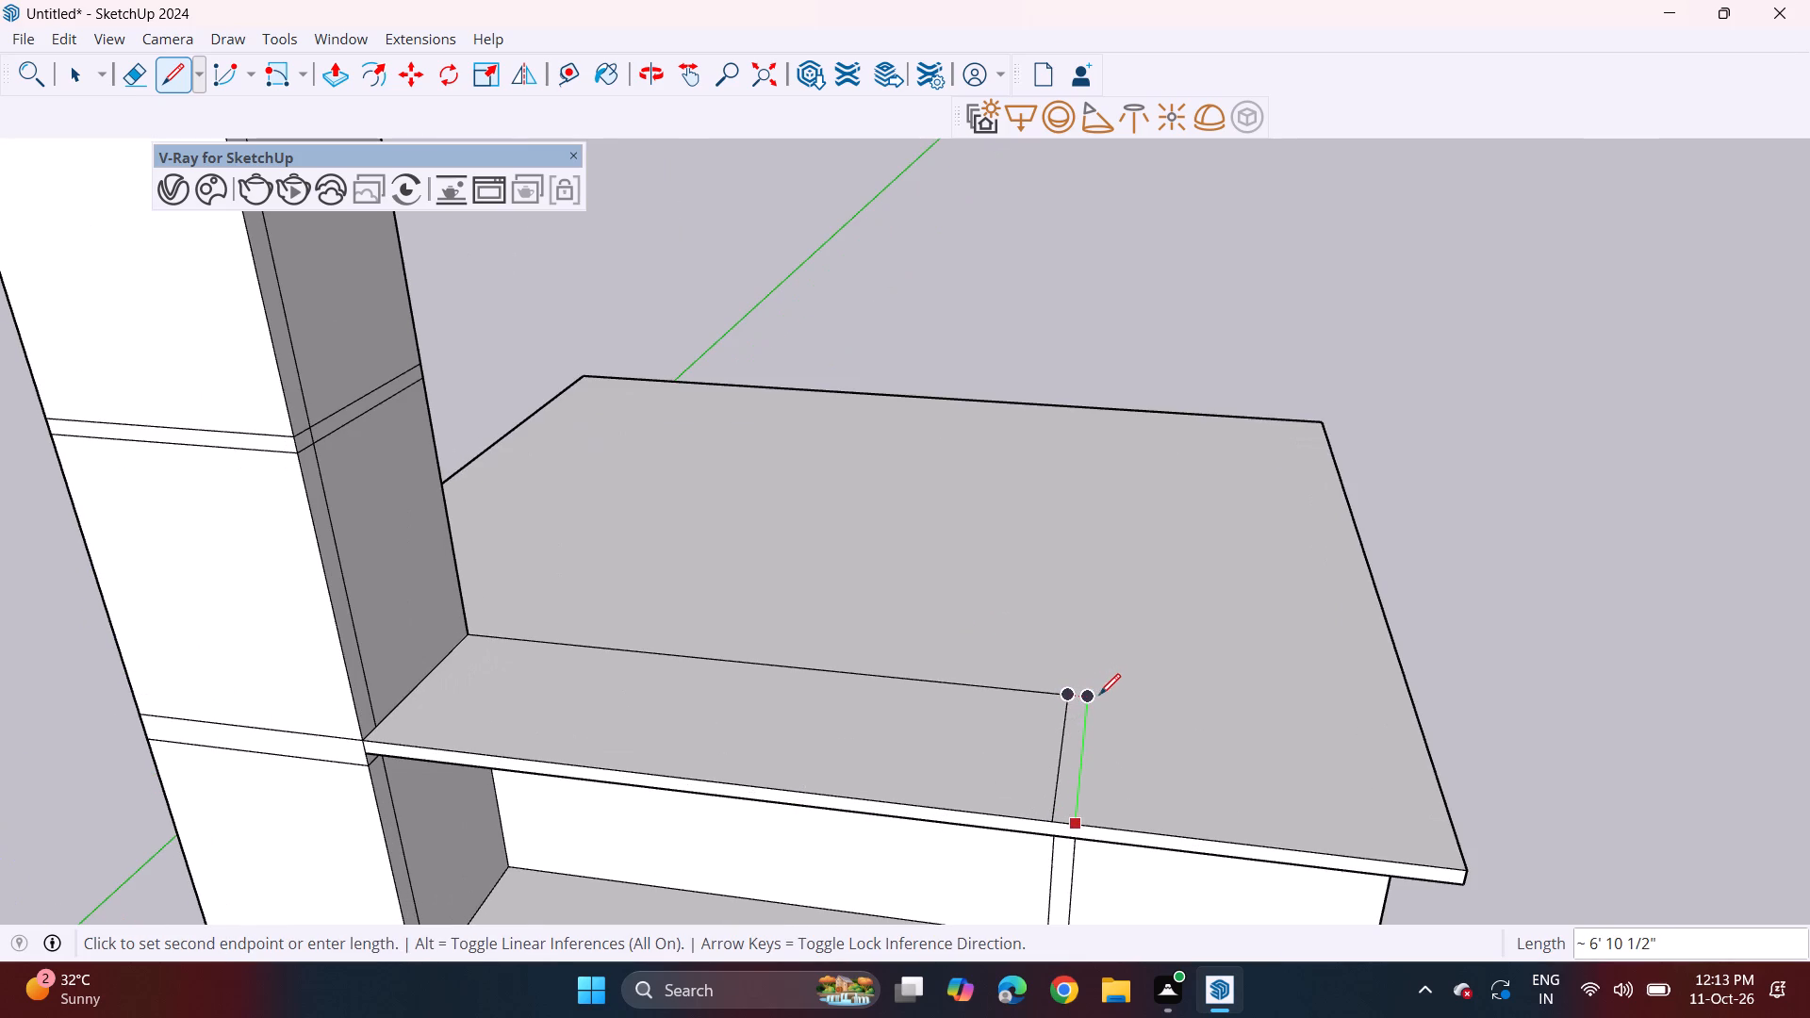
click(1096, 690)
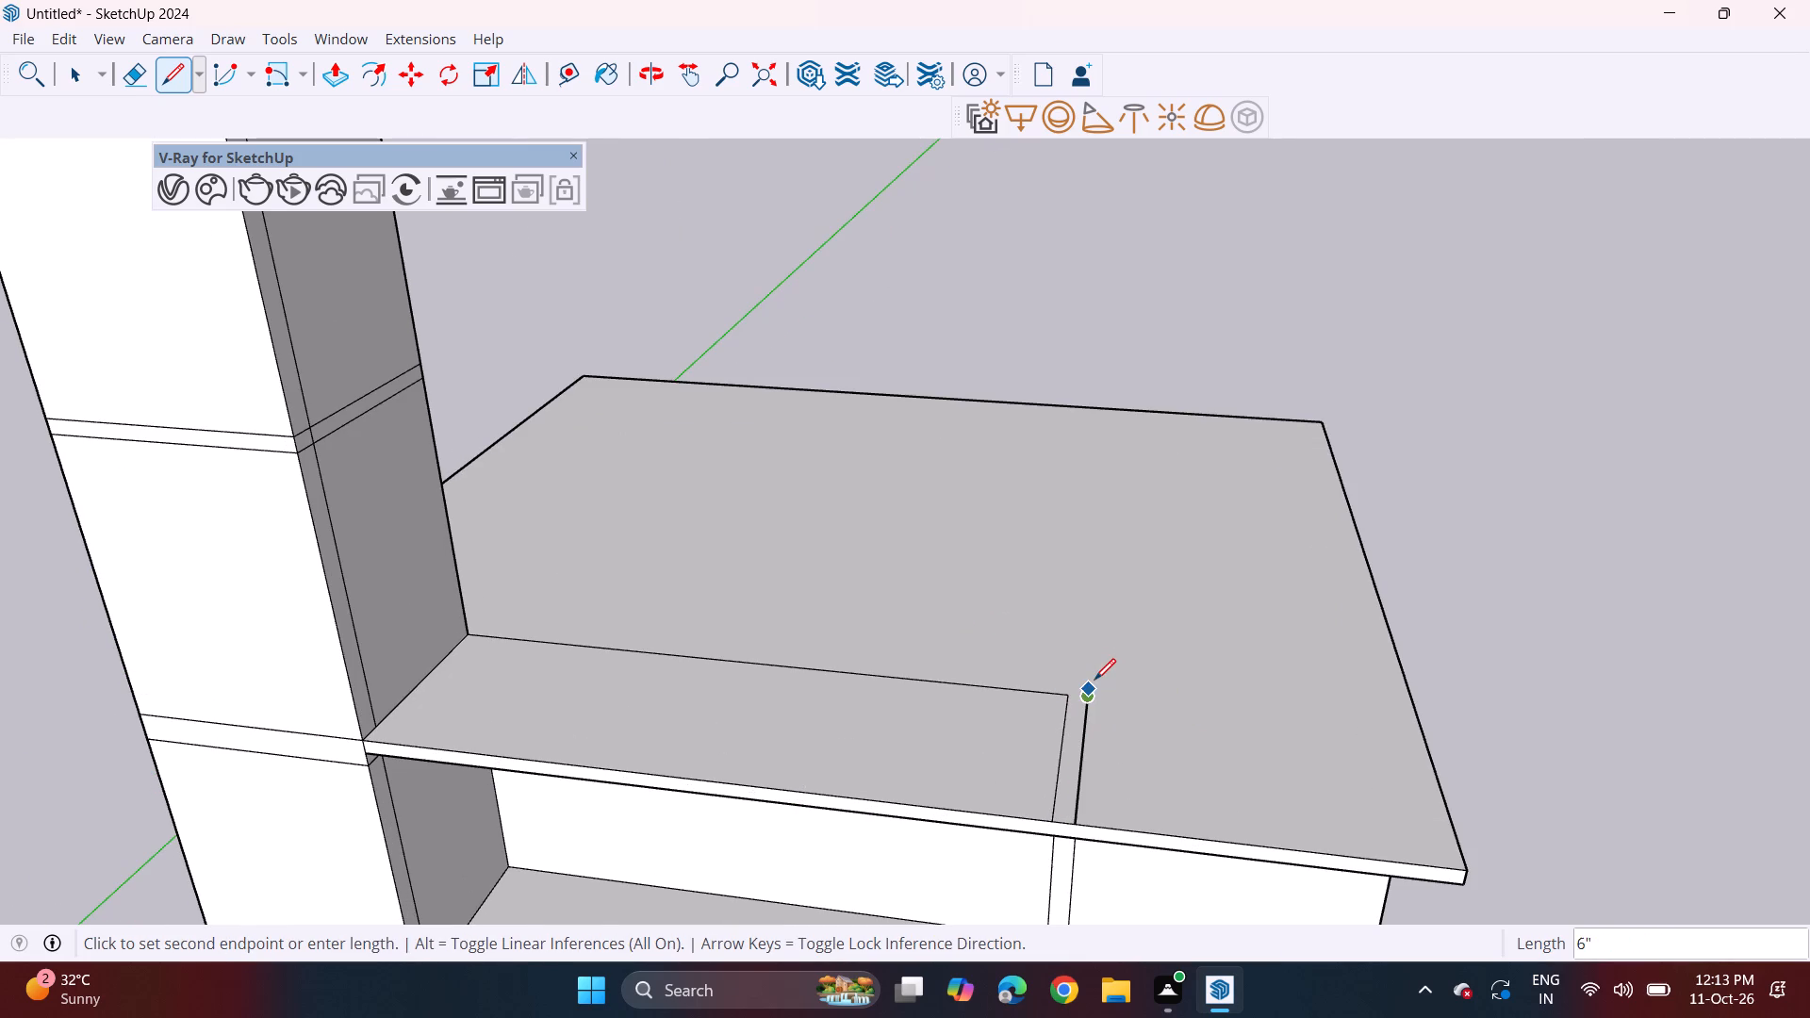
click(1094, 676)
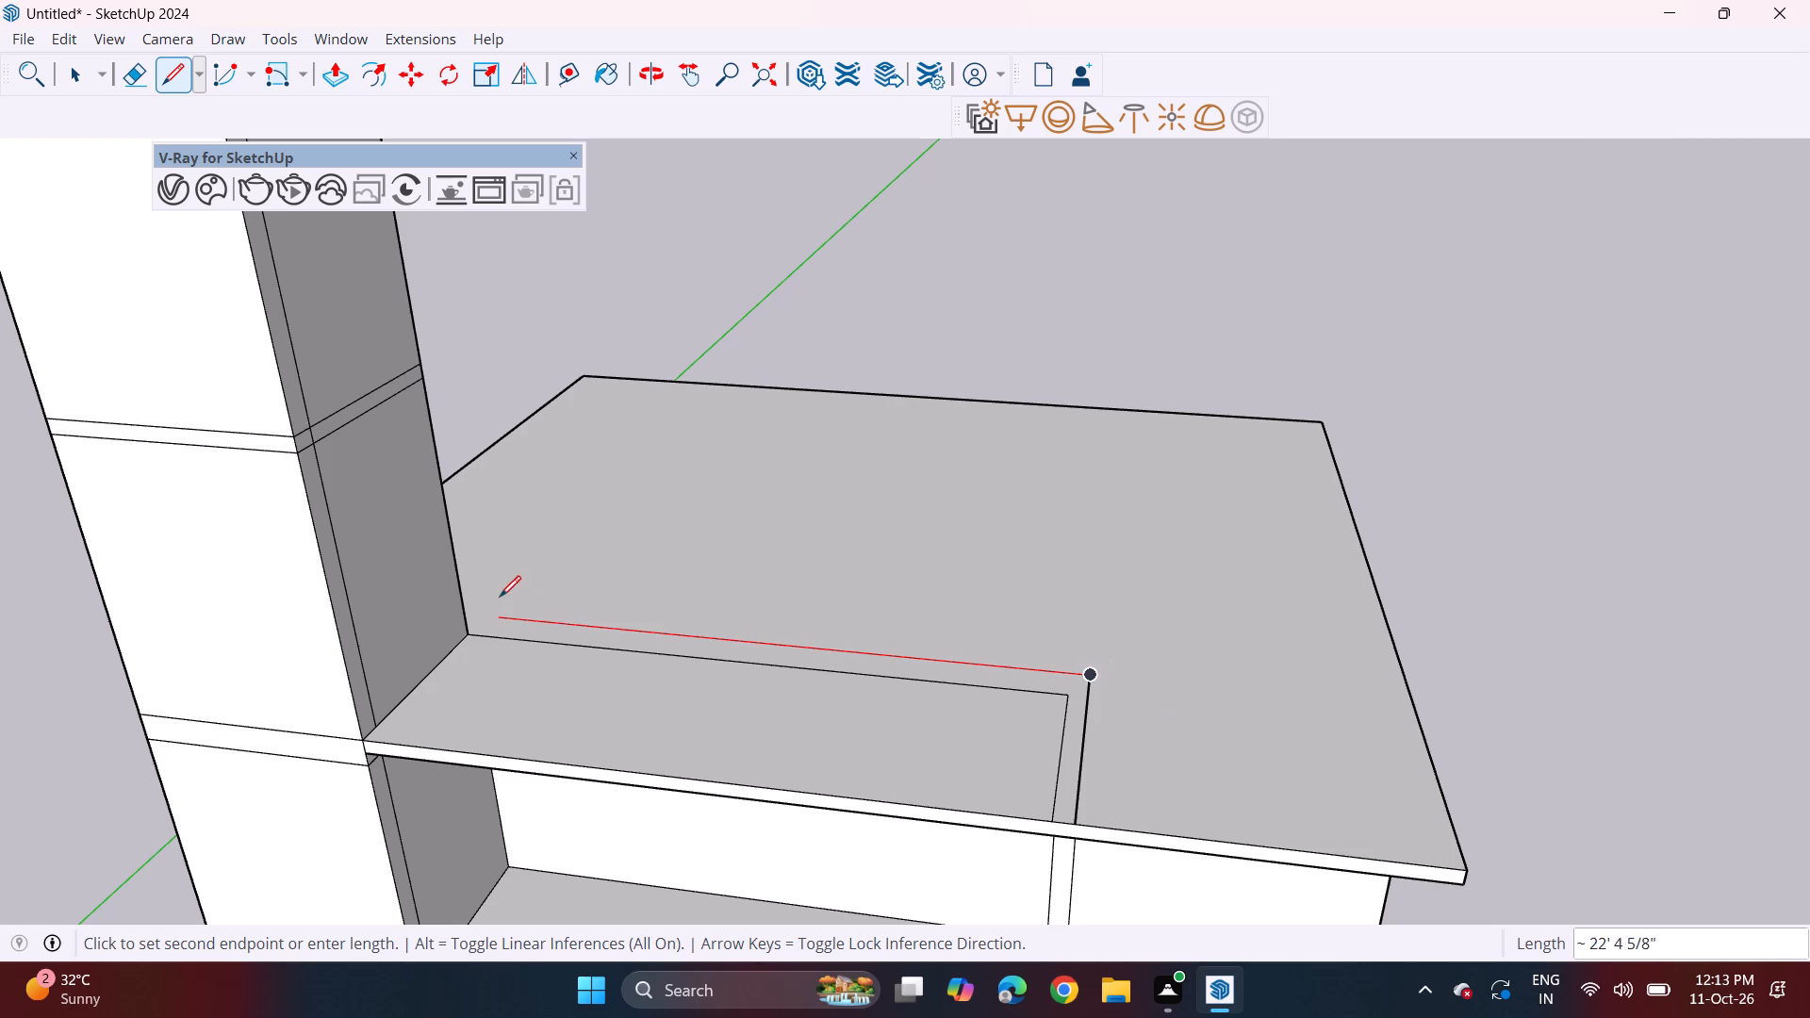
click(478, 609)
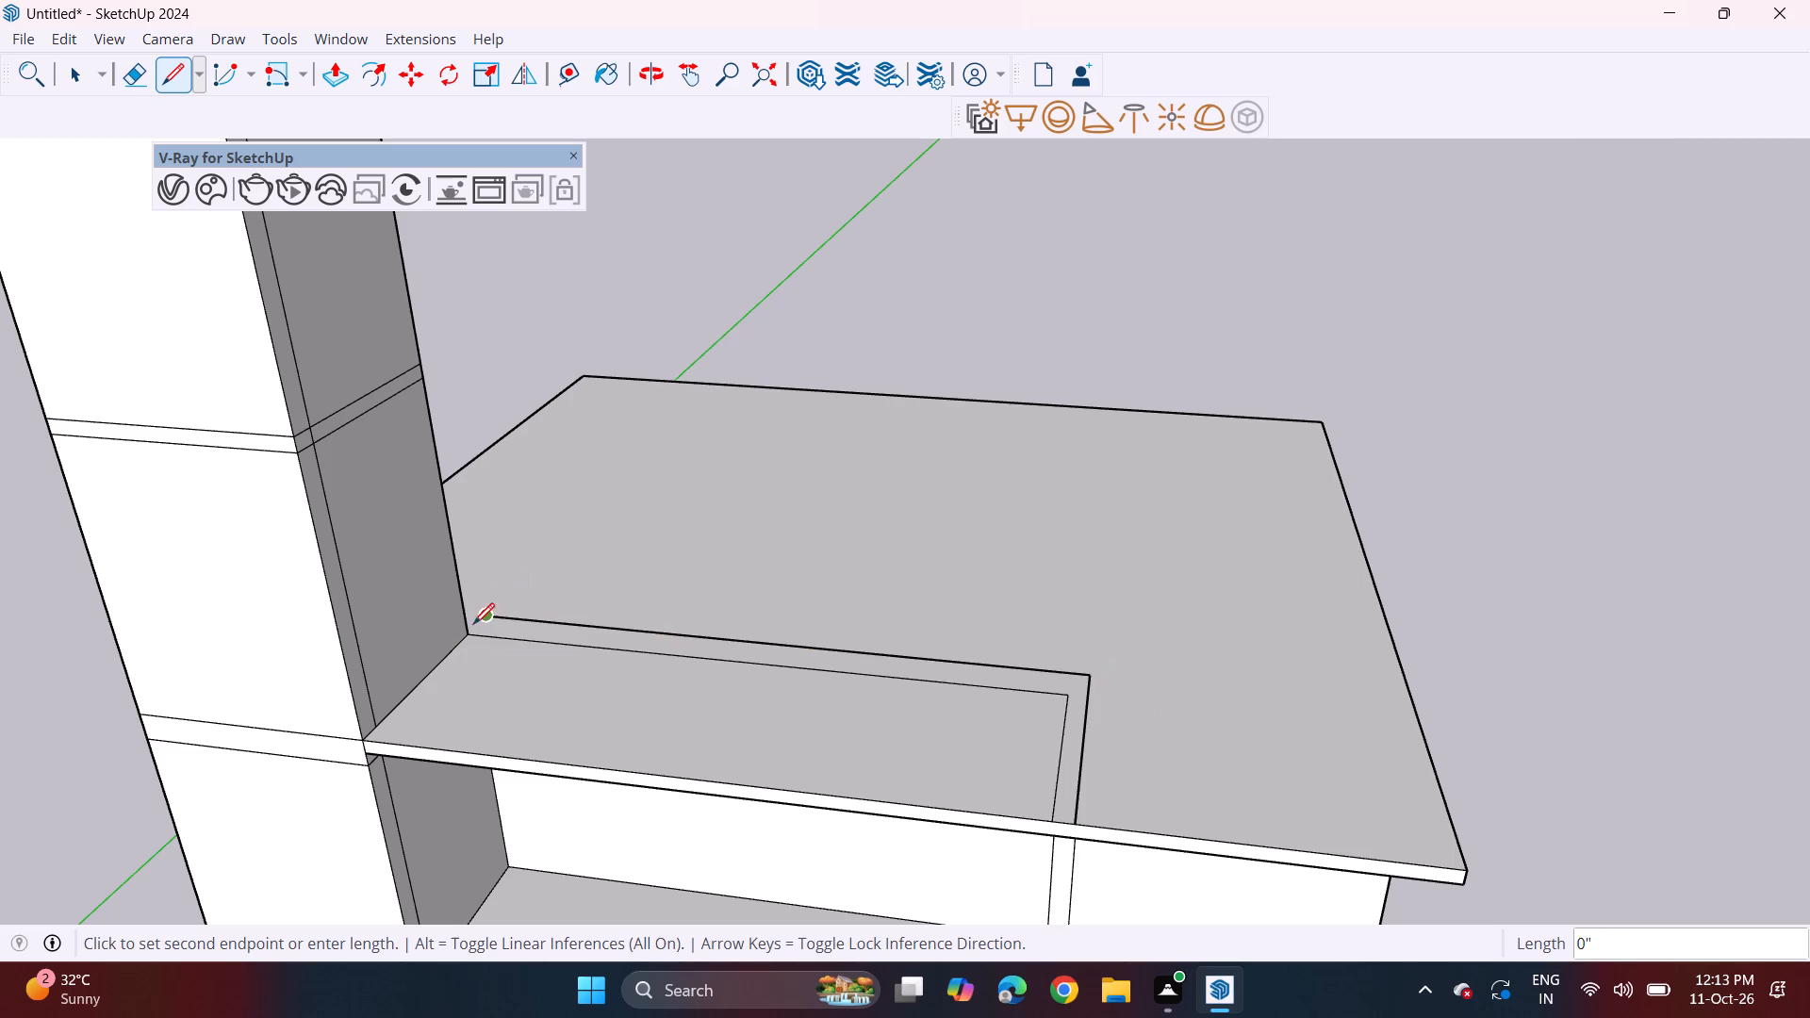
click(468, 632)
Draw a line about 11' 6" long just behind the slab's front edge, from the inner outline to the side edge, and trace the front edge alongside.
scroll(611, 589, down, 4)
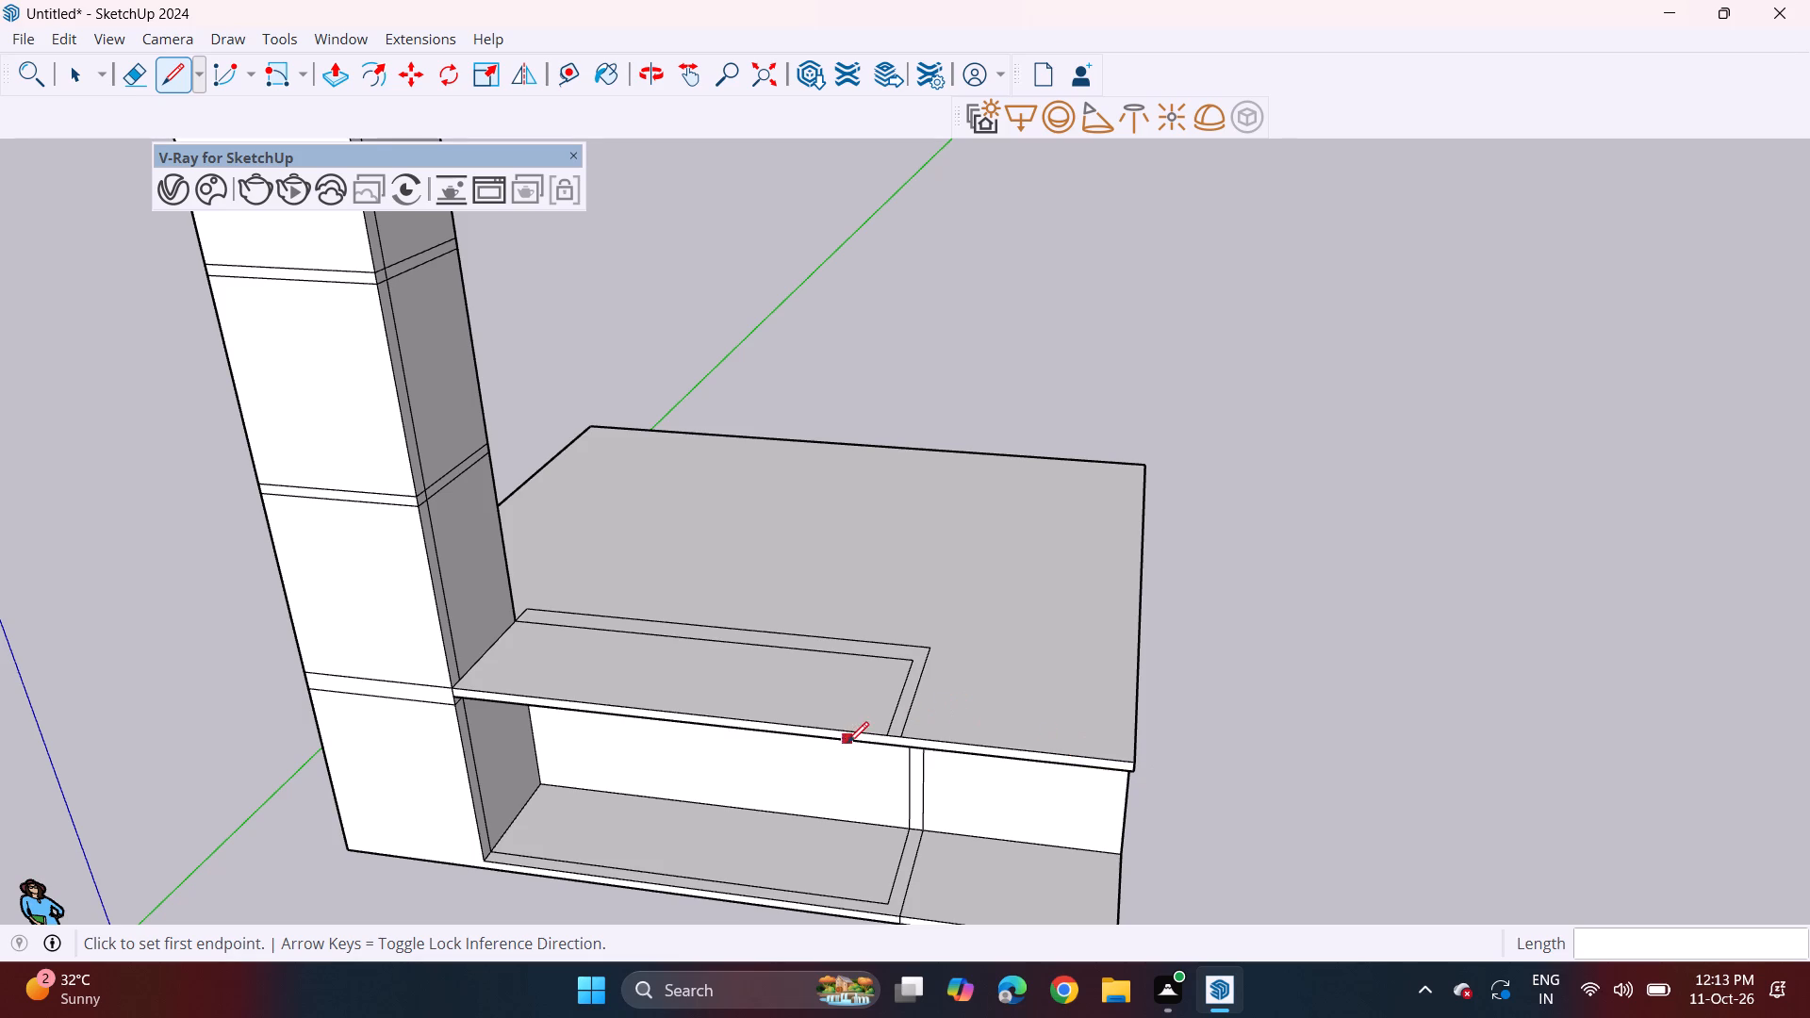
click(891, 719)
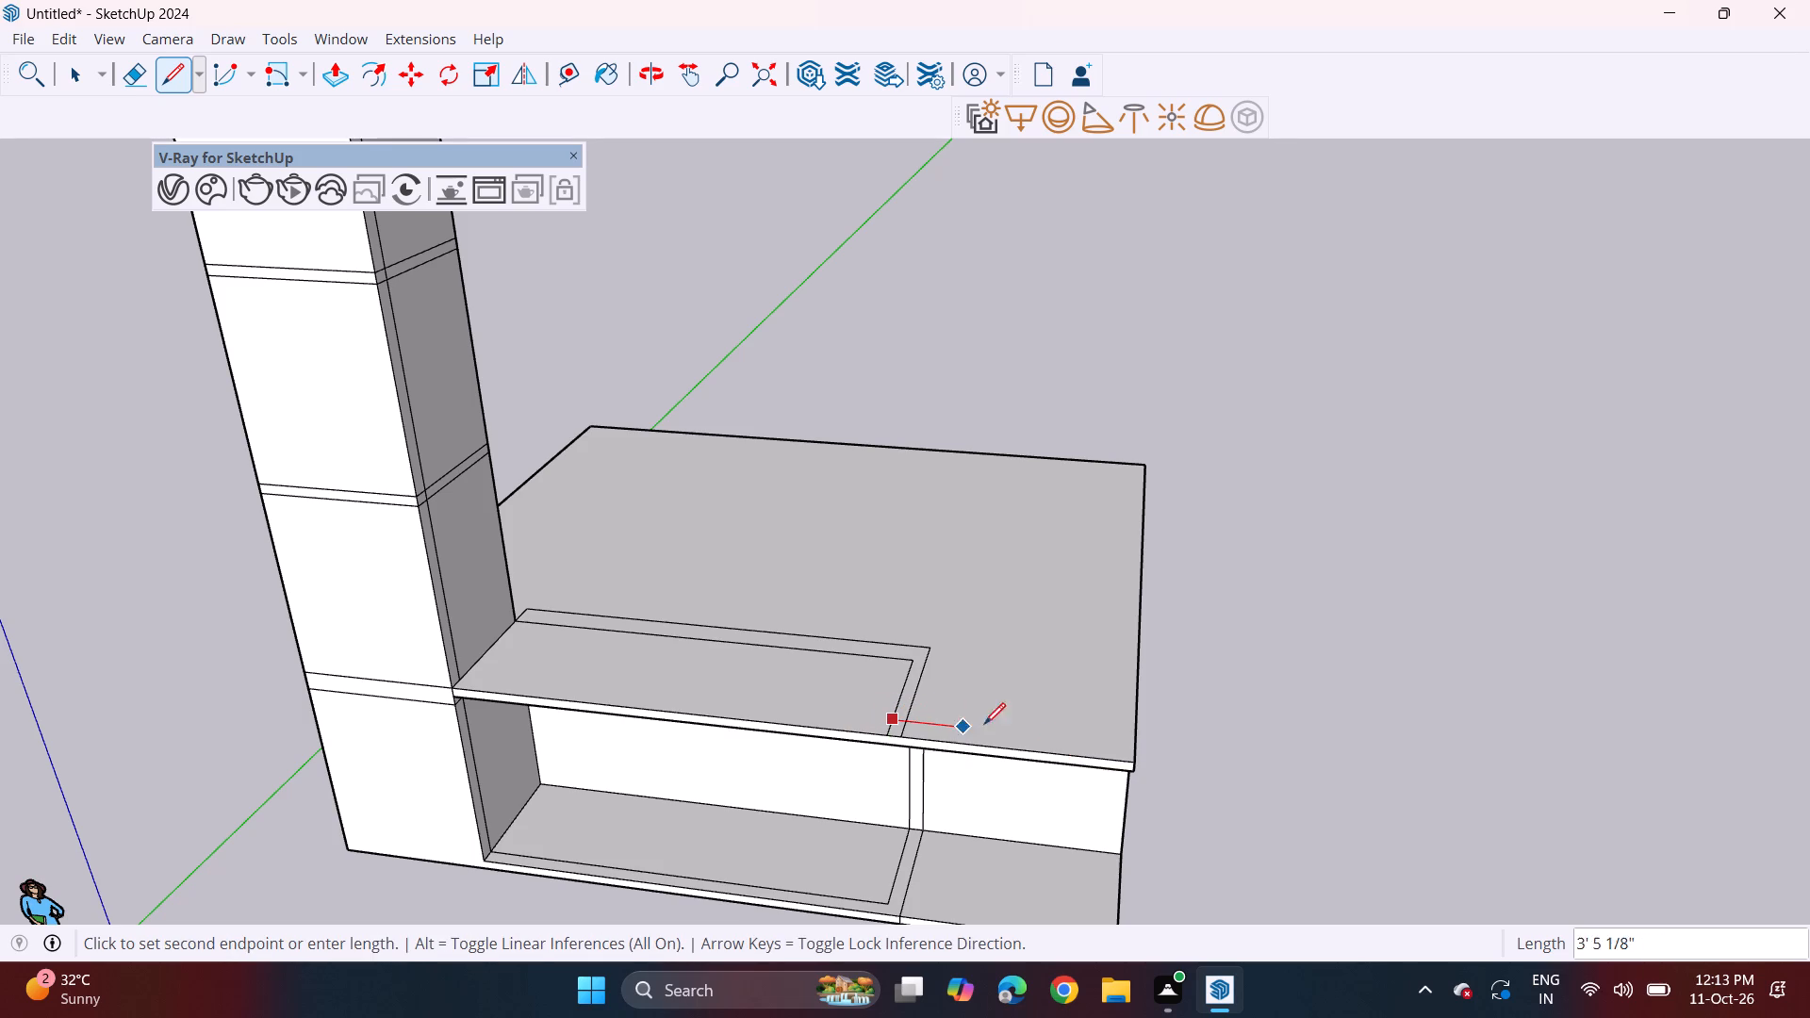
click(1053, 739)
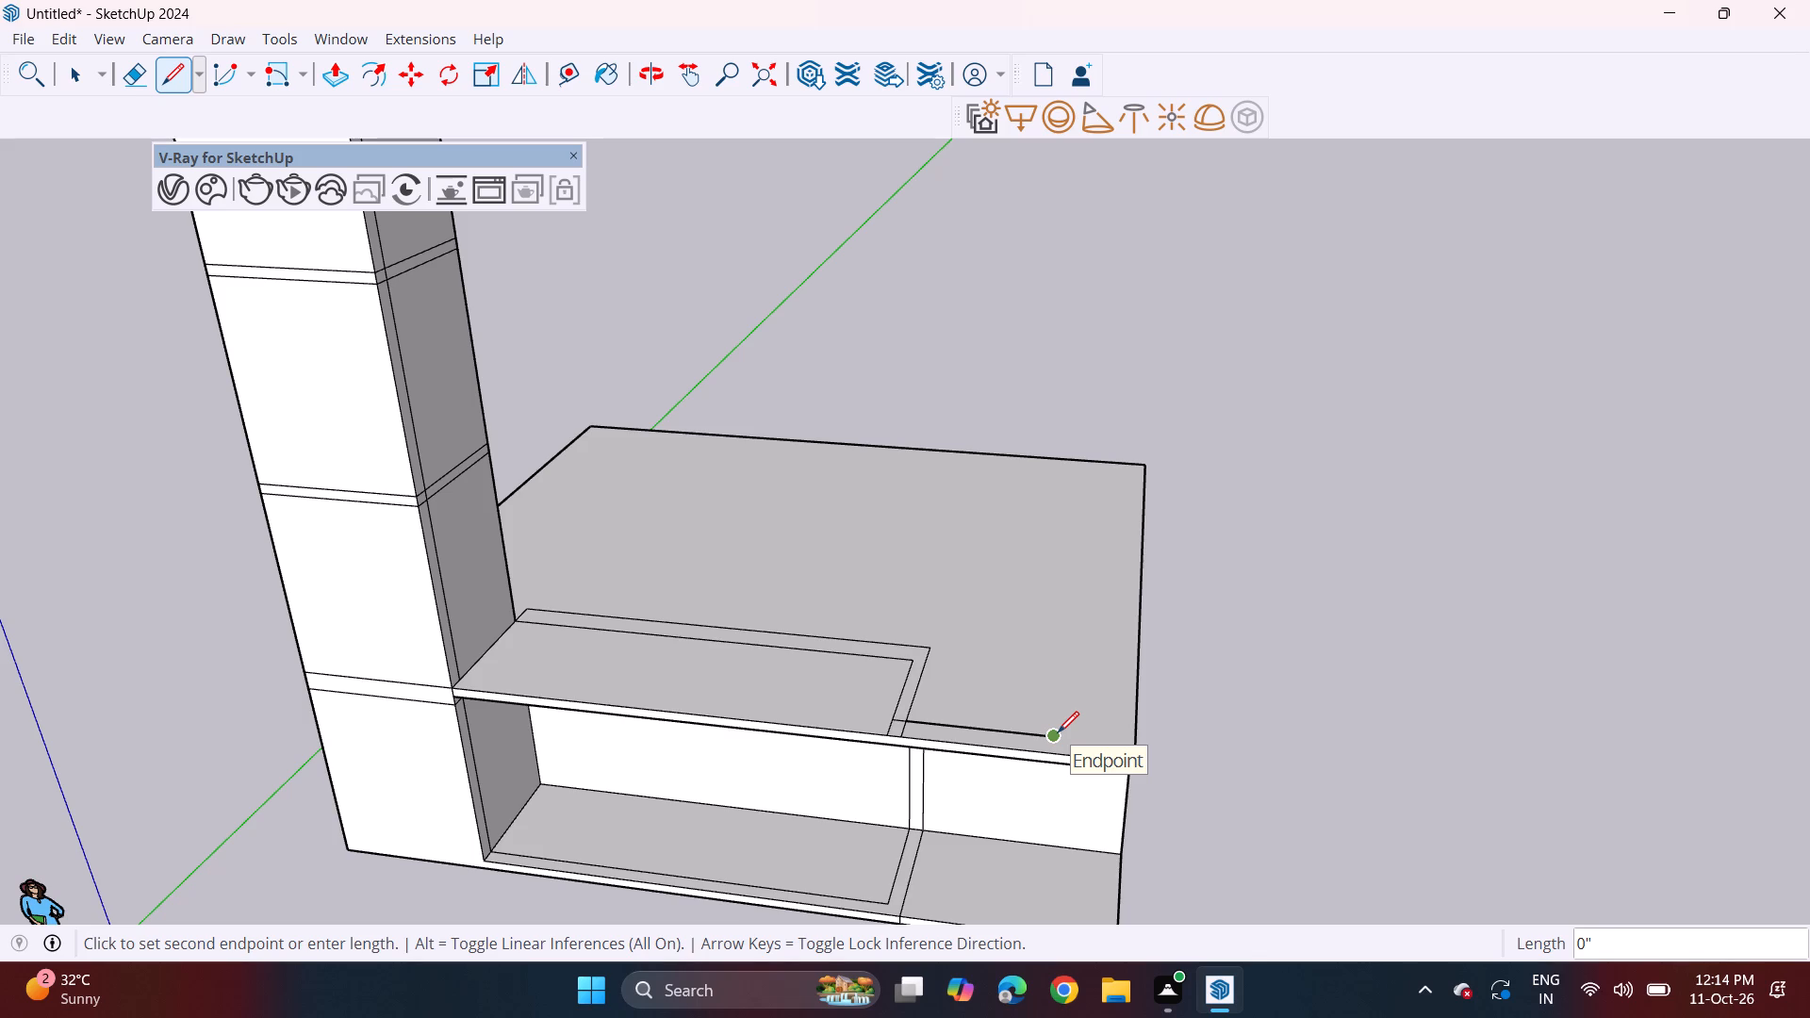
click(1136, 747)
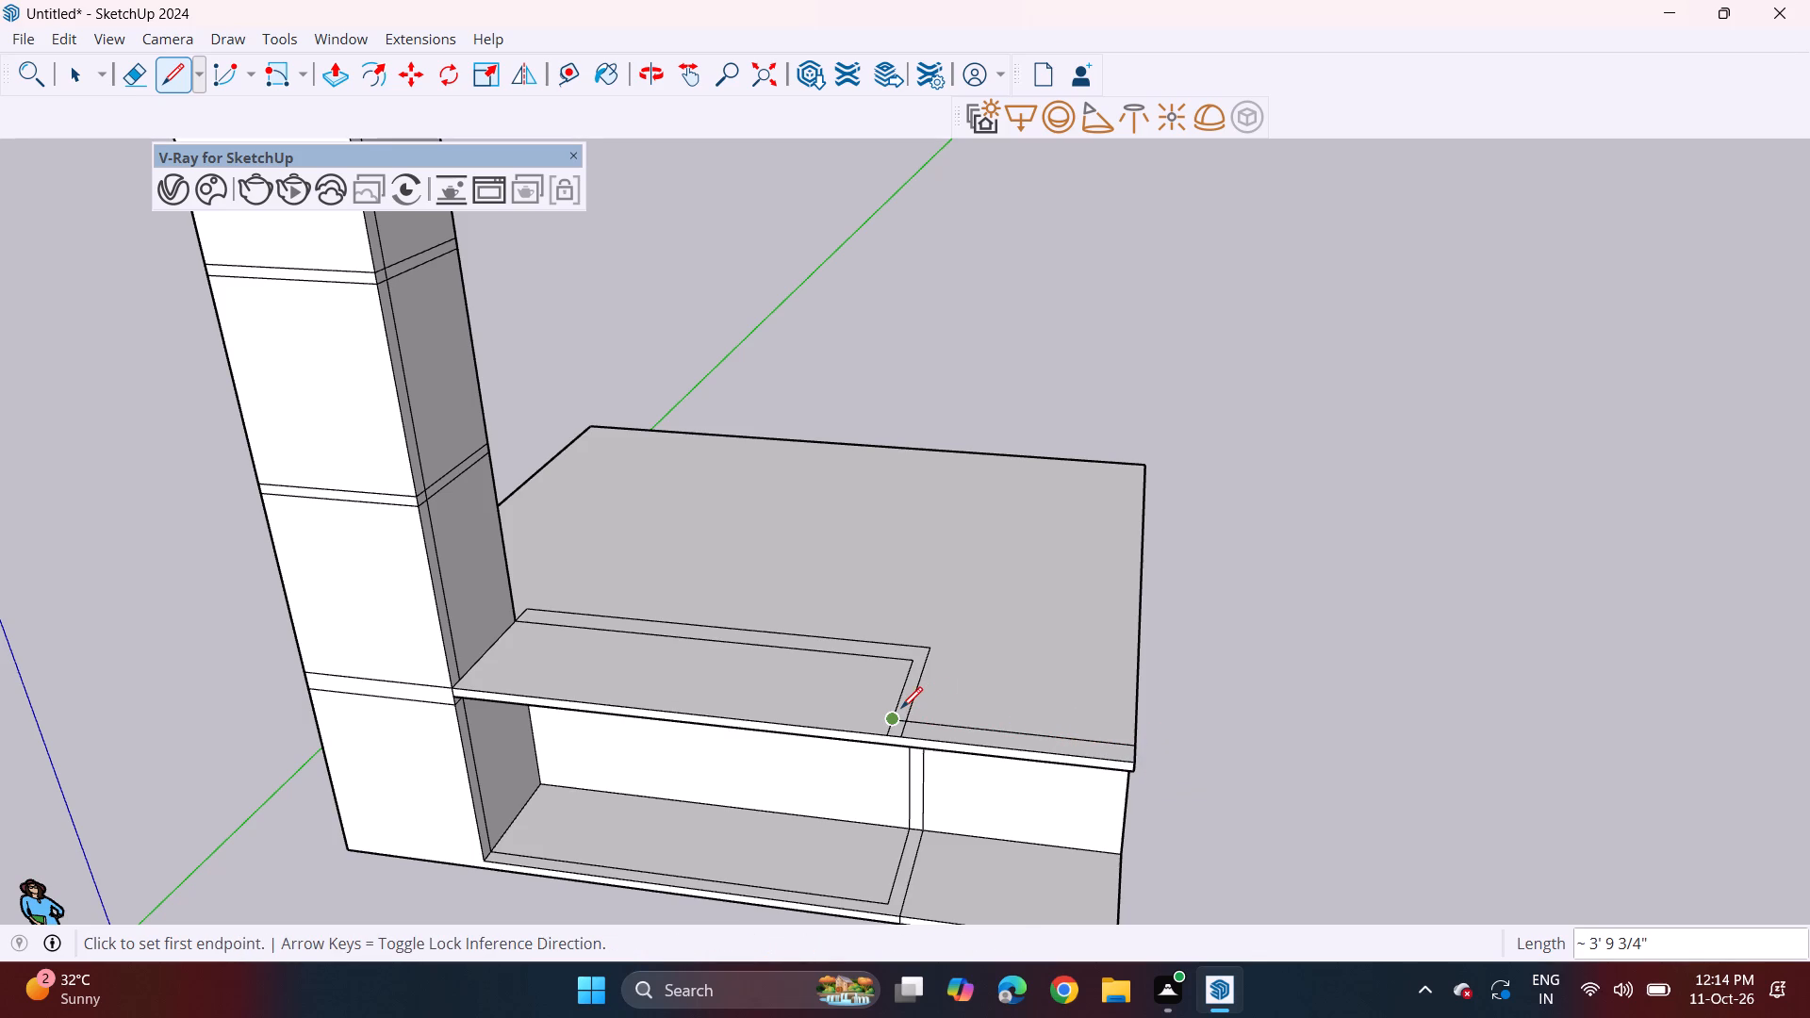
scroll(898, 710, up, 3)
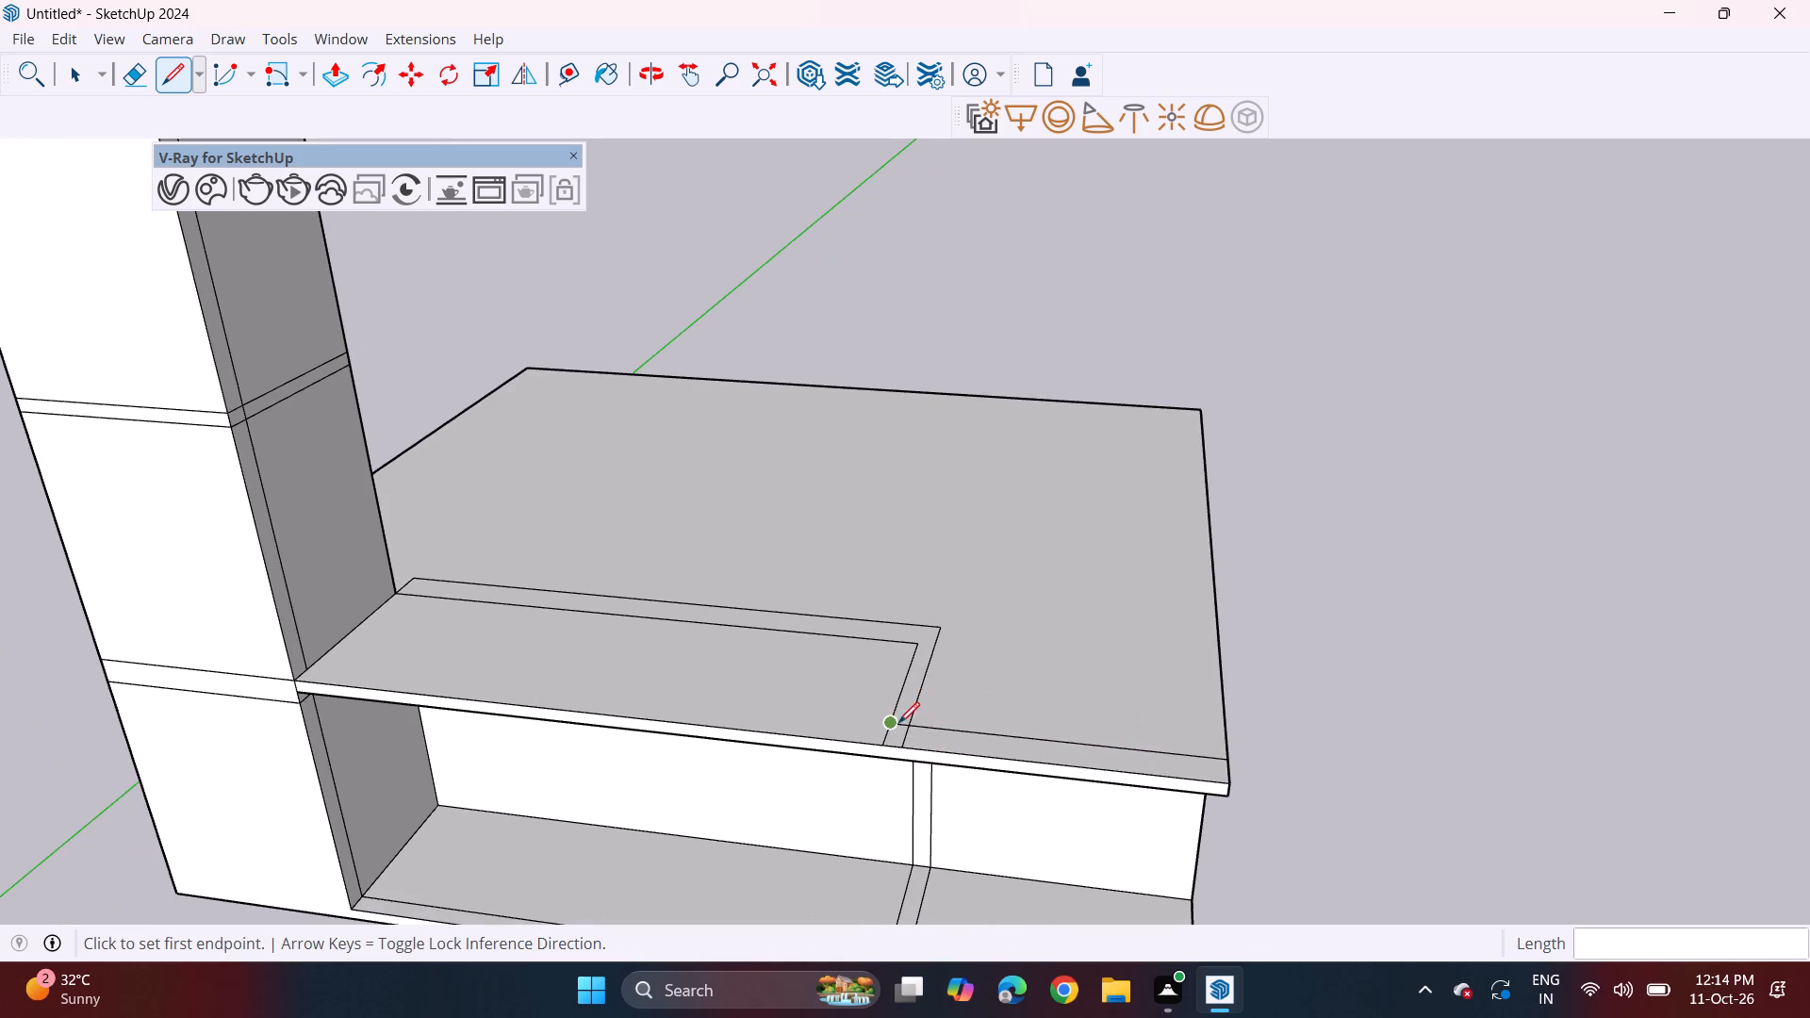
scroll(896, 739, down, 4)
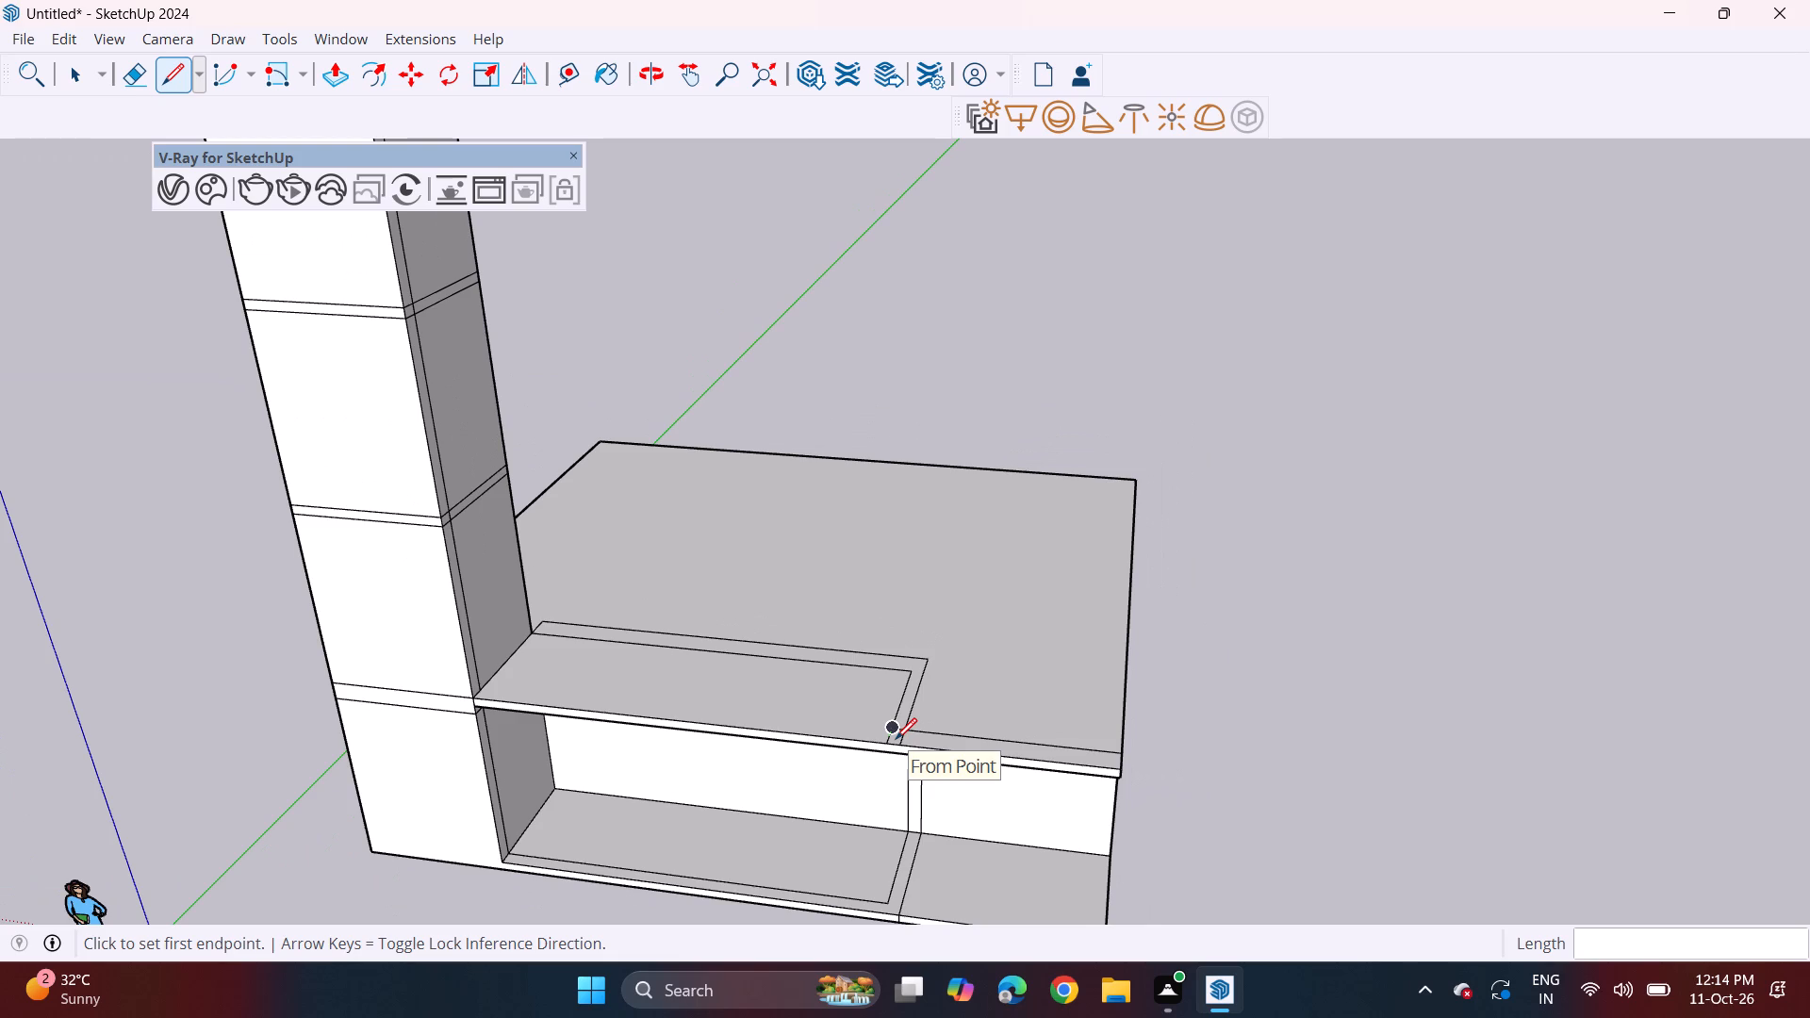
scroll(896, 739, down, 1)
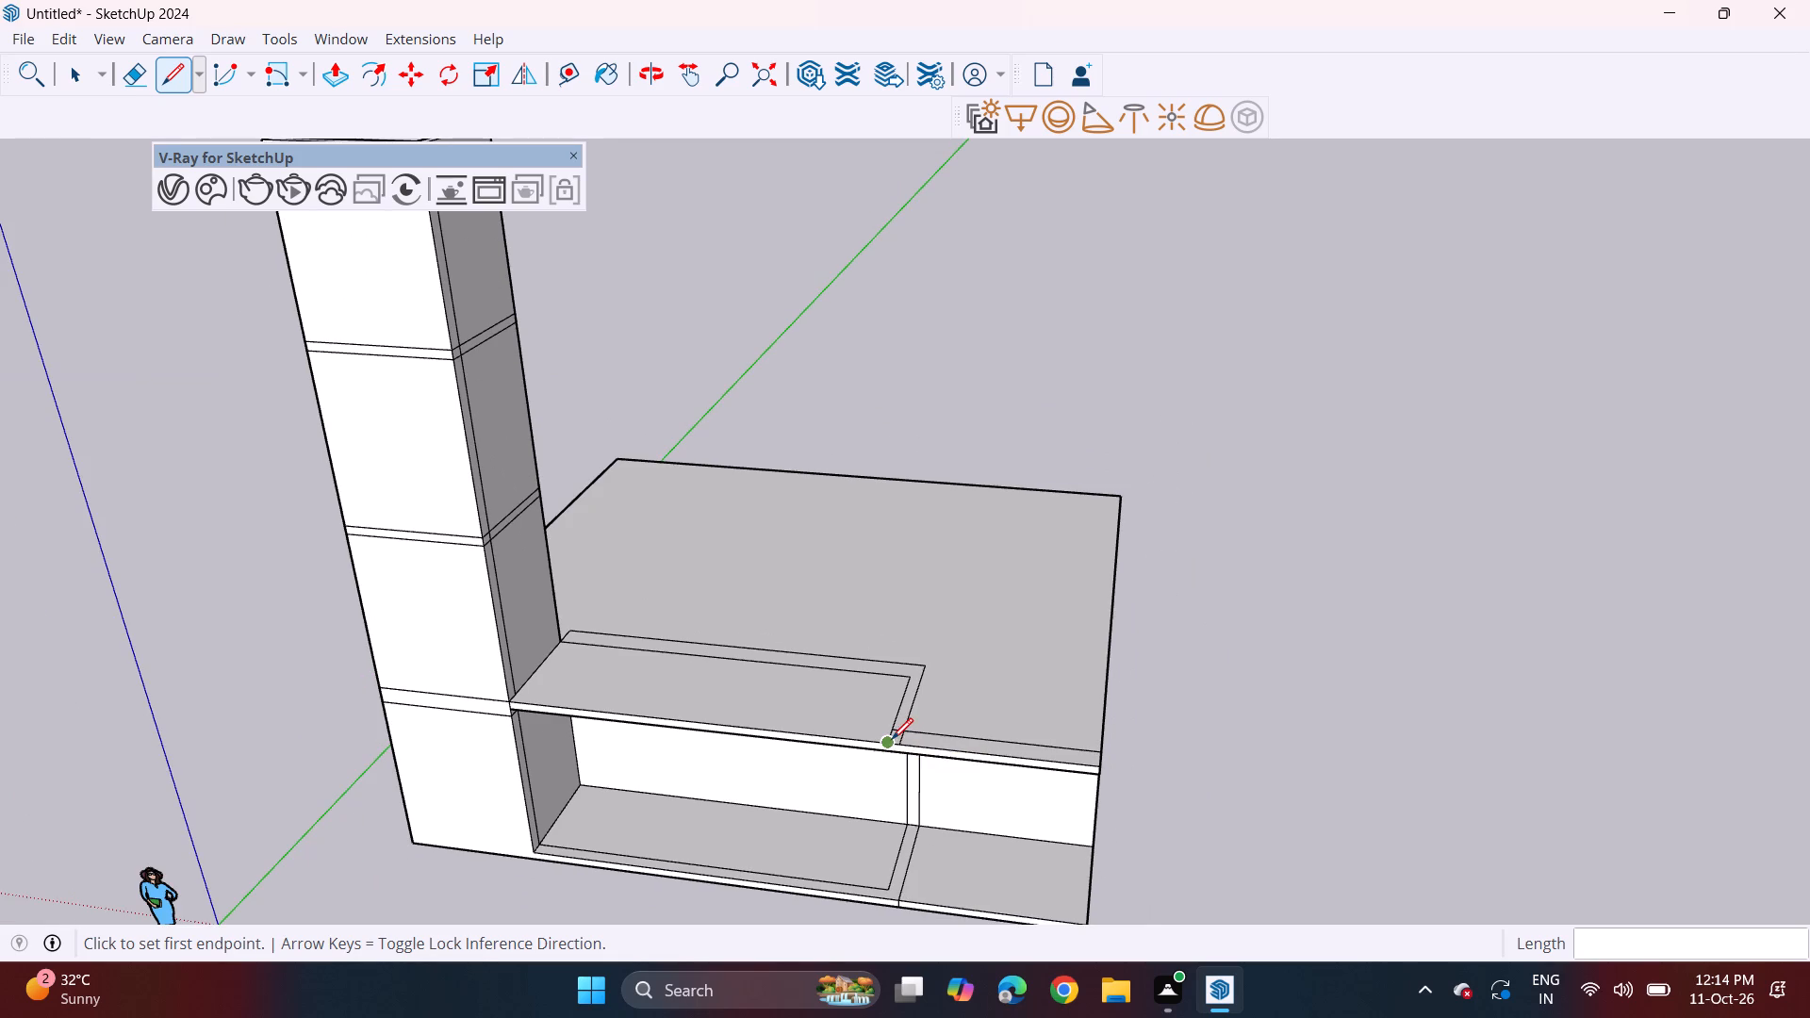
click(892, 739)
click(1094, 765)
Erase the two leftover segments where the double outline crosses the front strip line, joining both into one continuous wall strip.
middle_drag(1067, 802, 1127, 718)
scroll(1095, 715, down, 3)
scroll(904, 687, up, 4)
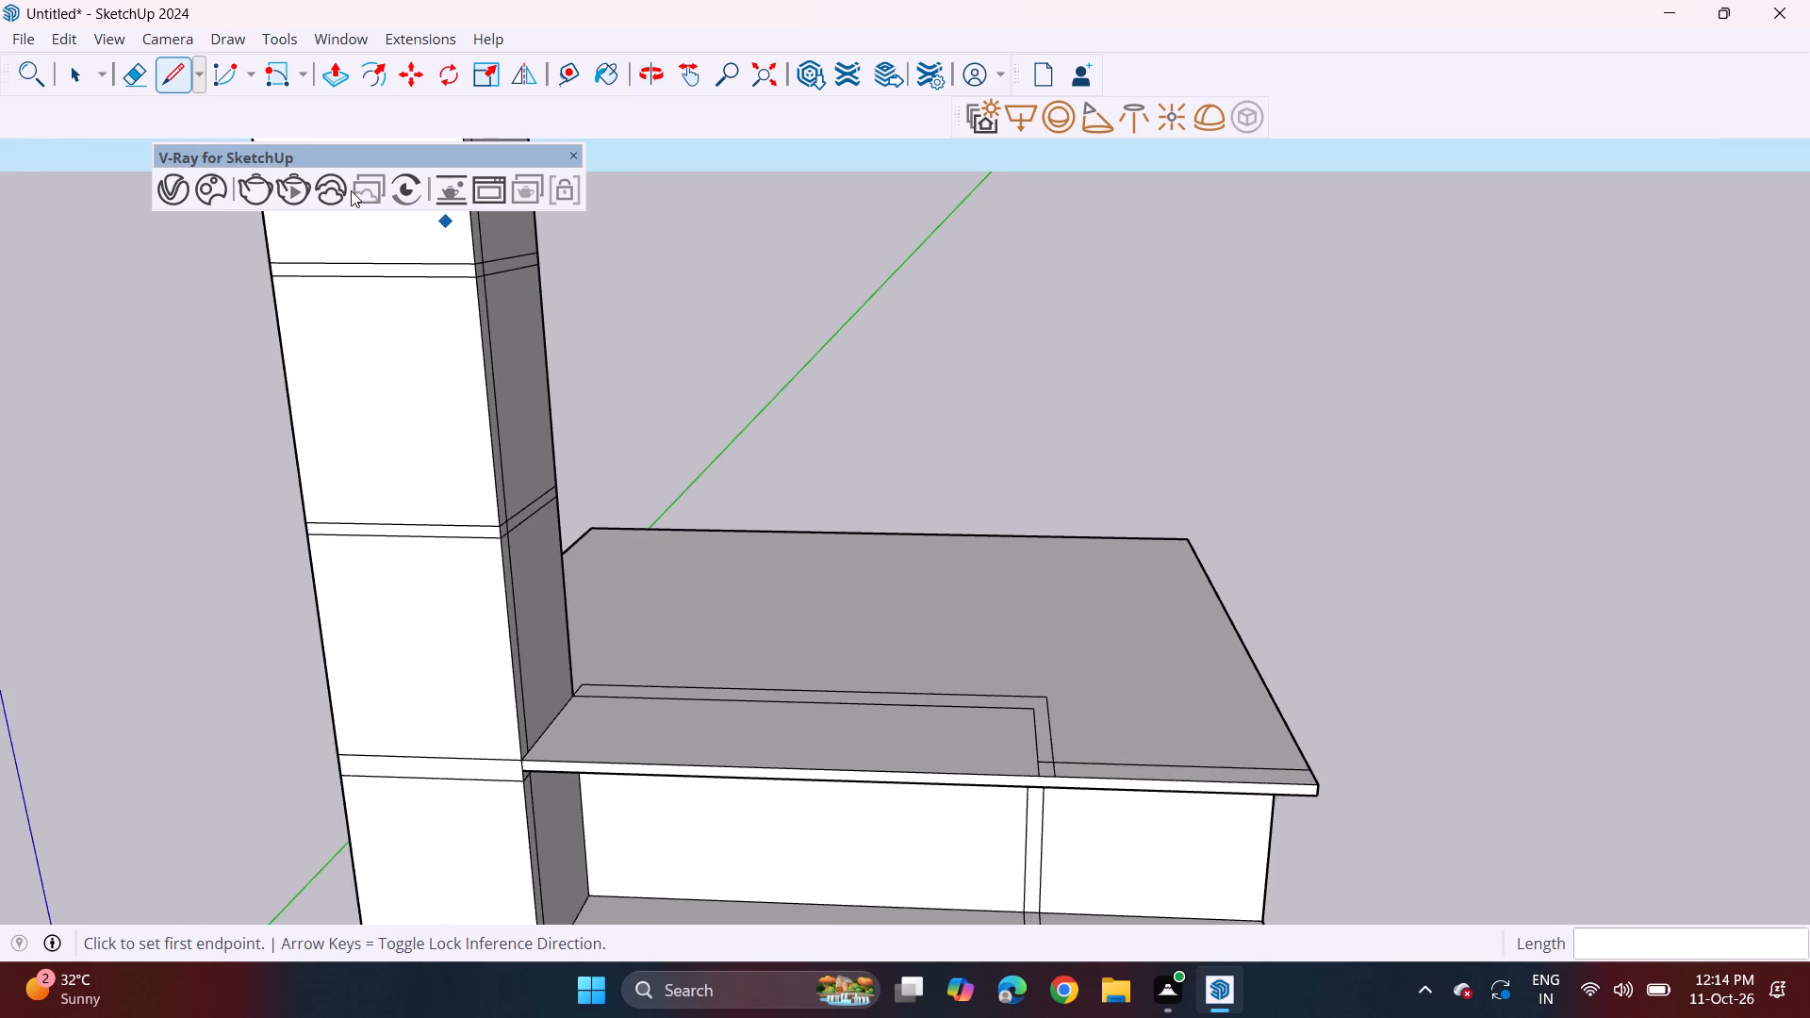
click(128, 80)
scroll(995, 806, up, 4)
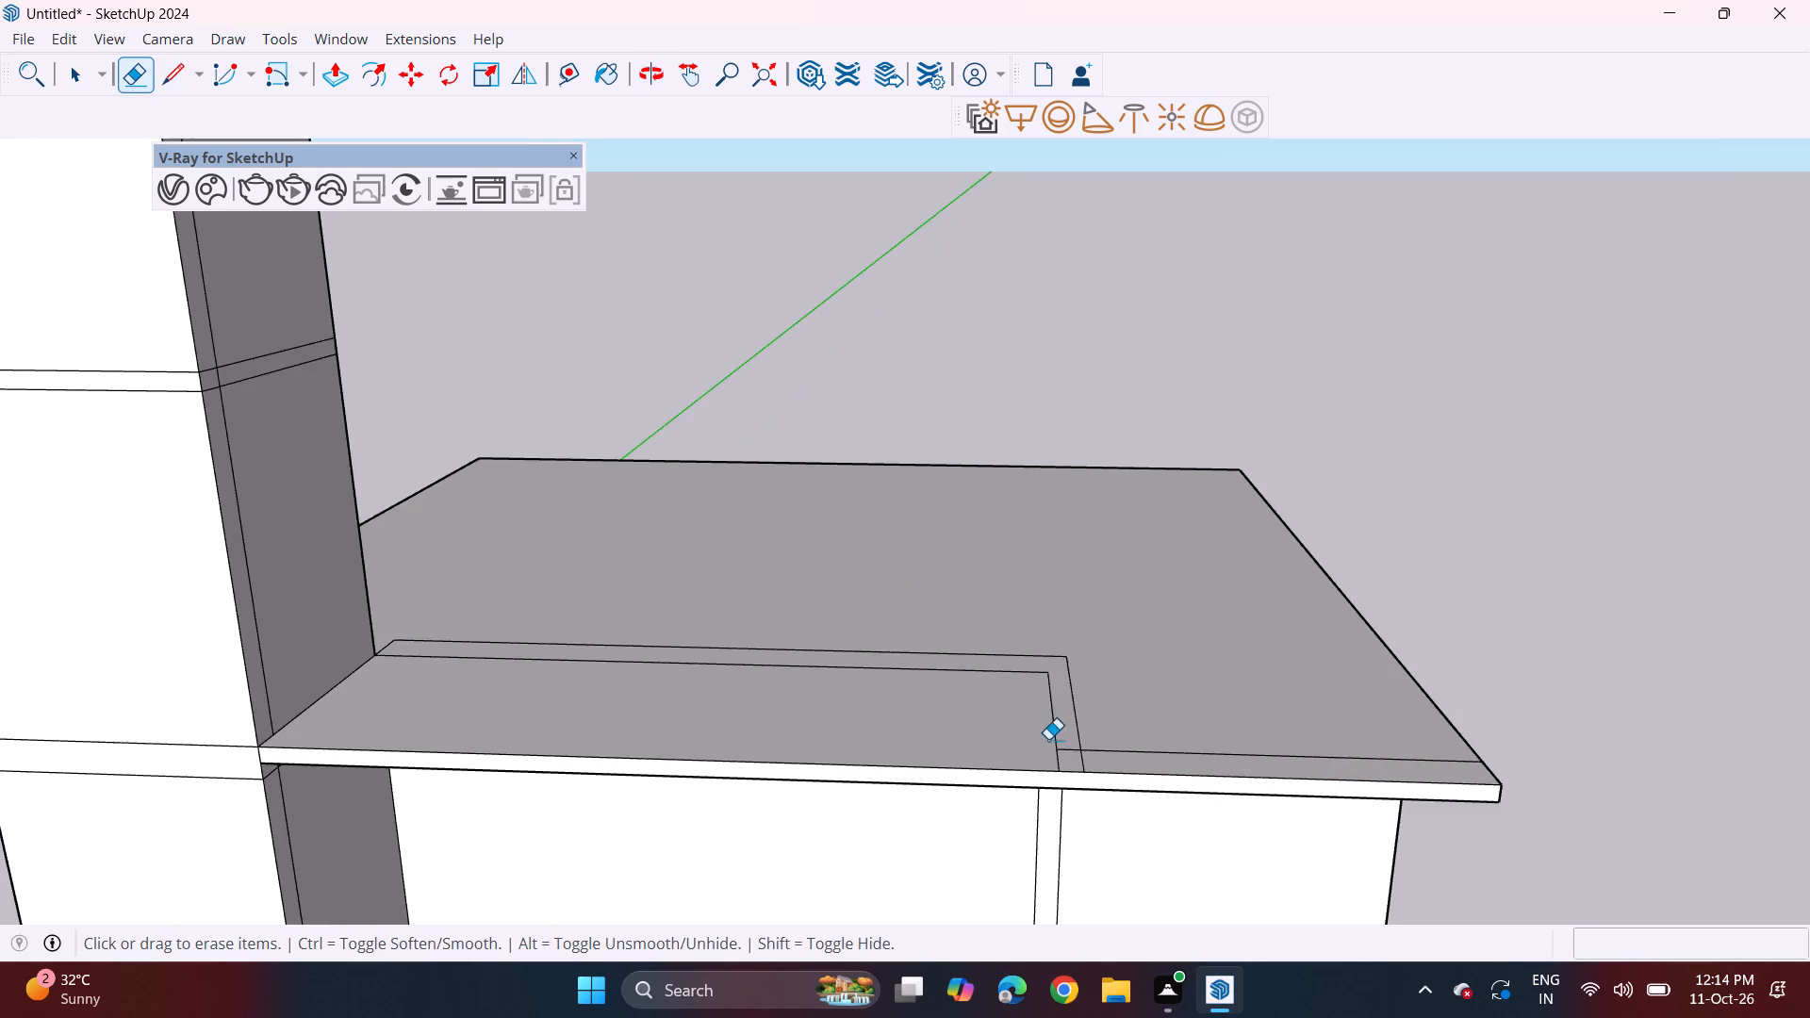
scroll(1048, 739, up, 4)
click(1089, 758)
click(1100, 770)
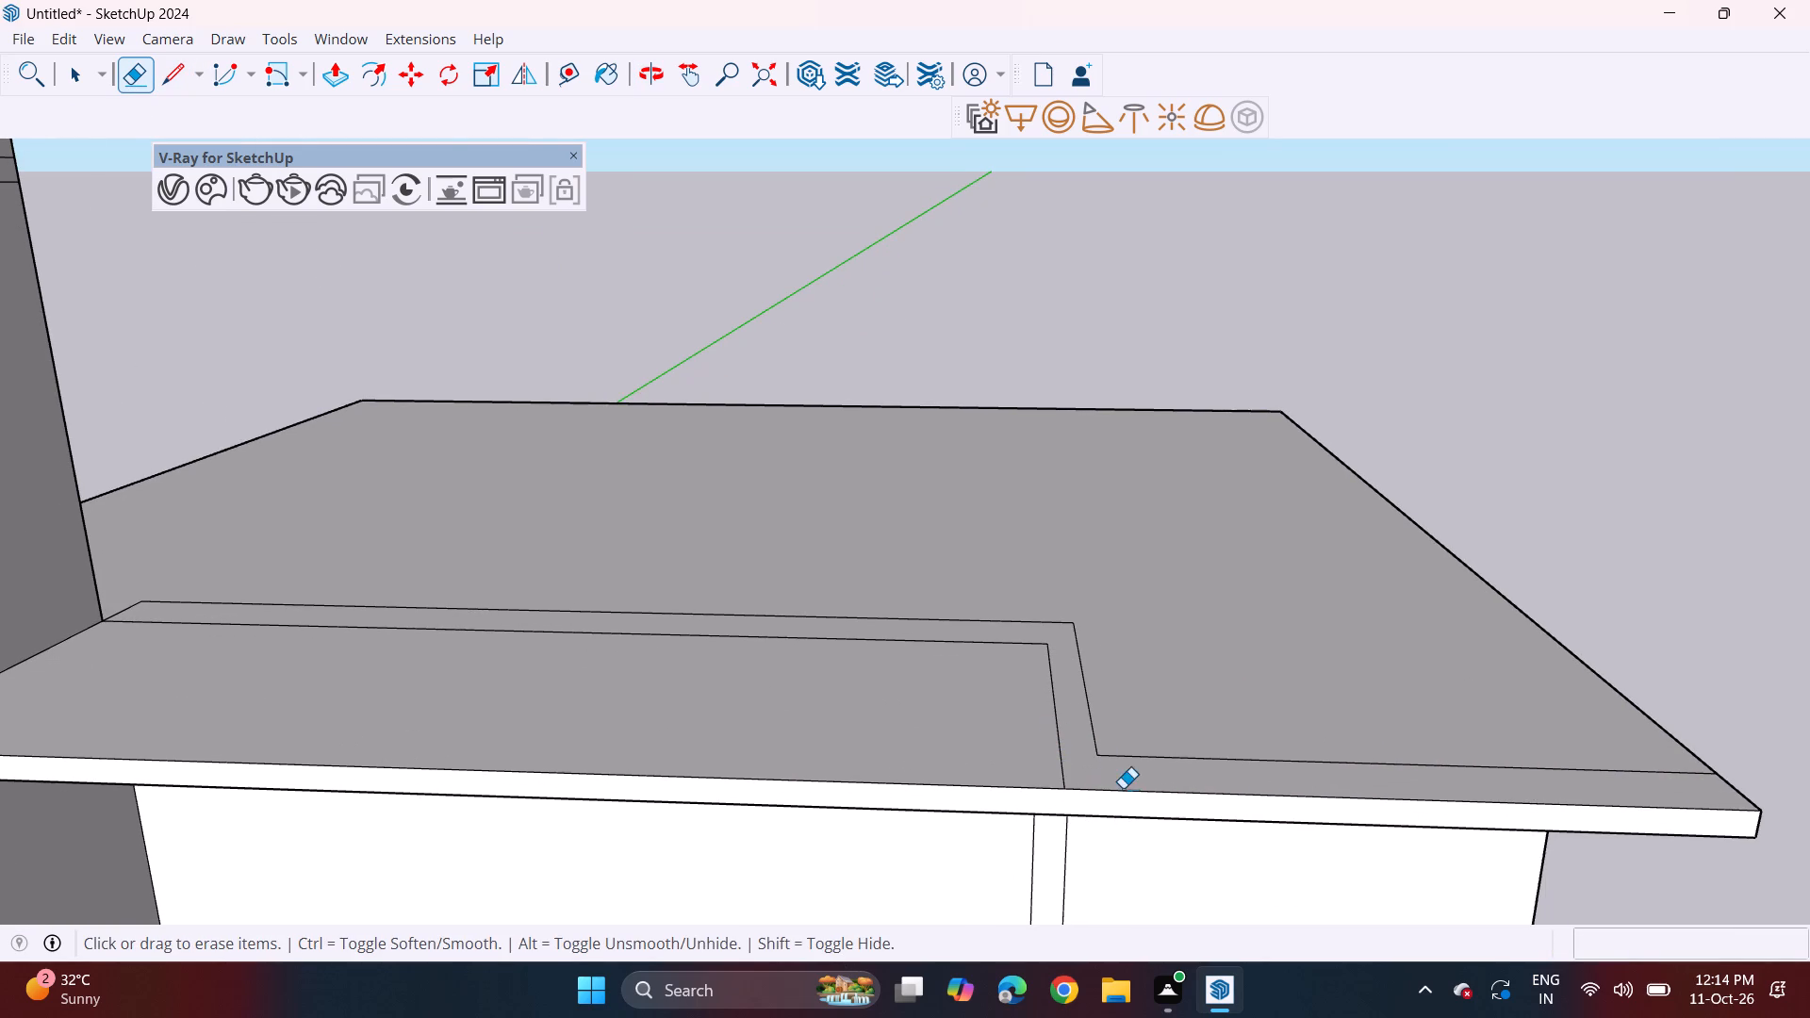
scroll(1123, 788, down, 7)
middle_drag(1111, 799, 972, 795)
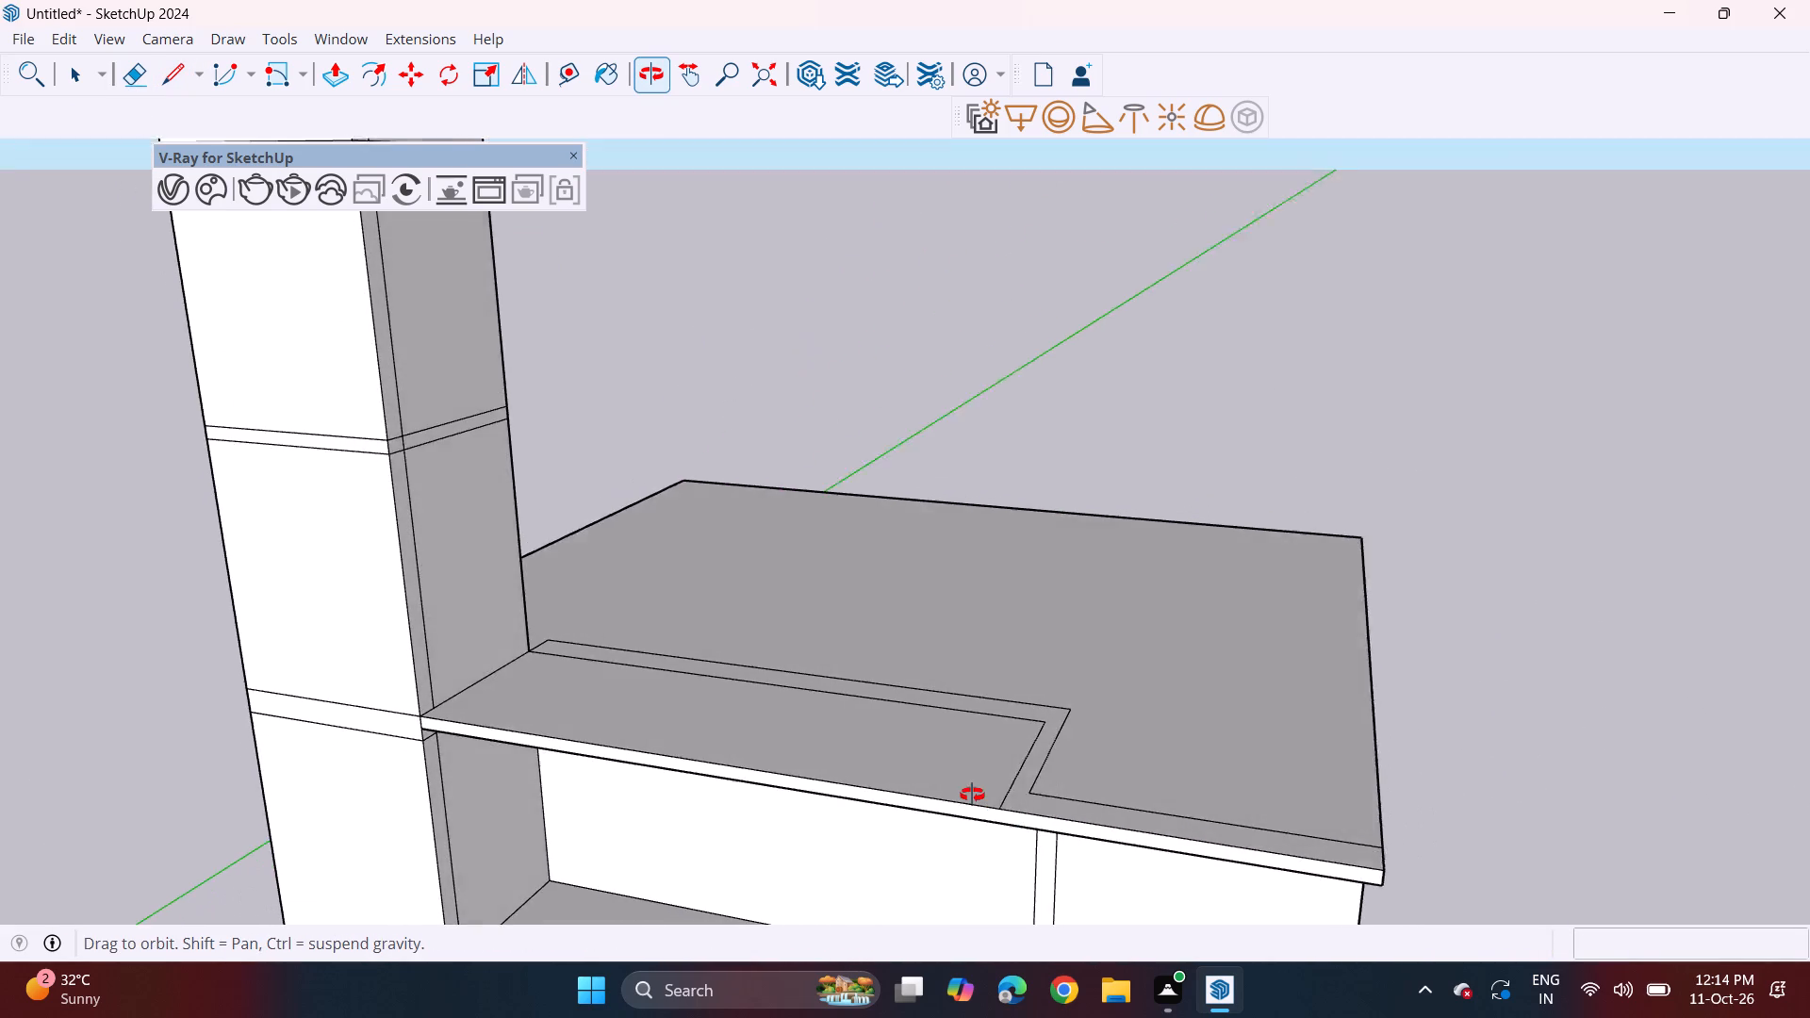
middle_drag(972, 795, 961, 792)
scroll(925, 772, down, 3)
middle_drag(920, 771, 826, 770)
scroll(811, 759, down, 3)
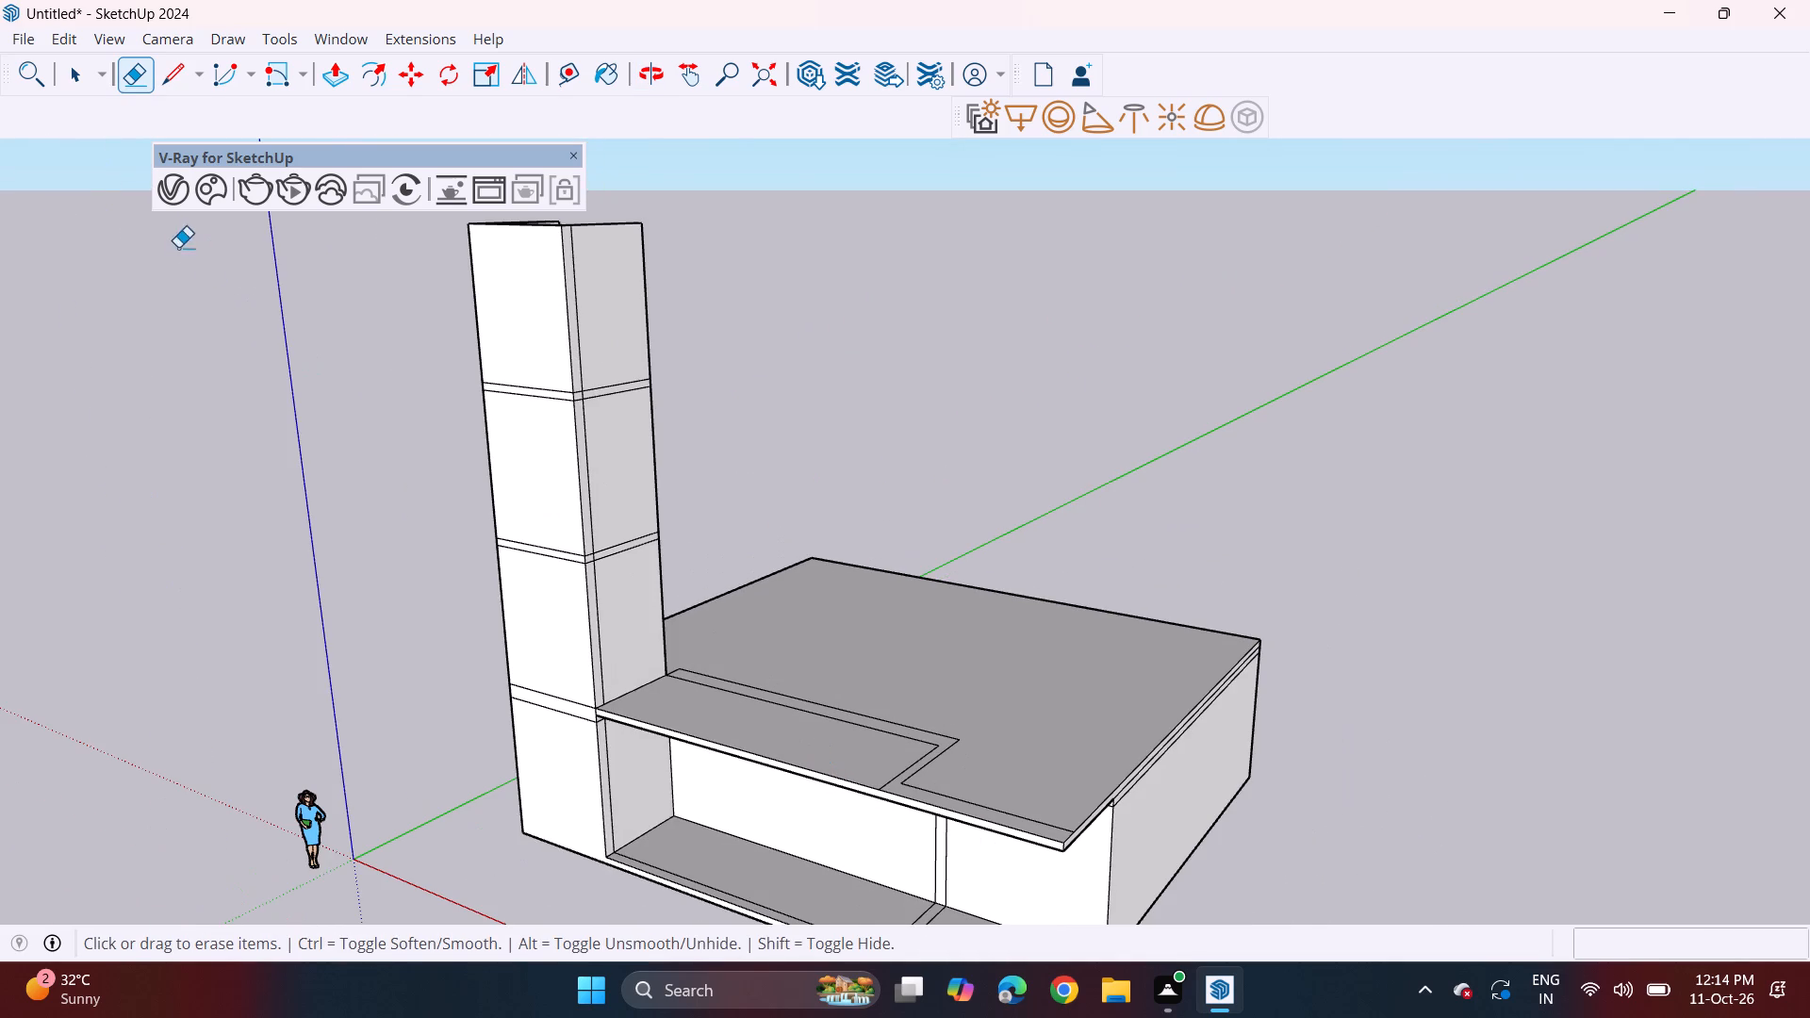
Draw lines just inside the roof slab's two side edges, the tower-side one about 29' 1" from the tower's back corner to the rear edge.
click(164, 72)
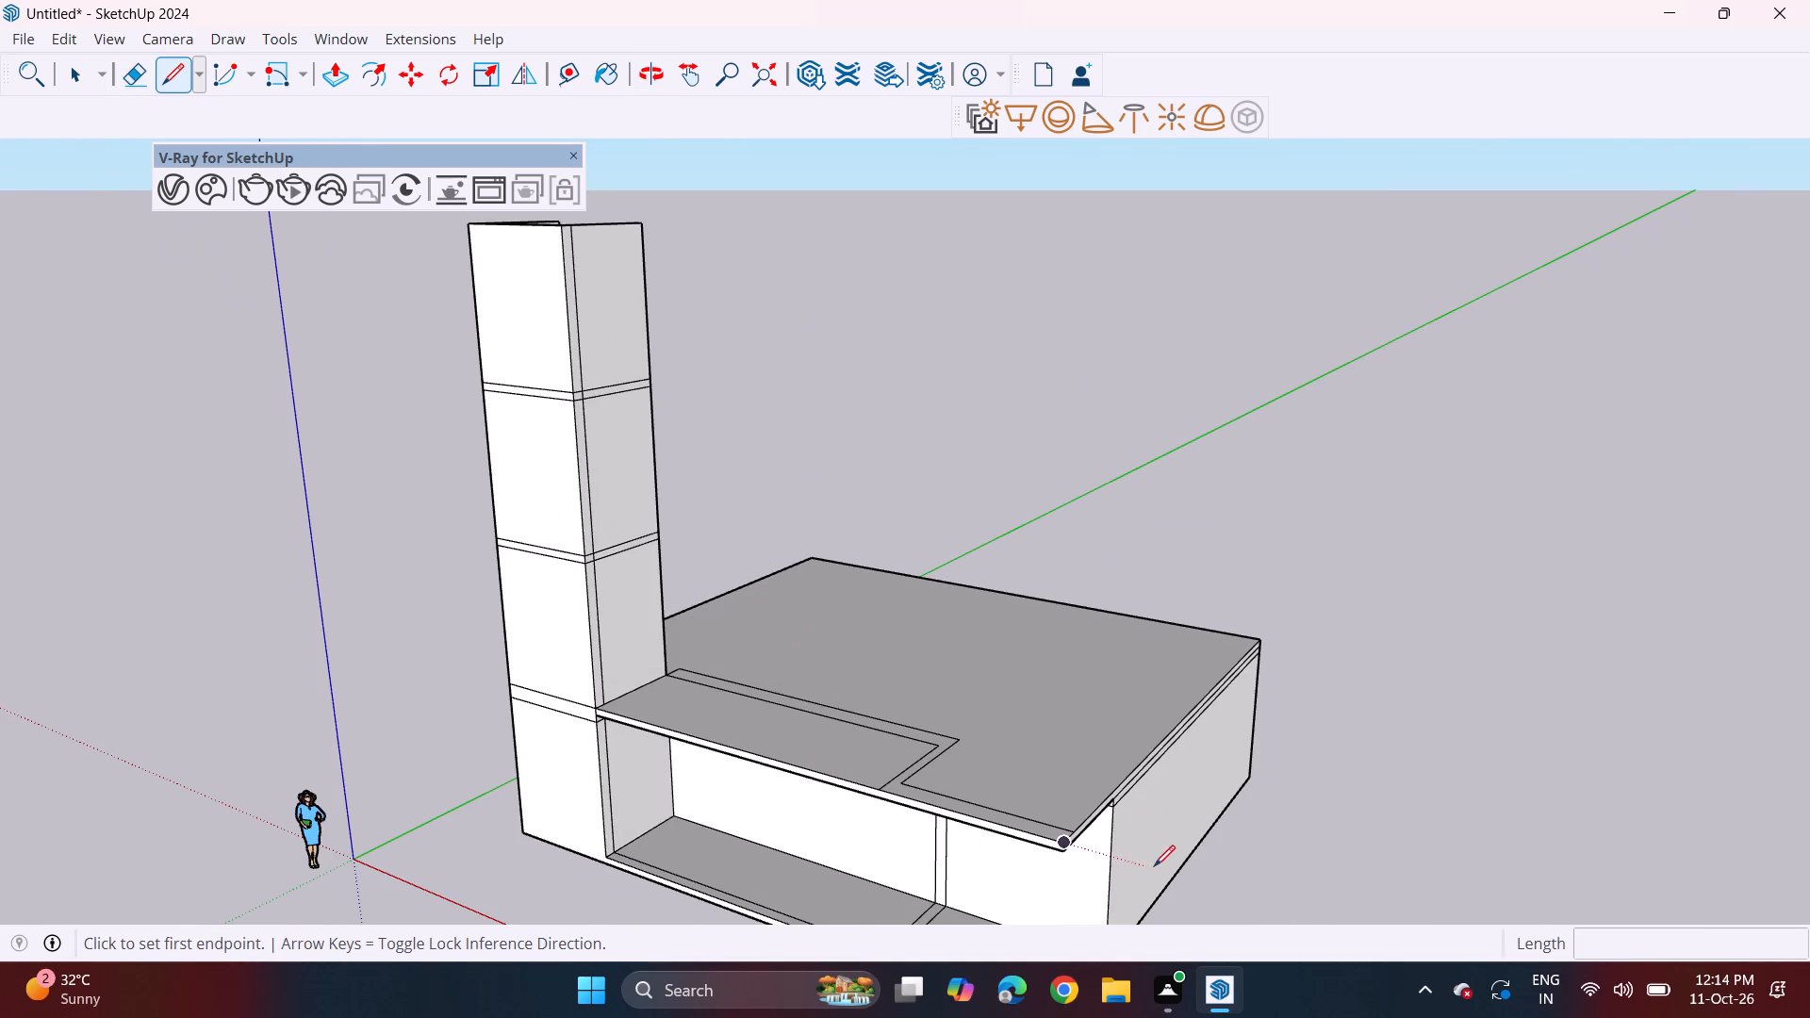
click(1048, 838)
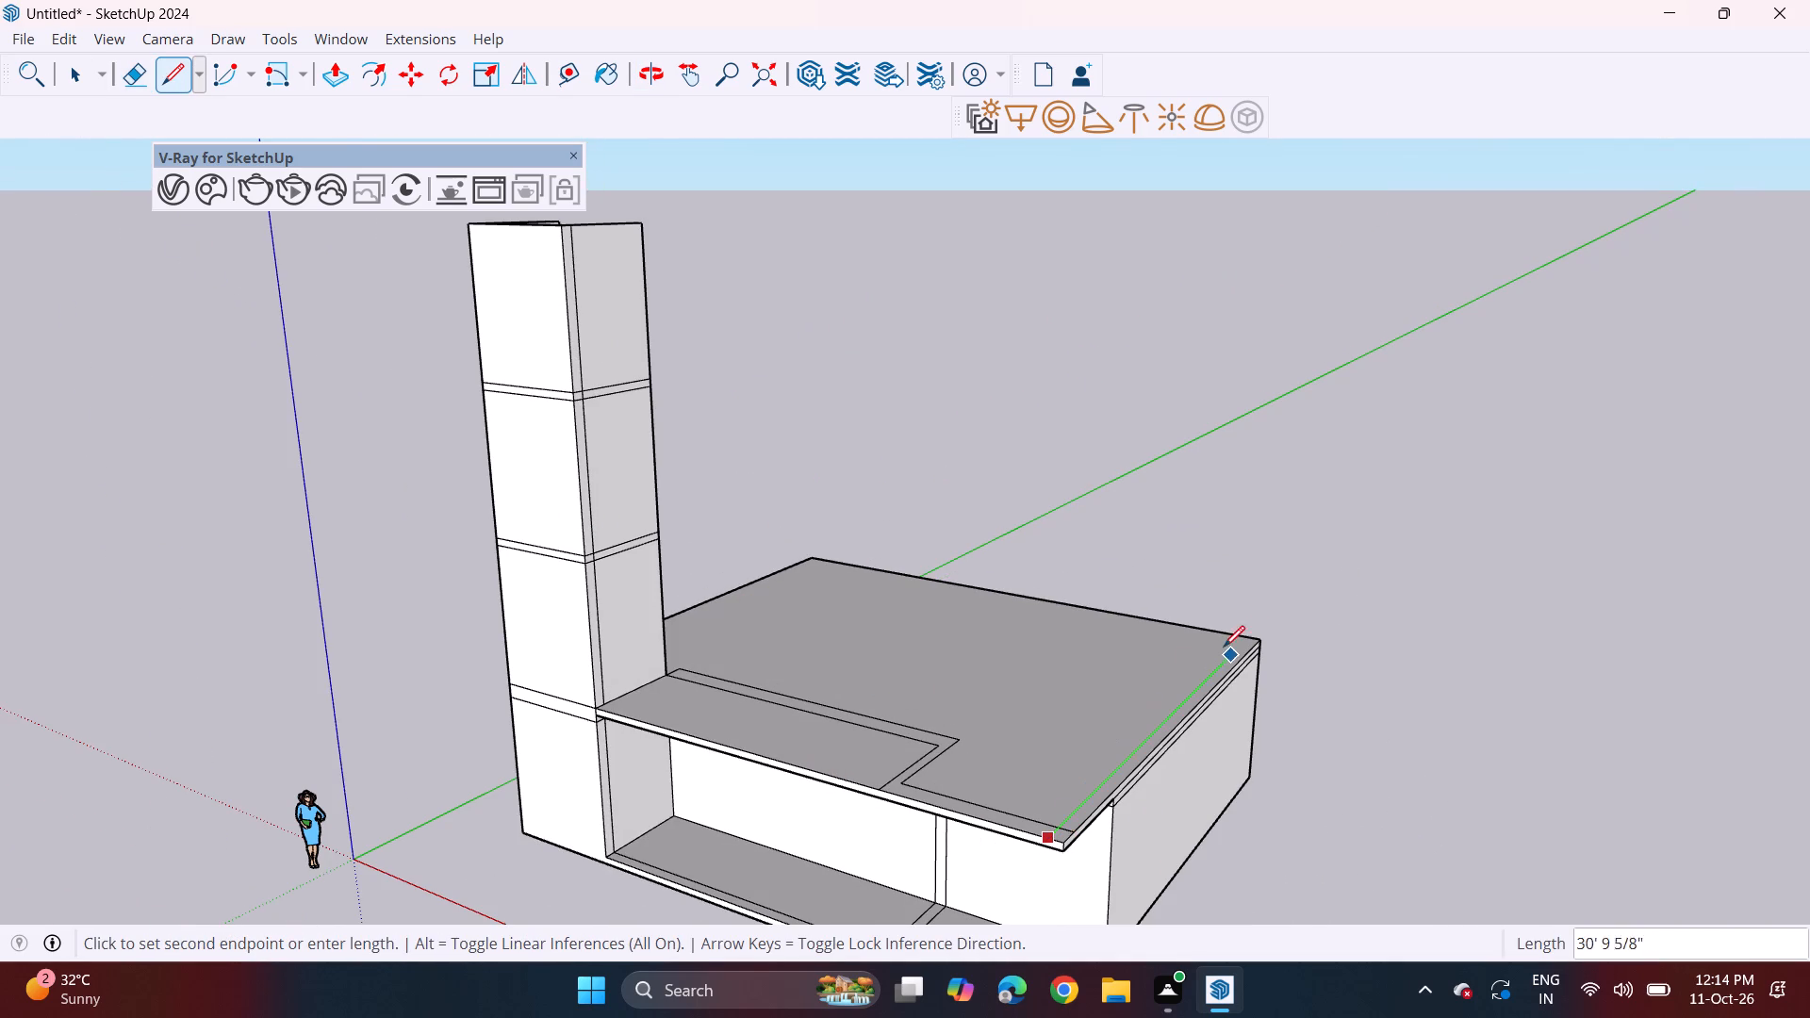
click(1242, 635)
middle_drag(1248, 651, 850, 826)
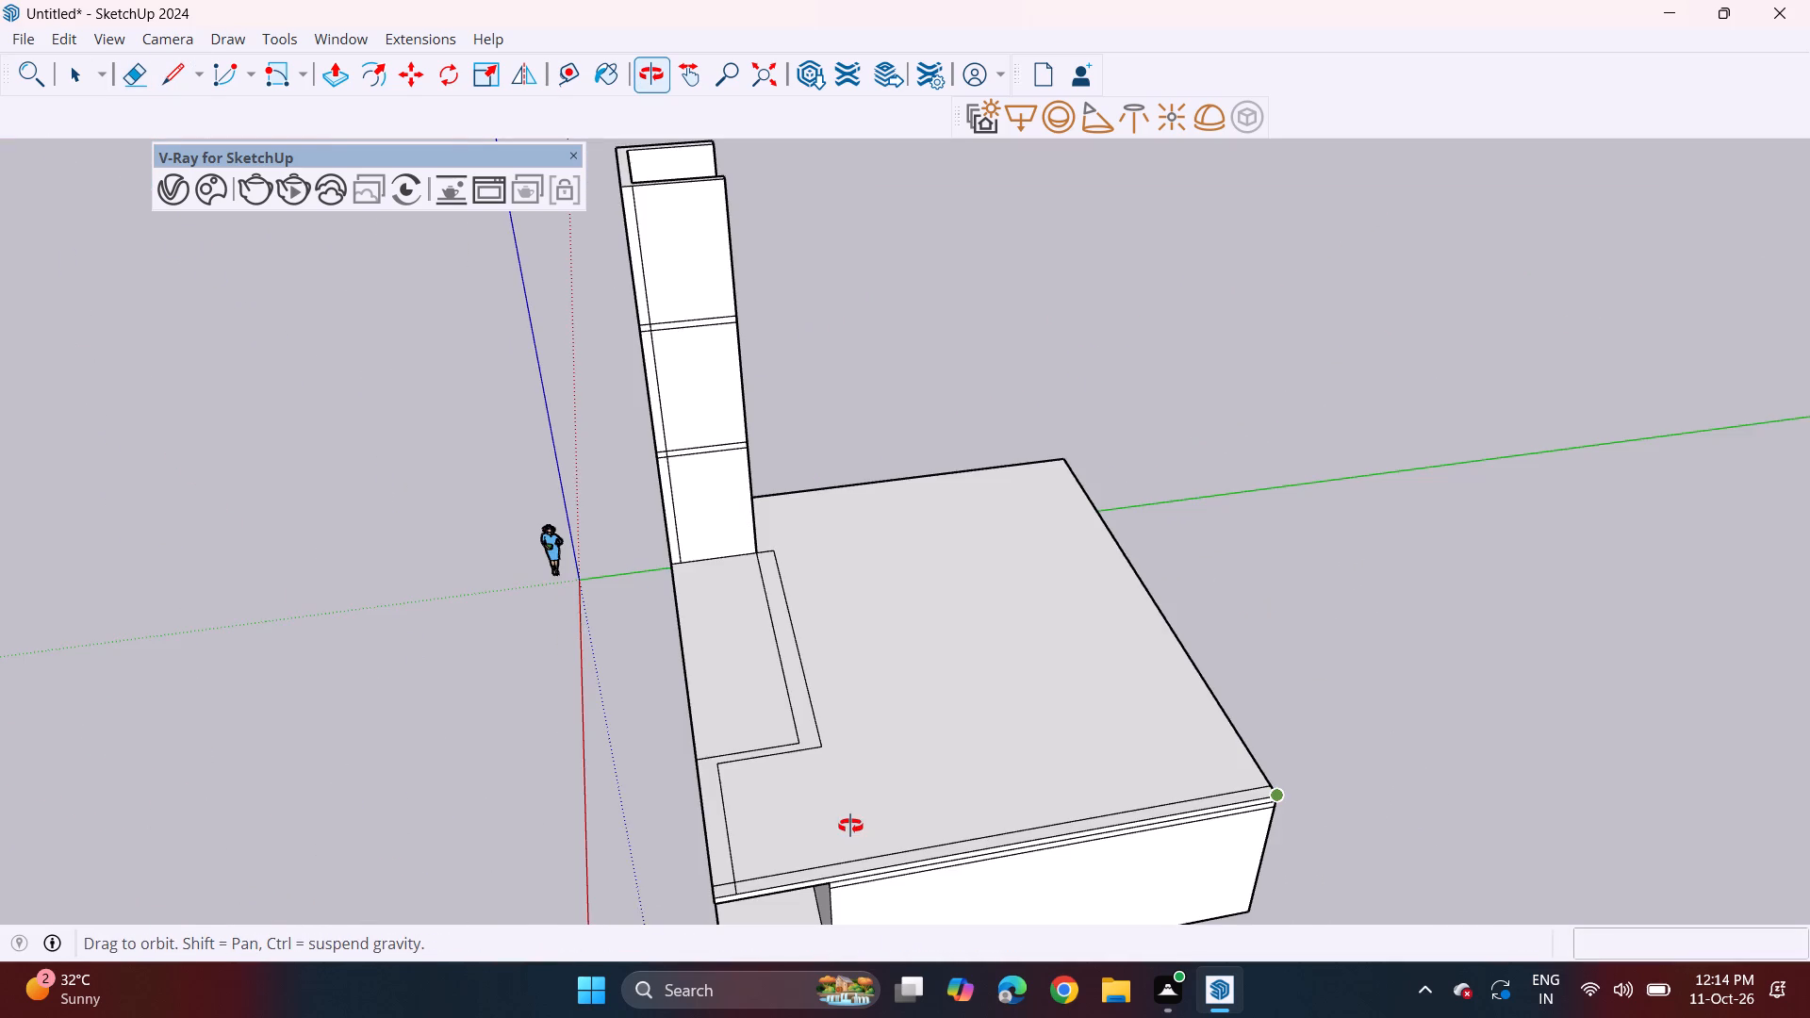
middle_drag(850, 826, 846, 824)
middle_drag(779, 538, 355, 561)
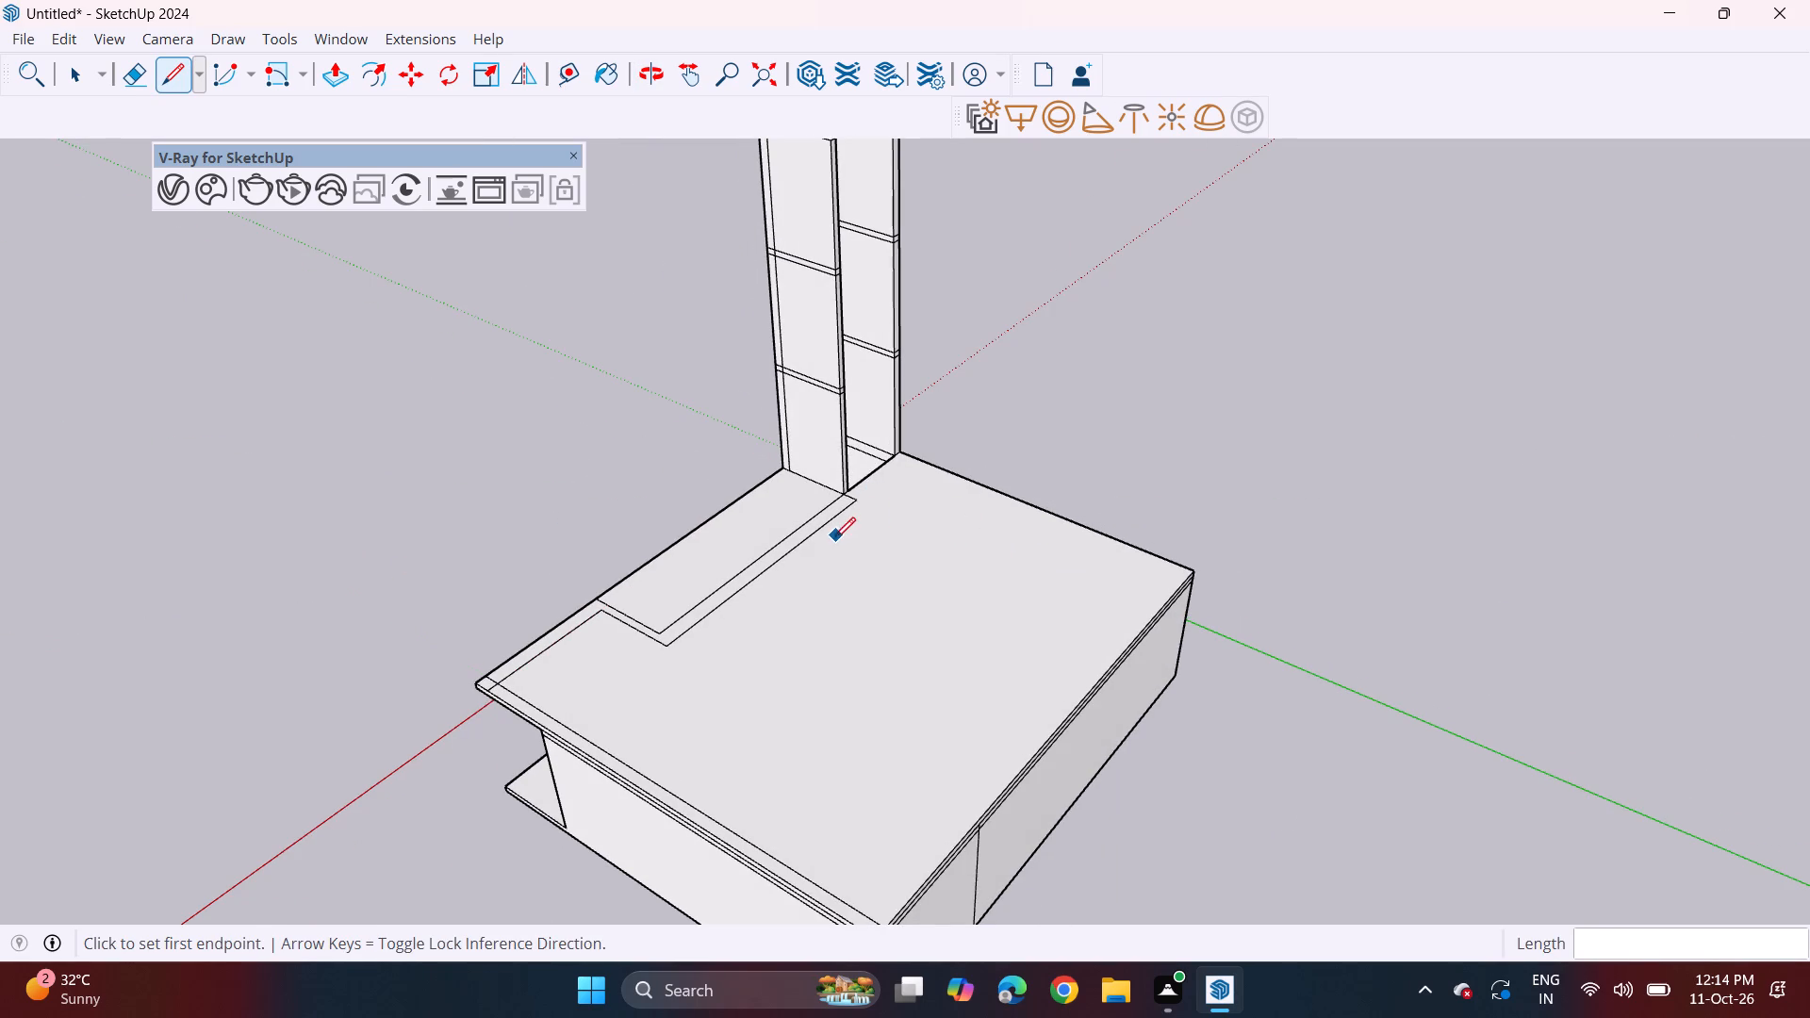
middle_drag(834, 538, 876, 536)
scroll(883, 472, up, 8)
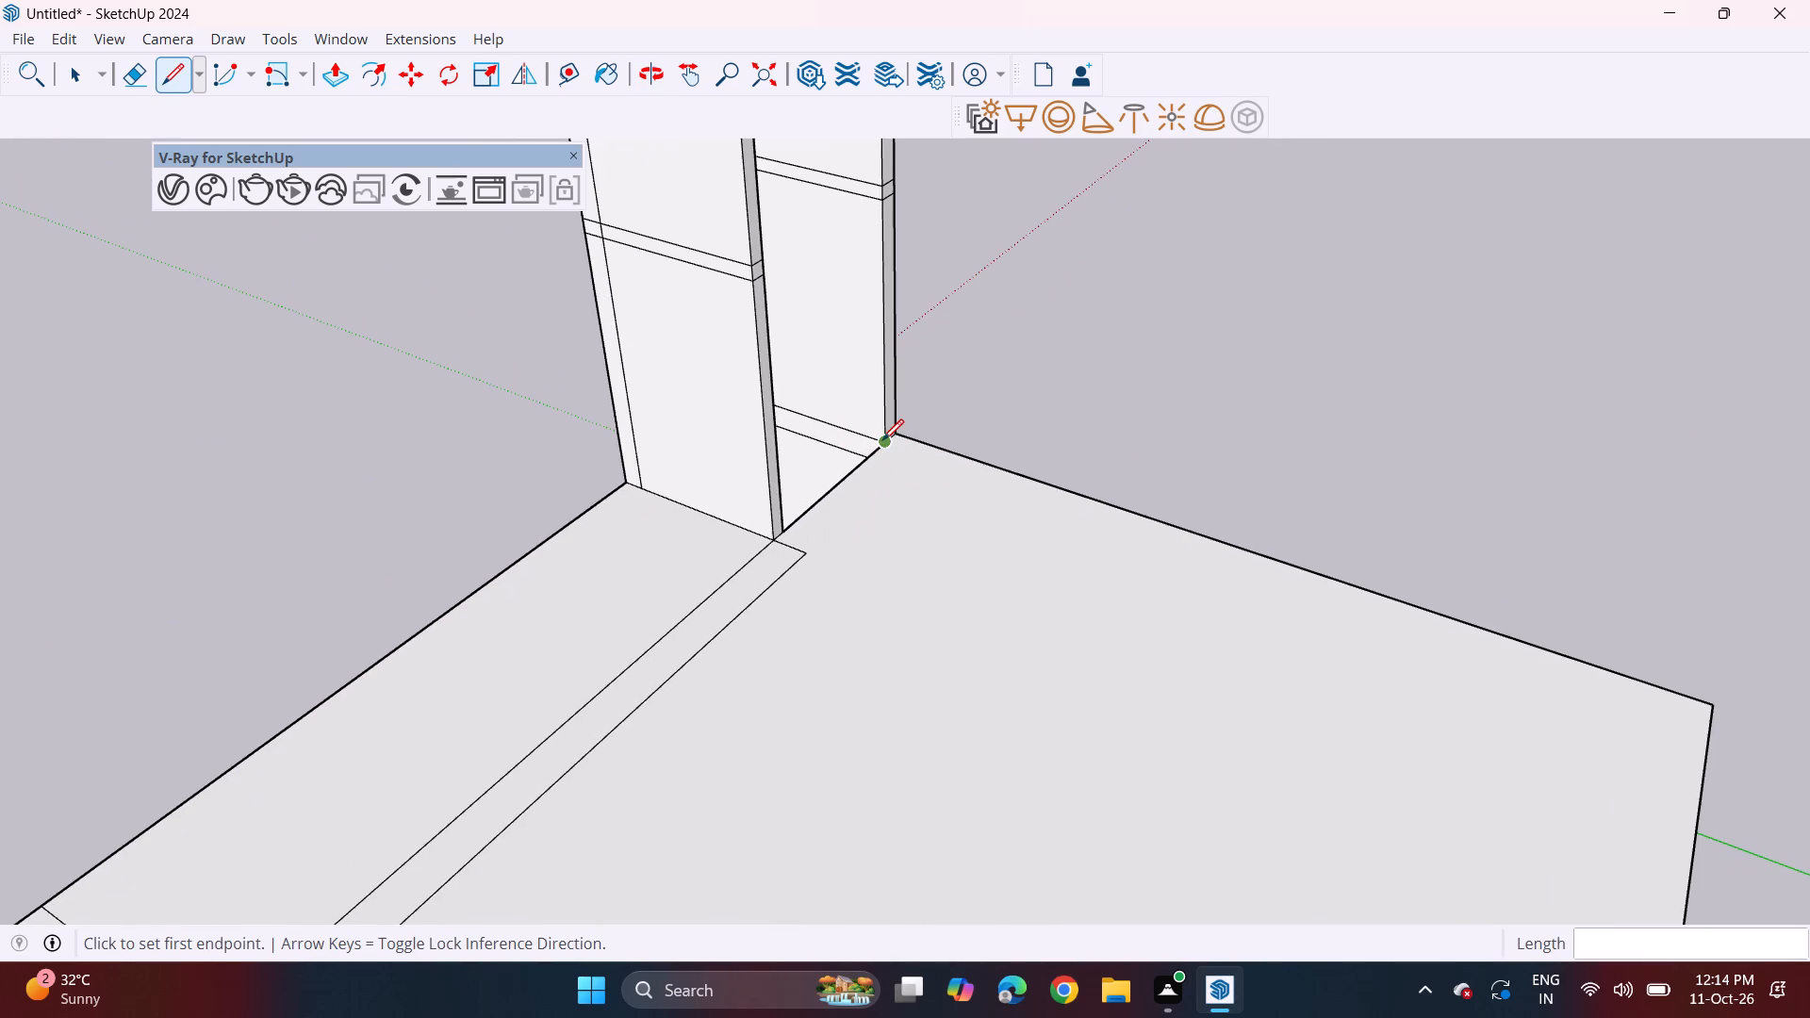
drag(882, 440, 891, 448)
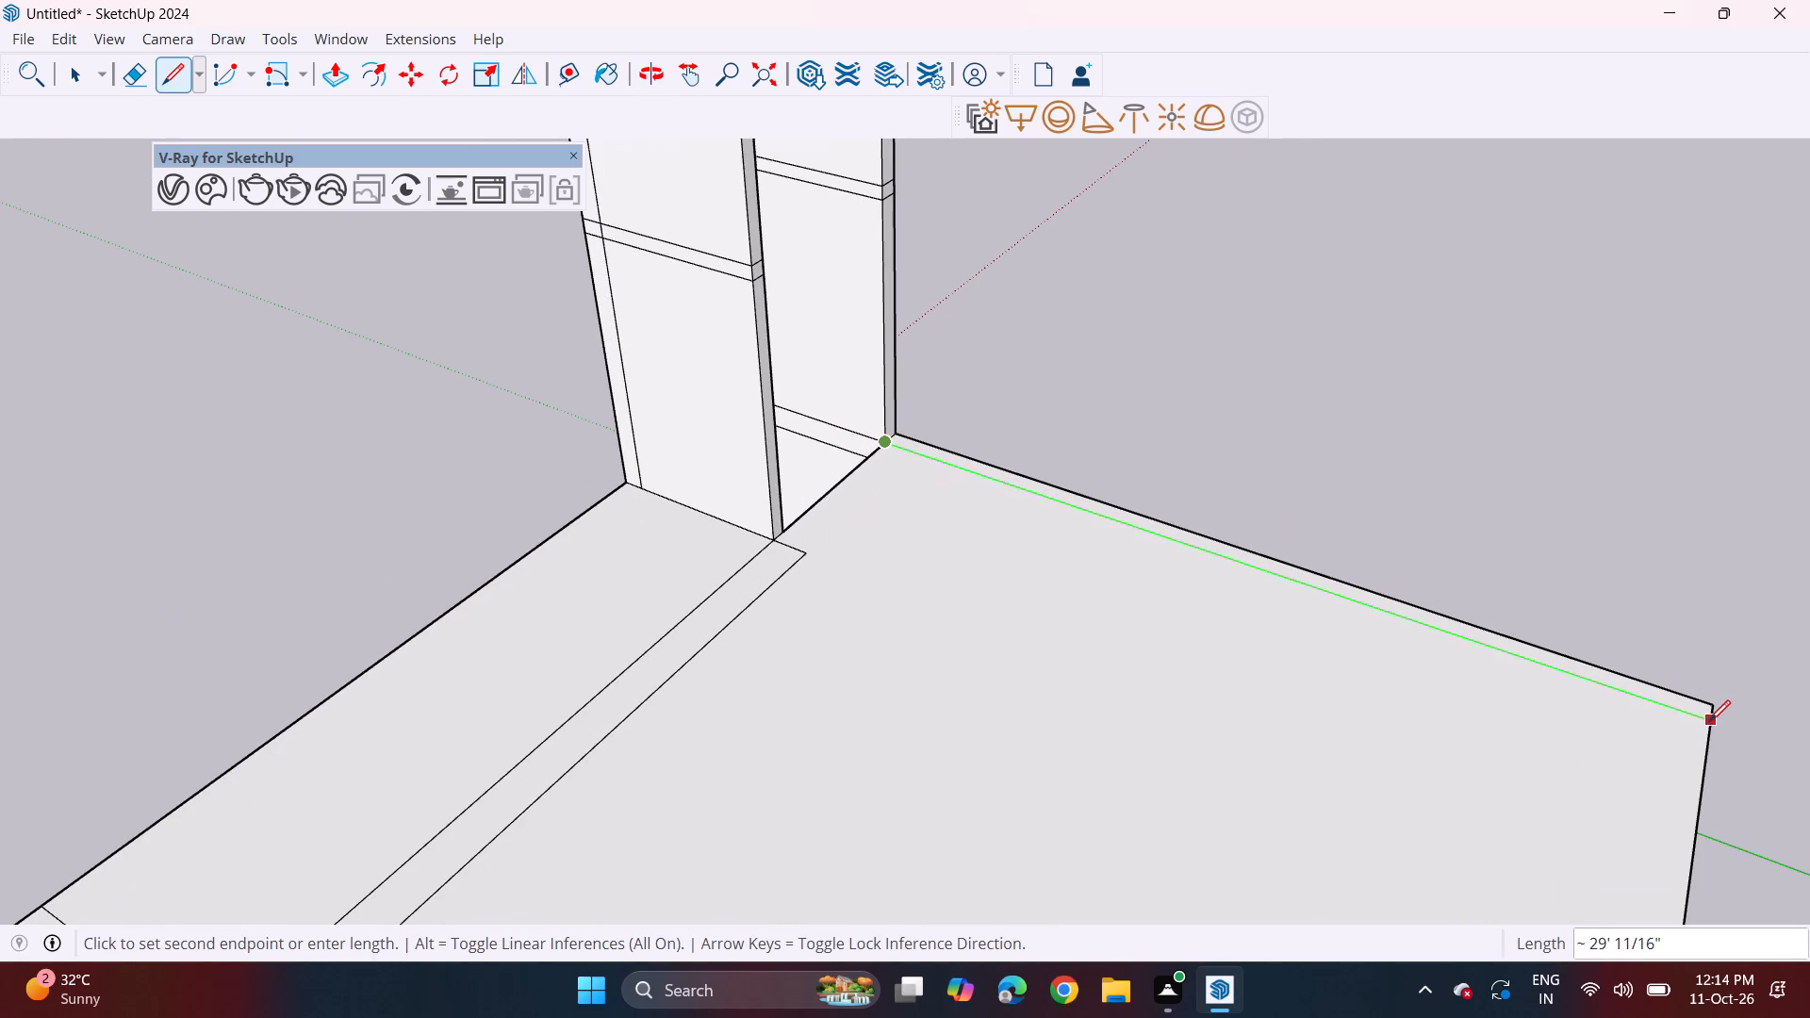
click(1709, 721)
Draw a line about 40' 3" long just inside the slab's rear edge, between the inner lines of the two sides.
scroll(1371, 752, down, 7)
shift+middle_drag(1353, 822, 1203, 599)
shift+scroll(1314, 790, up, 1)
shift+middle_drag(1195, 581, 1179, 536)
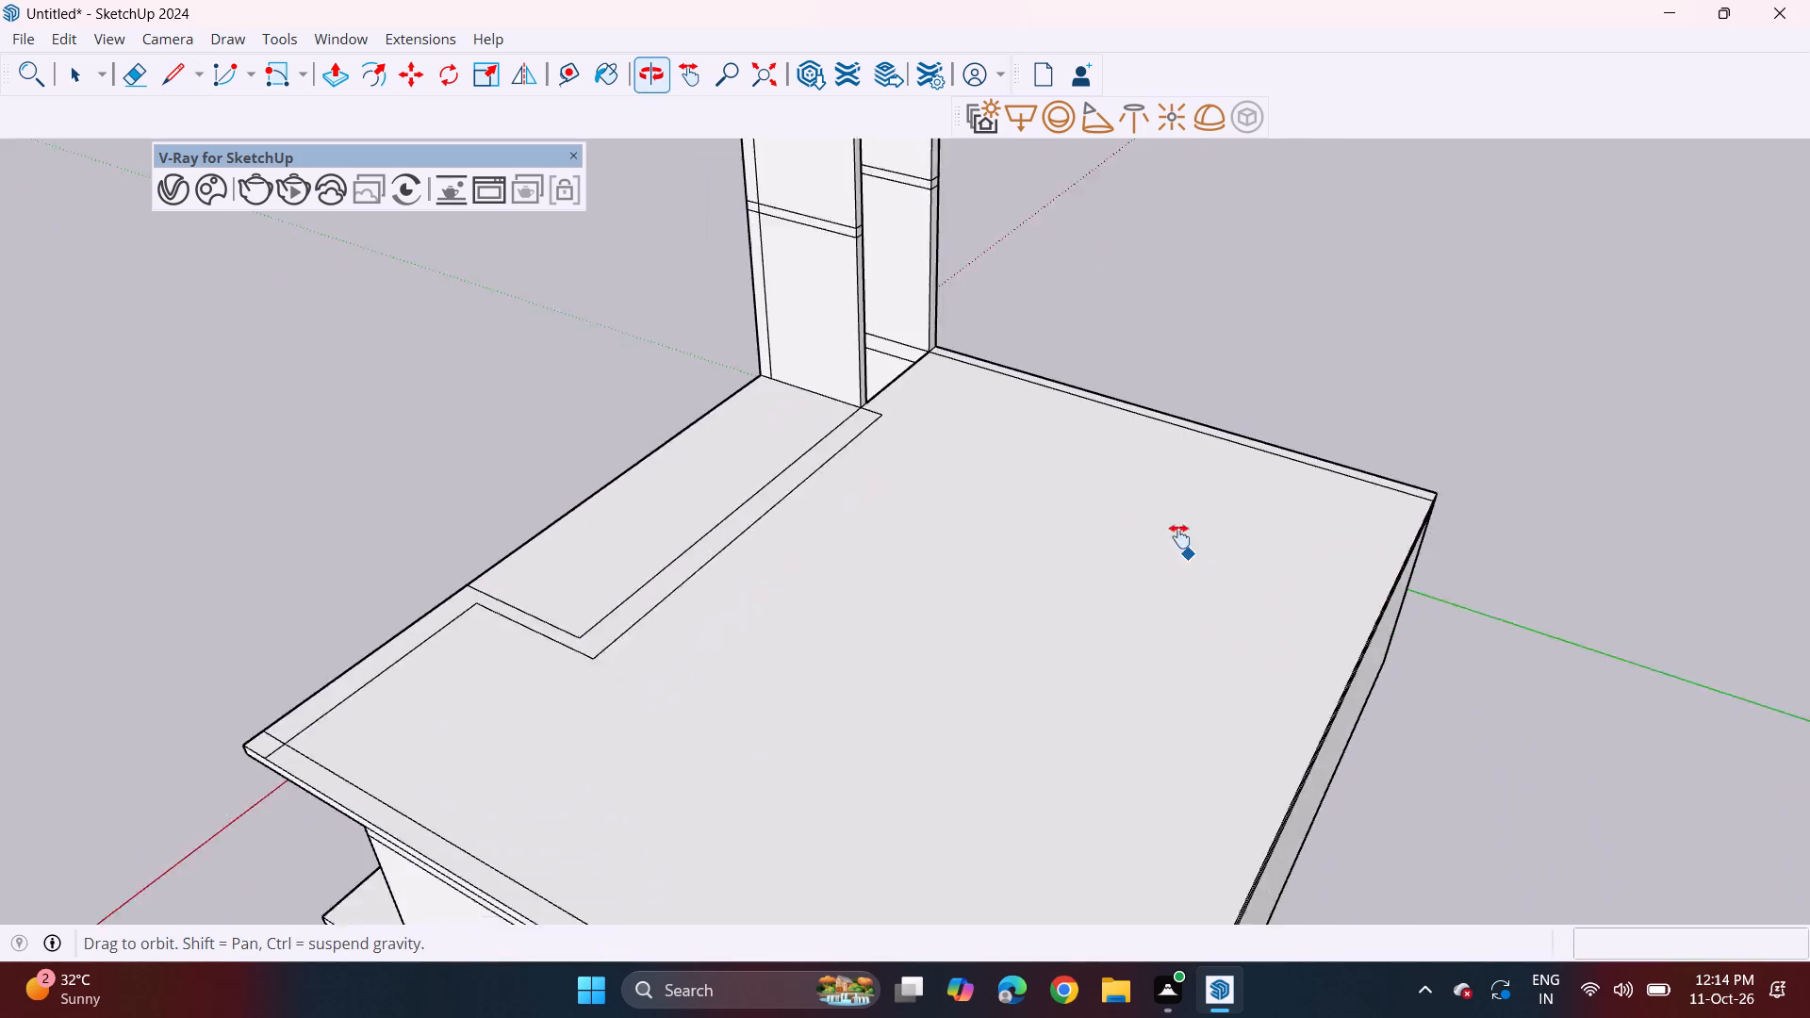
shift+middle_drag(1179, 536, 1152, 459)
scroll(1137, 452, down, 2)
middle_drag(1111, 542, 1111, 558)
scroll(1094, 696, down, 3)
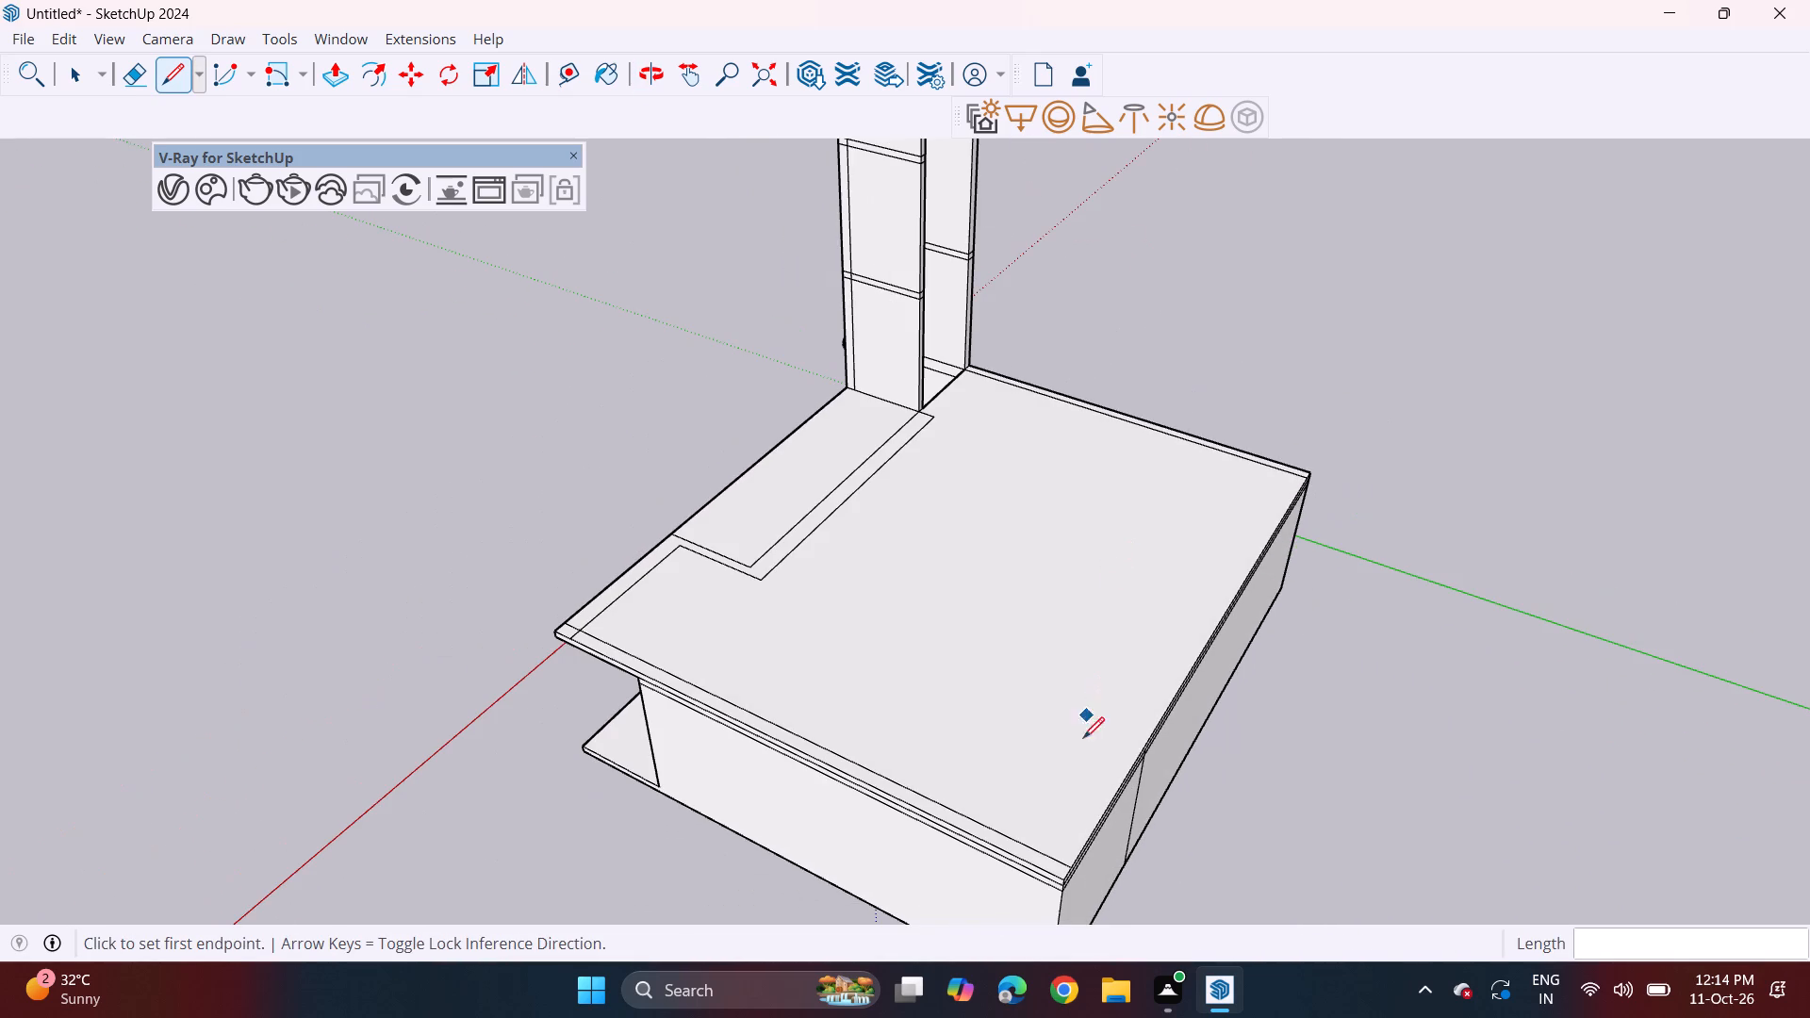
click(1058, 857)
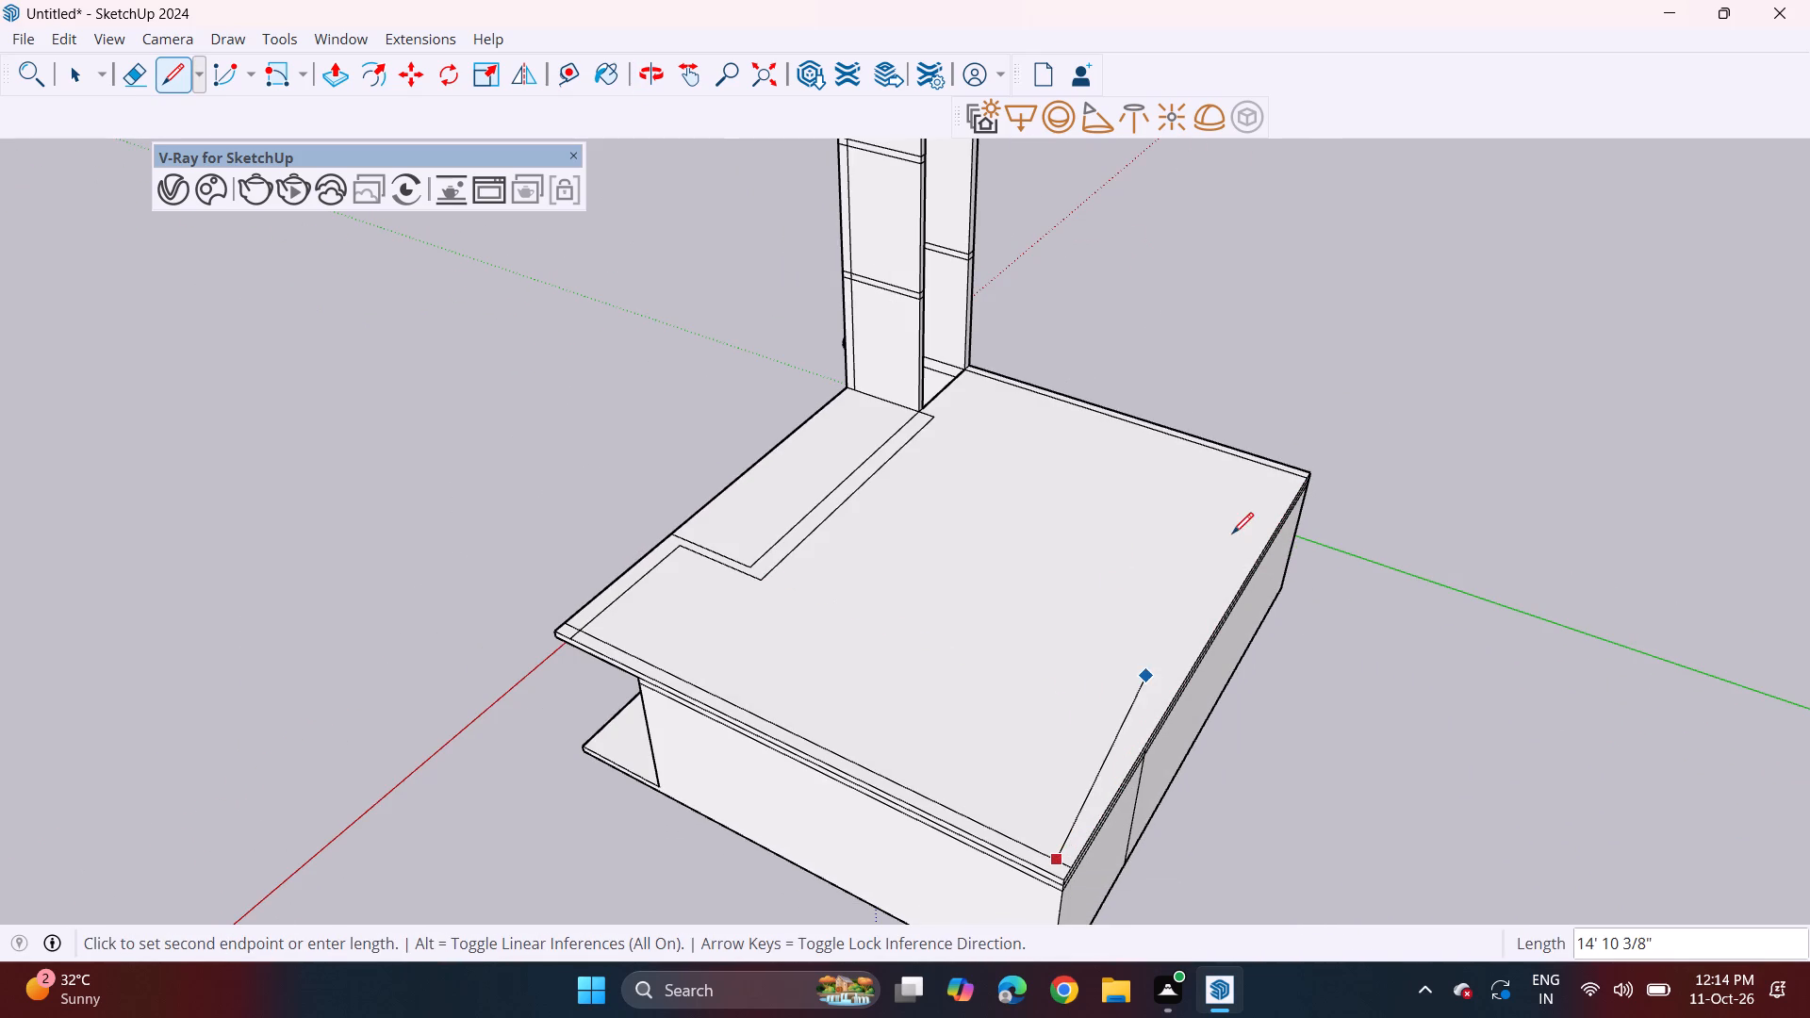
click(1288, 478)
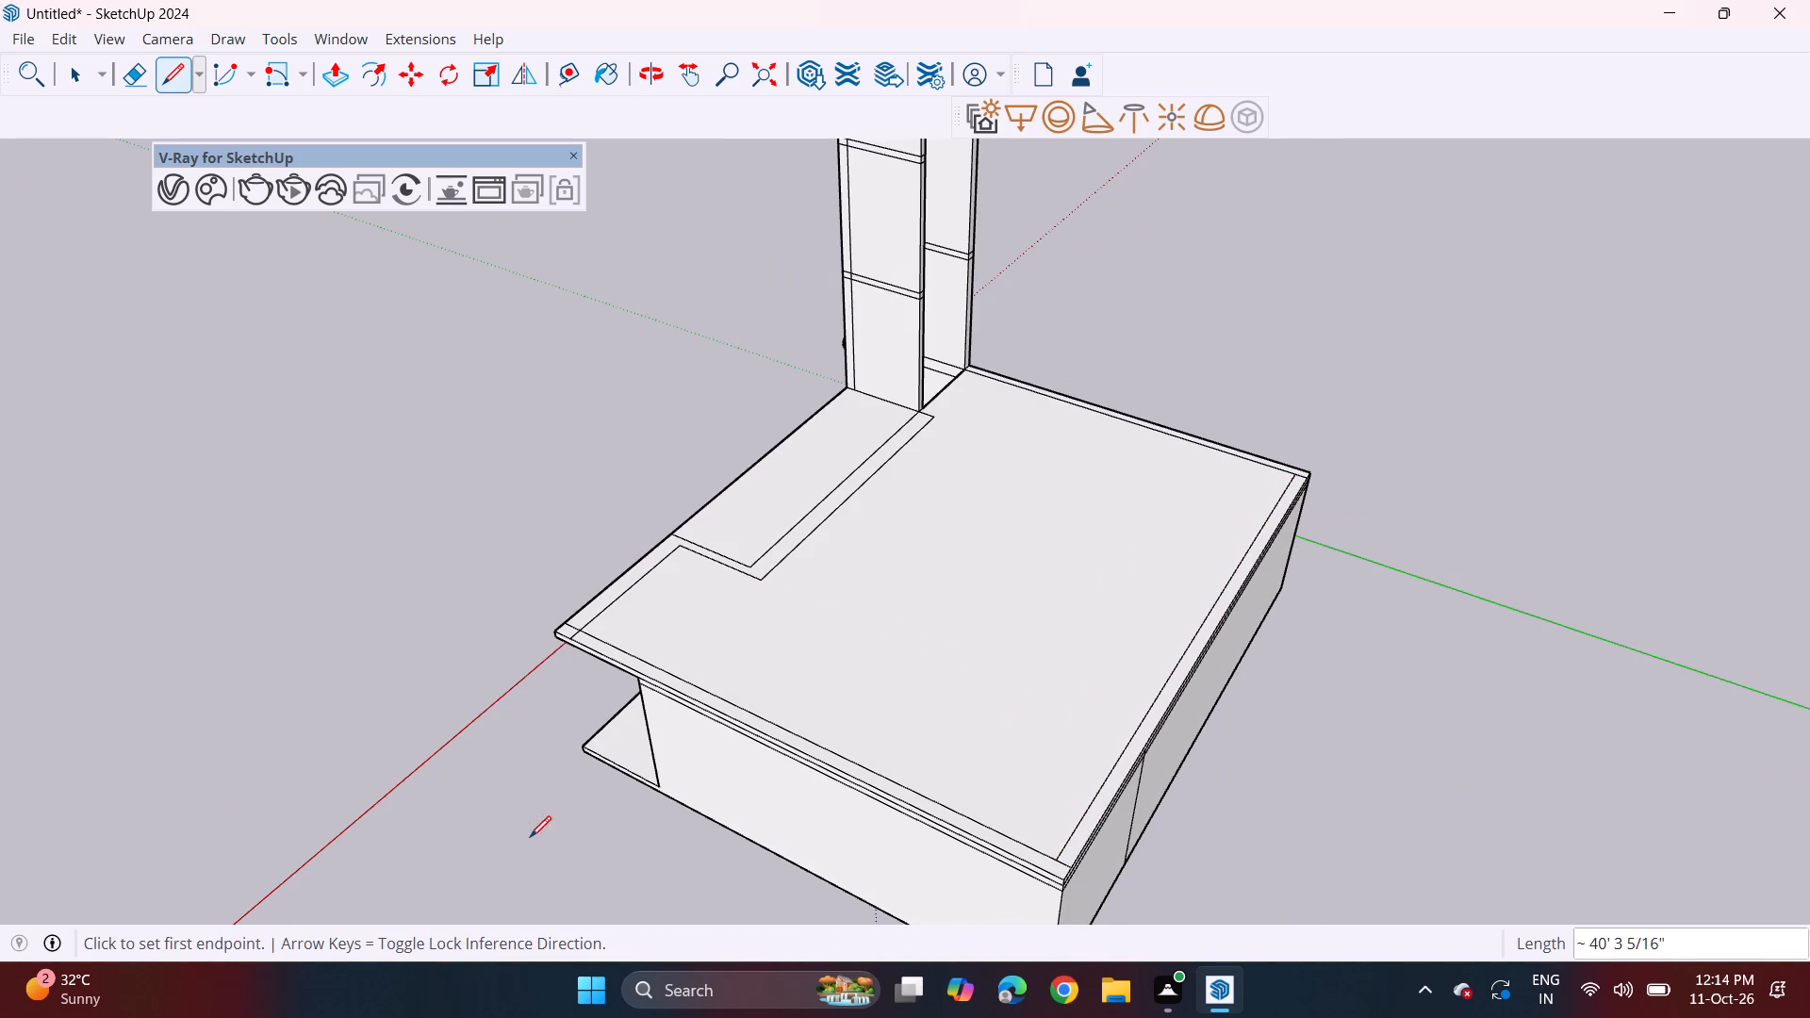
Push/Pull the stepped front wall strip on the slab up 10' to the underside of the tower's next band.
middle_drag(491, 708, 1440, 567)
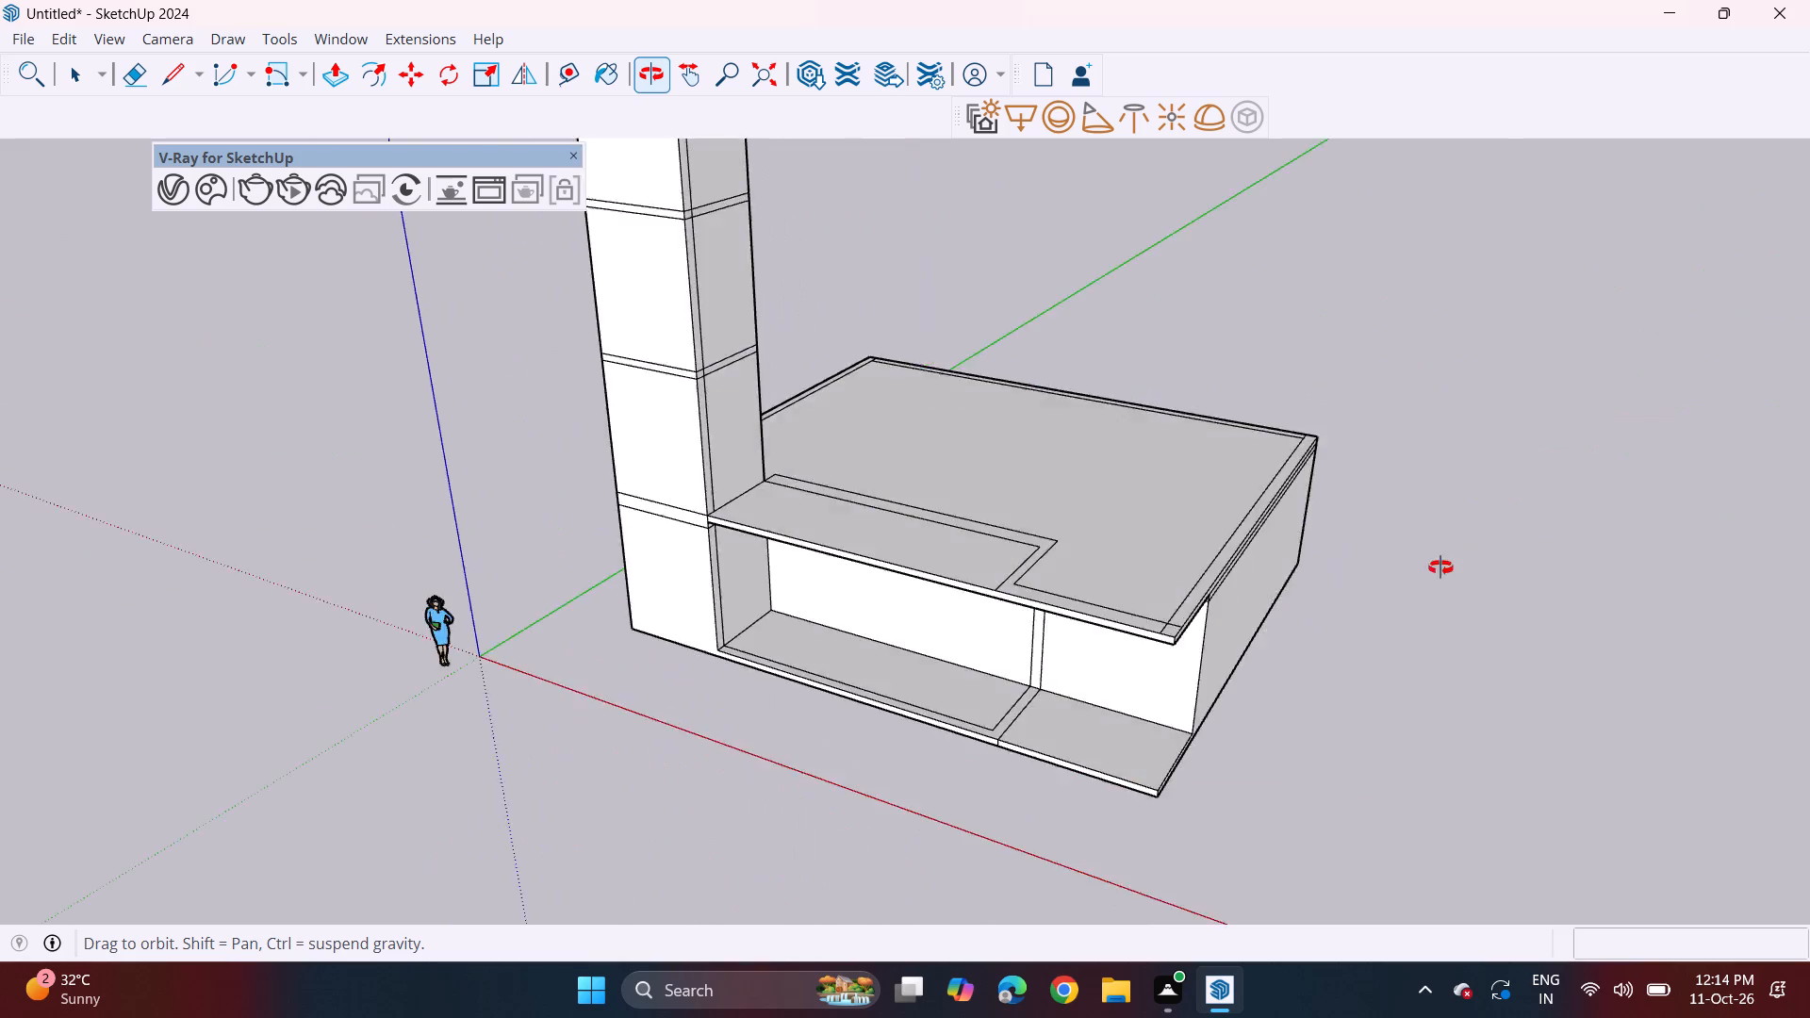
middle_drag(1440, 567, 1479, 547)
click(320, 77)
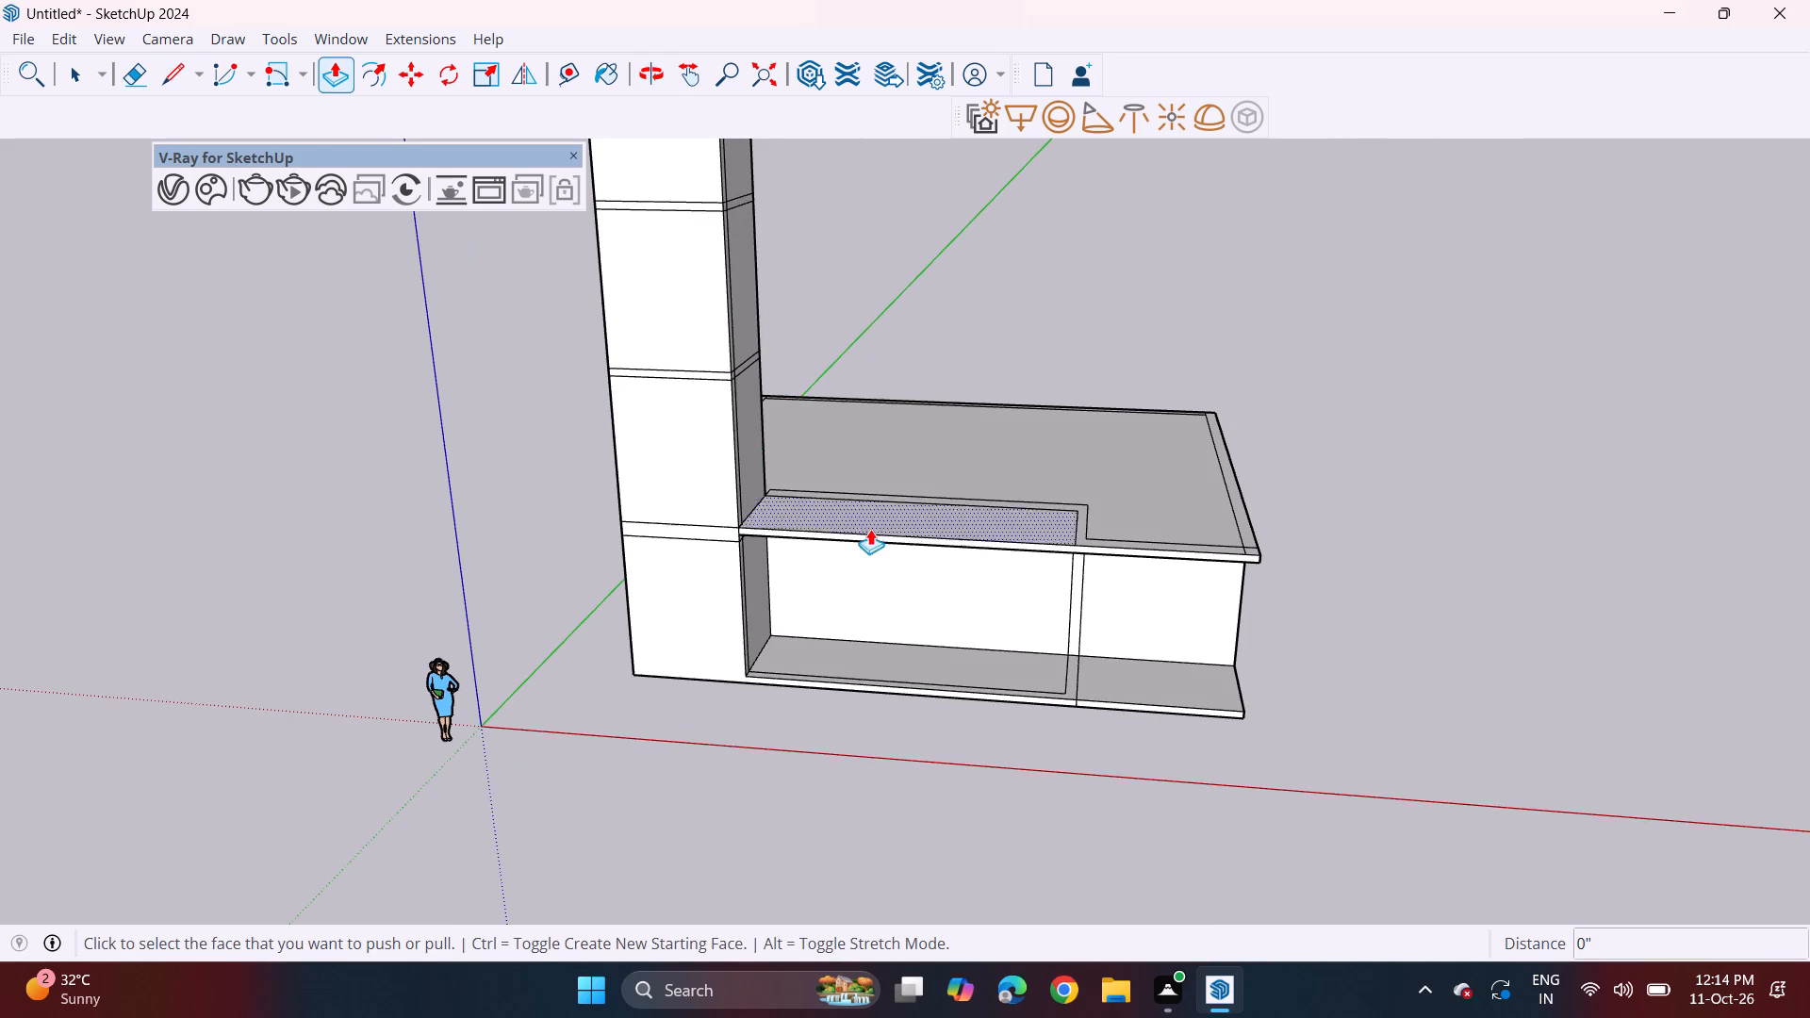
scroll(978, 551, up, 4)
click(1144, 516)
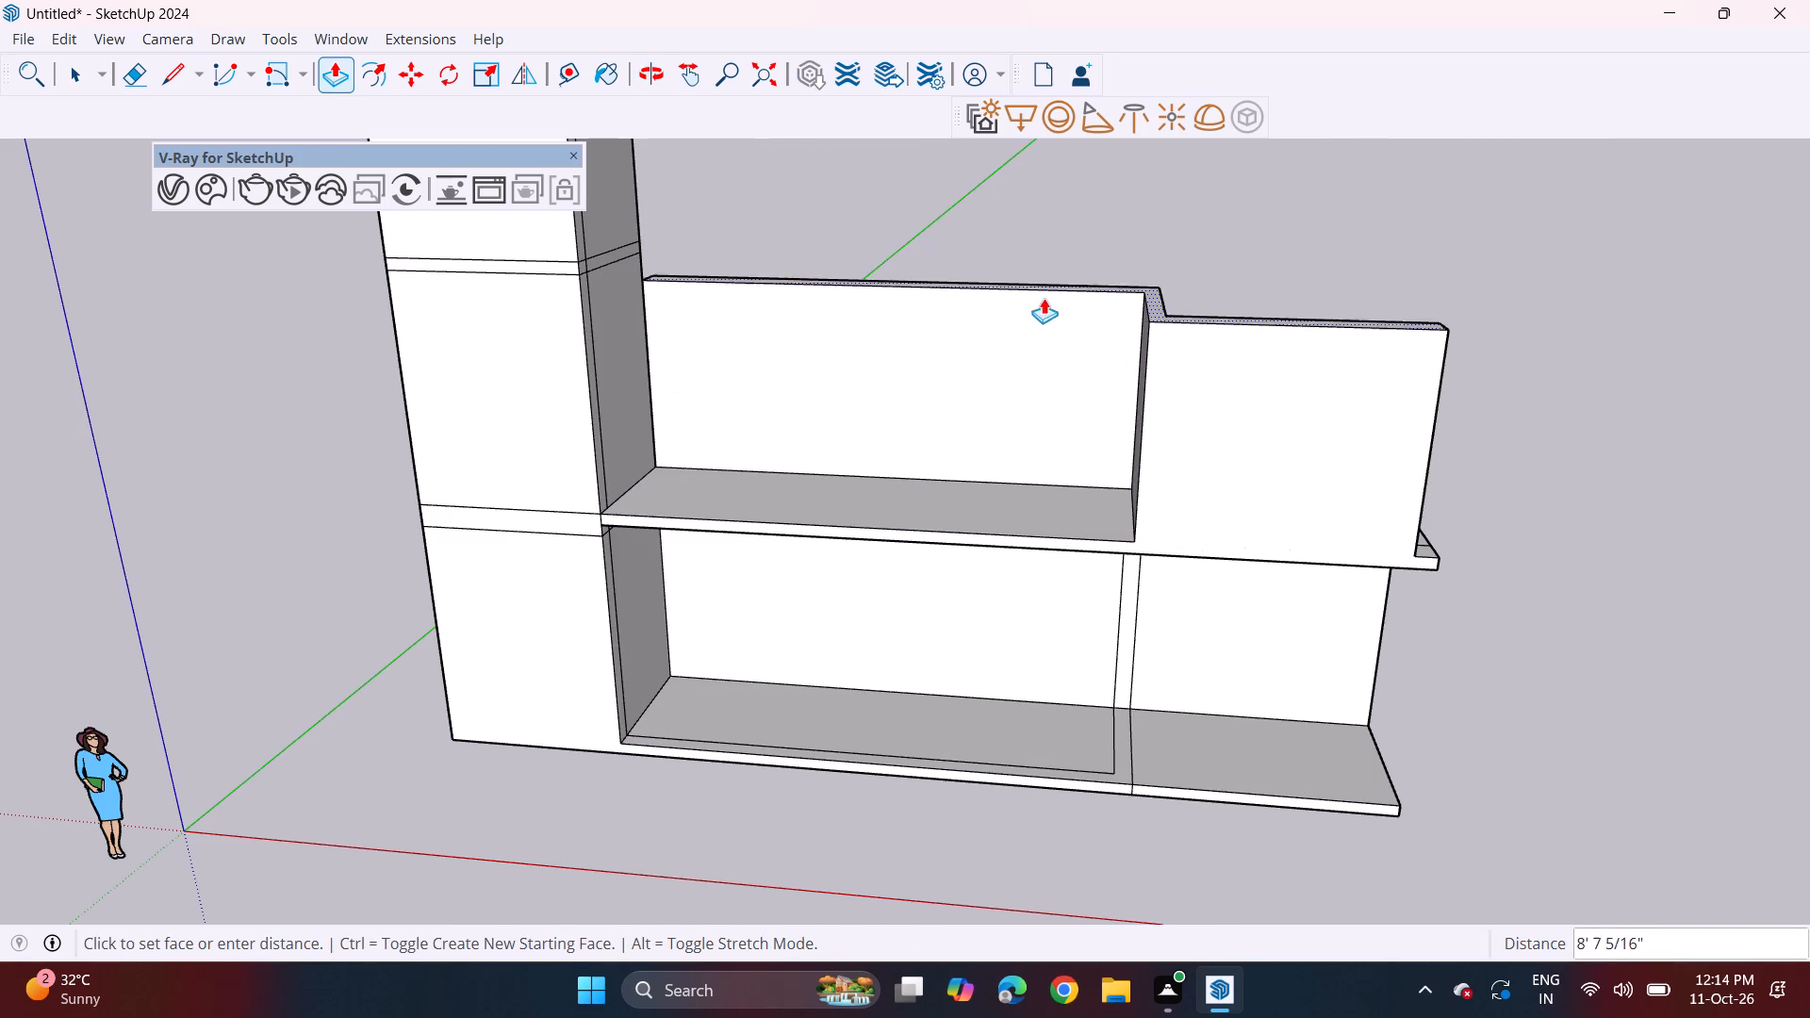
click(633, 257)
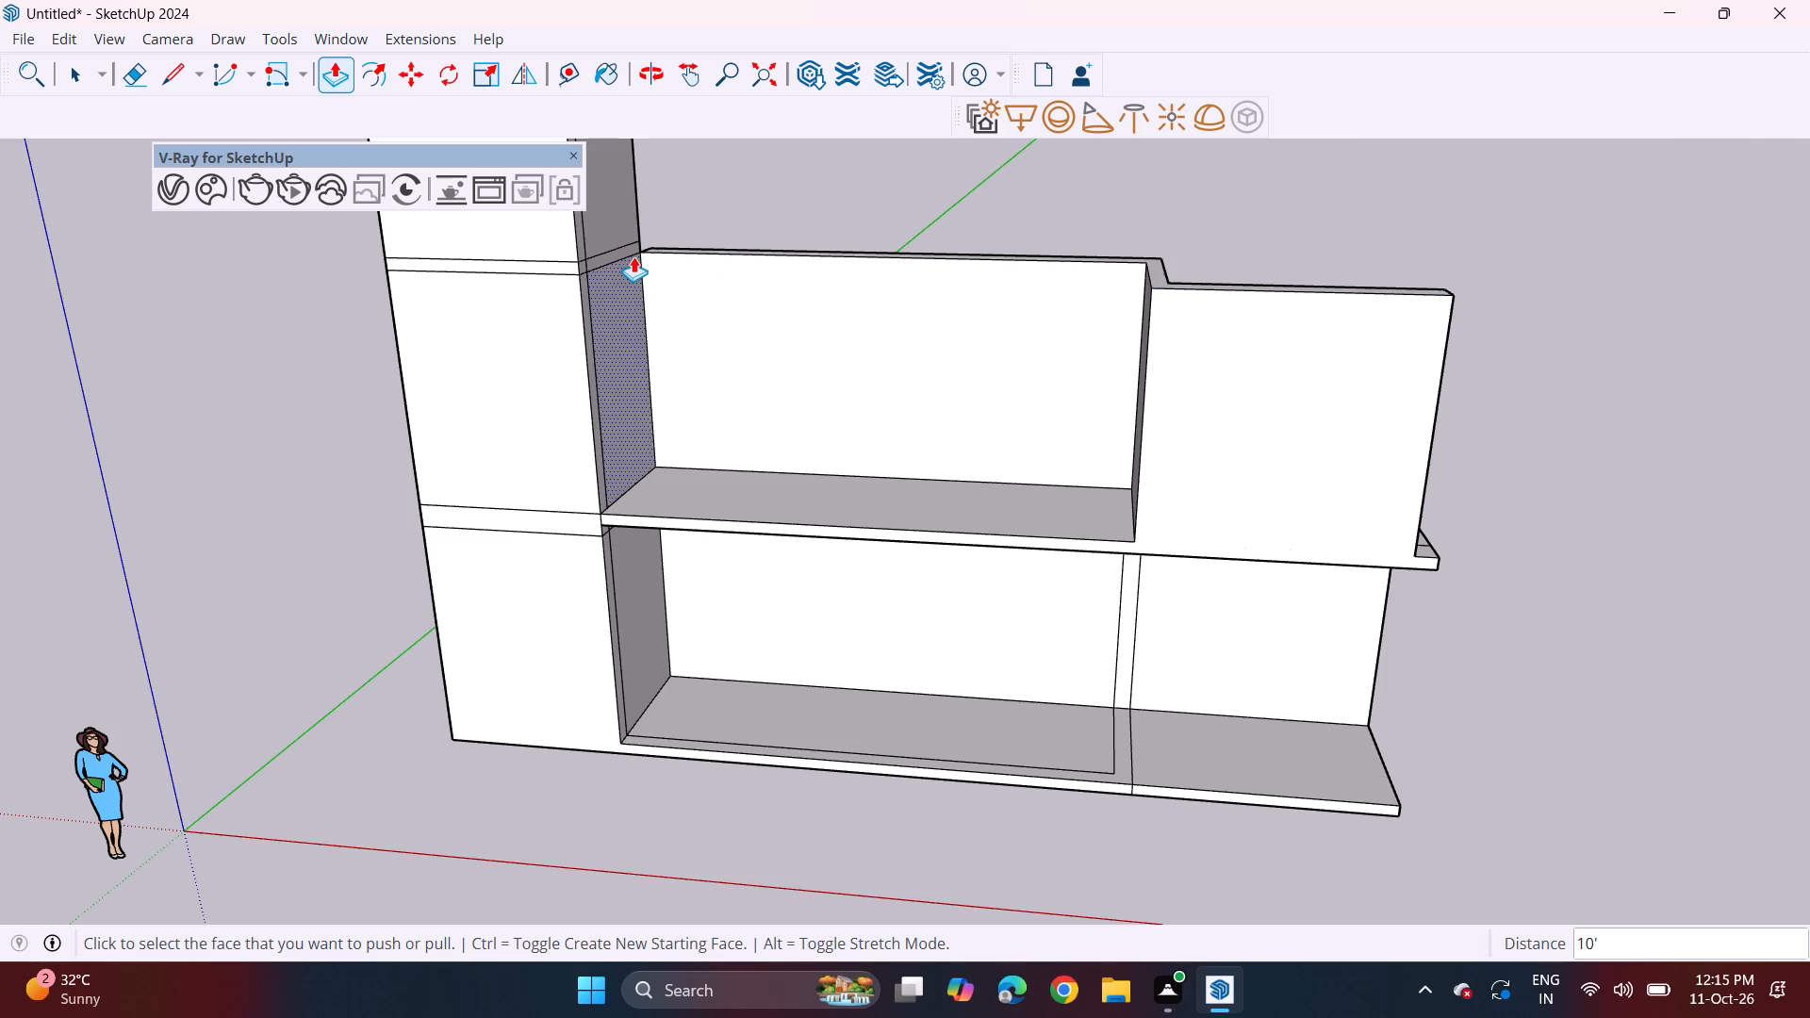
Raise the remaining corner, side and rear wall strips around the slab by the same 10' to enclose the upper floor.
middle_drag(1295, 403, 794, 390)
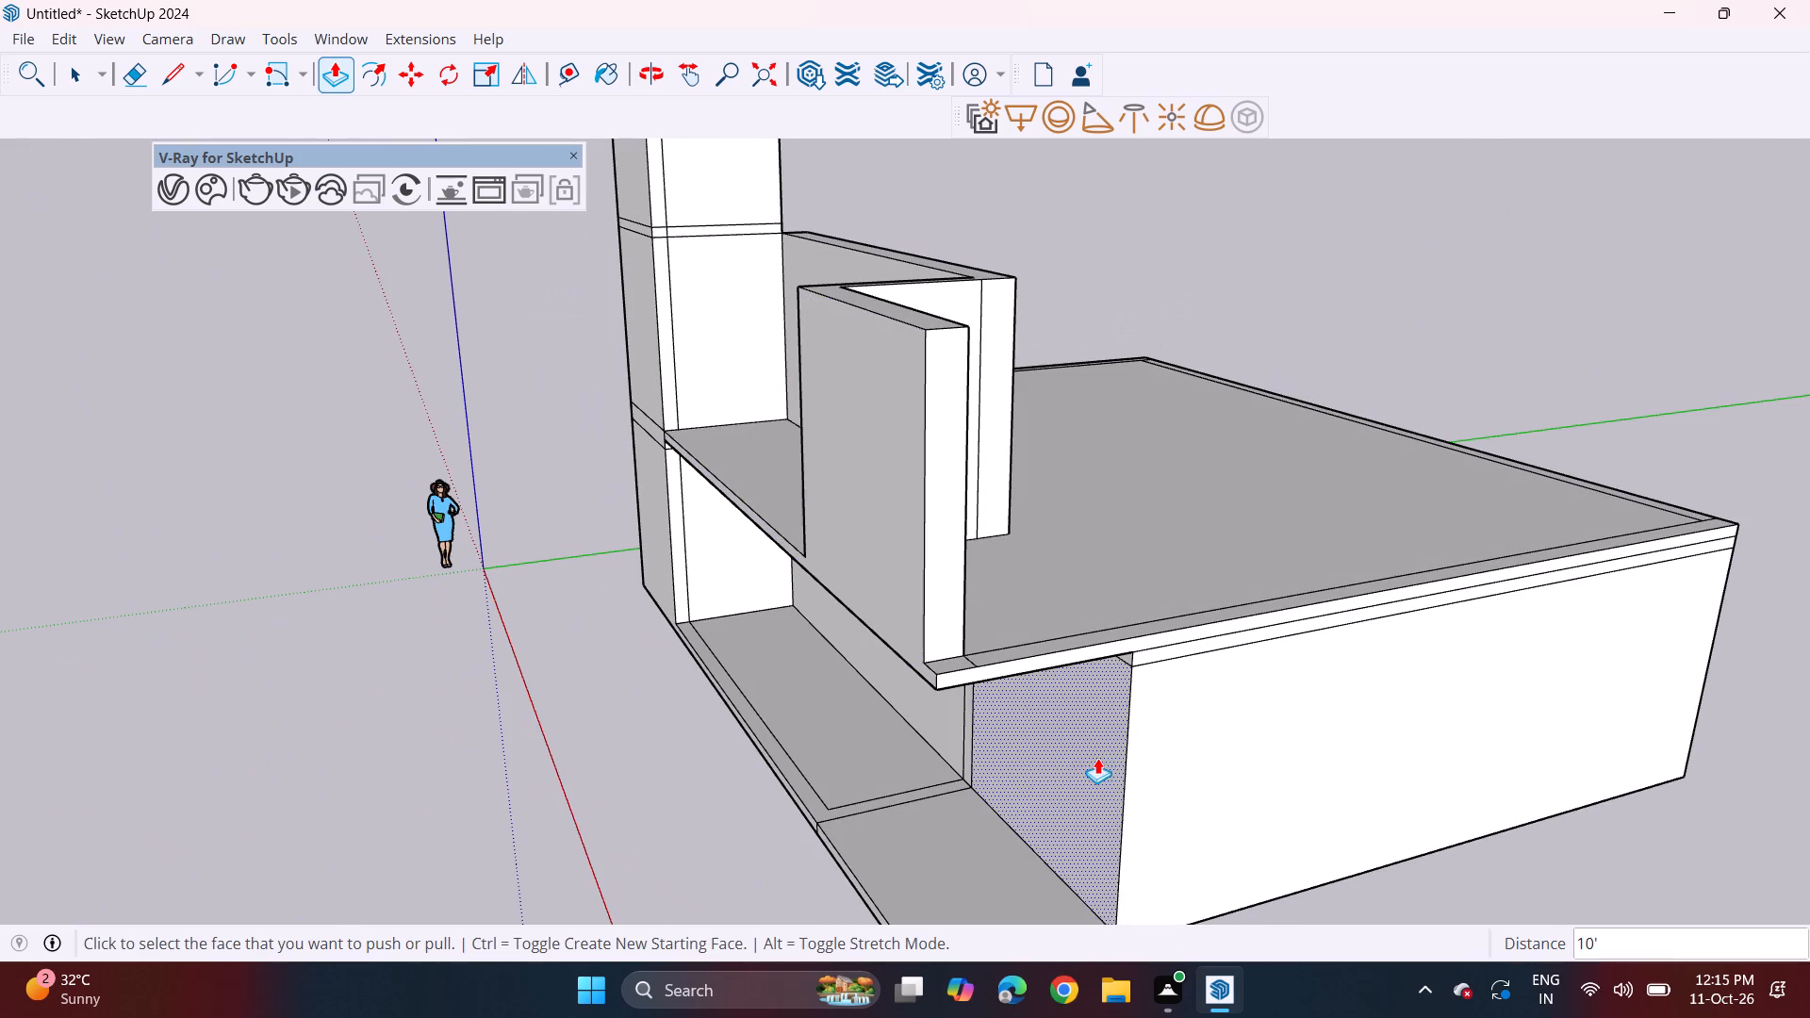
double_click(957, 664)
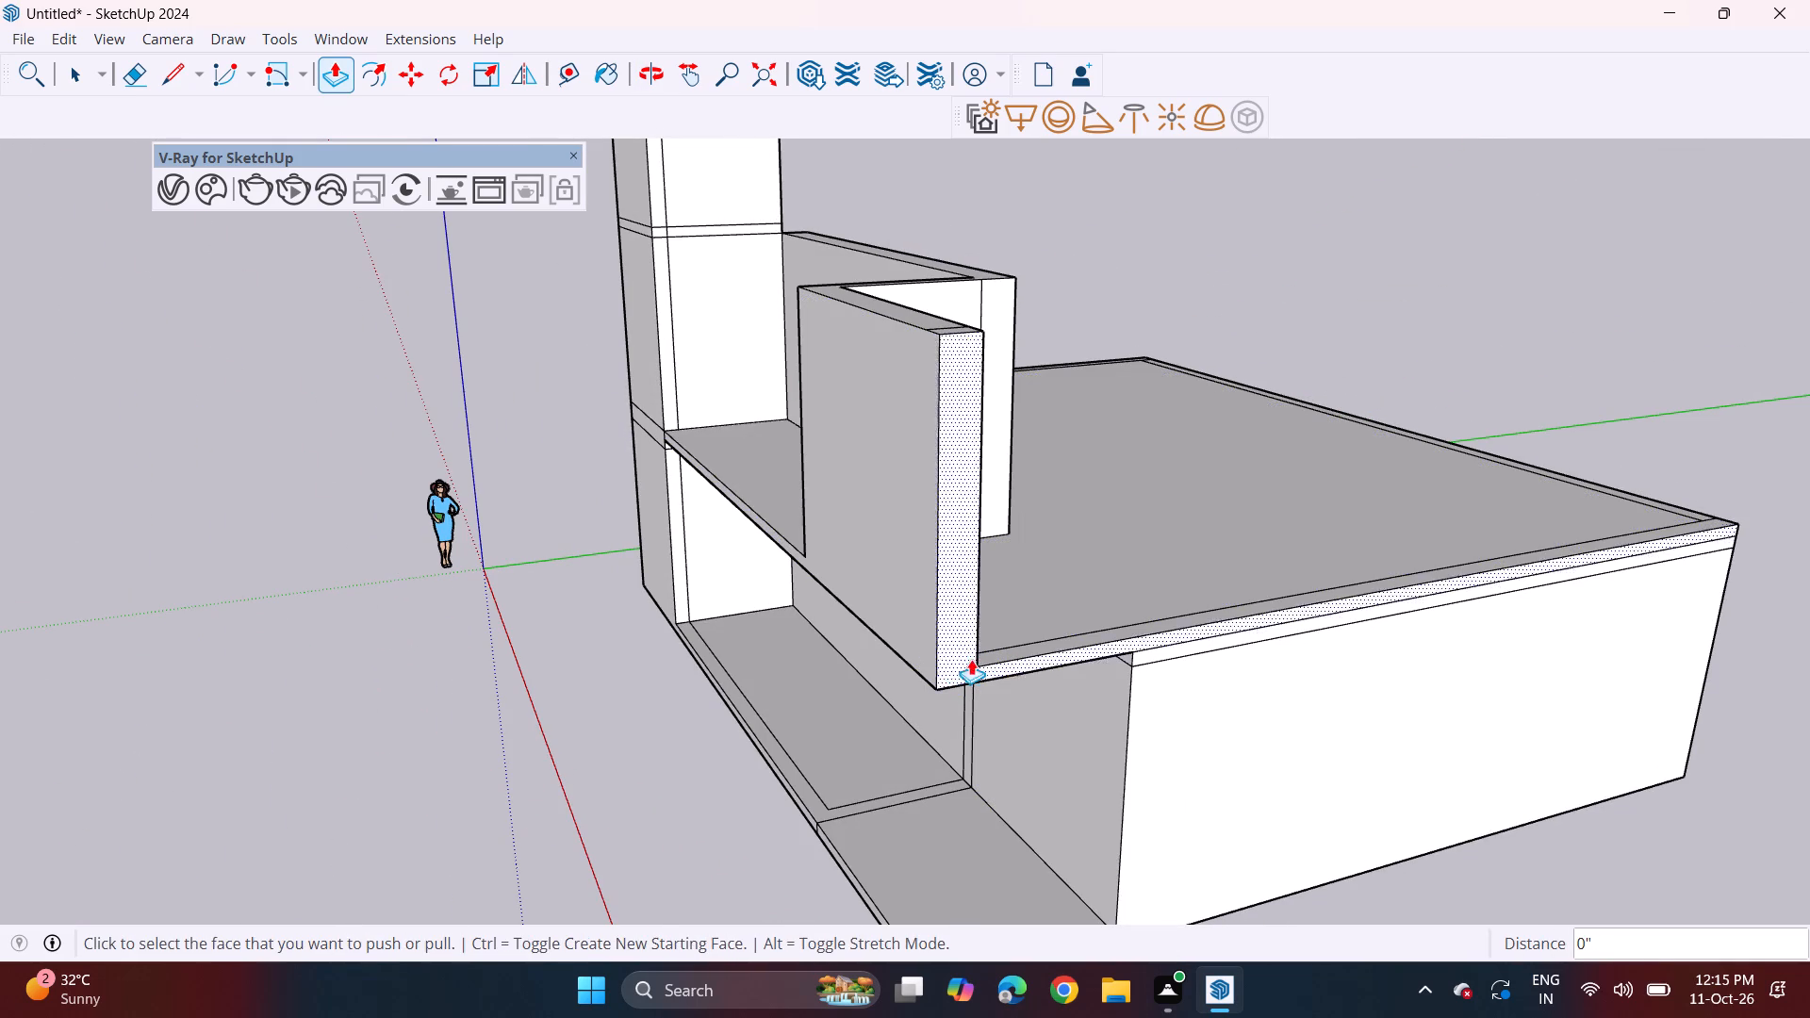
double_click(1005, 652)
middle_drag(1205, 621, 489, 593)
click(877, 777)
click(877, 777)
middle_drag(1660, 433, 1380, 505)
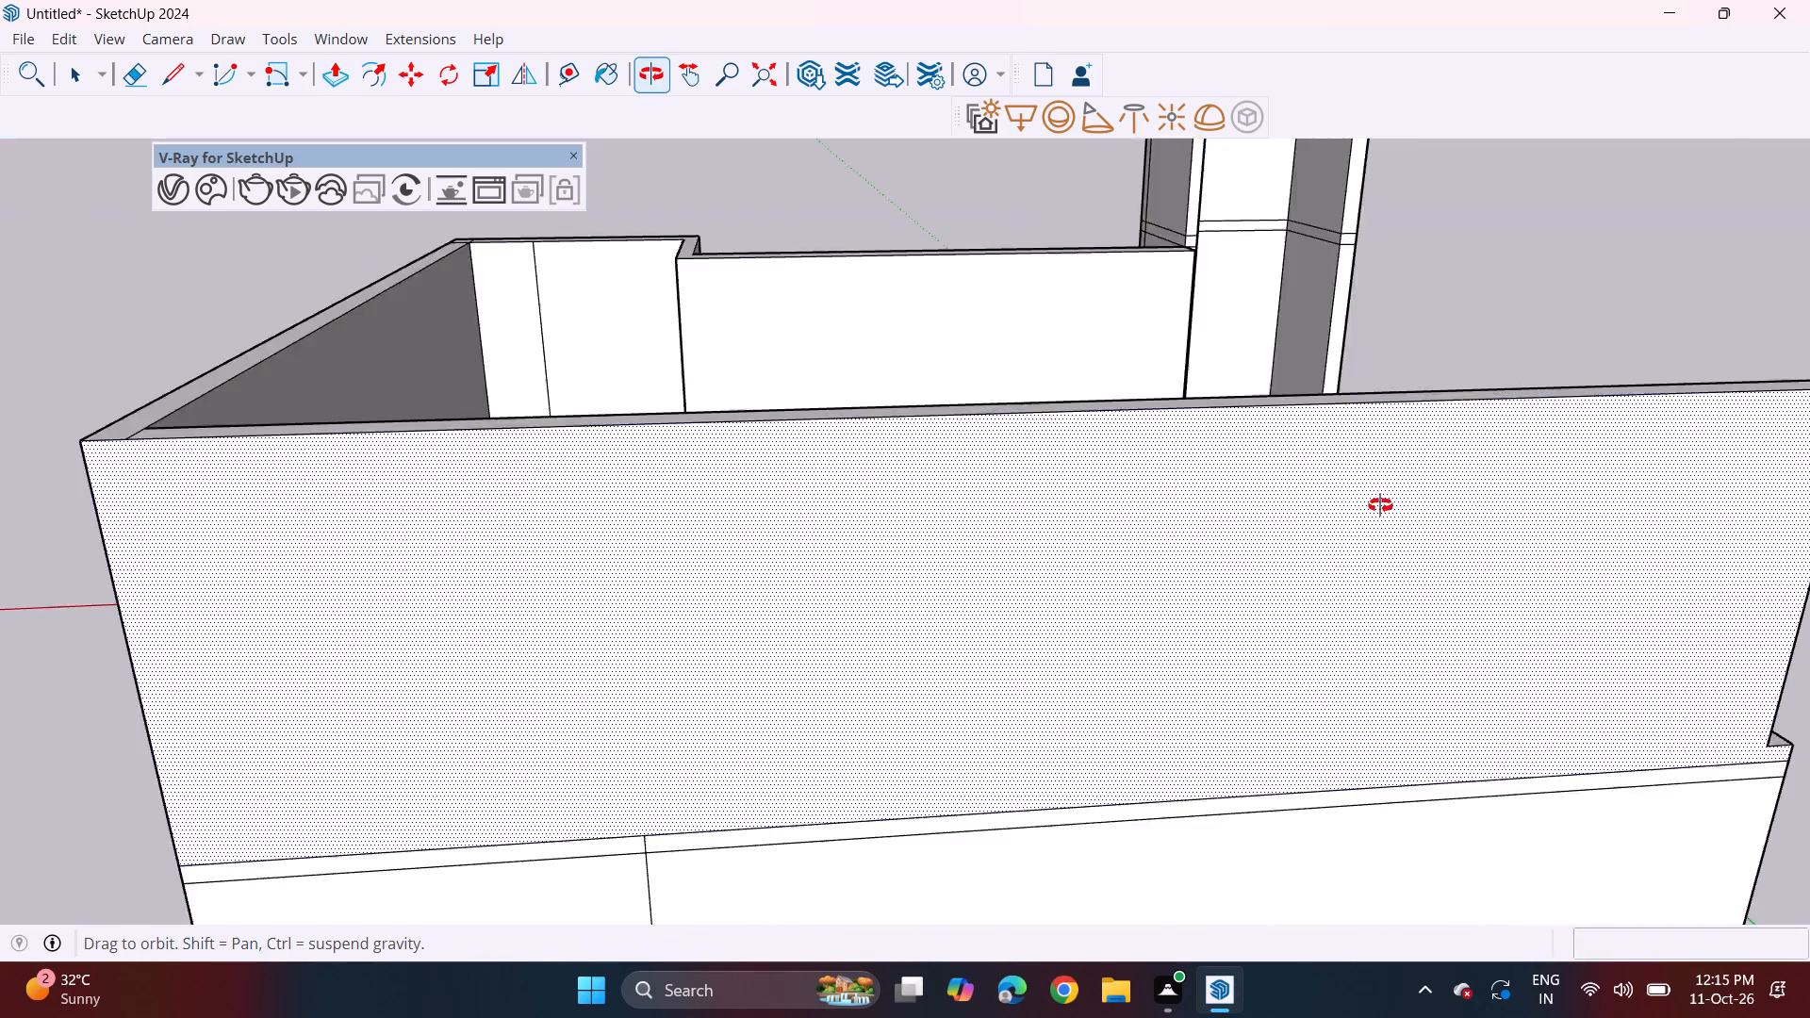
middle_drag(1380, 505, 1125, 541)
double_click(1335, 665)
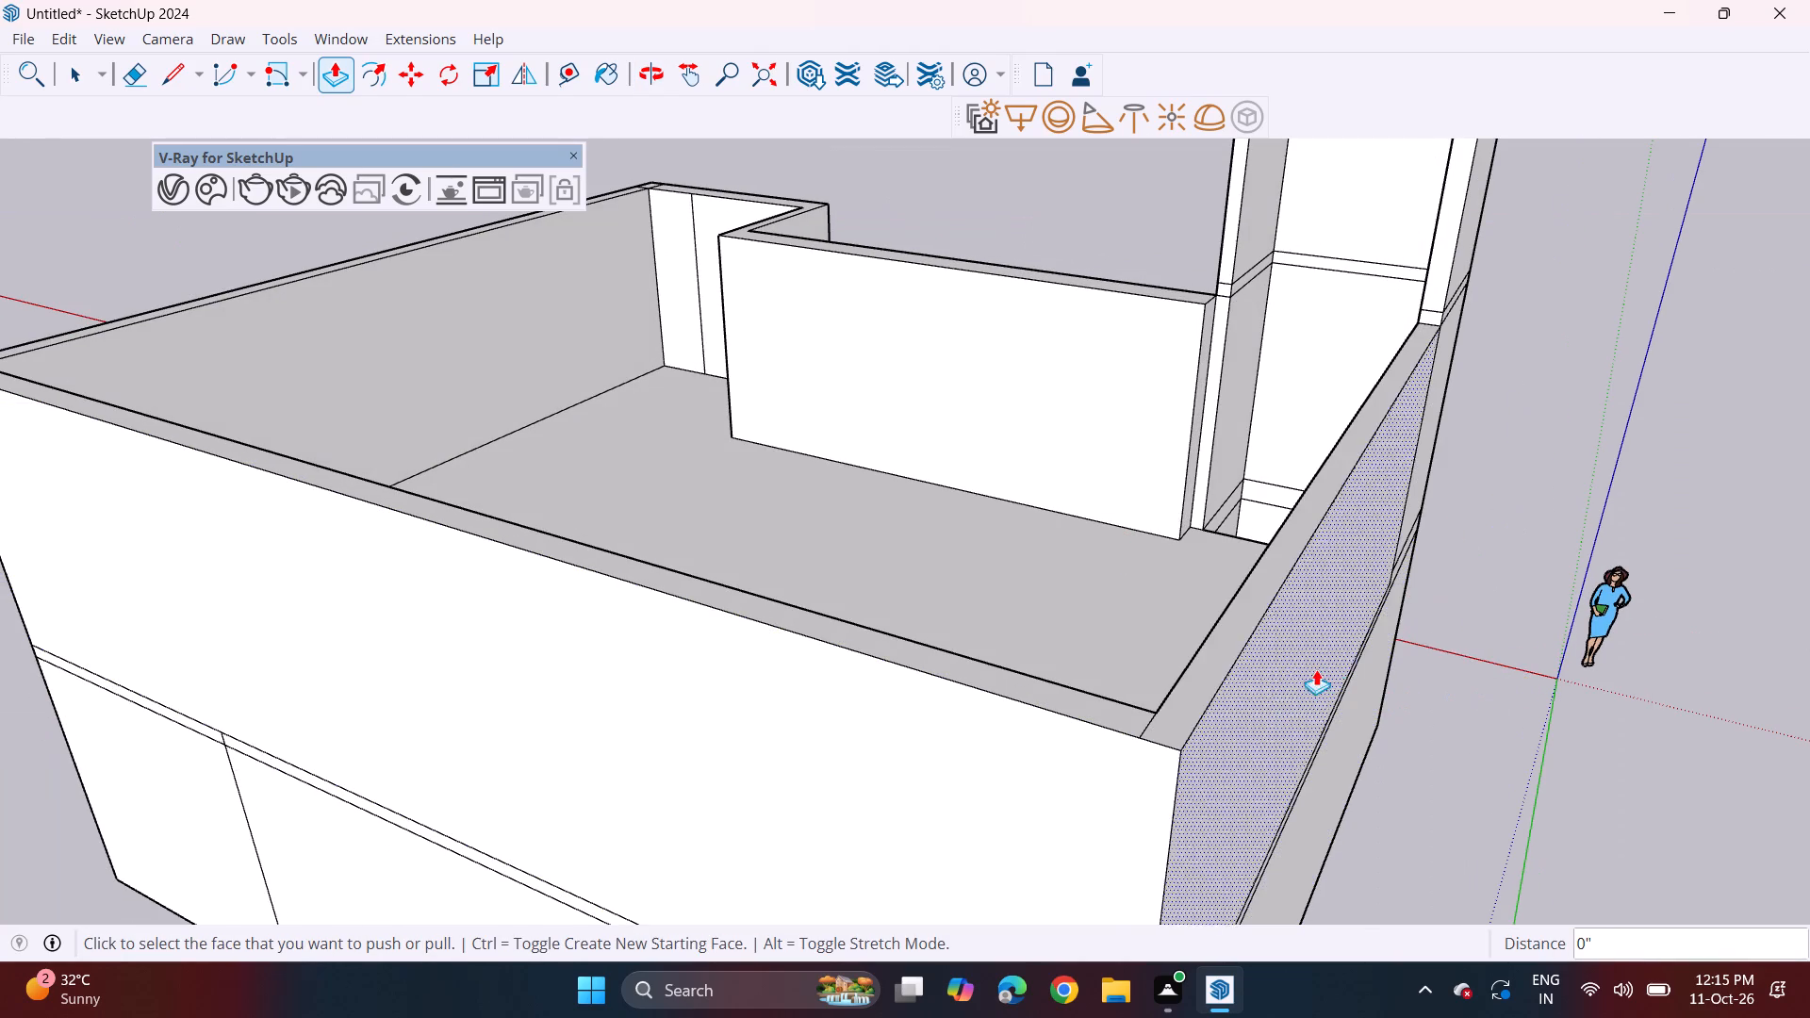
Pull the top of the stepped front wall up 6" as a new section, level with the tower band's upper edge.
middle_drag(886, 647, 1518, 606)
middle_drag(324, 649, 1077, 597)
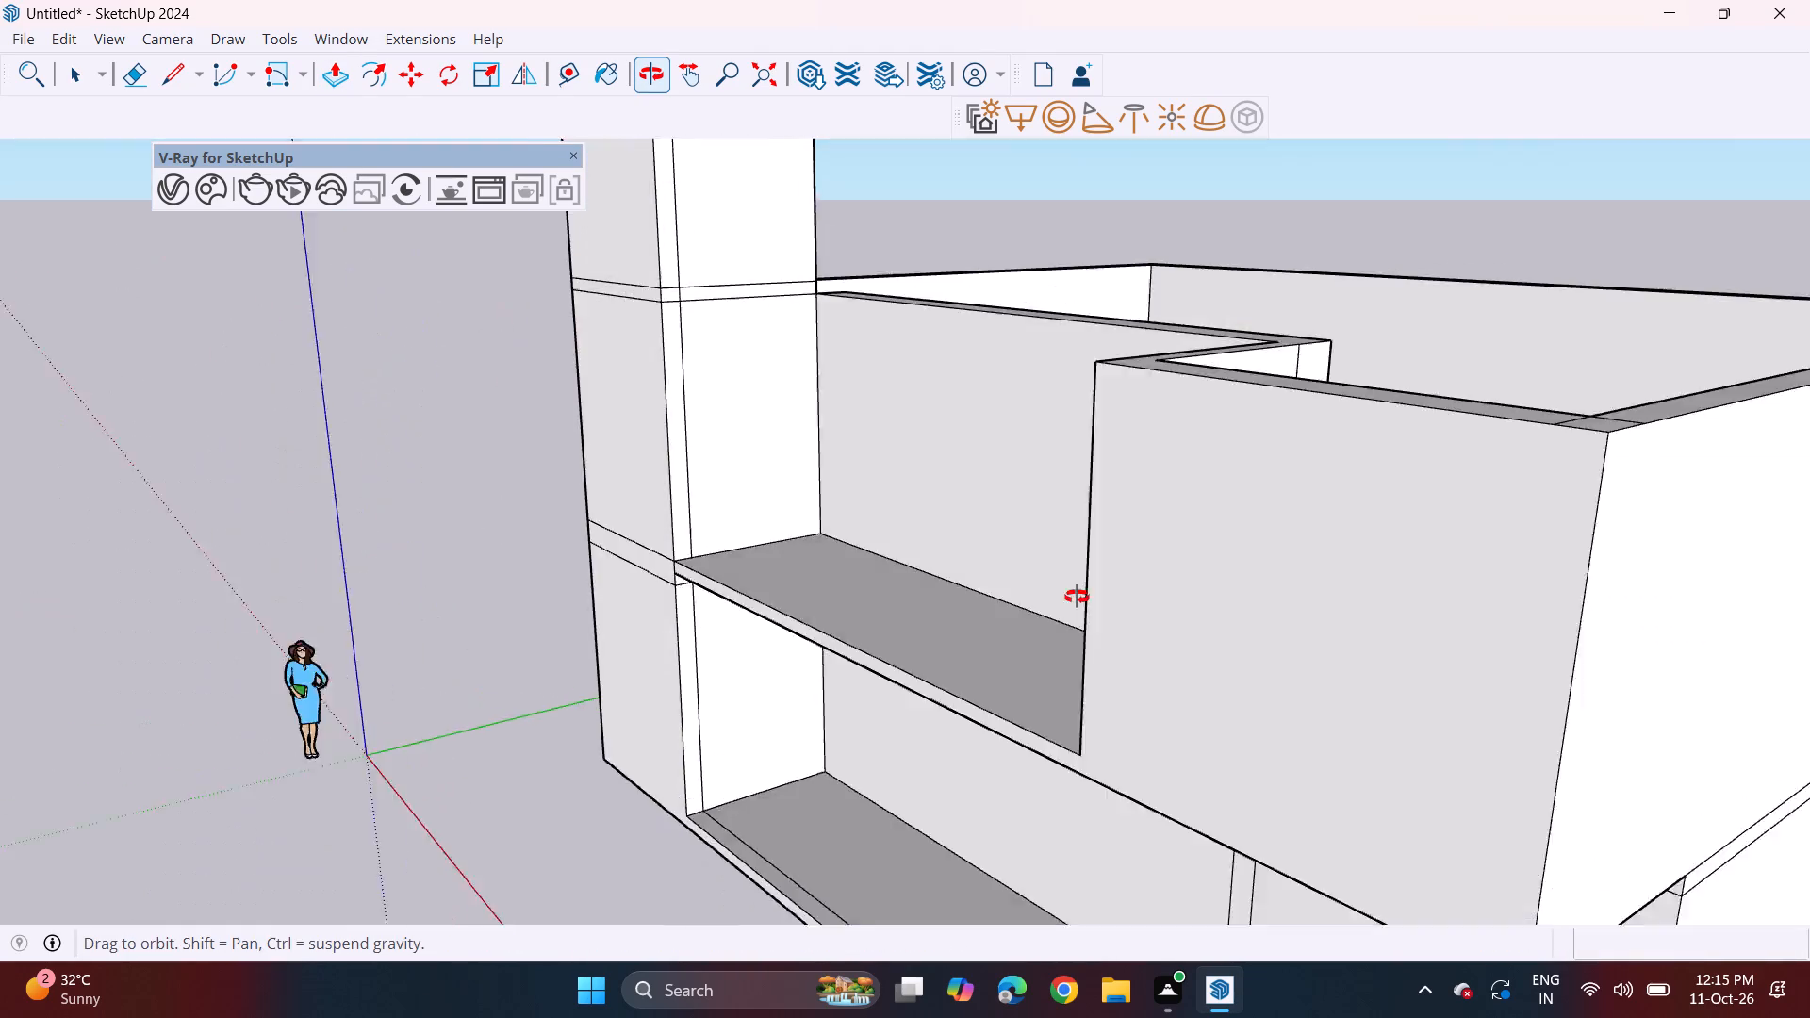
middle_drag(1077, 597, 1275, 599)
scroll(1031, 490, down, 3)
shift+middle_drag(942, 515, 778, 542)
middle_drag(743, 517, 836, 520)
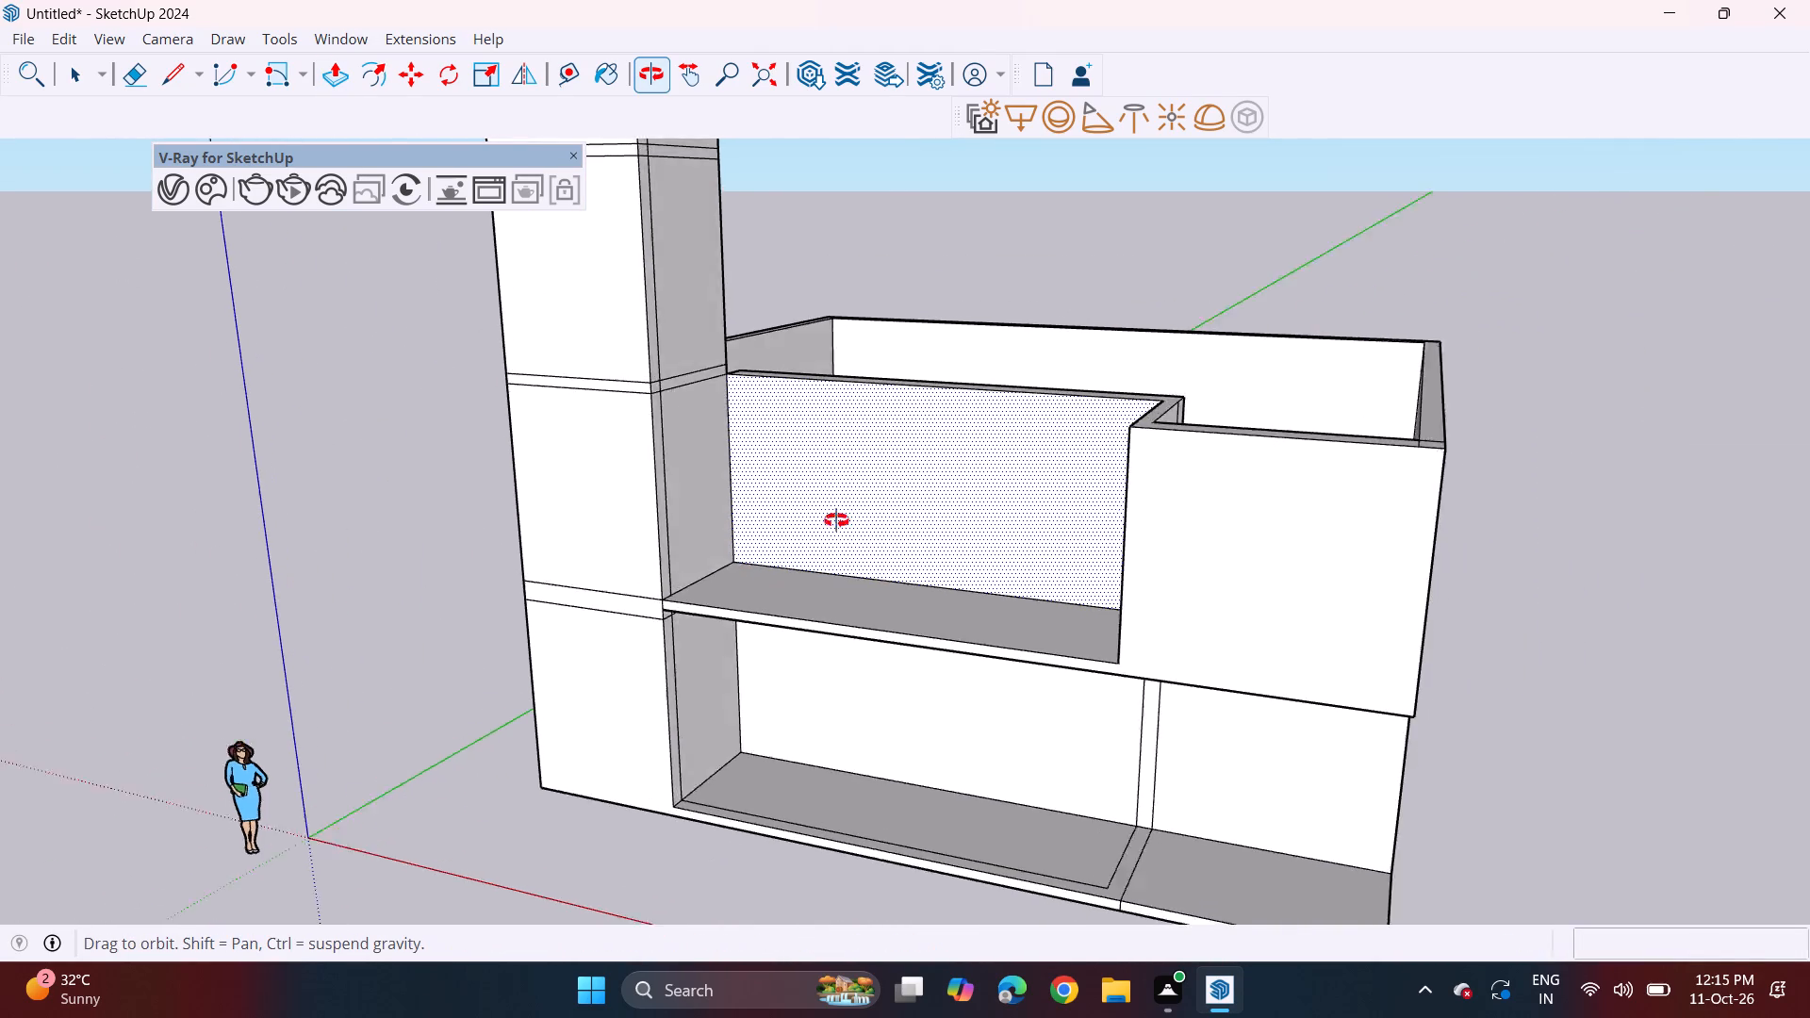
middle_drag(836, 520, 910, 633)
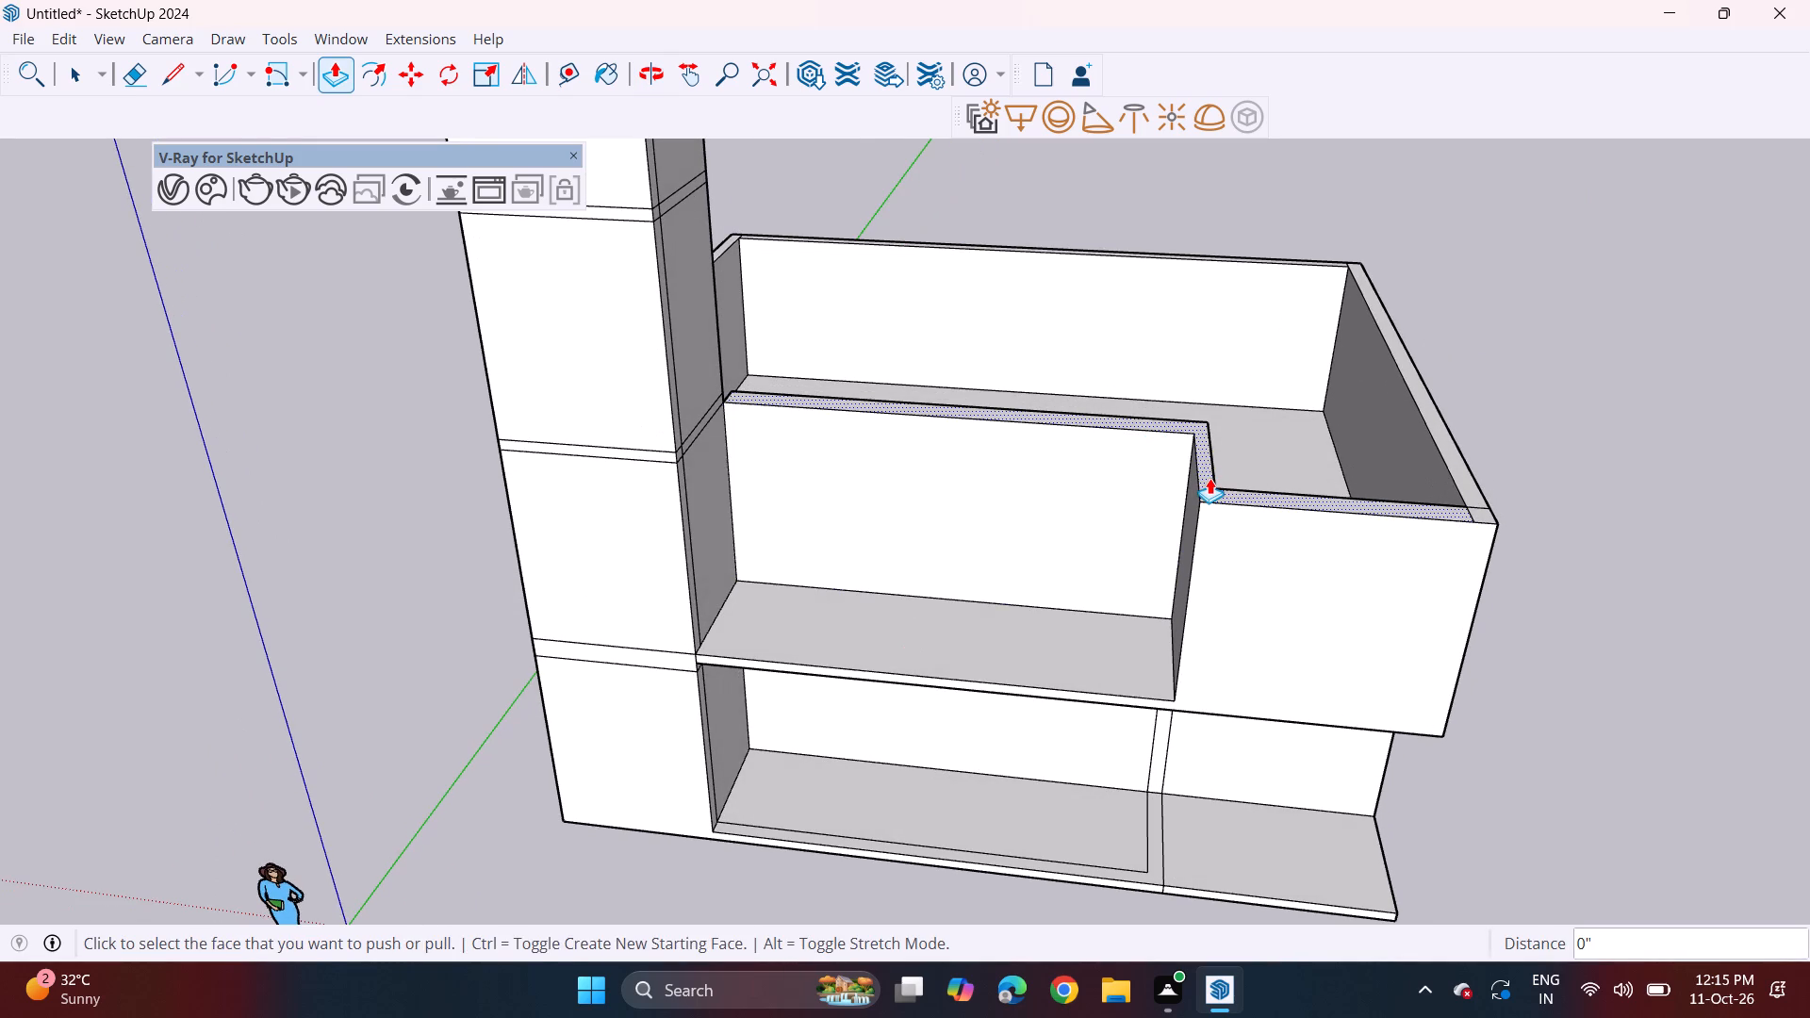
click(1209, 478)
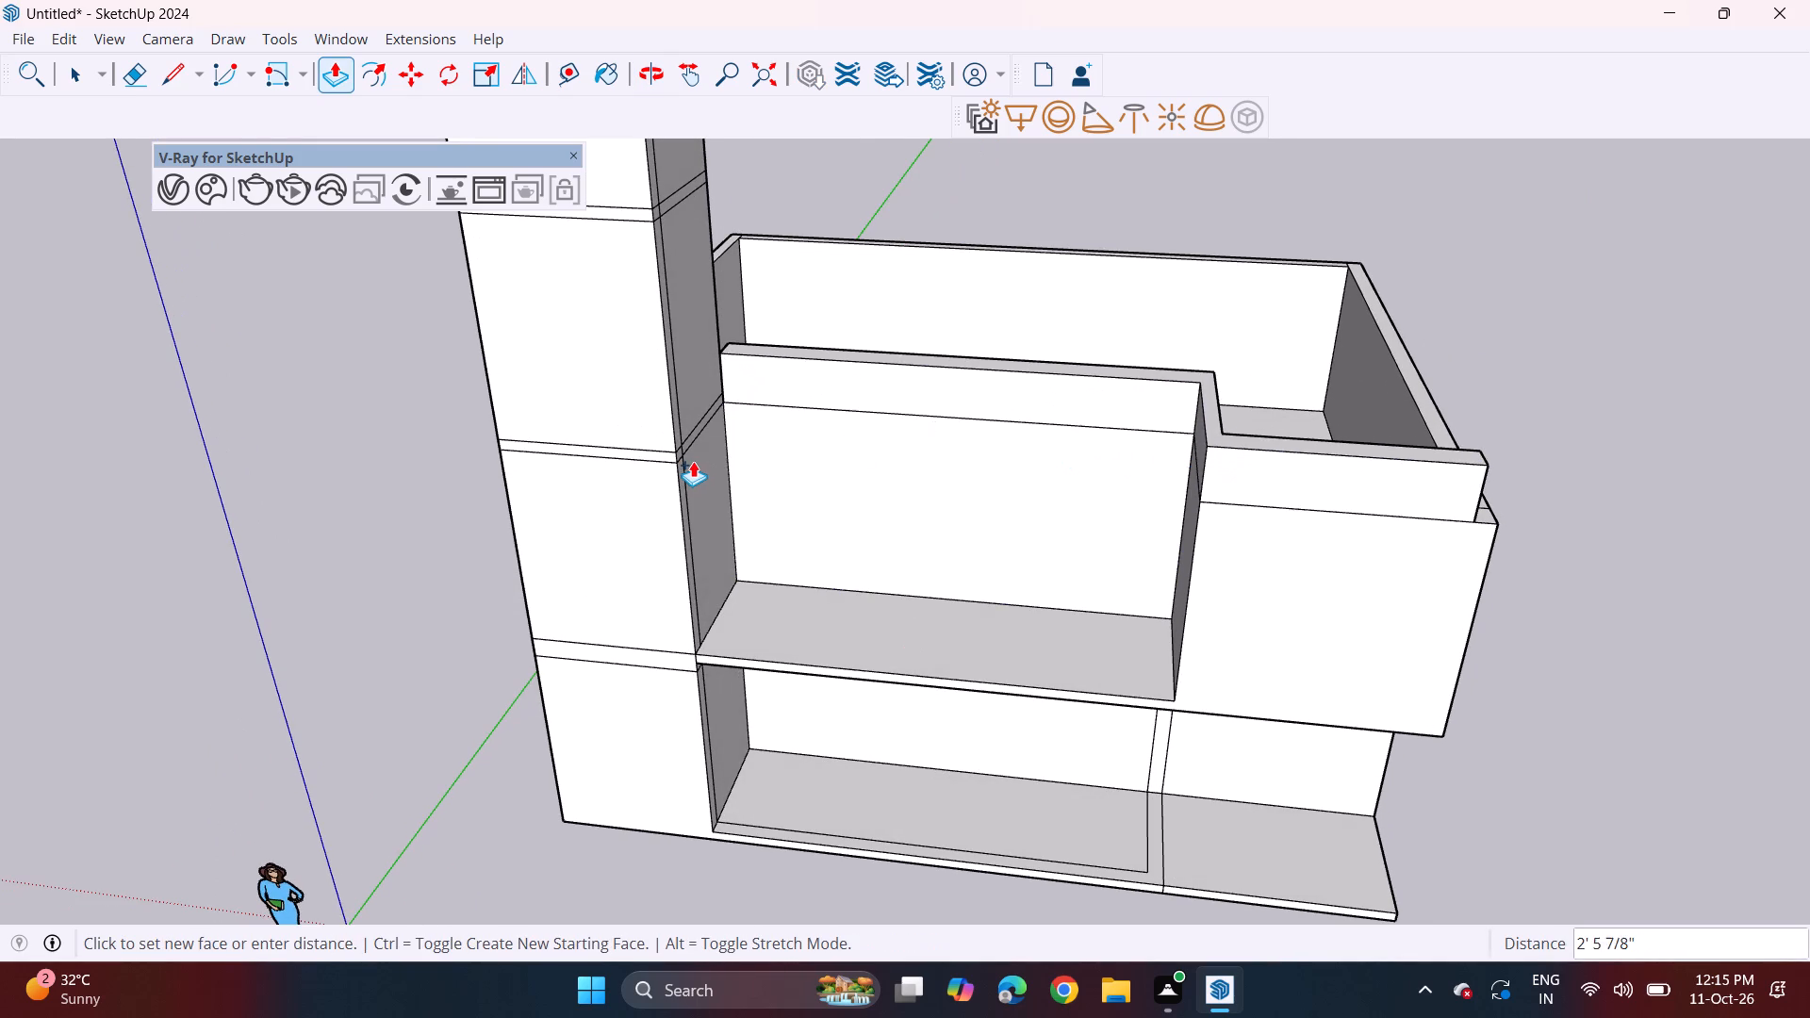
click(689, 448)
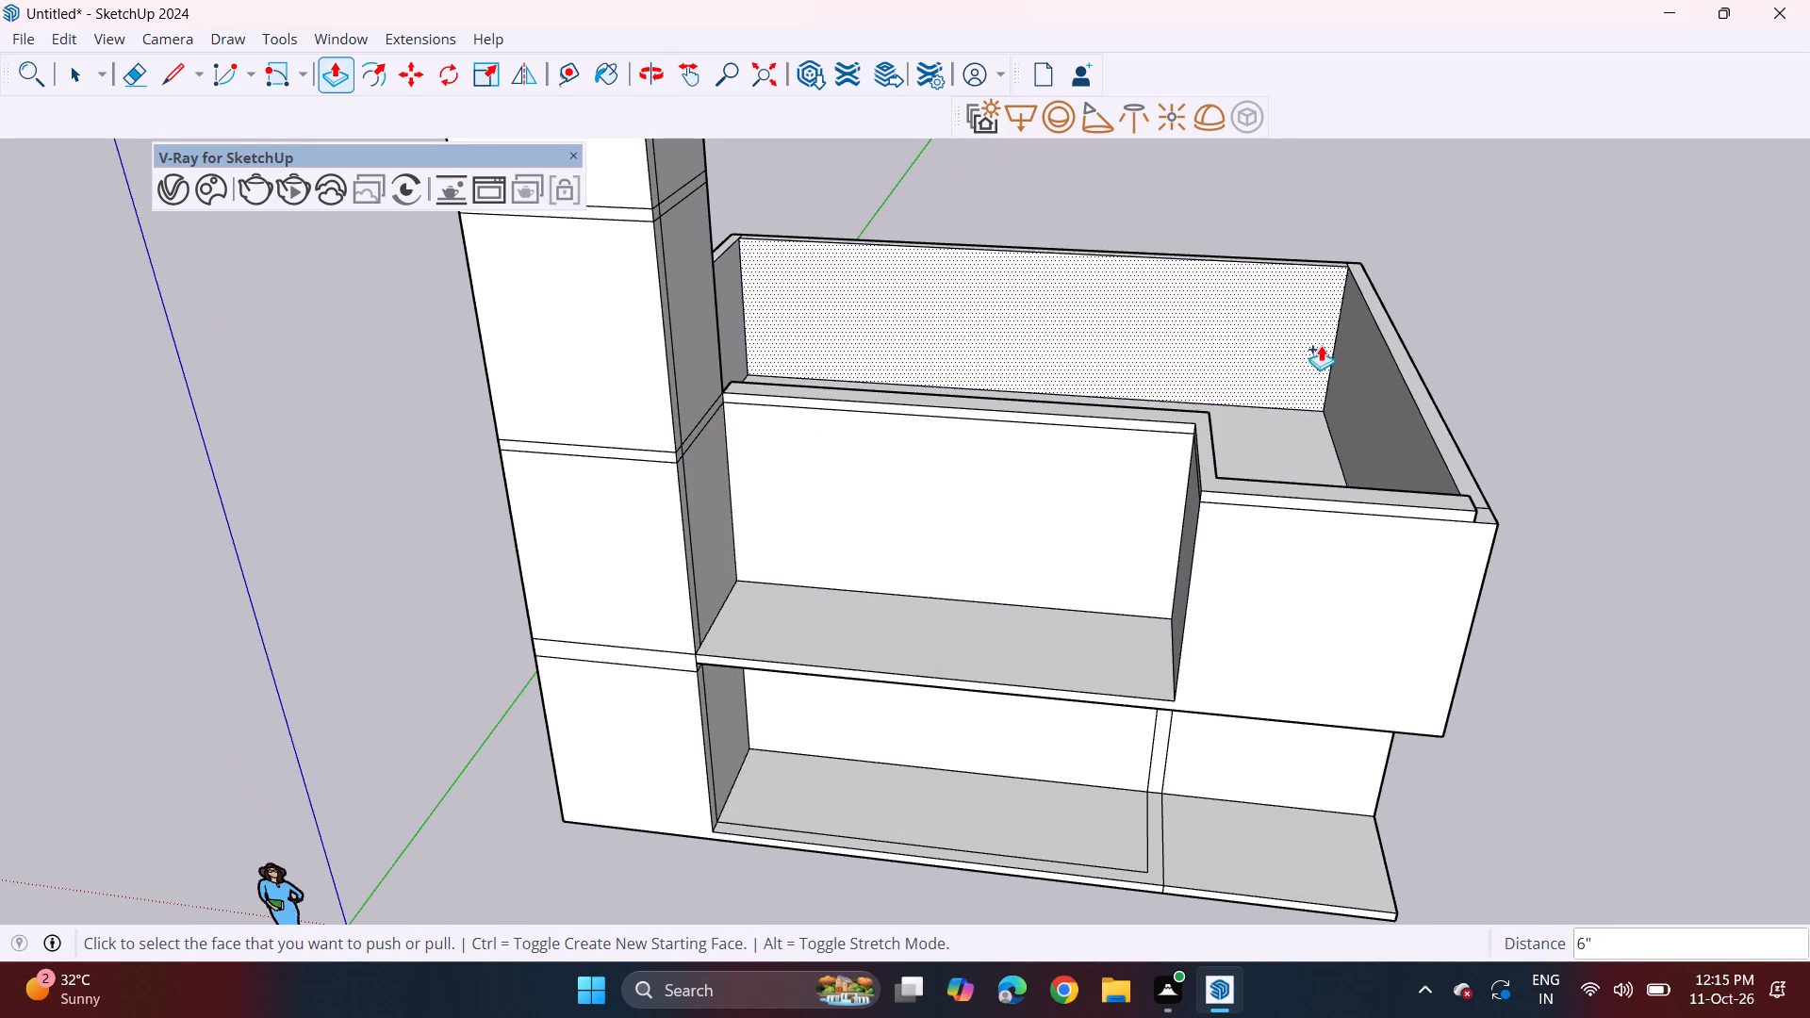
Repeat the 6" raise on the tops of both side walls, the rear wall and the front corner piece.
double_click(1407, 364)
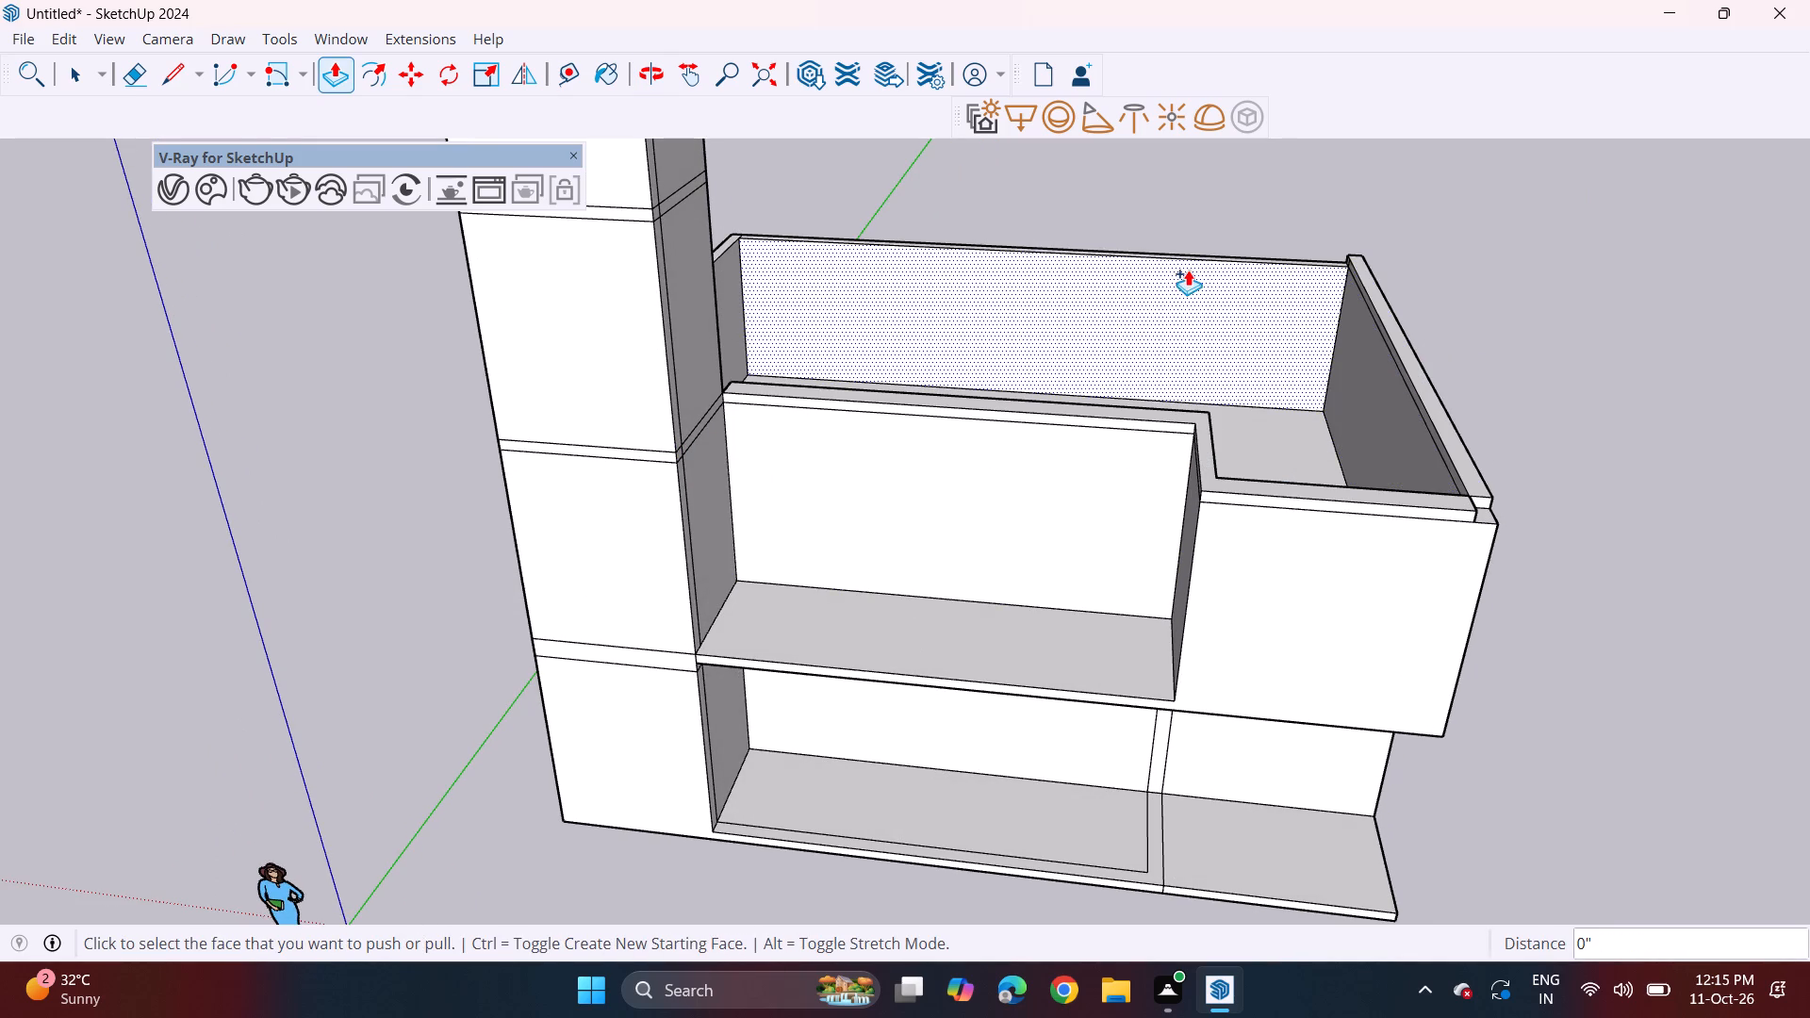
double_click(1193, 257)
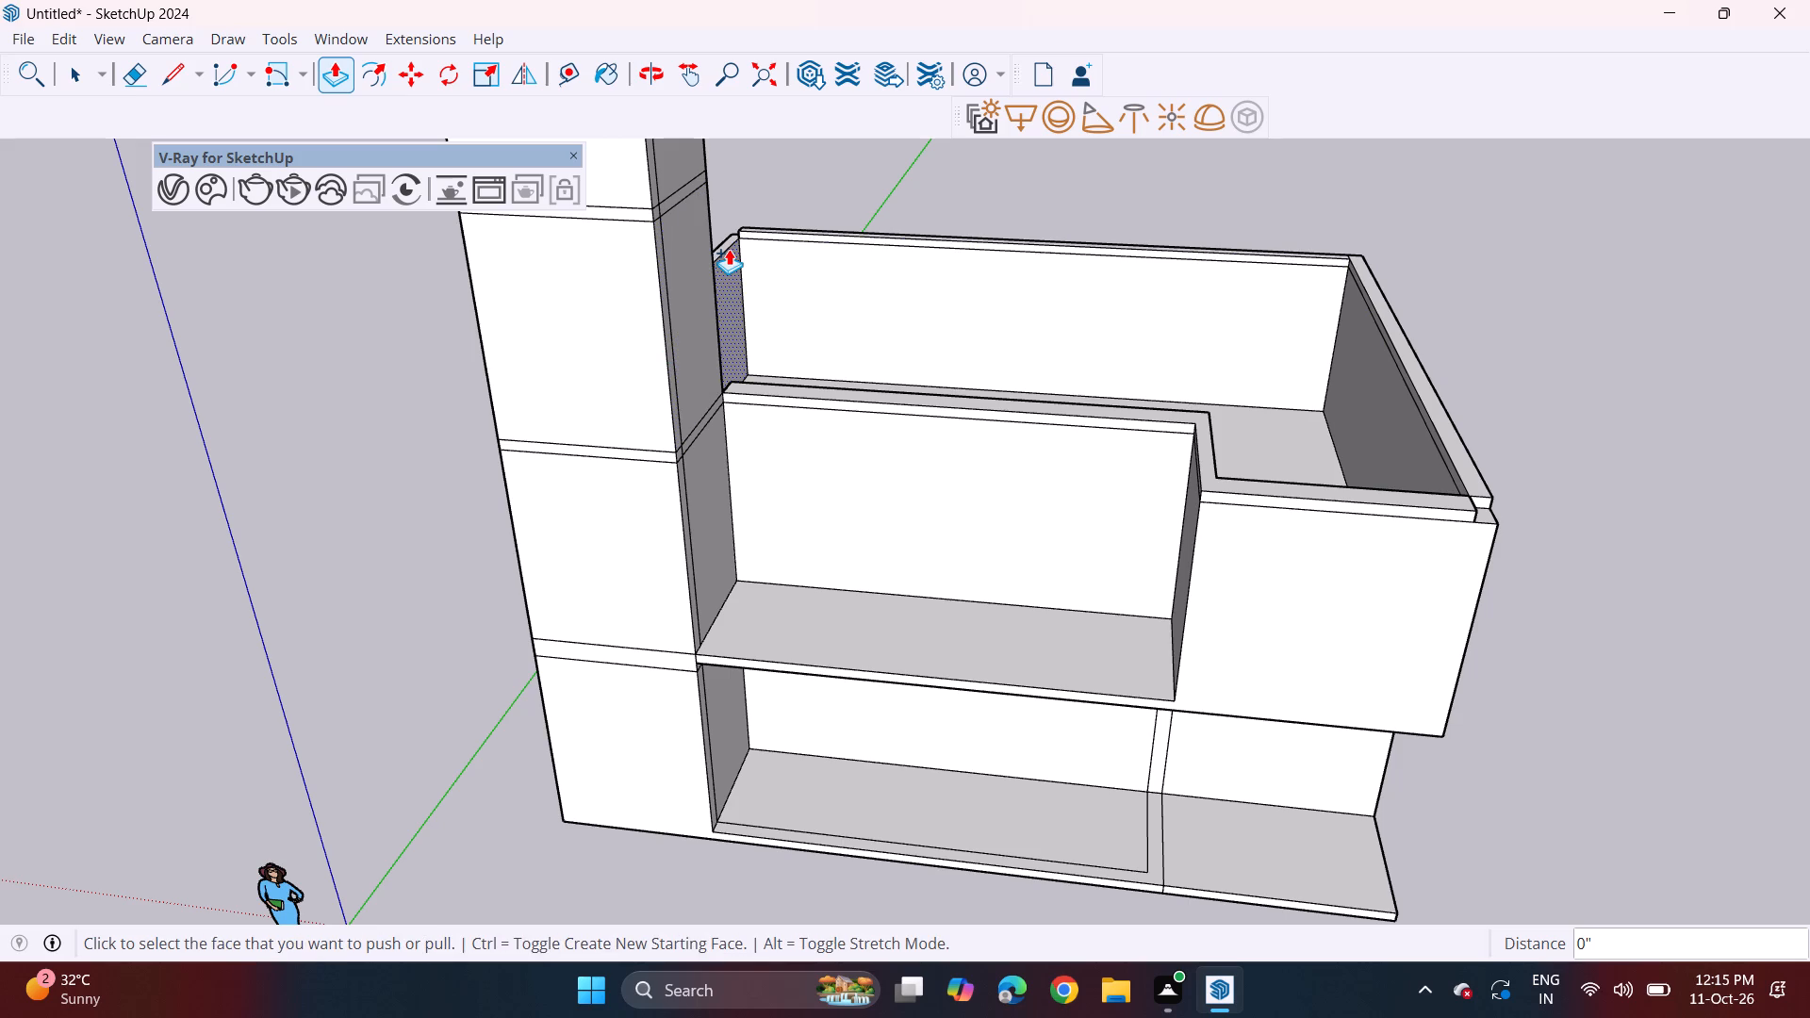
double_click(729, 243)
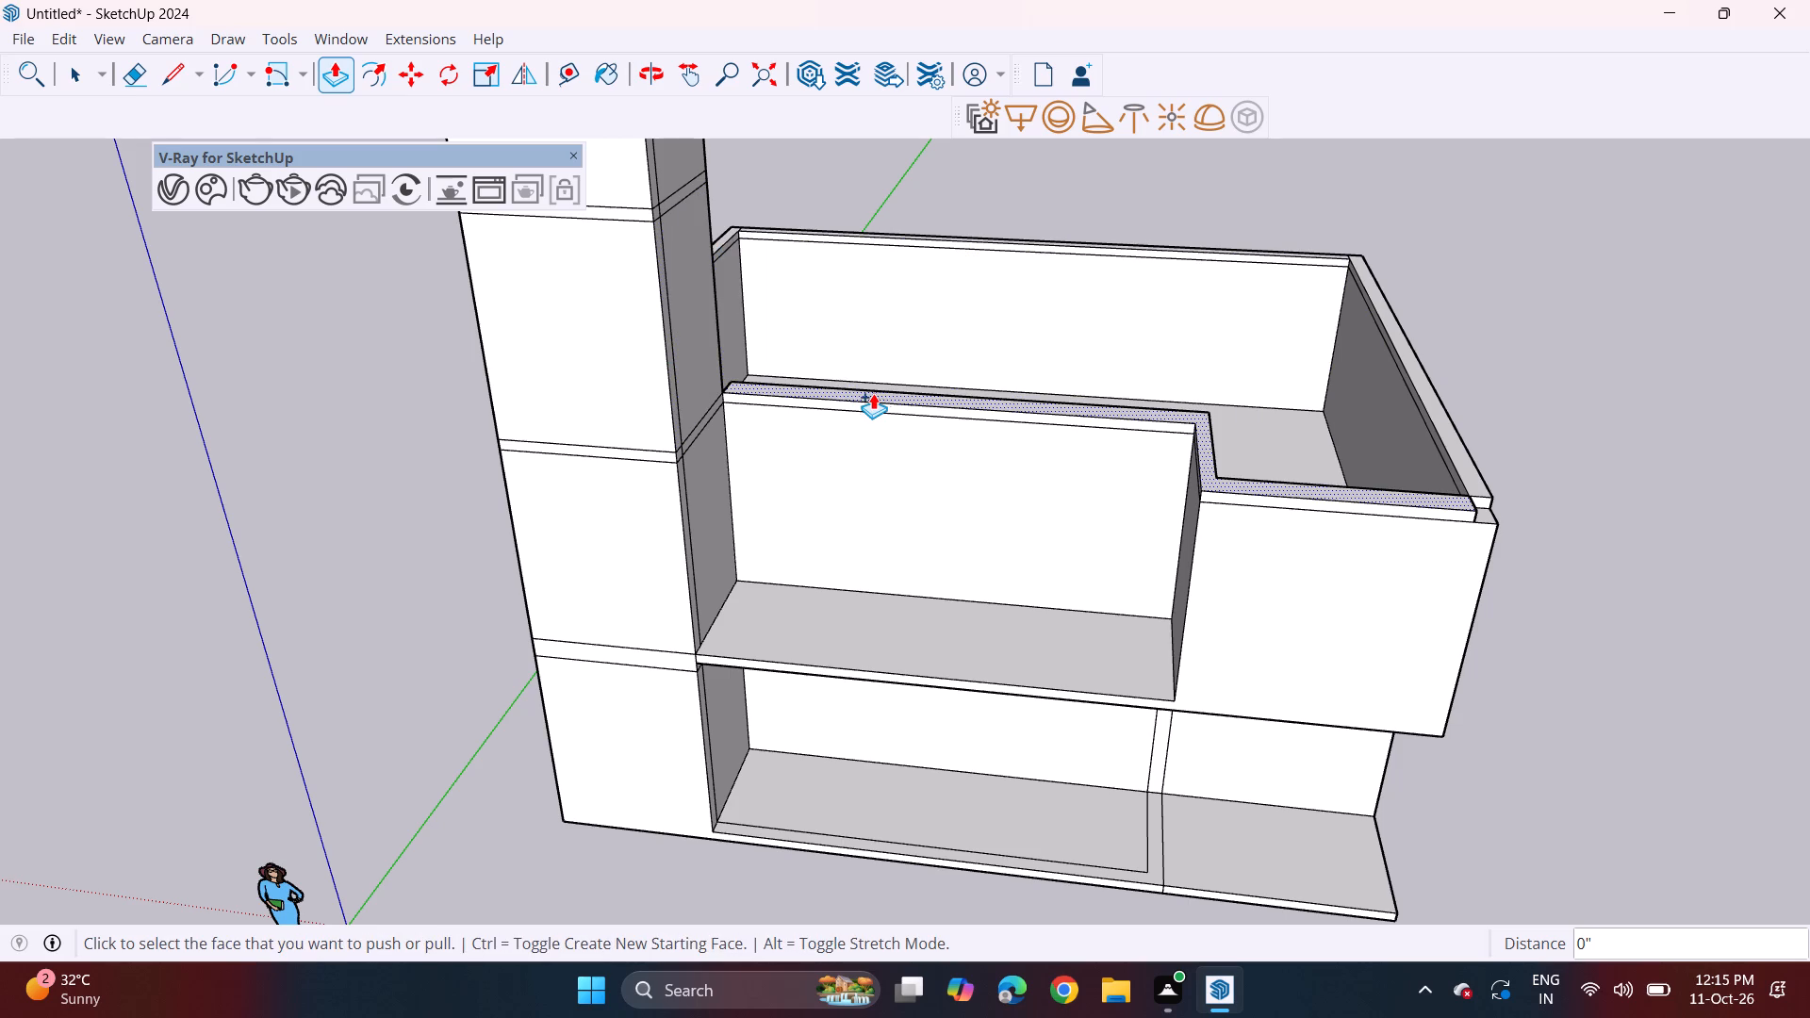
double_click(1490, 516)
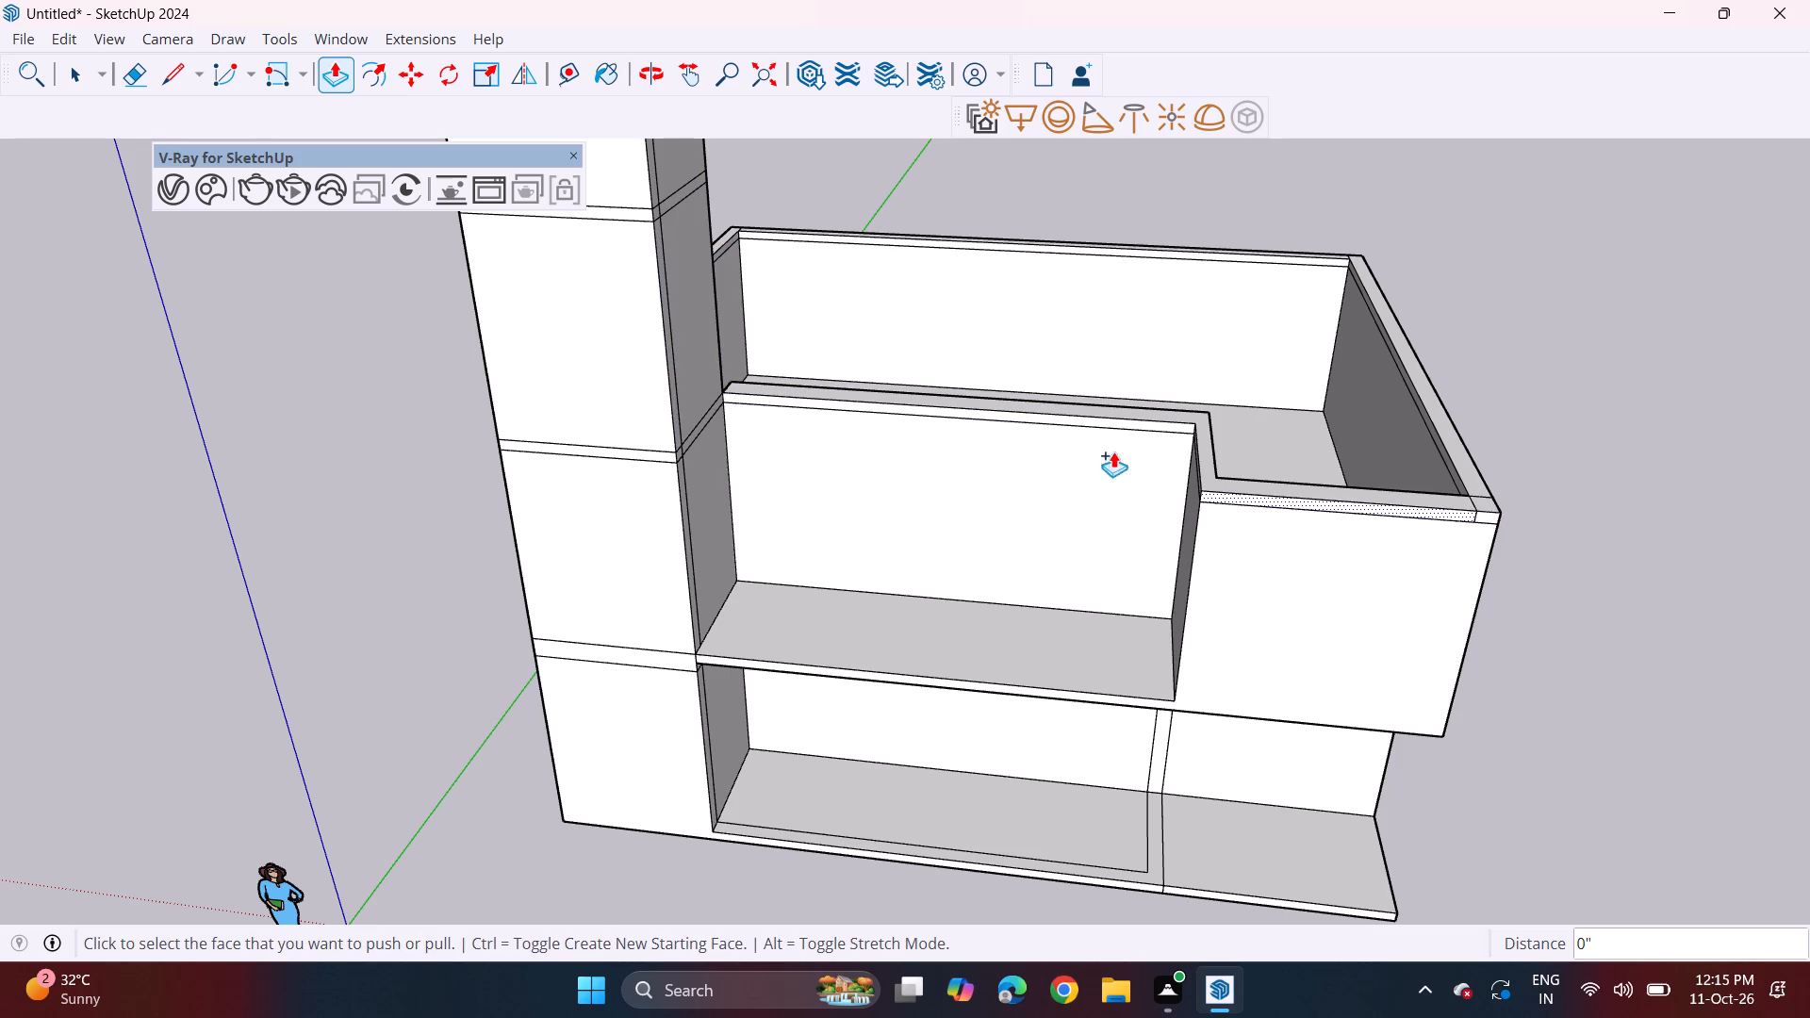
Pull the stepped front wall's top up another 10' as a new section, reaching the underside of the tower's next band.
middle_drag(1082, 539, 1109, 385)
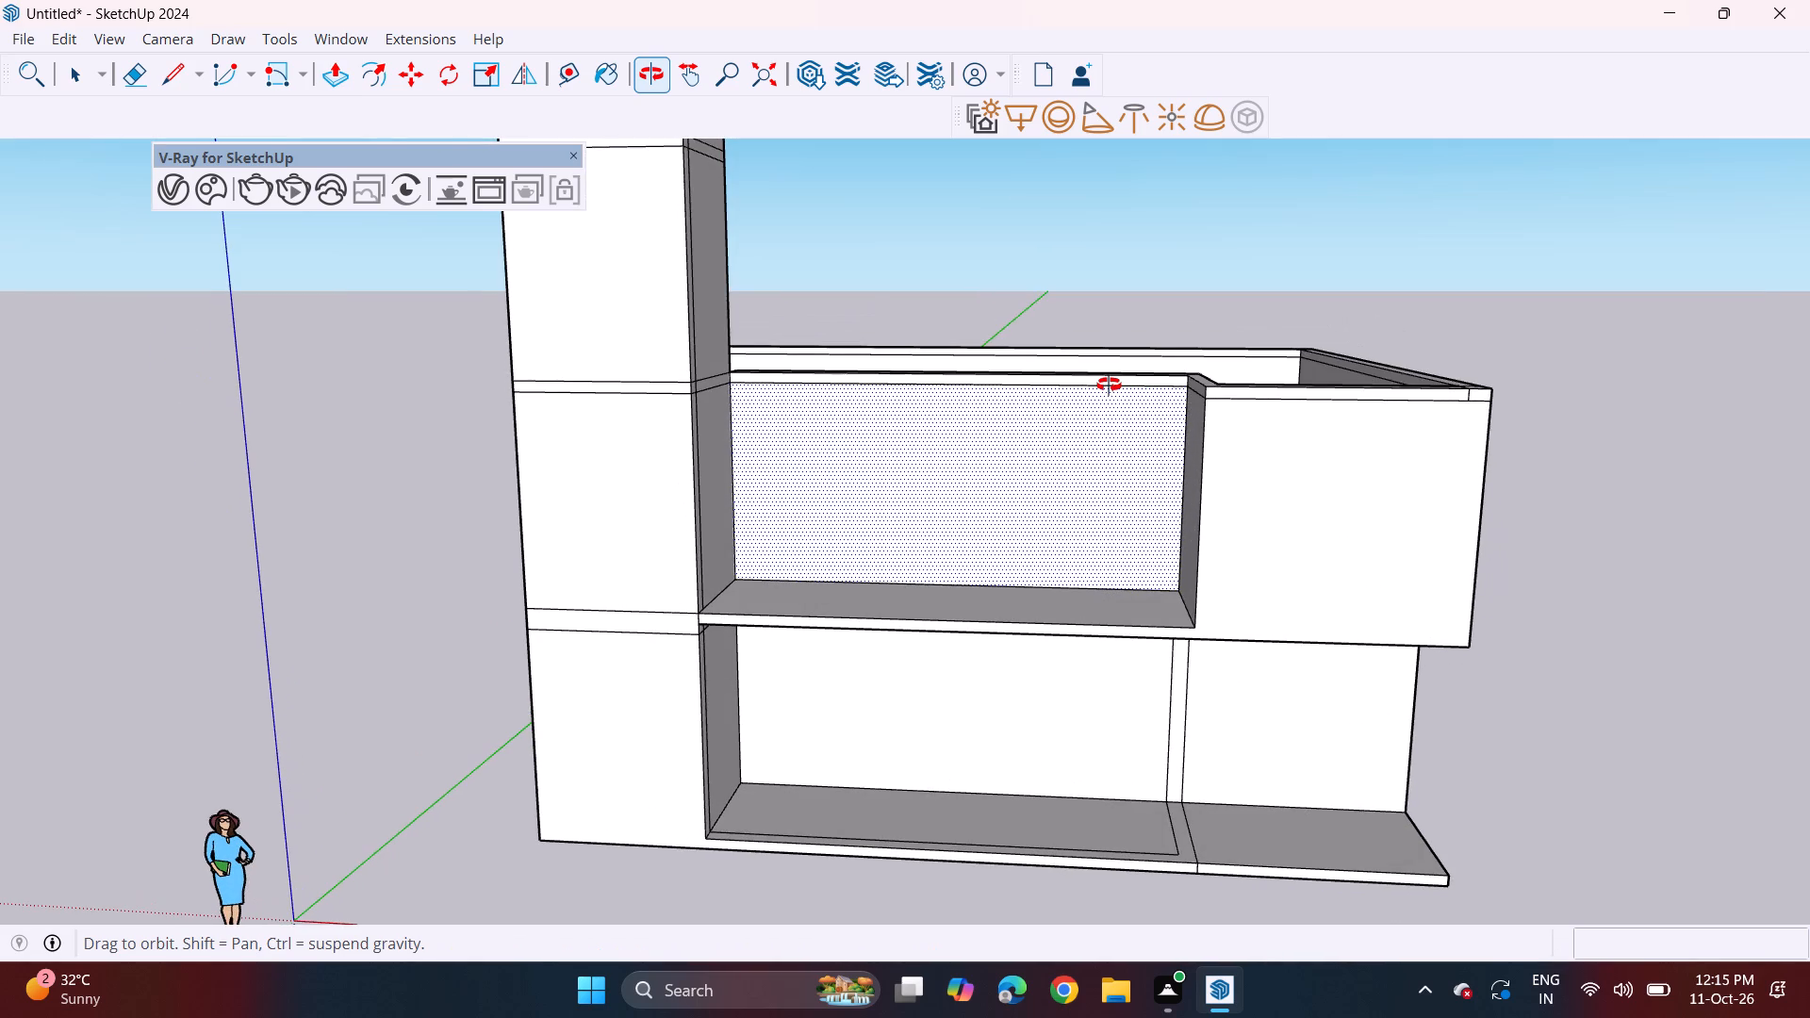
middle_drag(1109, 385, 1107, 385)
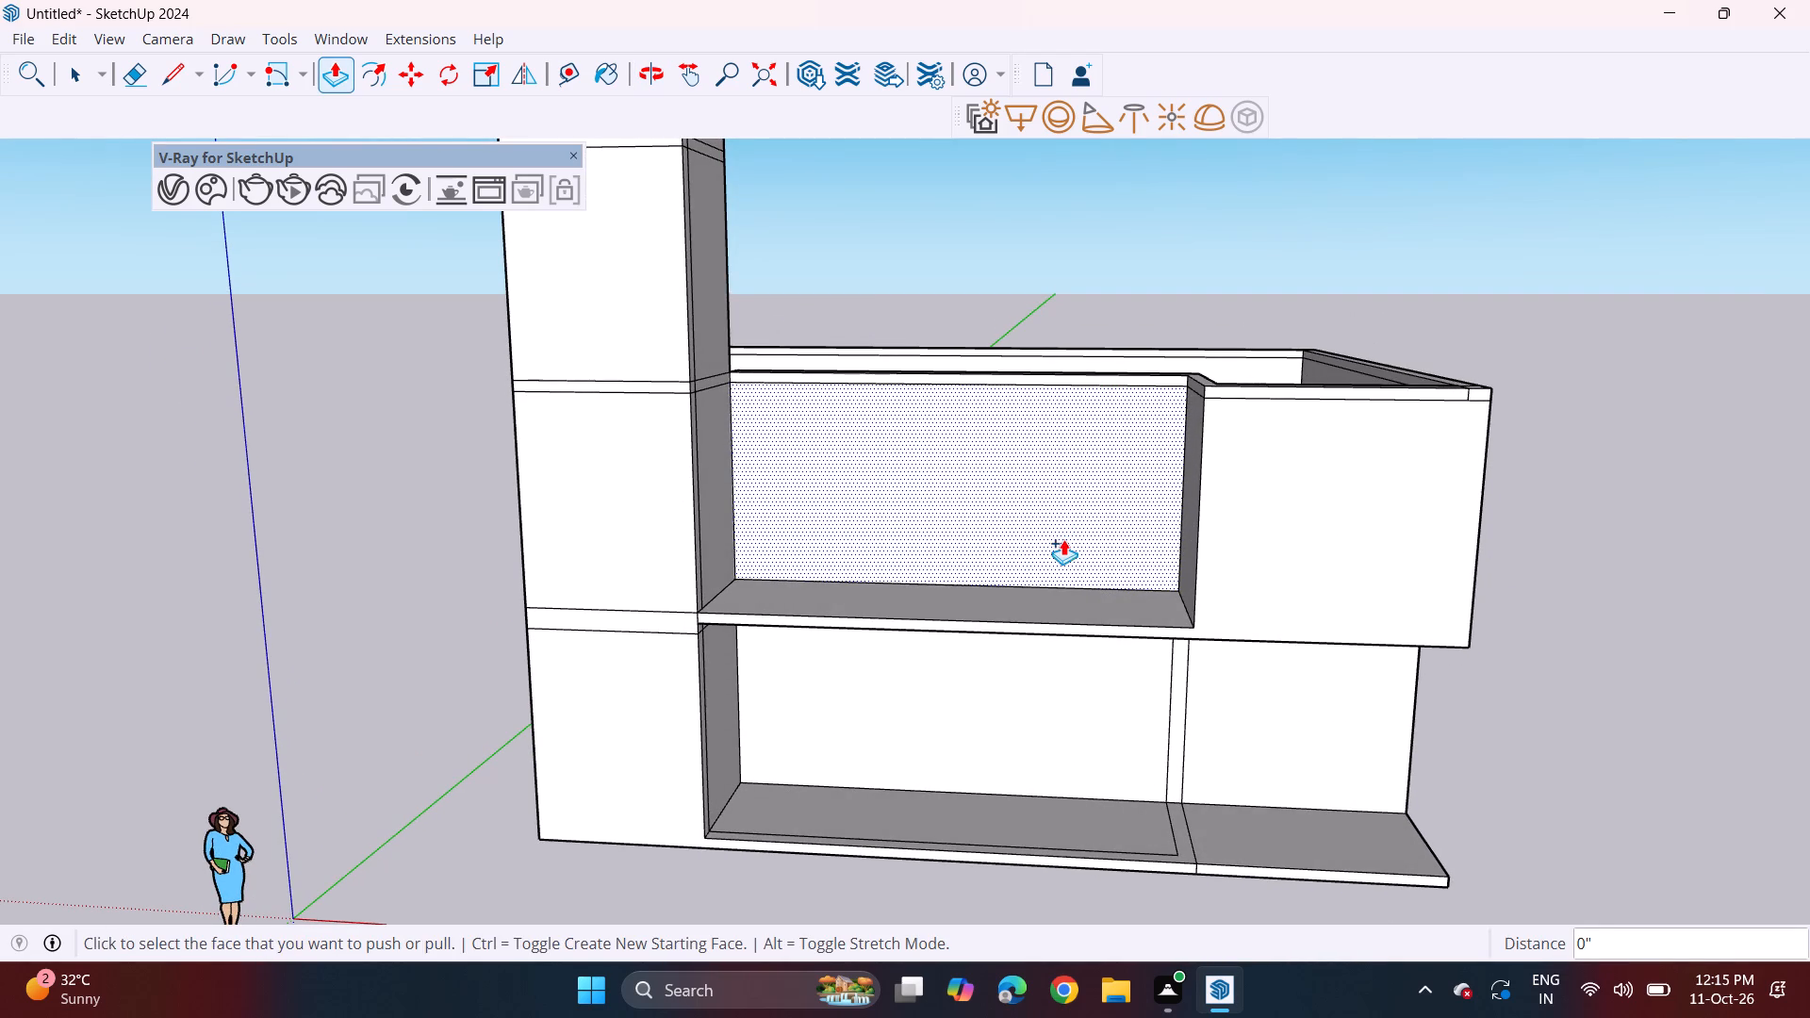
middle_drag(967, 350, 851, 630)
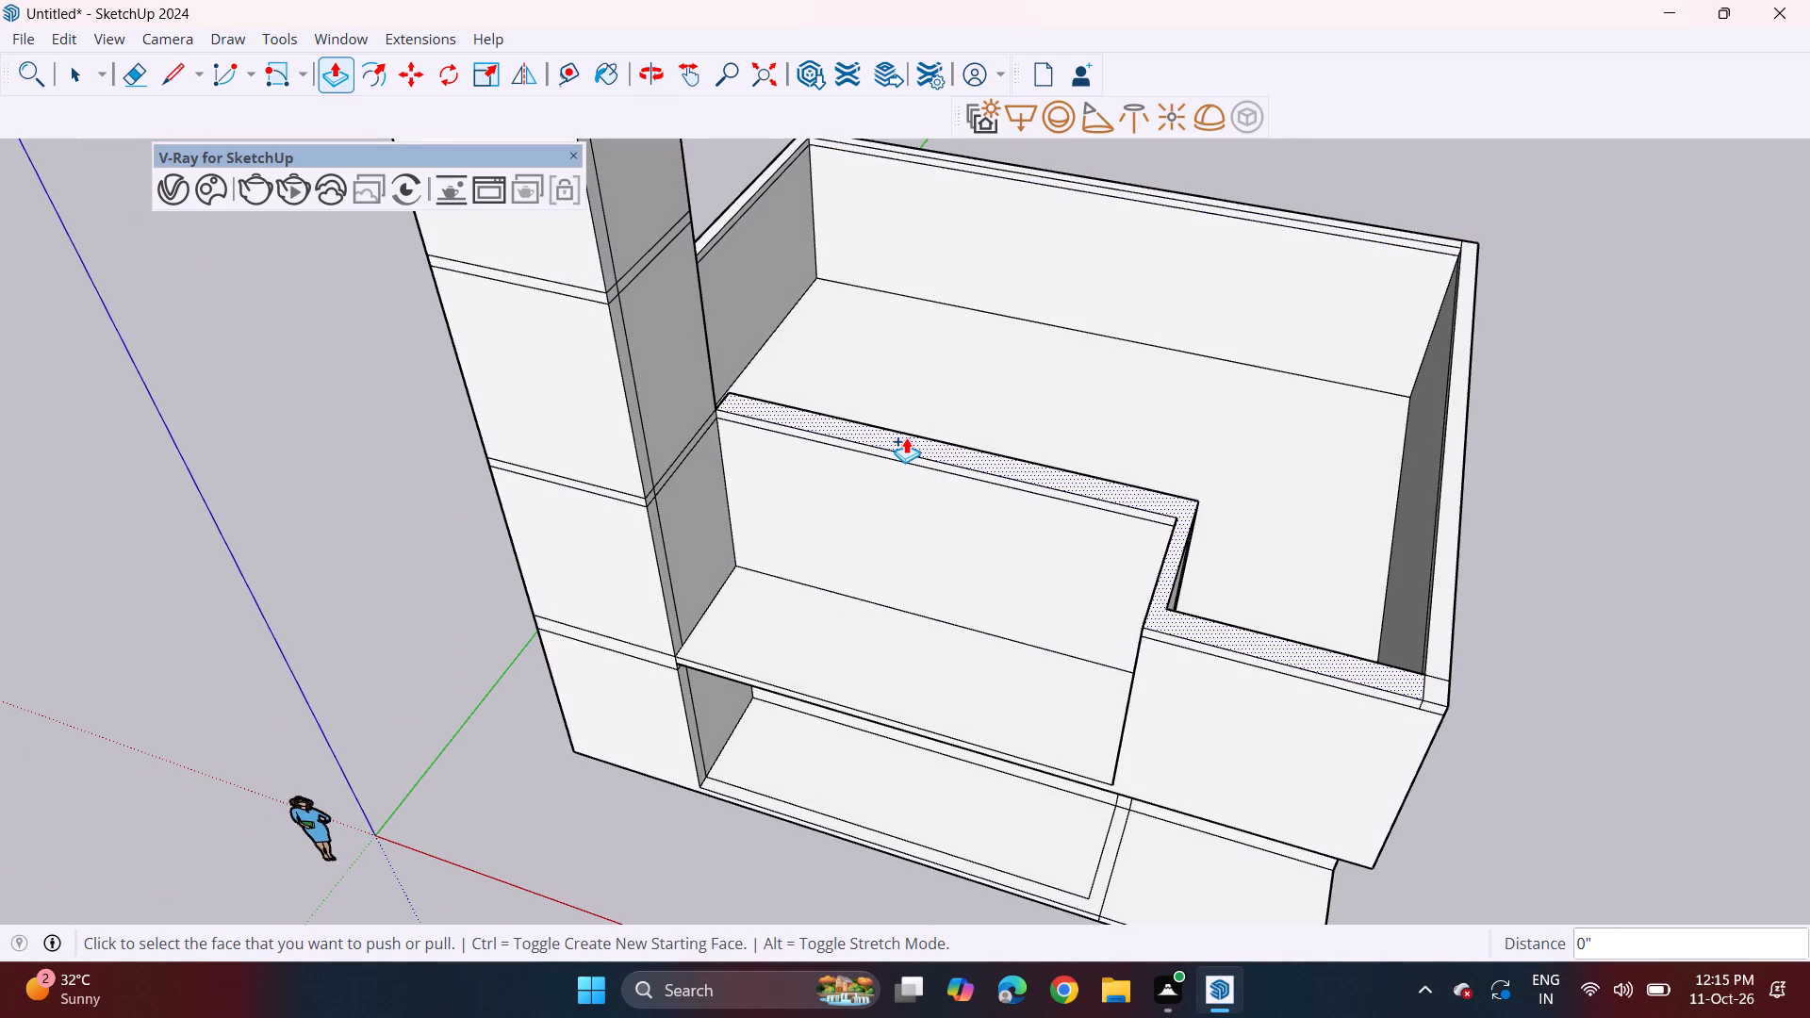
click(906, 437)
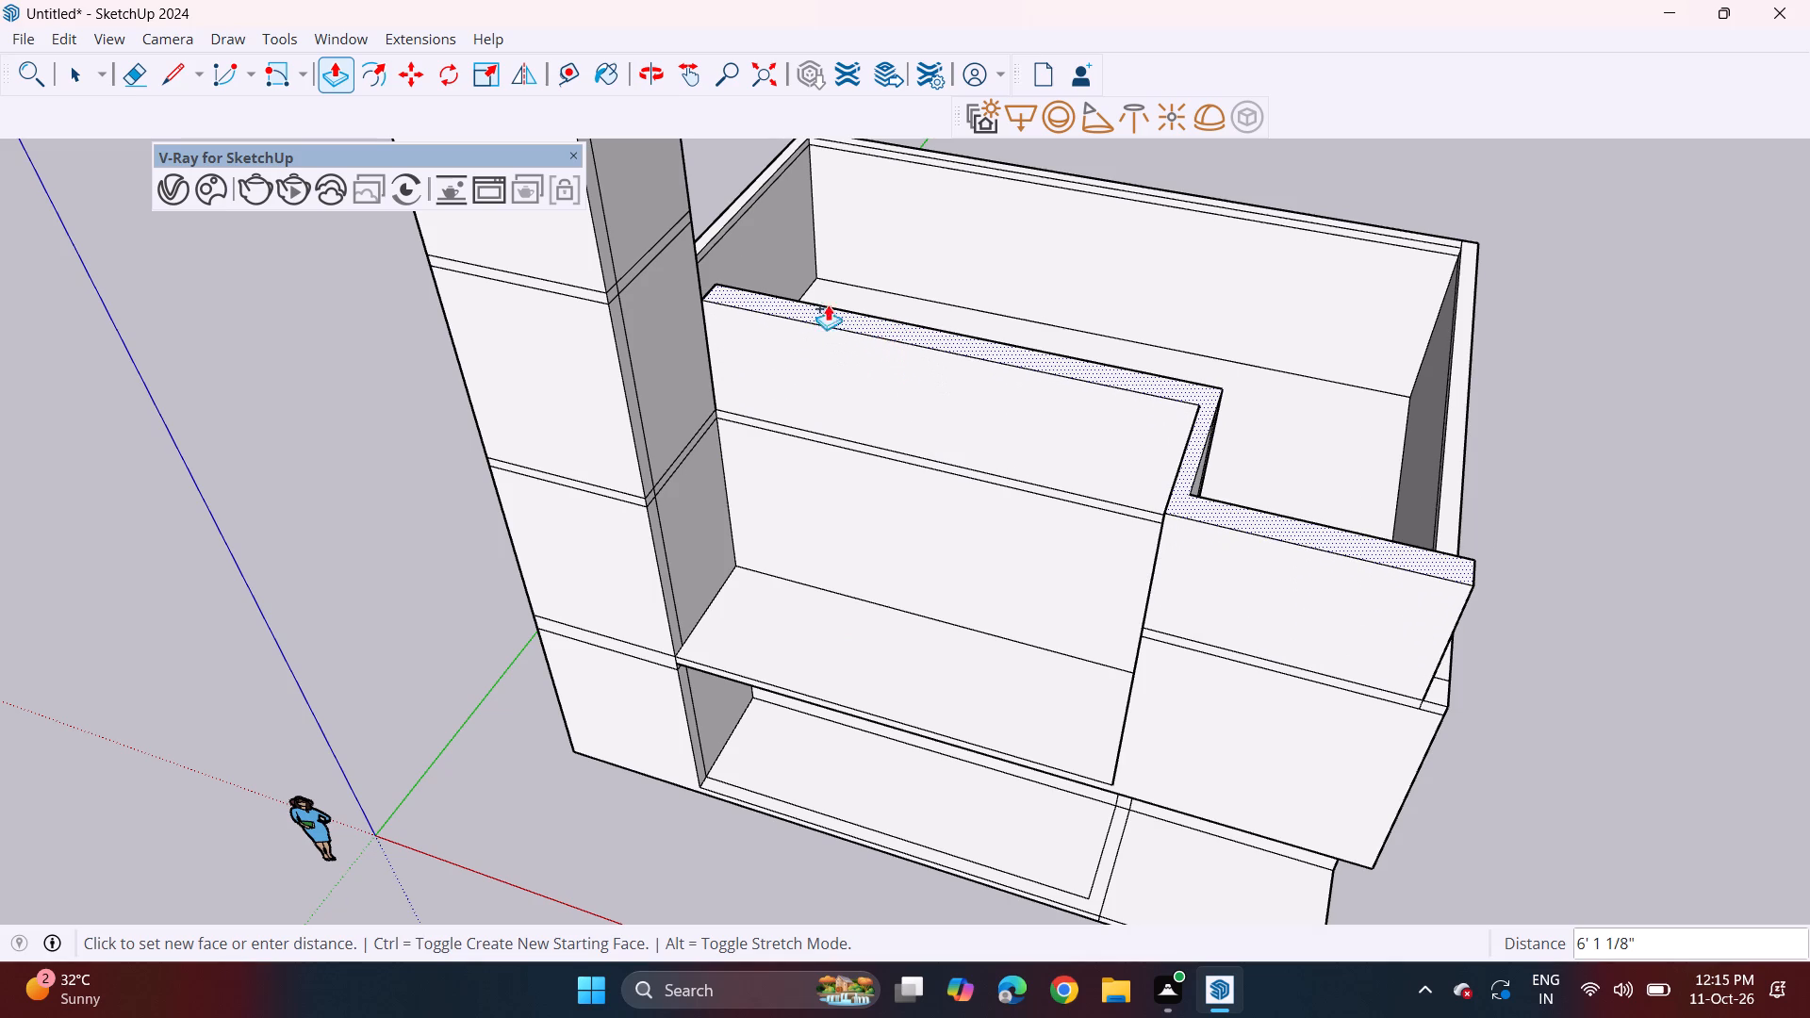
click(660, 263)
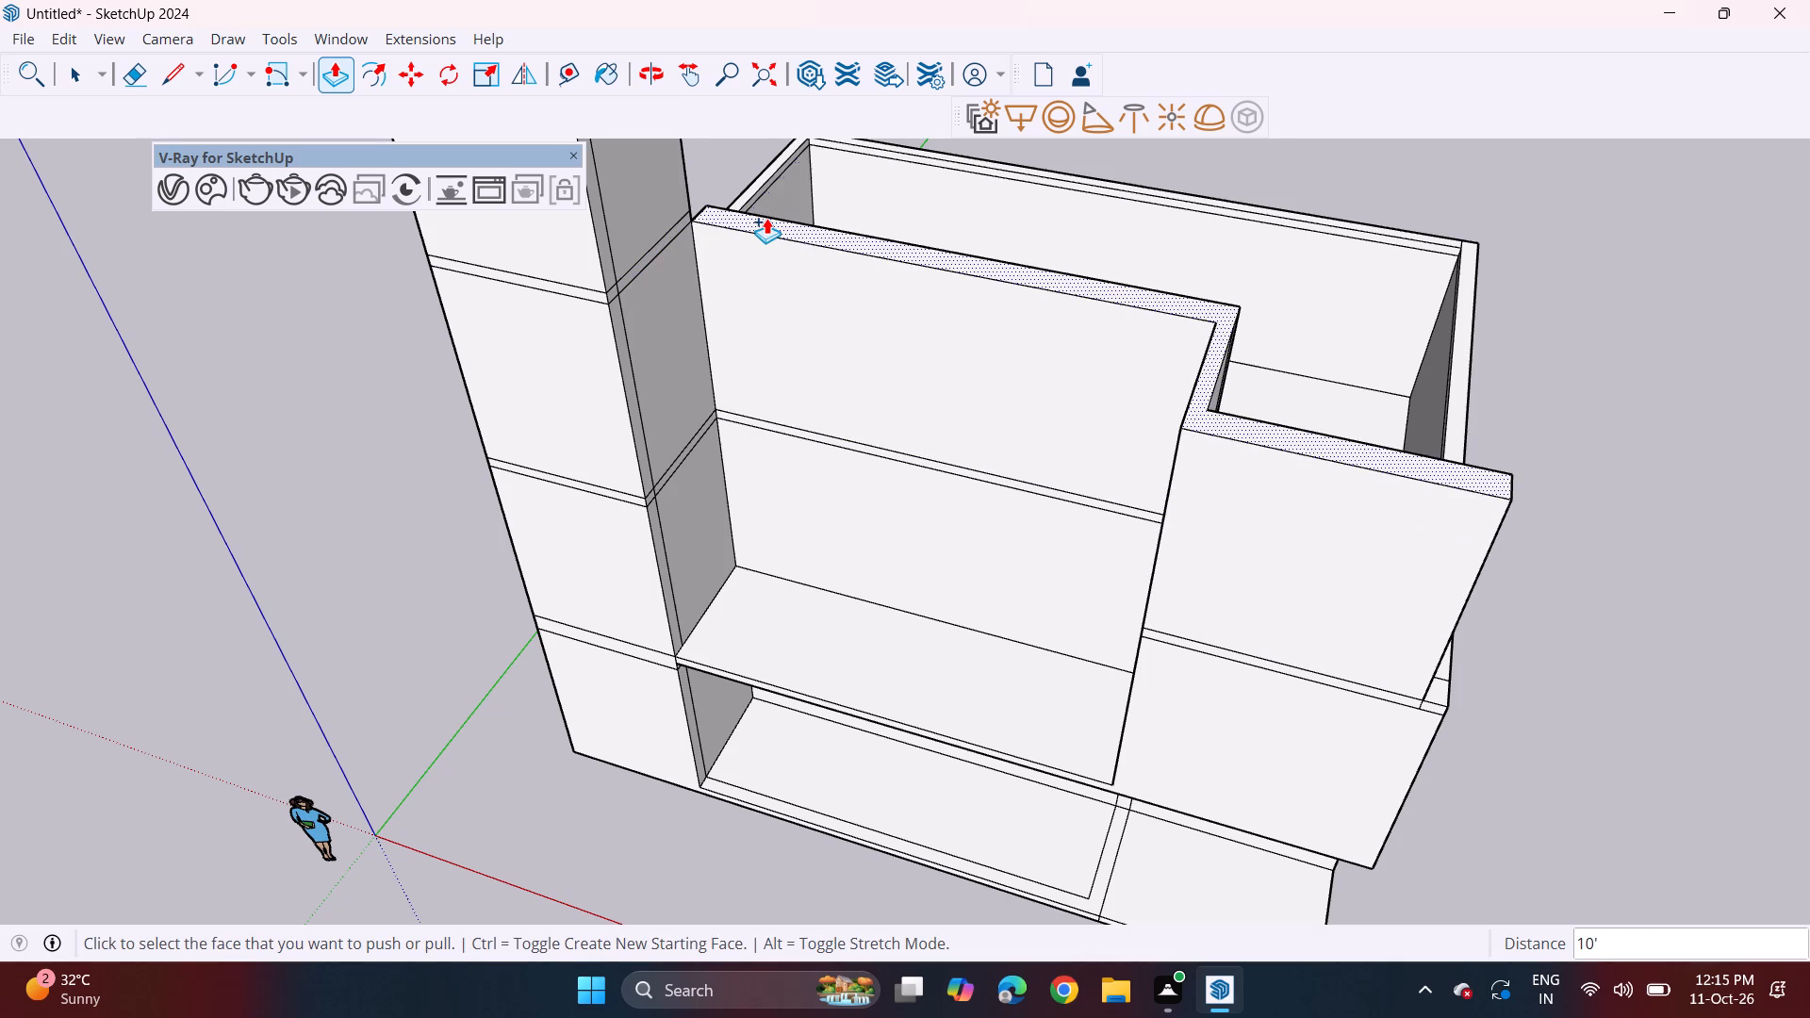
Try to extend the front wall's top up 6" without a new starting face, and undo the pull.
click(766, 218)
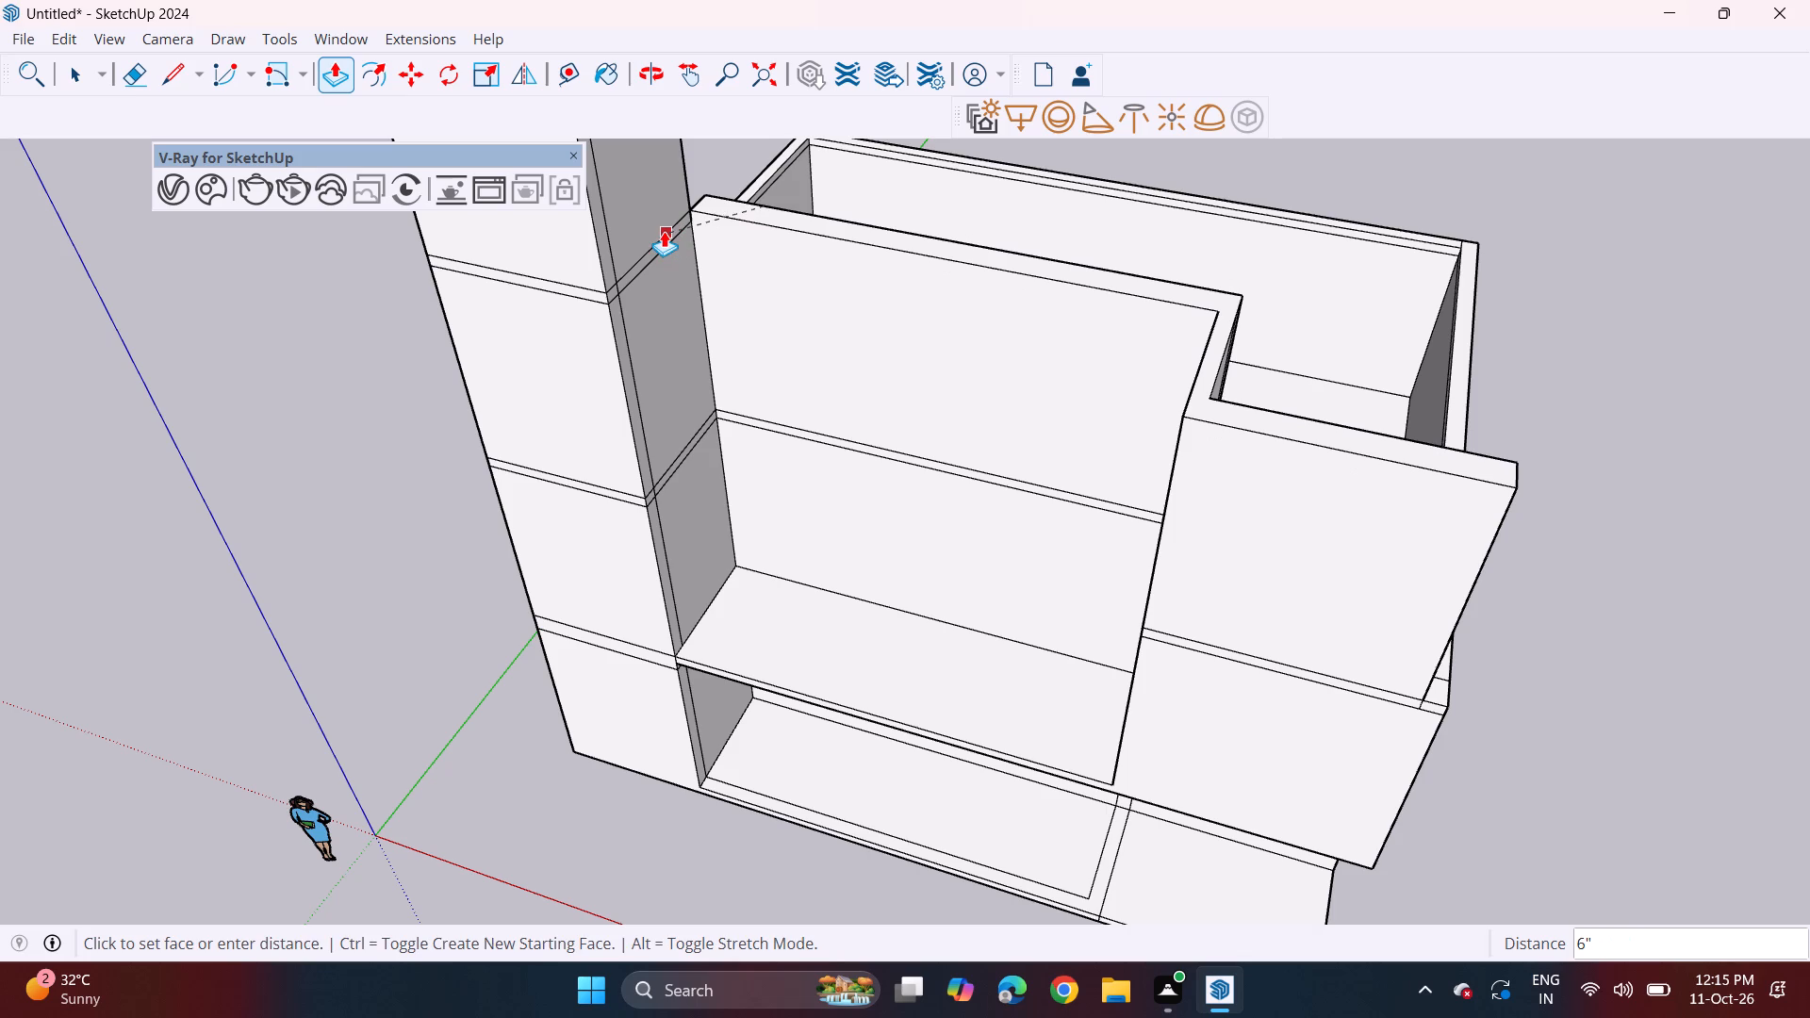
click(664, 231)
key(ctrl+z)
Pull the stepped front wall's top up 6" as a new section matching the tower band.
click(771, 225)
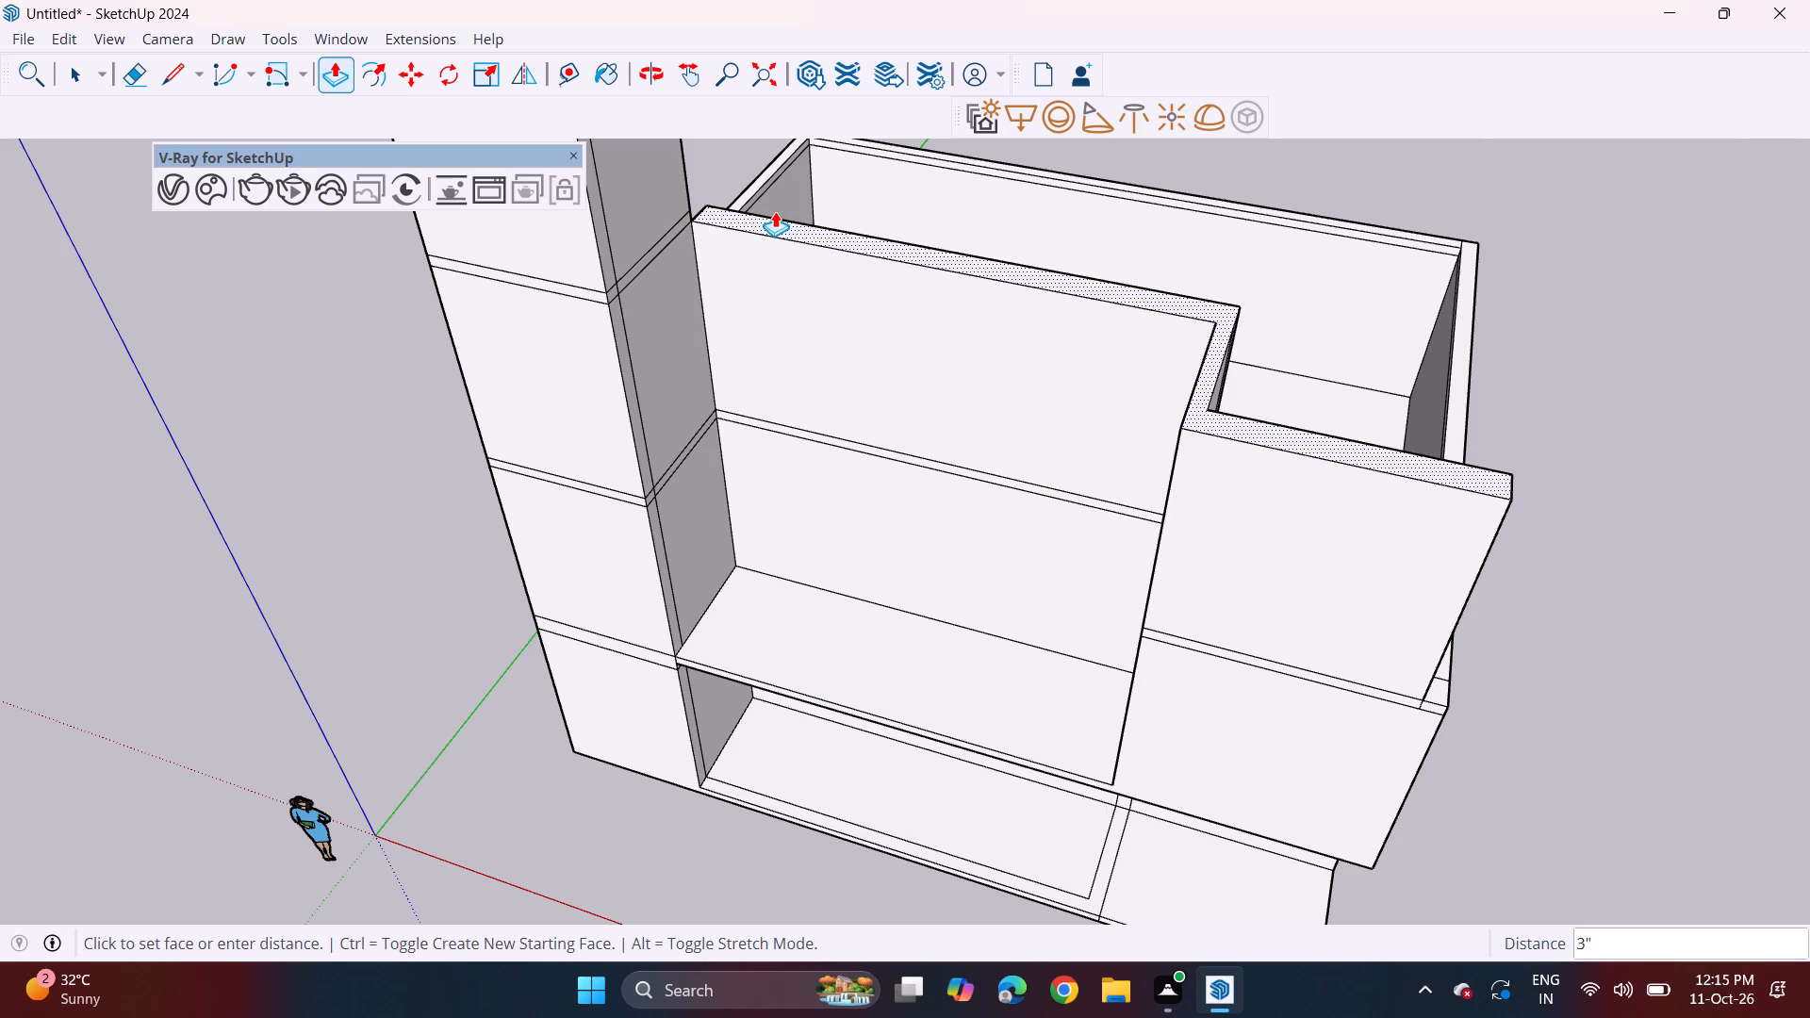
click(676, 216)
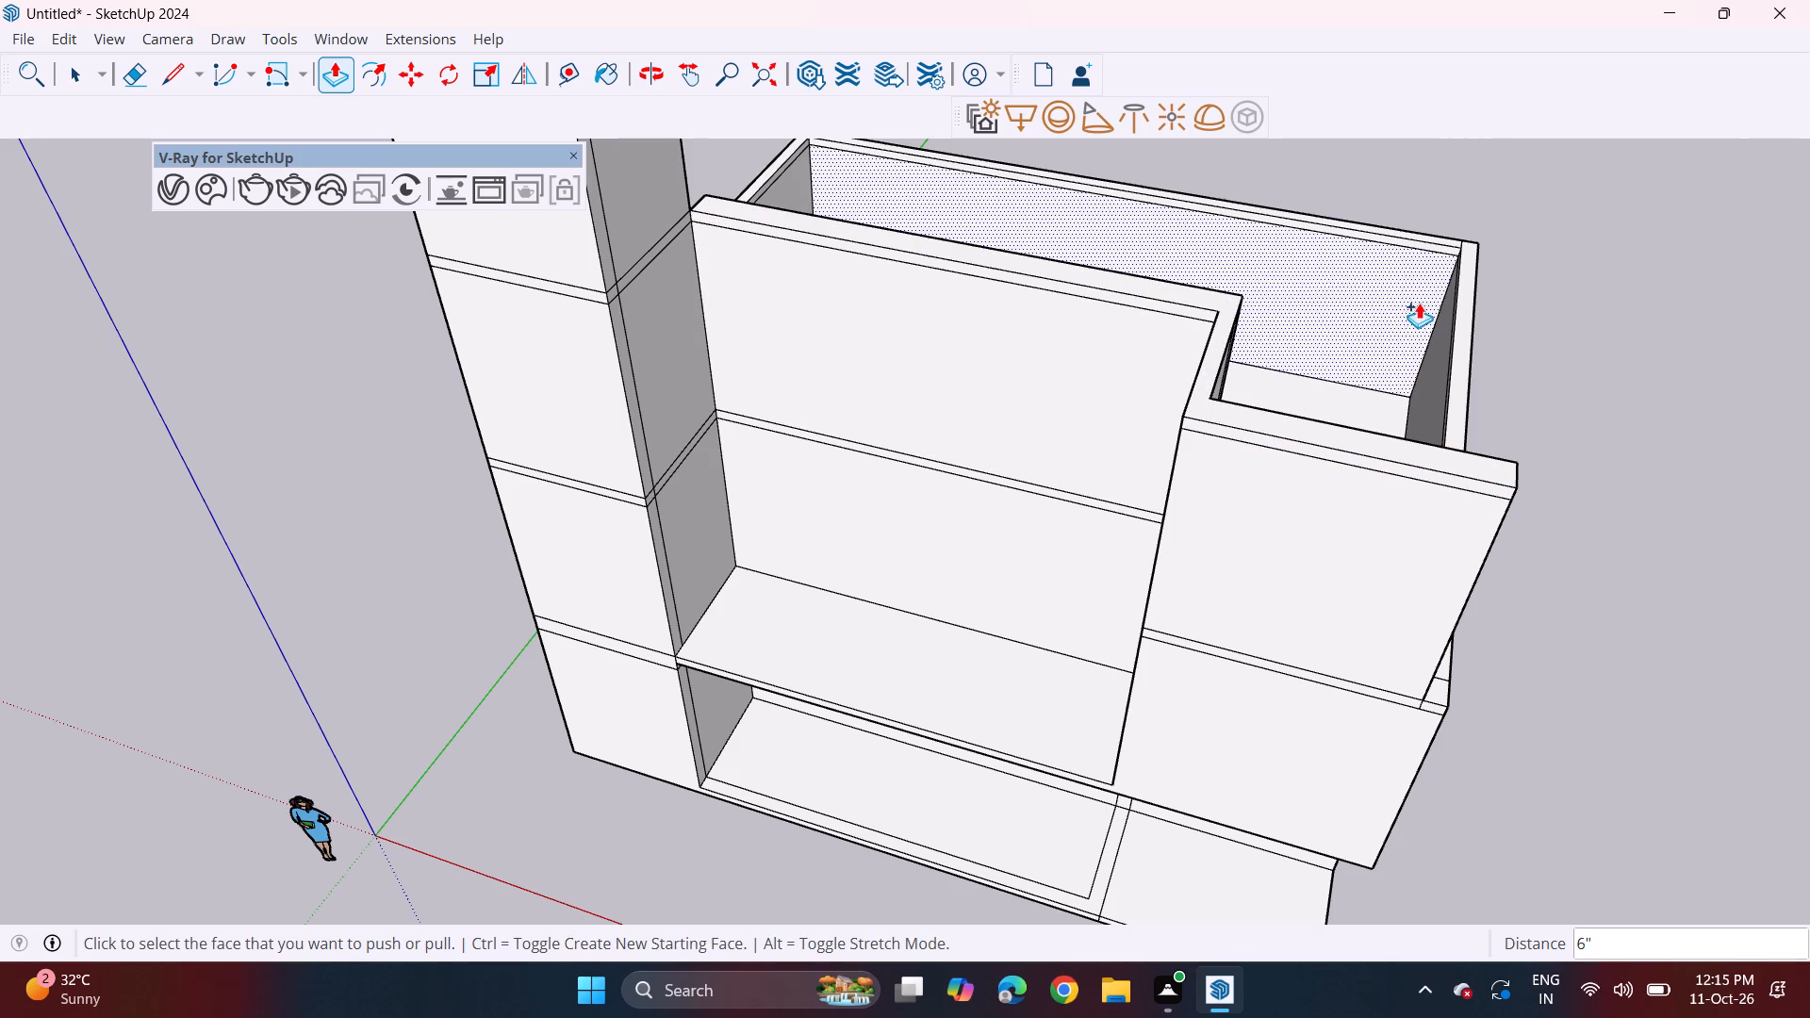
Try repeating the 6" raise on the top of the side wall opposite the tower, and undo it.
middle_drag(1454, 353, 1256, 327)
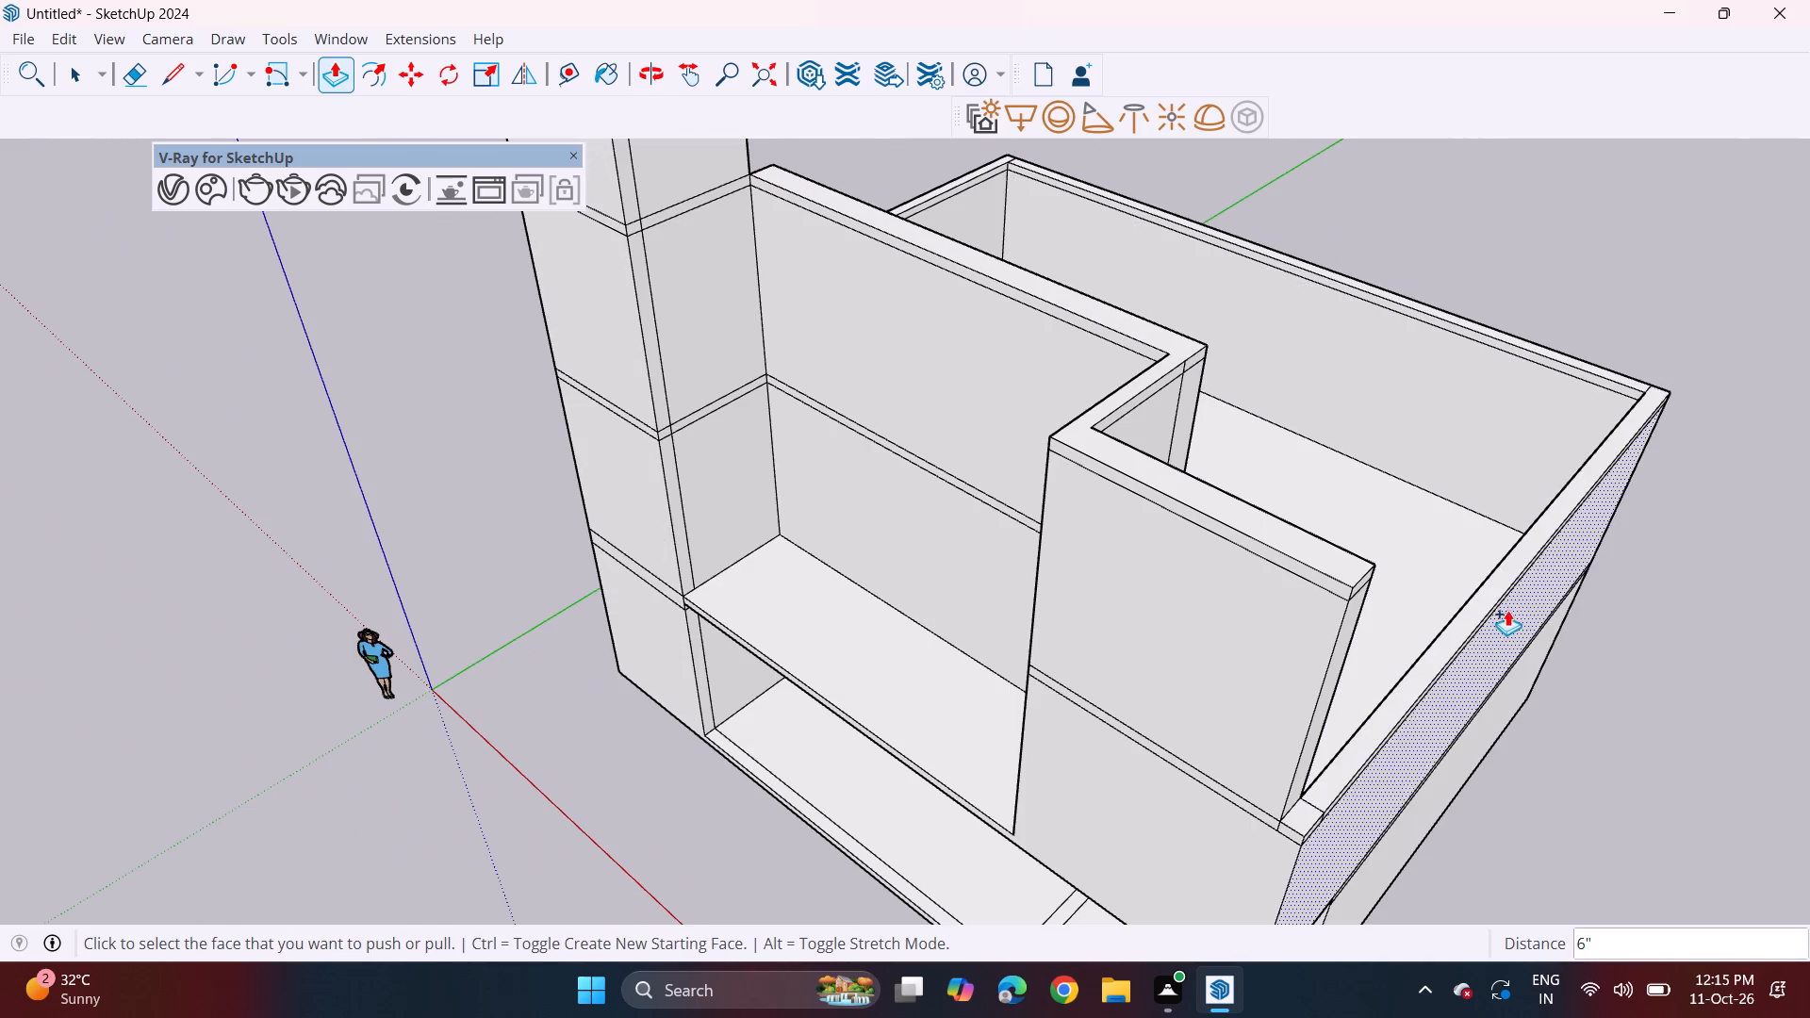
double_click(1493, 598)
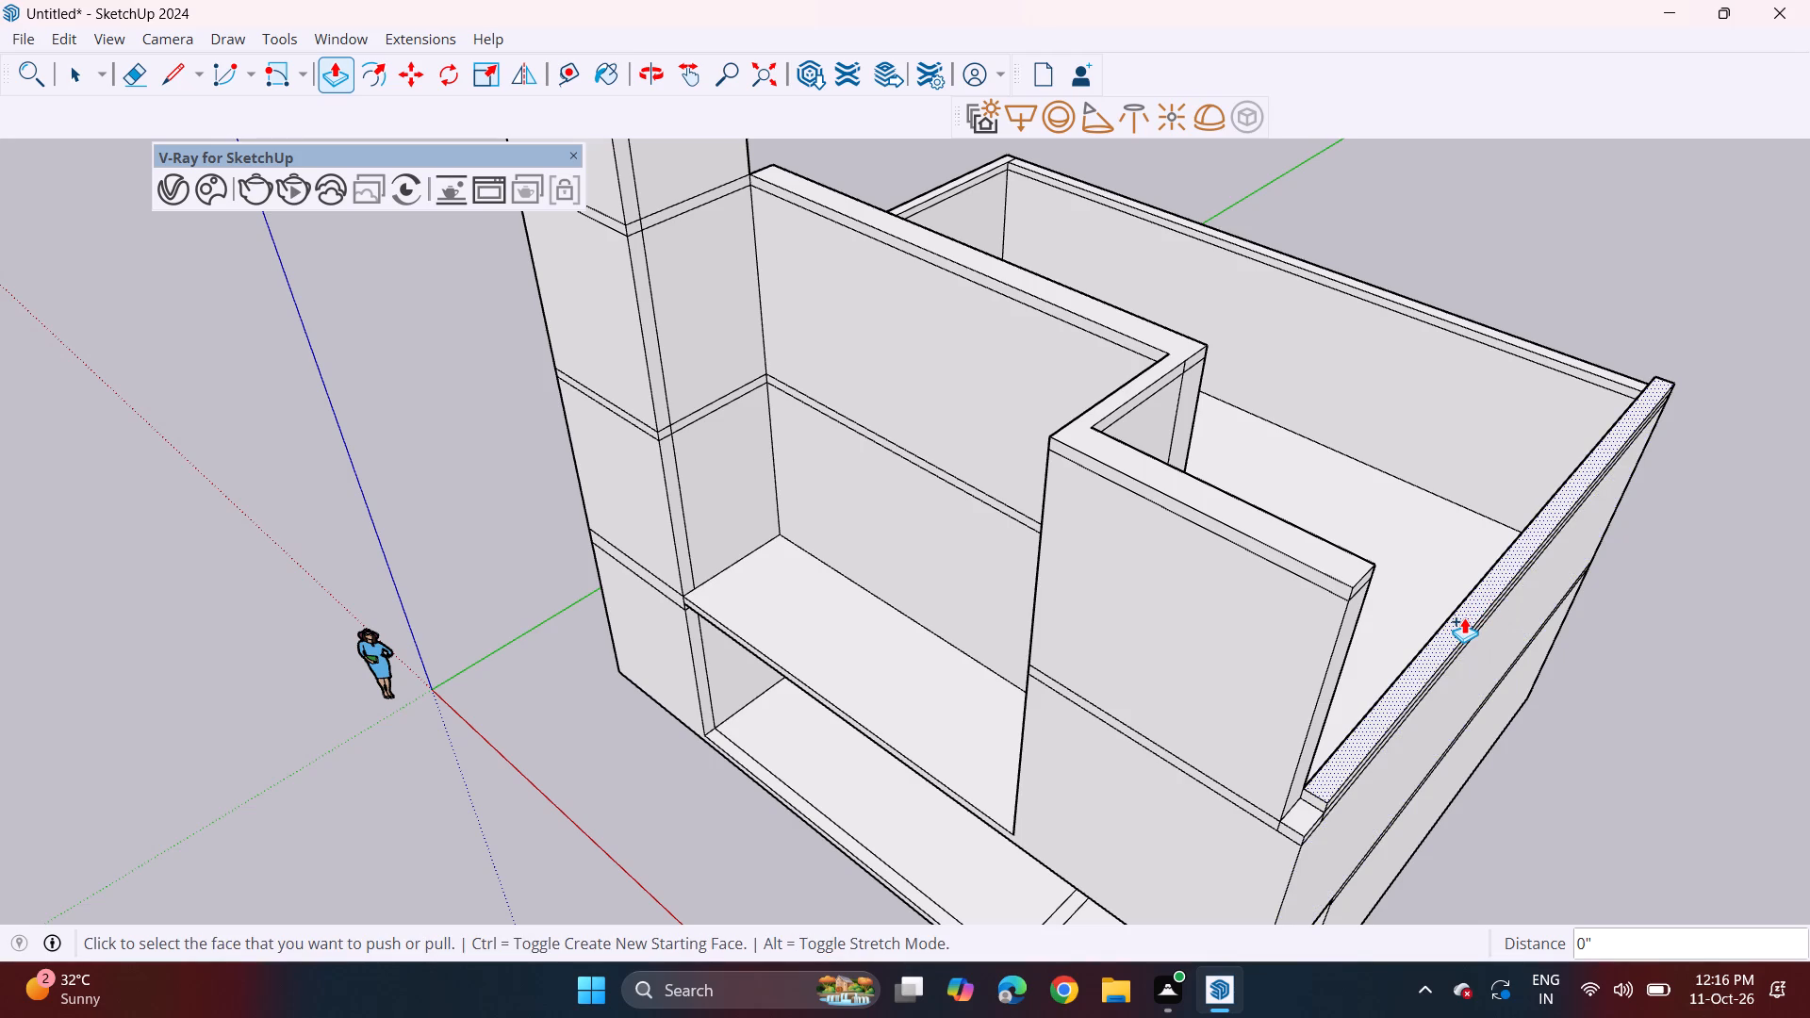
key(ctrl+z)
Raise the side wall opposite the tower and the front corner piece by a 10' section plus a 6" band, level with the front wall.
click(1459, 632)
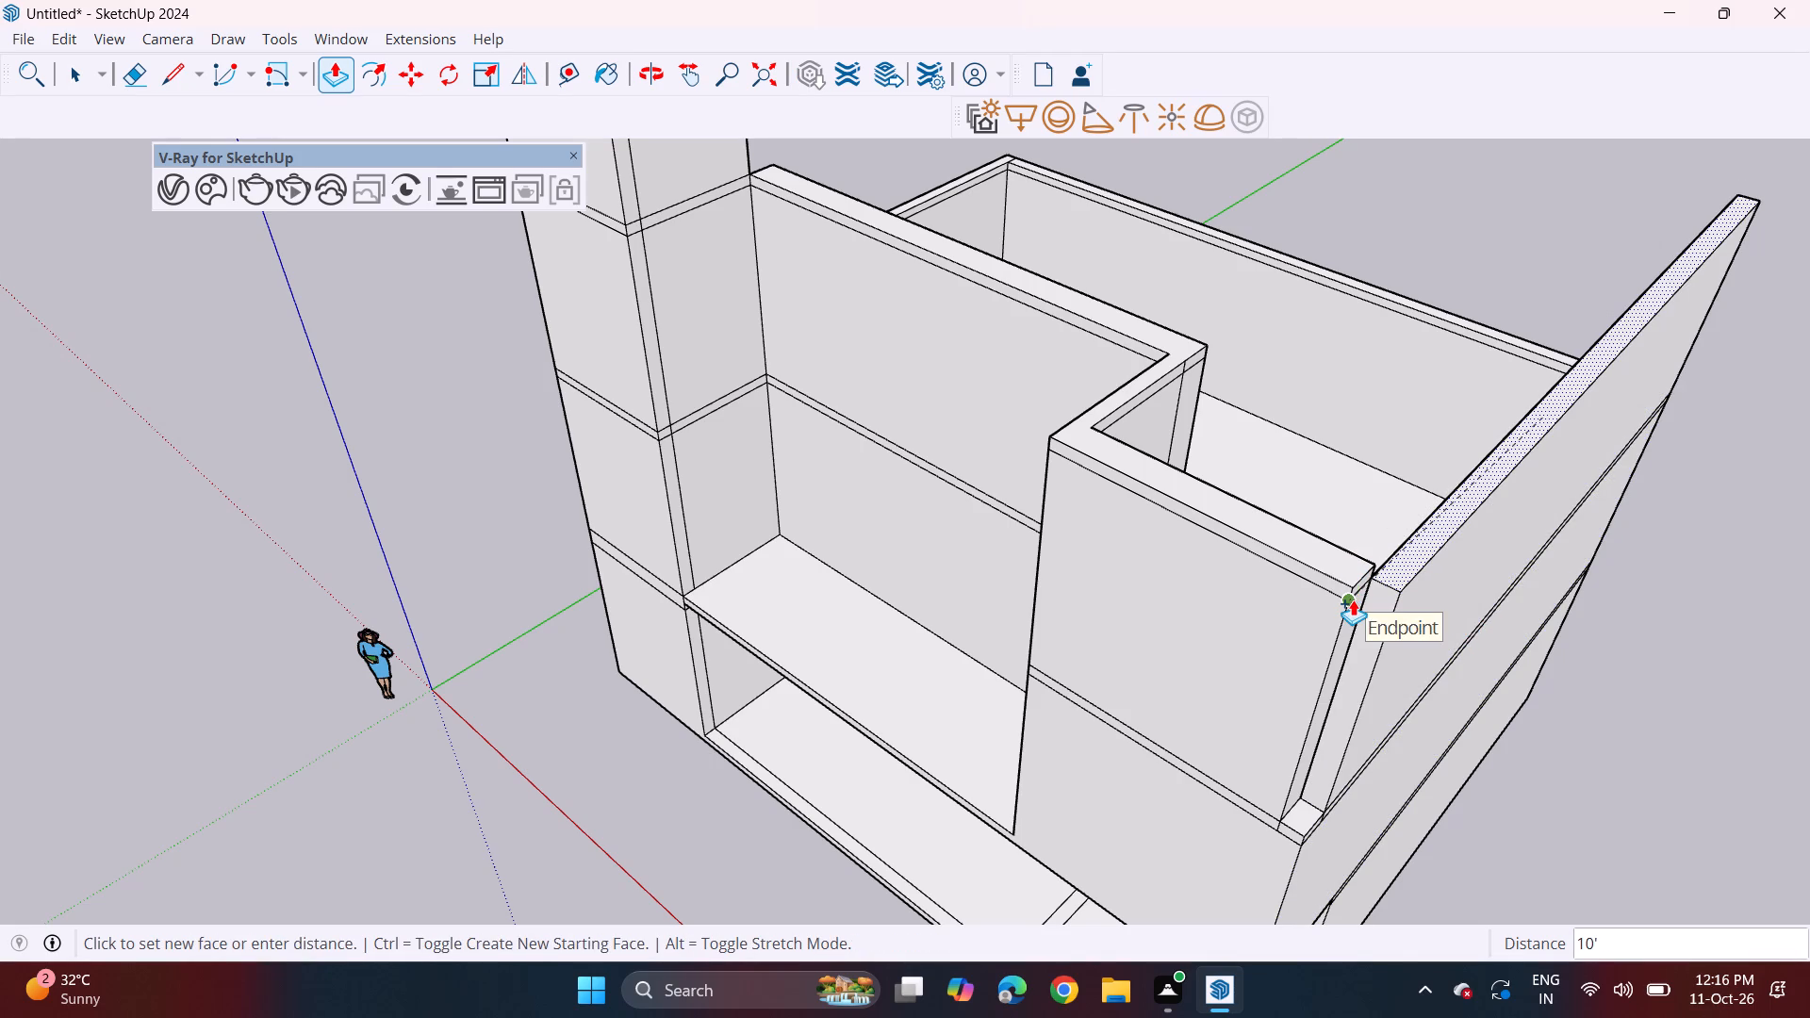
click(1353, 599)
click(1401, 569)
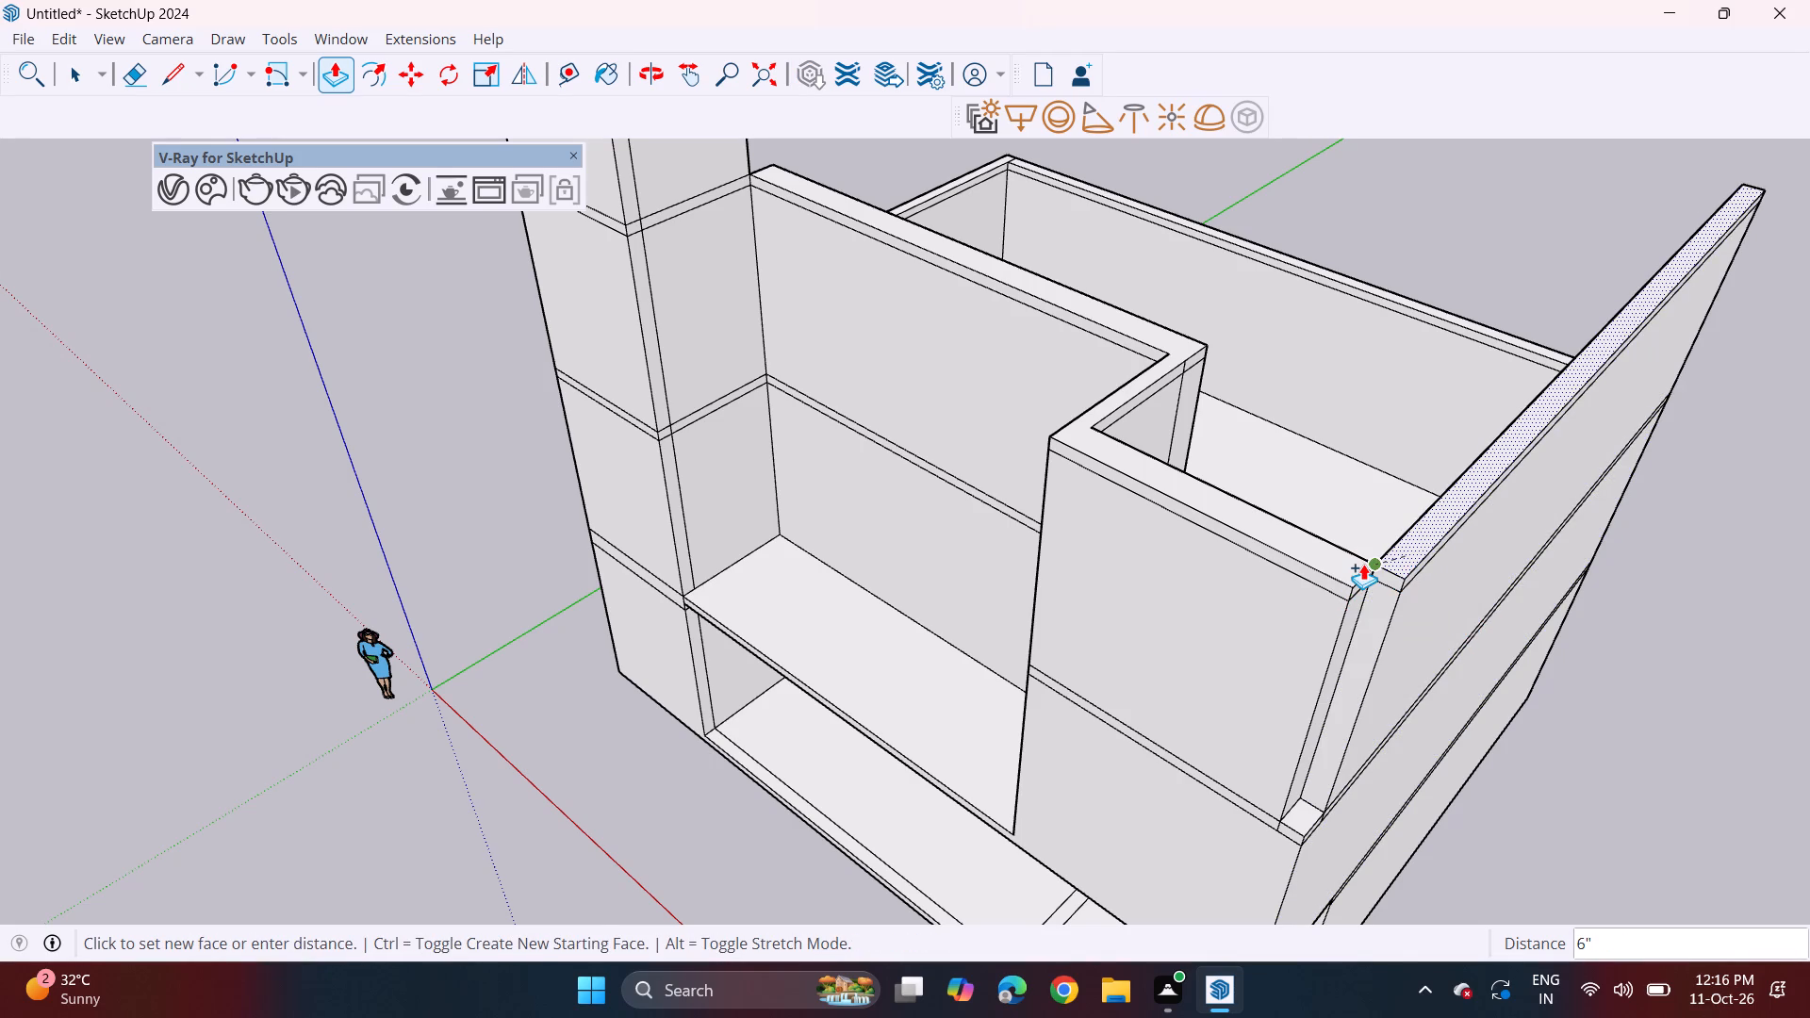
click(1363, 564)
click(1312, 817)
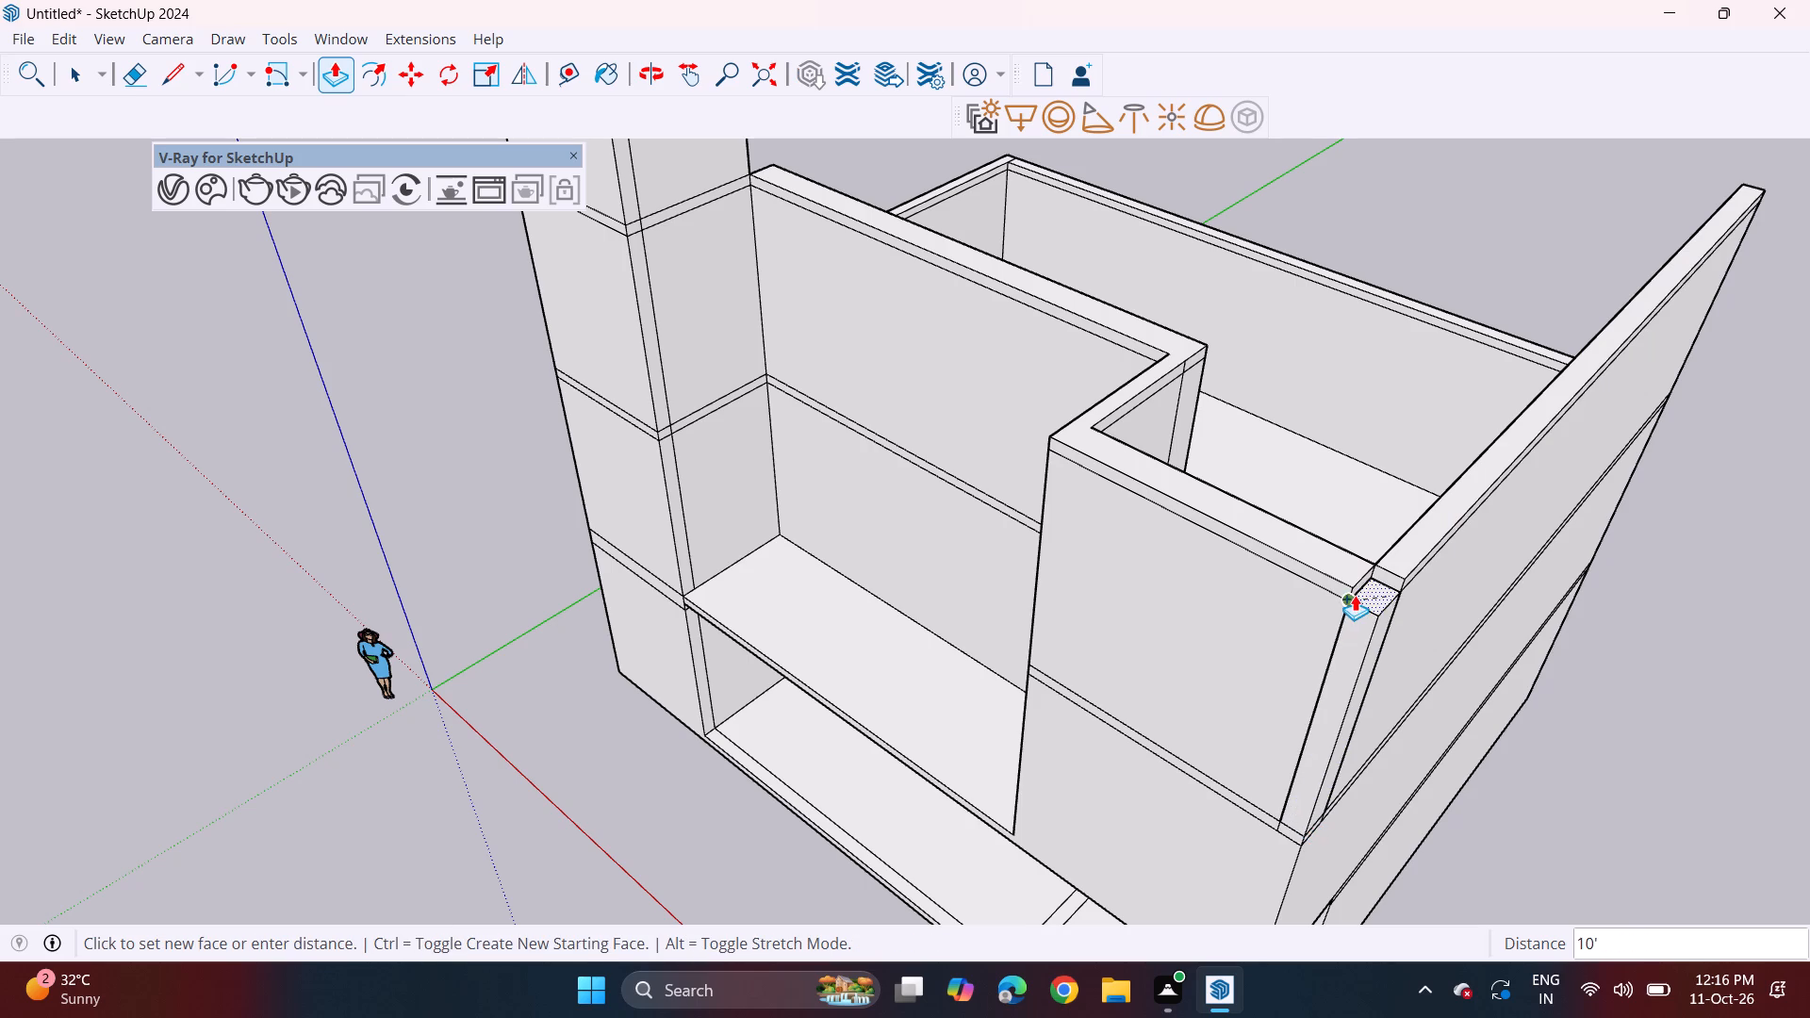
click(1356, 597)
click(1368, 593)
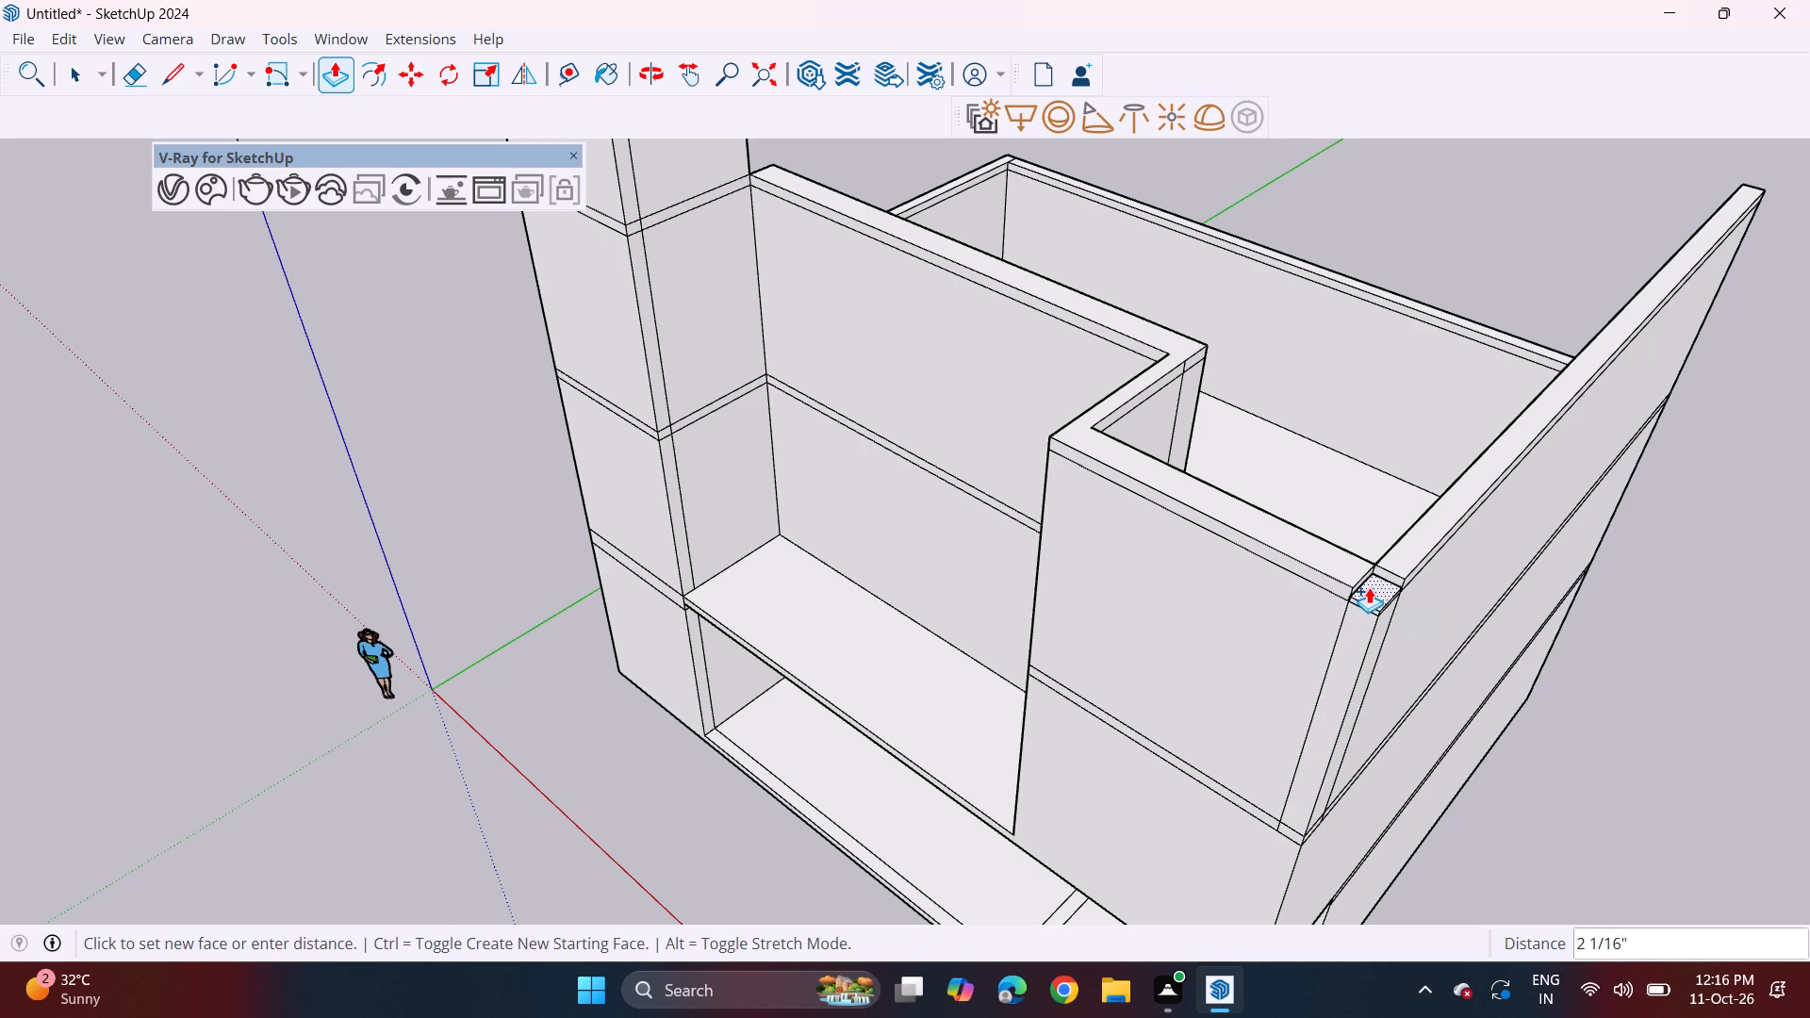
click(1318, 565)
Pull the rear wall's top up 10' as a new section and add a thin band level with the adjoining raised side wall.
middle_drag(1507, 485, 548, 479)
scroll(539, 438, down, 9)
scroll(654, 726, up, 3)
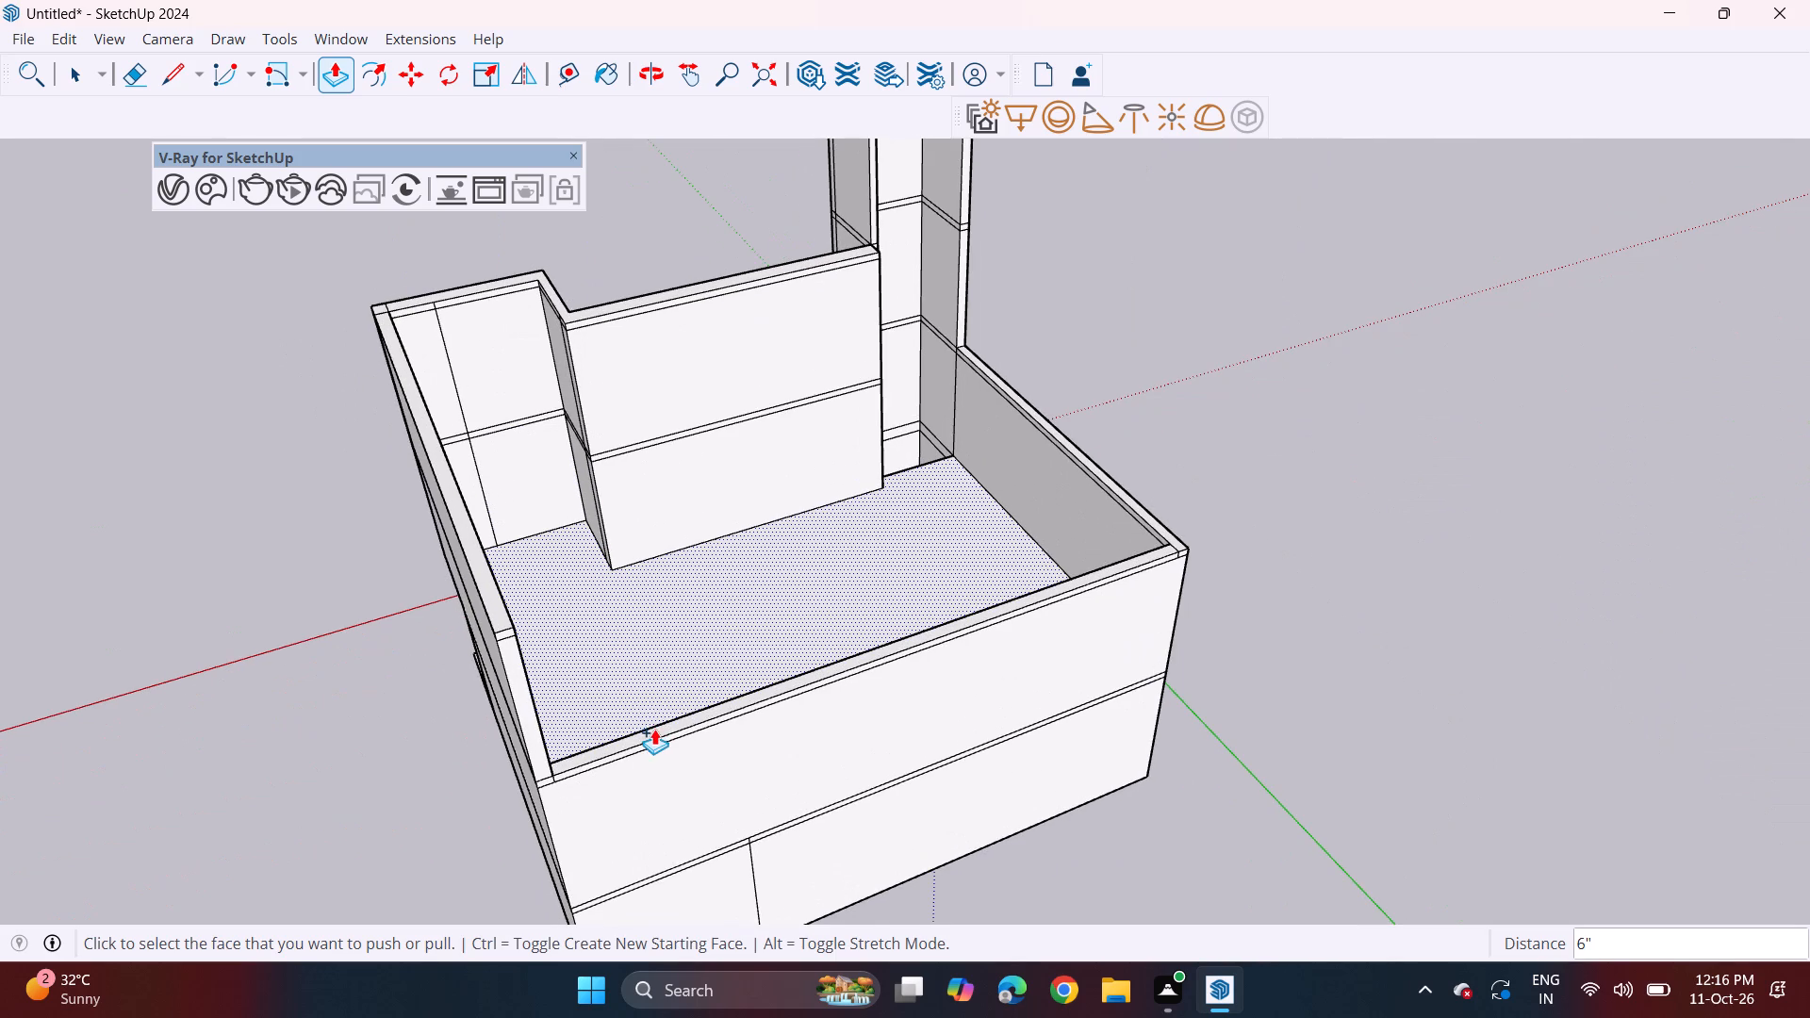
click(654, 731)
click(515, 648)
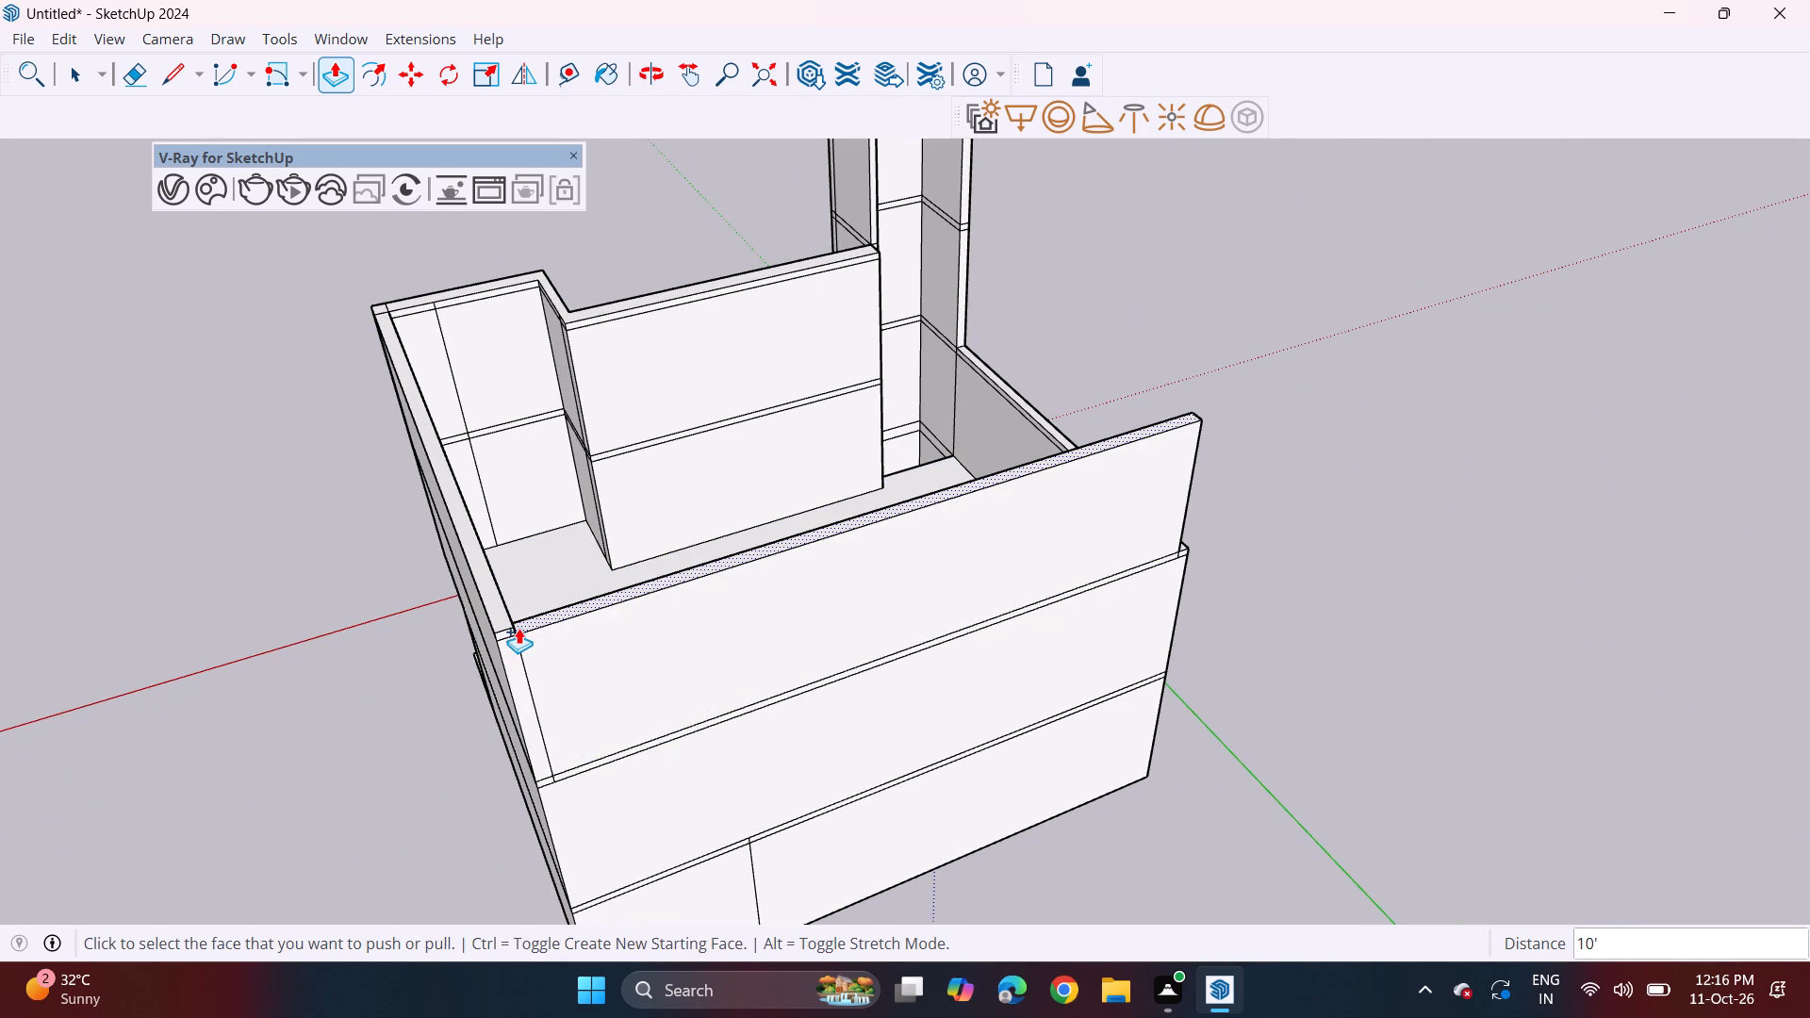
click(520, 625)
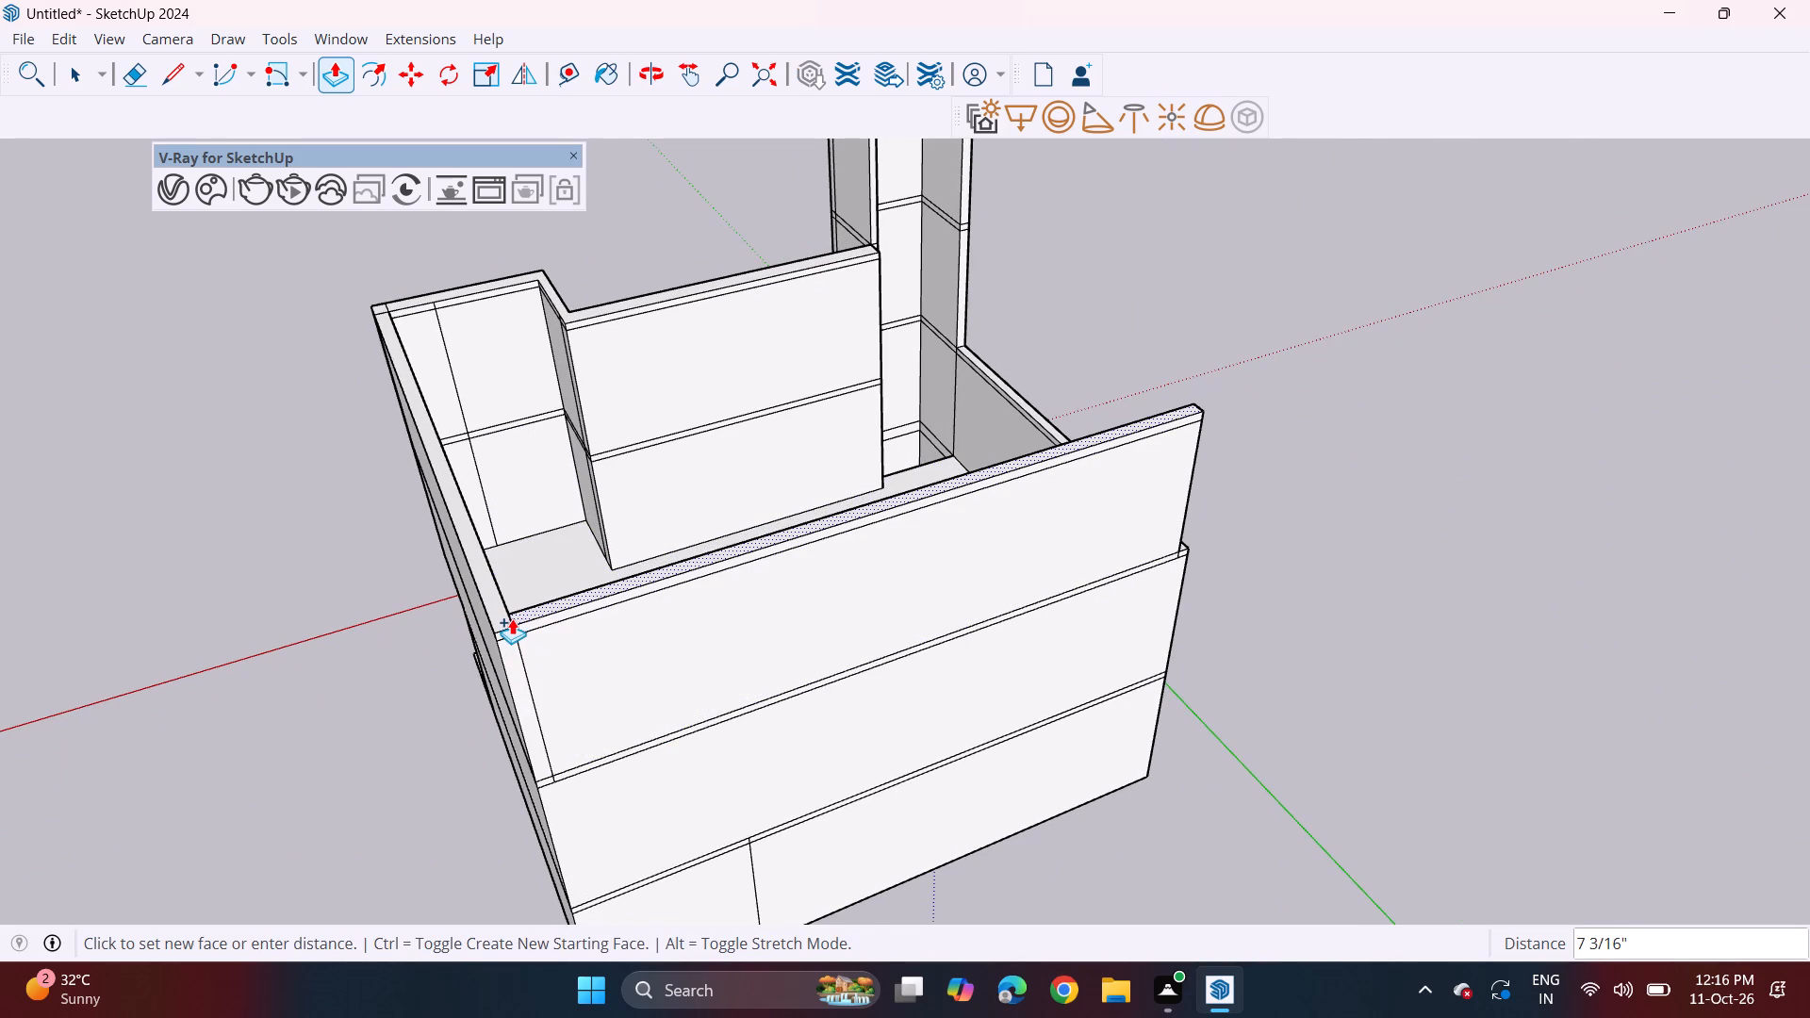
click(510, 625)
Raise the tower-side wall's top by one storey section plus a 6" band, level with the rear wall.
middle_drag(1240, 396, 521, 443)
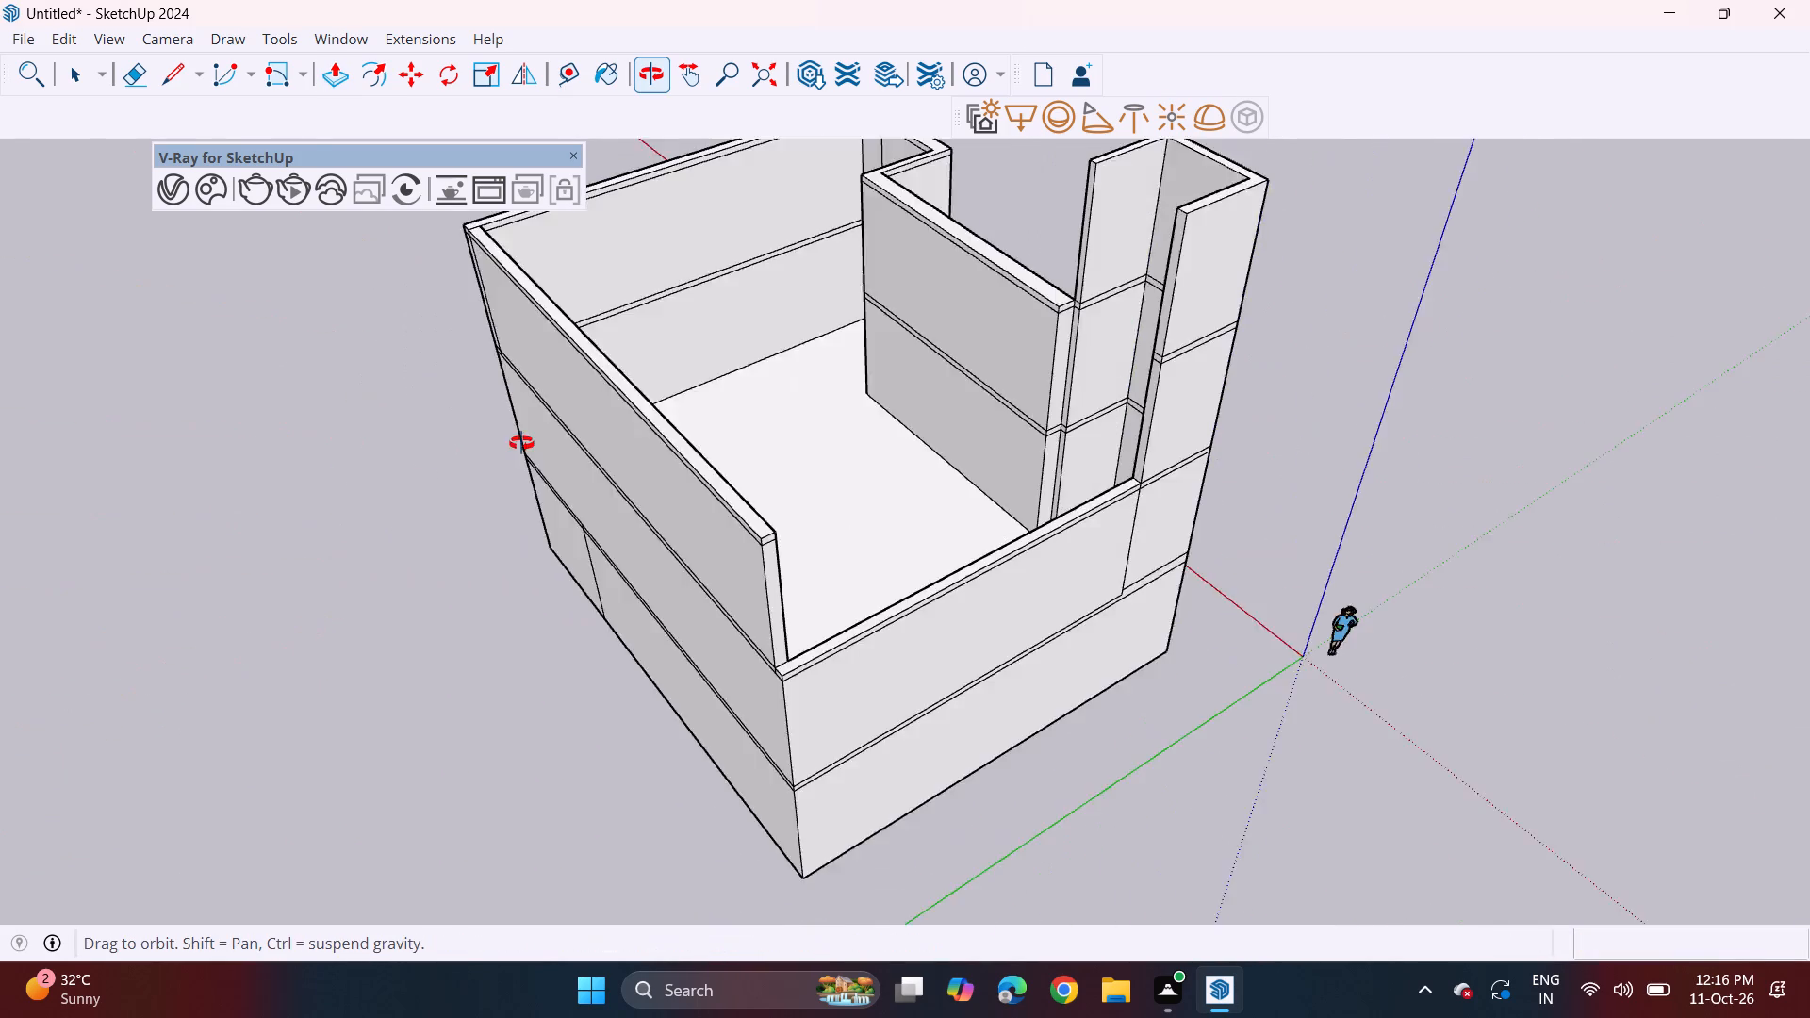
middle_drag(521, 443, 437, 465)
scroll(773, 656, up, 3)
click(746, 636)
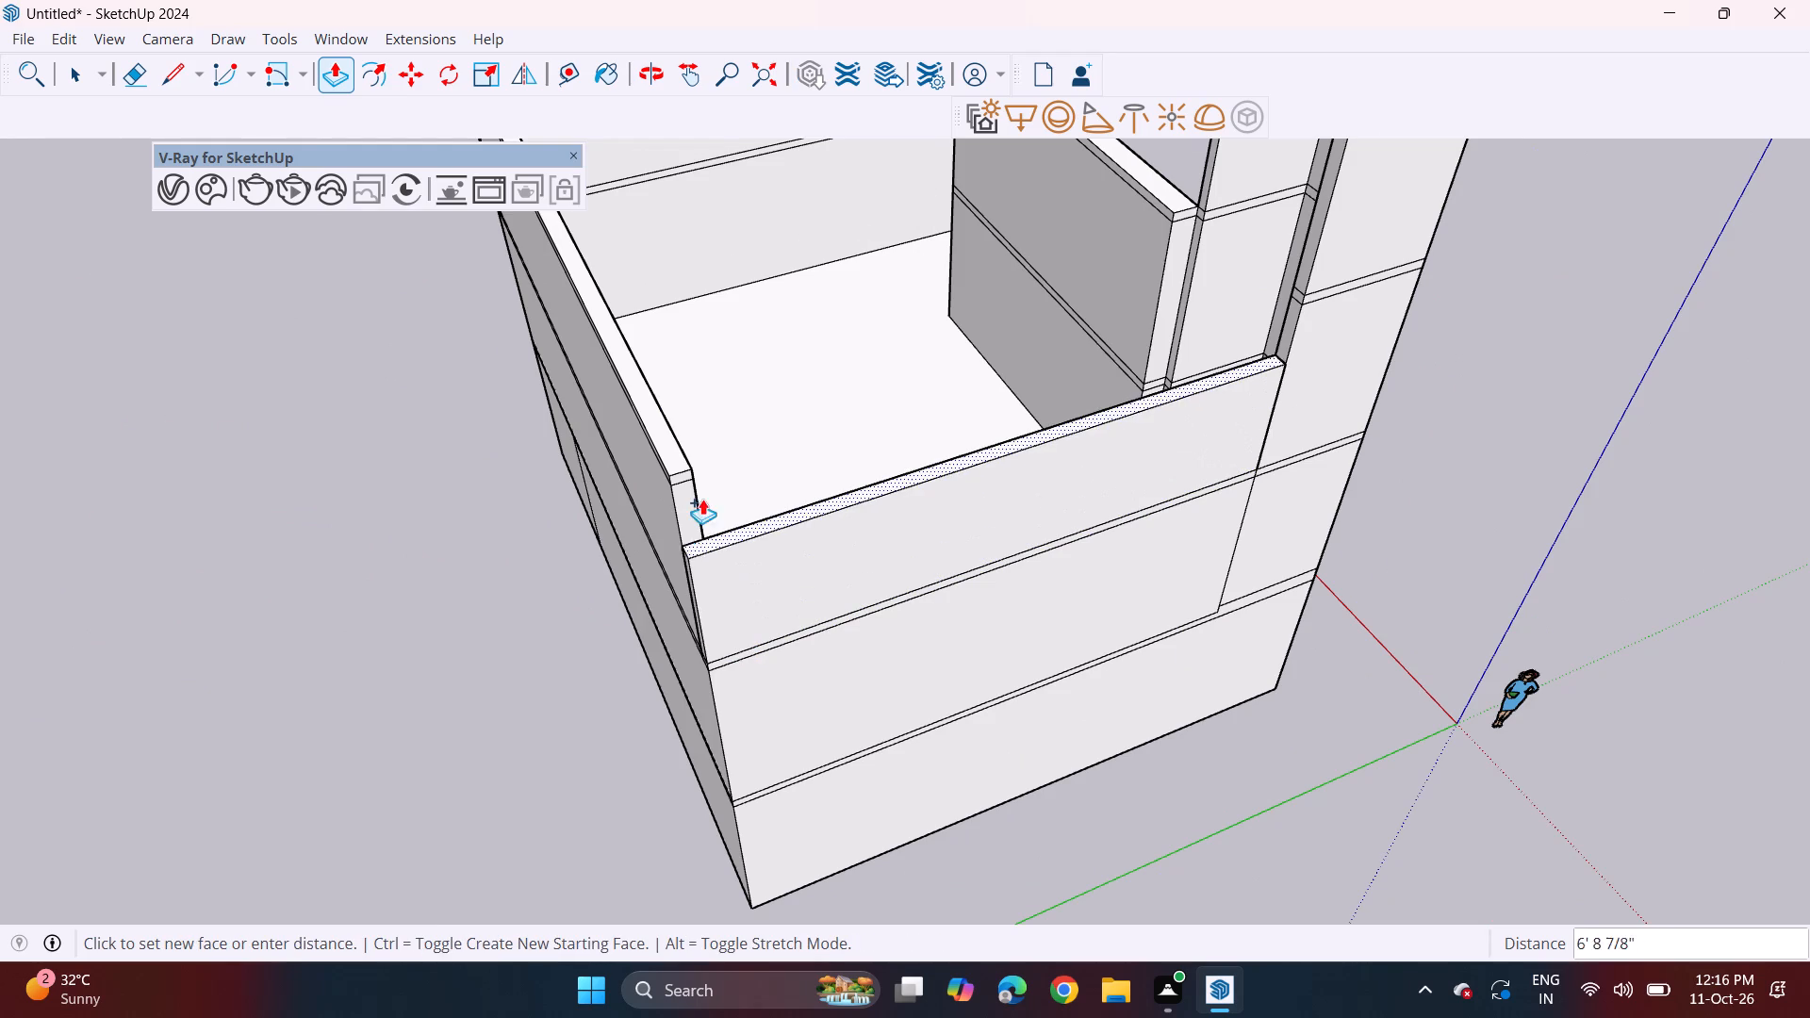
click(697, 481)
click(697, 484)
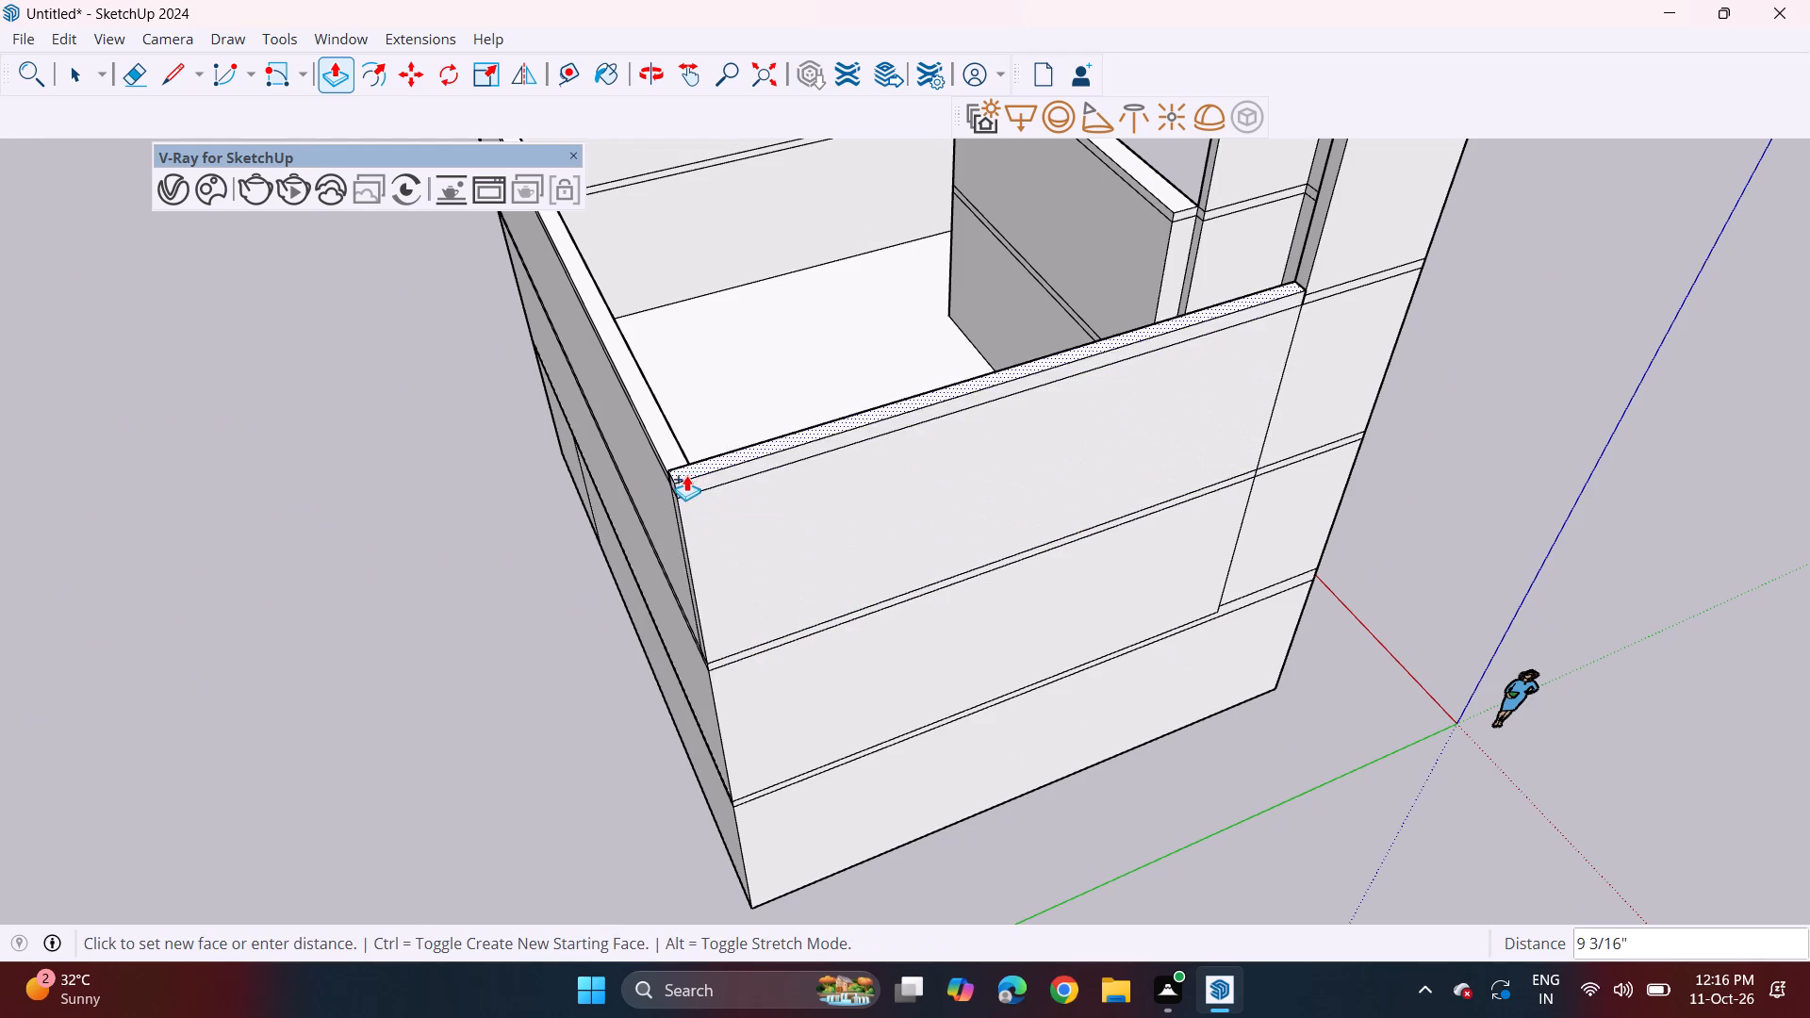
click(658, 434)
Pull the stepped front wall's top up another 10' as a new section, level with the top of the tower.
middle_drag(1218, 363, 595, 277)
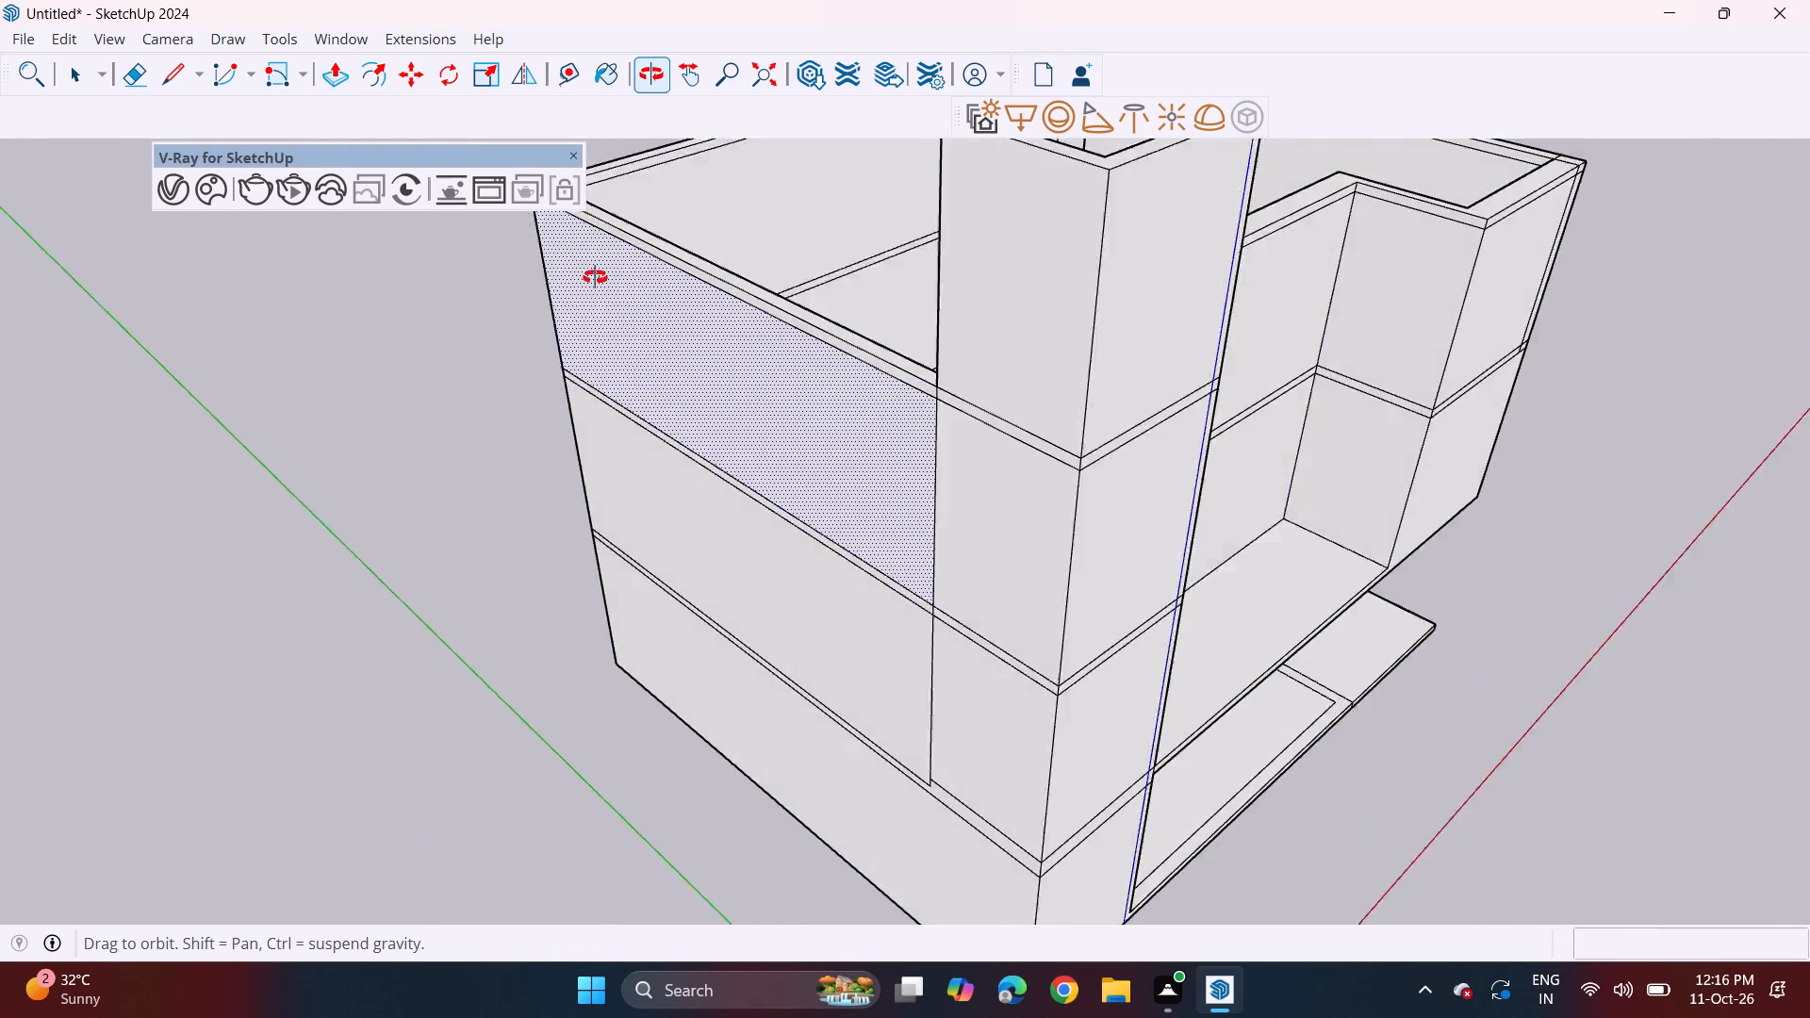
middle_drag(595, 277, 385, 205)
middle_drag(1046, 347, 776, 301)
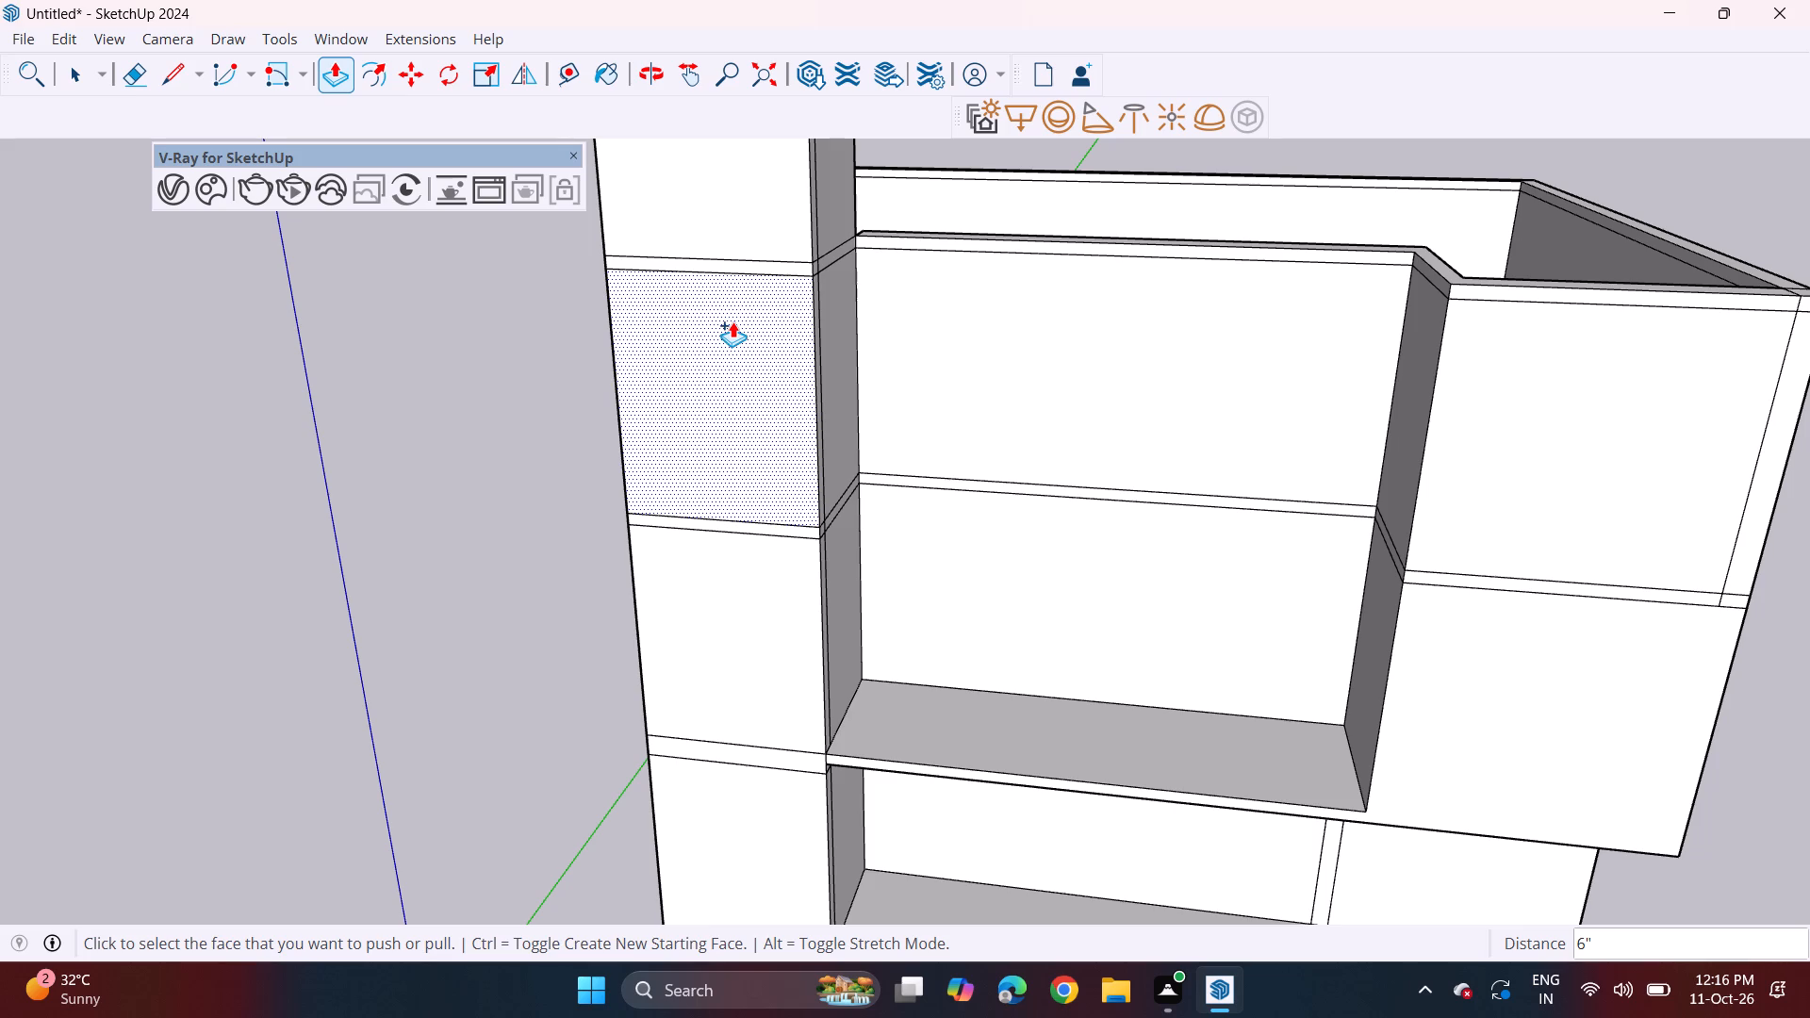
scroll(881, 362, down, 6)
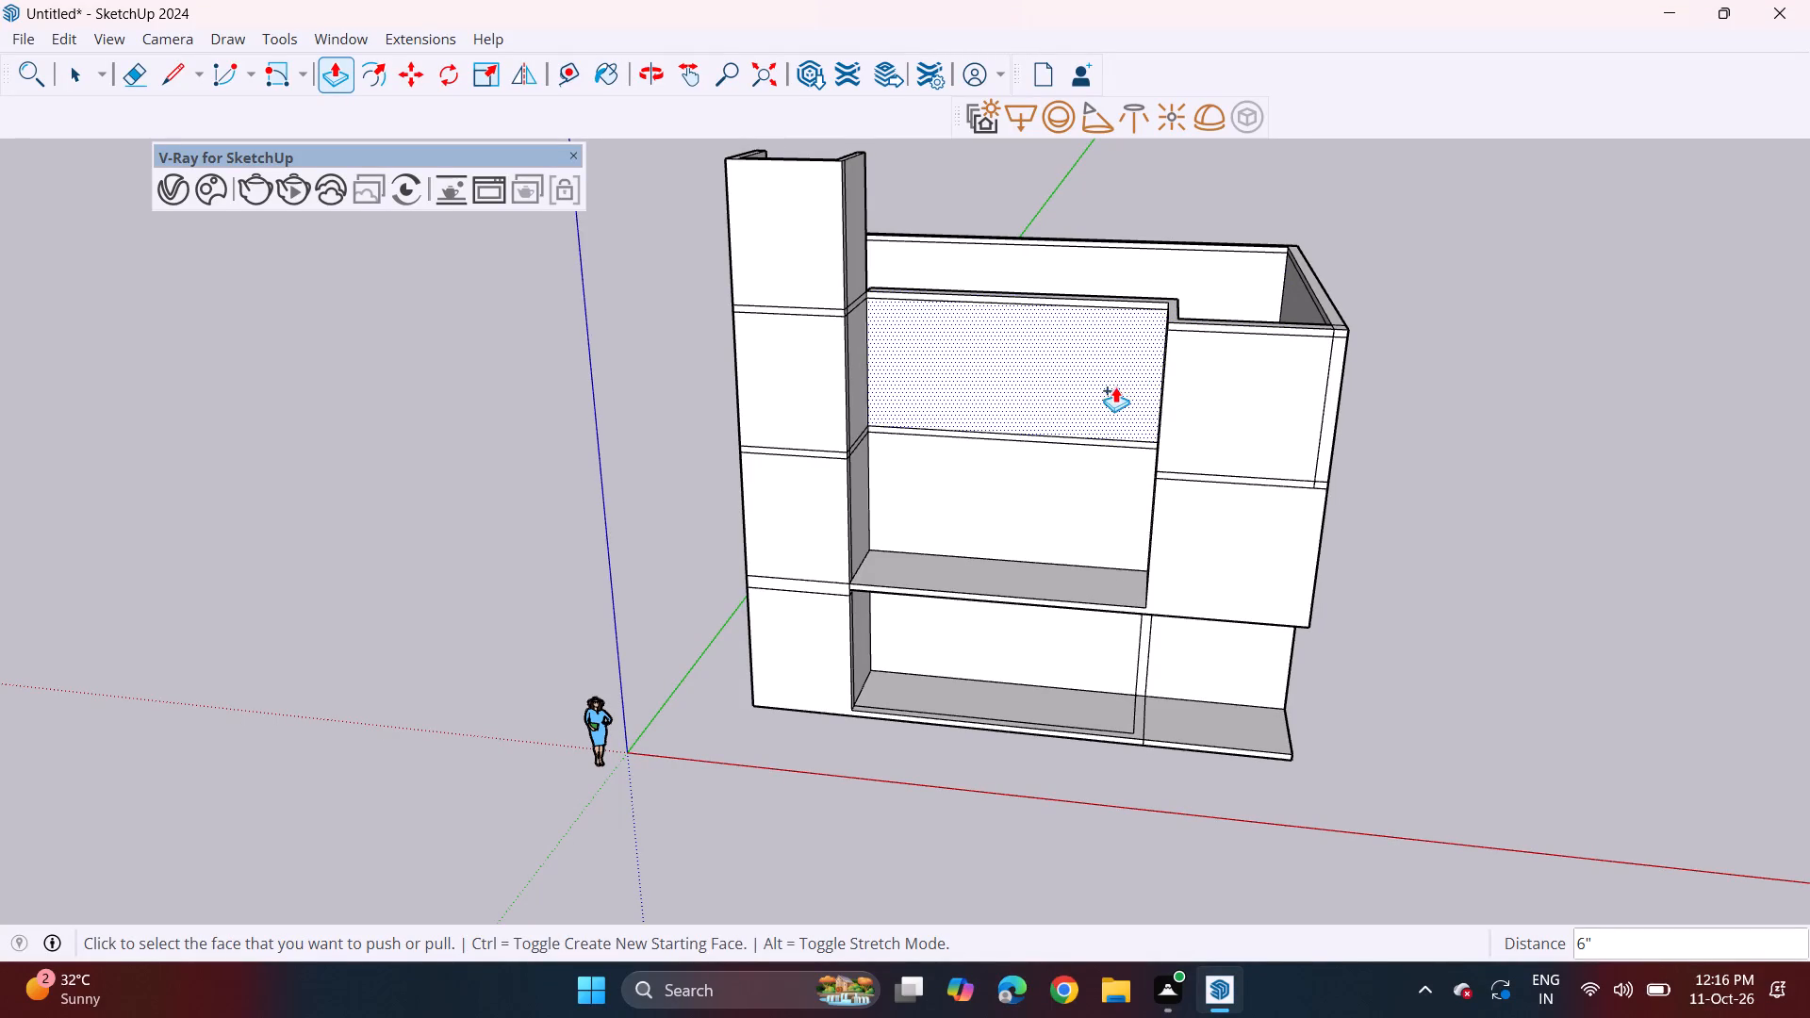
middle_drag(1197, 378, 980, 448)
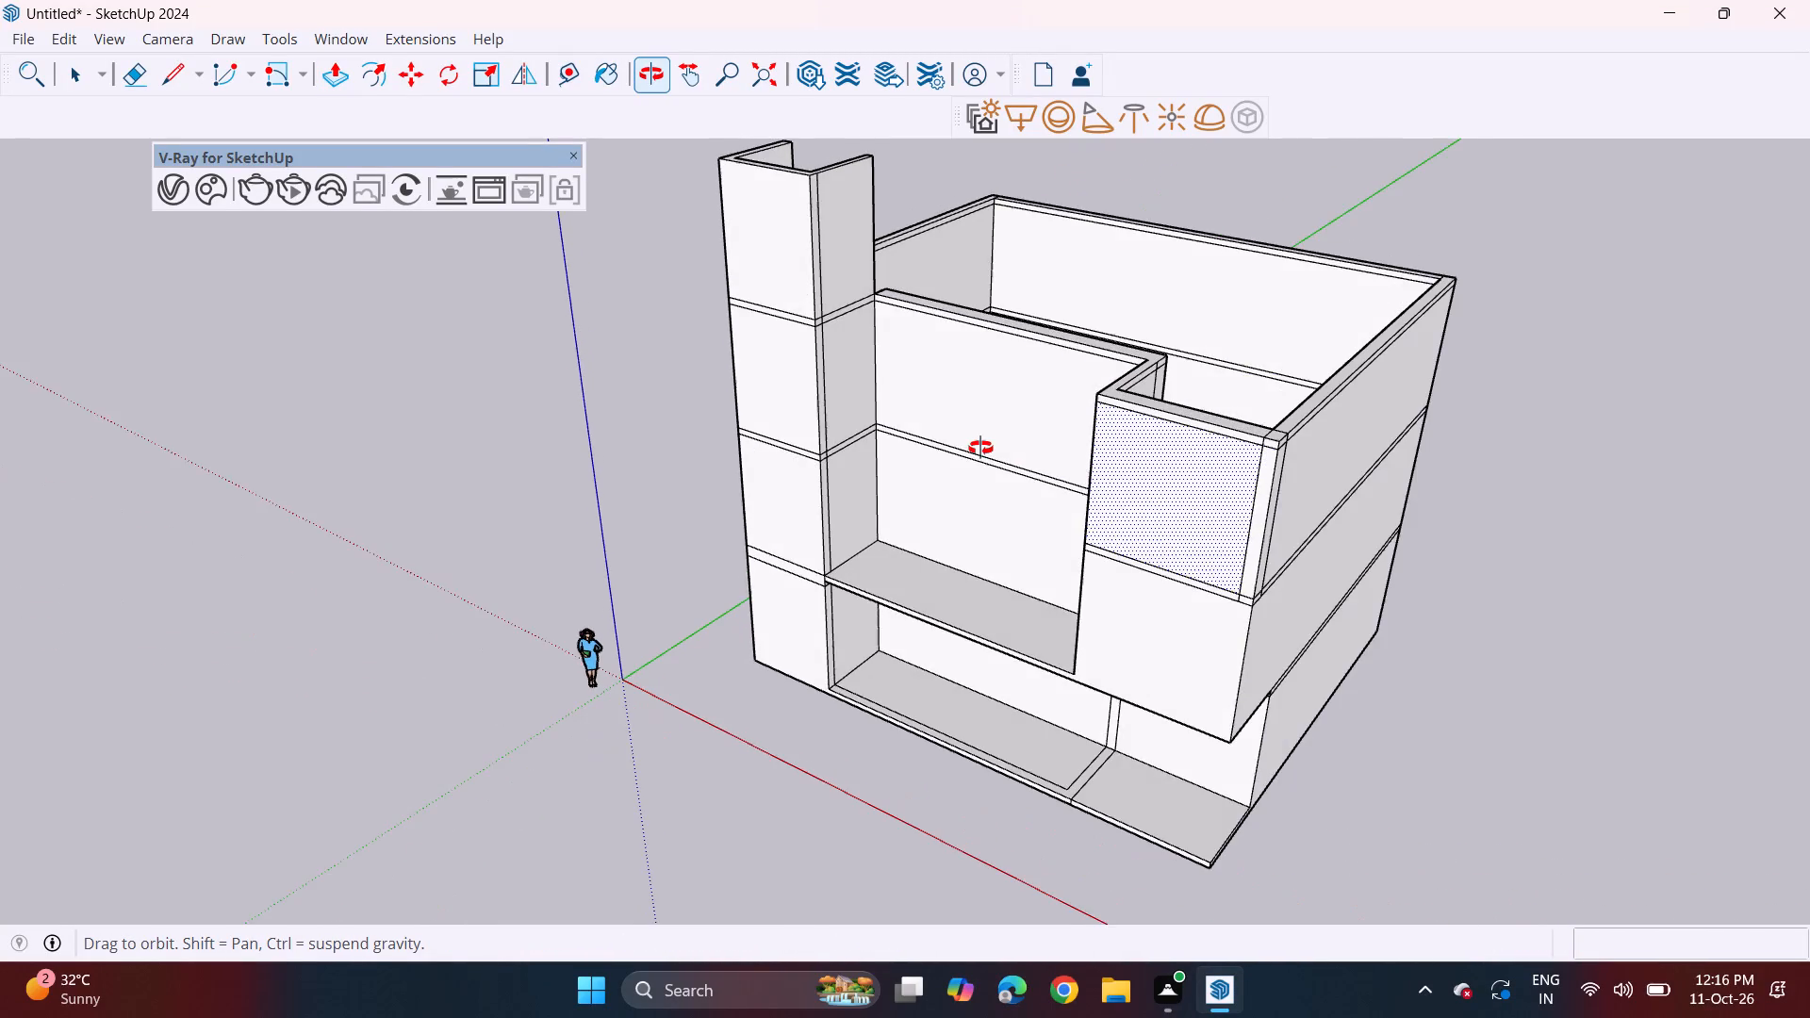
middle_drag(980, 448, 885, 482)
scroll(1139, 414, up, 3)
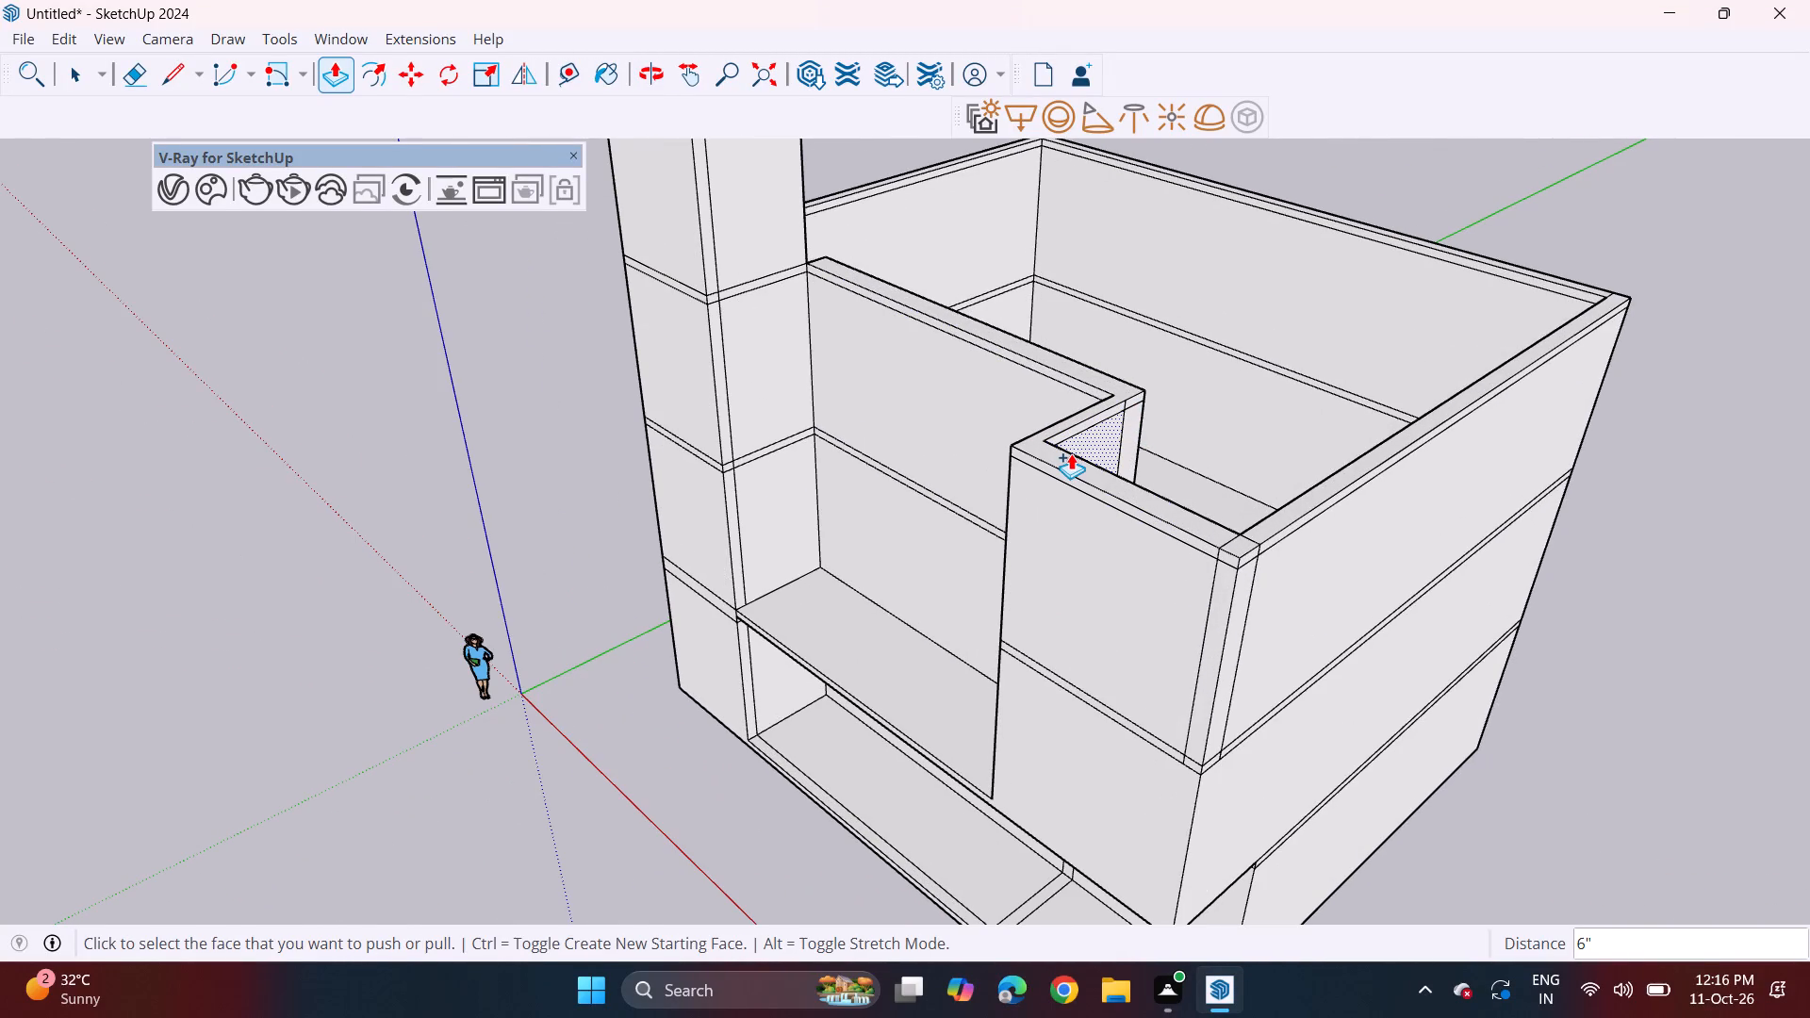
click(1071, 453)
key(Escape)
click(1083, 462)
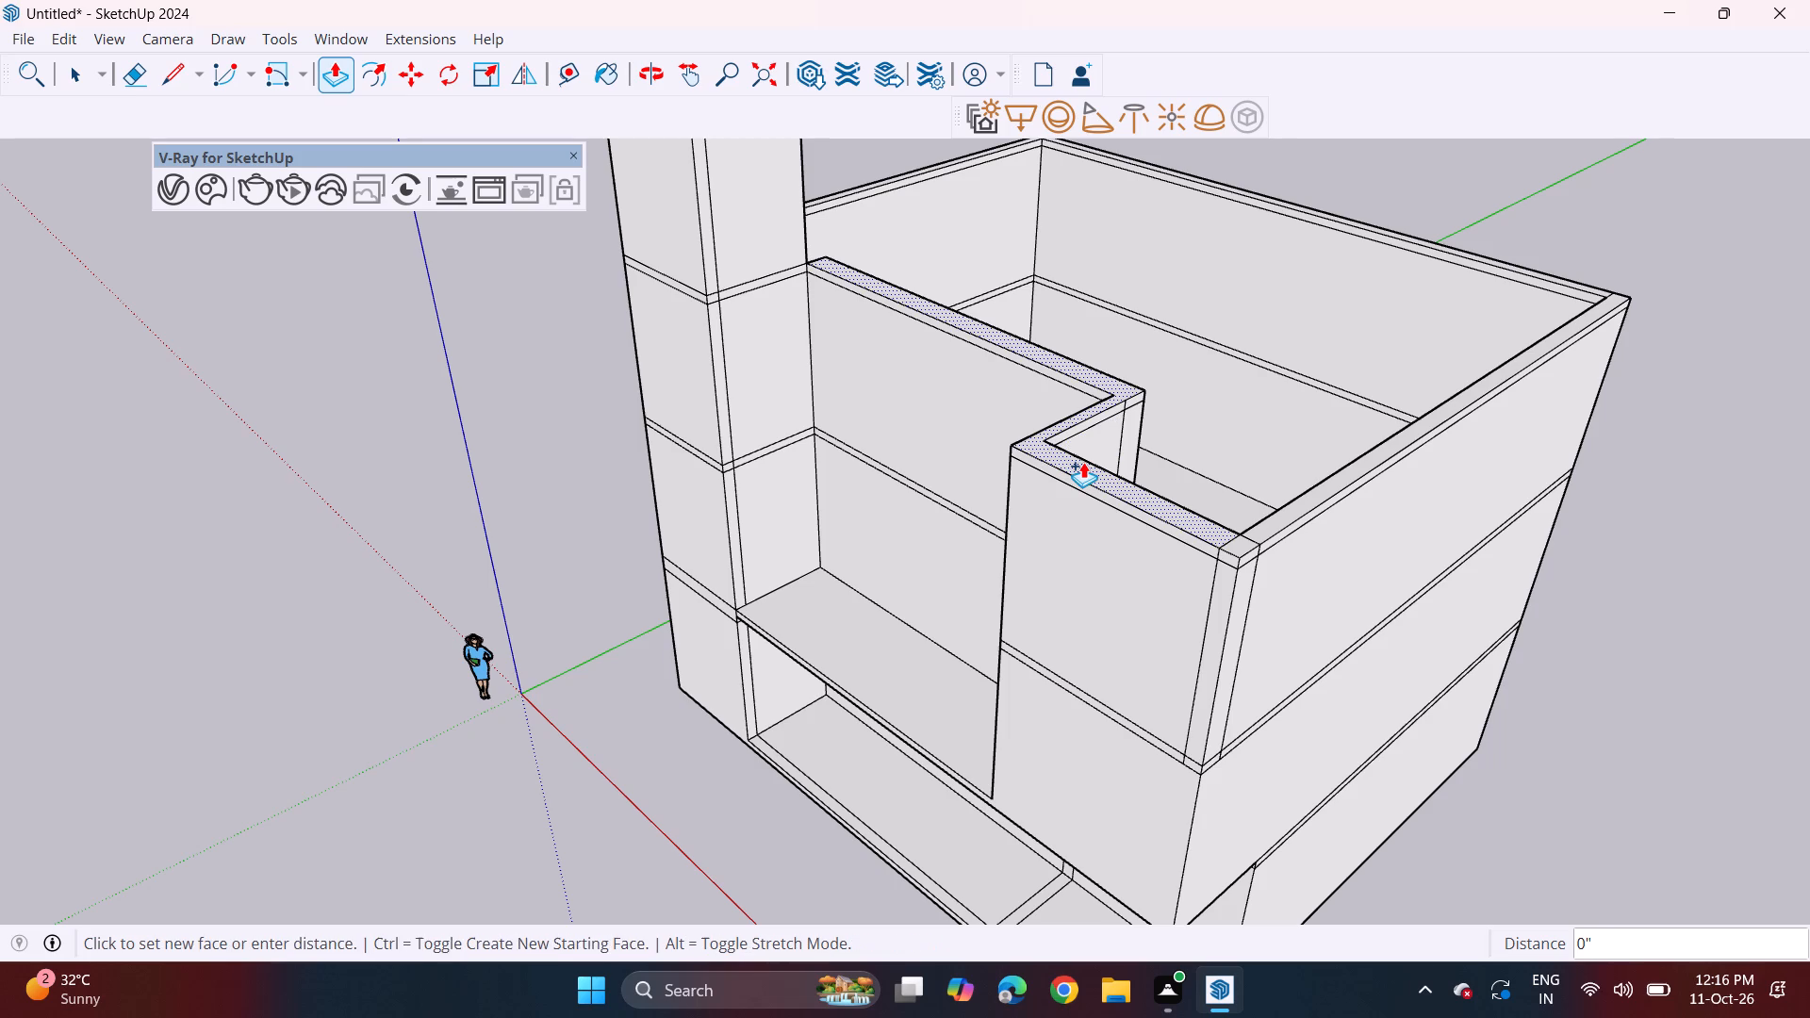
scroll(793, 244, down, 3)
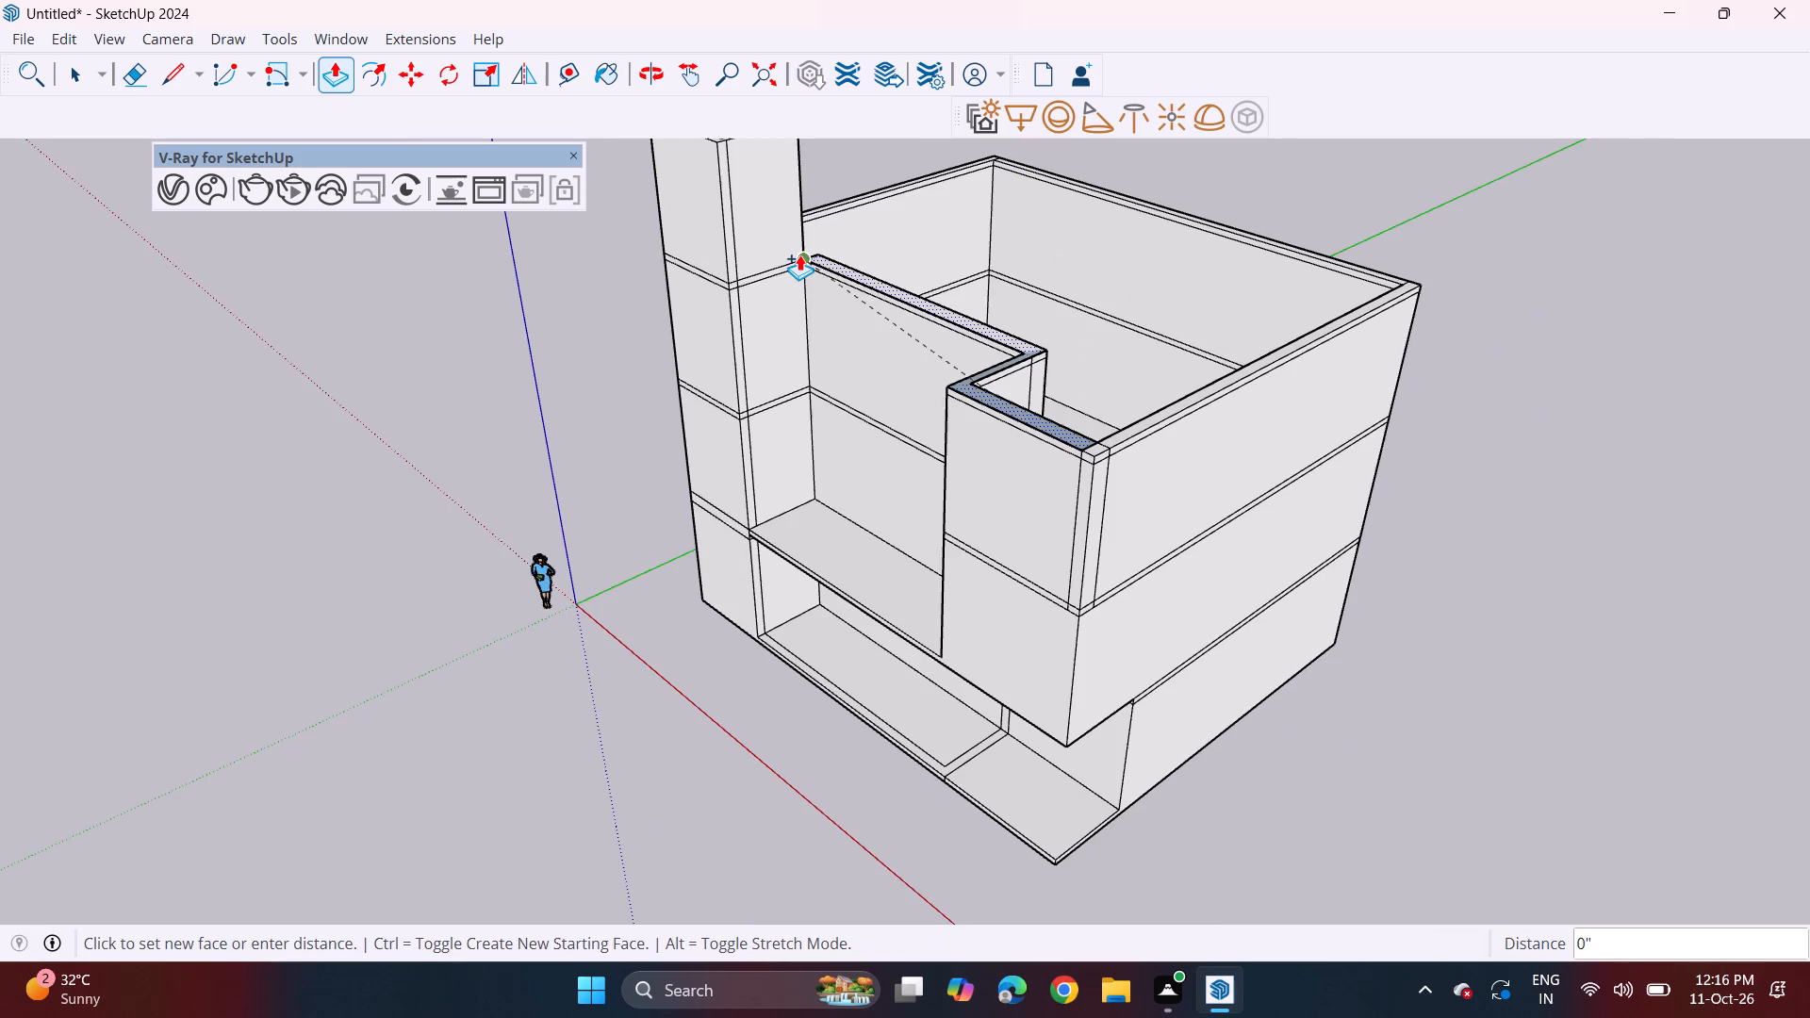
shift+middle_drag(797, 254, 800, 404)
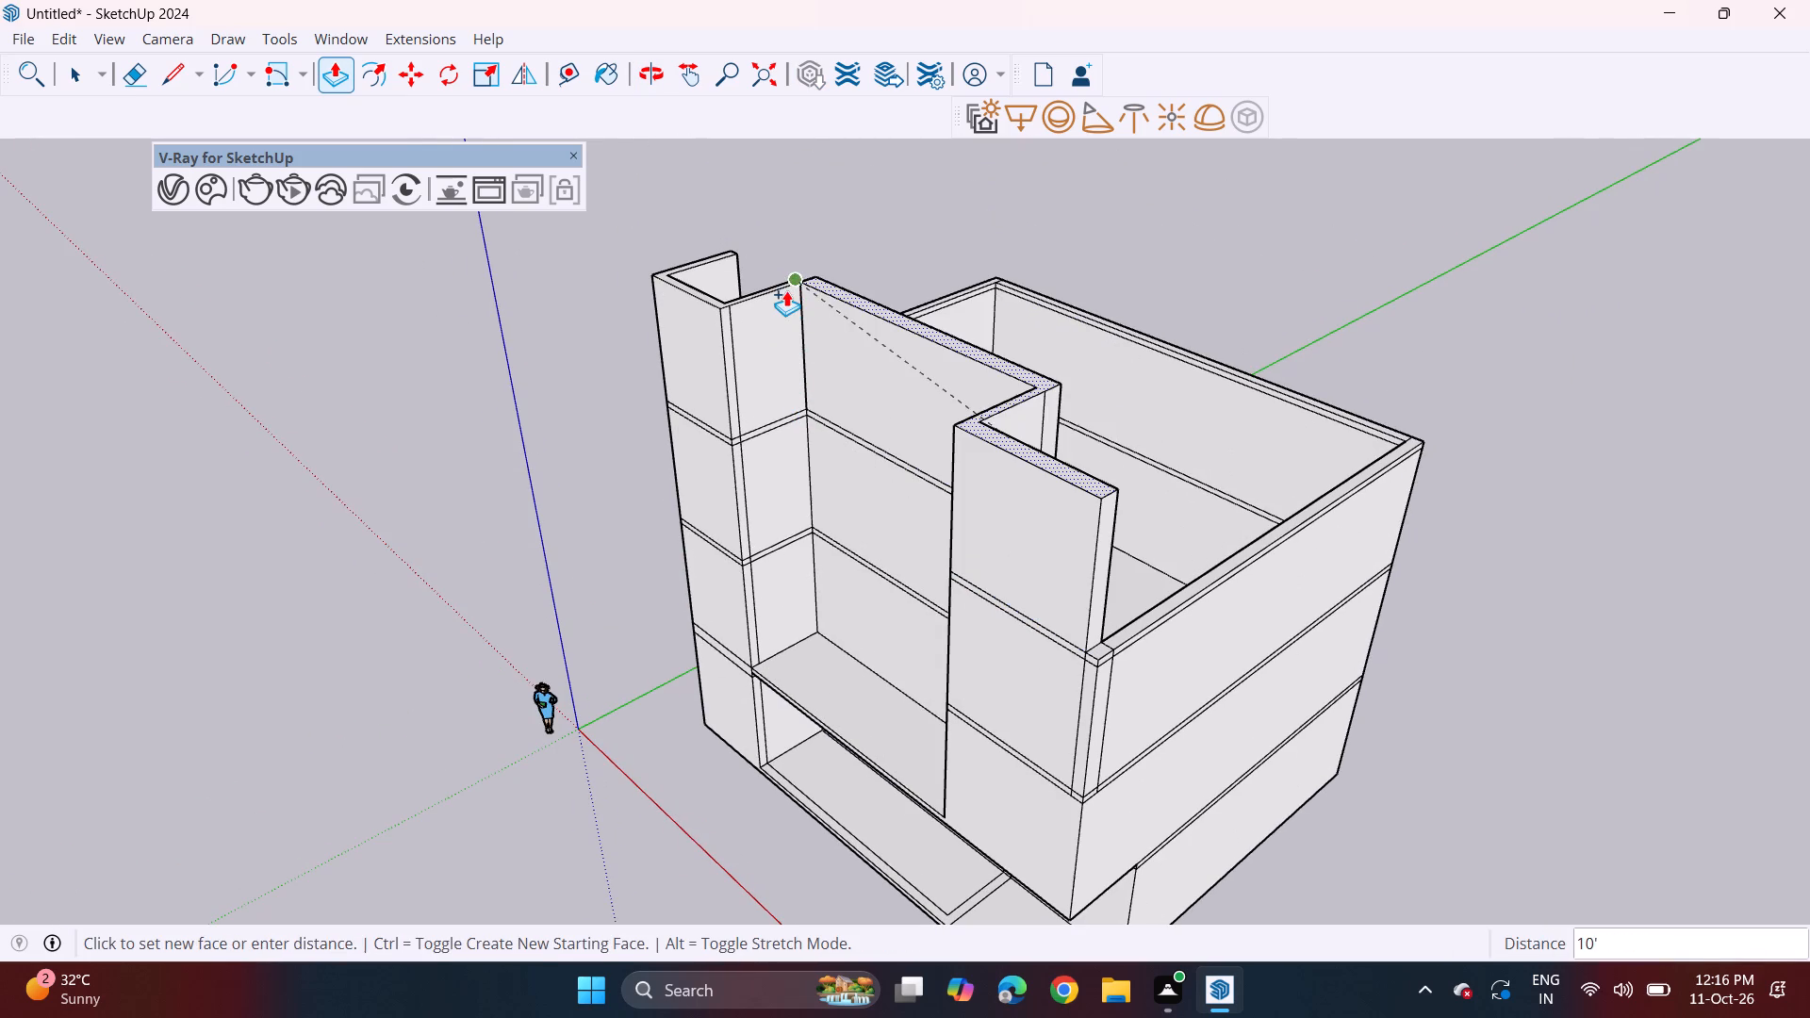
click(786, 290)
Repeat the 10' raise on the tops of both side walls, the front corner piece and the rear wall.
double_click(1150, 617)
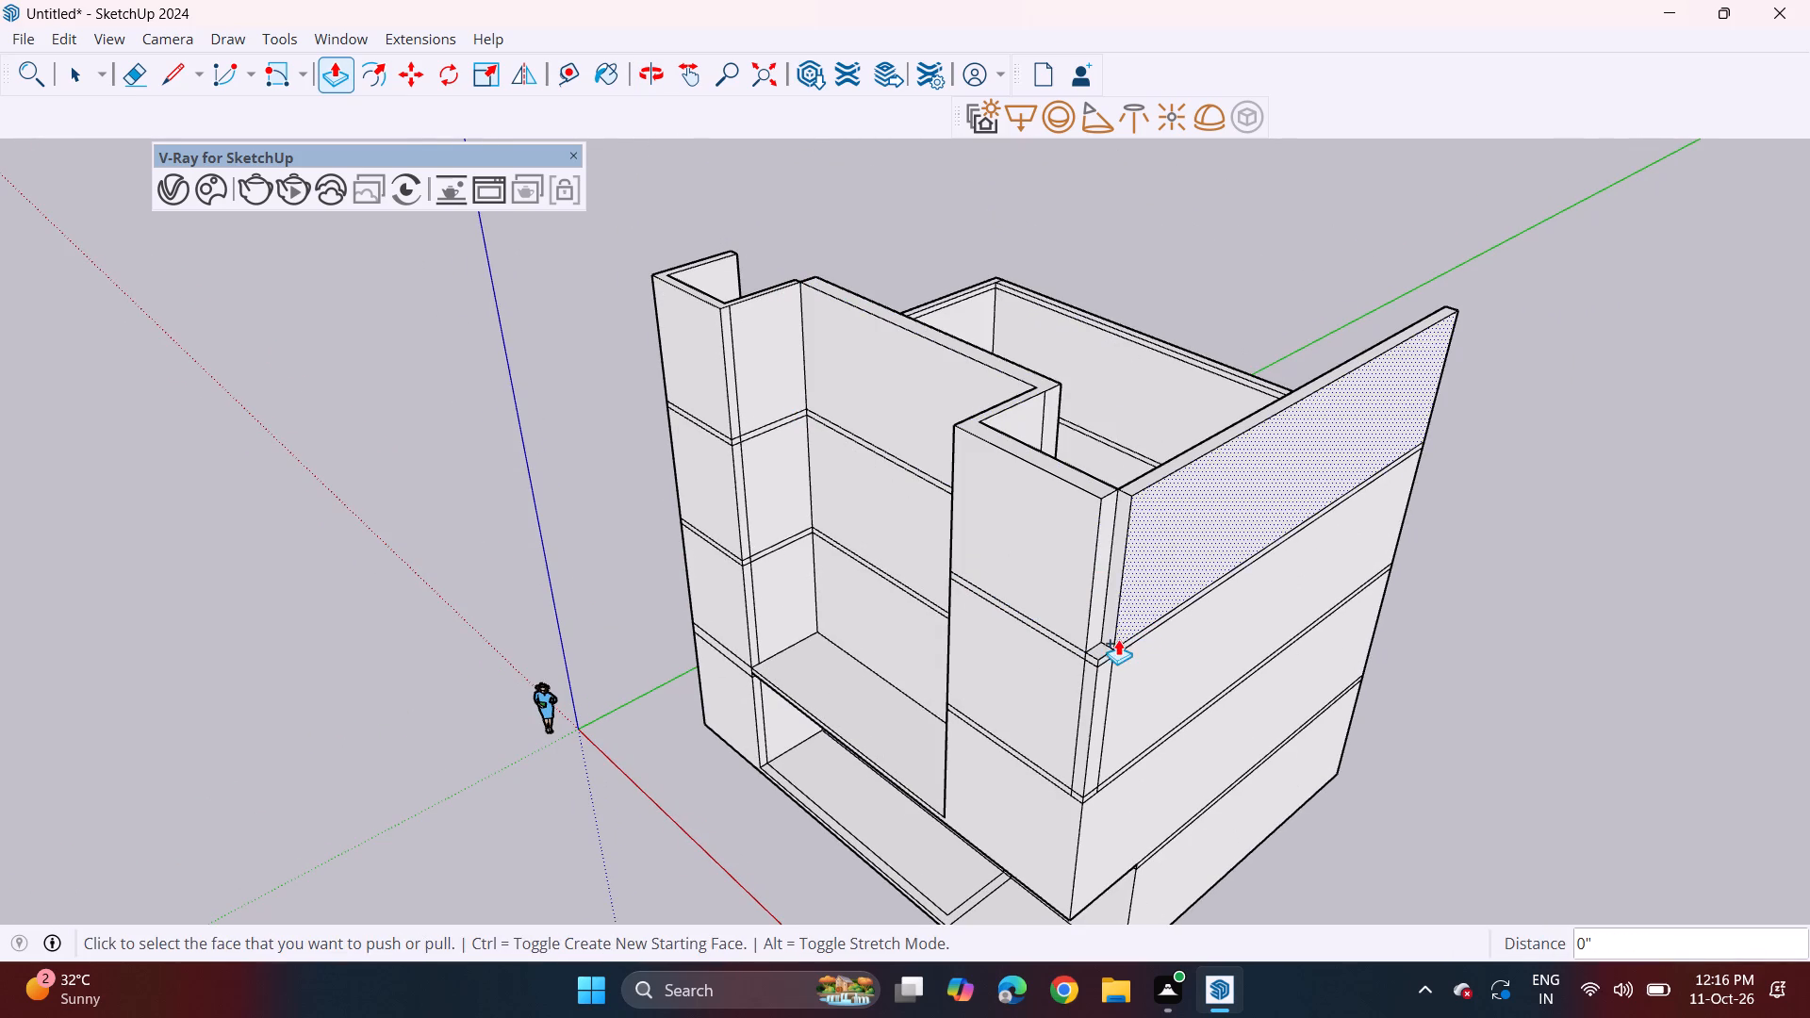
double_click(1107, 652)
middle_drag(1421, 447, 1152, 483)
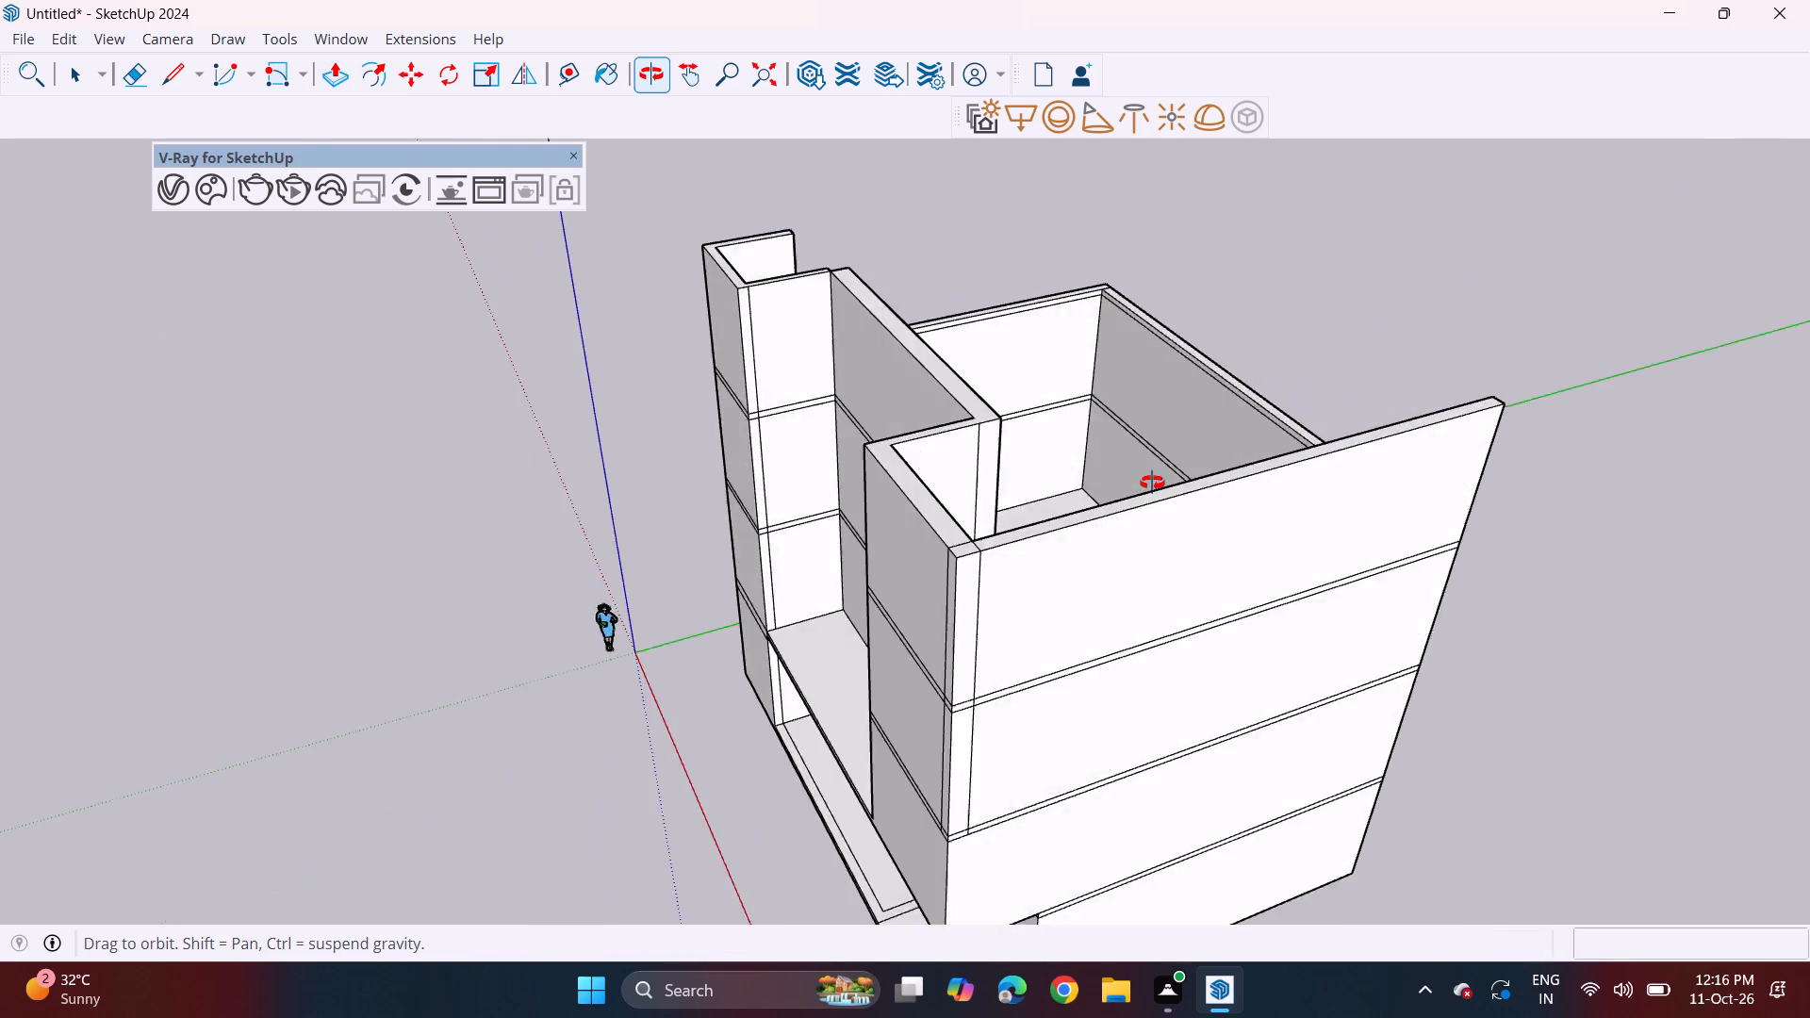
middle_drag(1152, 483, 796, 456)
double_click(1246, 628)
middle_drag(1428, 482, 1403, 490)
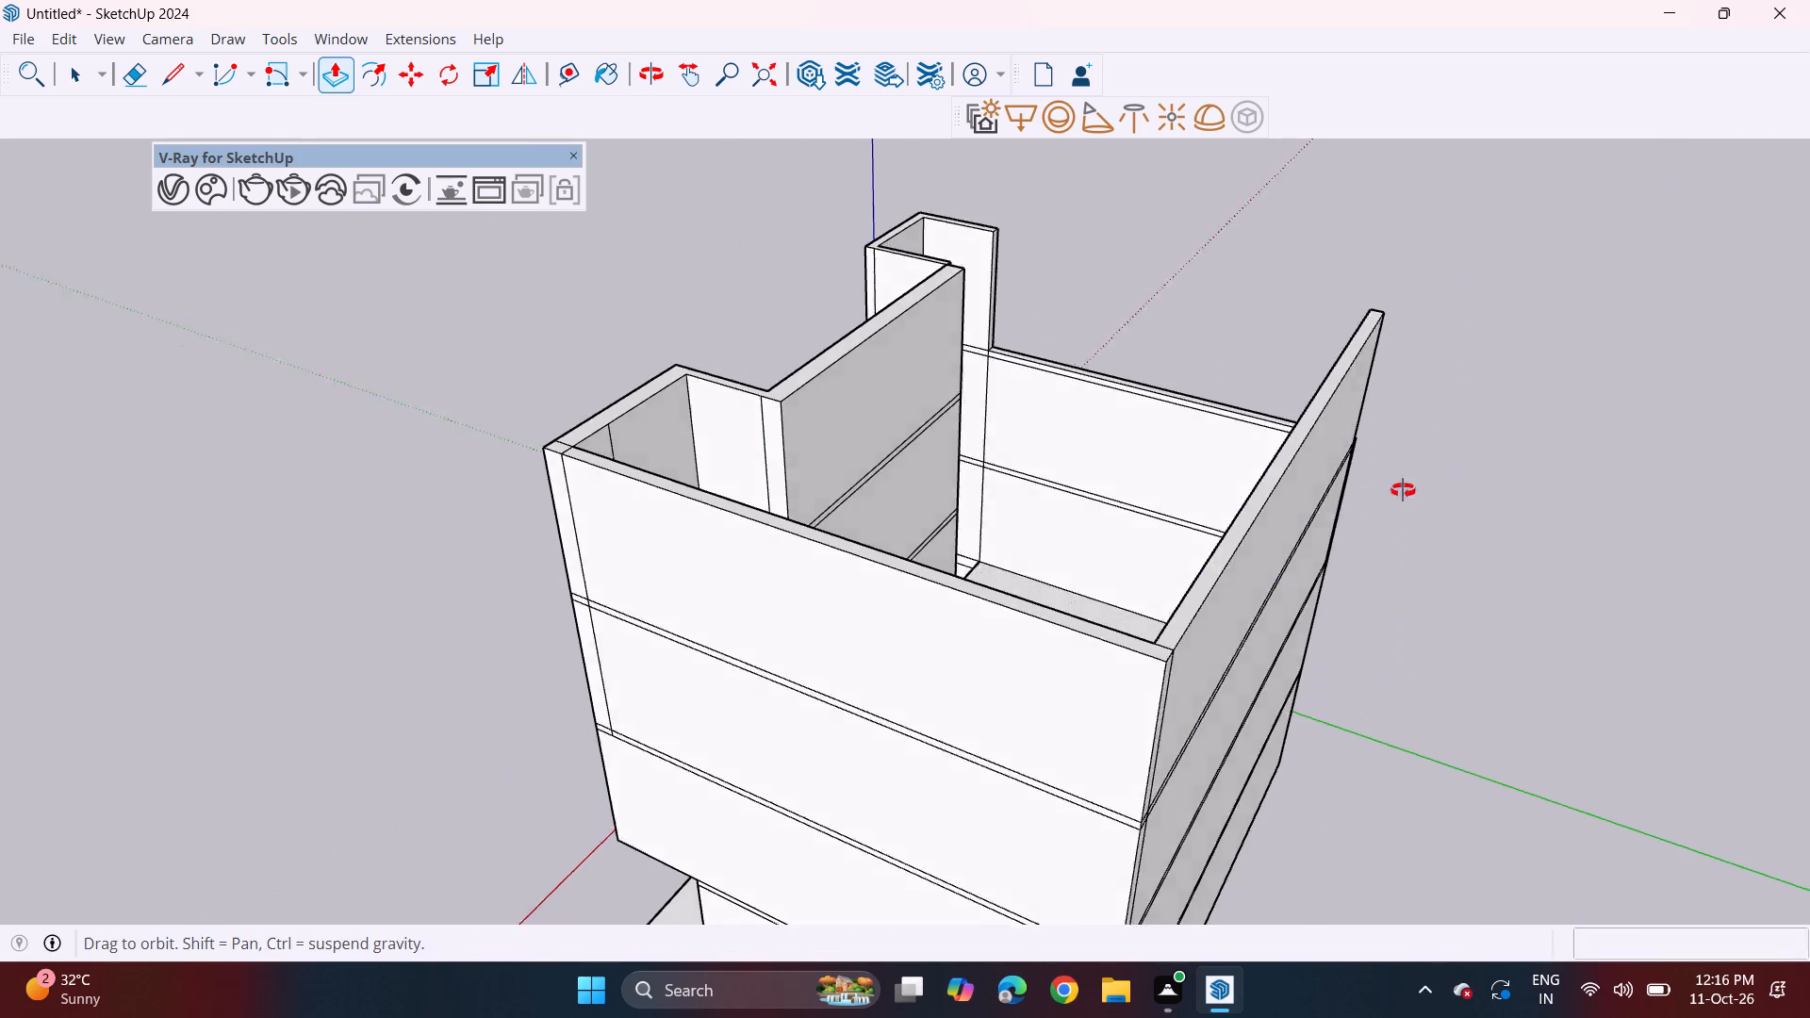
middle_drag(1403, 490, 679, 633)
double_click(1079, 706)
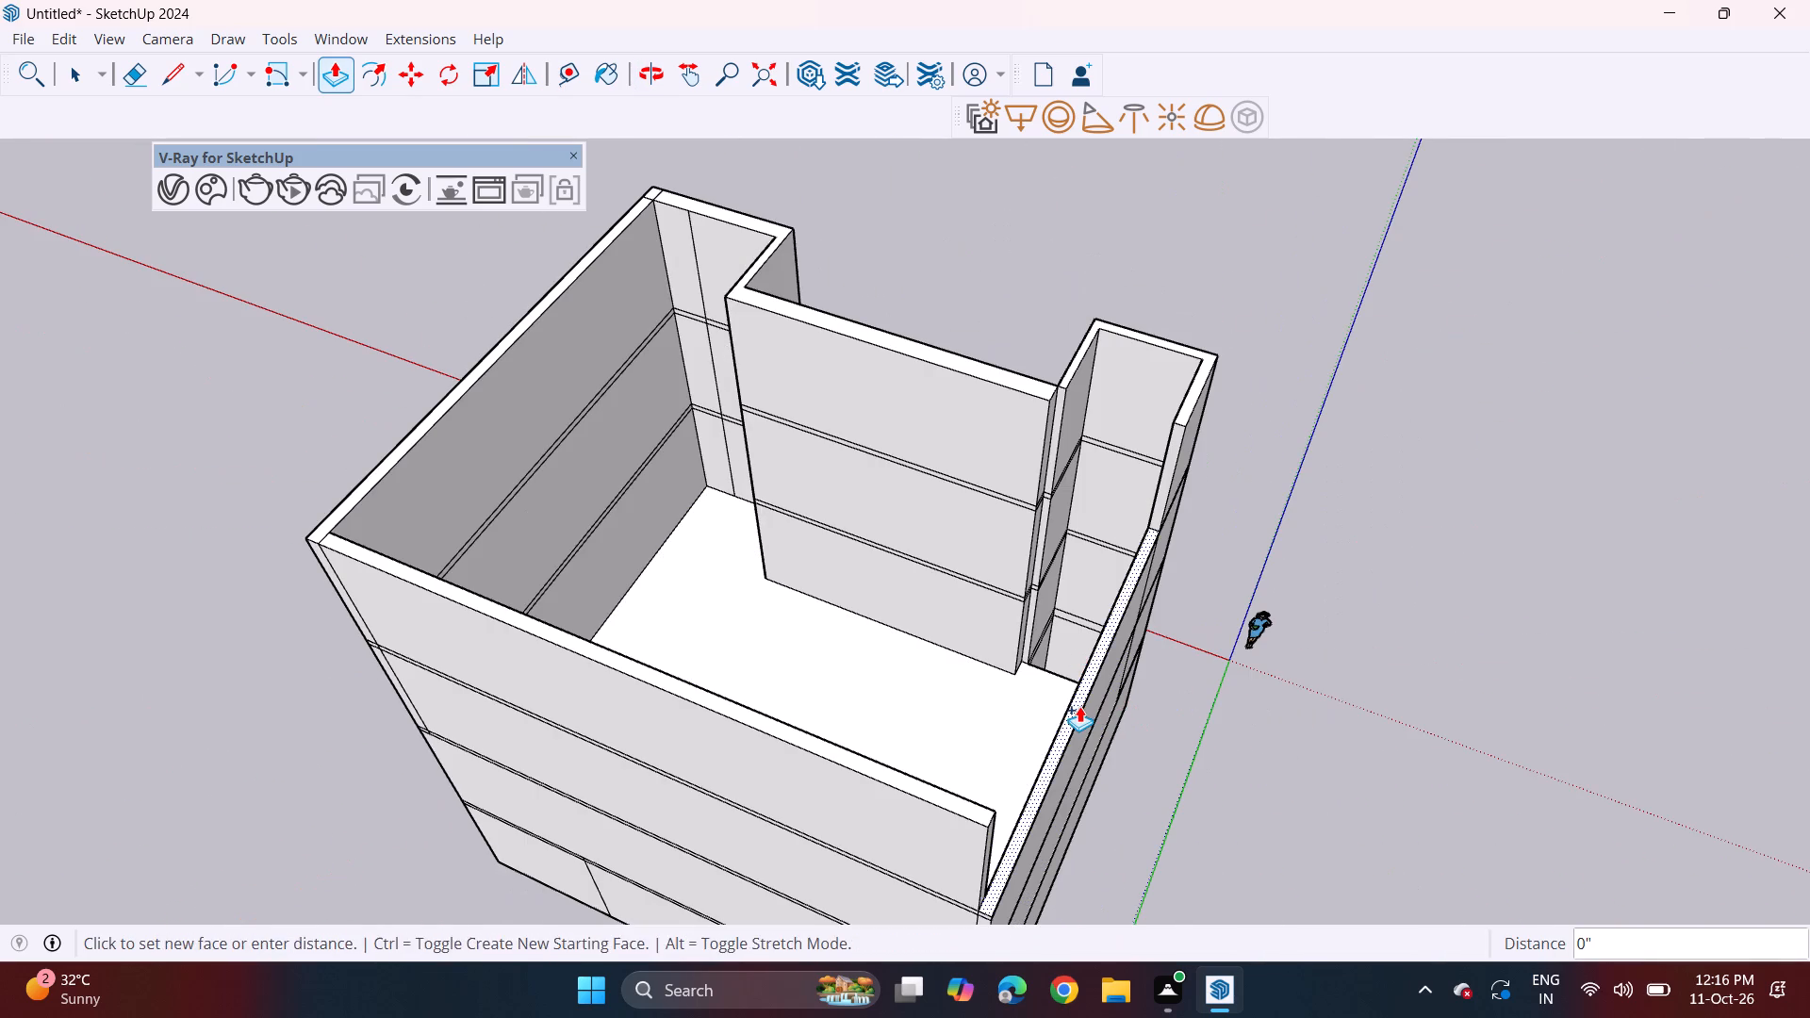
Pull the corner tower's top up 6" as a new band section.
middle_drag(765, 627, 1442, 406)
middle_drag(807, 426, 1081, 431)
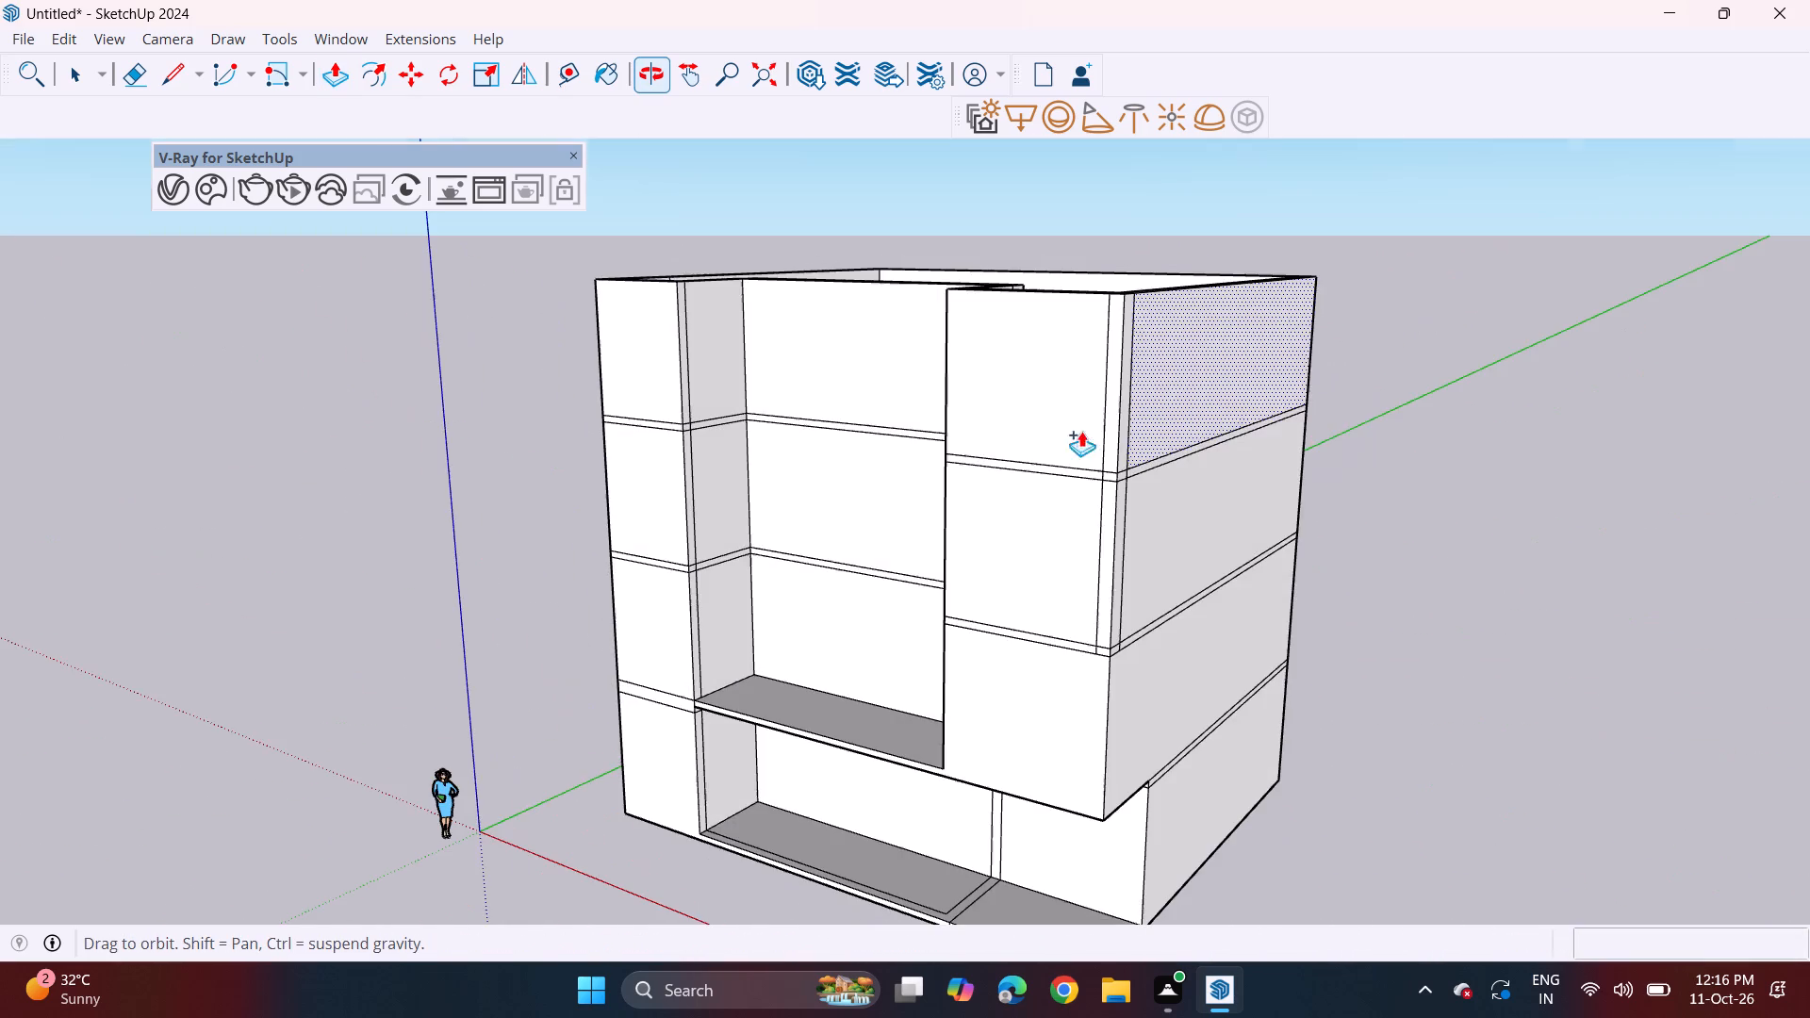
middle_drag(1081, 431, 1625, 324)
middle_drag(812, 496, 1105, 414)
middle_drag(1014, 271, 955, 461)
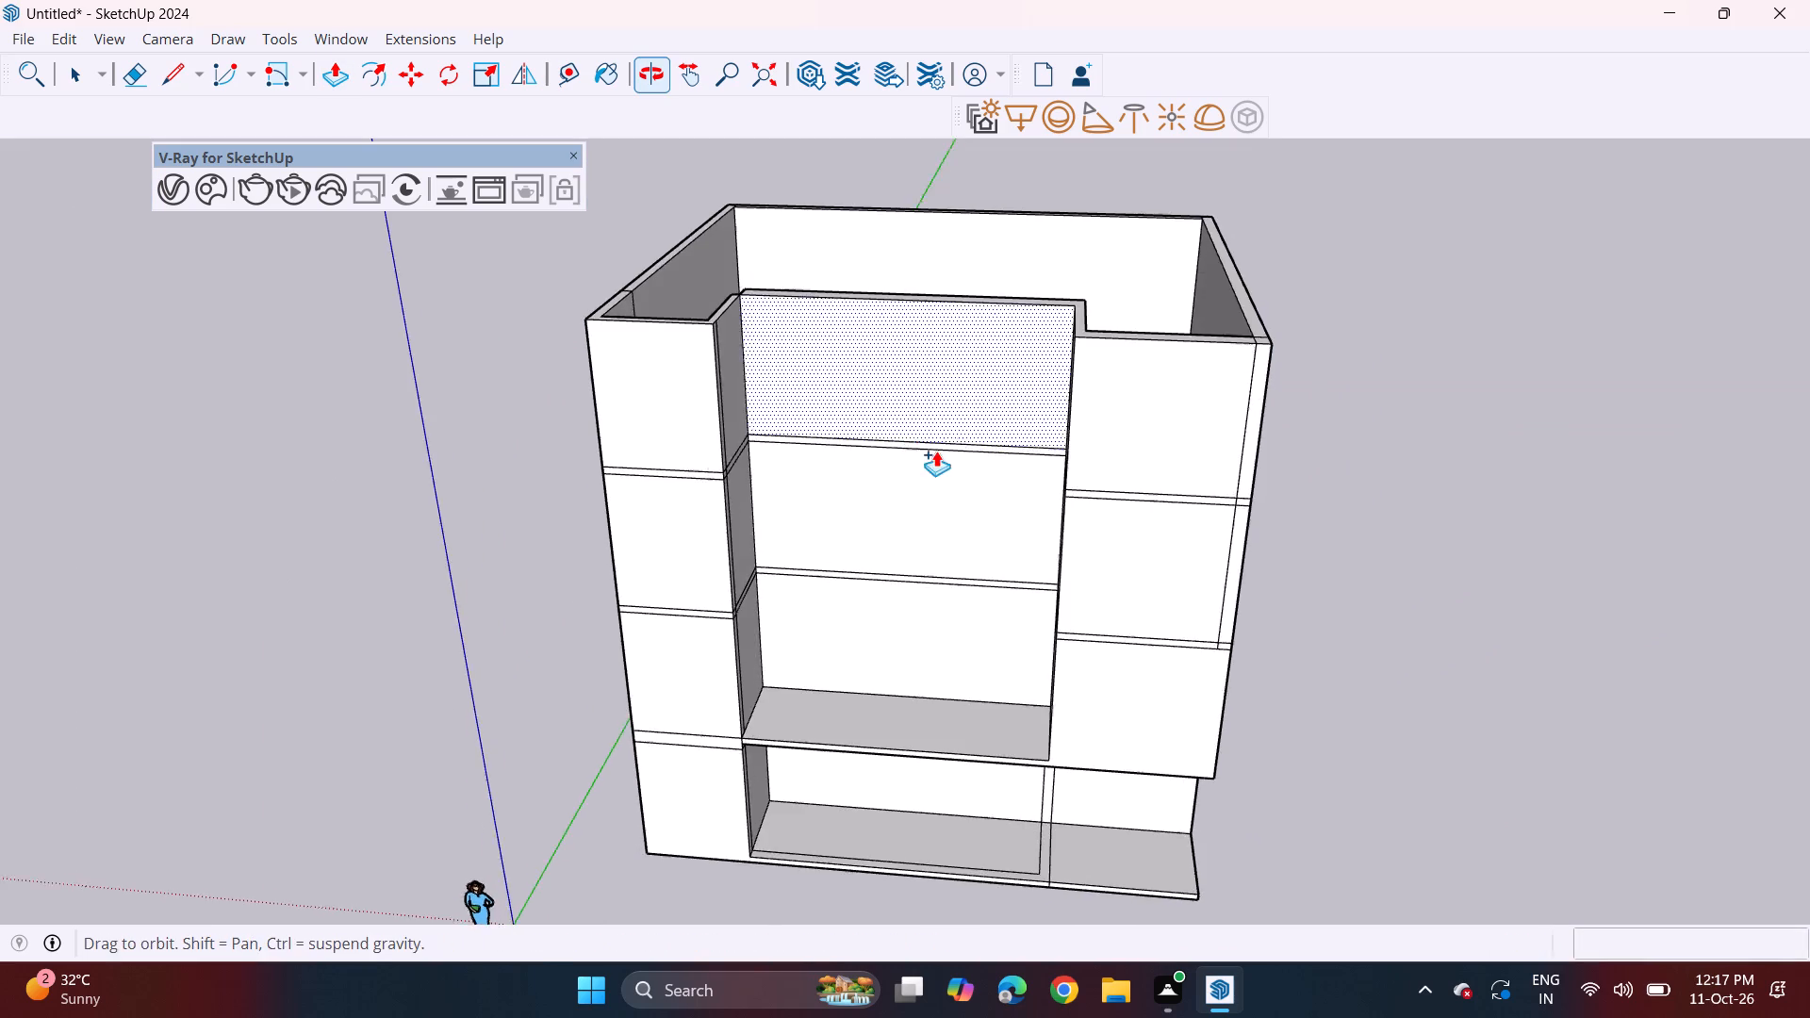
scroll(835, 354, up, 3)
middle_drag(747, 302, 739, 505)
scroll(666, 404, up, 3)
middle_drag(683, 395, 845, 575)
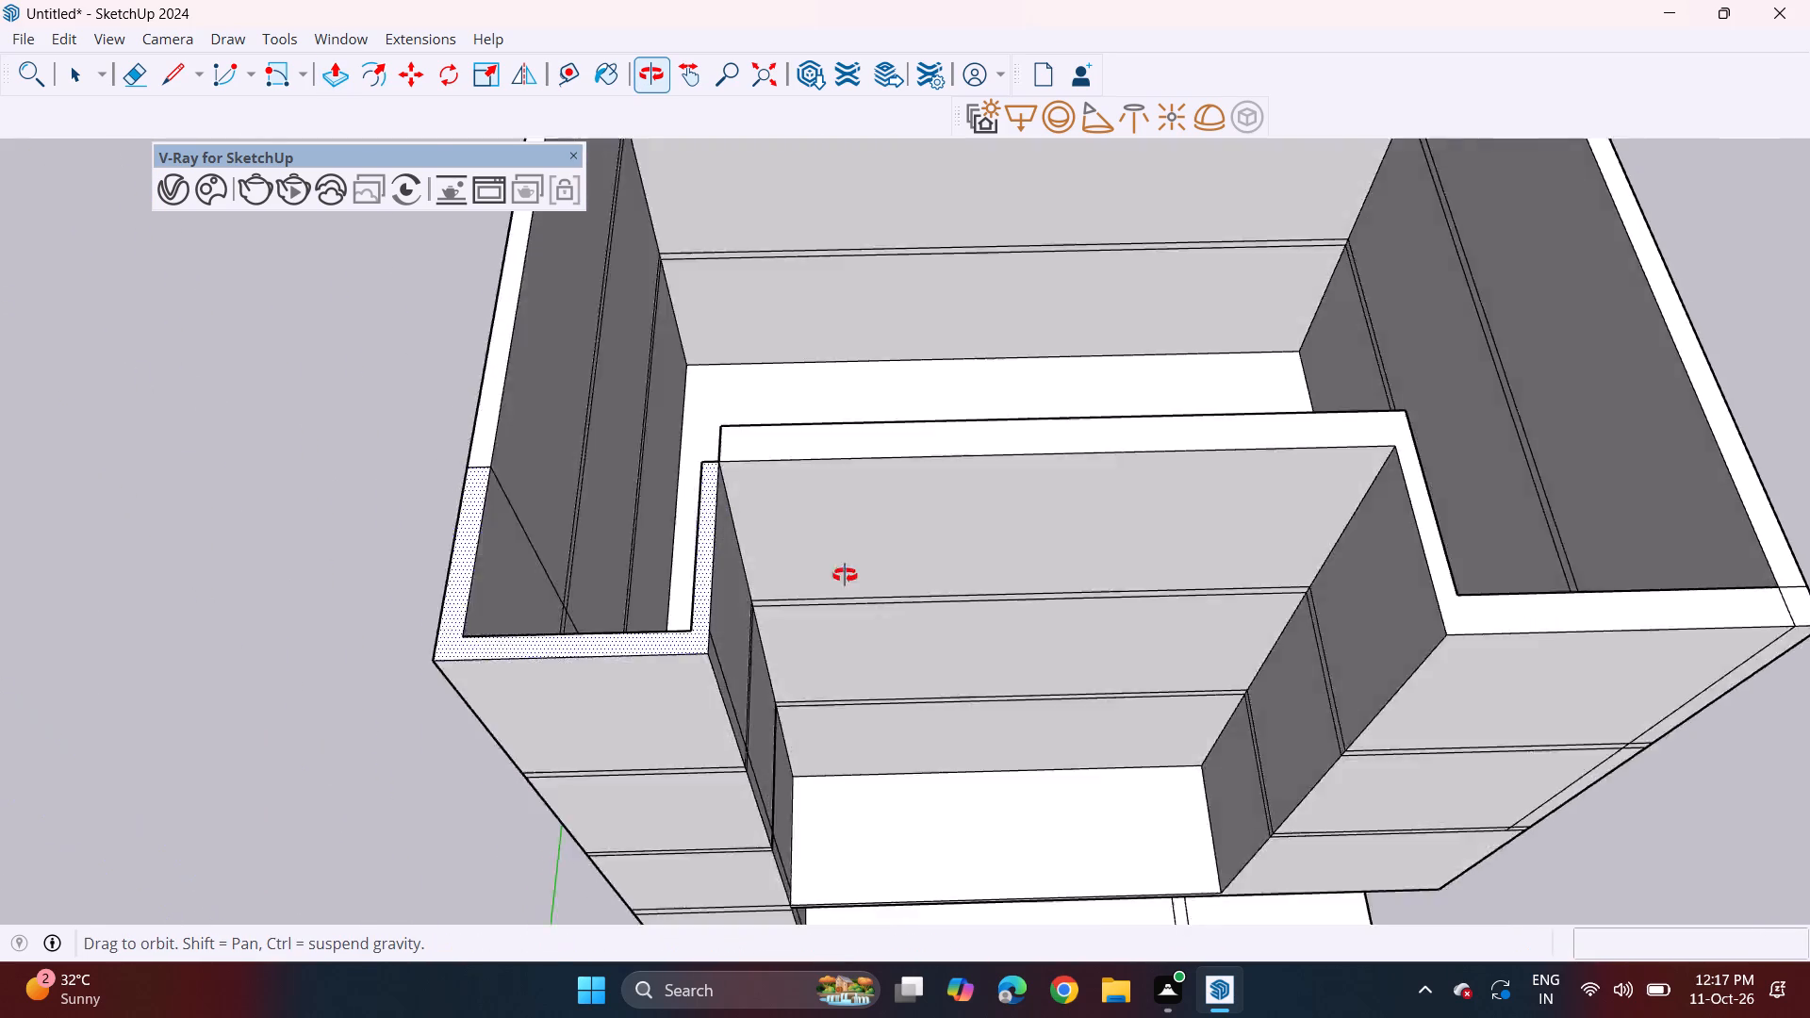
middle_drag(845, 575, 1296, 625)
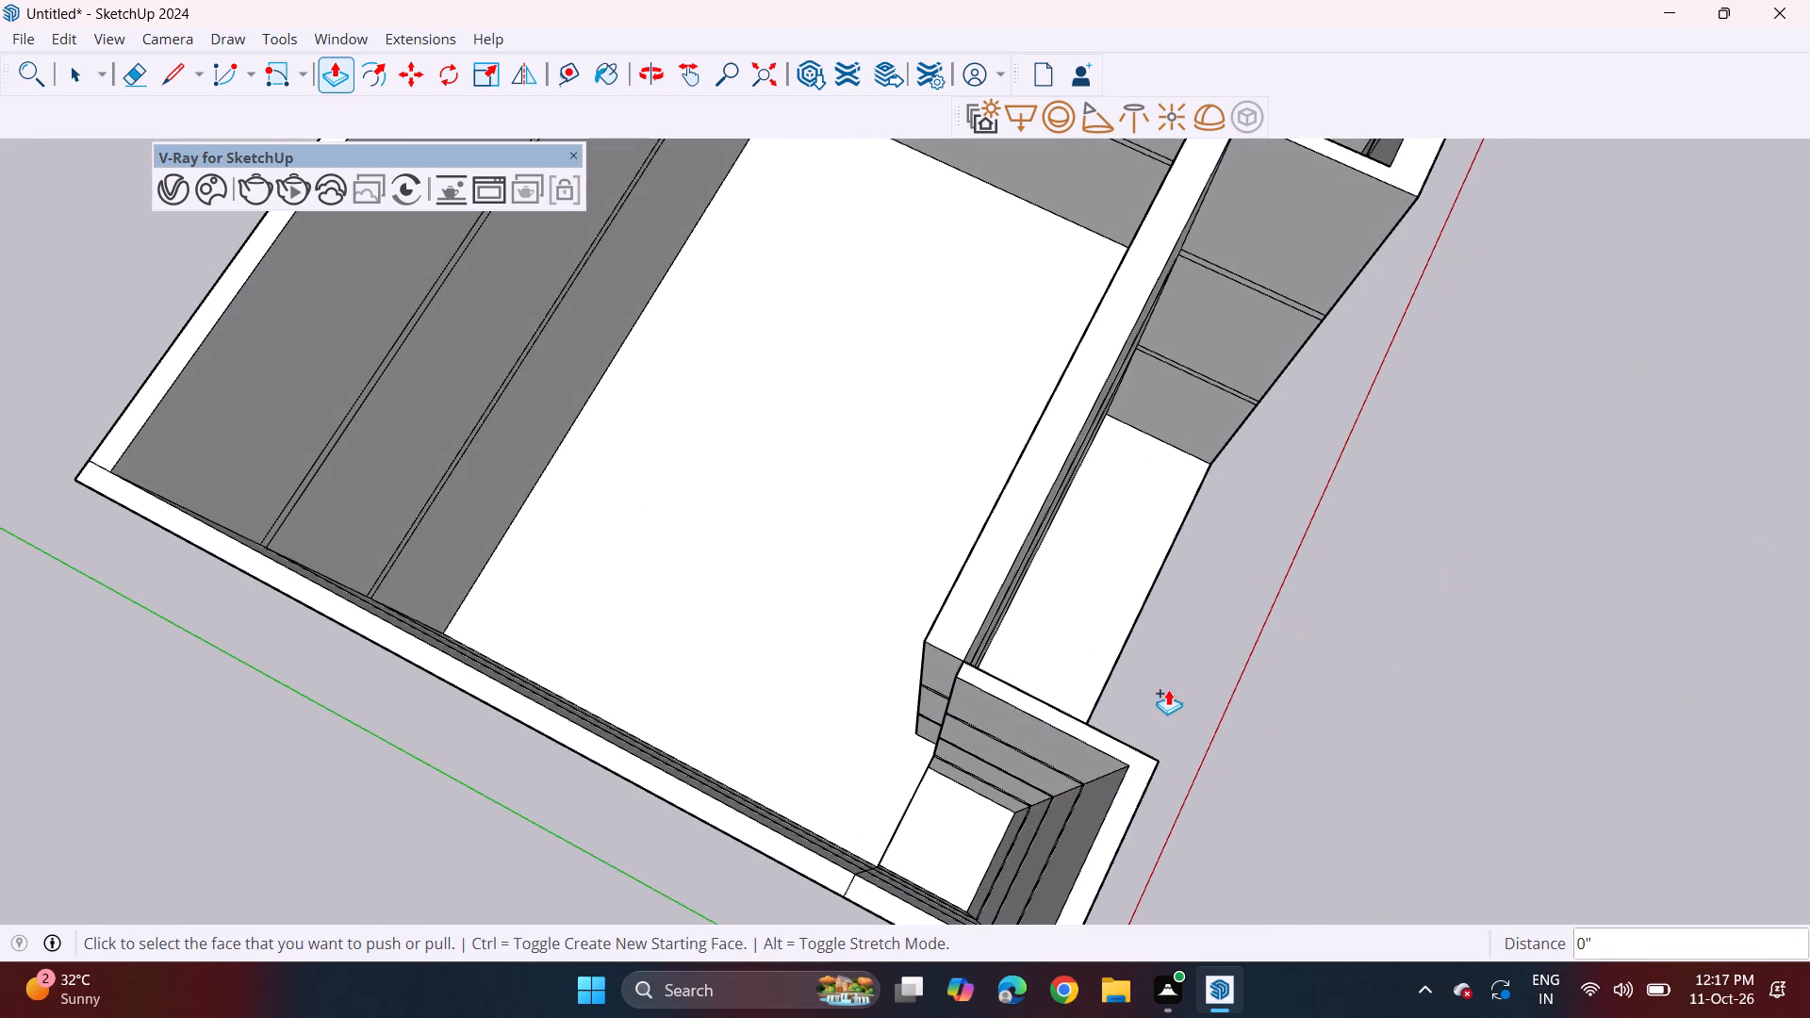
middle_drag(1159, 697, 723, 602)
click(717, 608)
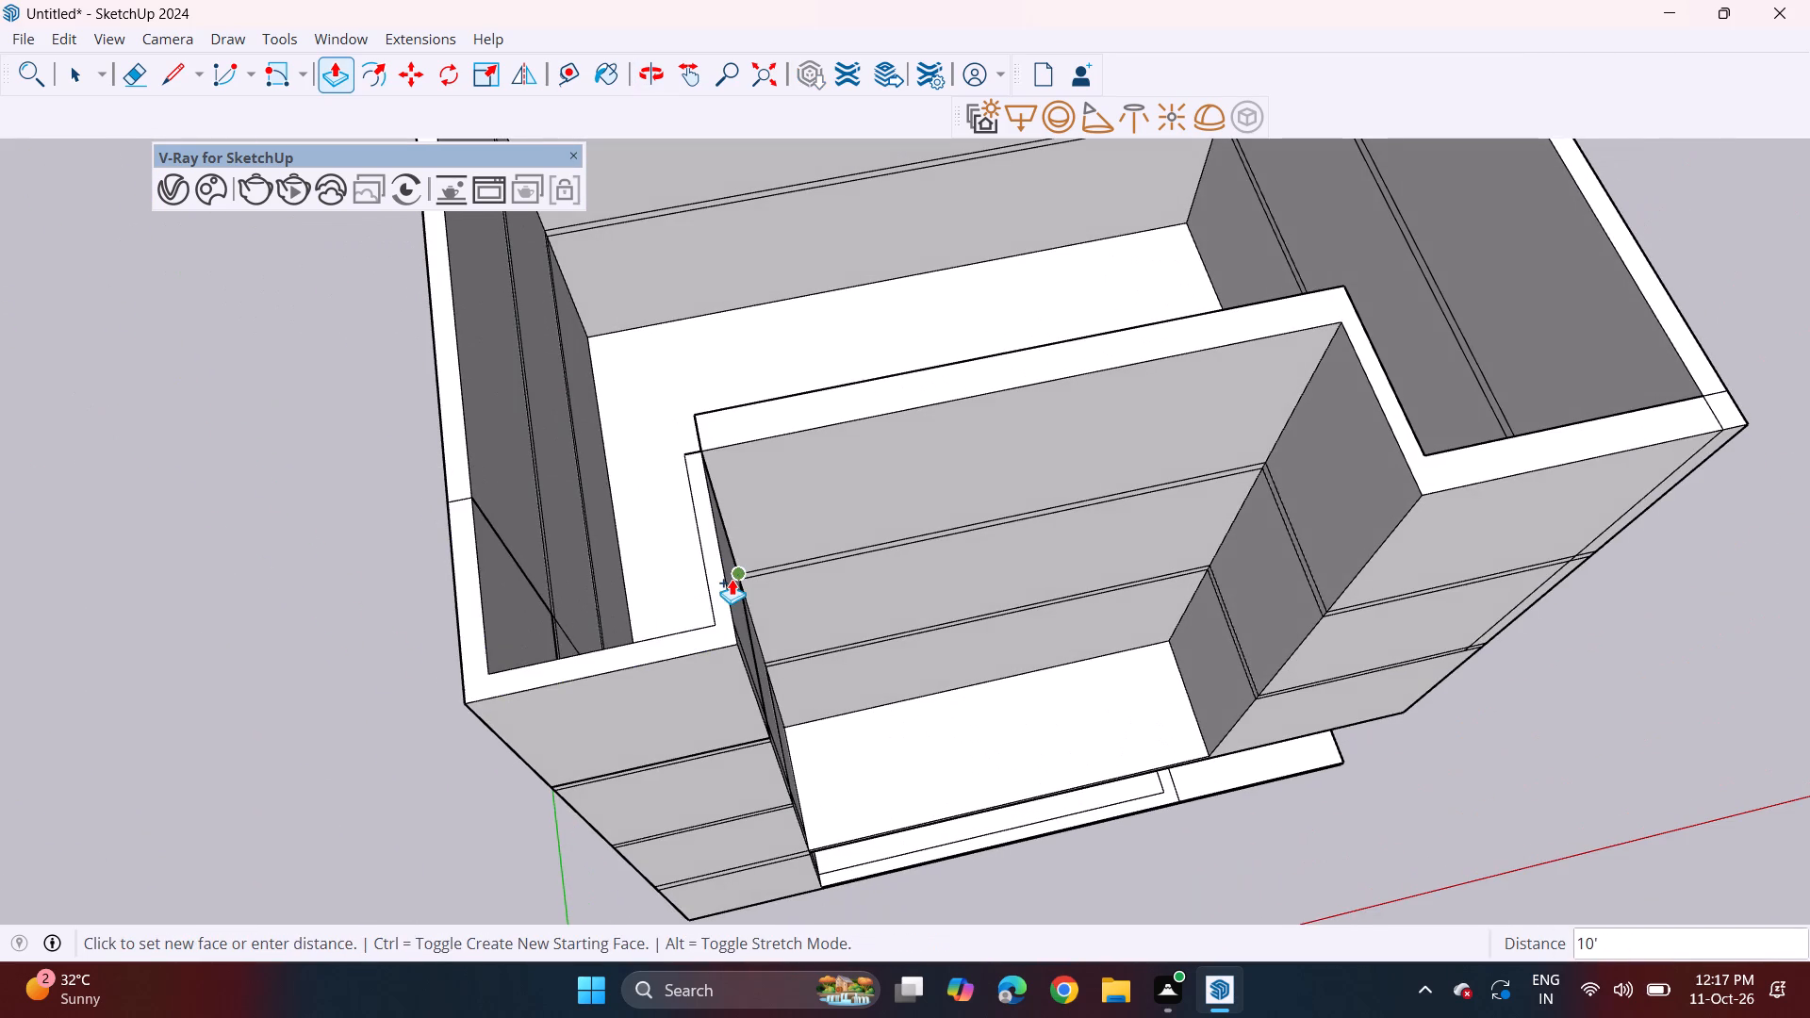
key(6)
key(Return)
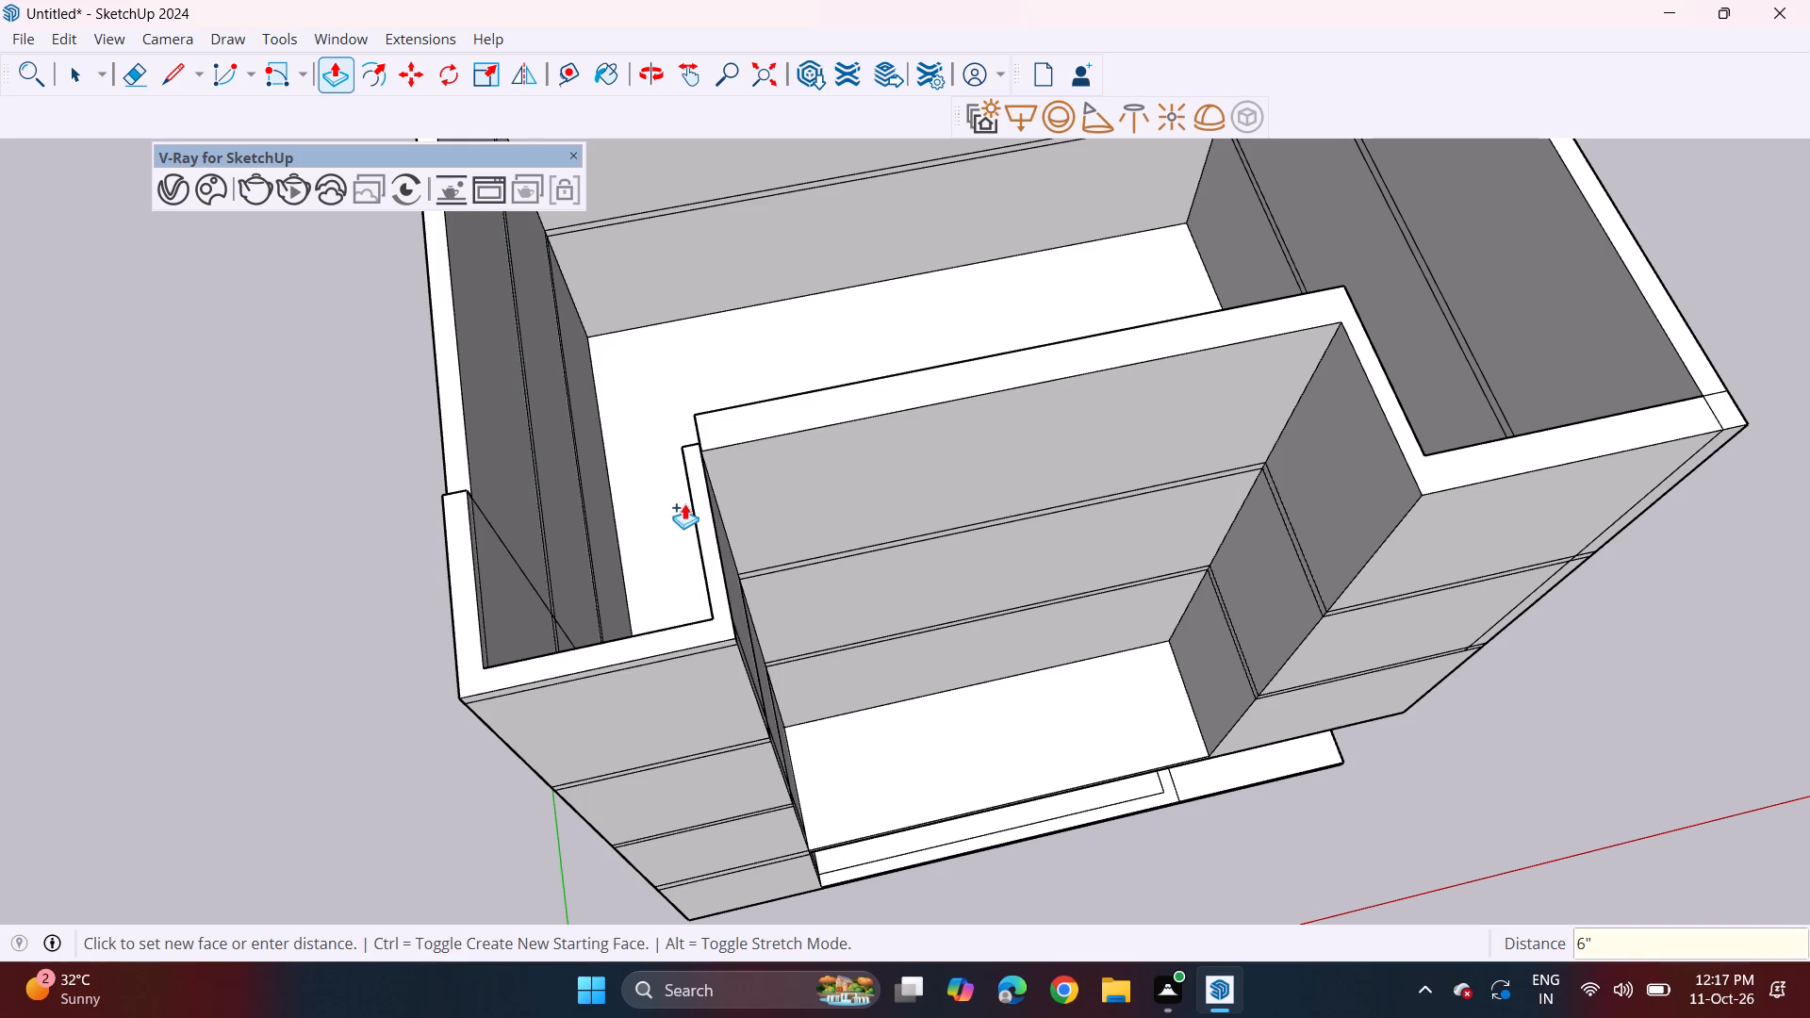
Repeat the 6" band raise on the tops of the stepped front wall, both side walls, the front corner piece and the rear wall.
double_click(761, 417)
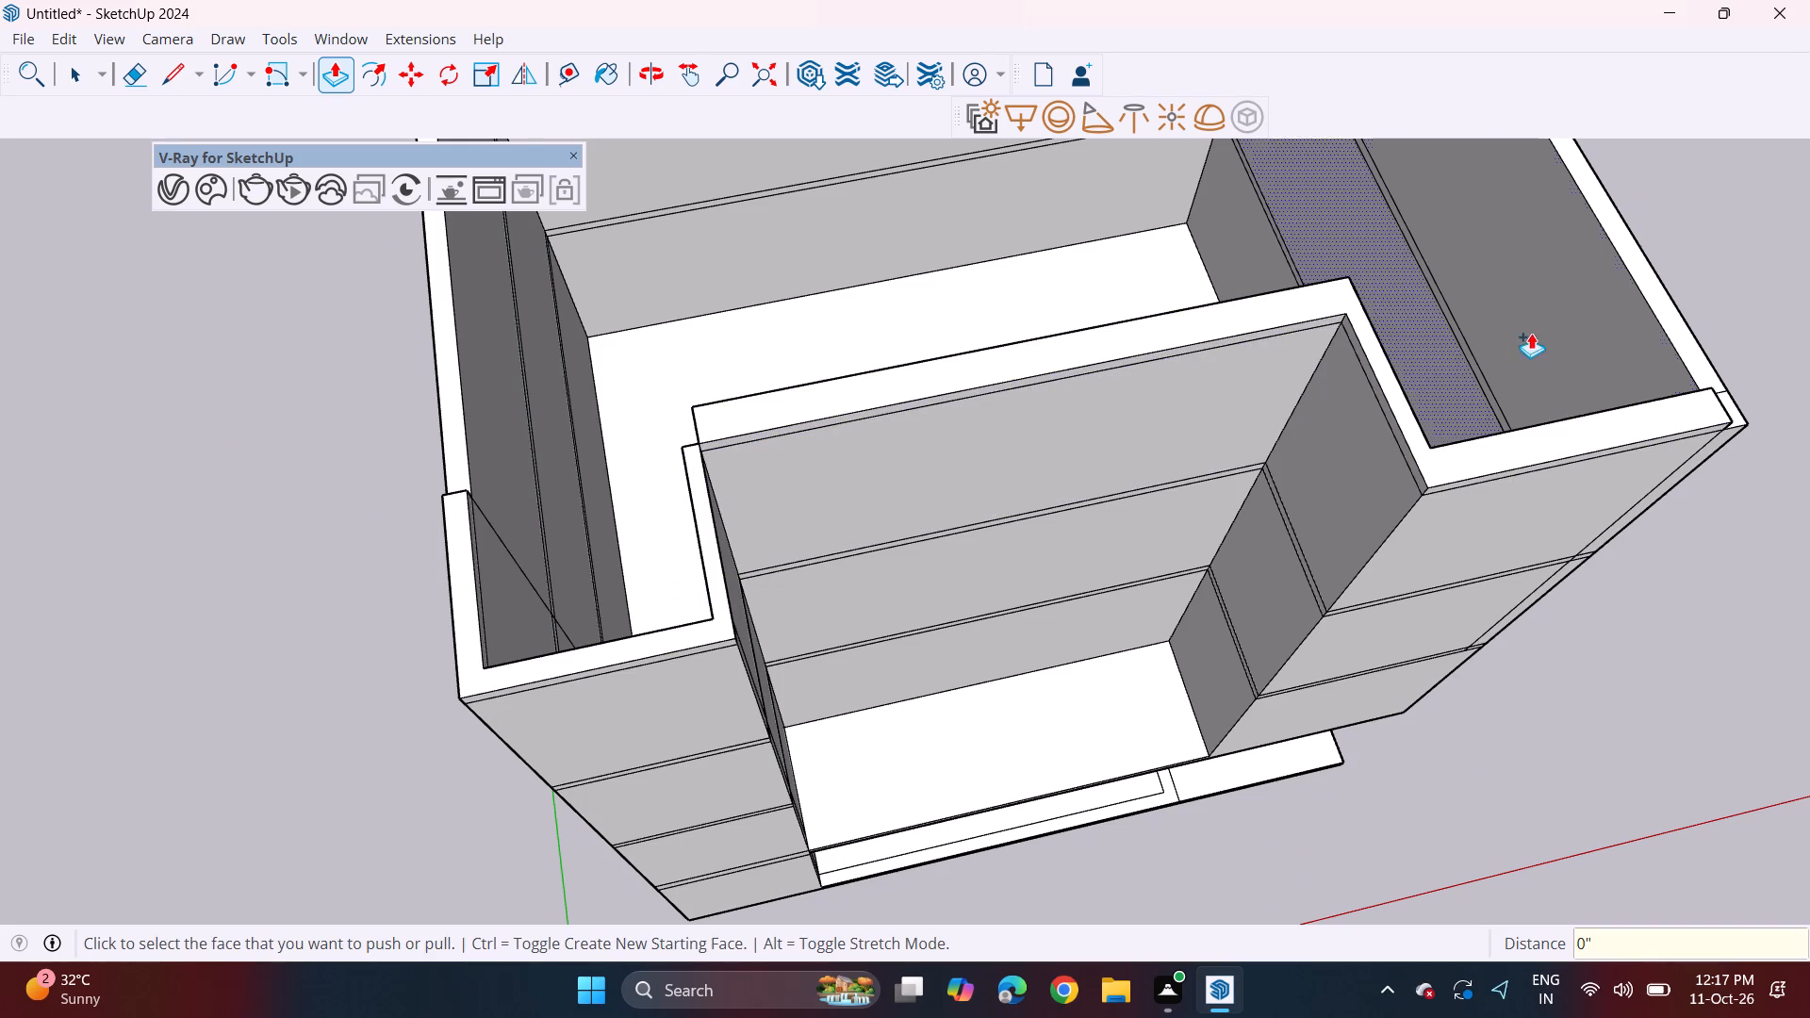
click(1650, 282)
click(1650, 282)
middle_drag(1703, 324, 1674, 324)
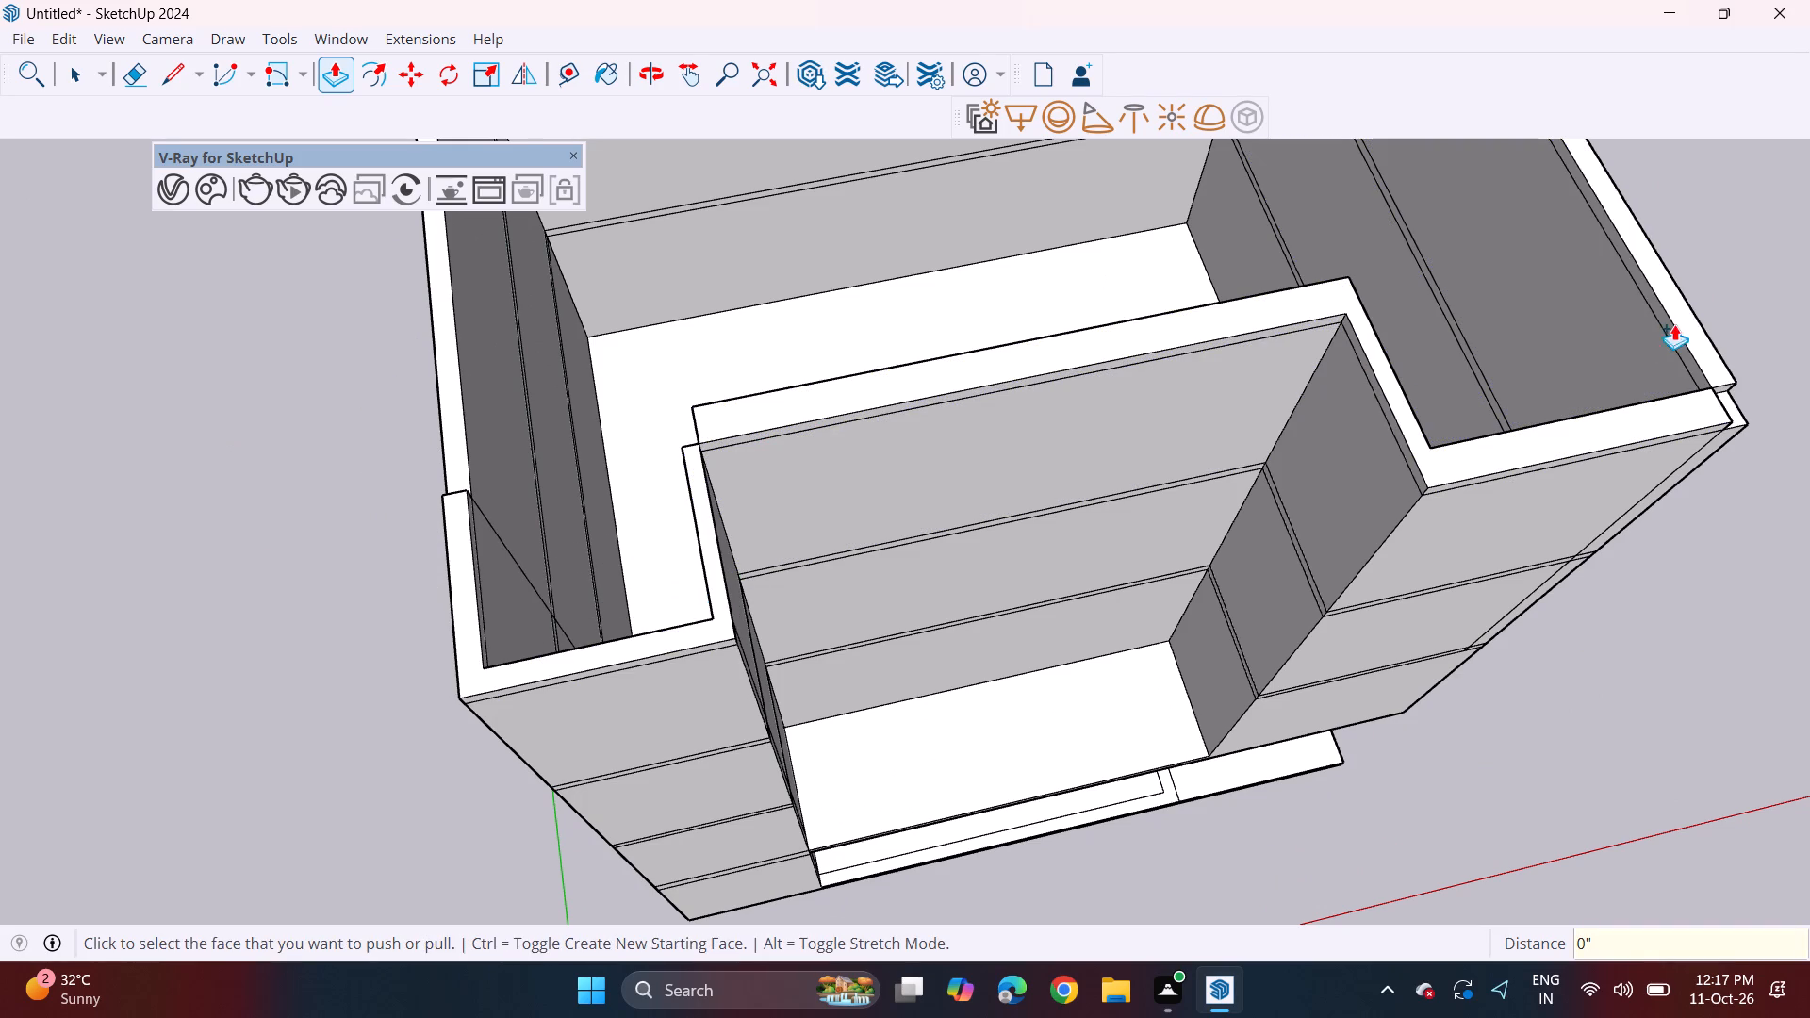
middle_drag(1674, 324, 1121, 235)
double_click(1529, 801)
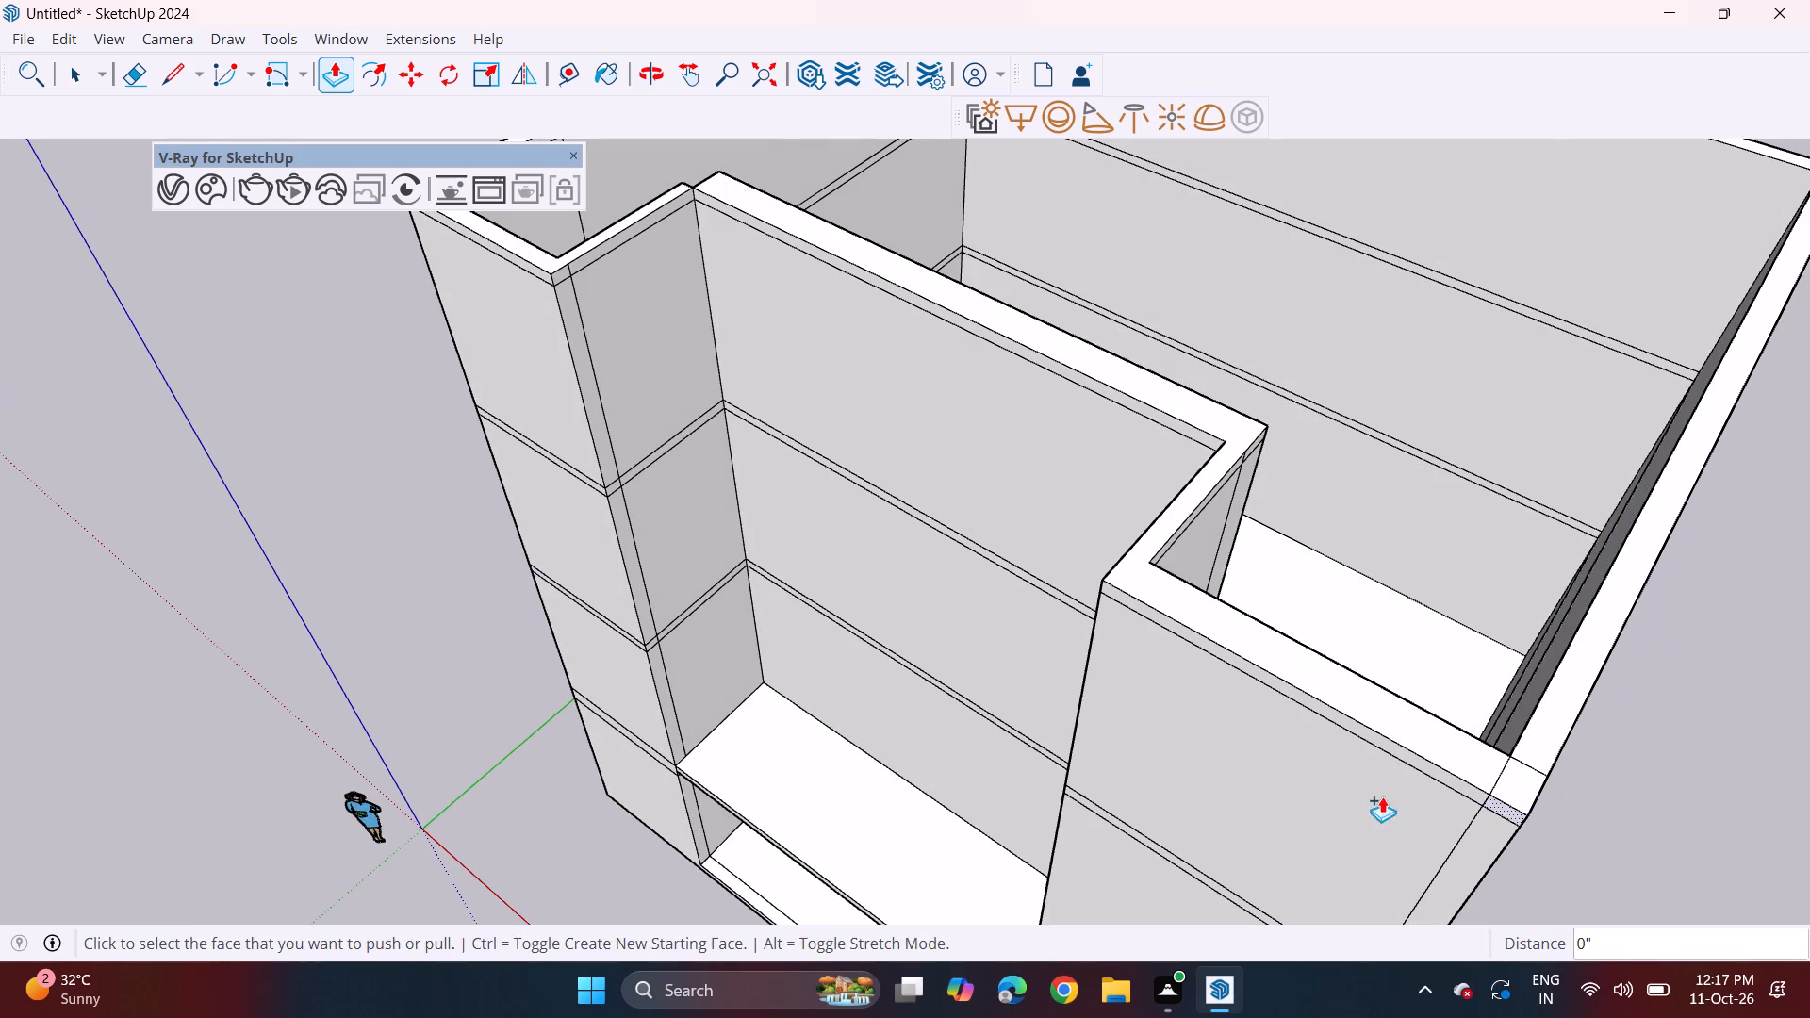
middle_drag(570, 423, 1133, 566)
double_click(448, 450)
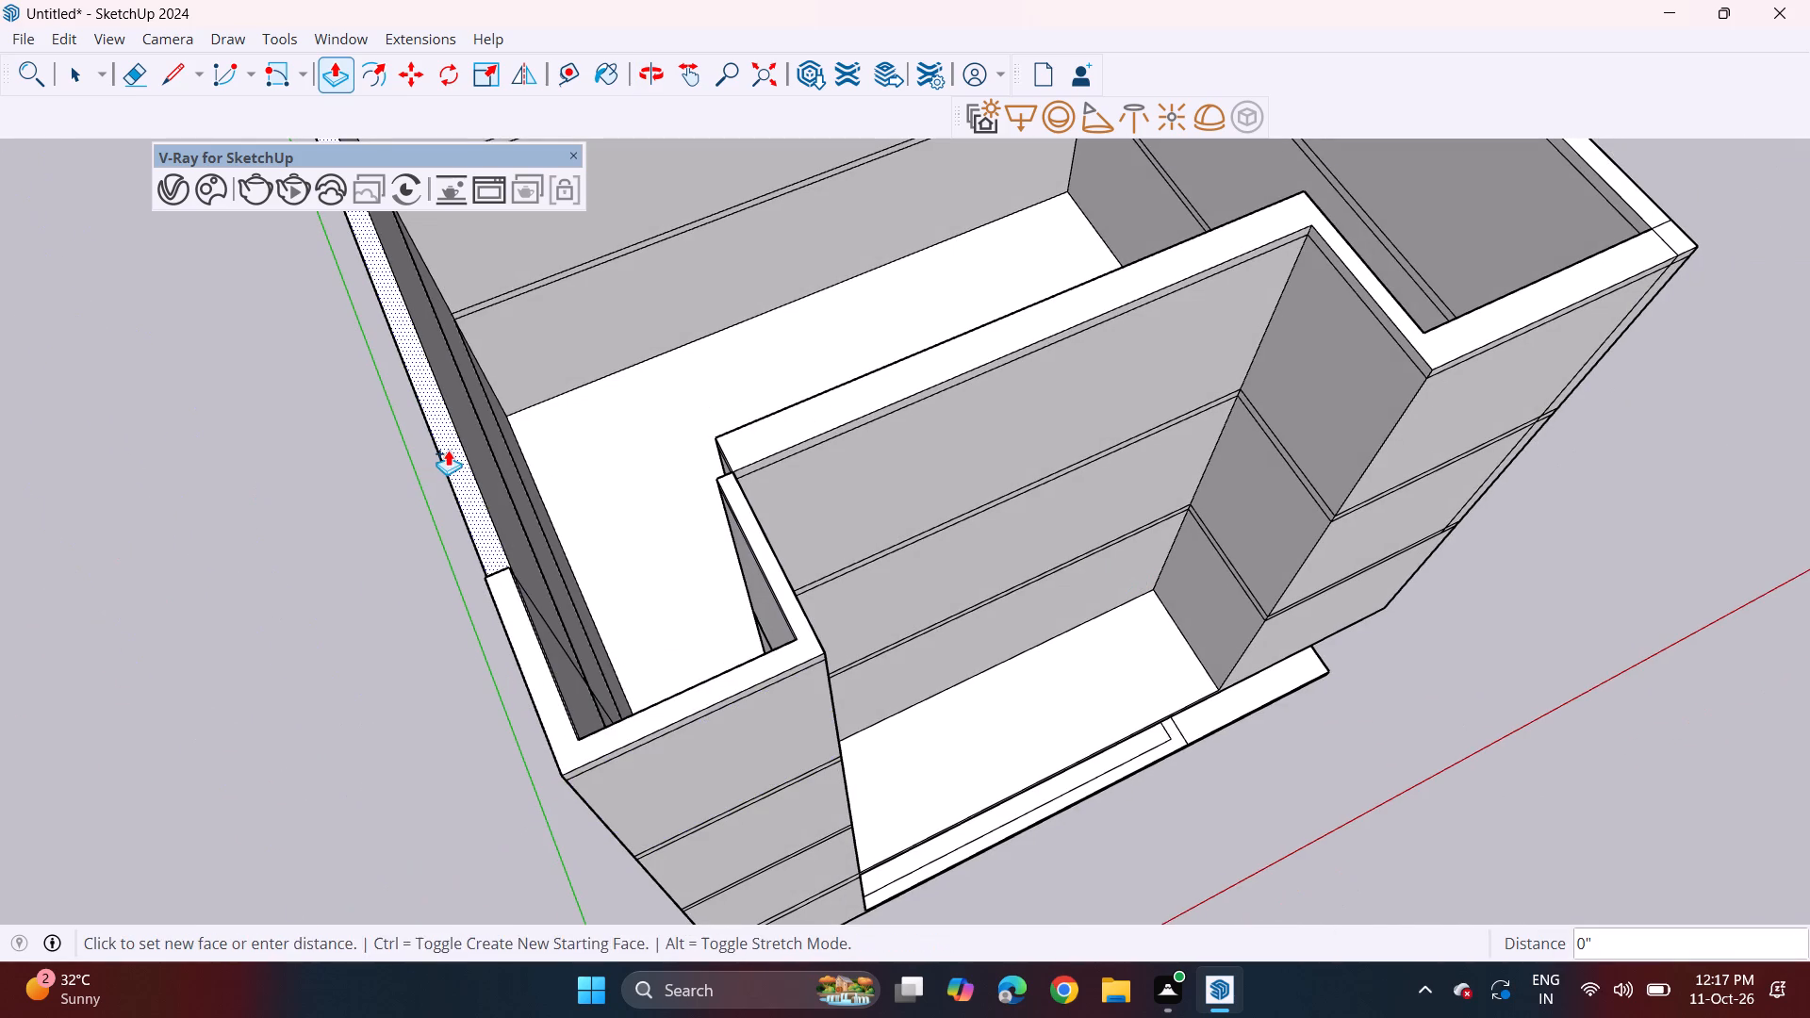
scroll(572, 419, down, 8)
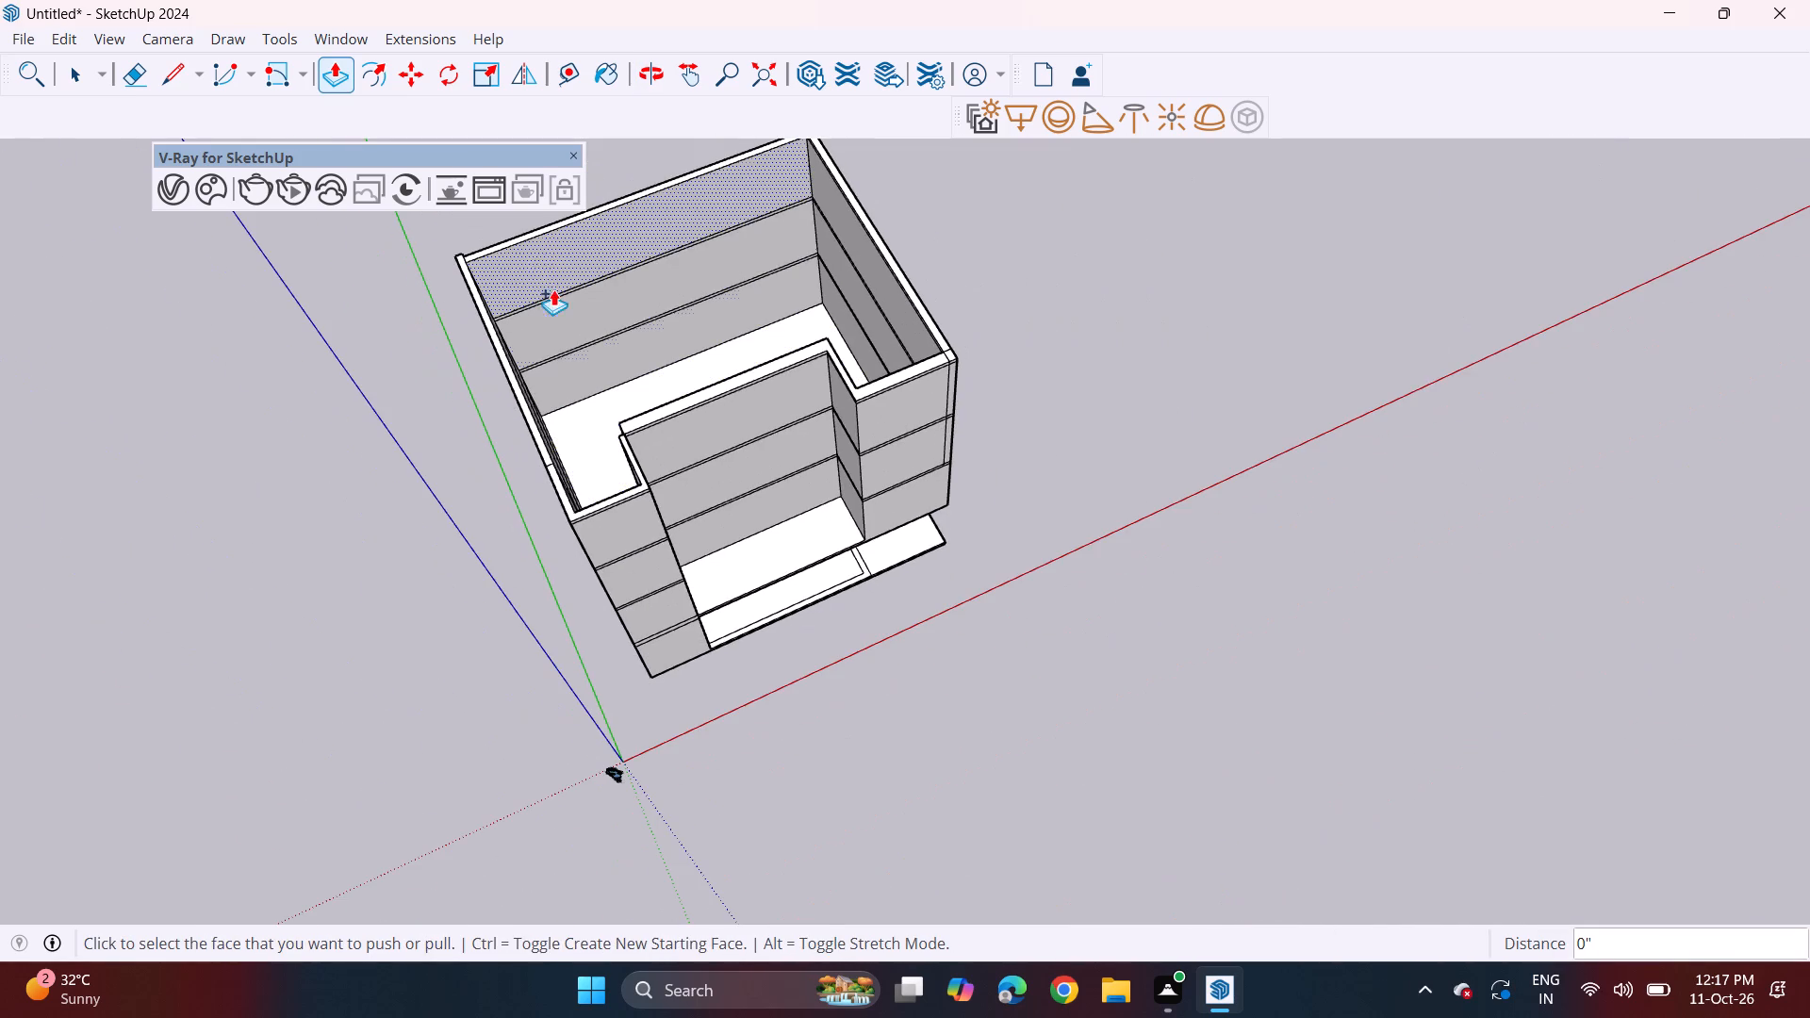
scroll(548, 243, up, 4)
double_click(541, 226)
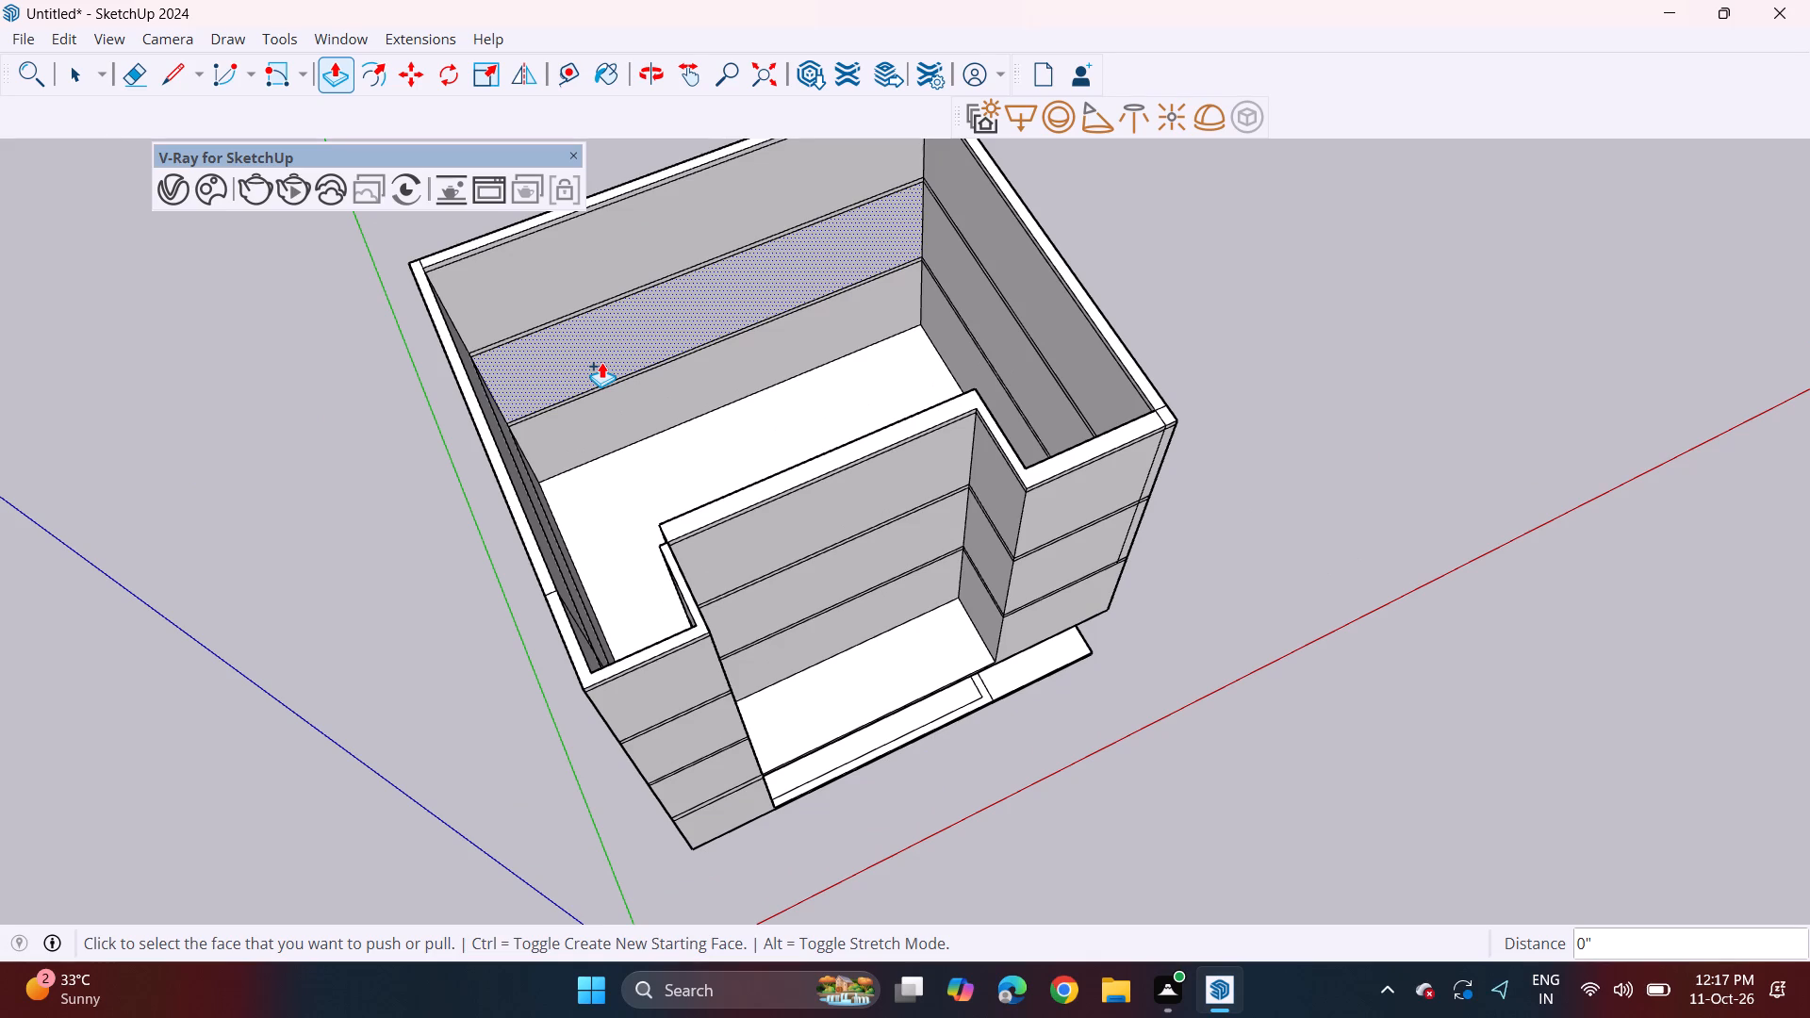
Thicken the slab over the ground-floor porch downward in two pulls of about 6" and lower the adjoining overhang's underside level with it.
middle_drag(1011, 556, 712, 50)
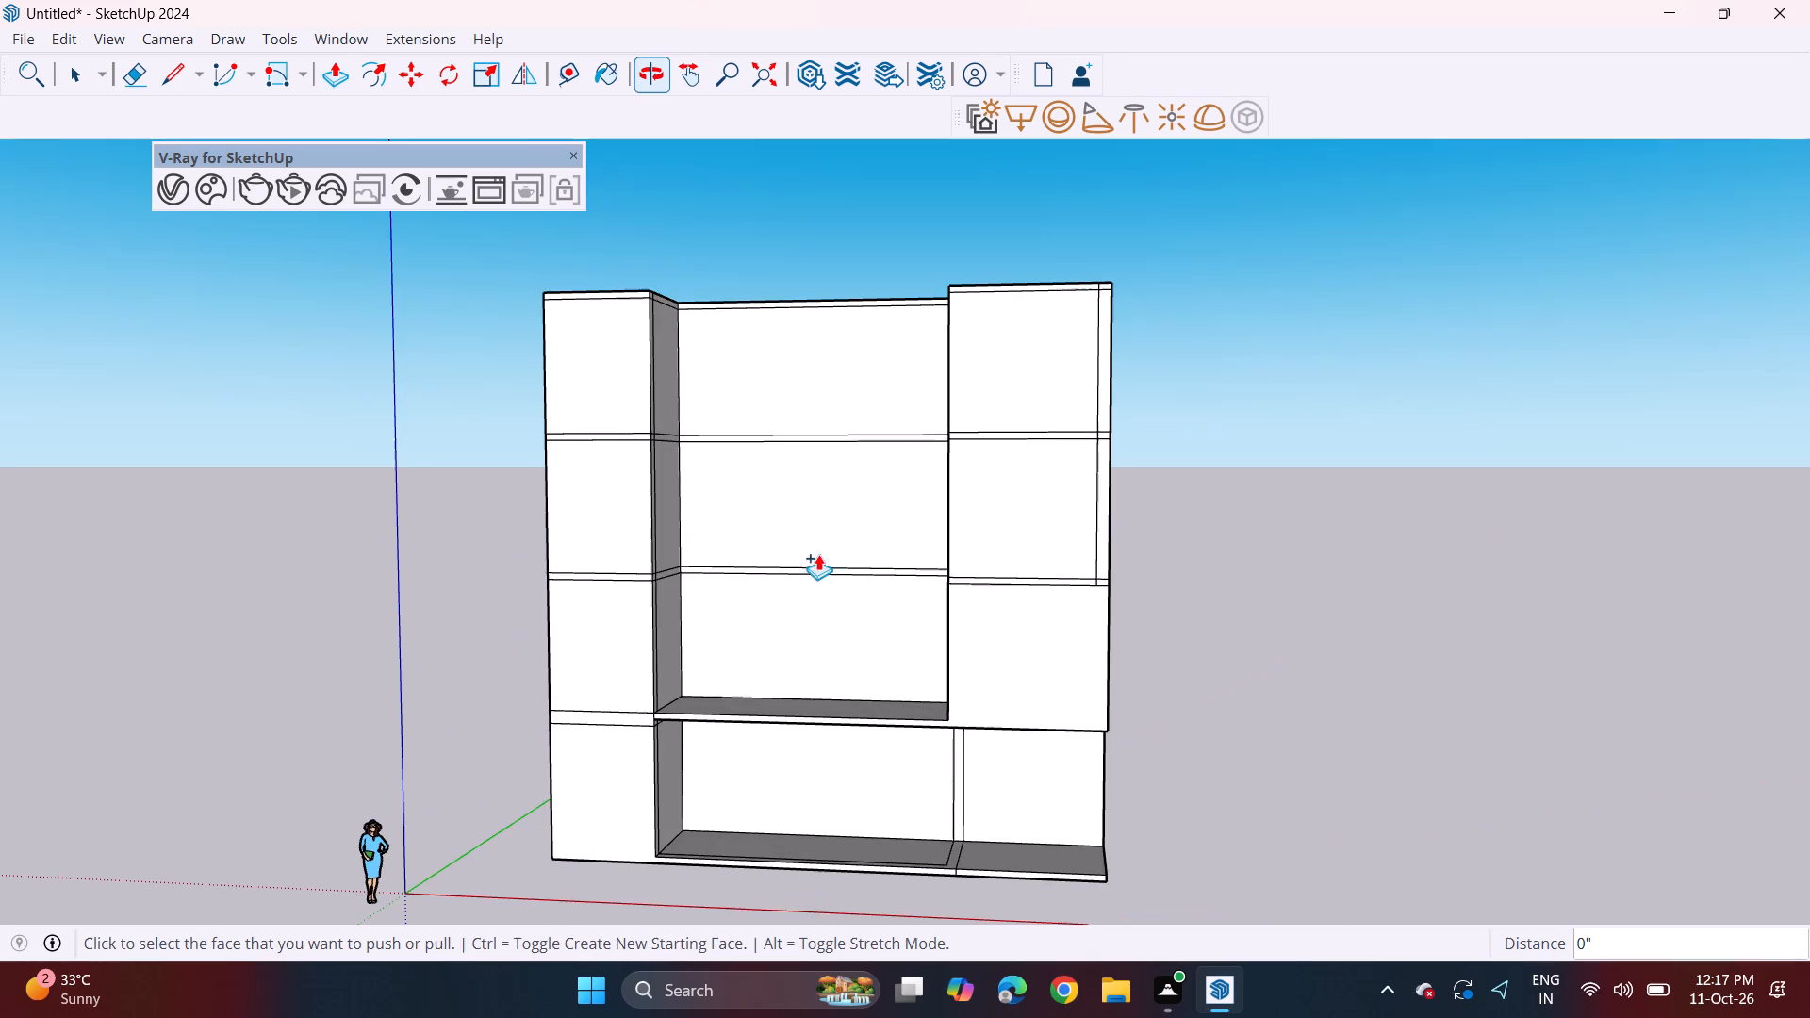
middle_click(854, 517)
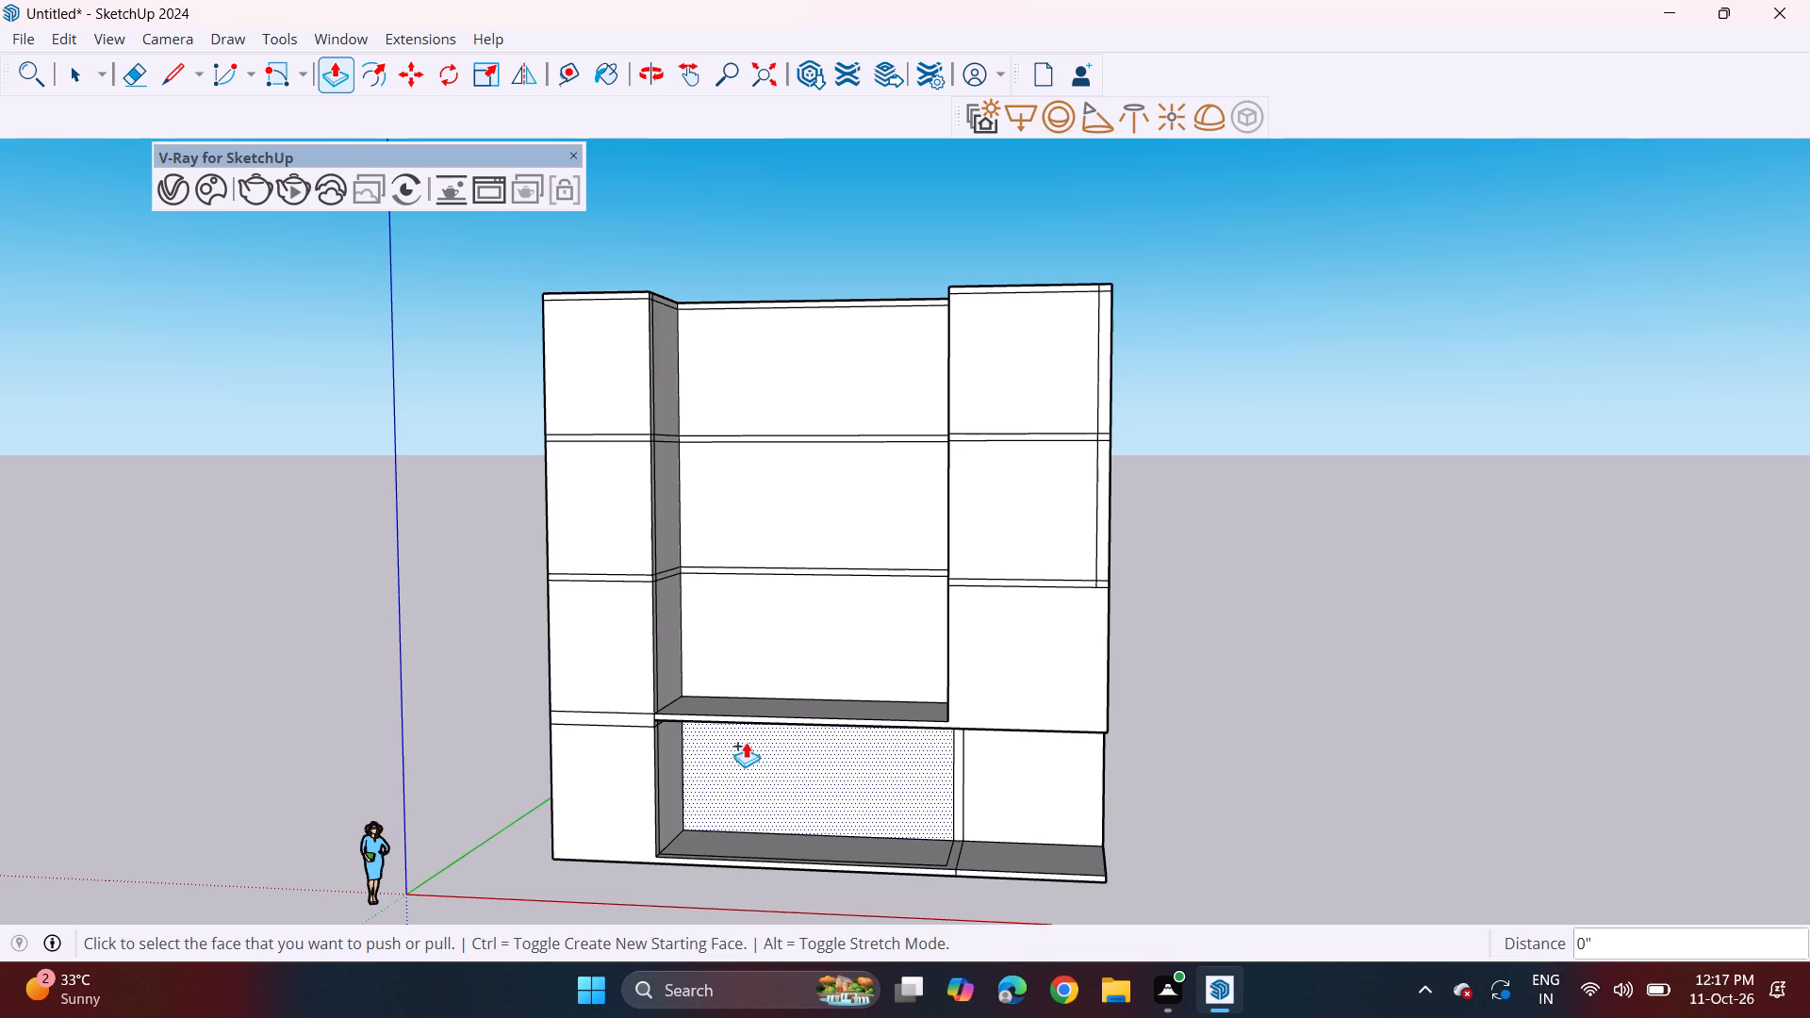
middle_drag(748, 743, 819, 593)
scroll(818, 705, up, 4)
click(820, 678)
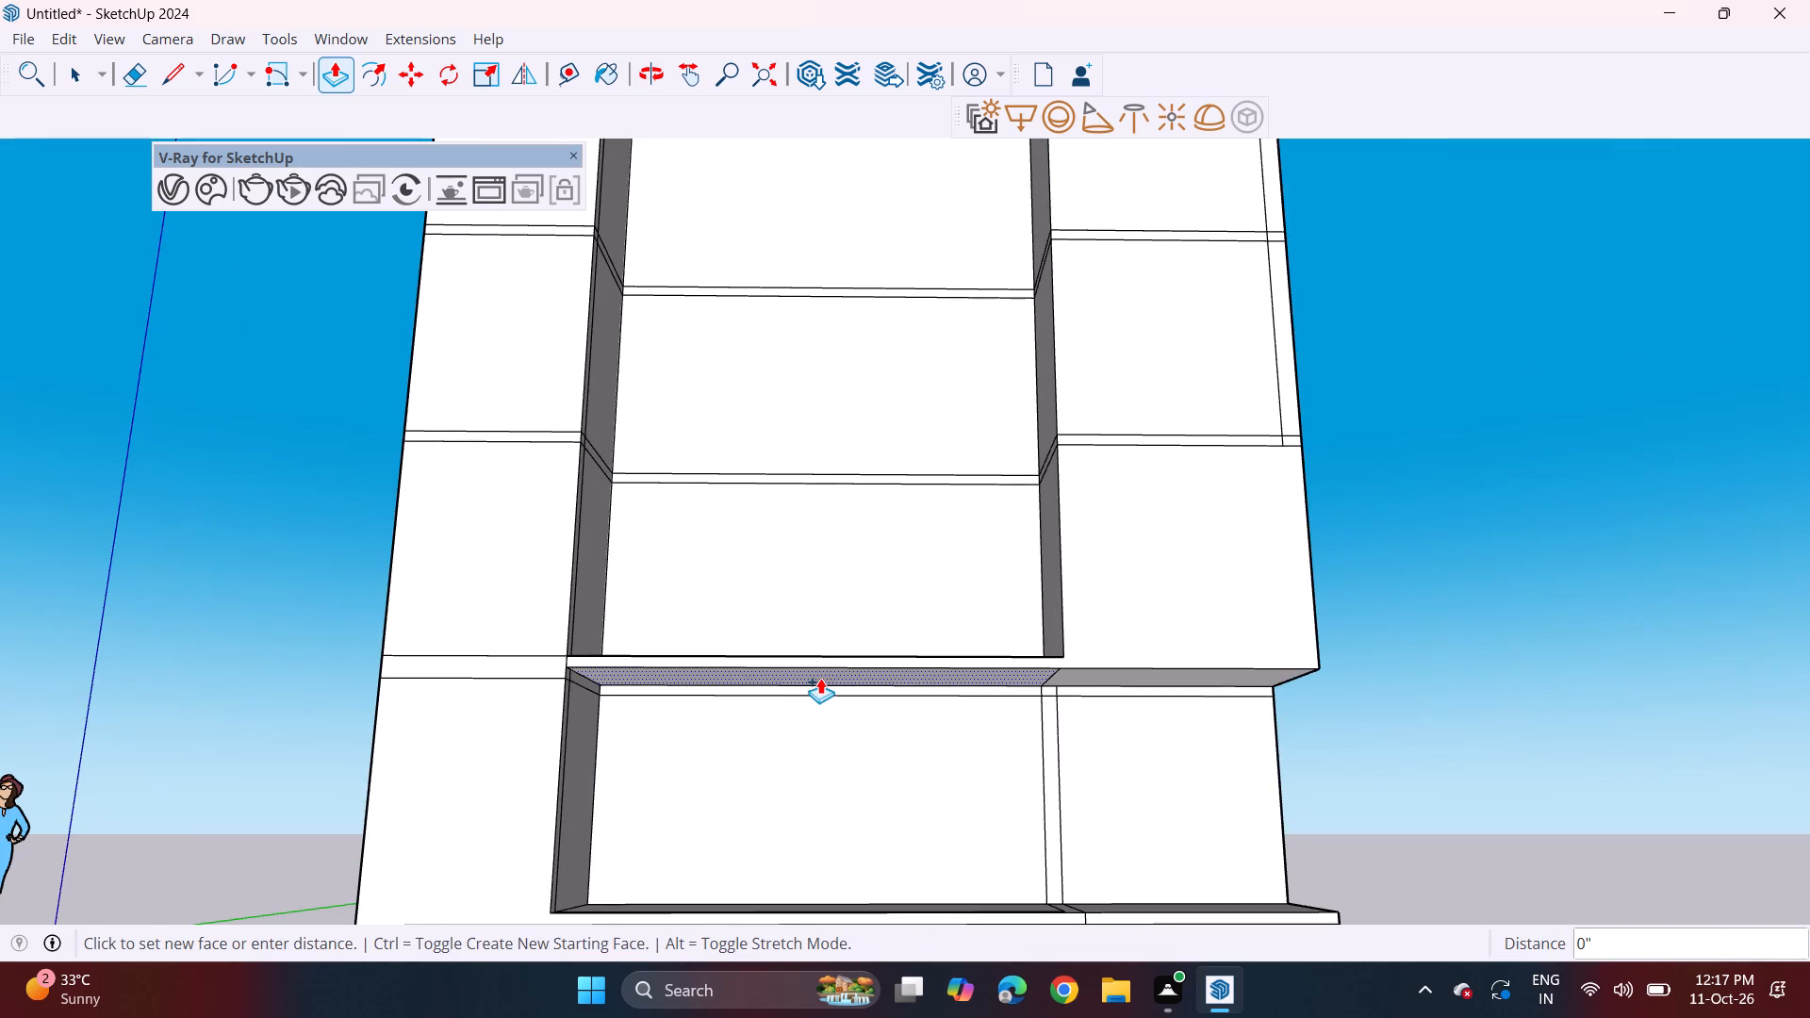
click(791, 721)
click(757, 687)
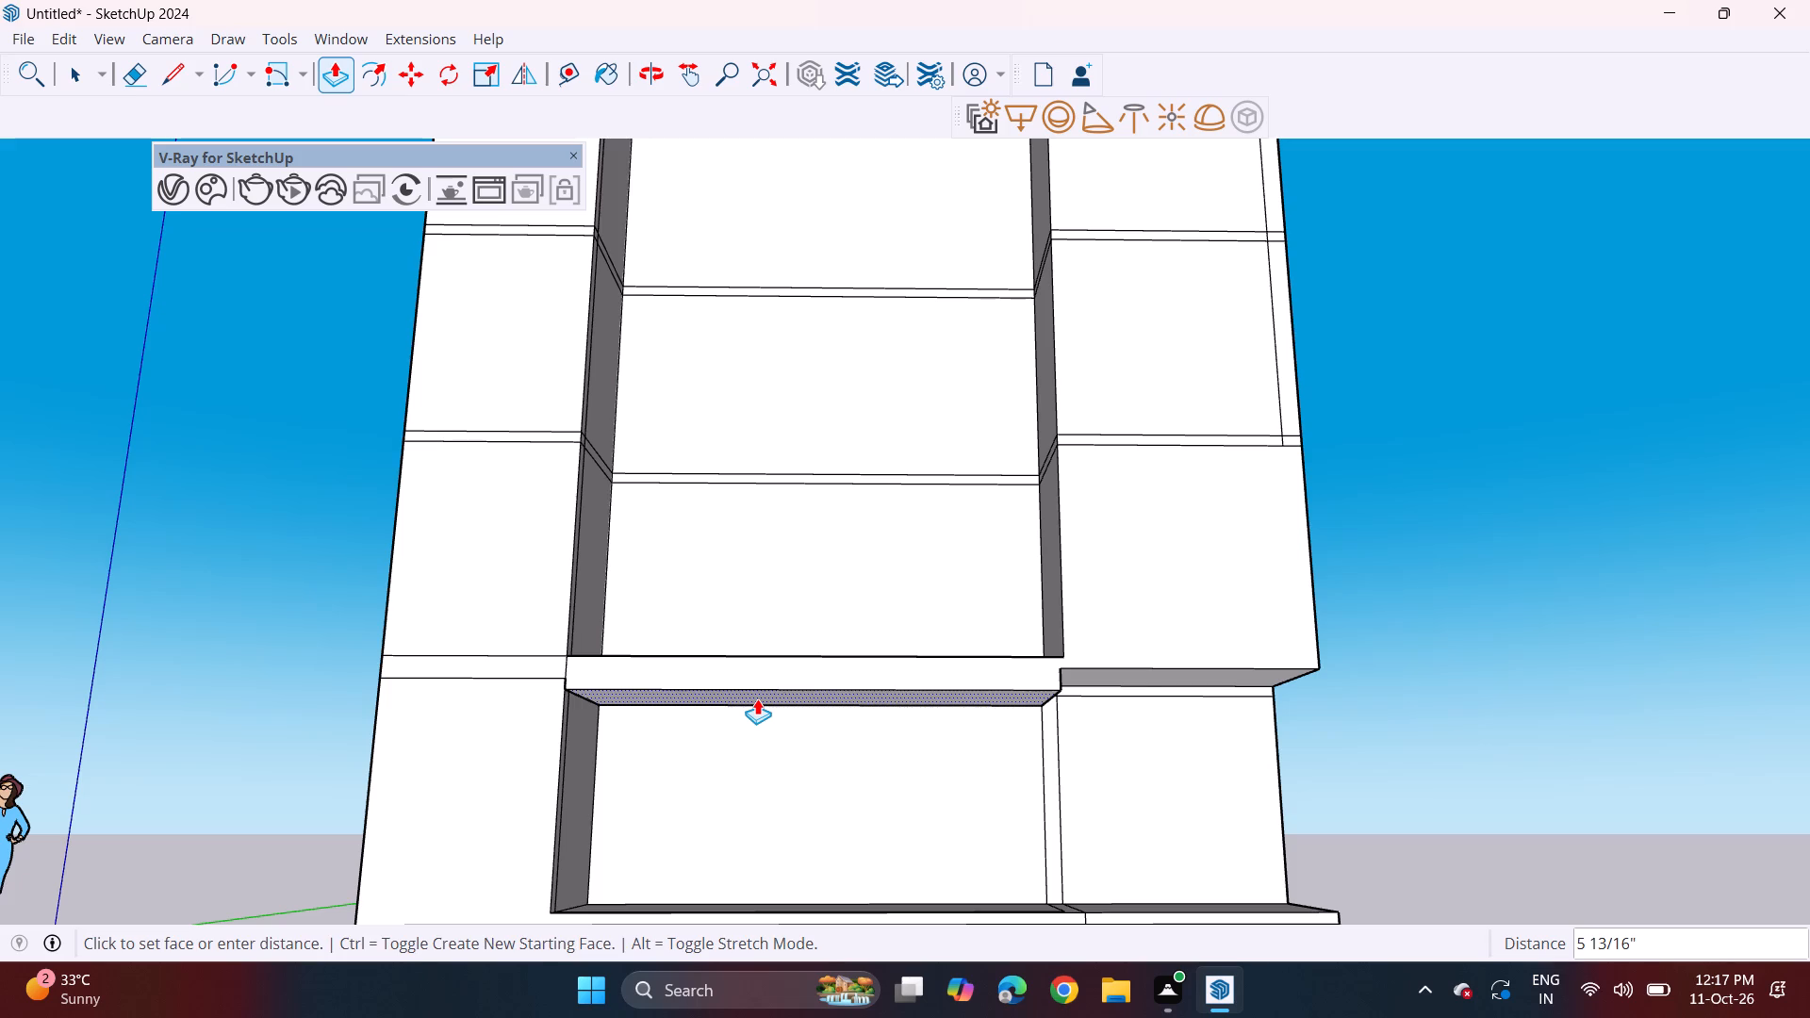
click(757, 698)
double_click(1127, 678)
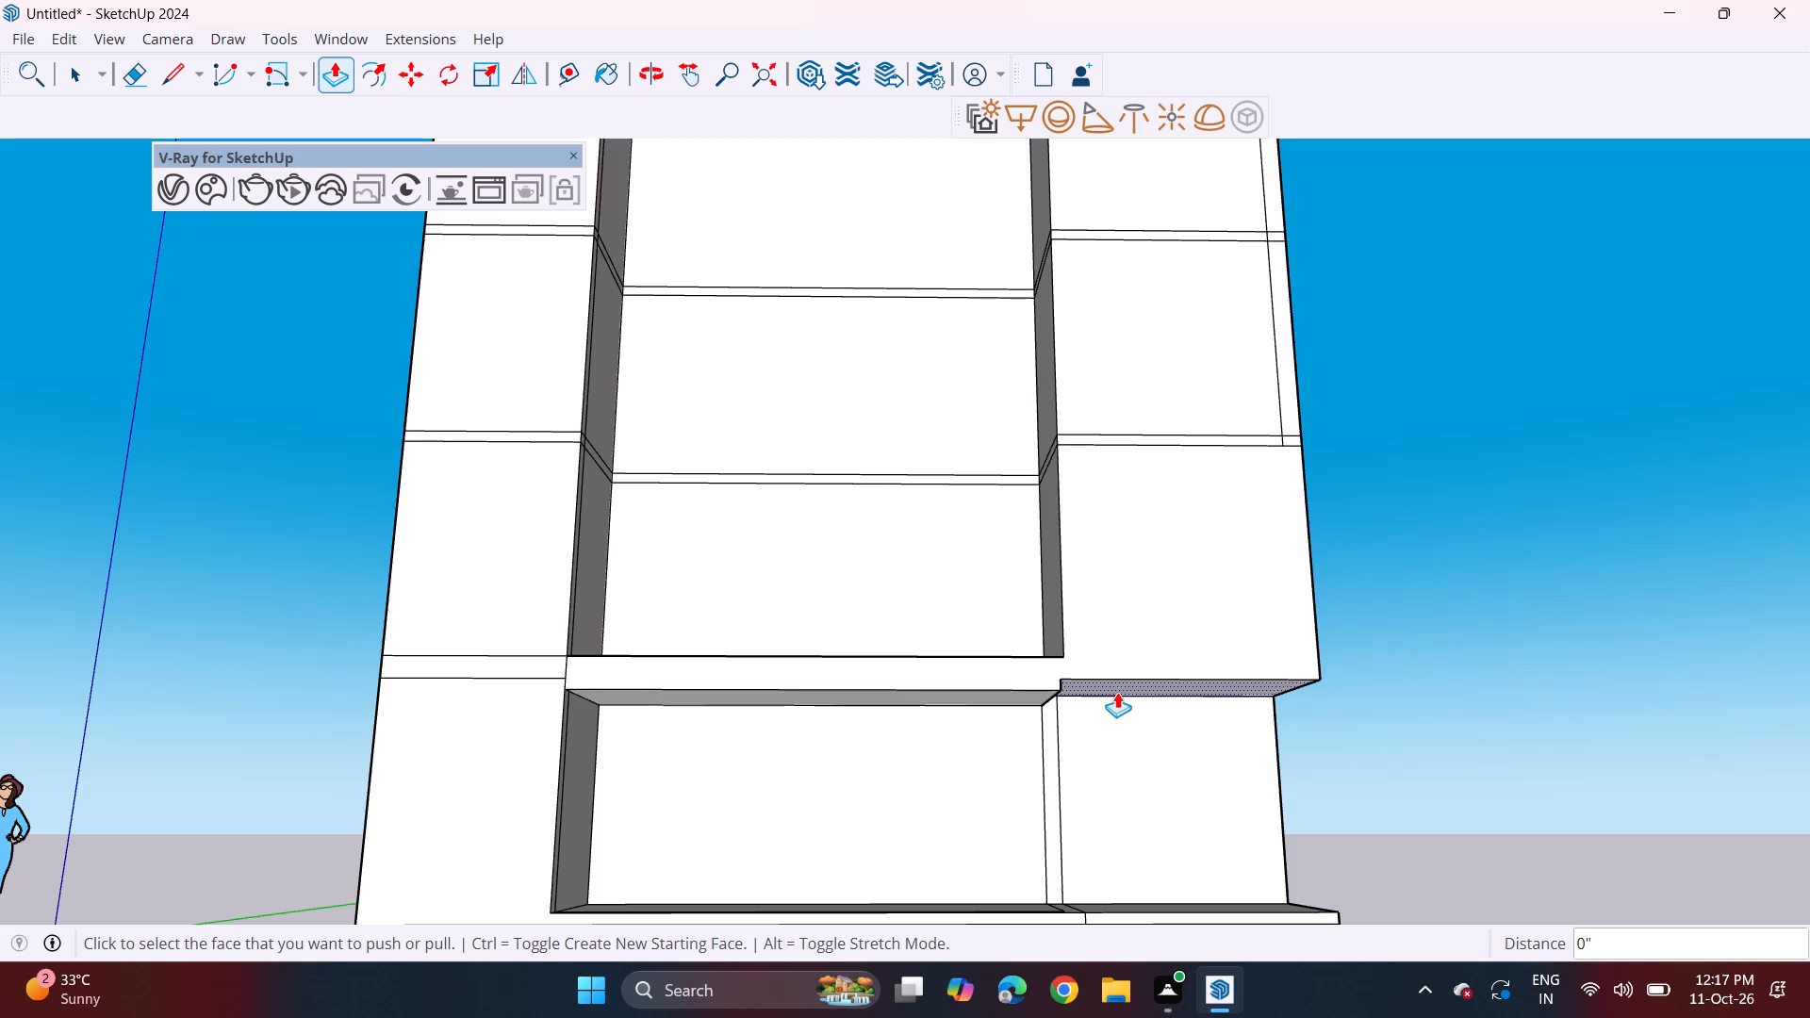
double_click(1117, 692)
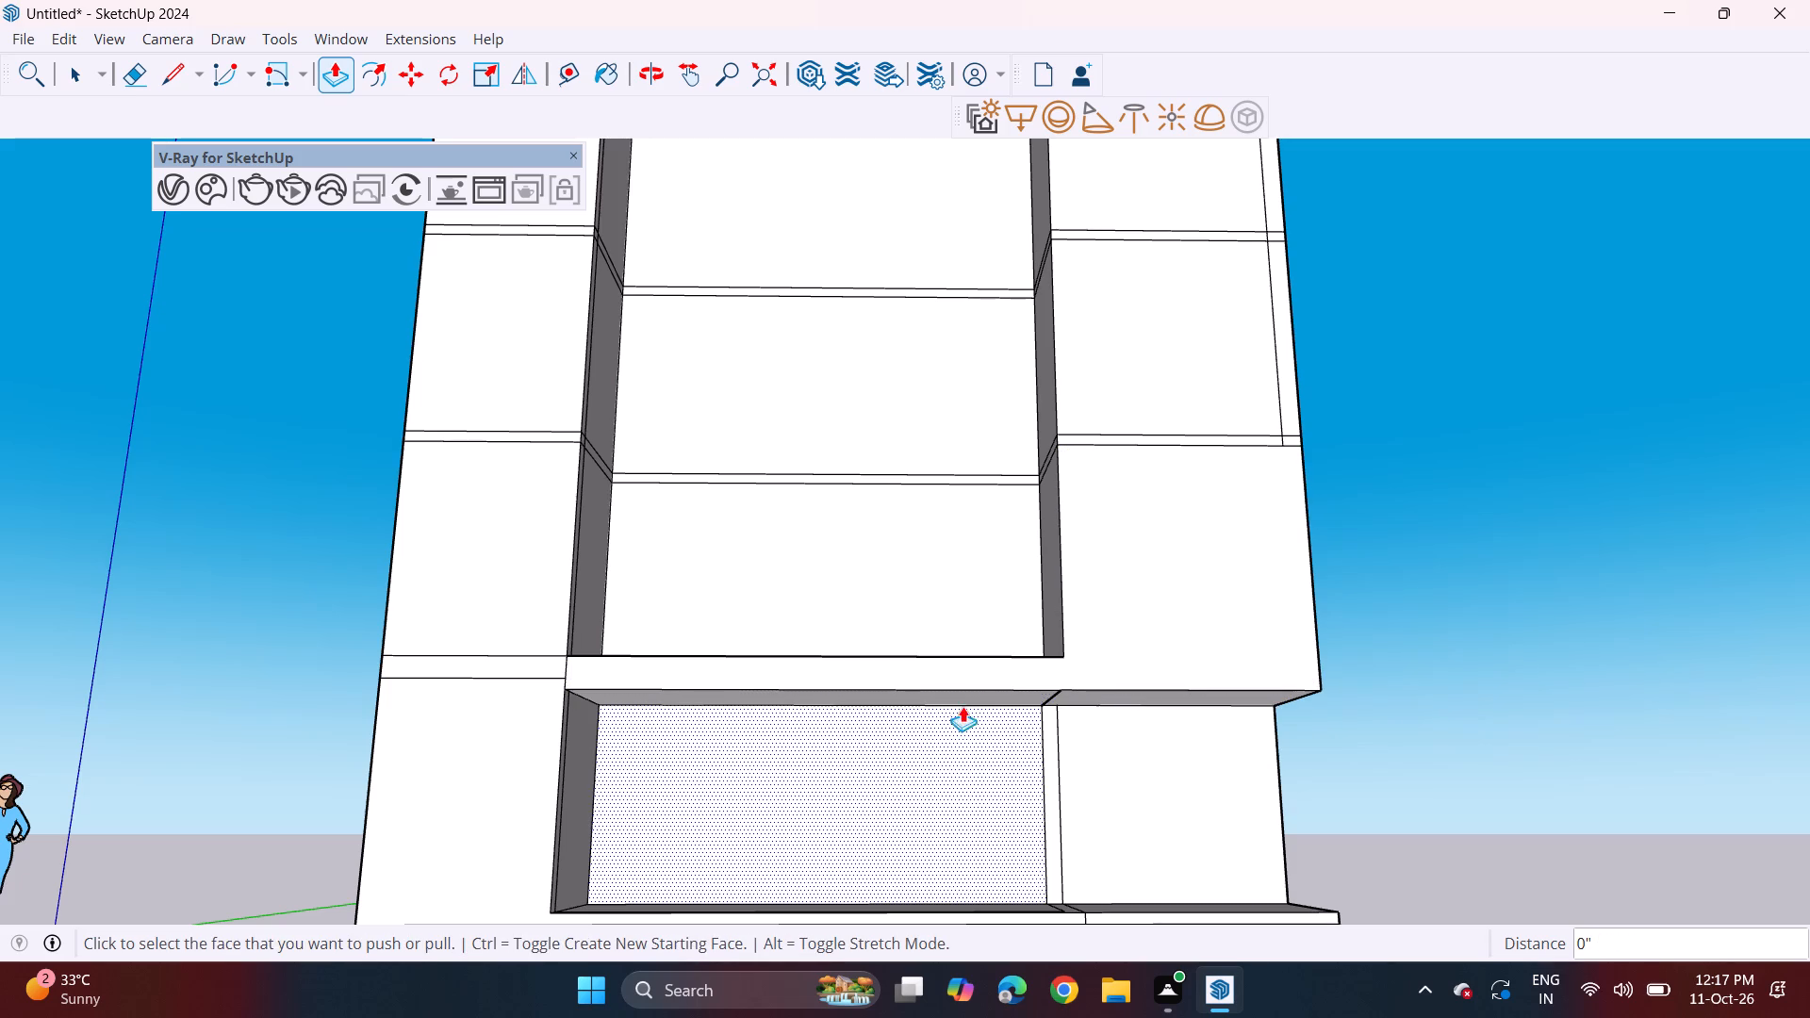
Pull the recessed wall's lowest 6" band out about 6' 10 1/2" as a floor slab flush with the corner tower's front.
middle_drag(1094, 616, 1029, 662)
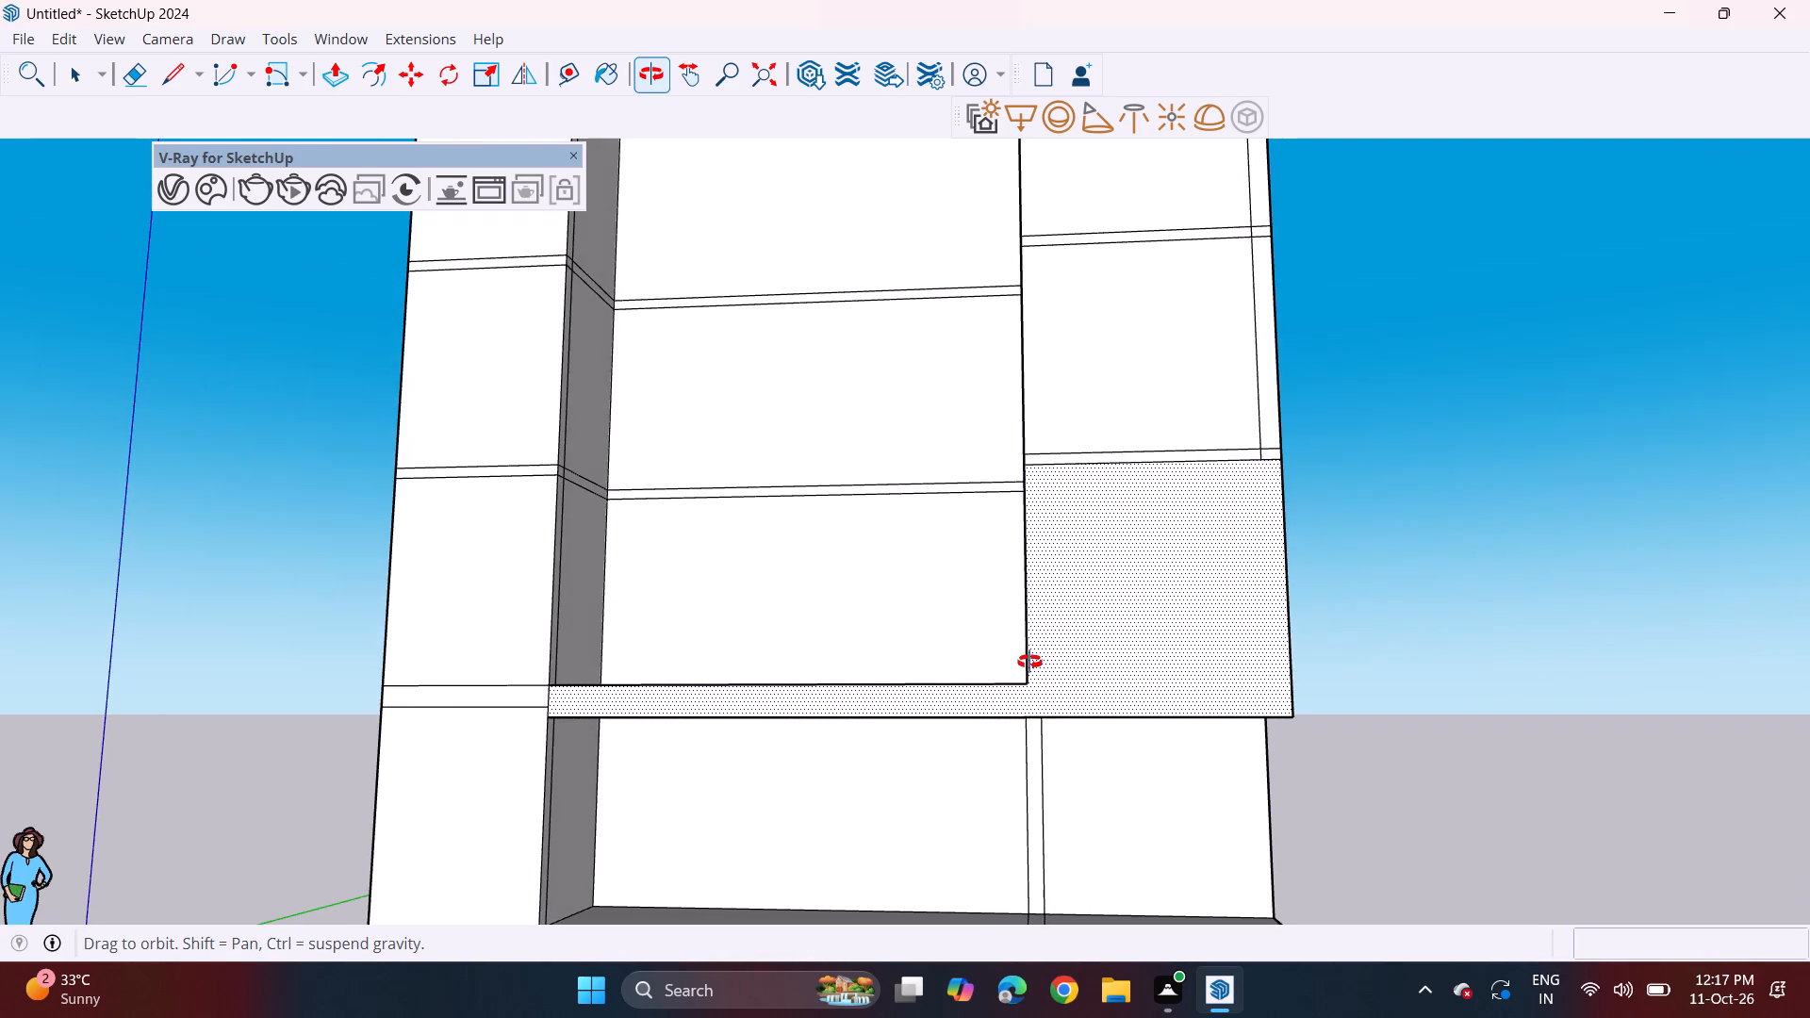
middle_drag(1029, 662, 1025, 670)
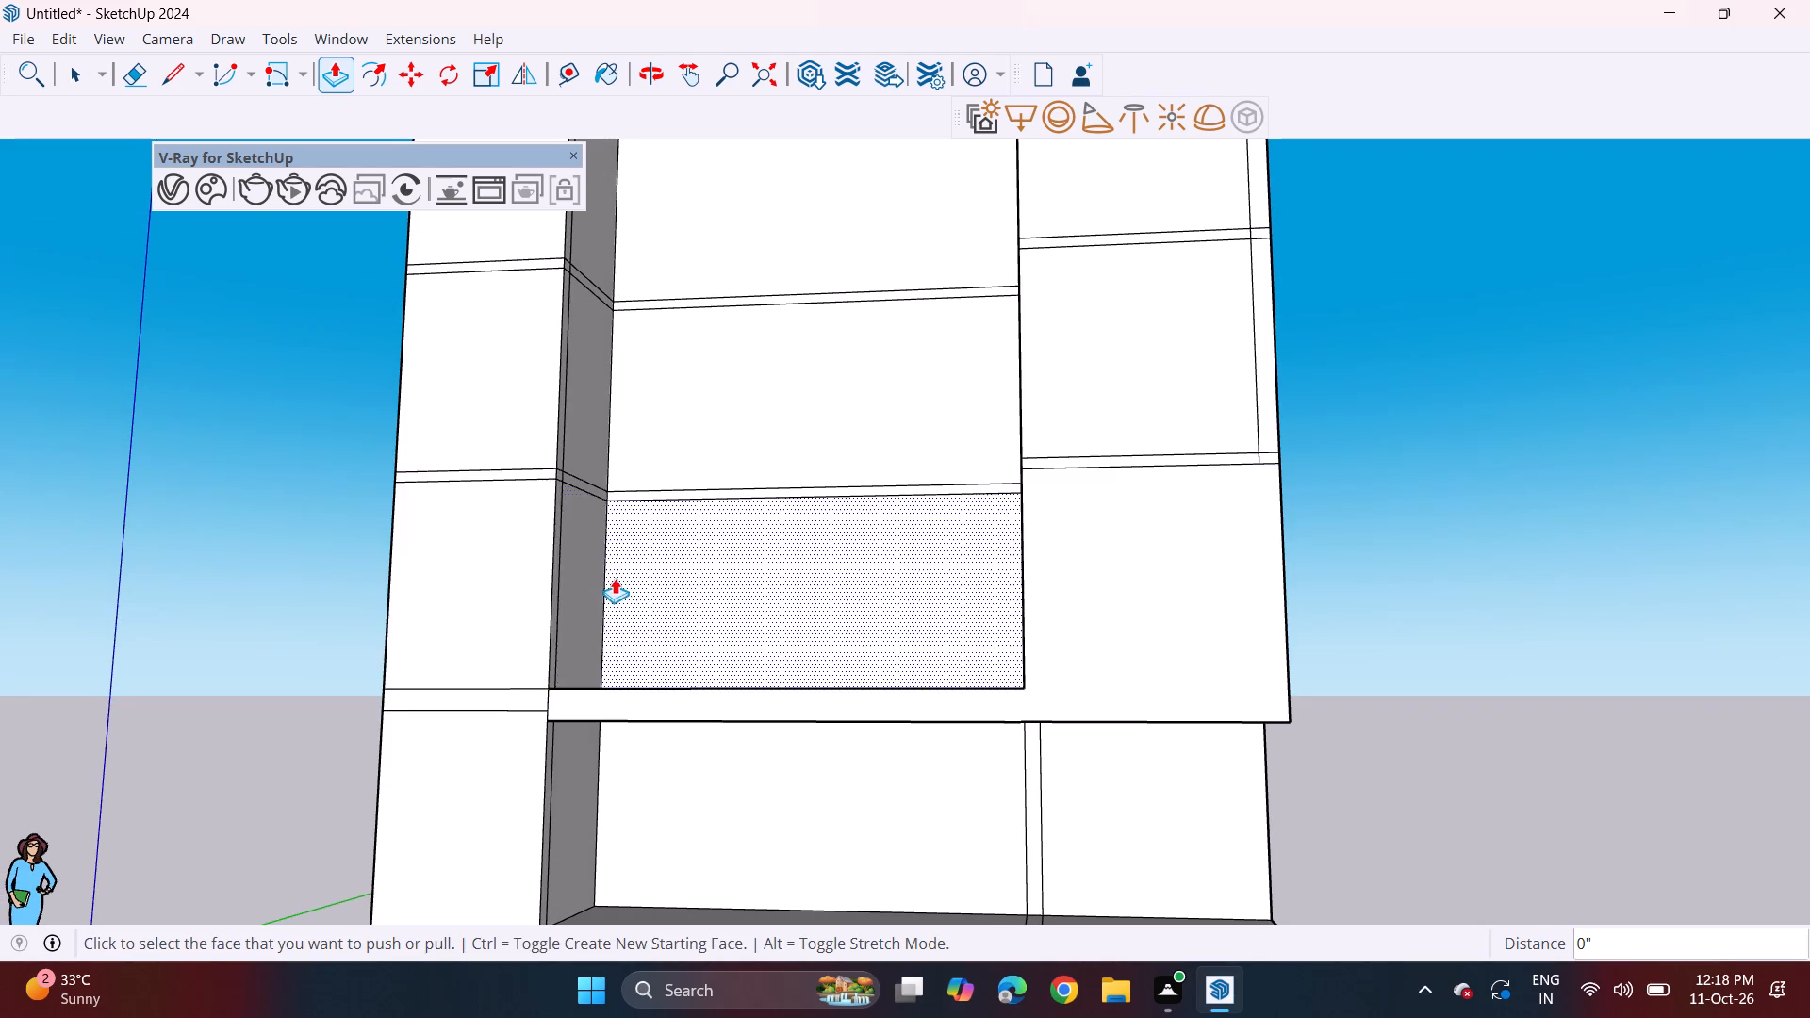
middle_drag(623, 588, 633, 630)
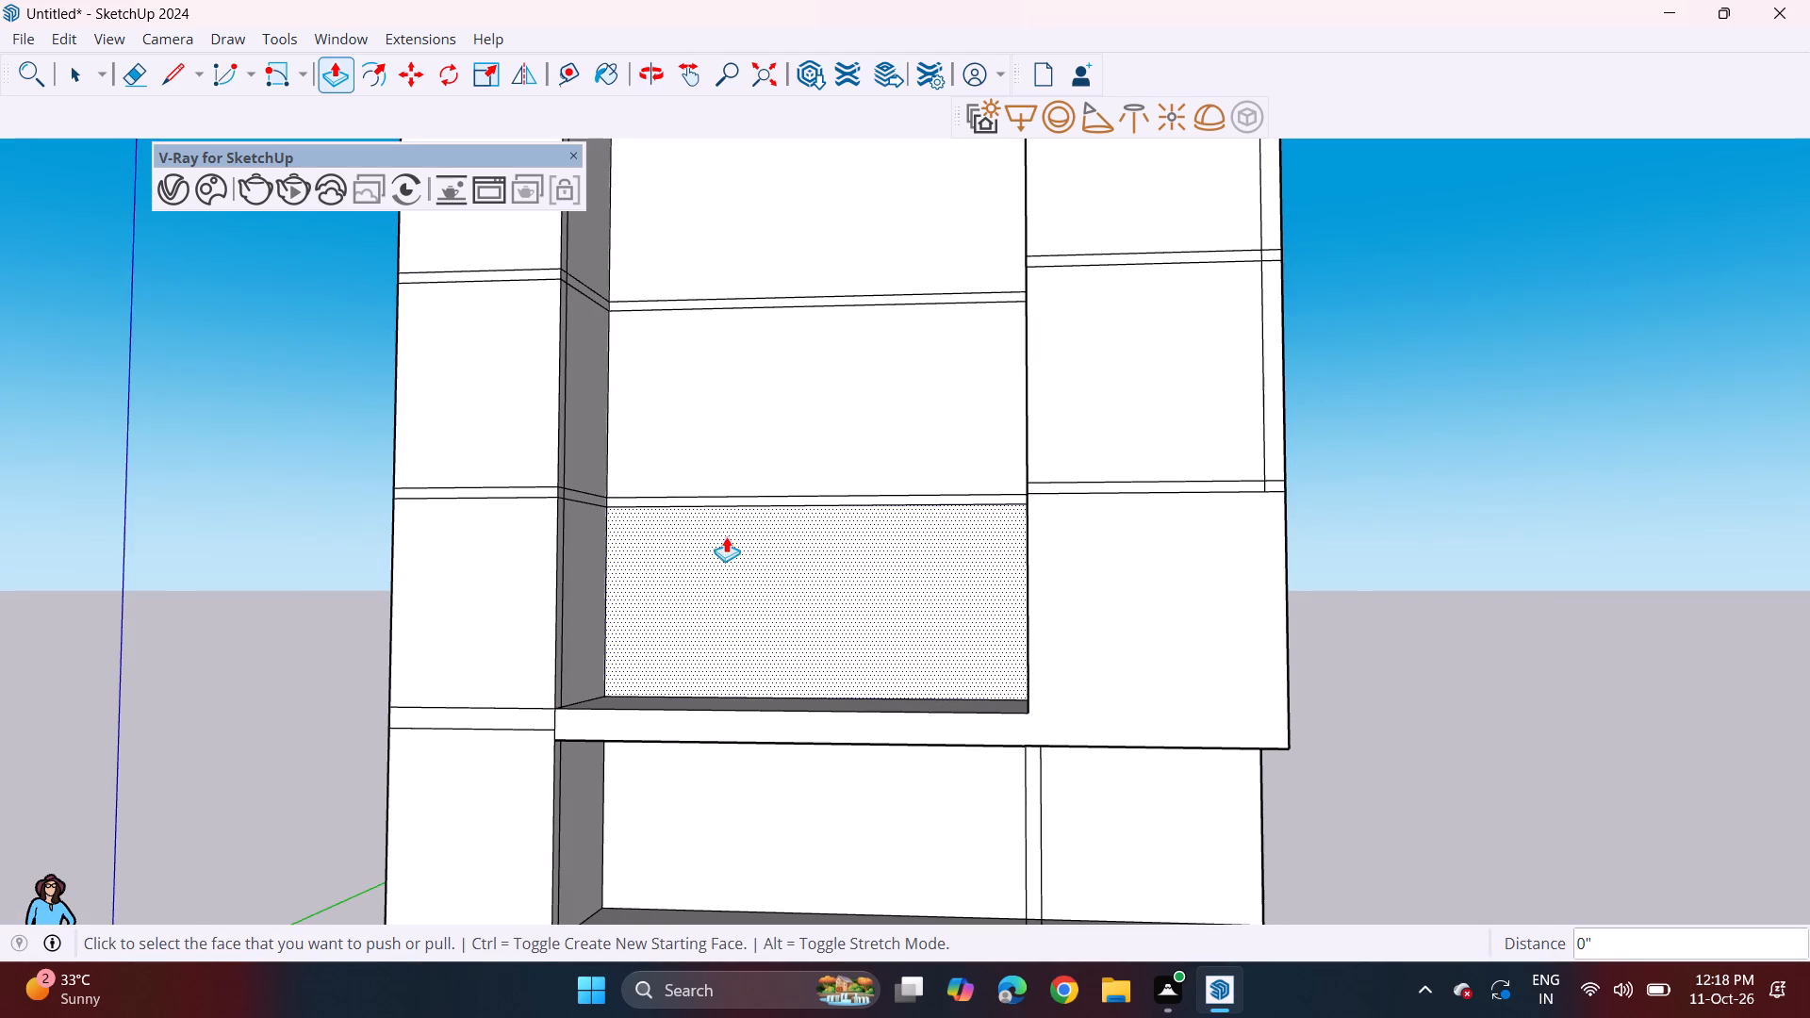
click(786, 501)
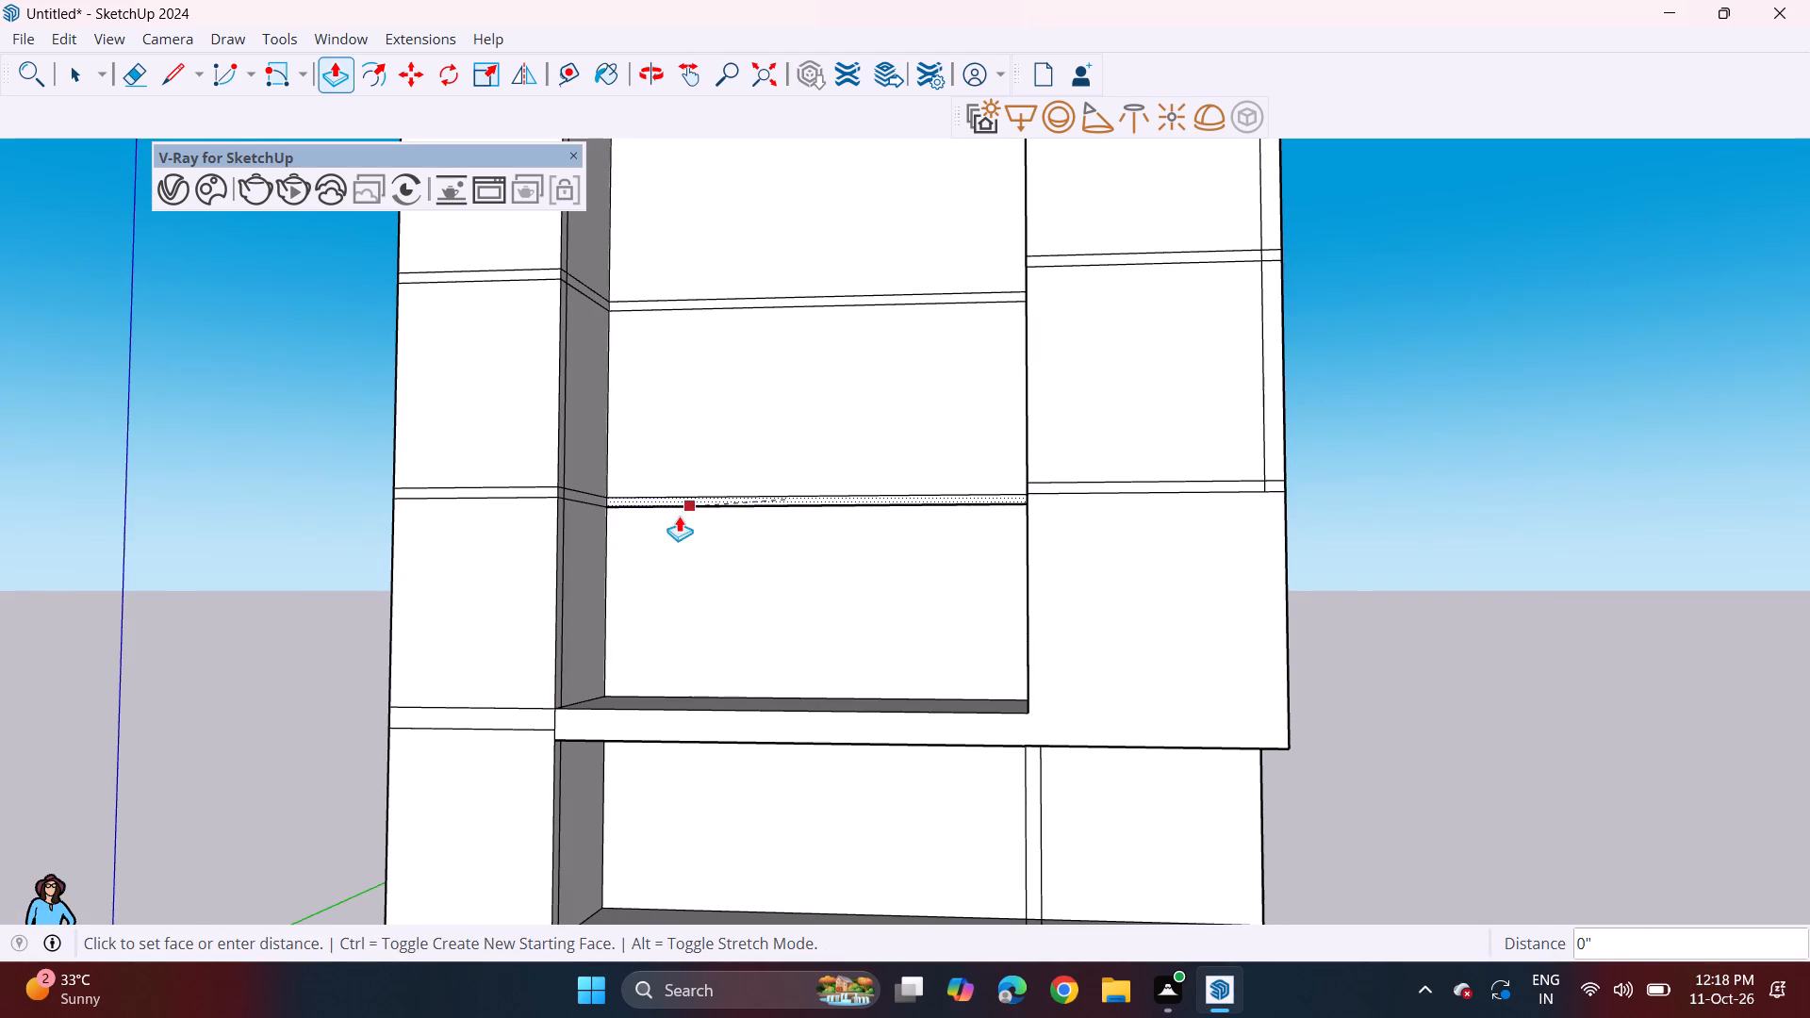
click(581, 544)
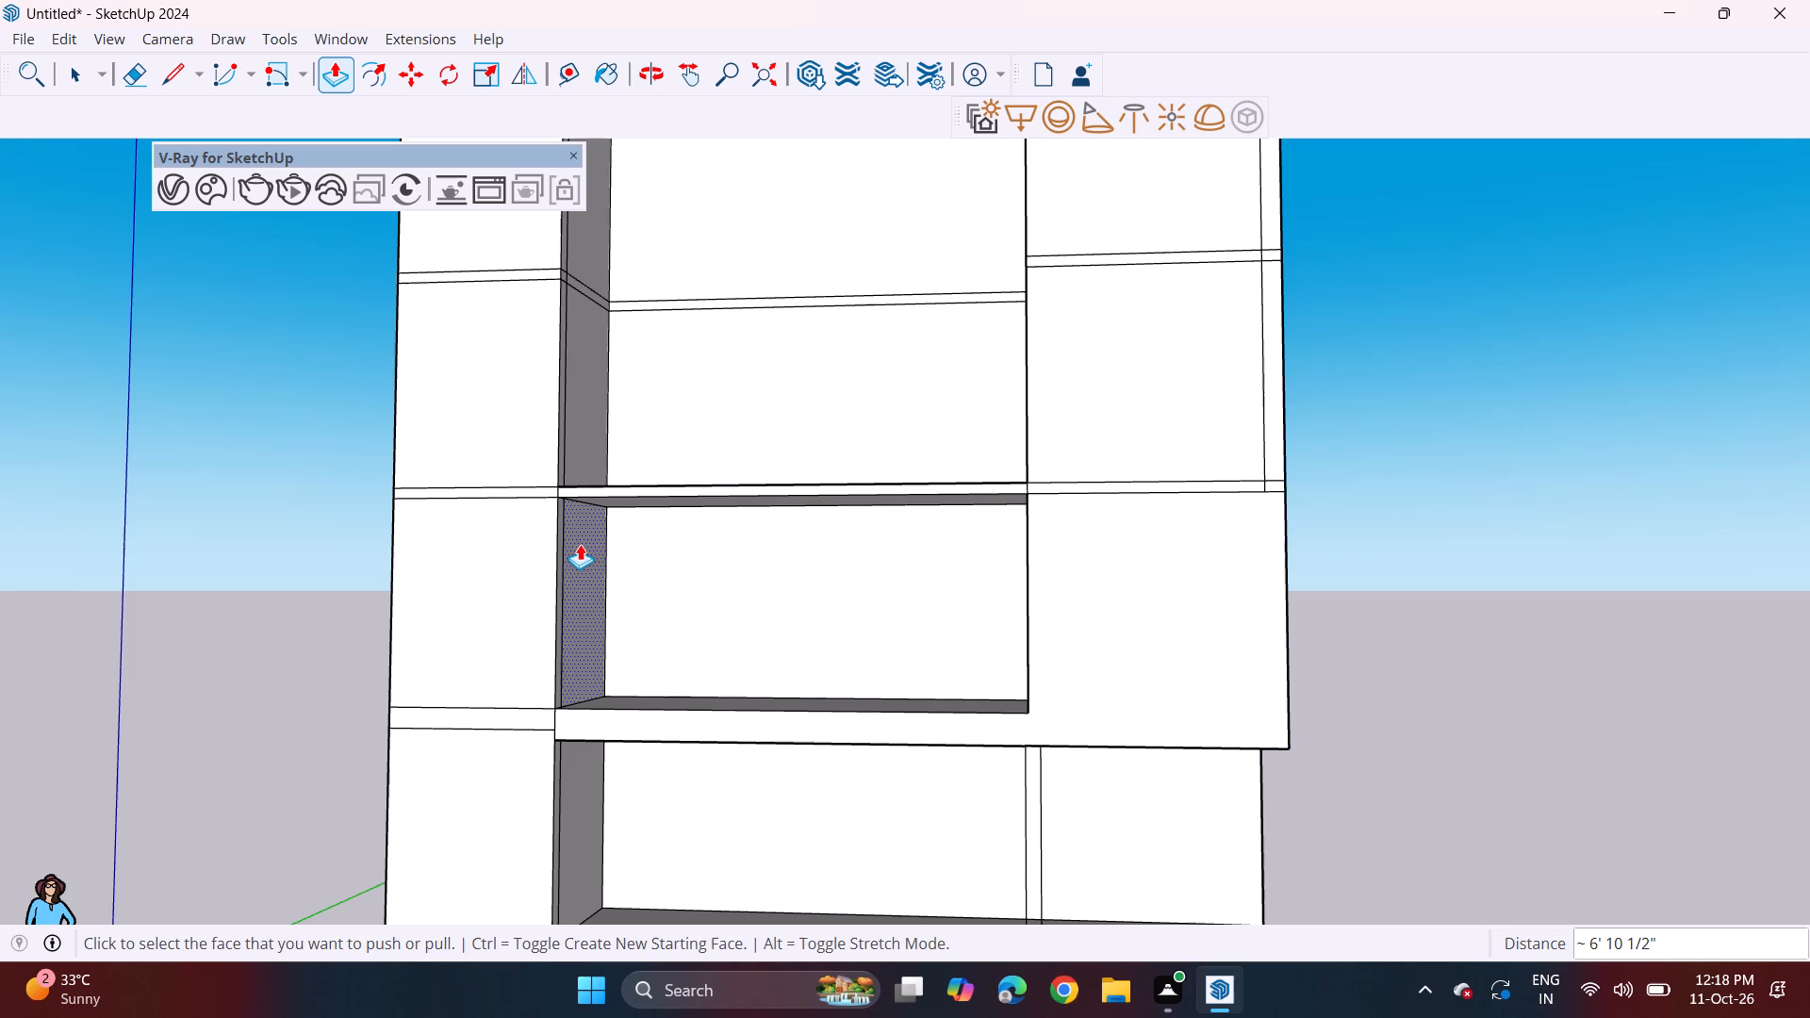
Pull the recessed wall's next band up out 1' 1 3/4" and about 5' 8 3/4" more, flush with the tower front.
middle_drag(609, 501, 660, 565)
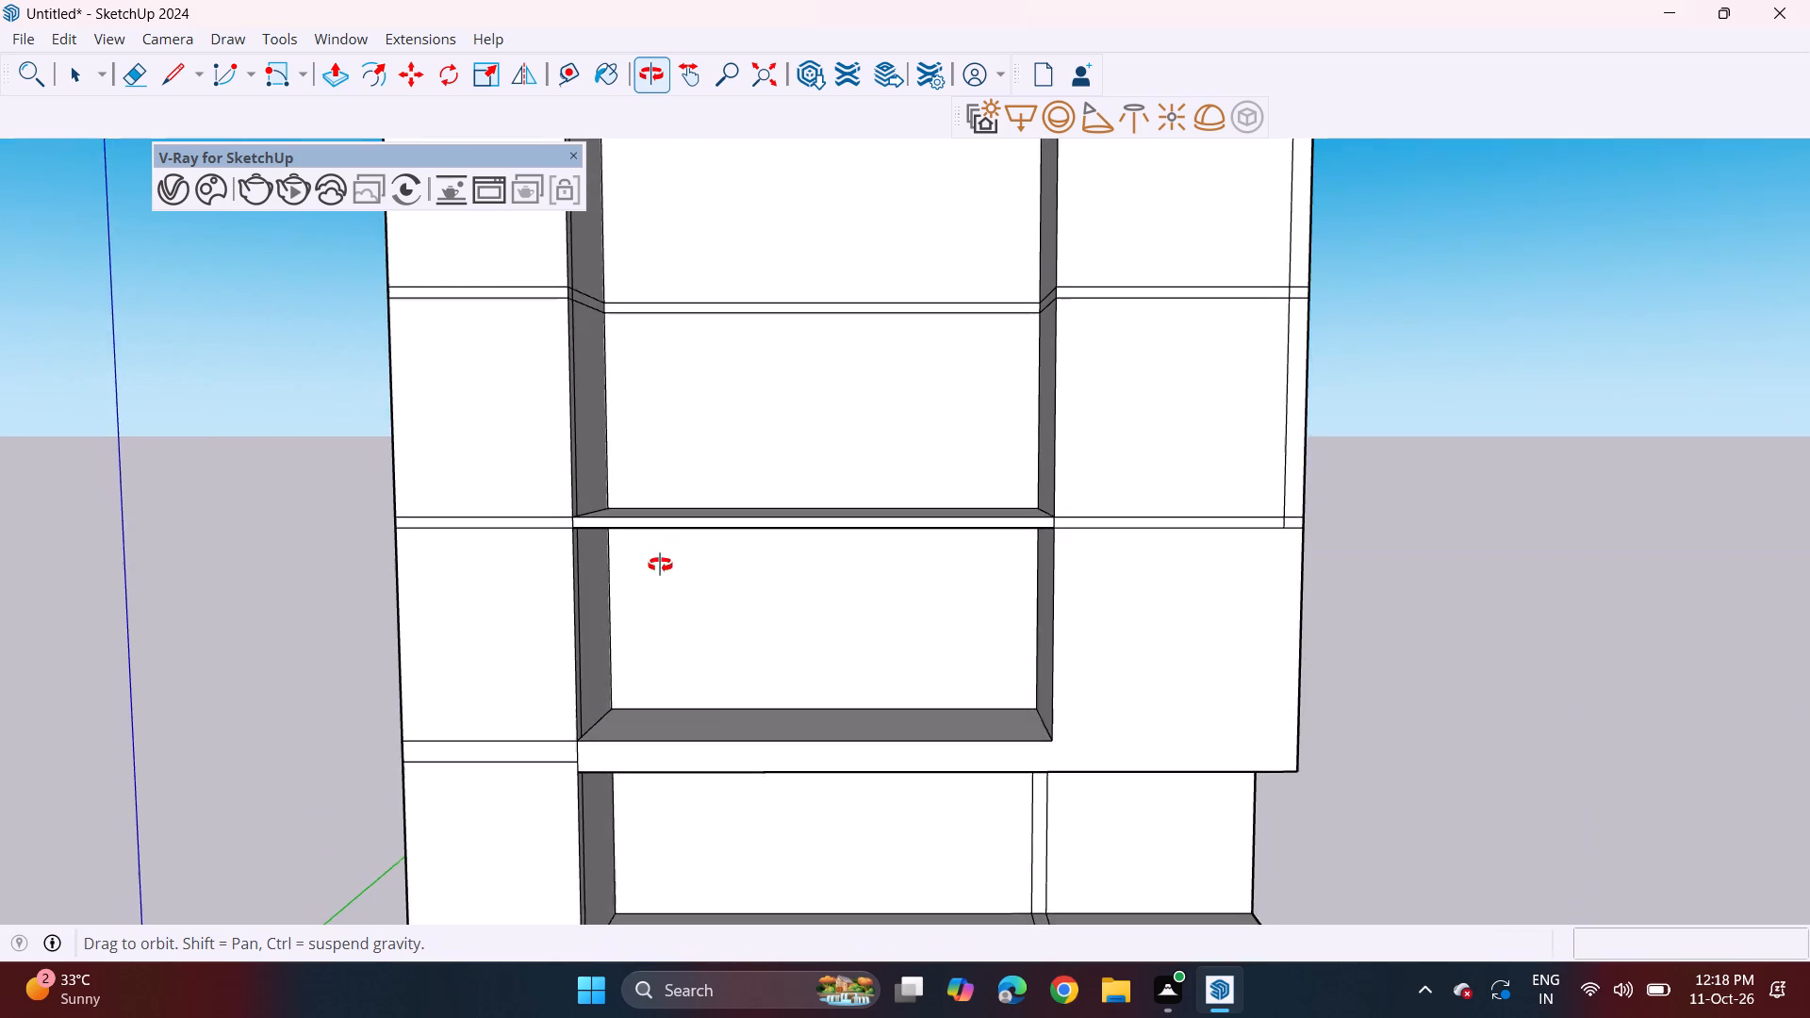
middle_drag(660, 565, 632, 566)
middle_drag(649, 517, 669, 632)
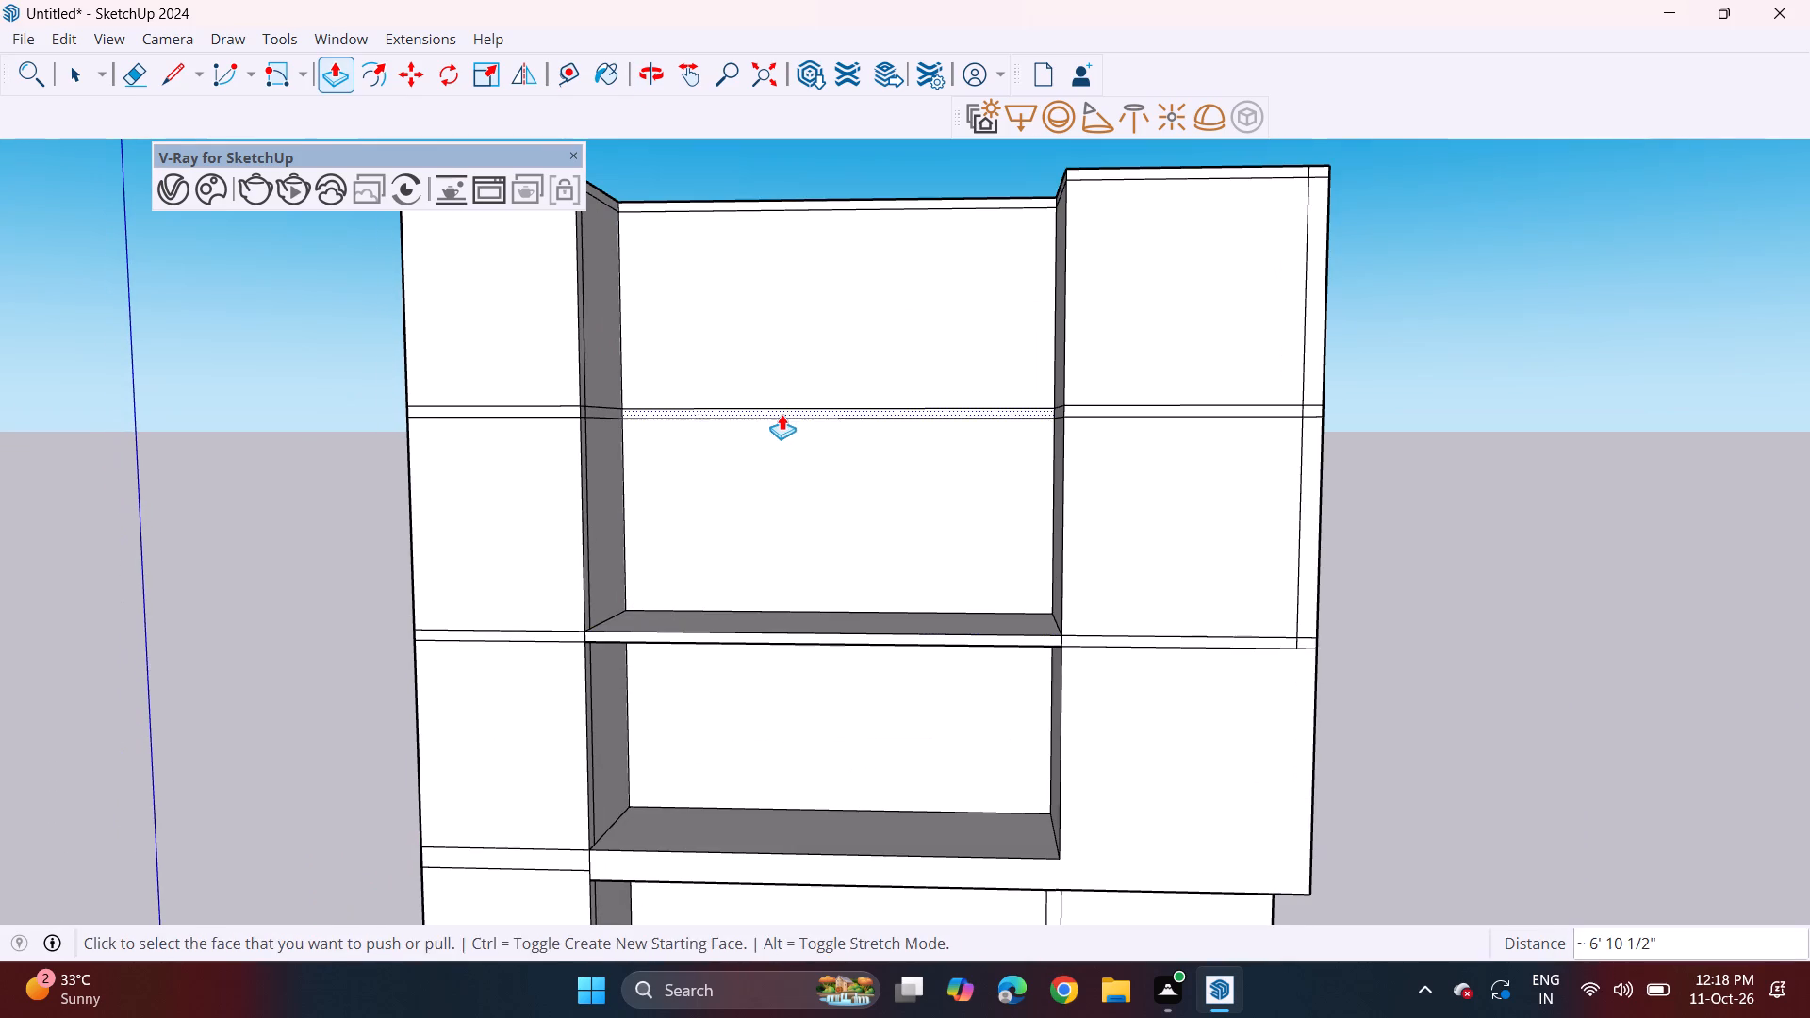
click(780, 416)
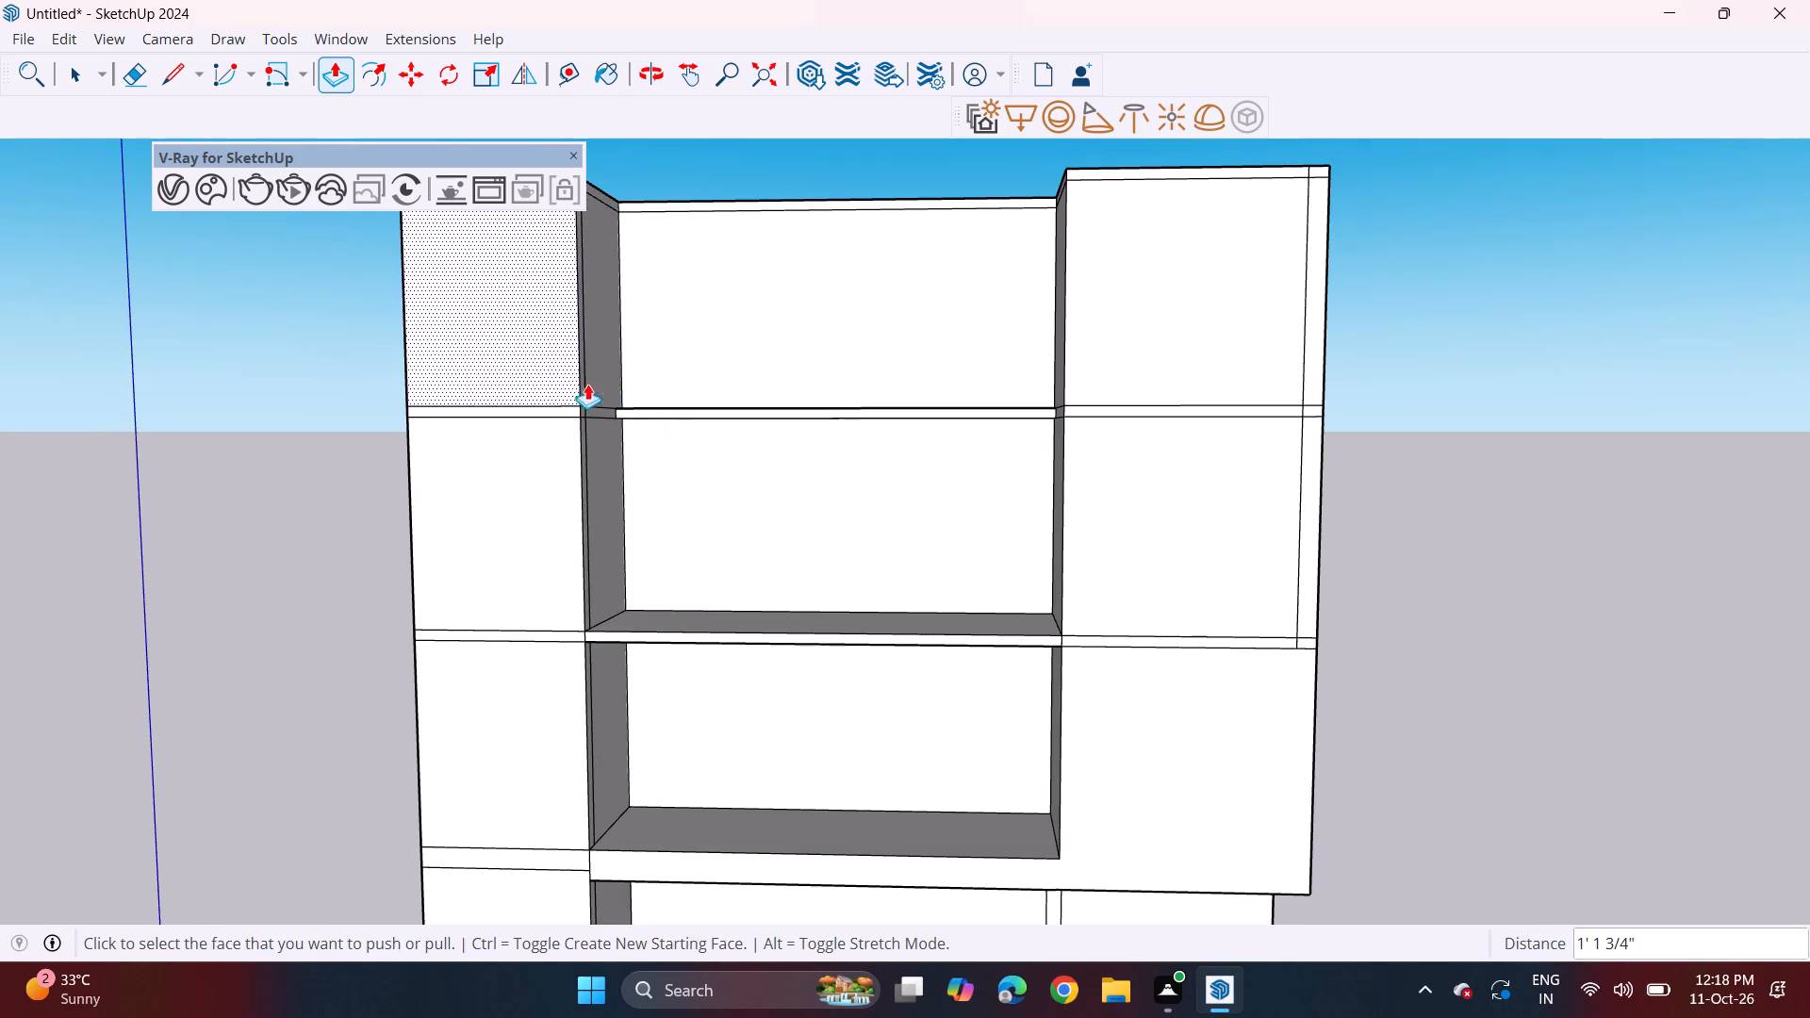
click(656, 410)
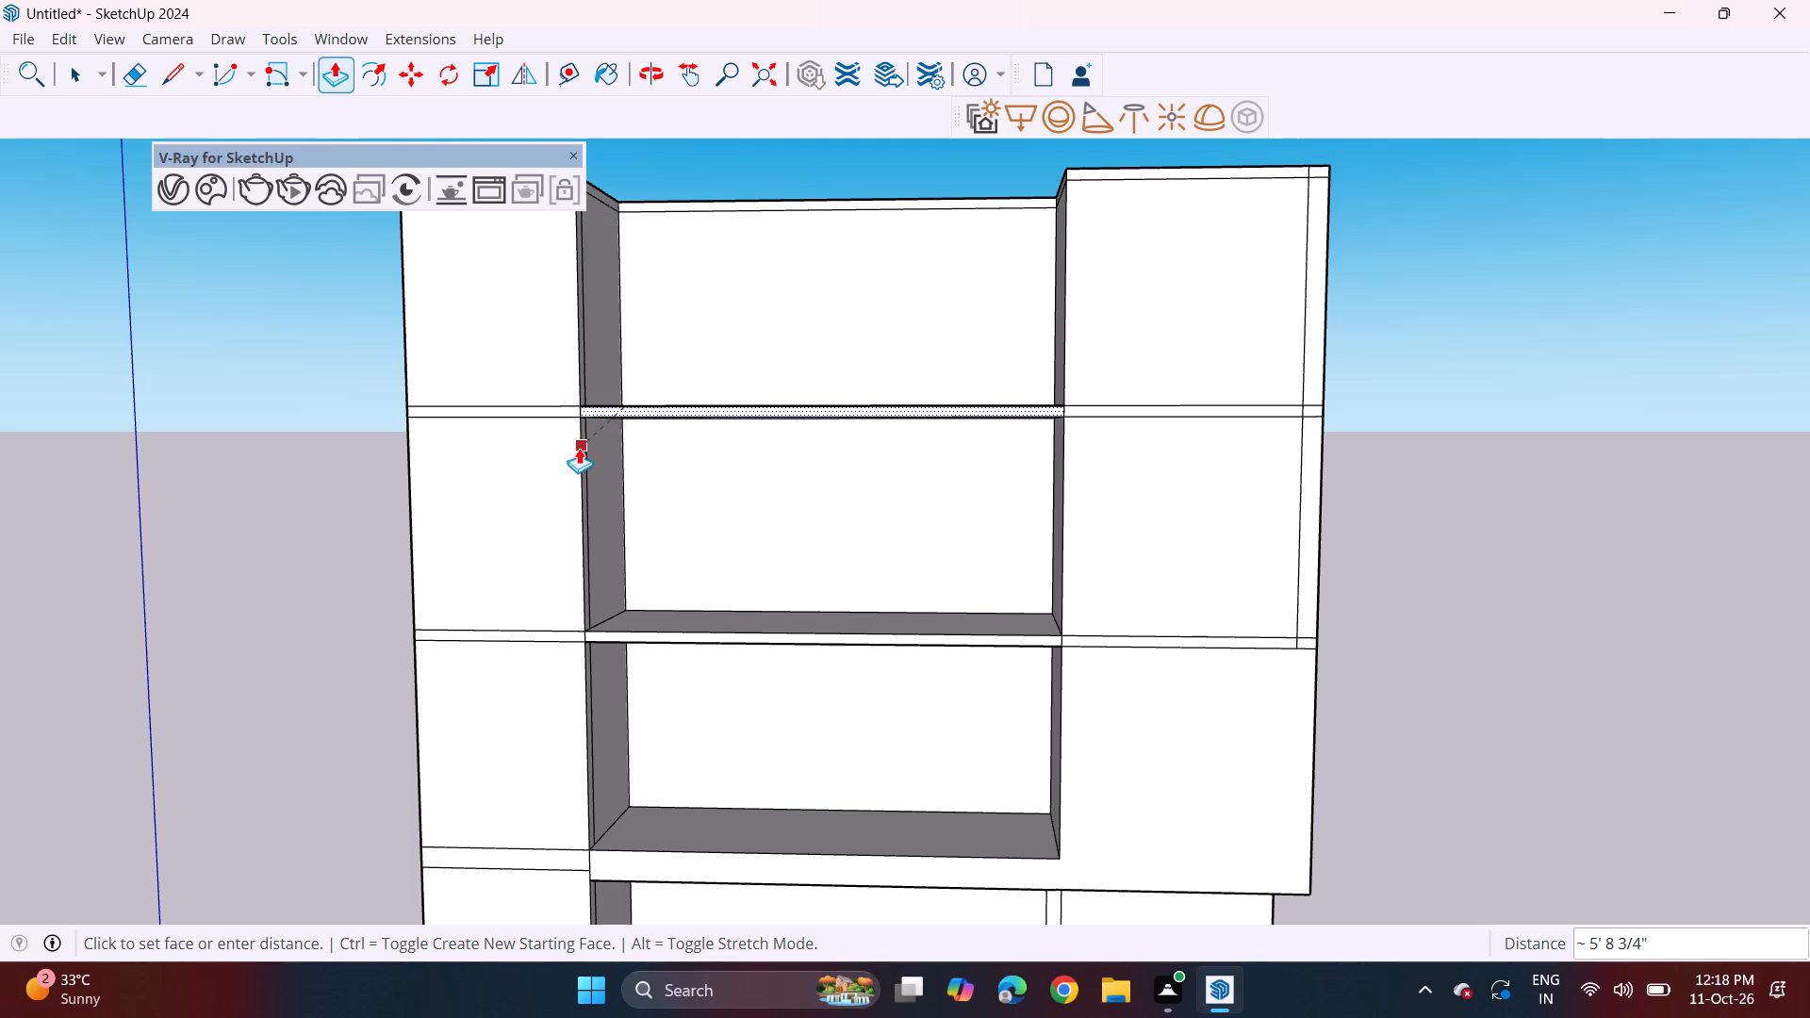
click(579, 448)
Thicken the upper projecting slab by pulling its underside down 6 9/16" and its top face up 4 5/8".
middle_drag(714, 387, 714, 392)
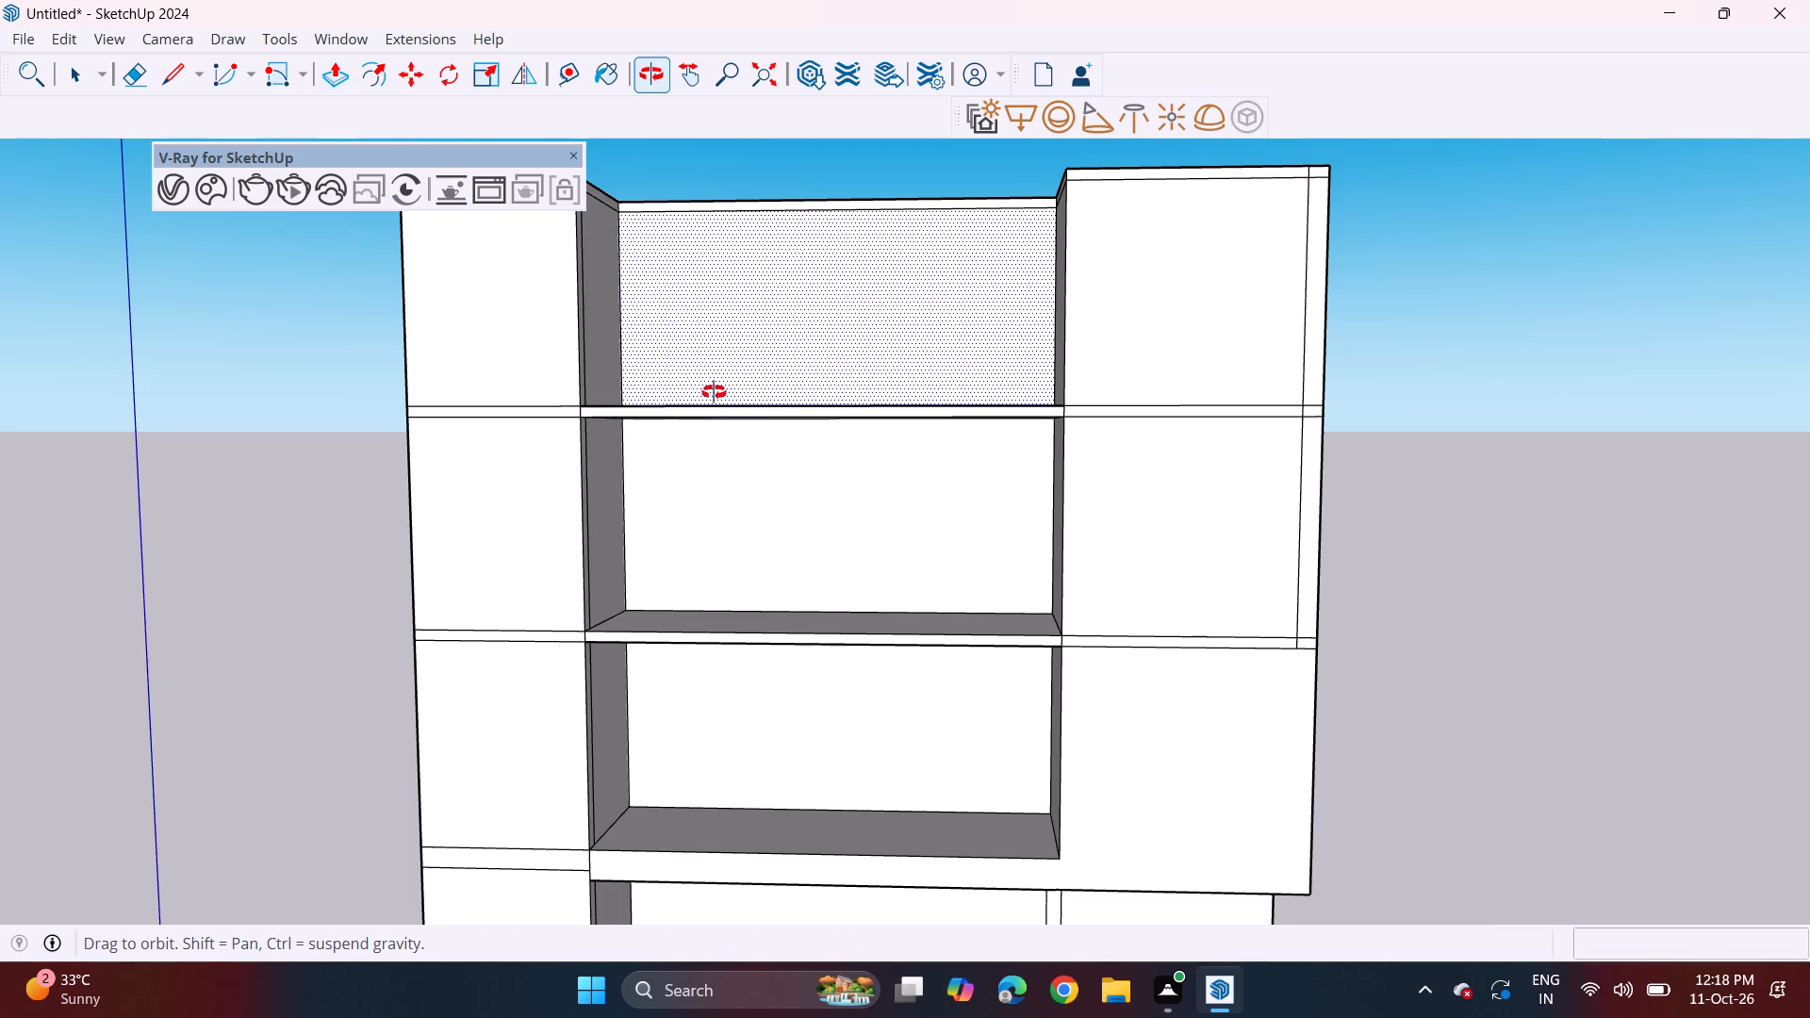
middle_drag(714, 392, 718, 352)
scroll(718, 424, up, 4)
middle_drag(727, 402, 732, 373)
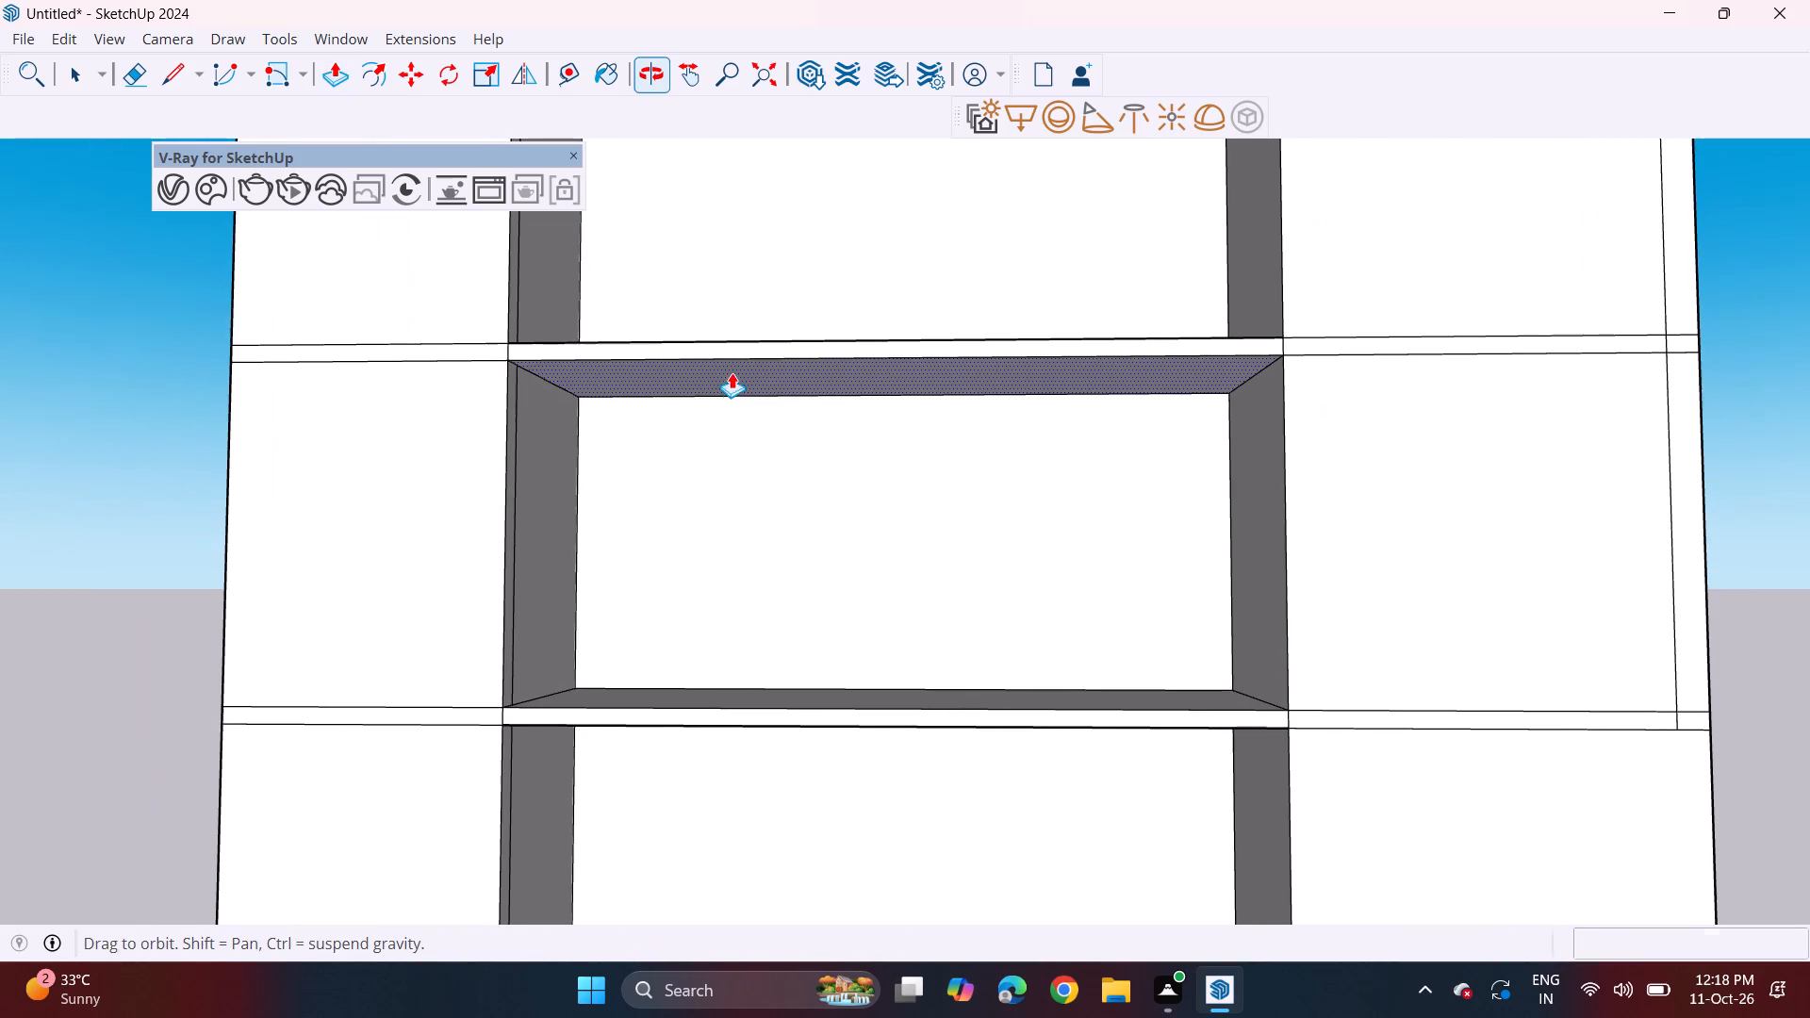
click(741, 381)
click(734, 398)
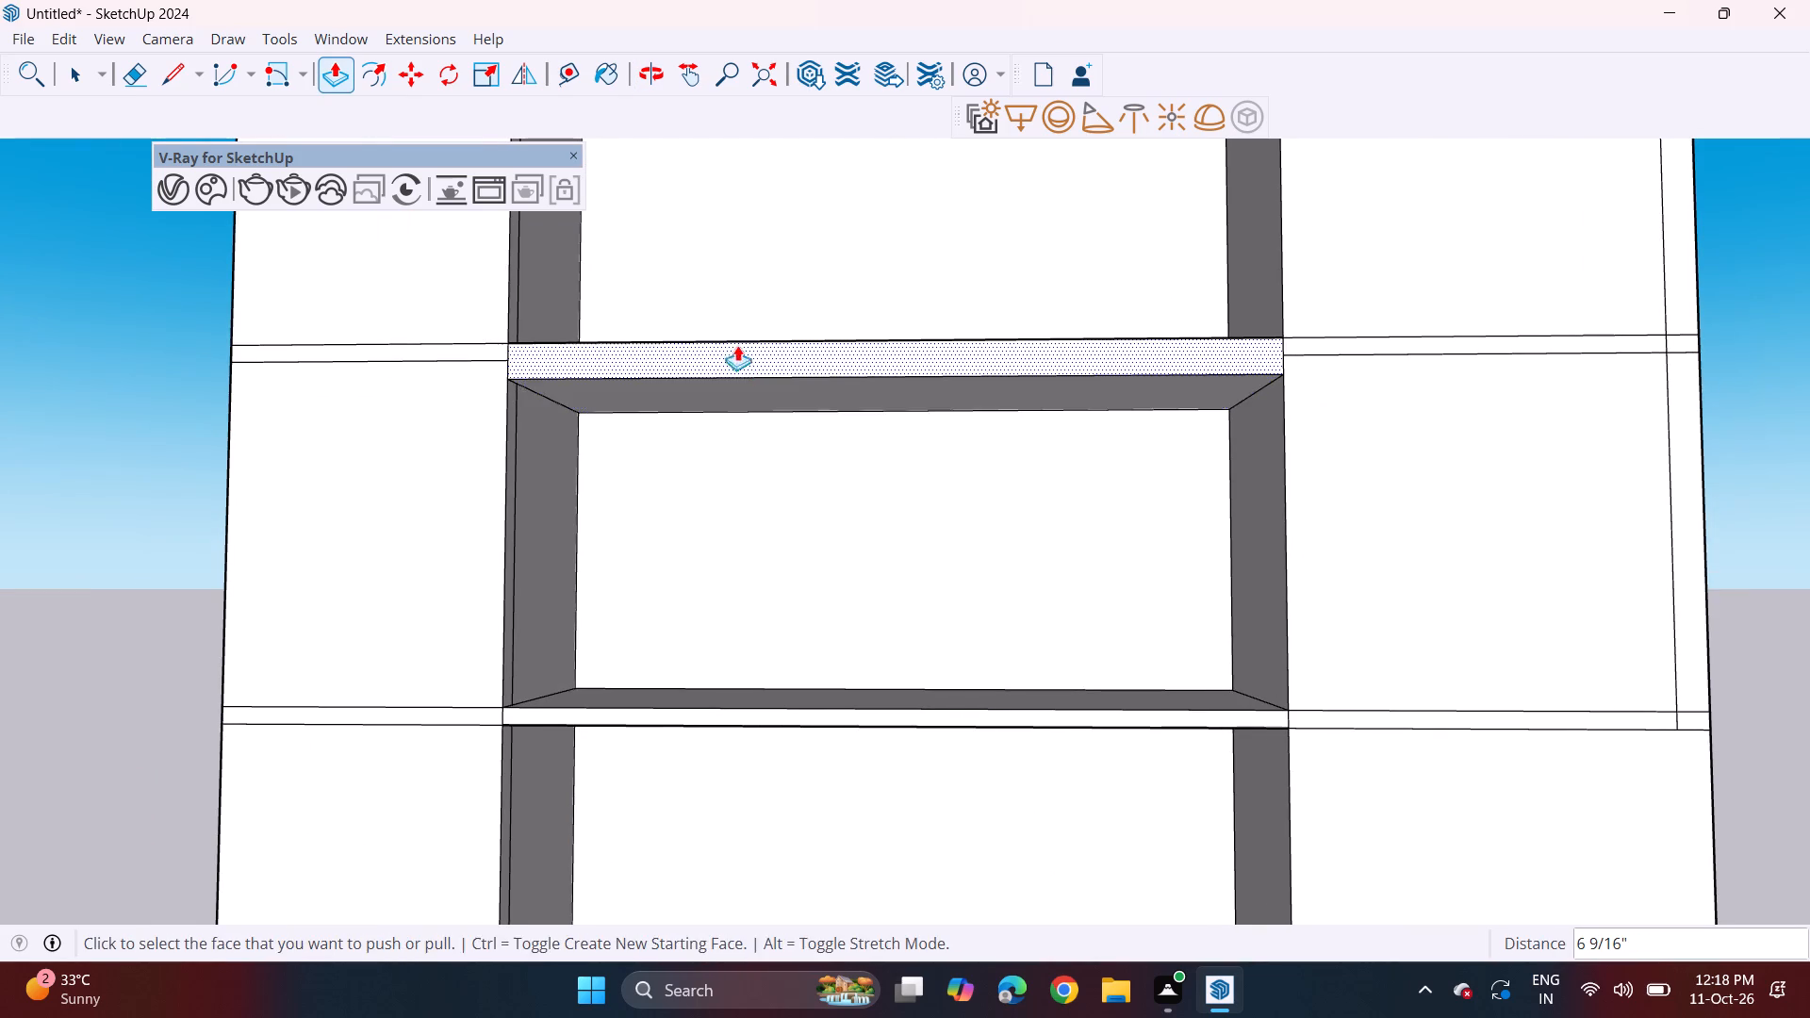
middle_drag(736, 343, 740, 418)
middle_drag(745, 421, 730, 518)
click(745, 435)
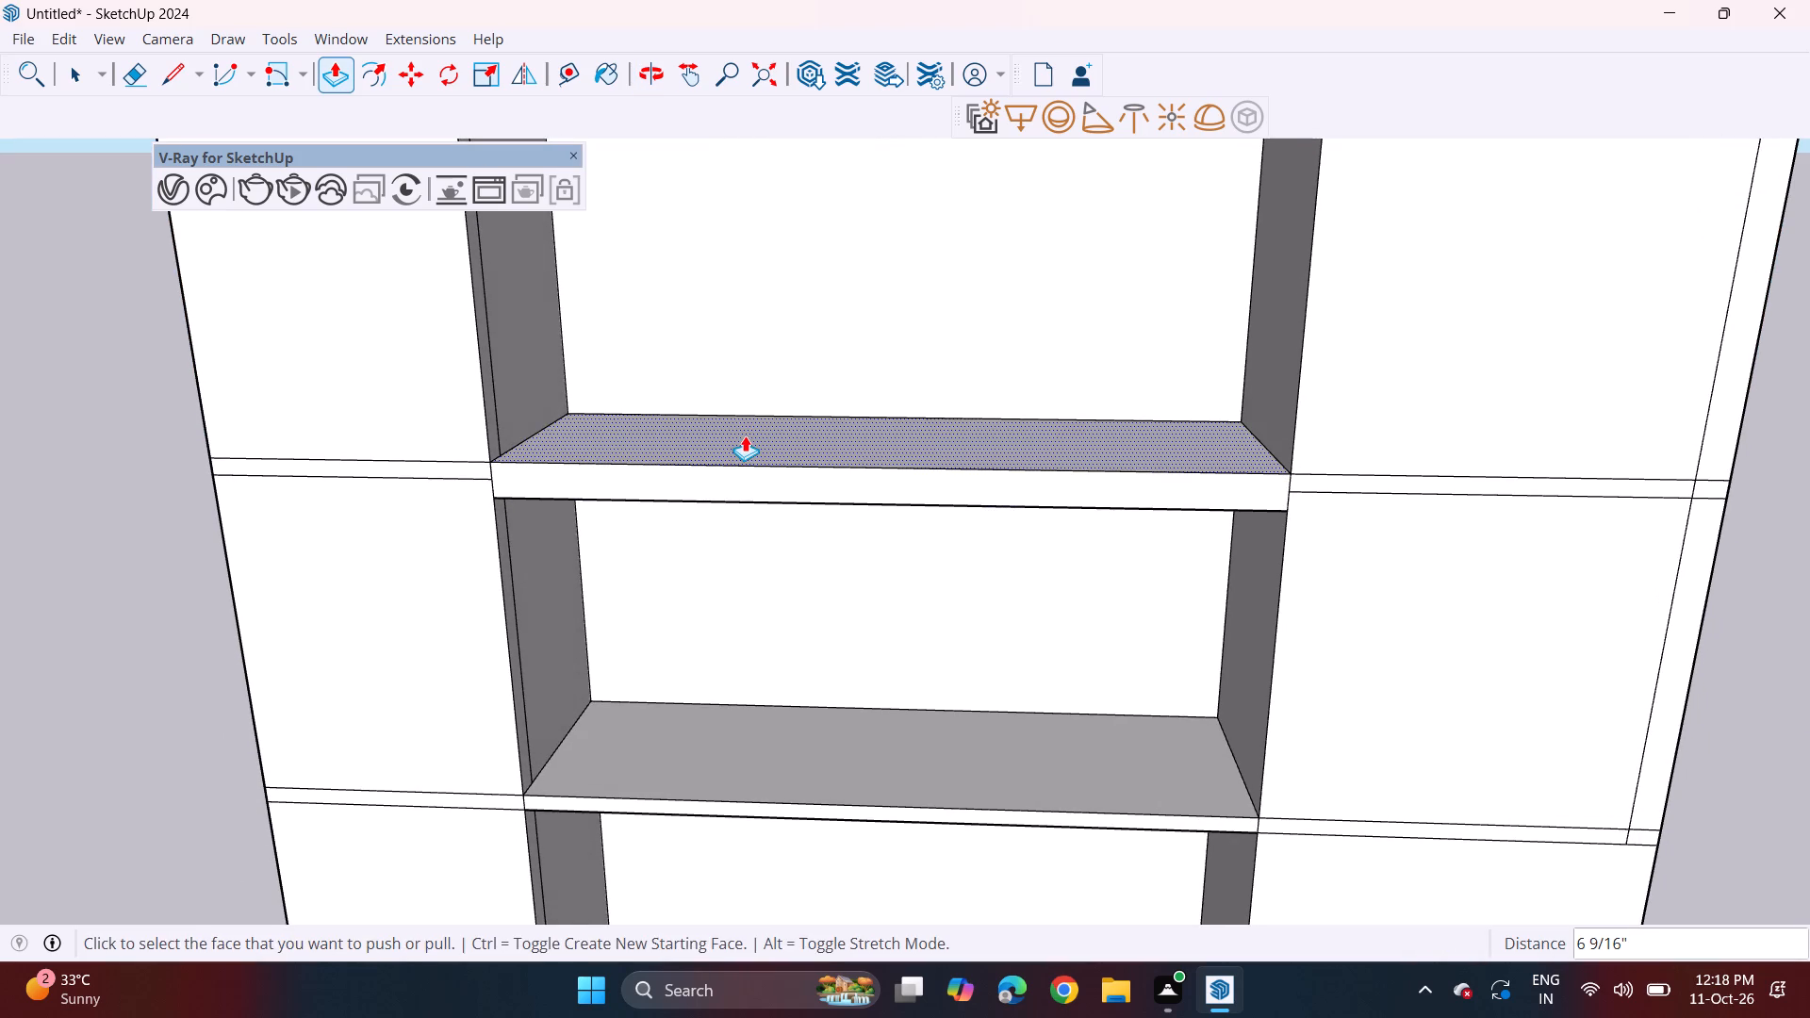
click(745, 424)
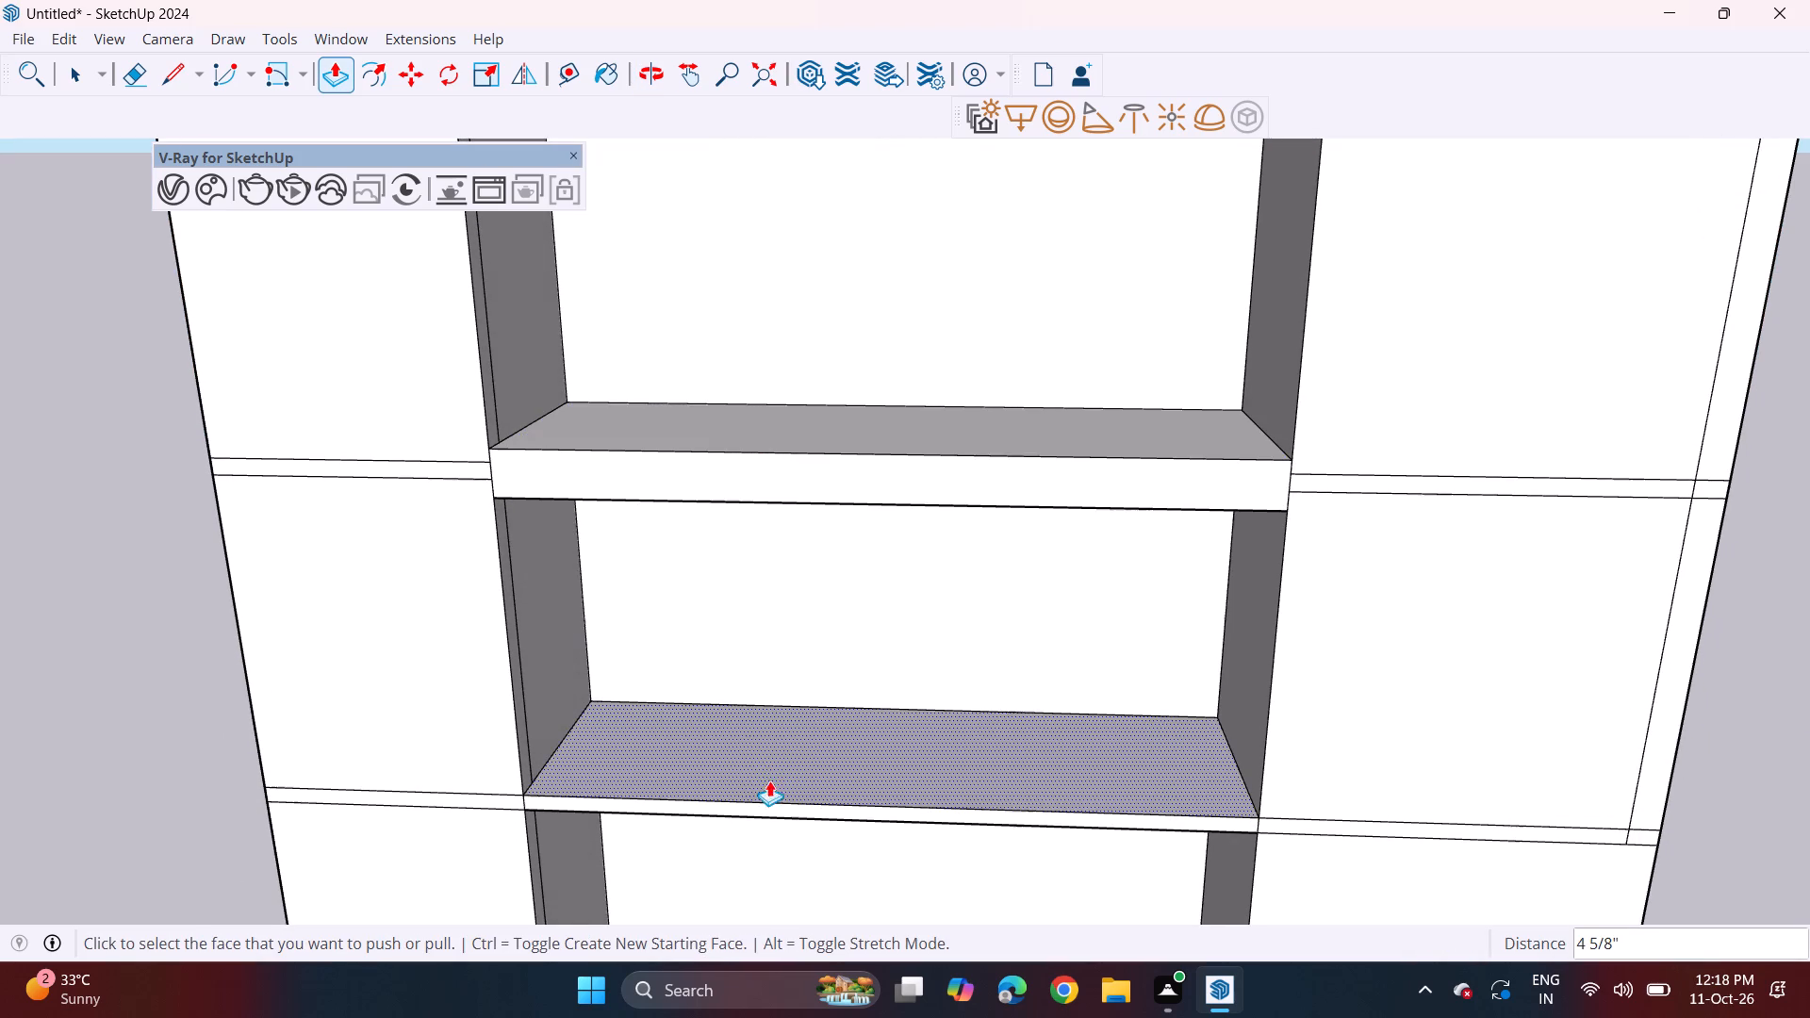
Thicken the projecting slab one storey below by repeating the last 4 5/8" pull on its top face and underside.
double_click(774, 766)
middle_drag(801, 776, 820, 475)
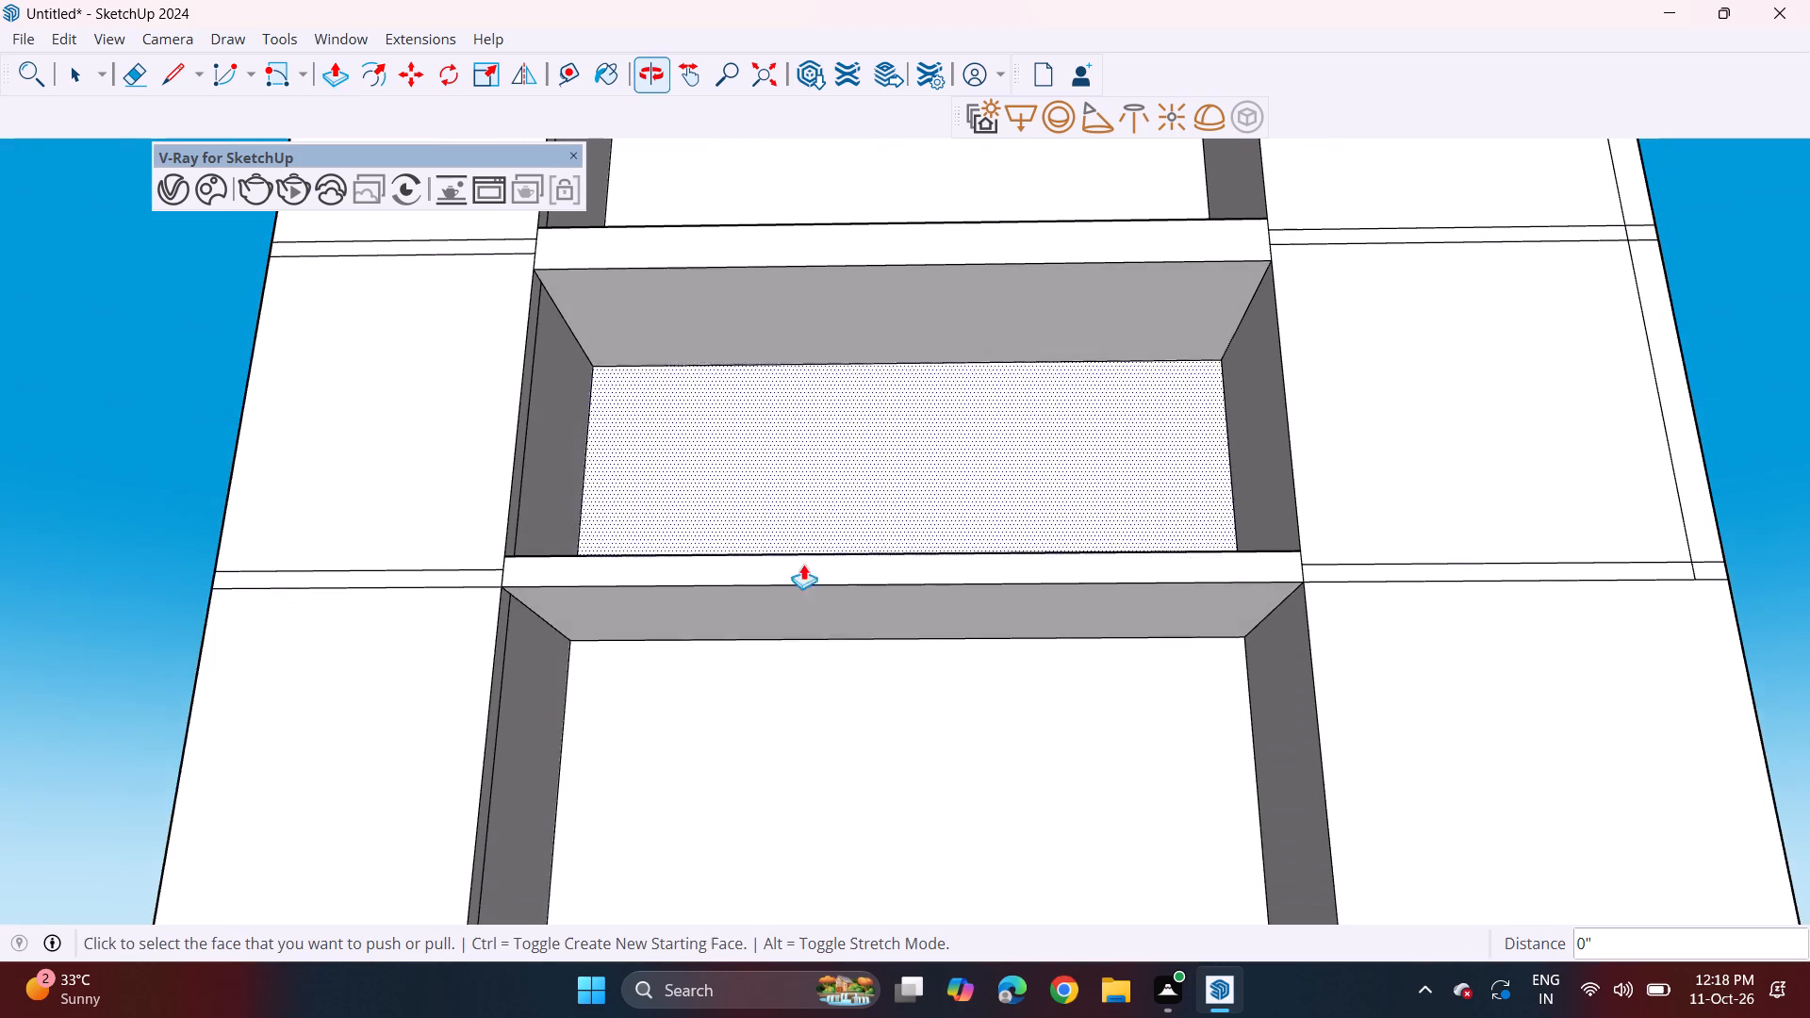
double_click(826, 595)
Pull the recessed wall's topmost band out about 6' 10 1/2" as a roof slab flush with the corner tower's front.
middle_drag(844, 537, 817, 599)
scroll(817, 599, down, 5)
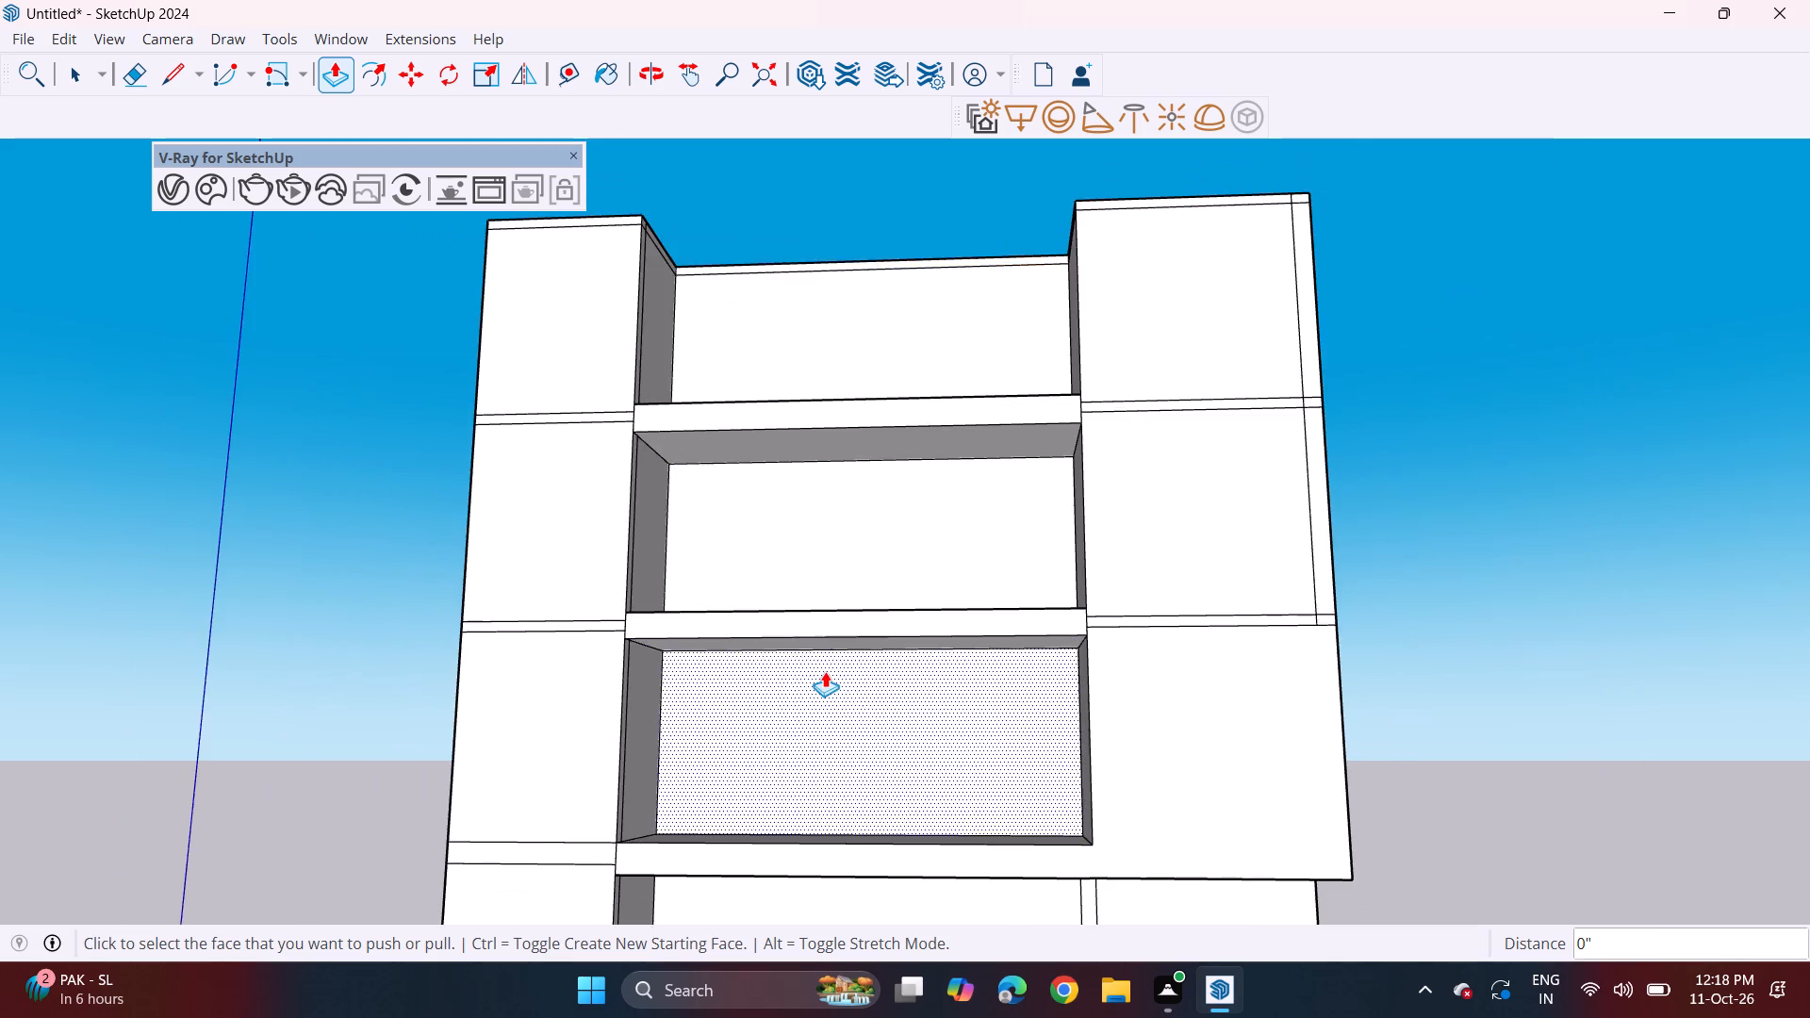
scroll(825, 671, down, 4)
shift+middle_drag(864, 686, 806, 606)
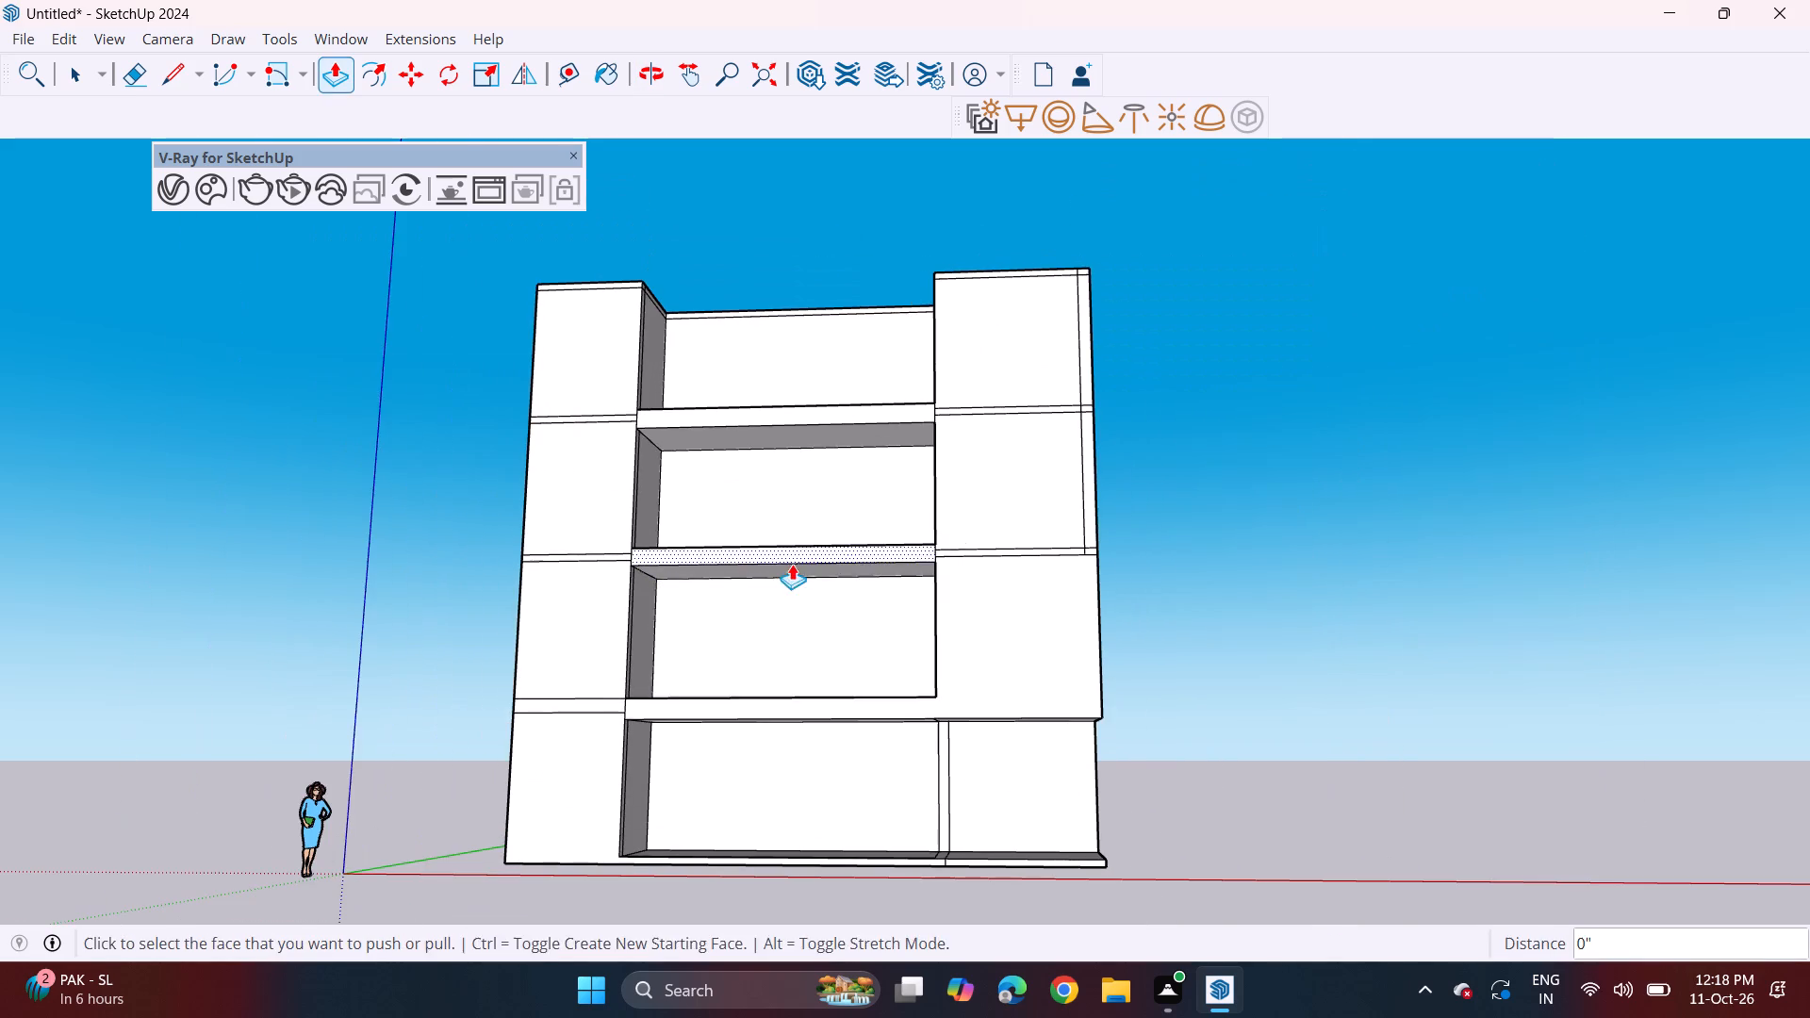
middle_drag(792, 564, 796, 616)
middle_drag(754, 330, 754, 388)
scroll(790, 318, up, 2)
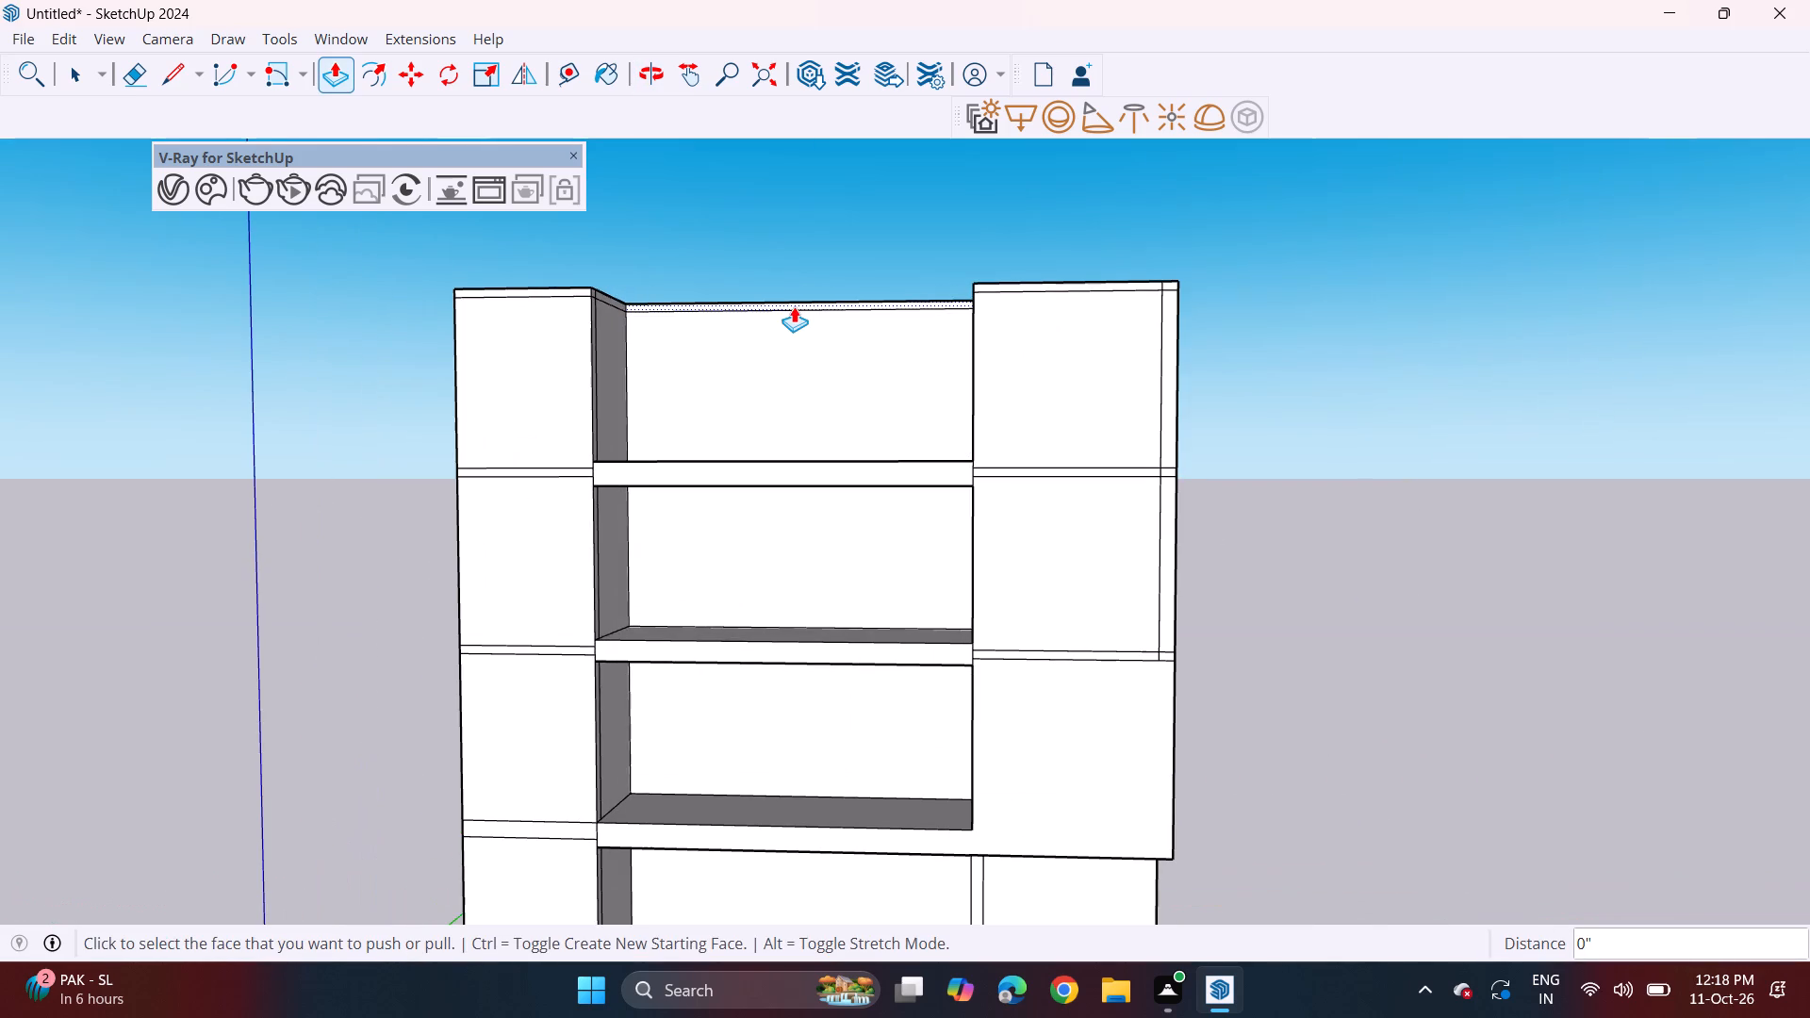
click(796, 305)
click(582, 329)
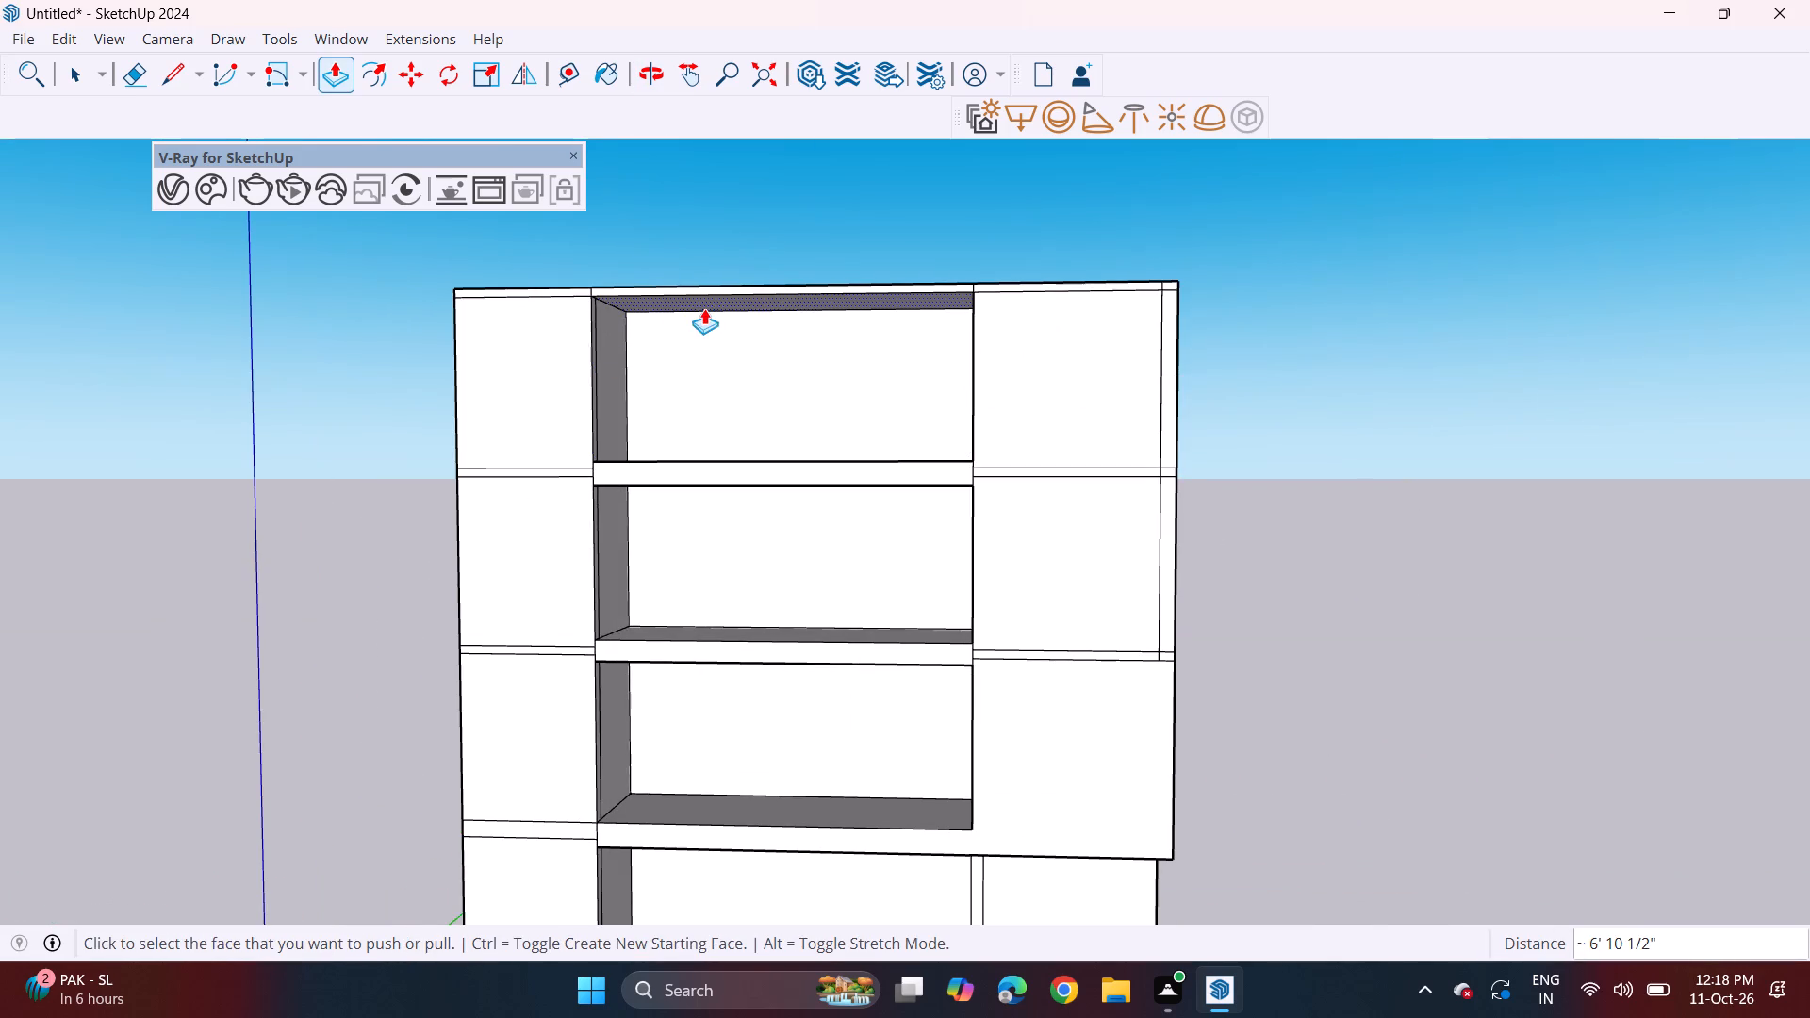
Thicken the projecting roof slab by pulling its underside down 7 1/4".
click(714, 302)
click(725, 312)
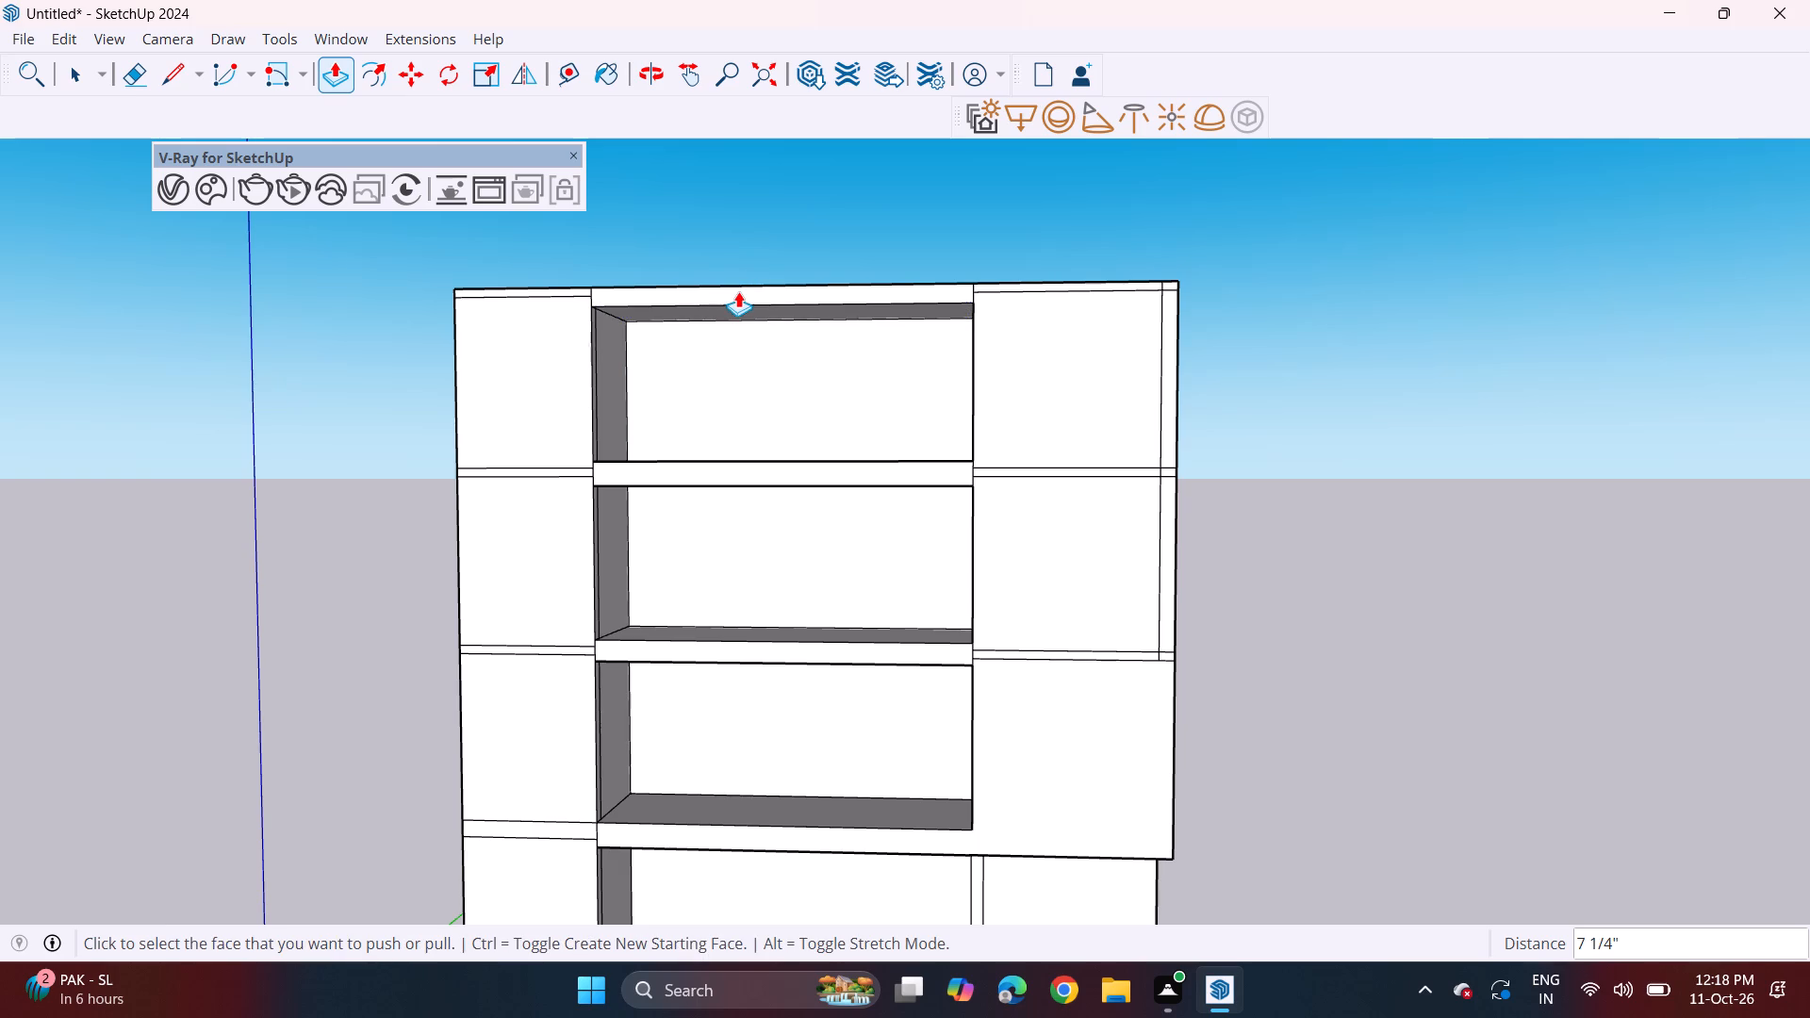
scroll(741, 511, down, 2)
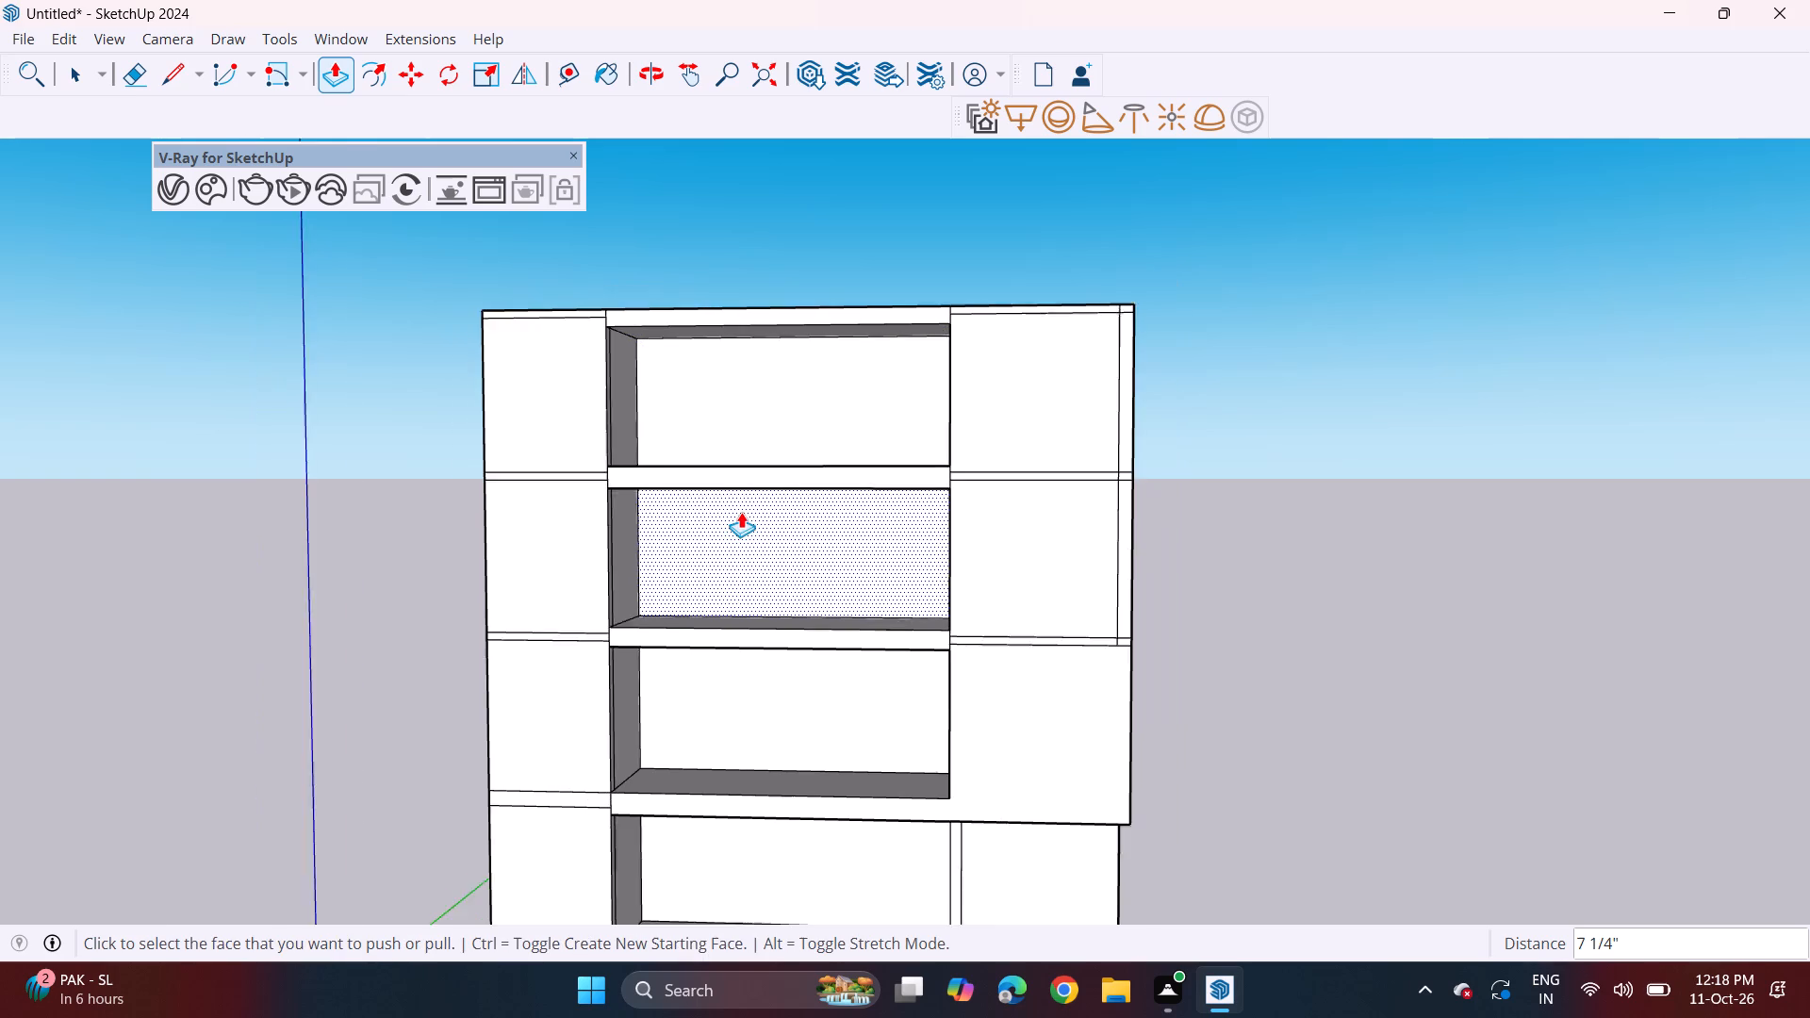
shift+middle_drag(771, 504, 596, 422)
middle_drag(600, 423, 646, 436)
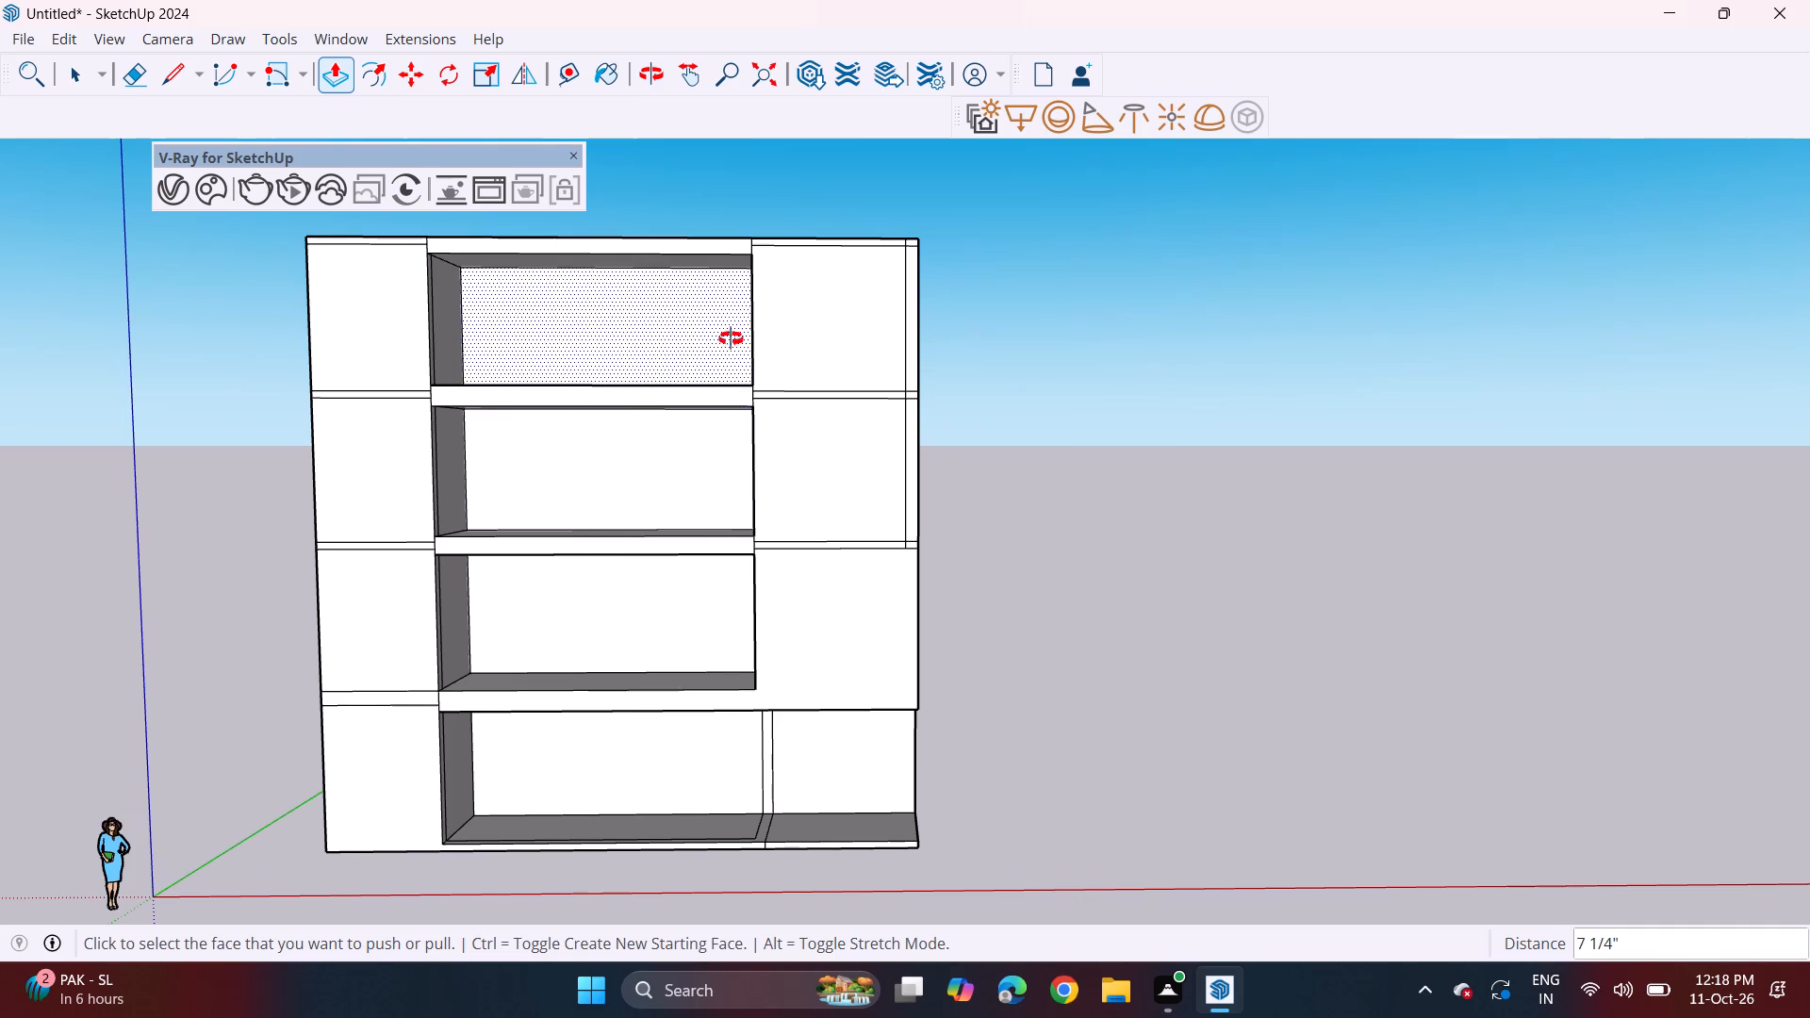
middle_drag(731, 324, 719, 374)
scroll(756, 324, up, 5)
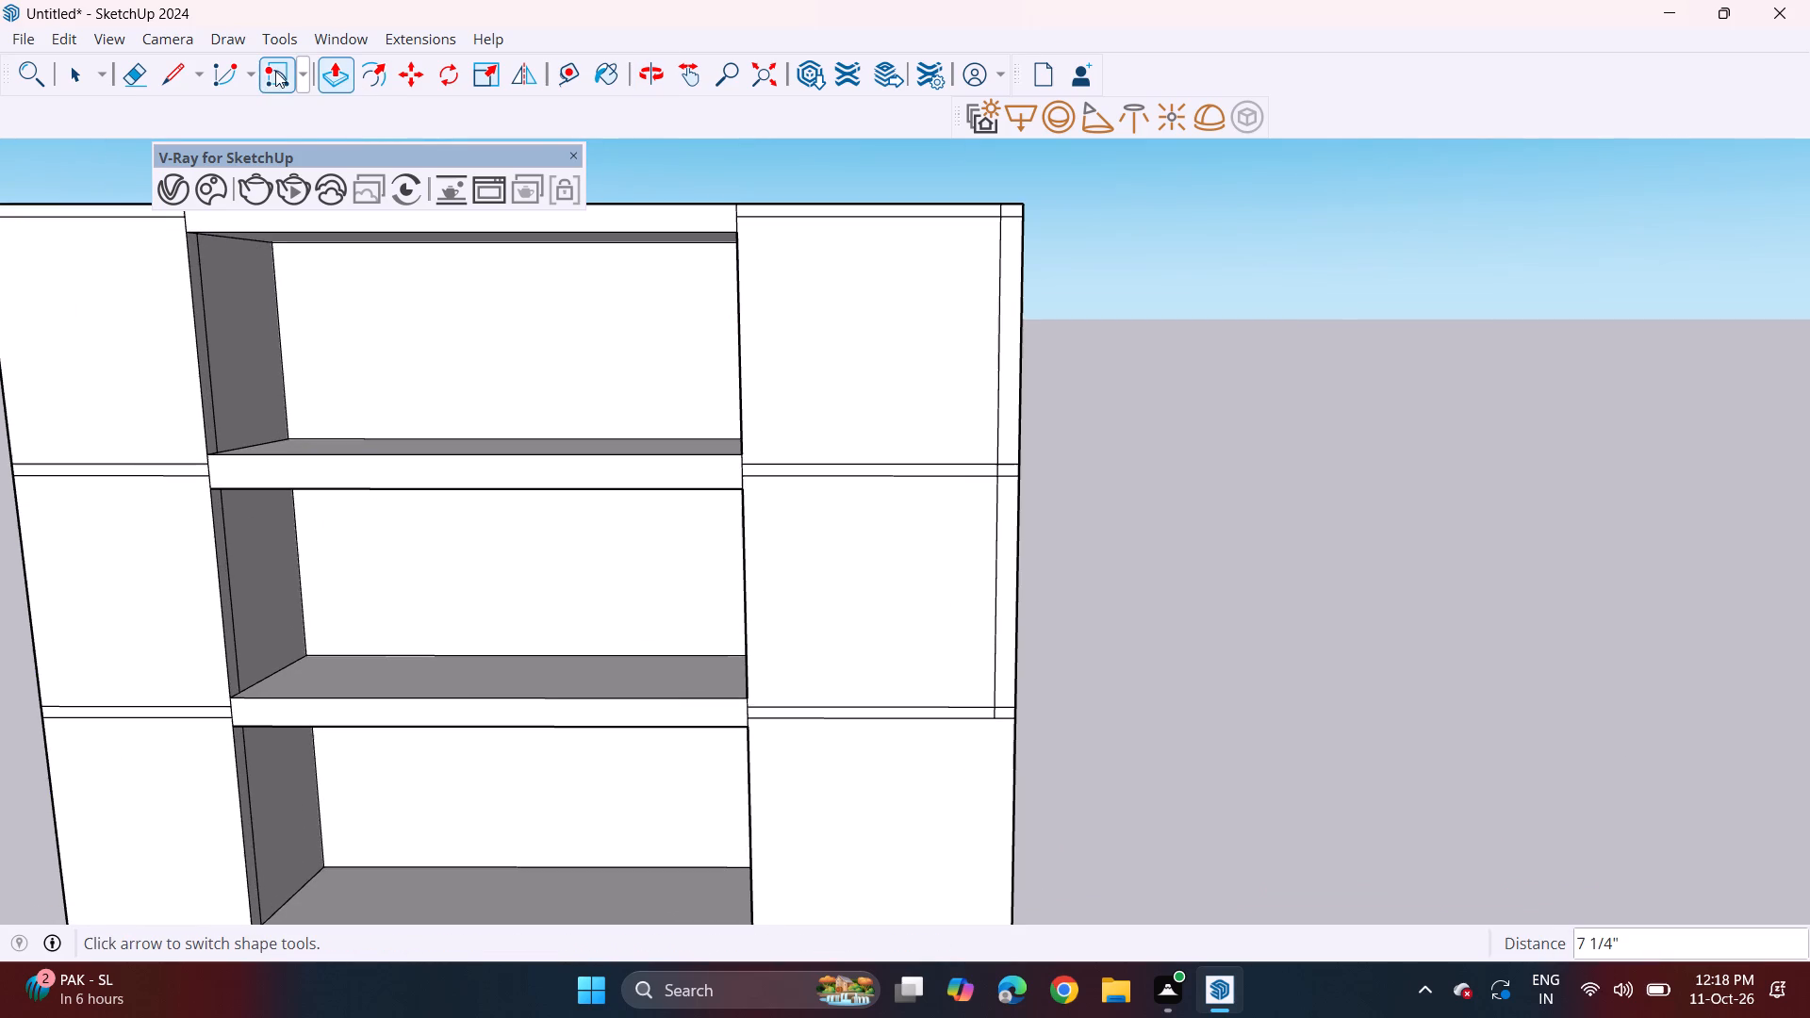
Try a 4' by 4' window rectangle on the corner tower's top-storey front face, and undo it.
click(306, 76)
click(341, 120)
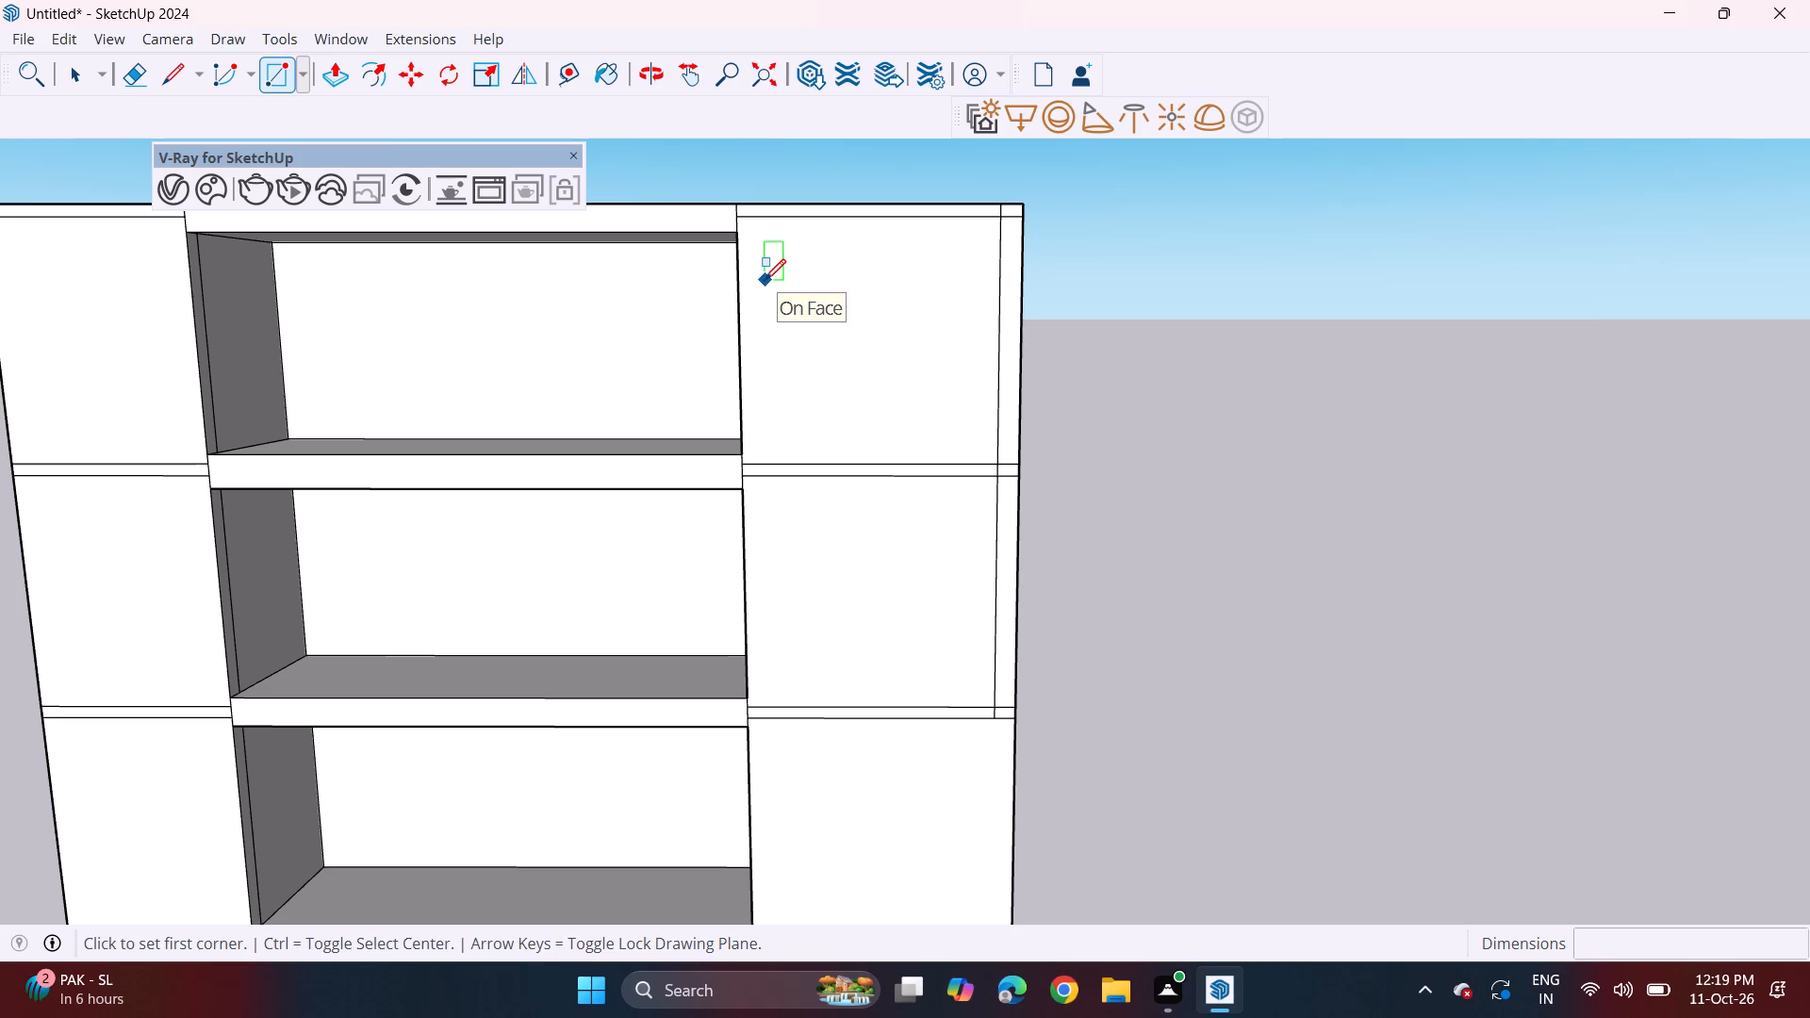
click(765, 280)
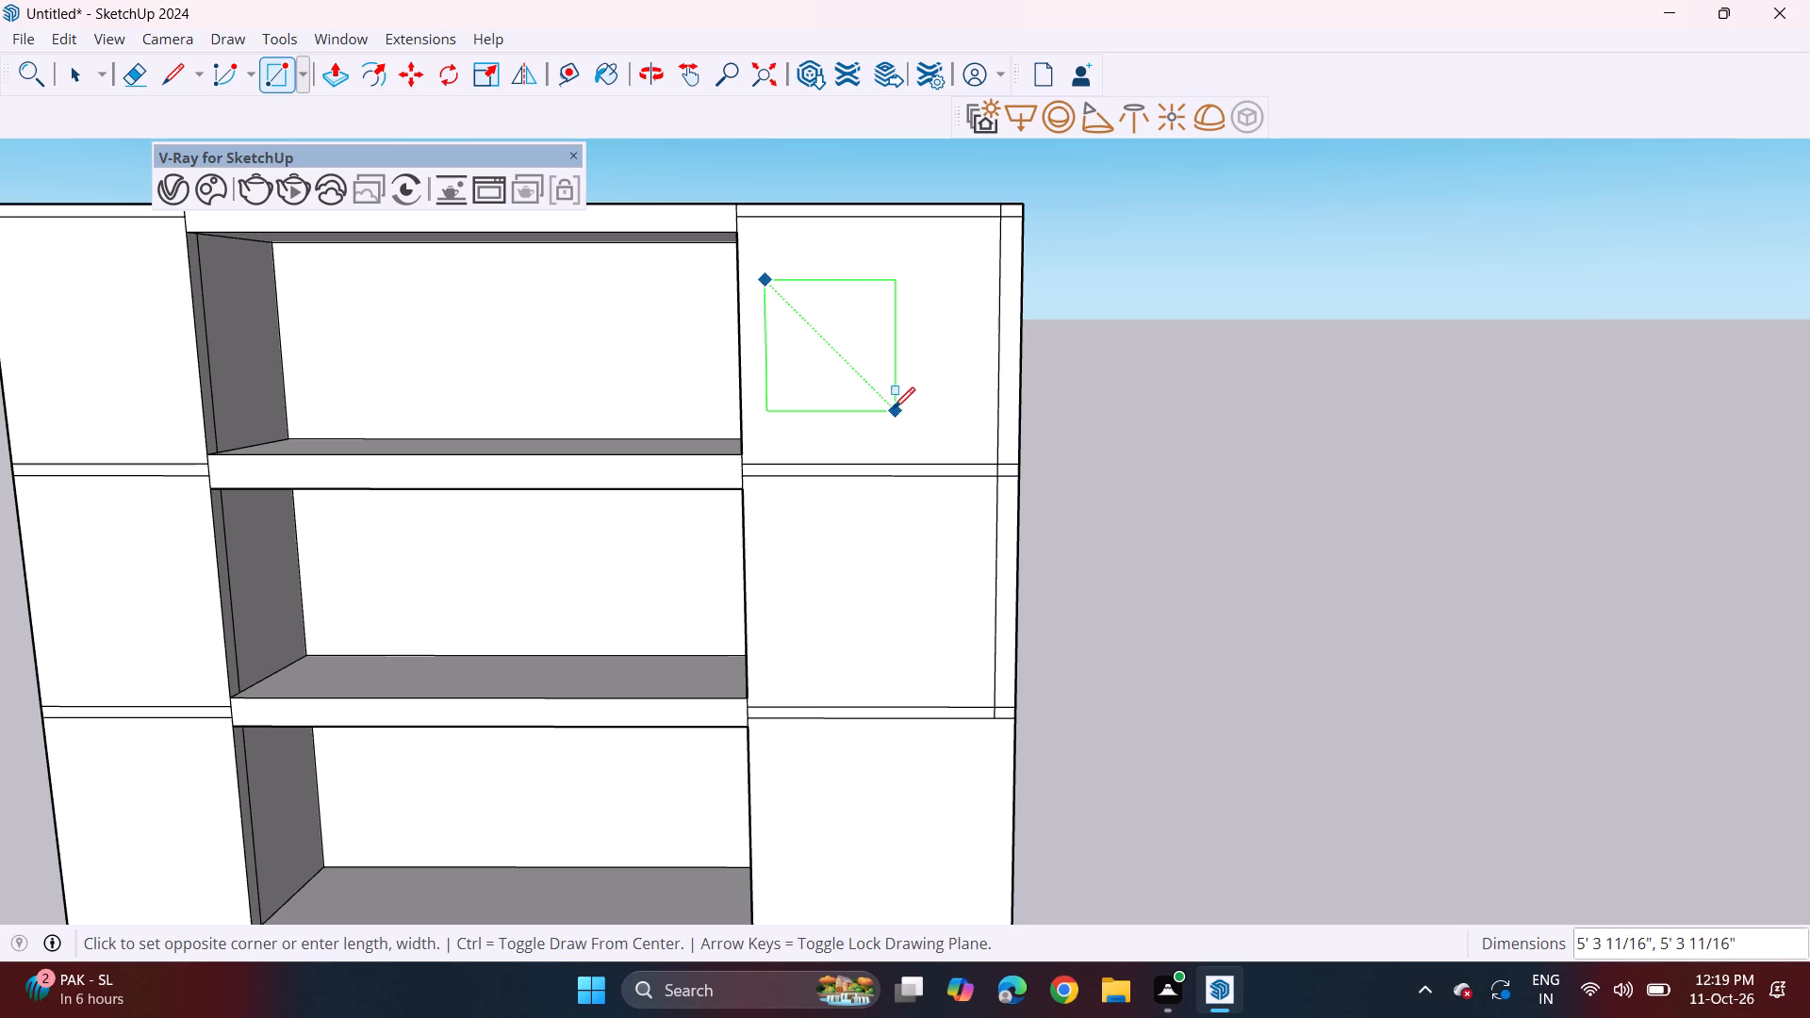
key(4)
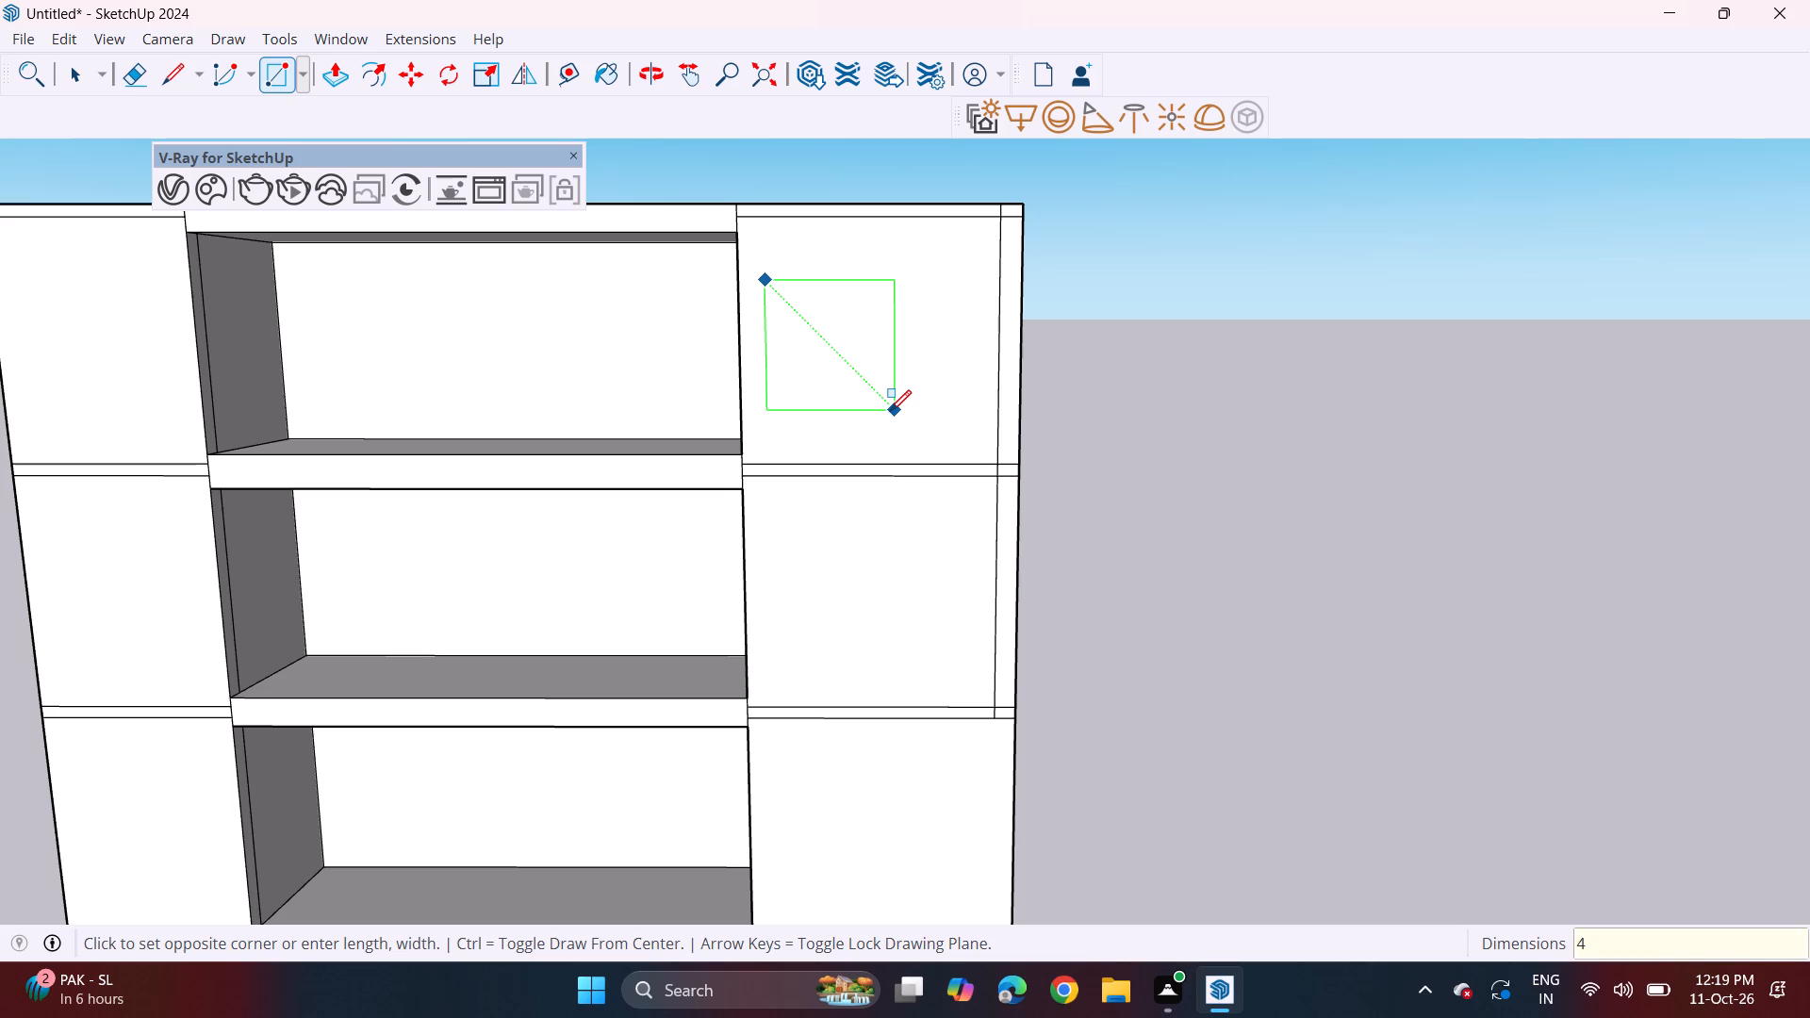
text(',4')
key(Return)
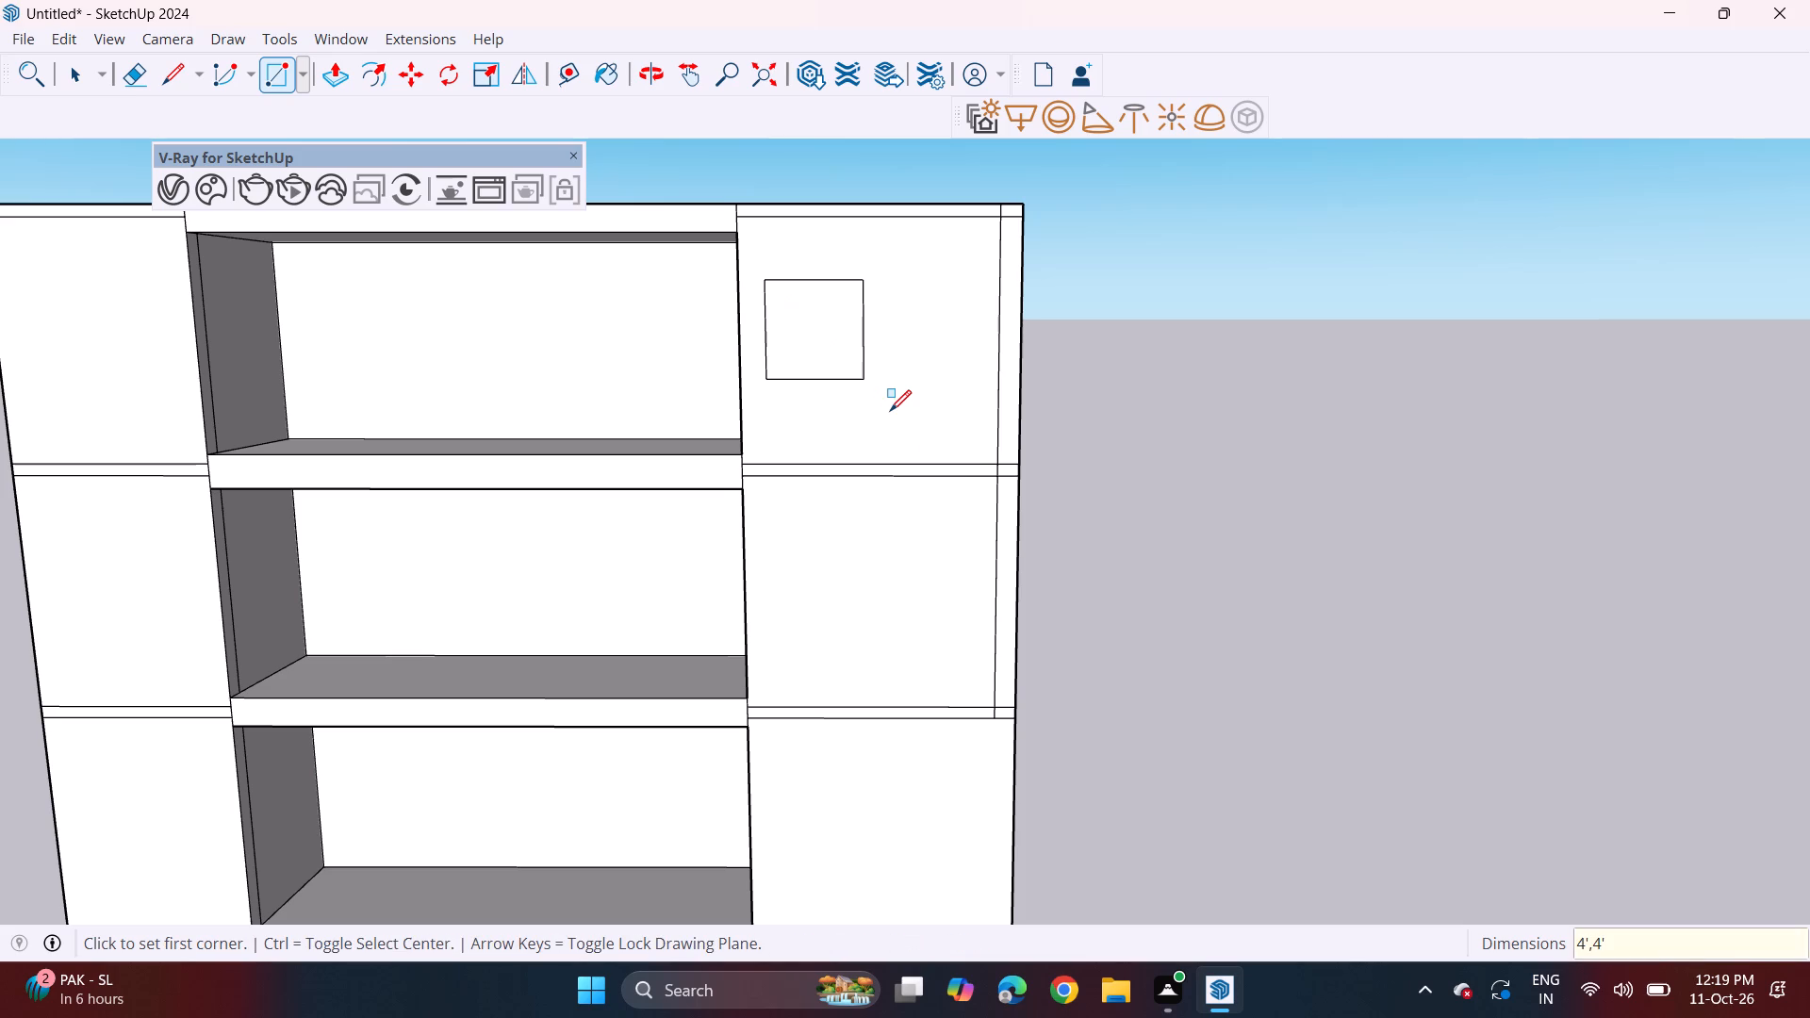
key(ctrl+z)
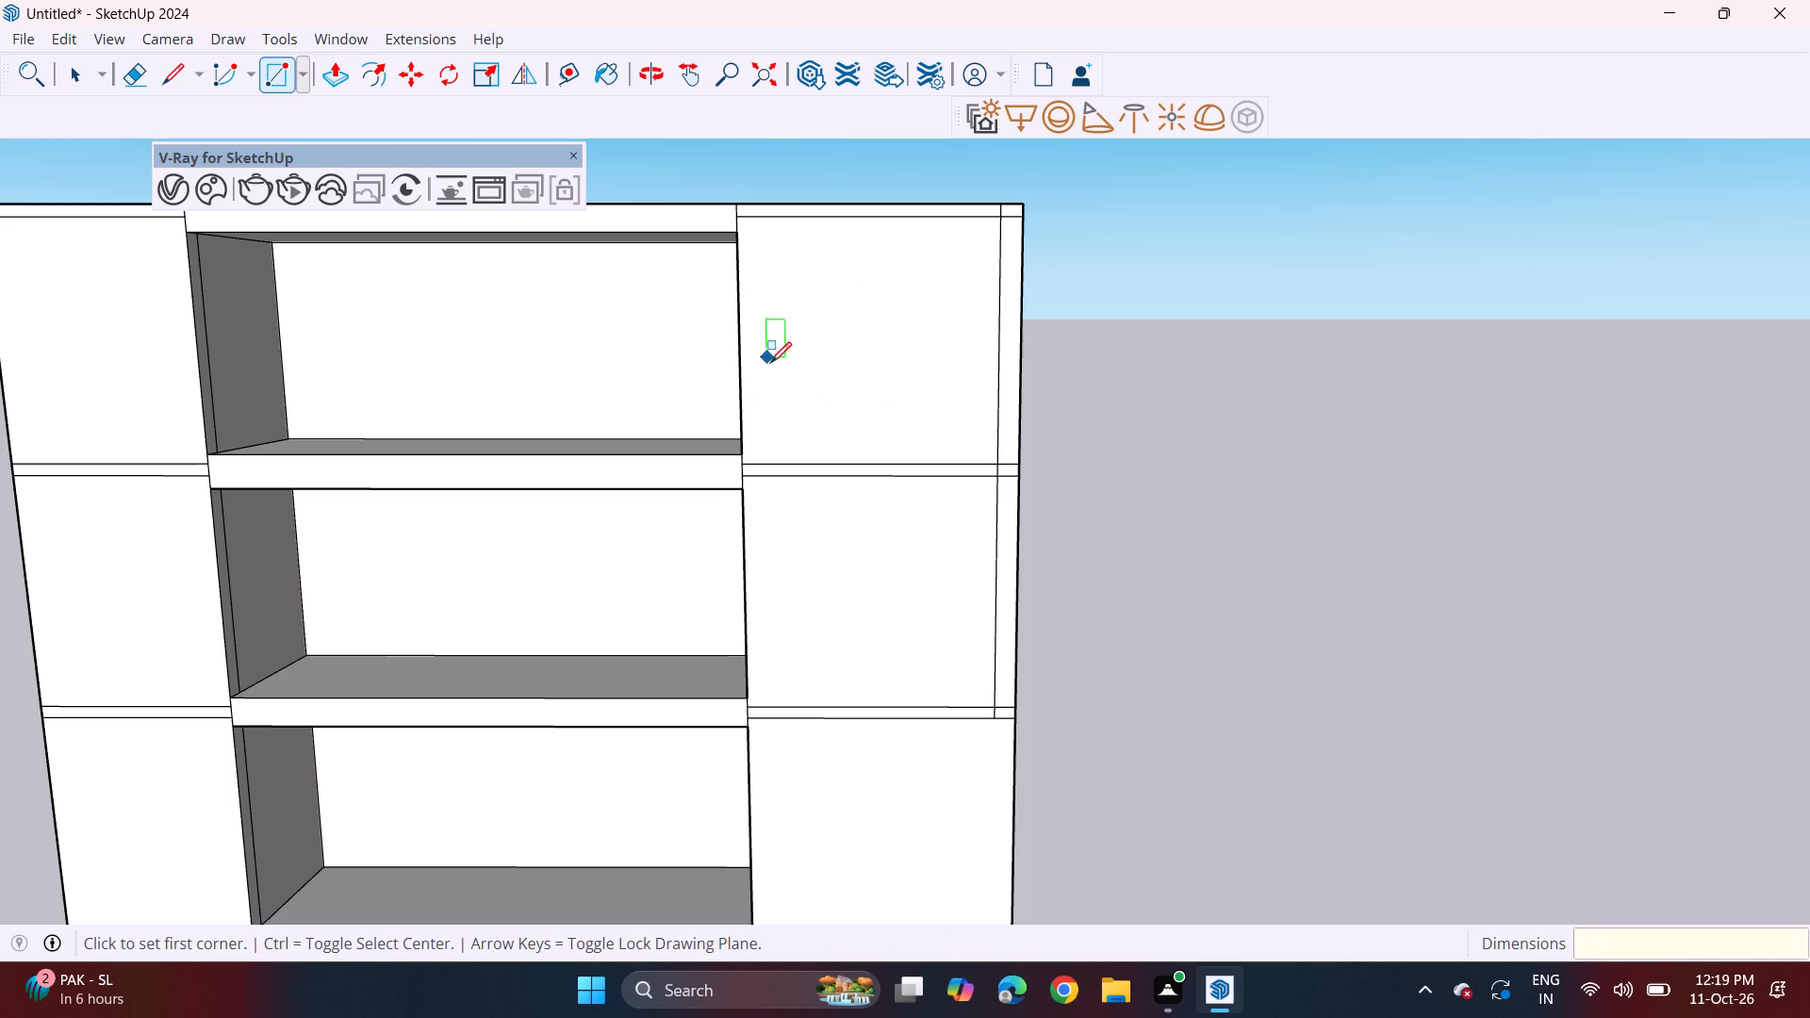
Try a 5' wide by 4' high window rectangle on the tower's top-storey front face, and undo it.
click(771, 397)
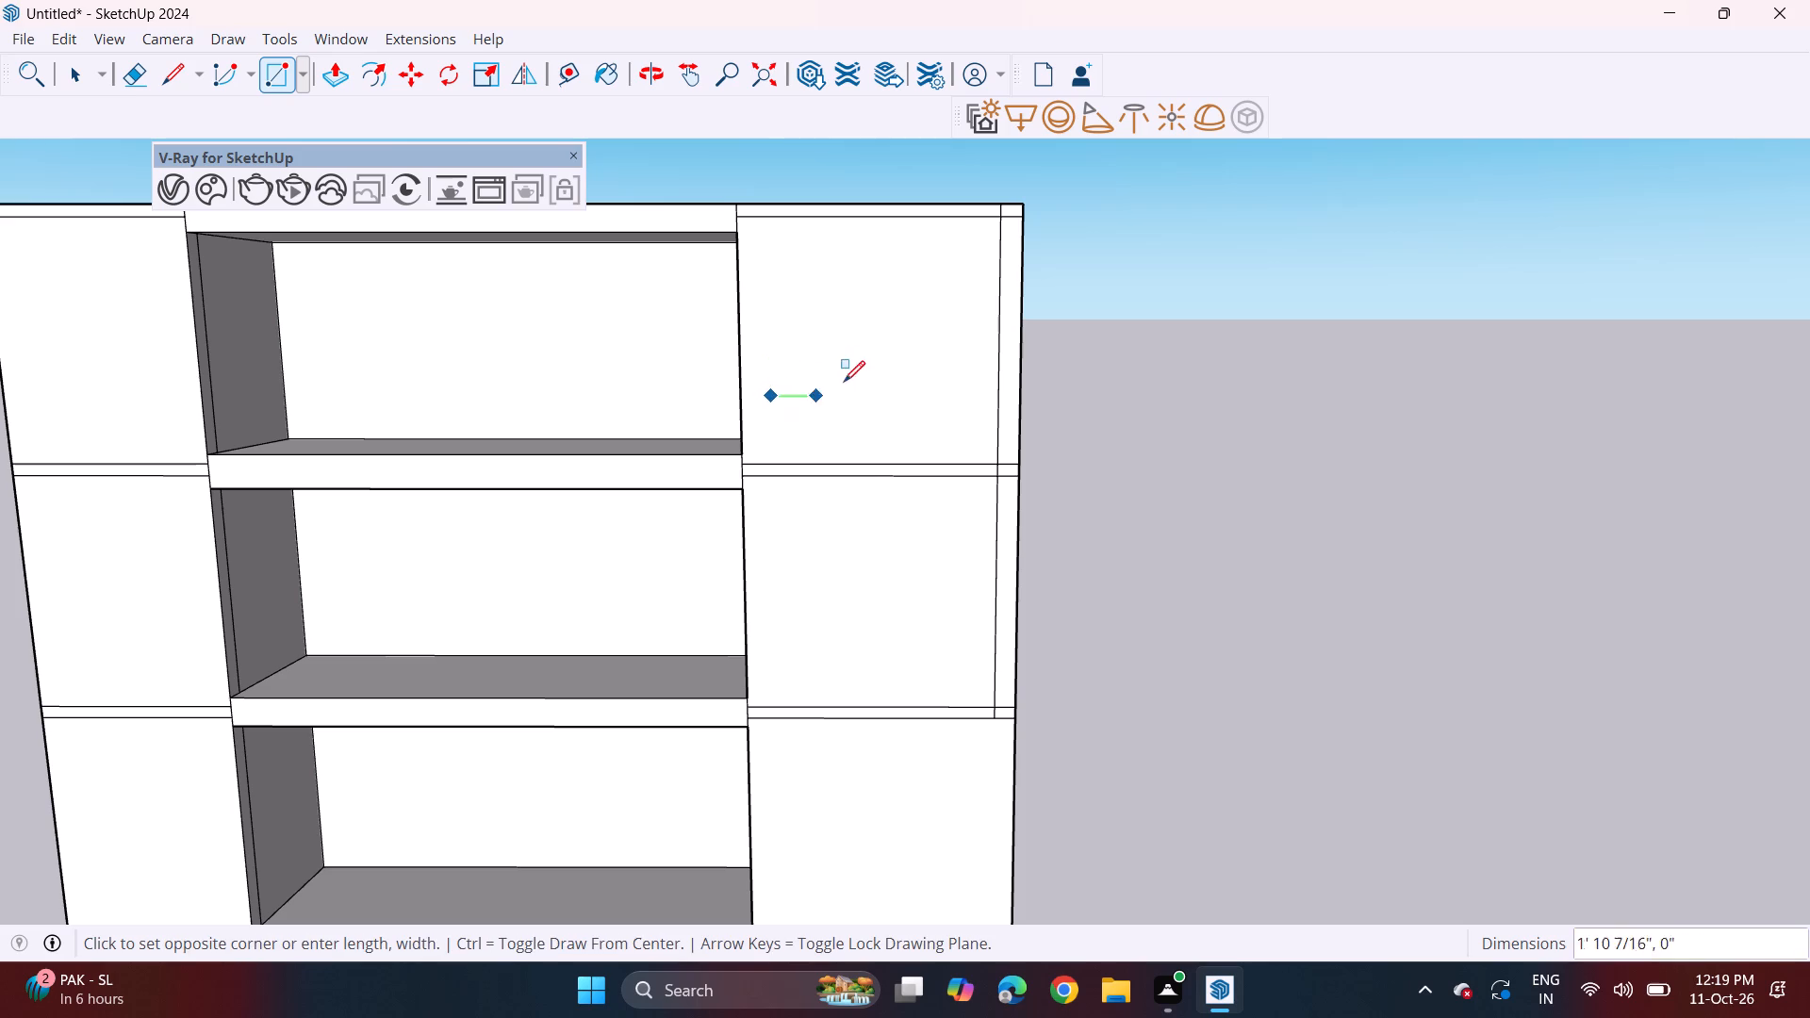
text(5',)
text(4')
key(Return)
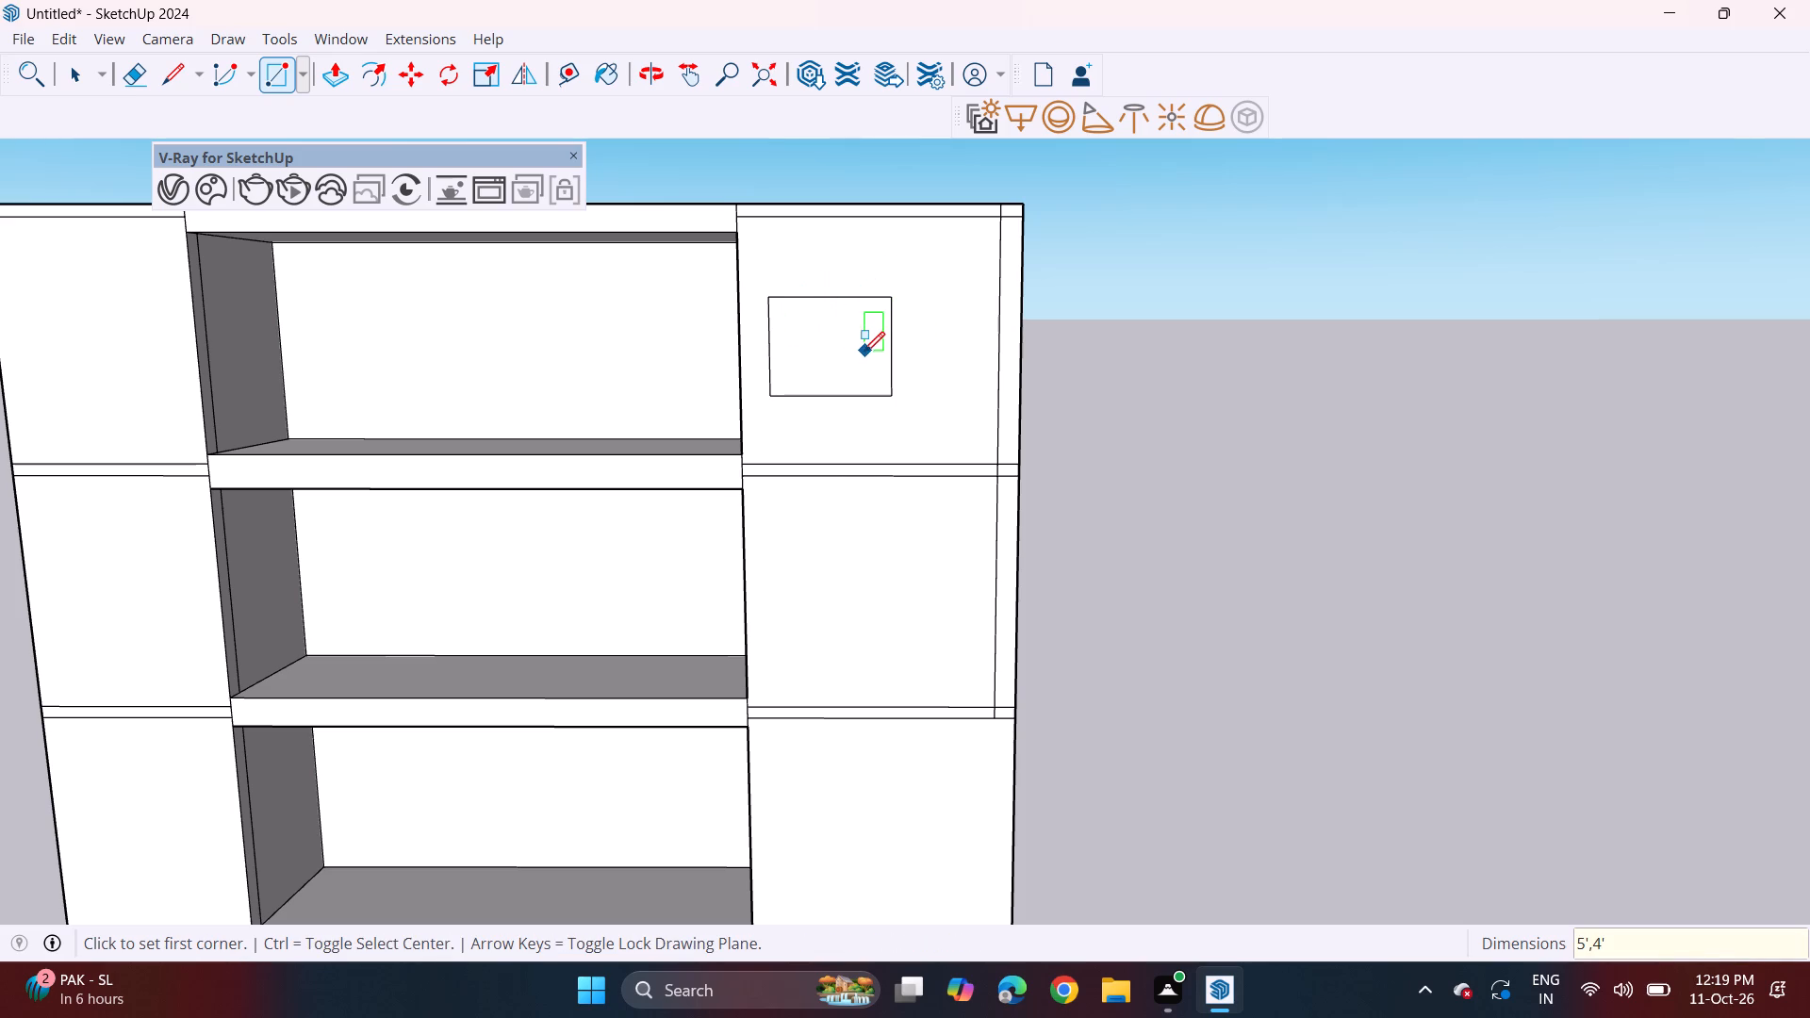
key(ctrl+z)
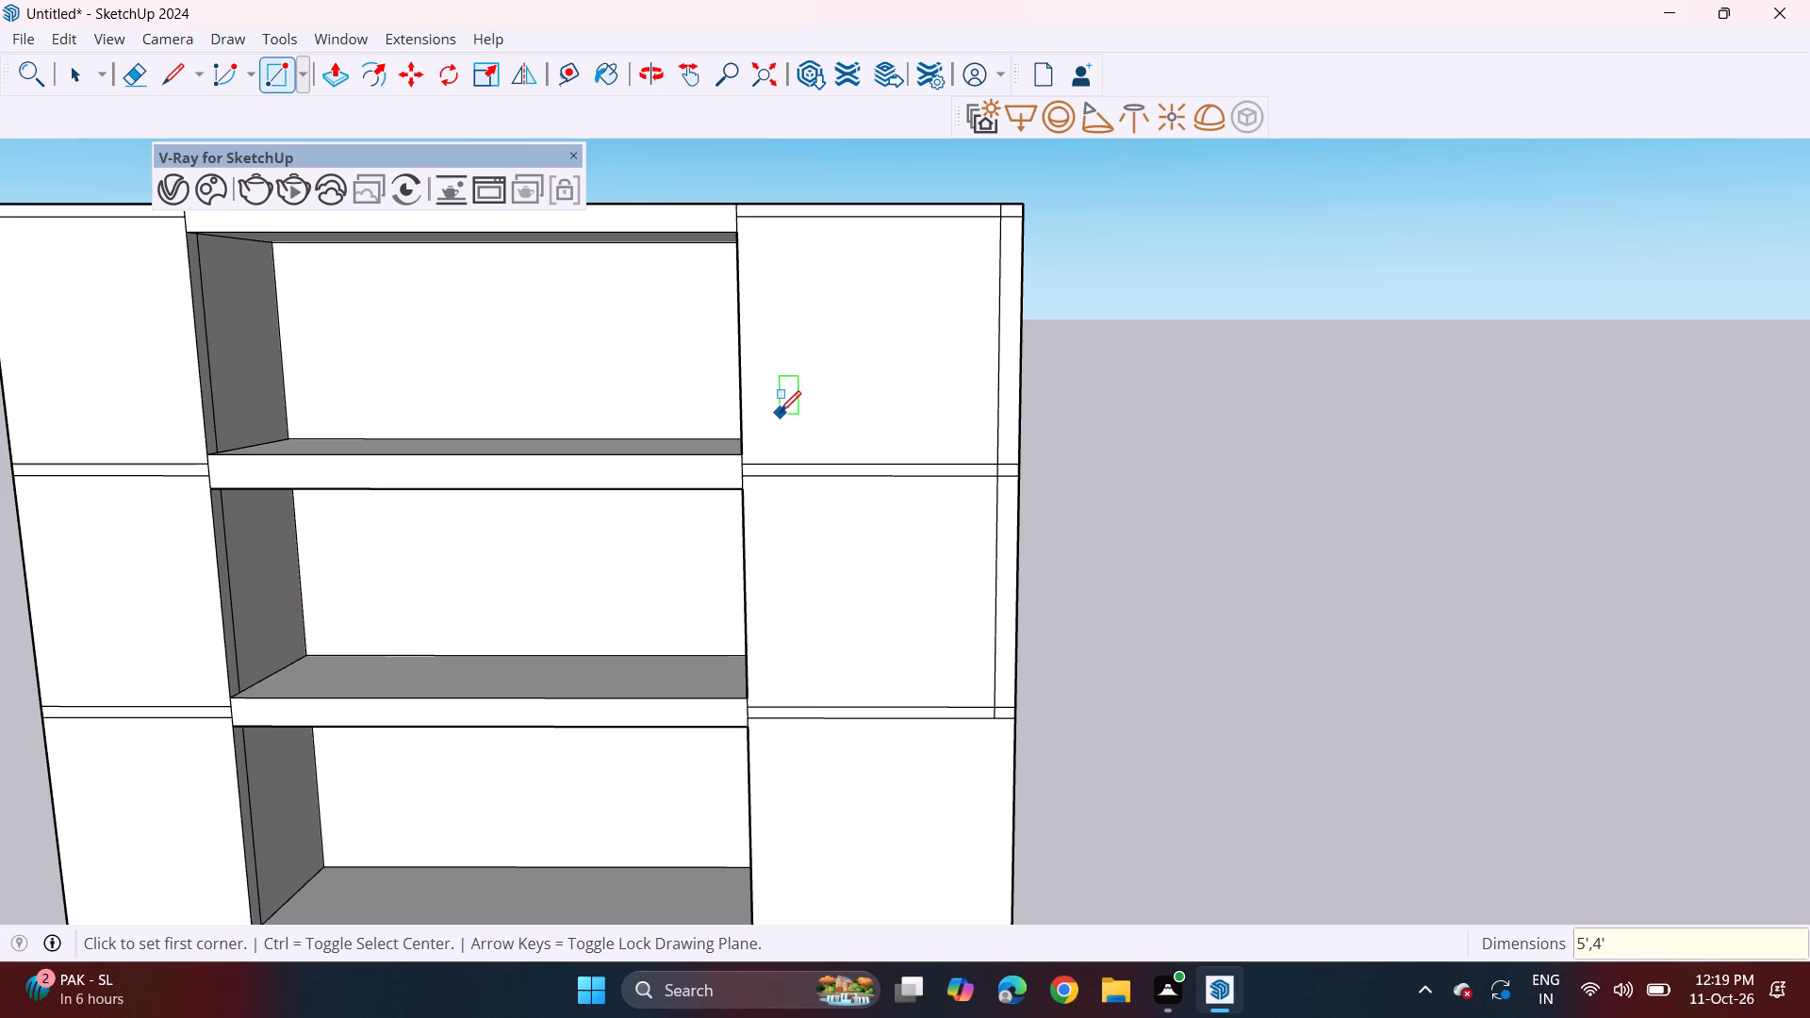
Draw a square window outline about 4' 11 7/8" per side on the tower's top-storey front face, near the recess.
click(780, 411)
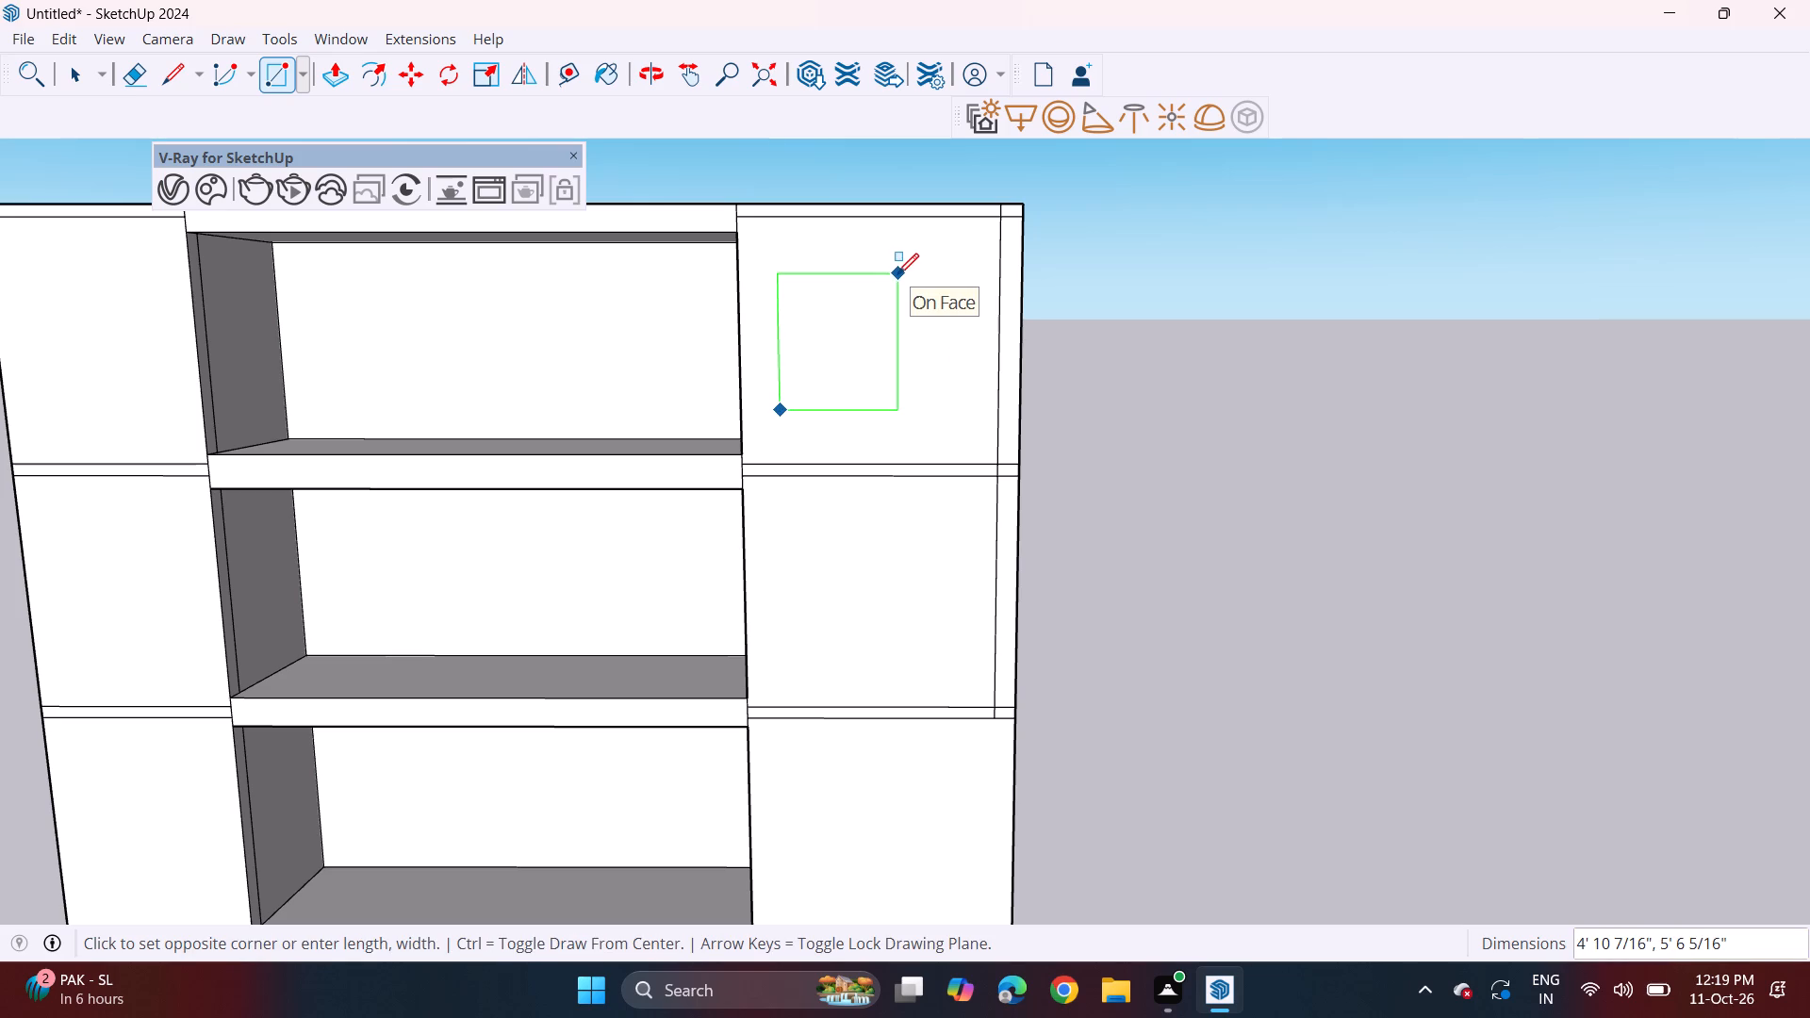
key(Escape)
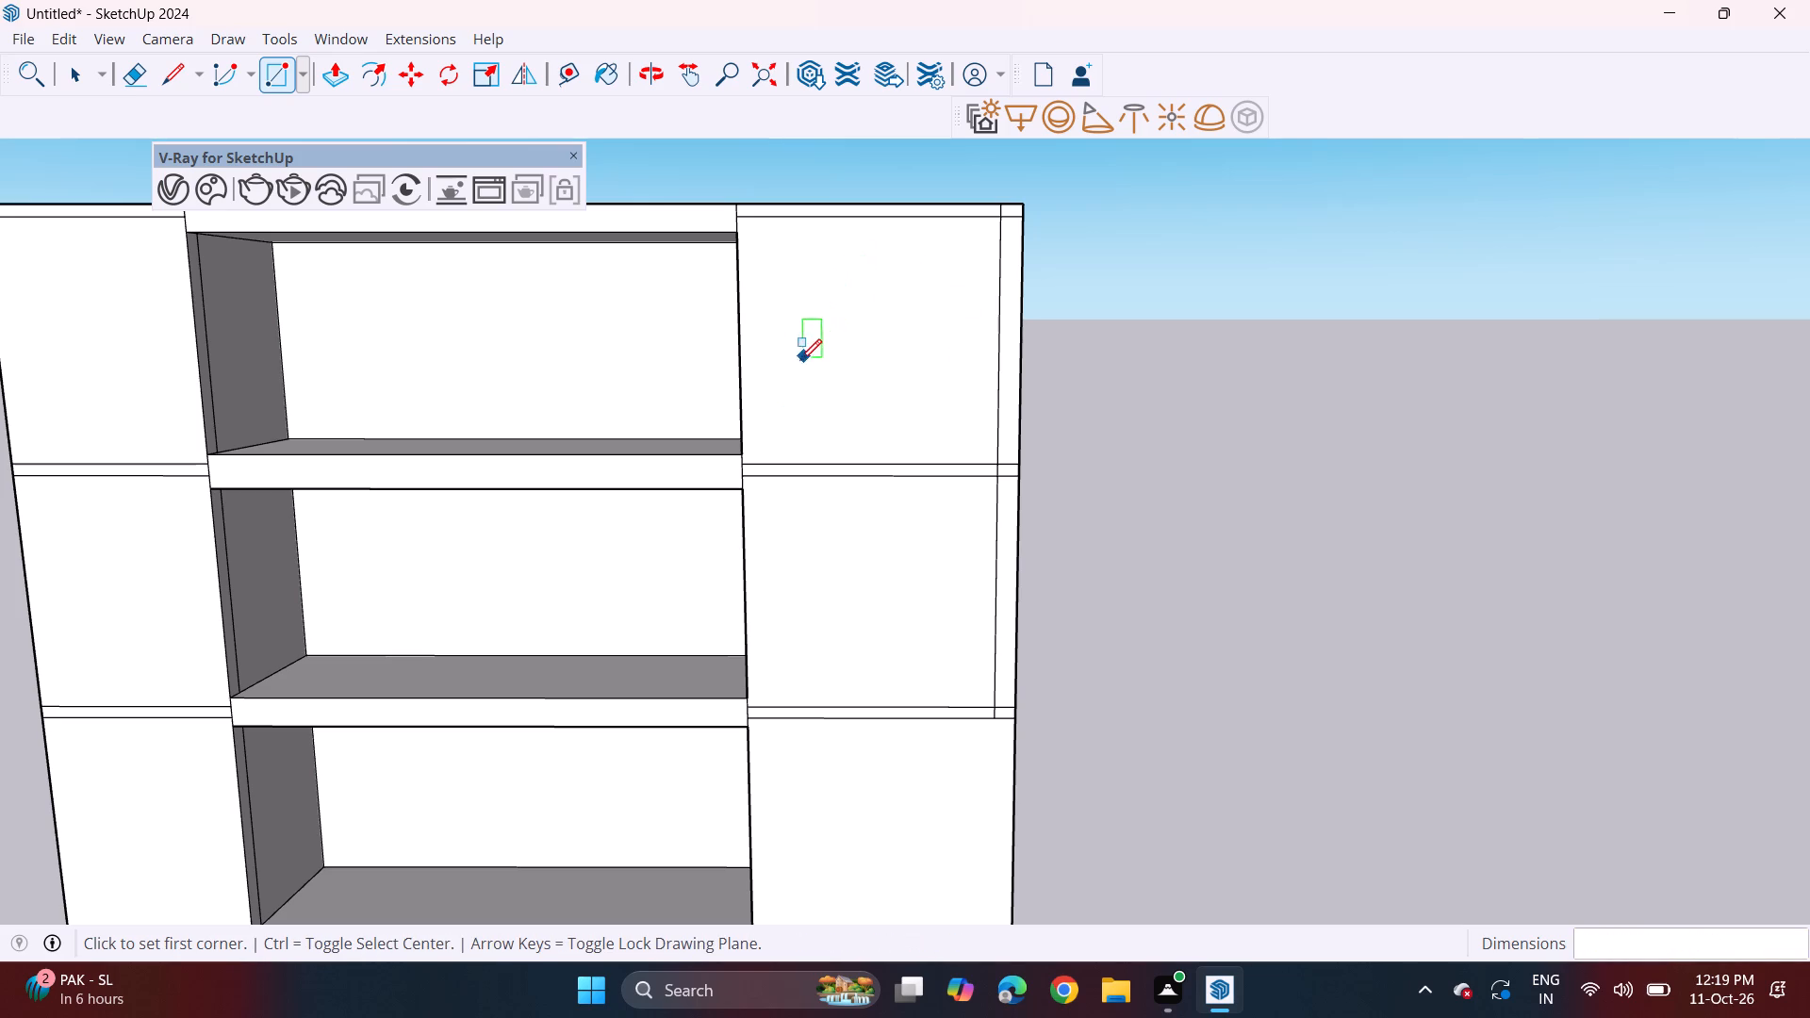
click(757, 400)
click(873, 276)
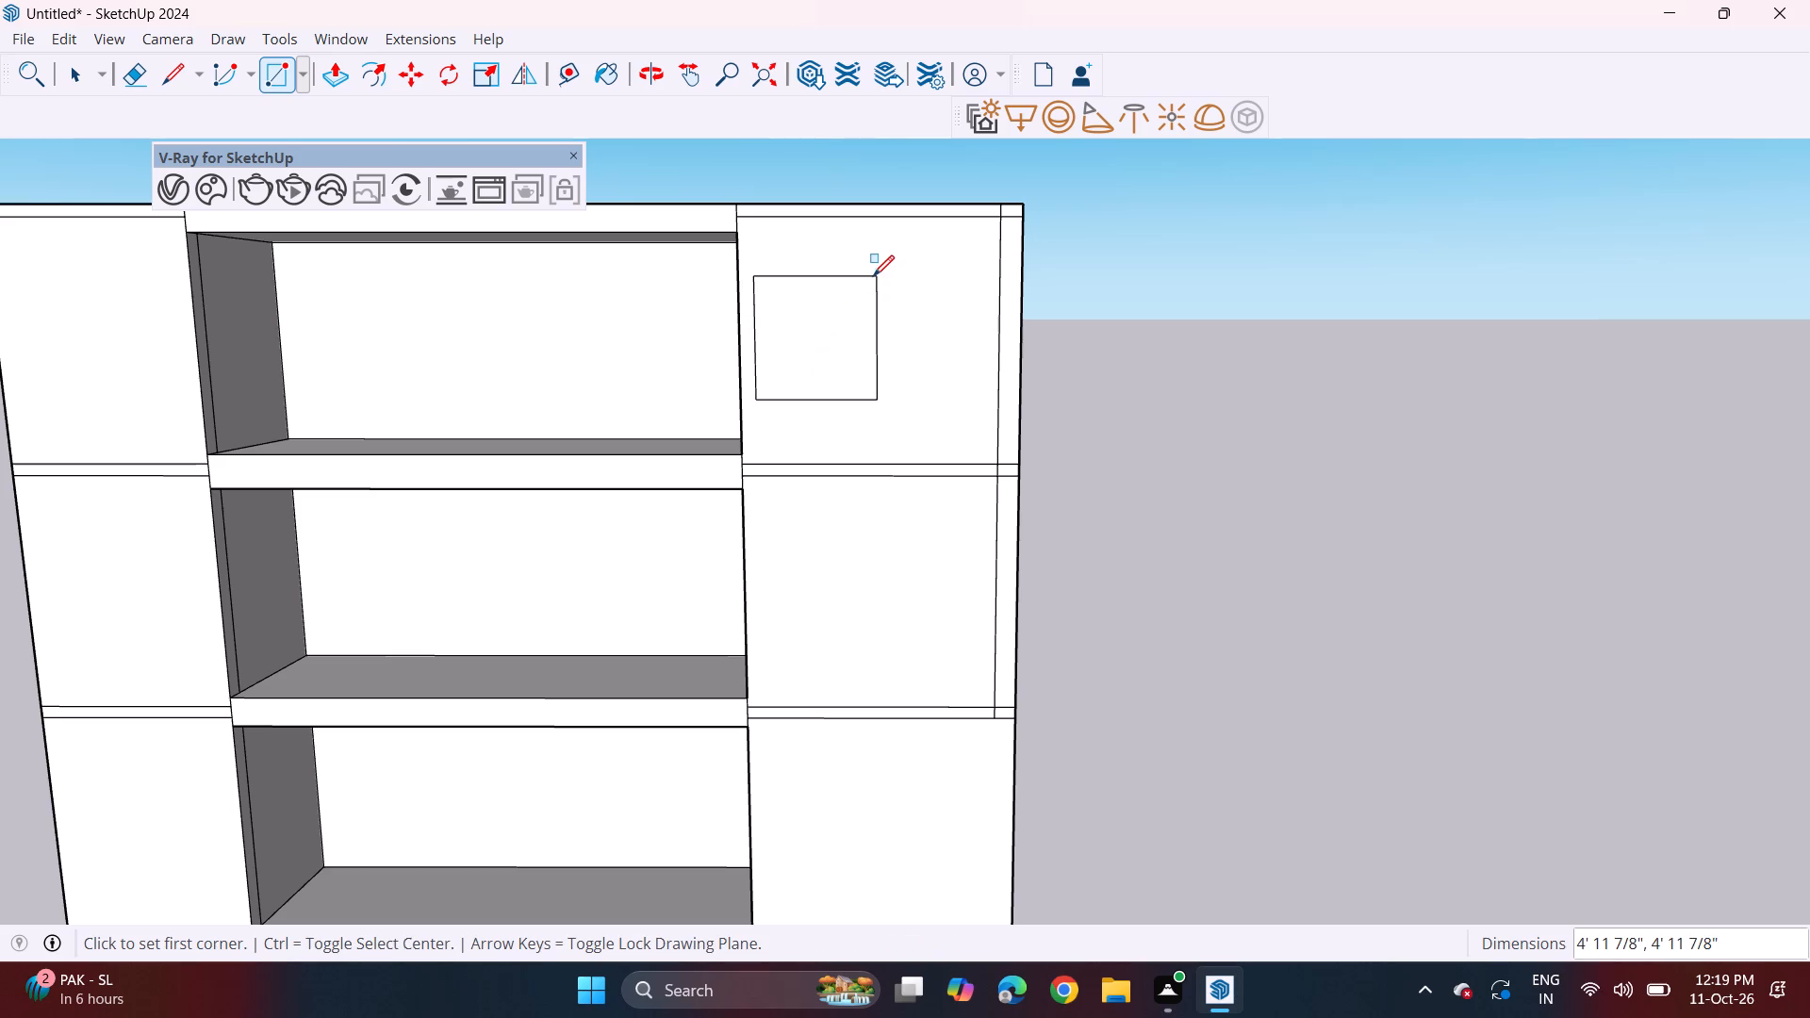
Copy the square window outline down 10' 6" to the storey below, and copy it again to the next storey down, aligned by the bands.
key(space)
double_click(822, 342)
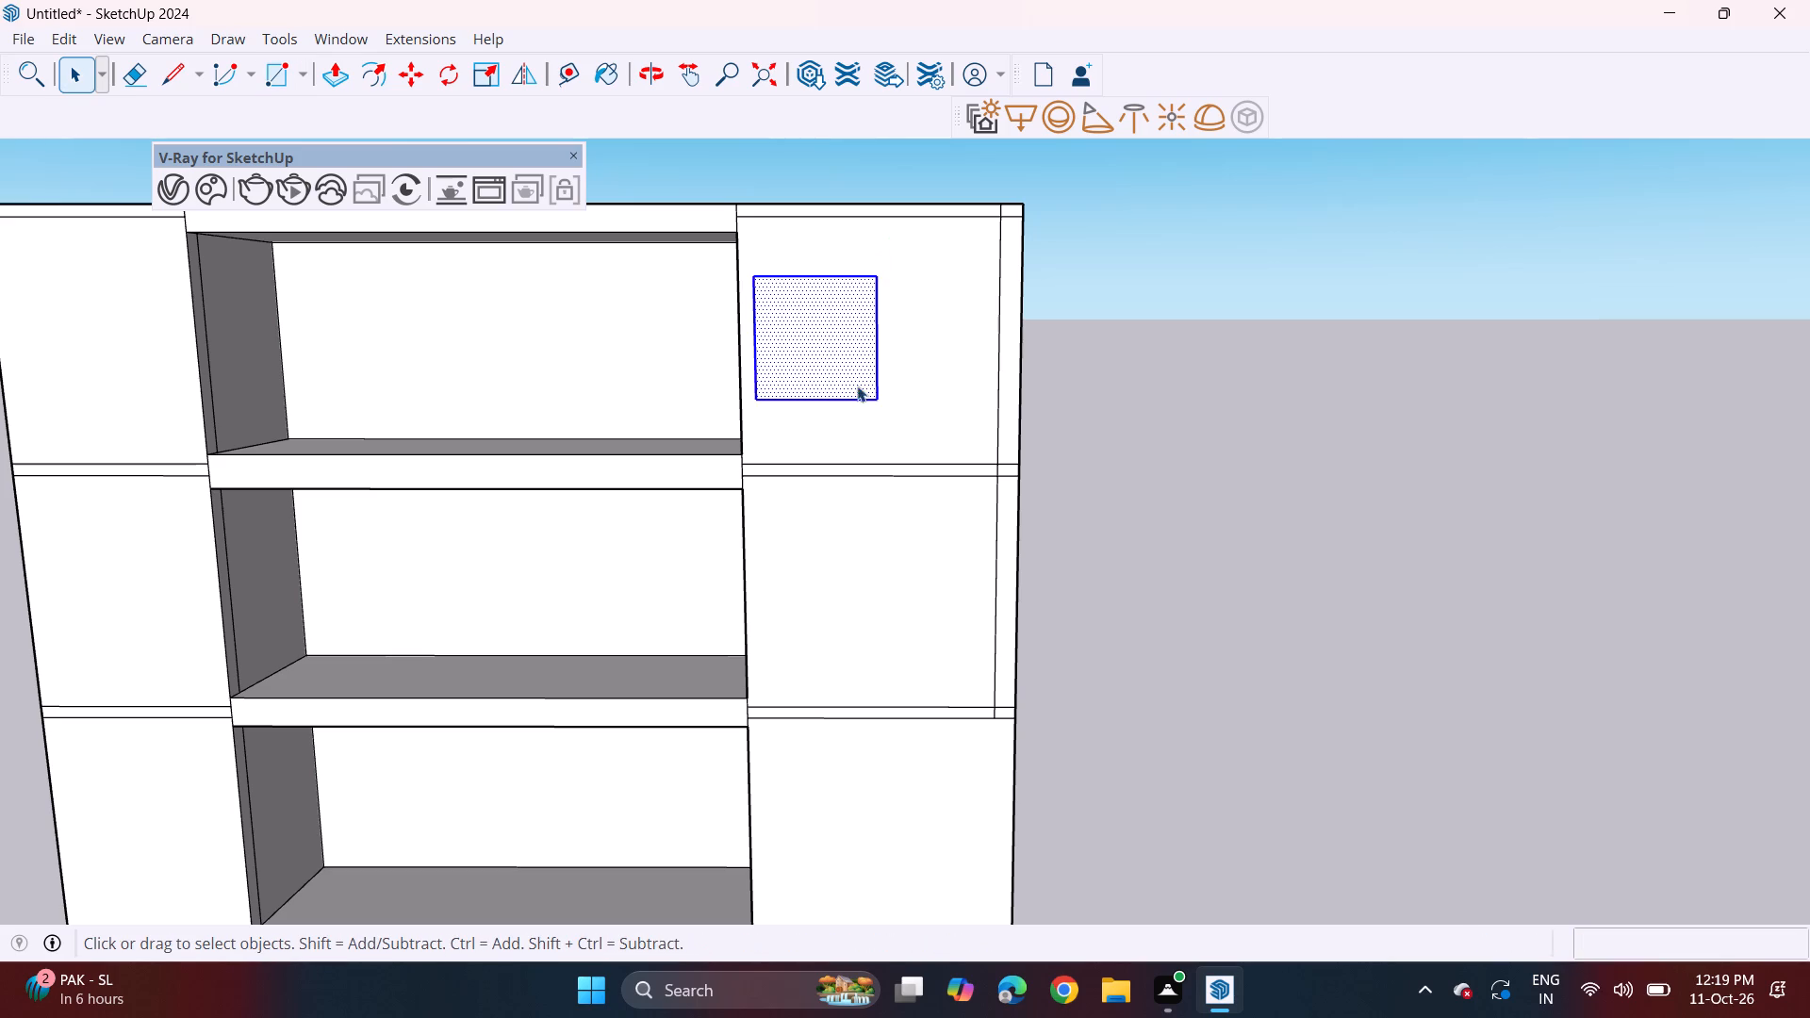
key(m)
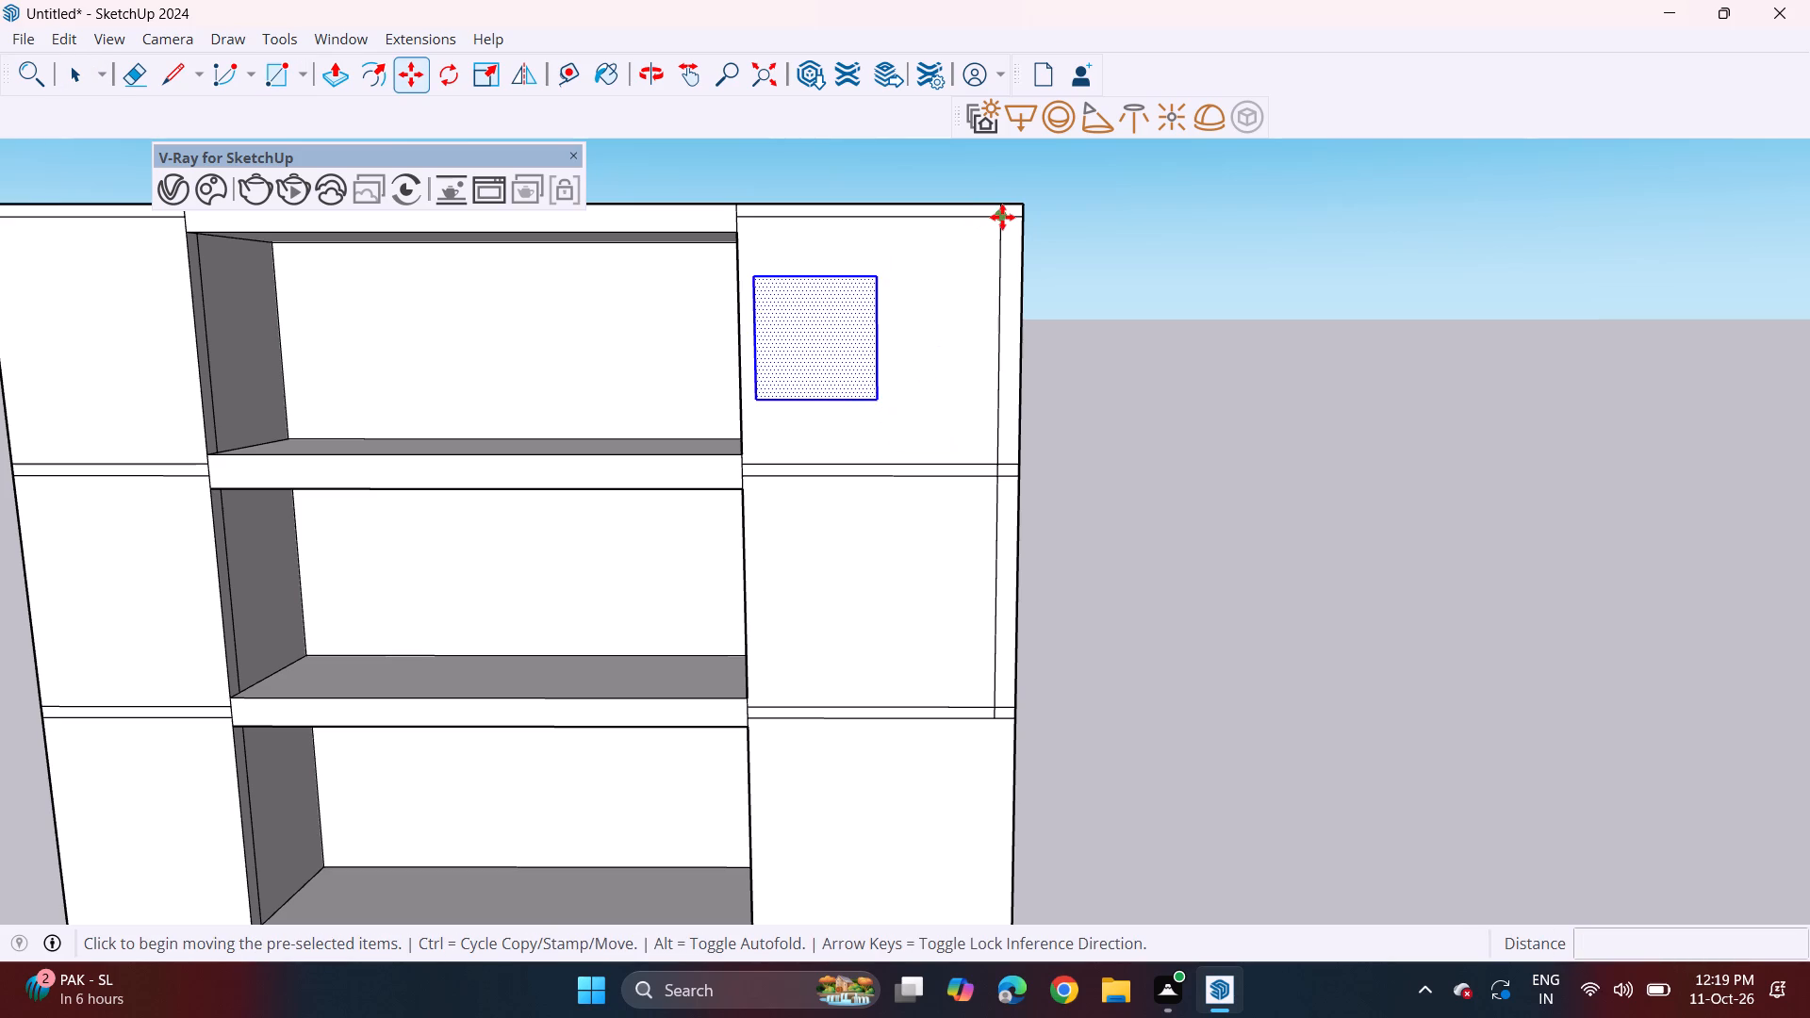
click(1002, 217)
click(988, 479)
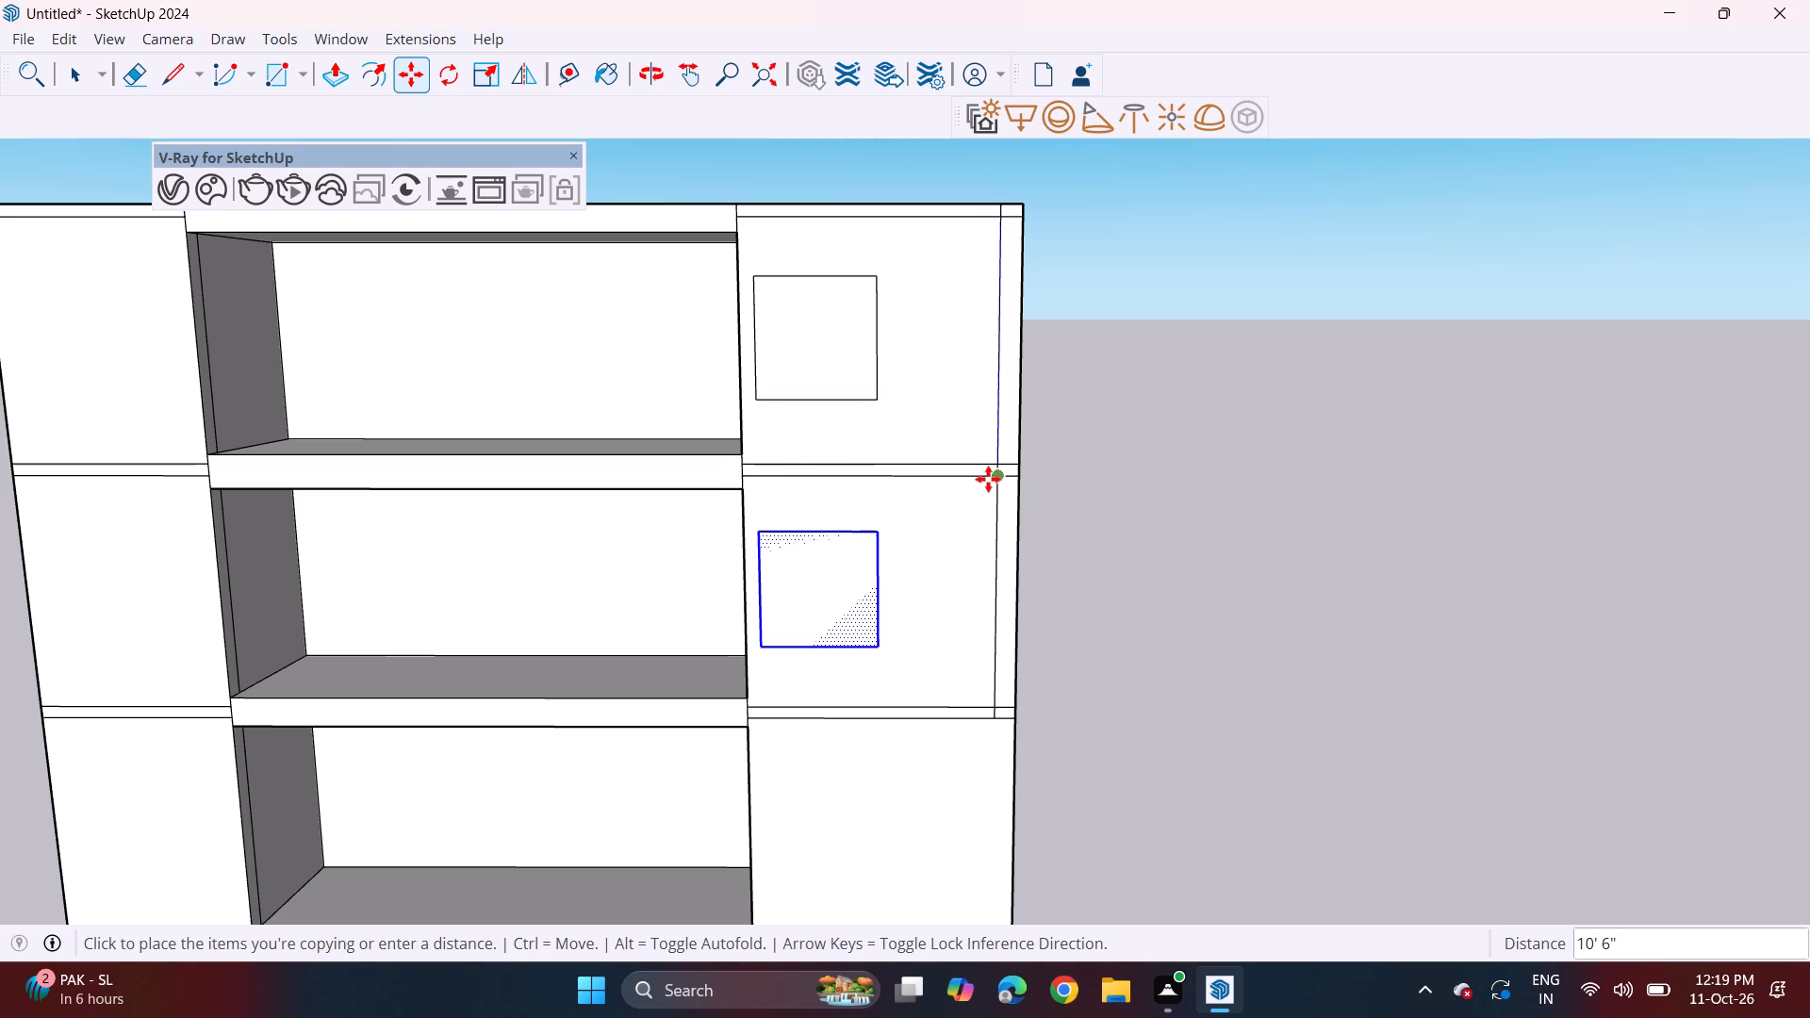
click(998, 477)
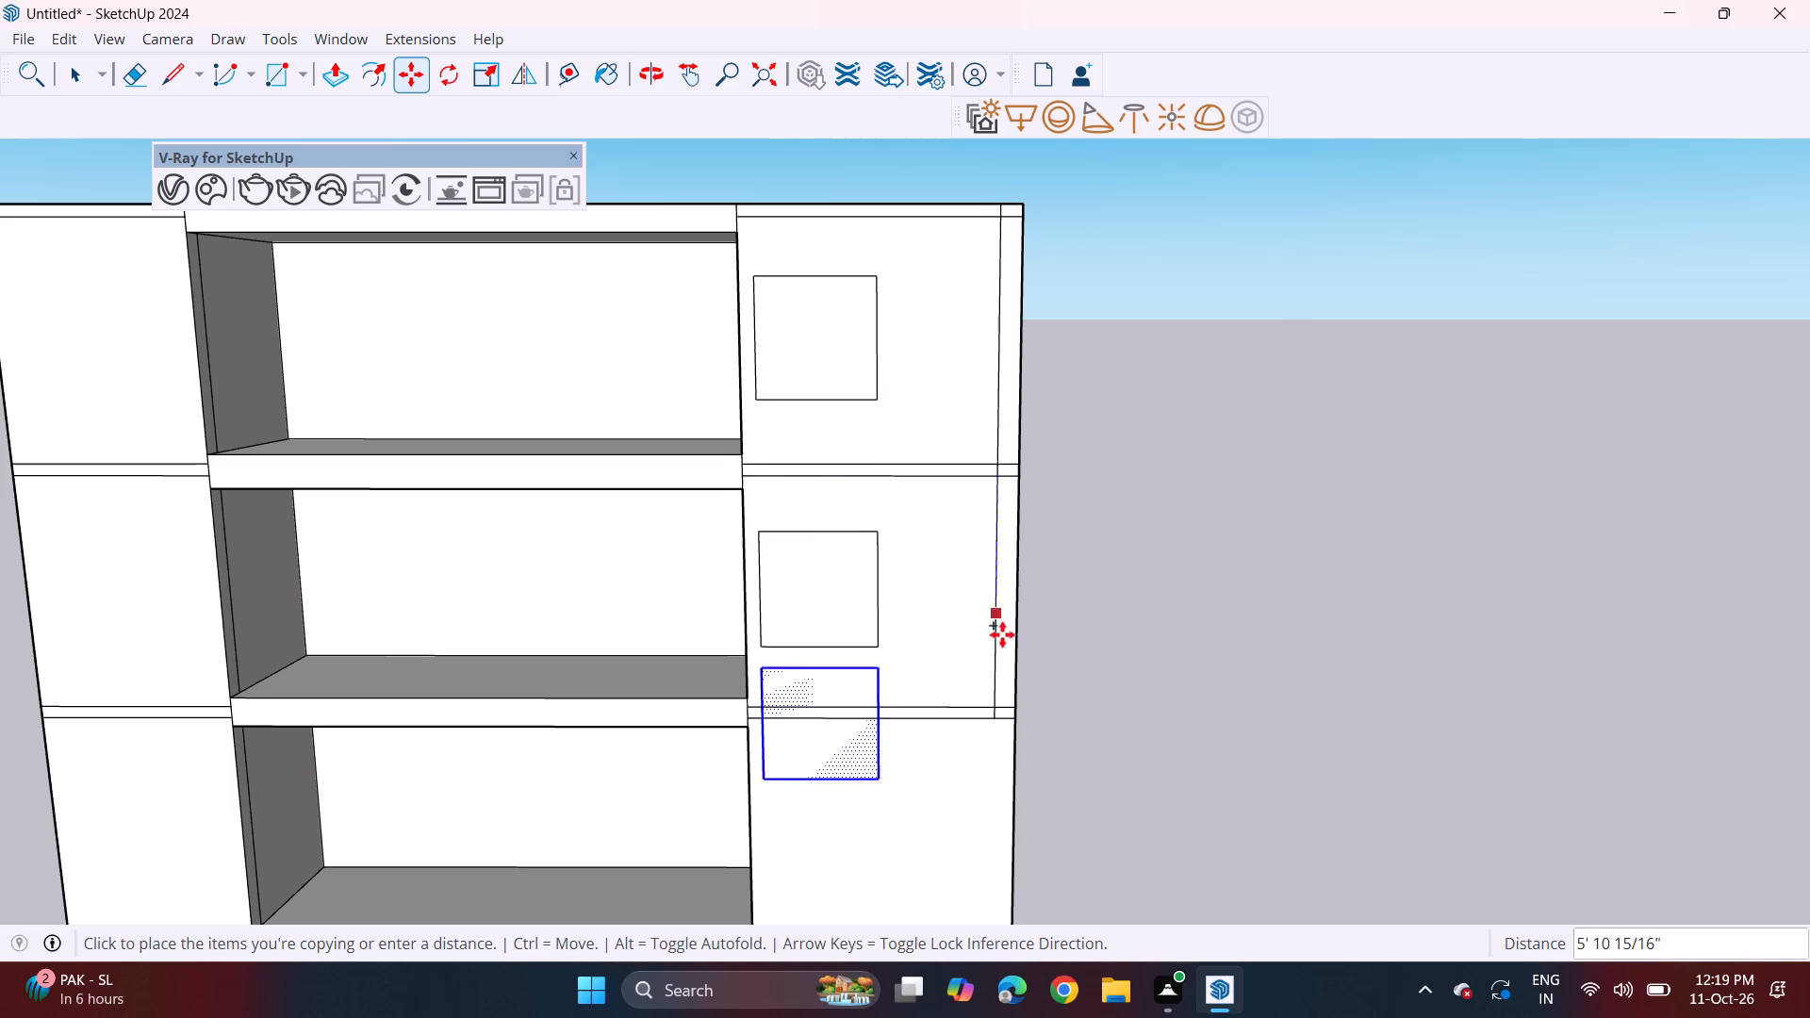
click(998, 717)
Draw a door opening outline about 7' 4" wide by 7' 9" high from the lower-left corner of the top storey's recessed wall.
middle_drag(1005, 715, 943, 386)
shift+middle_drag(752, 380, 754, 383)
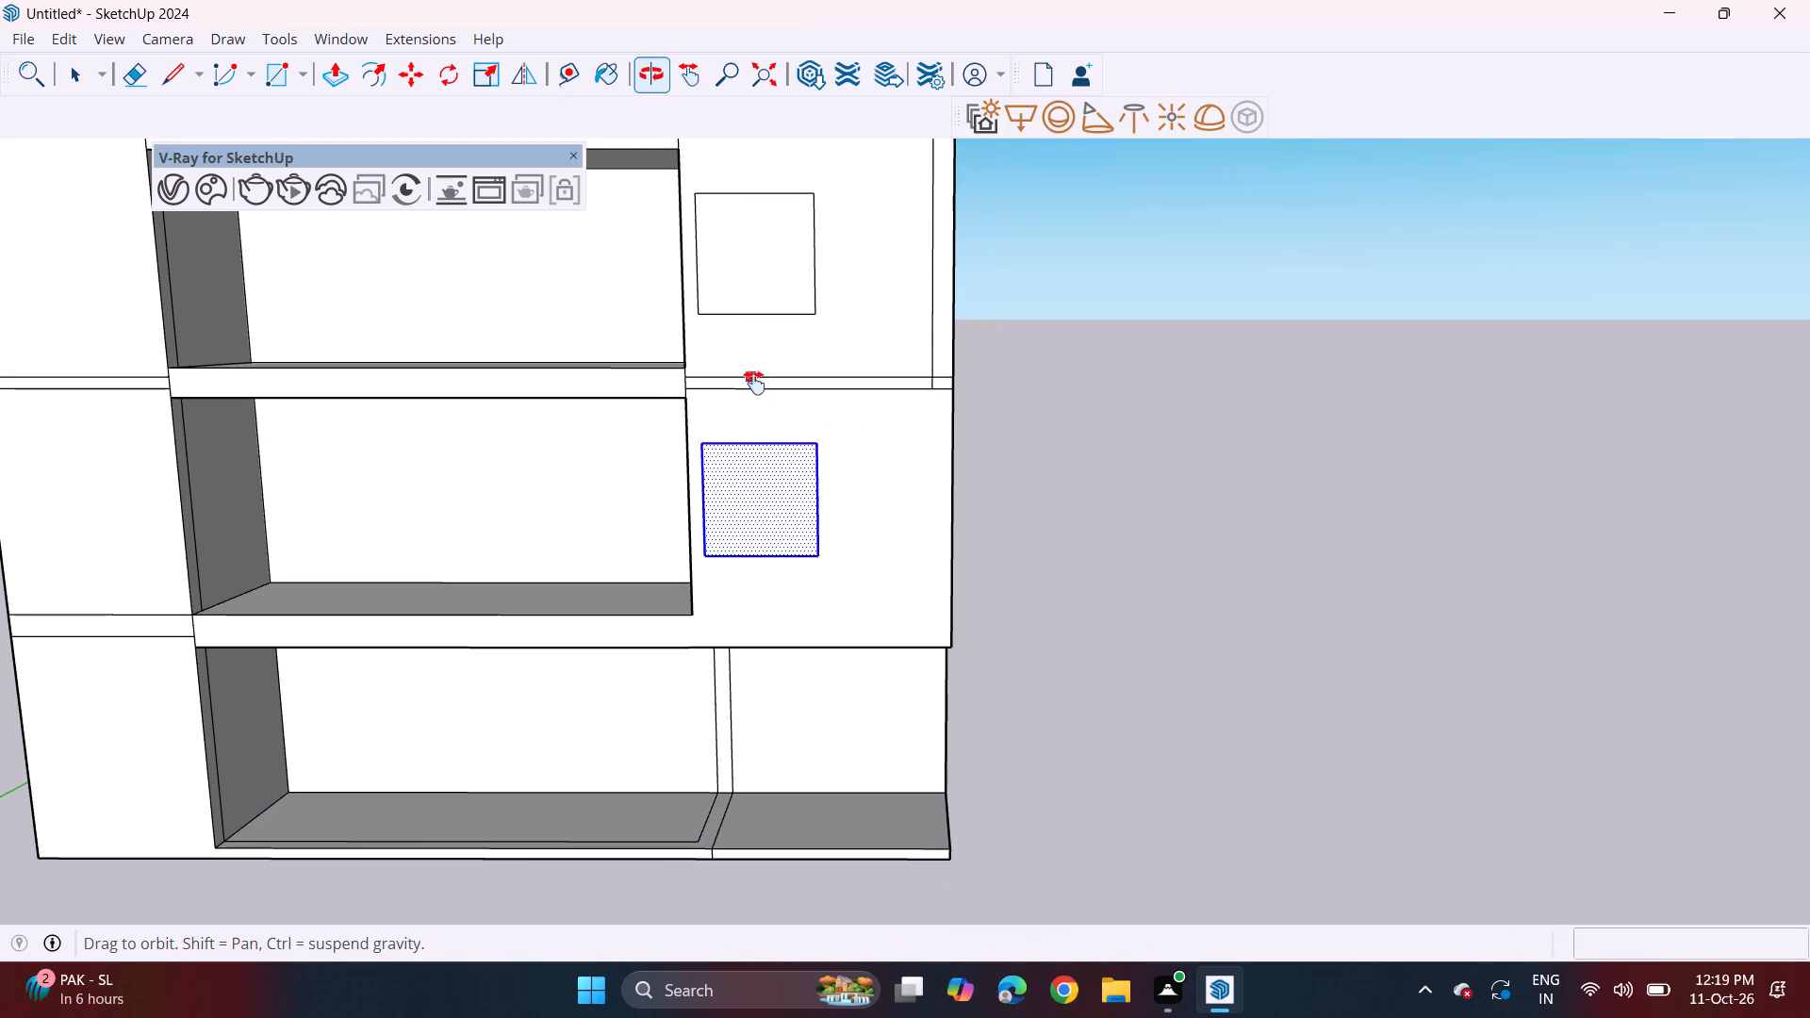
shift+middle_drag(754, 383, 828, 415)
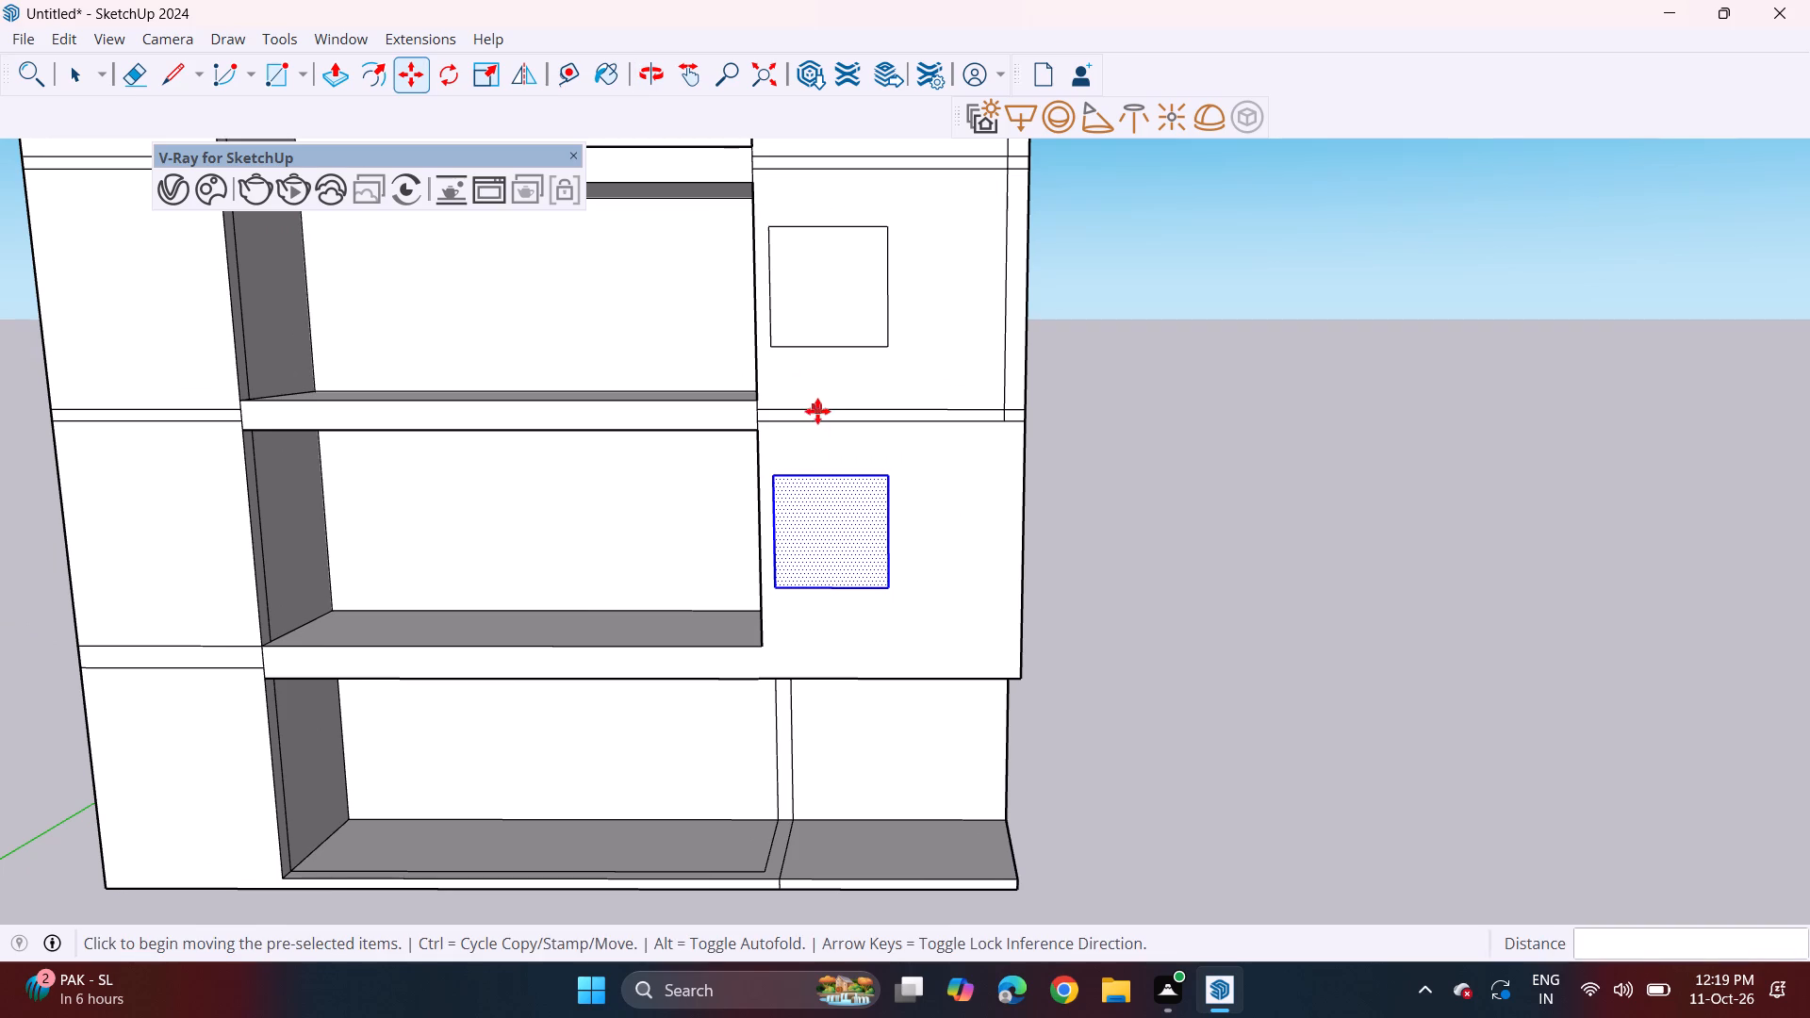
middle_drag(815, 369, 846, 550)
scroll(787, 347, down, 3)
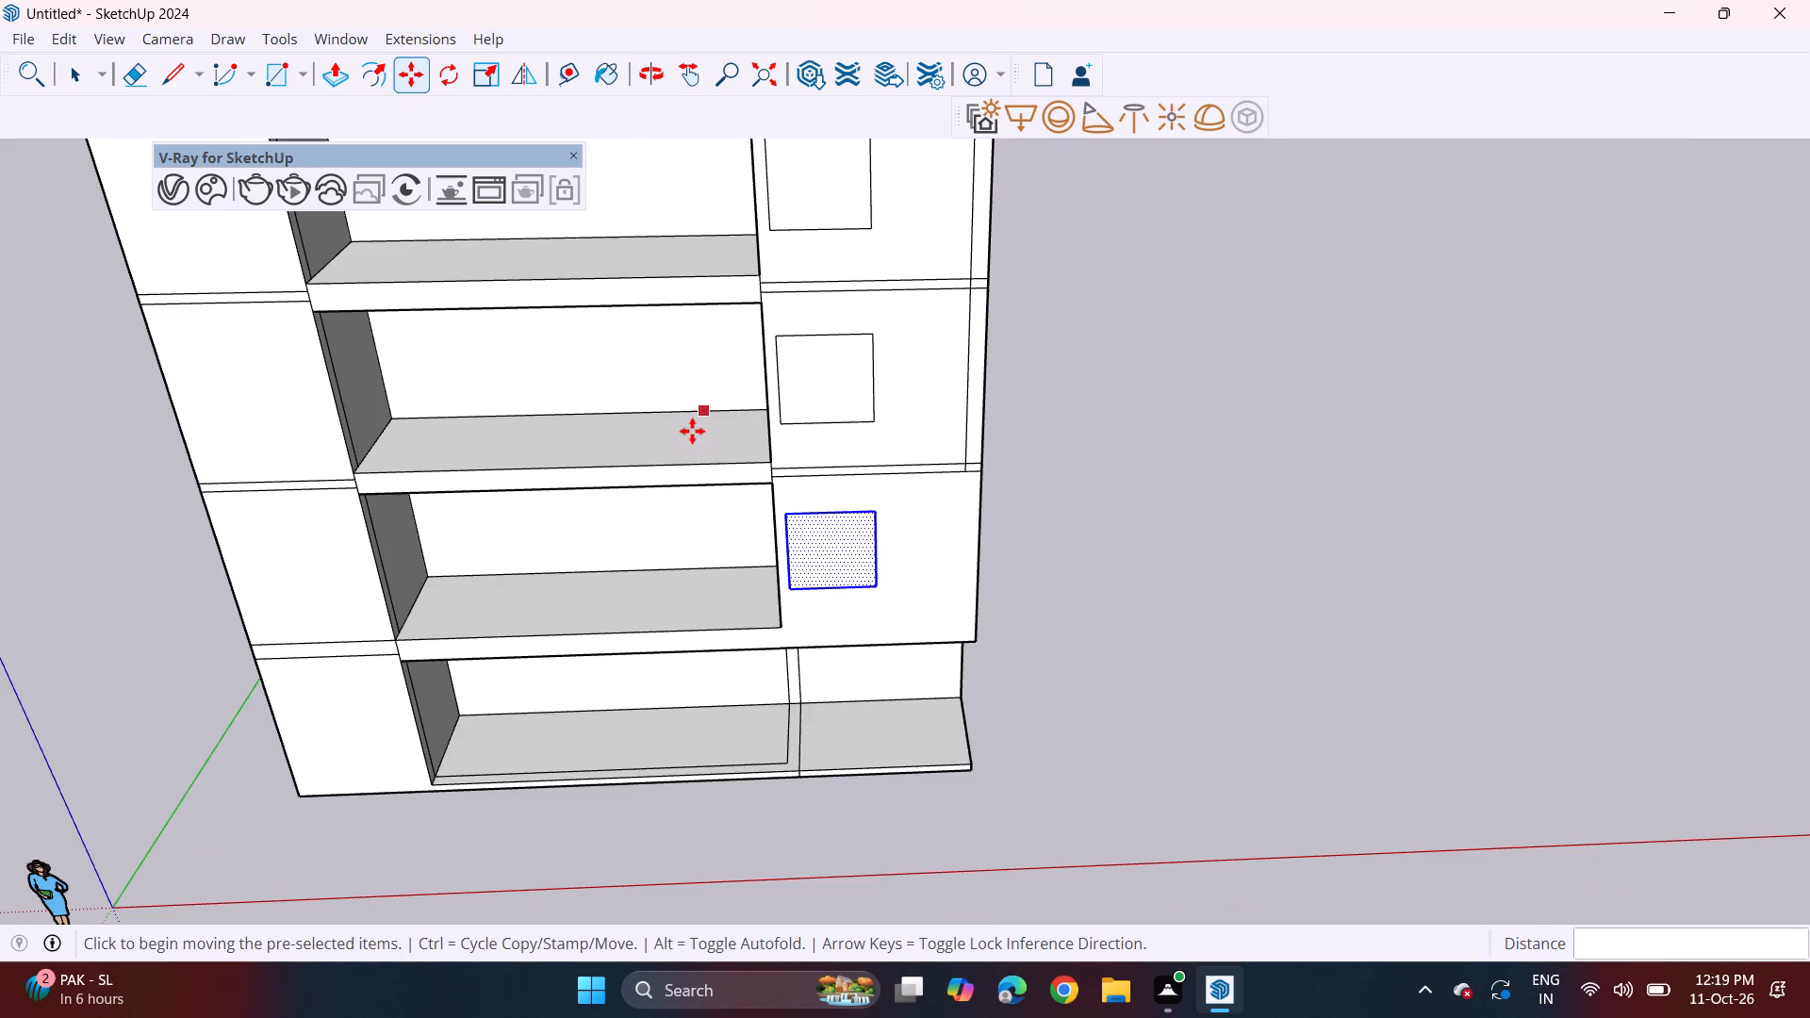
middle_drag(682, 468, 695, 336)
middle_drag(567, 369, 748, 463)
middle_drag(708, 499, 682, 397)
click(270, 79)
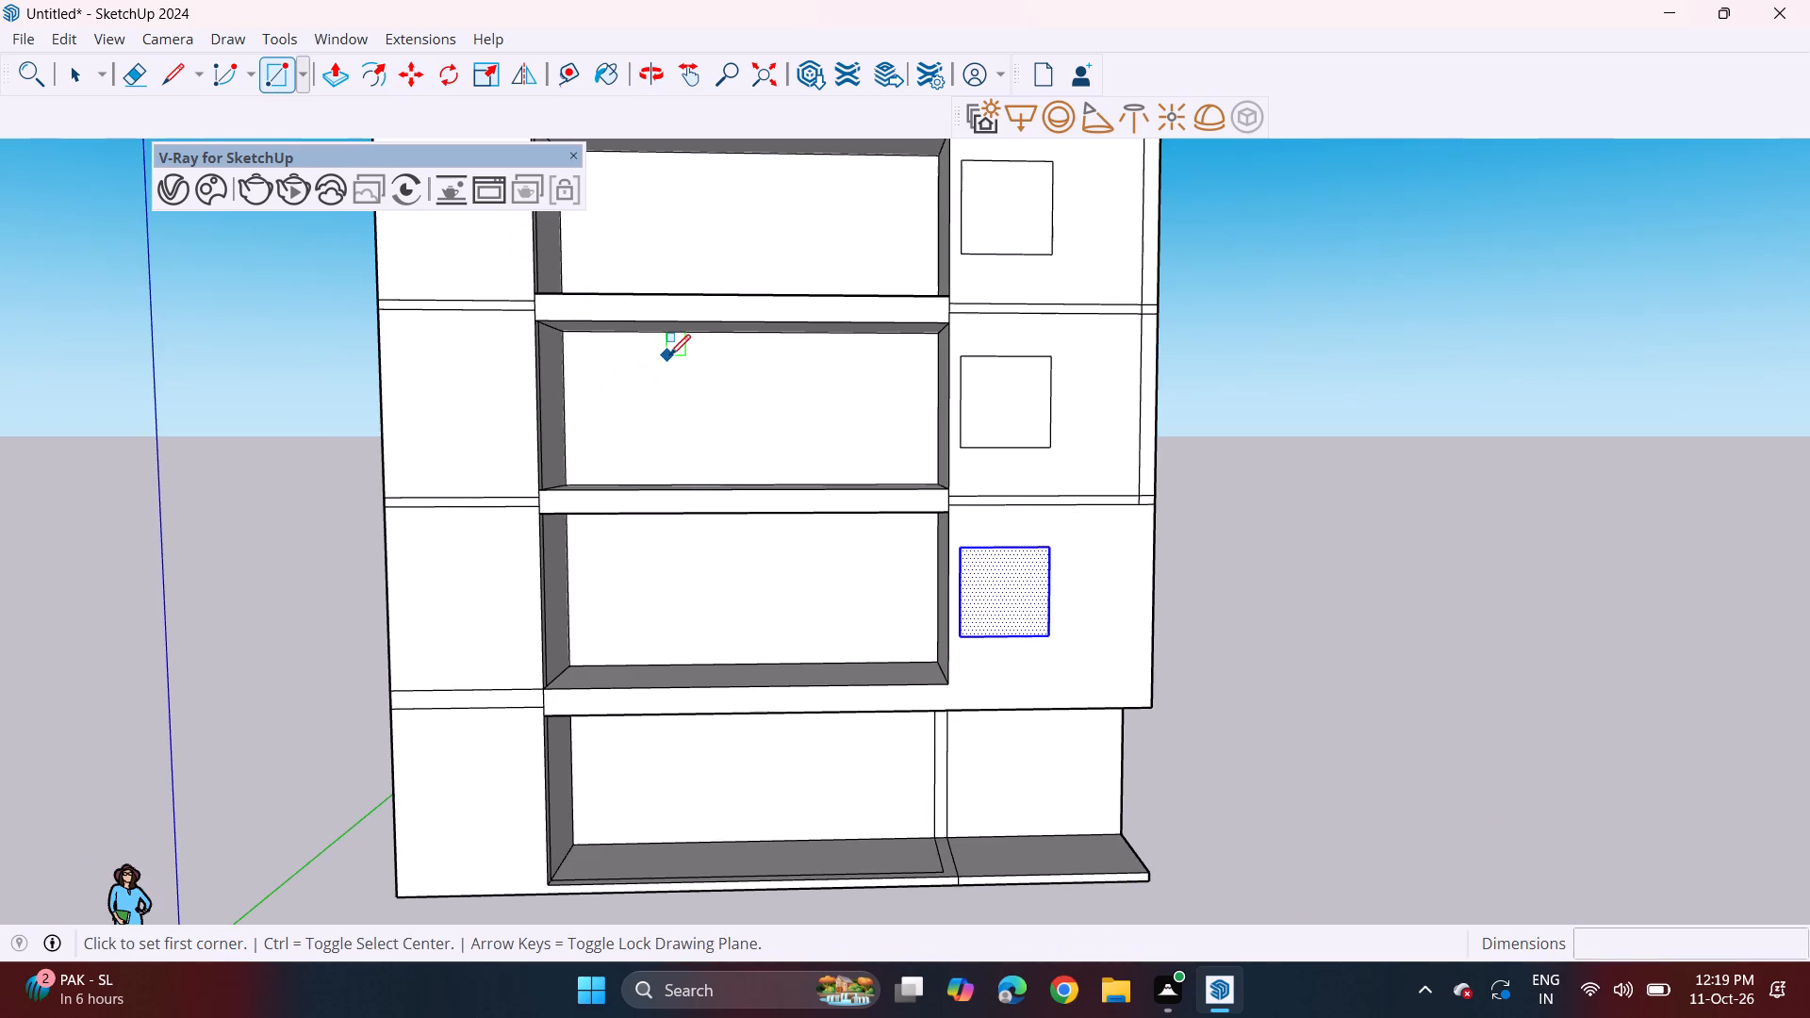
middle_drag(672, 356, 679, 471)
middle_drag(609, 400, 606, 455)
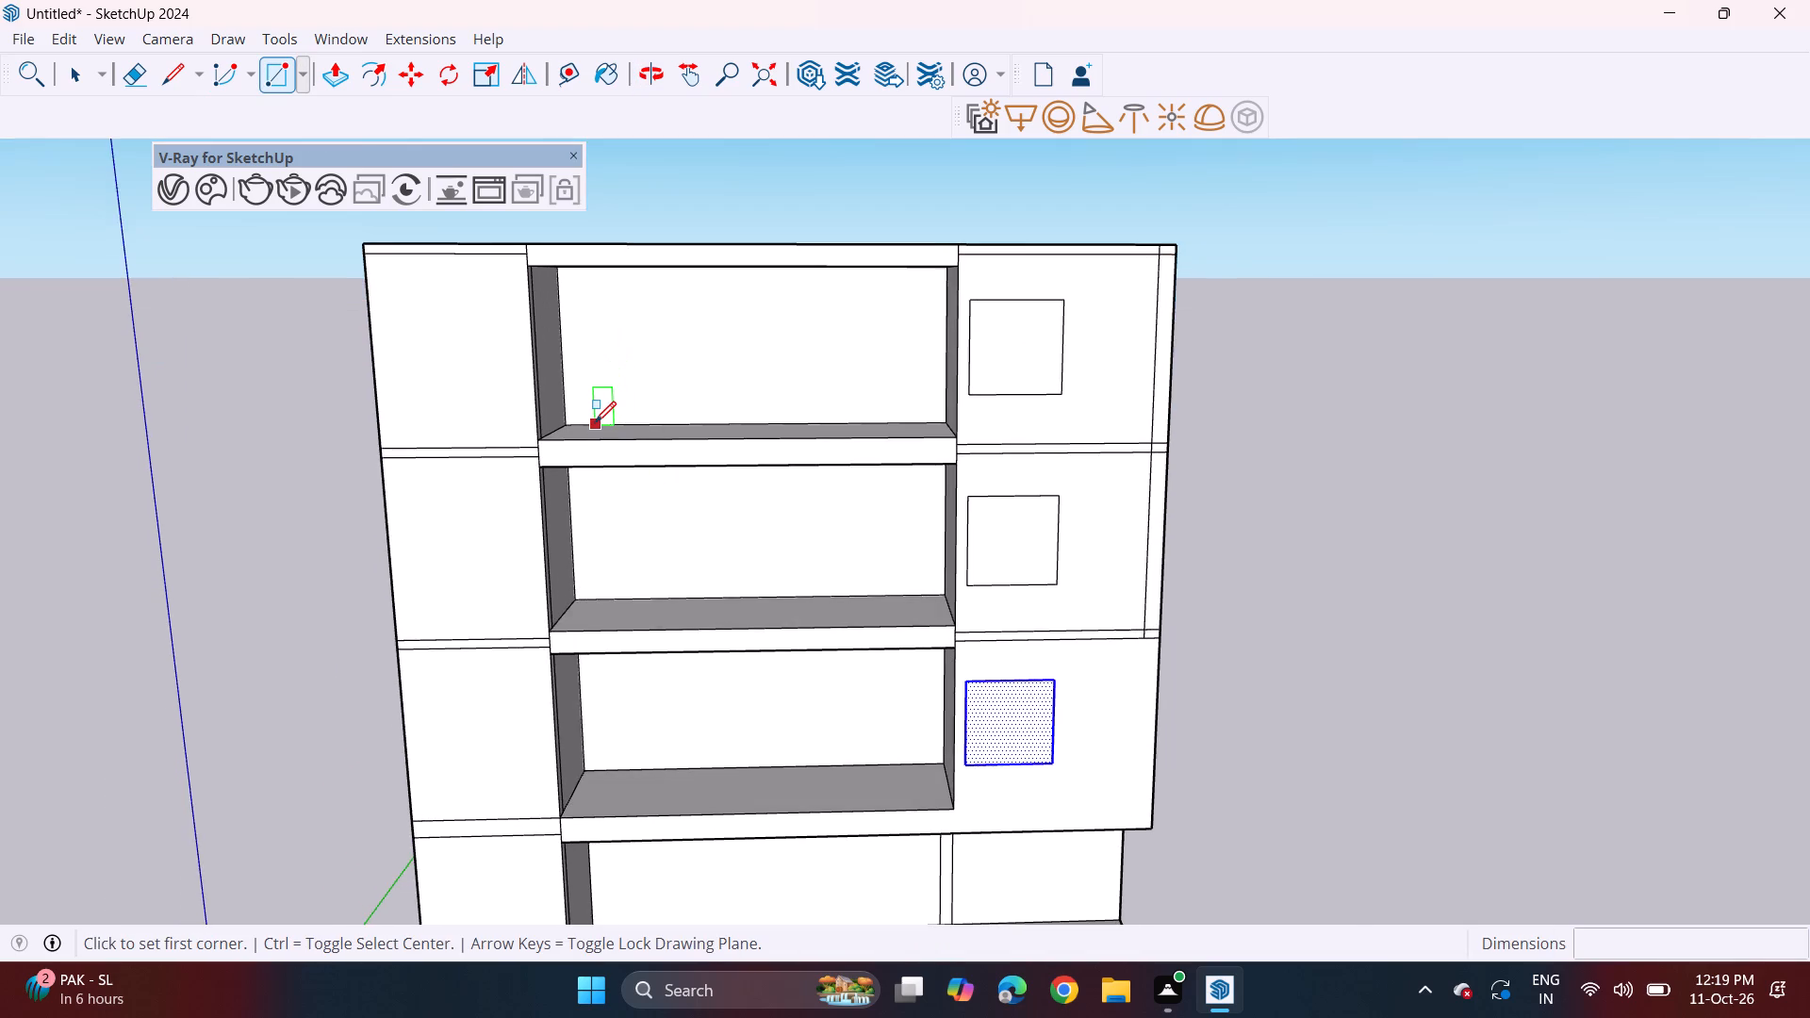
scroll(595, 422, up, 6)
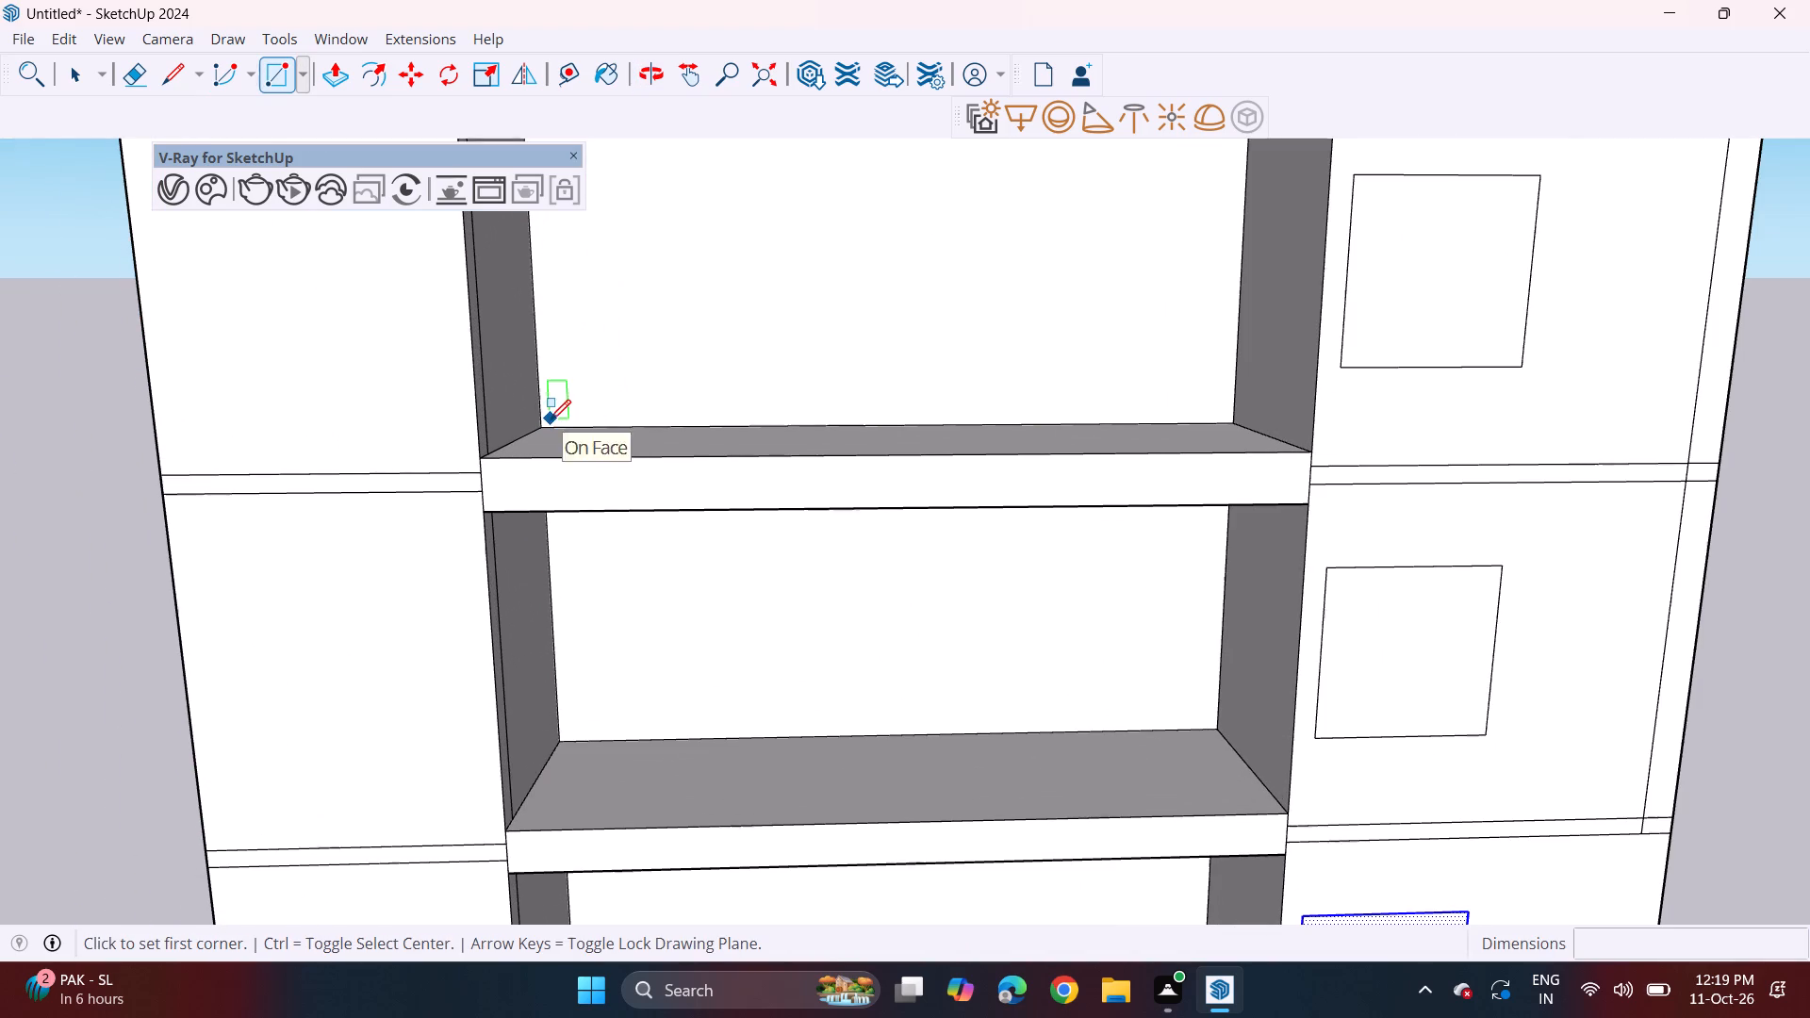
click(543, 432)
scroll(673, 249, down, 3)
shift+middle_drag(673, 247, 670, 387)
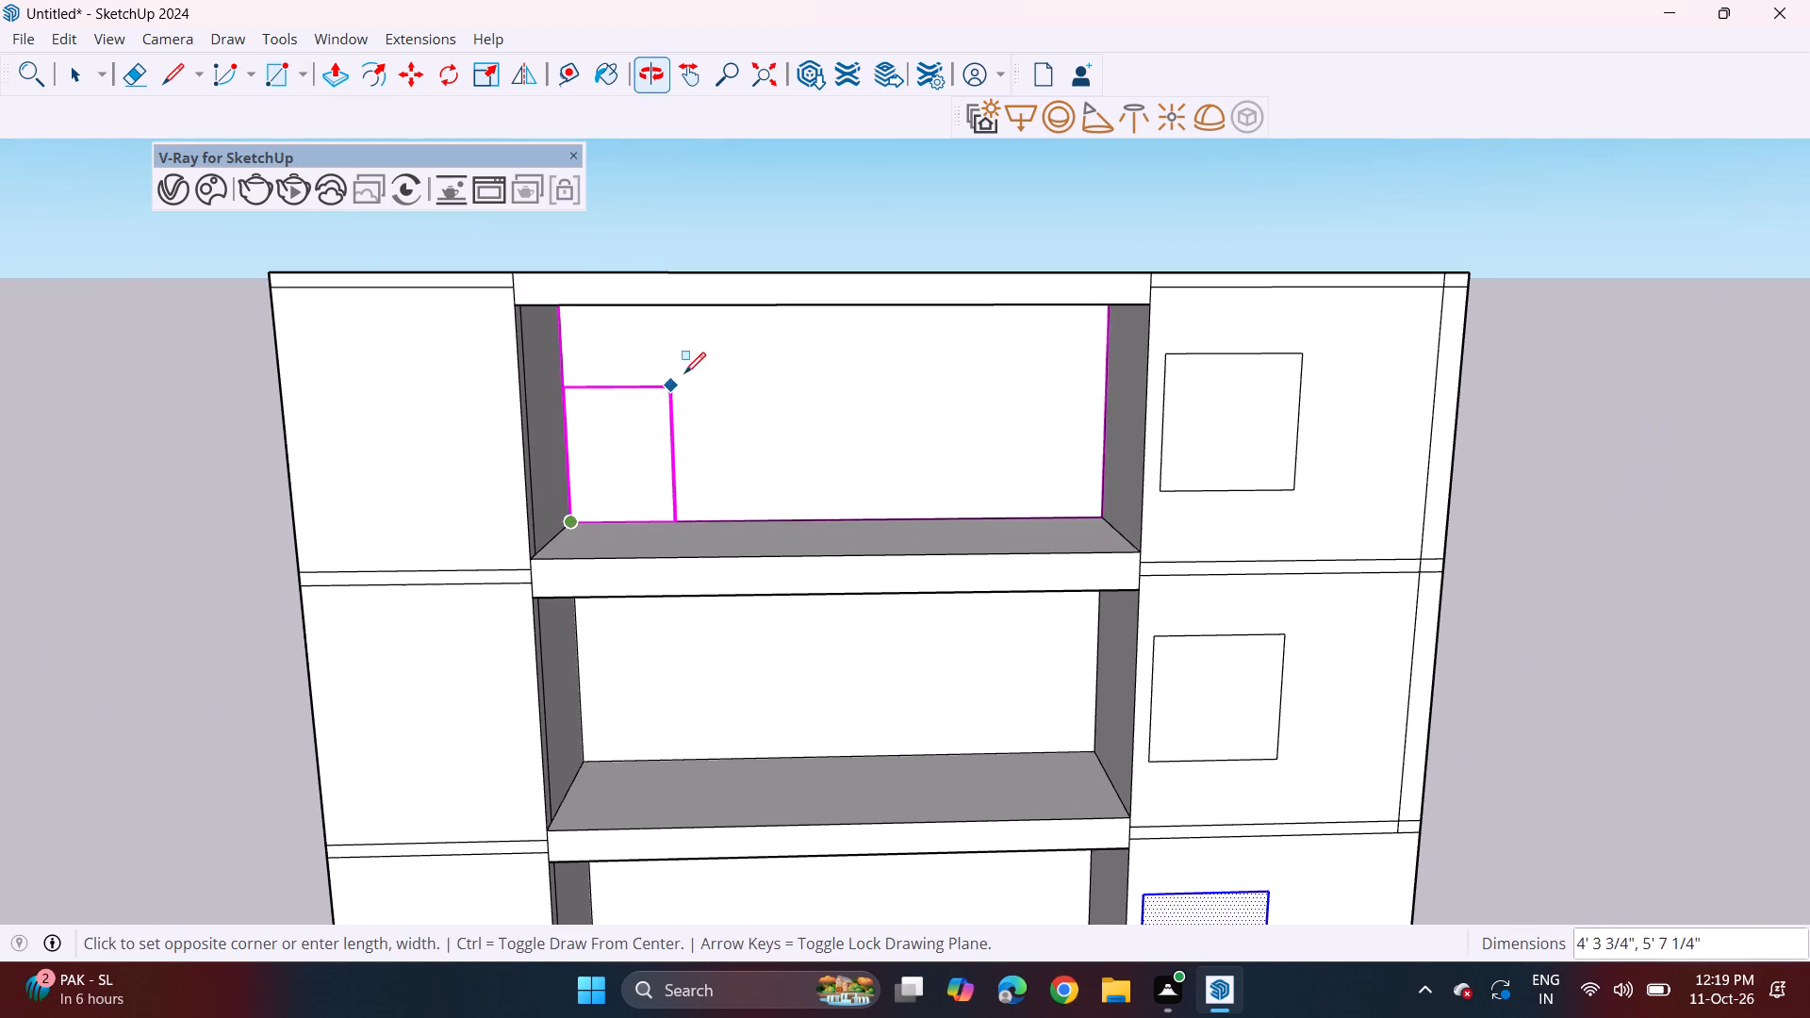
middle_drag(723, 336, 725, 301)
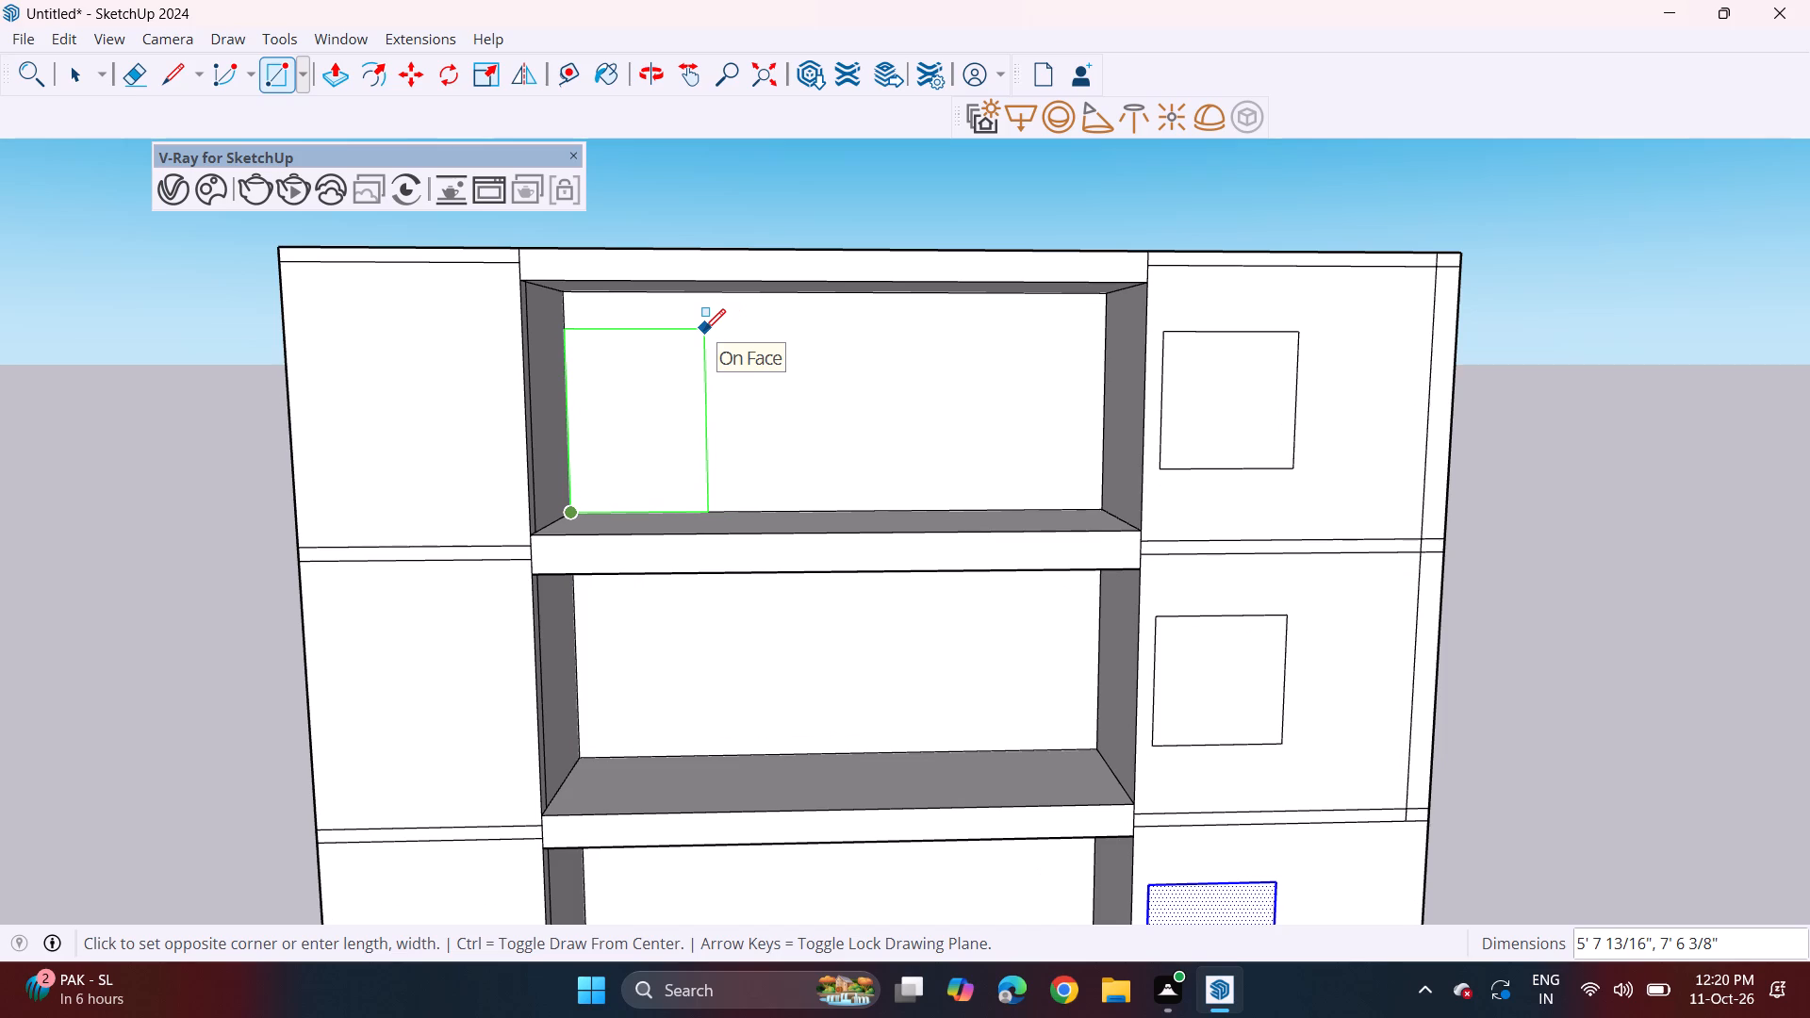
click(746, 323)
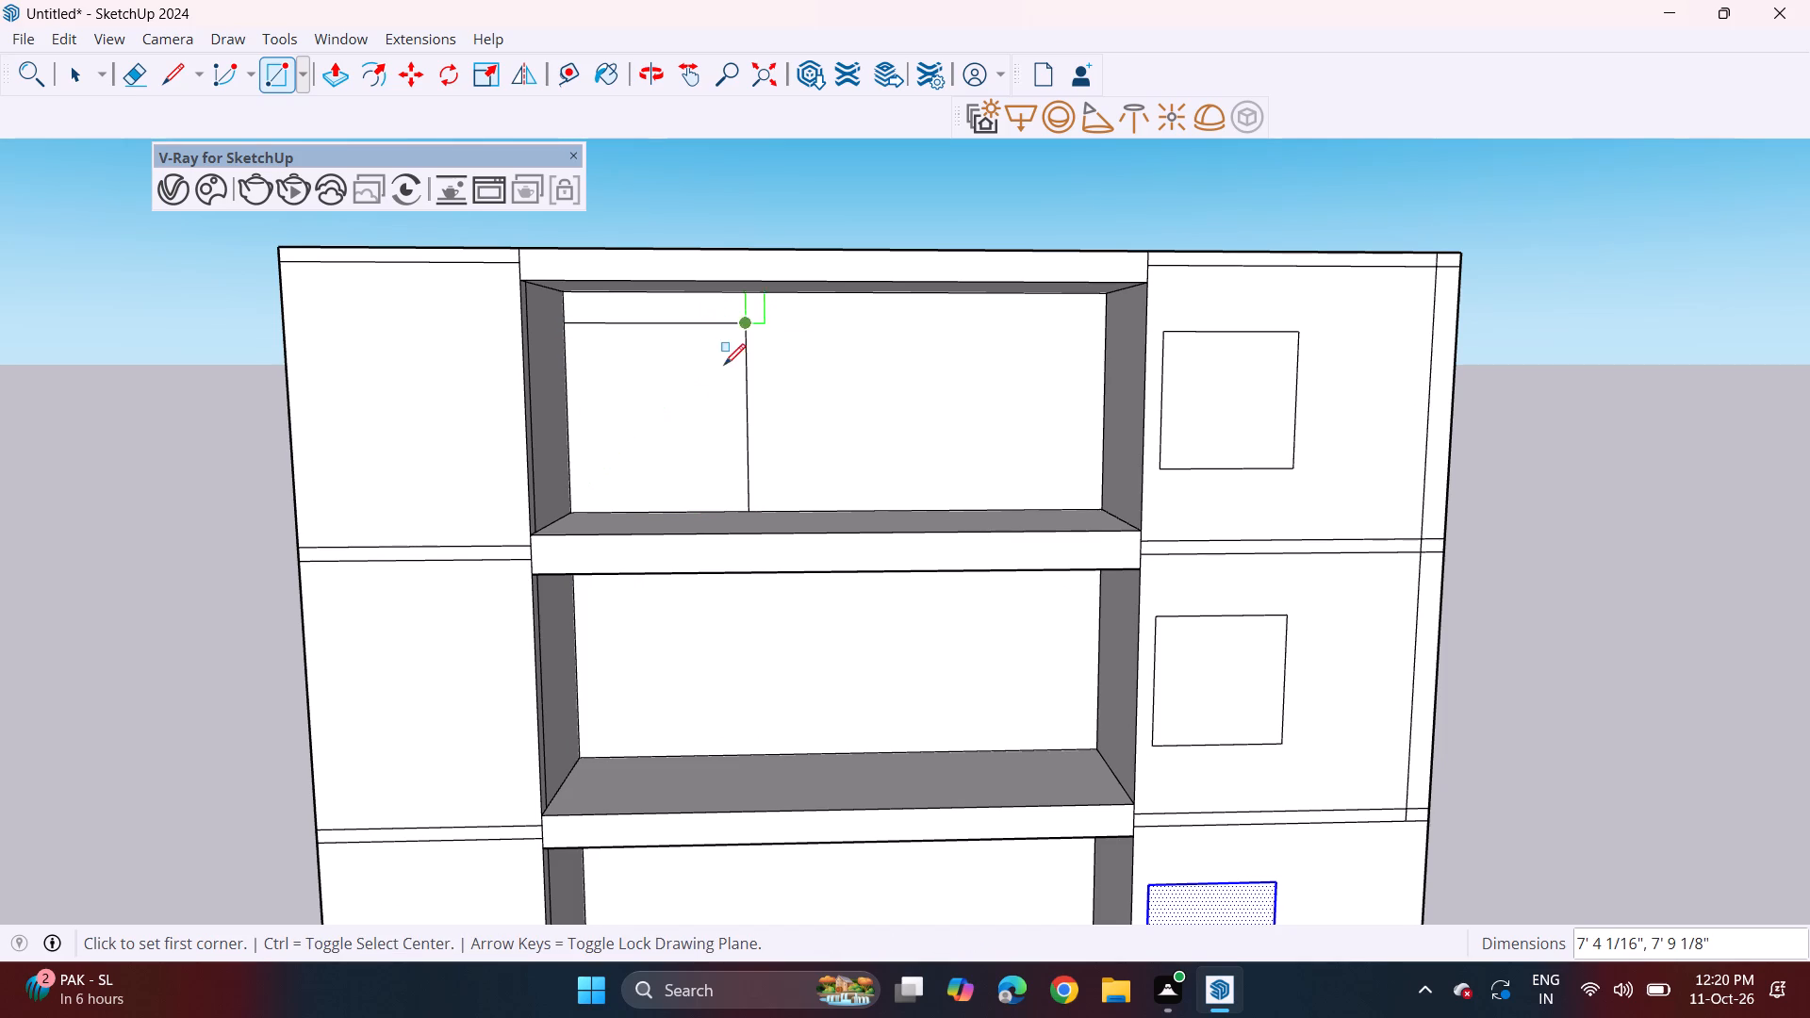
Copy the door outline down 10' 6" to the next storey's recessed wall, and down another 10' 10 5/8" to the storey beneath.
key(space)
double_click(669, 448)
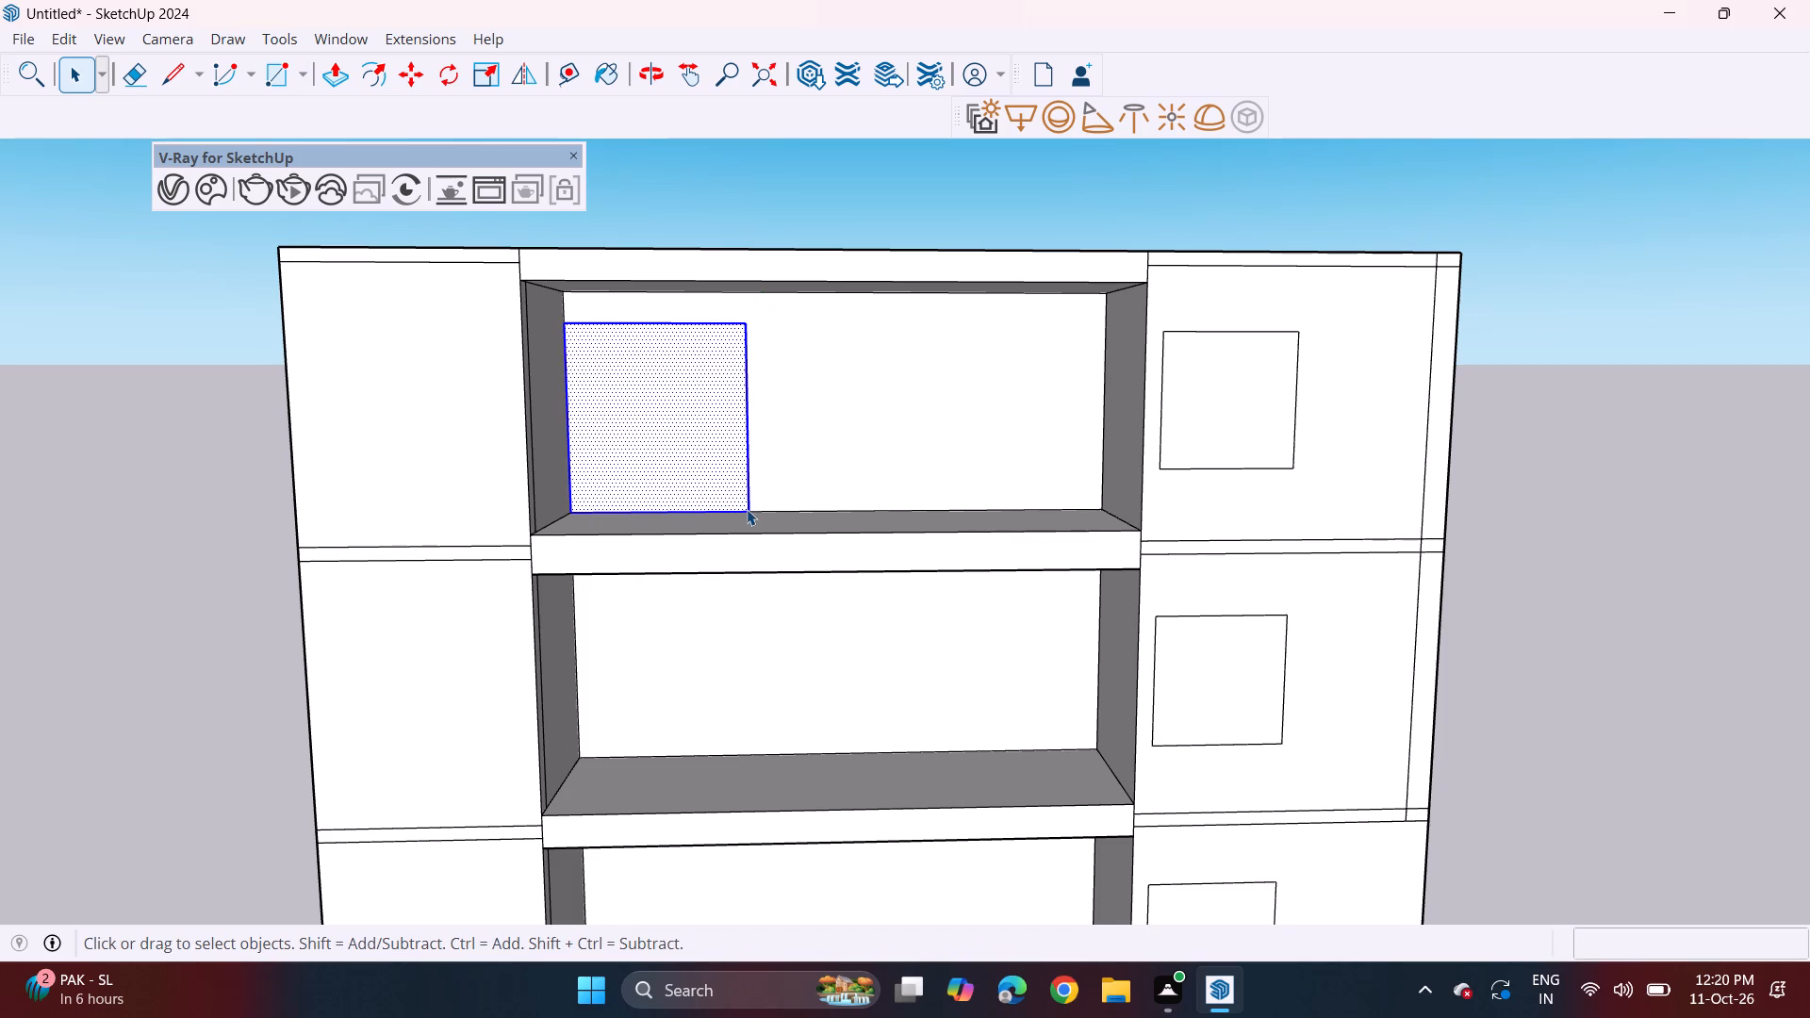
key(m)
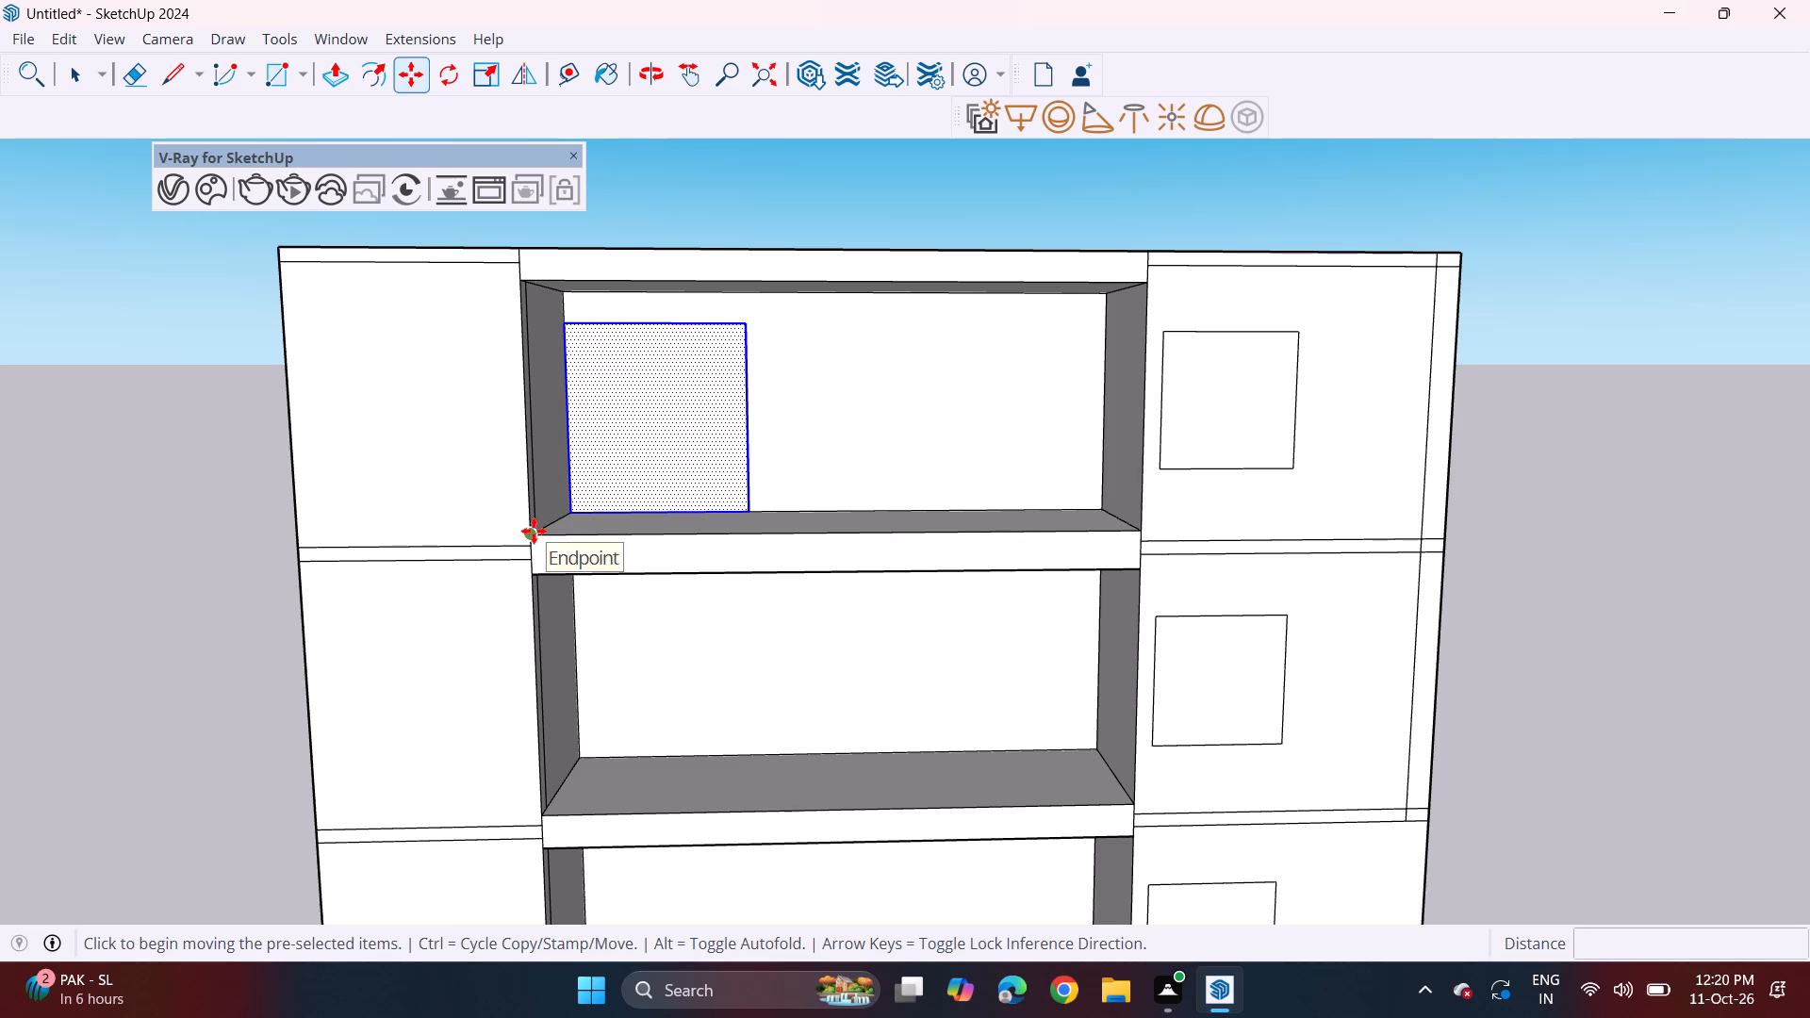
click(534, 531)
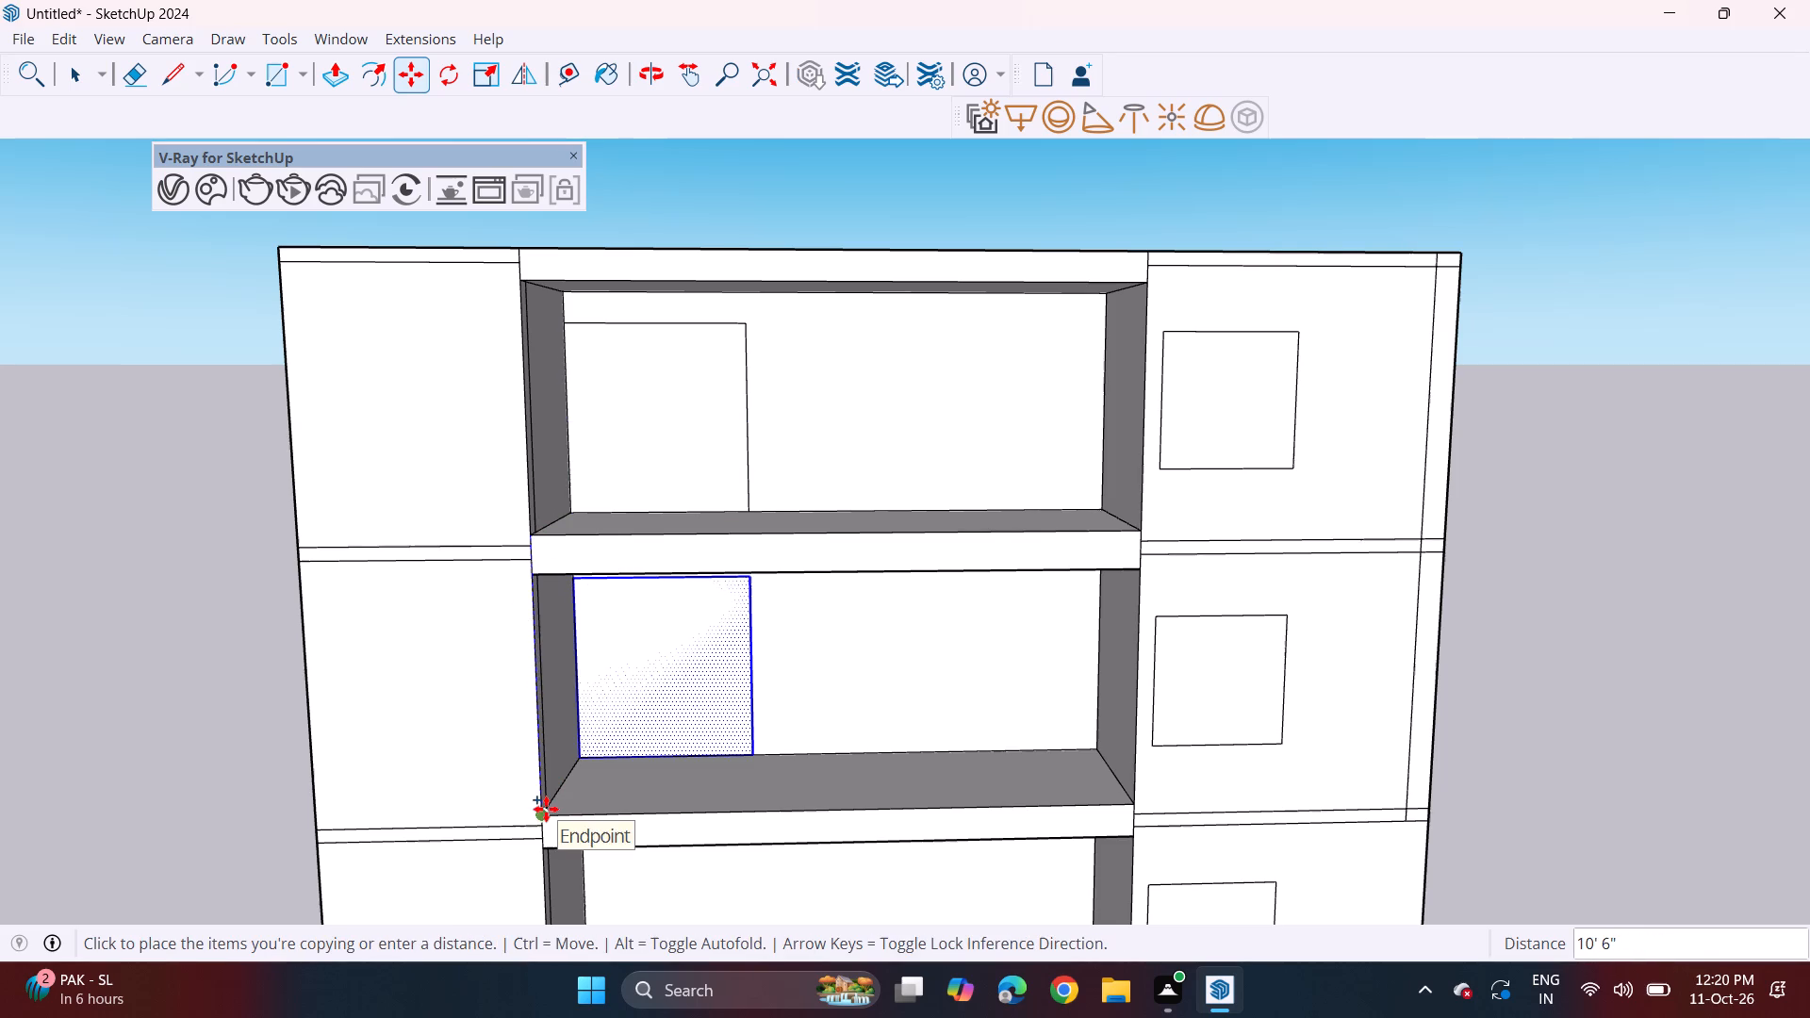
click(546, 809)
middle_drag(560, 802, 570, 750)
shift+middle_drag(568, 756, 535, 402)
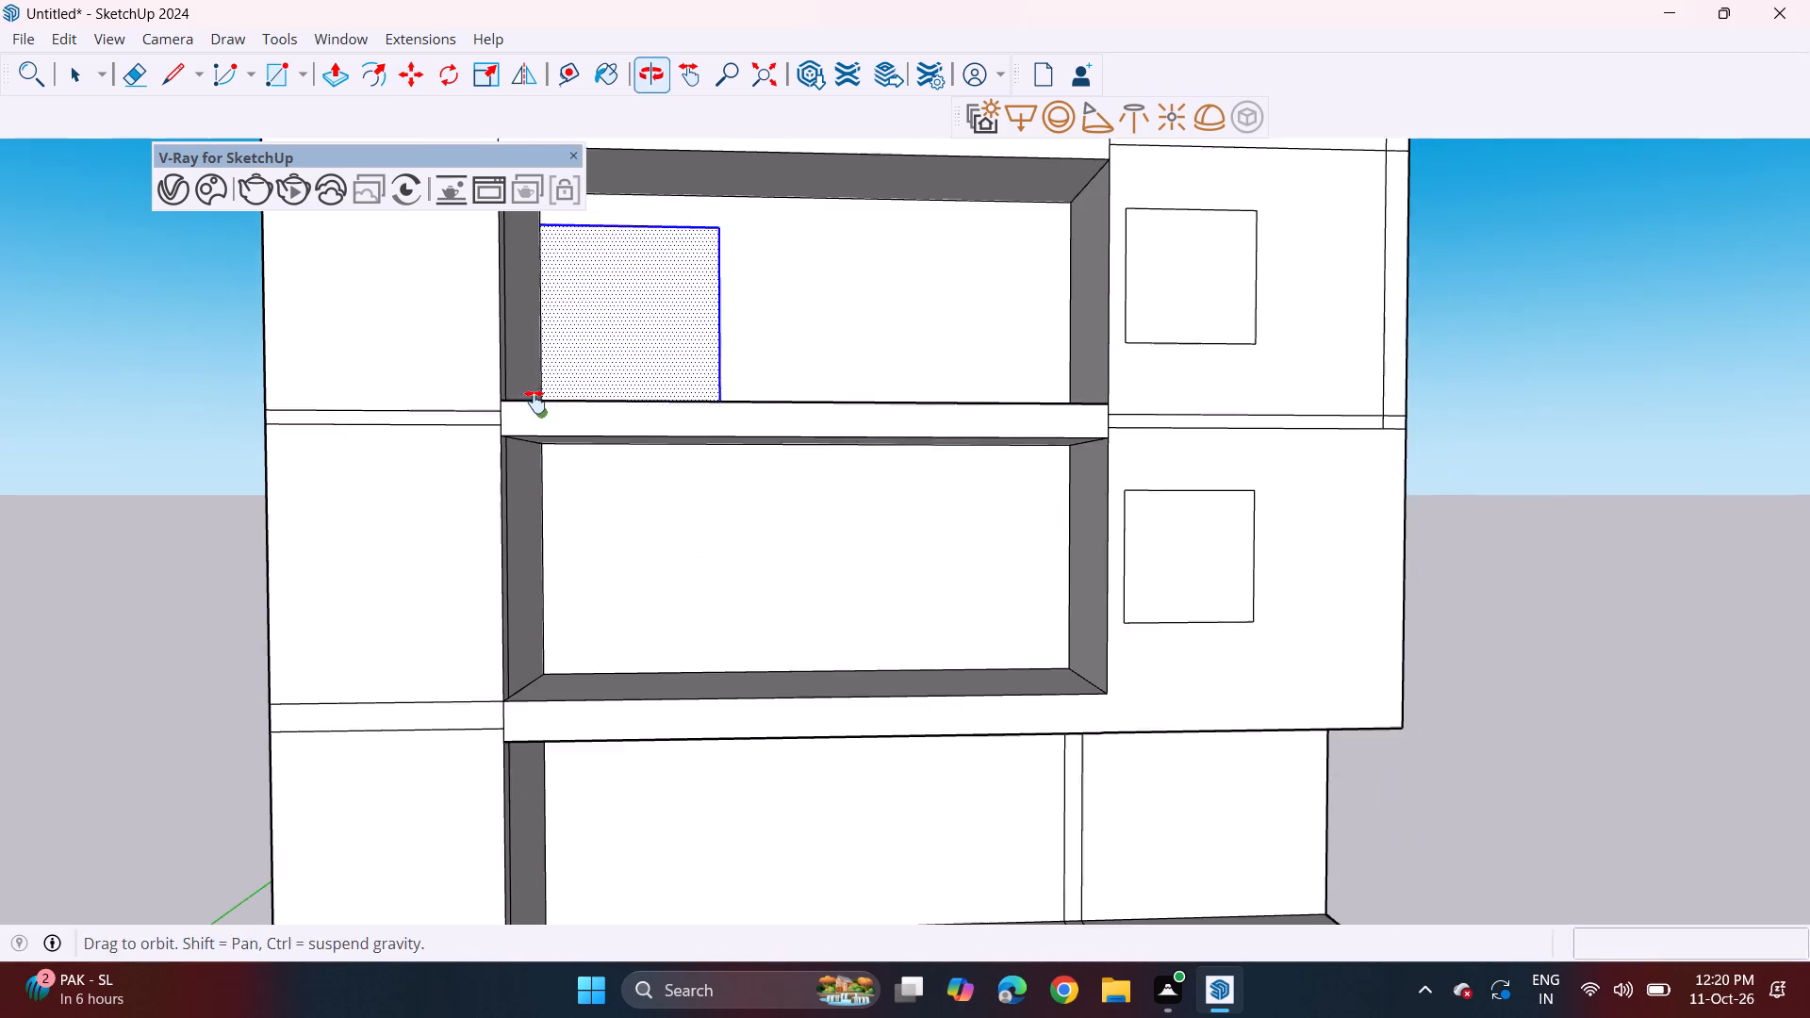
shift+middle_drag(535, 402, 535, 400)
middle_drag(535, 400, 530, 436)
click(498, 415)
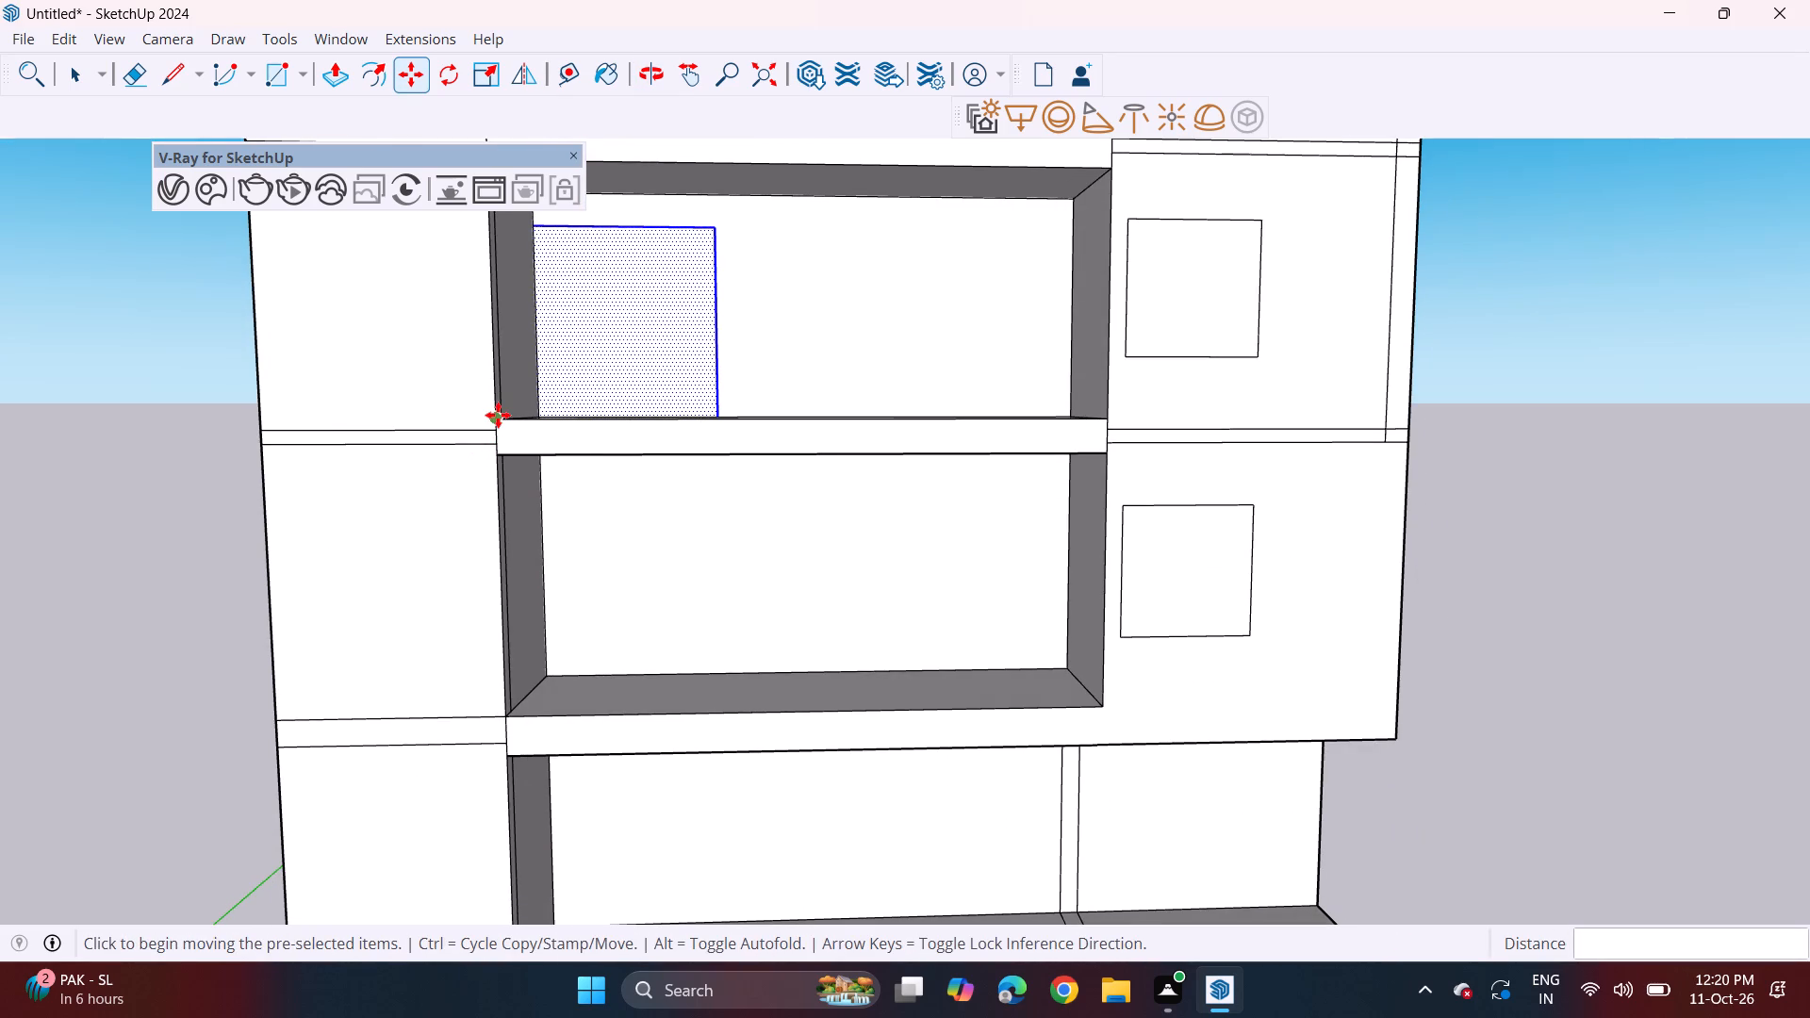
click(509, 726)
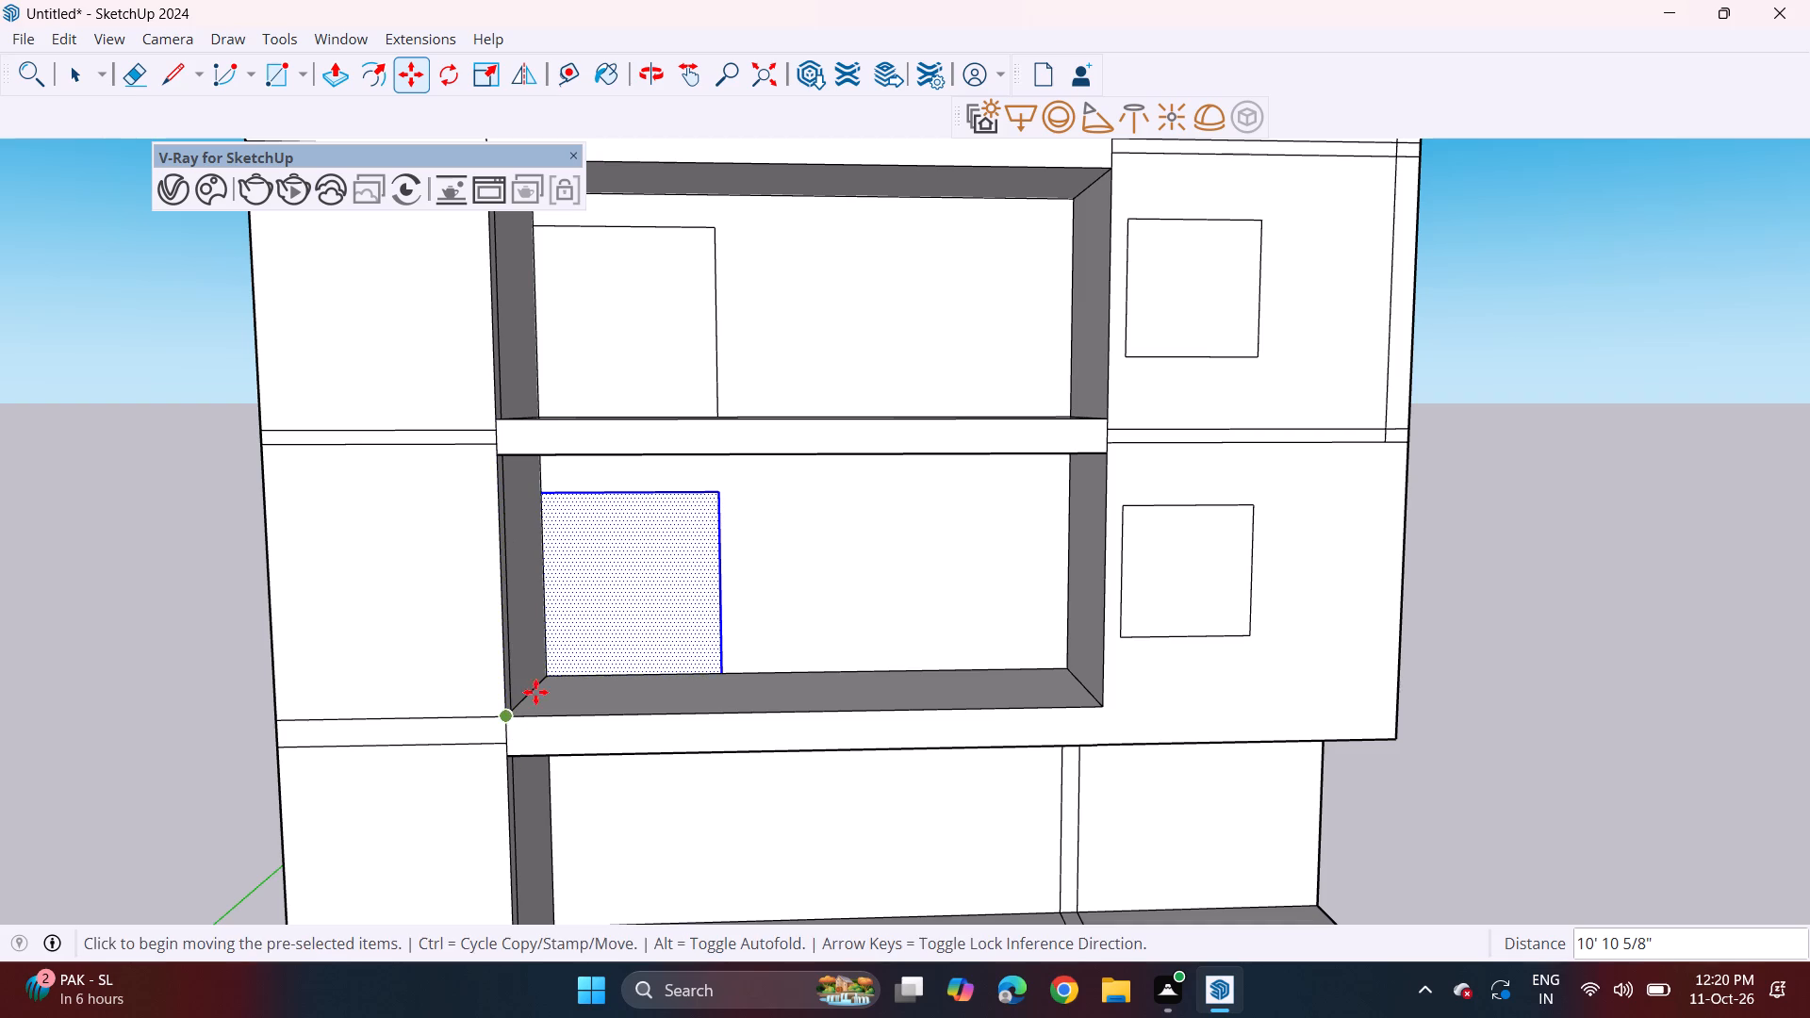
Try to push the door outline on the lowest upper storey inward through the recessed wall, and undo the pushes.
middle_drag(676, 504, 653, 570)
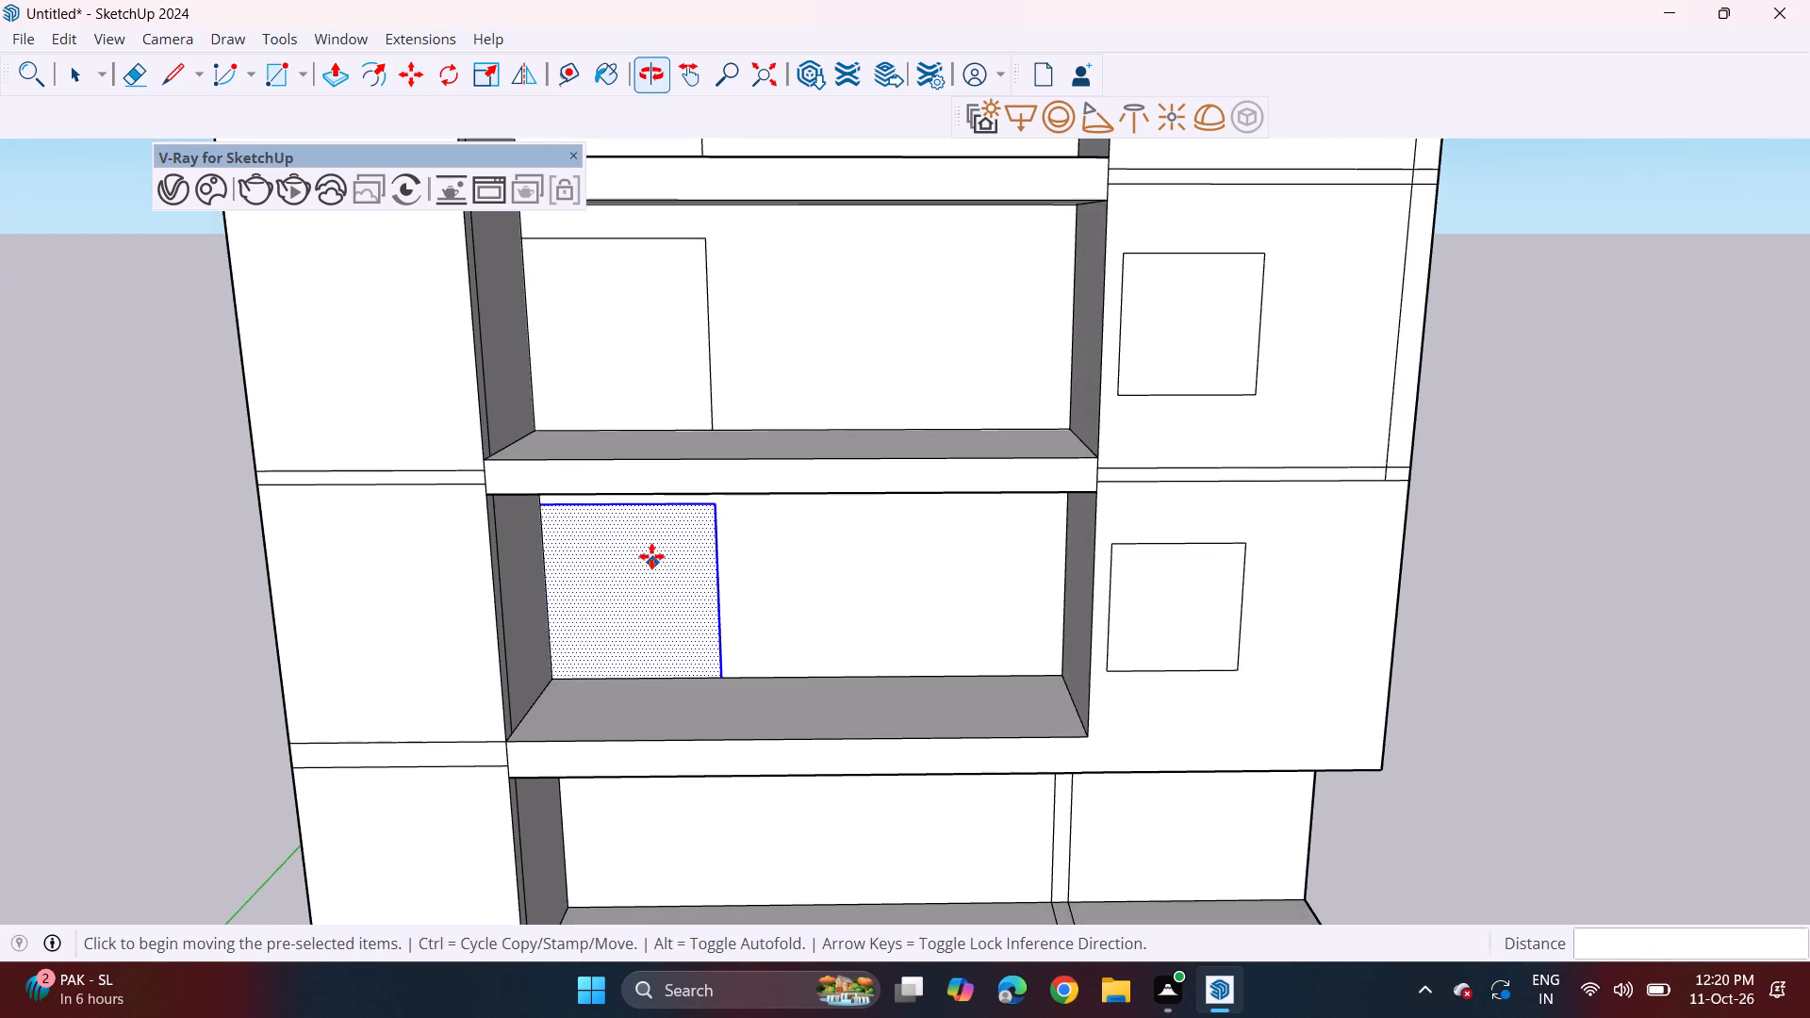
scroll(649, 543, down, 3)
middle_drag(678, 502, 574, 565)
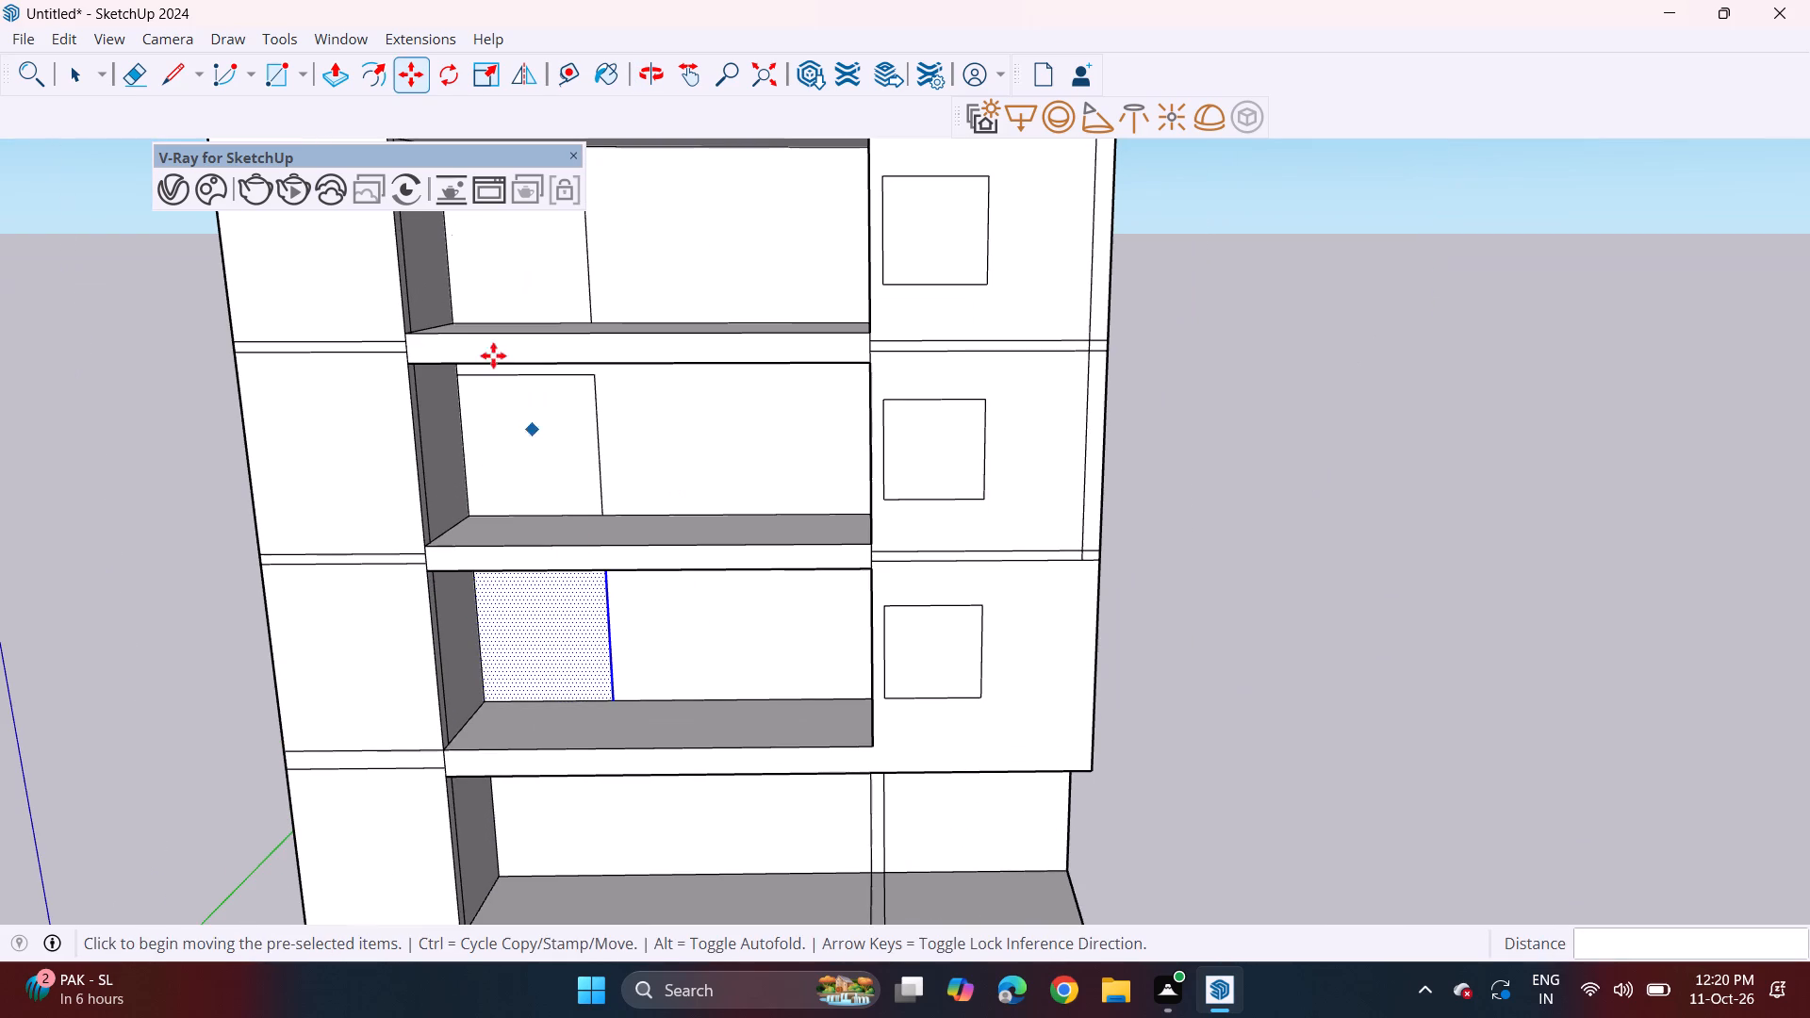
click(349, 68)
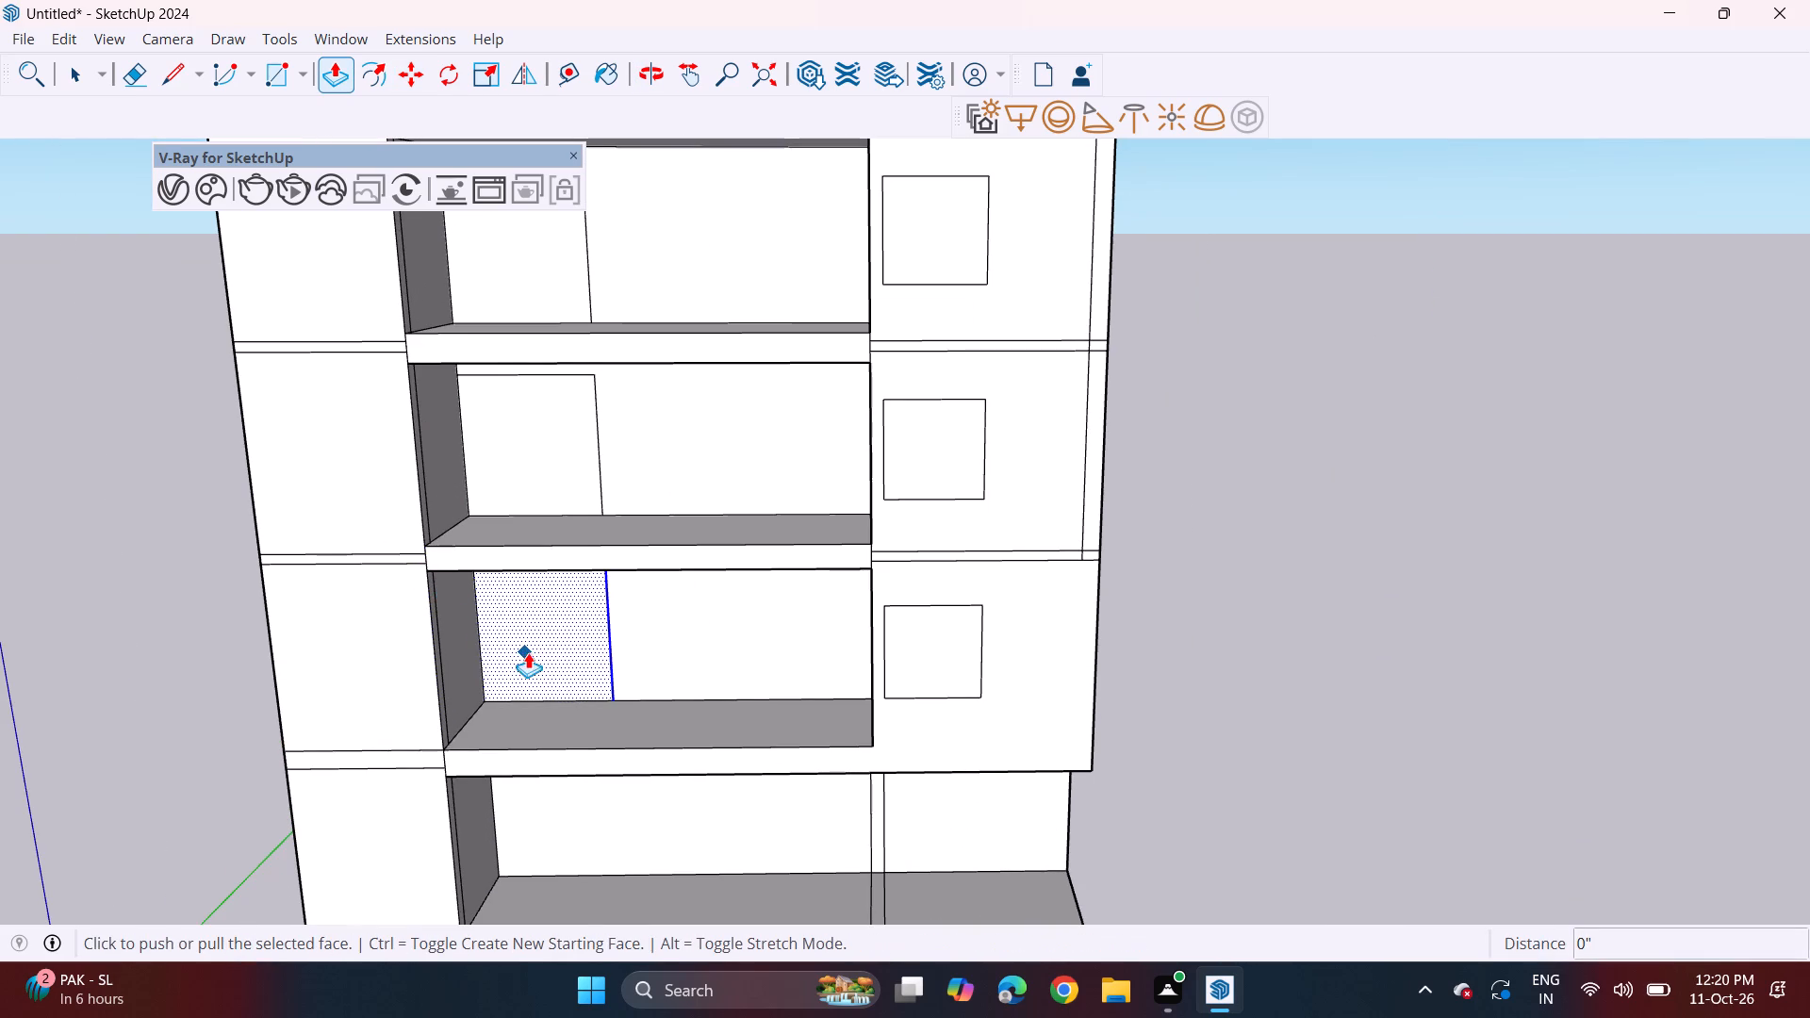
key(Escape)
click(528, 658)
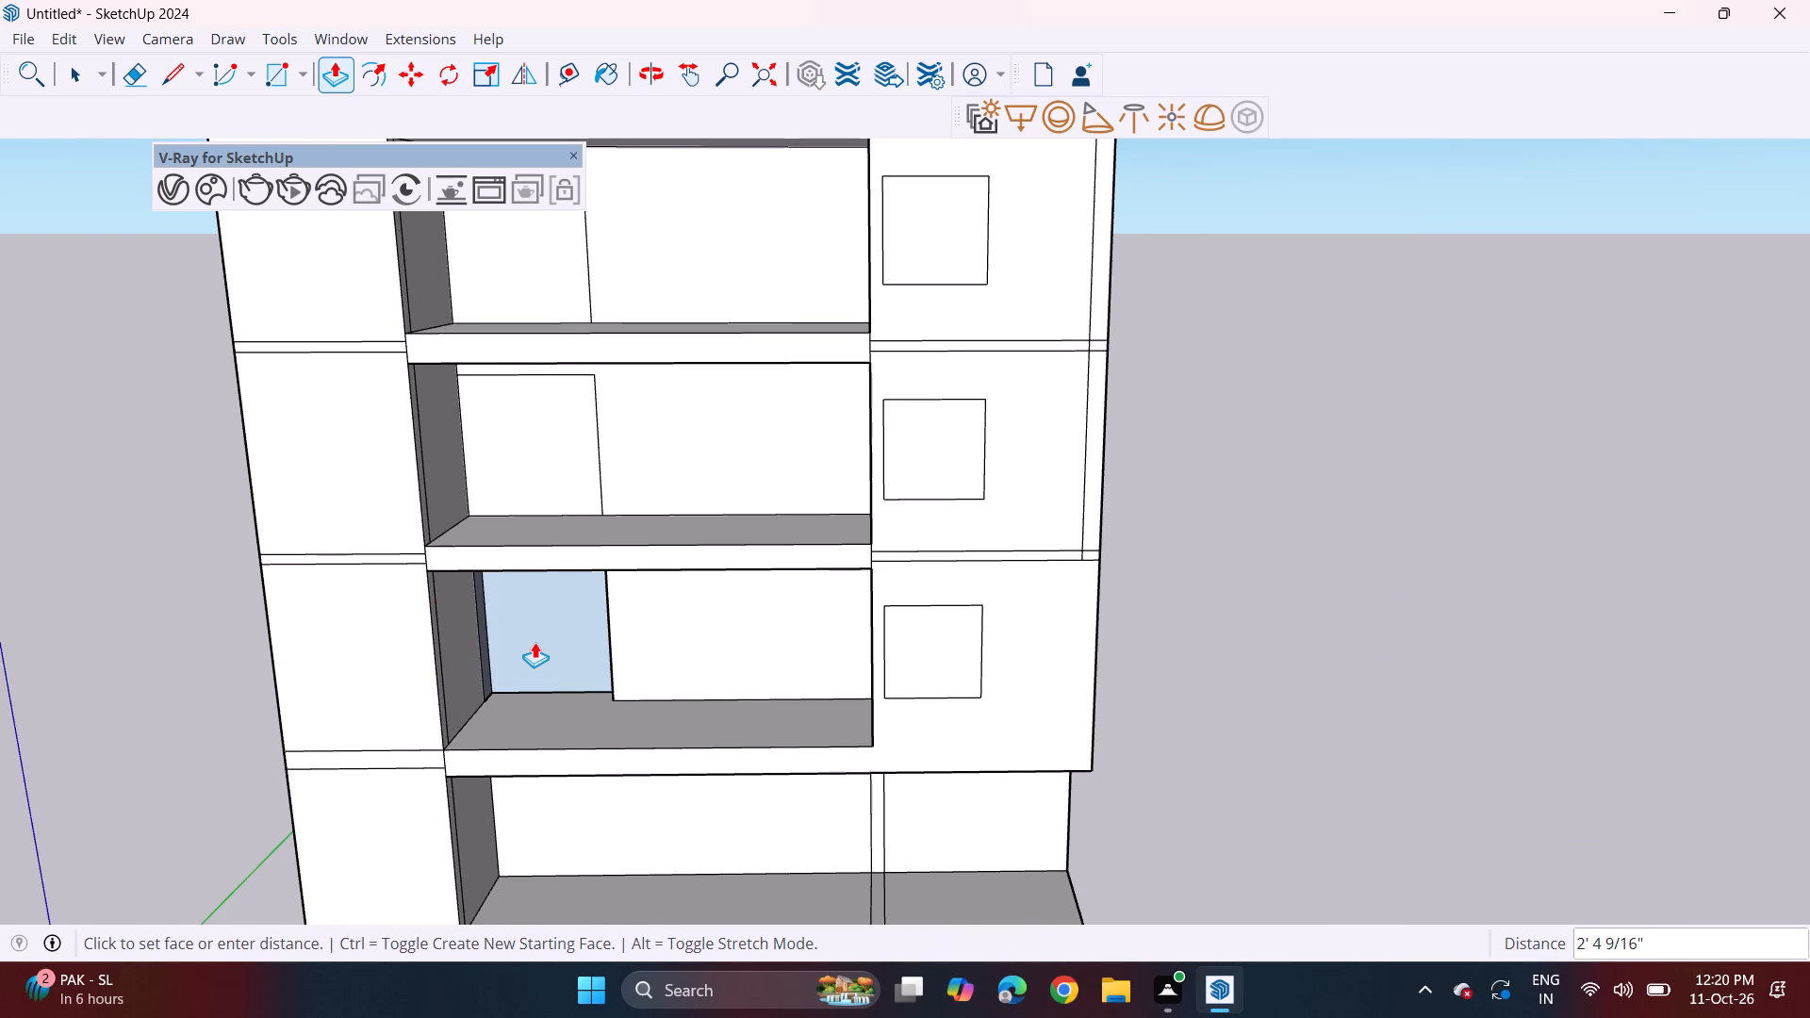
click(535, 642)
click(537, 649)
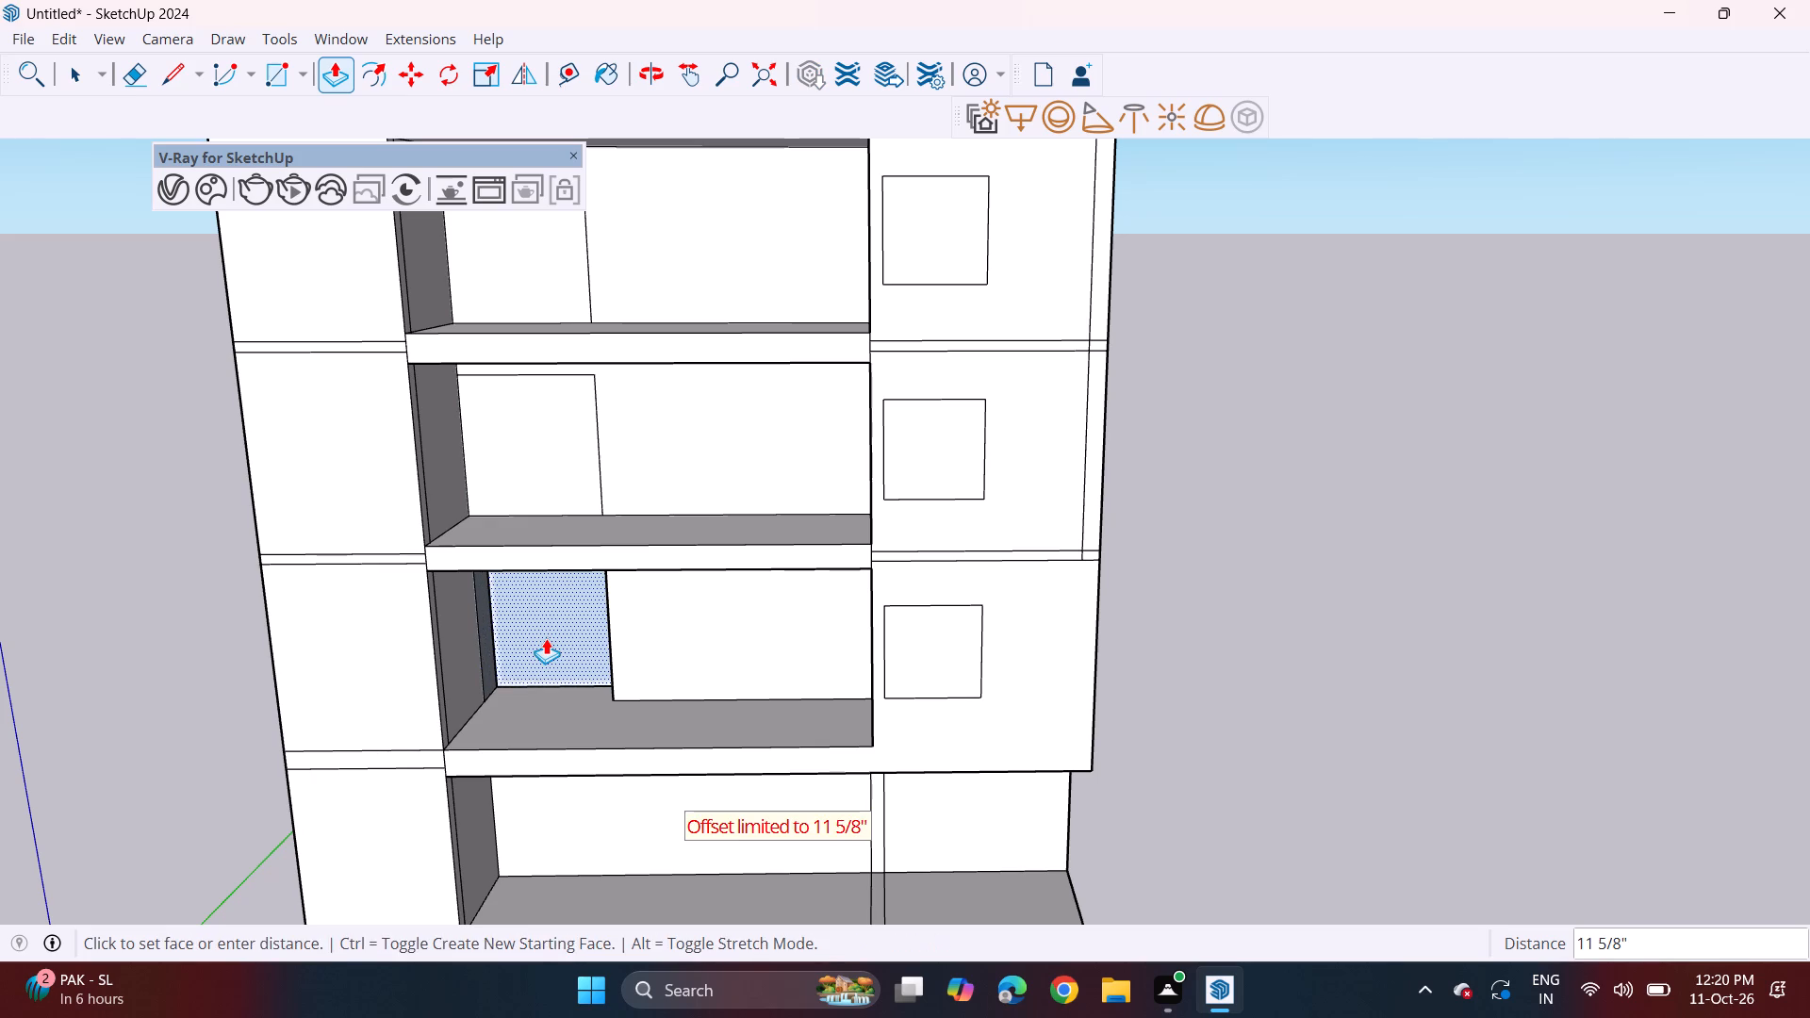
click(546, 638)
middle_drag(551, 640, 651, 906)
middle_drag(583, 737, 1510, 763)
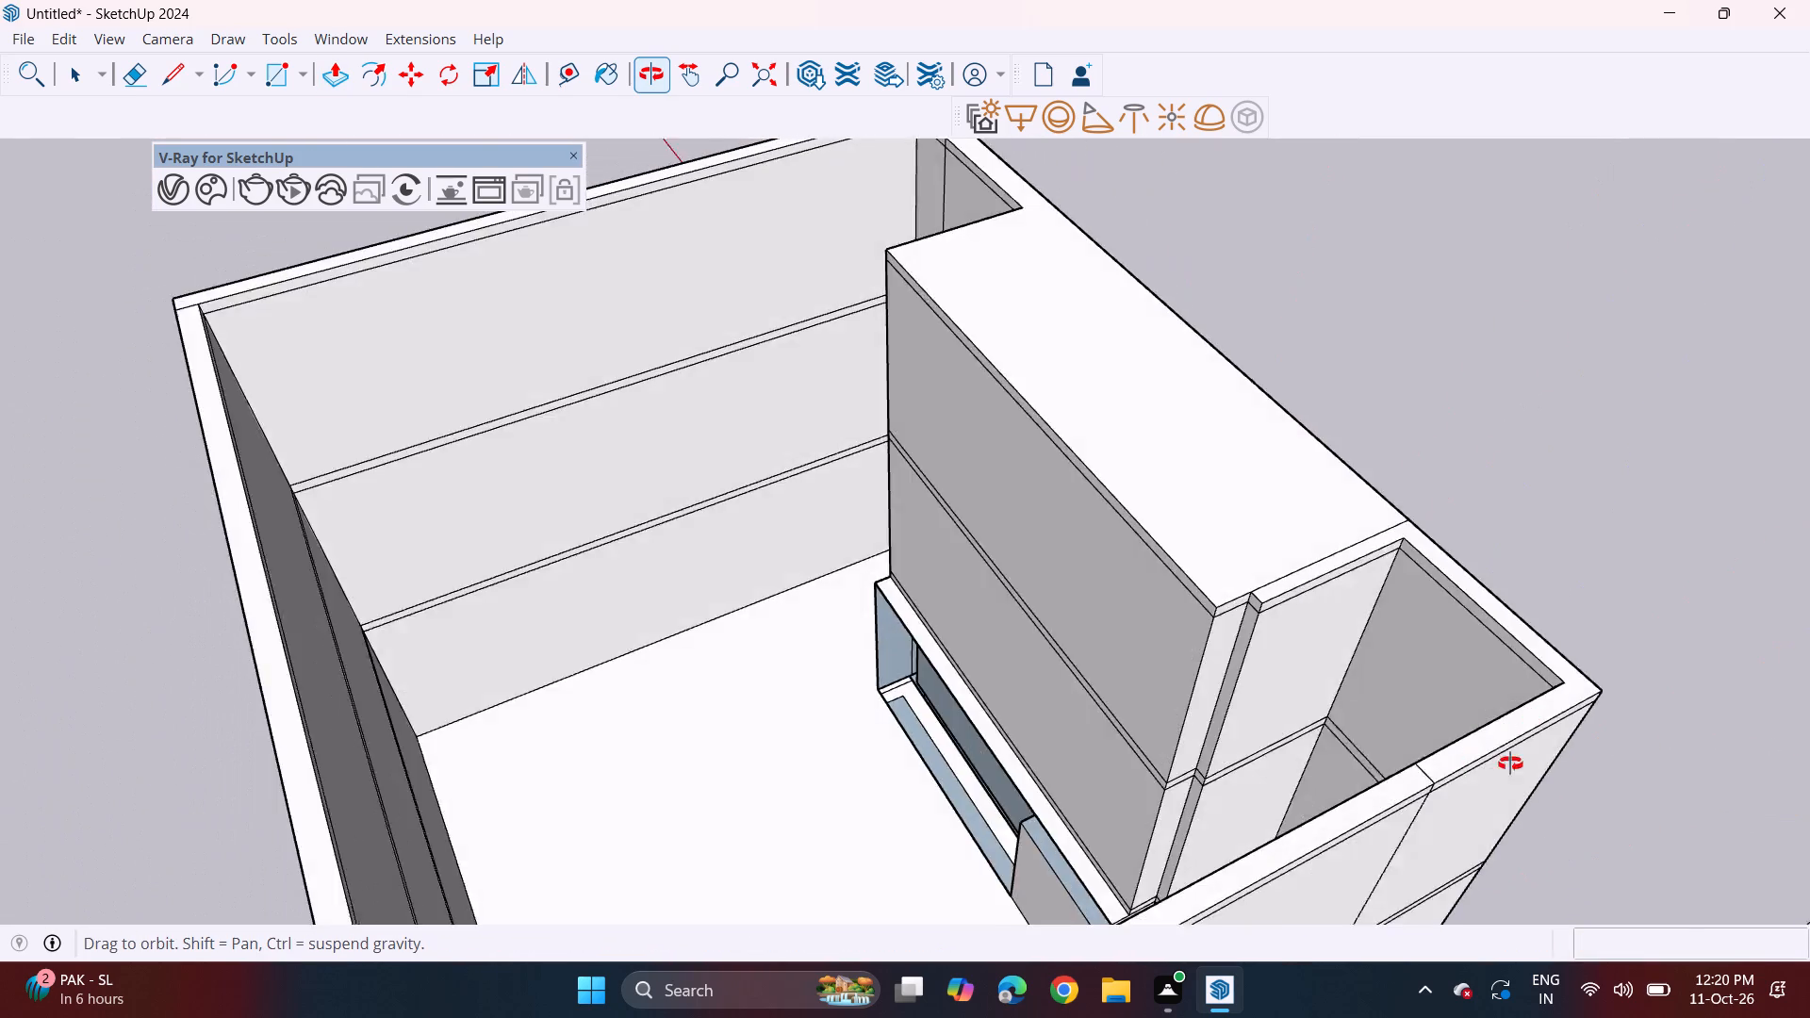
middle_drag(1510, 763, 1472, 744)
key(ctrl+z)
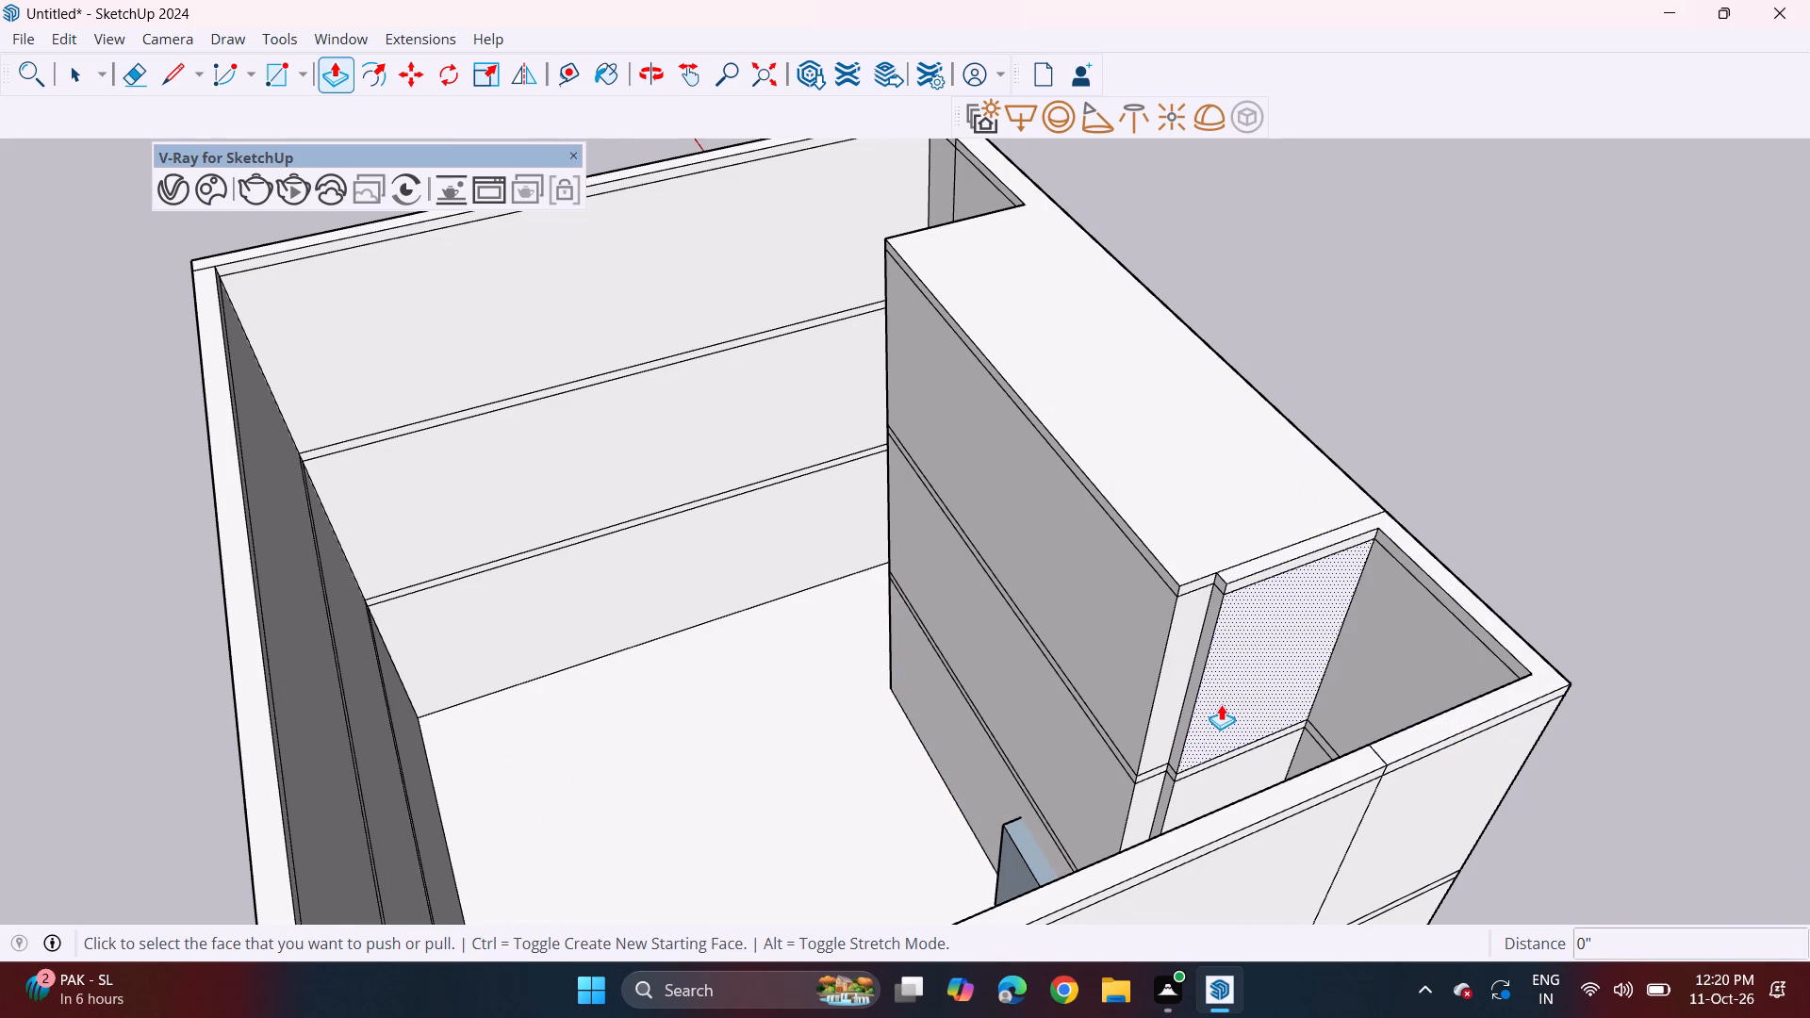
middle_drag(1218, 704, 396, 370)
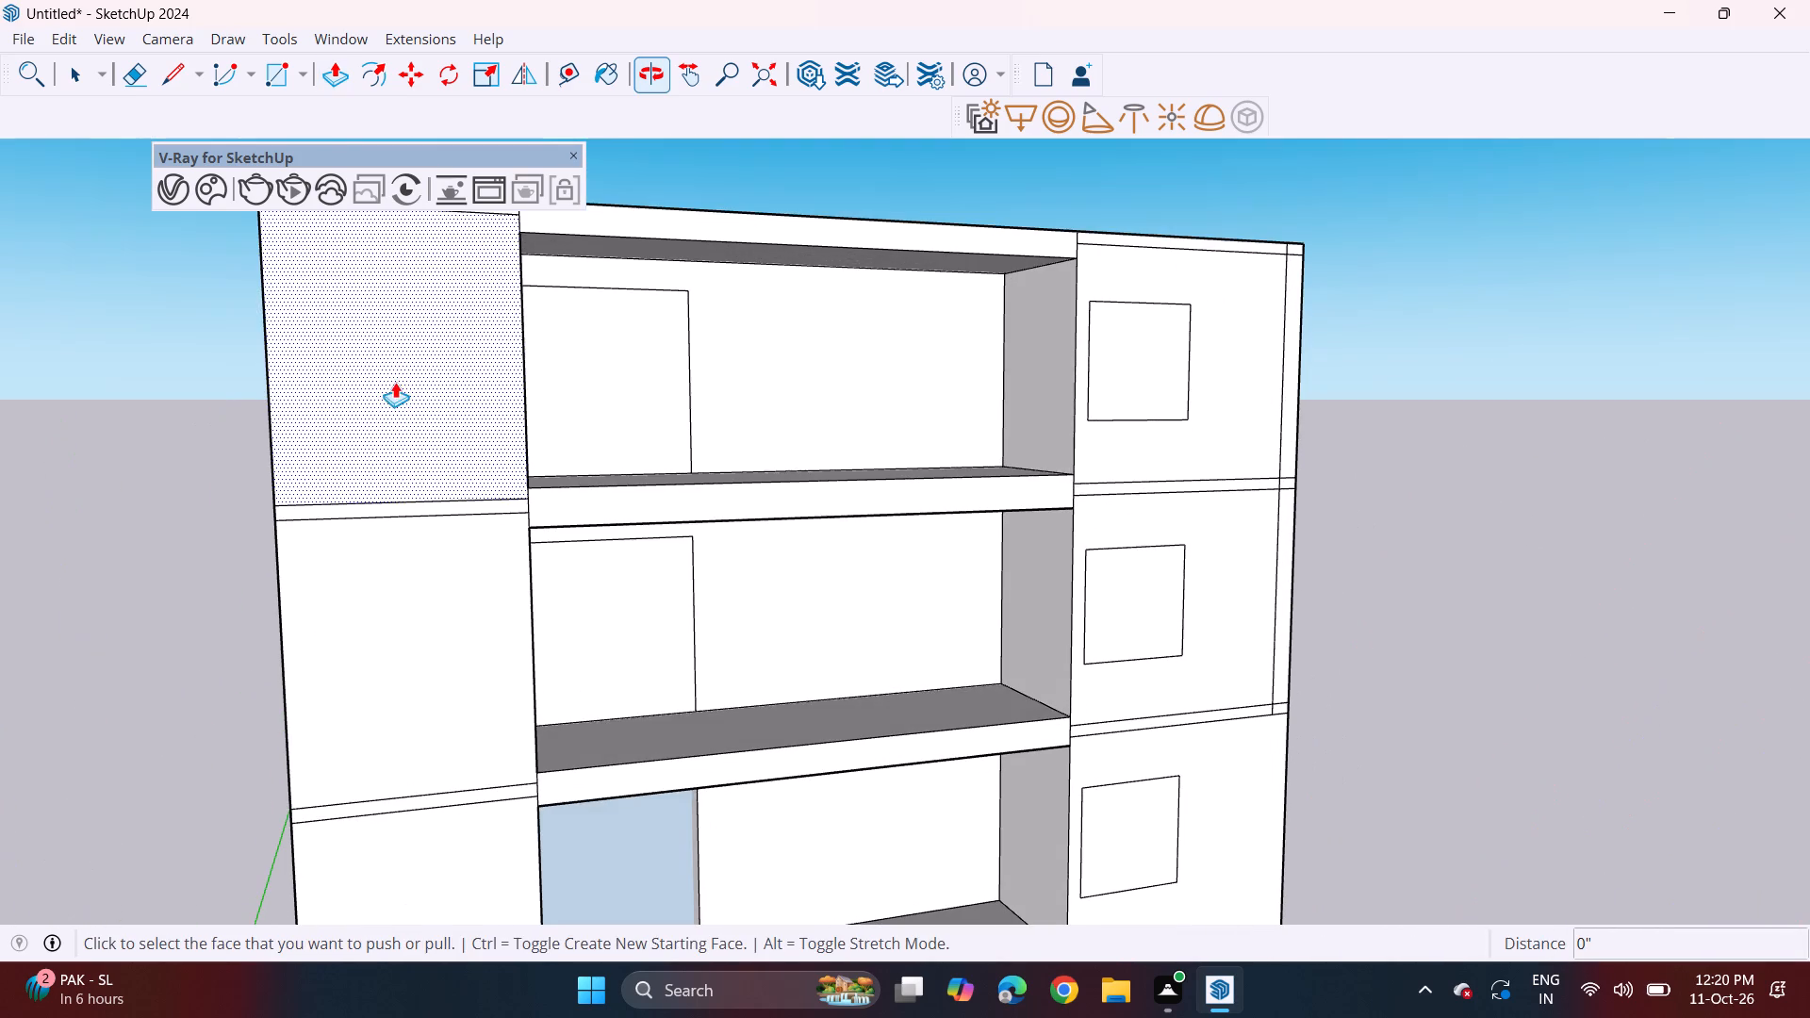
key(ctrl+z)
Push the lowest door outline through the recessed wall's full thickness, and repeat the same cut on the two door outlines above.
click(648, 879)
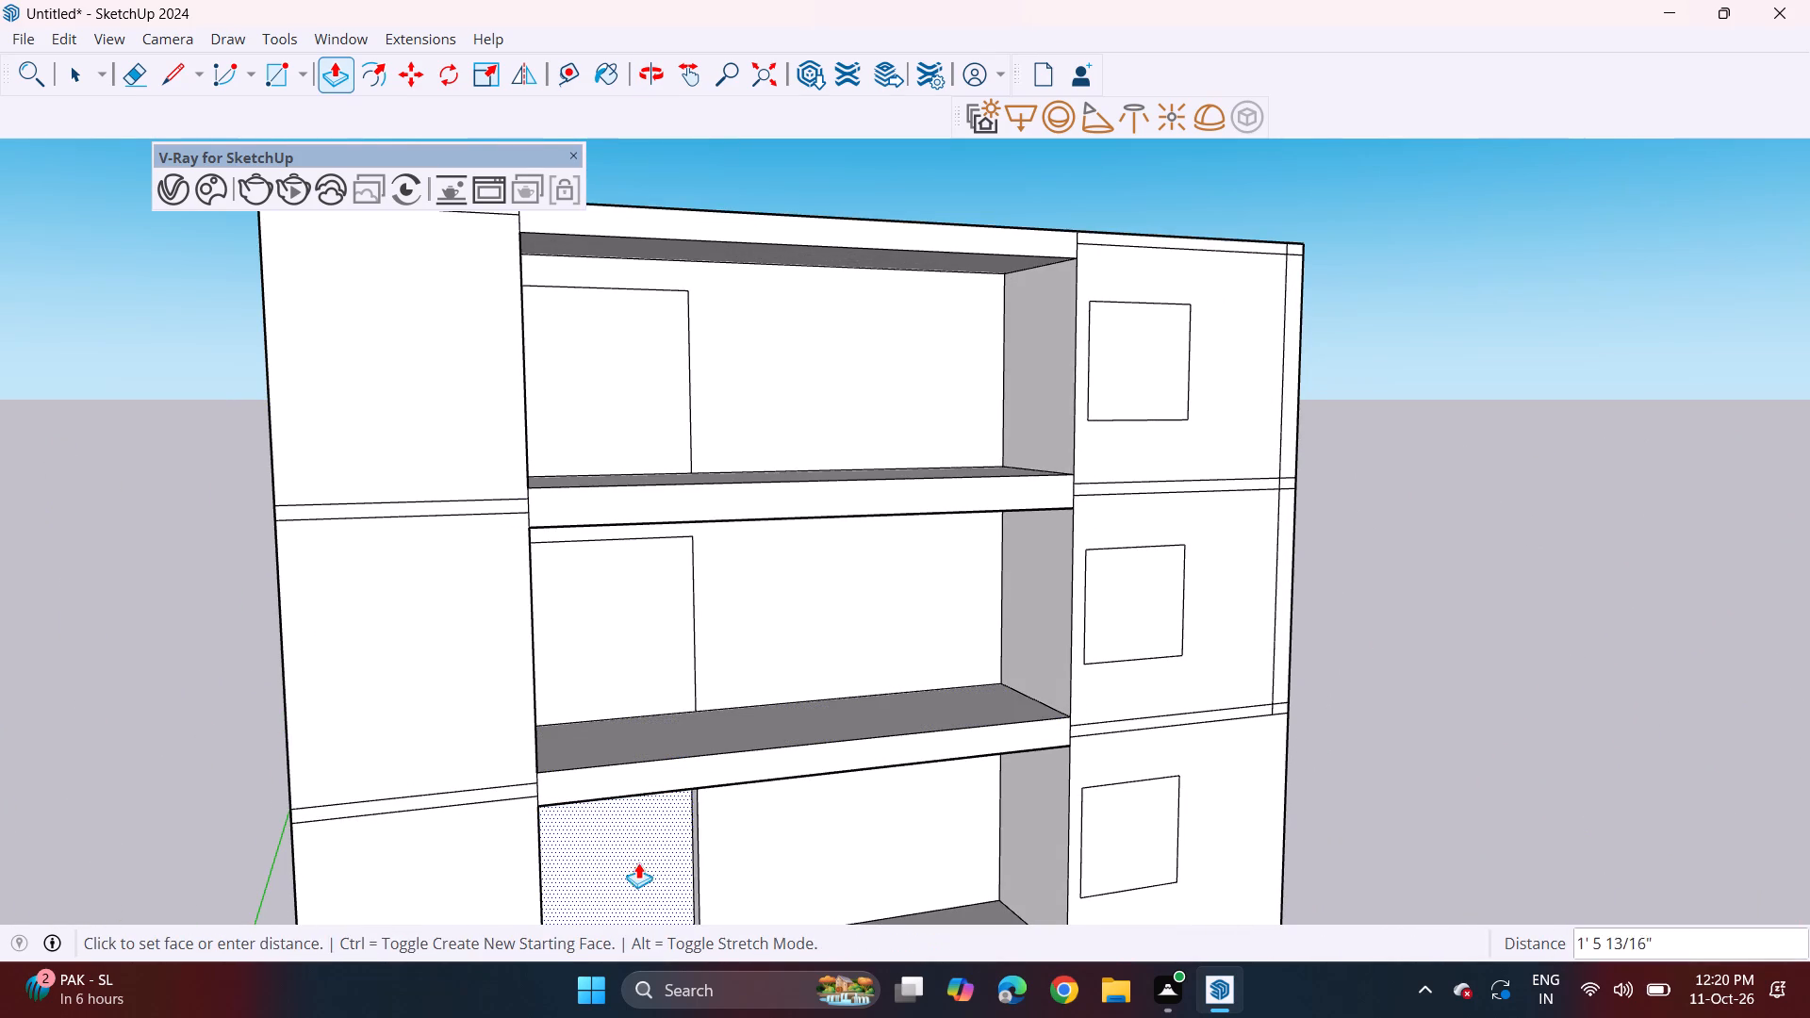
middle_drag(631, 856, 1294, 888)
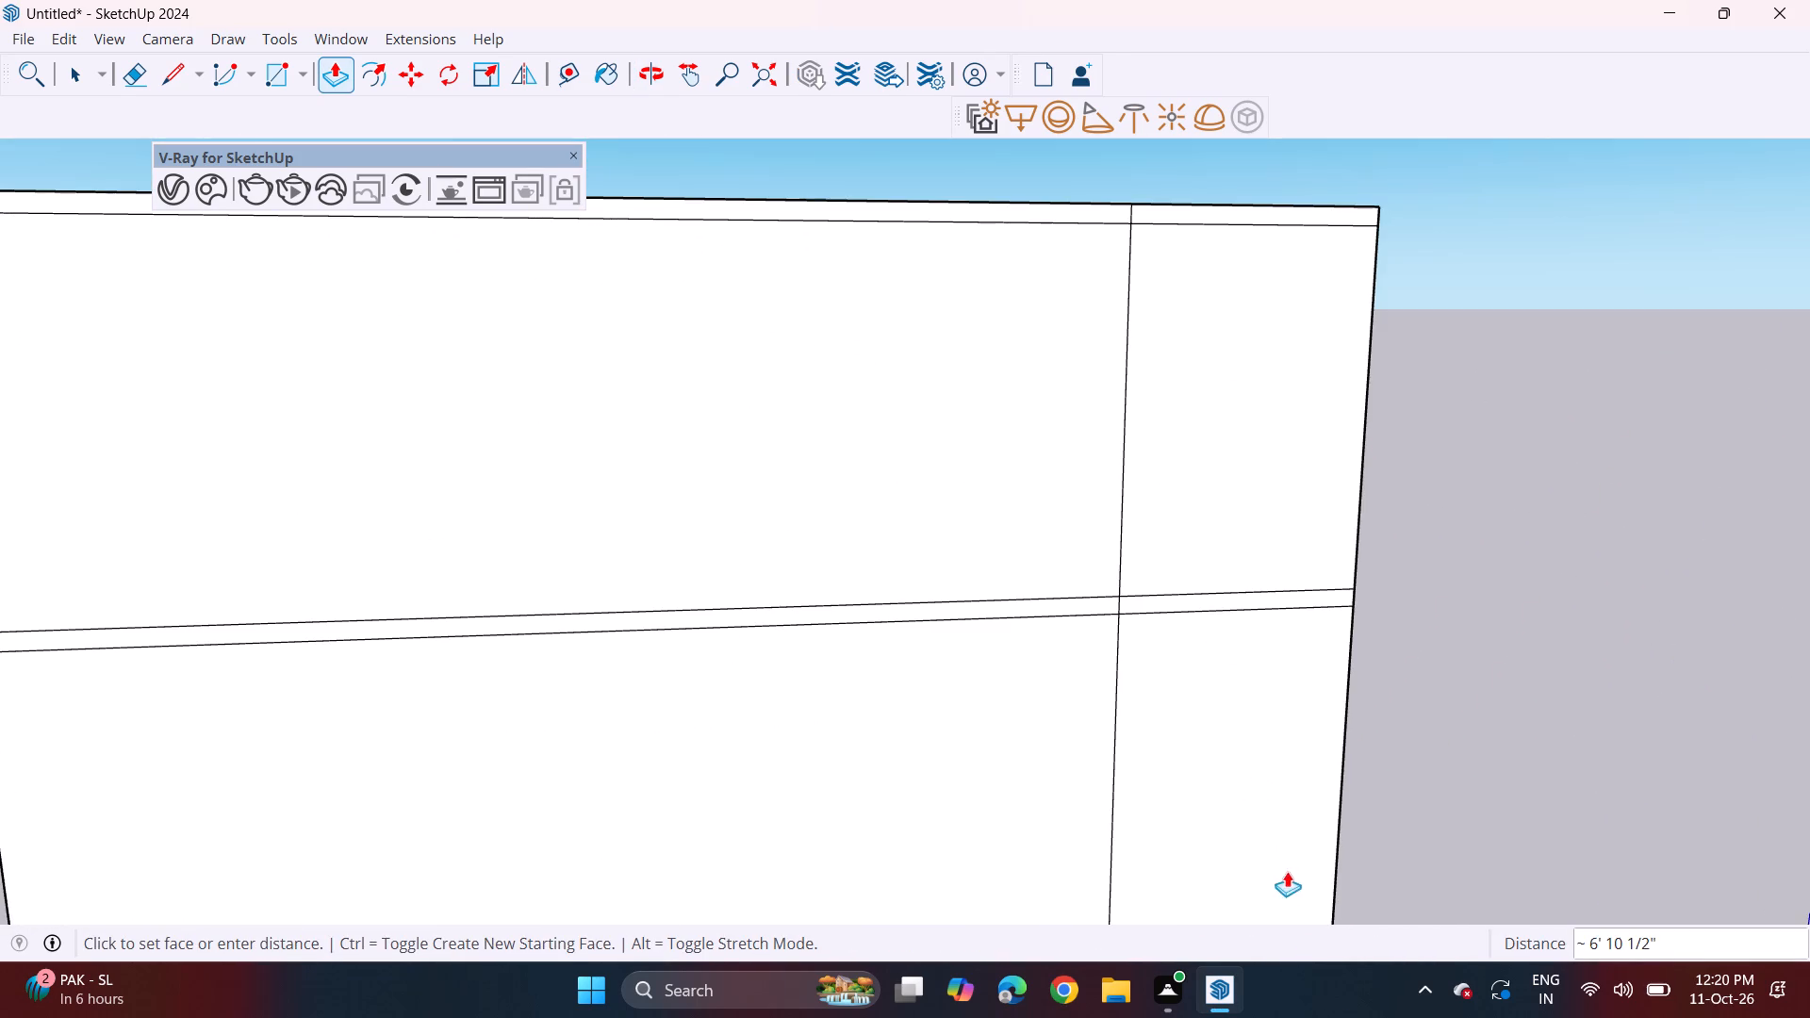
middle_drag(1069, 170, 1046, 665)
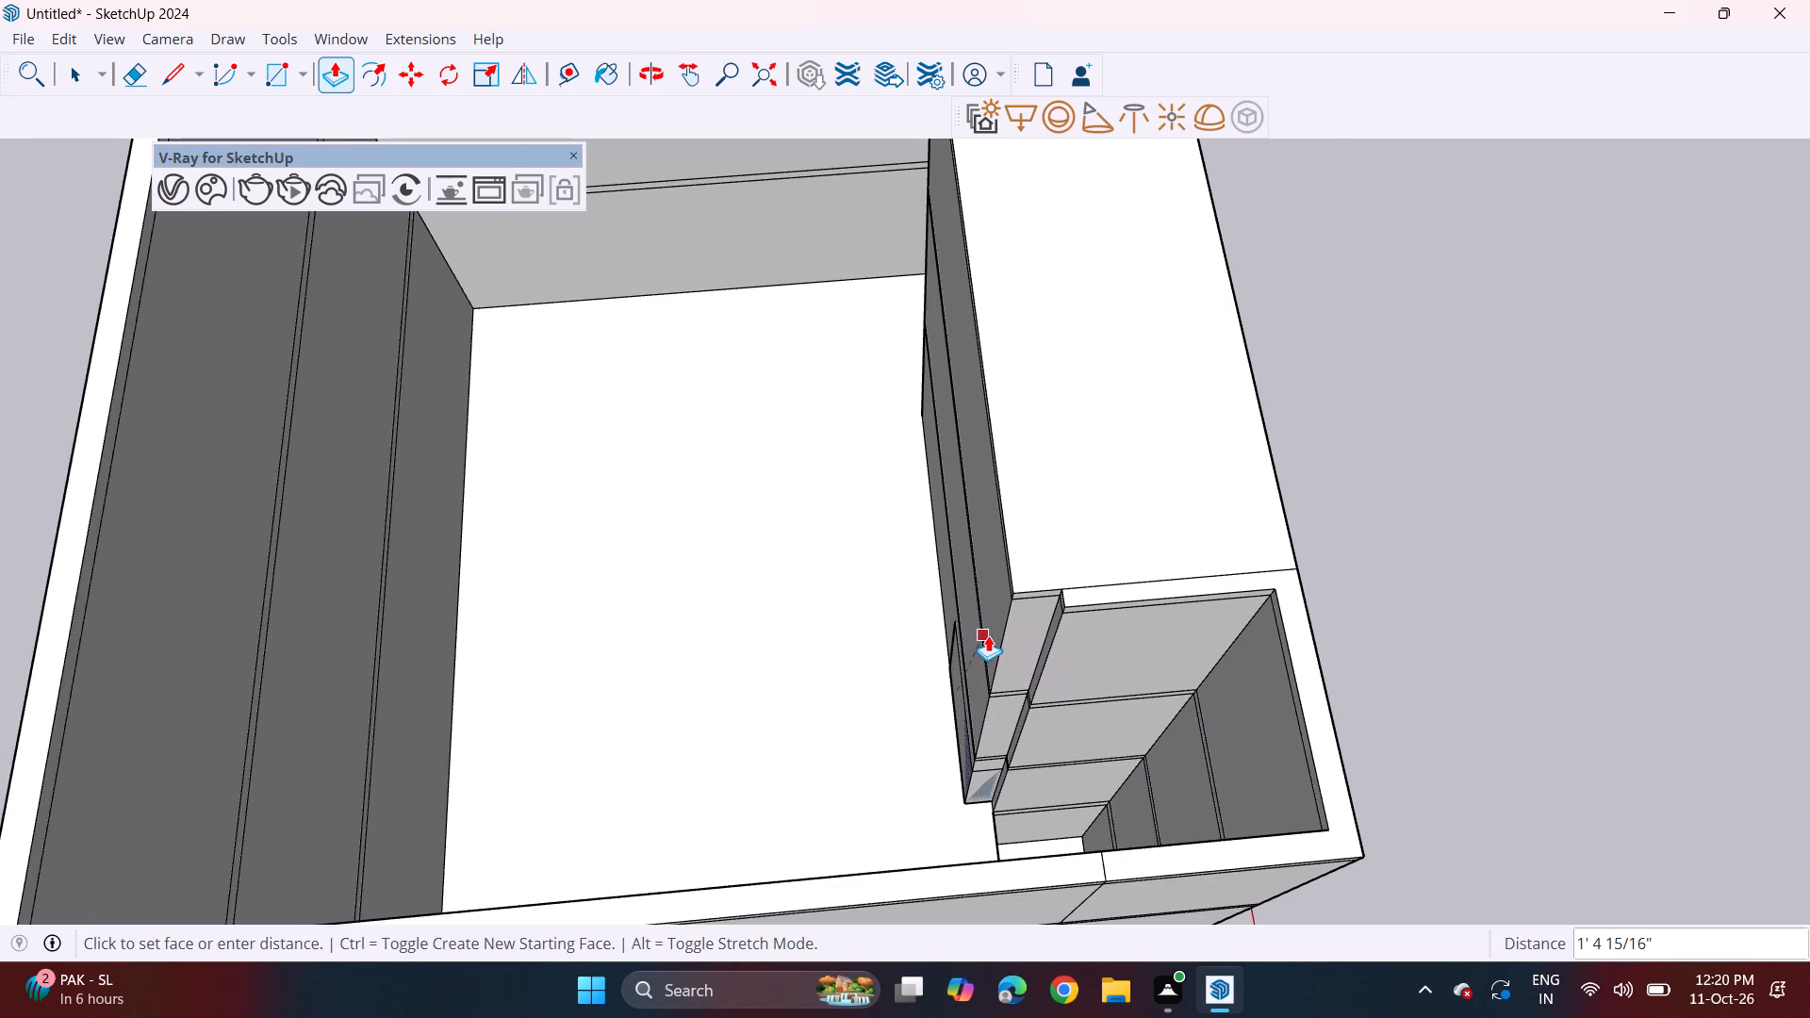
click(987, 660)
middle_drag(1167, 690, 933, 631)
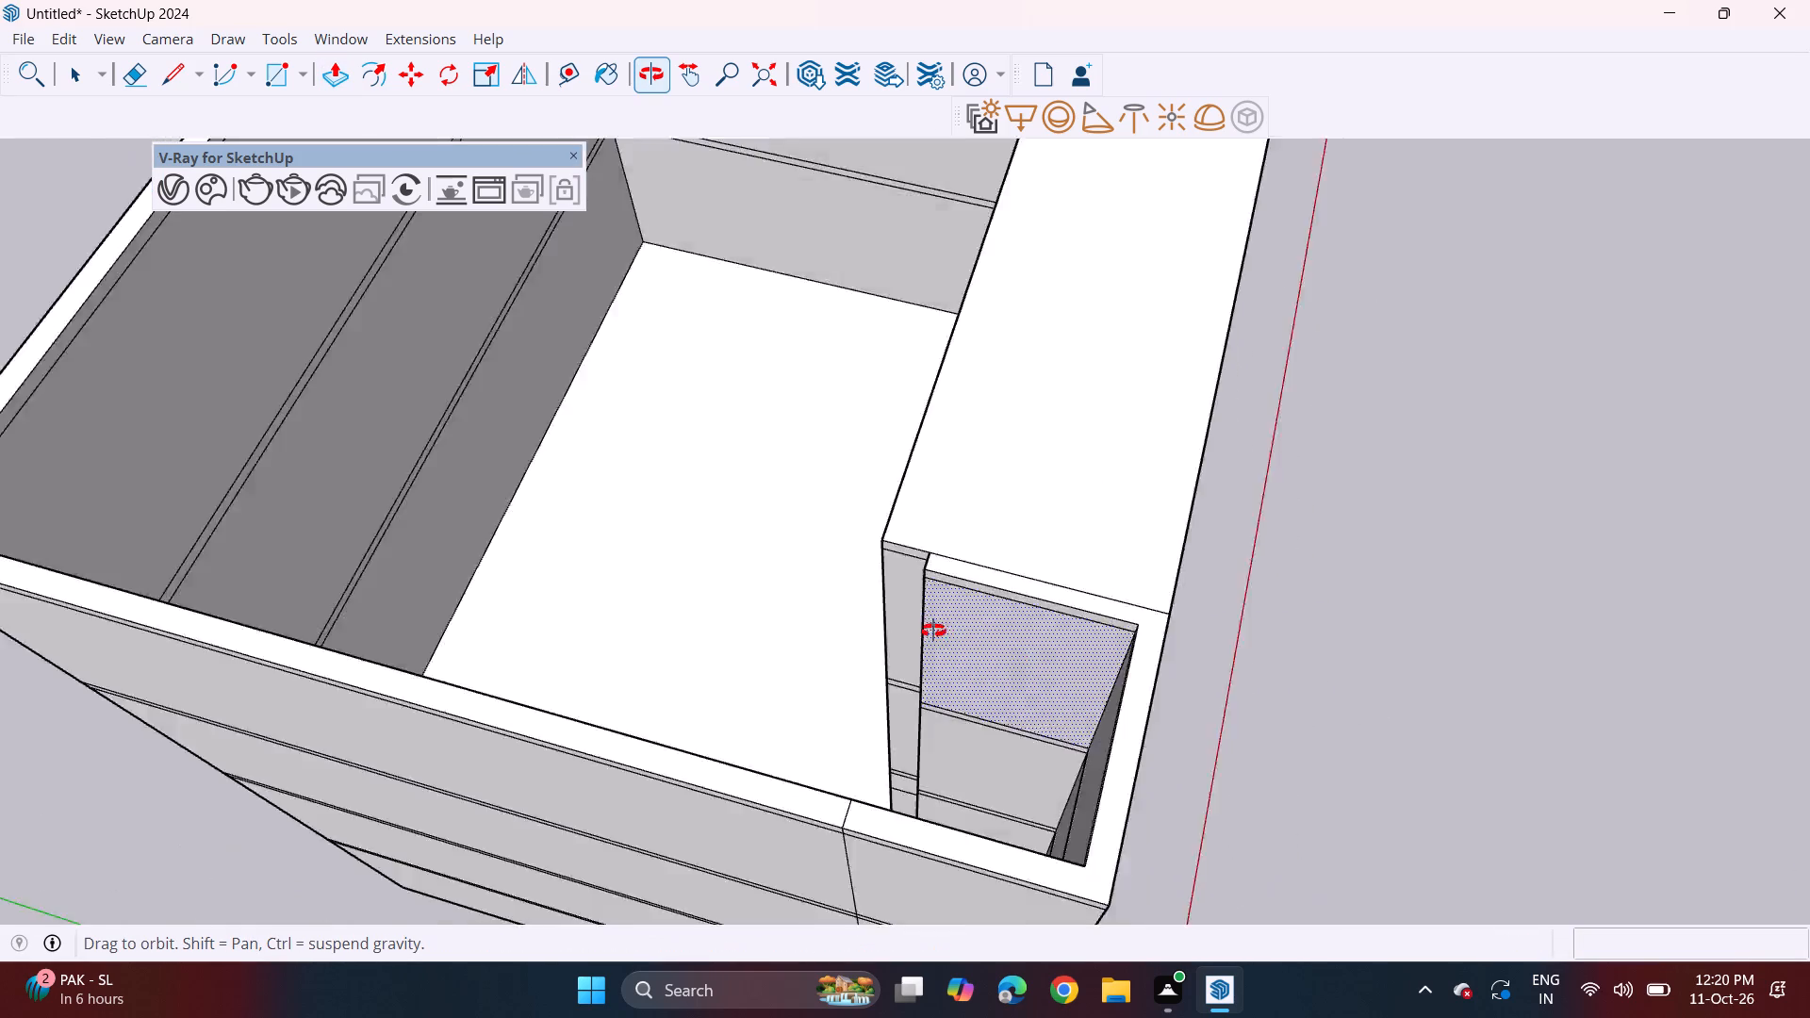
middle_drag(933, 631, 395, 231)
double_click(815, 526)
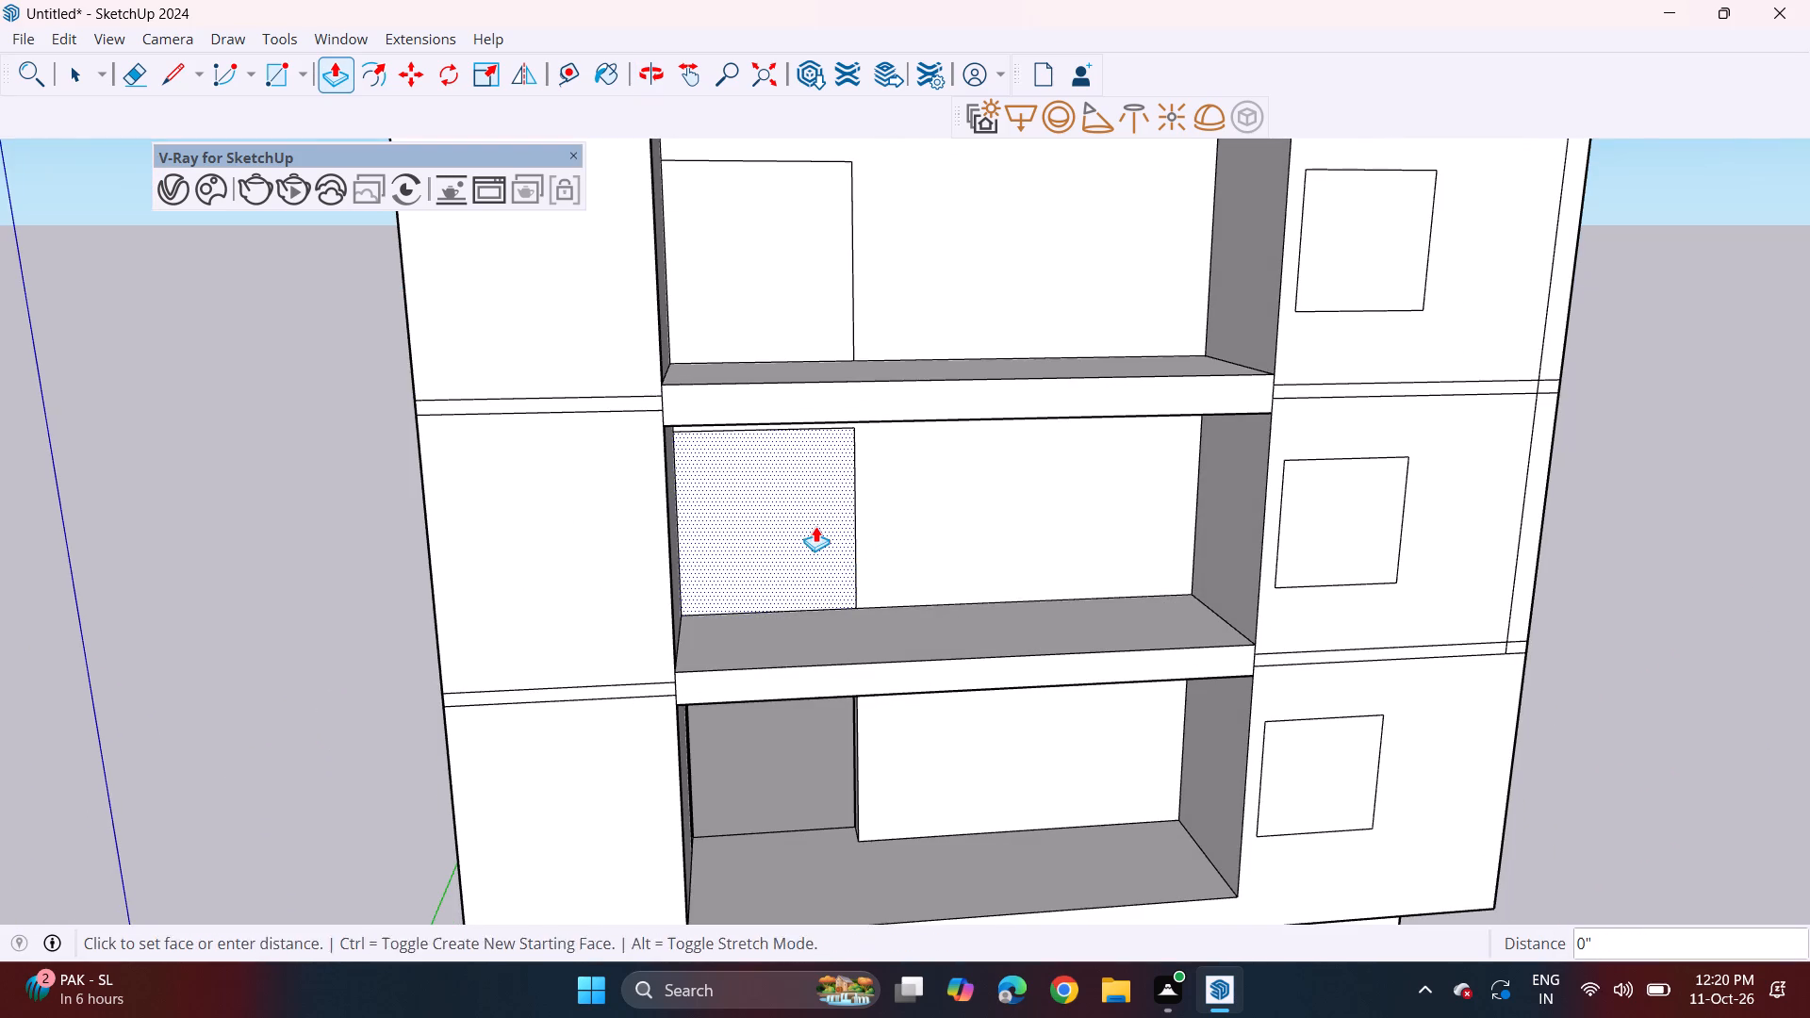
double_click(768, 315)
middle_drag(816, 430, 791, 351)
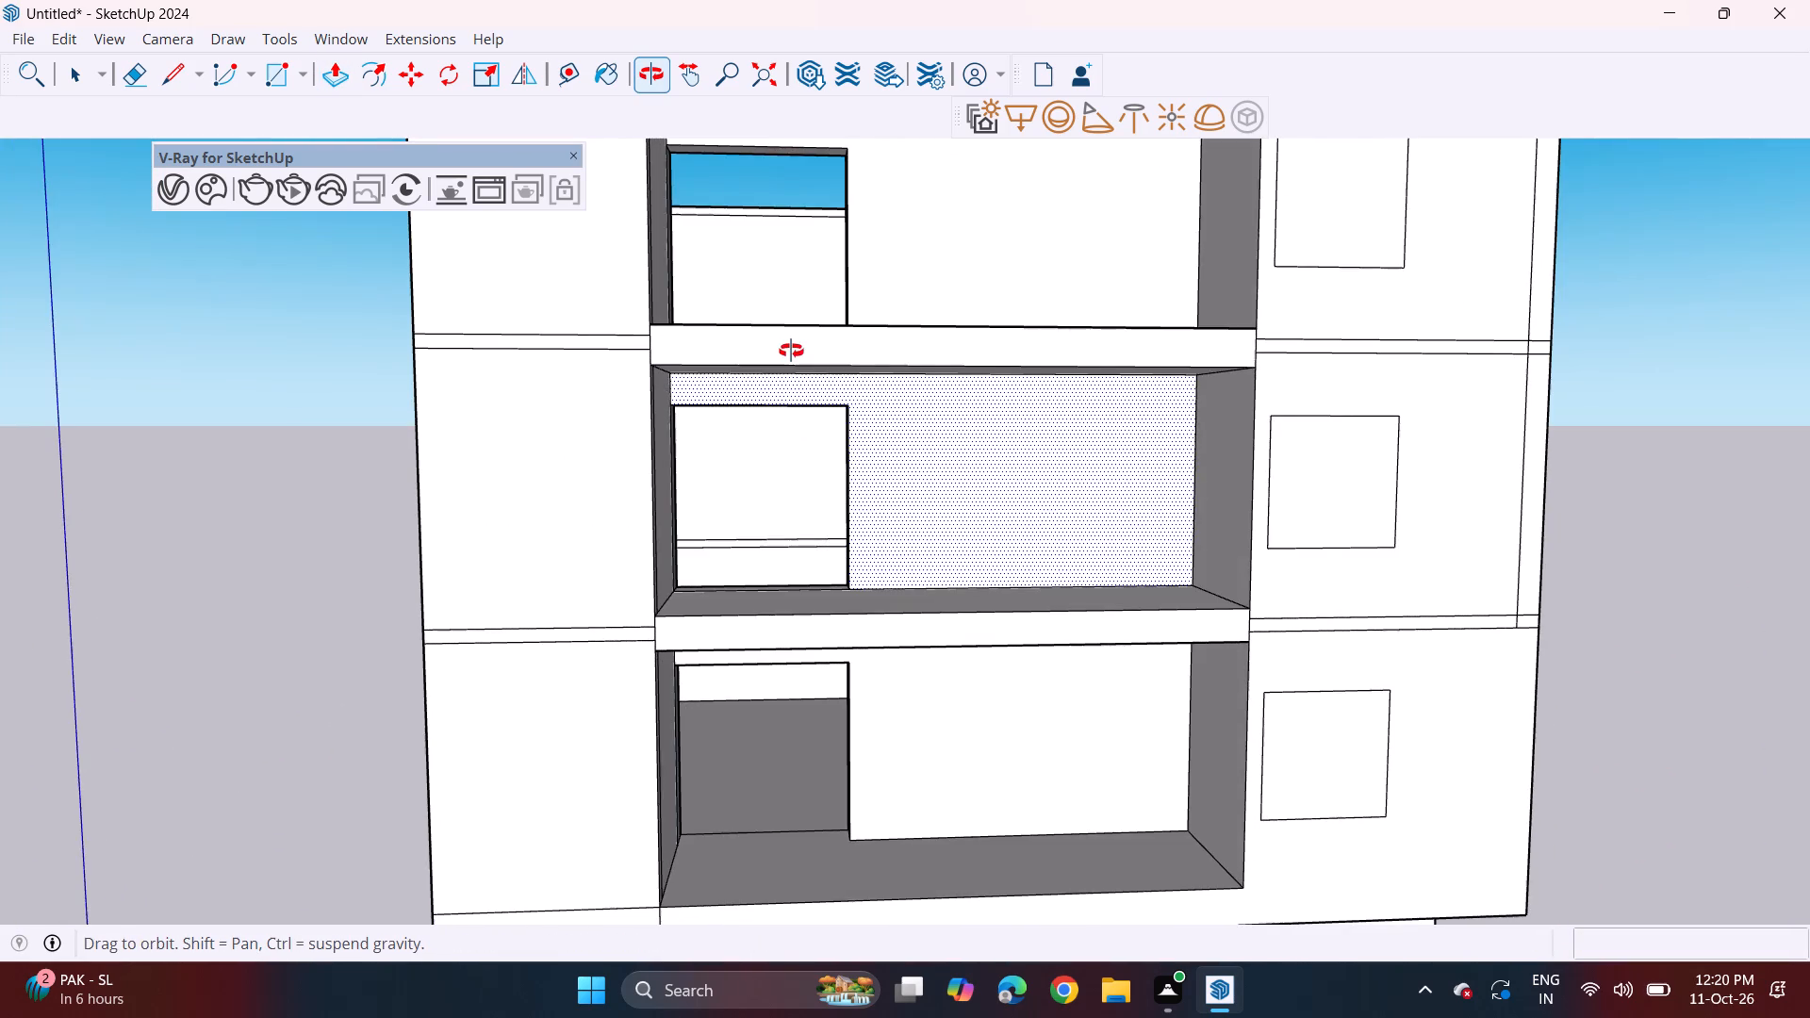
Pull the lowest door opening's side jamb out about 9/16" as a new face, and repeat on the two door openings above.
middle_drag(791, 351, 613, 295)
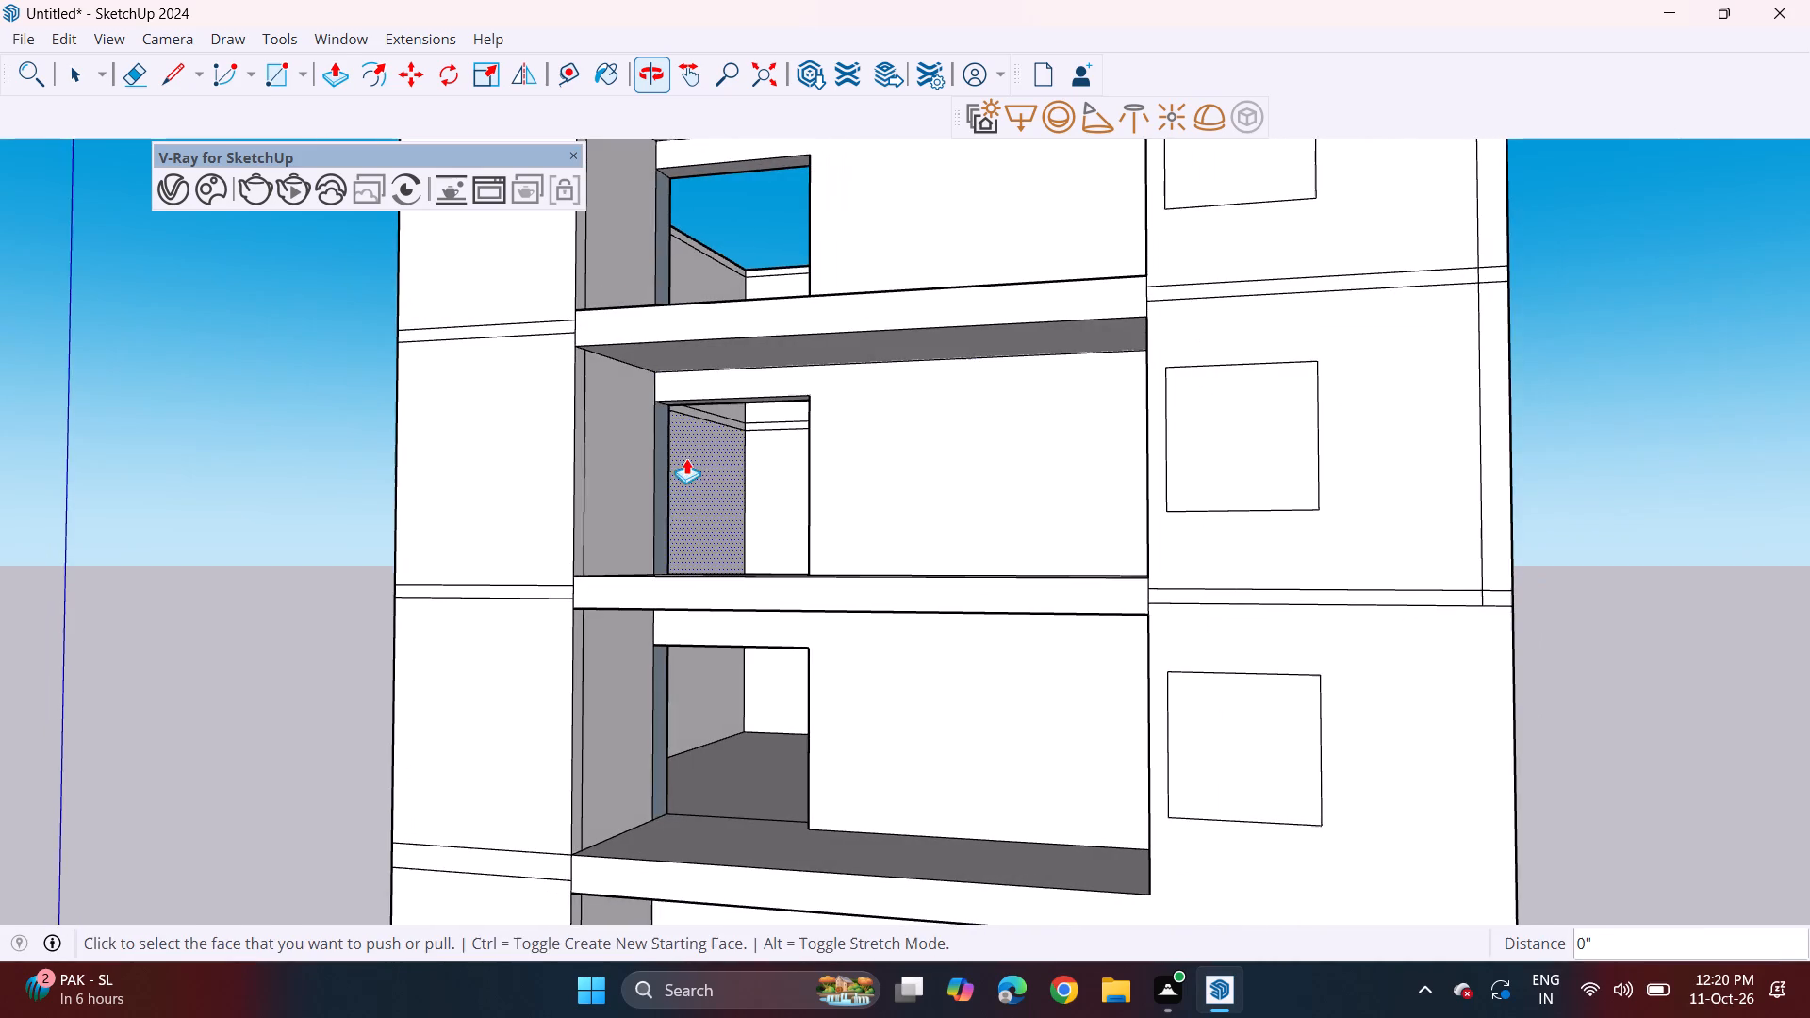
scroll(680, 738, up, 4)
click(646, 768)
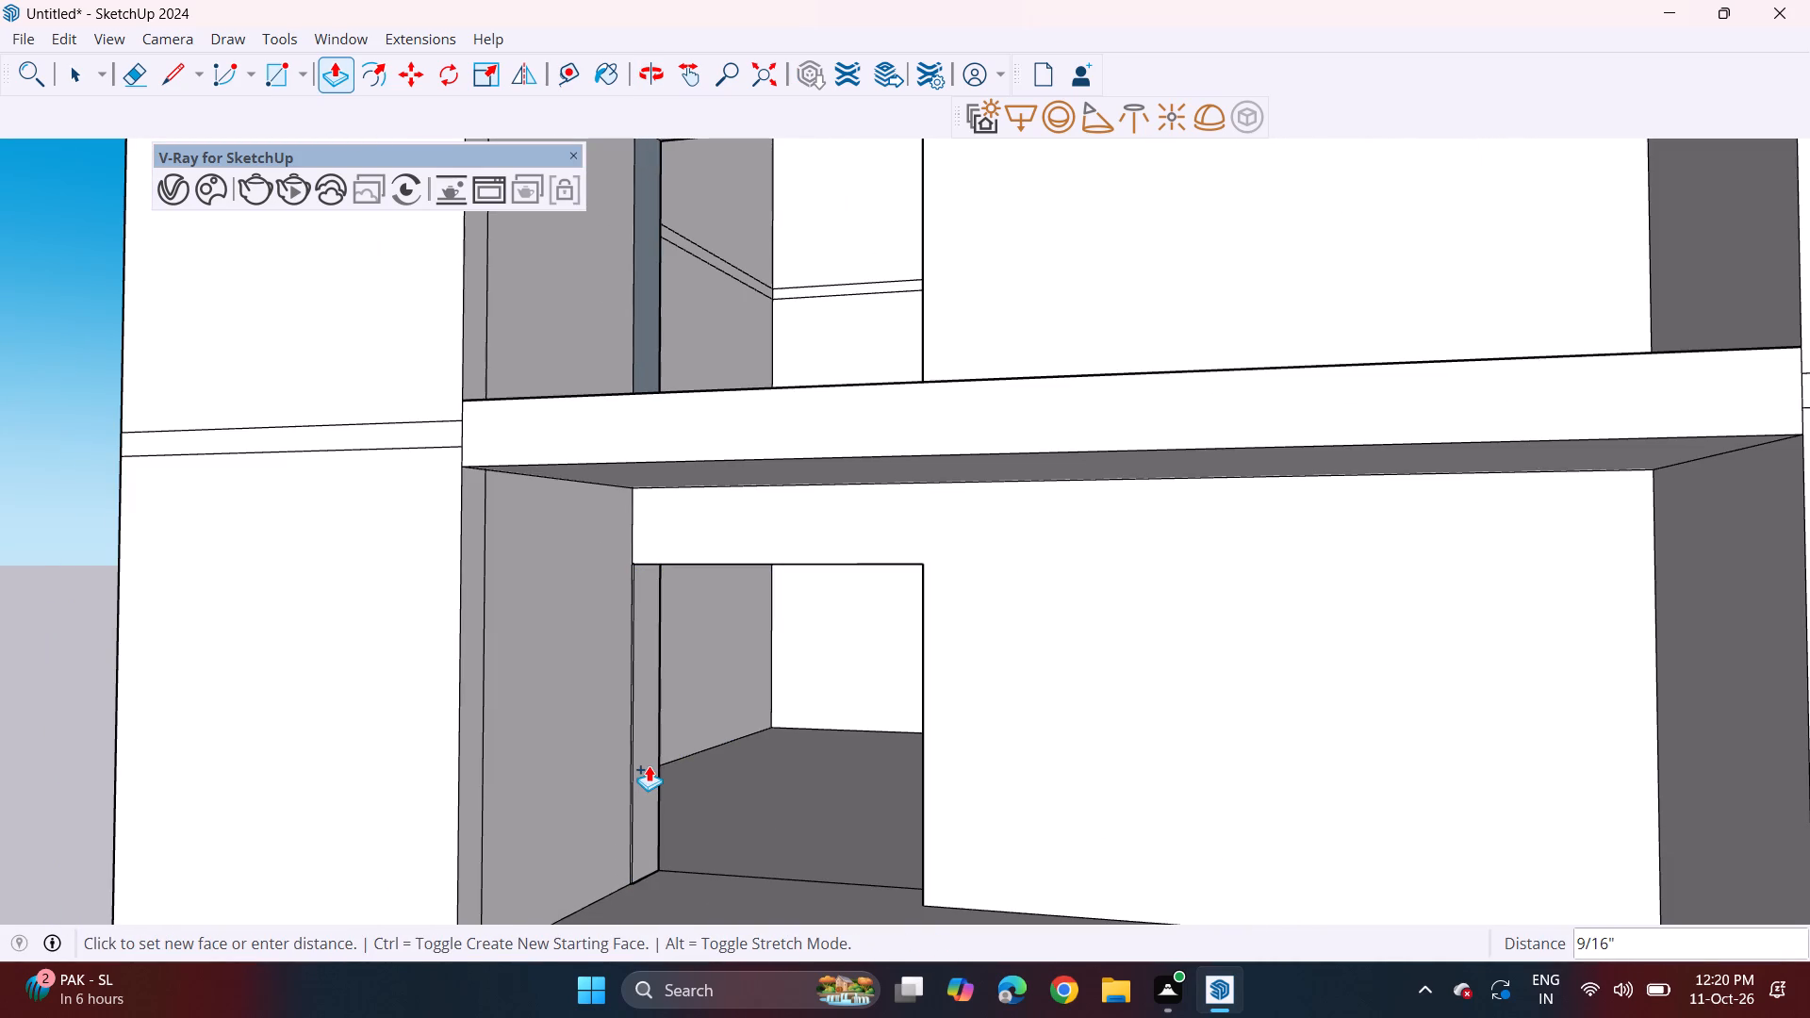
click(649, 765)
double_click(651, 344)
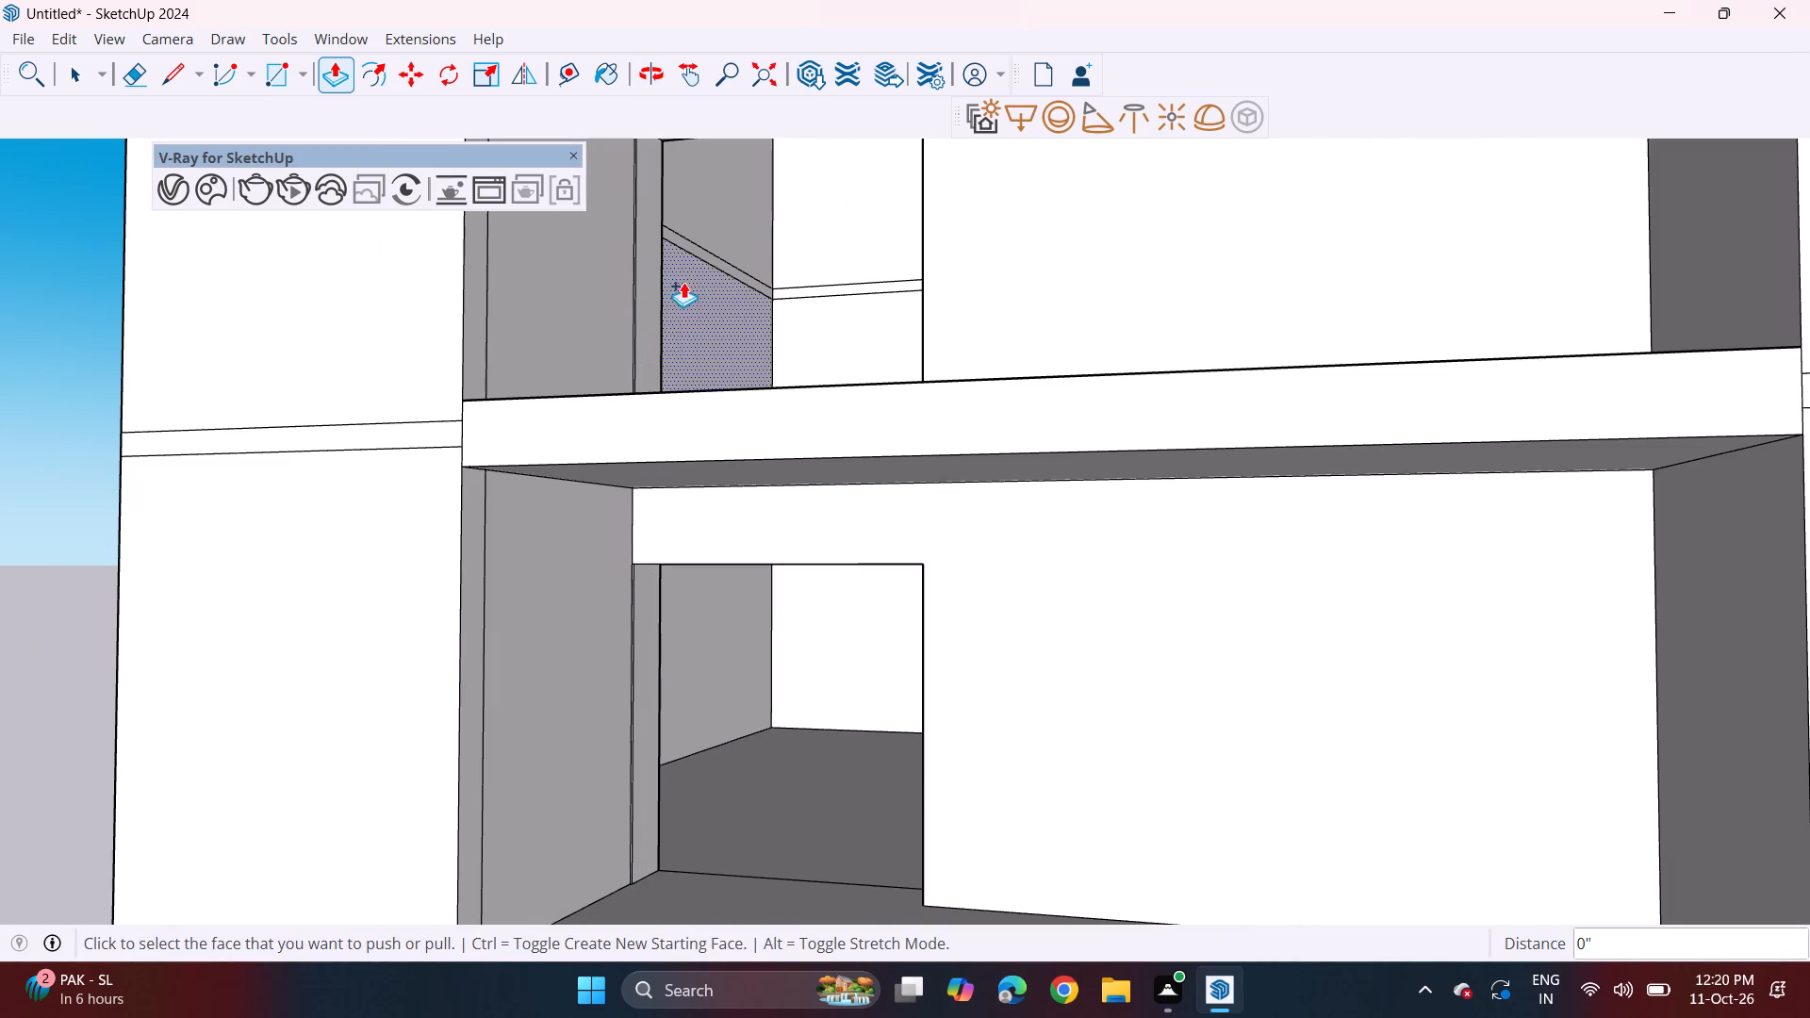
shift+middle_drag(680, 189, 697, 633)
double_click(676, 575)
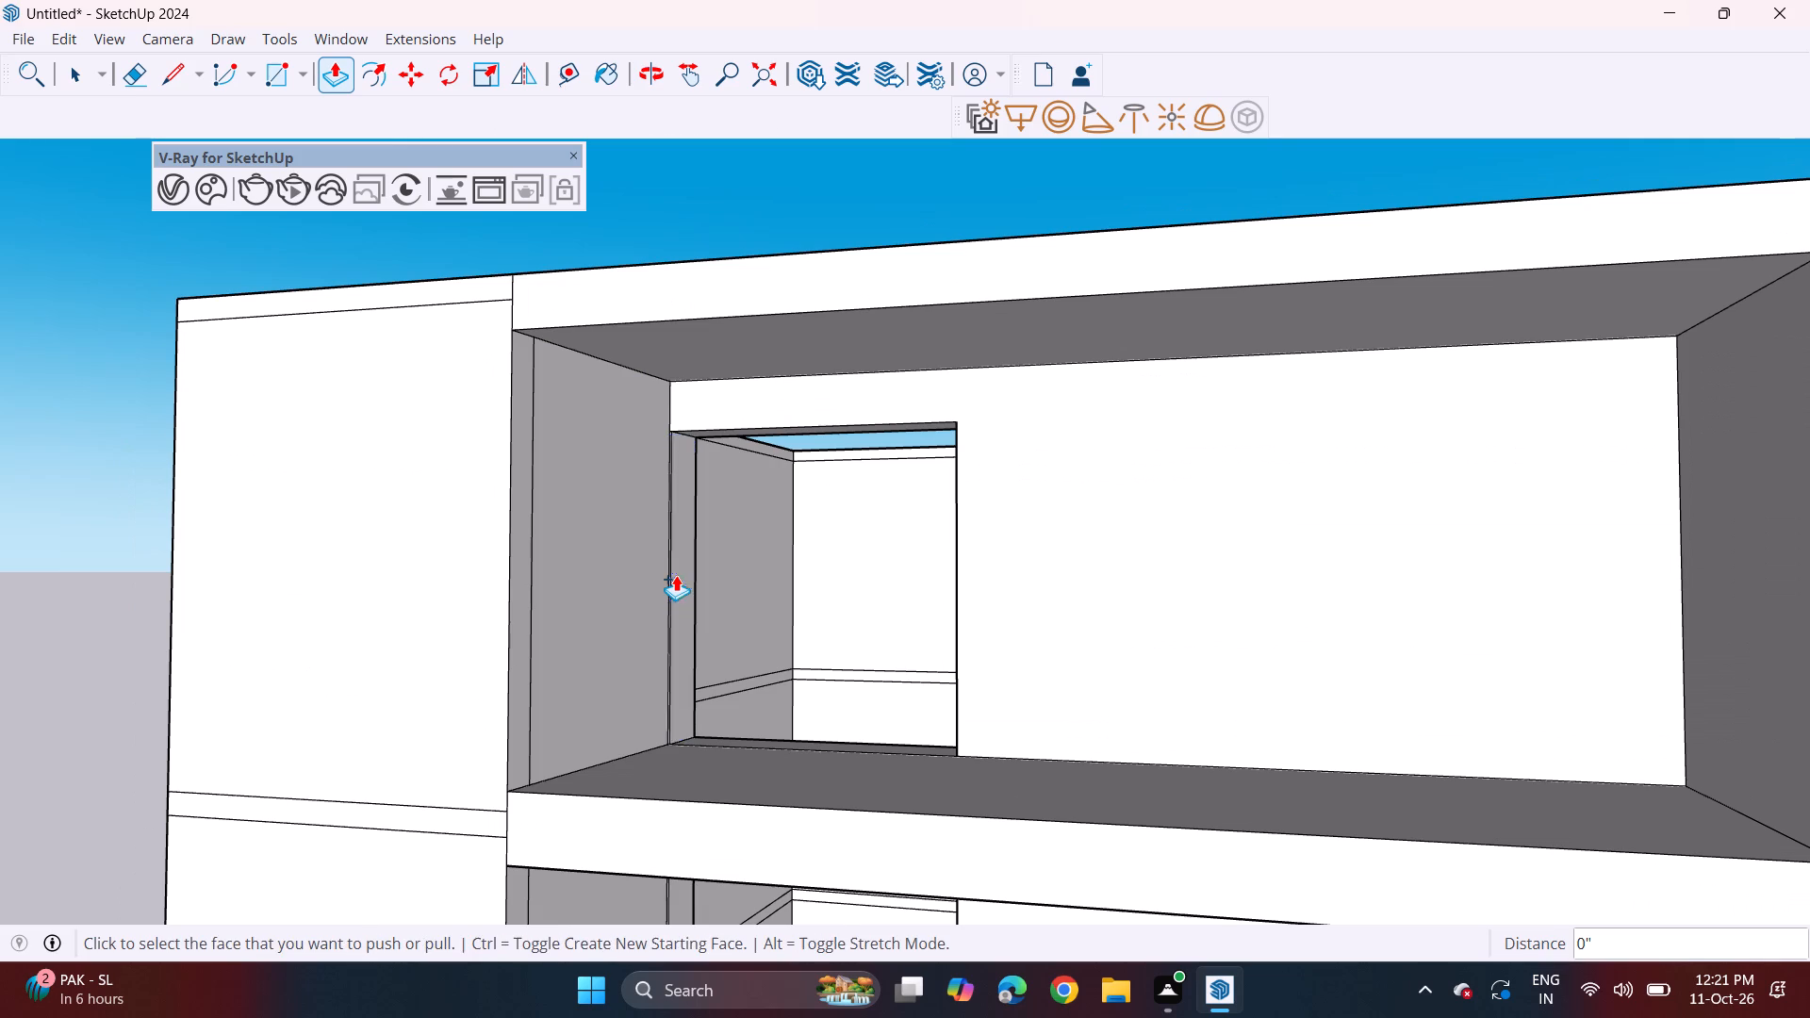
Draw a 1' 5 5/8" vertical line from the lowest upper recess's tower-side bottom corner down to the slab's lower edge.
scroll(701, 615, down, 6)
shift+middle_drag(749, 665, 564, 483)
middle_drag(564, 481, 663, 518)
shift+middle_drag(566, 618, 632, 524)
middle_drag(631, 550, 648, 624)
shift+middle_drag(657, 673, 722, 495)
middle_drag(723, 539, 722, 552)
middle_click(722, 552)
middle_click(719, 555)
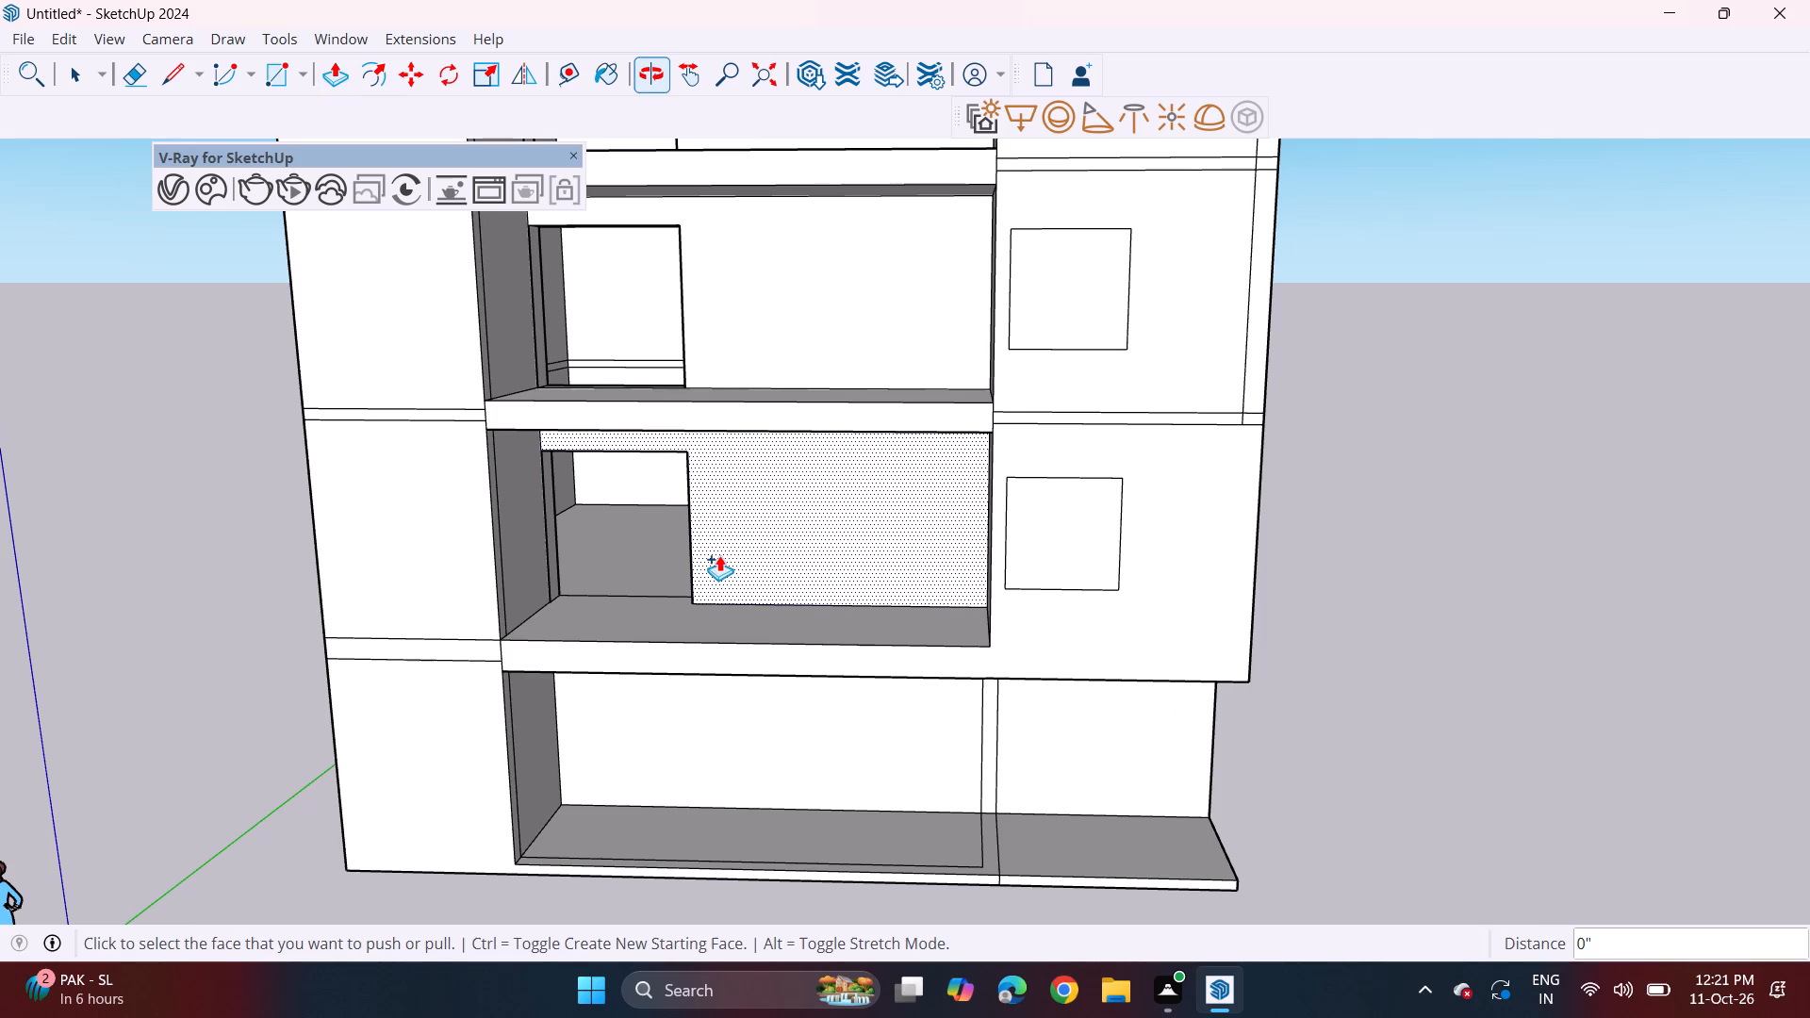
scroll(719, 555, up, 1)
scroll(889, 638, down, 1)
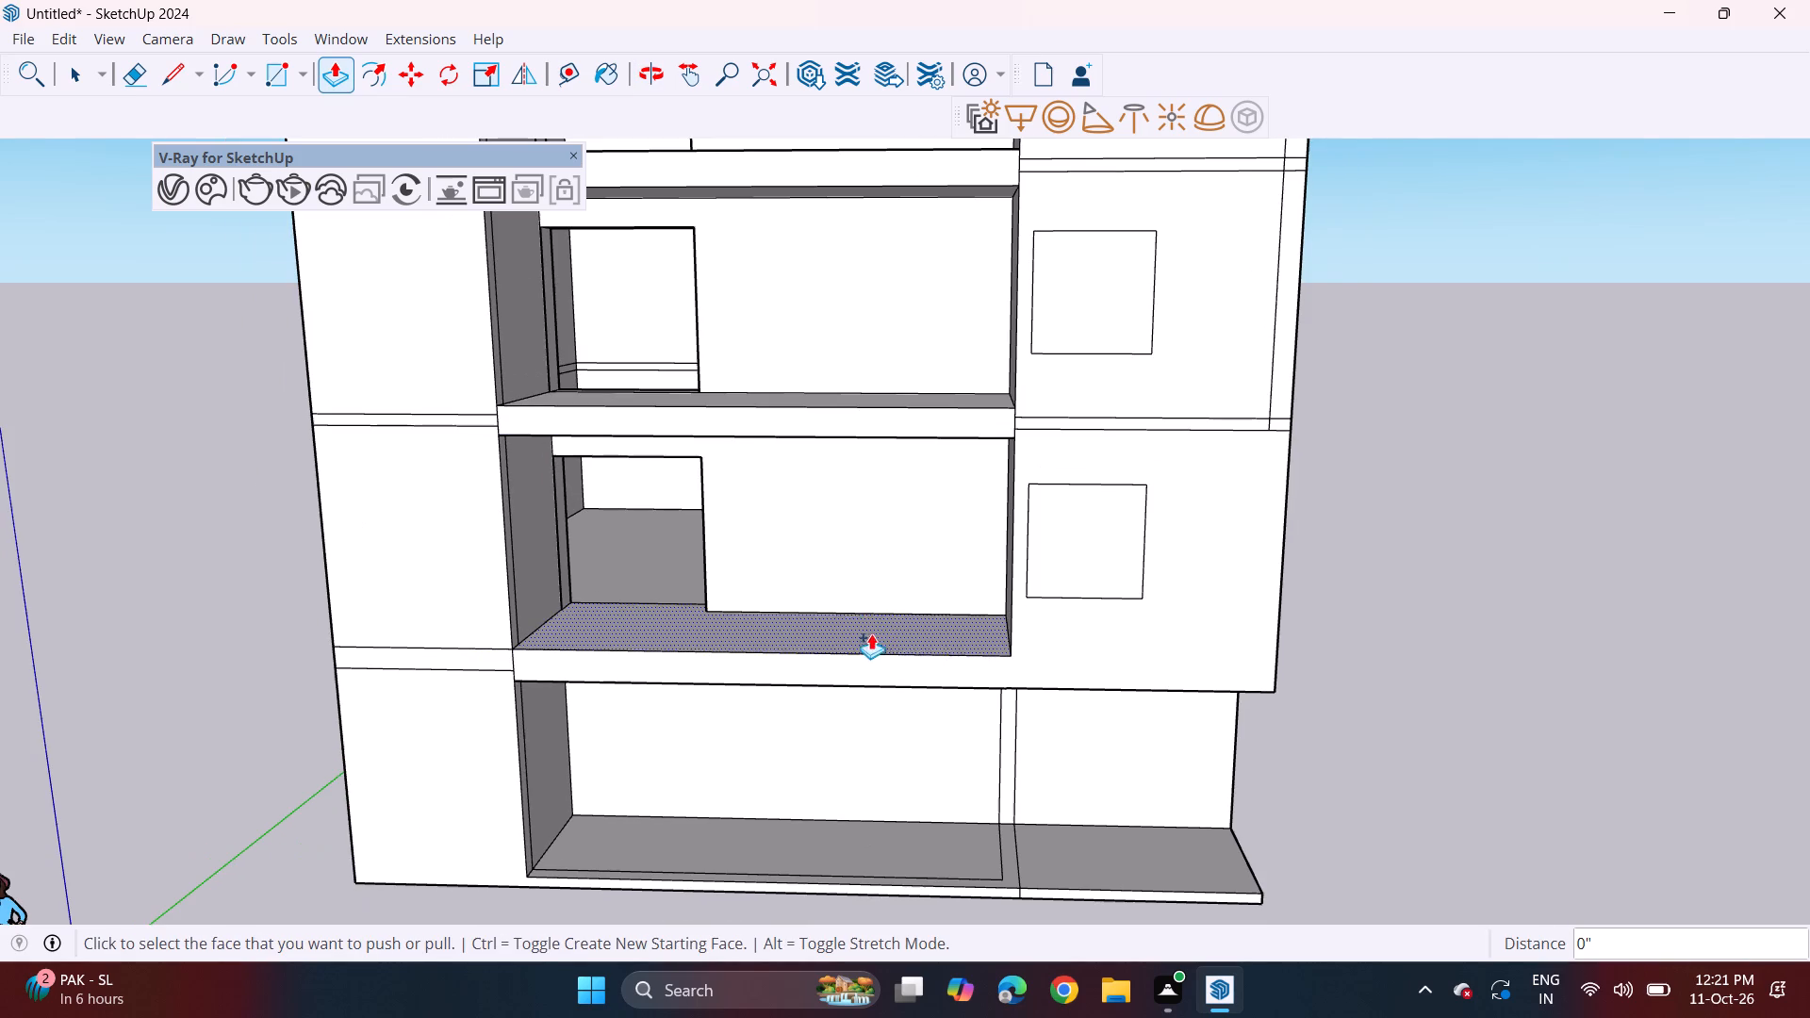
click(174, 82)
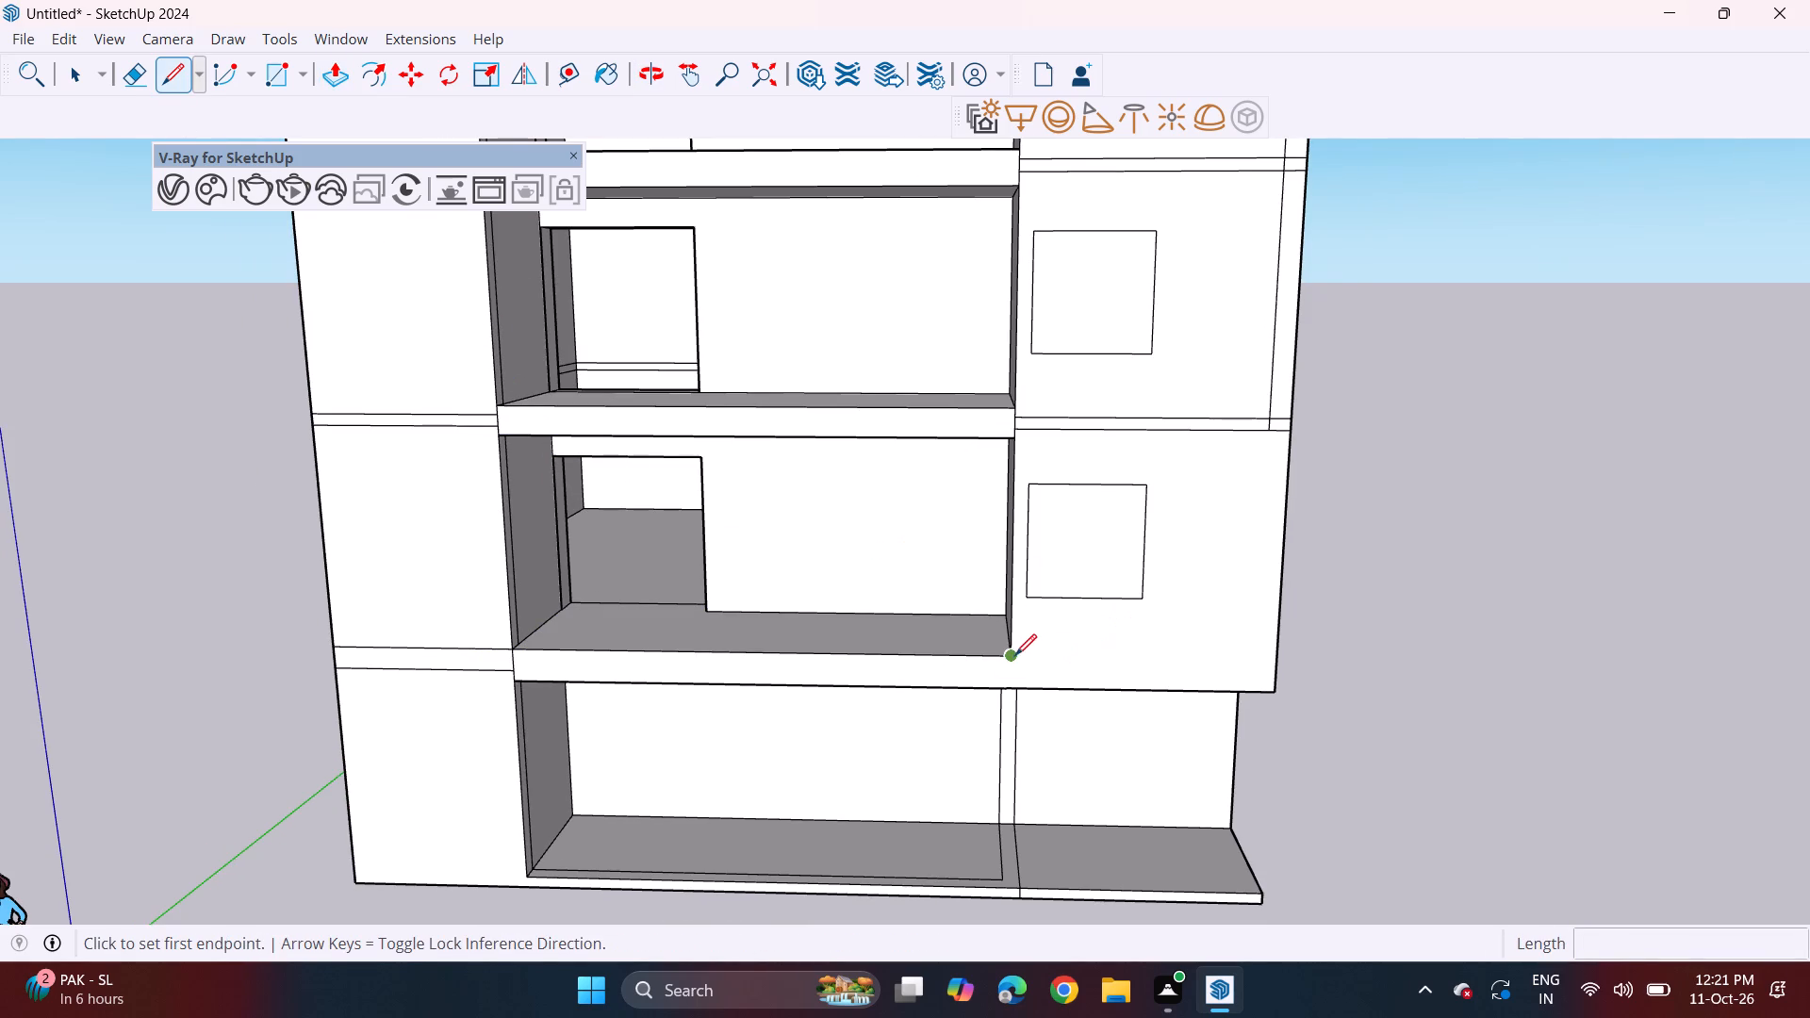
click(1015, 655)
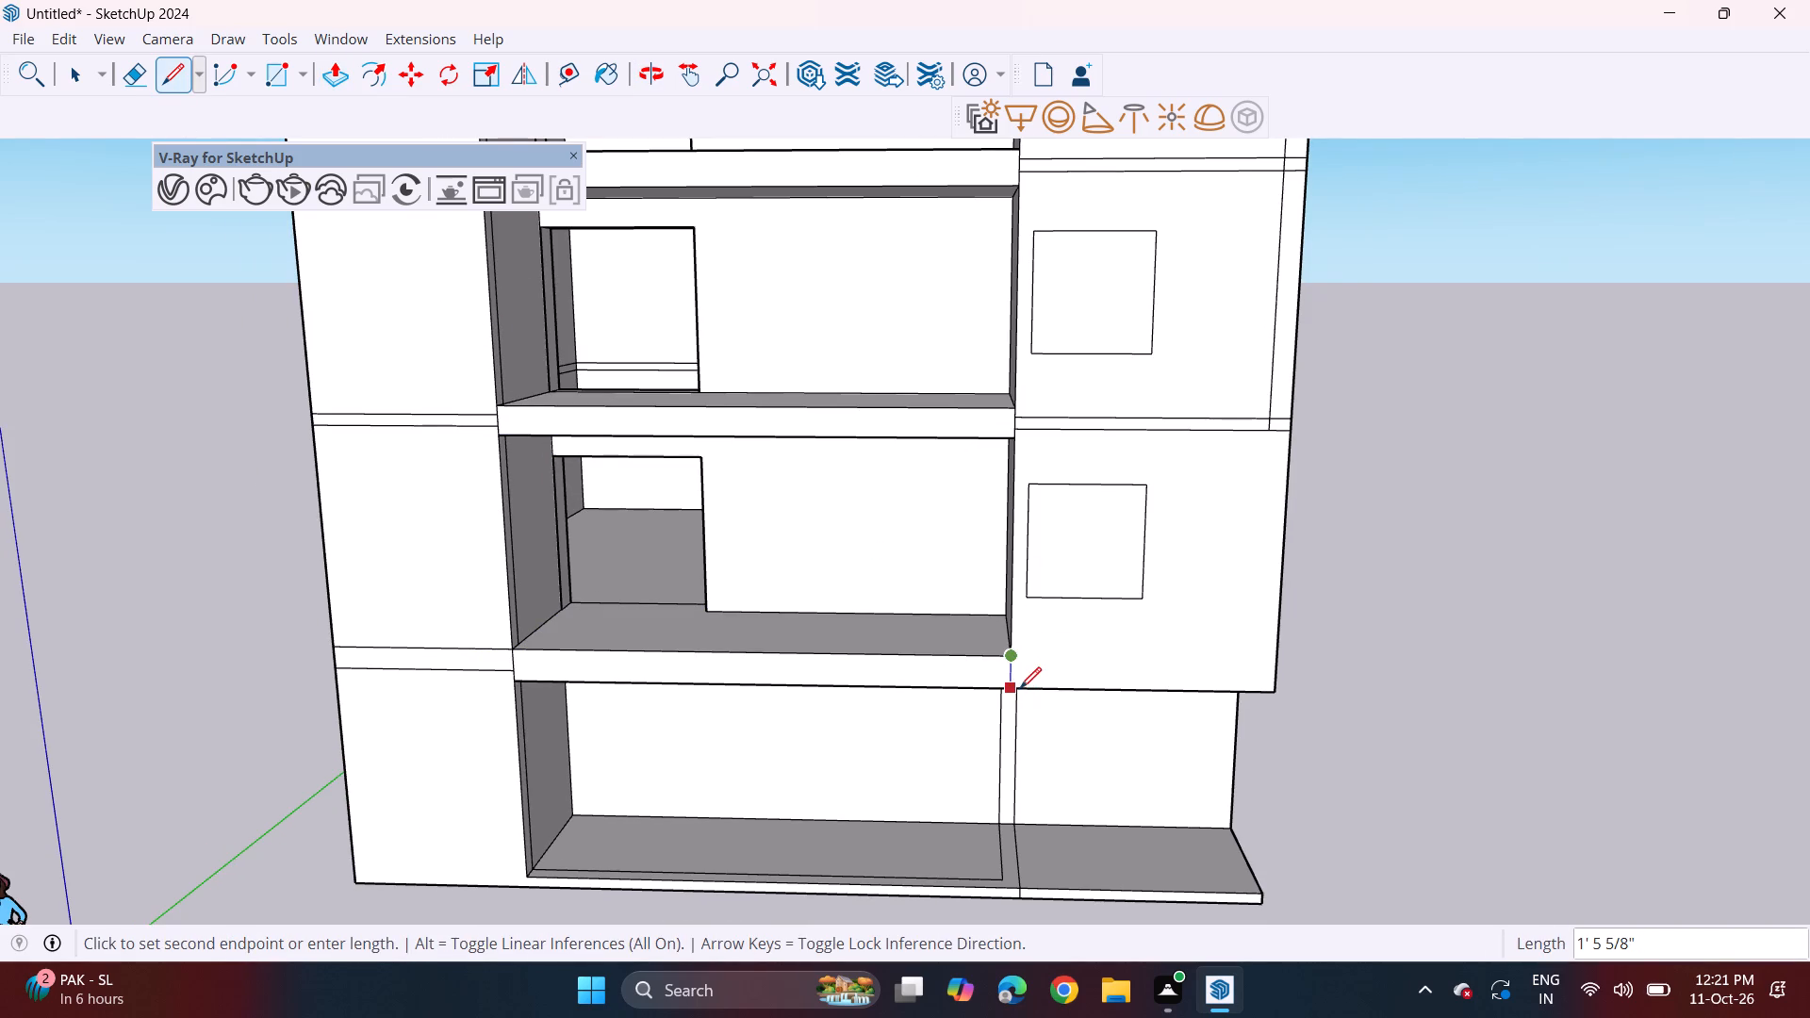
click(1020, 688)
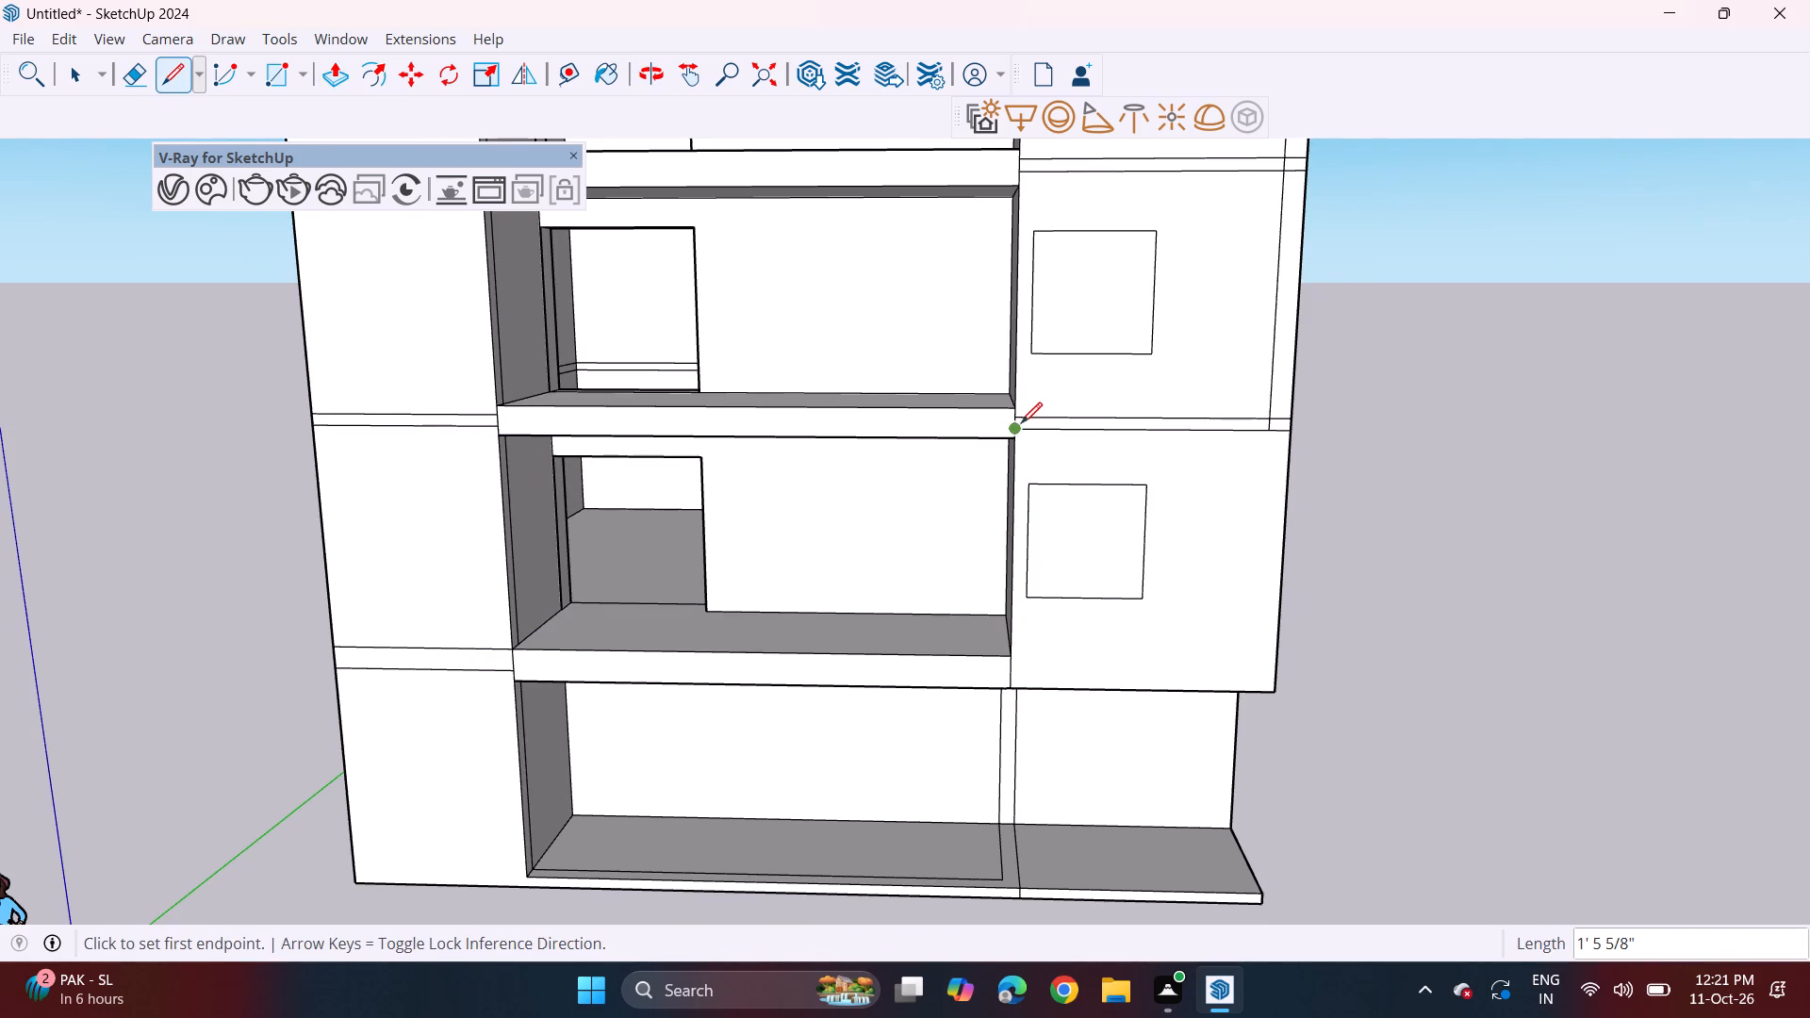
Erase the three pairs of horizontal storey band lines on the plain front bay beside the door openings.
middle_drag(1026, 472, 908, 491)
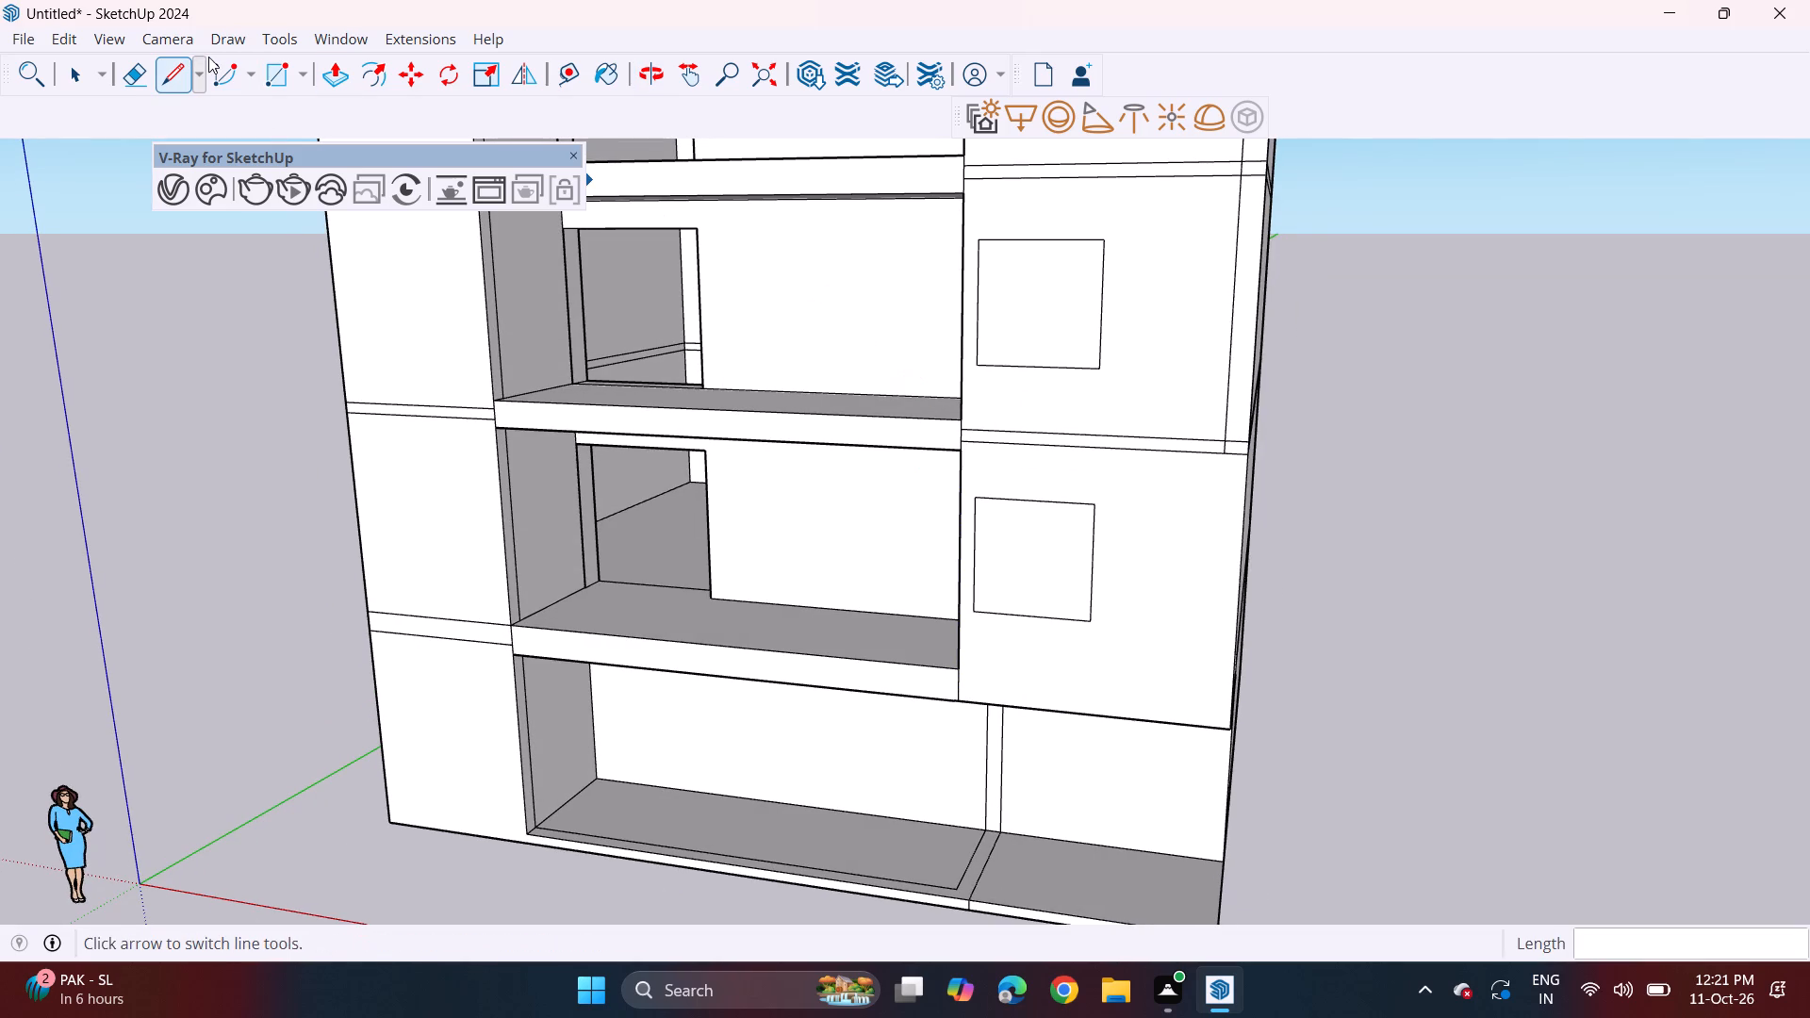
click(340, 76)
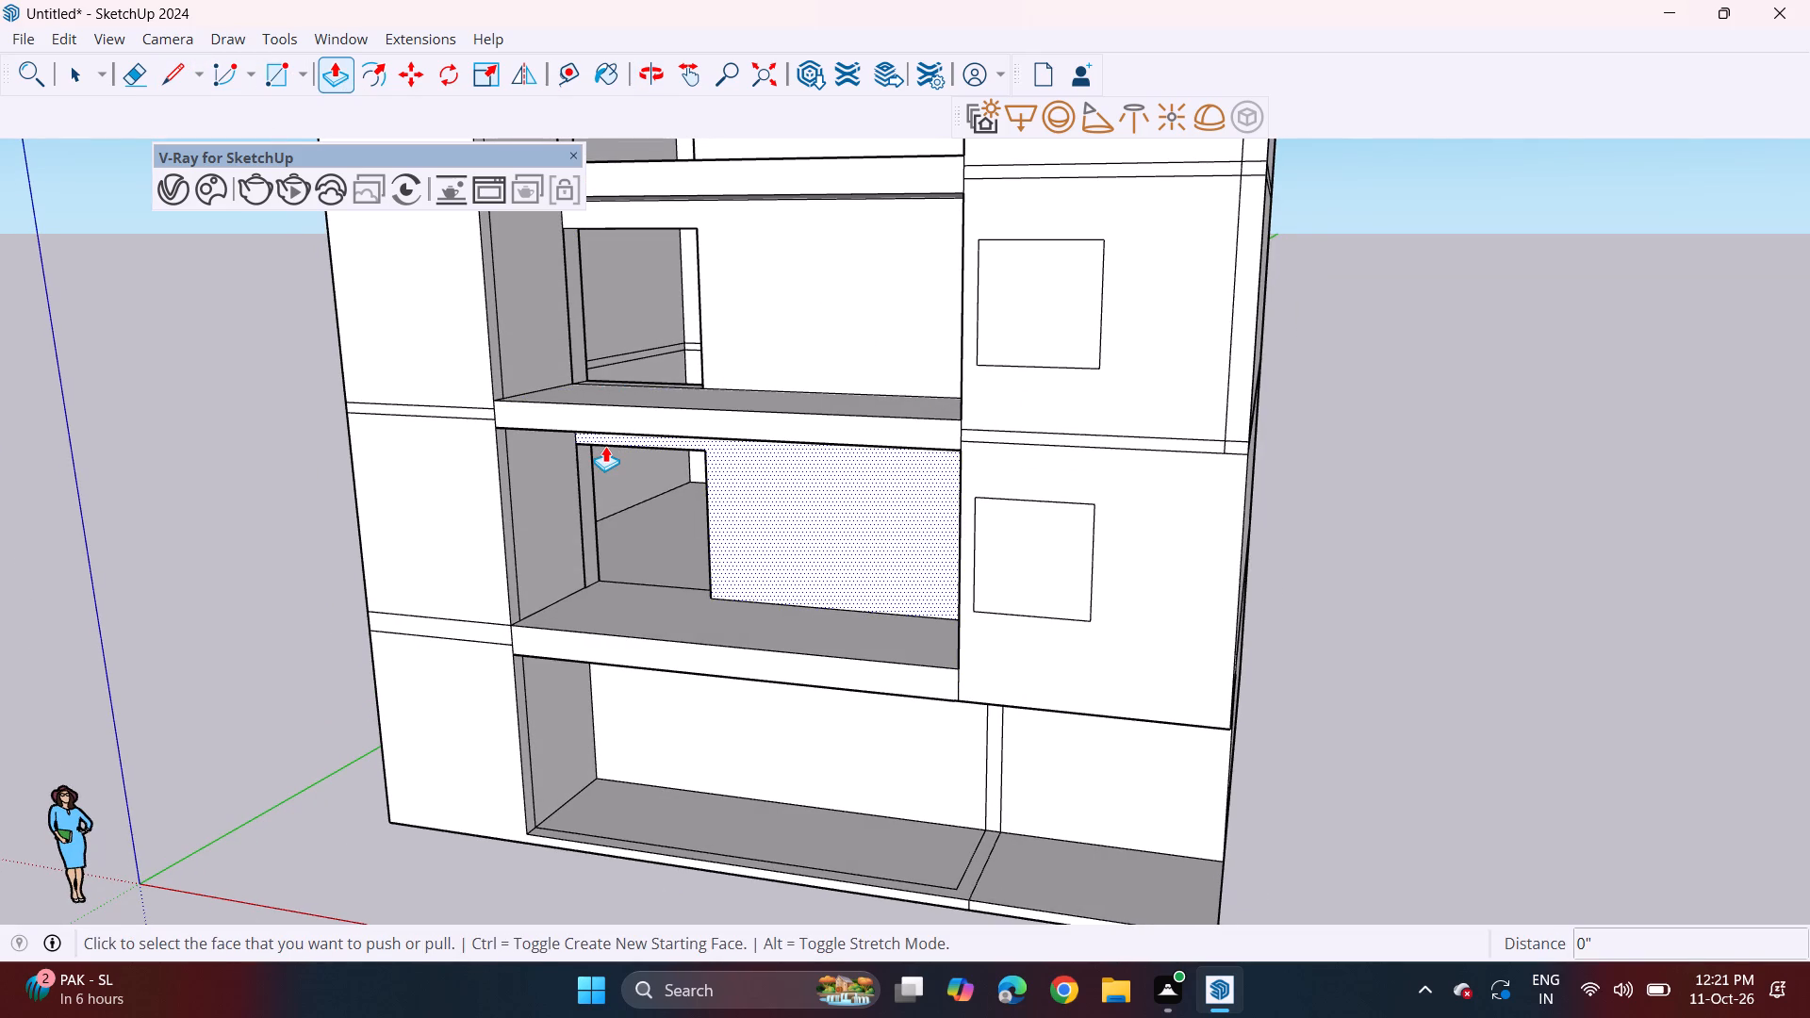
middle_drag(459, 634, 595, 604)
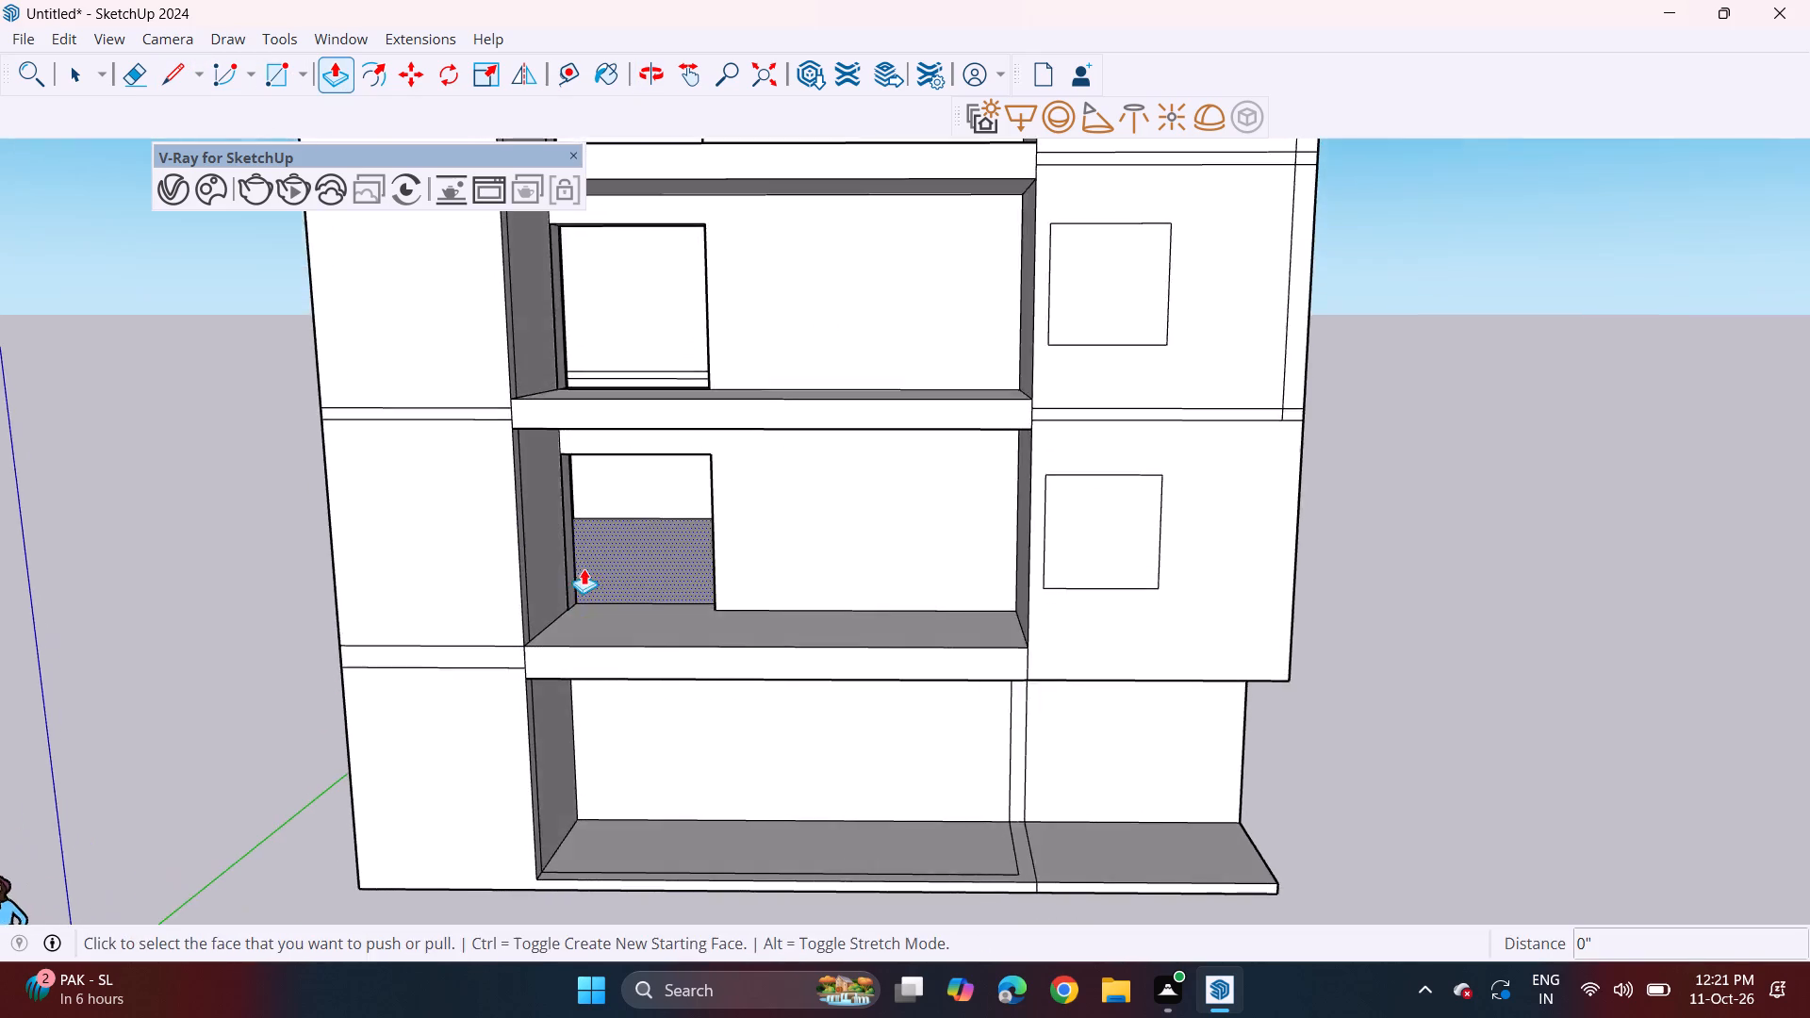
scroll(581, 570, down, 3)
middle_drag(513, 597, 675, 691)
middle_drag(678, 663, 714, 613)
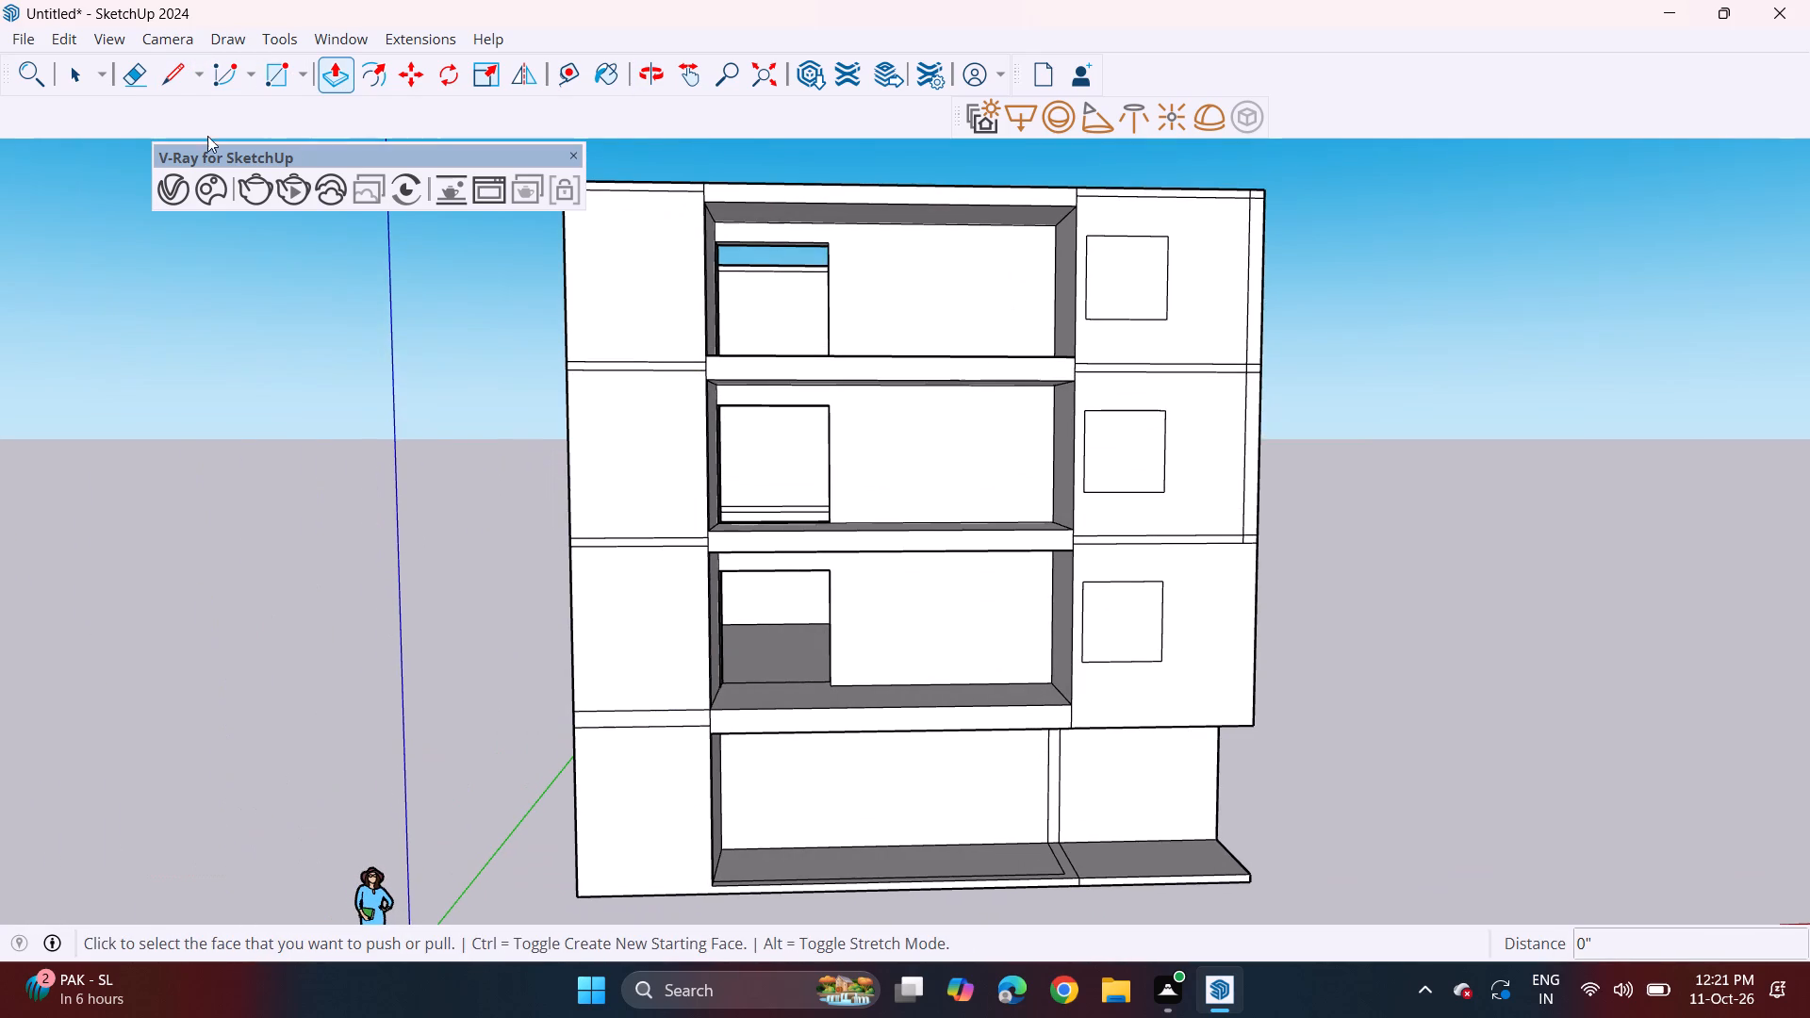
click(144, 77)
drag(626, 339, 628, 471)
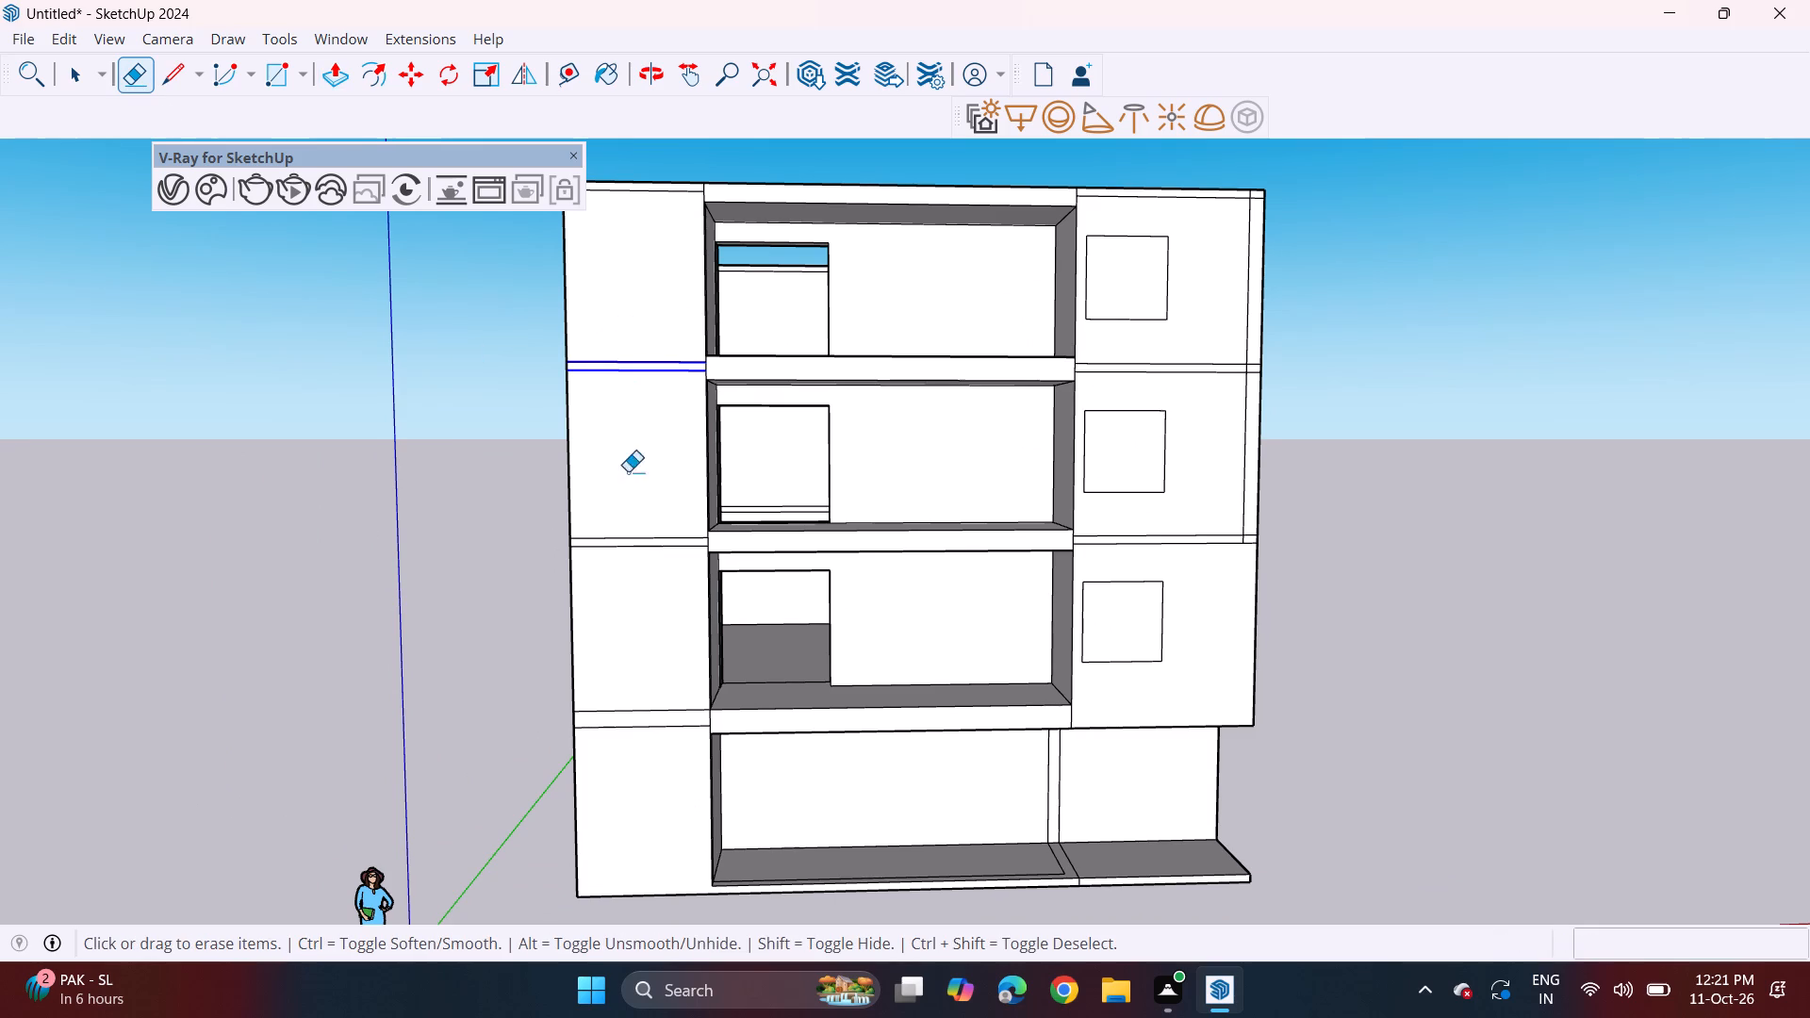
drag(628, 471, 638, 771)
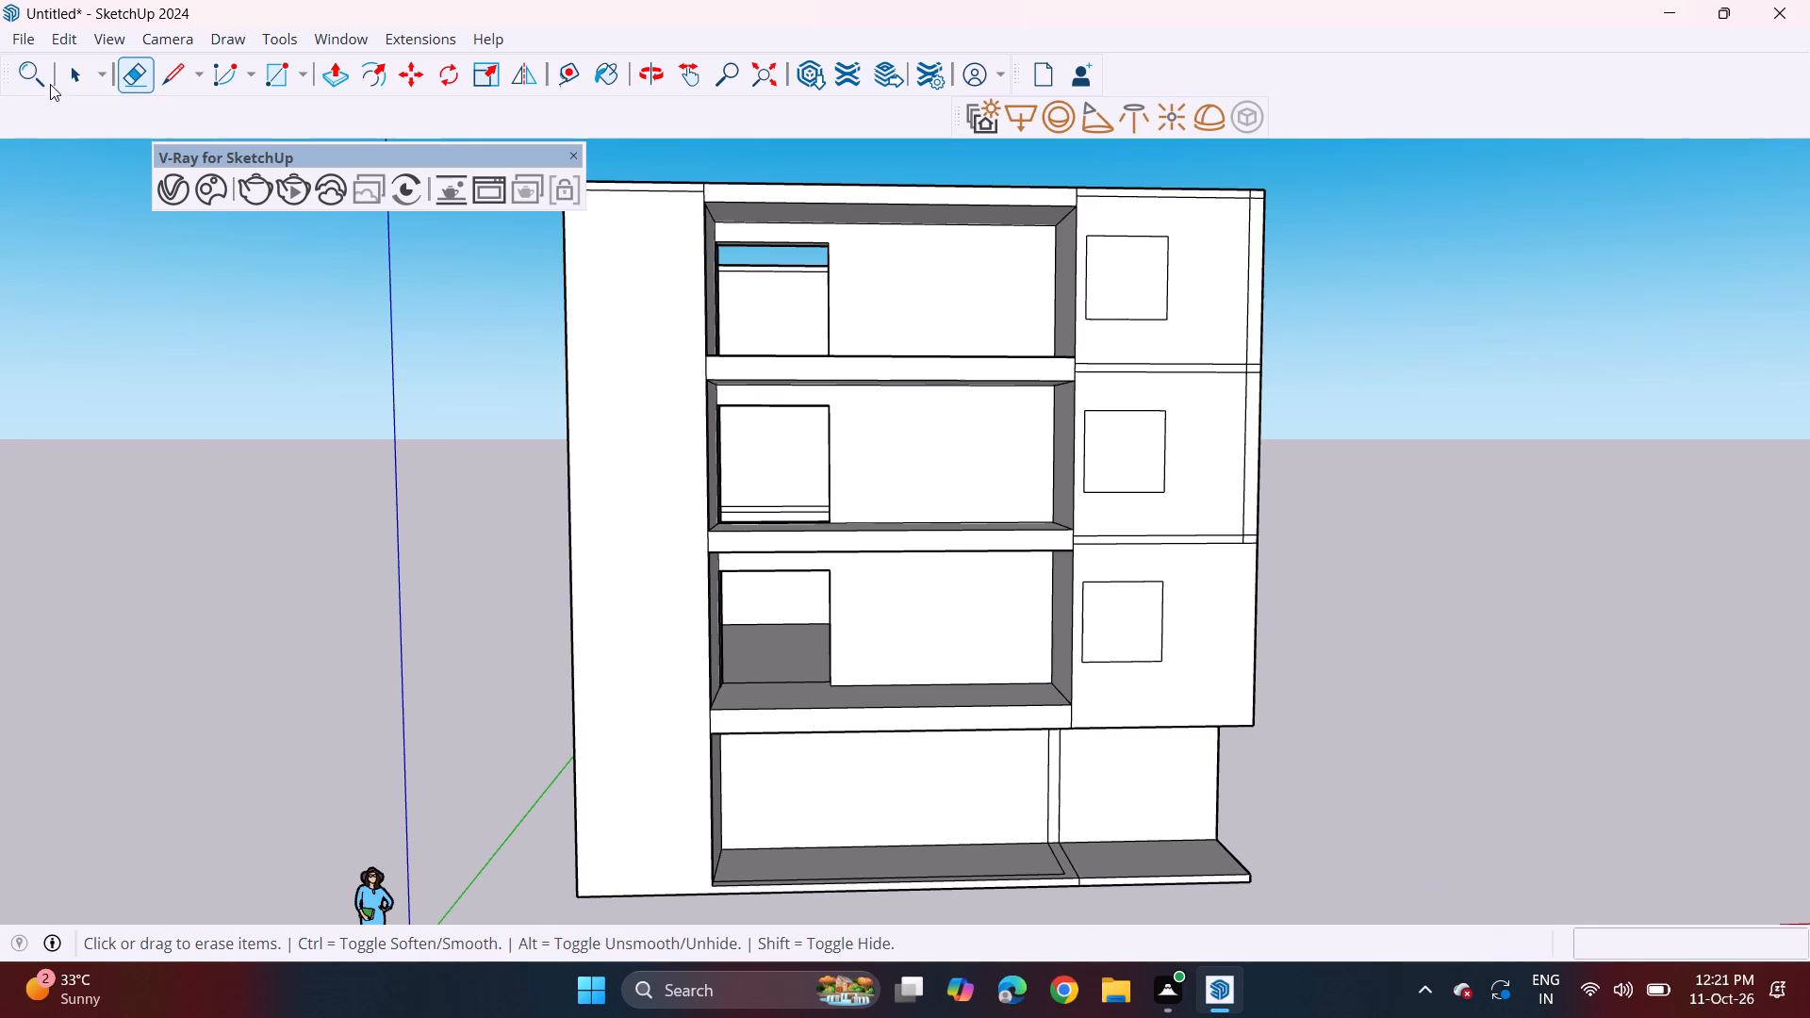
Draw a tall rectangle 6' 5 3/4" by 41' 2 5/8" on the plain bay's front face, inset from its edges.
click(265, 86)
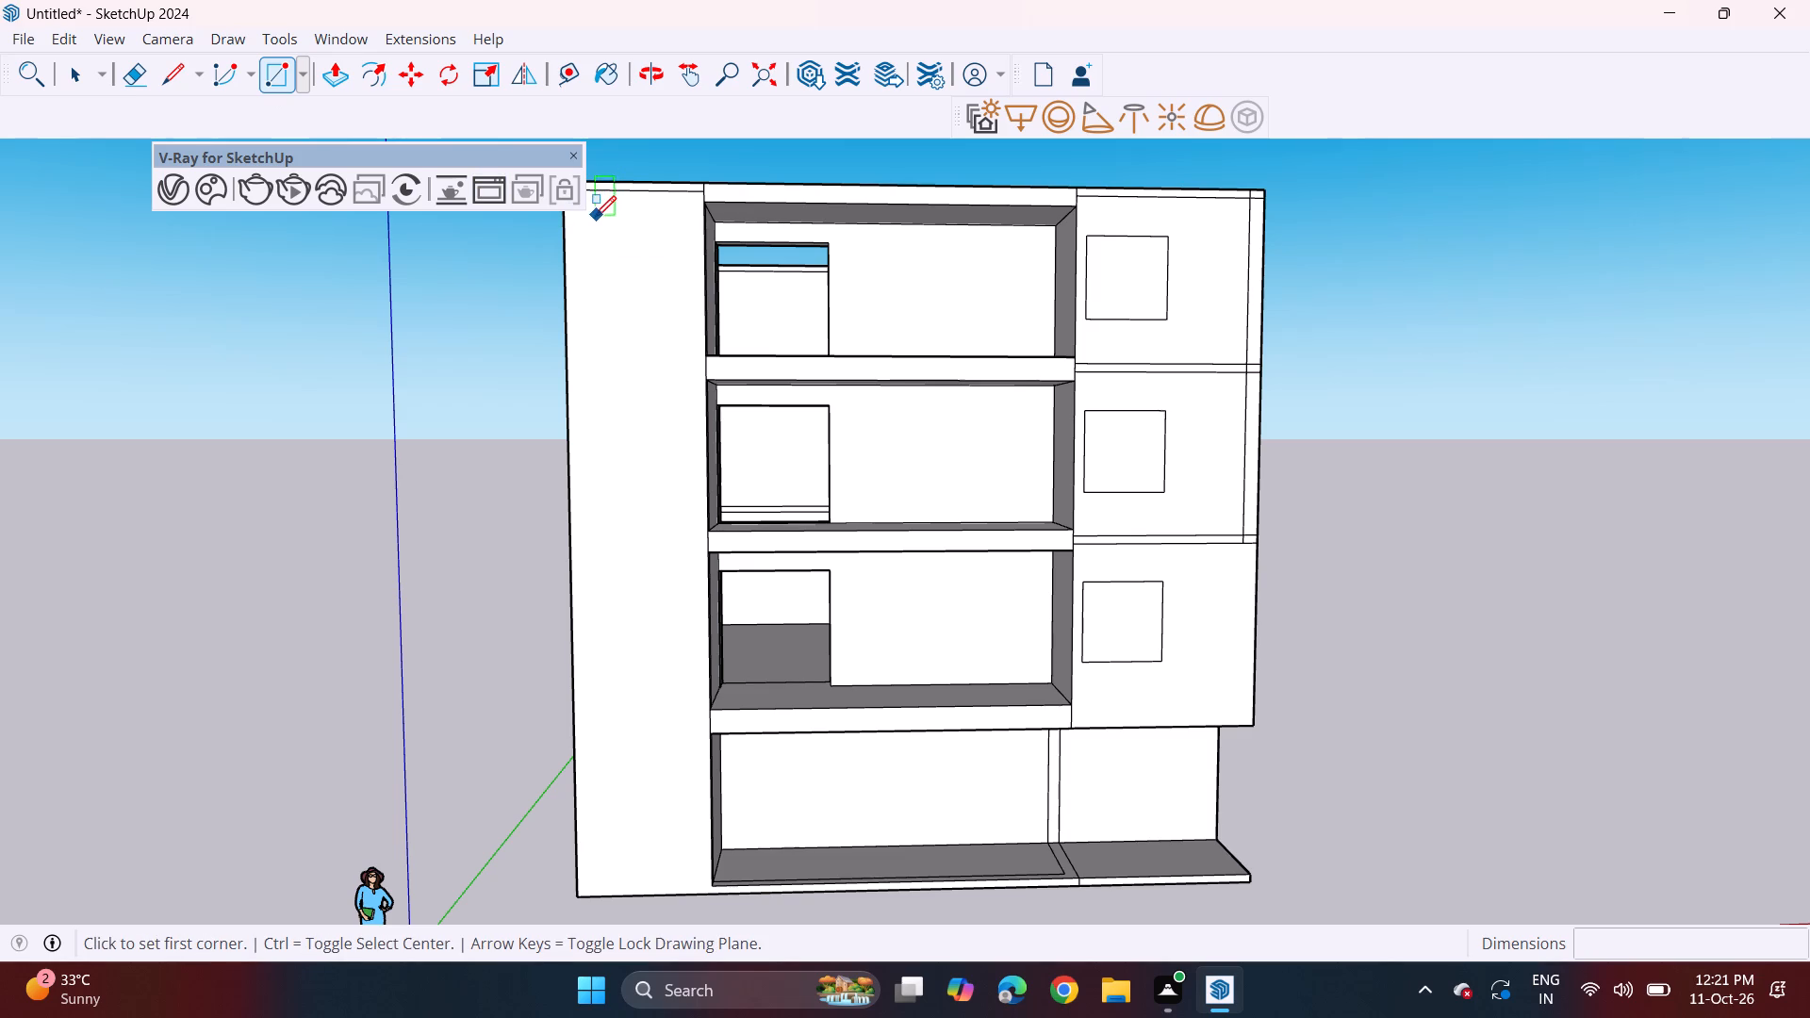
shift+middle_drag(584, 258, 627, 241)
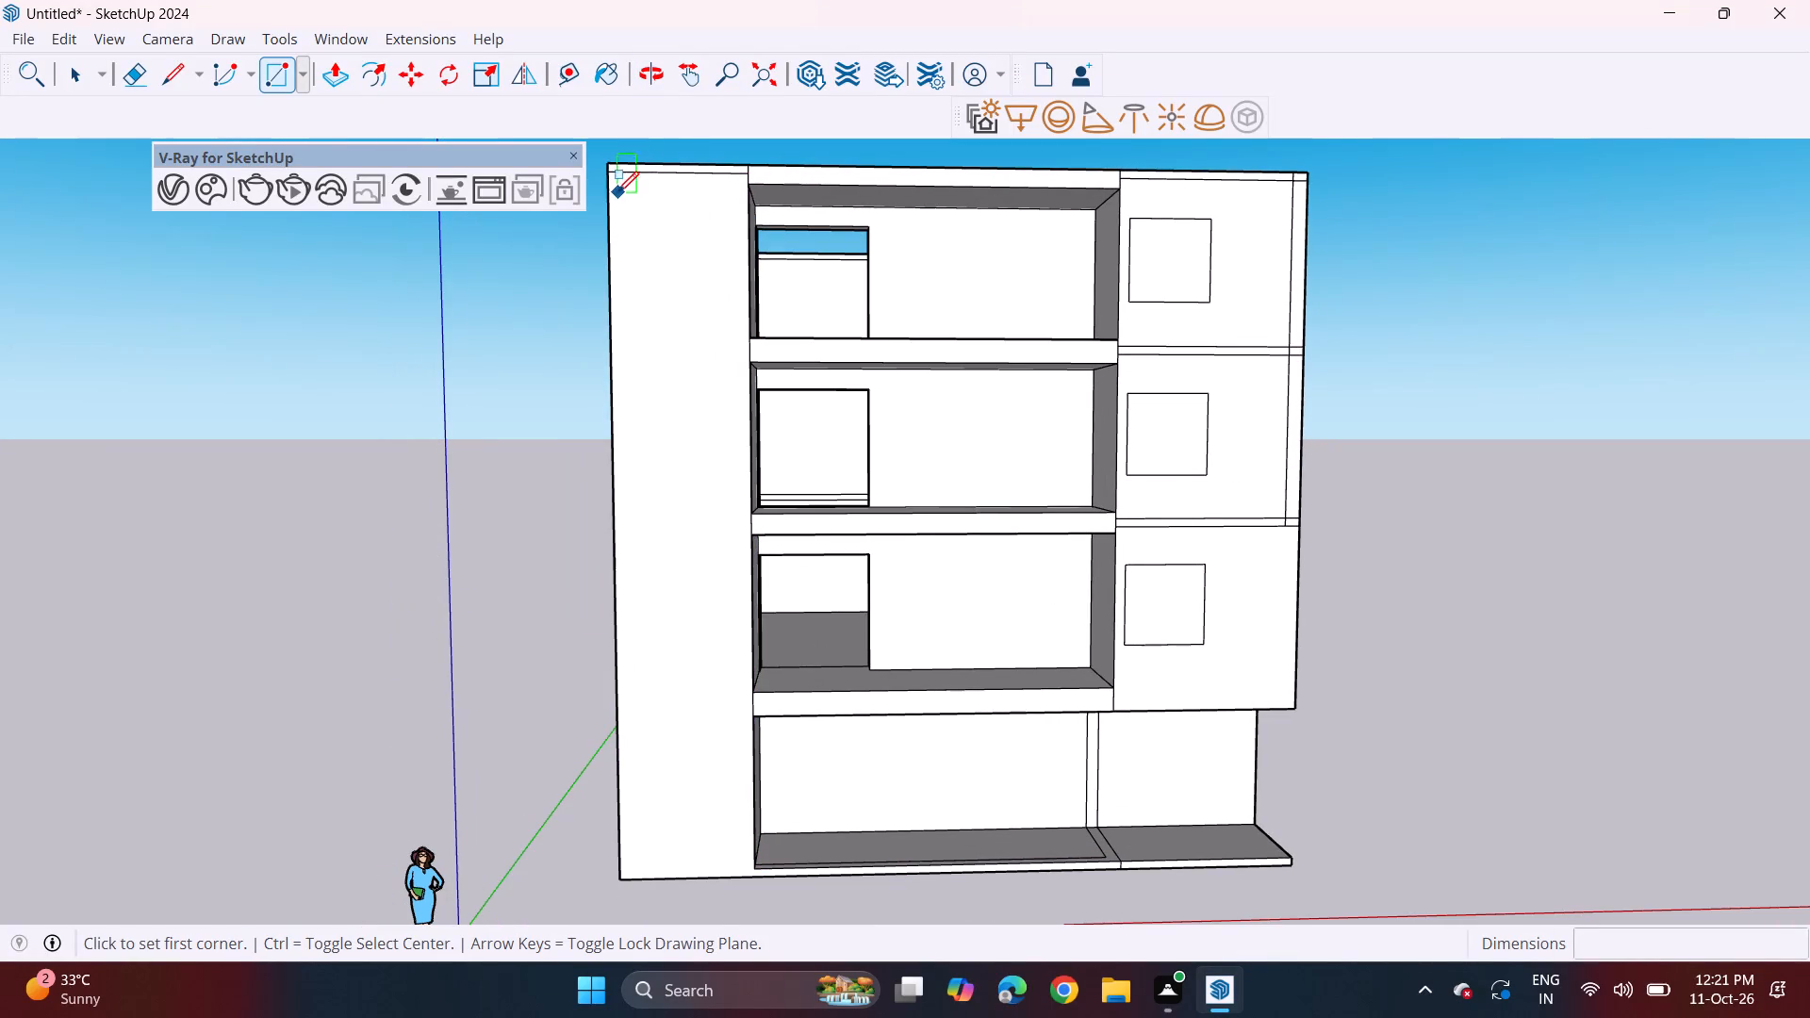
click(623, 174)
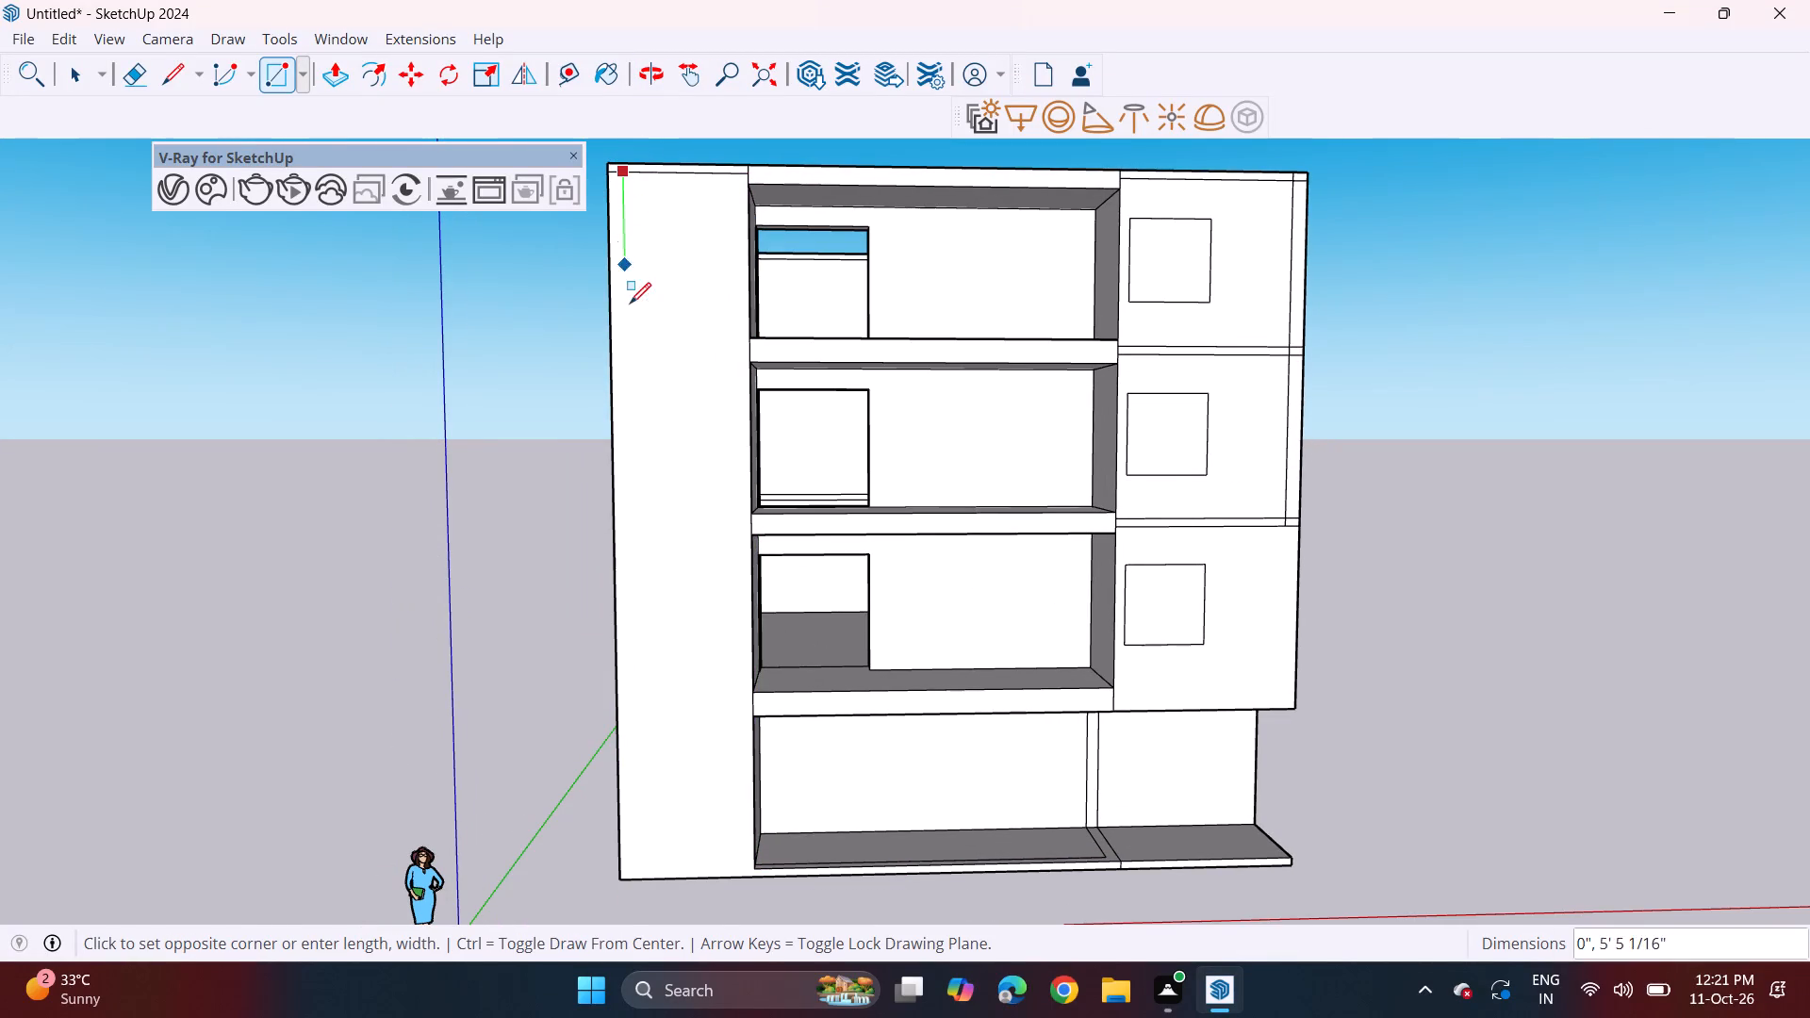
click(741, 858)
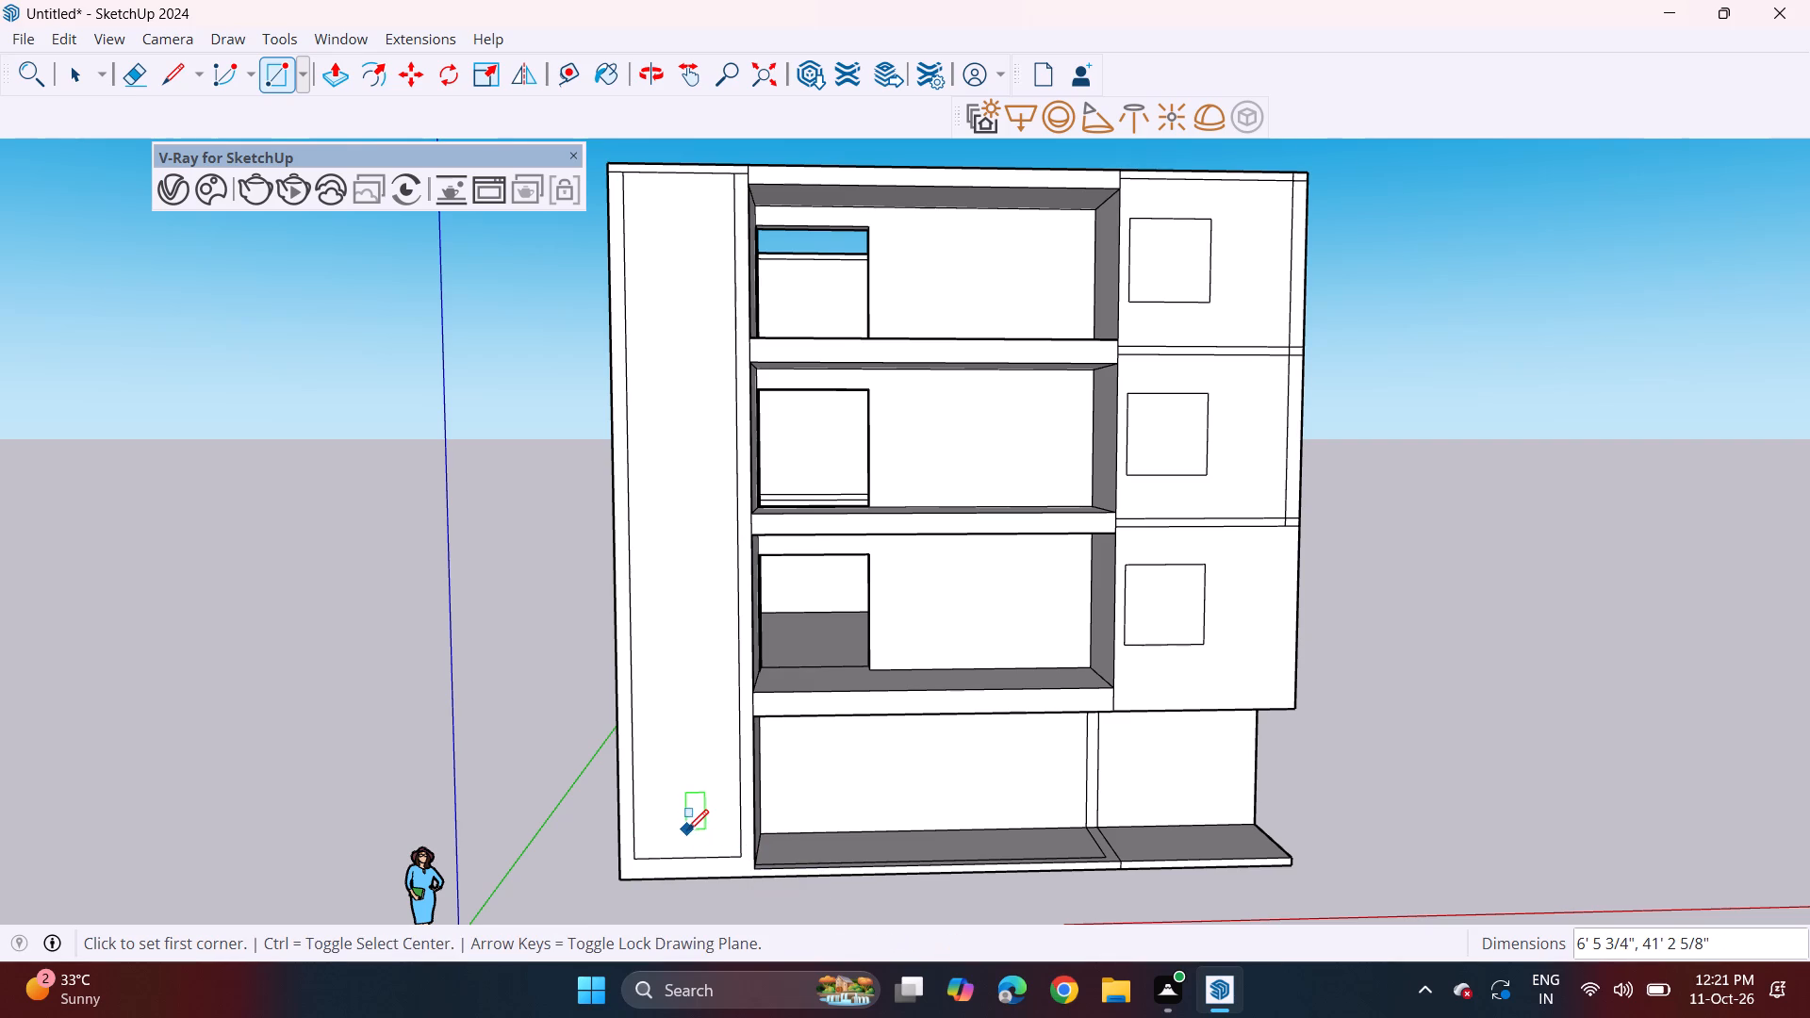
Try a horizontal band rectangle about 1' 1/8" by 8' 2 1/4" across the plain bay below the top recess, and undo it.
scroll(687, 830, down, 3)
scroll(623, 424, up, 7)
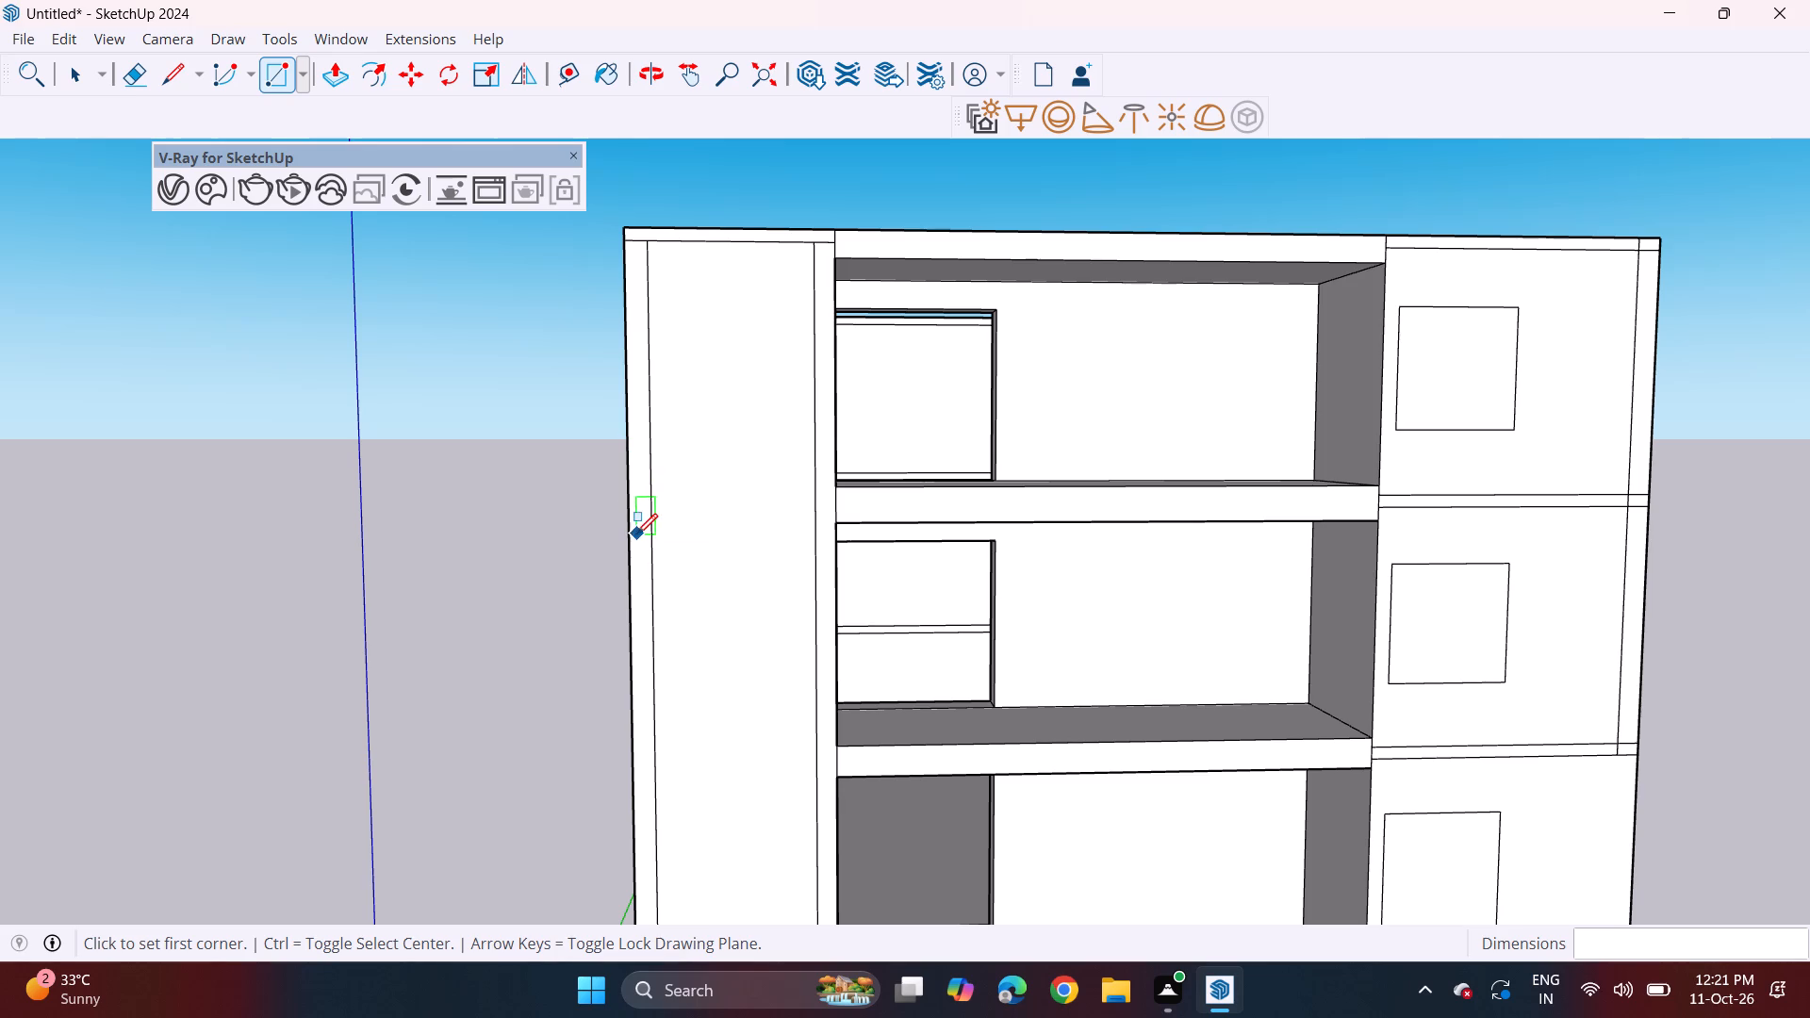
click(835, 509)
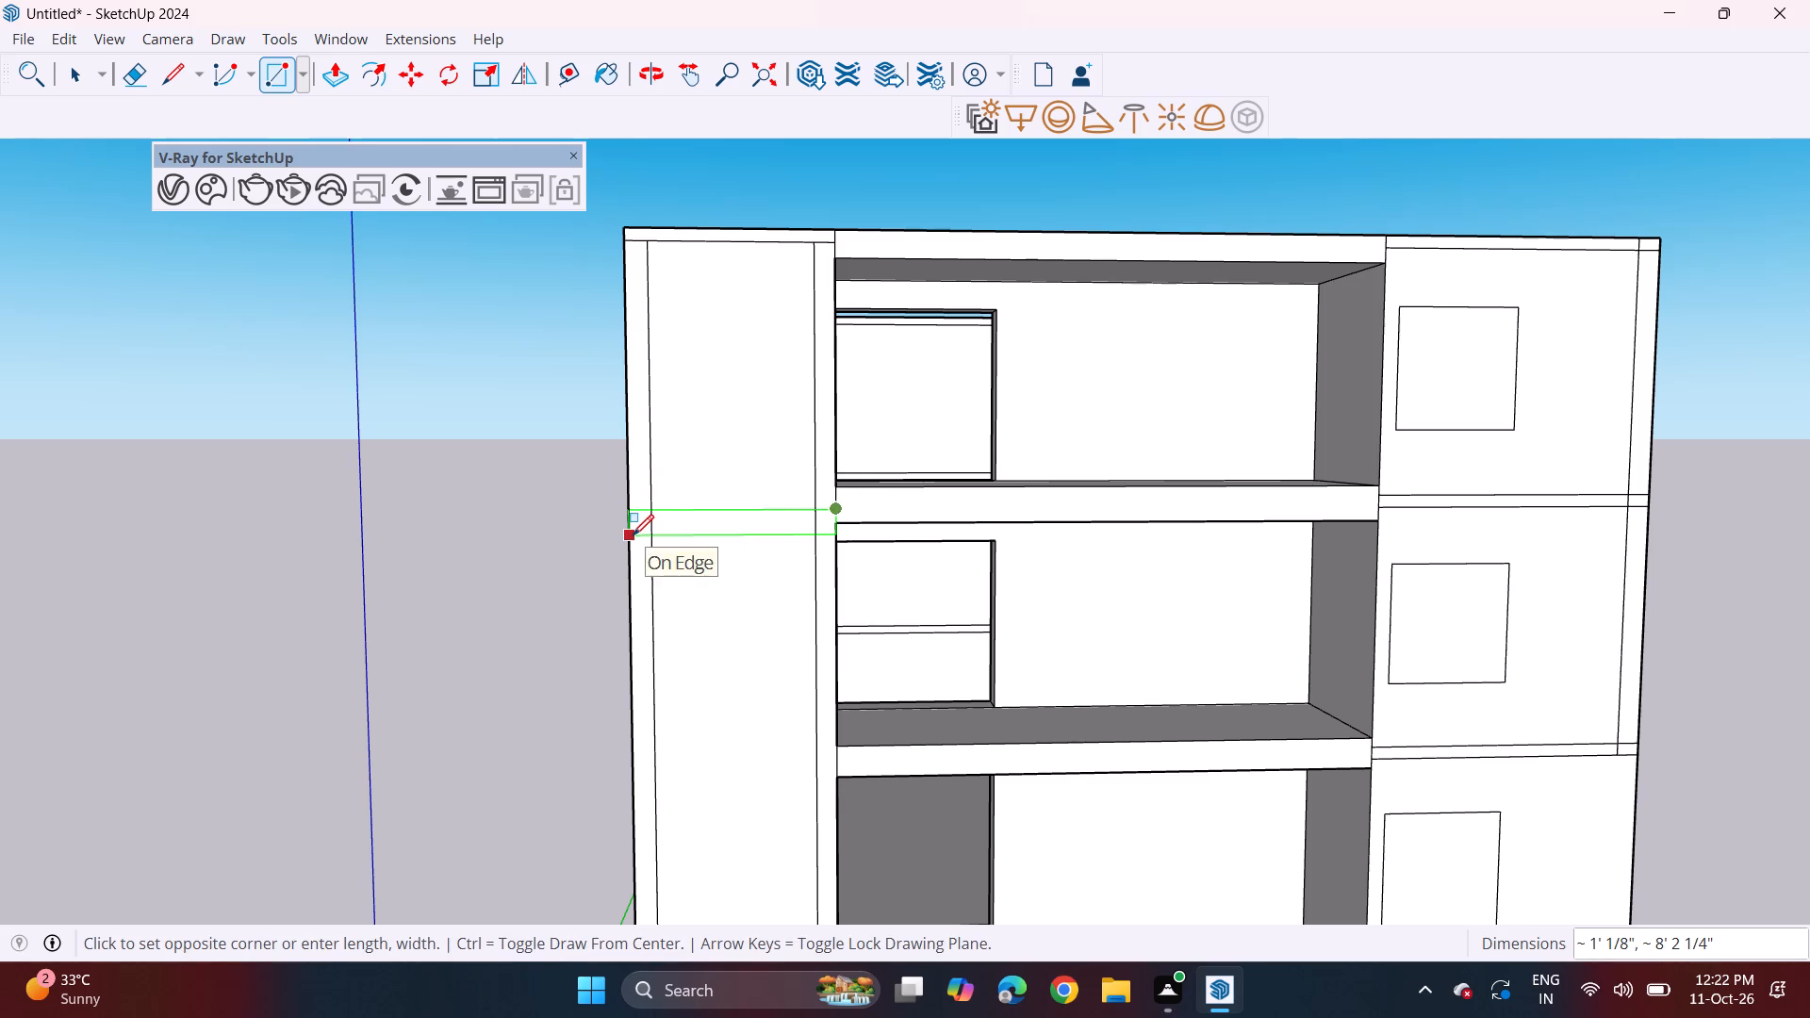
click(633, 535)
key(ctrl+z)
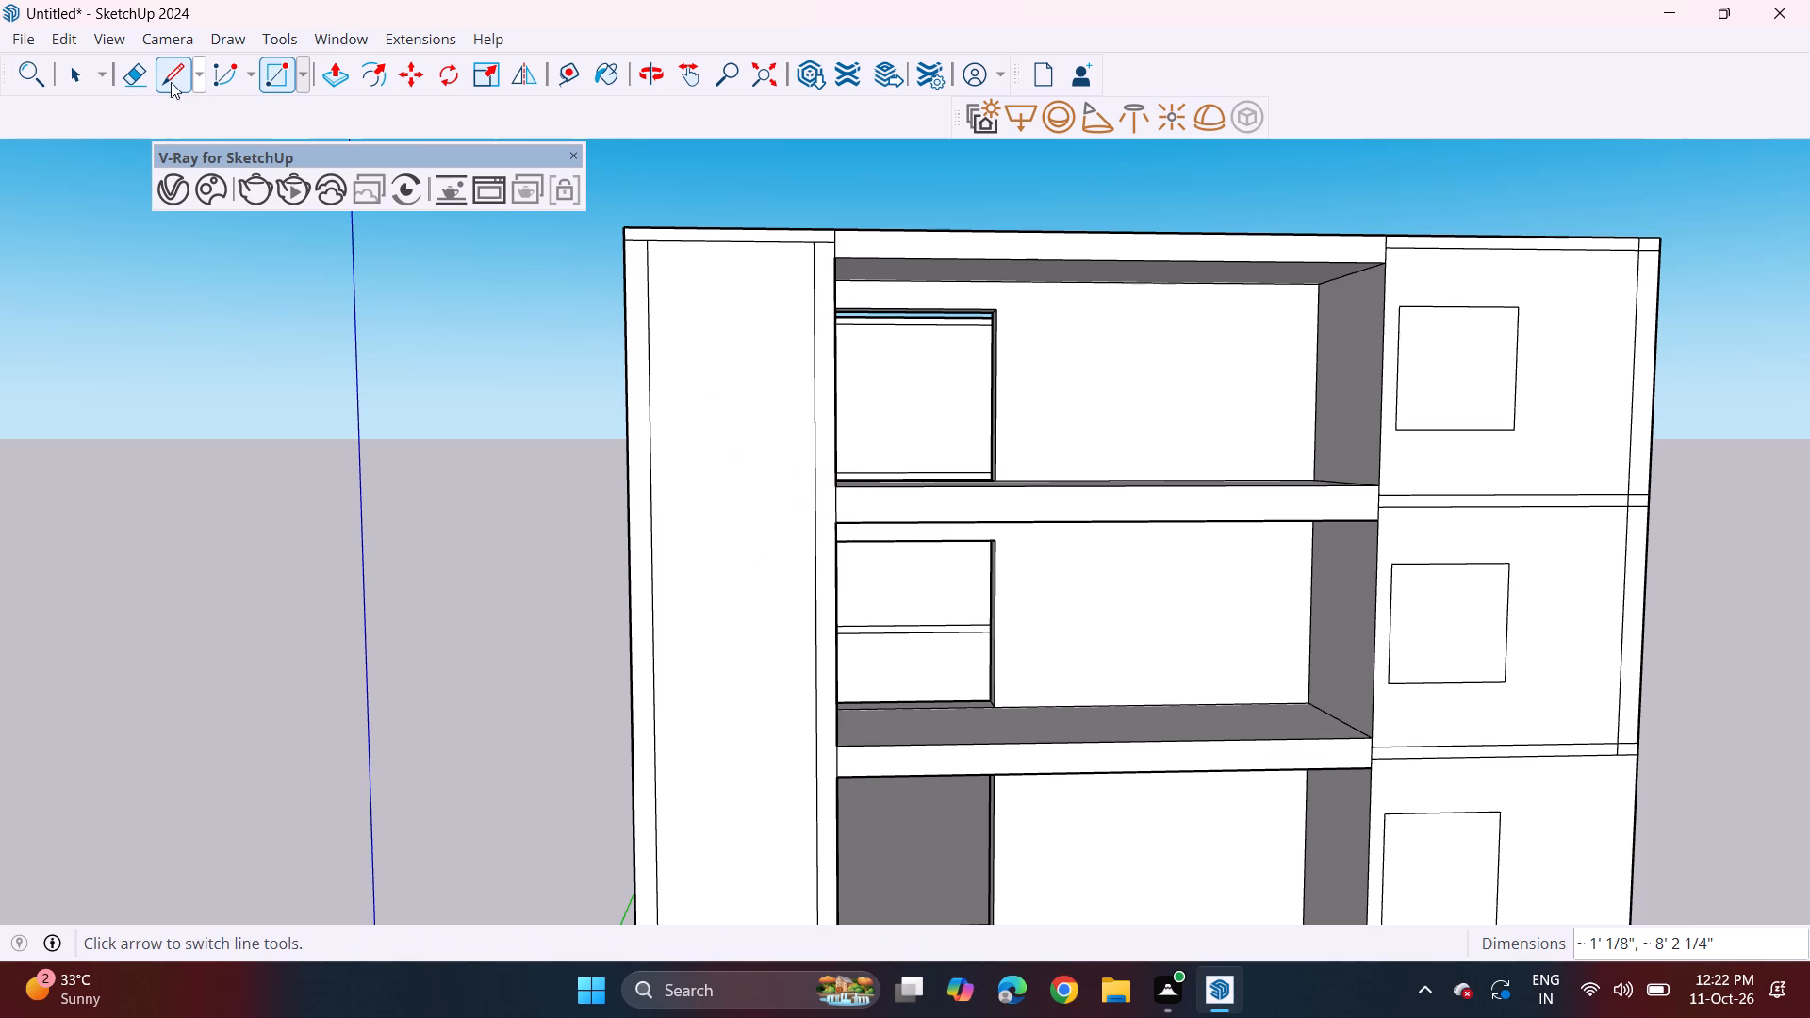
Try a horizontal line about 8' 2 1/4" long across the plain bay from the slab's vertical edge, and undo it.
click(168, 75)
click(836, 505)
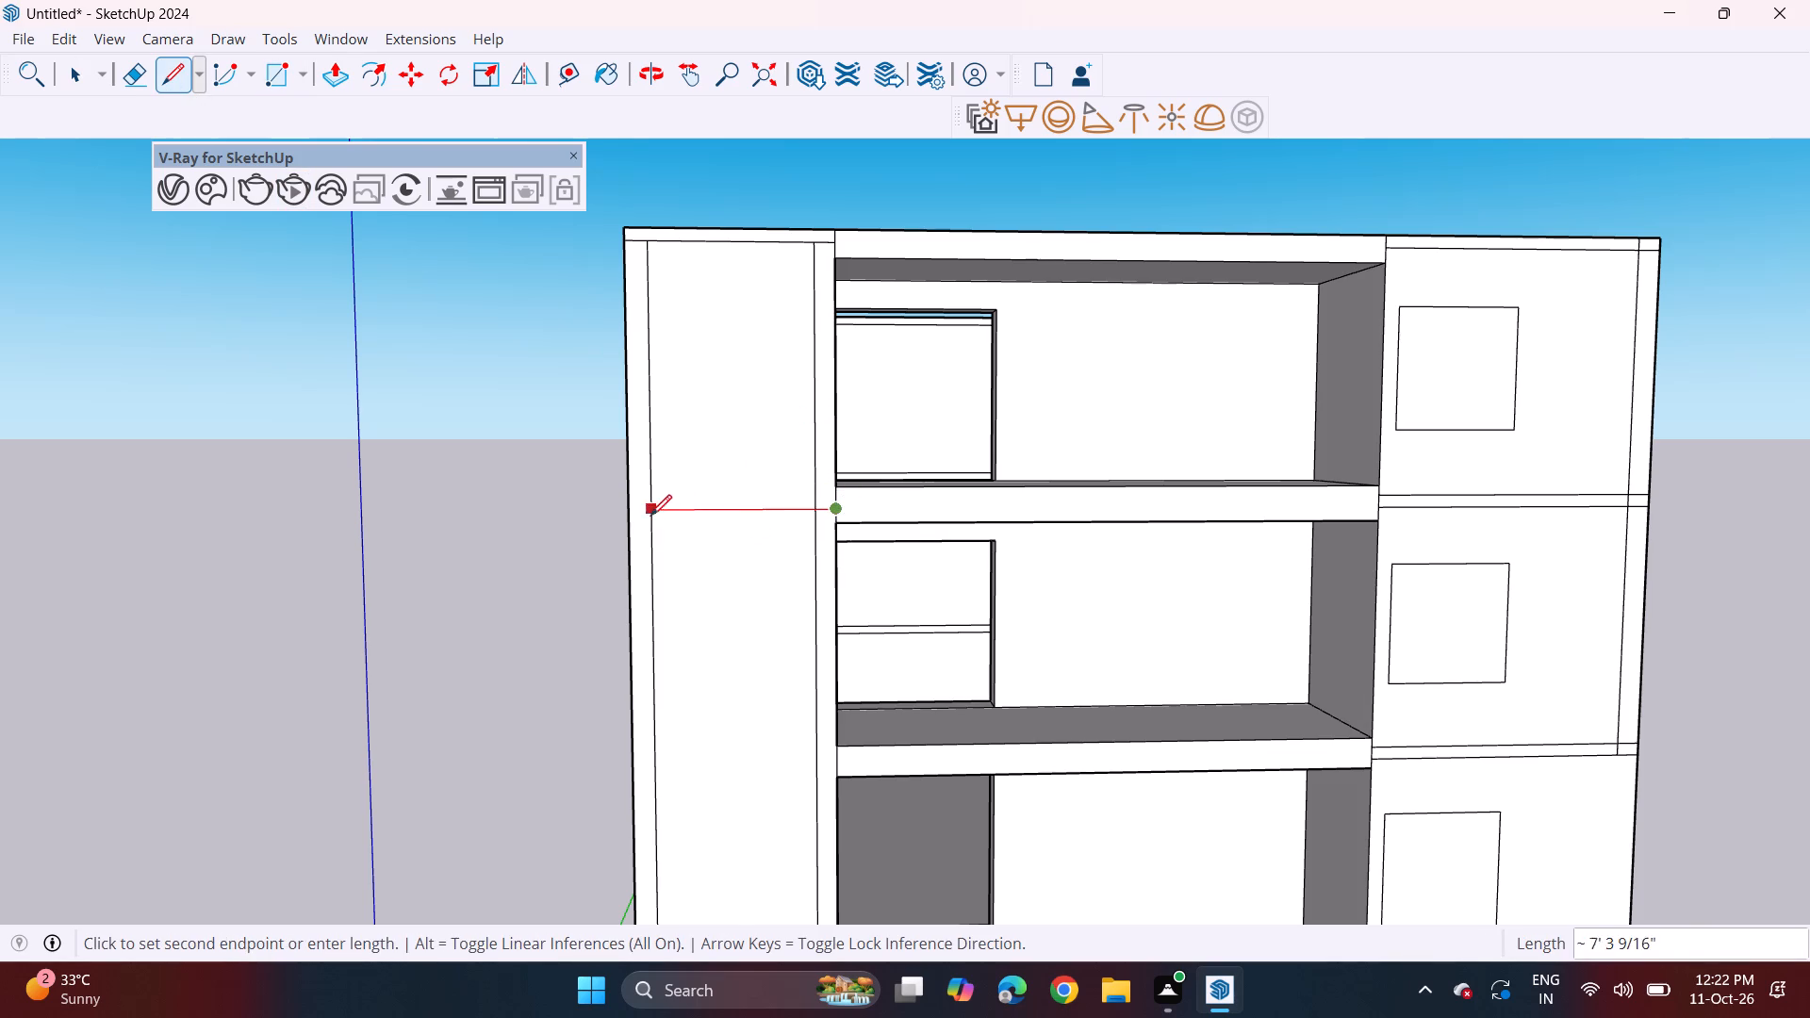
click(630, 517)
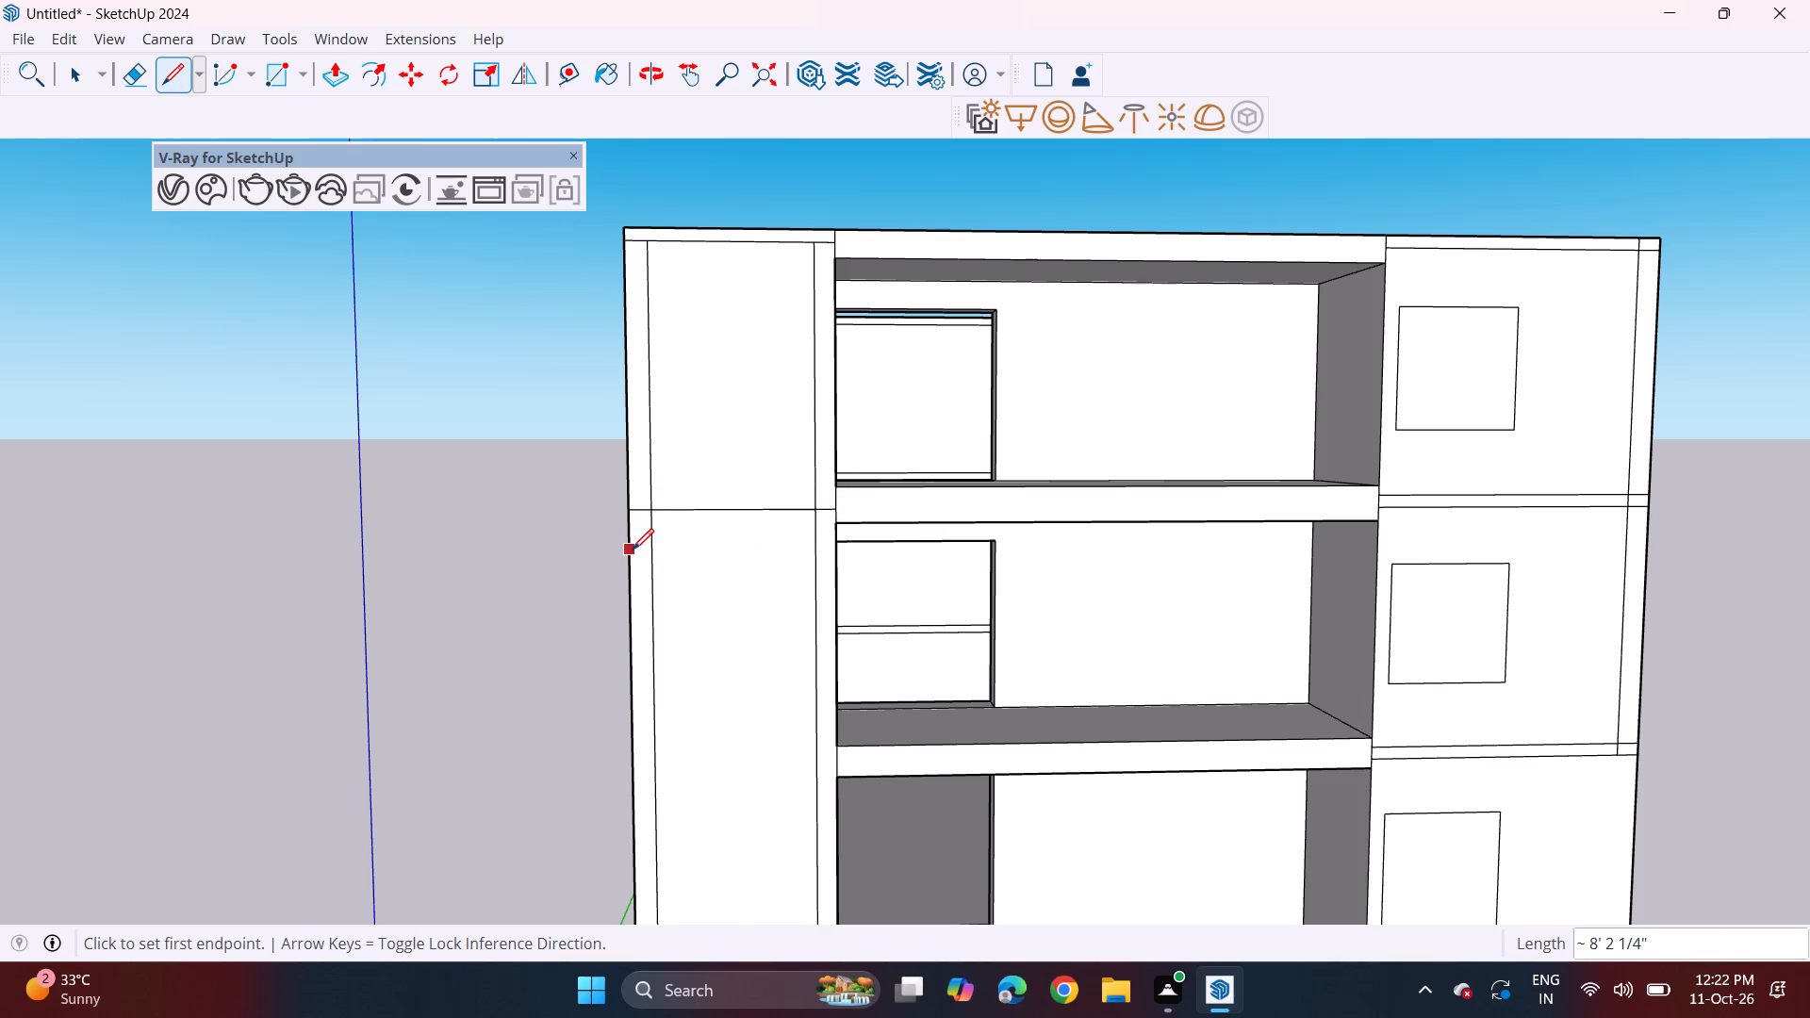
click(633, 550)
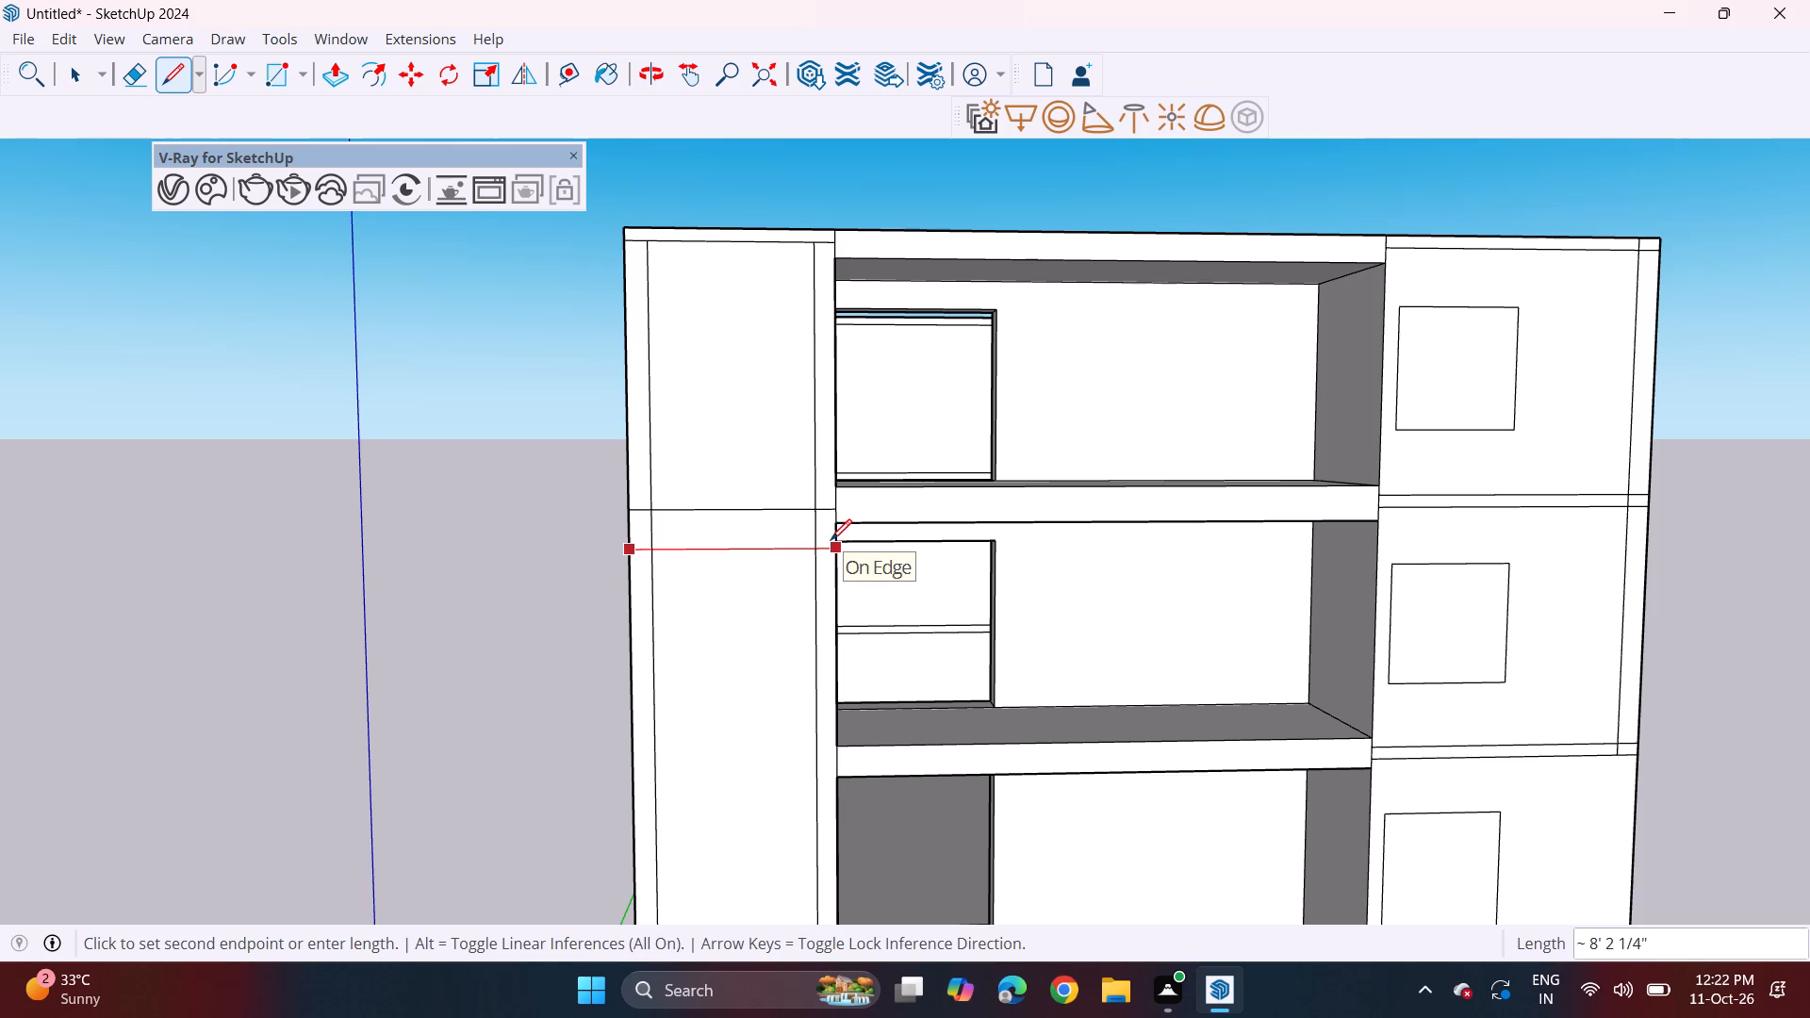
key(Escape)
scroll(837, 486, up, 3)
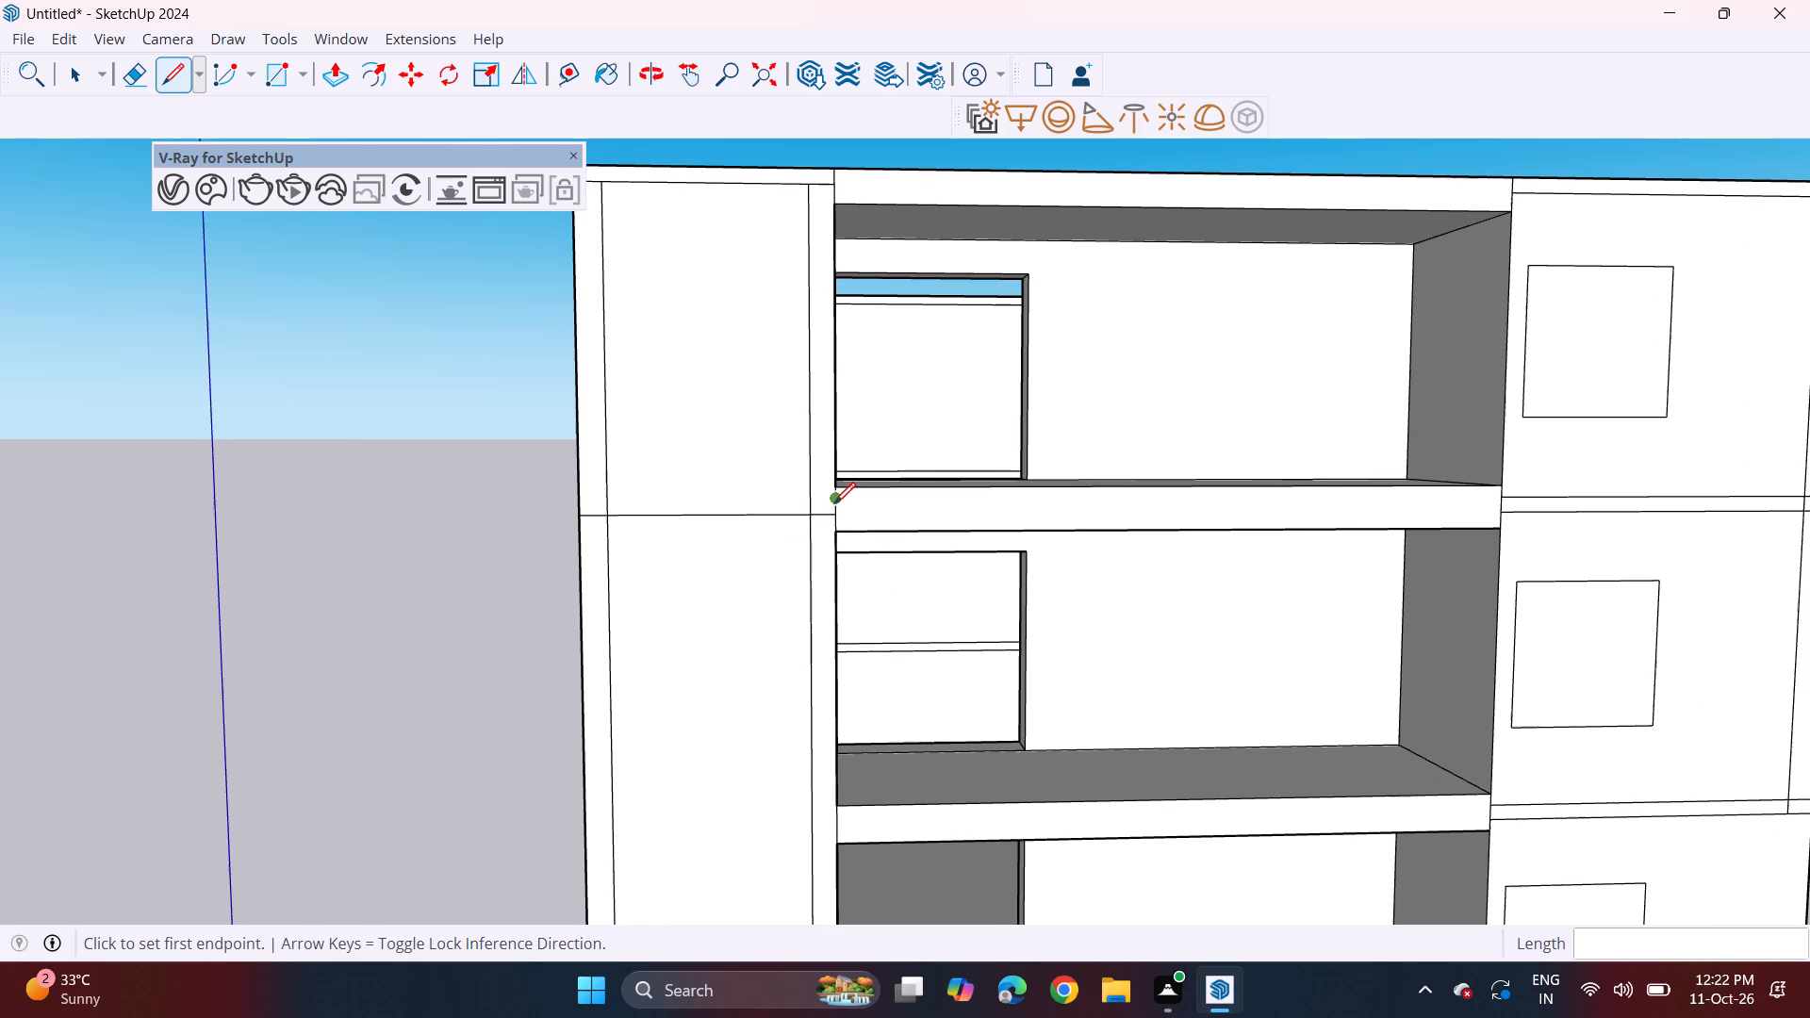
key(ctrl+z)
Draw two closely spaced horizontal lines across the full width of the plain bay, level with the slab below the top recess.
scroll(832, 502, up, 3)
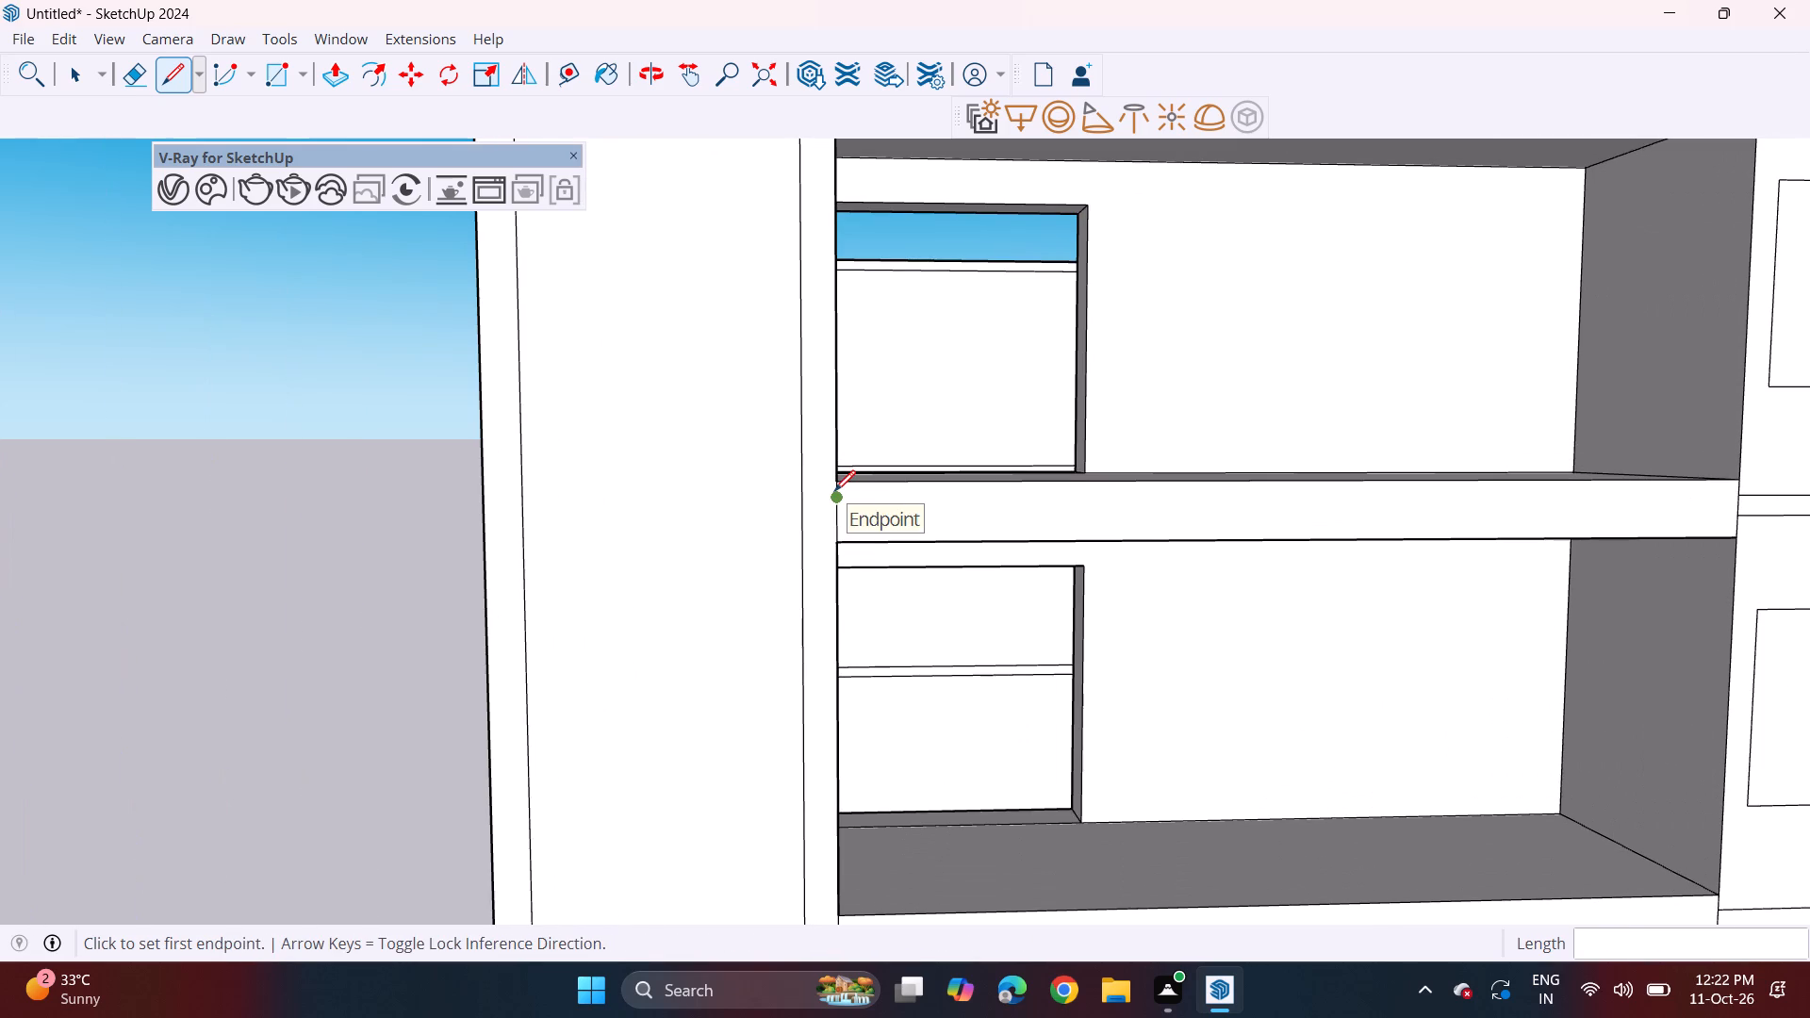
click(834, 491)
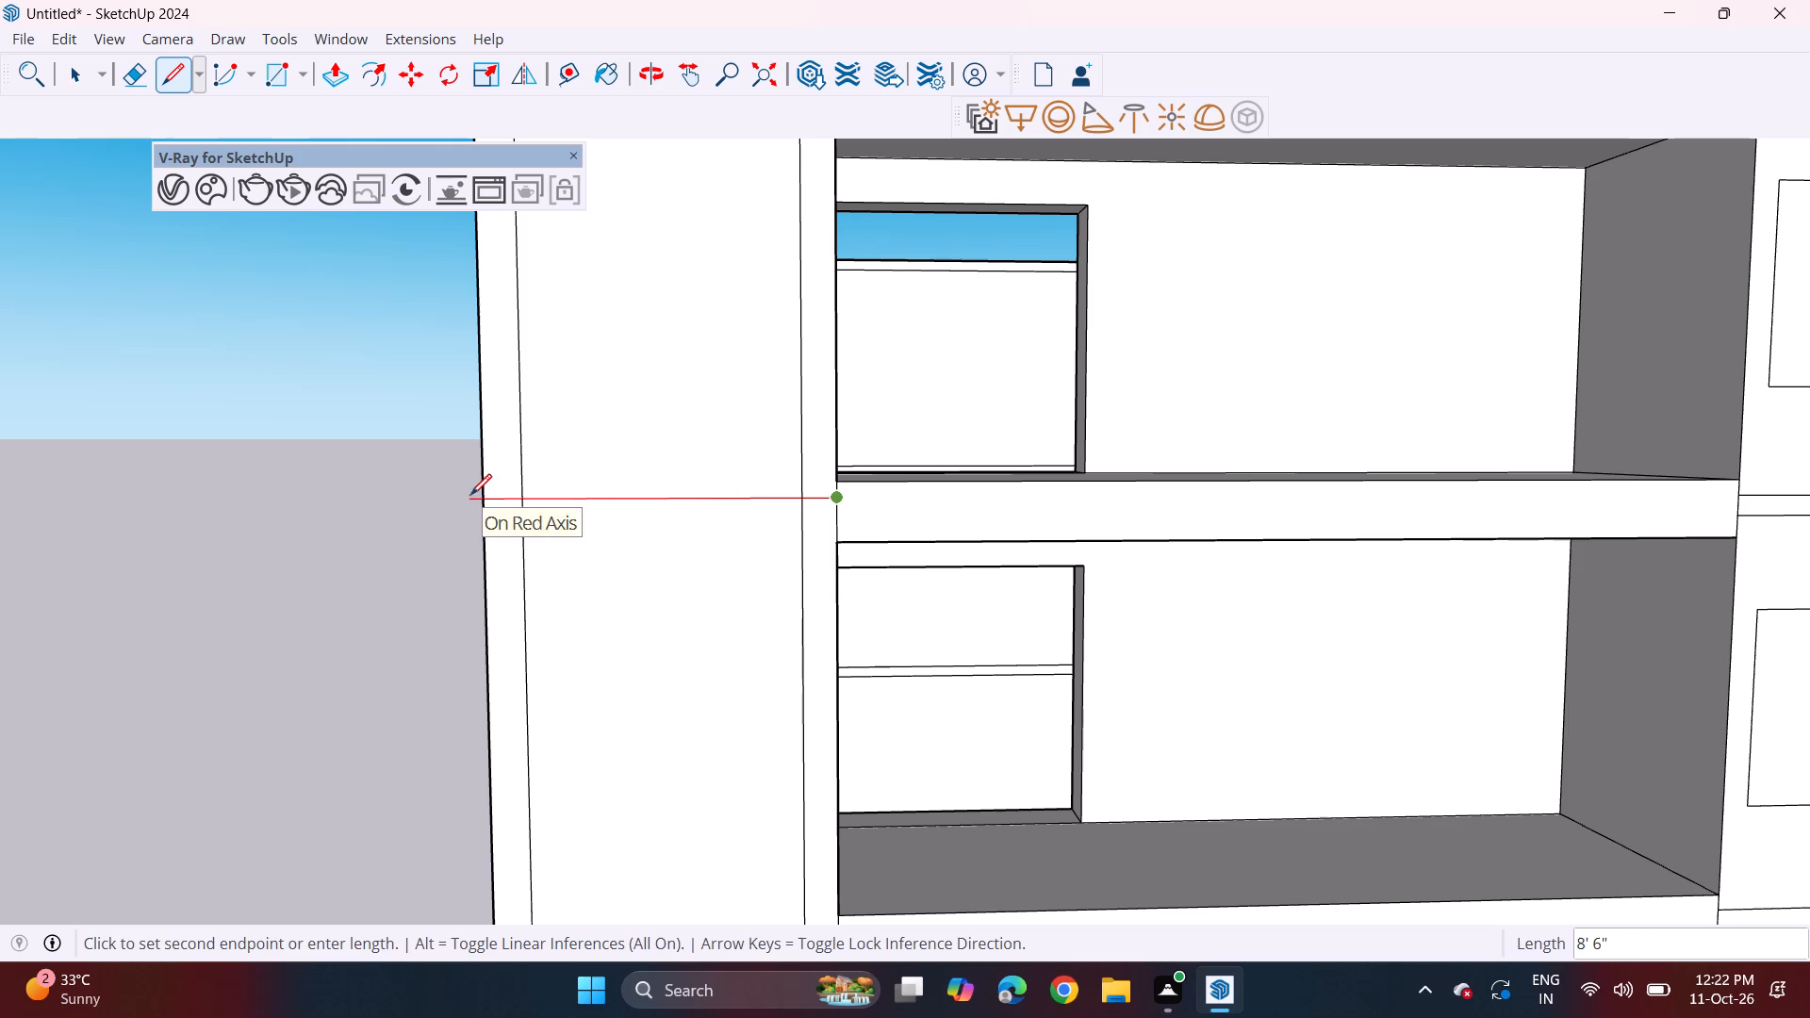
click(486, 499)
click(486, 520)
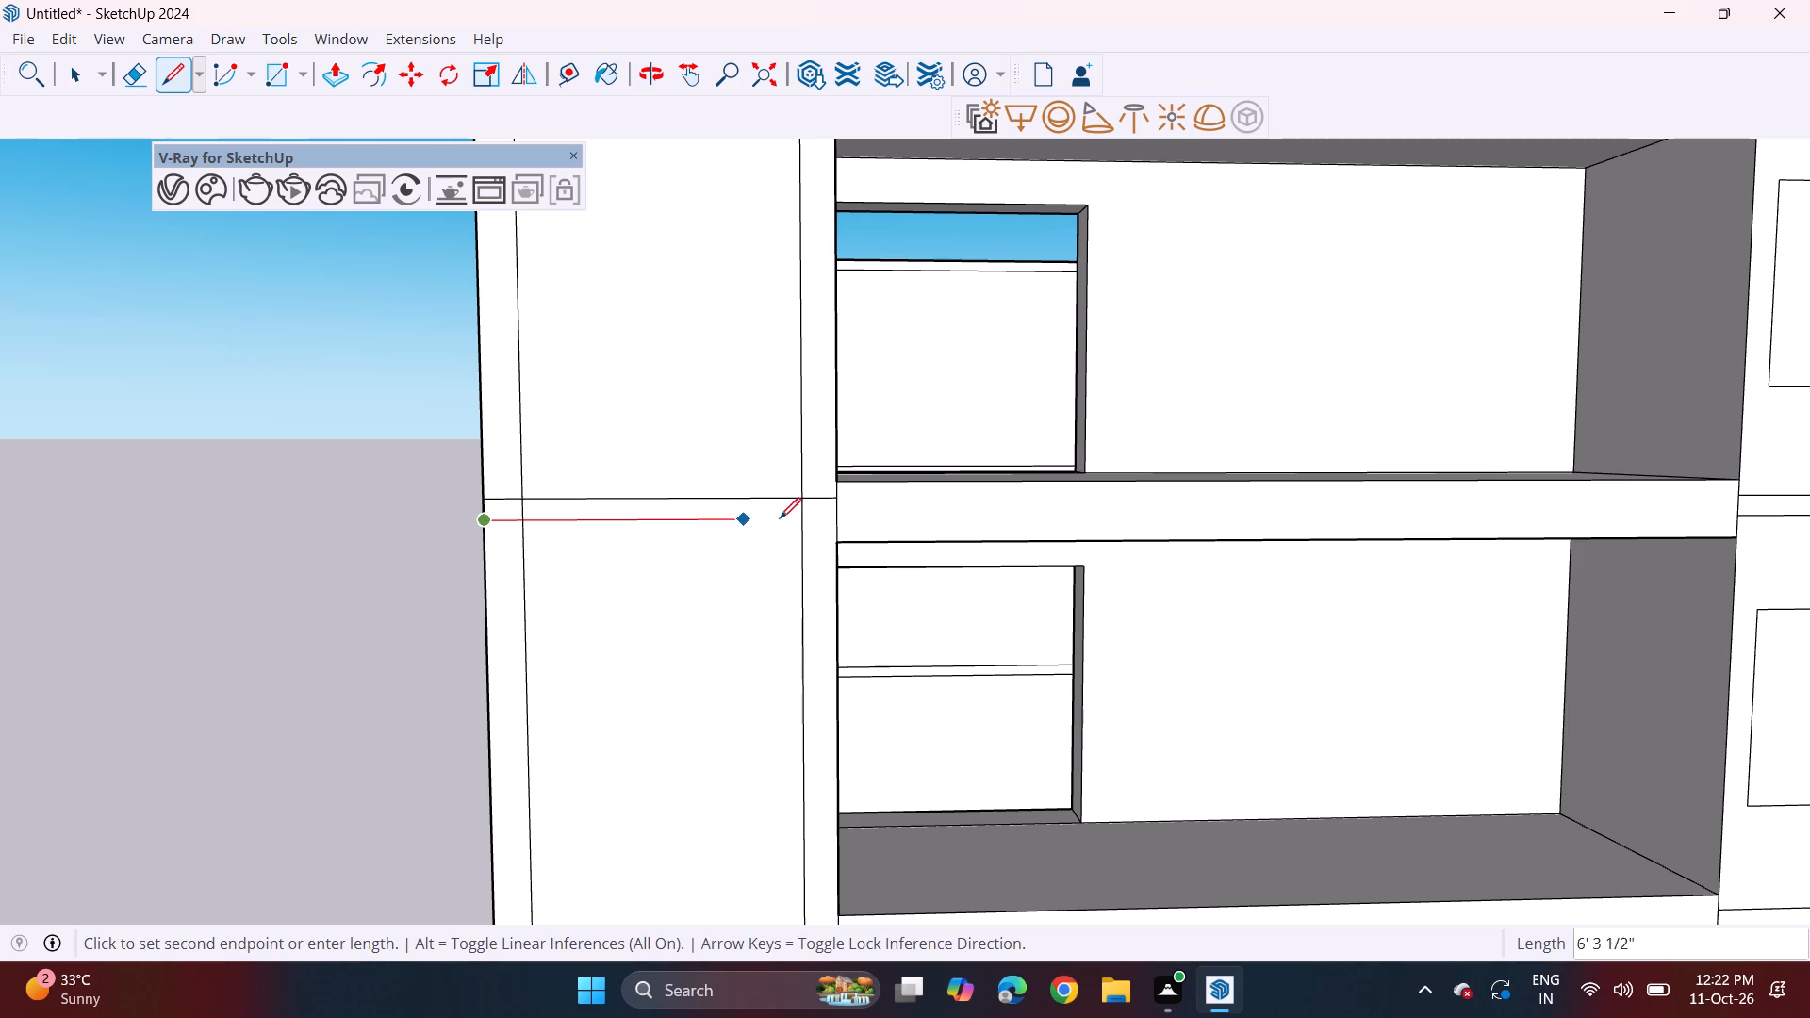
click(835, 518)
scroll(781, 518, down, 6)
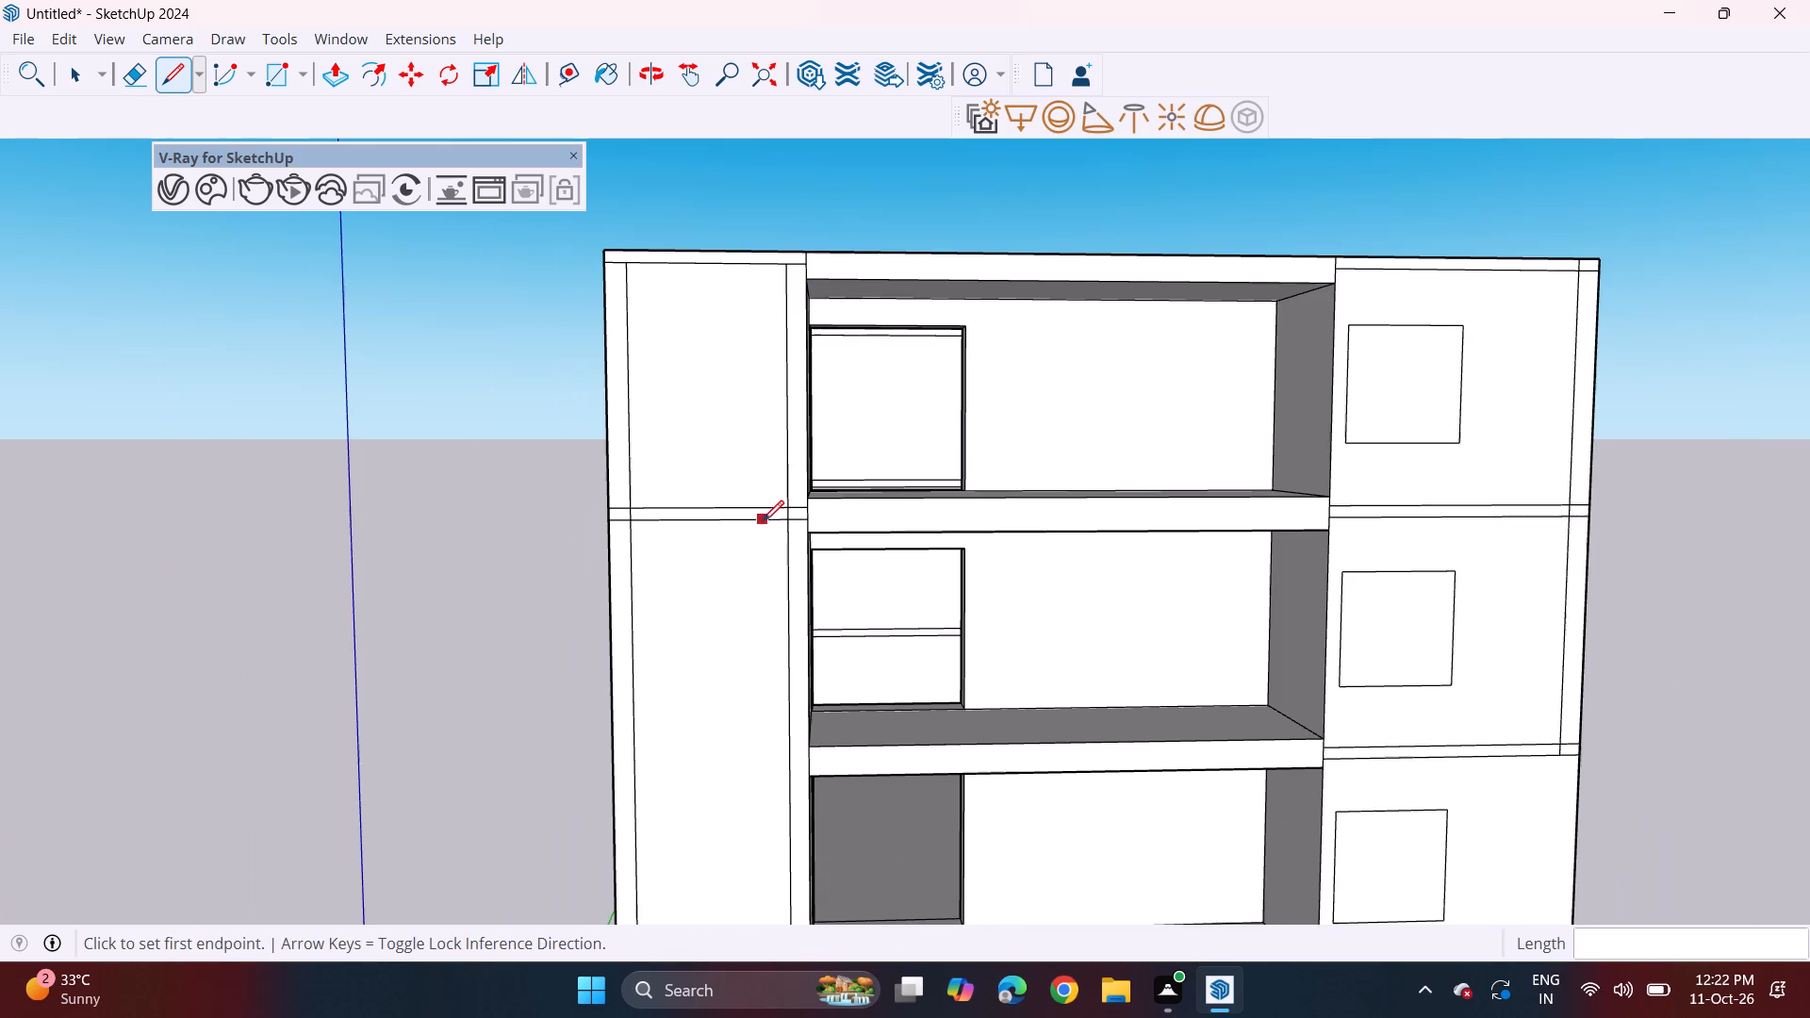
Erase the two short segments of the inset rectangle's sides that cross the horizontal band on the plain bay.
shift+middle_drag(801, 511, 583, 431)
scroll(480, 426, down, 2)
shift+middle_drag(568, 549, 529, 465)
middle_drag(525, 463, 535, 537)
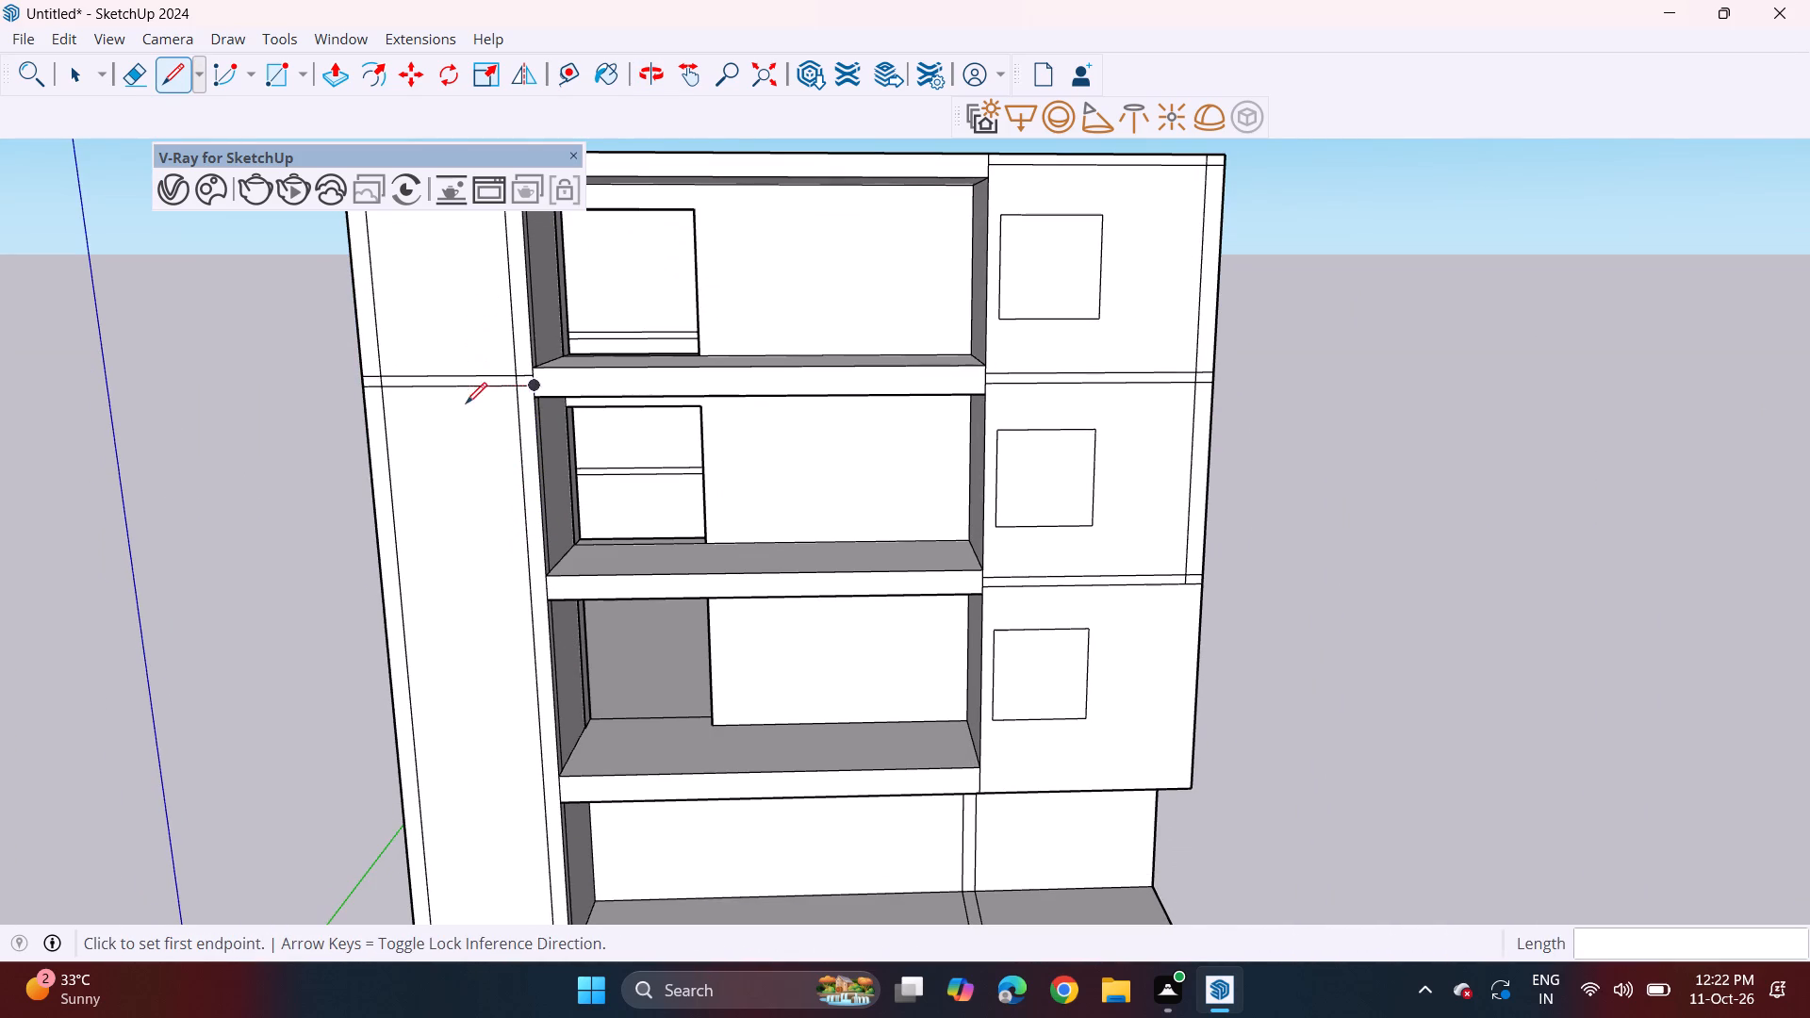
scroll(440, 501, down, 2)
shift+middle_drag(537, 550, 541, 414)
middle_drag(482, 412, 480, 418)
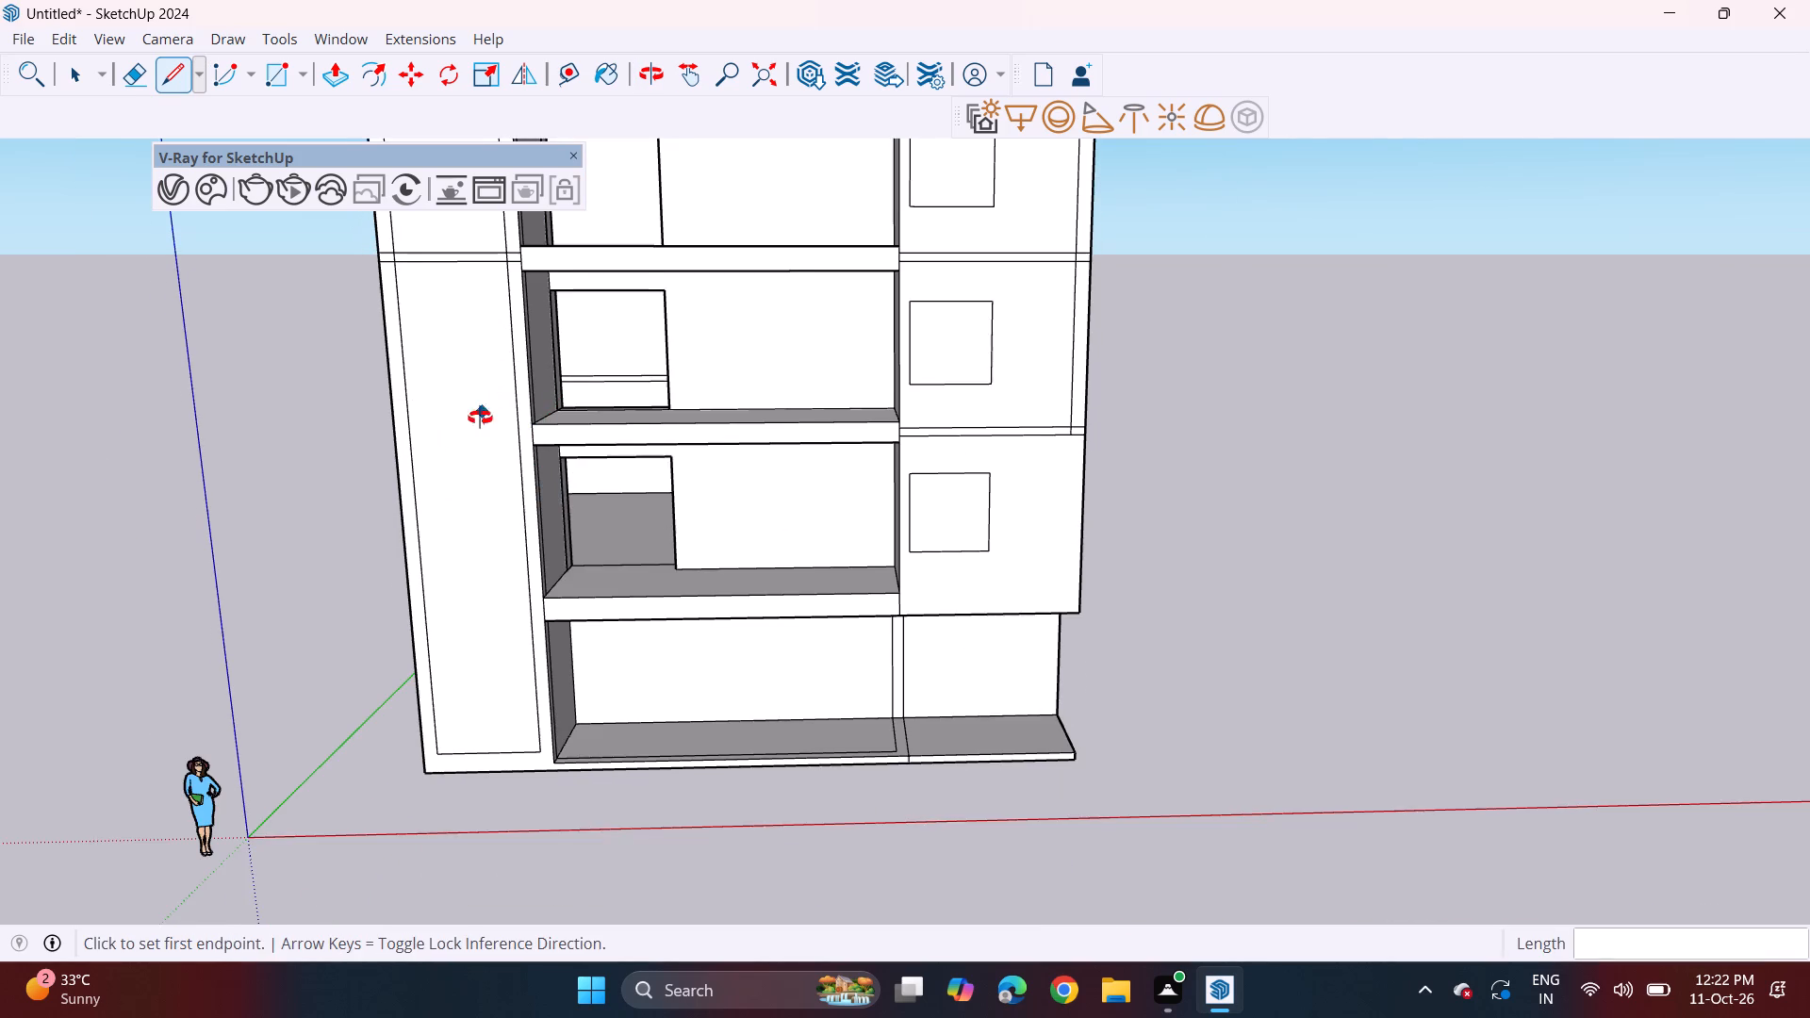
middle_drag(480, 418, 476, 442)
scroll(403, 287, up, 3)
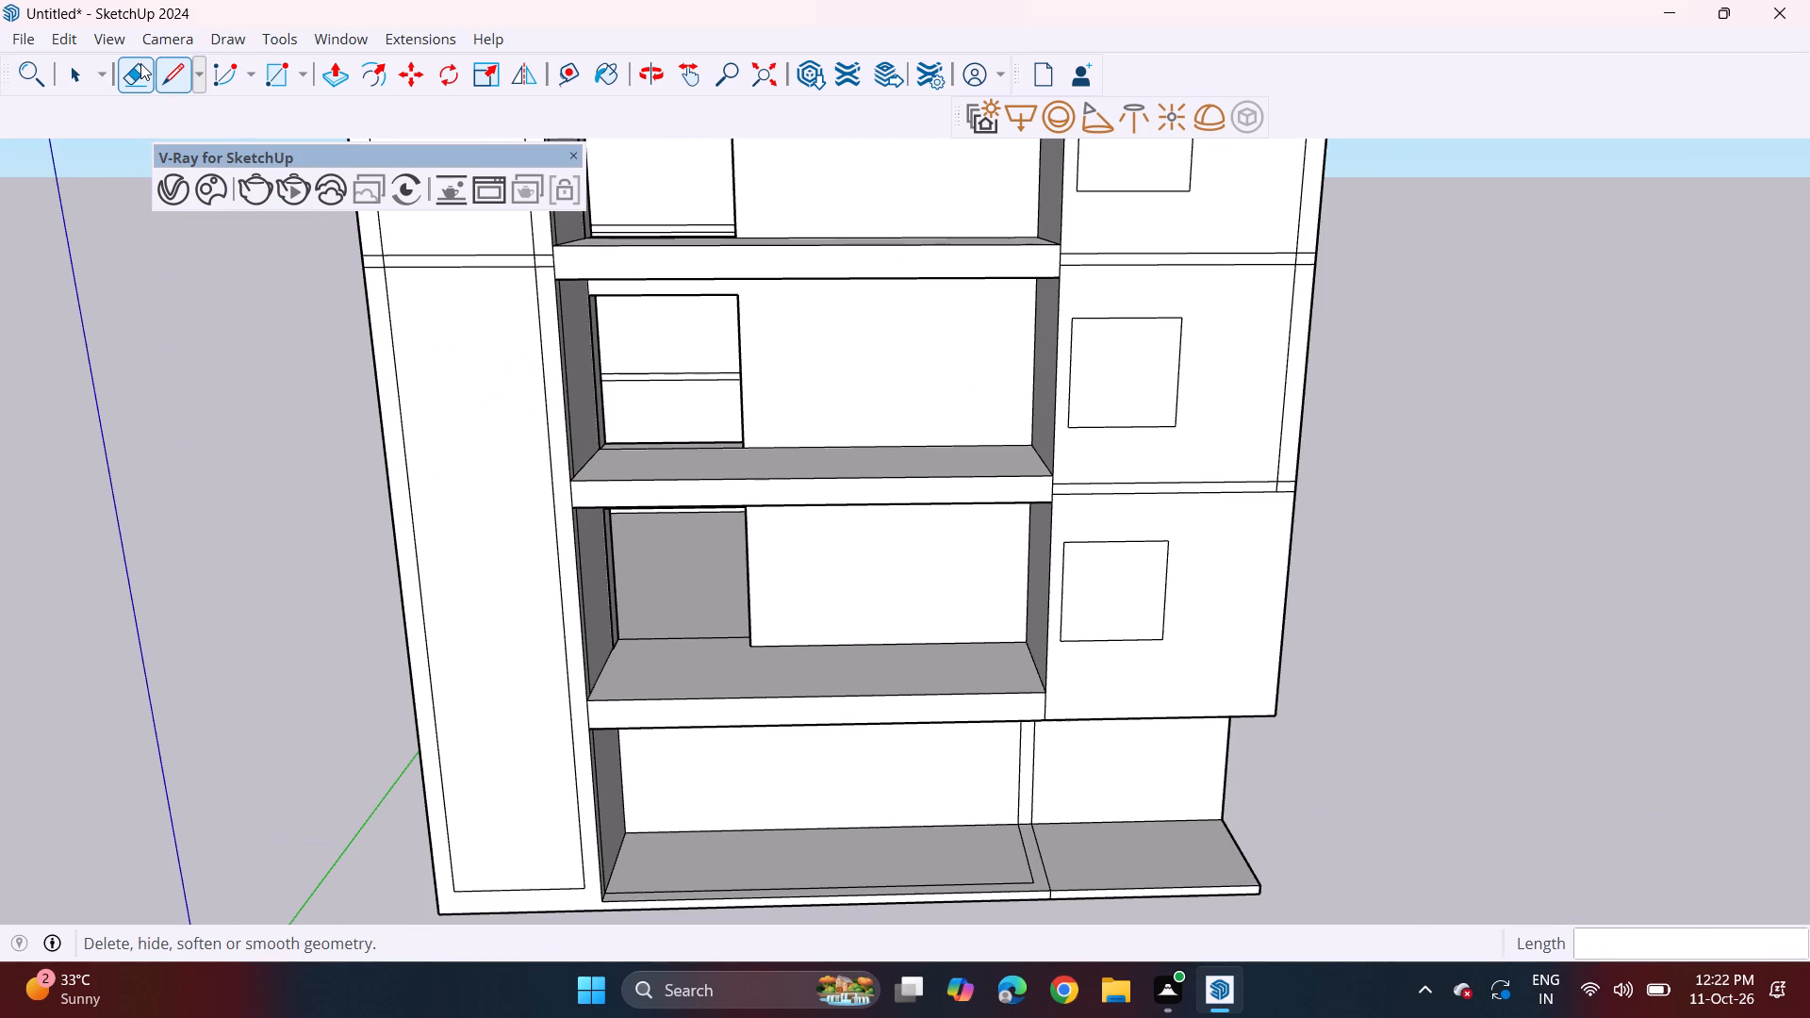
click(140, 63)
scroll(443, 366, up, 3)
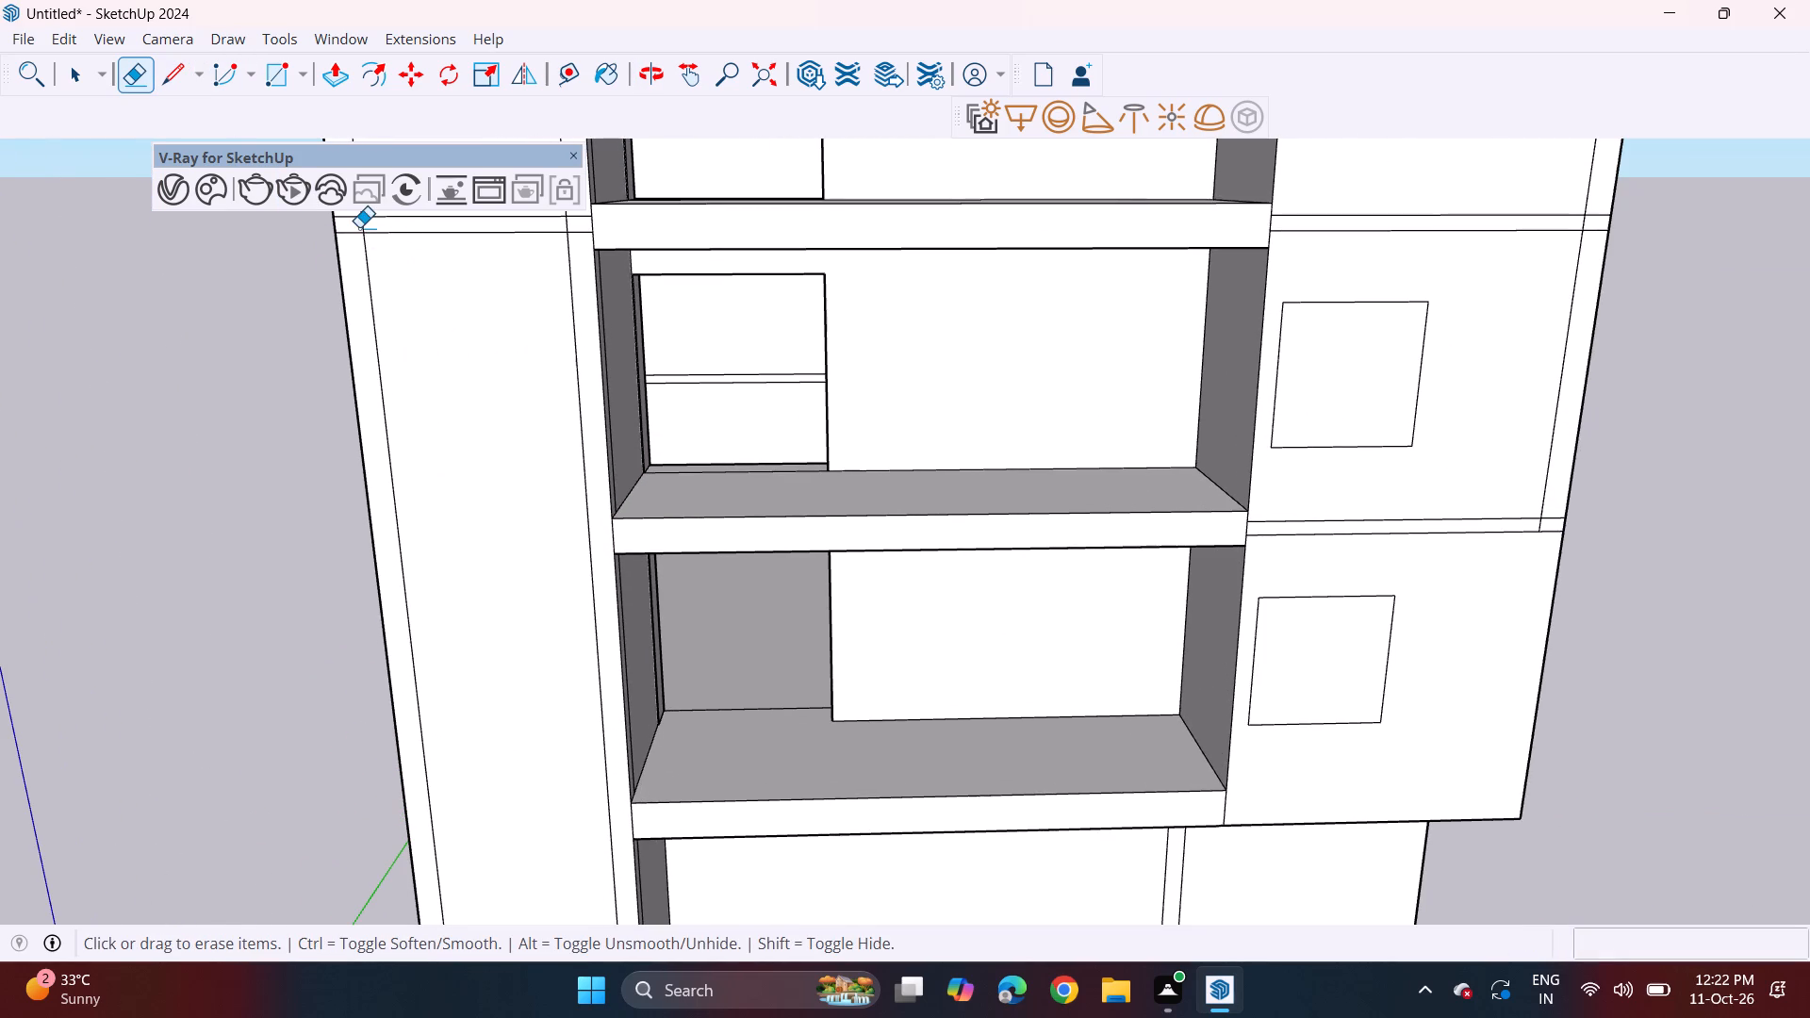
click(361, 225)
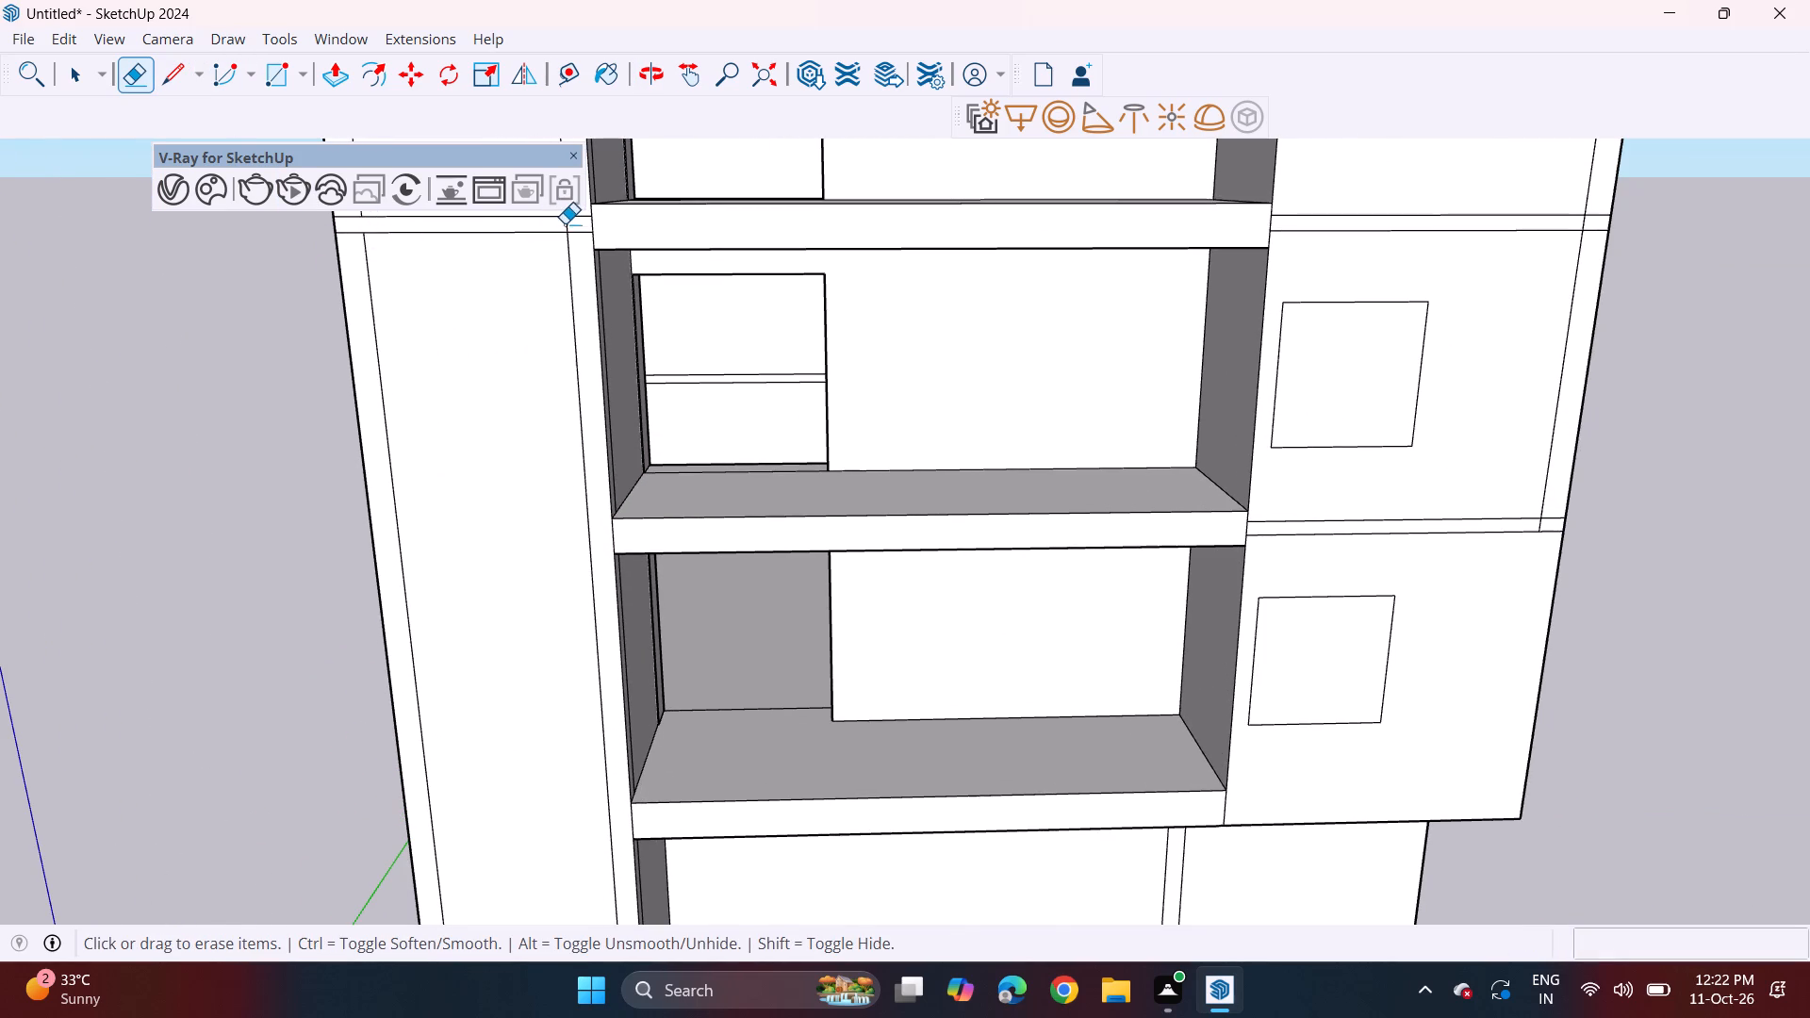
click(565, 223)
scroll(460, 320, down, 4)
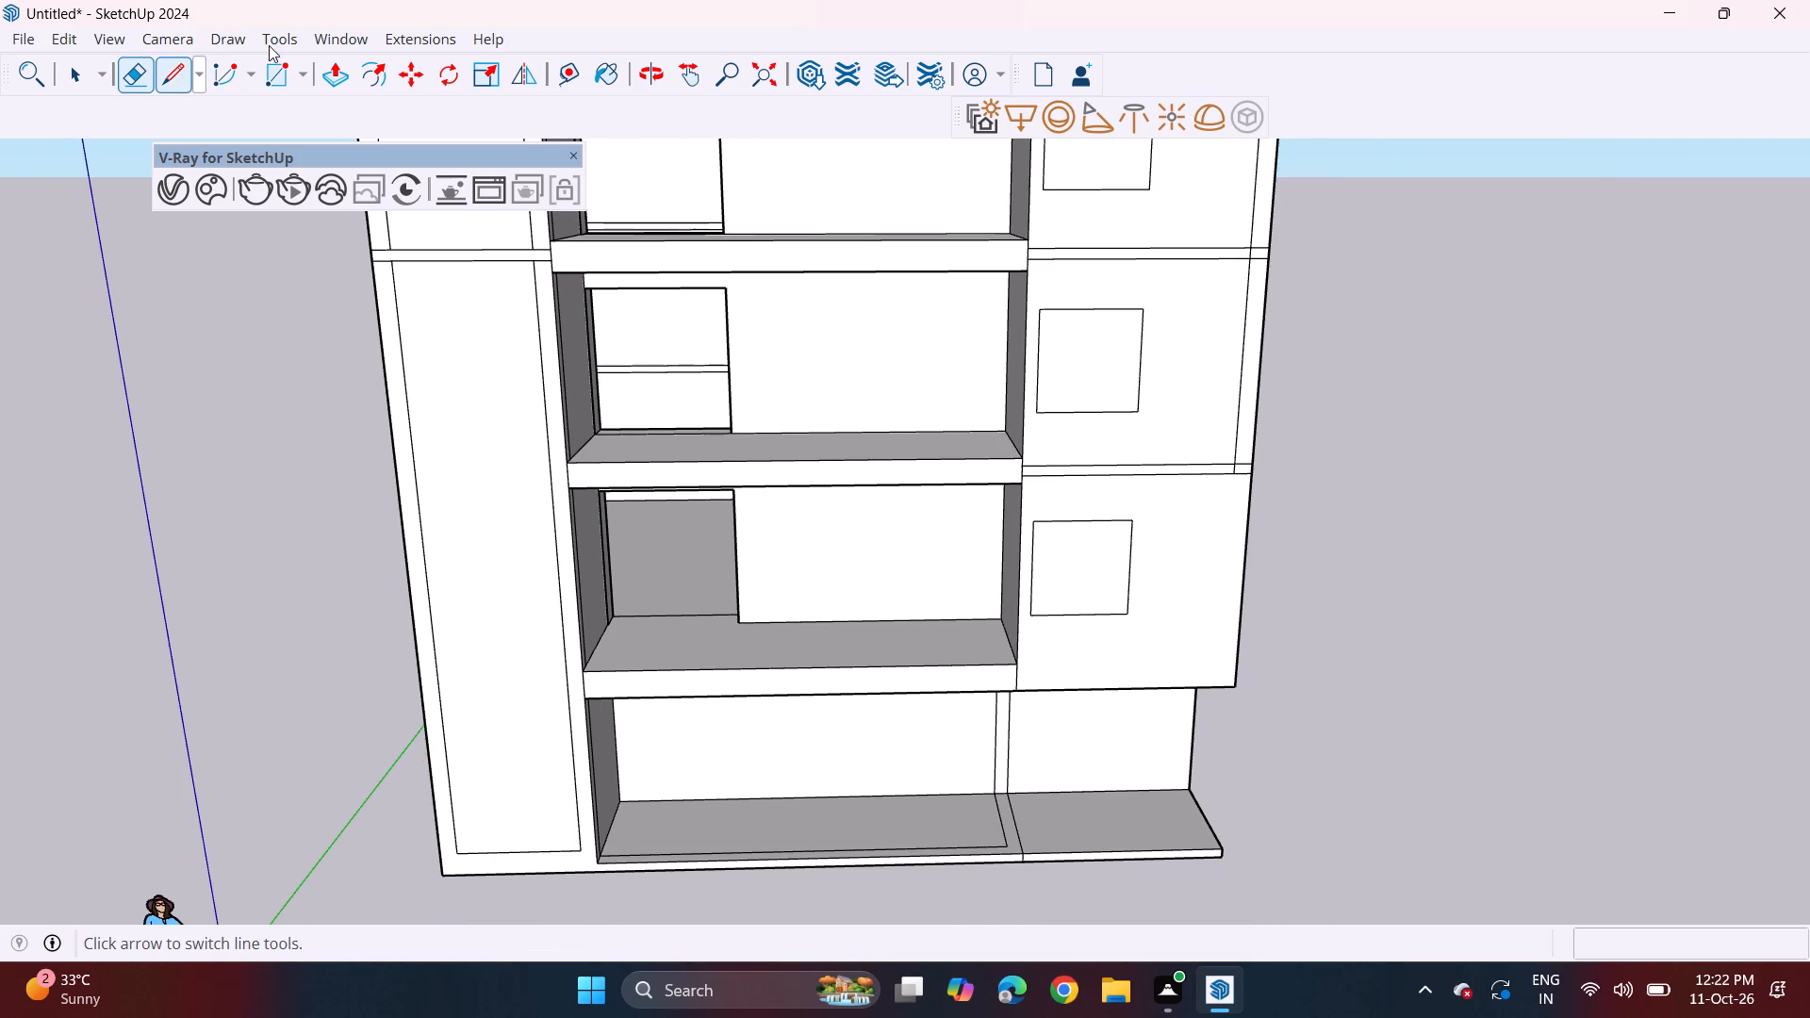
Pull the front face of the slab below the top recess out about 1' 9", and repeat on the two lower slabs and the top slab.
click(332, 78)
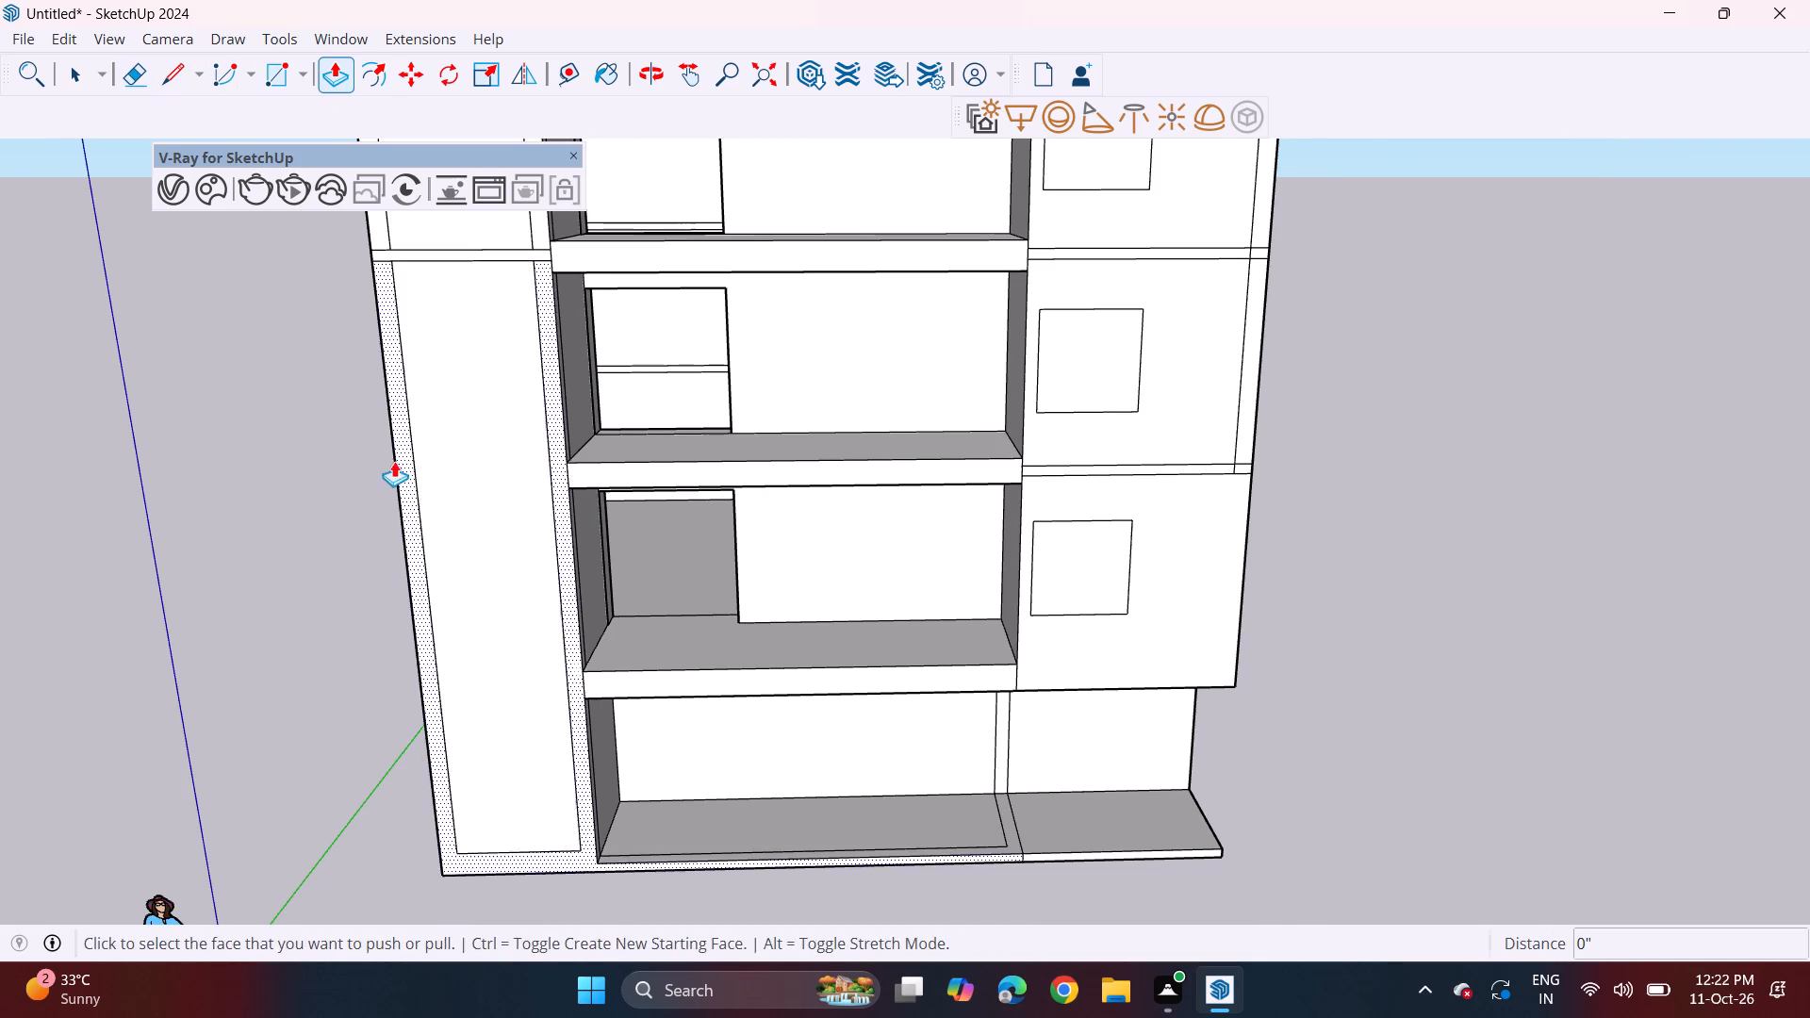
middle_click(394, 461)
scroll(450, 320, up, 3)
middle_drag(520, 267, 337, 317)
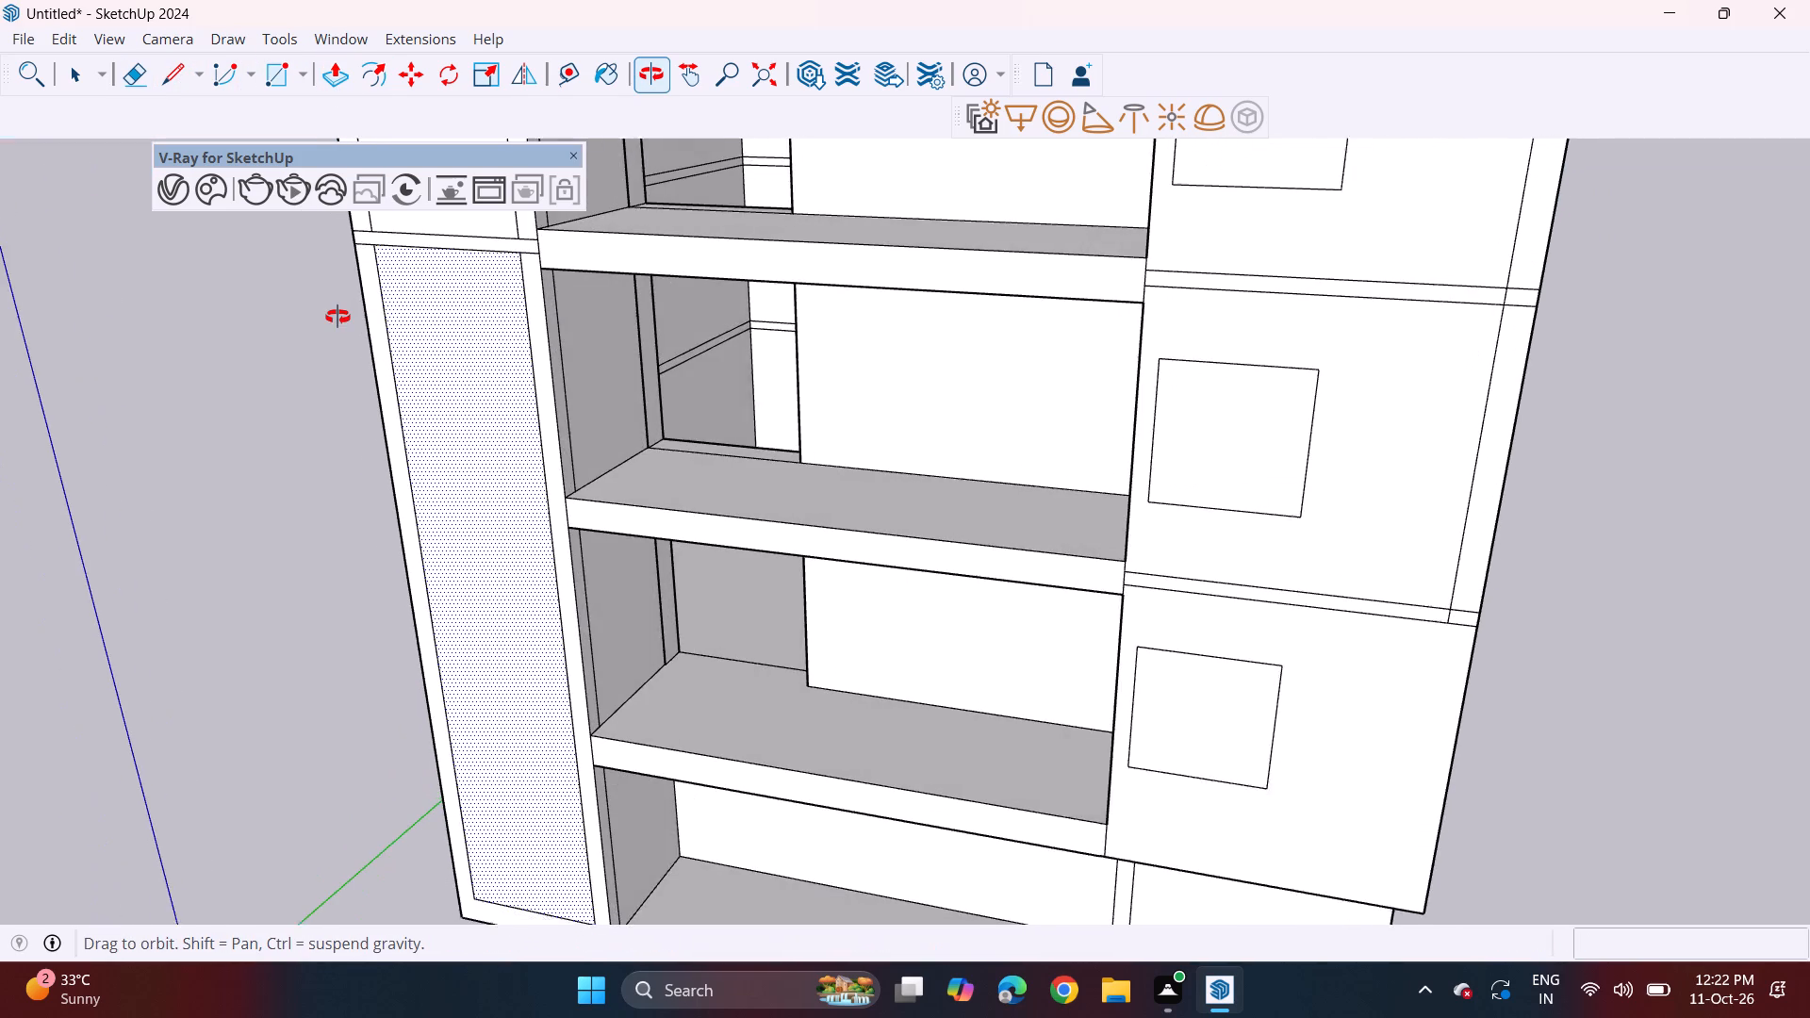
middle_drag(337, 317, 224, 301)
click(606, 230)
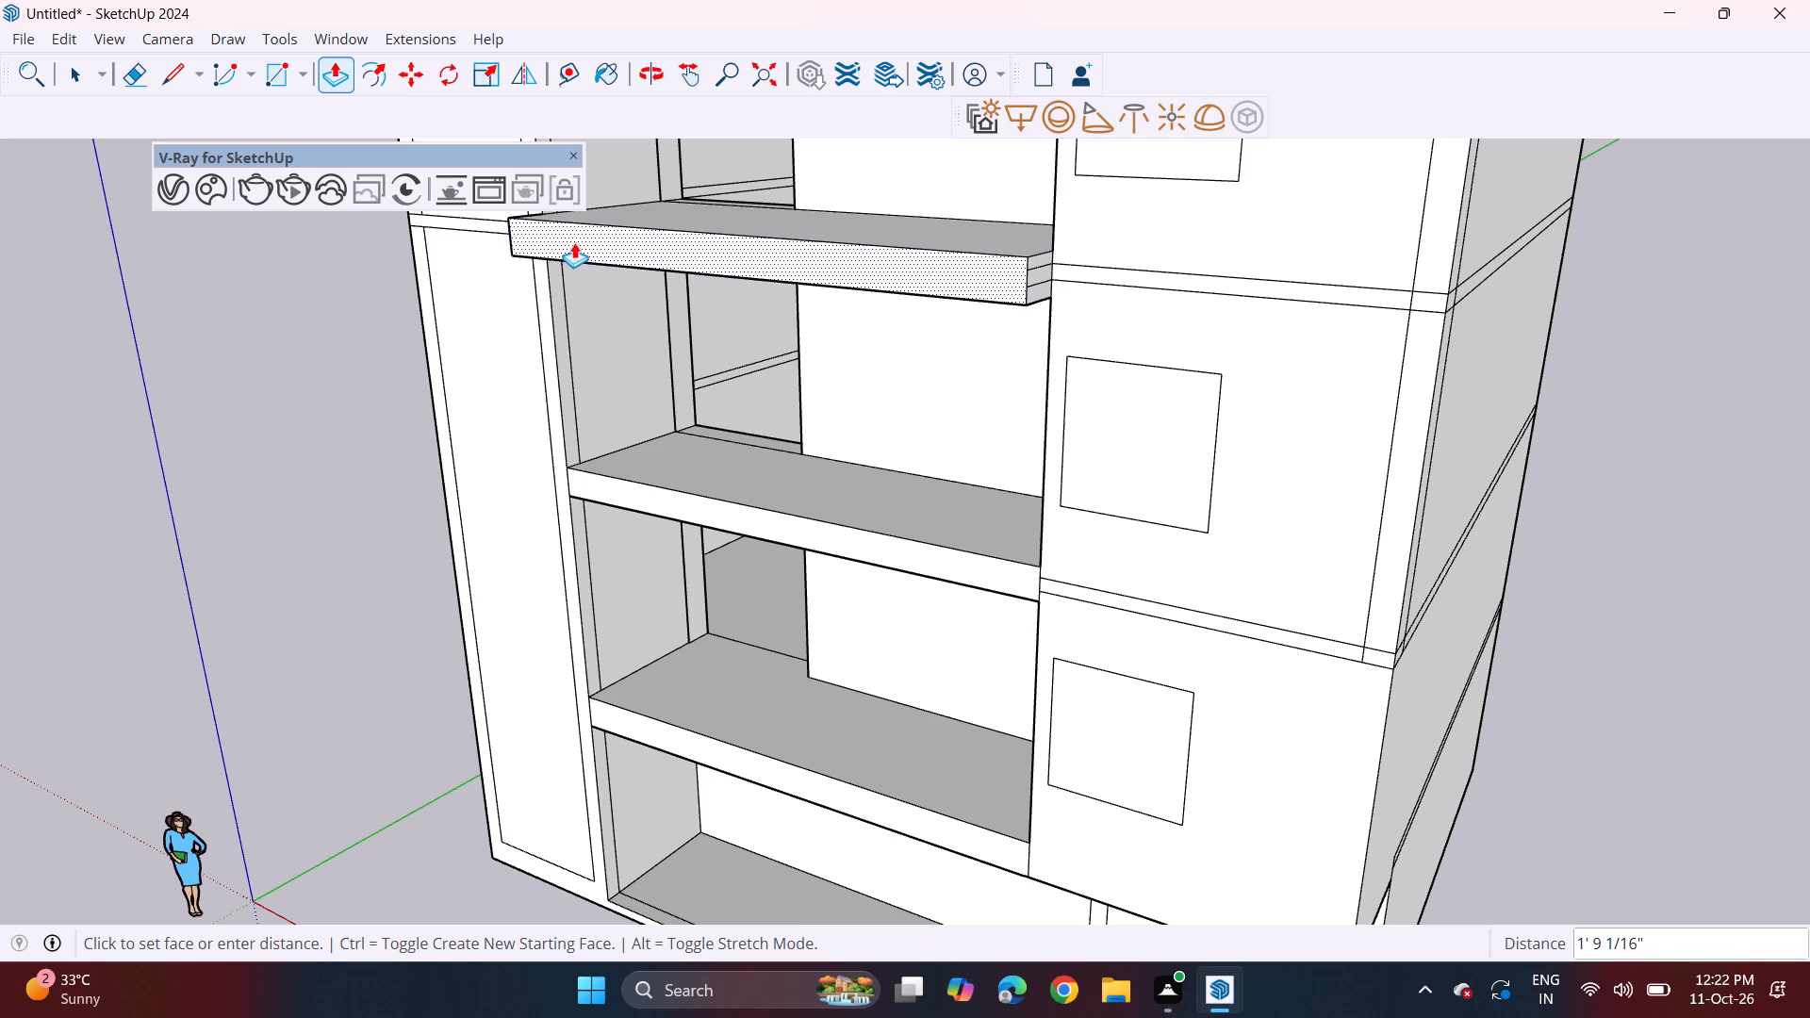
click(574, 242)
double_click(680, 506)
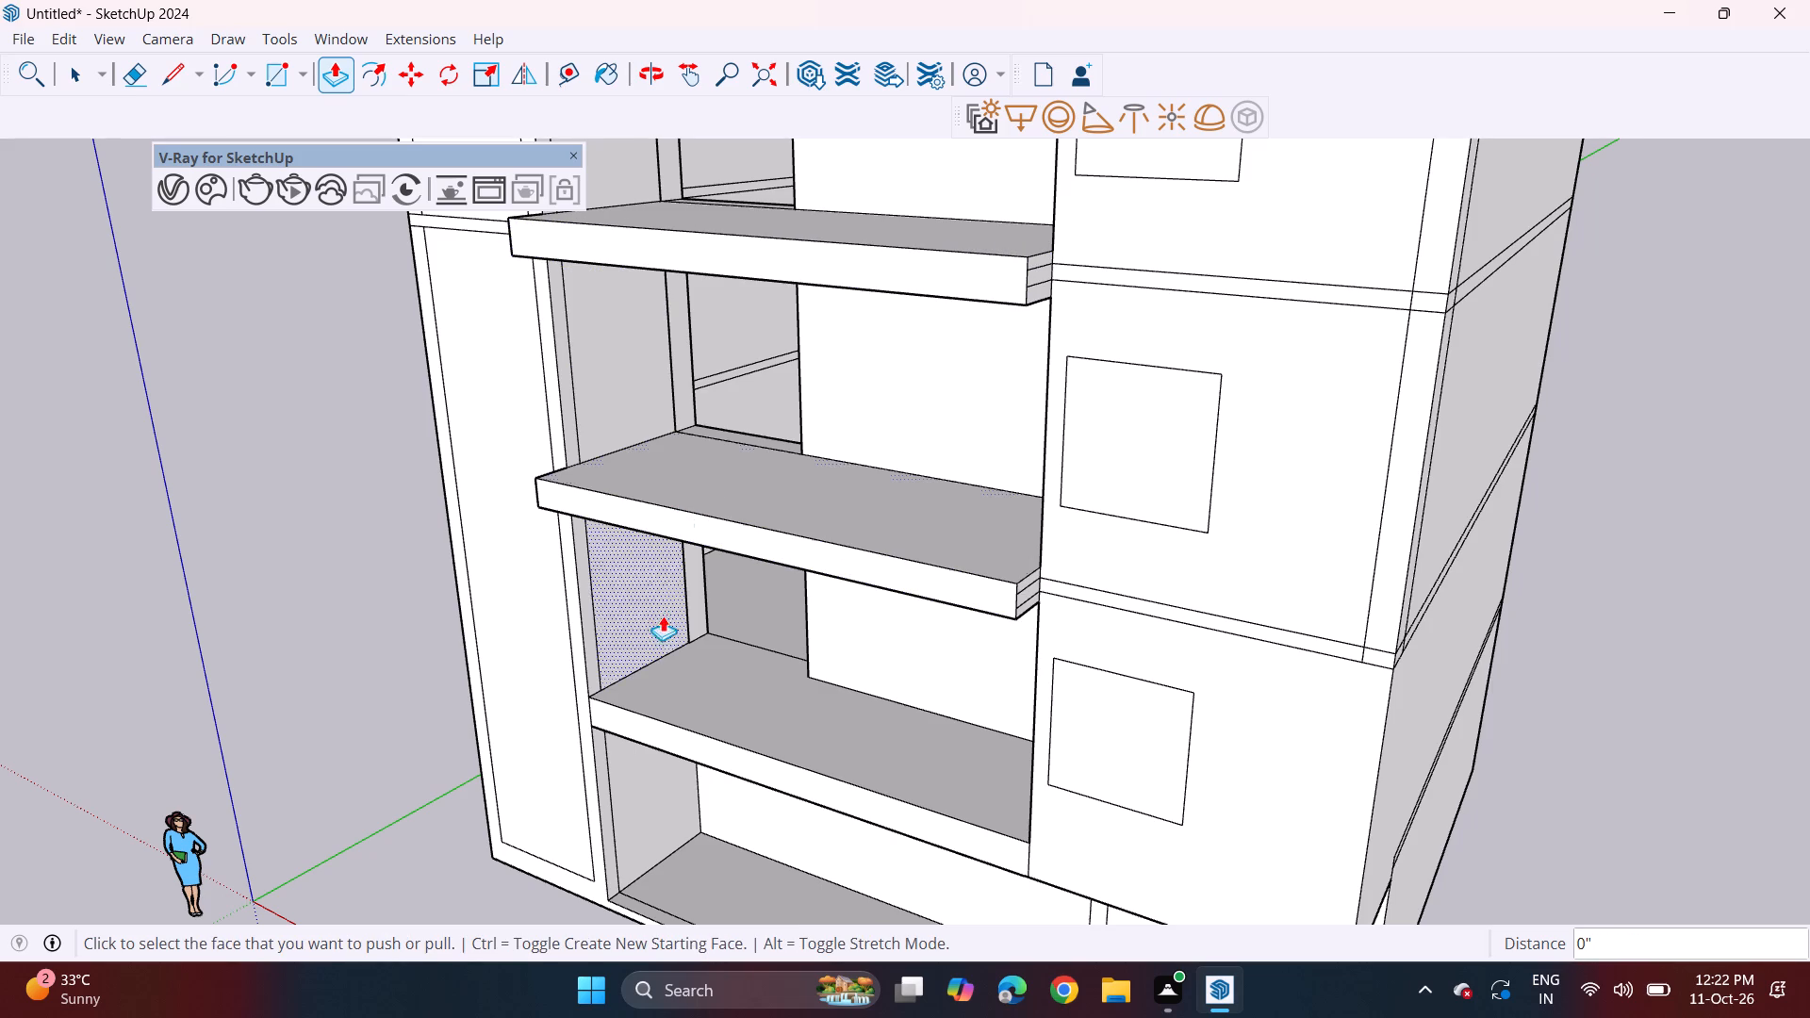
double_click(677, 734)
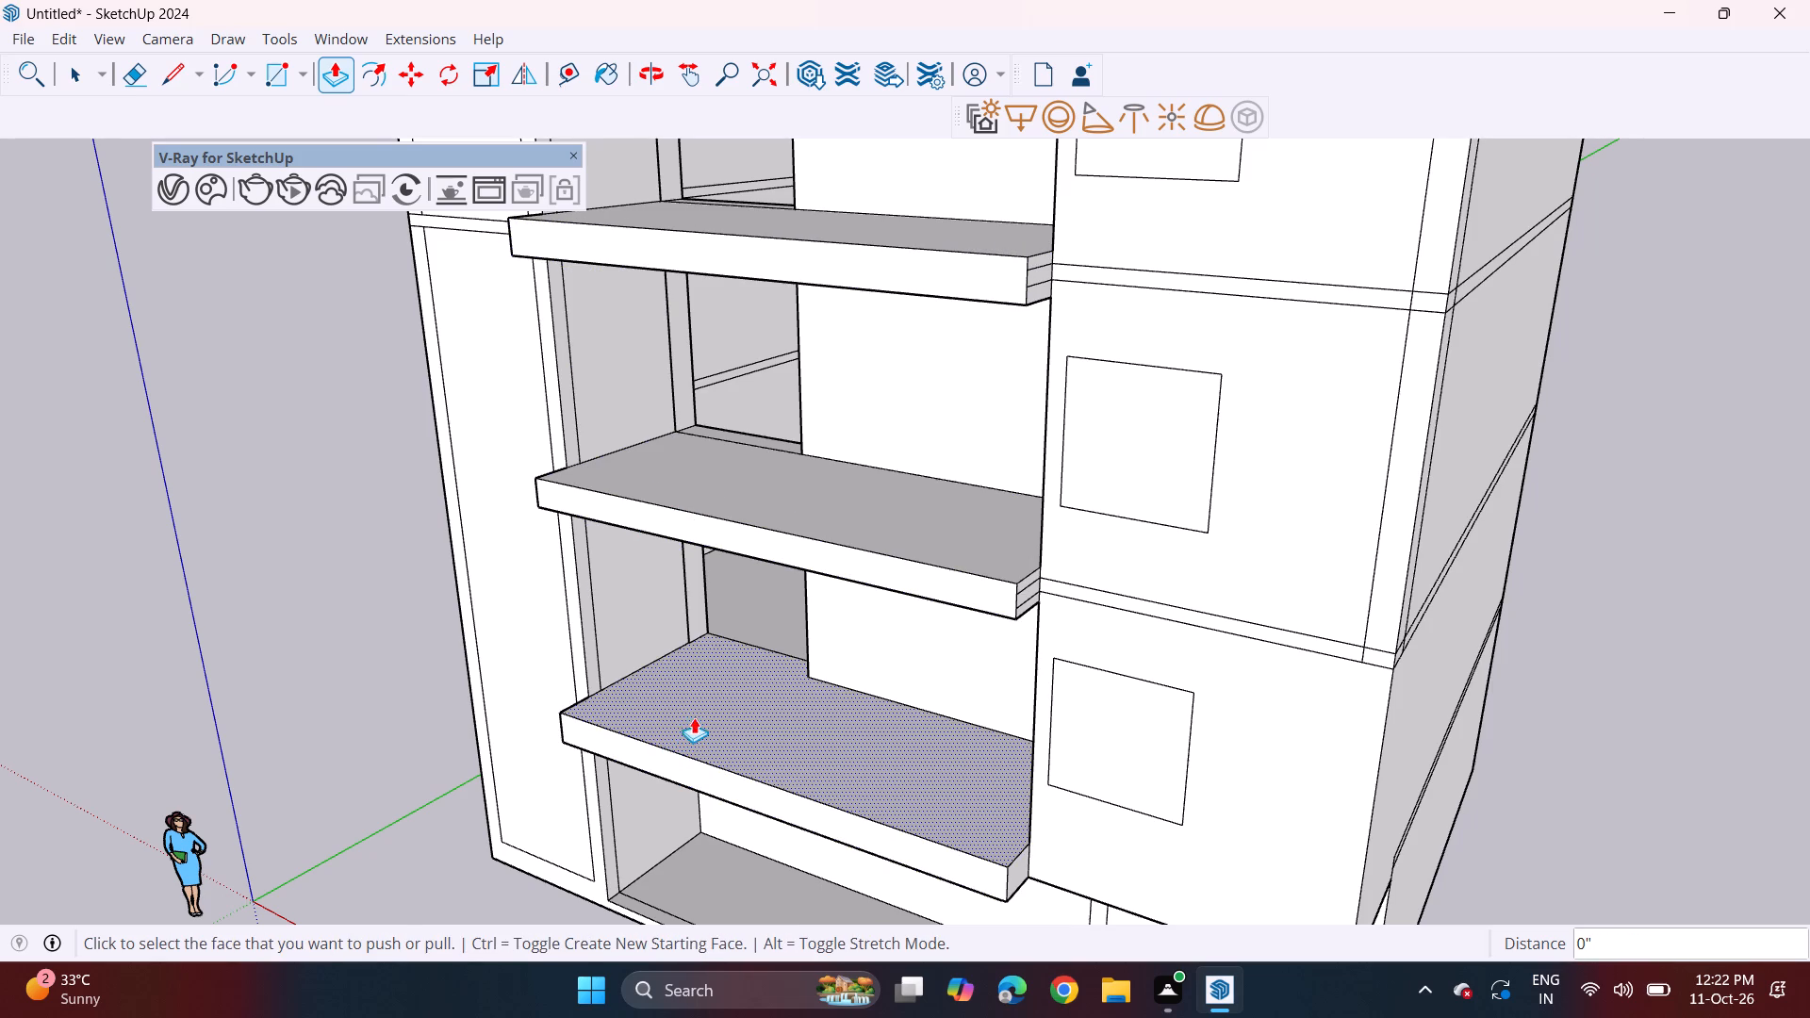
middle_drag(694, 717, 722, 727)
middle_drag(705, 484, 705, 559)
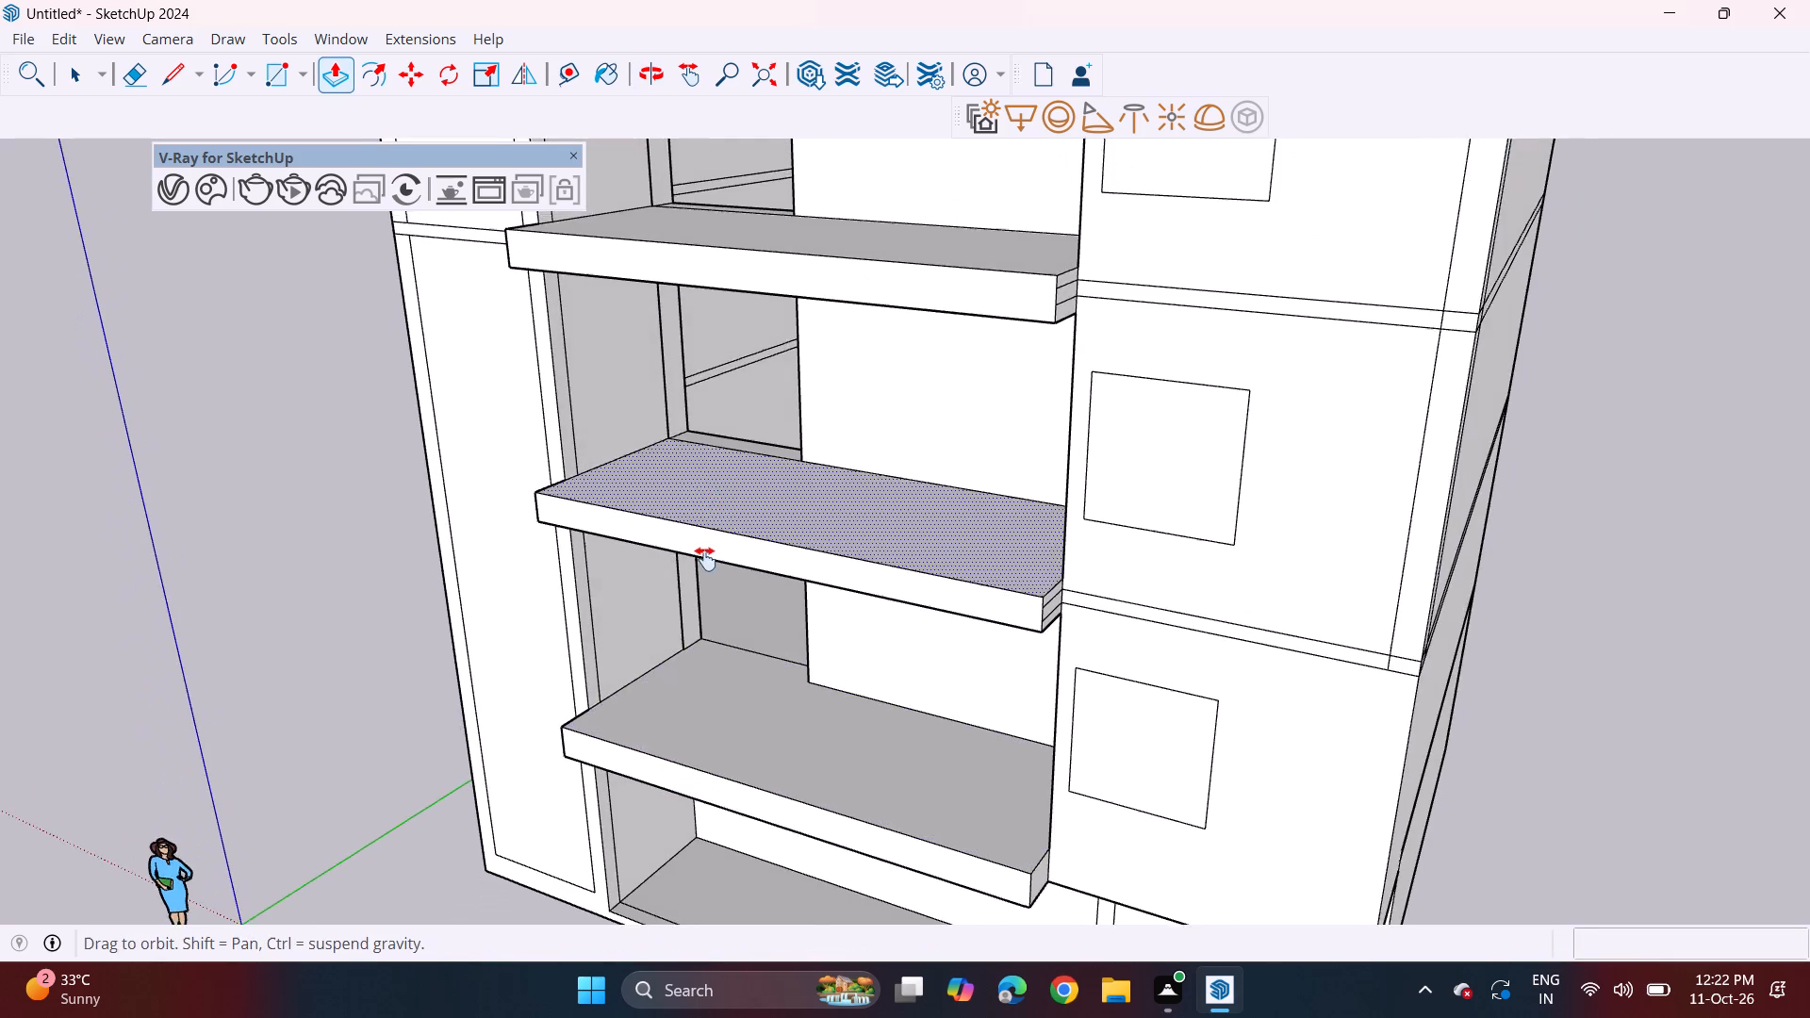
middle_drag(705, 559, 697, 763)
double_click(785, 295)
Pull the horizontal band on the plain bay out about 10" from the front face.
middle_drag(710, 388, 769, 353)
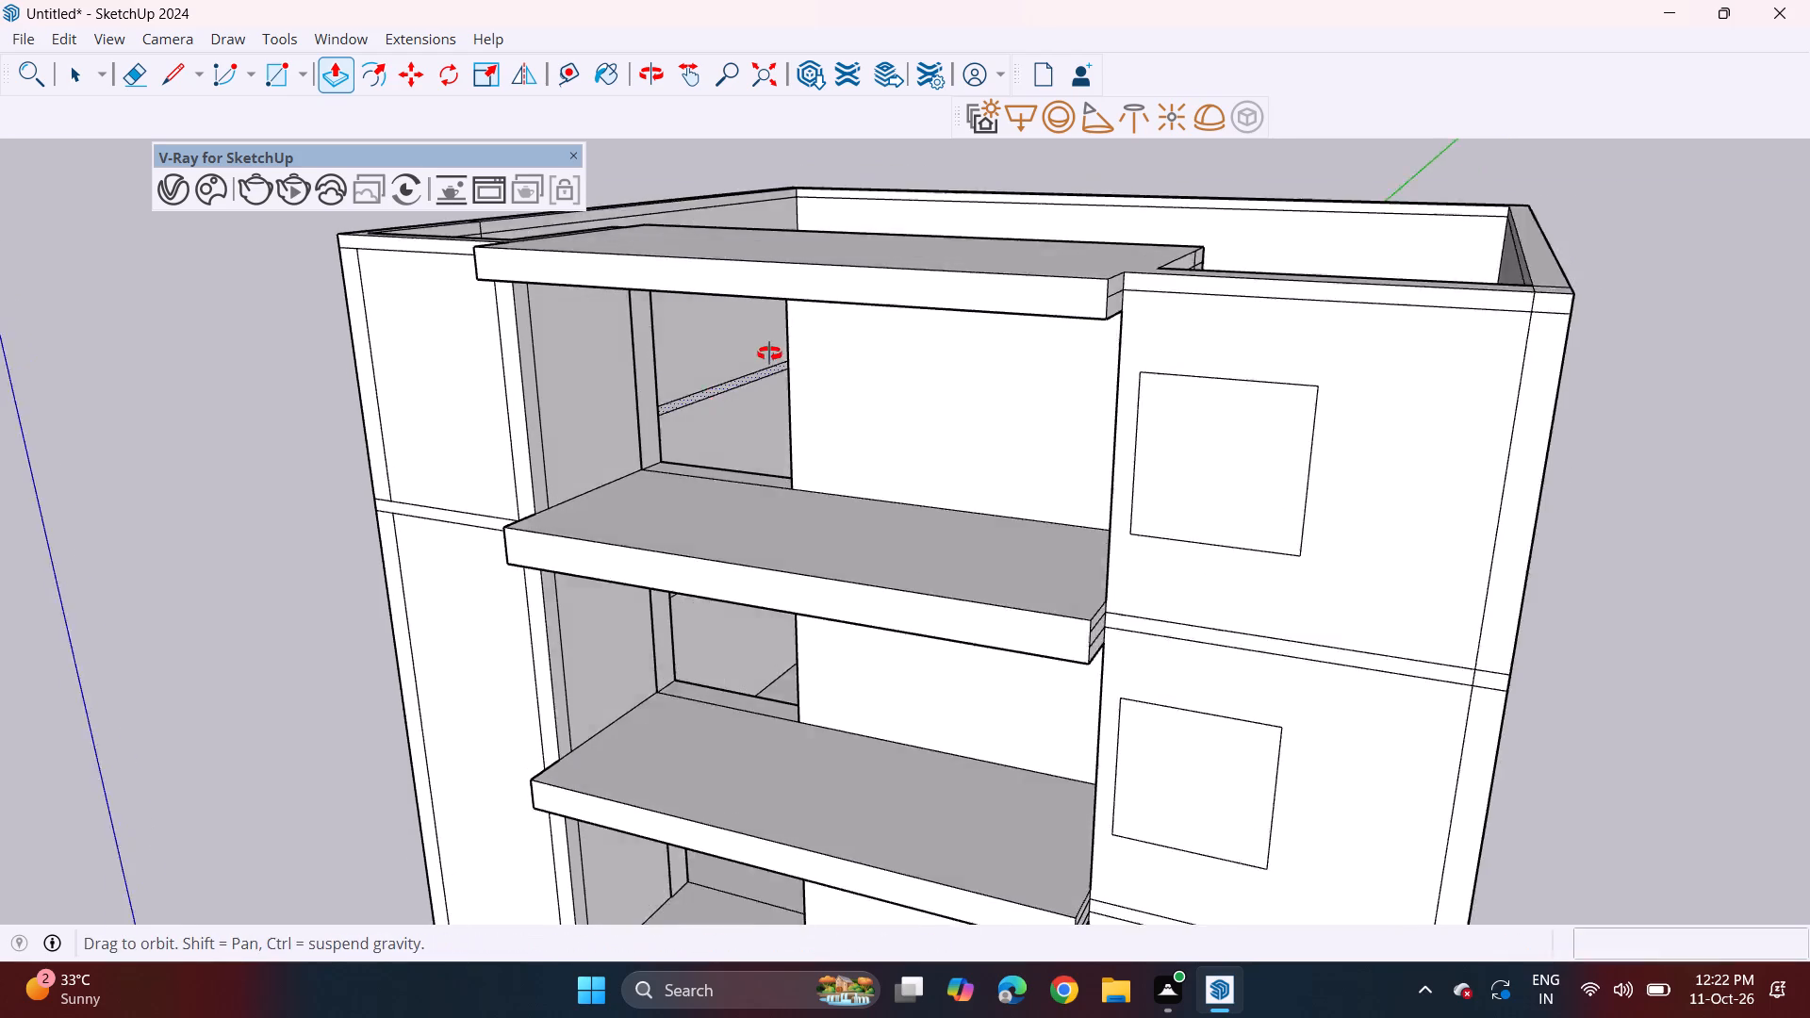
middle_drag(769, 353, 878, 274)
scroll(861, 268, down, 2)
middle_drag(731, 504, 774, 454)
shift+middle_drag(772, 462, 711, 372)
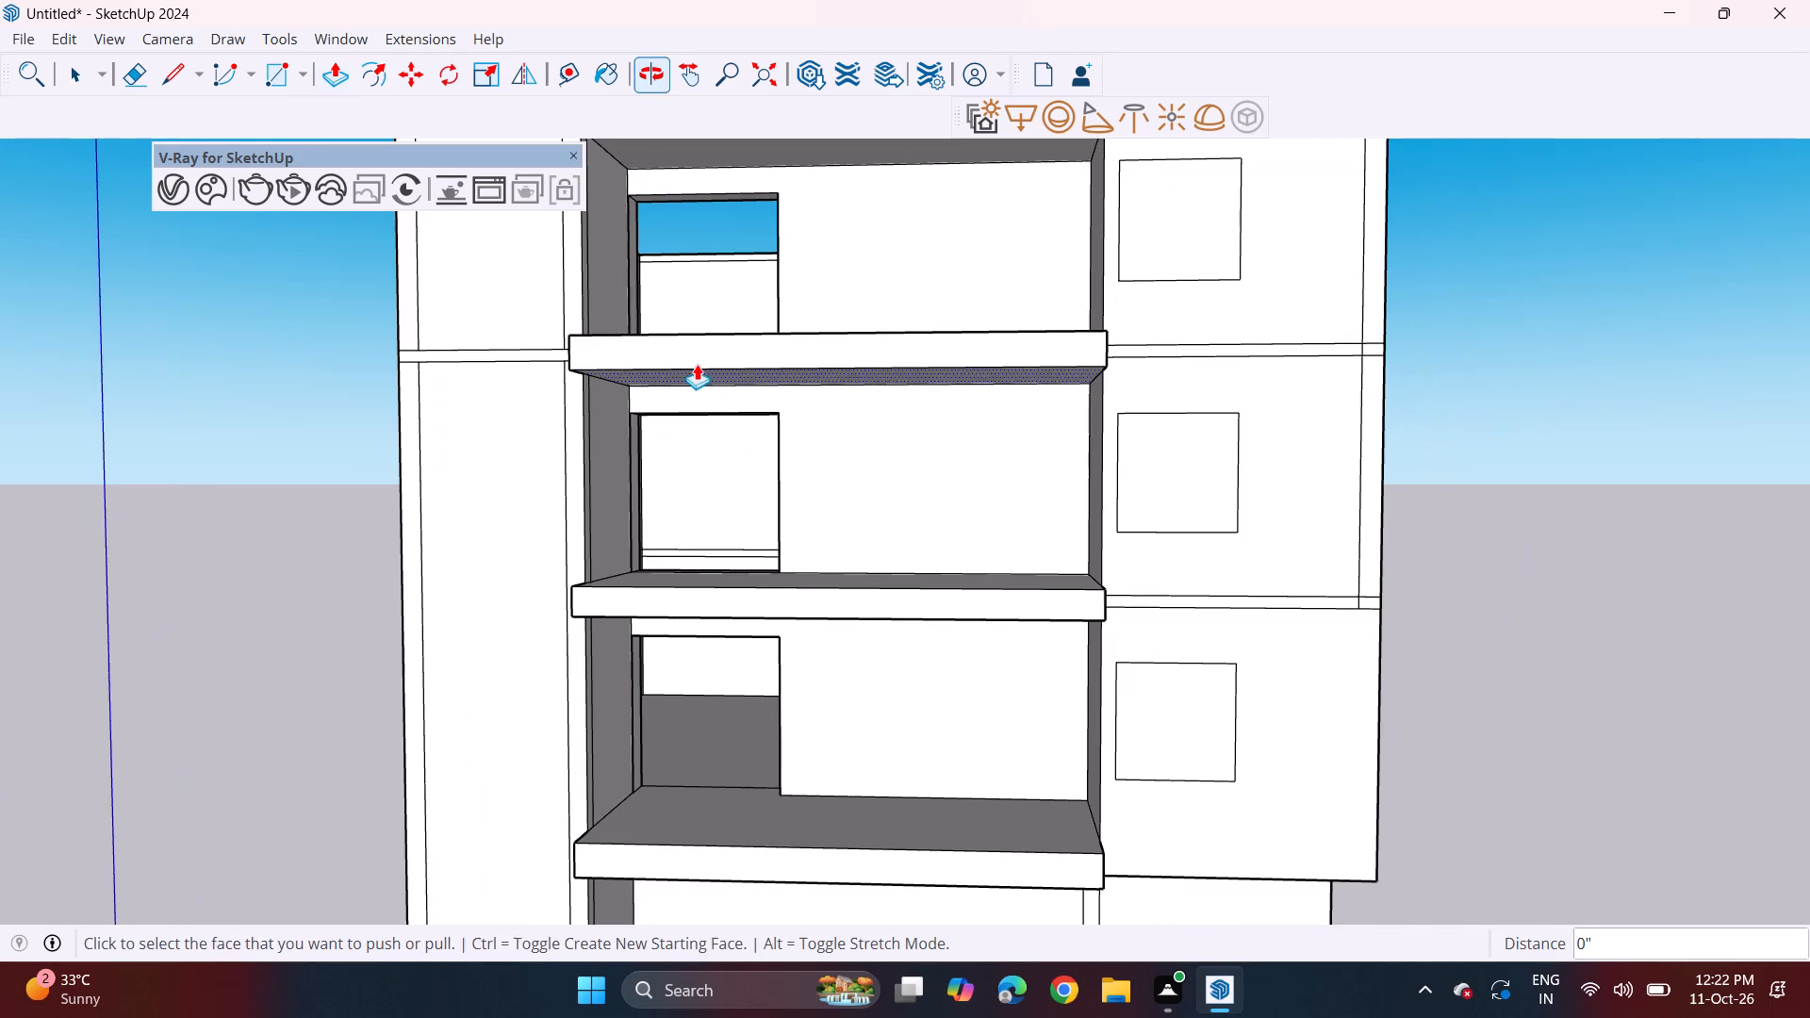
scroll(694, 364, down, 3)
middle_drag(572, 465, 664, 464)
shift+middle_drag(659, 485, 633, 456)
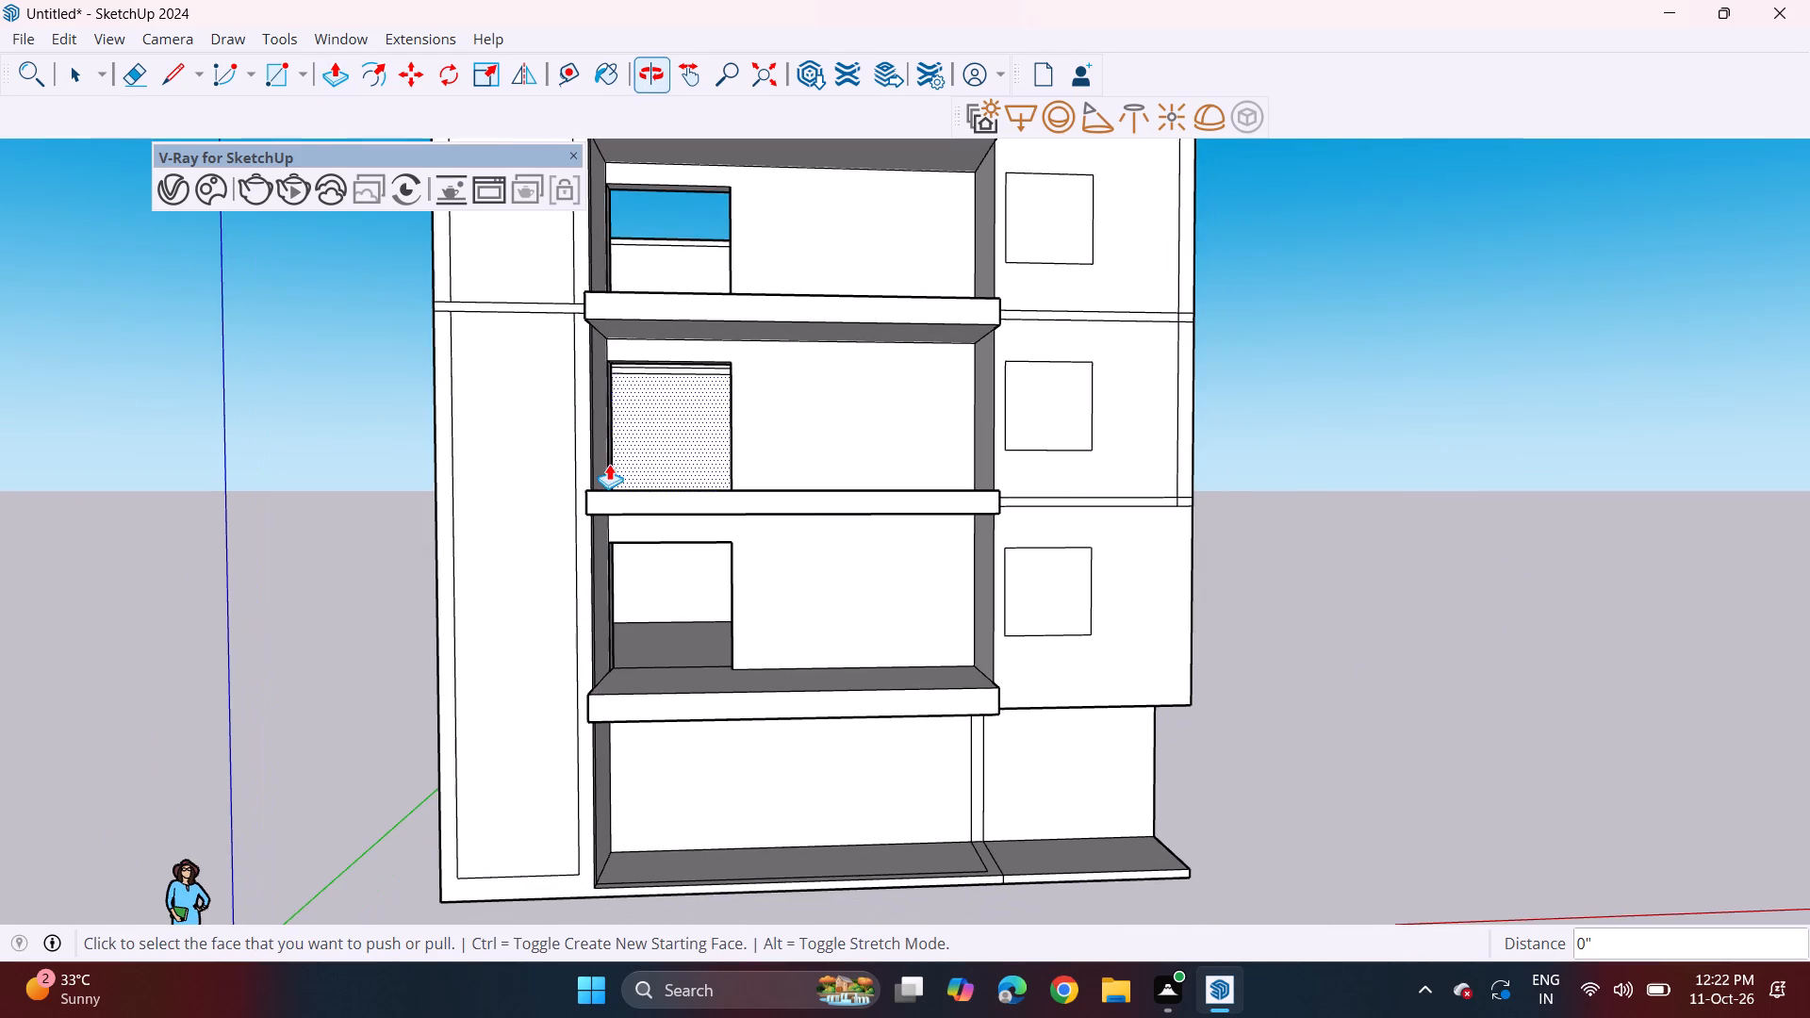
middle_drag(549, 325, 944, 395)
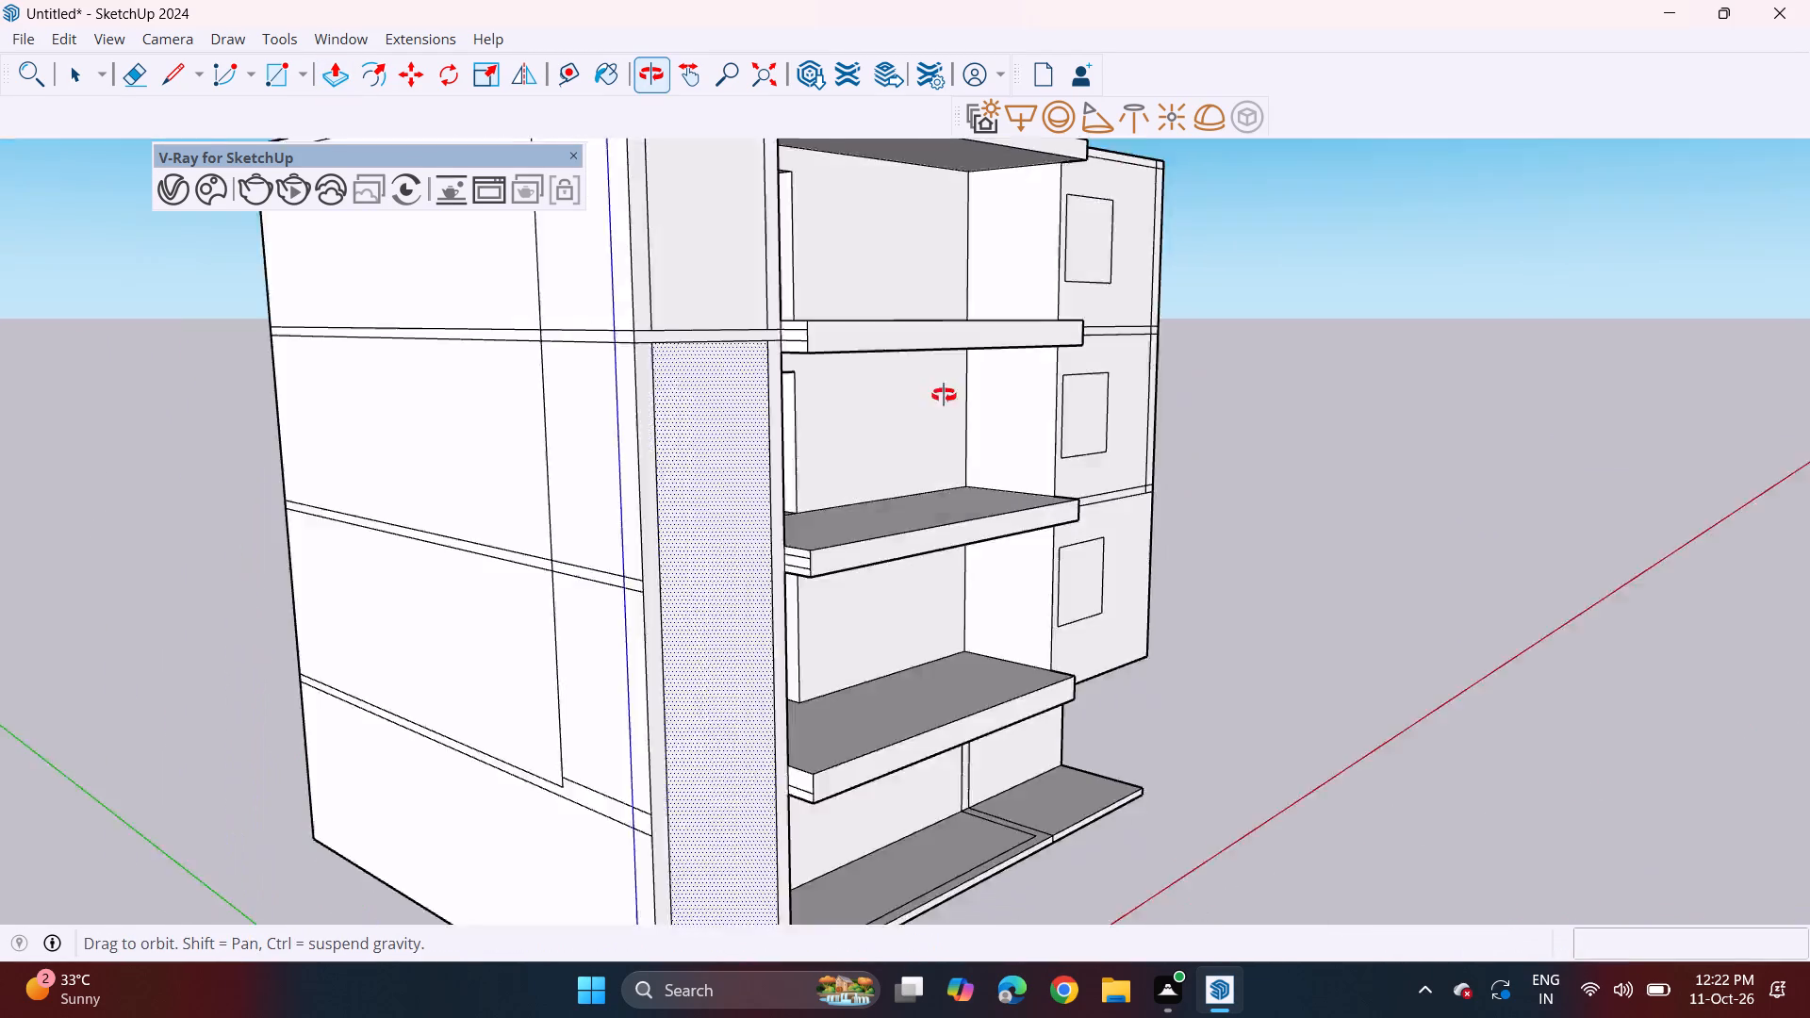
middle_drag(944, 395, 1080, 419)
scroll(880, 348, up, 7)
click(859, 382)
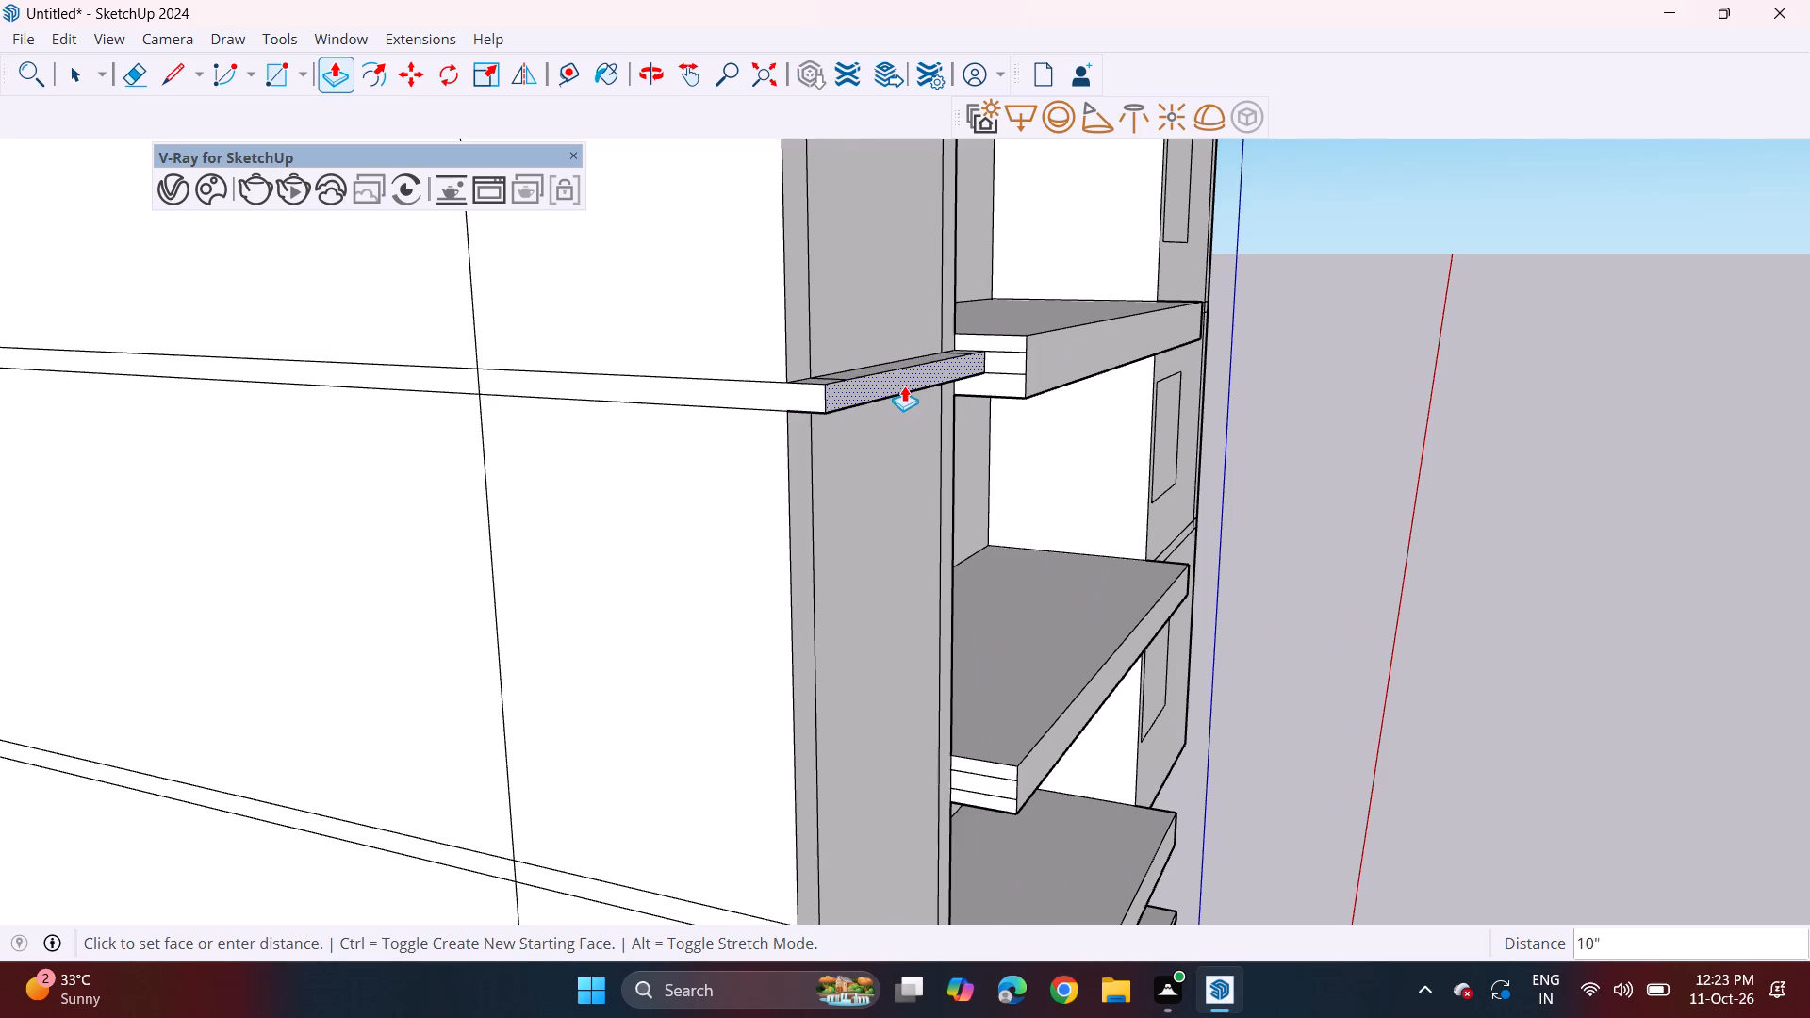
click(911, 386)
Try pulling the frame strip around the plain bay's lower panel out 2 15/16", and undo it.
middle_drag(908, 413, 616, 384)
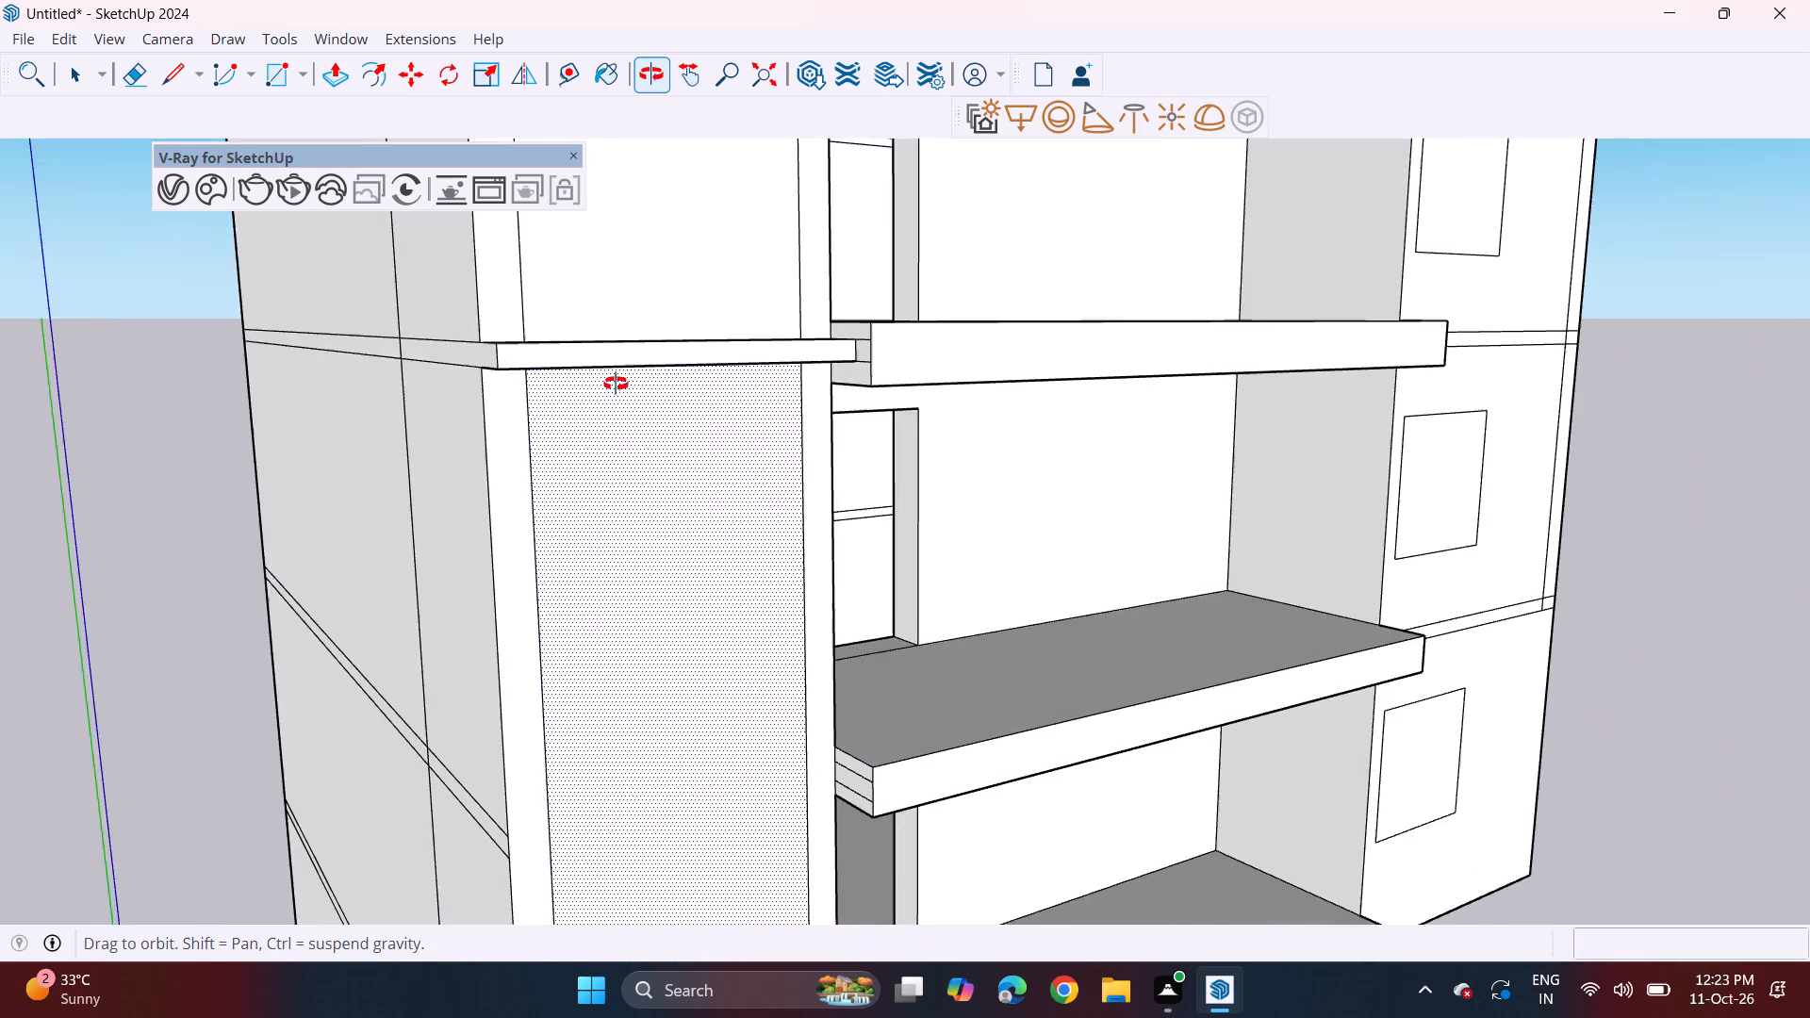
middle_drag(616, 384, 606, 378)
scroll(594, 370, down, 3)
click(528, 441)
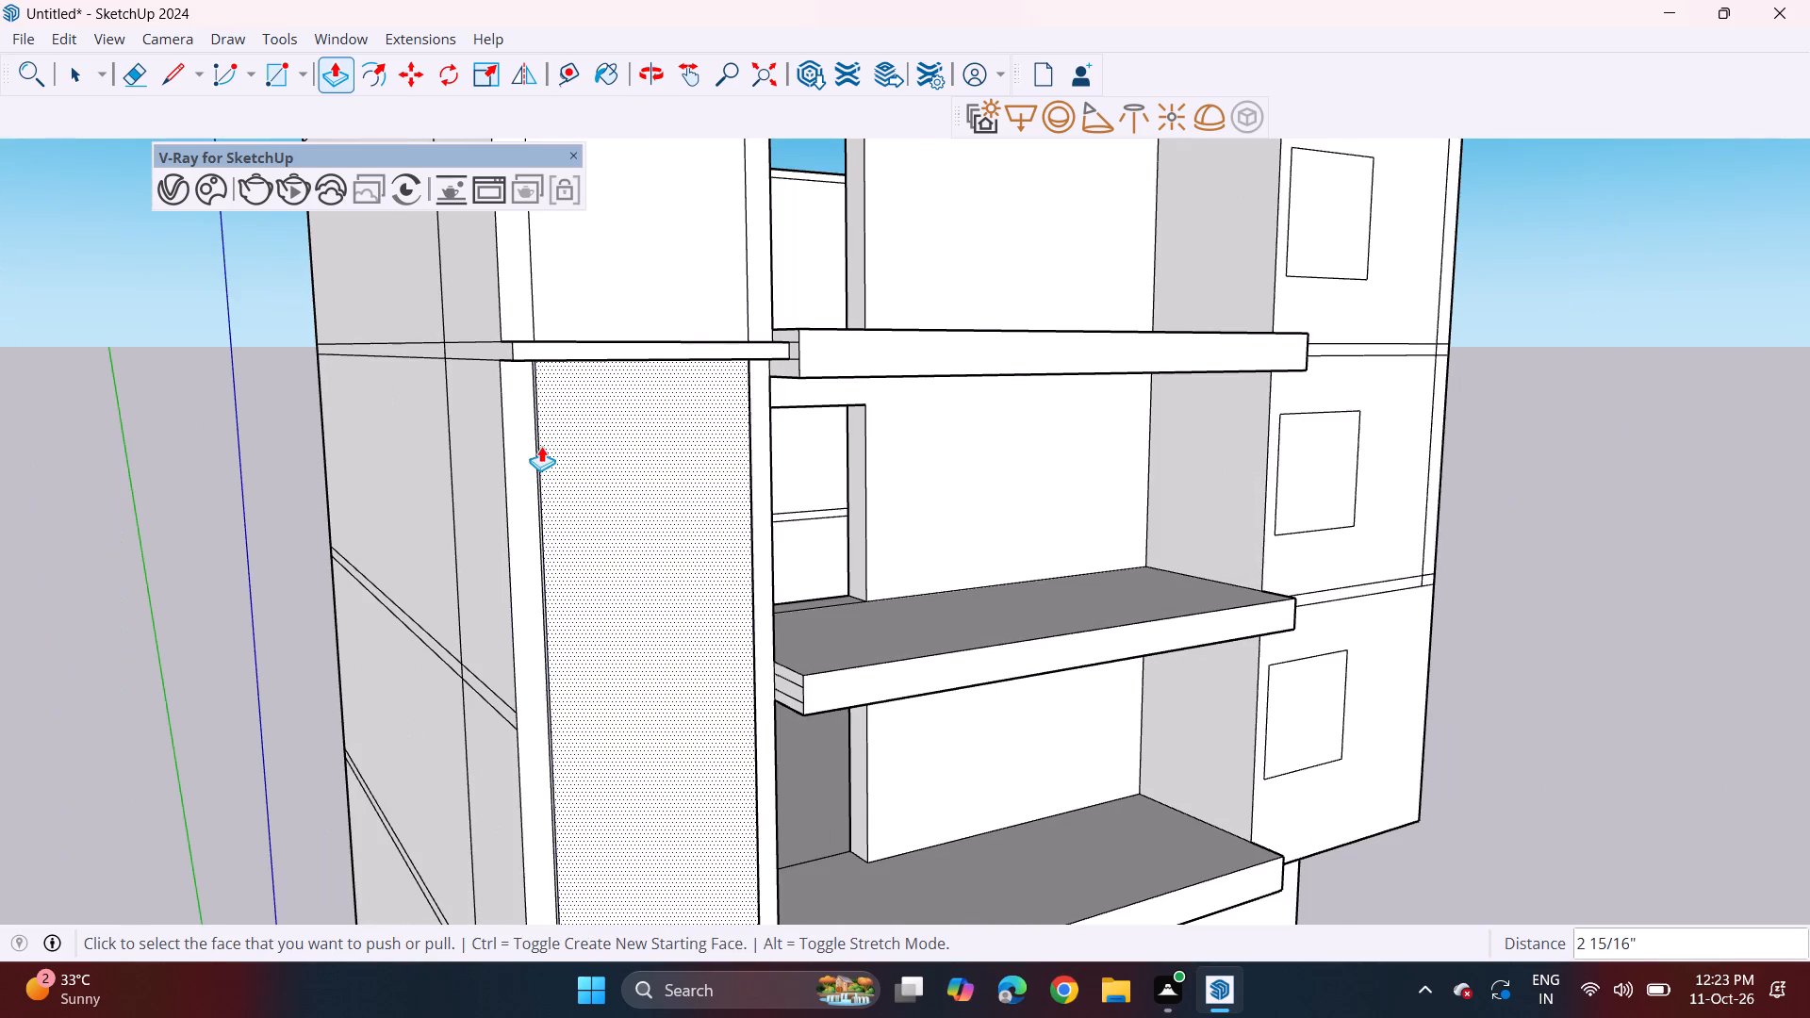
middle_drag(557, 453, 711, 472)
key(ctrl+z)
Pull the frame around the plain bay's lower panel out 6 5/8", and repeat on both side strips of the upper panel.
click(678, 487)
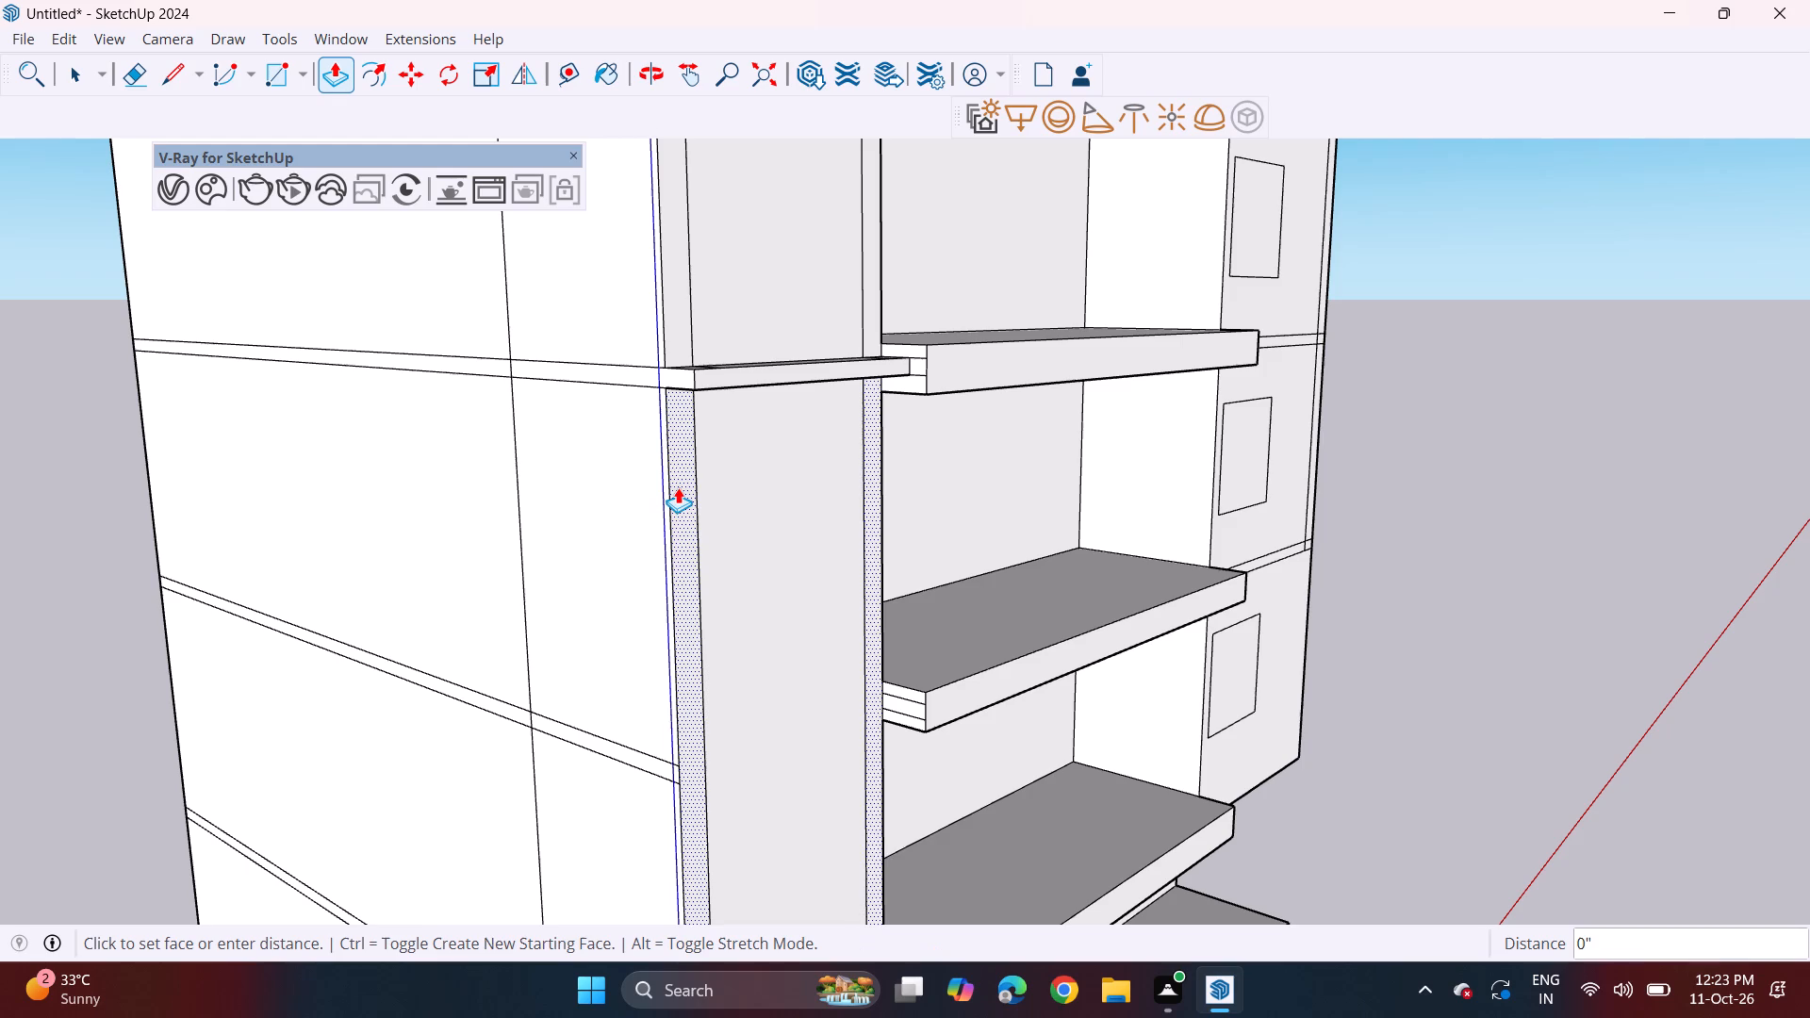
click(692, 490)
middle_drag(786, 461, 629, 349)
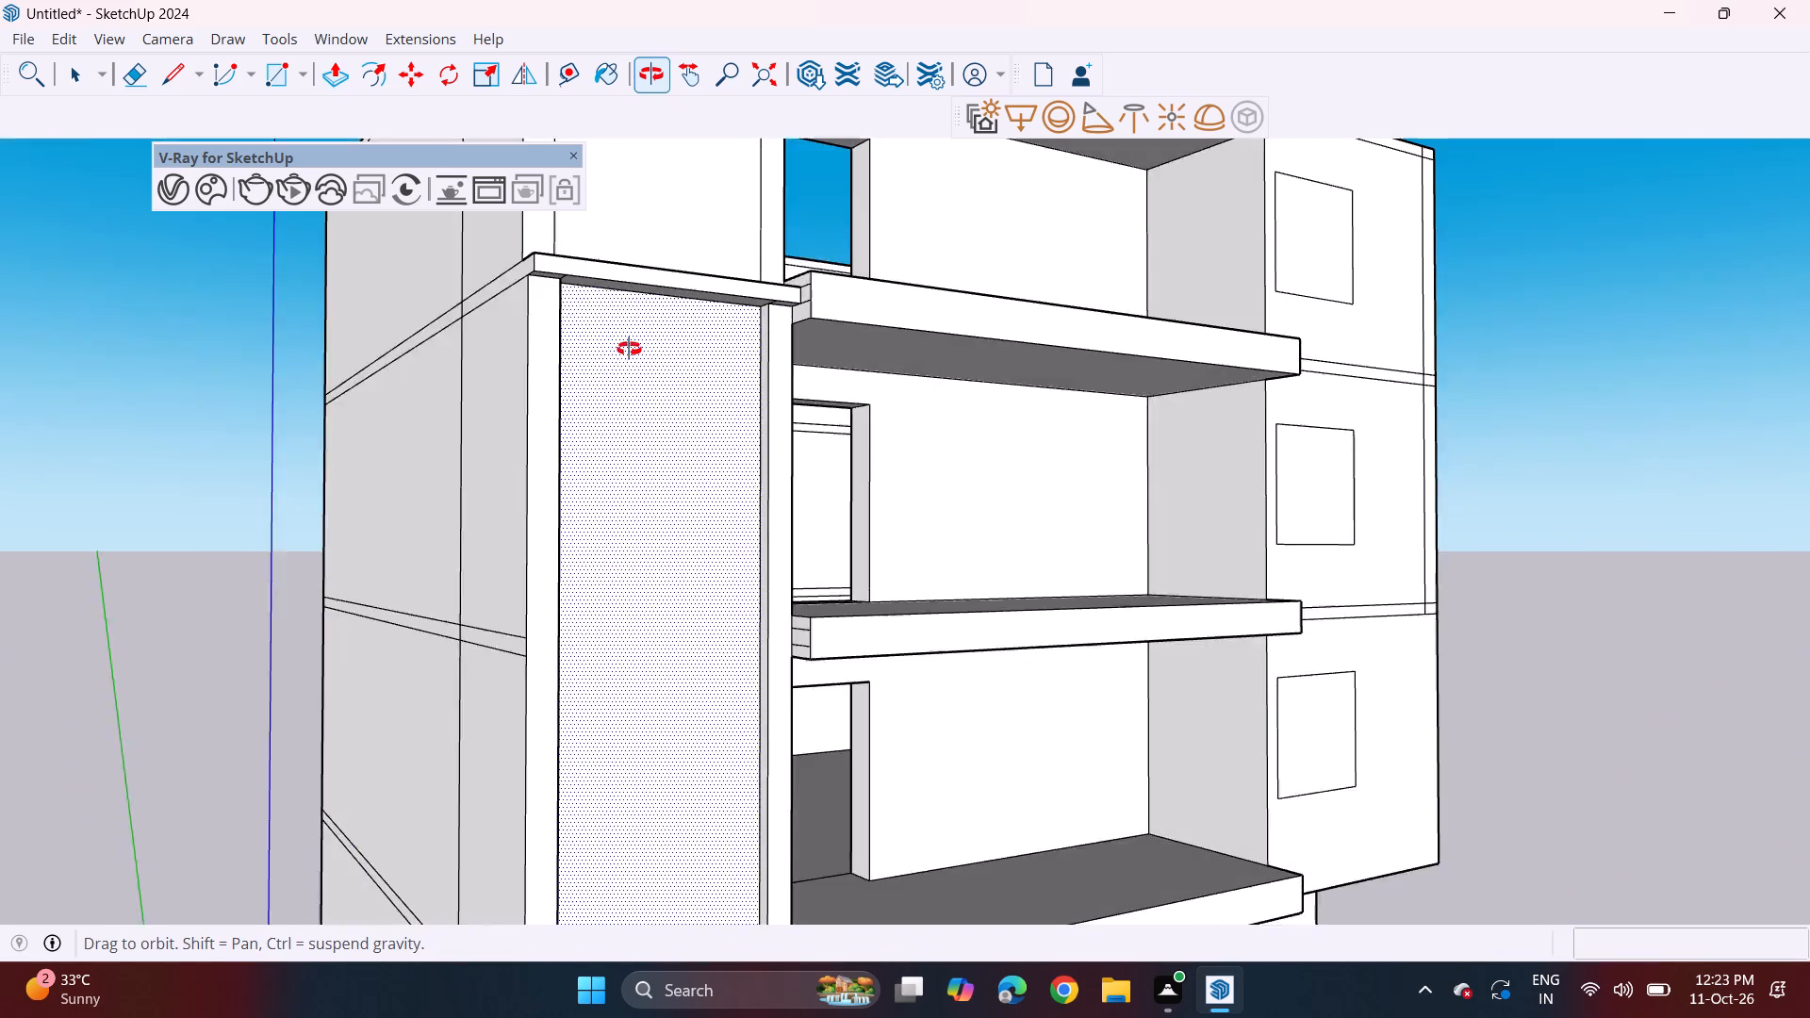
middle_drag(629, 349, 473, 468)
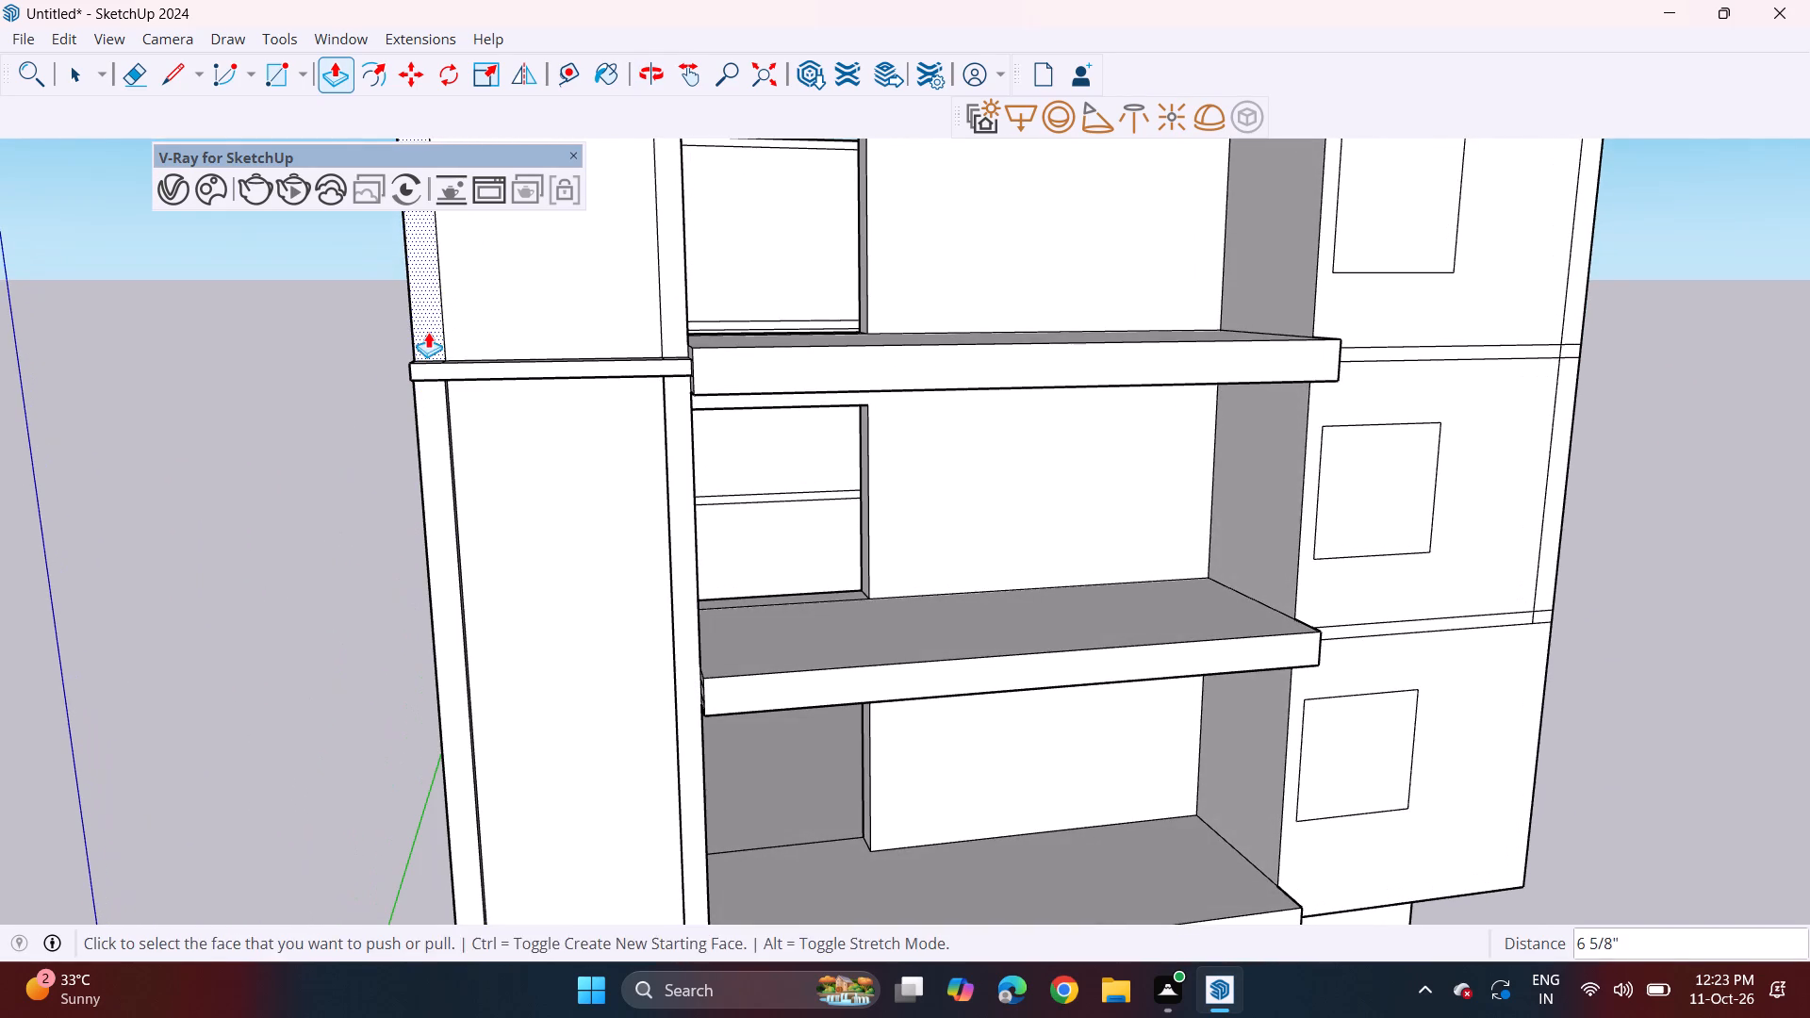
double_click(428, 329)
double_click(676, 315)
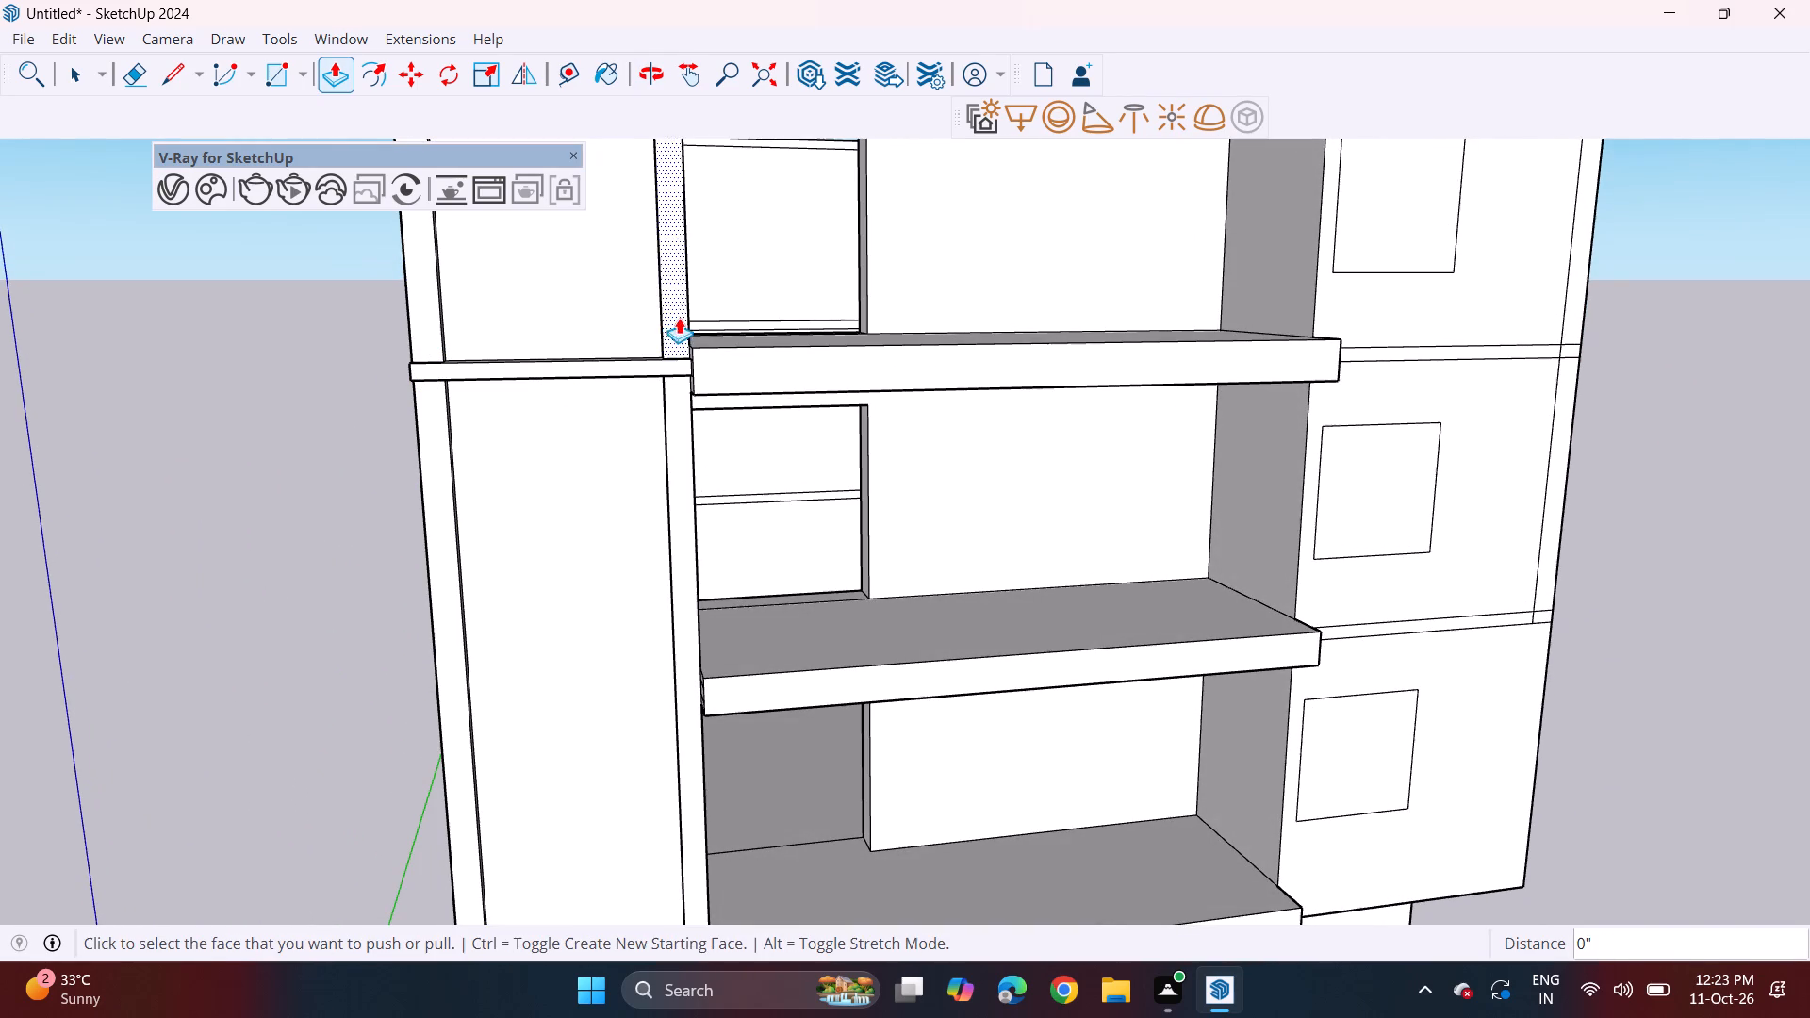
shift+middle_drag(789, 246, 815, 501)
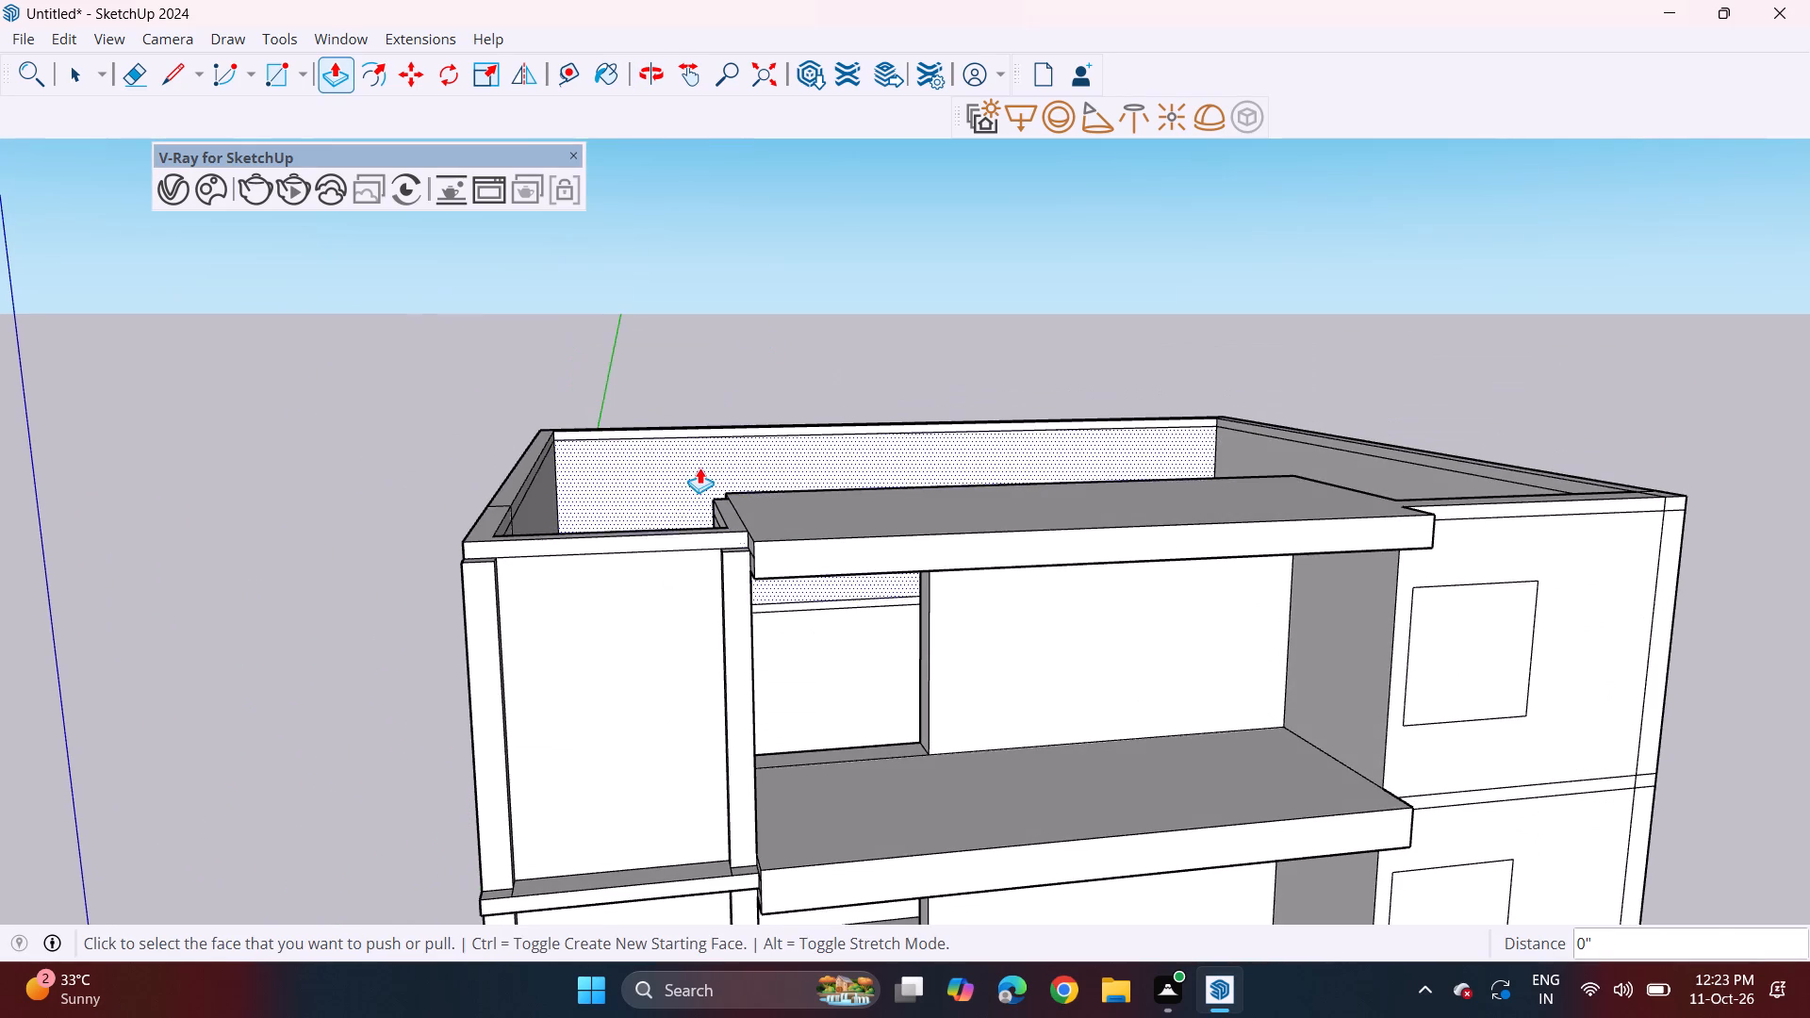
Repeat the 6 5/8" pull on the top frame strip above the plain bay's upper panel.
scroll(708, 550, up, 3)
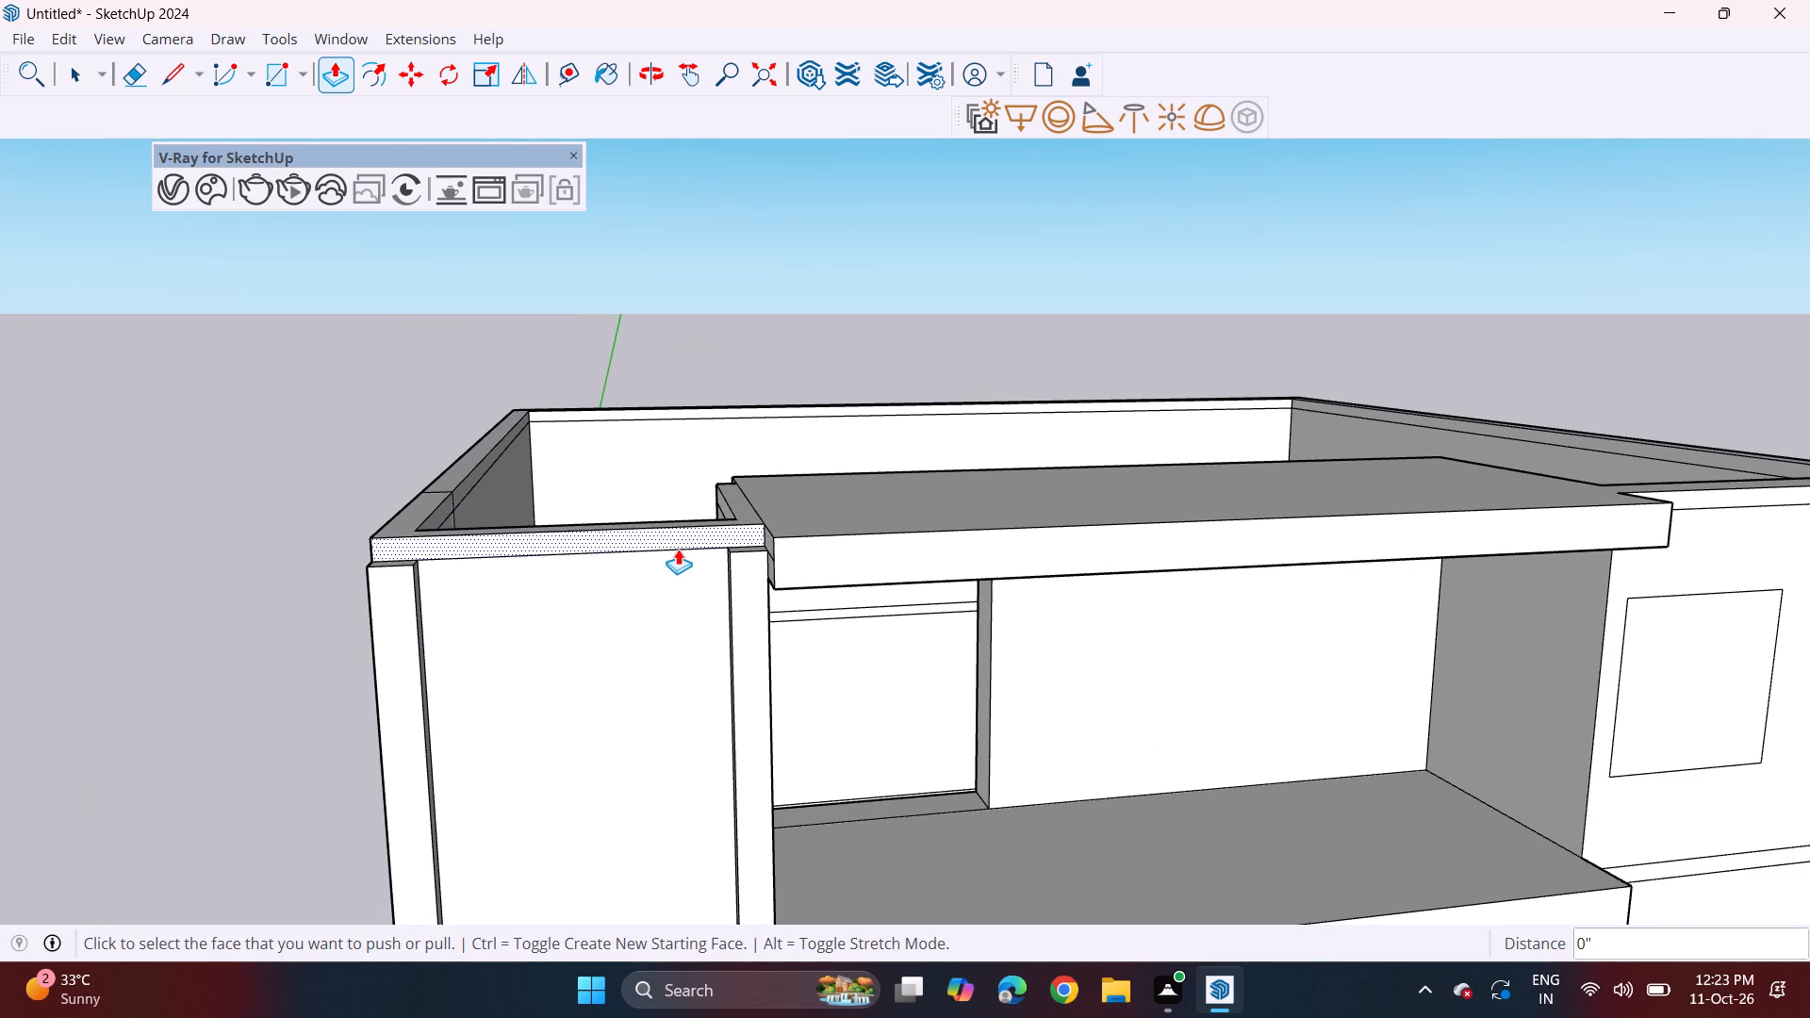
double_click(674, 542)
Pull the thin roof-edge strip above the window bay out 1' 9 1/16", flush with the front of the top slab.
scroll(700, 628, down, 3)
middle_drag(704, 628, 669, 562)
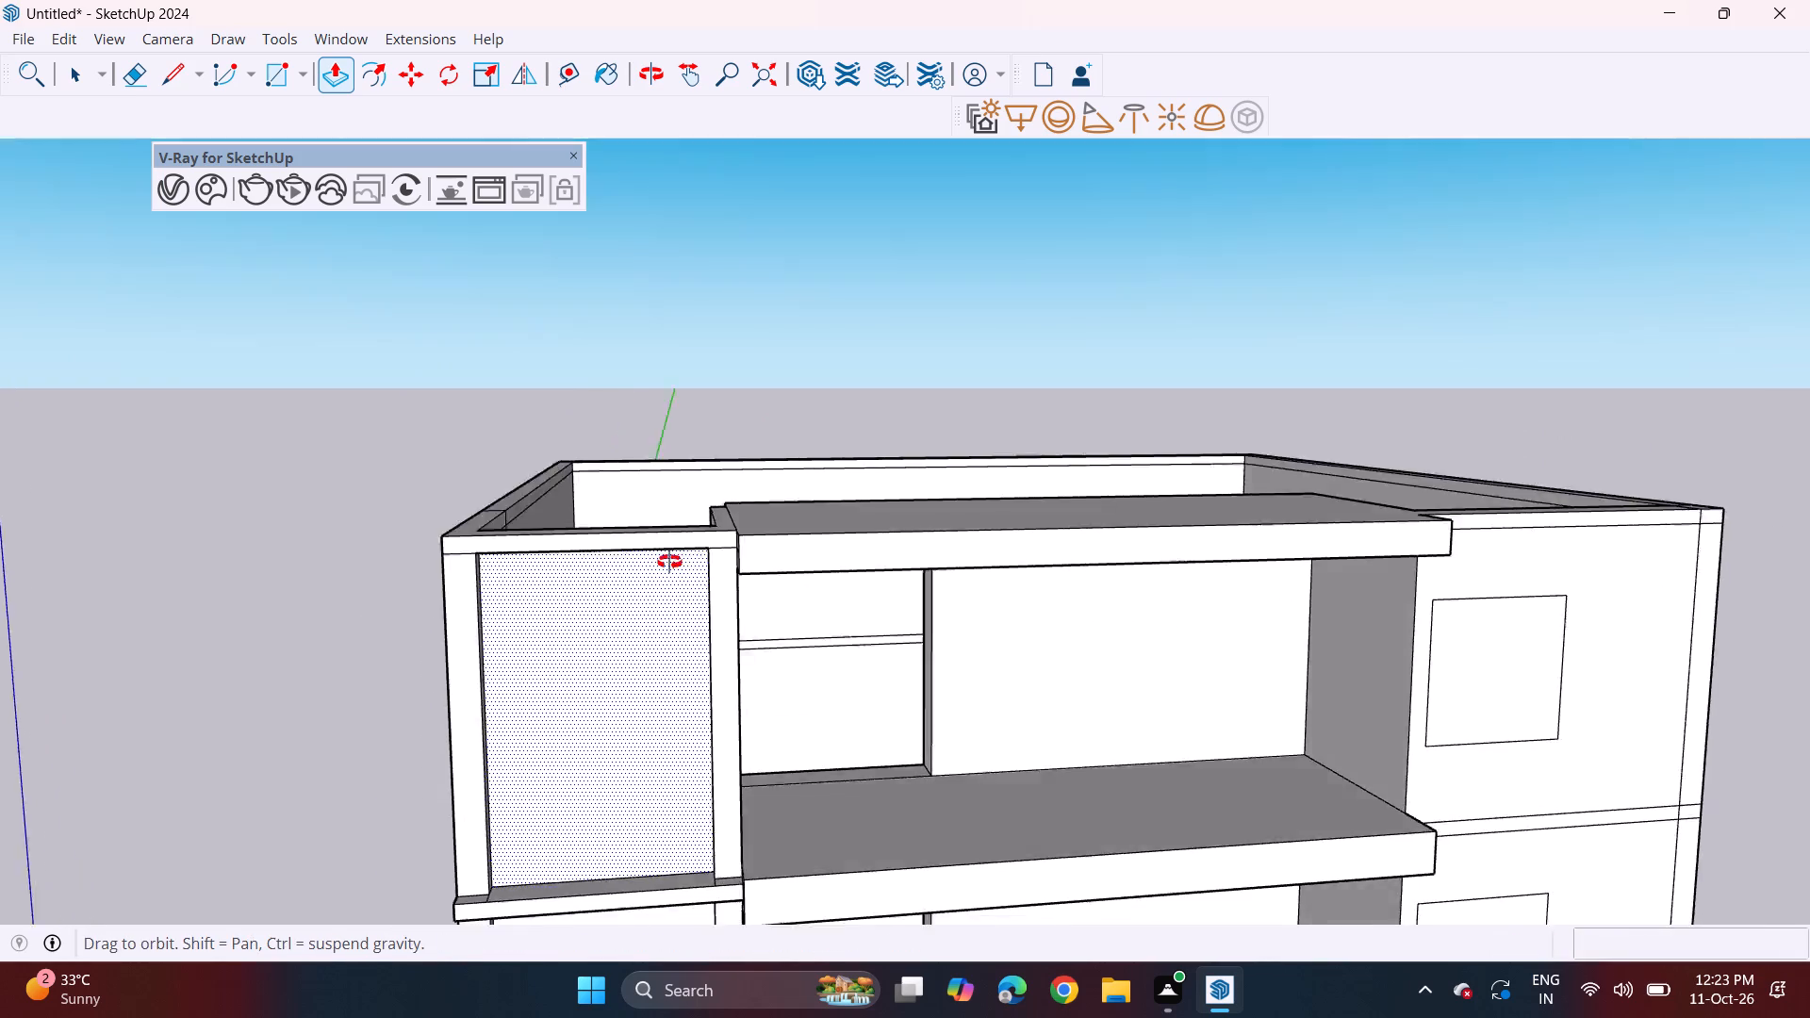
middle_drag(669, 562, 641, 518)
scroll(626, 512, down, 6)
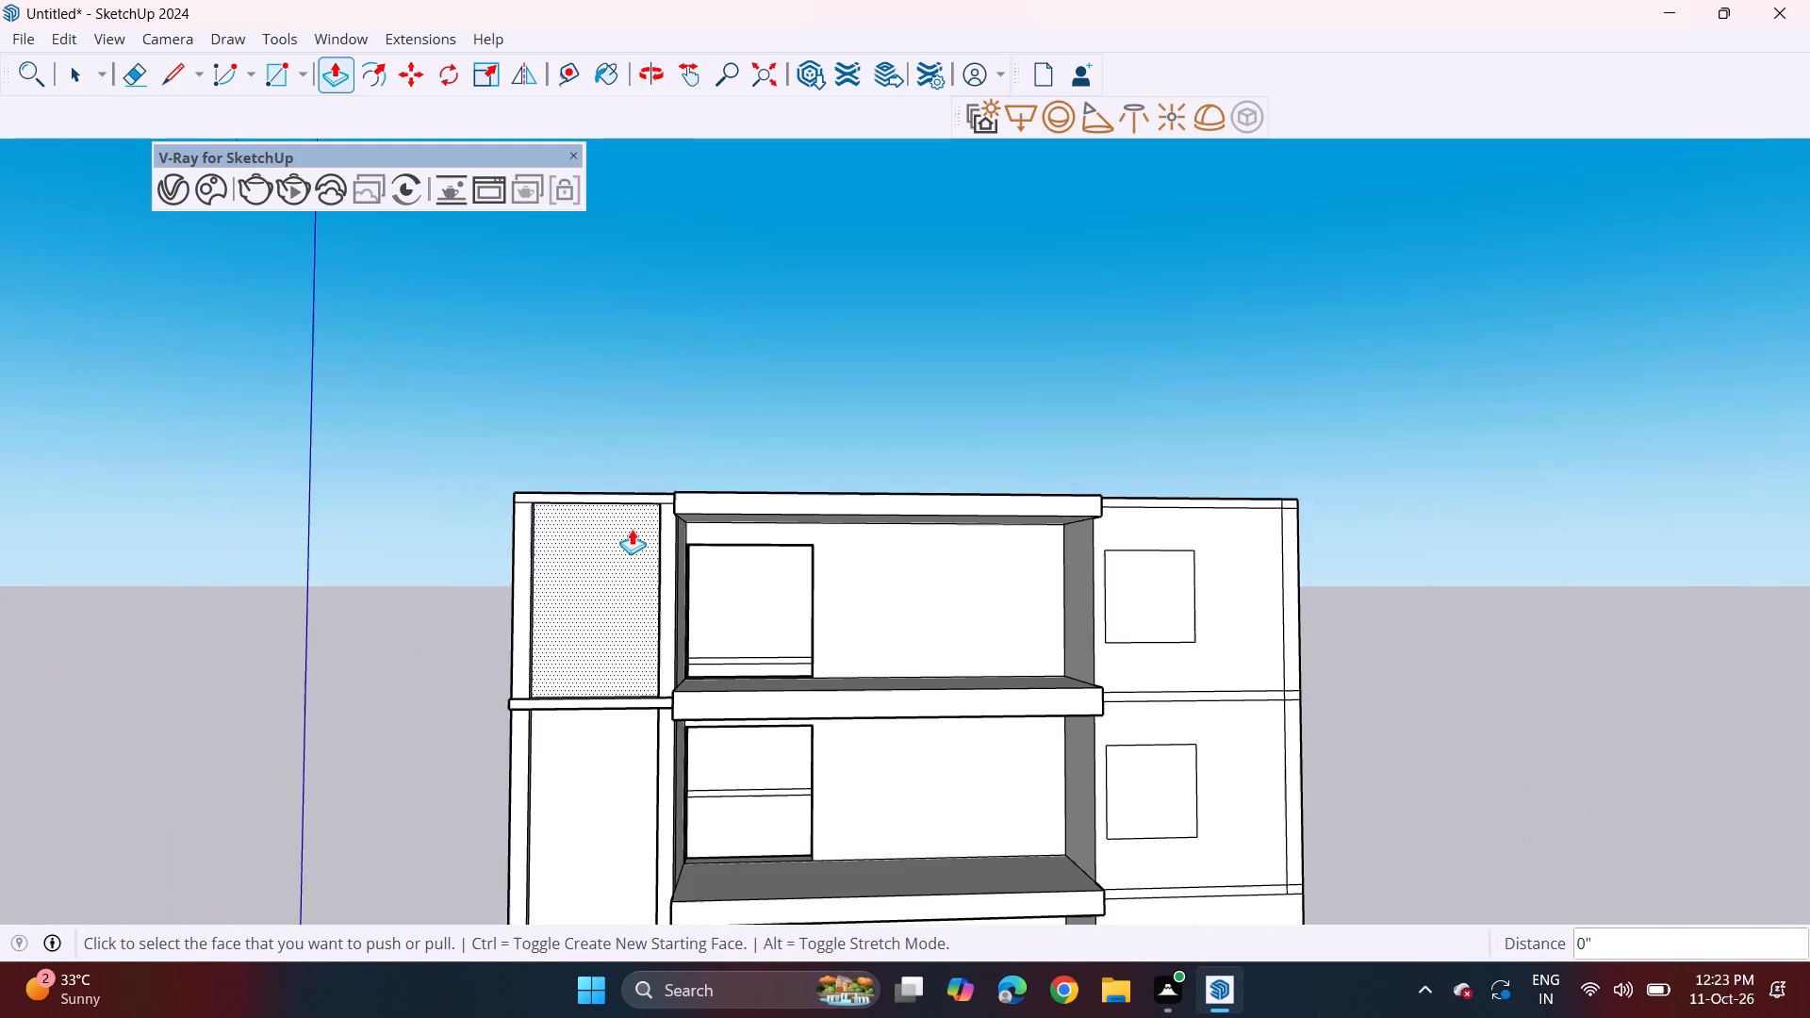
middle_drag(653, 538, 568, 498)
middle_drag(686, 542, 572, 465)
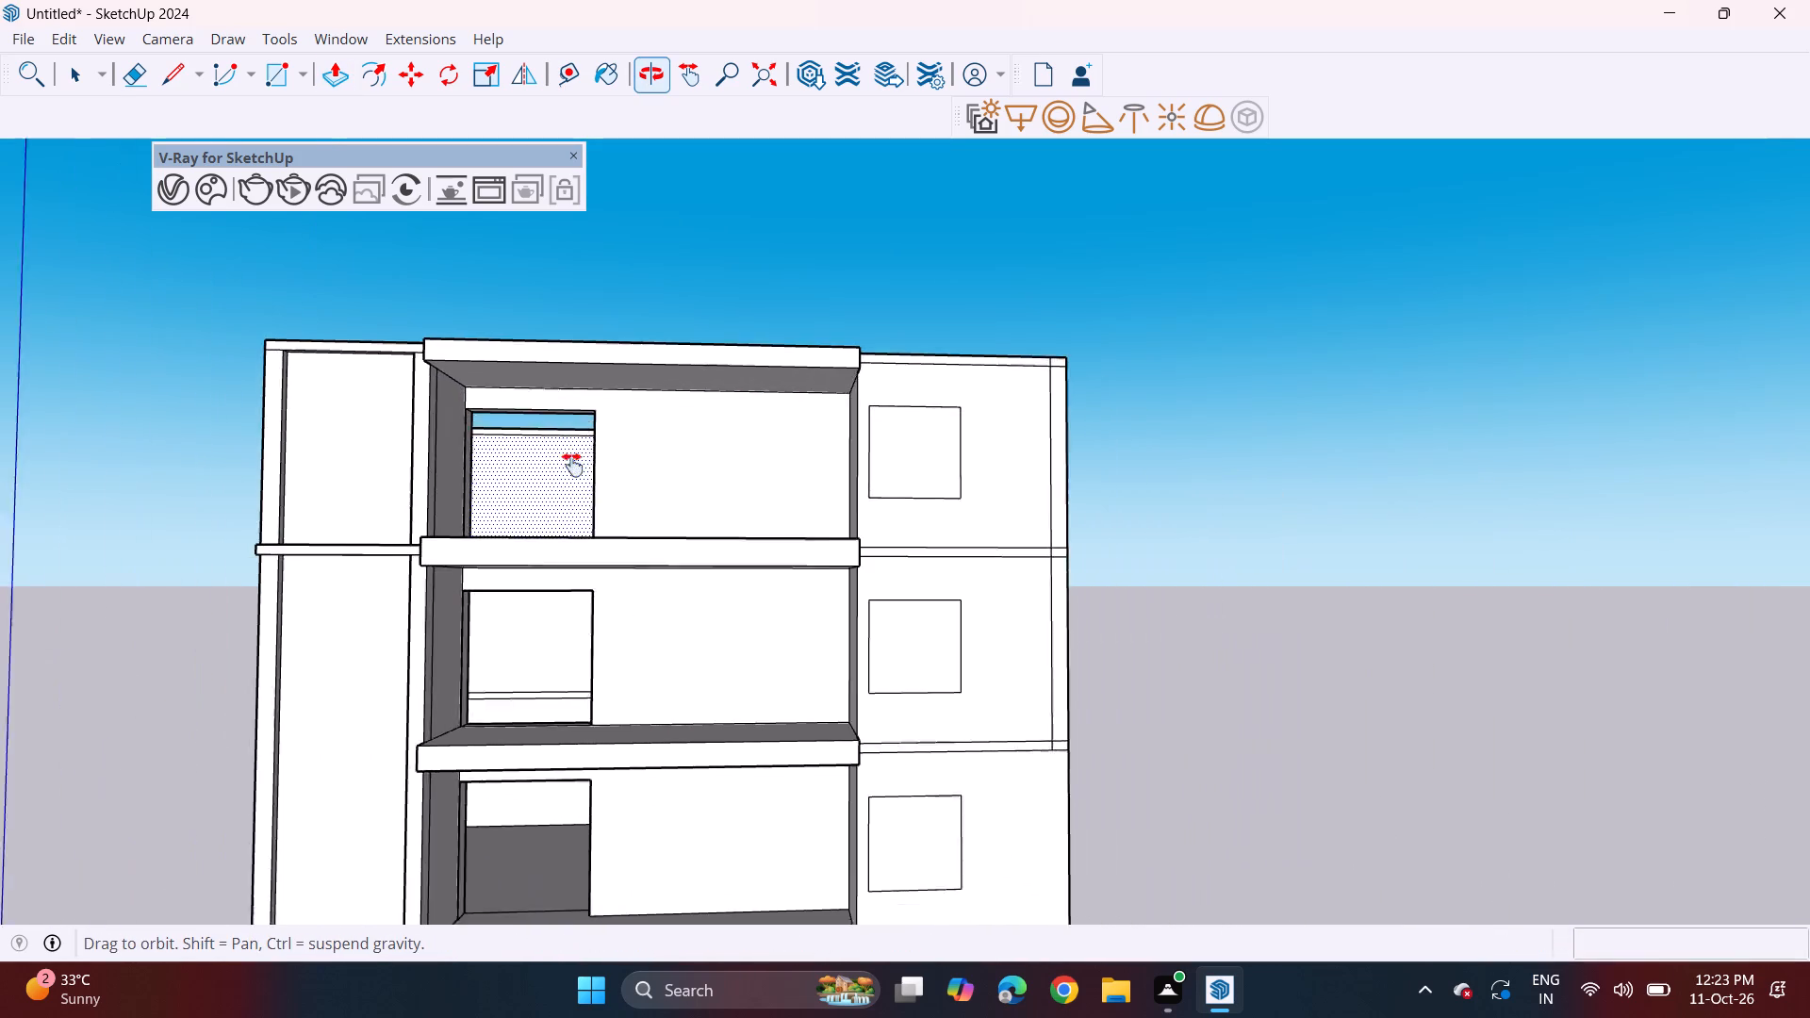
middle_drag(572, 465, 549, 463)
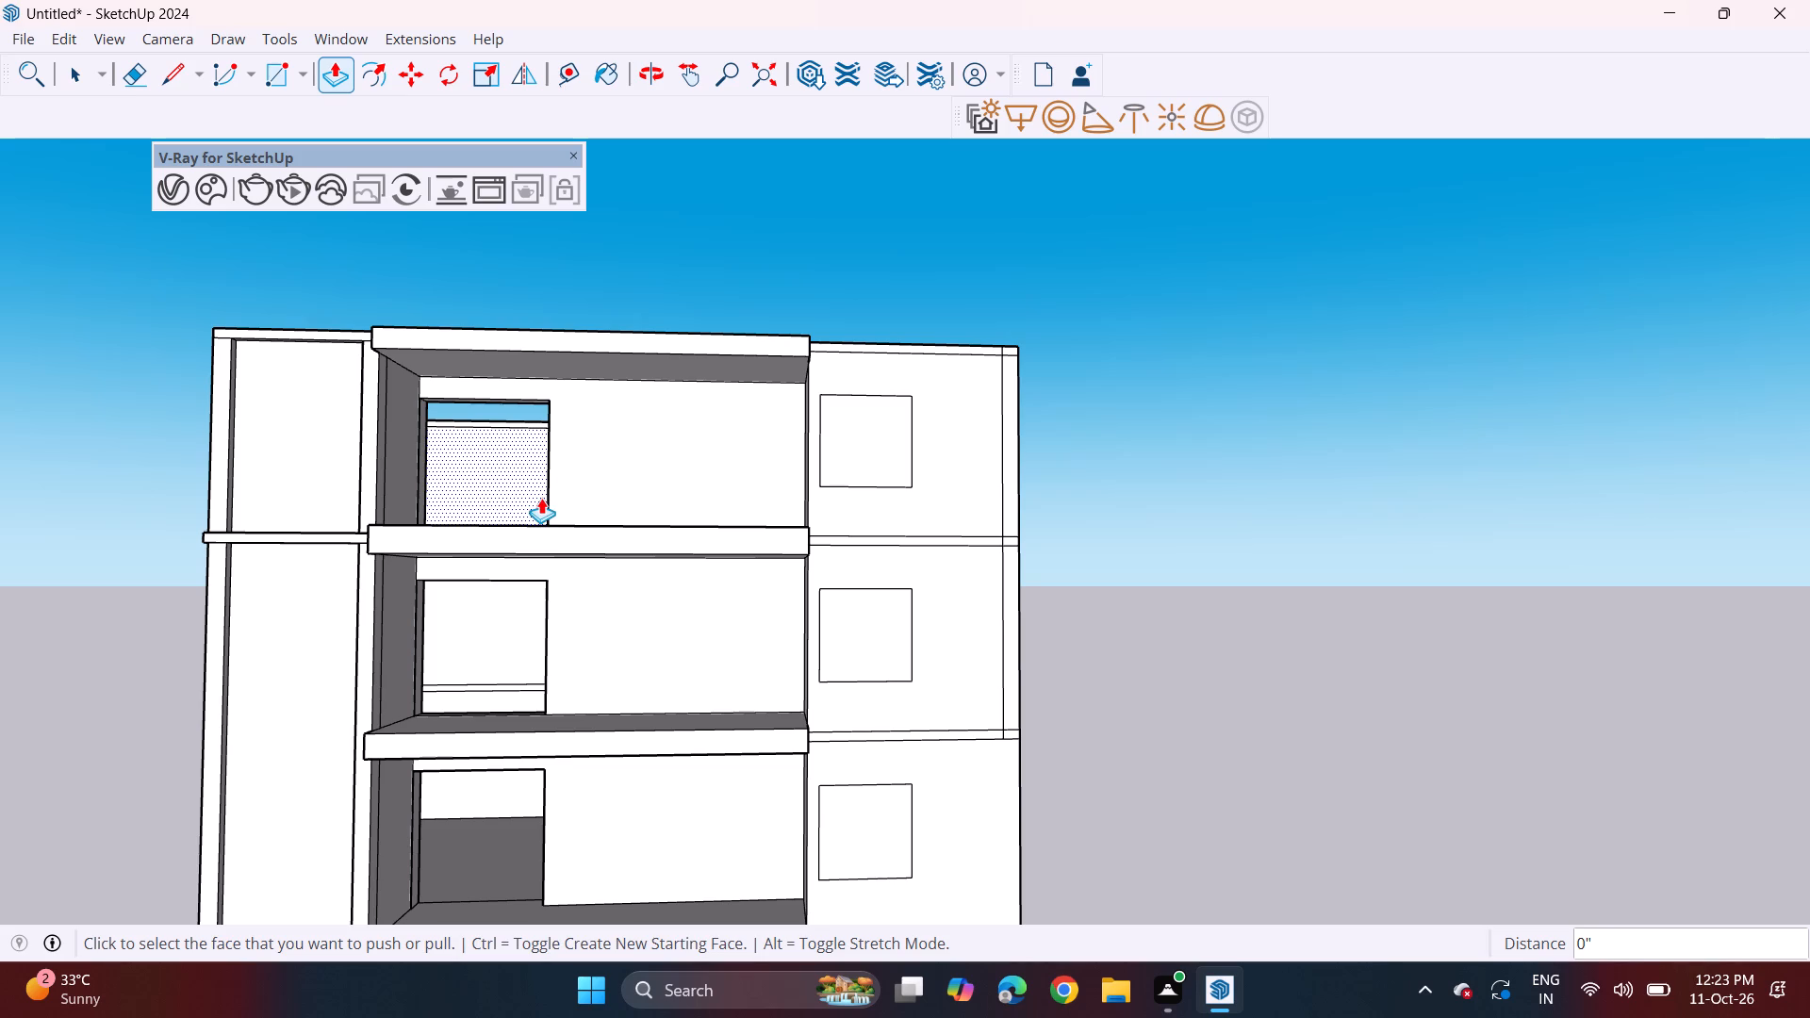
middle_drag(838, 381, 737, 487)
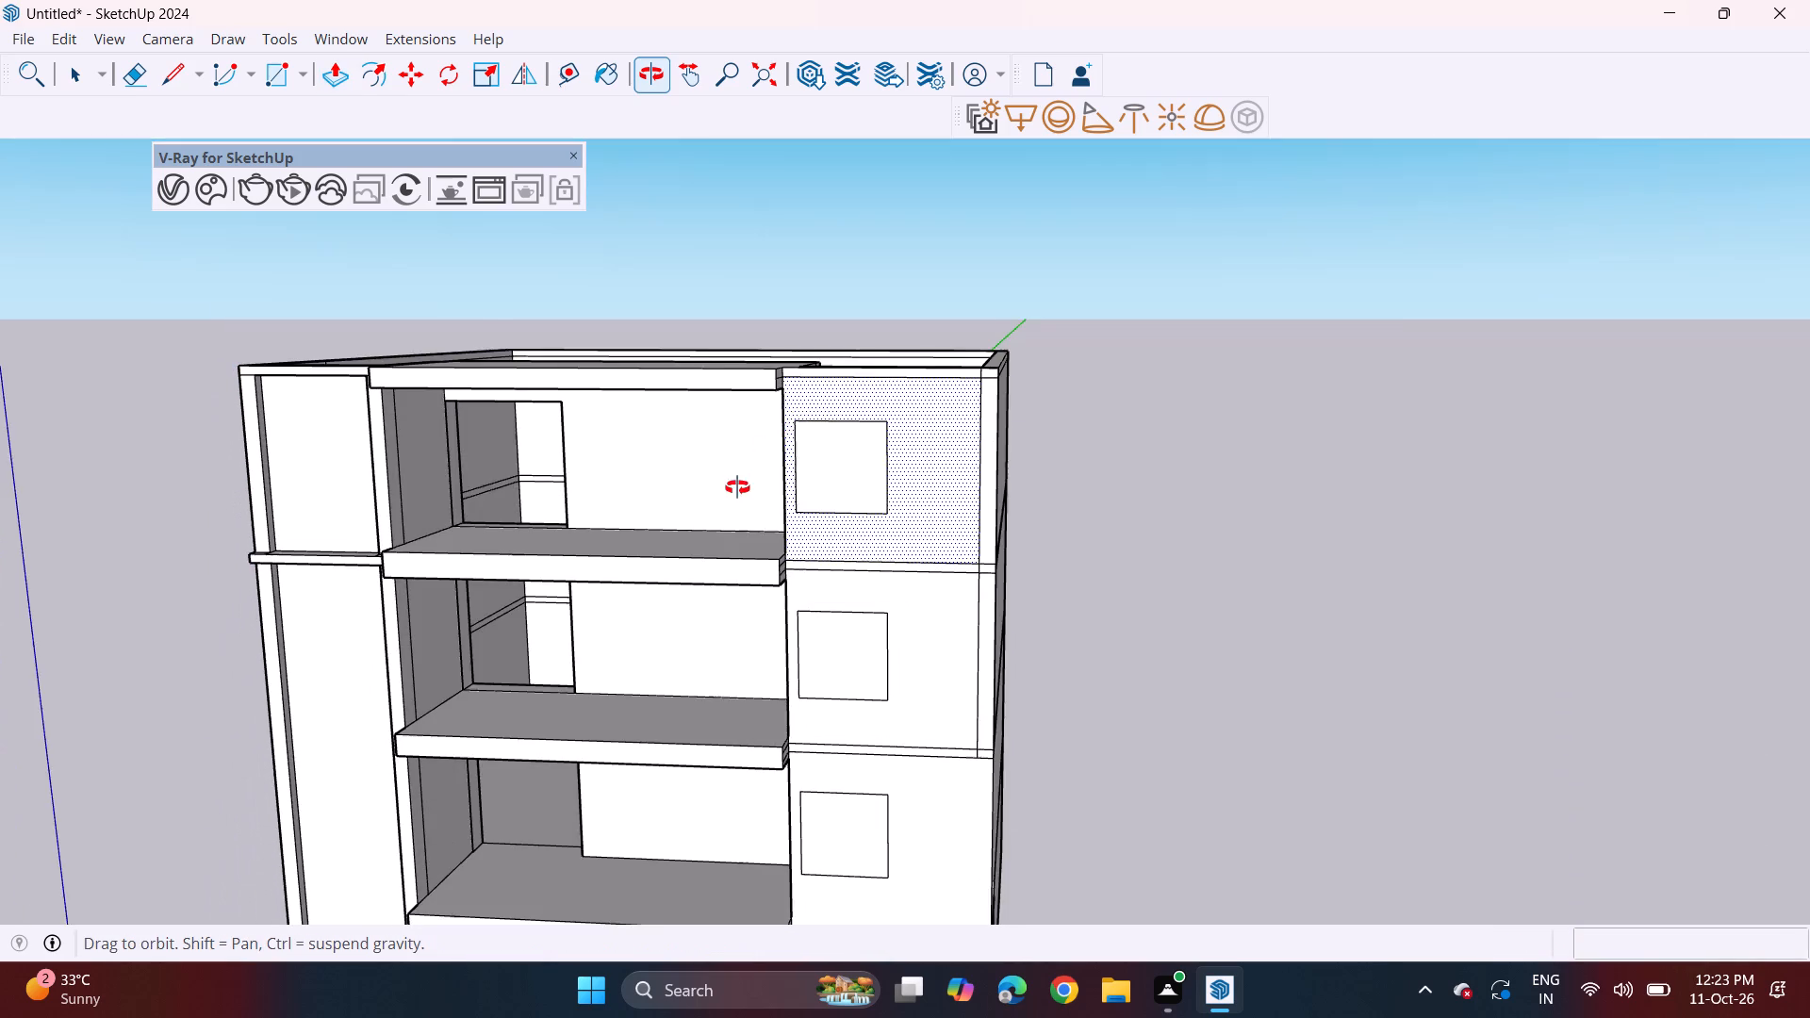
middle_drag(737, 487, 731, 494)
scroll(819, 369, up, 2)
click(821, 376)
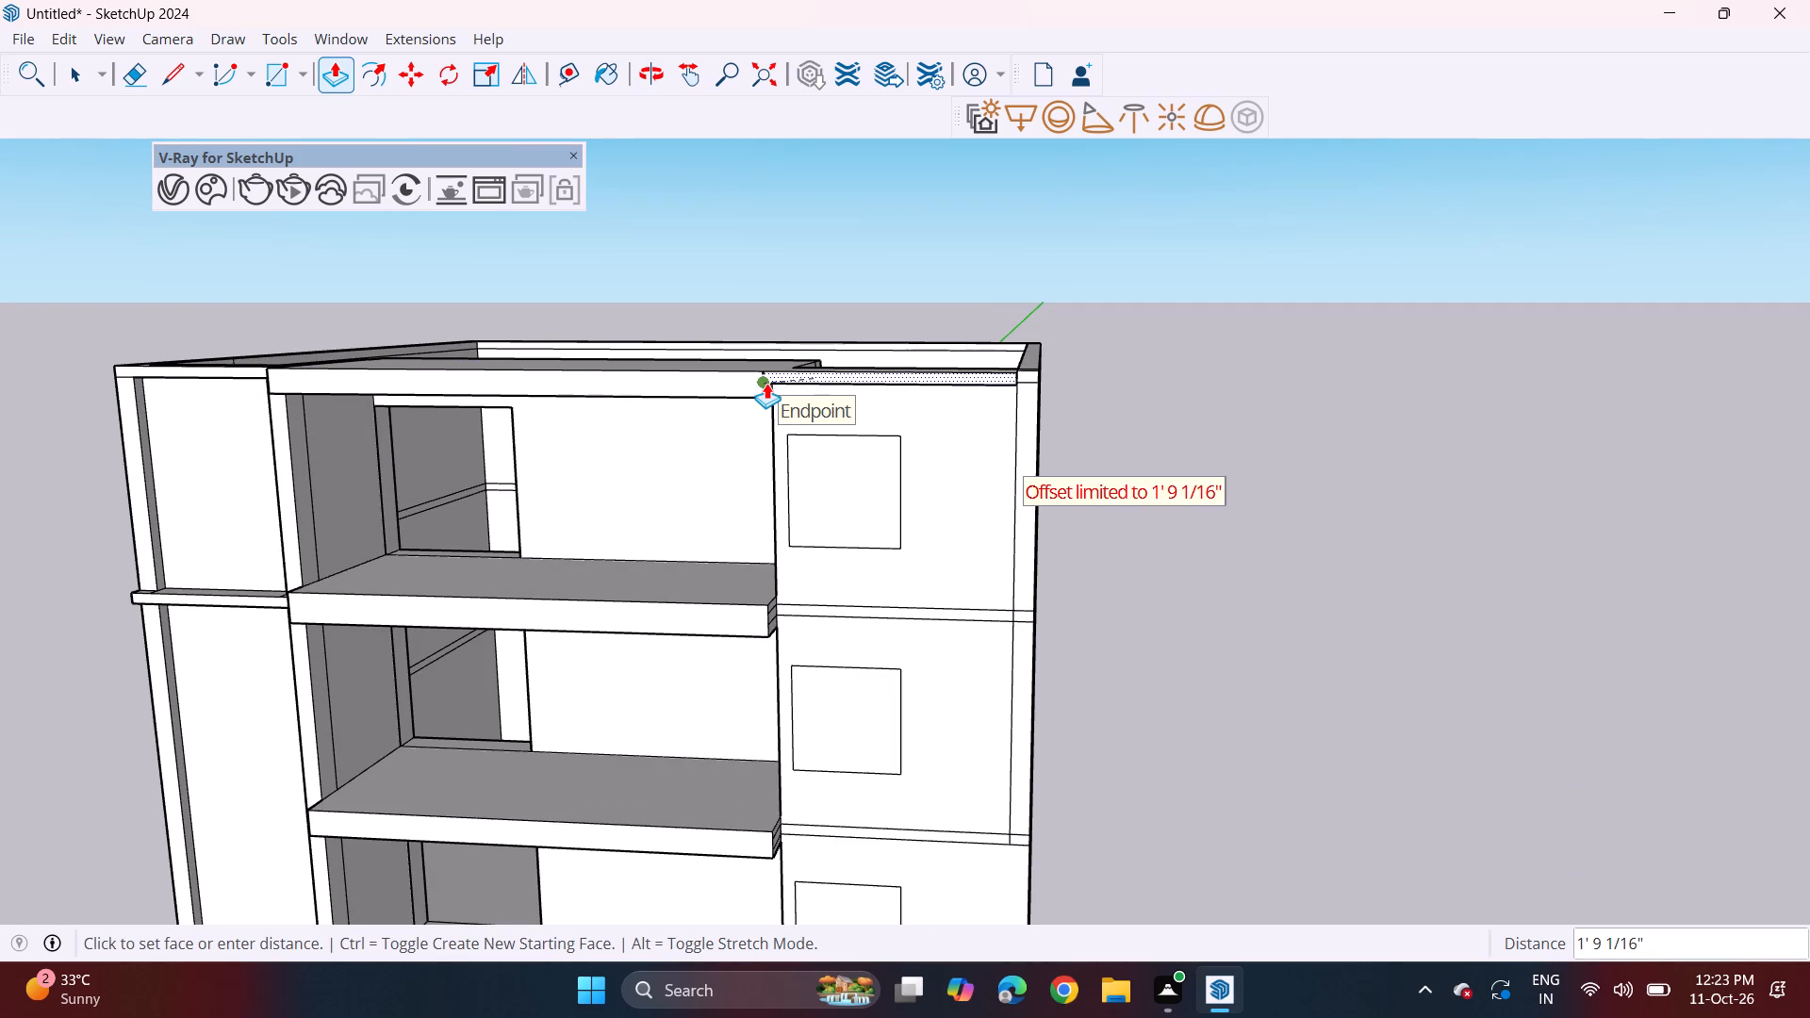
click(765, 384)
Pull the underside of the window bay's projecting roof strip down 7 1/4" to match the top slab's depth.
middle_drag(806, 435, 863, 362)
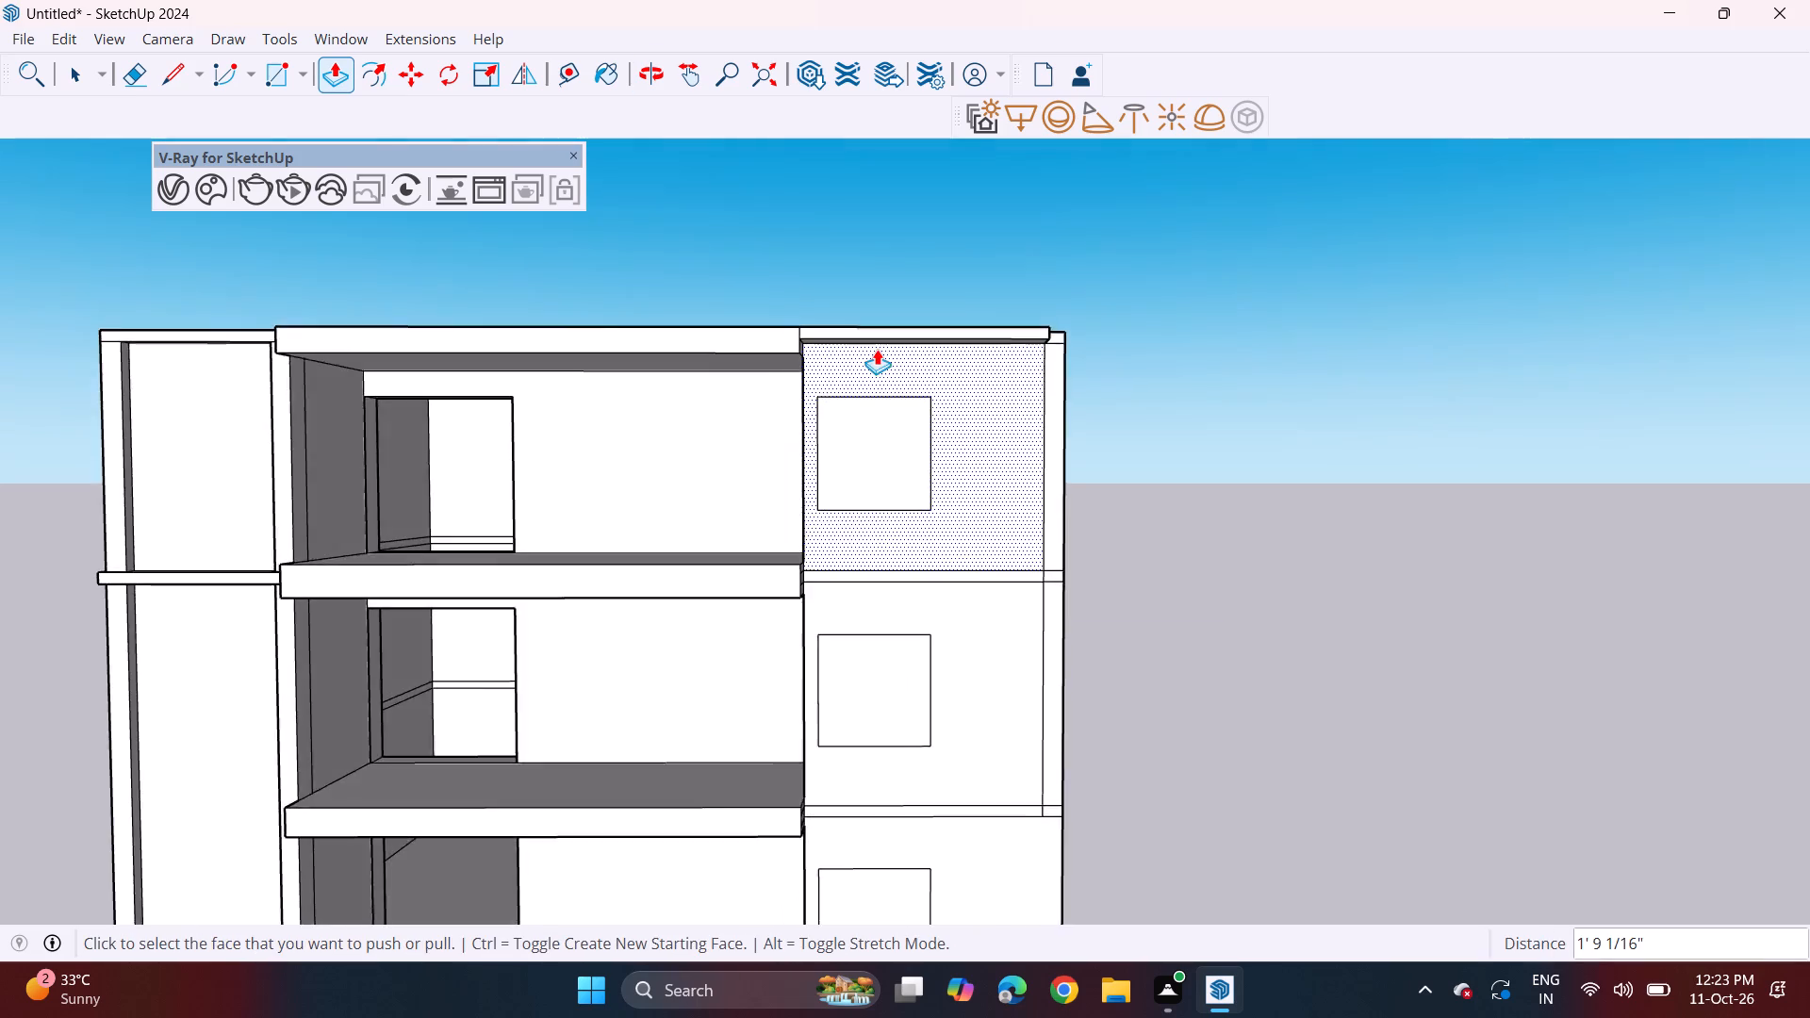
scroll(877, 349, up, 3)
click(862, 338)
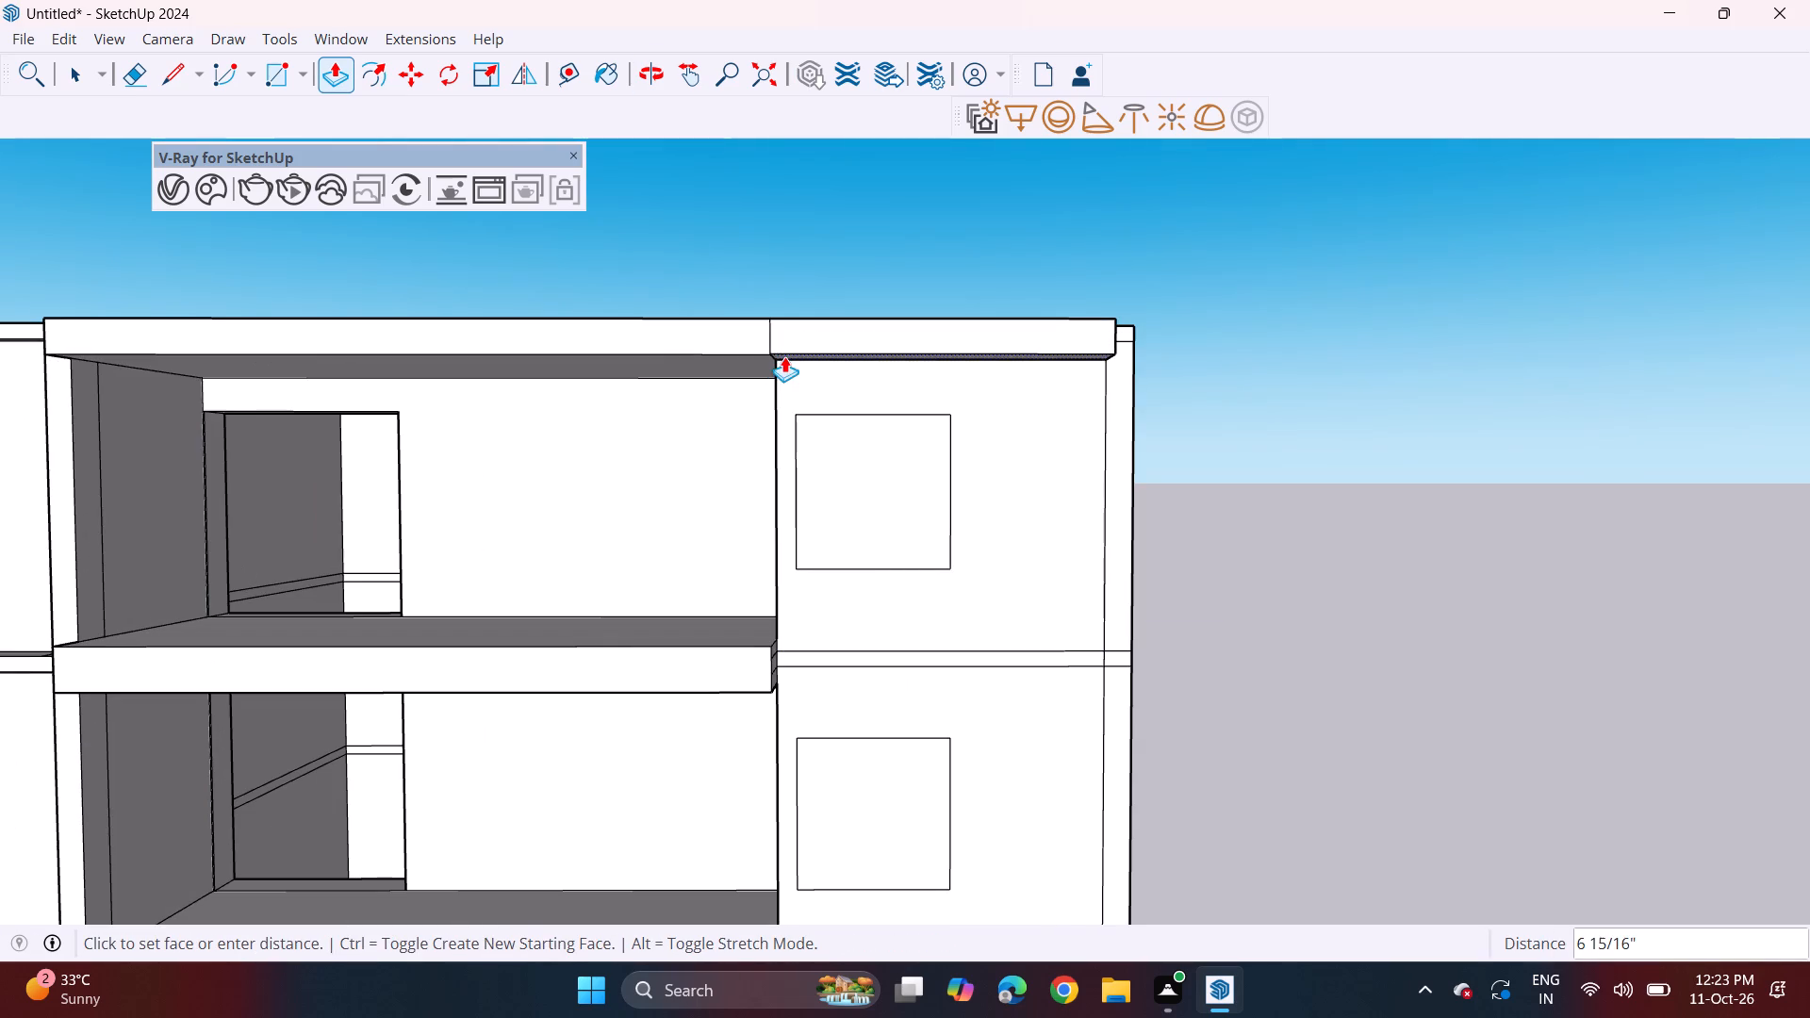
click(770, 354)
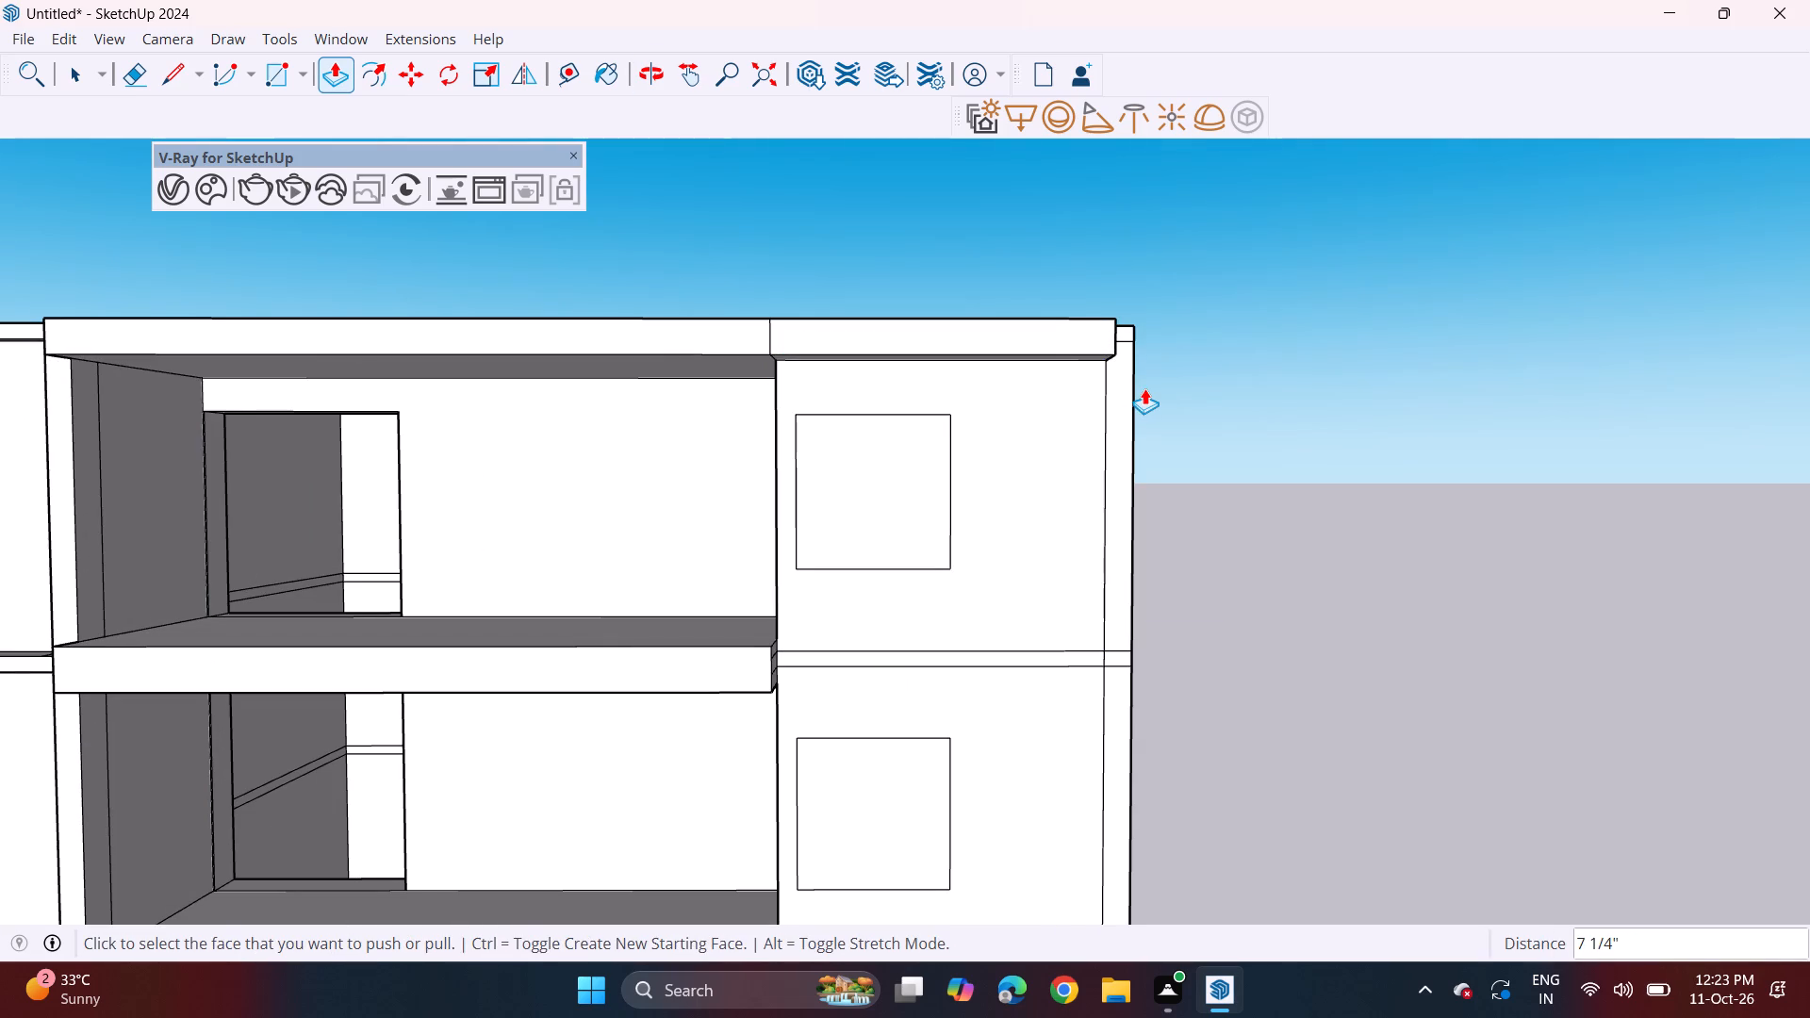
Pull the corner piece of the window bay's roof edge out 7 1/4" and a further 1' 1 13/16", flush with the adjoining strip.
middle_drag(1144, 388, 1045, 429)
scroll(1064, 368, up, 3)
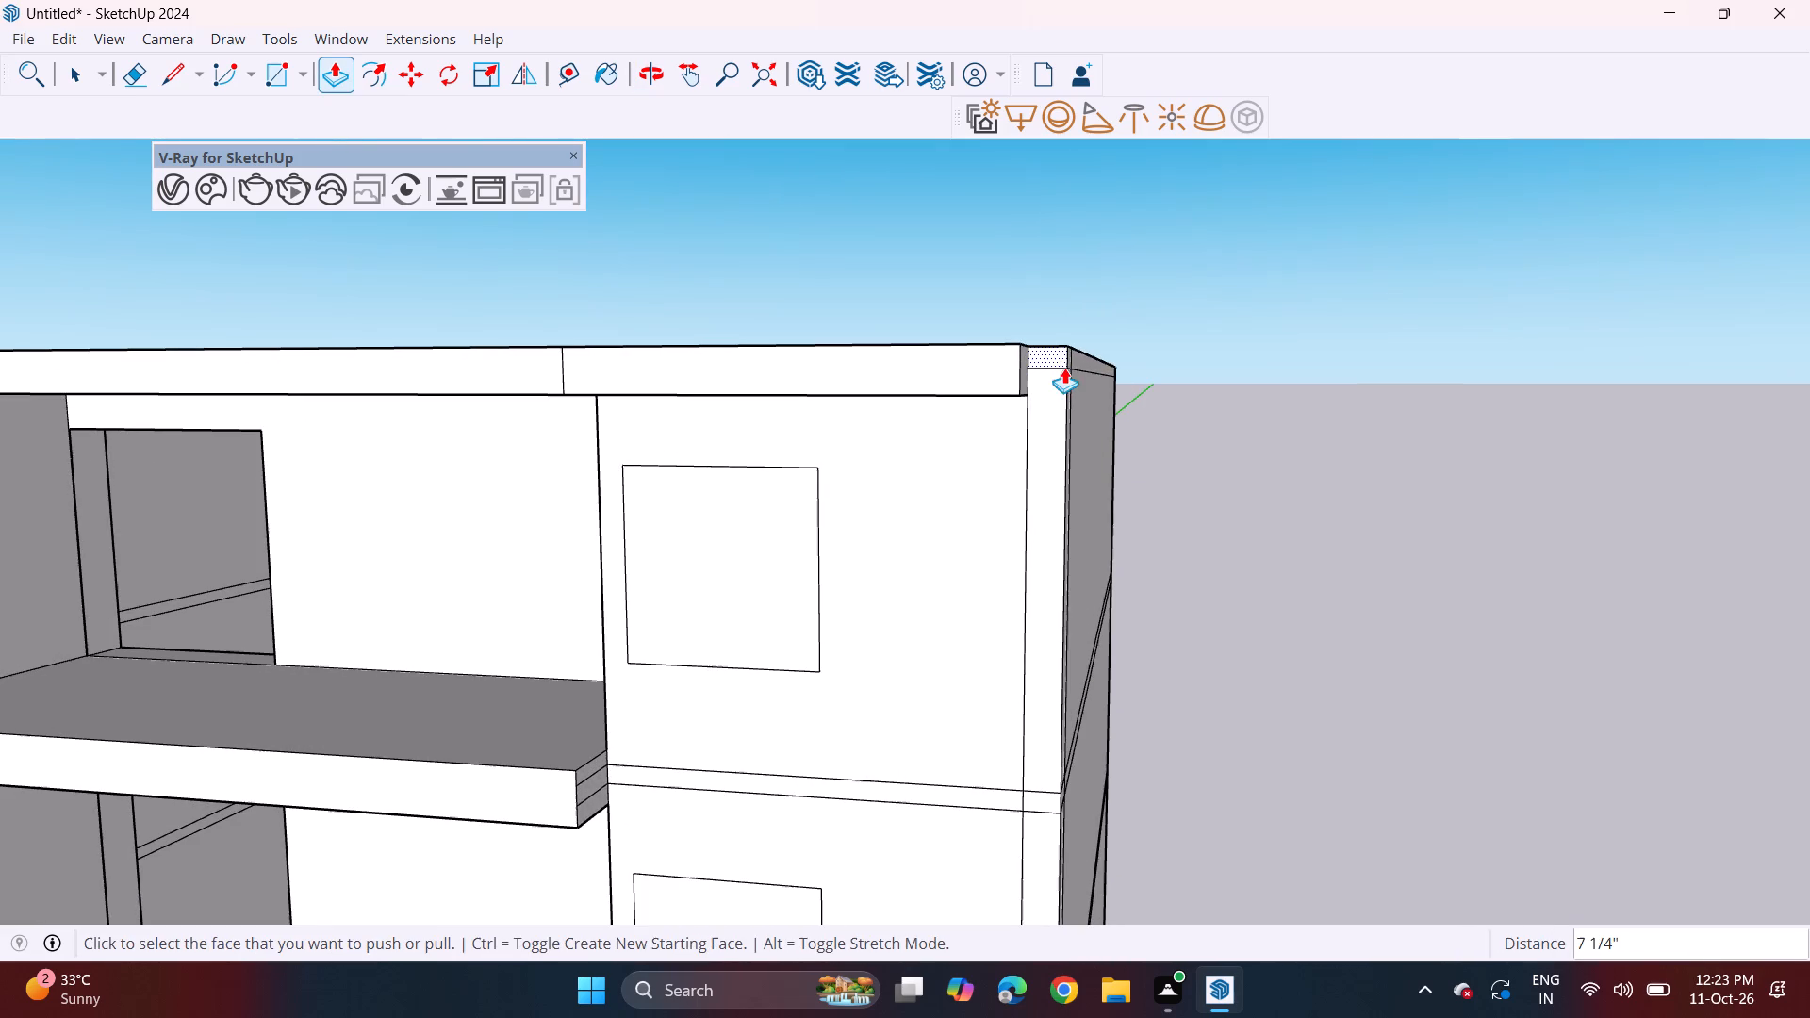
double_click(1049, 365)
middle_drag(1042, 381, 988, 392)
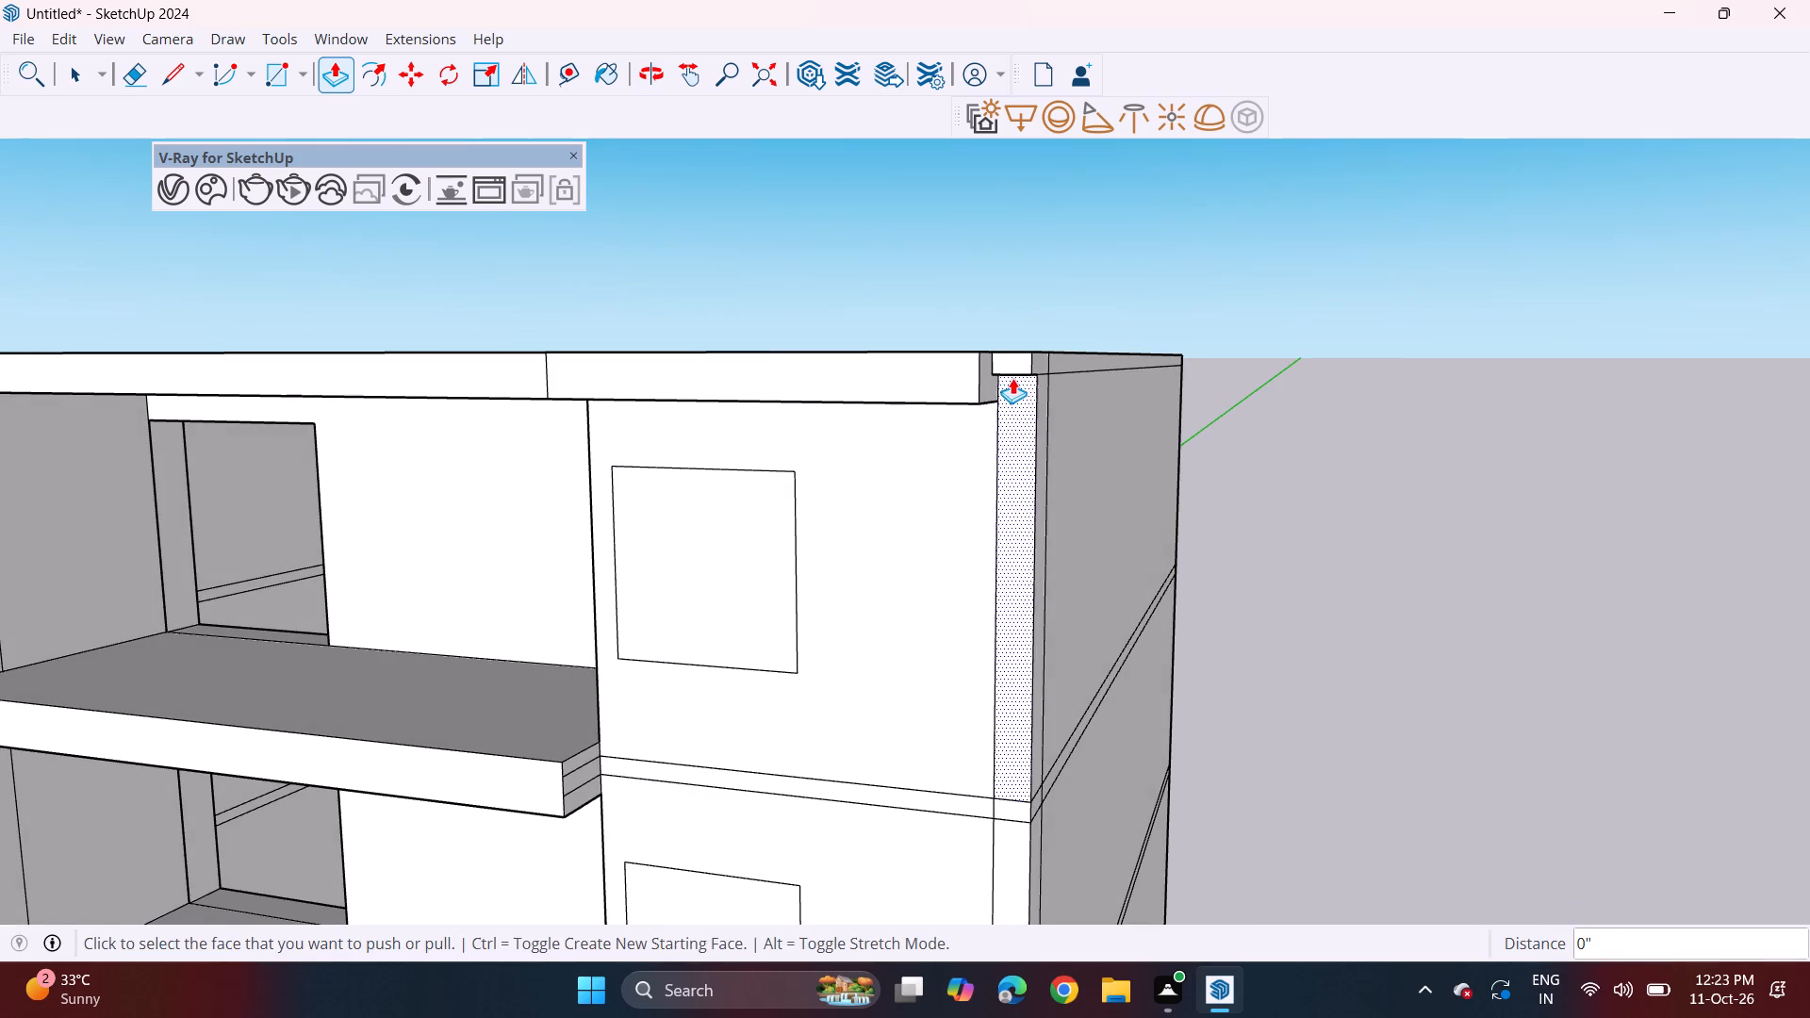
click(1015, 360)
click(974, 377)
Pull the underside of the roof edge's corner piece down 7 1/4", level with the adjoining strip.
middle_drag(1014, 370, 1013, 253)
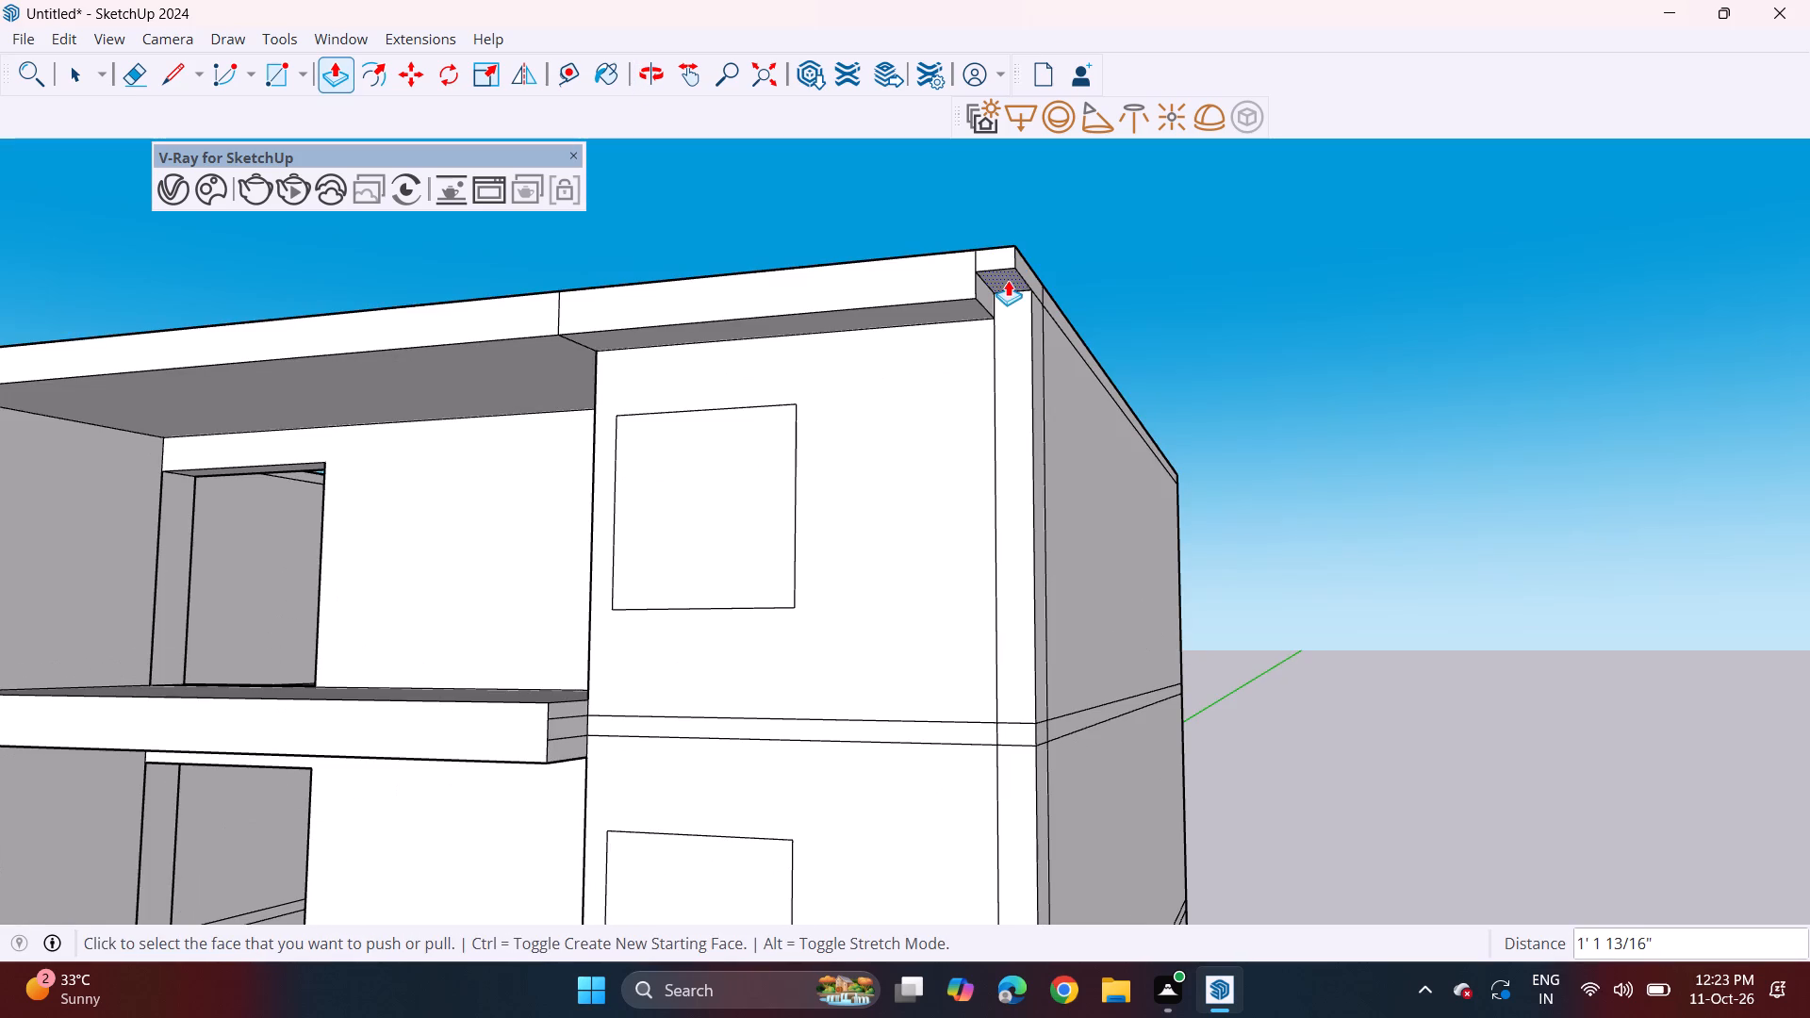
click(1008, 284)
click(971, 312)
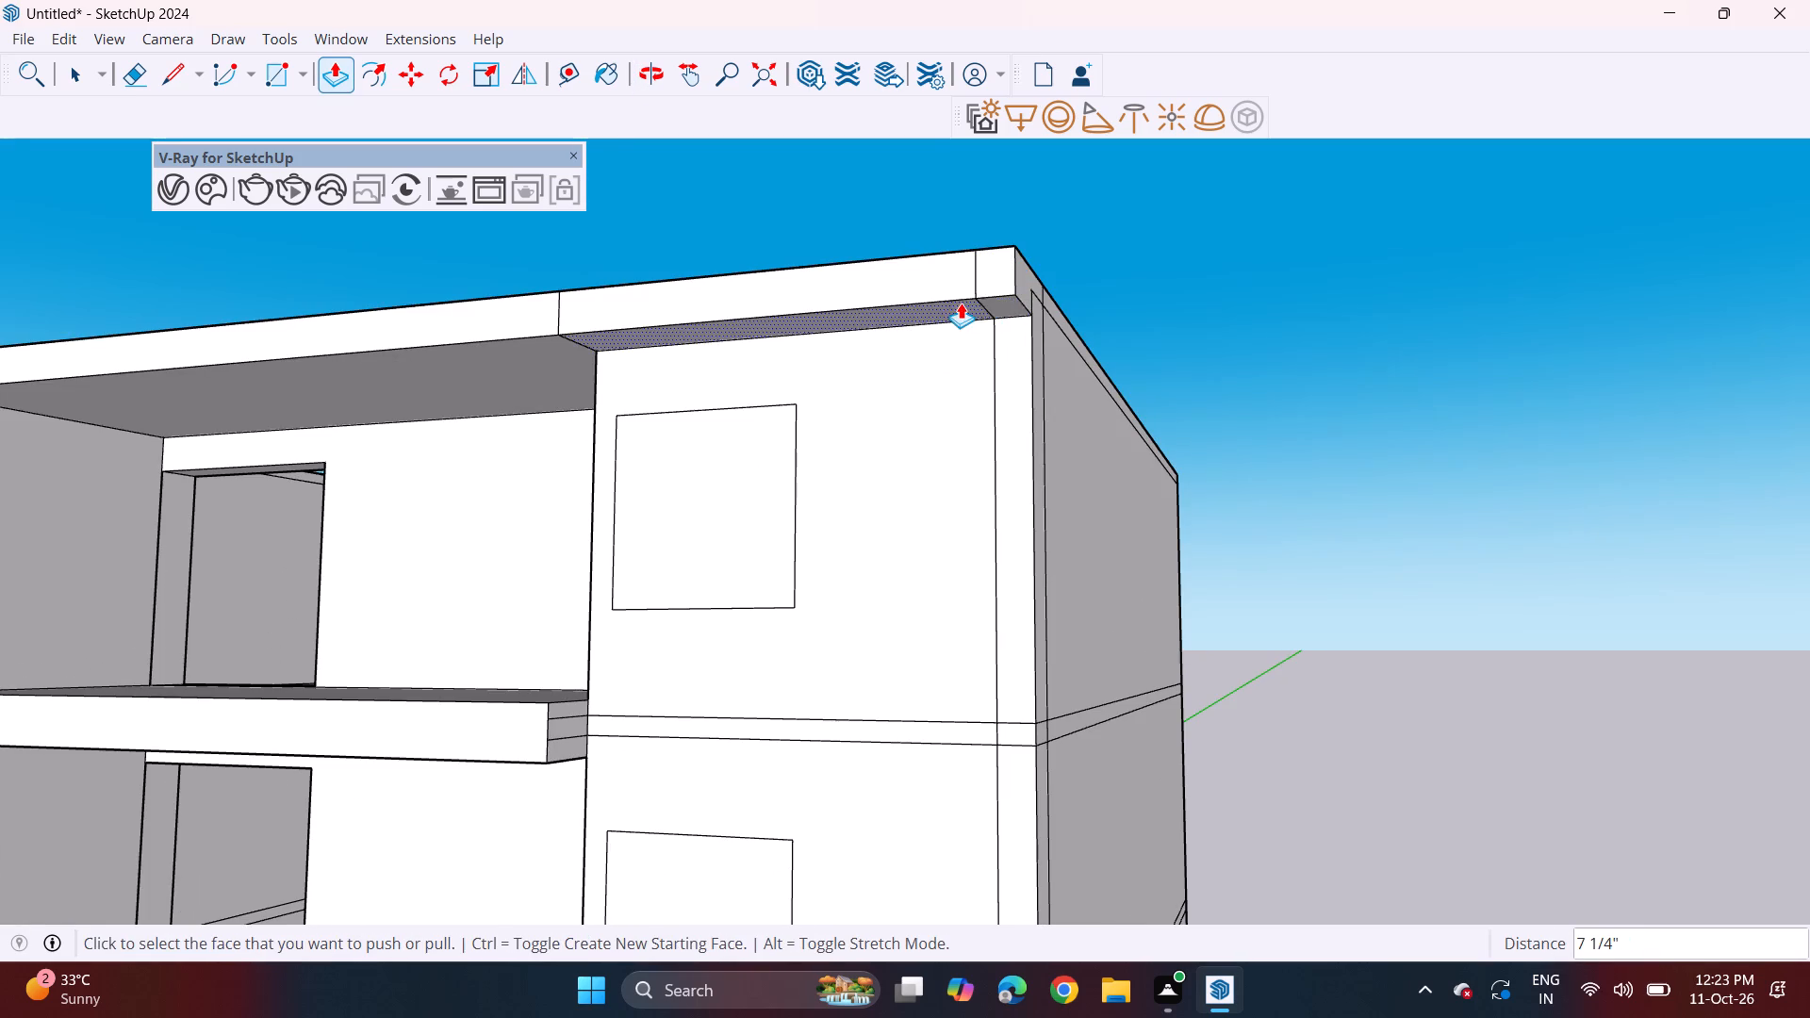
Examine the front facade, including the extended roof band and the window bay below it.
middle_drag(962, 306, 1115, 369)
scroll(1049, 372, down, 5)
middle_drag(912, 421, 938, 465)
shift+middle_drag(912, 452, 998, 500)
middle_drag(983, 478, 956, 480)
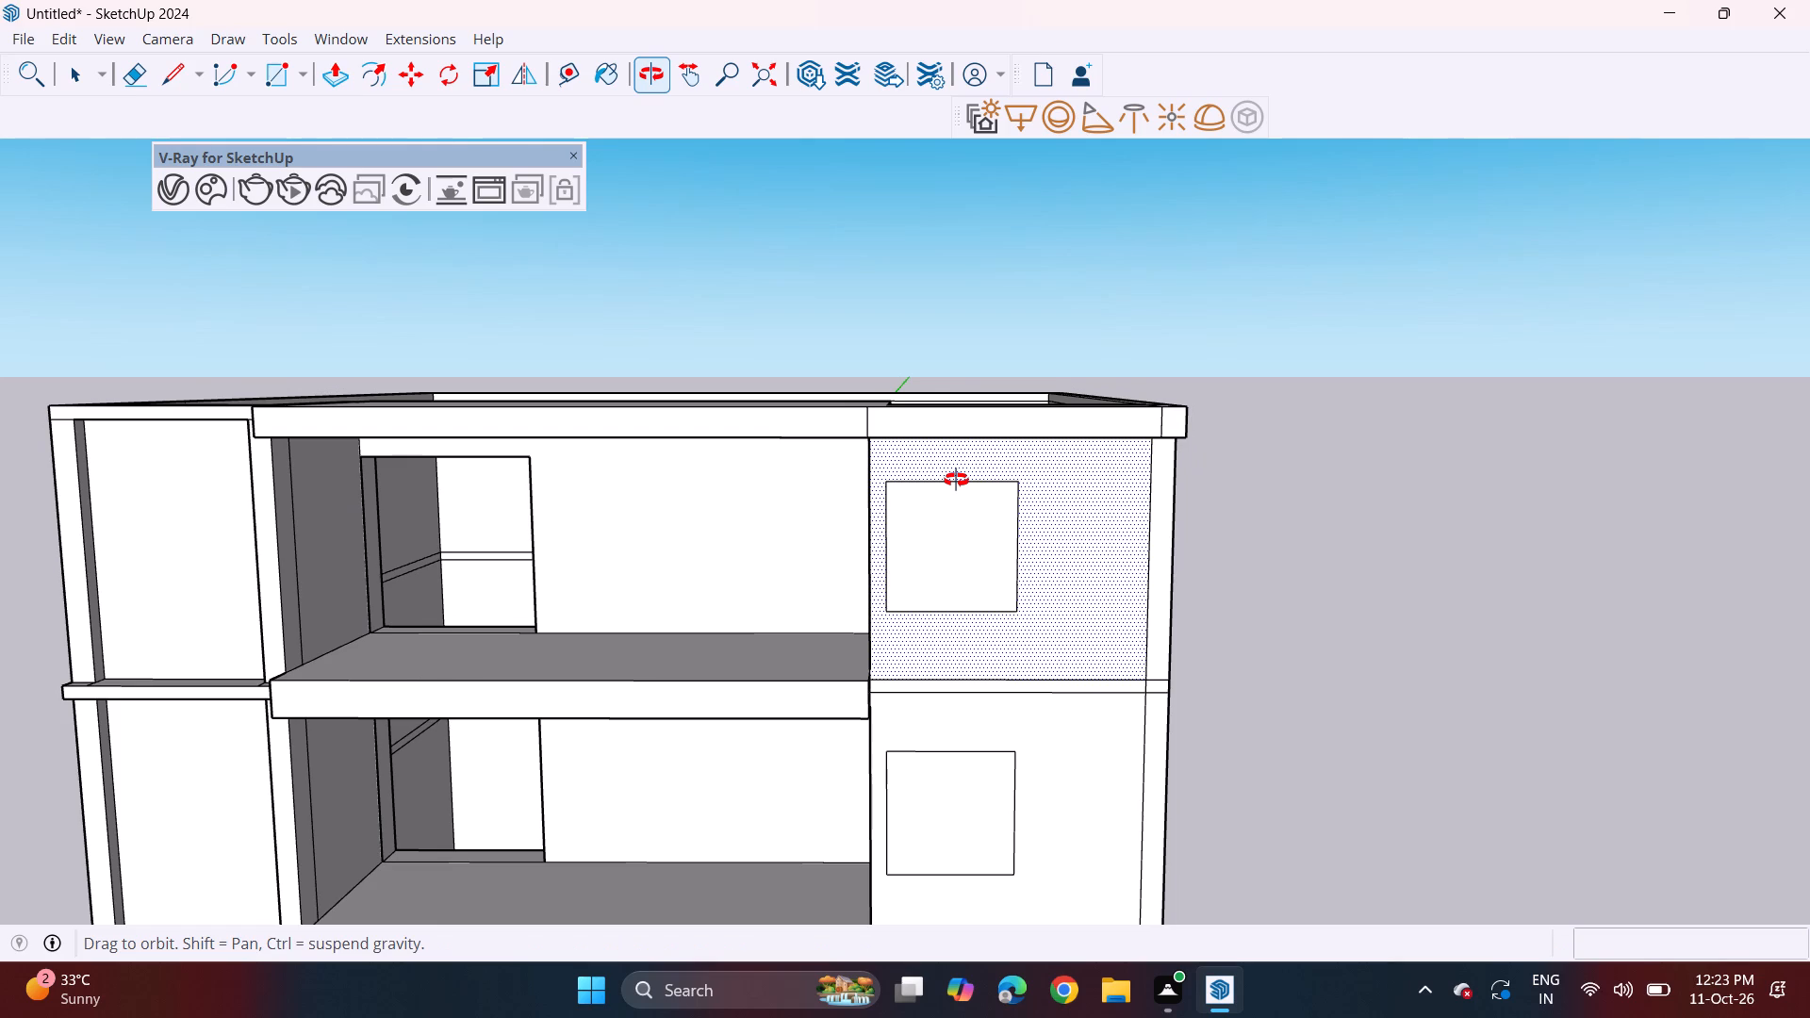
middle_drag(956, 480, 957, 480)
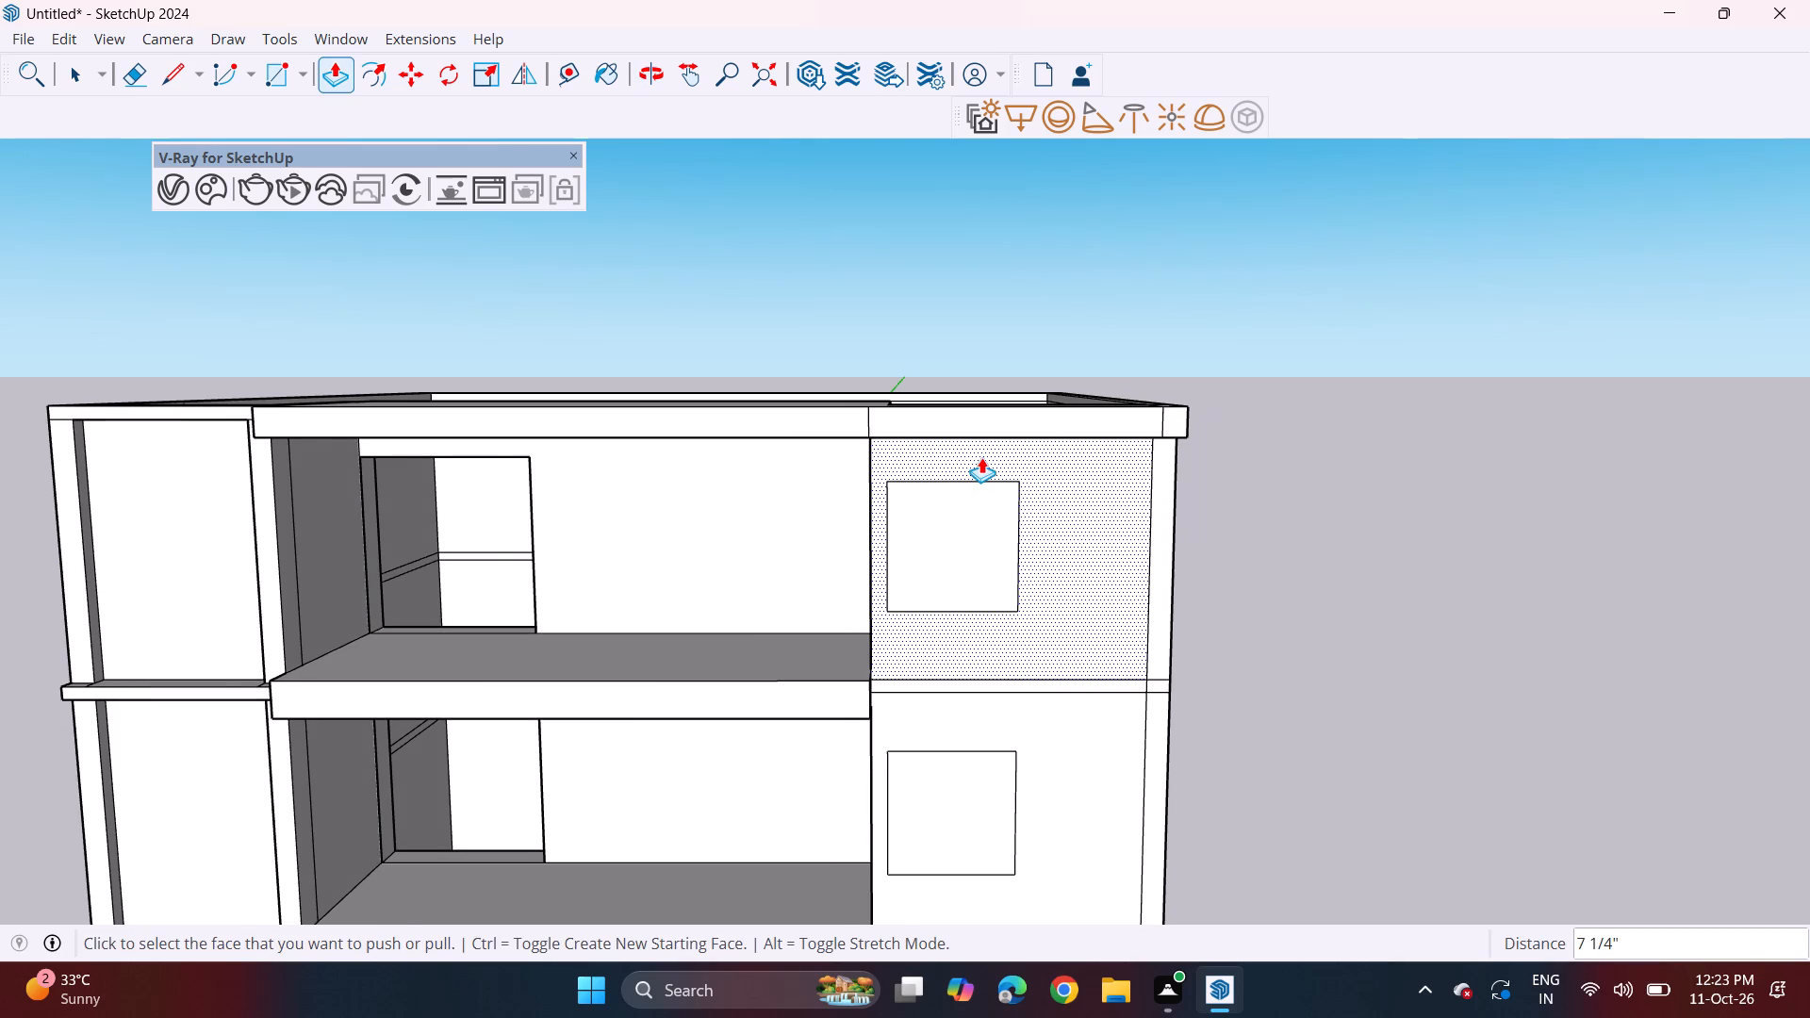
scroll(981, 457, down, 2)
shift+middle_drag(976, 459, 849, 375)
scroll(833, 362, down, 2)
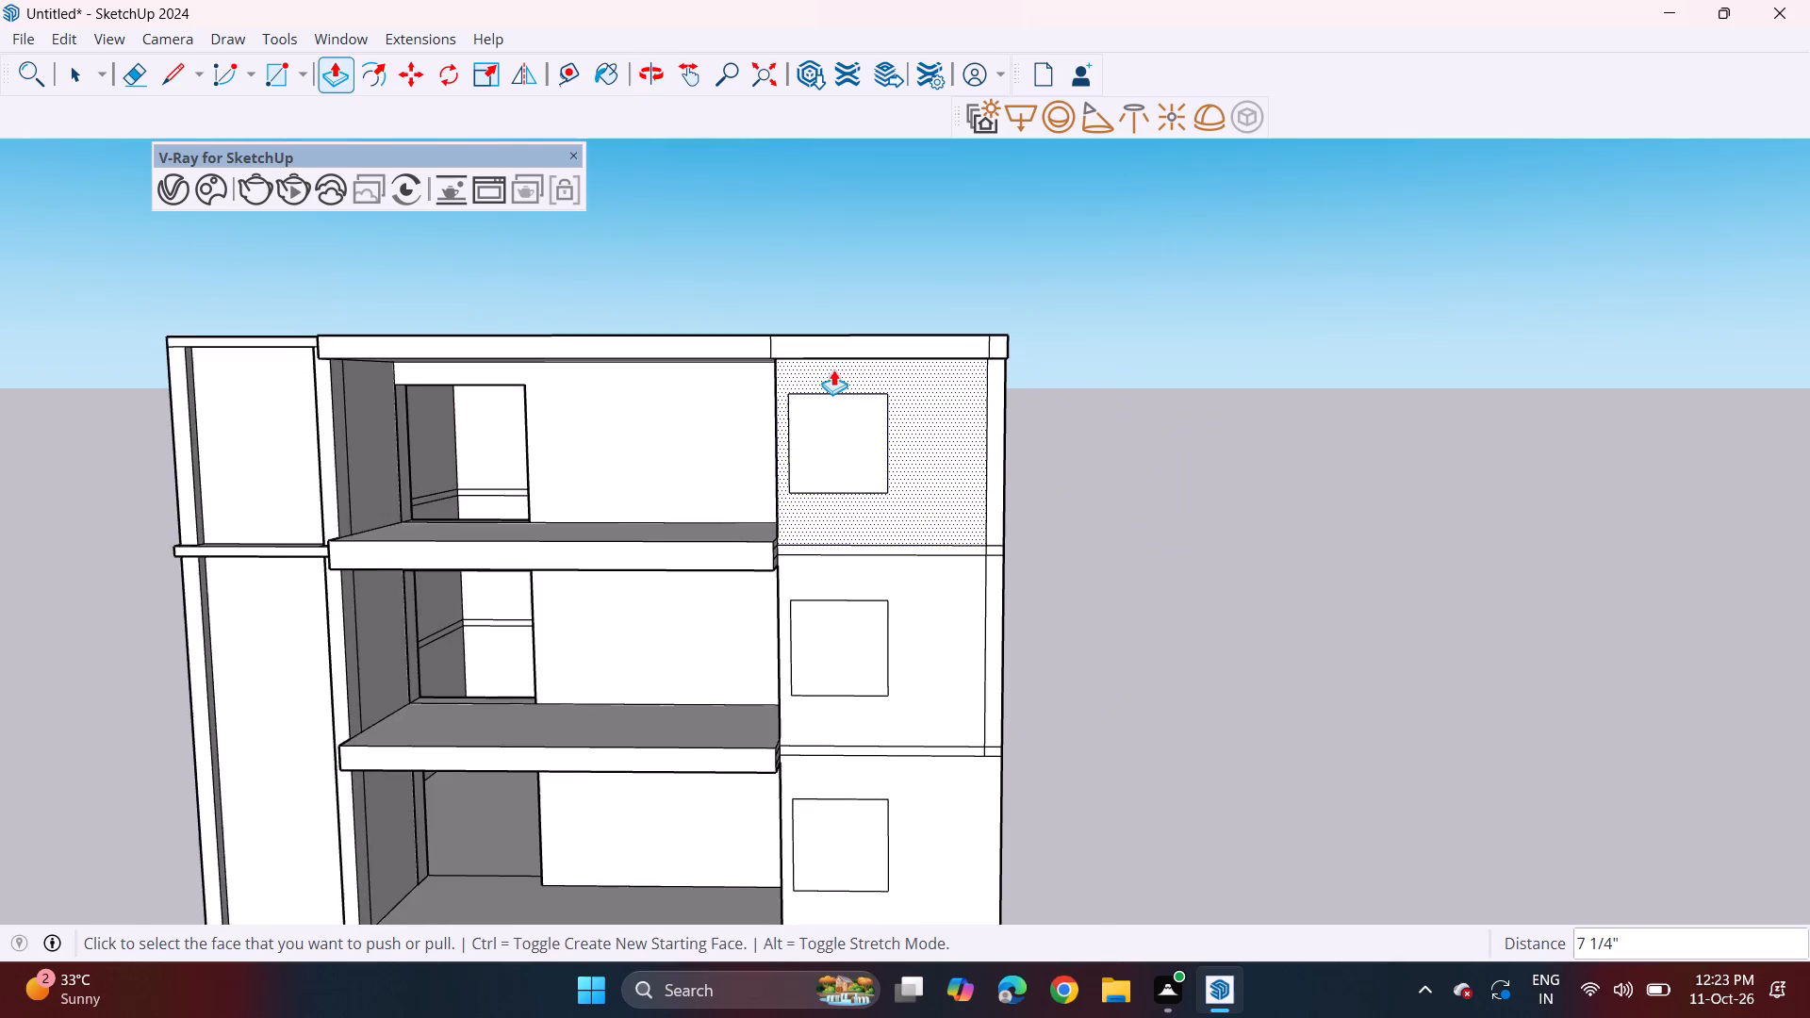
scroll(833, 369, down, 2)
shift+middle_drag(872, 392, 795, 353)
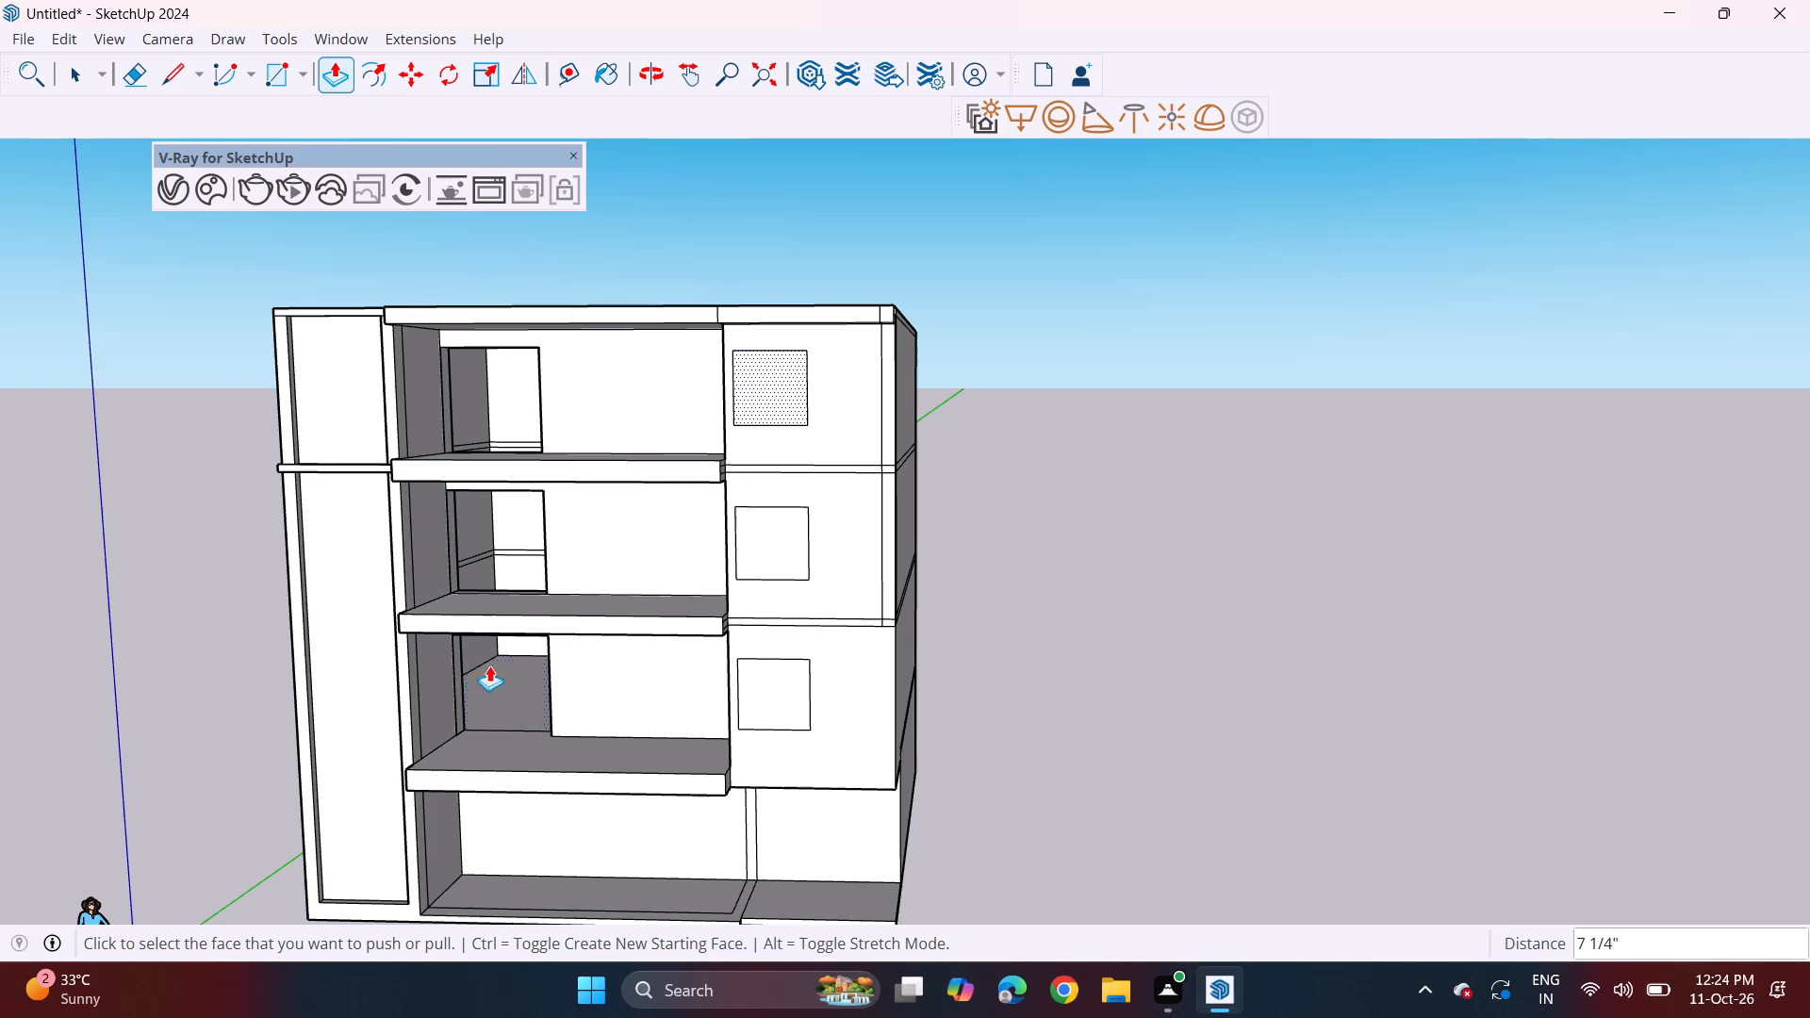
Move the bottom edge of the window bay's lowest window outline down 1' 2 13/16".
scroll(770, 754, up, 8)
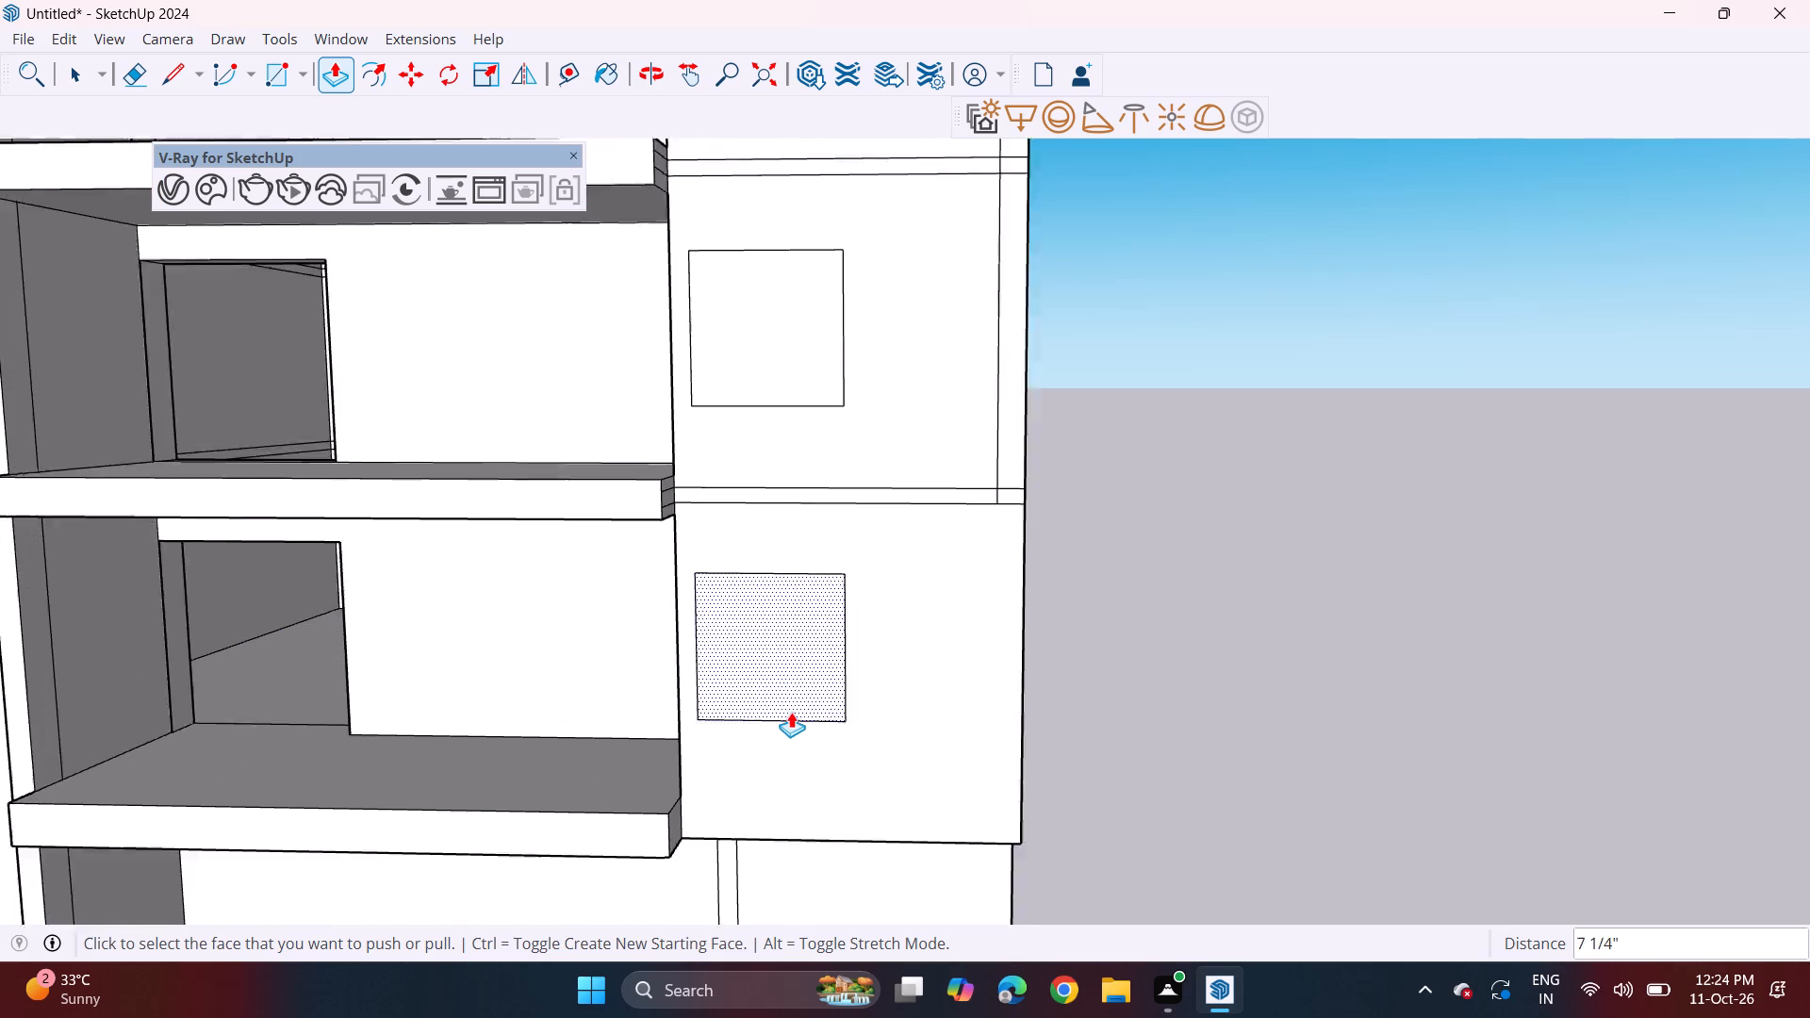
key(space)
click(762, 715)
click(764, 720)
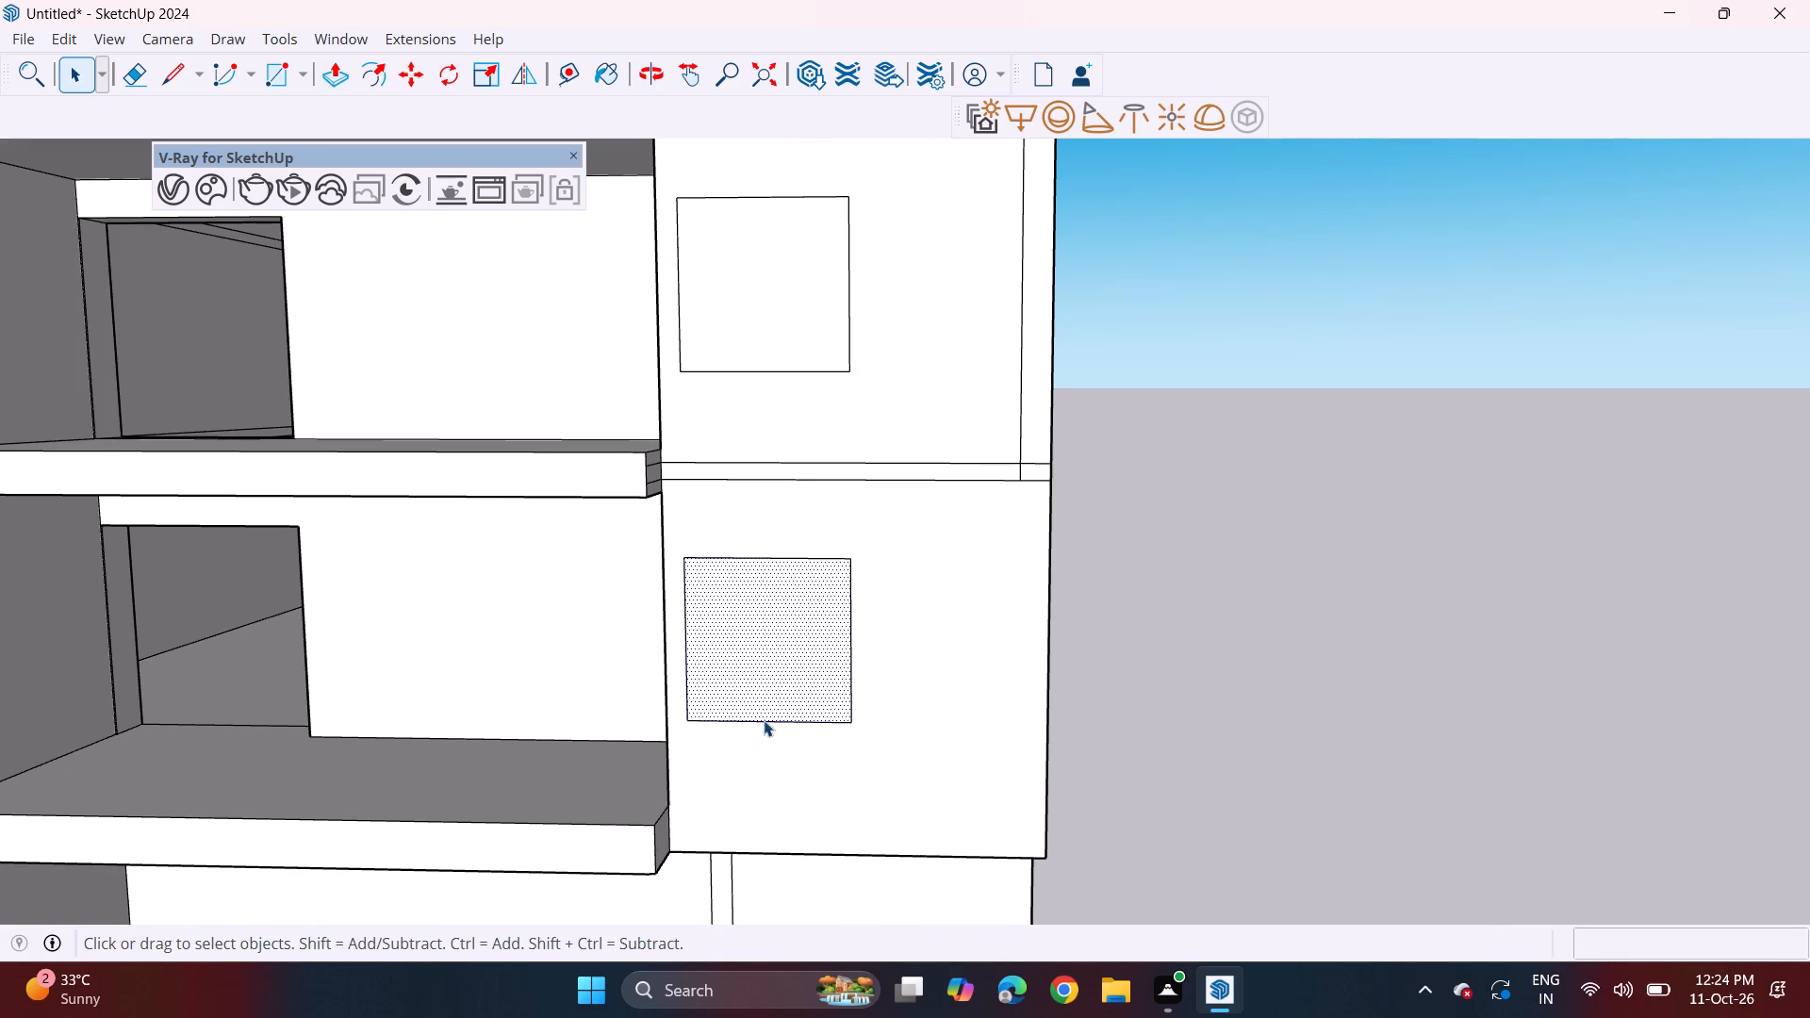
key(m)
click(772, 723)
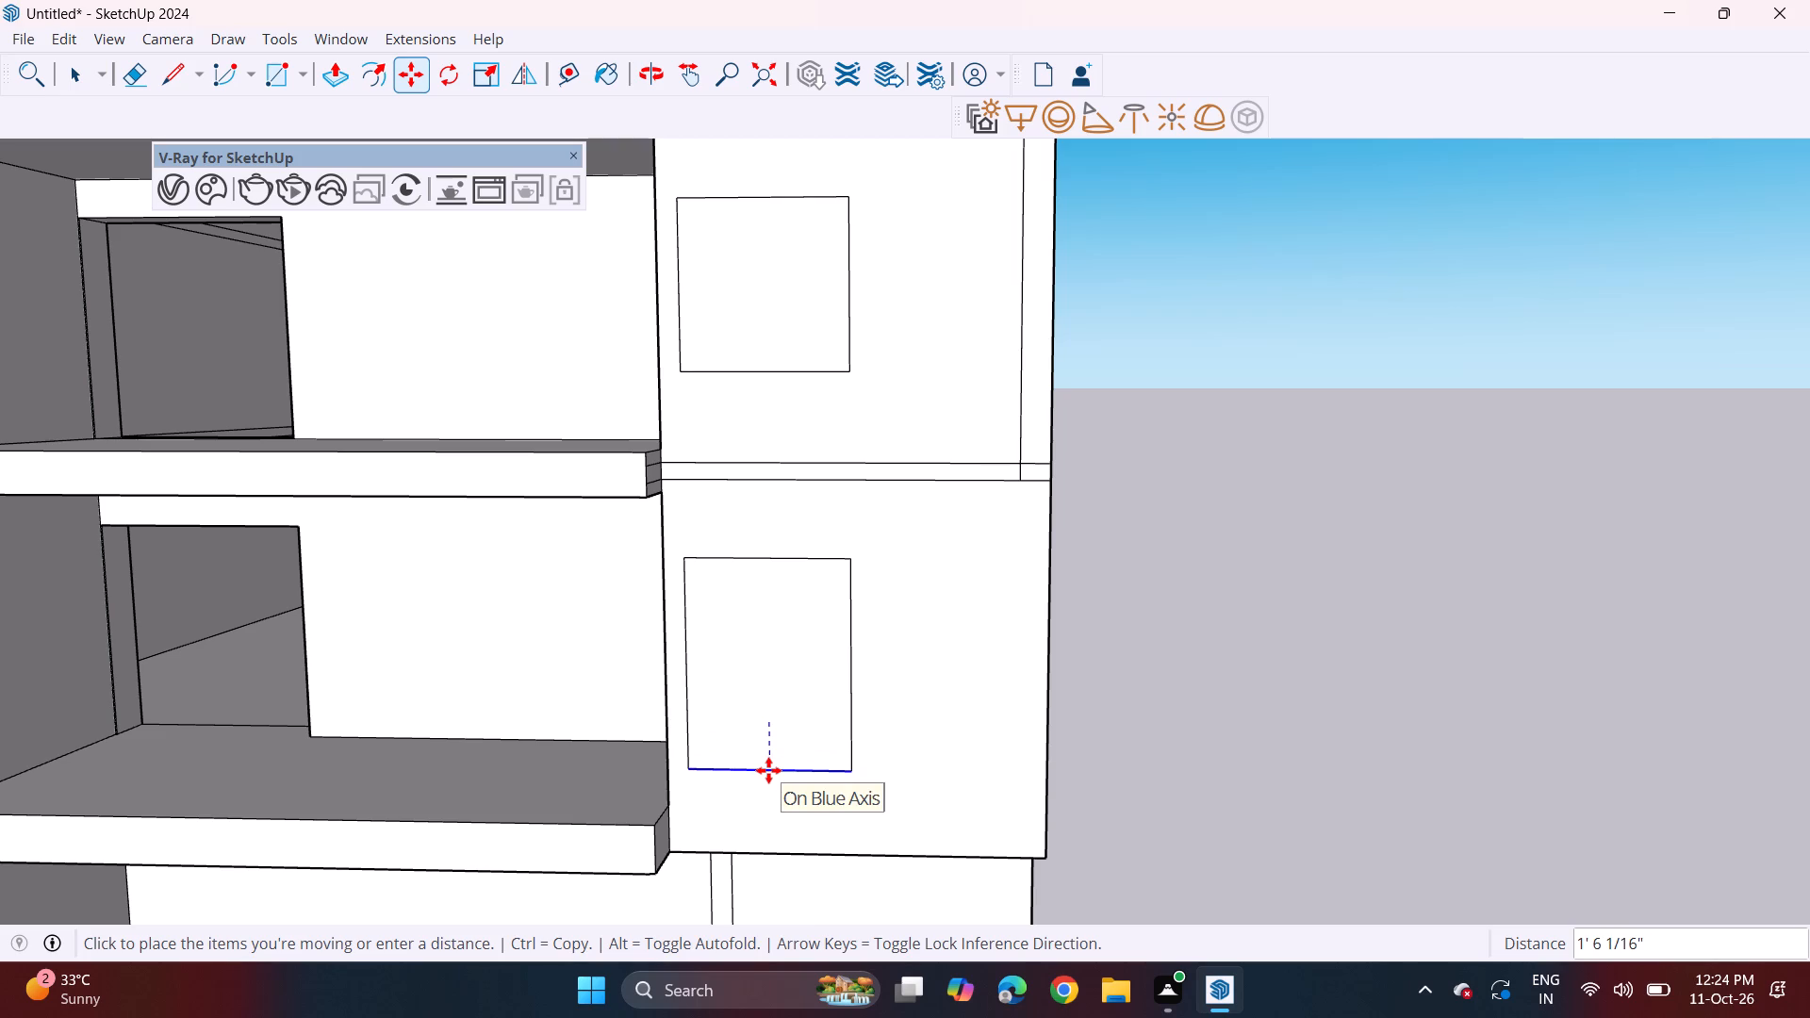
click(765, 762)
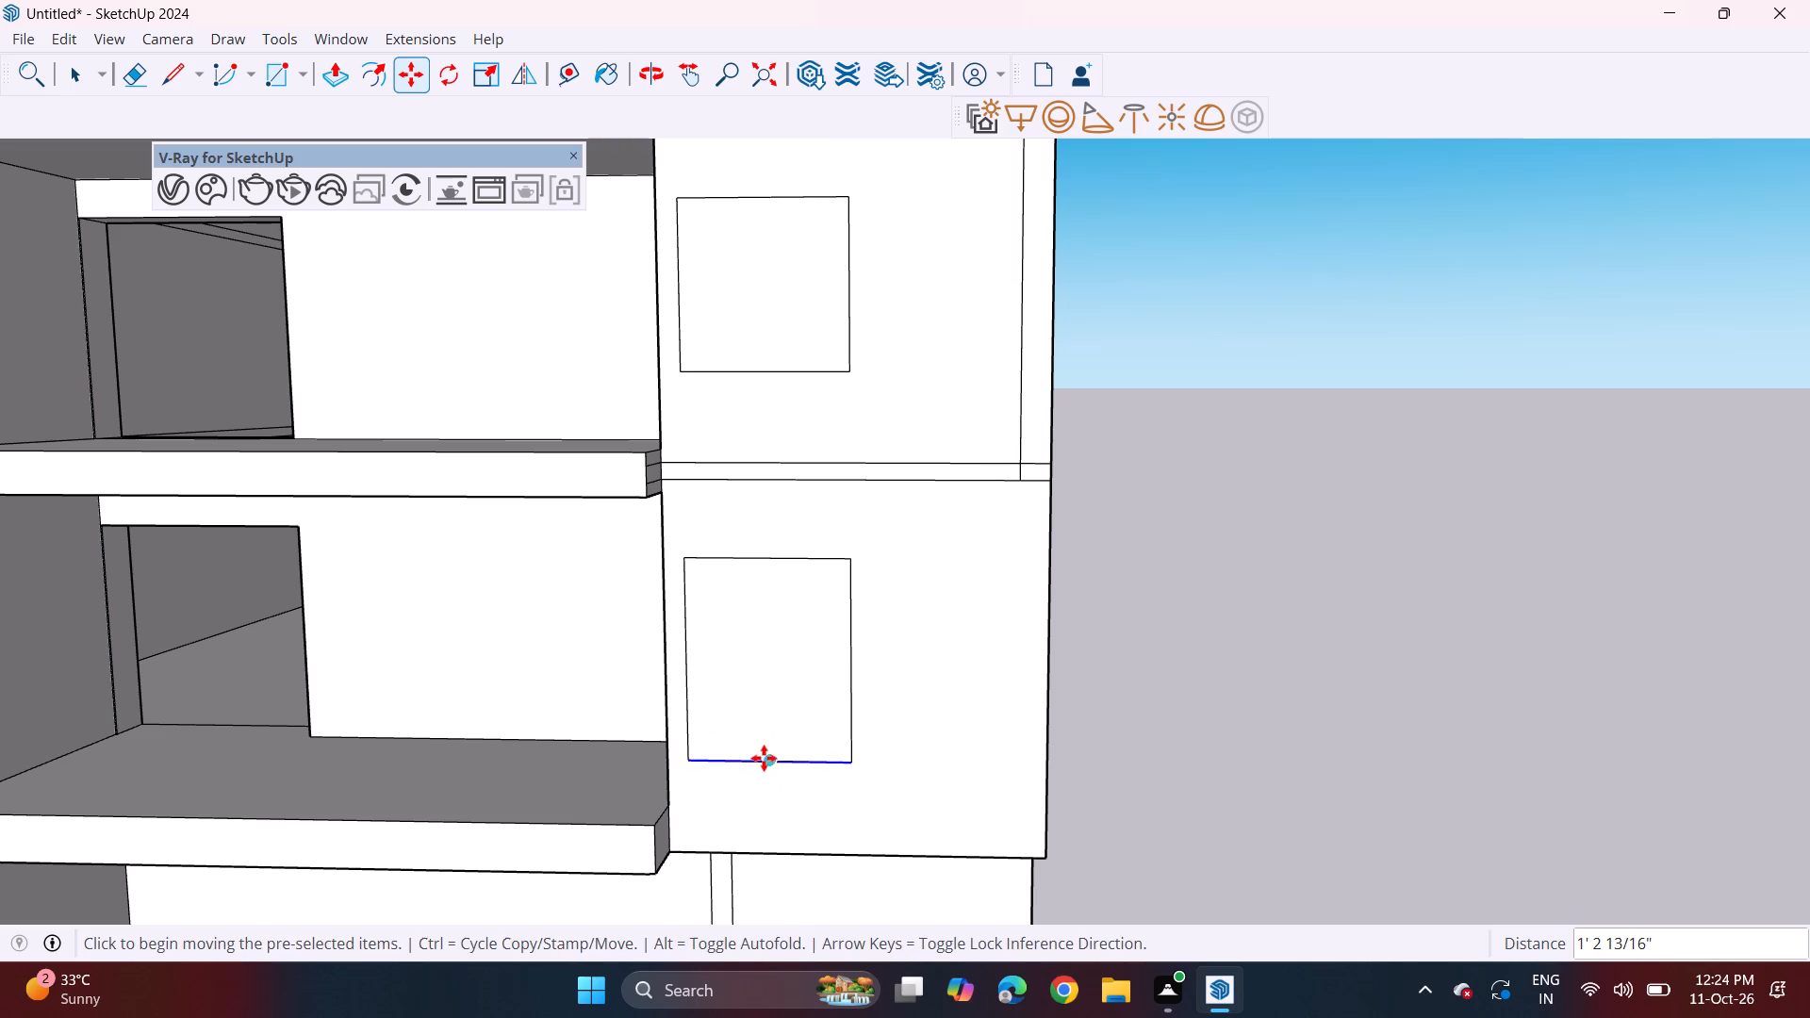
Delete the middle and top window outlines with their faces from the window bay.
key(space)
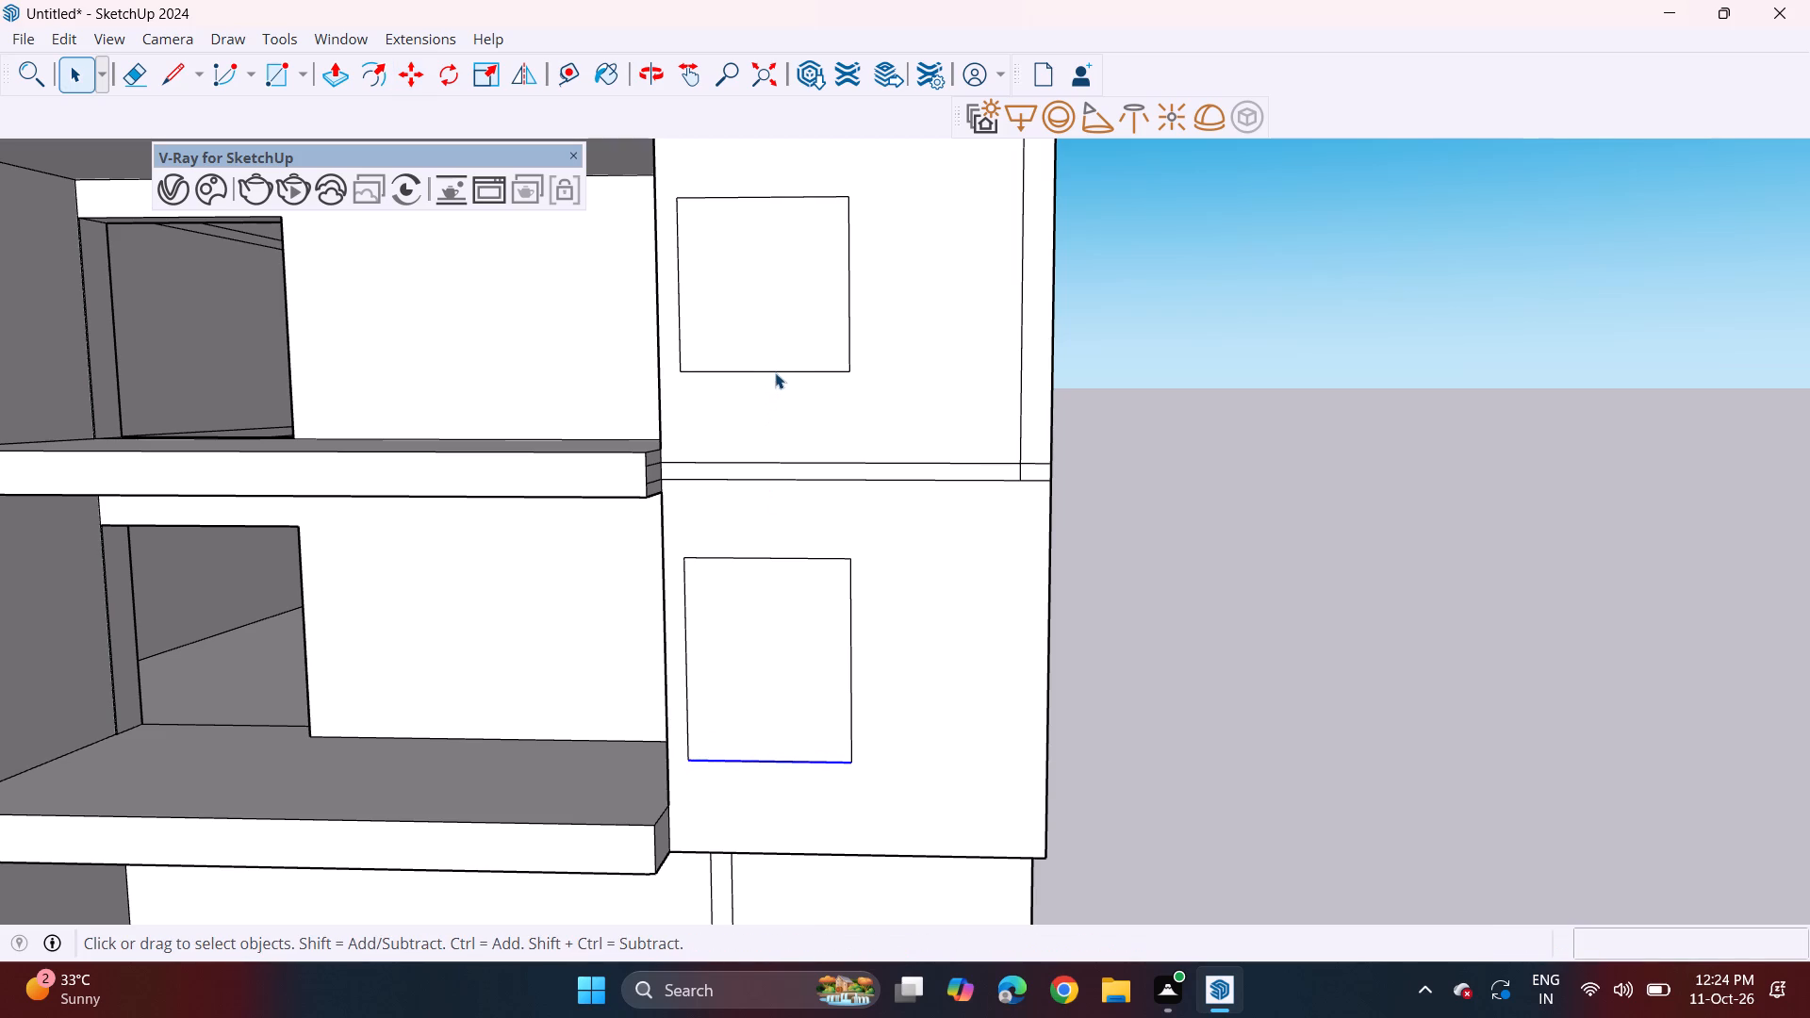
double_click(773, 353)
key(Delete)
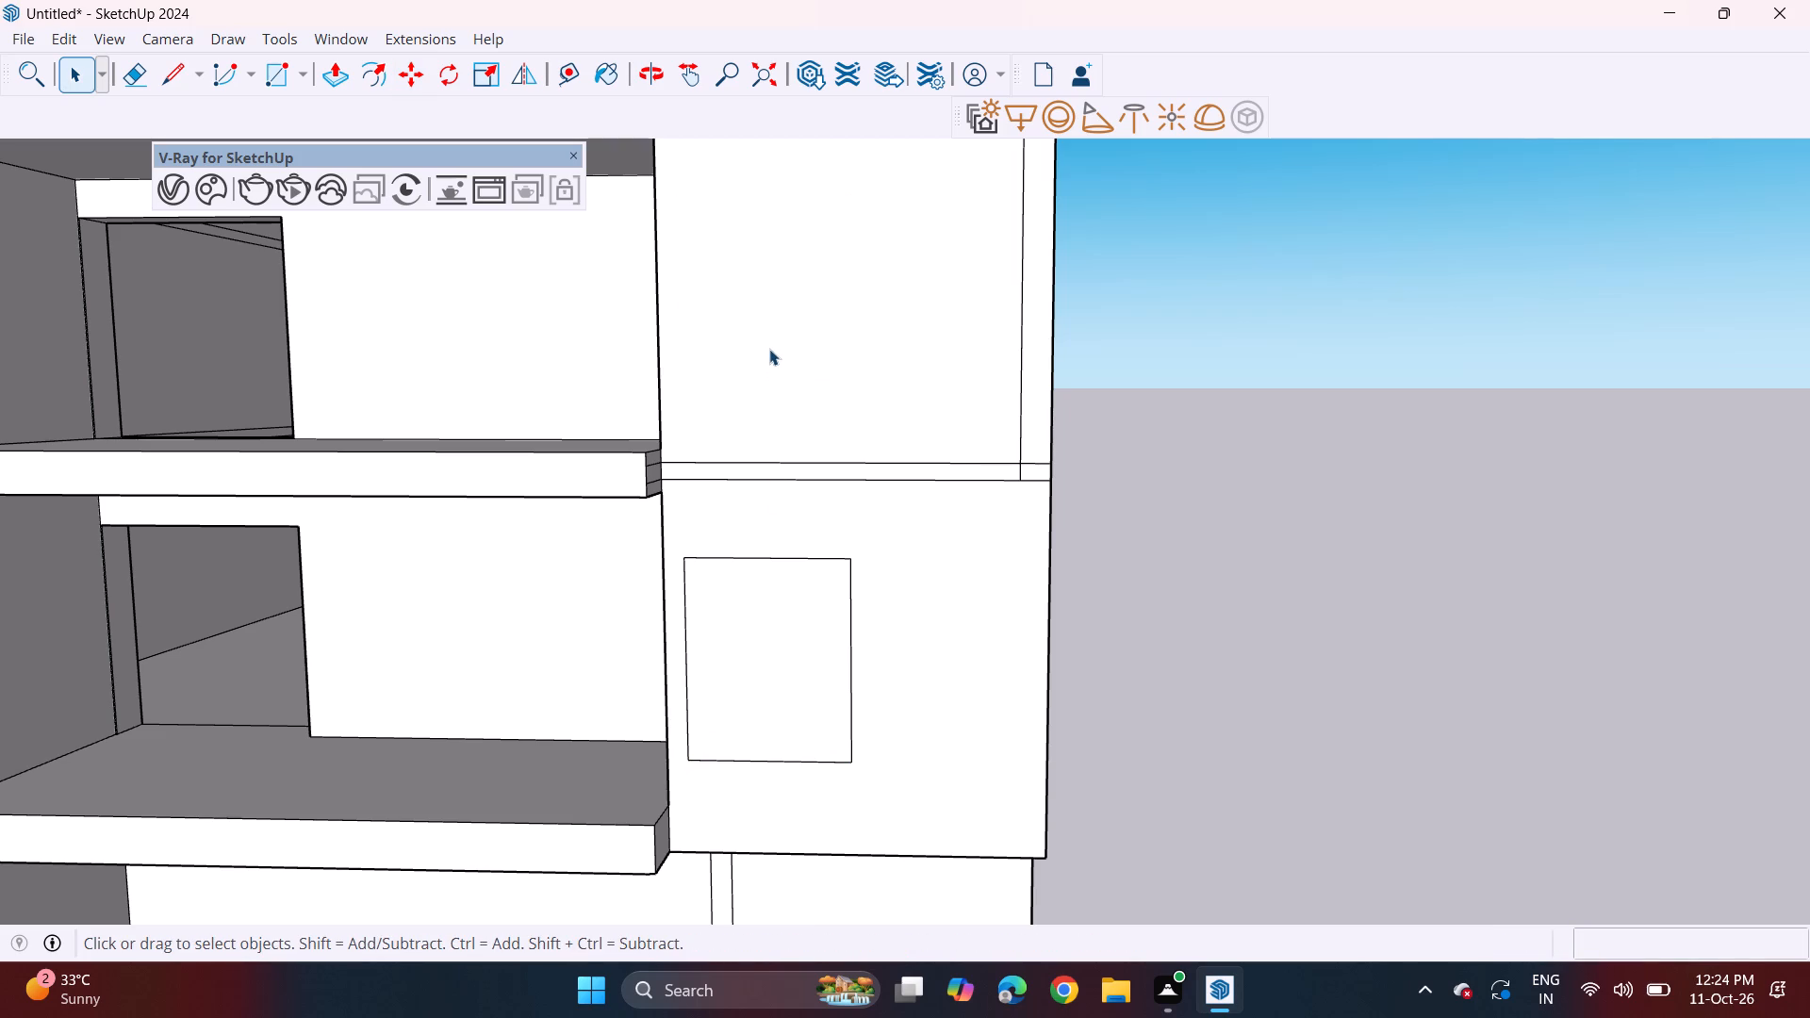
shift+middle_drag(734, 289, 798, 683)
double_click(821, 353)
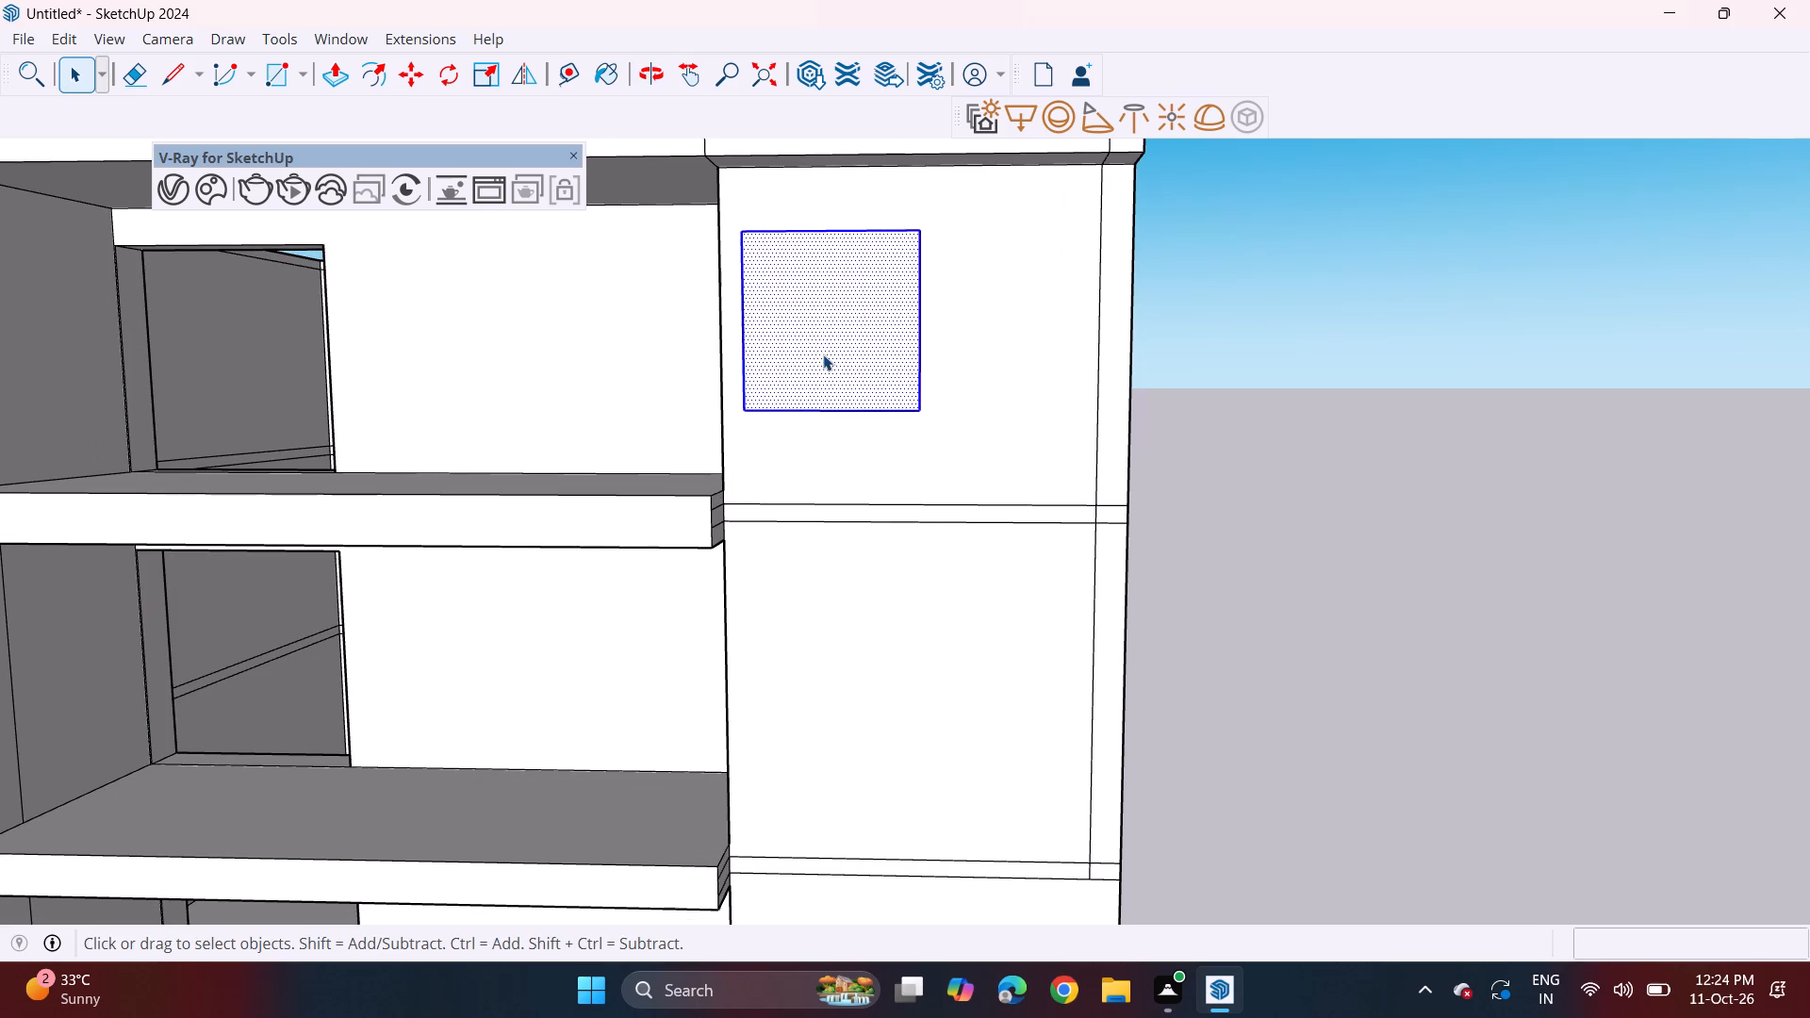
key(Delete)
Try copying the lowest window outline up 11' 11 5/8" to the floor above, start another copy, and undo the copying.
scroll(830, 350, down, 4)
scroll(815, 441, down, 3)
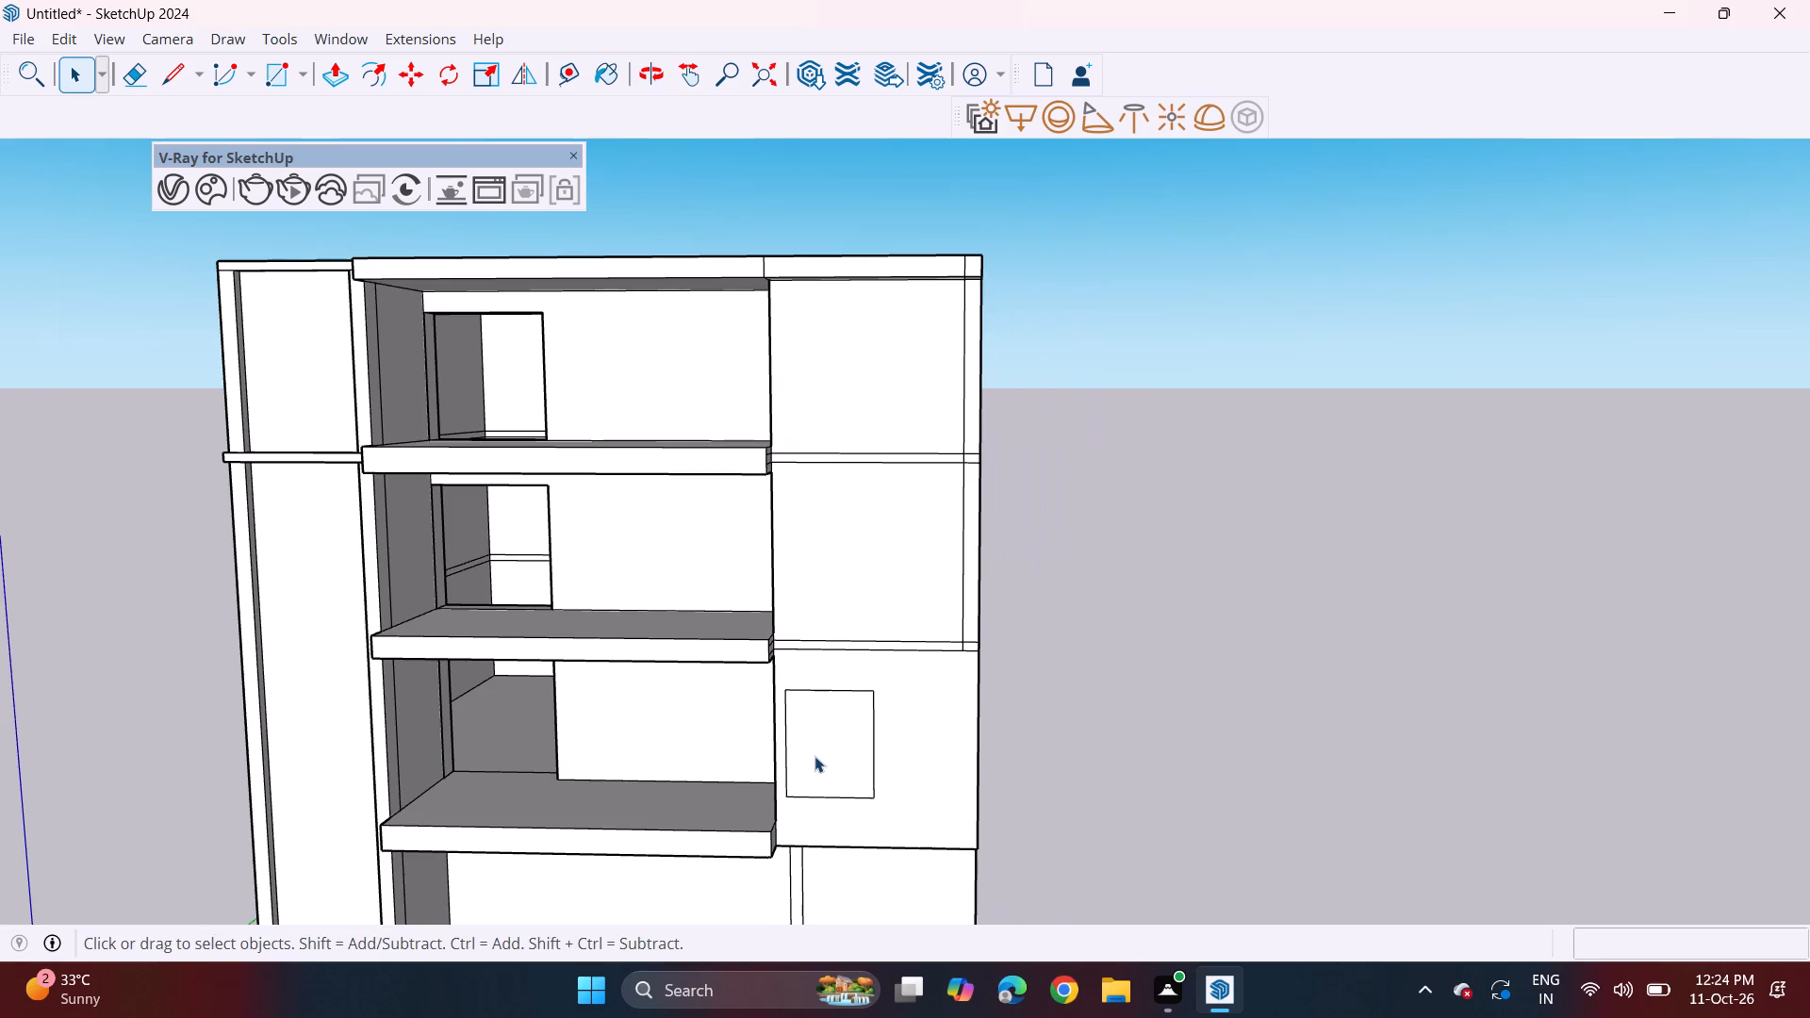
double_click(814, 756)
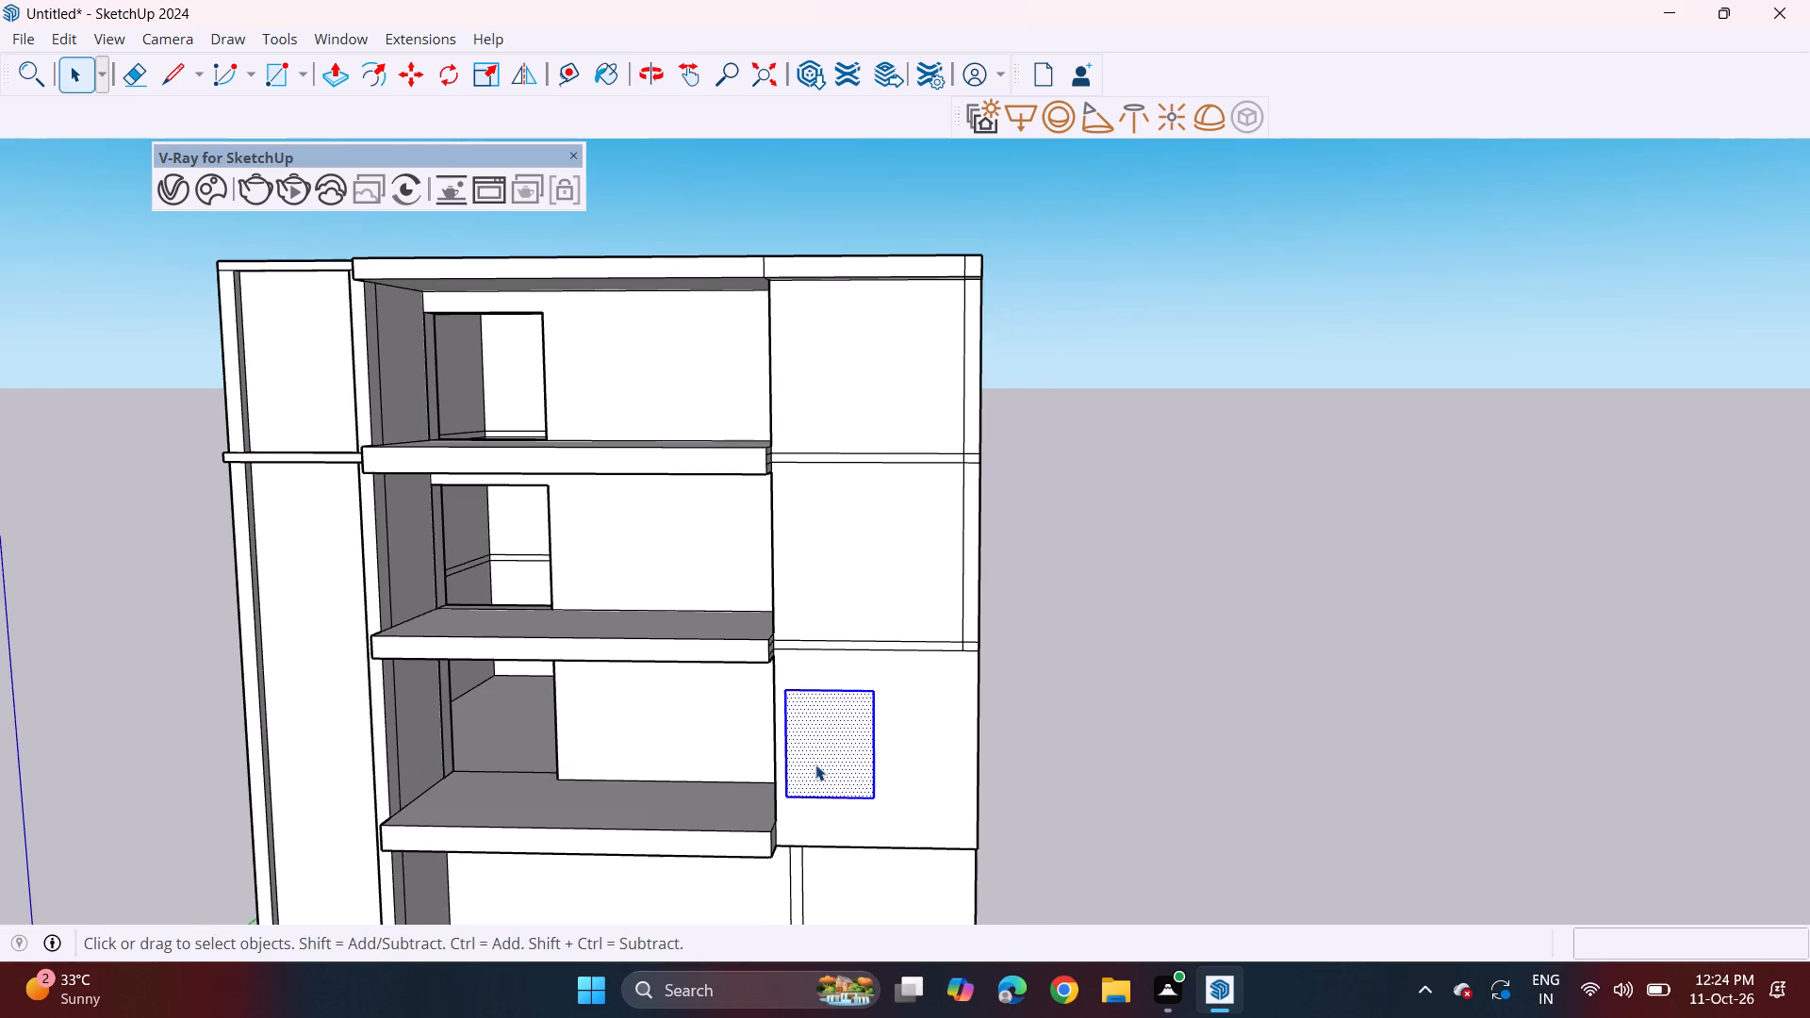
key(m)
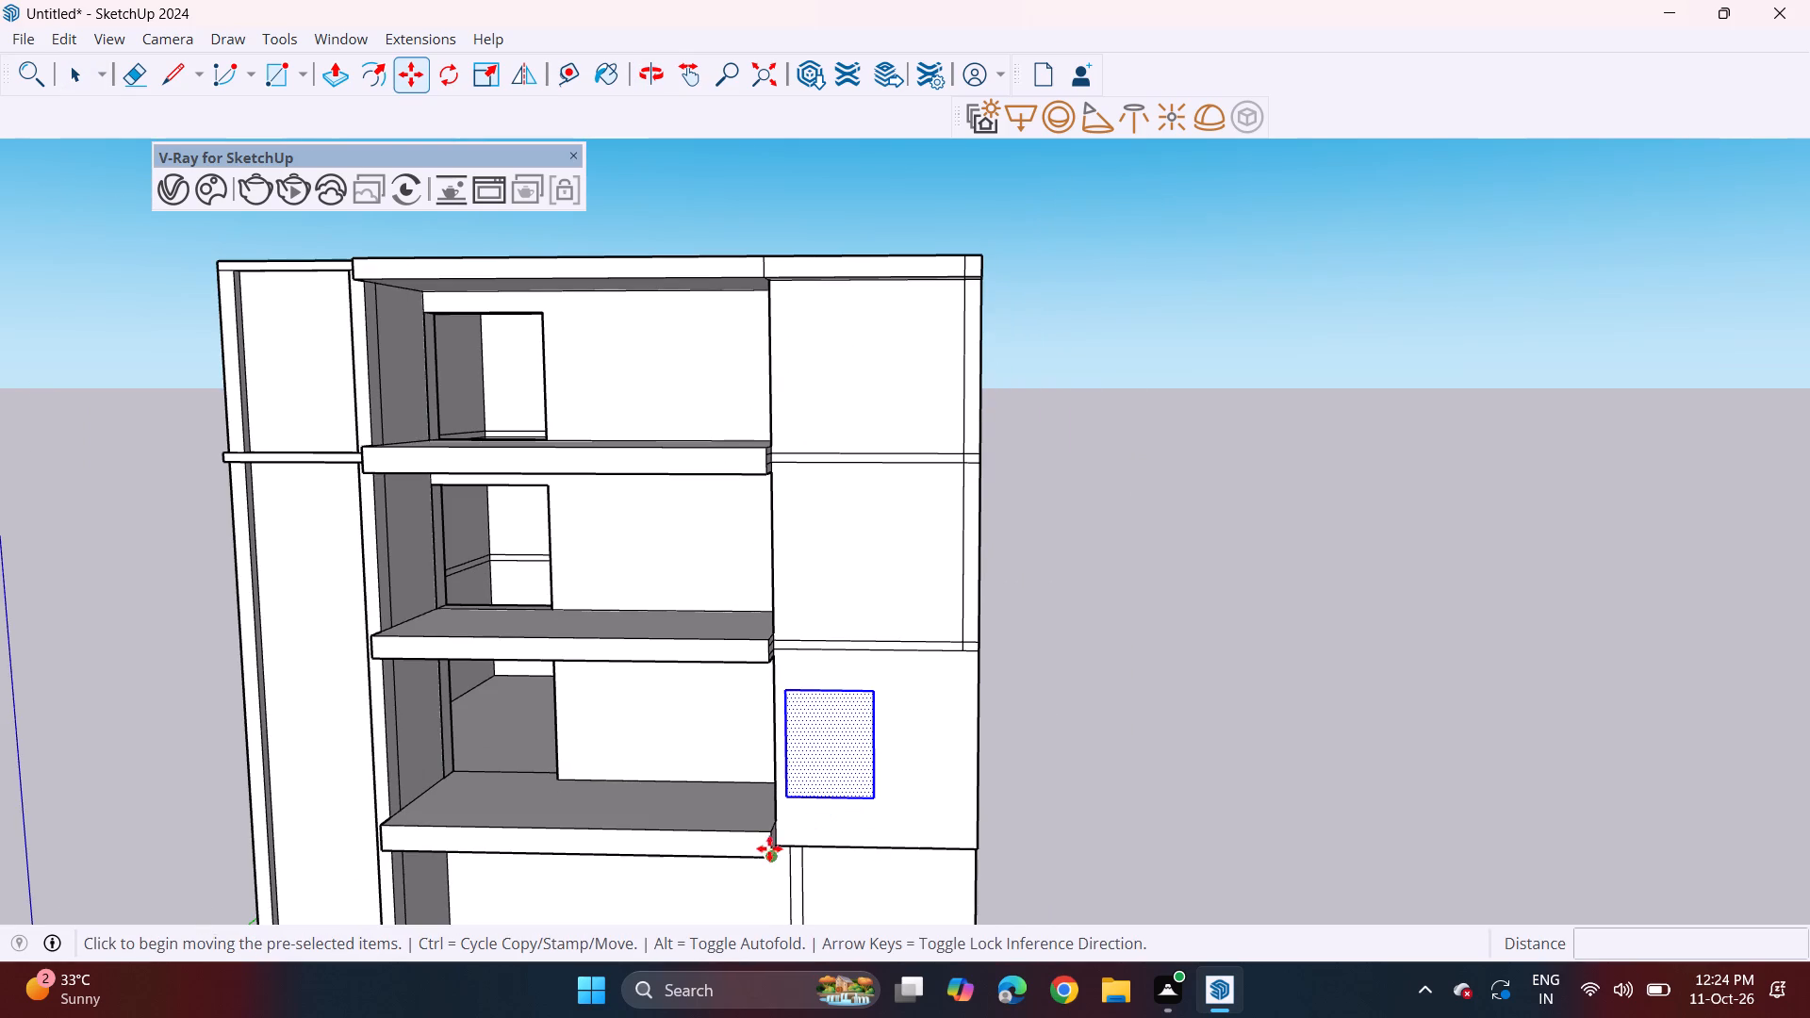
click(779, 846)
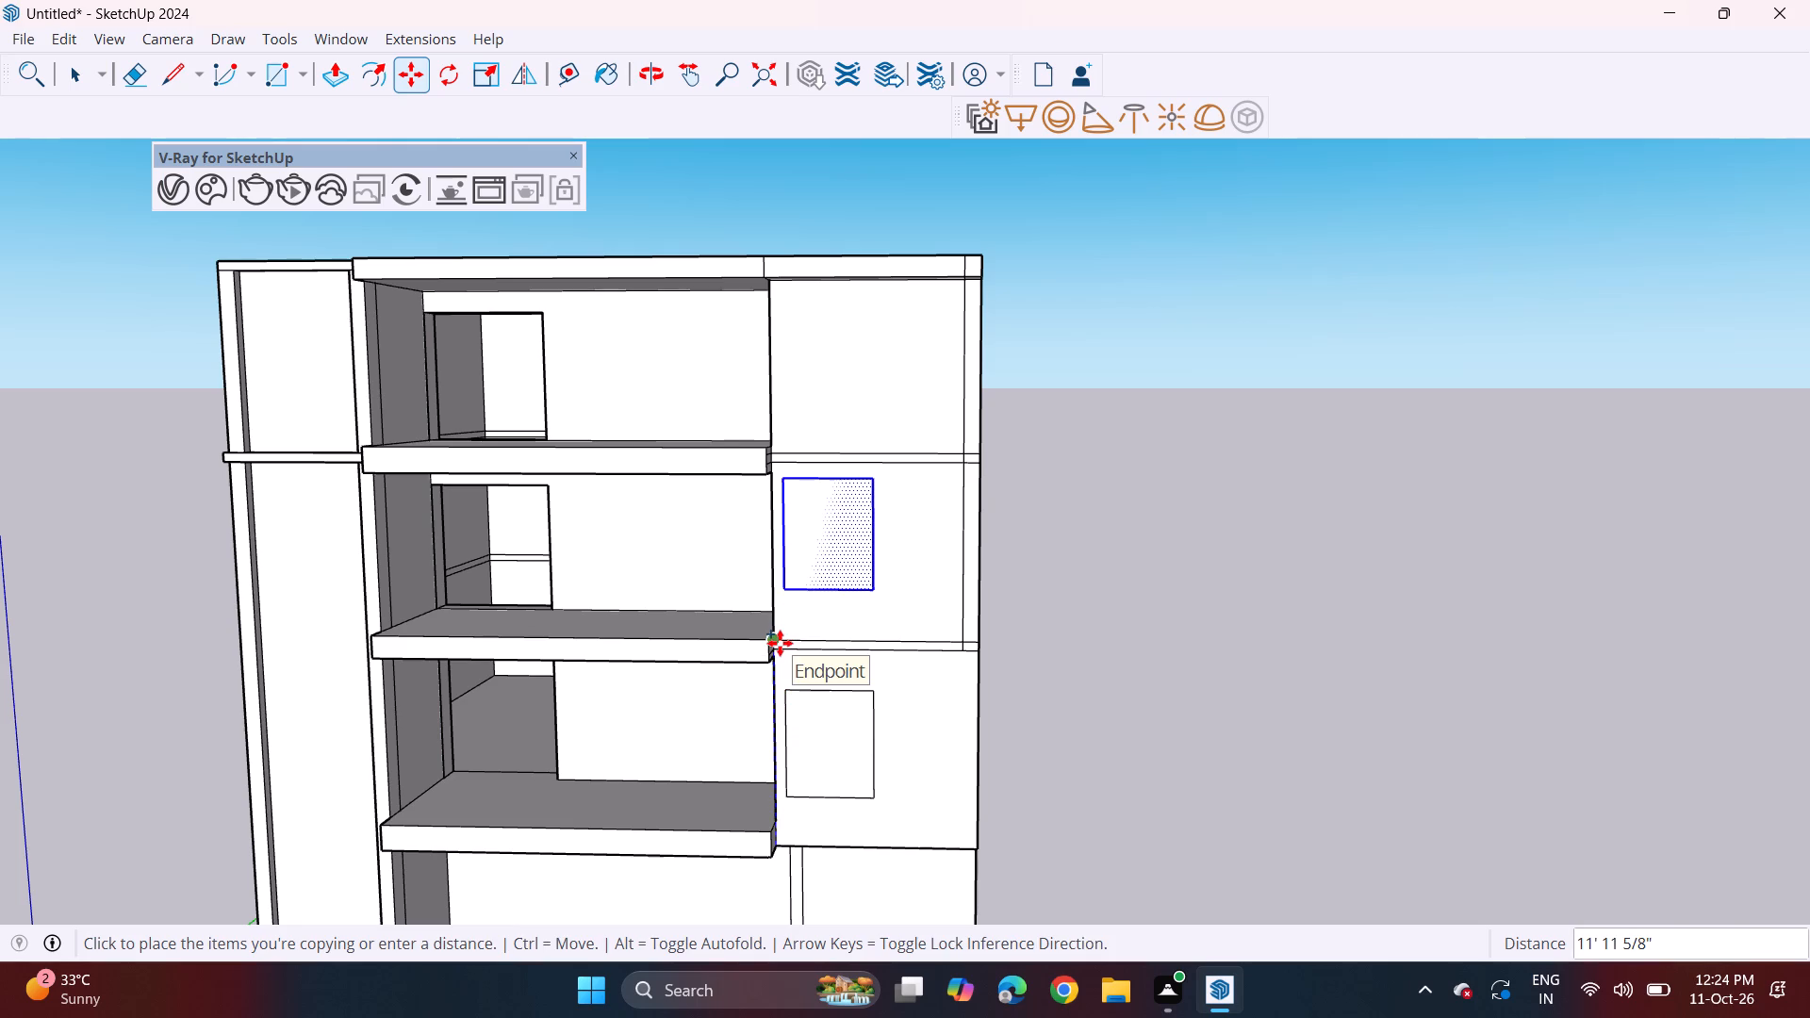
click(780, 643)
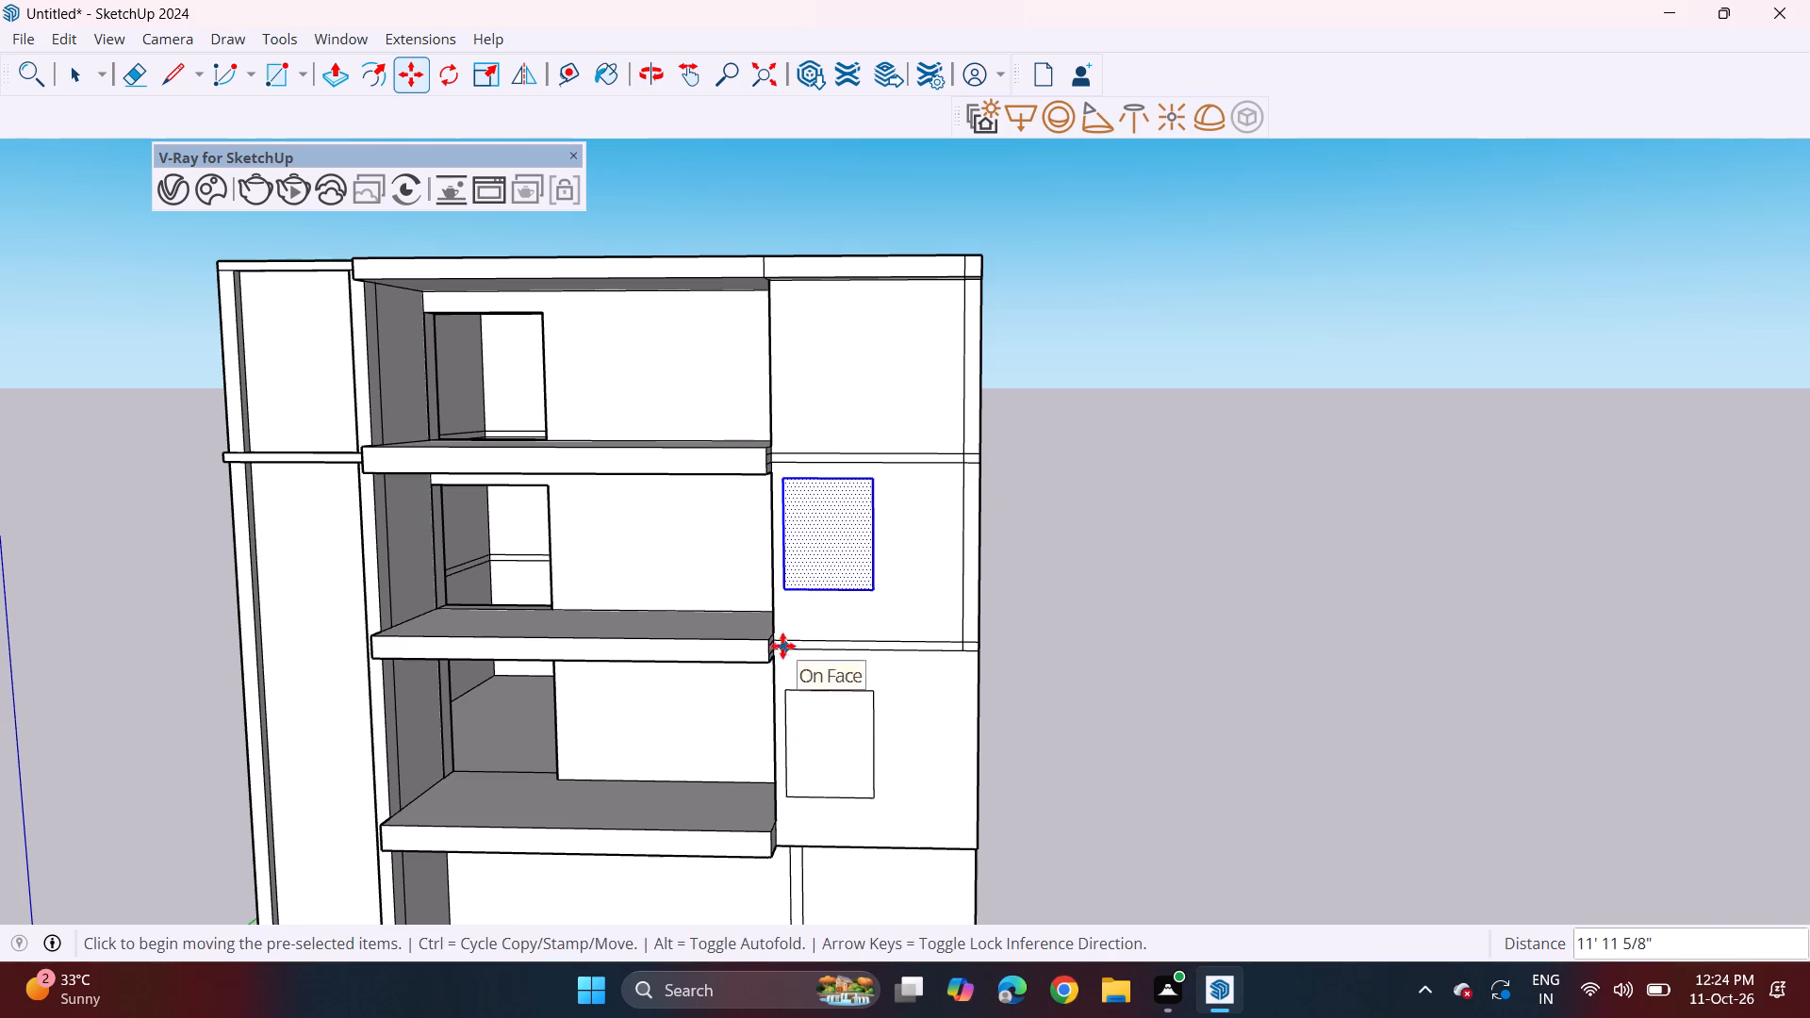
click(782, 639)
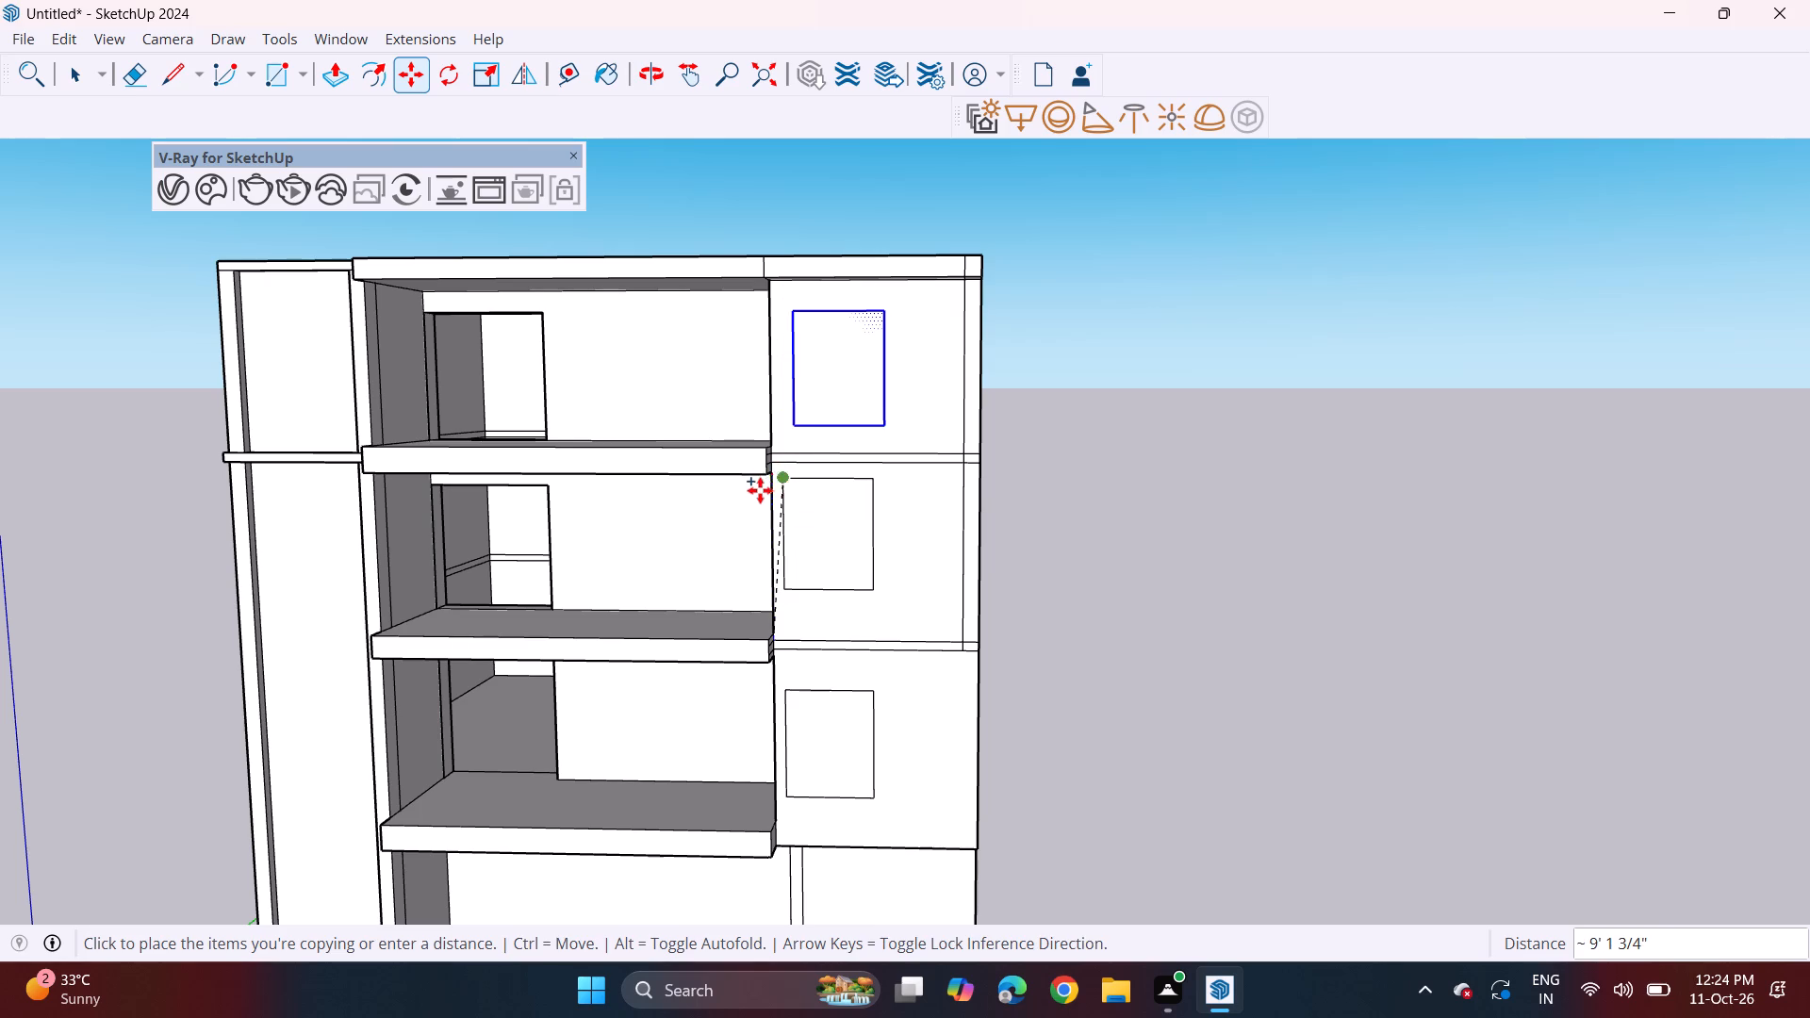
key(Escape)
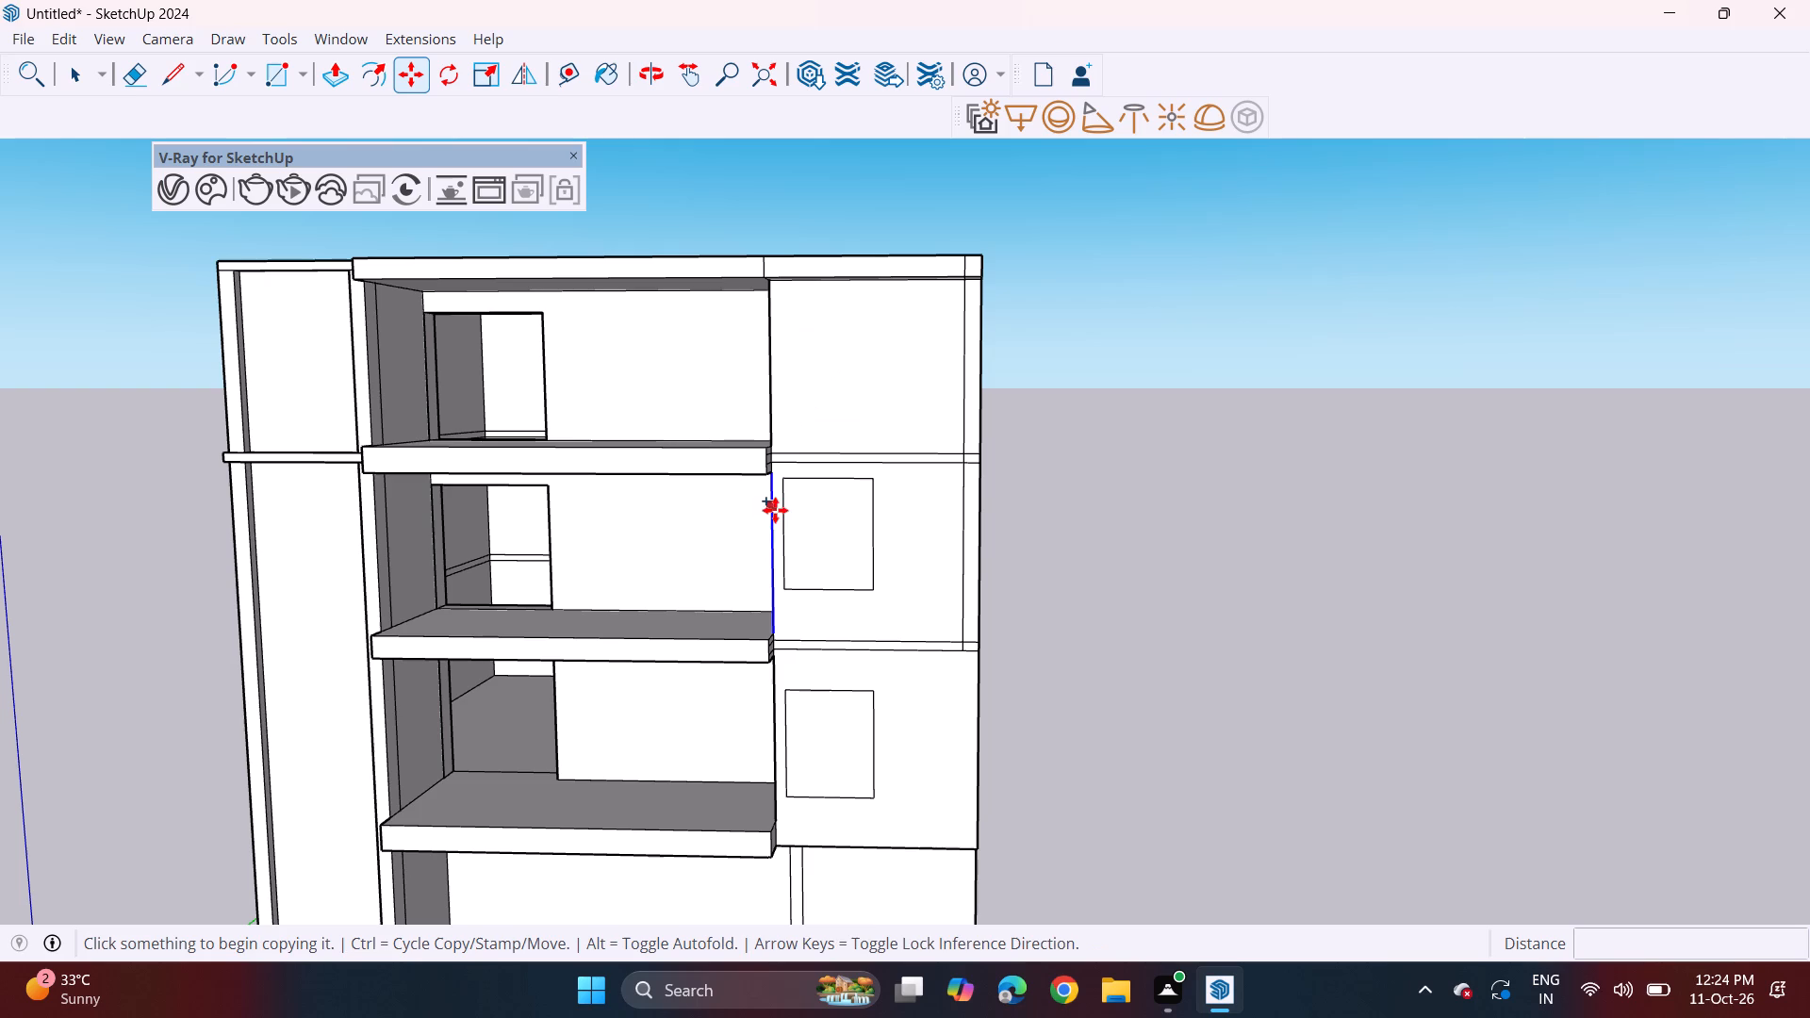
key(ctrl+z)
Copy the lowest window outline with its face up 11' 5 5/8" to the middle floor, and that copy up about 10' 8 3/16" to the top floor.
middle_drag(862, 735, 870, 704)
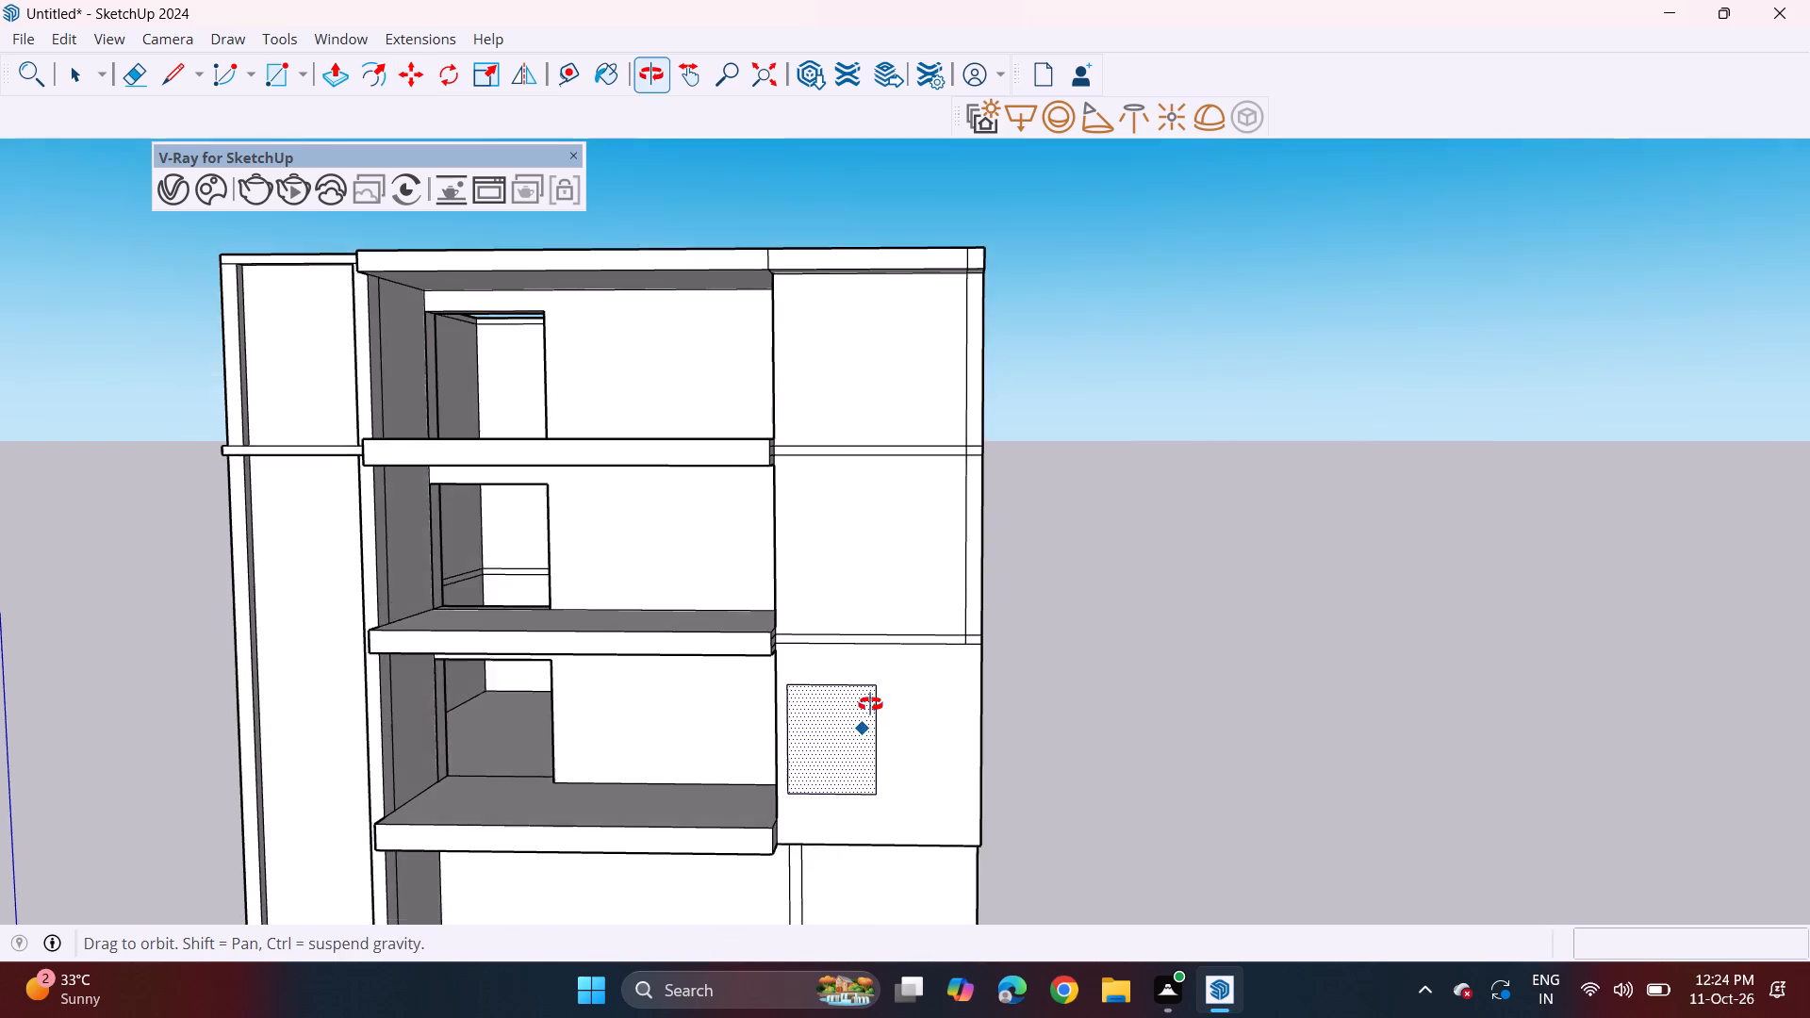
middle_drag(870, 704, 872, 689)
key(space)
click(841, 754)
click(841, 754)
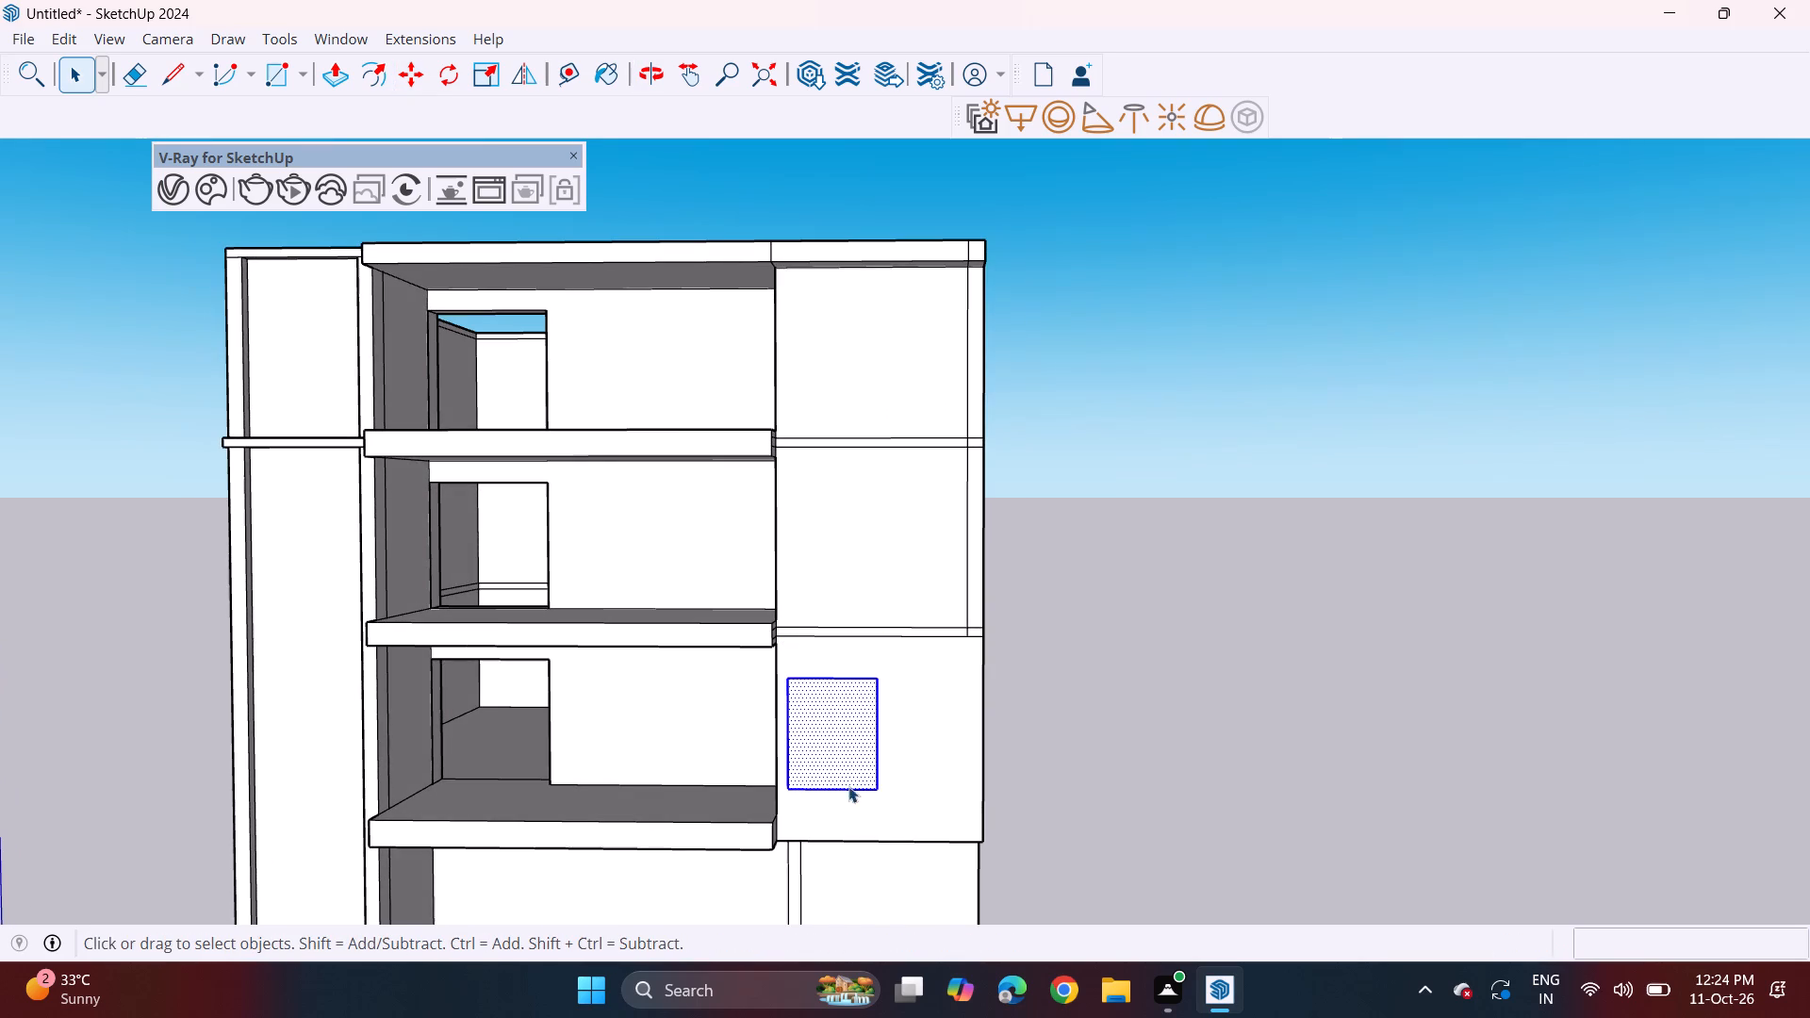
key(m)
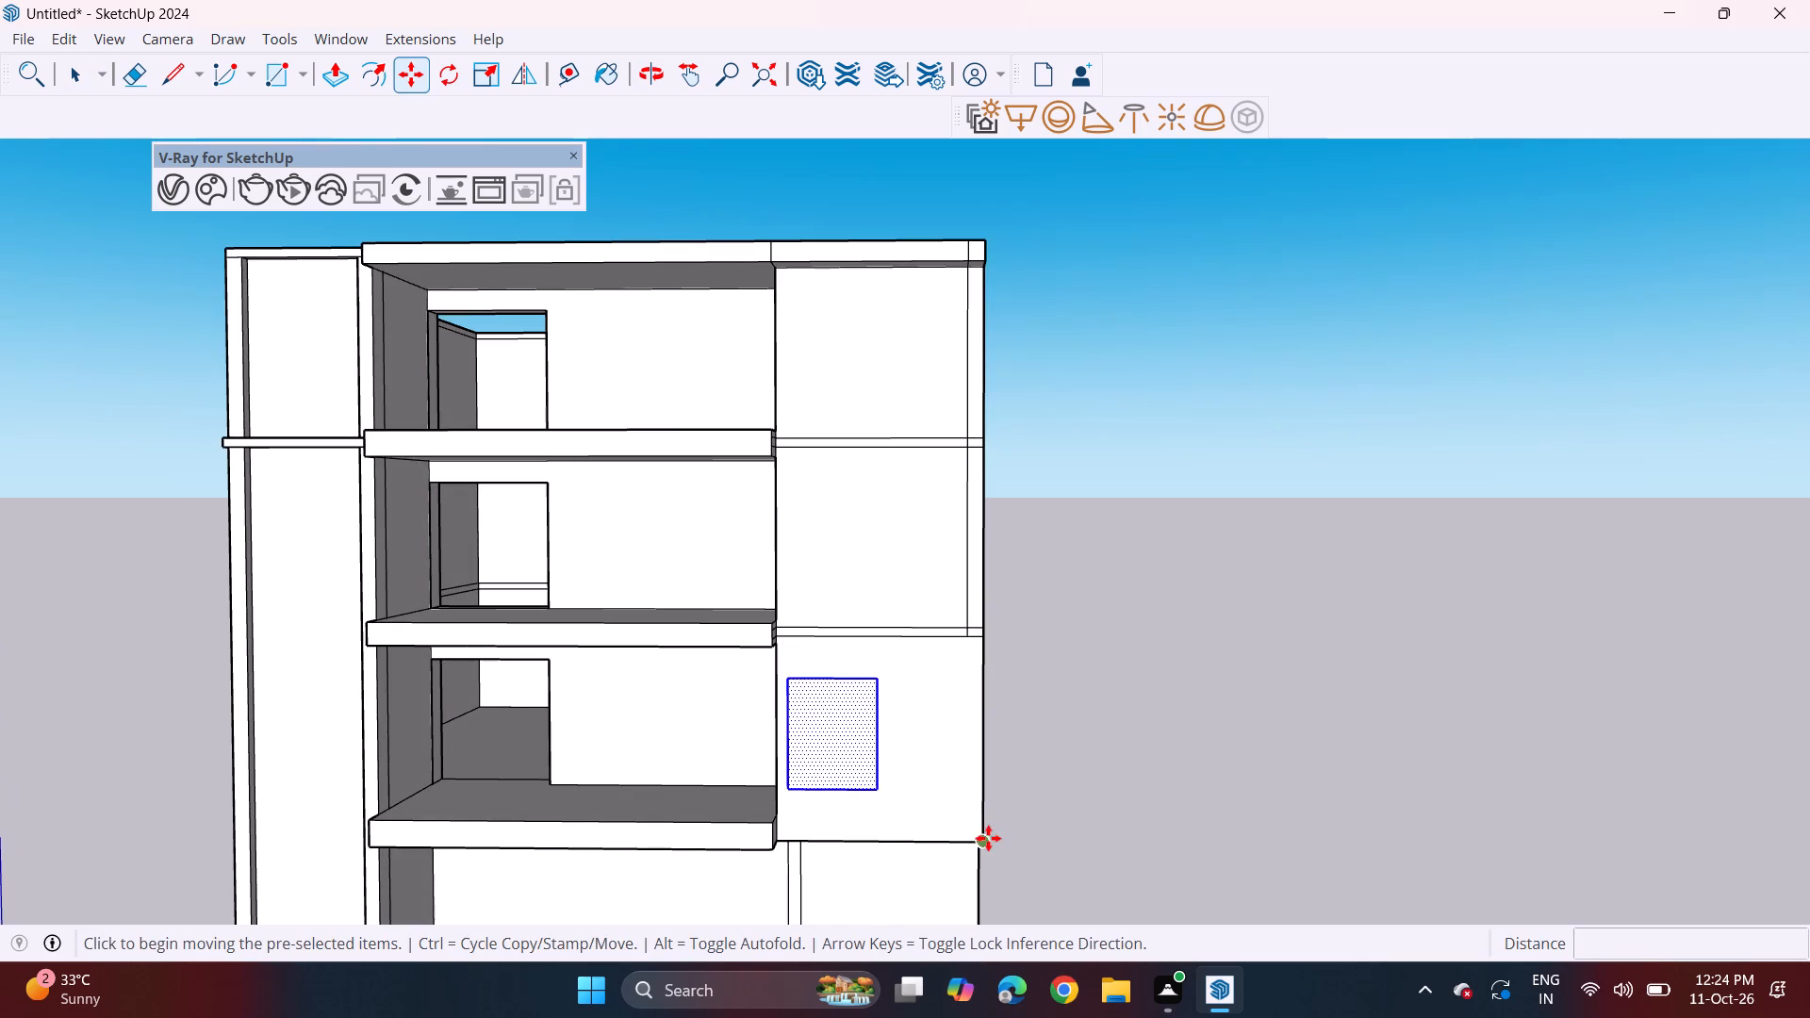
click(983, 841)
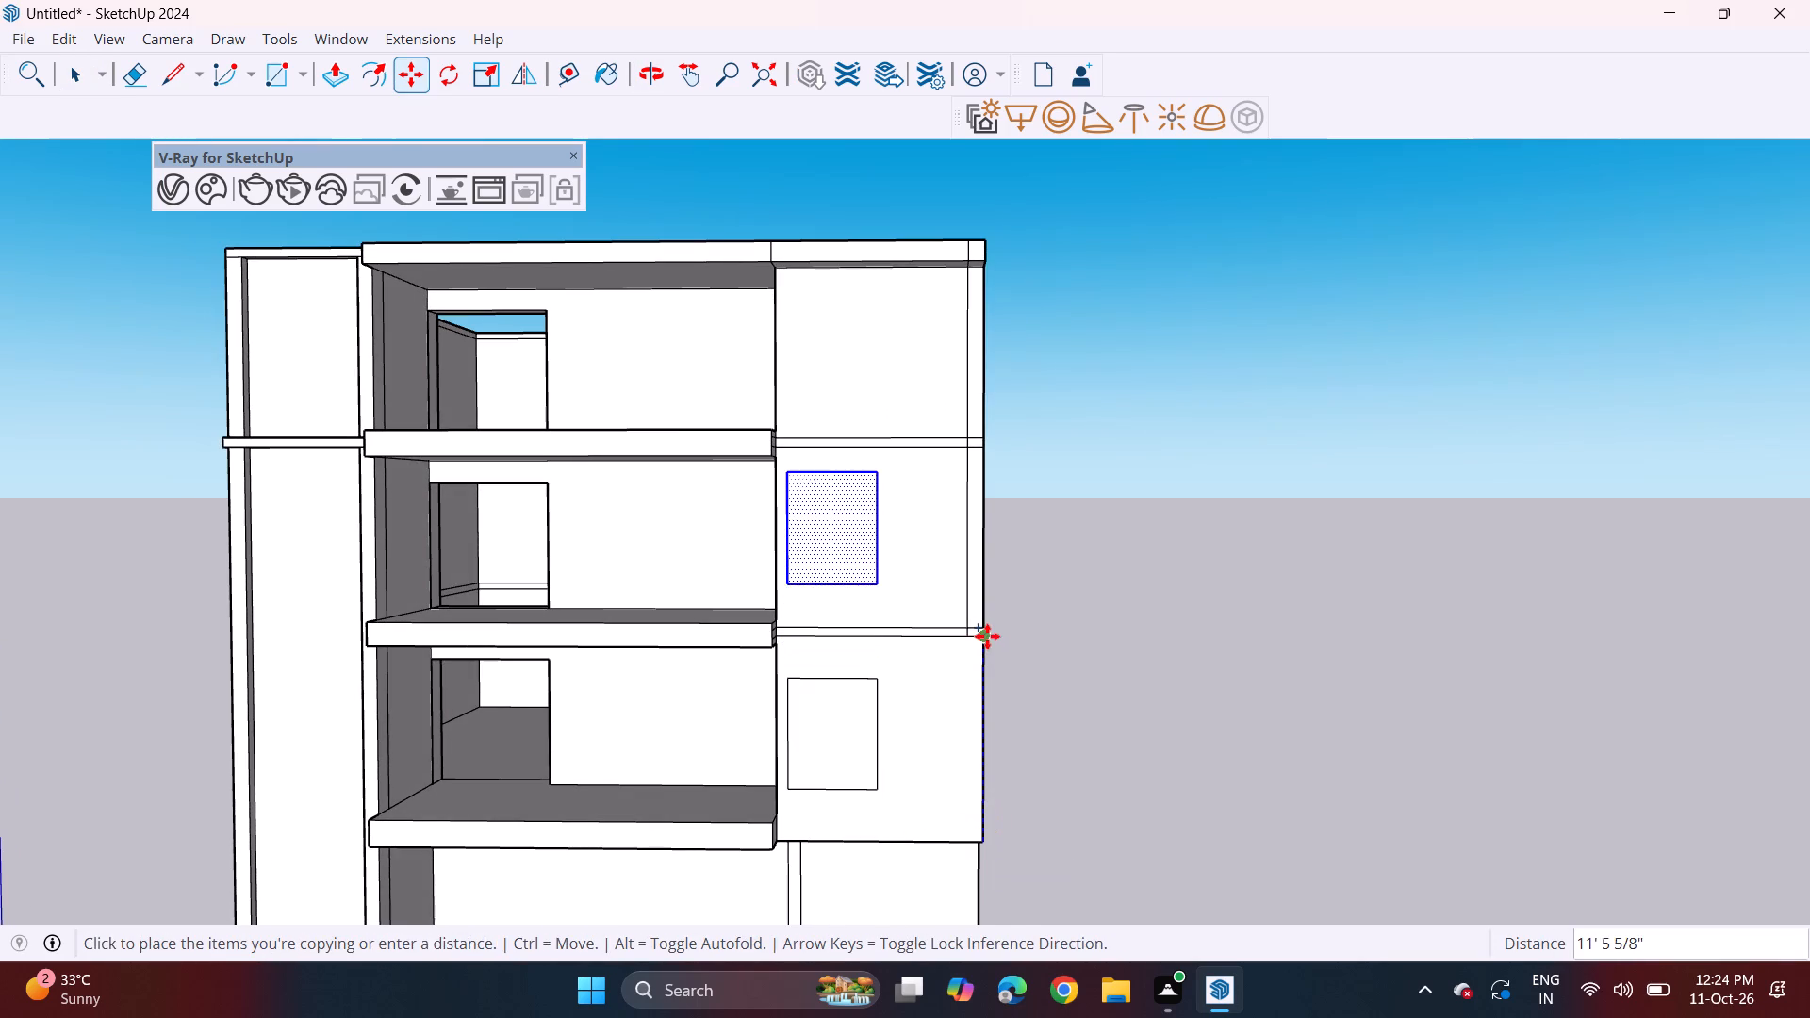
click(988, 642)
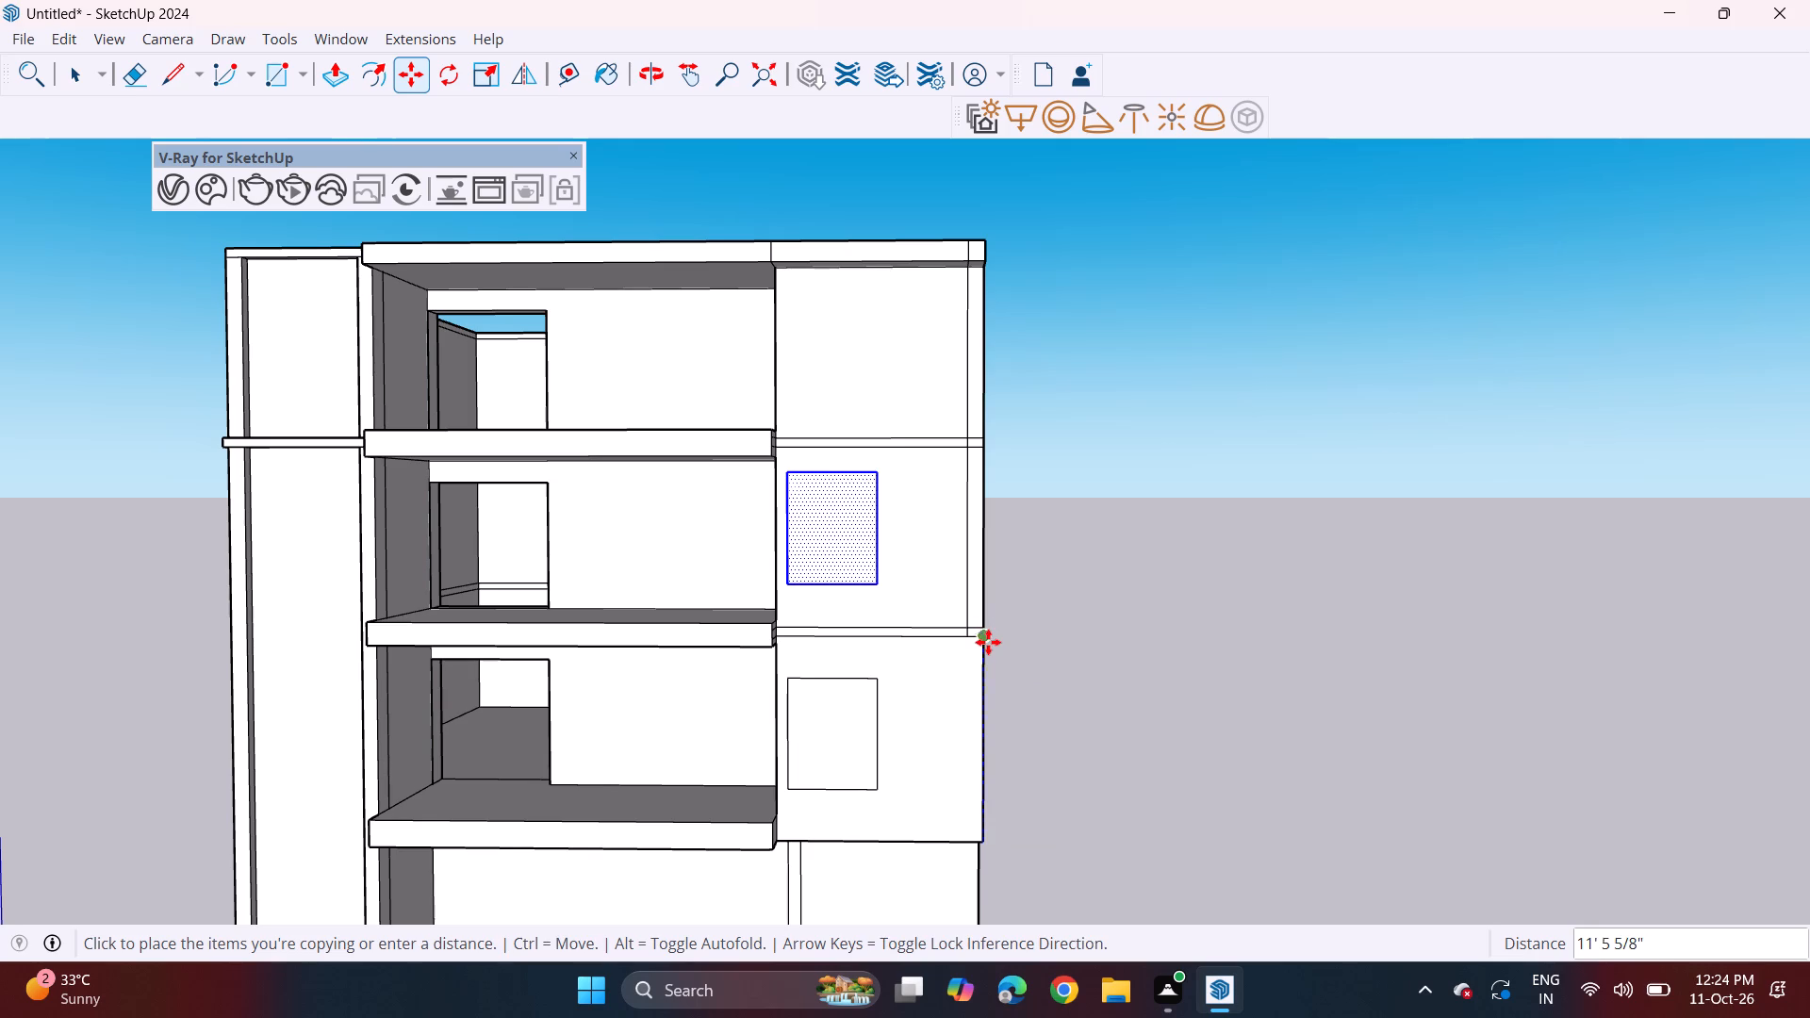
click(991, 641)
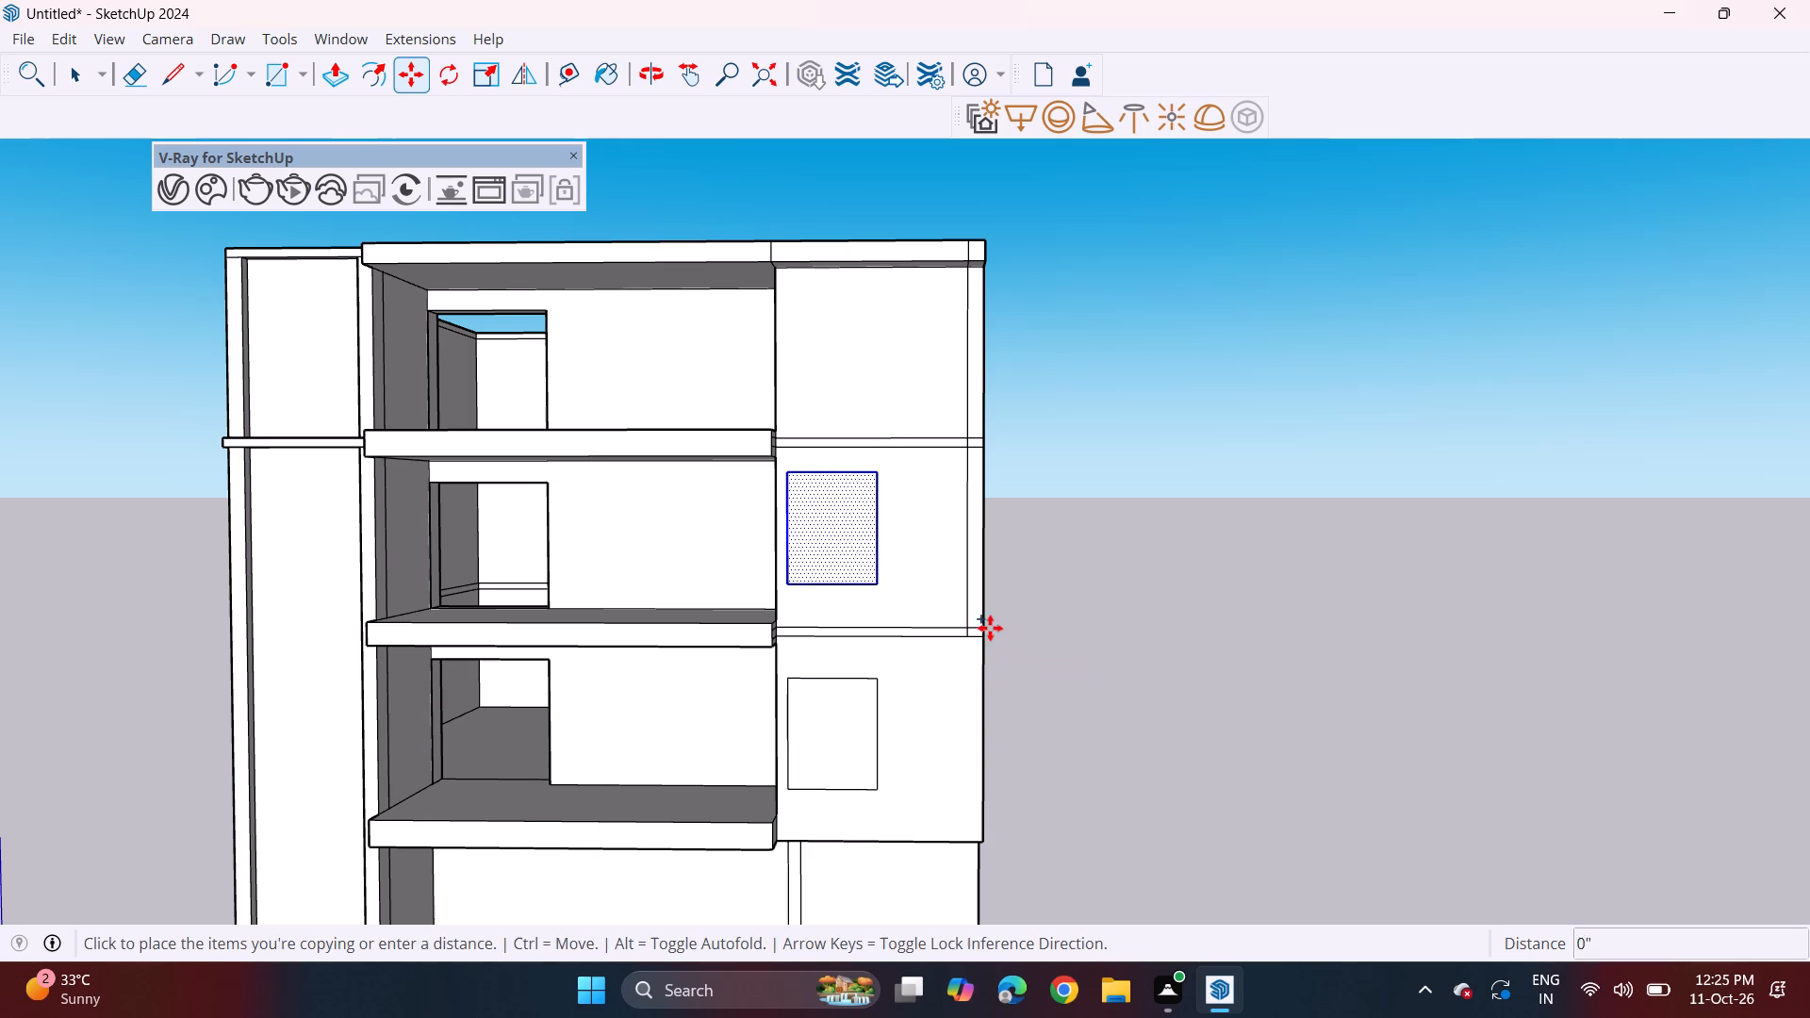
click(987, 451)
Raise the top face of the projecting roof slab, including its strip over the window bay, by 1' 2 1/4" with Push/Pull.
middle_drag(862, 303, 815, 542)
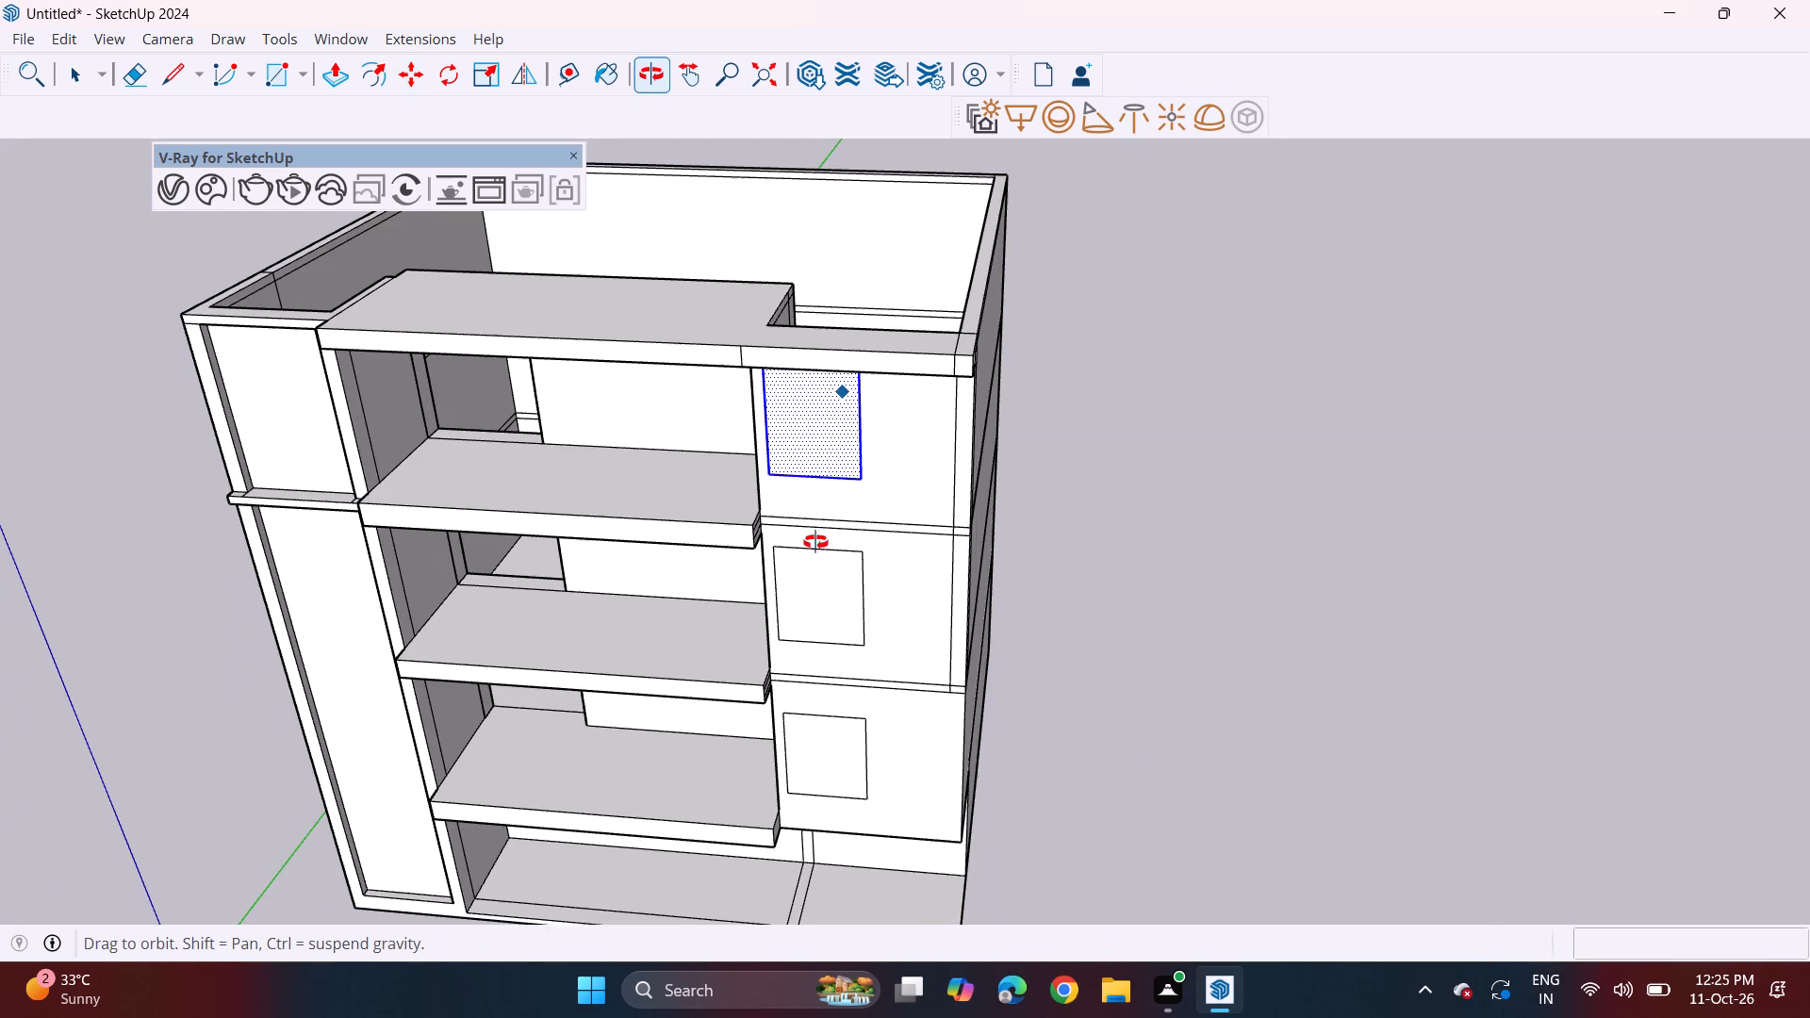
middle_drag(815, 542, 814, 541)
scroll(798, 394, up, 2)
key(p)
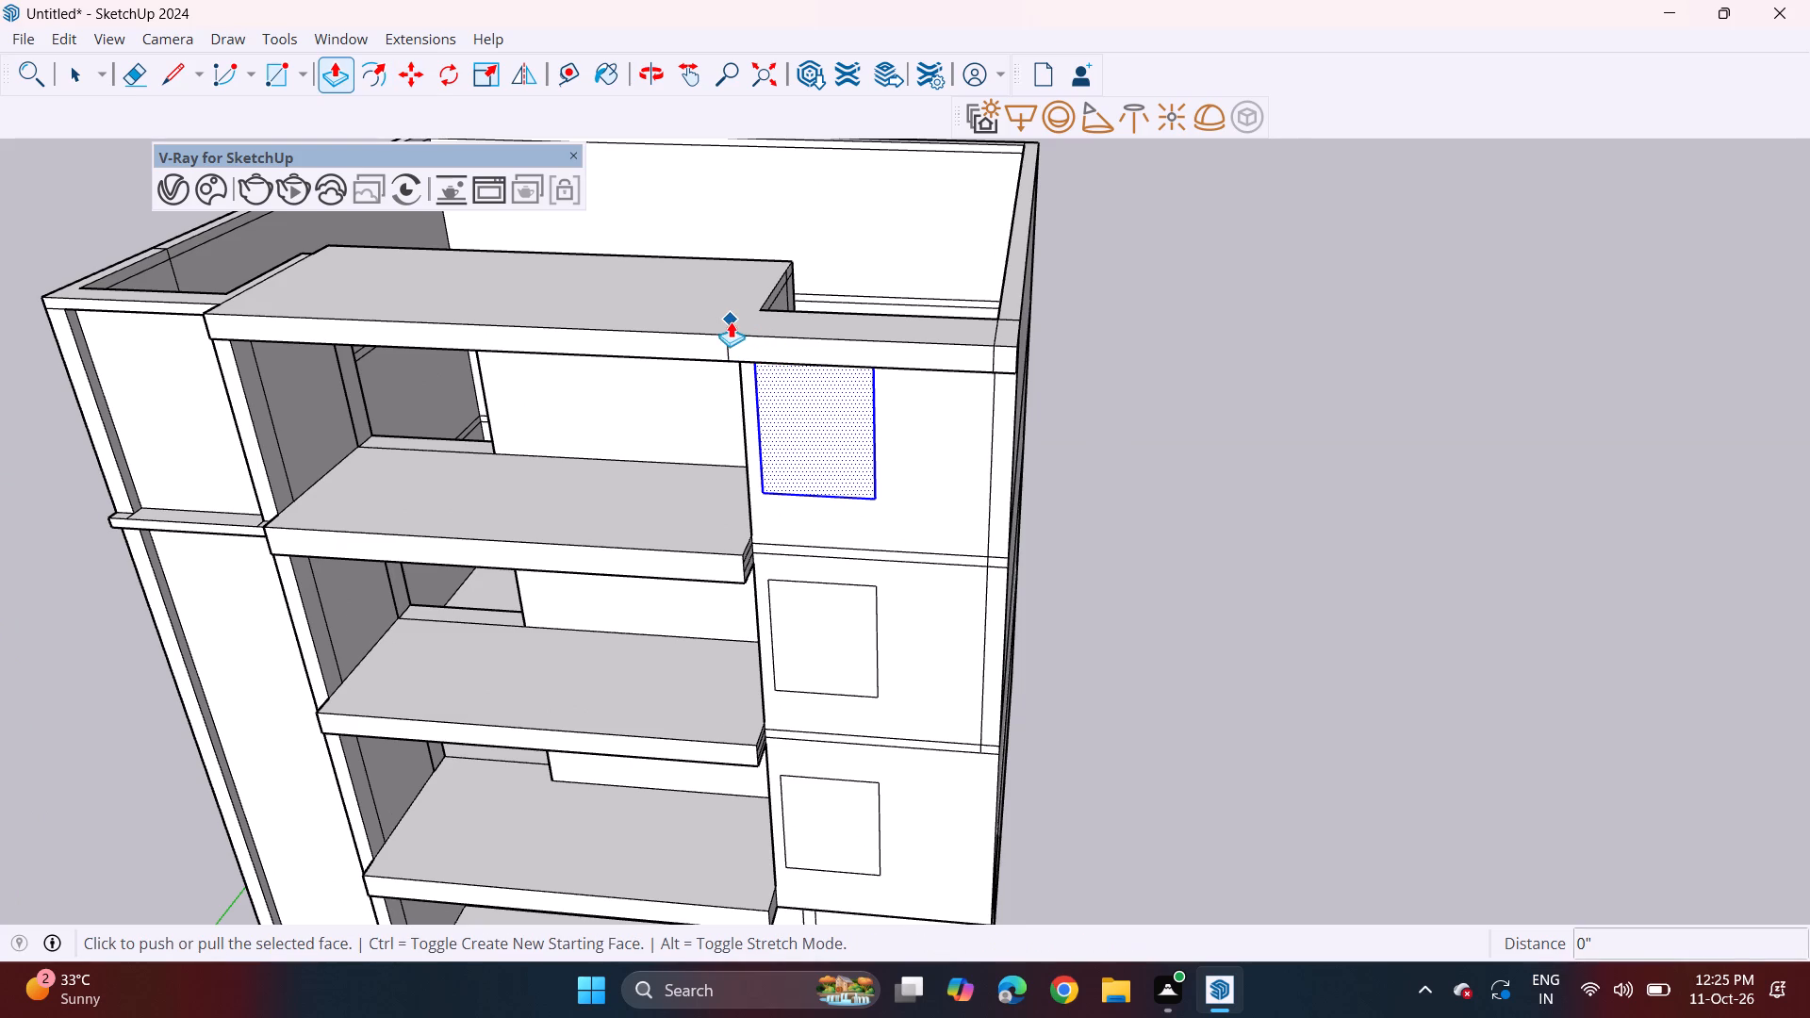
key(Escape)
click(728, 304)
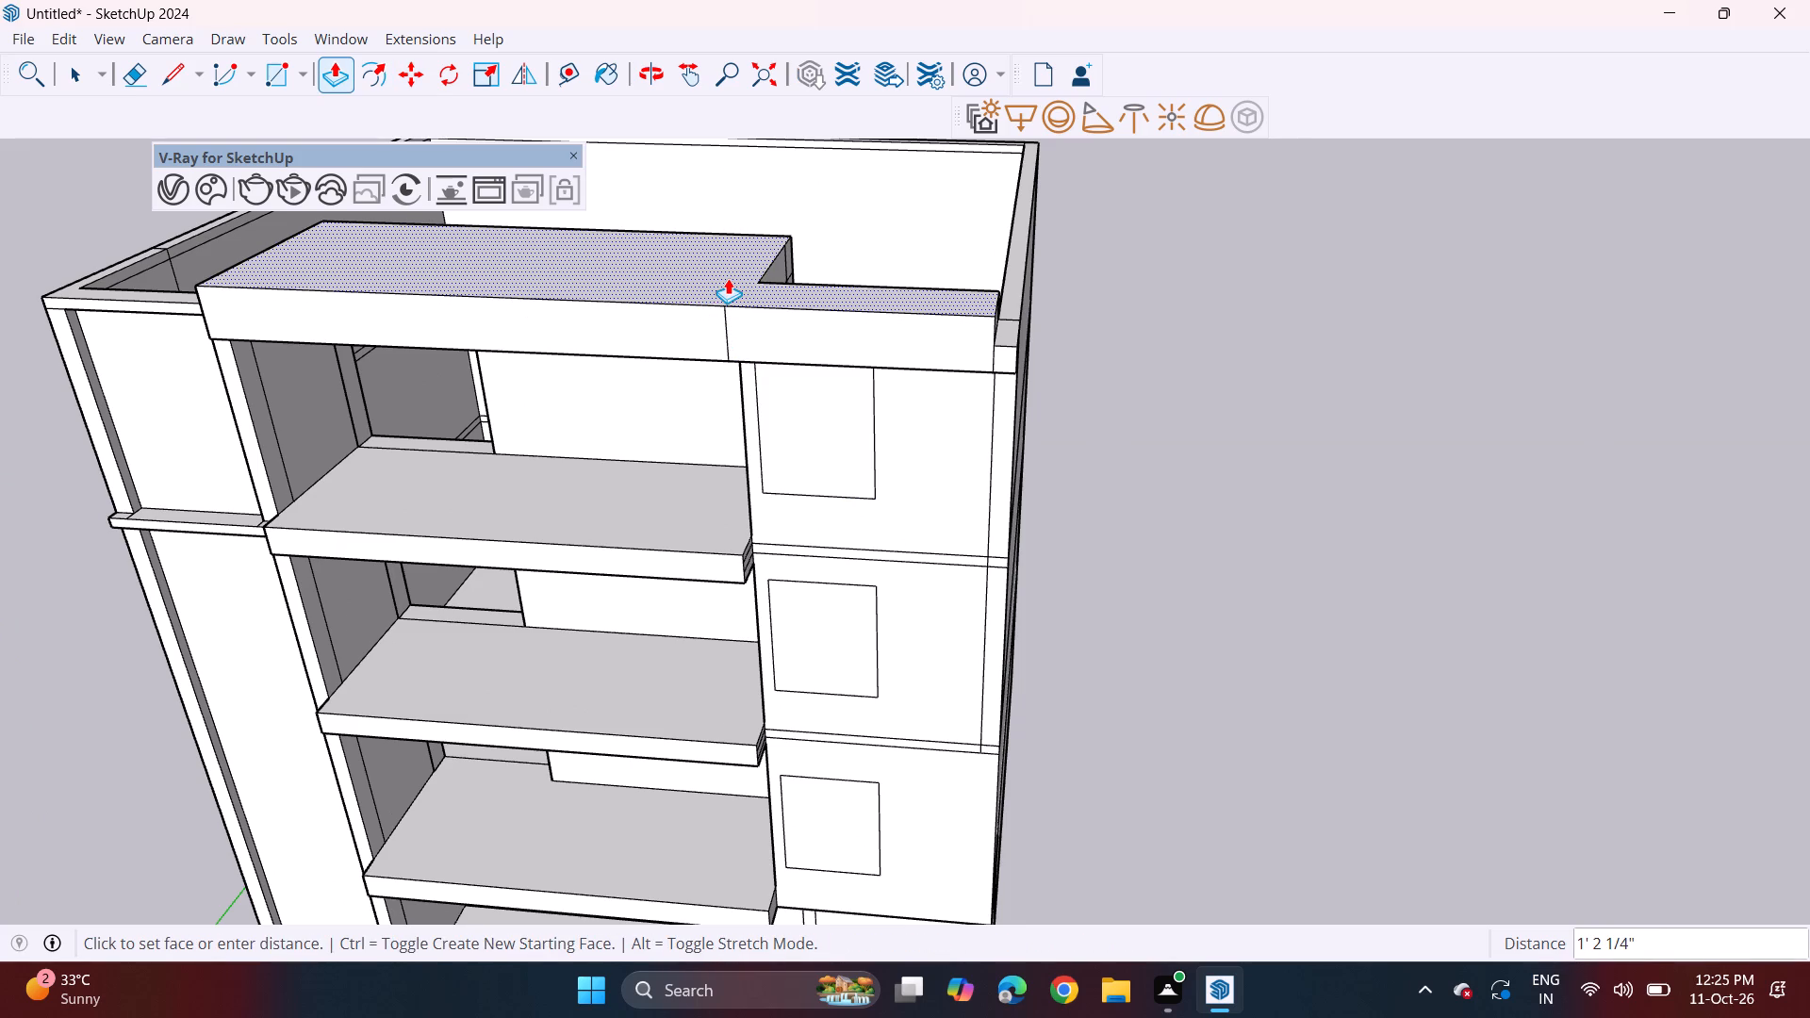
click(728, 278)
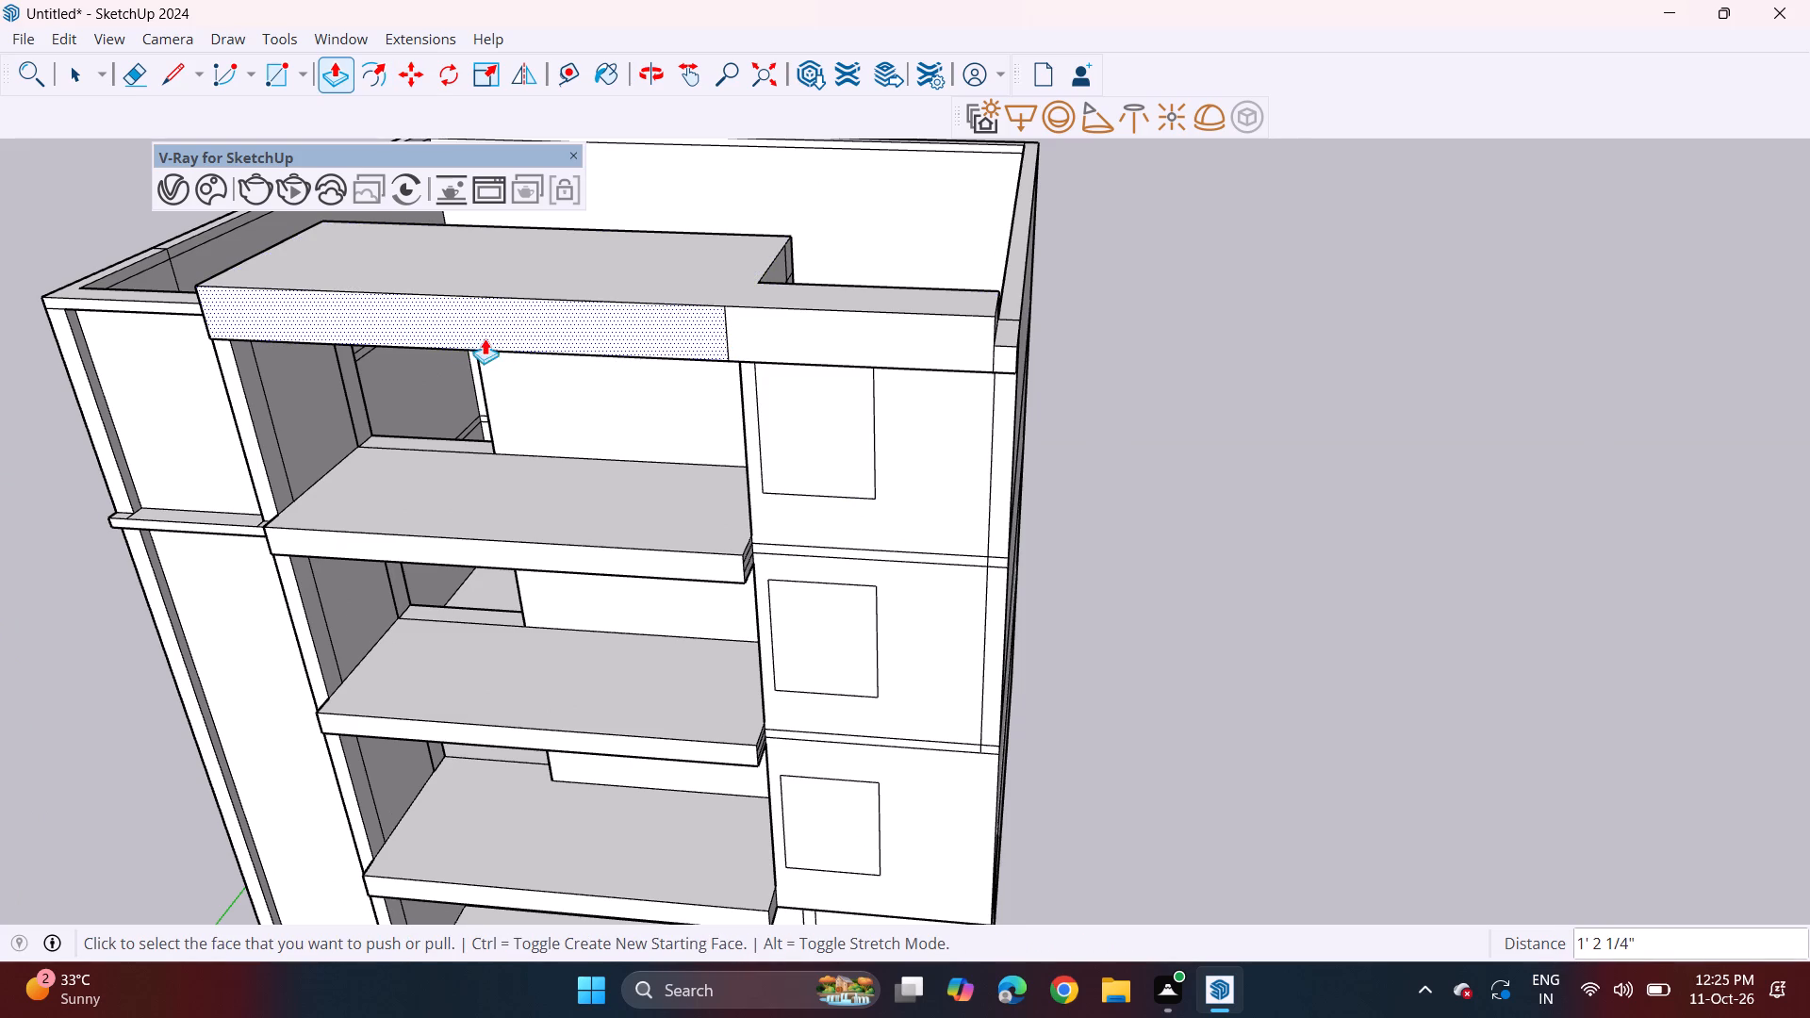
Push the roof slab's undersides over the balcony recess and over the window bay up 7 1/4" each.
middle_drag(481, 334, 580, 175)
middle_drag(637, 255, 628, 186)
middle_click(628, 186)
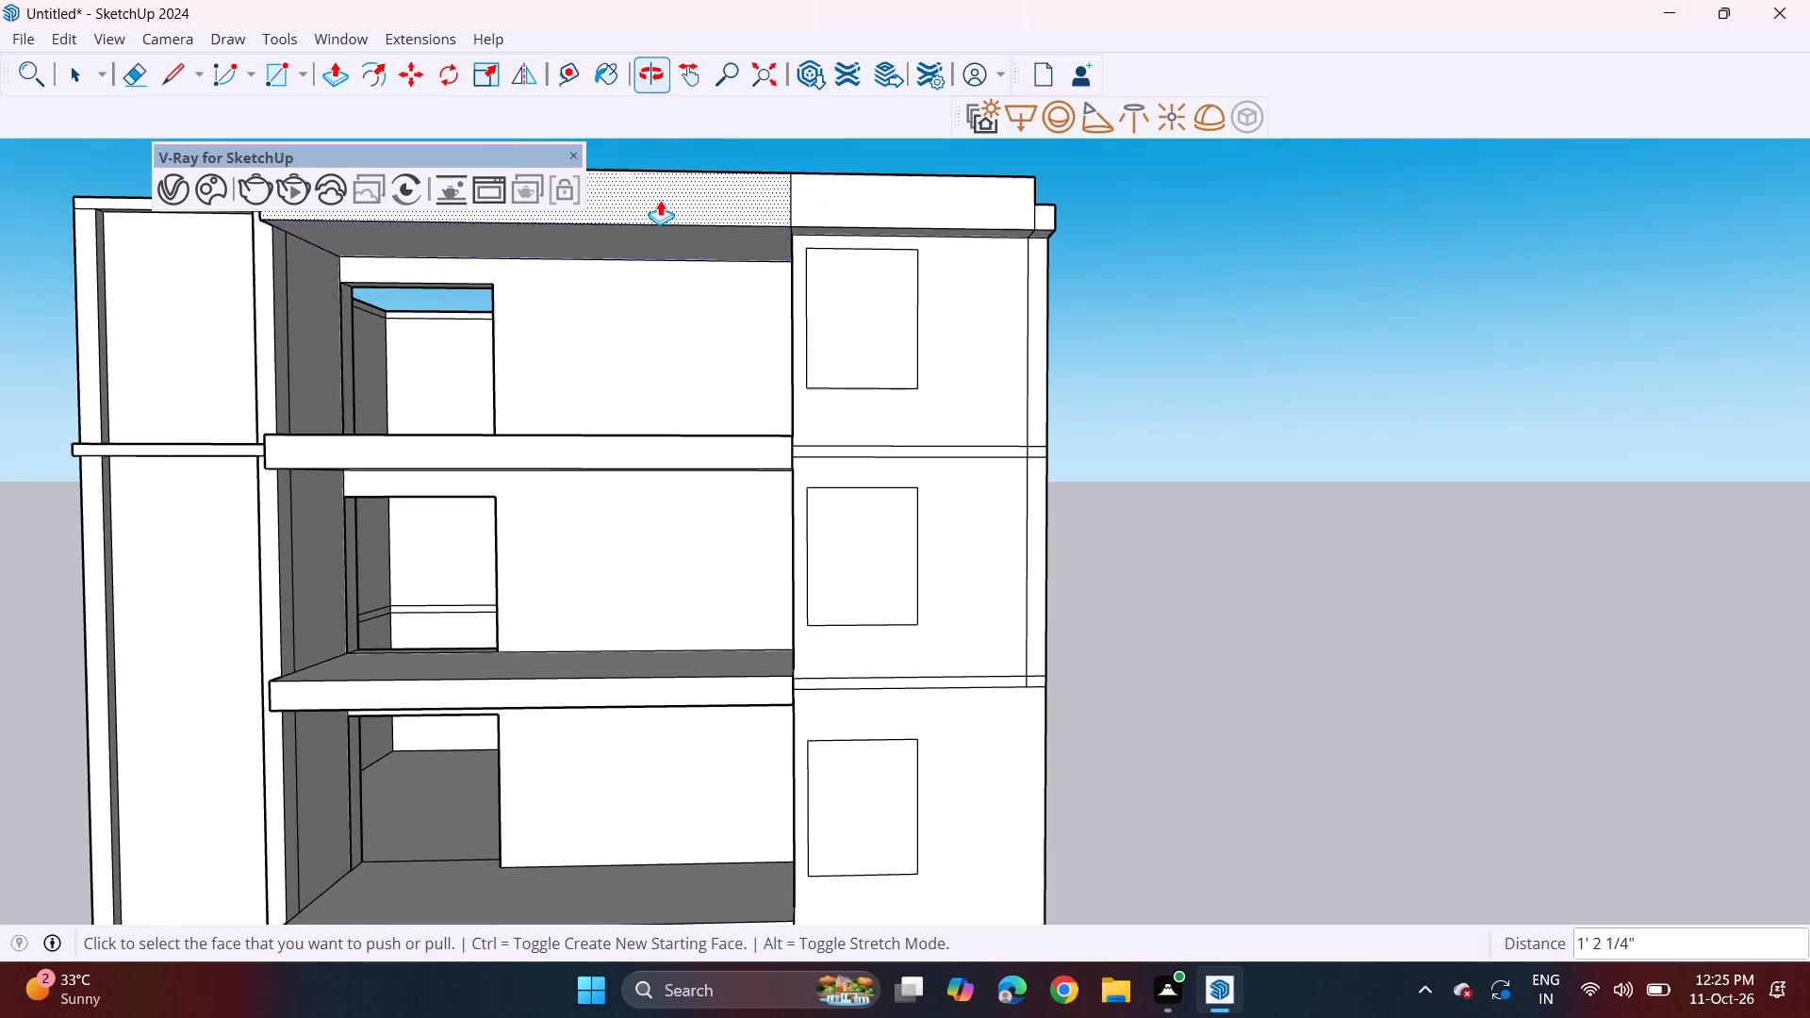
click(672, 241)
click(675, 218)
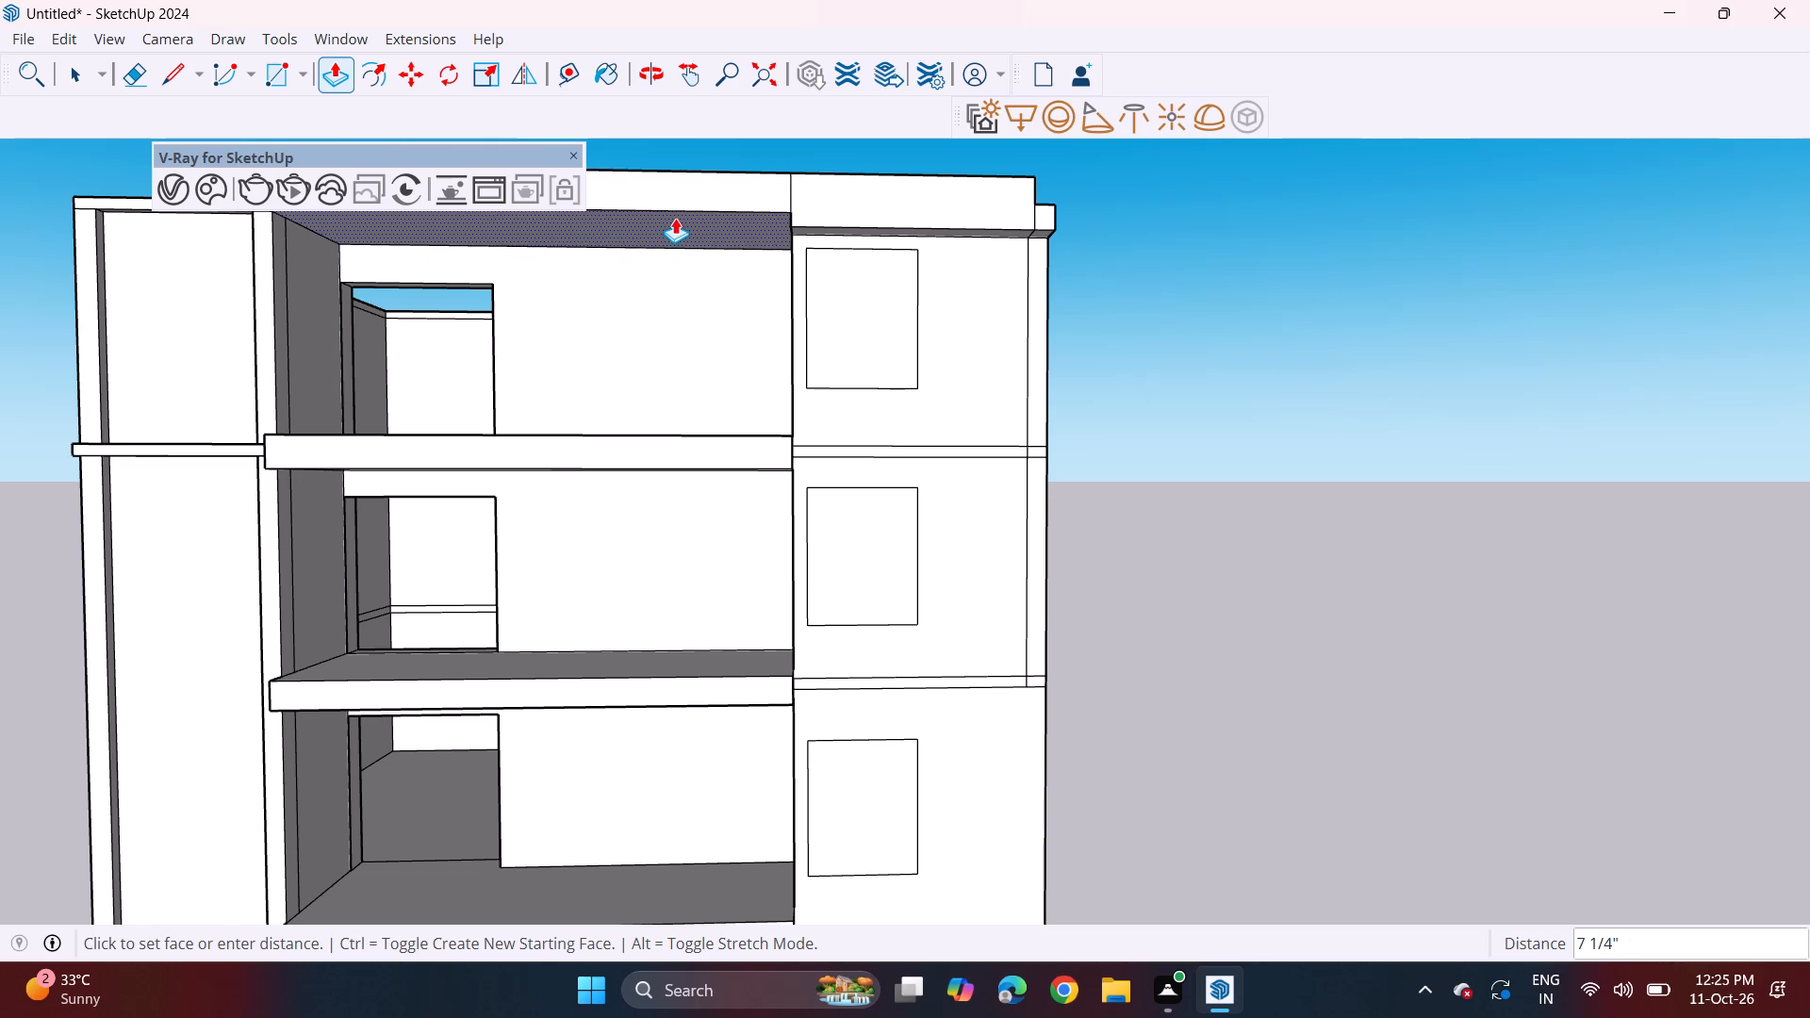
click(855, 236)
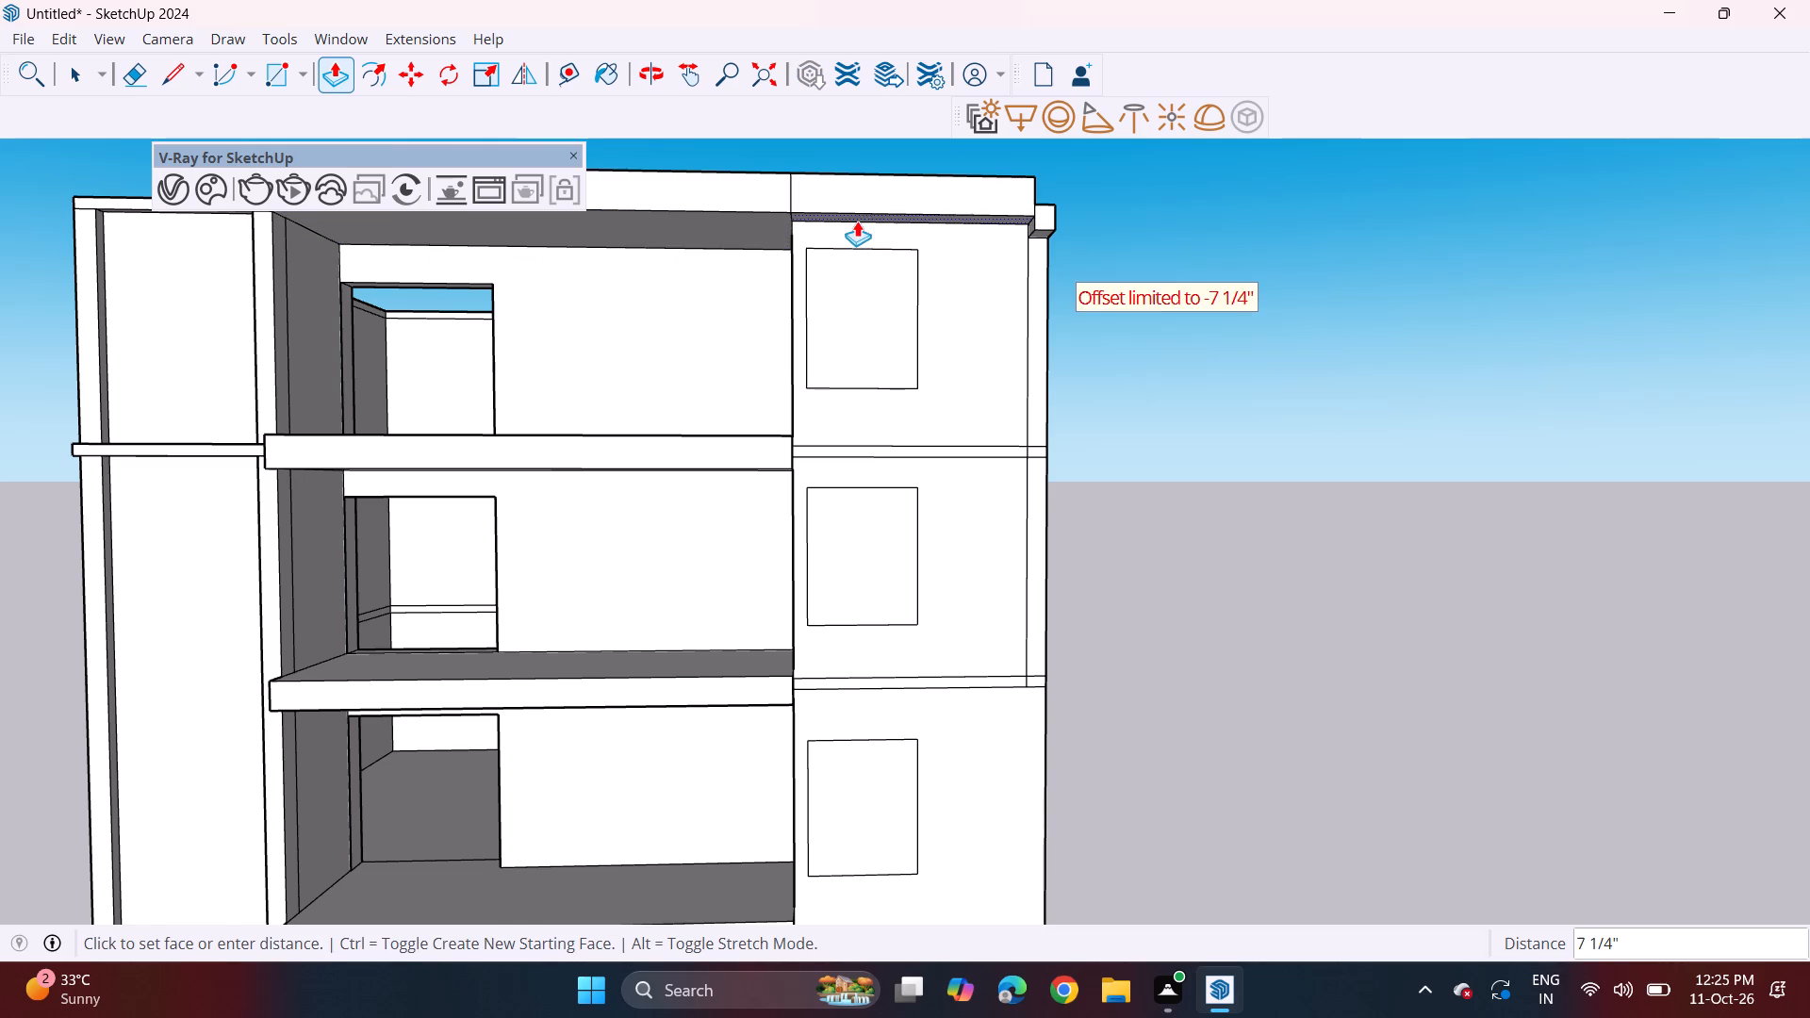
click(859, 218)
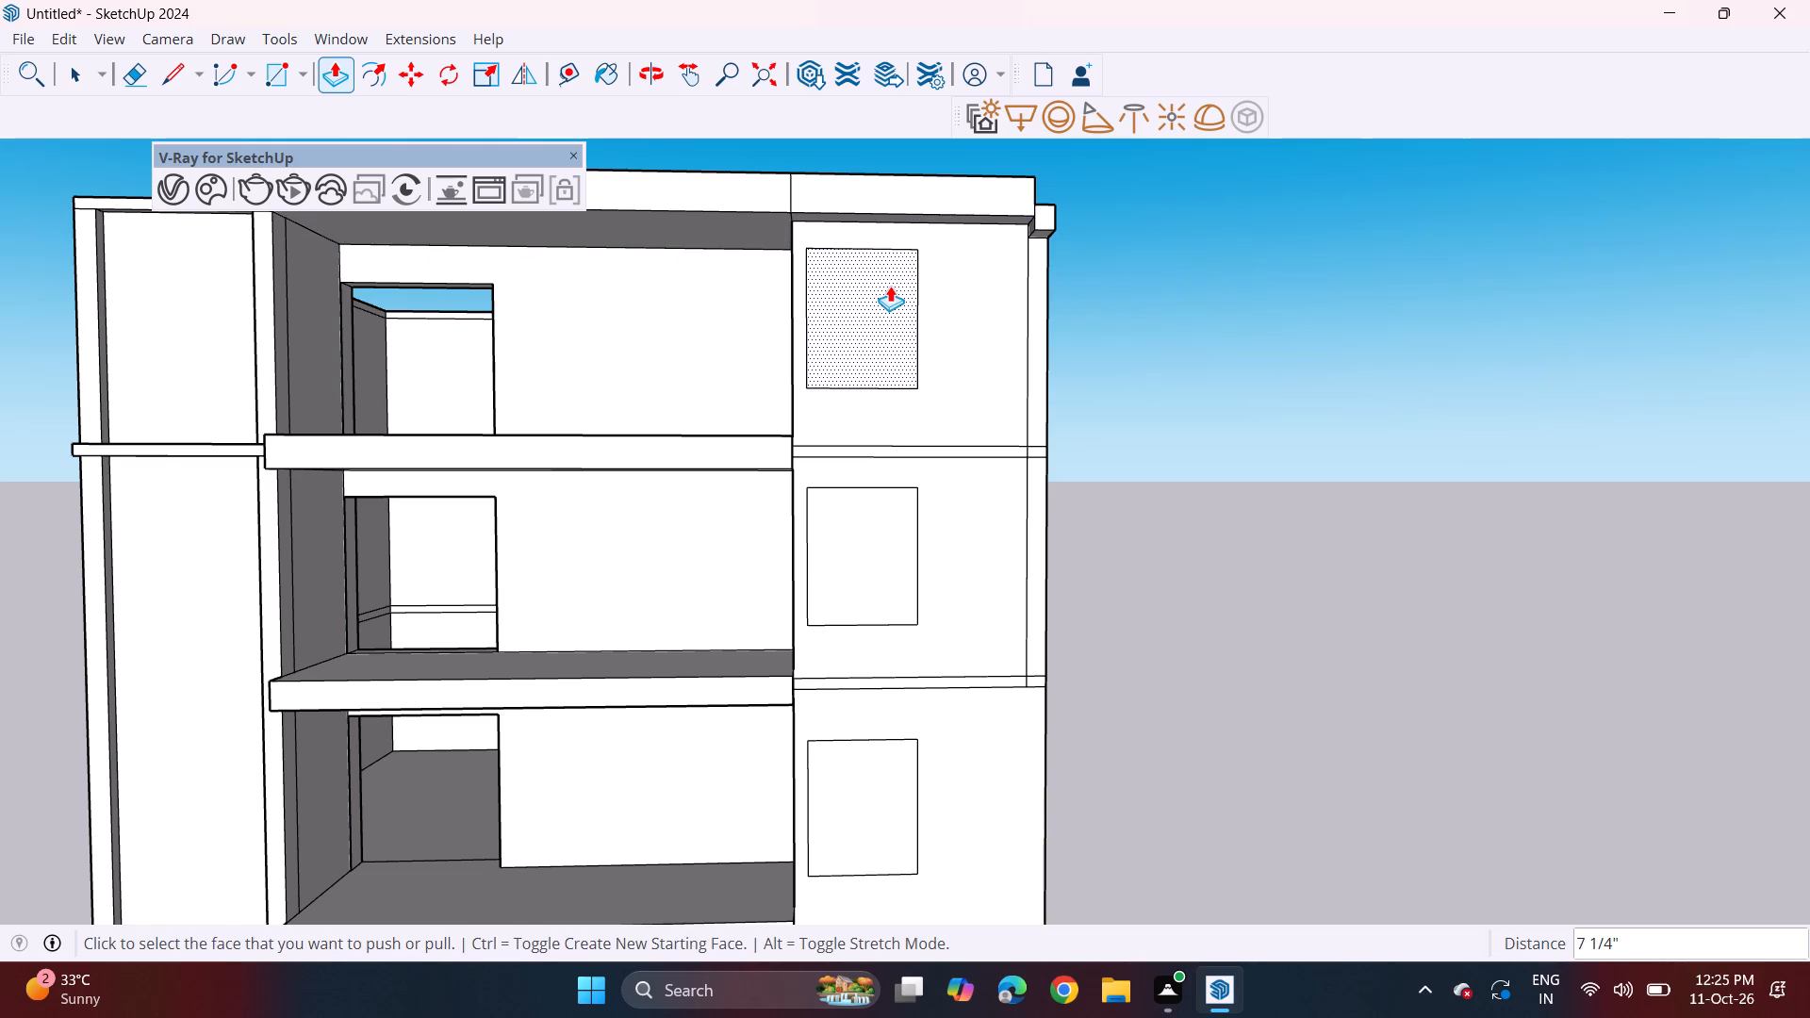
Push the roof slab's undersides over the balcony recess and over the window bay up a further 5 7/8" each.
shift+middle_drag(880, 285, 906, 506)
middle_drag(897, 485, 863, 362)
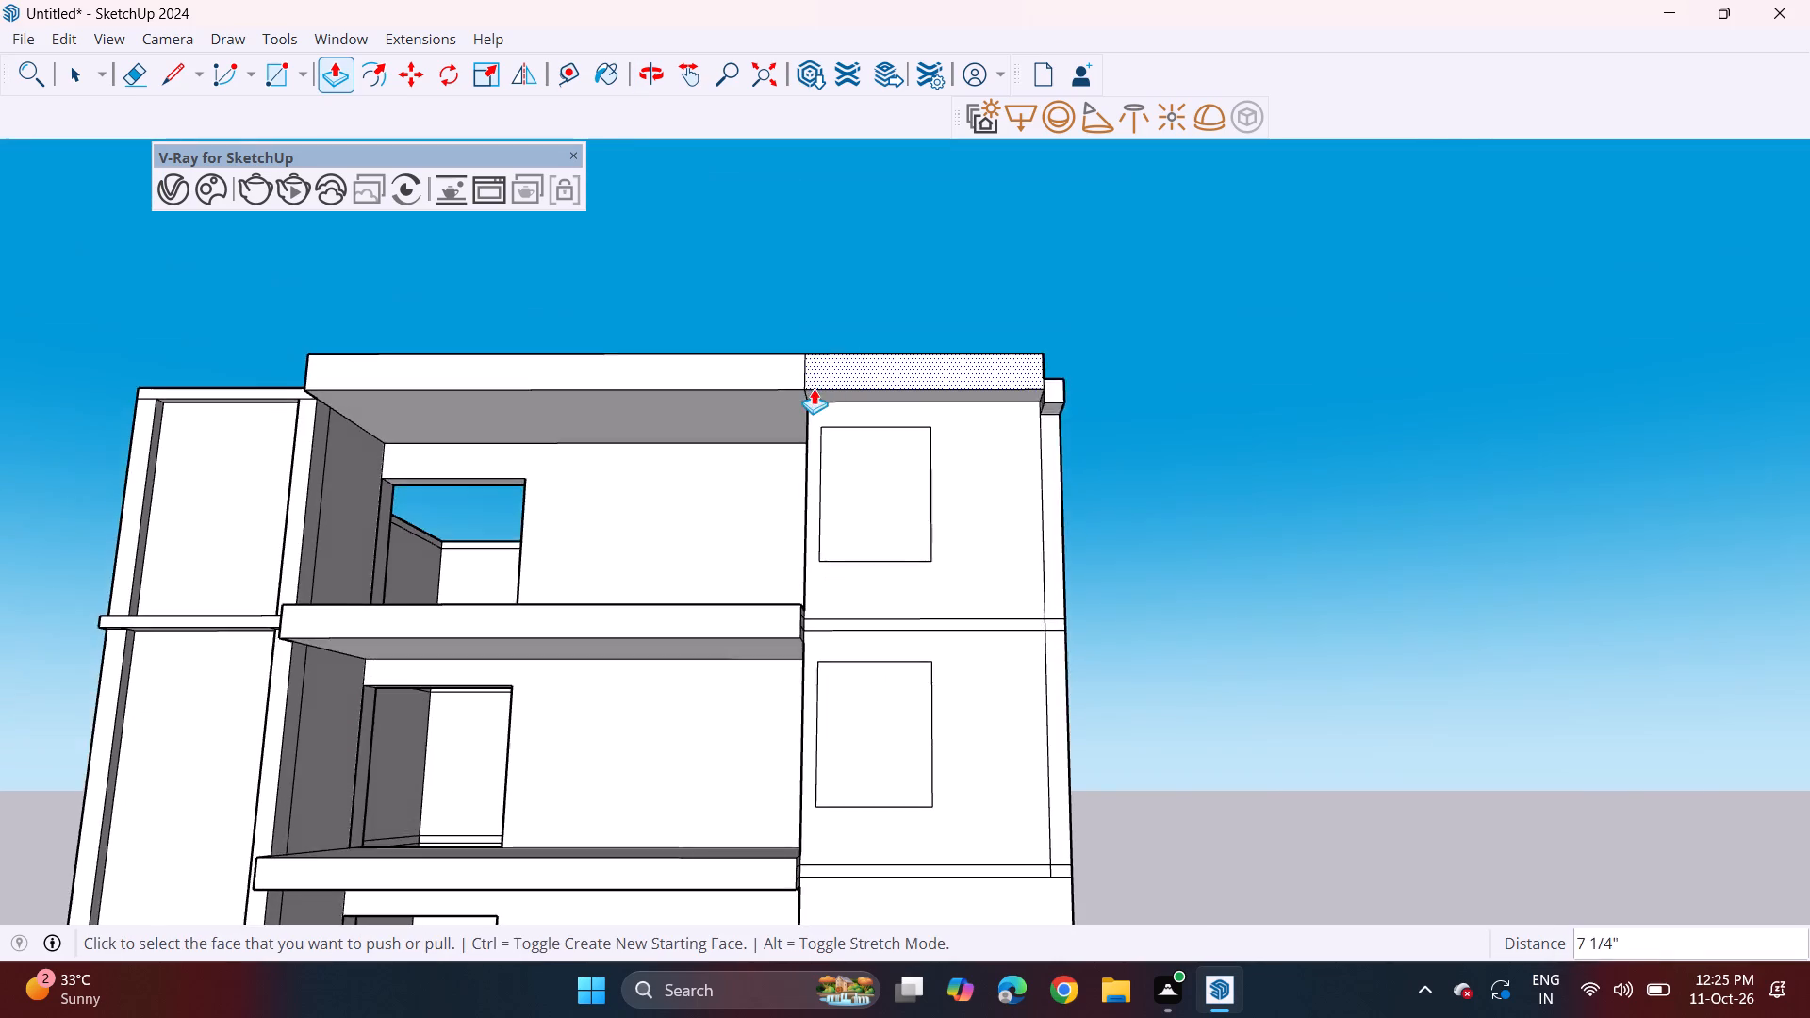
scroll(814, 388, up, 4)
click(736, 410)
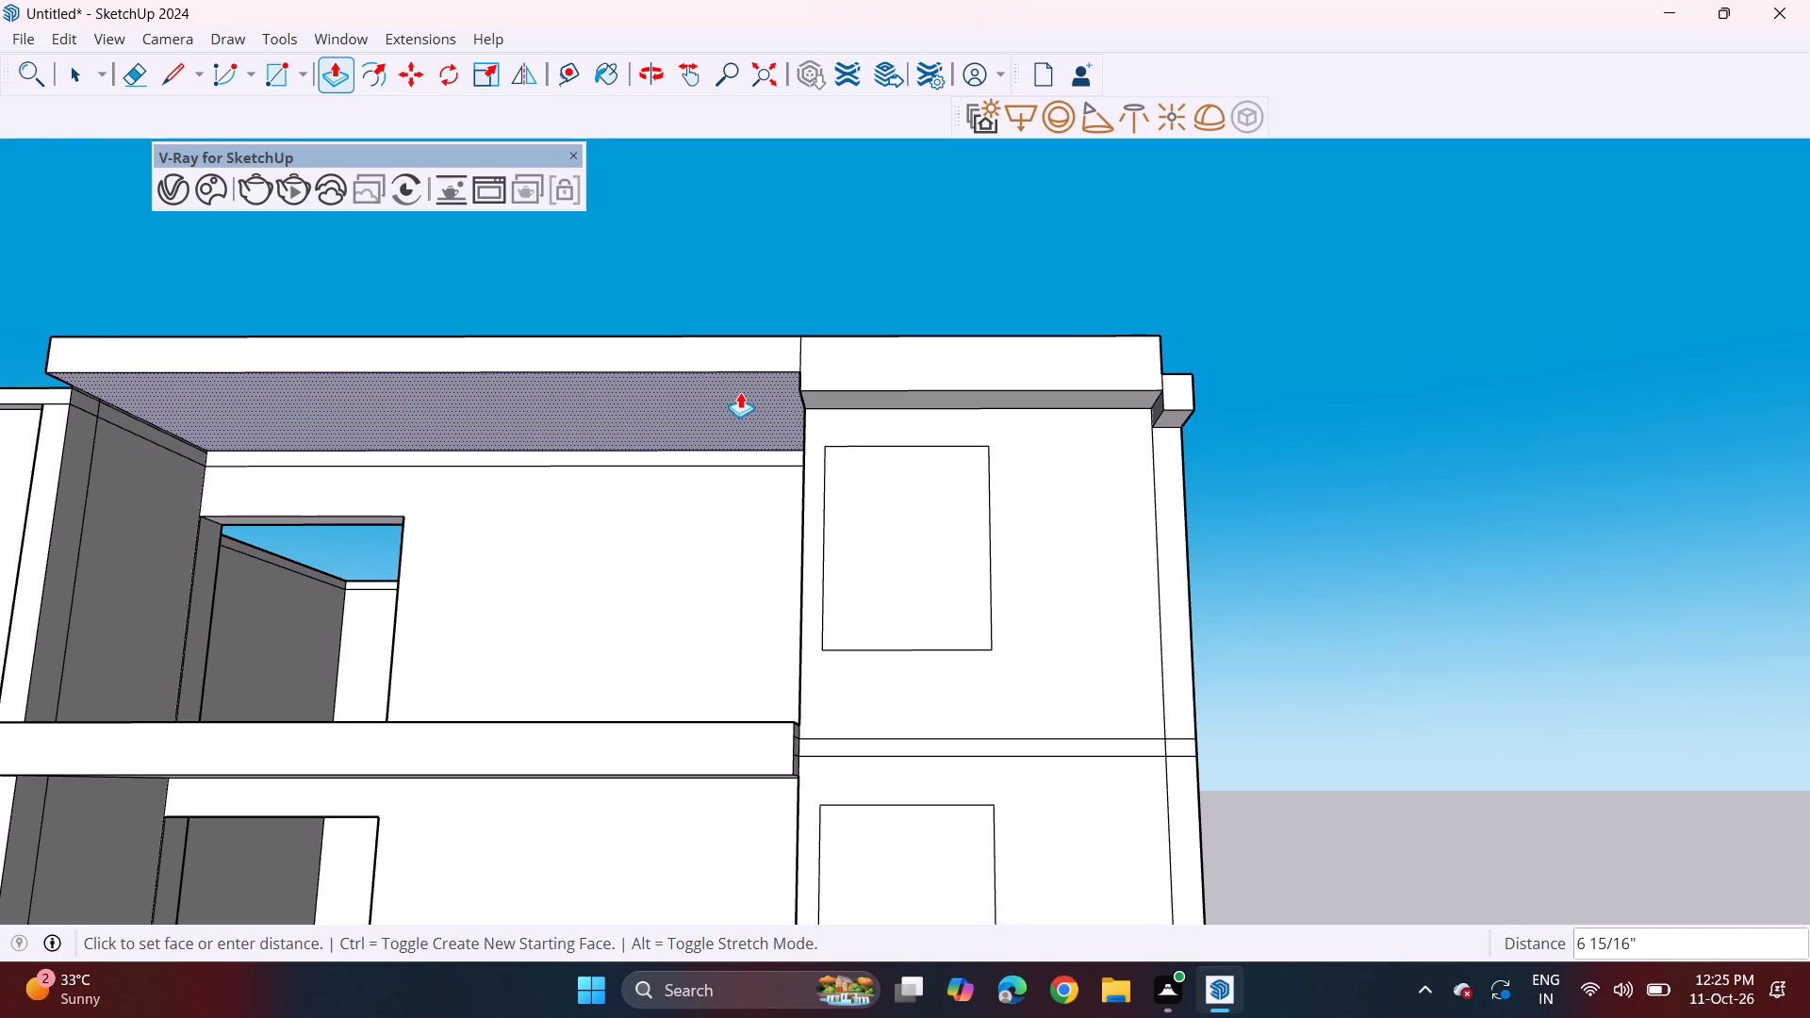
click(740, 394)
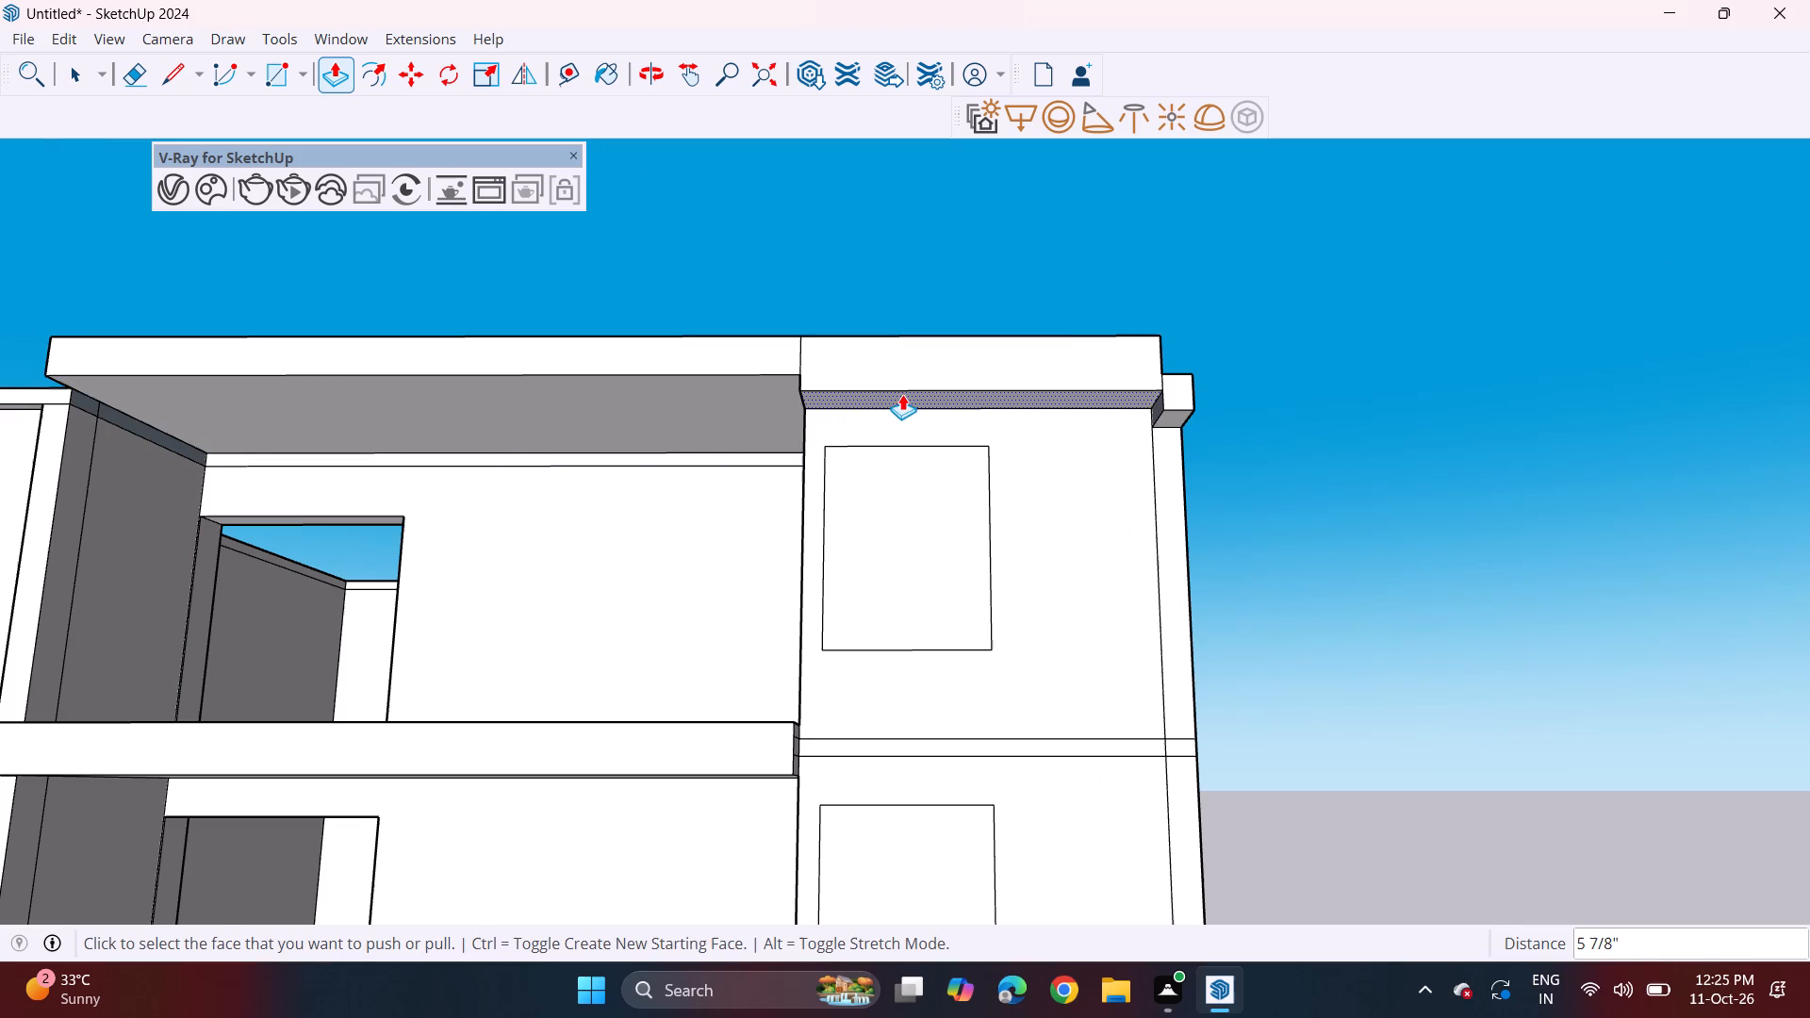
double_click(902, 394)
Raise the top face of the framed plain bay's roof edge by 1' 2 1/4" to meet the roof slab's height.
middle_drag(779, 428, 801, 548)
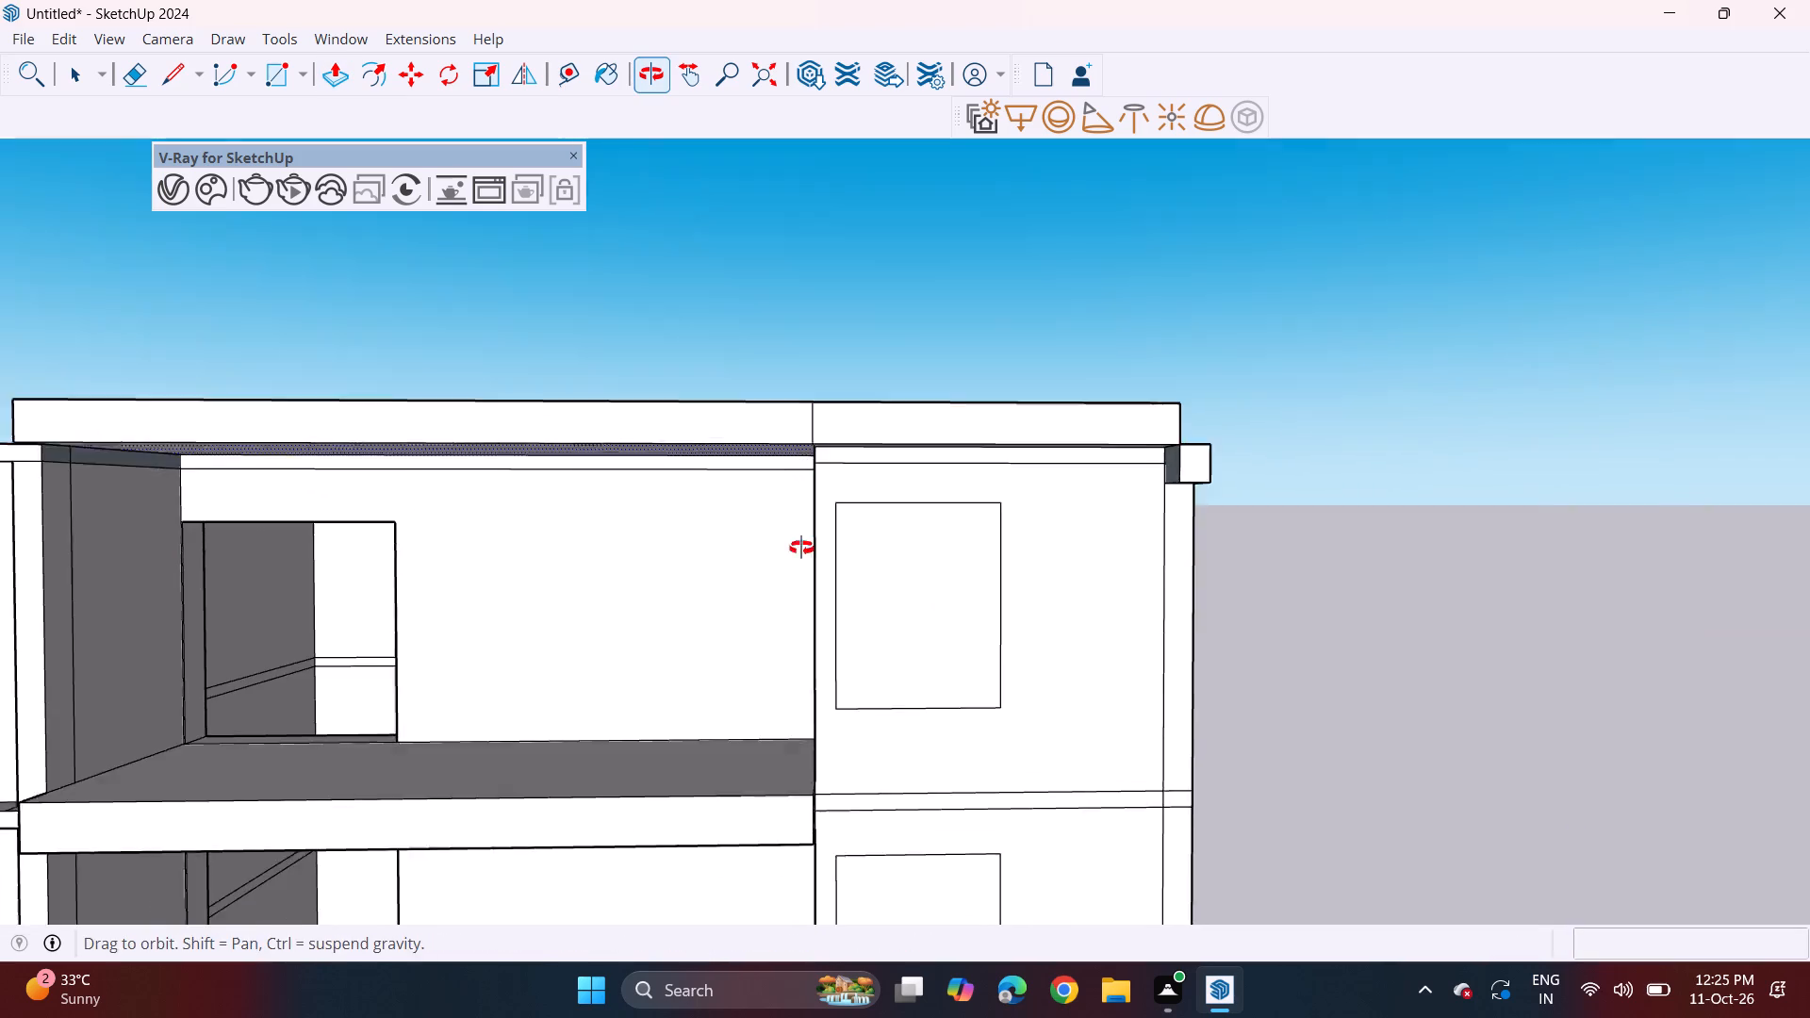
middle_drag(801, 548, 801, 561)
scroll(749, 554, down, 3)
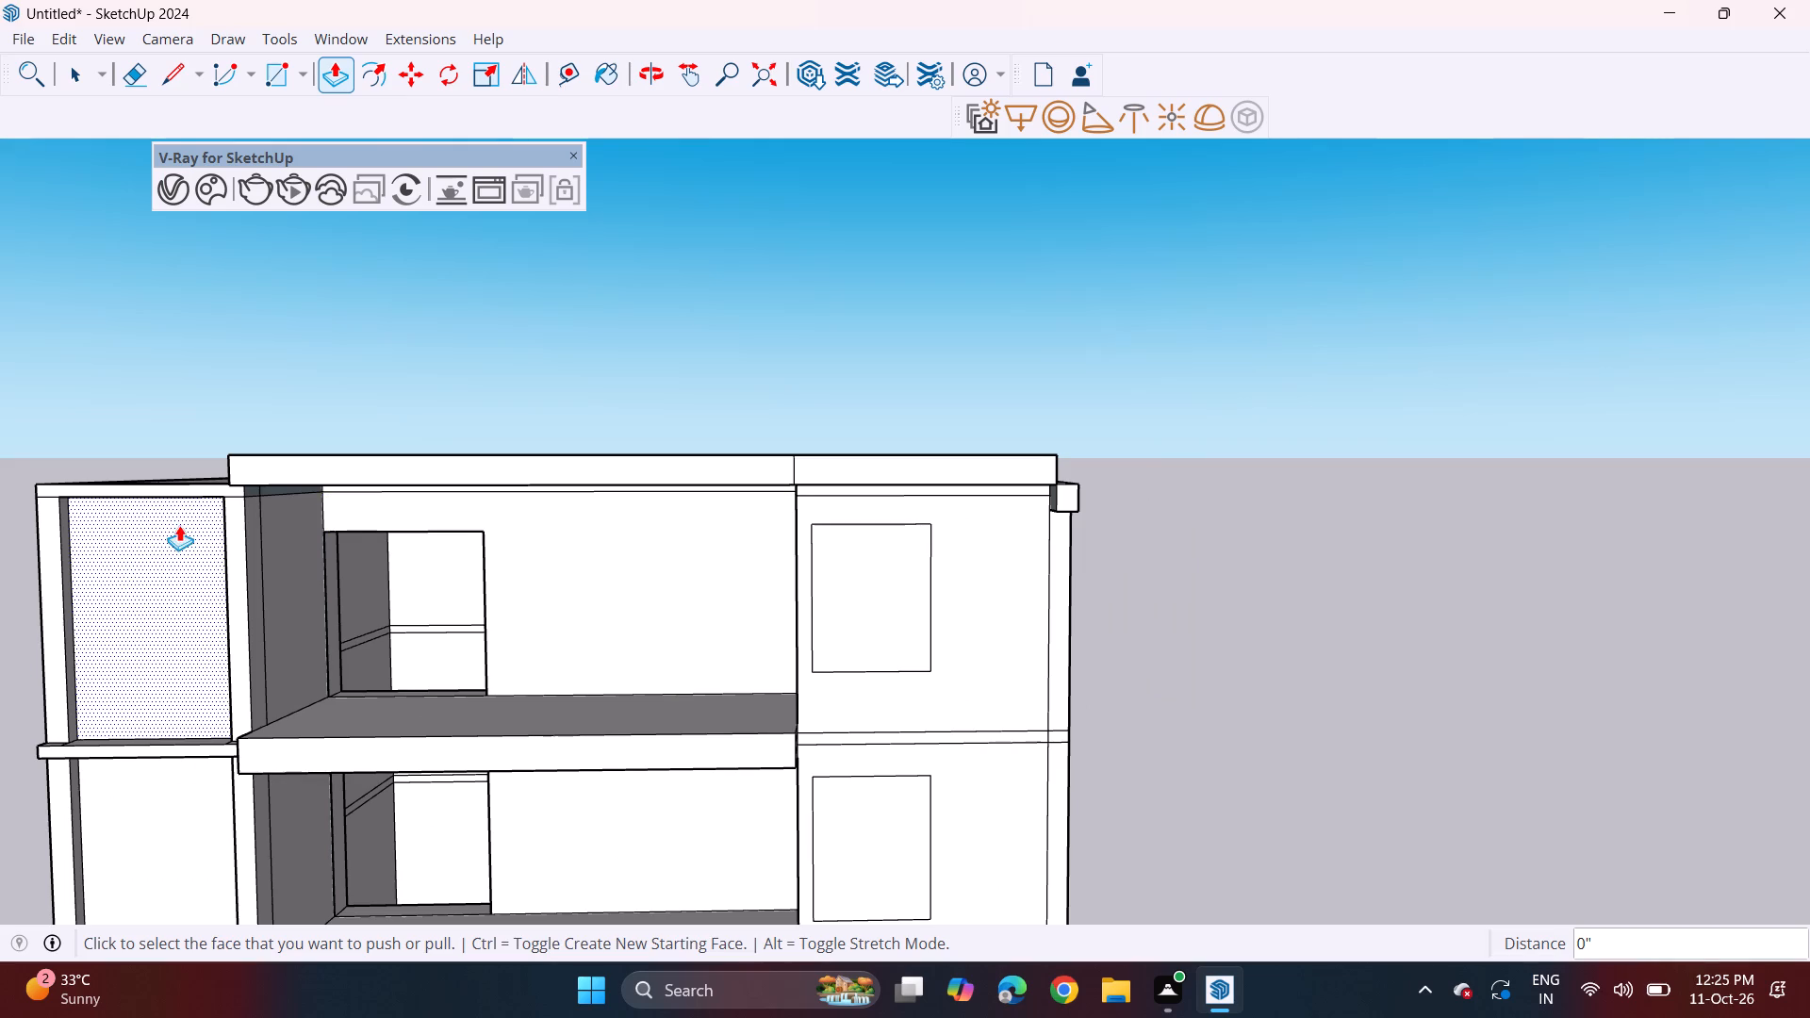
middle_drag(183, 524, 460, 611)
double_click(294, 626)
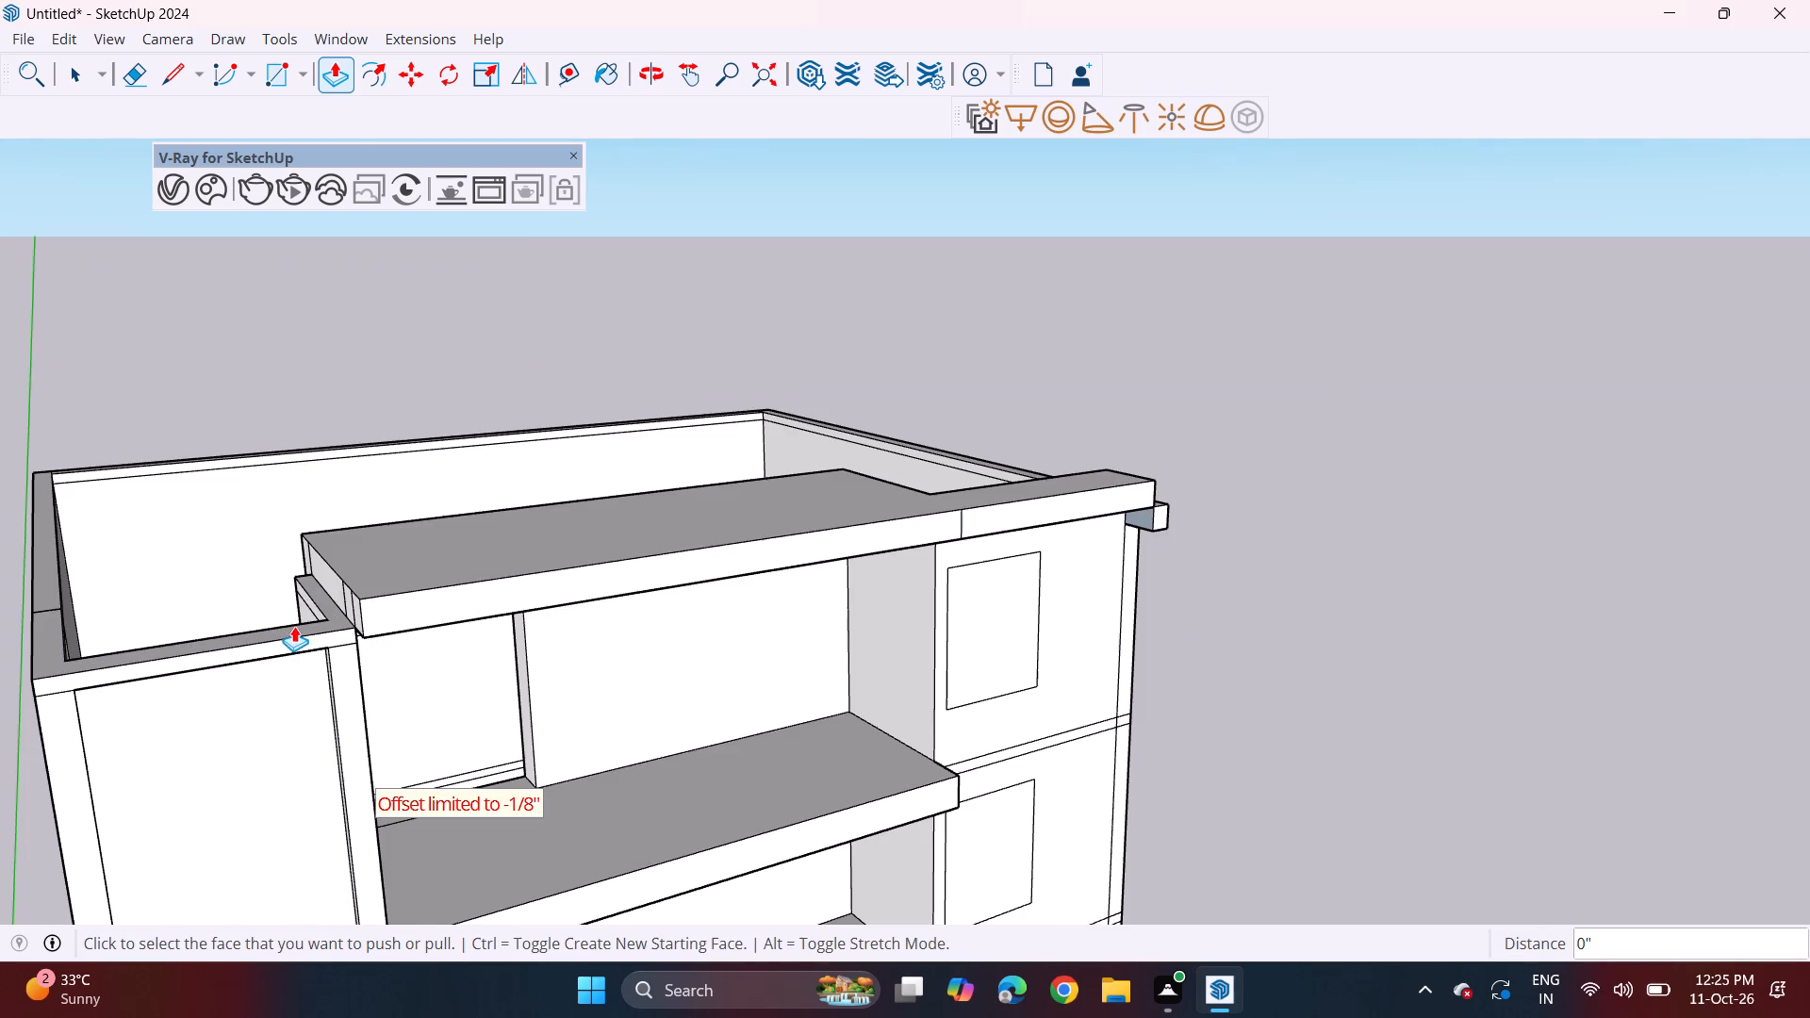
click(294, 634)
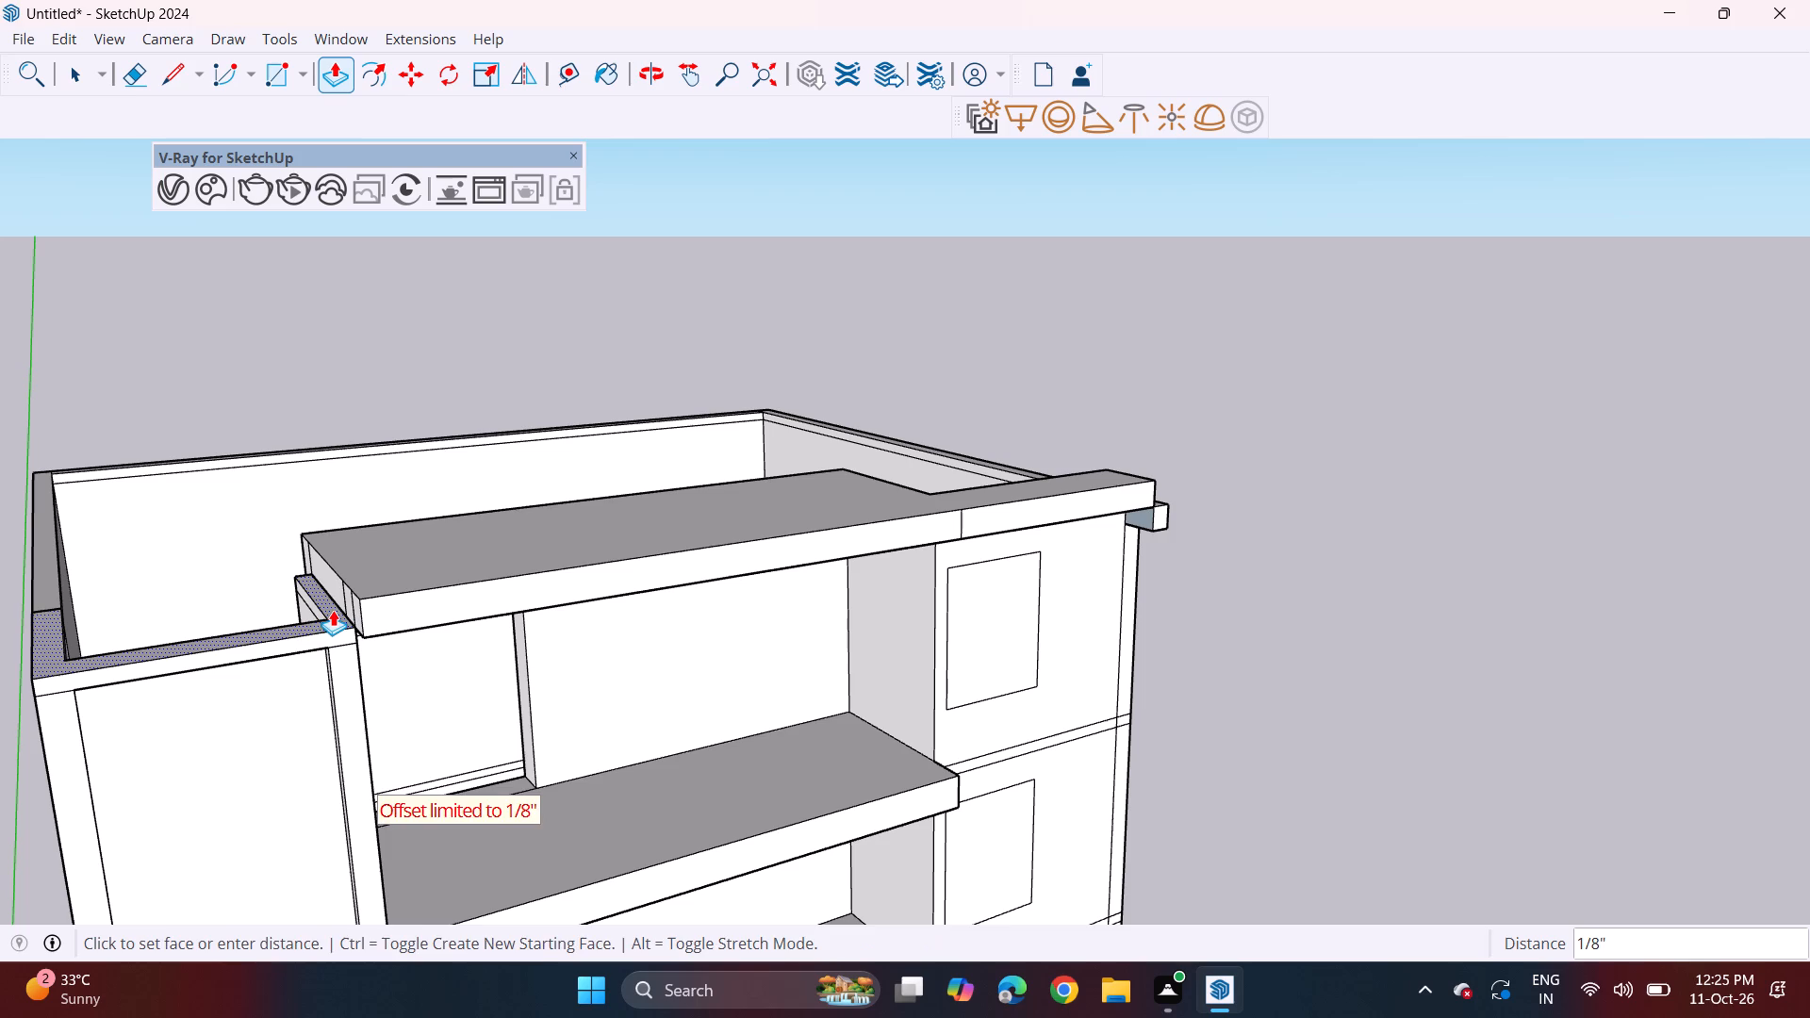
click(333, 610)
click(334, 624)
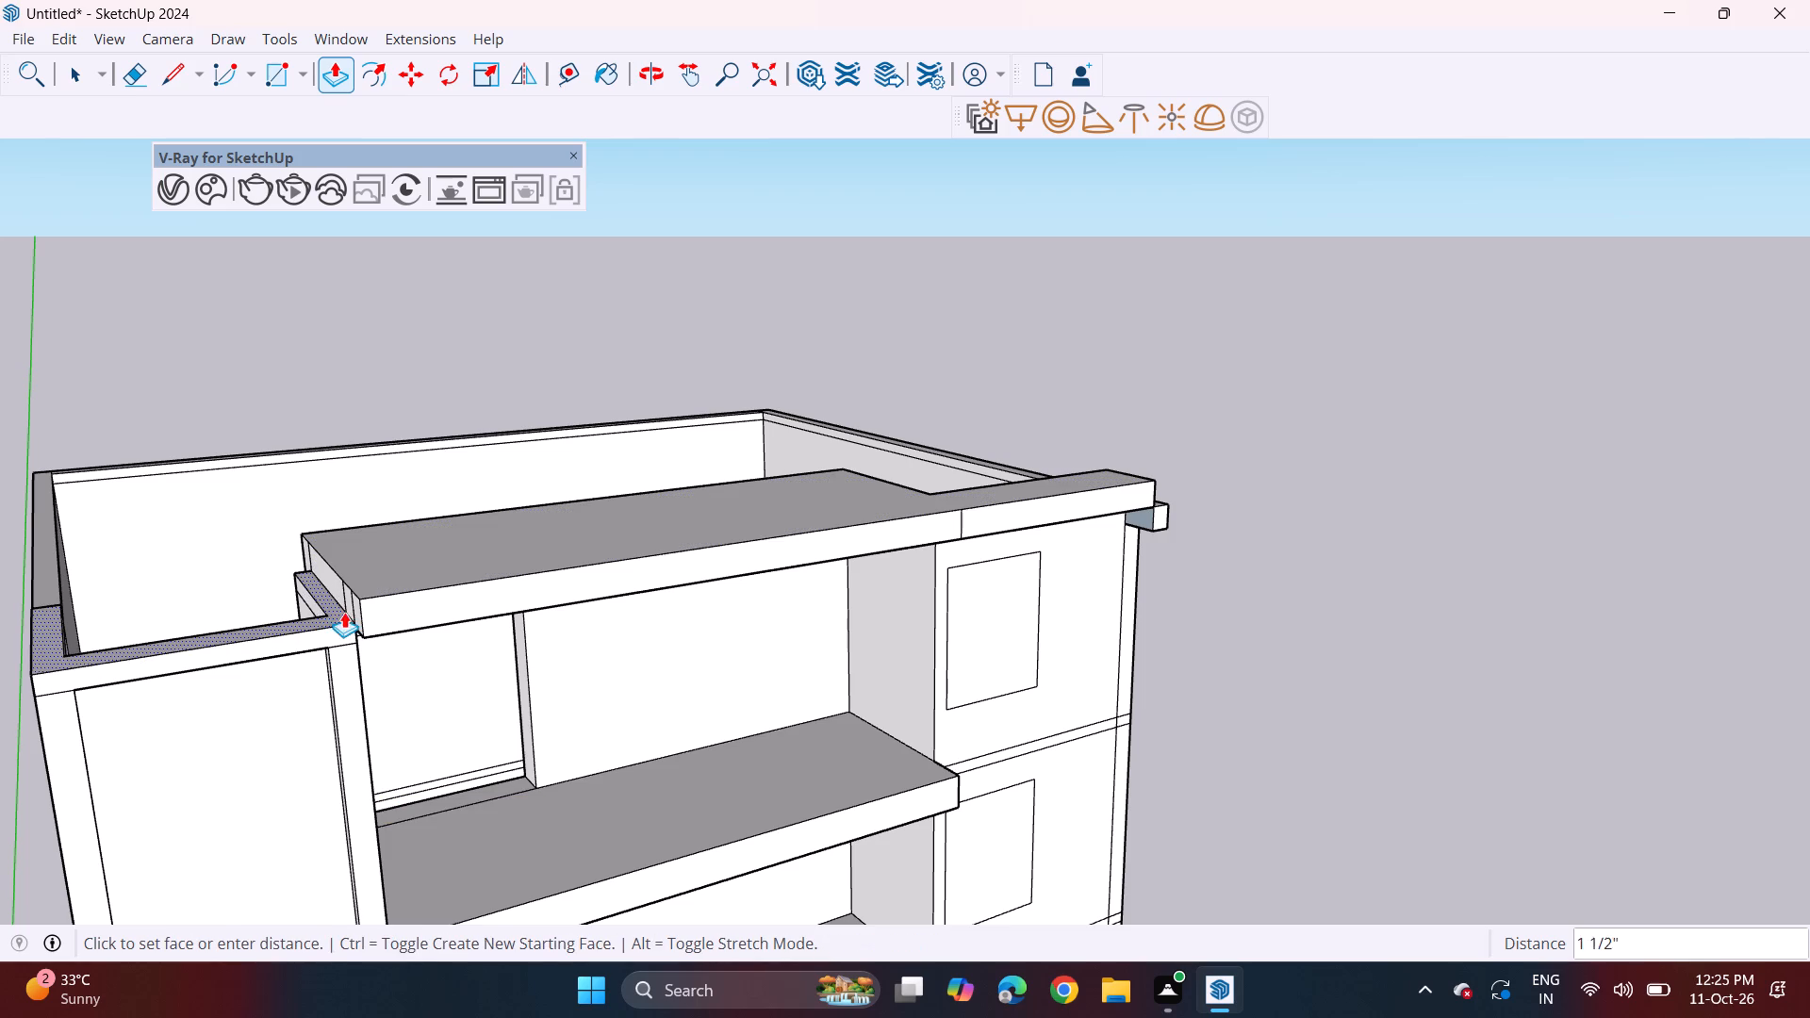
click(357, 598)
Push the underside of the plain bay's top frame up 9 11/16" to thin the frame.
middle_drag(299, 683, 226, 483)
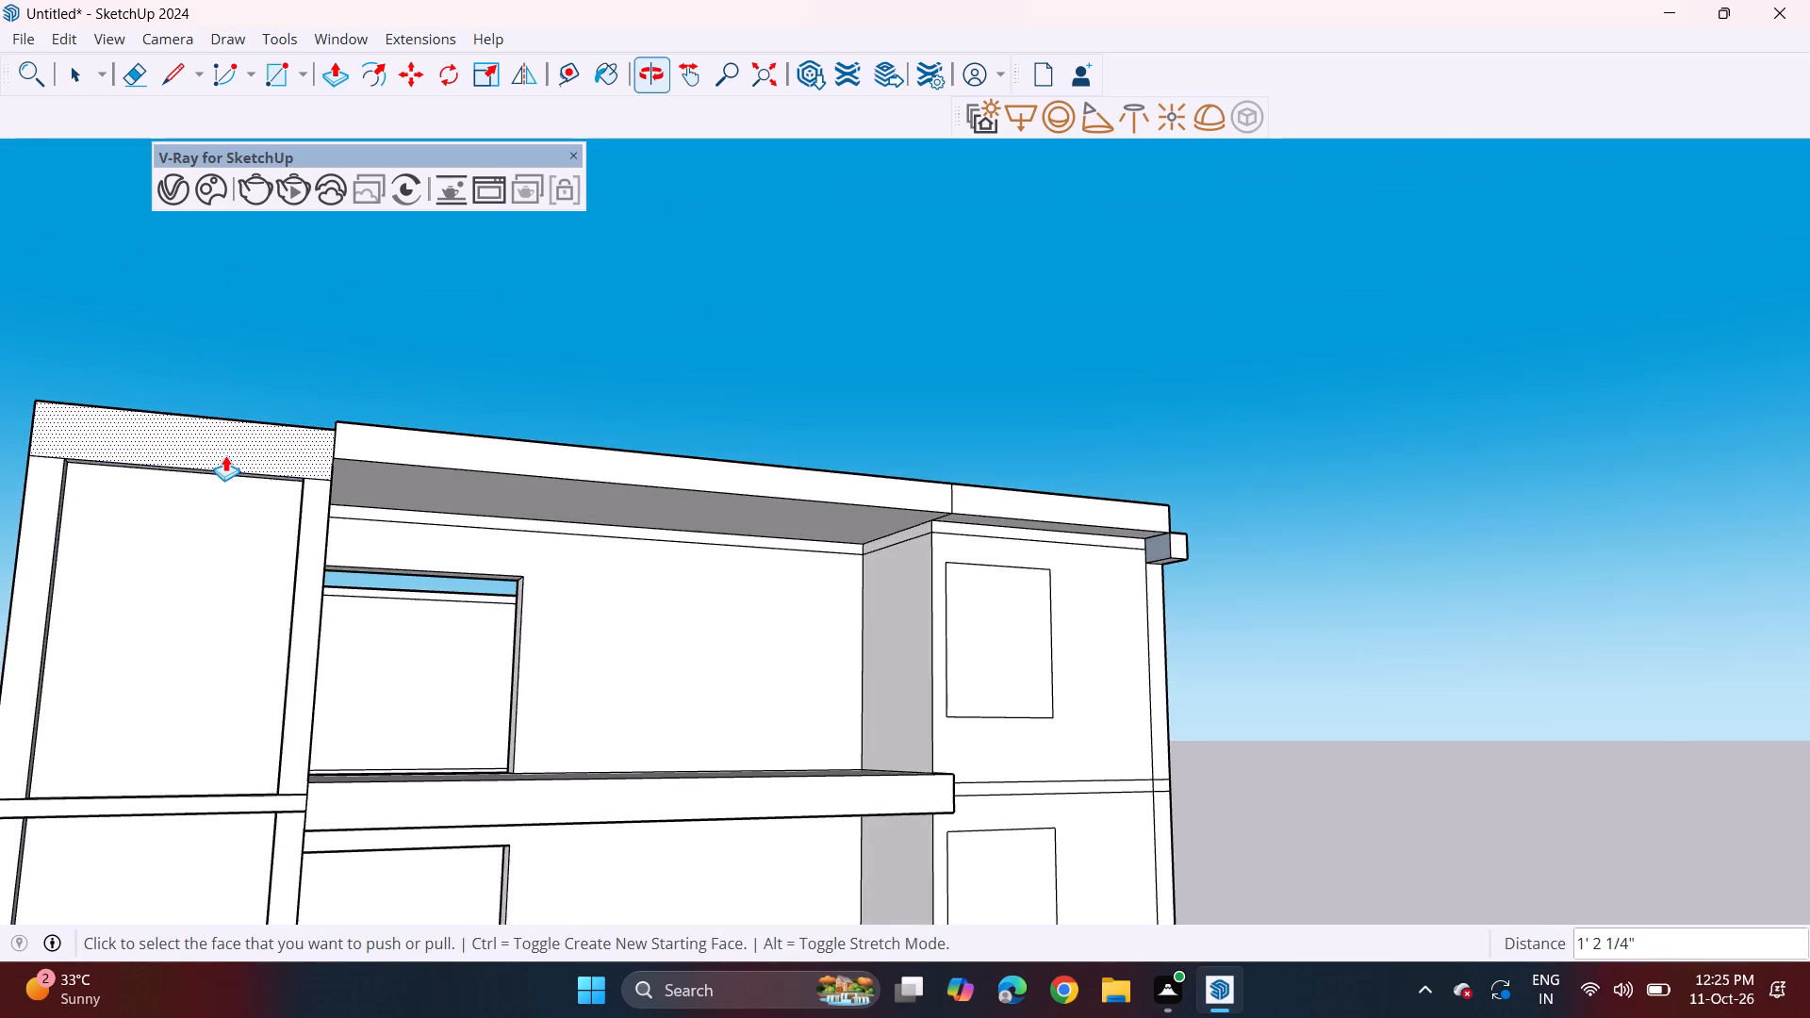
scroll(225, 455, up, 3)
middle_drag(209, 481, 322, 424)
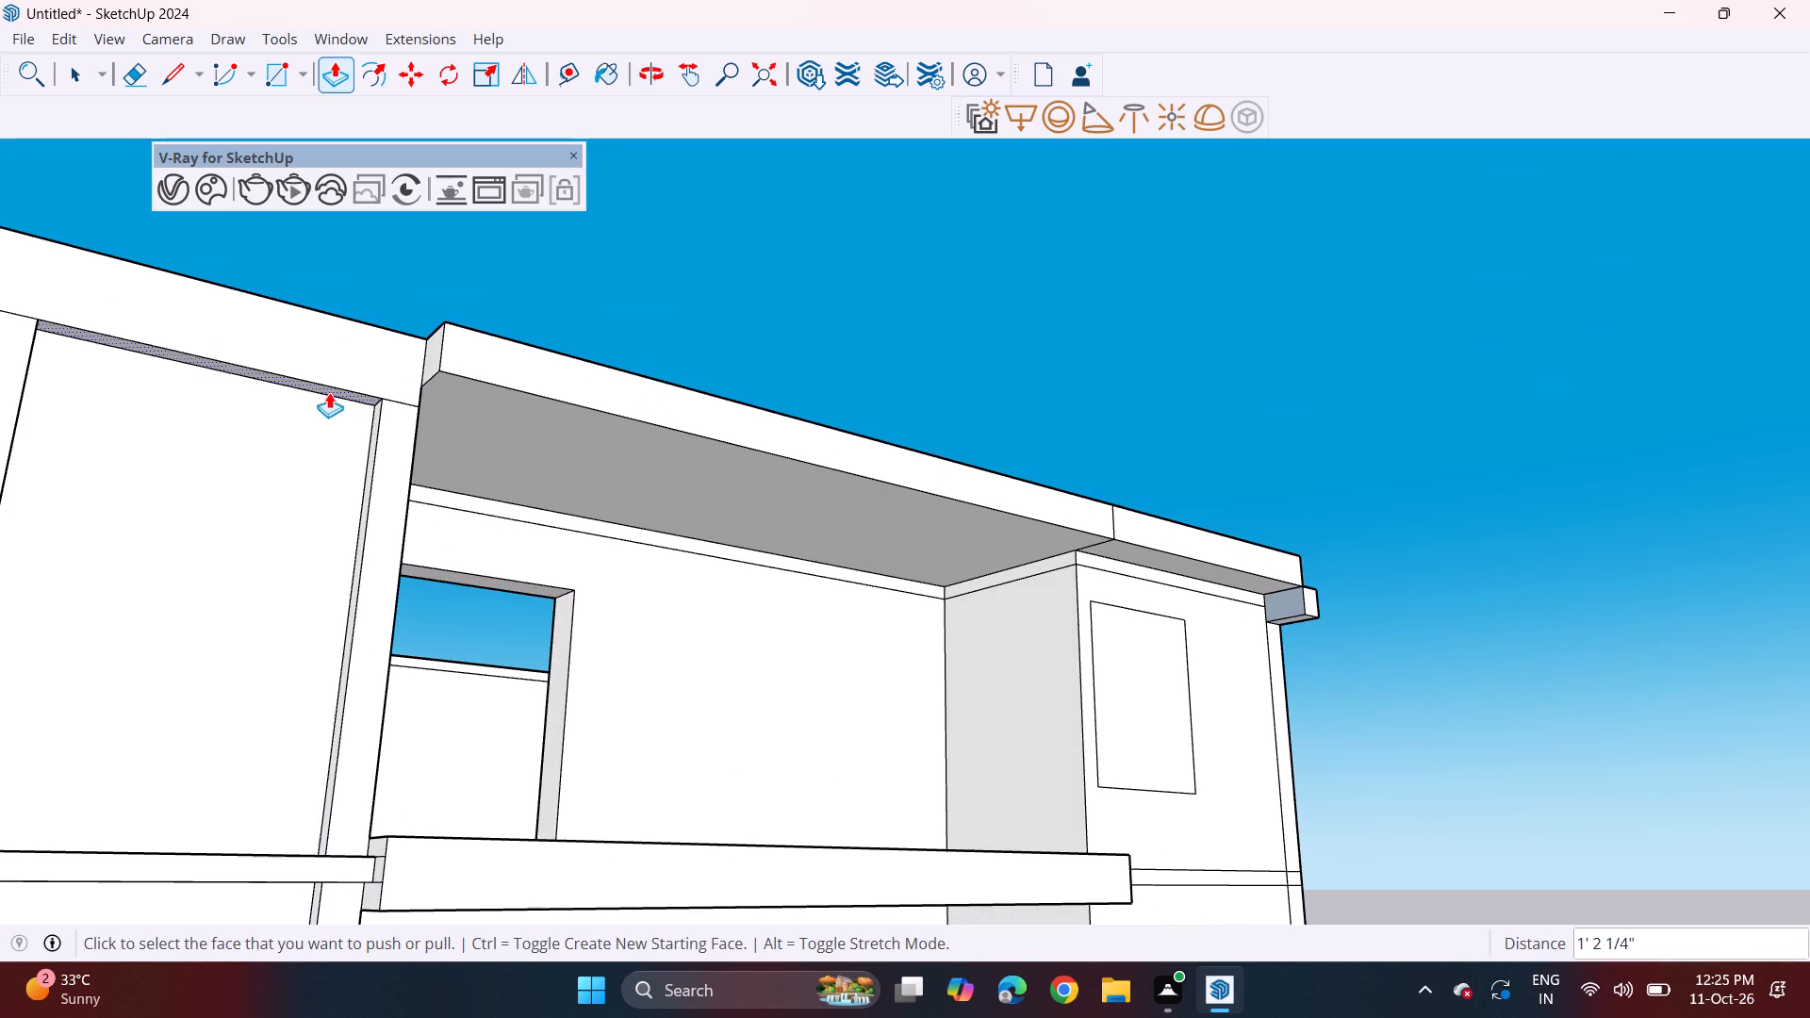
click(332, 389)
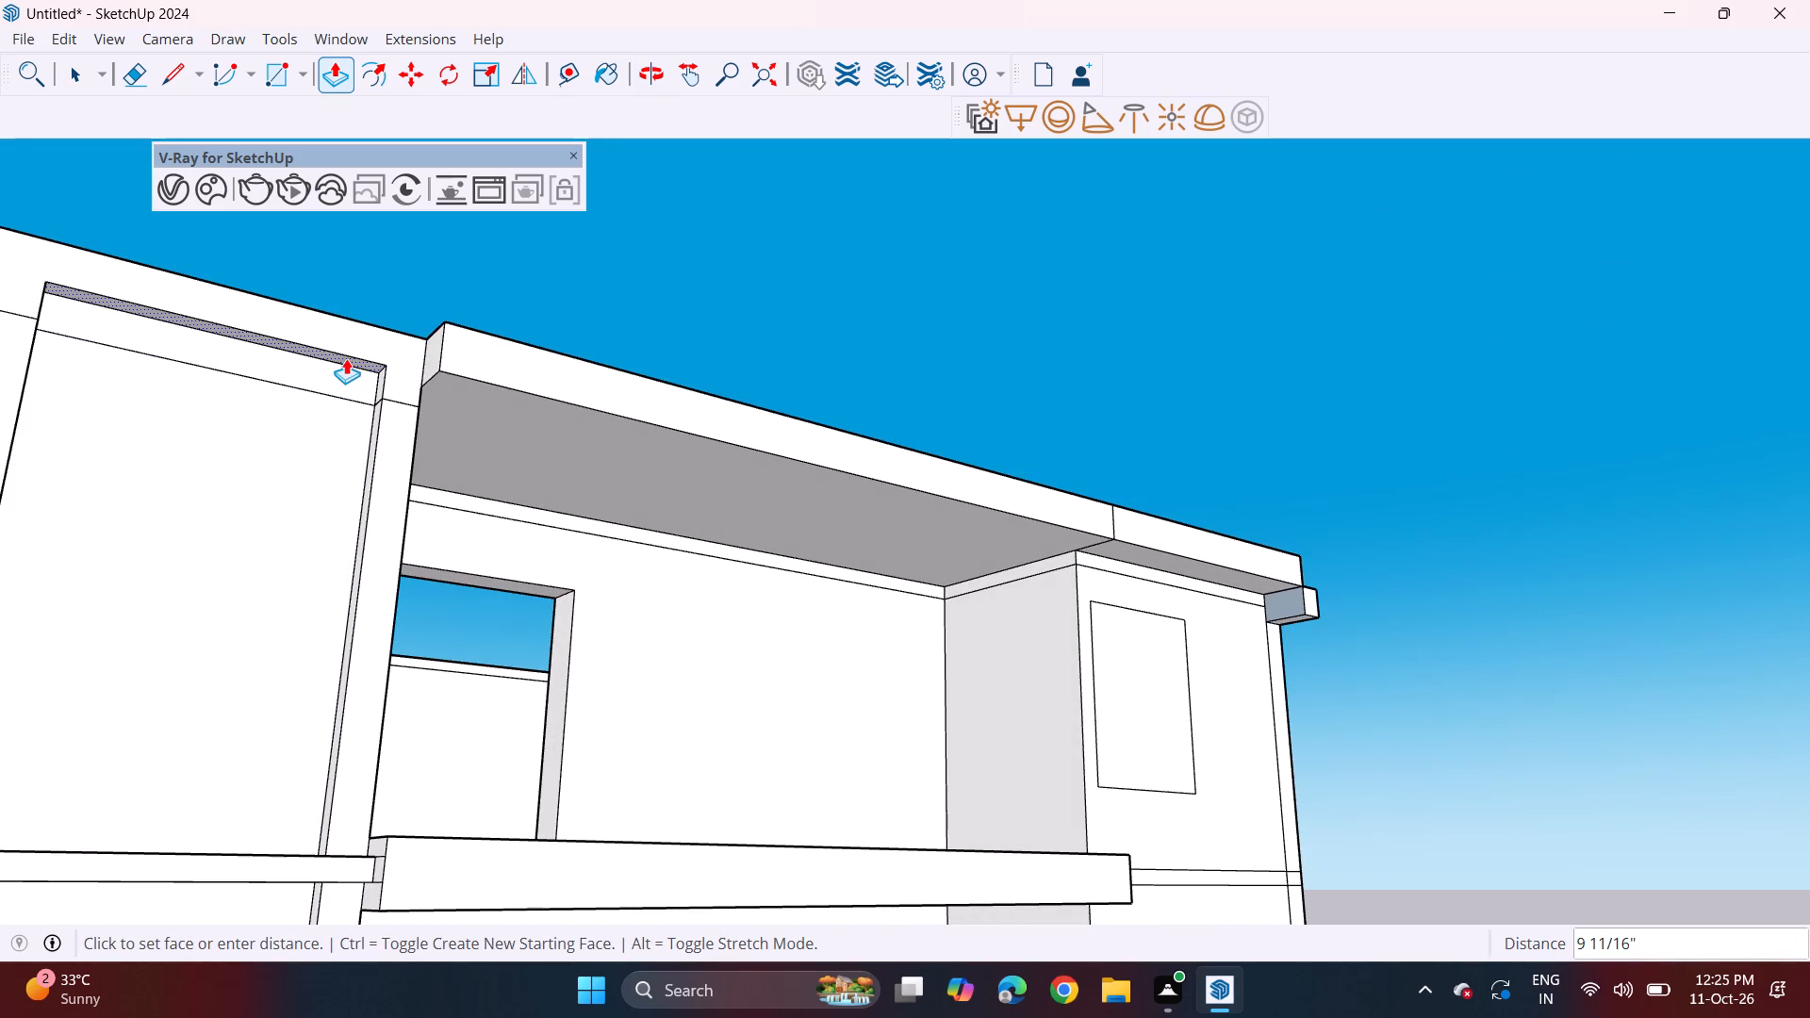
click(346, 358)
Erase the vertical seam on the roof band's front face between the balcony section and the window bay.
middle_drag(469, 441, 406, 479)
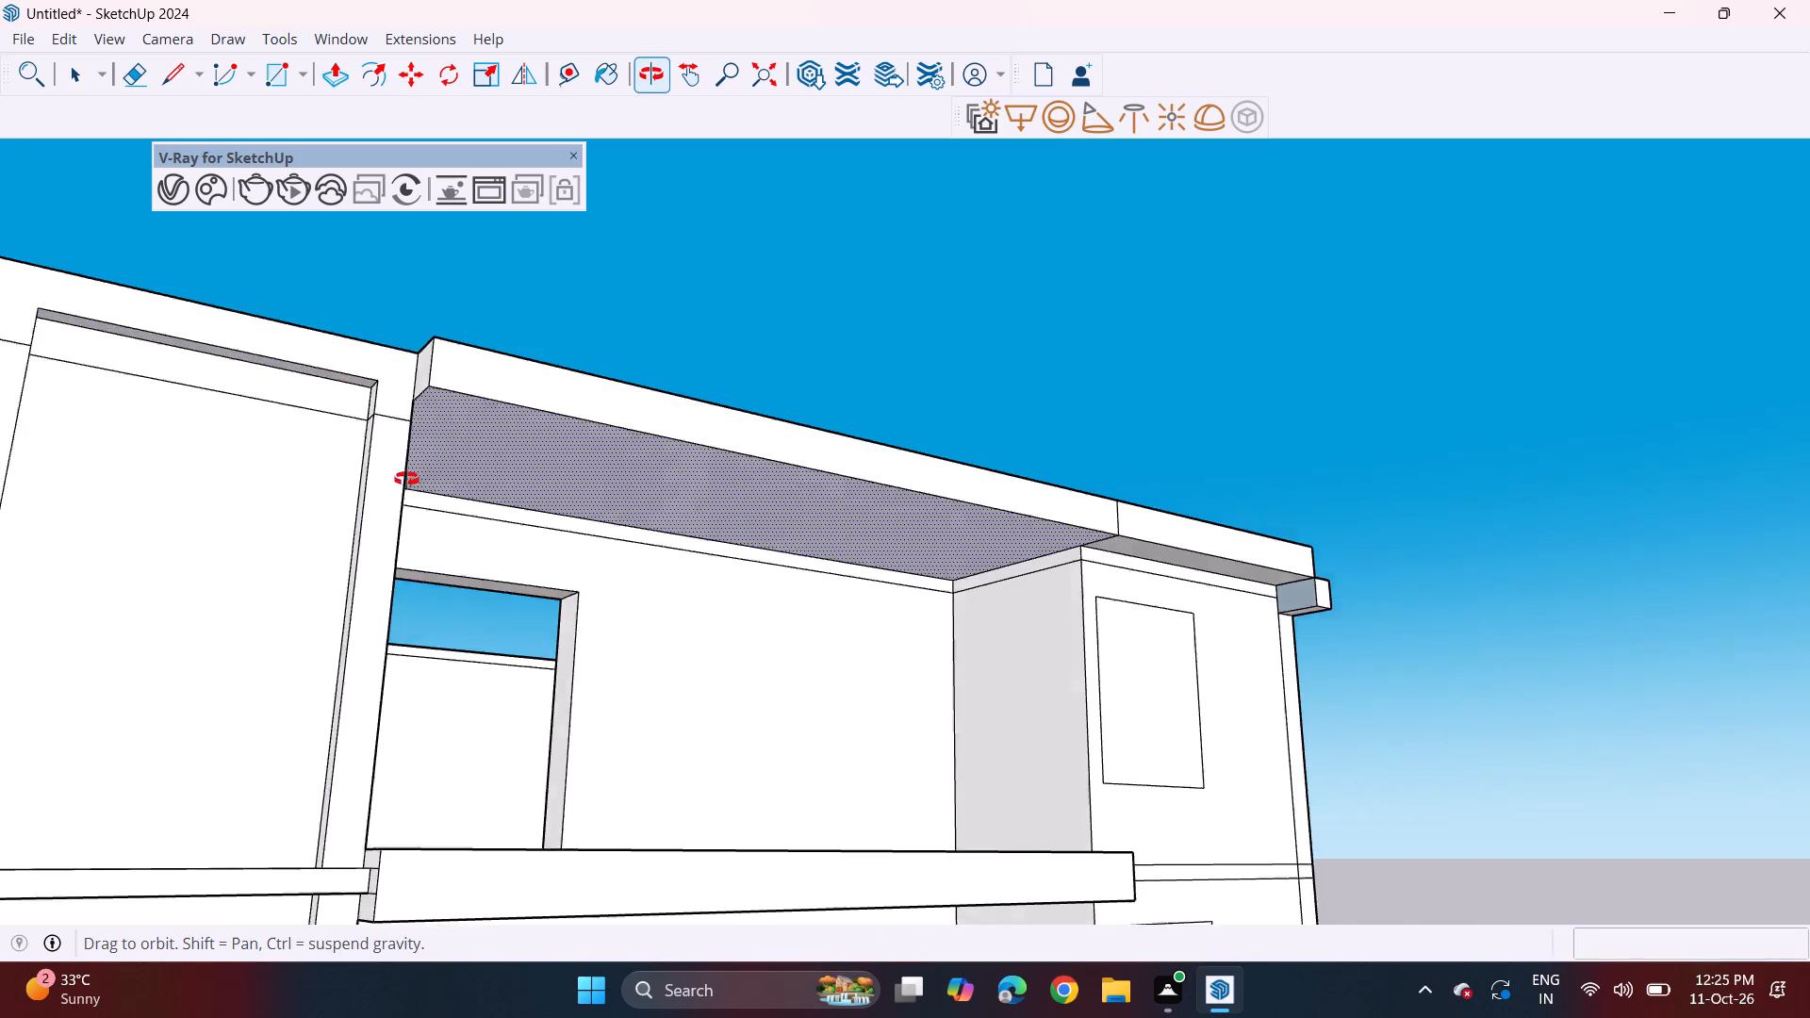
middle_drag(406, 479, 161, 569)
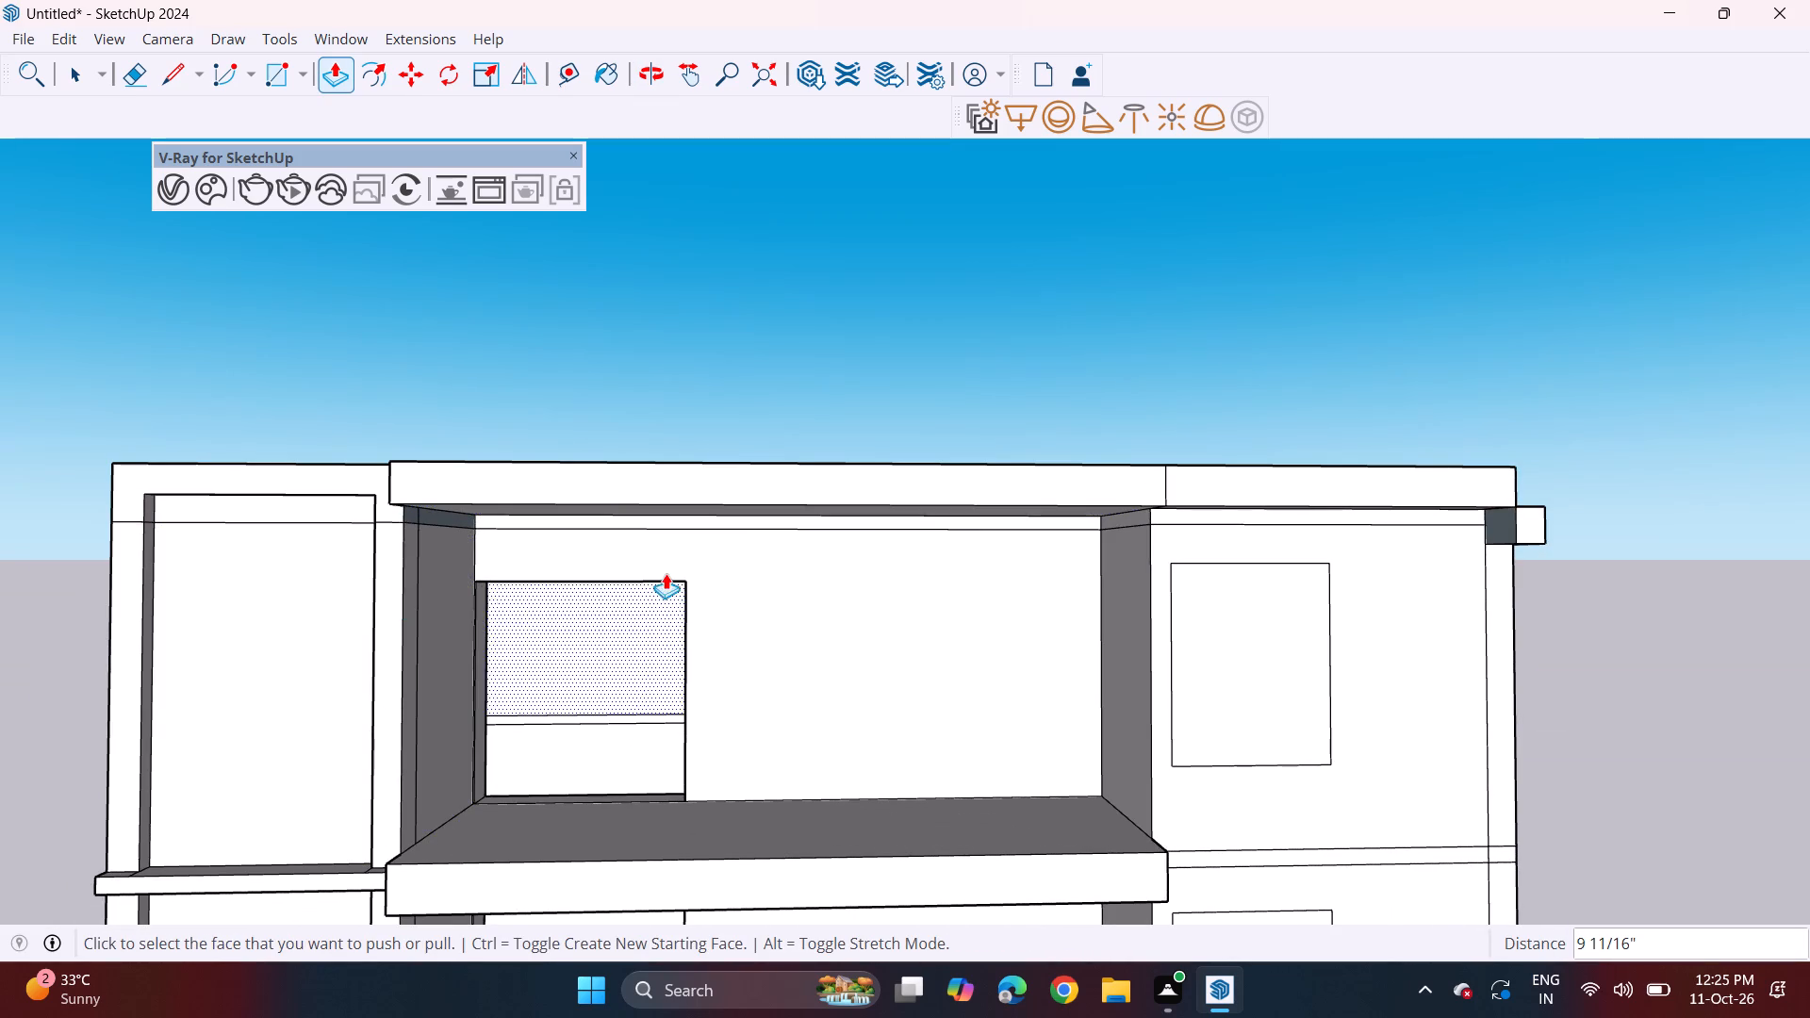
scroll(689, 577, down, 4)
middle_drag(1004, 633, 916, 633)
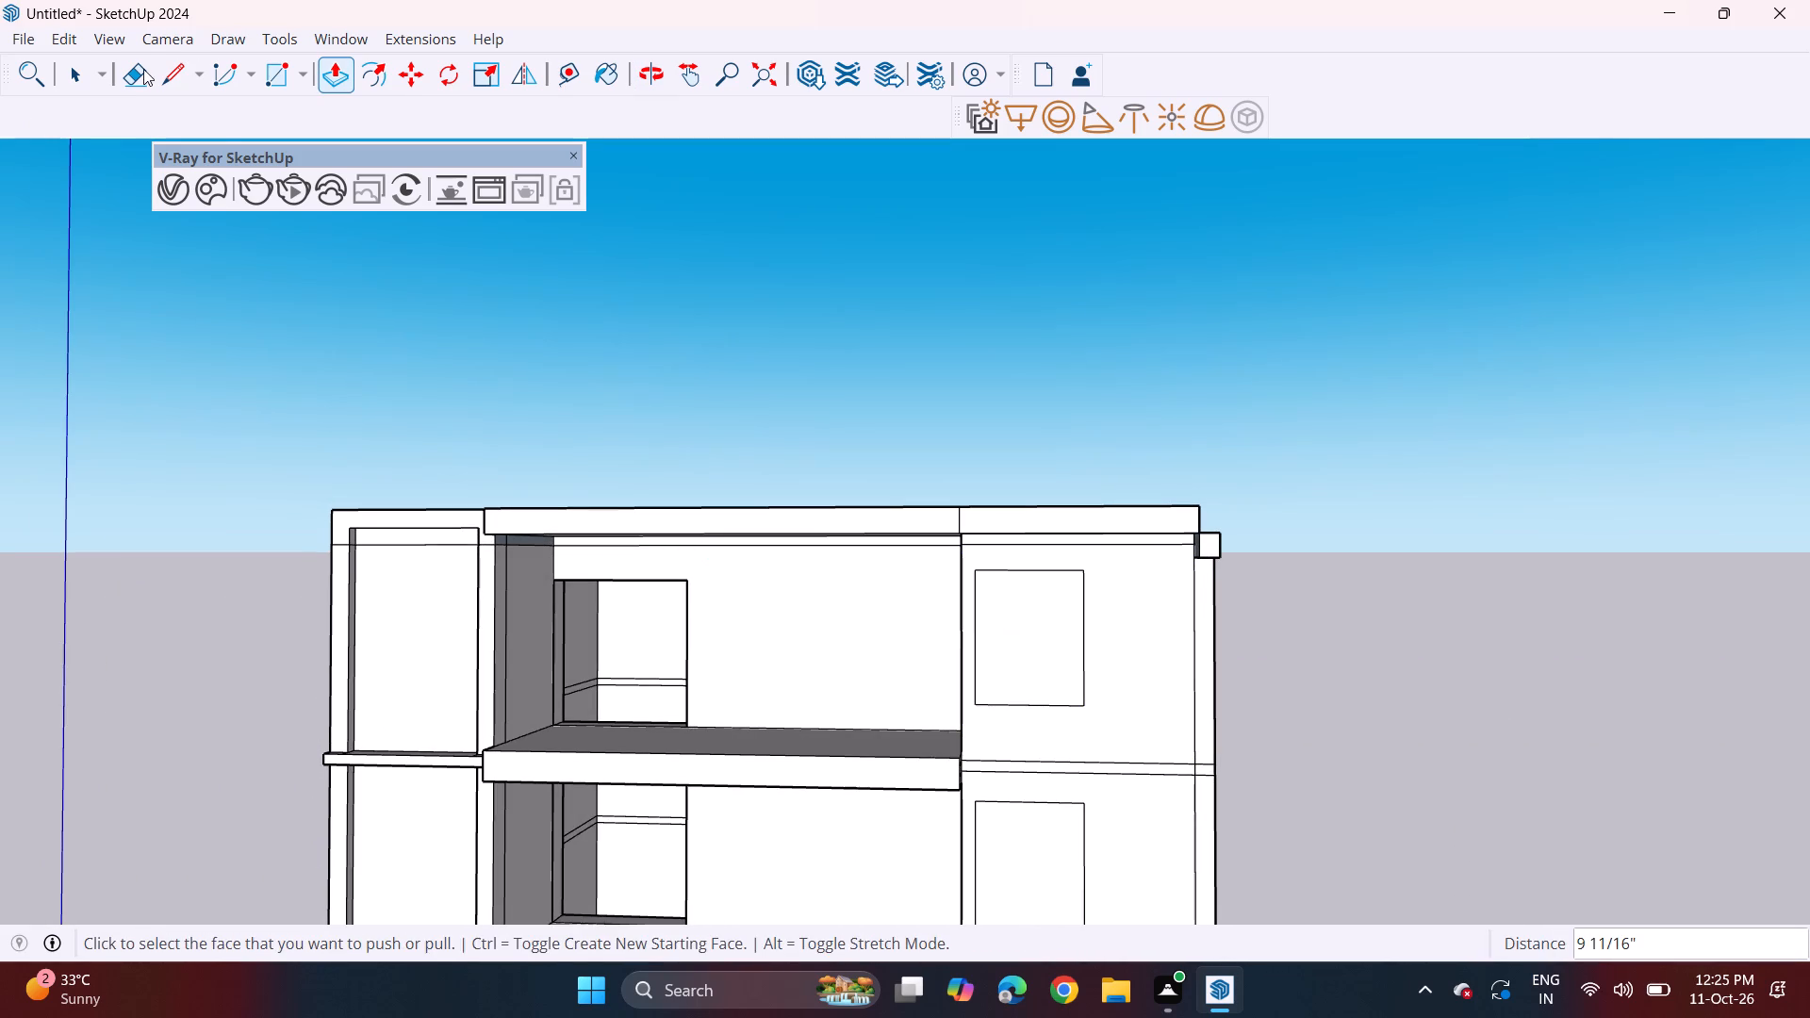
drag(142, 69, 144, 79)
scroll(934, 526, up, 4)
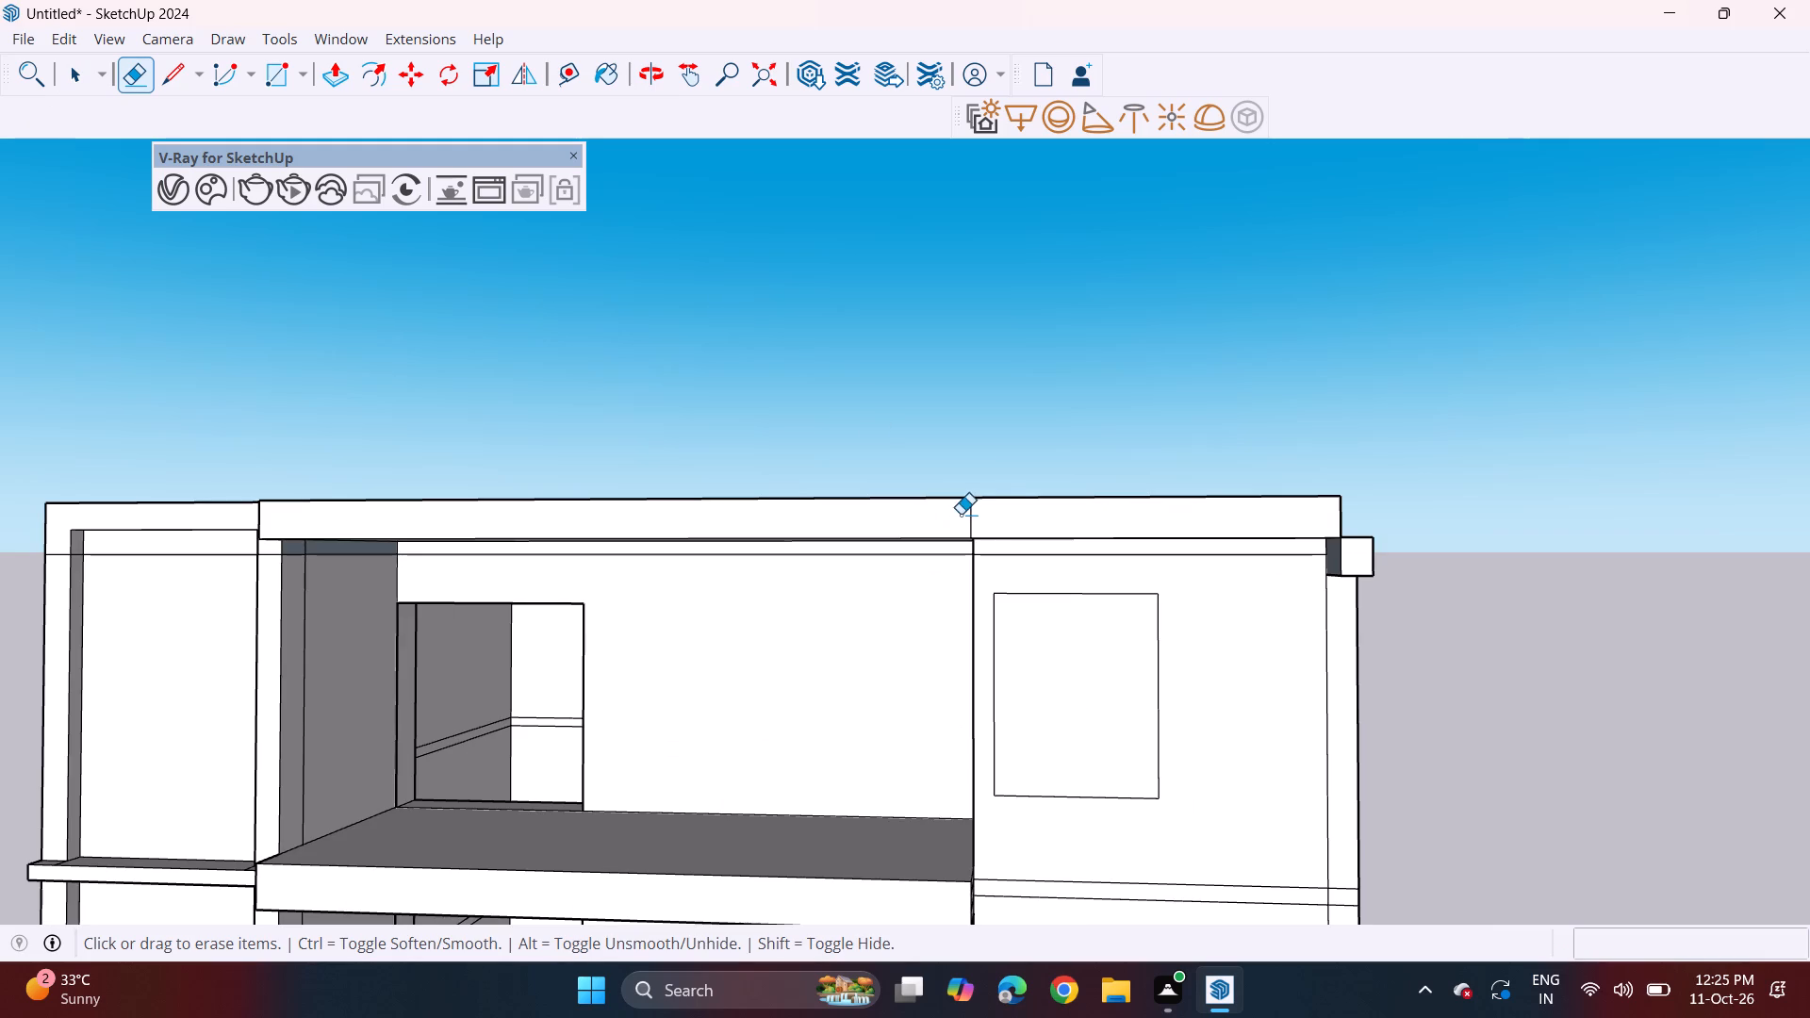
drag(961, 514, 981, 515)
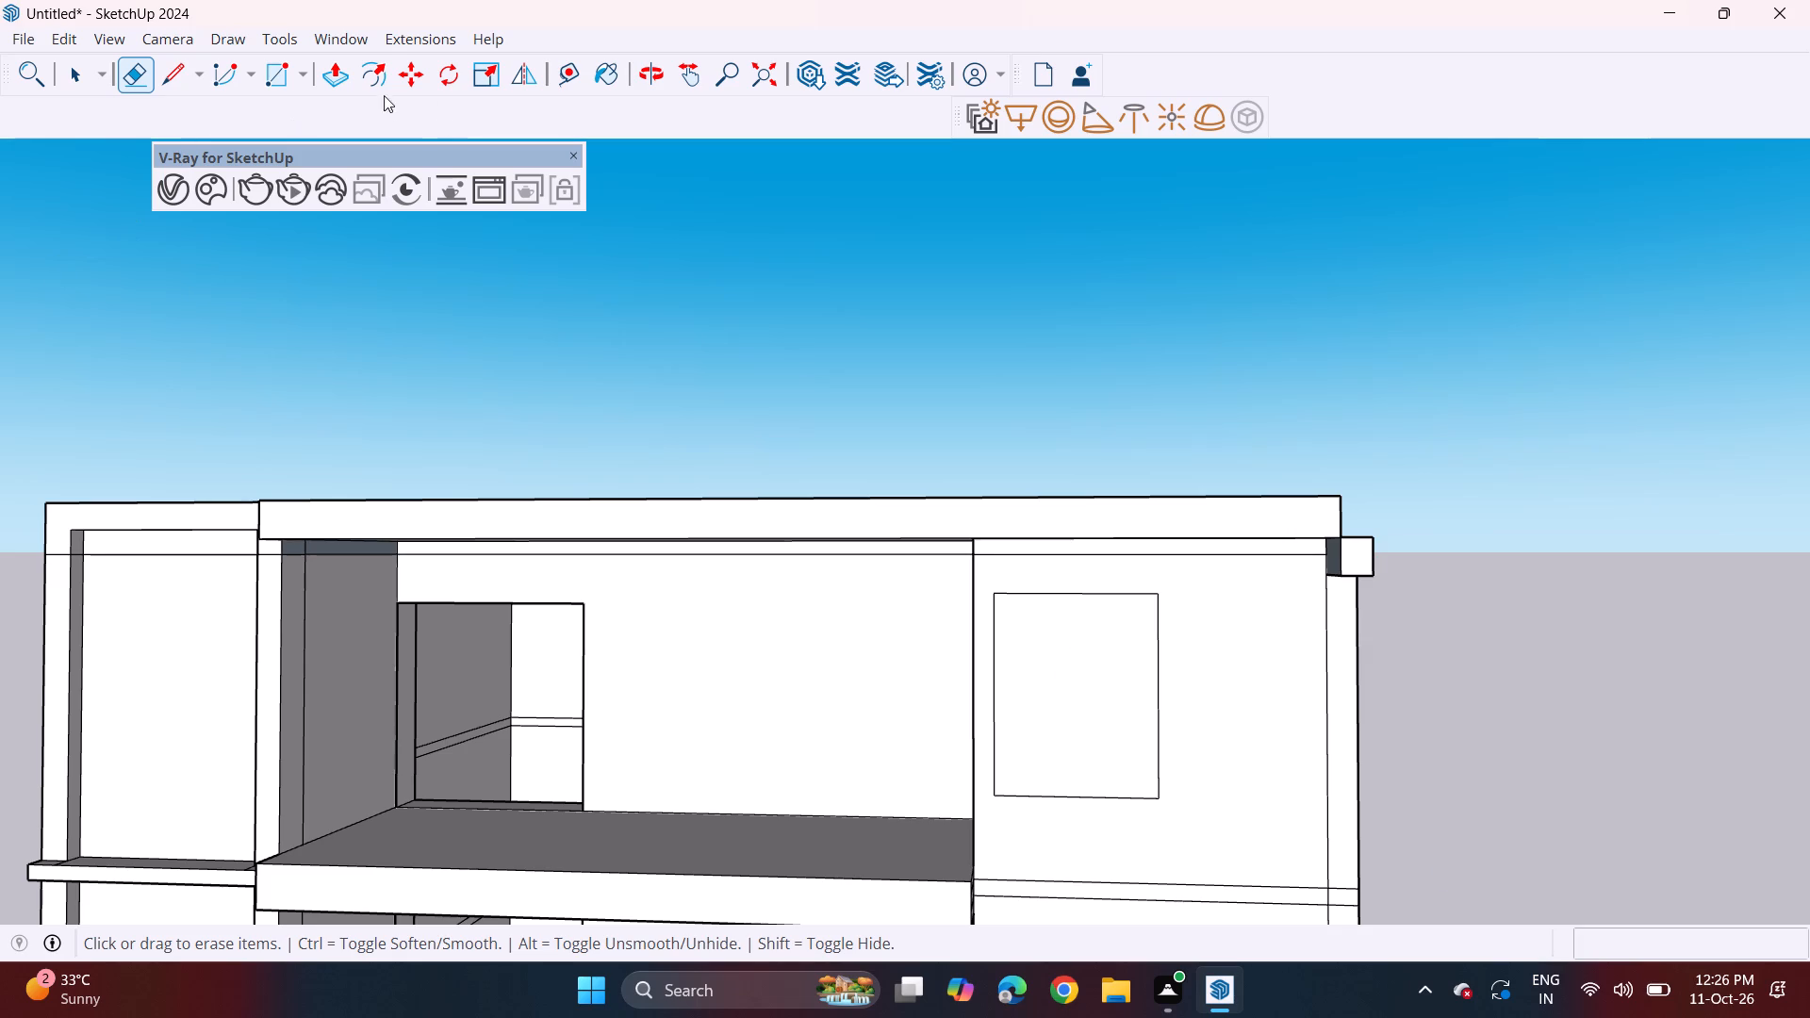
Push the underside of the roof band's corner block beside the window bay up 1' 1 1/8", and raise its top face 1' 2 1/4".
click(339, 77)
middle_drag(1259, 618, 1172, 454)
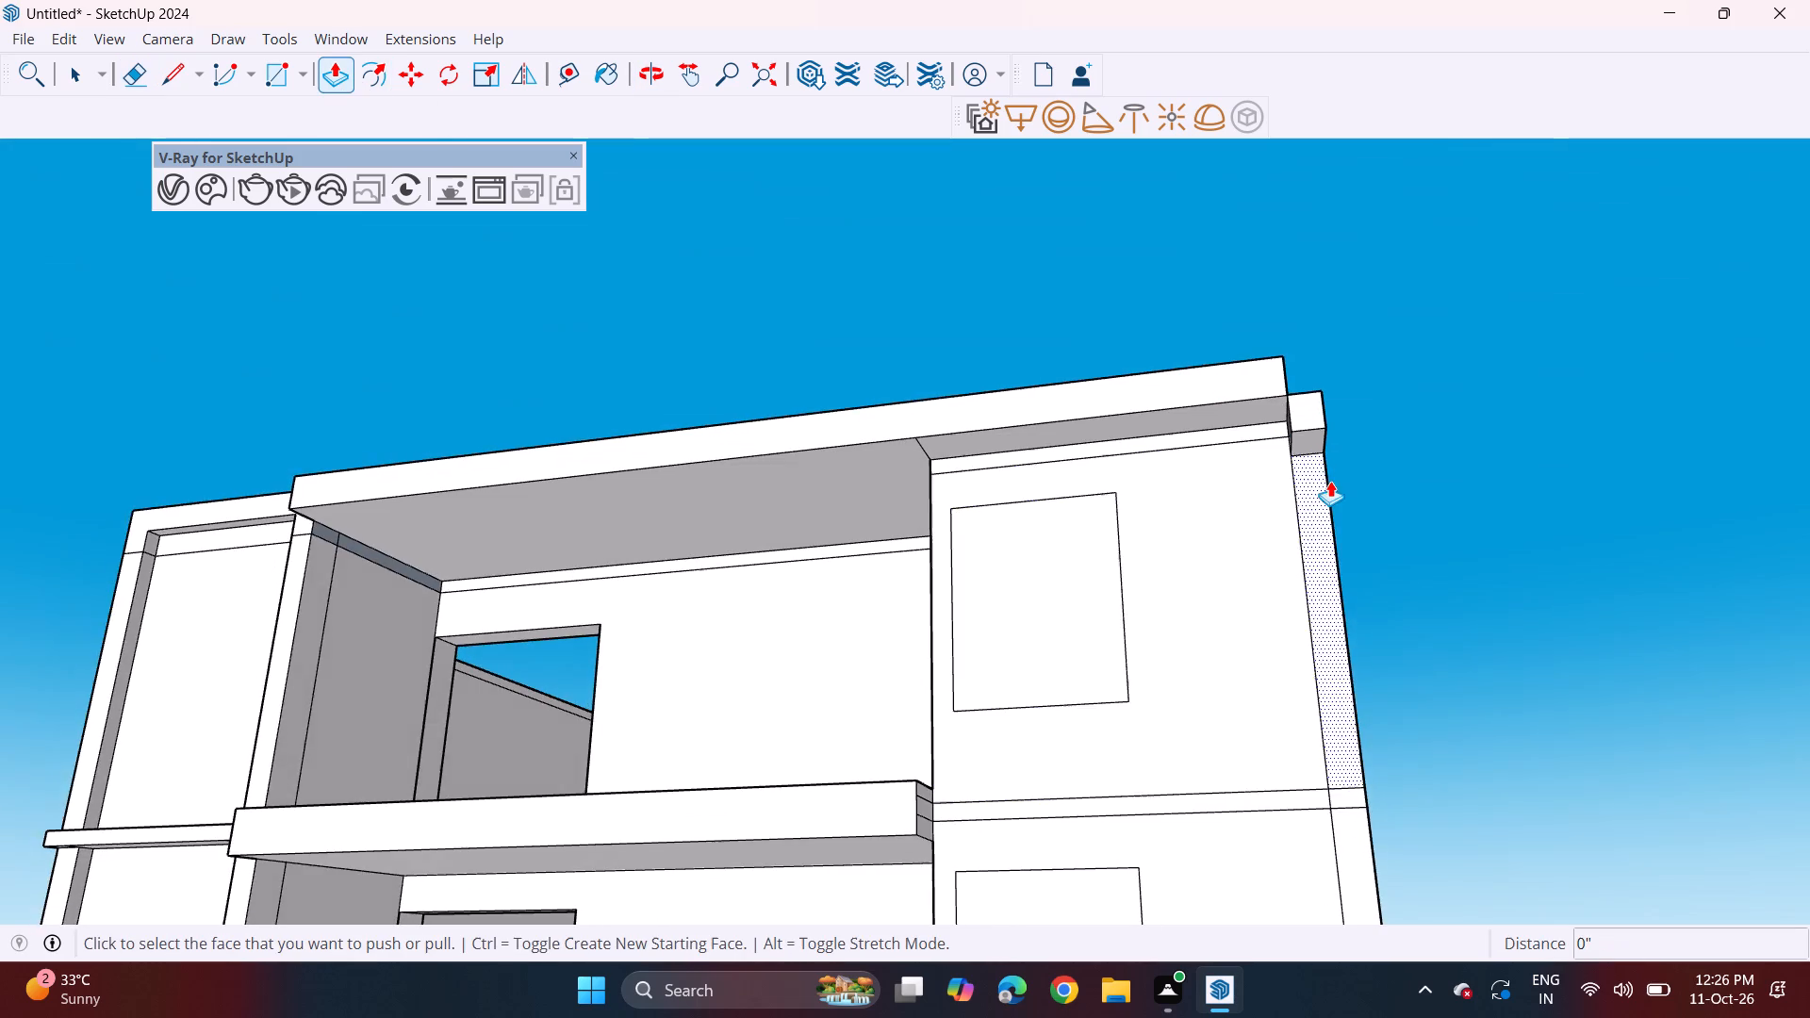
scroll(1321, 474, up, 3)
click(1293, 436)
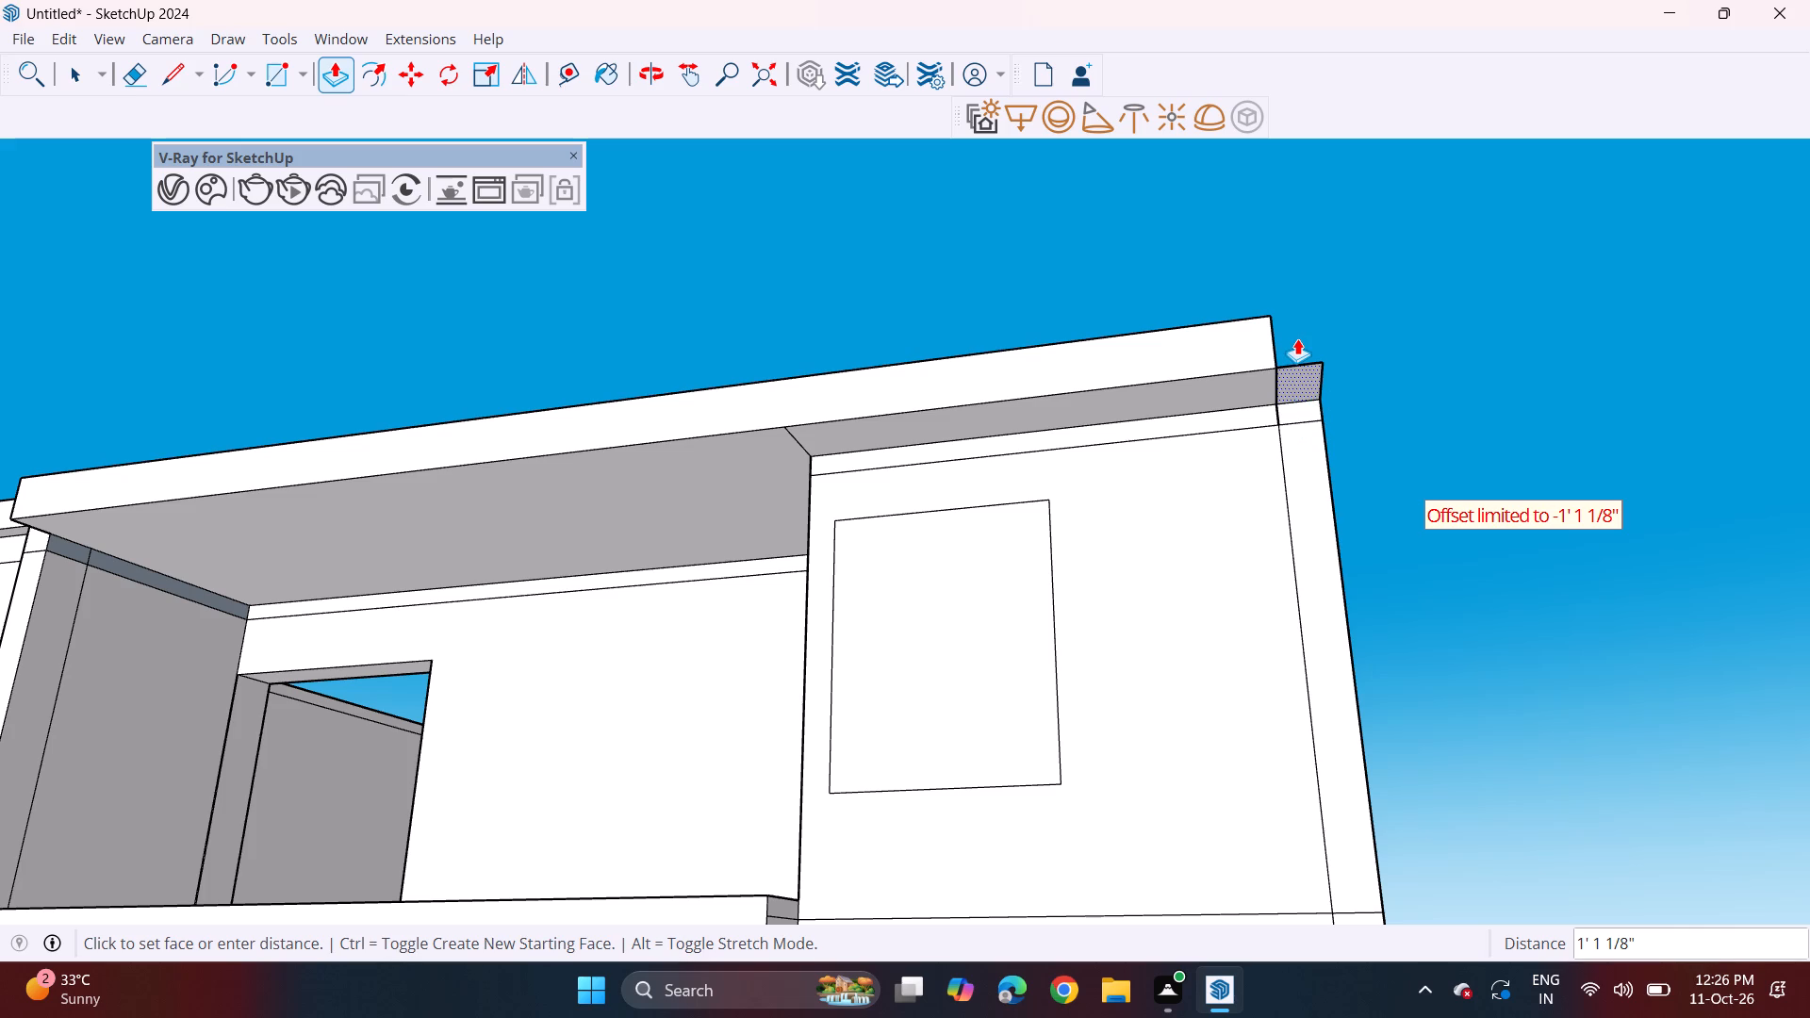
middle_drag(1302, 340, 1189, 648)
click(1208, 628)
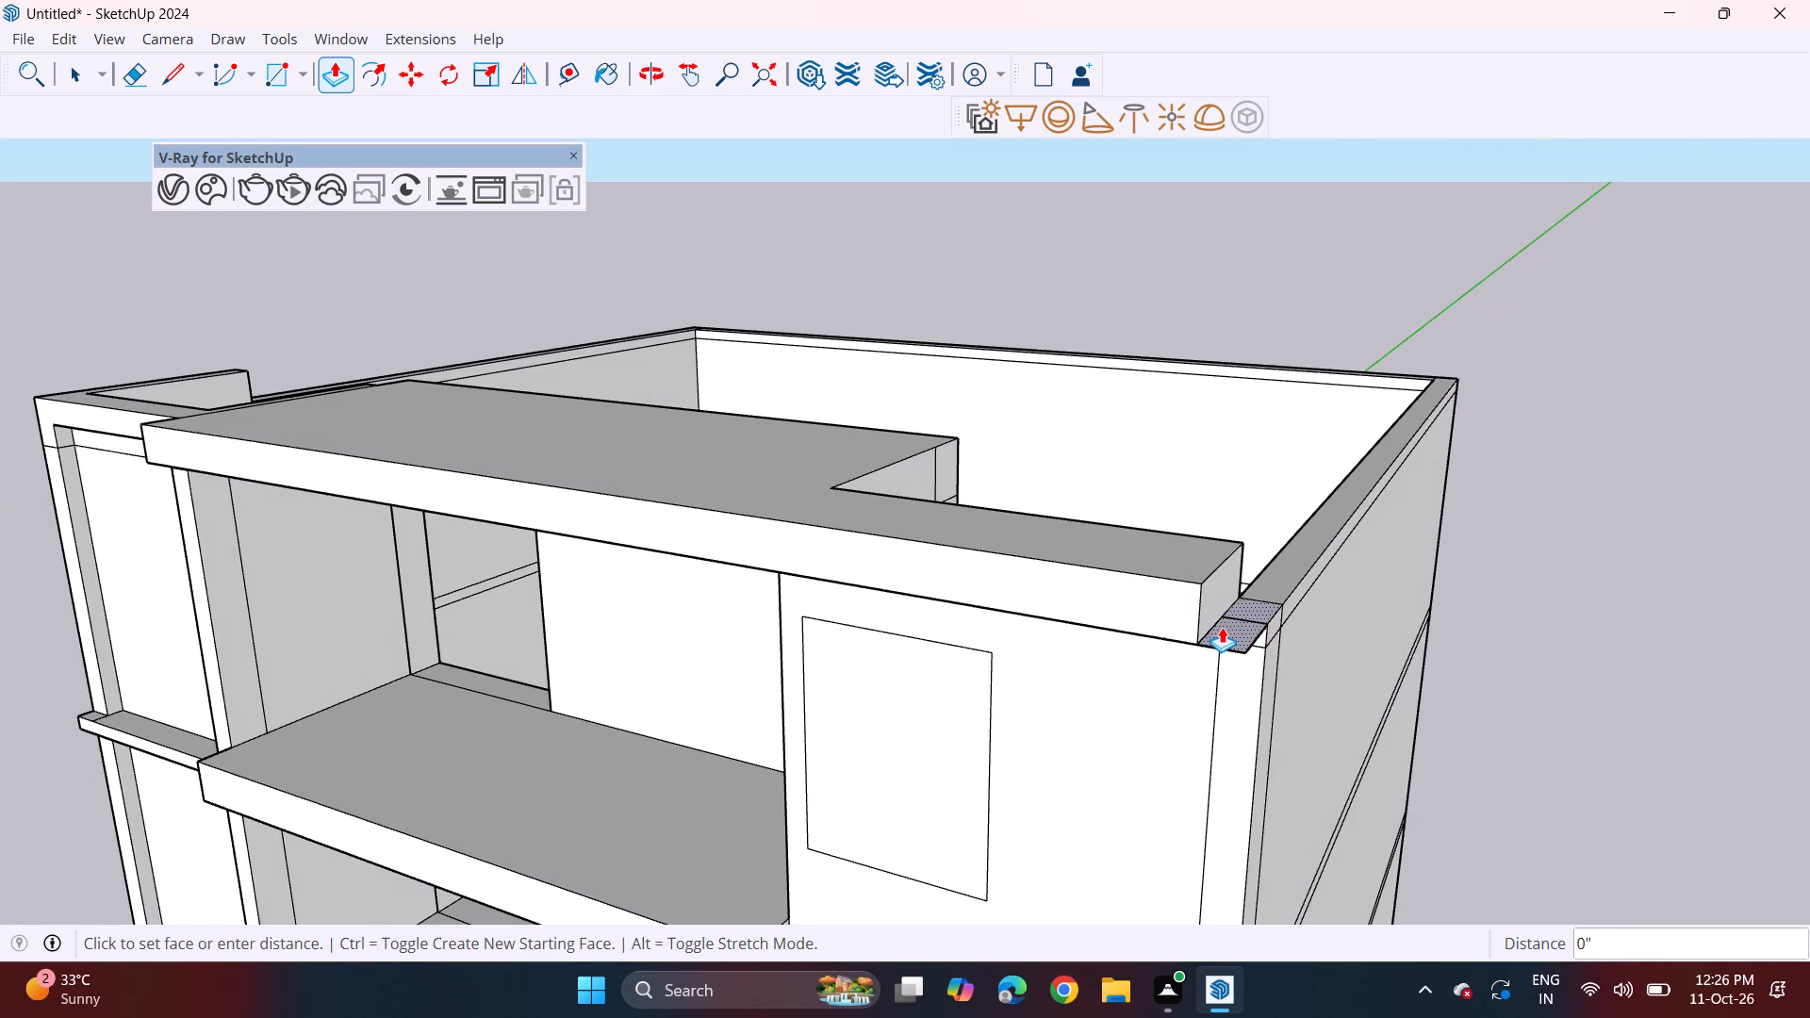
click(1222, 627)
click(1207, 571)
Erase the seam lines between the corner block and the roof band on the front and top faces above the window bay.
middle_drag(1165, 680, 1235, 666)
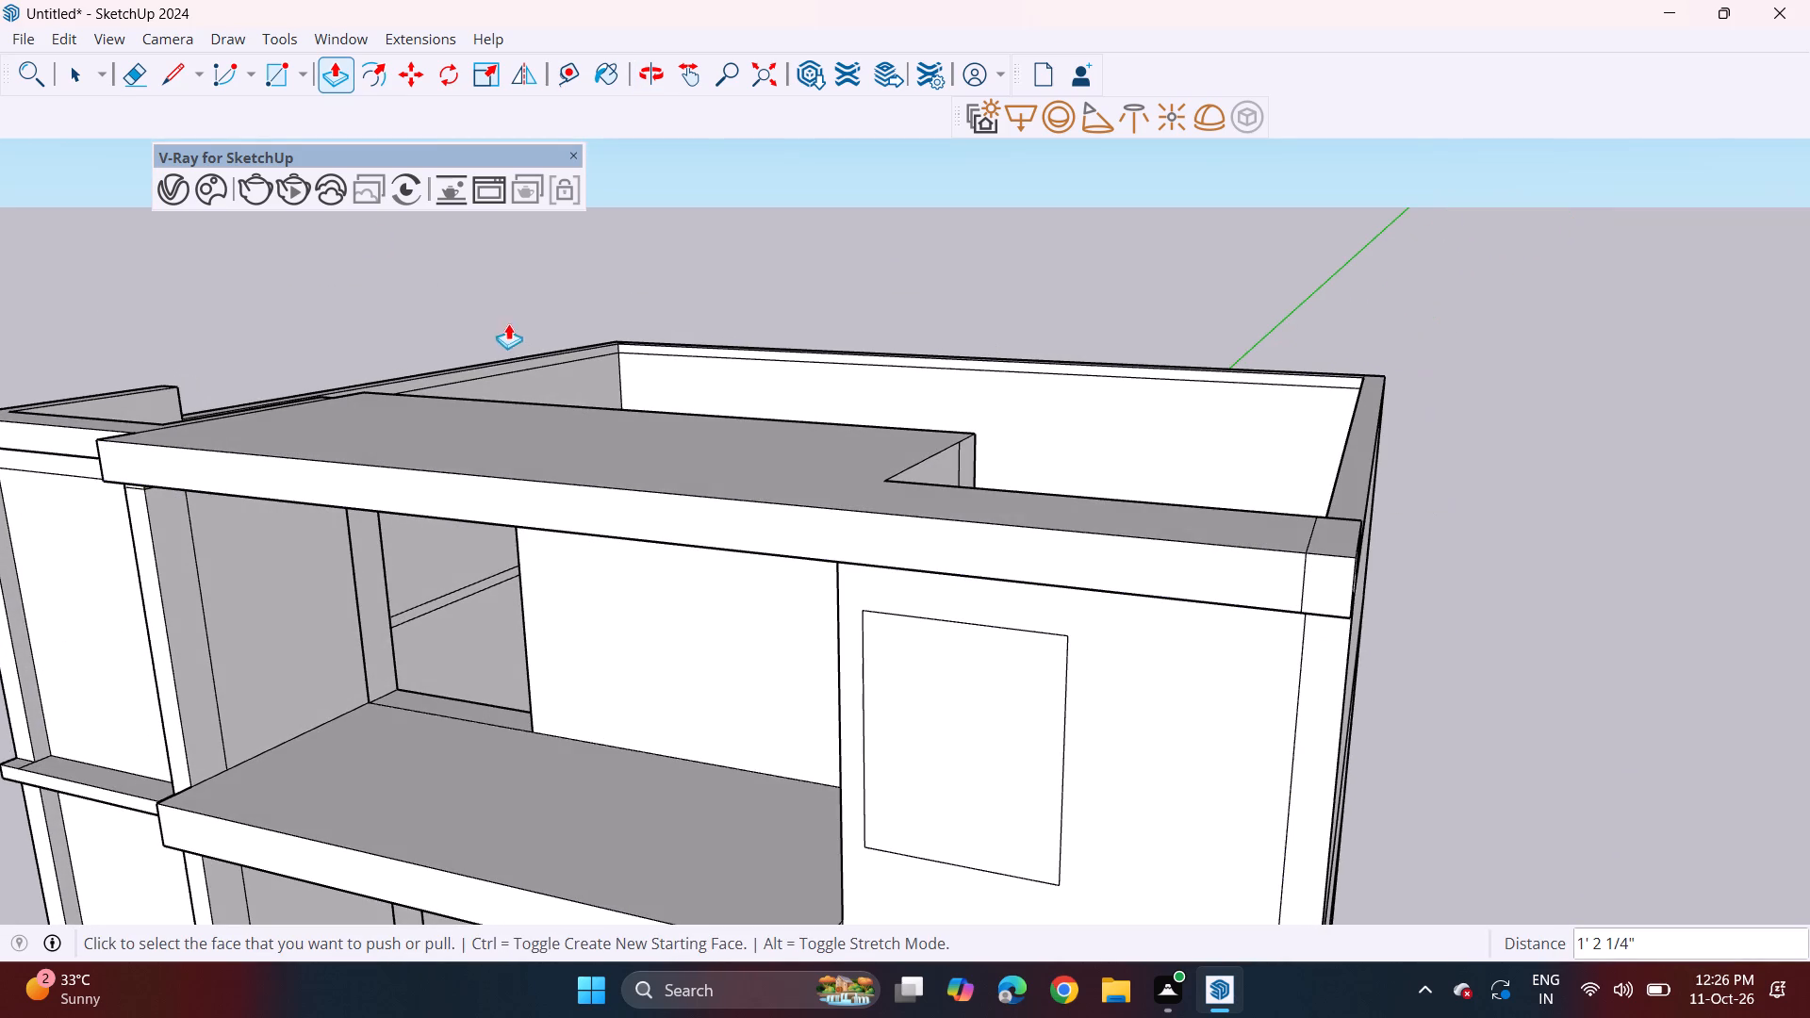
click(135, 82)
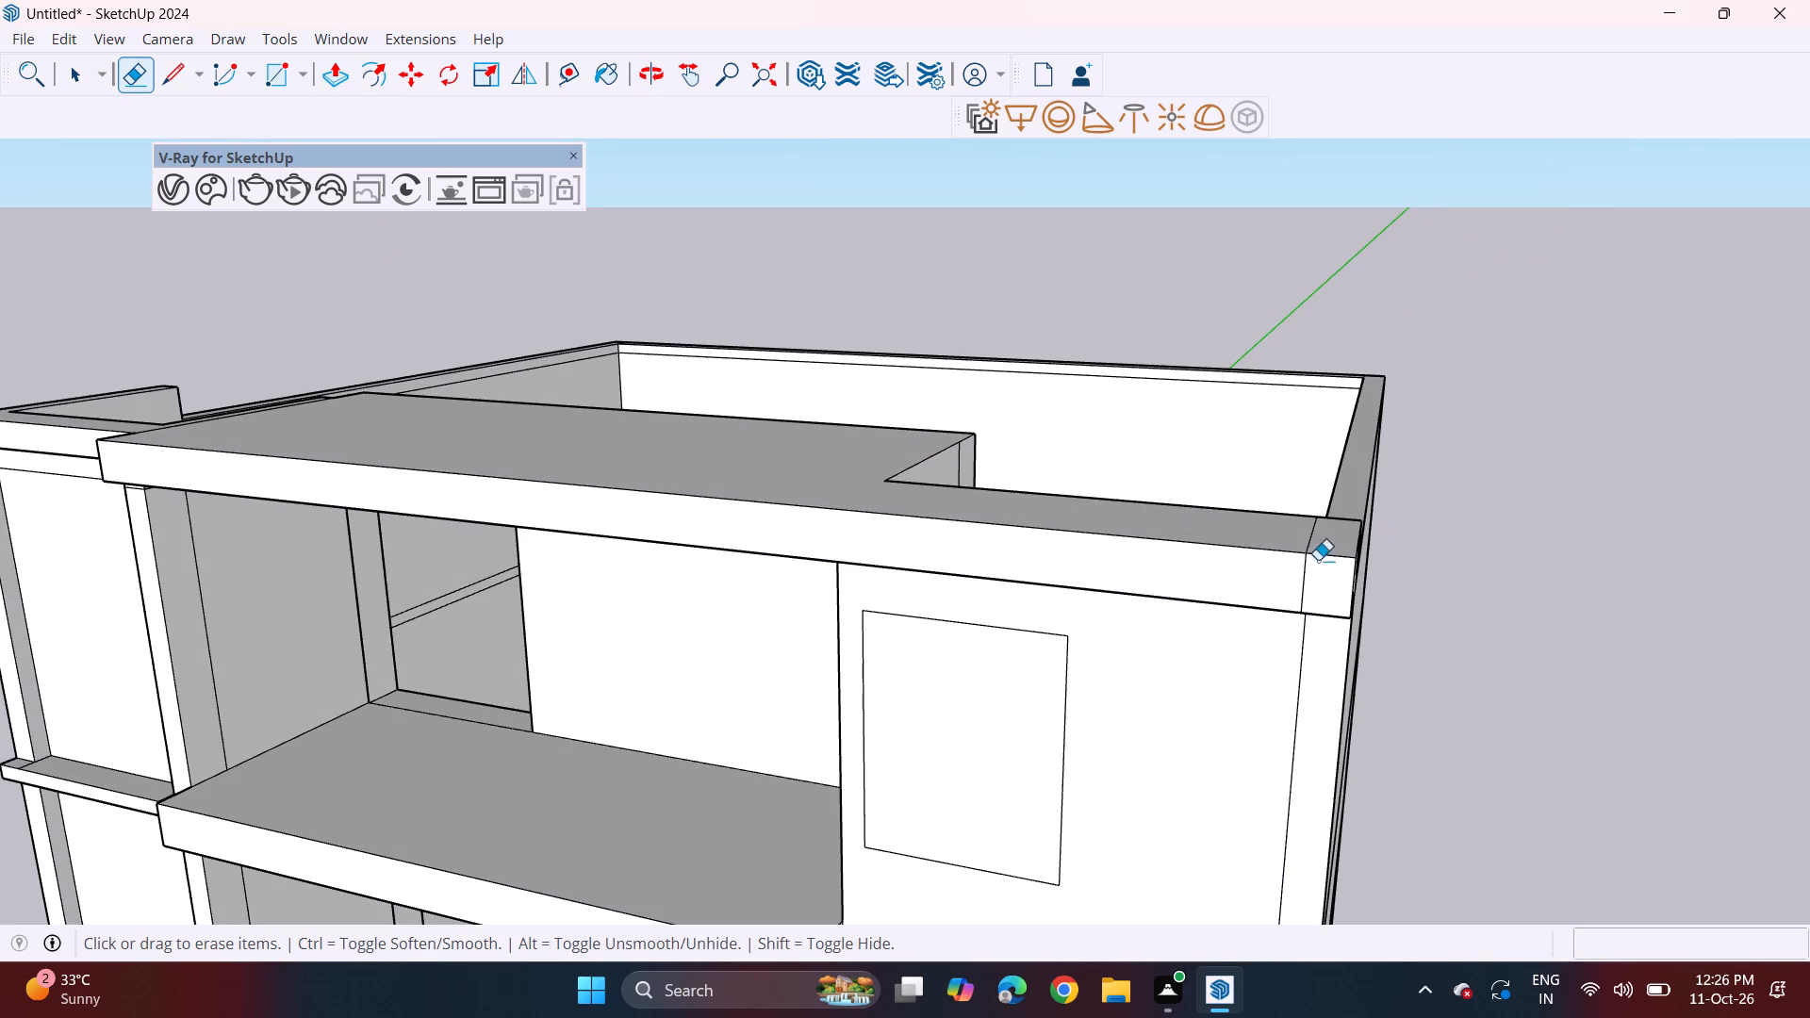
click(1303, 574)
click(1308, 544)
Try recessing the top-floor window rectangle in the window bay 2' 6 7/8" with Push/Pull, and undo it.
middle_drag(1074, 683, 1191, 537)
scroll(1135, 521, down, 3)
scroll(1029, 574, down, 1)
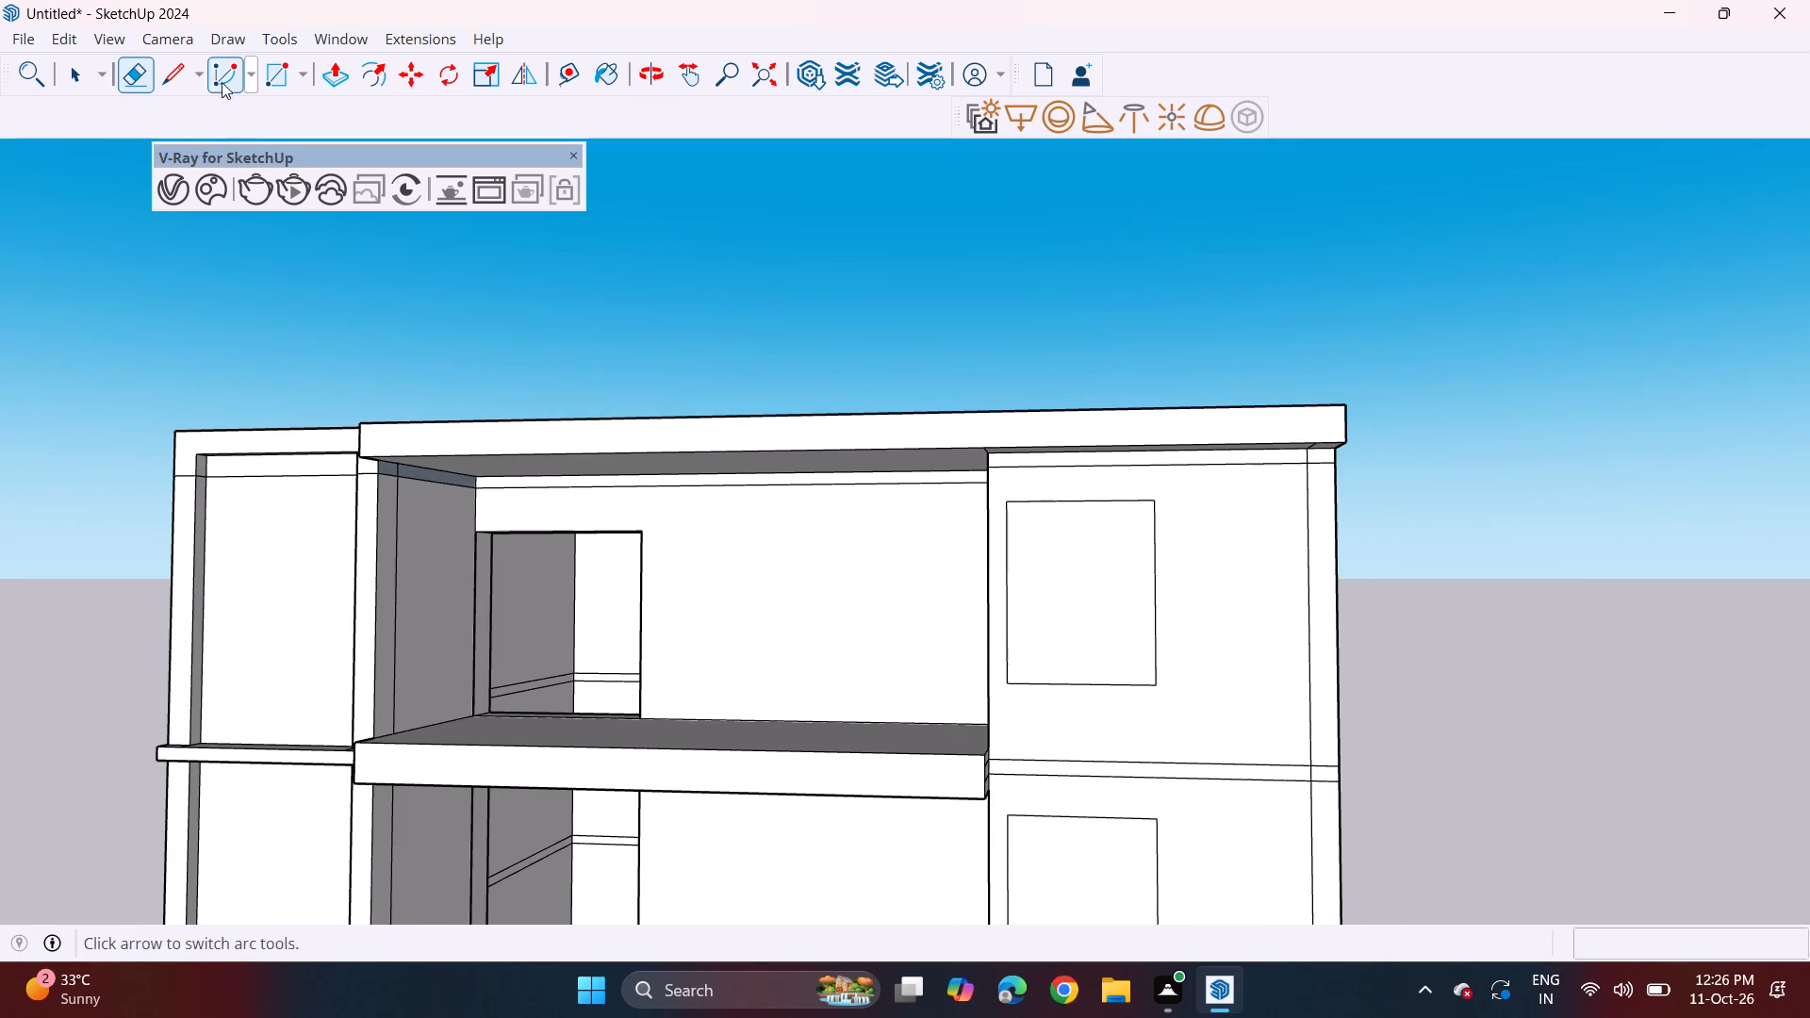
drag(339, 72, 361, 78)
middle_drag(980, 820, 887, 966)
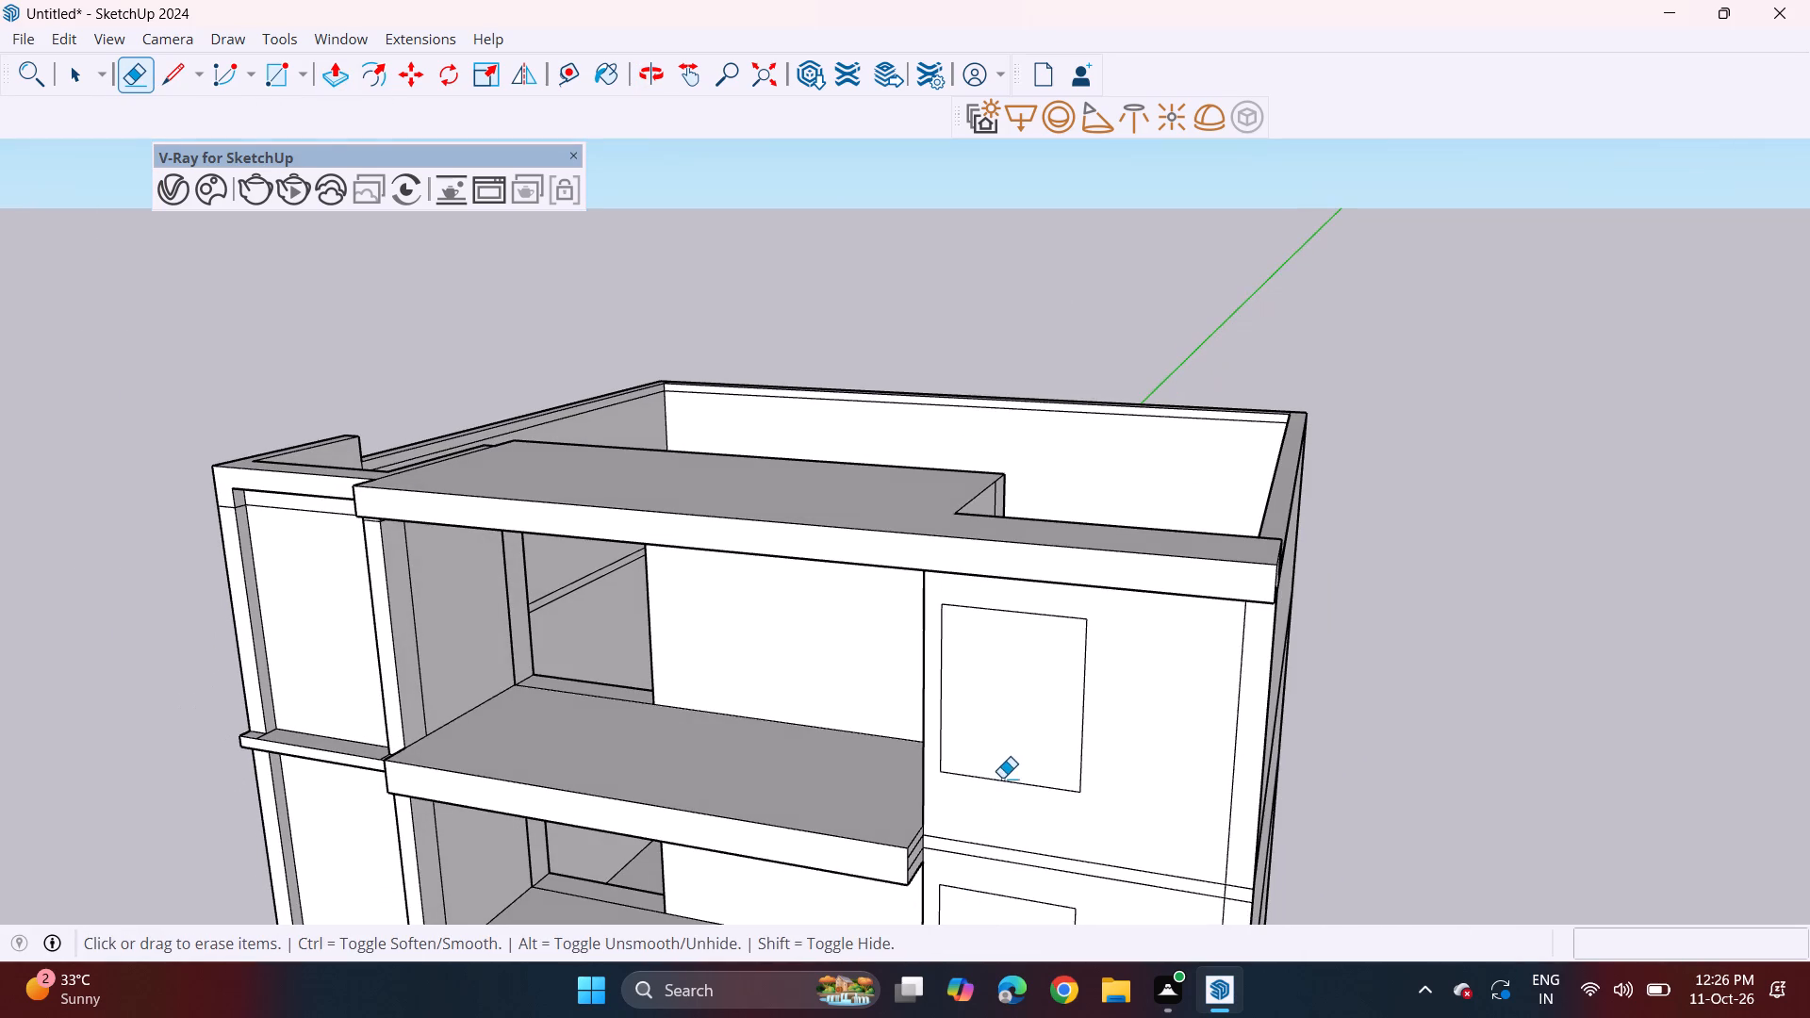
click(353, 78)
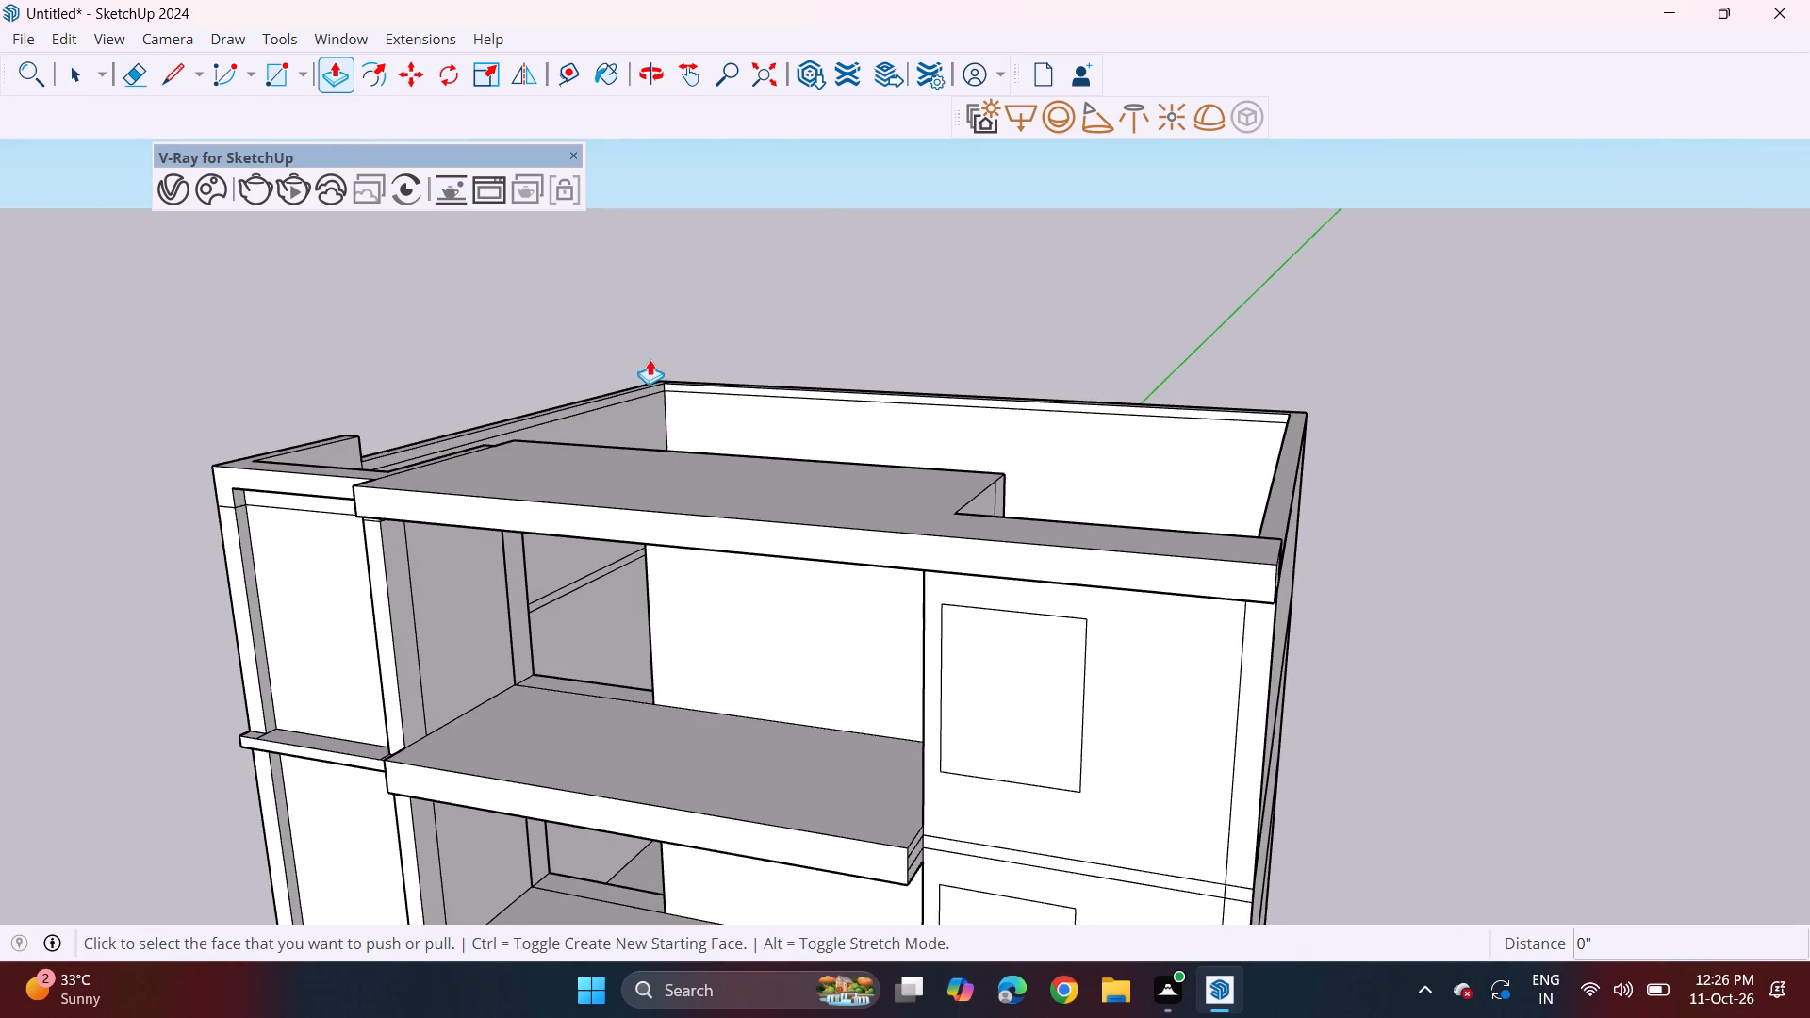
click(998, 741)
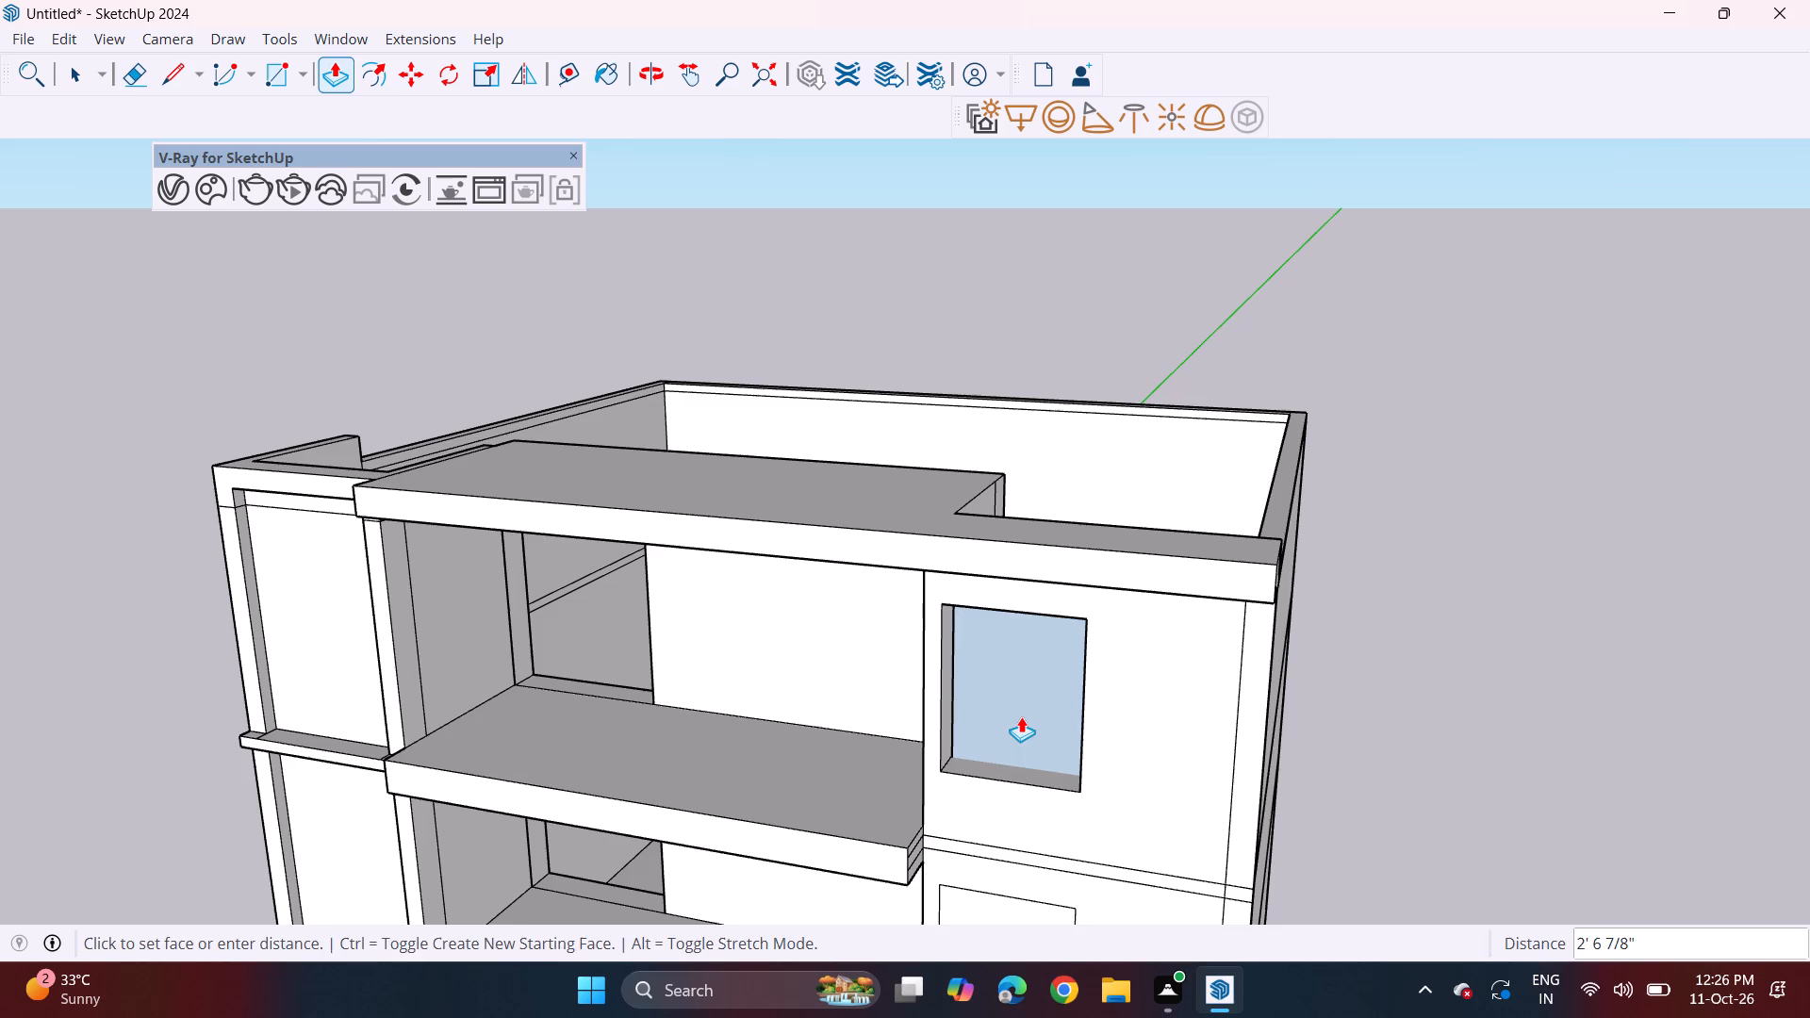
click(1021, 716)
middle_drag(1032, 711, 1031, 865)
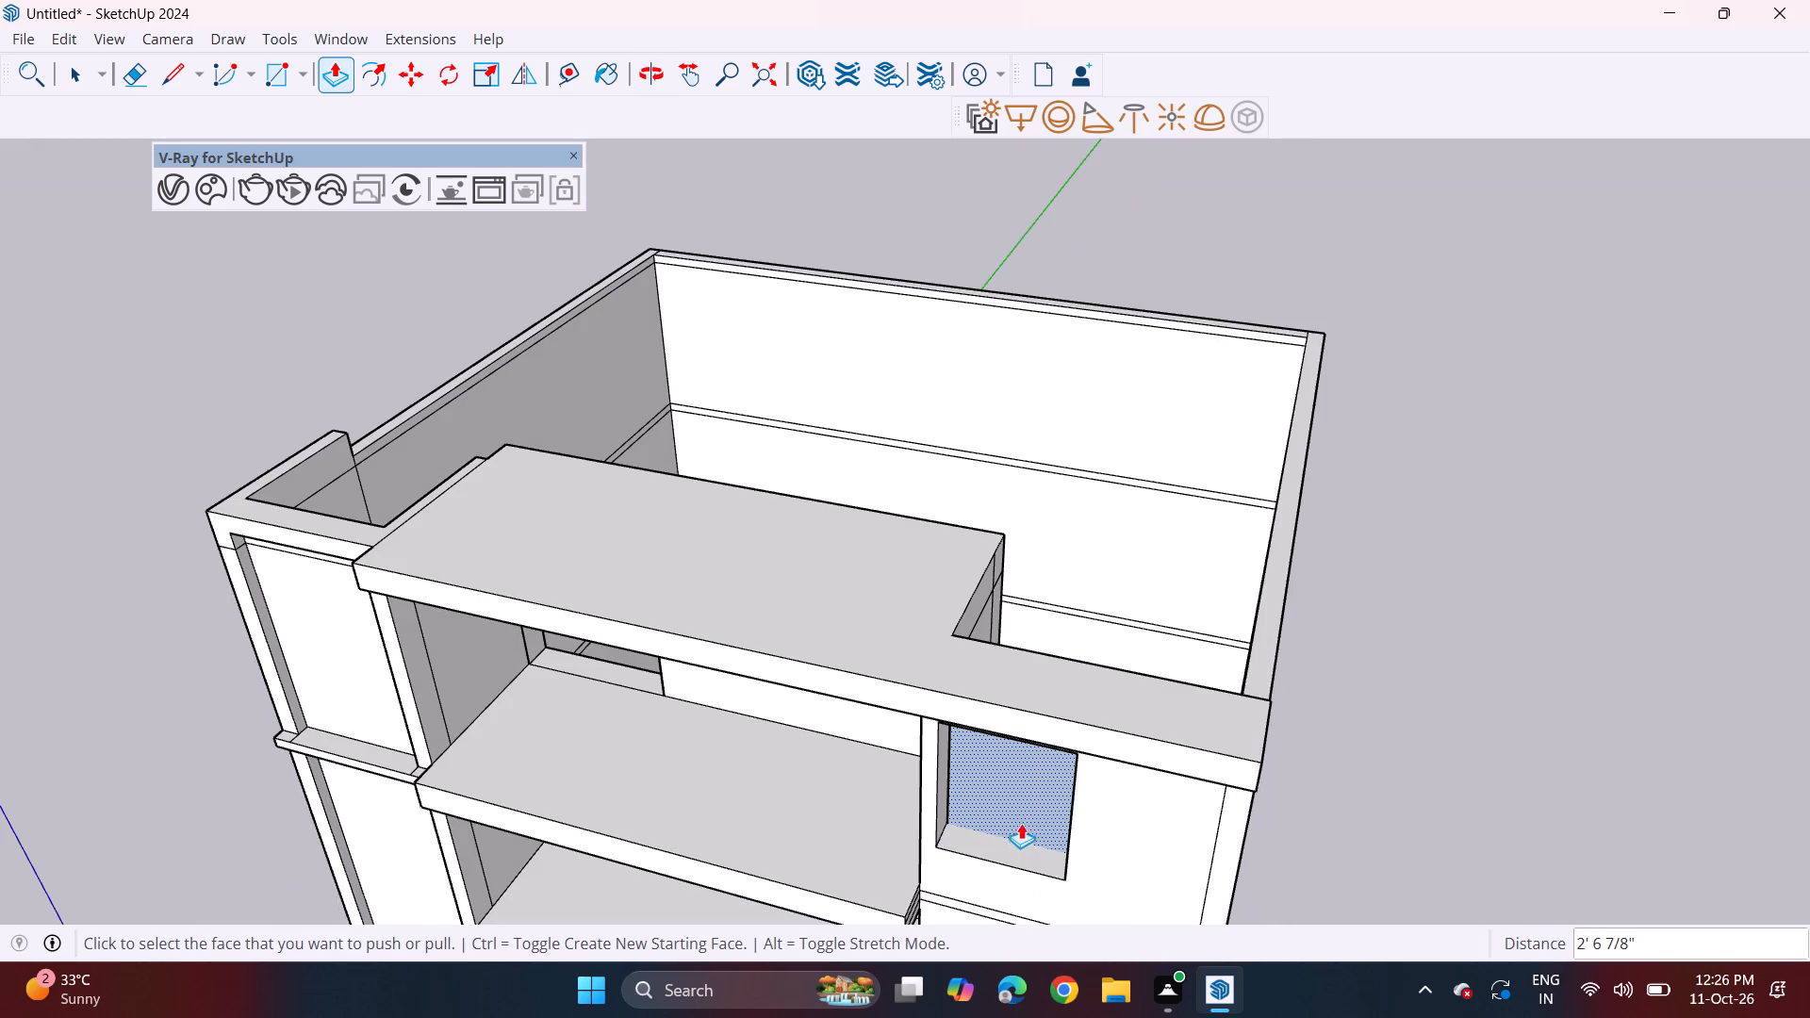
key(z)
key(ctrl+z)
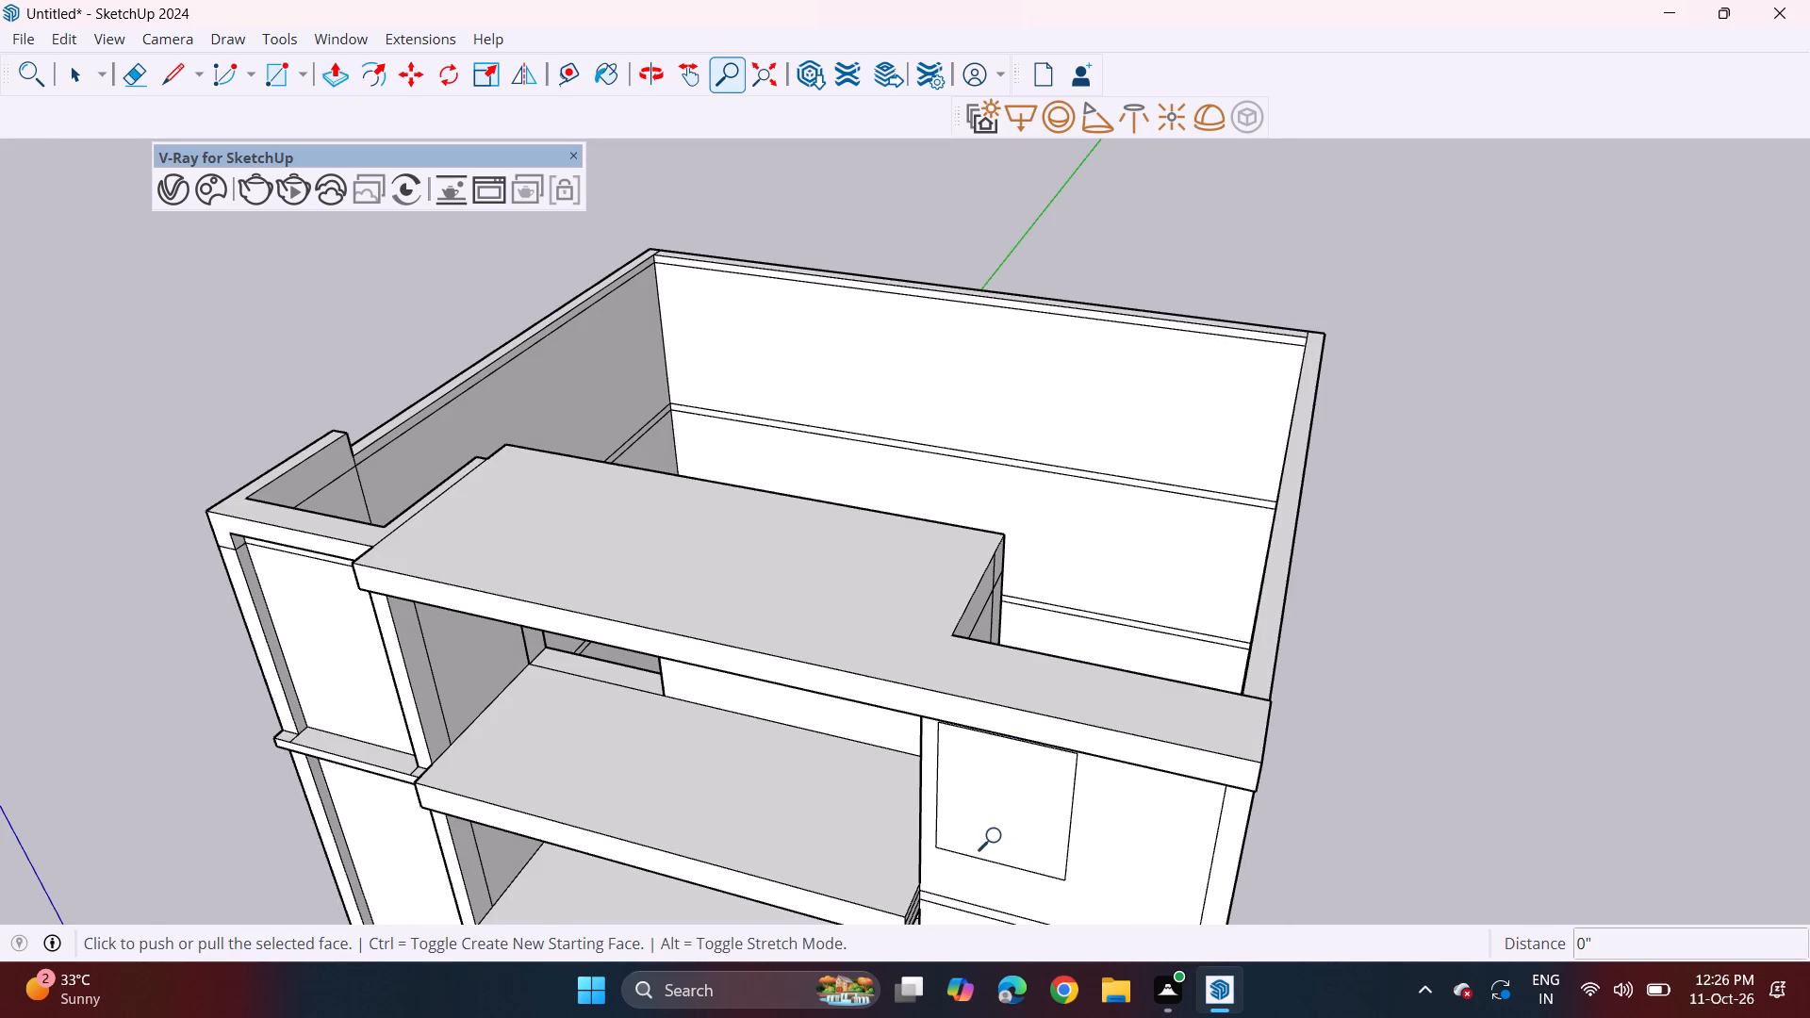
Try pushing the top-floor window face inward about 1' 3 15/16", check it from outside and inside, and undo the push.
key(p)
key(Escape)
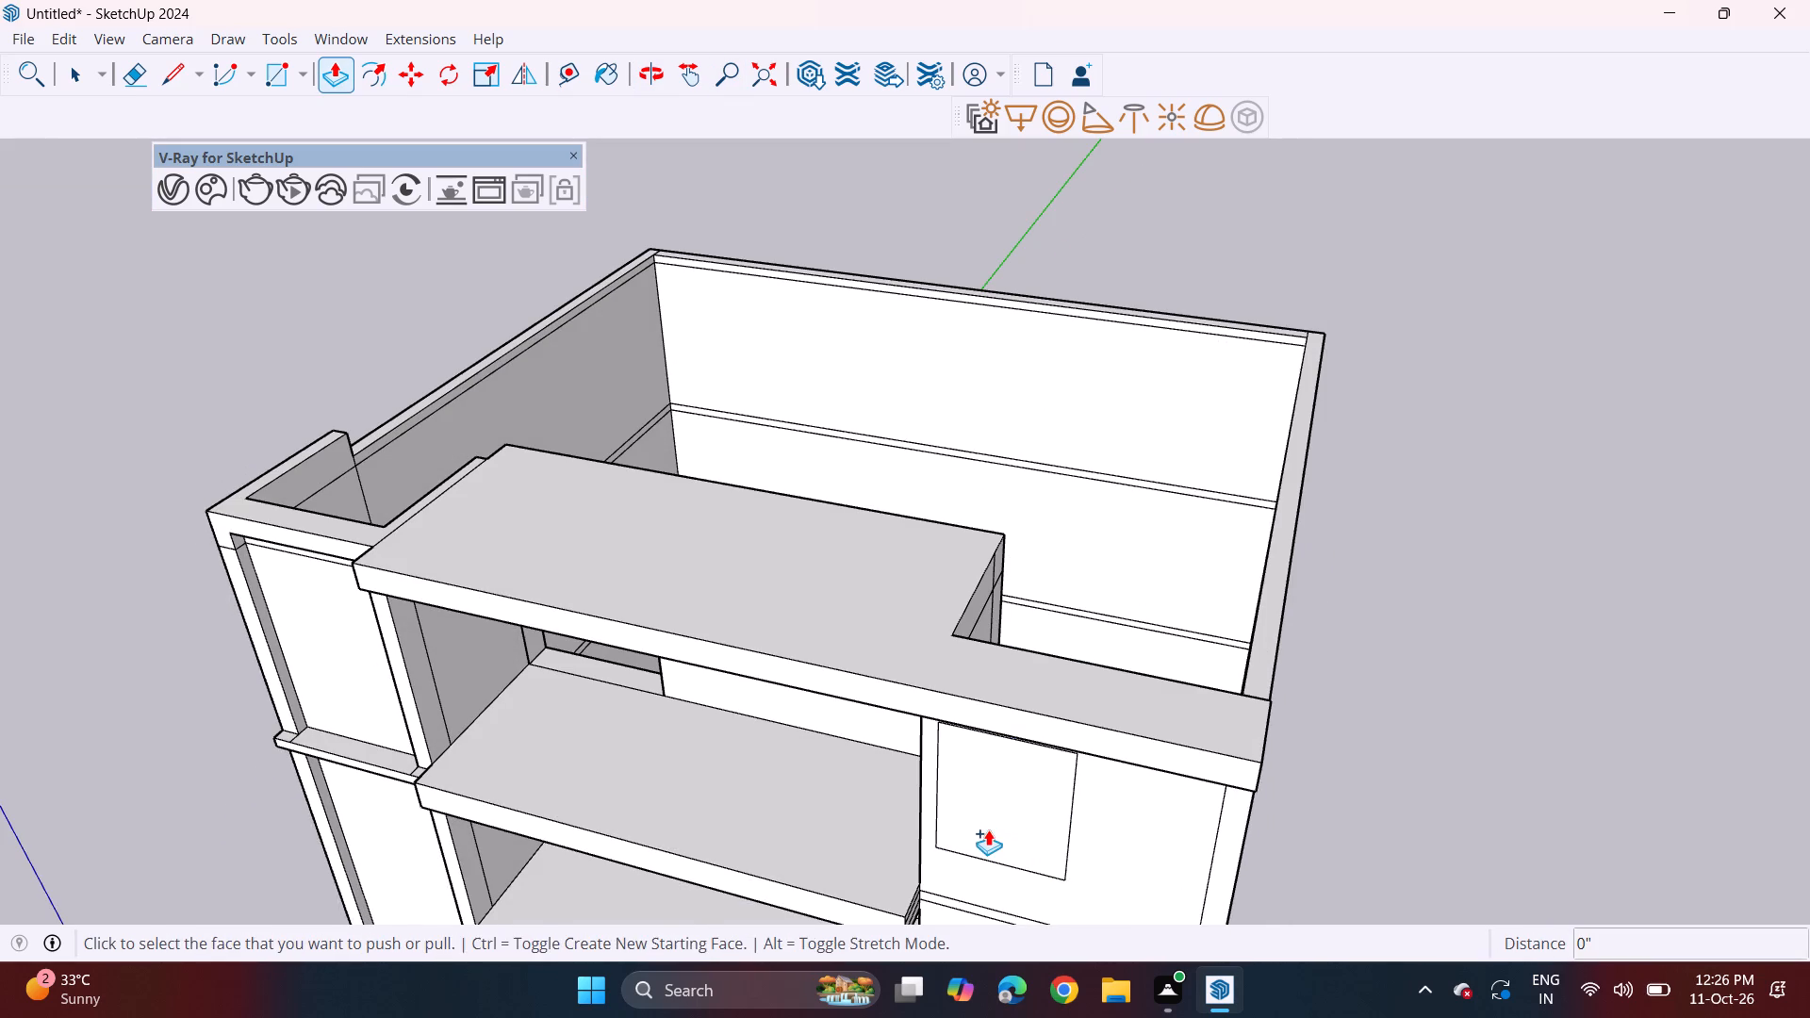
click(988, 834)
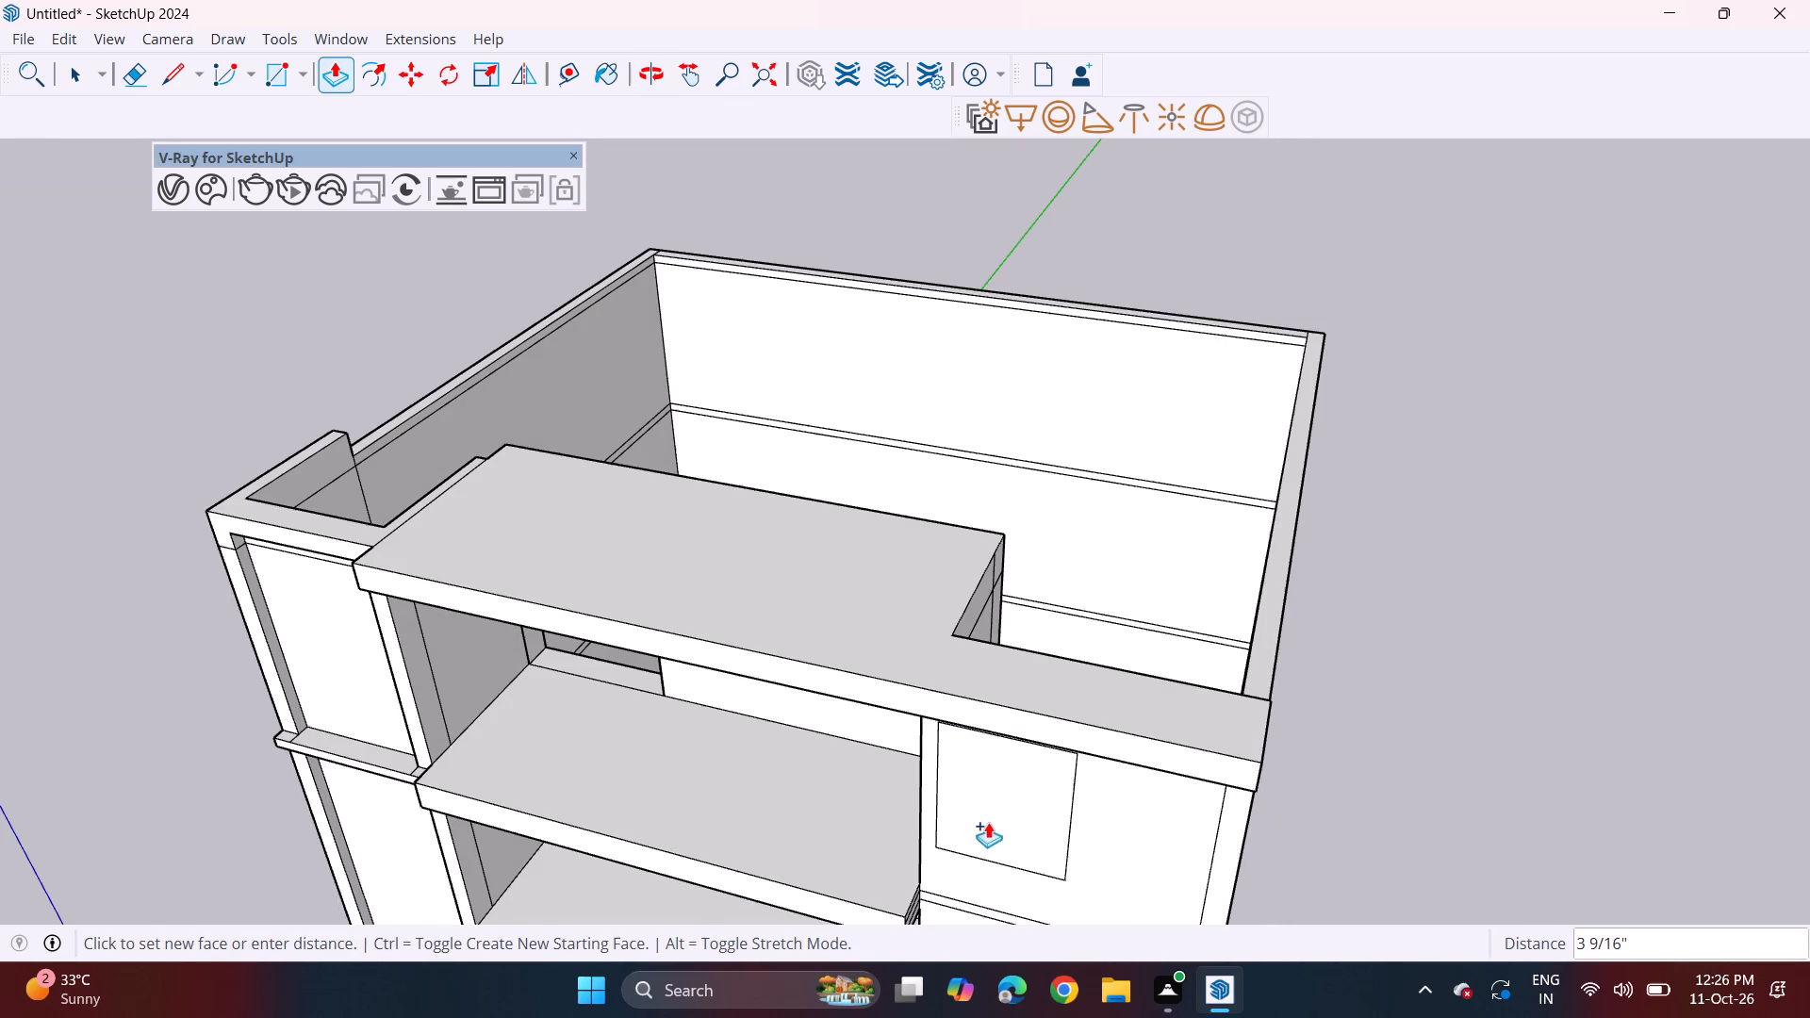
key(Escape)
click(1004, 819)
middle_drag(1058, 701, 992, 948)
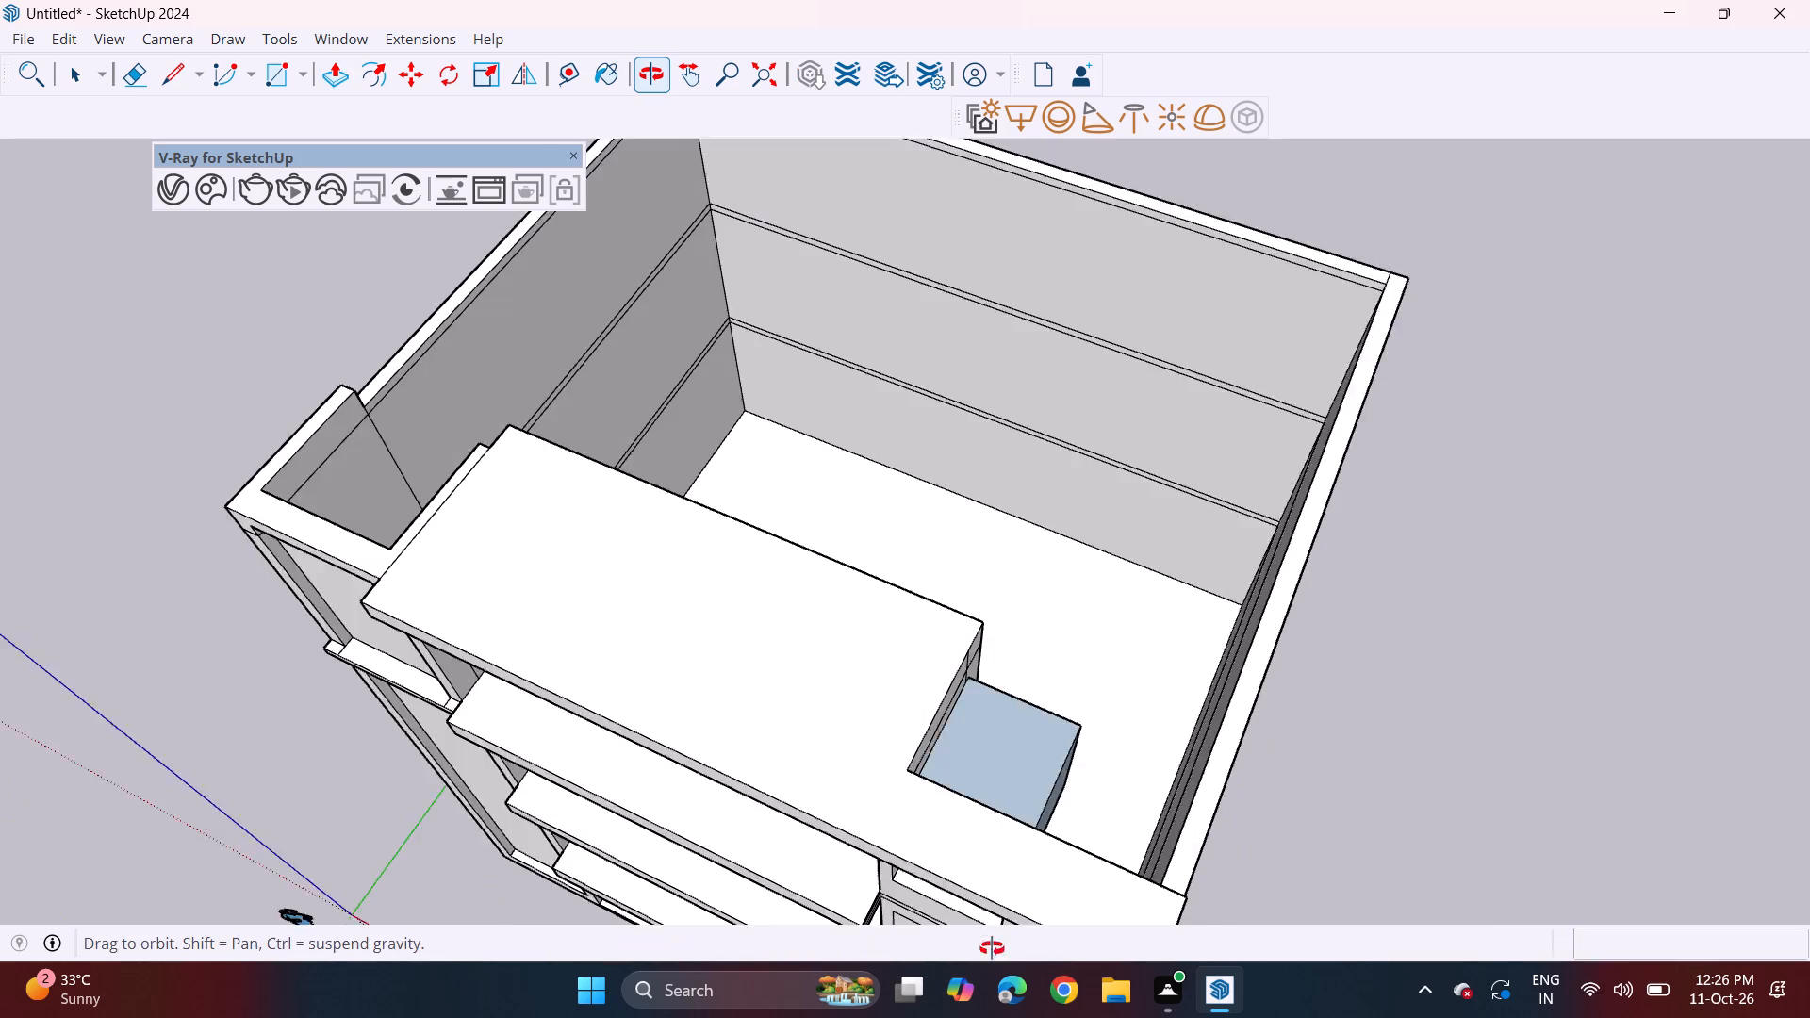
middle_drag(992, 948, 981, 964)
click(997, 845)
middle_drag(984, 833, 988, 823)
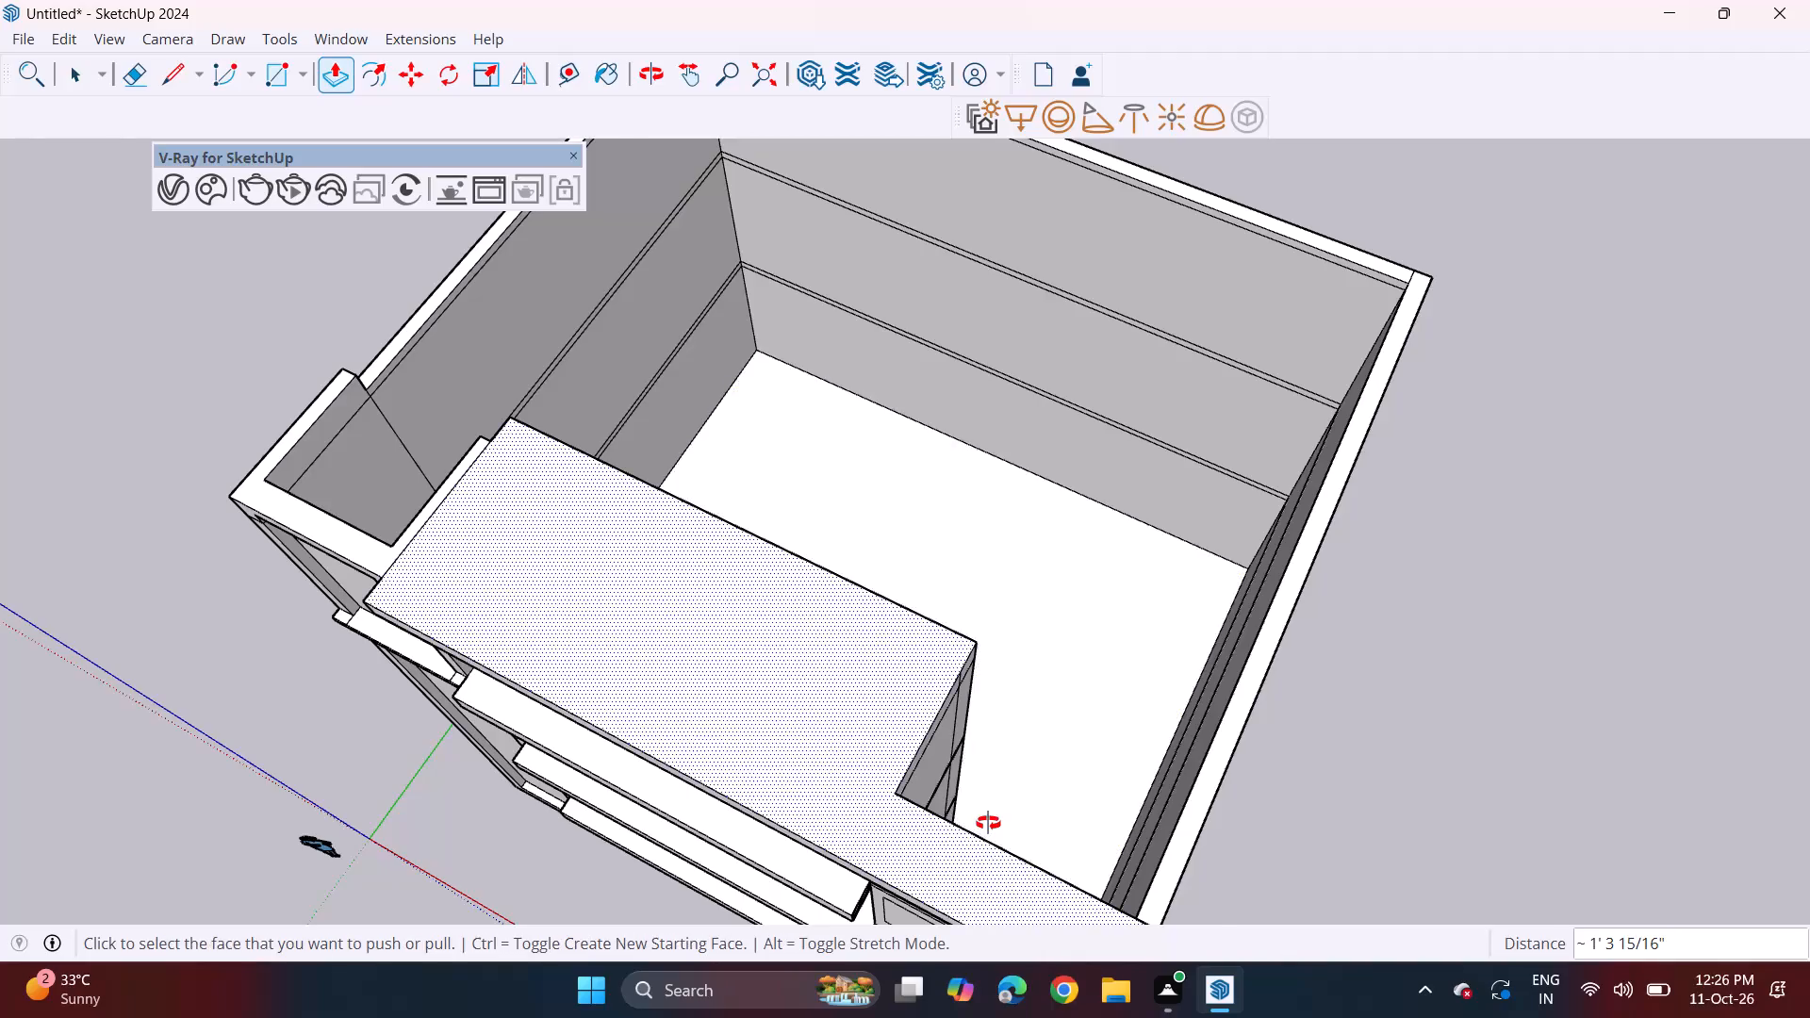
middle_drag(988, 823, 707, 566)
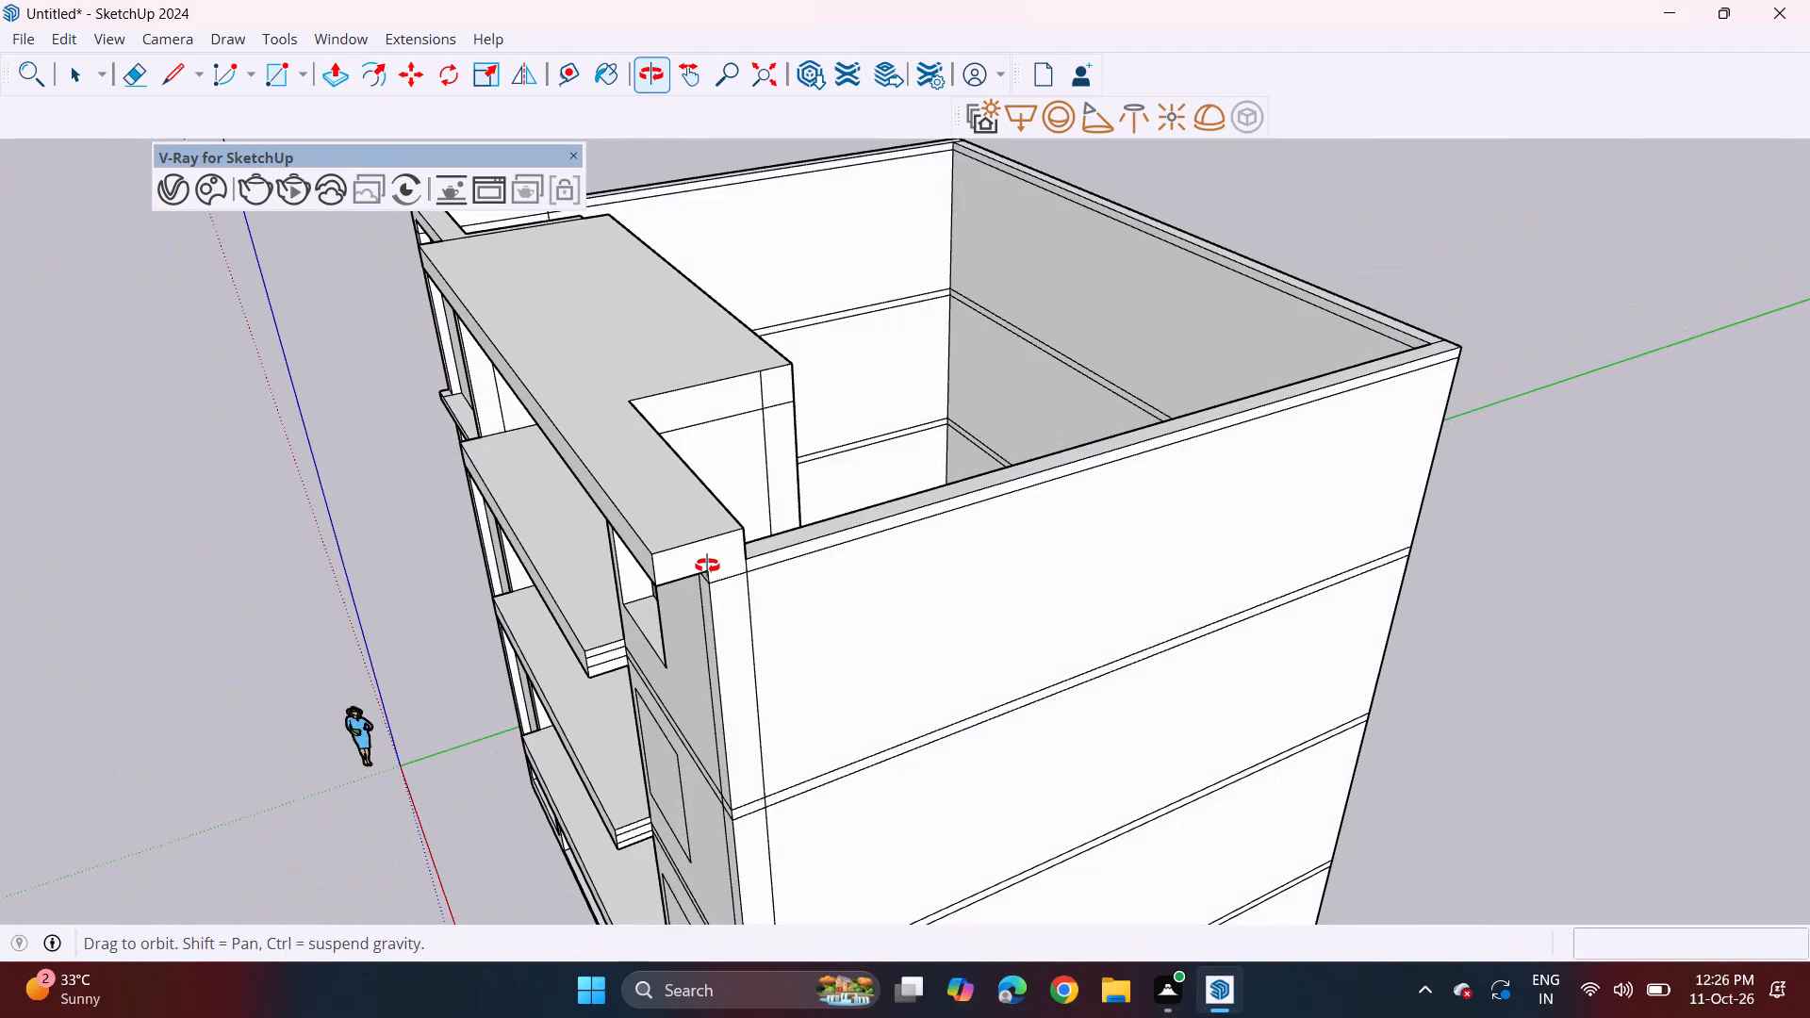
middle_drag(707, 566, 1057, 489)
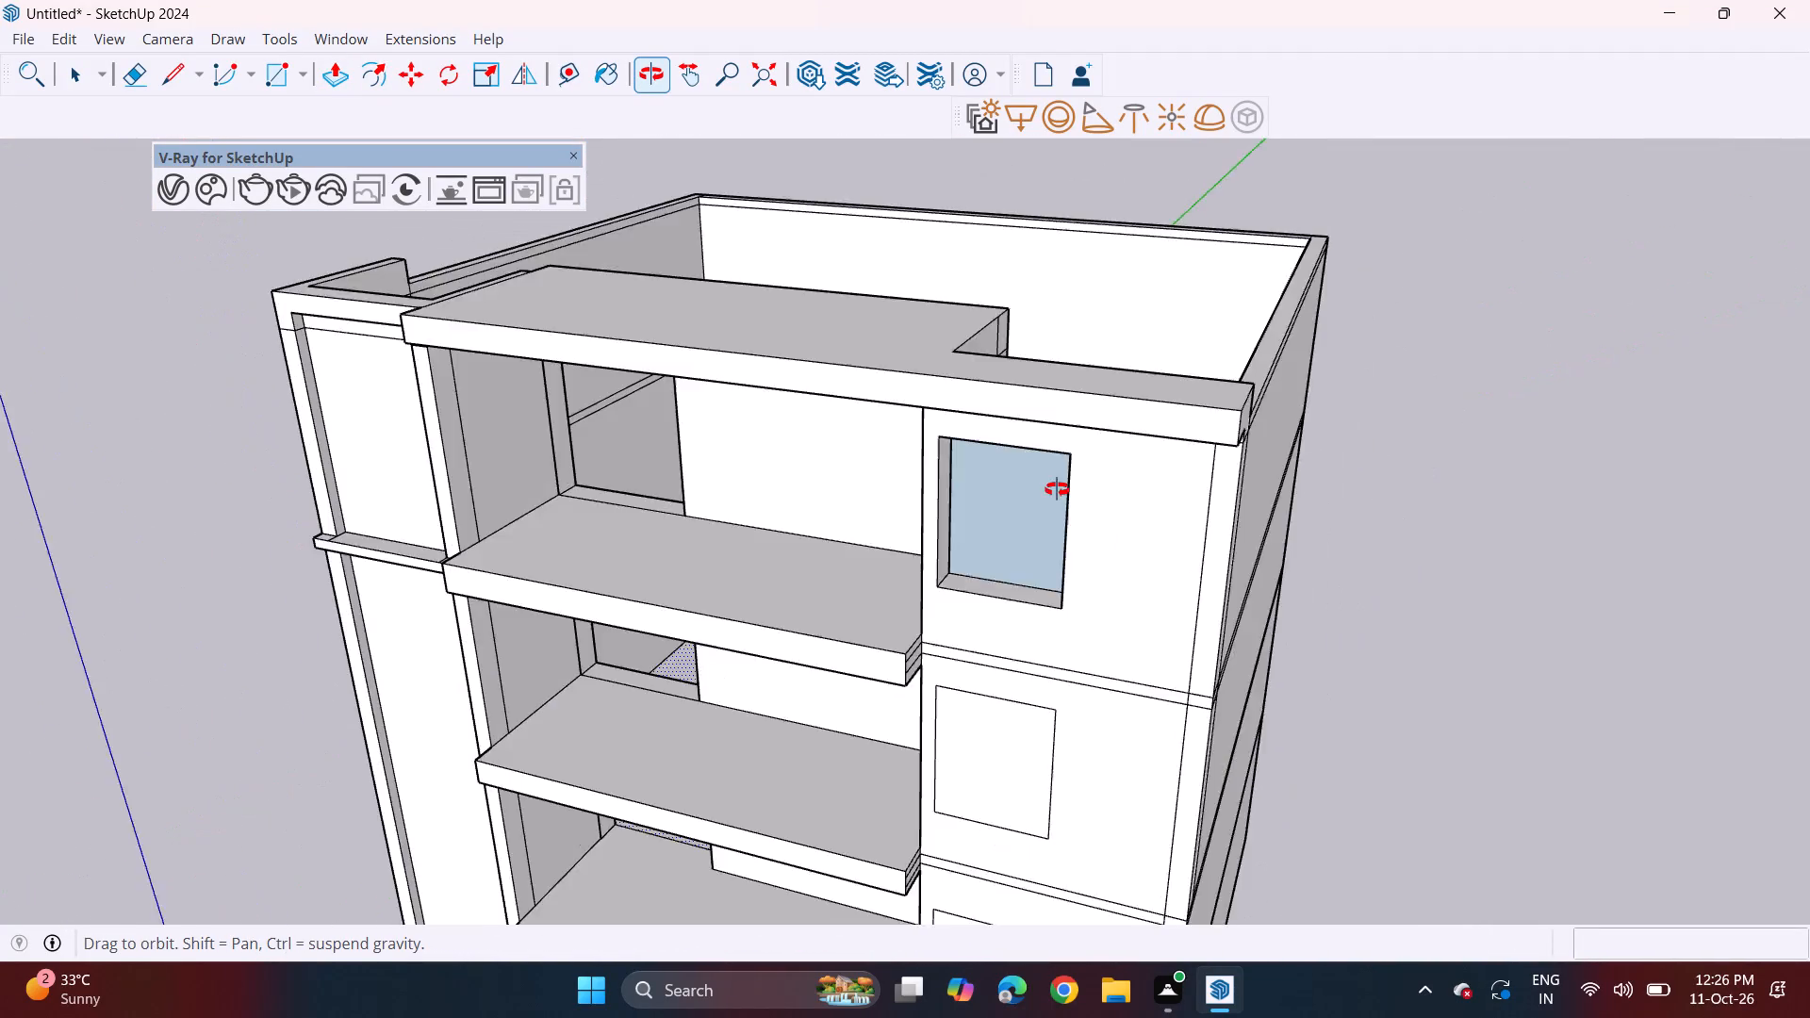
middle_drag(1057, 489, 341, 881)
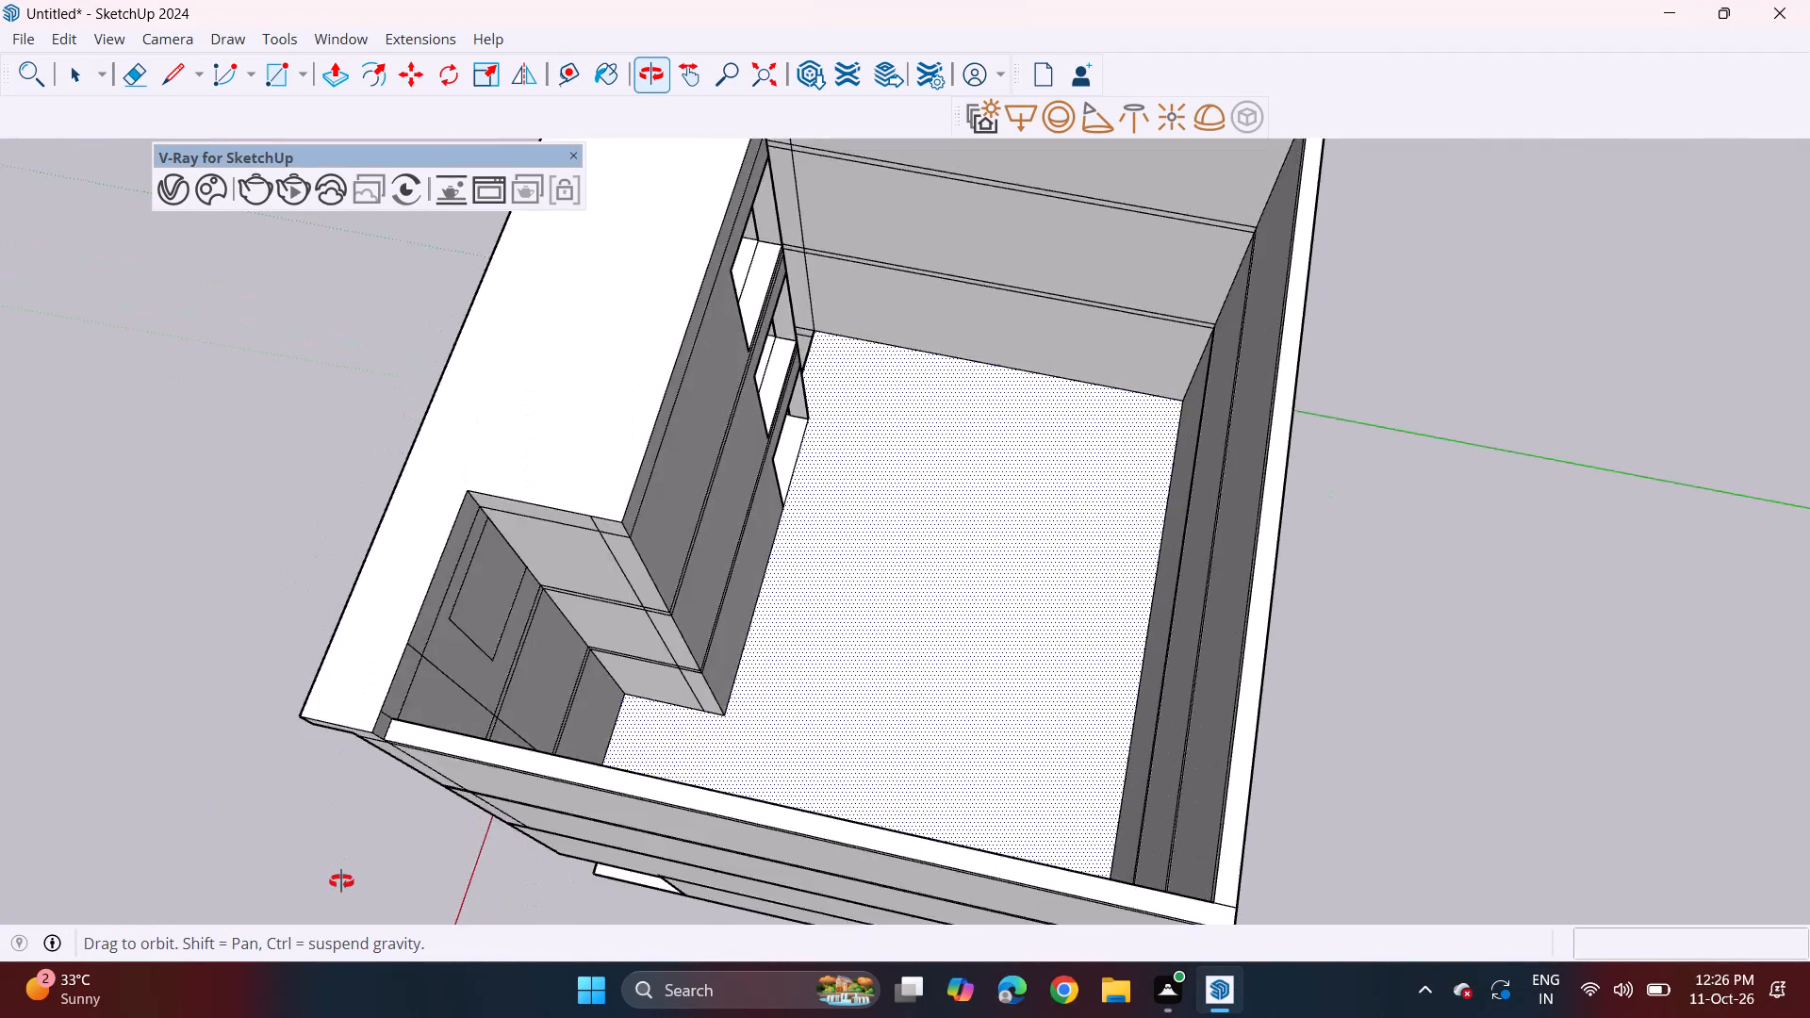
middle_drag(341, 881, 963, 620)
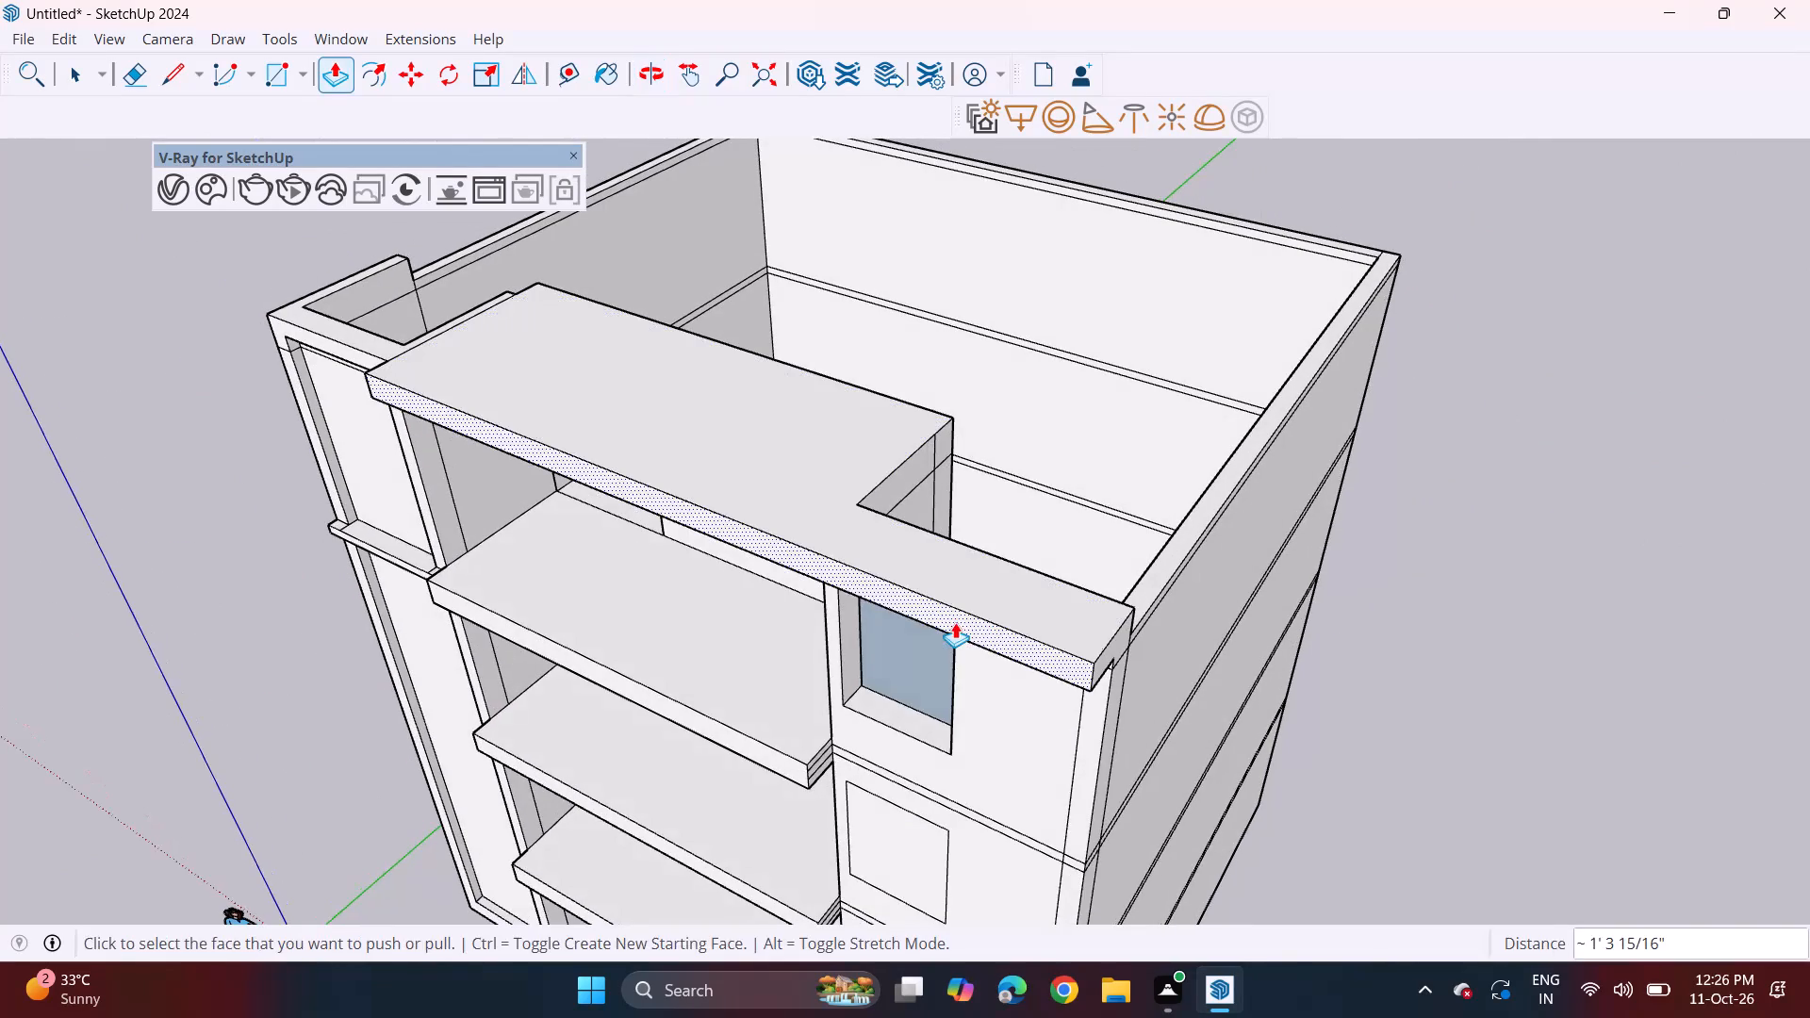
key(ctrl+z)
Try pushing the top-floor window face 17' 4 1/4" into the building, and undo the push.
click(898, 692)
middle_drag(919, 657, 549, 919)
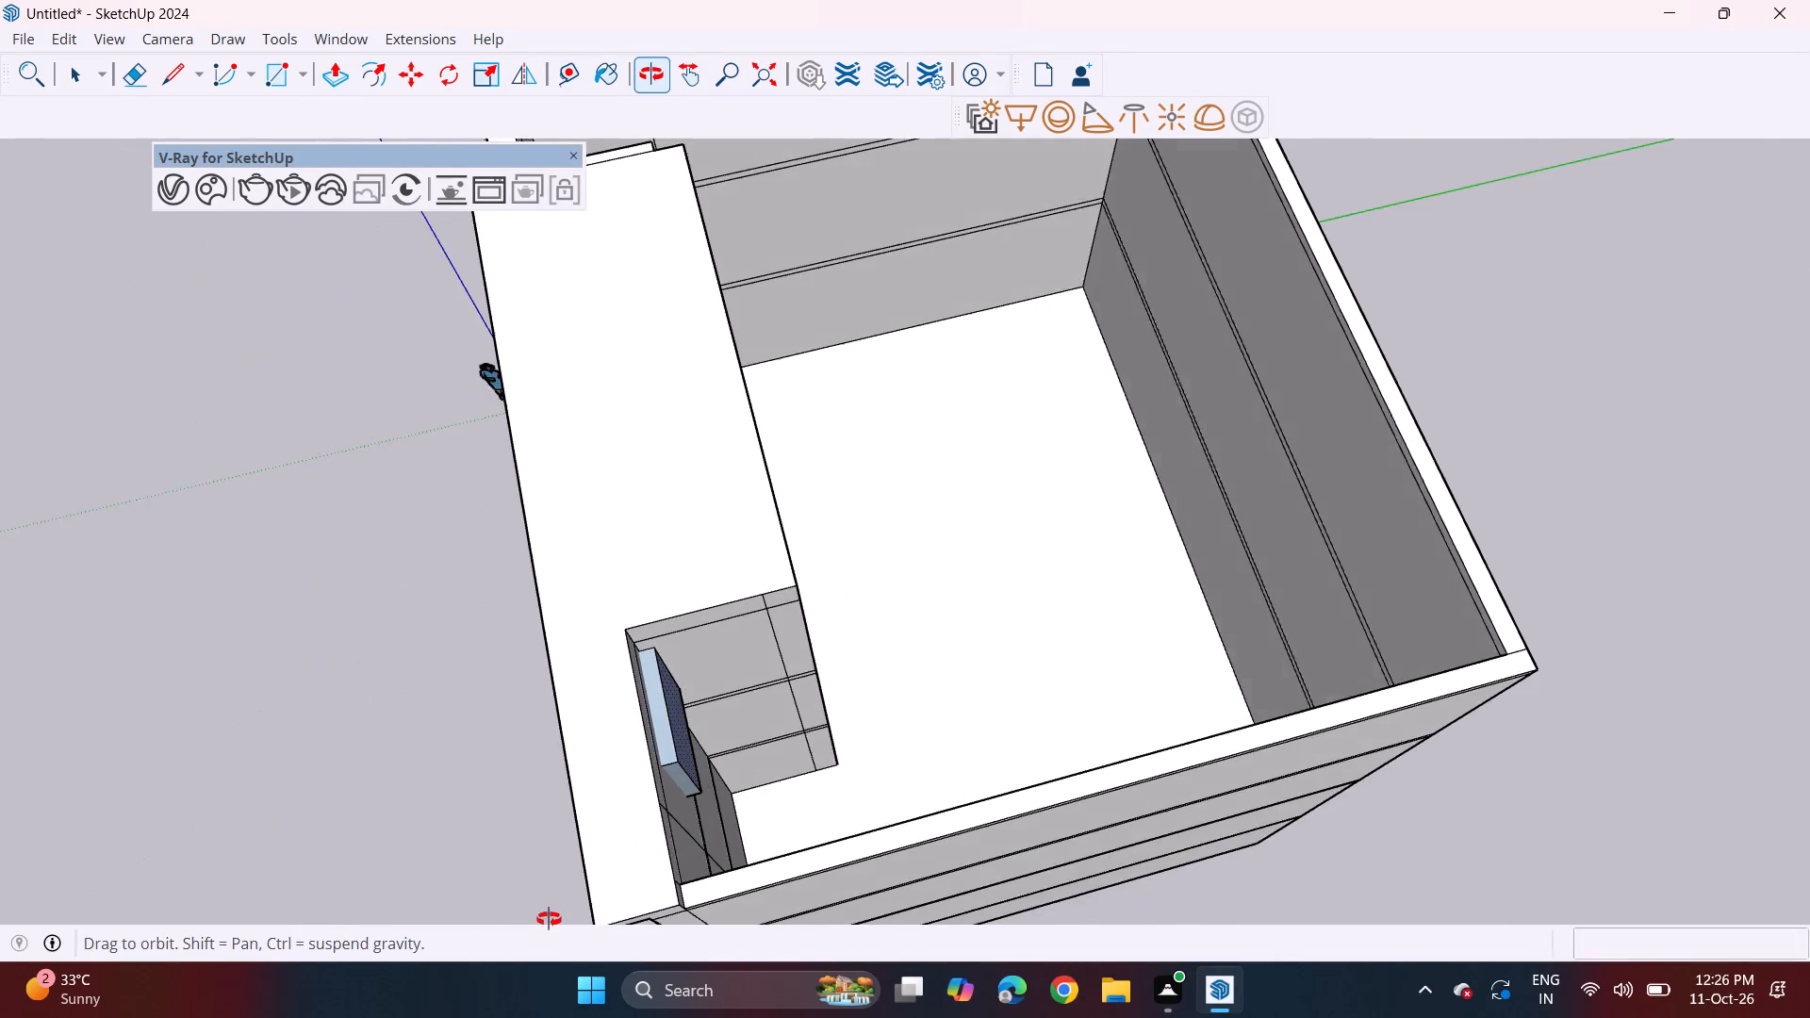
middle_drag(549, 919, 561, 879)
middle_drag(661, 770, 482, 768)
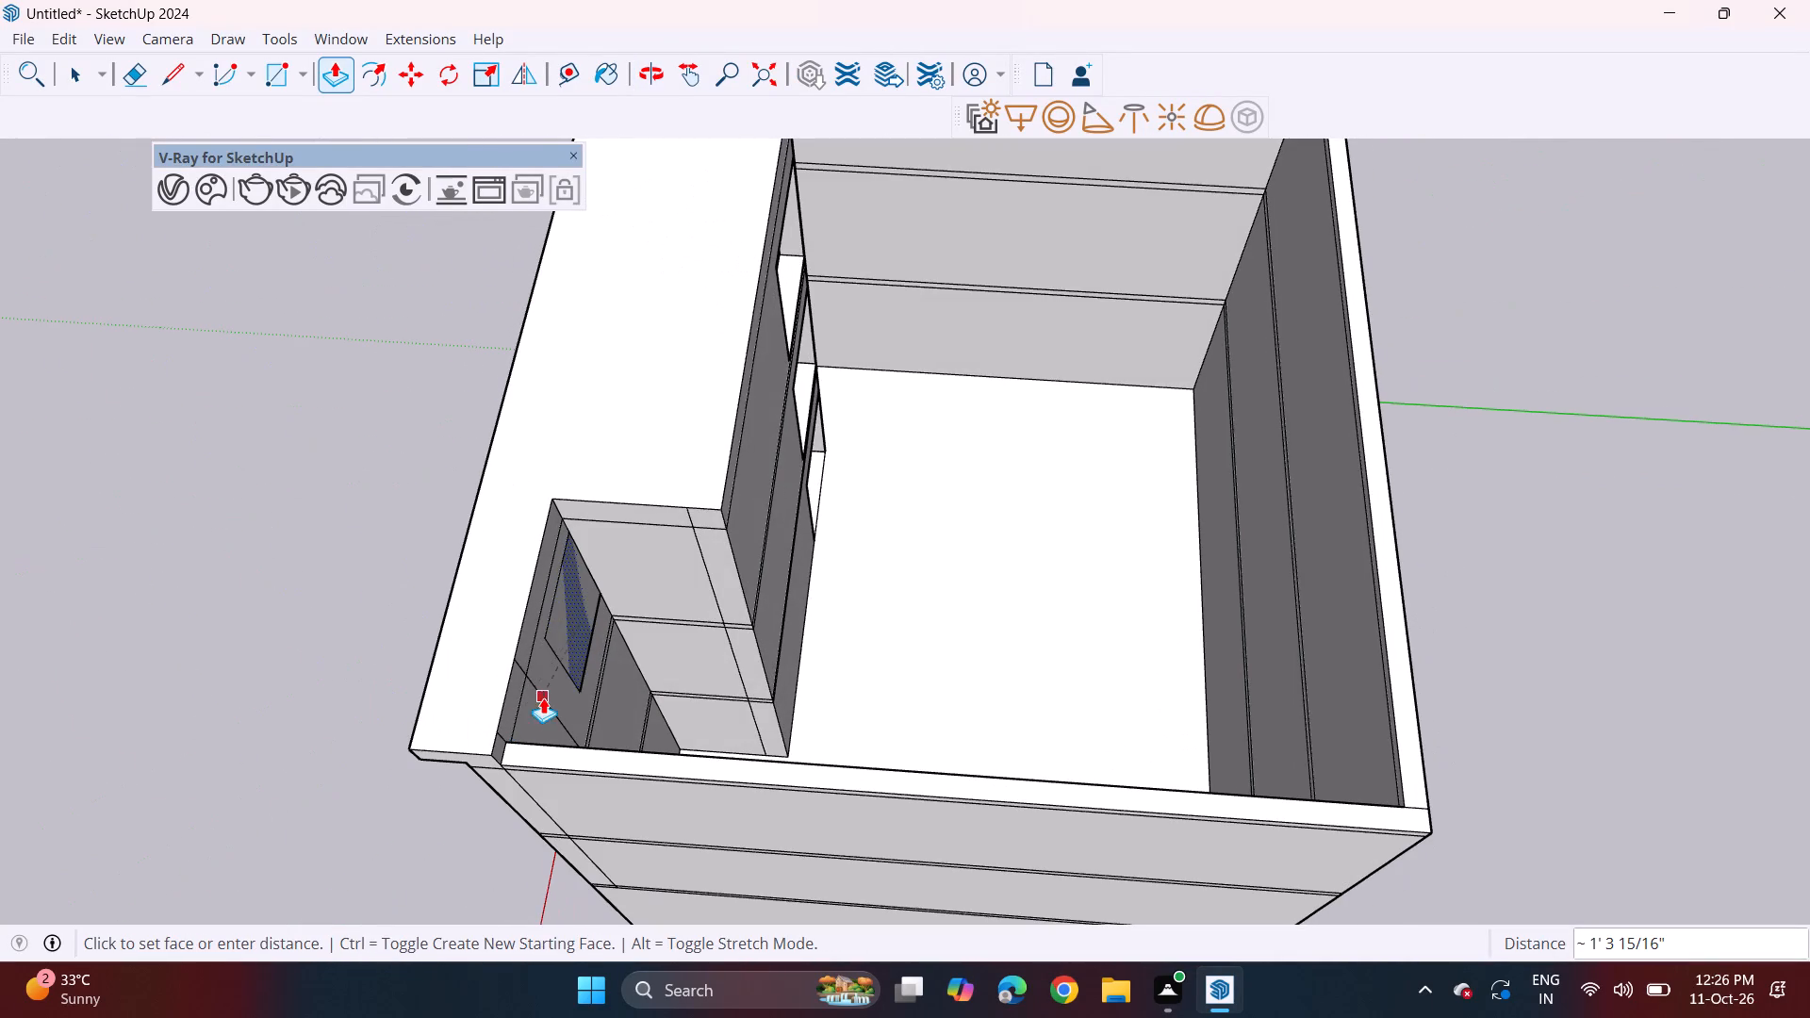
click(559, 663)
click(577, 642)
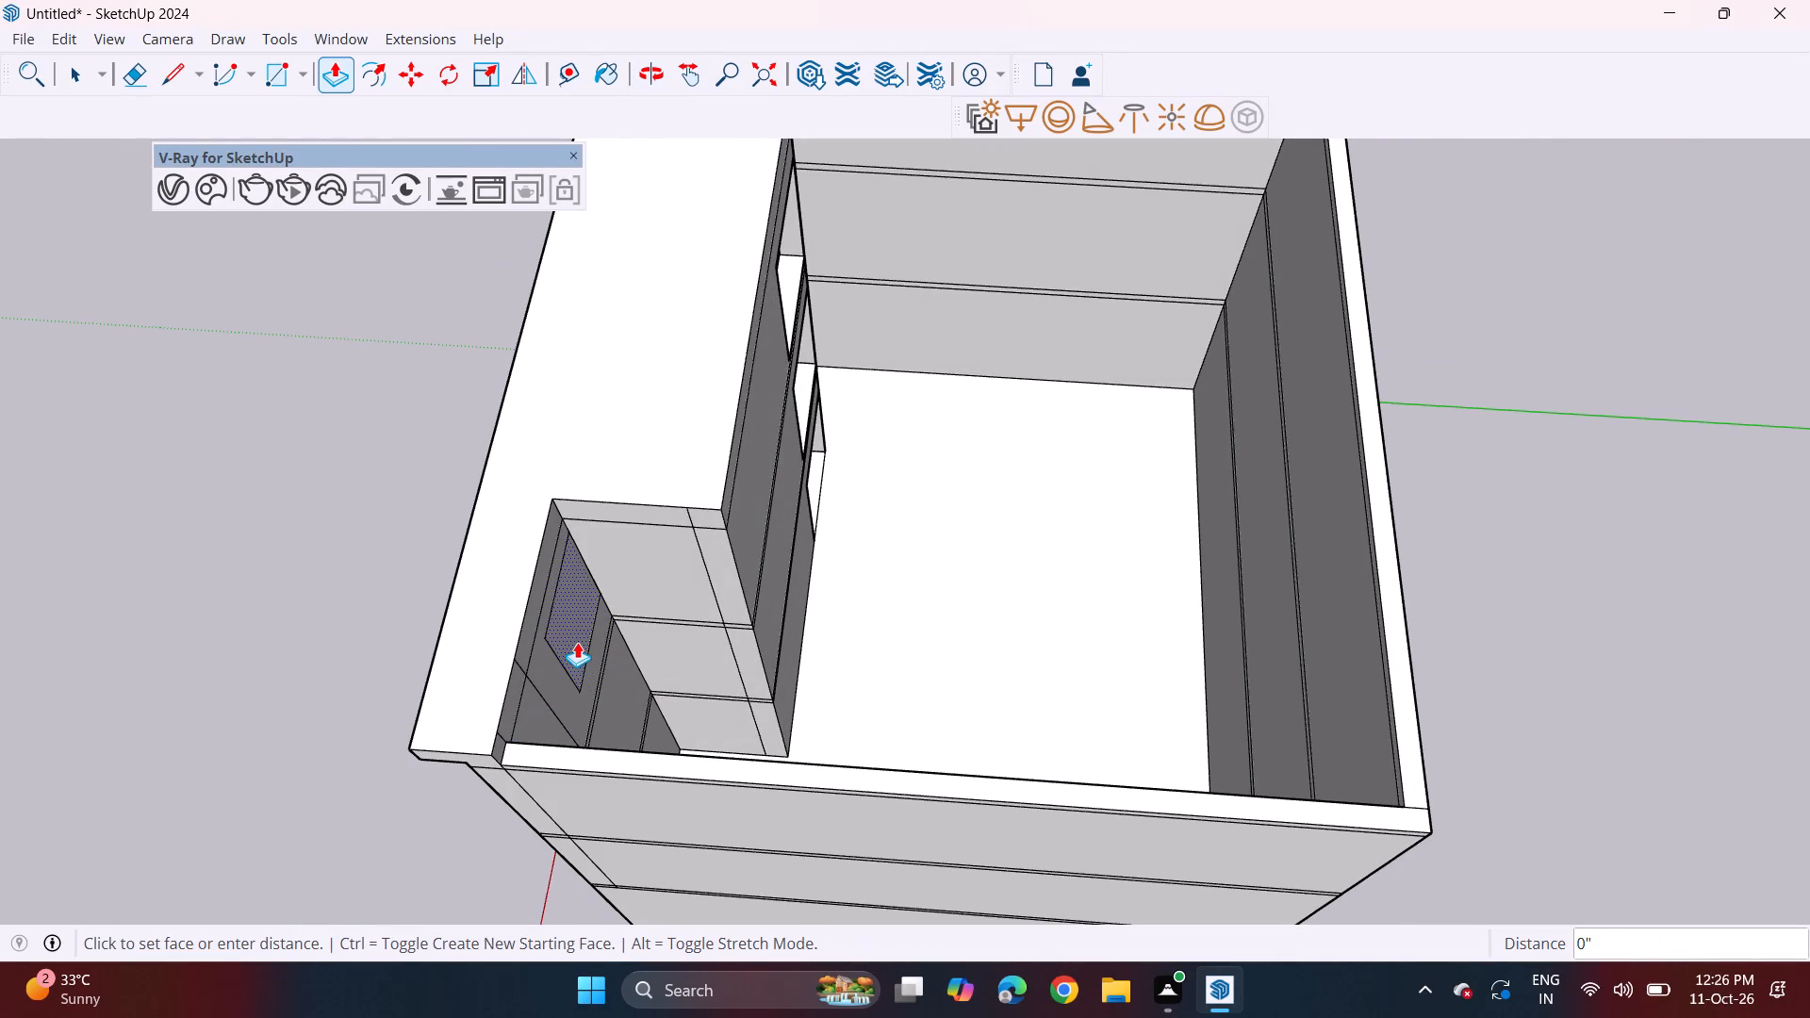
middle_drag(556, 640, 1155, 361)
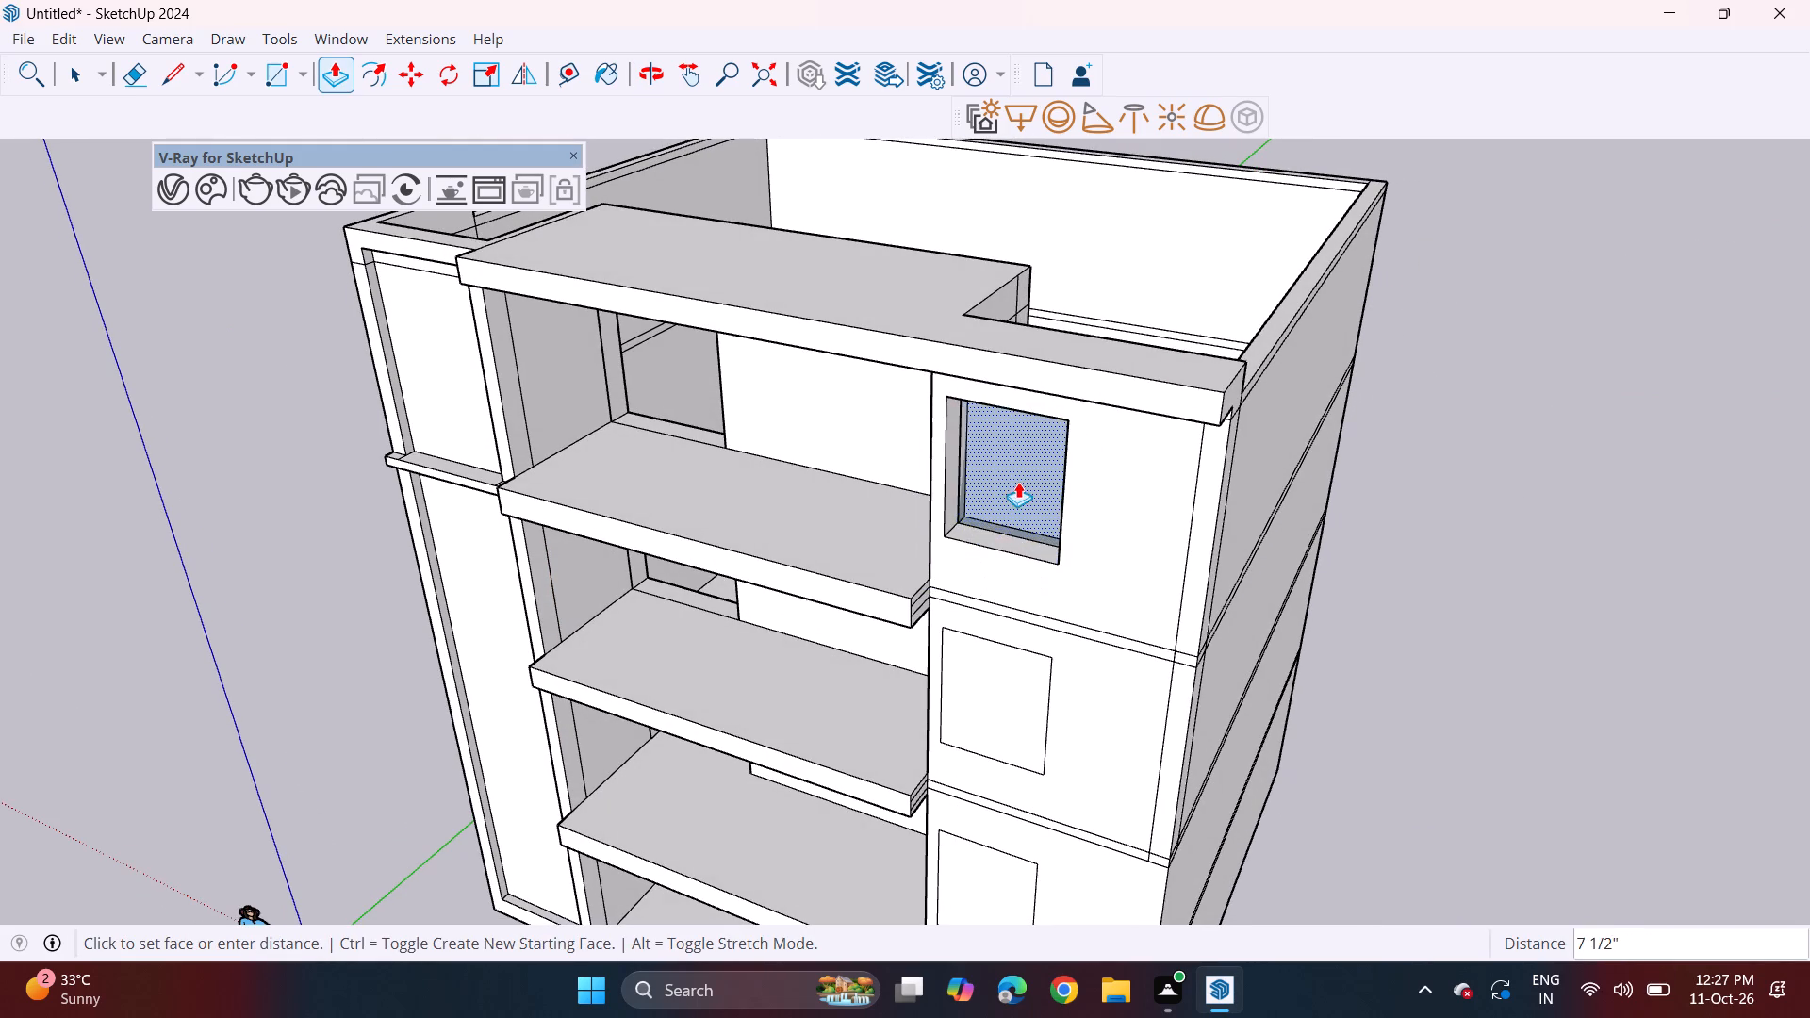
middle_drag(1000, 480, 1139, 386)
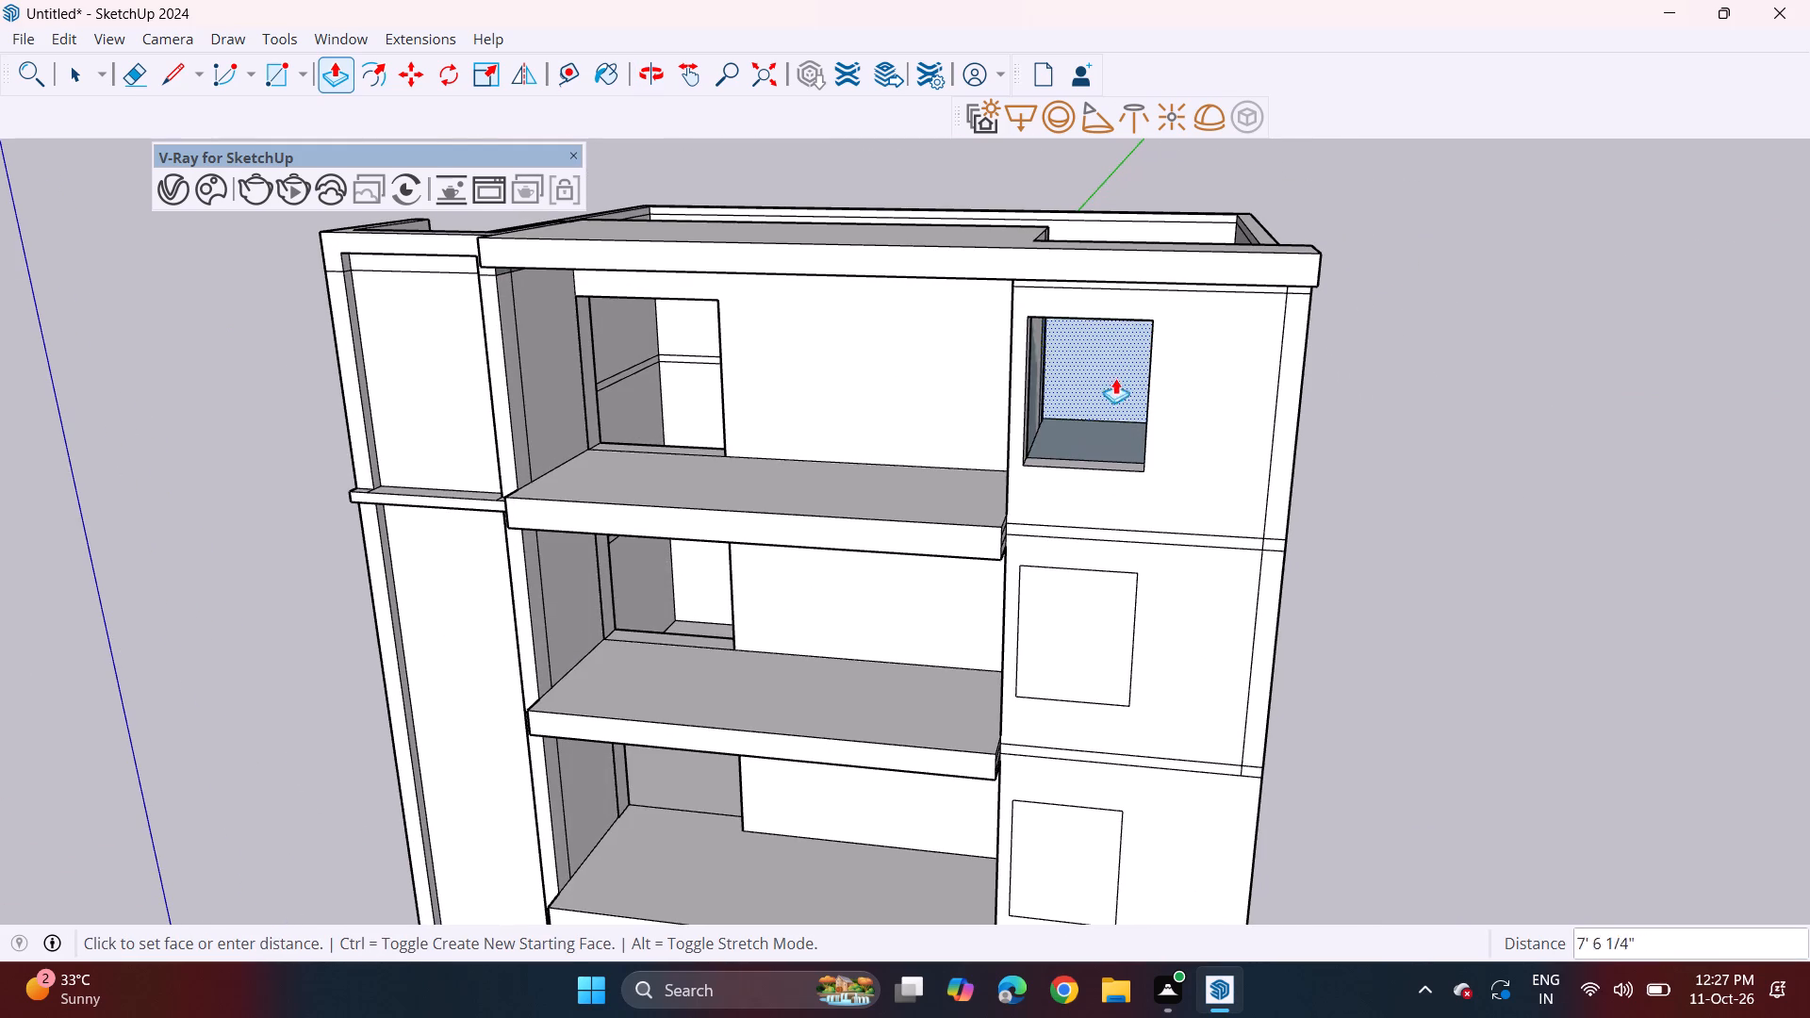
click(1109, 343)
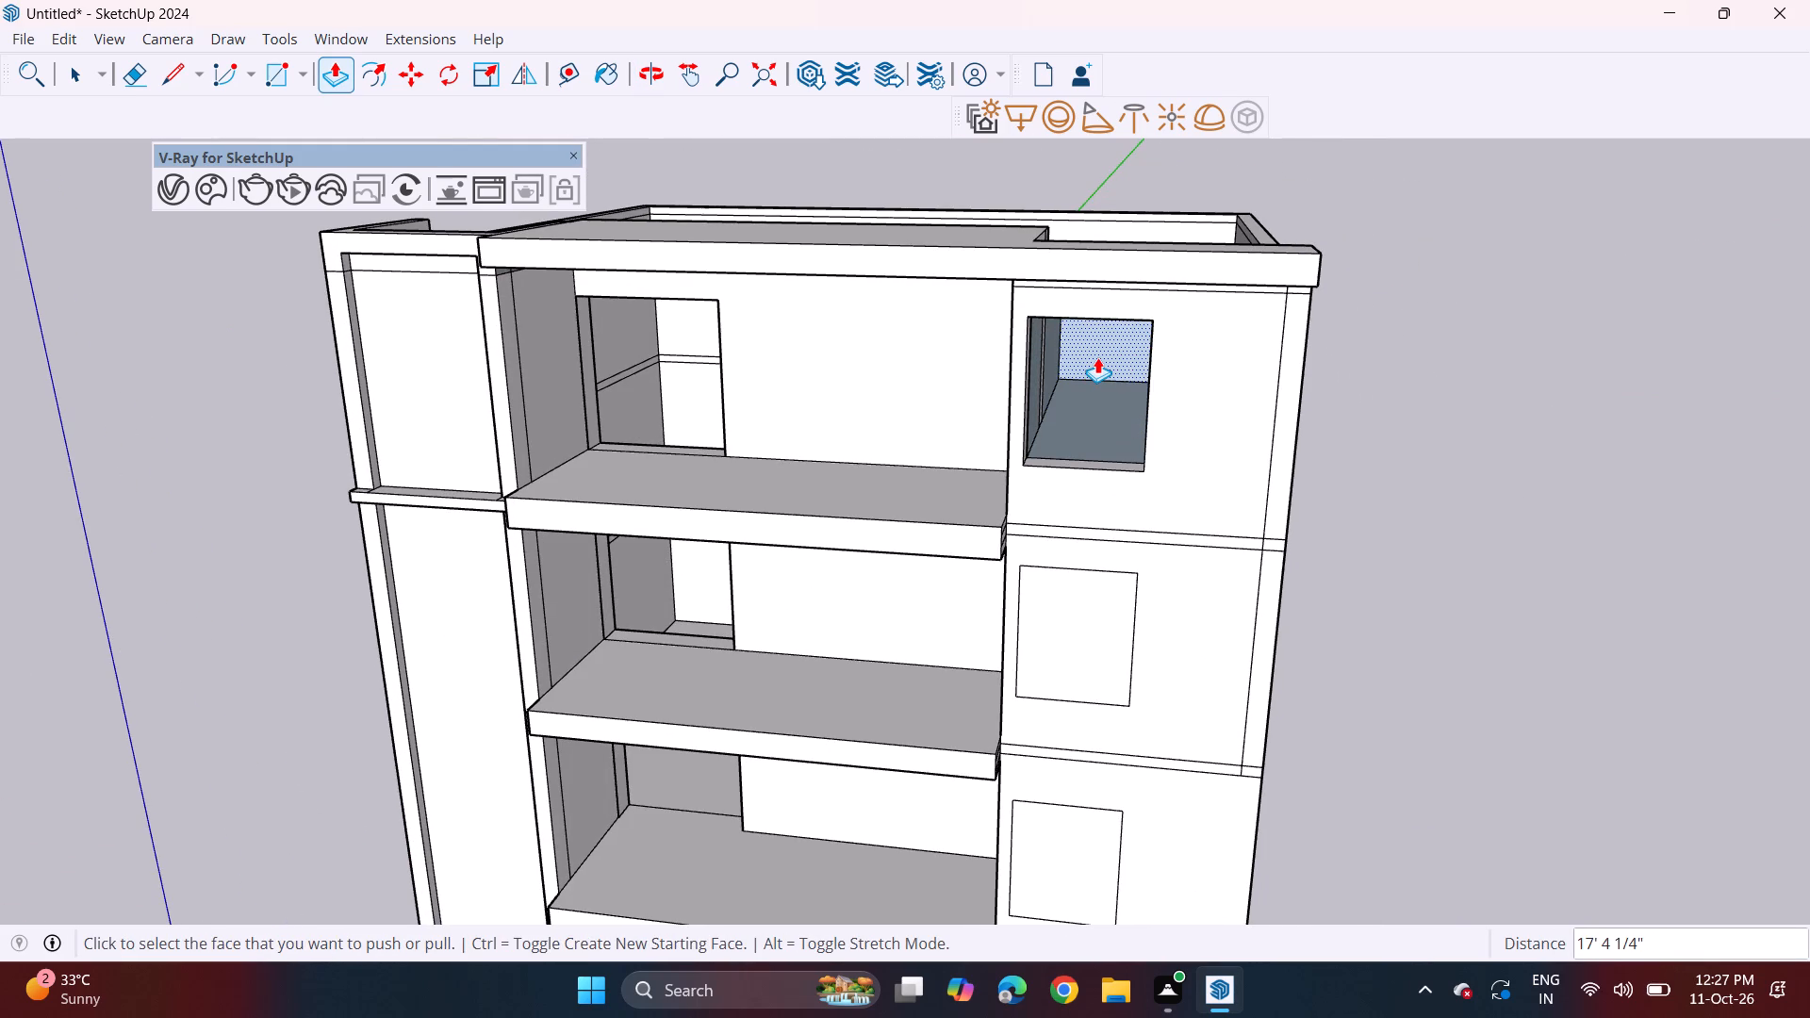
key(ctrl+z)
Push the top-floor window face through the bay wall as a long box projecting deep into the building's interior.
click(1076, 392)
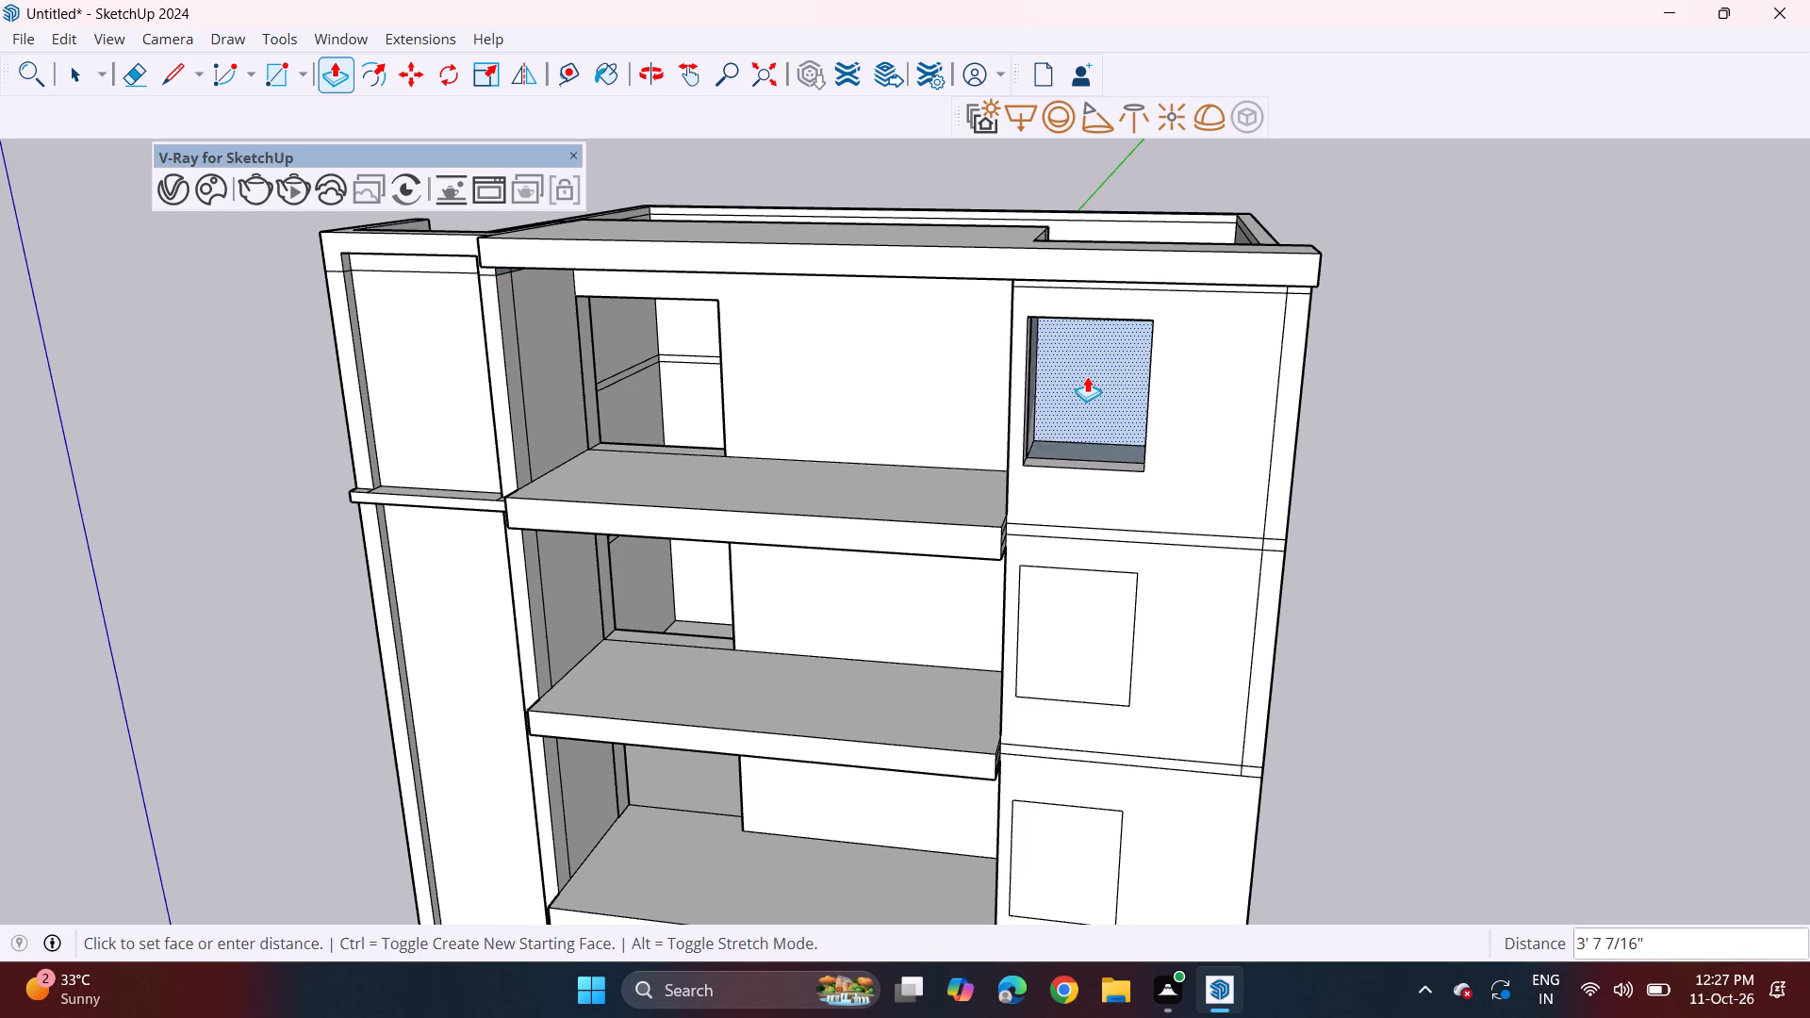
middle_drag(1033, 547, 991, 596)
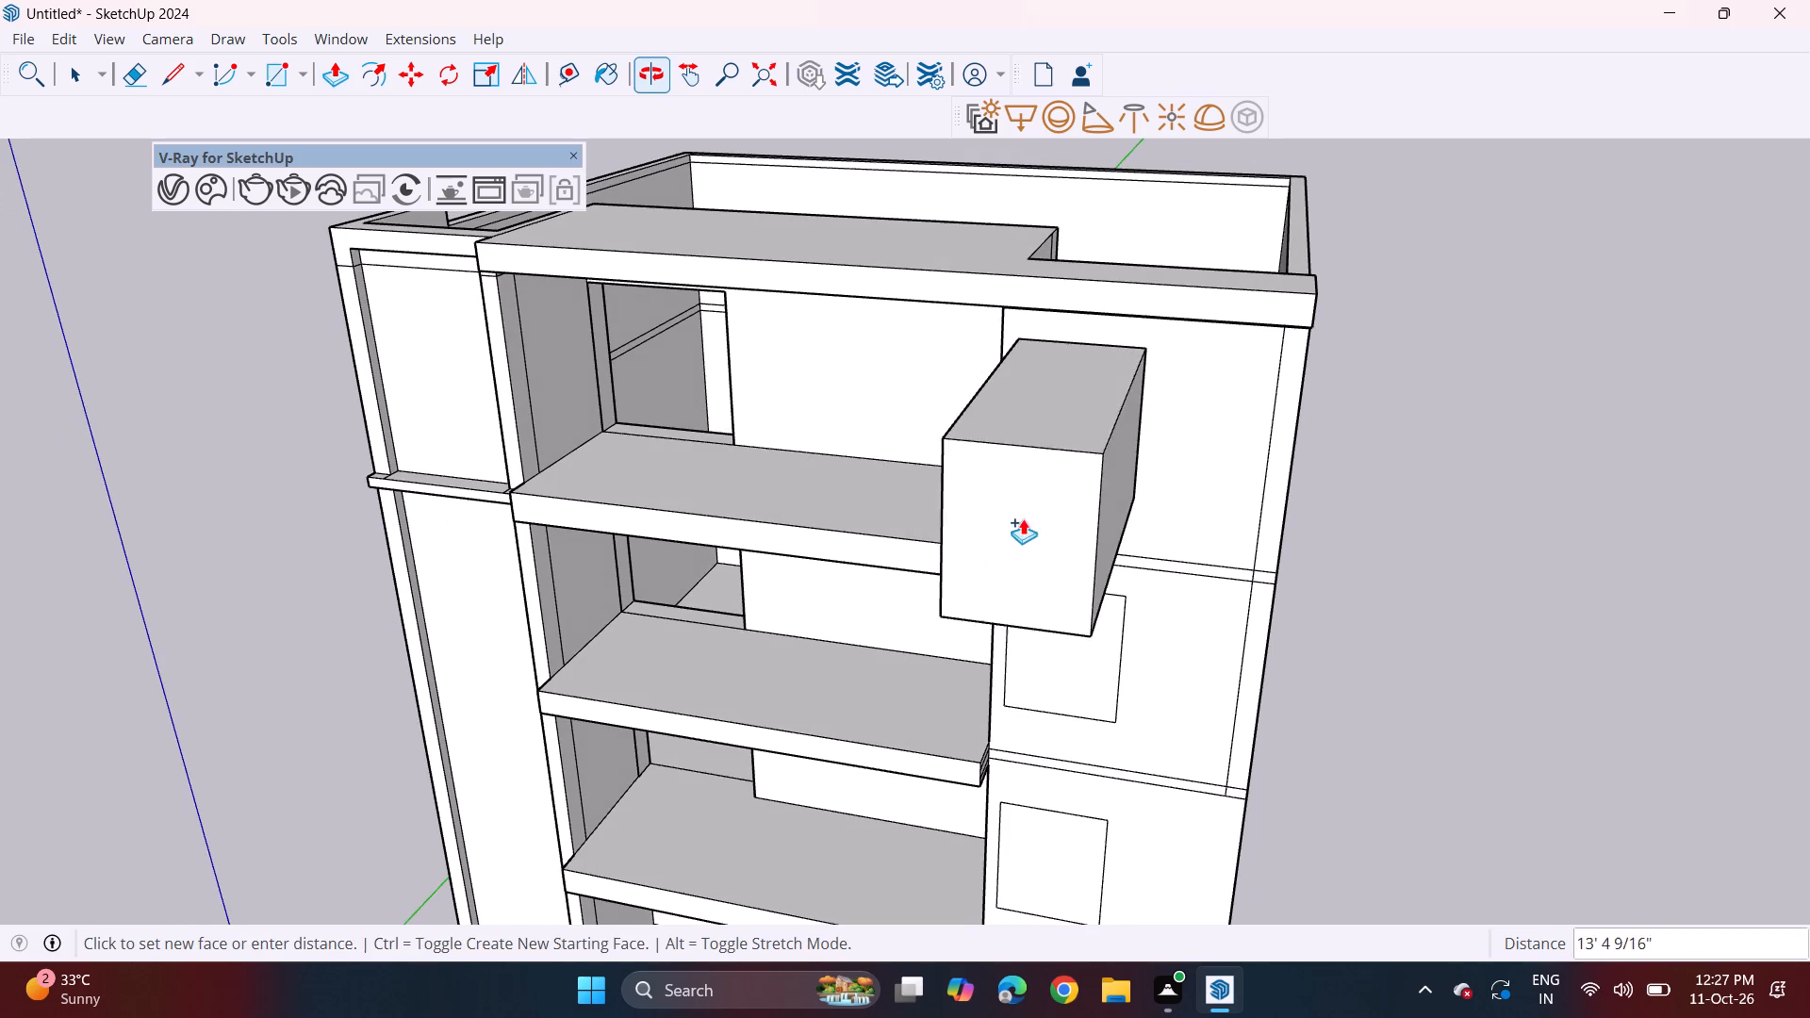
middle_drag(1096, 386, 928, 658)
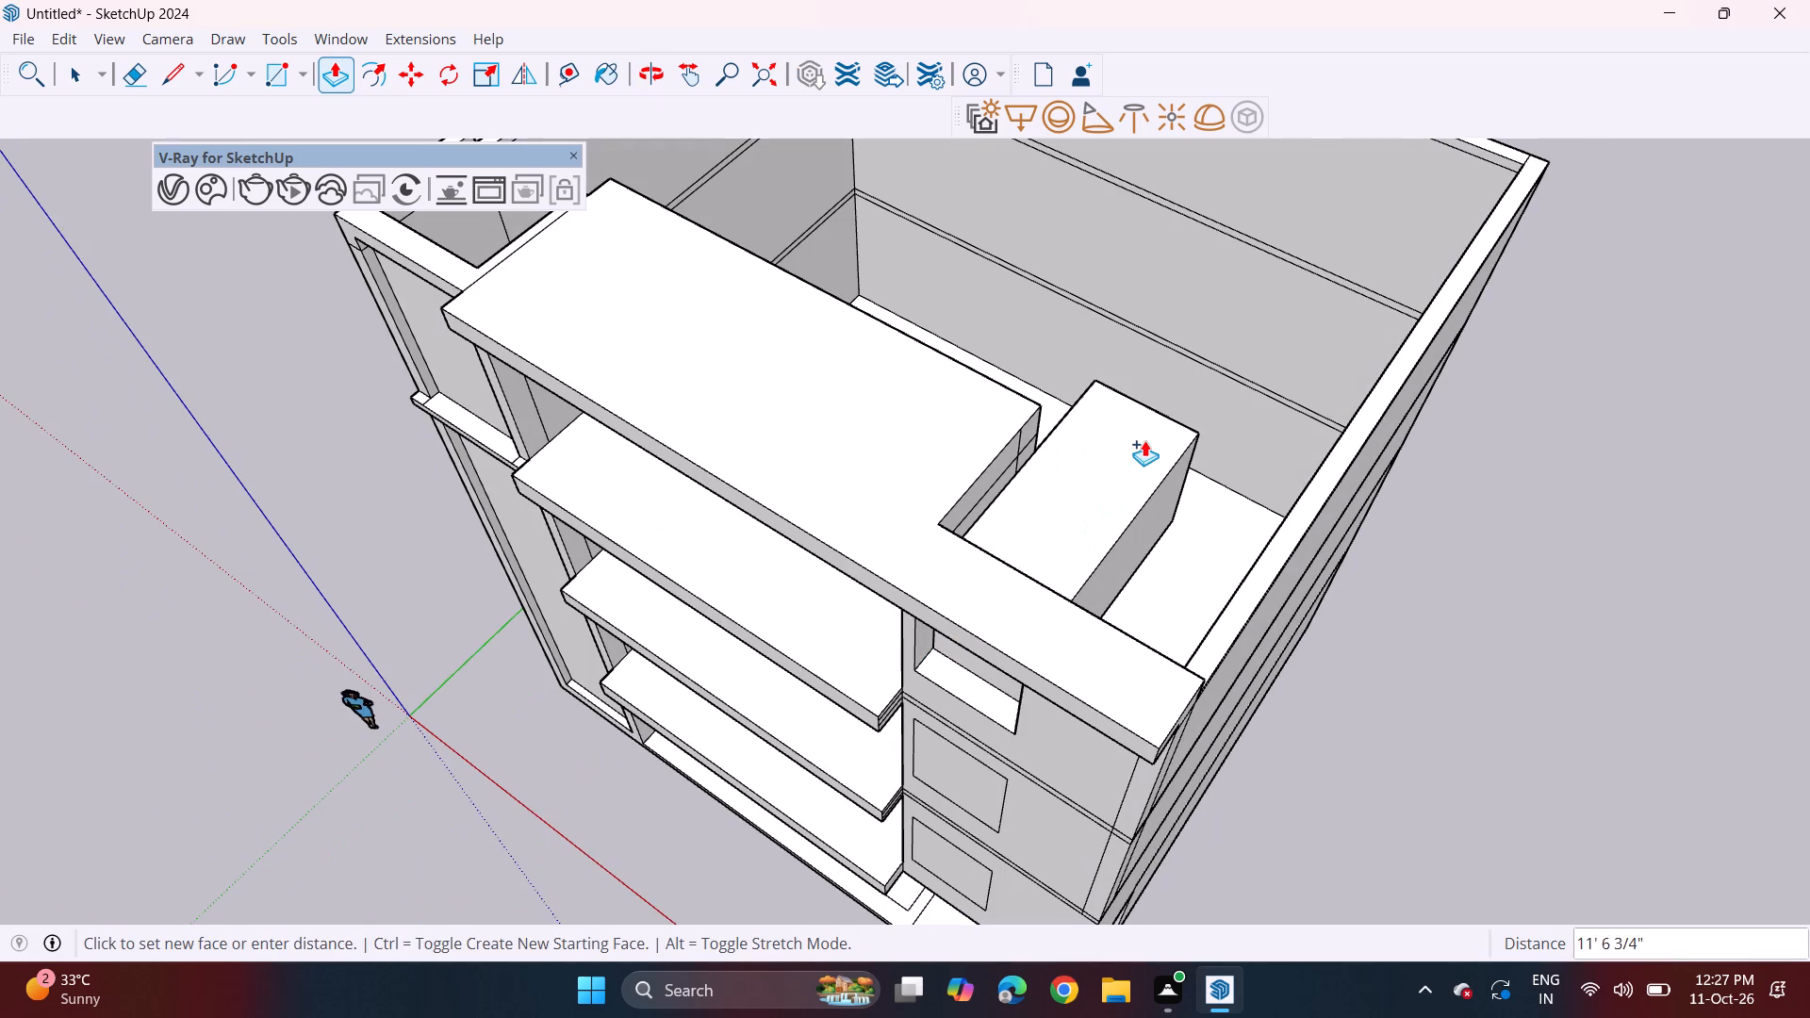
click(1160, 417)
Push the face left inside the top-floor window recess 2' 2 1/4" inward to open it into the long box.
click(987, 676)
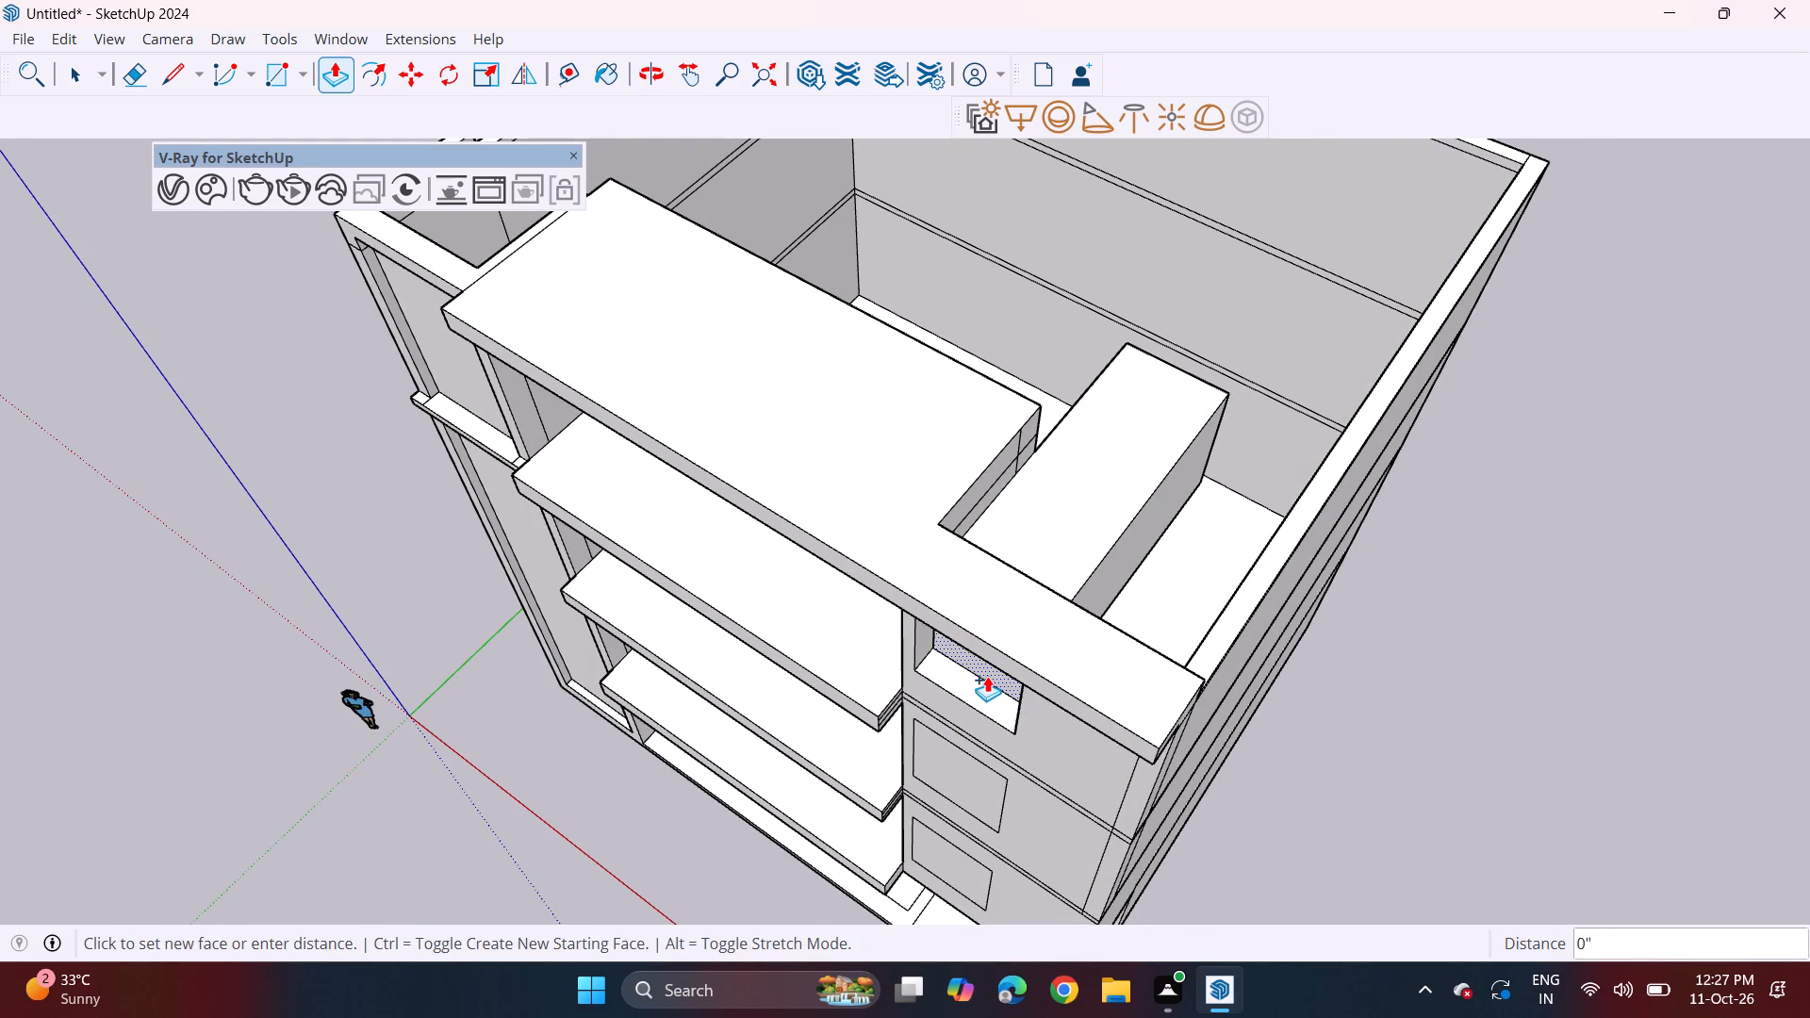
middle_drag(1009, 637, 1095, 456)
click(1039, 526)
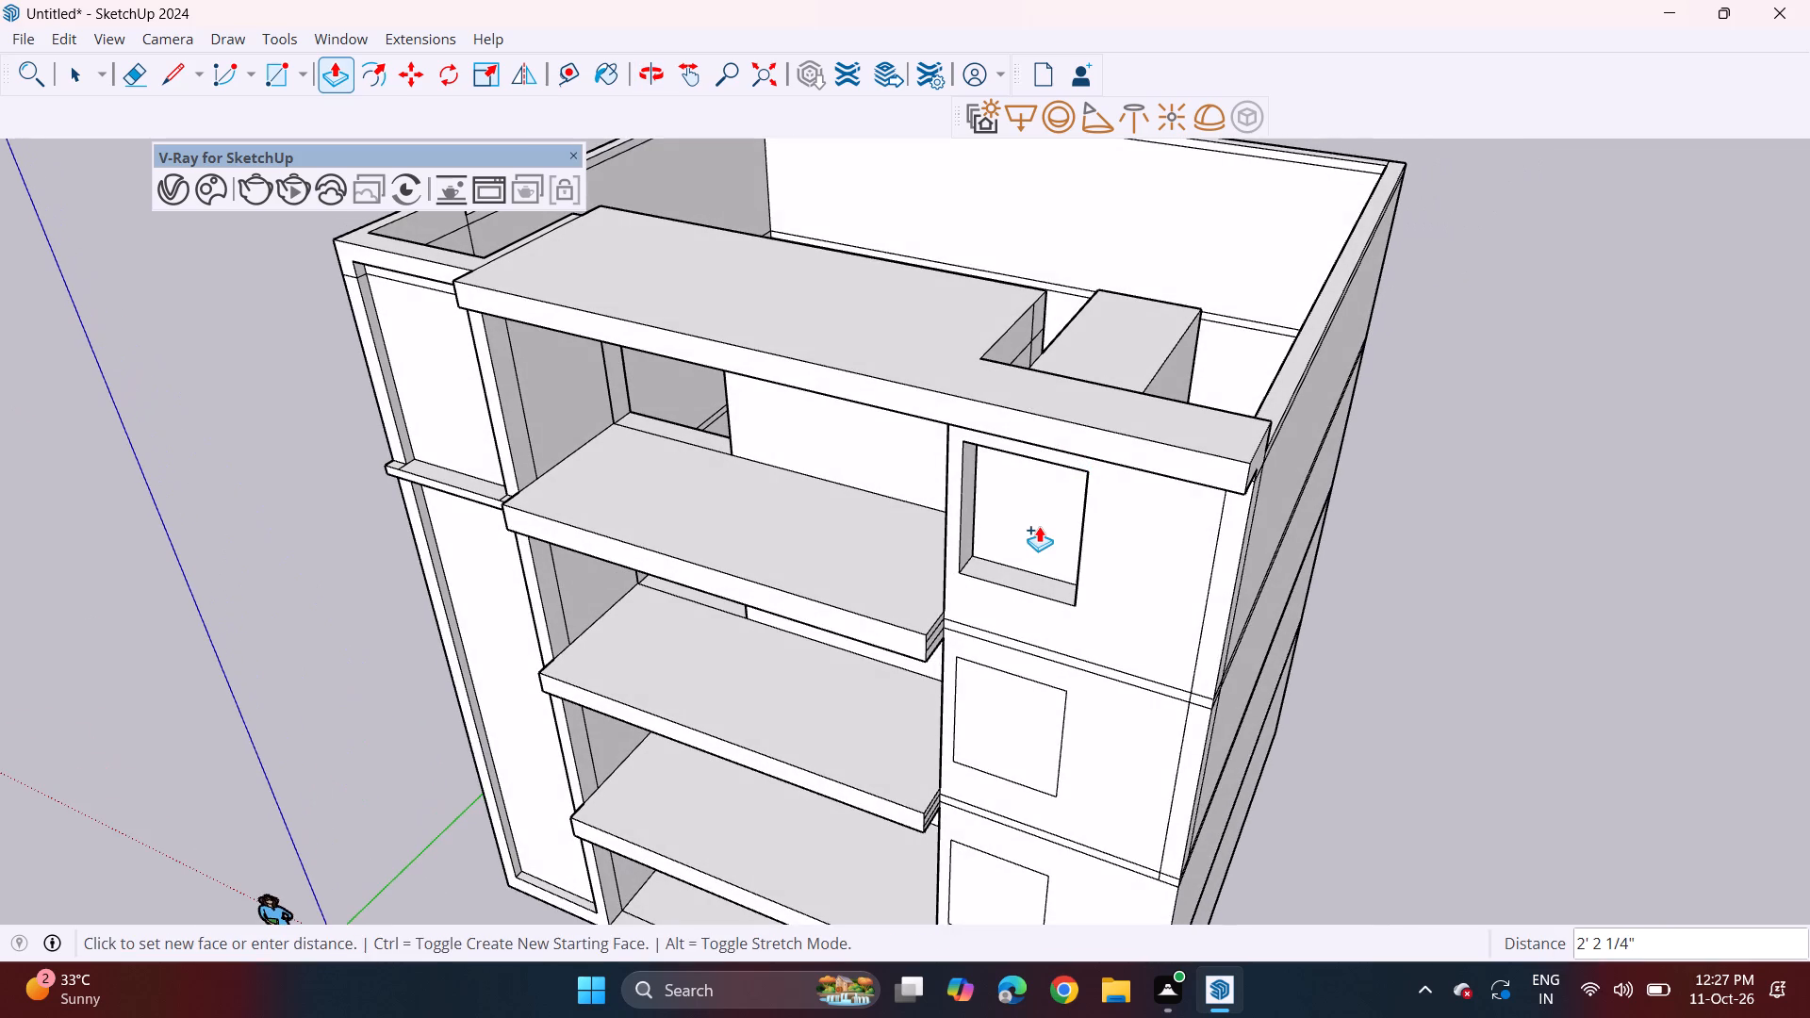
key(Escape)
click(1013, 532)
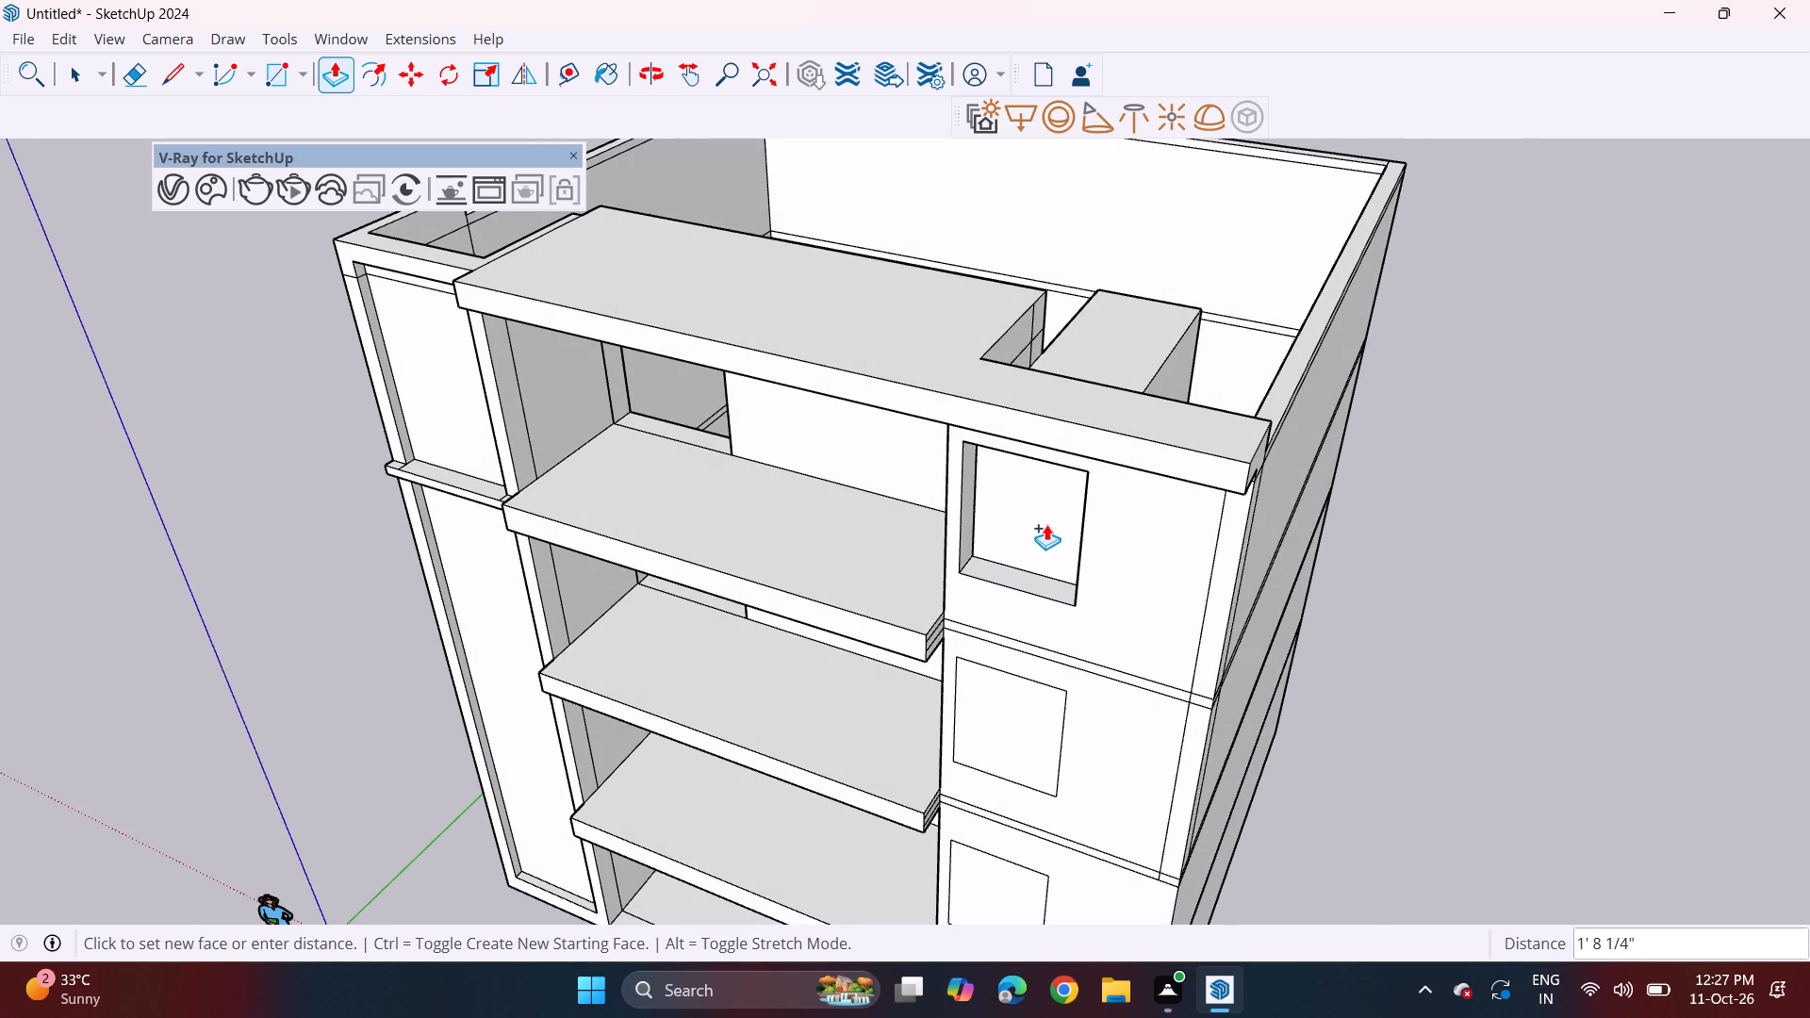
click(1058, 508)
Erase the faces and edges of the long box inside the building beyond its cross seam, leaving a short open stub behind the window.
middle_drag(998, 574, 1083, 419)
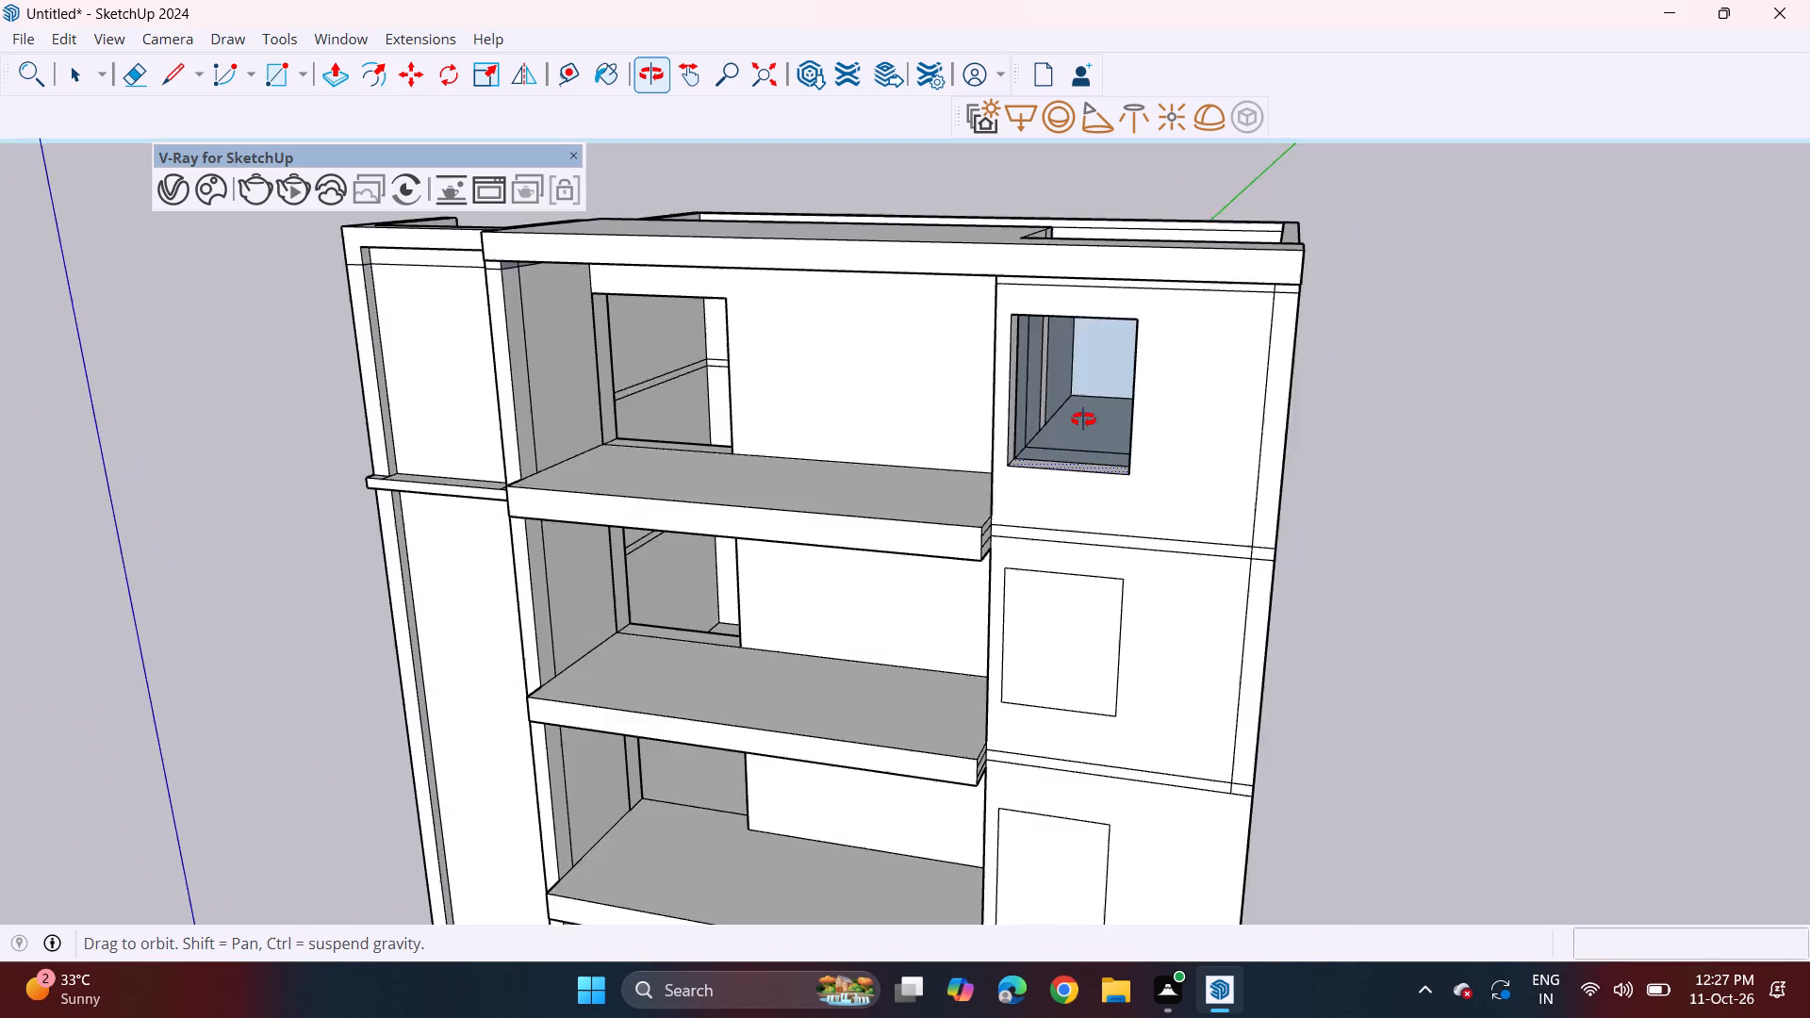
middle_drag(1083, 419, 384, 833)
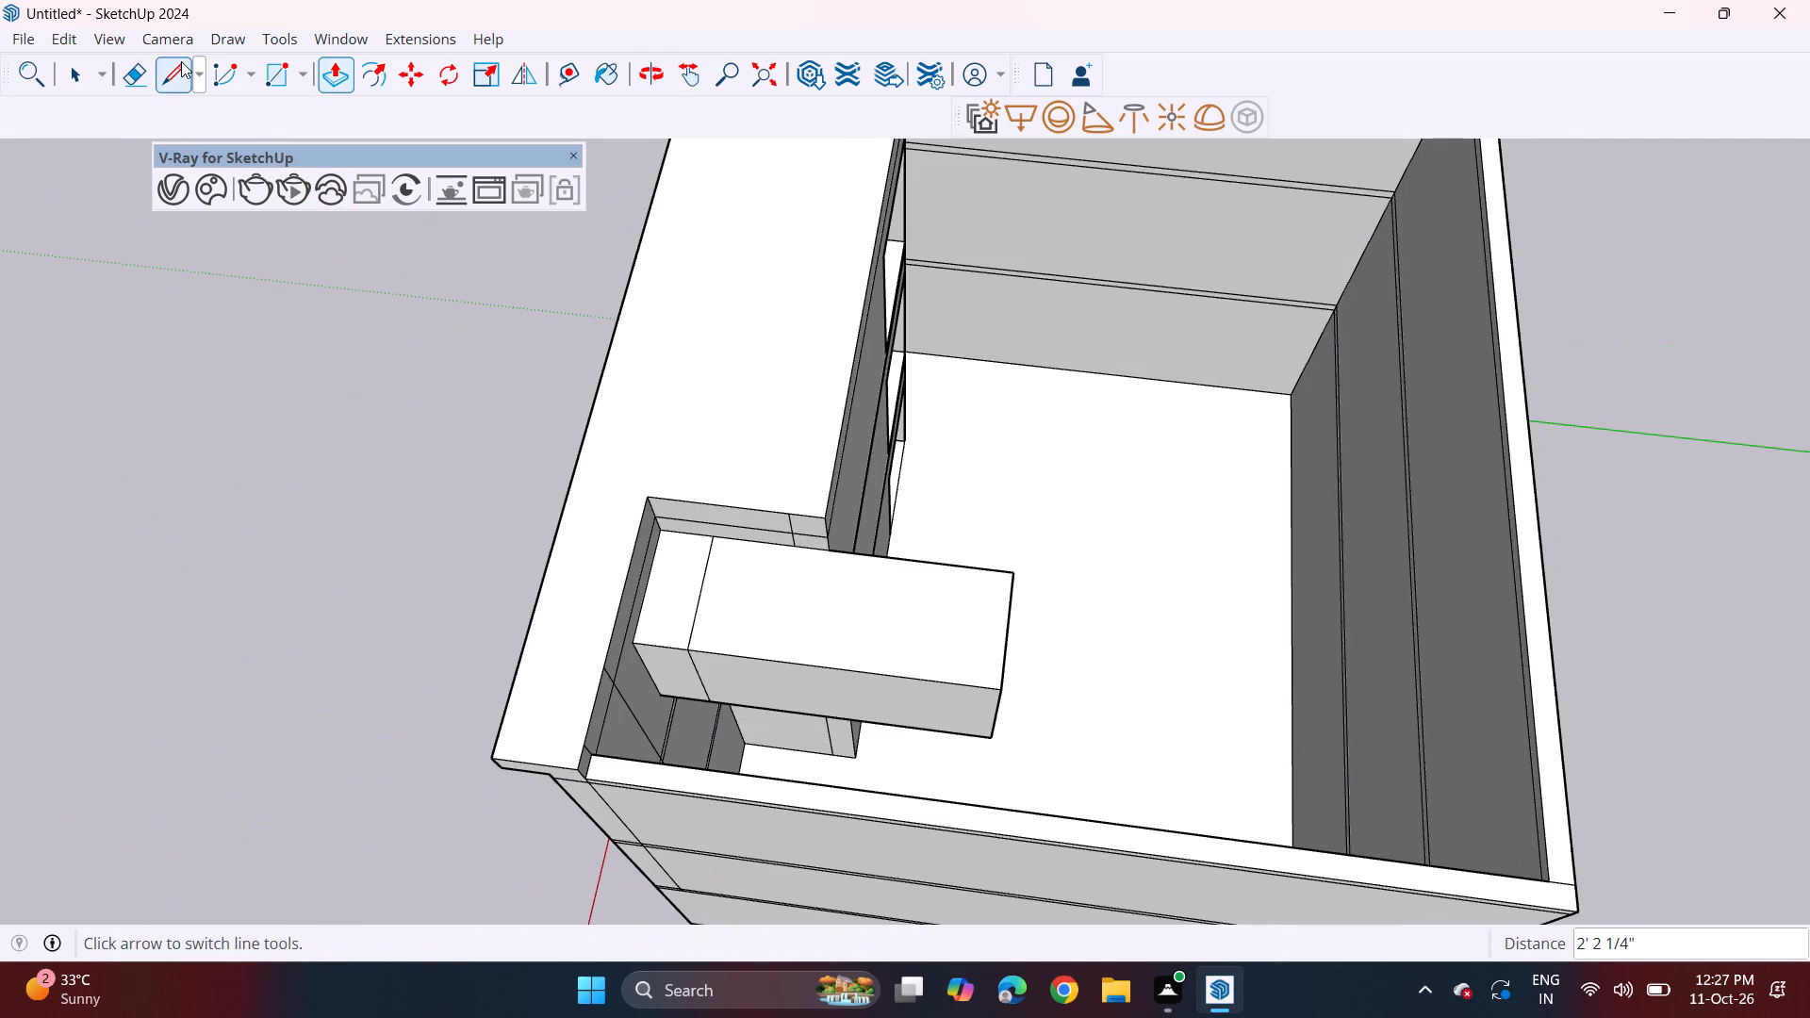
click(135, 69)
drag(952, 546, 916, 669)
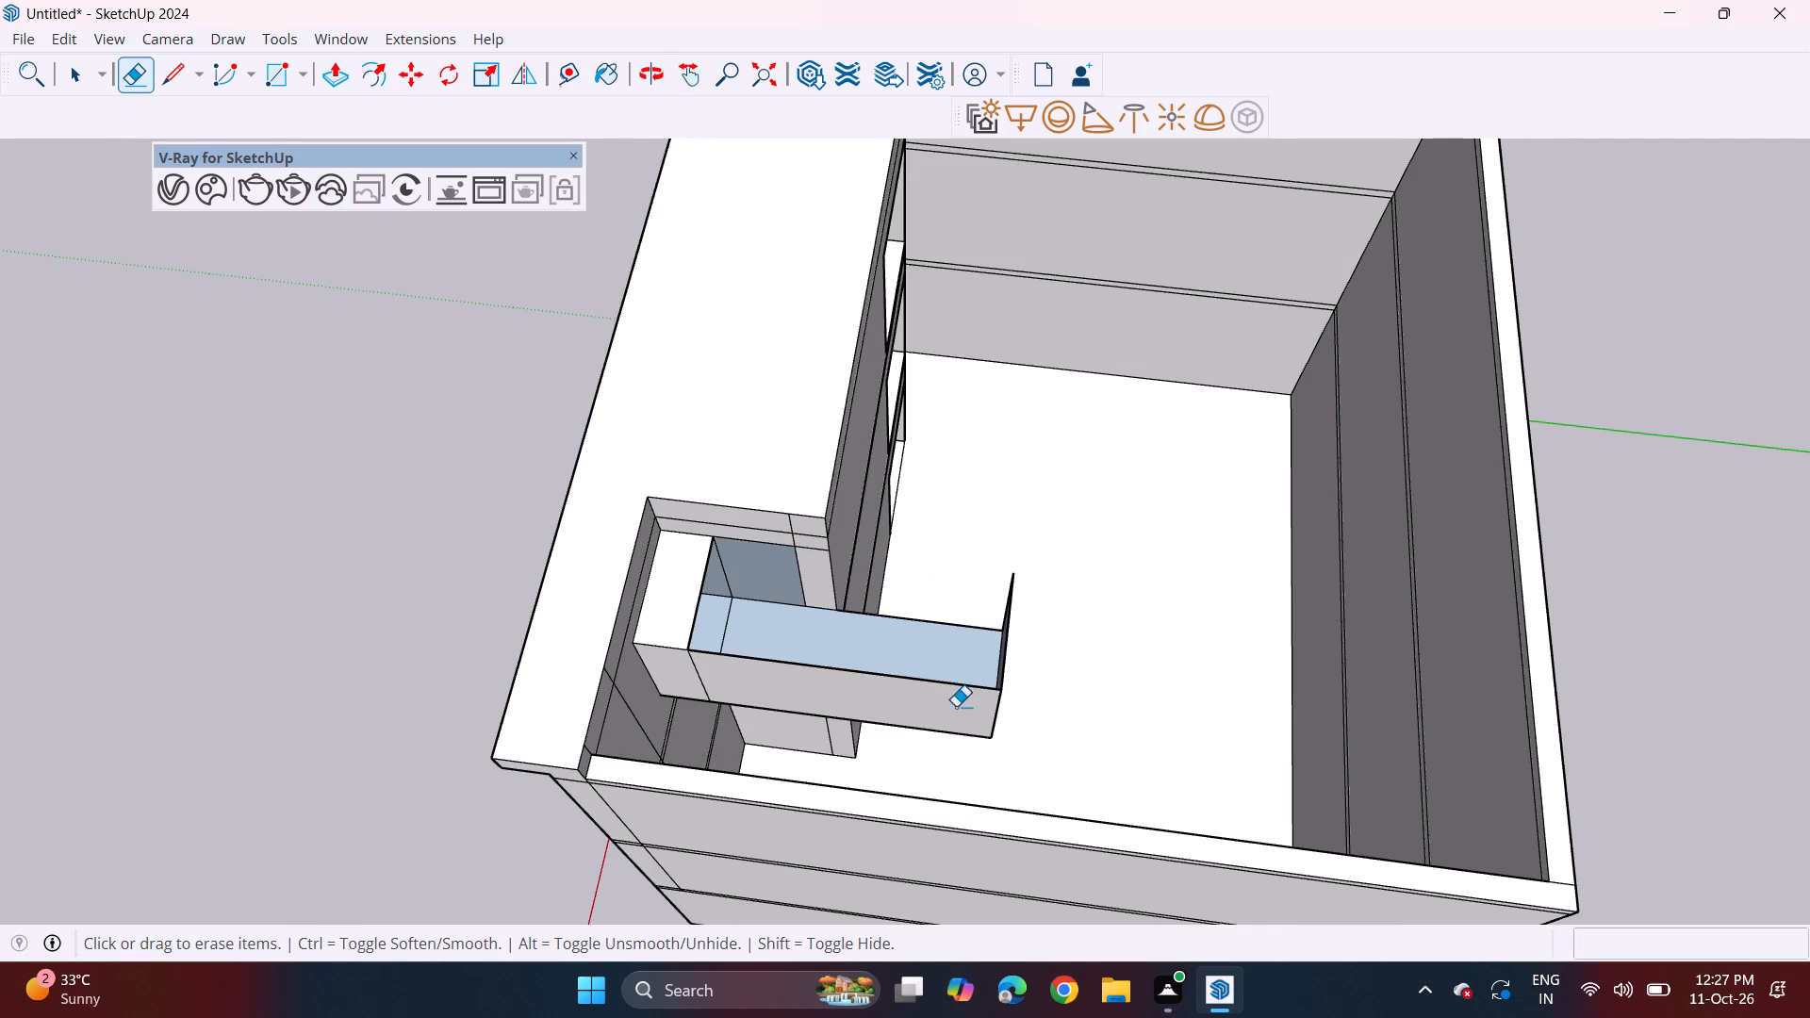
drag(963, 617, 946, 723)
drag(987, 668, 1023, 676)
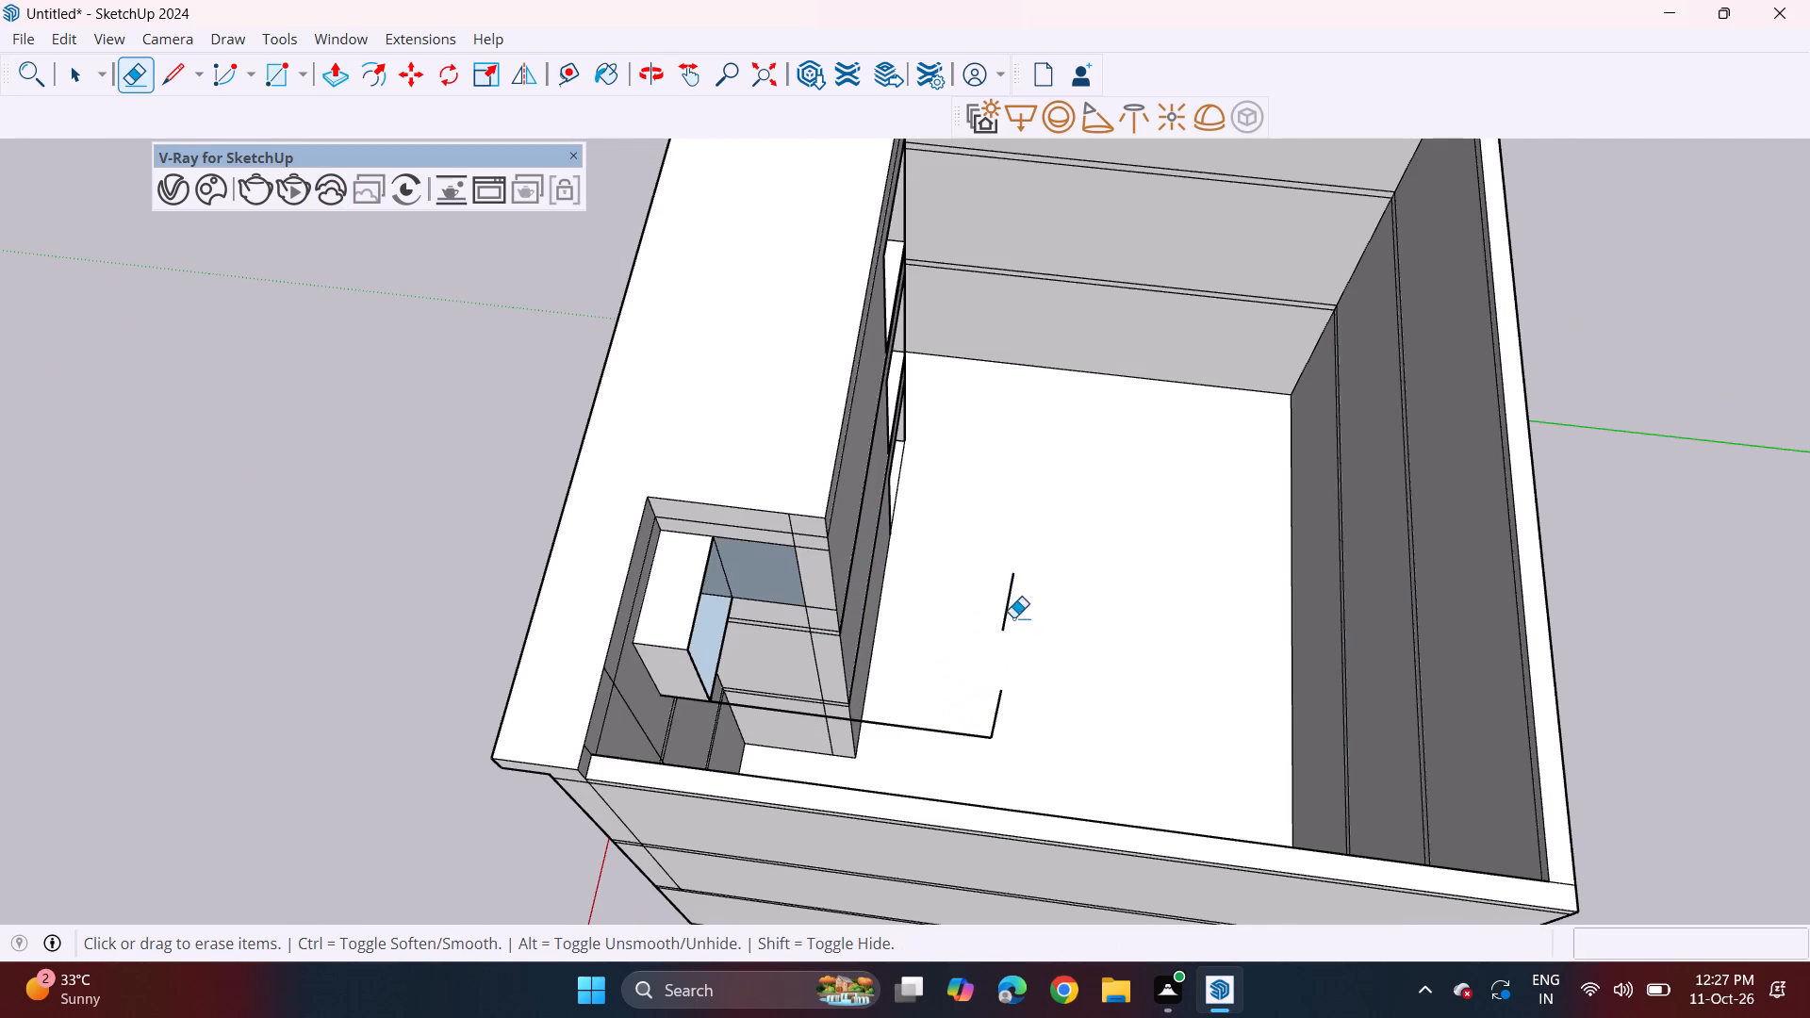
drag(1009, 604, 1003, 616)
drag(1006, 612, 999, 683)
click(995, 703)
drag(985, 726, 979, 738)
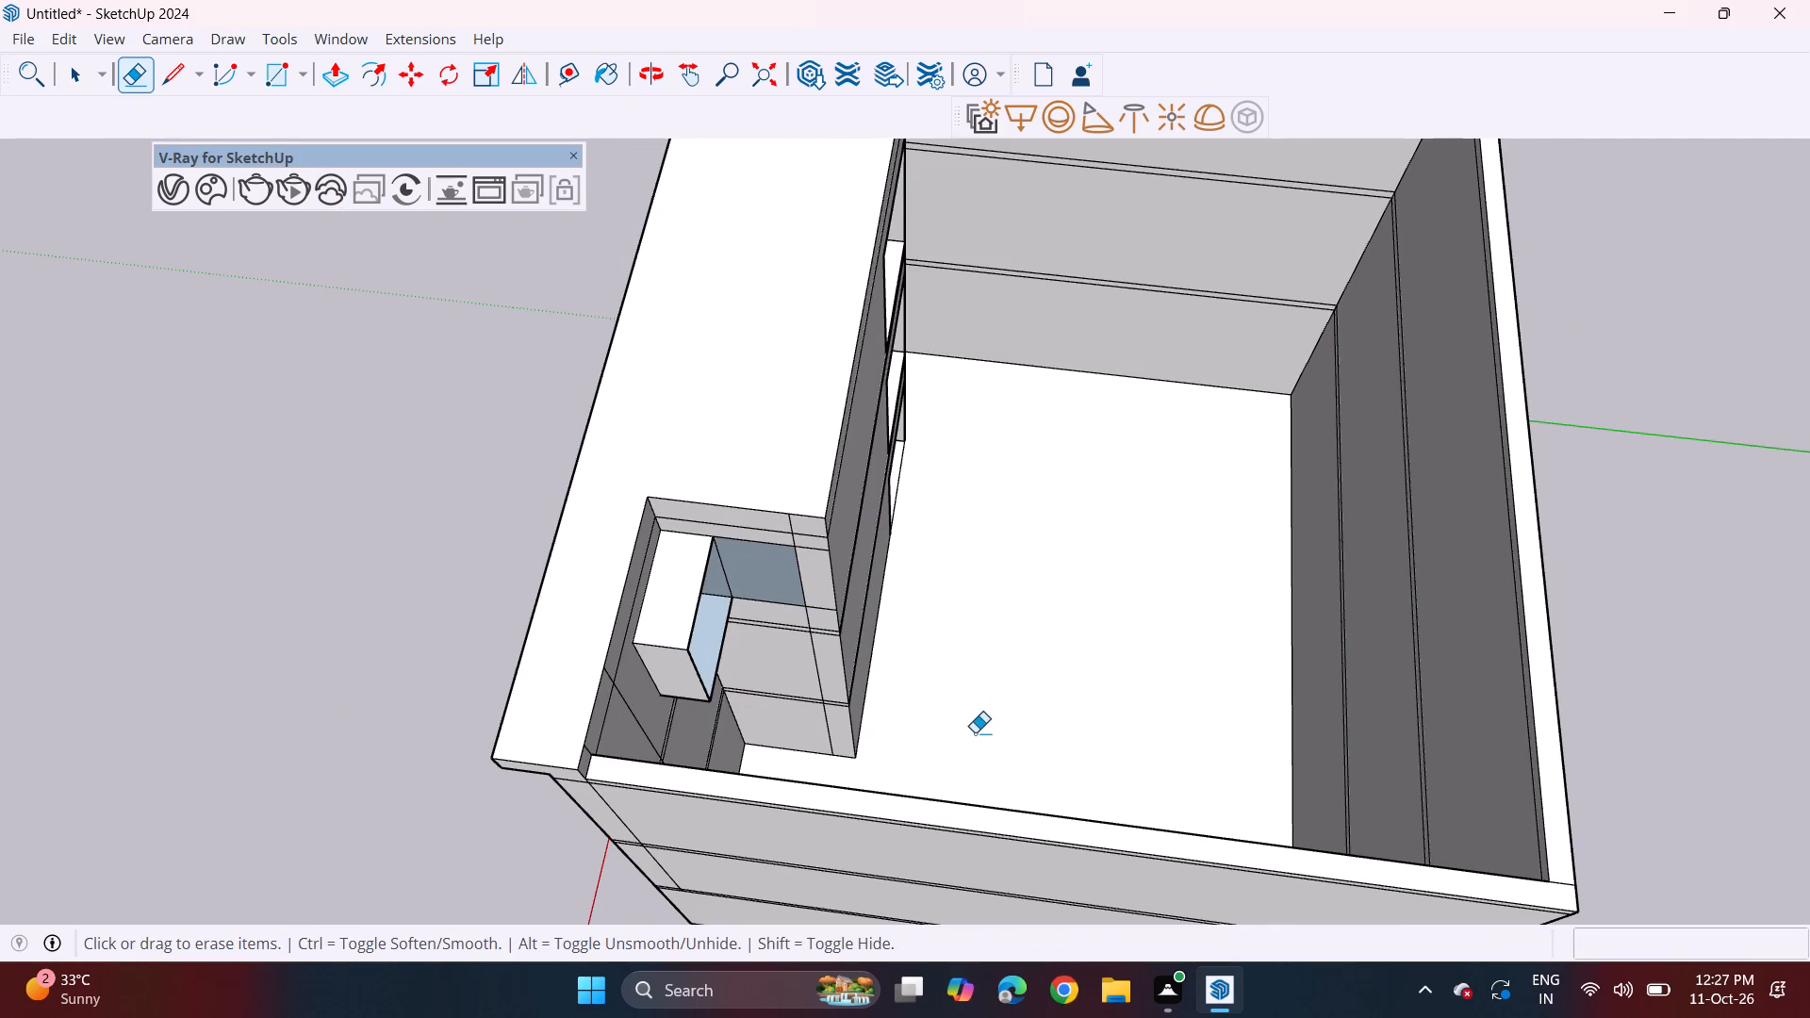
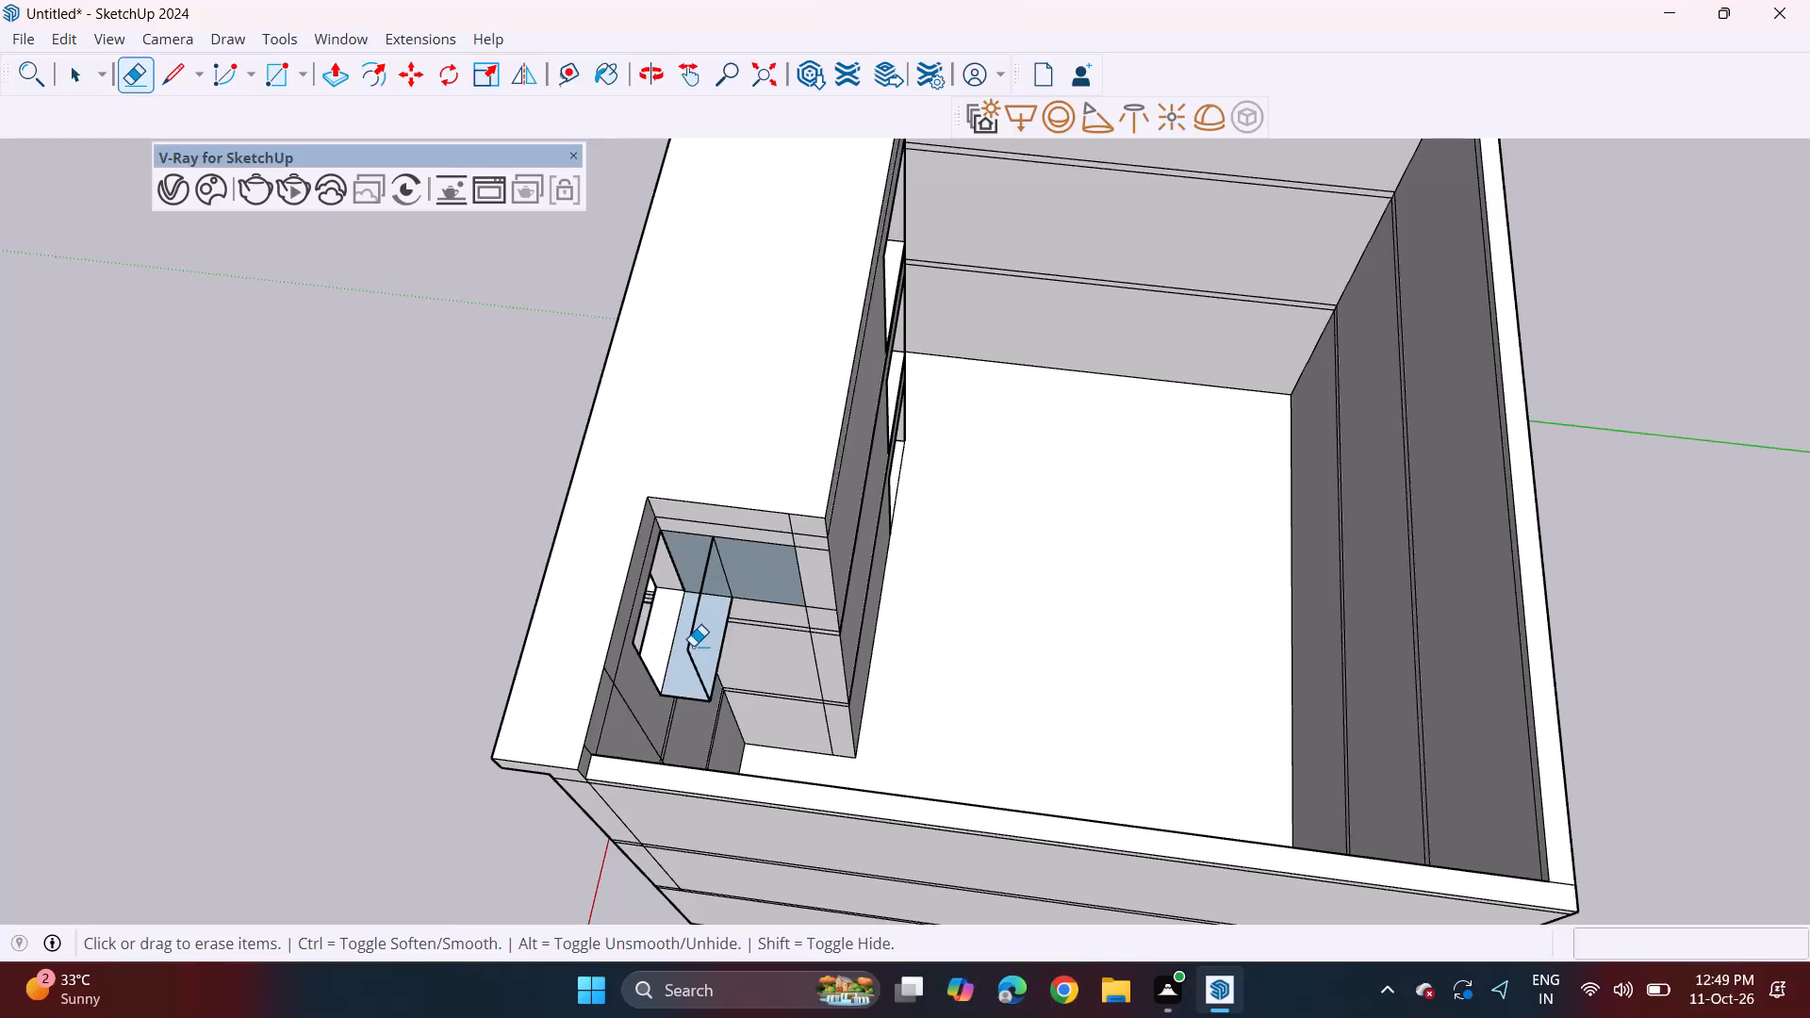
Erase the remaining stub faces and edges behind the top-floor window, including the seam across the leftover interior face.
click(693, 648)
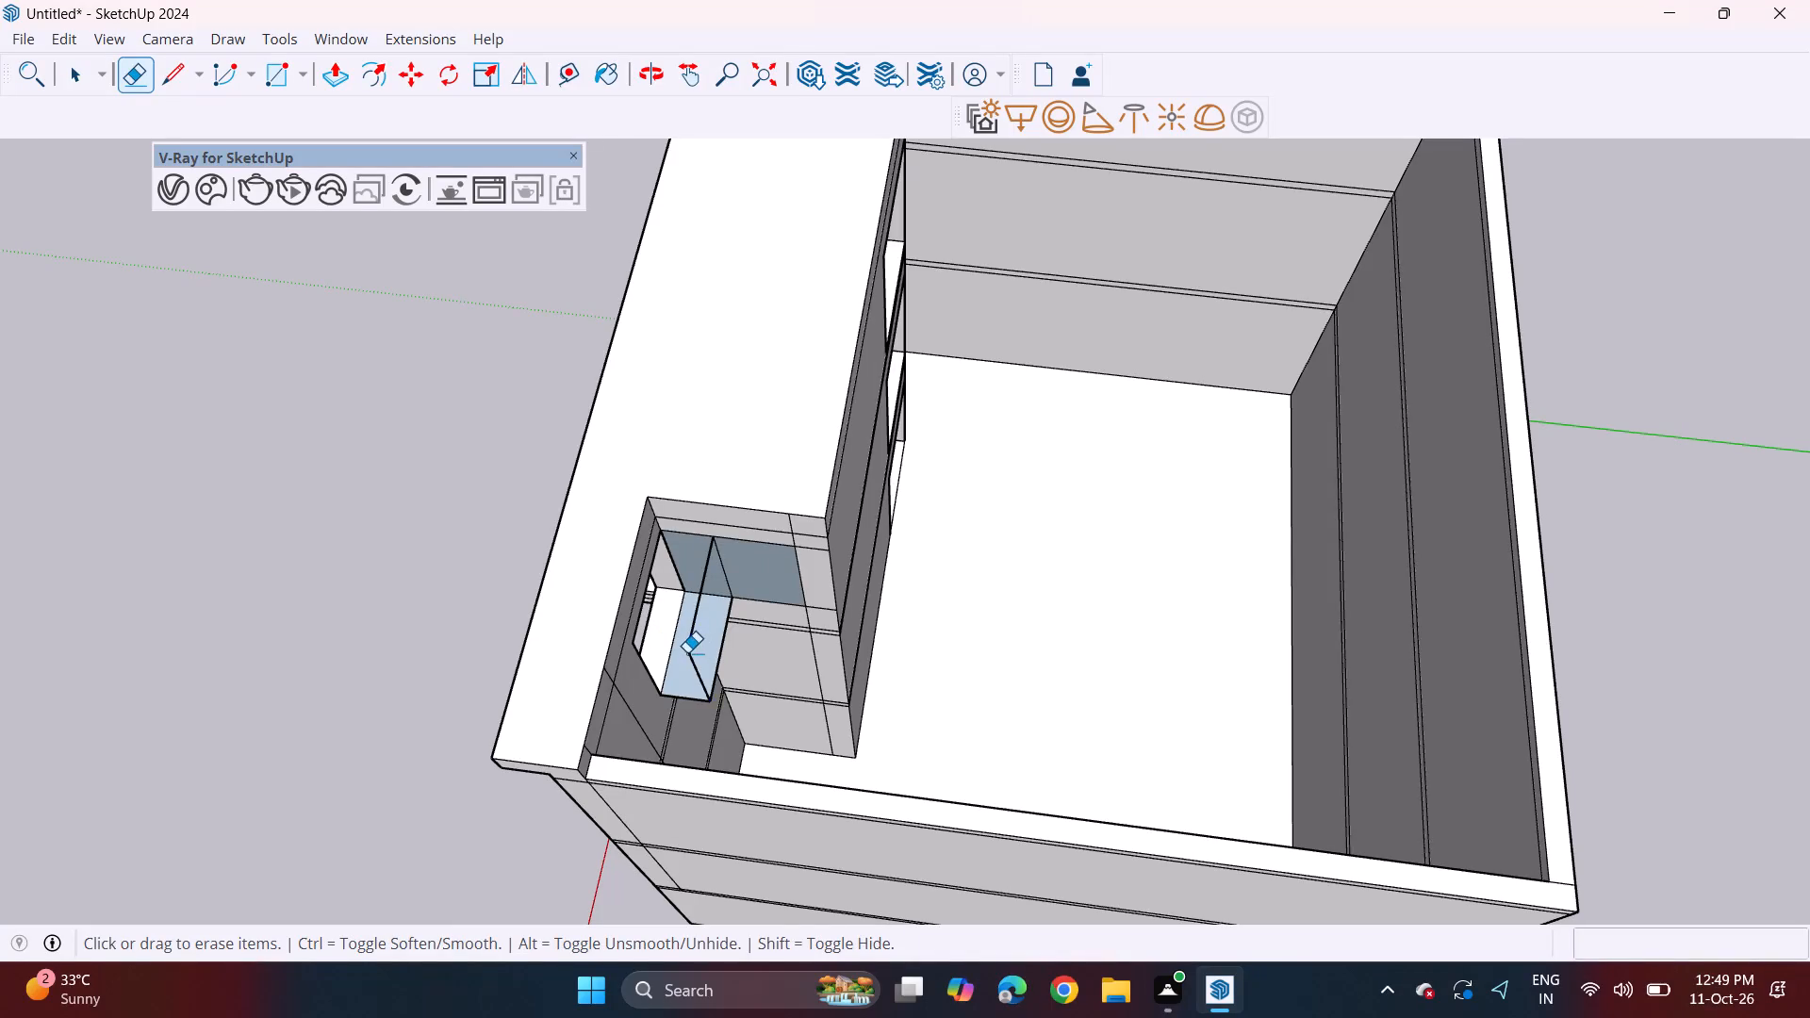
click(687, 652)
click(700, 698)
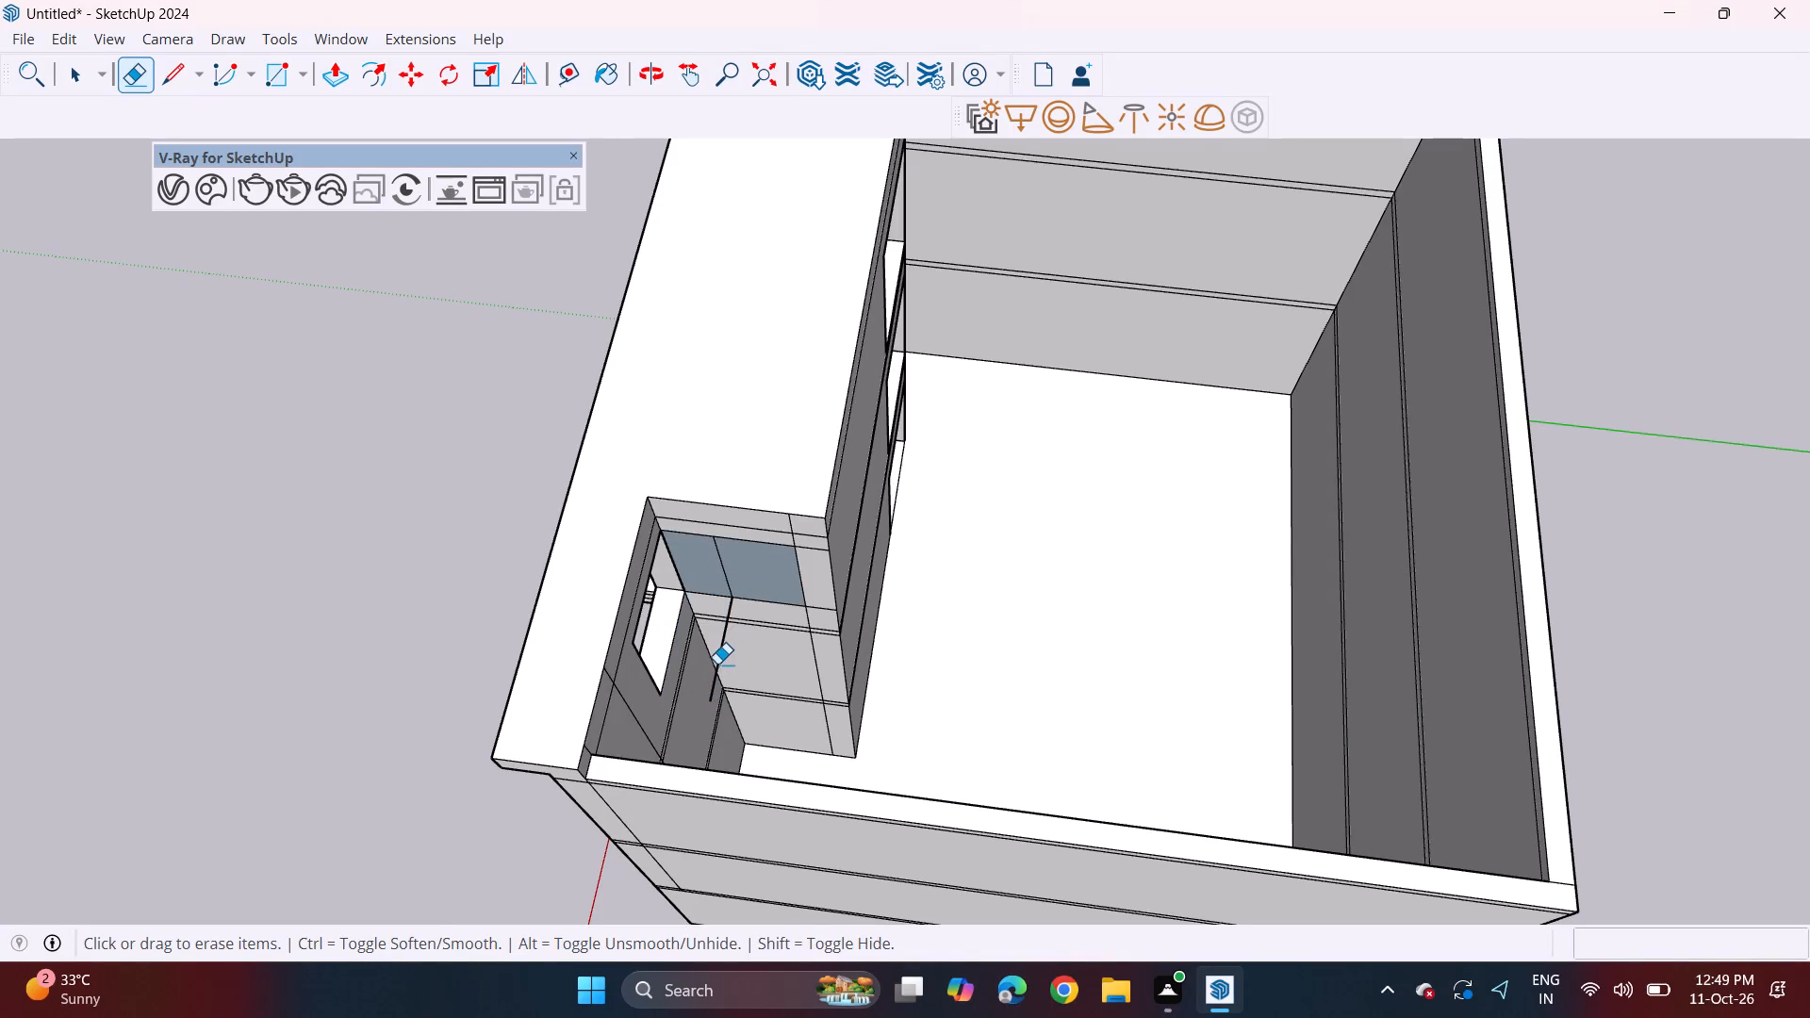
click(722, 643)
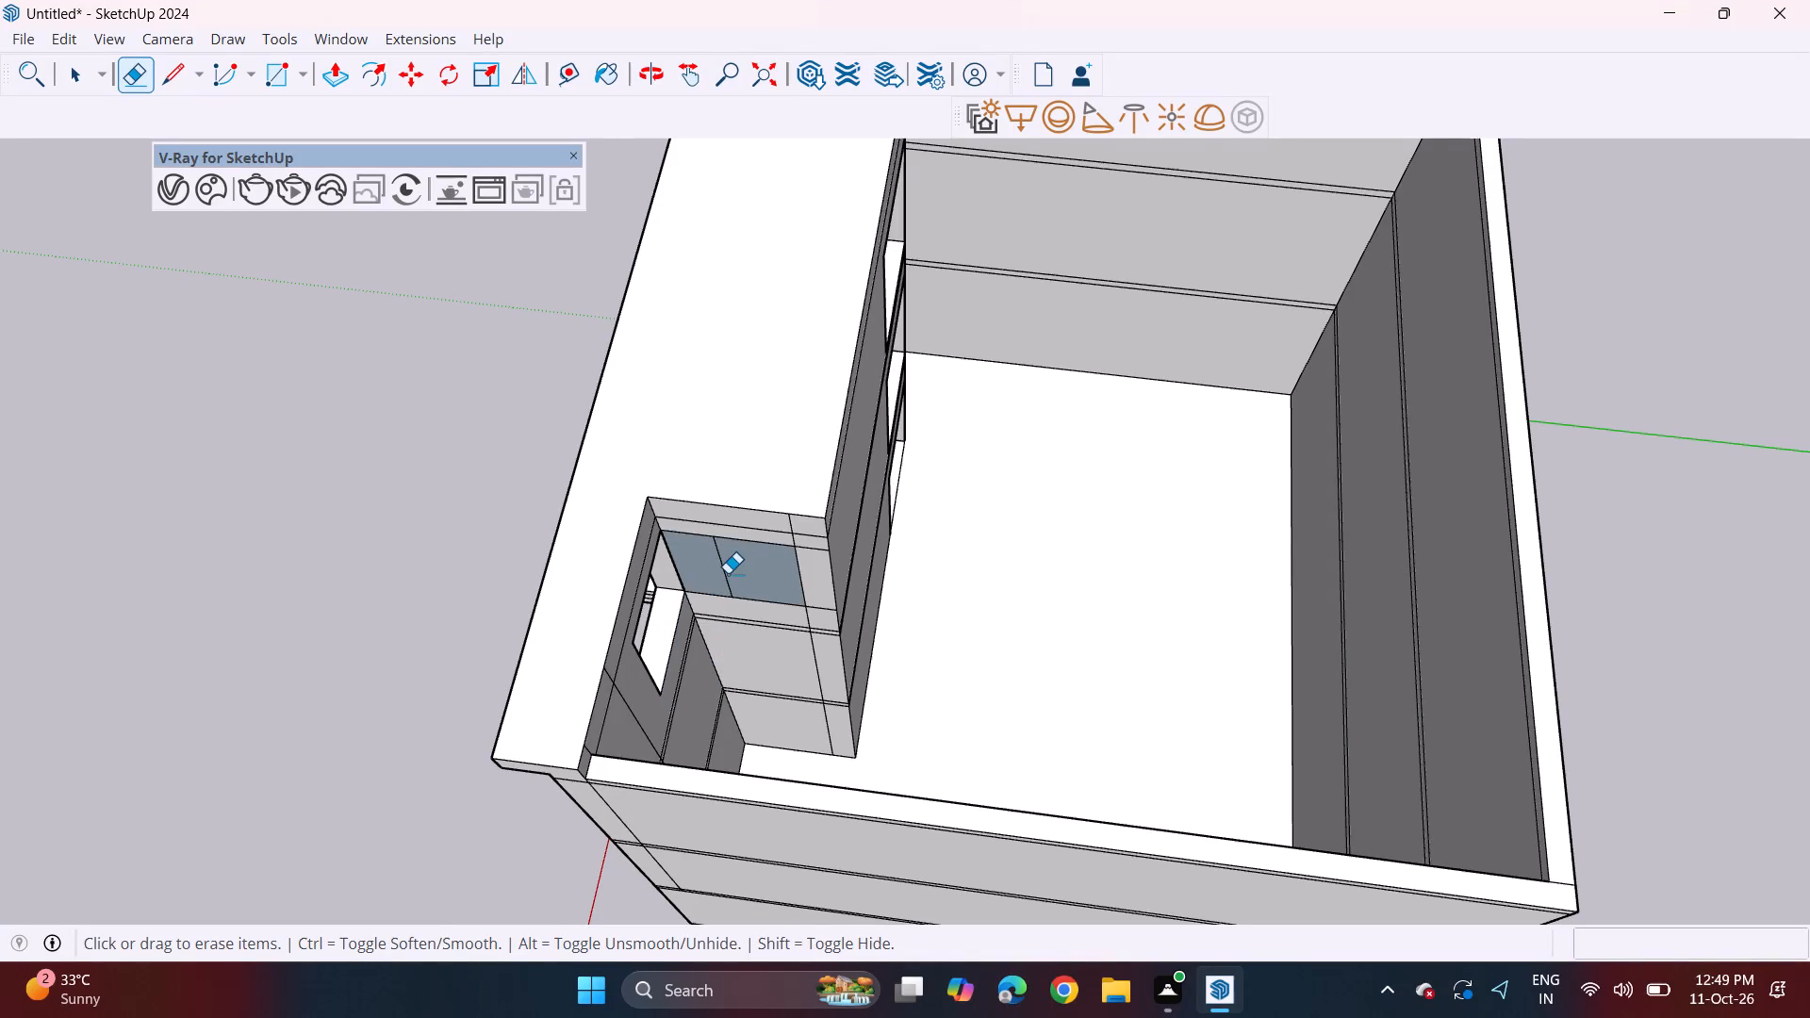
click(728, 573)
Push the leftover back-side face beside the top-floor window opening by about 5/8".
middle_drag(705, 615, 808, 564)
scroll(811, 564, up, 6)
key(p)
click(768, 539)
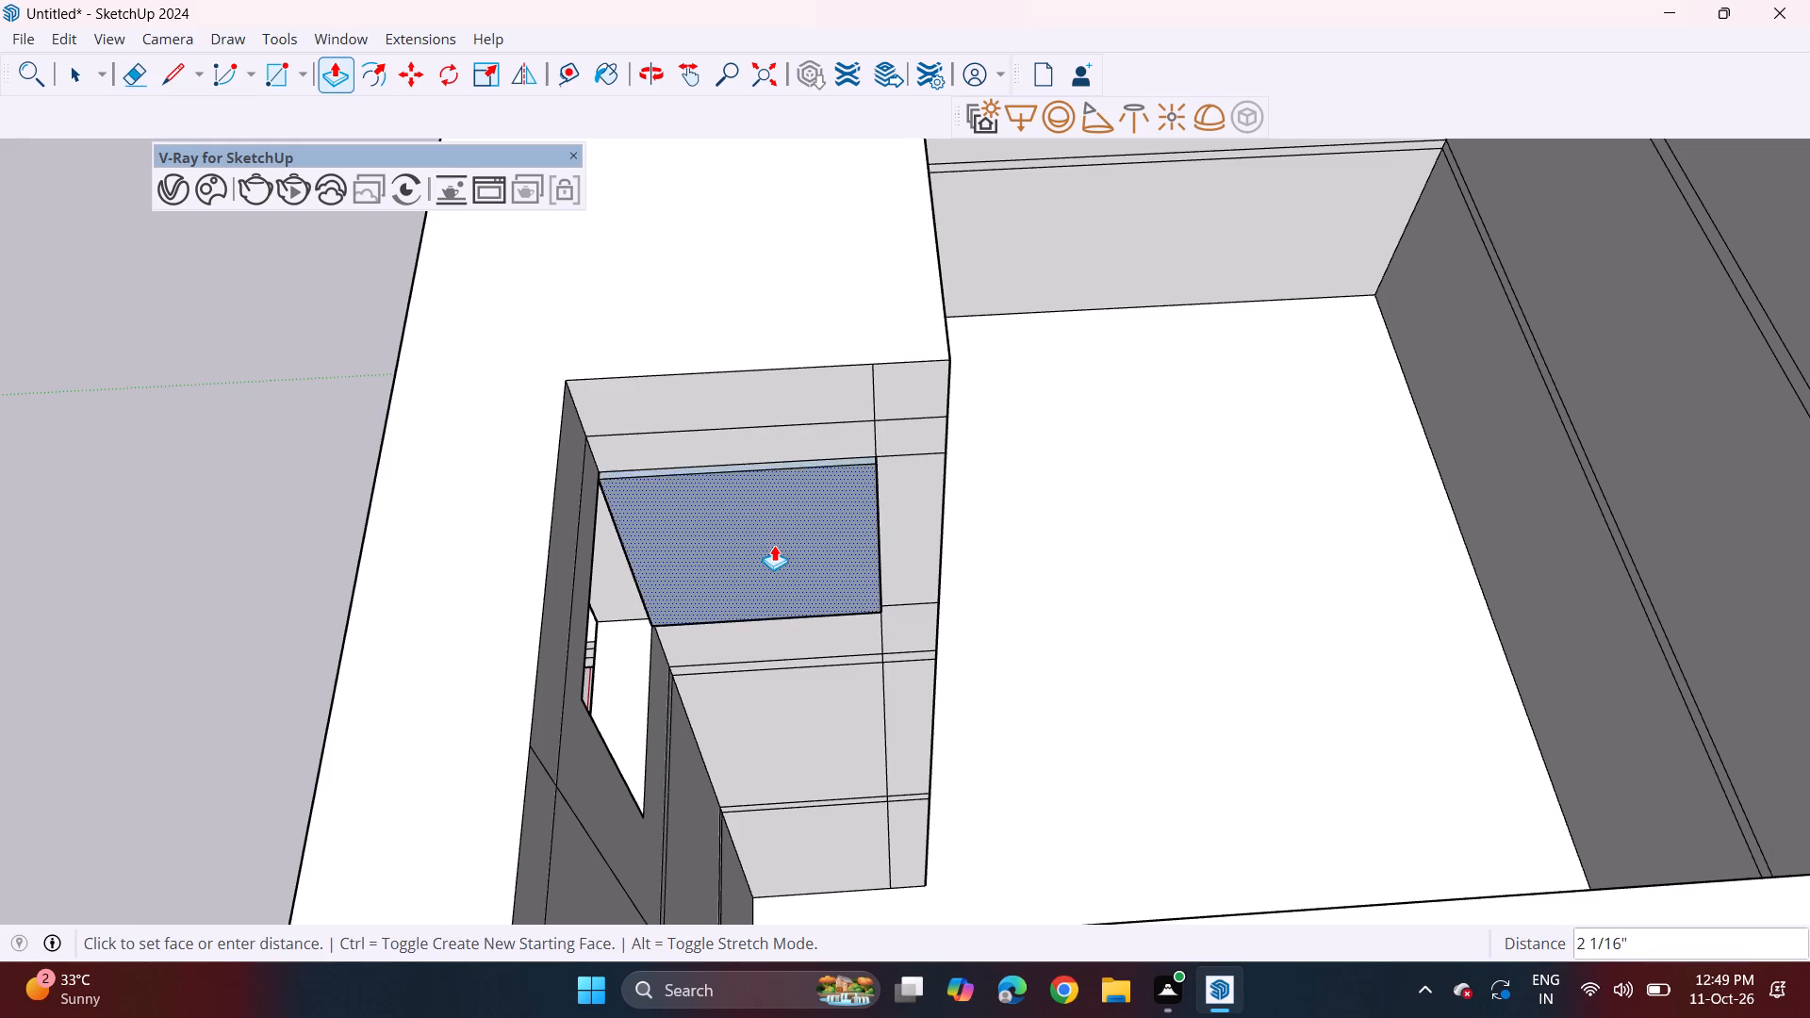
click(776, 542)
Draw a window rectangle about 4' 4" by 7' 5 3/4" on the lower part of the tall framed bay's recessed panel.
middle_drag(709, 558, 1198, 395)
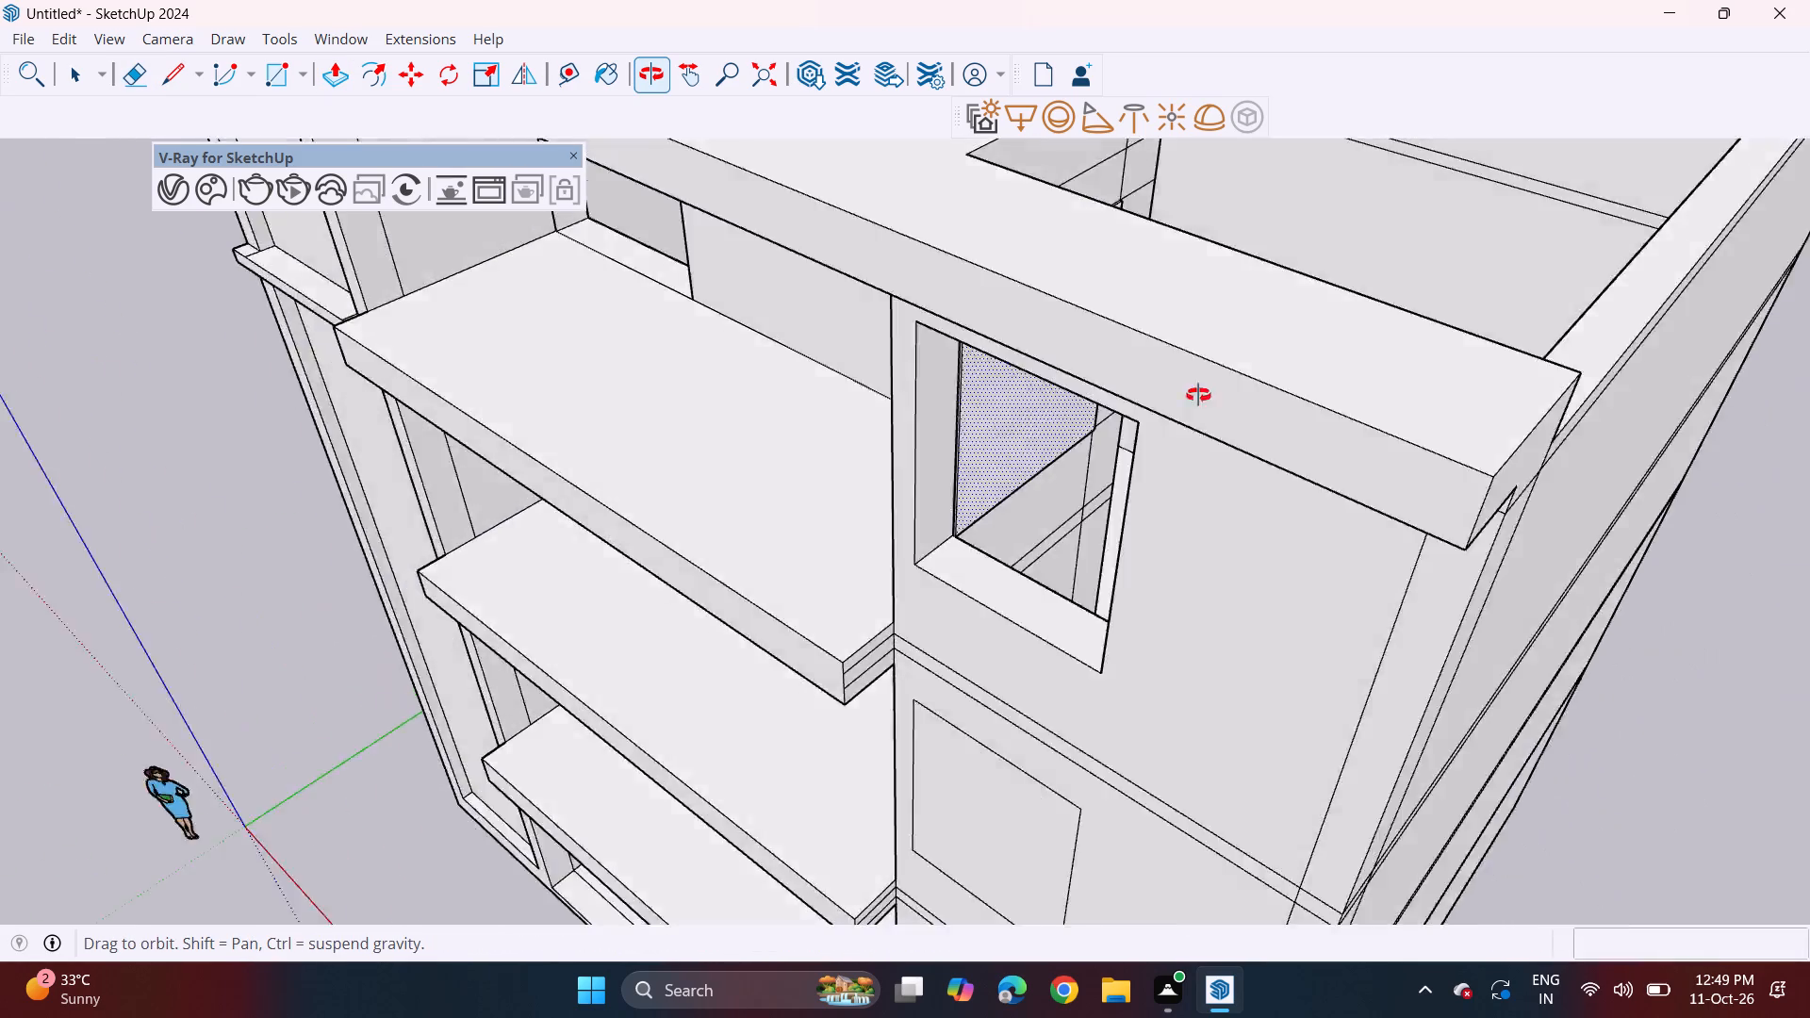
middle_drag(1198, 395, 1227, 386)
scroll(1192, 402, down, 3)
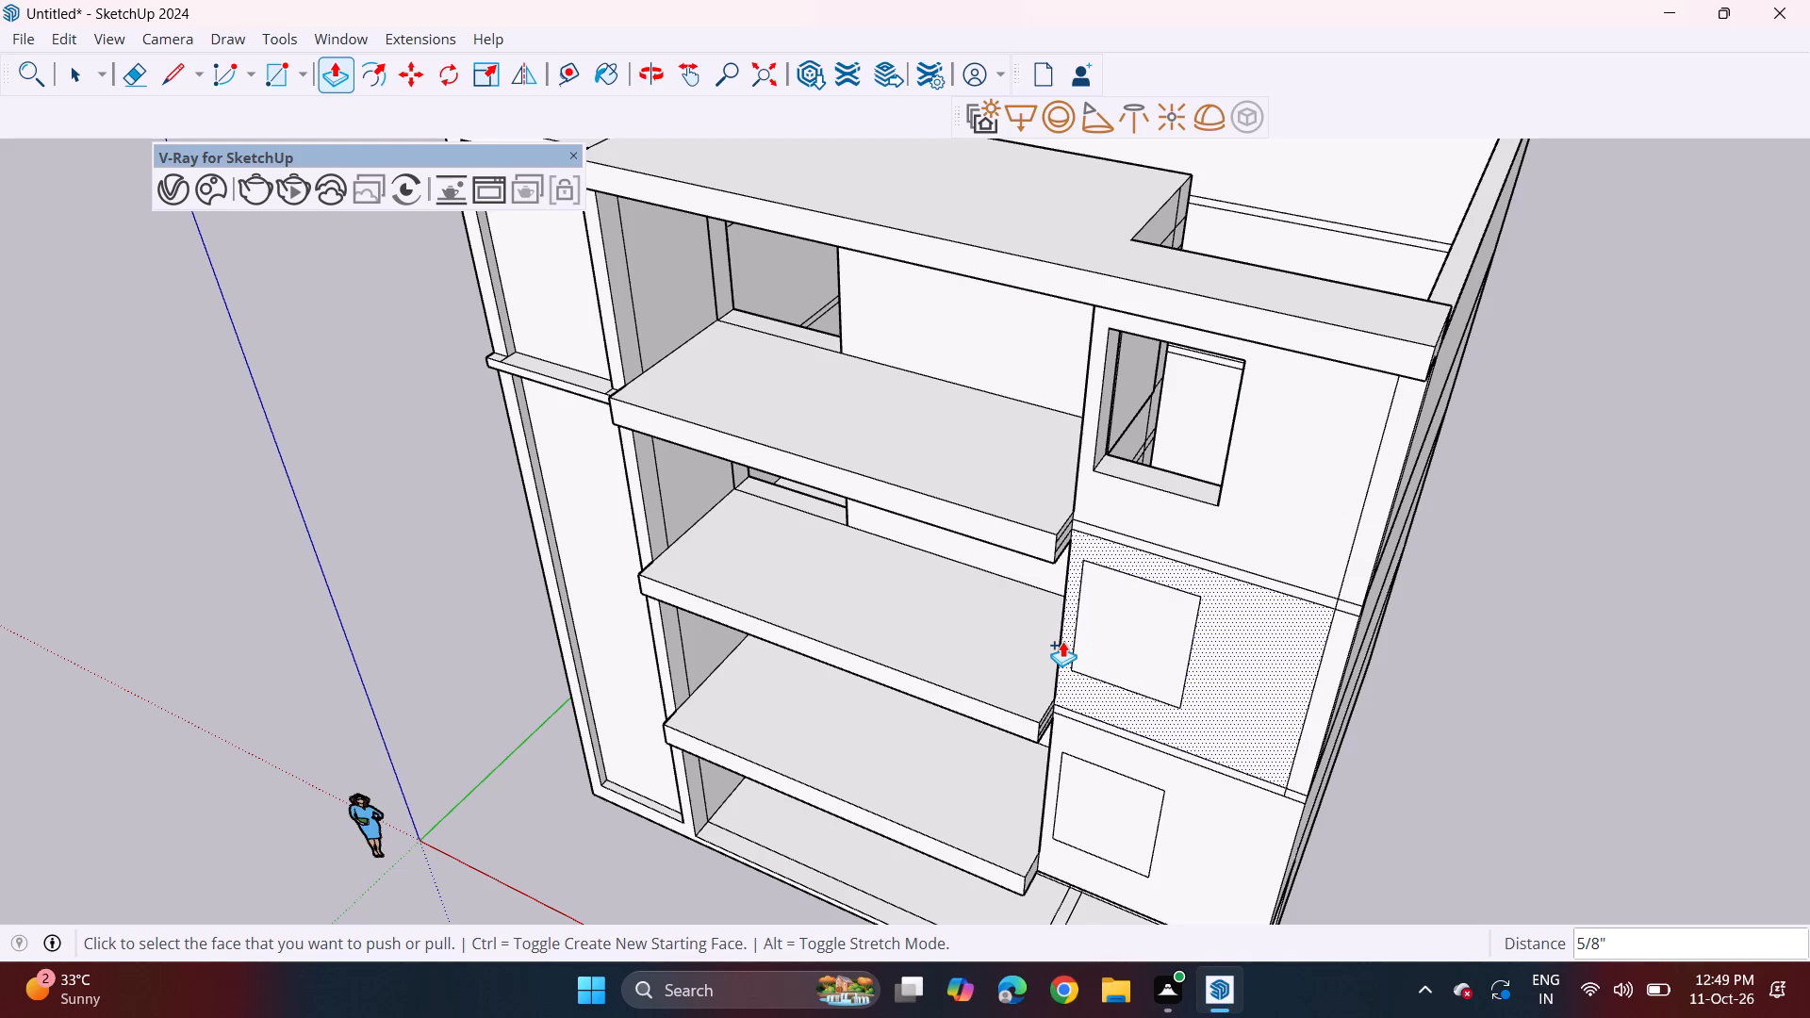
middle_drag(734, 674, 972, 533)
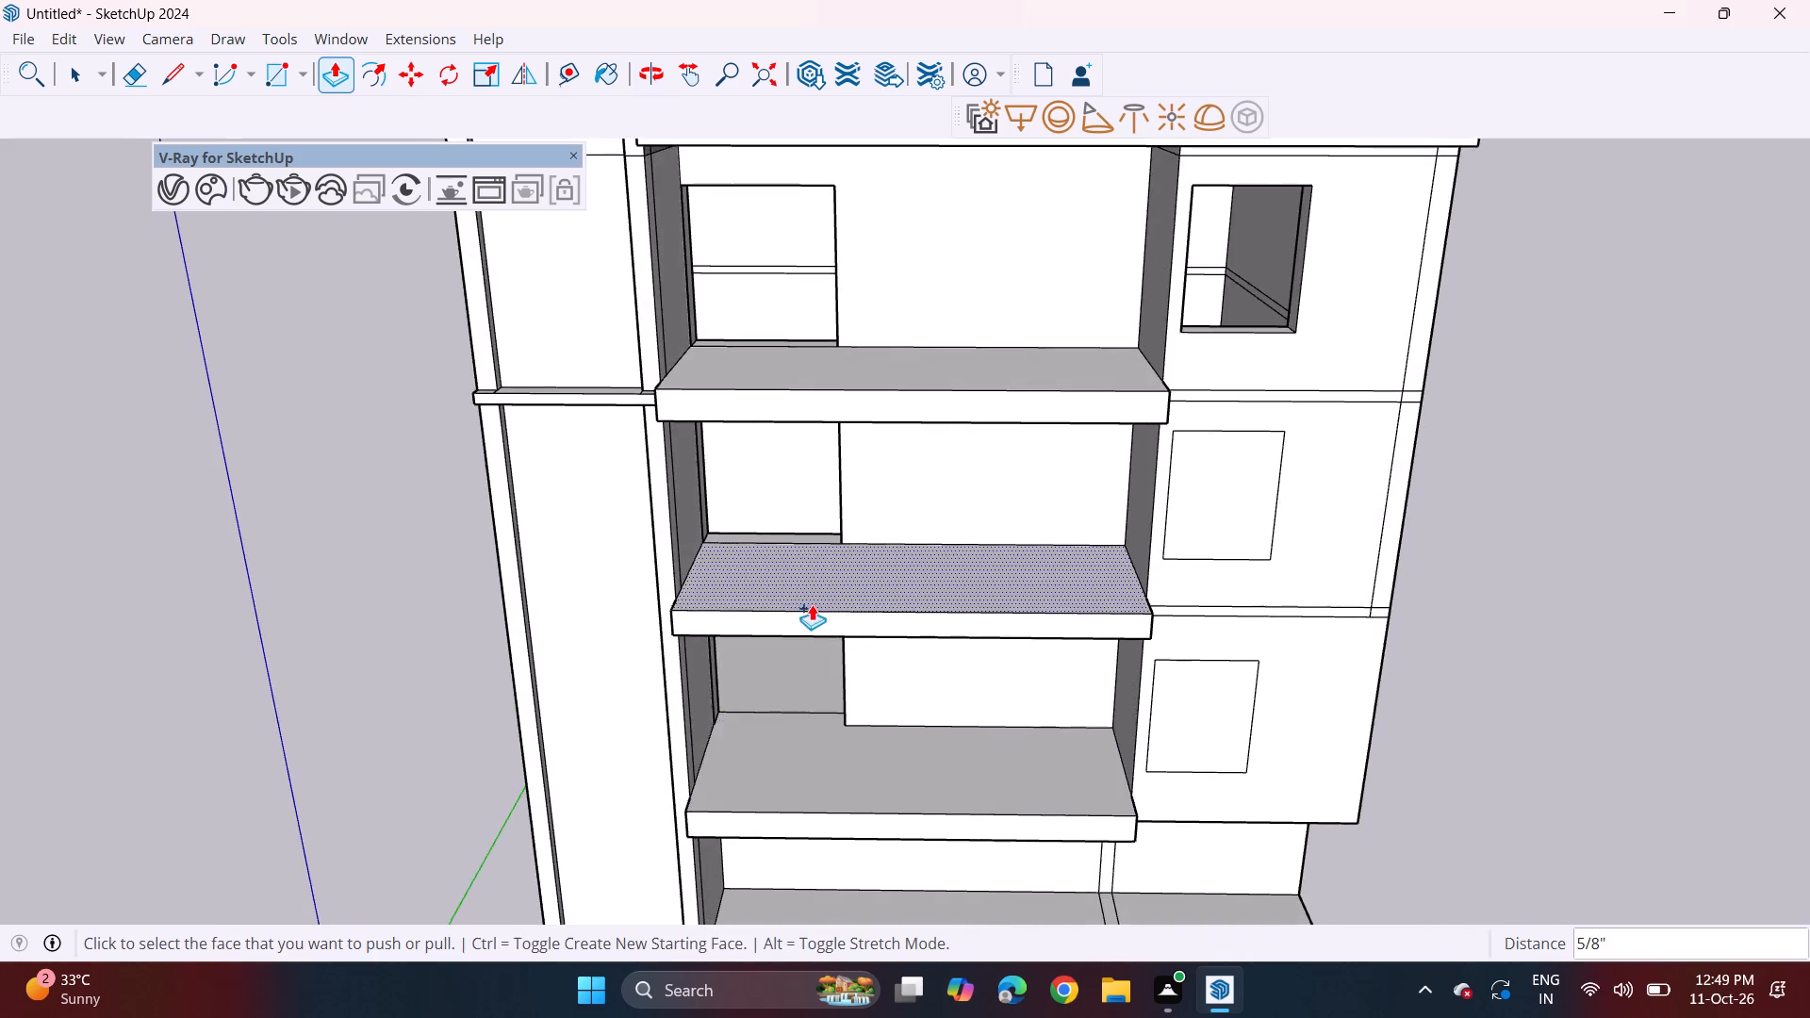
scroll(806, 603, down, 5)
middle_drag(744, 677, 822, 522)
middle_drag(702, 664, 788, 580)
middle_drag(781, 591, 727, 637)
scroll(737, 690, up, 3)
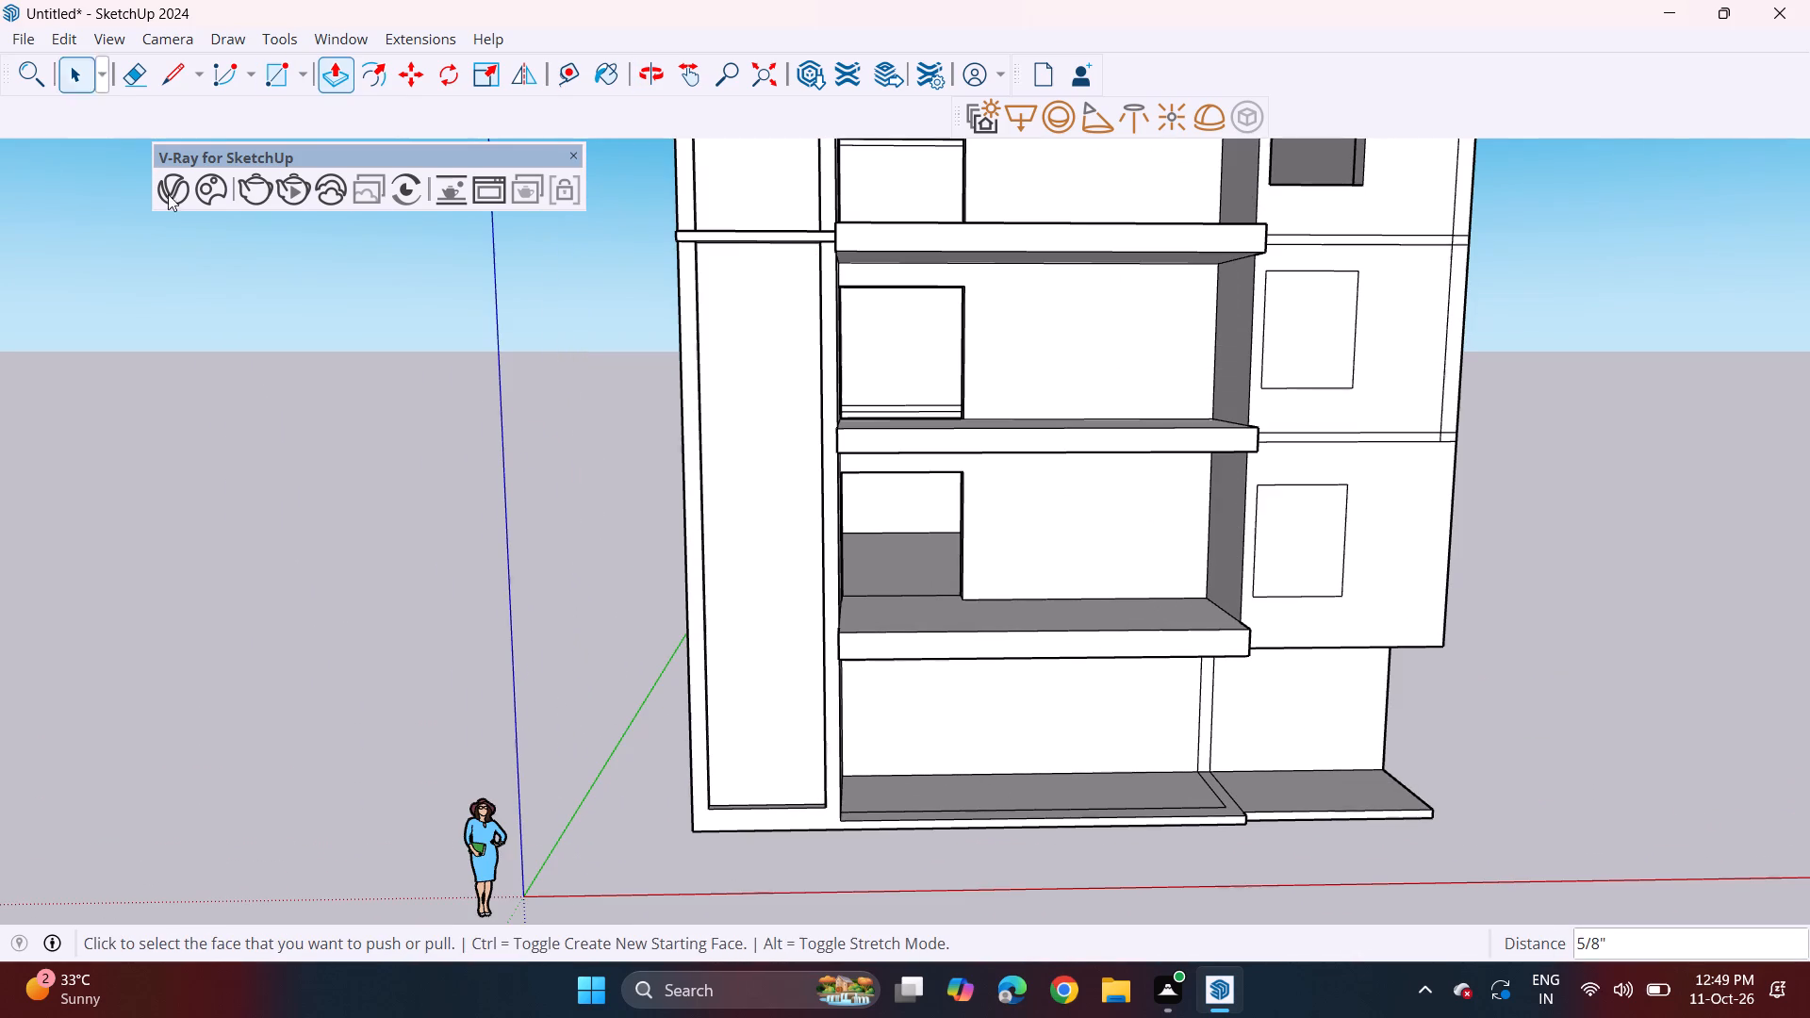
click(272, 81)
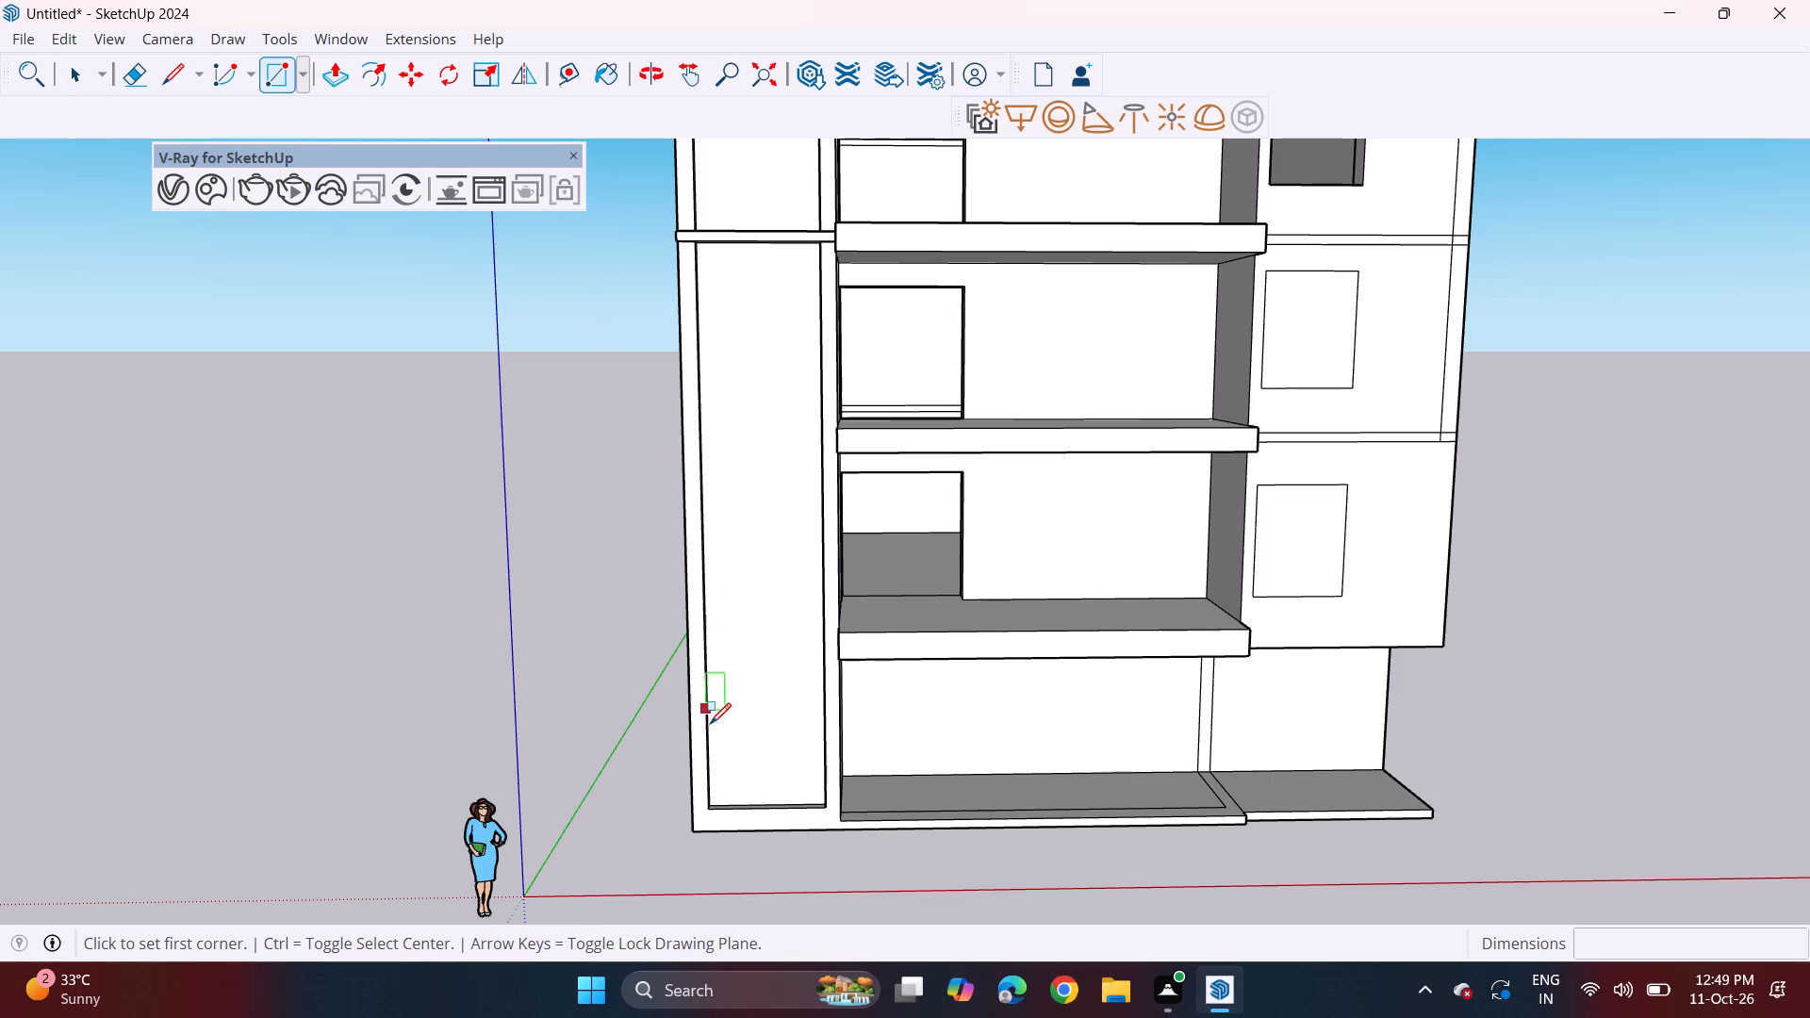
middle_drag(735, 694, 672, 639)
scroll(681, 639, up, 2)
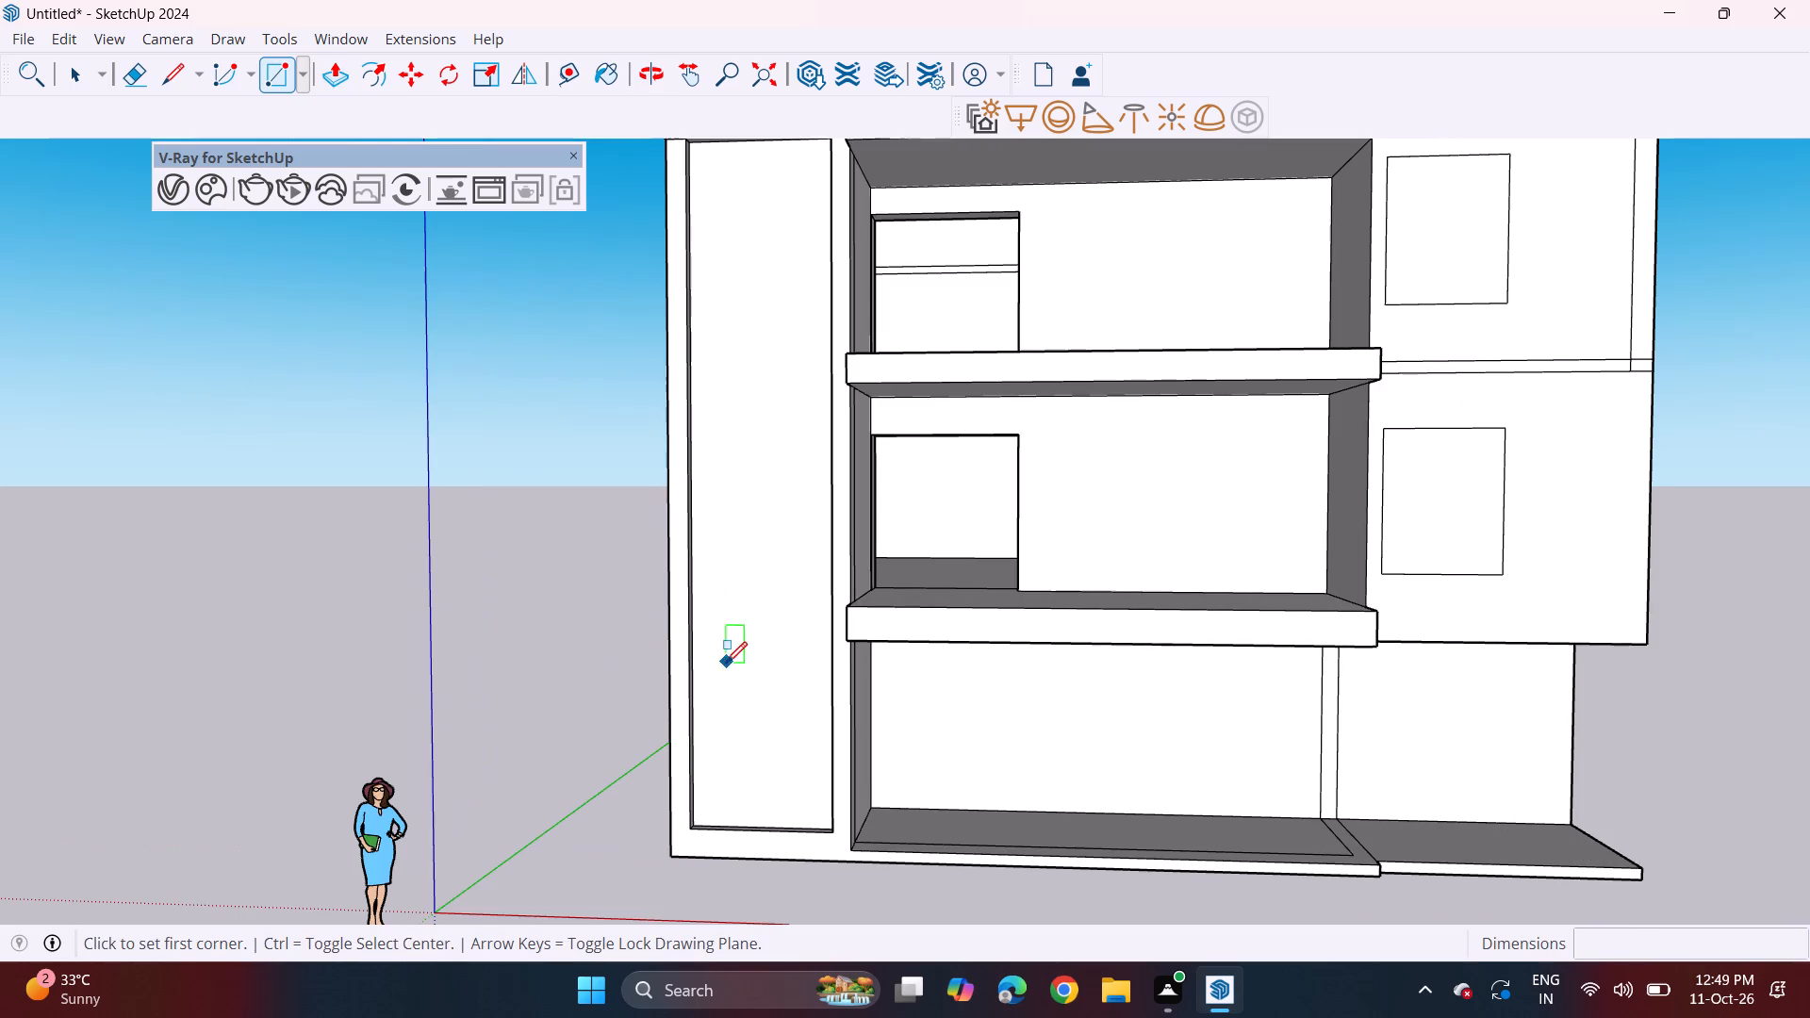
click(719, 665)
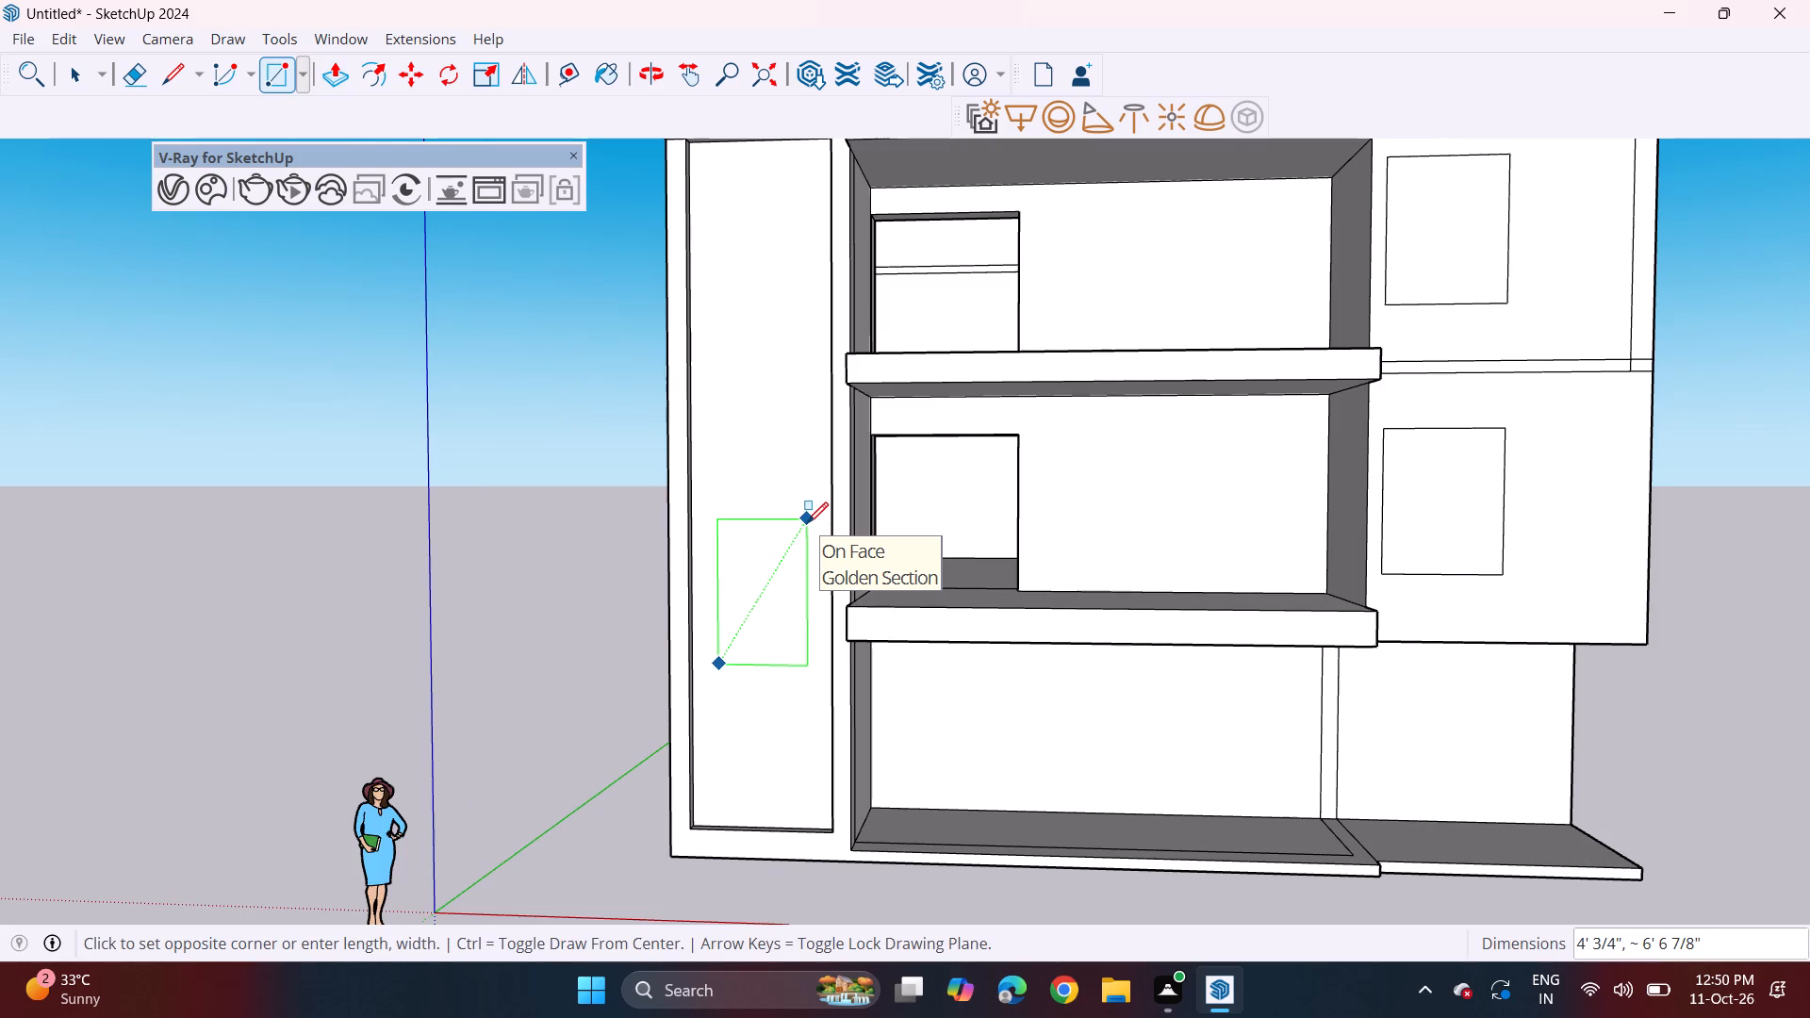
key(Escape)
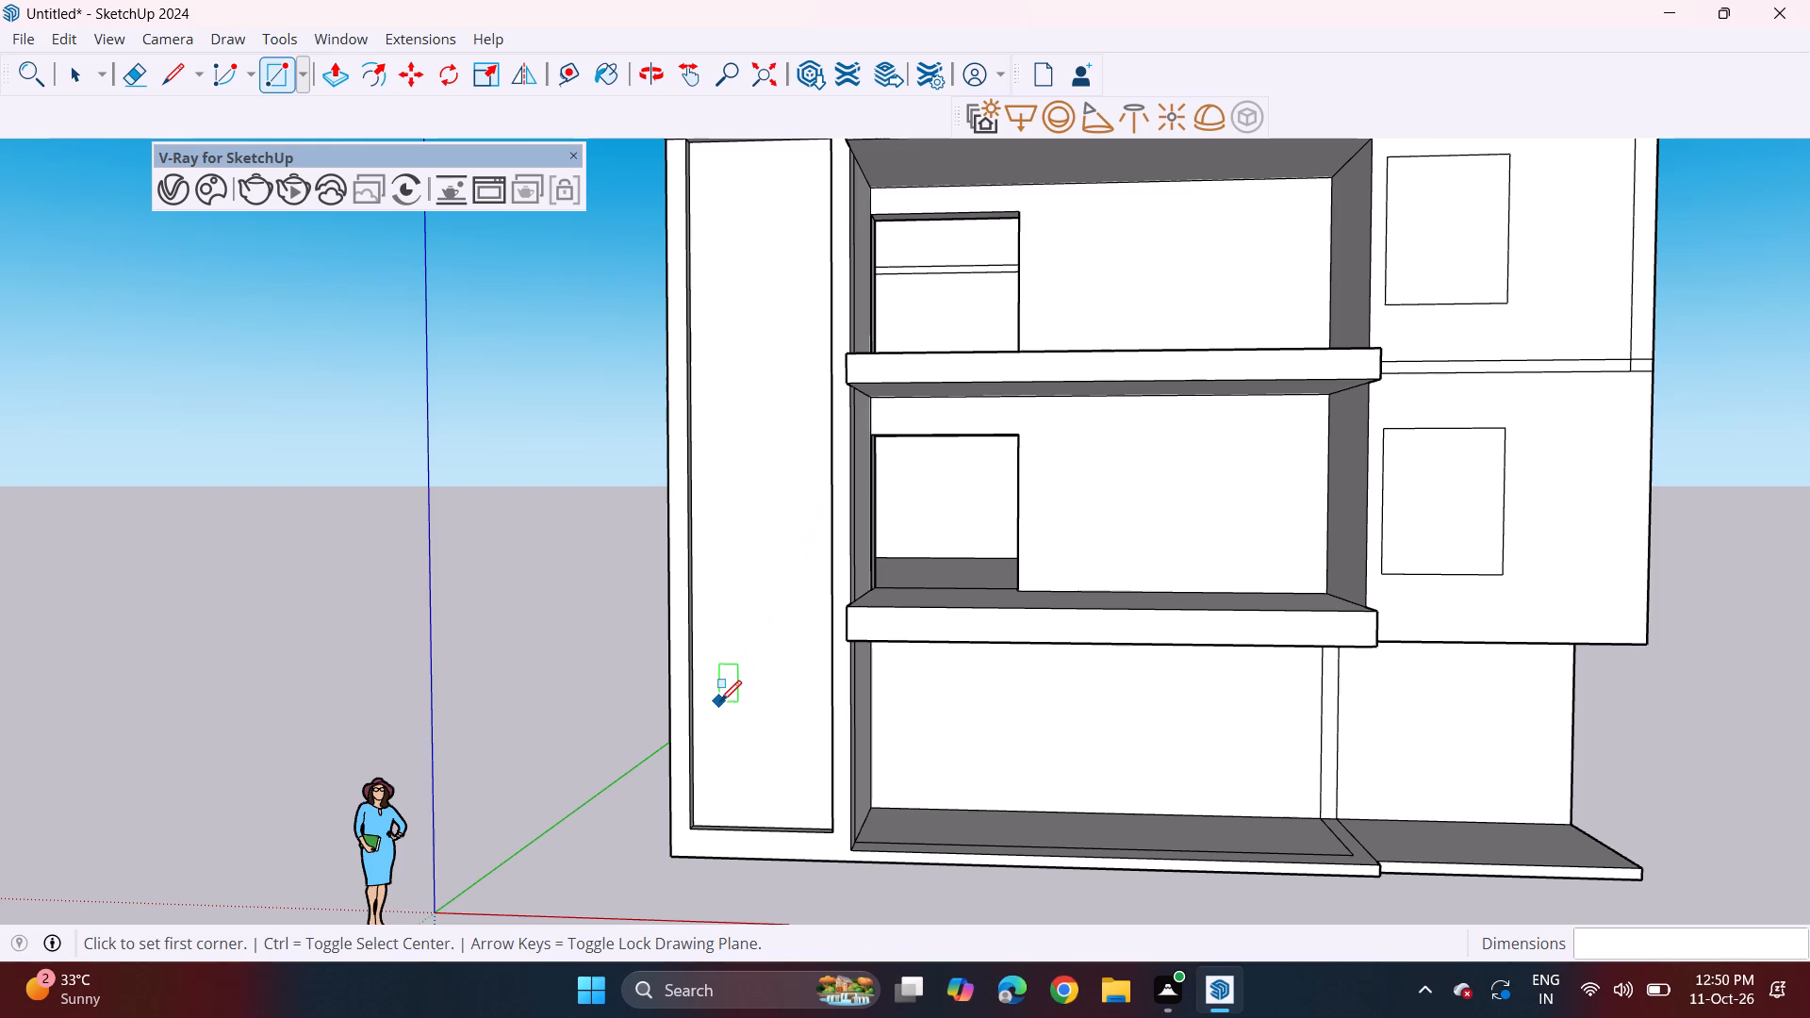
click(714, 705)
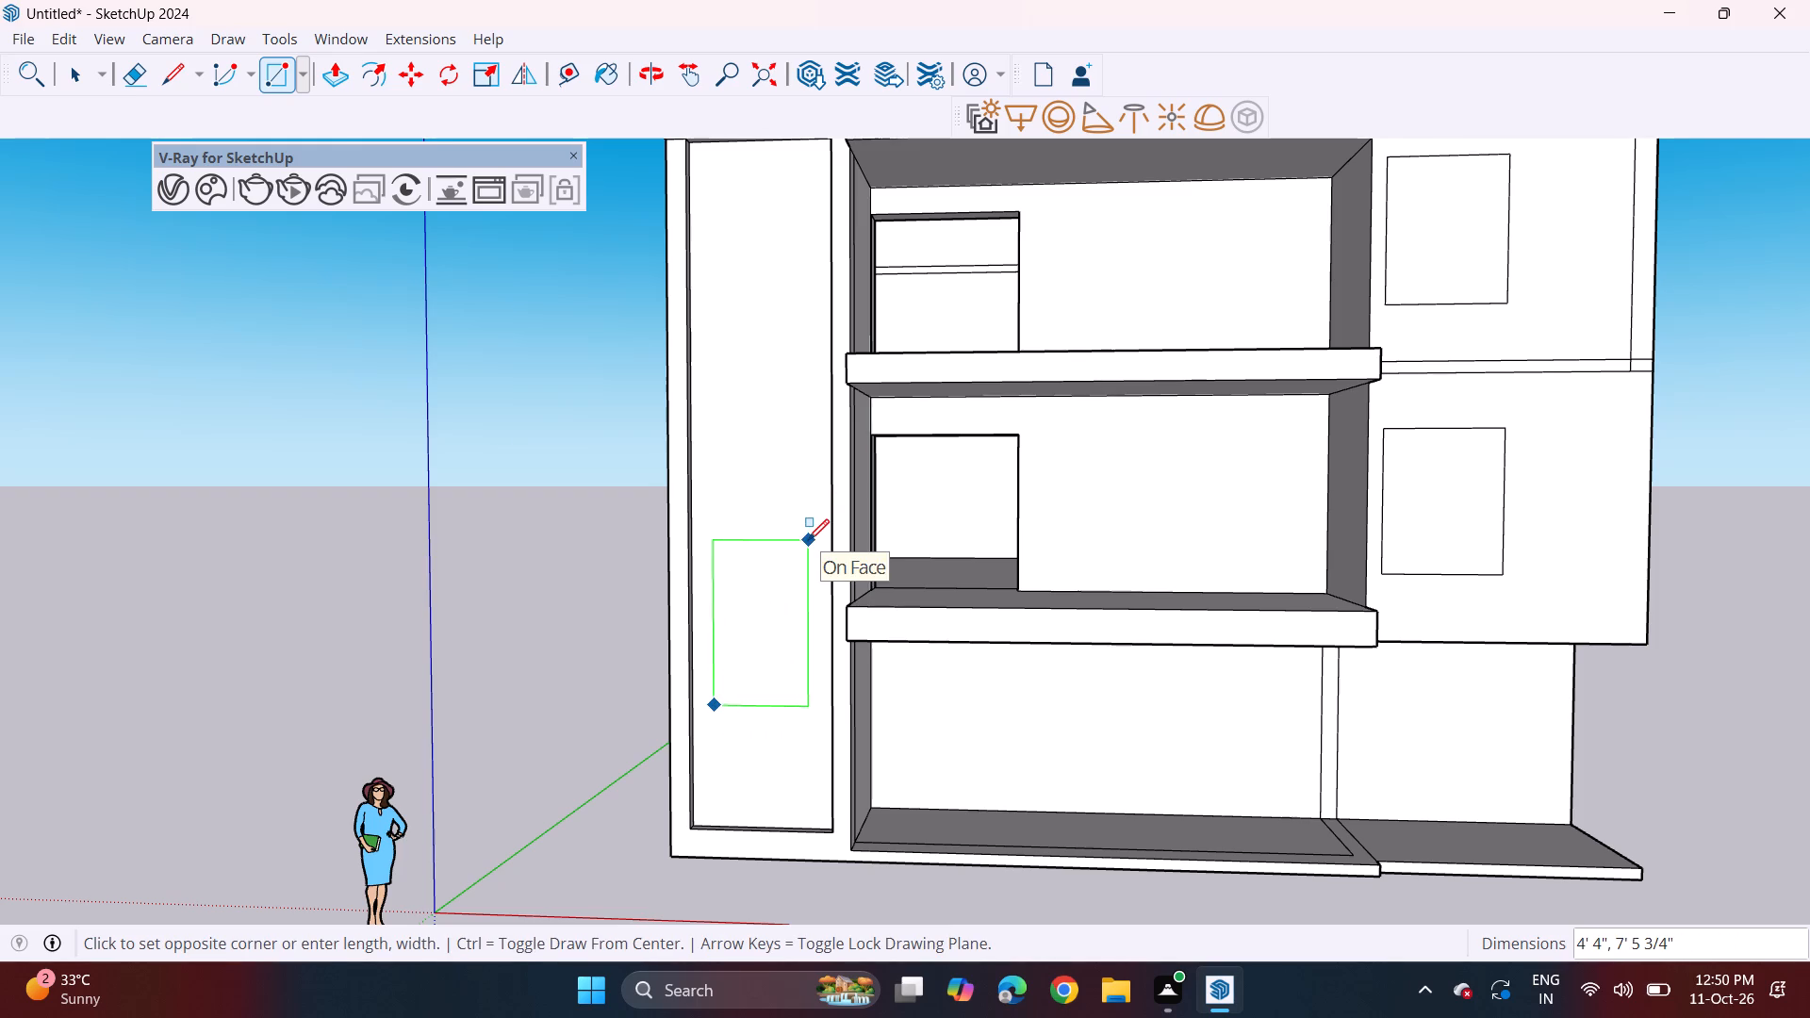
click(808, 540)
Draw a second window rectangle about 4' 1 1/2" by 6' 4 5/16" higher on the same recessed panel, above the first.
middle_drag(745, 421, 763, 468)
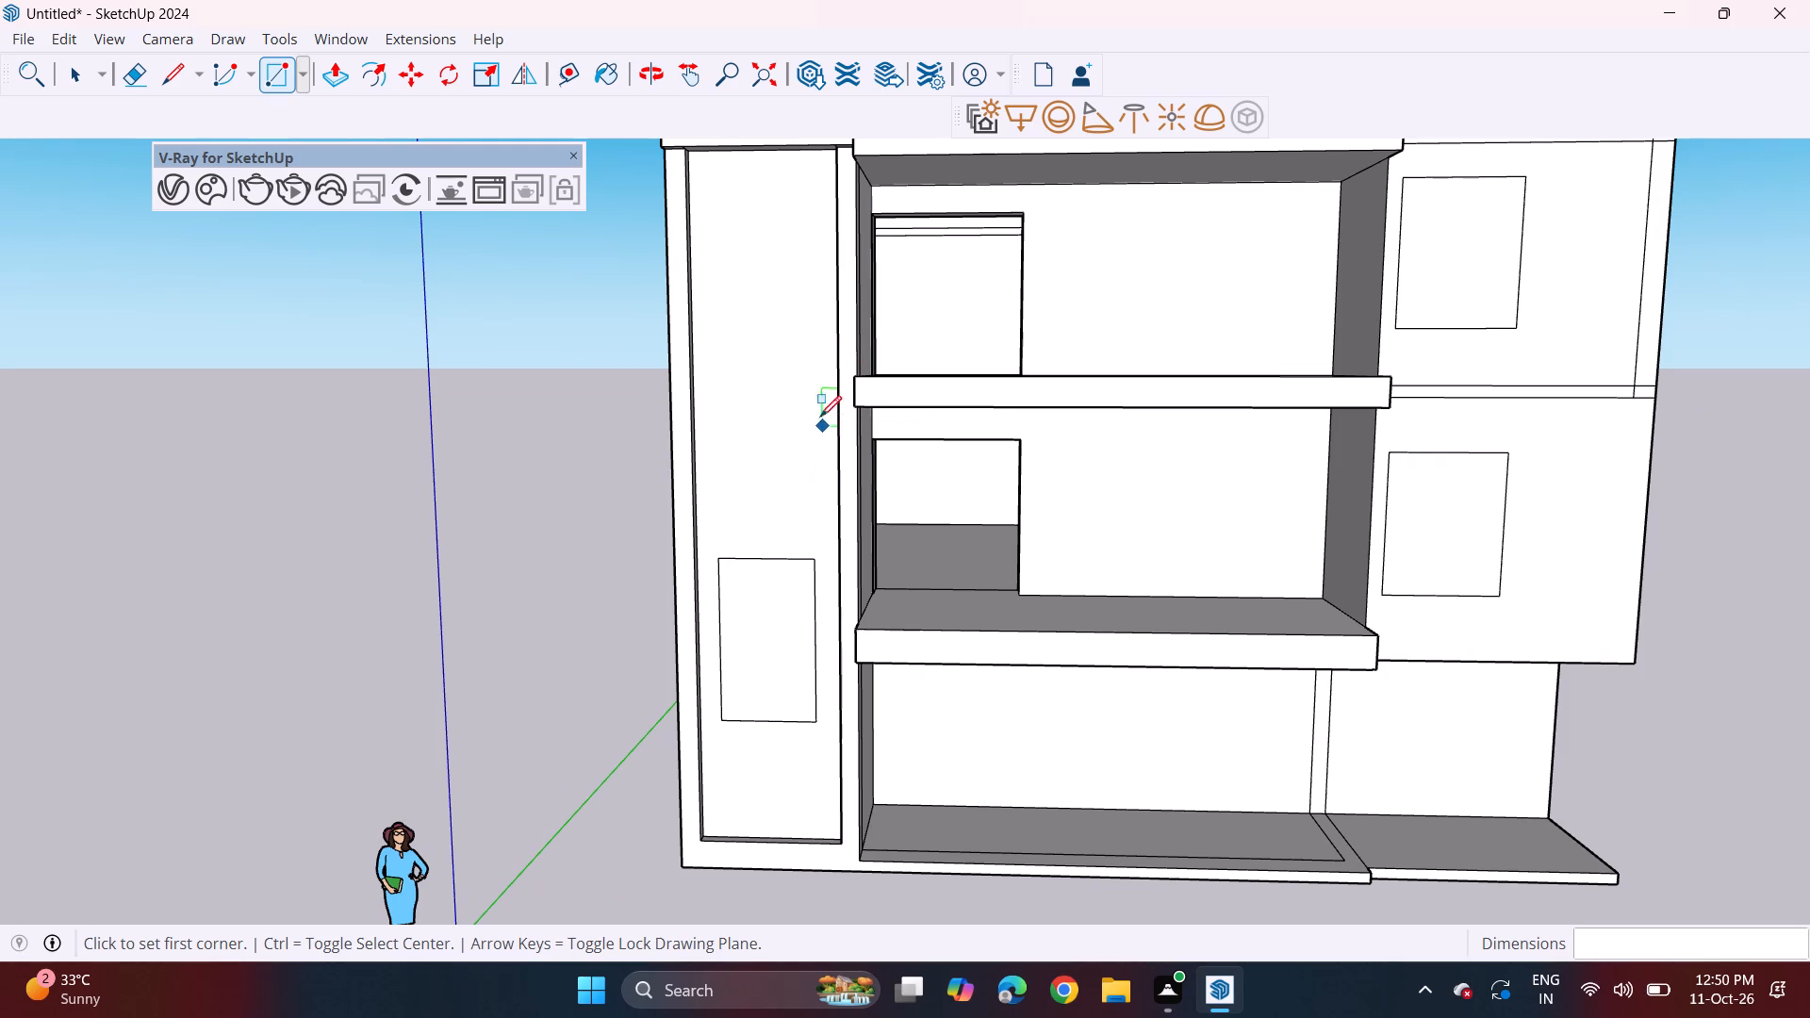
click(814, 379)
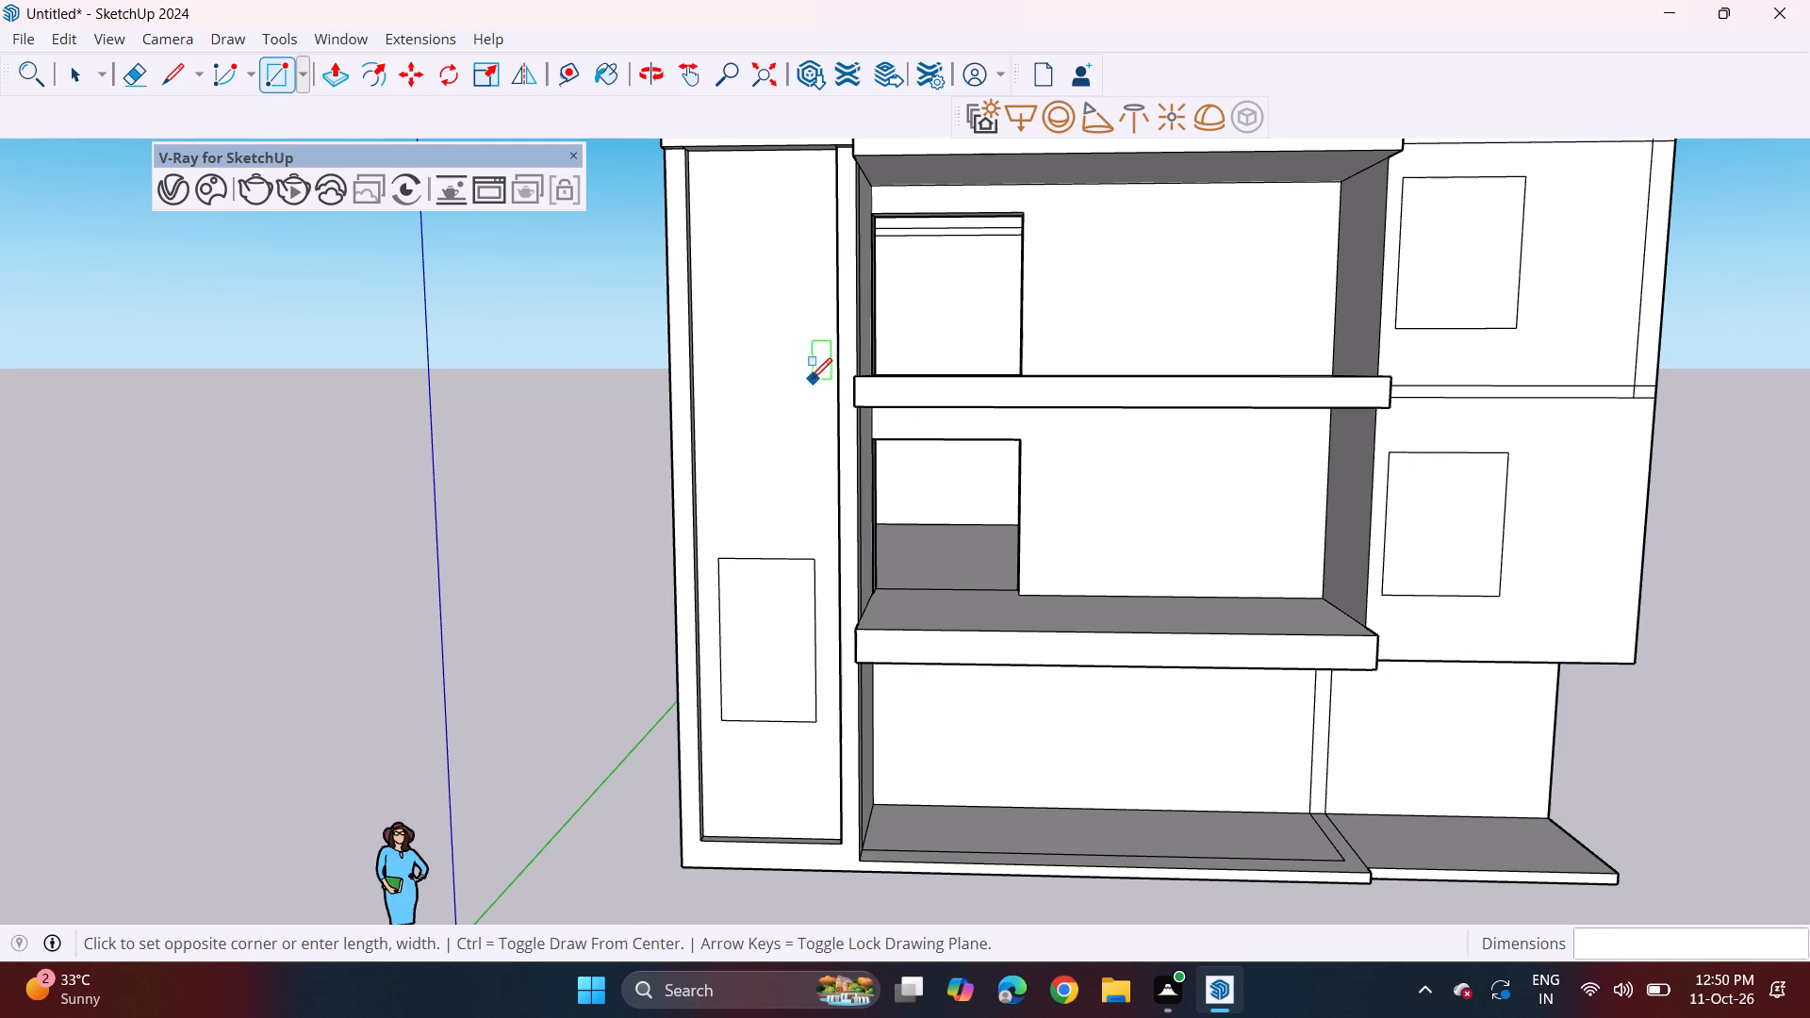
click(716, 232)
Top the upper rectangle with a 2-point arc of about 2' 3/4" bulge and delete the line between arc and rectangle.
middle_drag(775, 386, 836, 386)
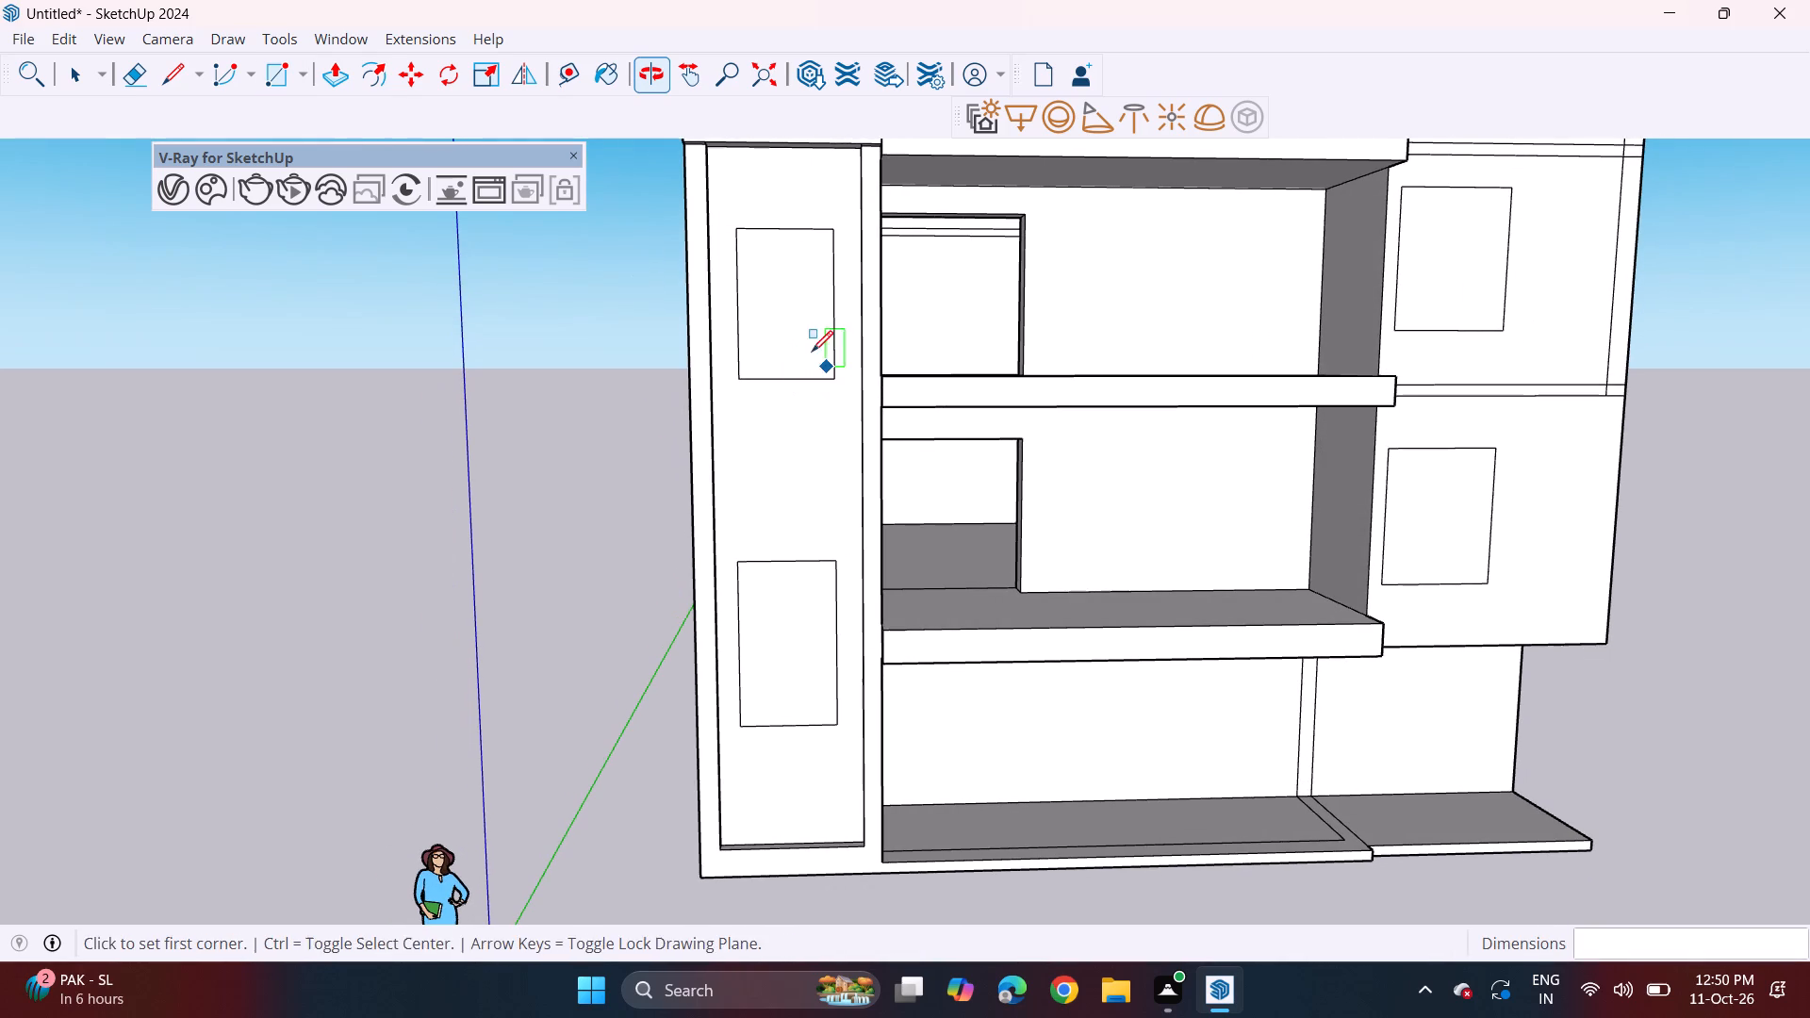
click(247, 71)
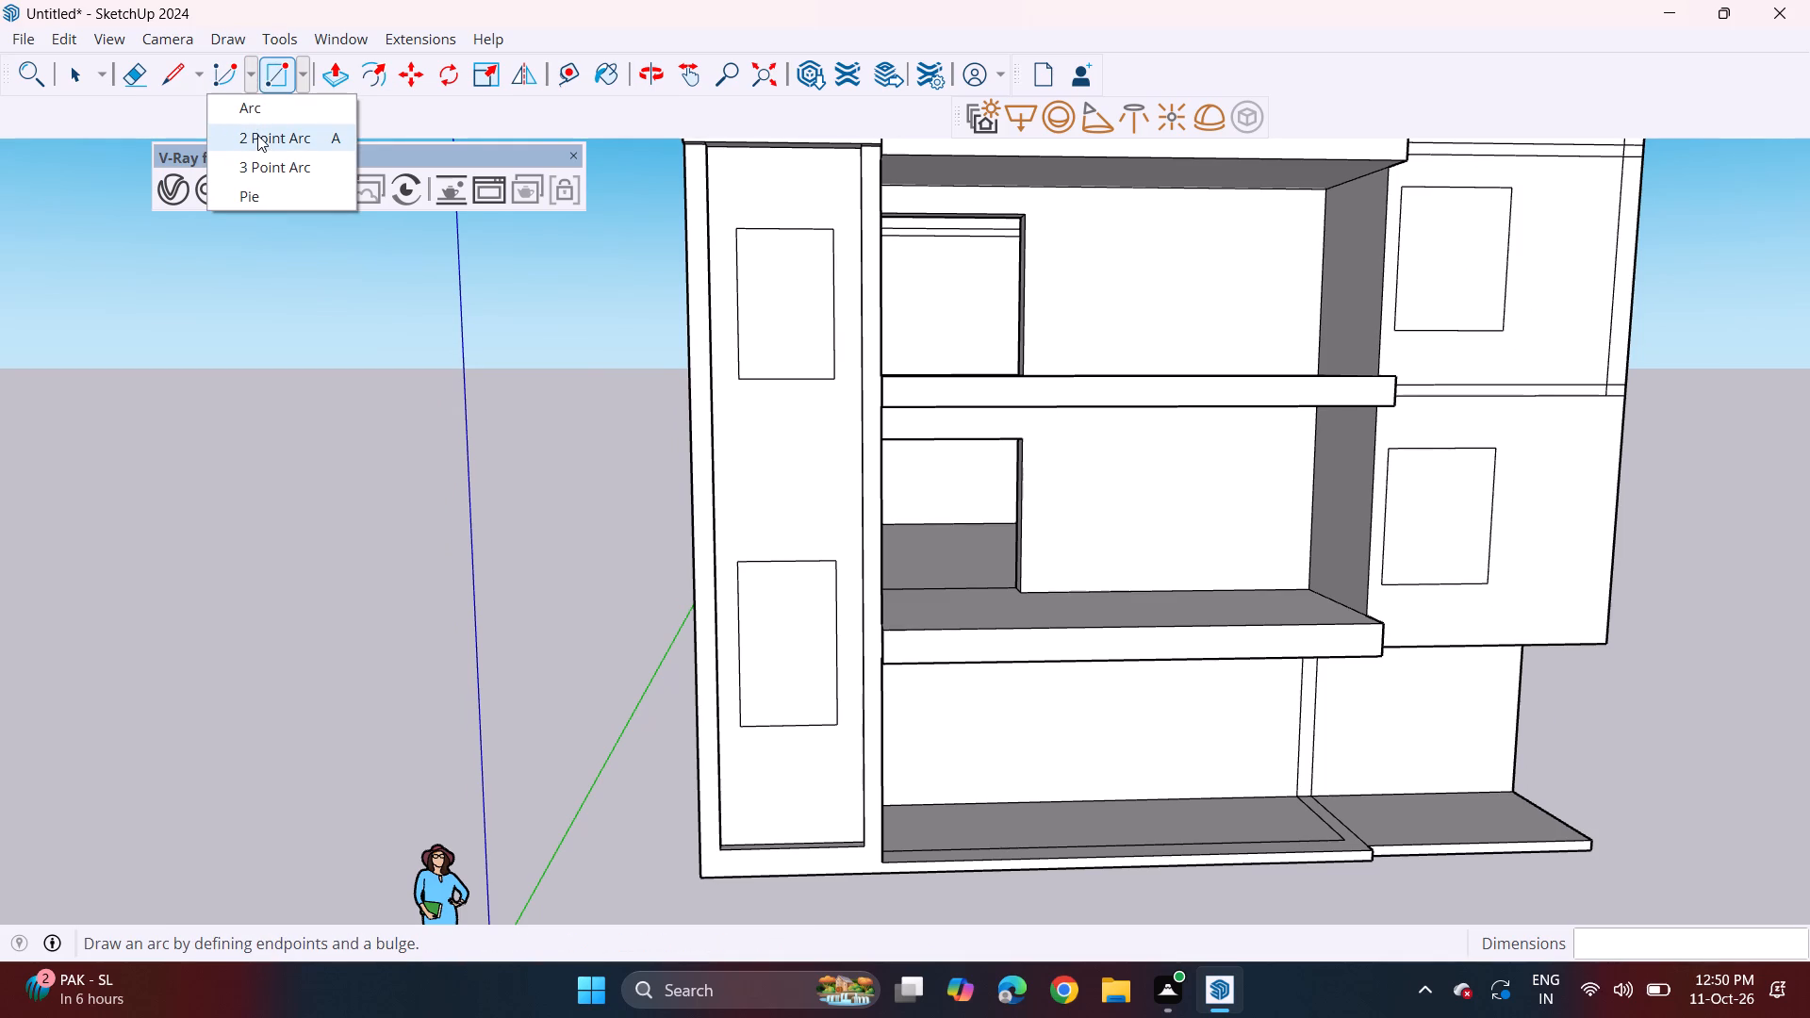
click(257, 135)
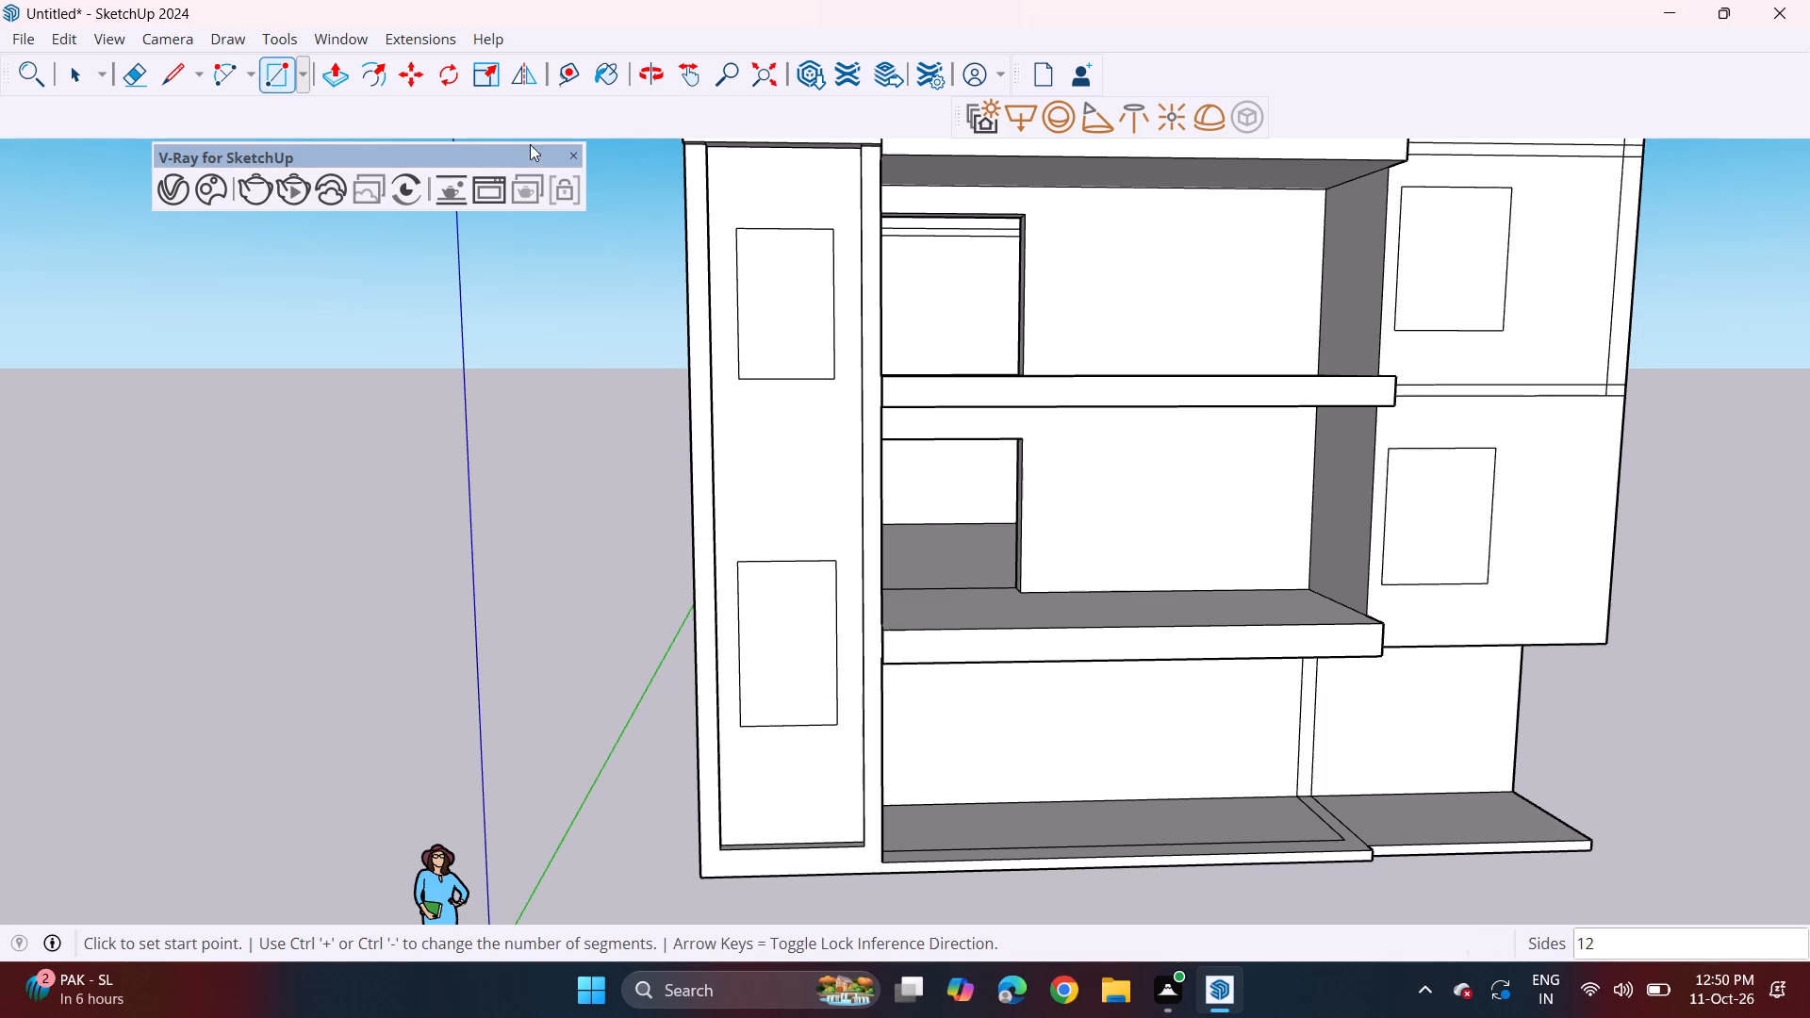
drag(732, 231, 733, 239)
click(831, 226)
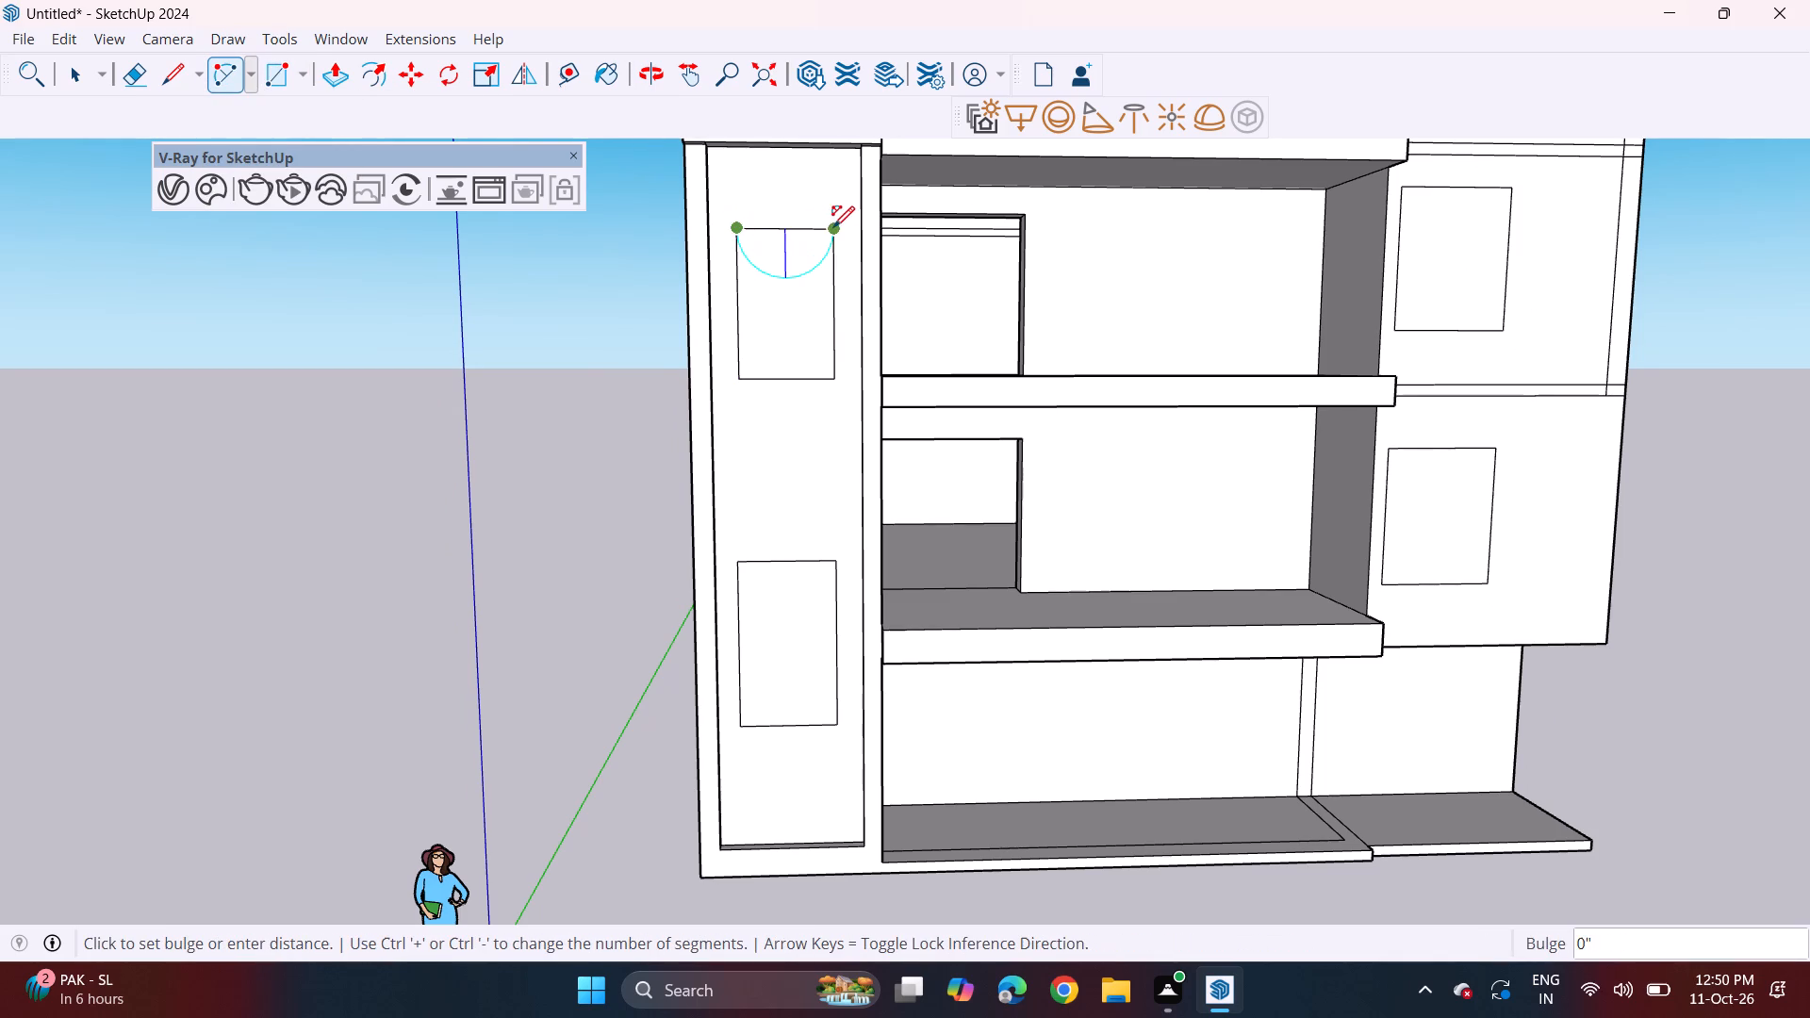
click(810, 182)
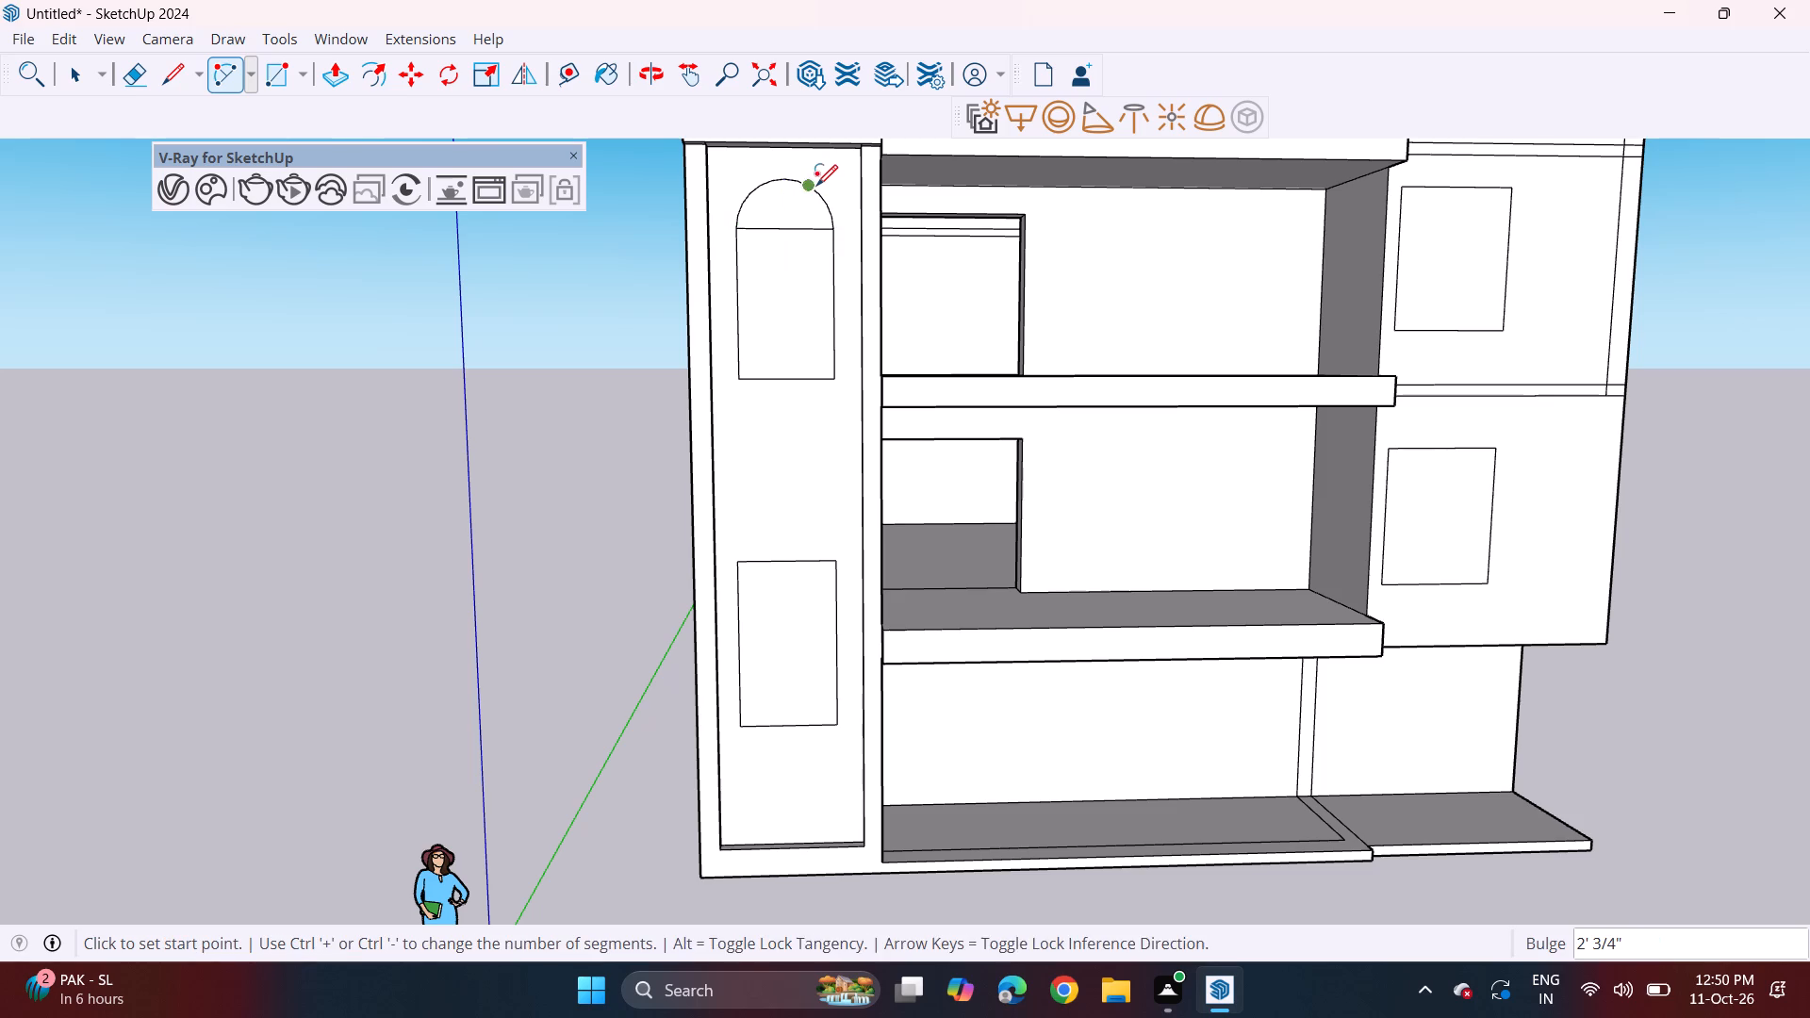
key(space)
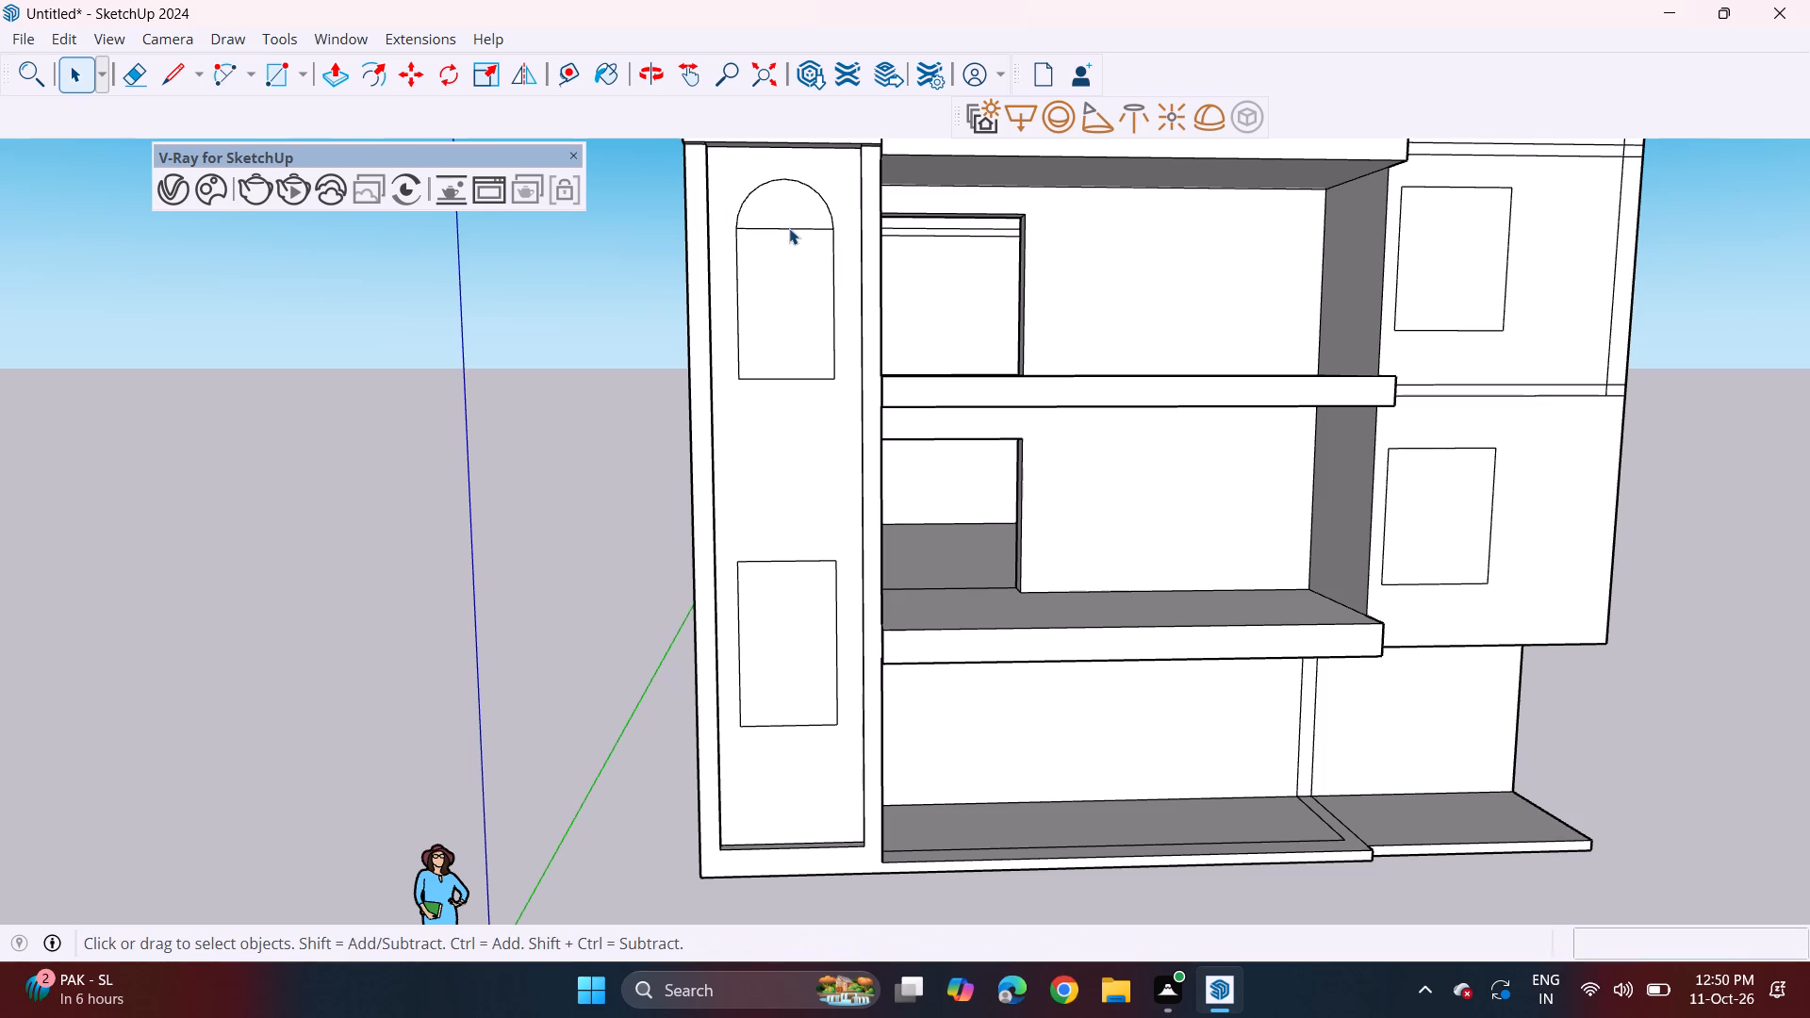
click(794, 231)
key(Delete)
Push the arched window face about 9 1/4" through the framed bay's wall, and repeat the same push on the lower rectangle.
click(337, 73)
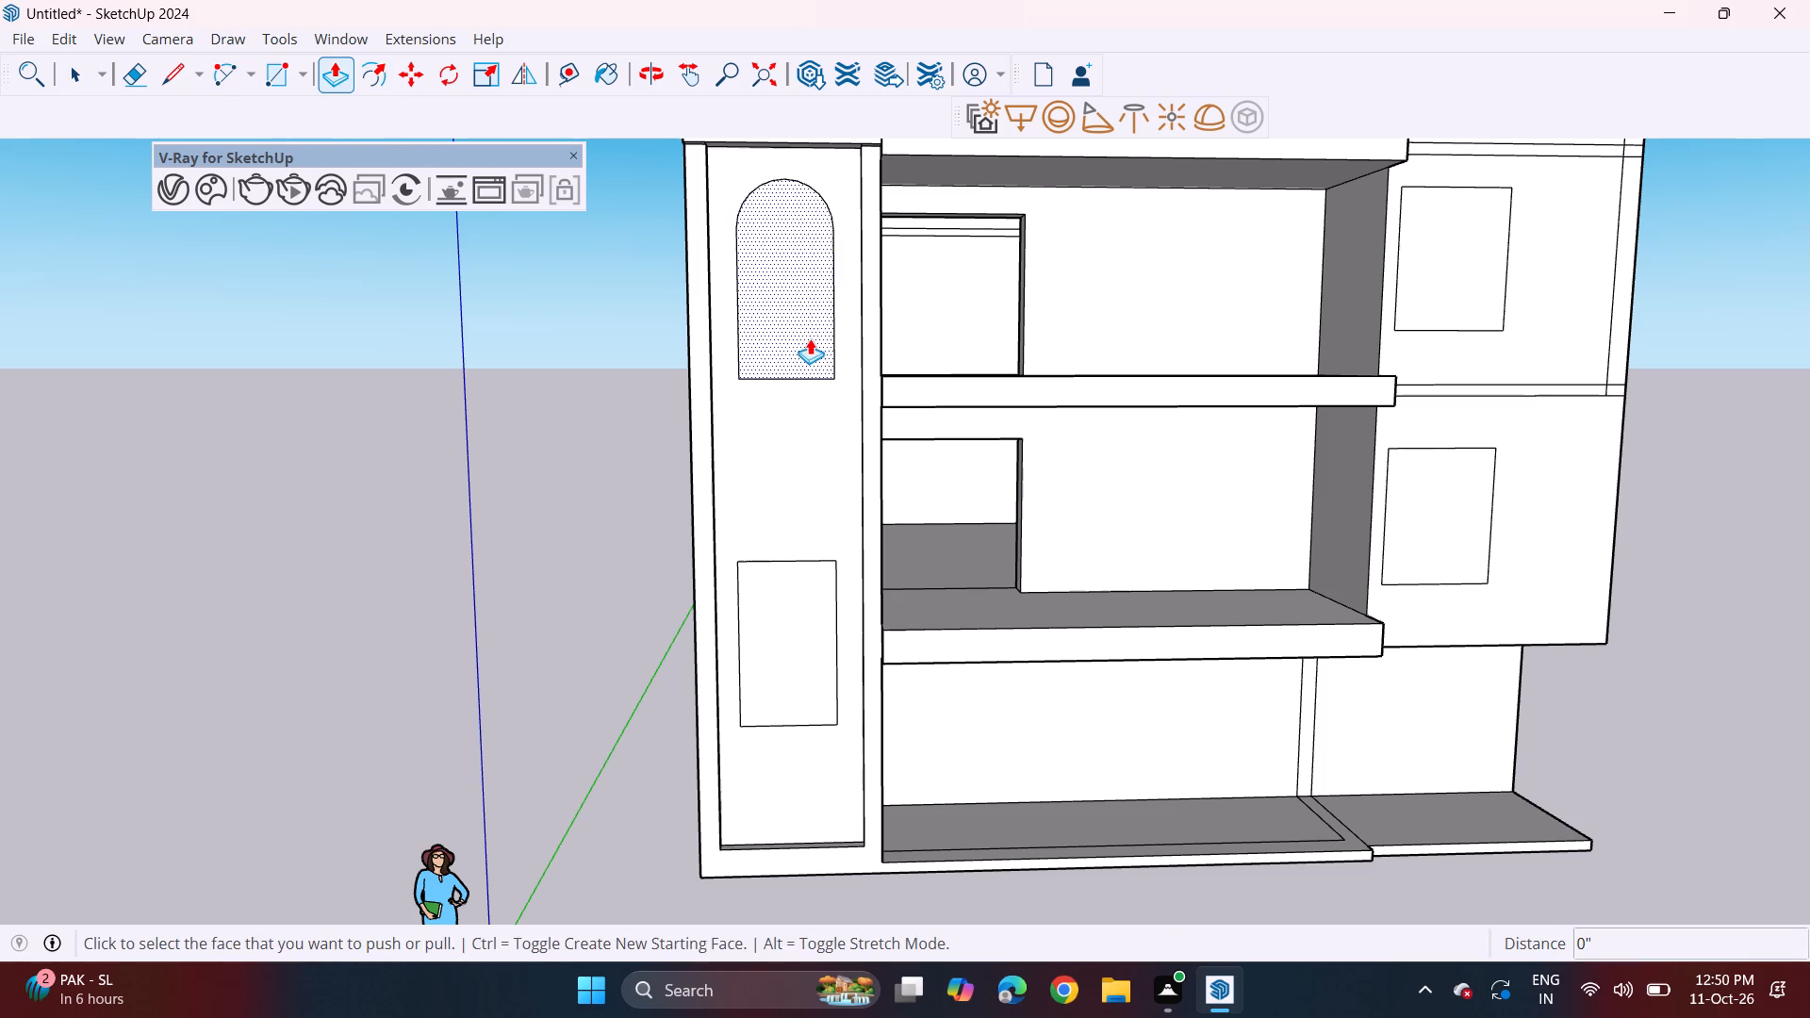
click(809, 350)
middle_drag(815, 367, 1064, 468)
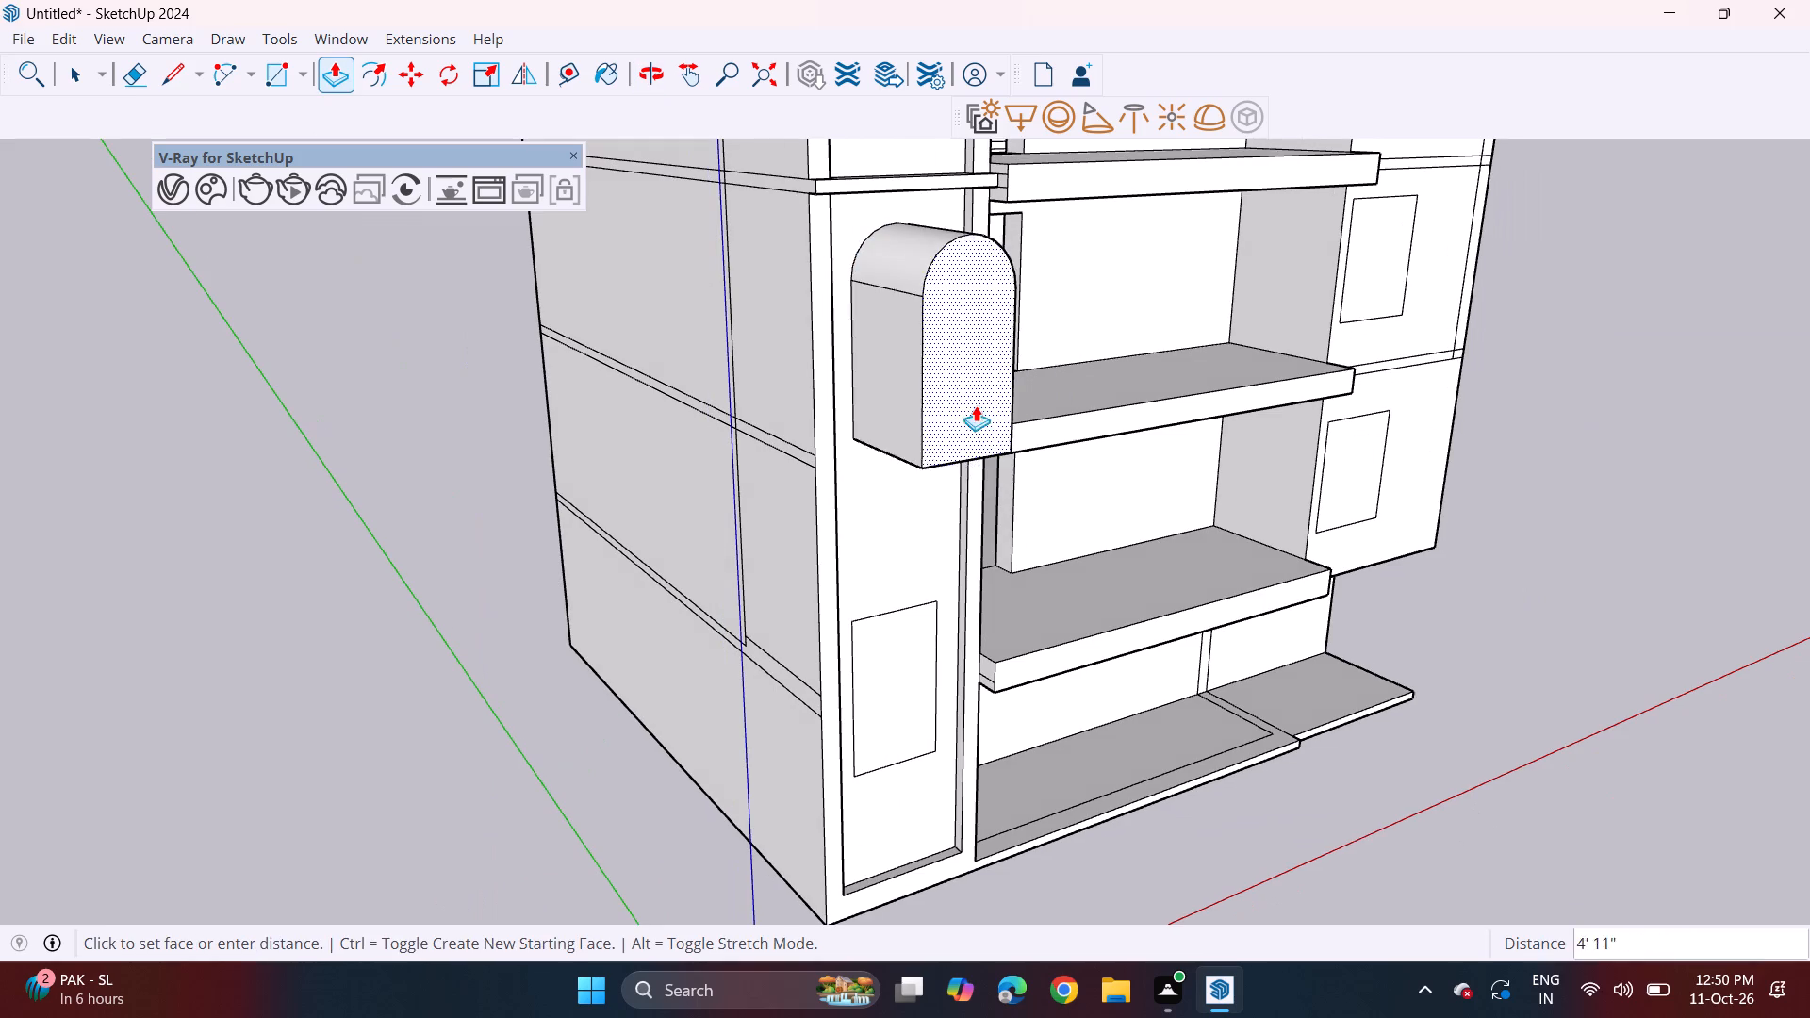
click(890, 350)
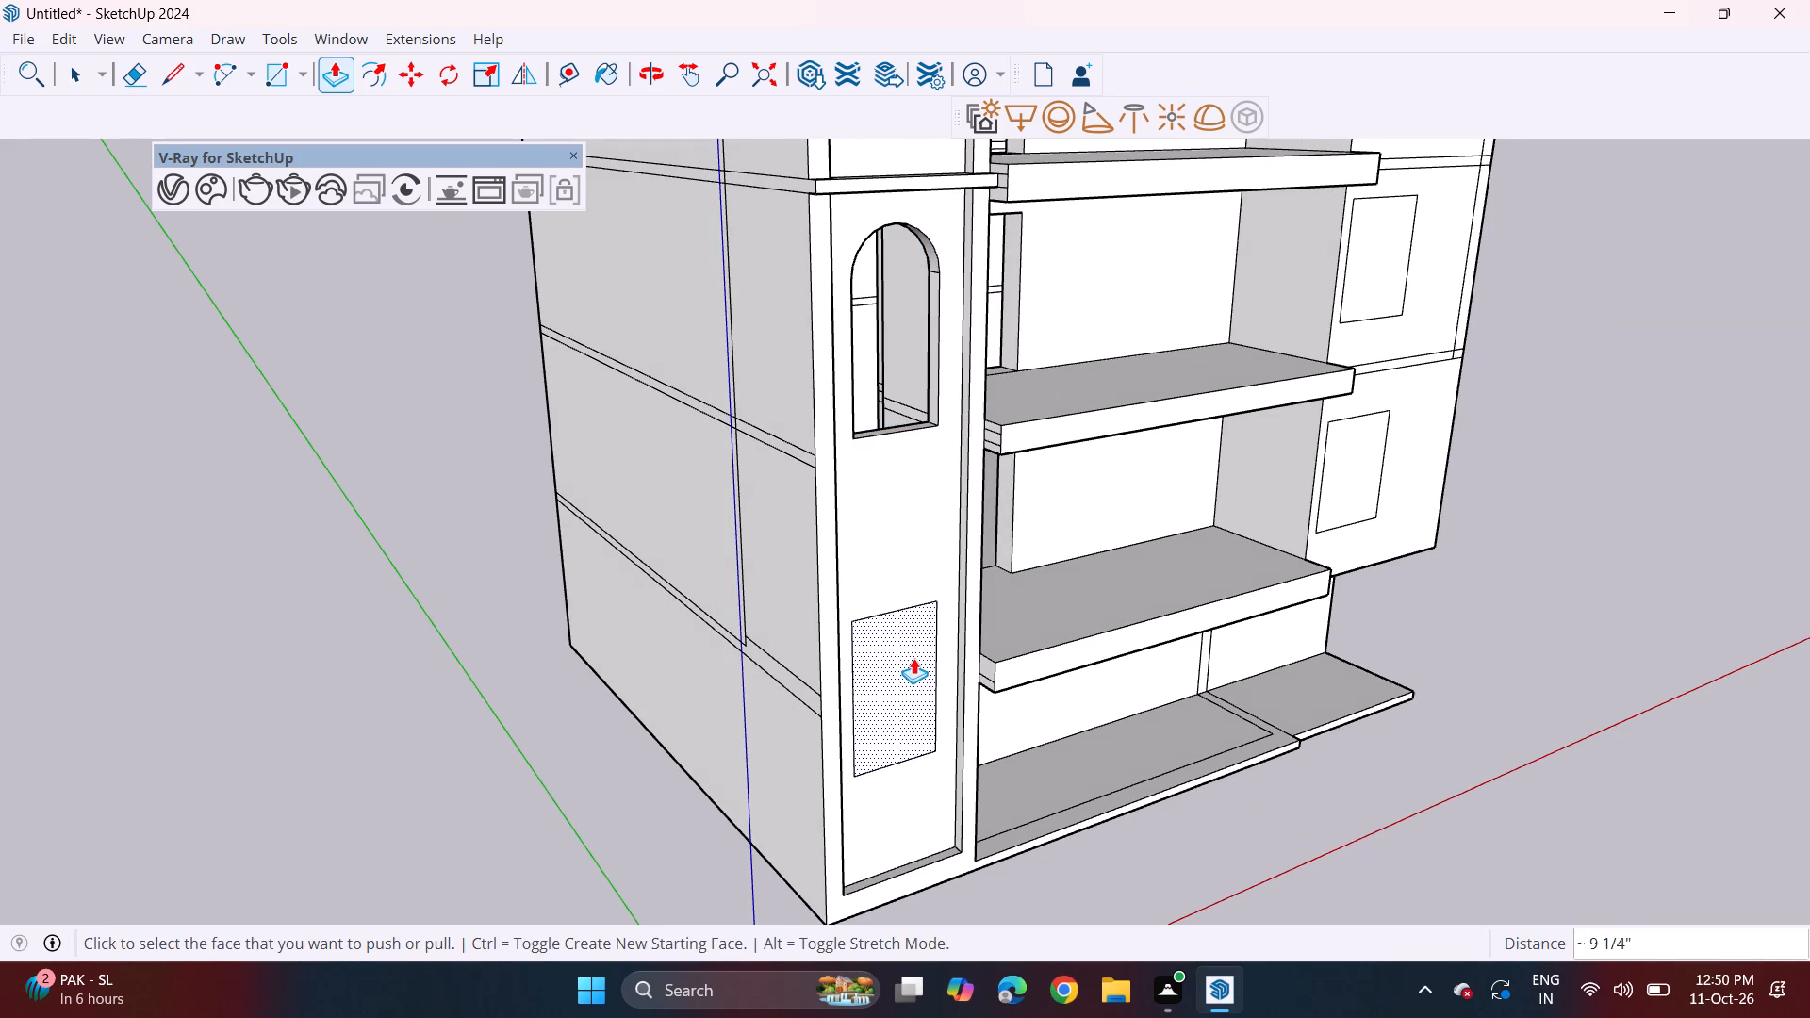
double_click(913, 658)
Push the faces inside the lower window opening further inward, the upper face 1' 2 1/4" and the middle band about 10 3/16".
middle_drag(1018, 663, 956, 638)
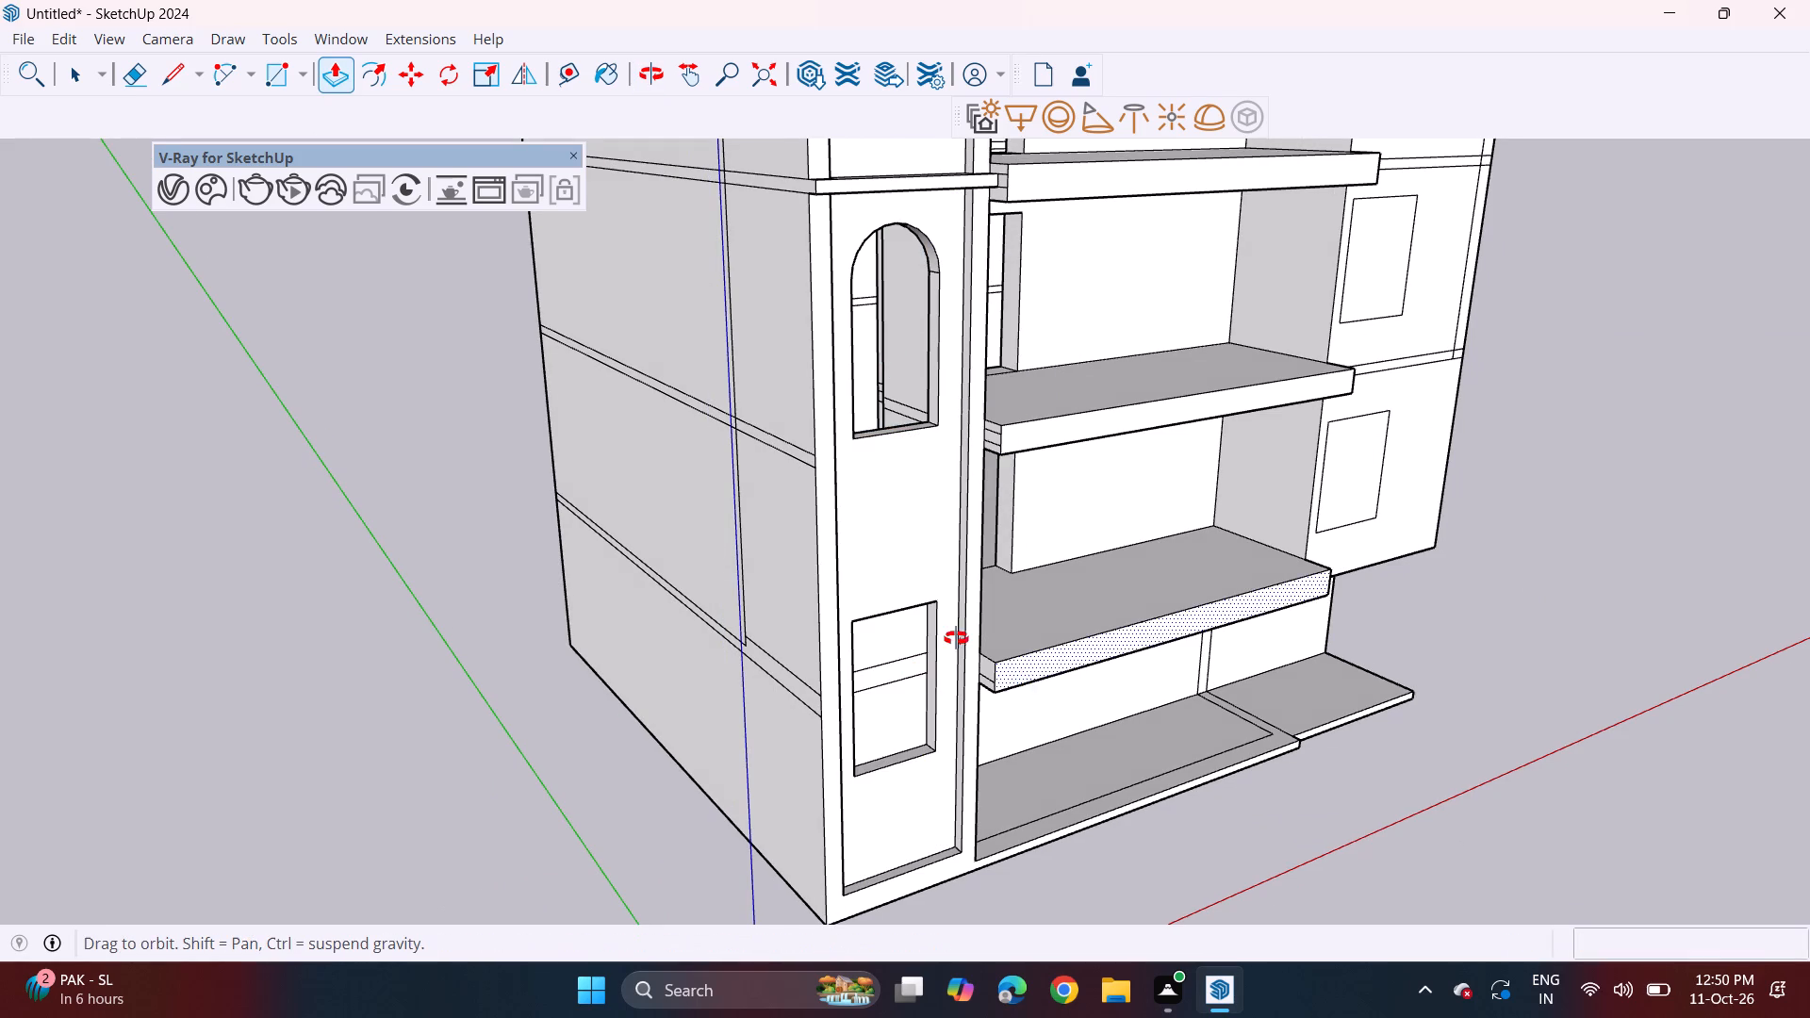
middle_drag(956, 638, 1033, 644)
scroll(941, 681, up, 2)
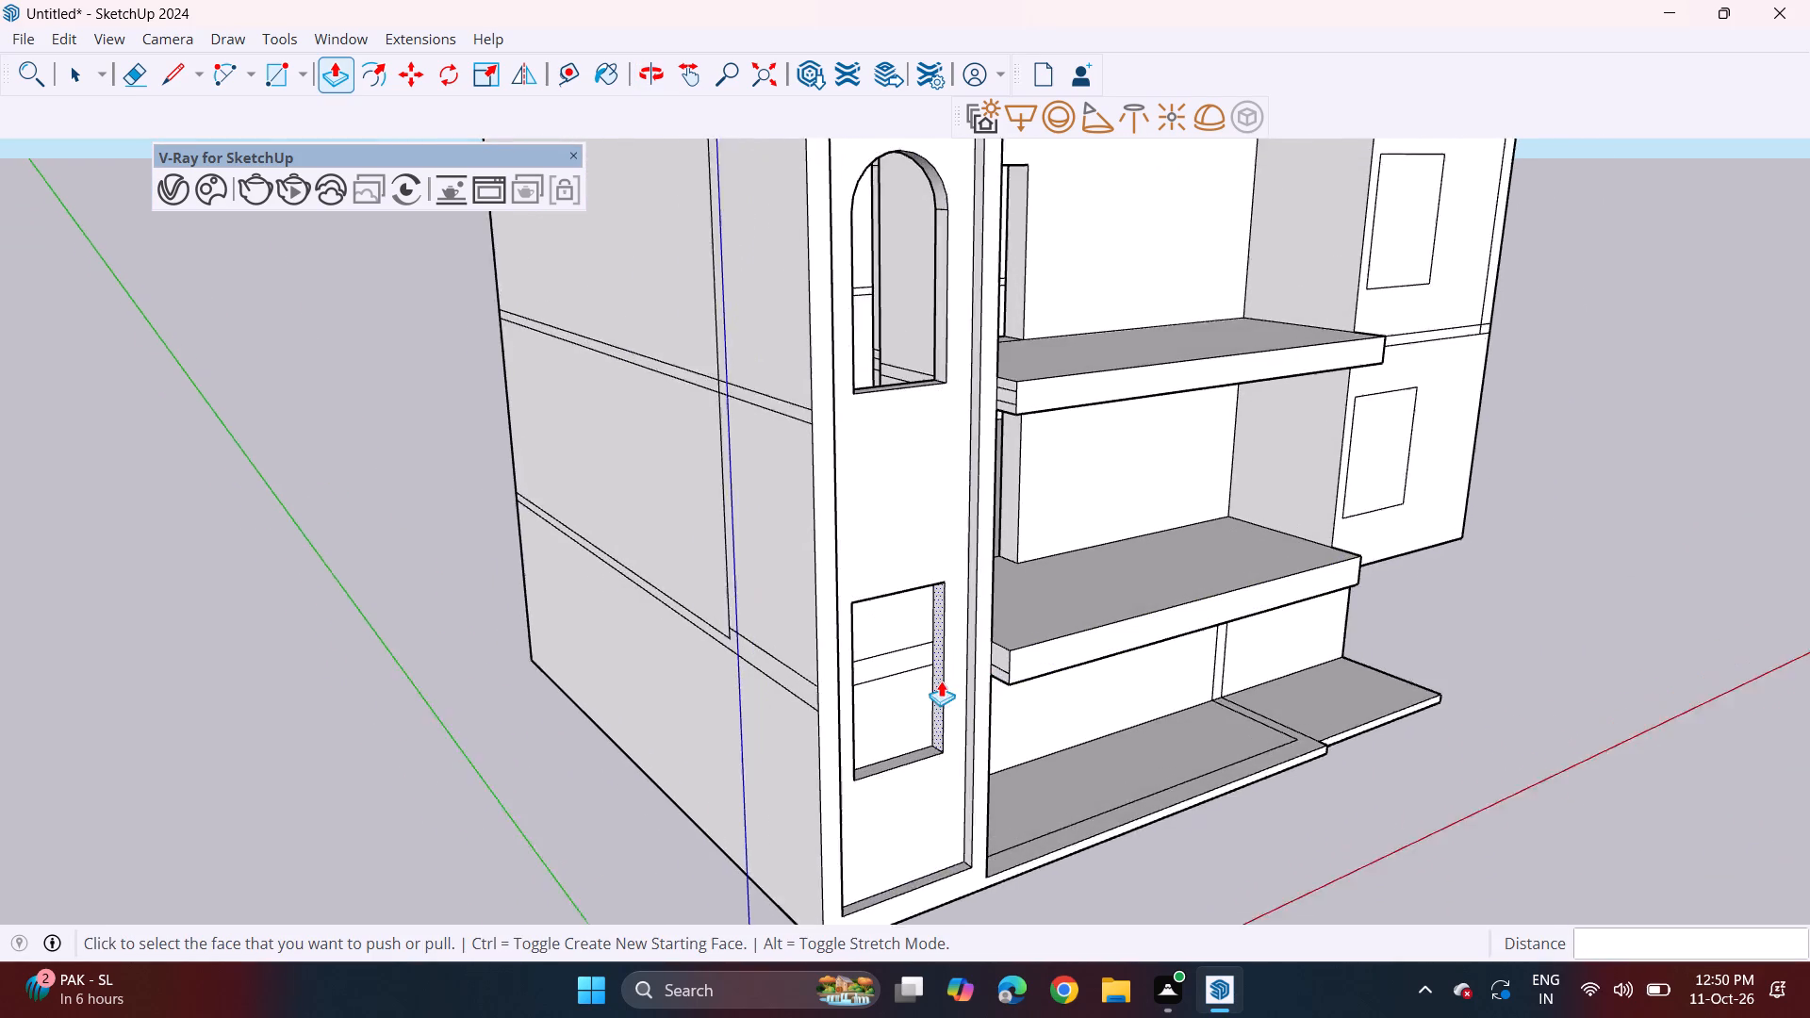
scroll(941, 681, up, 2)
middle_drag(886, 637, 841, 678)
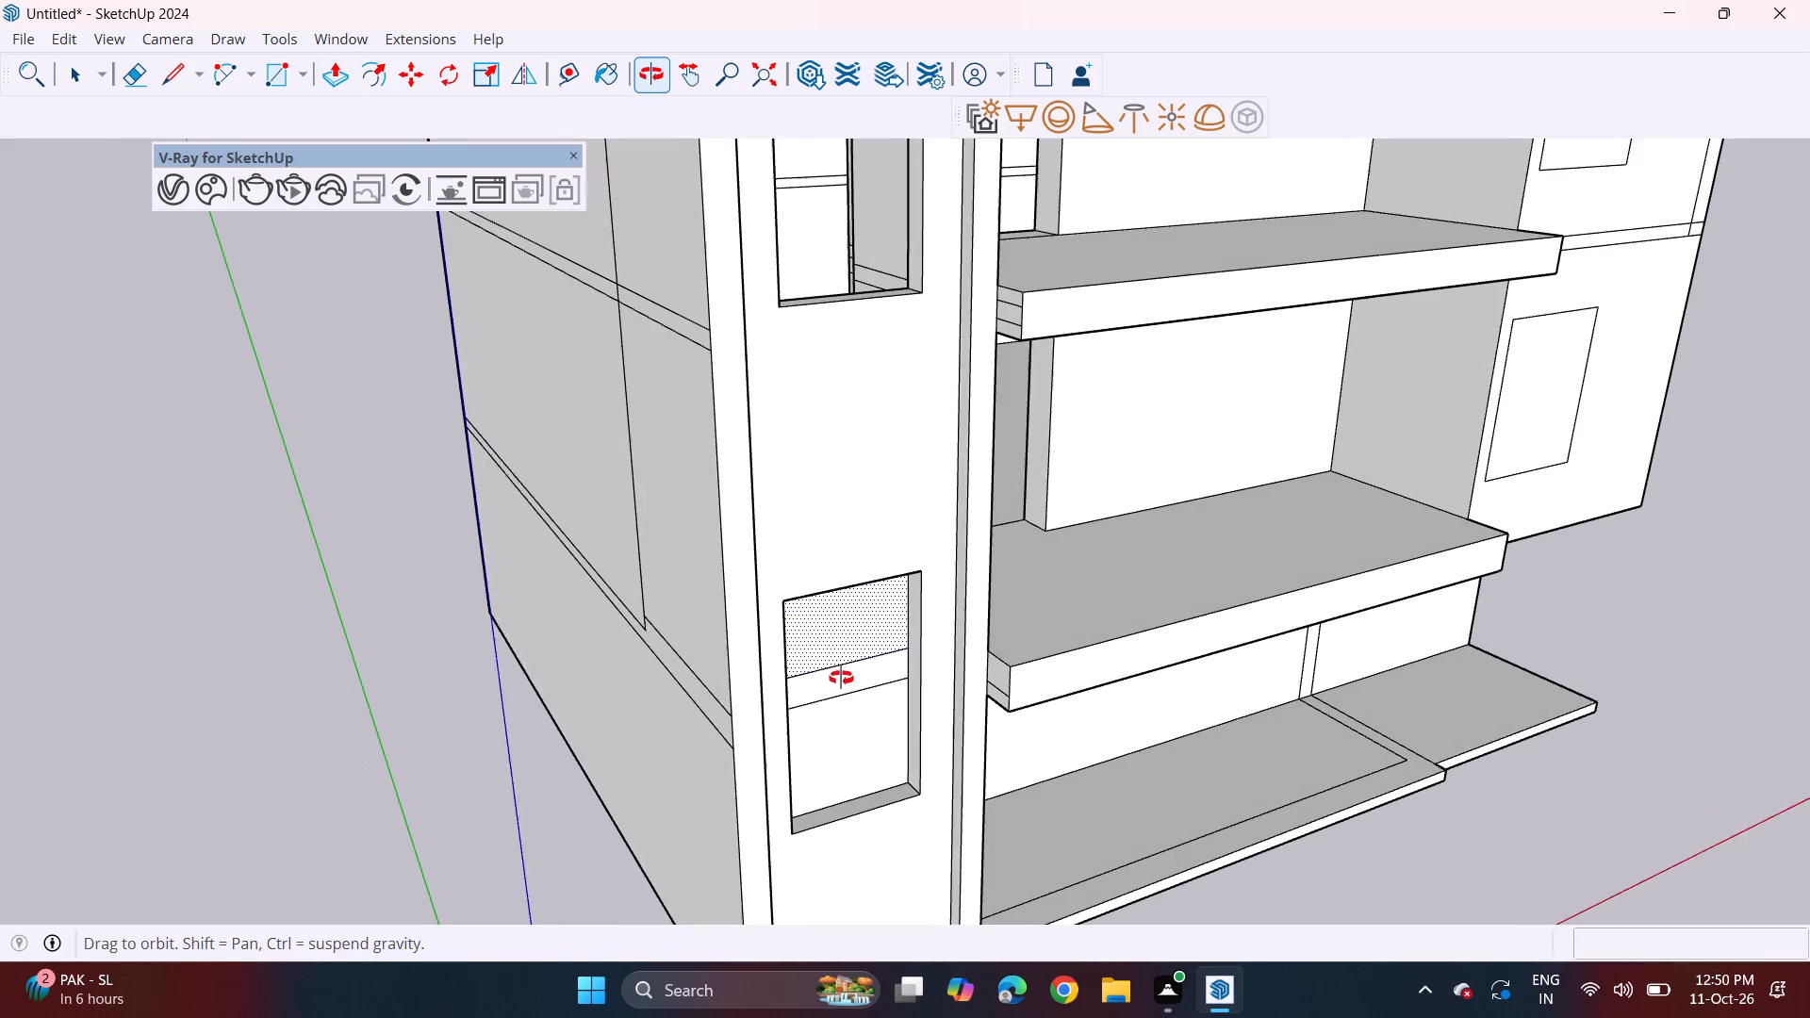
middle_drag(841, 678, 838, 675)
click(835, 647)
click(822, 626)
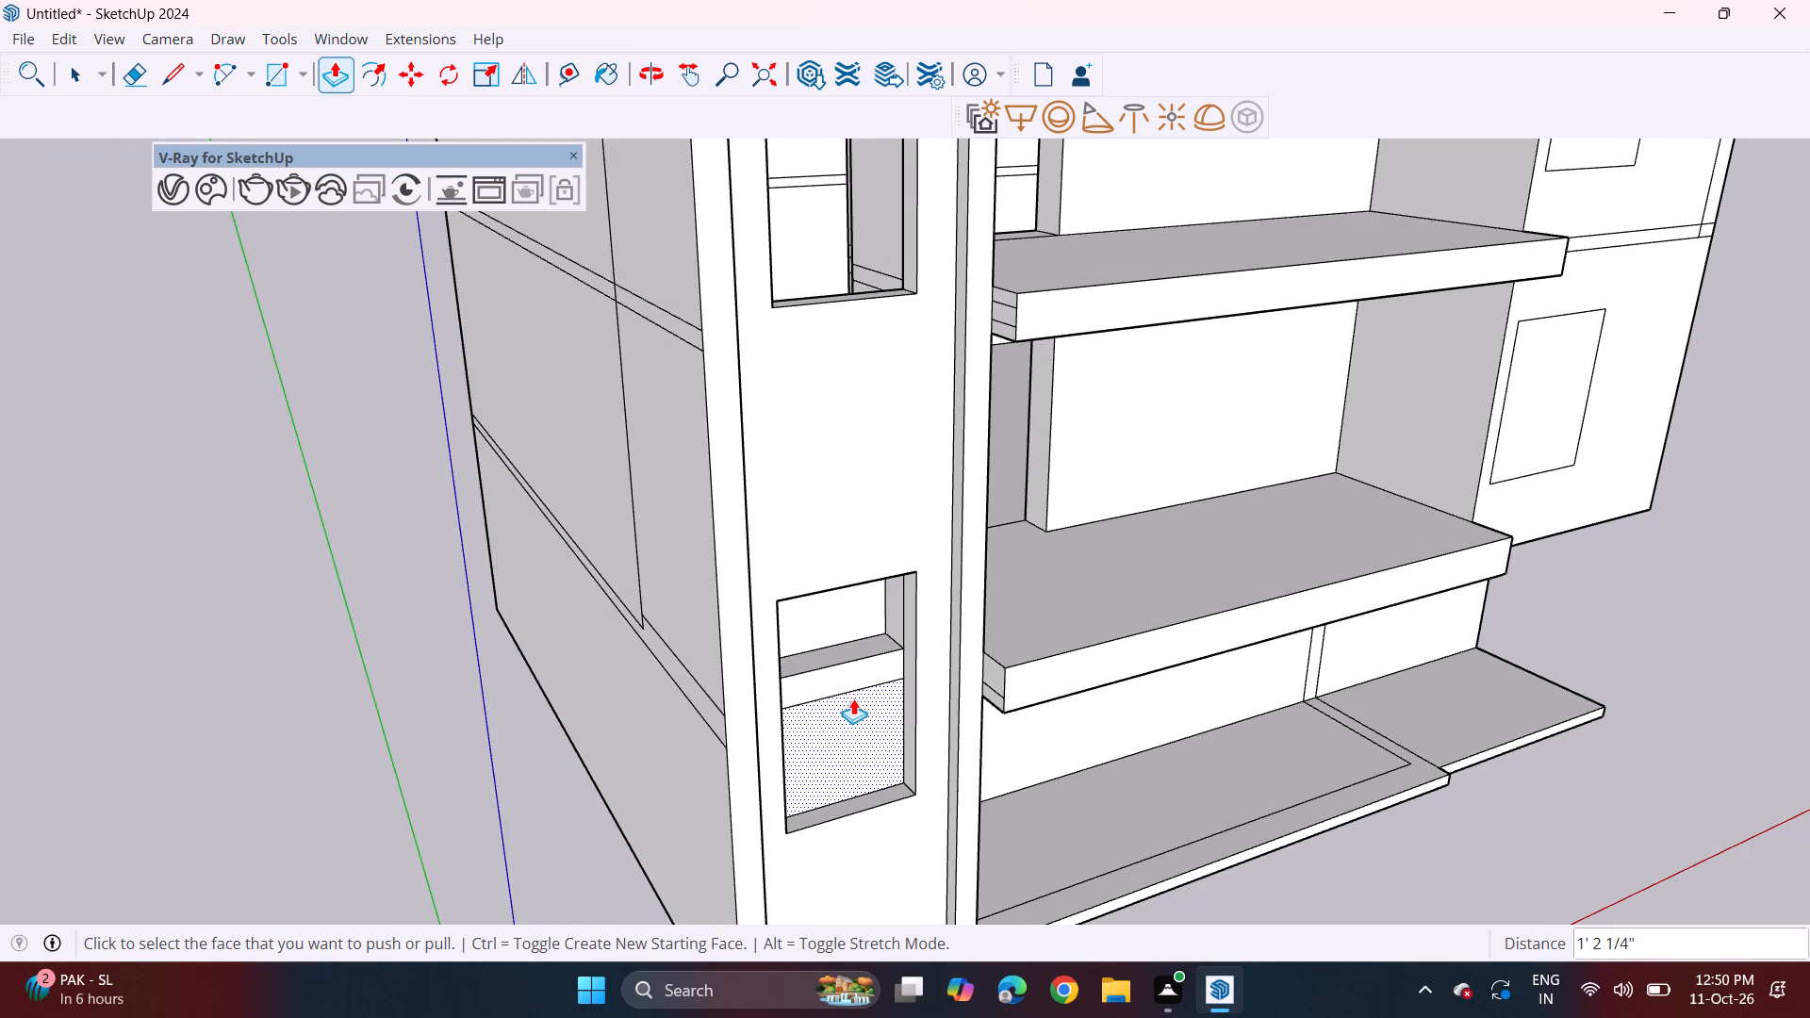
click(850, 701)
click(844, 684)
middle_drag(864, 709, 680, 665)
scroll(793, 676, up, 1)
click(711, 637)
click(717, 615)
Erase an edge of the protruding box behind the lower window opening to remove its back face, working from inside the building.
middle_drag(733, 627, 742, 607)
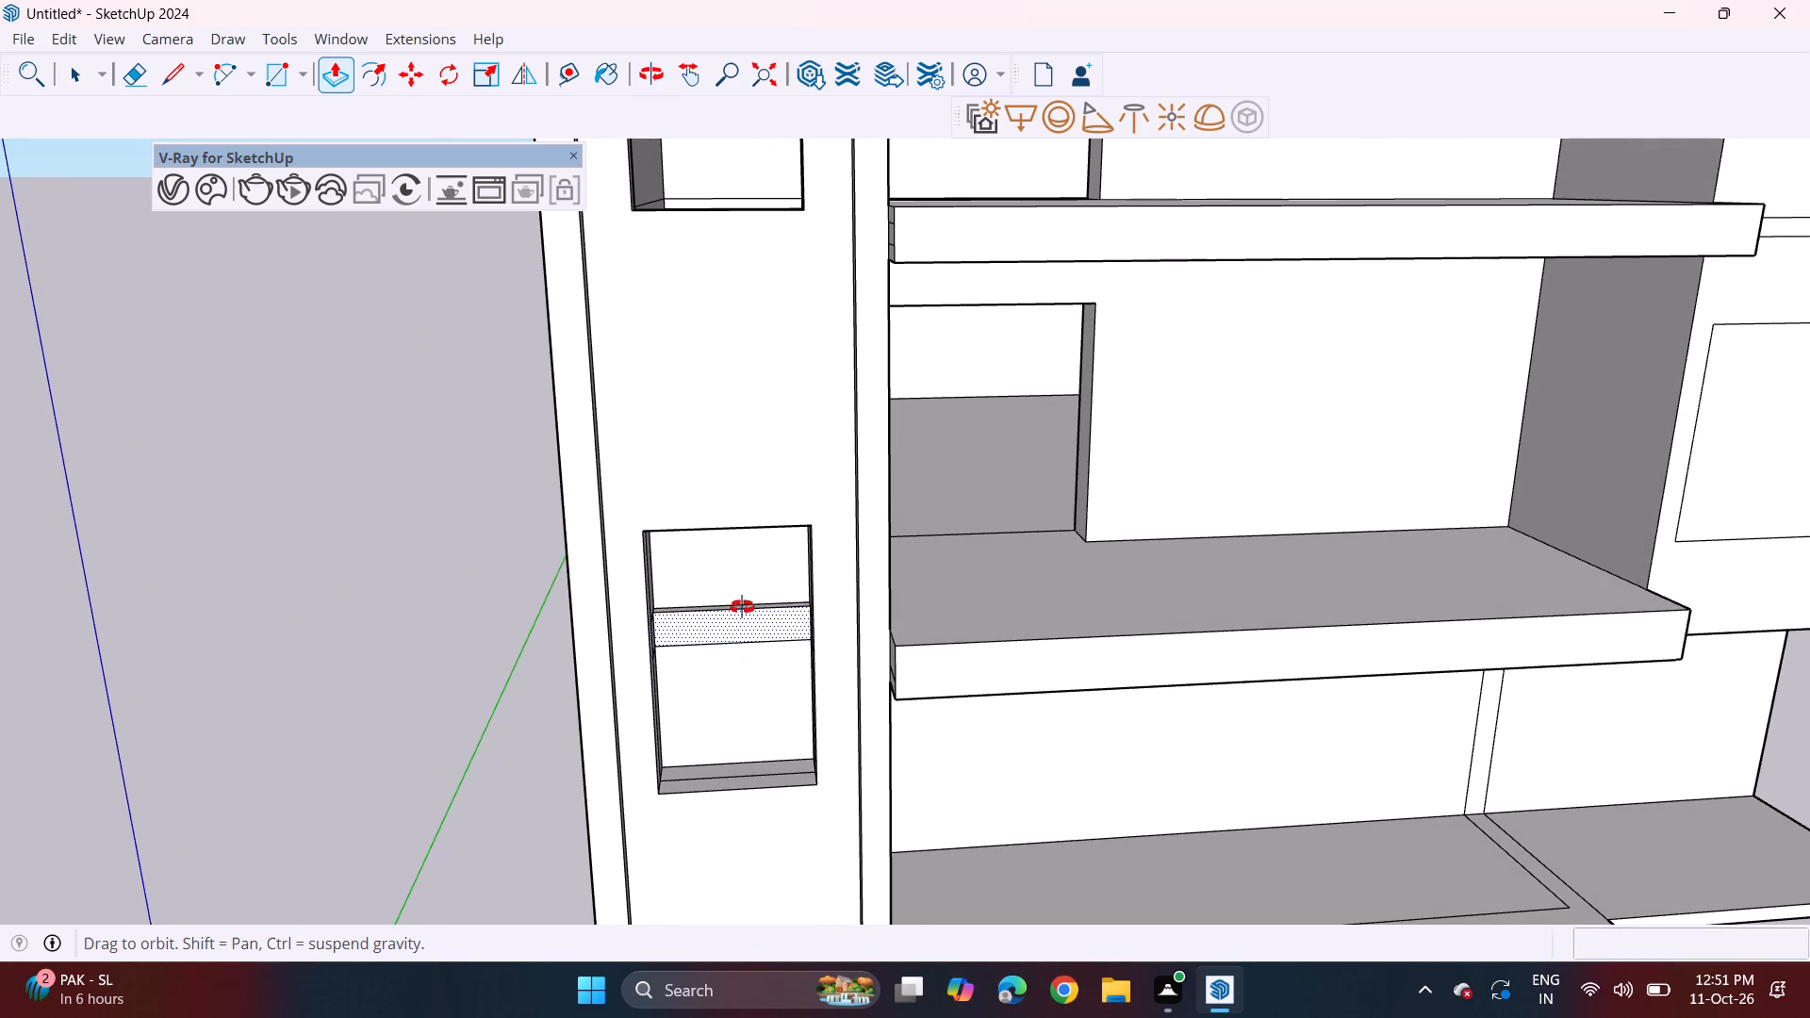
middle_drag(742, 607, 783, 903)
middle_drag(783, 441, 978, 758)
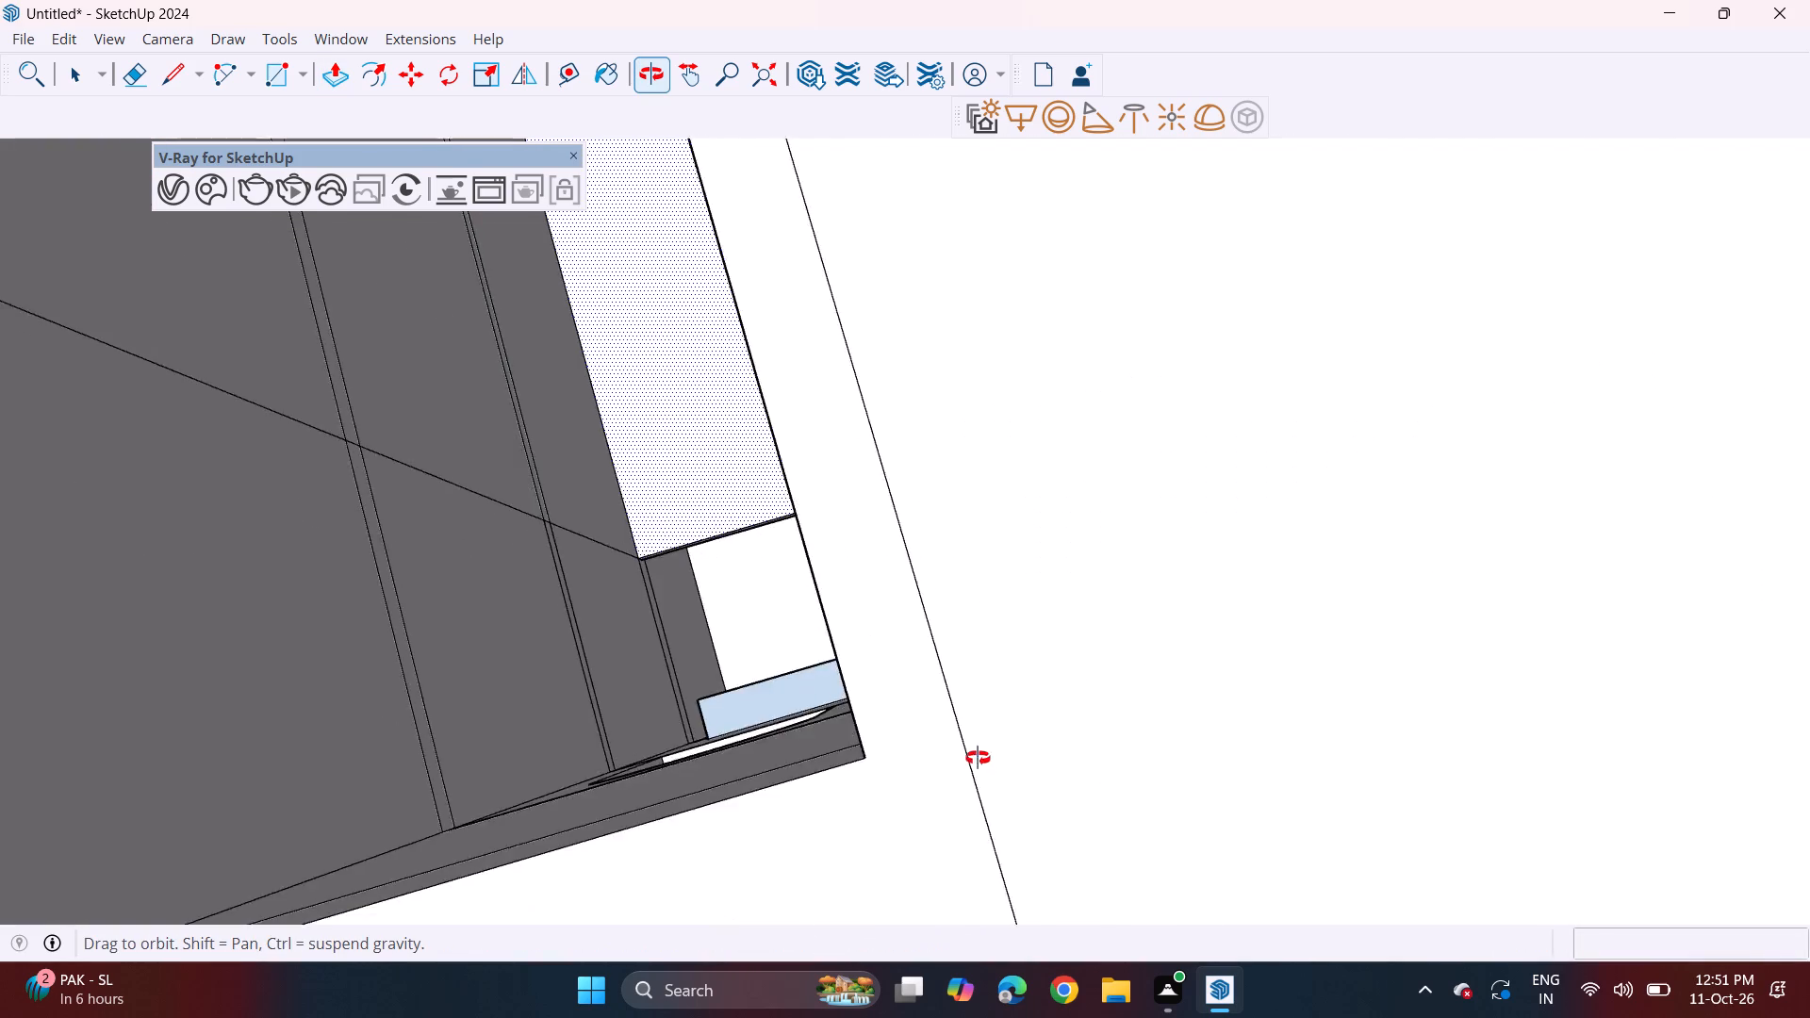
middle_drag(978, 758, 1809, 709)
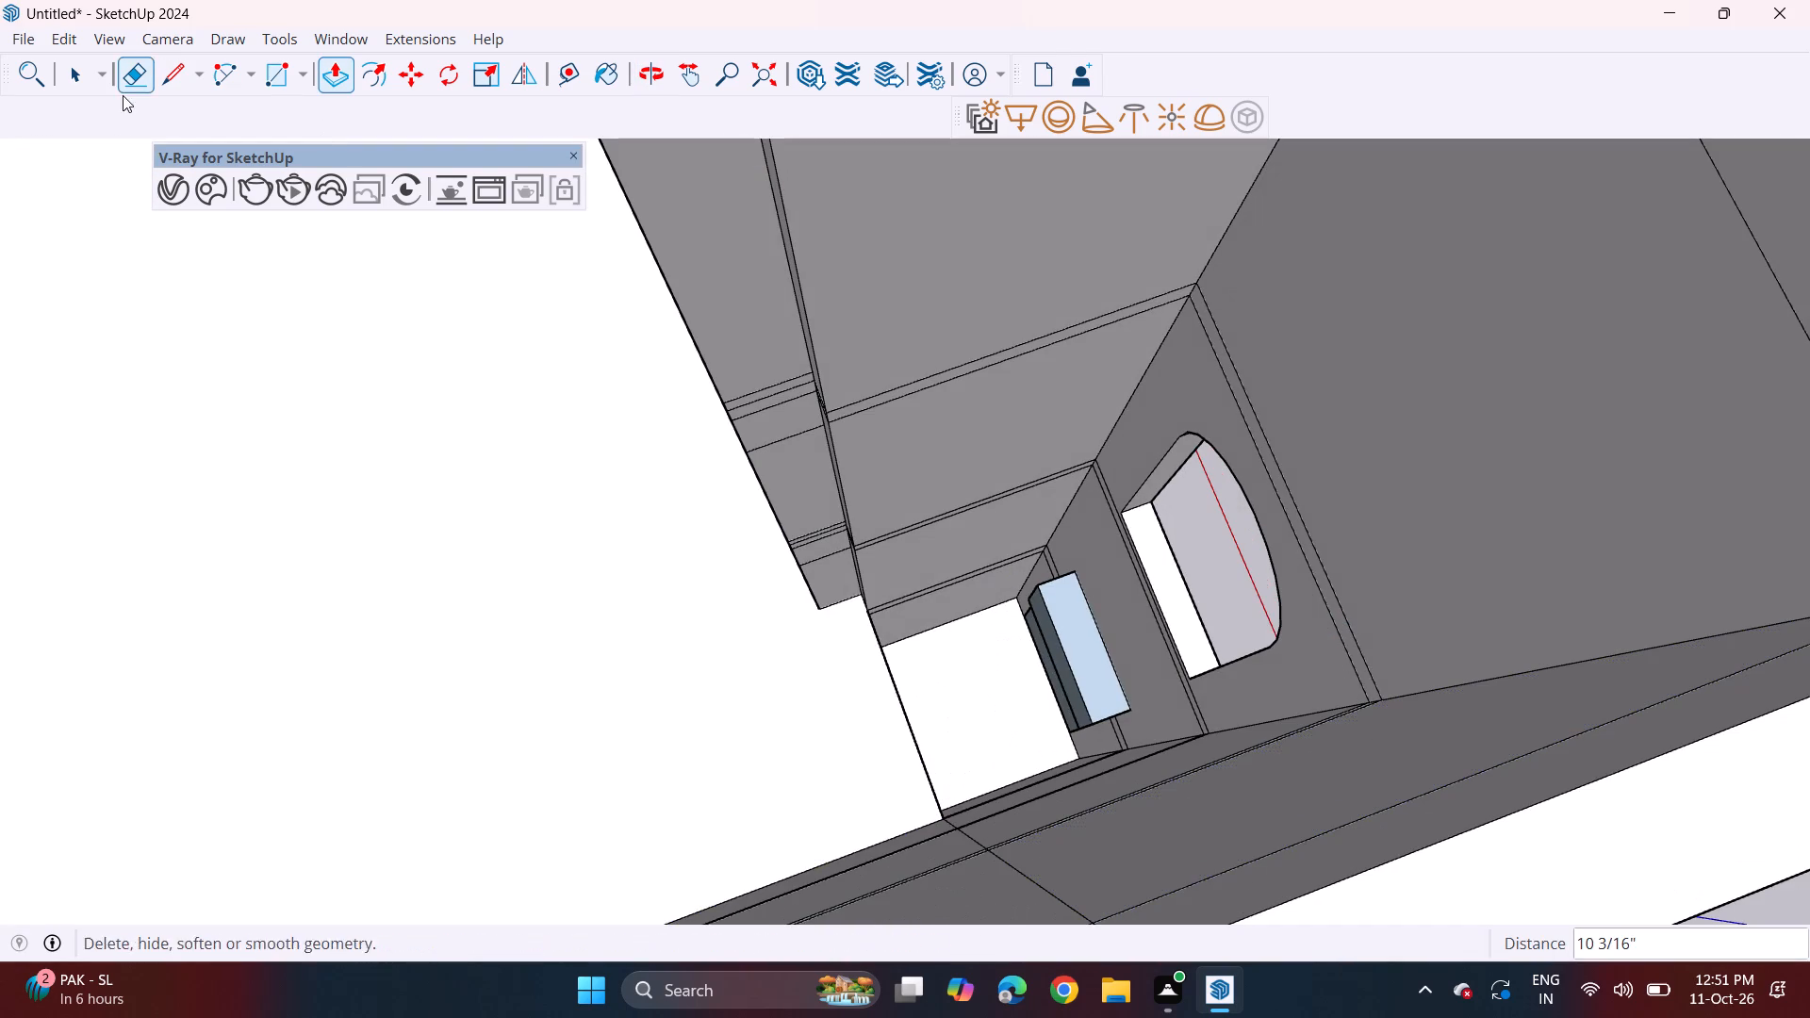
click(134, 81)
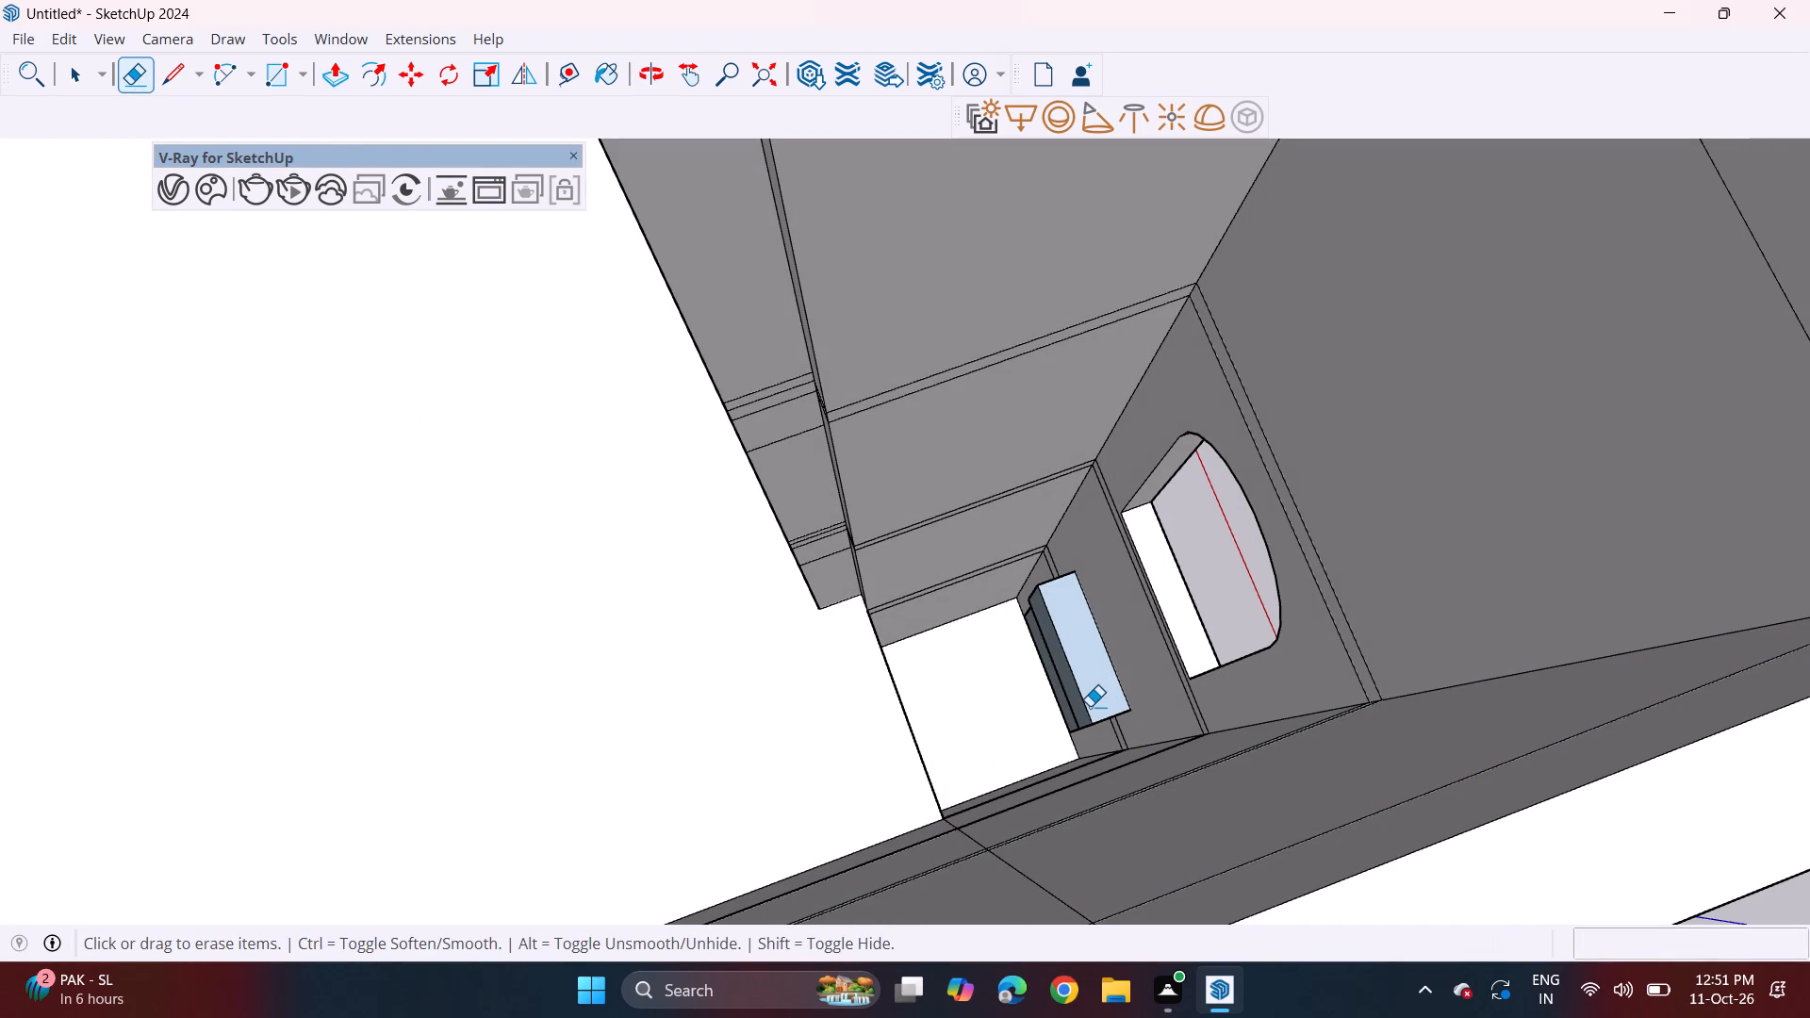
click(1090, 706)
click(1062, 693)
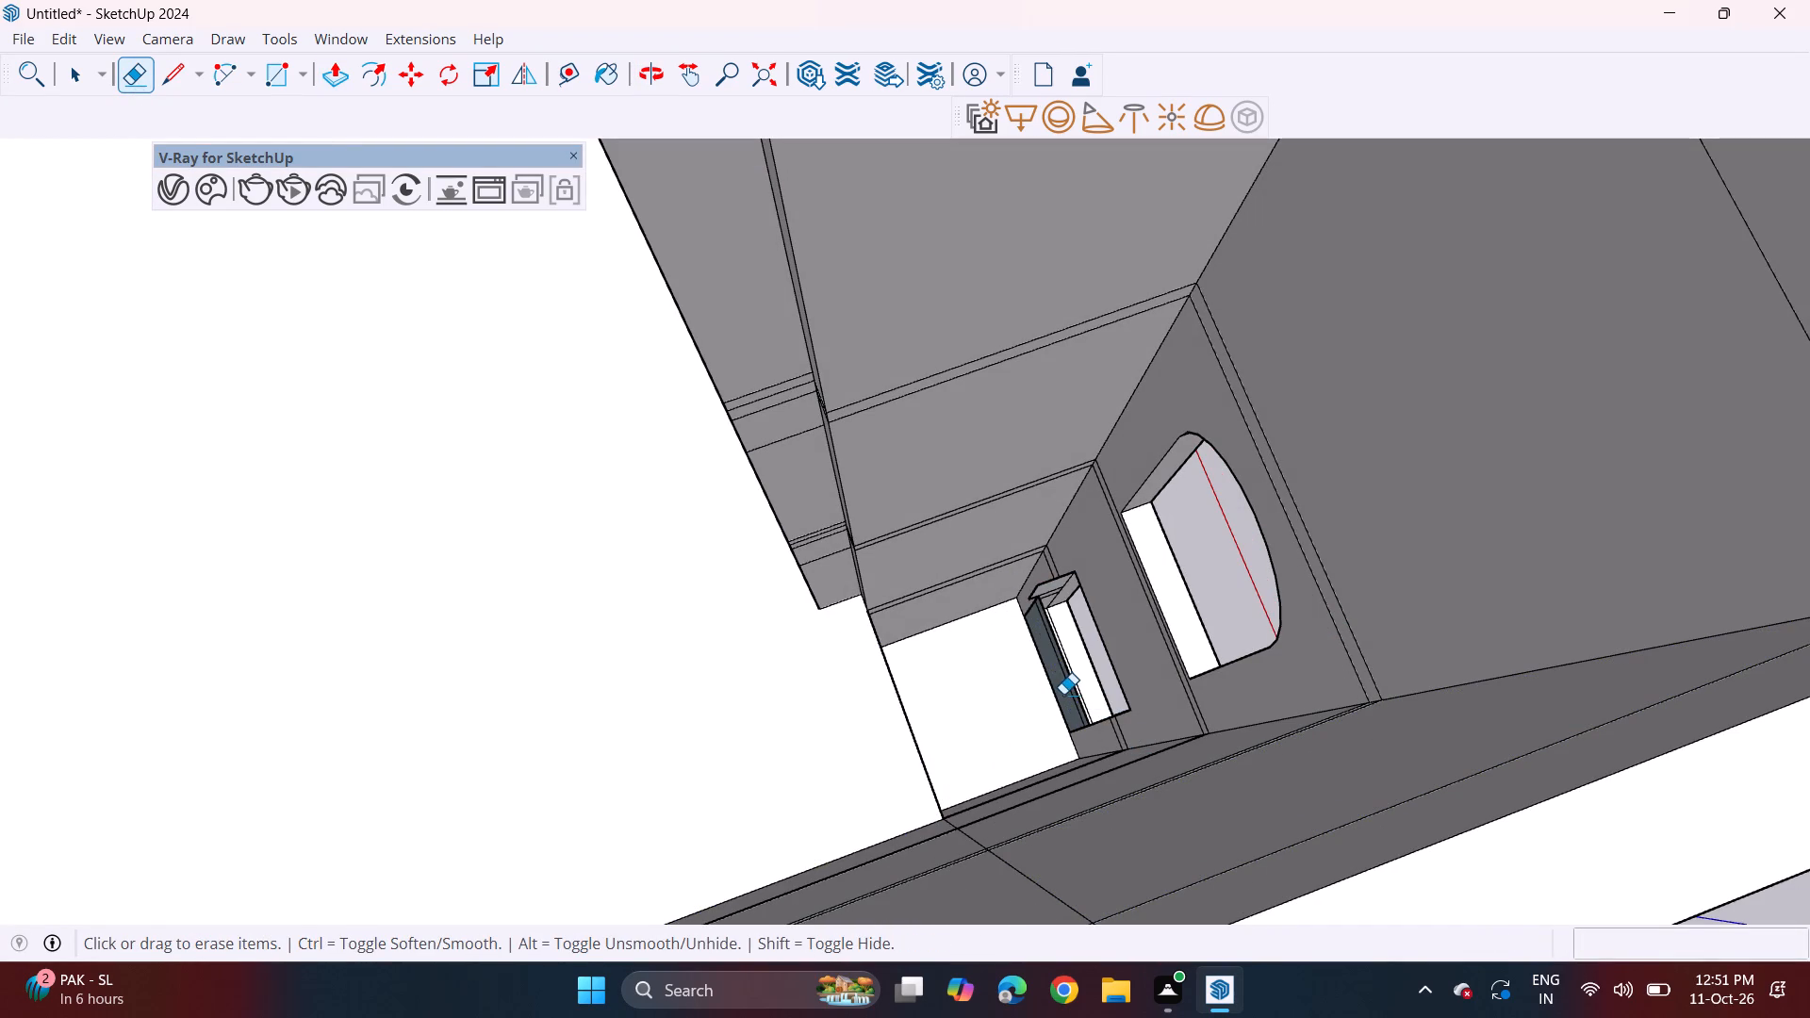
Erase the remaining edges and middle-band faces spanning the back of the lower window opening.
middle_drag(1063, 685, 1582, 662)
scroll(1108, 586, up, 3)
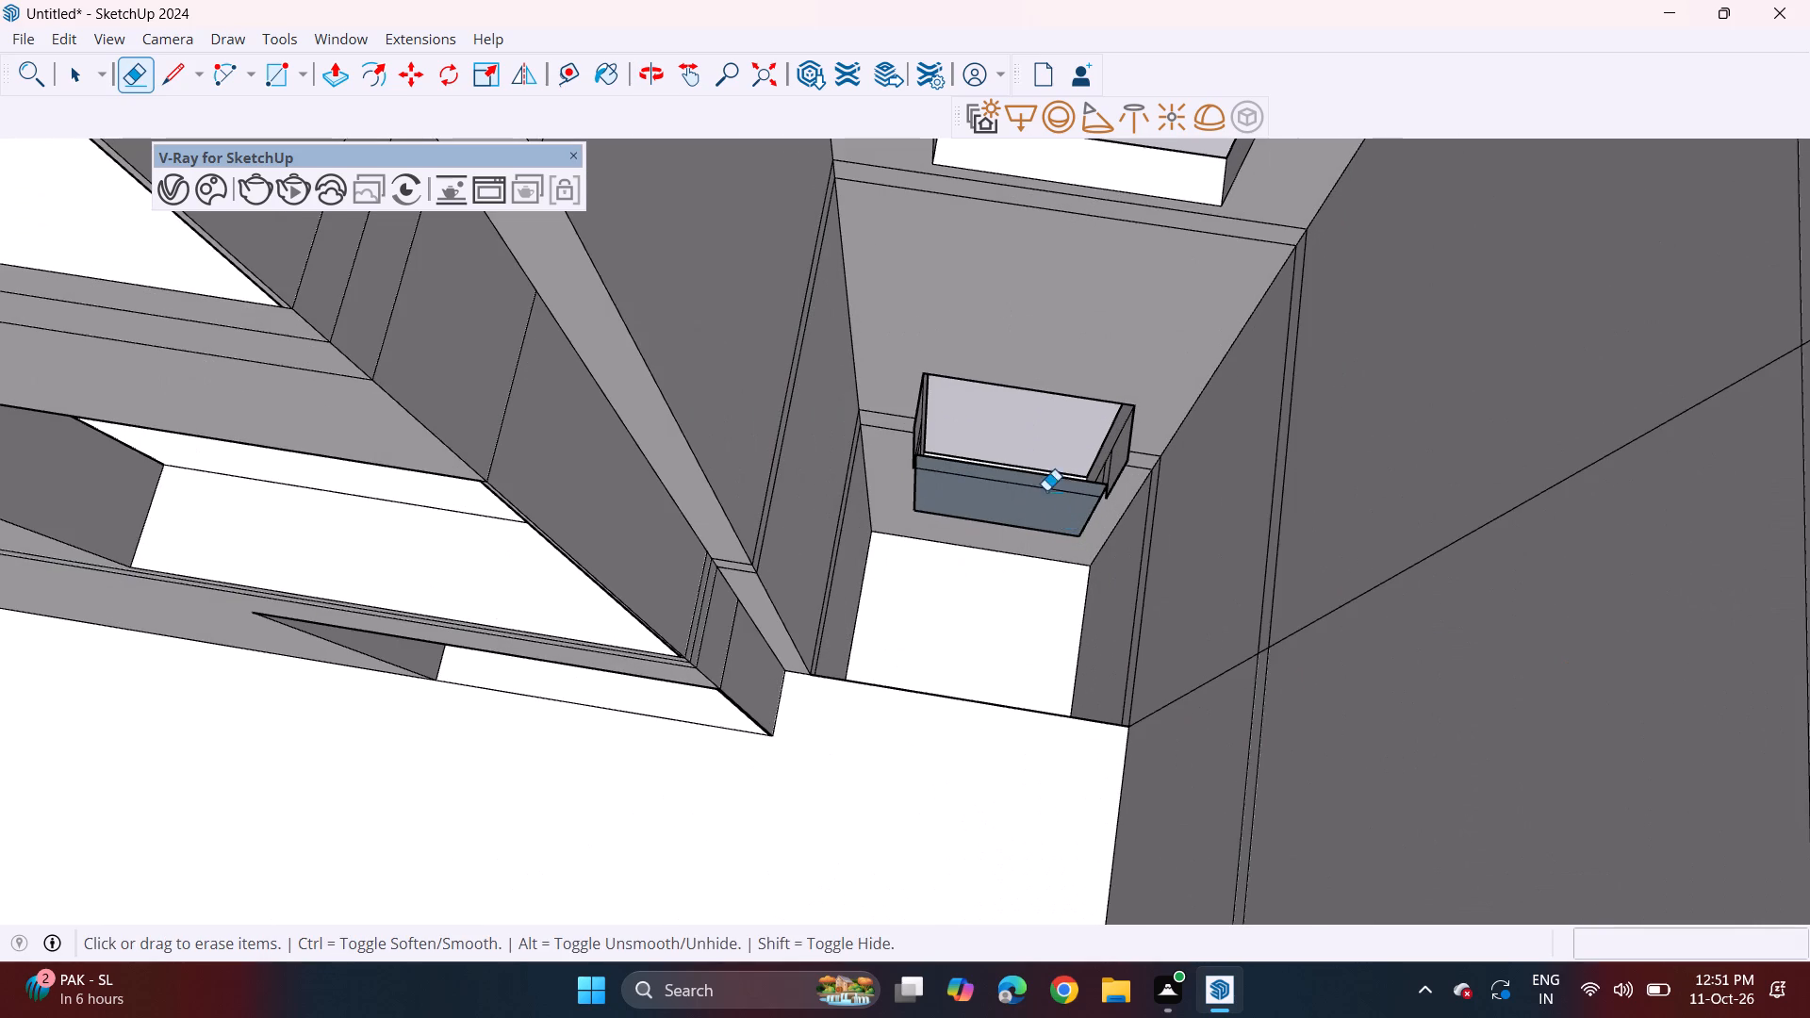
click(1030, 530)
click(1075, 490)
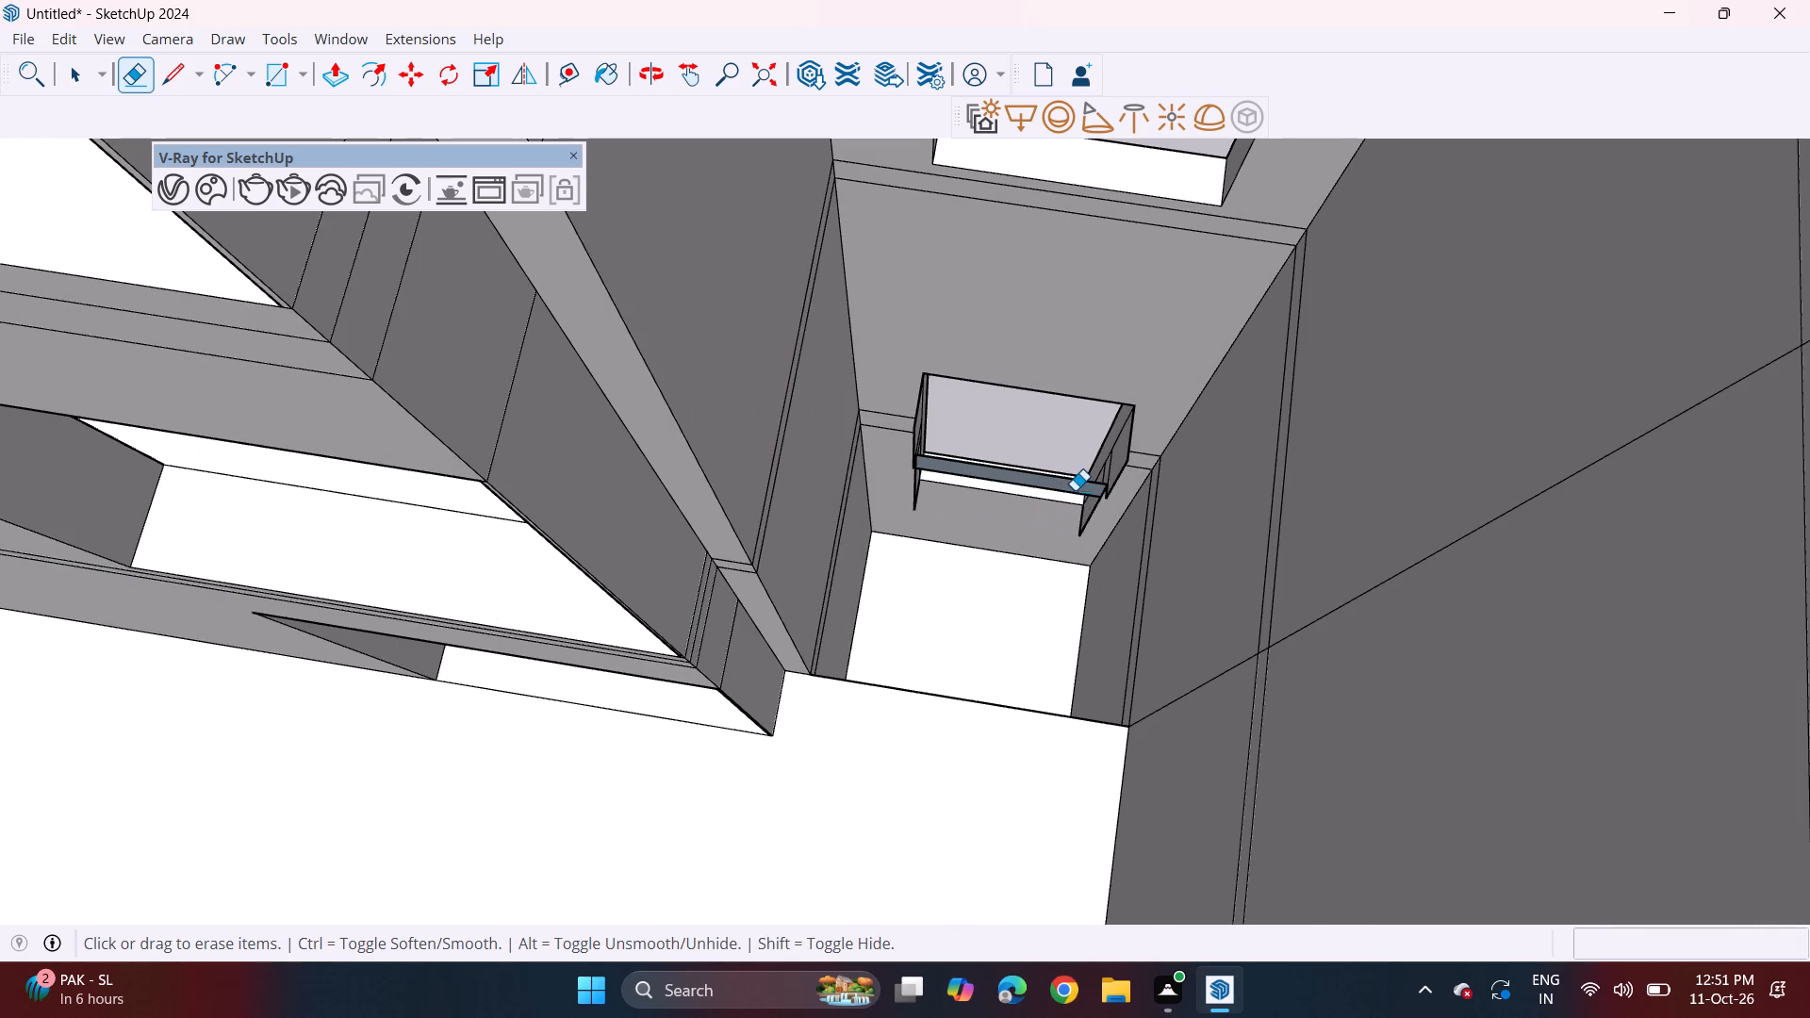
click(1078, 479)
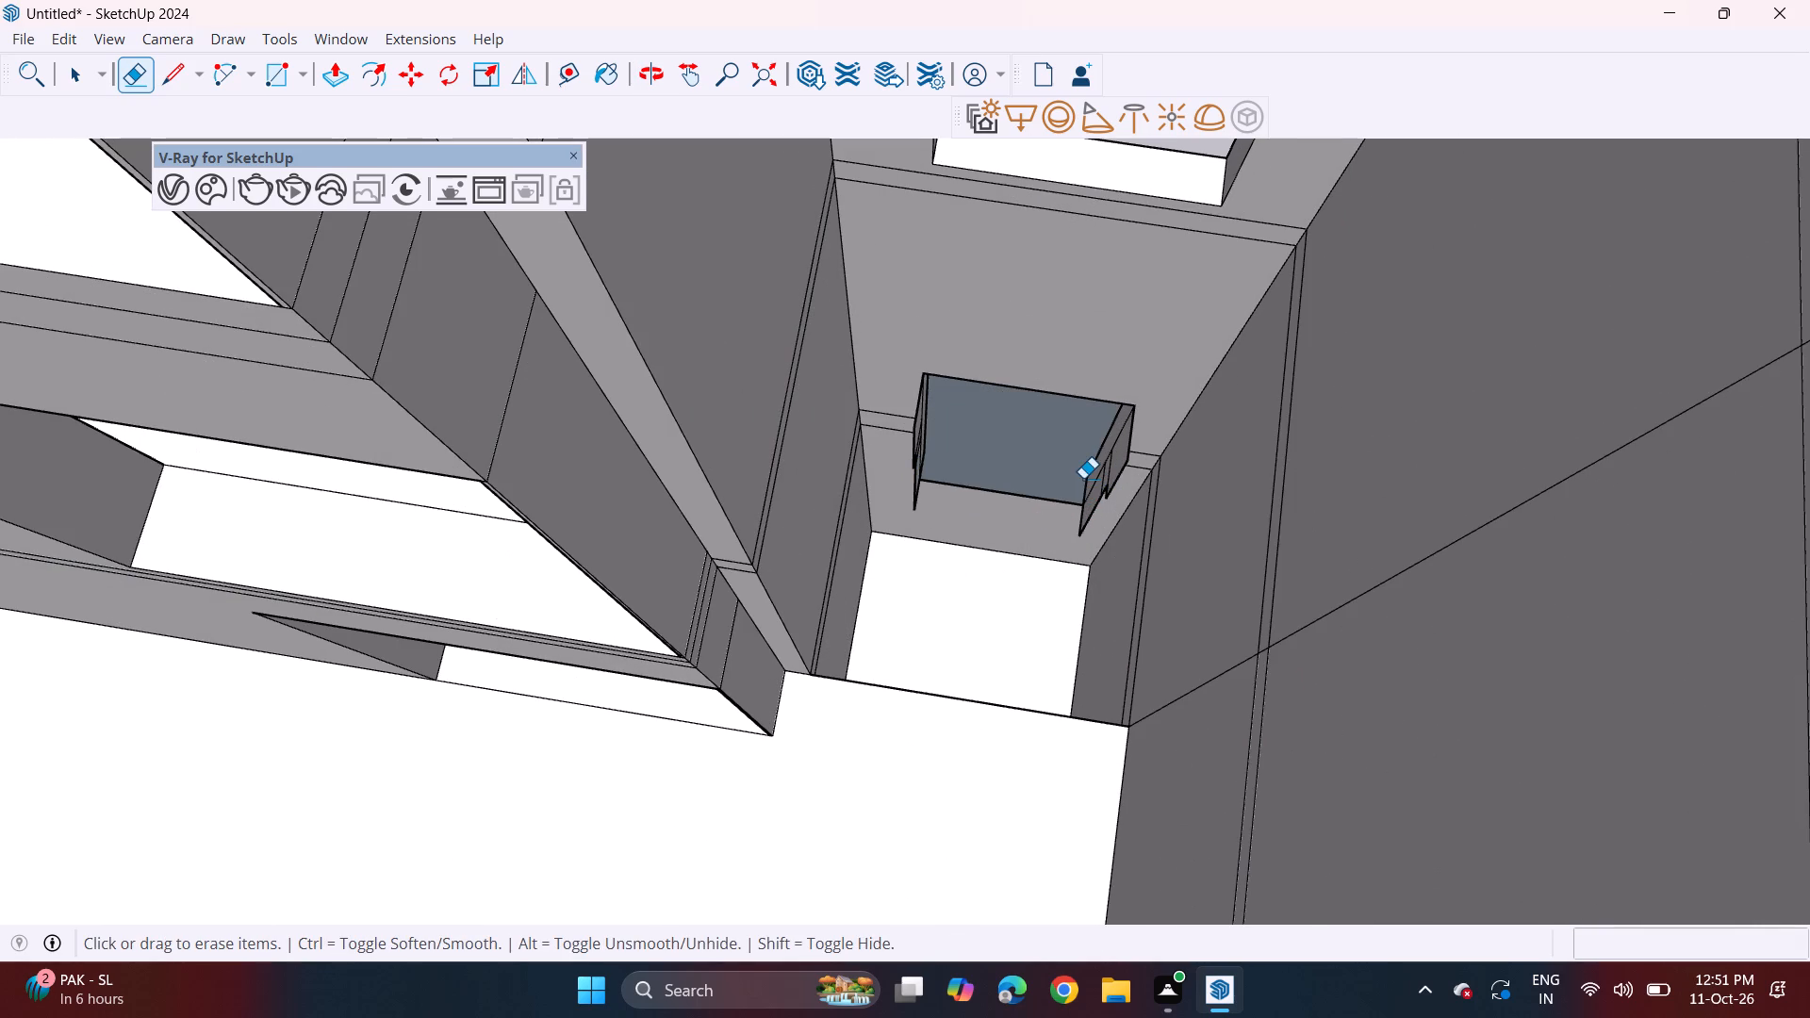
key(ctrl+z)
scroll(1072, 493, up, 8)
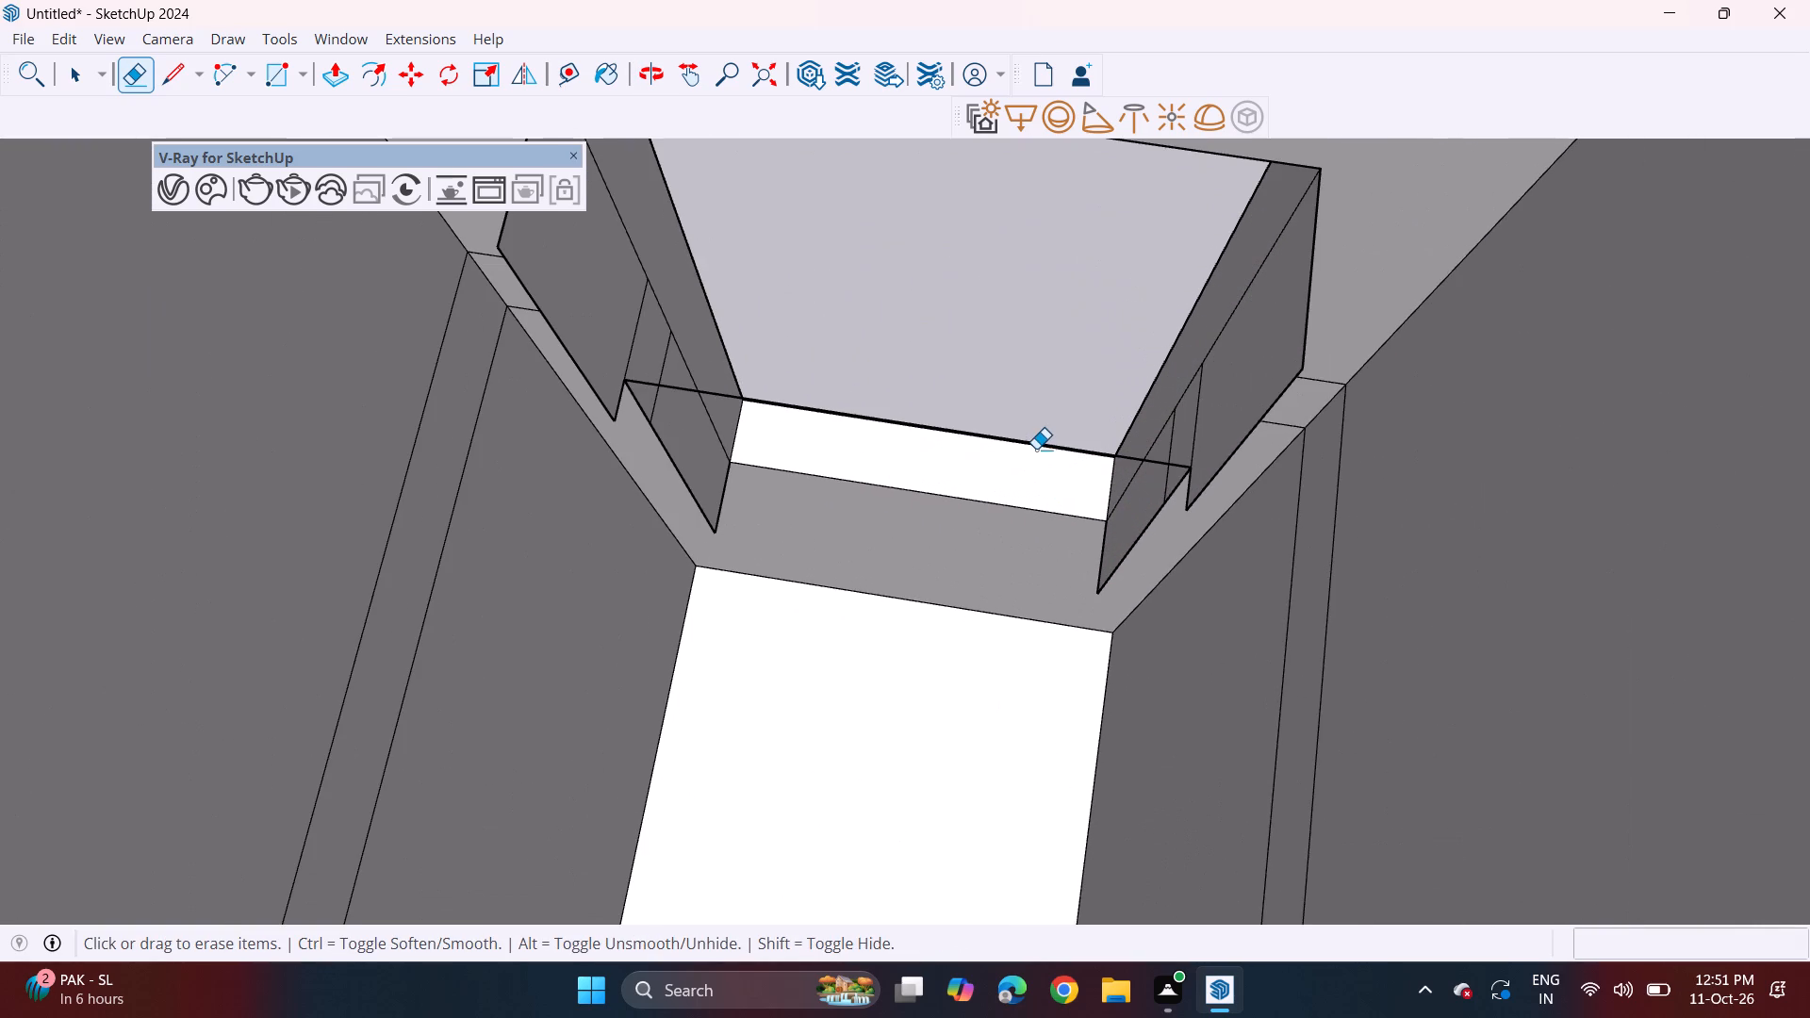
middle_drag(1036, 443, 1047, 361)
drag(1003, 379, 1002, 408)
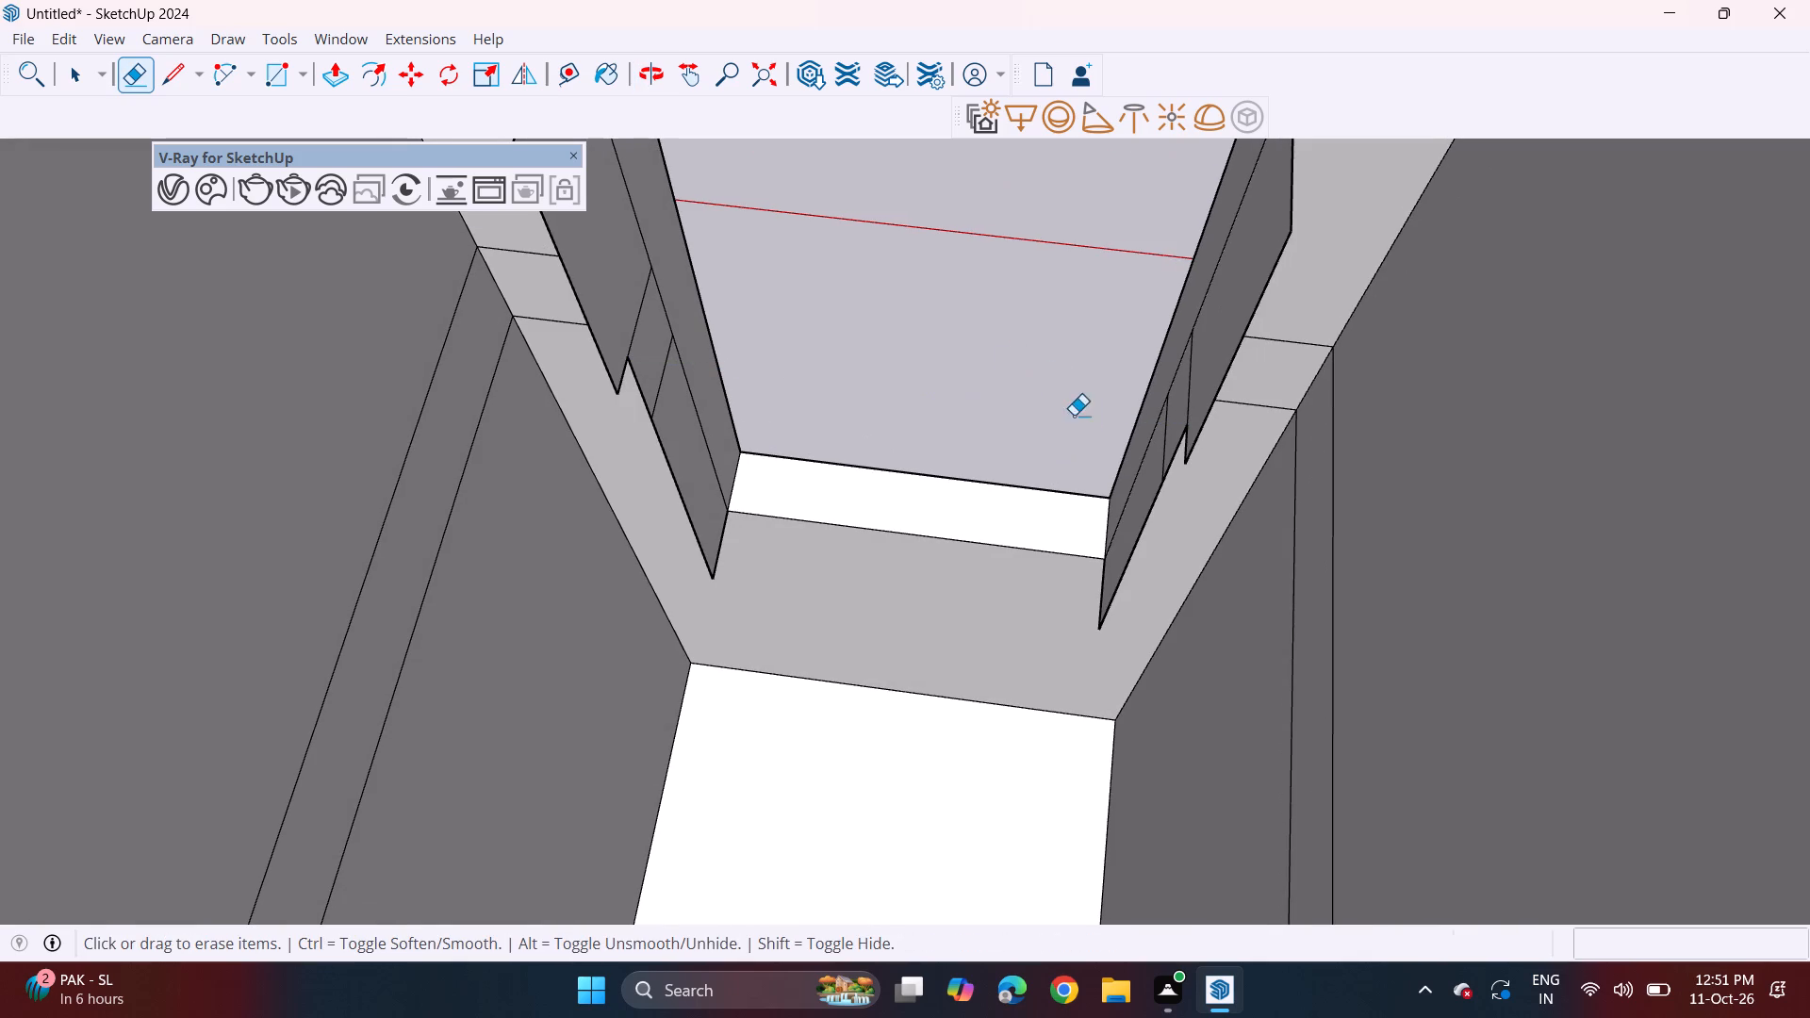
Erase the leftover side flap and stray edges projecting inward along one jamb of the lower window opening.
click(1195, 440)
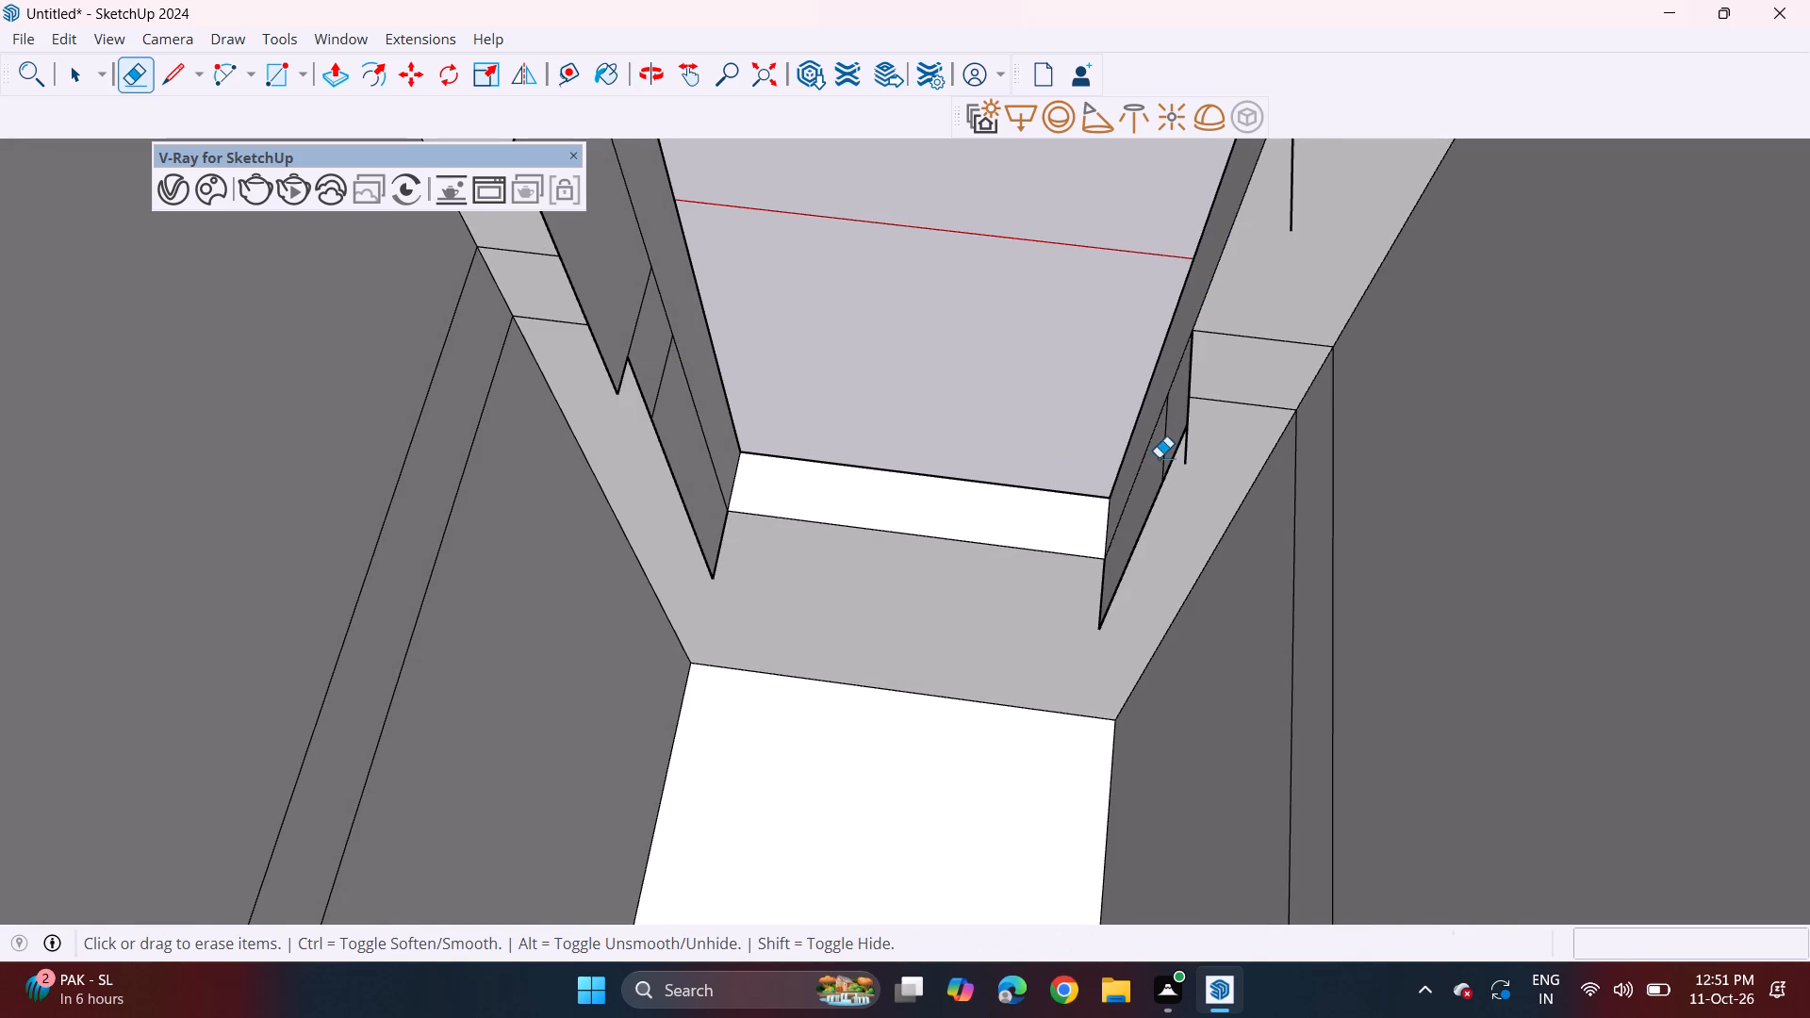
click(1154, 492)
click(1165, 457)
click(1188, 447)
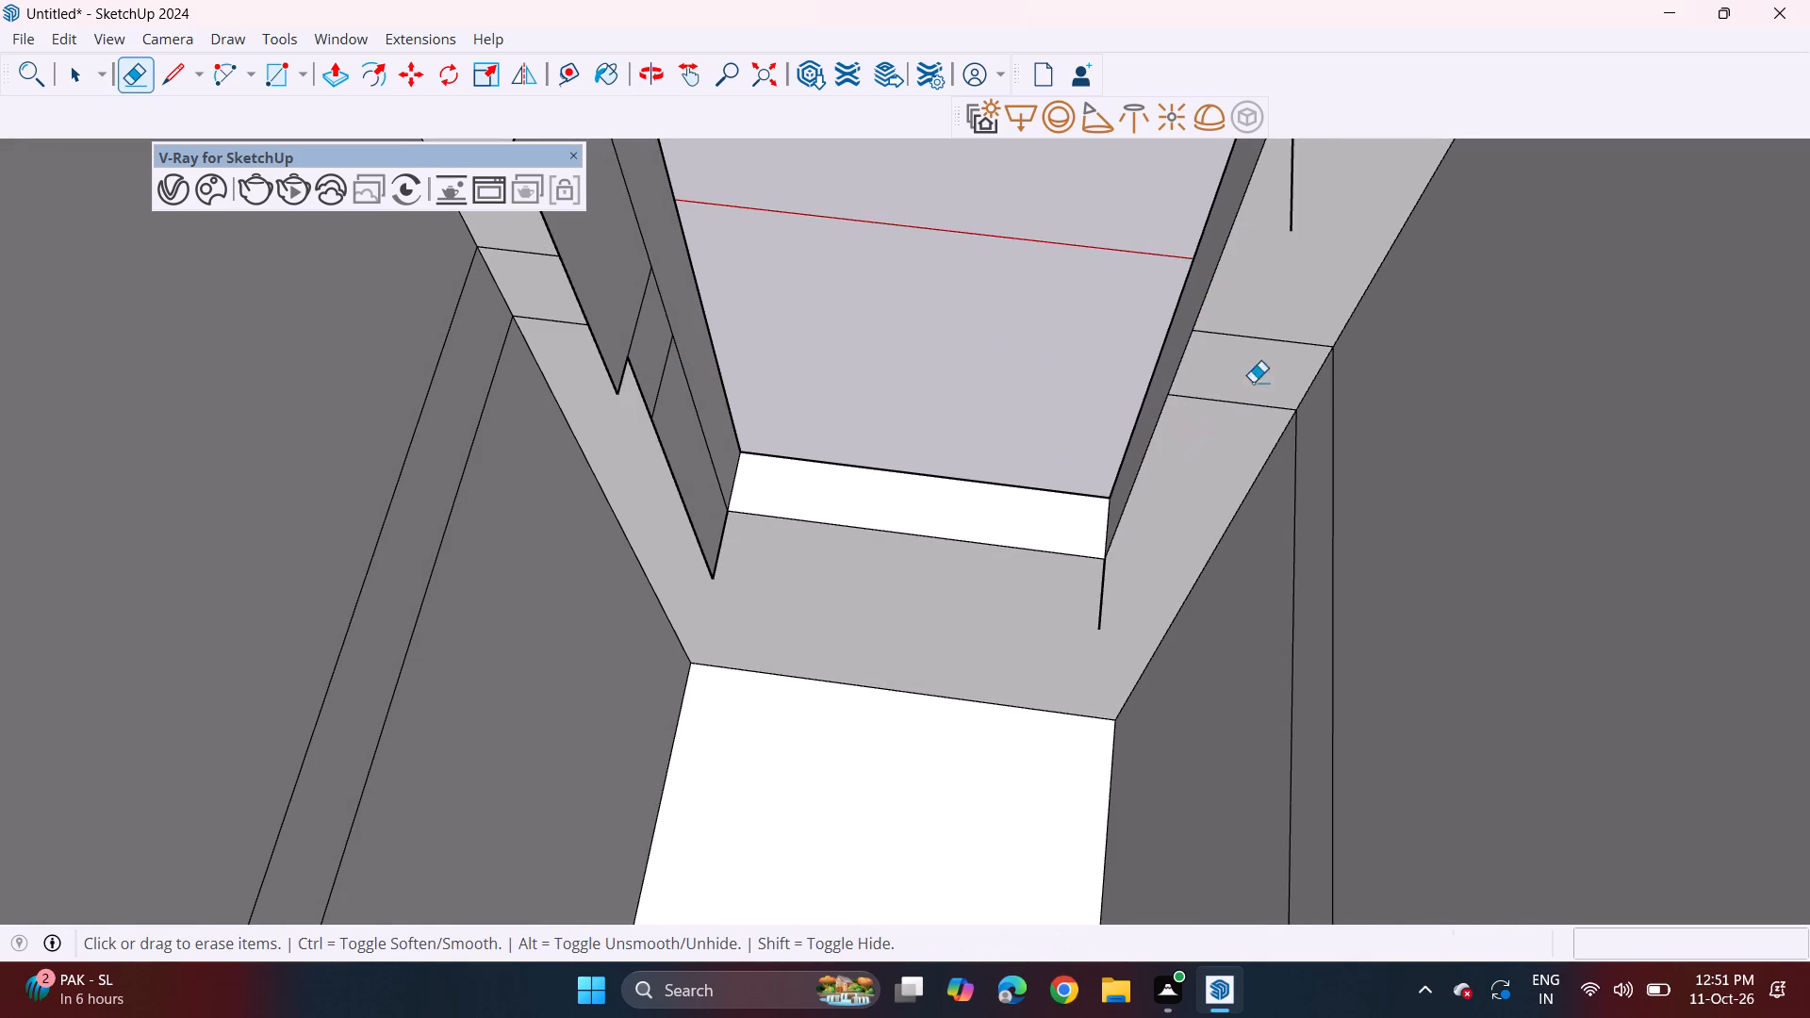
click(1291, 224)
drag(1097, 618, 1082, 624)
drag(1082, 624, 1077, 624)
drag(1097, 617, 1118, 621)
Erase the leftover side flap and stray edges projecting inward along the opposite jamb of the lower window opening.
drag(716, 540, 729, 555)
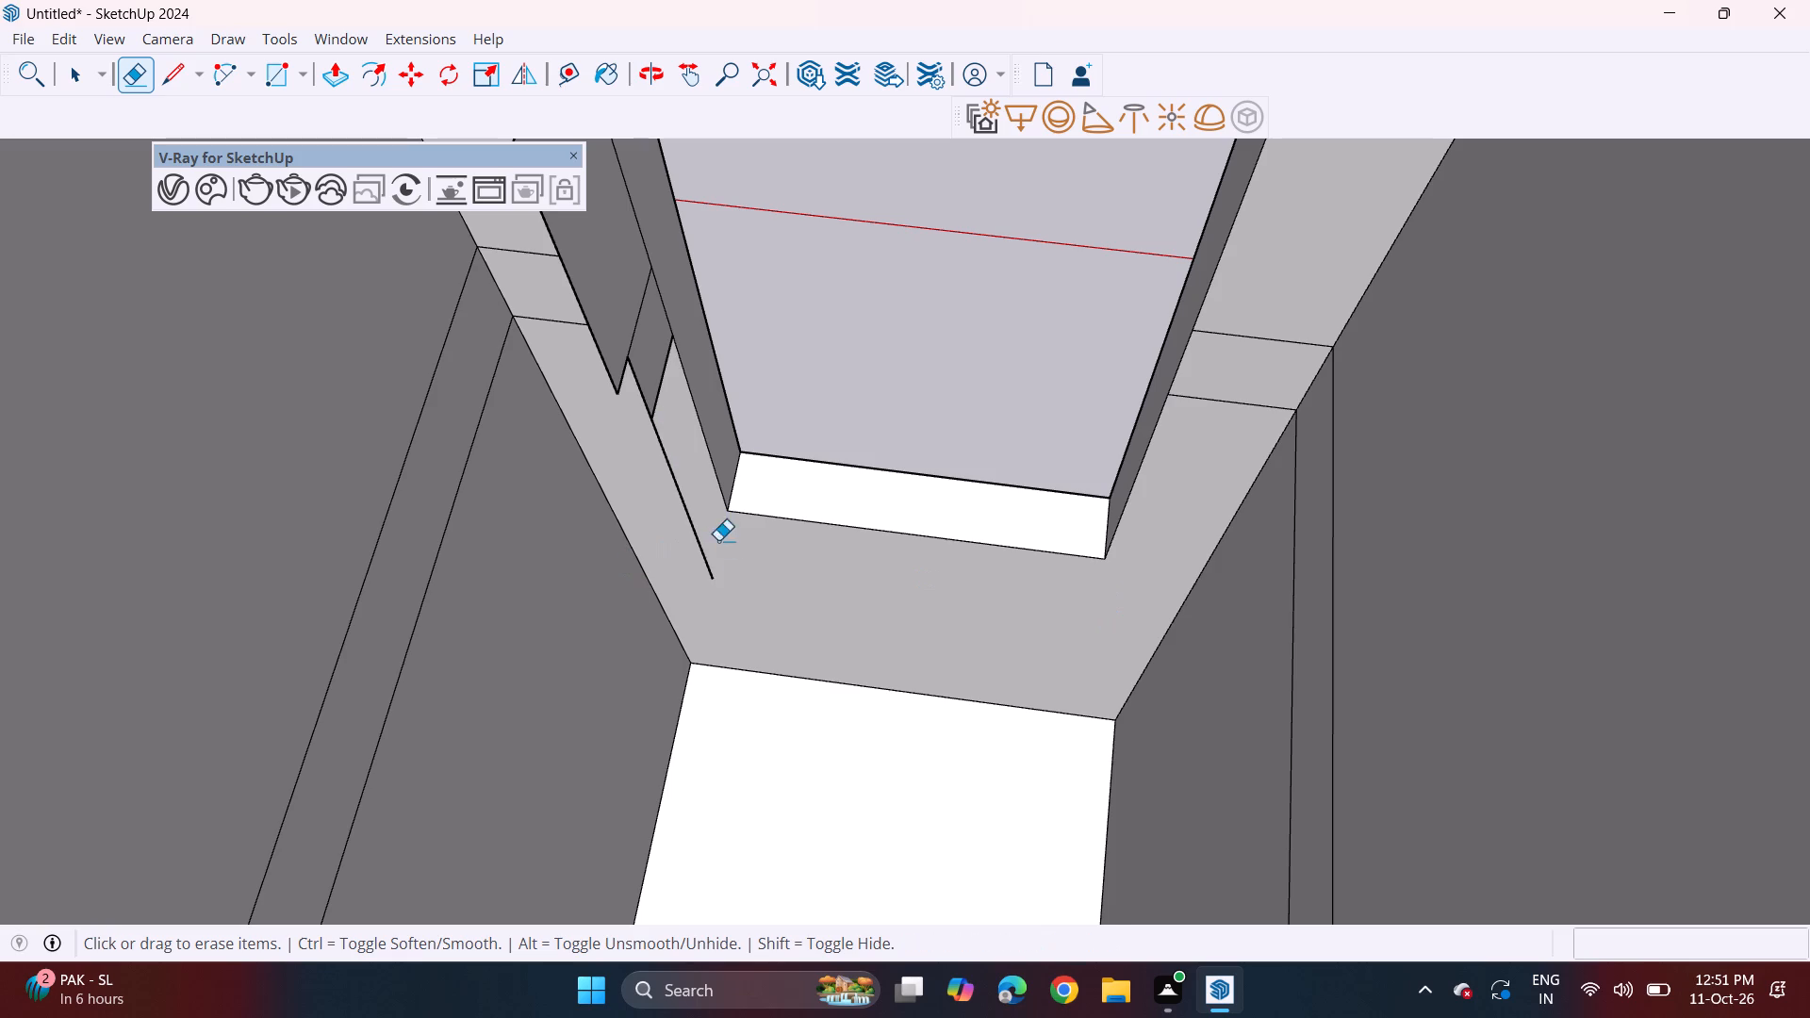
click(665, 469)
click(667, 469)
drag(653, 381, 658, 398)
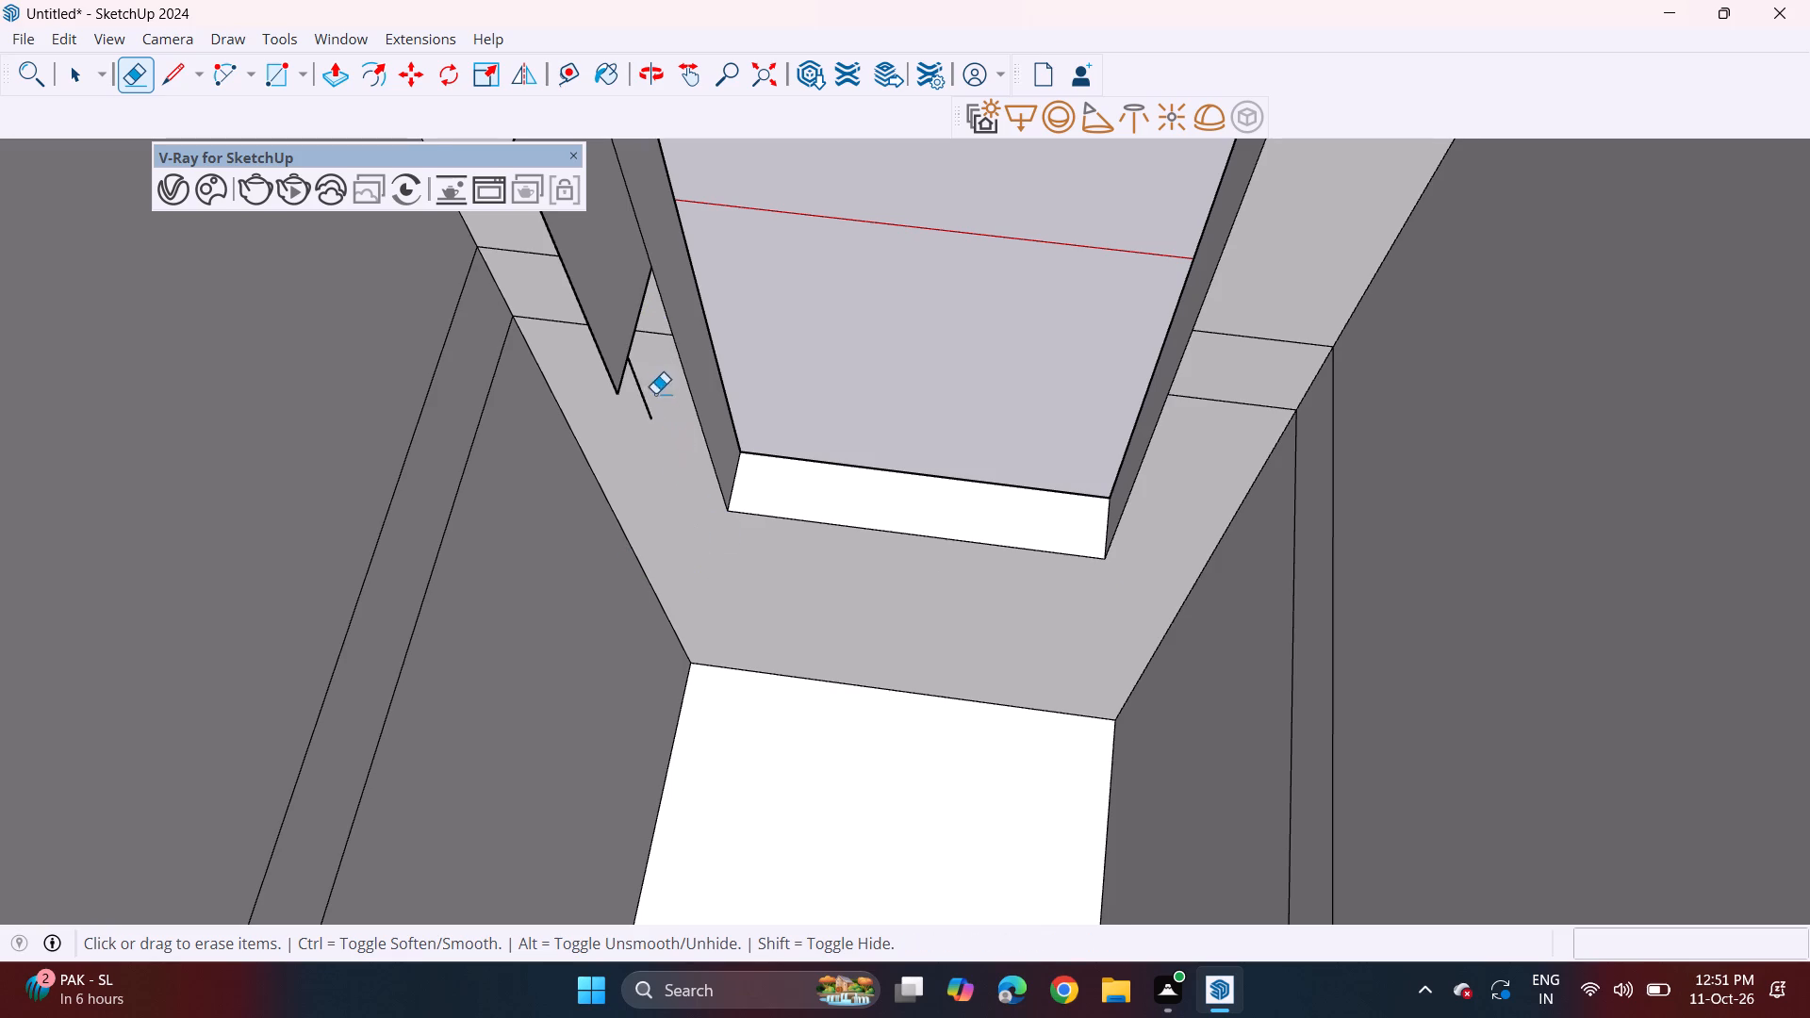
drag(647, 392, 639, 404)
click(619, 371)
click(629, 372)
drag(621, 370, 631, 386)
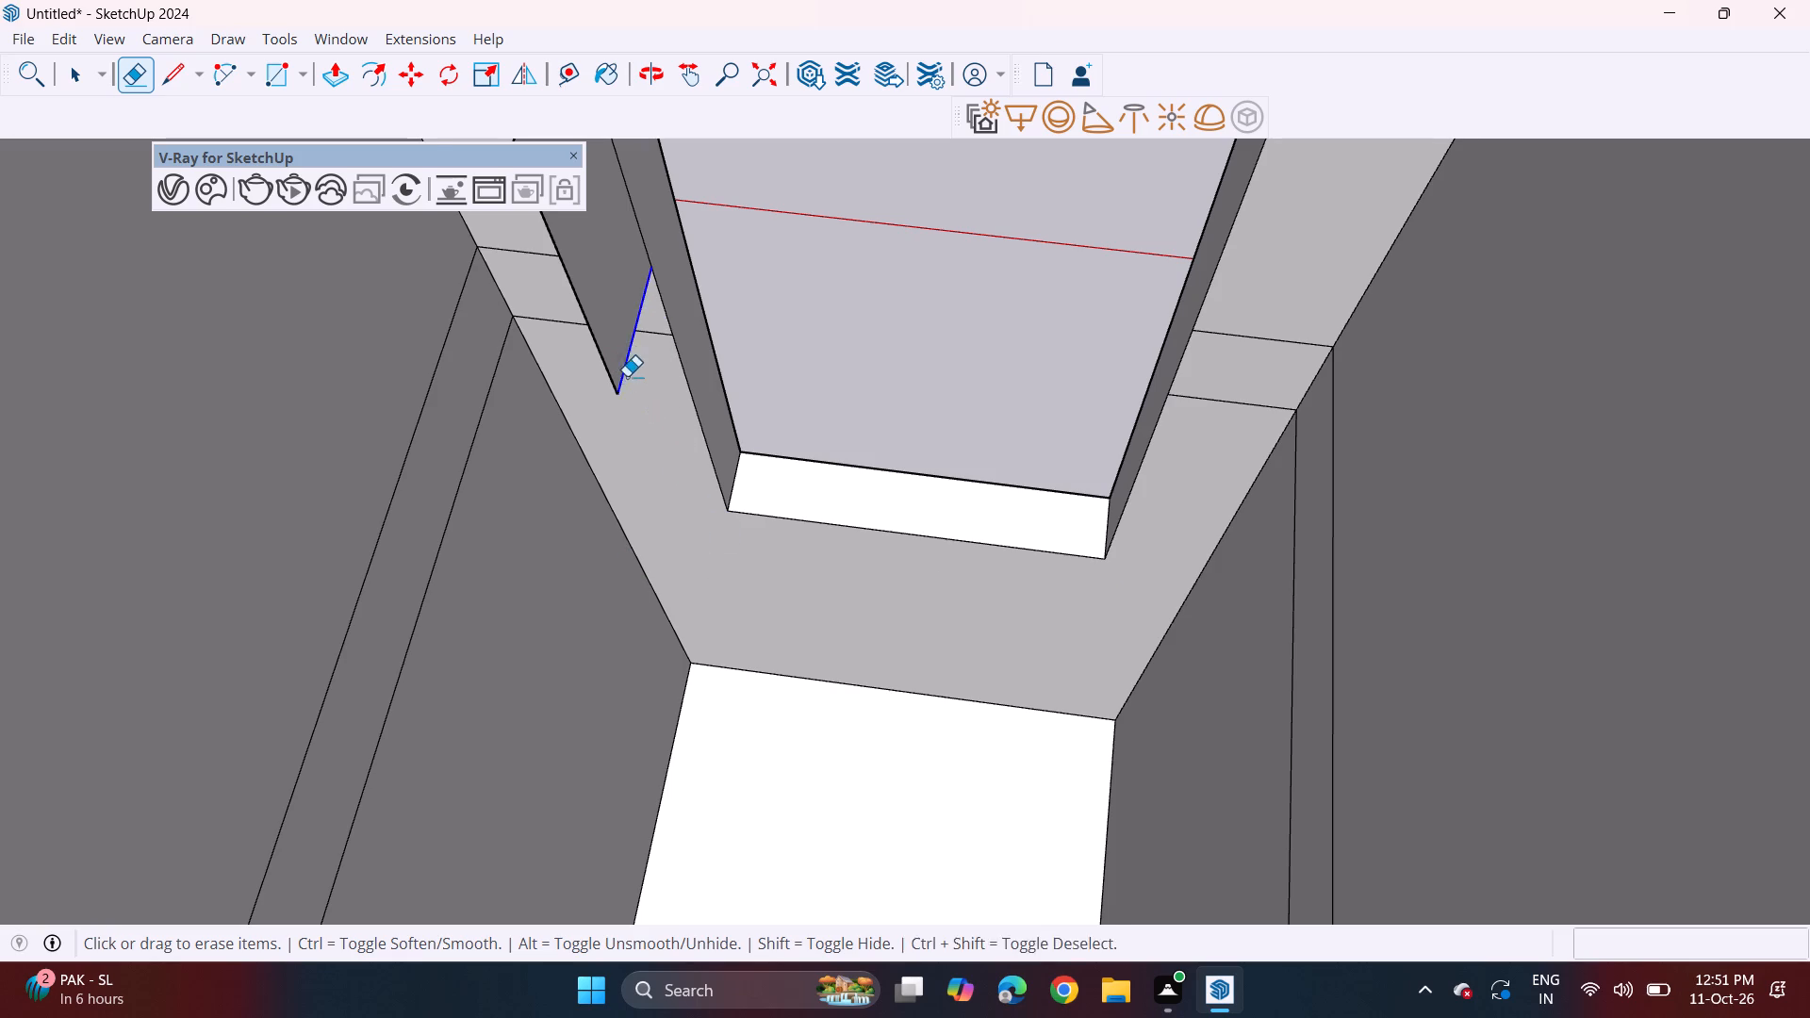
drag(607, 372, 604, 385)
scroll(618, 386, down, 5)
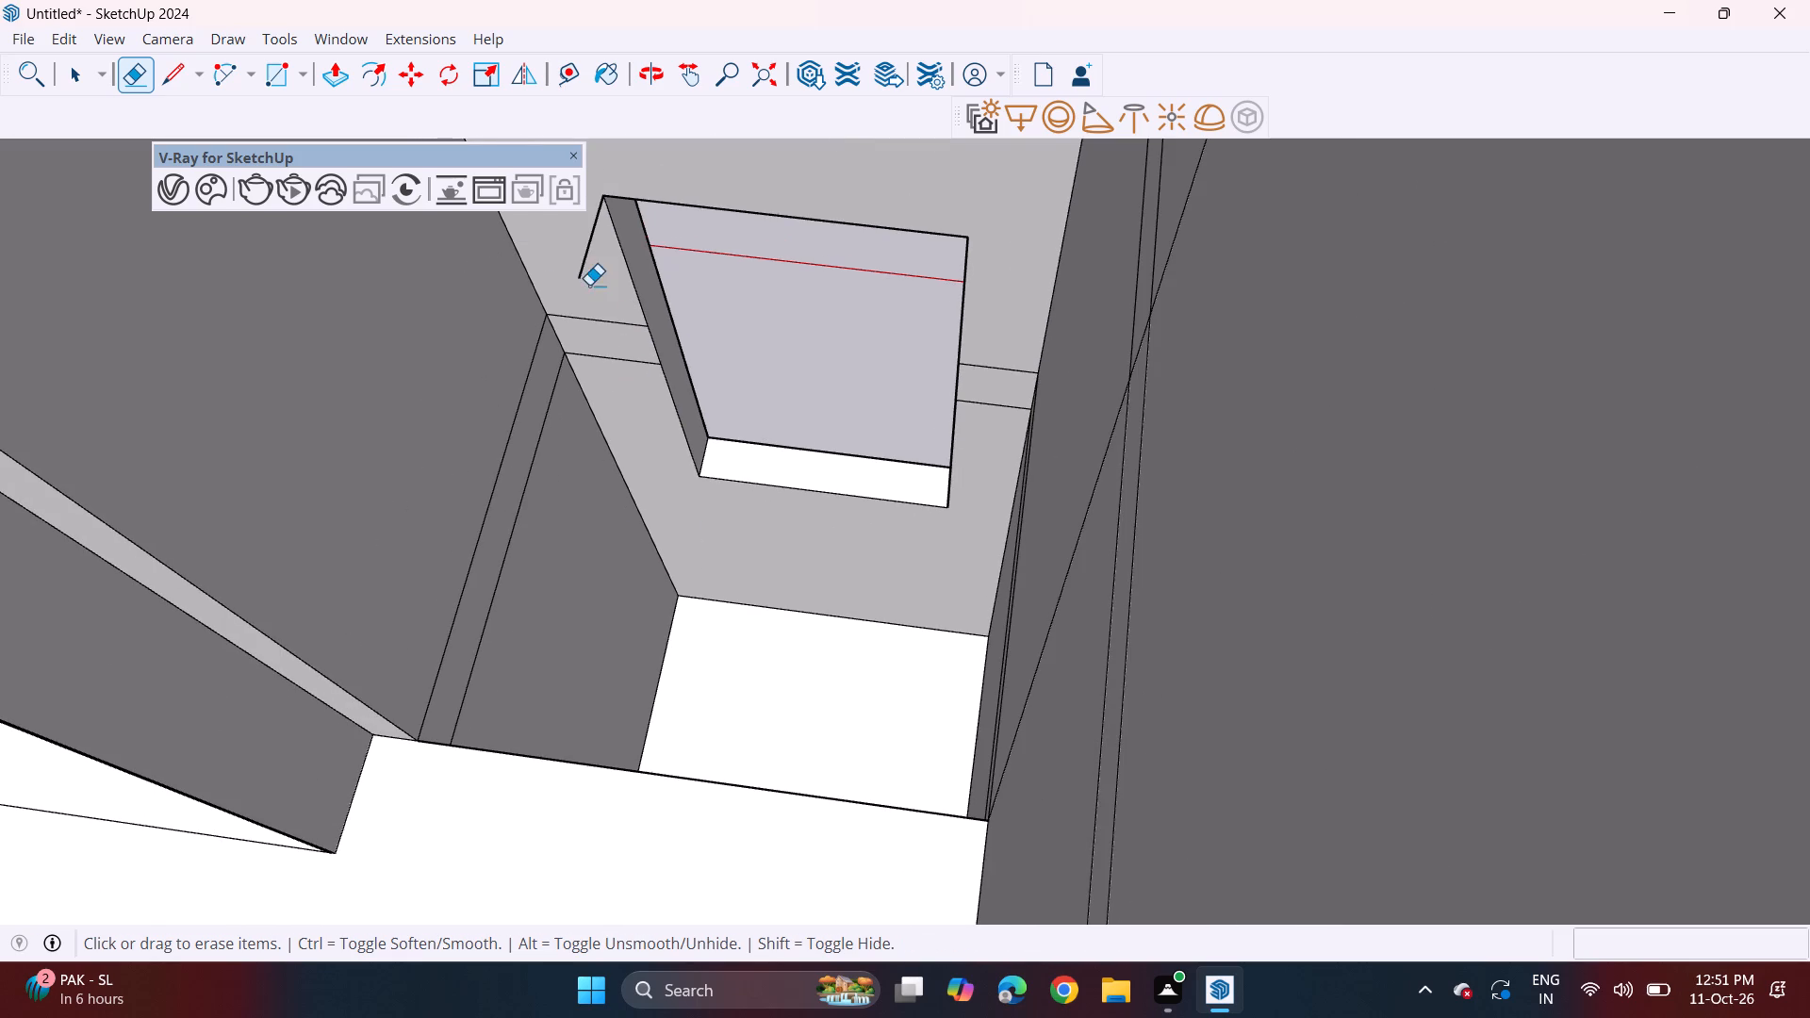
drag(584, 263, 603, 271)
Examine the cleared lower window opening and the whole front facade from outside the building.
middle_drag(914, 285, 33, 32)
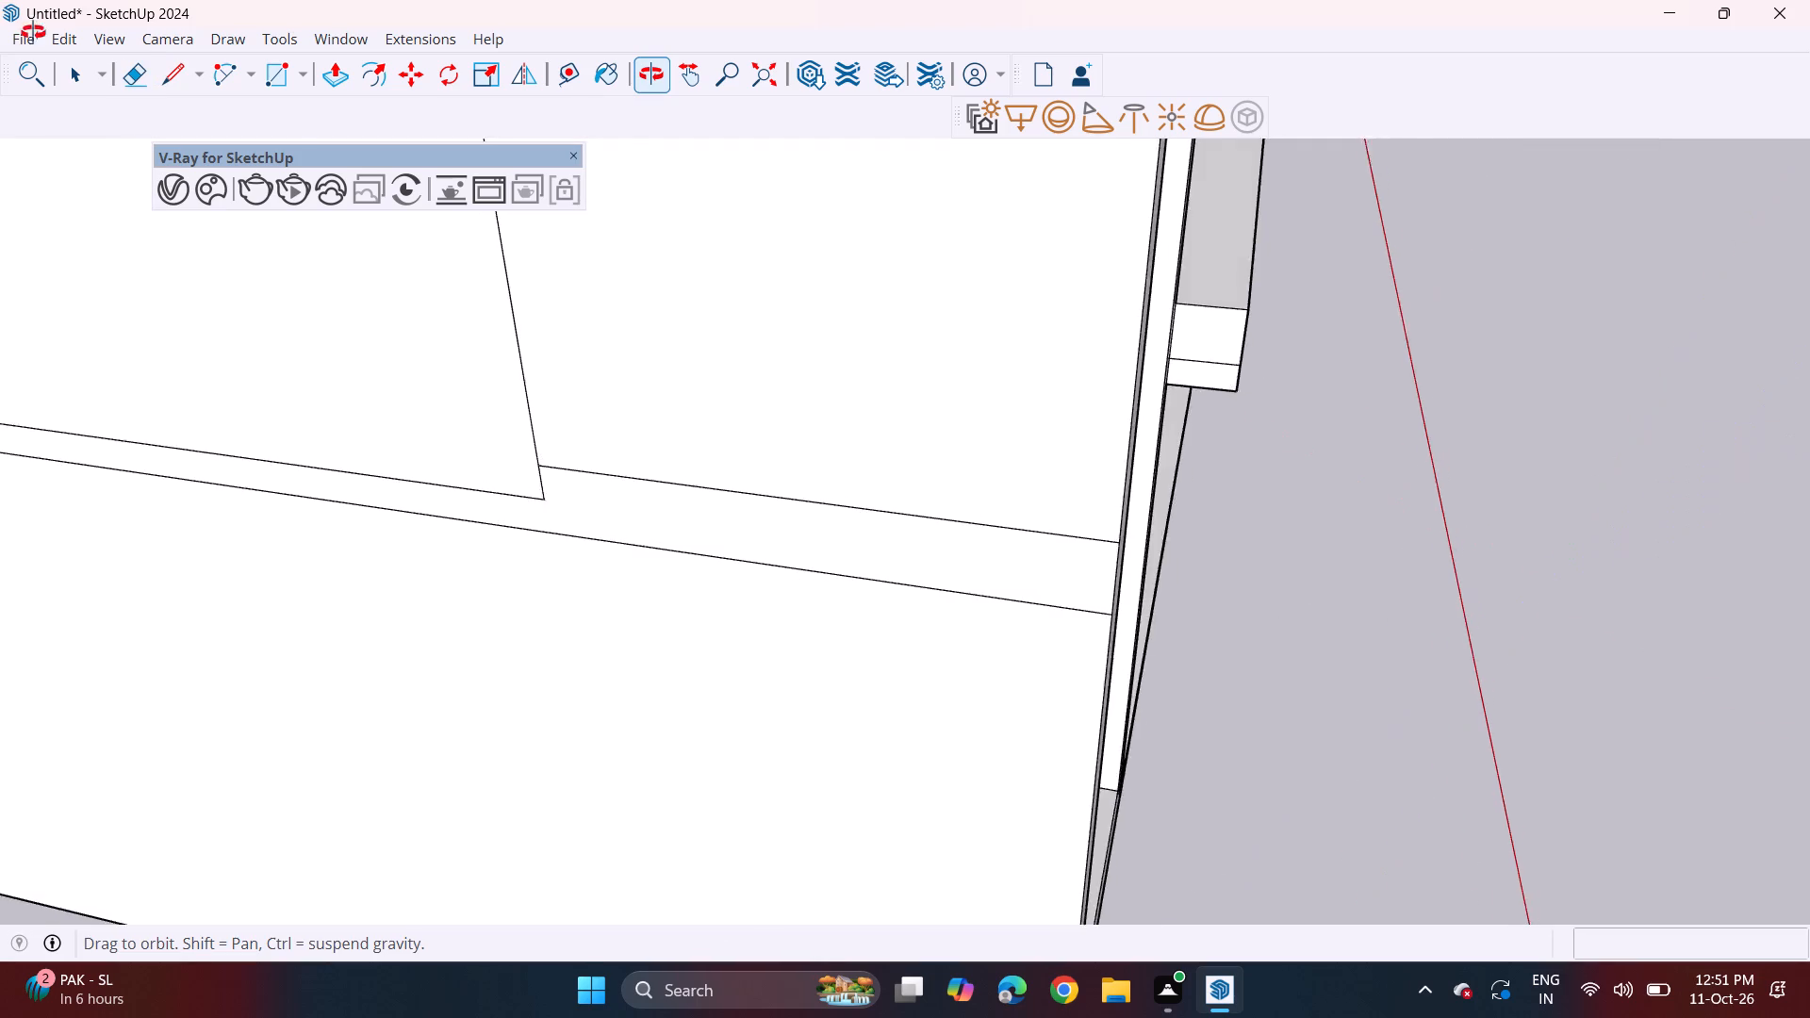
middle_drag(33, 32, 59, 46)
middle_drag(1111, 375, 455, 202)
scroll(1014, 334, down, 5)
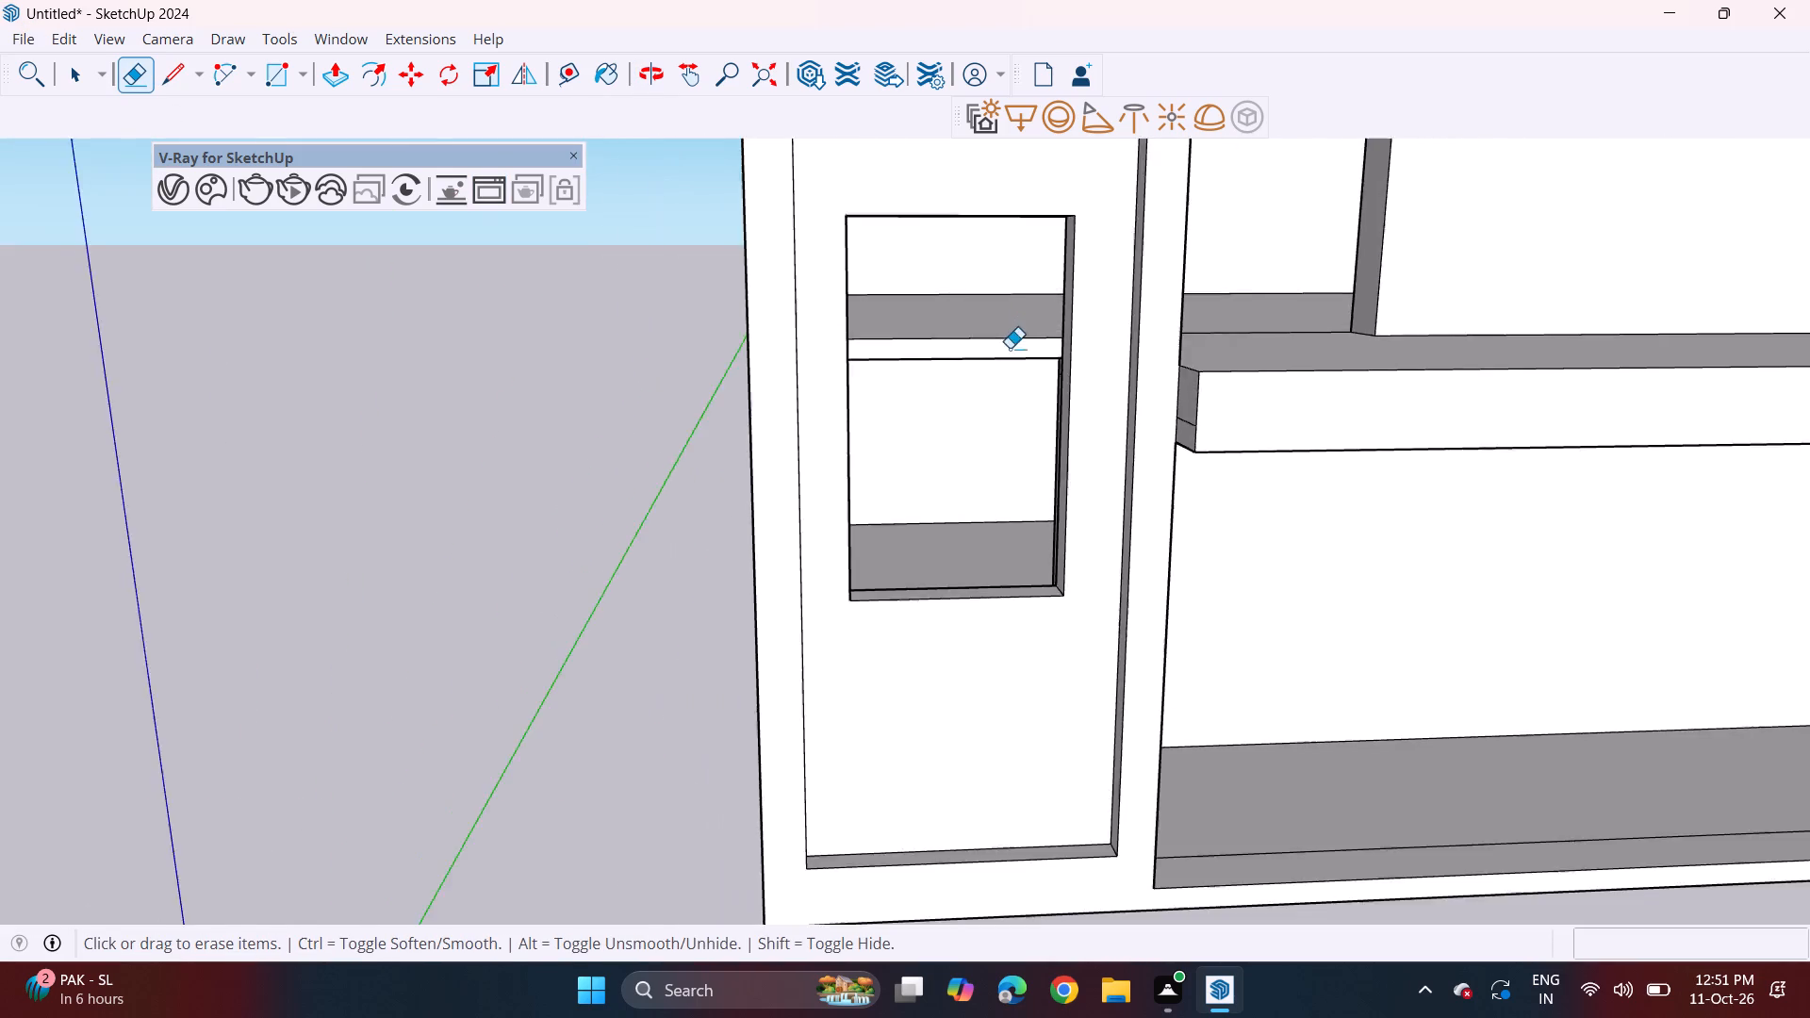
scroll(1010, 348, down, 1)
middle_drag(1063, 437, 1017, 424)
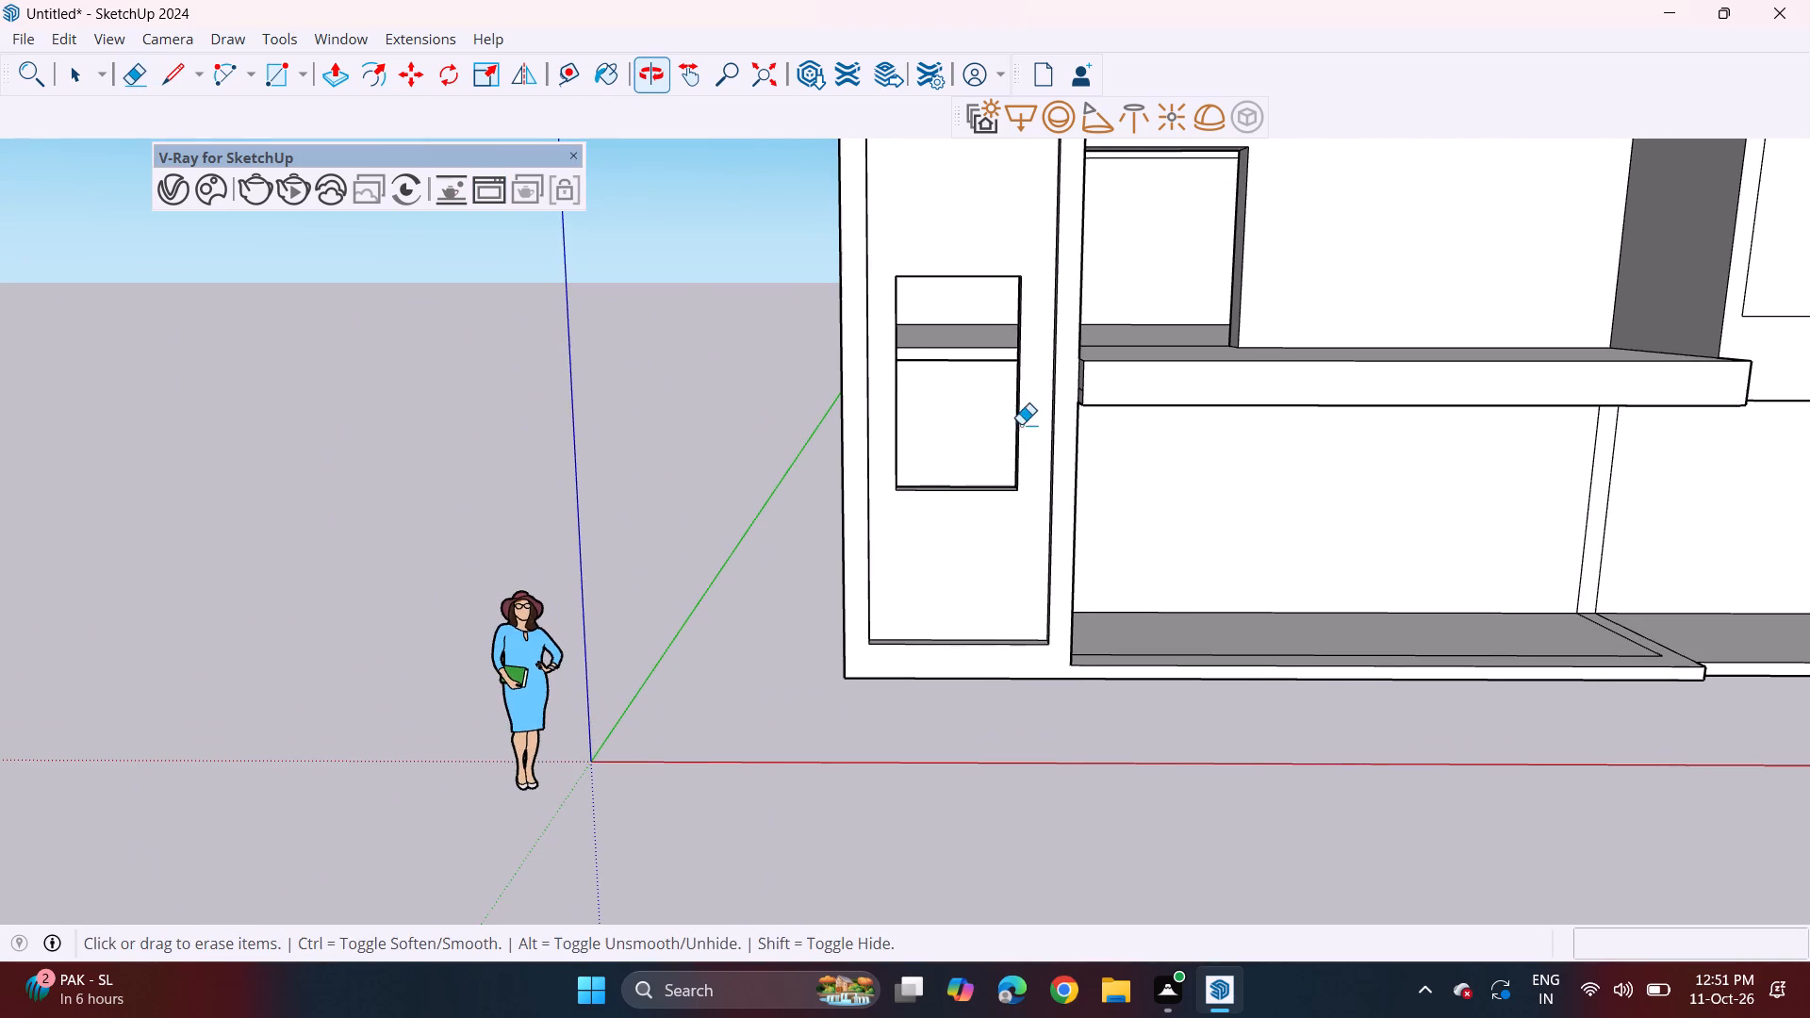
shift+middle_drag(1037, 416, 734, 867)
scroll(749, 787, down, 7)
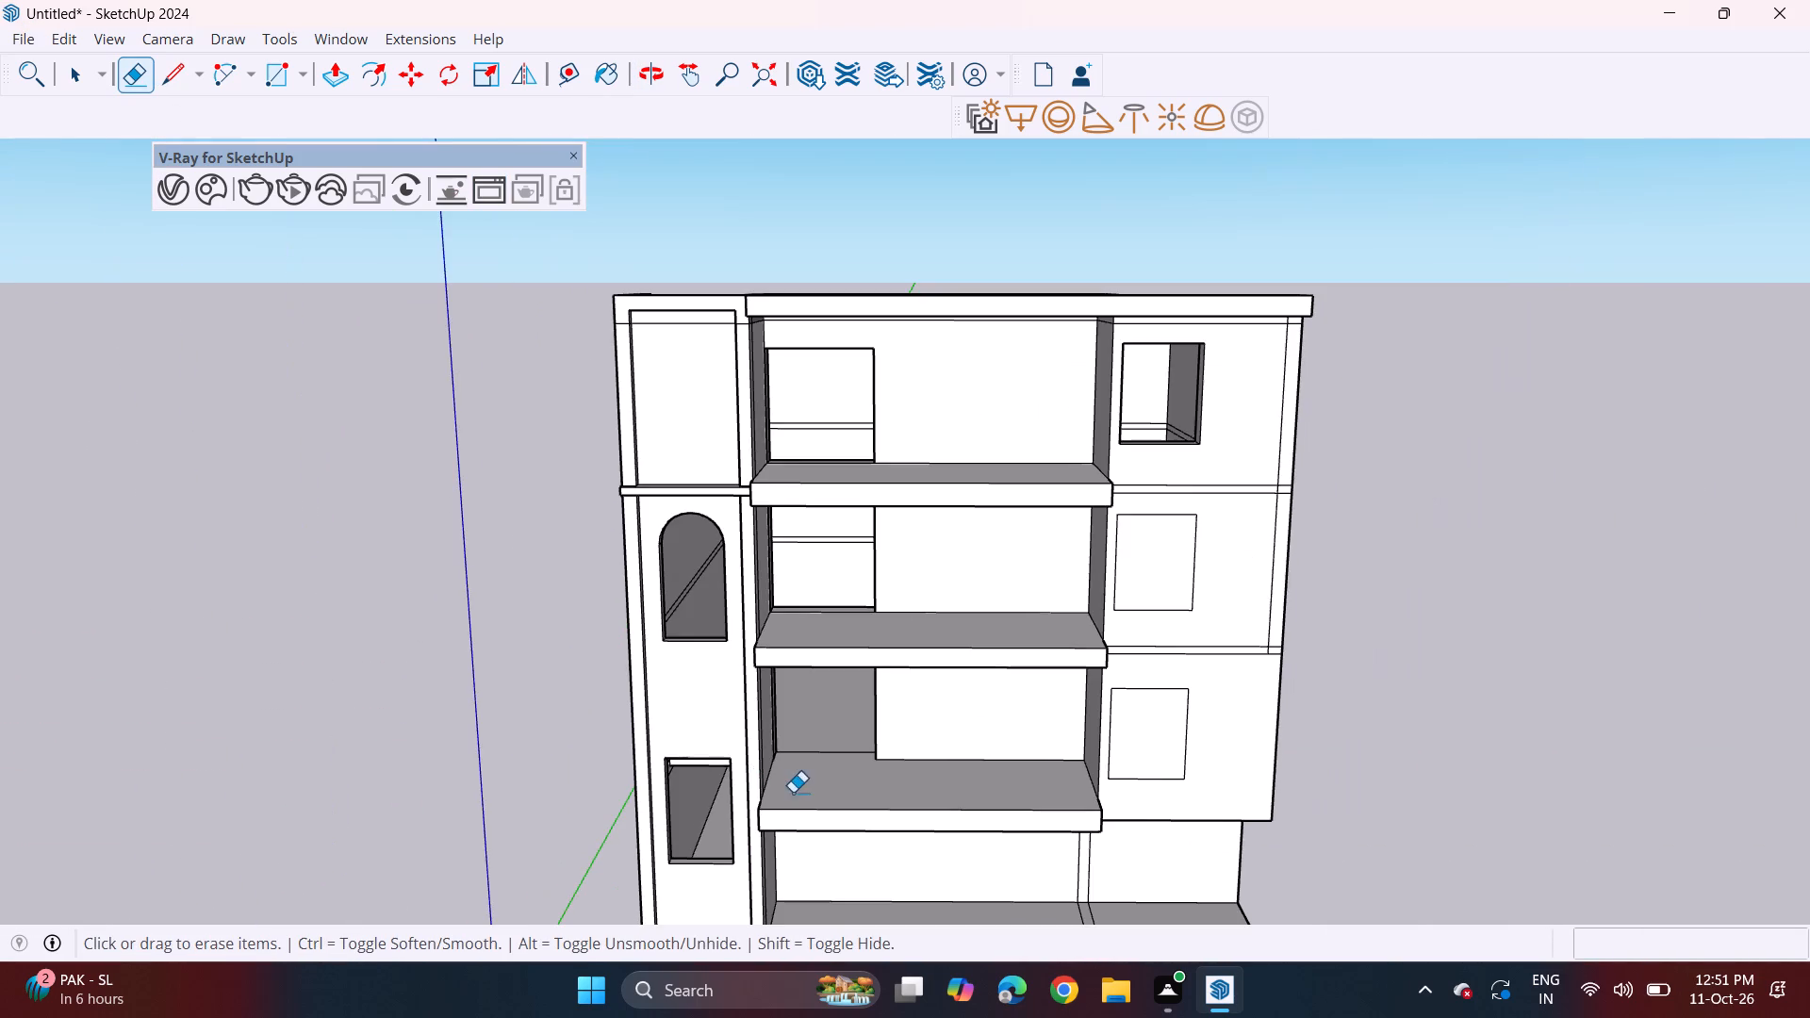
middle_drag(792, 771, 773, 692)
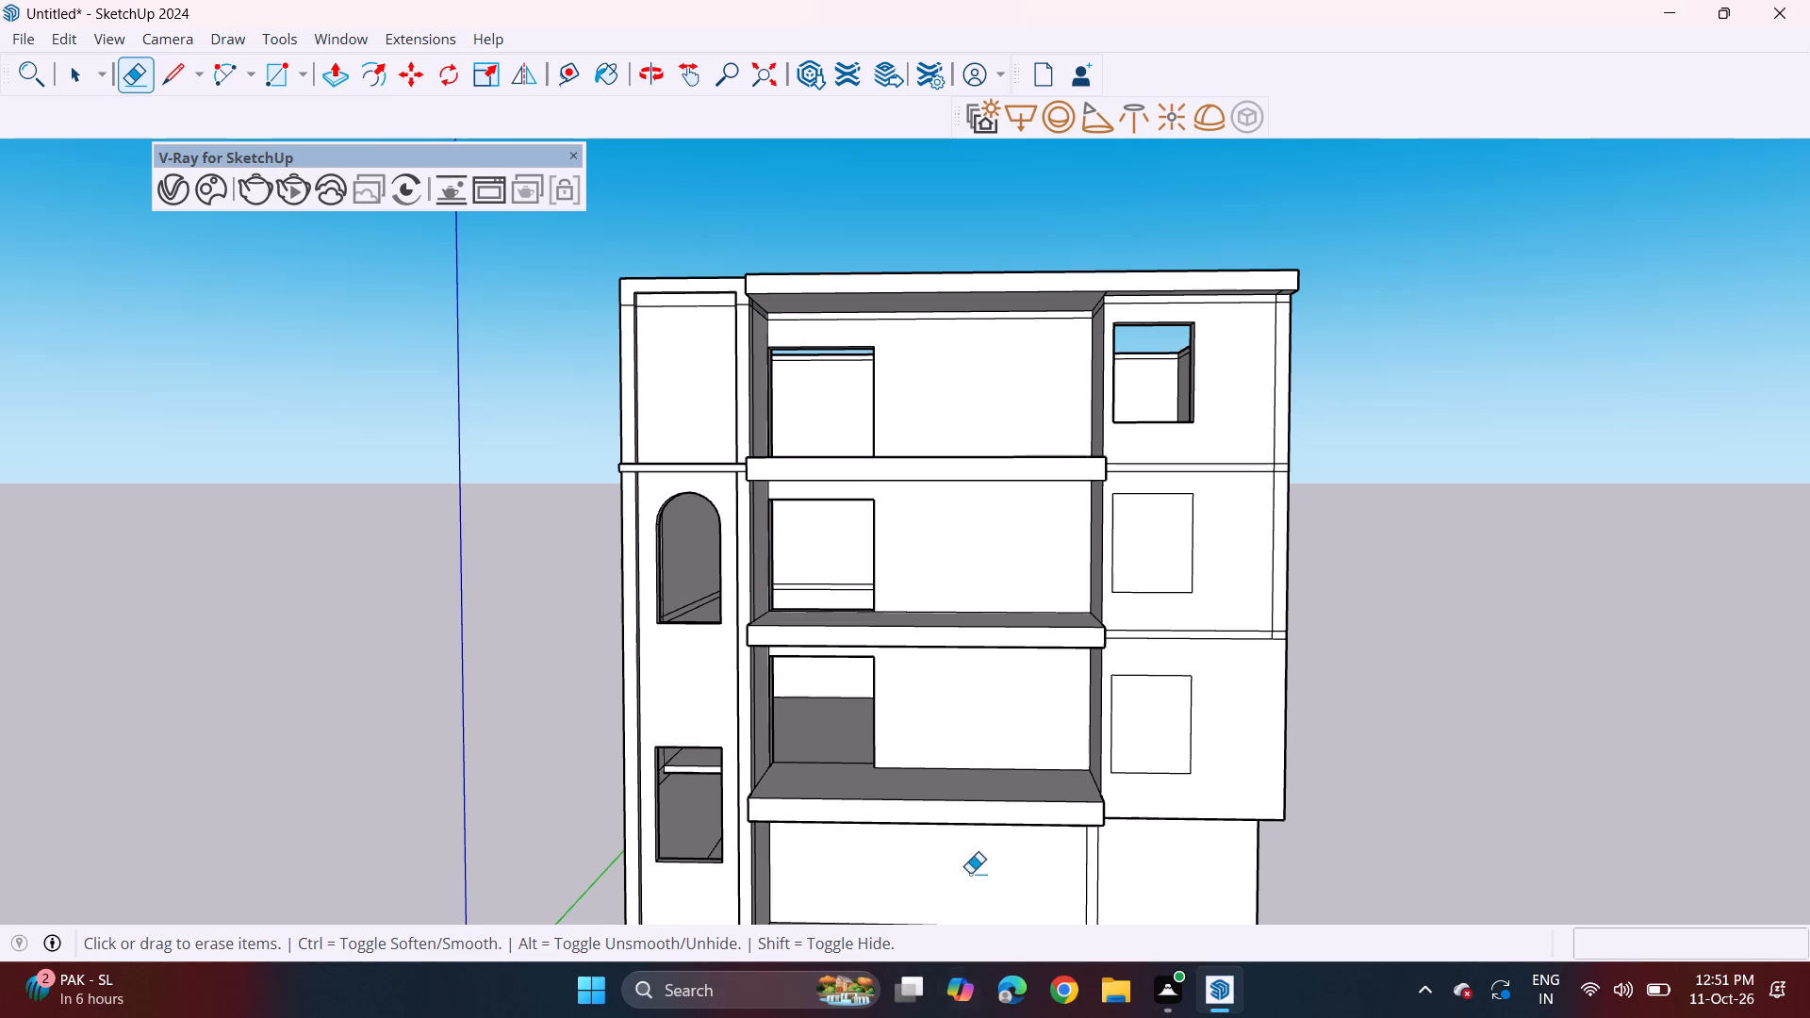
middle_drag(968, 855, 940, 655)
middle_drag(933, 645, 942, 705)
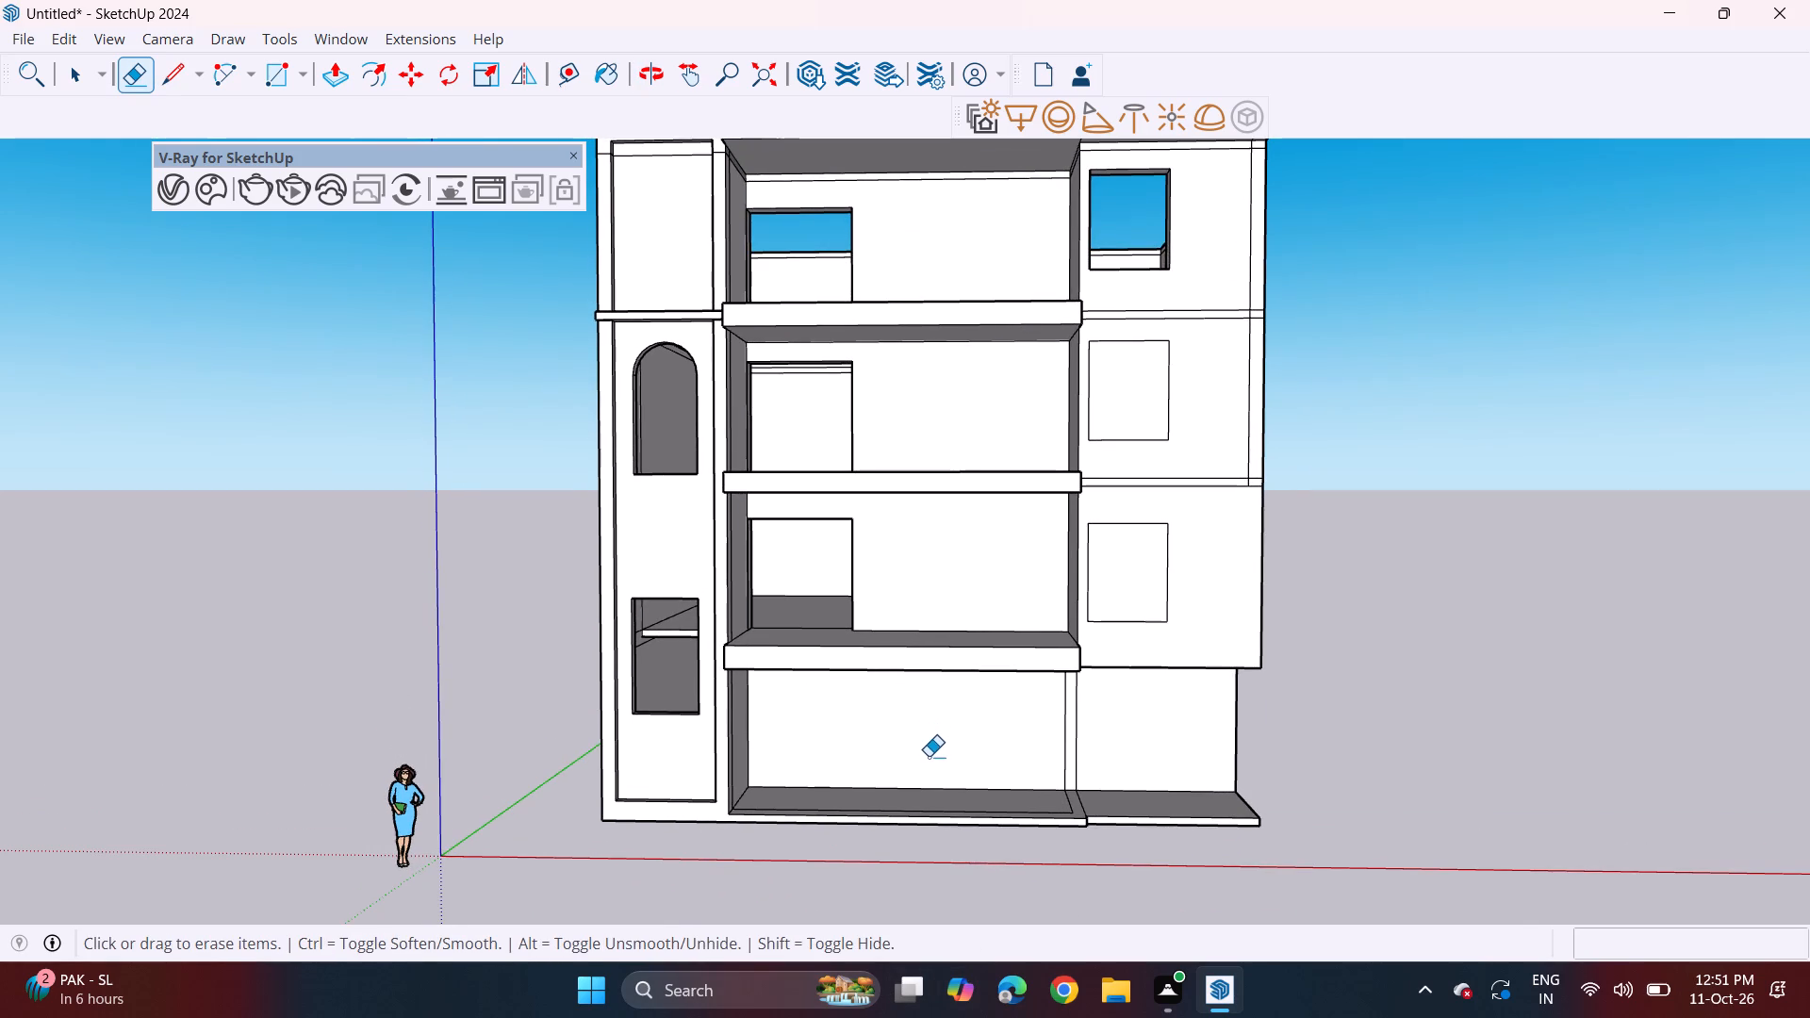
middle_drag(877, 667, 850, 860)
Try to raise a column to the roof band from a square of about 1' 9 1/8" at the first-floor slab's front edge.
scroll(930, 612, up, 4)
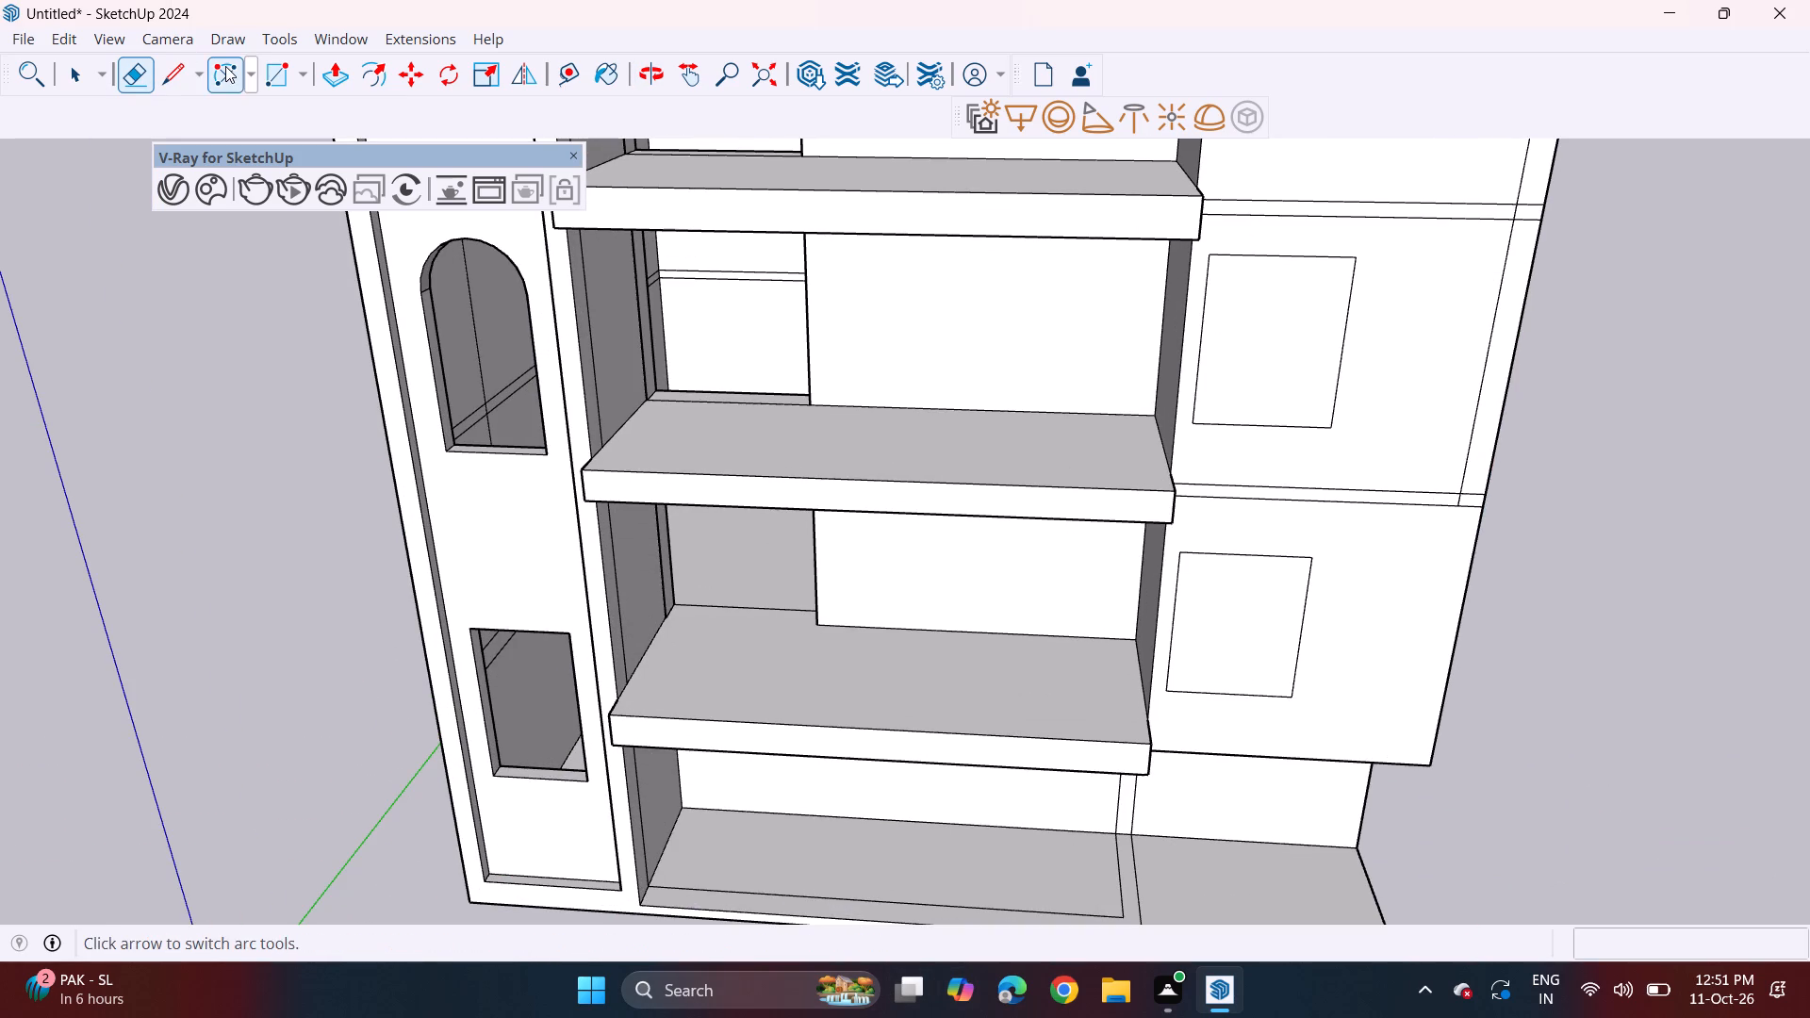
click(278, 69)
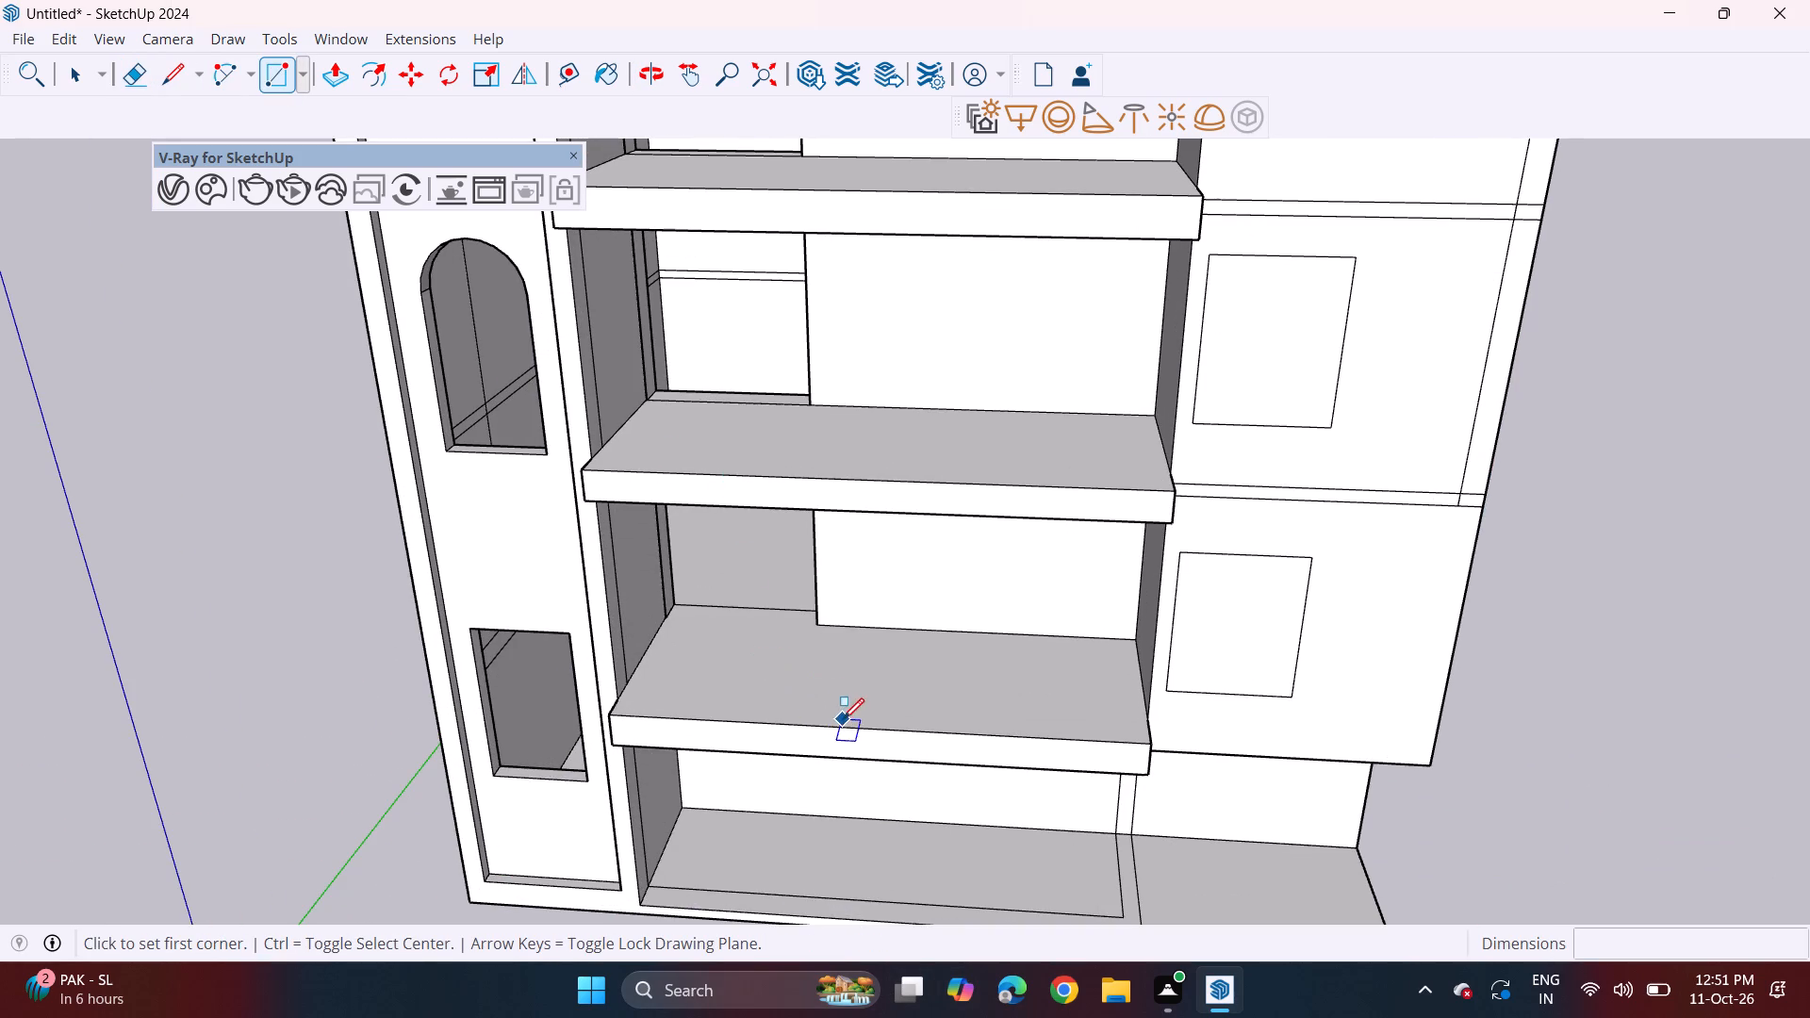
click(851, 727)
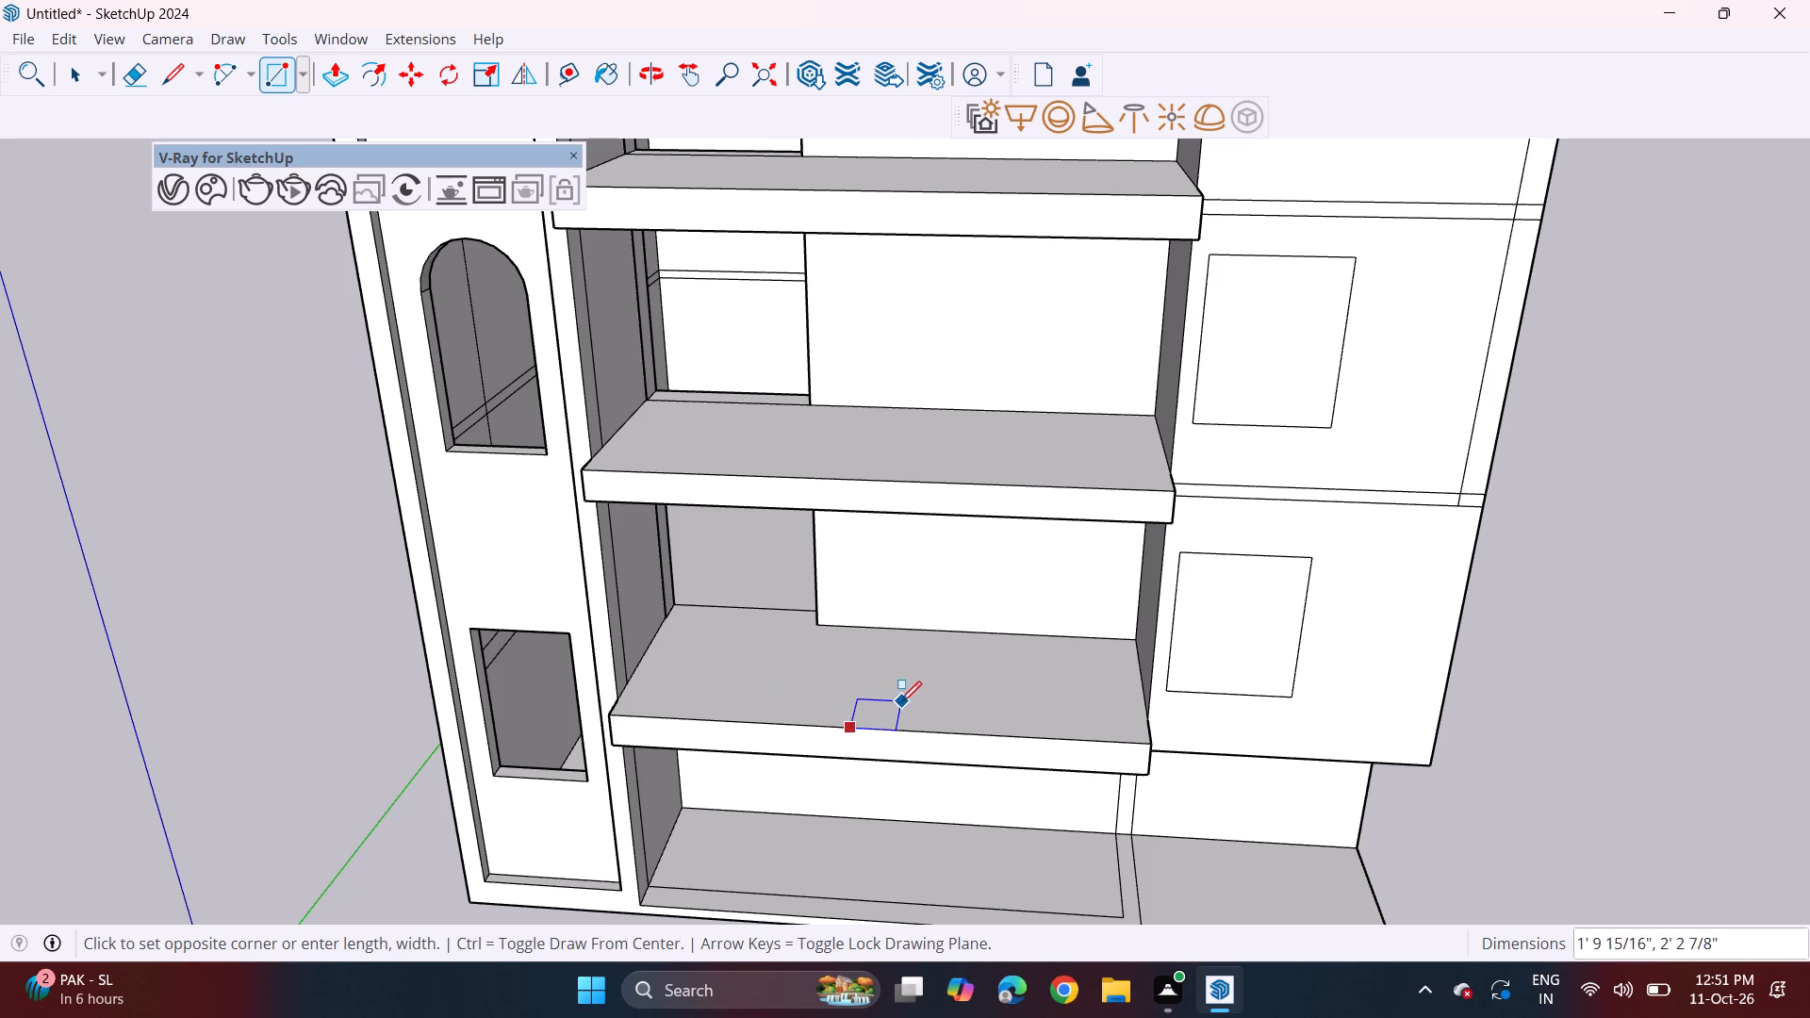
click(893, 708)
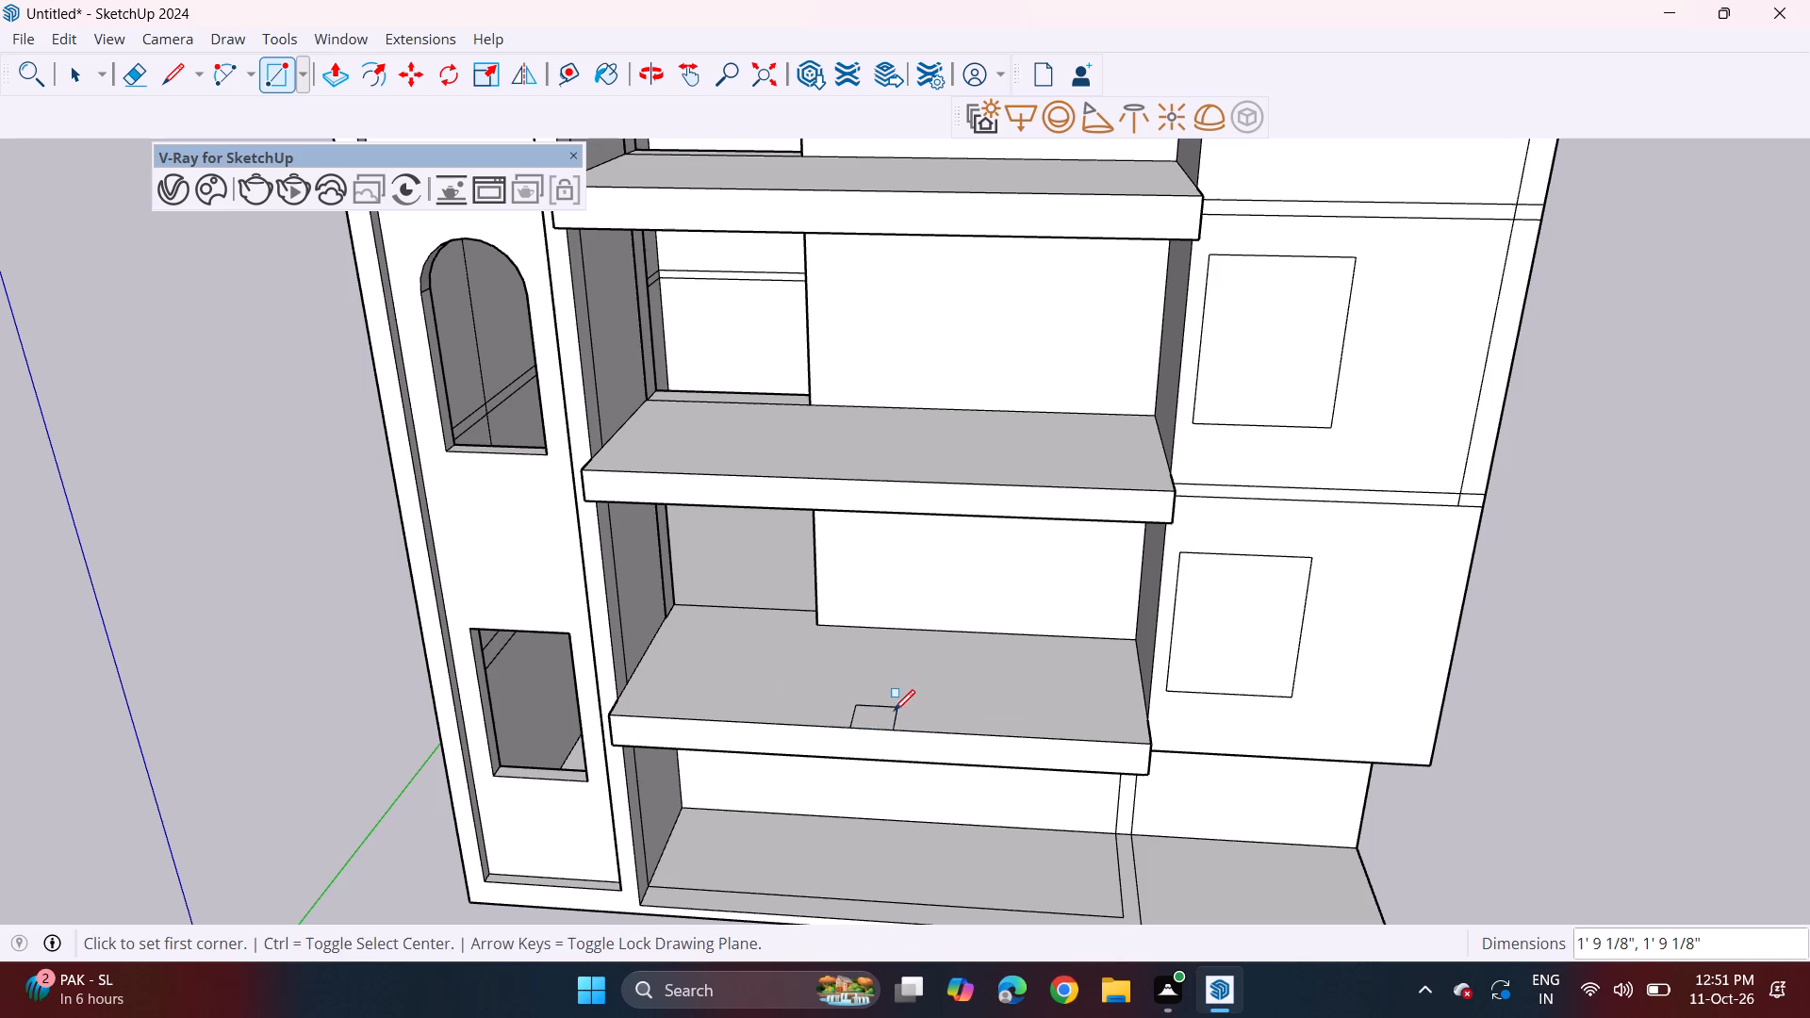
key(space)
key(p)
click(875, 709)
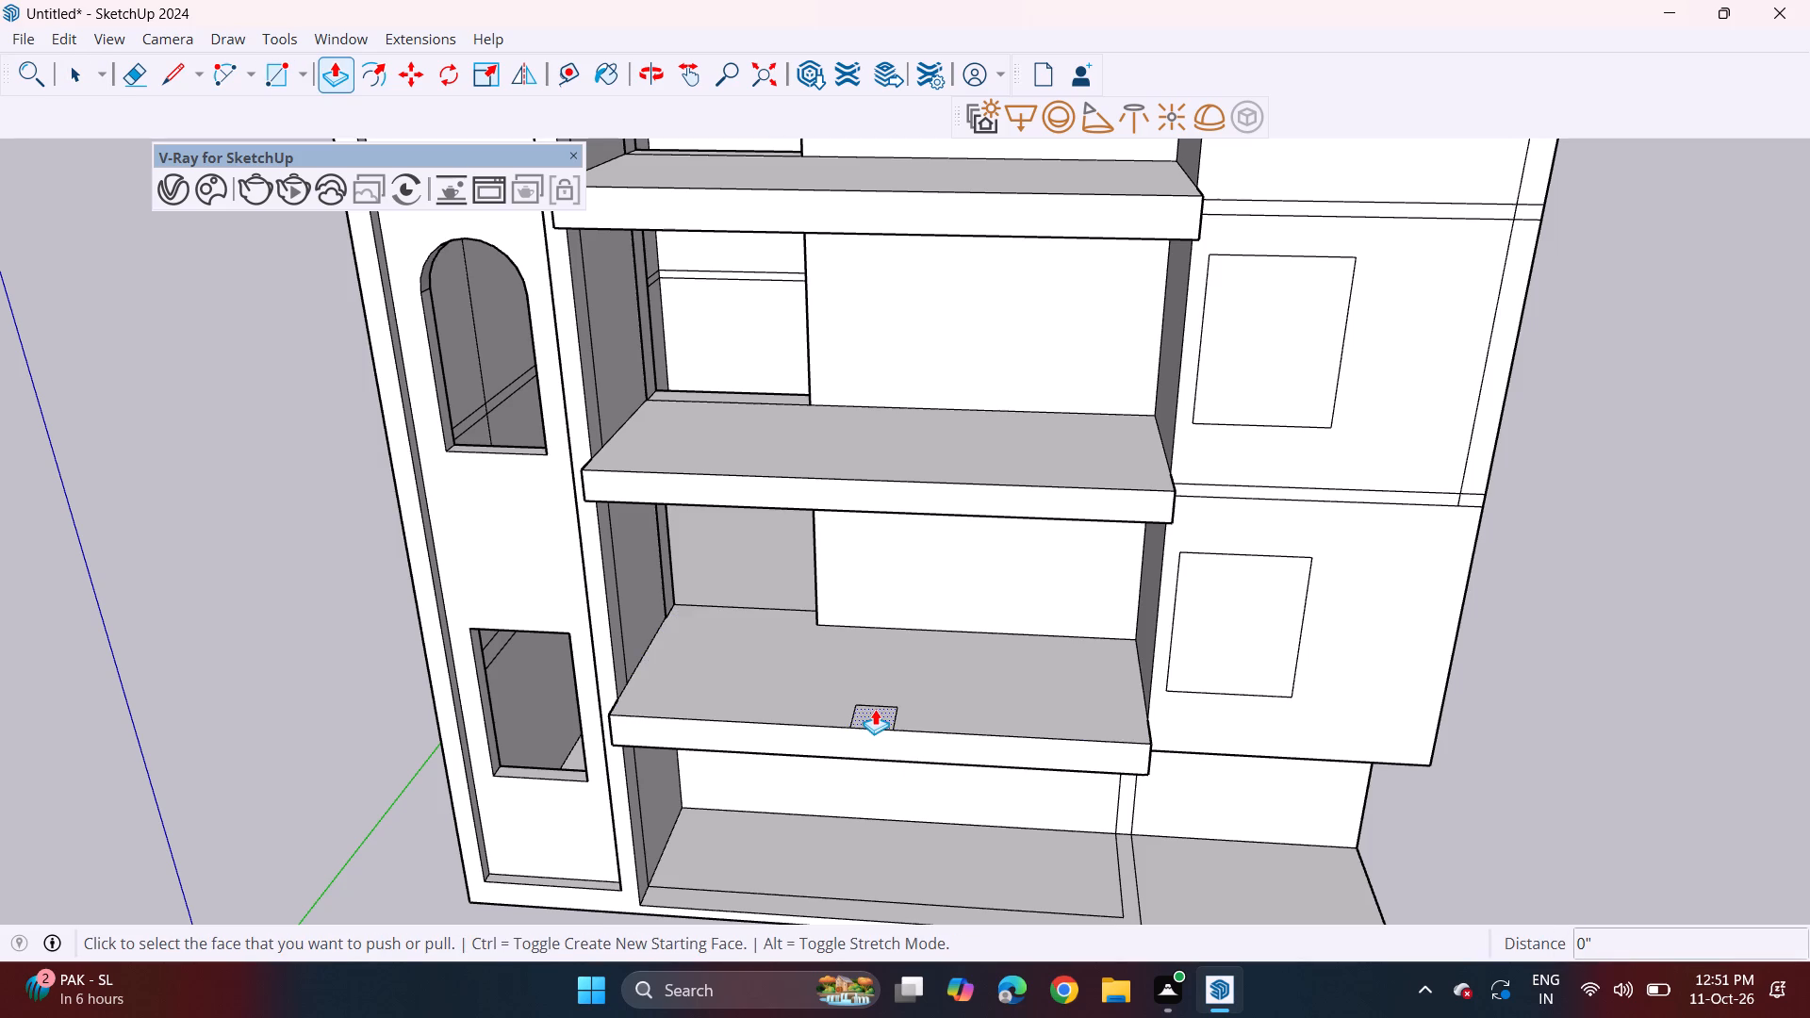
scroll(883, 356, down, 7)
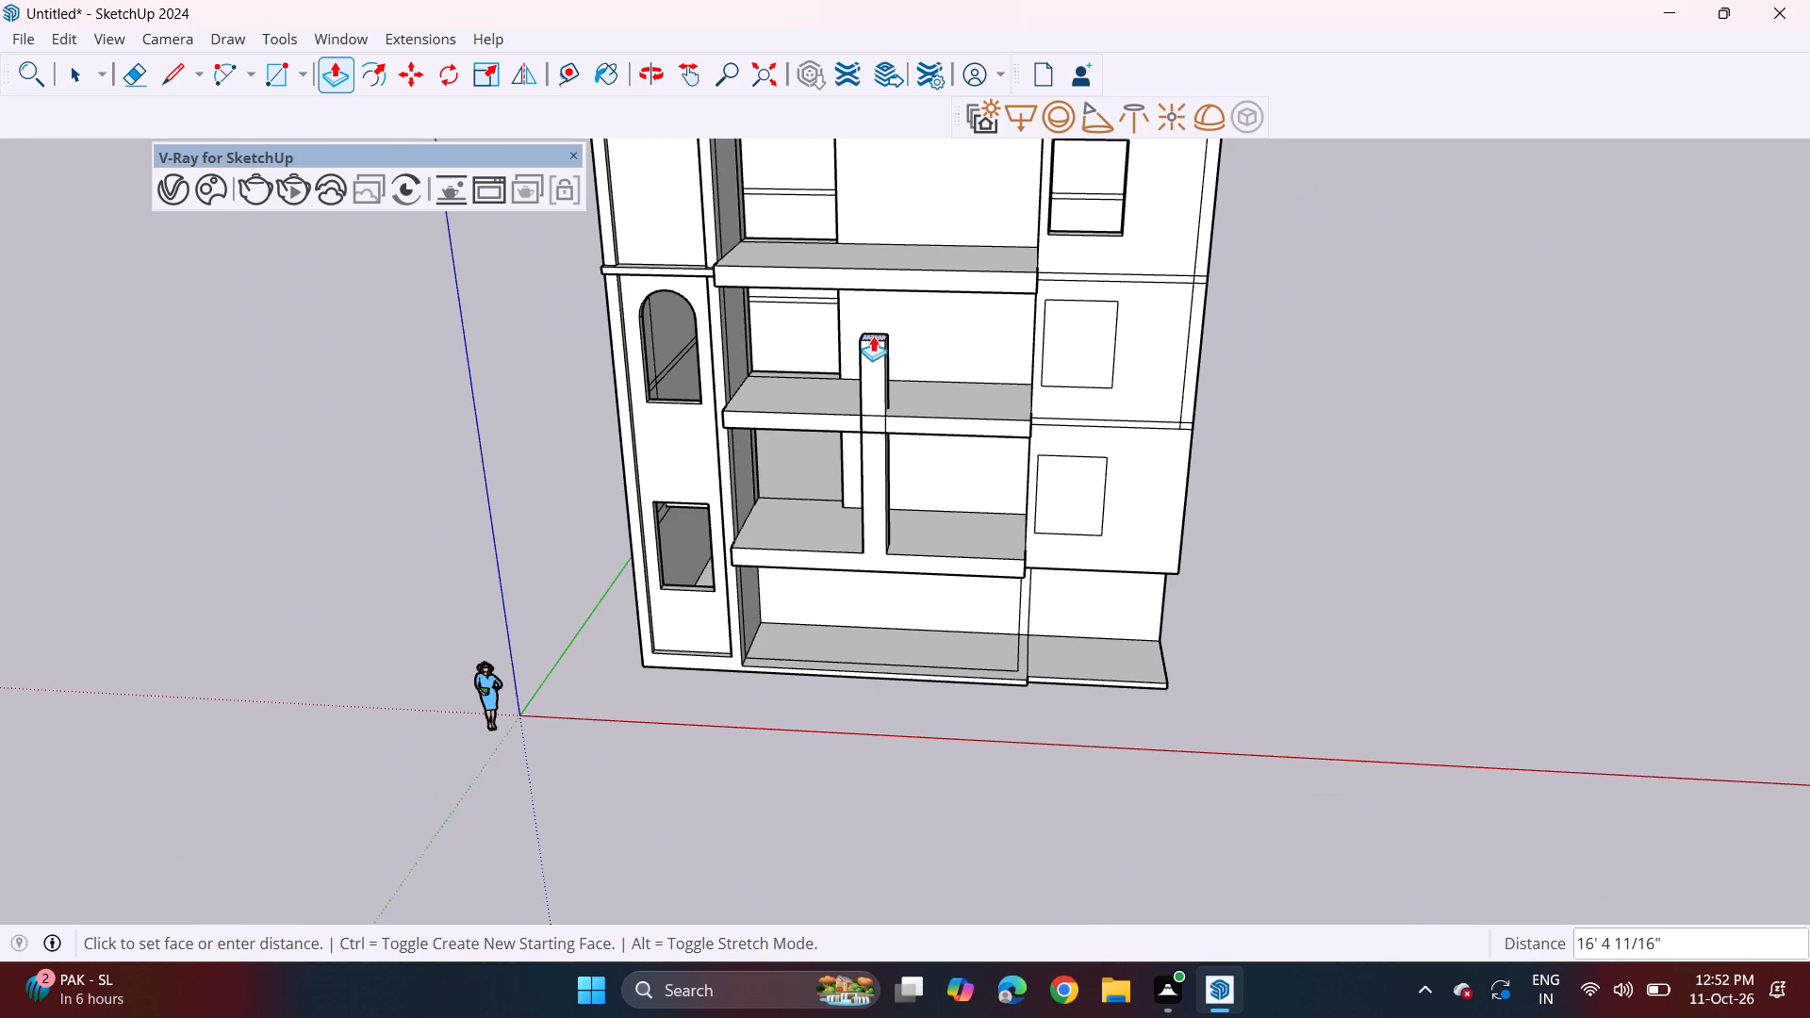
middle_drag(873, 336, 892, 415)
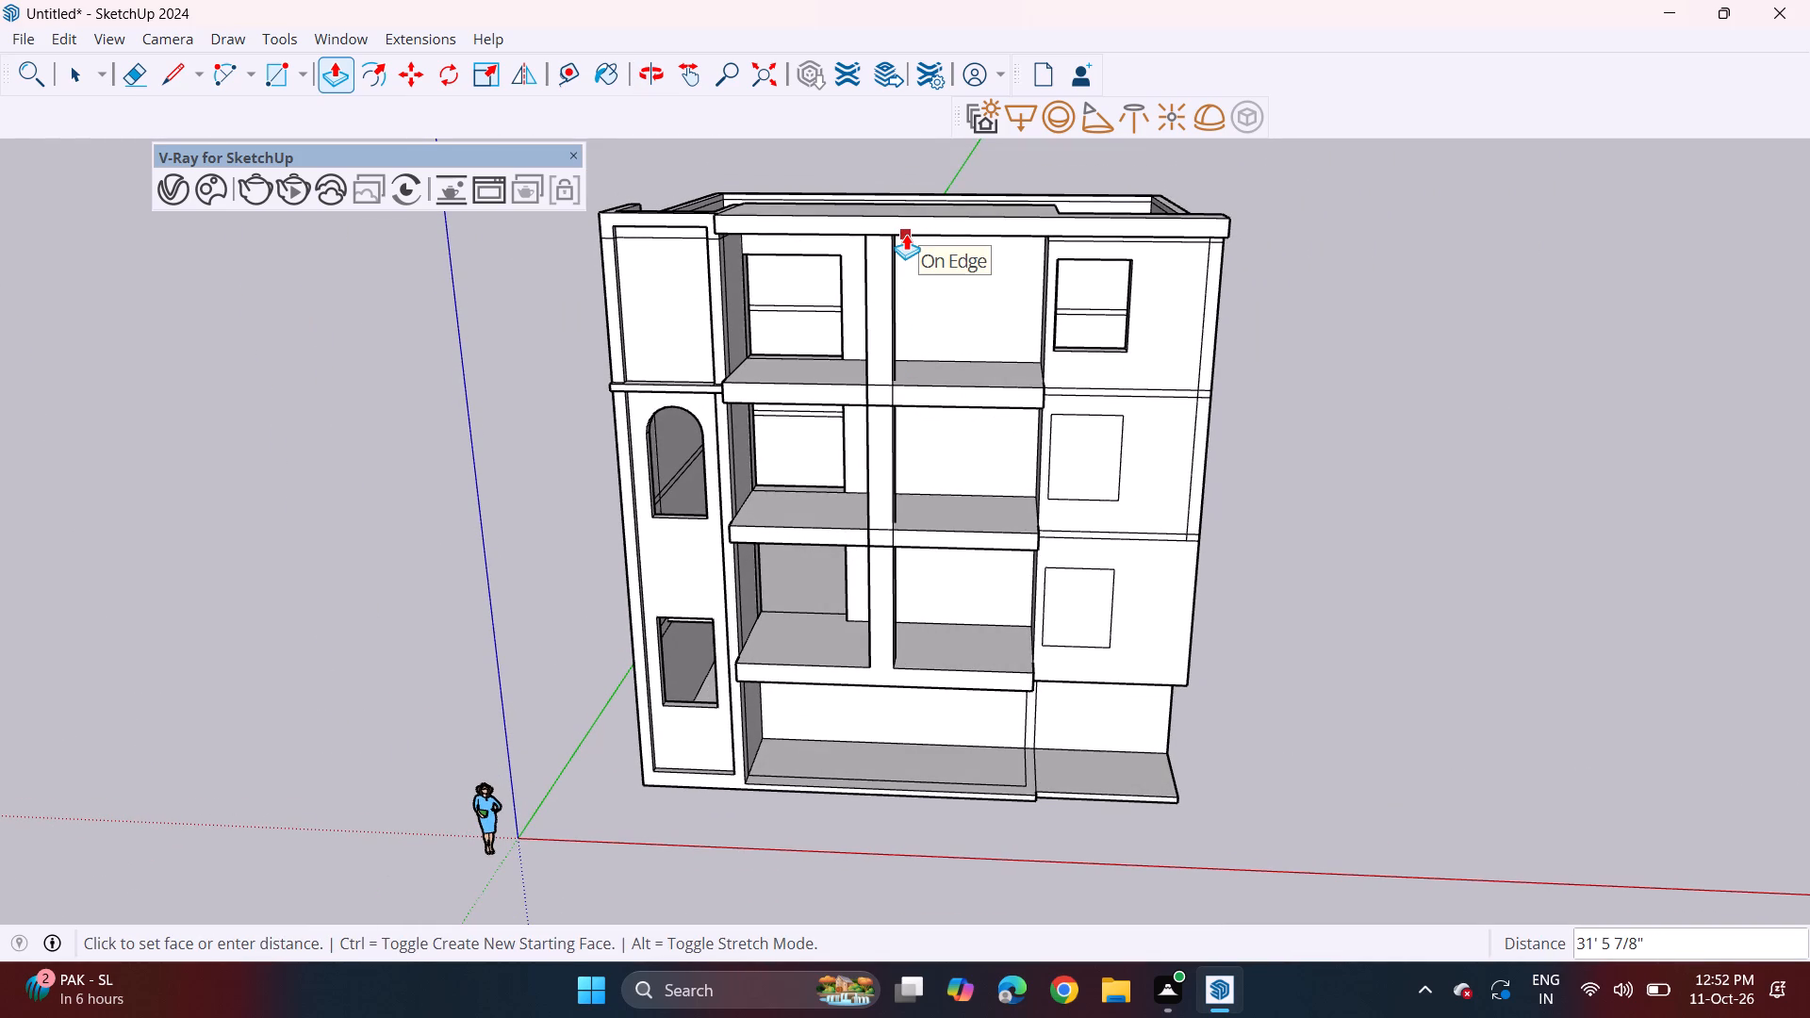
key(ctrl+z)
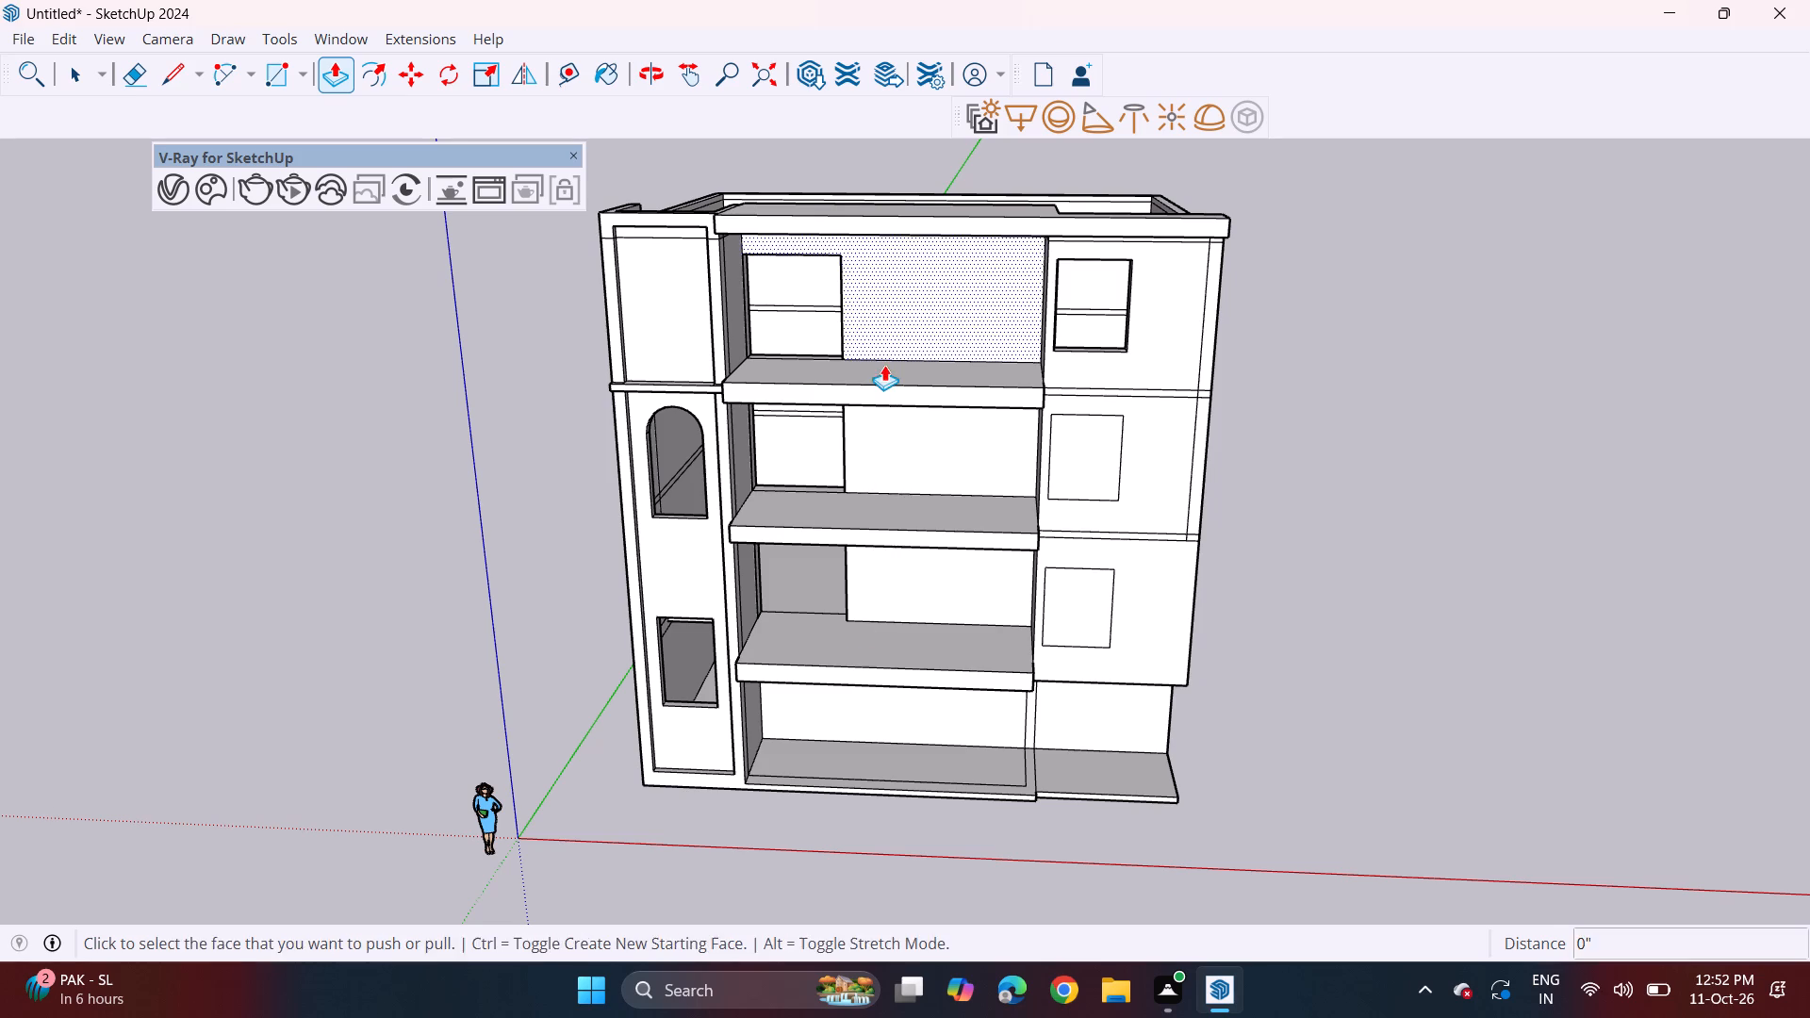
Draw a square of about 1' 7" on top of the first-floor projecting slab, set slightly back from its front edge.
middle_drag(853, 621, 872, 706)
scroll(869, 638, up, 5)
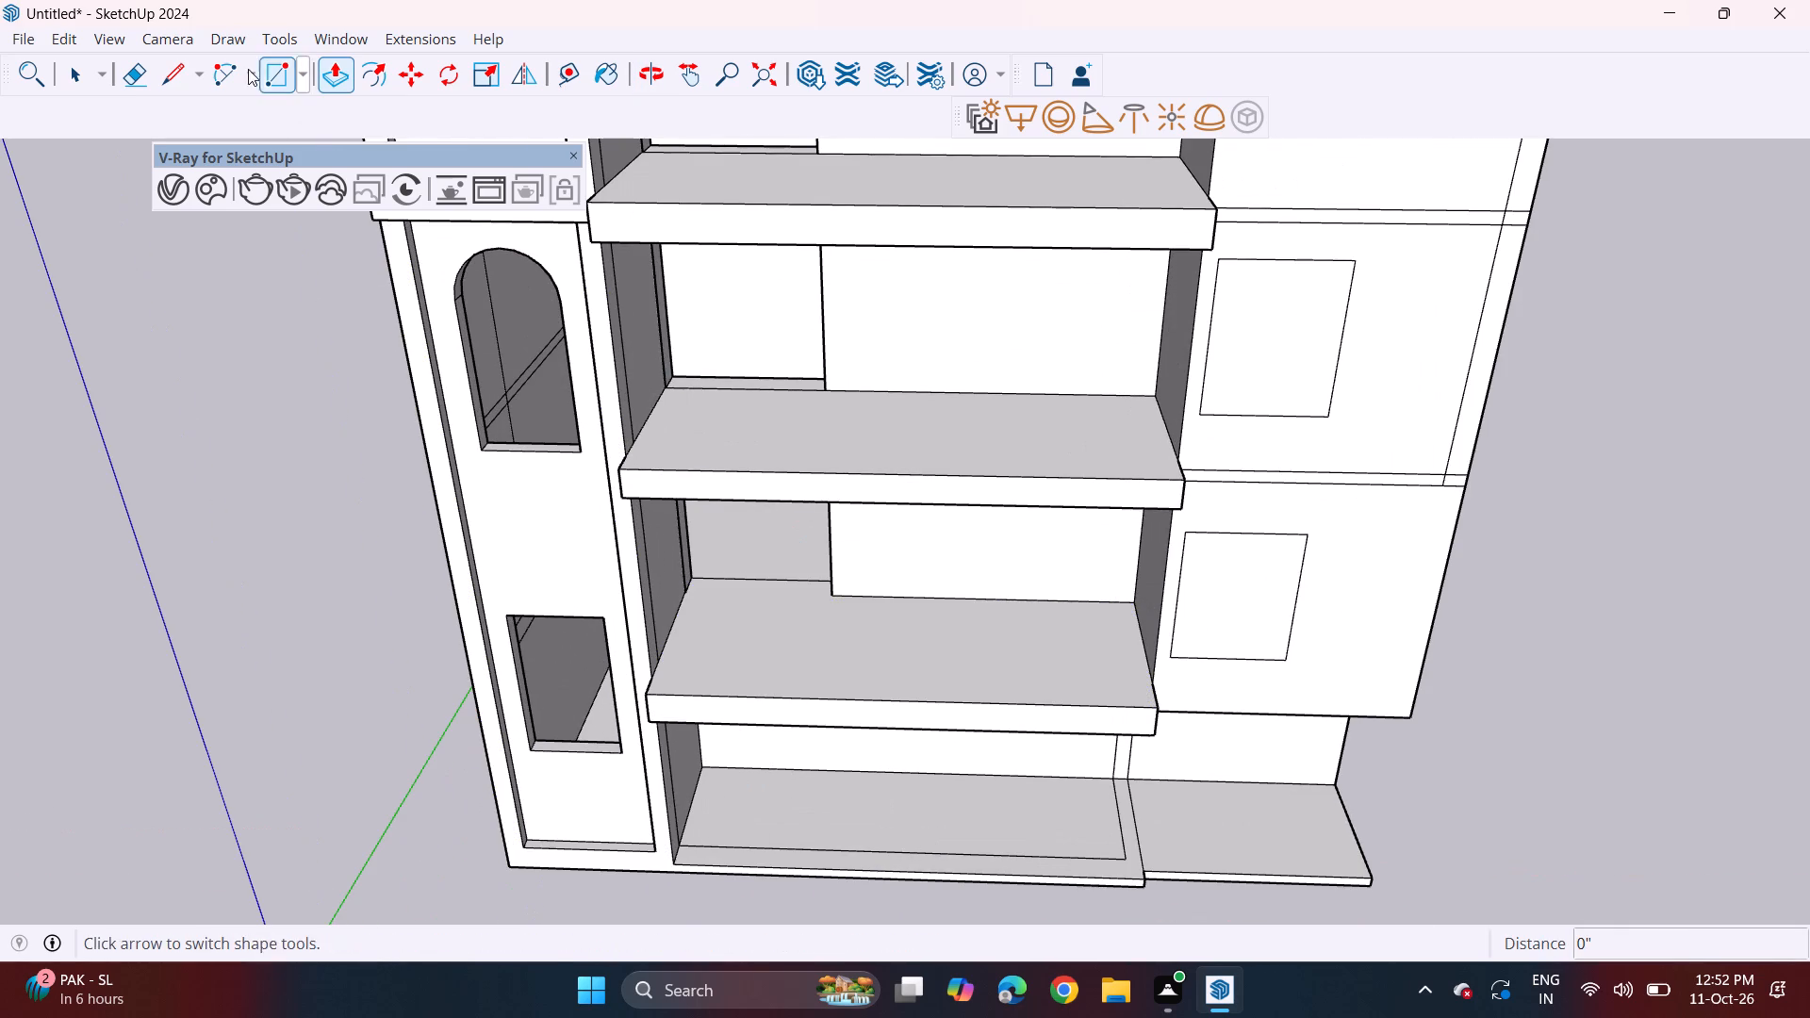
click(273, 68)
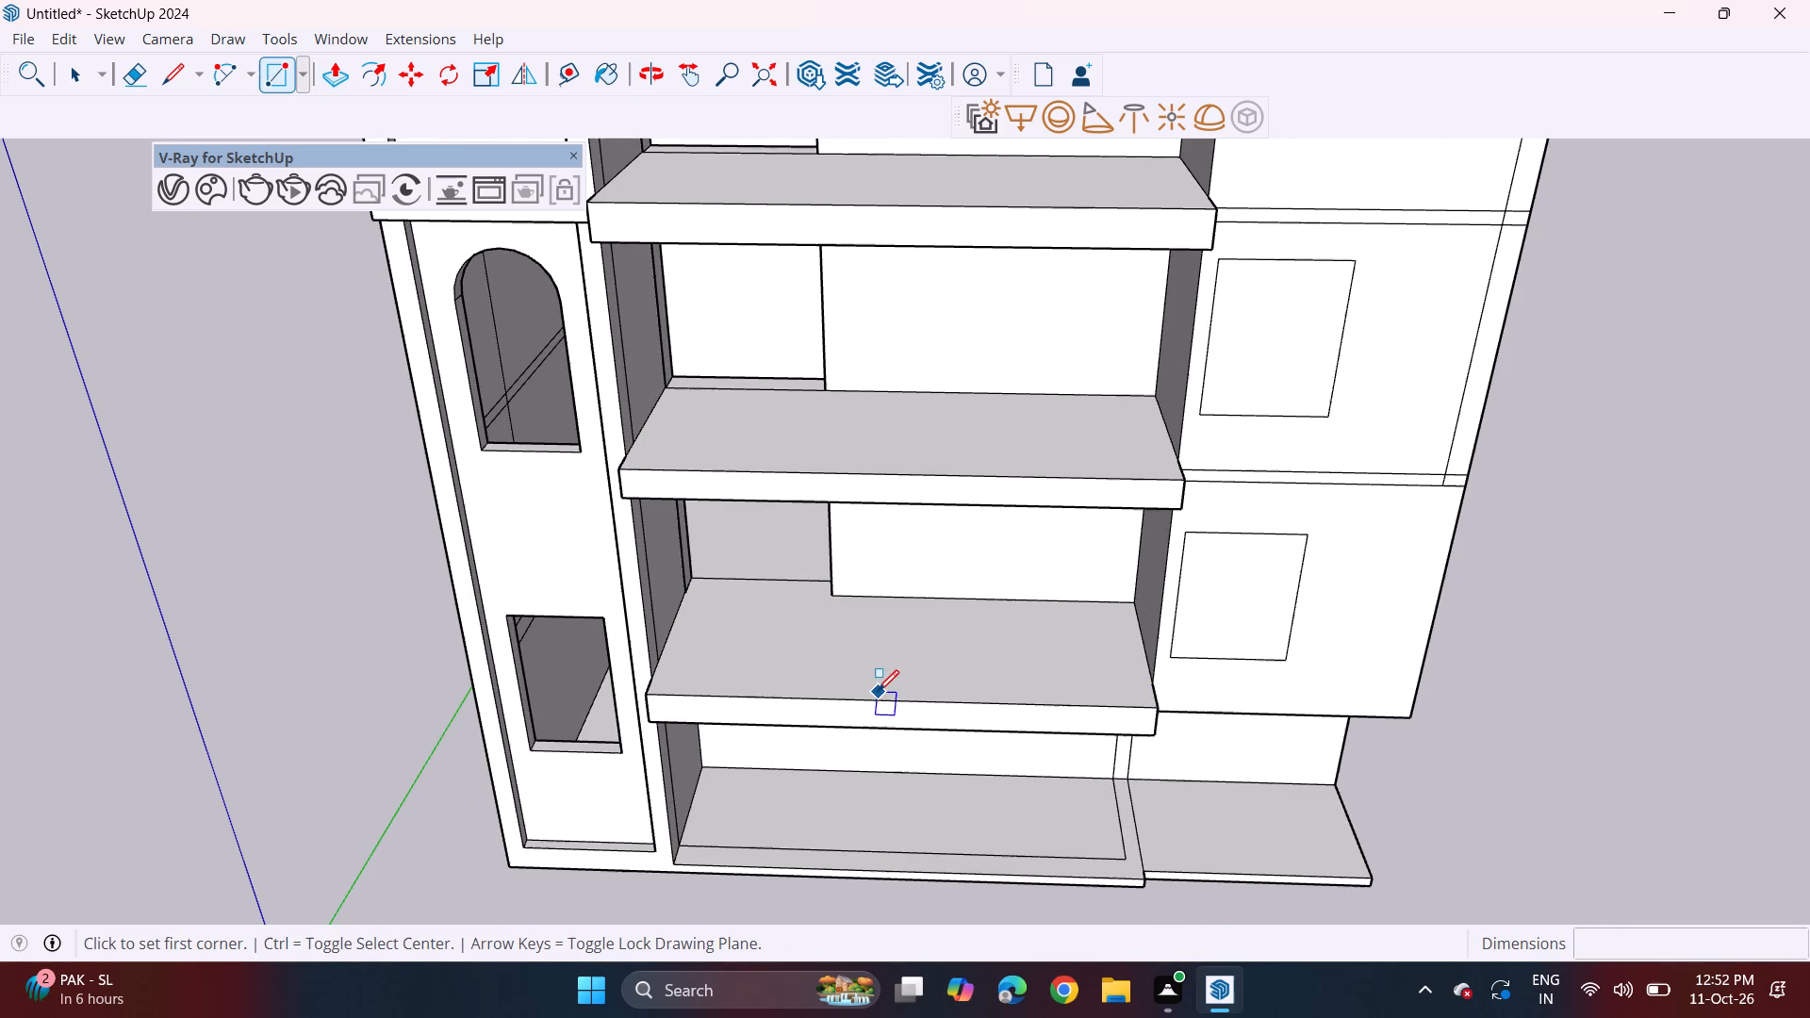
click(878, 691)
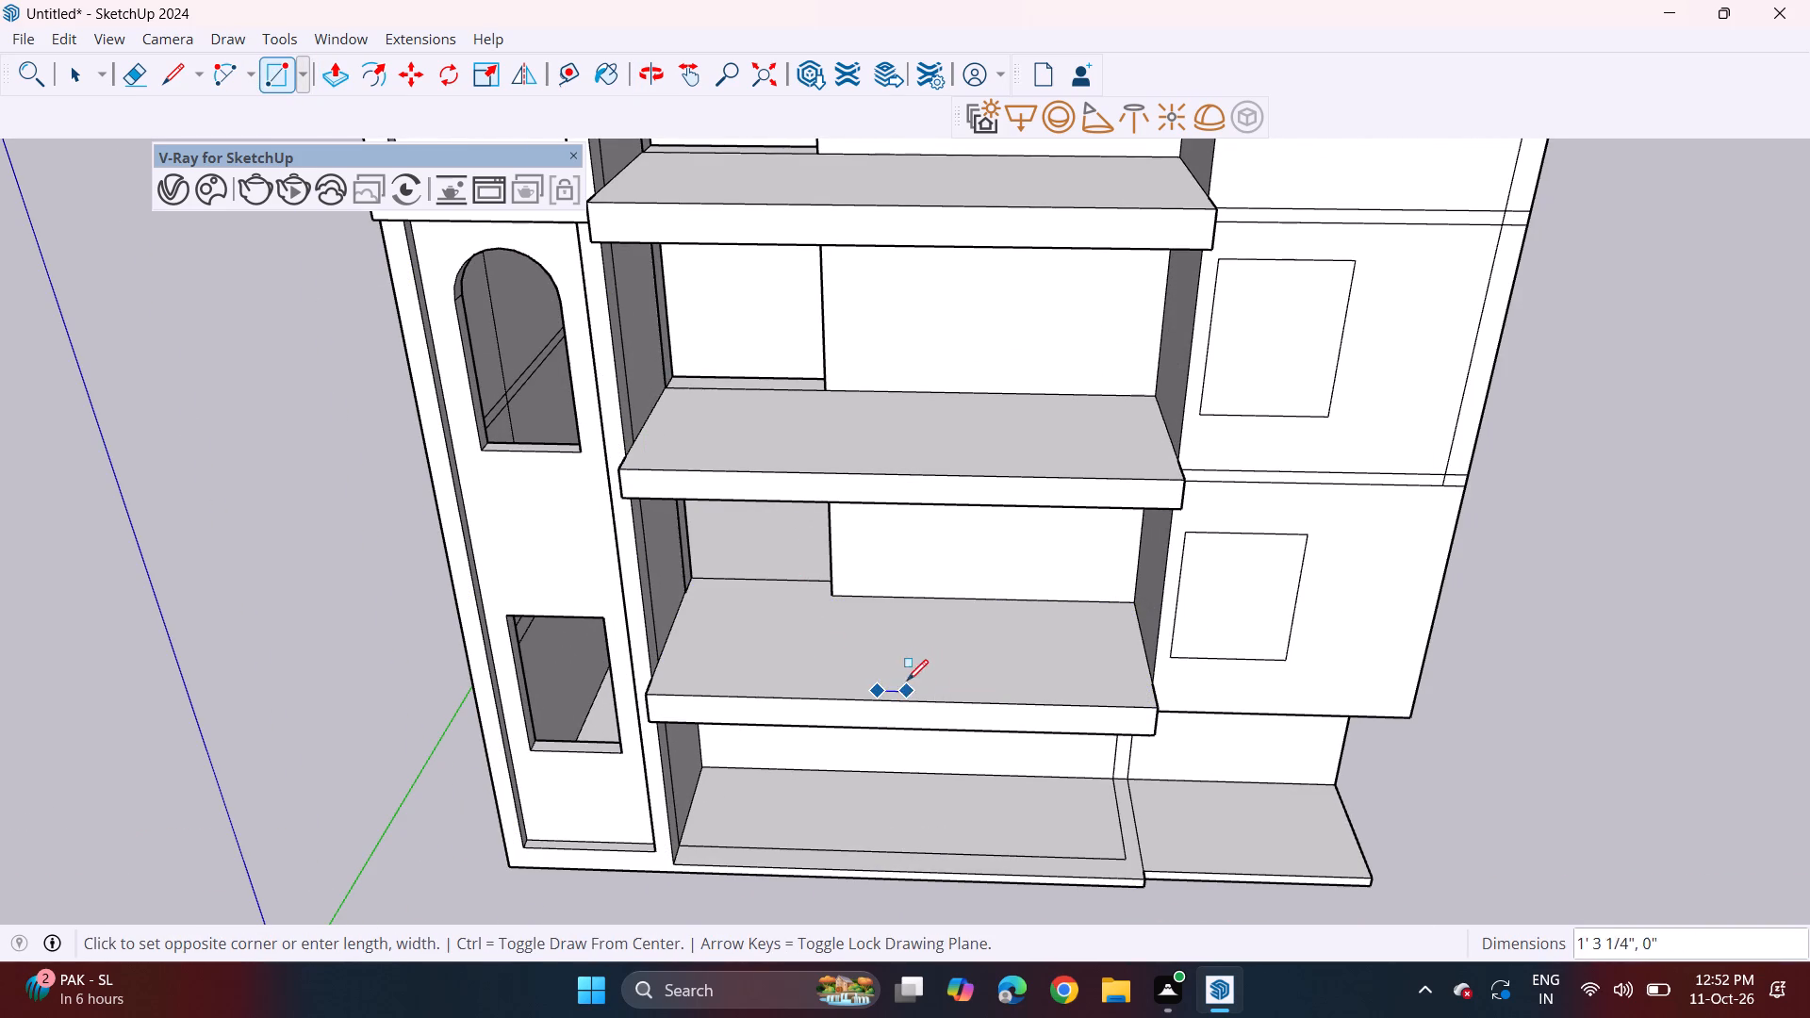
click(913, 671)
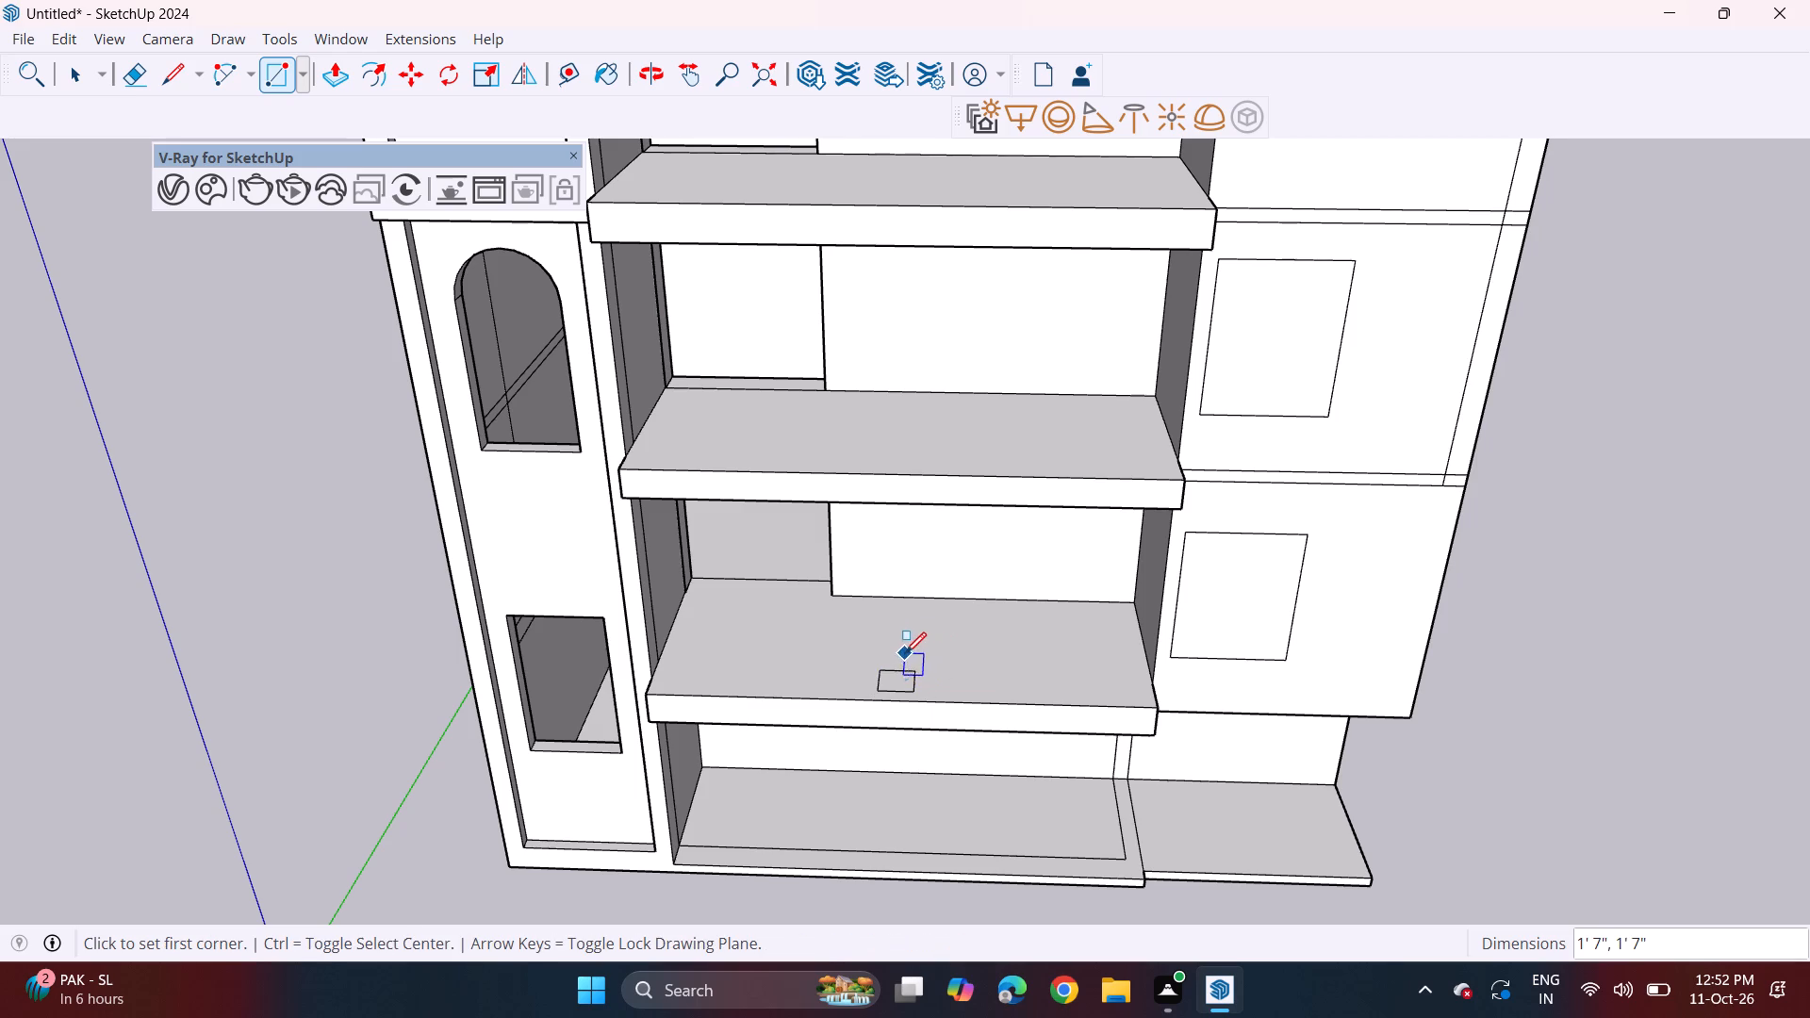
Push/Pull the small square on the first-floor slab up 31' 5 7/8" through the upper slabs to the roof band's underside.
key(p)
click(895, 682)
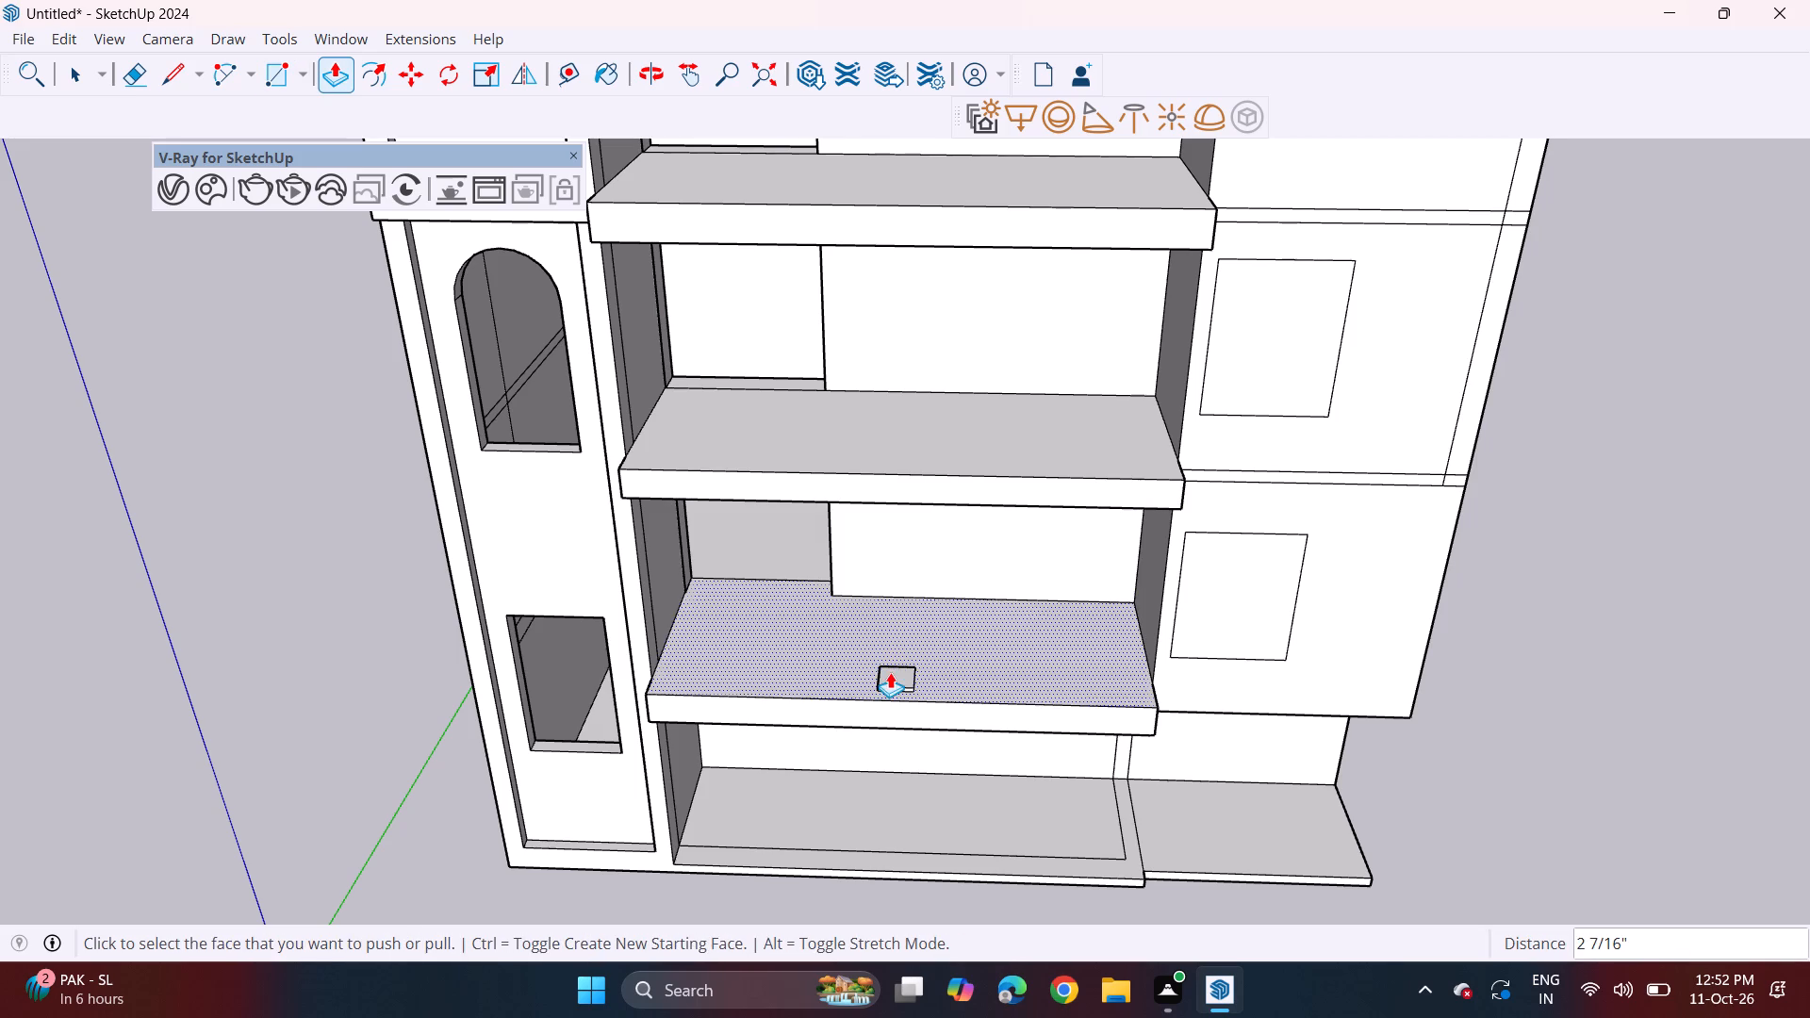
key(ctrl+z)
click(905, 677)
middle_drag(875, 435, 851, 336)
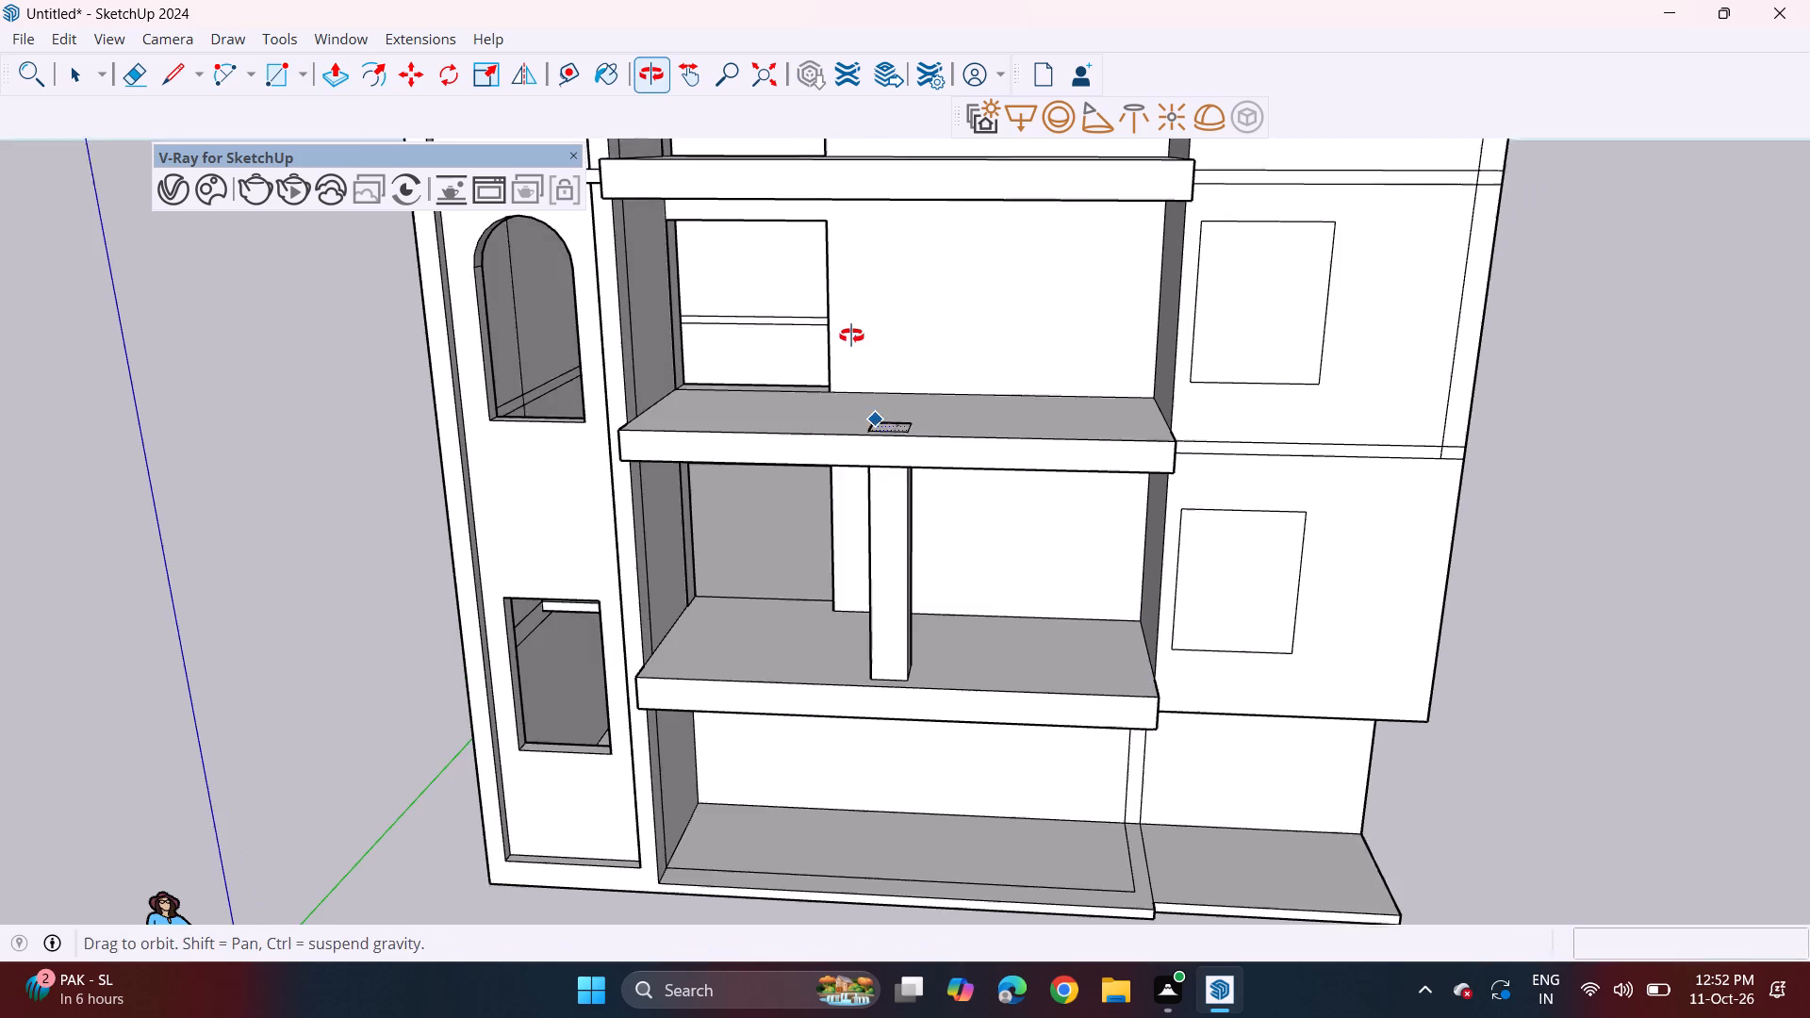
middle_drag(851, 336, 851, 328)
middle_drag(860, 317, 862, 627)
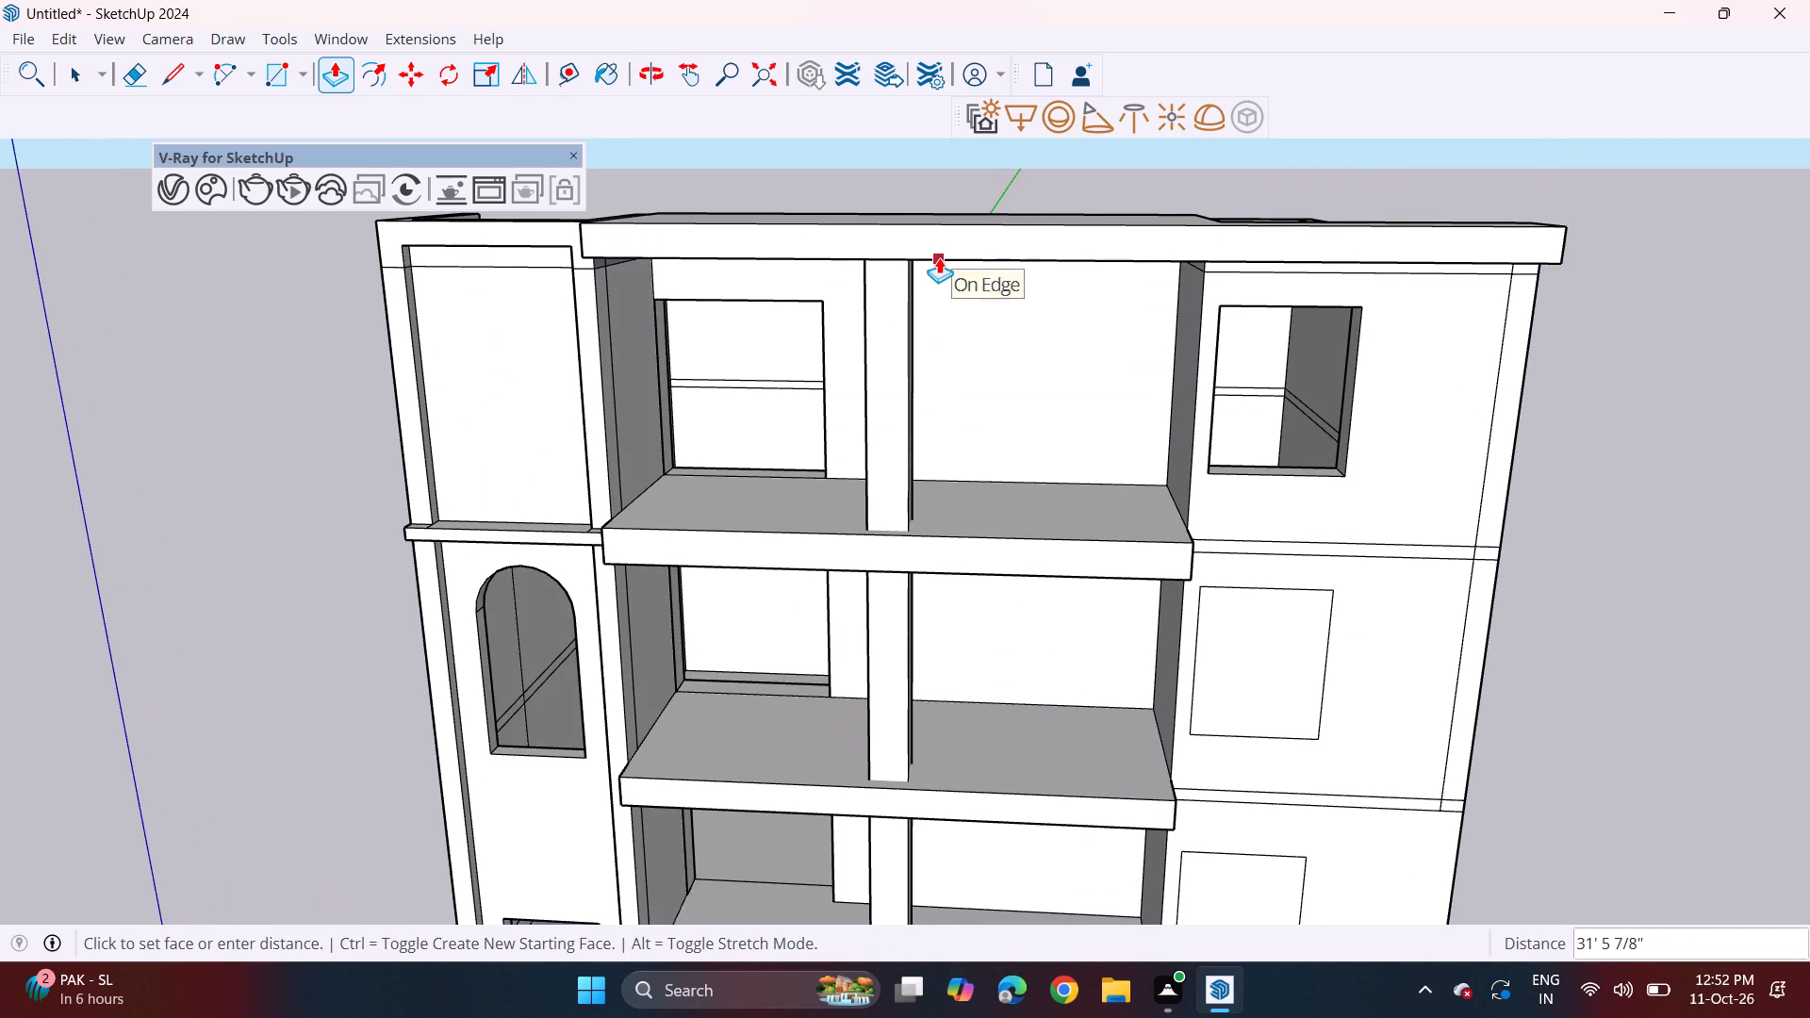
click(939, 257)
scroll(902, 517, down, 3)
scroll(917, 598, down, 3)
middle_drag(920, 610, 930, 525)
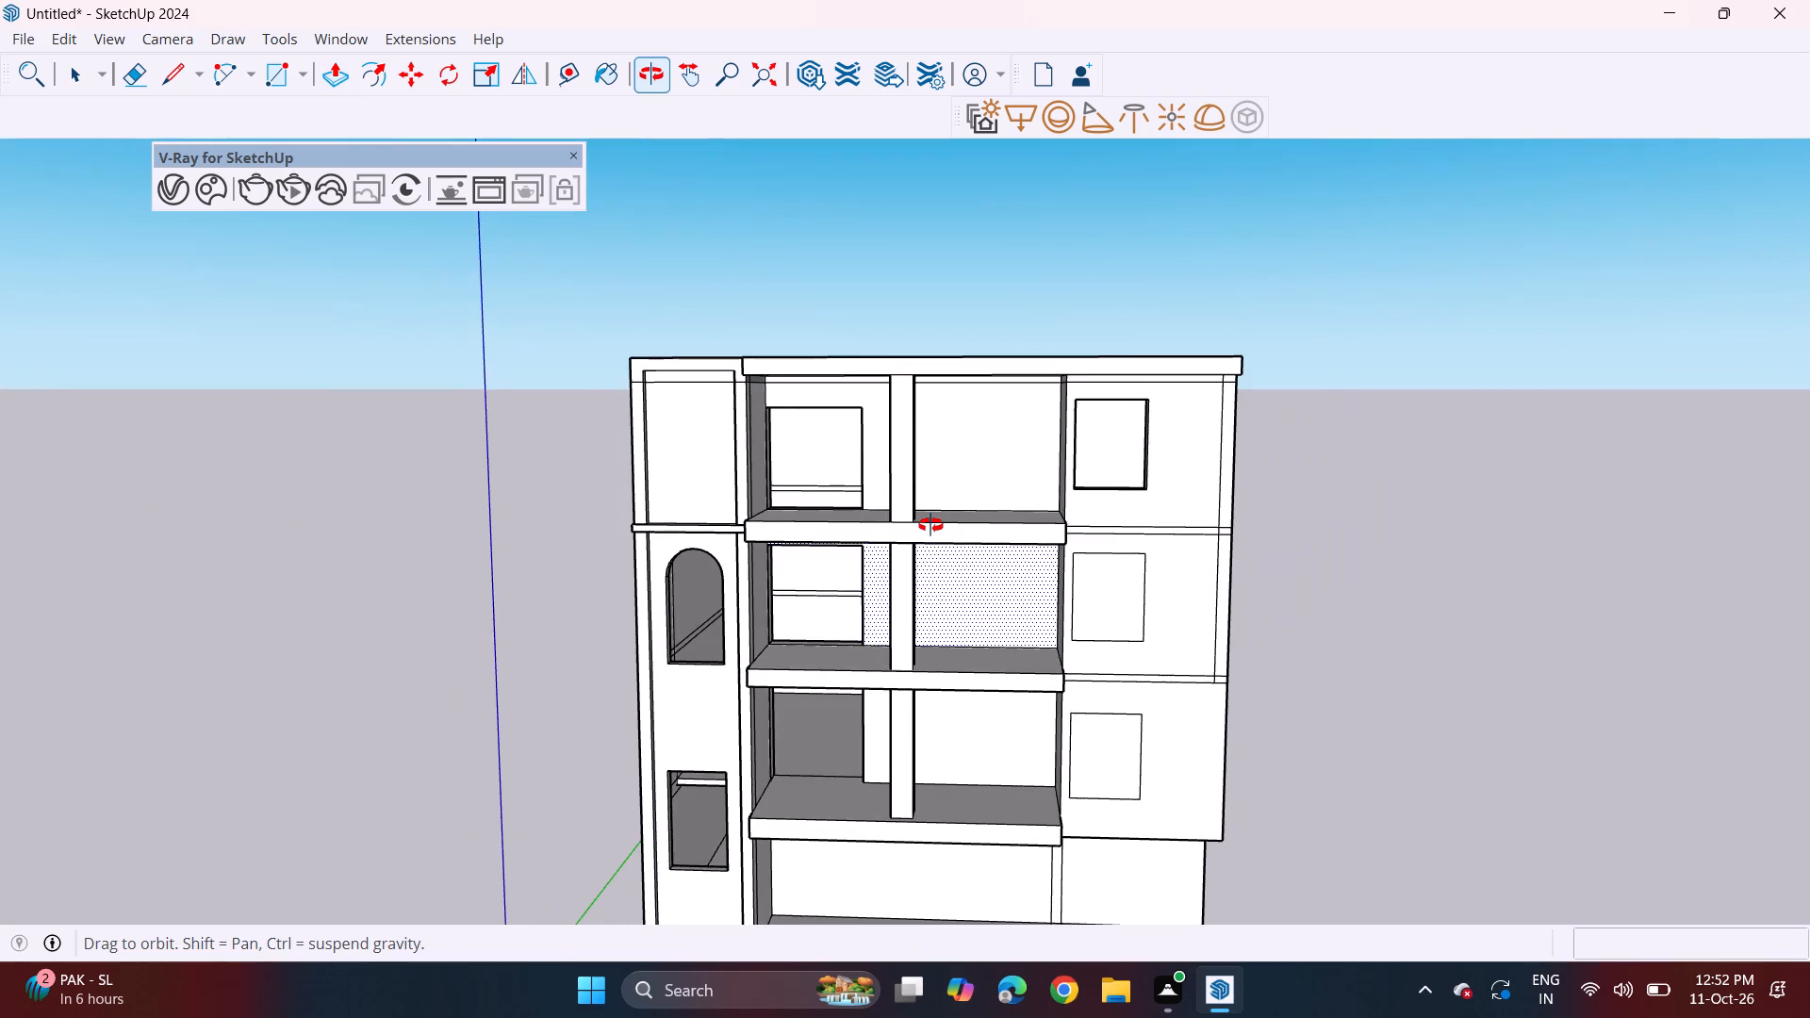
middle_drag(930, 525, 930, 550)
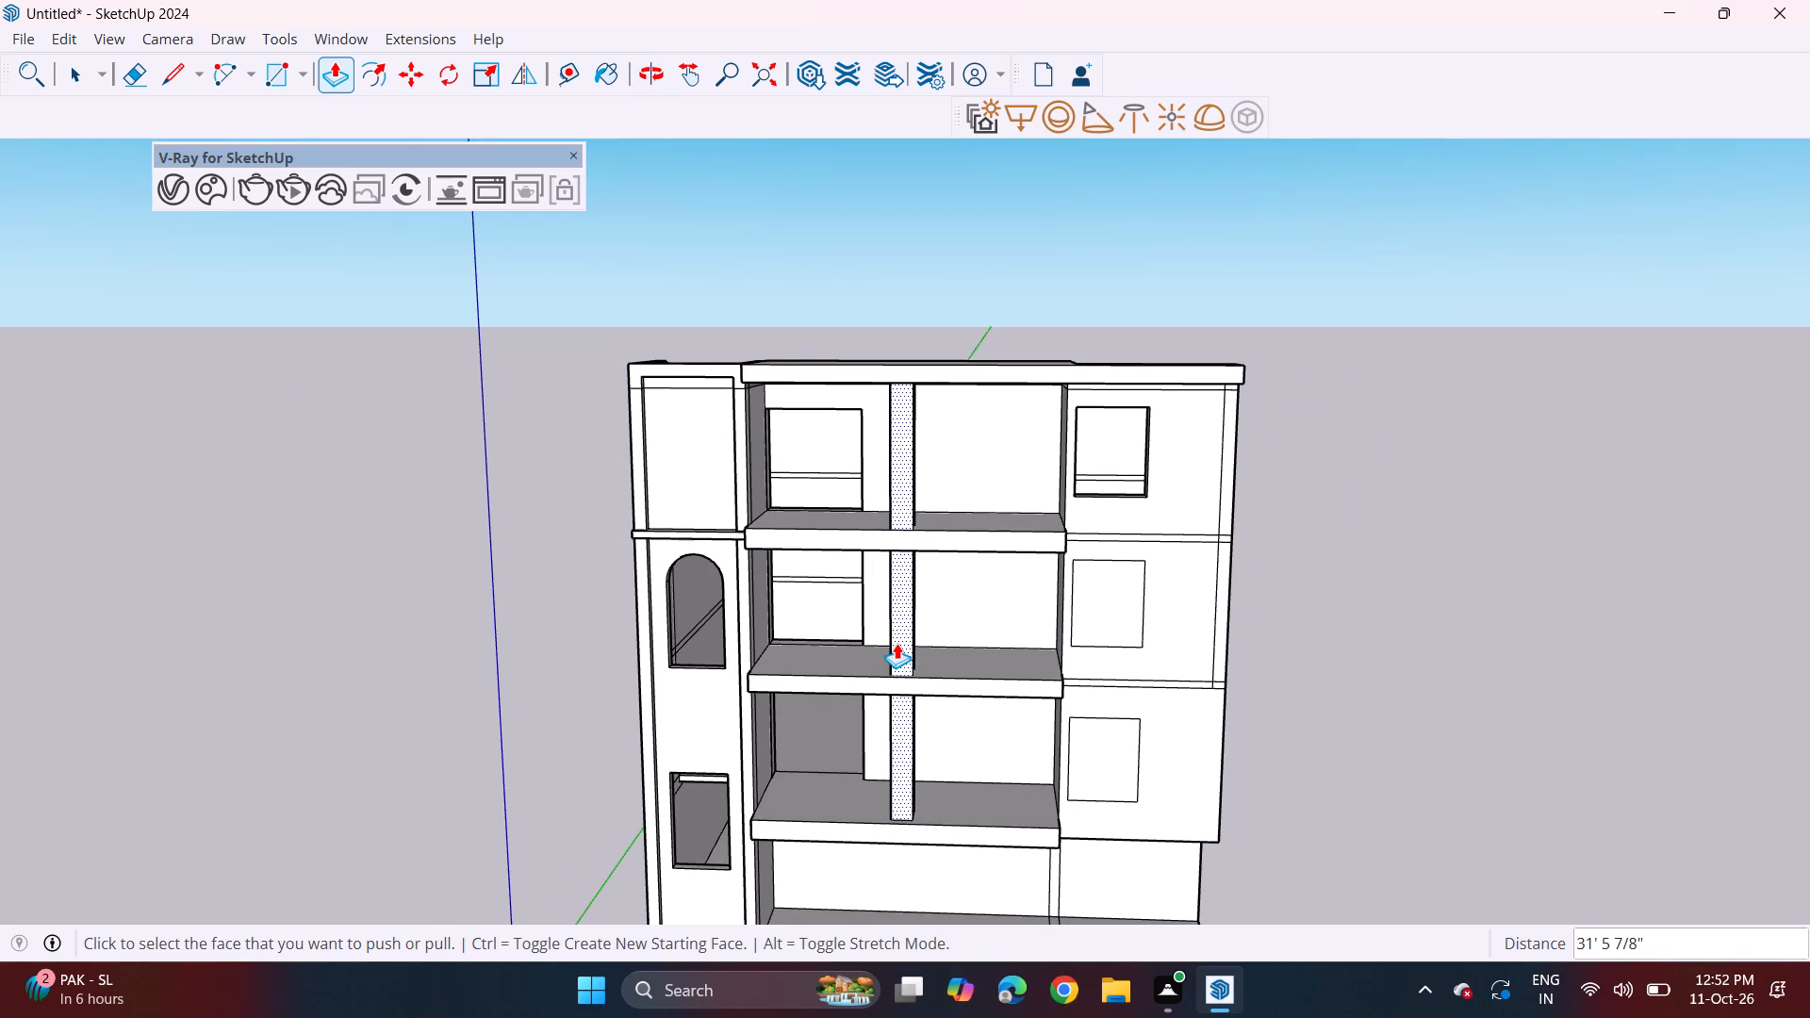
Erase the horizontal floor lines crossing the front wall between the windows of the plain bay beside the slabs.
scroll(1214, 638, up, 1)
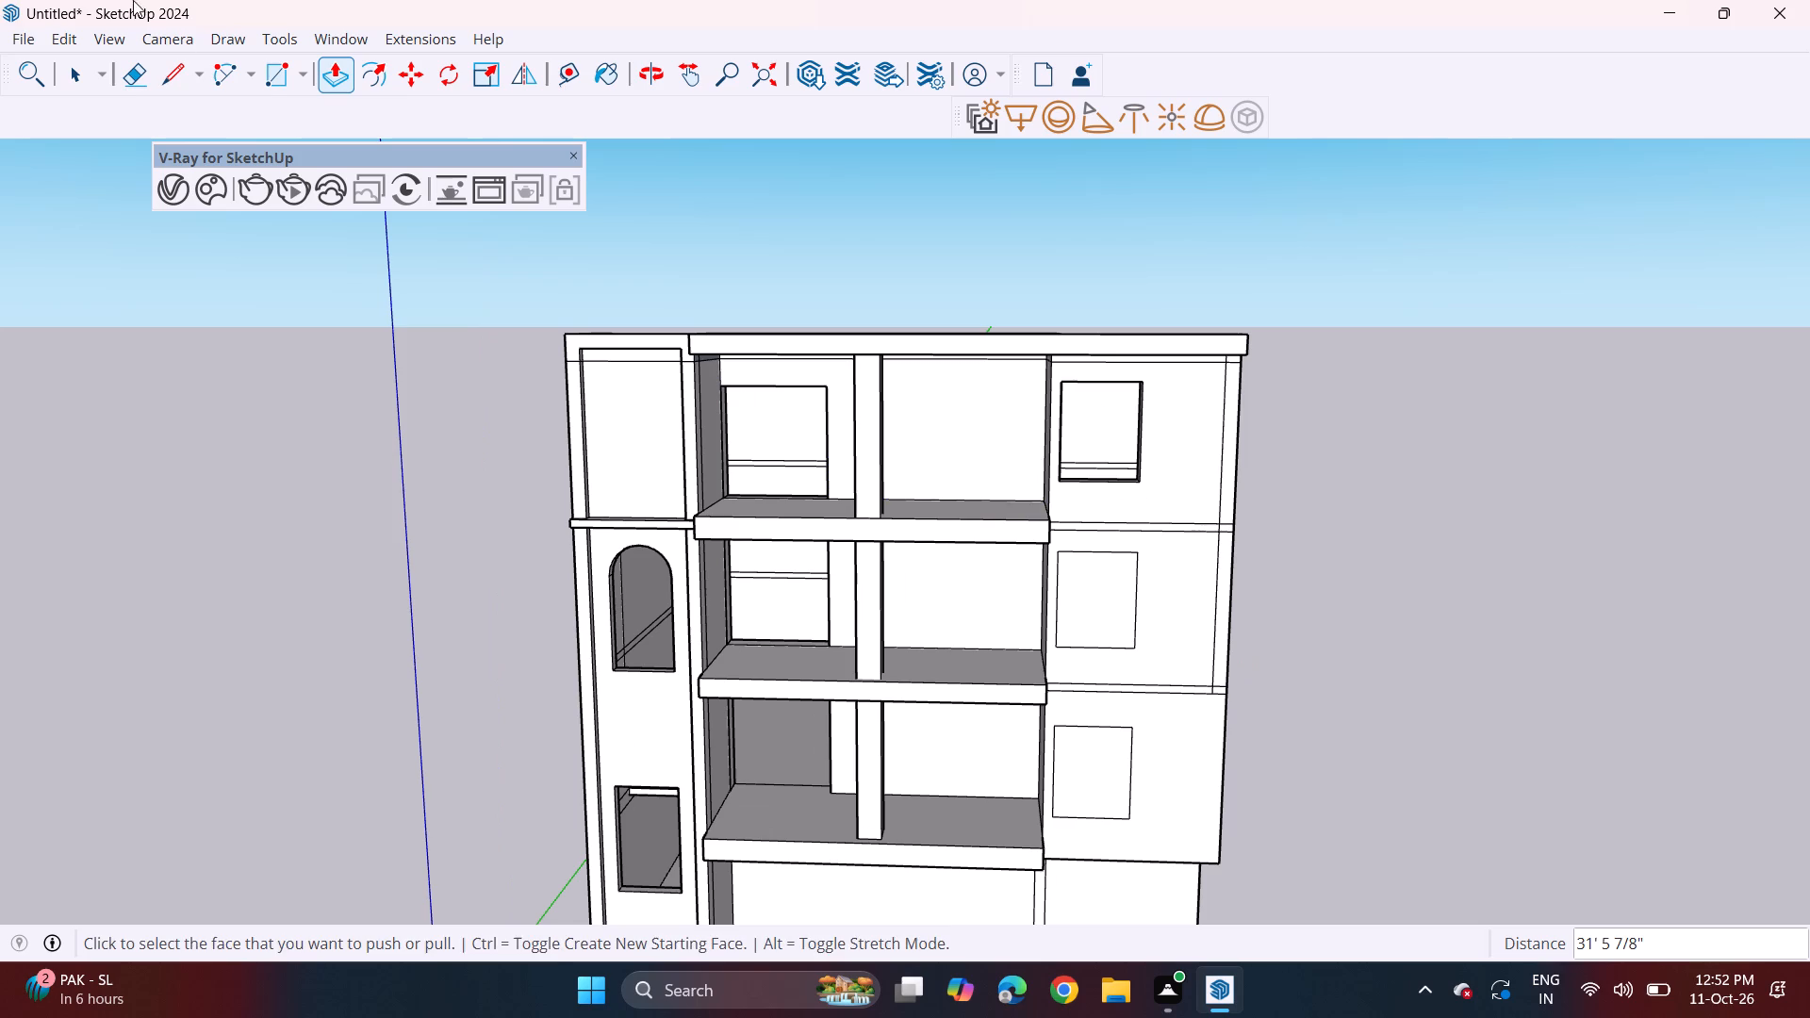
click(147, 65)
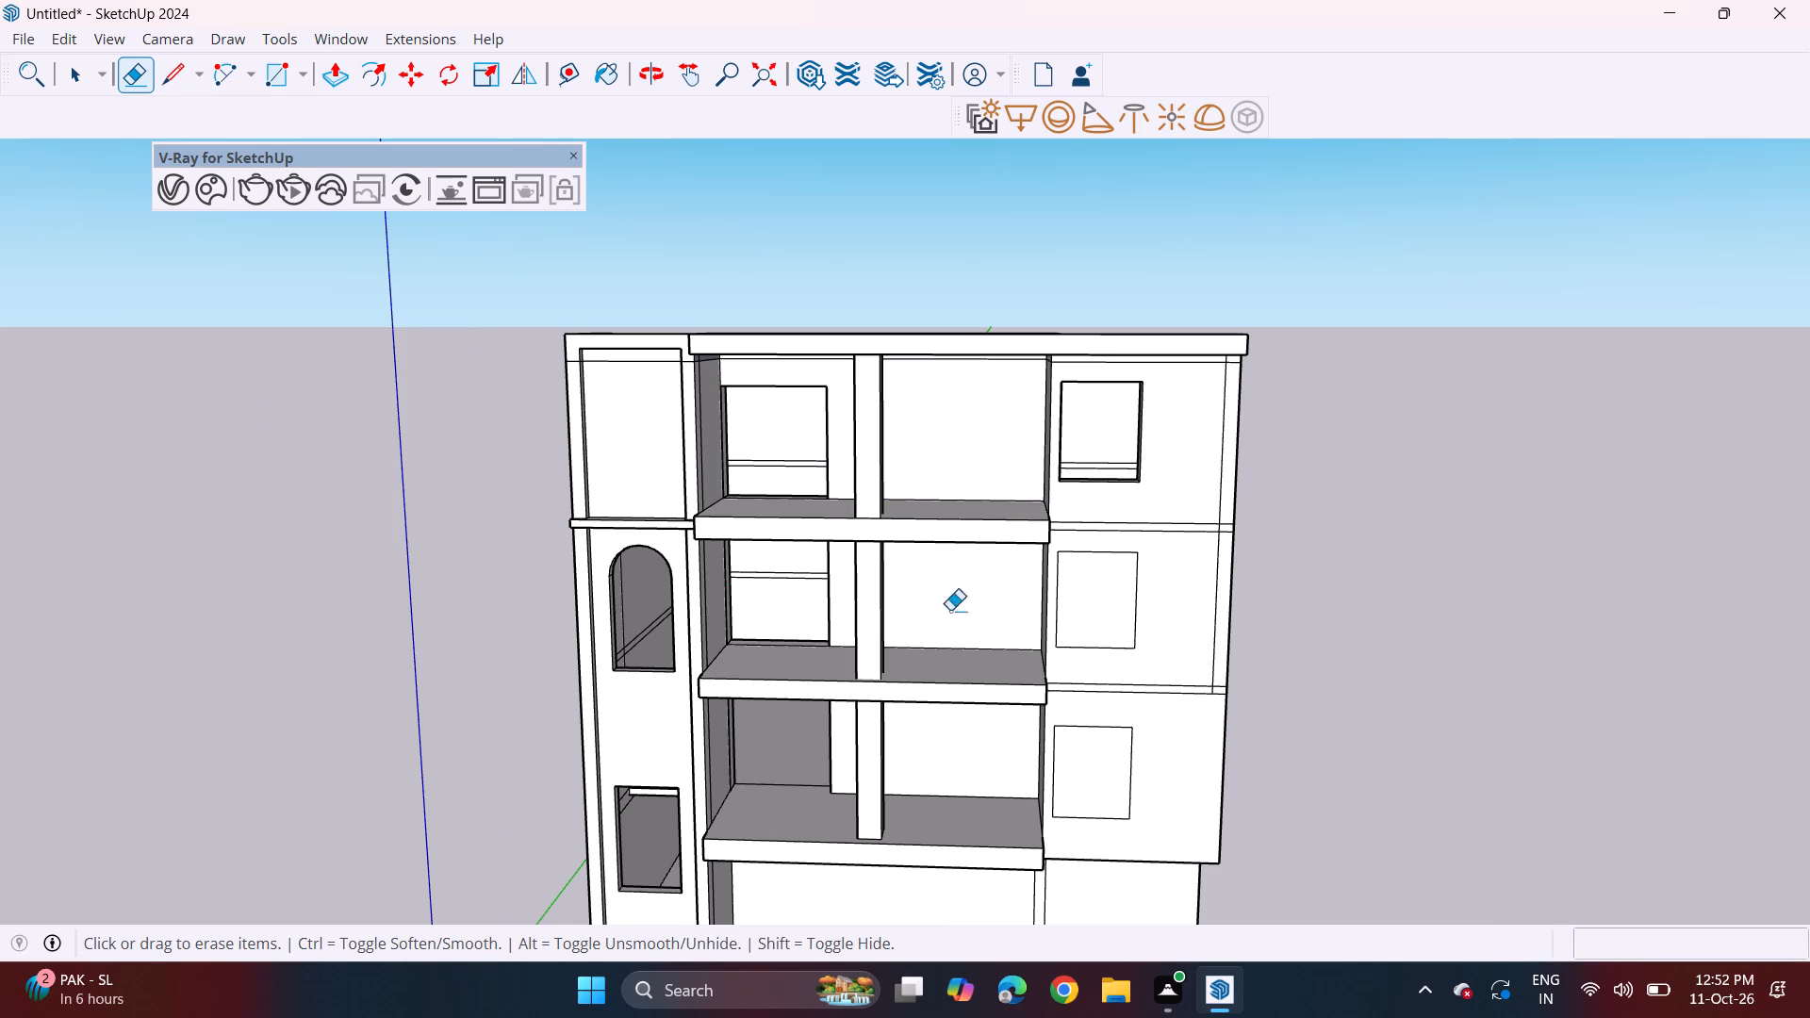
drag(1182, 506, 1162, 713)
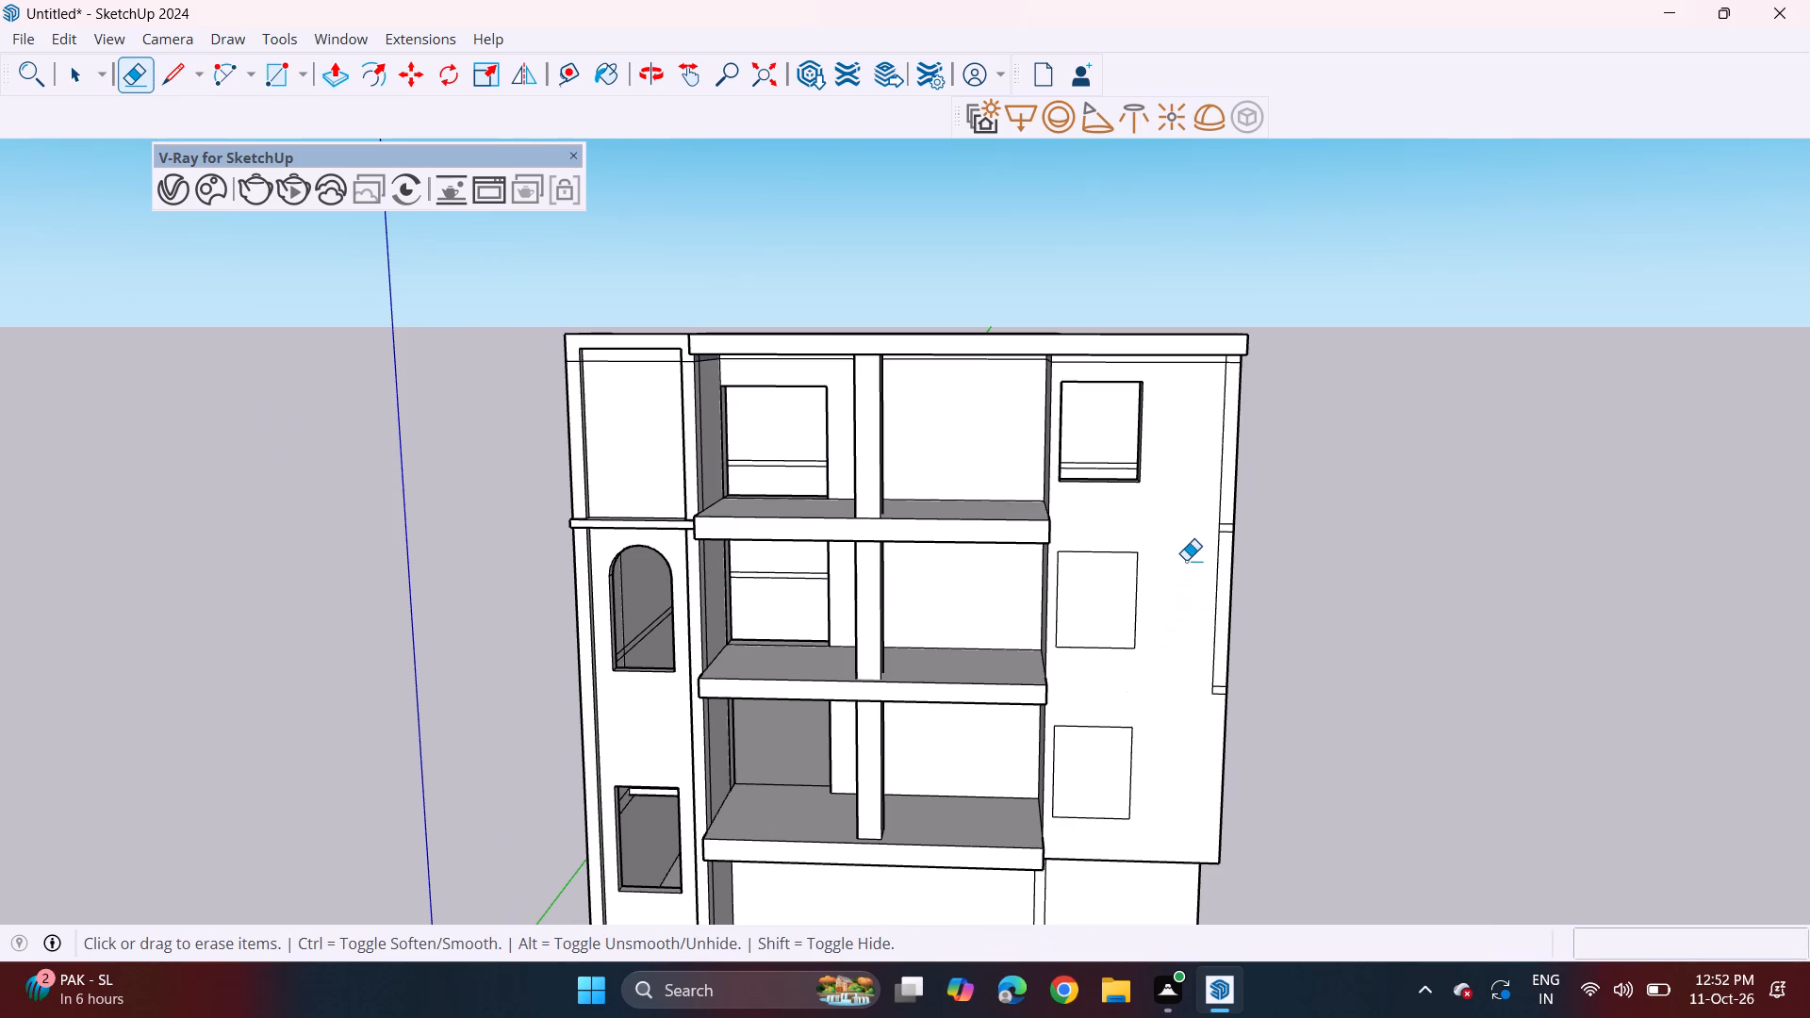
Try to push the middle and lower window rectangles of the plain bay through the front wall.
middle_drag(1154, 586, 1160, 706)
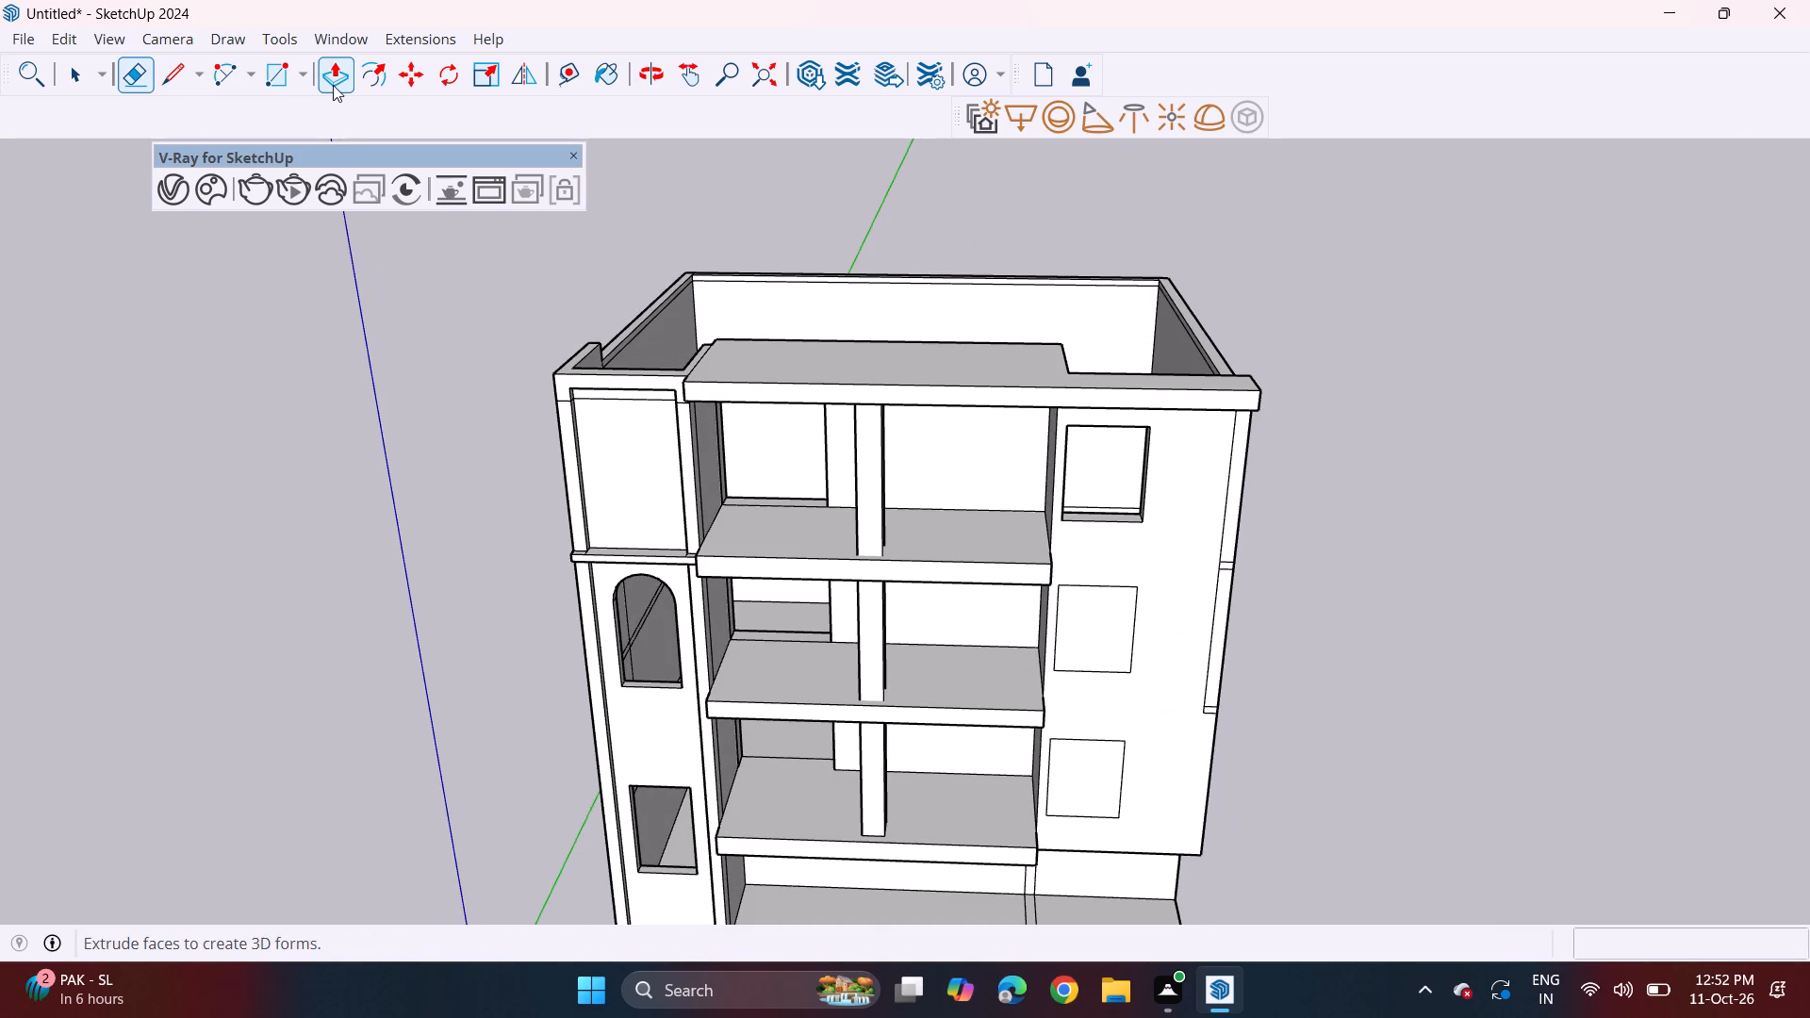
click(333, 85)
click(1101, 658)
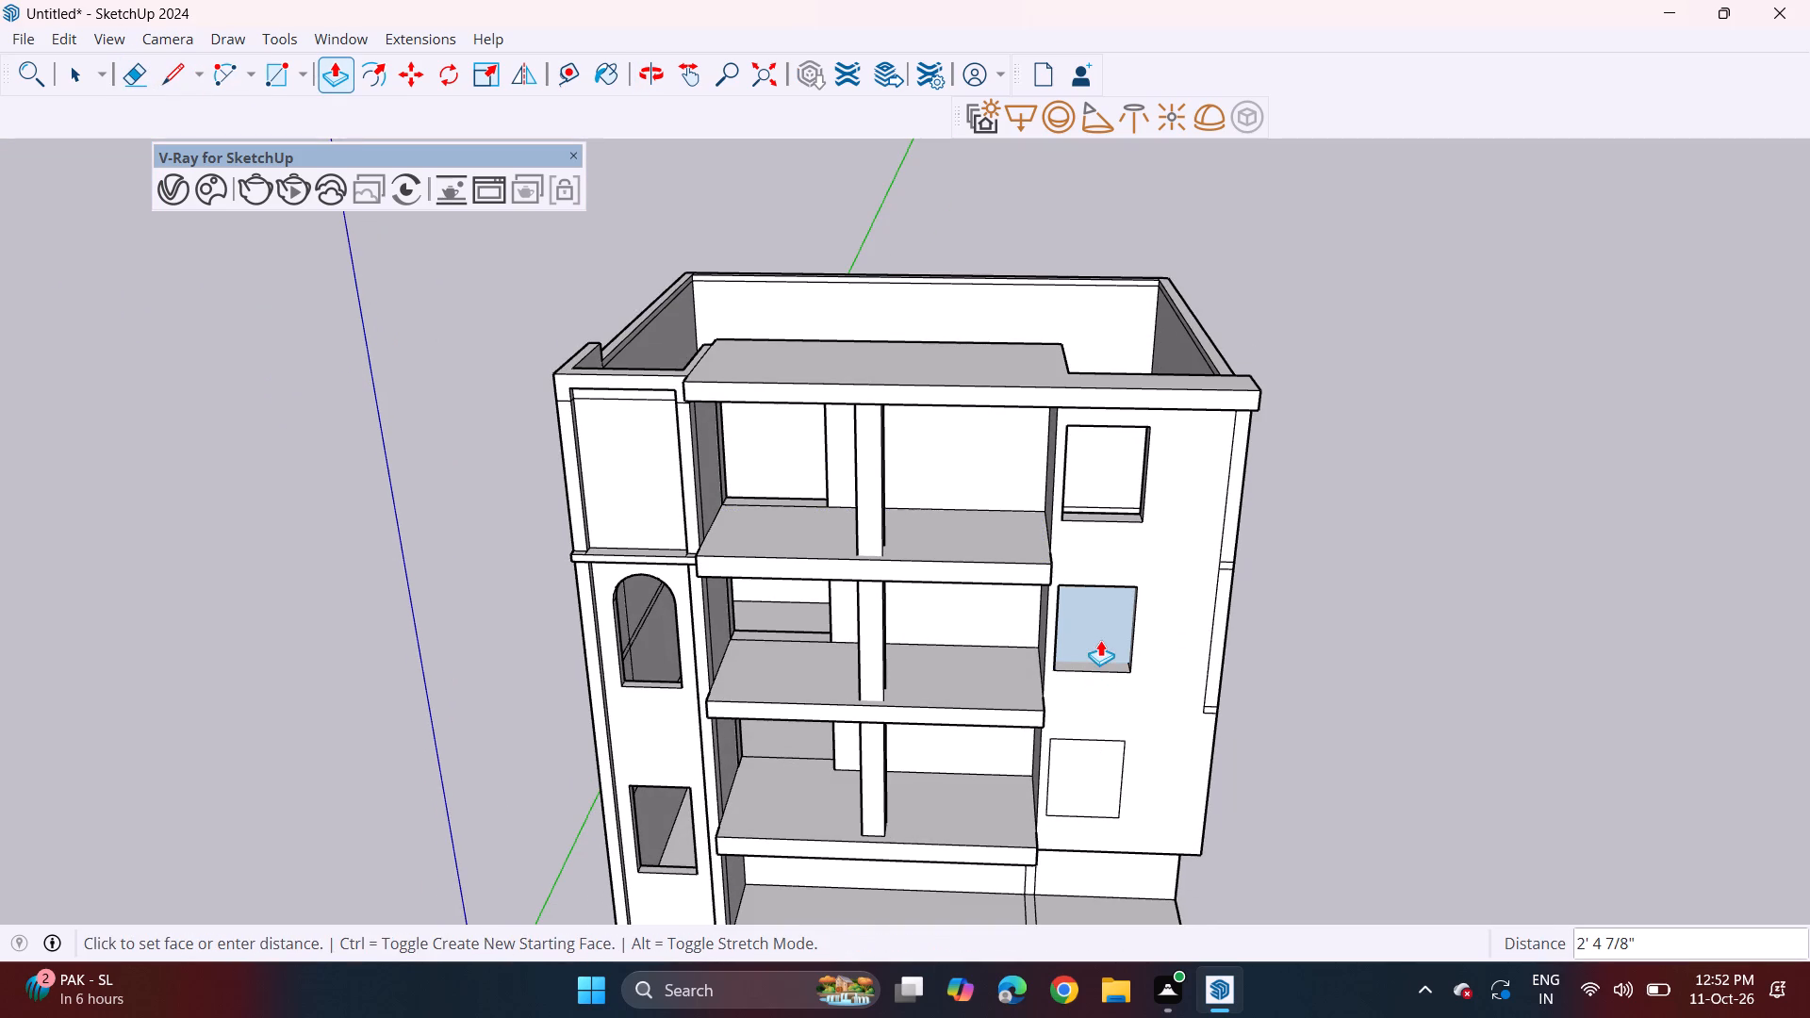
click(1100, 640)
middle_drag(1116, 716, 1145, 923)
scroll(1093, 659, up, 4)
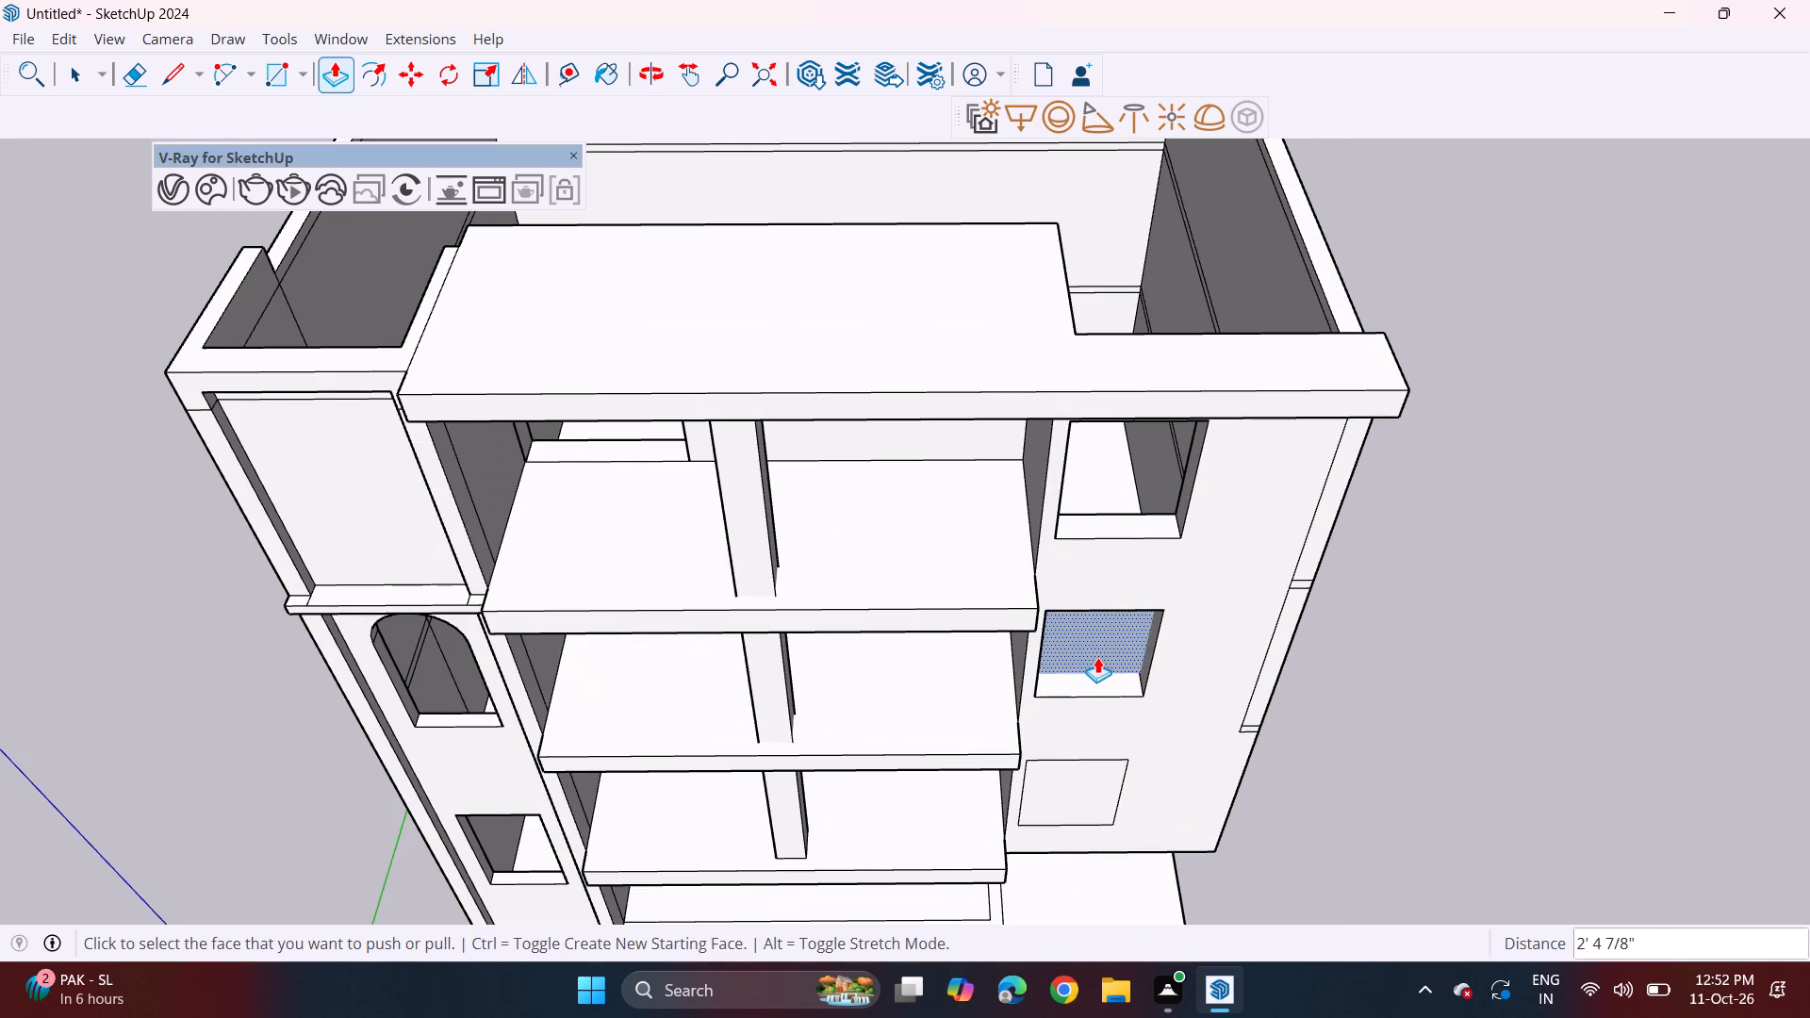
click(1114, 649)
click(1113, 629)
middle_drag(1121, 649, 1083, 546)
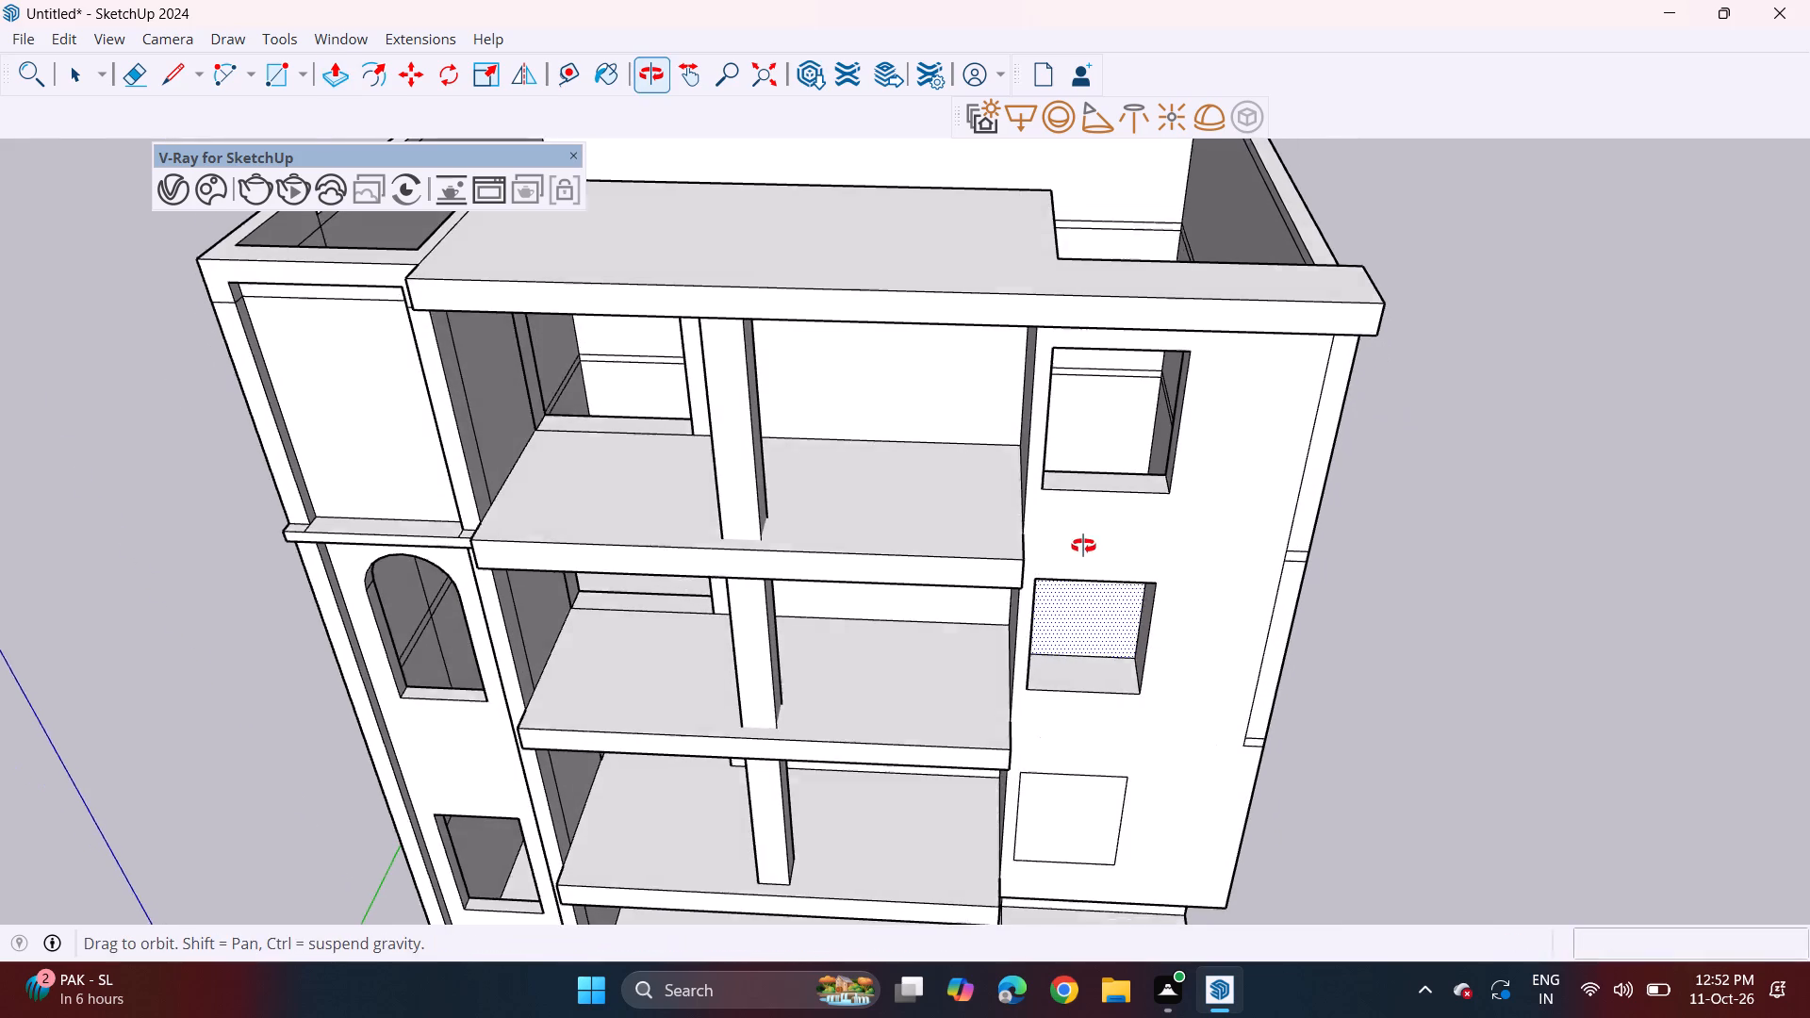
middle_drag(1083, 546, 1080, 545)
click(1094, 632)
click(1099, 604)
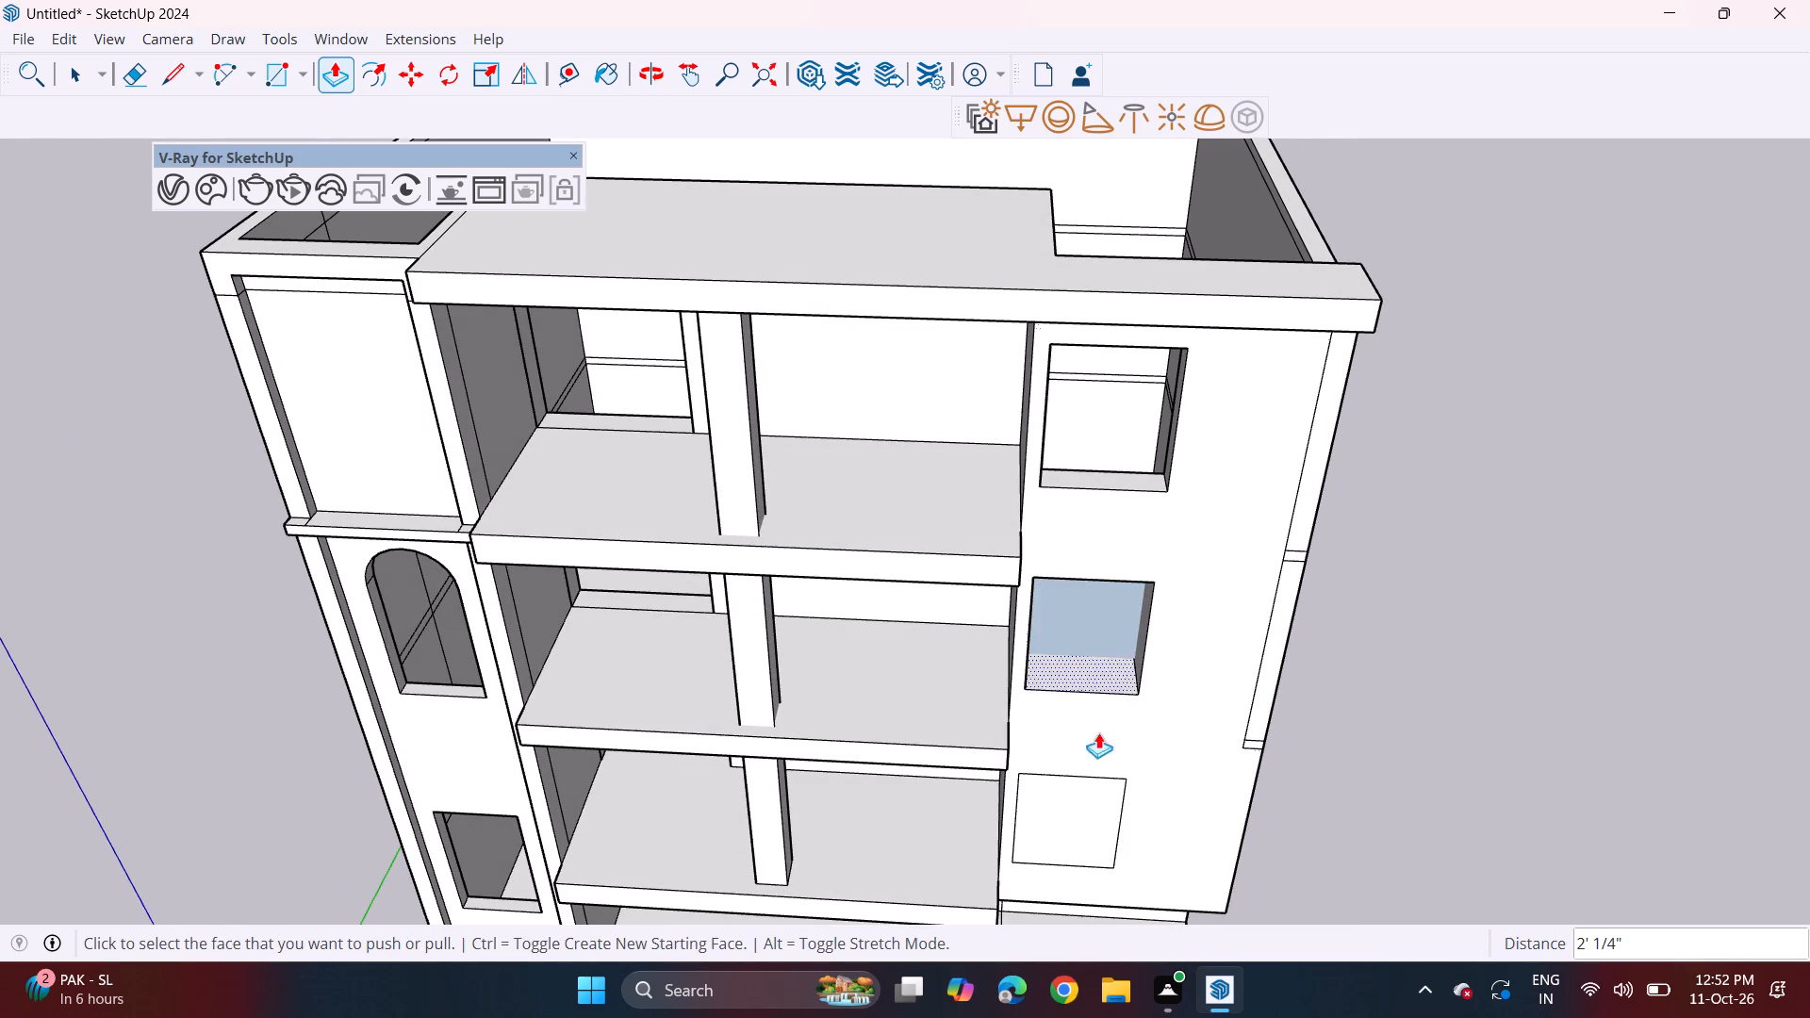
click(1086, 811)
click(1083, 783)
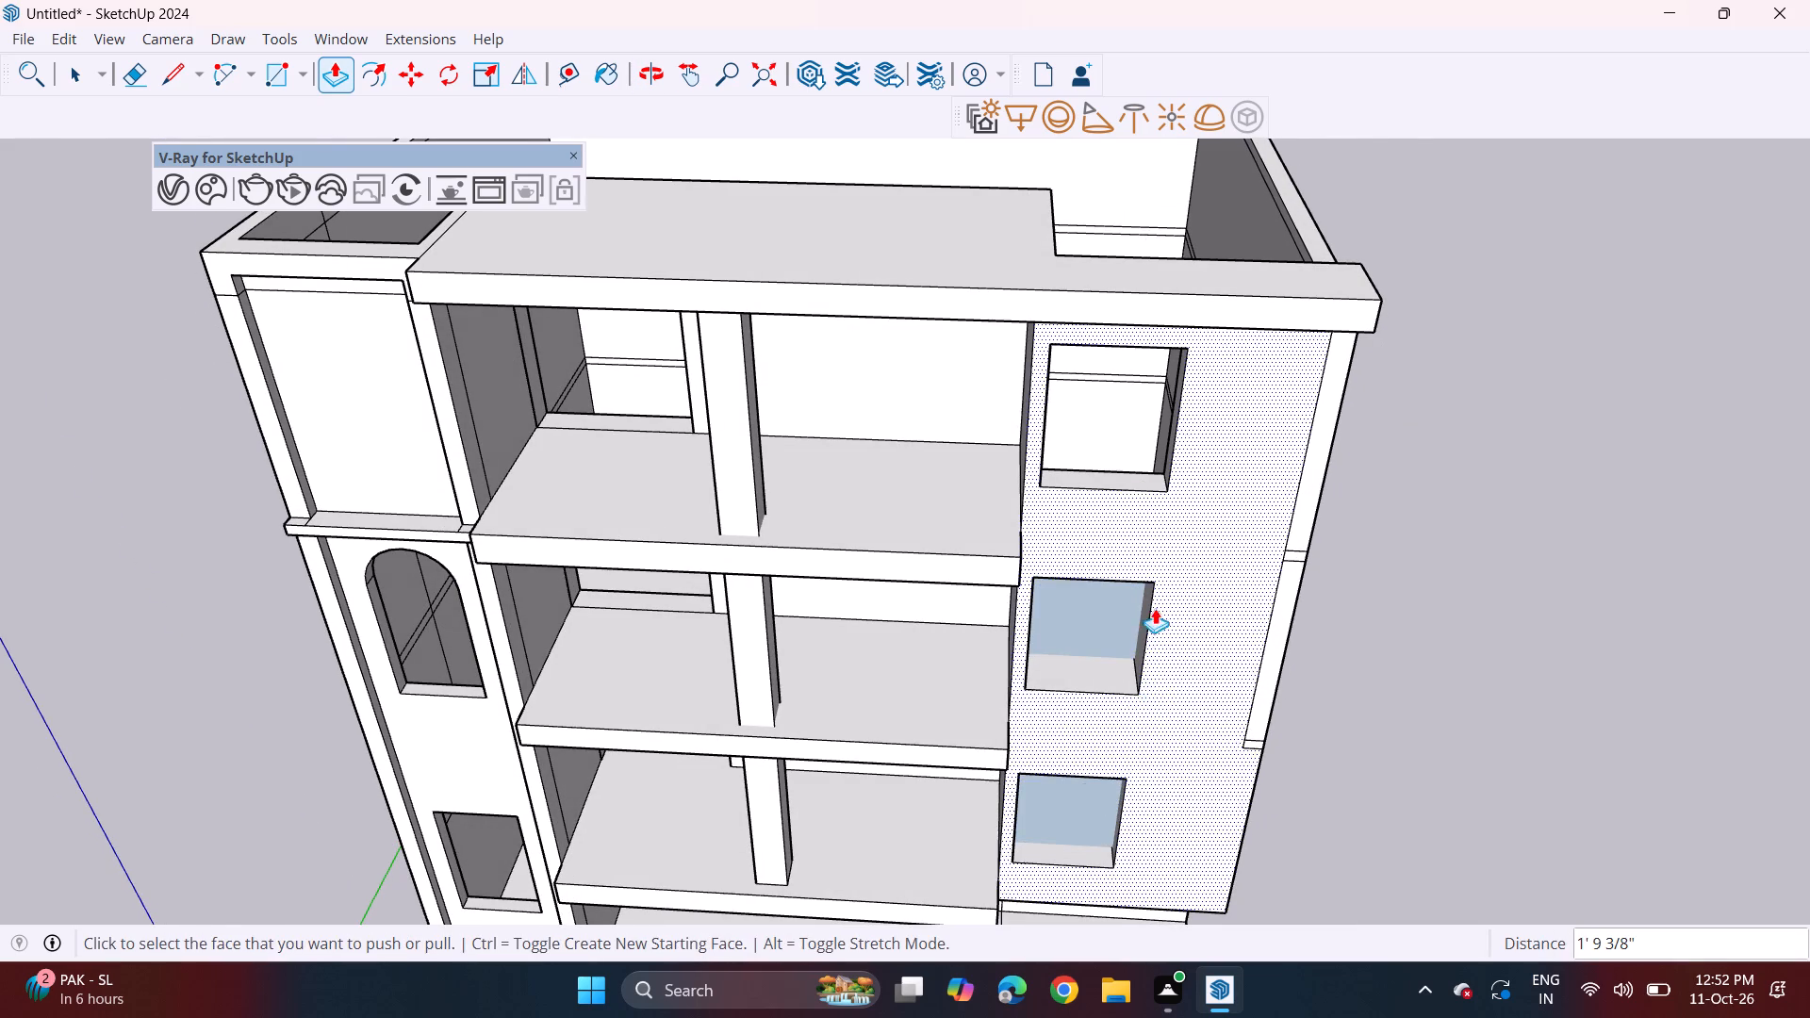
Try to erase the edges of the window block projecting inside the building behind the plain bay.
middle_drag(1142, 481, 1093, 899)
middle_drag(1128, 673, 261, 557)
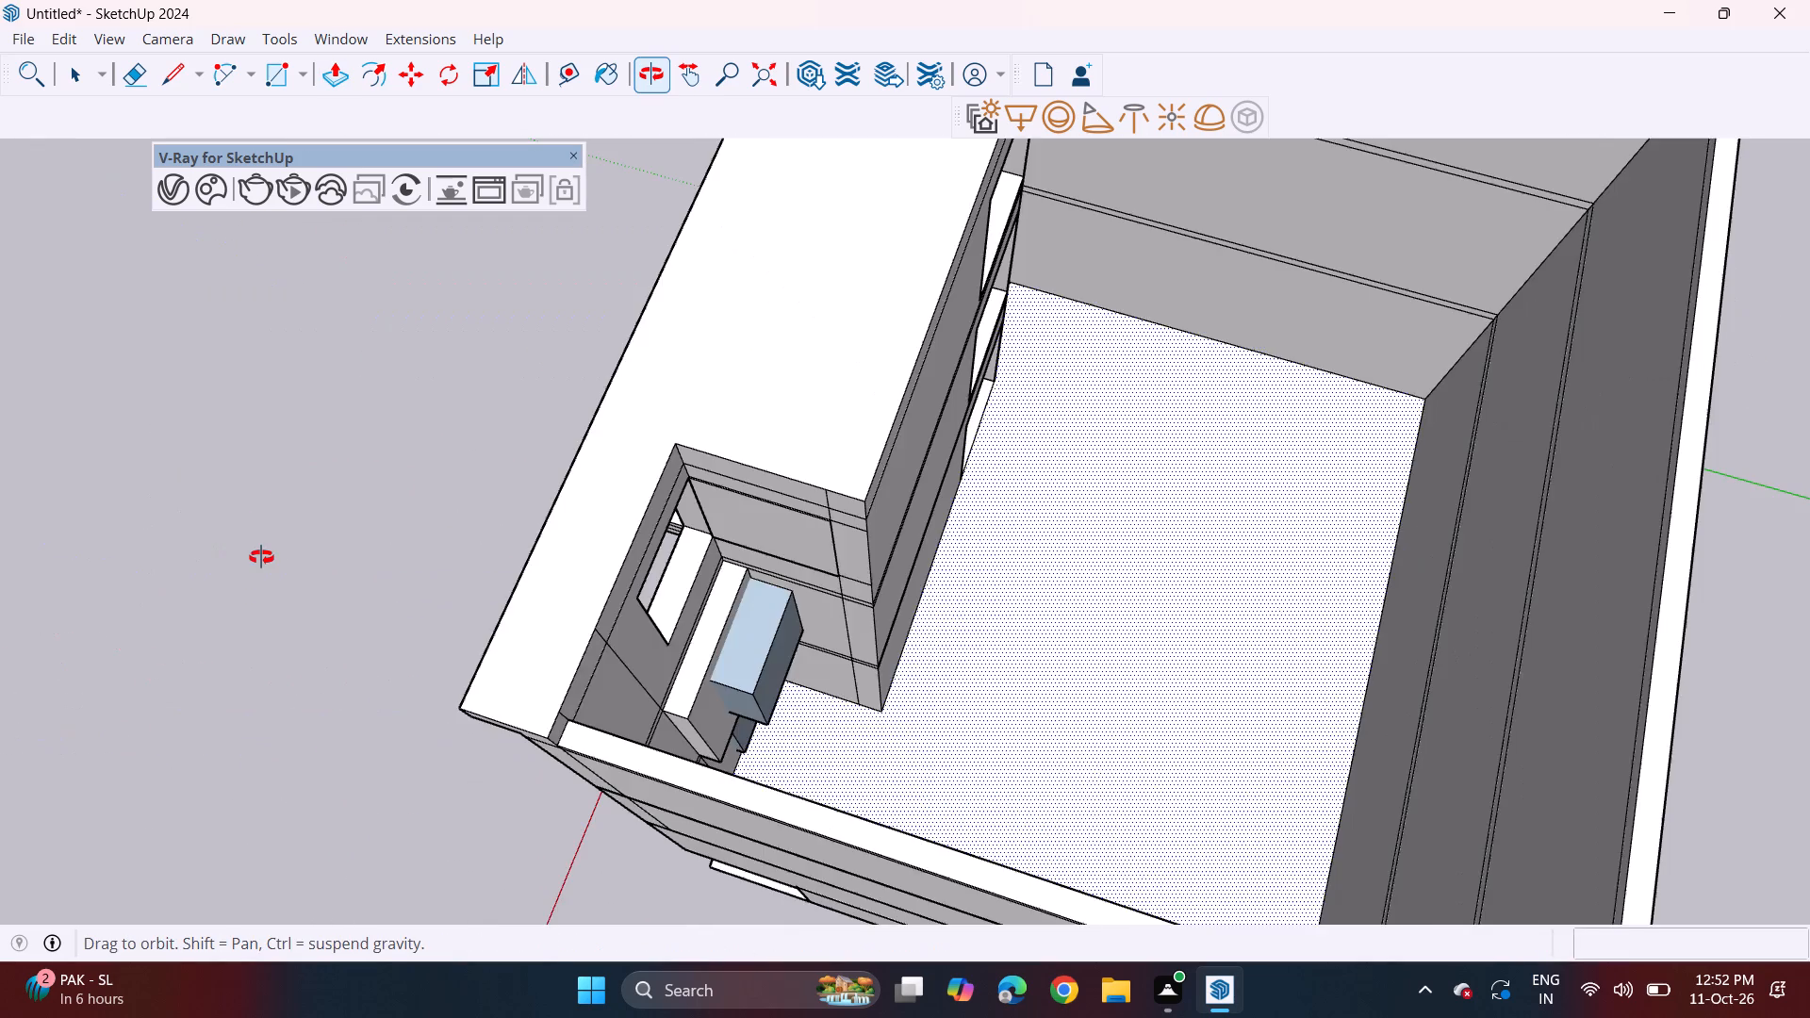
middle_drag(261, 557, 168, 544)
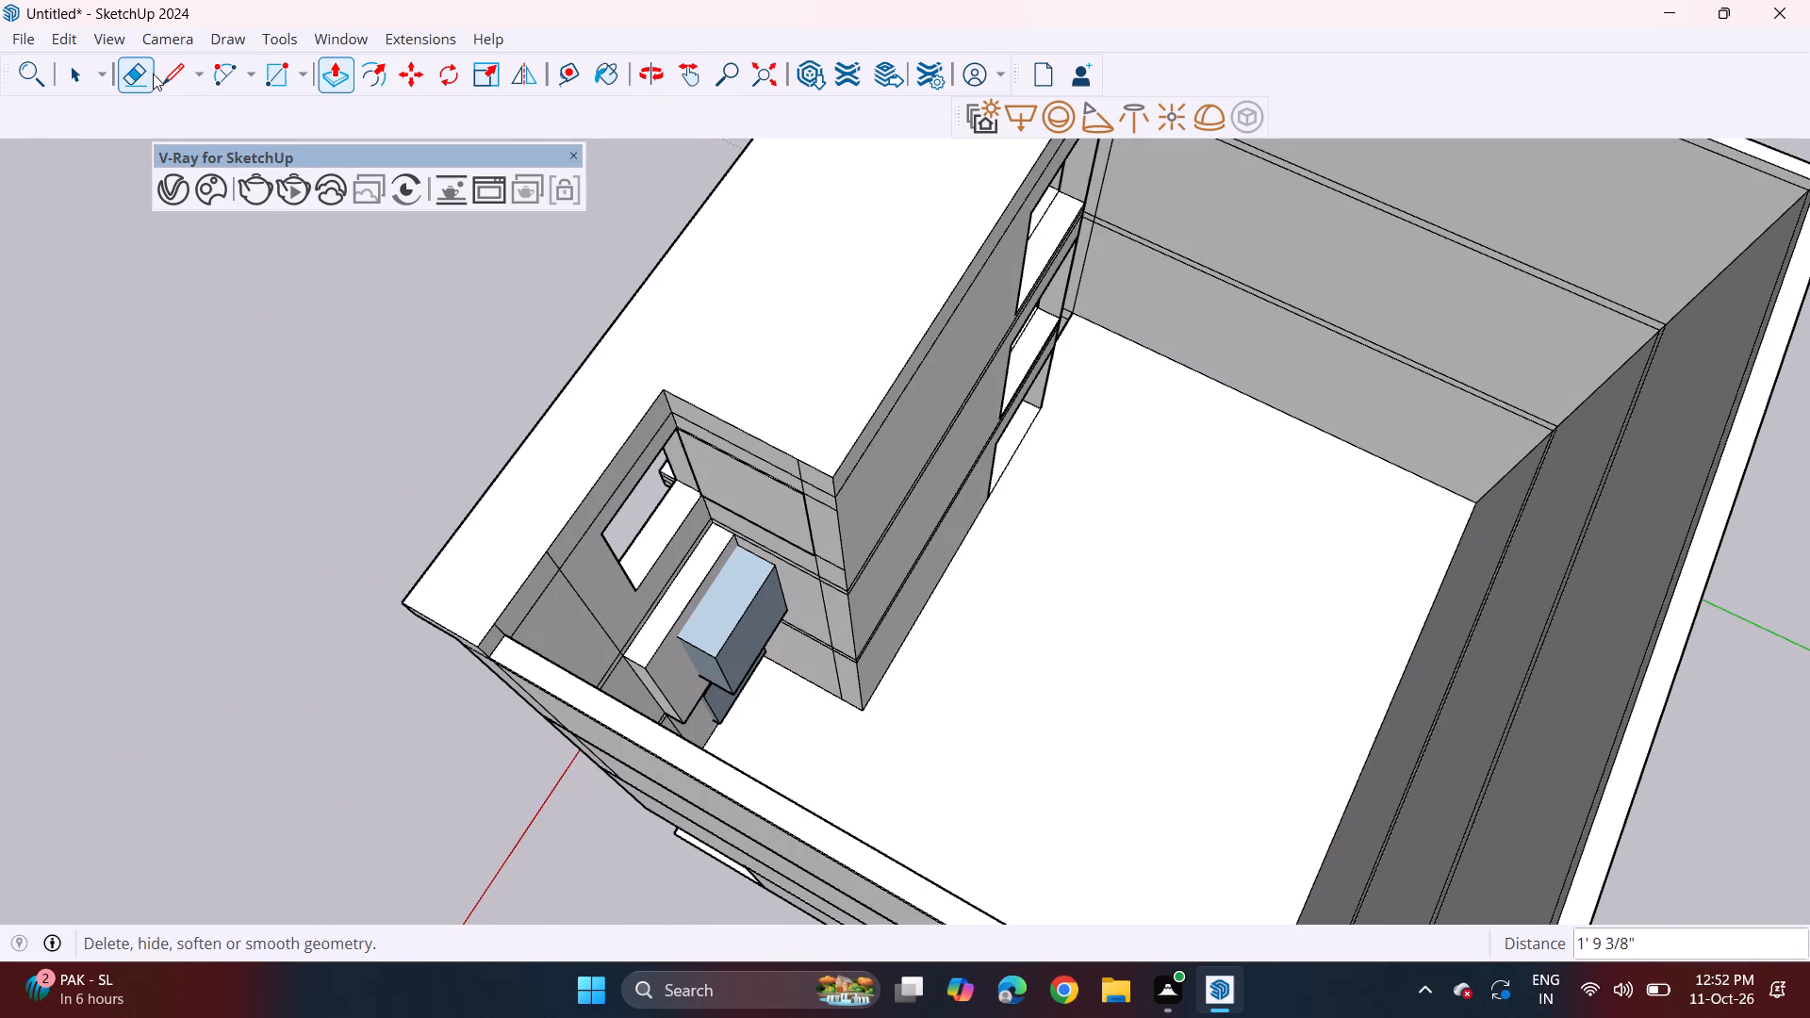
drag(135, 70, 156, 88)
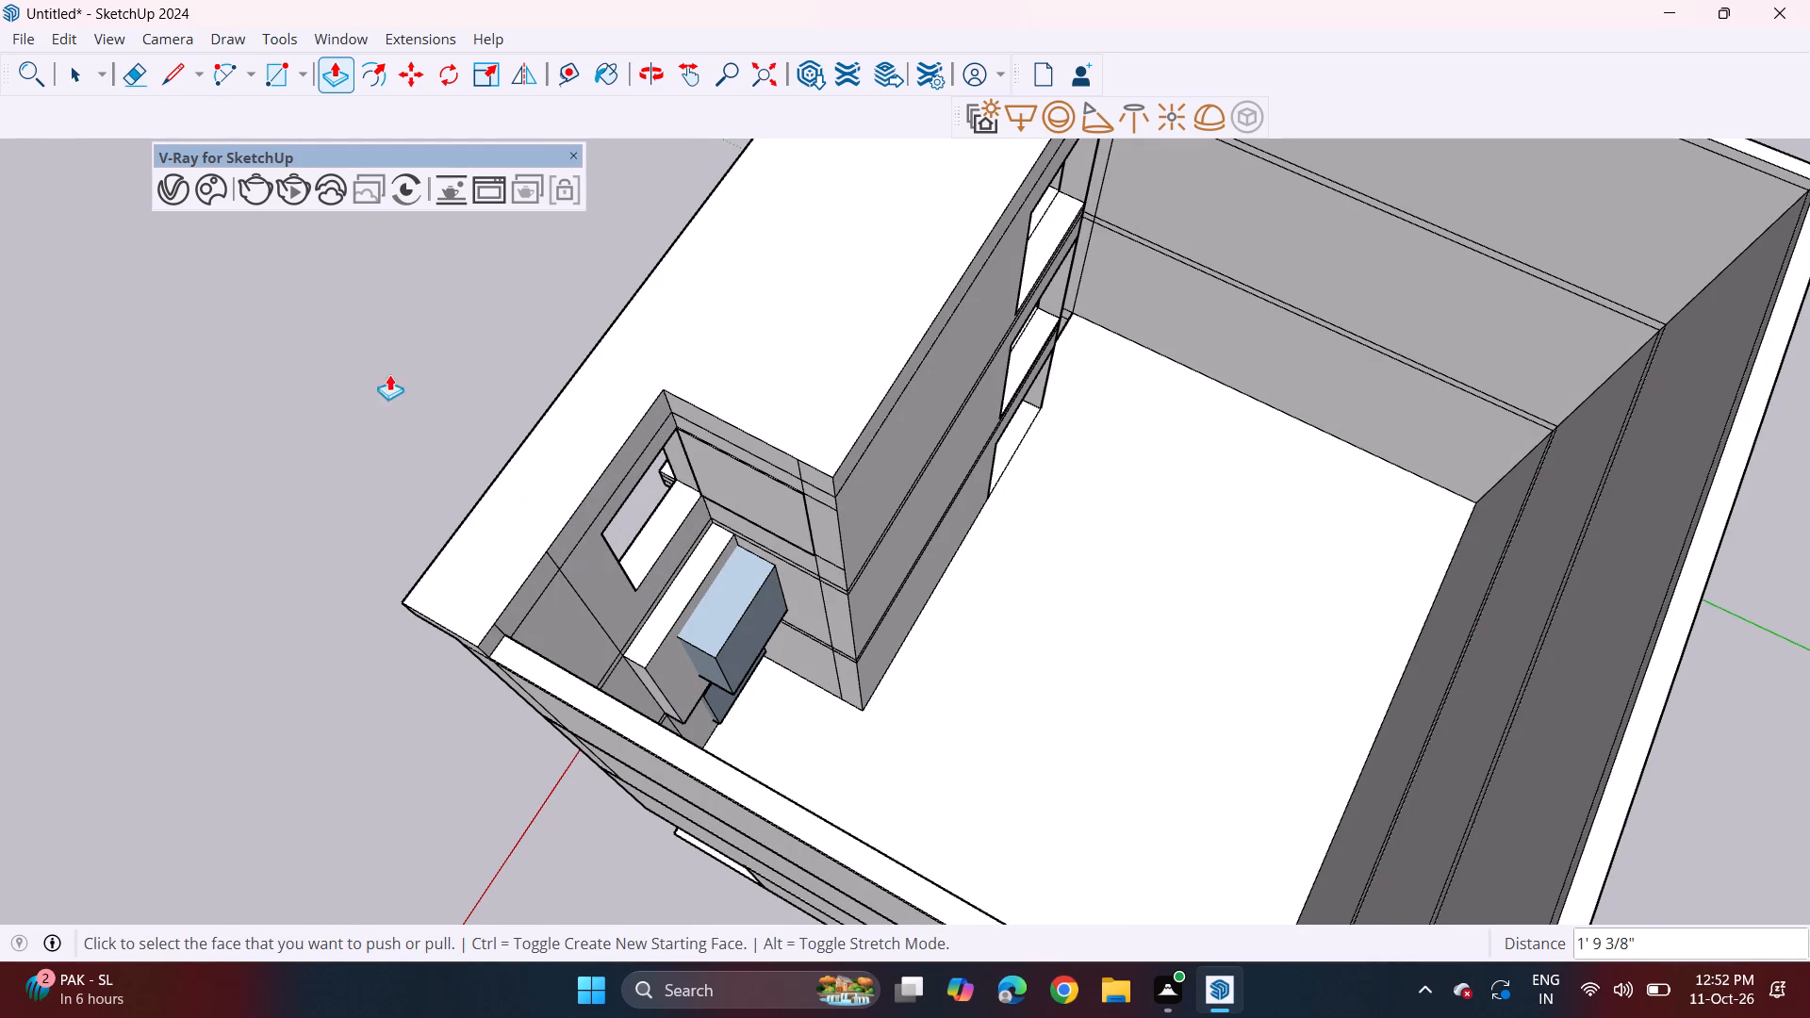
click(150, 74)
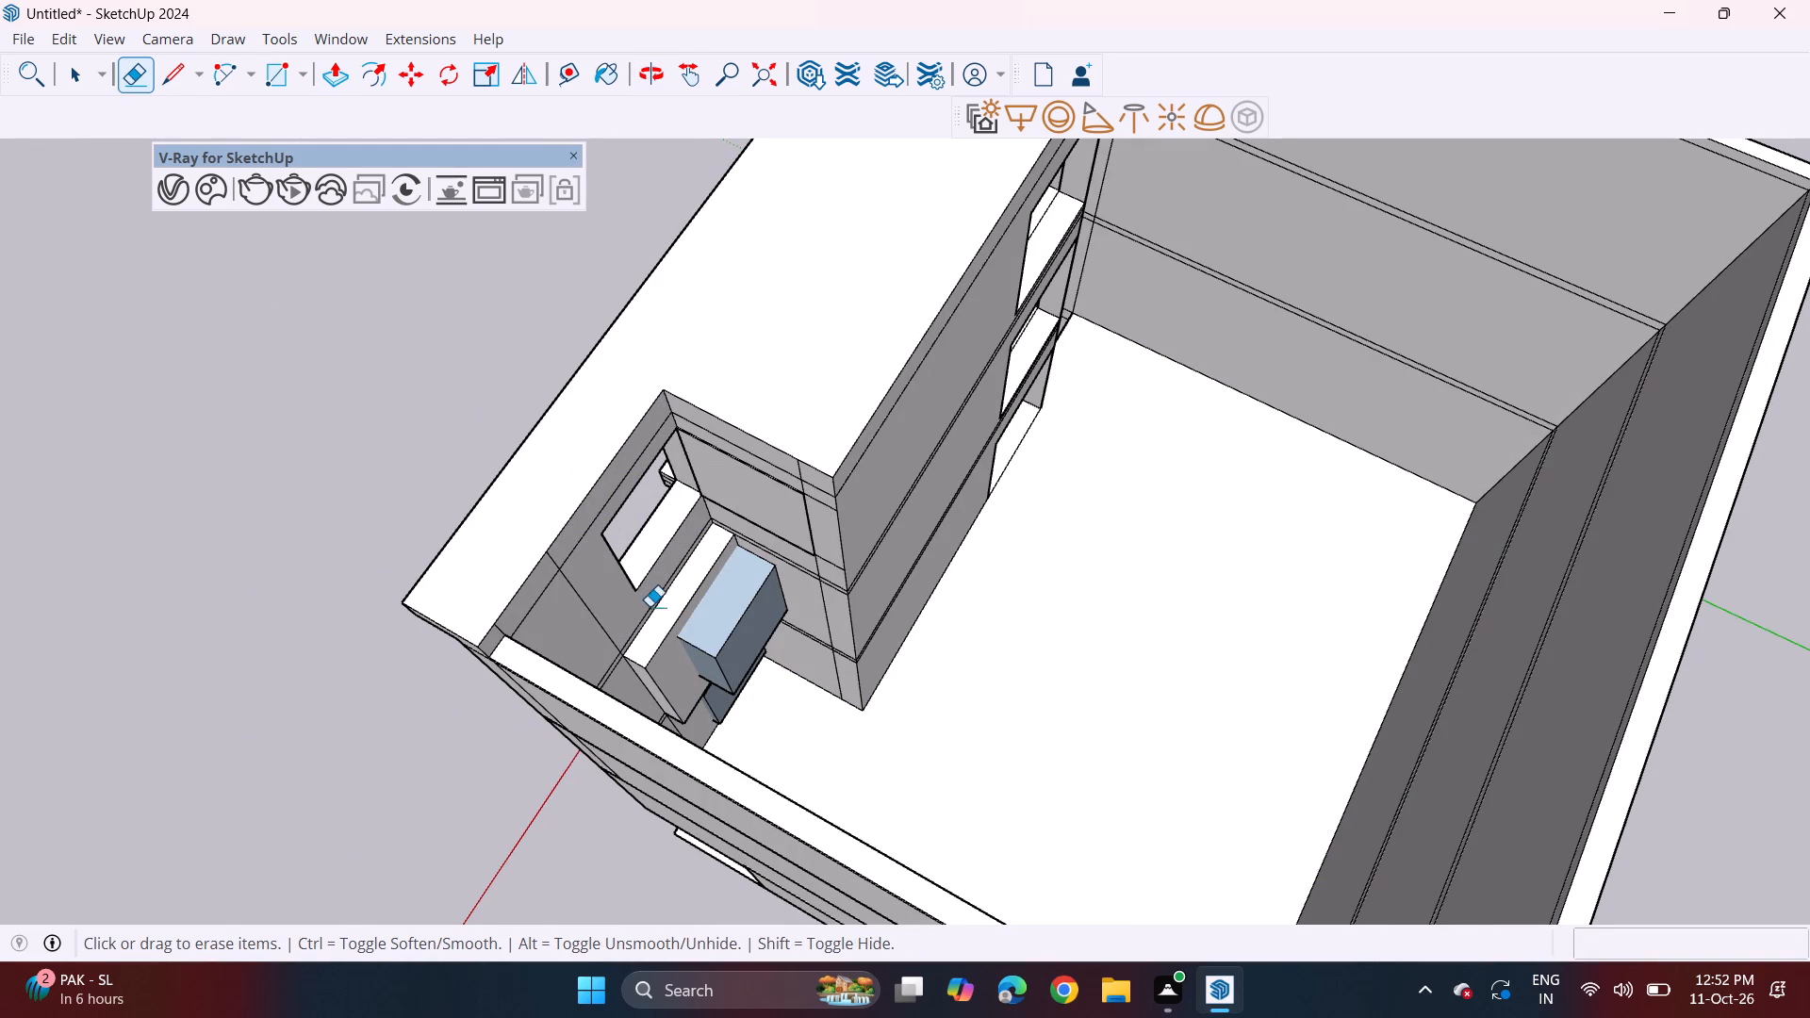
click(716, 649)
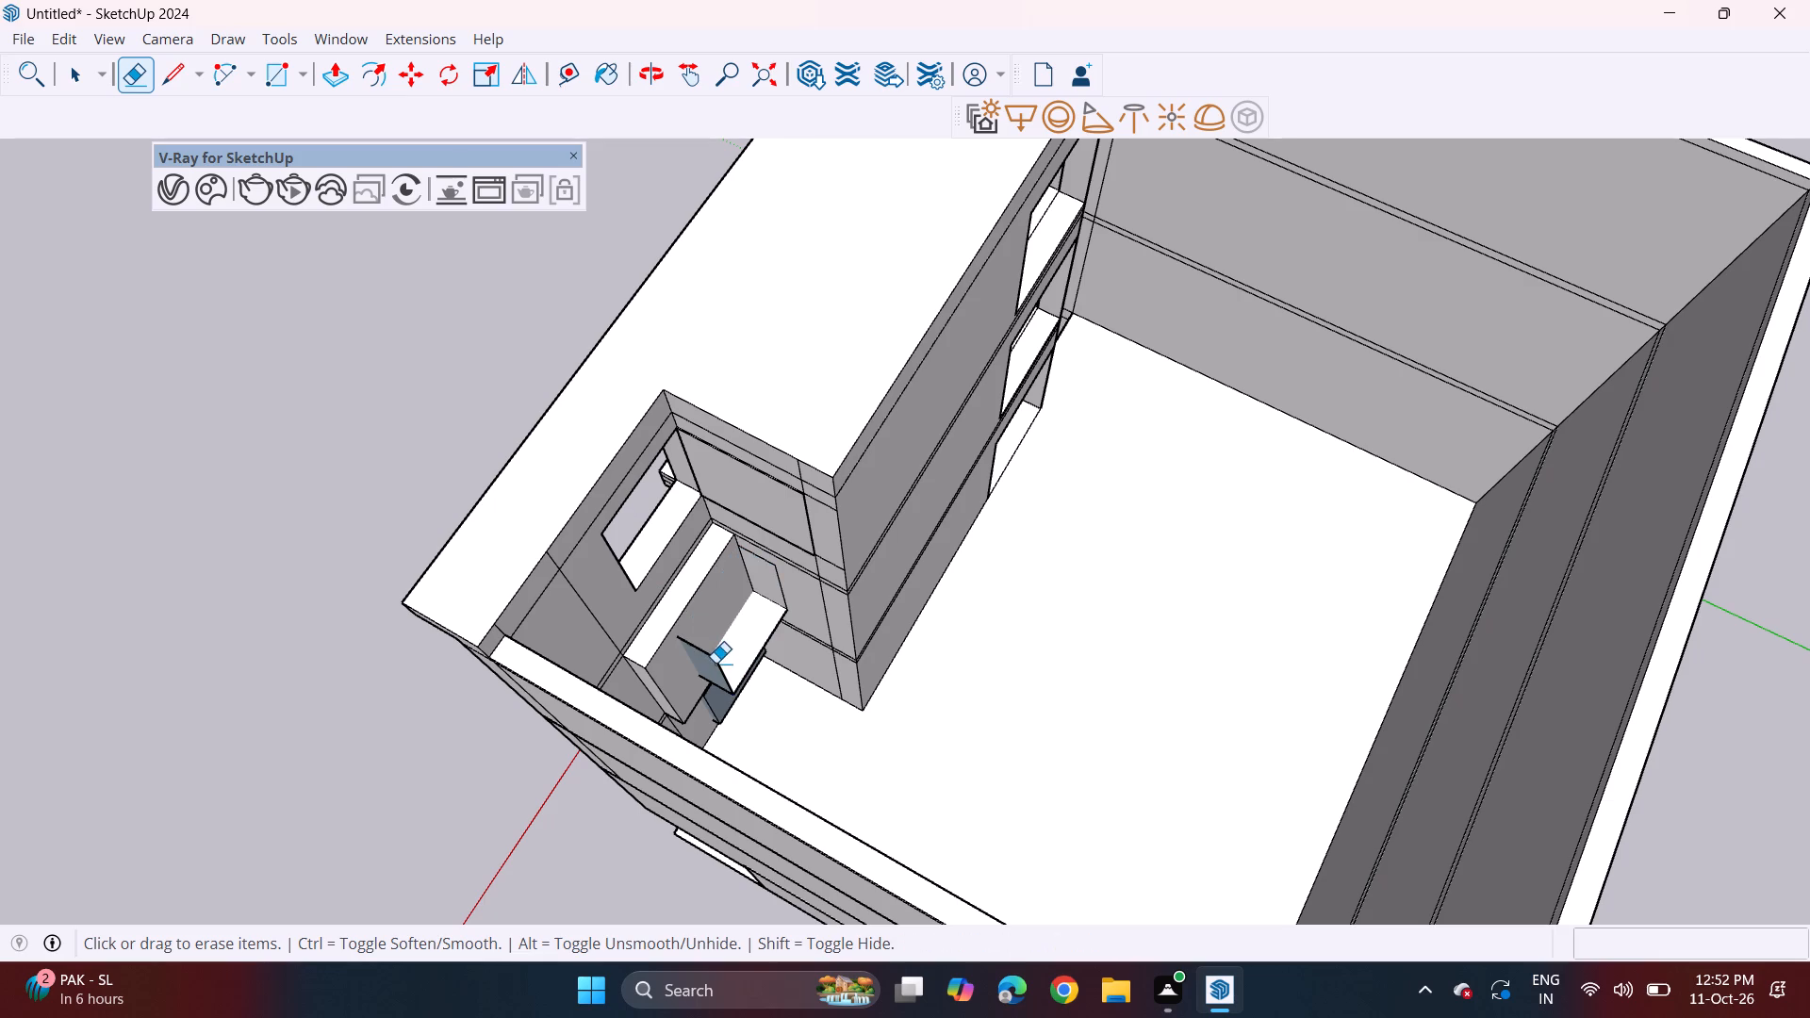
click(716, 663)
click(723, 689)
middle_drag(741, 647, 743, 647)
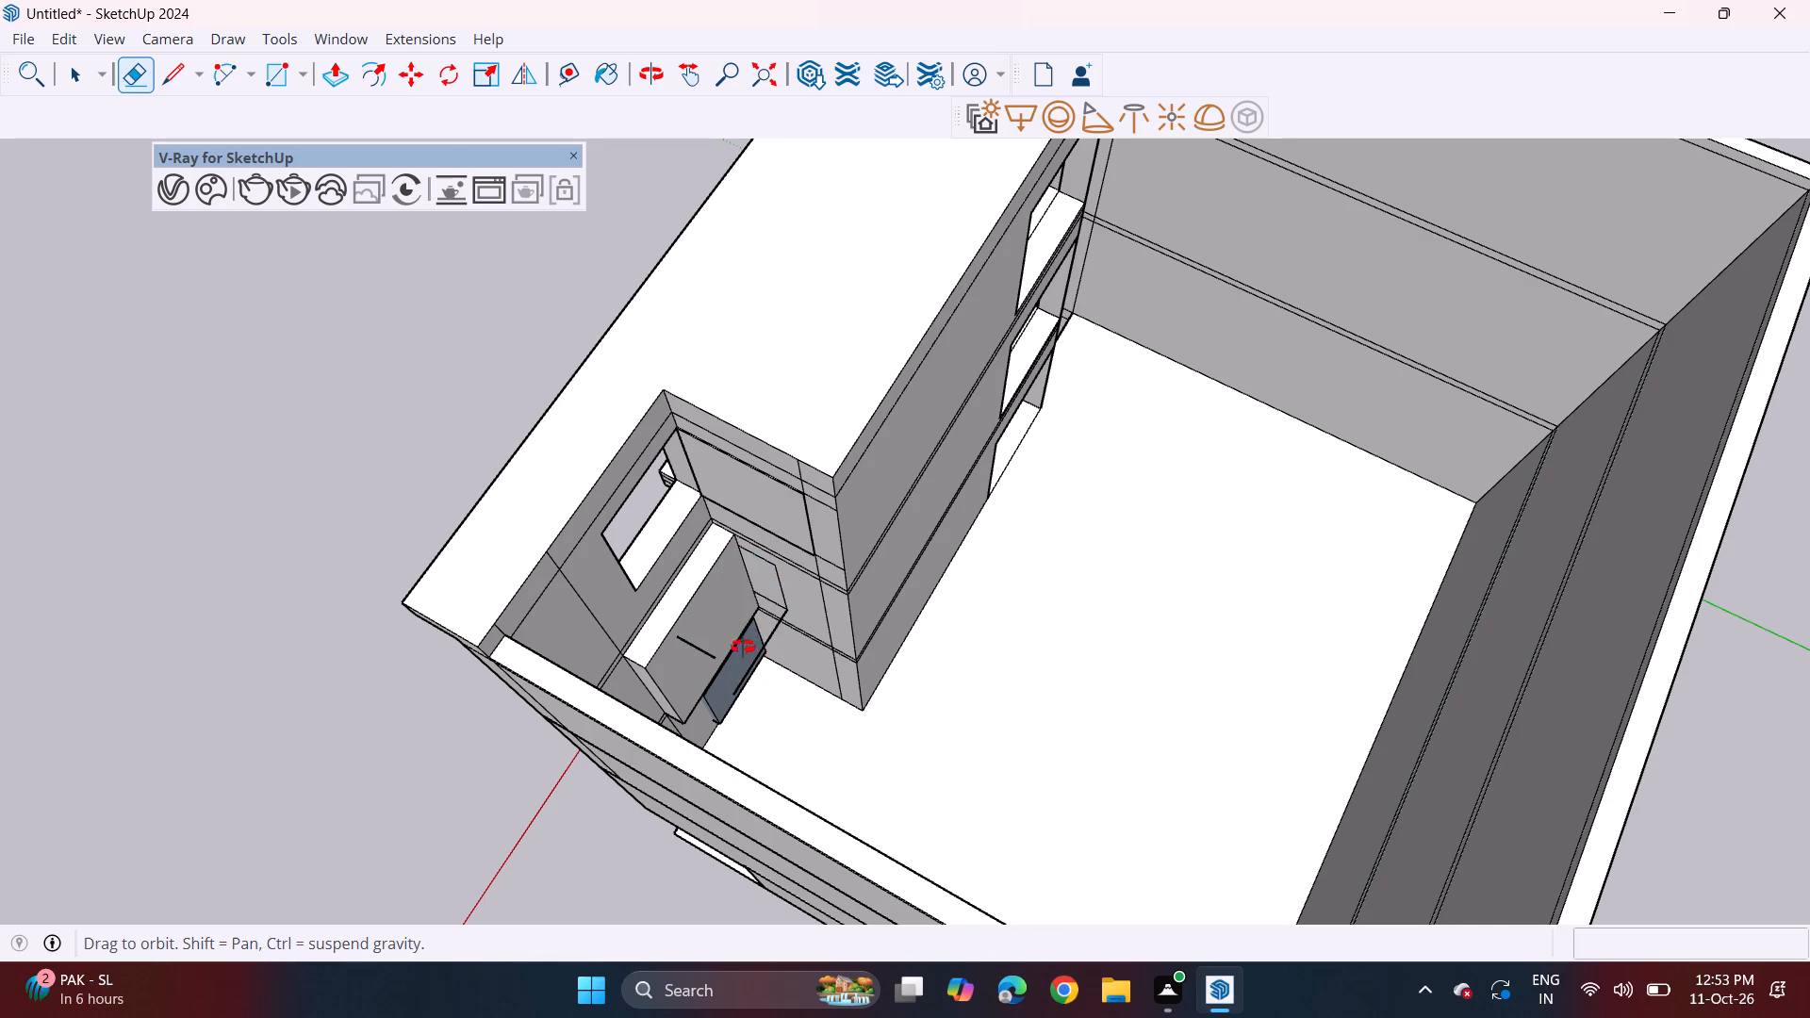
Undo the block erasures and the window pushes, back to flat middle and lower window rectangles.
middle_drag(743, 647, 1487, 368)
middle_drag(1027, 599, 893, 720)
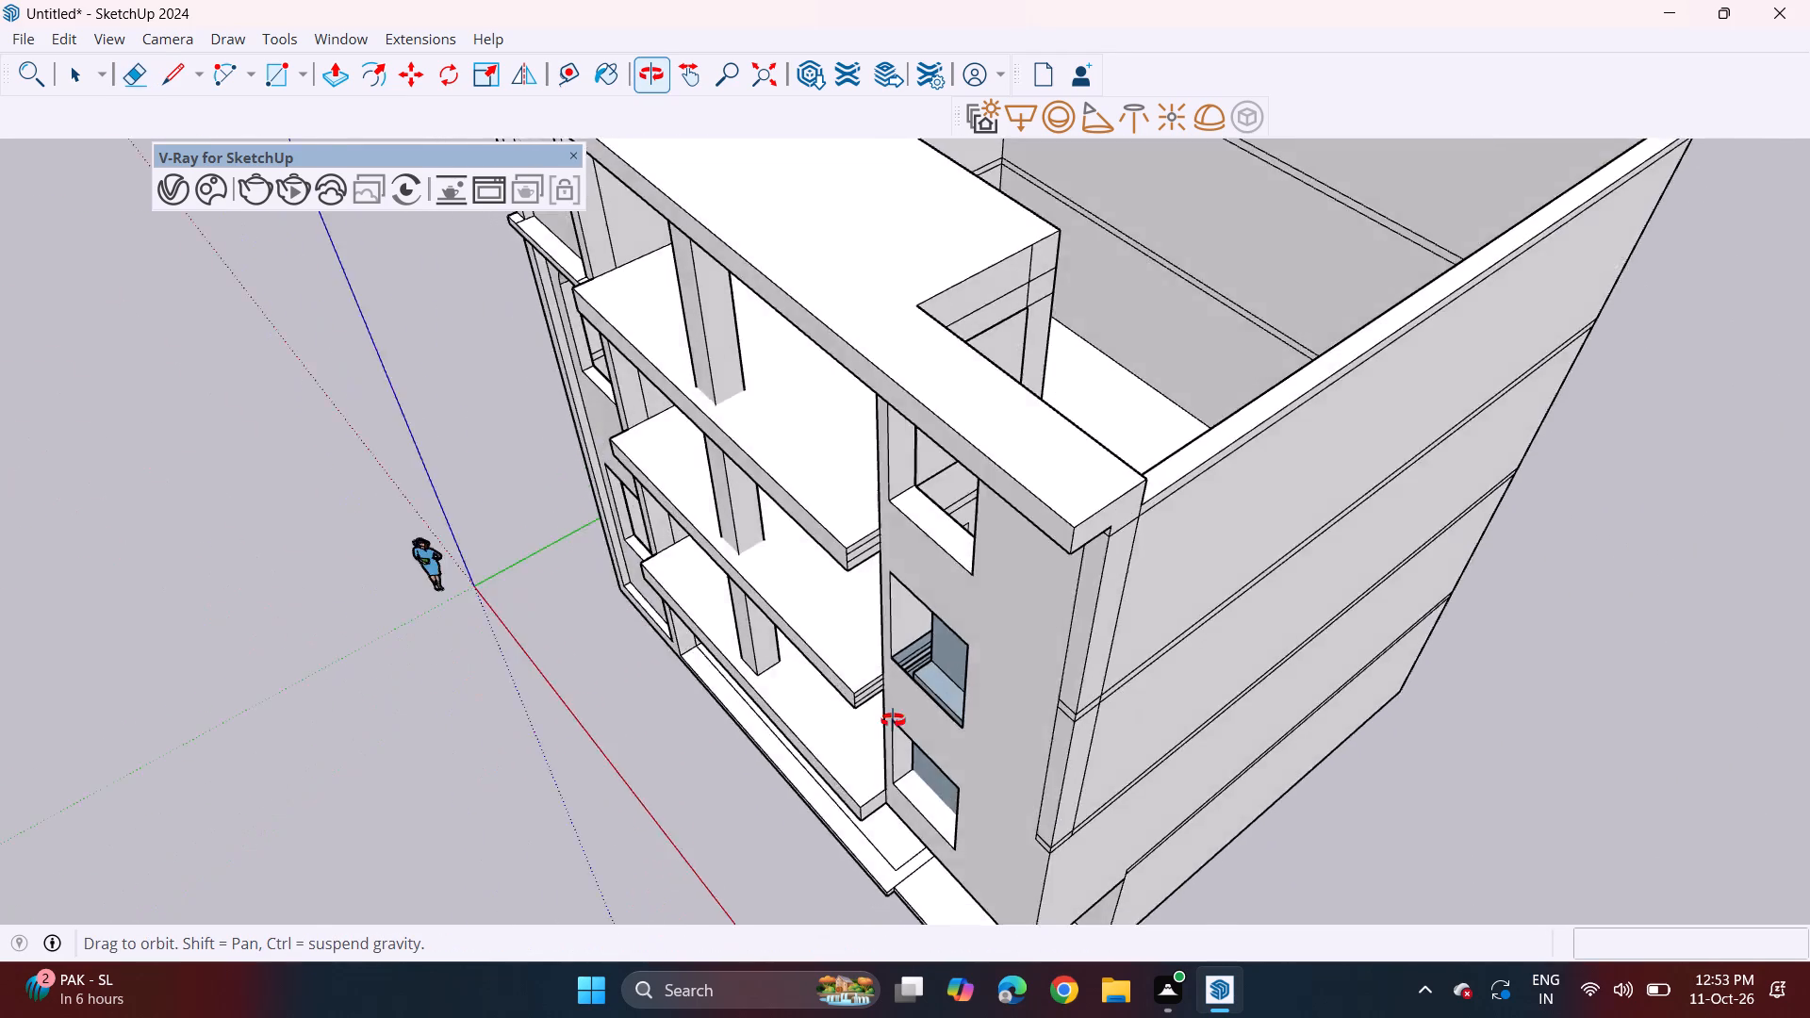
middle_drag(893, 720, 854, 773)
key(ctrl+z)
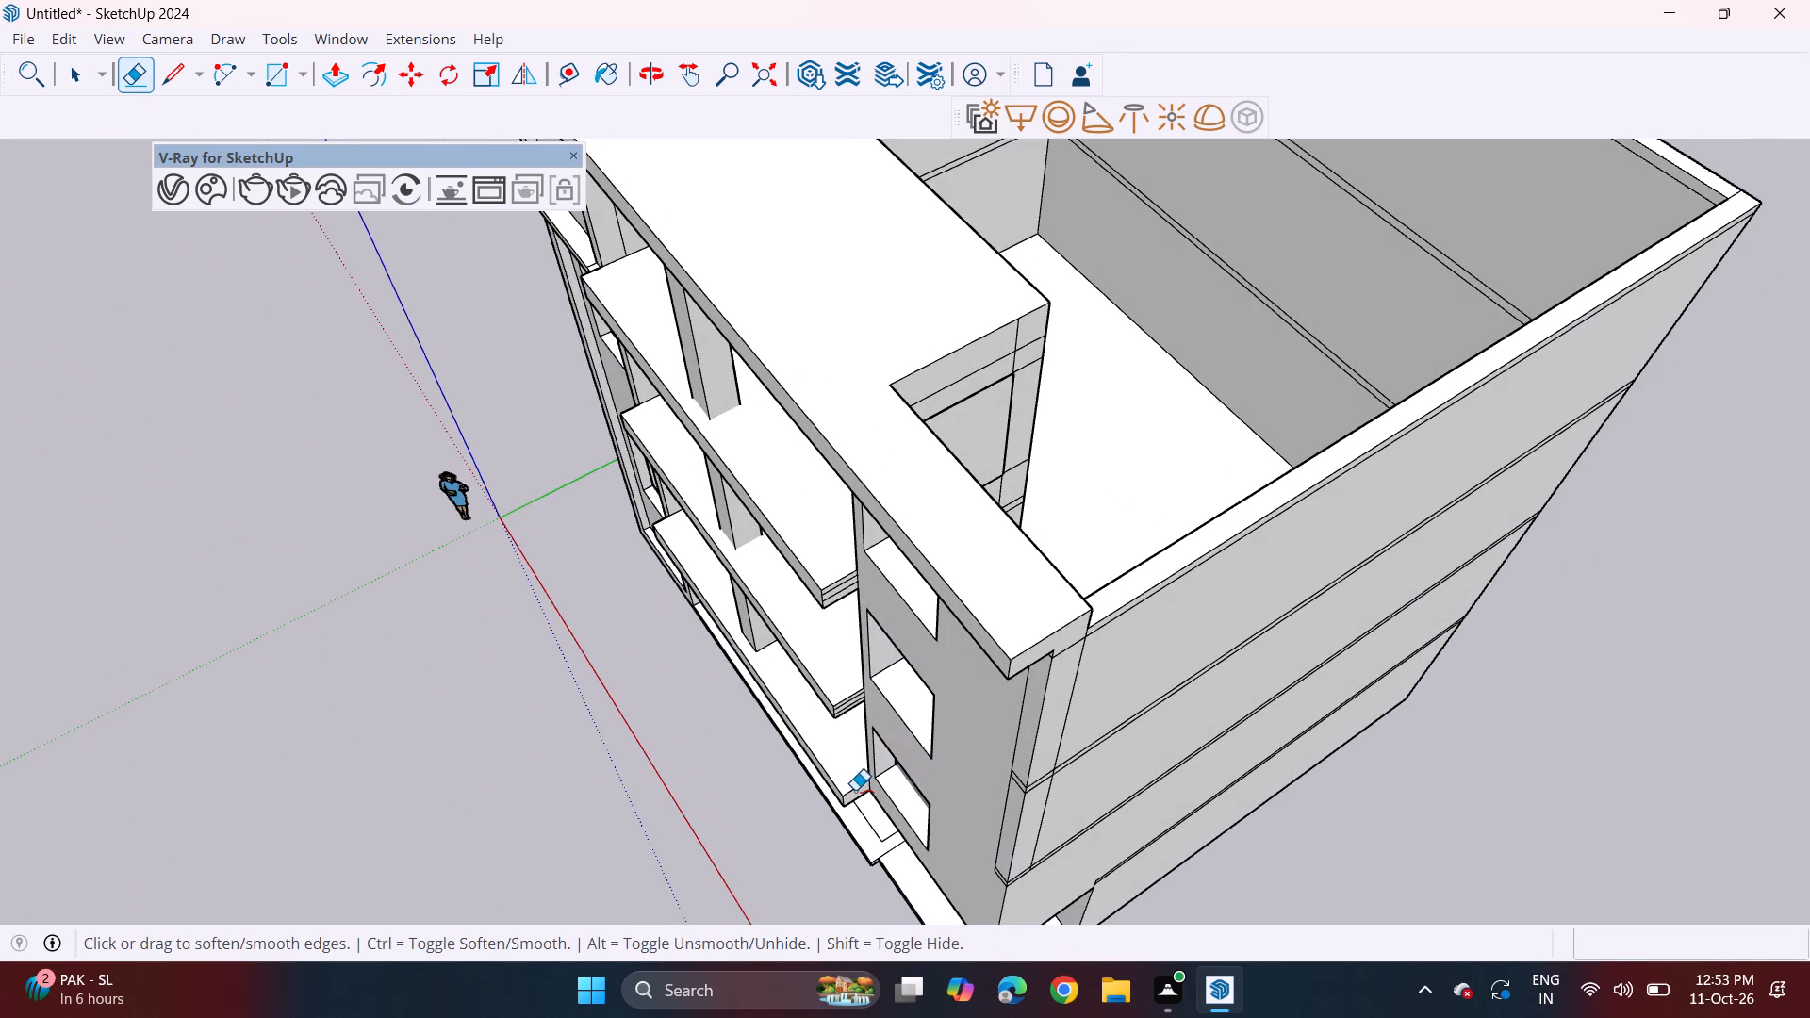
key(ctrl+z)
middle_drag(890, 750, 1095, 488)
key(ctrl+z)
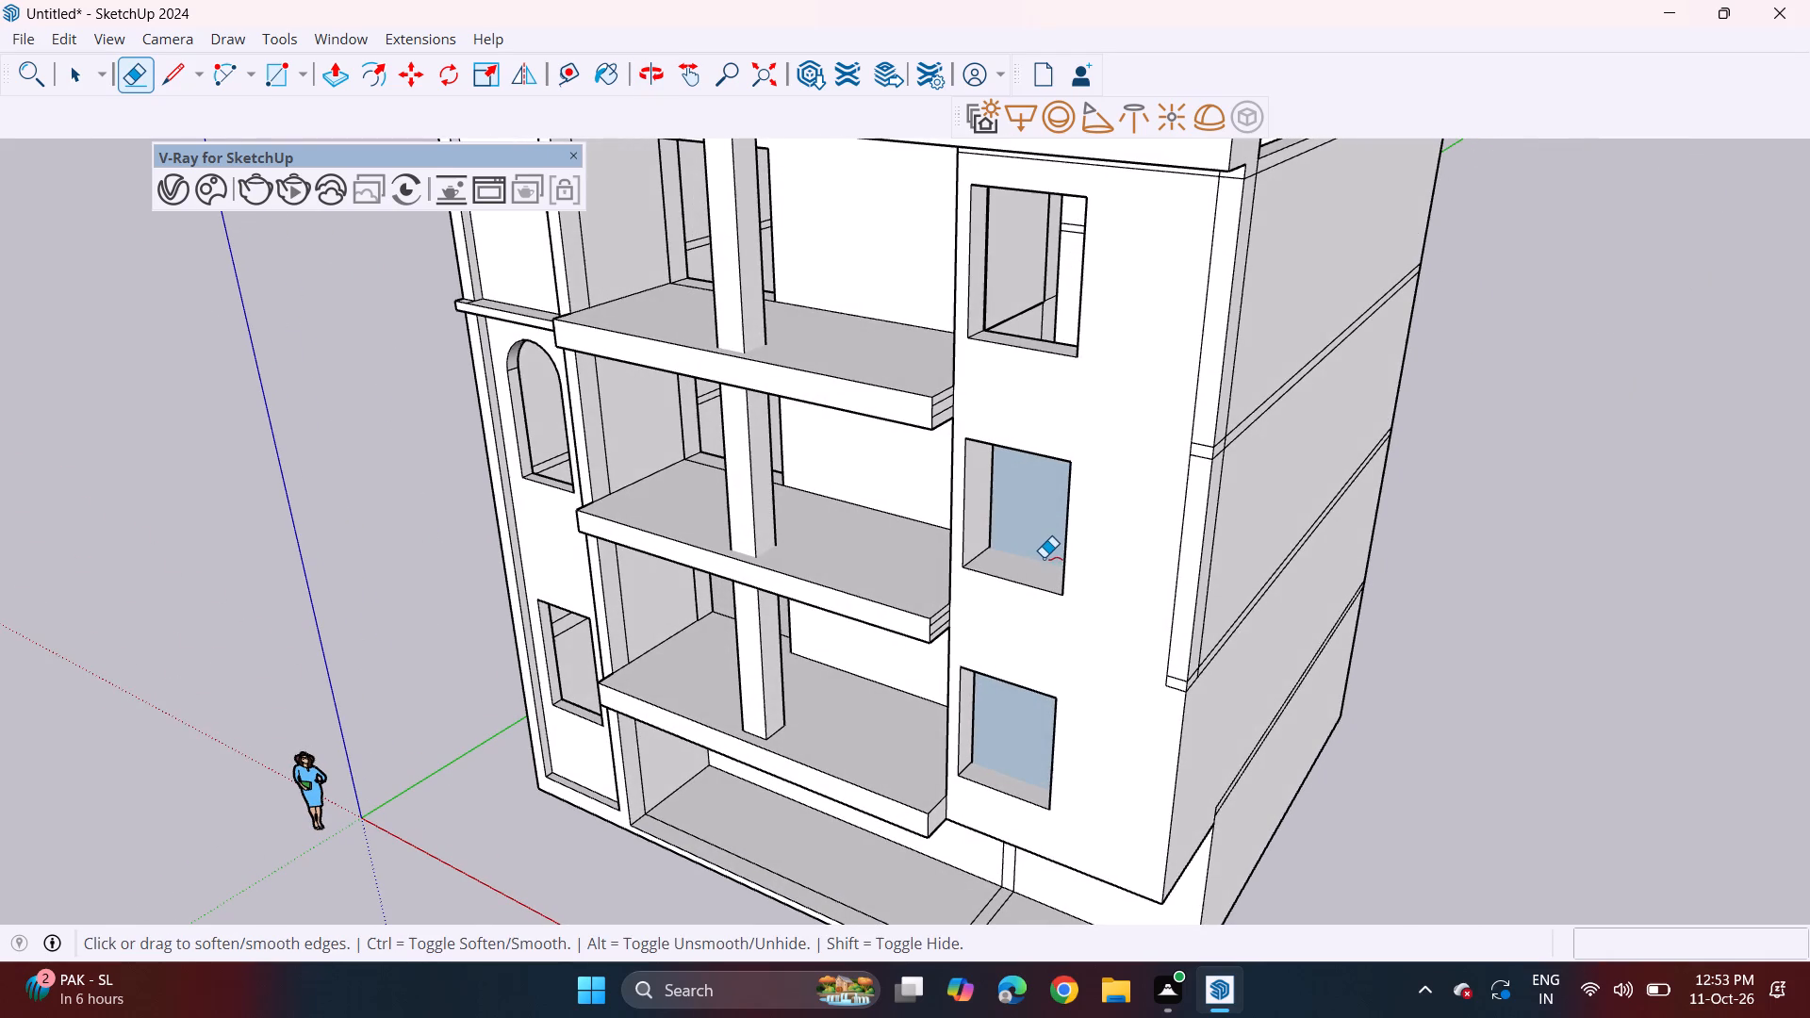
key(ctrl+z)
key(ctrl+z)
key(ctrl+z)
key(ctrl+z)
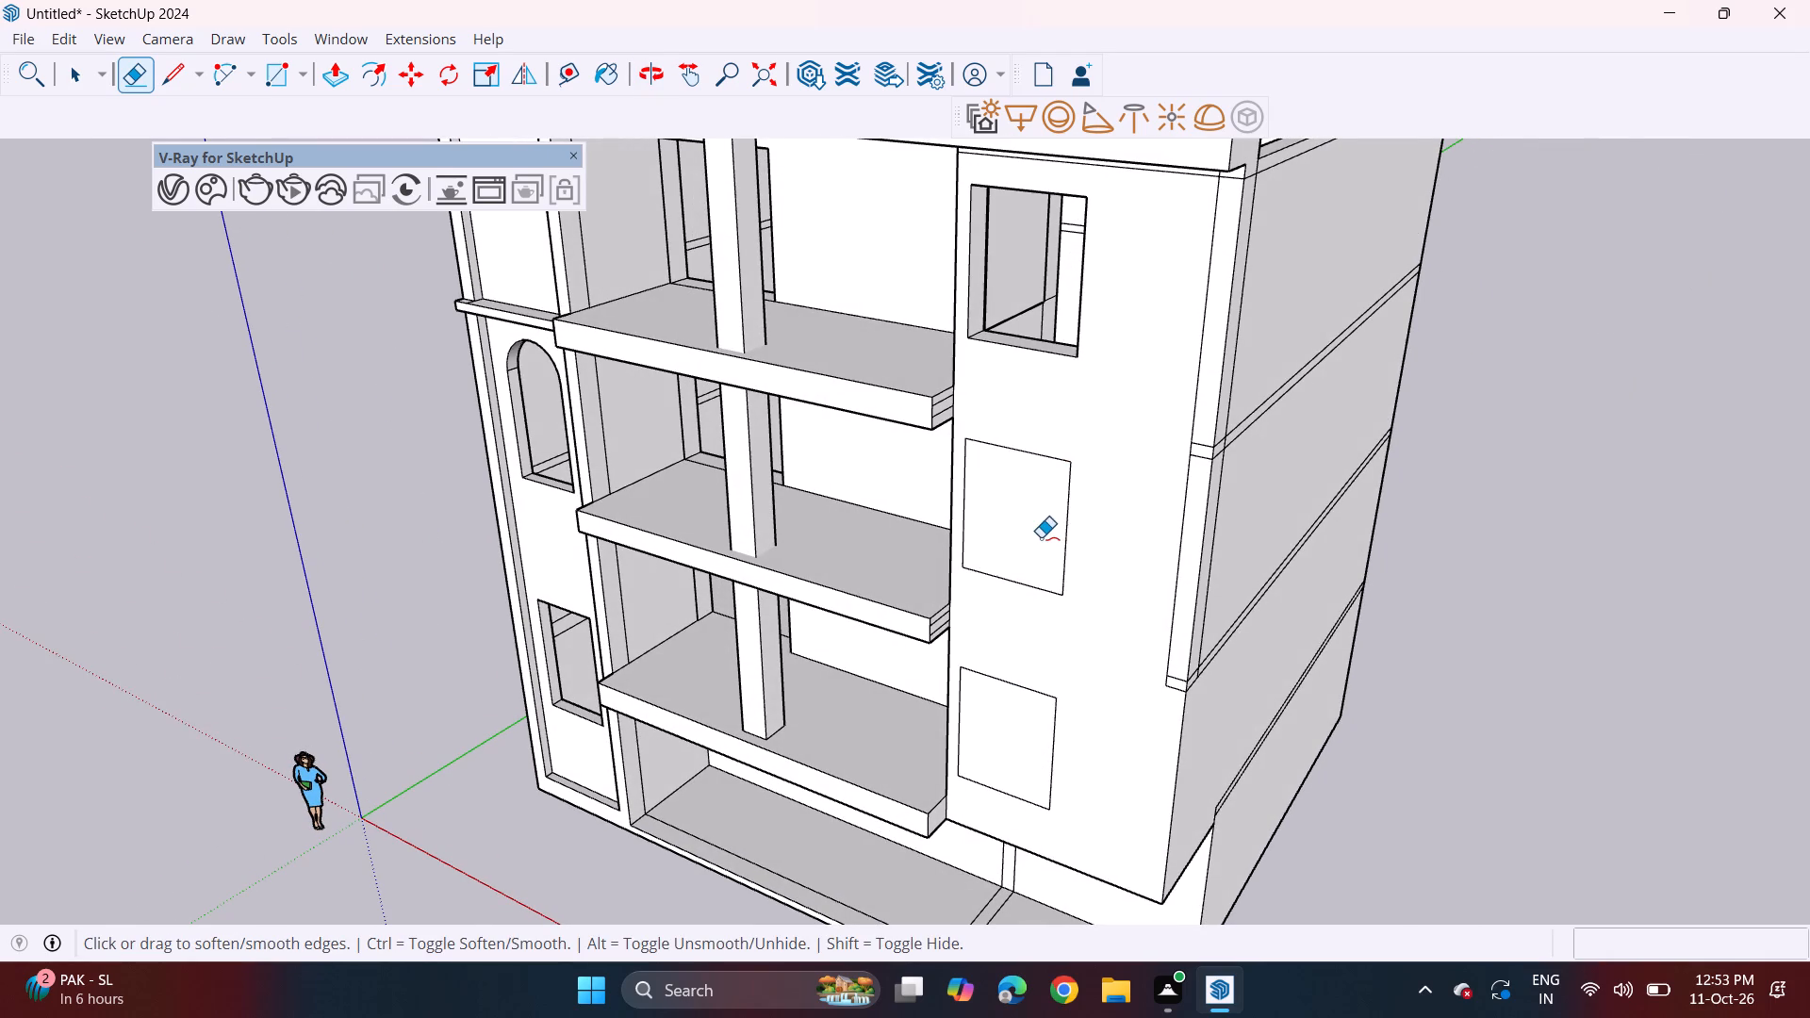
Push the middle window rectangle of the plain bay inward about 1' 3 15/16".
middle_drag(1041, 537, 708, 892)
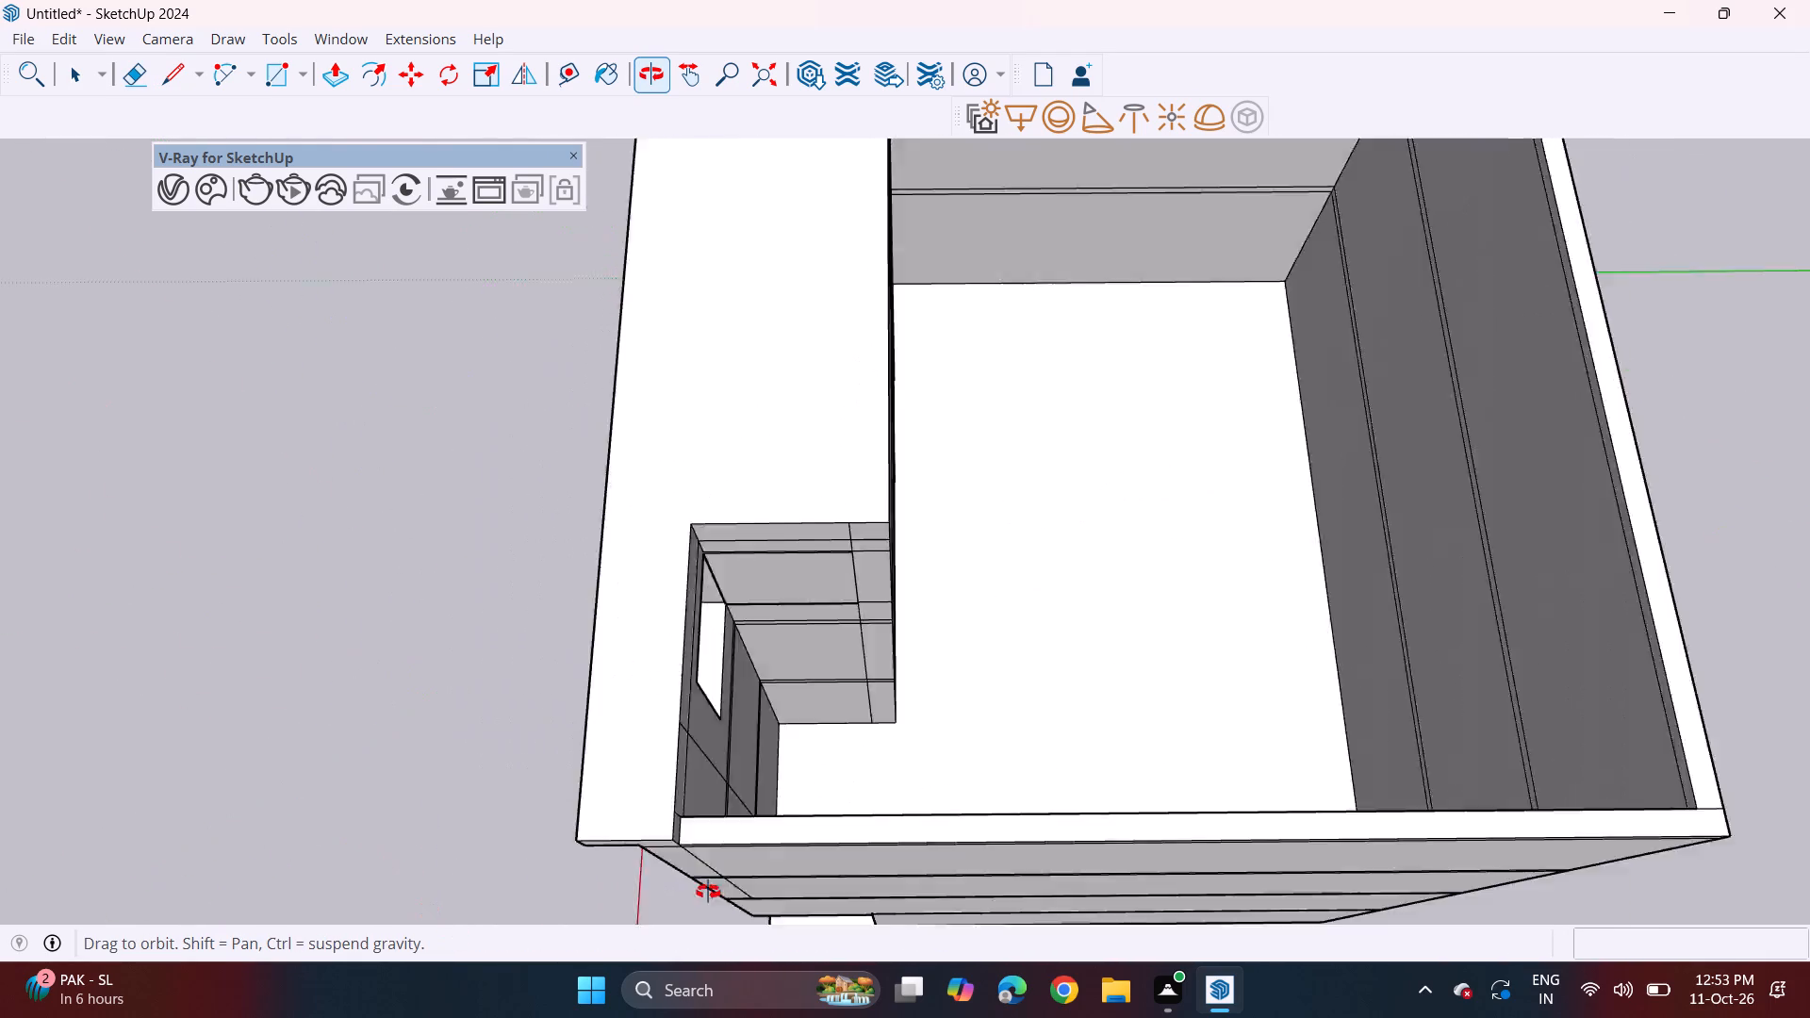
middle_drag(708, 892, 989, 871)
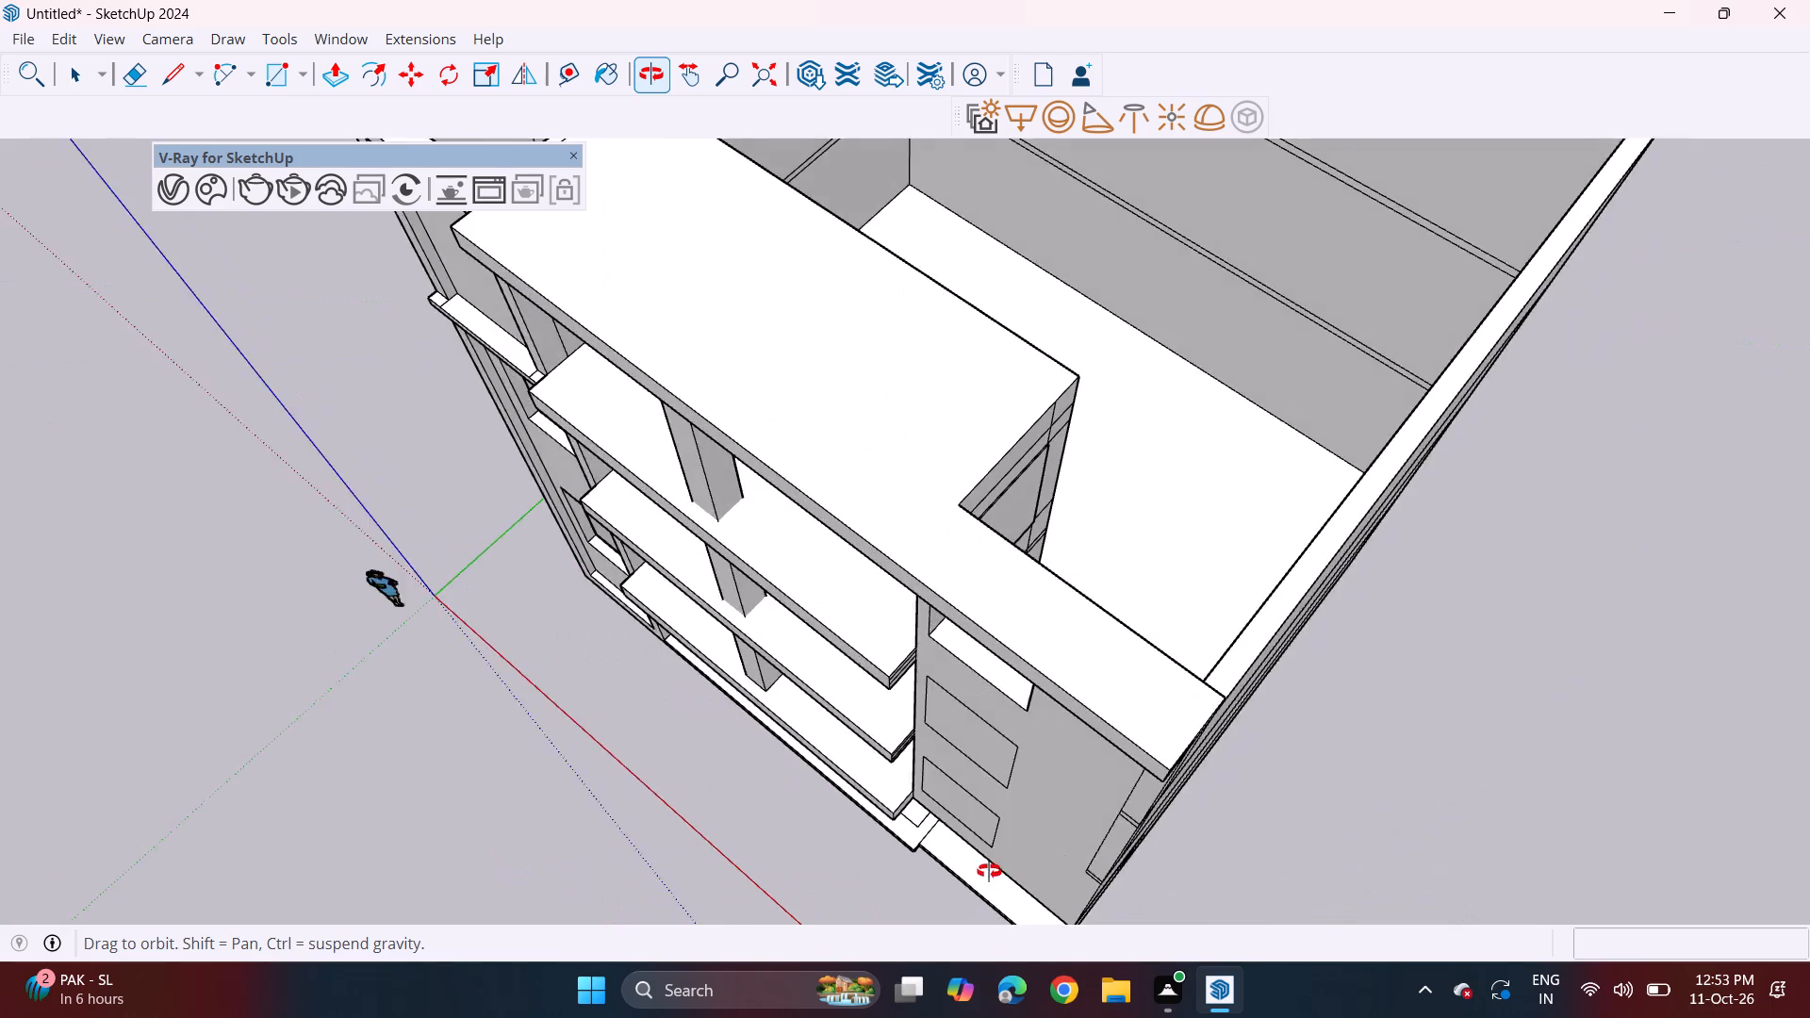
middle_drag(989, 871, 880, 915)
key(space)
key(p)
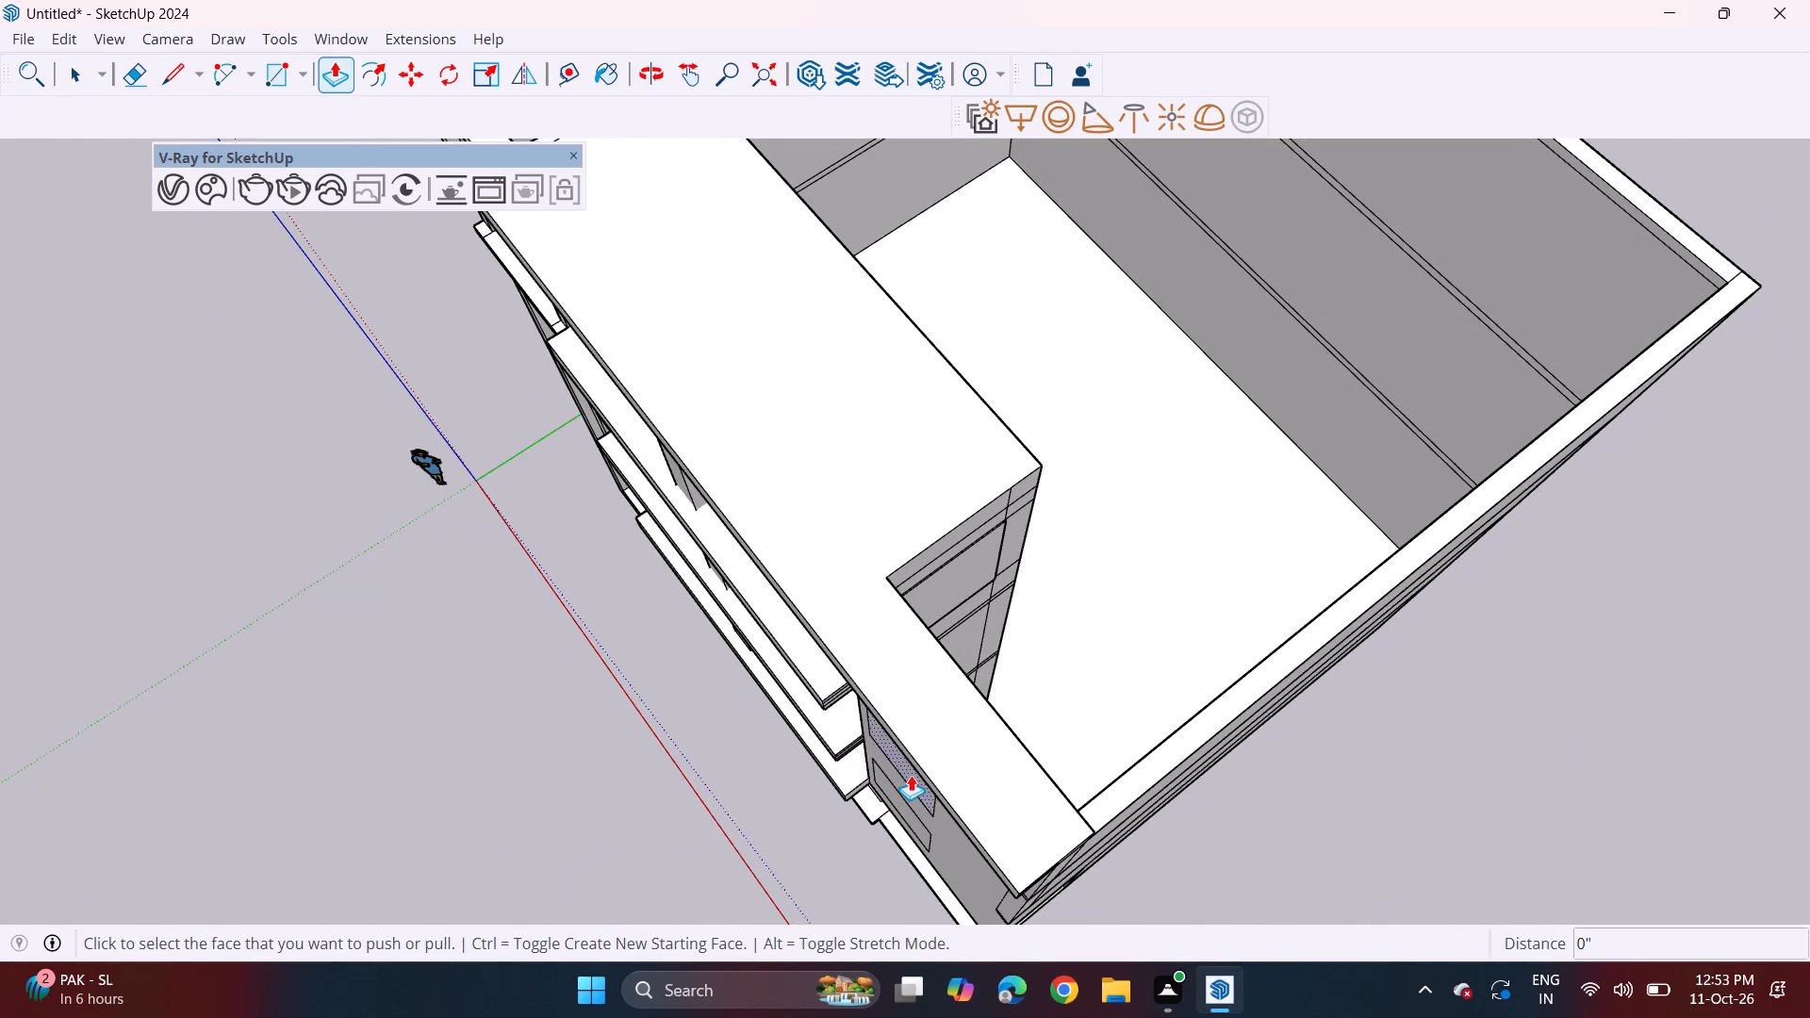
click(911, 775)
middle_drag(975, 736, 860, 789)
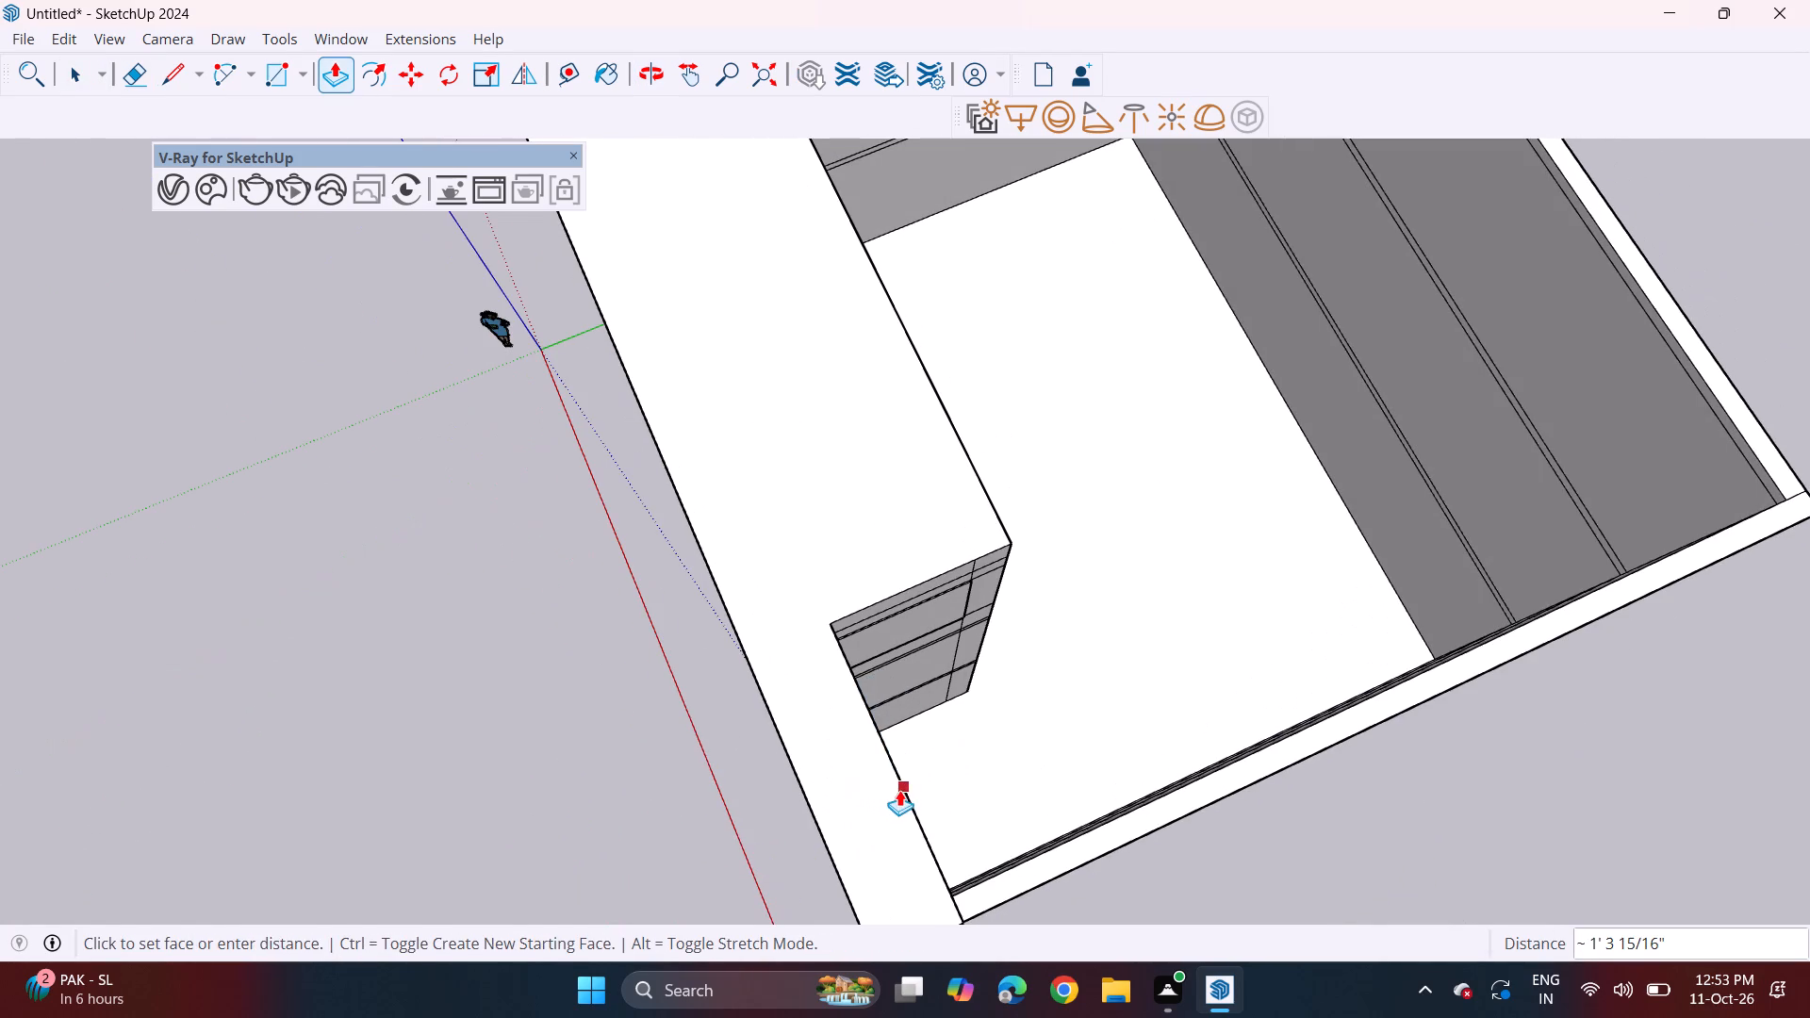
click(899, 790)
From inside the building, extend the middle window's inner face about 13' into the interior as a block.
middle_drag(953, 754, 614, 706)
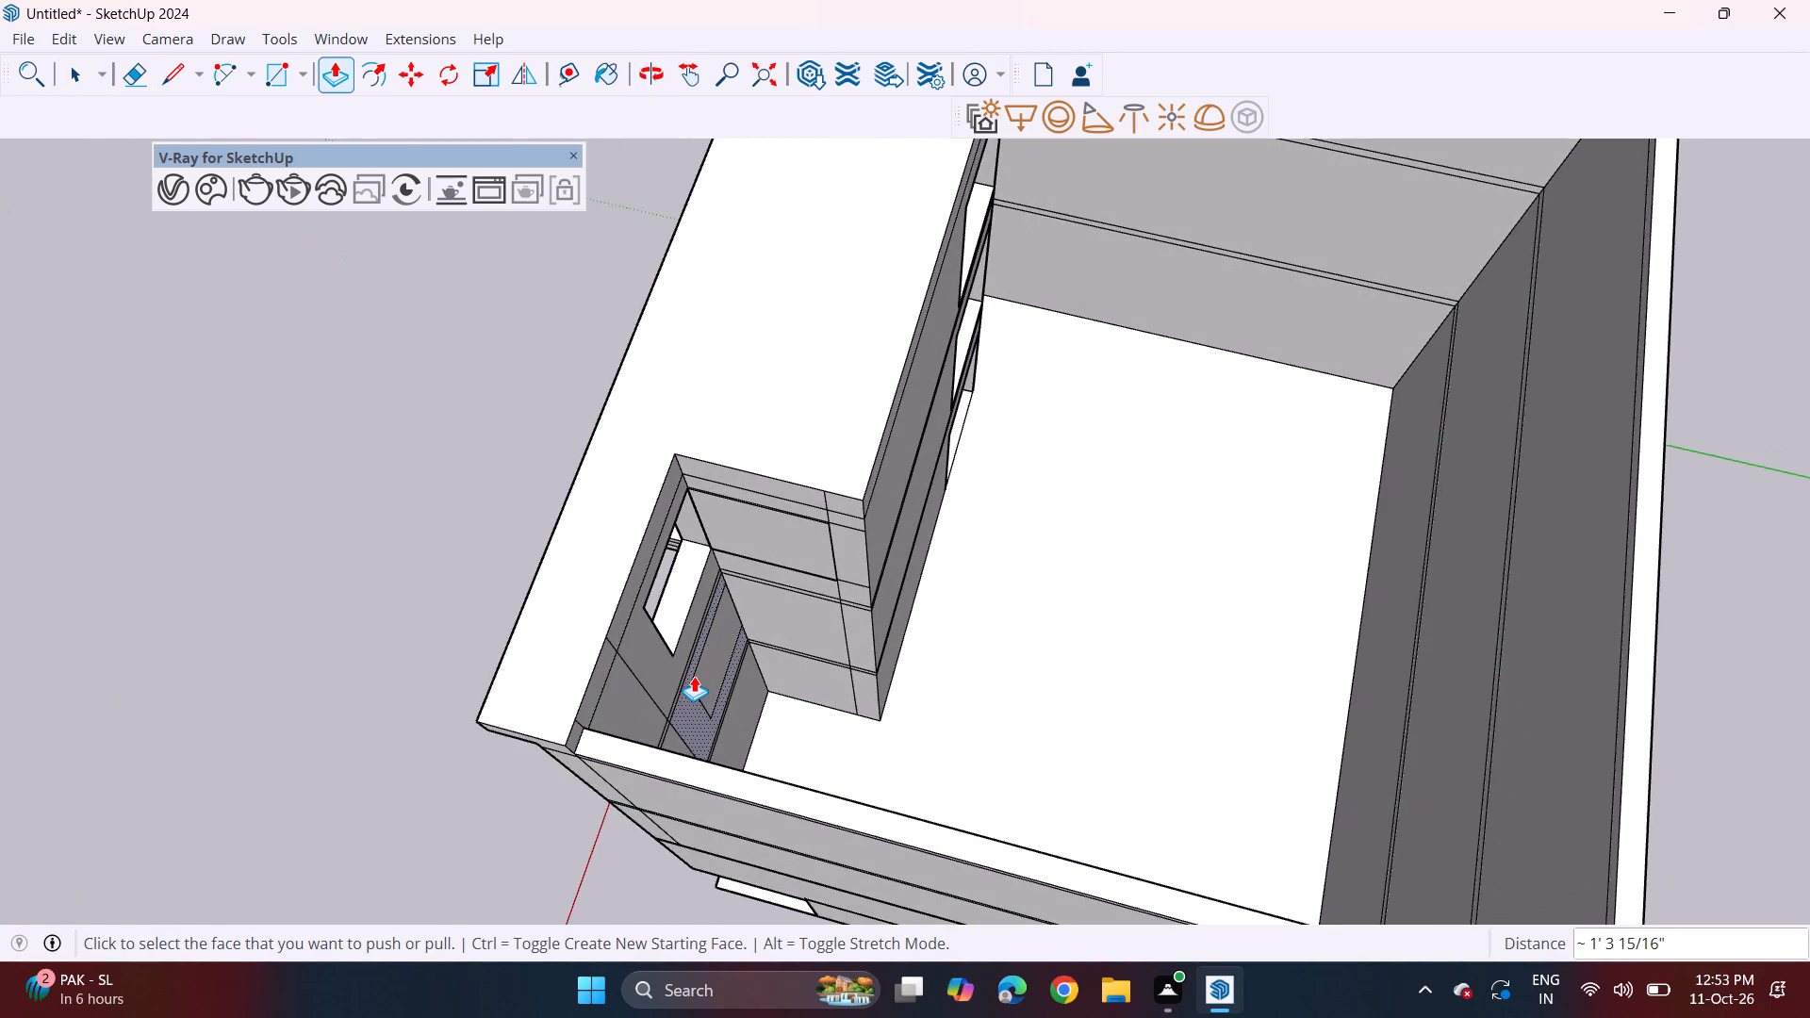
scroll(694, 676, up, 3)
click(697, 671)
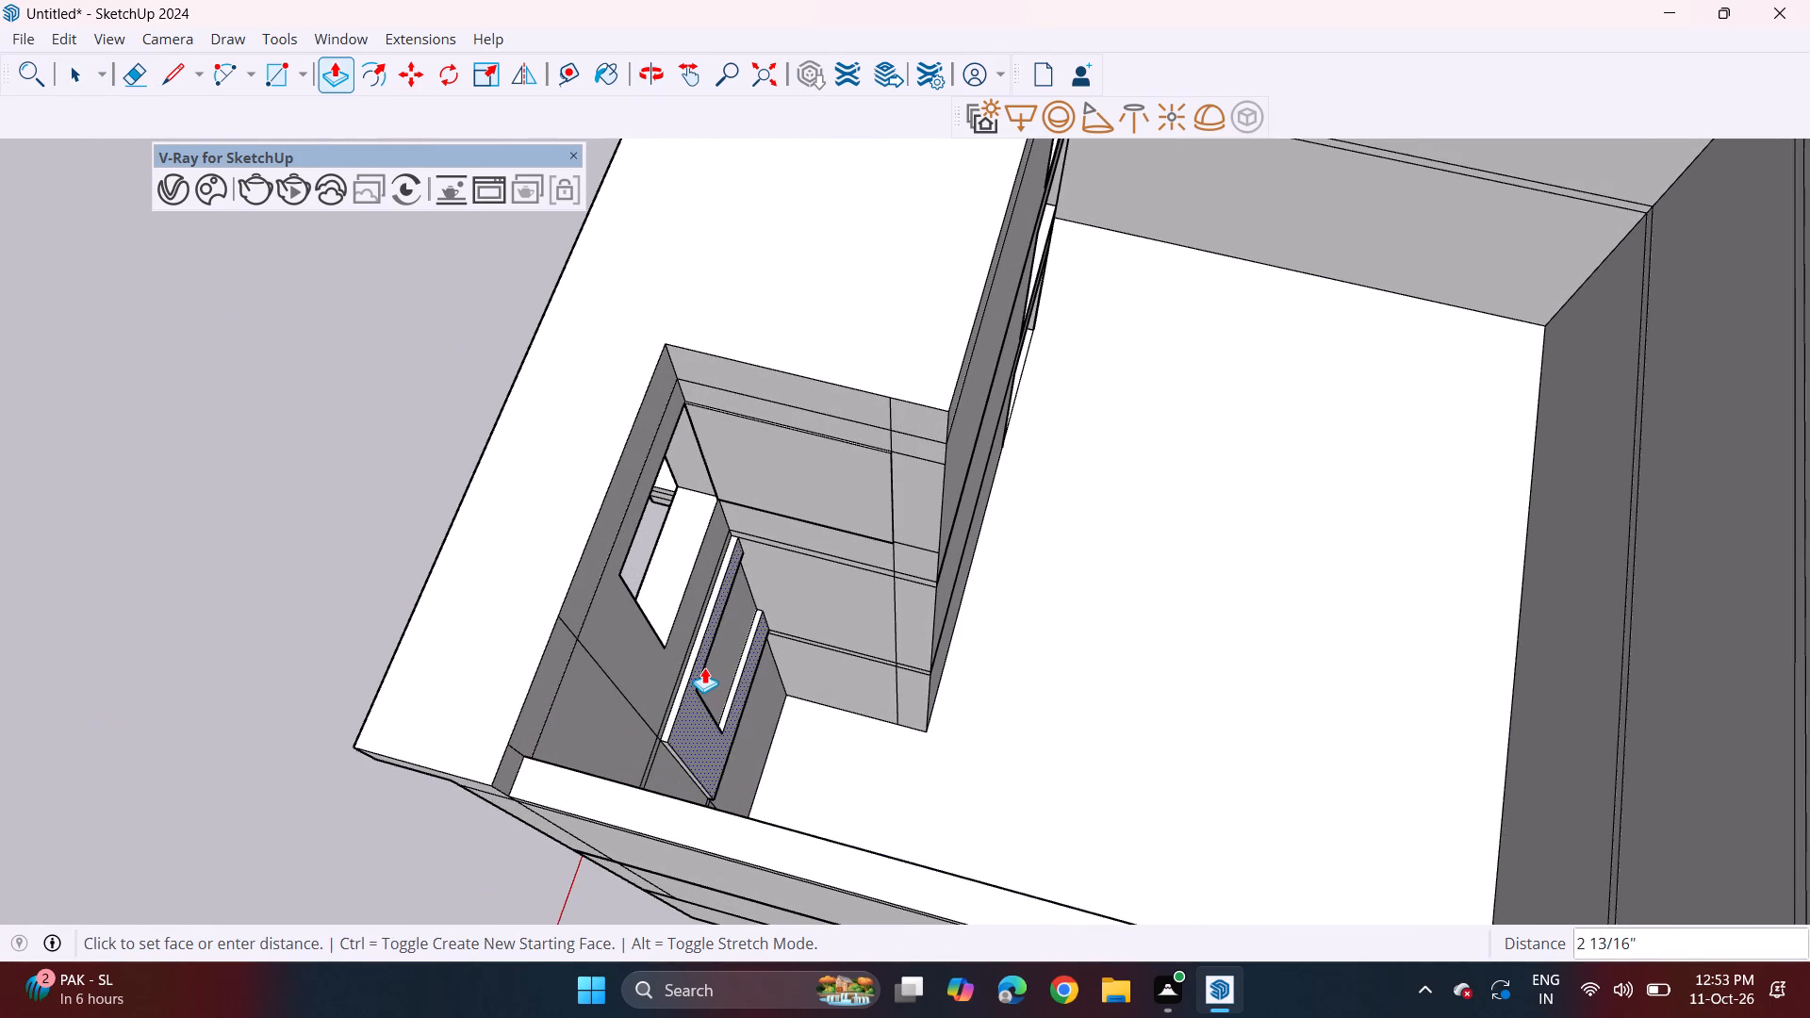
key(Escape)
click(706, 667)
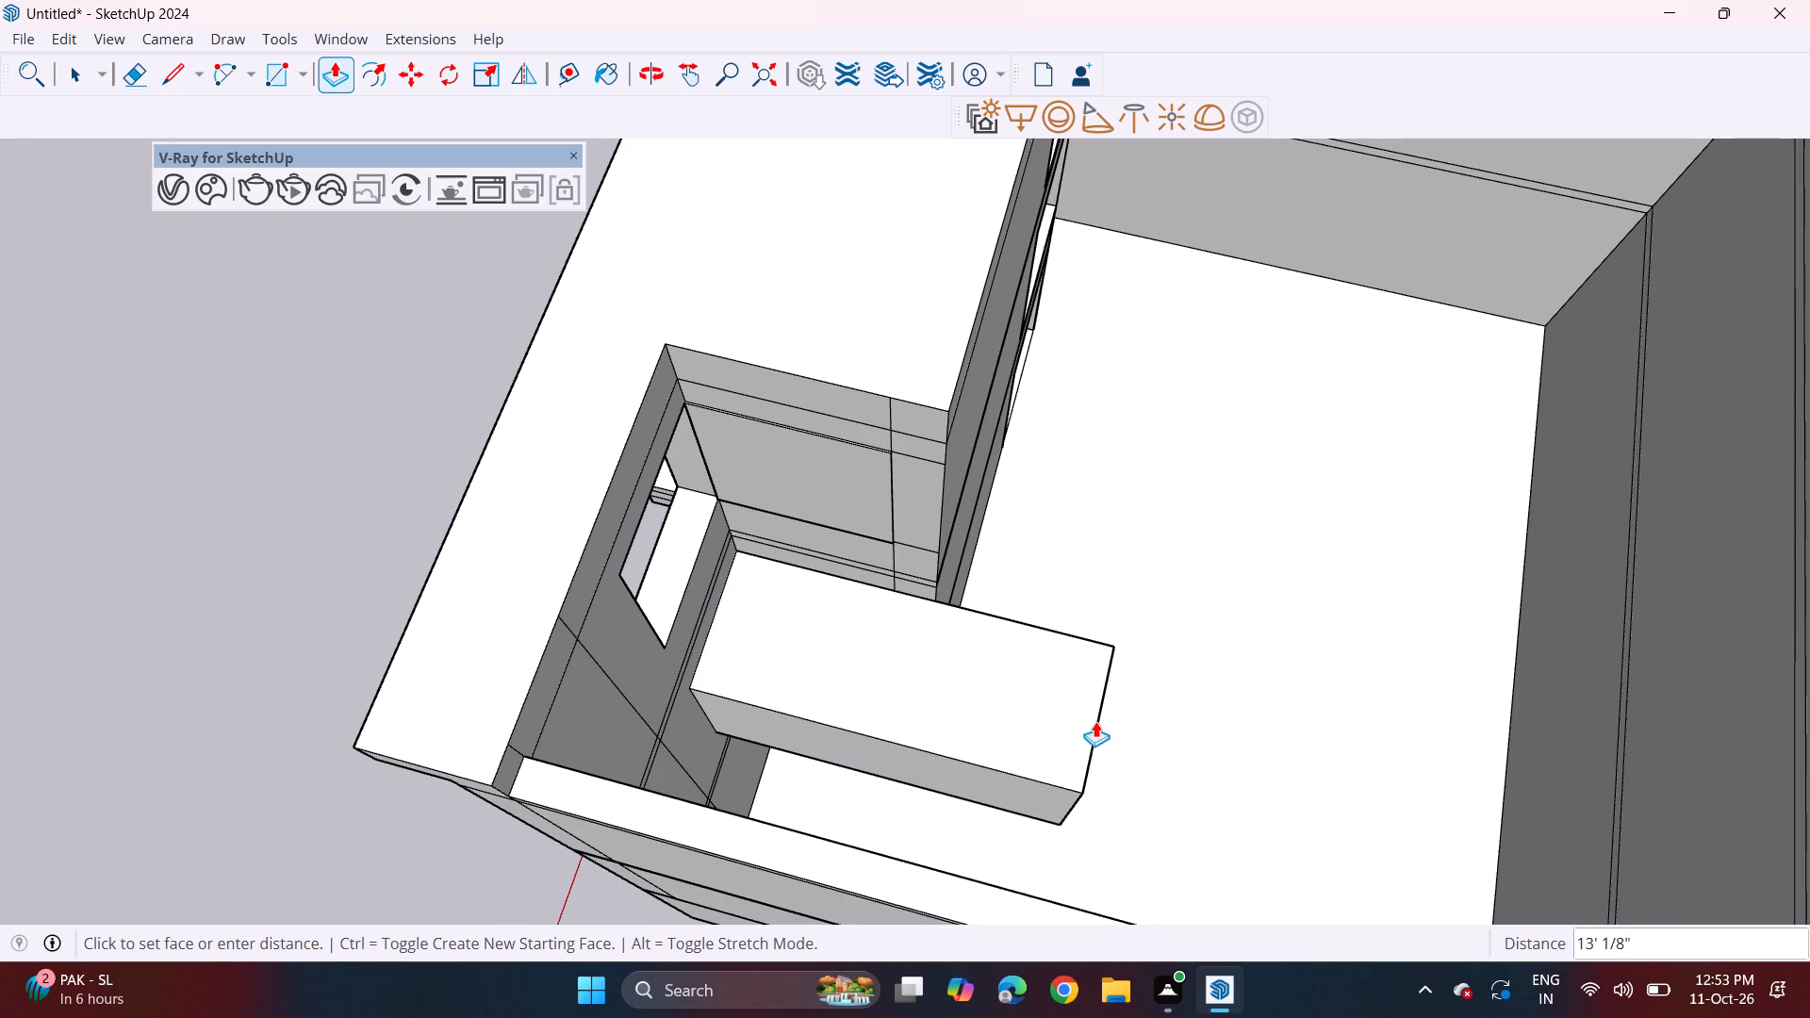
click(1092, 724)
Erase the block projecting inside behind the middle window and its stray edges to leave a through opening.
click(136, 78)
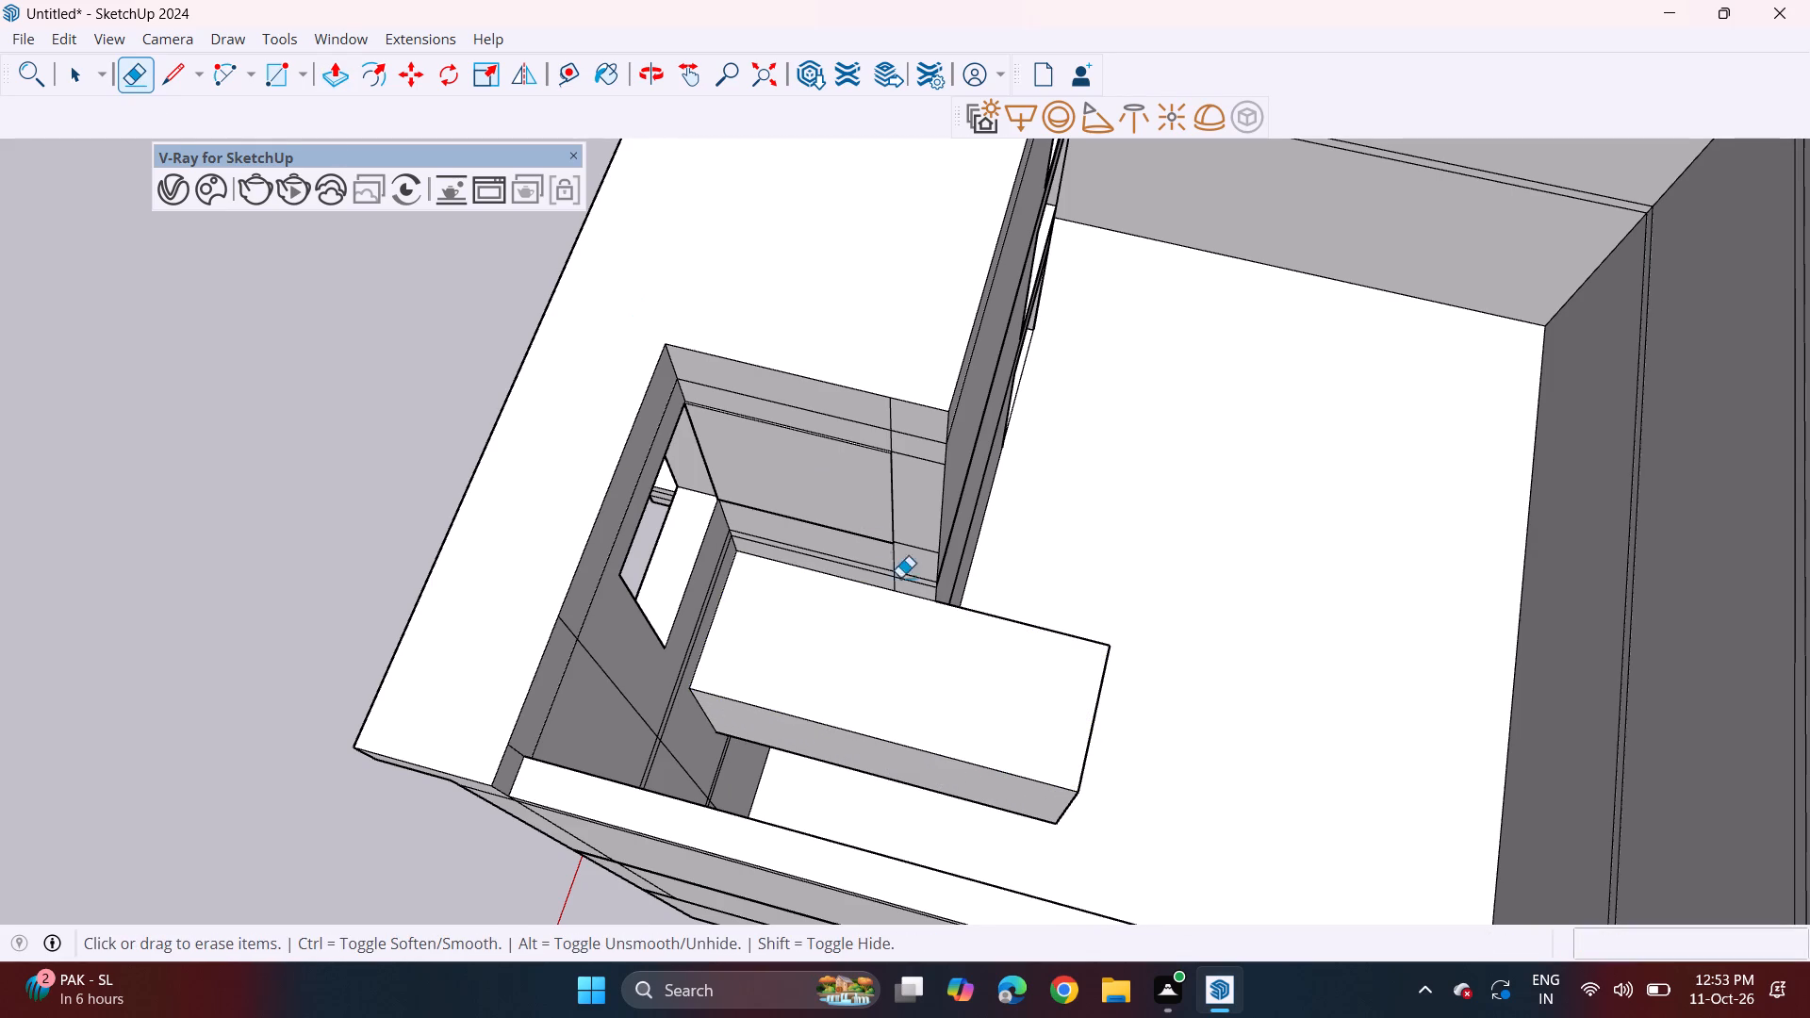
drag(1032, 584, 998, 822)
drag(1068, 757, 1099, 729)
drag(1088, 664, 1080, 692)
drag(1089, 674, 1111, 668)
drag(1071, 782, 1080, 819)
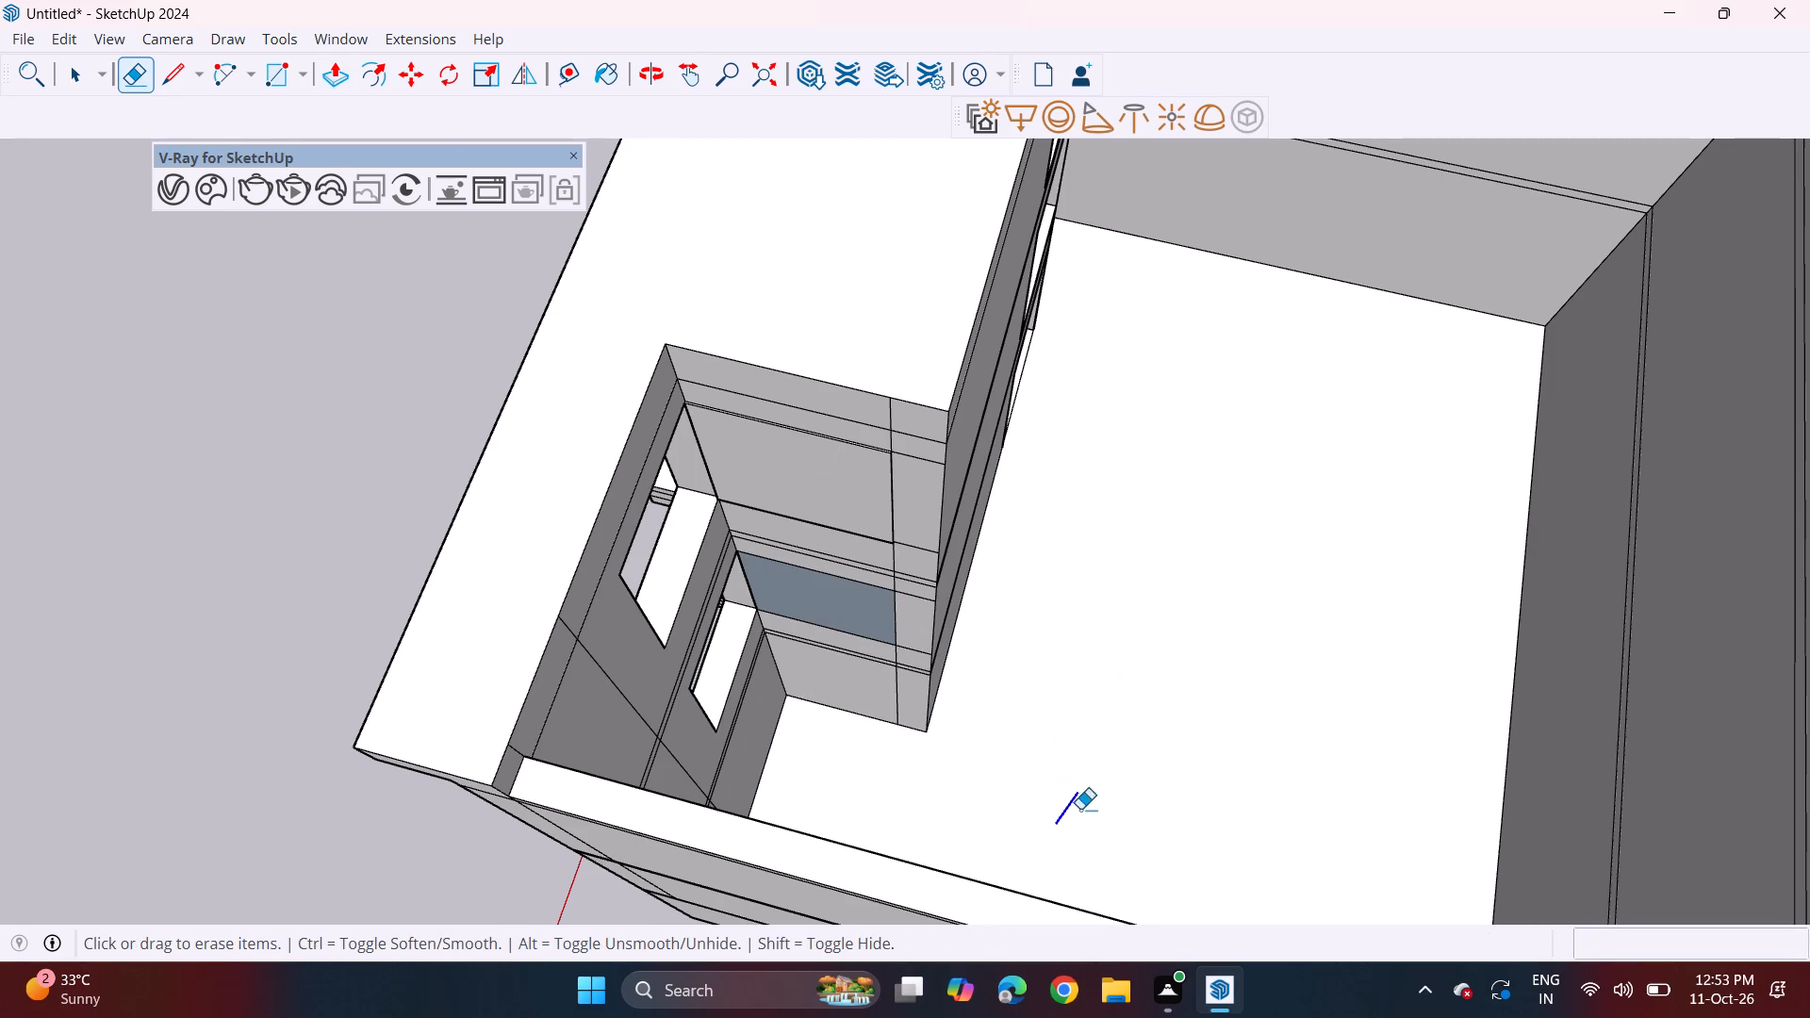
middle_drag(849, 670, 1456, 402)
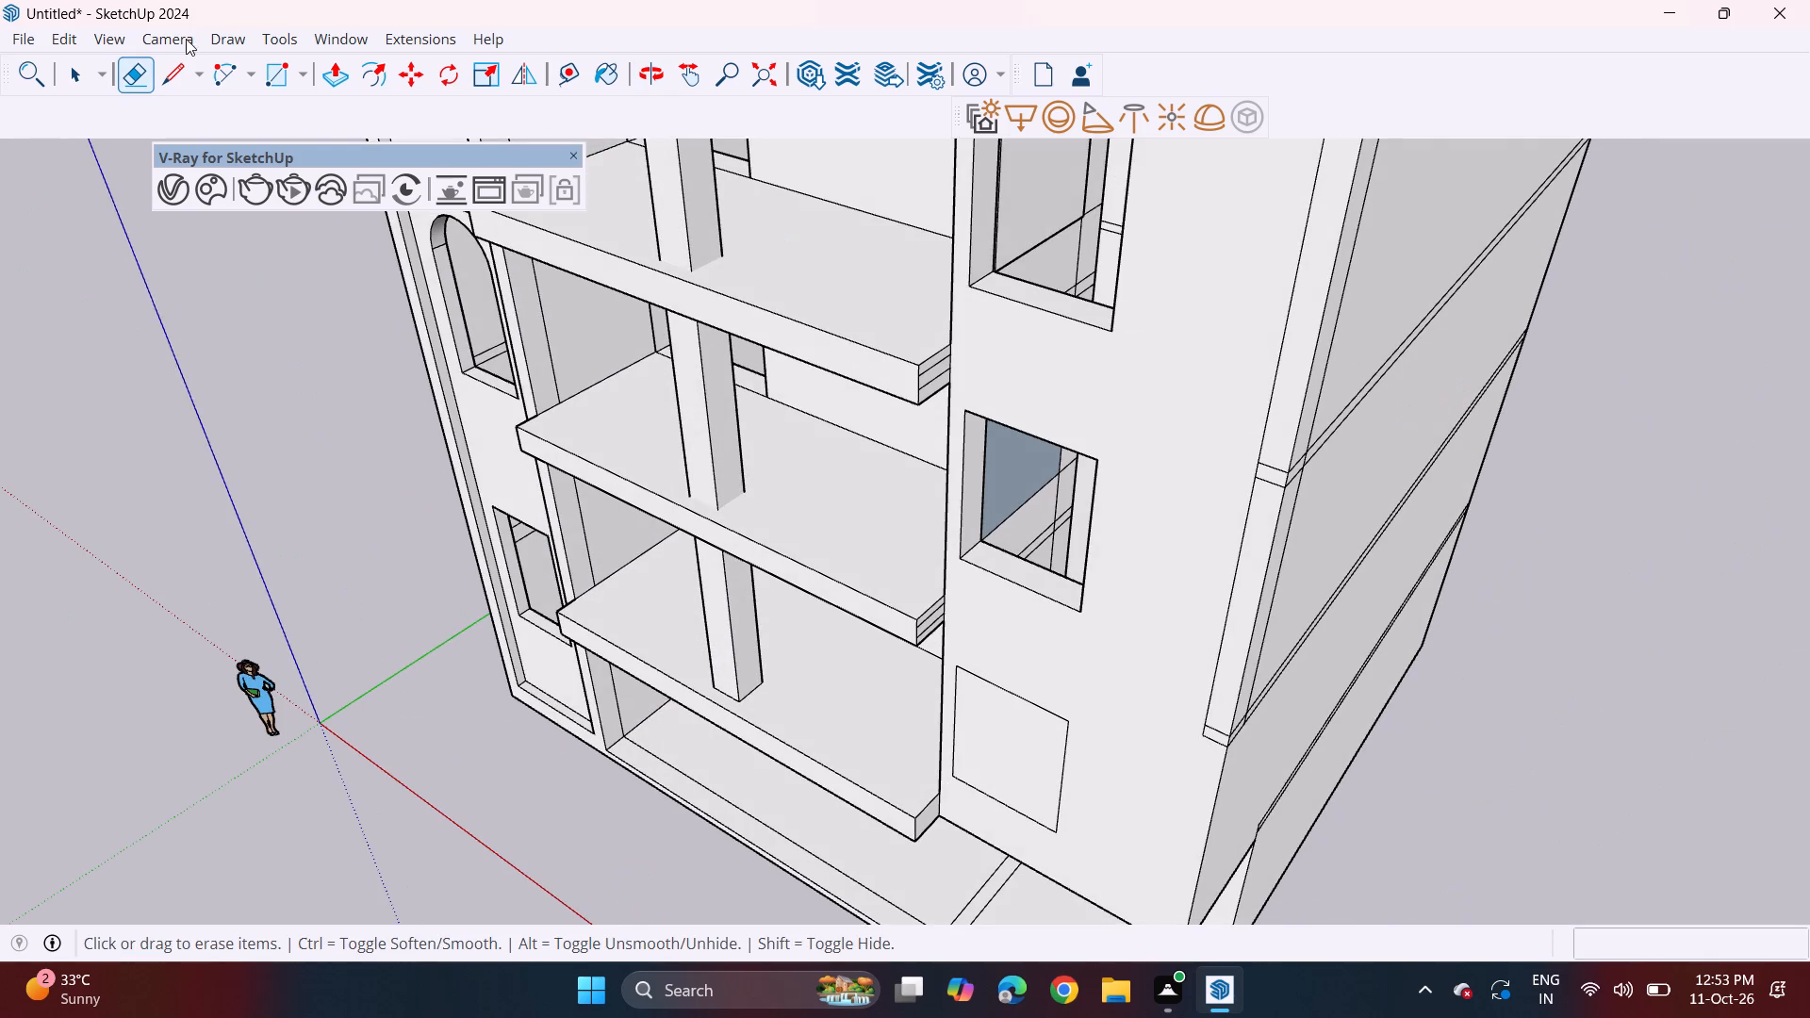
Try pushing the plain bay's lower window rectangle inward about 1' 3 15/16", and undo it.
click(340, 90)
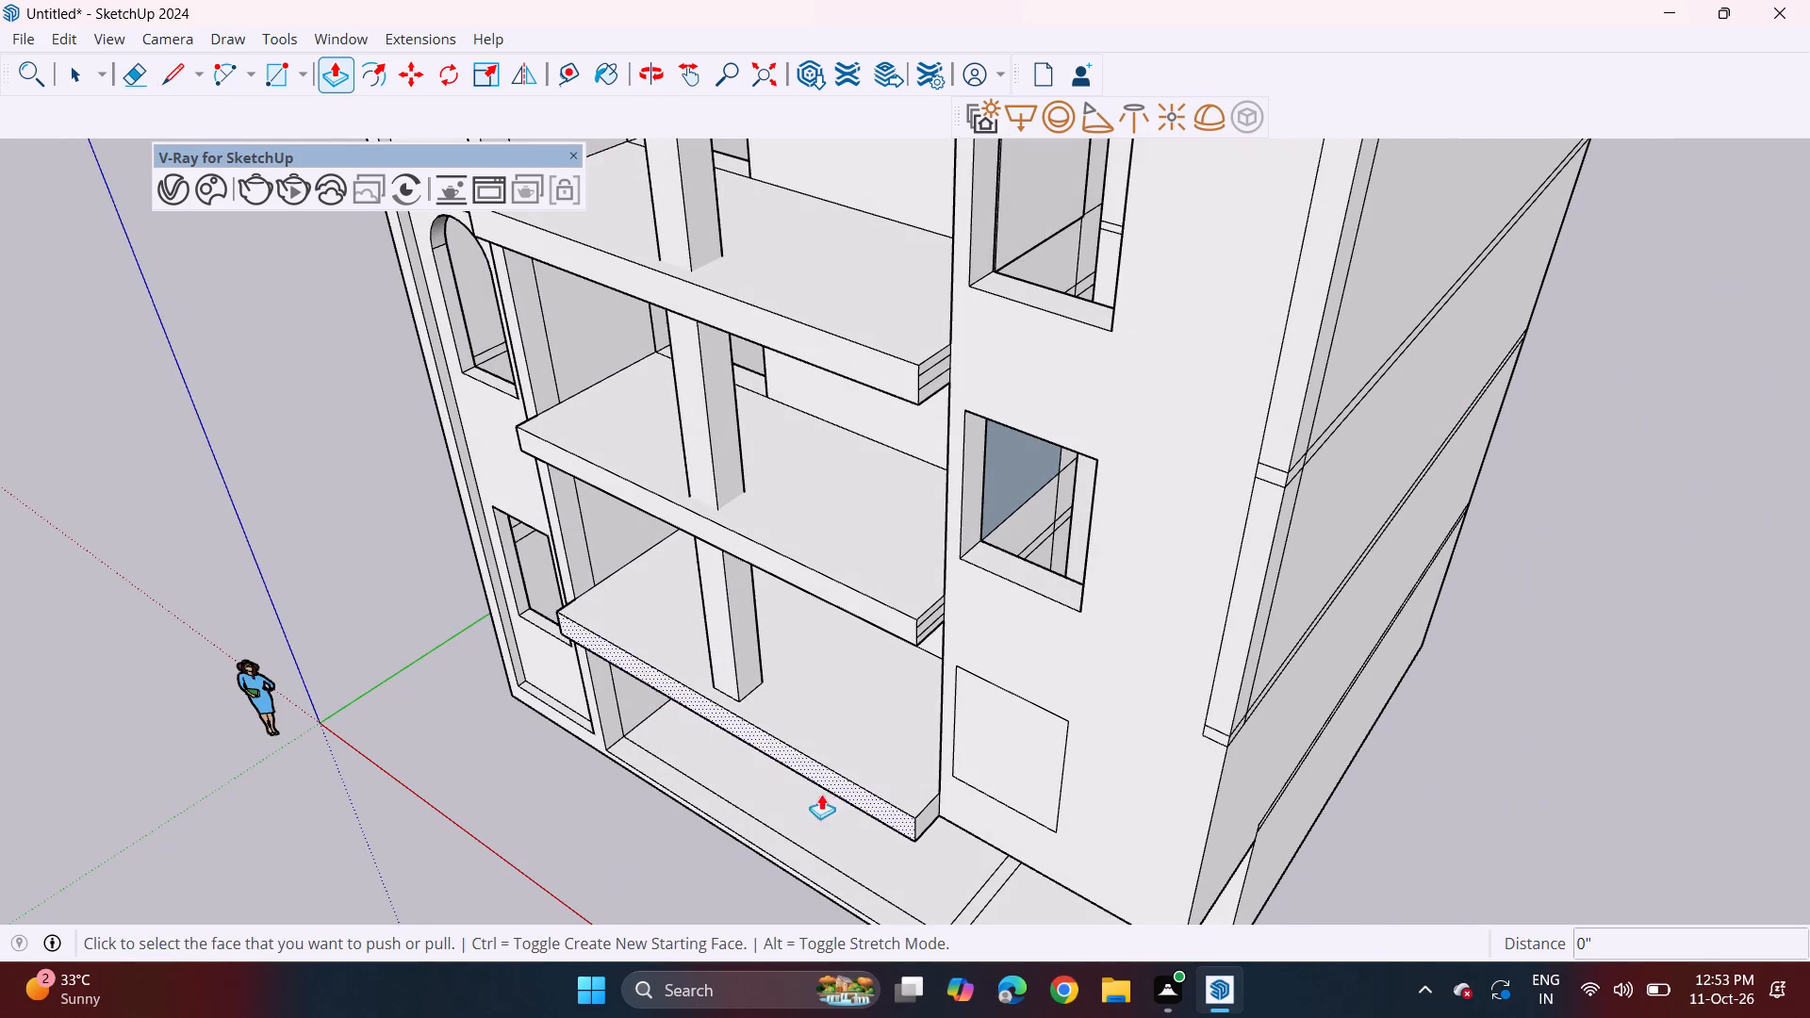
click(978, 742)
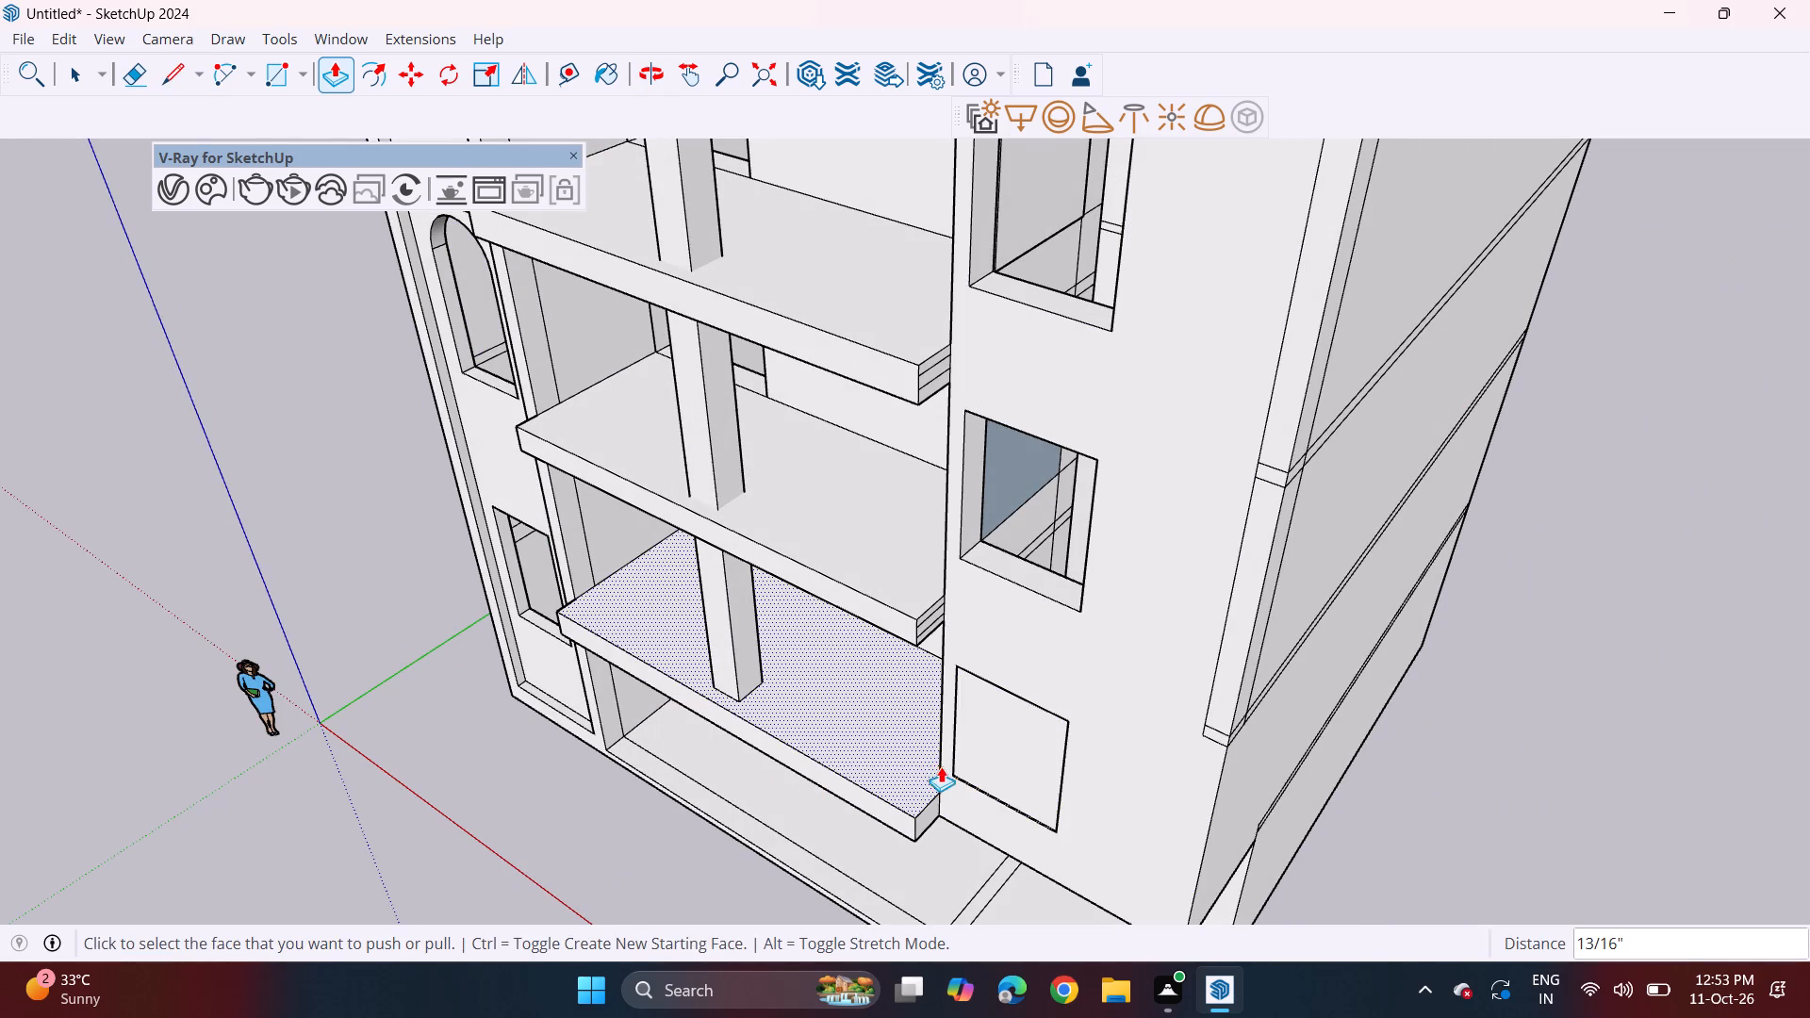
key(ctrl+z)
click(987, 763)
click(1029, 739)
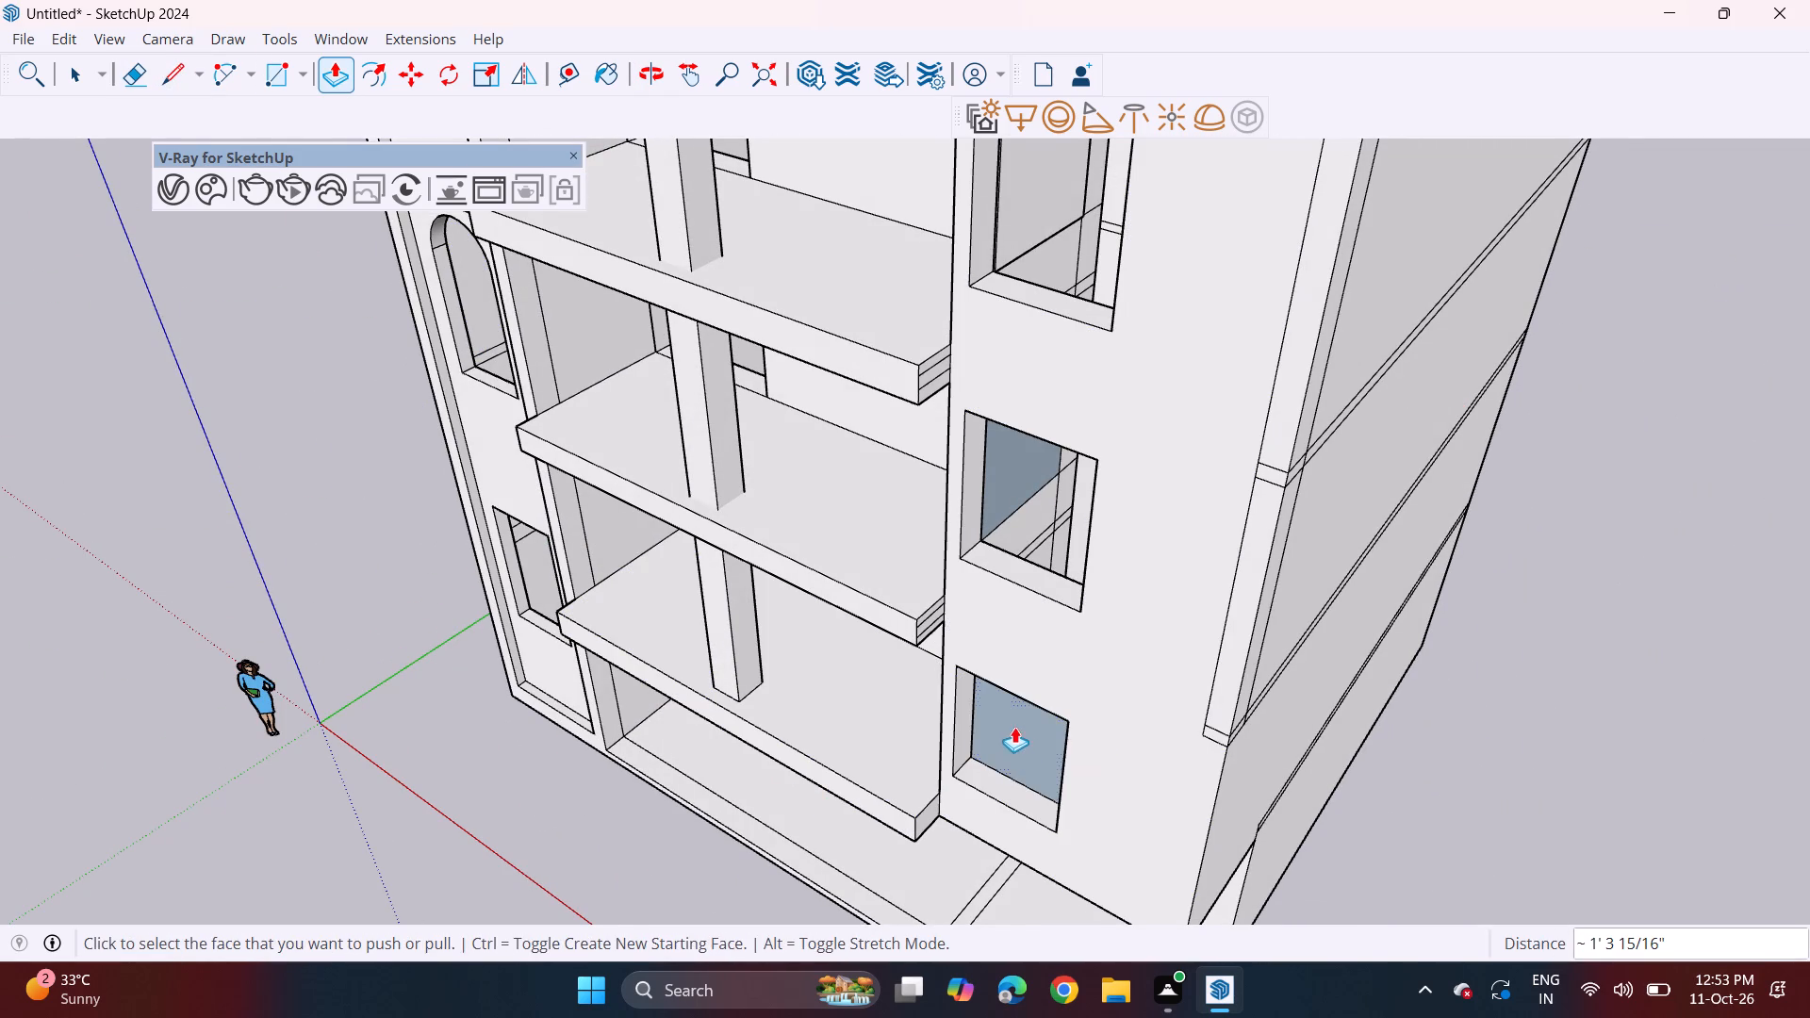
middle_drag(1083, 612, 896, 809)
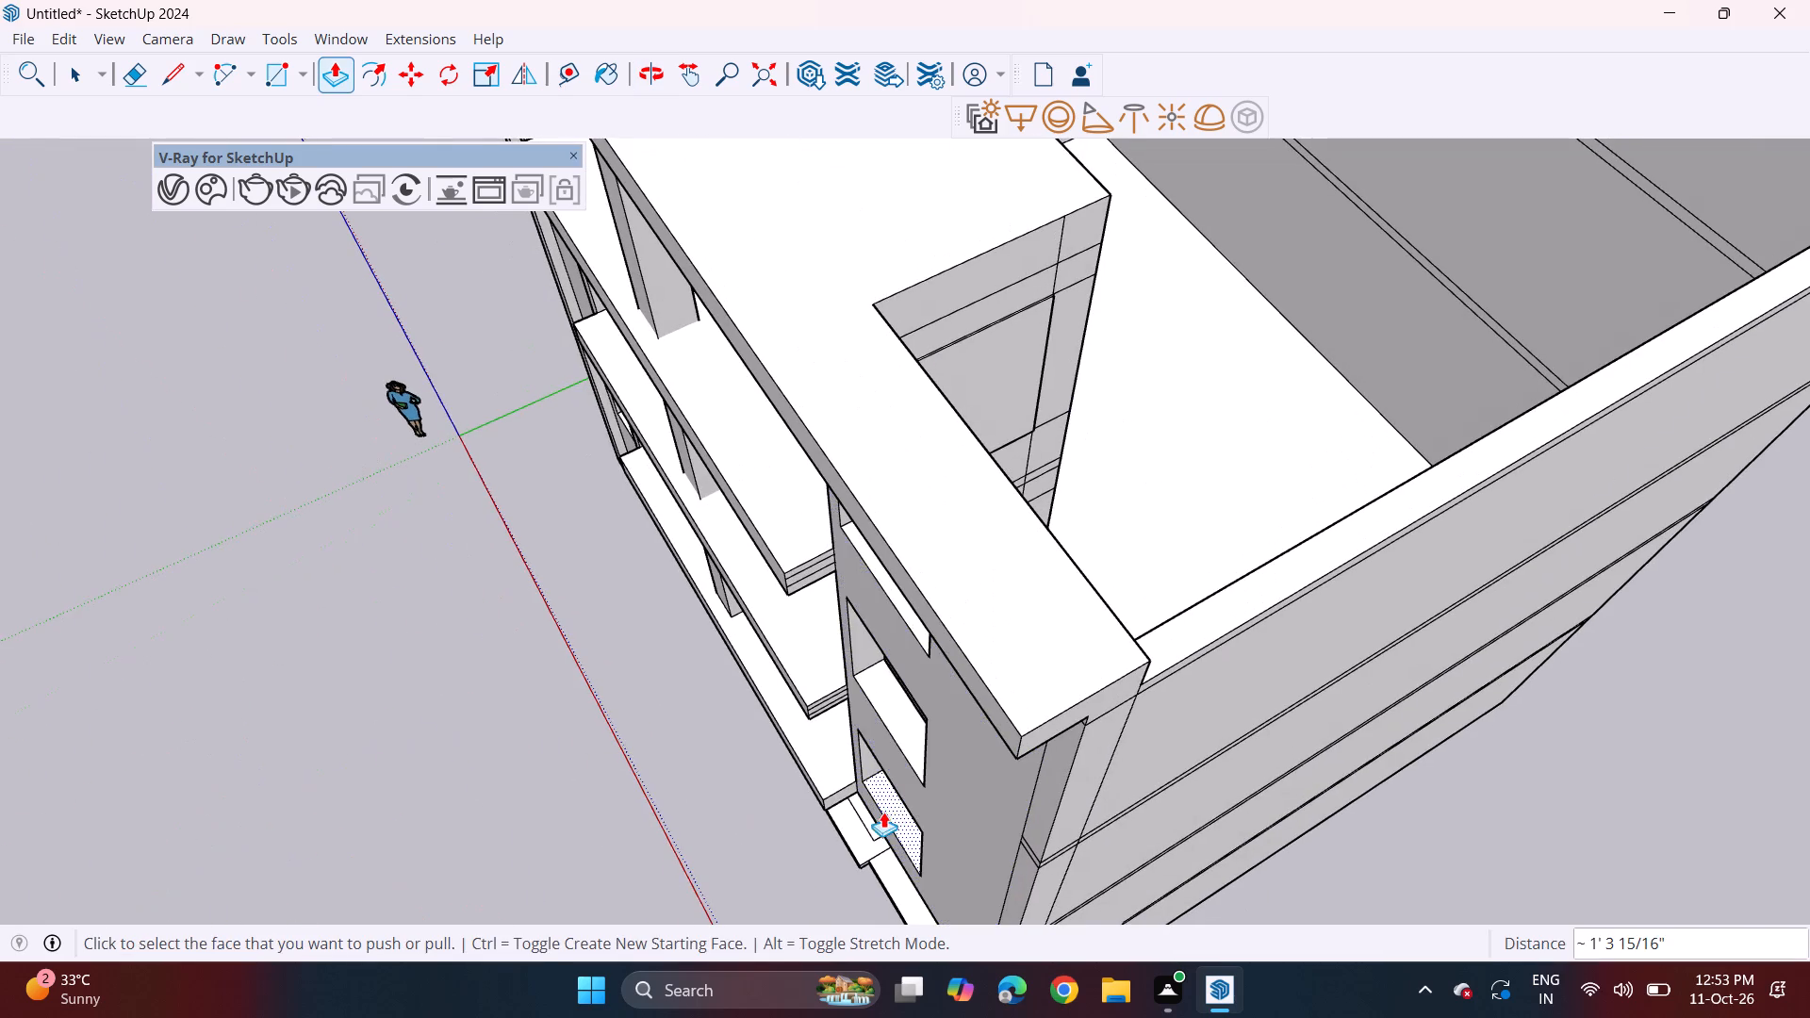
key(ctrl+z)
Push the plain bay's lower window face about 8' 5 13/16" into the interior as a block.
click(891, 809)
middle_drag(1077, 582, 1002, 665)
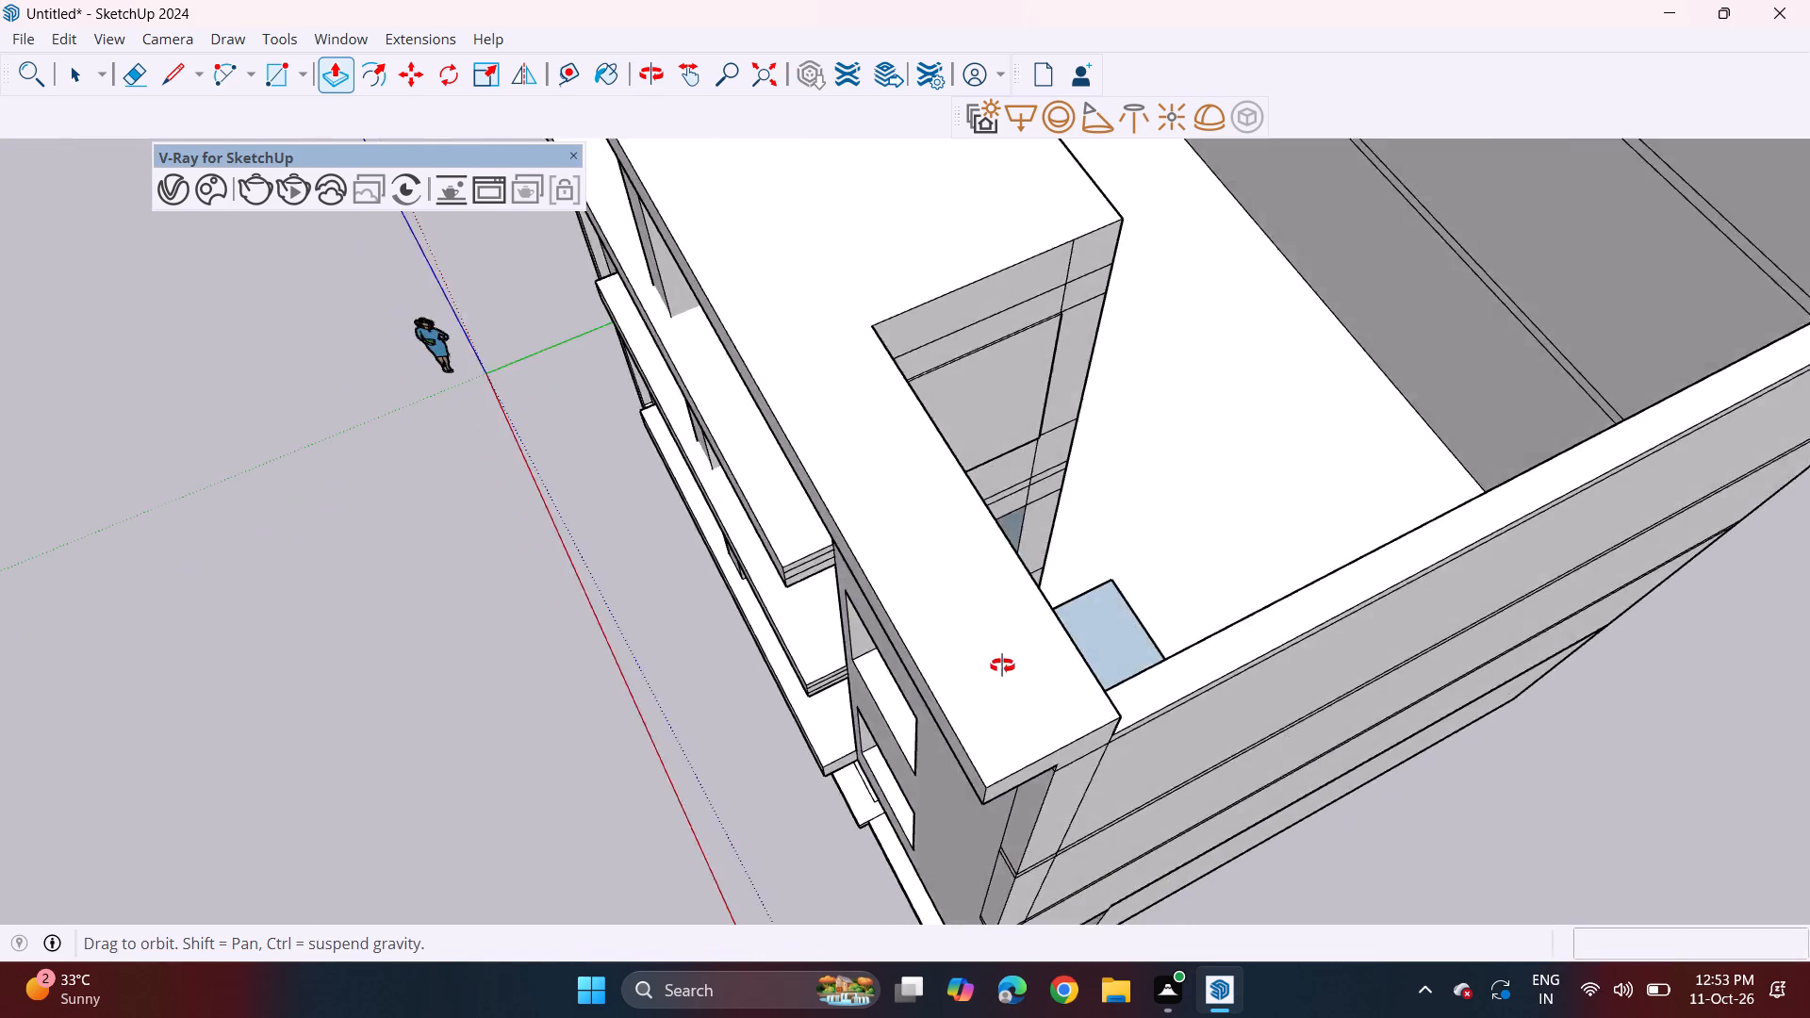
middle_drag(1002, 665, 966, 698)
click(983, 691)
middle_drag(917, 725, 1138, 494)
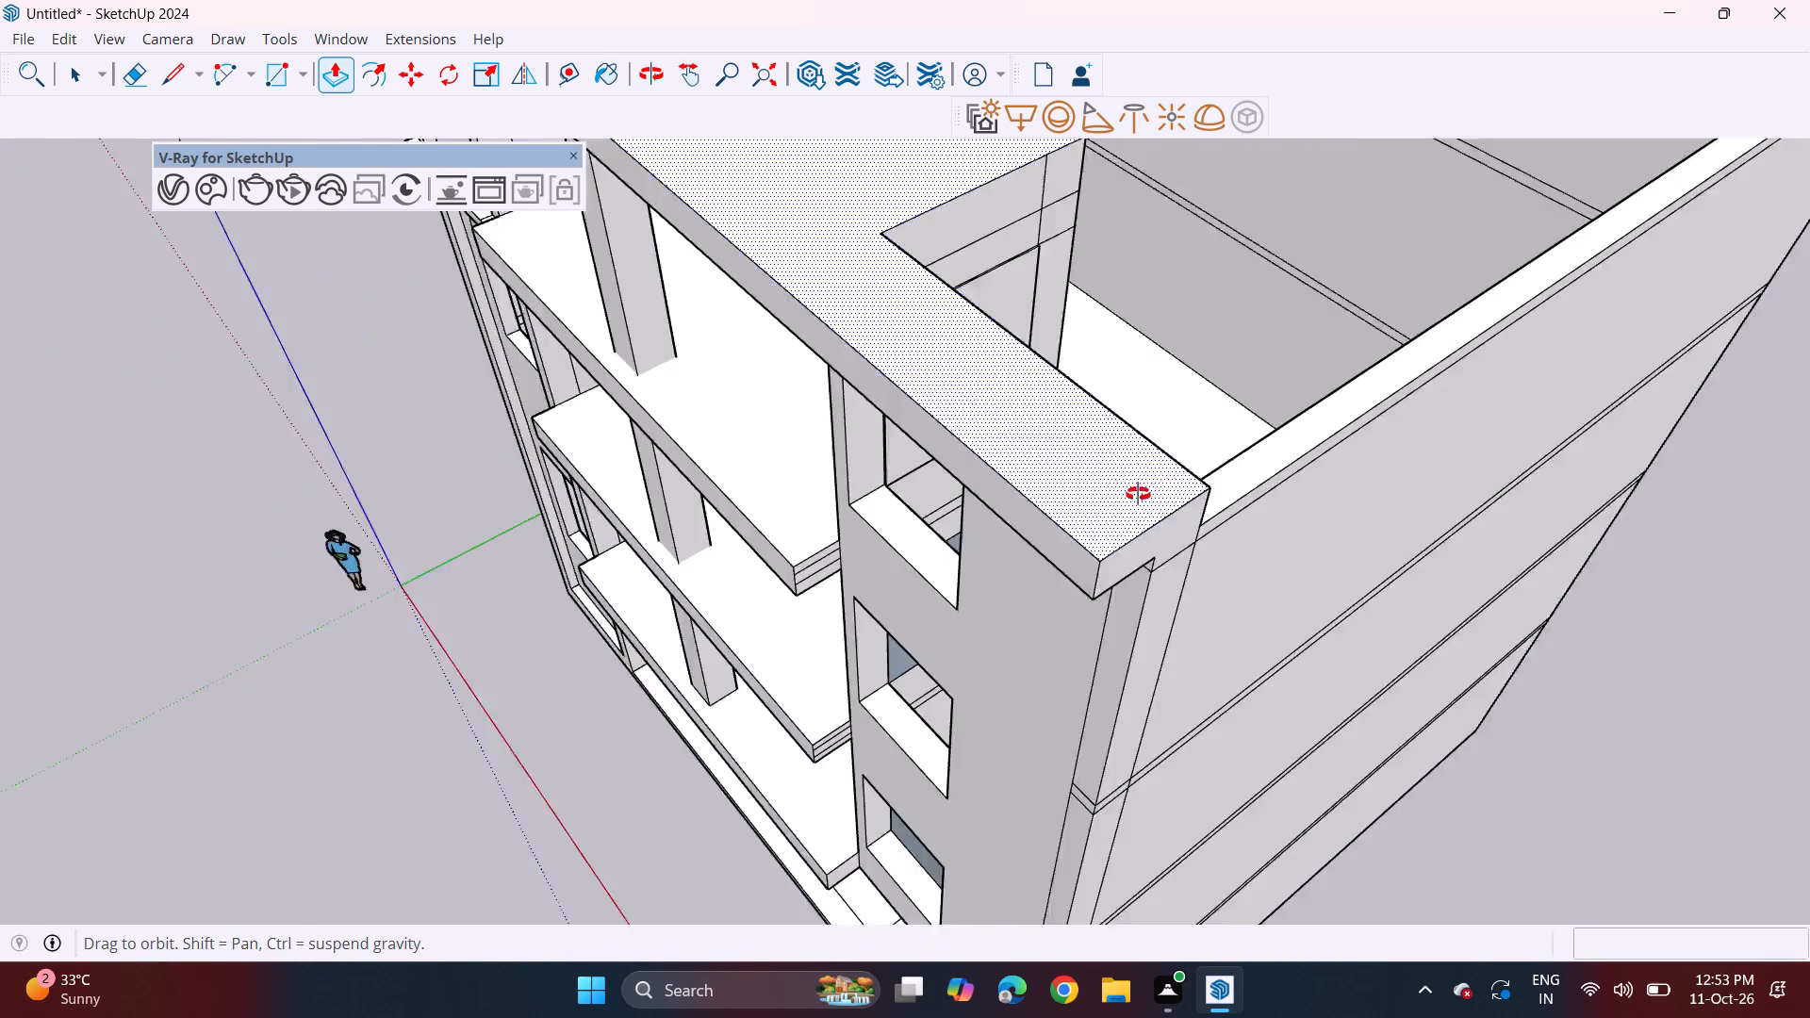
middle_drag(1138, 494, 1317, 395)
middle_drag(988, 759, 1158, 466)
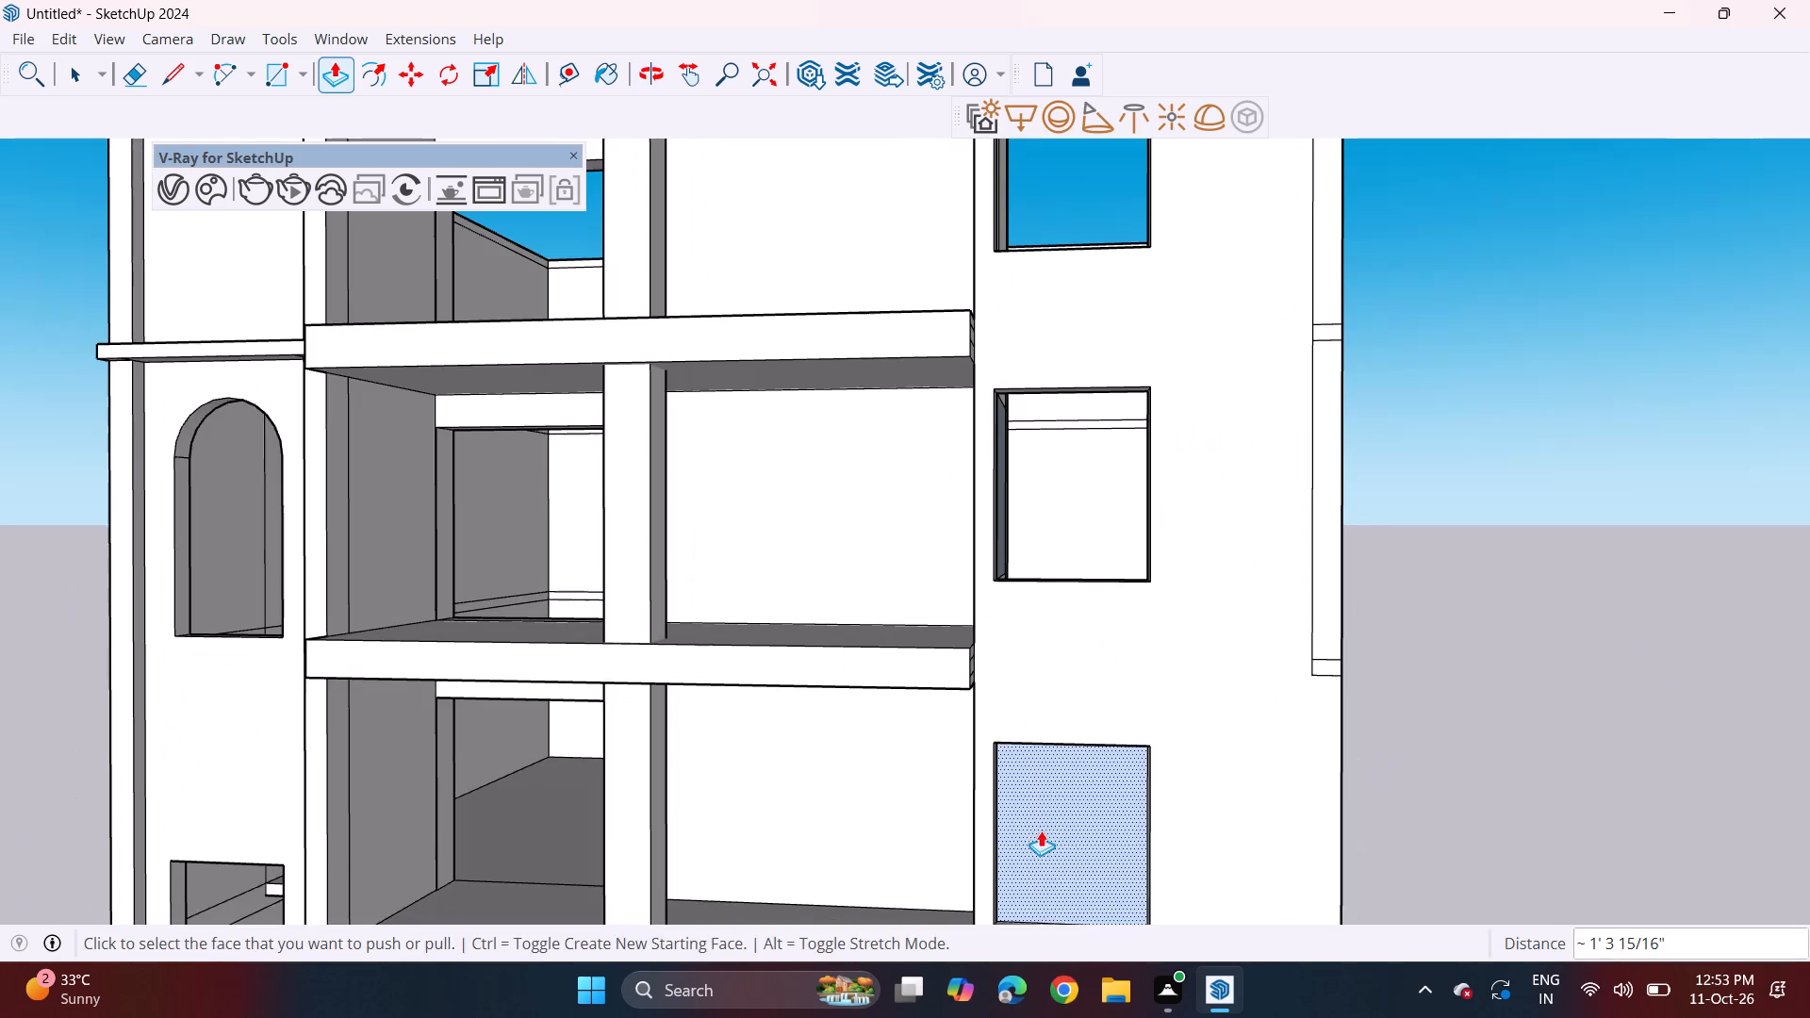
click(1044, 862)
click(1076, 805)
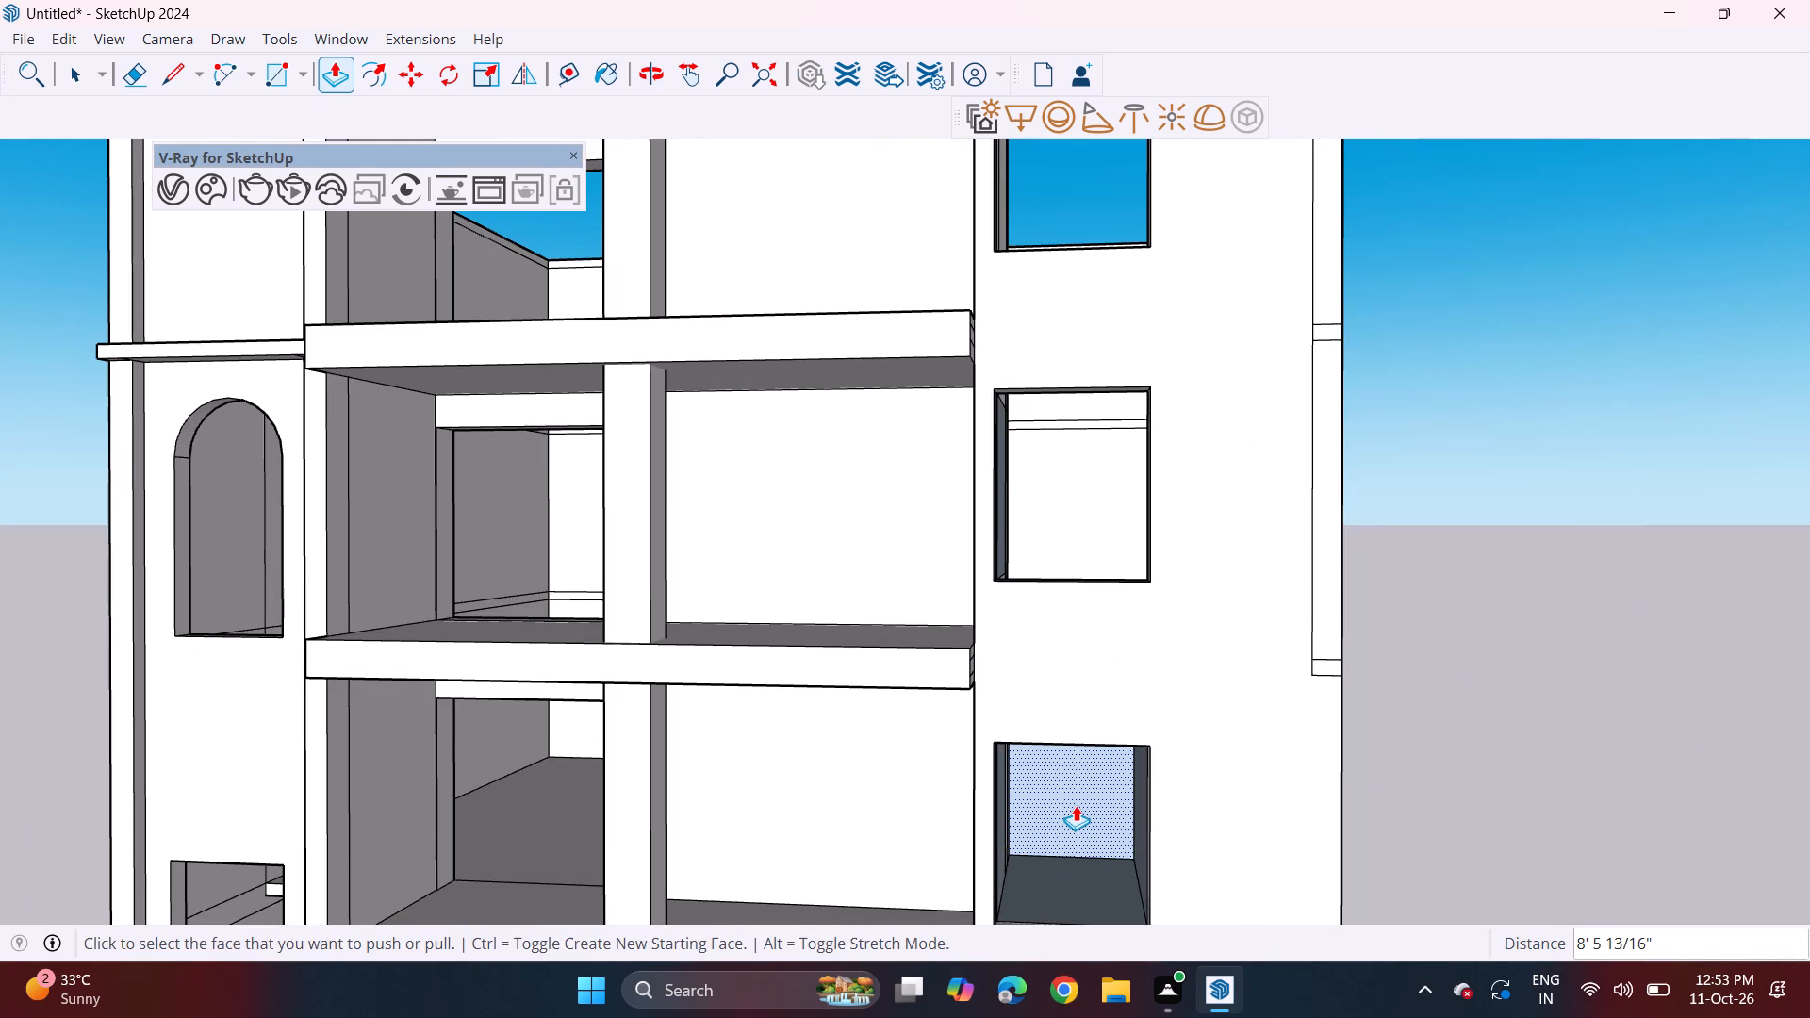
From inside the building, erase the block behind the lower window and its stray edges to leave a through opening.
middle_drag(1067, 808, 662, 1017)
middle_drag(956, 269, 772, 720)
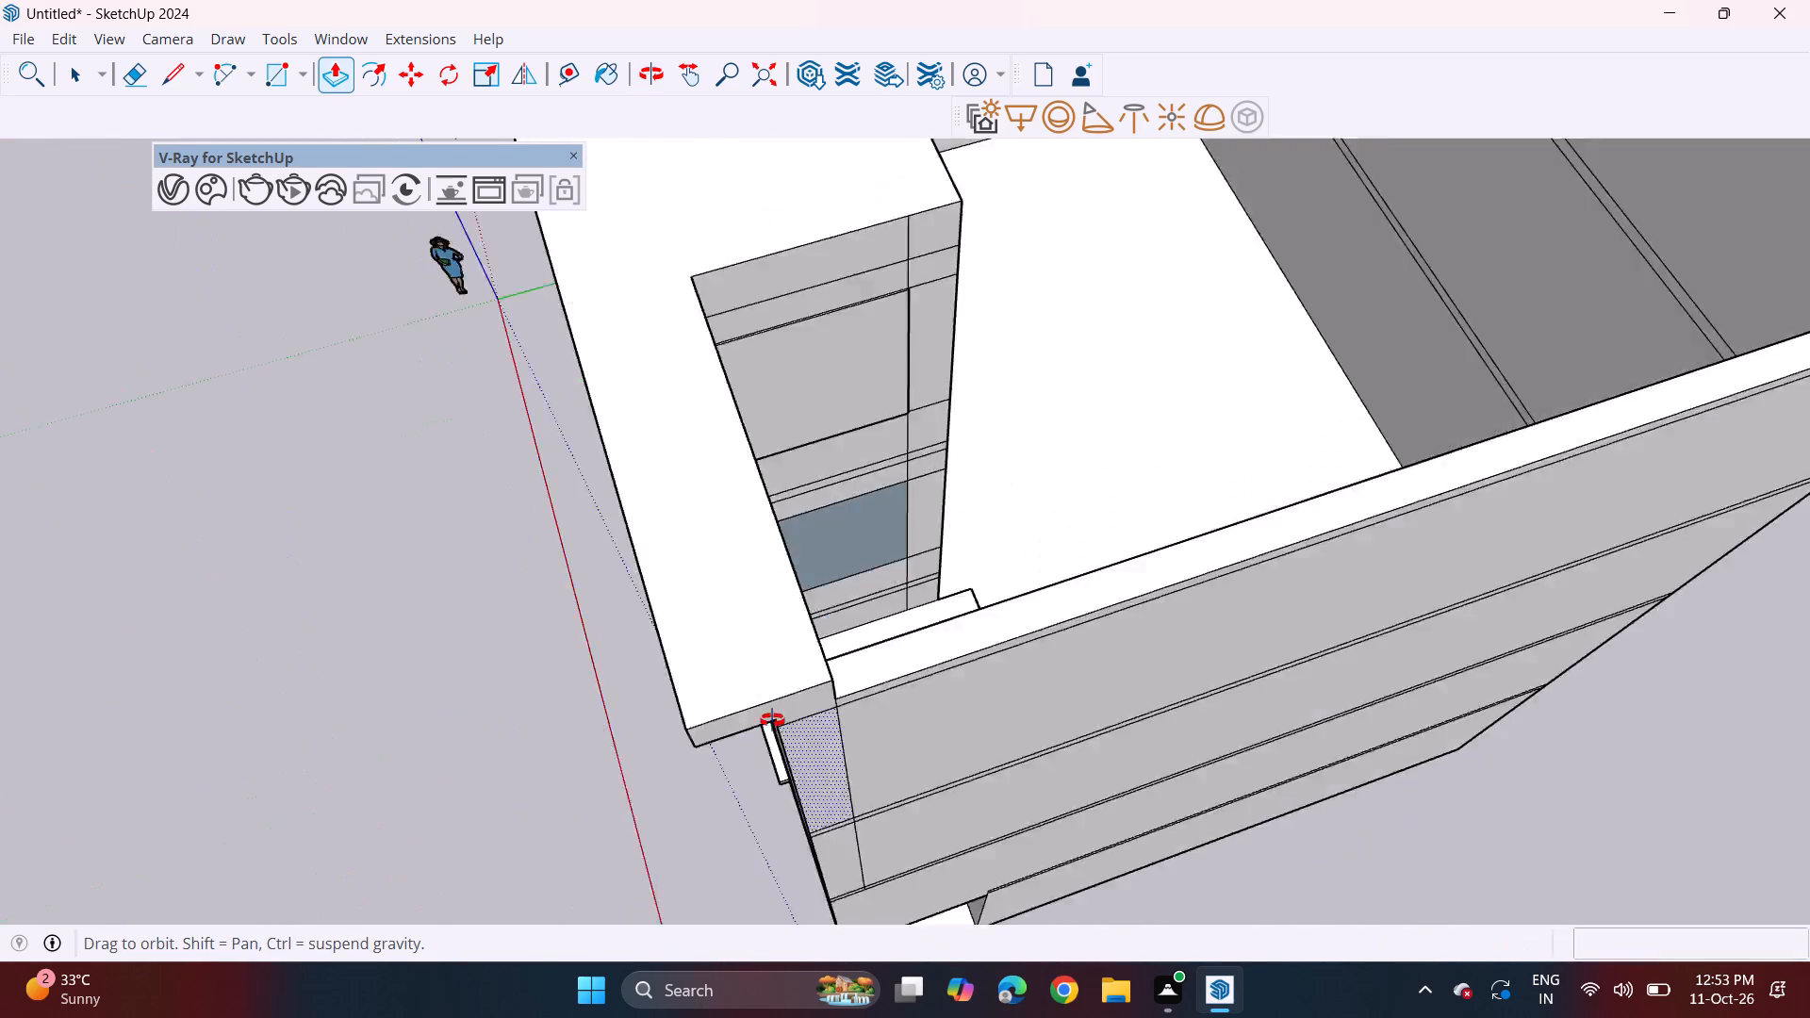
middle_drag(772, 720, 747, 782)
scroll(930, 624, up, 3)
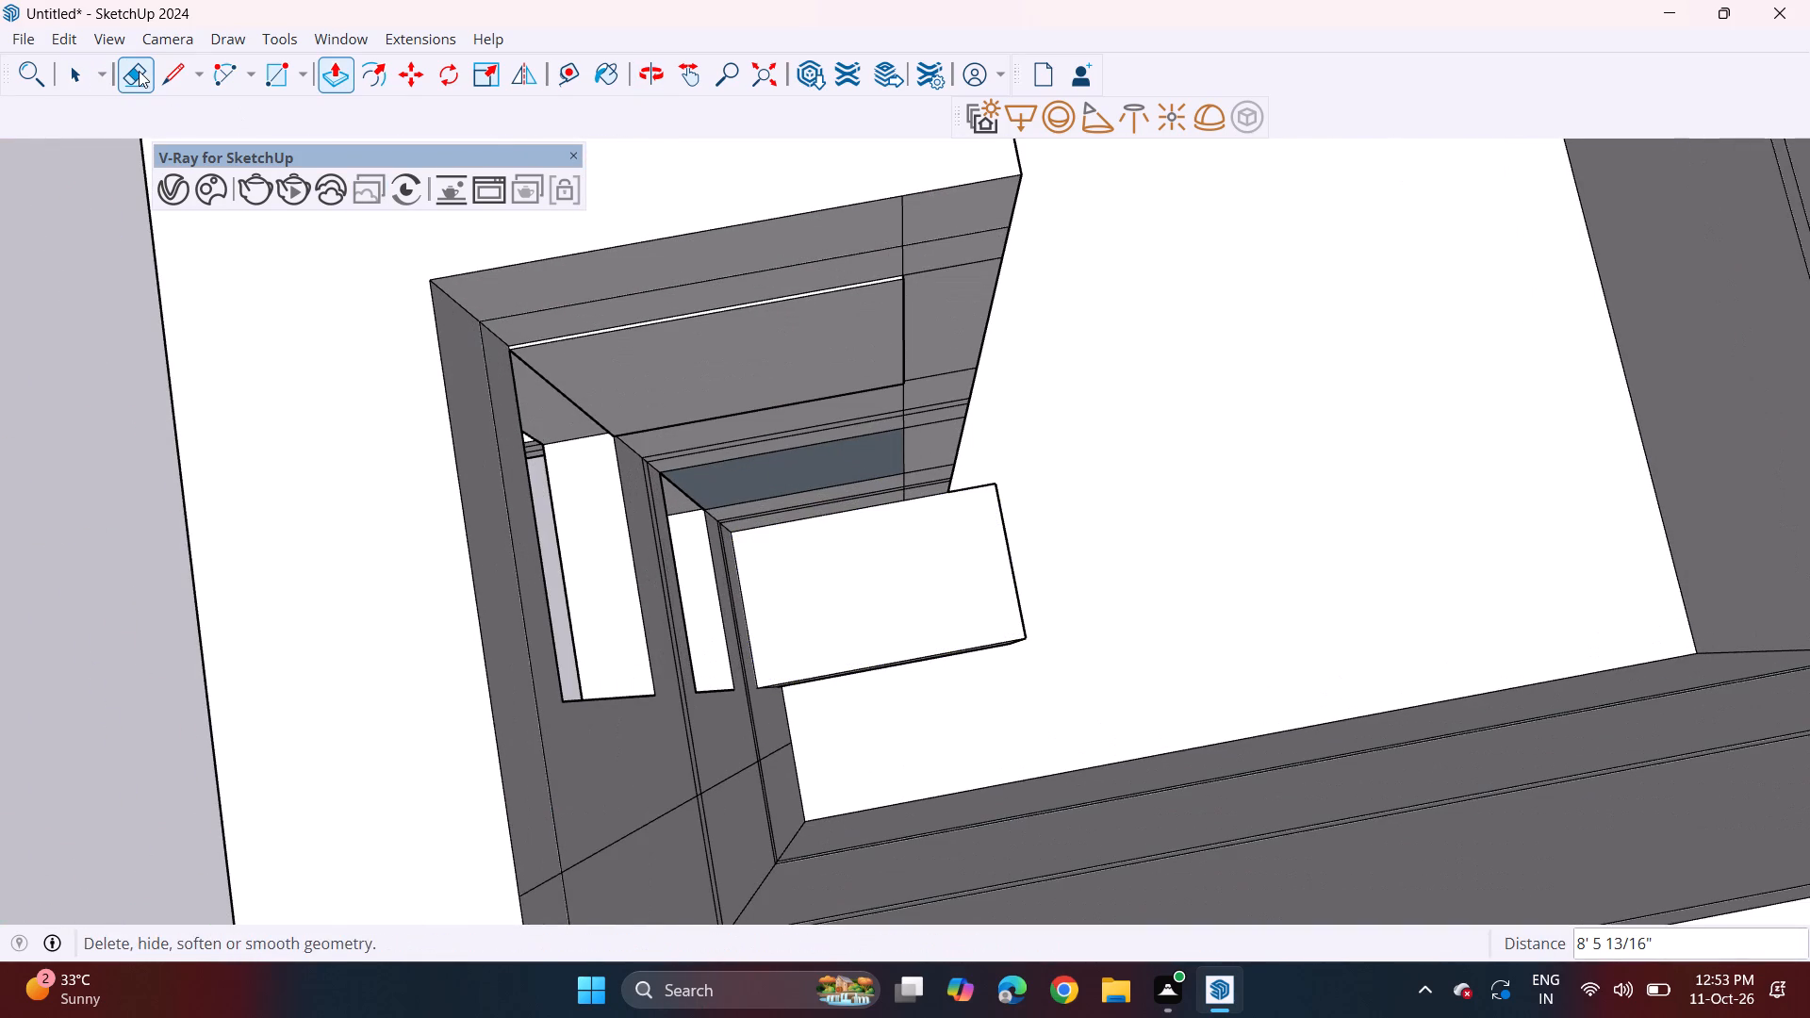
click(139, 71)
drag(1014, 473, 995, 566)
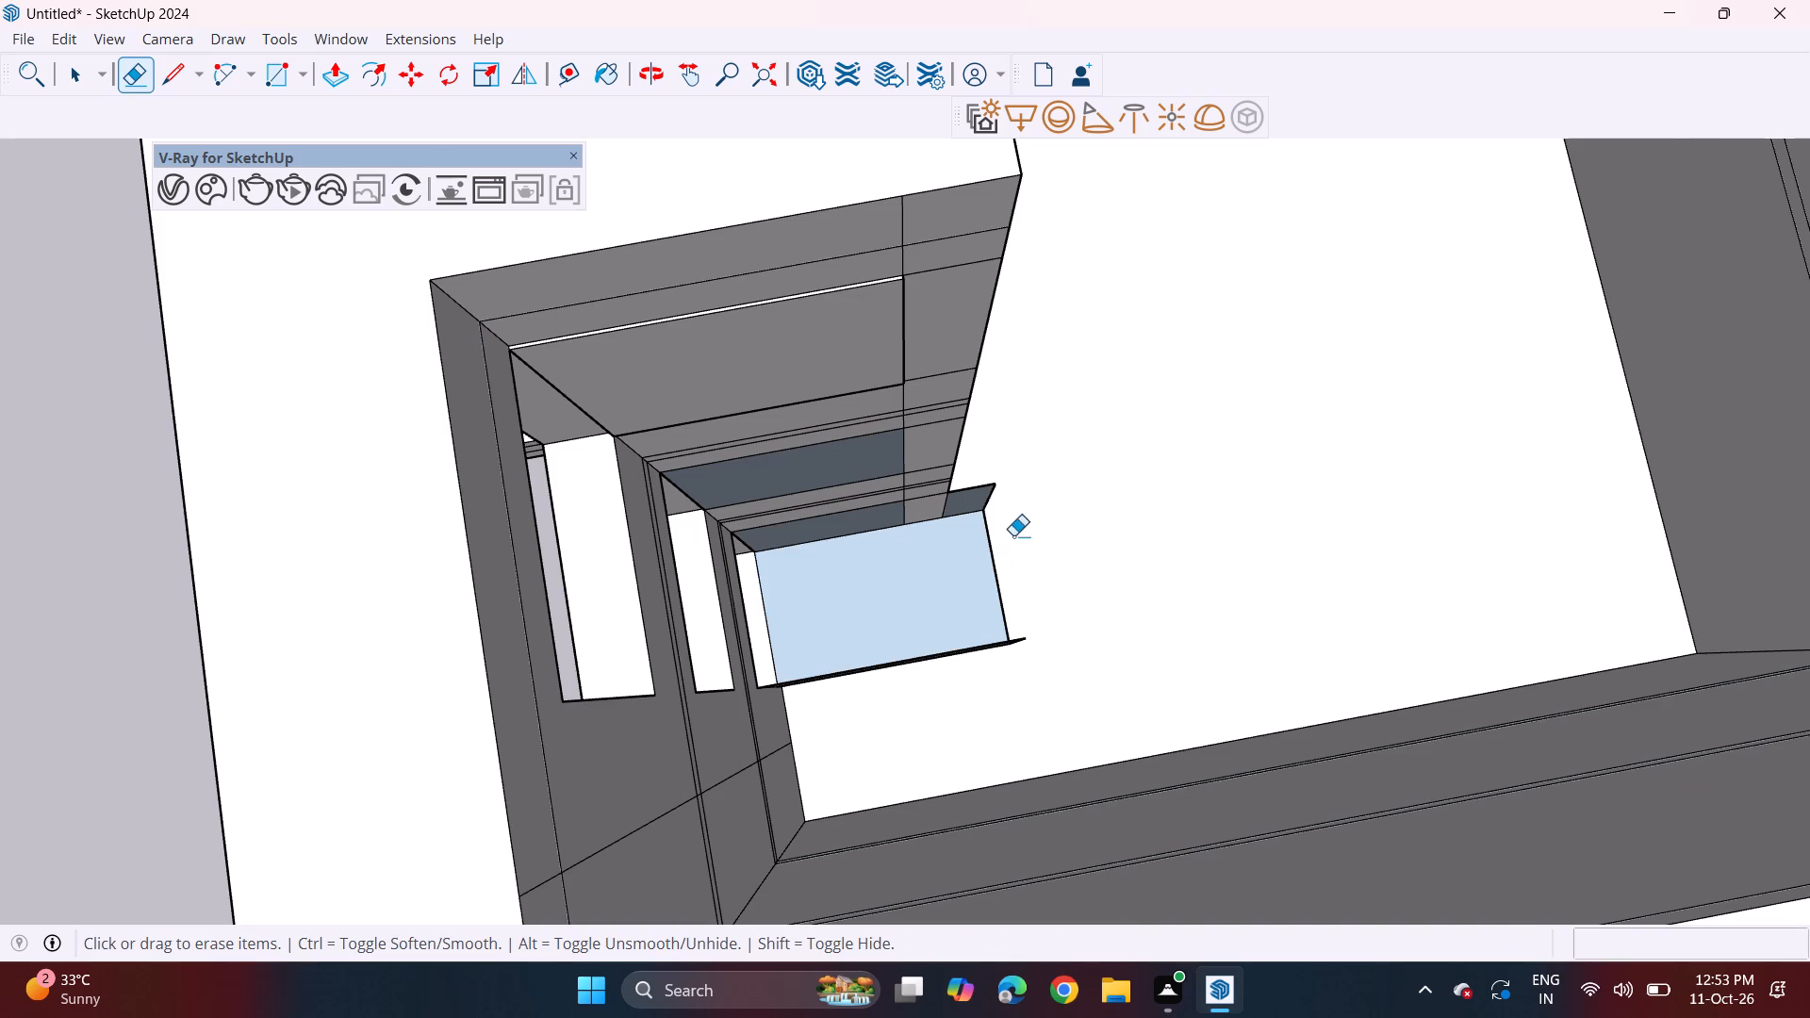
drag(1006, 532, 989, 591)
drag(995, 607, 990, 663)
drag(982, 490, 979, 499)
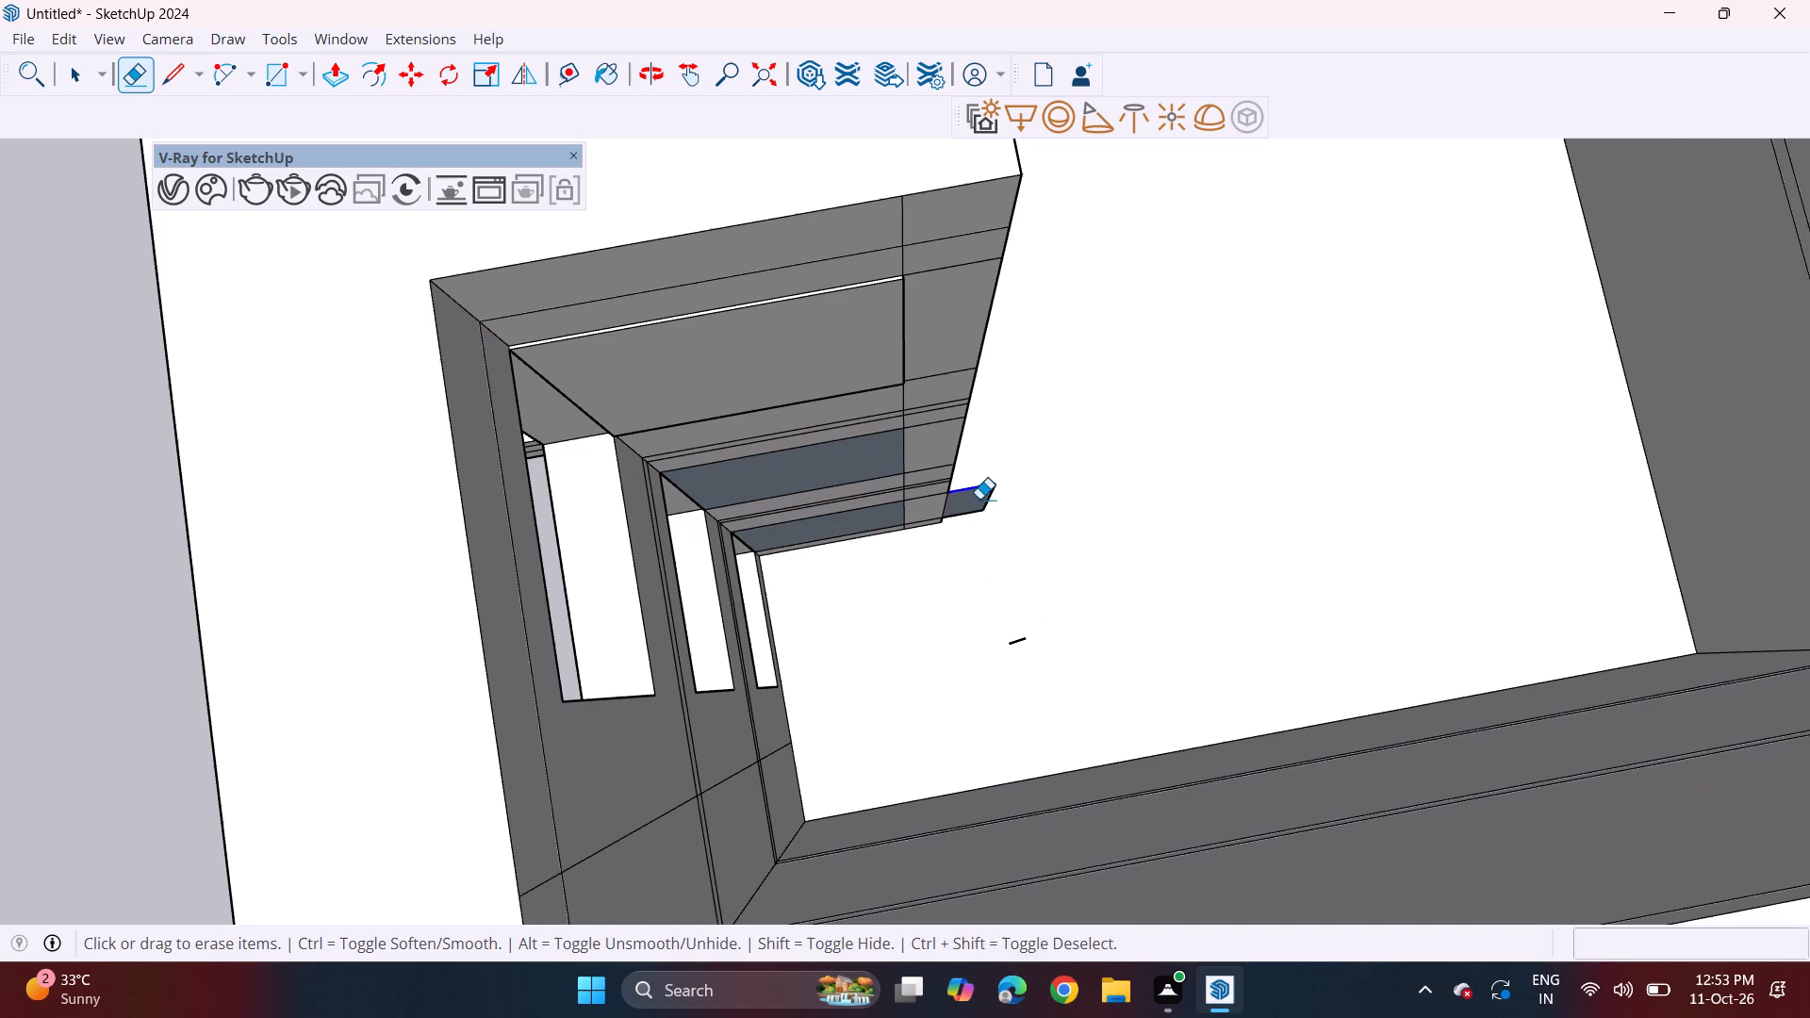
drag(979, 499, 980, 500)
drag(990, 479, 990, 502)
click(986, 503)
drag(979, 502, 978, 522)
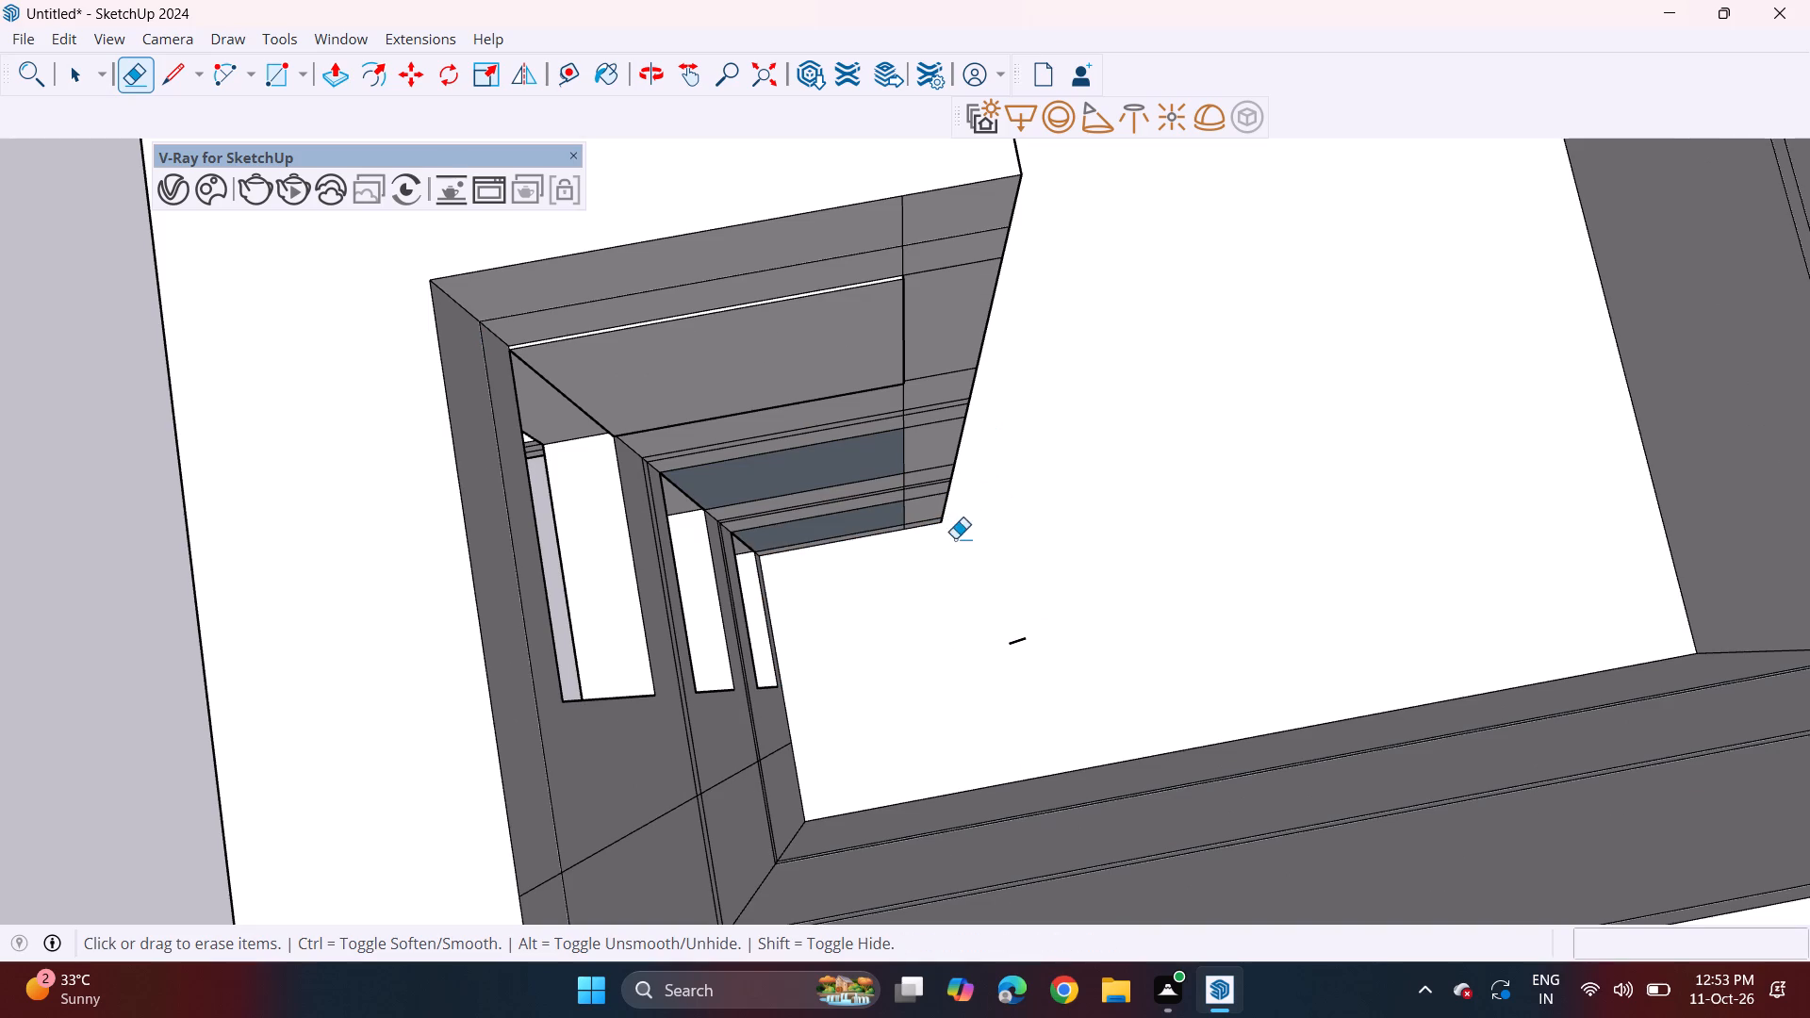
drag(1023, 624, 1018, 640)
Push the larger blue face on the interior side wall beside the middle window by 1 1/16", flush with the wall.
middle_drag(1013, 608, 1009, 601)
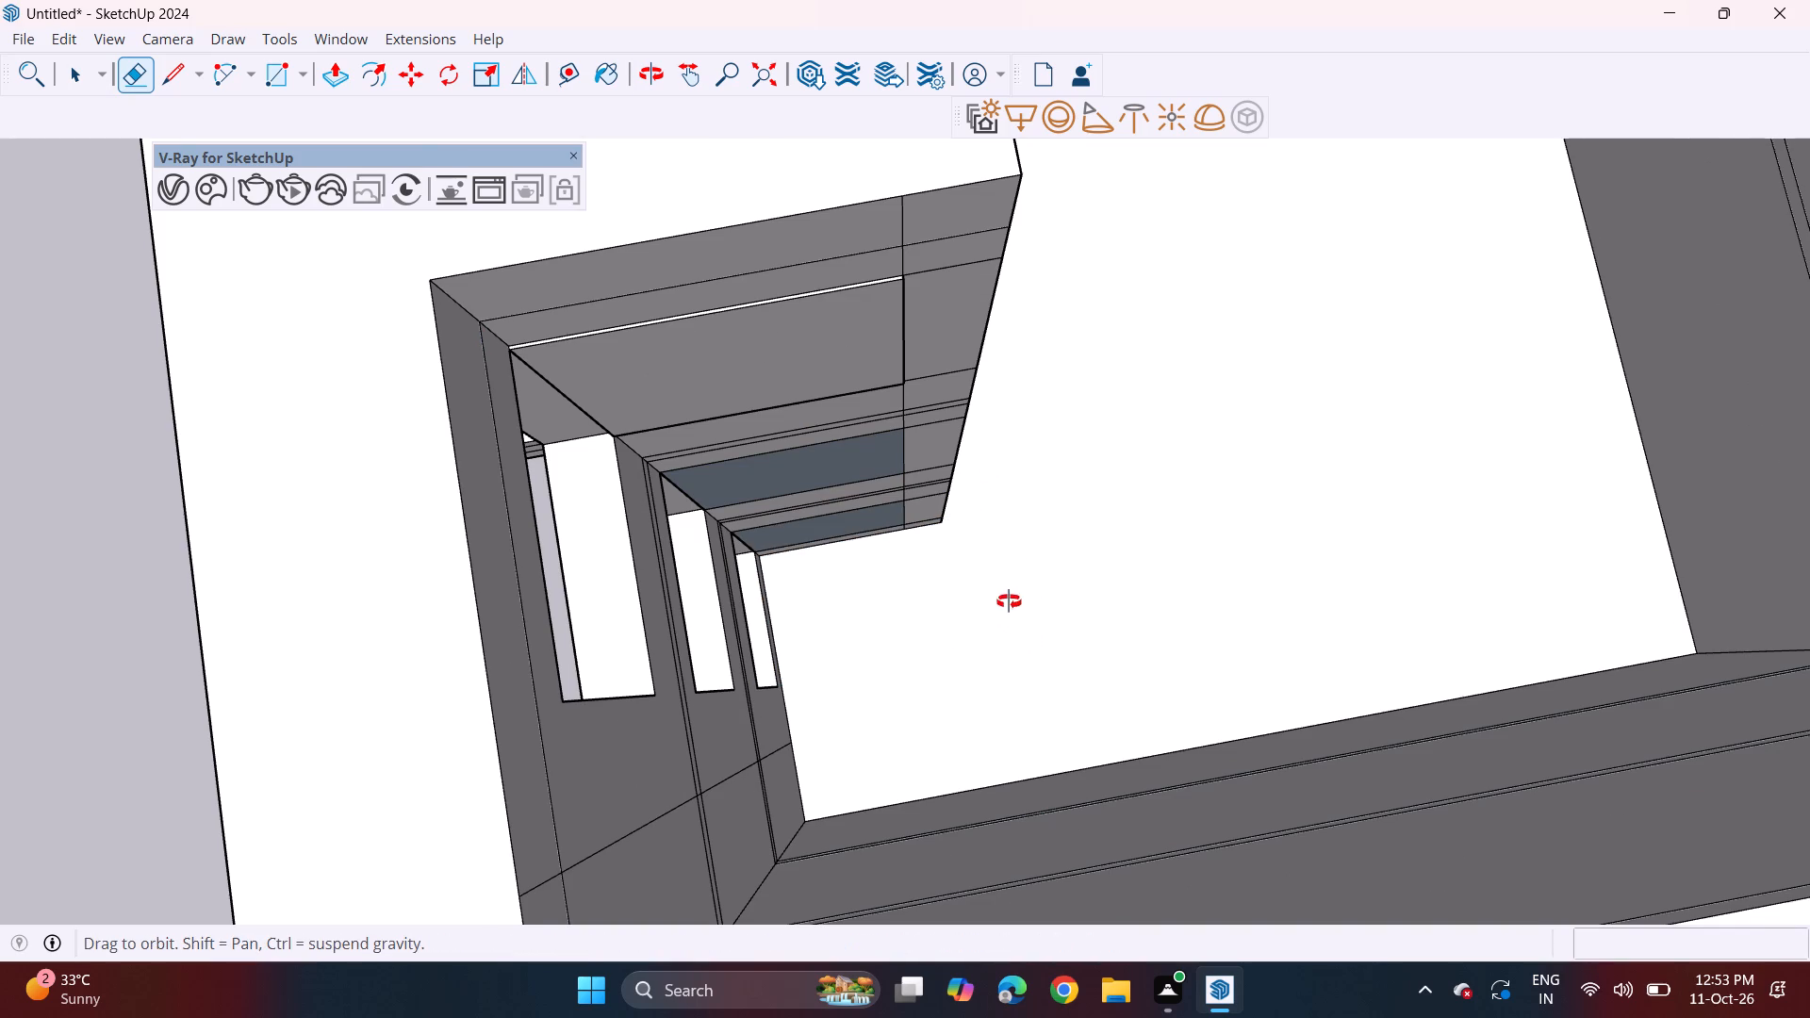
middle_drag(1009, 601, 737, 483)
scroll(797, 481, up, 3)
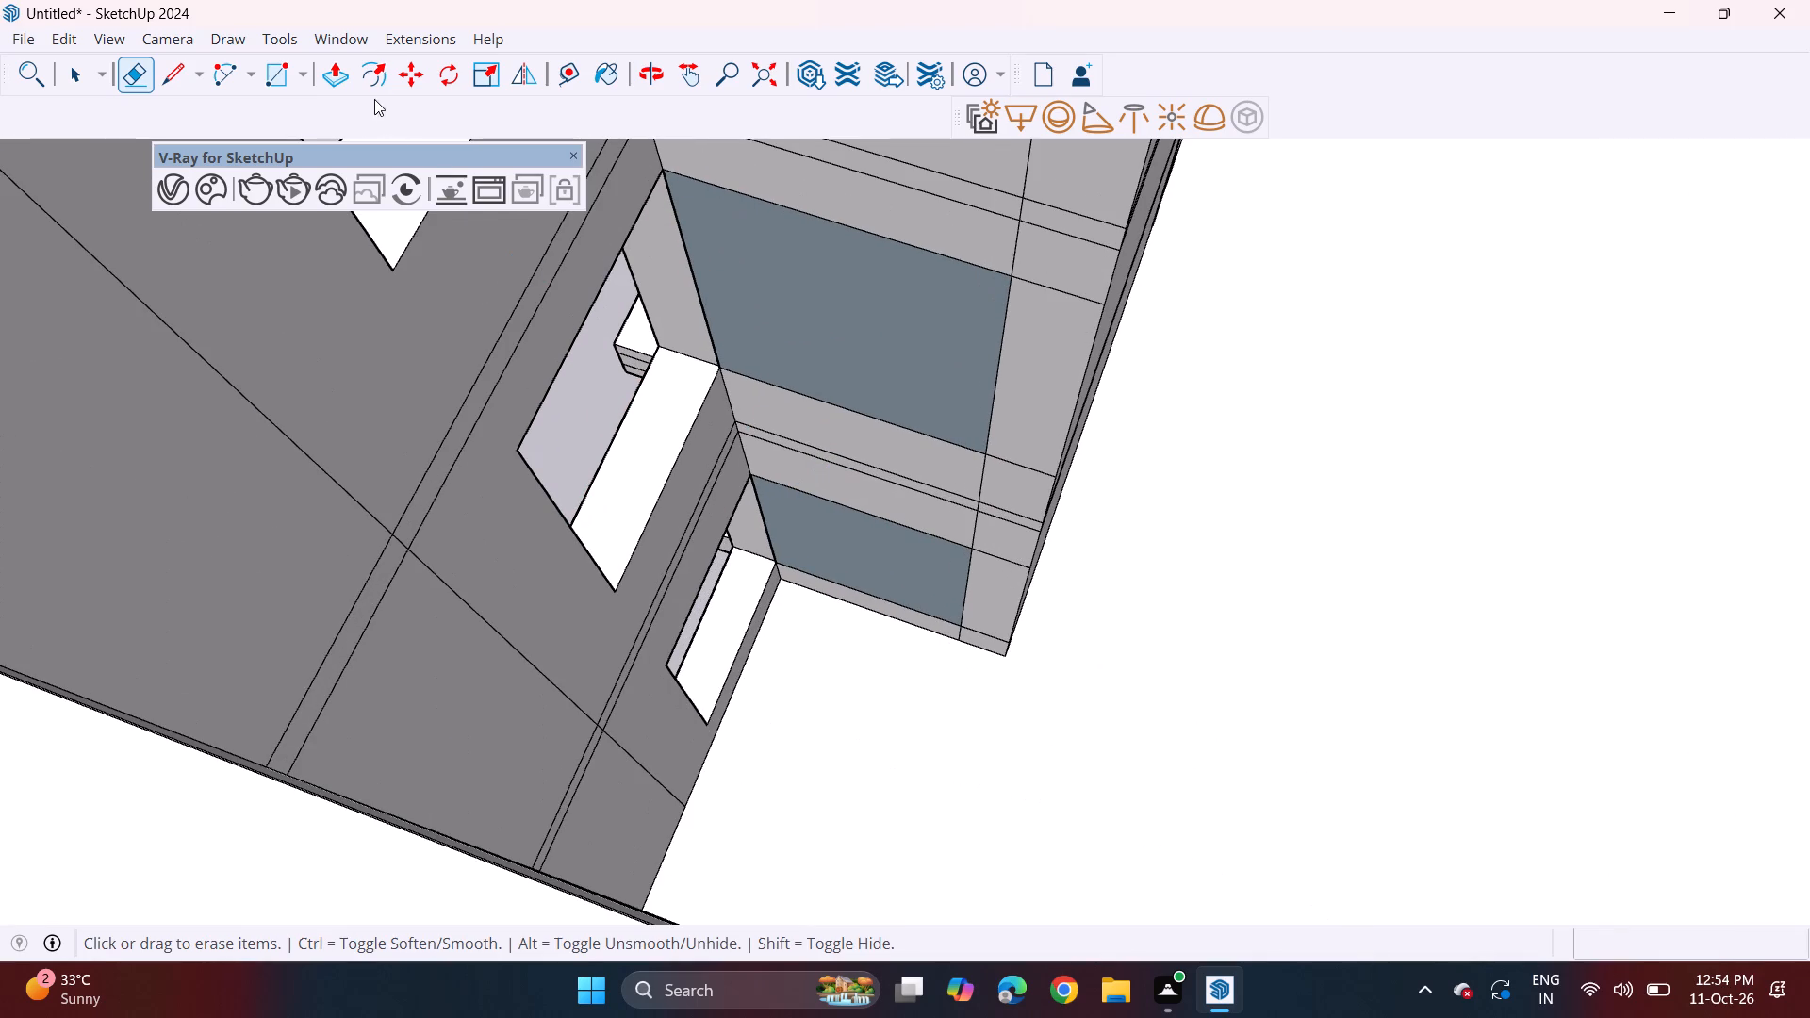
drag(341, 76, 355, 83)
click(805, 361)
key(Escape)
click(330, 80)
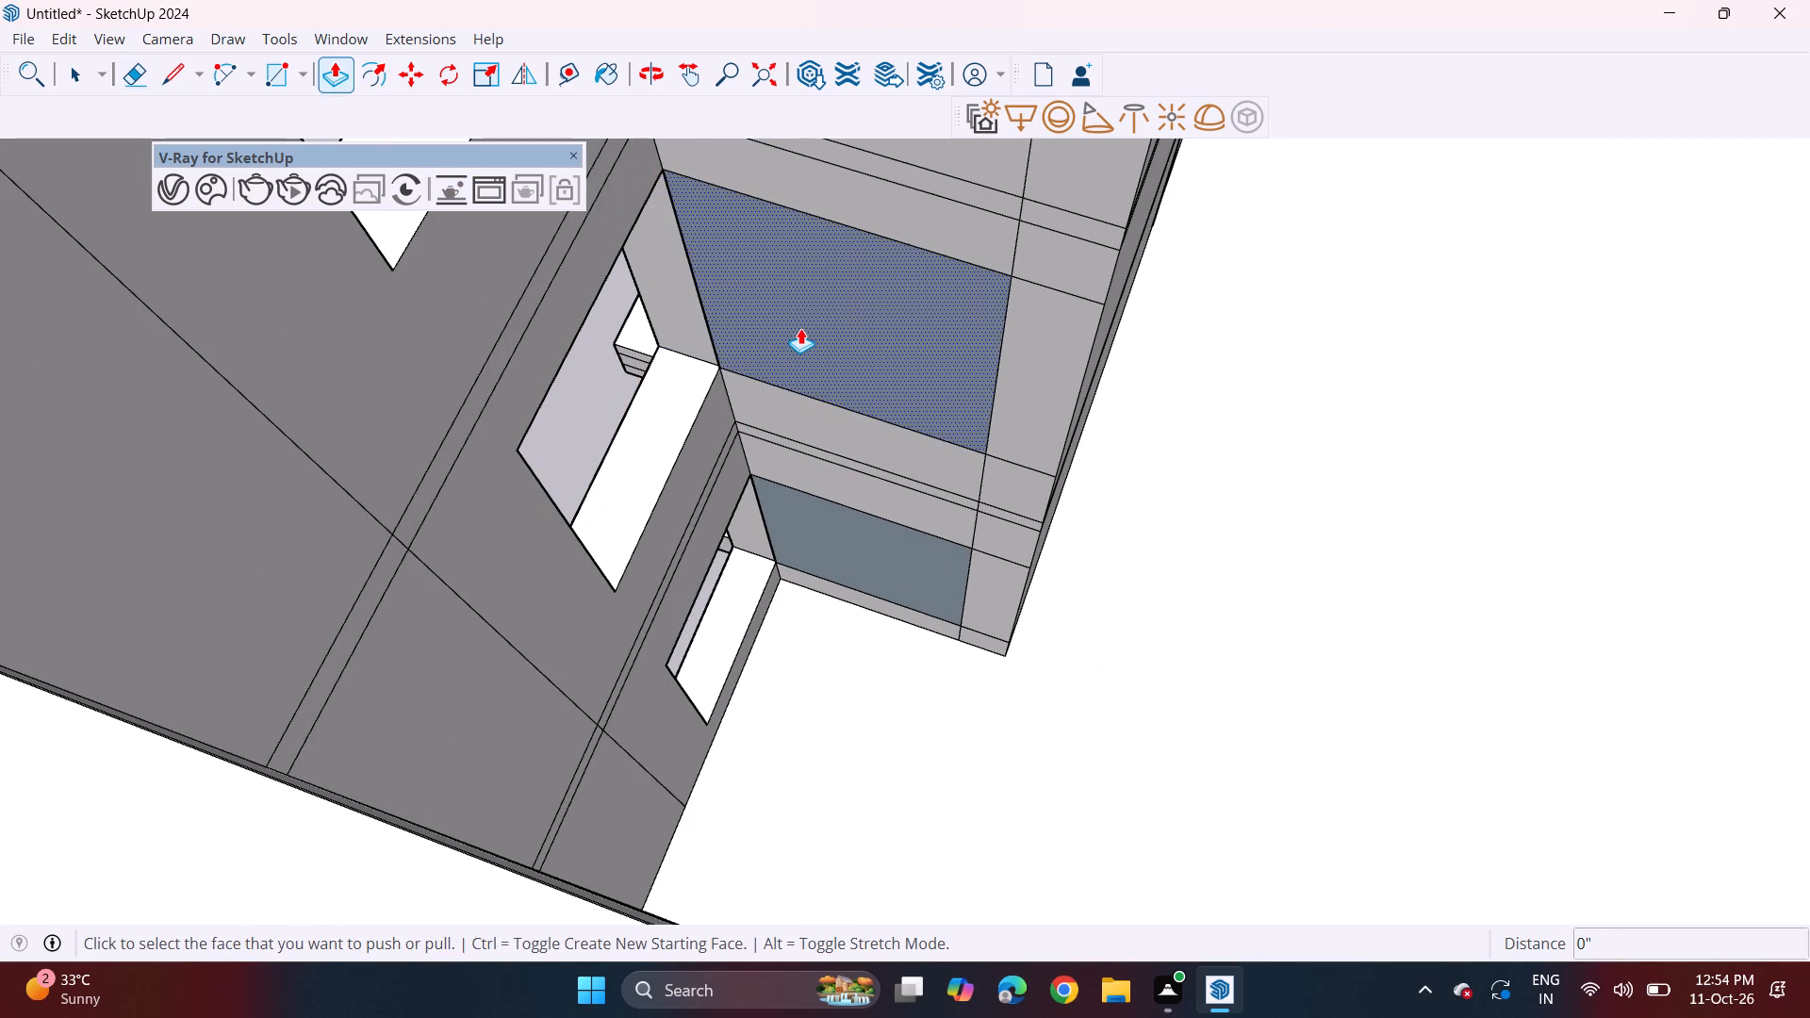
click(801, 328)
click(806, 326)
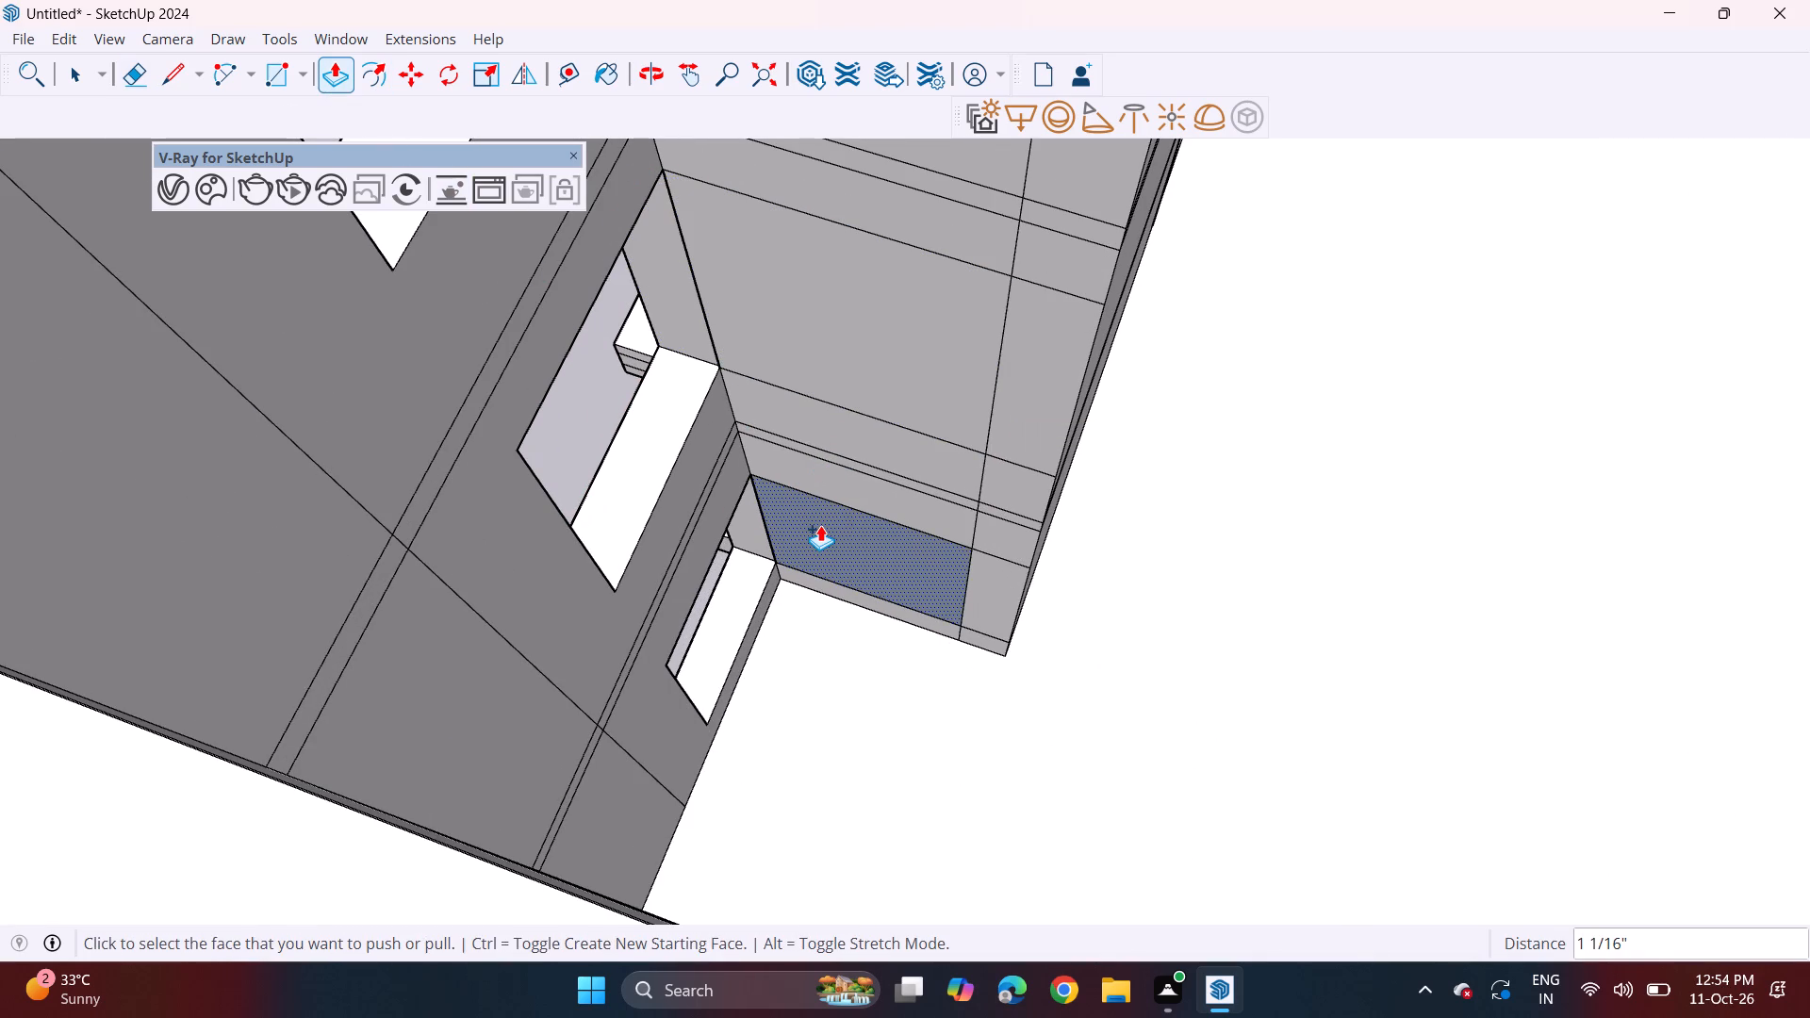
Push the smaller blue face on the interior side wall beside the lower window by 7/8", flush with the wall.
click(820, 525)
double_click(820, 525)
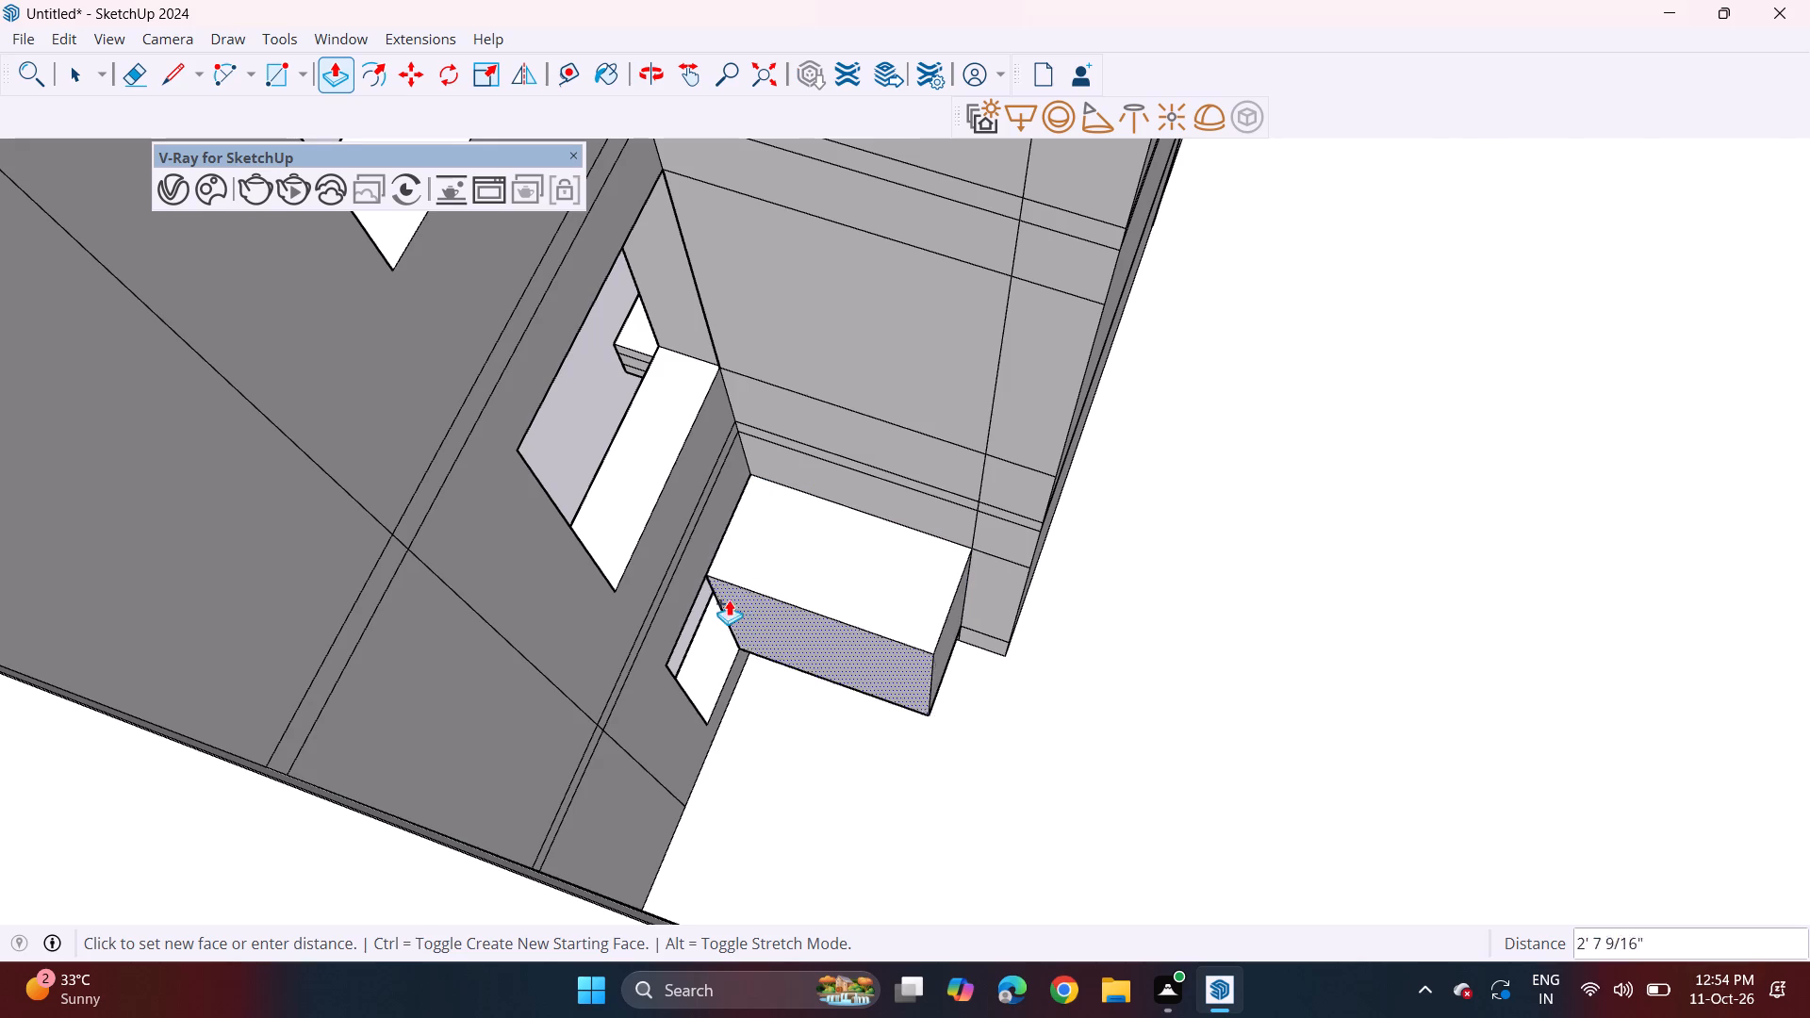
middle_drag(729, 599, 821, 595)
key(Escape)
key(grave)
middle_drag(778, 630, 798, 712)
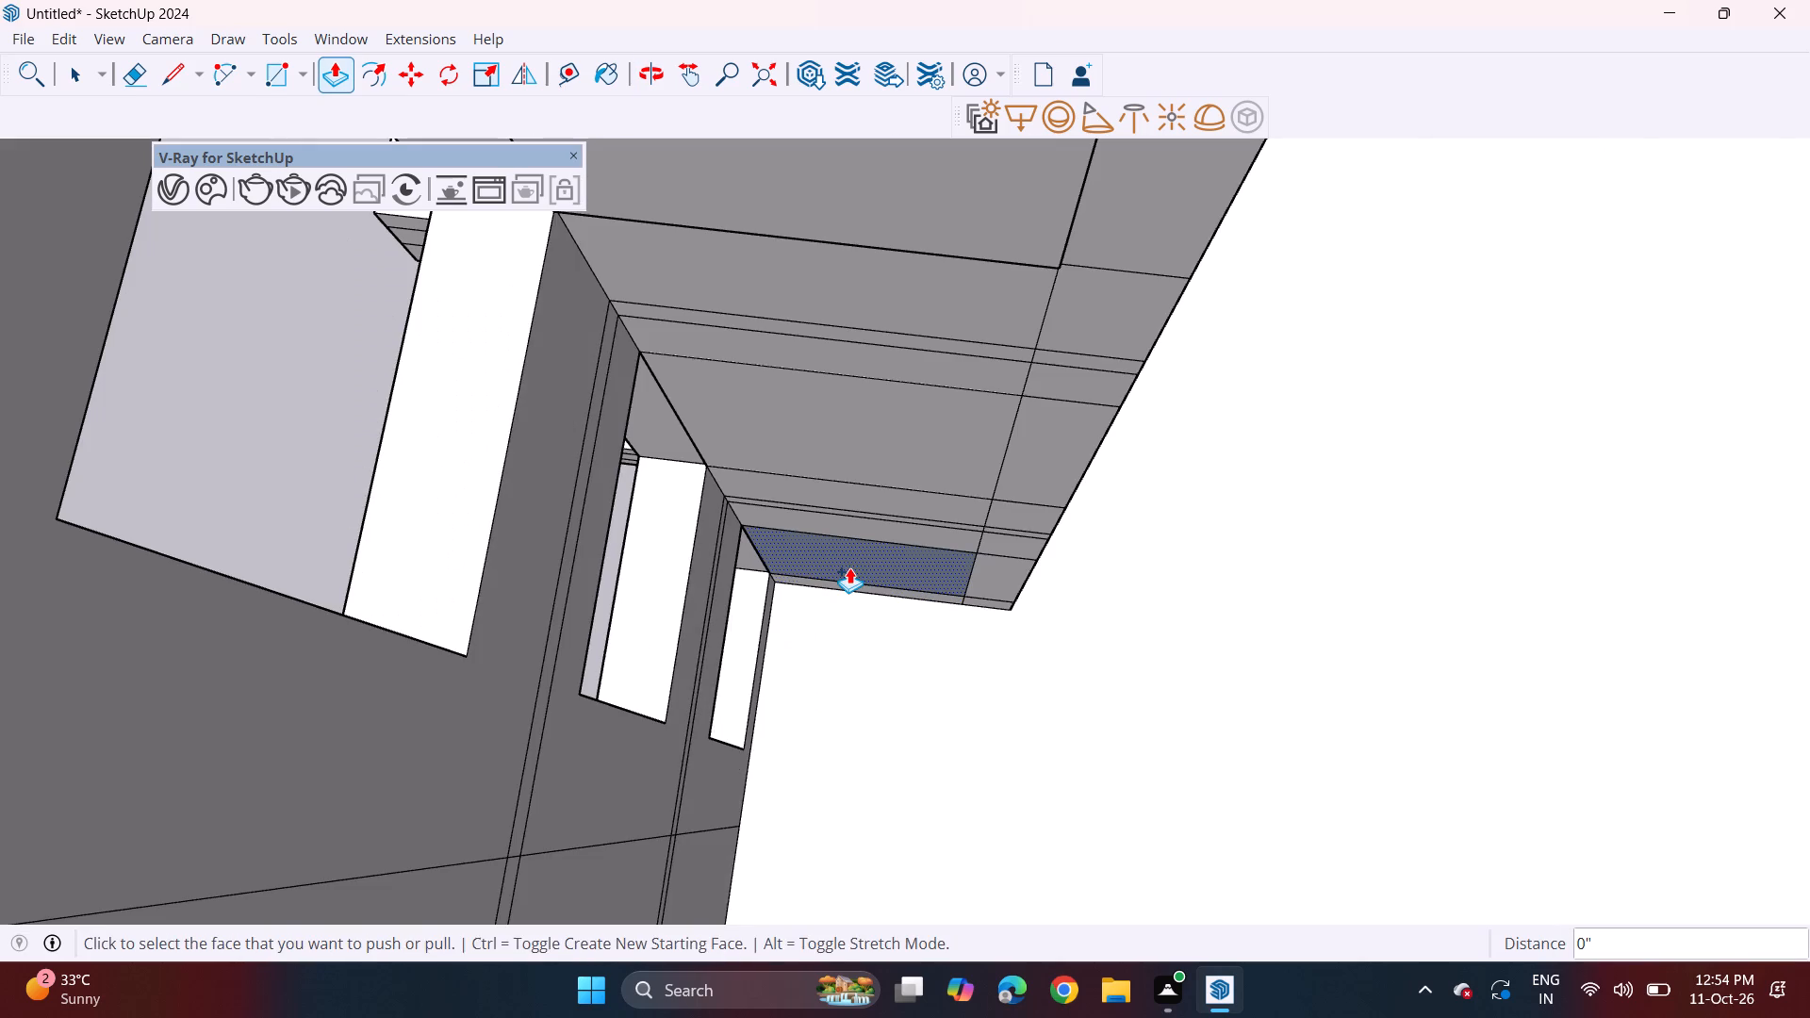
click(849, 567)
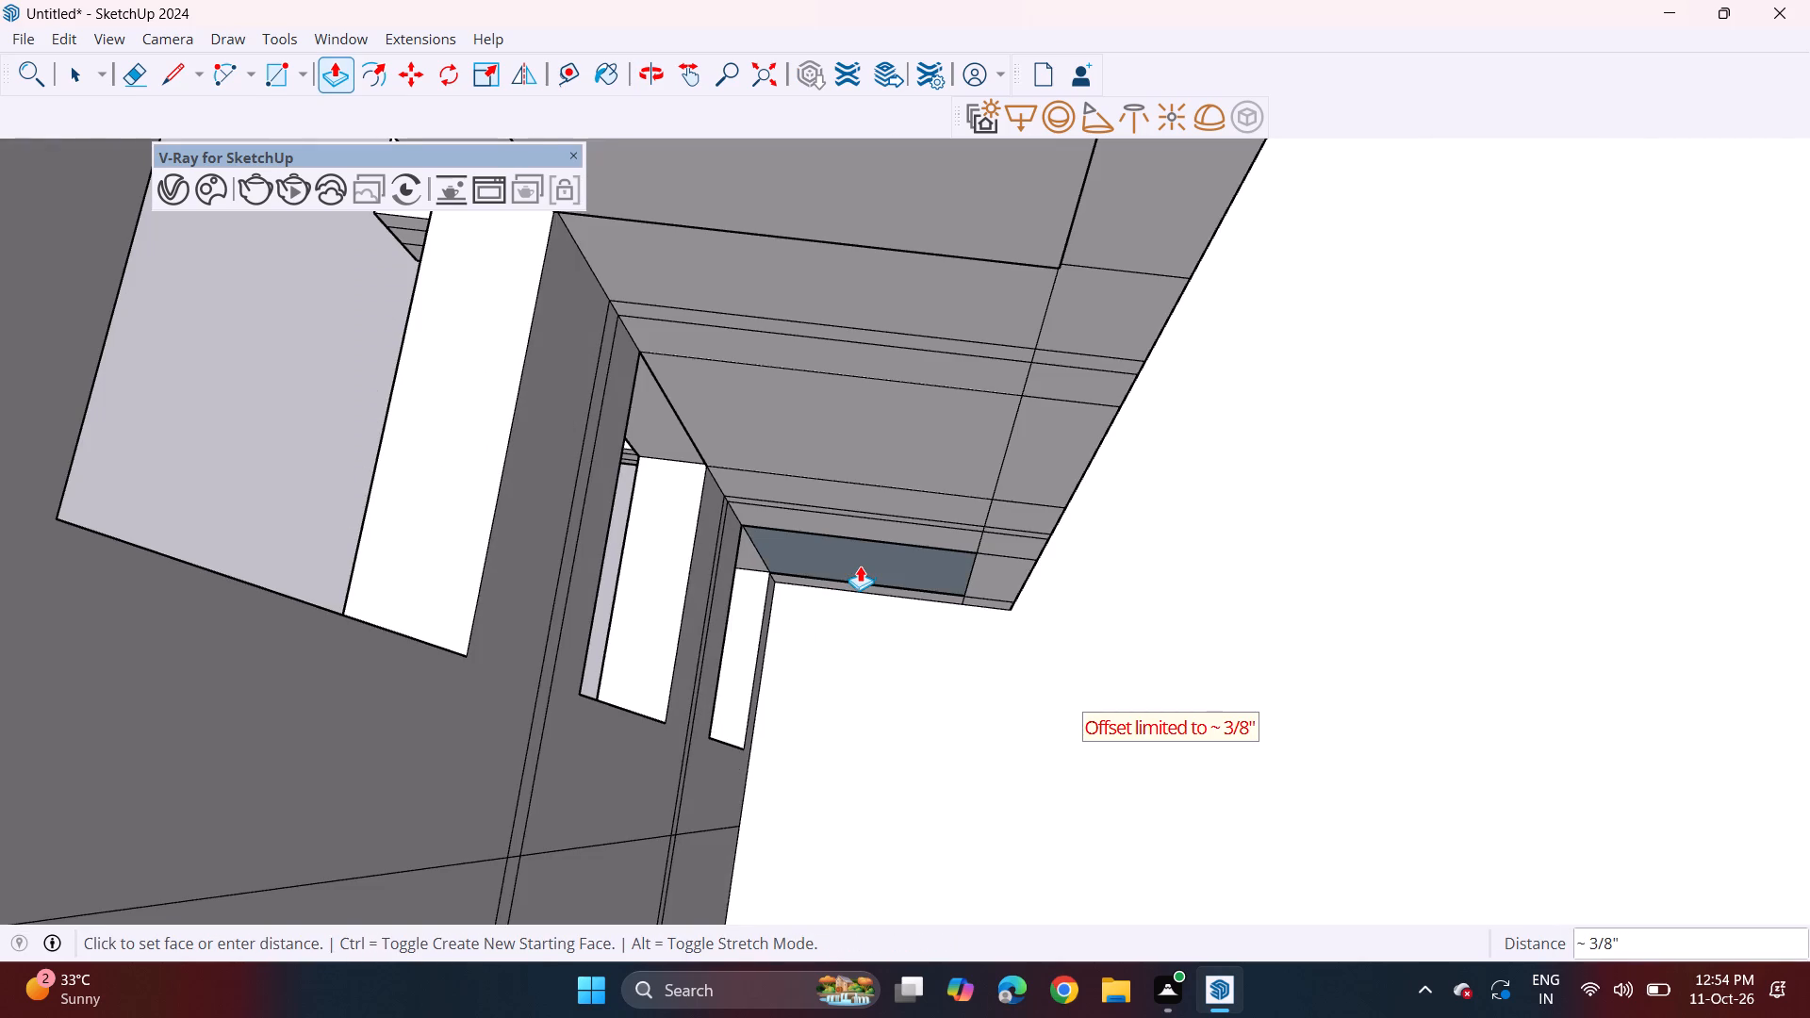
click(865, 555)
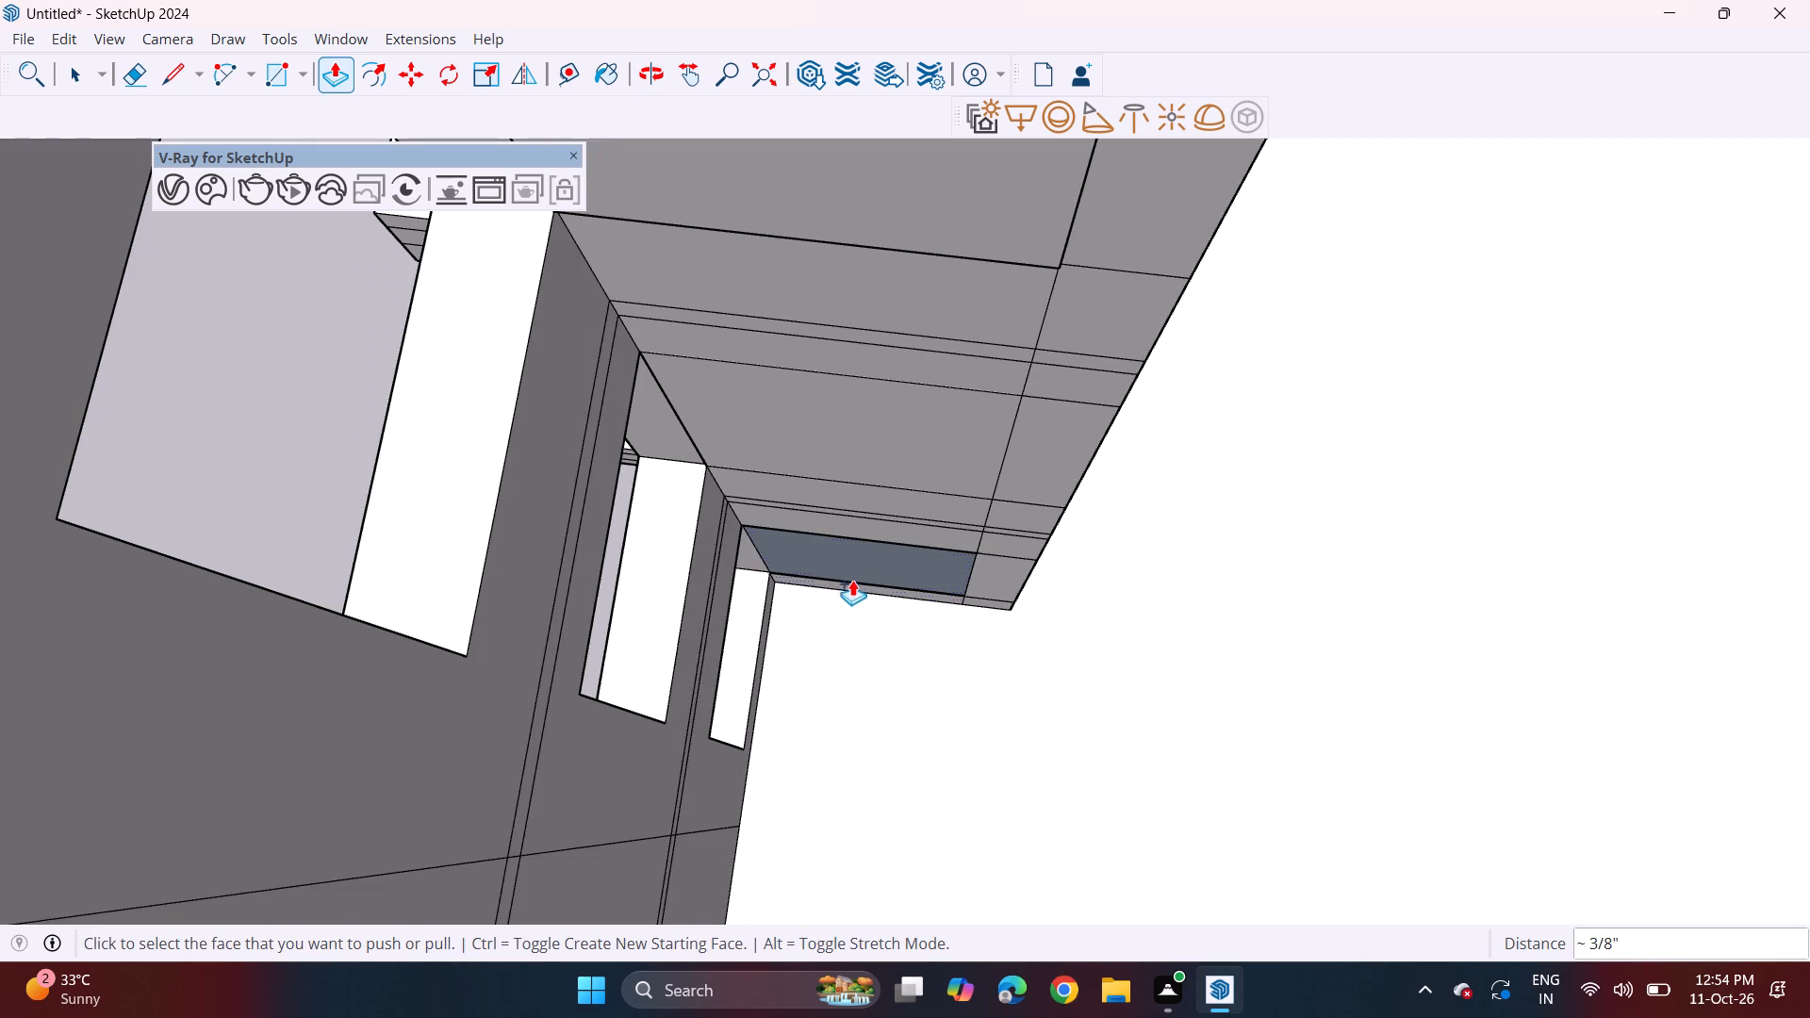
click(856, 565)
click(855, 573)
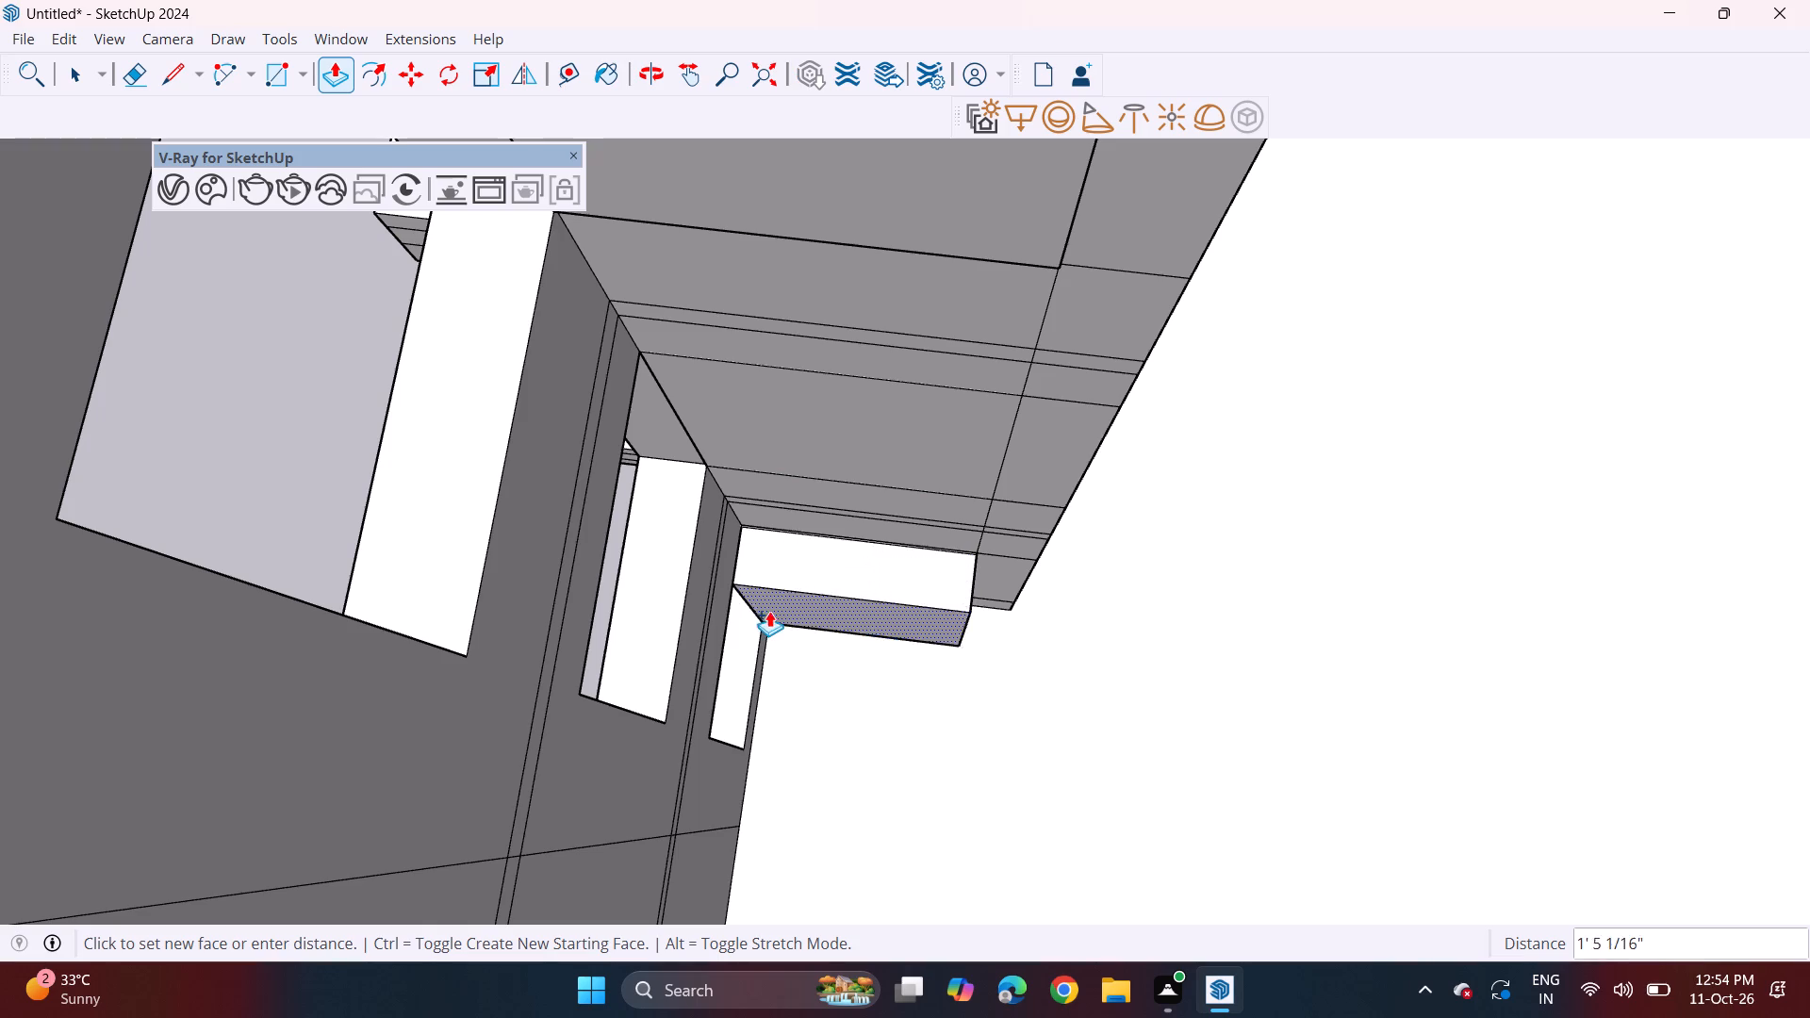
click(820, 569)
Erase the narrow vertical strip's lines along the plain bay's outer front edge, including the short stub under the roof band.
middle_drag(810, 594, 1473, 200)
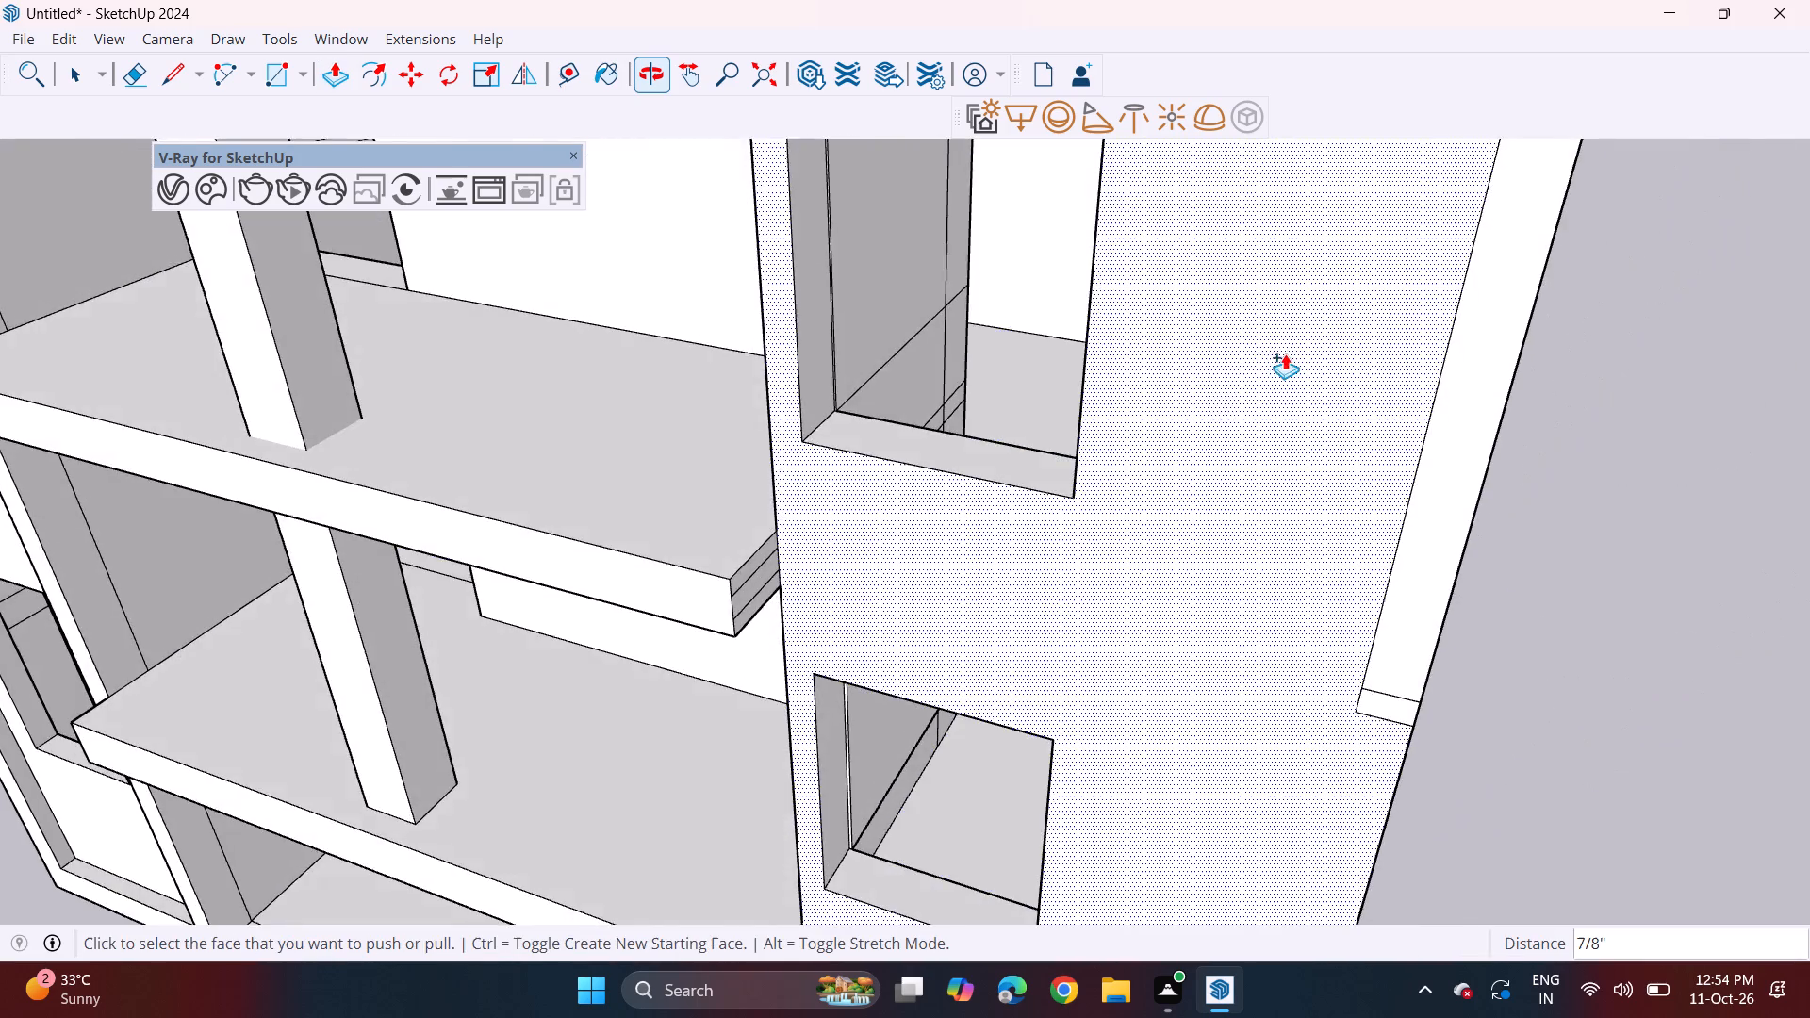
scroll(1217, 397, down, 6)
middle_drag(920, 714, 1019, 579)
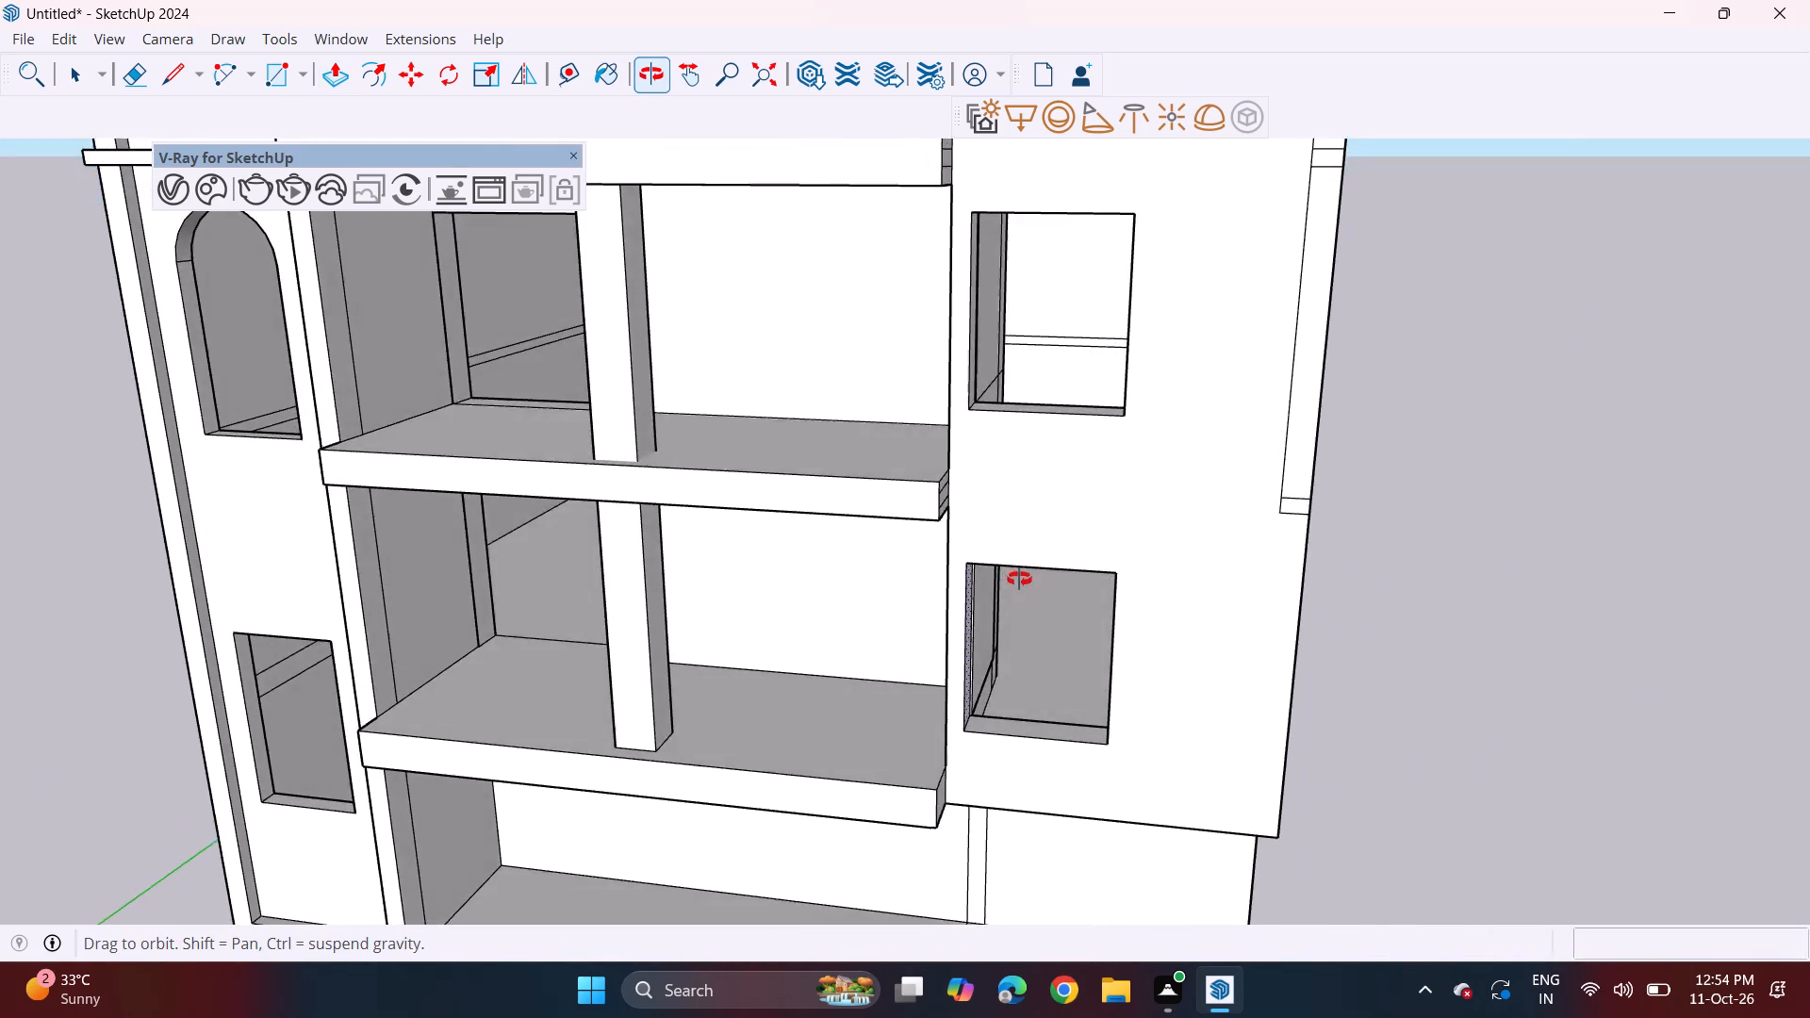
middle_drag(1019, 579, 1071, 519)
scroll(1068, 511, down, 3)
shift+middle_drag(1057, 499, 972, 559)
scroll(966, 545, down, 3)
shift+middle_drag(950, 587, 936, 659)
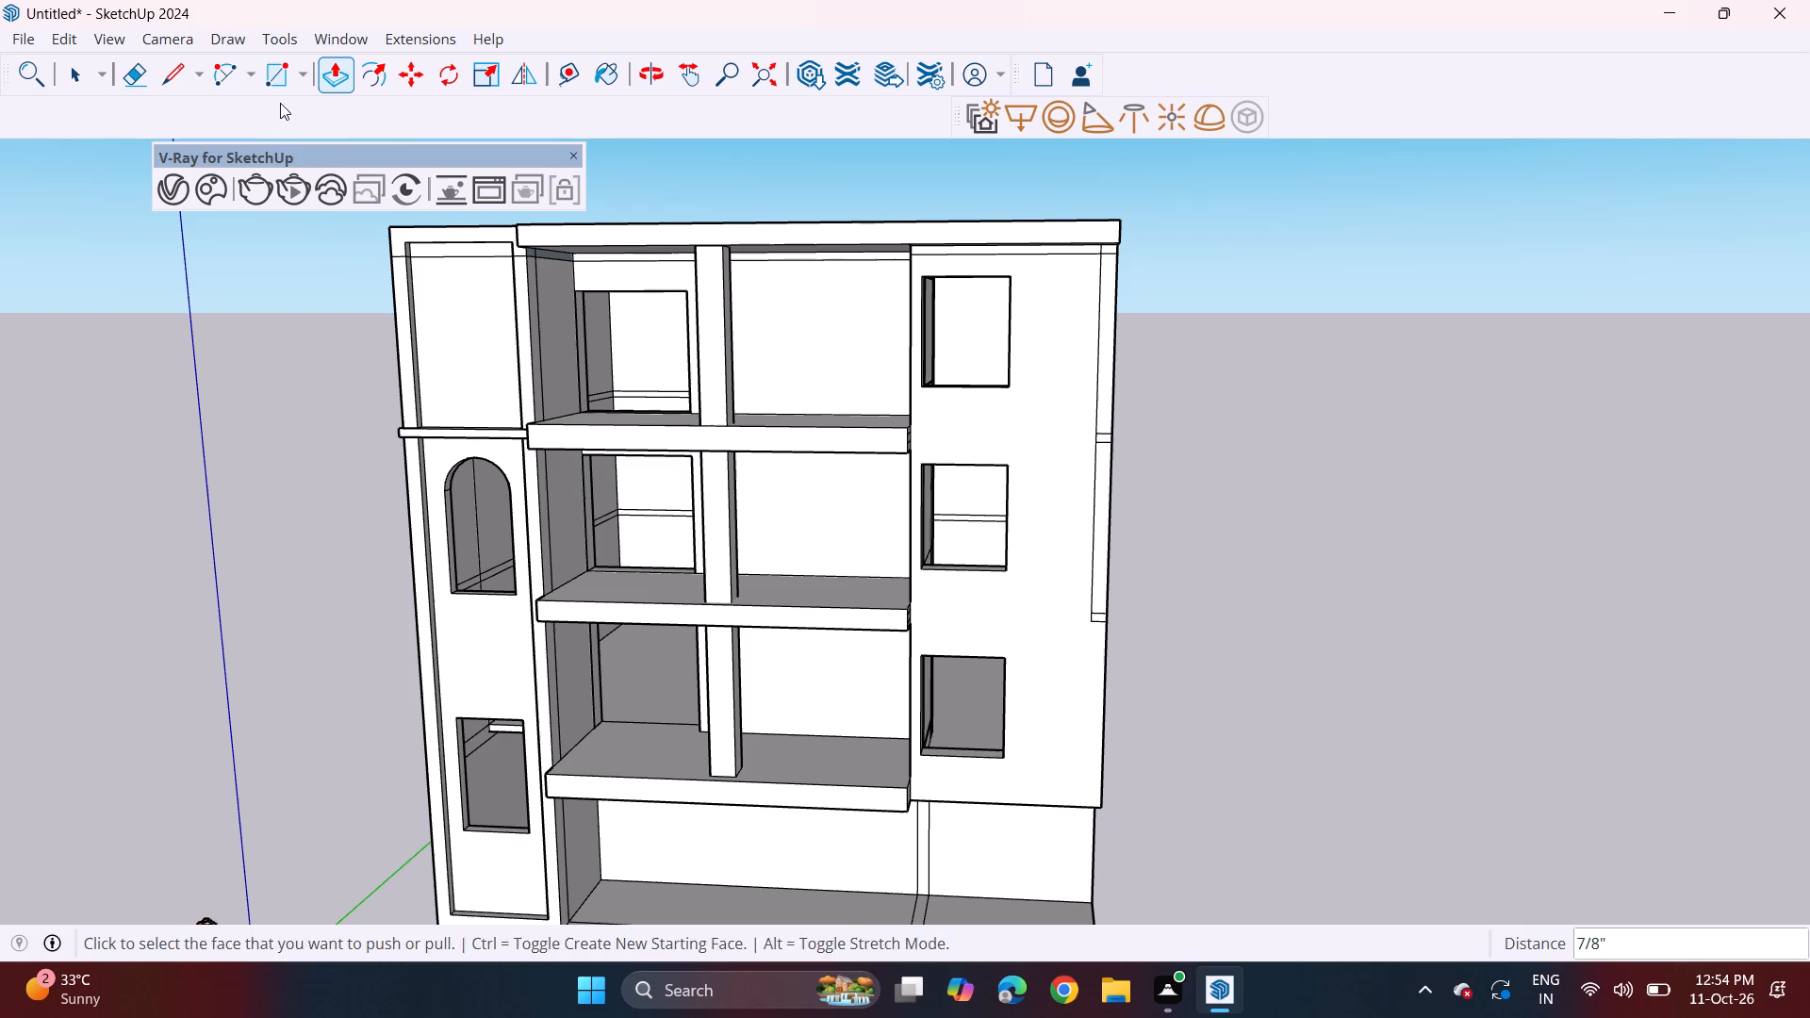
click(151, 59)
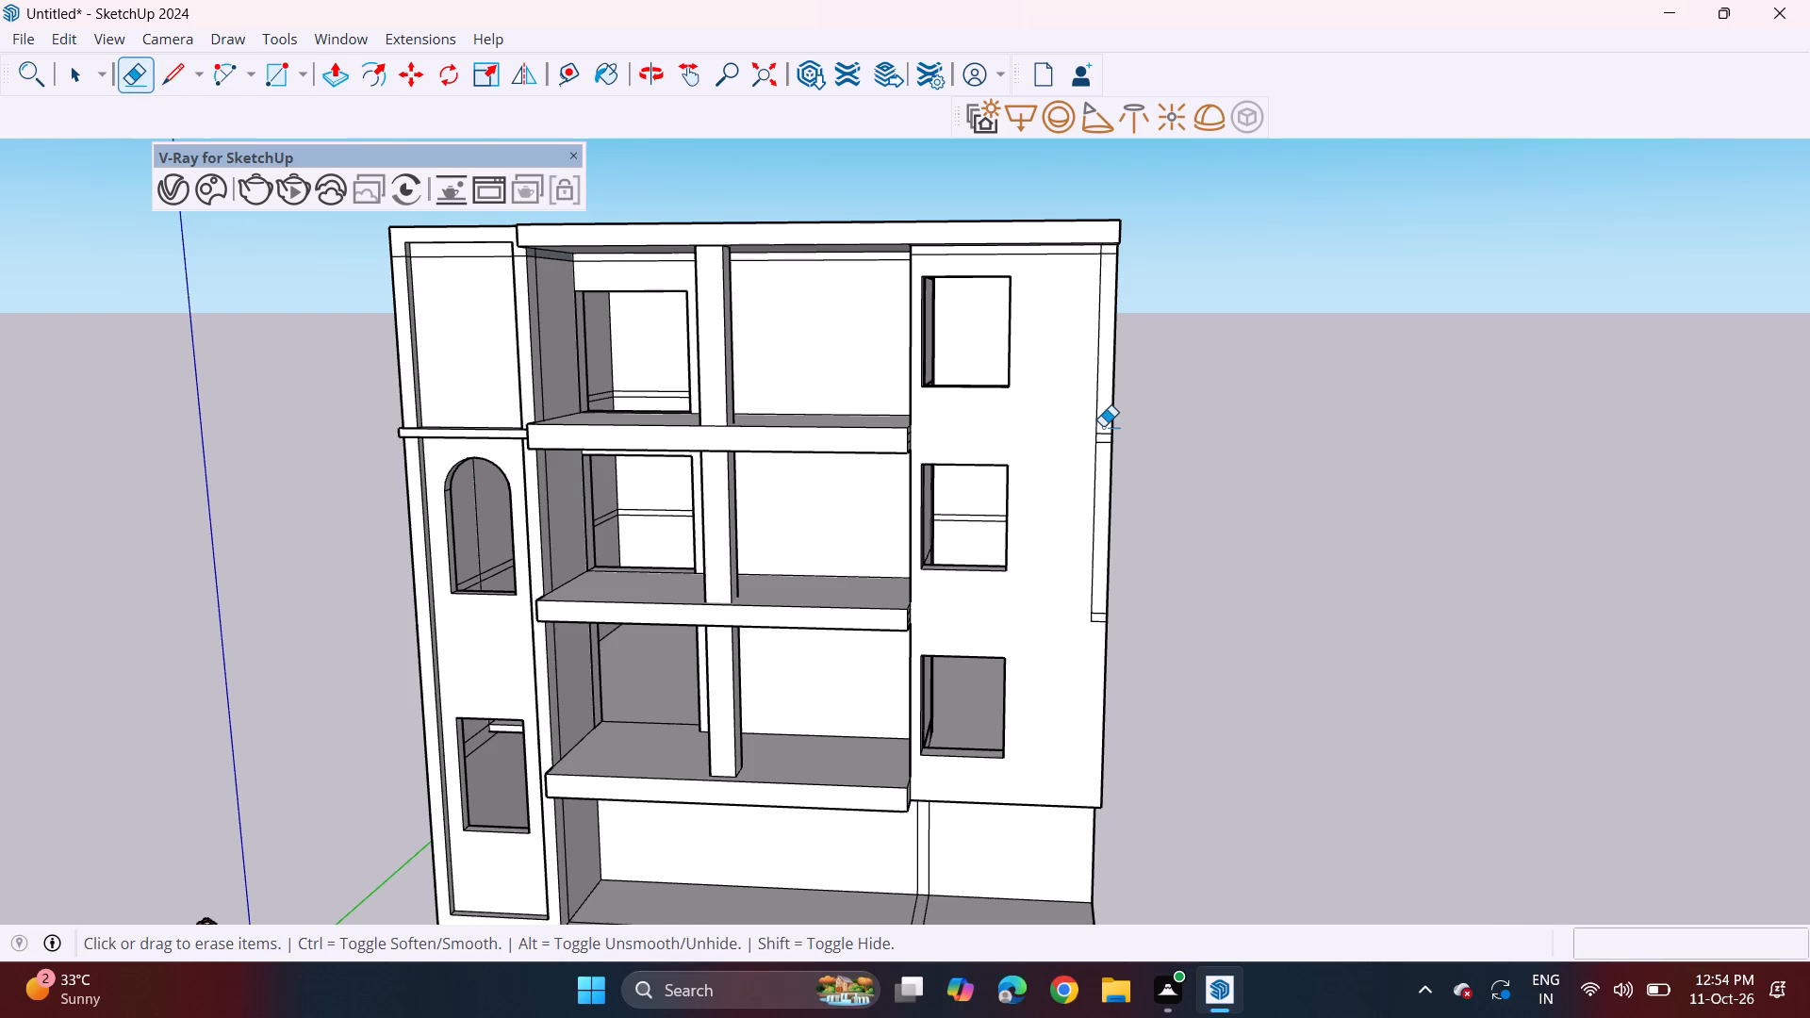
drag(1102, 428, 1102, 440)
drag(1100, 434, 1073, 452)
drag(1093, 513, 1094, 524)
drag(1094, 524, 1091, 540)
drag(1094, 614, 1092, 623)
drag(1091, 614, 1091, 622)
drag(1096, 618, 1097, 614)
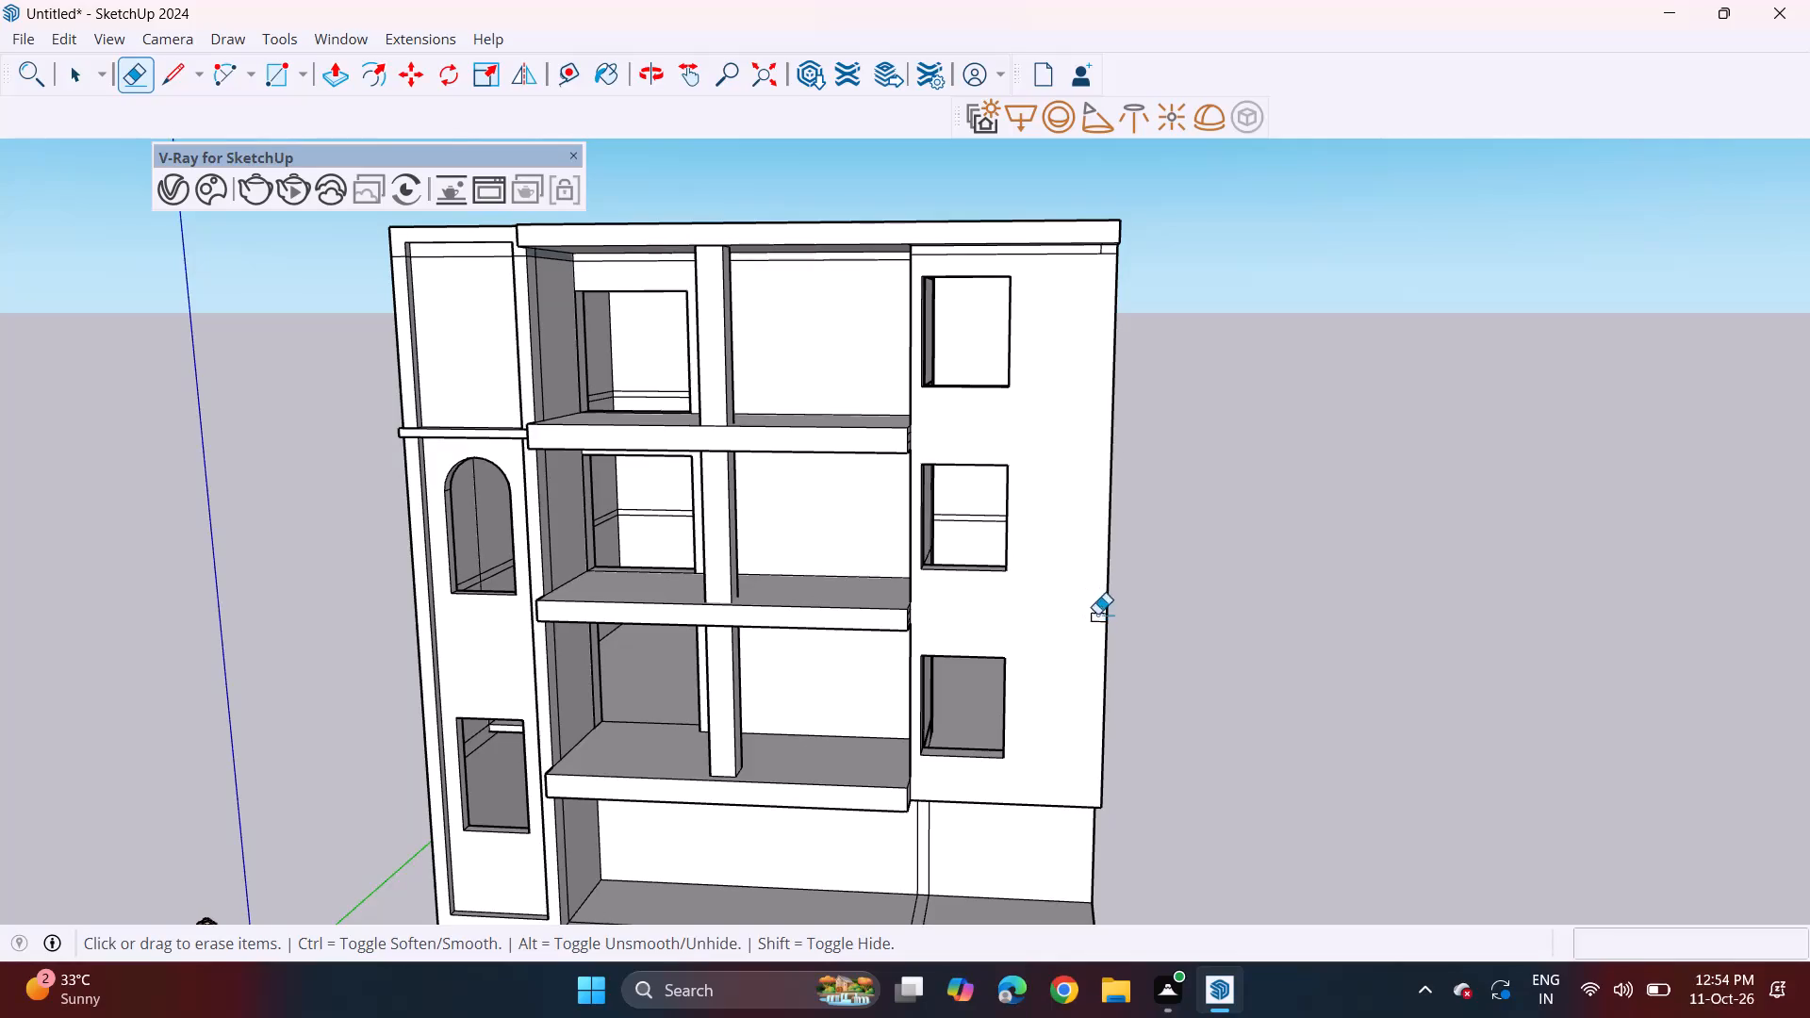
drag(1097, 614, 1093, 630)
drag(1096, 607, 1096, 626)
scroll(1093, 244, up, 4)
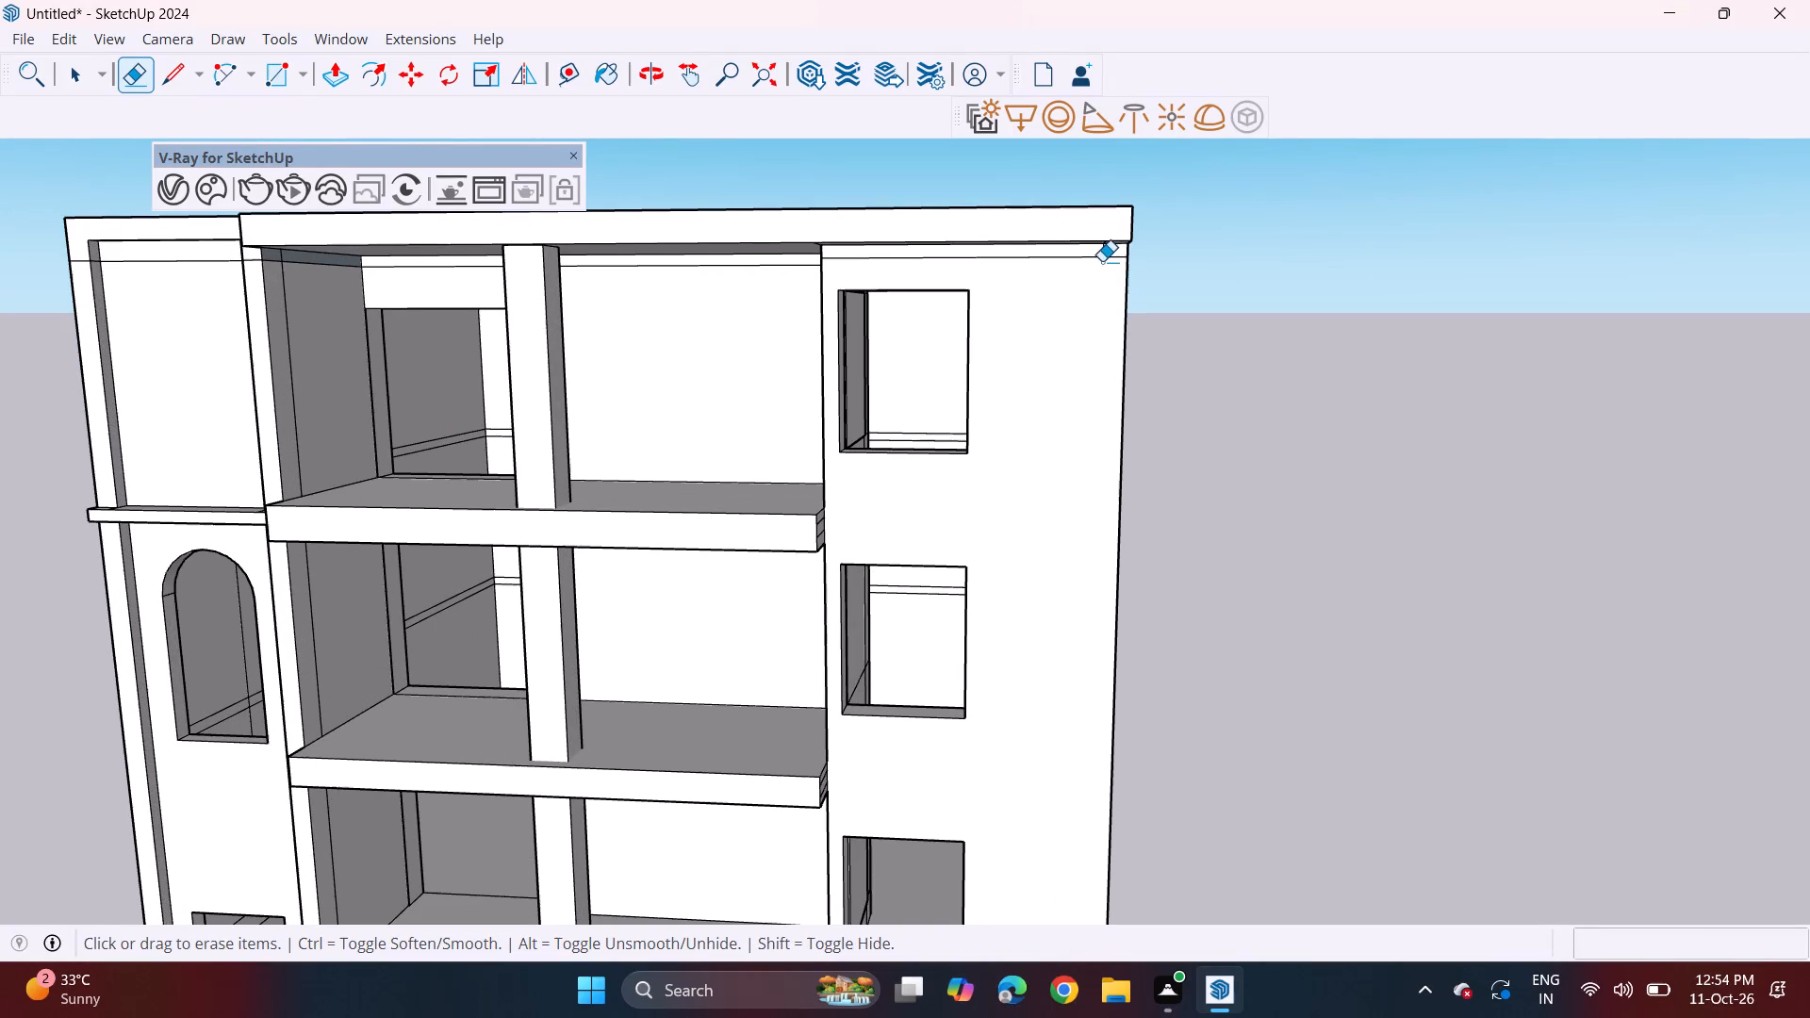
click(1104, 250)
Erase the stray horizontal line near the top of the arched-window bay's front frame, including its short stubs at both edges.
scroll(963, 371, down, 3)
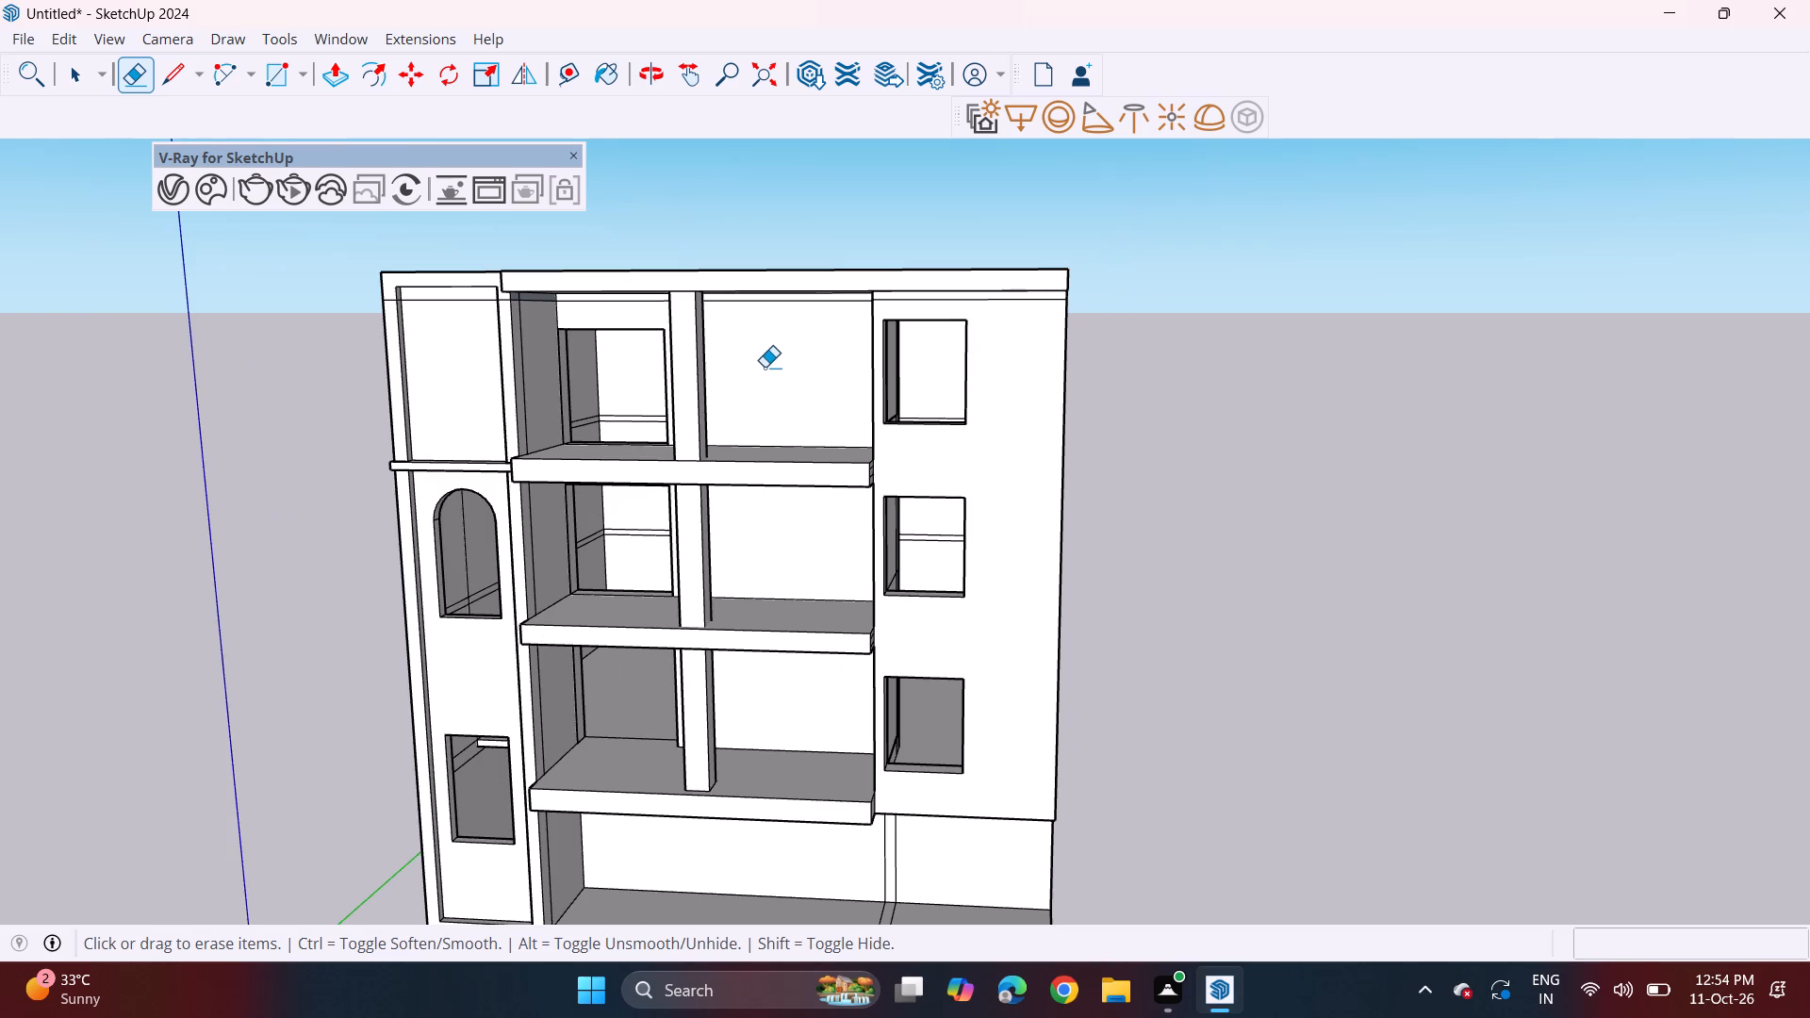
middle_drag(418, 369, 465, 356)
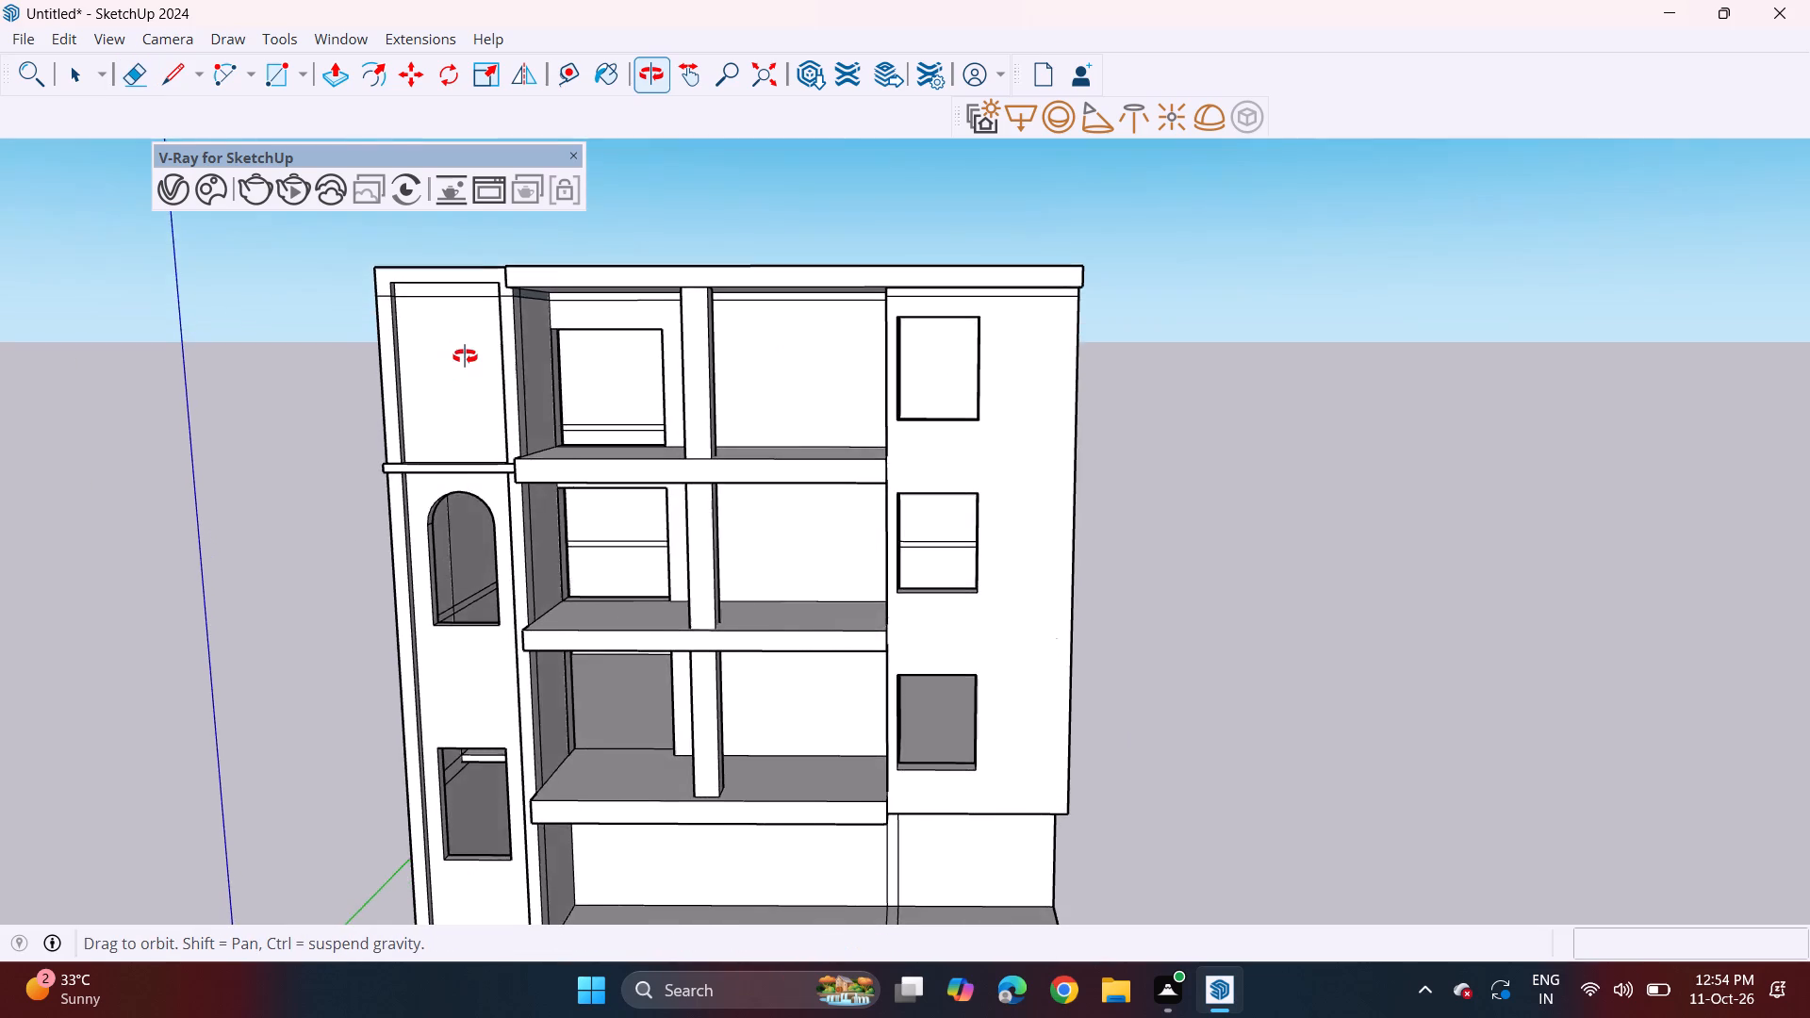
middle_drag(465, 356, 532, 400)
scroll(475, 336, up, 2)
click(460, 301)
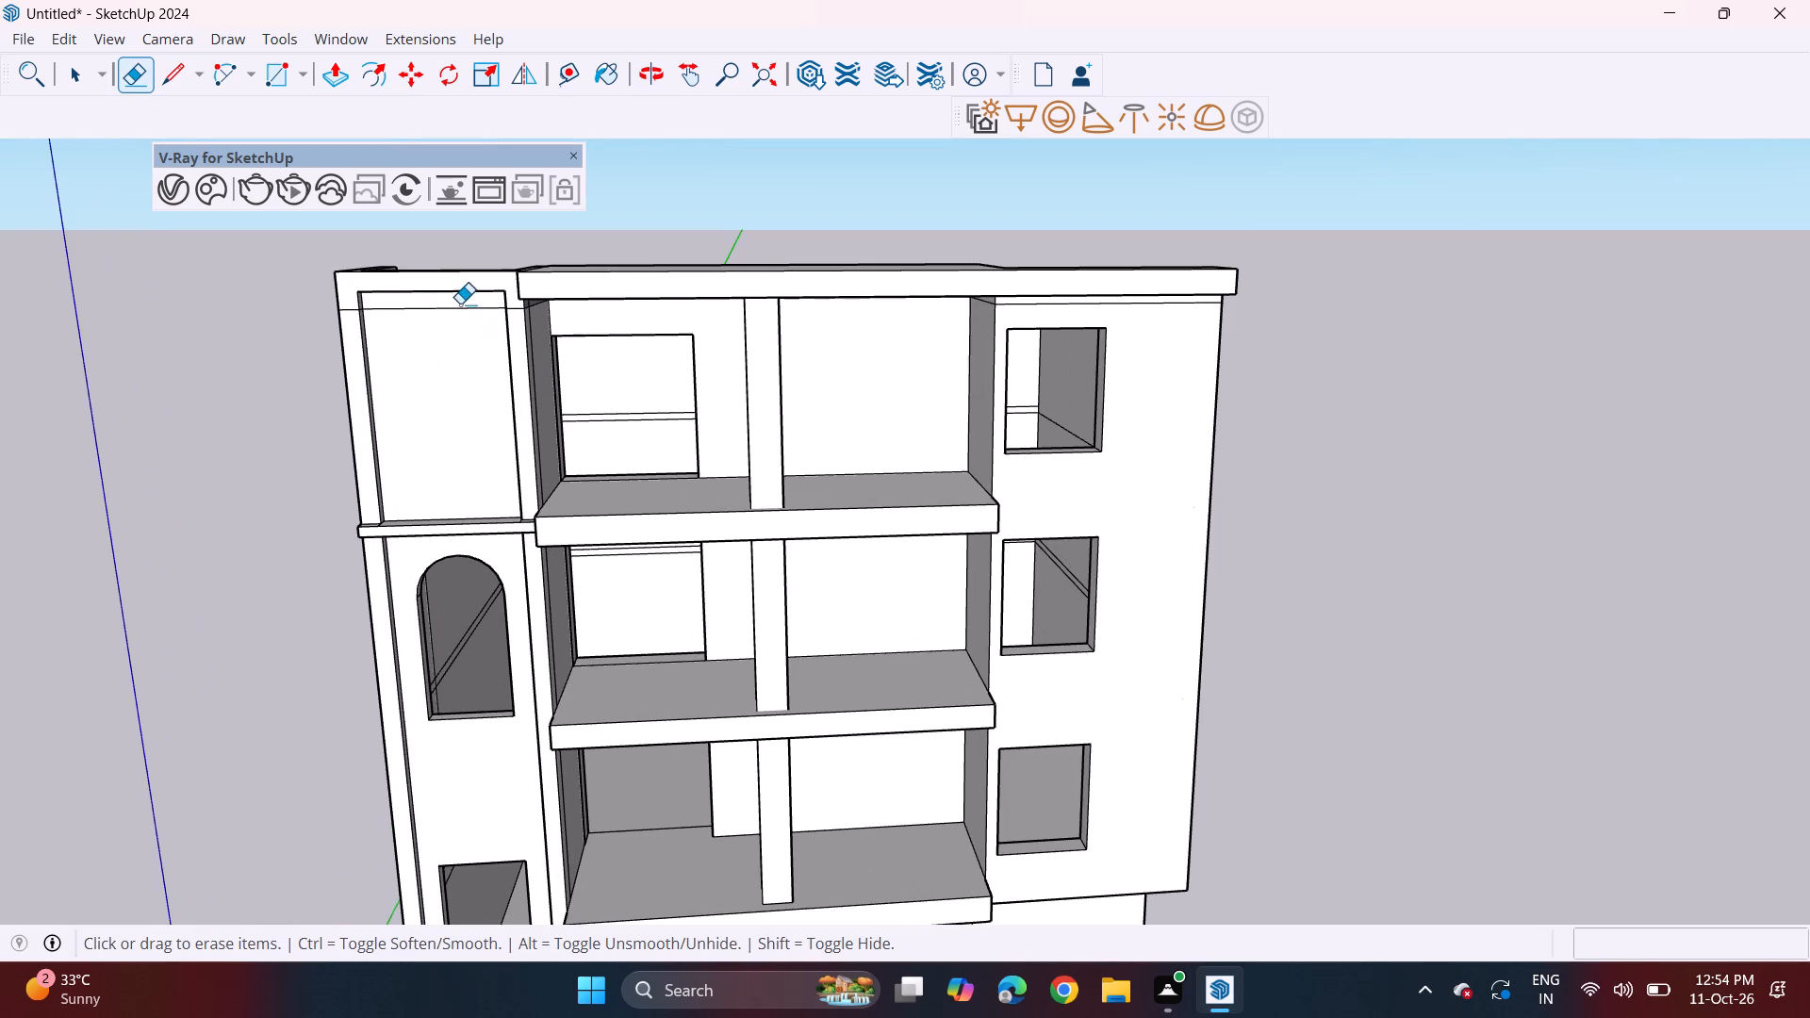
click(462, 306)
click(515, 305)
click(342, 308)
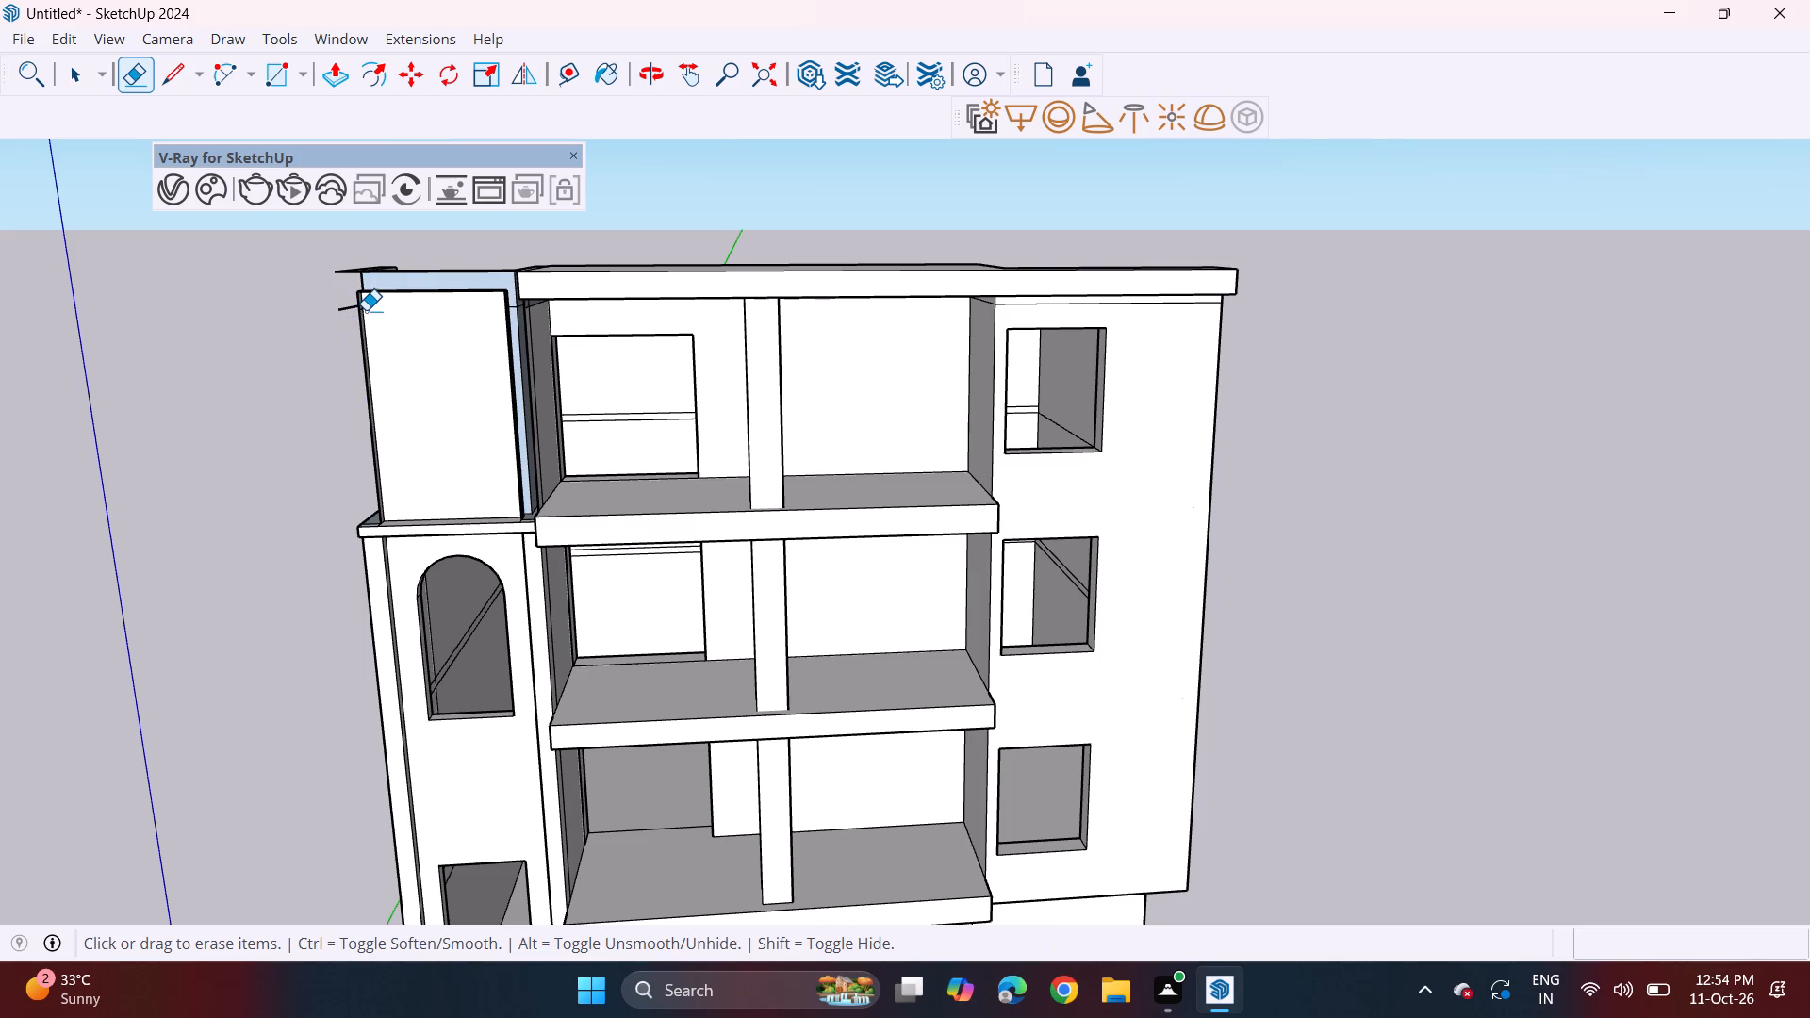
key(ctrl+z)
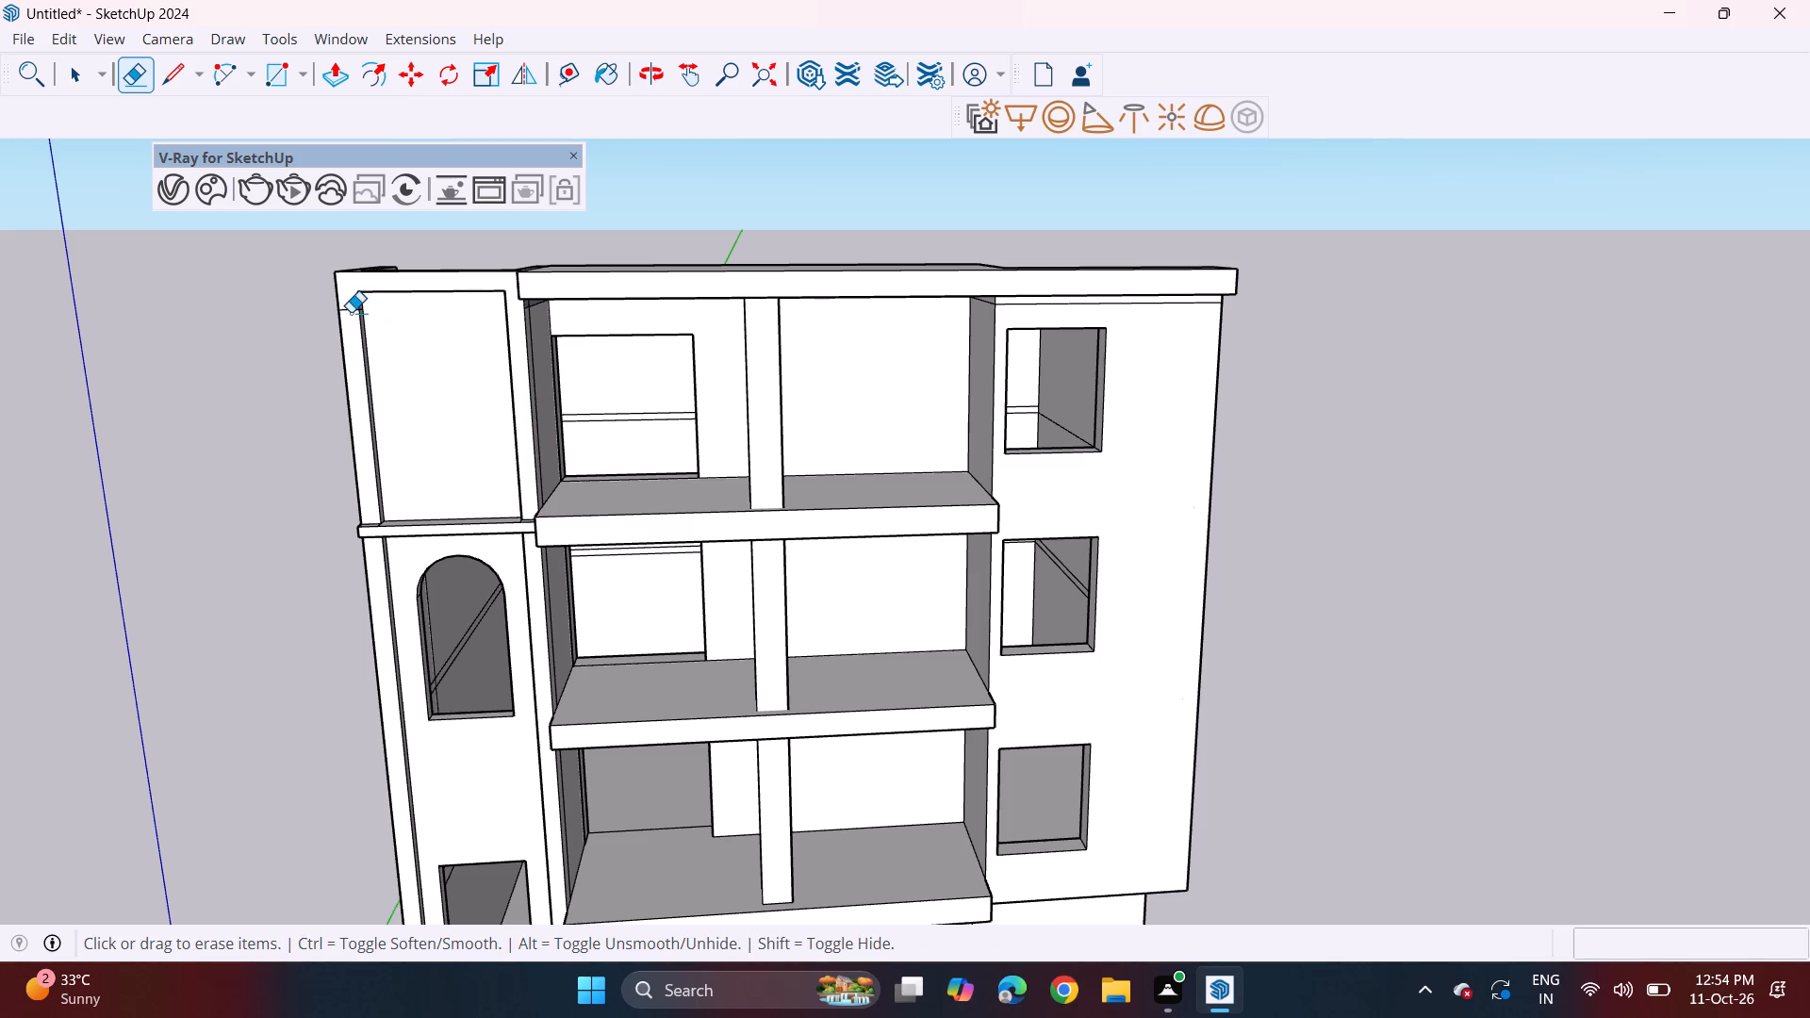
click(351, 309)
Erase the stray horizontal lines under the roof band on the recessed bay's back wall, the square-windowed bay and the recess's side wall.
middle_drag(950, 363, 911, 317)
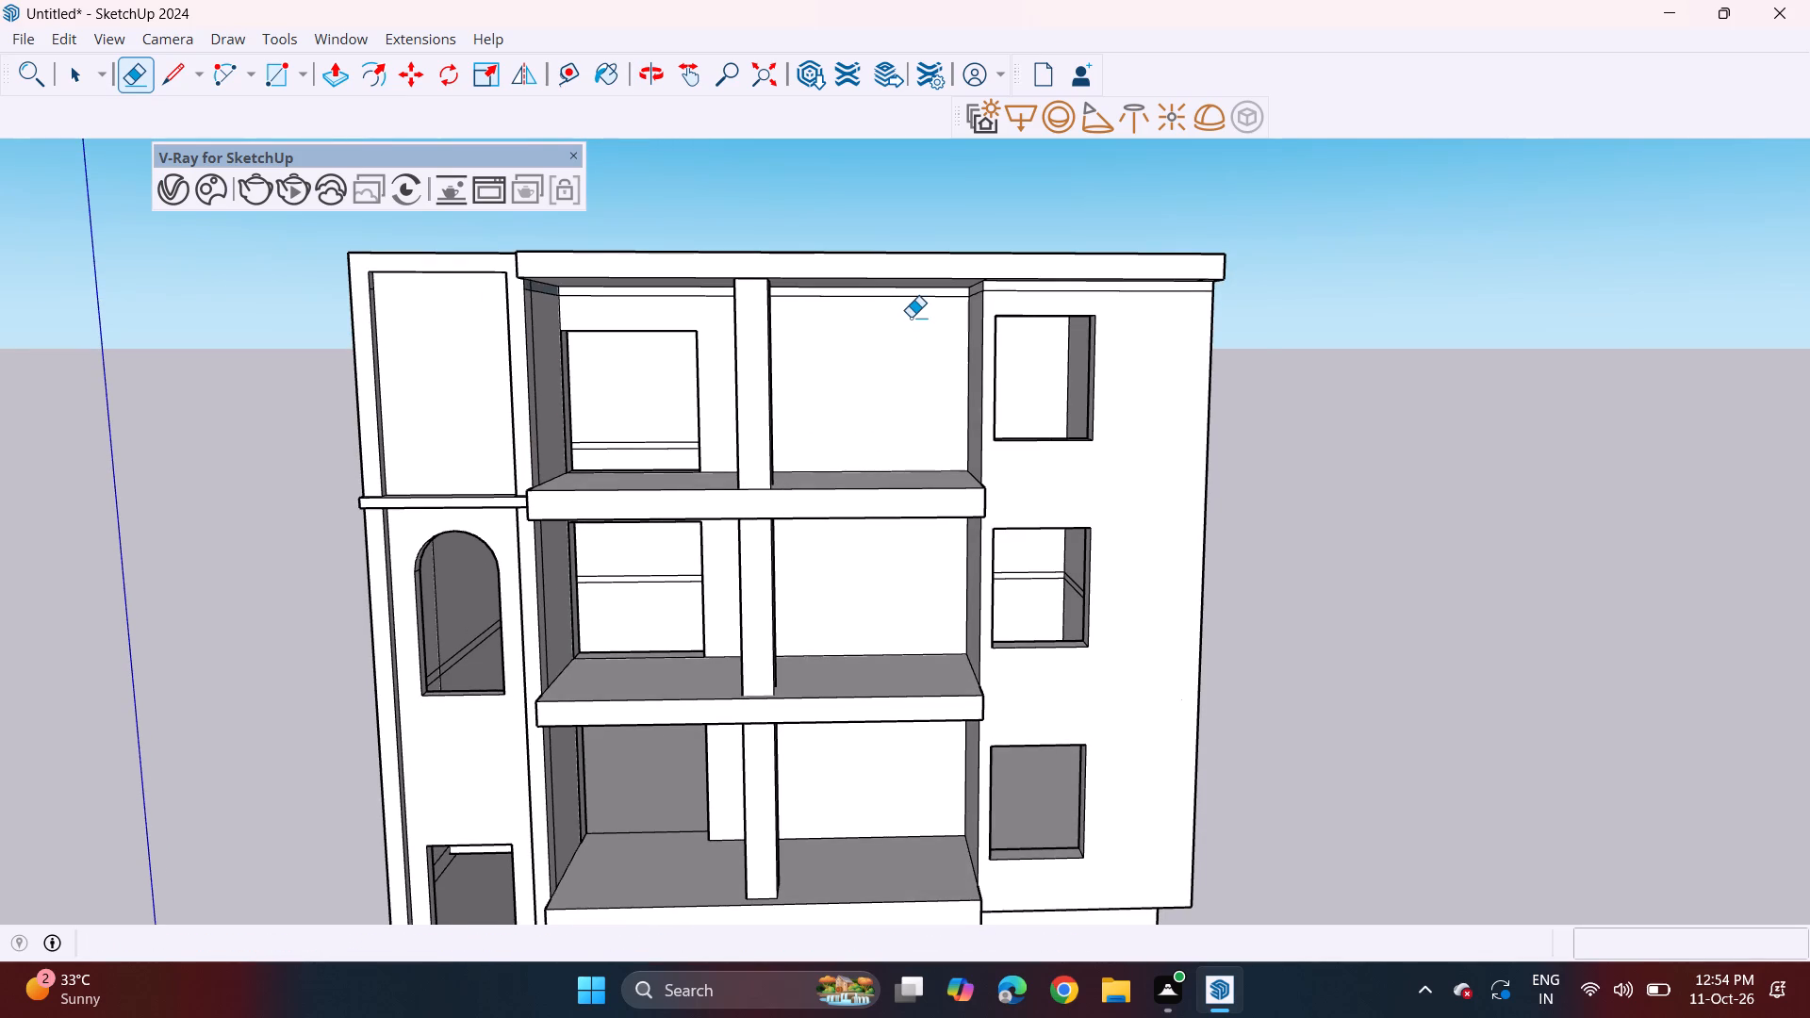
scroll(979, 283, up, 2)
click(937, 295)
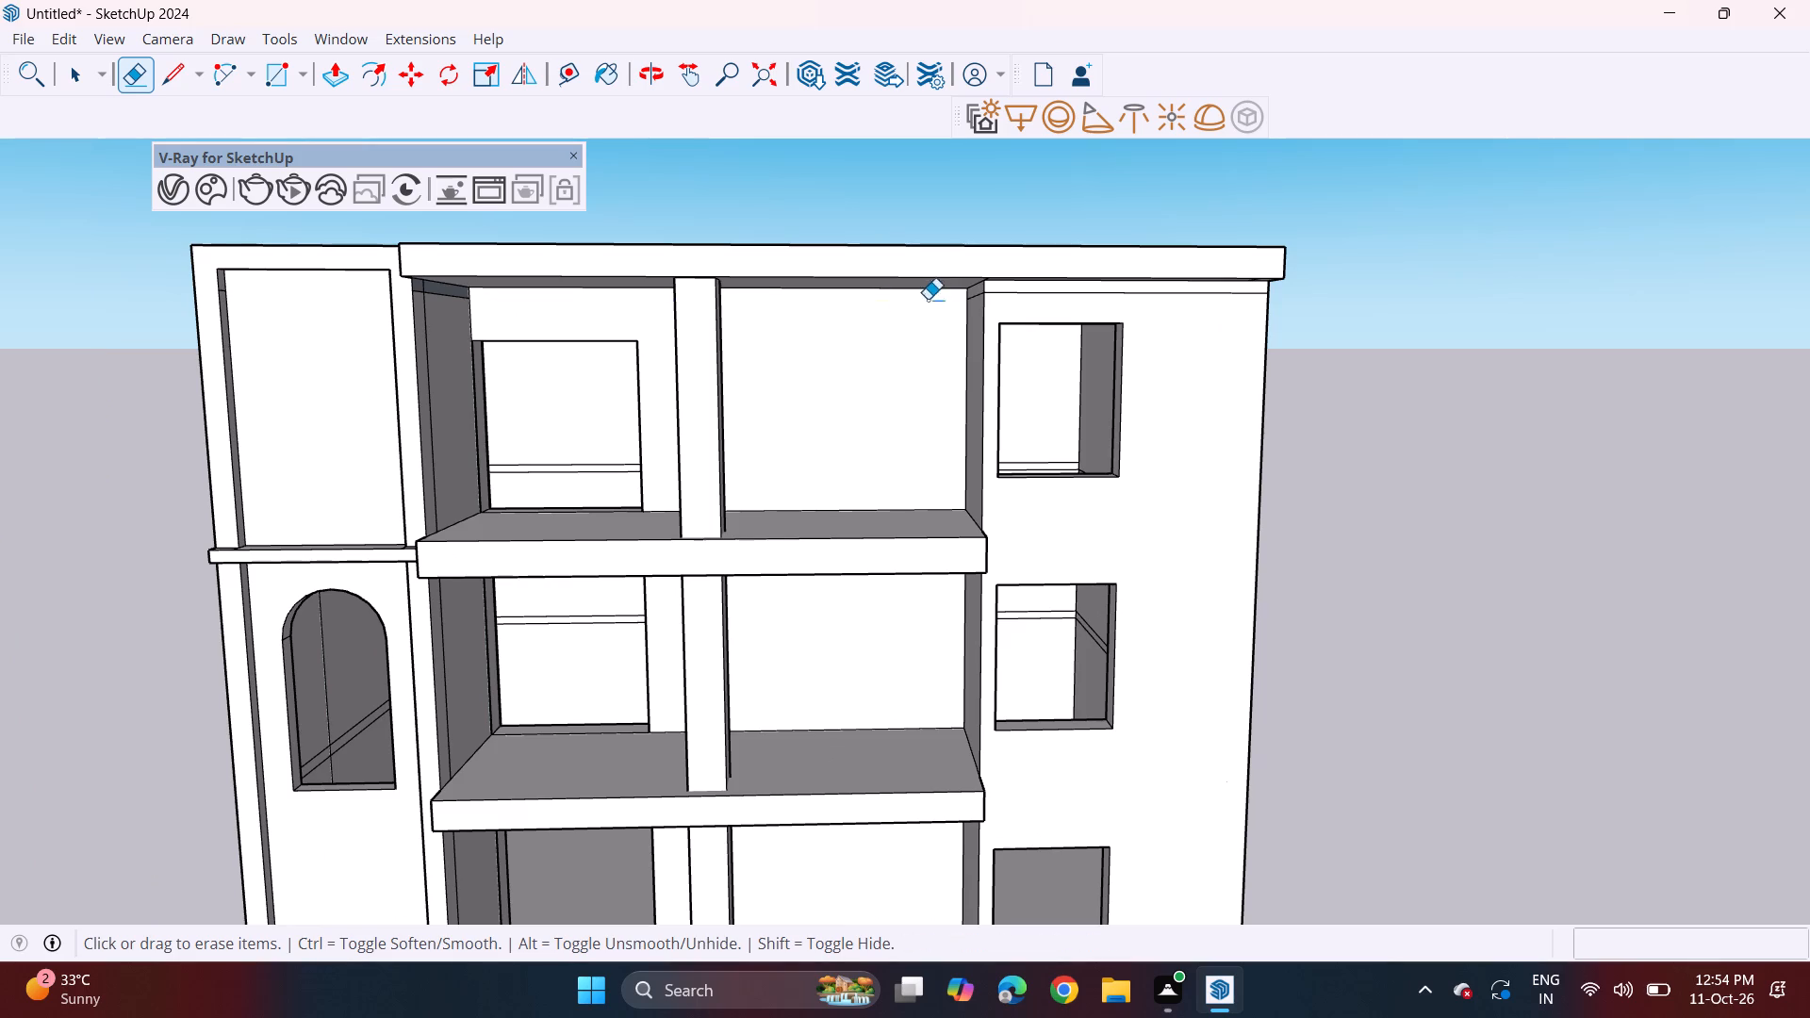
click(1026, 292)
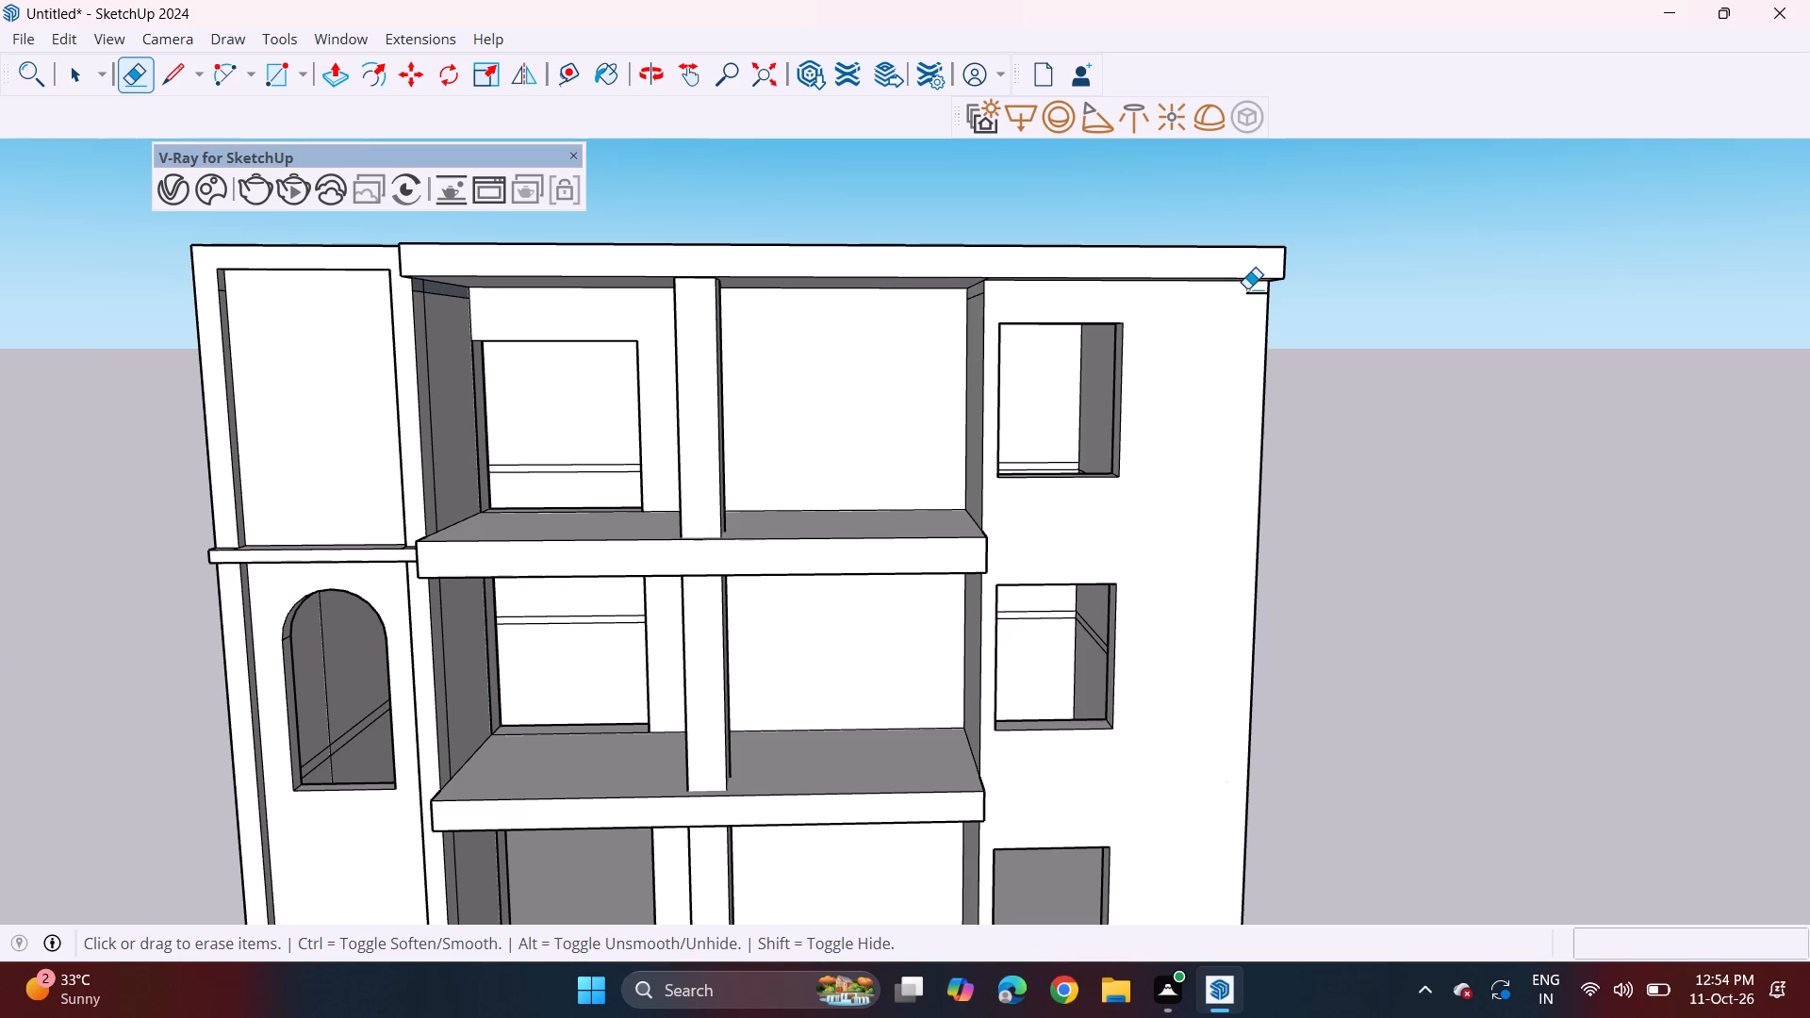
click(1245, 290)
middle_drag(1064, 349, 1239, 347)
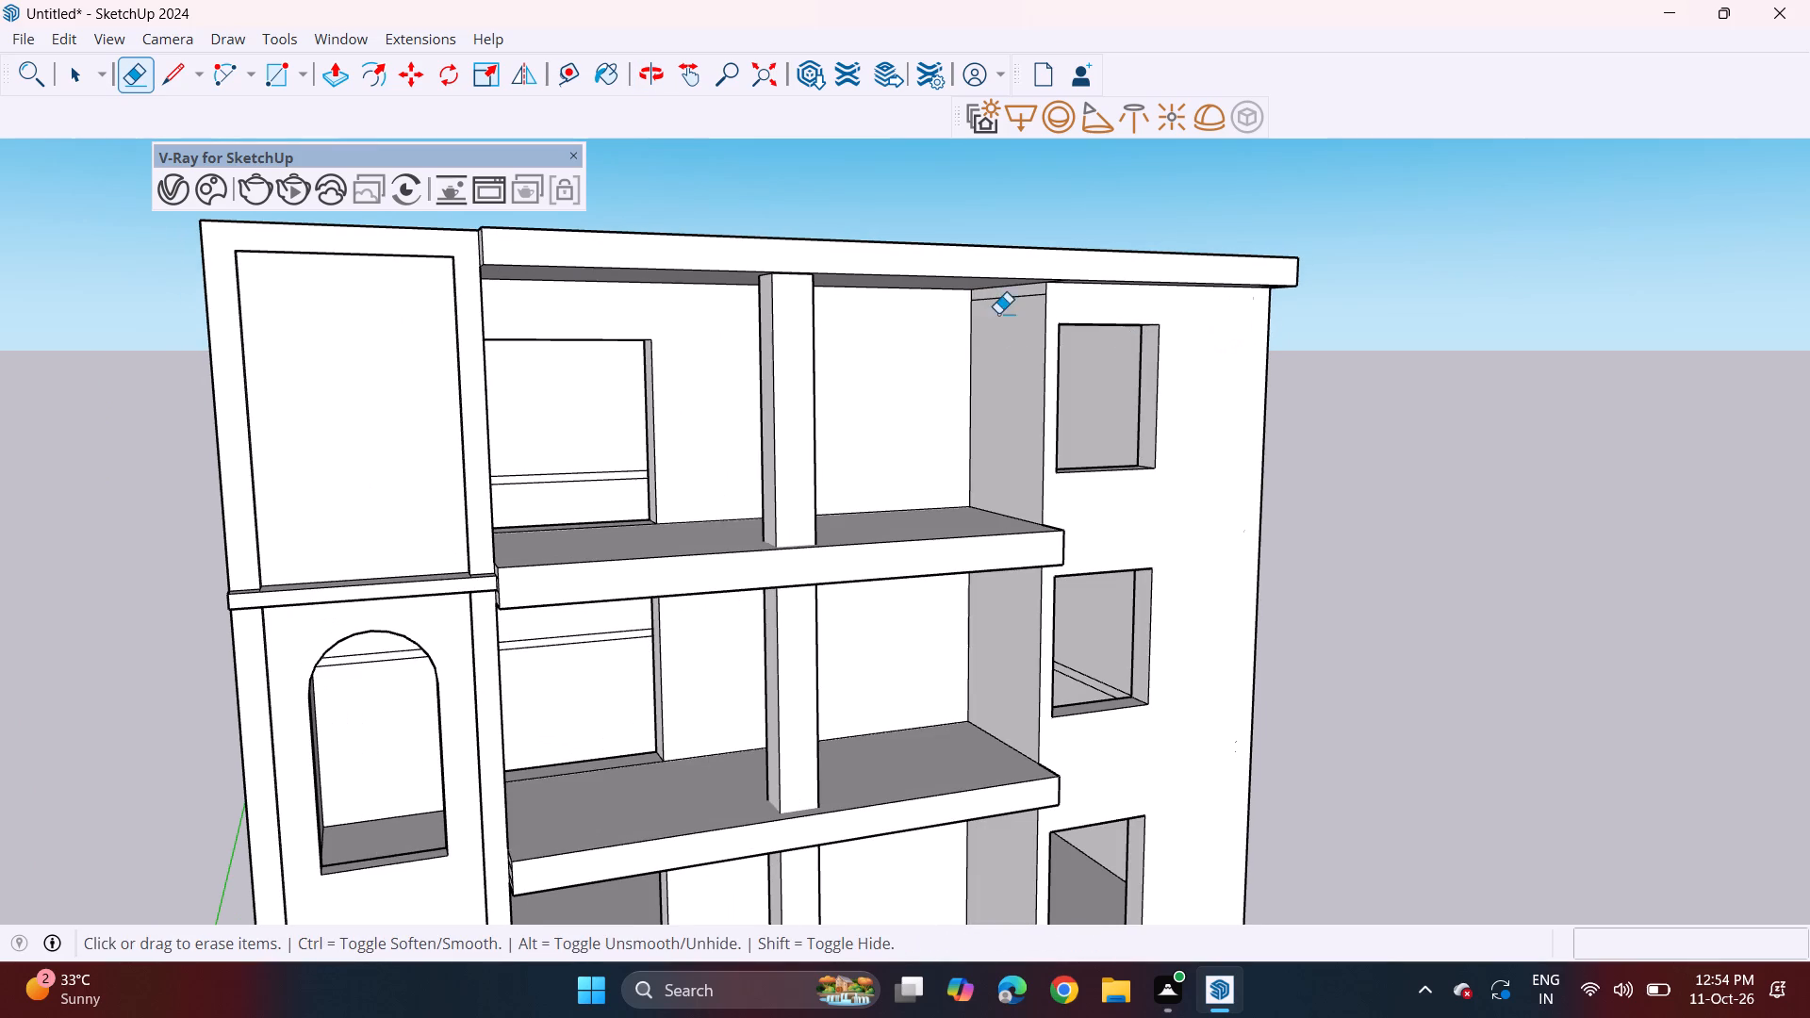
click(1015, 297)
Draw a 32' 11 1/2" vertical line beside the square windows, from under the roof band to the bay's bottom edge.
middle_drag(1093, 337, 922, 281)
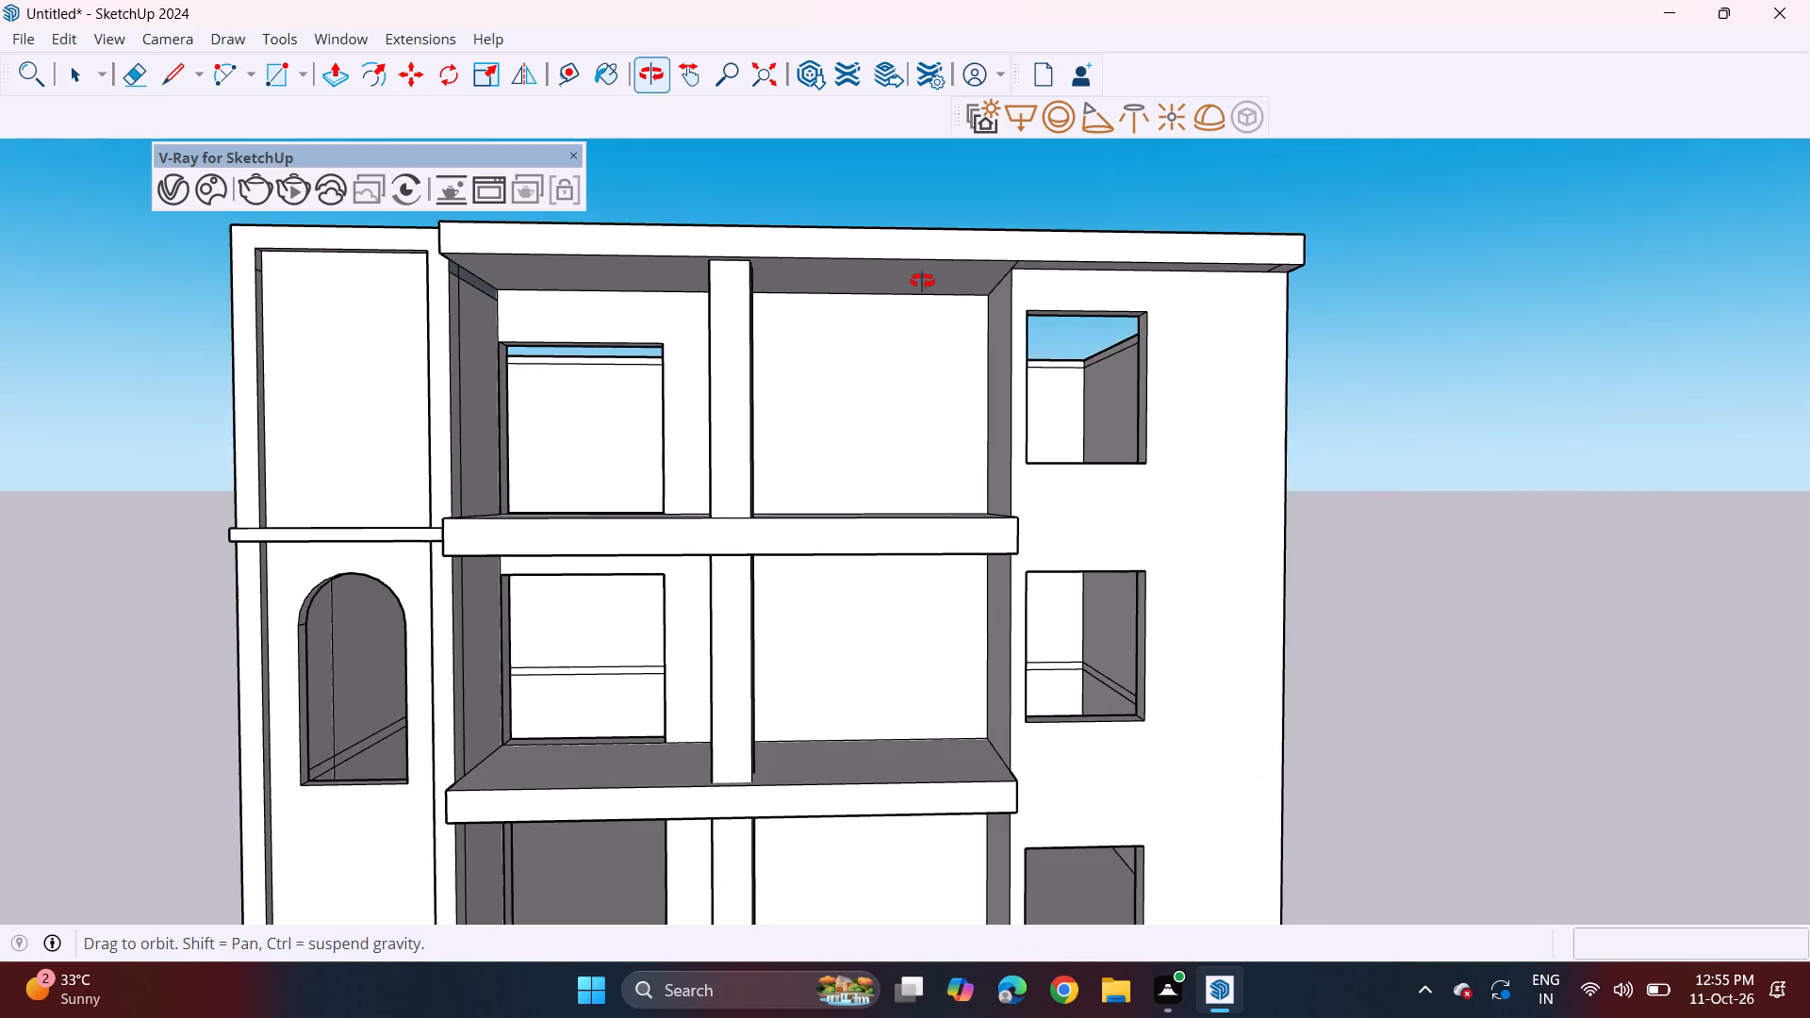
middle_drag(922, 281, 923, 320)
scroll(950, 500, down, 5)
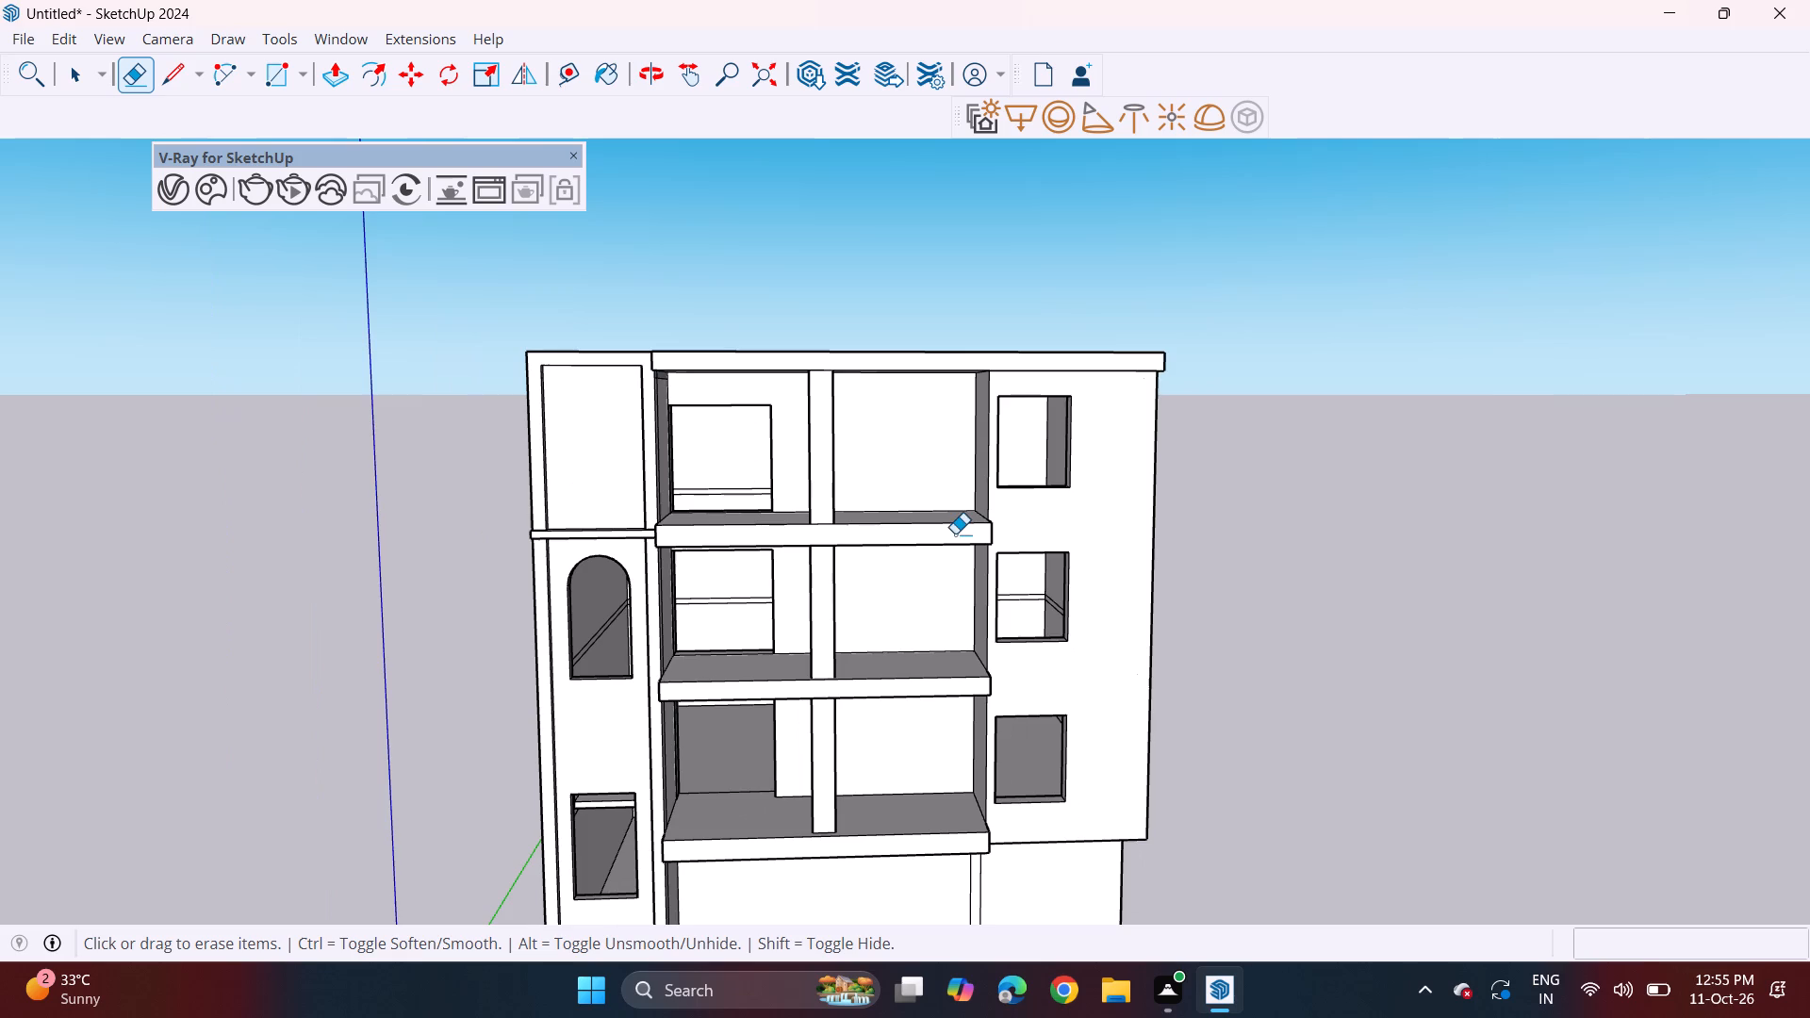
scroll(955, 534, down, 2)
middle_drag(948, 617, 933, 566)
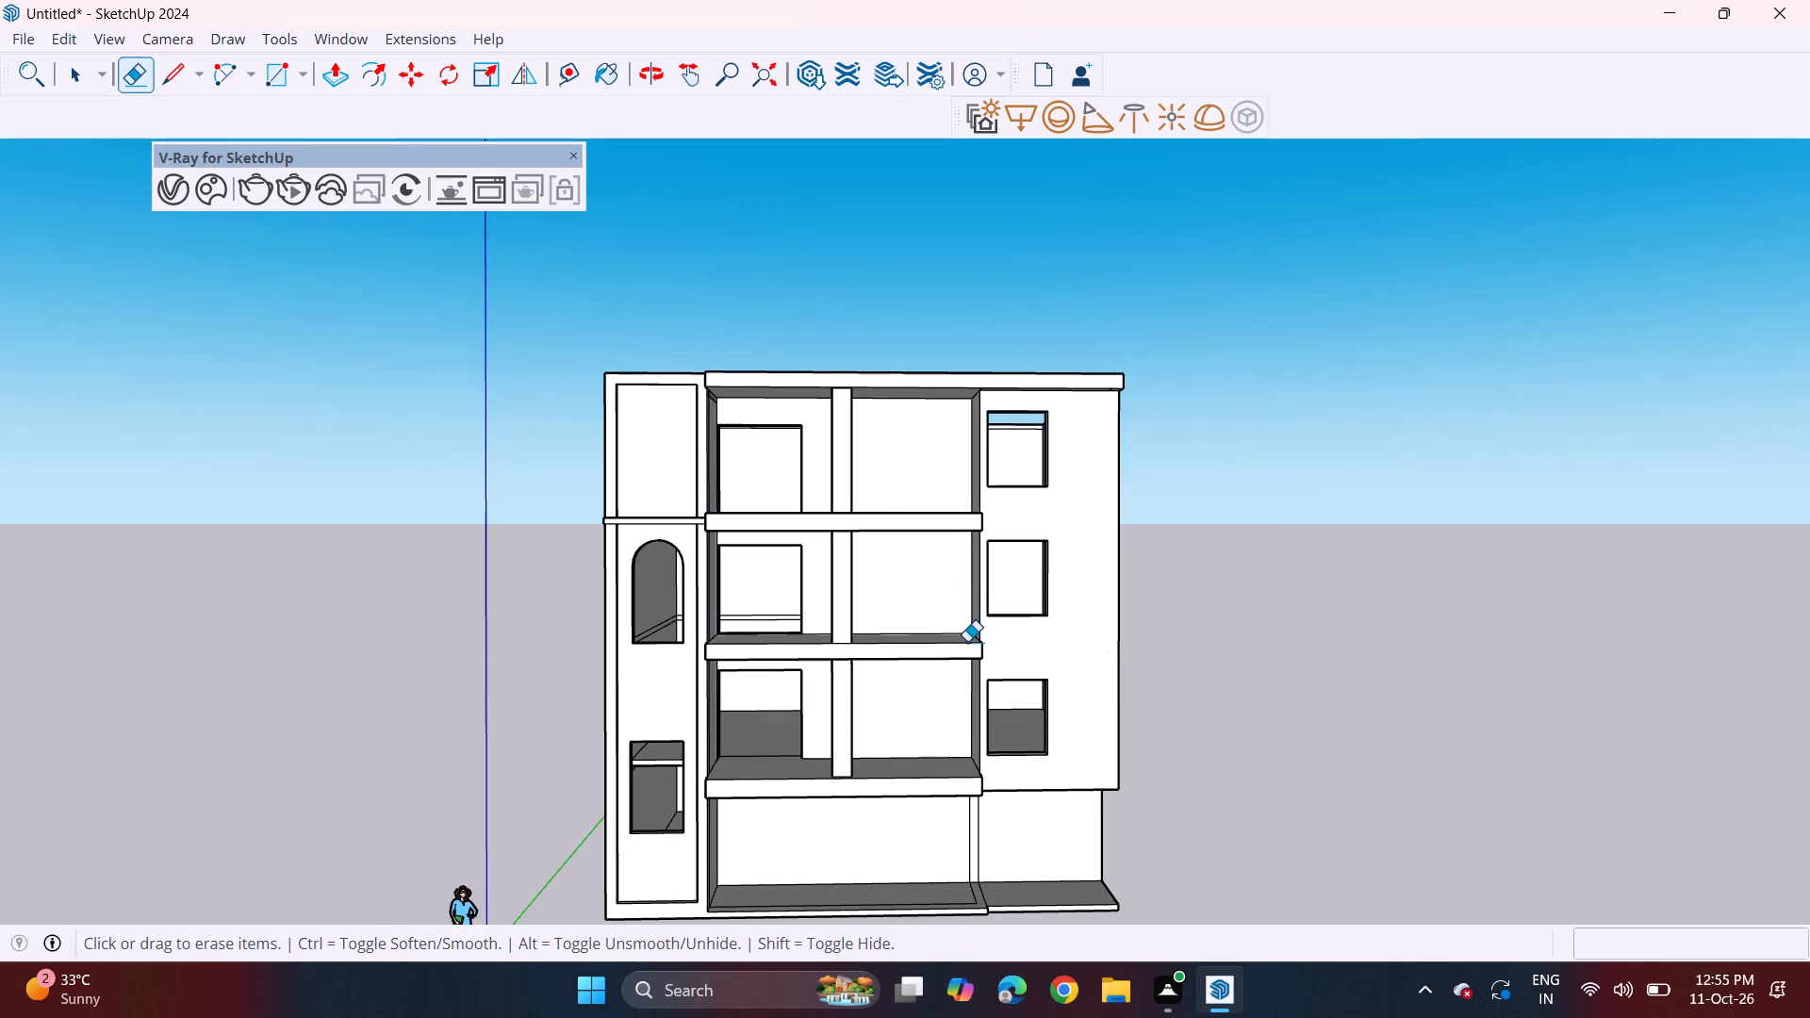
click(183, 82)
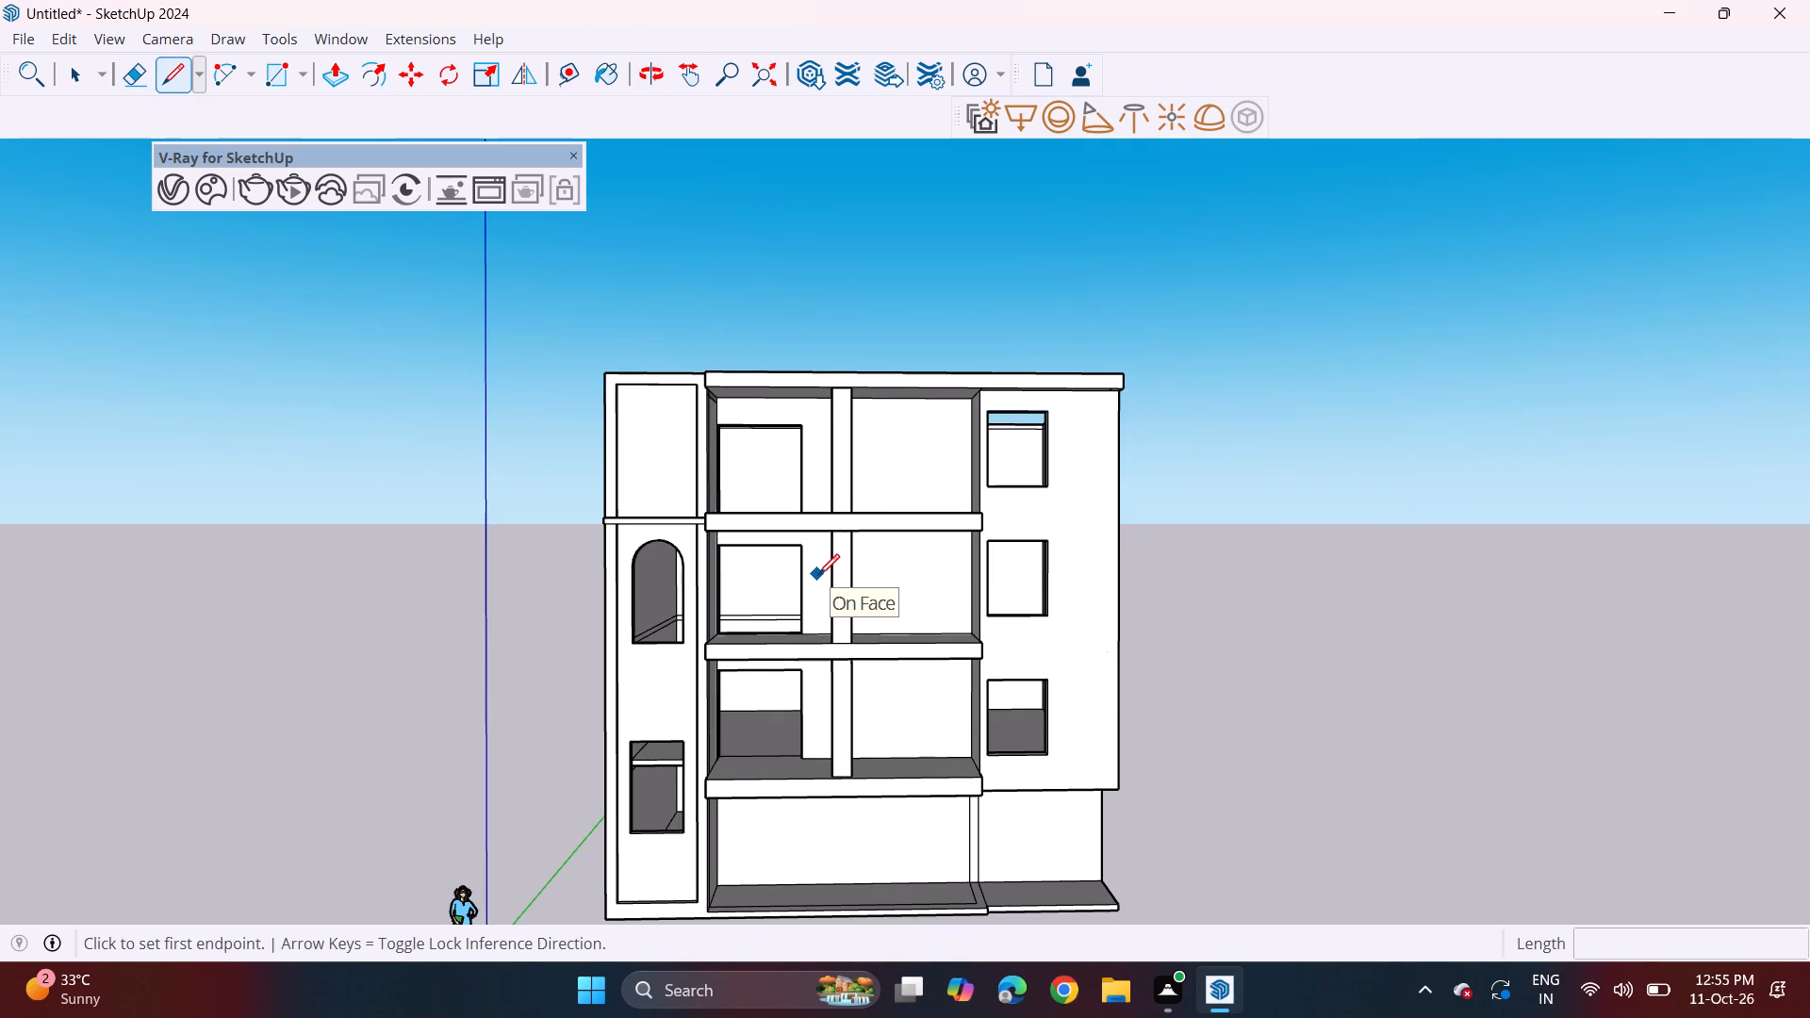
middle_drag(1065, 411, 1022, 395)
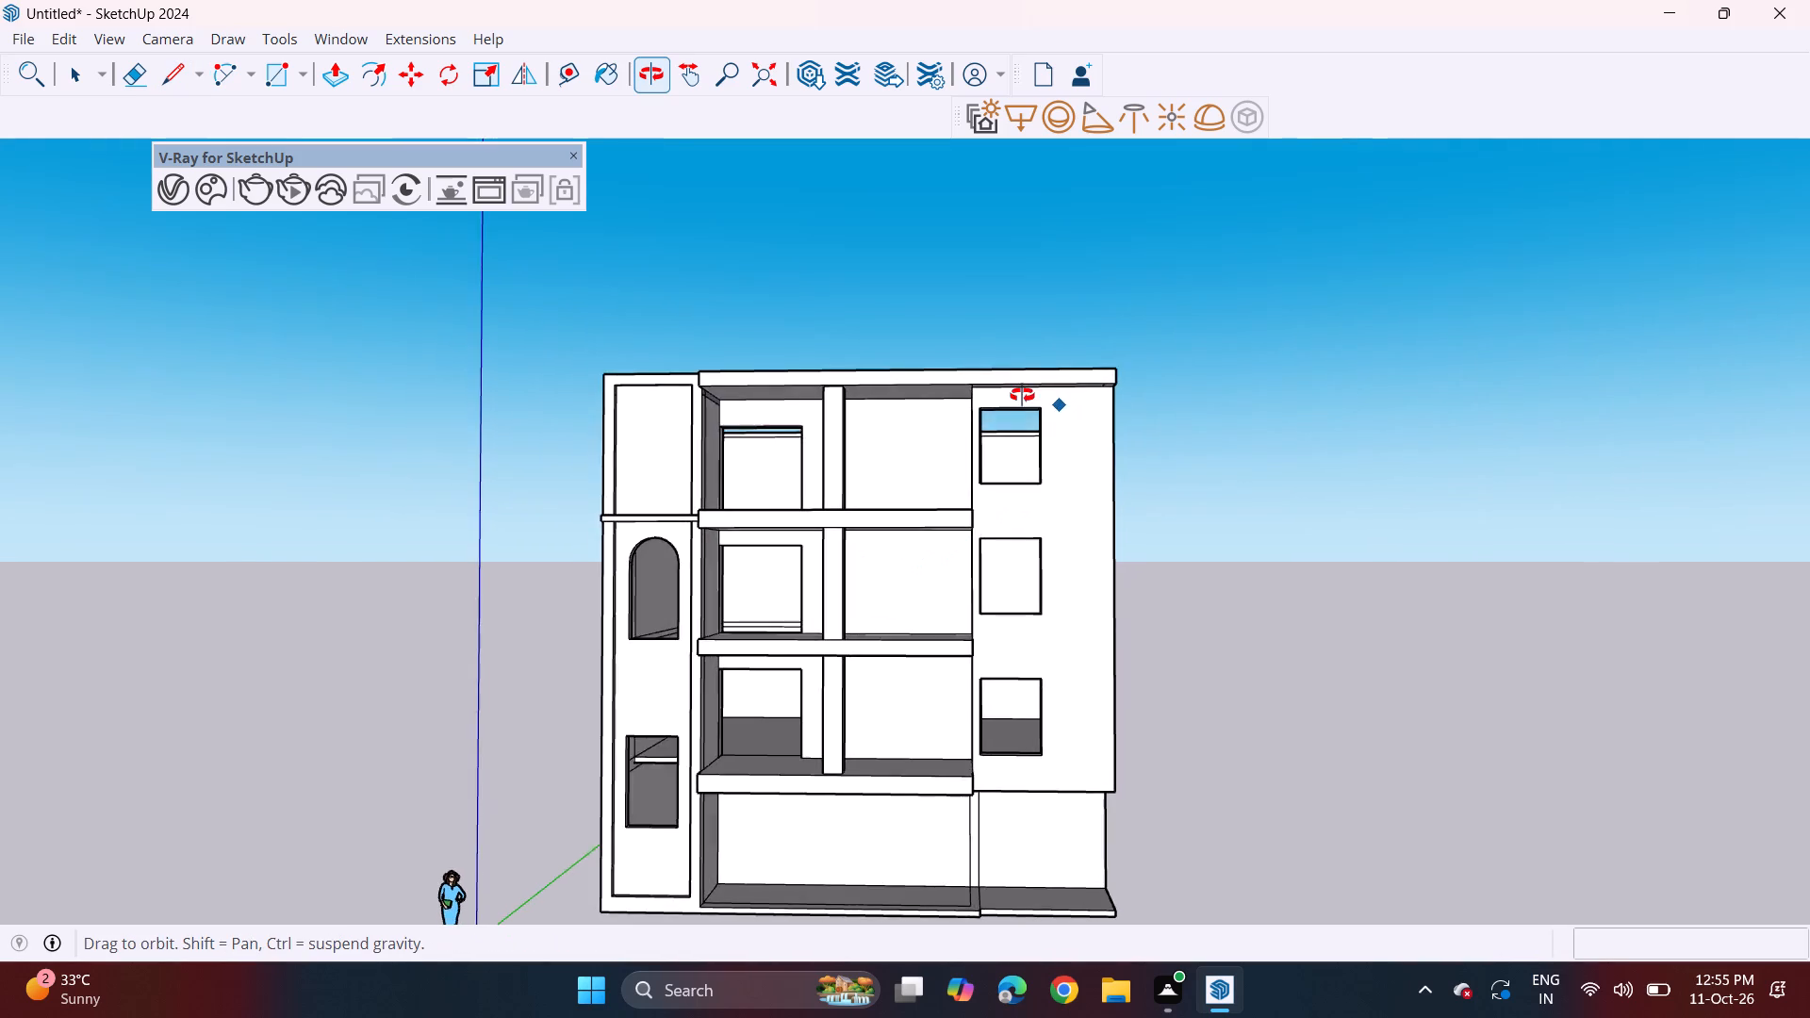
middle_drag(1022, 395, 1025, 312)
scroll(1039, 382, up, 2)
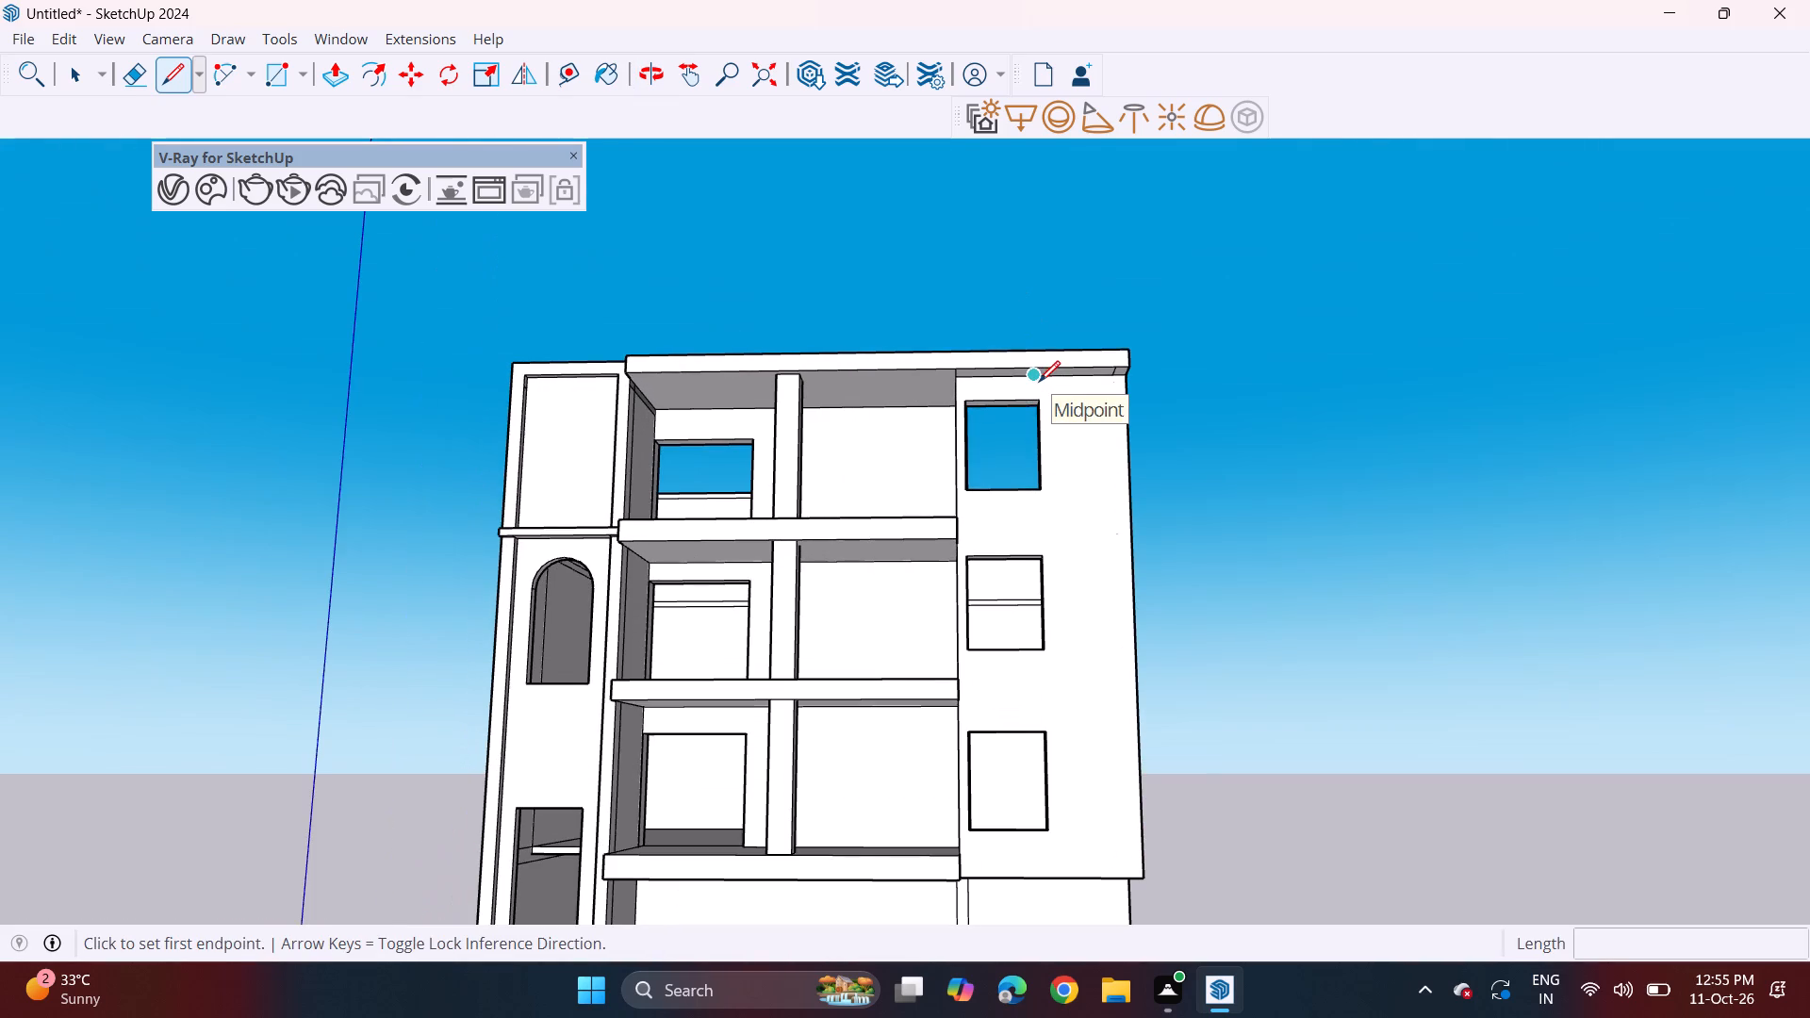
click(1076, 379)
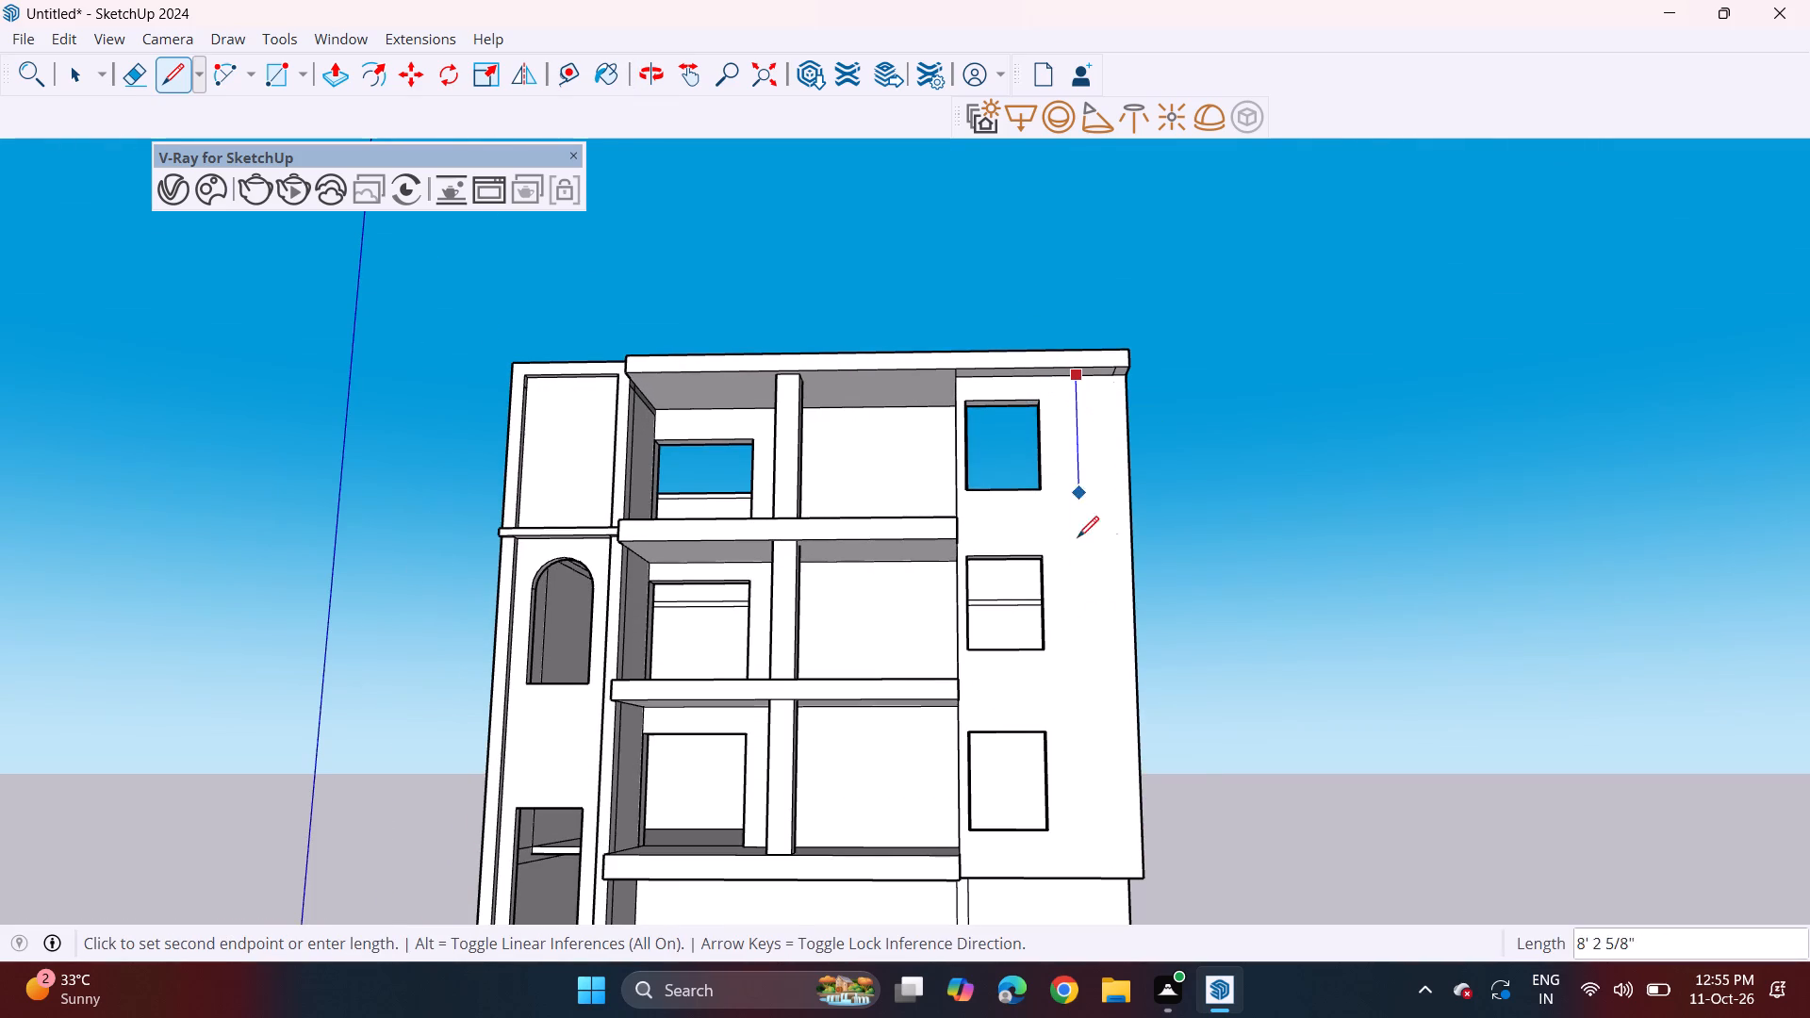
click(1085, 875)
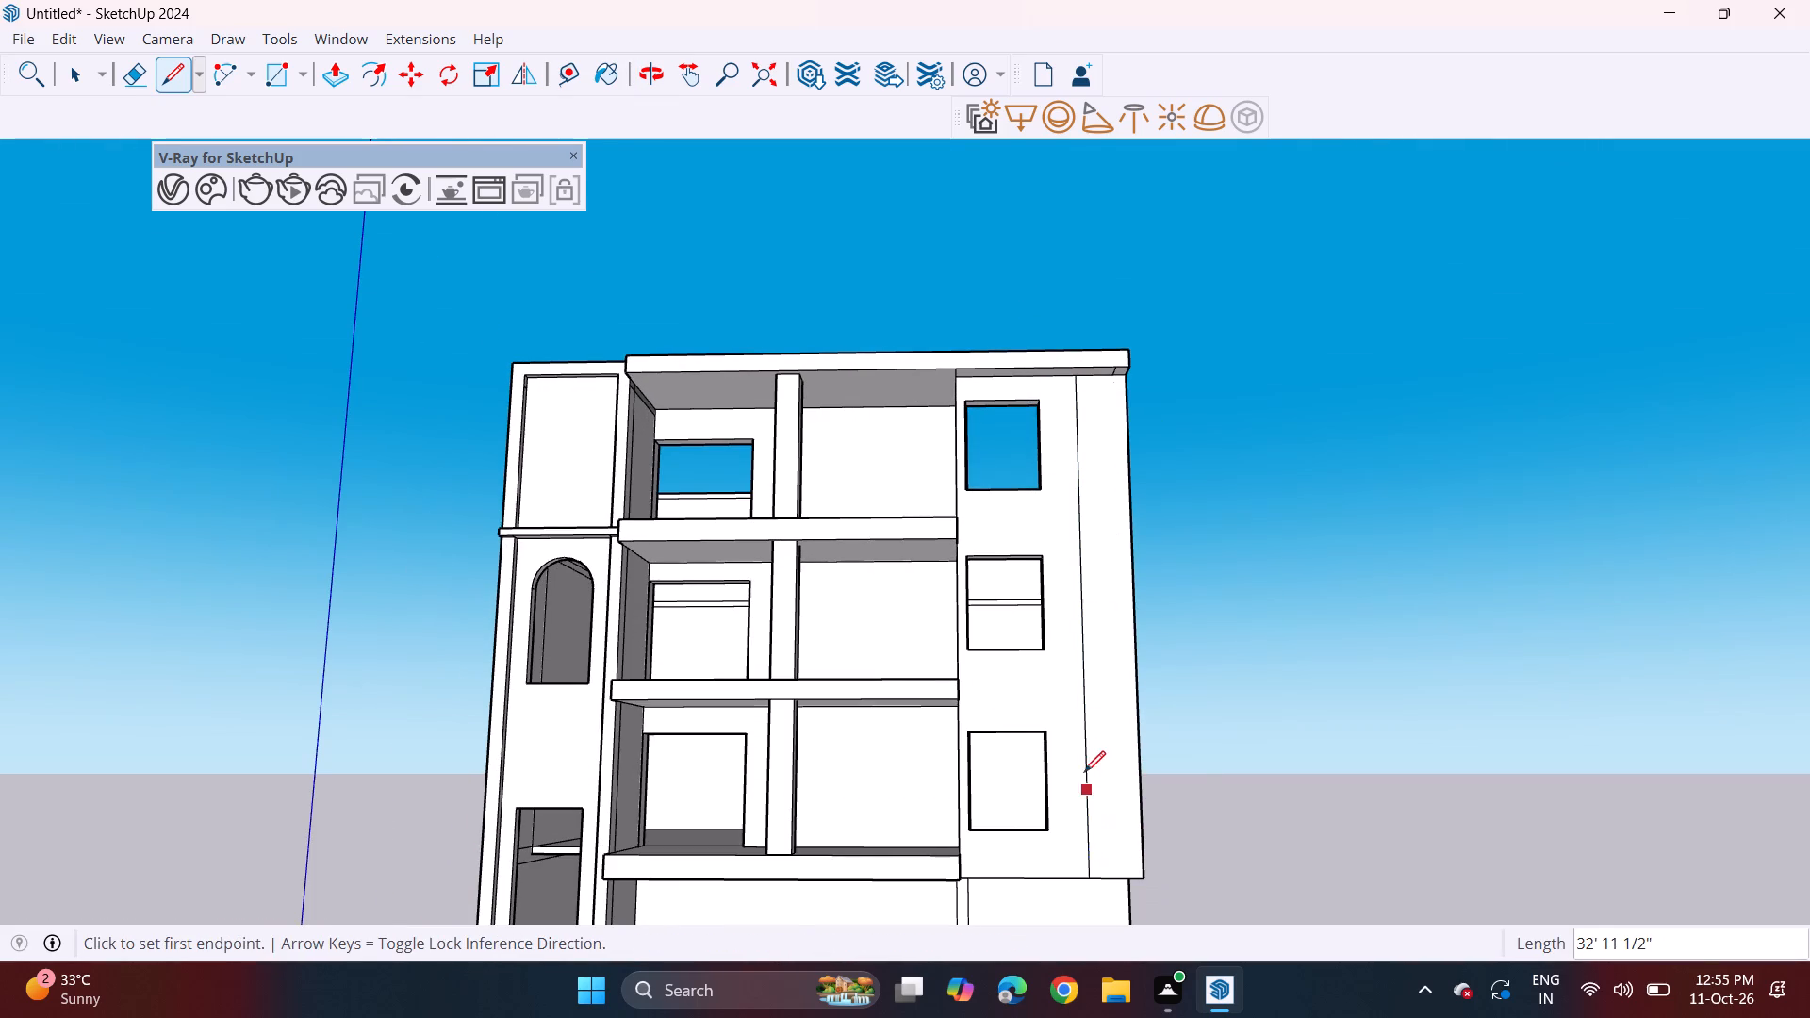
Draw a second 32' 11 1/2" vertical line just outward of the first, from under the roof band to the bay's bottom edge.
middle_drag(1081, 753, 1066, 800)
scroll(1126, 435, up, 1)
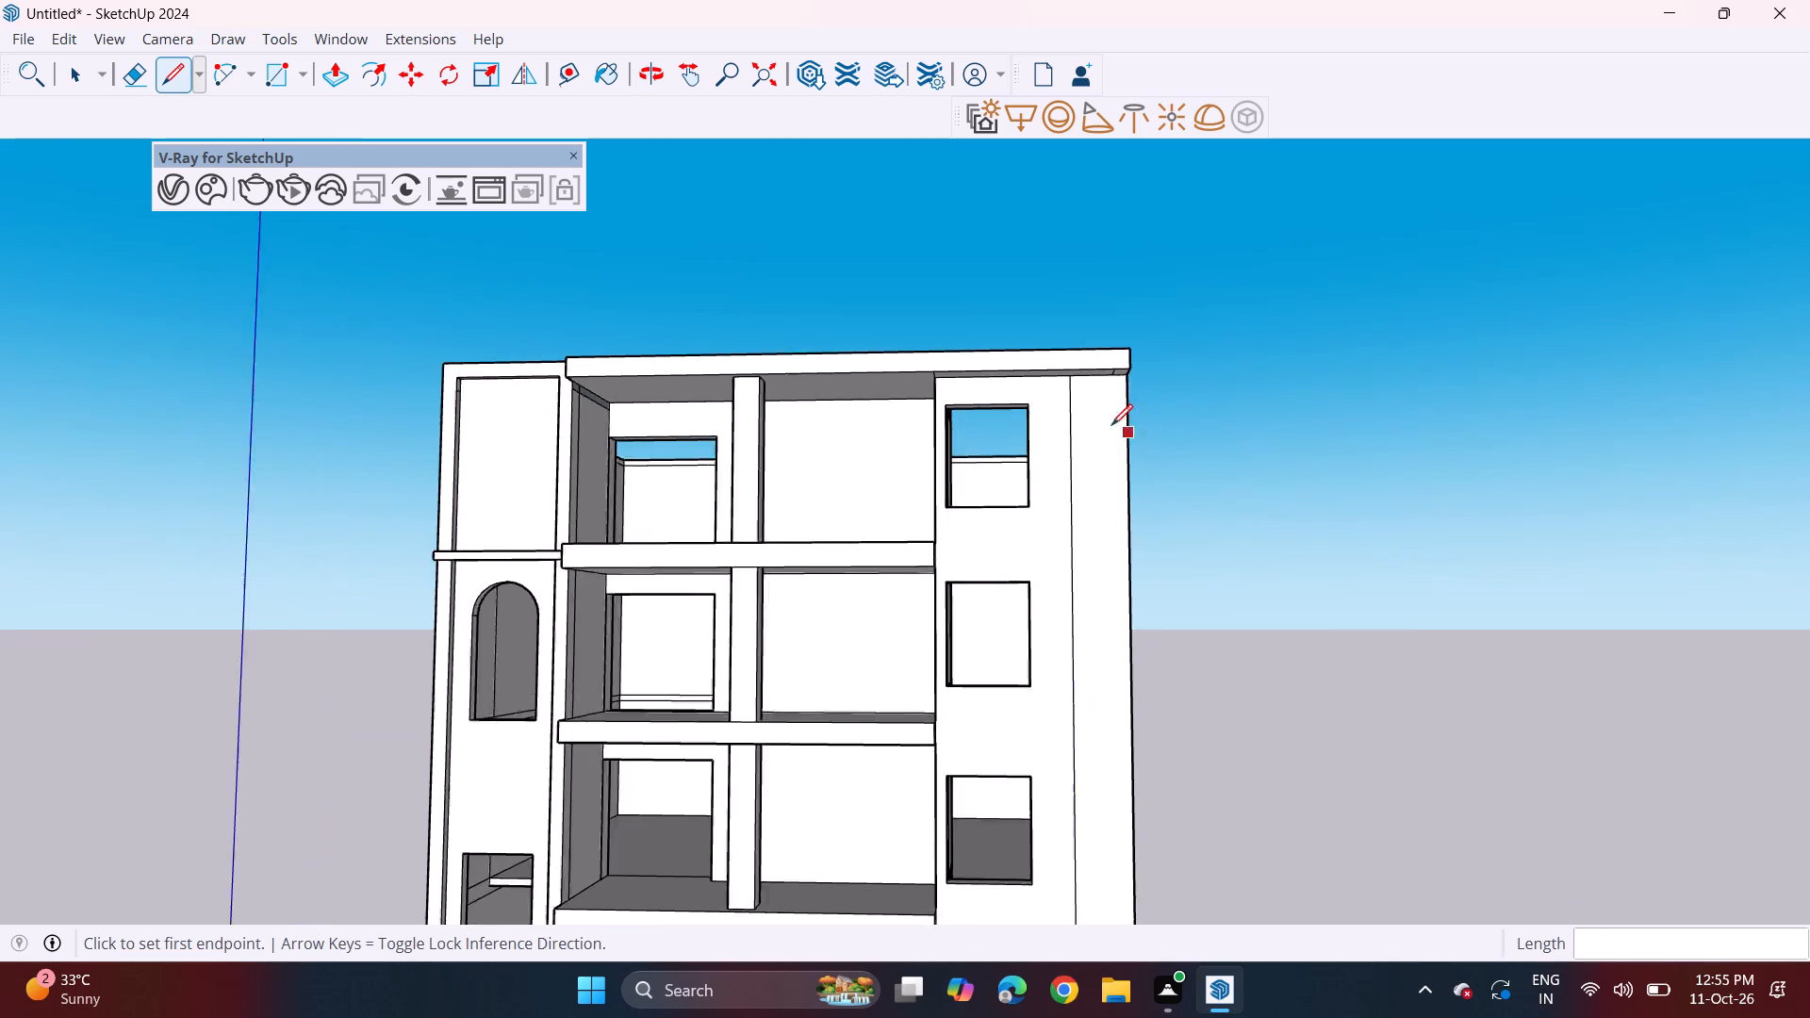
scroll(1111, 425, up, 5)
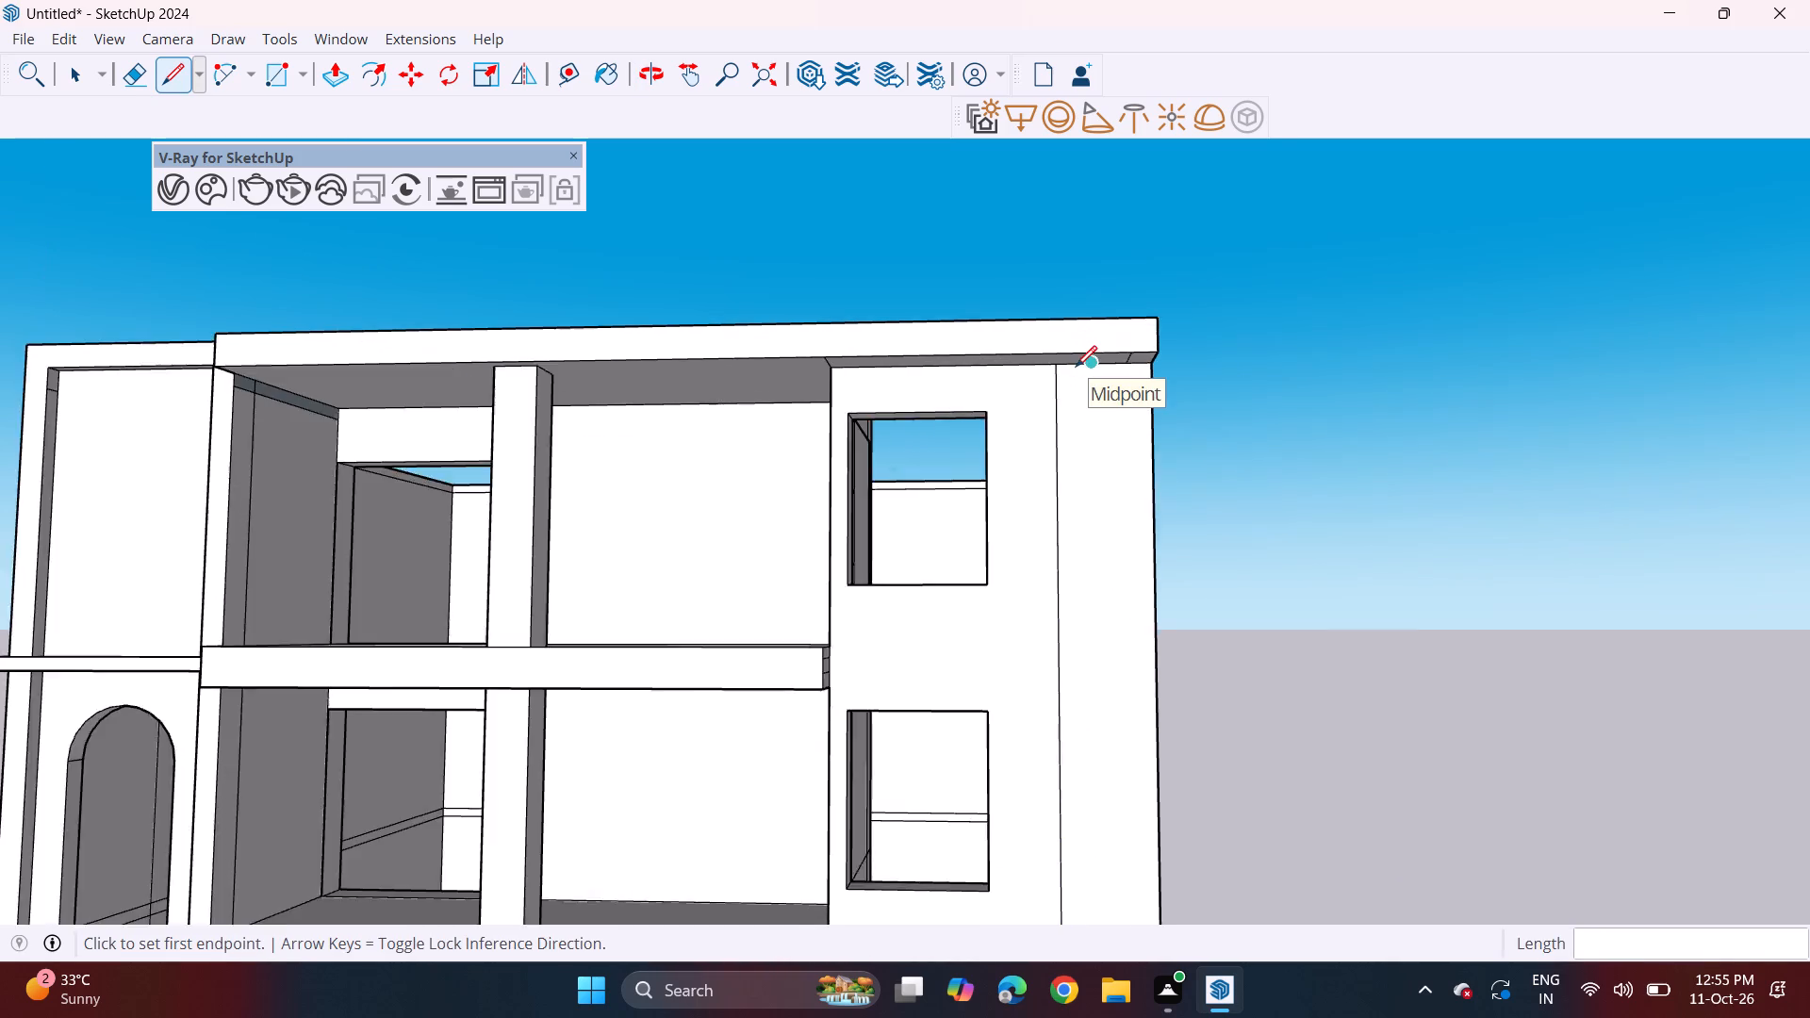
scroll(1076, 367, up, 5)
click(1073, 361)
scroll(1021, 604, down, 9)
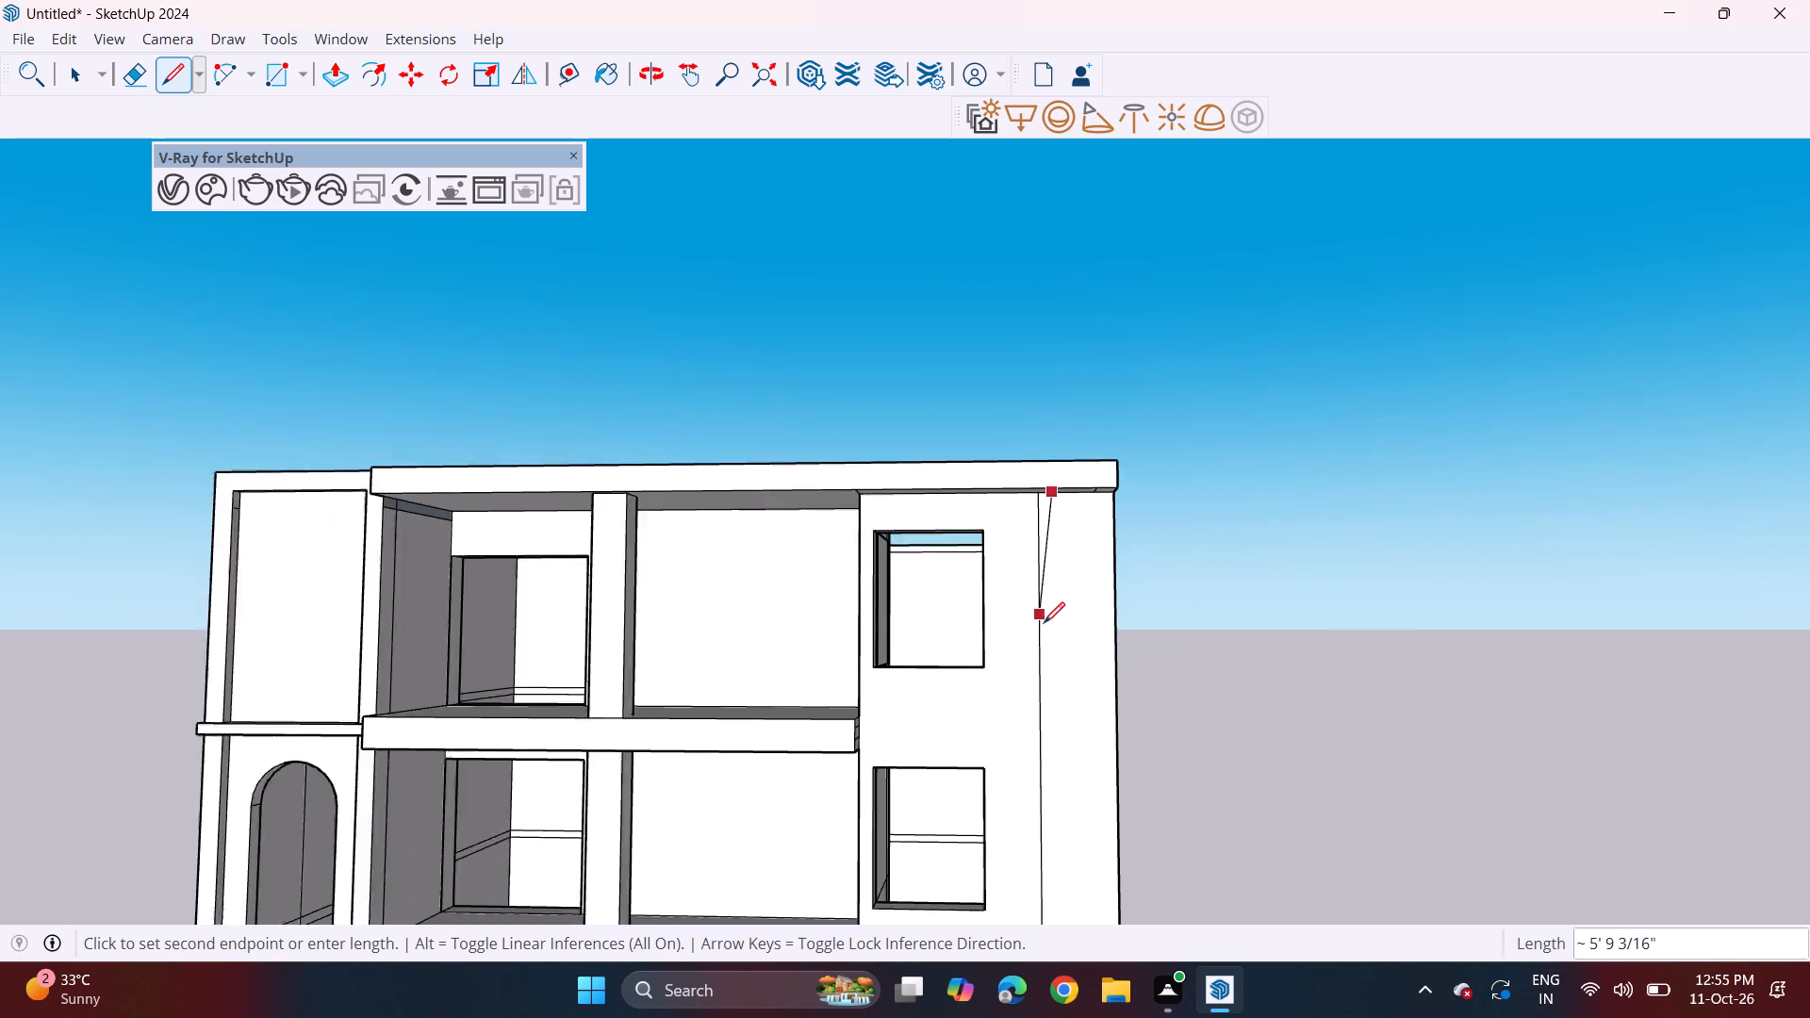
shift+middle_drag(1036, 658, 983, 398)
middle_drag(984, 395, 1007, 501)
scroll(1041, 673, down, 4)
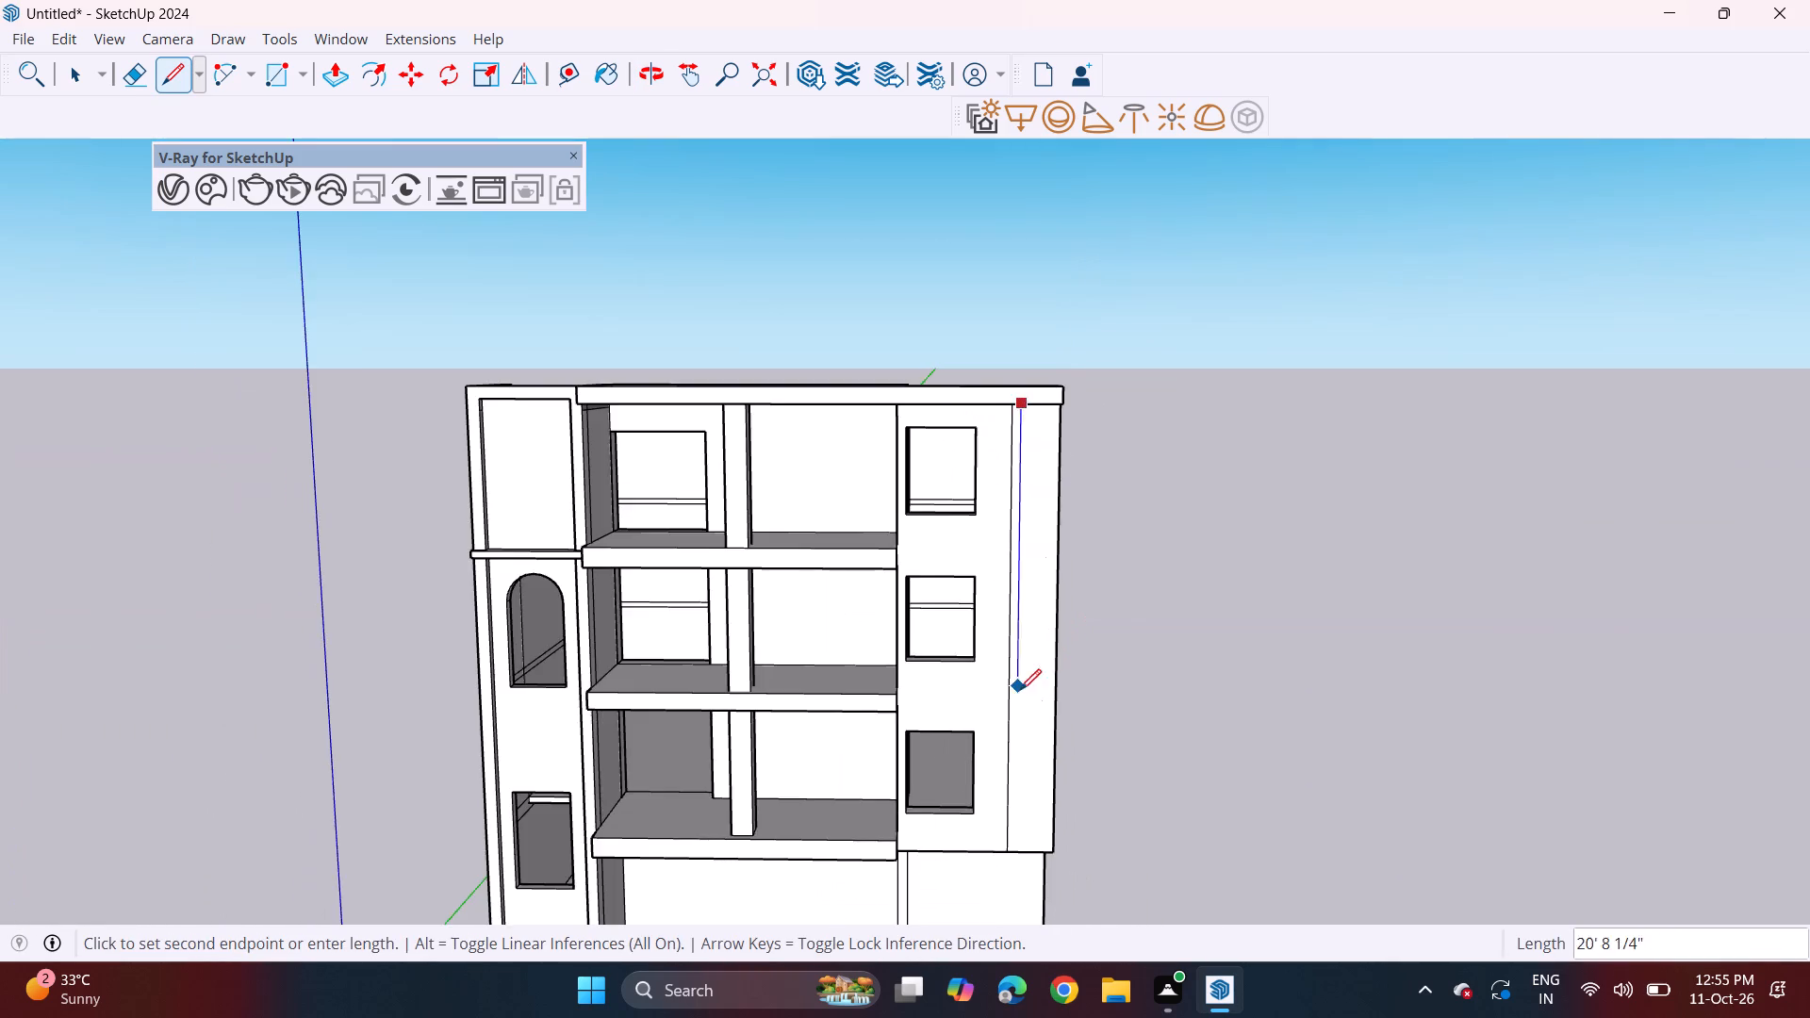
shift+middle_drag(1020, 690, 1002, 440)
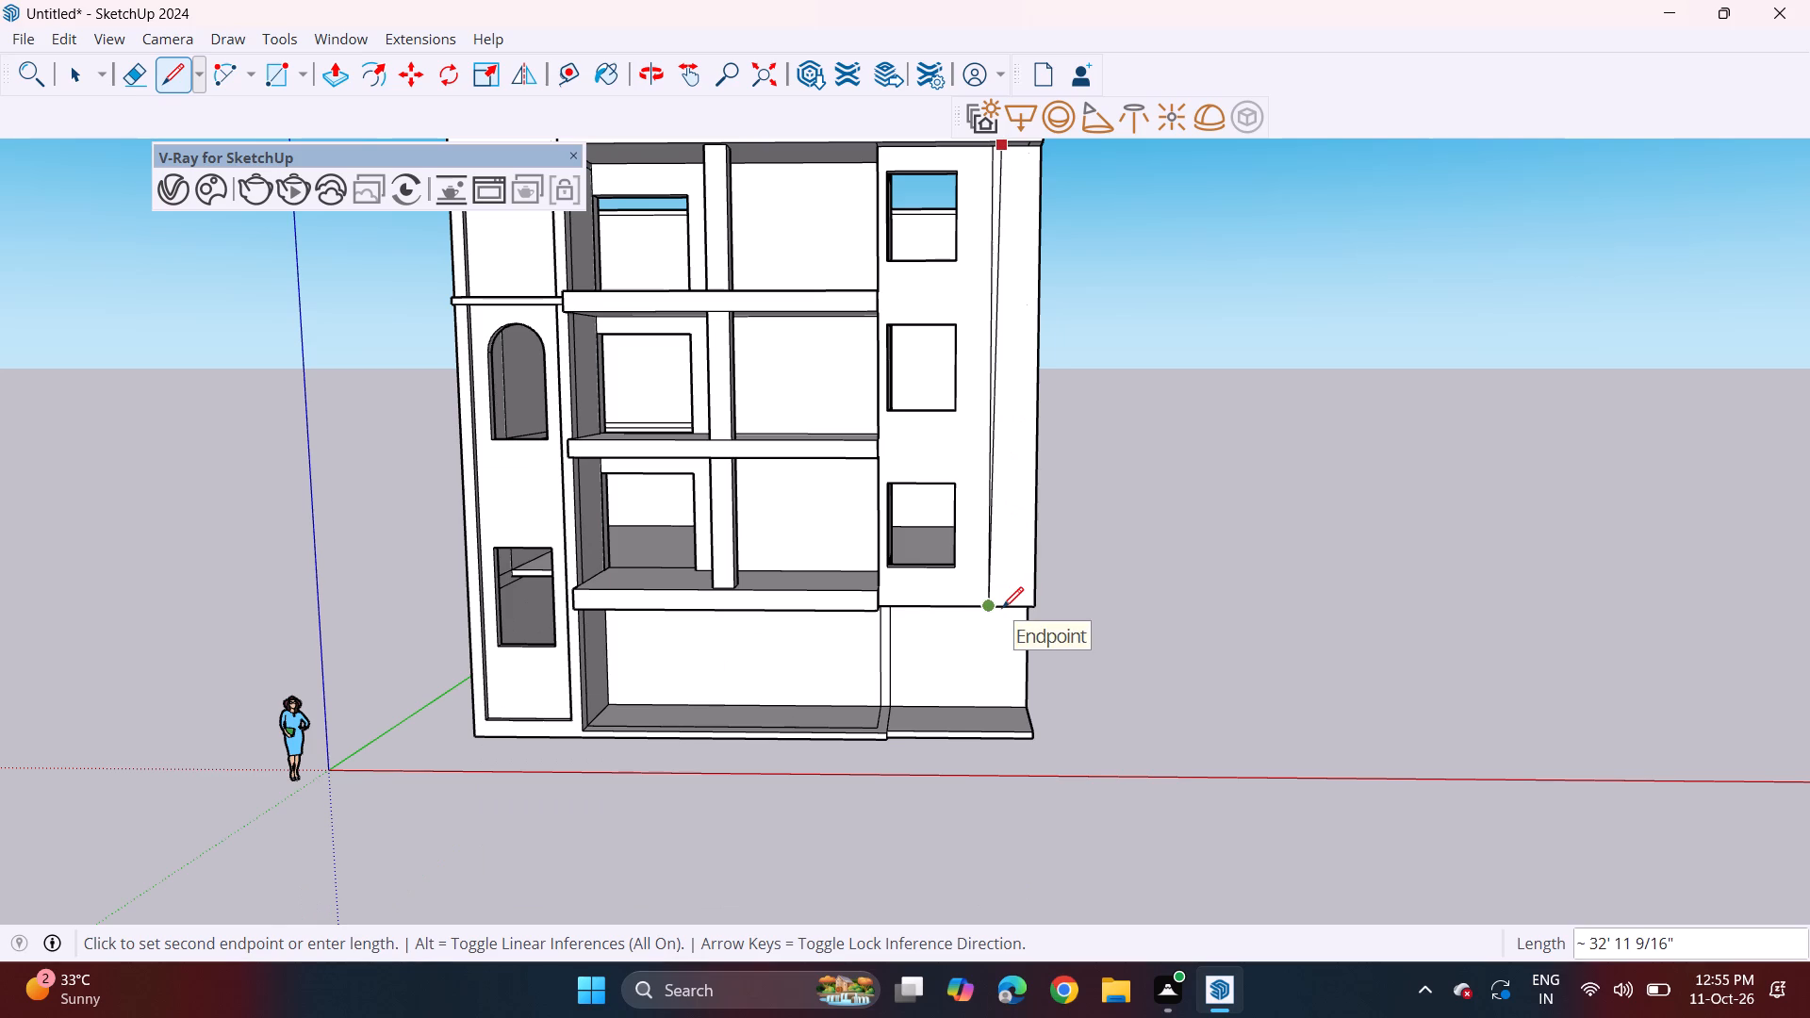
click(1008, 606)
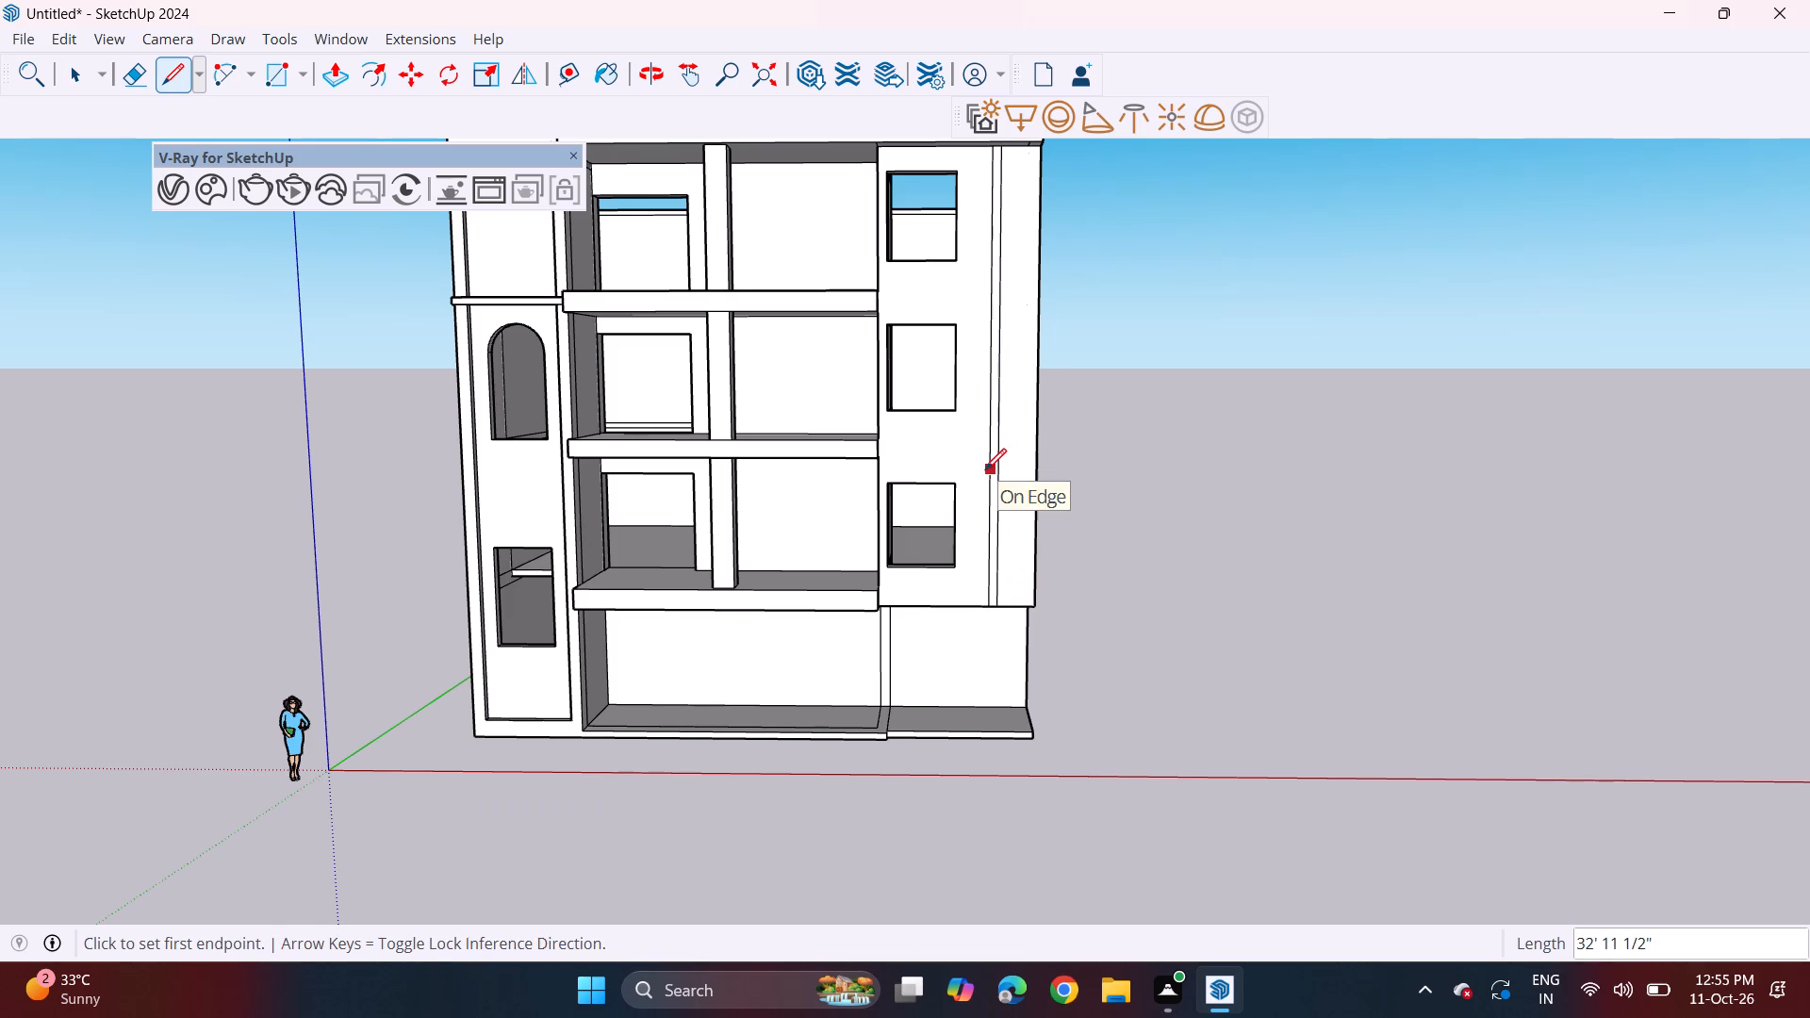
Pull the wide outer strip of the square-windowed bay forward 6 5/8".
middle_drag(983, 470, 979, 564)
scroll(995, 520, up, 5)
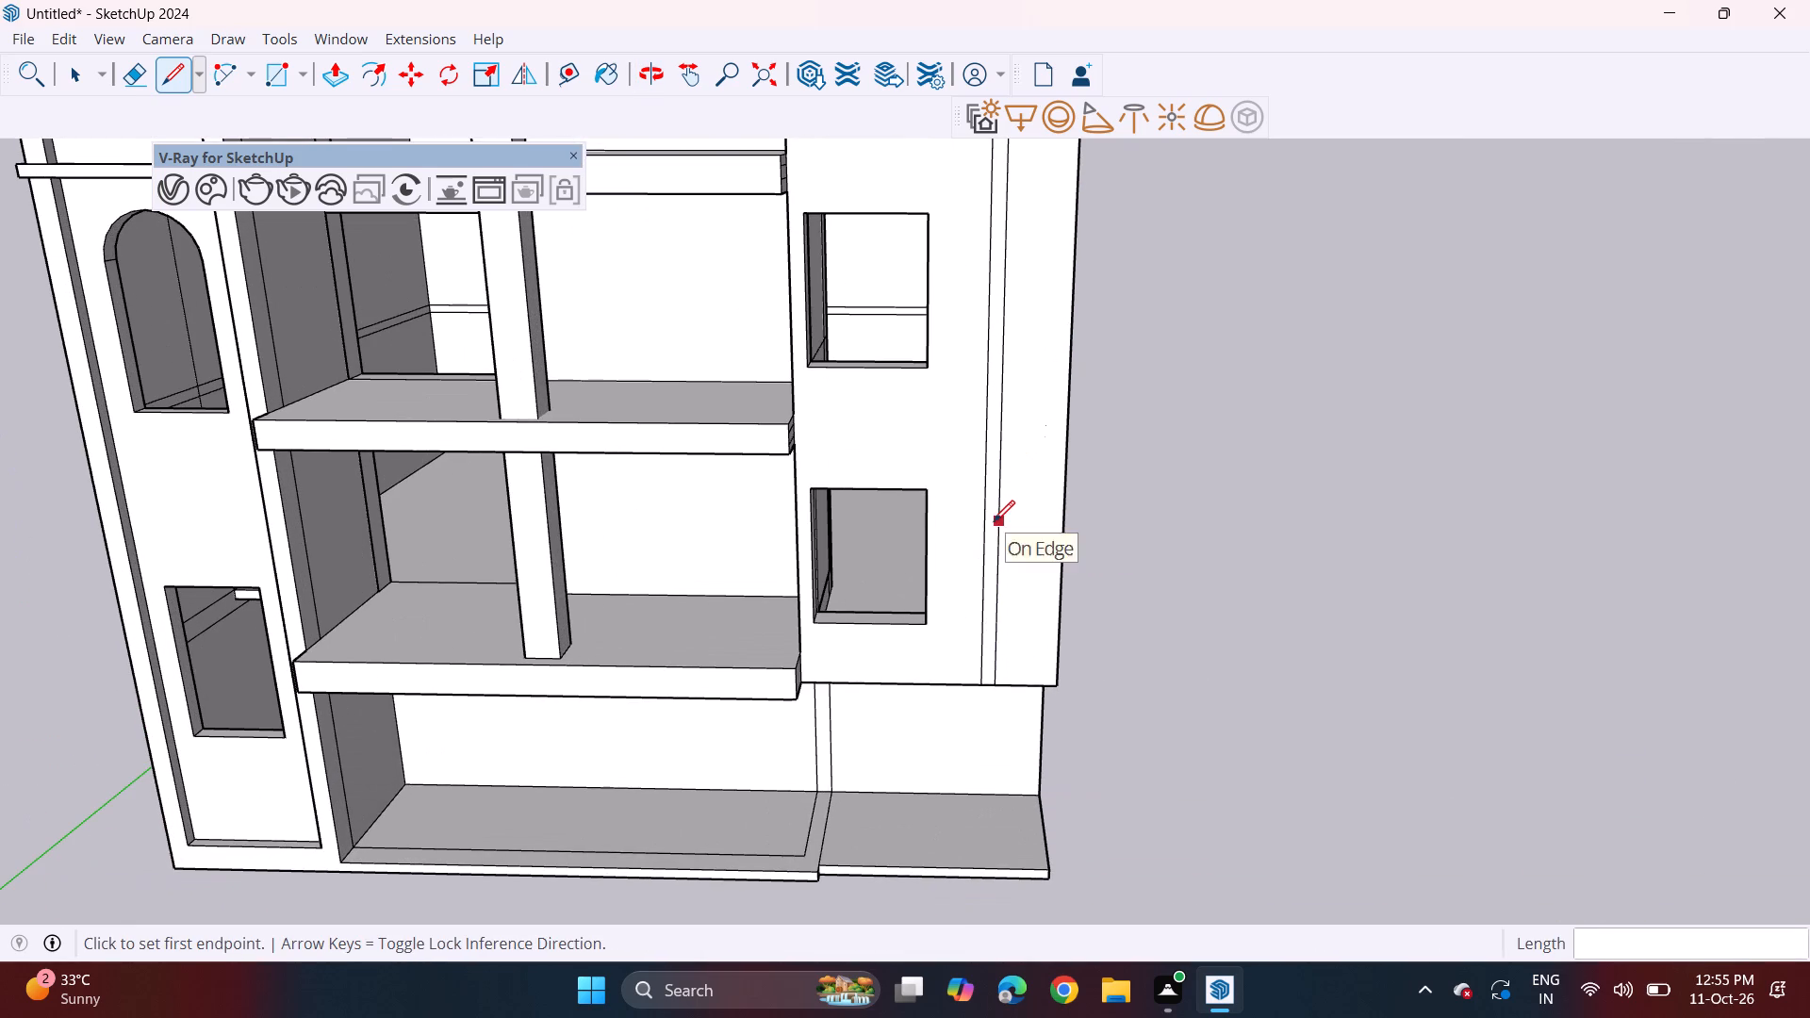
click(324, 80)
click(1018, 646)
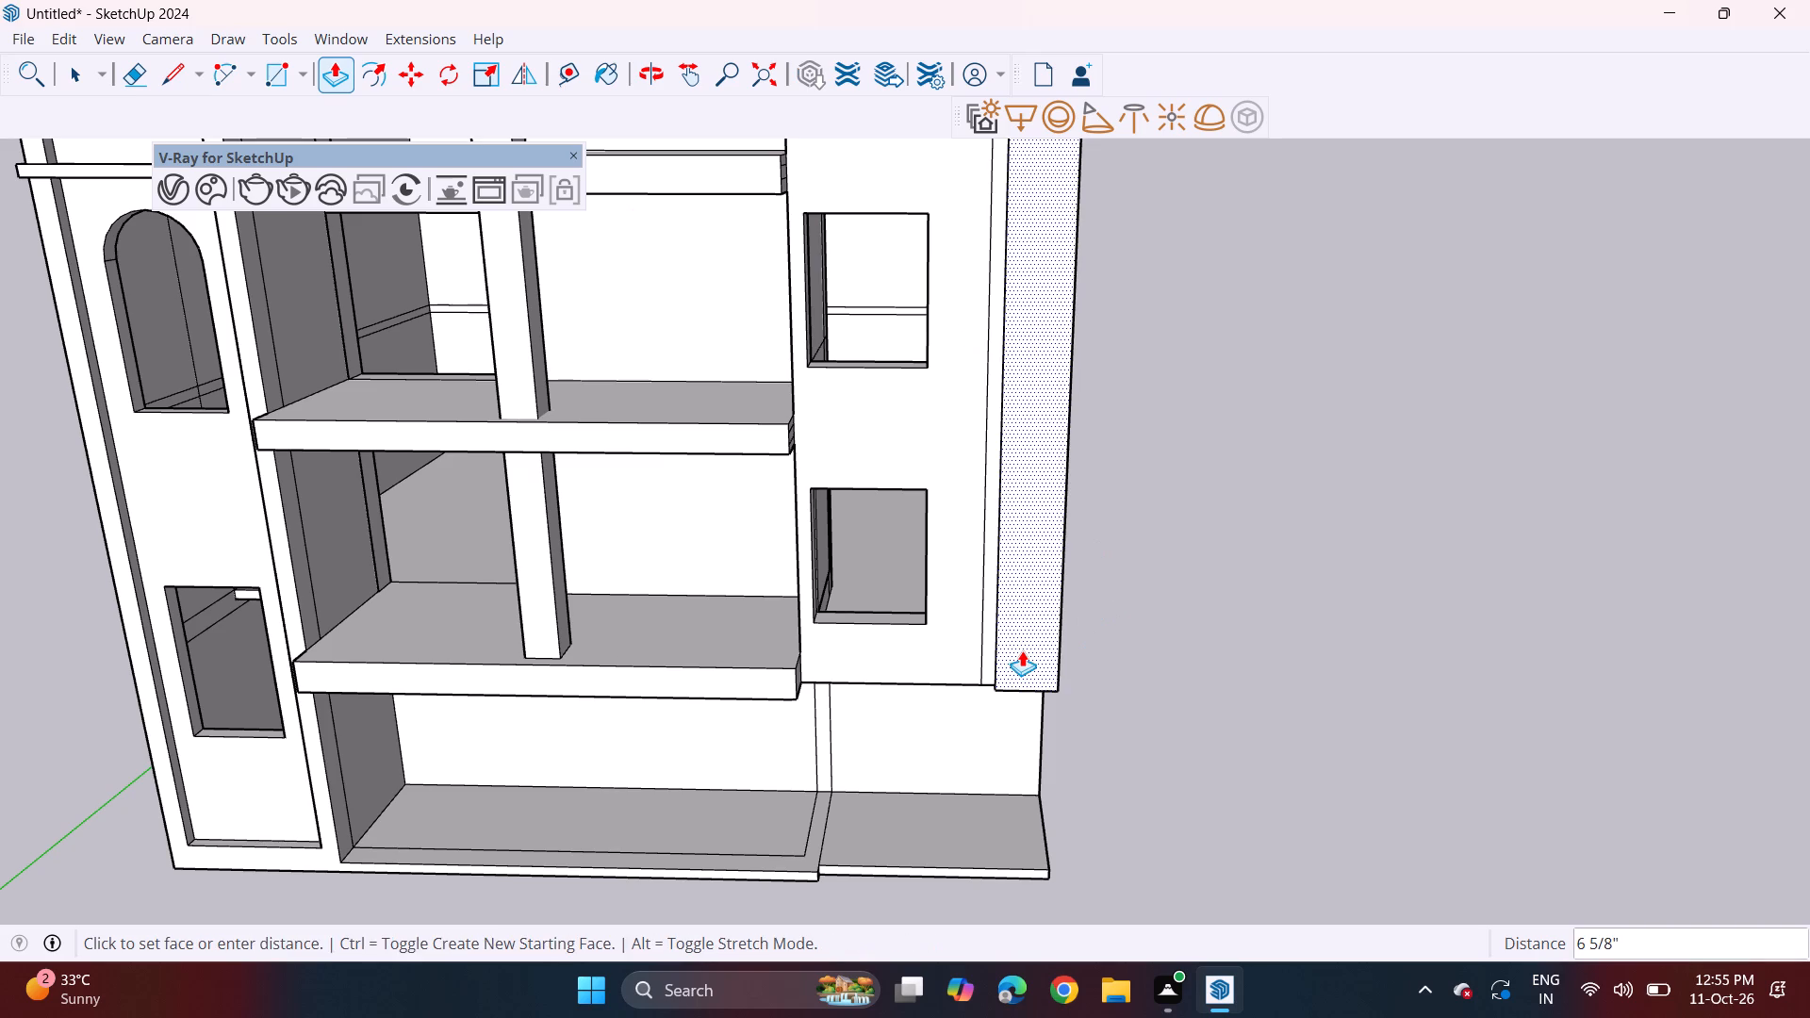
click(1022, 650)
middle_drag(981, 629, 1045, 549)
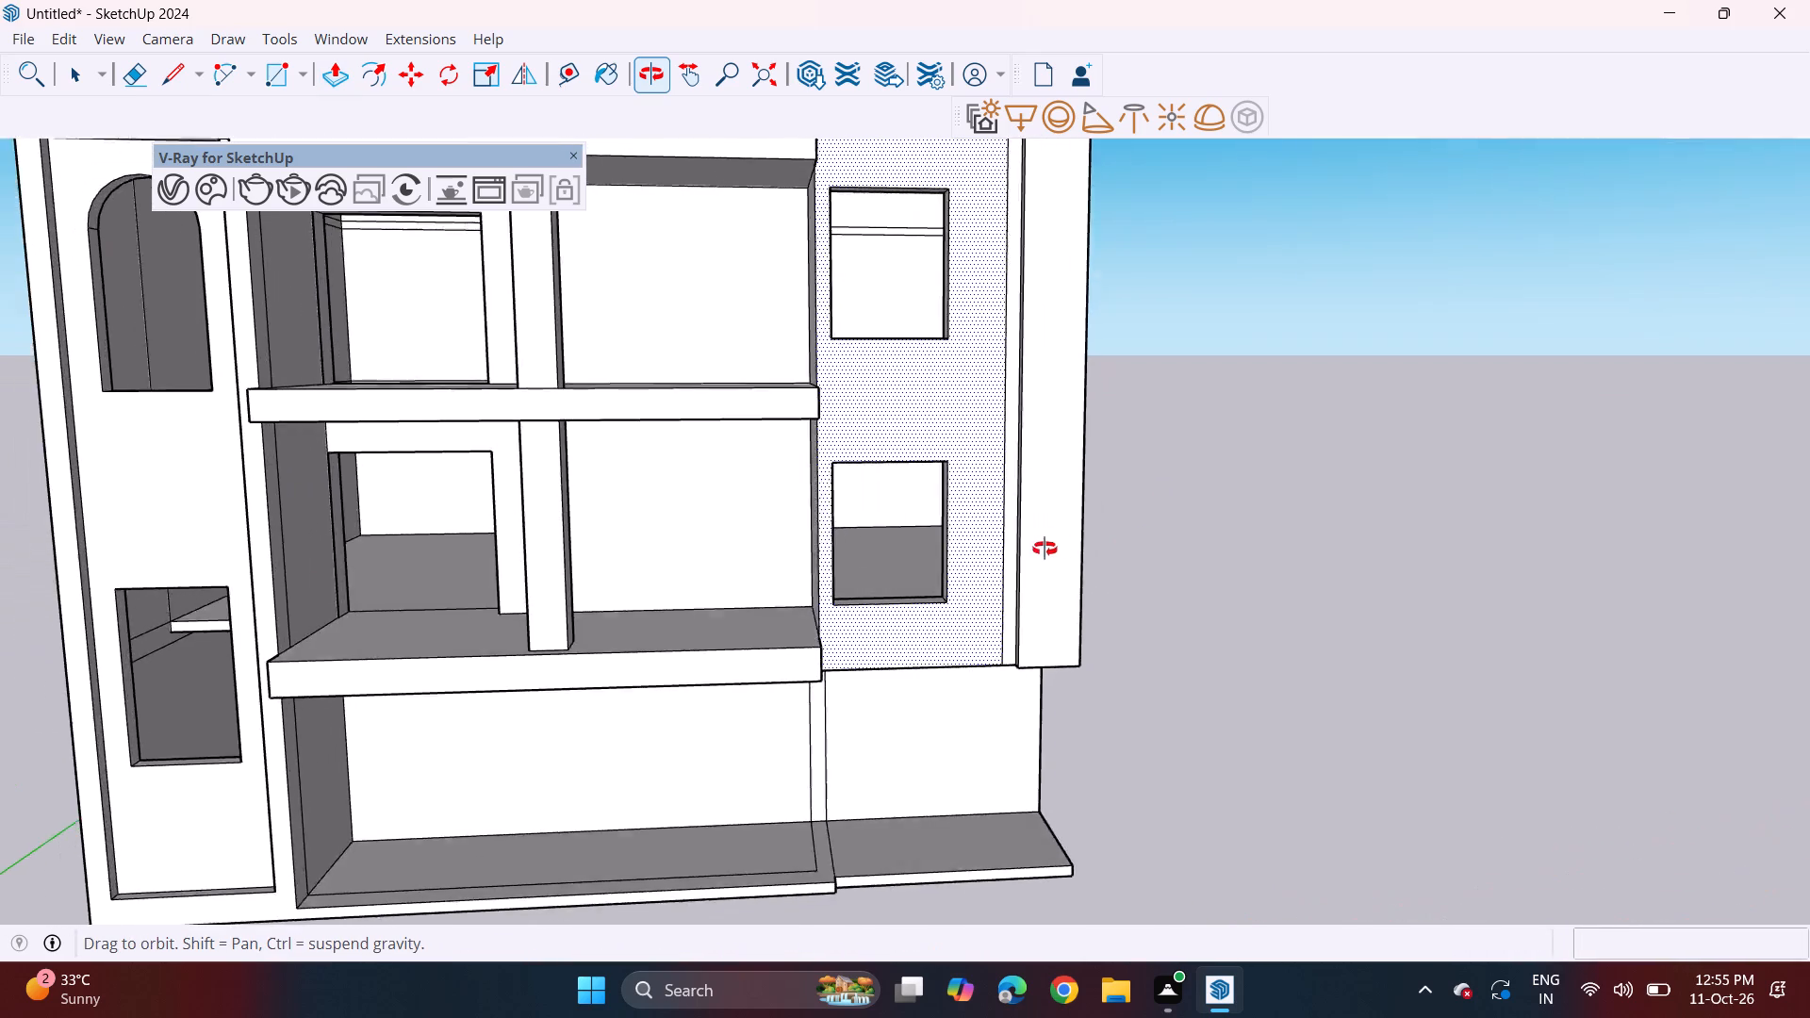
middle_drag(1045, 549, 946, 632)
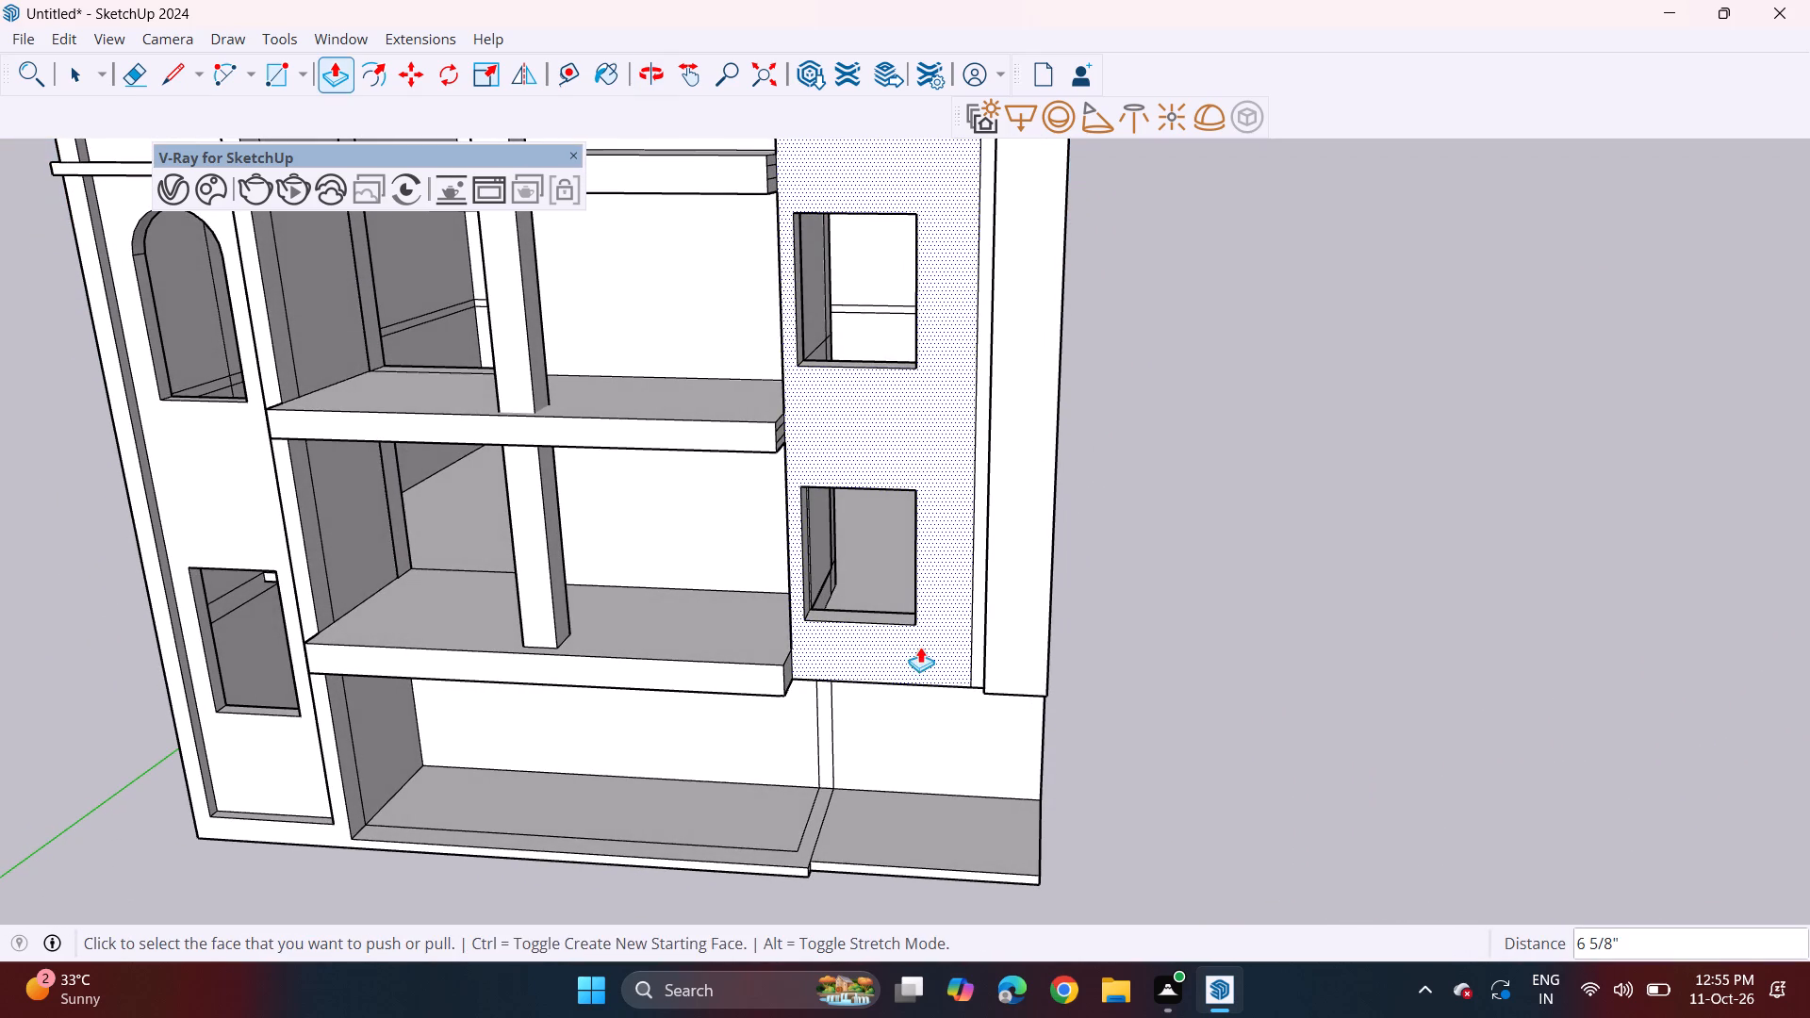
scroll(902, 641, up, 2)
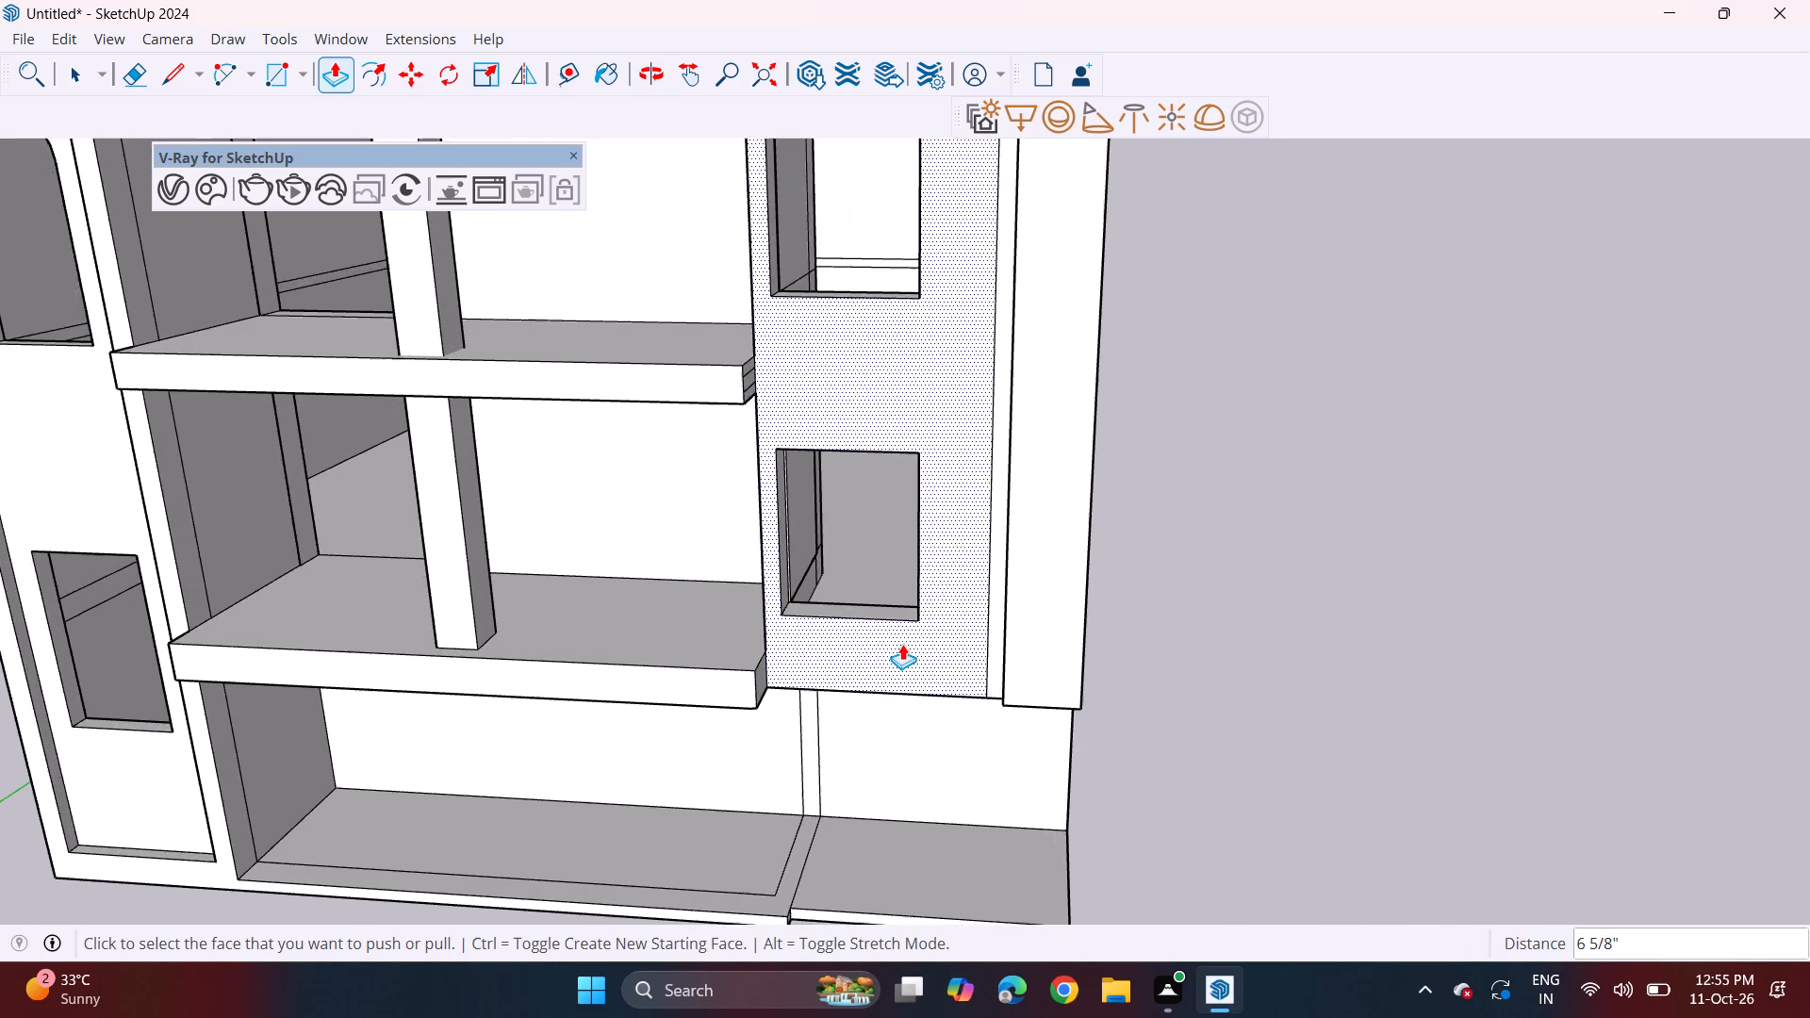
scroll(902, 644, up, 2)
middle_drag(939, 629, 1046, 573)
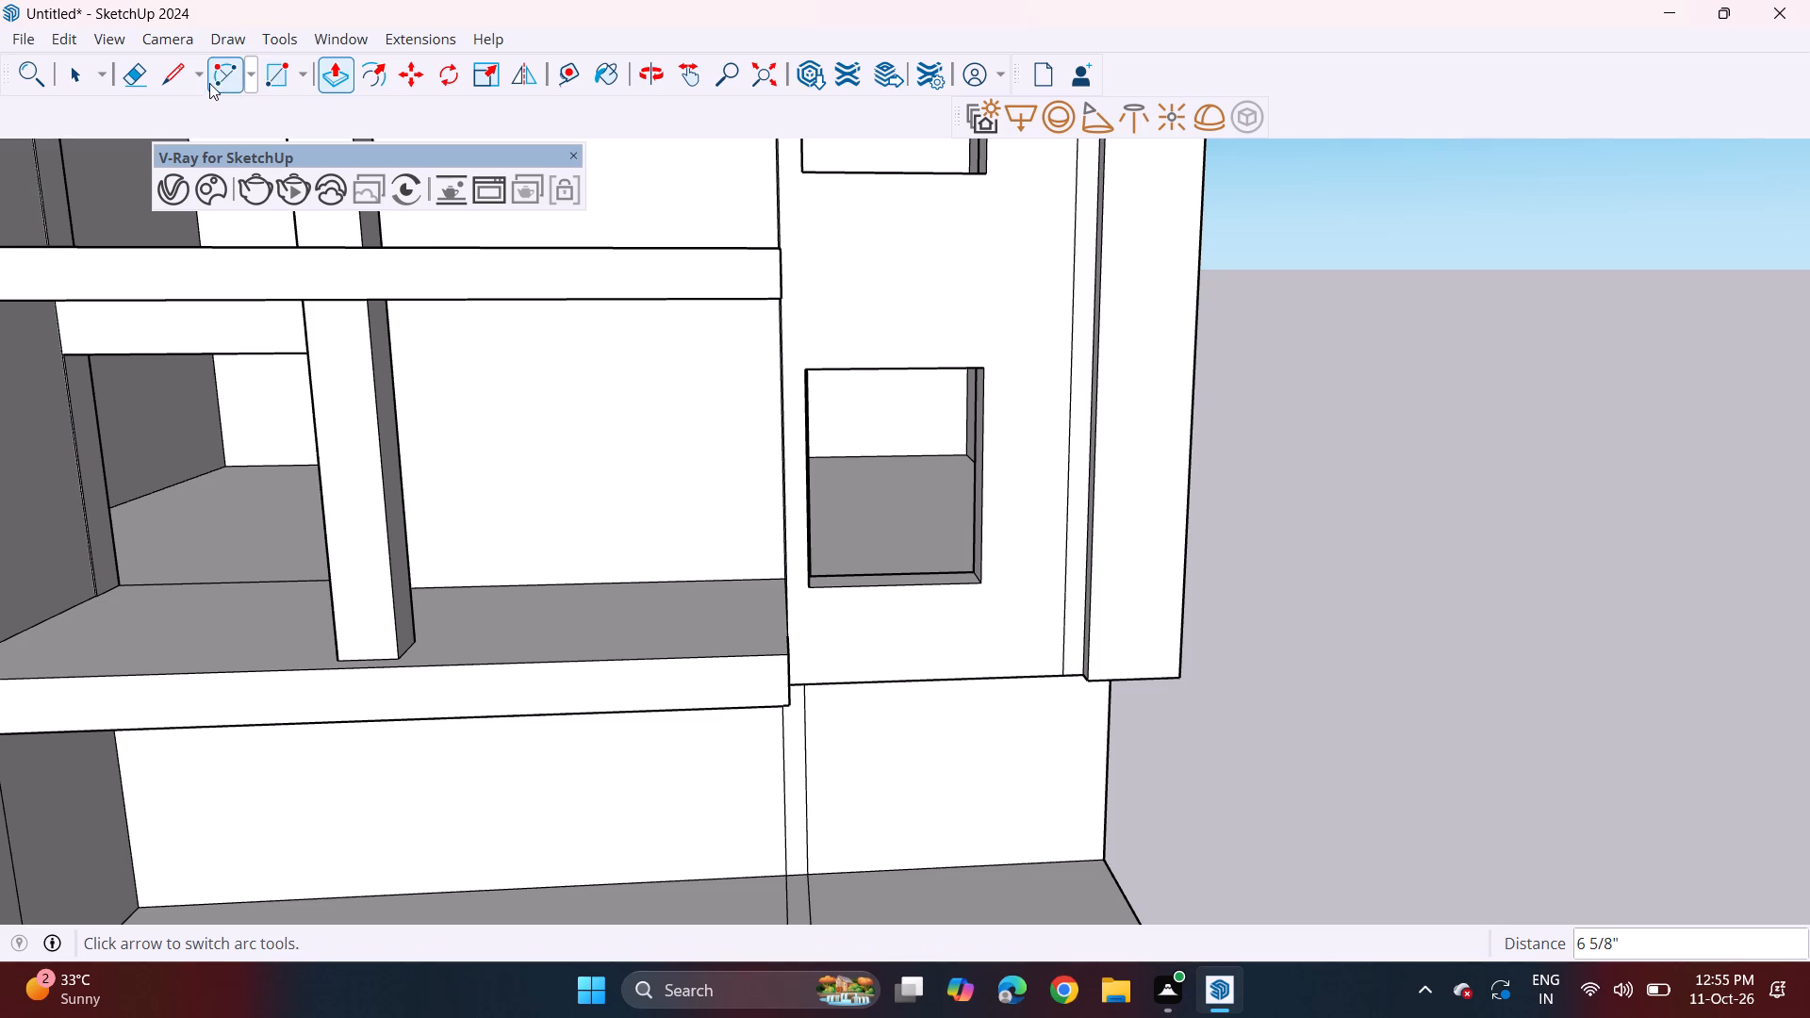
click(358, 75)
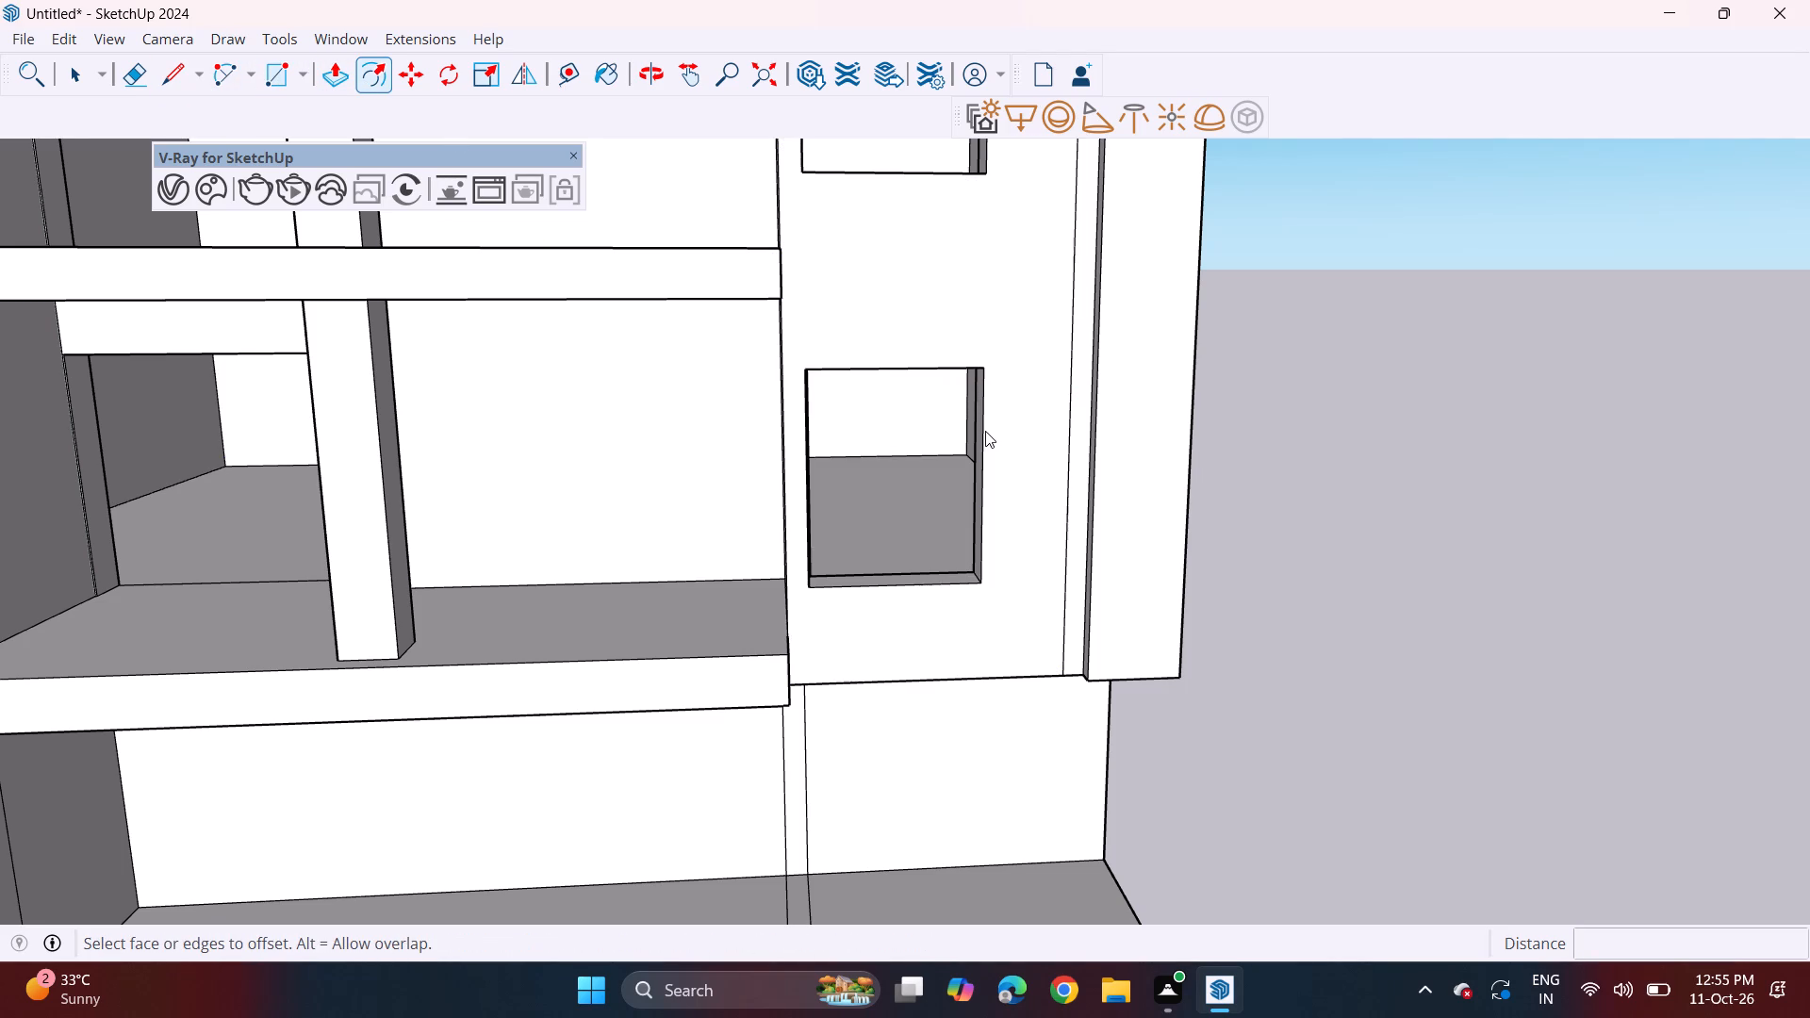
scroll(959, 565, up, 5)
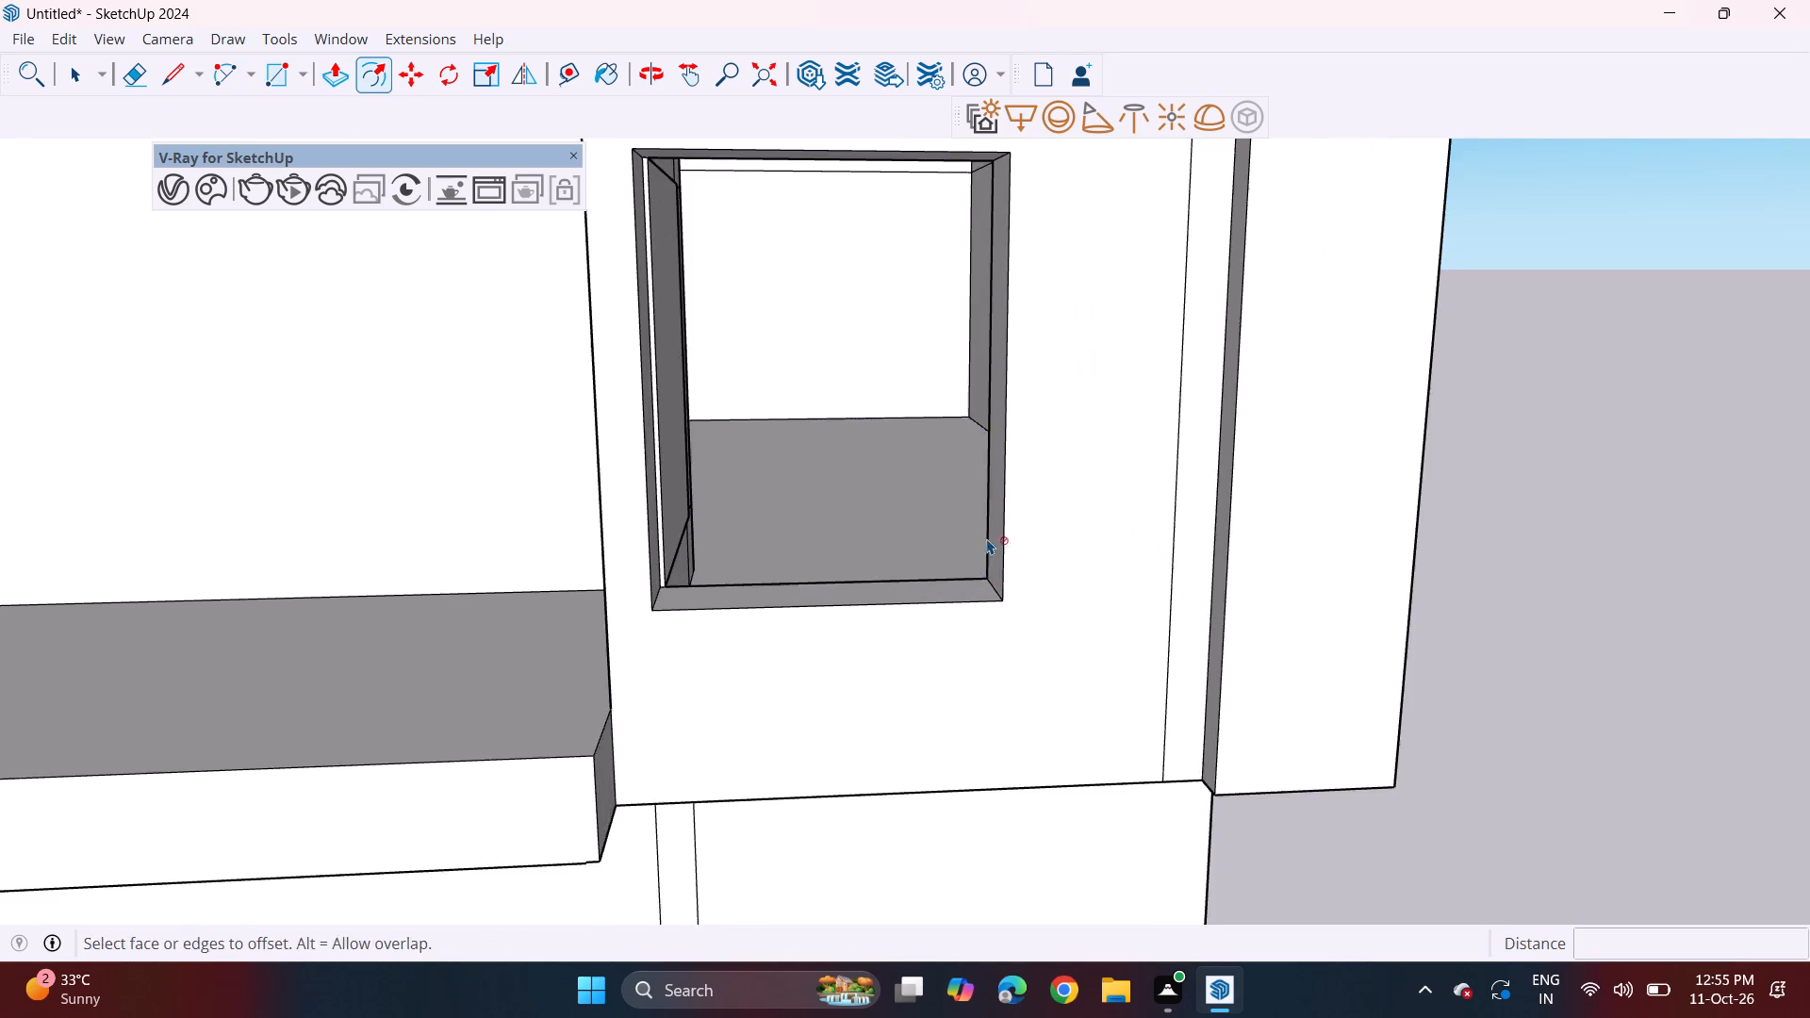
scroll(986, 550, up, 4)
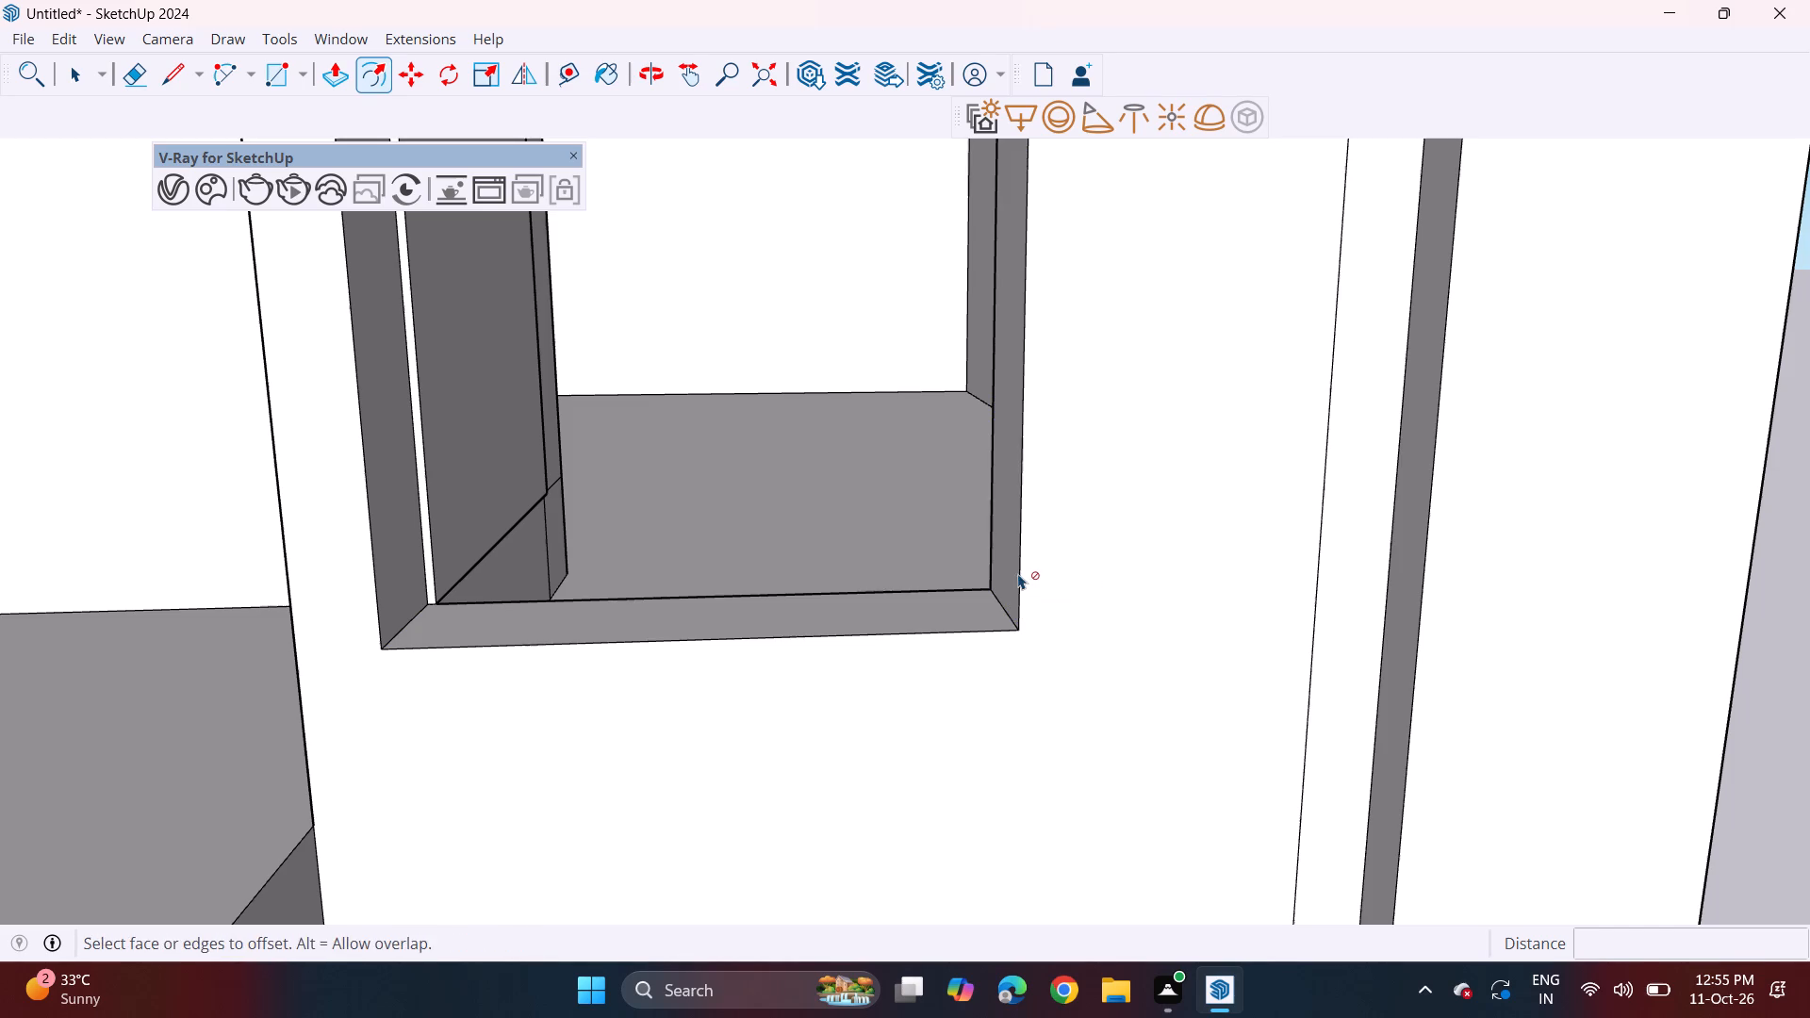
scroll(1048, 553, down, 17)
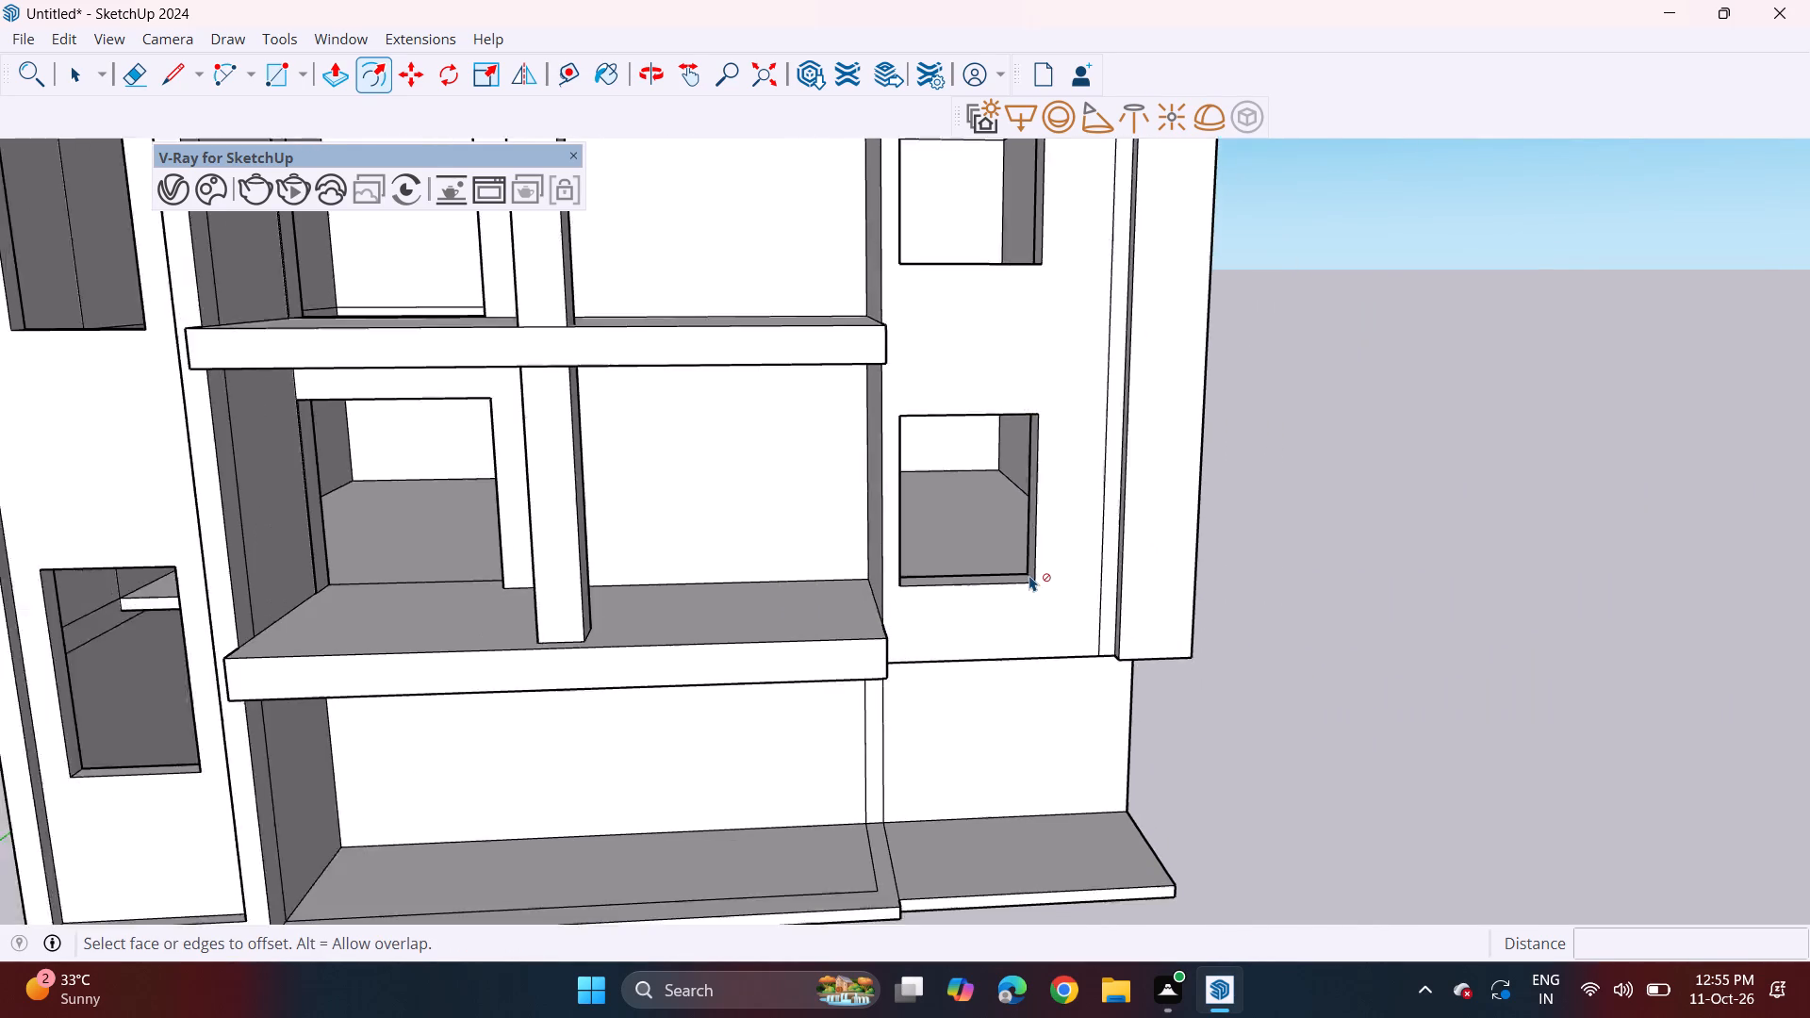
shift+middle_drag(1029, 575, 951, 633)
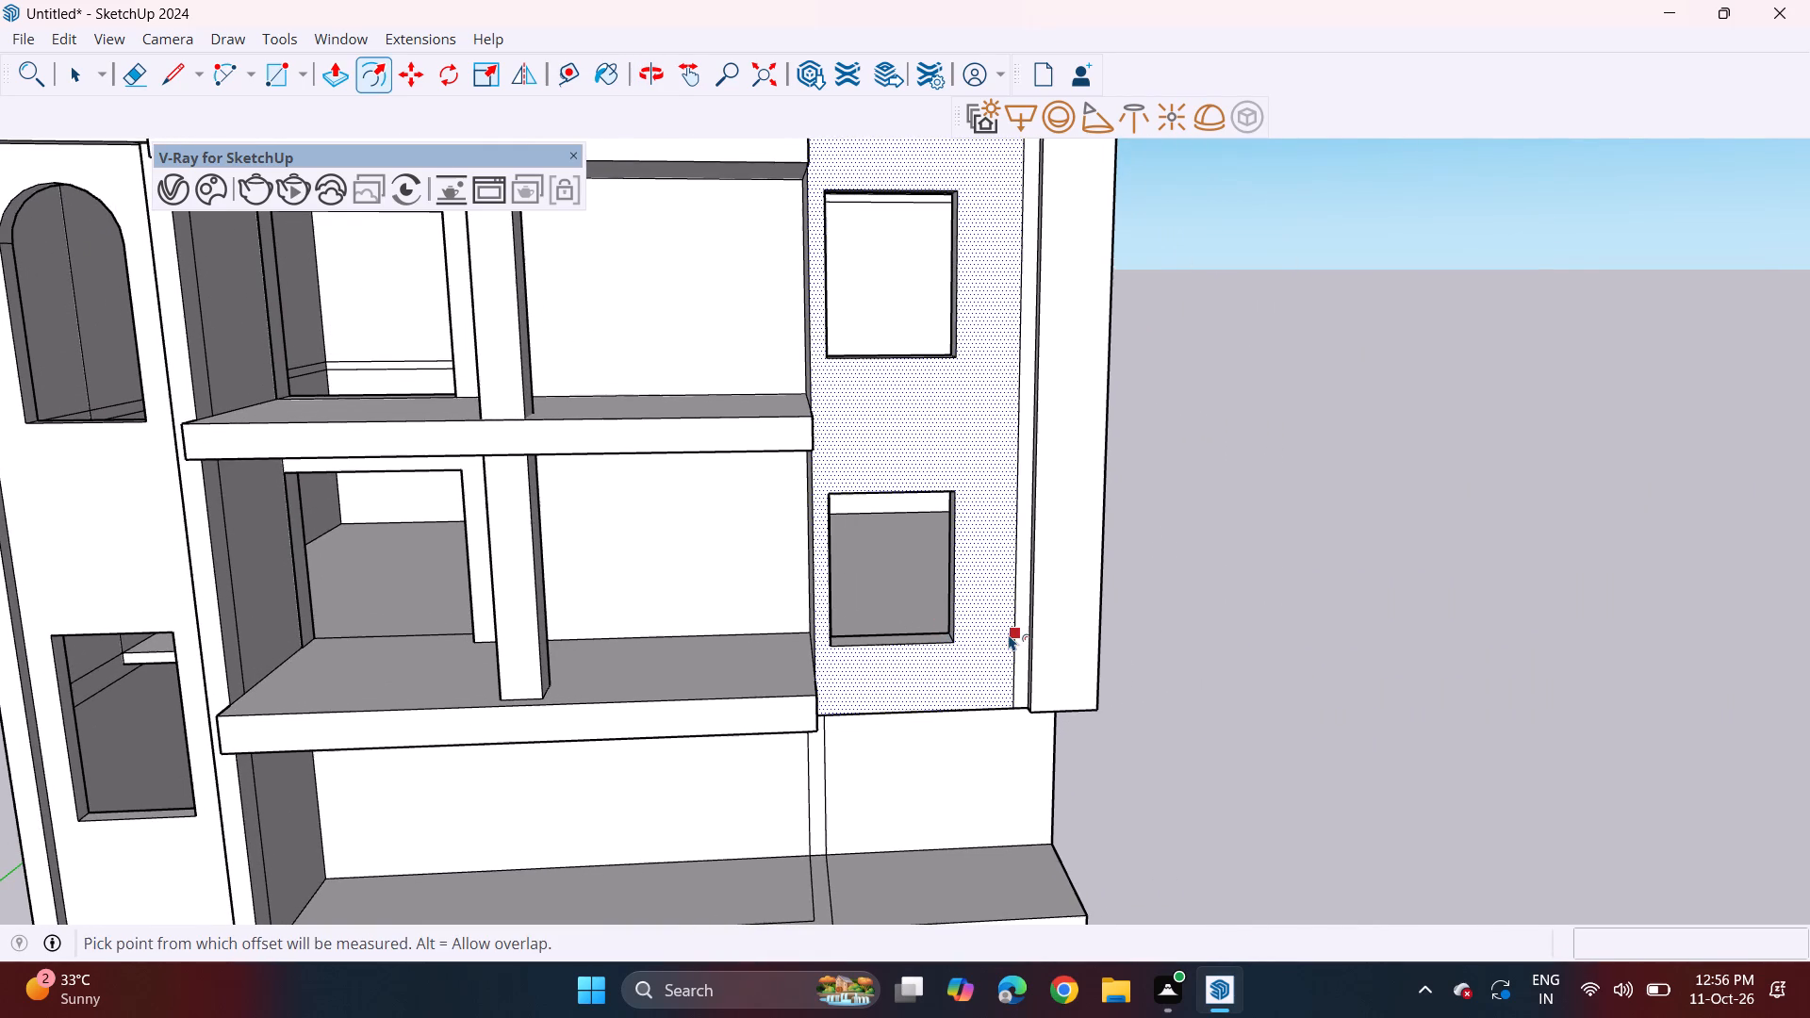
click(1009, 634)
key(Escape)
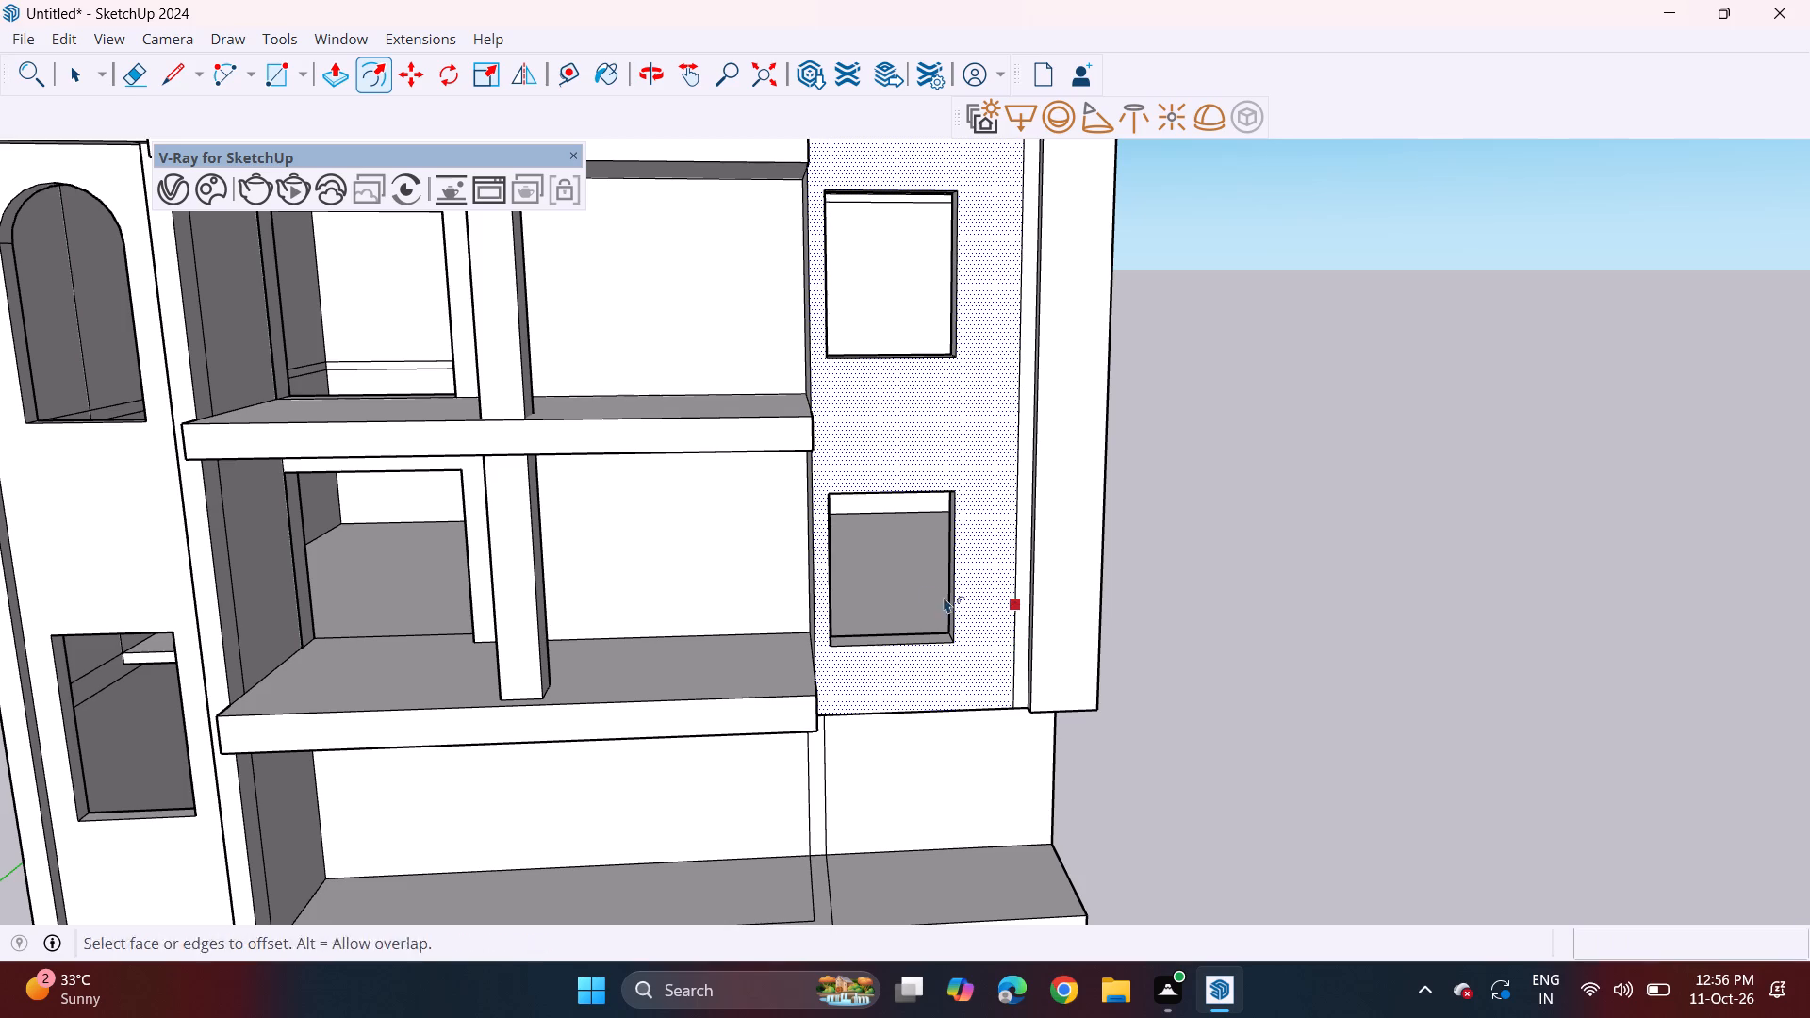
Draw a rectangle about 7' 3" by 6' 1 1/2" around the lowest square window, starting from the bay's inner edge.
click(289, 73)
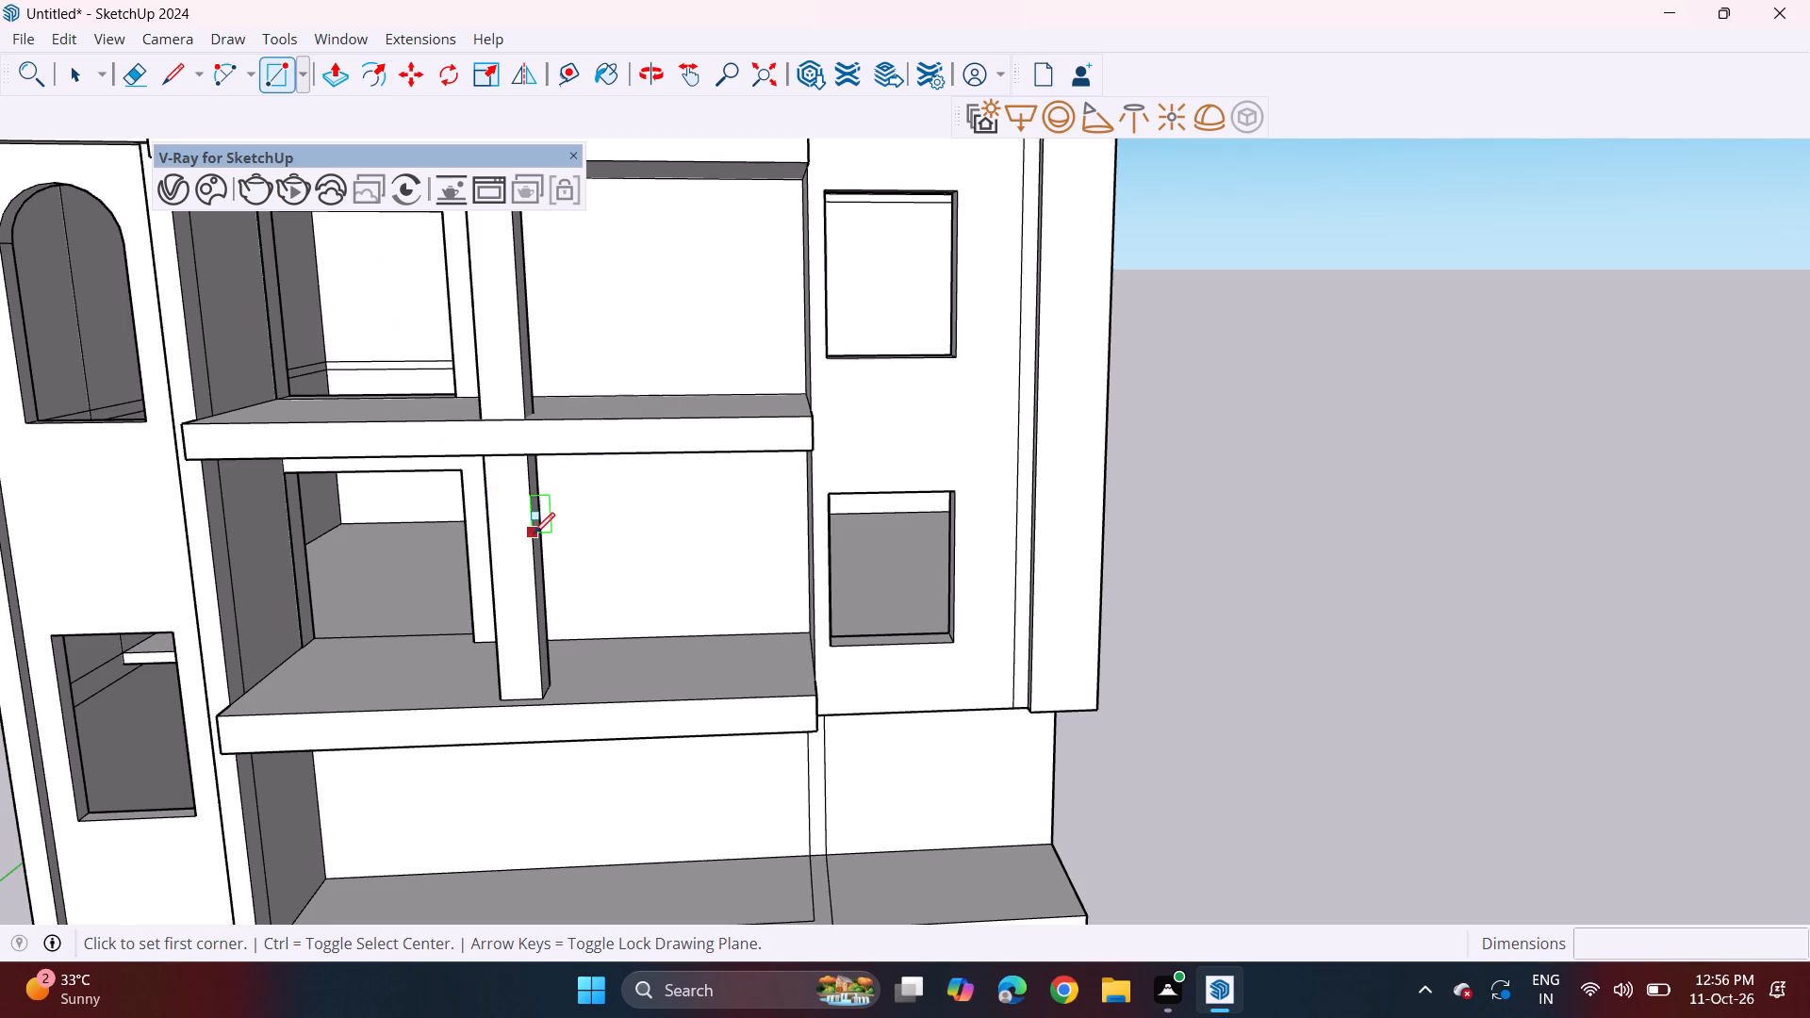
scroll(837, 486, up, 4)
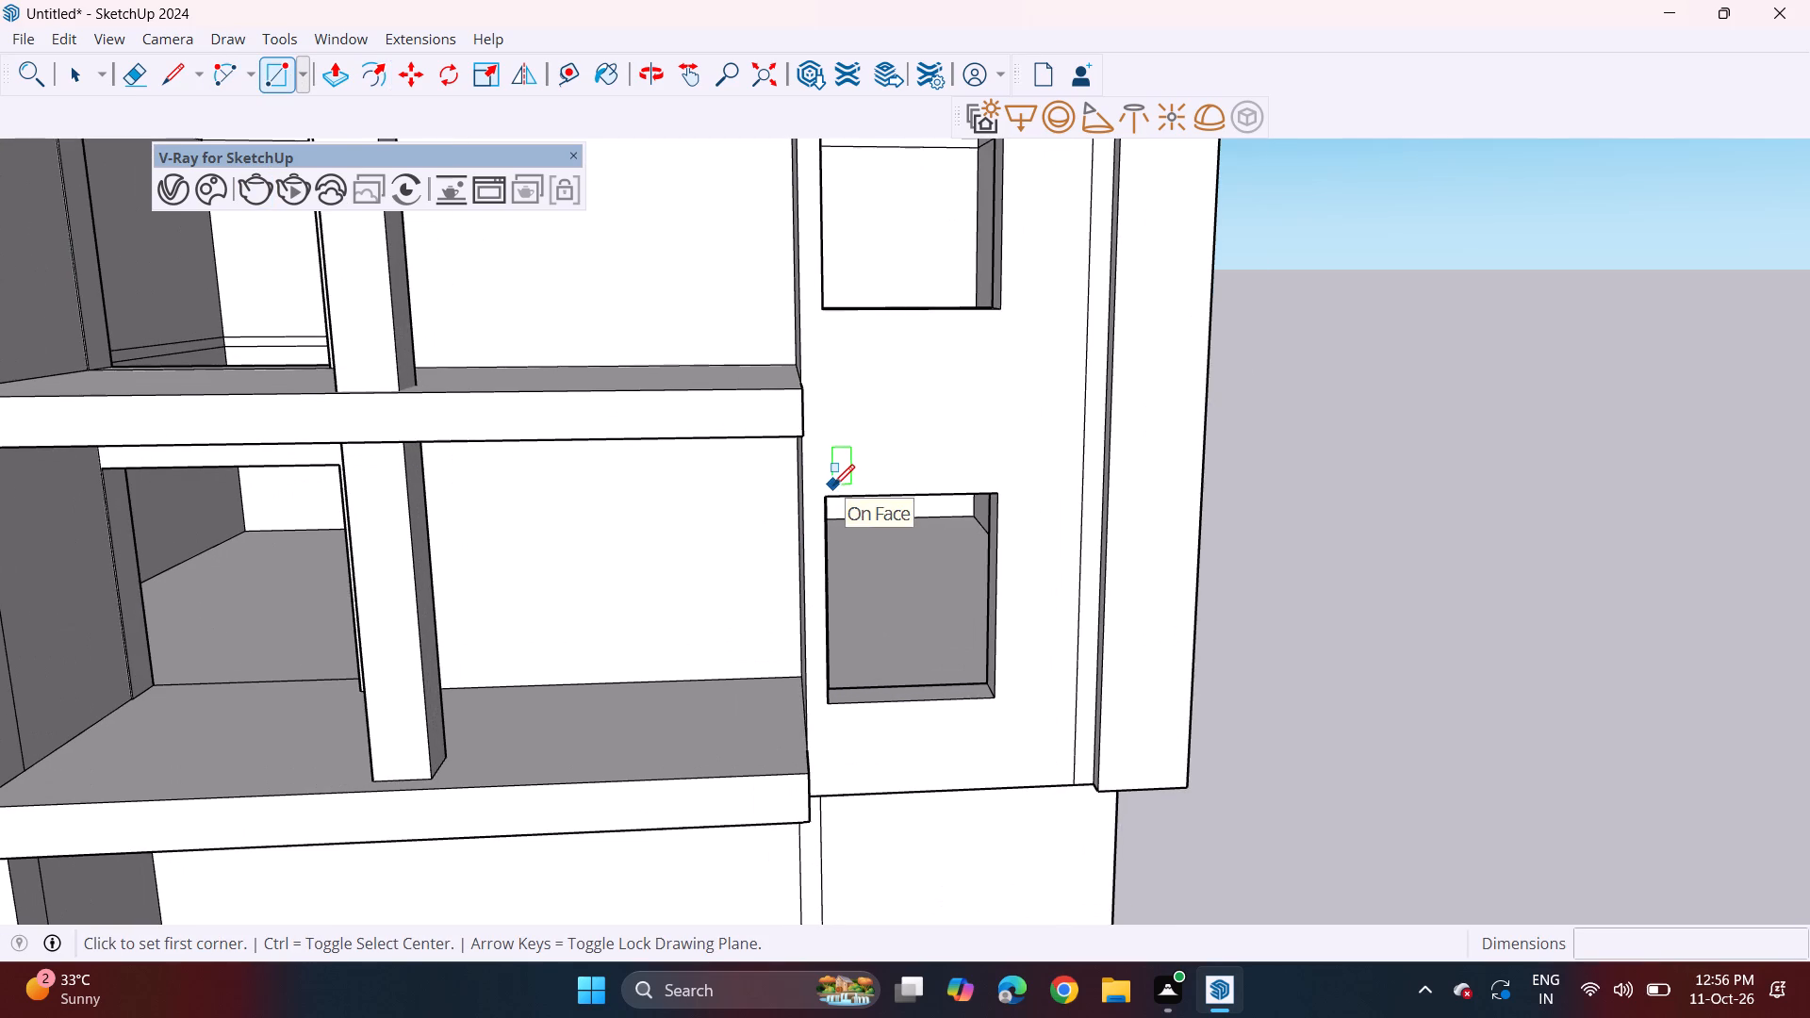
scroll(833, 485, up, 2)
click(795, 478)
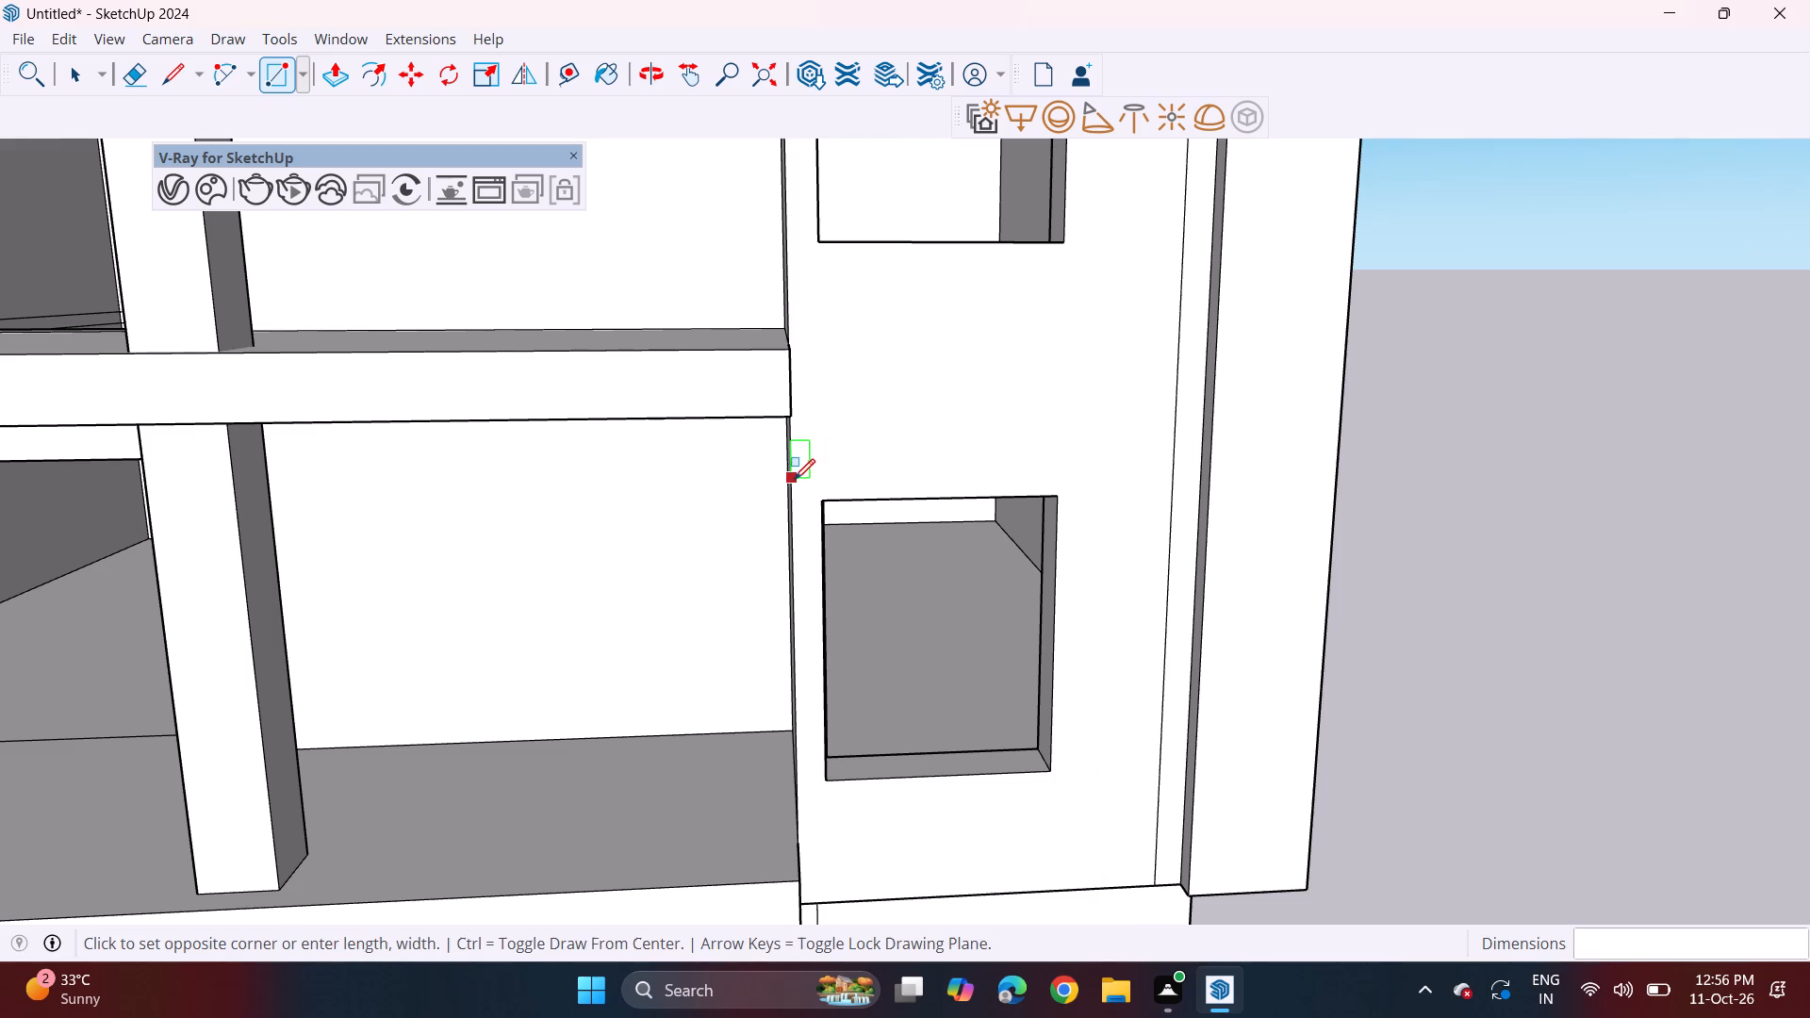
click(1074, 796)
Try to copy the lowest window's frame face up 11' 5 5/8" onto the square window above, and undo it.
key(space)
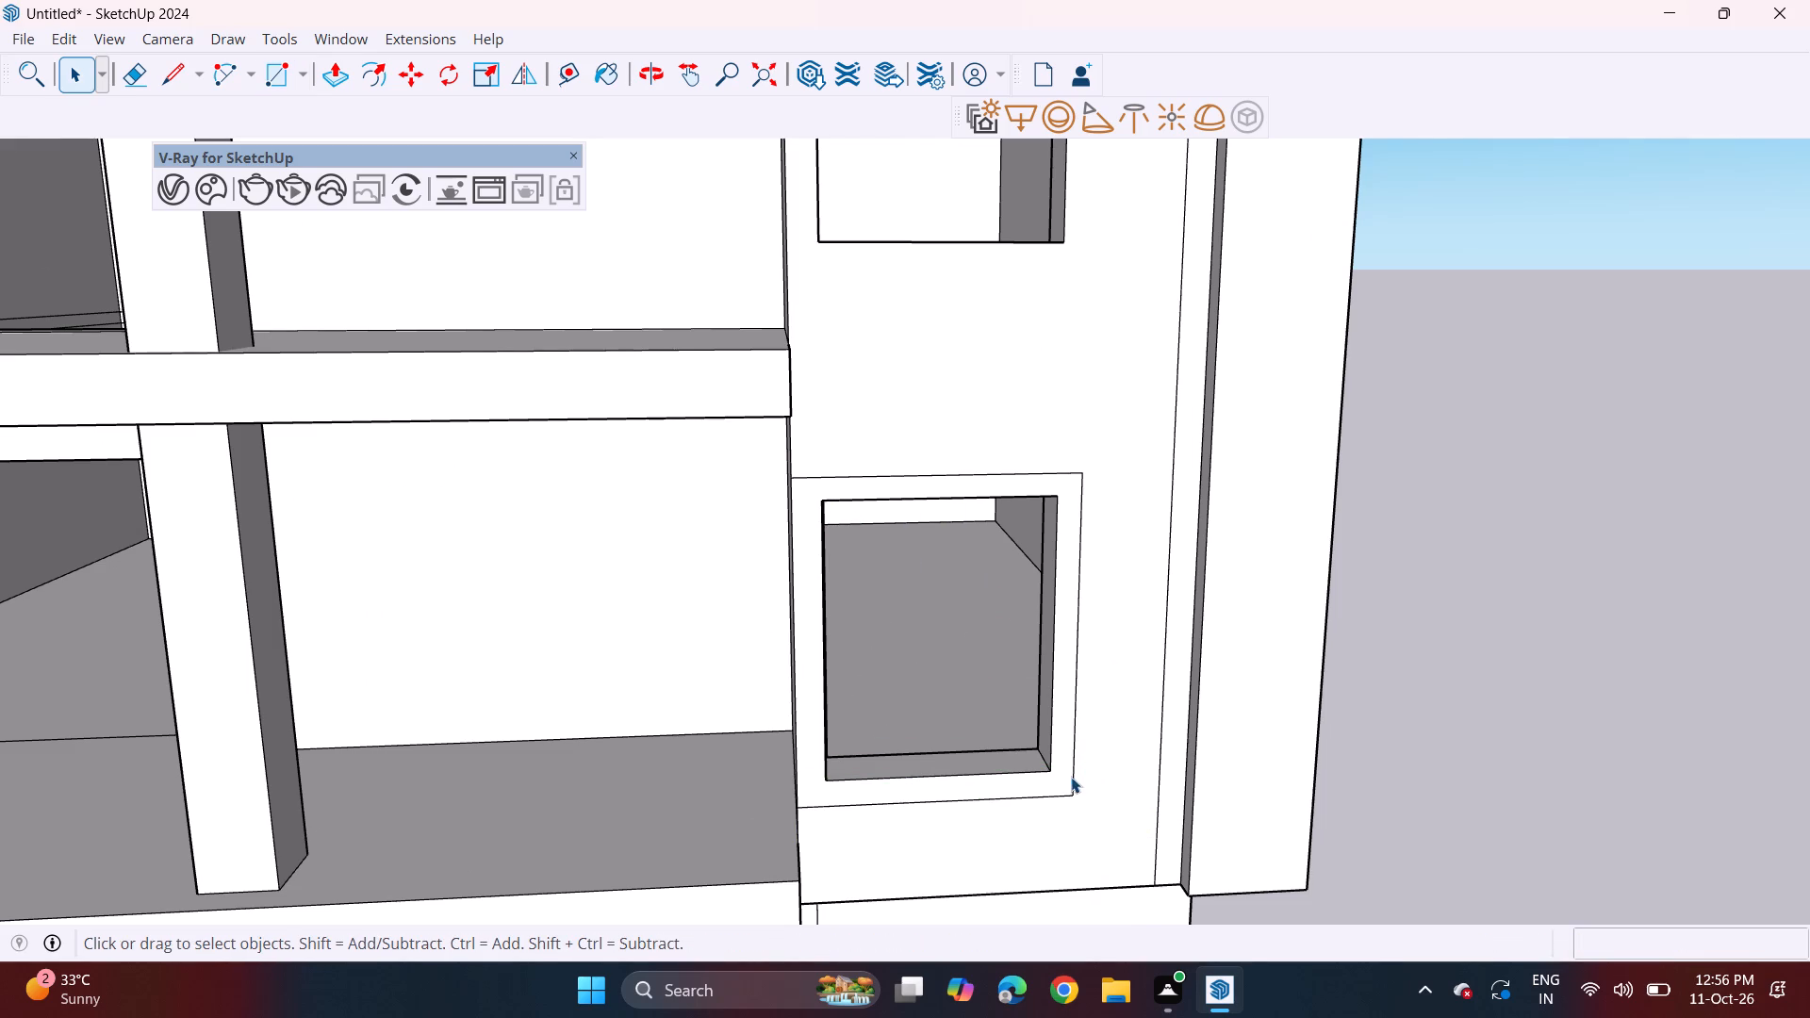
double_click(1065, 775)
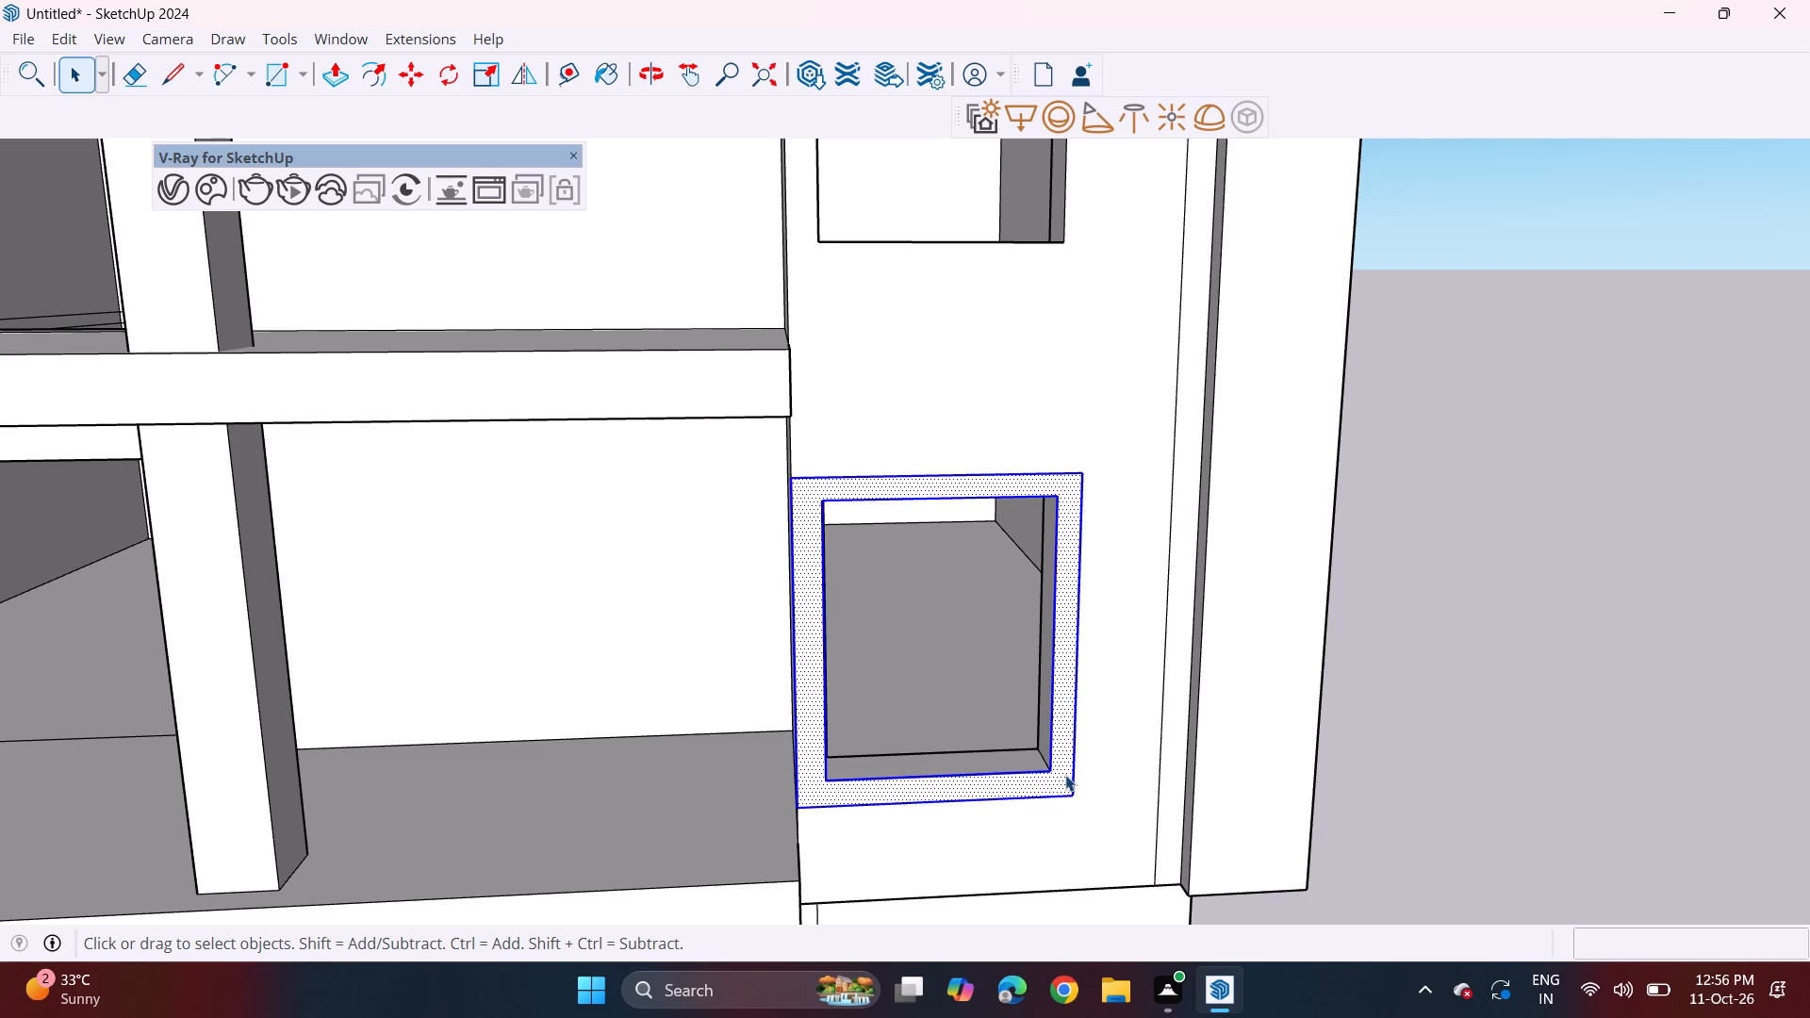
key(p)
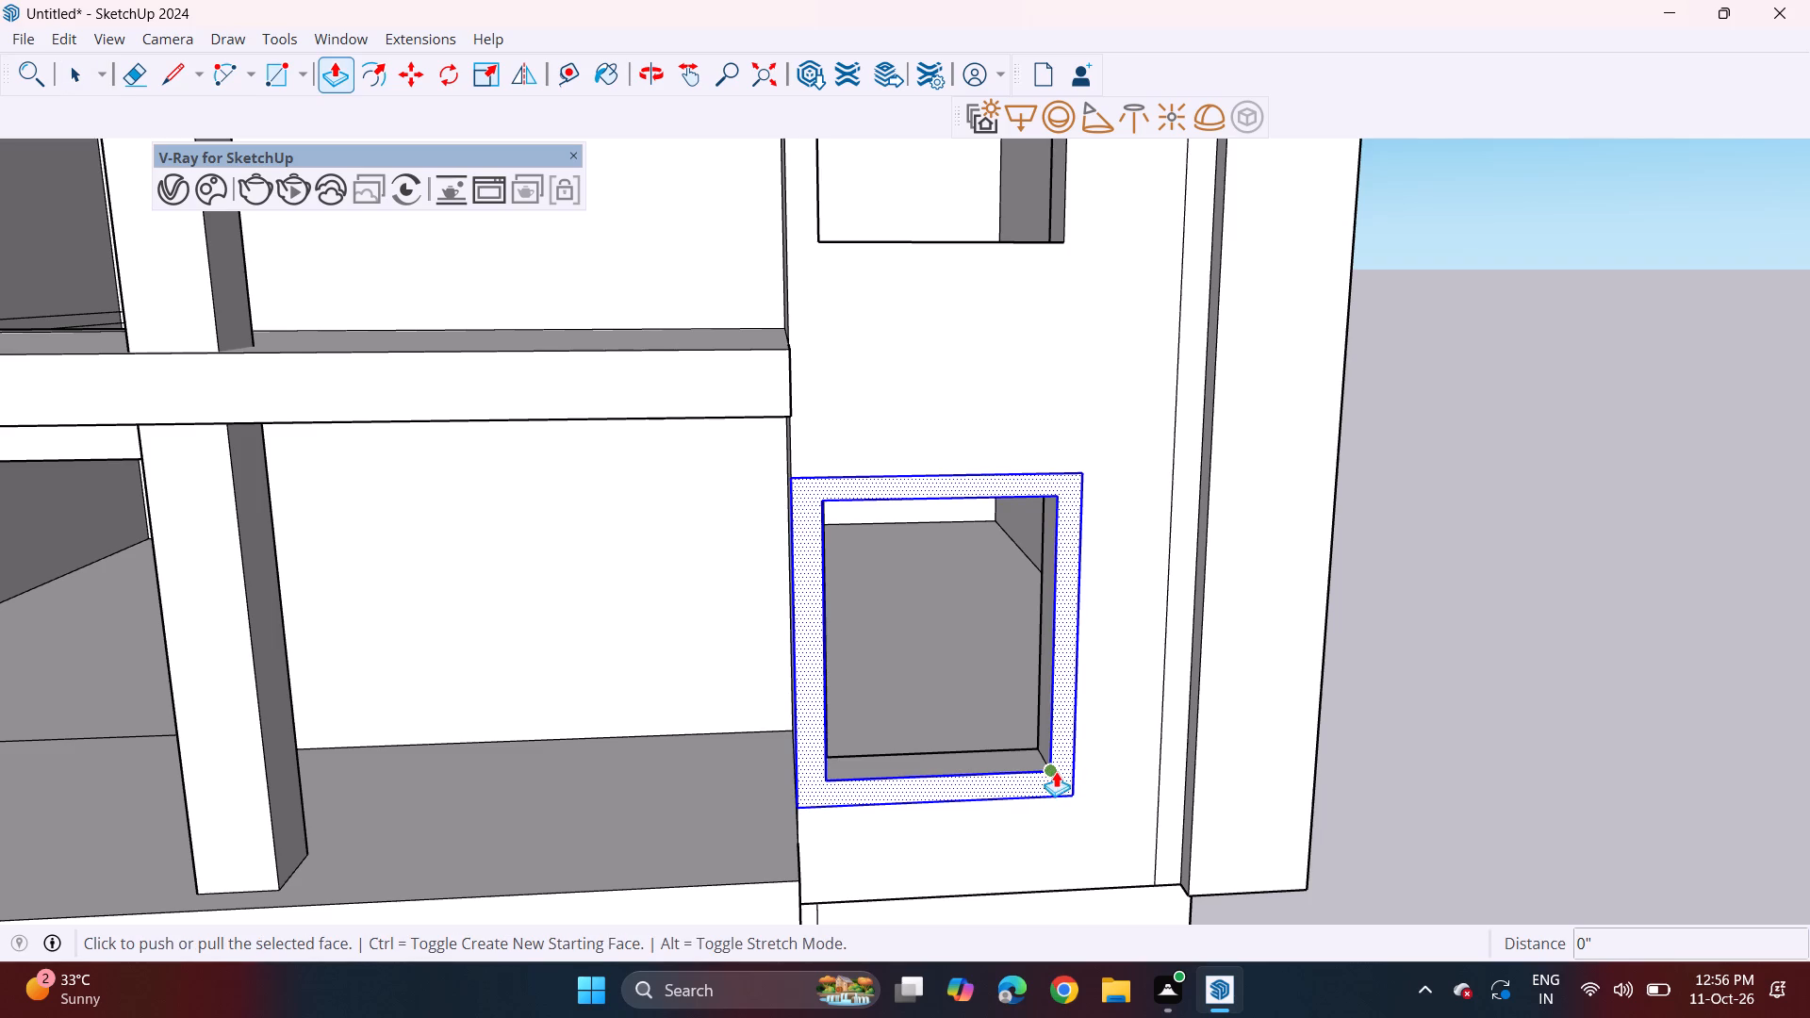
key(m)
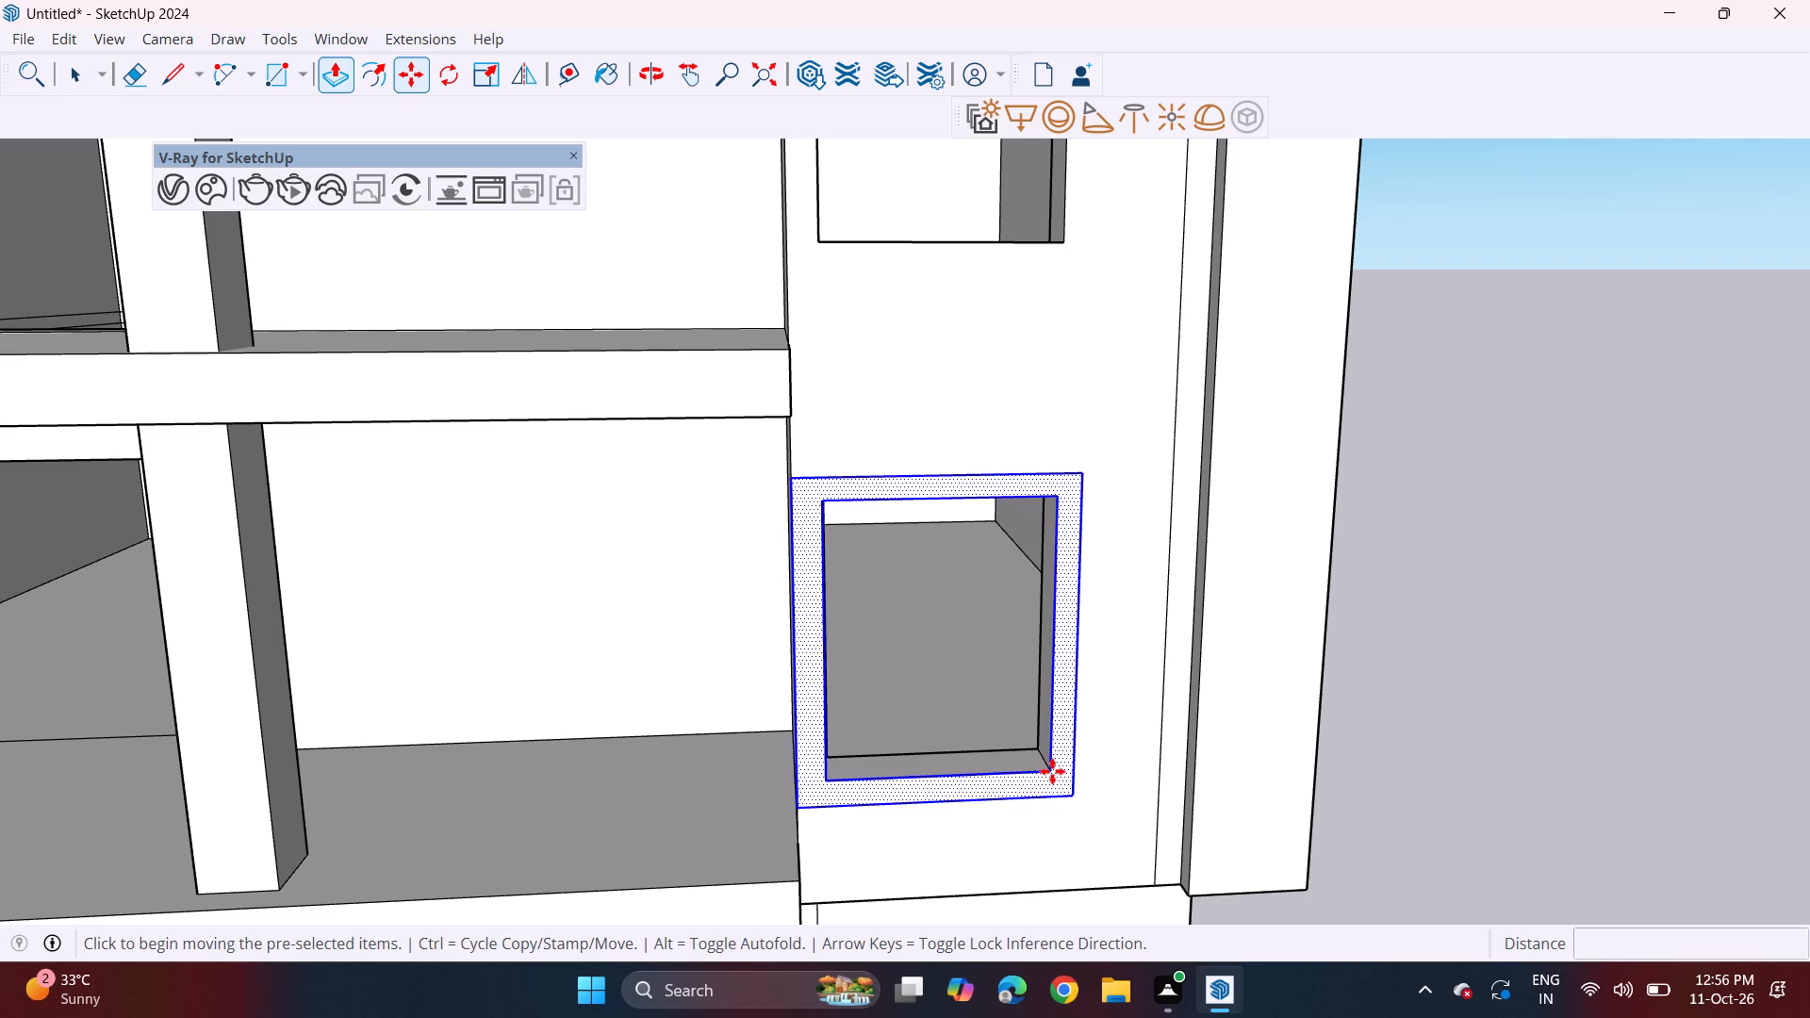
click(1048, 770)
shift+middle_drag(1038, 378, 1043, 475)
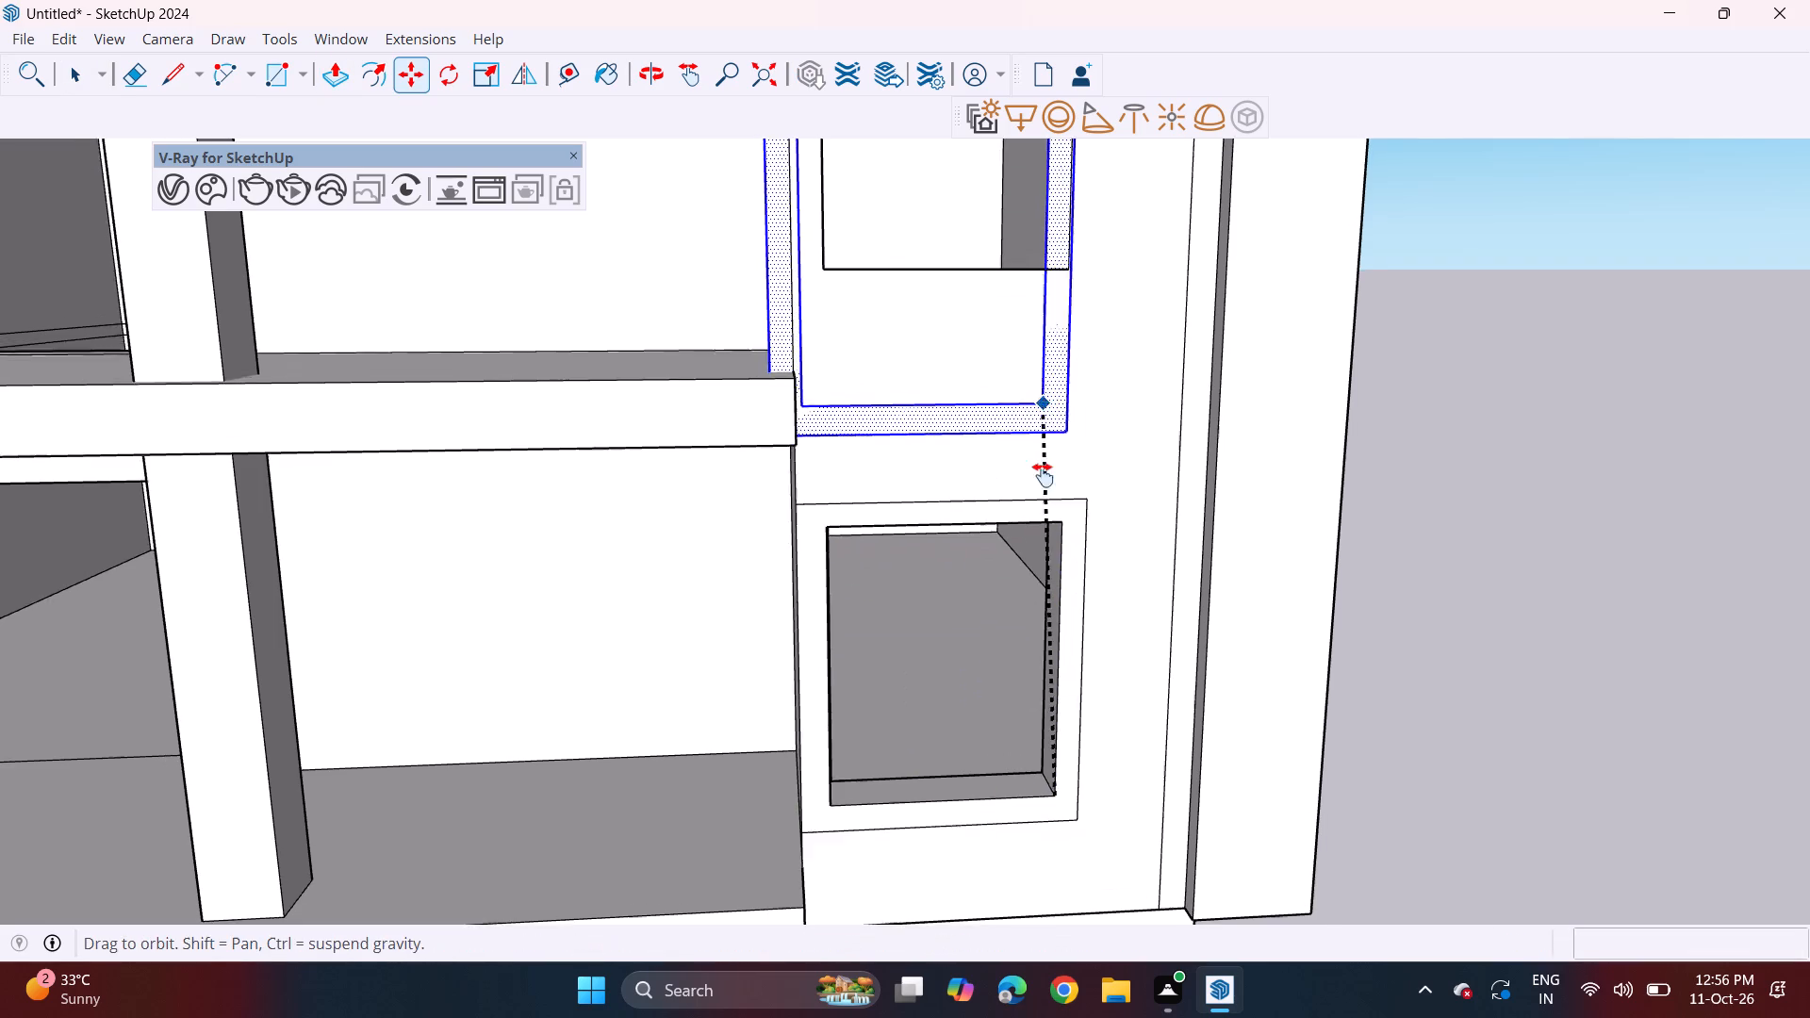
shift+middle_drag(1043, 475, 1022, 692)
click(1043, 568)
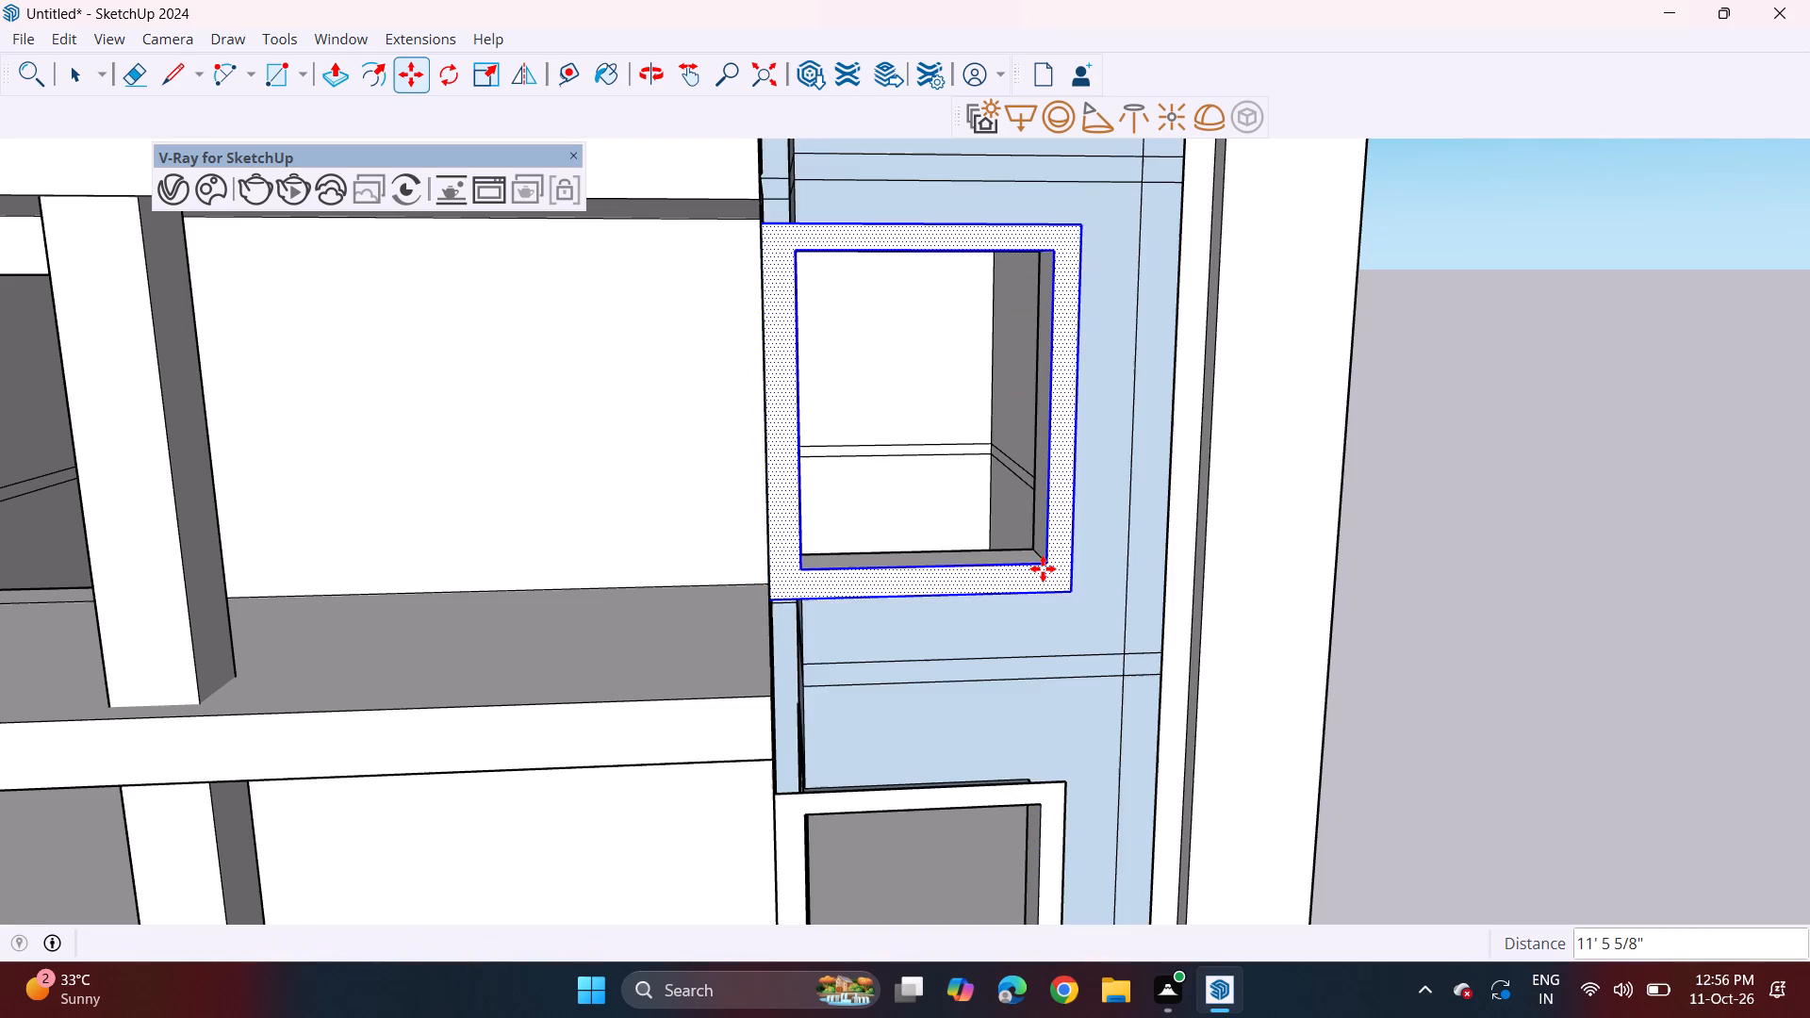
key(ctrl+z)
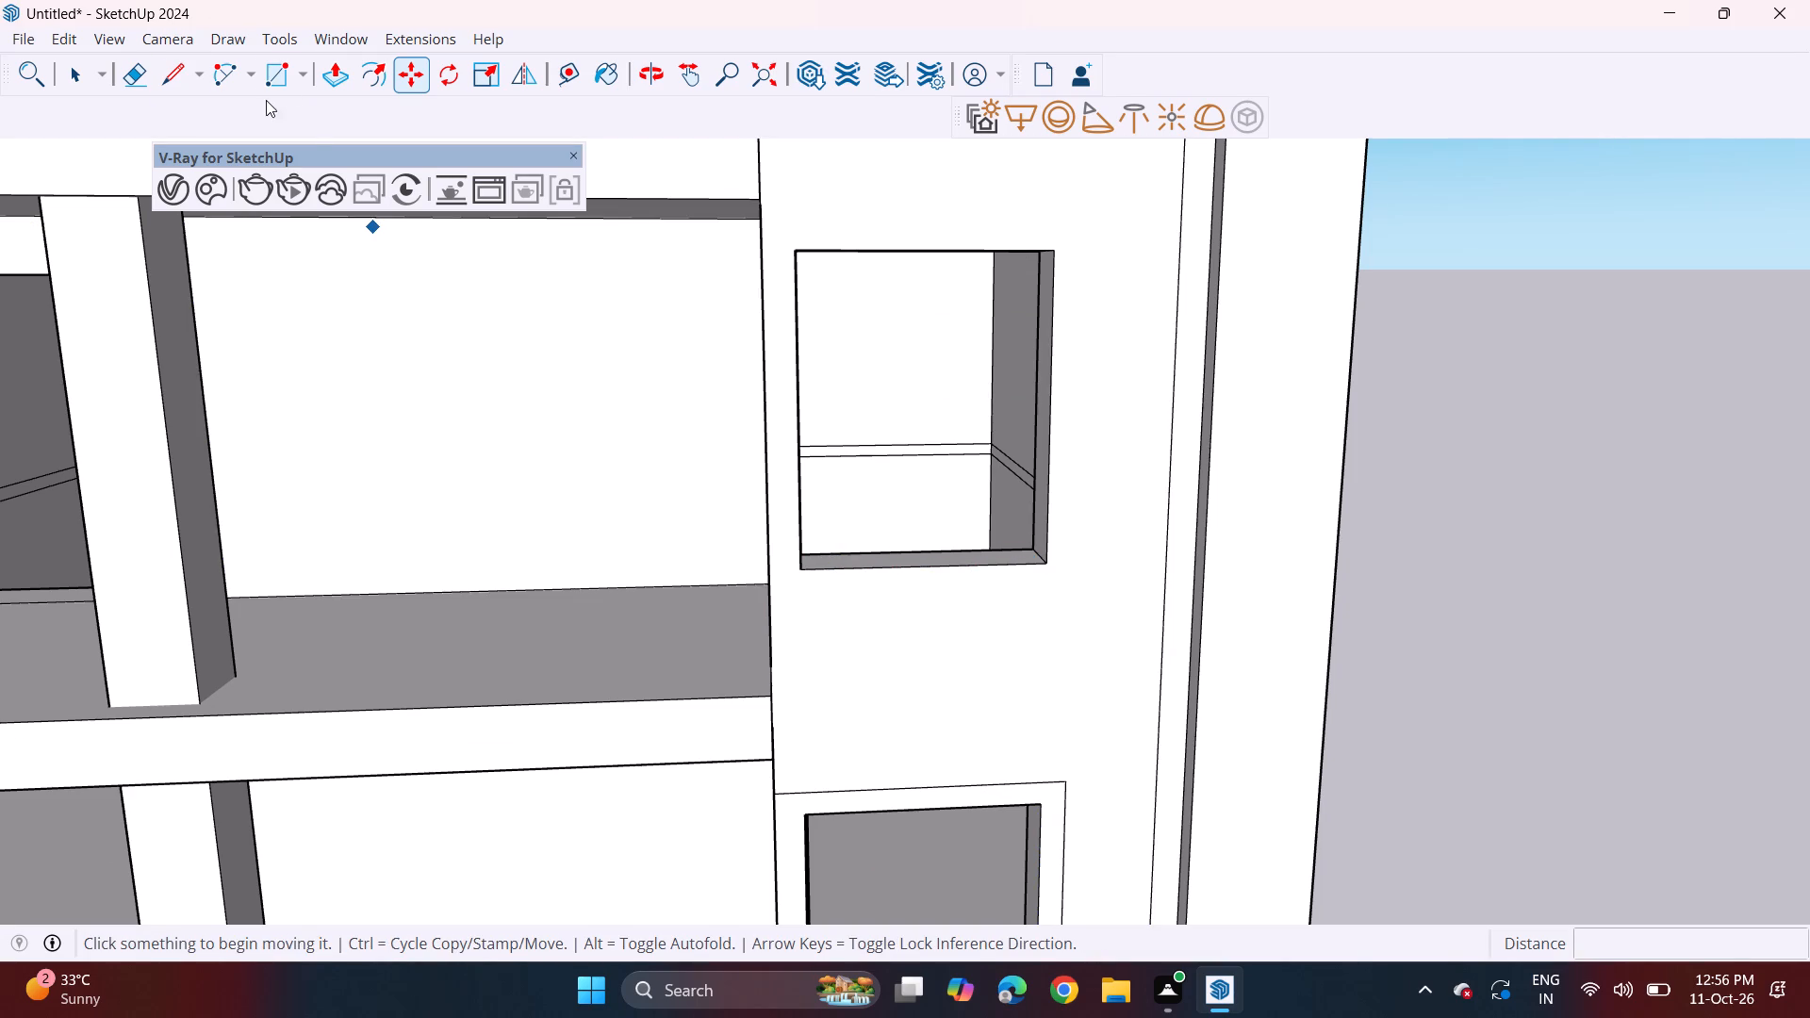
Draw a rectangle about 7' 3" by 6' 2 1/2" around the middle square window, starting from the bay's inner edge.
click(281, 77)
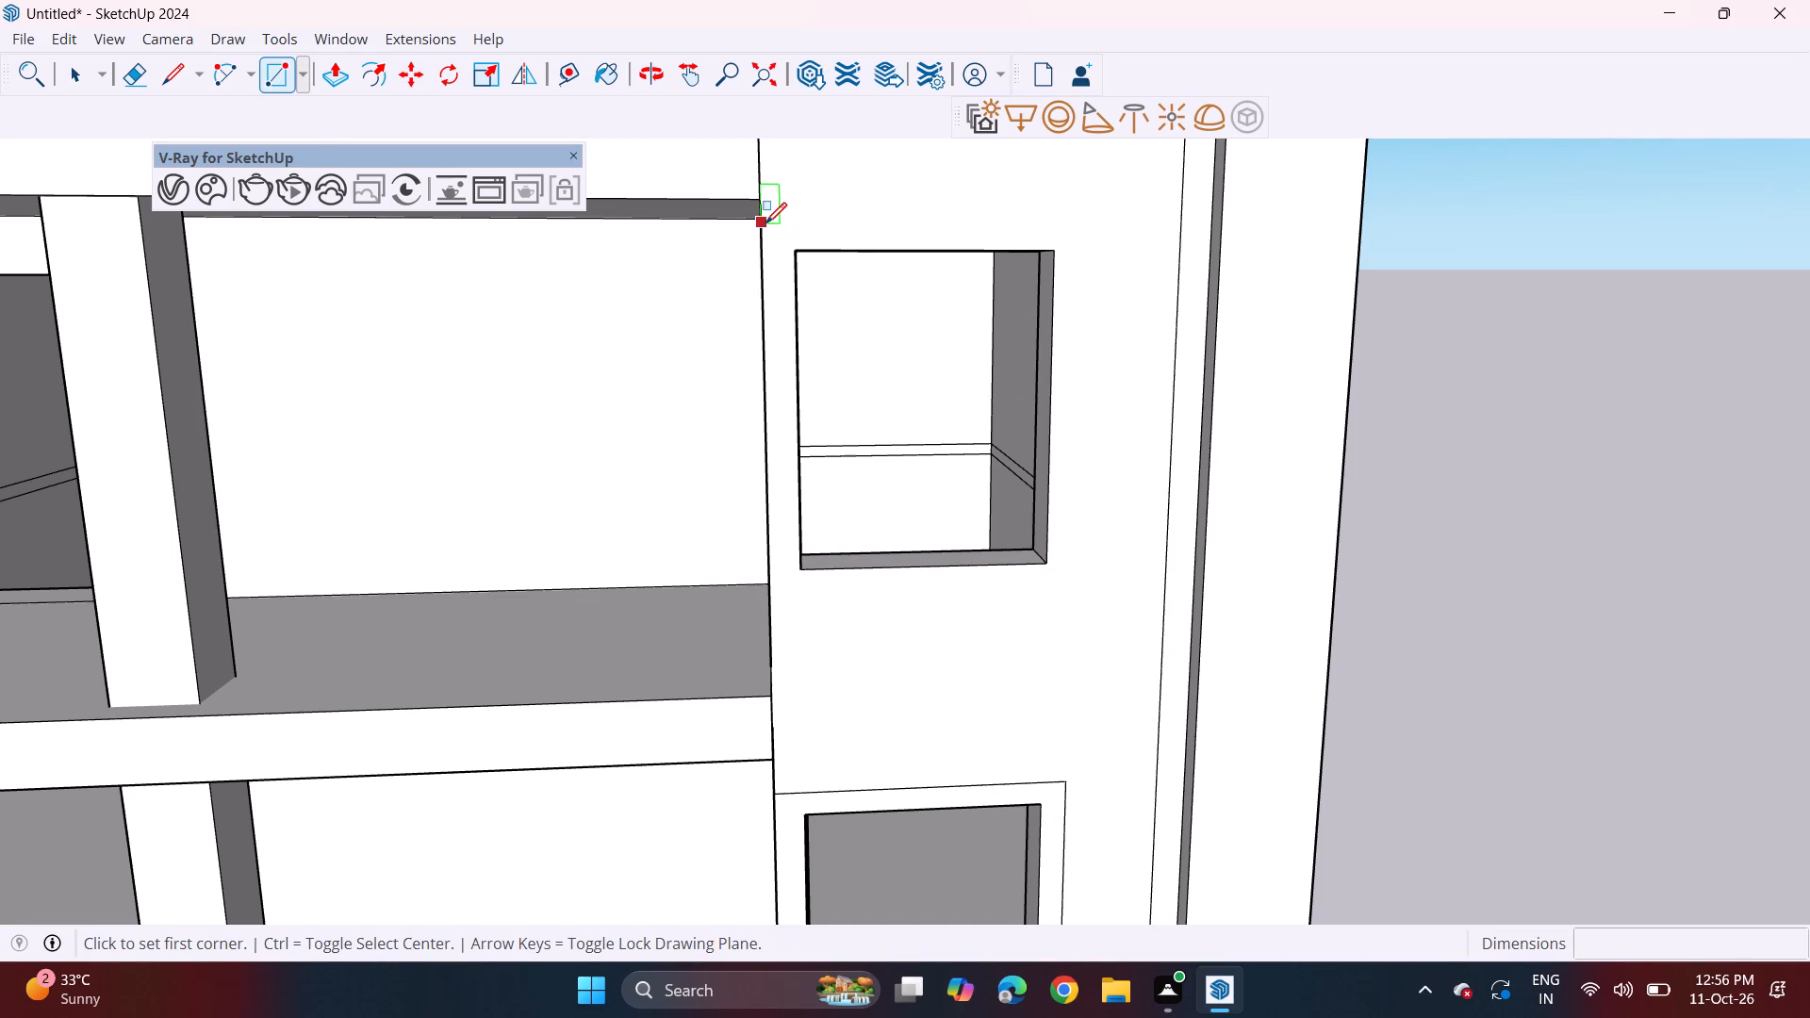
click(763, 229)
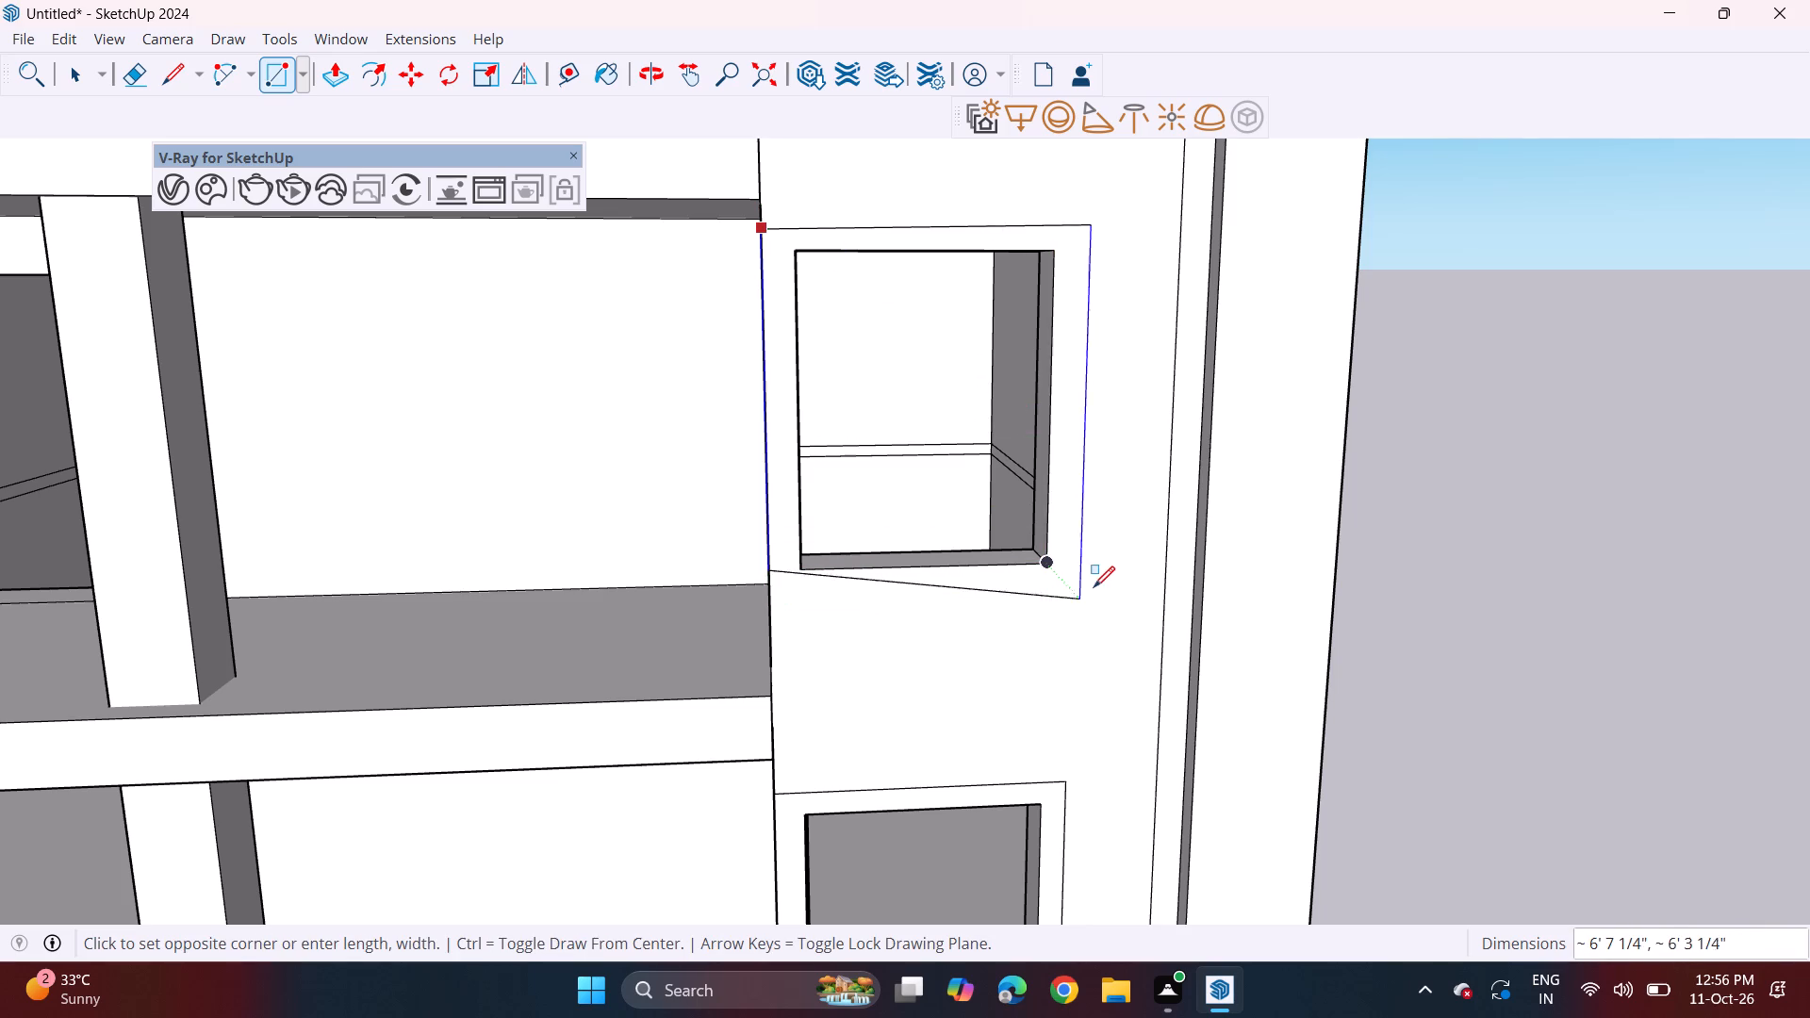
middle_drag(1078, 587, 1101, 612)
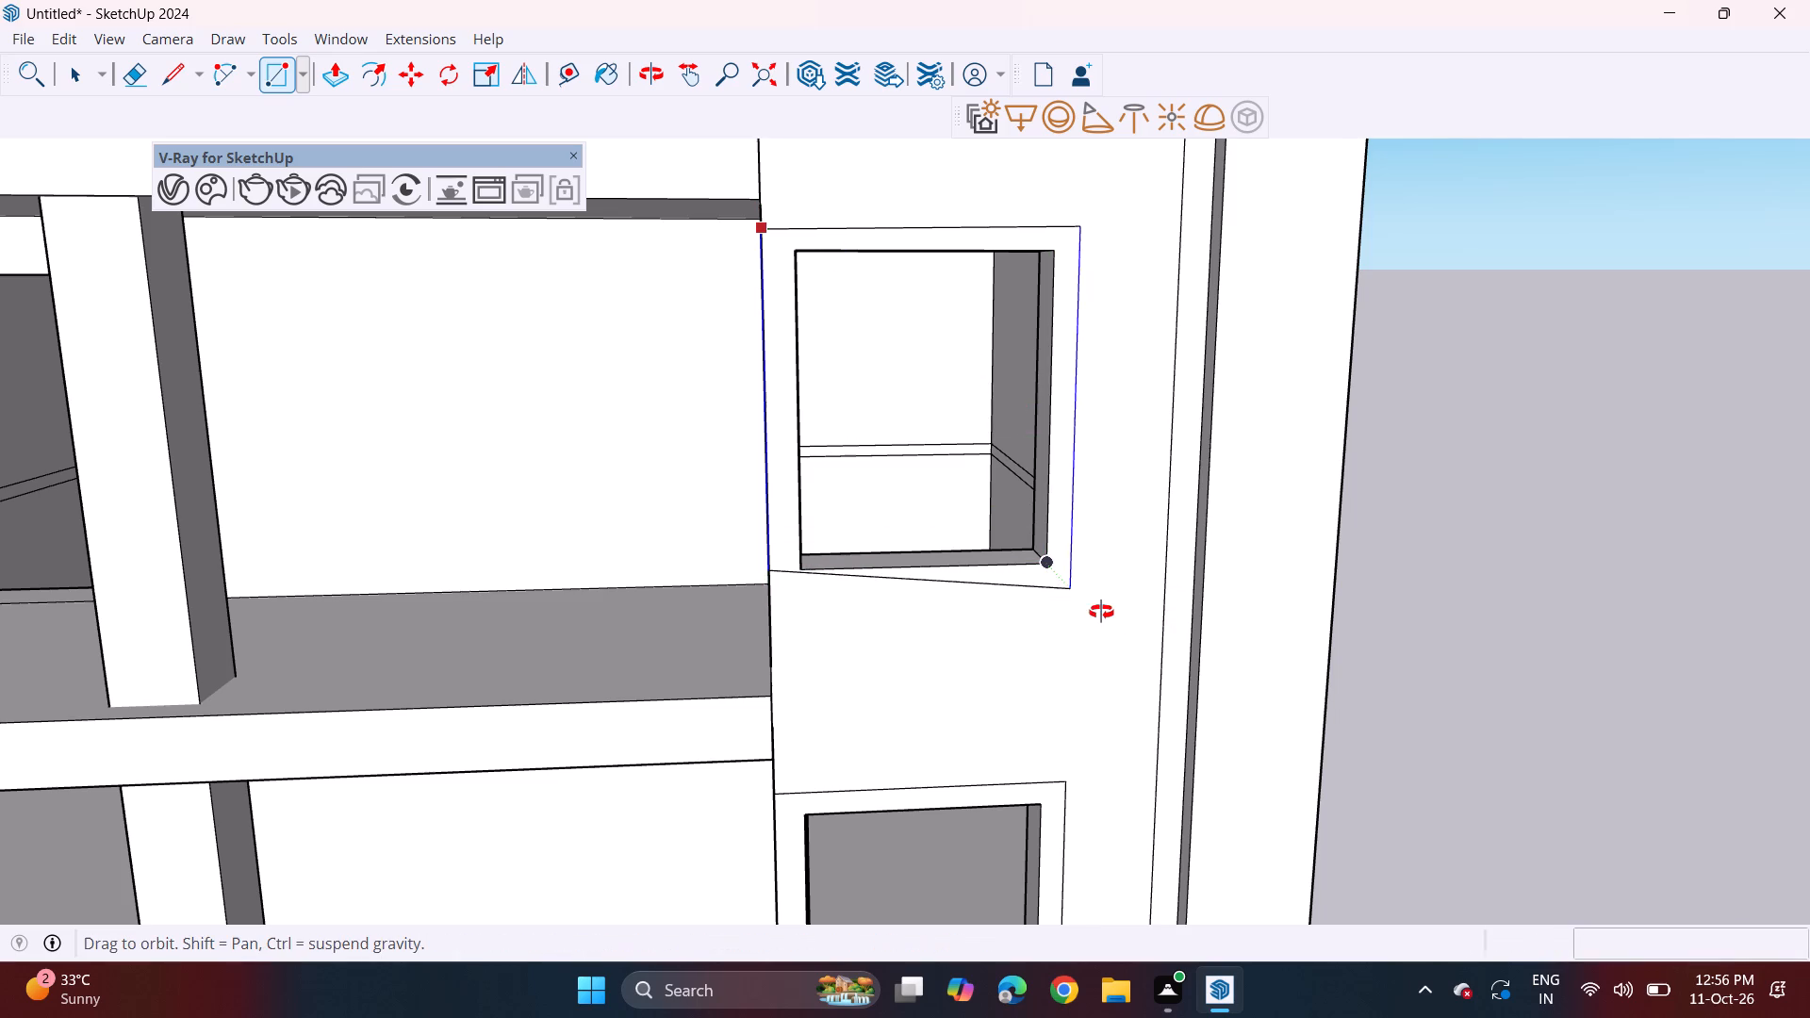
middle_drag(1101, 612, 1402, 639)
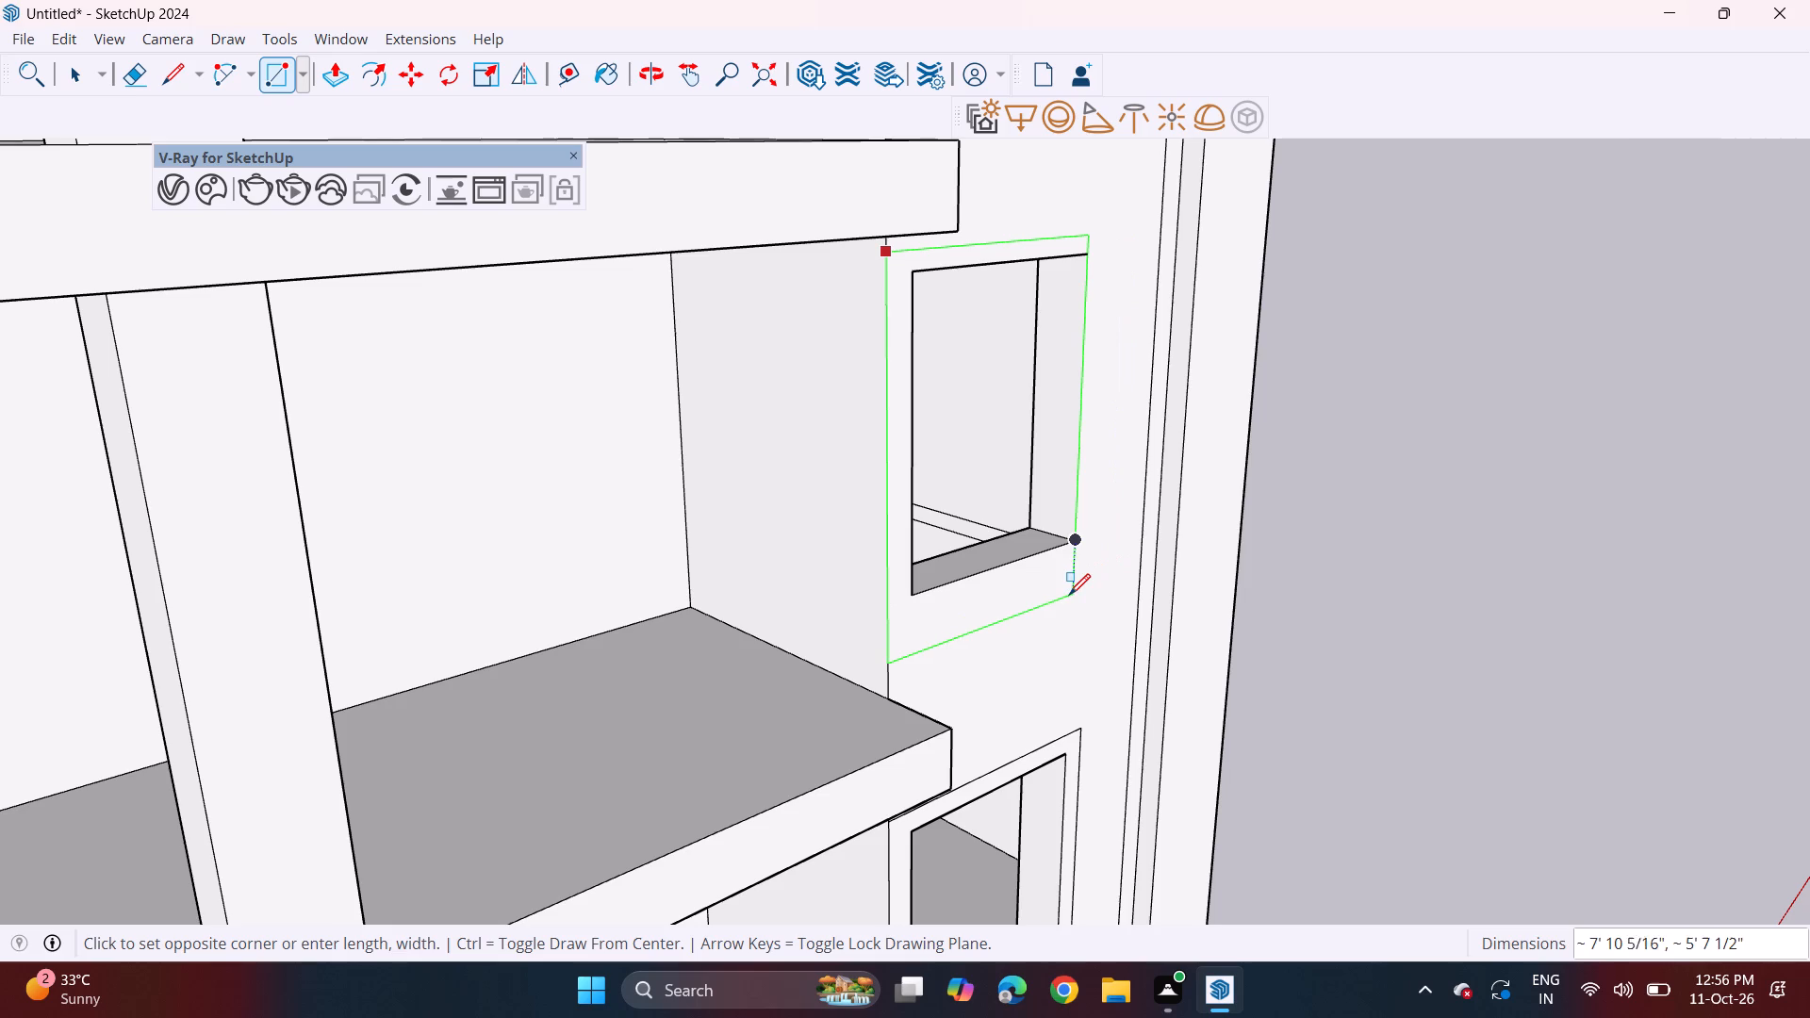
middle_drag(1078, 582, 580, 588)
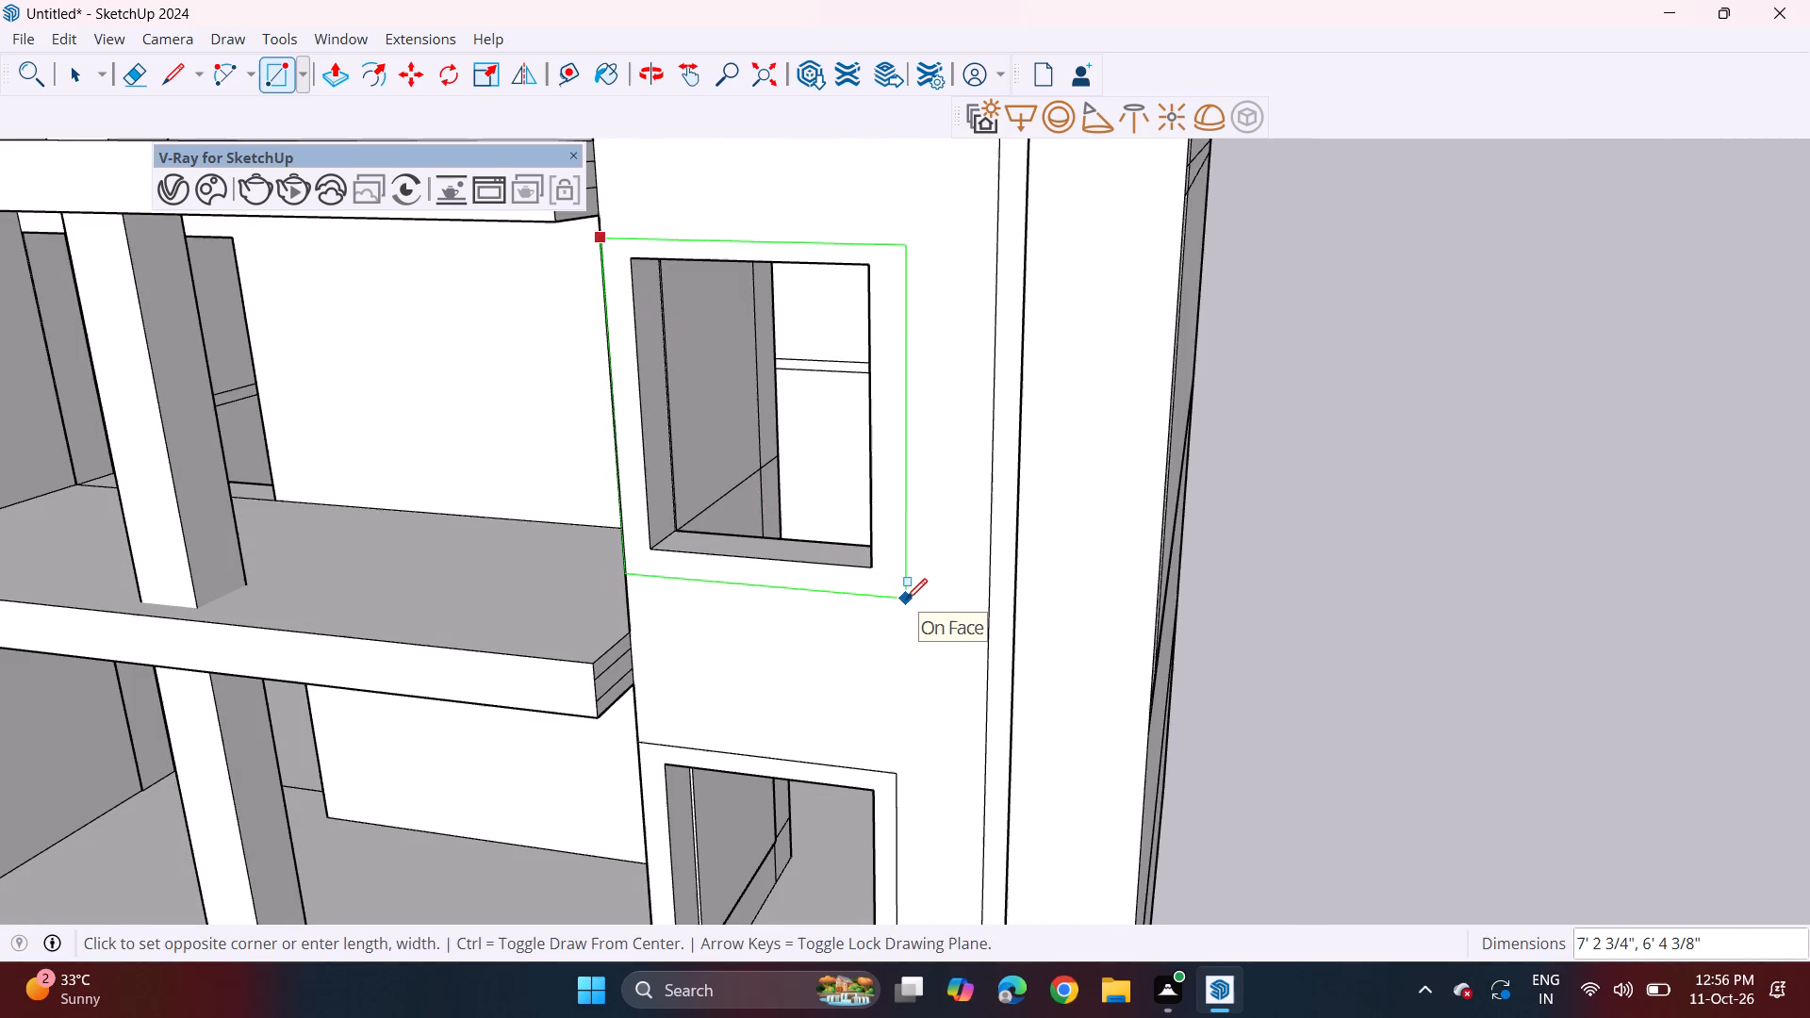
middle_drag(901, 586, 1055, 509)
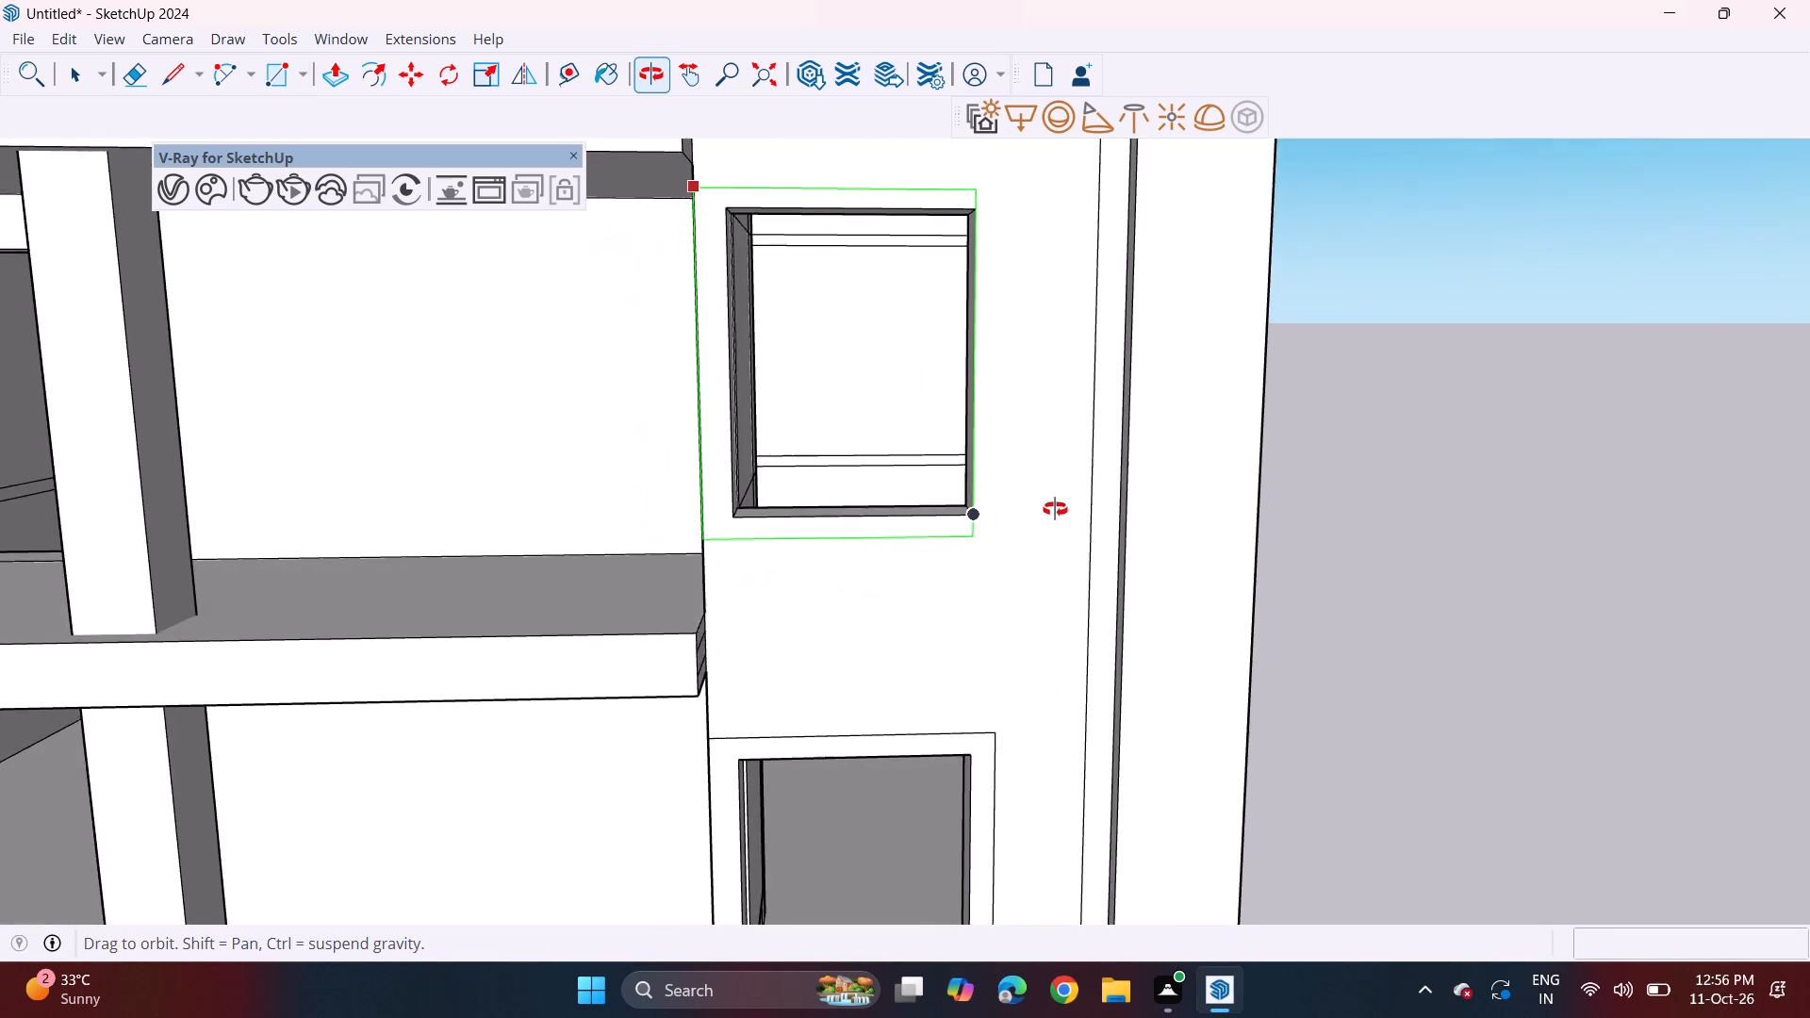
middle_drag(1055, 509, 1052, 490)
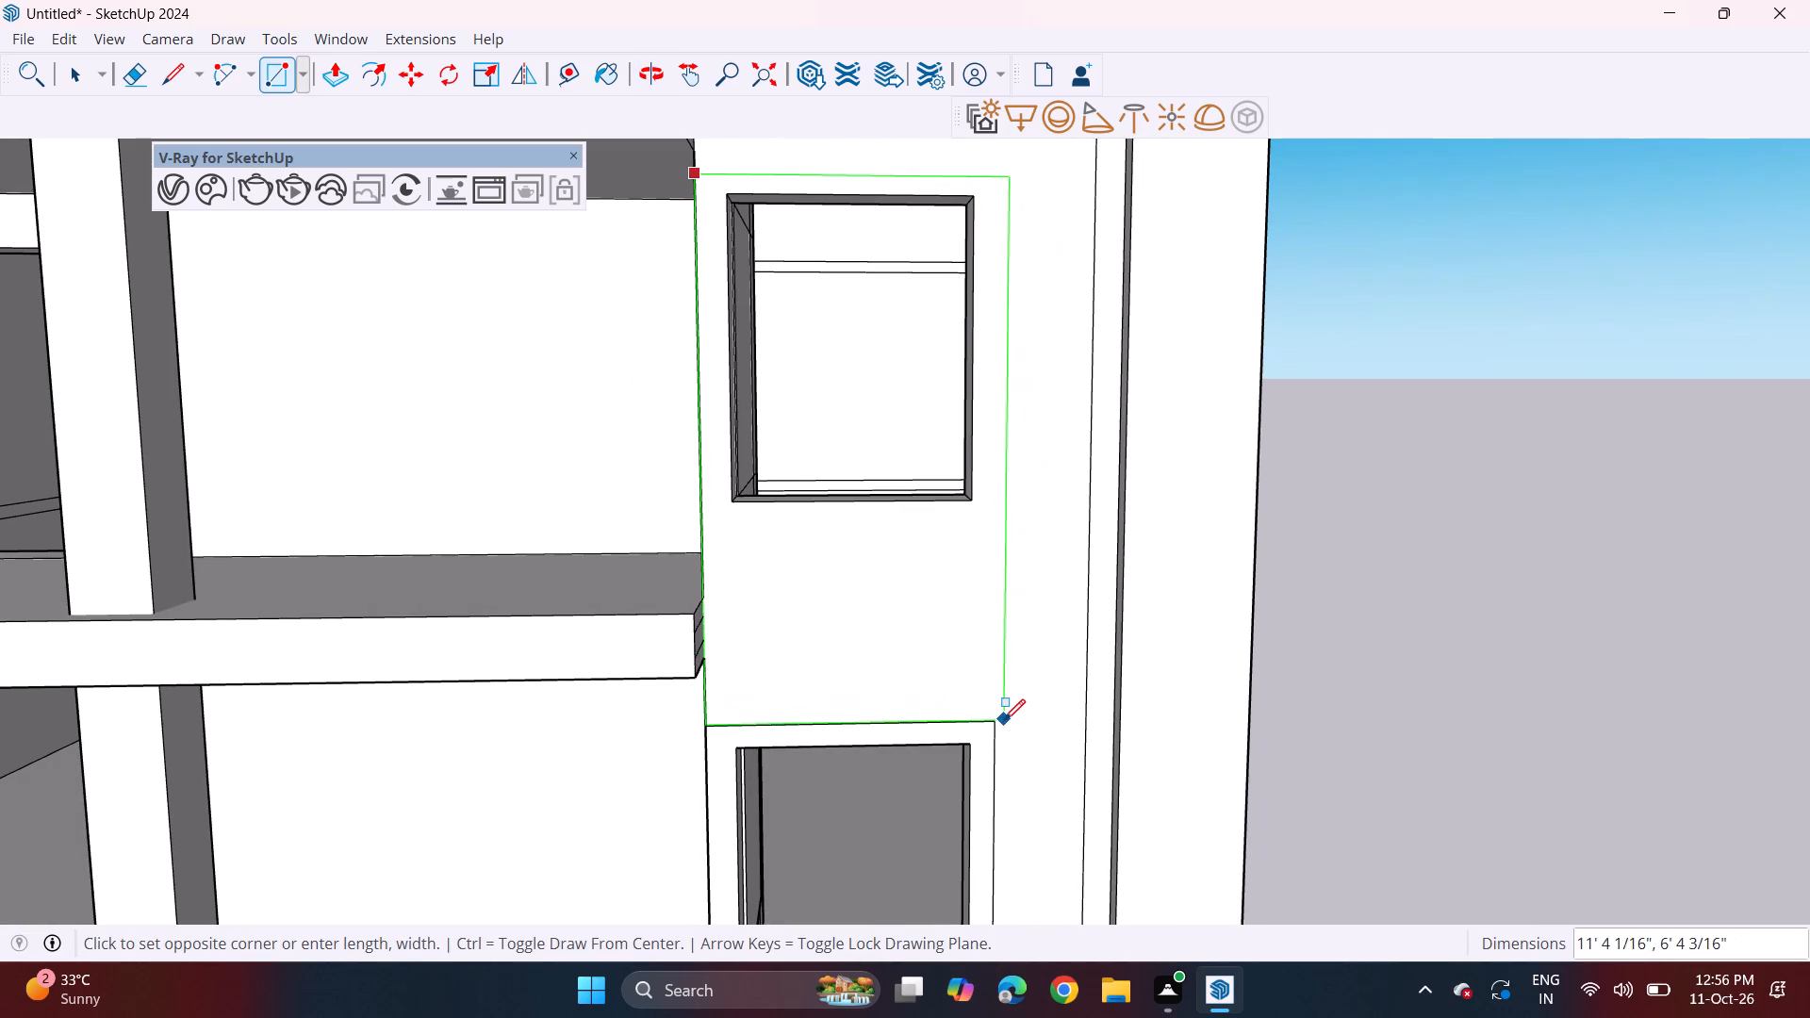
click(999, 531)
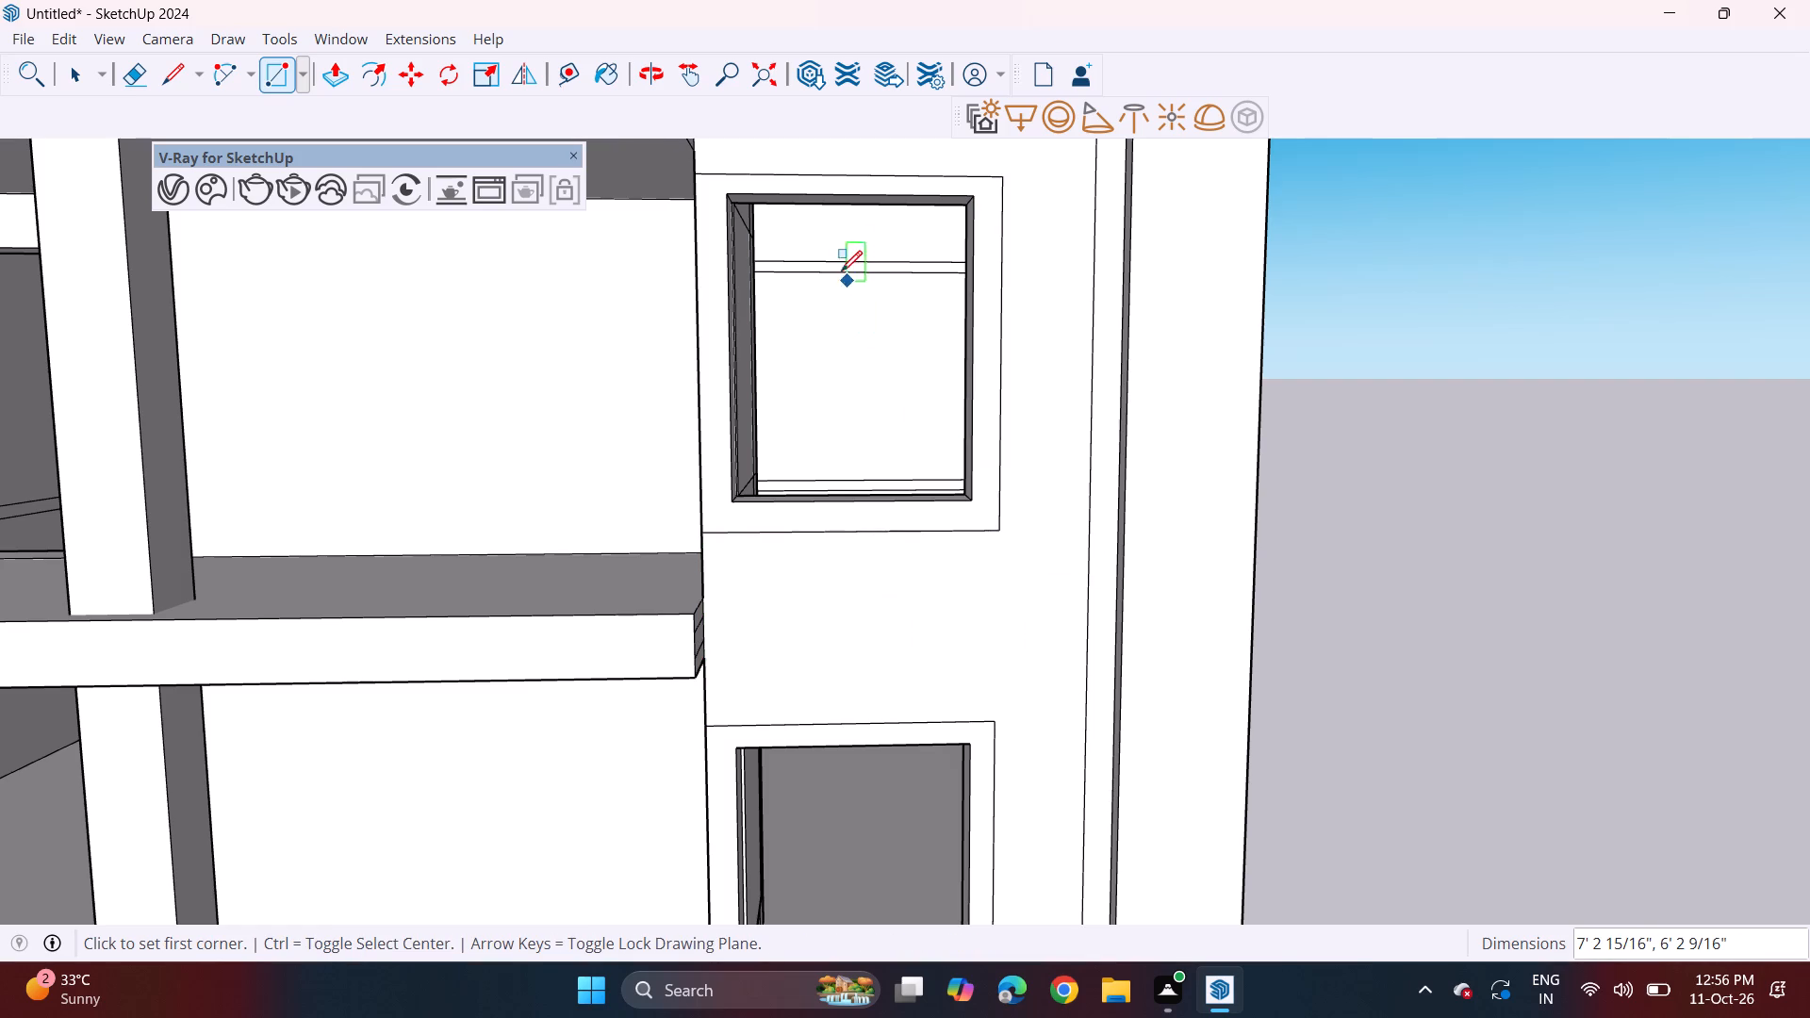
Draw a rectangle about 7' 3/8" by 6' 4" around the top square window, starting from the bay's inner edge.
scroll(836, 266, down, 3)
shift+middle_drag(828, 268, 805, 505)
scroll(723, 335, up, 3)
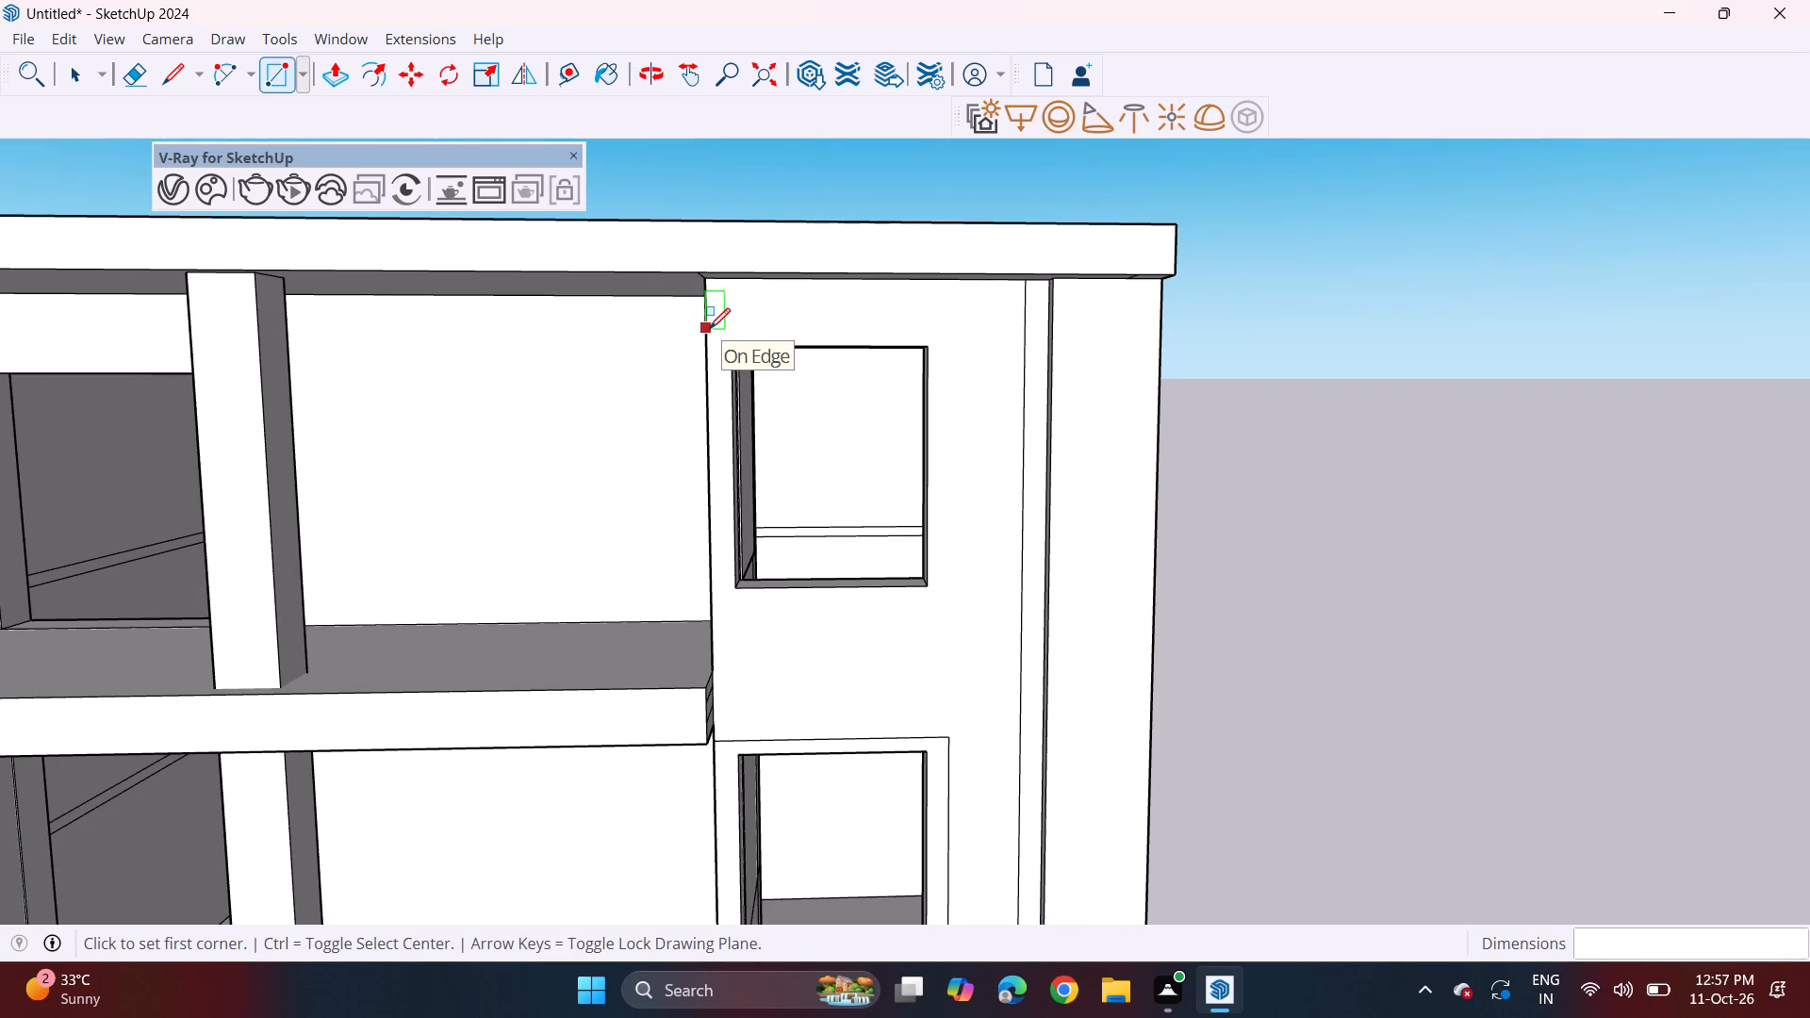
click(709, 329)
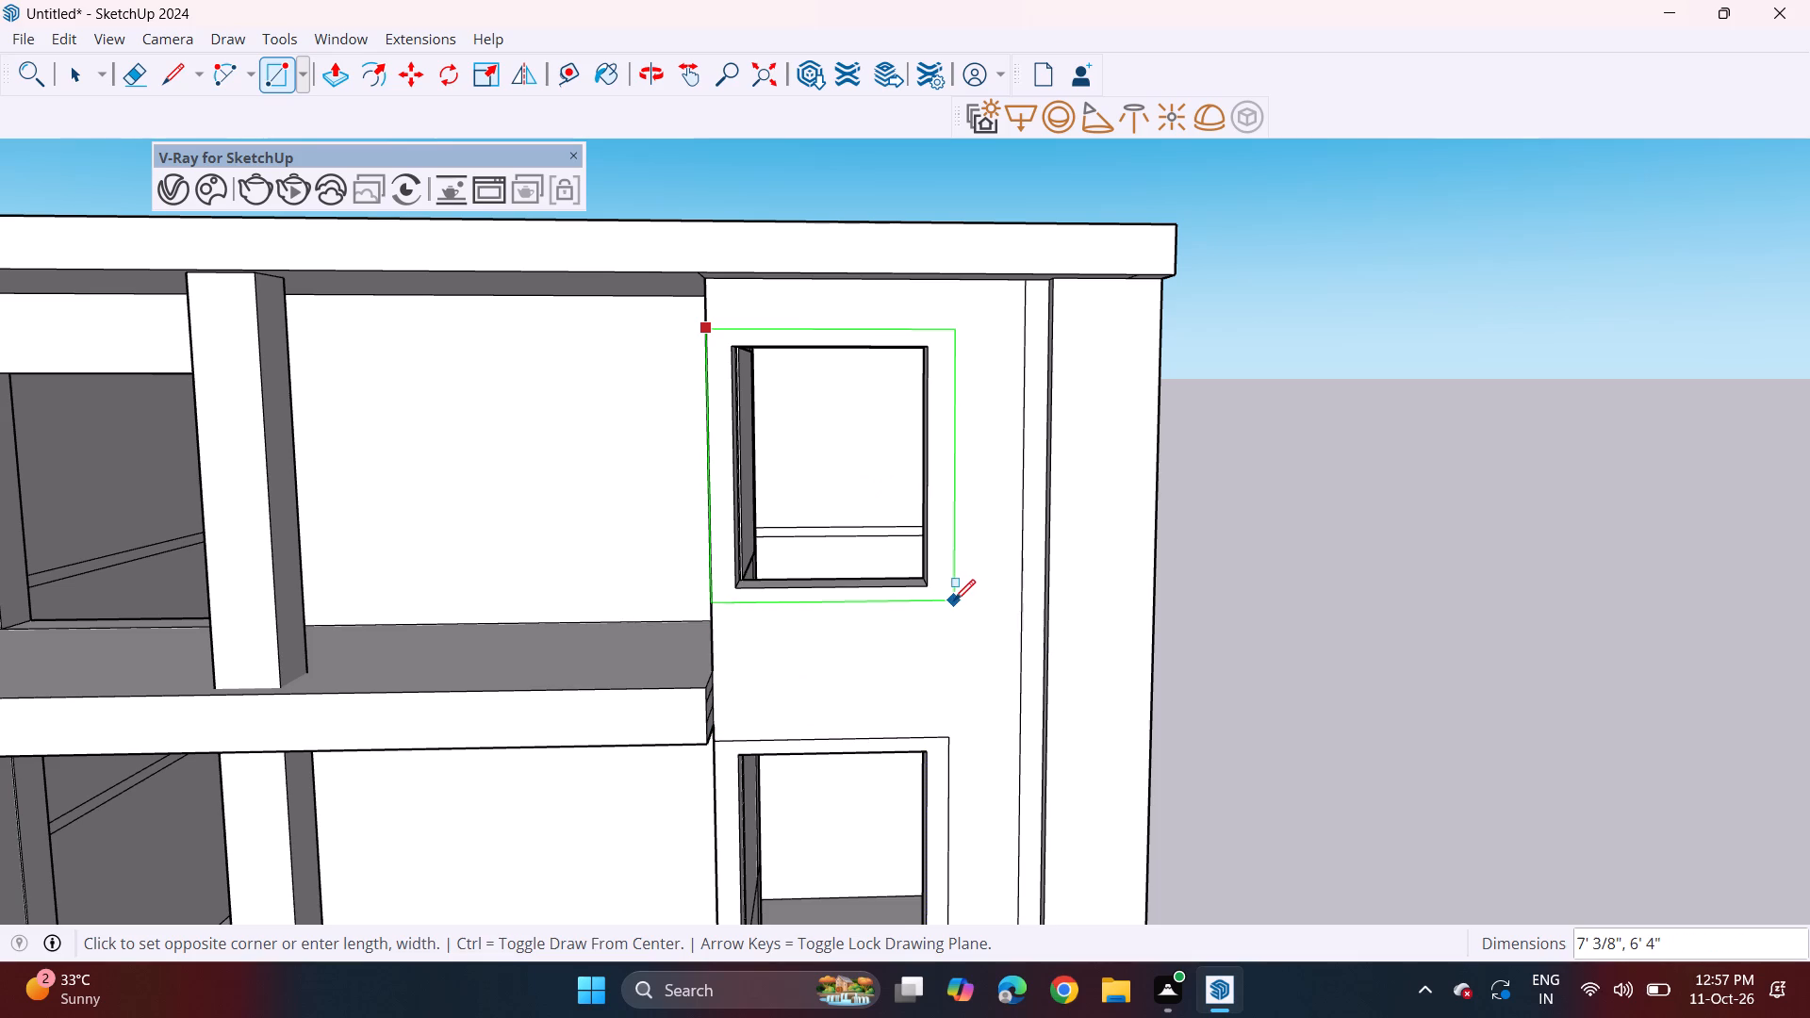
click(954, 600)
Delete the upper horizontal edge of the outline around the top square window.
middle_drag(912, 490, 913, 578)
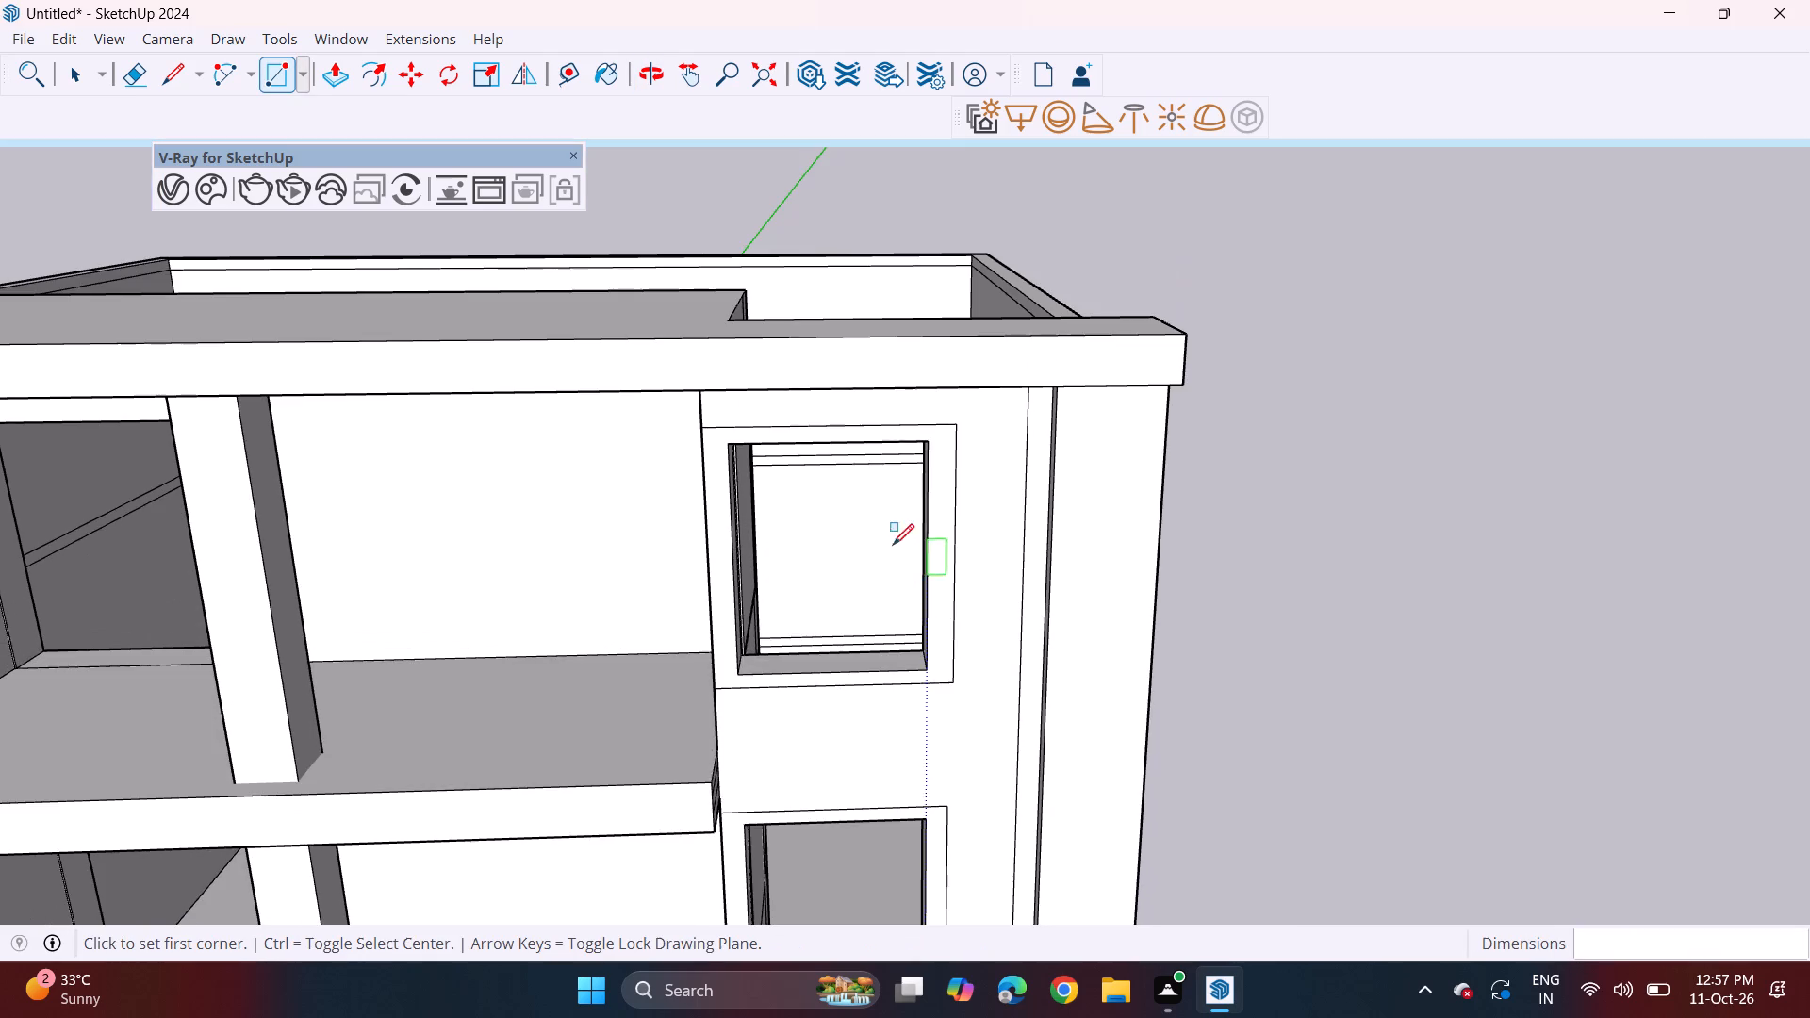
scroll(776, 386, up, 4)
key(space)
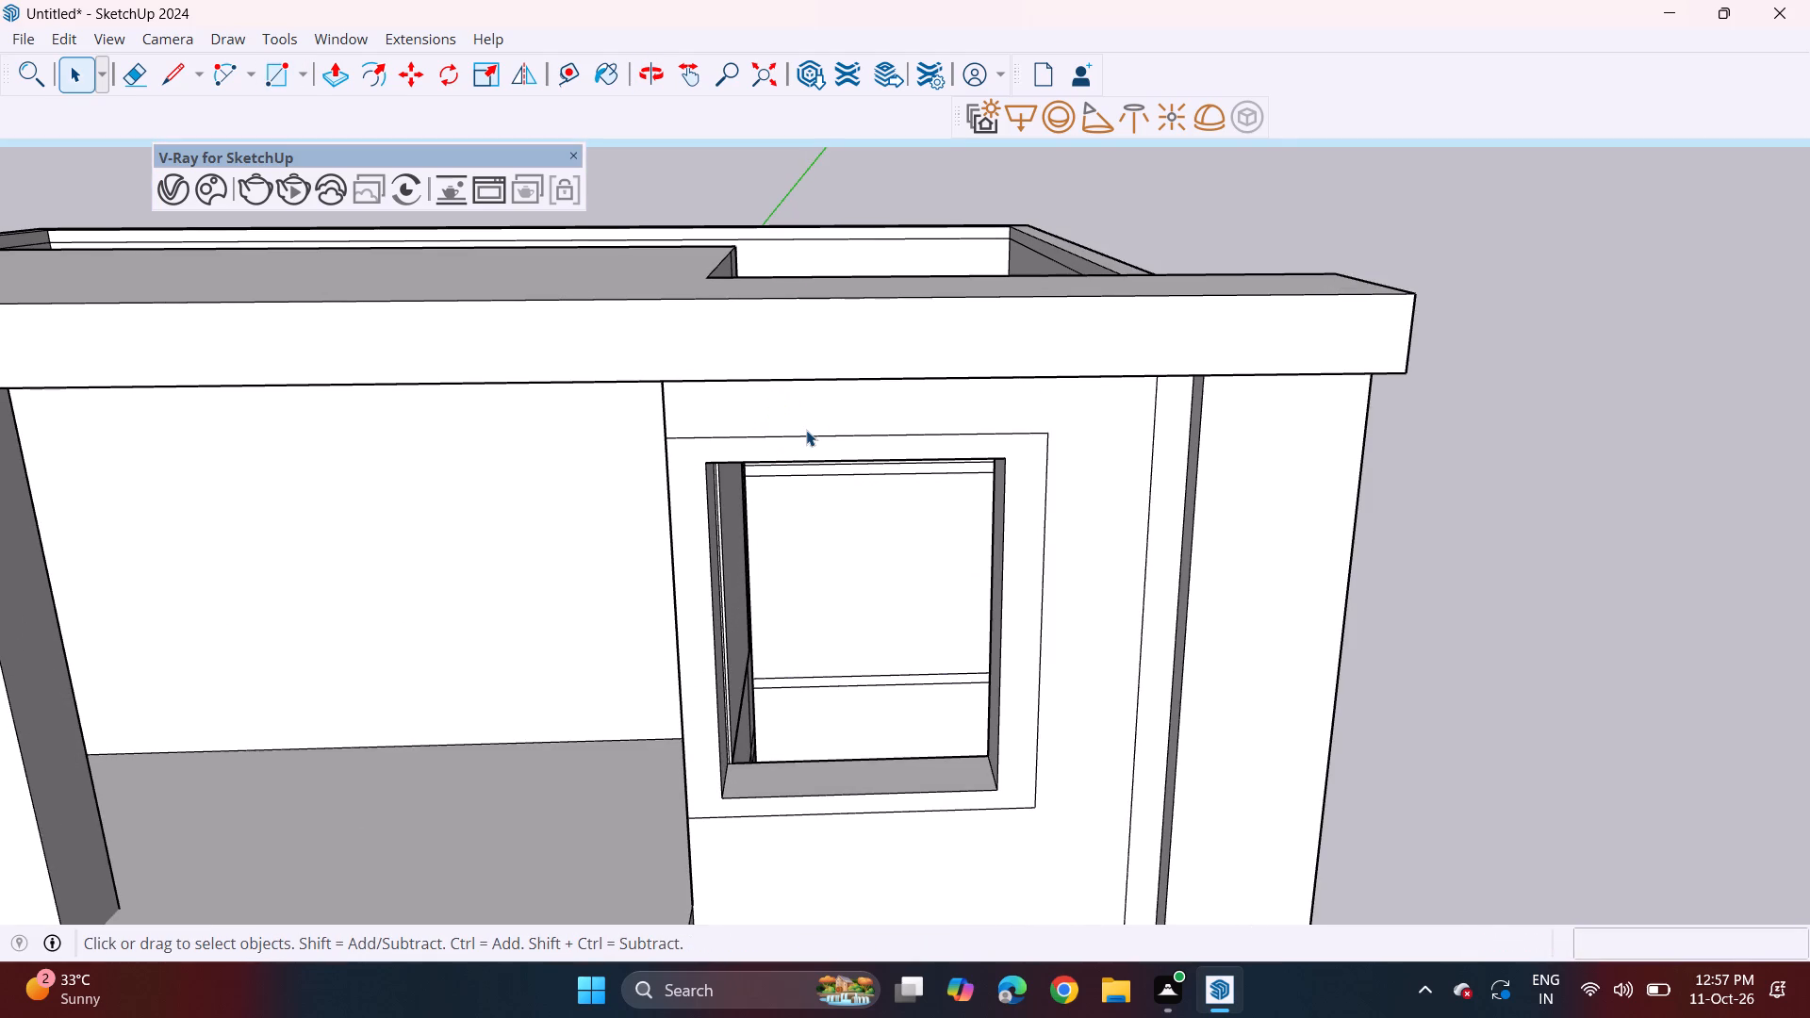
click(806, 435)
key(BackSpace)
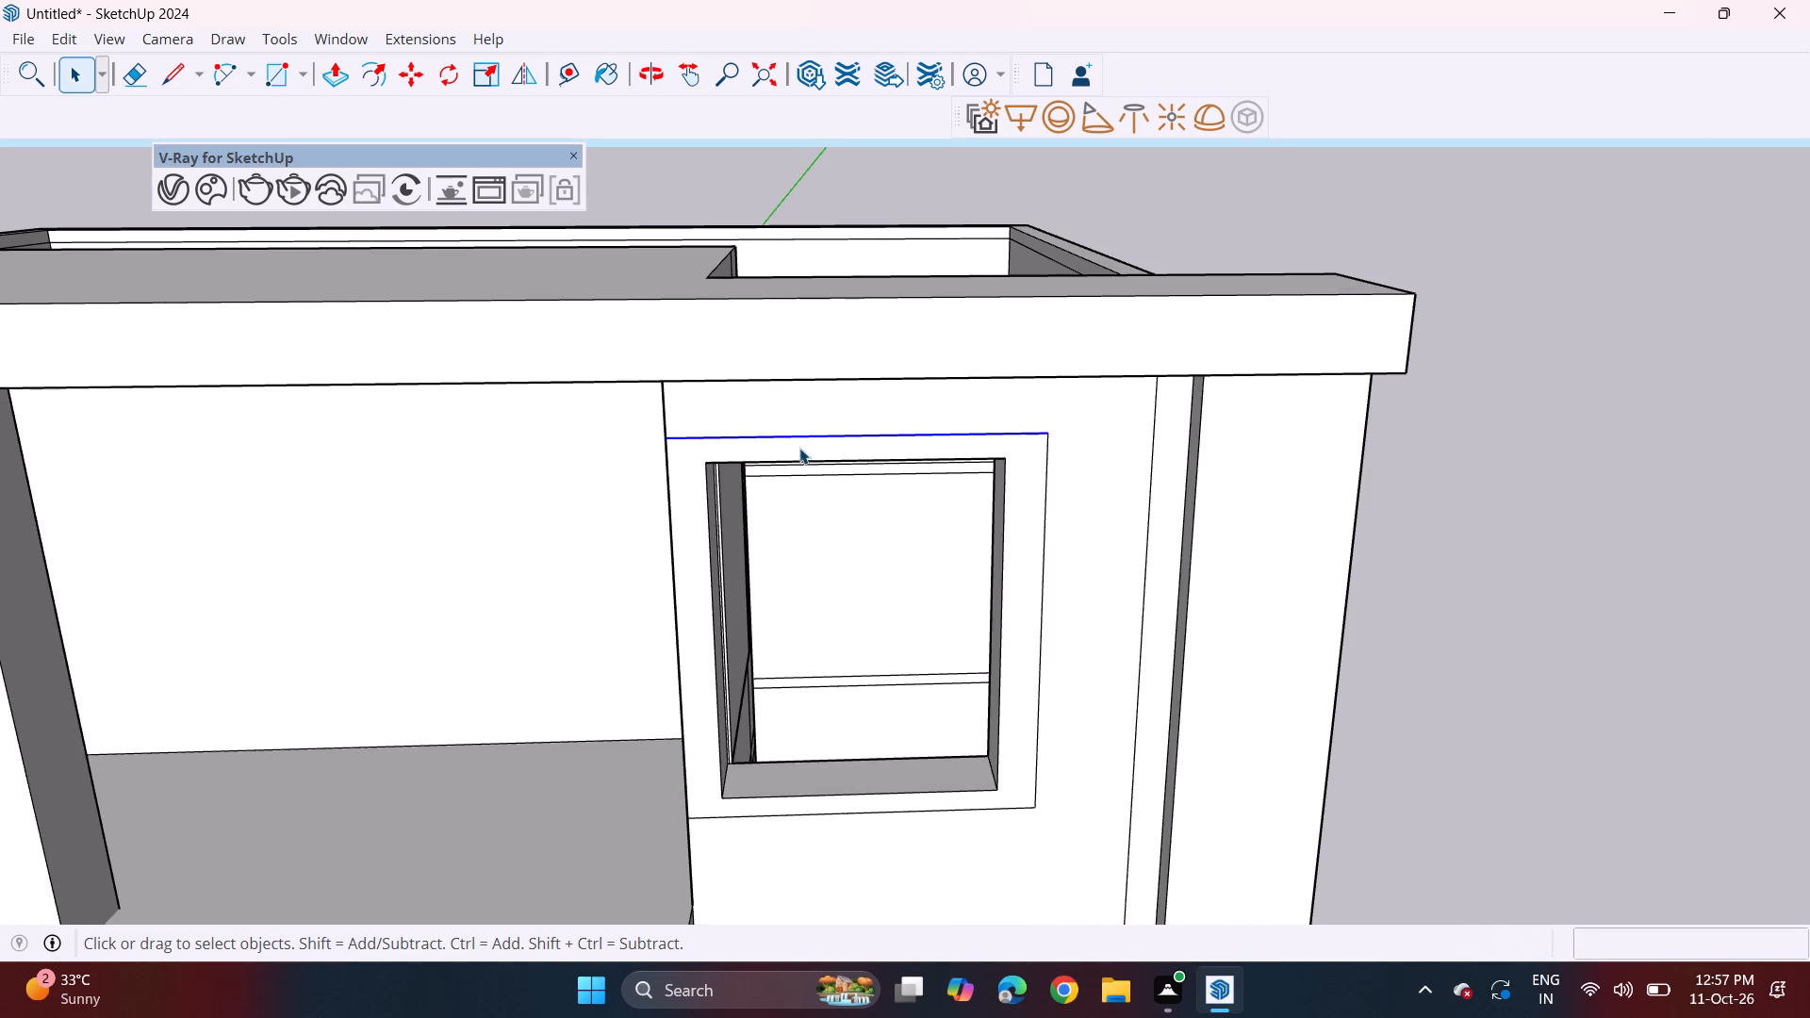
key(Delete)
Draw a rectangle about 4 1/2" by 6' 4" across the top of the outline around the top square window.
middle_drag(797, 457, 798, 418)
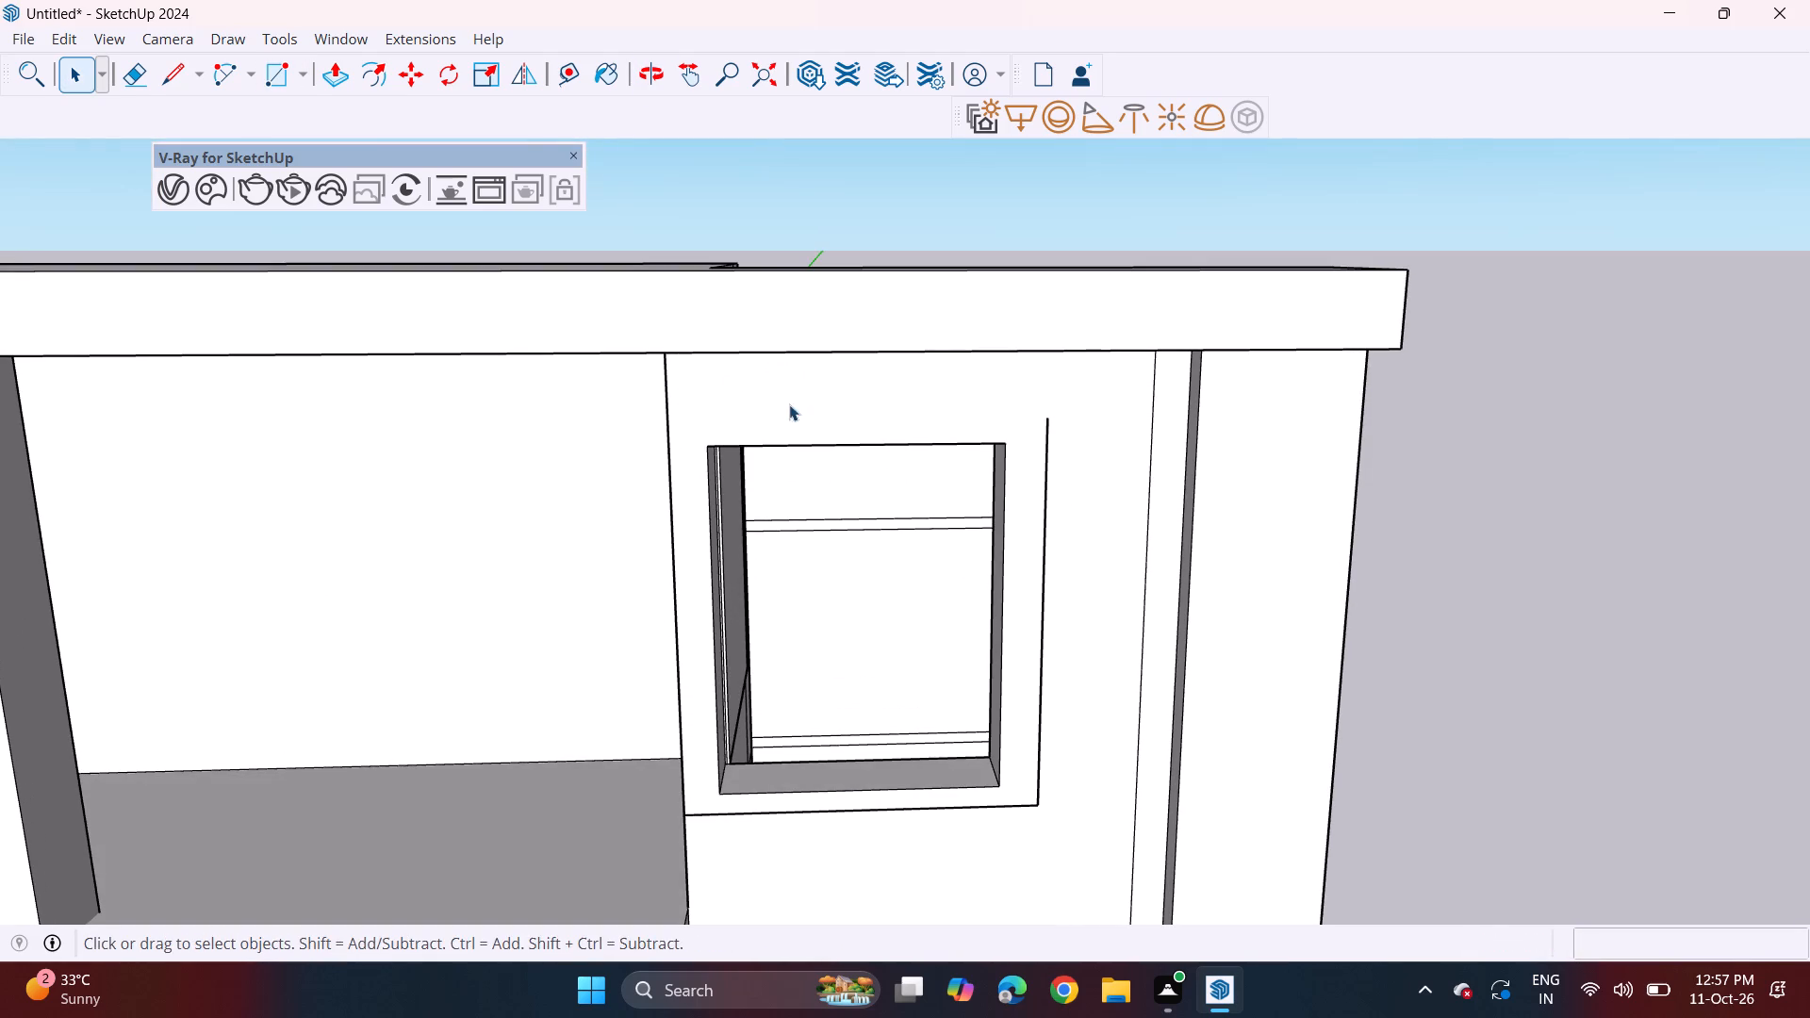
click(271, 75)
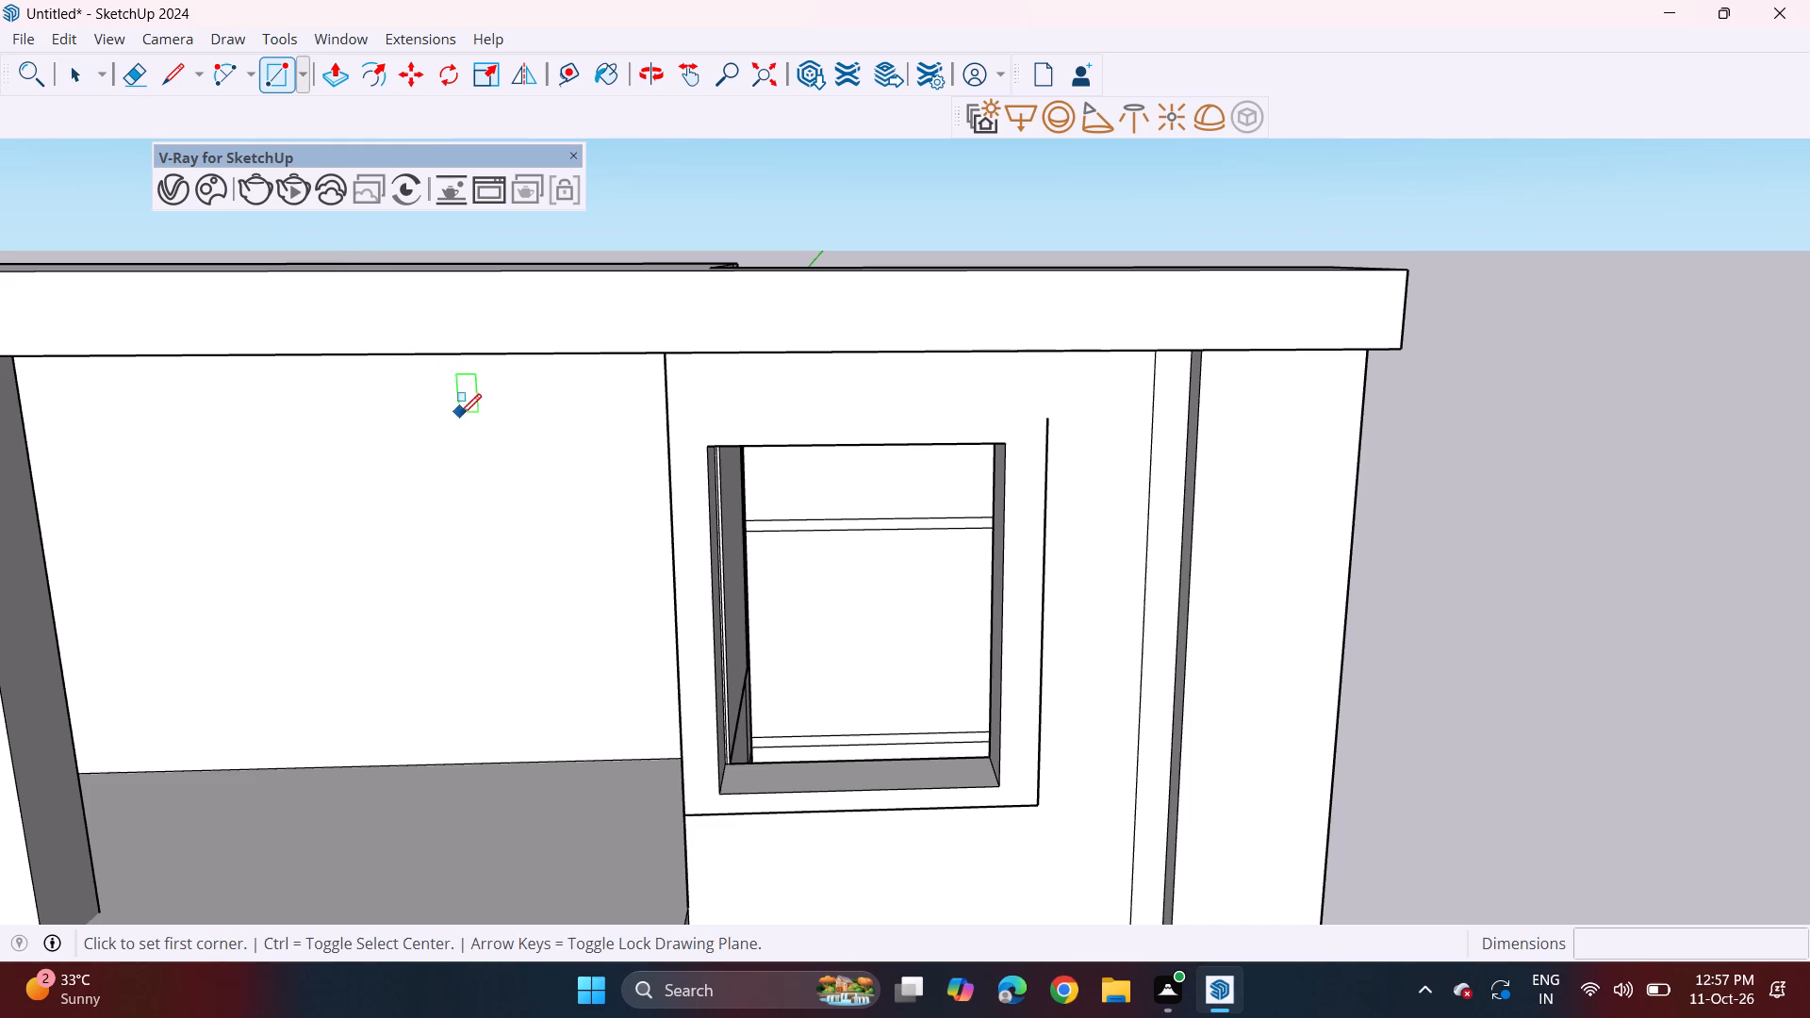
click(1048, 442)
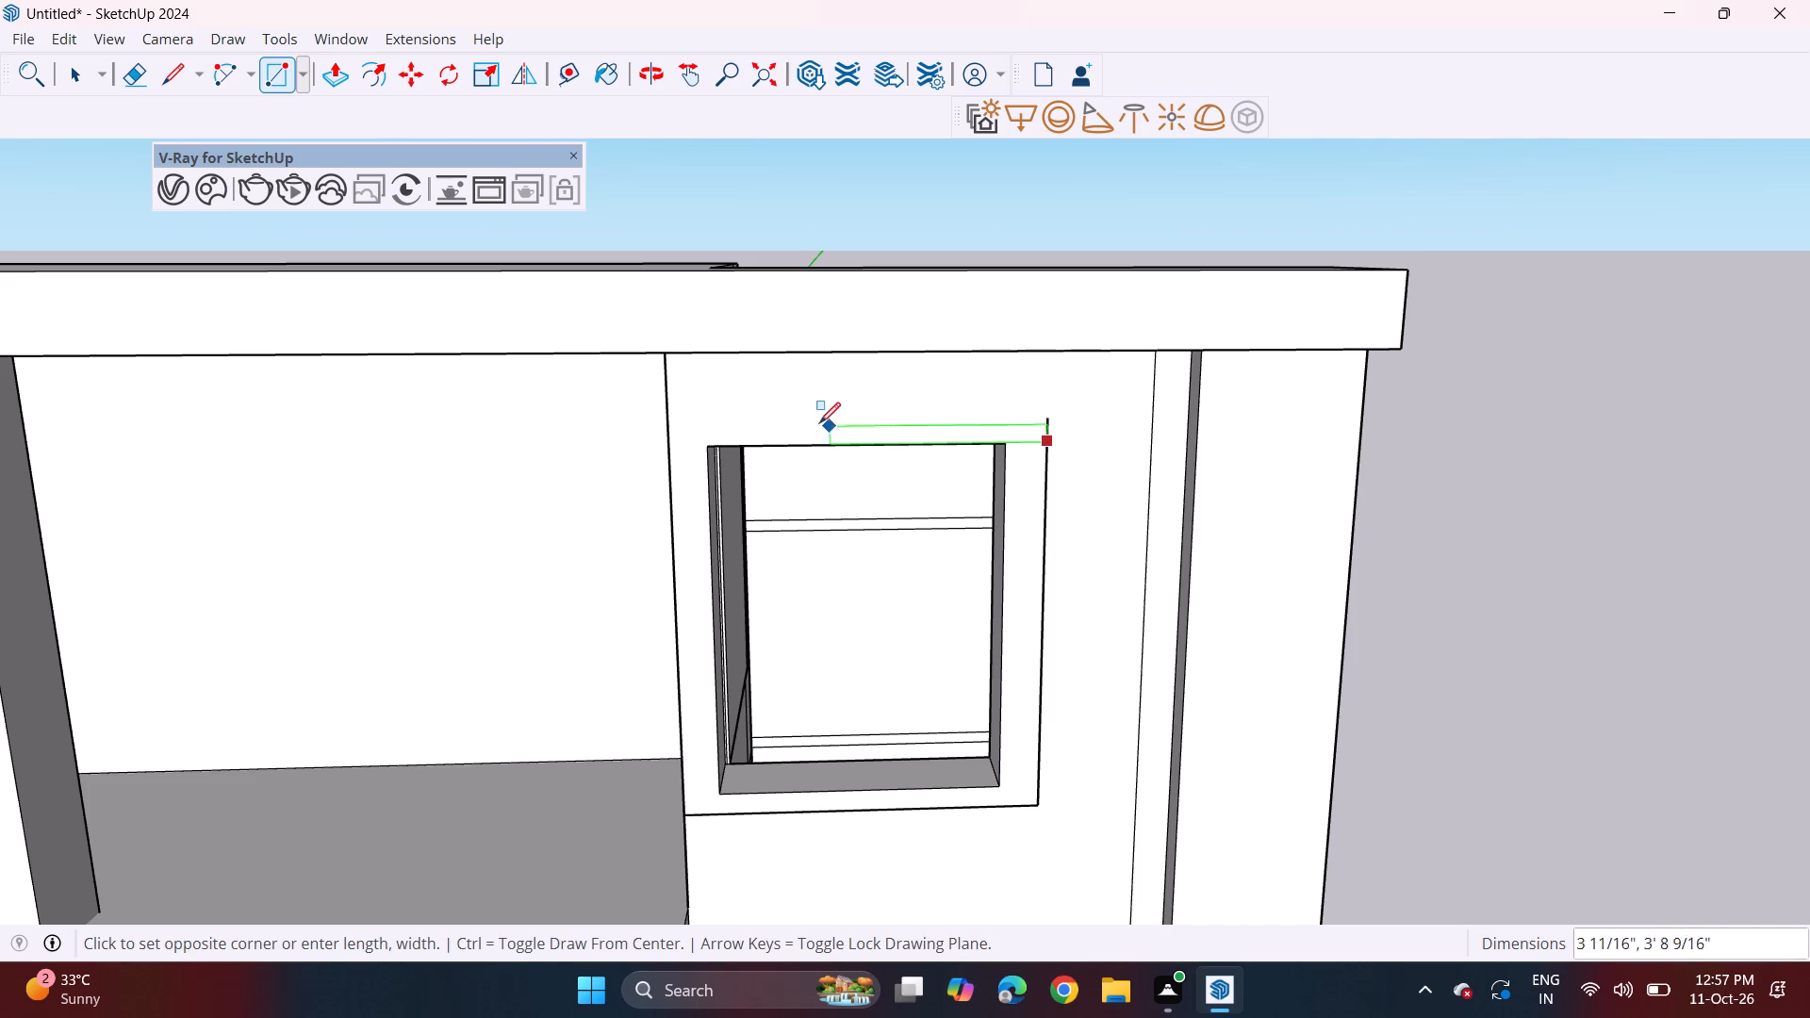
click(669, 423)
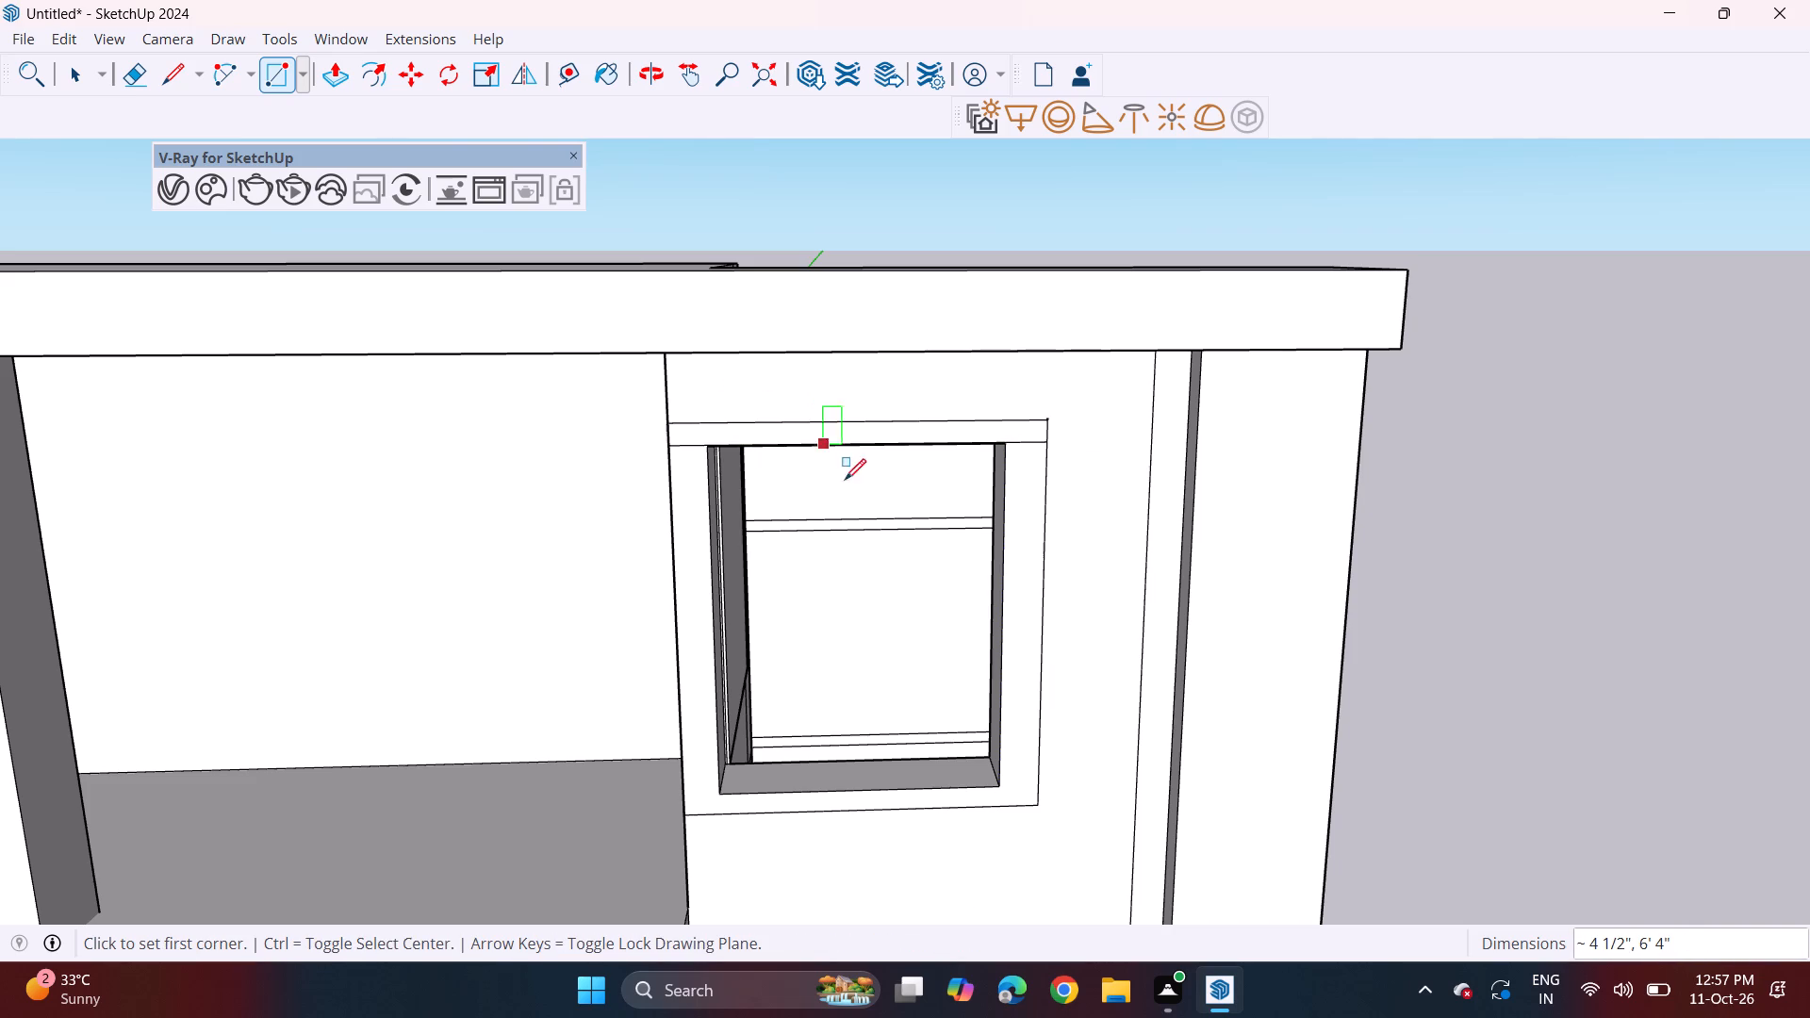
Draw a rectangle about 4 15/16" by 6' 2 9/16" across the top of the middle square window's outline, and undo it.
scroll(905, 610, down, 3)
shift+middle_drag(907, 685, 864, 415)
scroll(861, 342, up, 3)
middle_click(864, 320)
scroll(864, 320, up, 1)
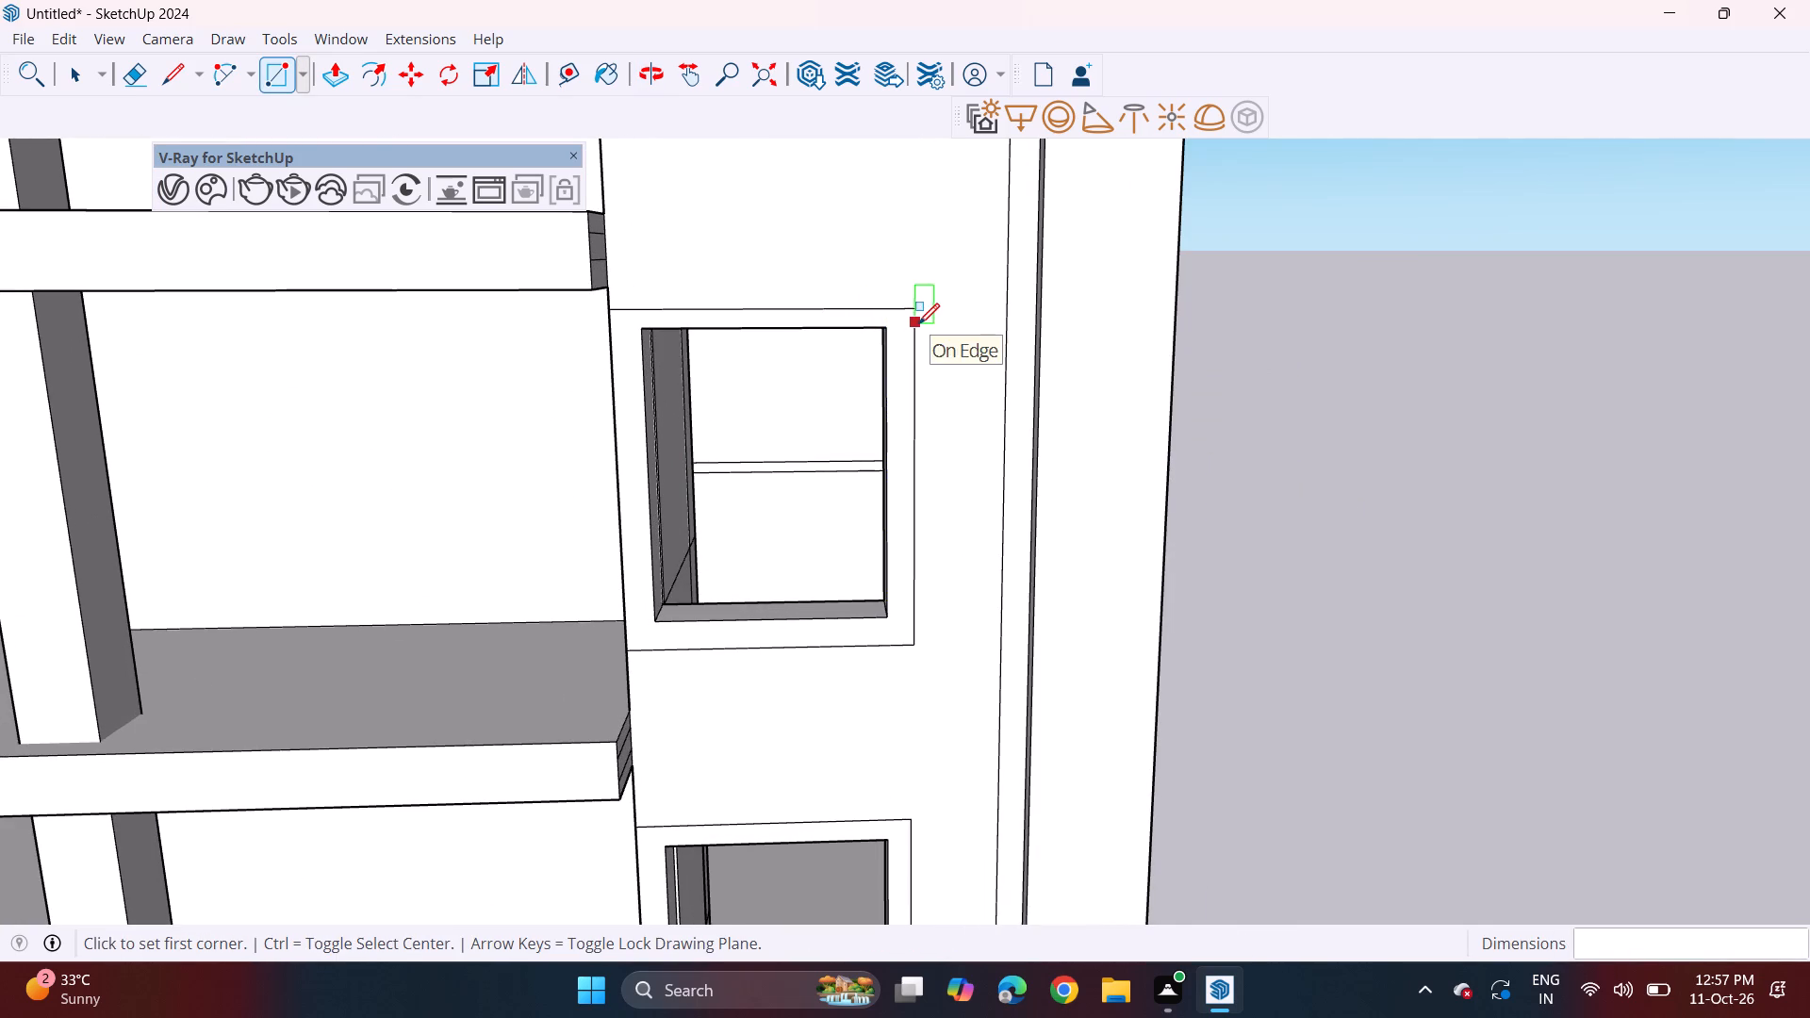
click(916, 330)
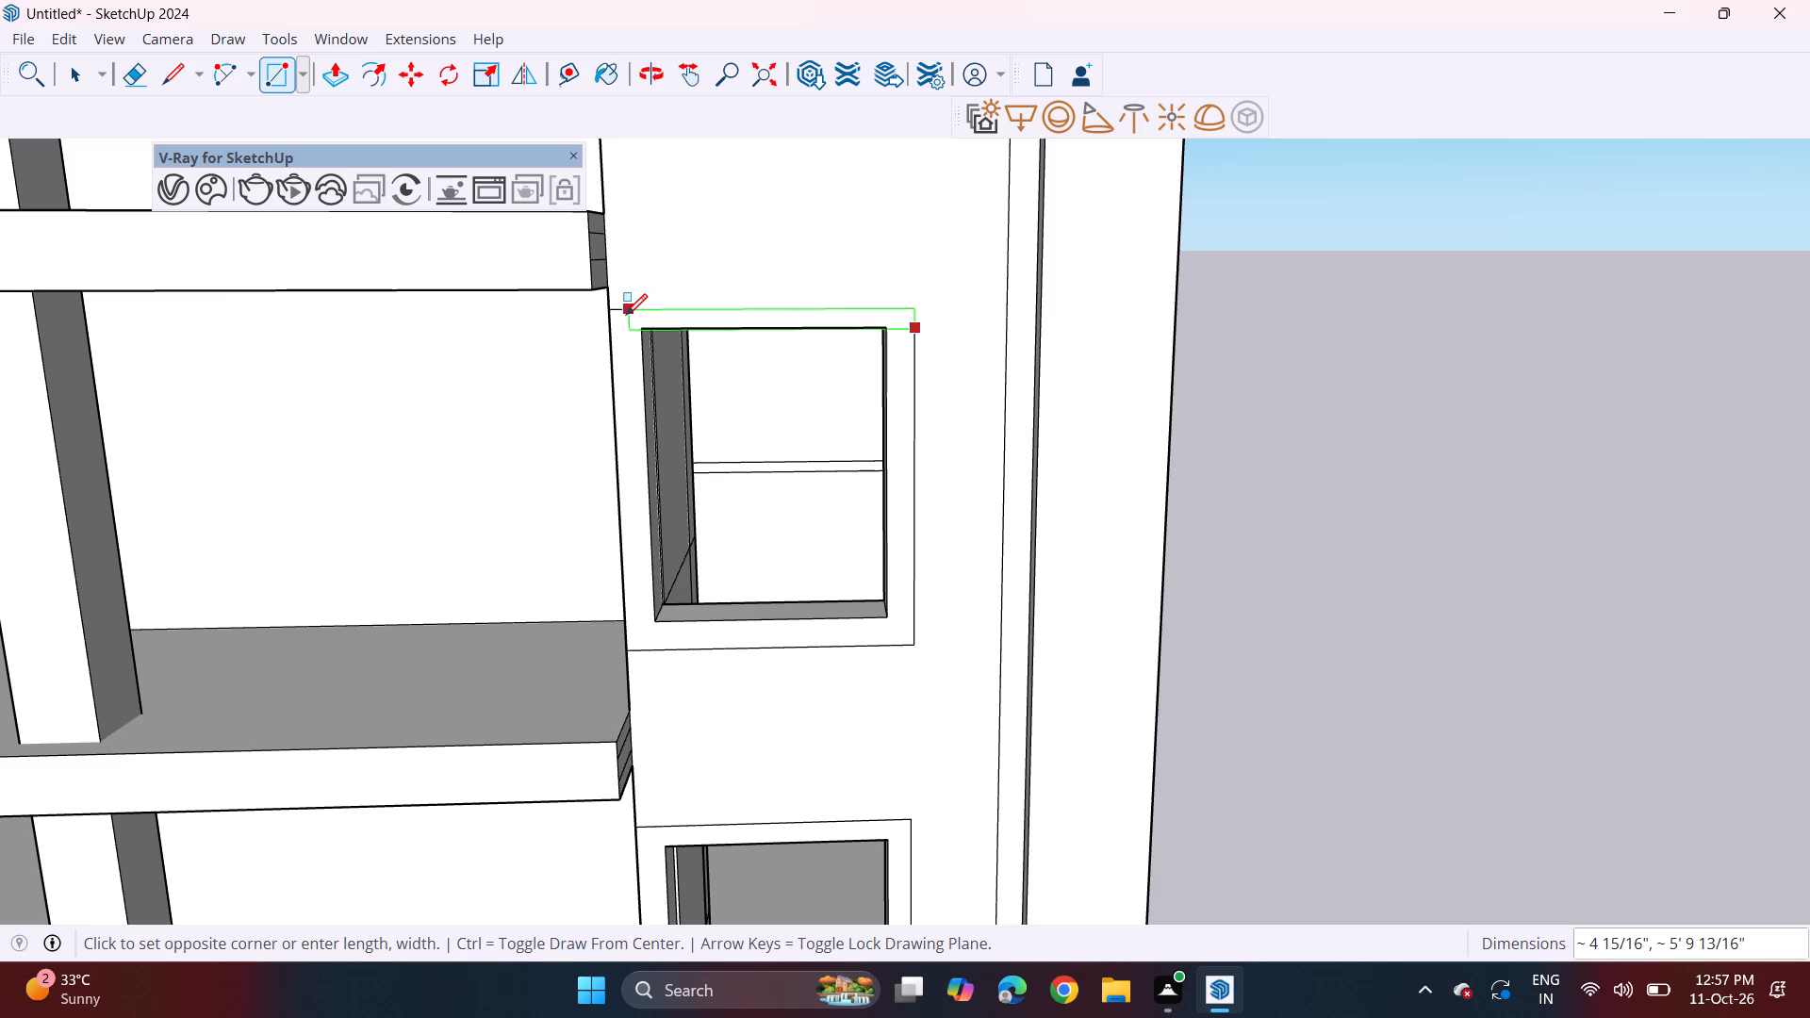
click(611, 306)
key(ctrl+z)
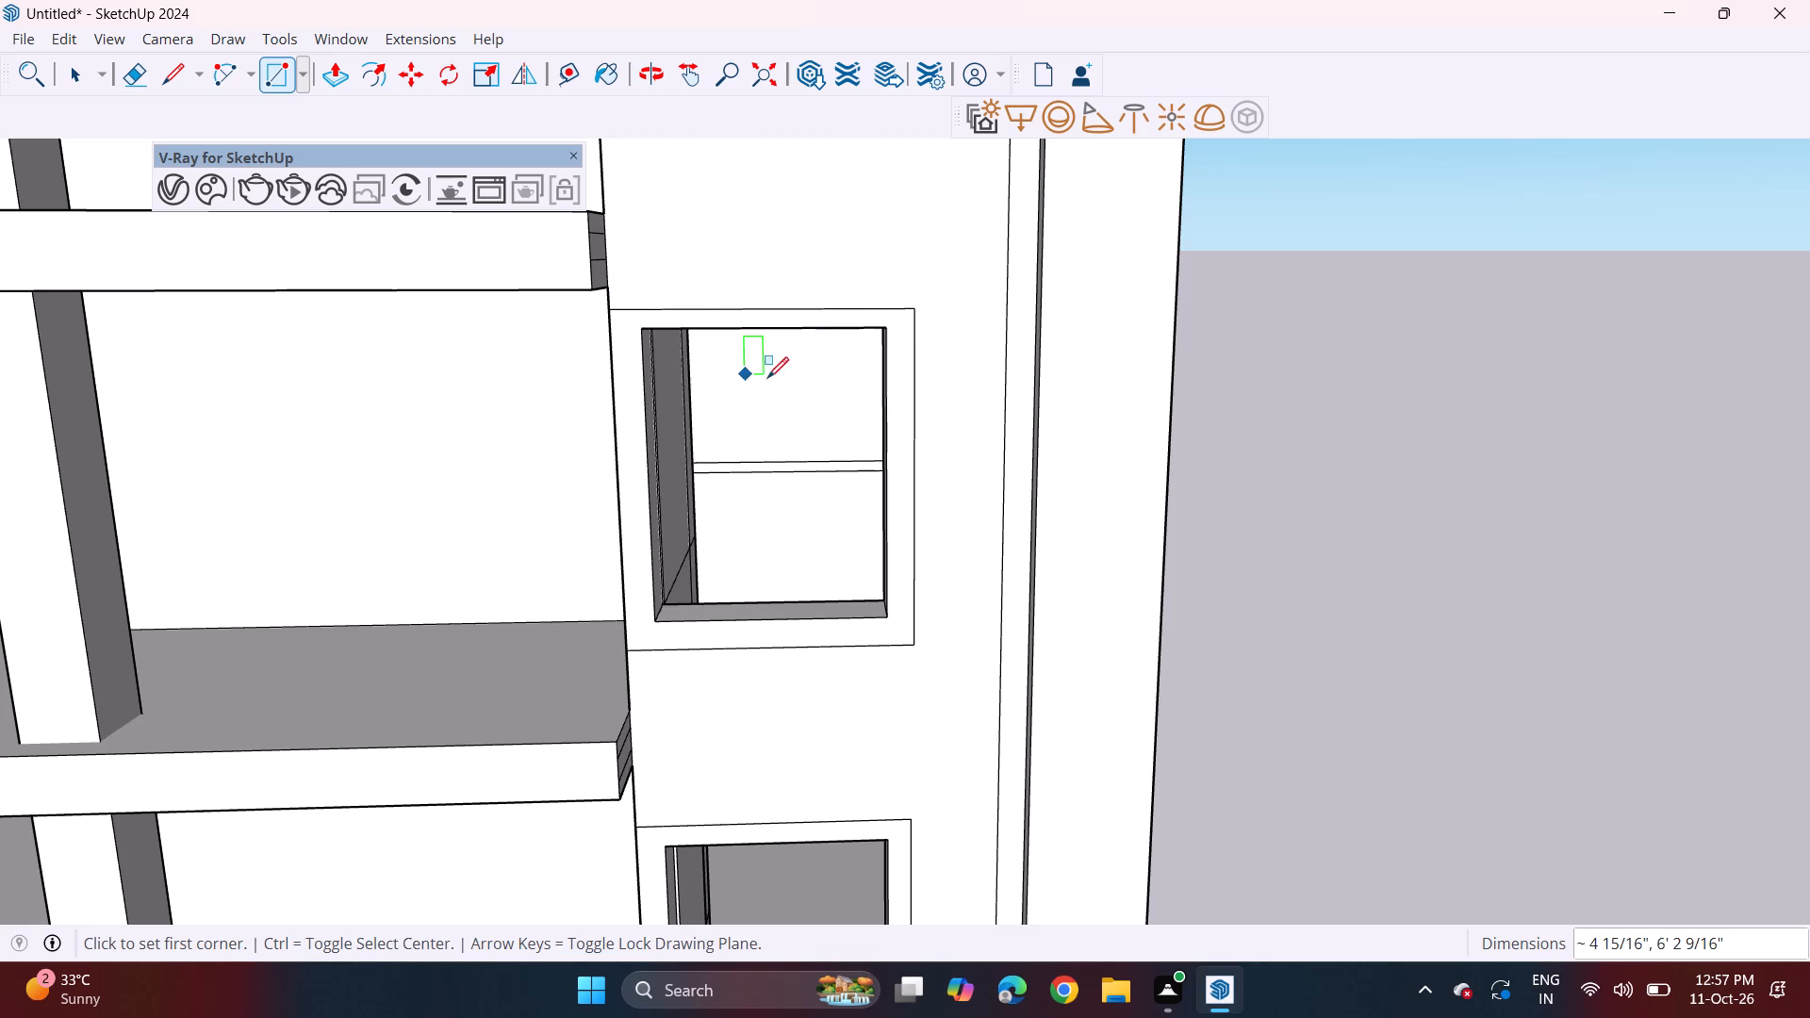
Draw a rectangle about 4 1/4" by 6' 2 9/16" across the top of the middle square window's outline.
scroll(662, 332, up, 7)
click(571, 297)
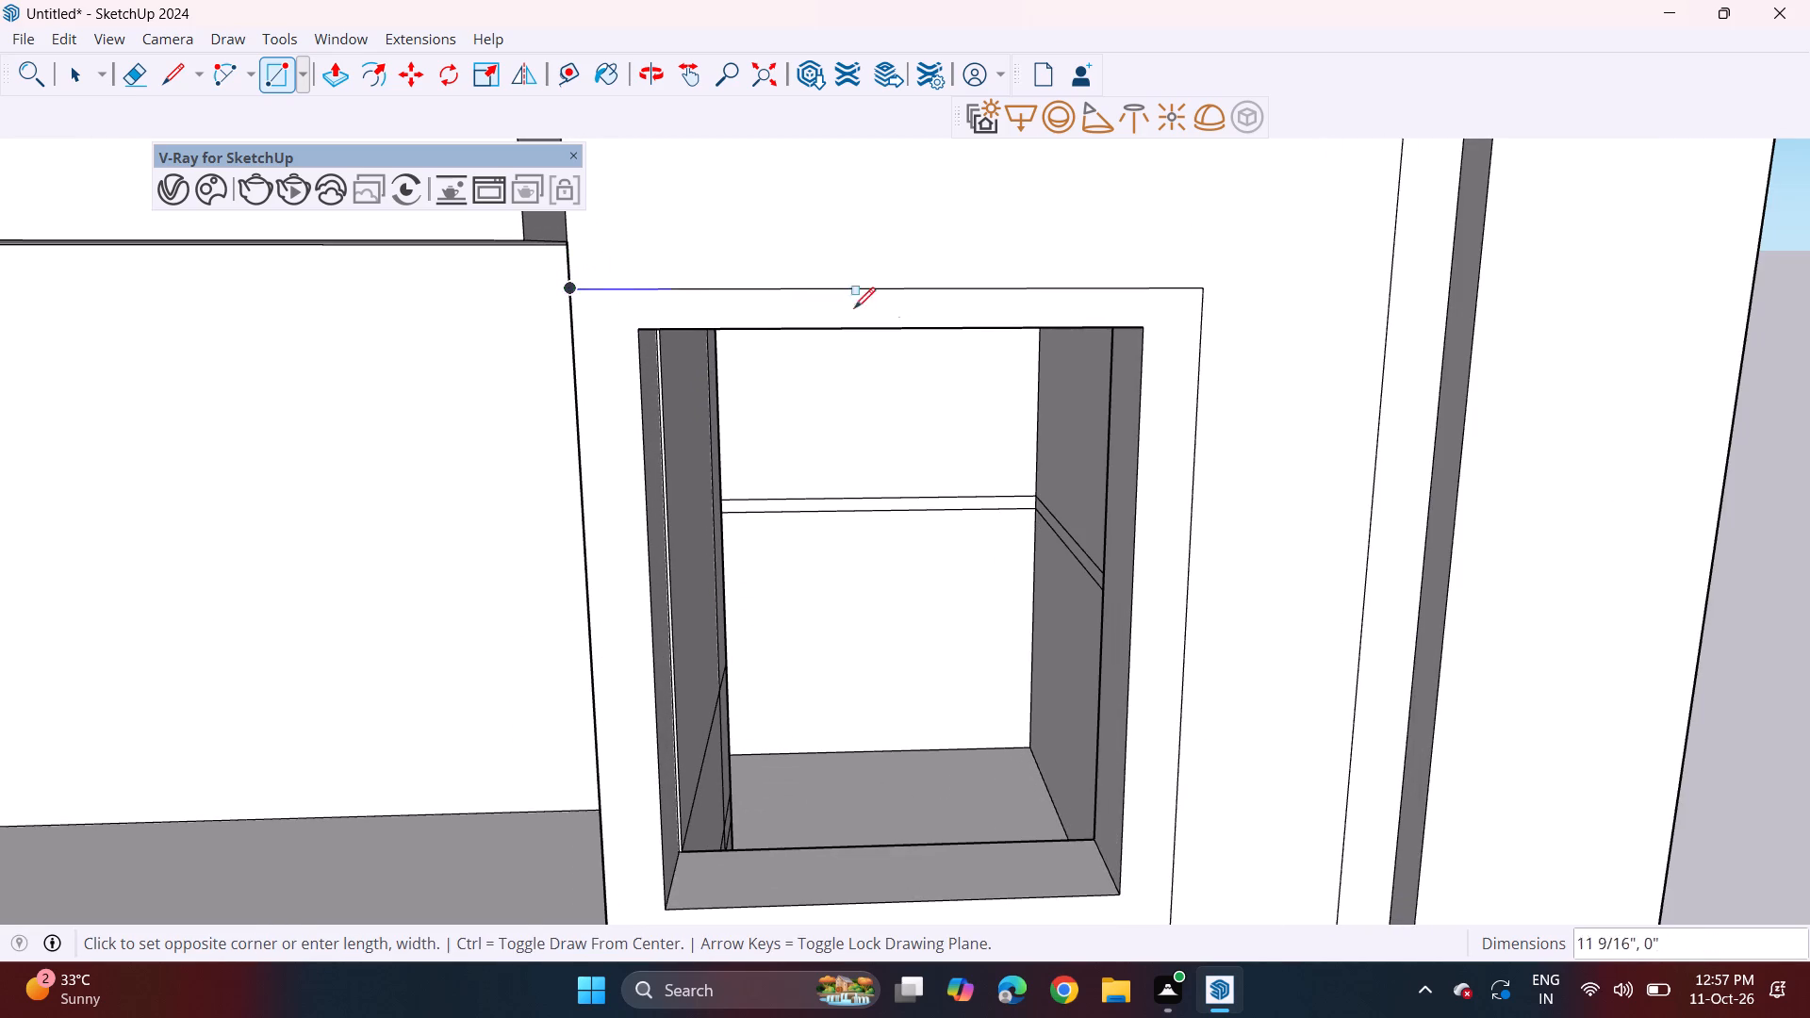
click(1205, 325)
Draw a rectangle about 5 1/4" by 6' 1 13/16" across the top of the lowest square window's outline.
scroll(1105, 418, down, 3)
shift+middle_drag(1041, 592, 965, 329)
drag(638, 305, 650, 306)
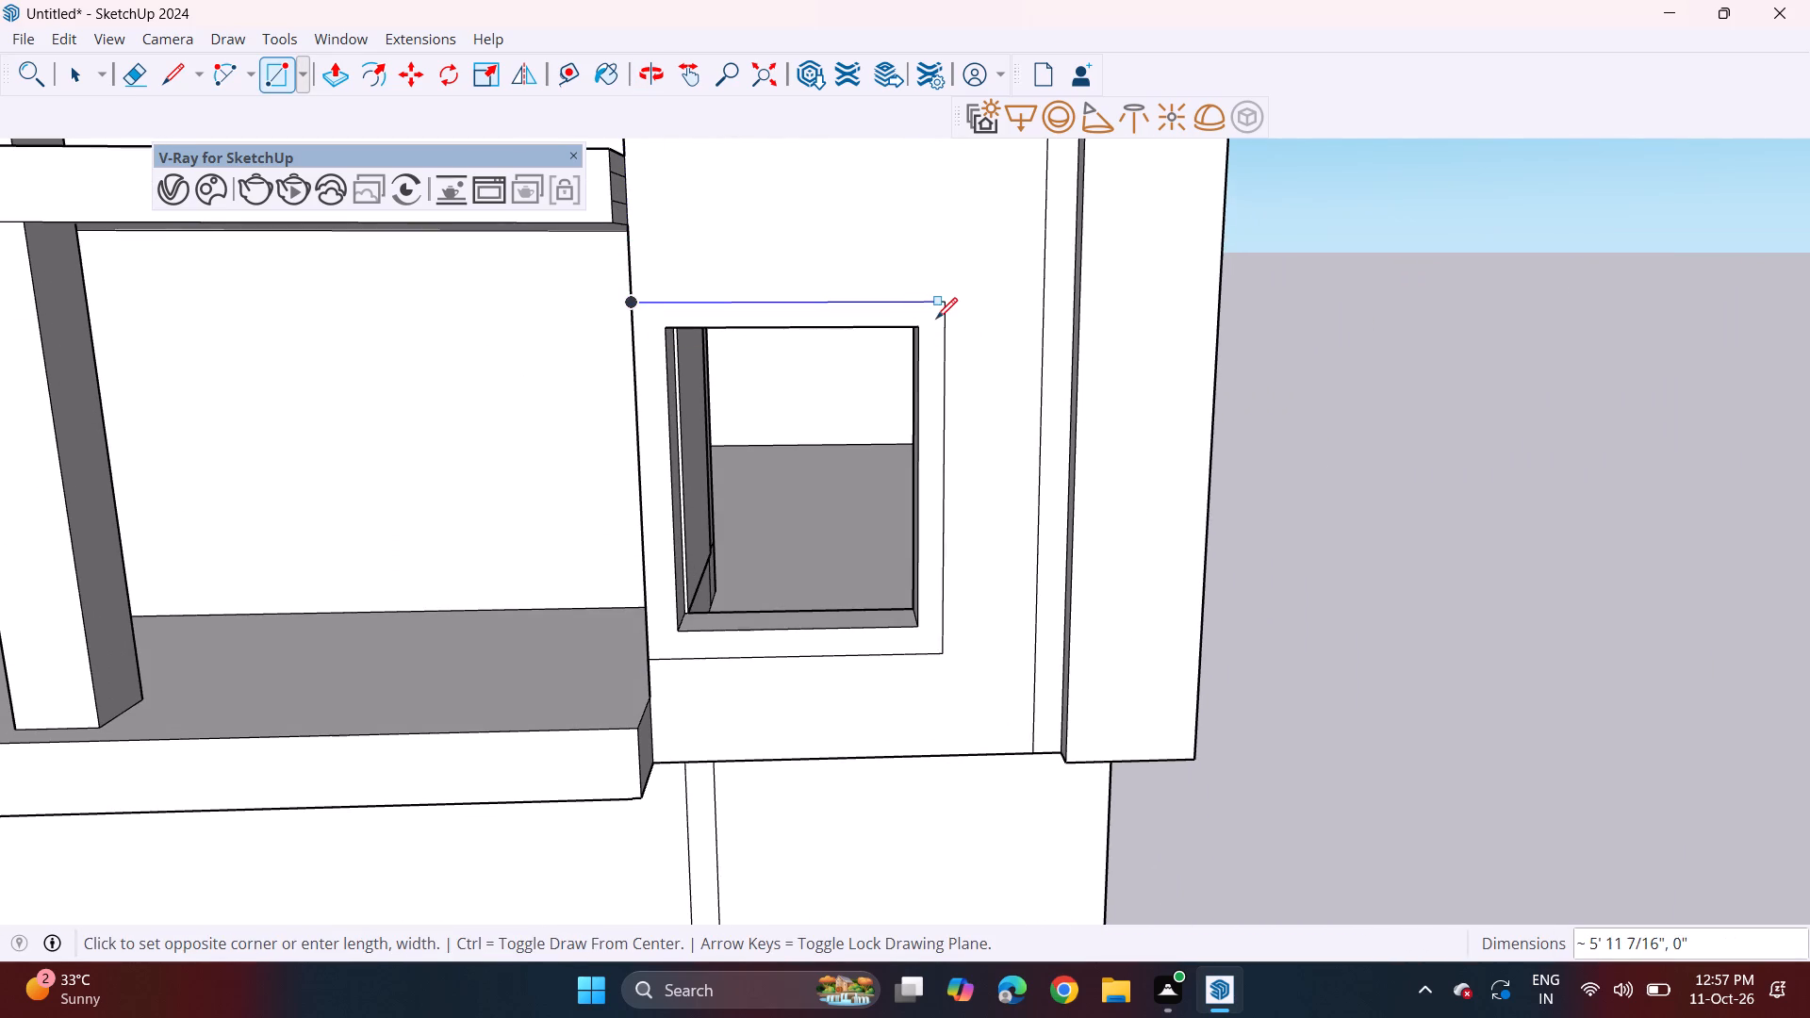
click(950, 324)
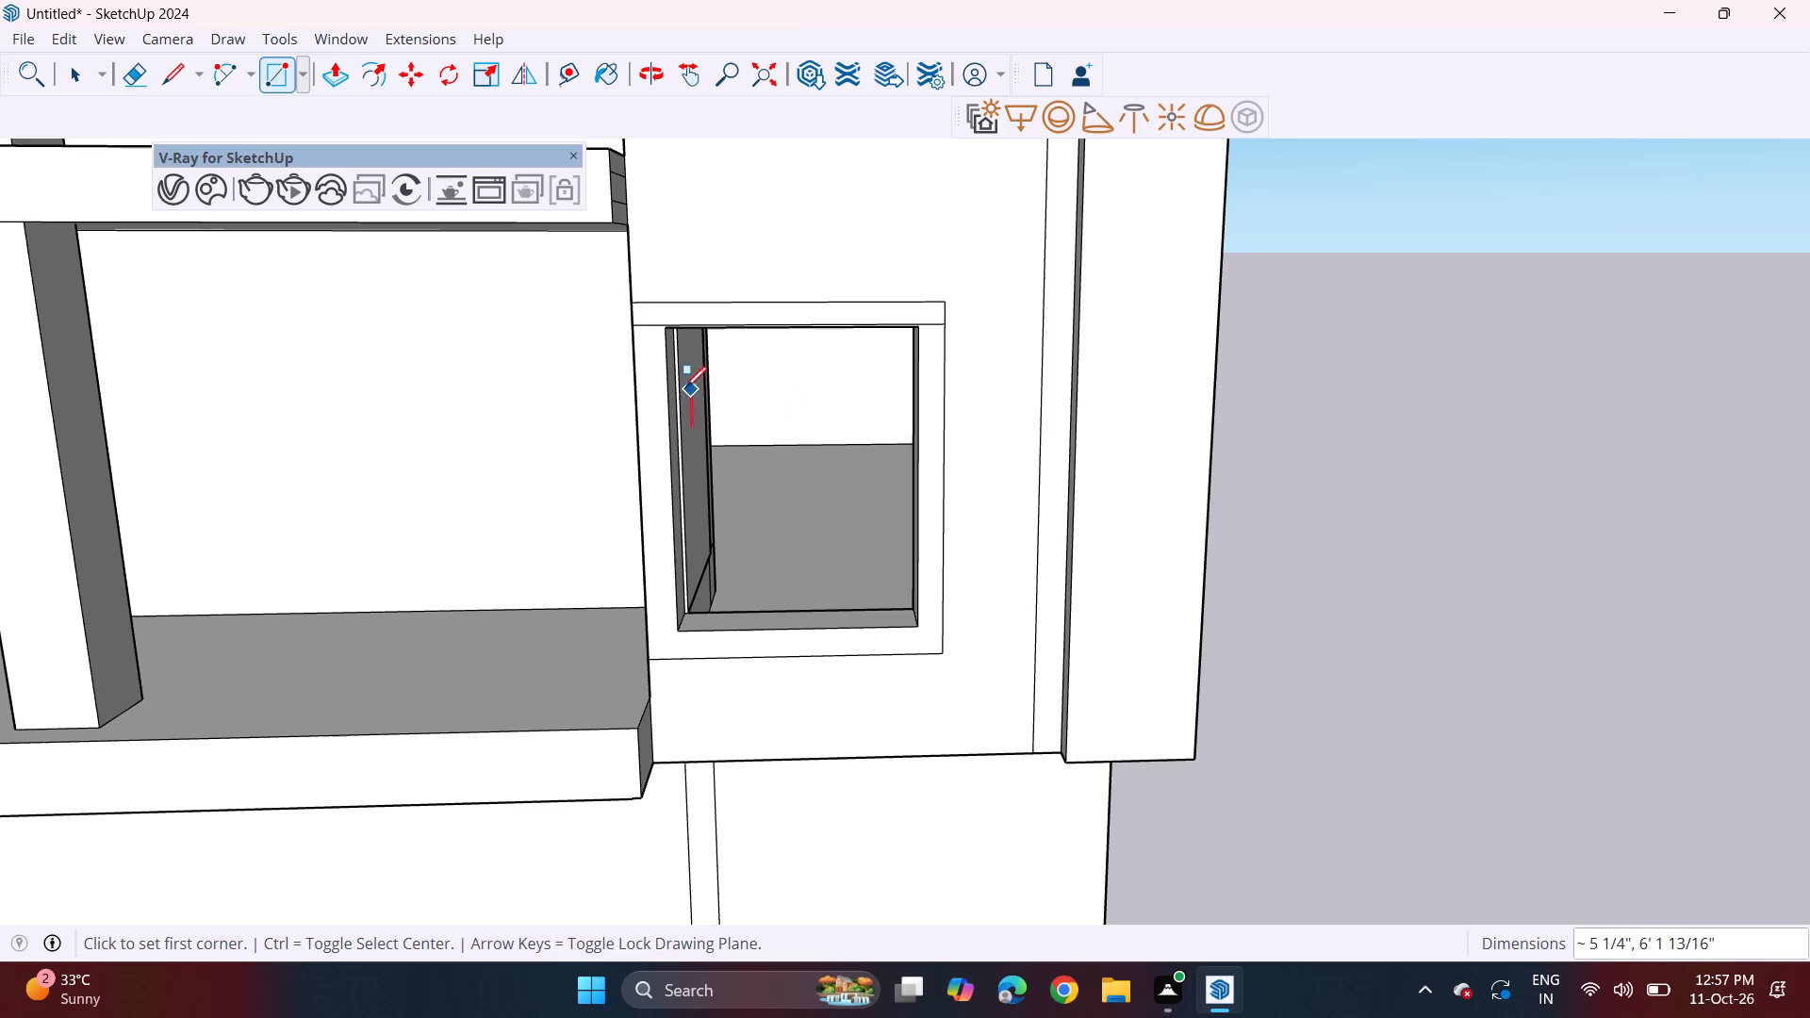
Draw a horizontal strip about 6' 1 13/16" by 4 13/16" between the lowest and middle square windows, starting at the bay's inner edge.
middle_drag(636, 351, 695, 391)
middle_drag(680, 378, 661, 360)
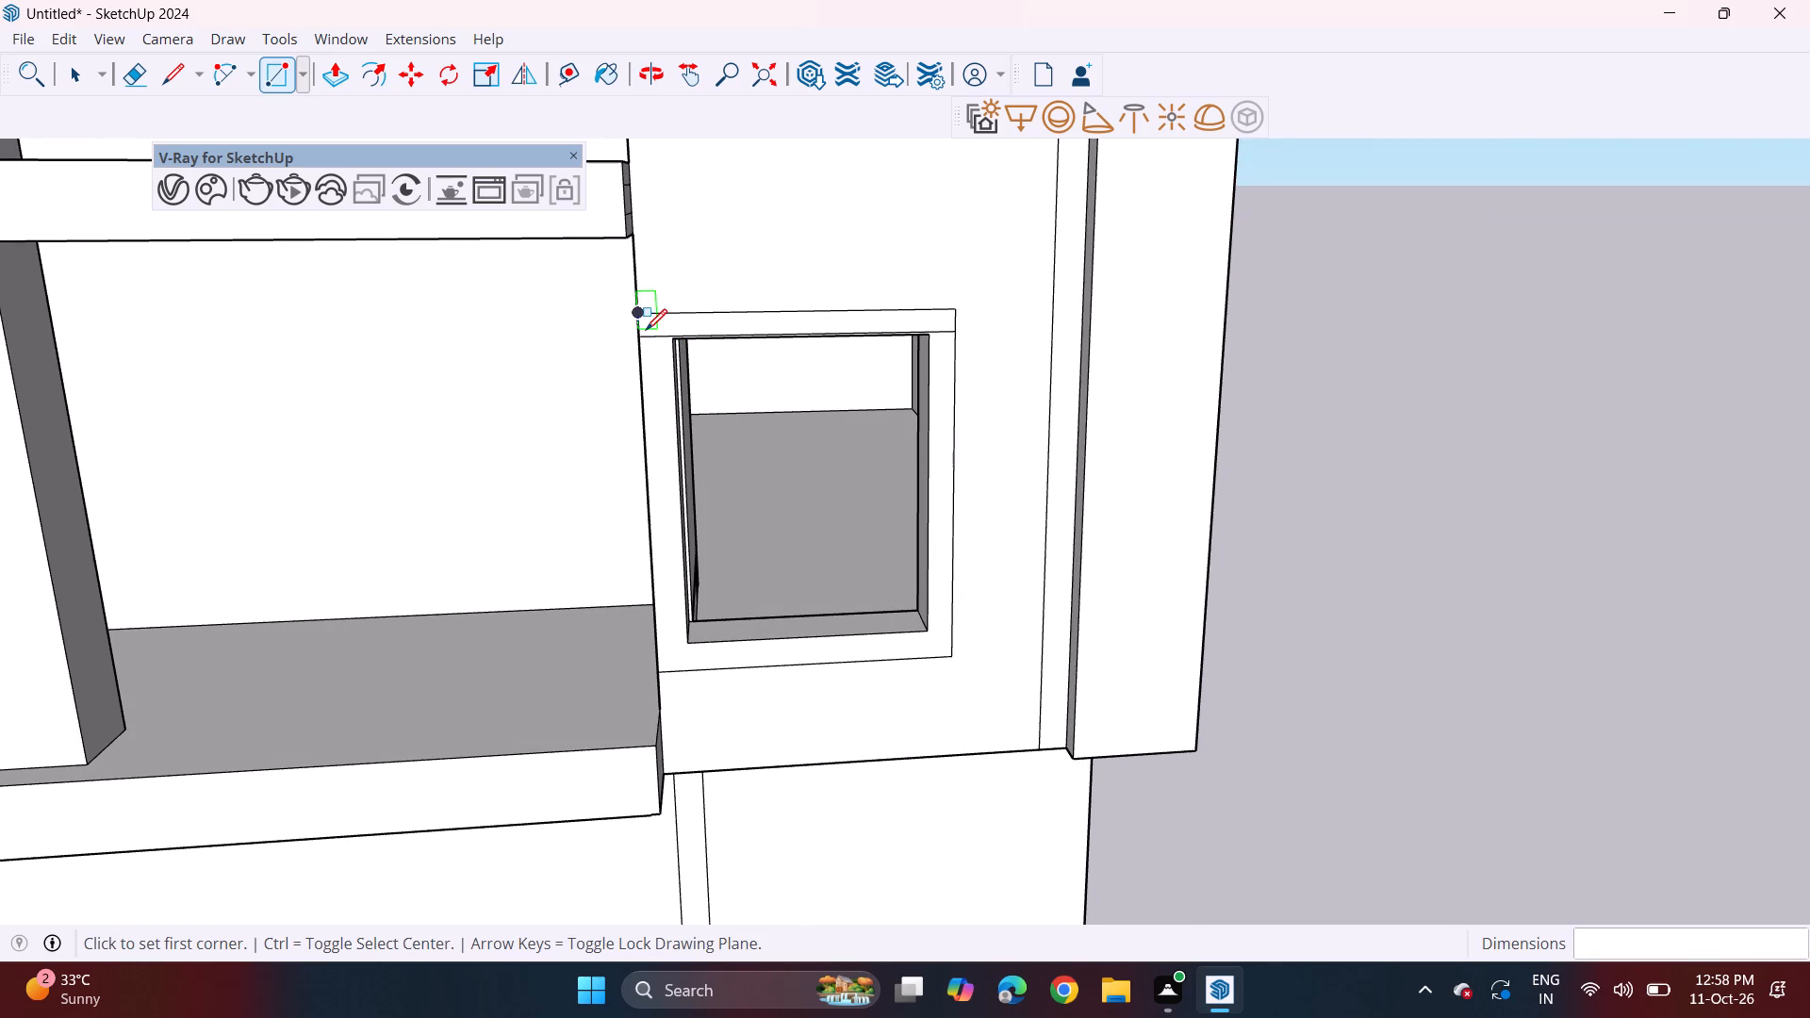
scroll(645, 329, down, 2)
click(640, 253)
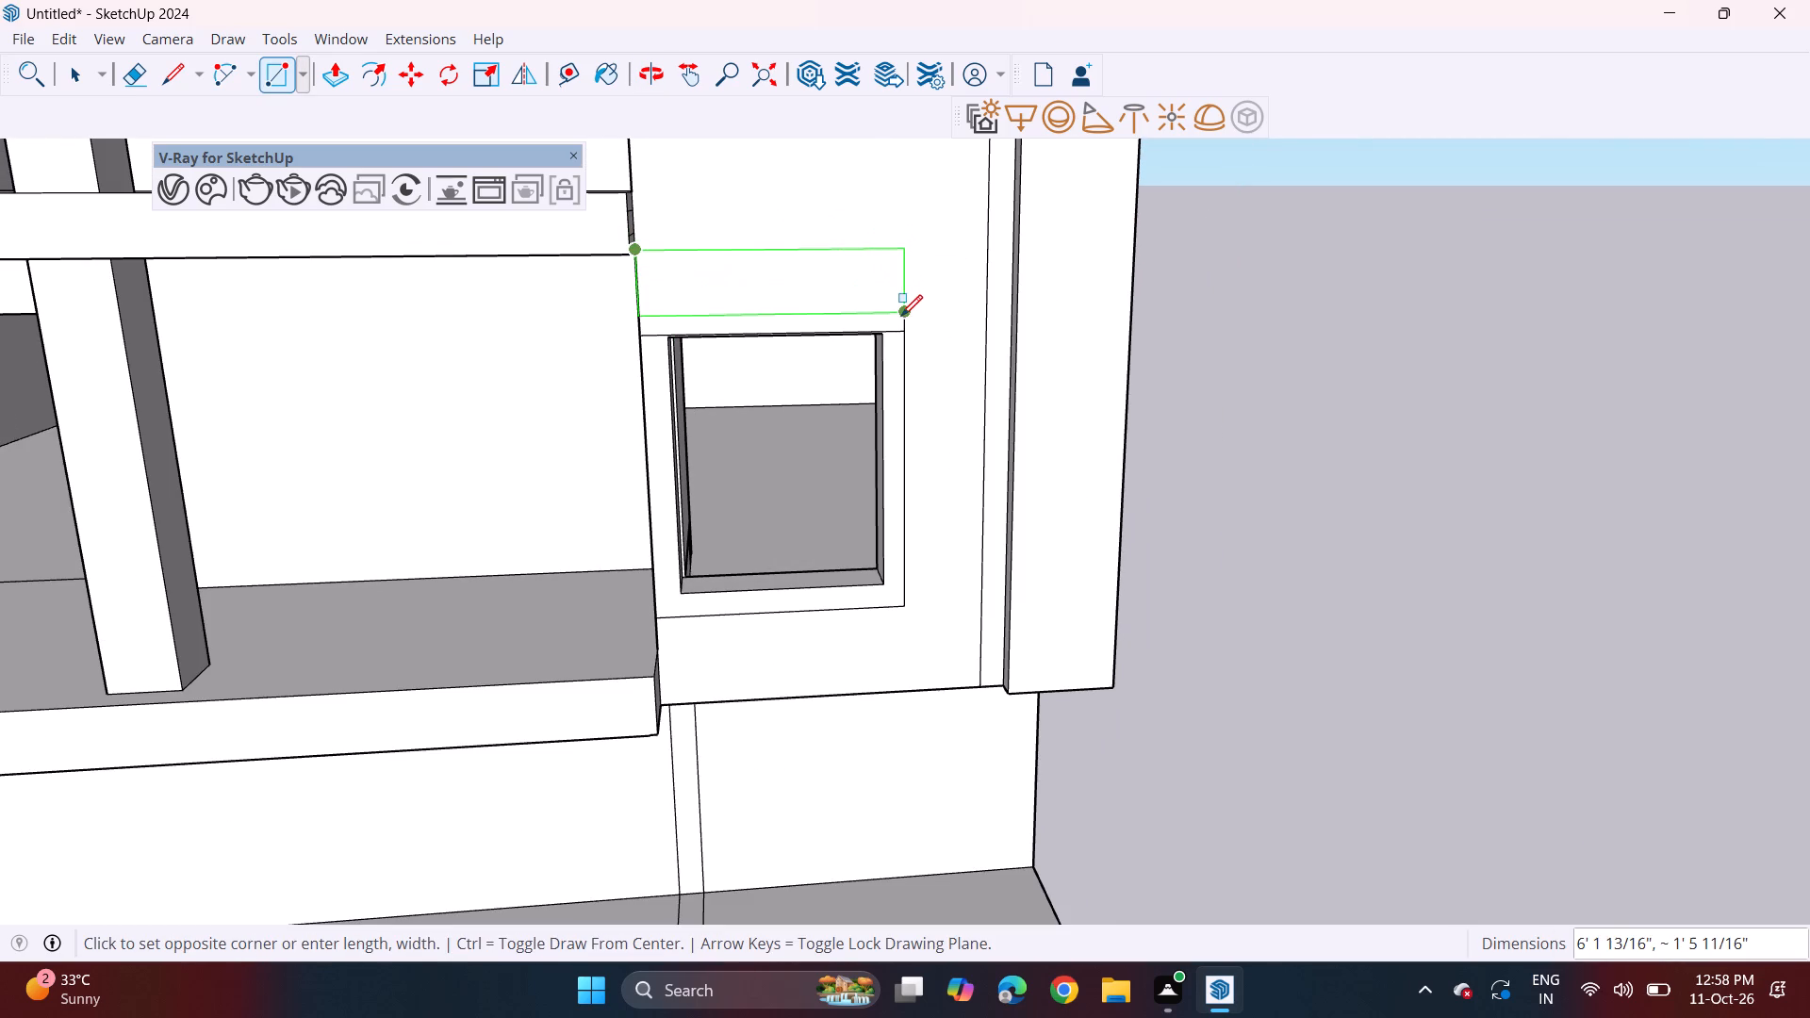
click(907, 232)
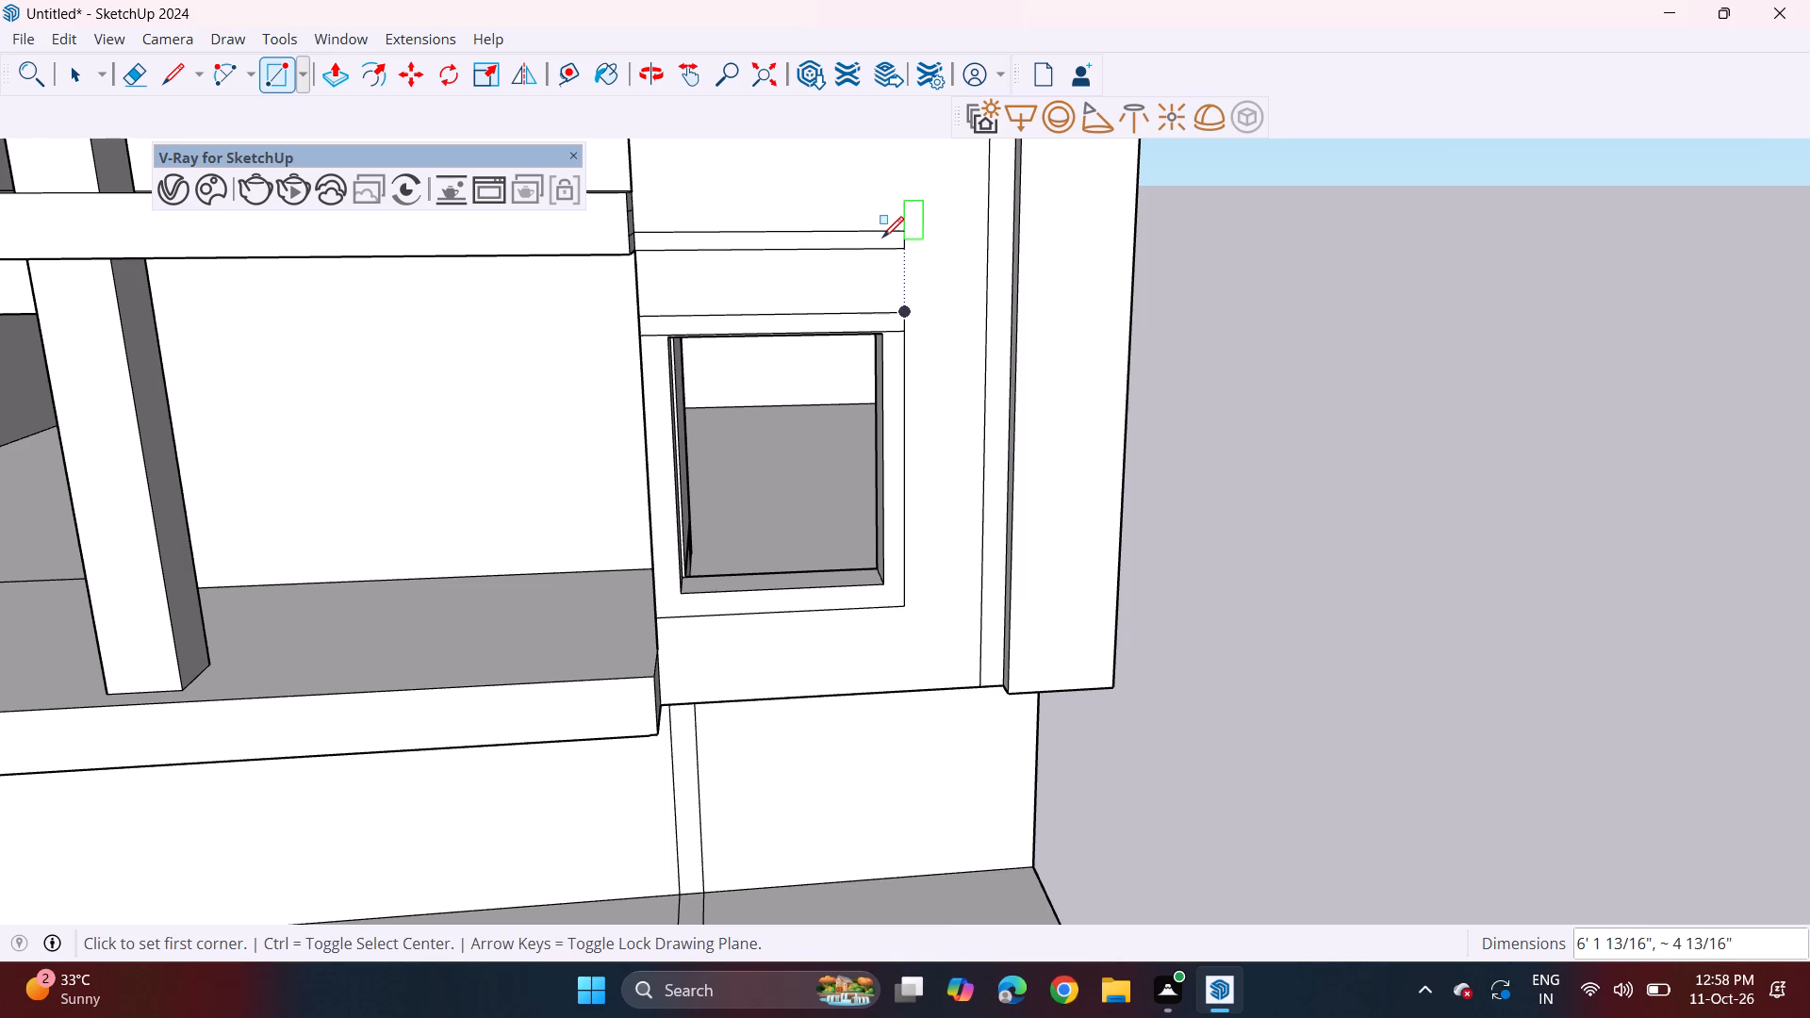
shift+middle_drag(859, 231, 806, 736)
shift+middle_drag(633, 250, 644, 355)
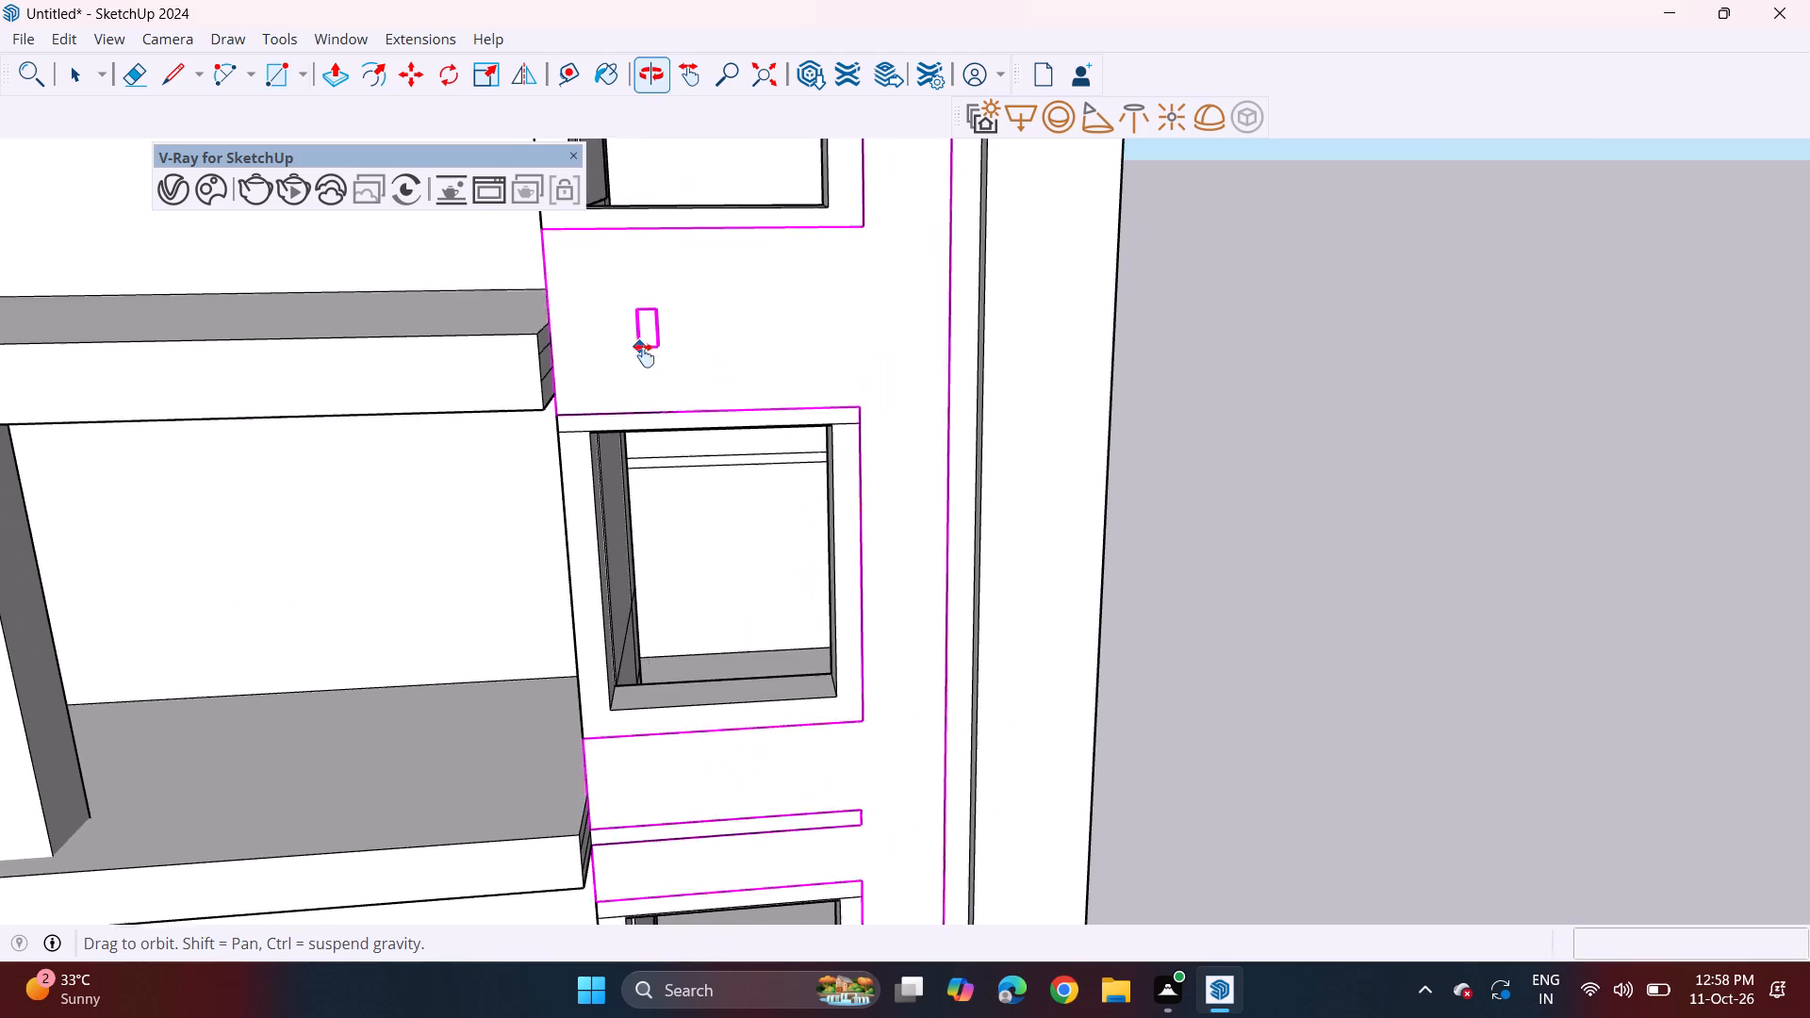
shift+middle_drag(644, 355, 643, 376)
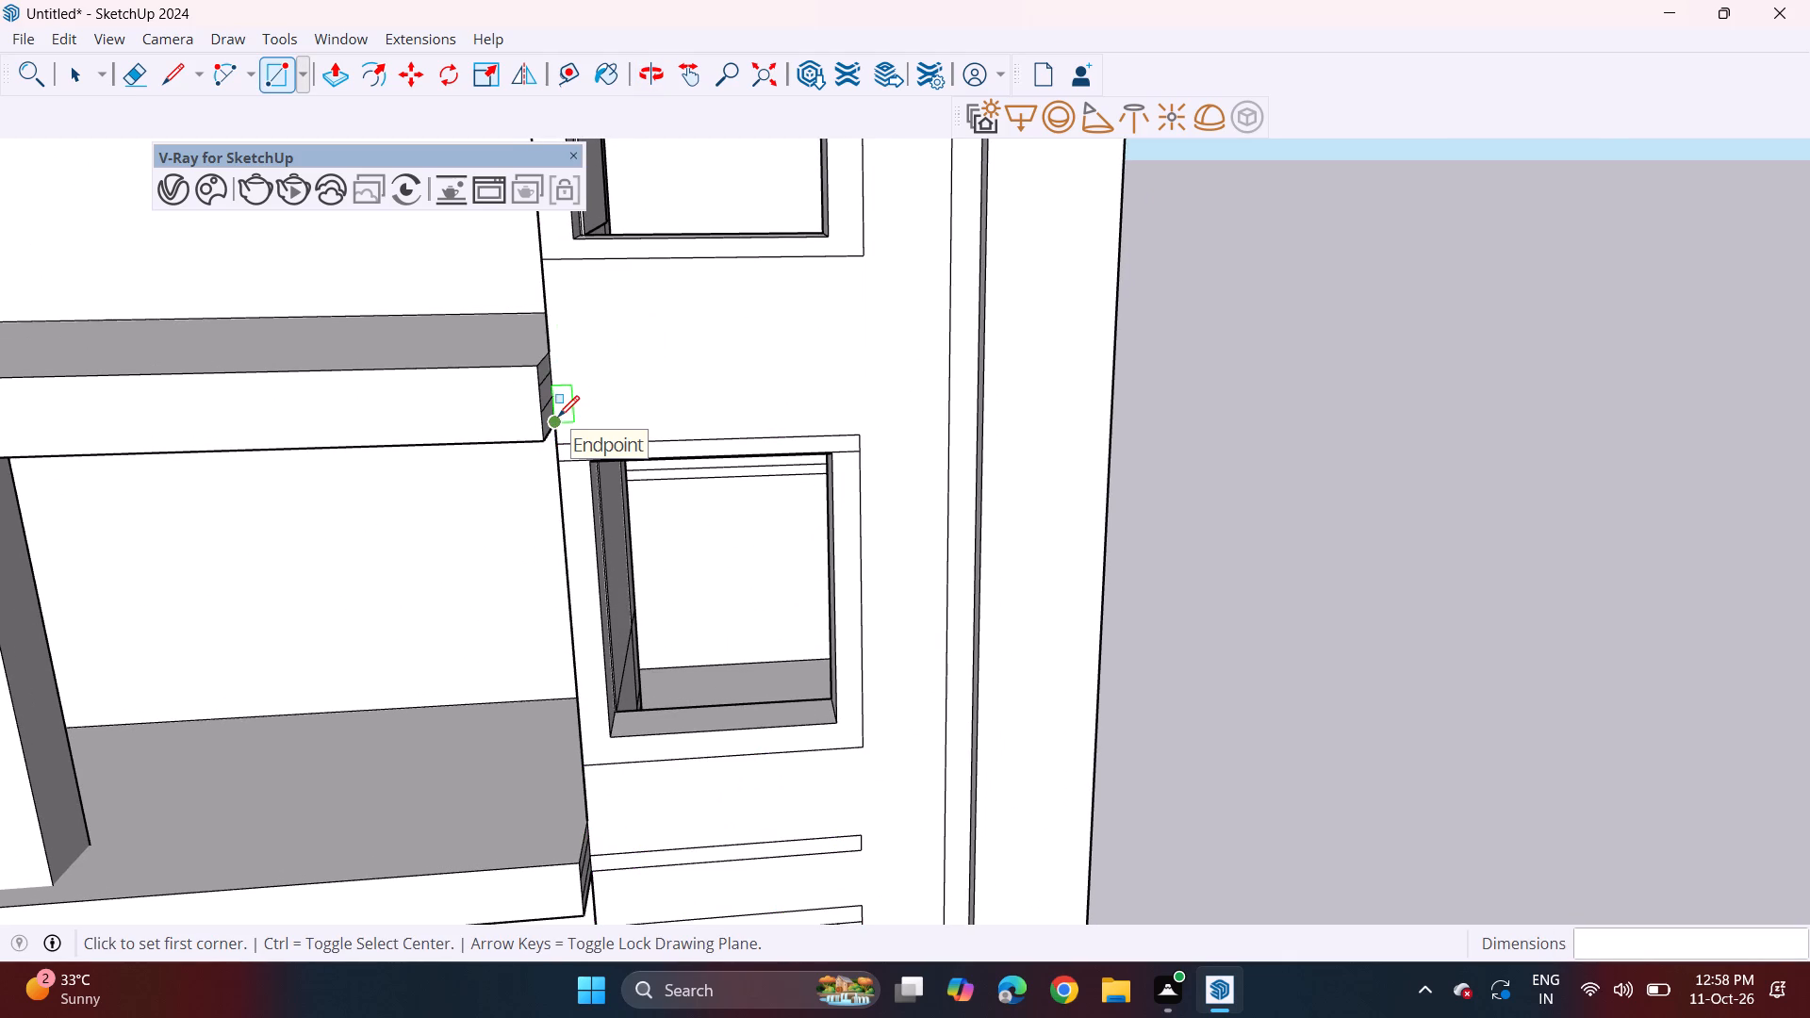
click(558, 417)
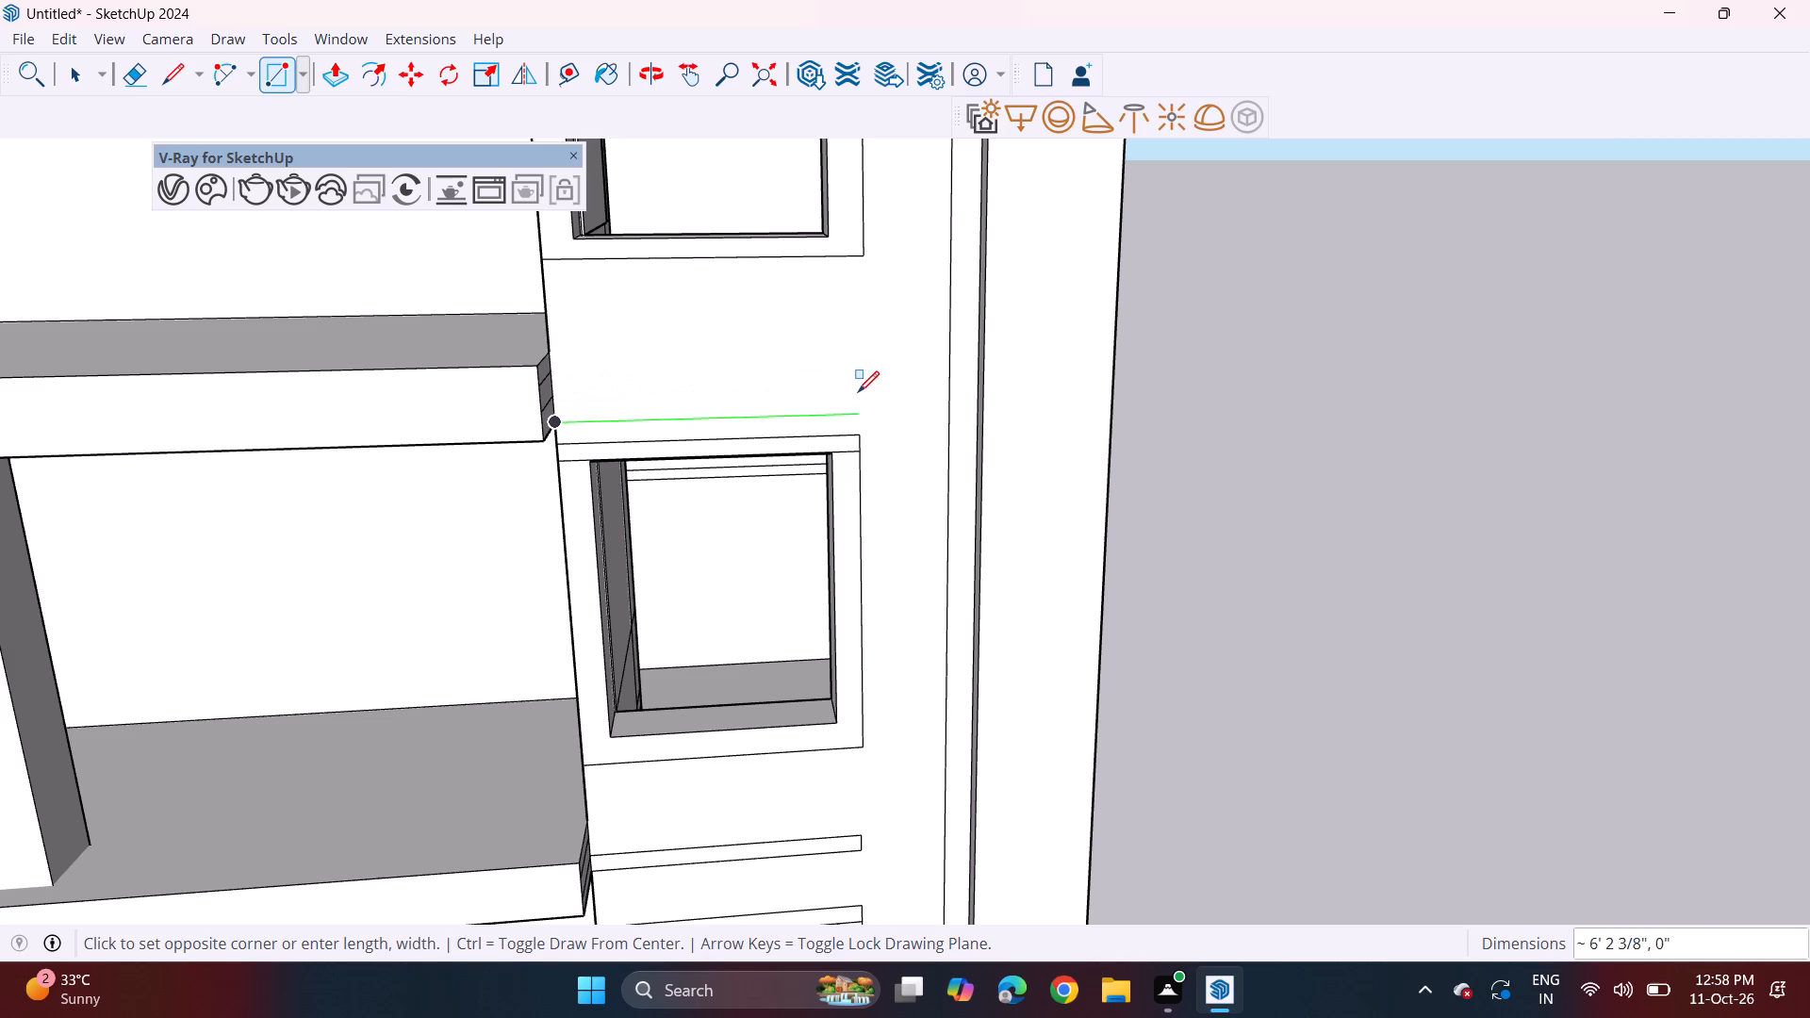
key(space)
Copy the horizontal strip face up about 11' 4 3/8" into the gap between the middle and top square windows.
click(815, 846)
click(815, 846)
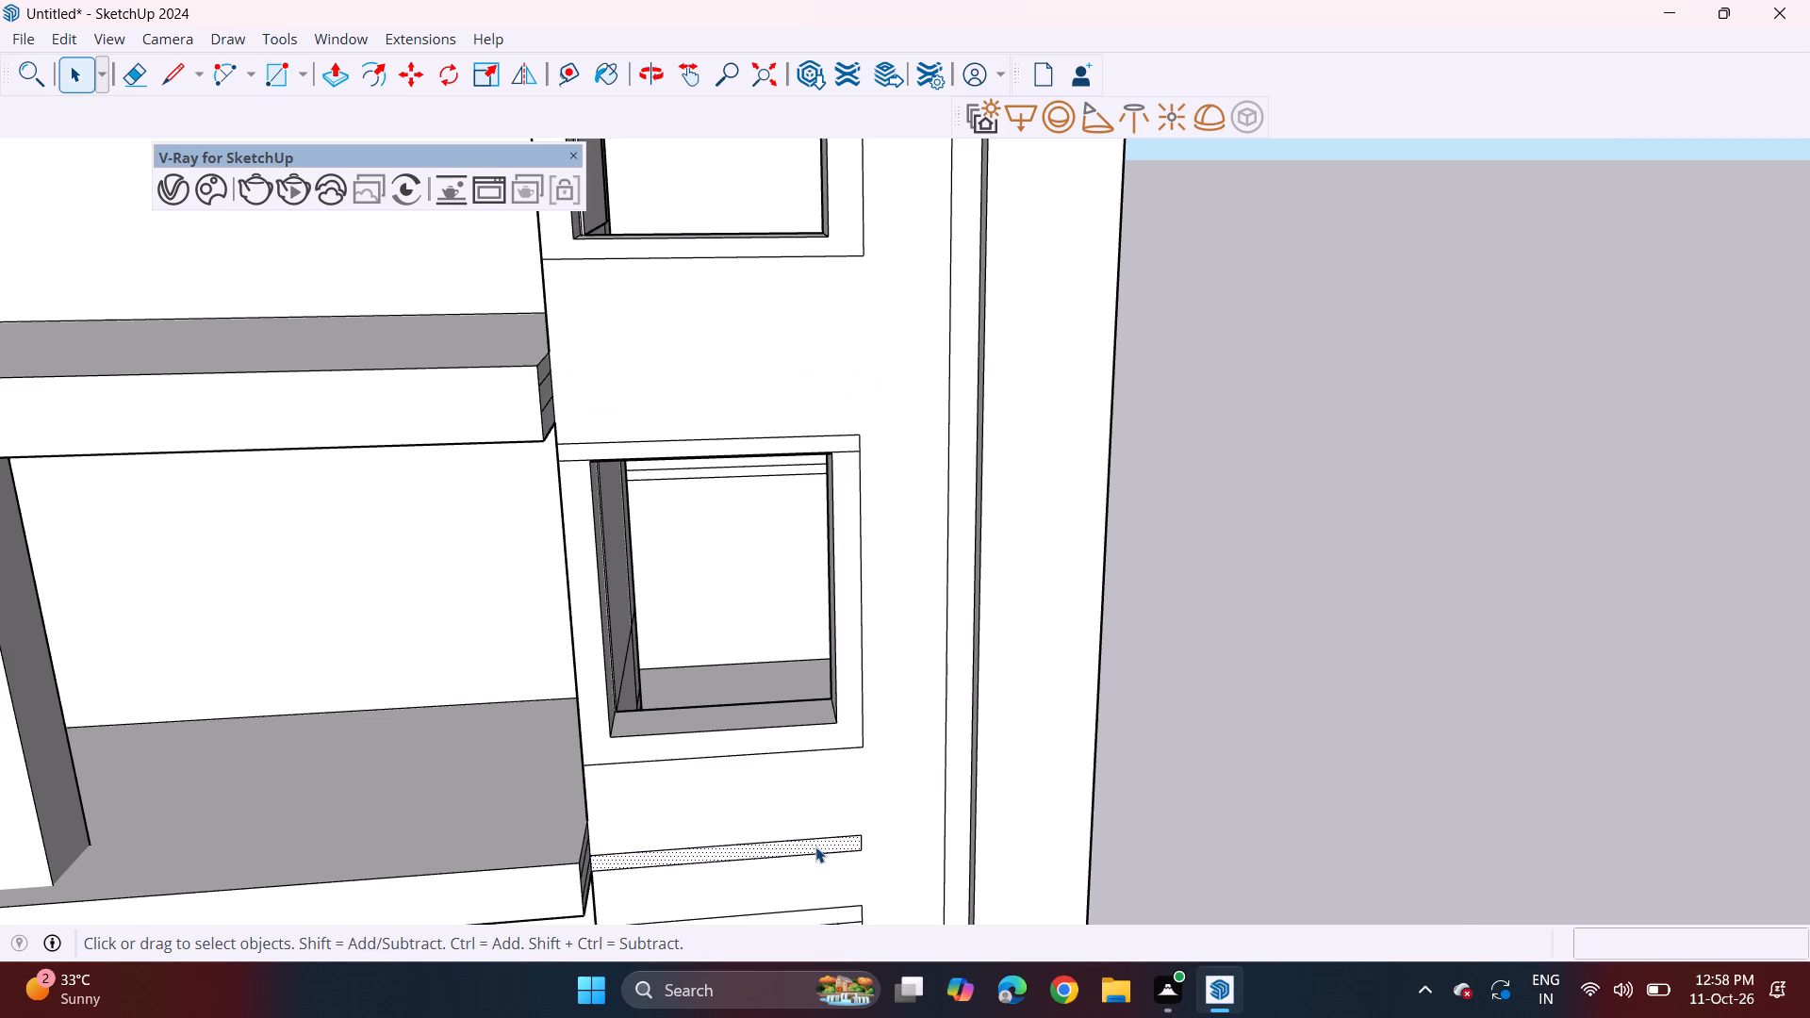
key(m)
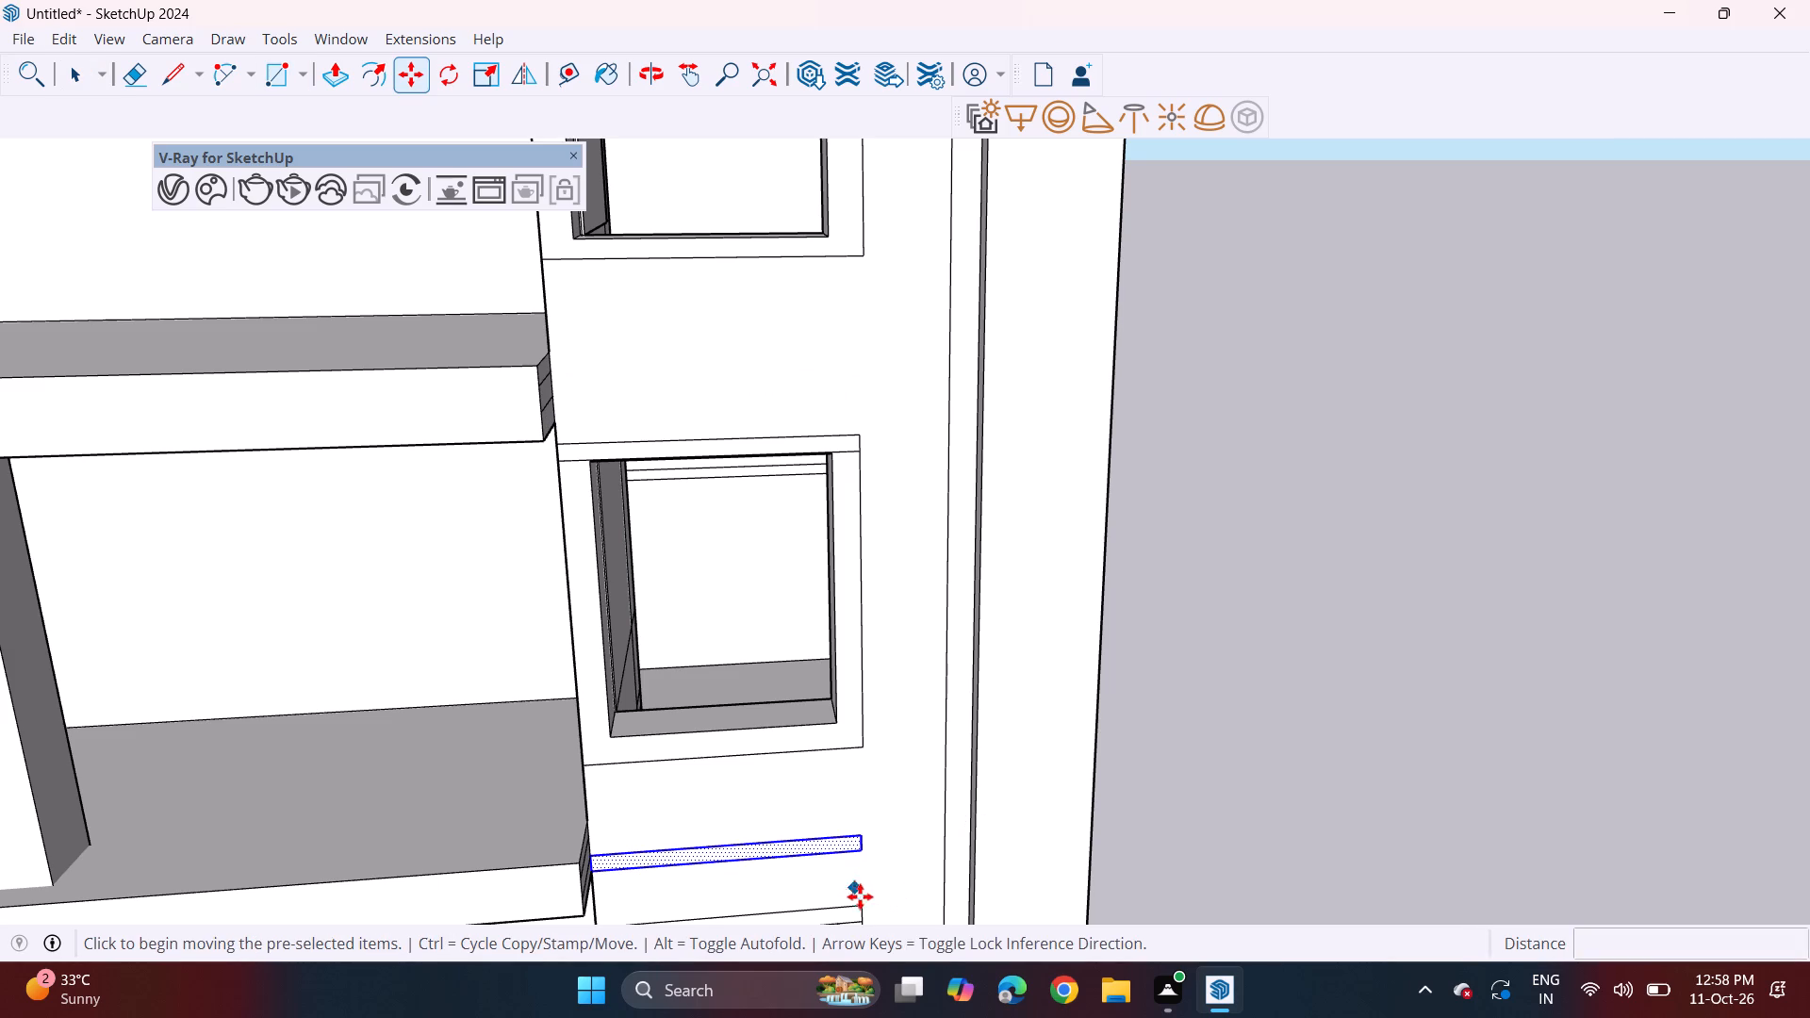
click(863, 904)
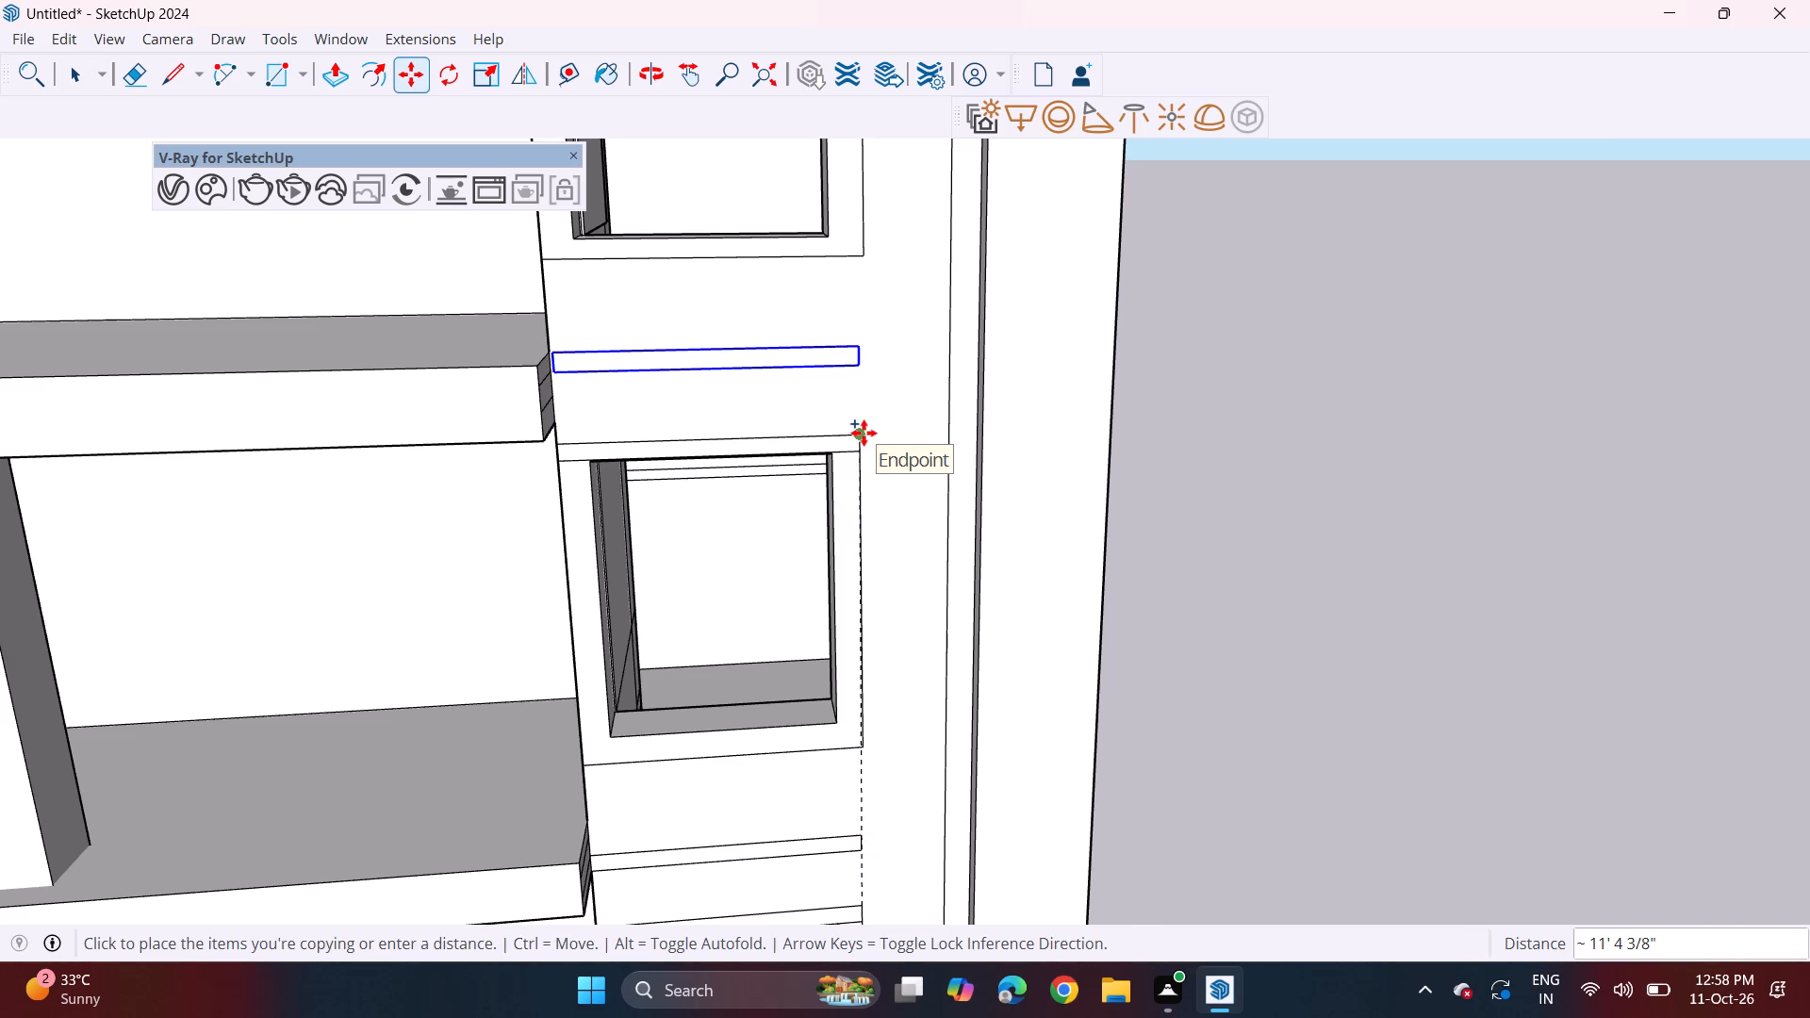
click(853, 435)
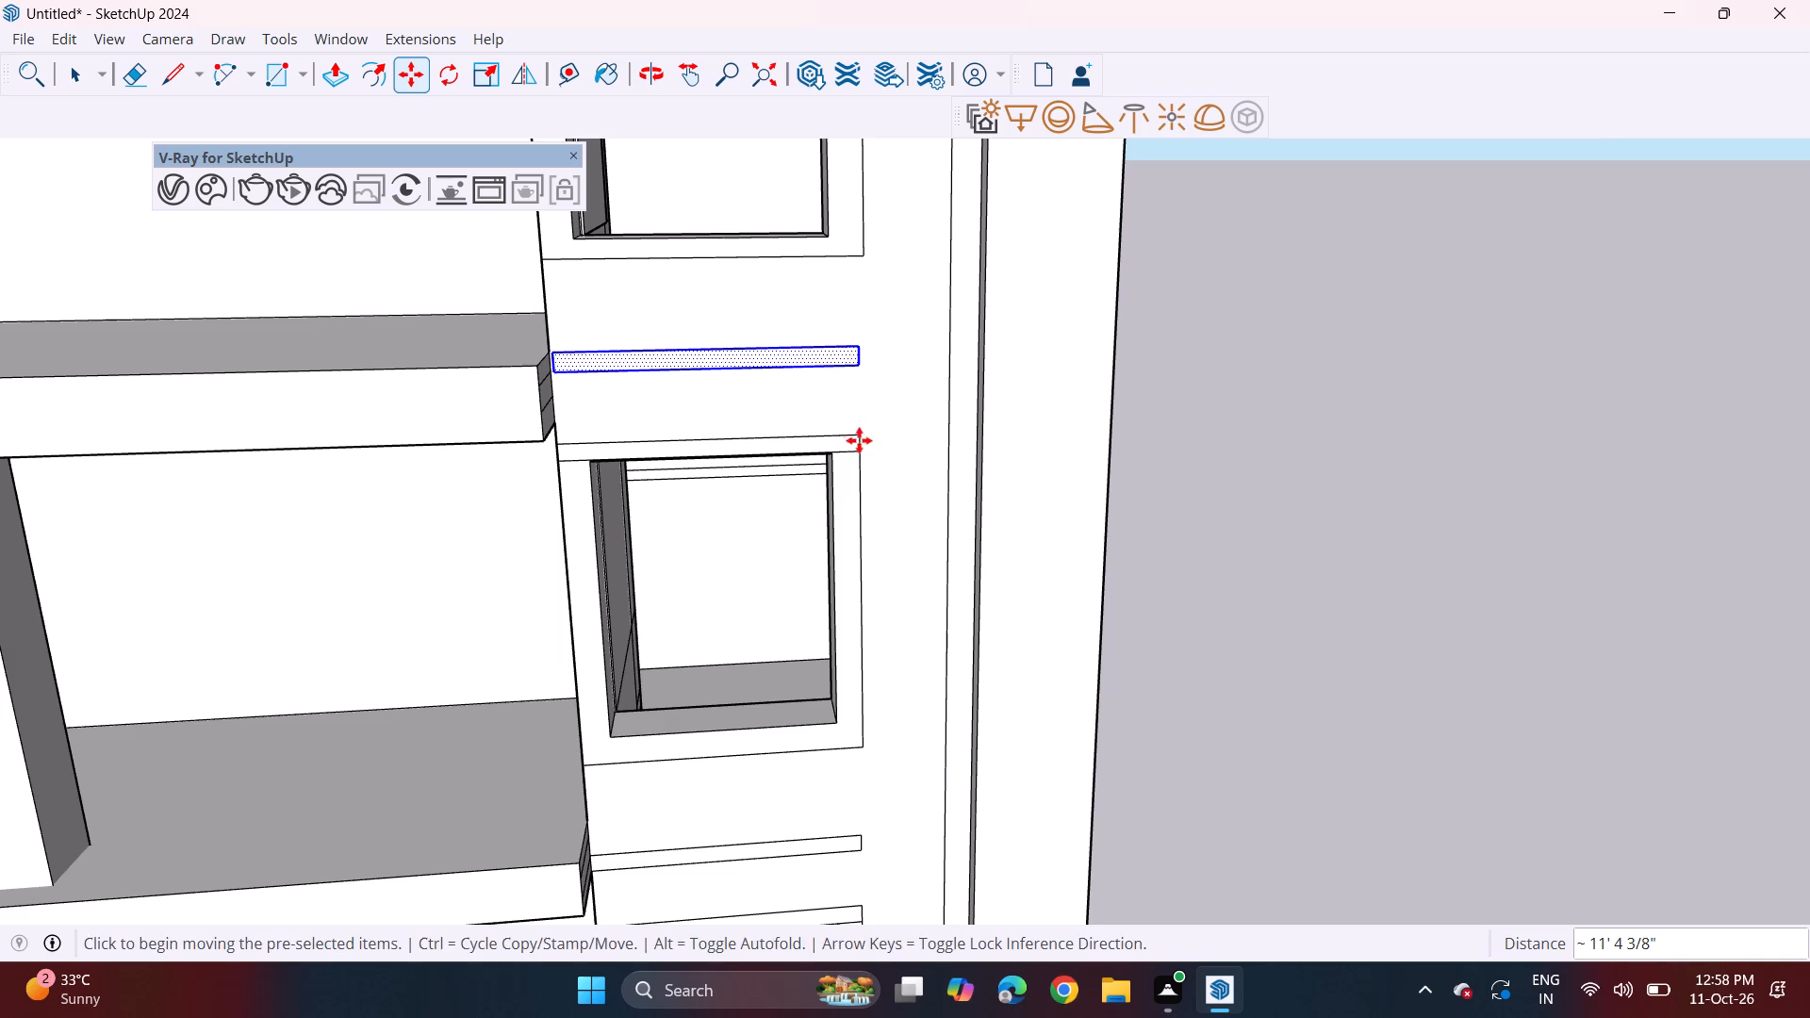
Draw a vertical strip about 2 11/16" by 30' 7 15/16" along the facade line beside the windows, from the roof band to the lowest outline's bottom.
middle_drag(739, 544, 725, 478)
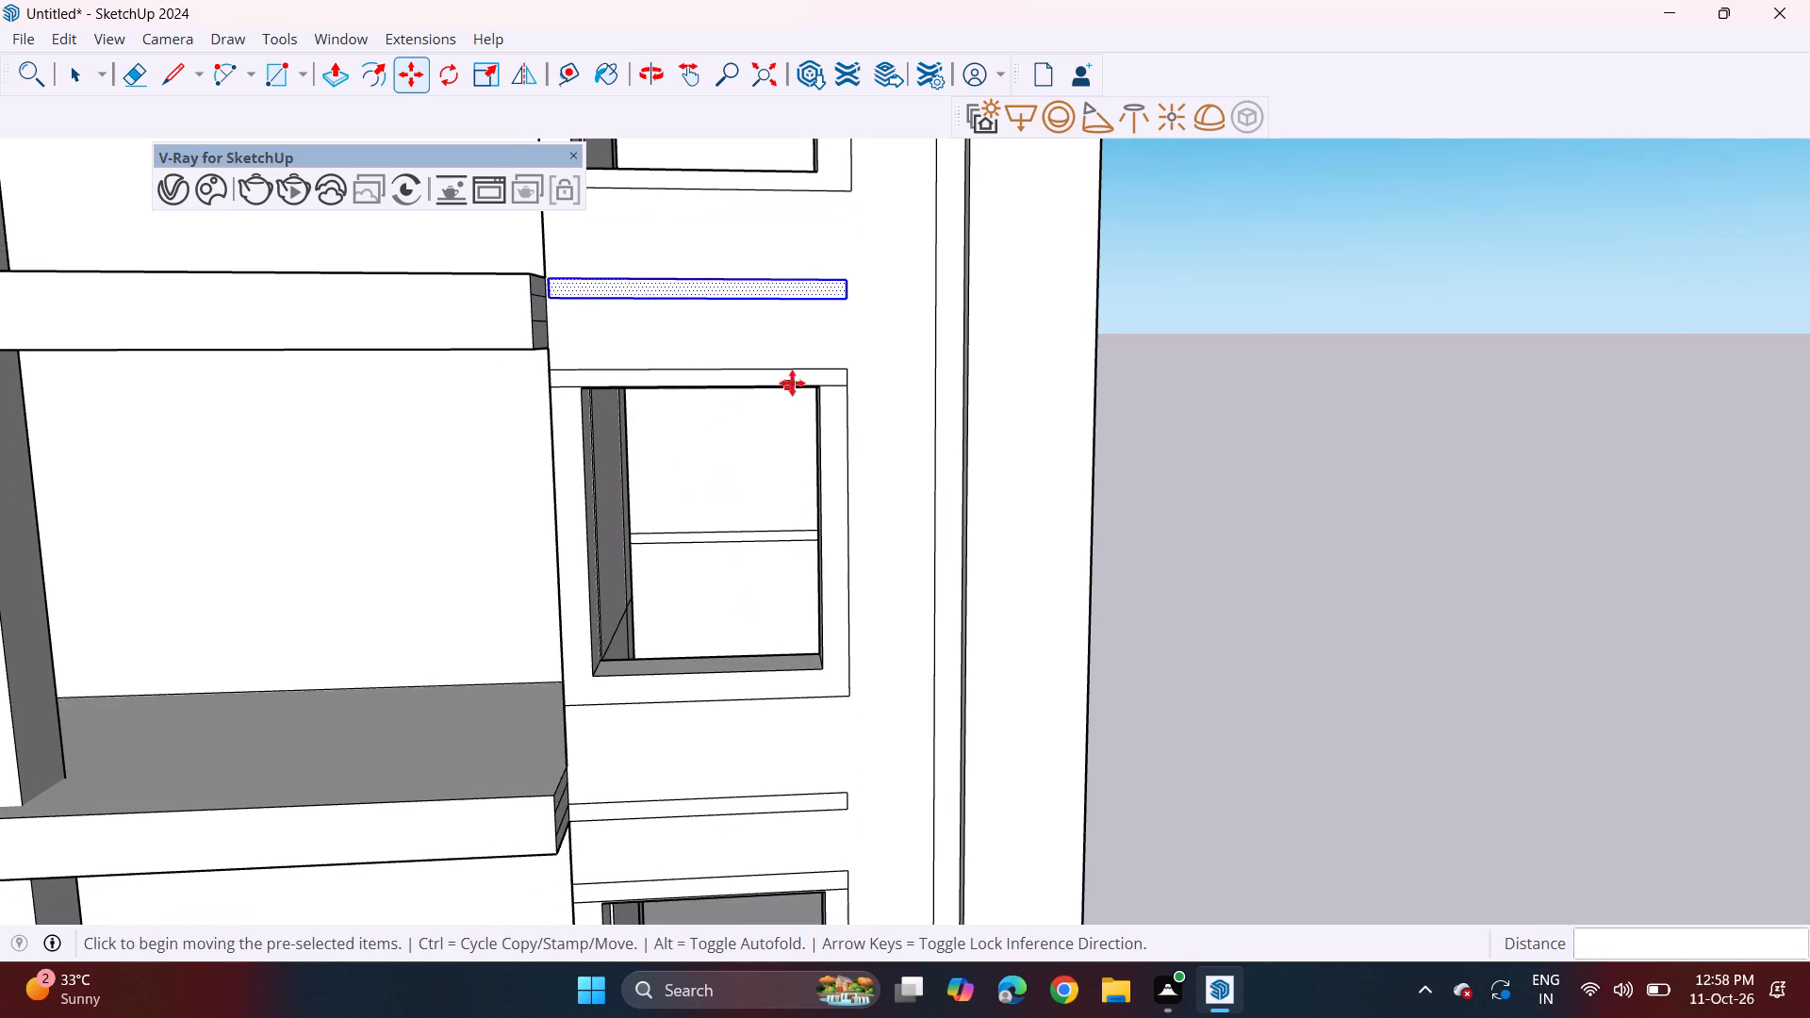
scroll(793, 368, down, 2)
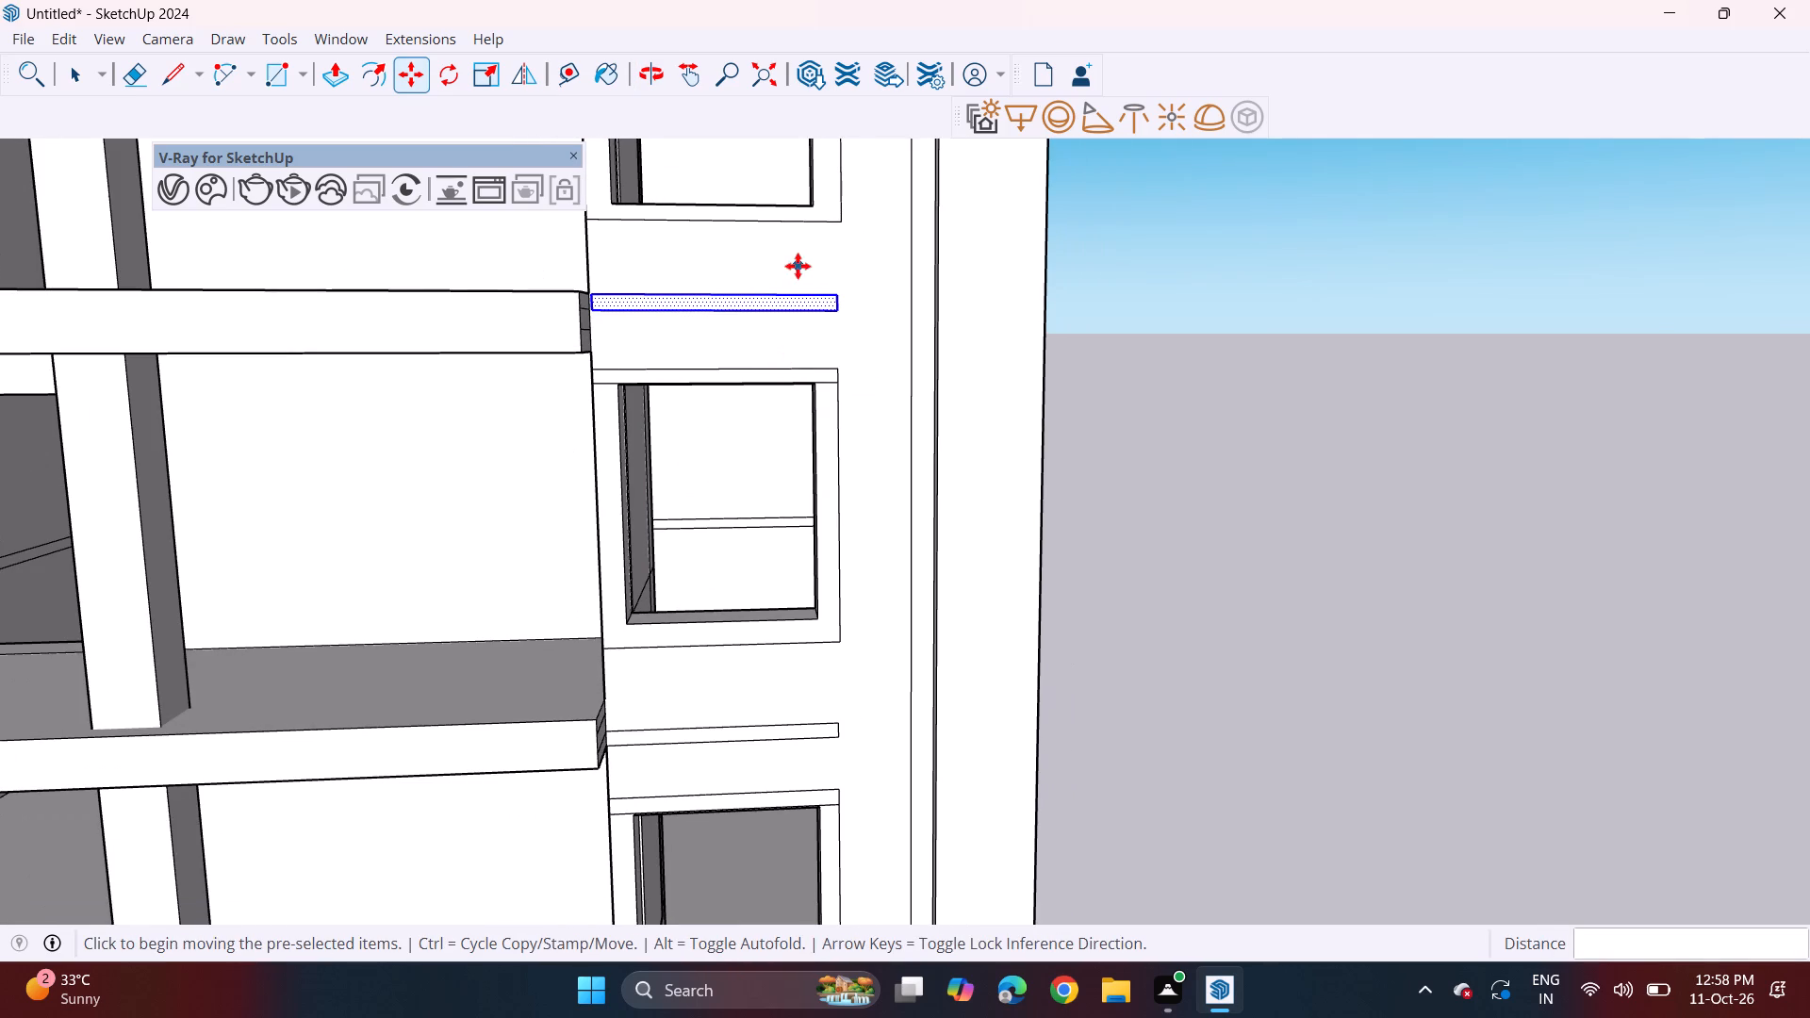
shift+middle_drag(791, 274, 767, 629)
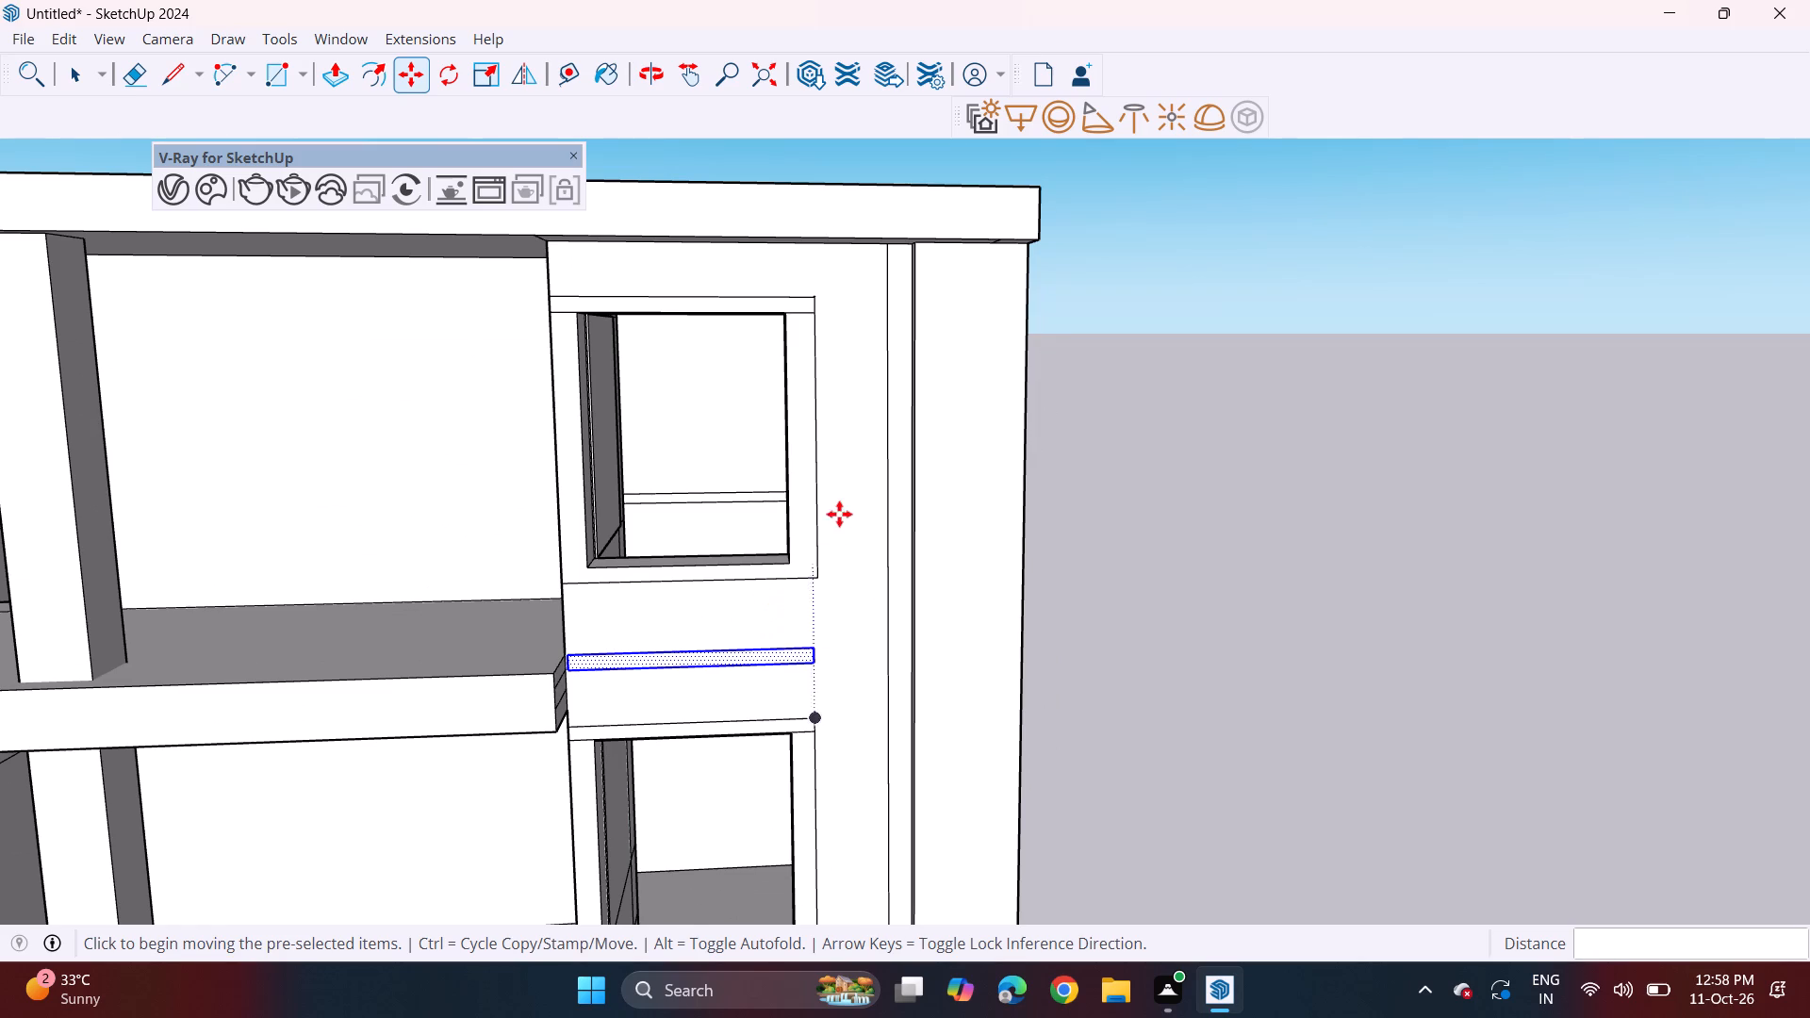
scroll(842, 506, down, 5)
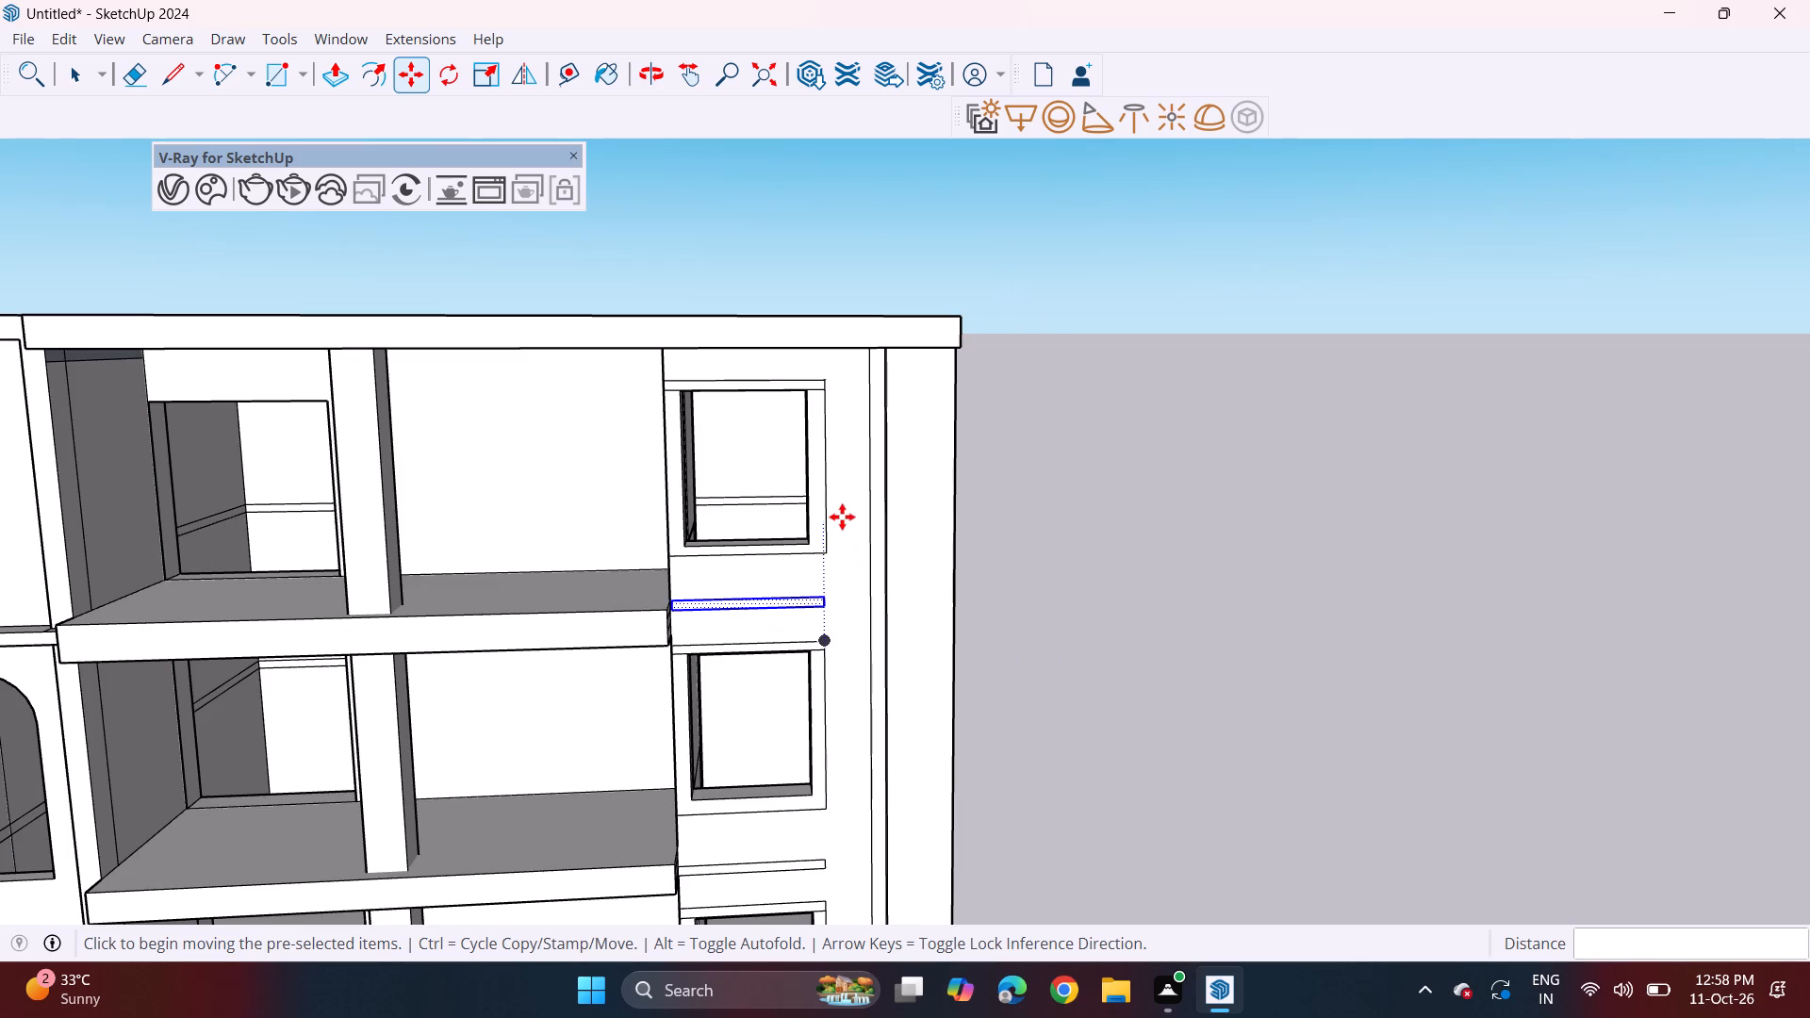
shift+middle_drag(842, 513, 808, 400)
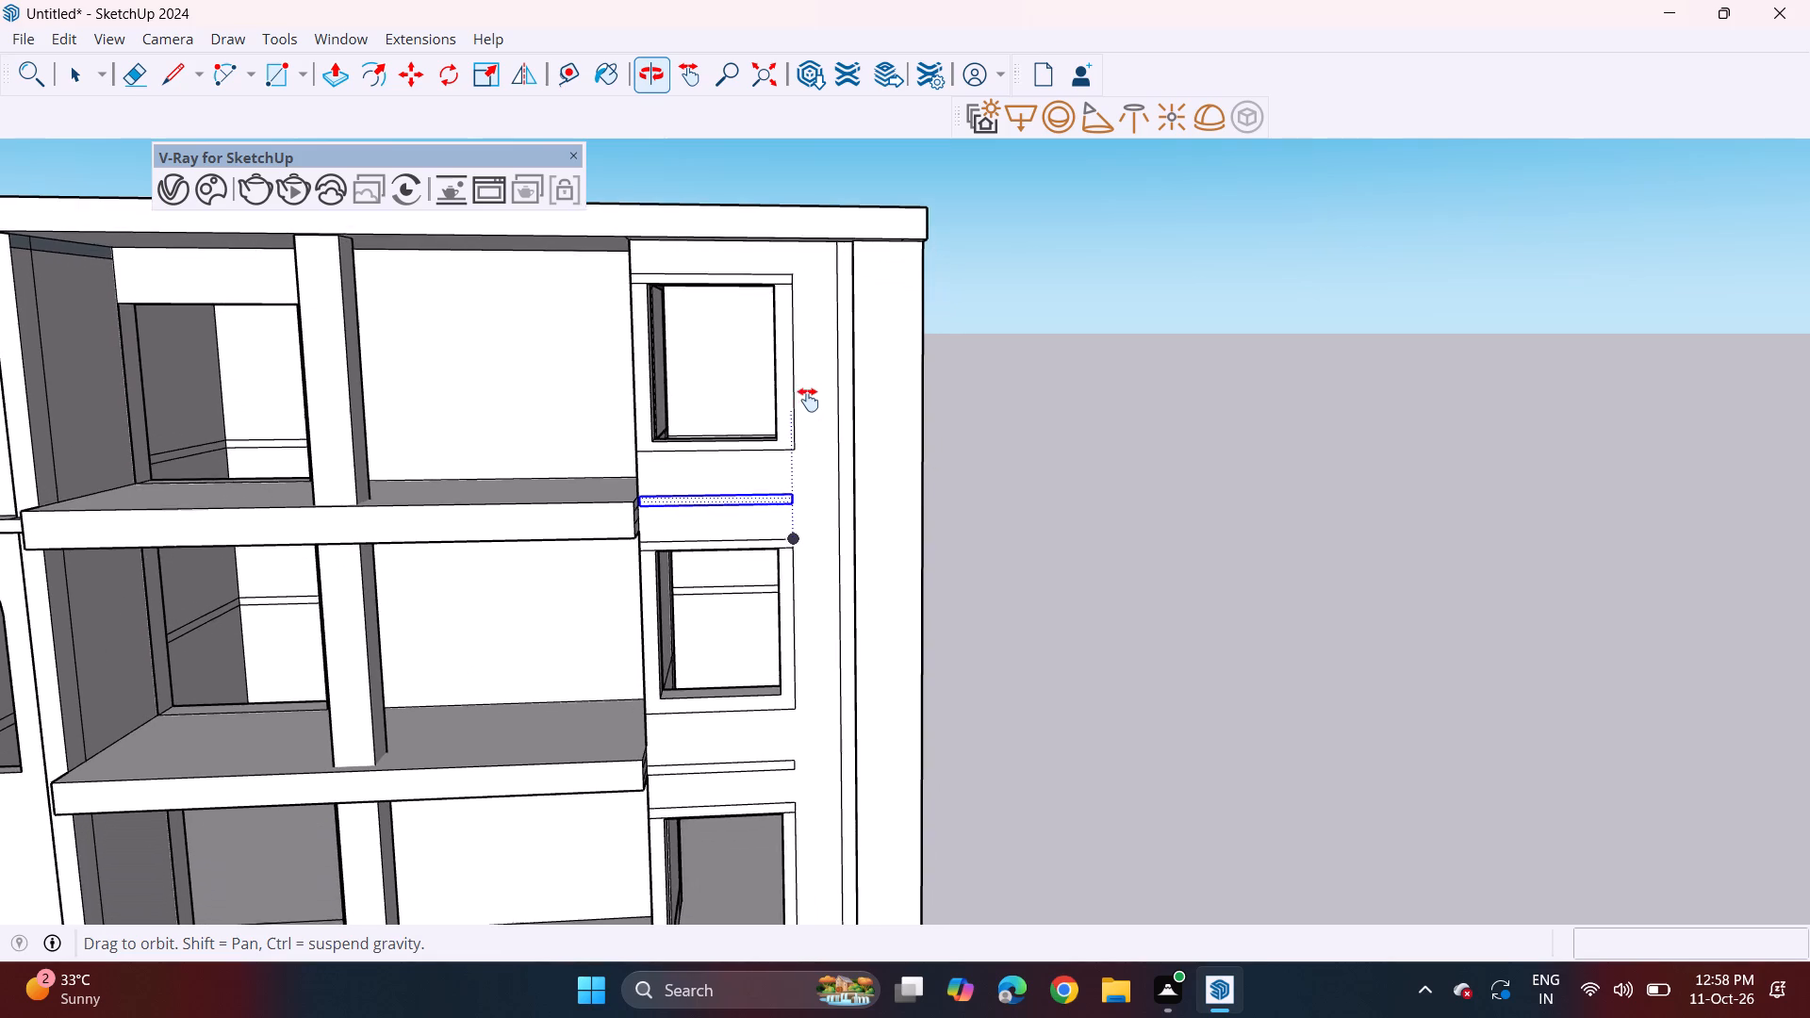
shift+middle_drag(808, 400, 800, 358)
scroll(803, 354, down, 1)
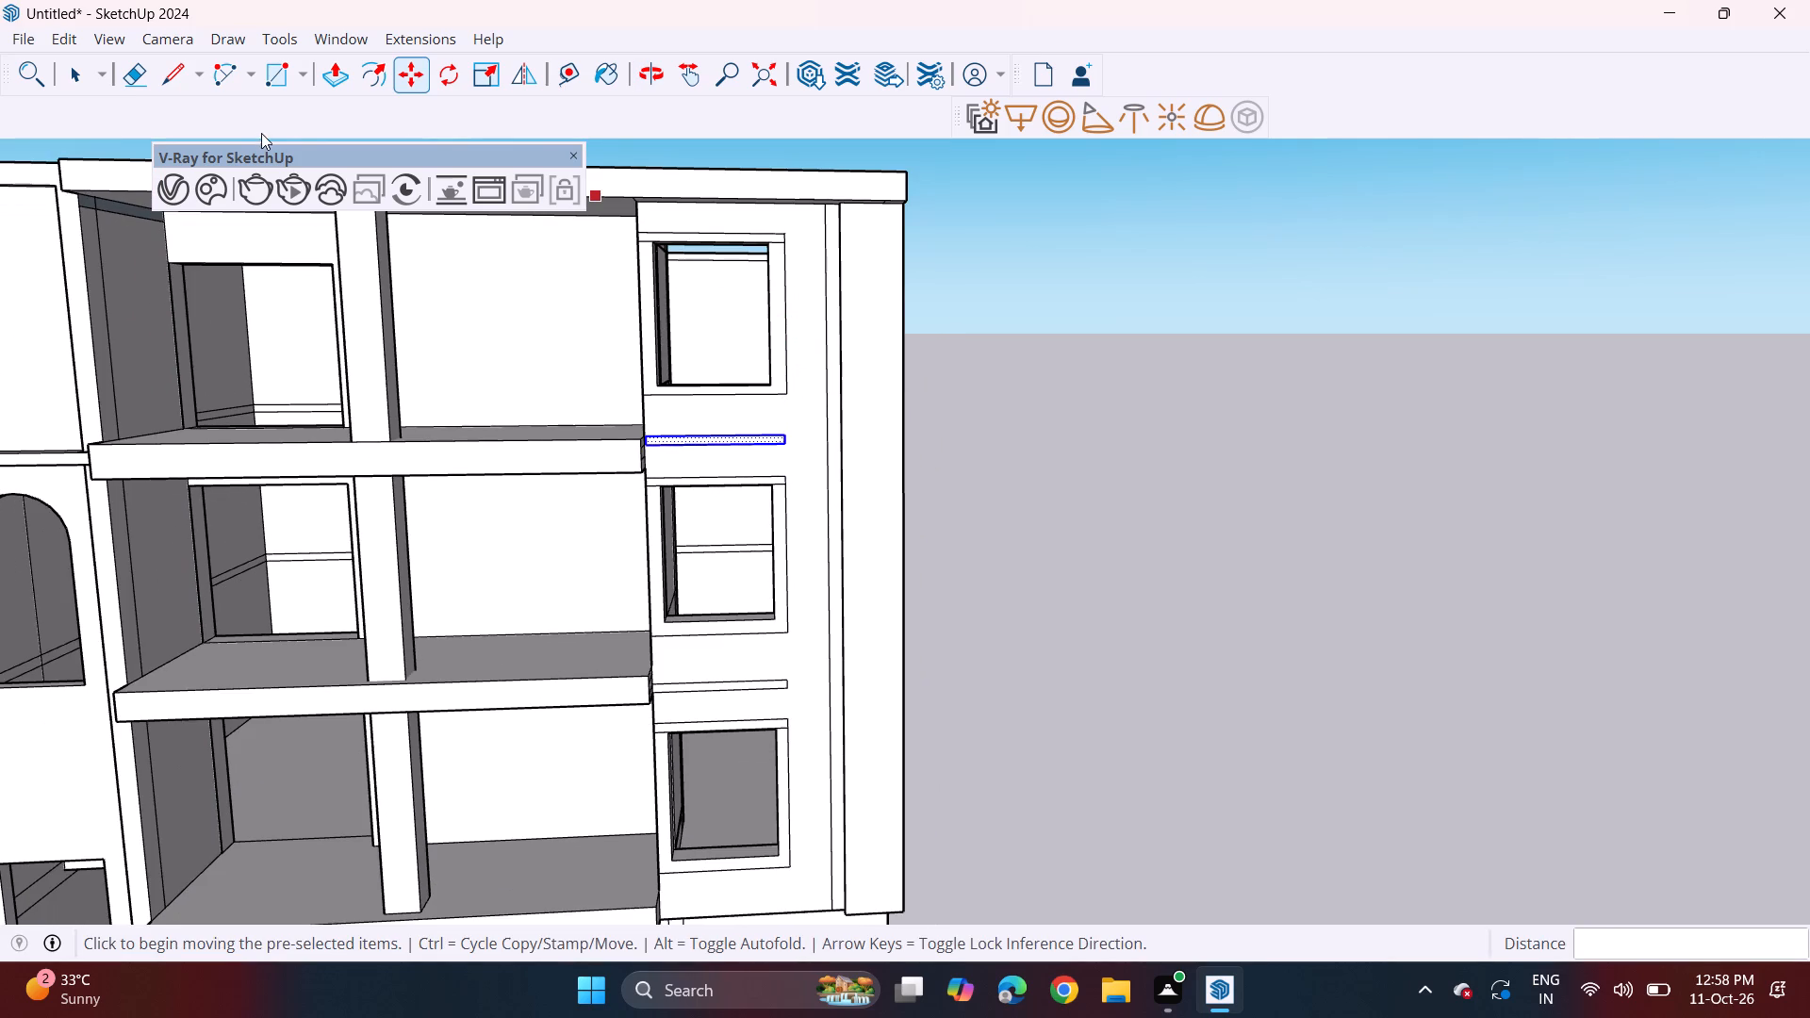
click(284, 63)
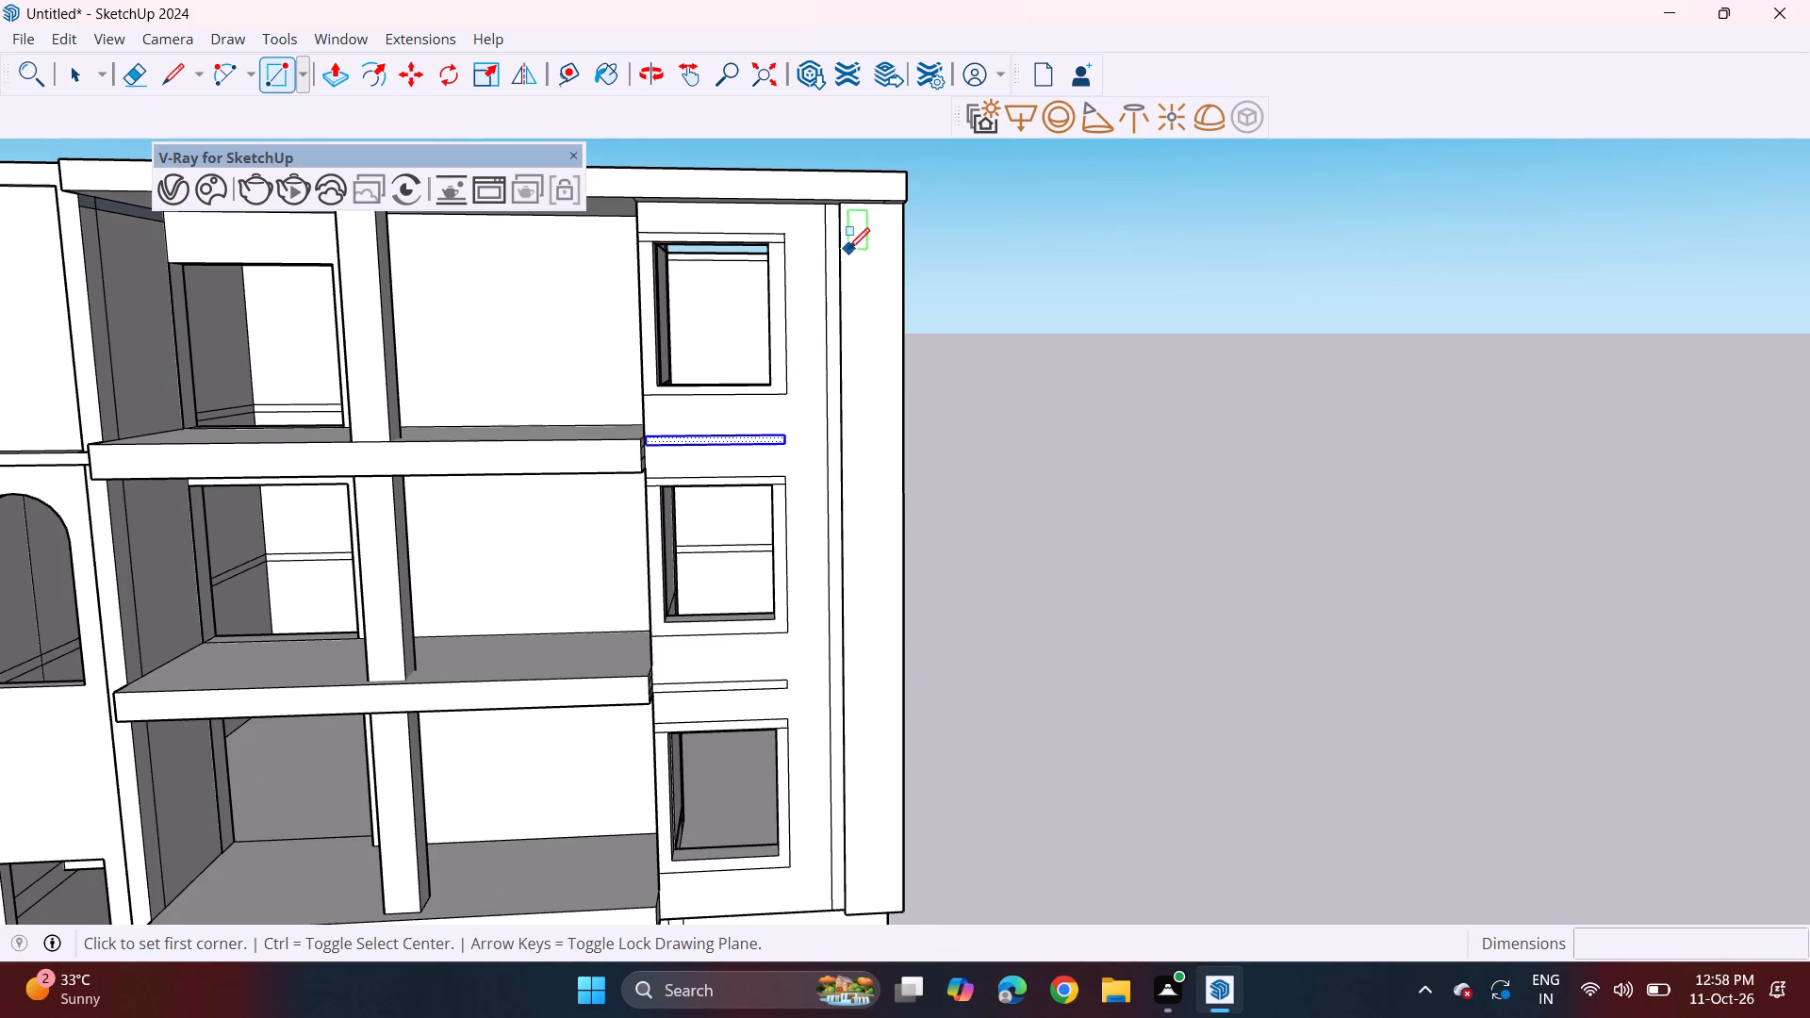
scroll(848, 243, up, 9)
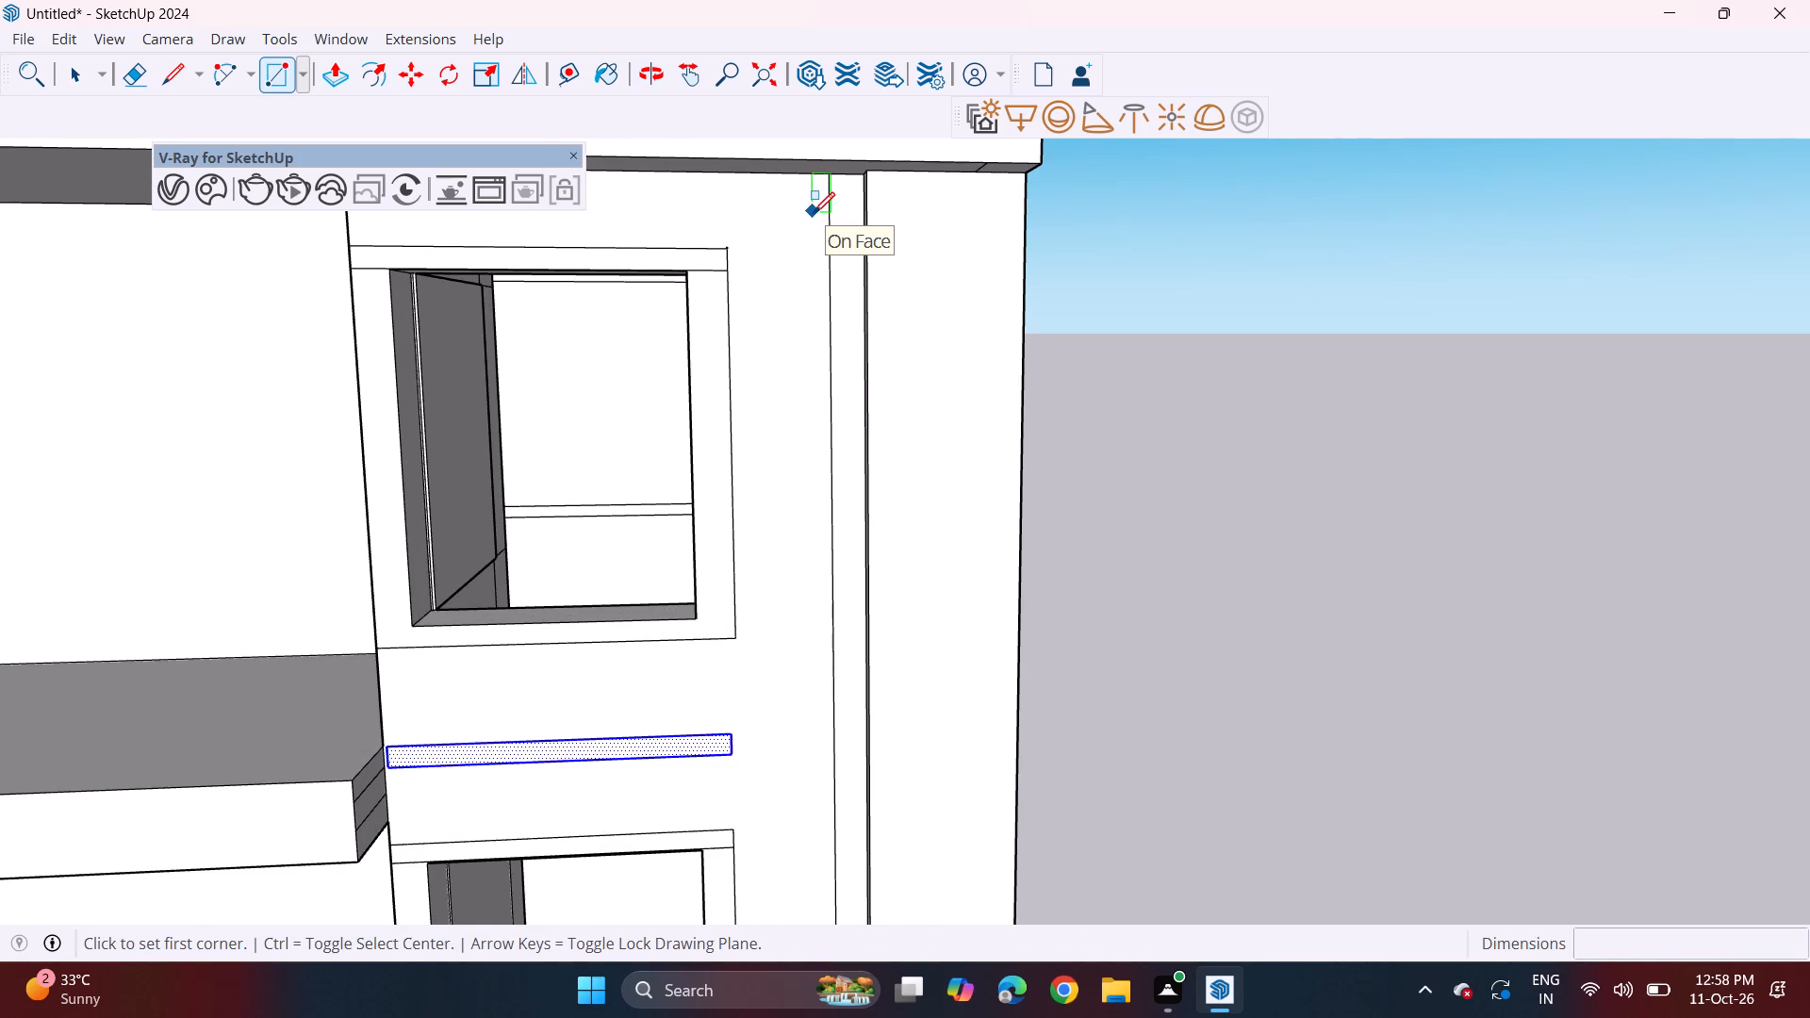
scroll(814, 213, up, 2)
click(833, 167)
scroll(775, 528, down, 3)
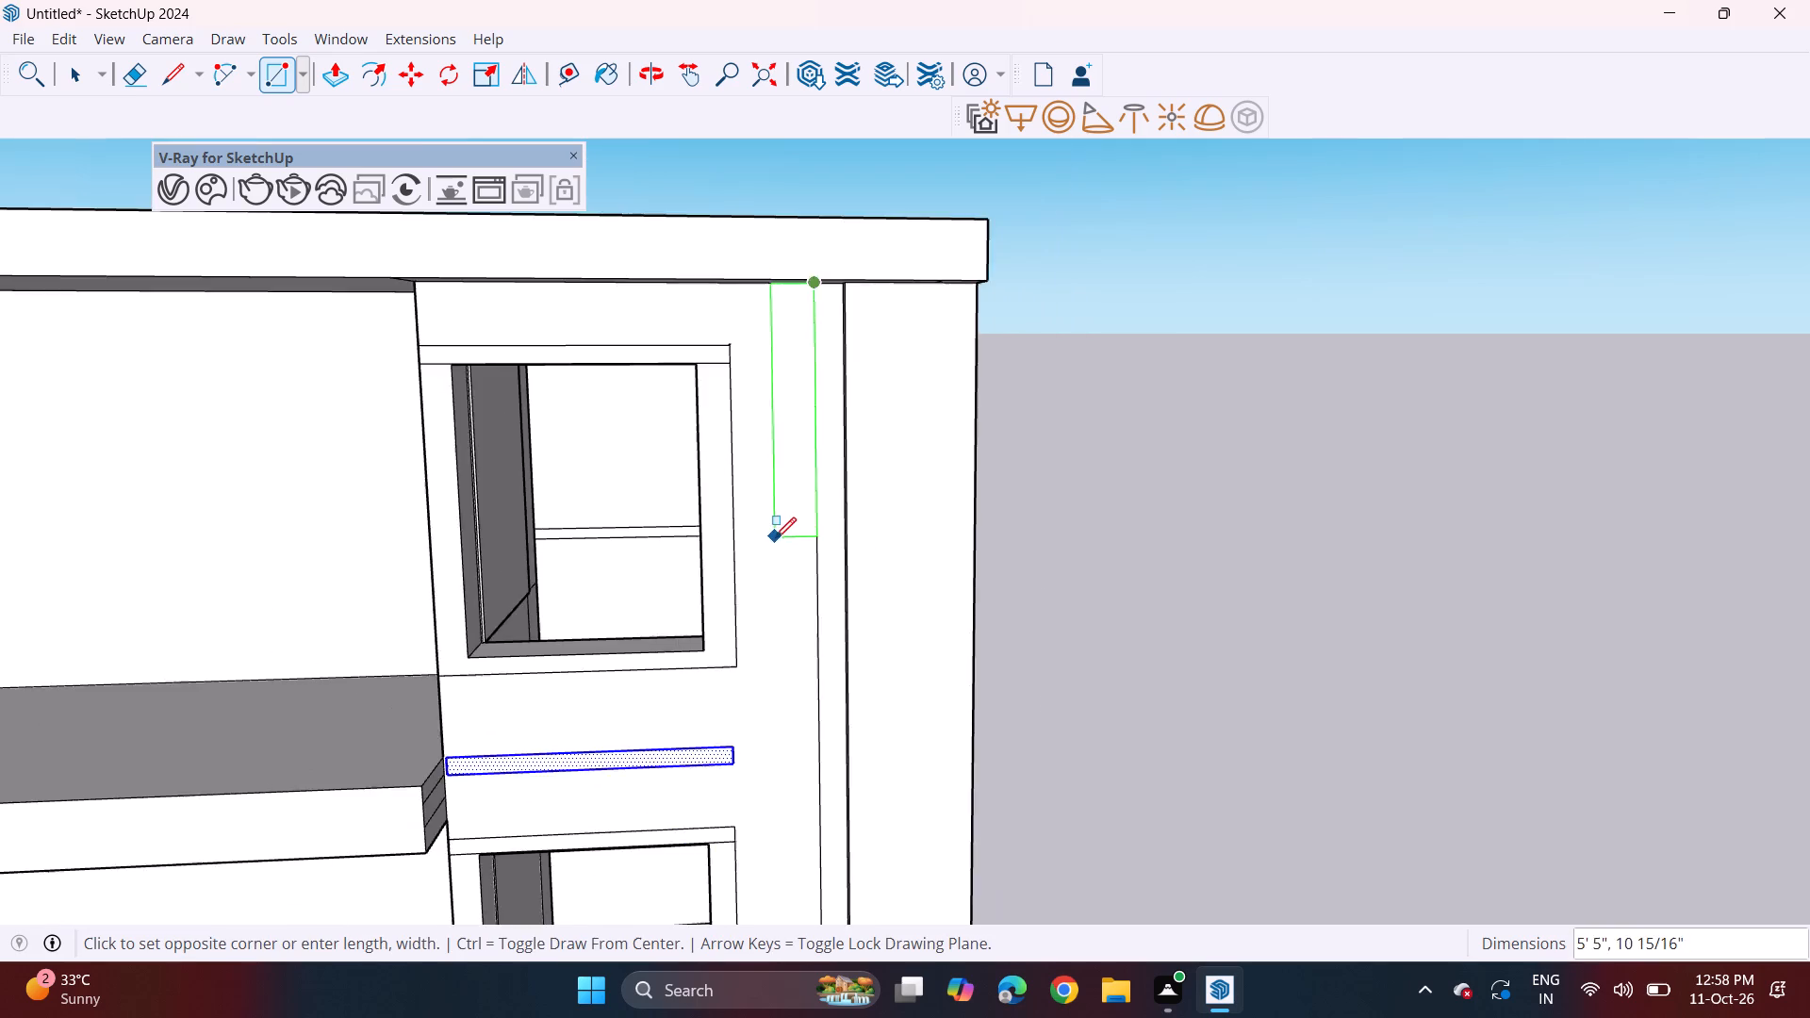
scroll(775, 538, down, 6)
shift+middle_drag(761, 595, 652, 216)
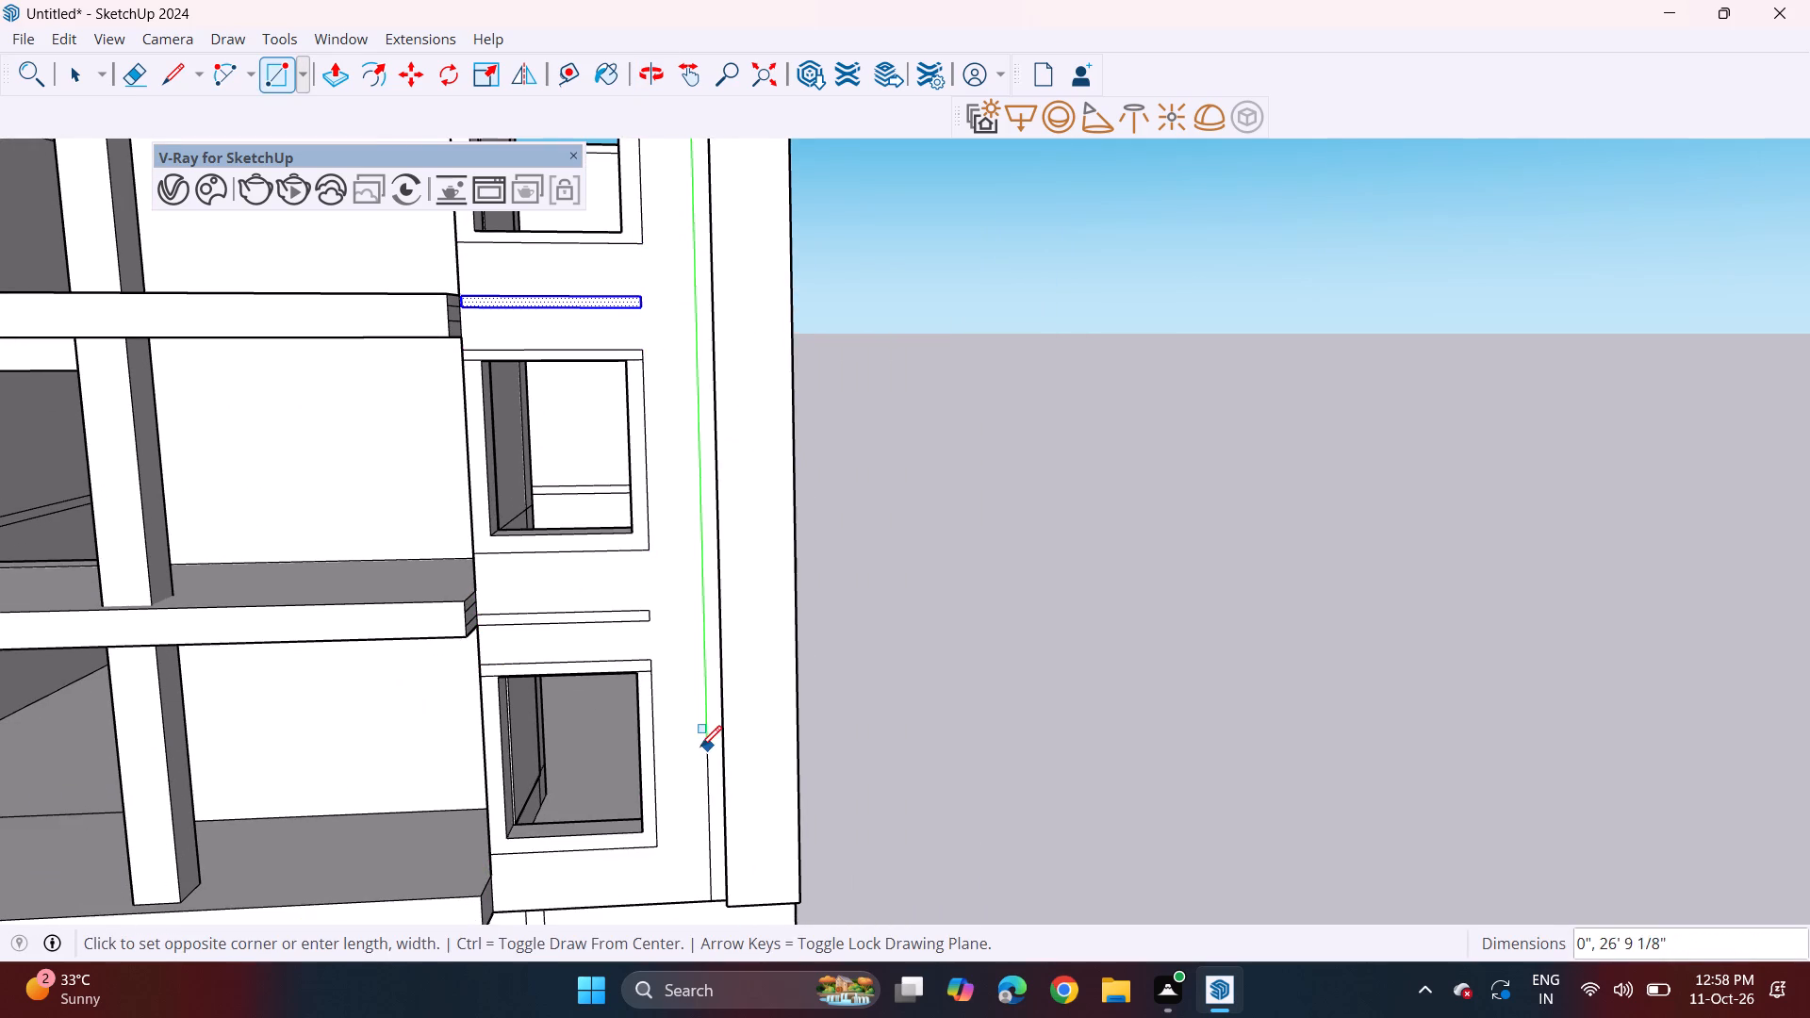
shift+middle_drag(700, 743, 699, 419)
scroll(686, 544, up, 3)
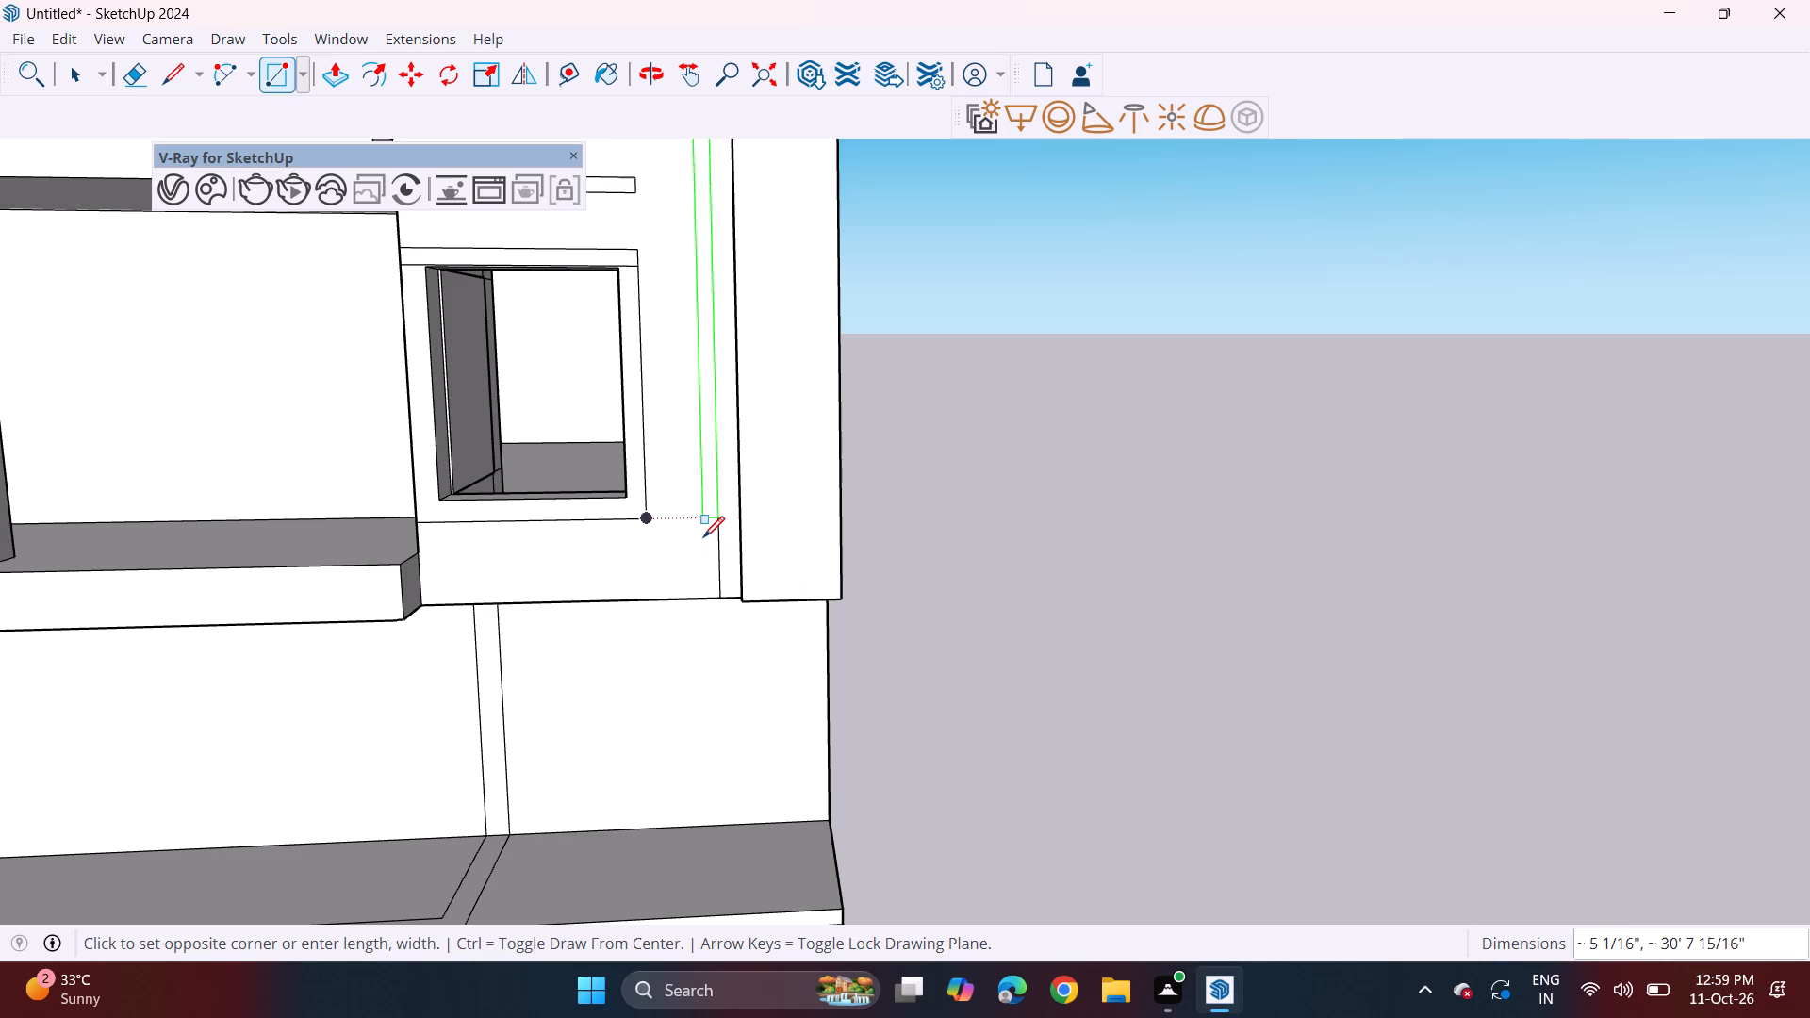
scroll(703, 537, up, 9)
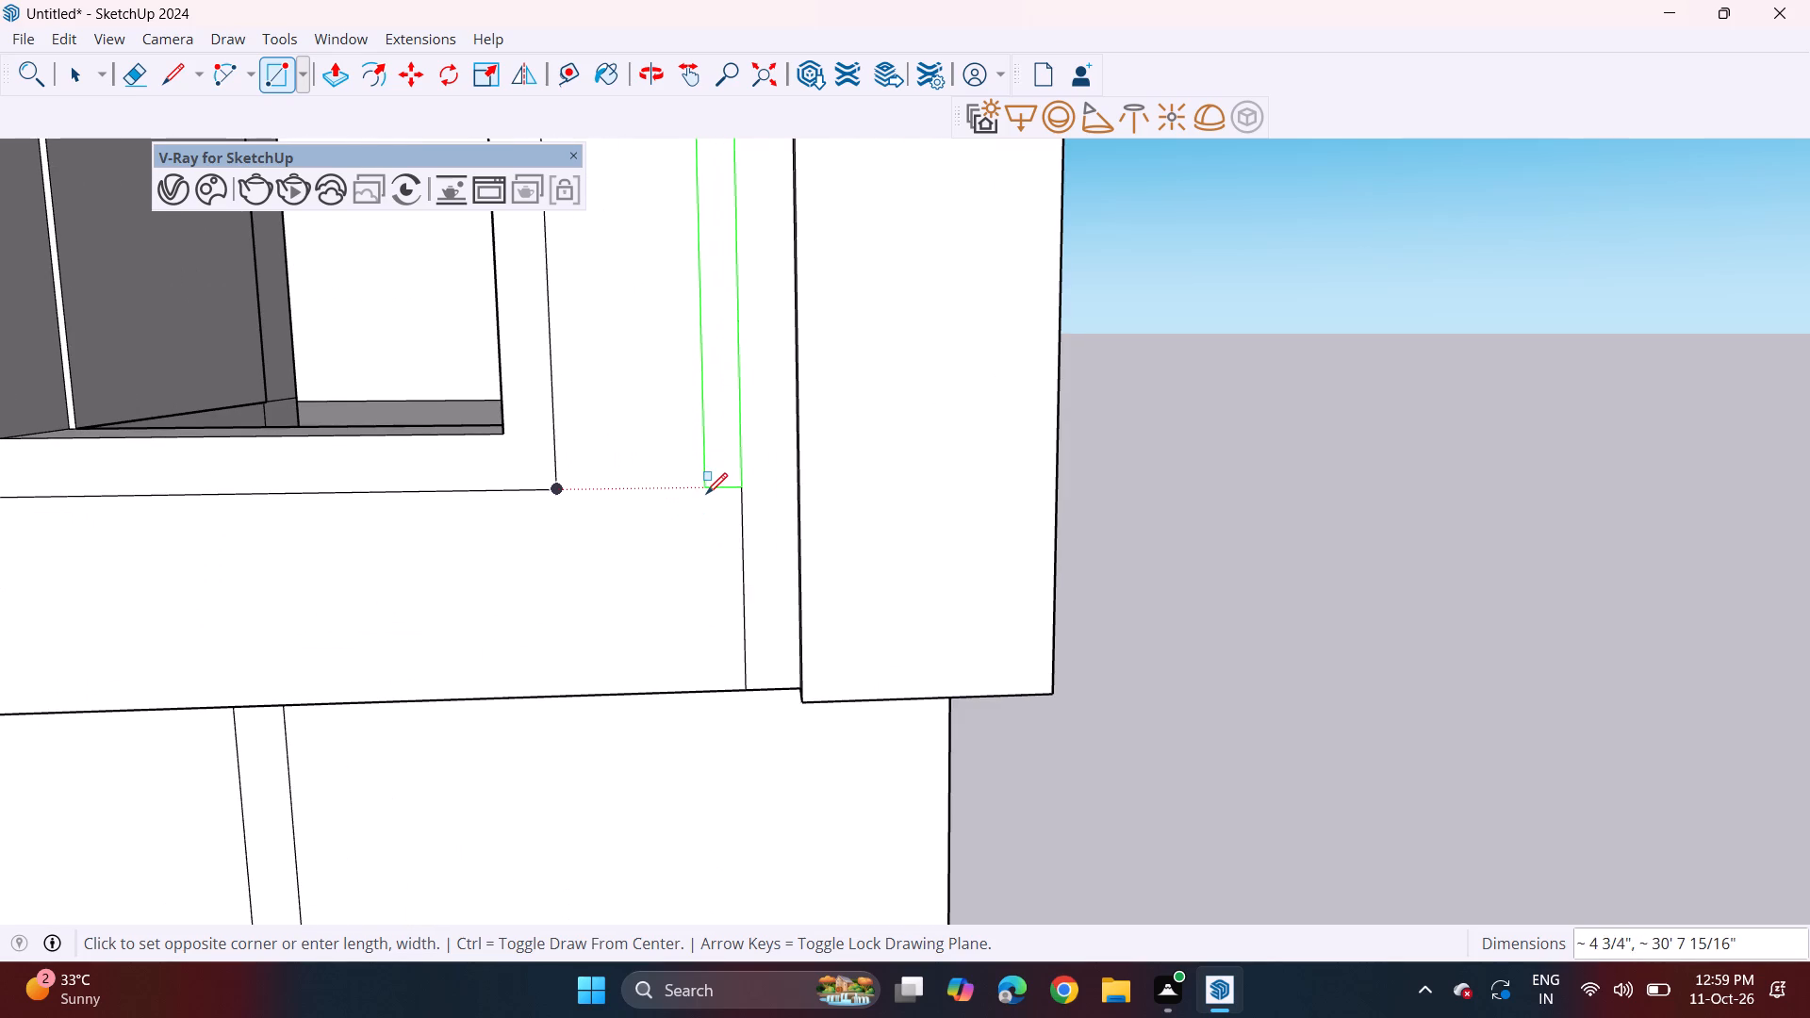
click(721, 499)
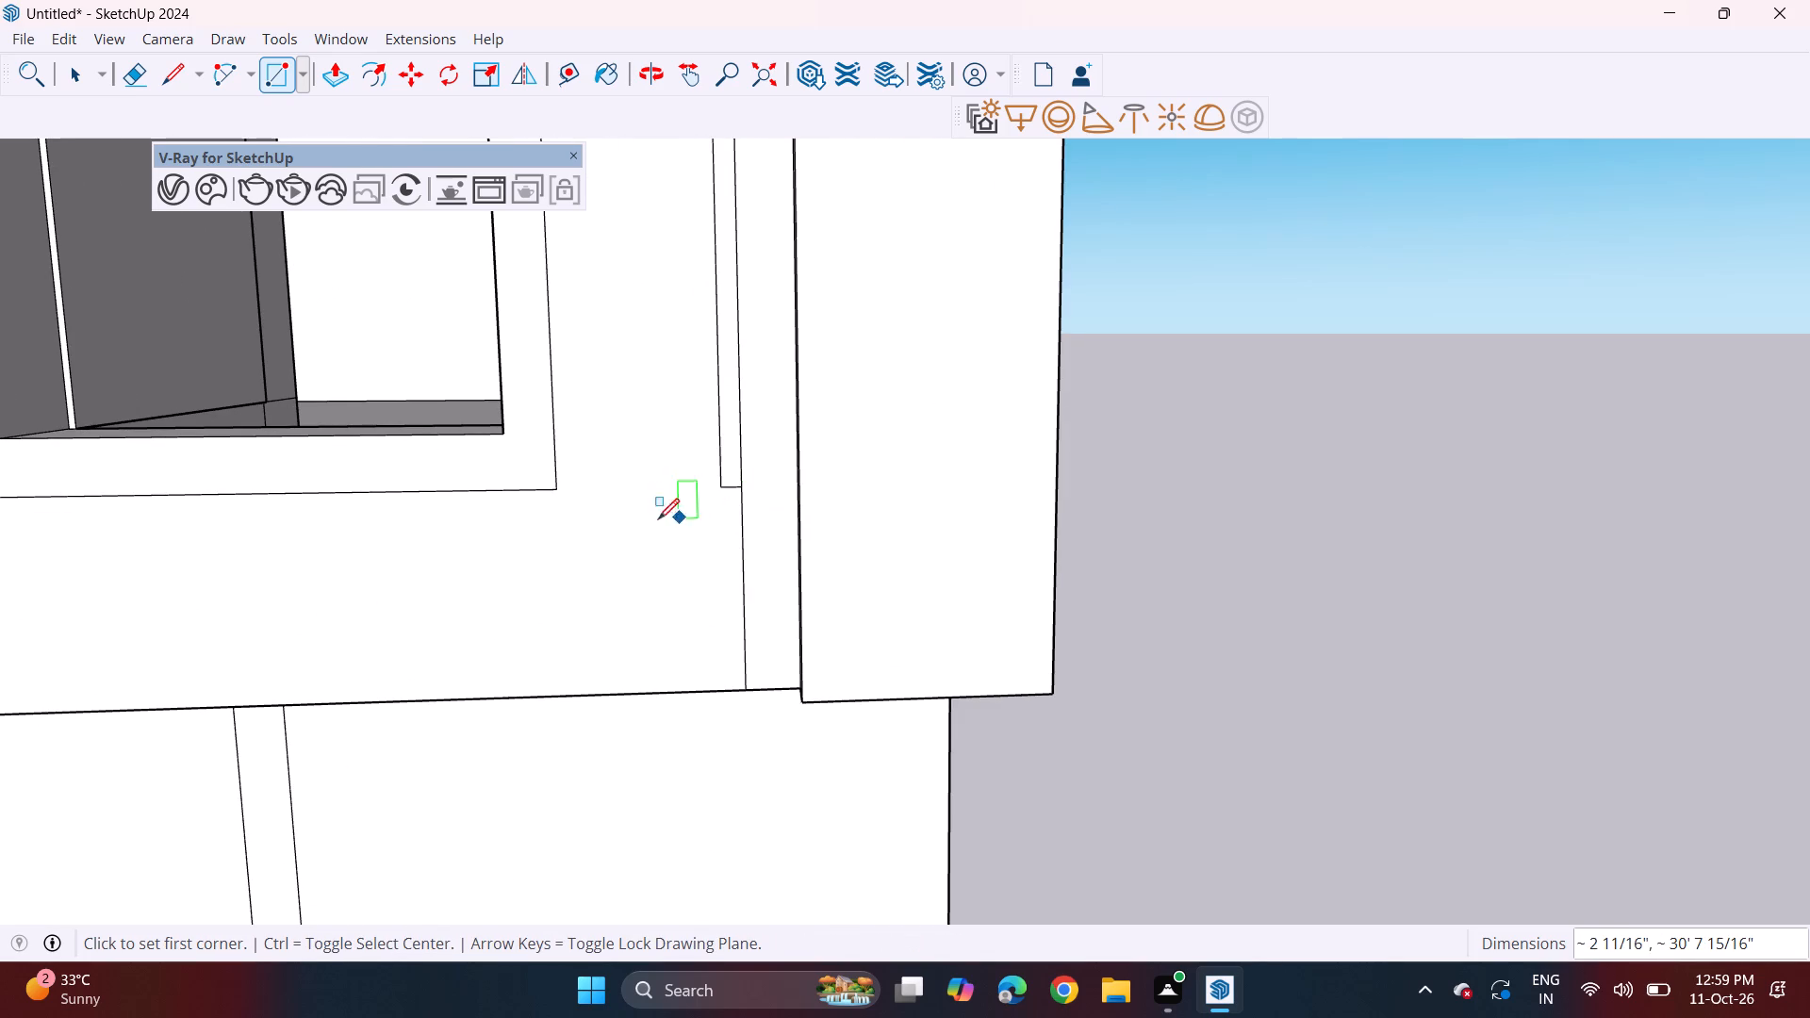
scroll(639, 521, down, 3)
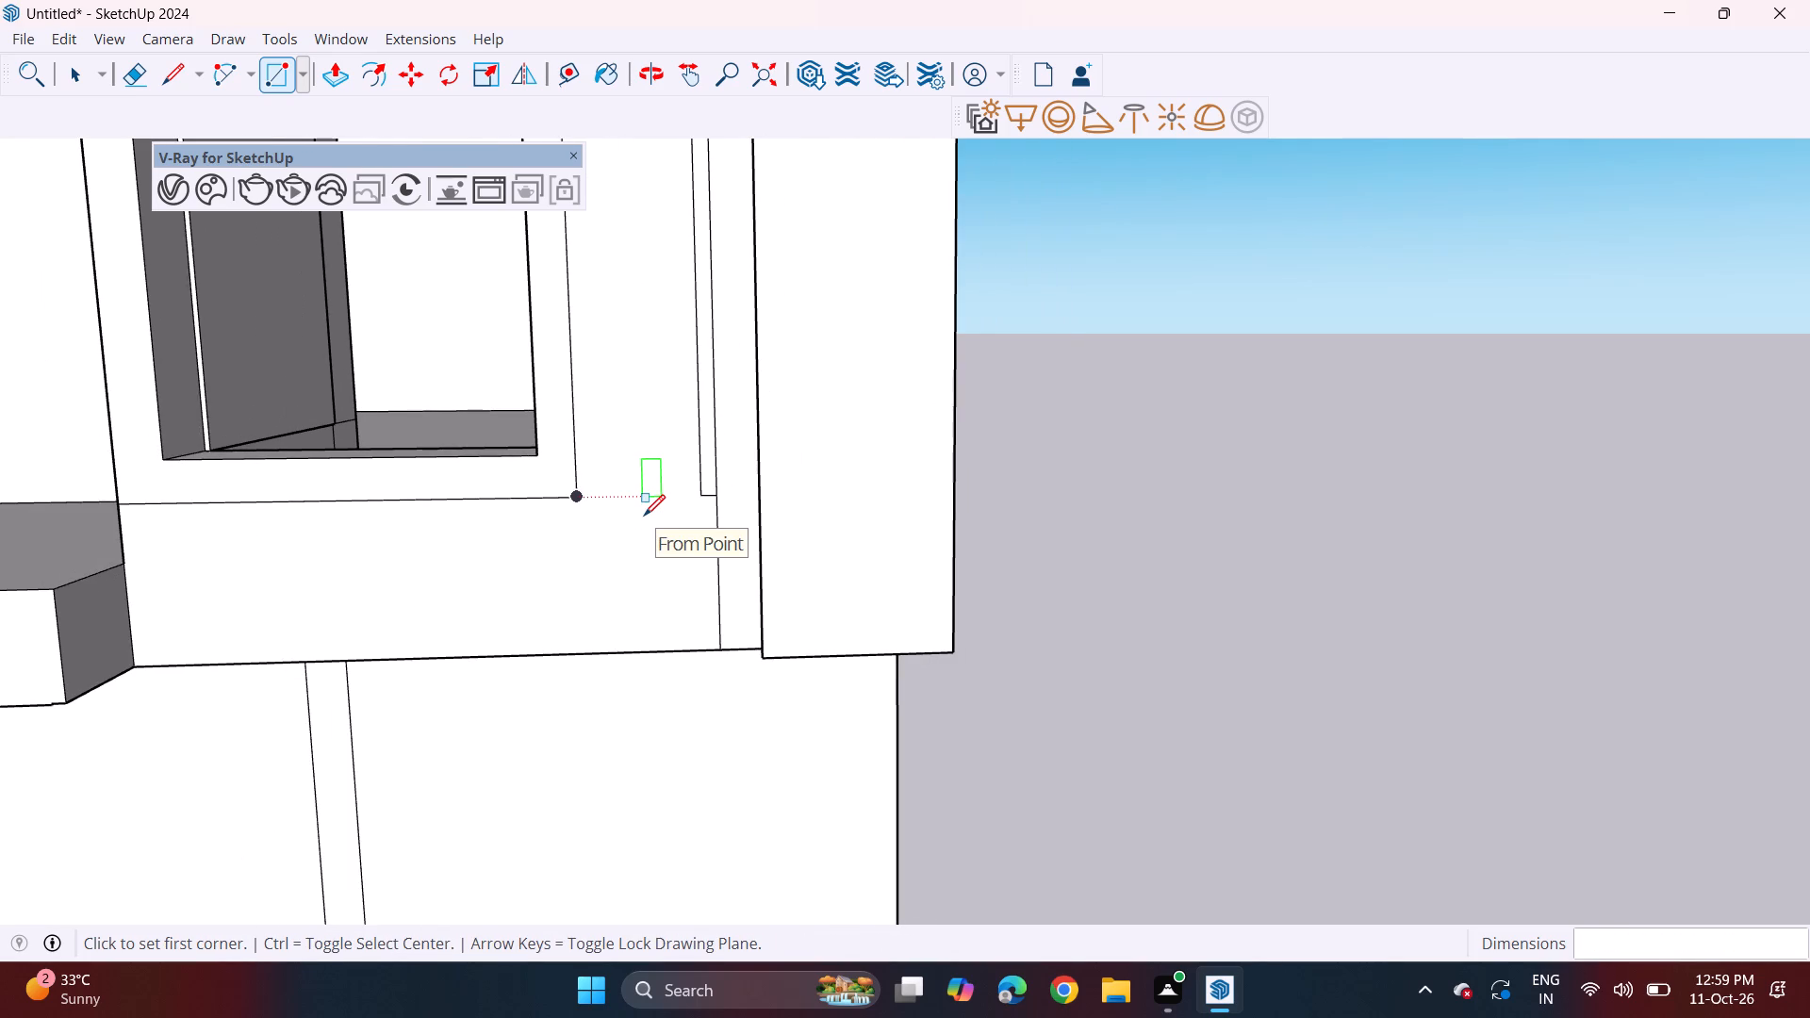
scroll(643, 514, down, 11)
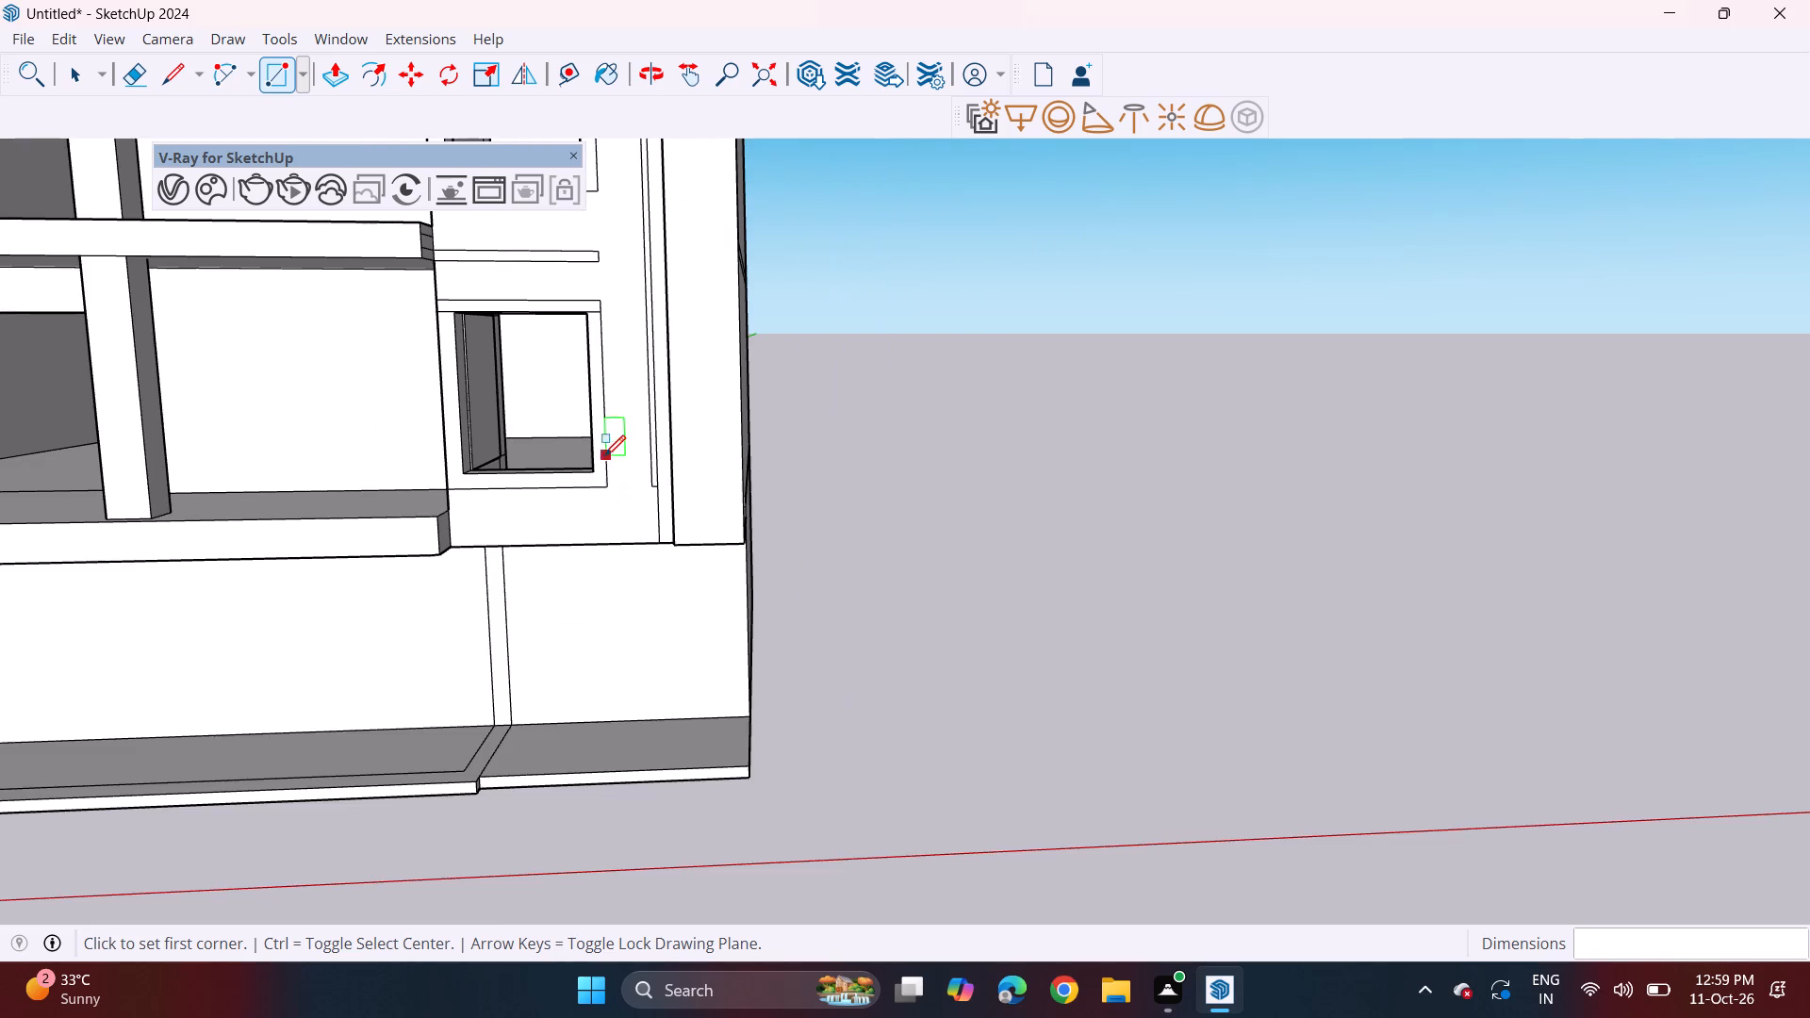
Draw a rectangle about 4 3/4" by 6' 10 1/2" on the bay's side wall, continuing the lowest square window's header strip.
shift+middle_drag(410, 441, 509, 478)
middle_drag(510, 433, 781, 457)
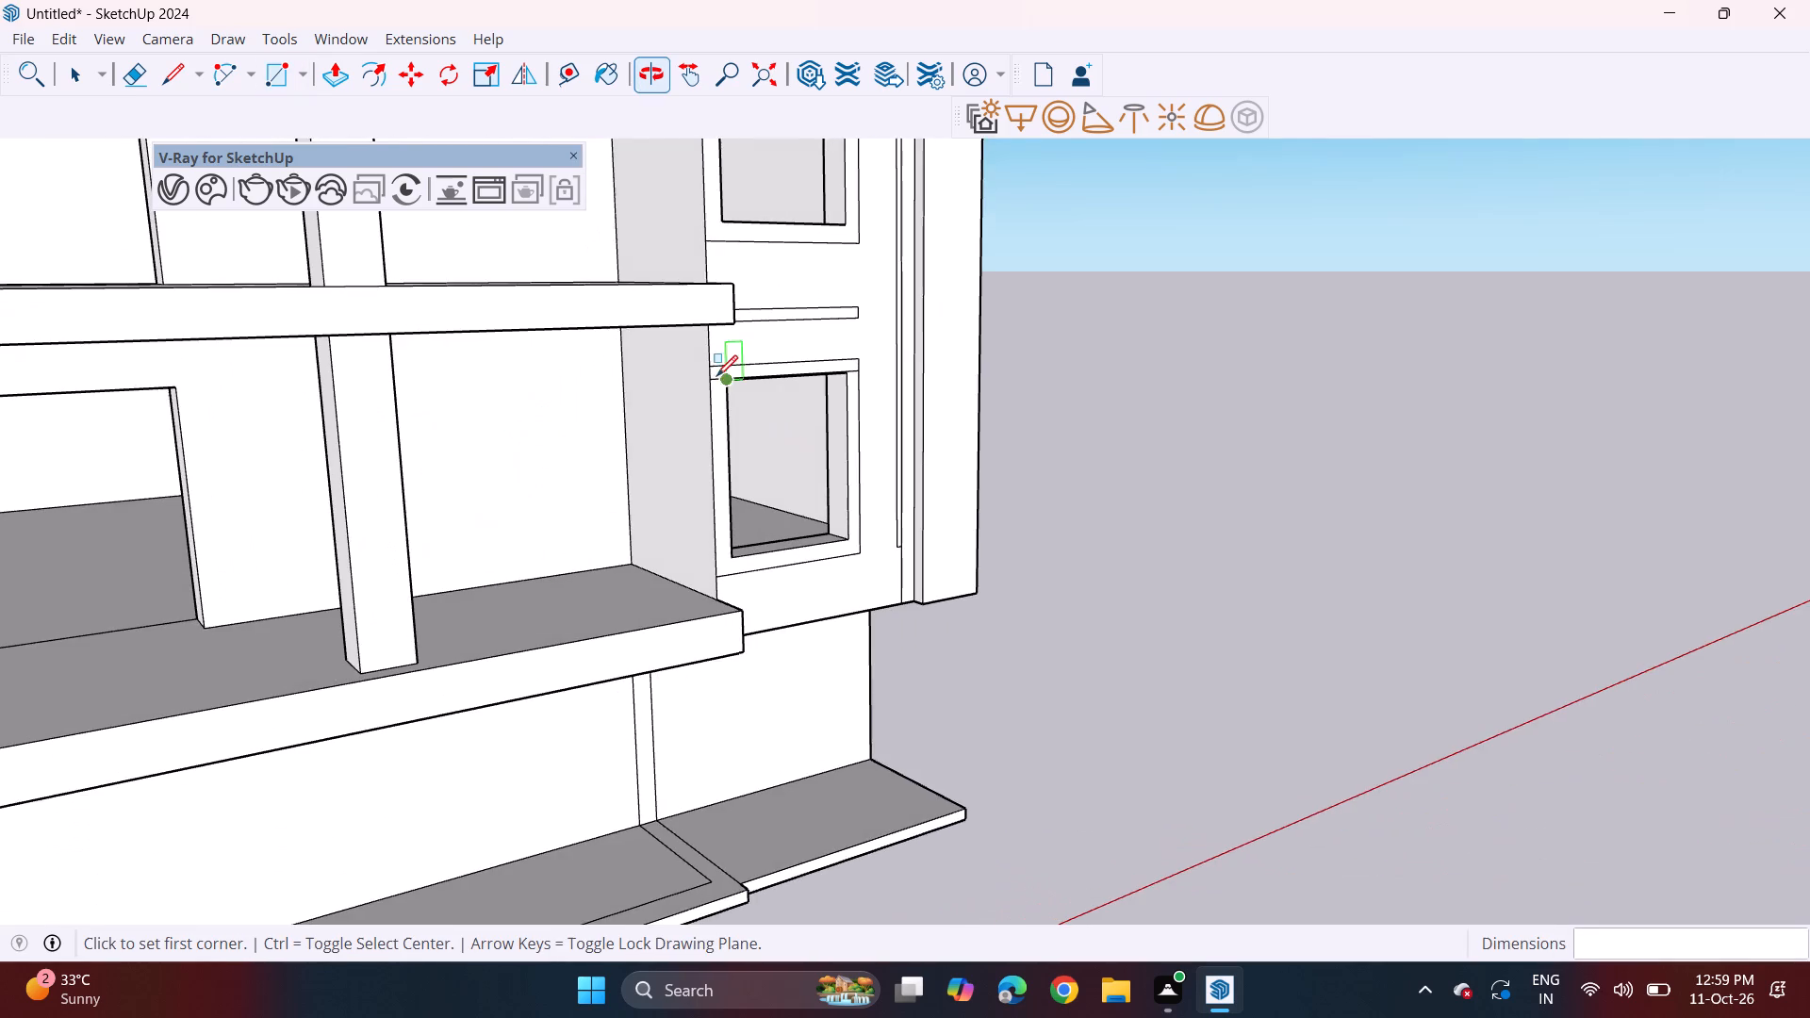
scroll(699, 364, up, 3)
click(716, 369)
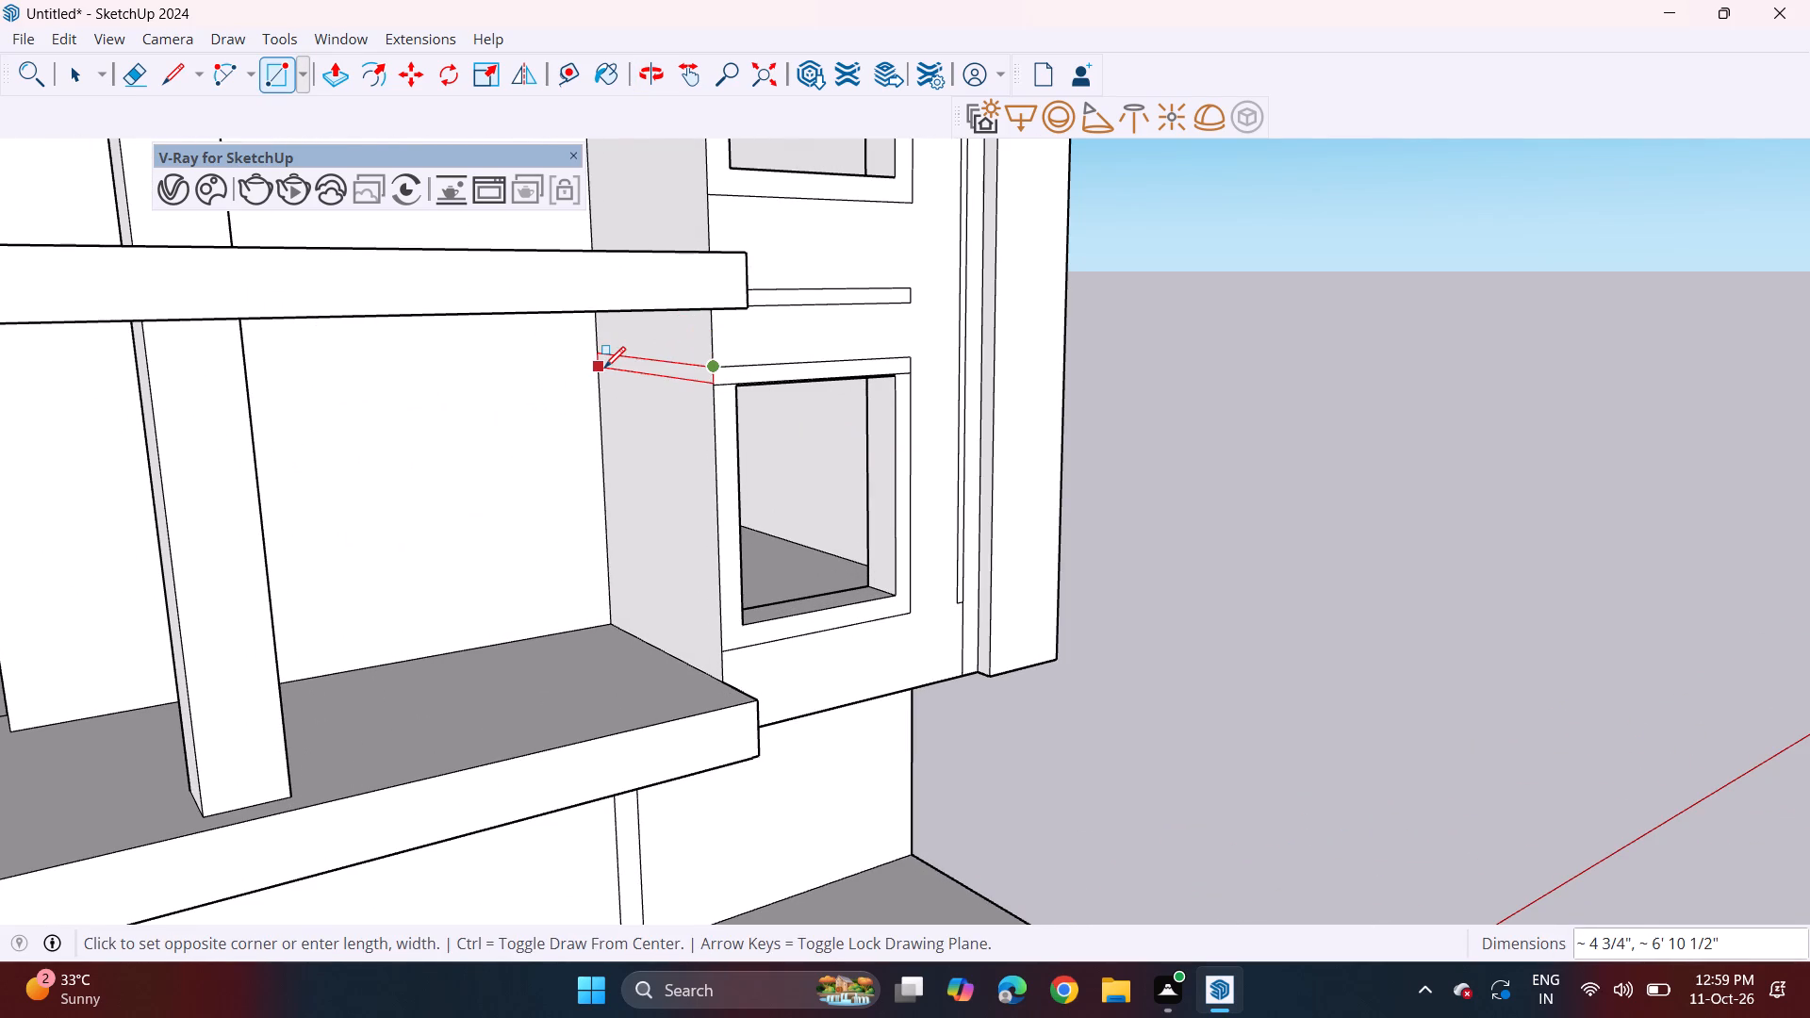
click(604, 368)
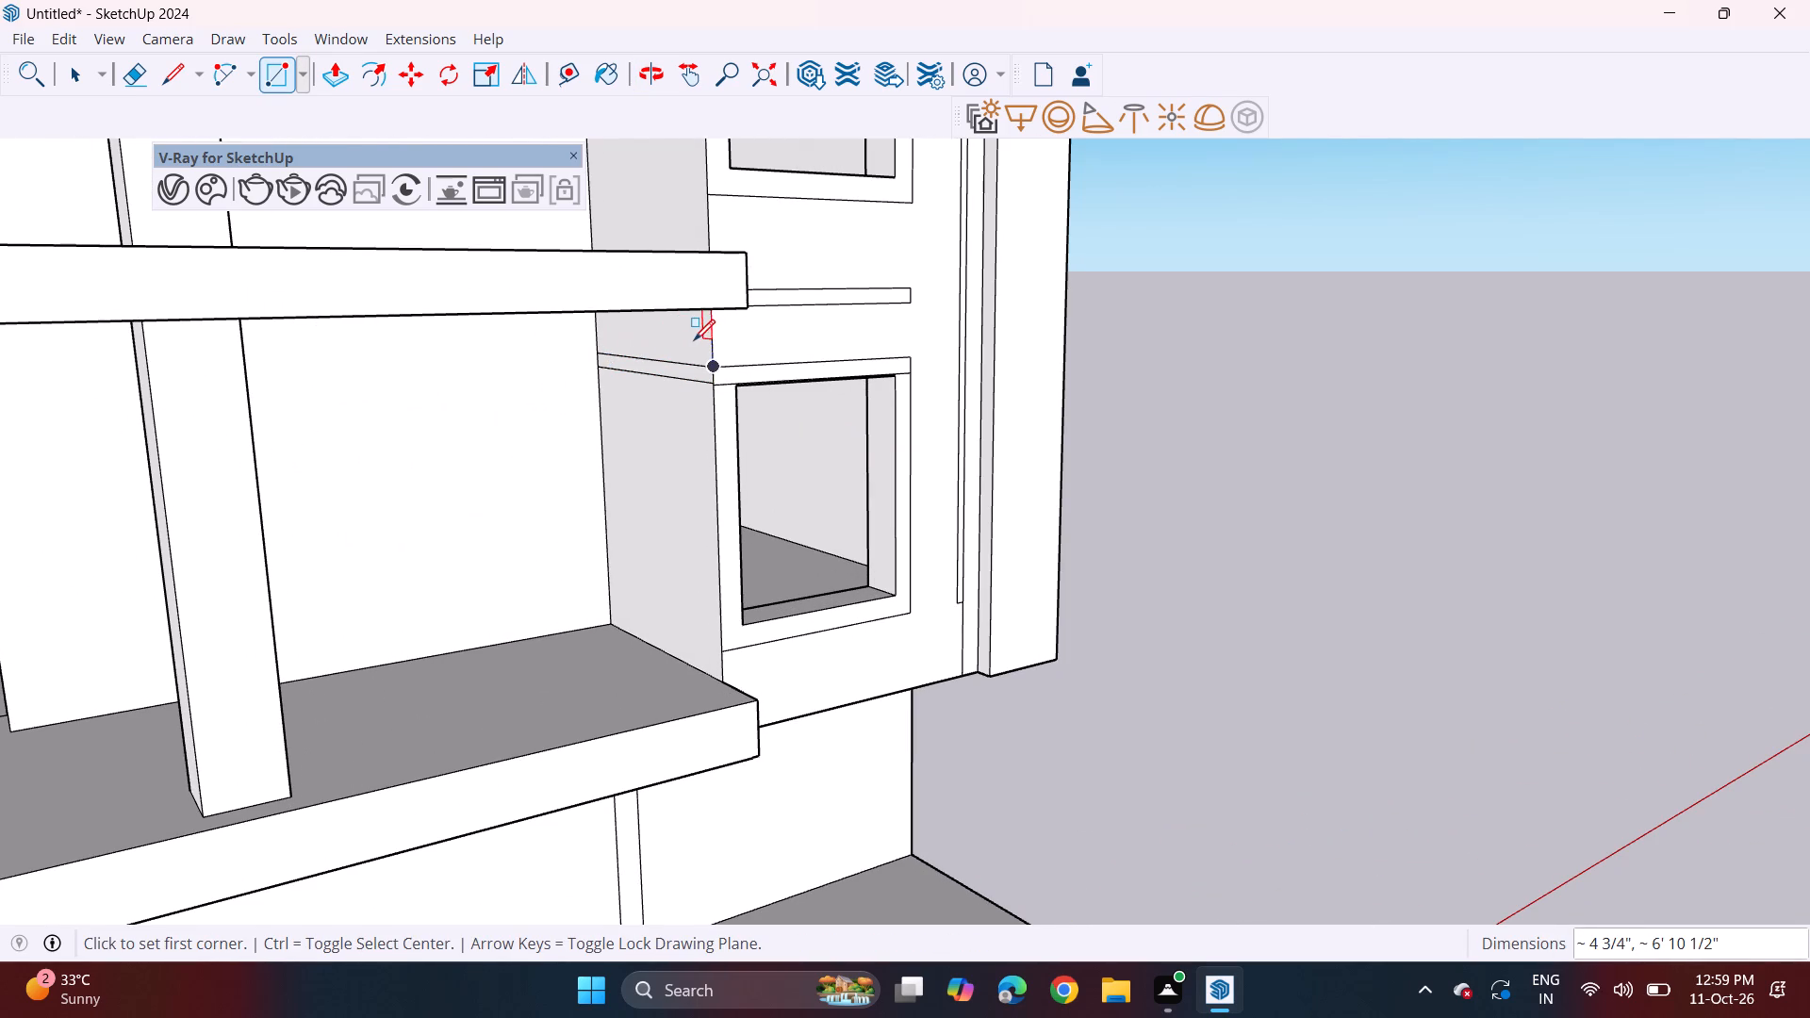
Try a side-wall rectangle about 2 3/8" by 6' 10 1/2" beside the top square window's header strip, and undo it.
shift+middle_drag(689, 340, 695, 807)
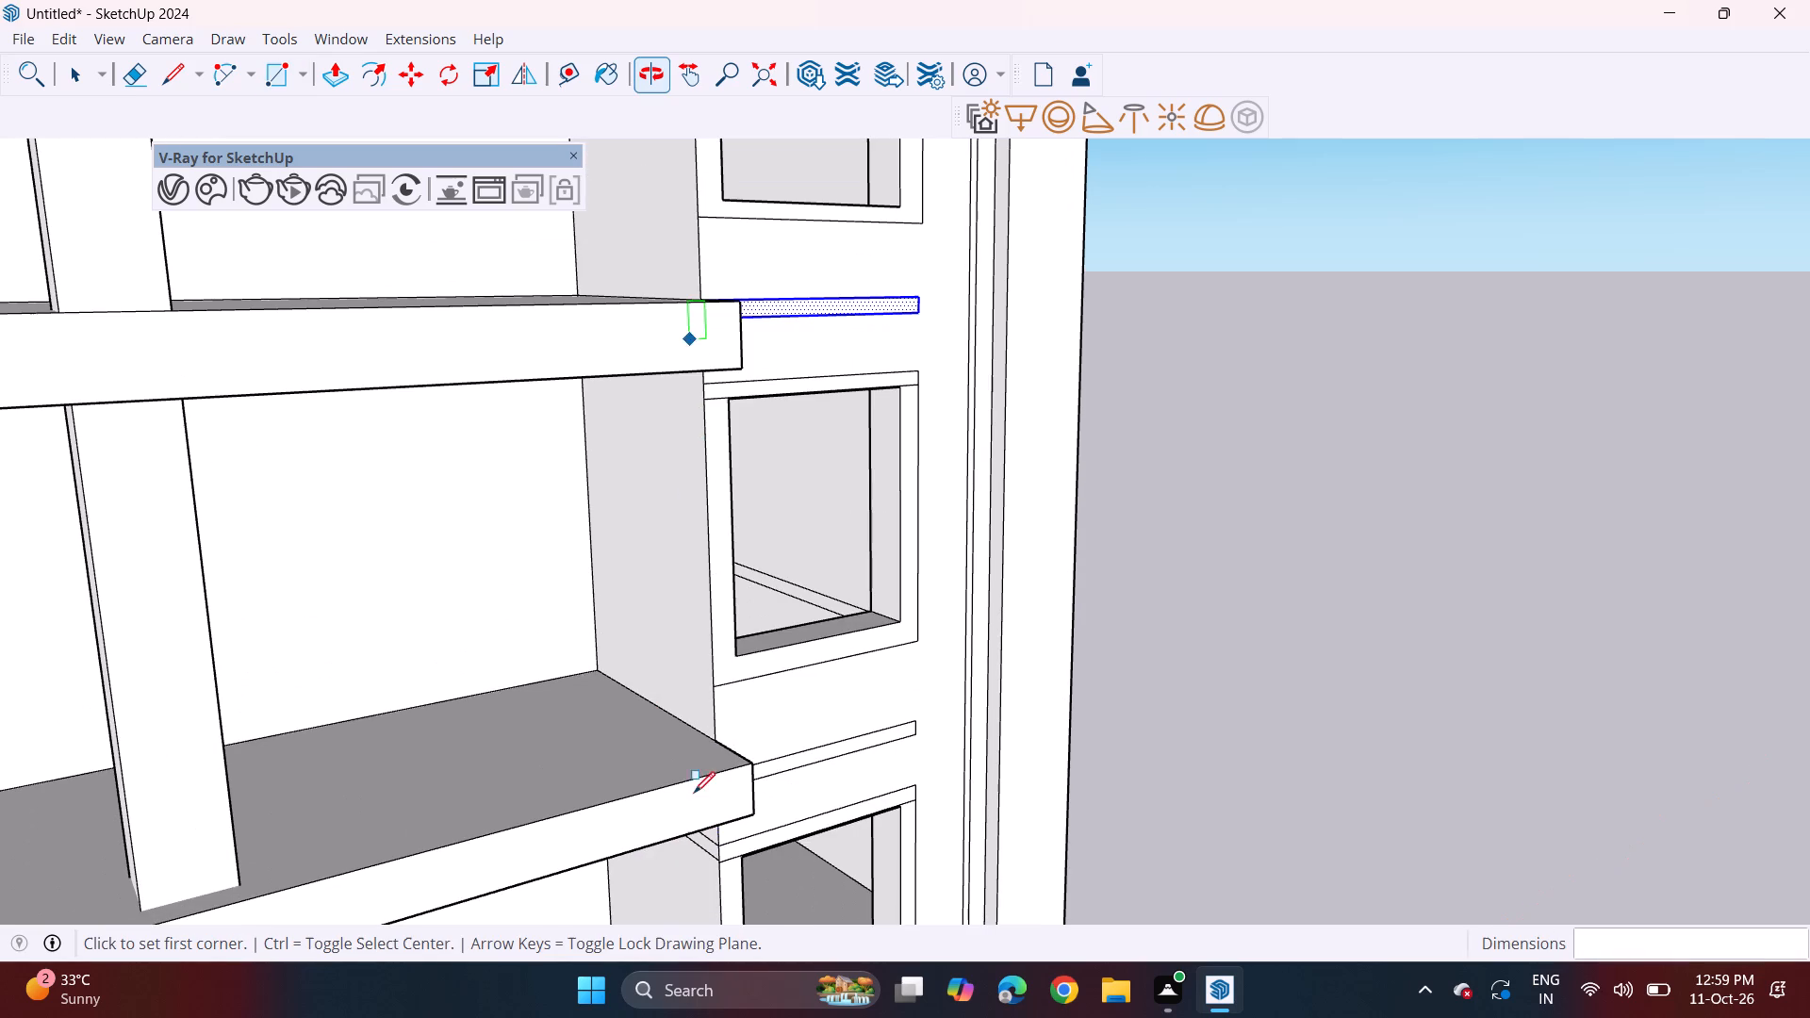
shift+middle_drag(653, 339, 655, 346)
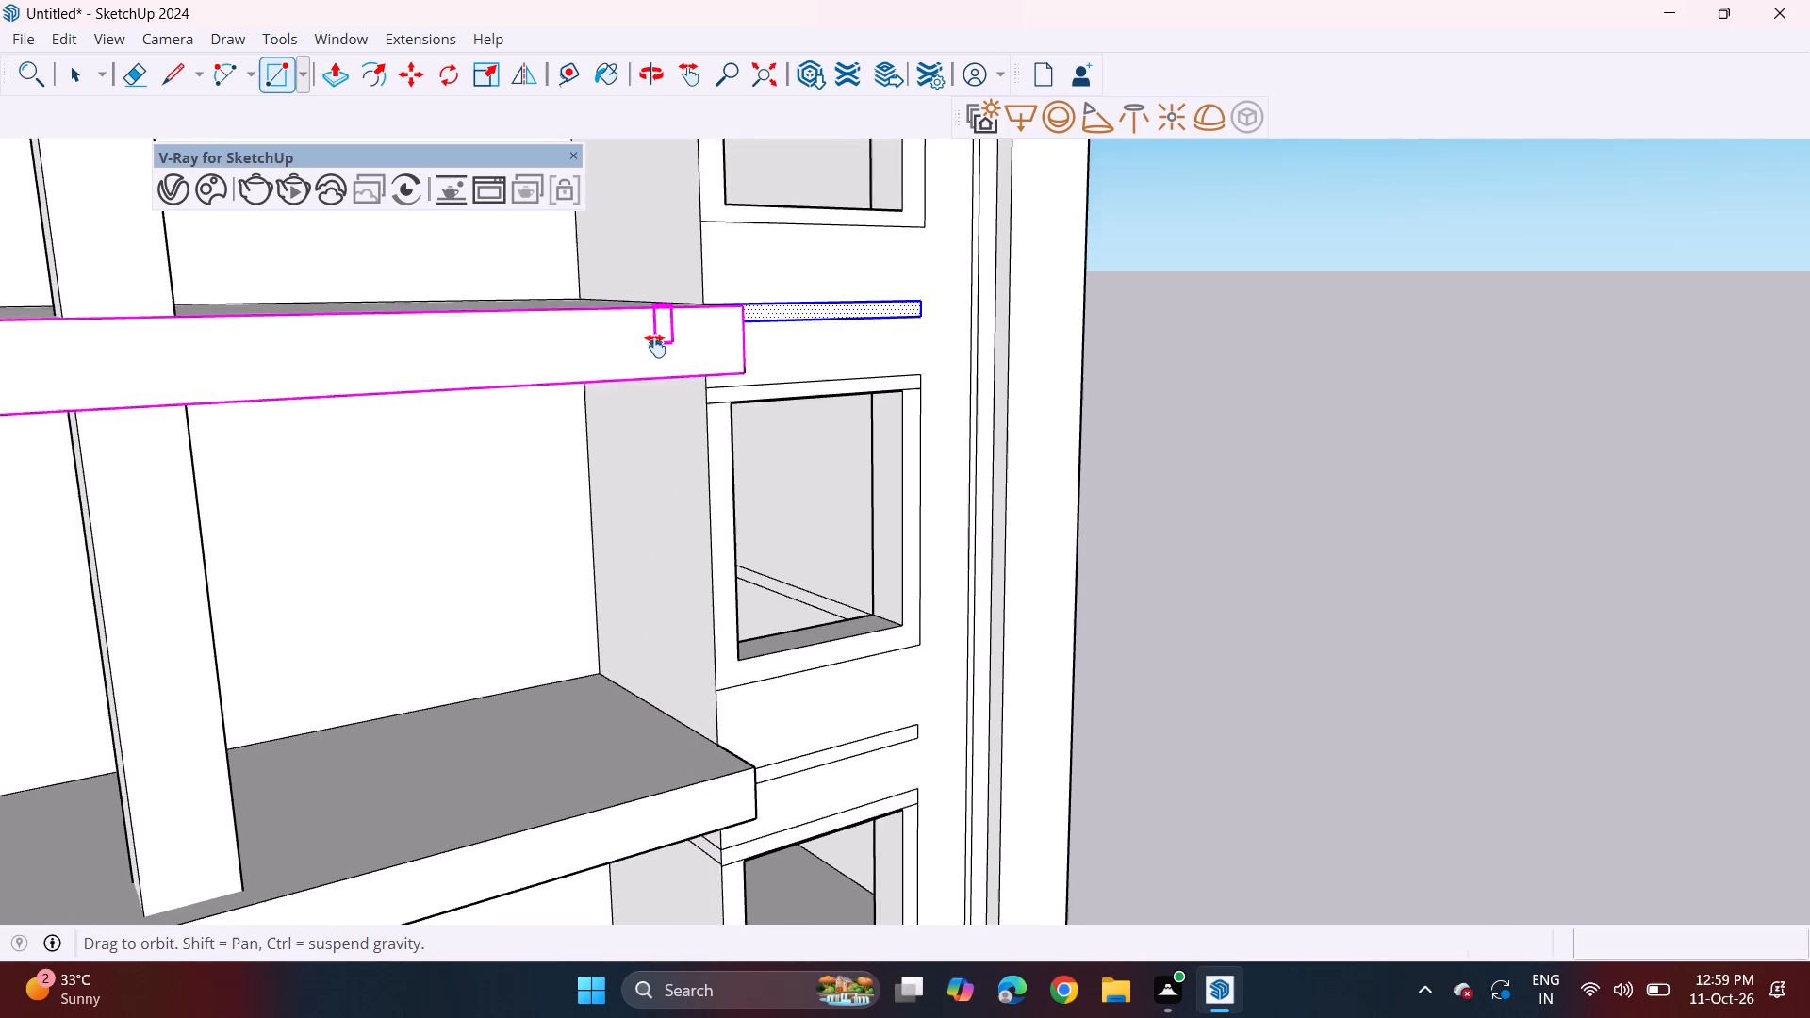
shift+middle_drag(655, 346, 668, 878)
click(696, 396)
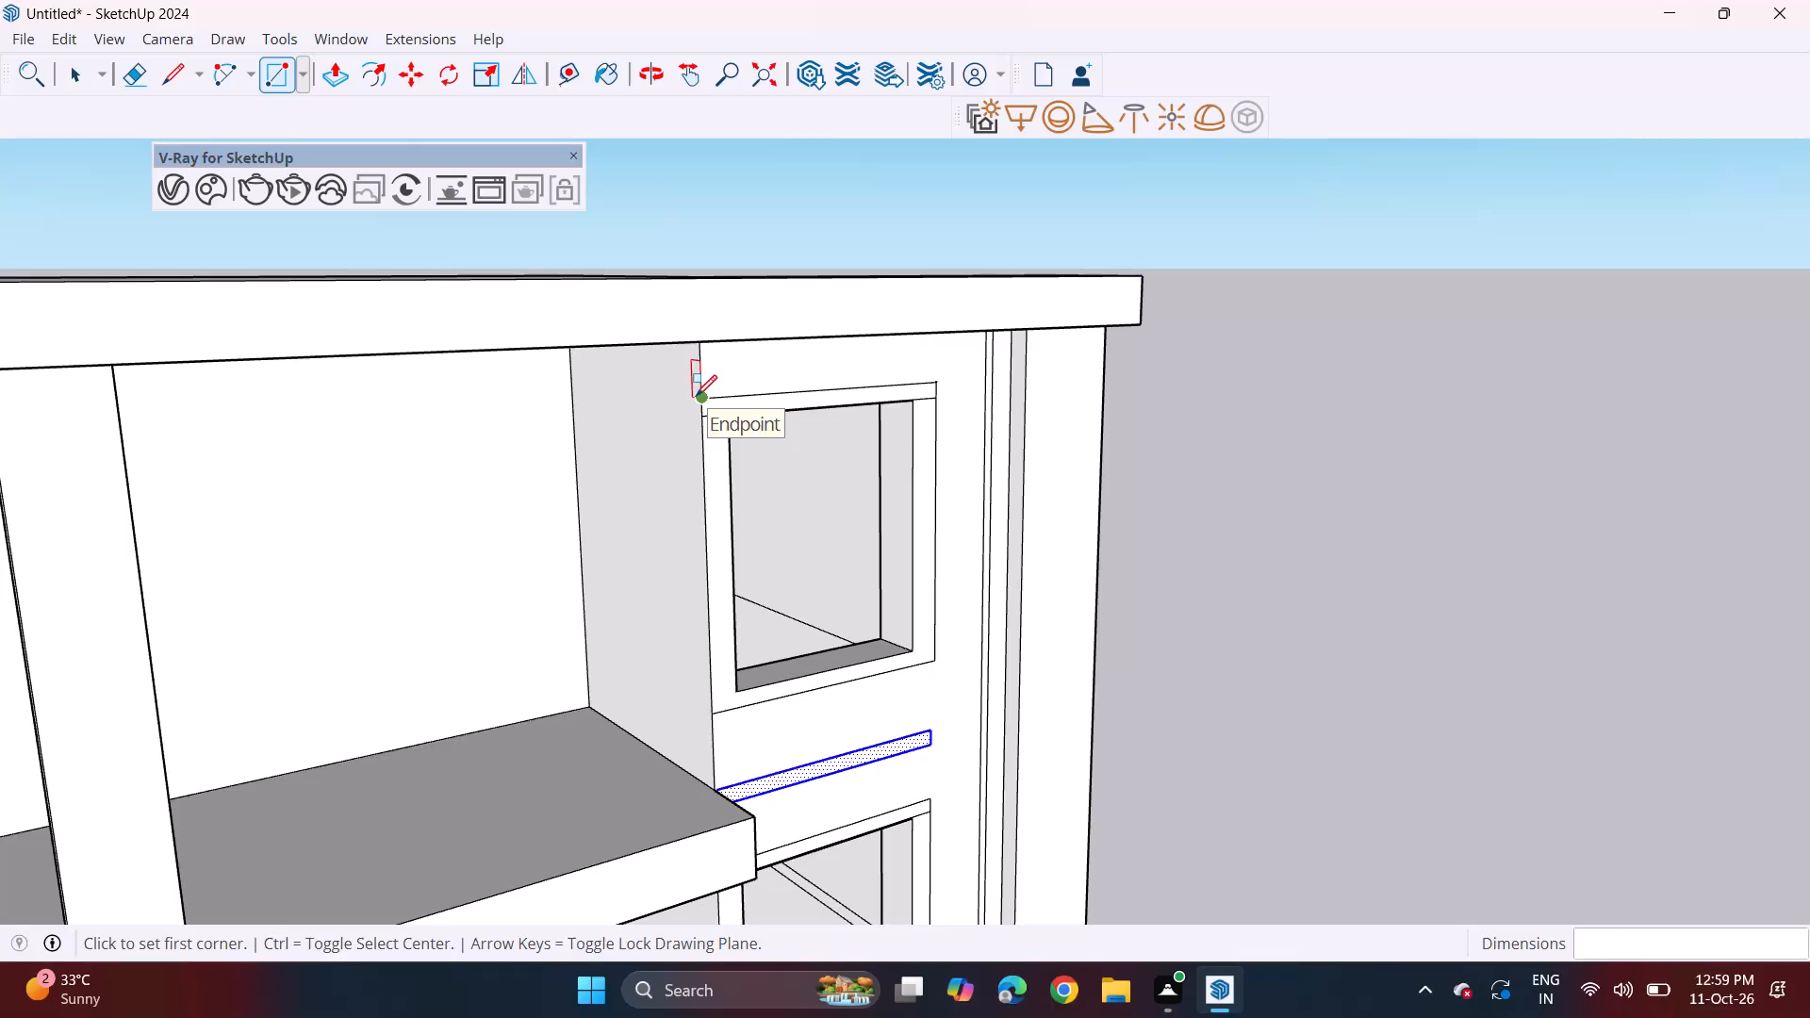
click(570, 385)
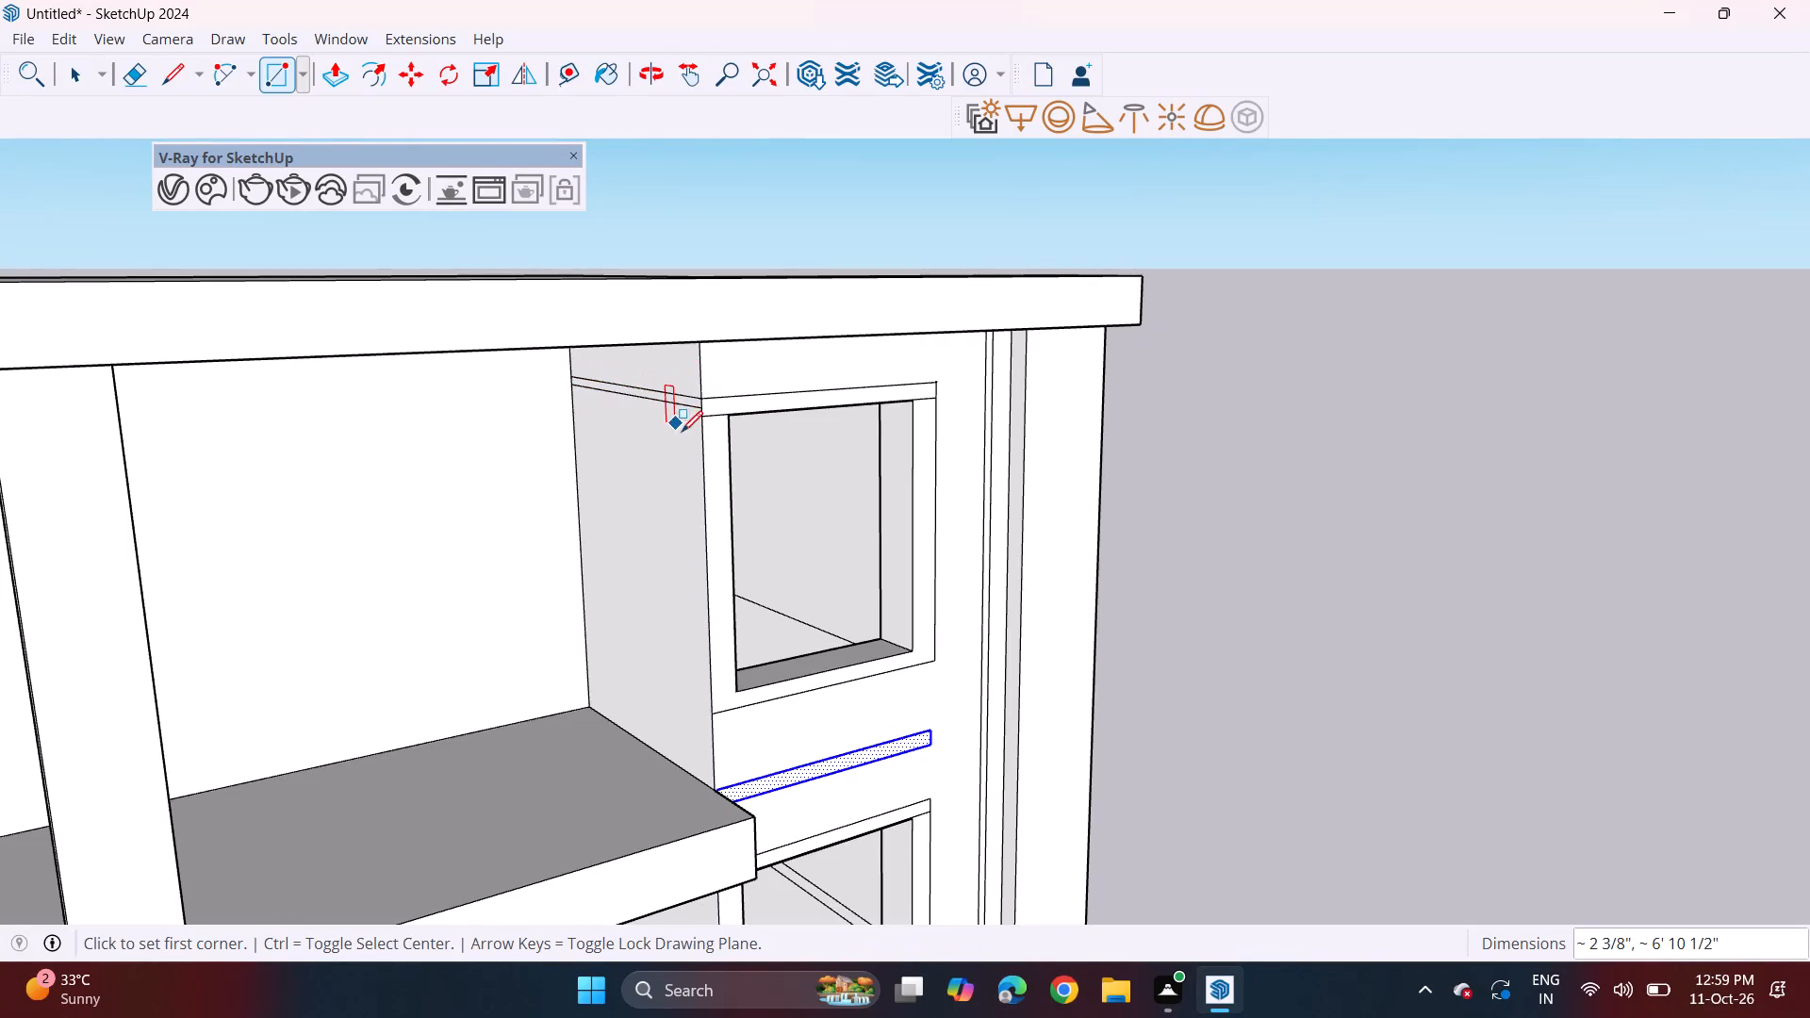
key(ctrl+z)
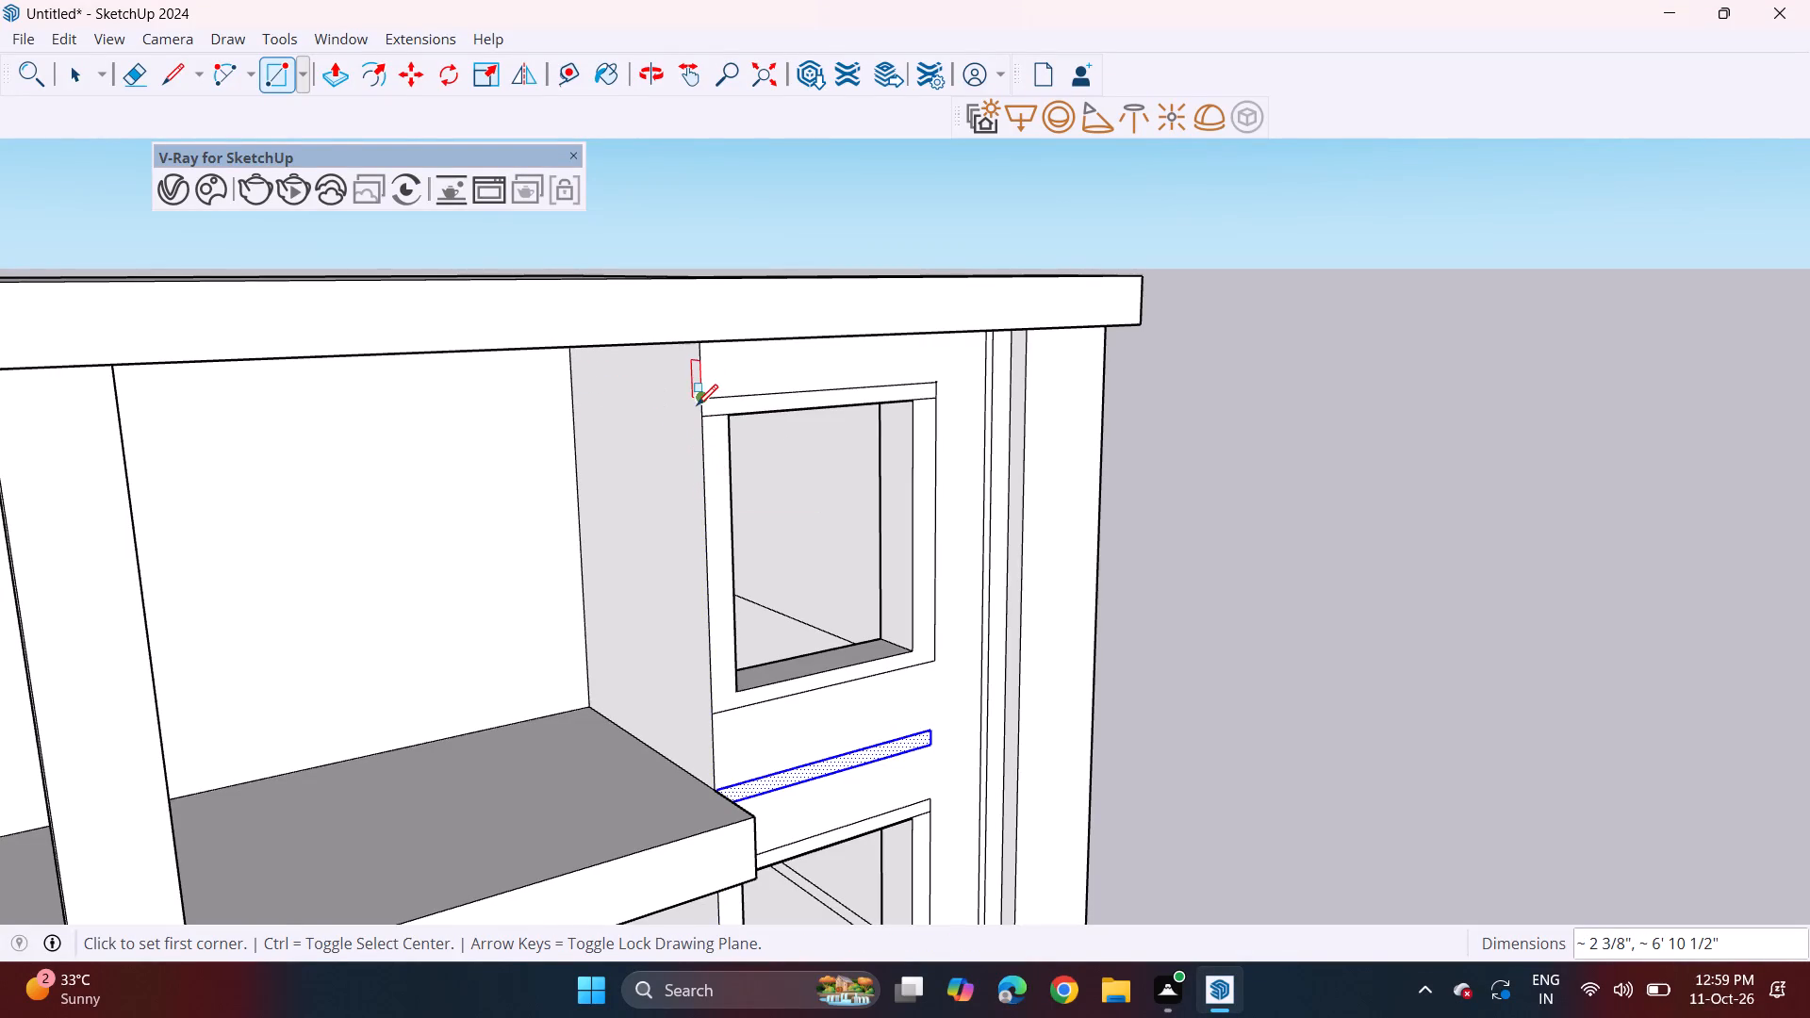
Draw a rectangle about 4 1/8" by 6' 10 1/2" on the bay's side wall, continuing the top square window's header strip.
click(697, 402)
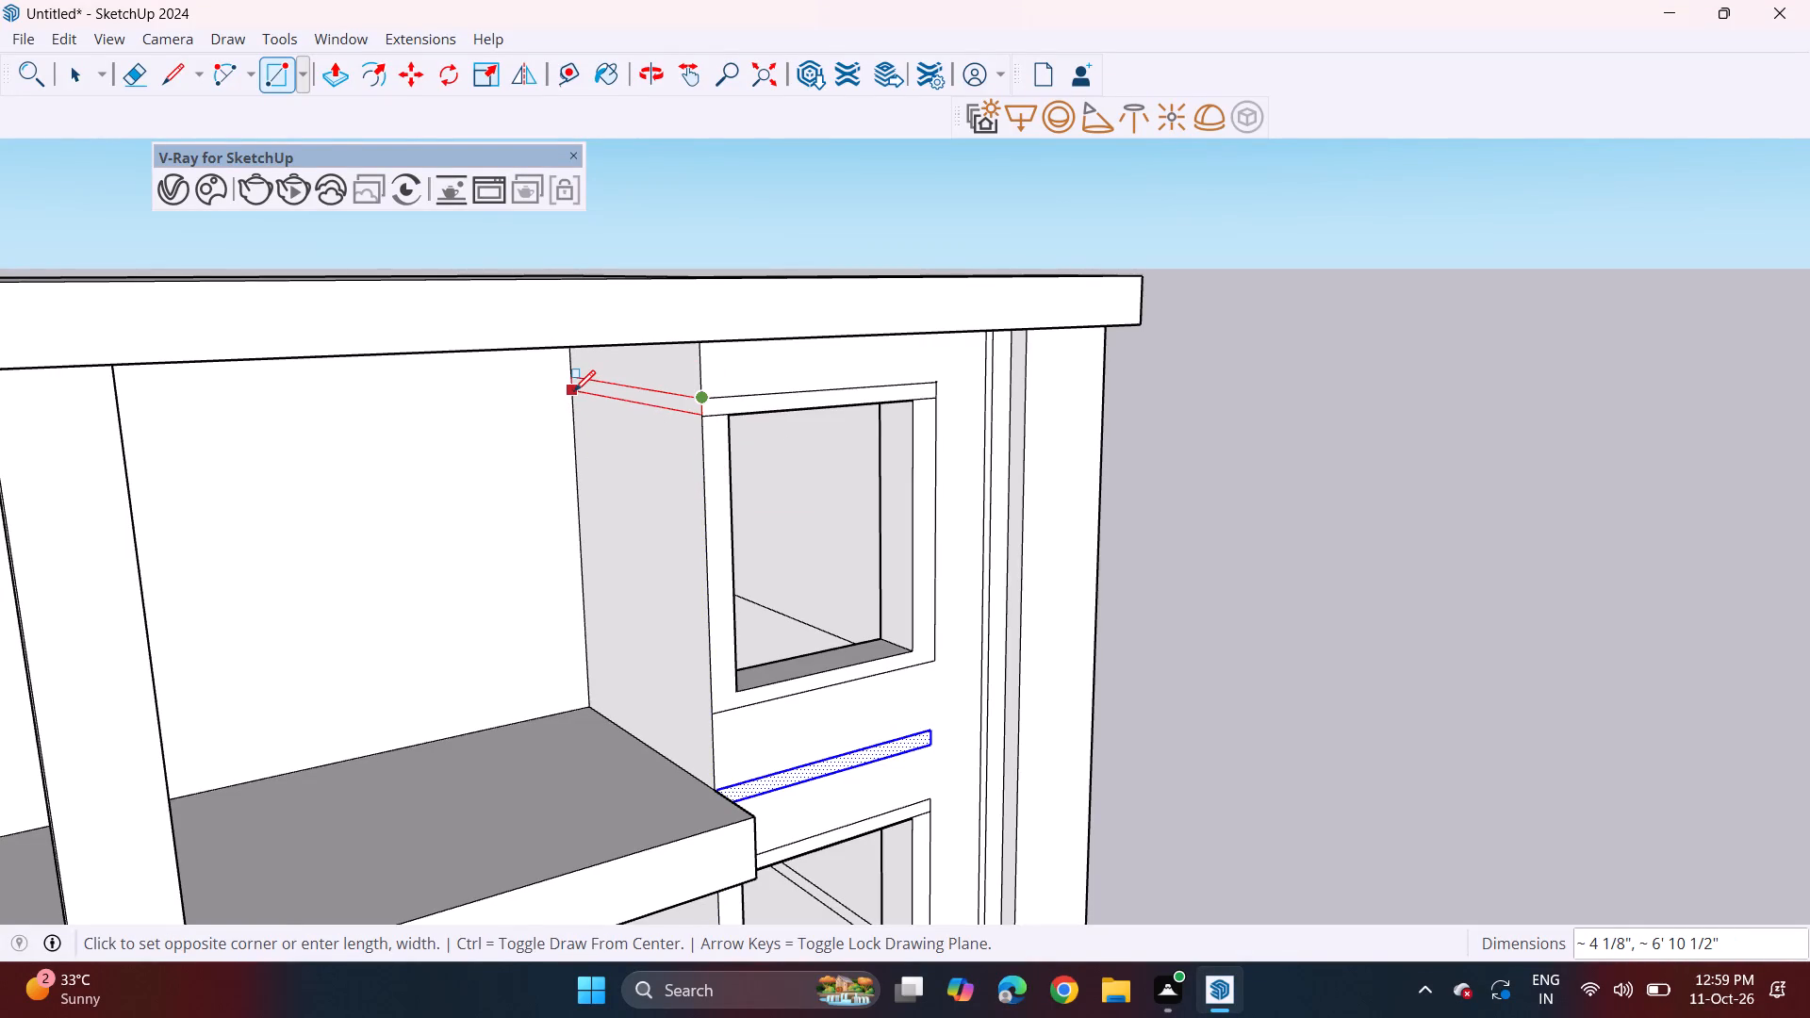
click(574, 391)
Draw a thin rectangle about 6' 10 1/2" long on the bay's side wall, continuing the middle square window's header strip.
shift+middle_drag(739, 574, 663, 264)
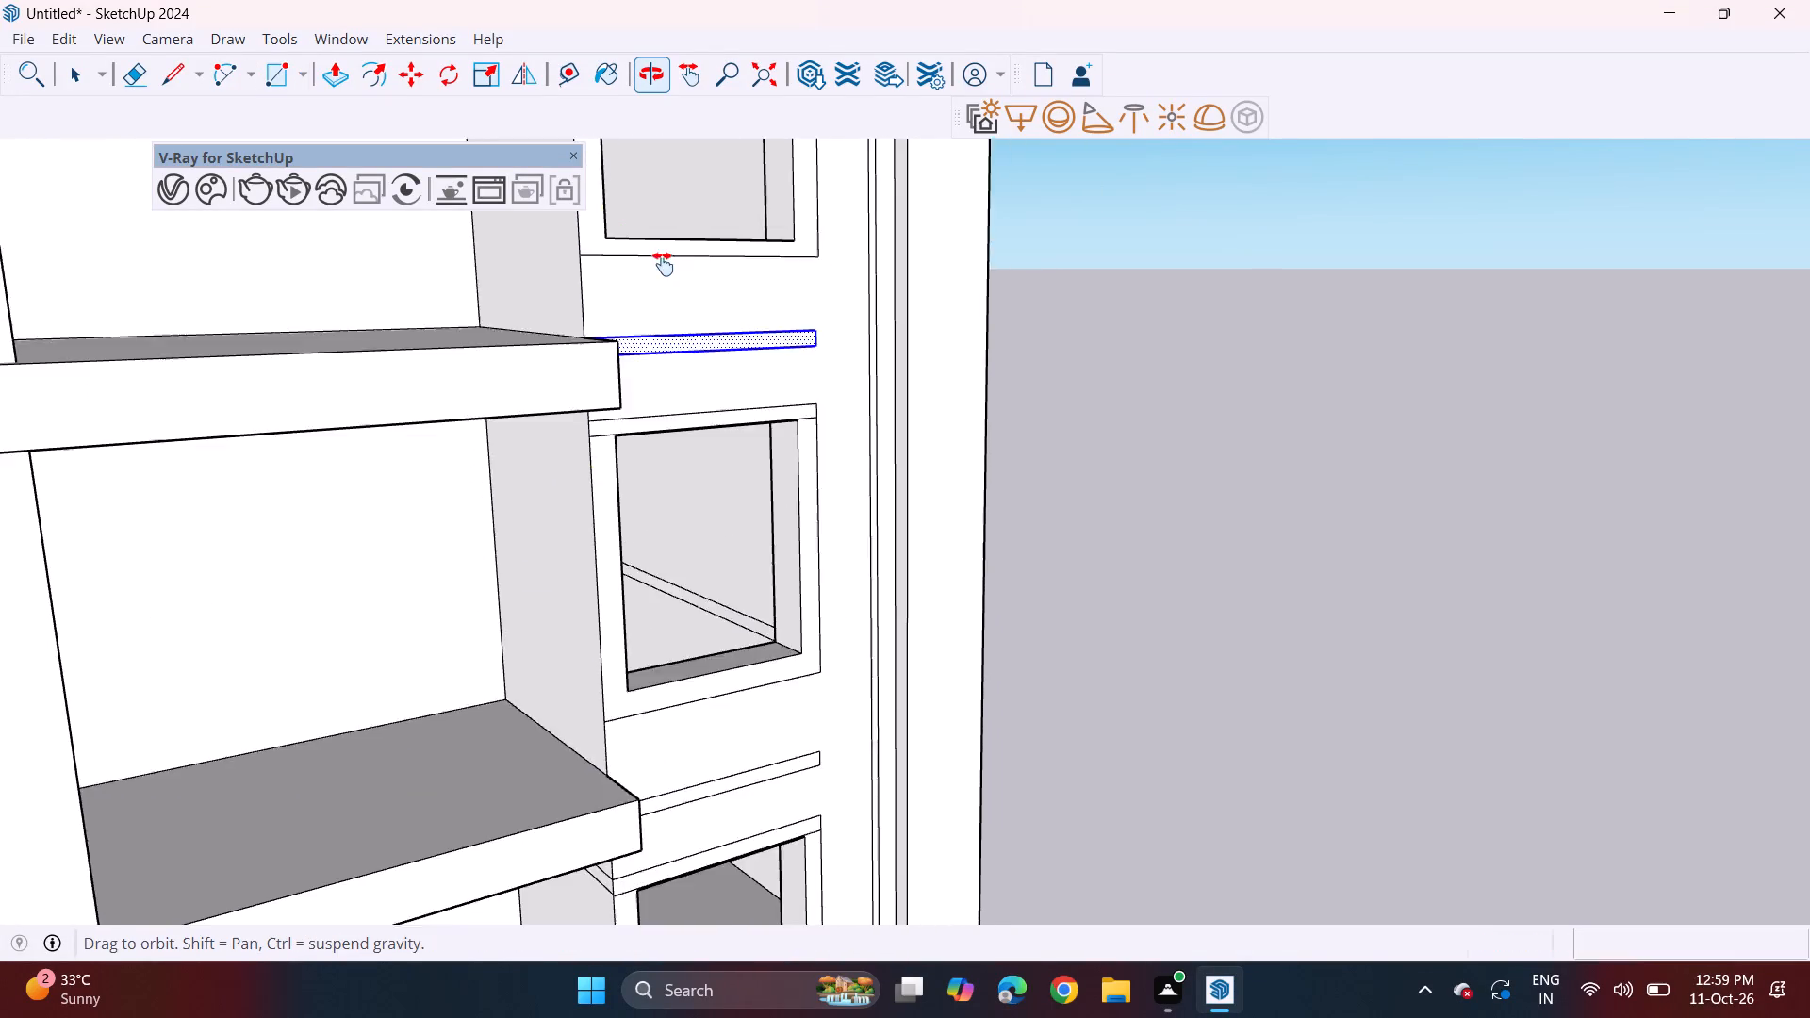
shift+middle_drag(663, 264, 663, 232)
click(592, 319)
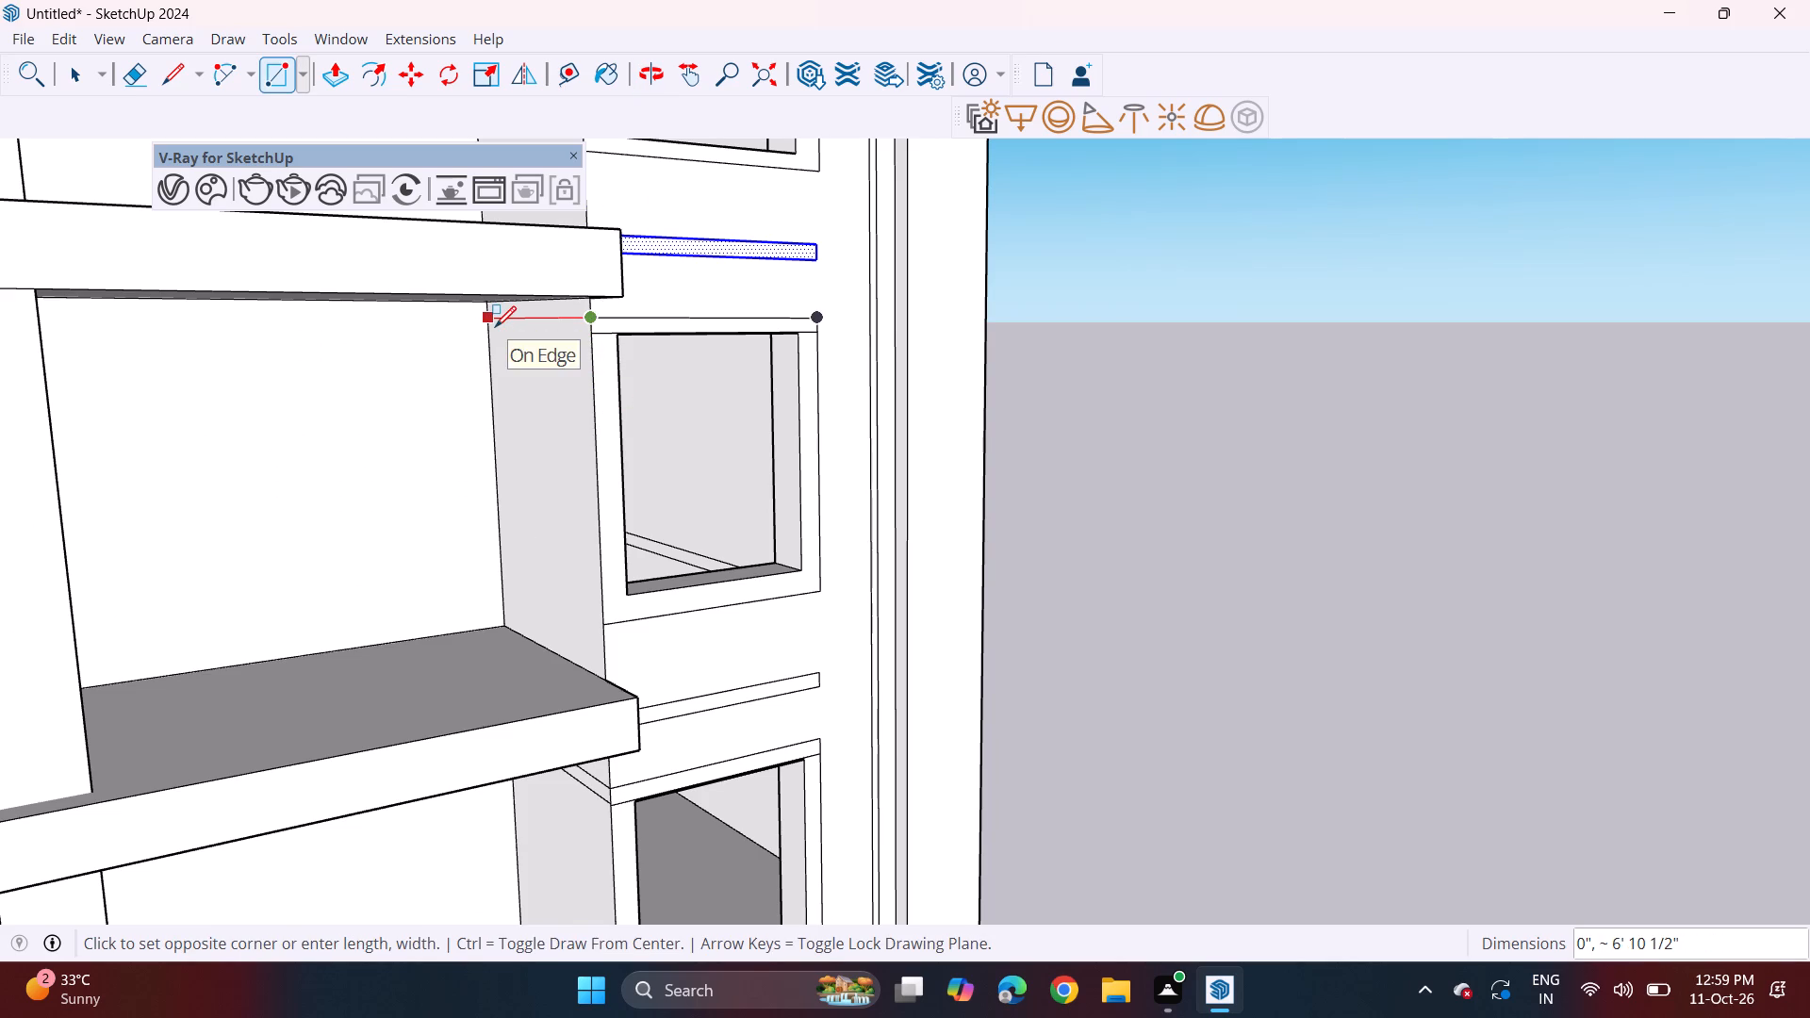
click(494, 334)
Pull the frame face around the lowest square window outward about 1' 1 7/8" with Push/Pull.
middle_drag(666, 420, 441, 453)
scroll(424, 477, down, 5)
scroll(447, 553, down, 1)
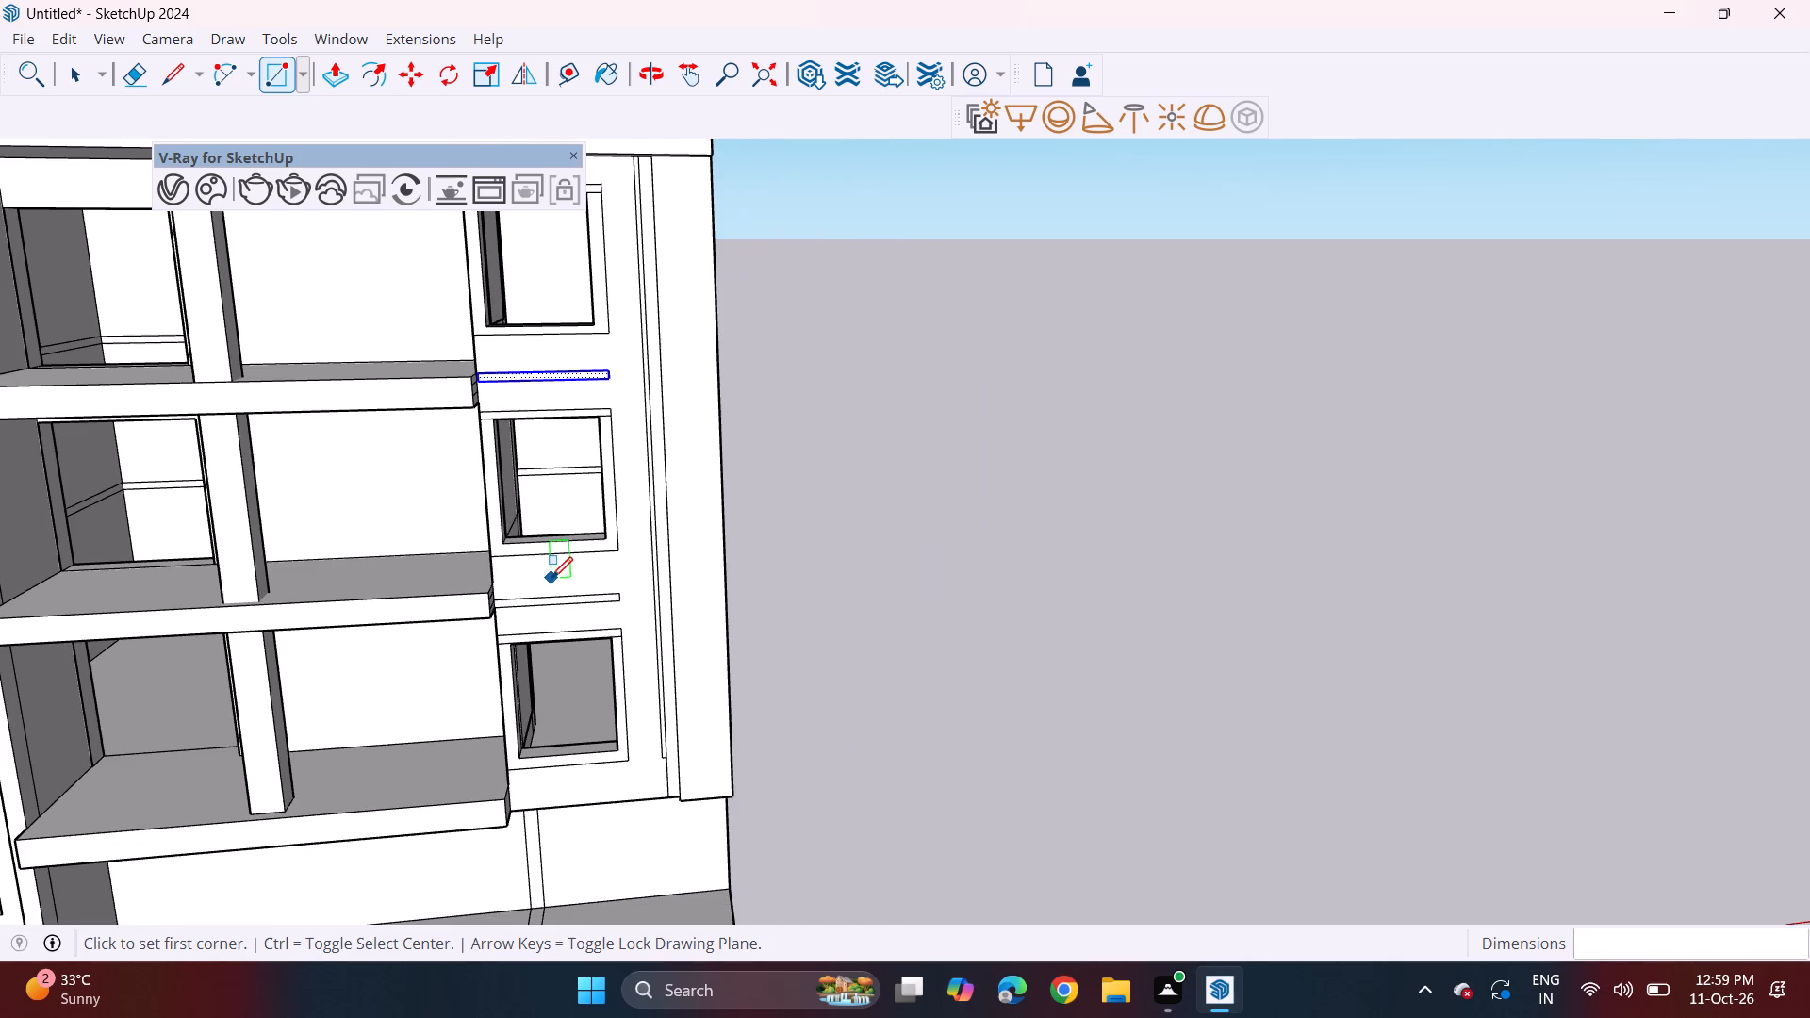
middle_drag(597, 583, 334, 616)
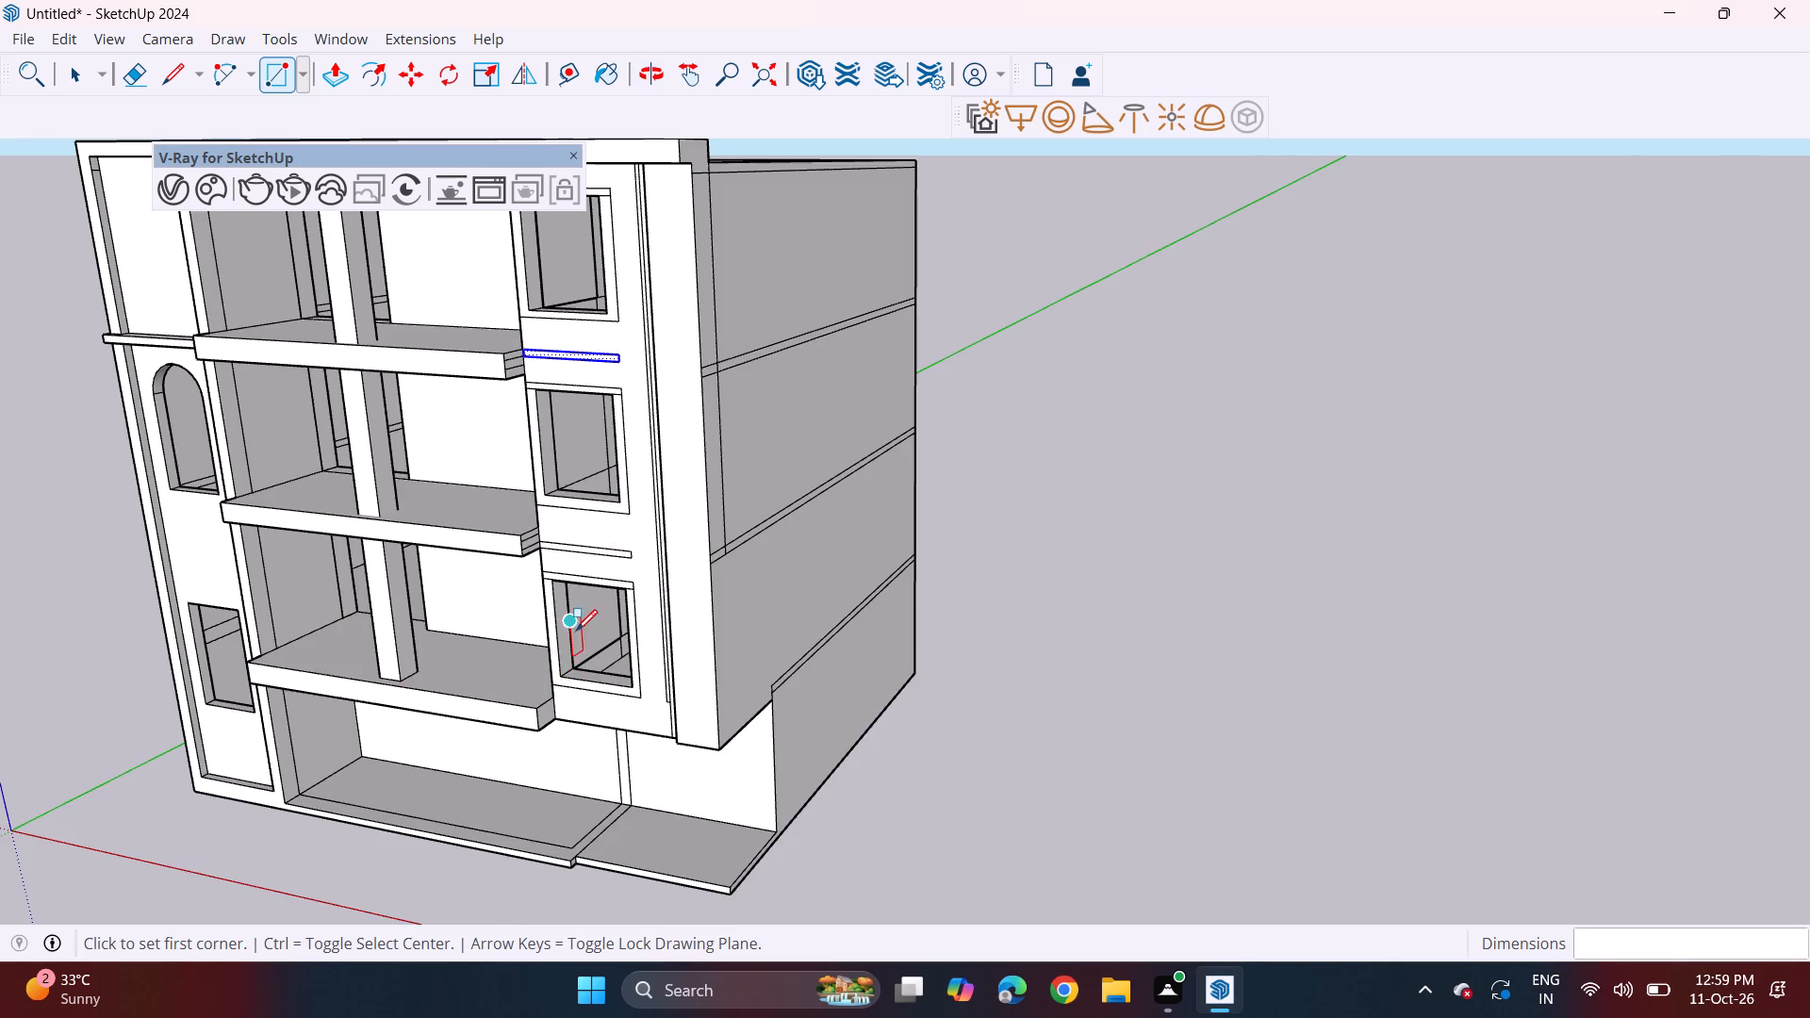
scroll(576, 631, up, 10)
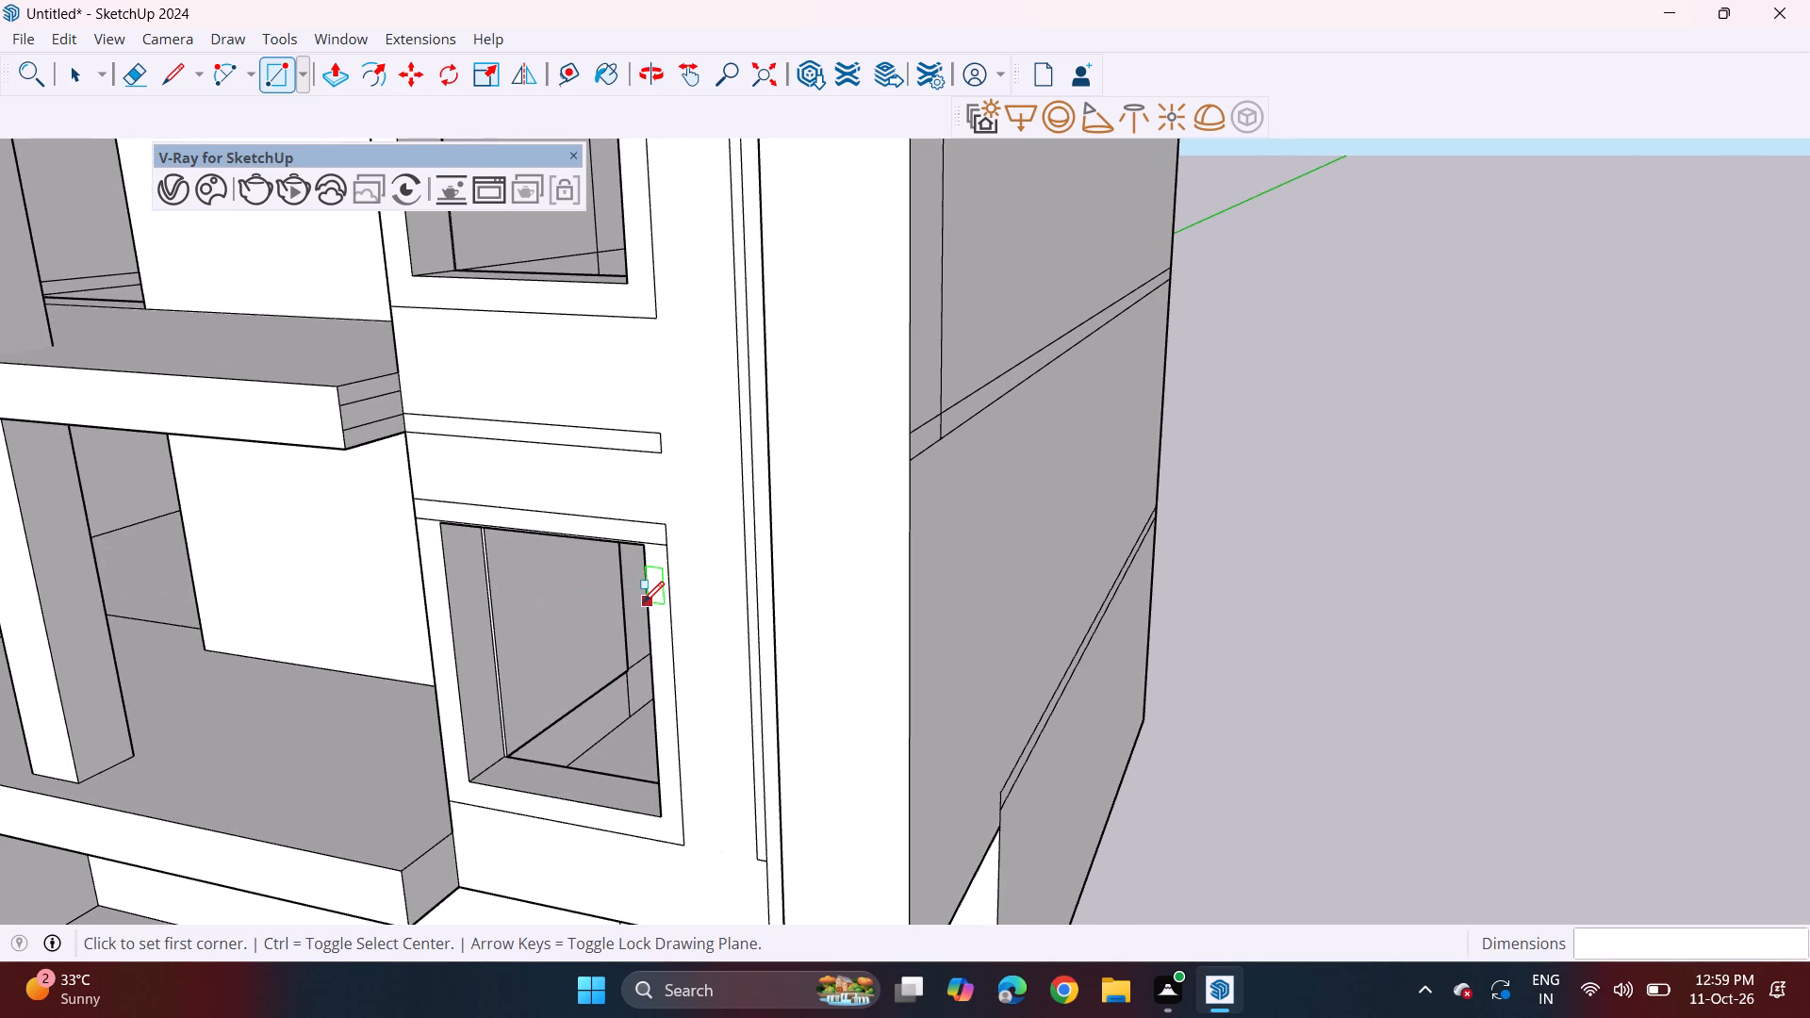
key(p)
key(Escape)
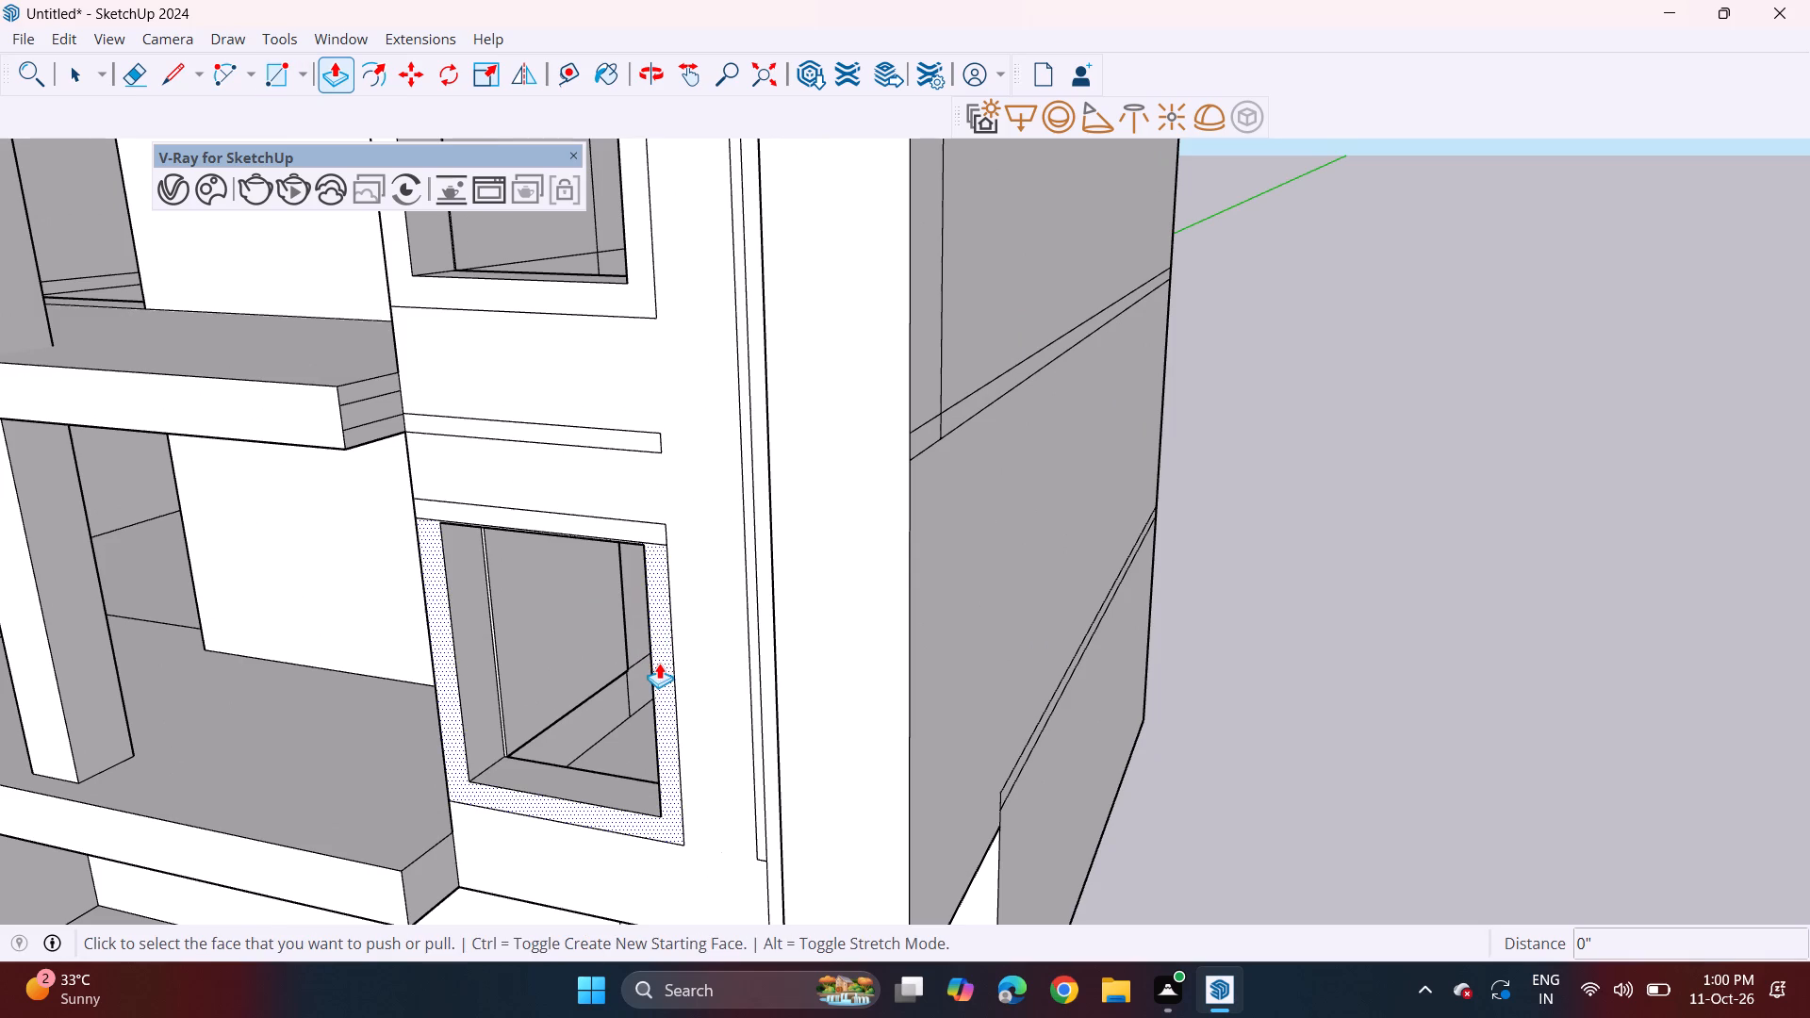
click(660, 673)
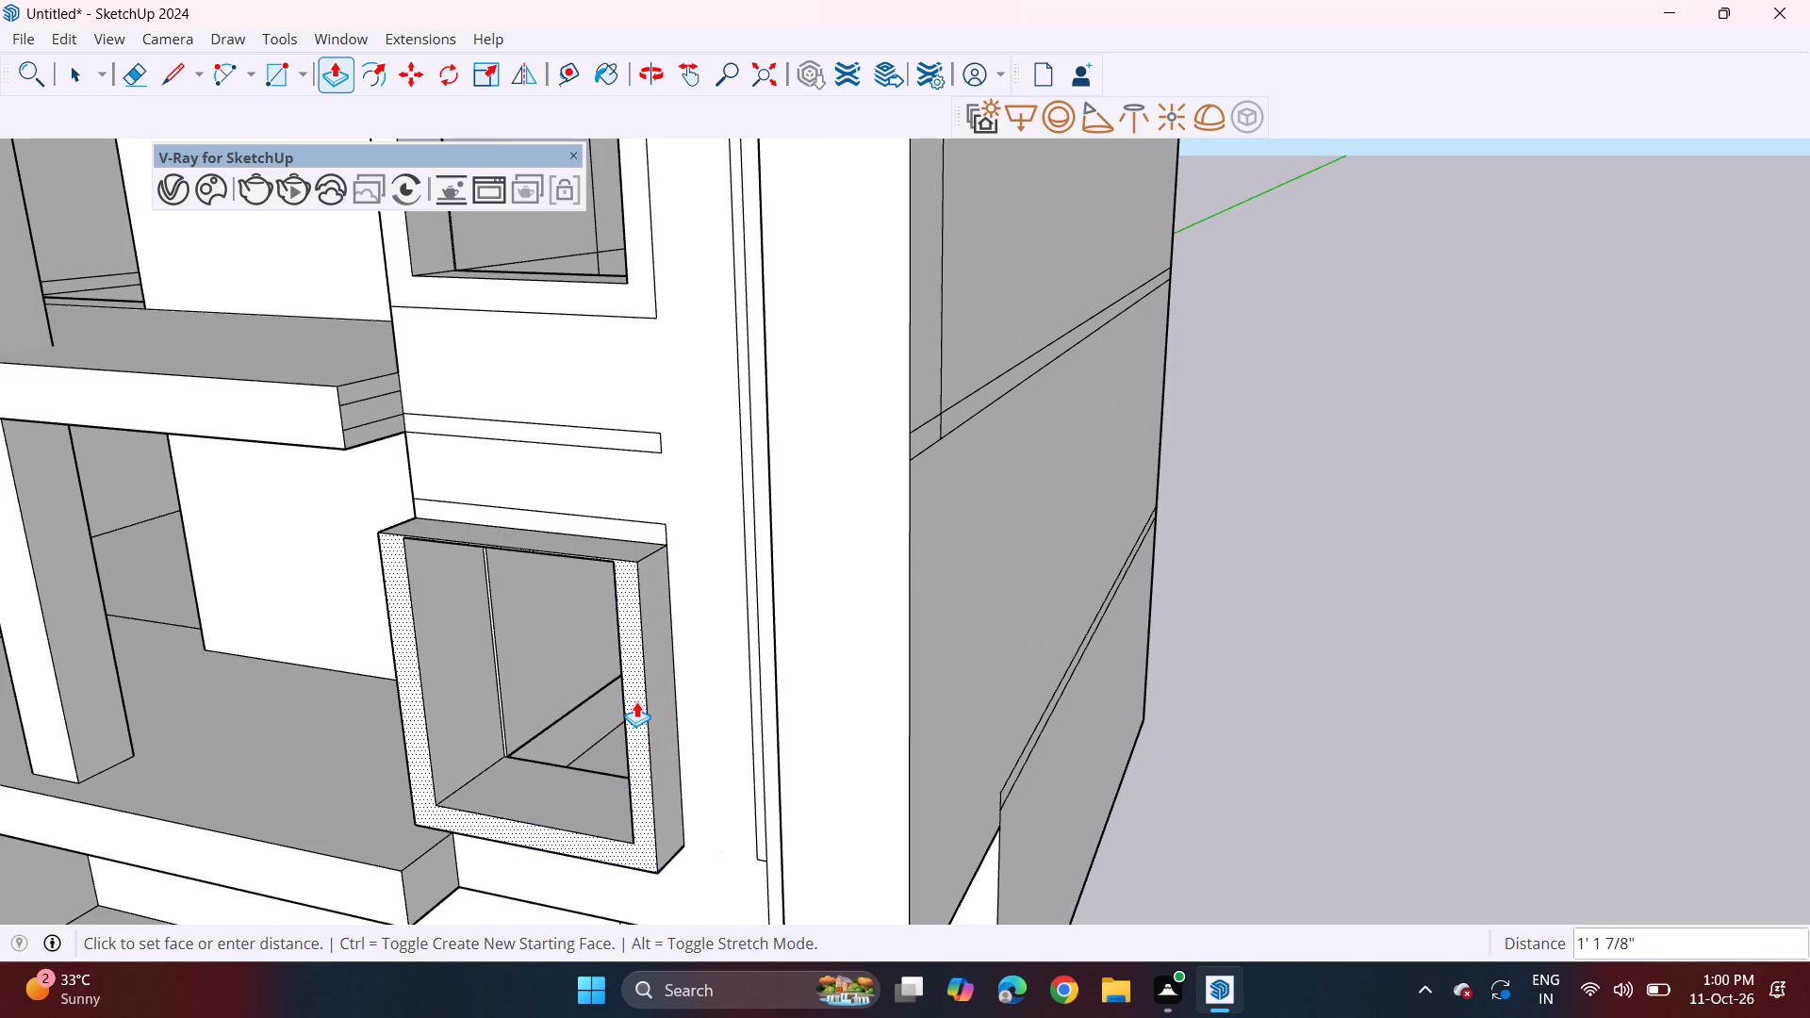
click(636, 701)
Pull the header strip above the lowest square window outward about 2' 4 15/16".
click(637, 535)
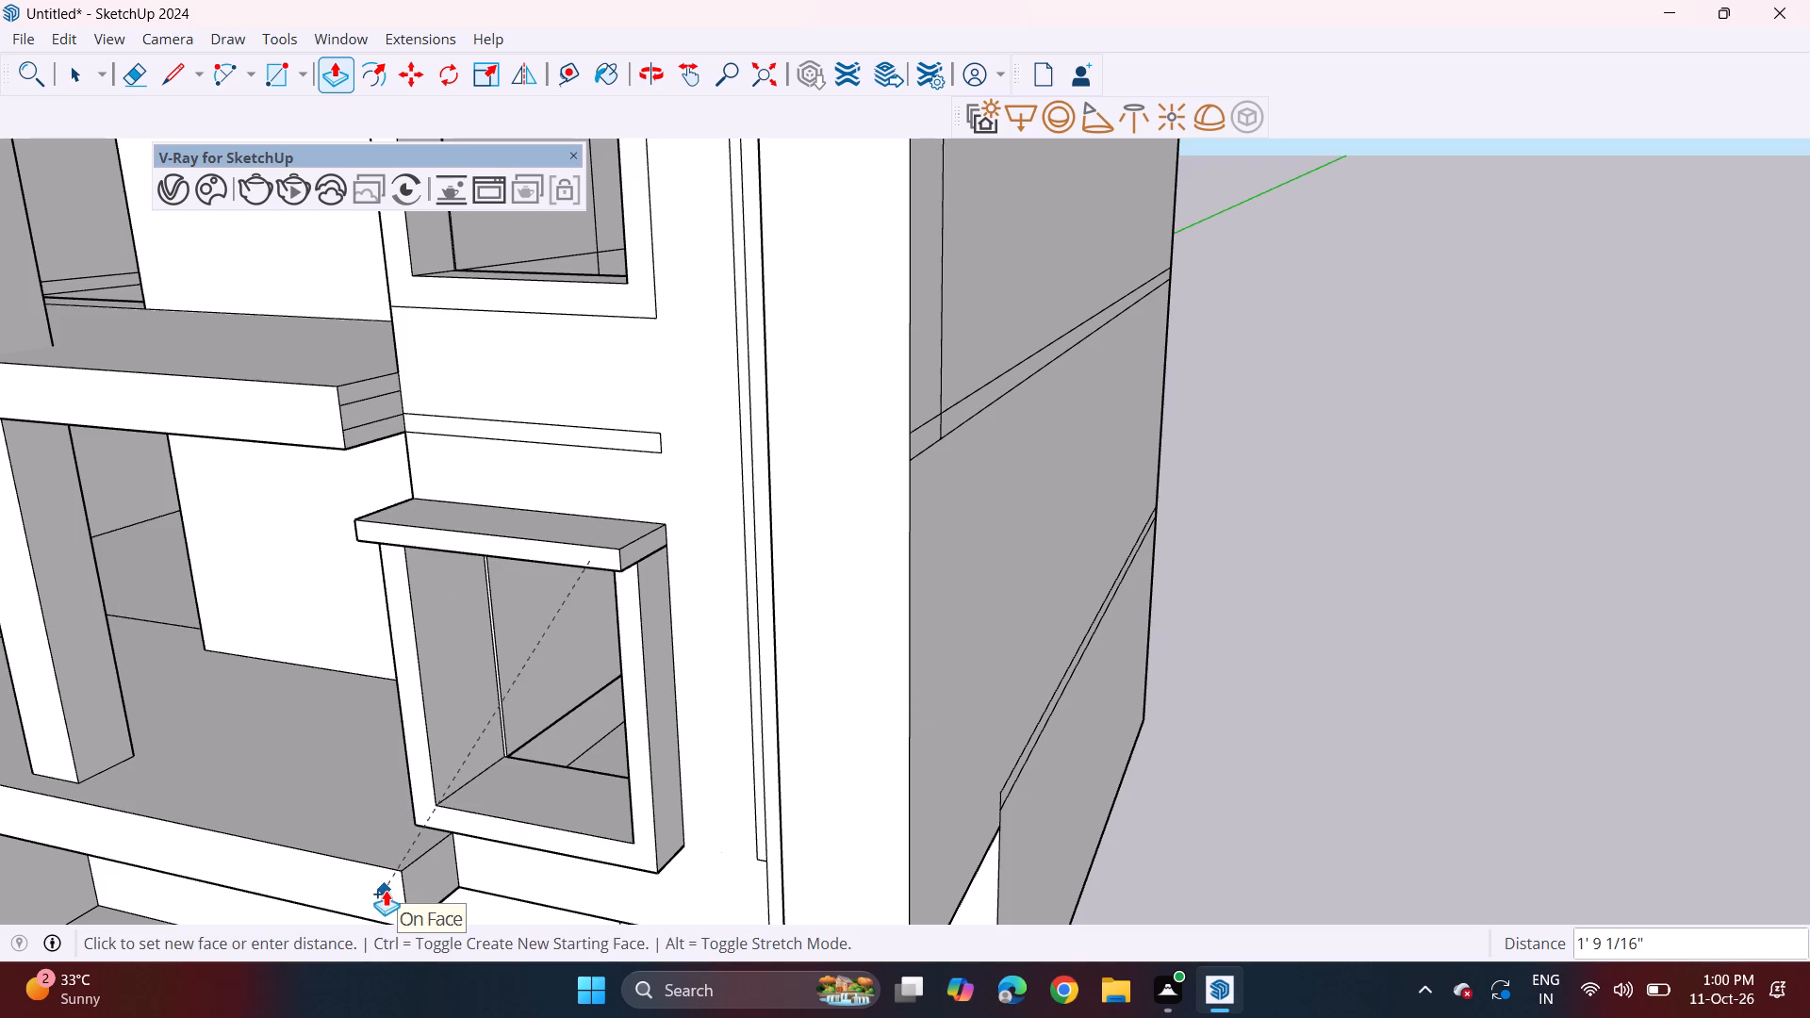
middle_drag(403, 862, 1112, 684)
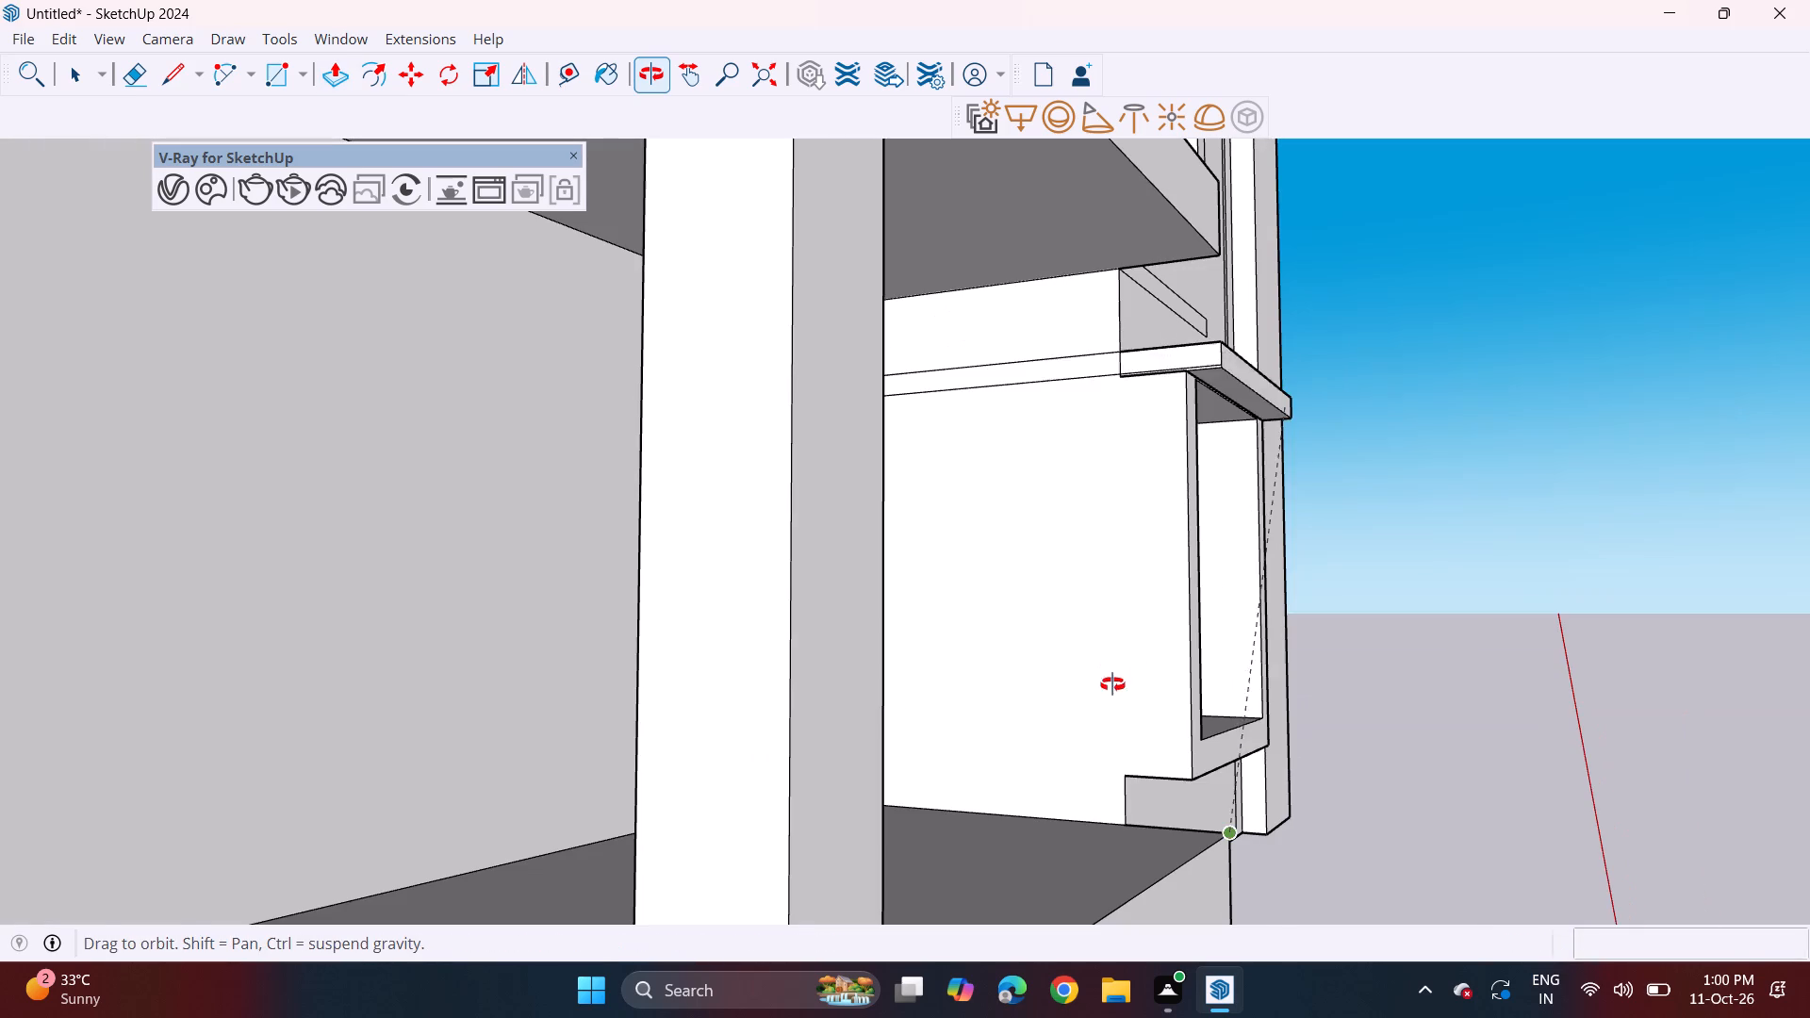
click(1320, 449)
Pull the header strips above the middle and top square windows outward by the same 2' 4 15/16".
middle_drag(1326, 452, 434, 550)
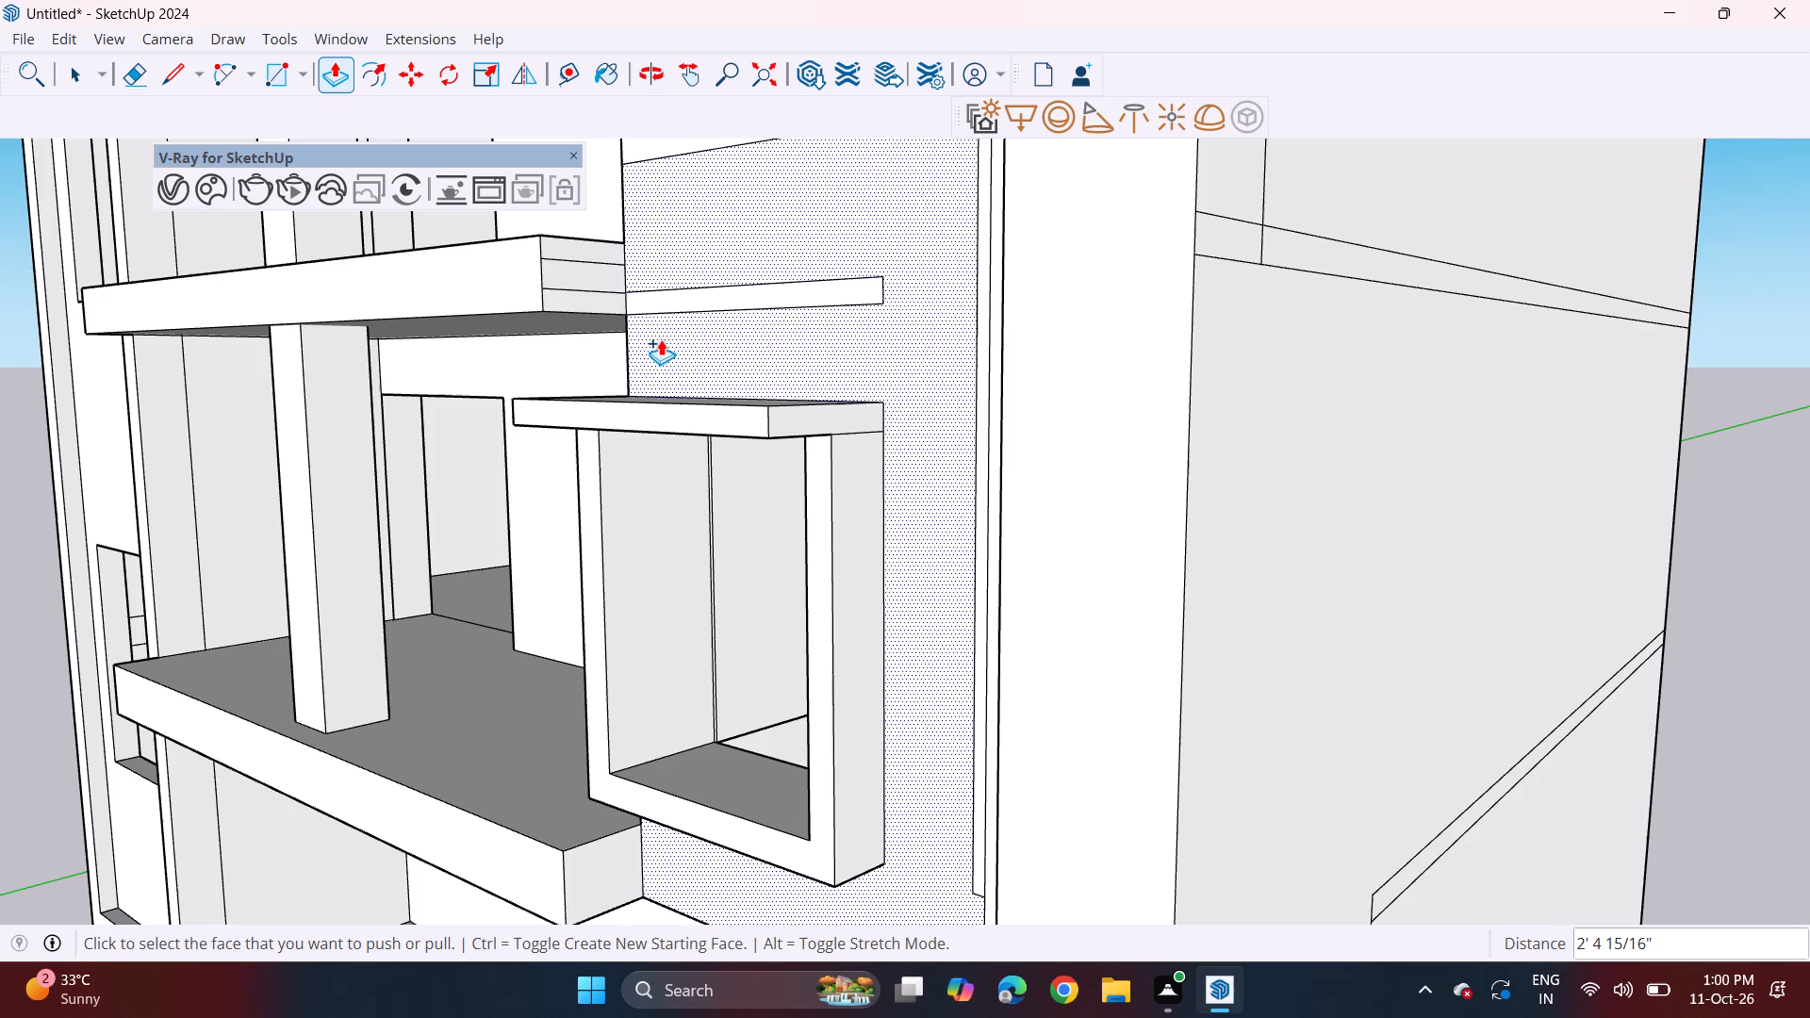
middle_drag(674, 320, 573, 670)
middle_drag(650, 371, 648, 676)
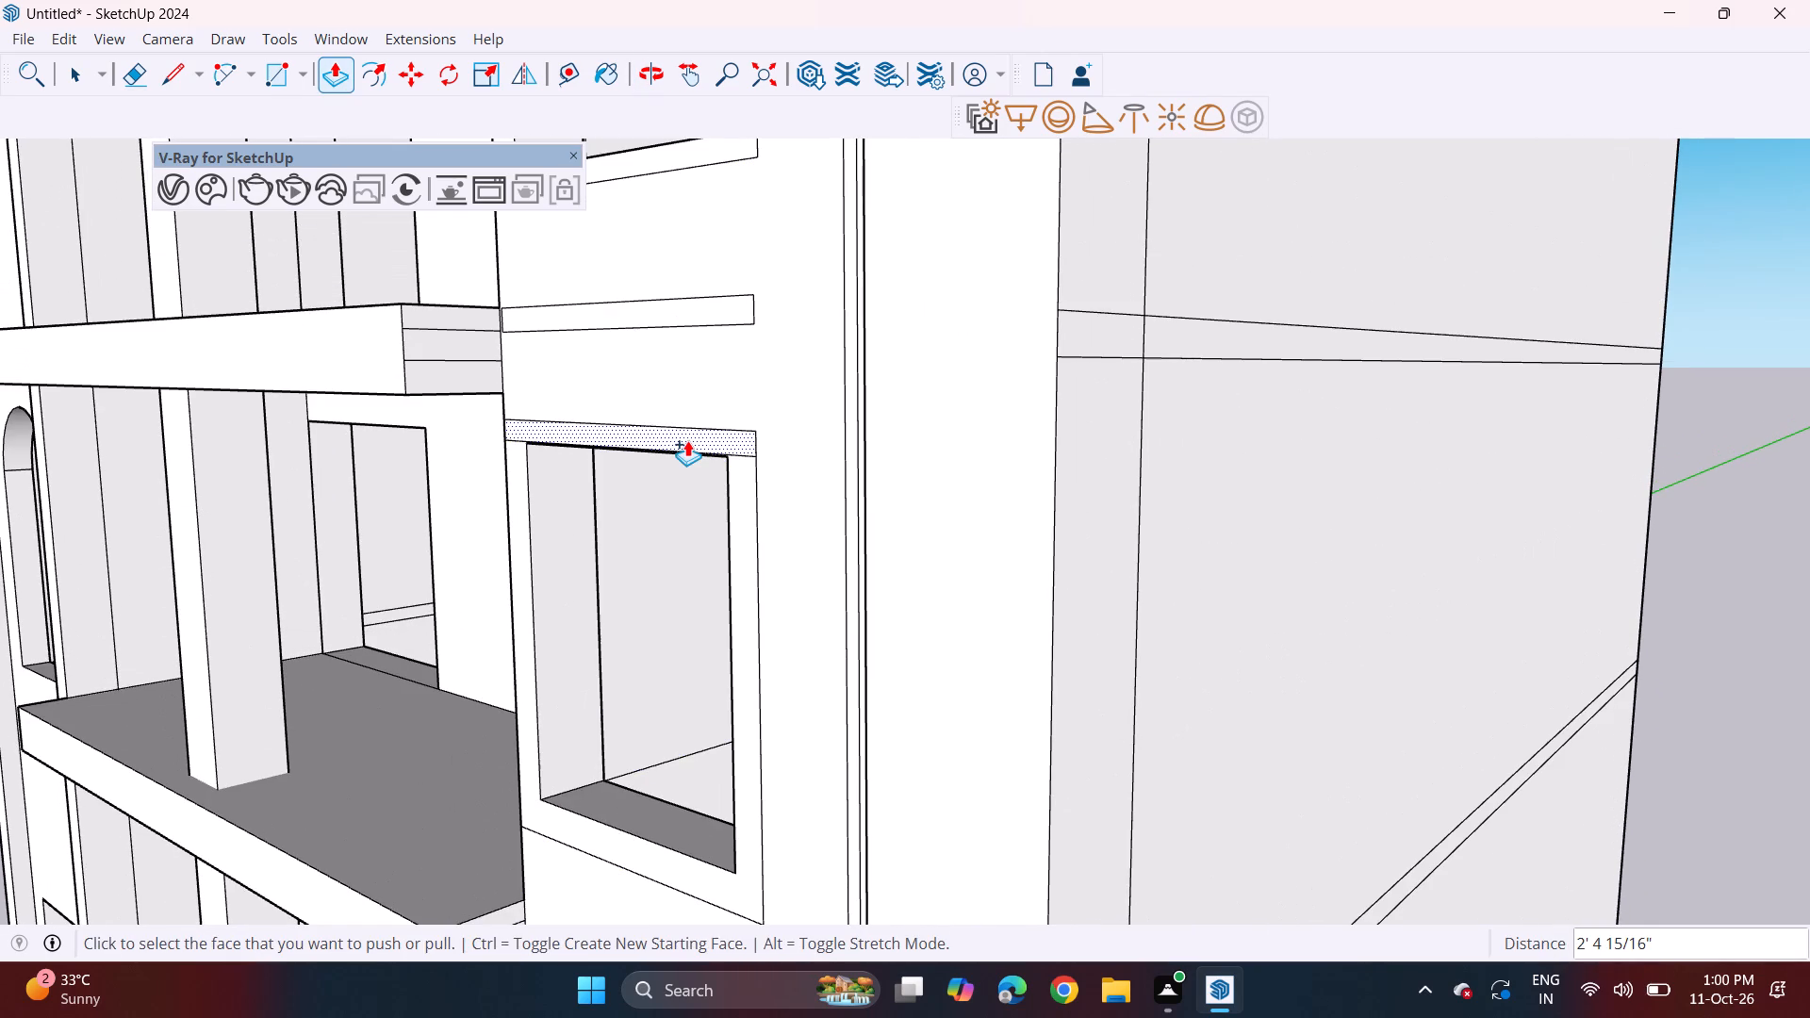
click(687, 440)
click(687, 440)
shift+middle_drag(677, 281, 676, 817)
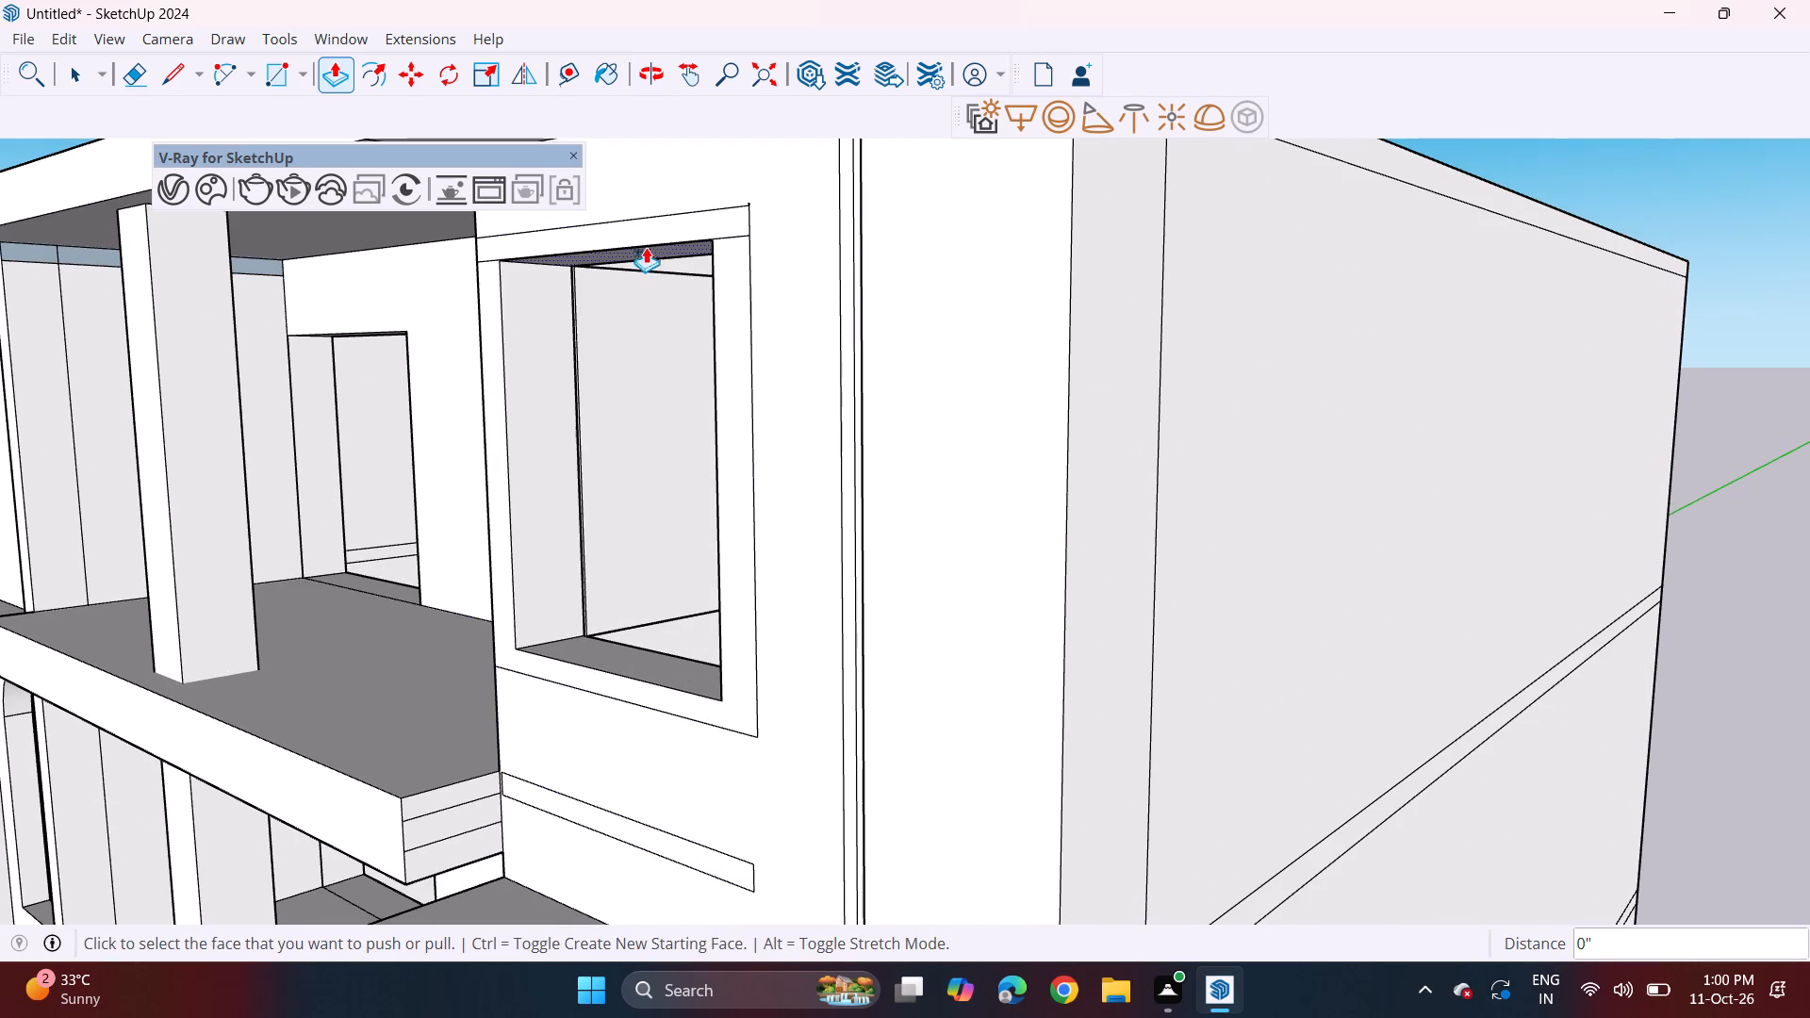
double_click(648, 230)
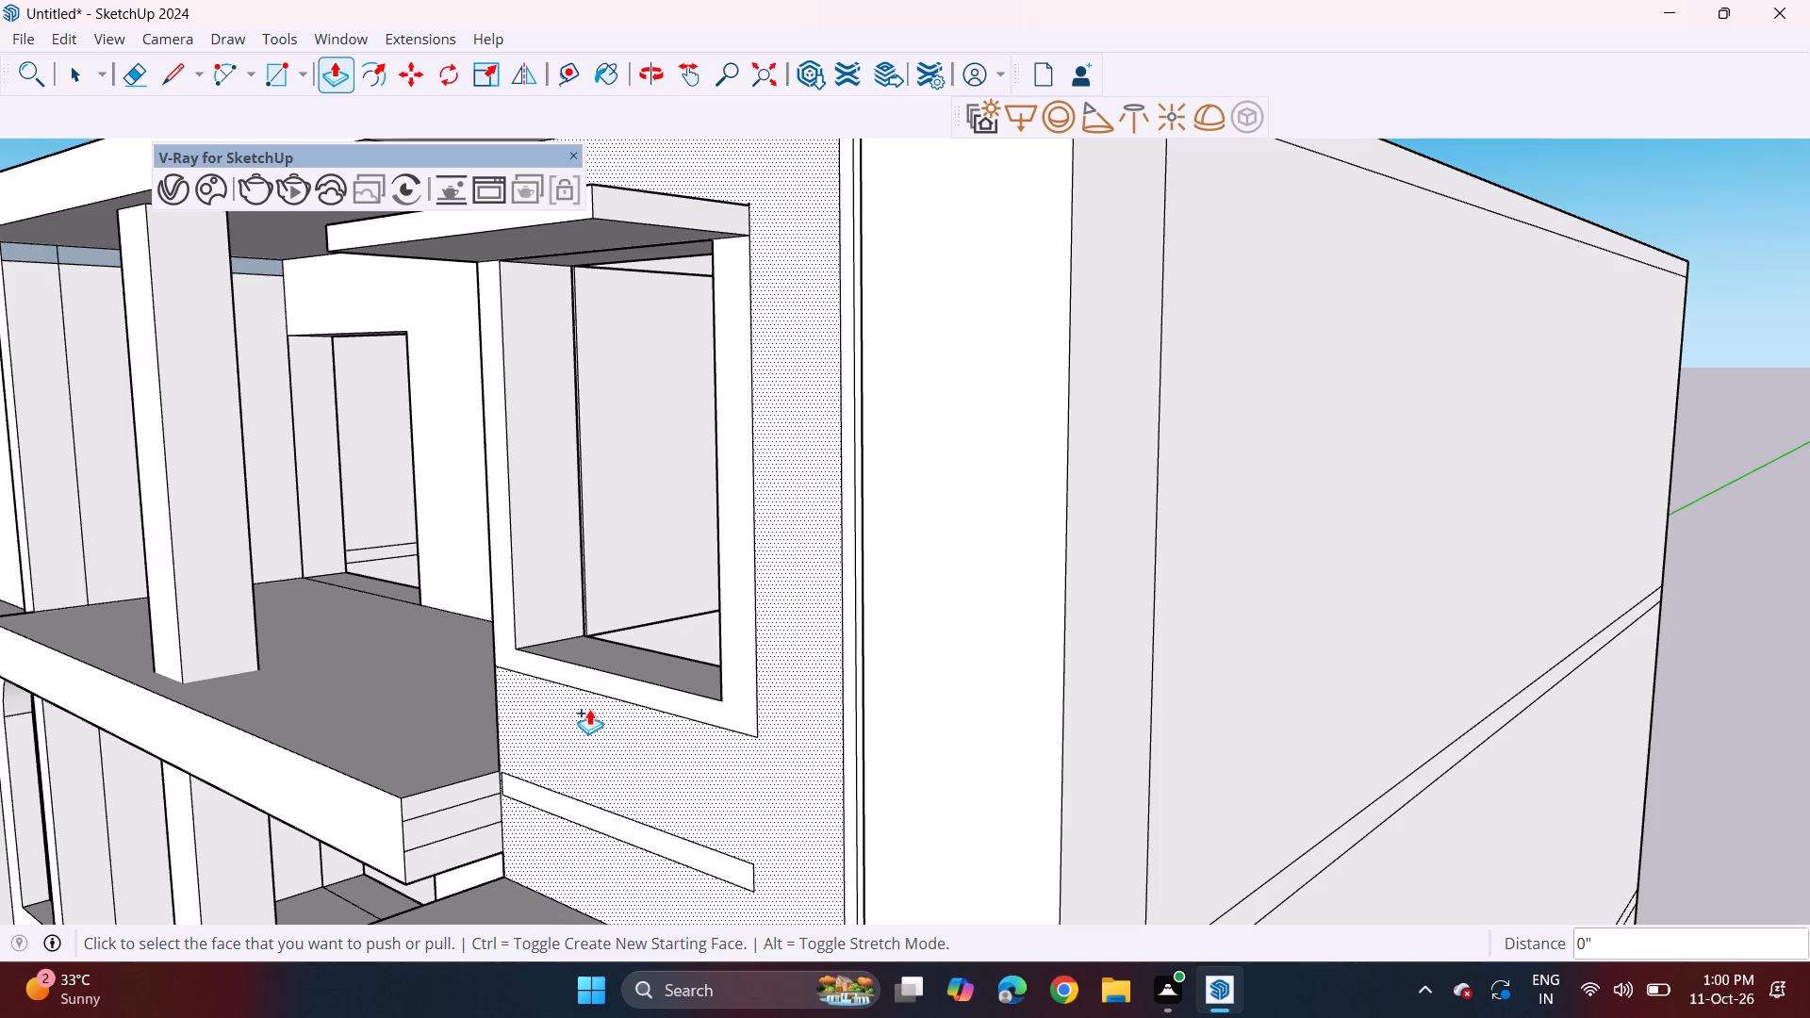
Pull the frame faces around the top and middle square windows outward 1' 1 7/8", matching the lowest frame.
middle_drag(625, 691, 625, 271)
scroll(623, 266, down, 6)
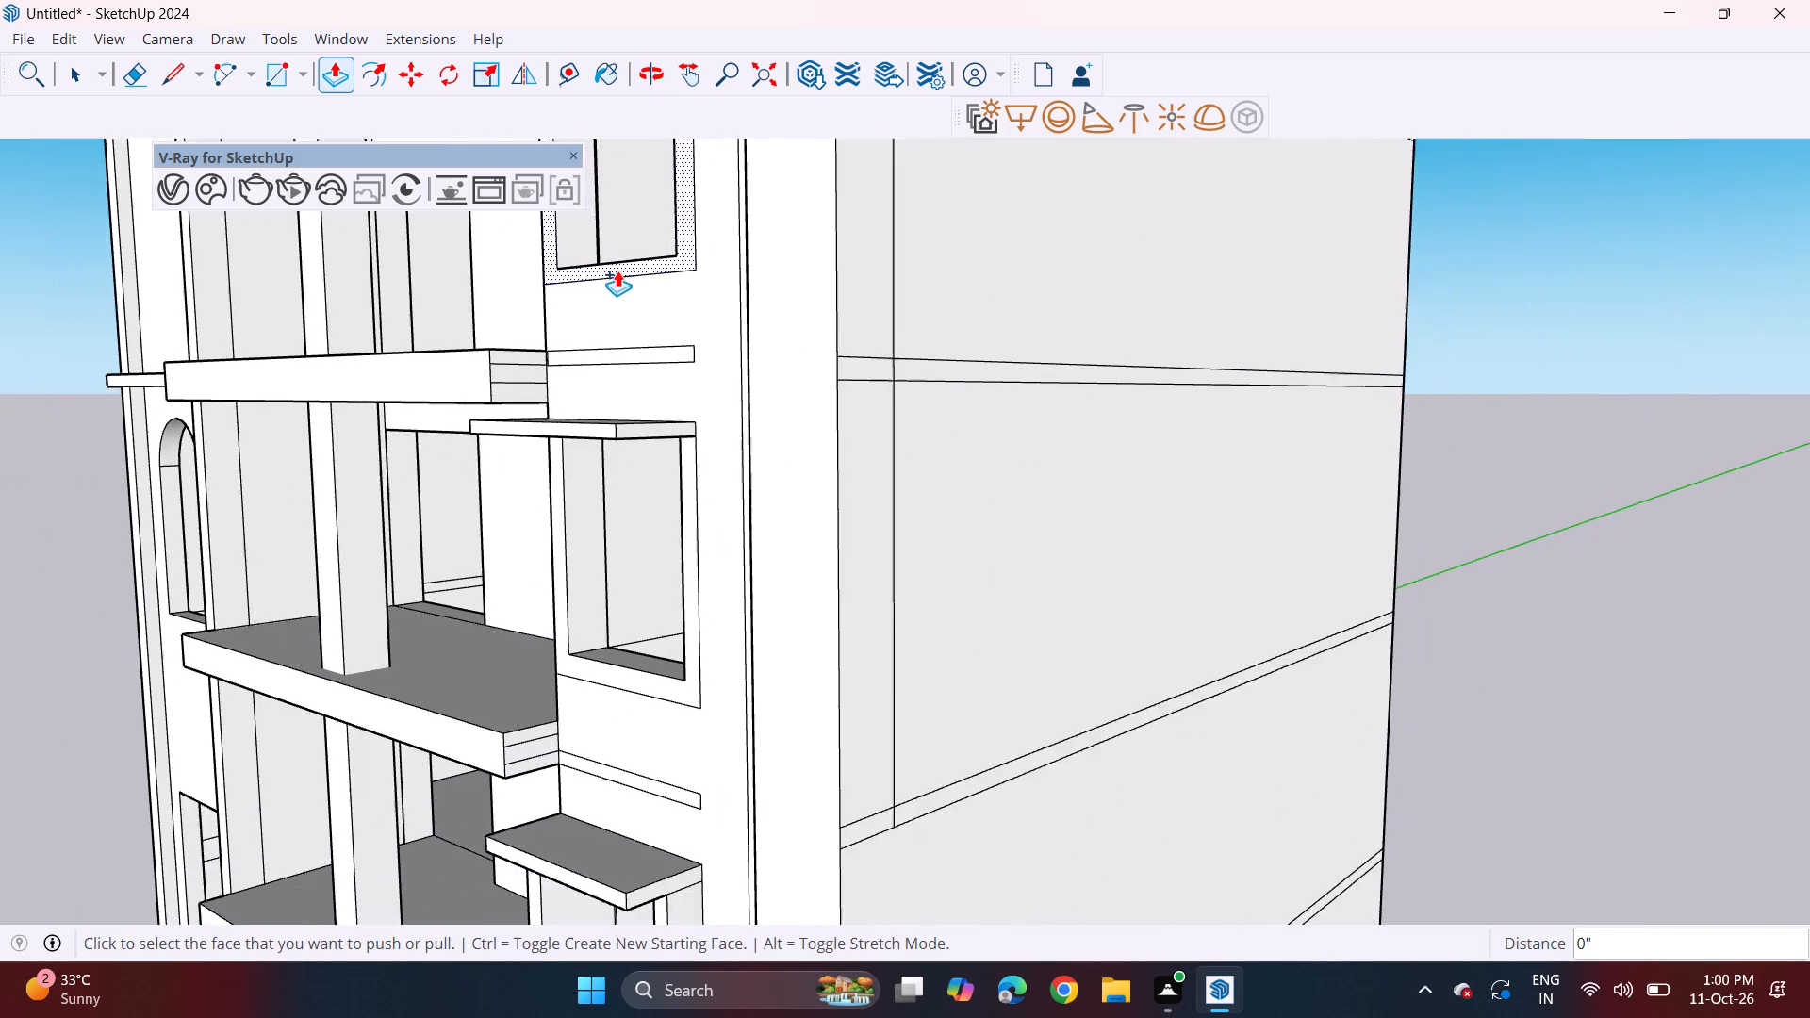
scroll(617, 271, down, 3)
click(669, 238)
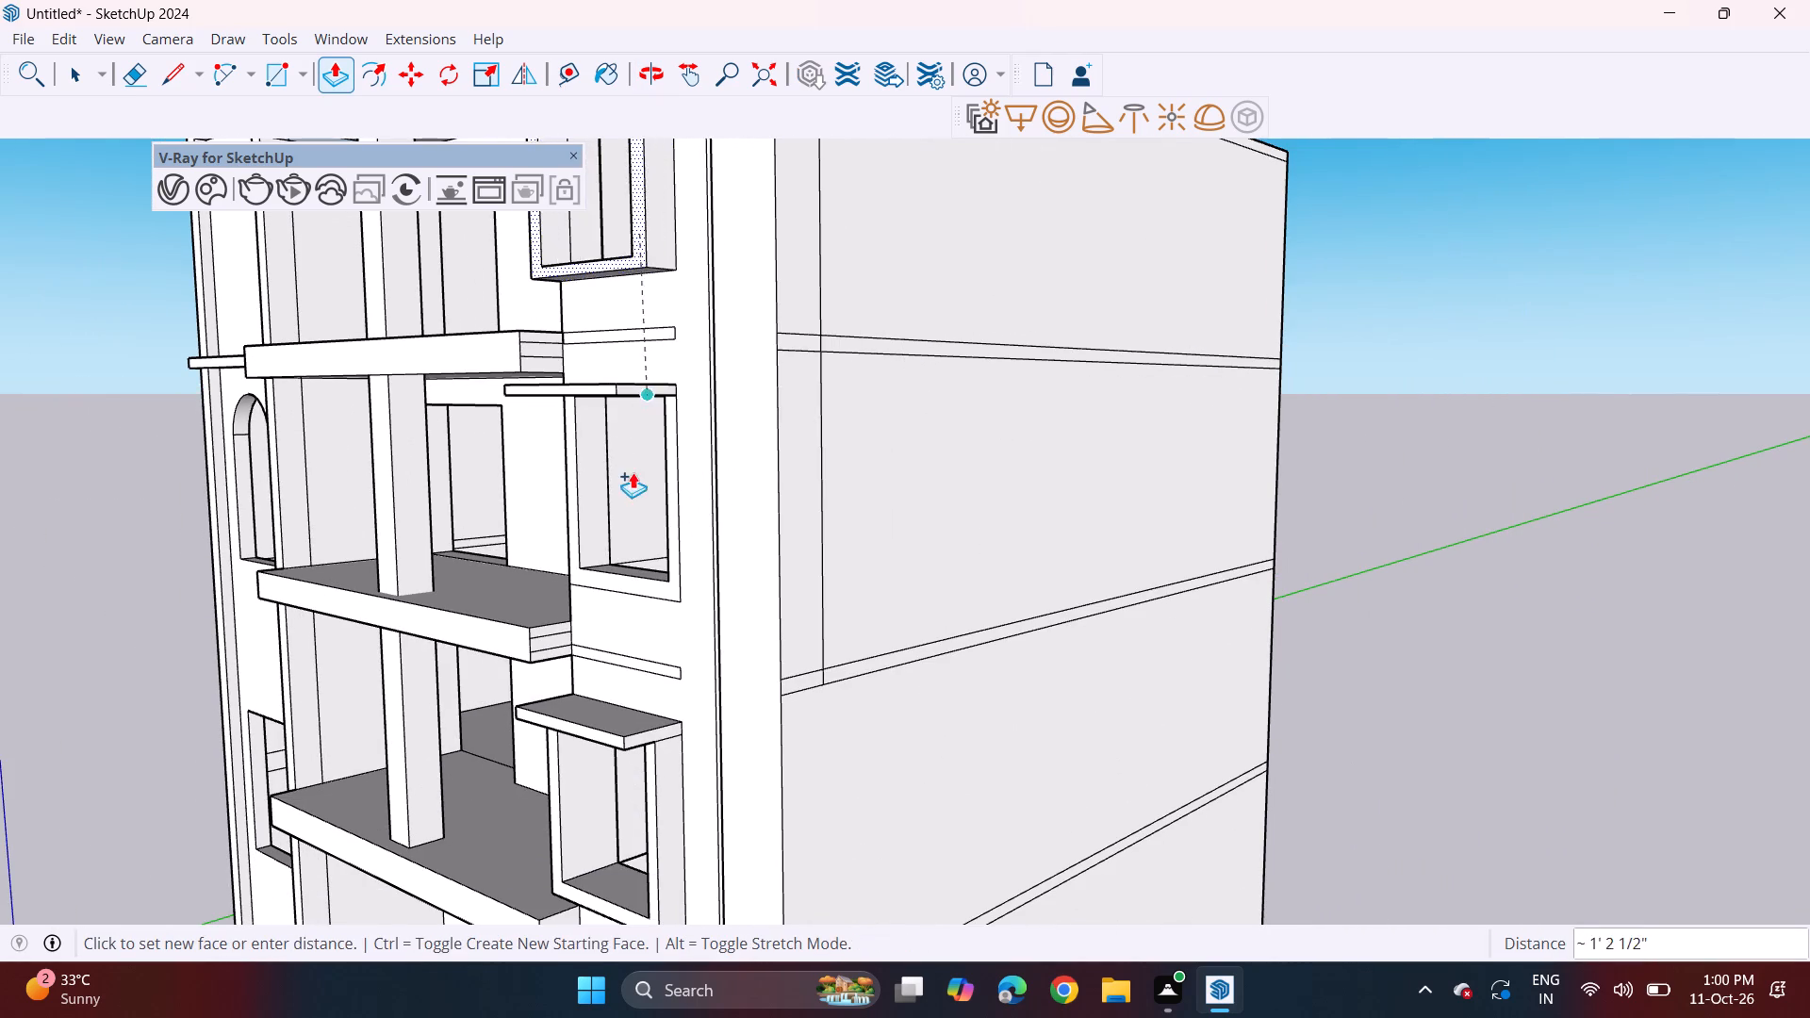
click(656, 767)
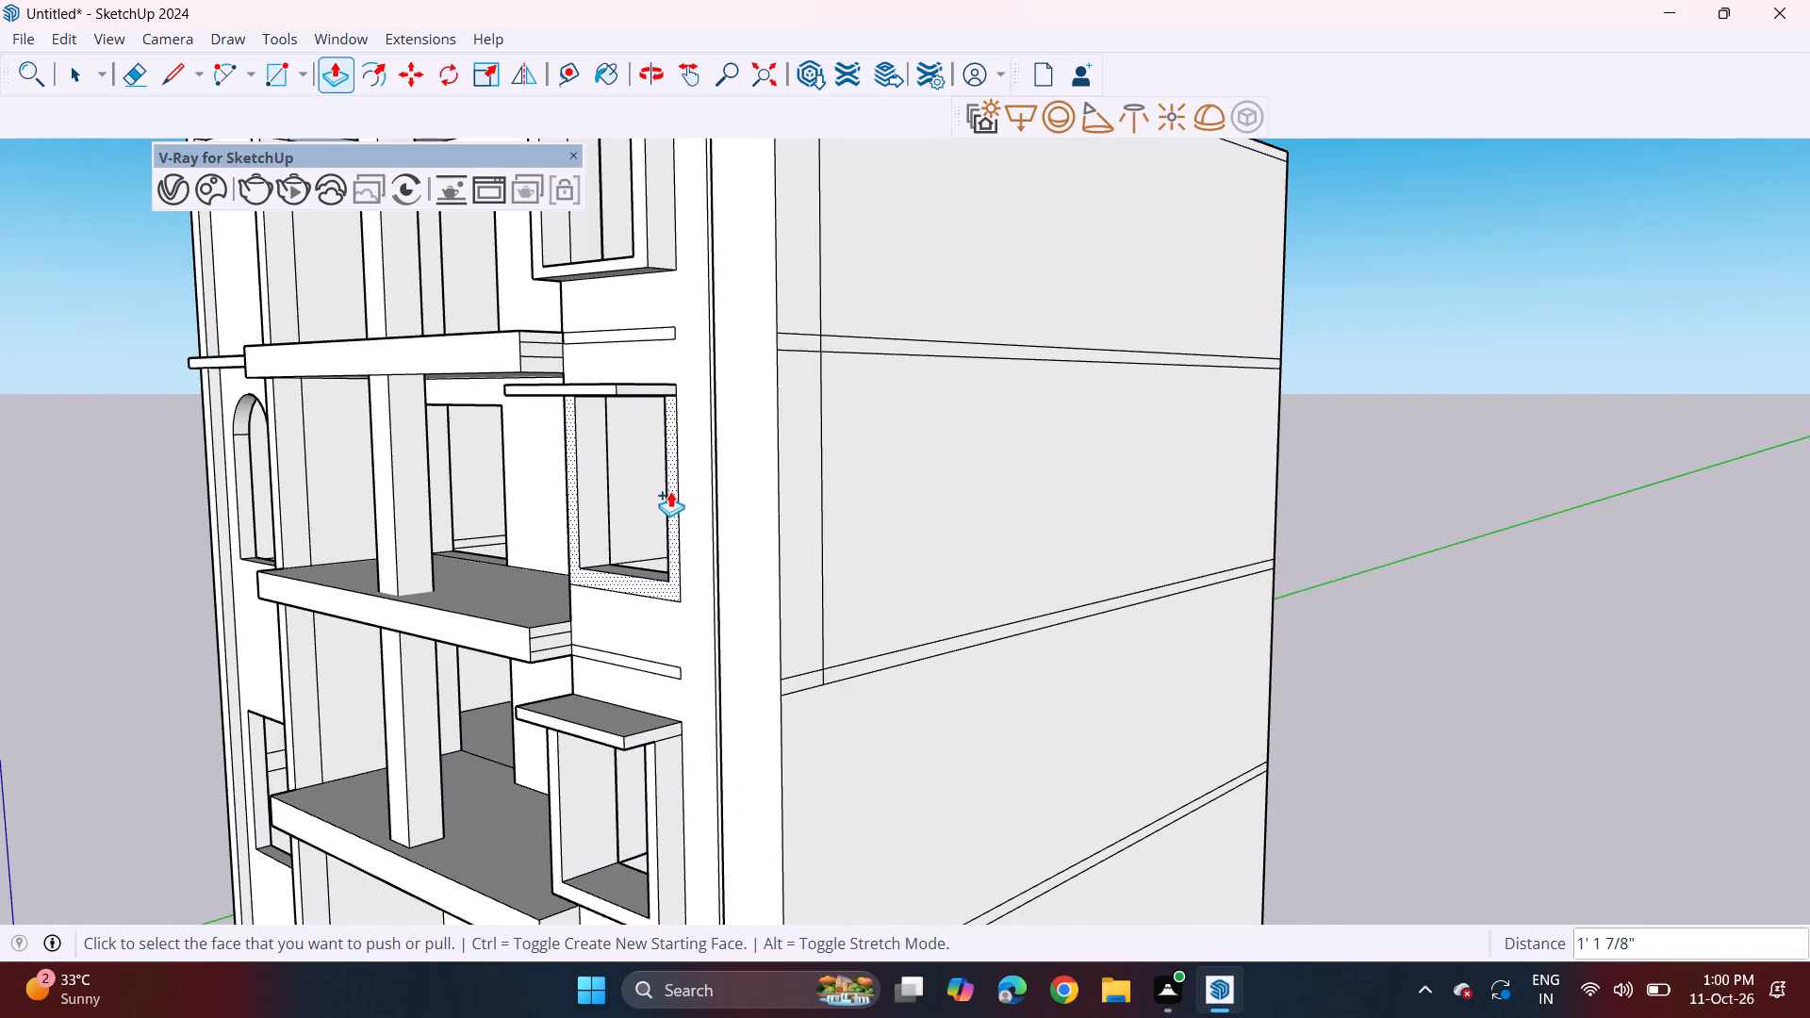
double_click(670, 491)
Pull both horizontal strips between the square windows outward about 3 7/8".
middle_drag(634, 531, 976, 523)
scroll(965, 518, down, 3)
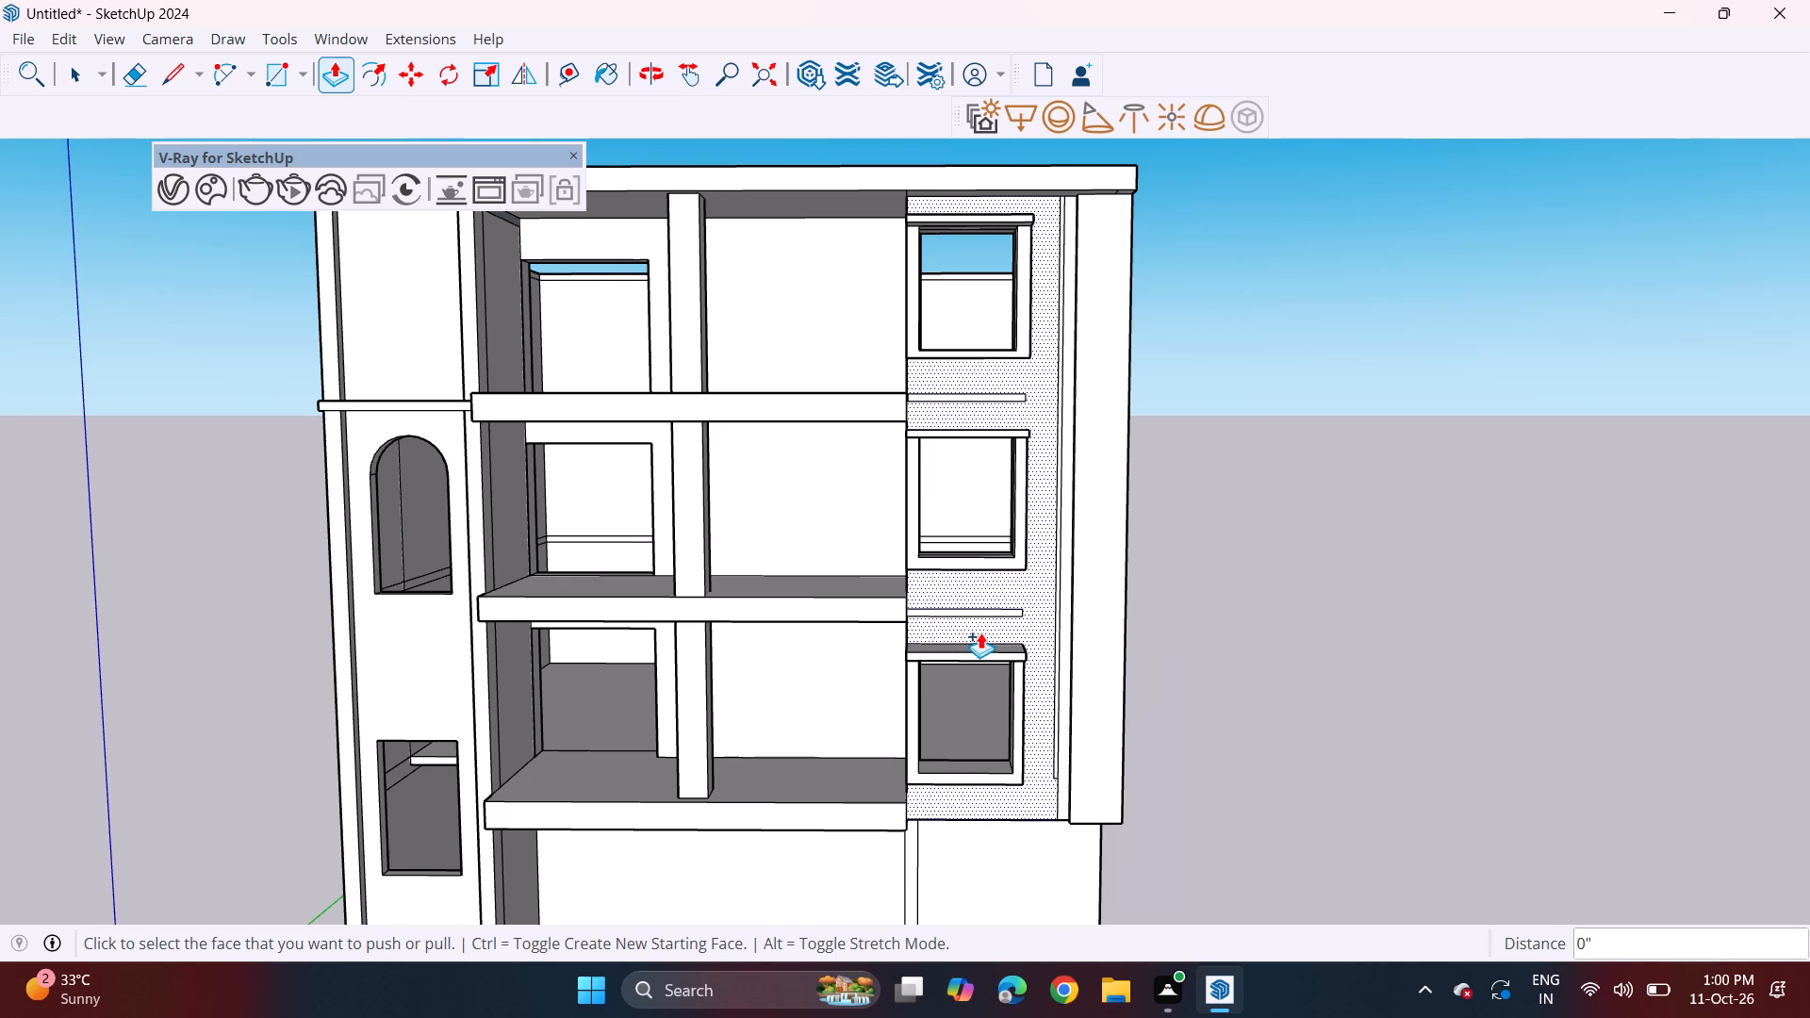
middle_drag(980, 632, 723, 651)
scroll(862, 628, up, 9)
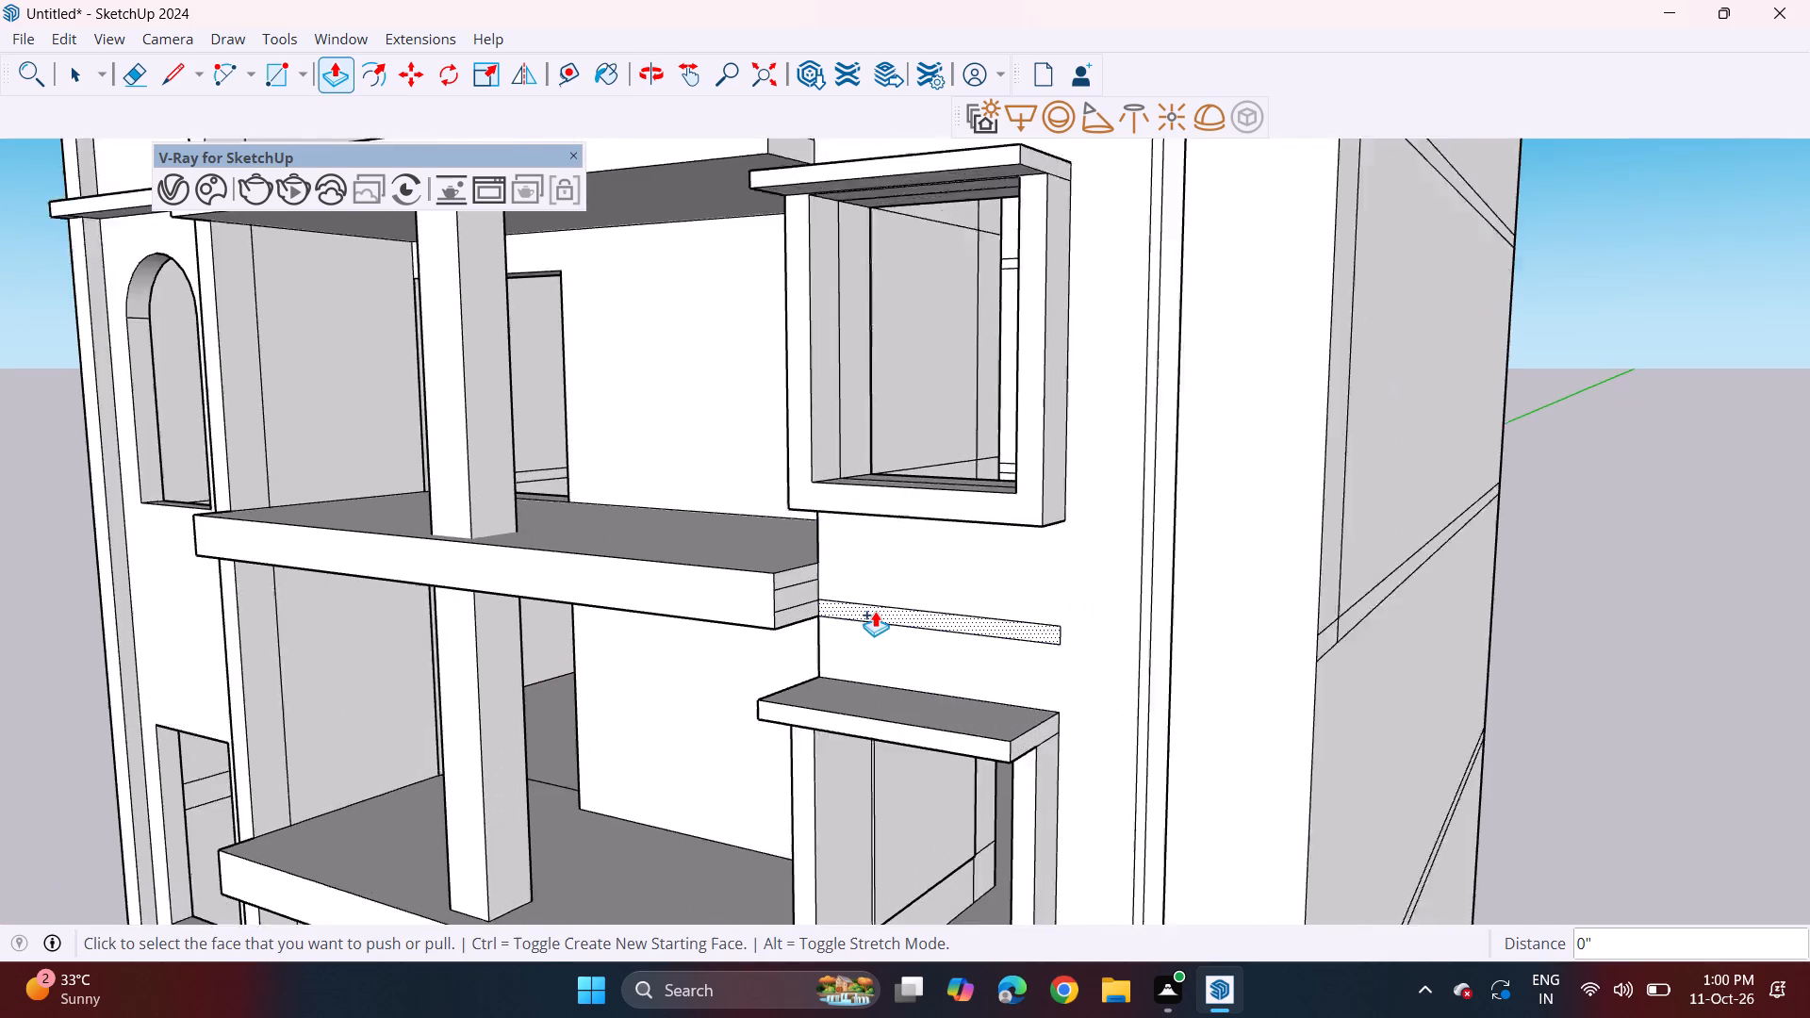
scroll(875, 611, up, 2)
click(875, 611)
click(865, 616)
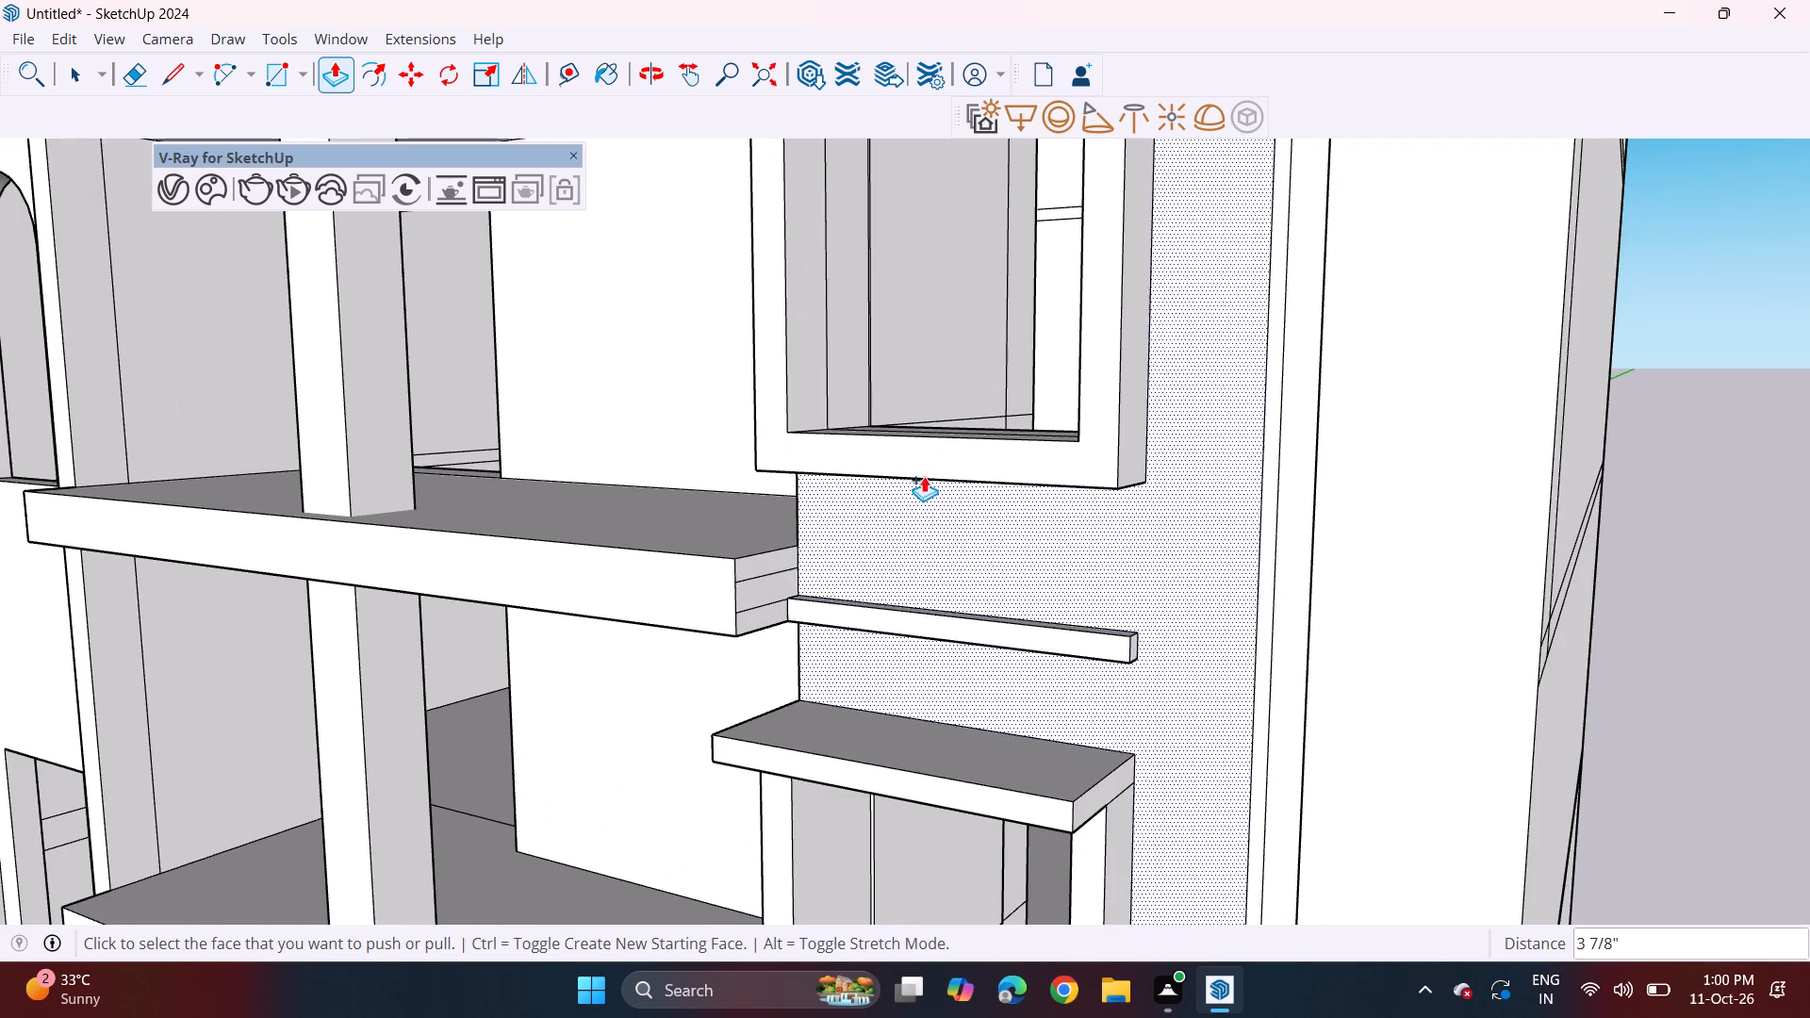
scroll(913, 440, down, 11)
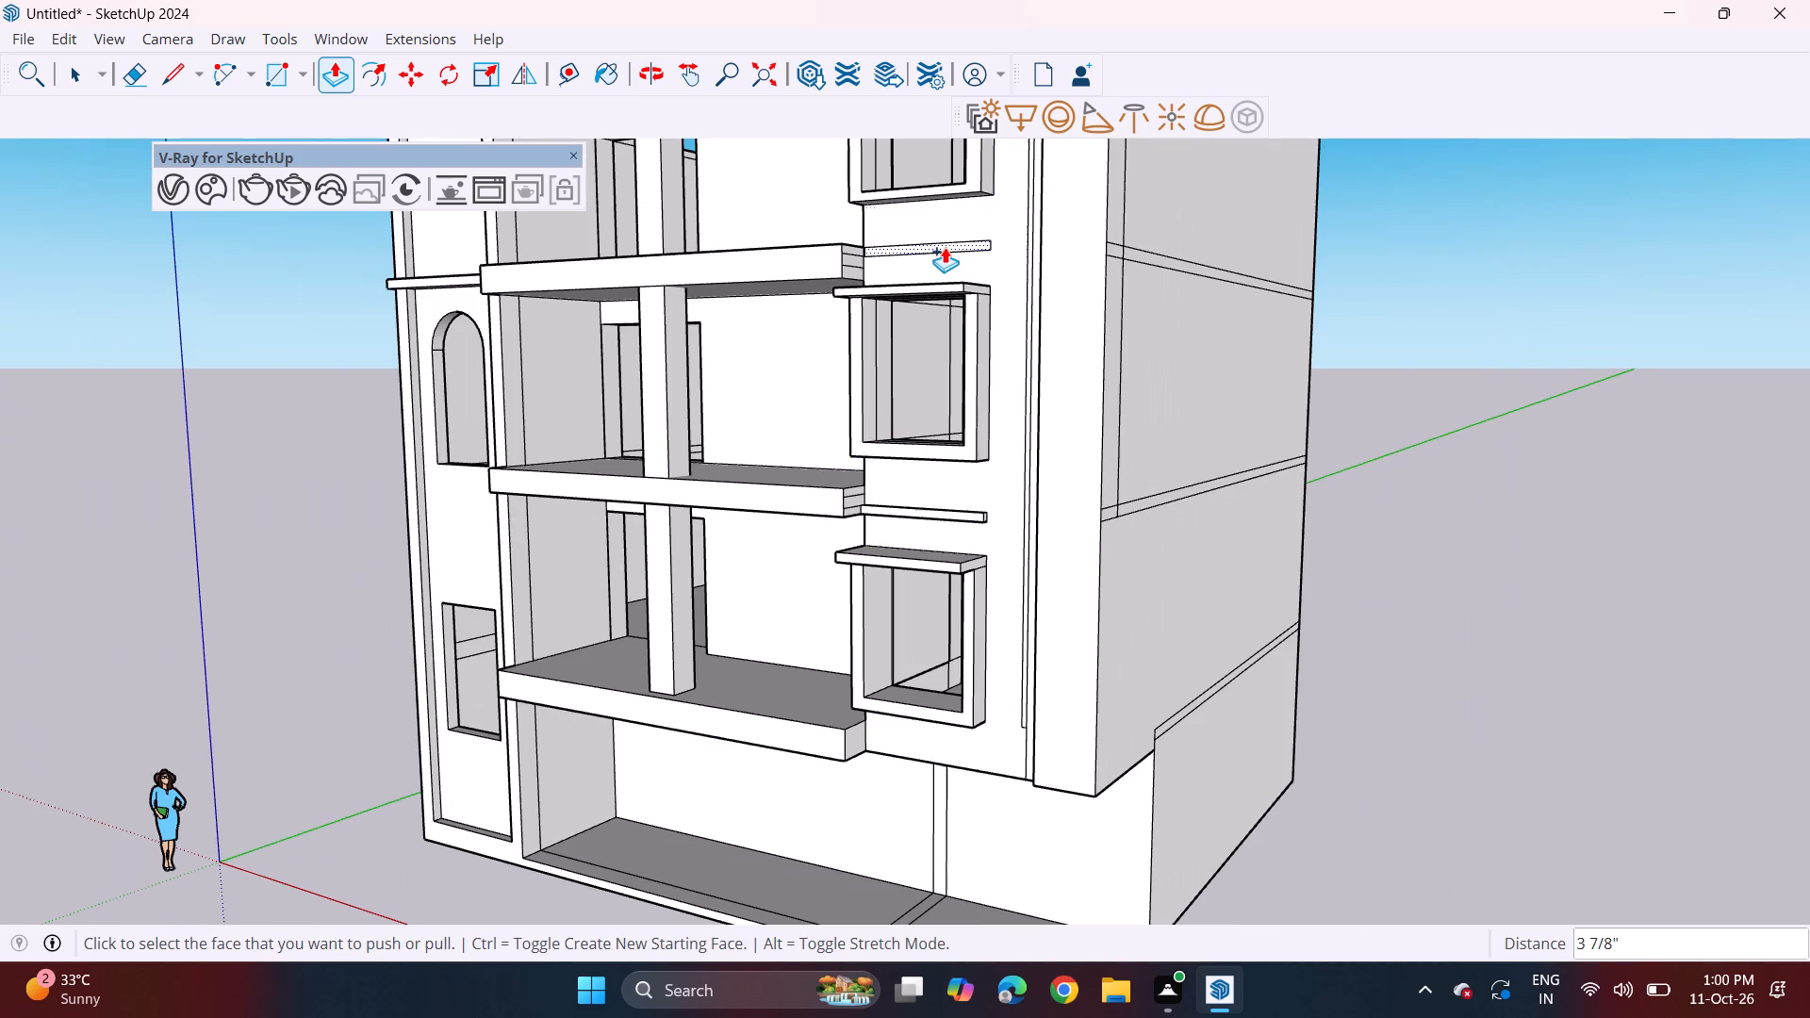
double_click(945, 247)
Draw a vertical line about 30' 4 5/16" long beside the square windows, from the top window's header to just below the lowest frame.
middle_drag(844, 458, 1095, 476)
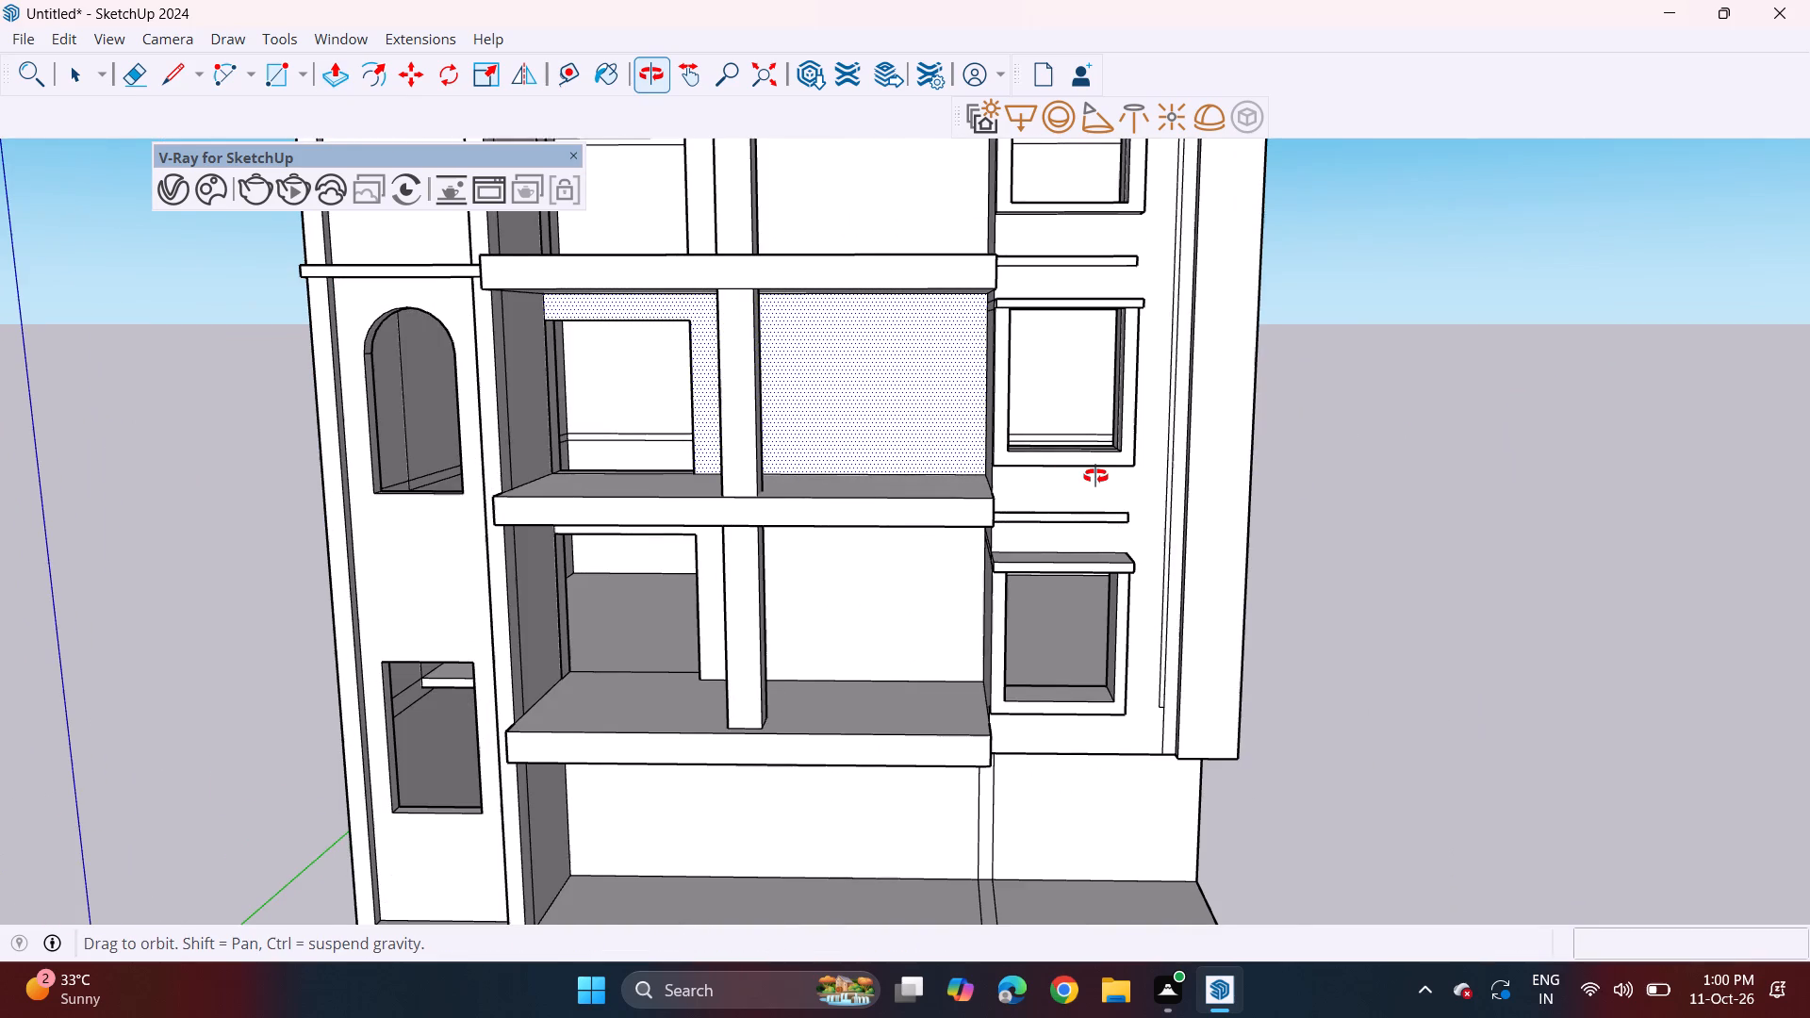
middle_drag(1095, 476, 1073, 475)
scroll(1037, 452, down, 4)
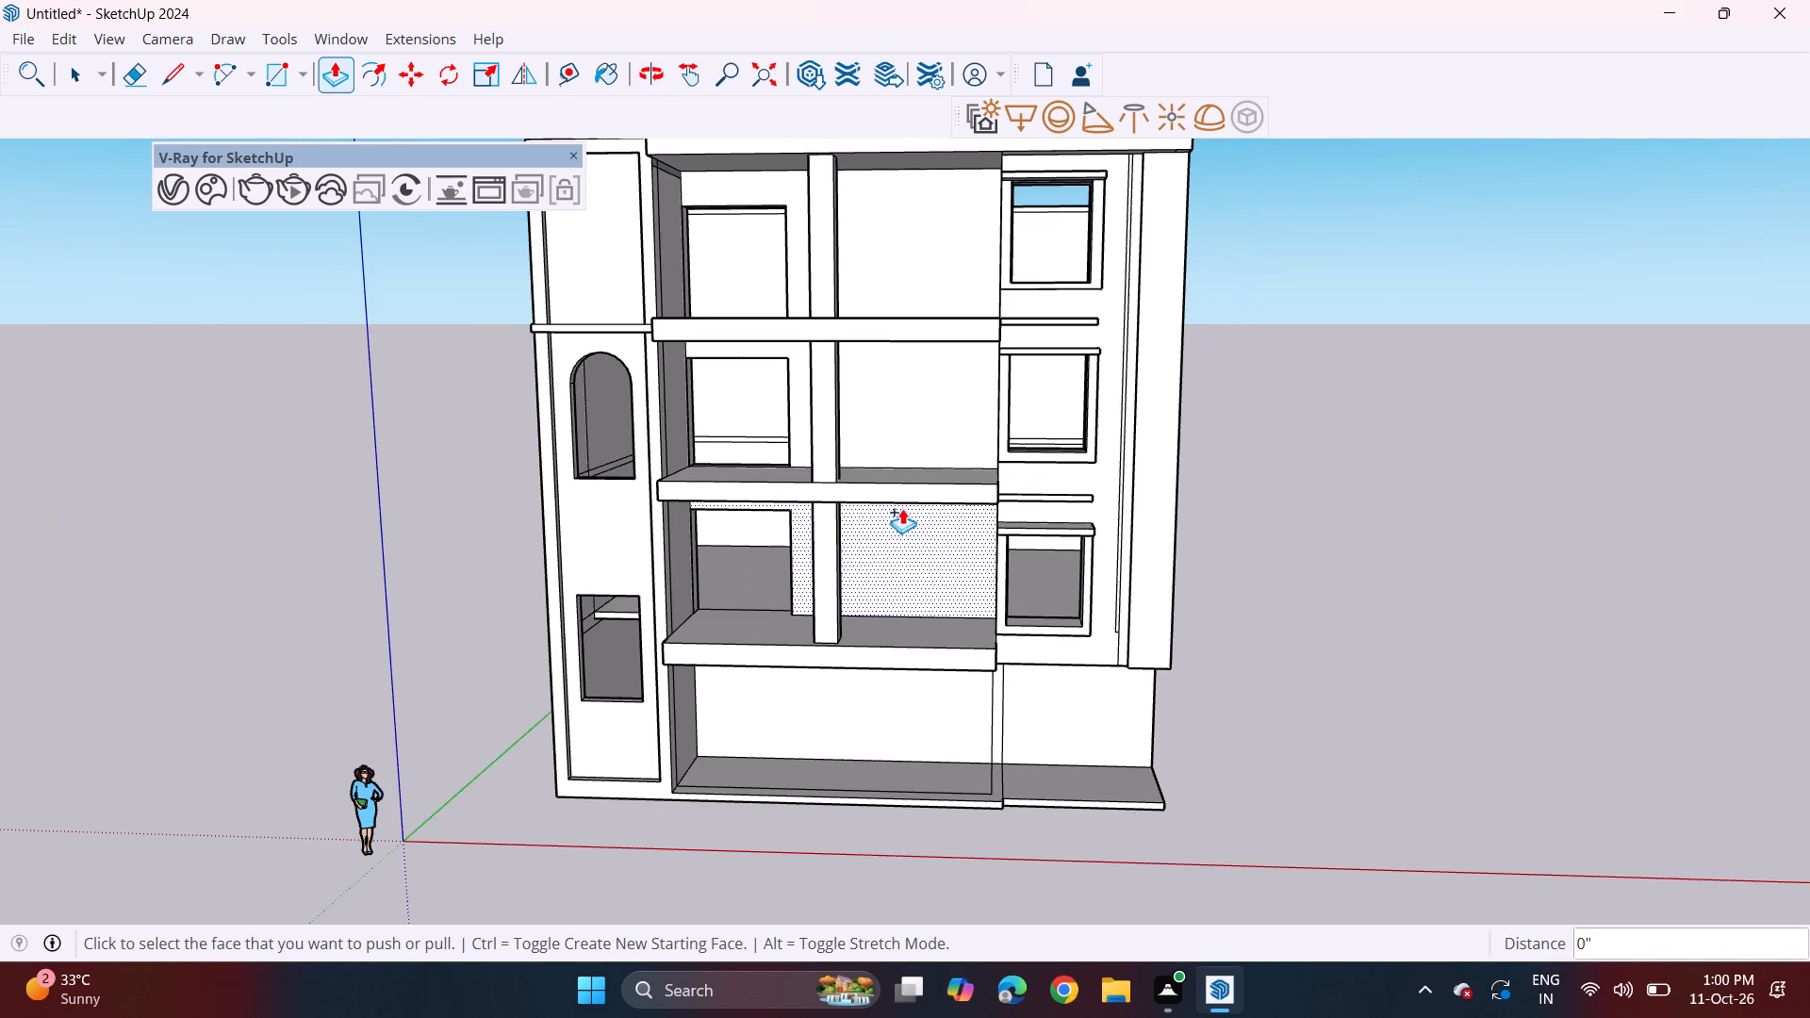
middle_drag(909, 493, 722, 537)
drag(164, 68, 174, 68)
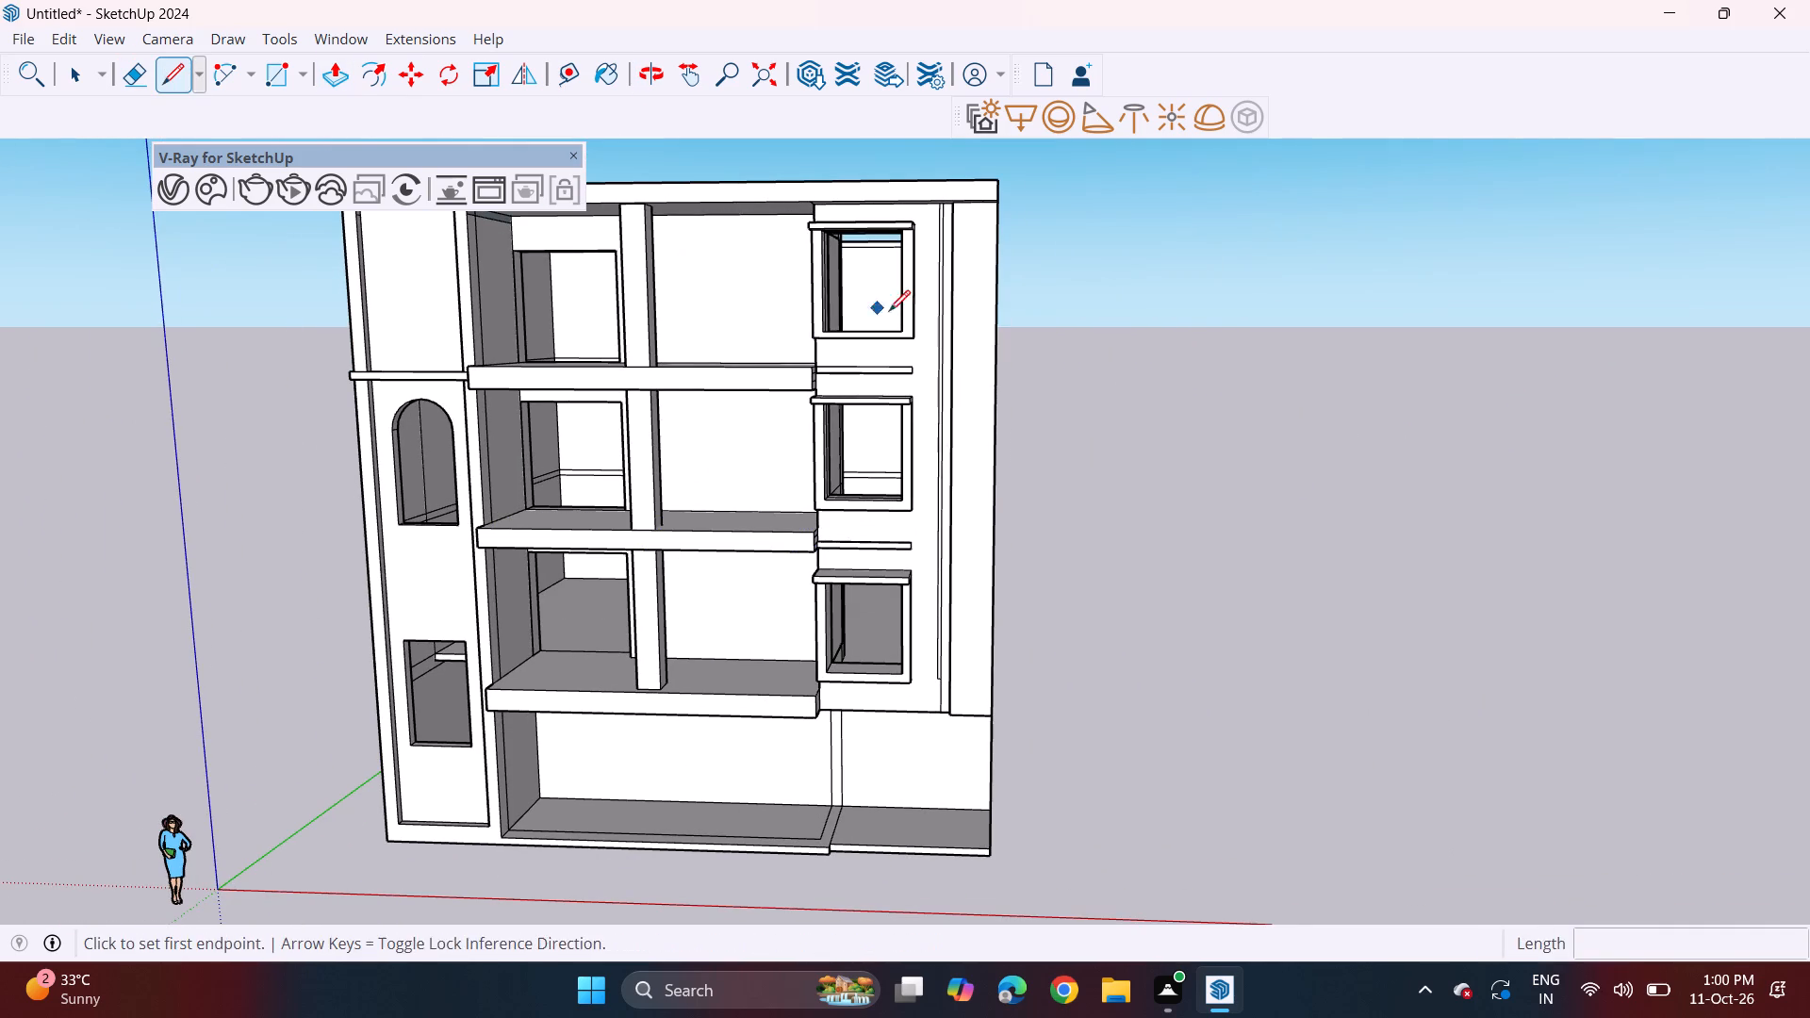
middle_drag(907, 311, 849, 389)
scroll(919, 267, up, 8)
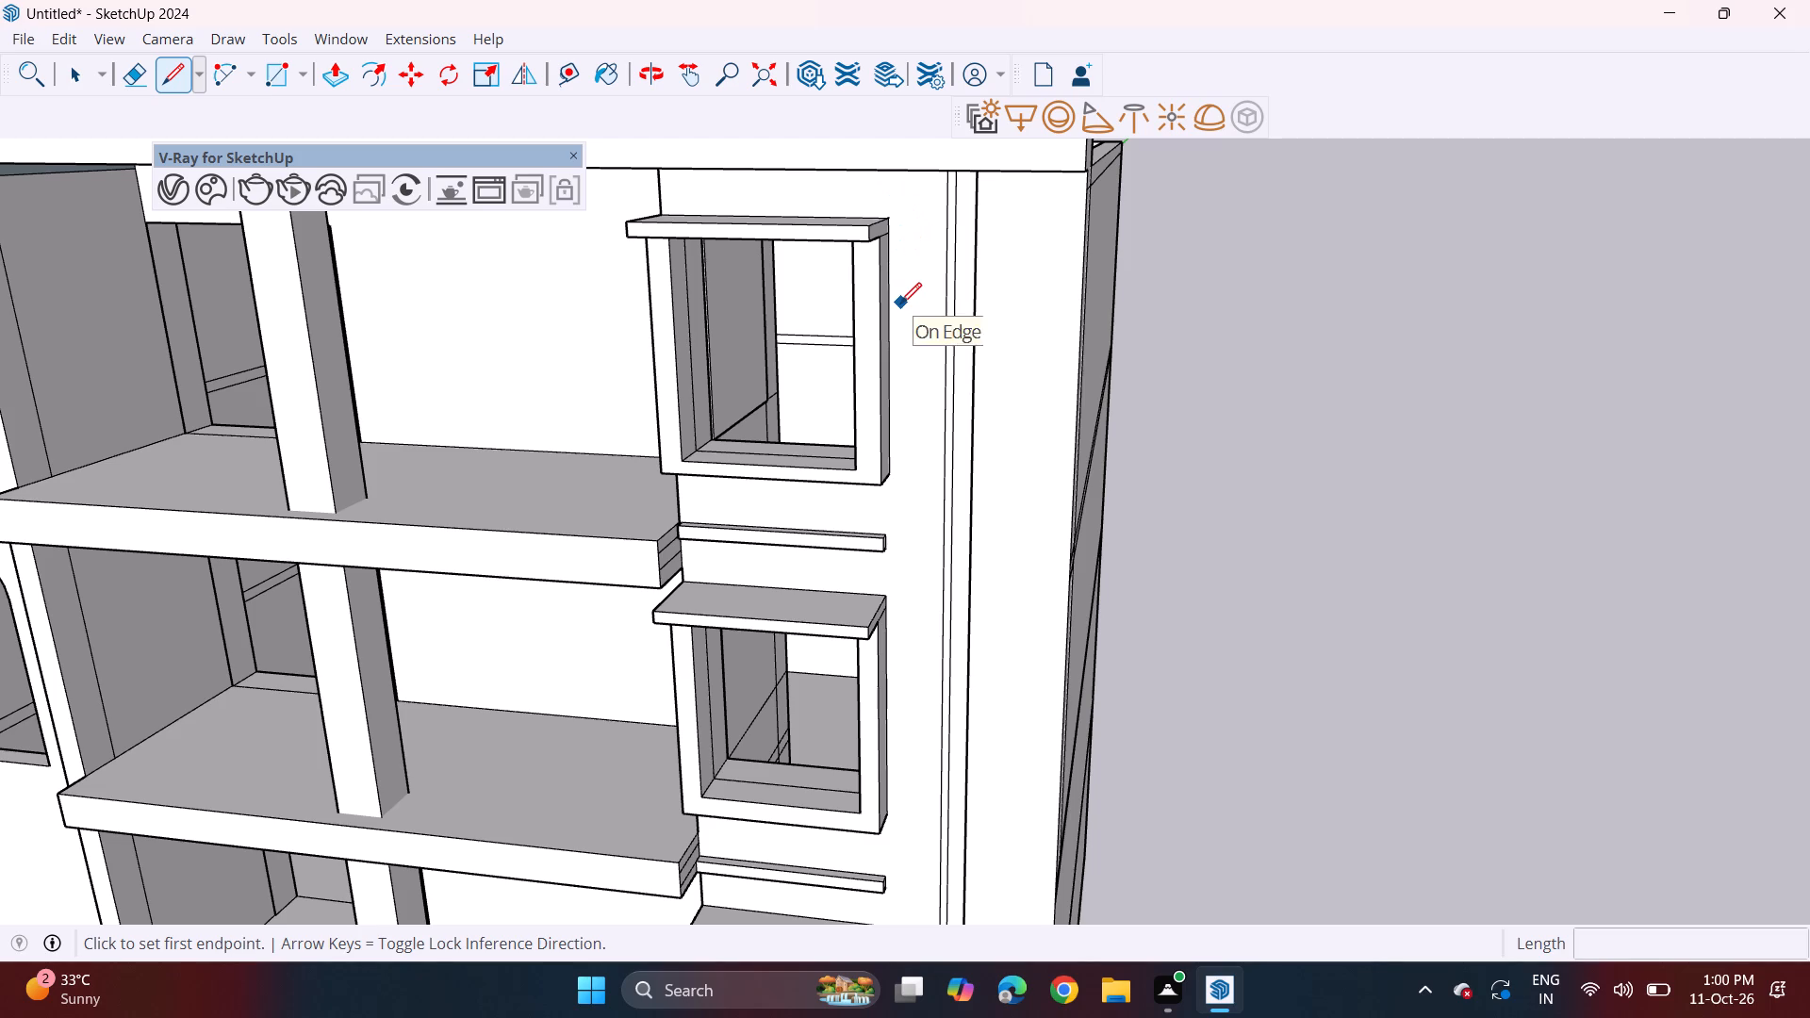
scroll(902, 291, down, 3)
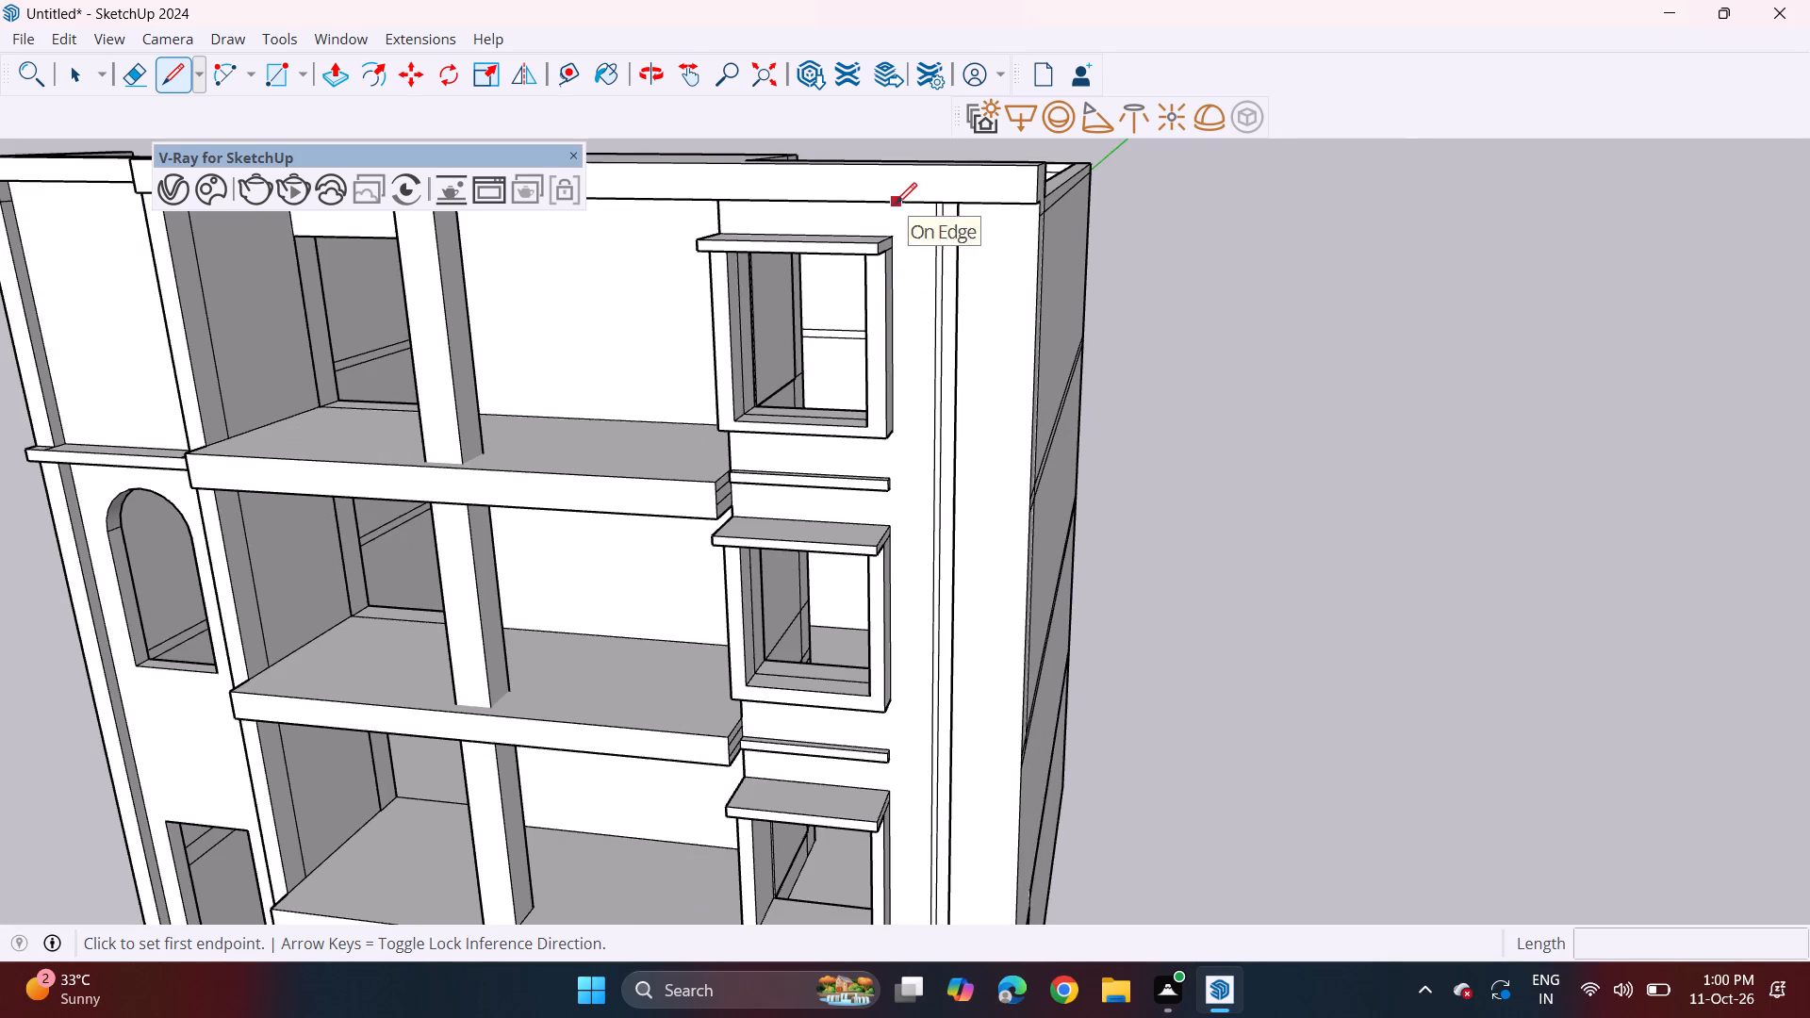
drag(897, 236, 902, 249)
shift+middle_drag(895, 744, 861, 480)
scroll(861, 698, up, 2)
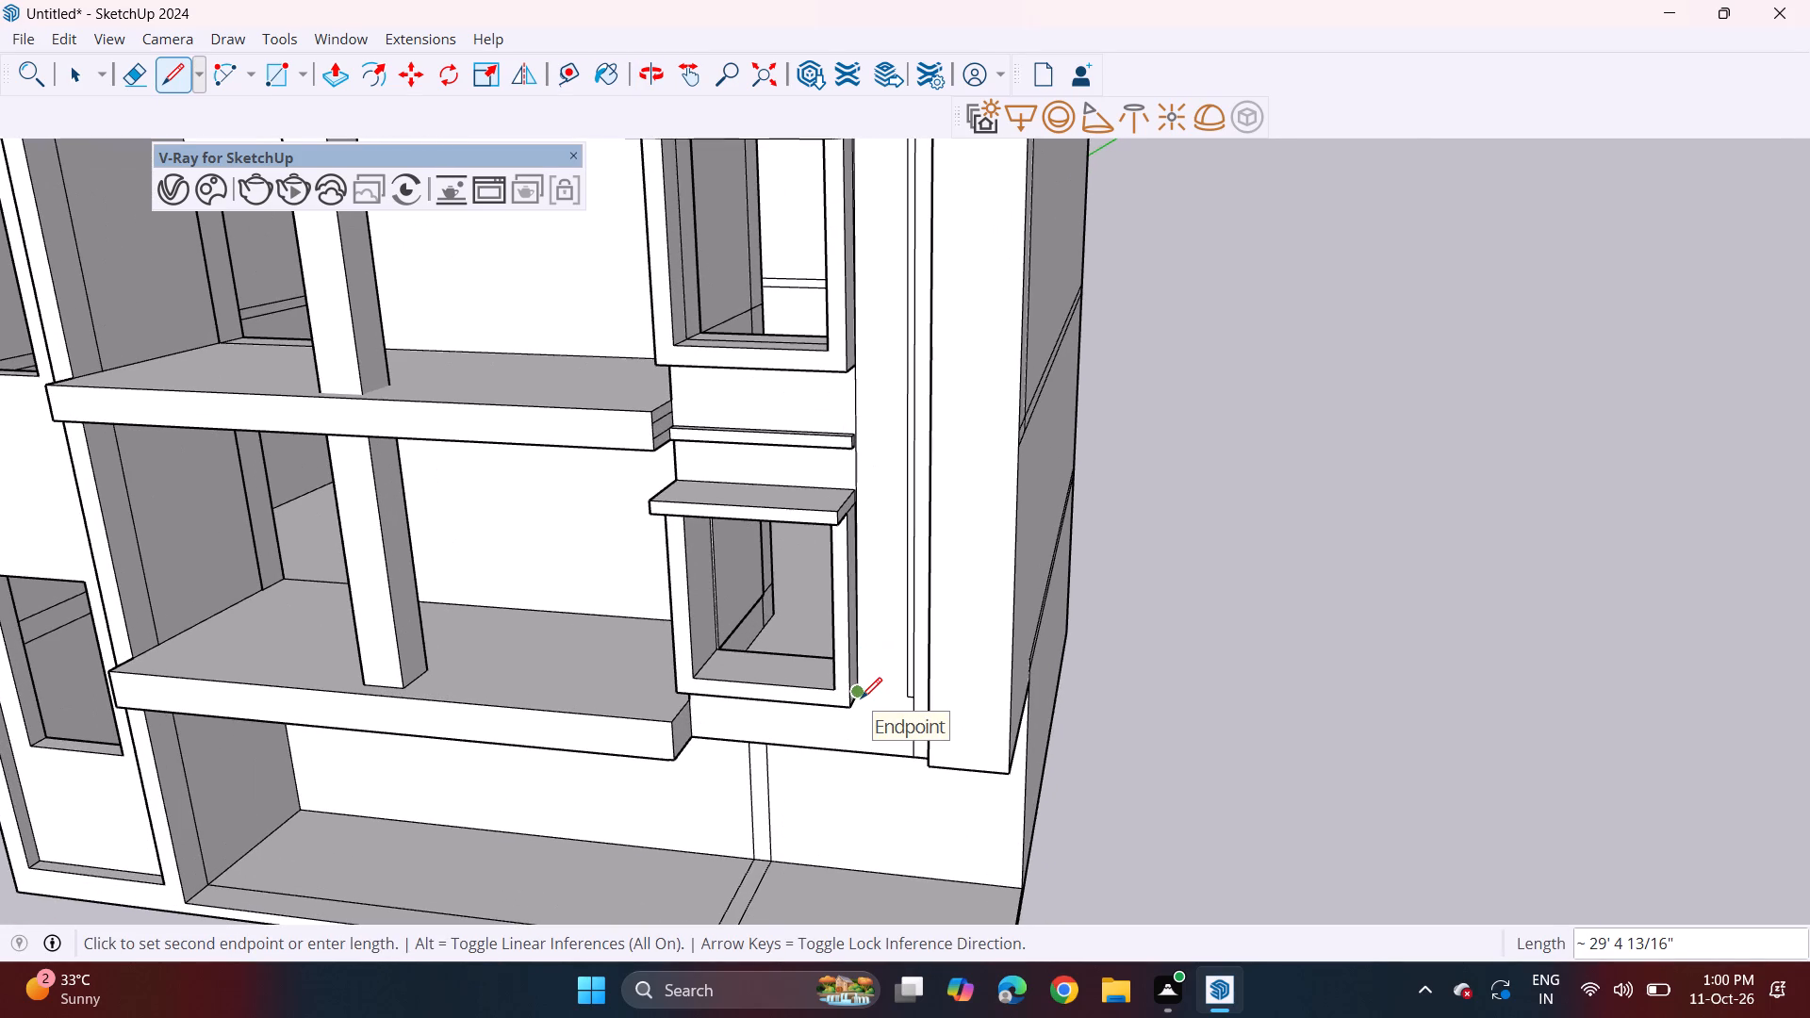
middle_drag(861, 698, 928, 400)
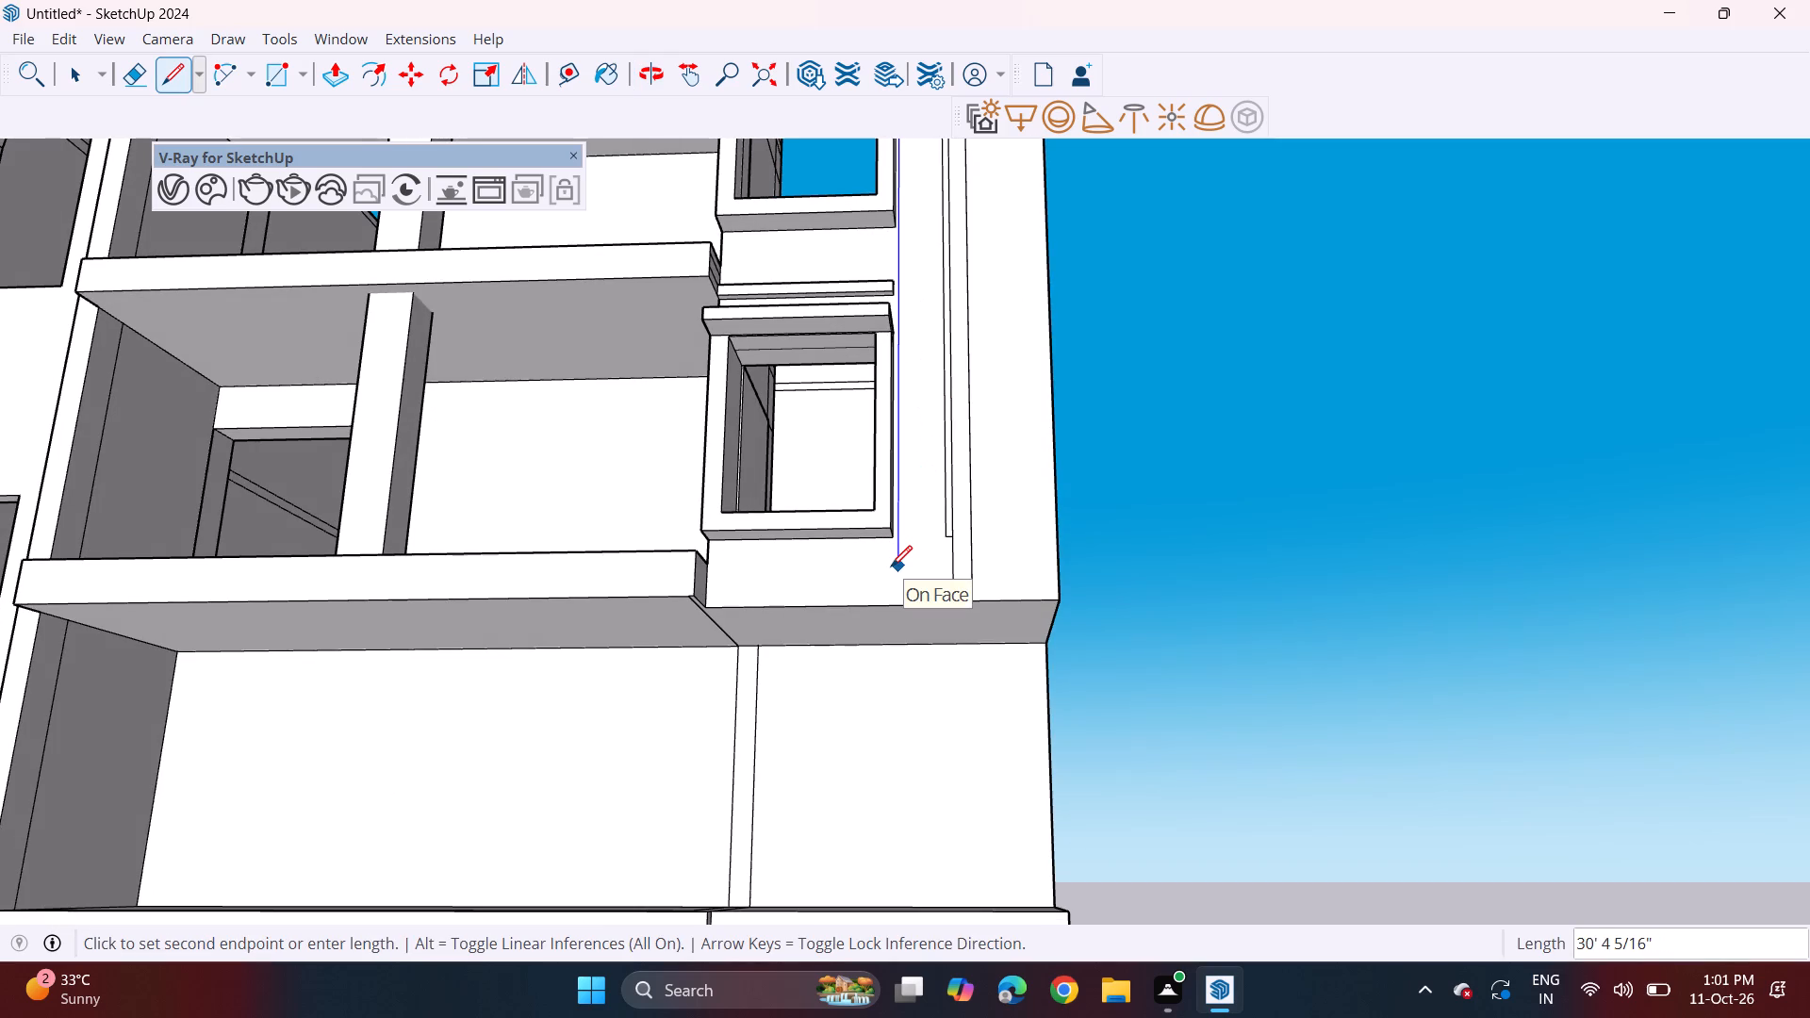
click(894, 562)
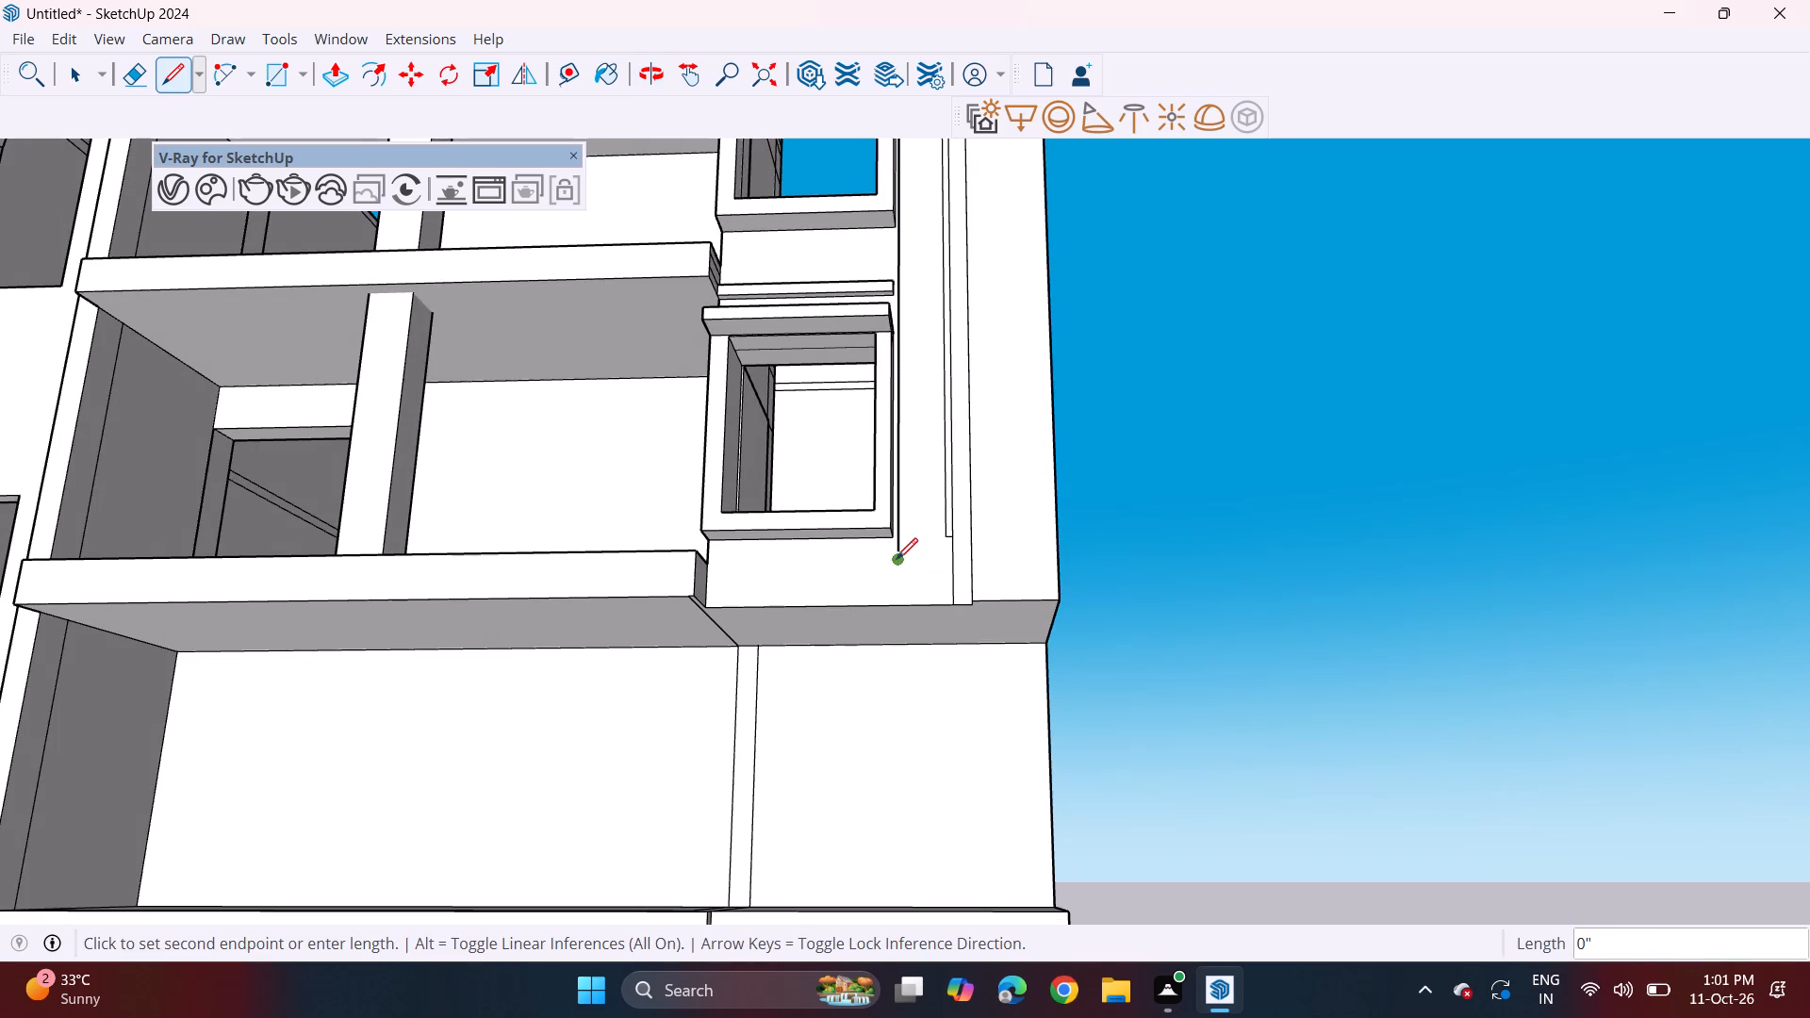
Draw a horizontal line from the vertical line's lower end to the narrow strip, and extend that strip's near edge down to it.
drag(895, 559, 903, 559)
click(958, 563)
middle_drag(947, 510, 916, 691)
scroll(934, 654, up, 2)
click(923, 649)
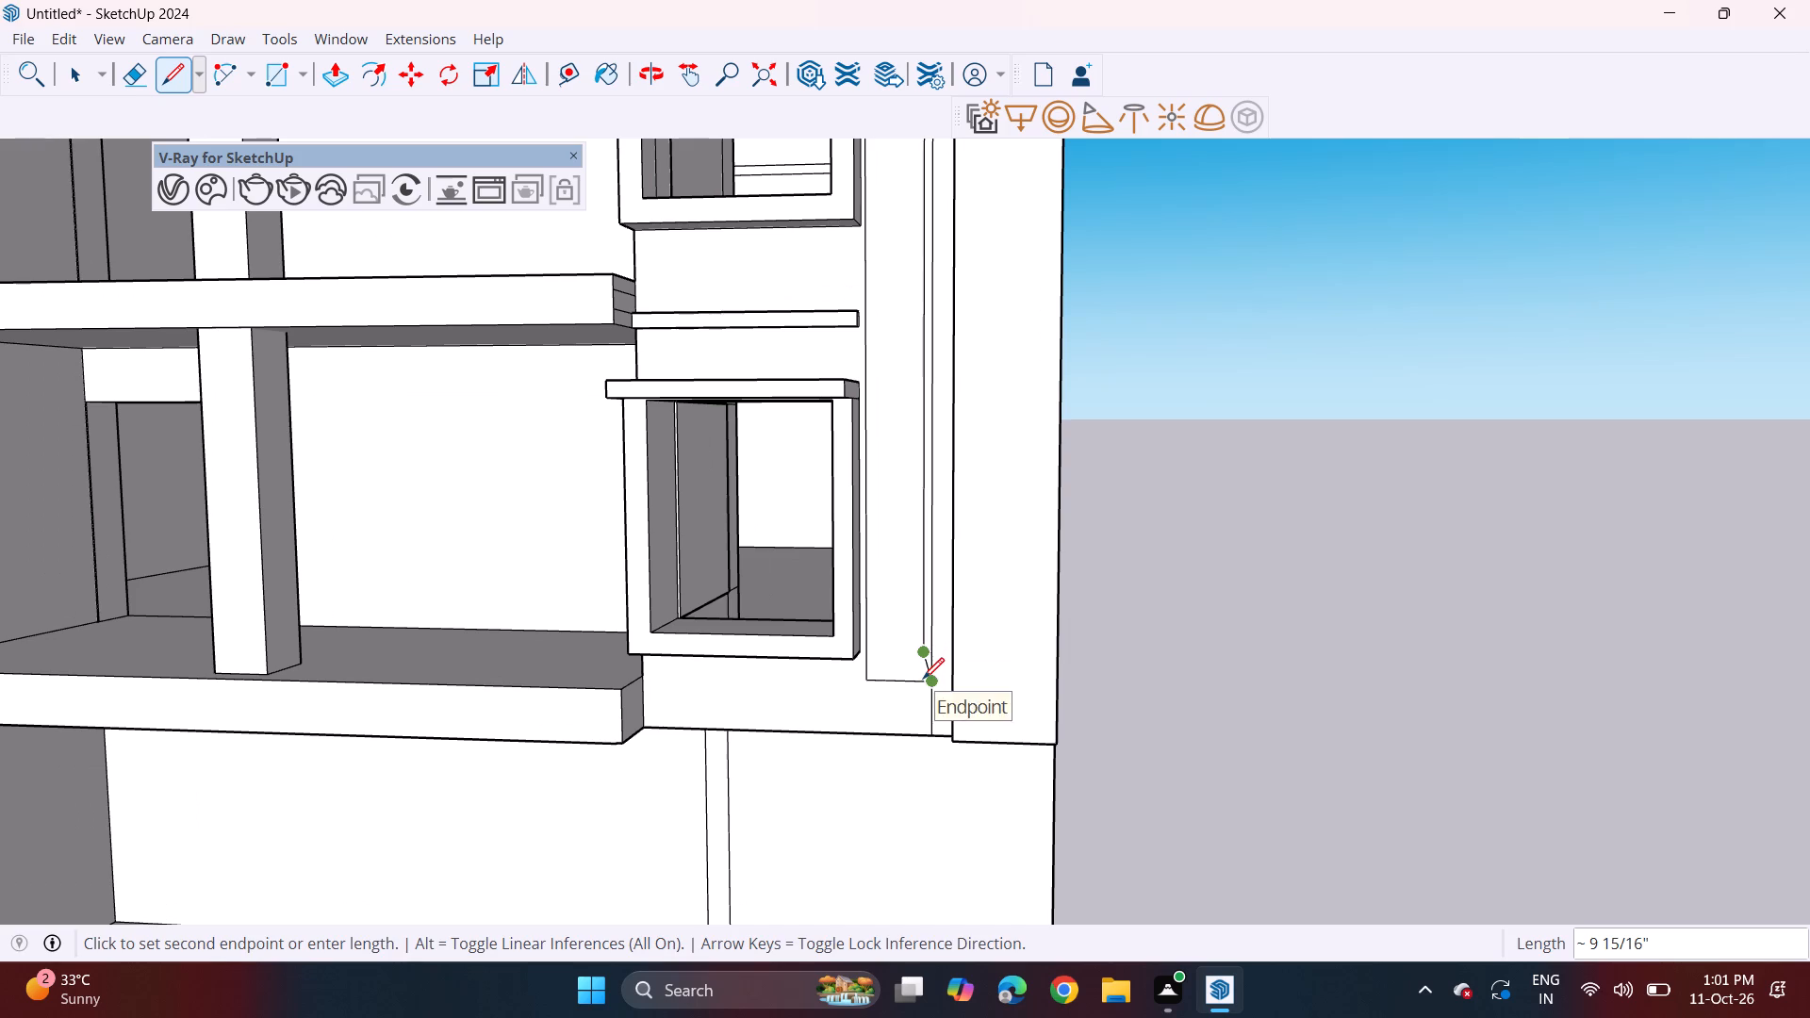
click(918, 684)
Draw a line from the top window header's back corner up towards the underside of the roof band.
scroll(864, 535, down, 2)
shift+middle_drag(841, 518, 794, 813)
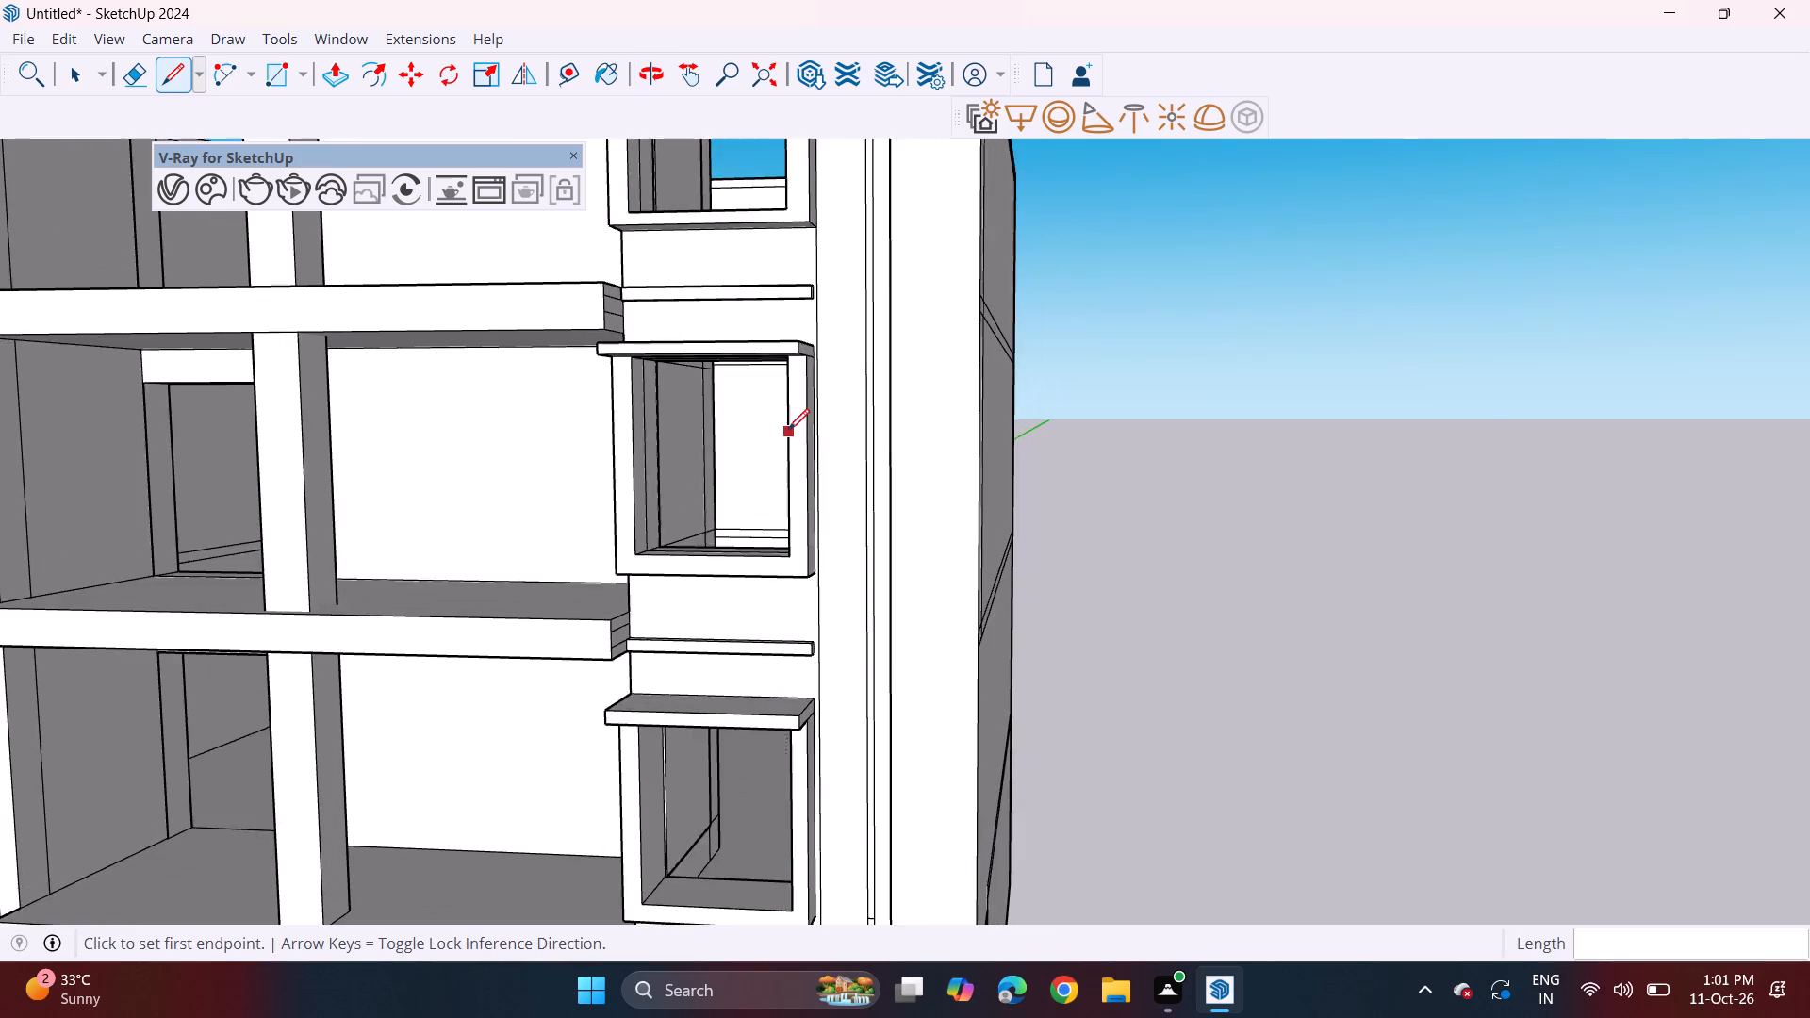
scroll(788, 430, down, 5)
shift+middle_drag(789, 324, 749, 767)
scroll(775, 635, up, 13)
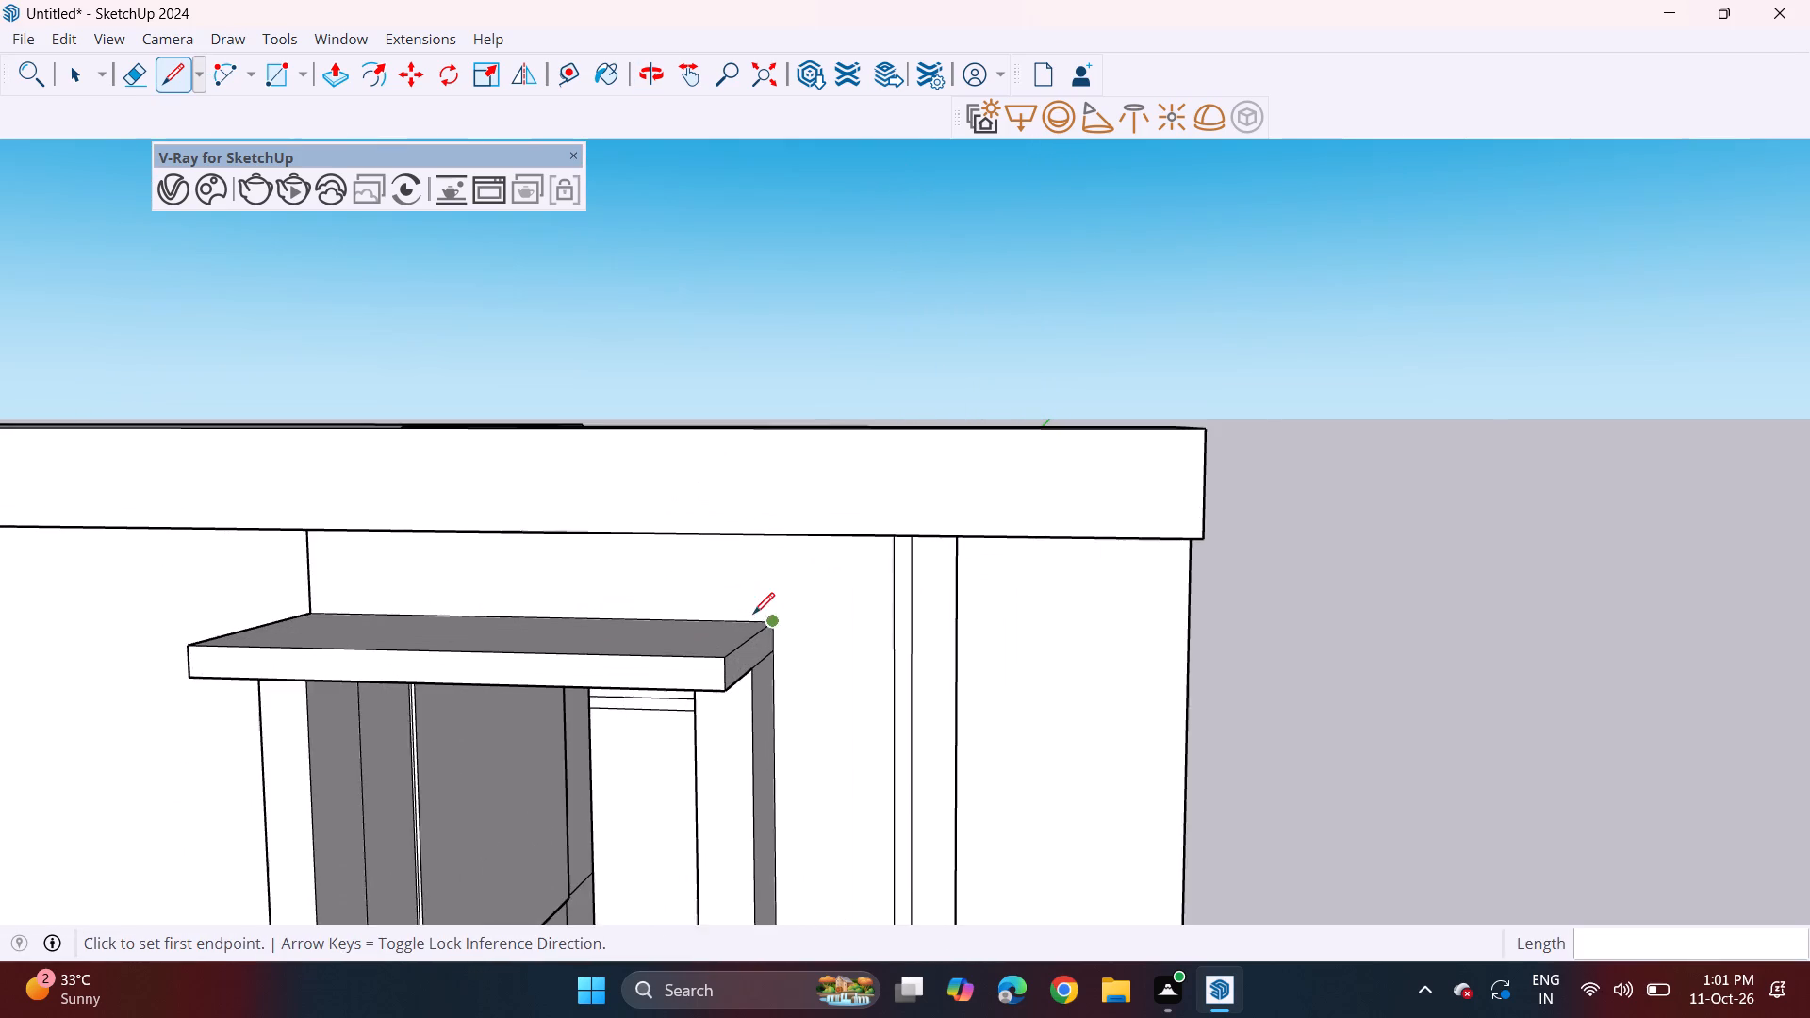
scroll(766, 619, up, 3)
click(778, 618)
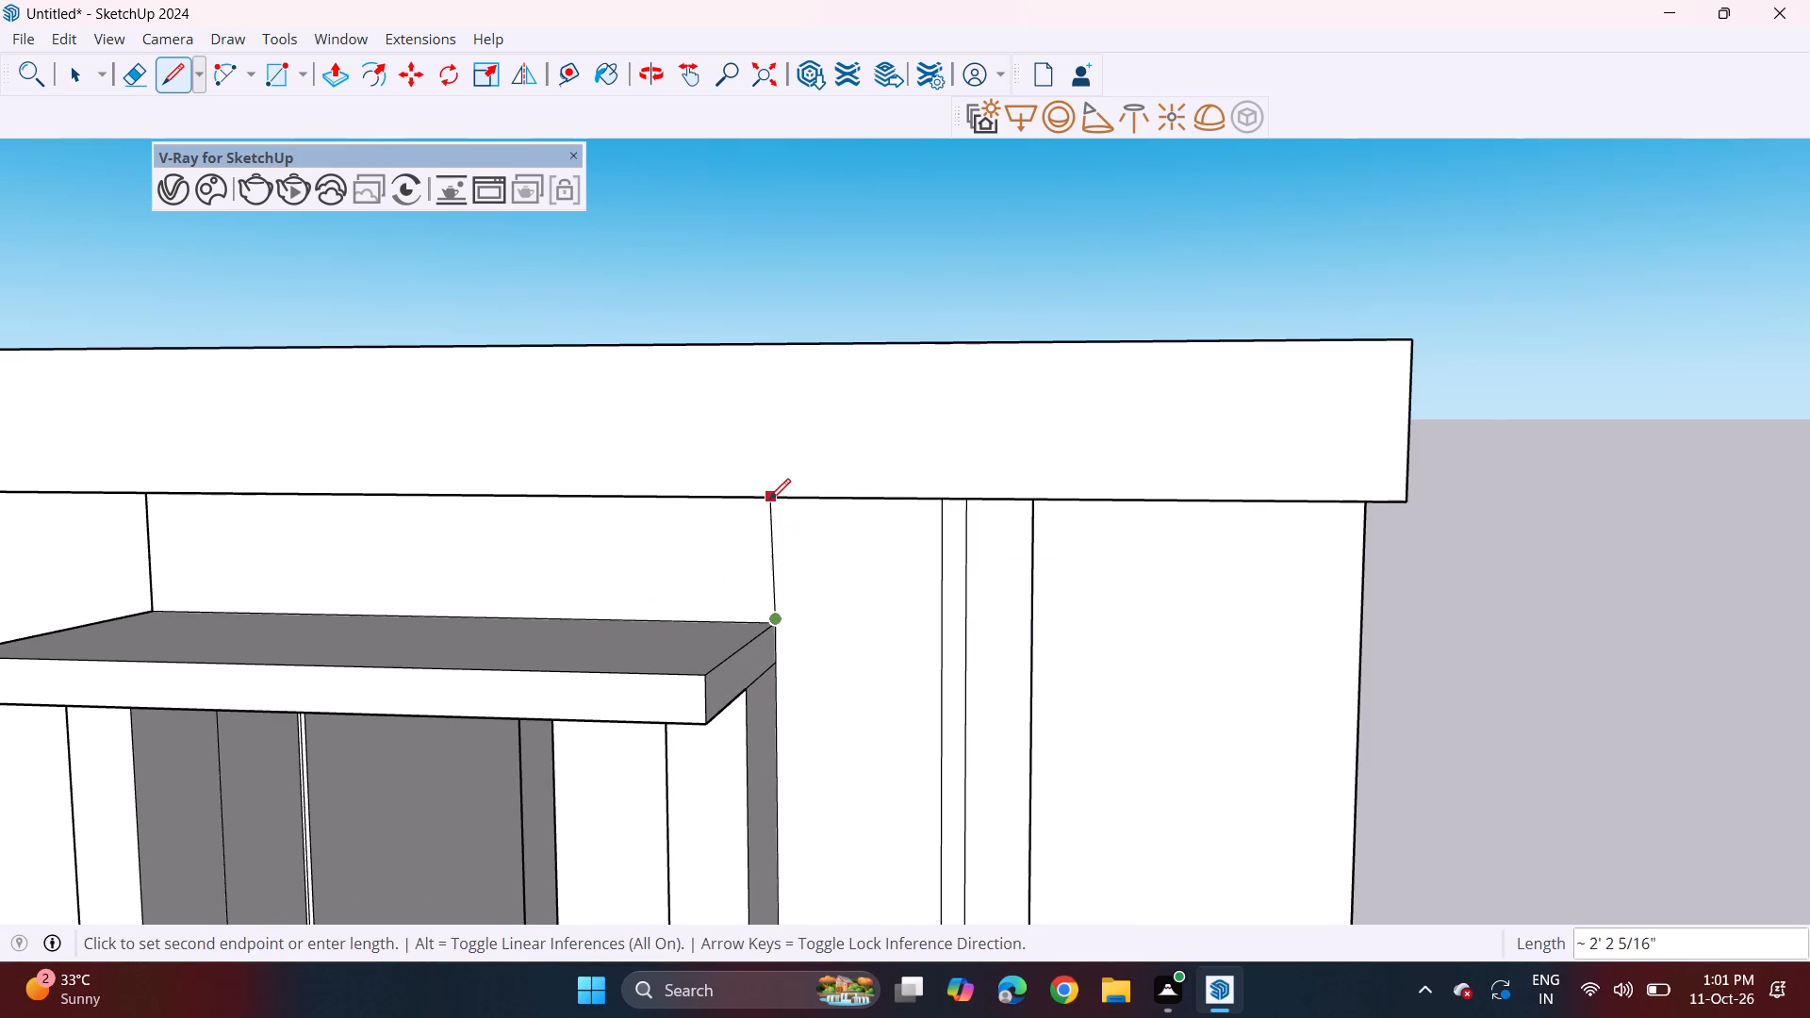
click(772, 491)
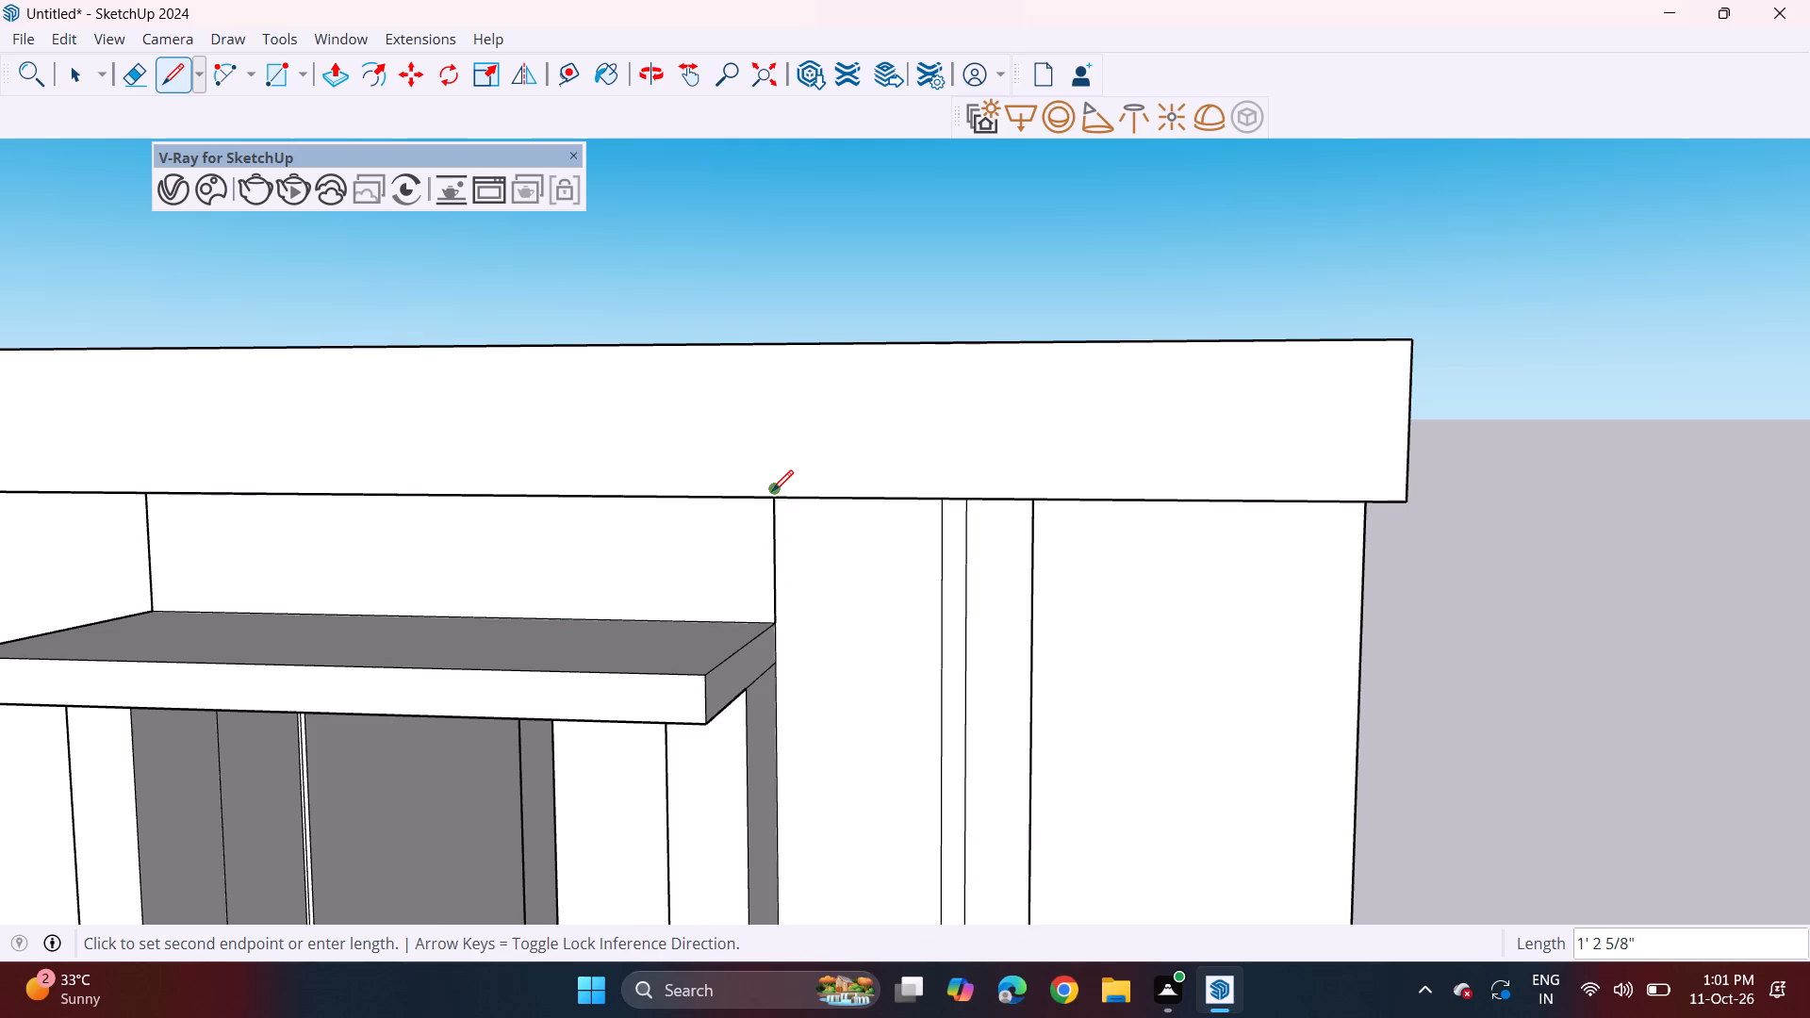
scroll(790, 502, up, 2)
middle_drag(735, 536, 383, 484)
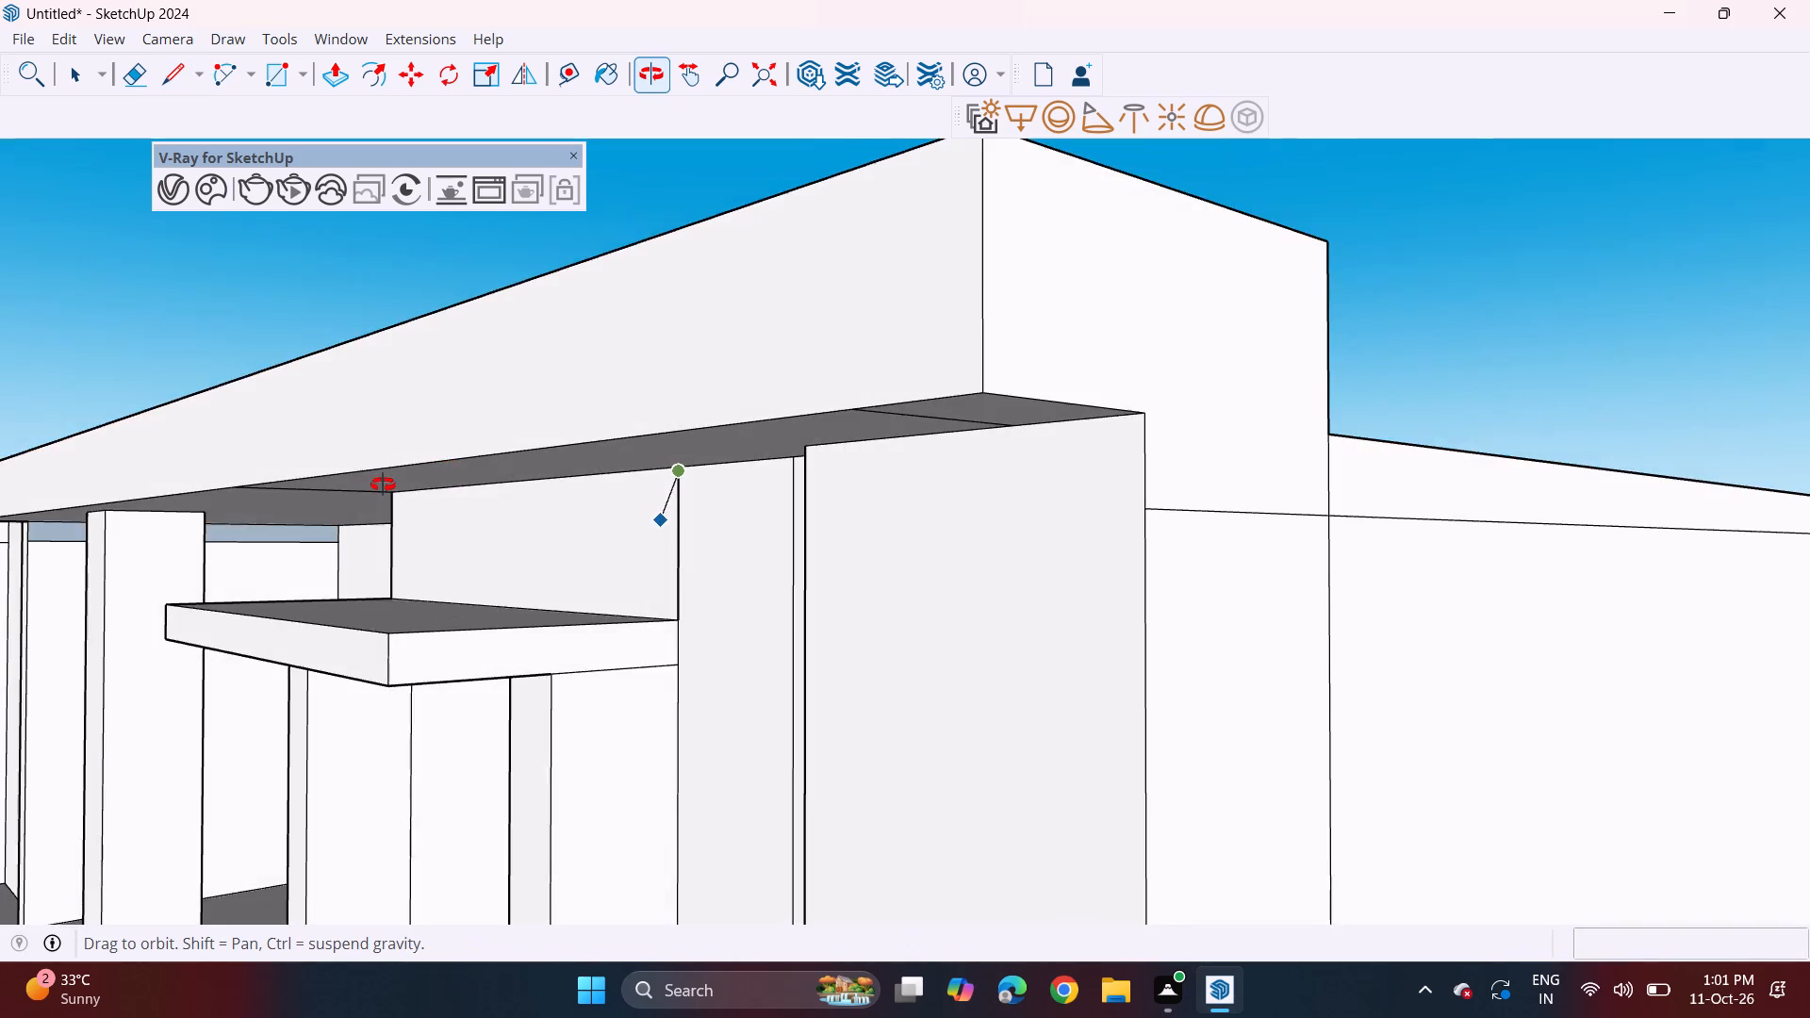
middle_drag(383, 484, 872, 402)
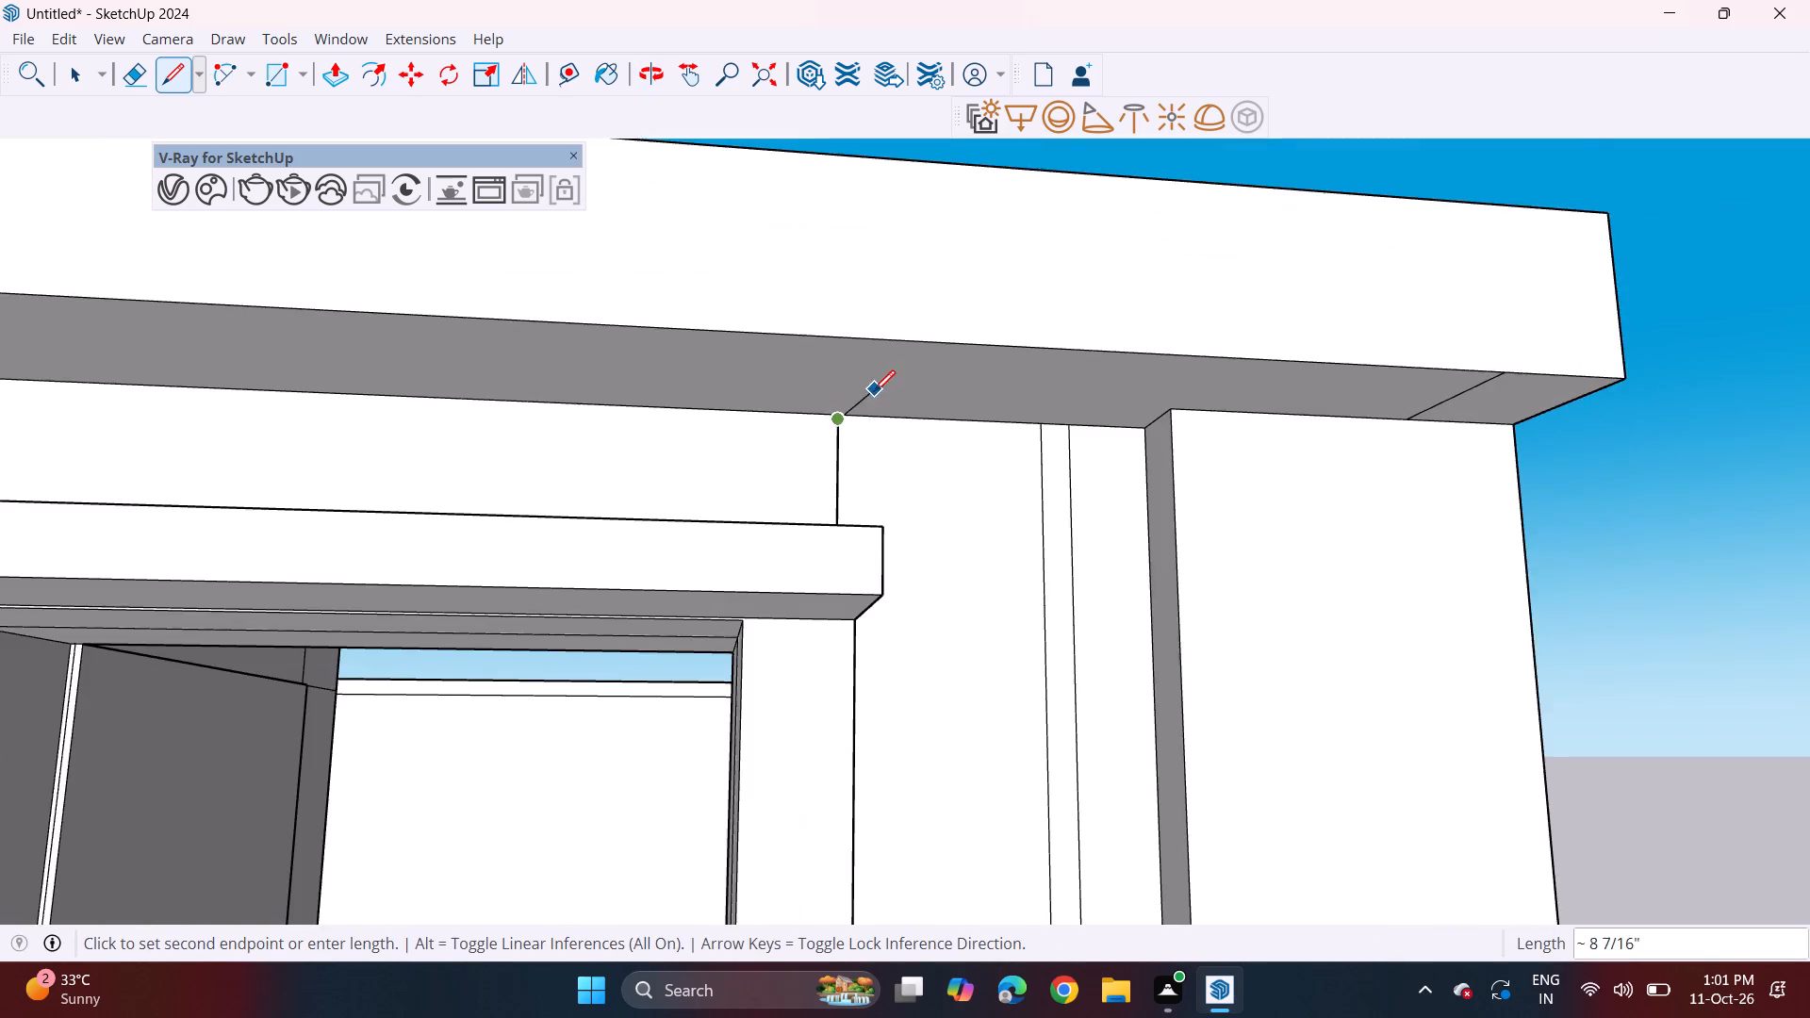
scroll(874, 395, down, 3)
scroll(895, 508, down, 1)
key(space)
Bridge the remaining gap of about 1/2" between the vertical line's upper end and the roof band.
middle_drag(924, 583, 862, 698)
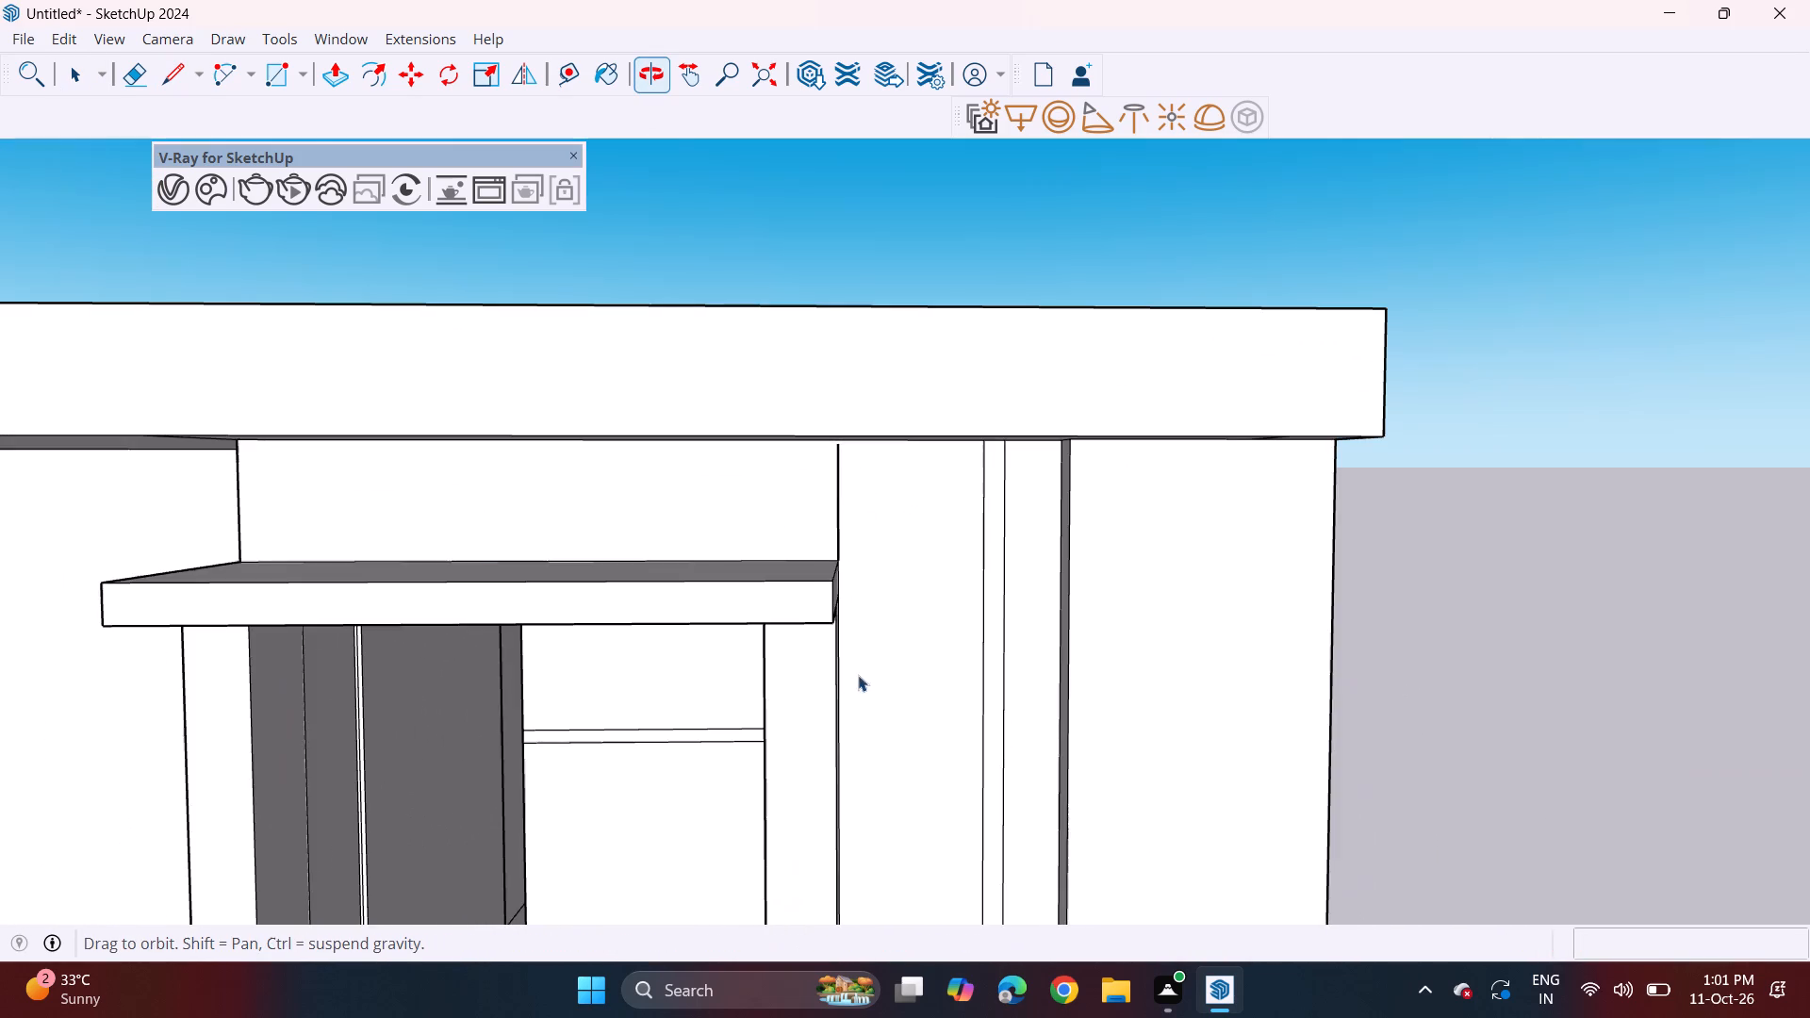
scroll(859, 492, up, 7)
key(l)
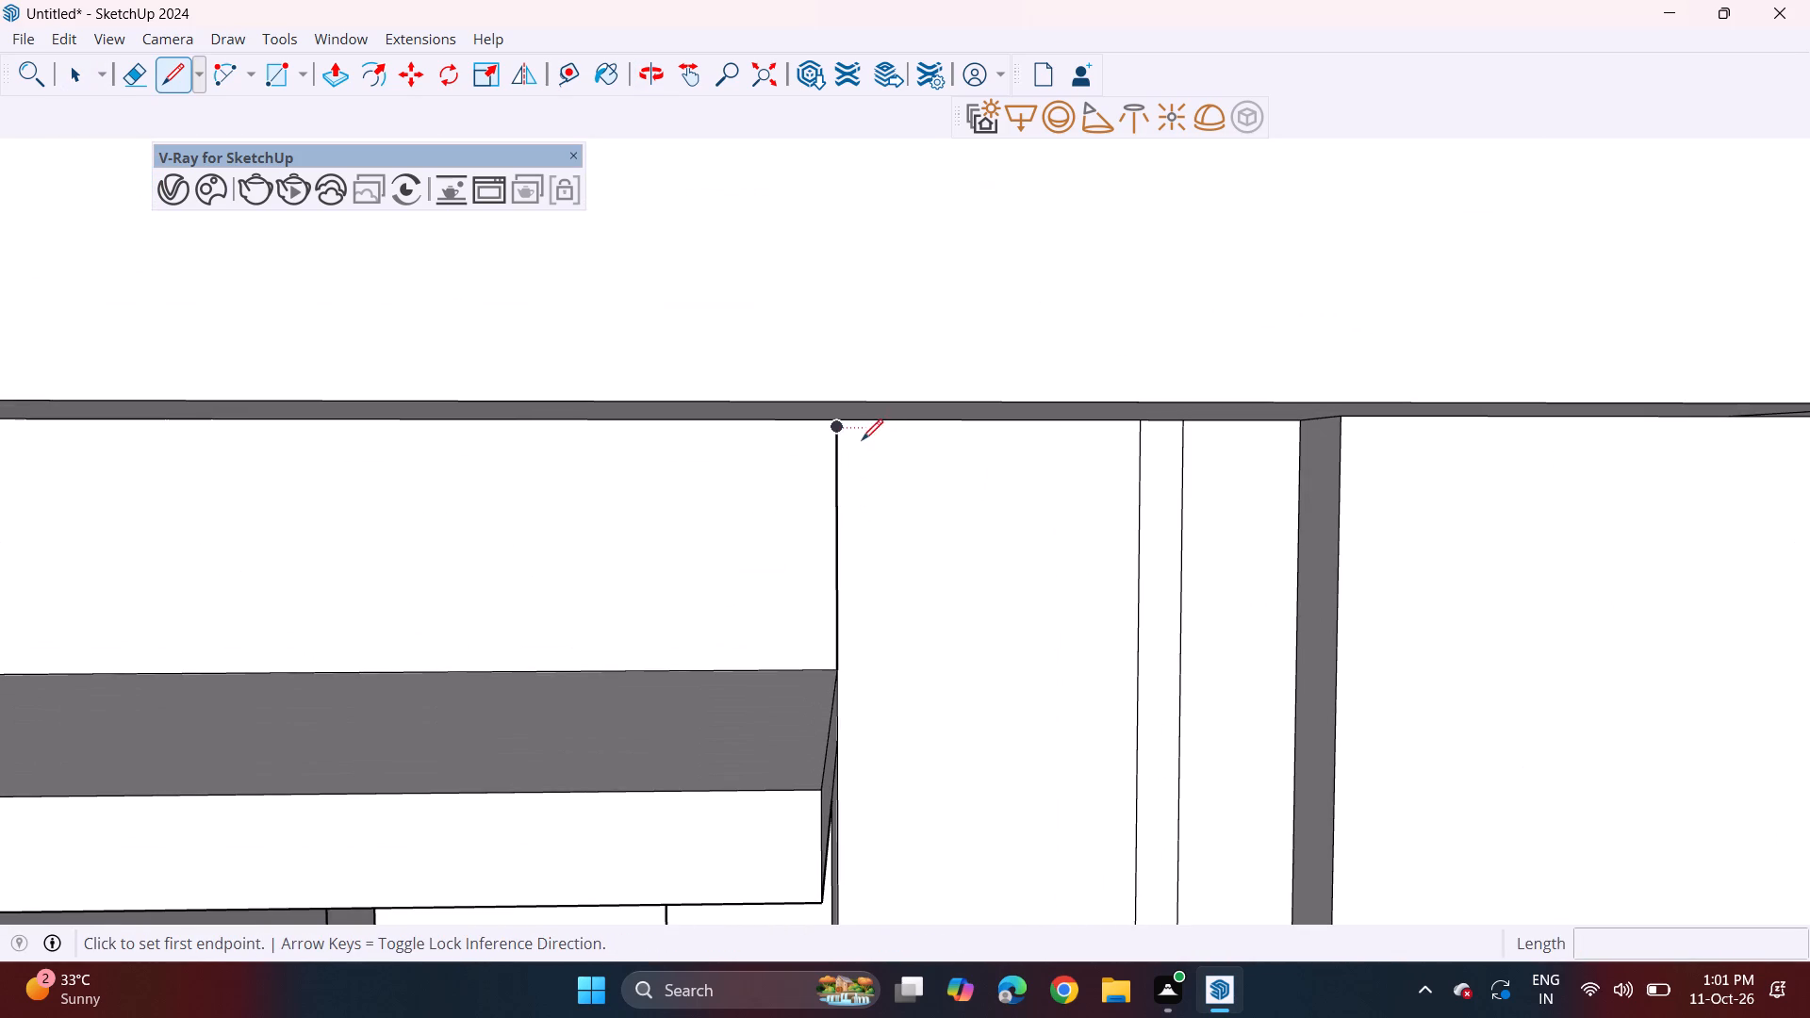
scroll(856, 443, up, 4)
middle_click(831, 434)
scroll(831, 434, up, 3)
click(831, 417)
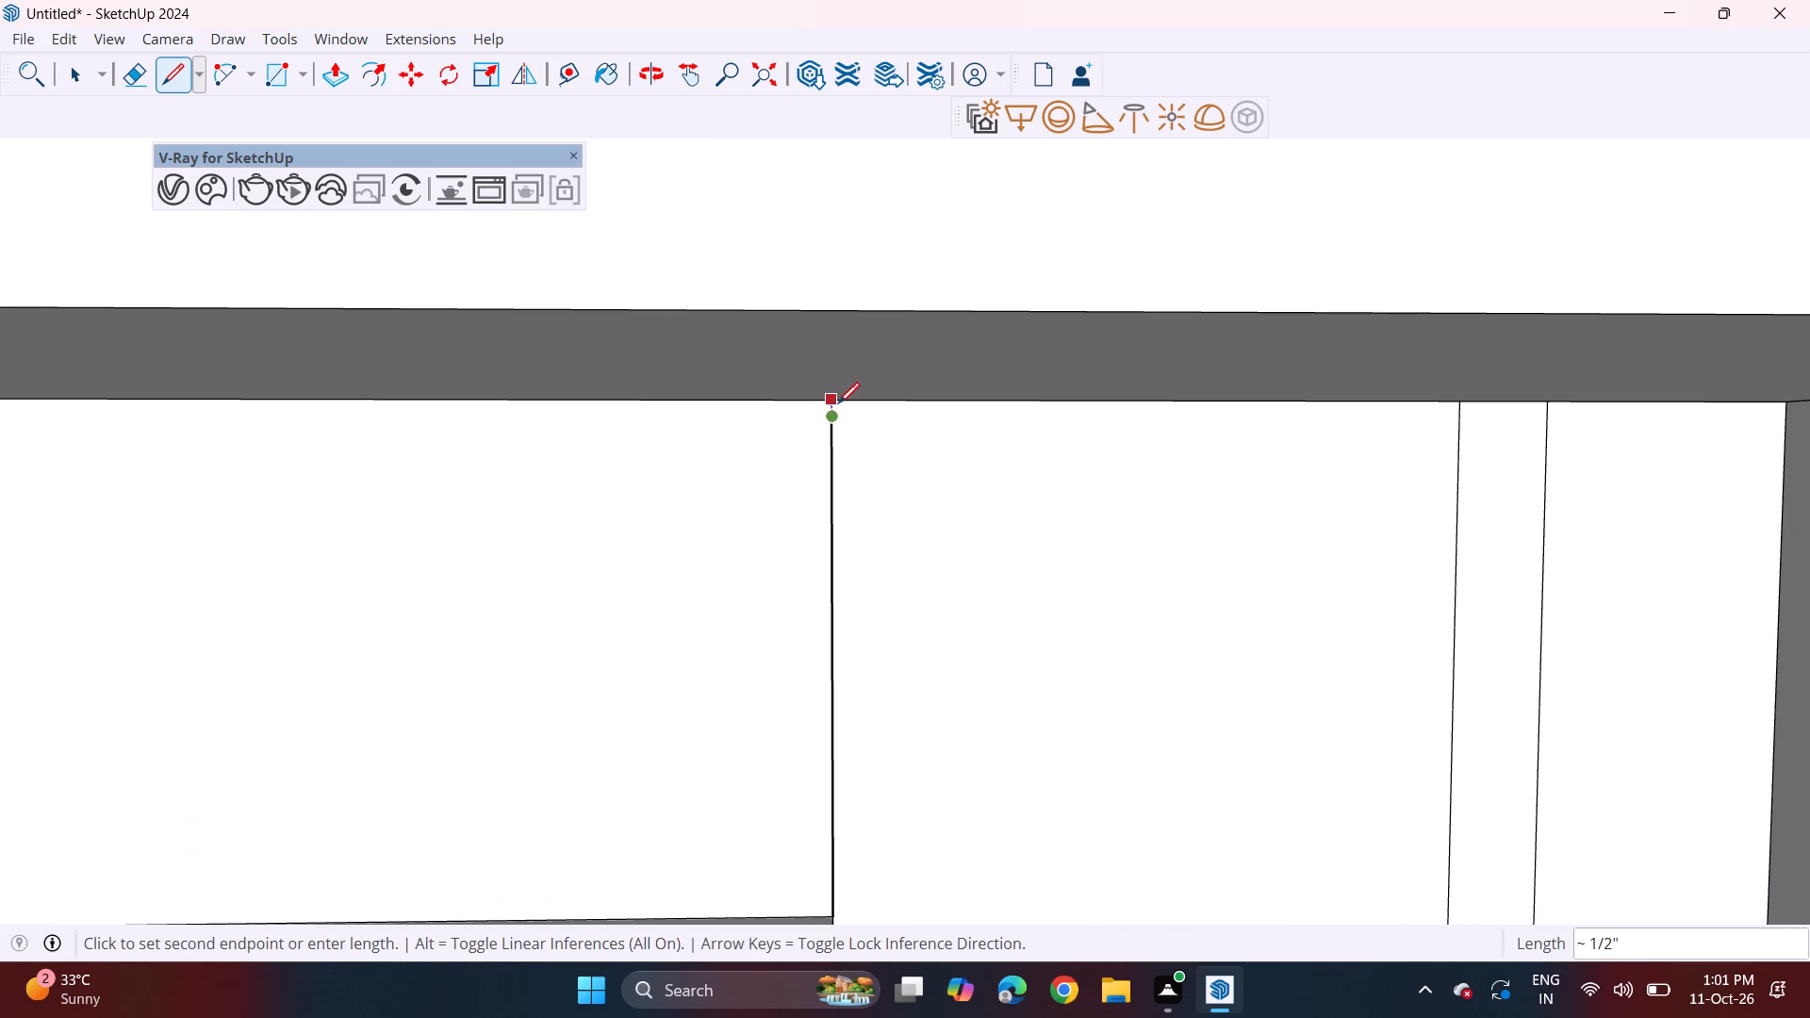
click(838, 403)
scroll(905, 507, down, 7)
middle_drag(917, 523, 903, 459)
Draw a horizontal line about 1' 6 7/8" long across the new strip, from the top header's lower corner to the neighbouring strip's edge.
key(space)
click(1034, 446)
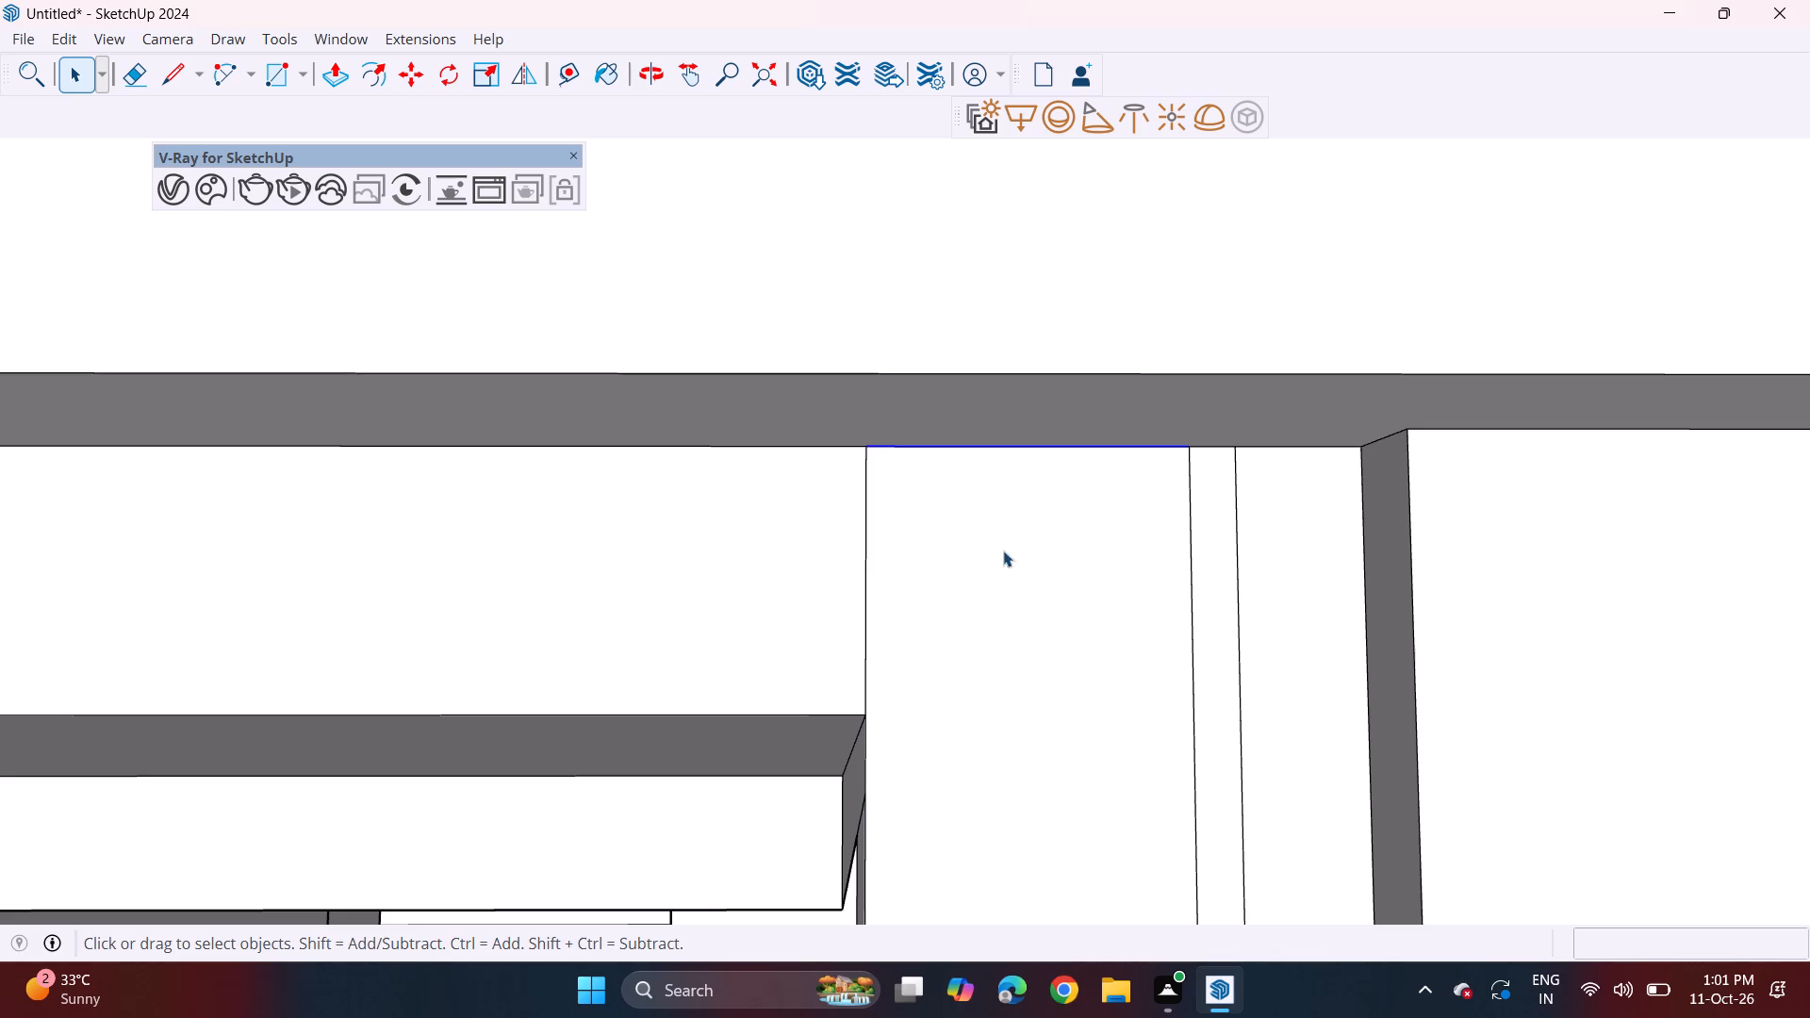
click(182, 80)
middle_drag(1029, 719, 1022, 709)
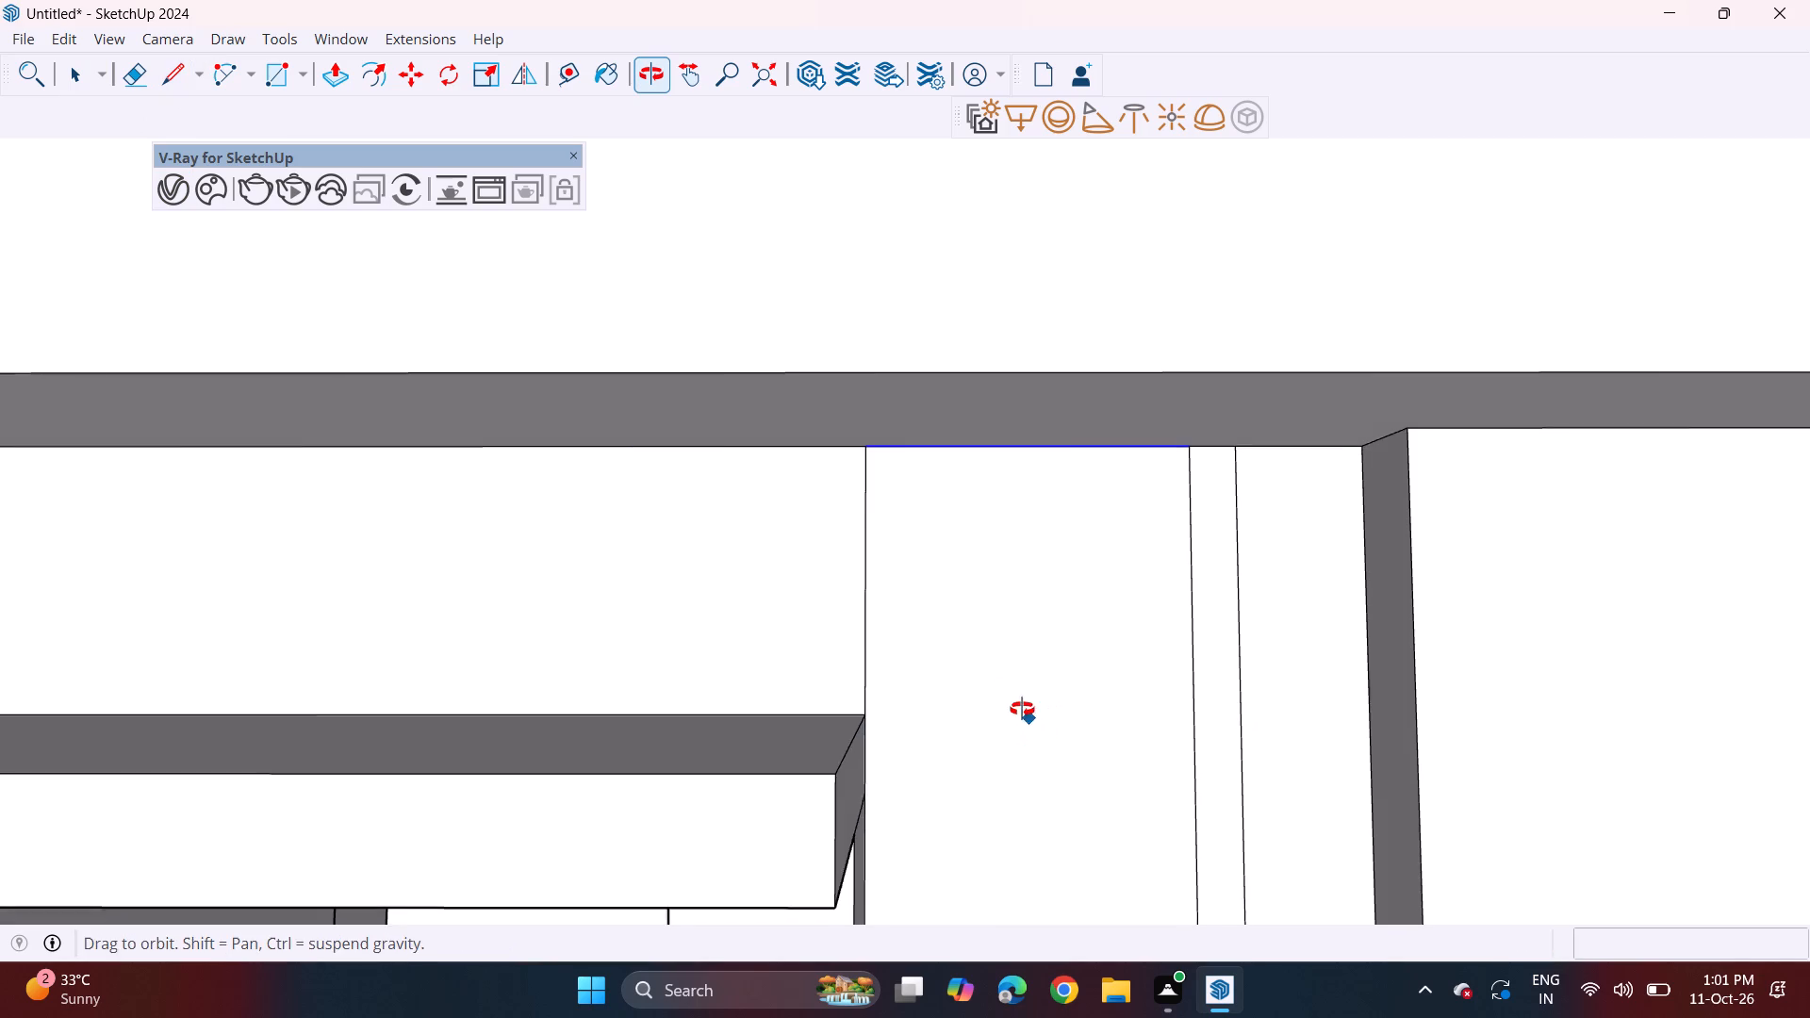
middle_drag(1022, 709, 1010, 661)
click(868, 791)
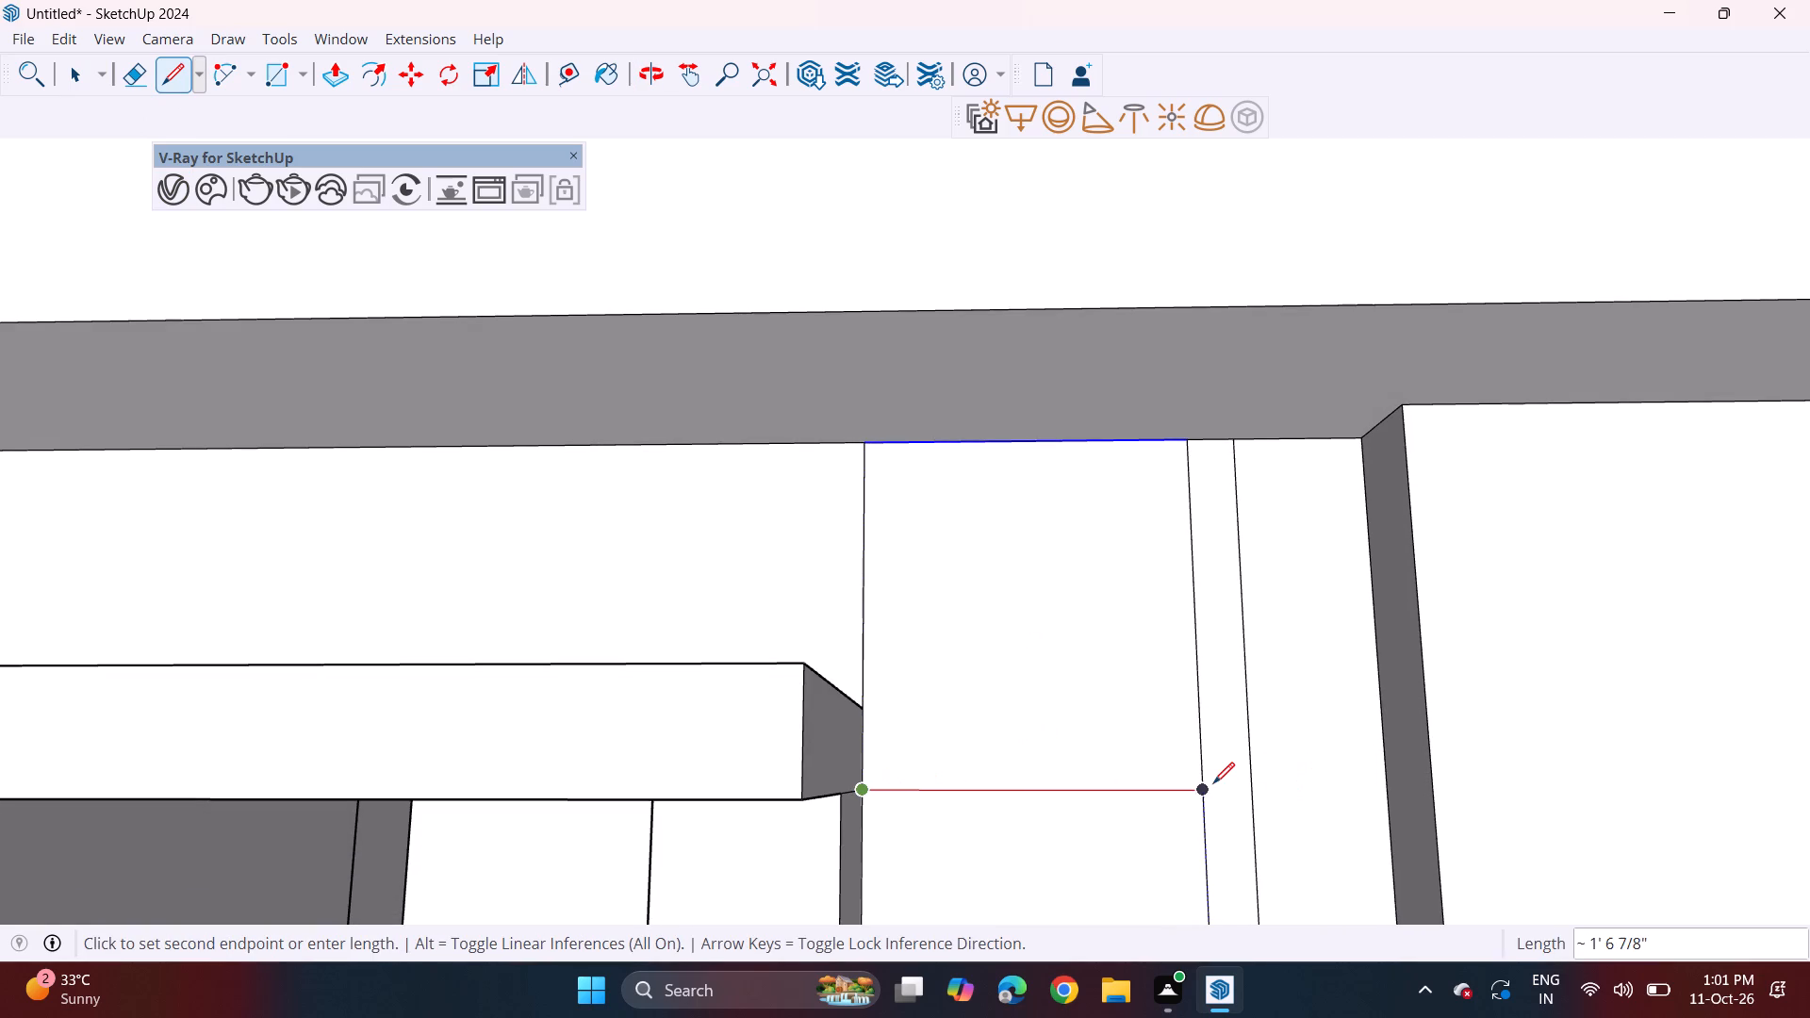
click(1213, 783)
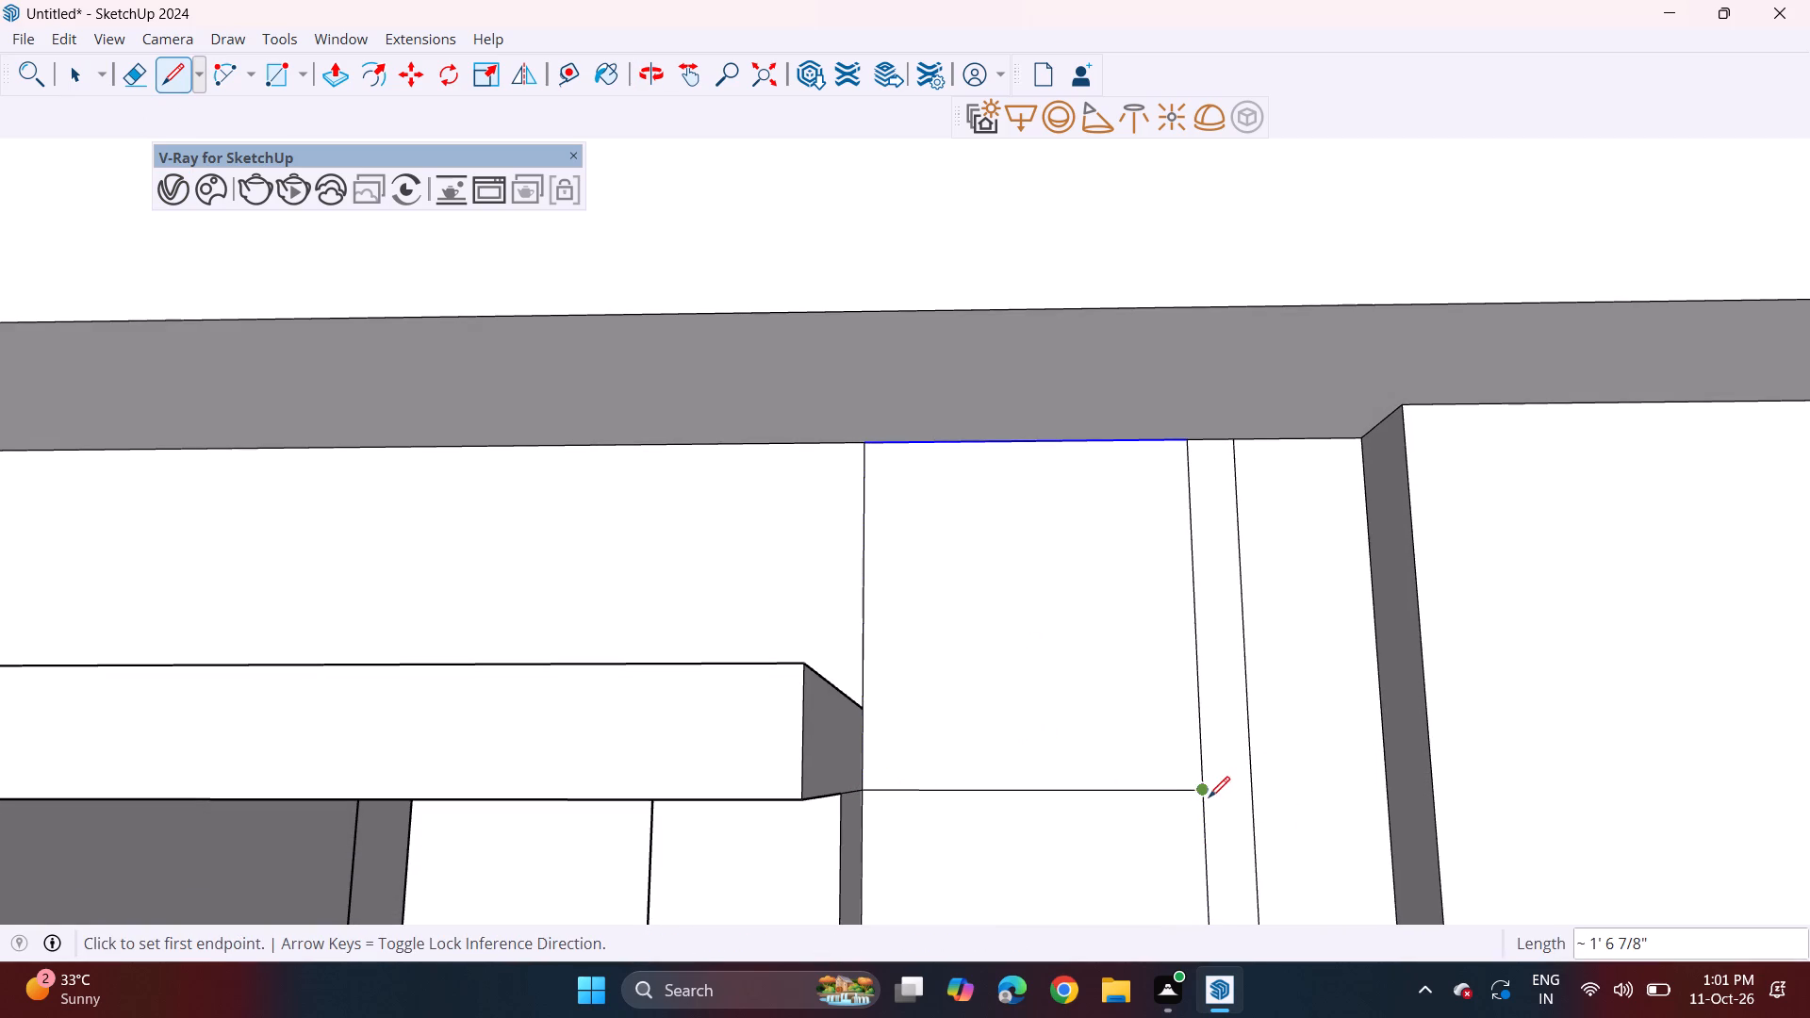
scroll(1023, 836, down, 4)
shift+middle_drag(1023, 836, 960, 546)
middle_drag(935, 541, 948, 611)
scroll(955, 594, up, 2)
Copy the horizontal line about 29' 9 7/16" down onto the bottom edge of the new strip.
key(space)
click(975, 542)
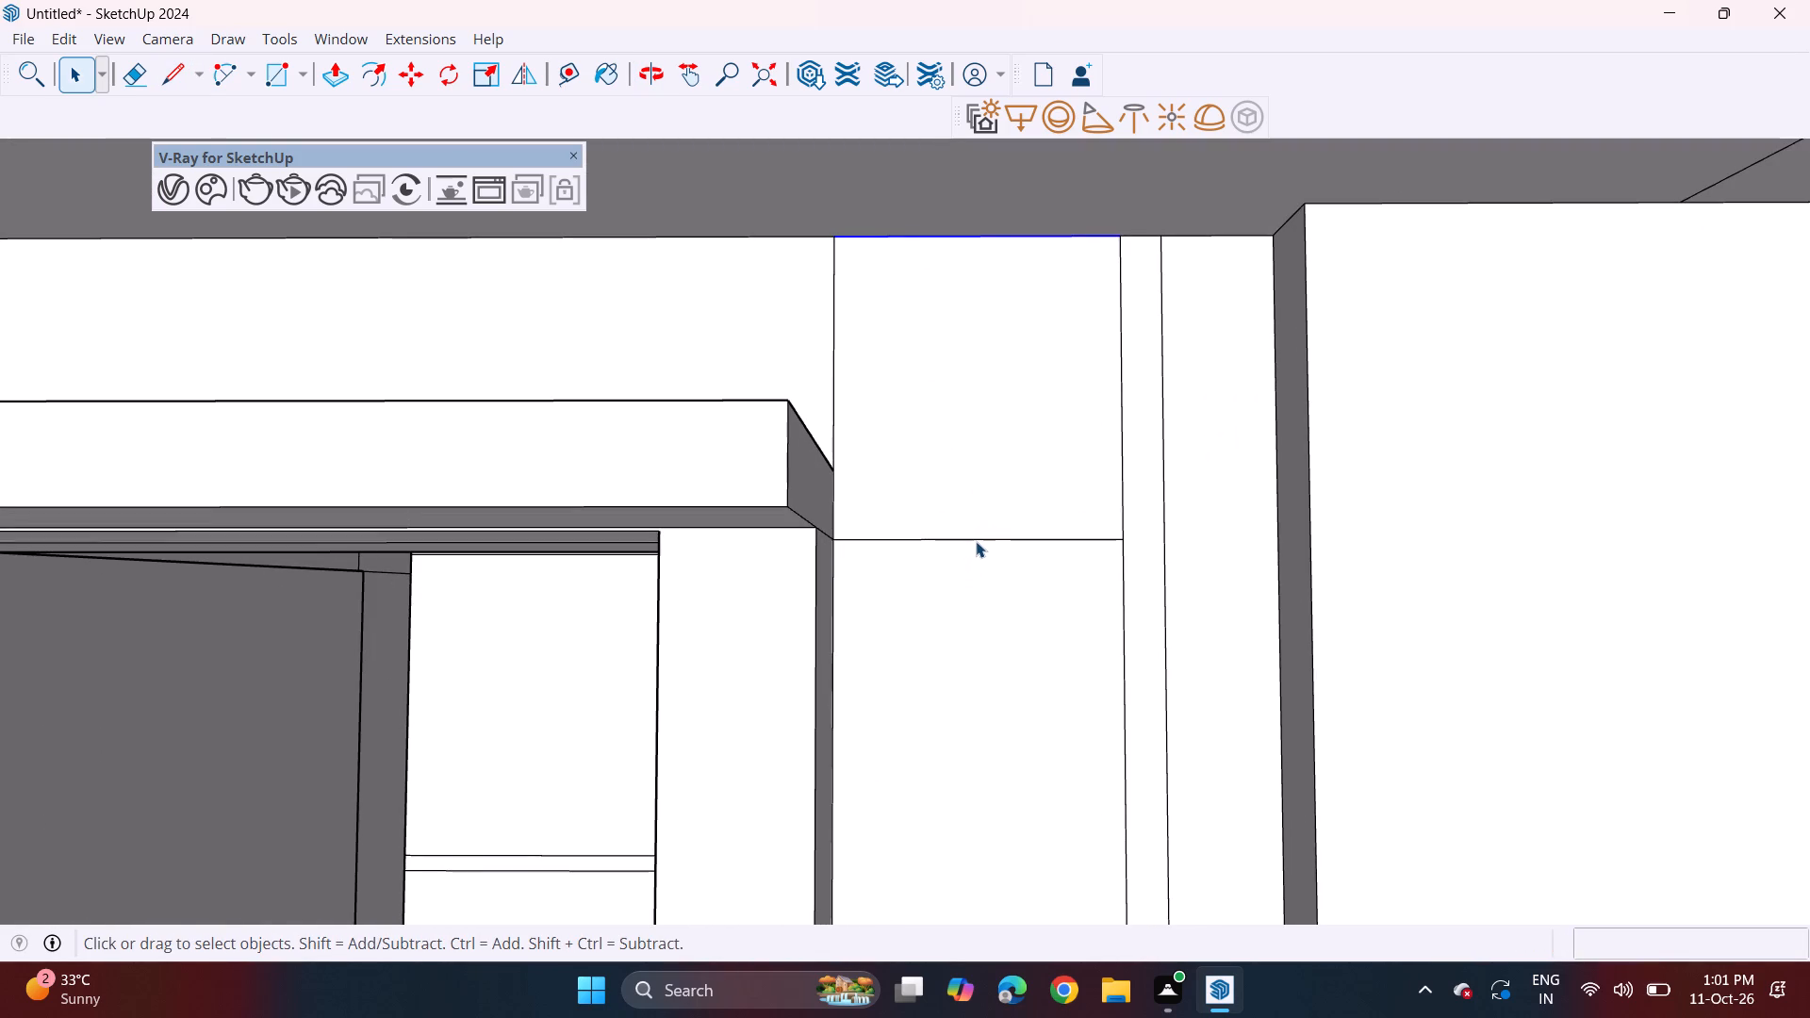
key(m)
click(1120, 545)
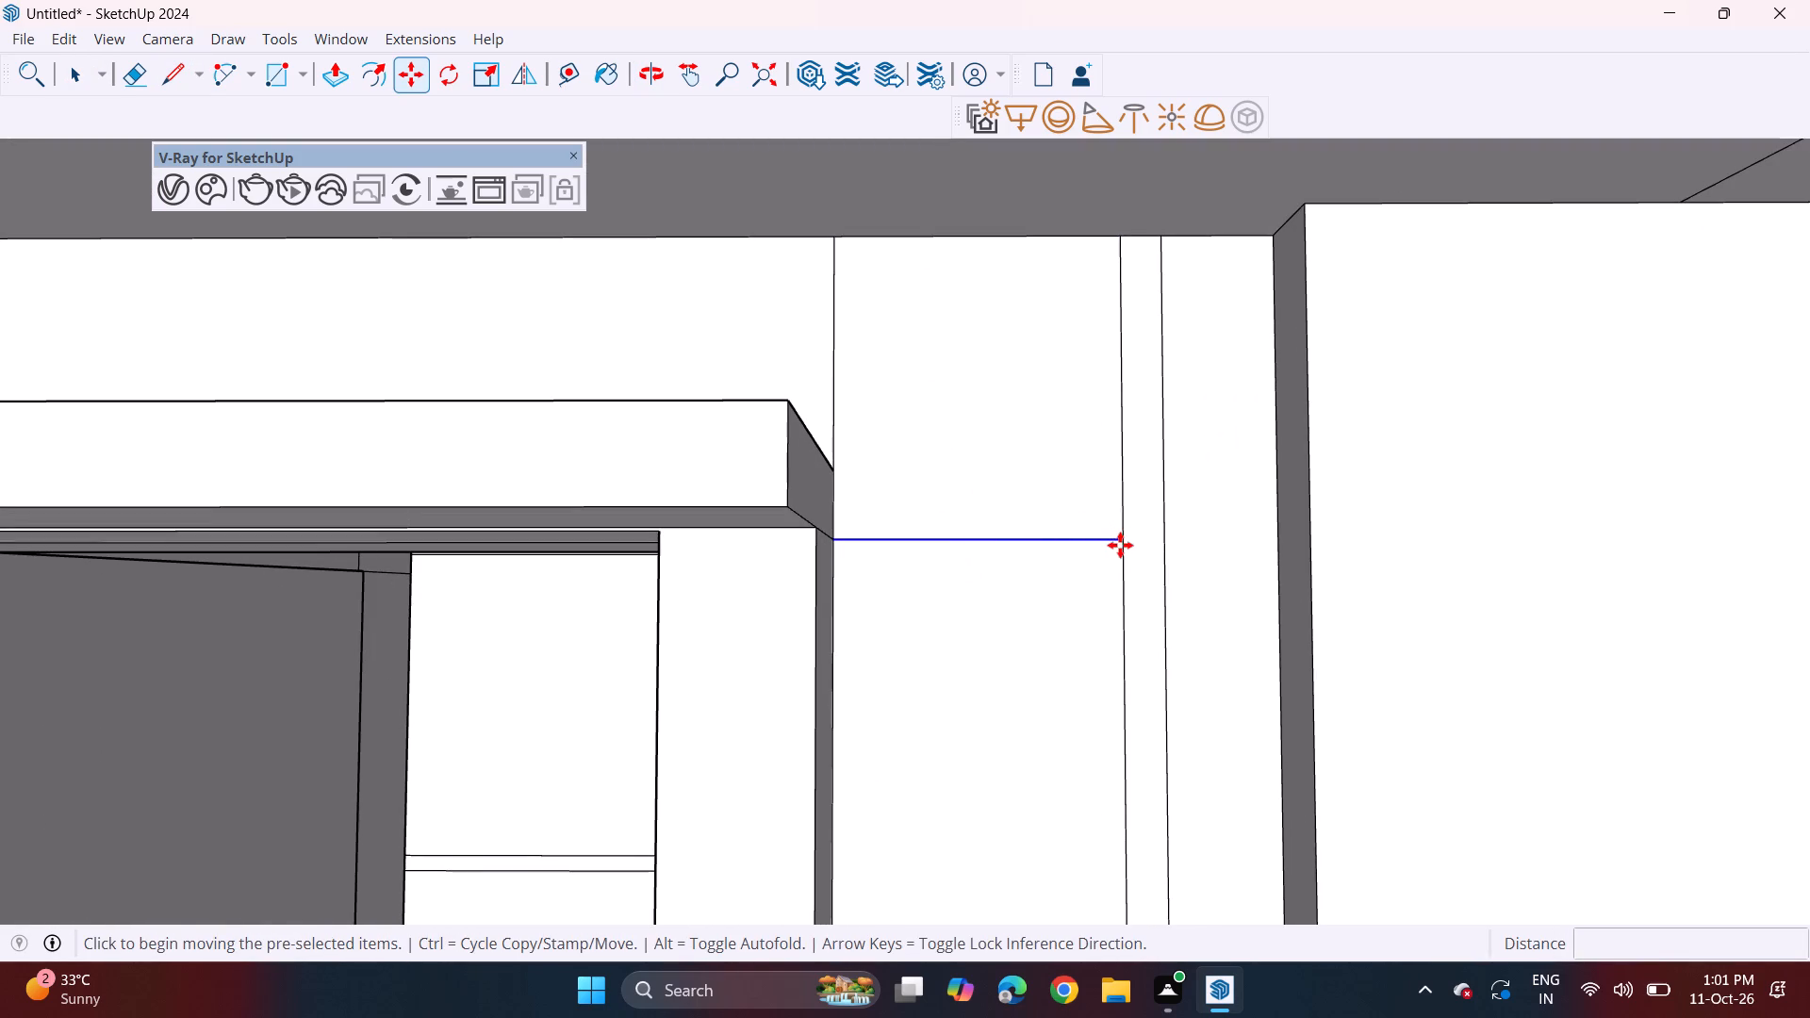
scroll(1114, 614, down, 5)
shift+middle_drag(1111, 698, 1065, 109)
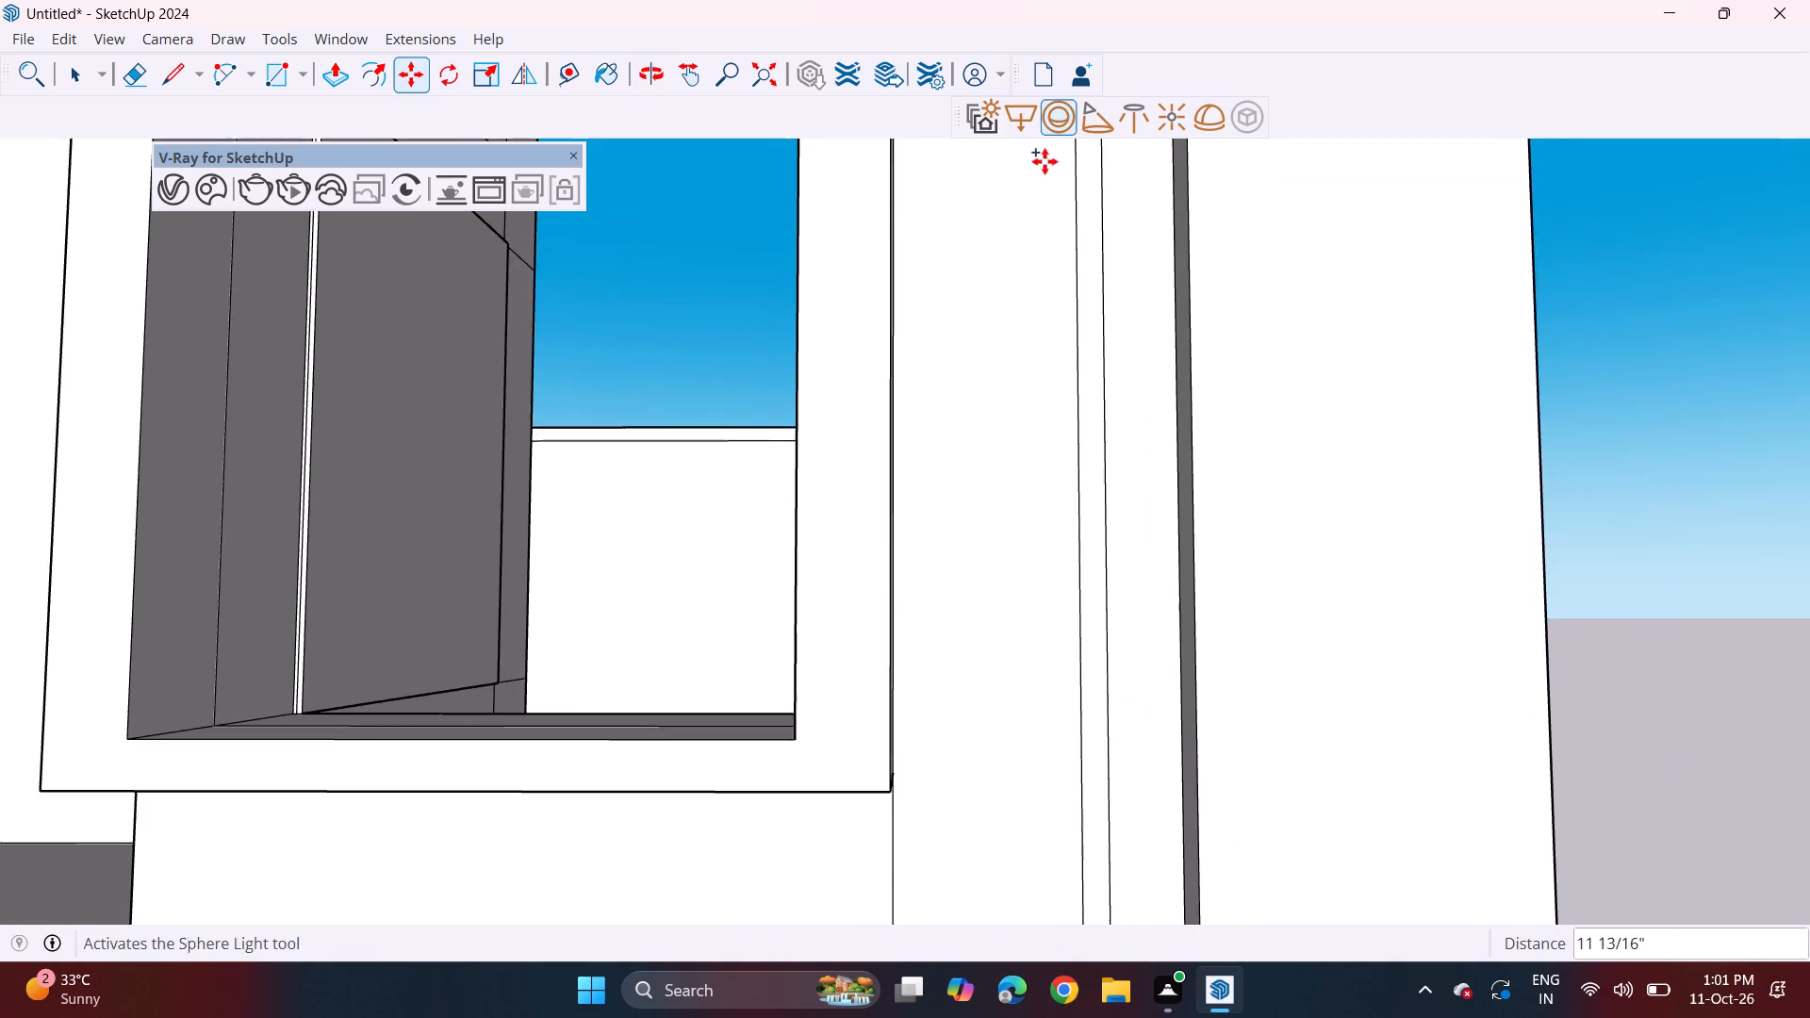
scroll(1045, 227, down, 14)
shift+middle_drag(1035, 694, 904, 272)
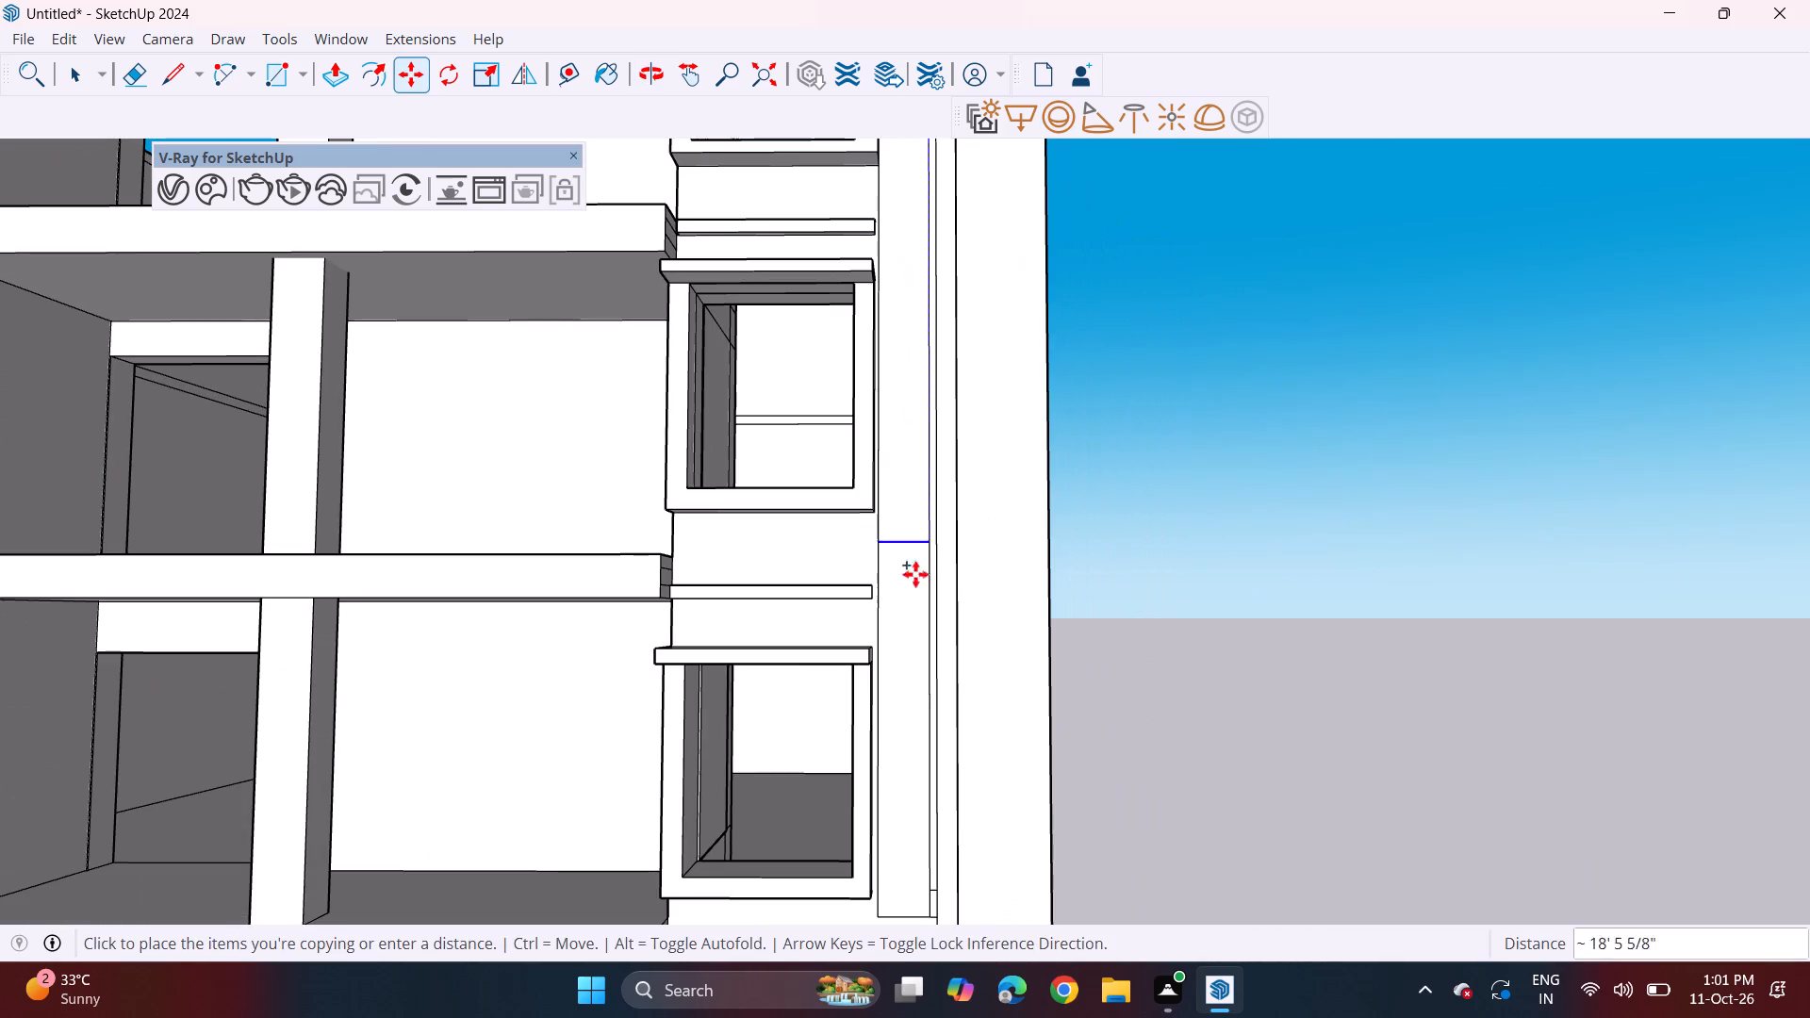
shift+middle_drag(908, 757, 860, 381)
scroll(880, 541, up, 8)
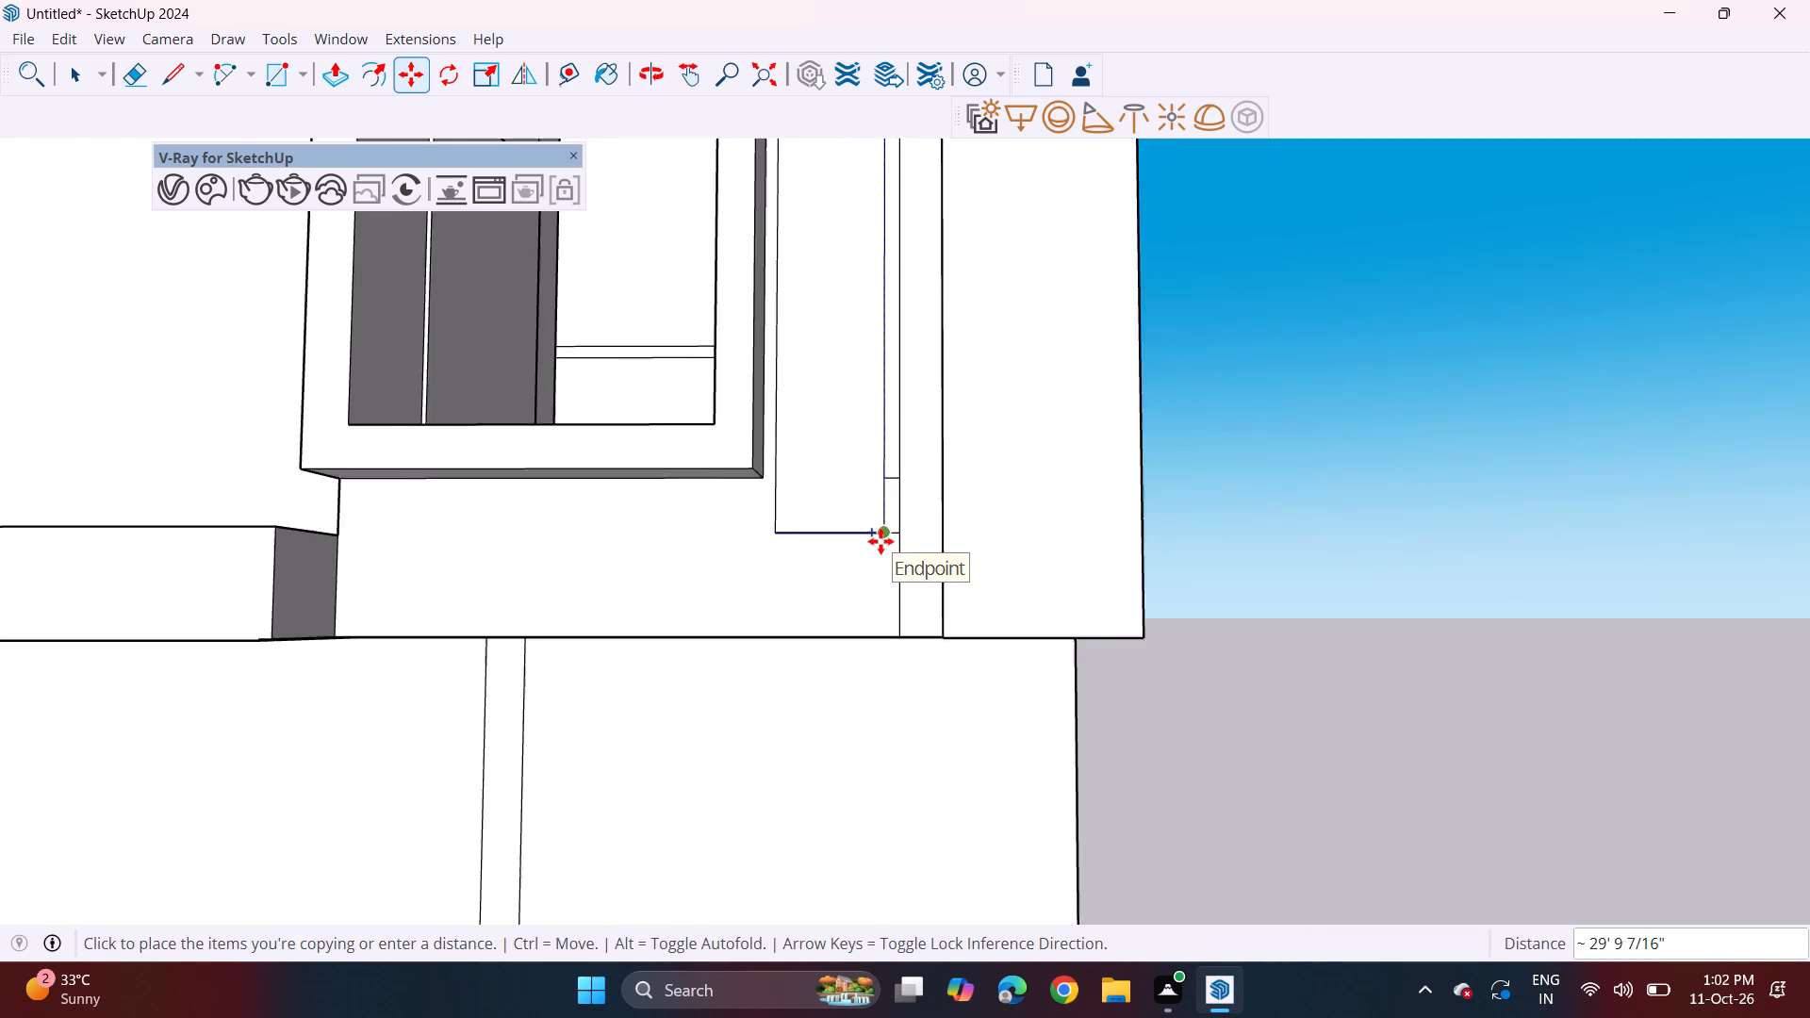
click(885, 532)
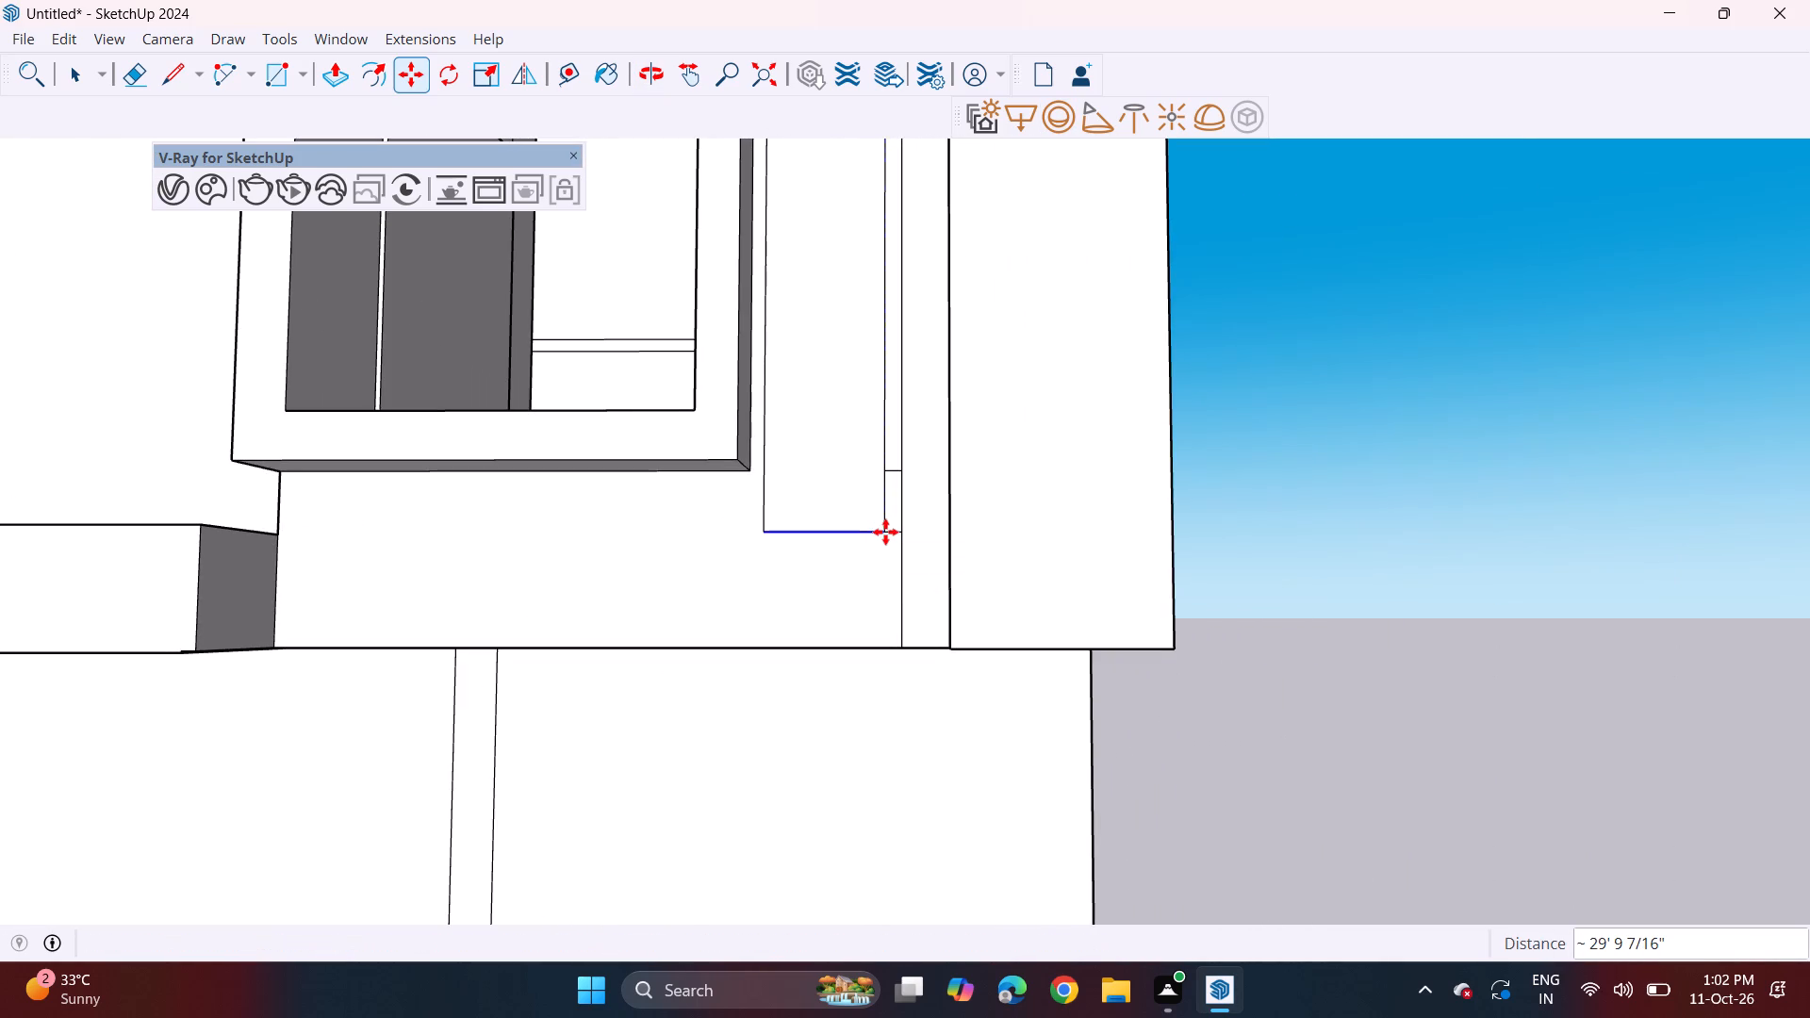
Divide the copy distance into 25 equal intervals to fill the strip with evenly spaced horizontal lines.
key(slash)
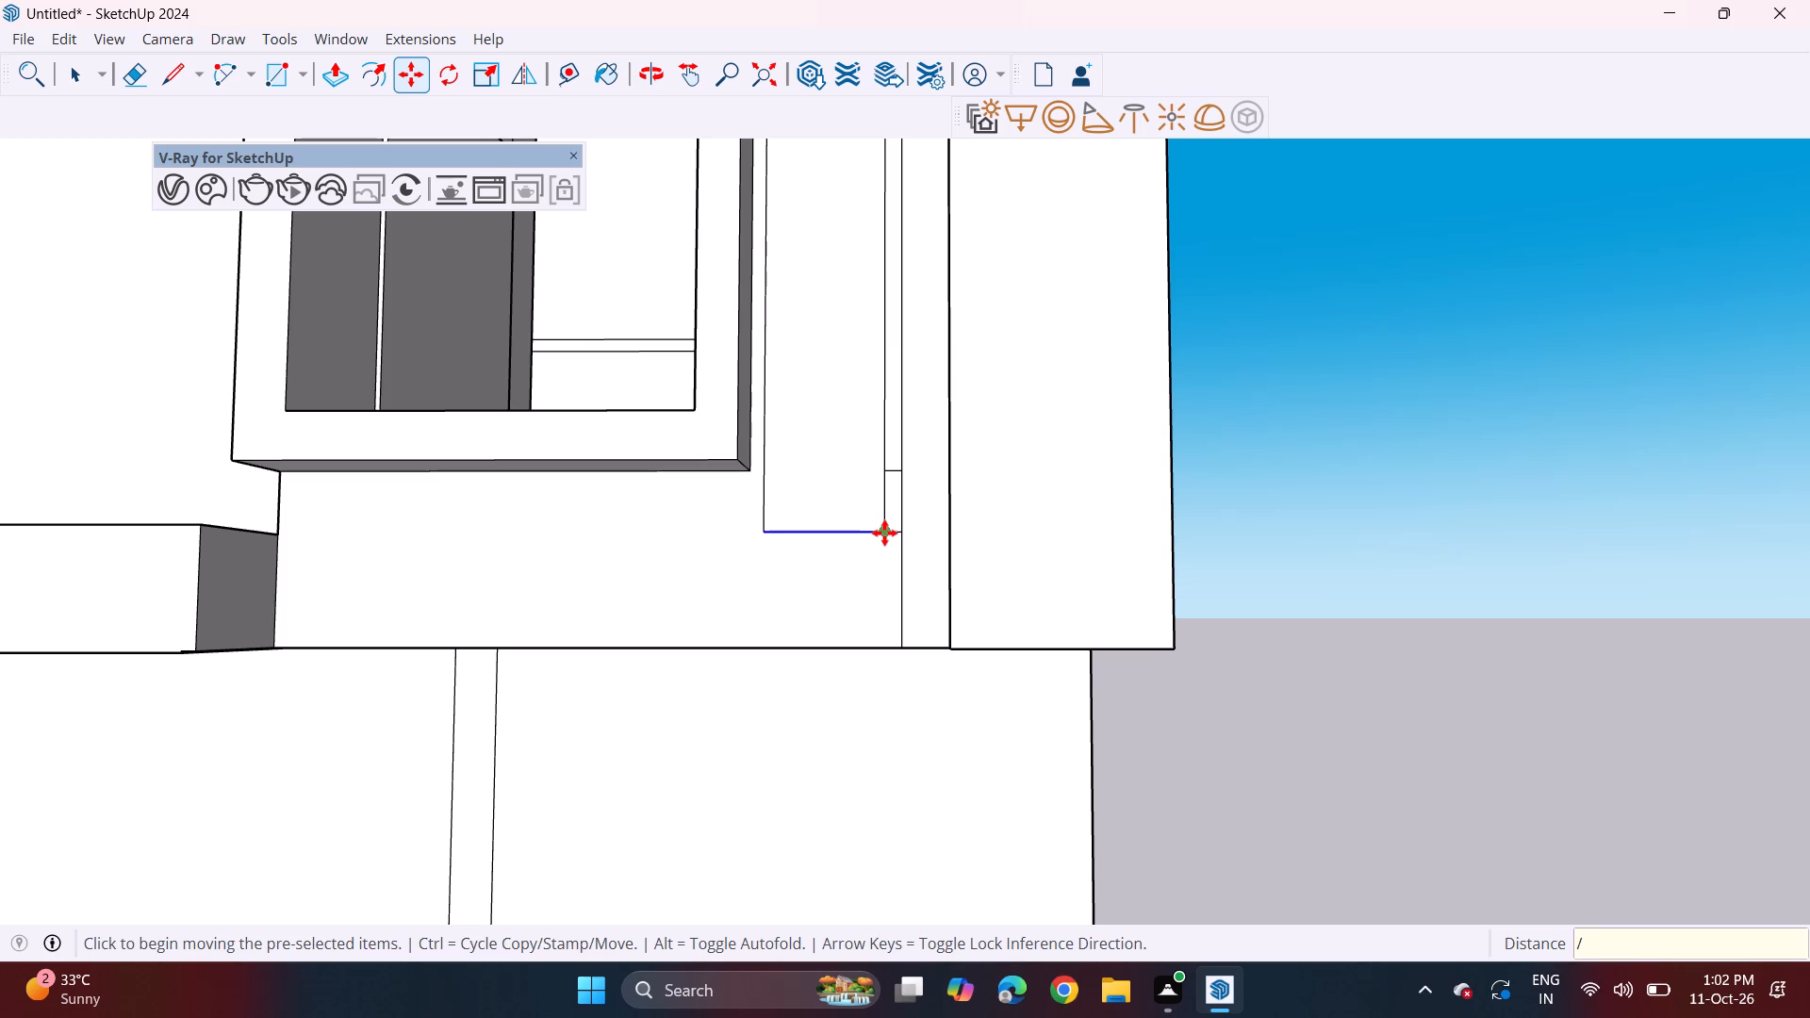
text(25)
key(Return)
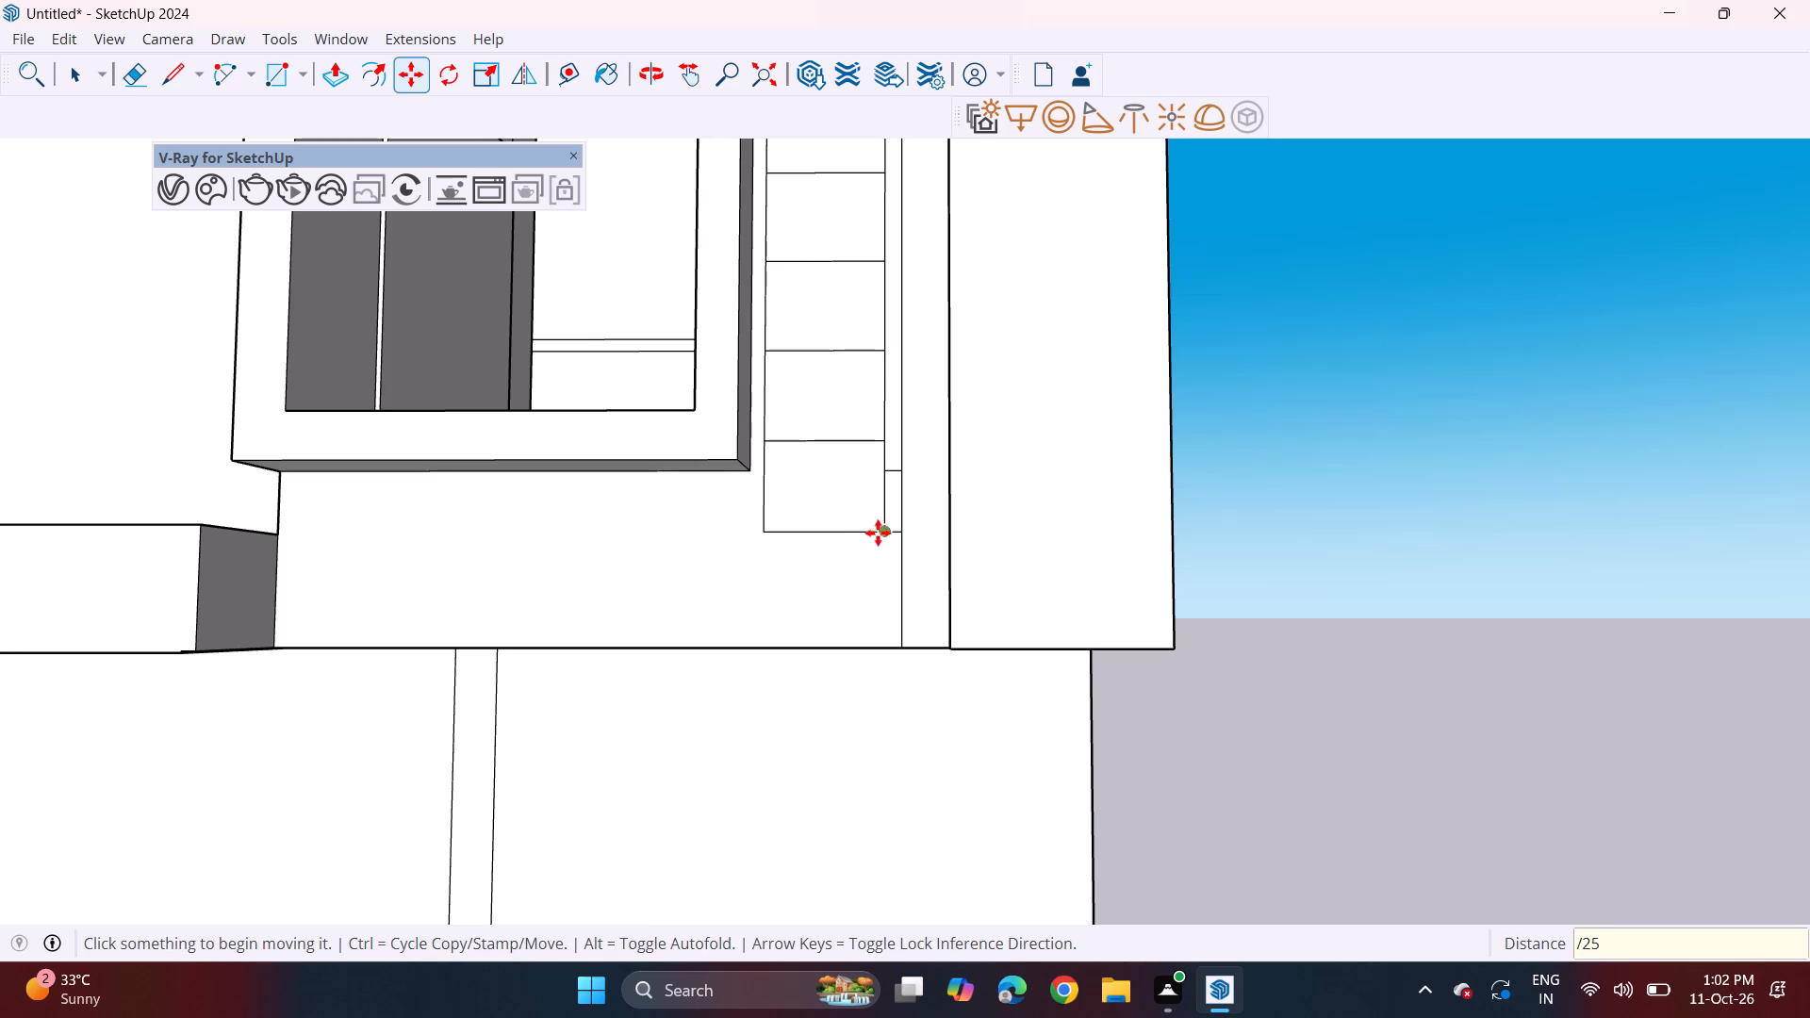
Select the new strip's 25 horizontal dividing lines, leaving out its bottom edge, and copy them about 15/16" upward to form thin grooves.
scroll(819, 402, down, 10)
shift+middle_drag(798, 379, 711, 729)
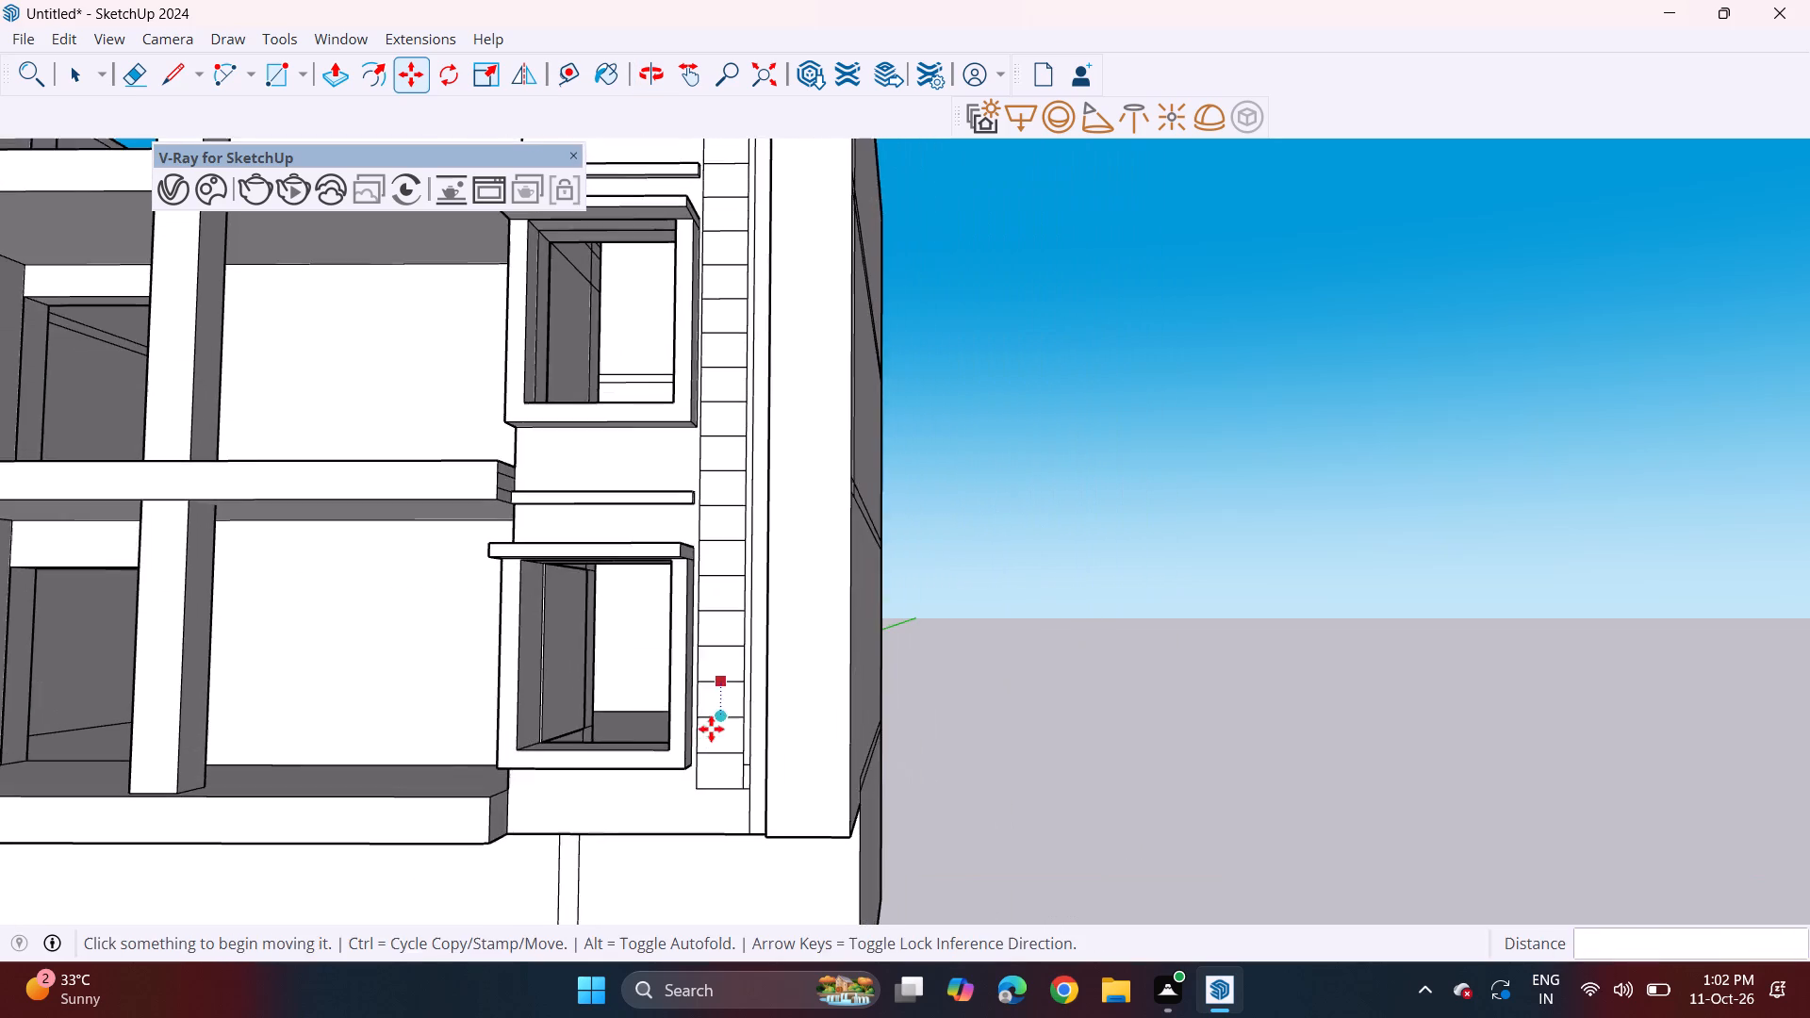
scroll(696, 676, down, 5)
middle_drag(670, 647, 708, 744)
key(space)
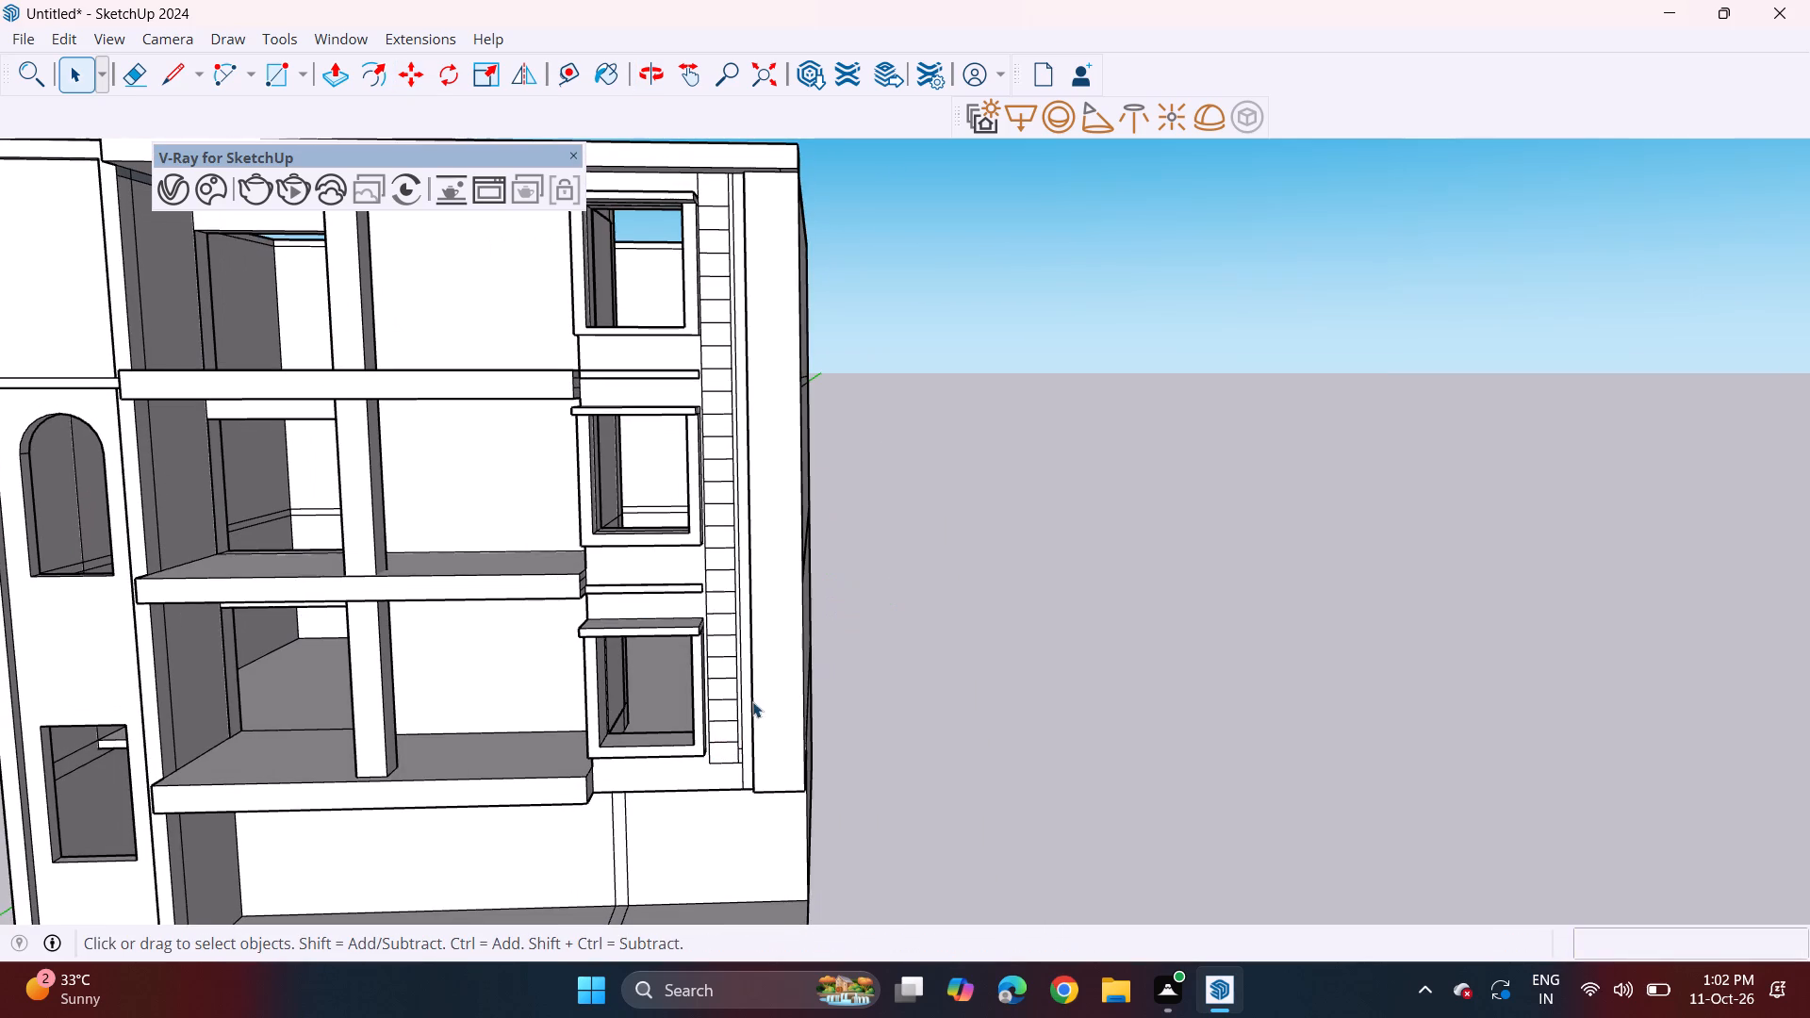
scroll(752, 701, up, 6)
click(703, 764)
scroll(703, 764, up, 5)
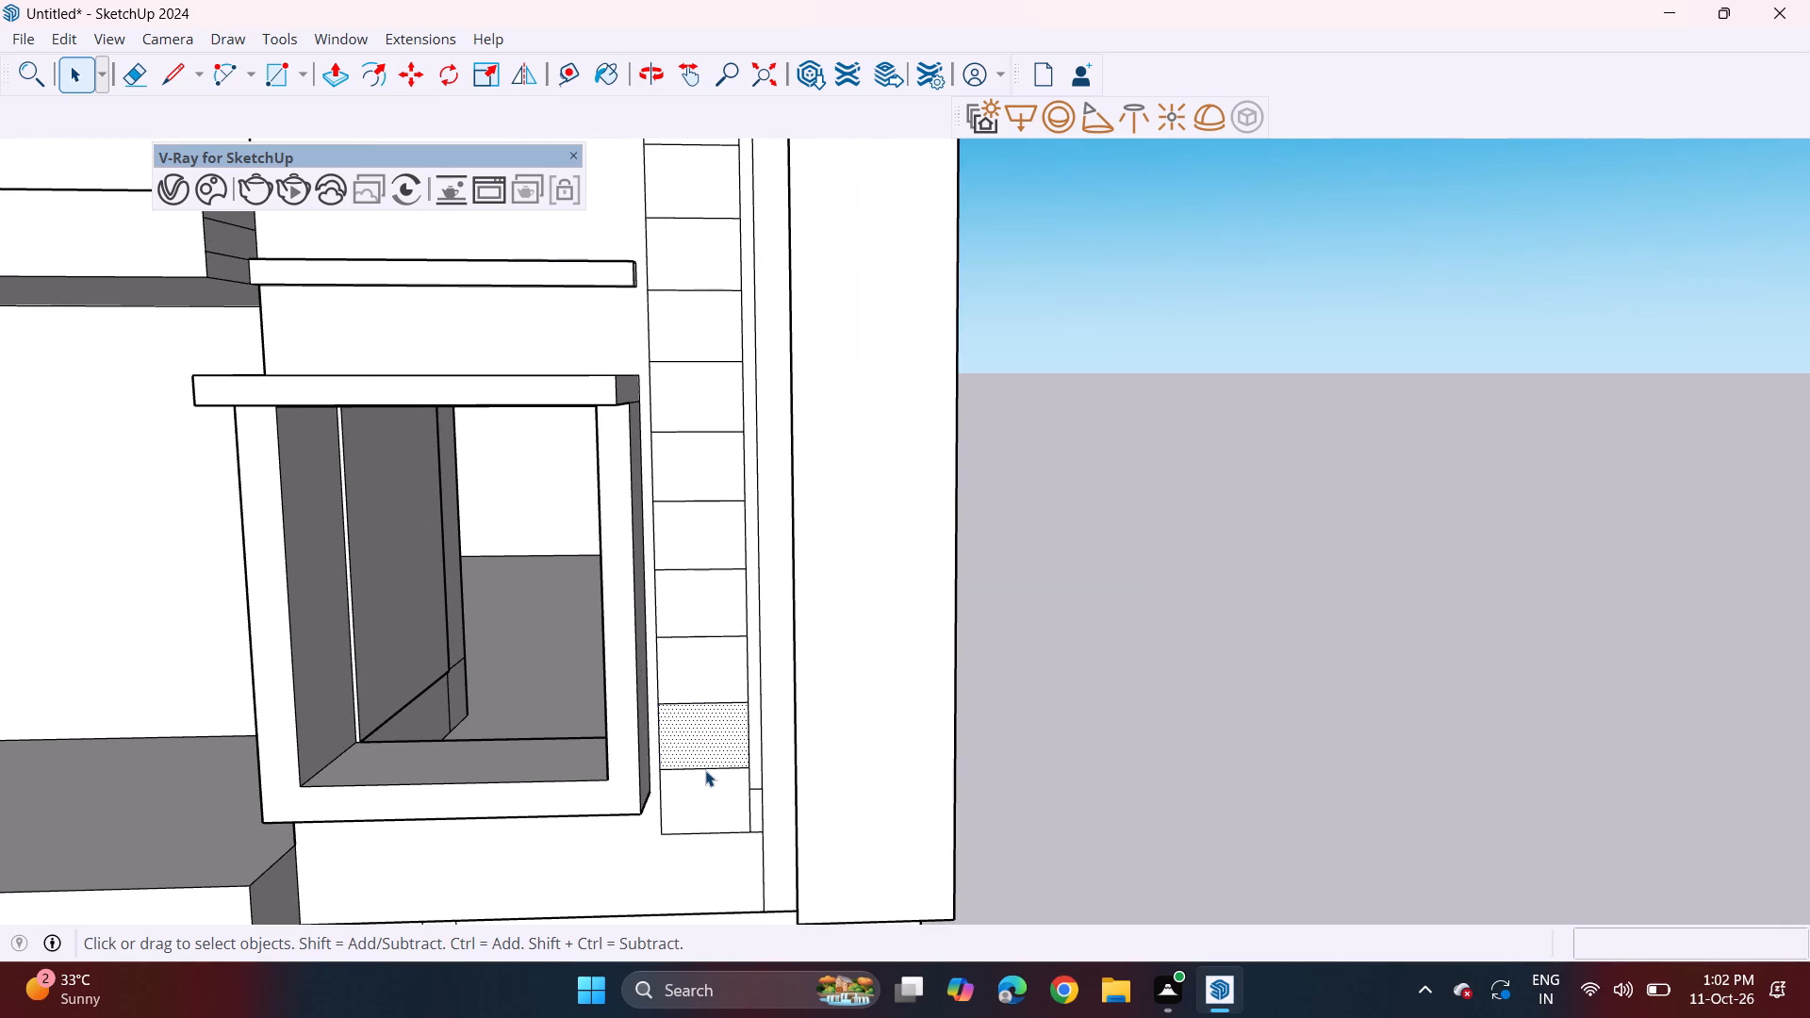
click(705, 770)
ctrl+click(721, 697)
ctrl+click(721, 700)
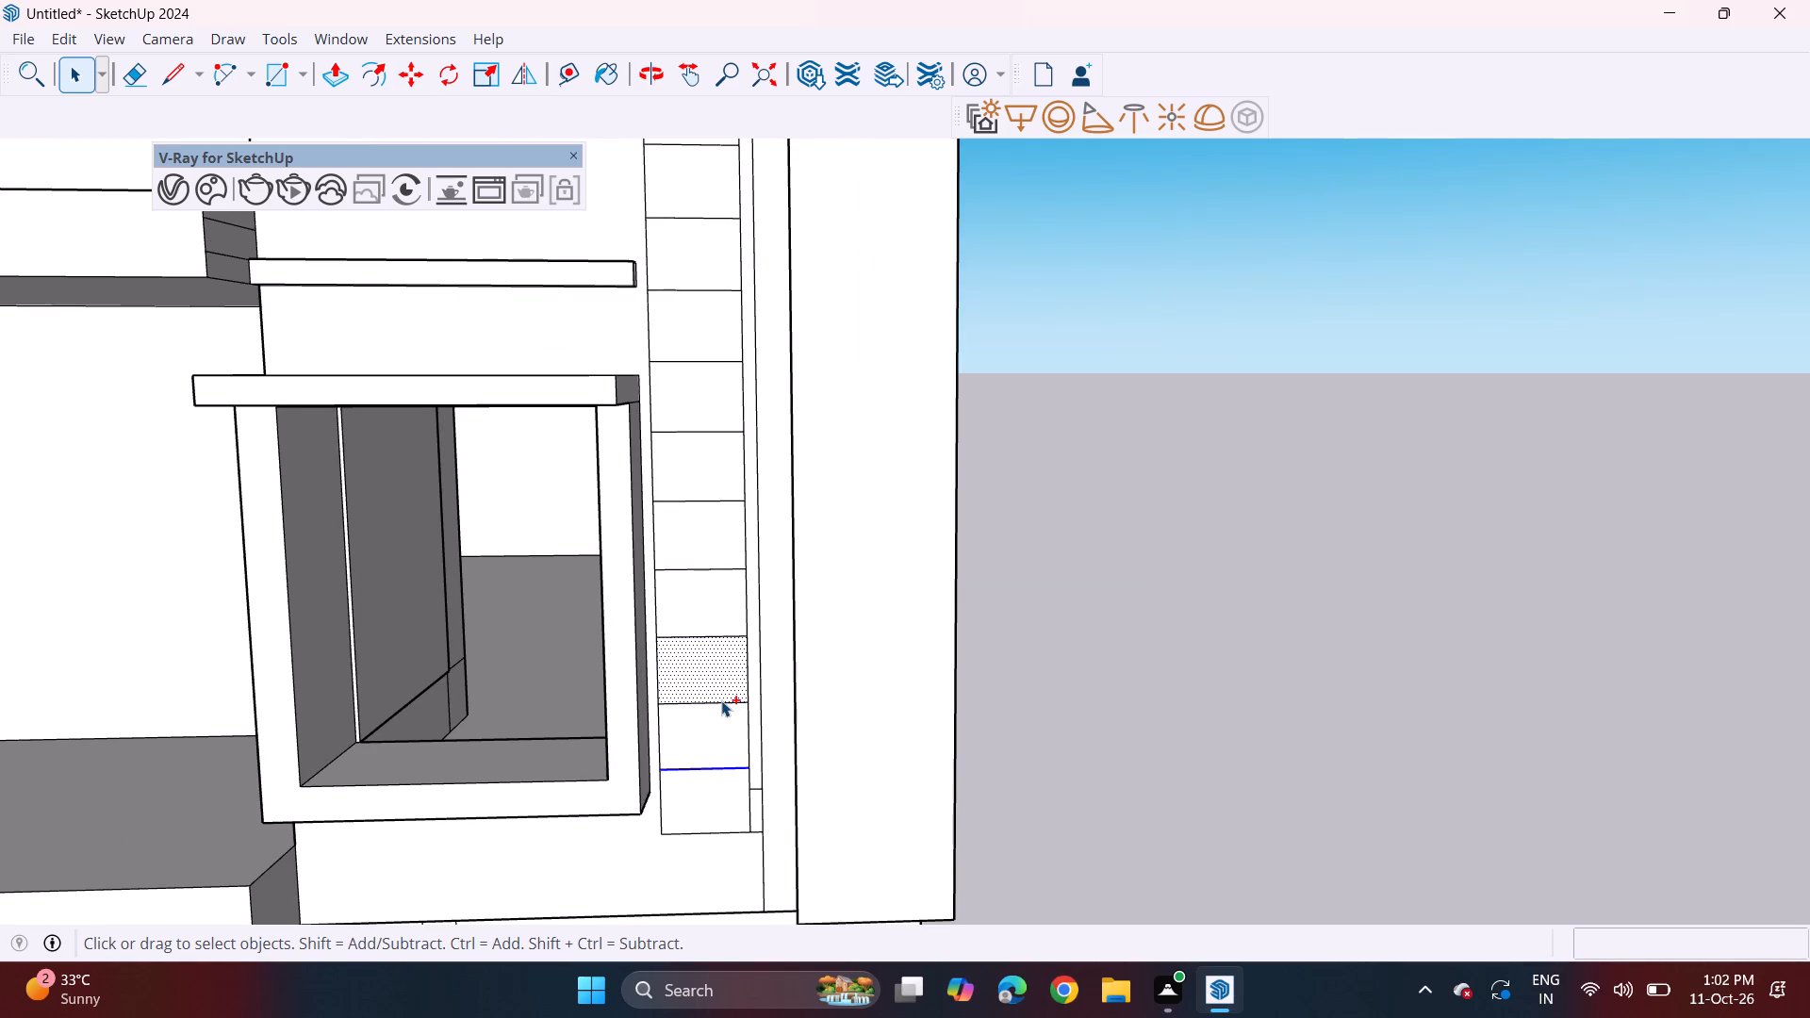
ctrl+shift+click(723, 686)
ctrl+click(708, 634)
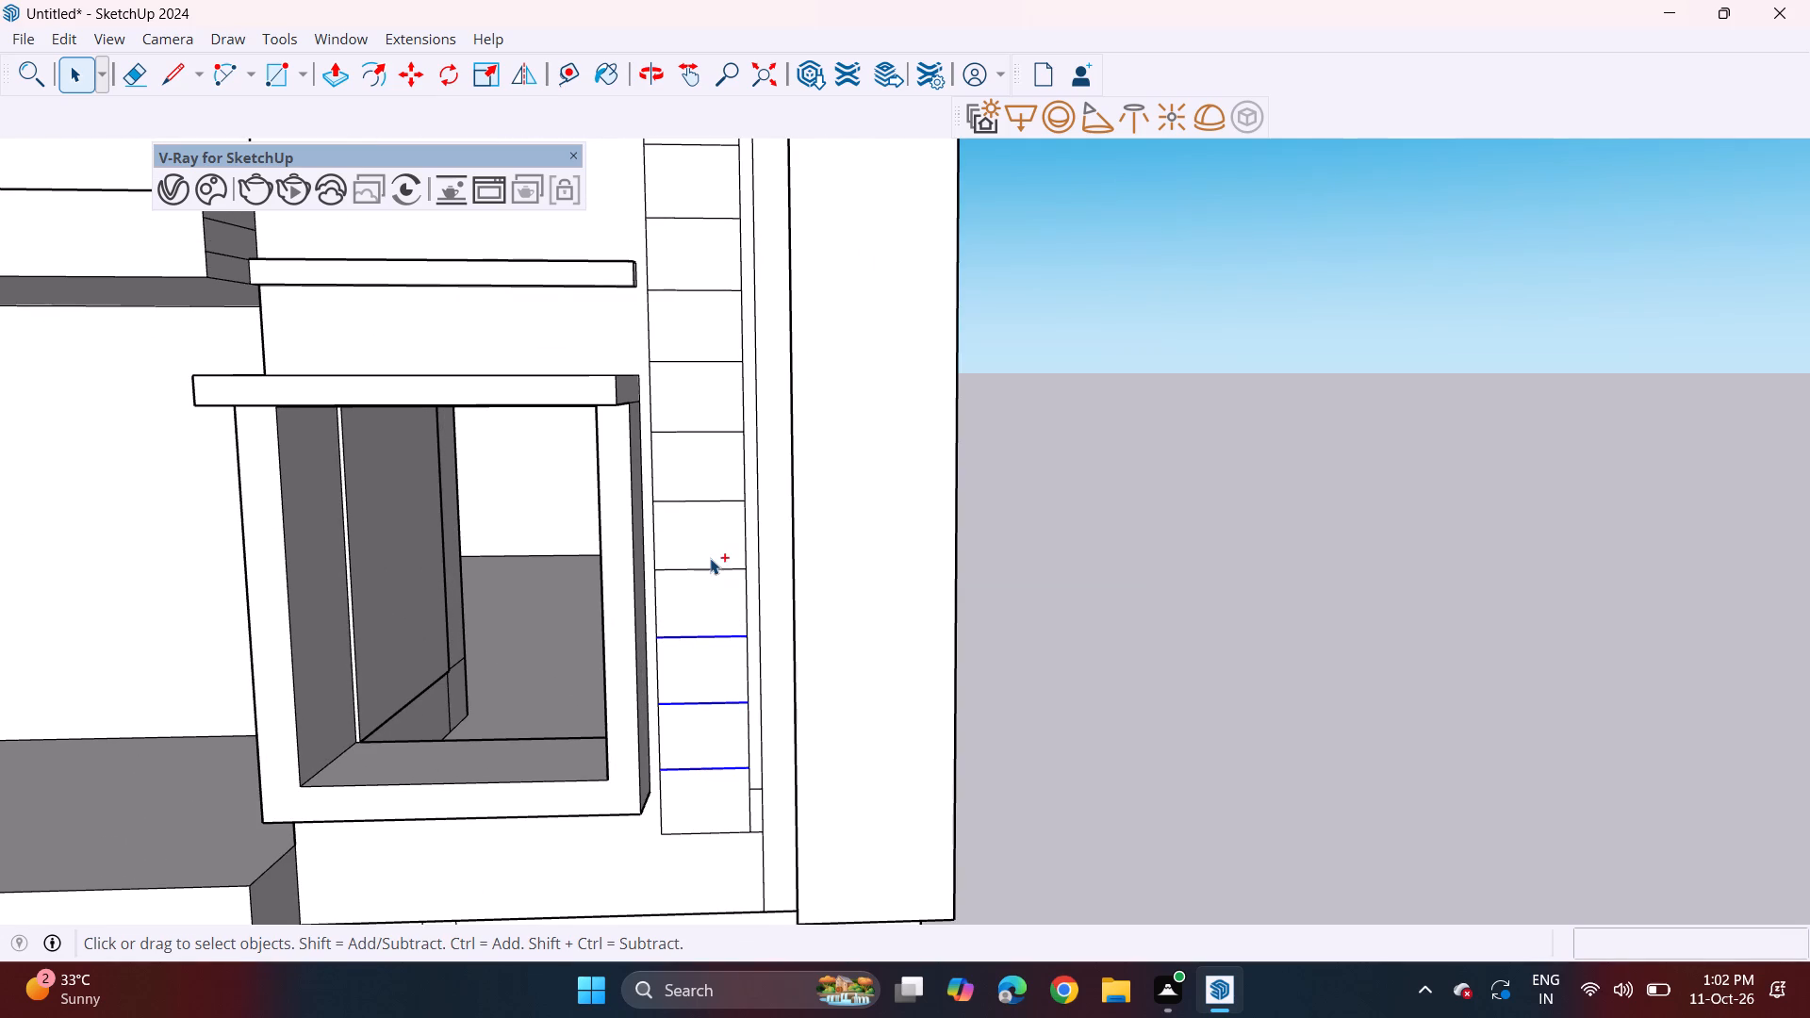
ctrl+click(716, 569)
ctrl+click(724, 499)
ctrl+click(716, 432)
ctrl+click(722, 360)
ctrl+scroll(711, 317, down, 1)
ctrl+shift+middle_drag(716, 335, 740, 611)
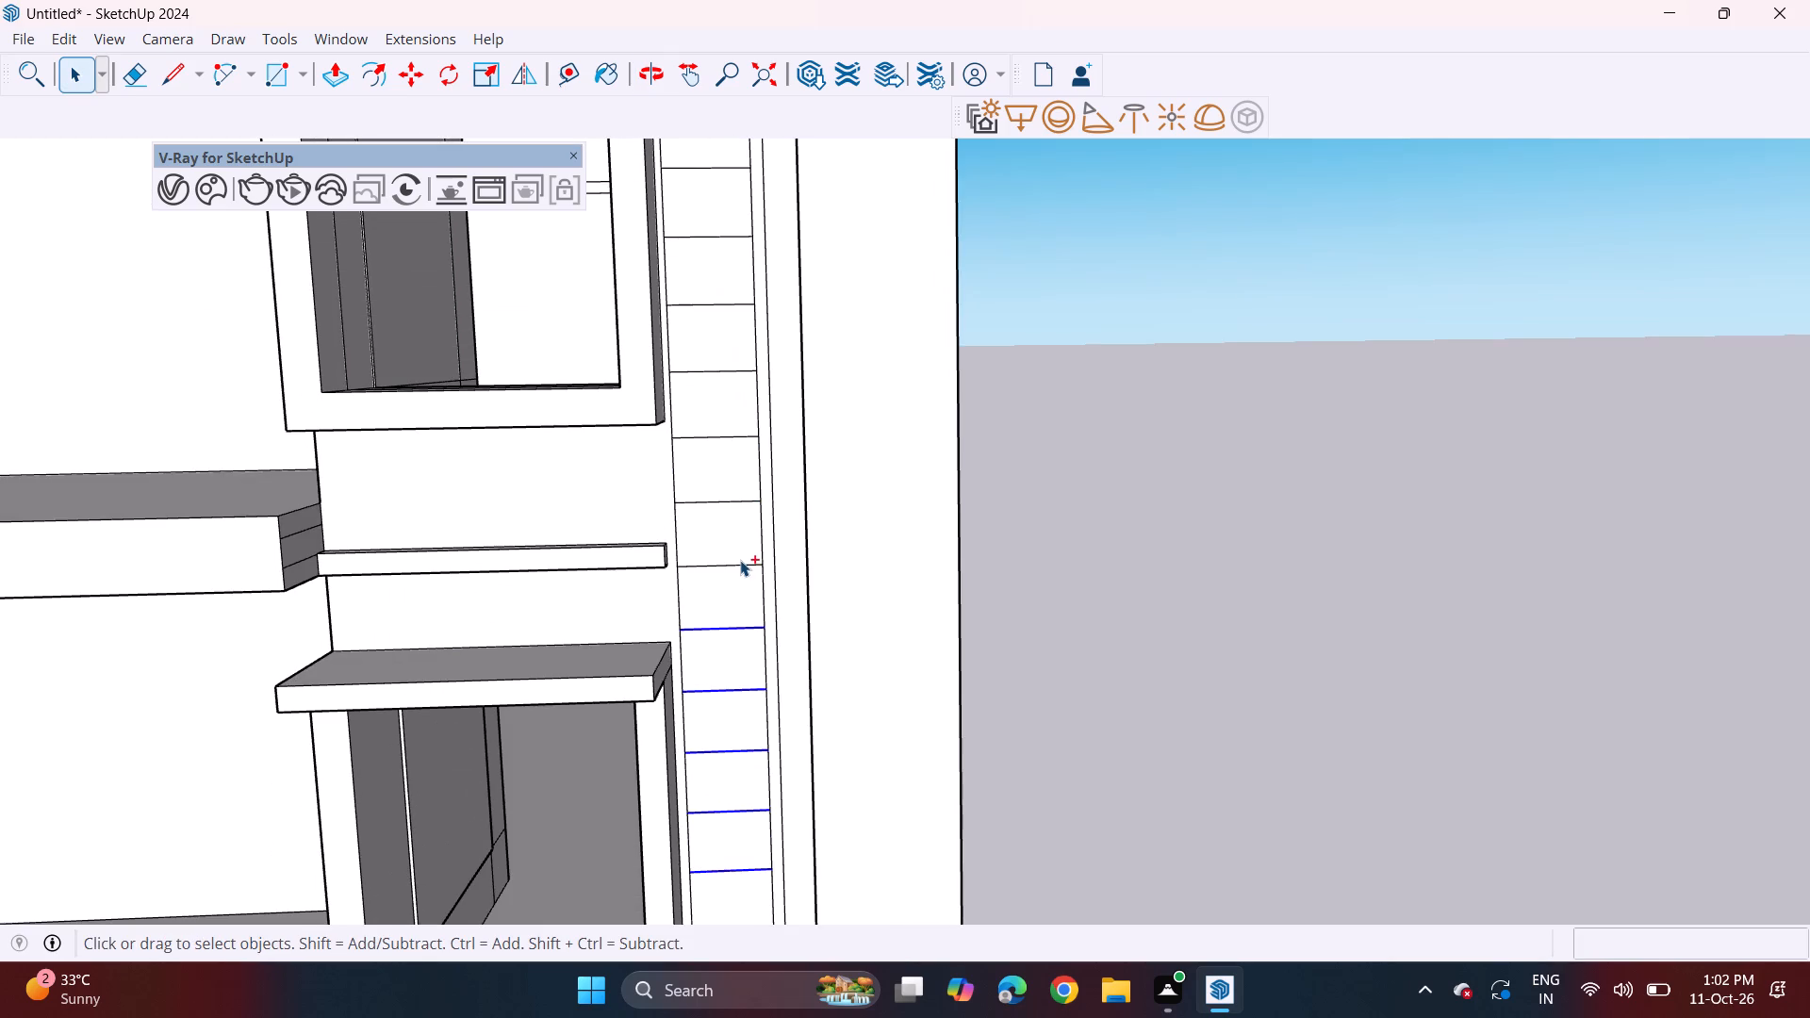
ctrl+click(738, 566)
ctrl+click(725, 499)
ctrl+middle_drag(726, 407, 774, 615)
ctrl+click(767, 624)
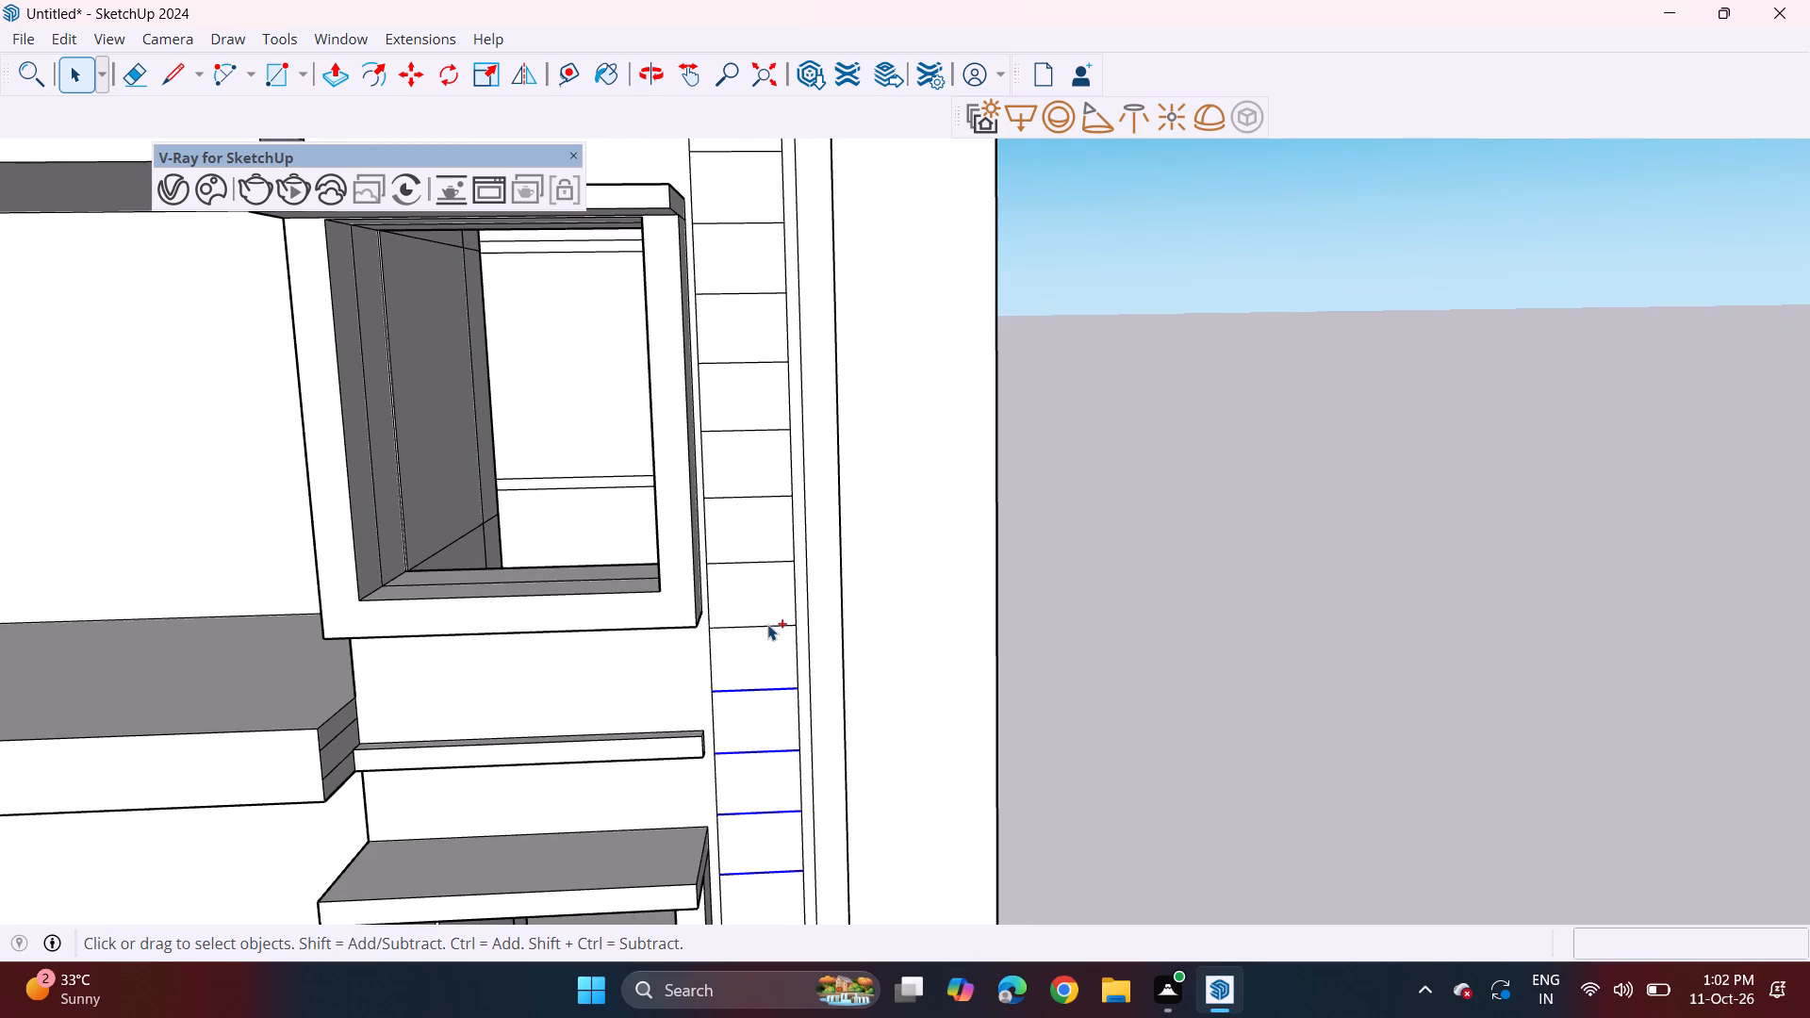
ctrl+click(765, 559)
ctrl+click(767, 497)
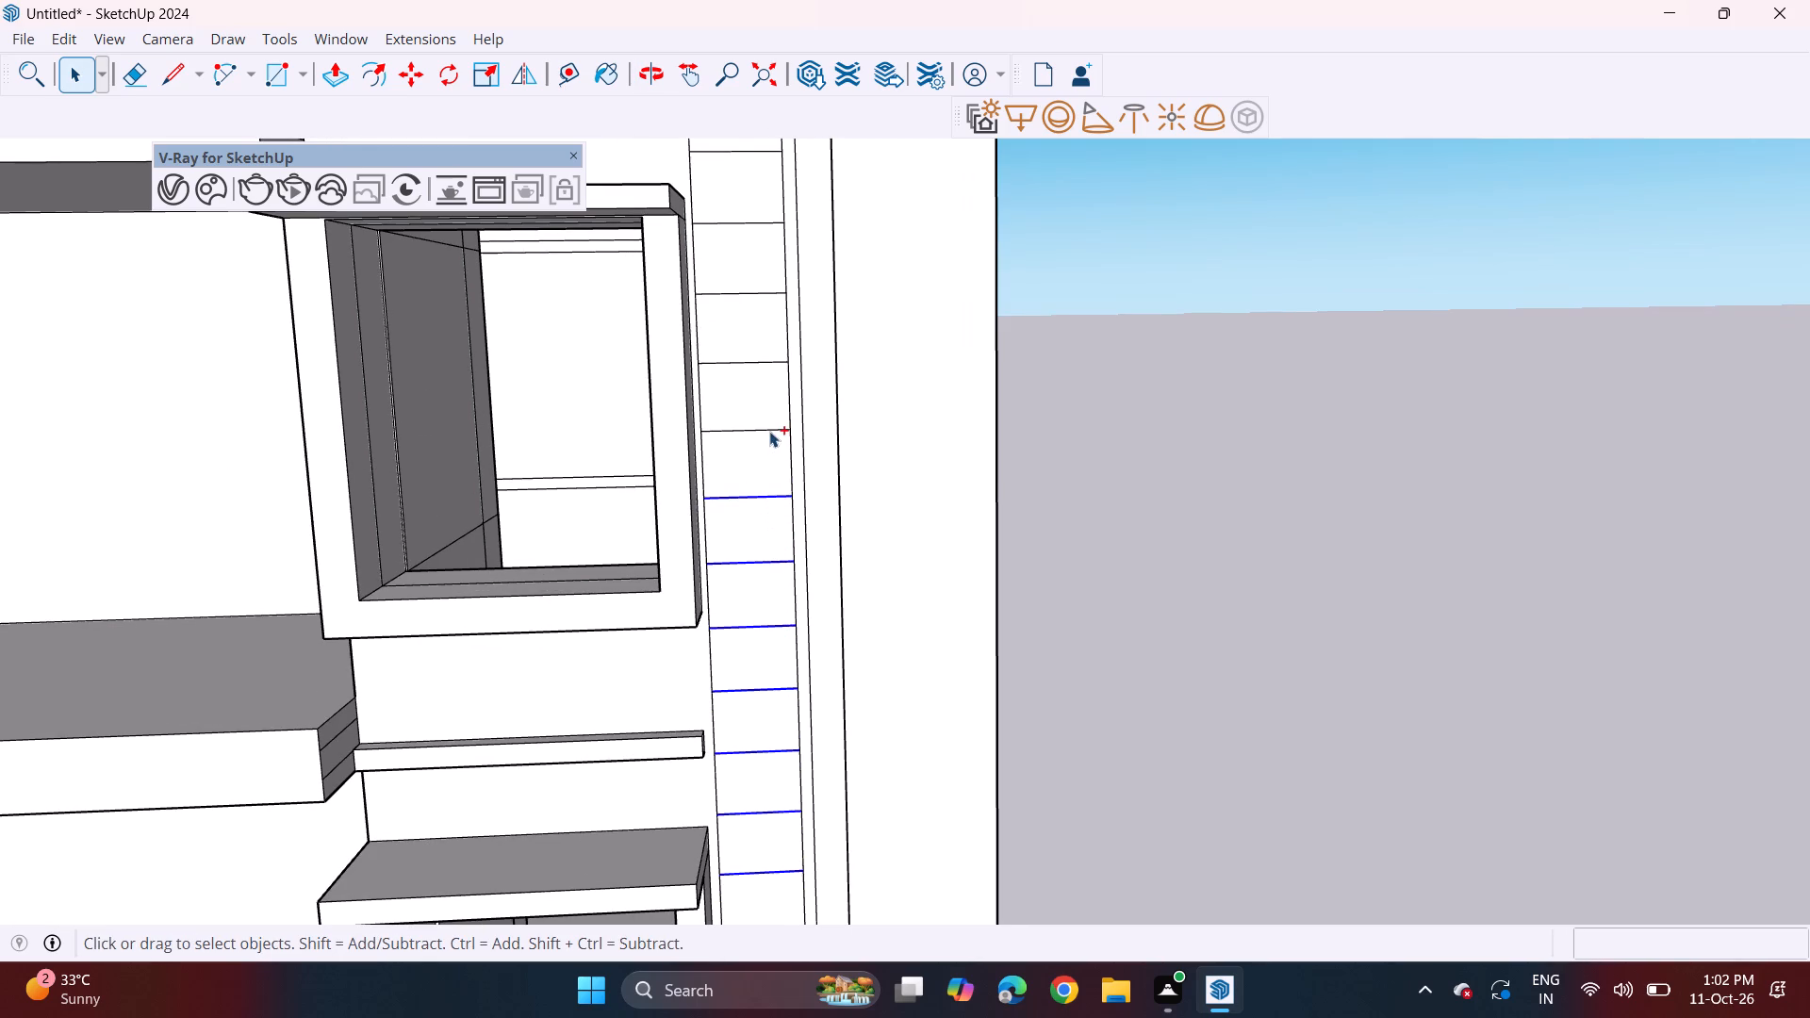
ctrl+click(769, 431)
ctrl+shift+middle_drag(762, 348, 832, 686)
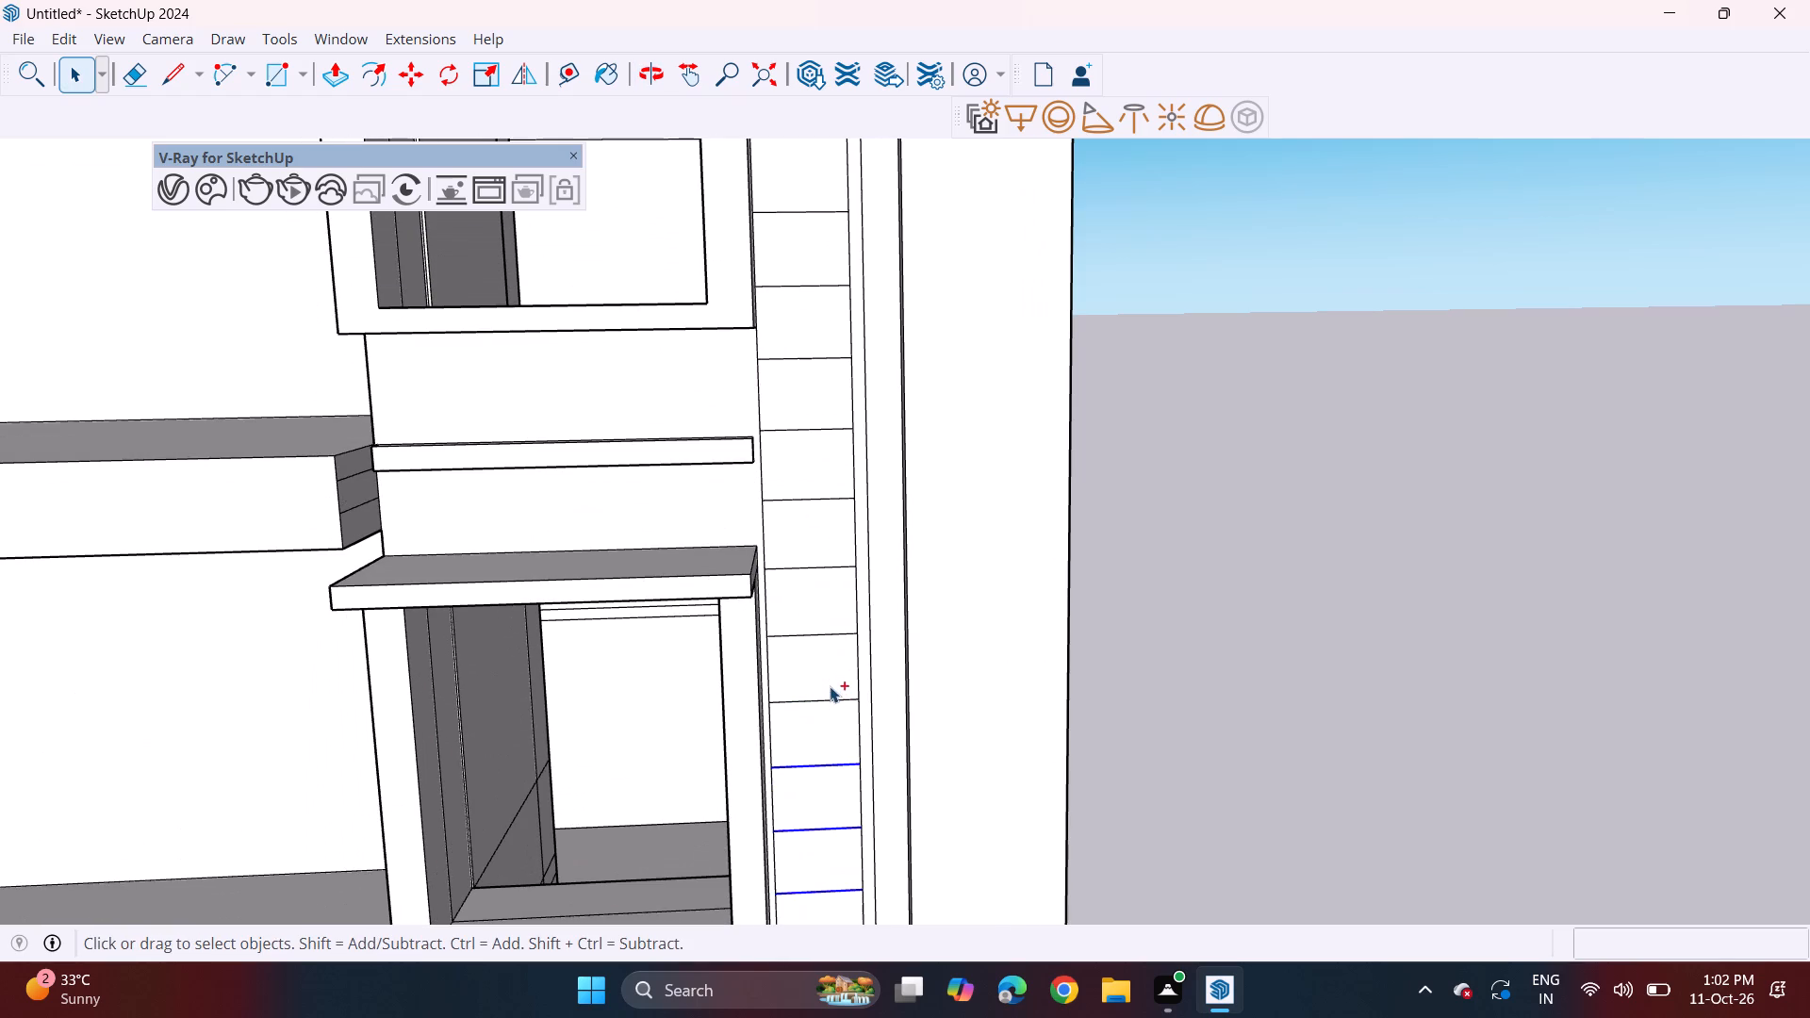
ctrl+click(831, 698)
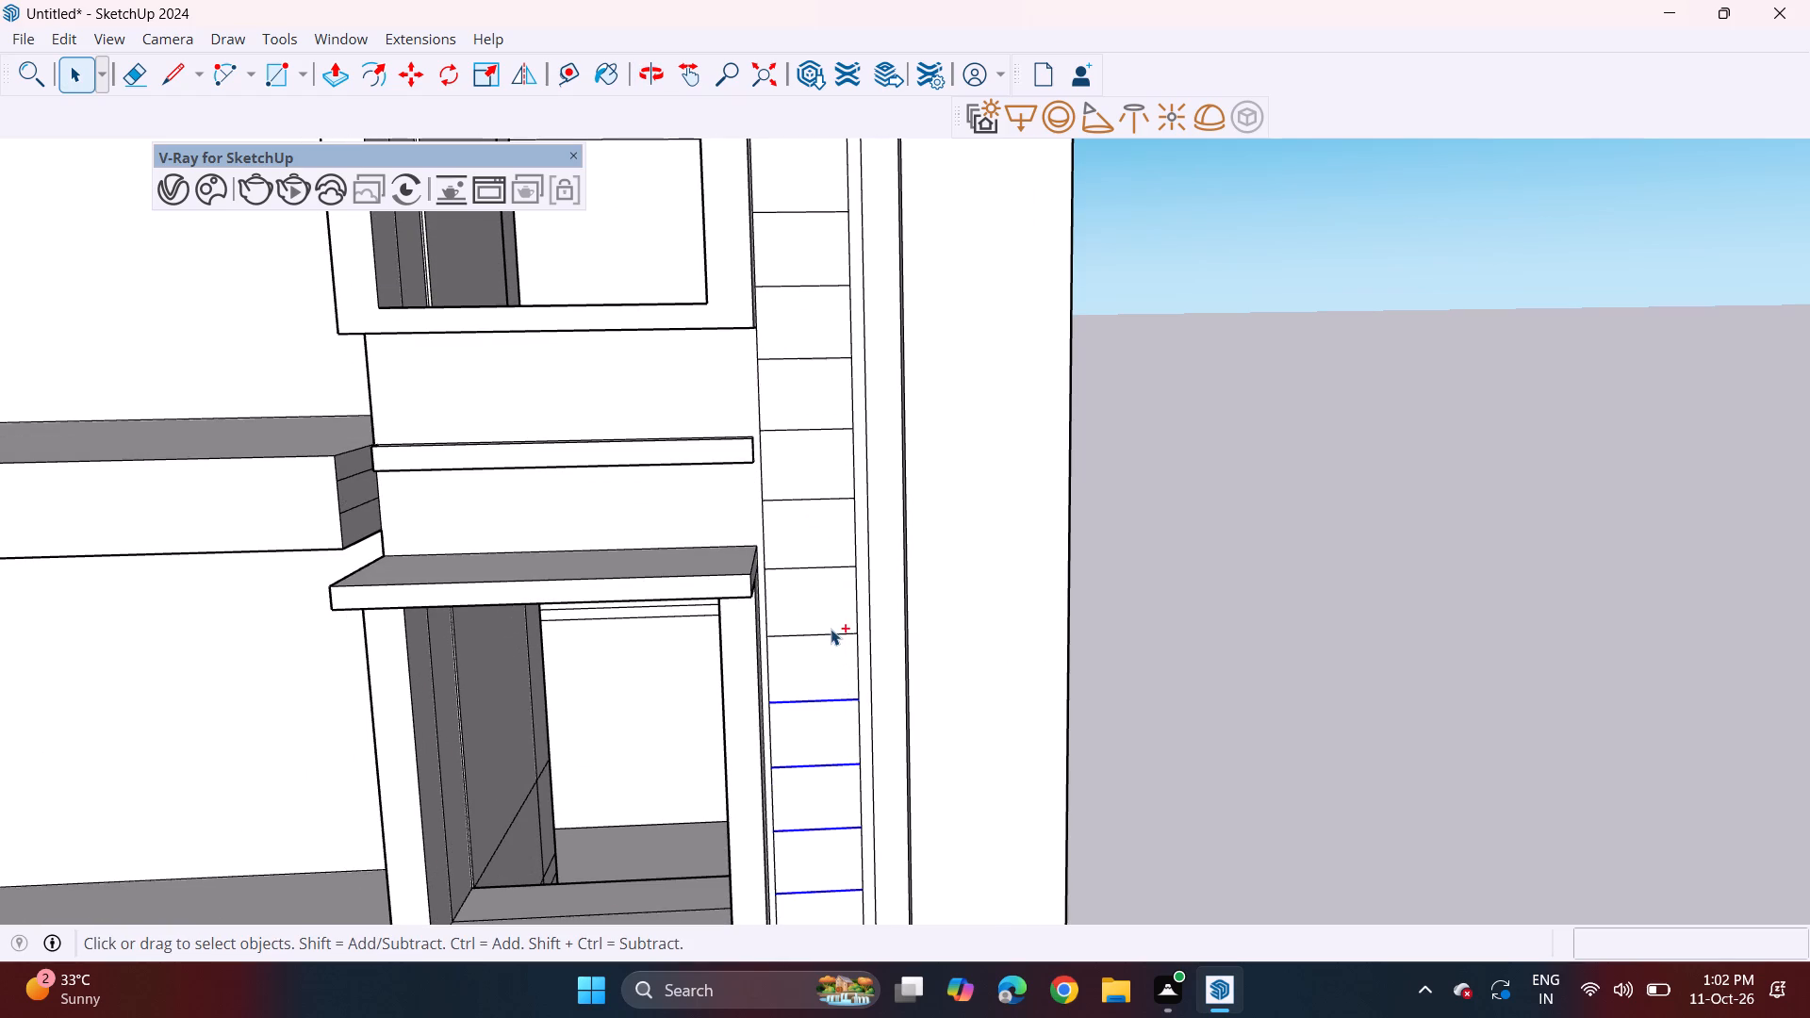
ctrl+click(831, 633)
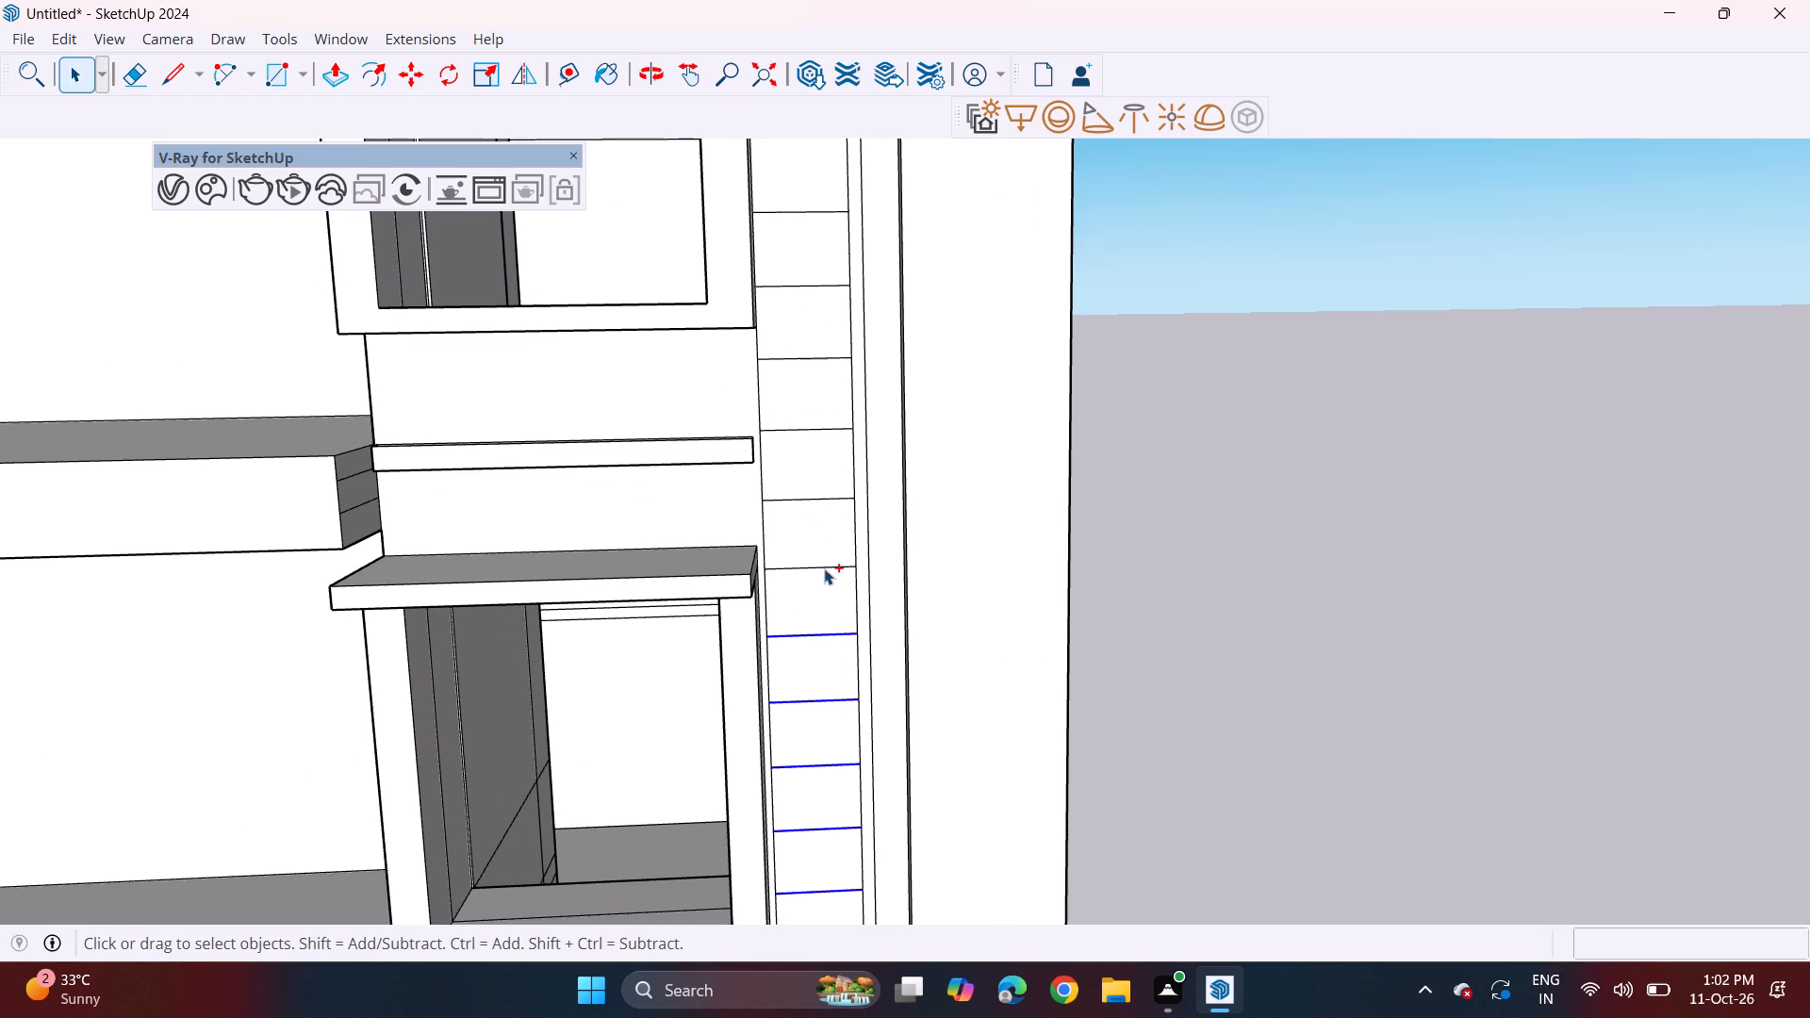
ctrl+click(827, 564)
ctrl+shift+click(831, 554)
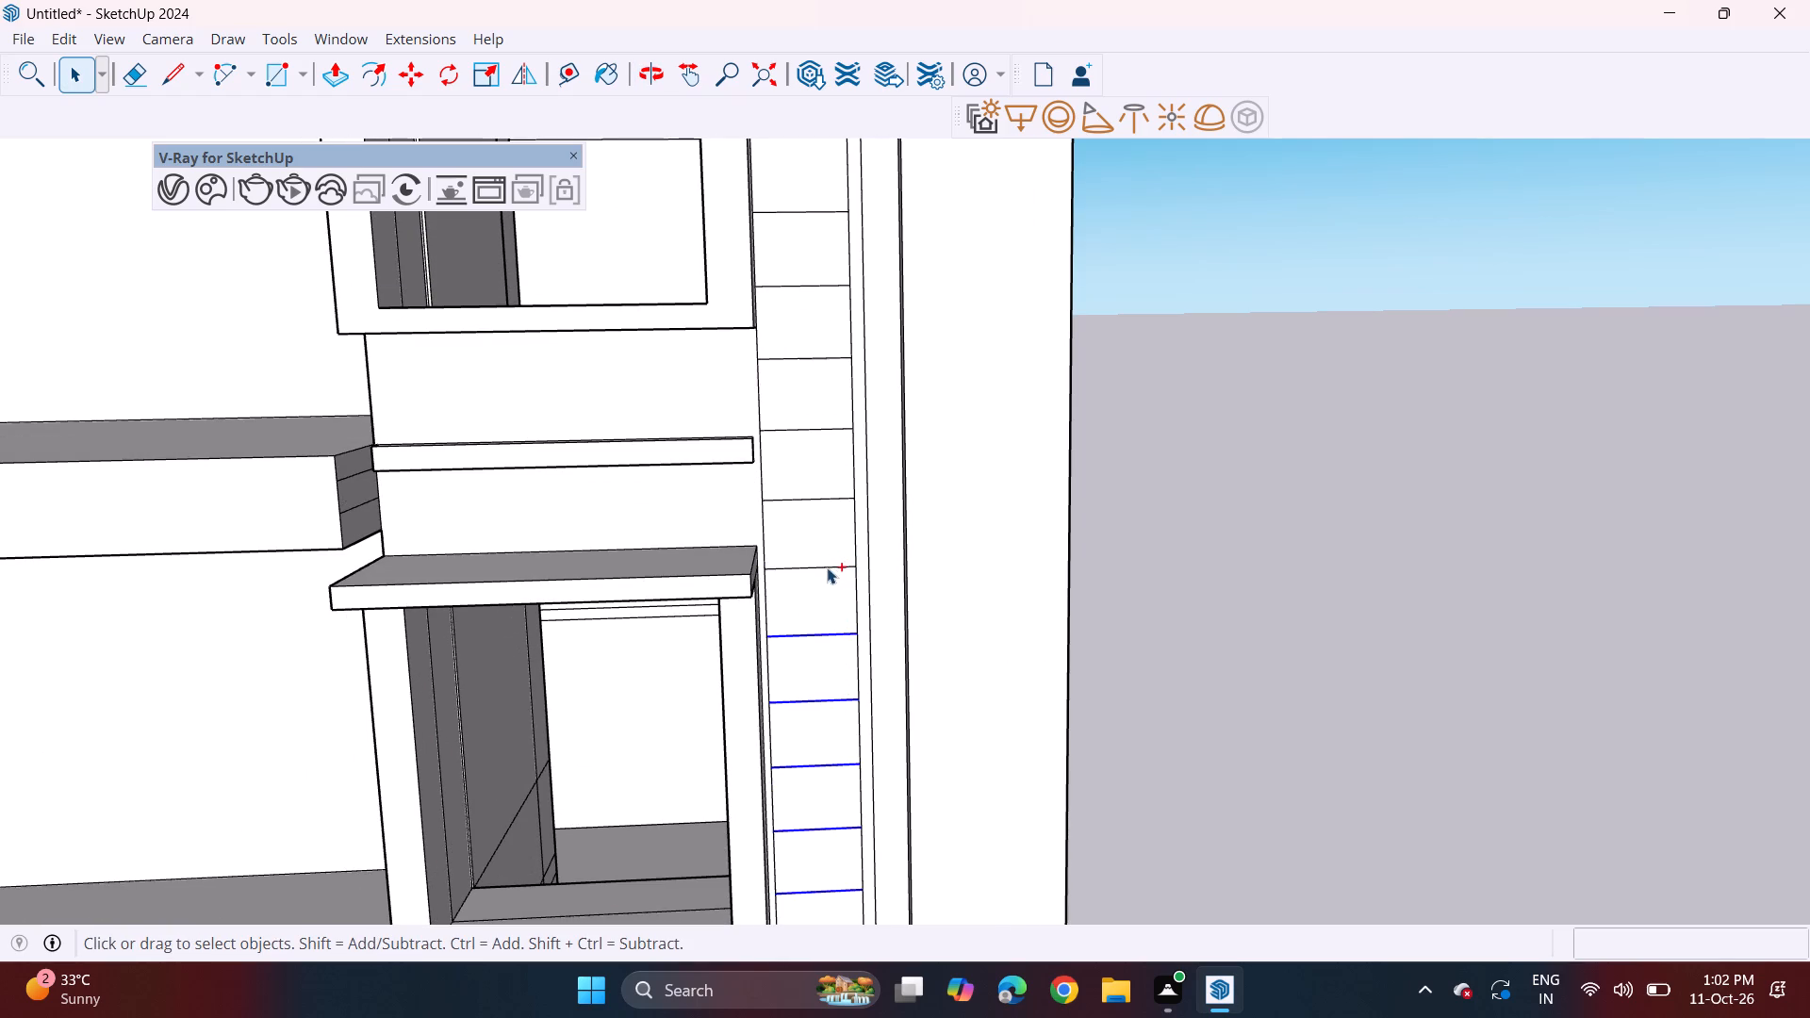
ctrl+click(827, 567)
ctrl+click(826, 497)
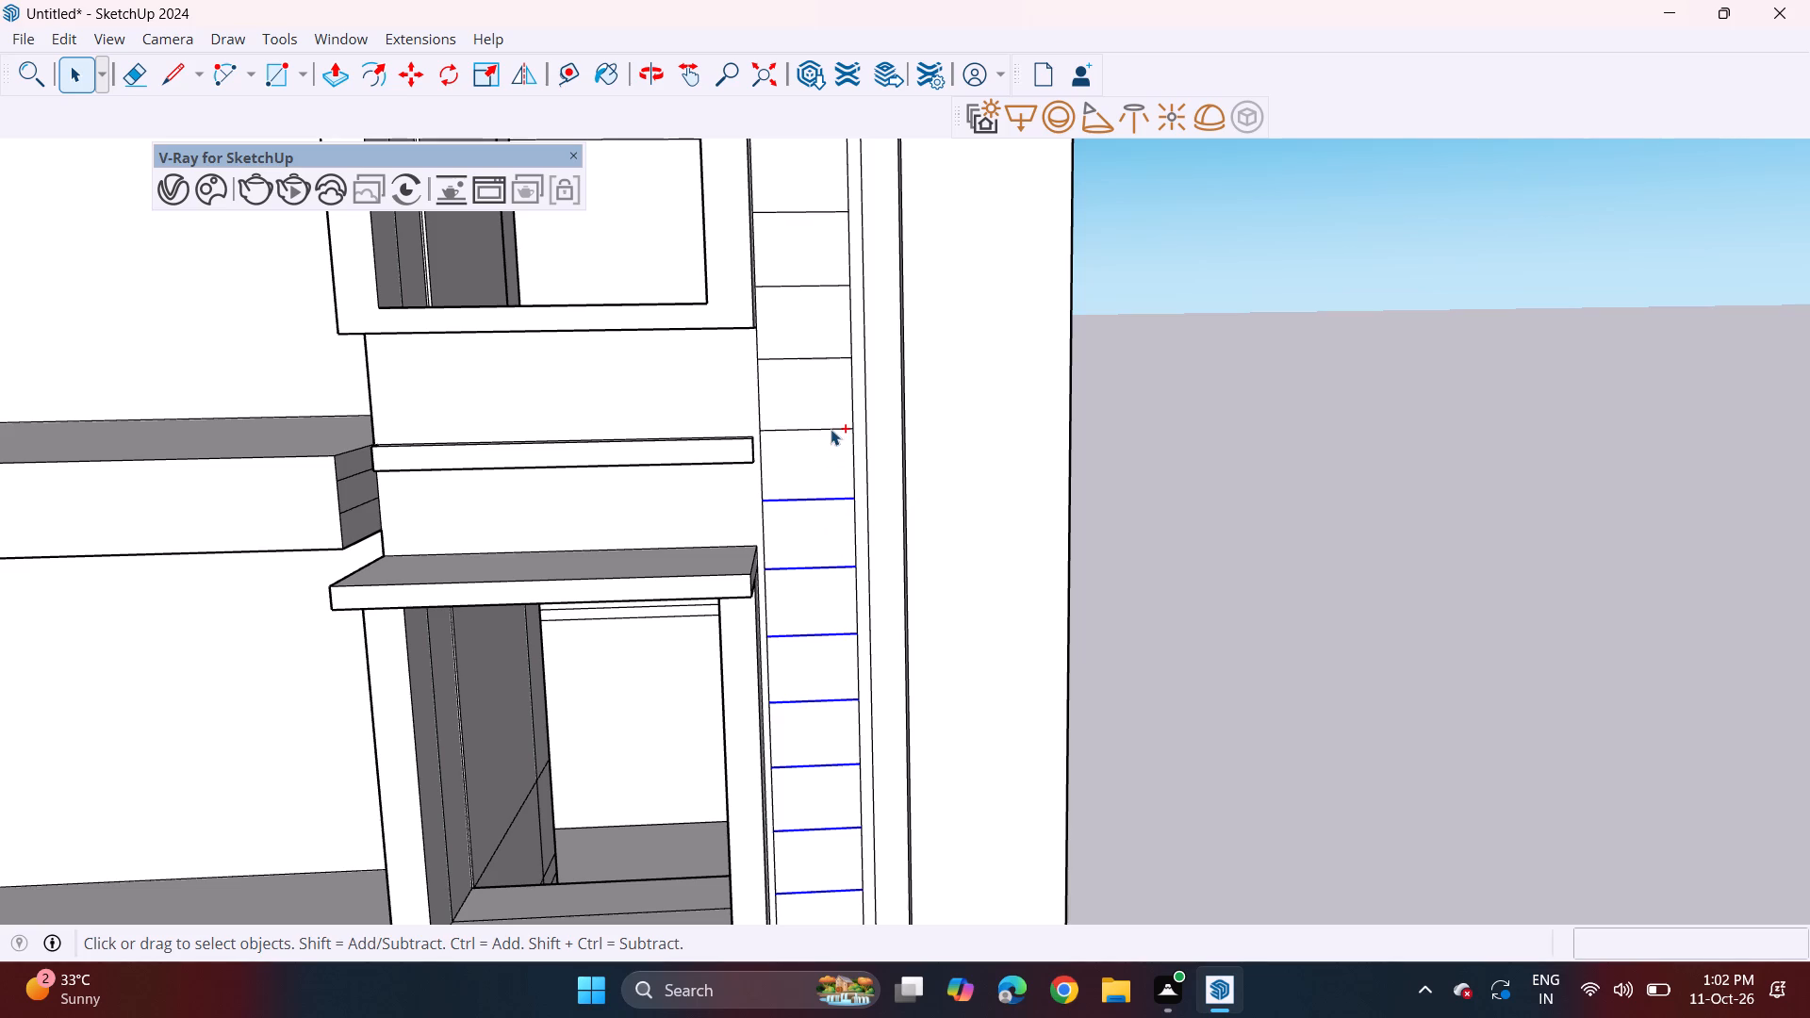
ctrl+click(831, 429)
ctrl+middle_drag(832, 393, 833, 719)
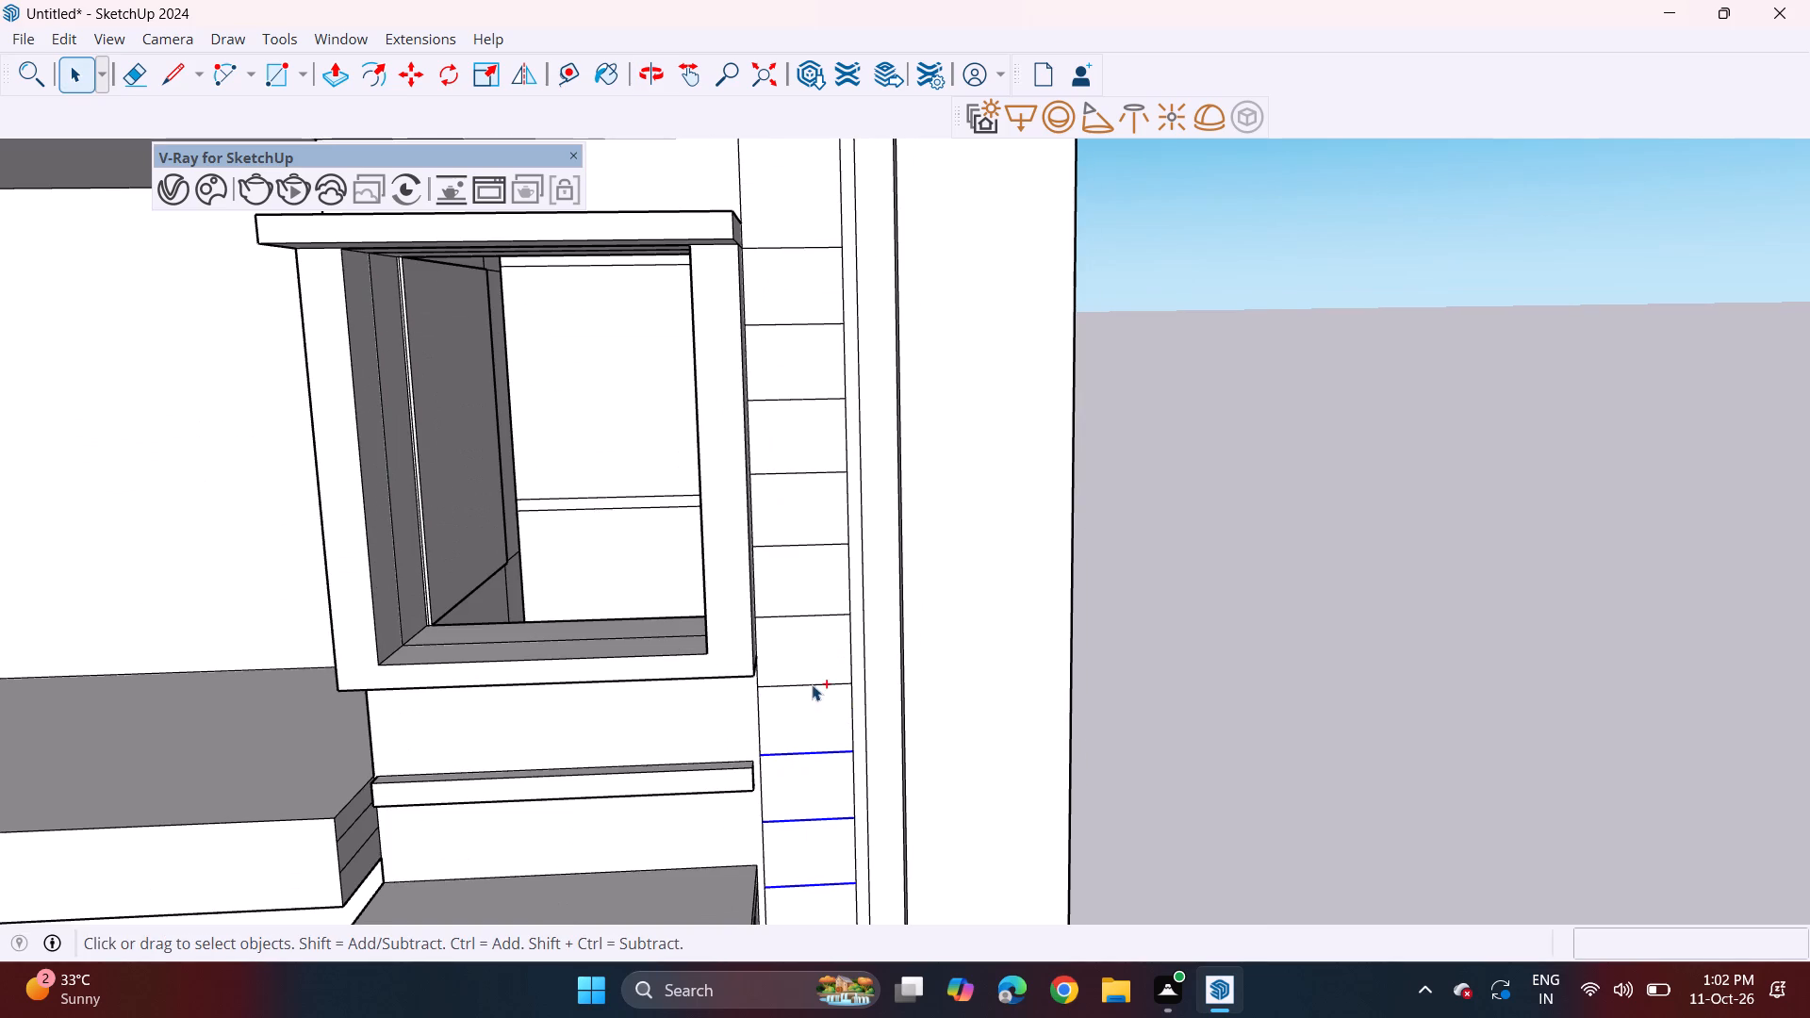
ctrl+click(812, 684)
ctrl+click(816, 617)
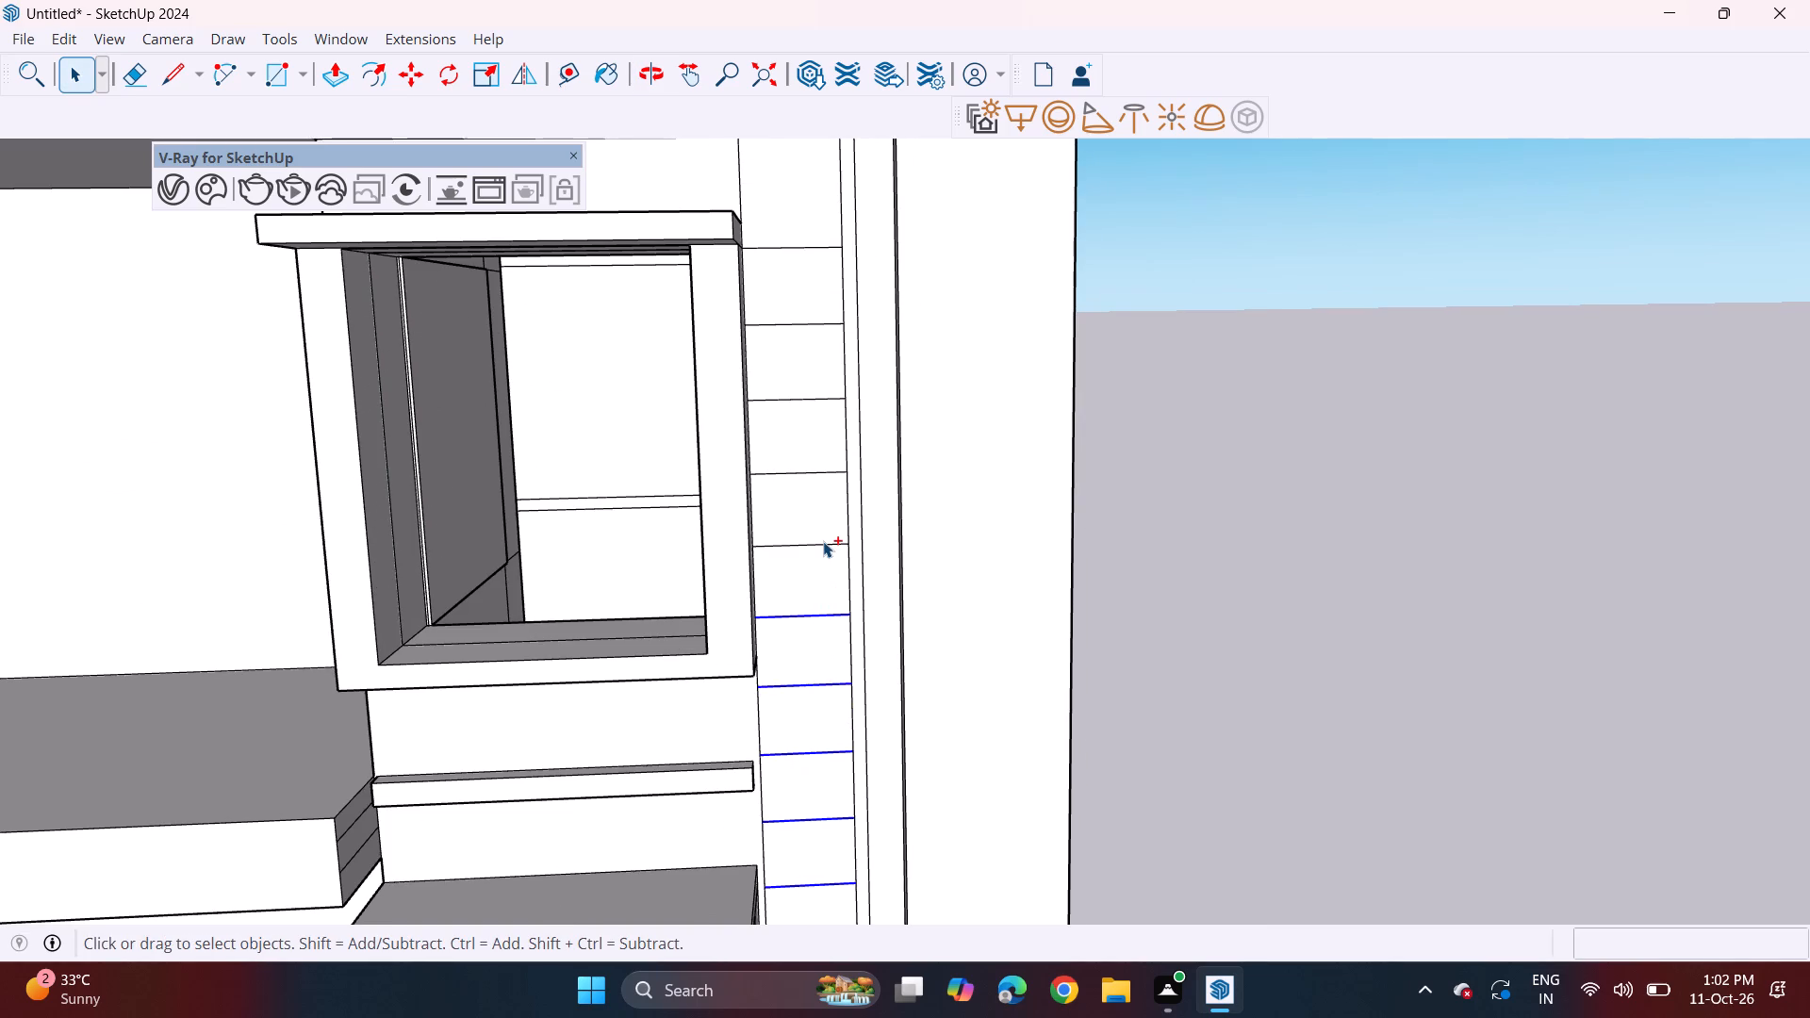
ctrl+click(823, 541)
ctrl+shift+click(826, 534)
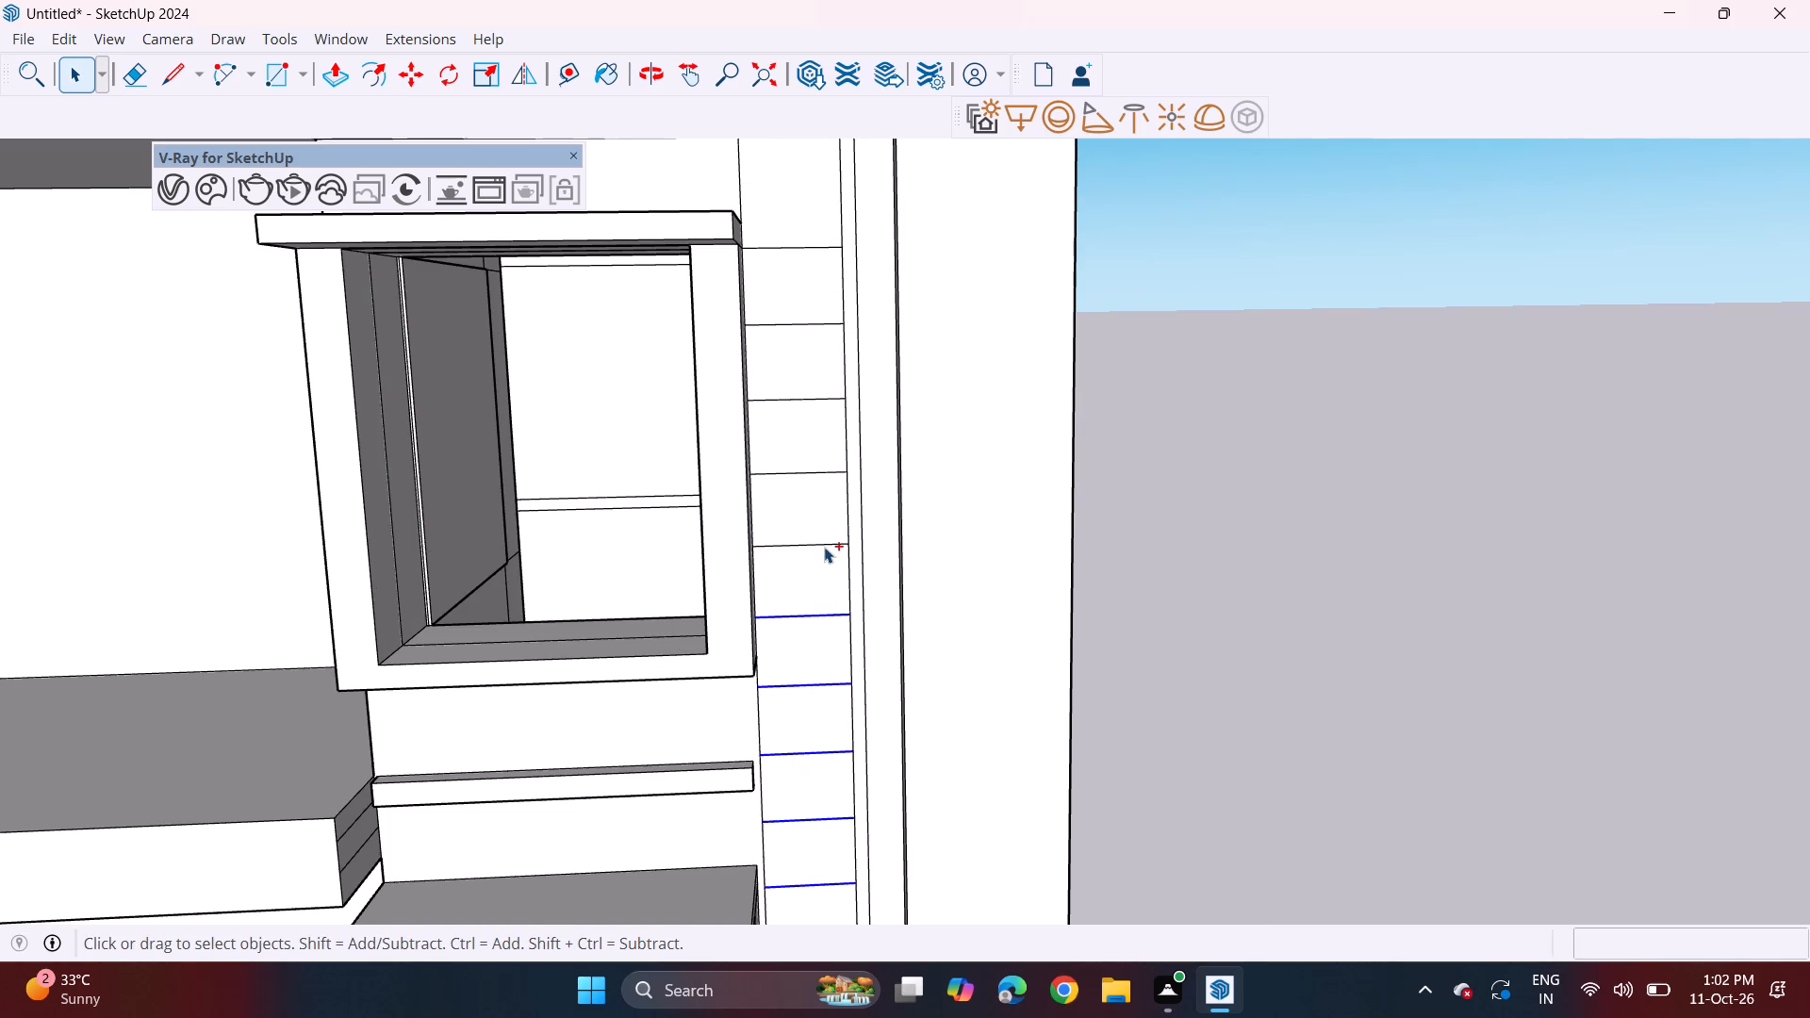
ctrl+click(829, 543)
ctrl+shift+middle_drag(823, 529, 828, 652)
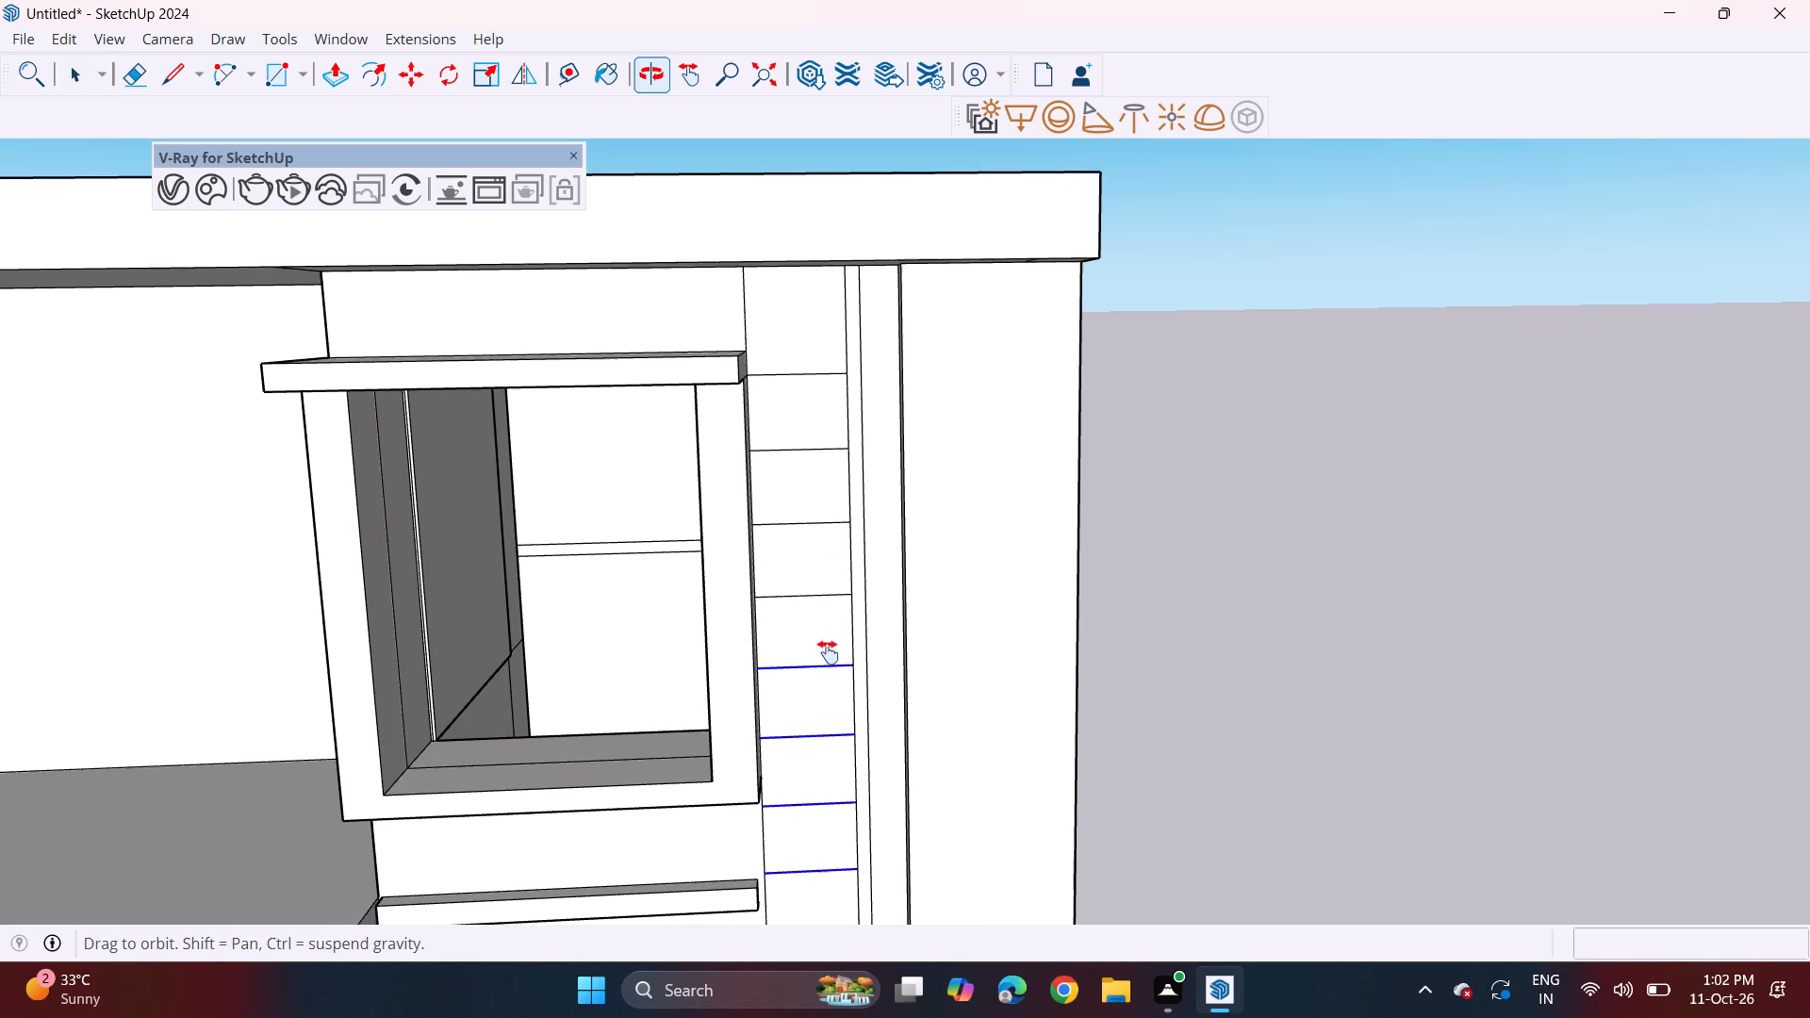
ctrl+shift+middle_drag(828, 652, 828, 659)
ctrl+click(828, 603)
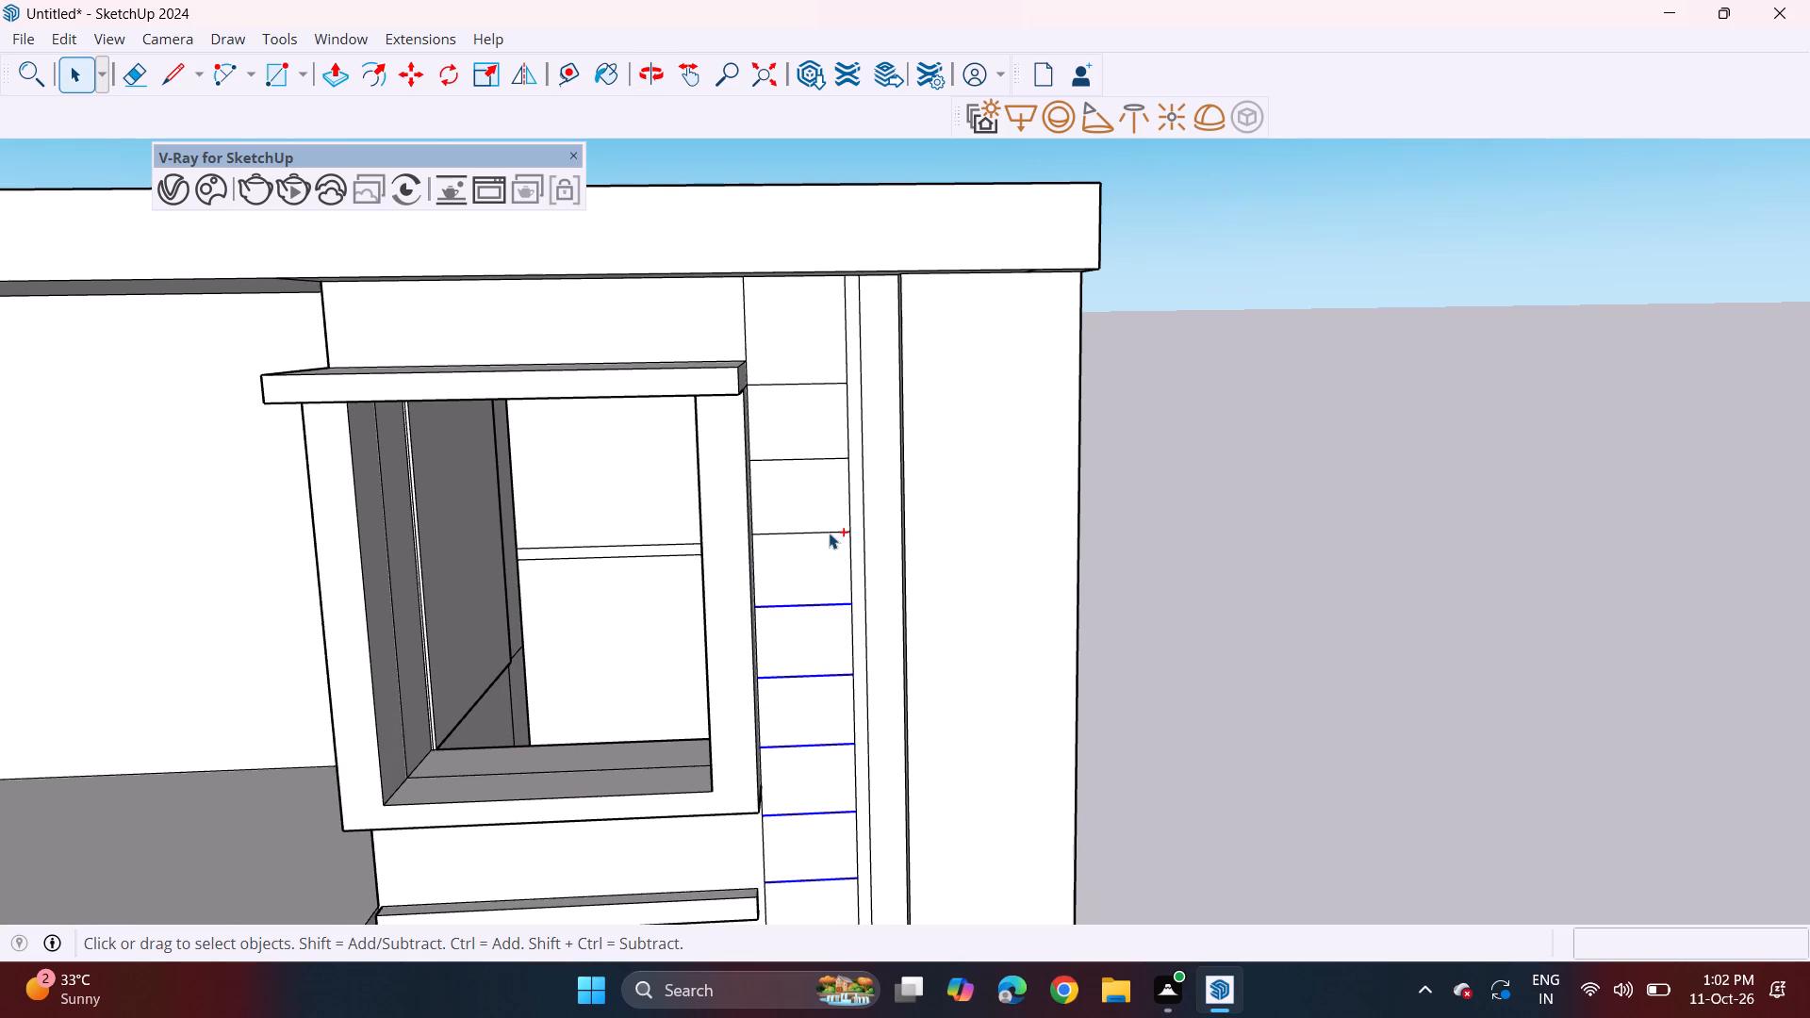
ctrl+click(829, 533)
ctrl+click(831, 458)
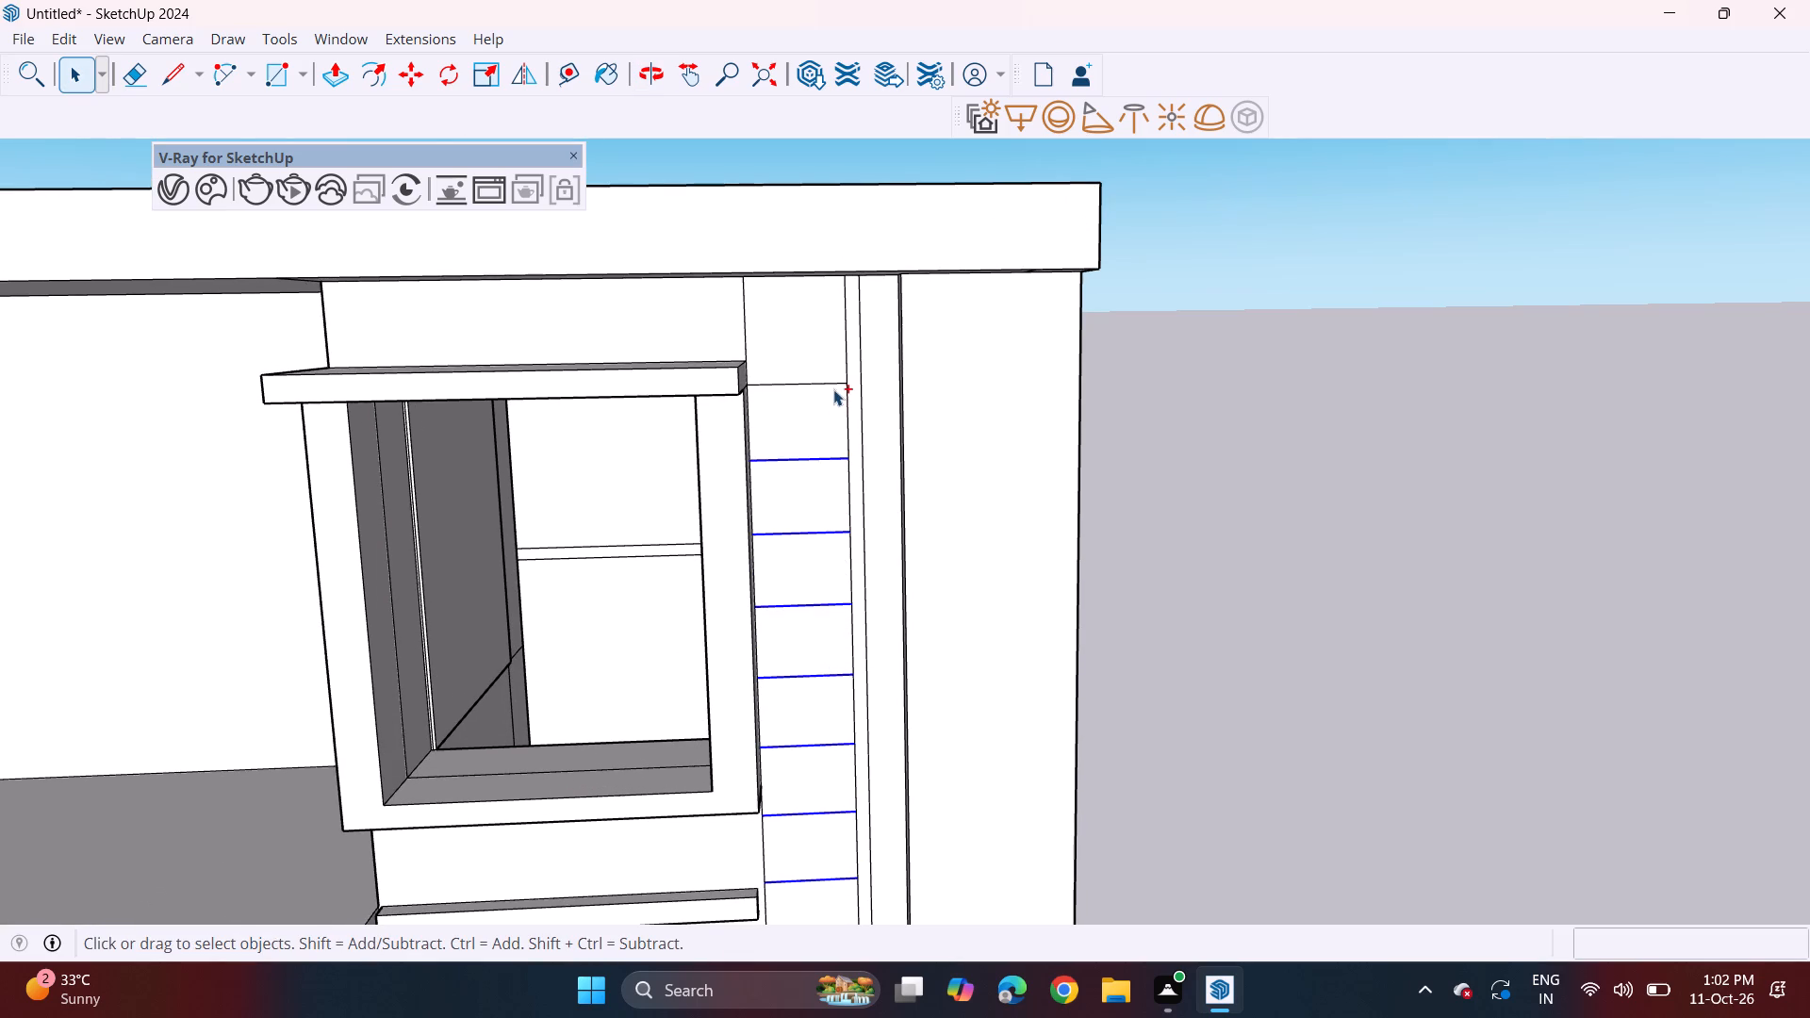
ctrl+click(833, 386)
scroll(843, 393, up, 9)
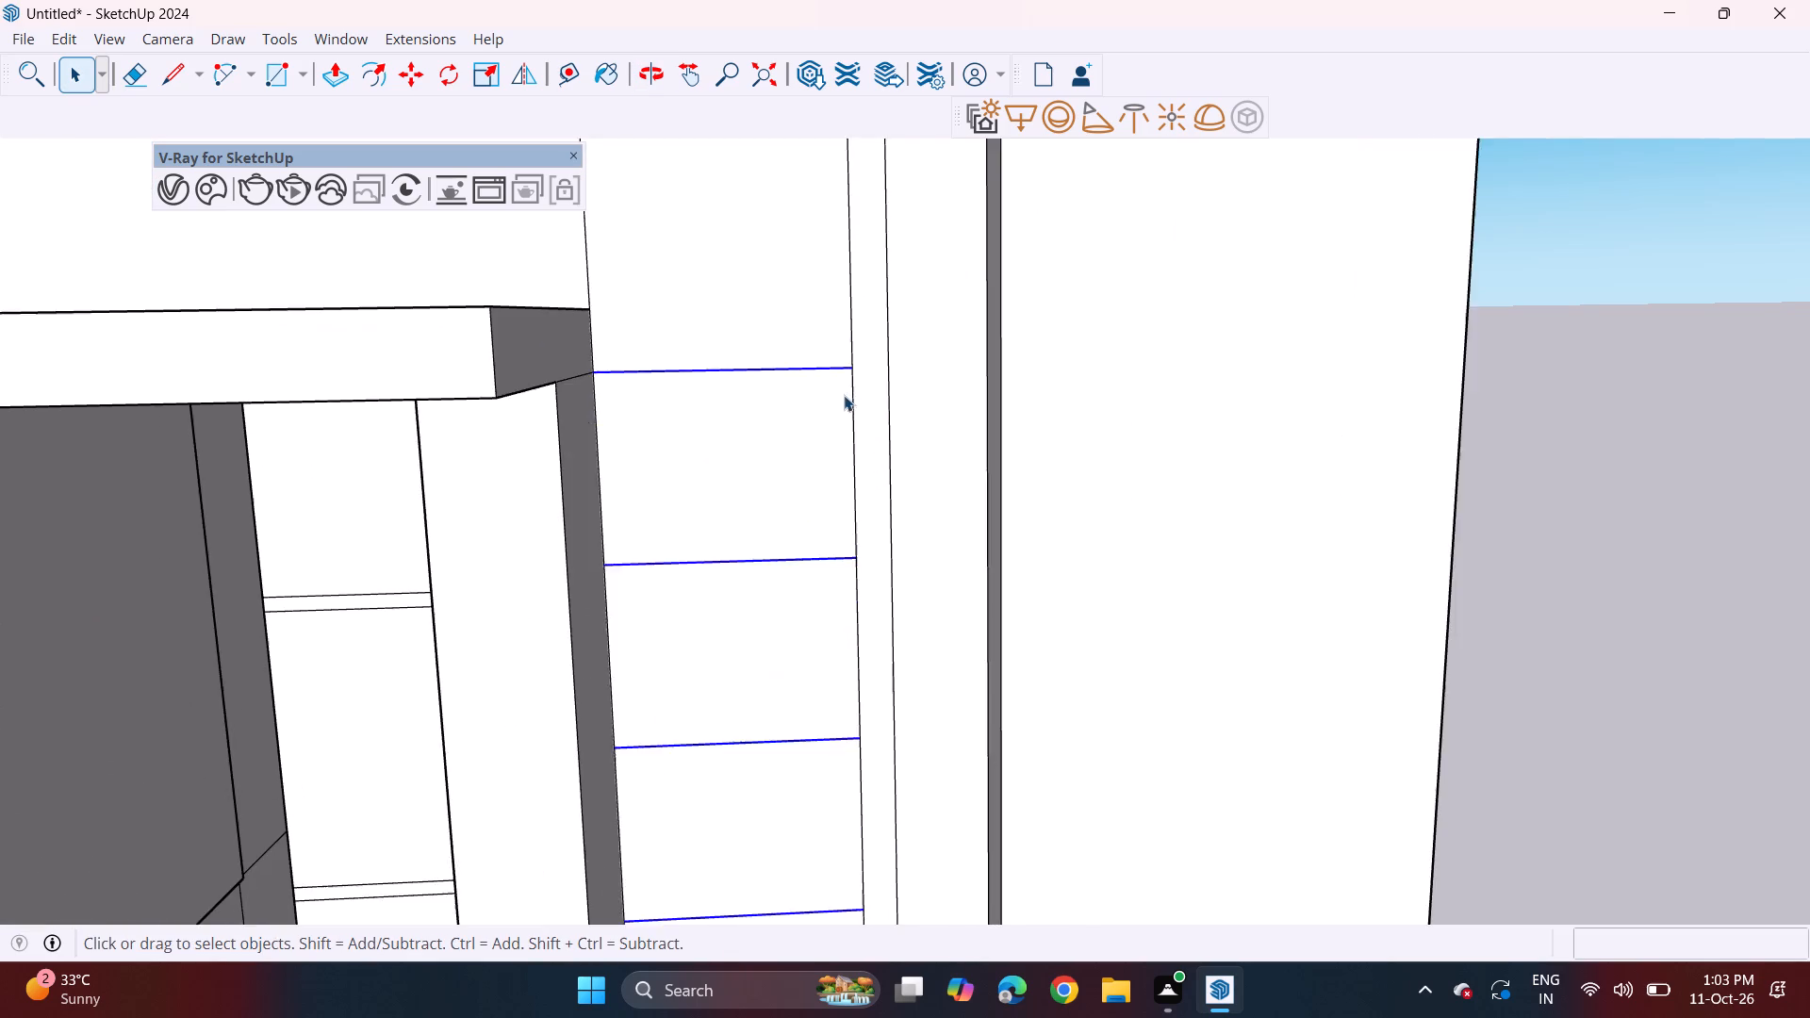
scroll(844, 395, up, 4)
key(m)
click(866, 354)
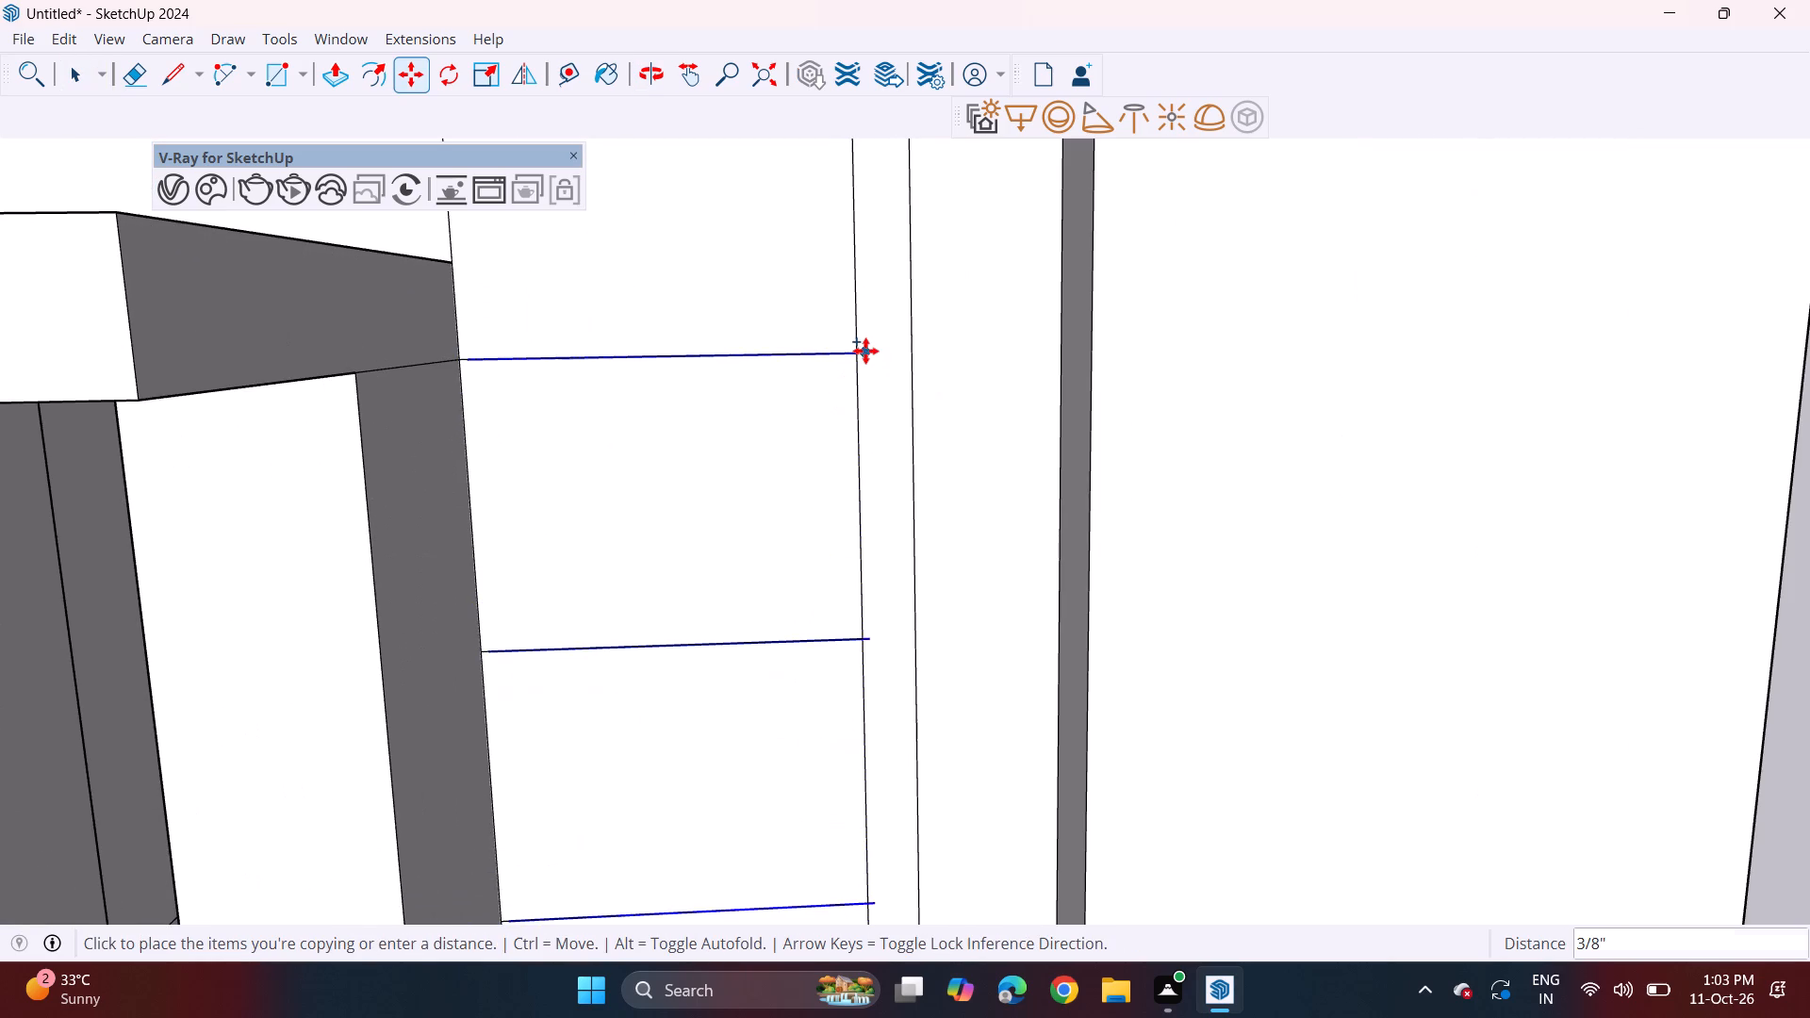
click(865, 334)
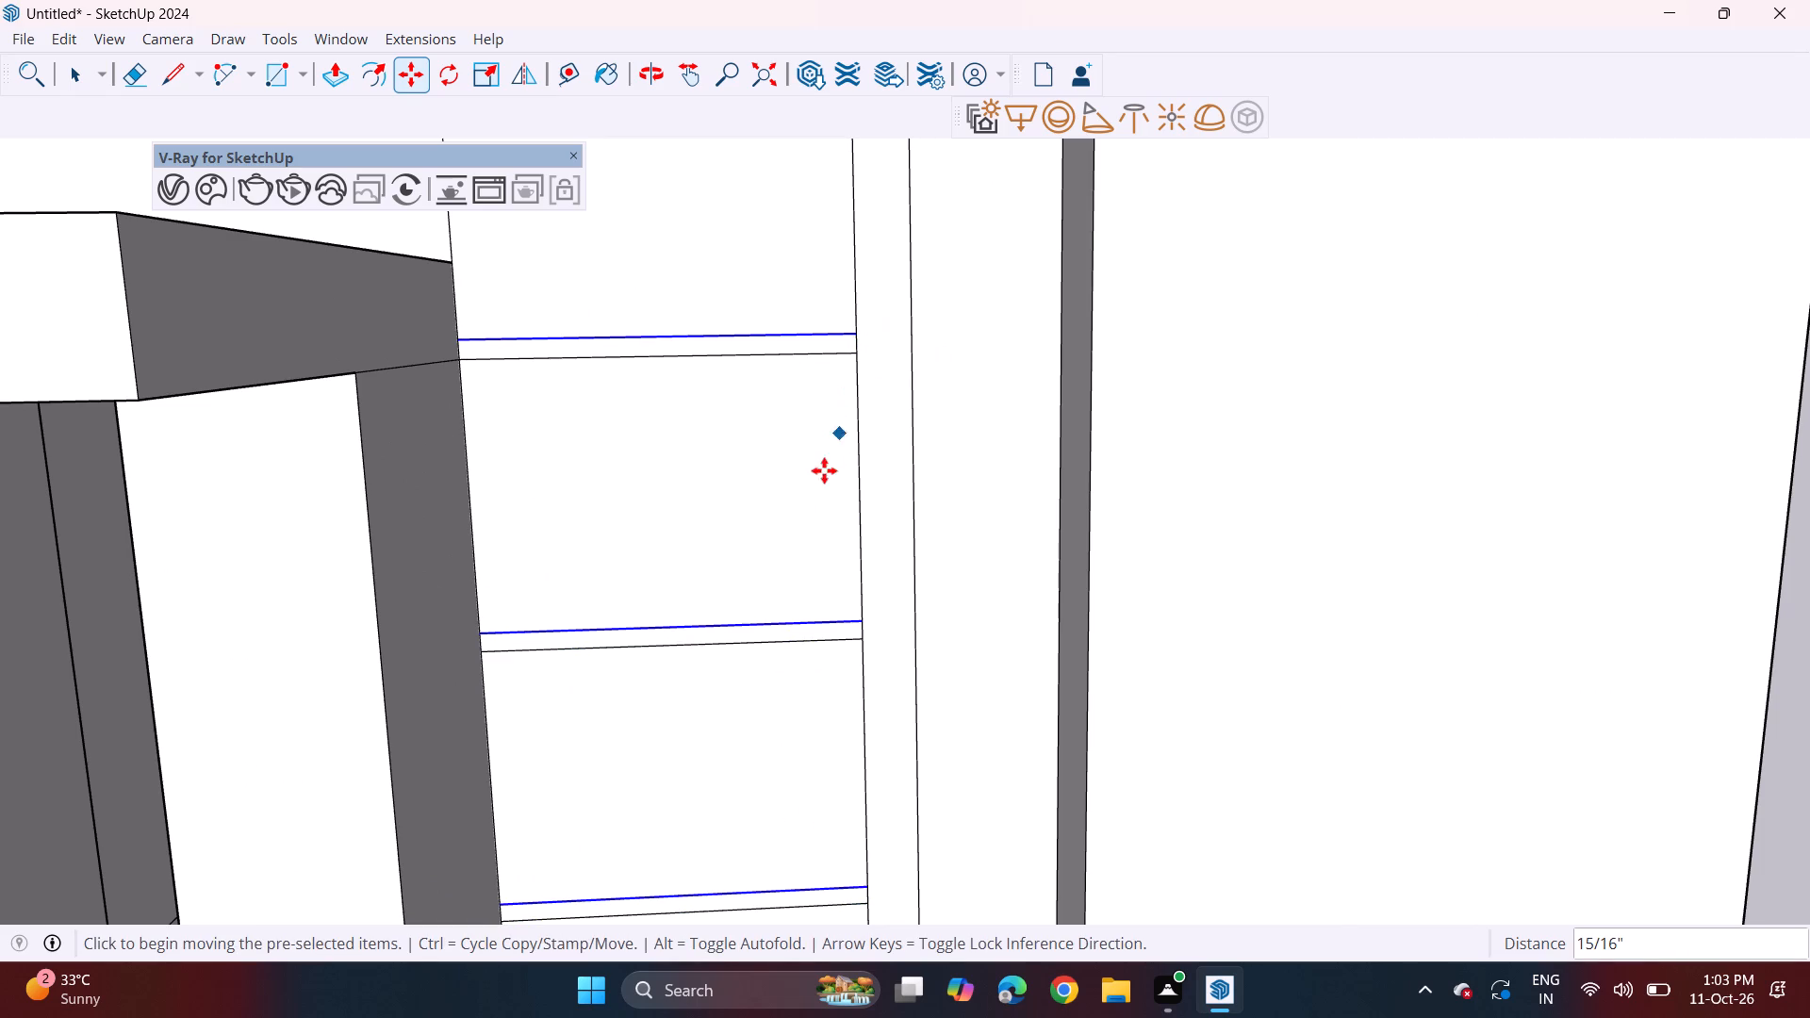
Push/Pull the strip panel just below the top header's lower corner outward about 1 9/16".
scroll(781, 545, down, 7)
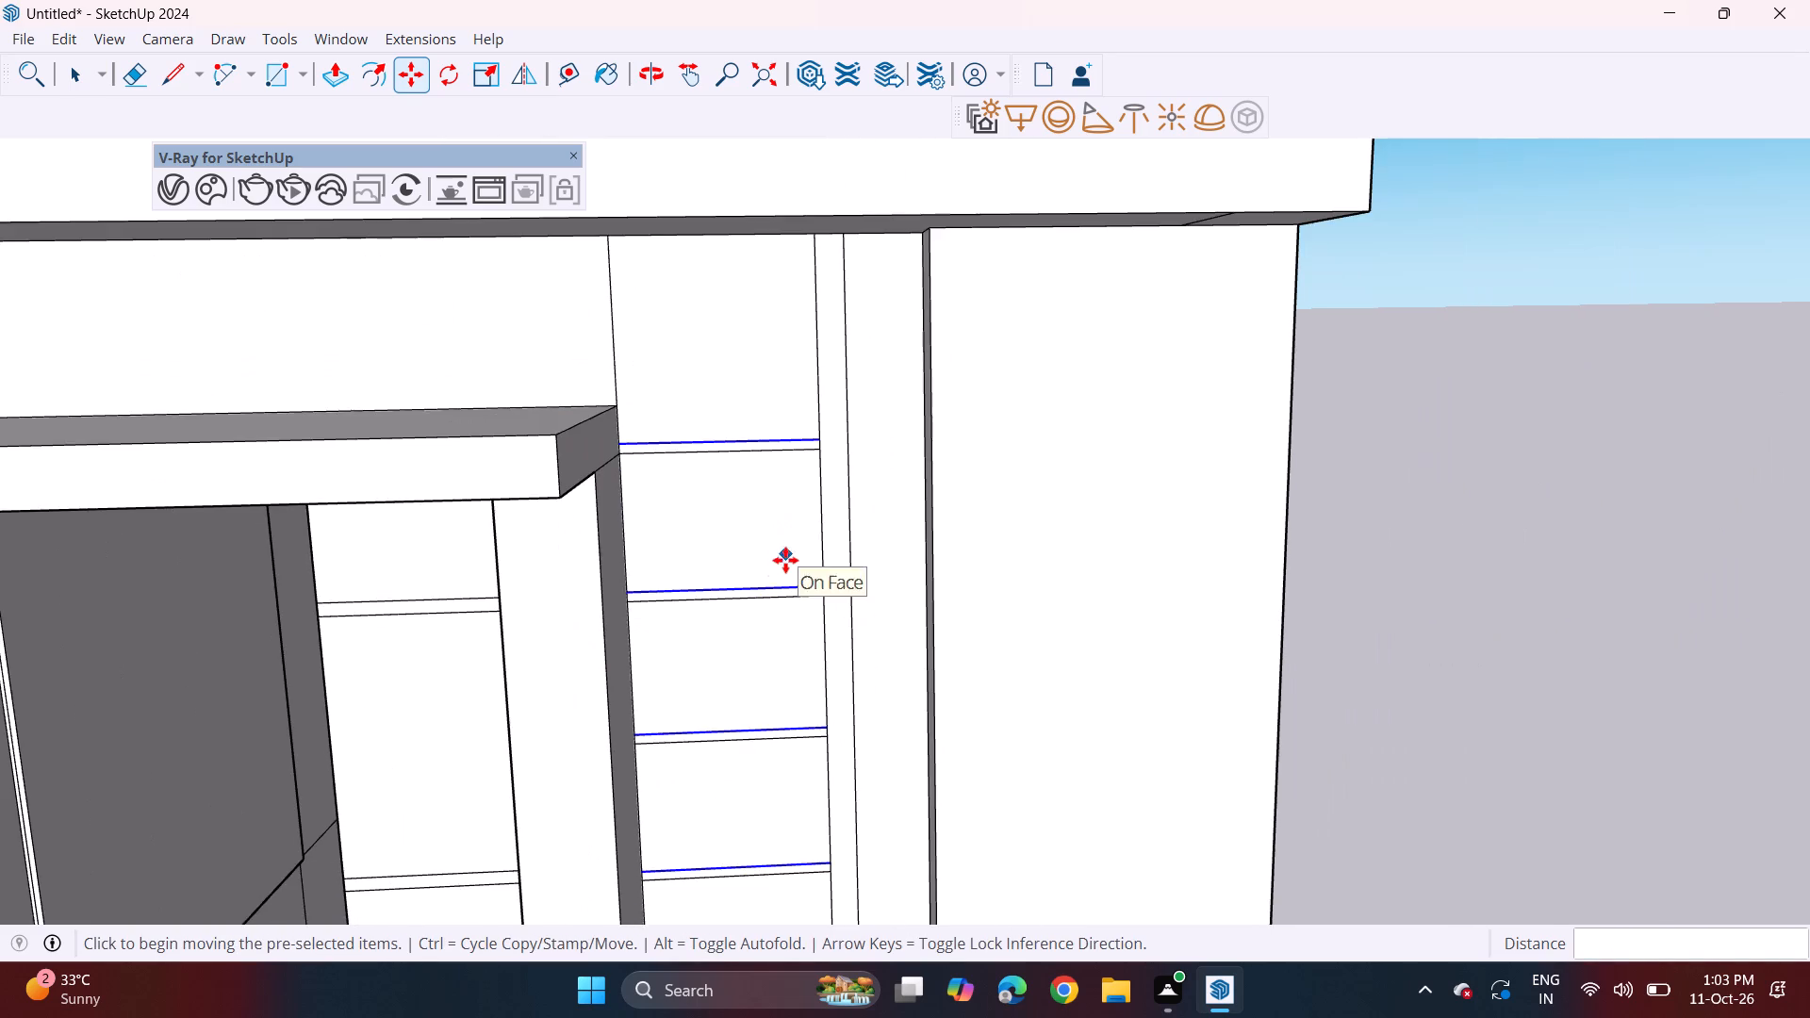
middle_drag(779, 582, 613, 626)
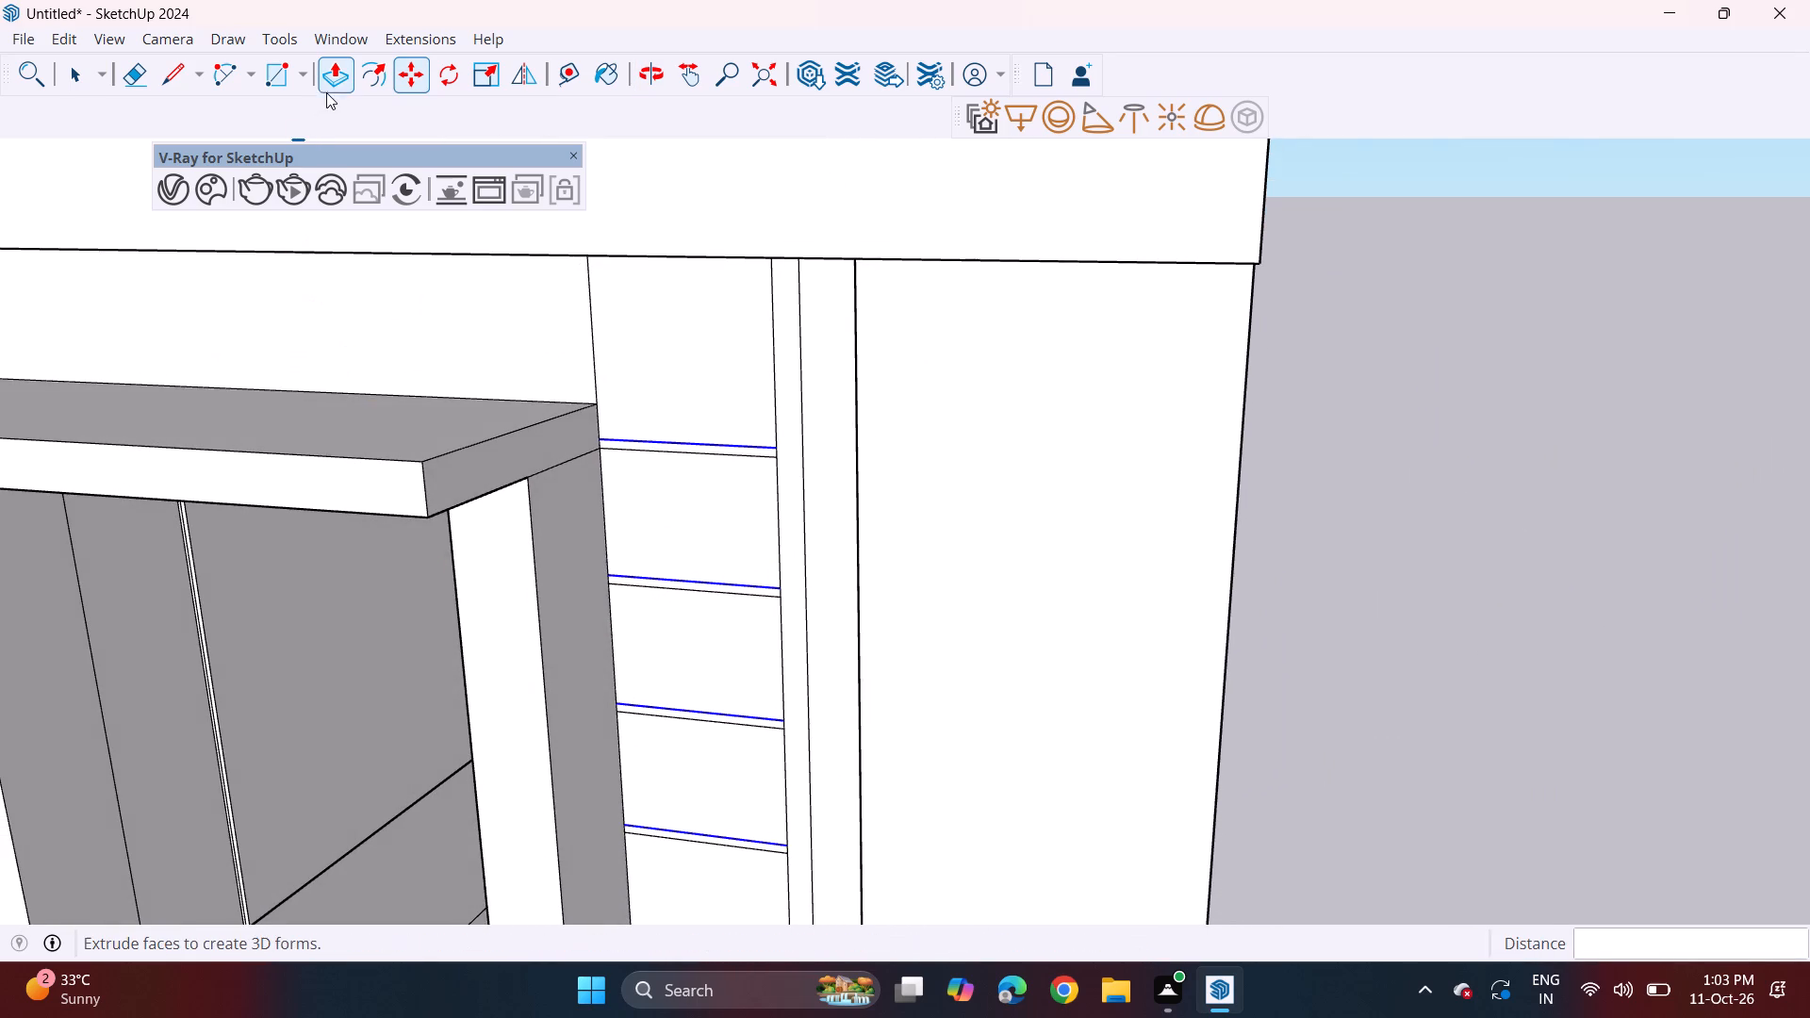
click(335, 75)
click(687, 539)
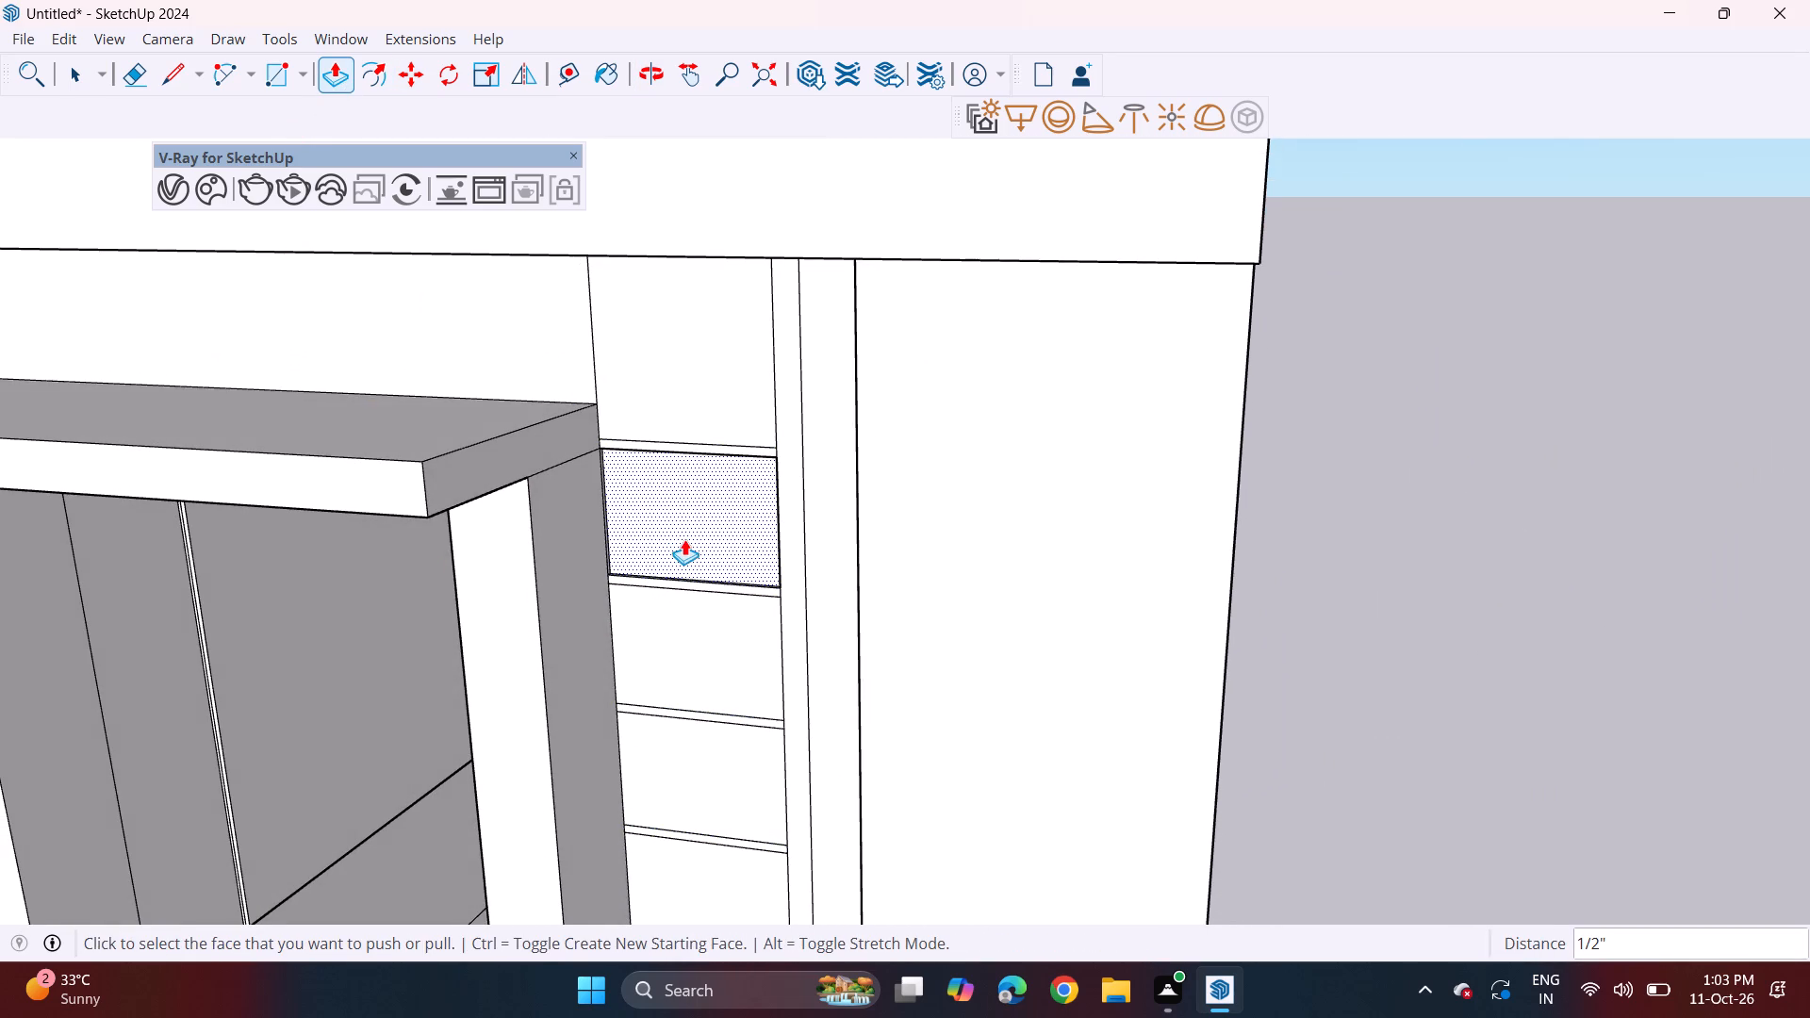
key(ctrl+z)
click(712, 539)
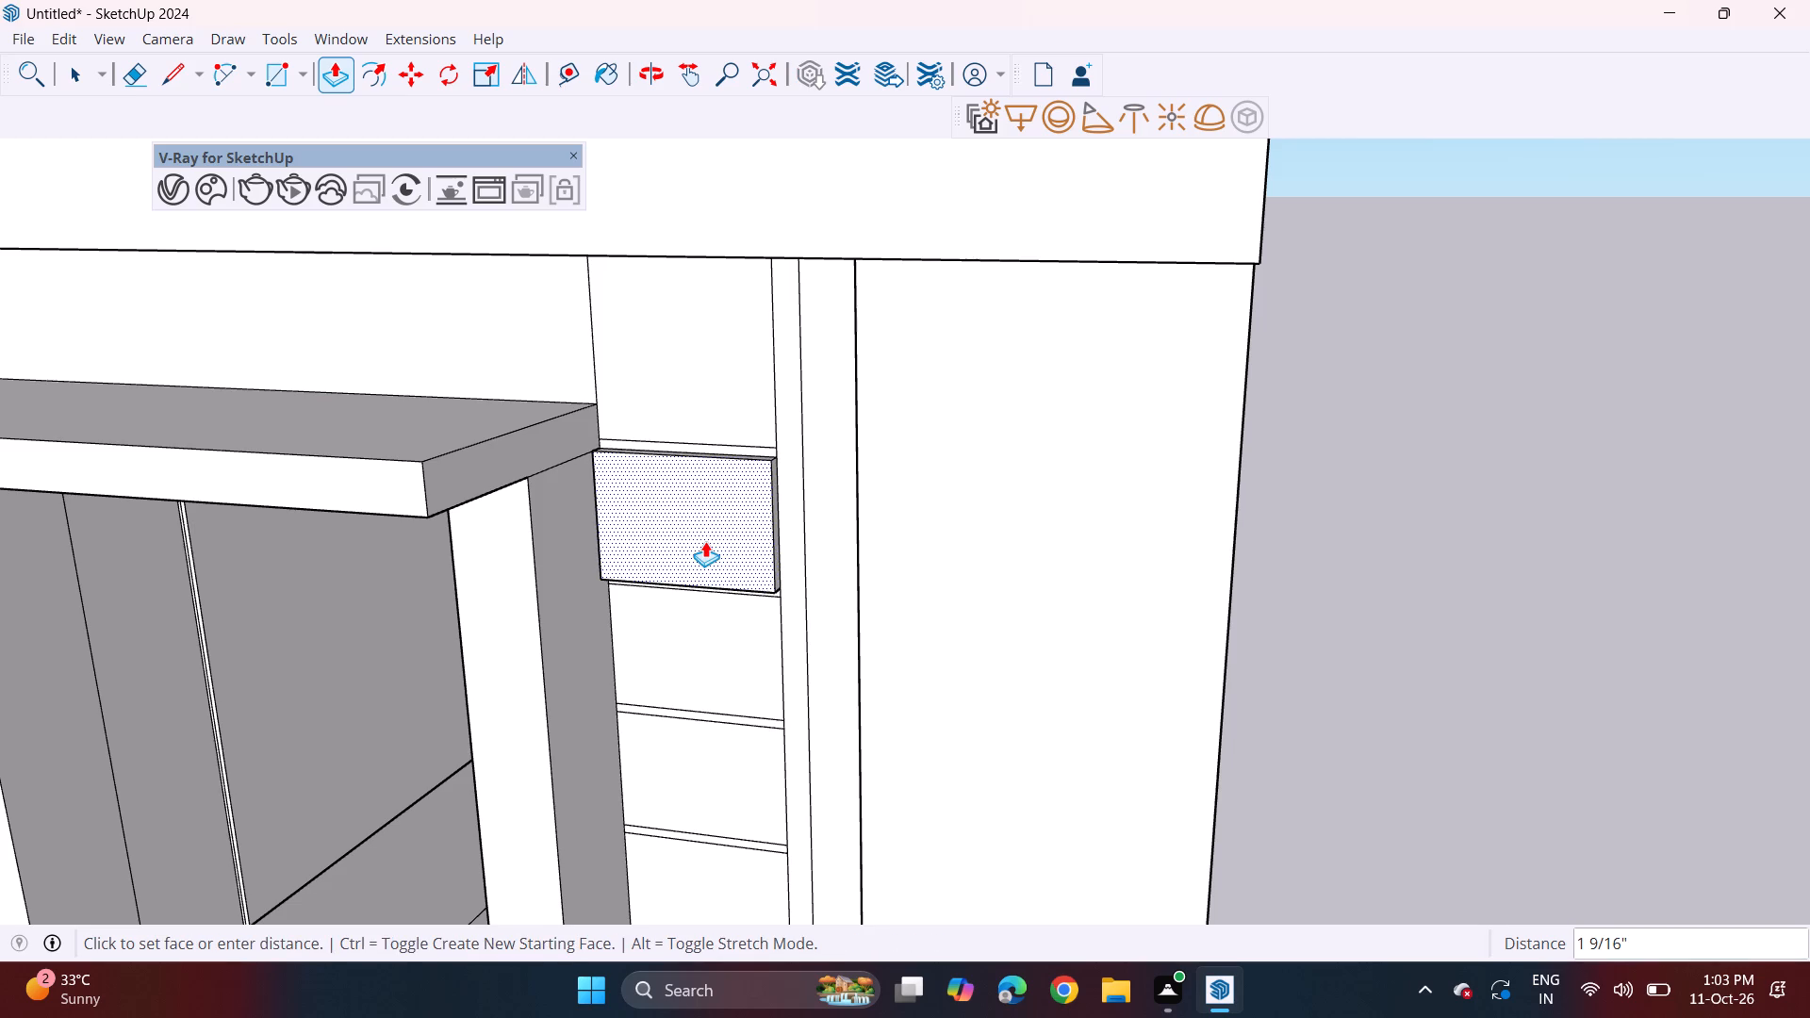
click(705, 541)
Repeat the 1 9/16" outward Push/Pull on the next seven panels down the strip, leaving the thin grooves recessed.
double_click(721, 662)
double_click(720, 792)
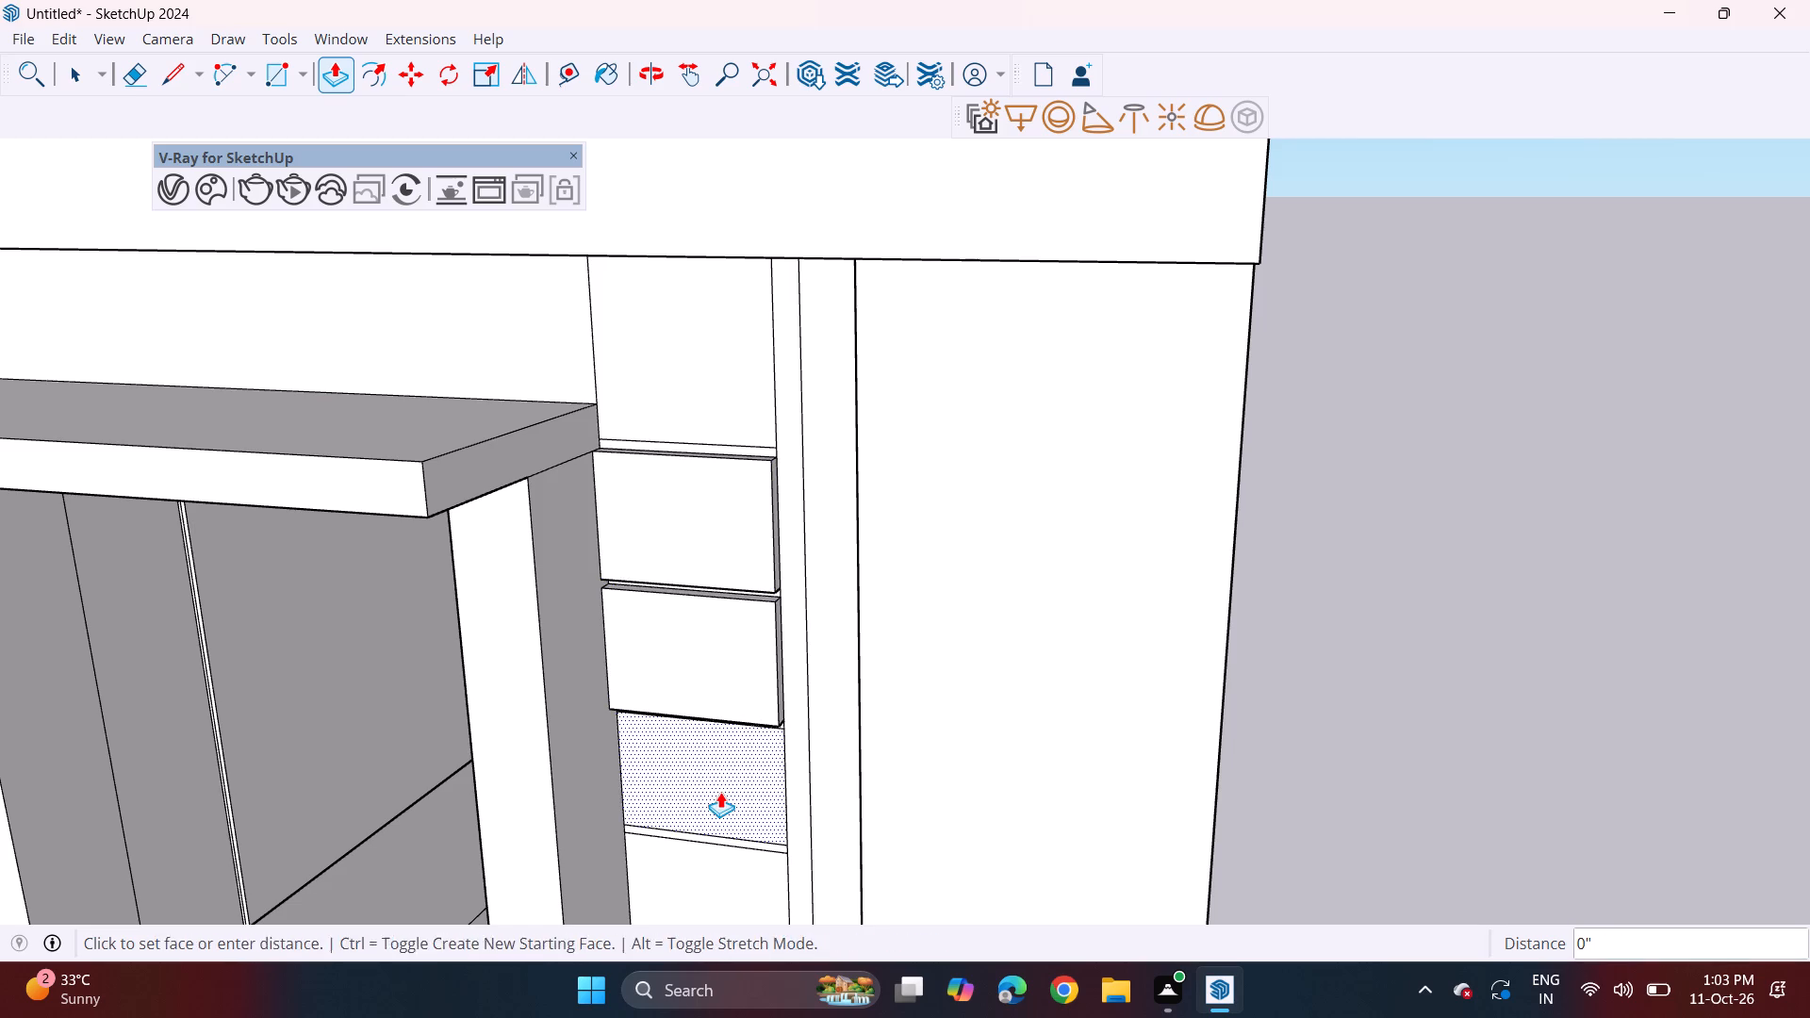
scroll(781, 800, down, 3)
shift+middle_drag(779, 829, 802, 343)
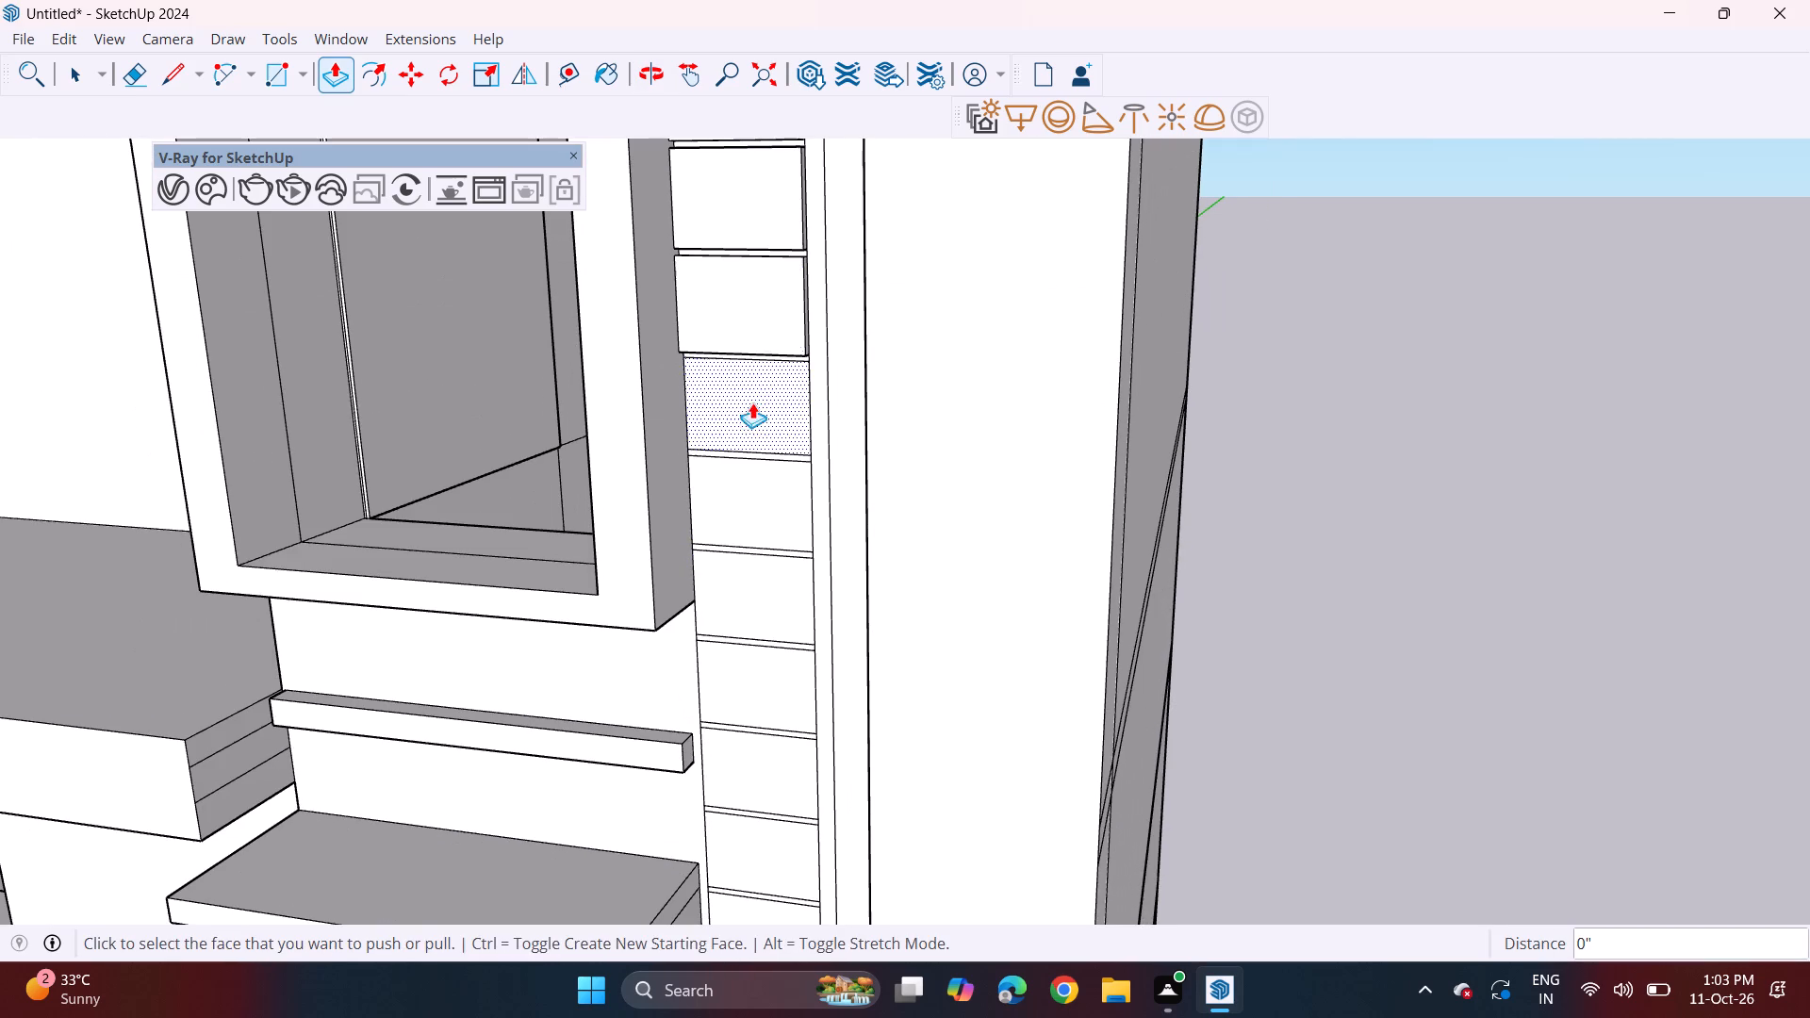
double_click(749, 410)
double_click(771, 516)
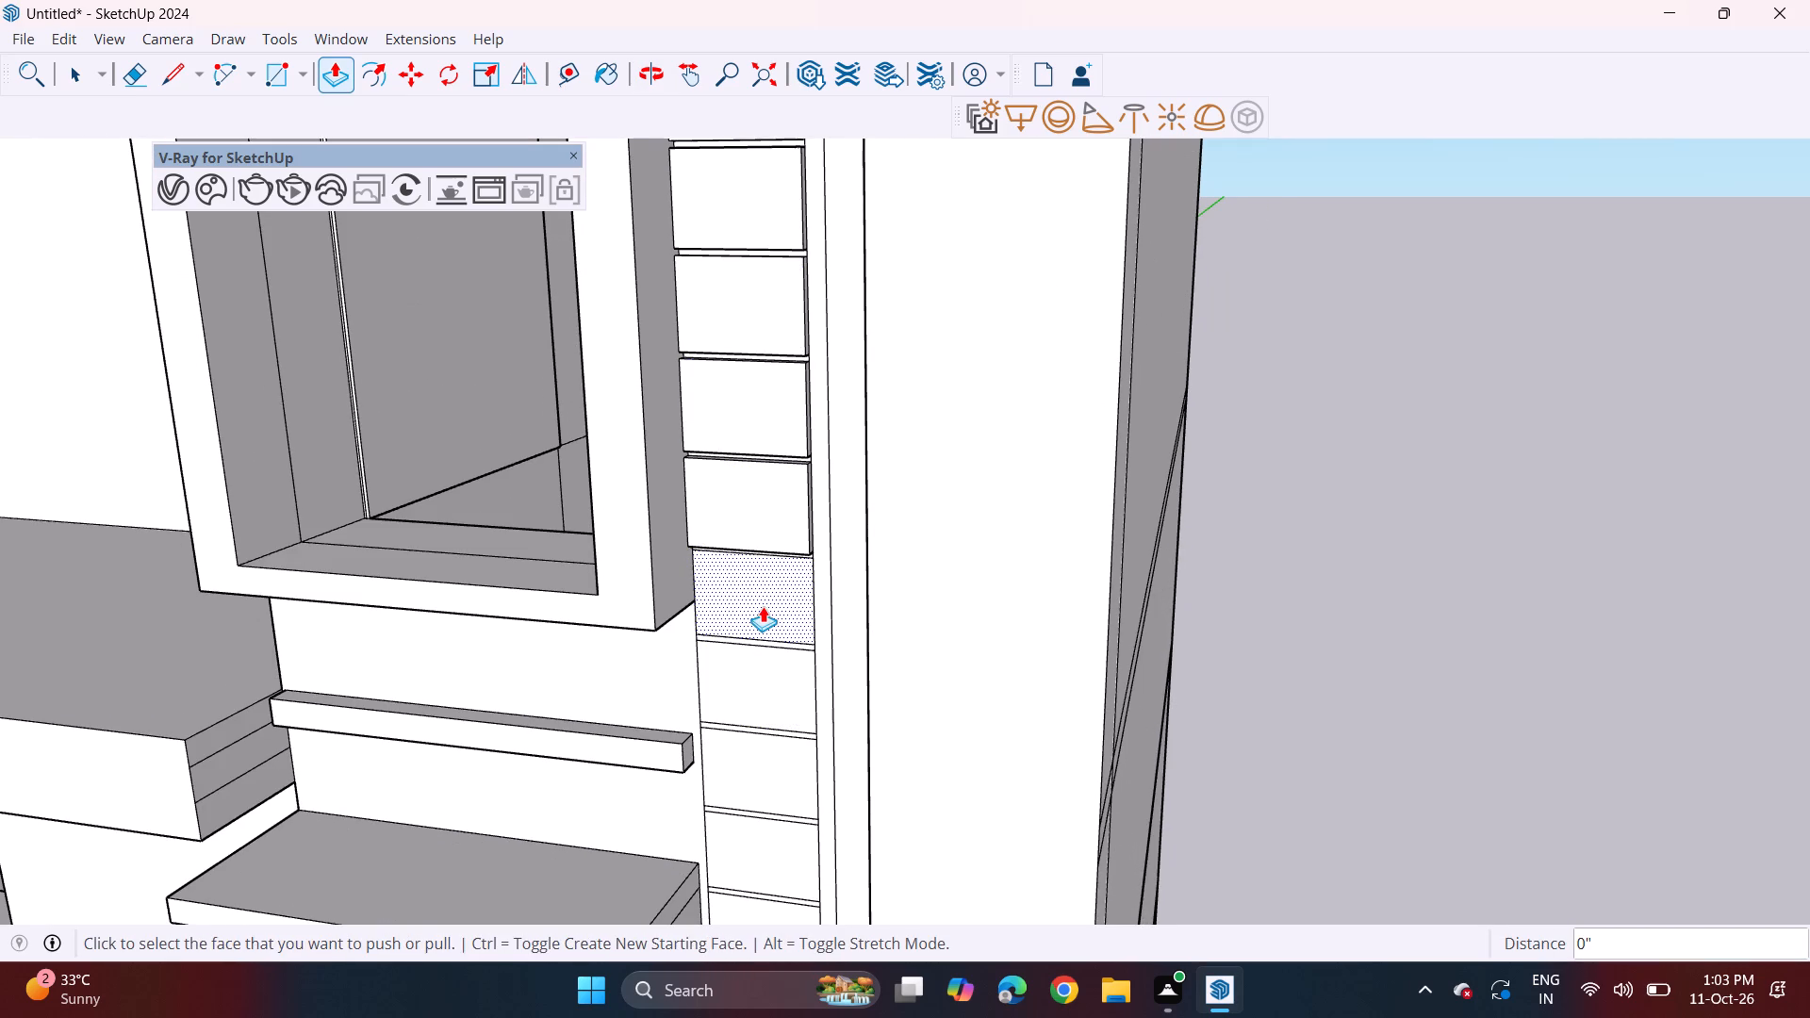
double_click(763, 606)
double_click(765, 674)
scroll(819, 744, down, 2)
middle_drag(799, 768, 782, 511)
middle_drag(910, 465, 1175, 366)
scroll(981, 461, down, 5)
middle_drag(959, 506, 855, 539)
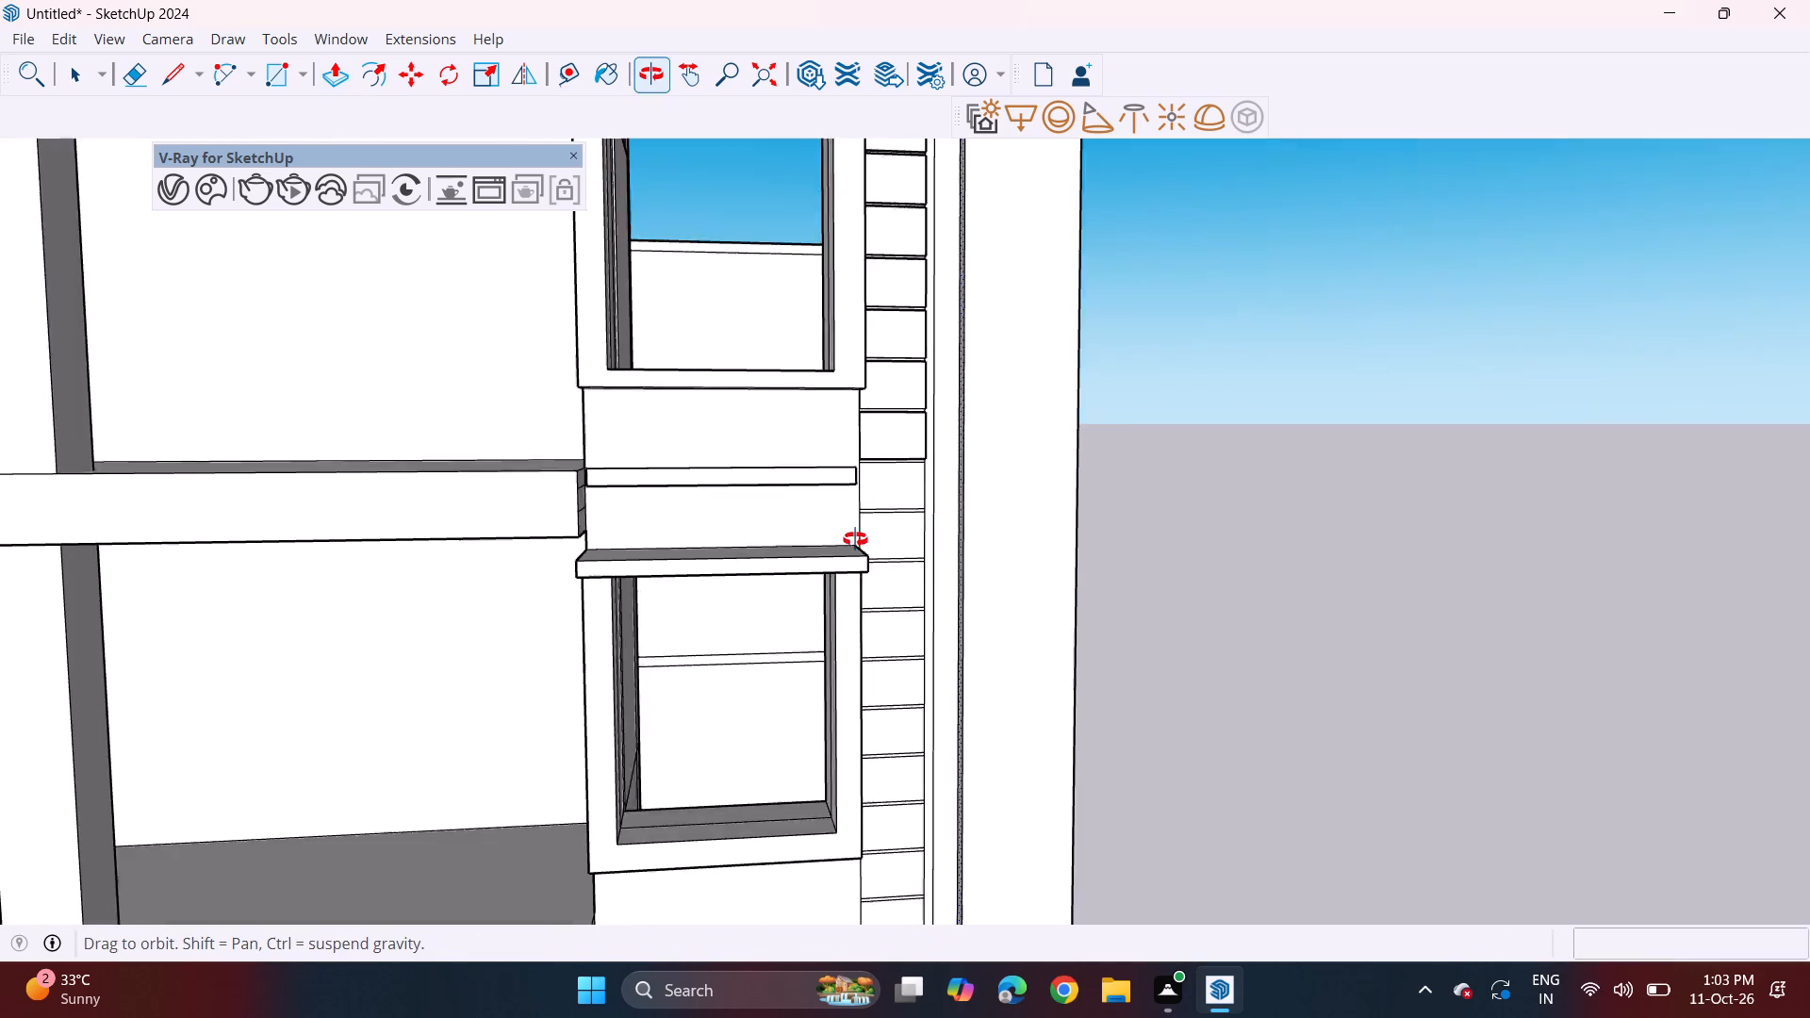
middle_drag(855, 539, 851, 540)
double_click(894, 490)
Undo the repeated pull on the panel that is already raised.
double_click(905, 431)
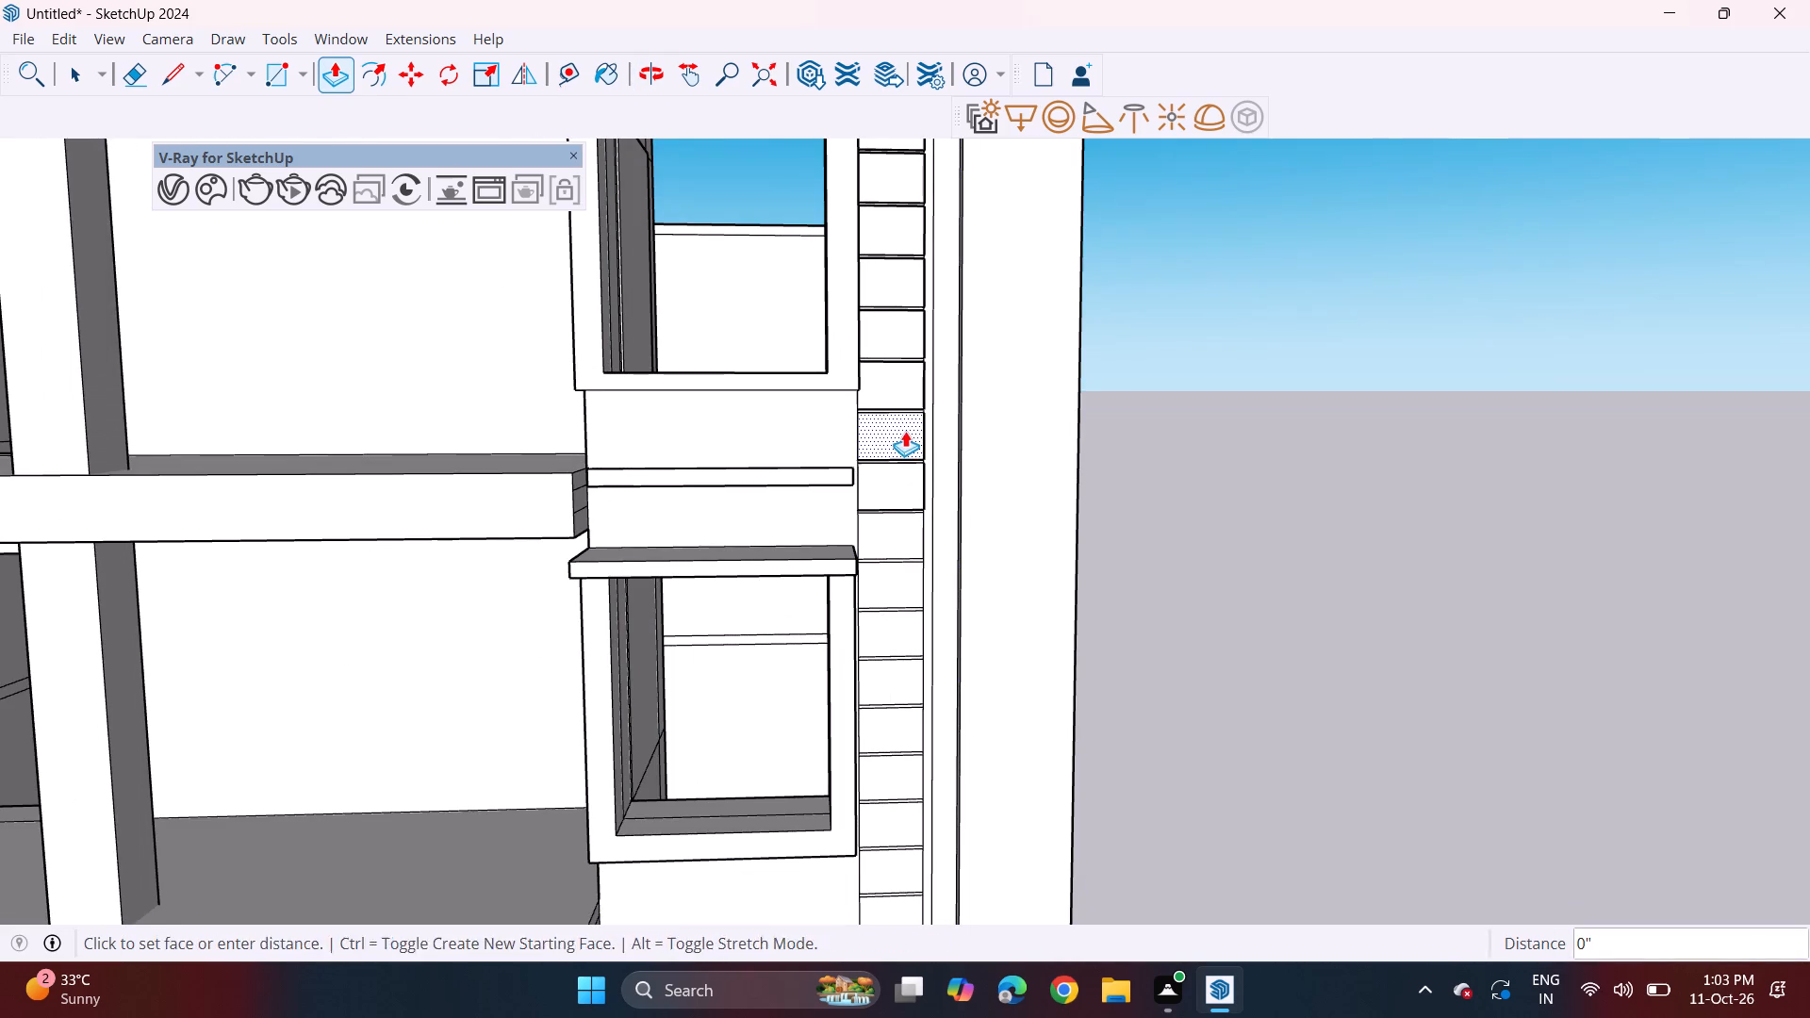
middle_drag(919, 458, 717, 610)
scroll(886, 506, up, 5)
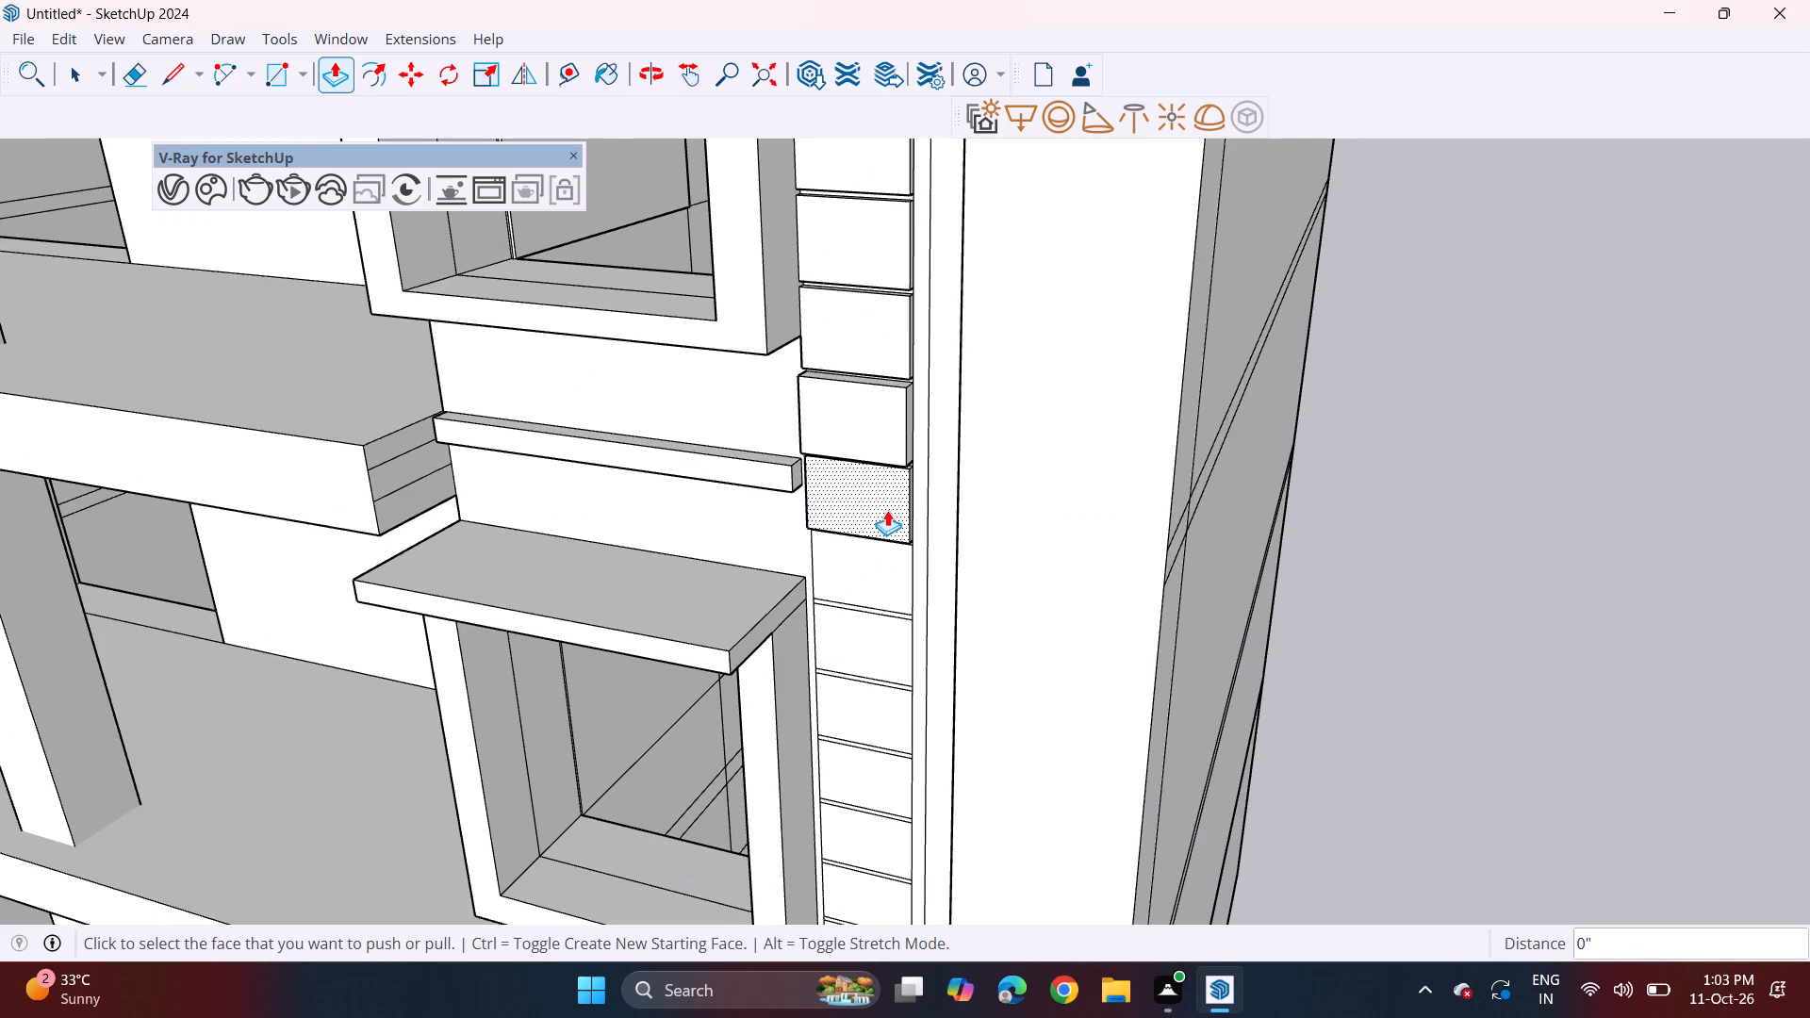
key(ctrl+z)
Repeat the 1 9/16" outward Push/Pull on the next panels, down to just below the middle framed window.
double_click(870, 576)
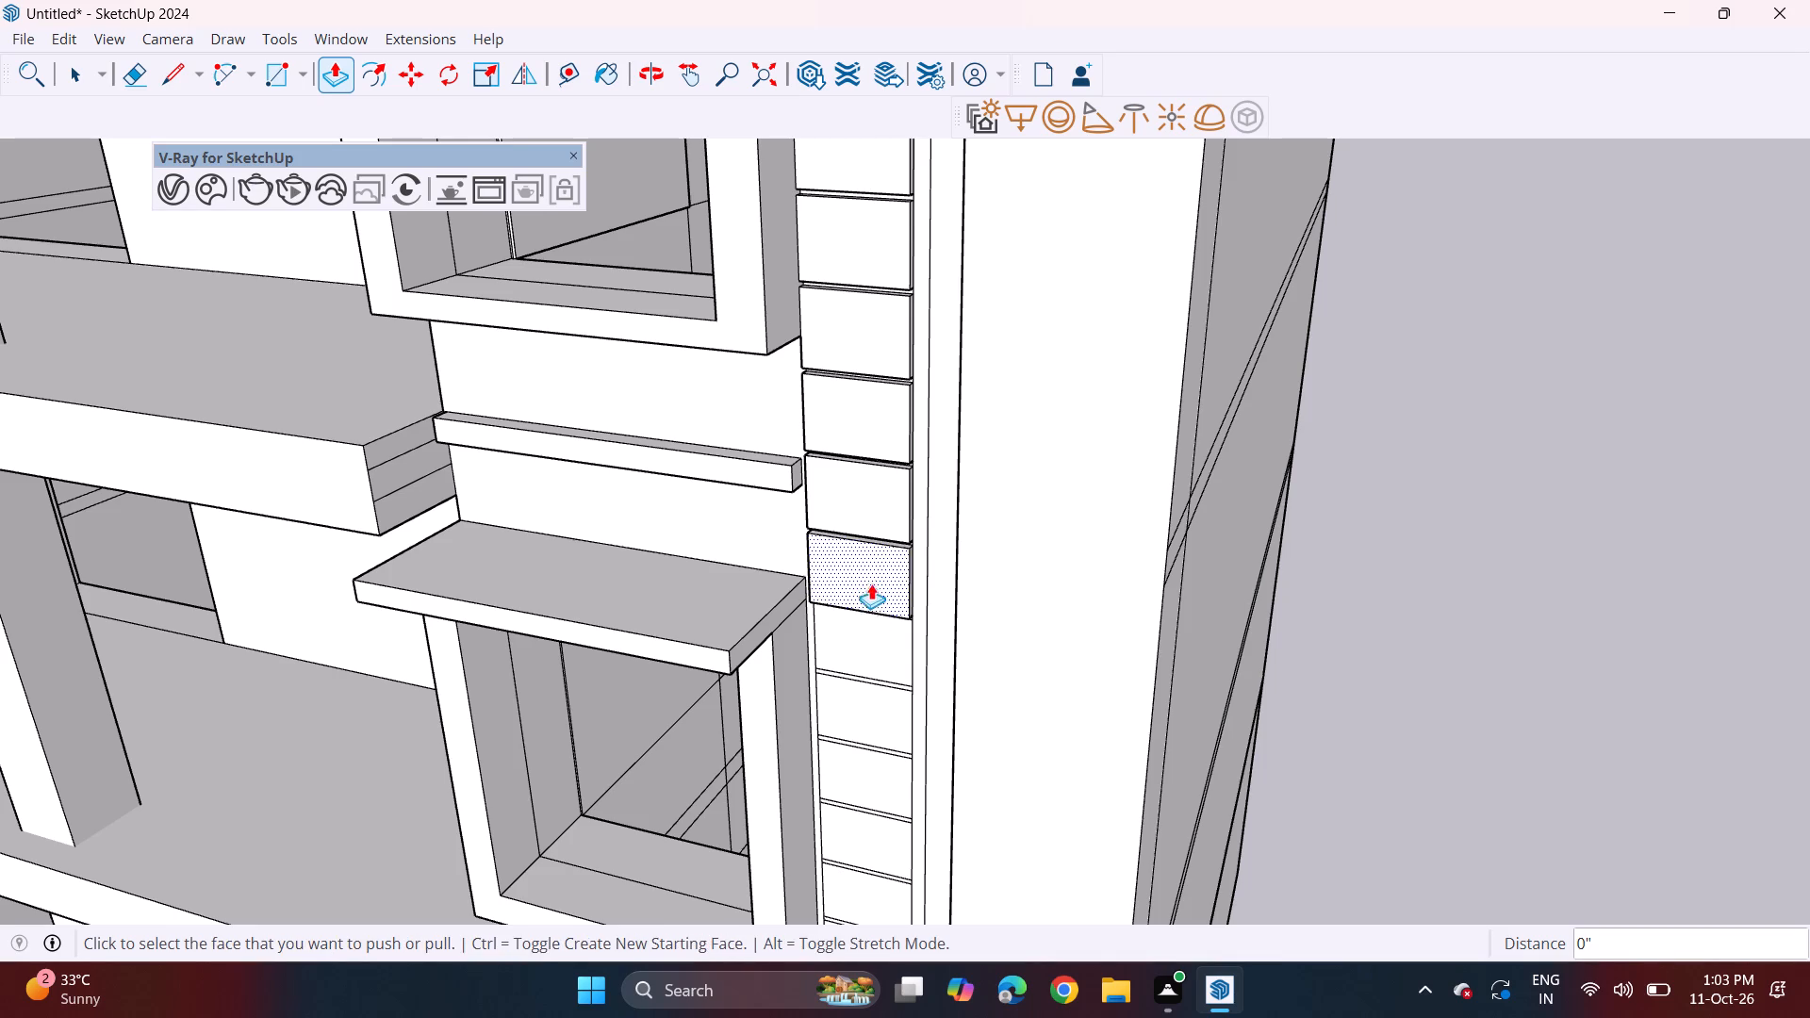
double_click(872, 635)
double_click(866, 723)
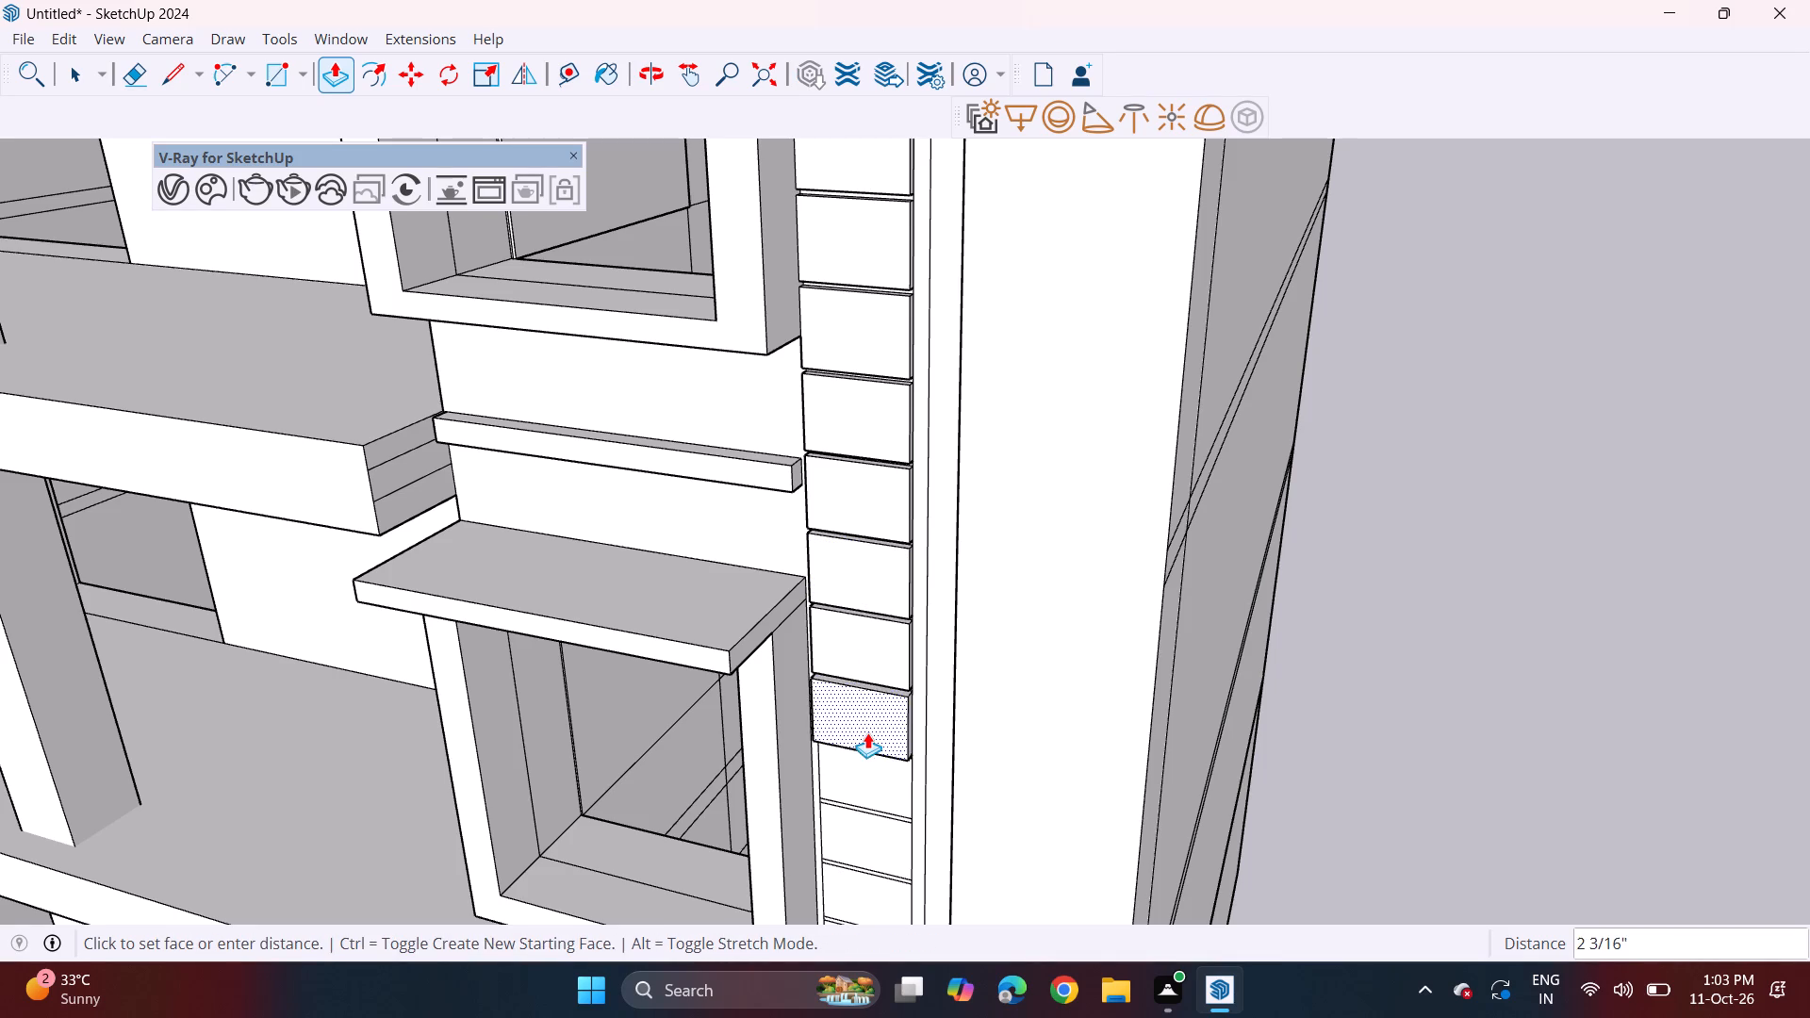
click(878, 645)
middle_drag(880, 777, 838, 565)
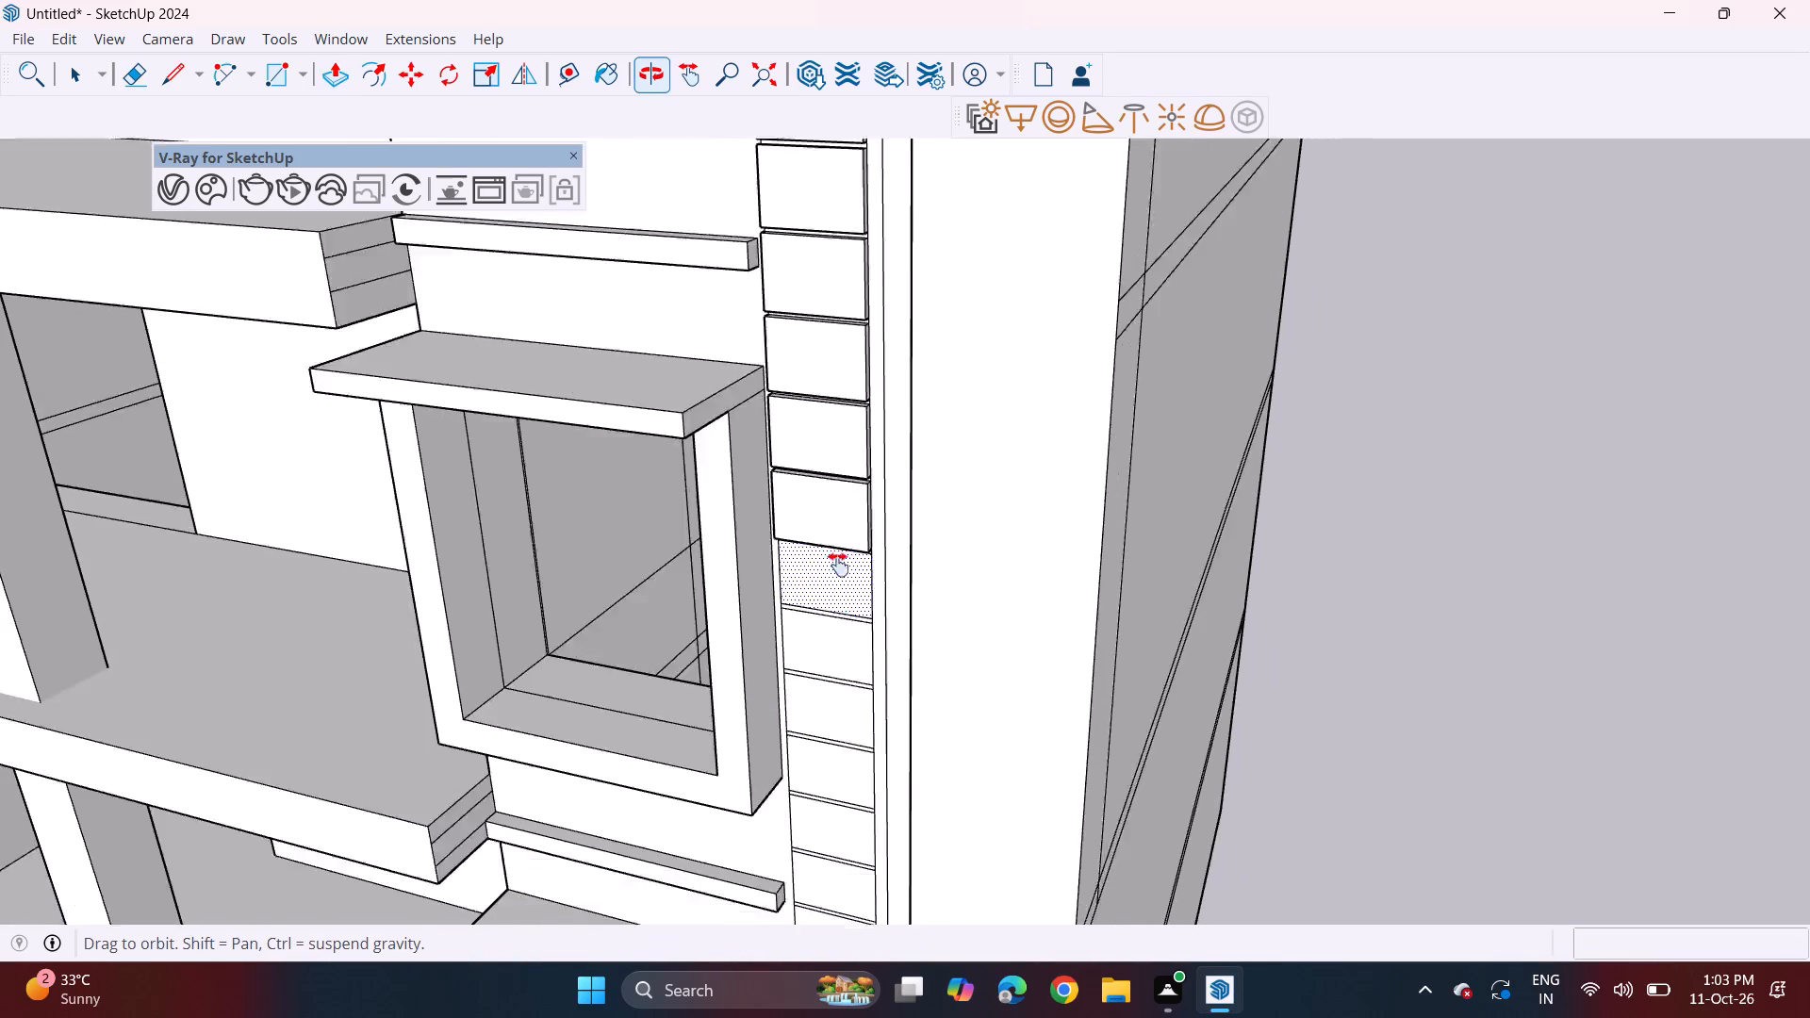
middle_drag(838, 565, 798, 351)
double_click(798, 353)
double_click(802, 414)
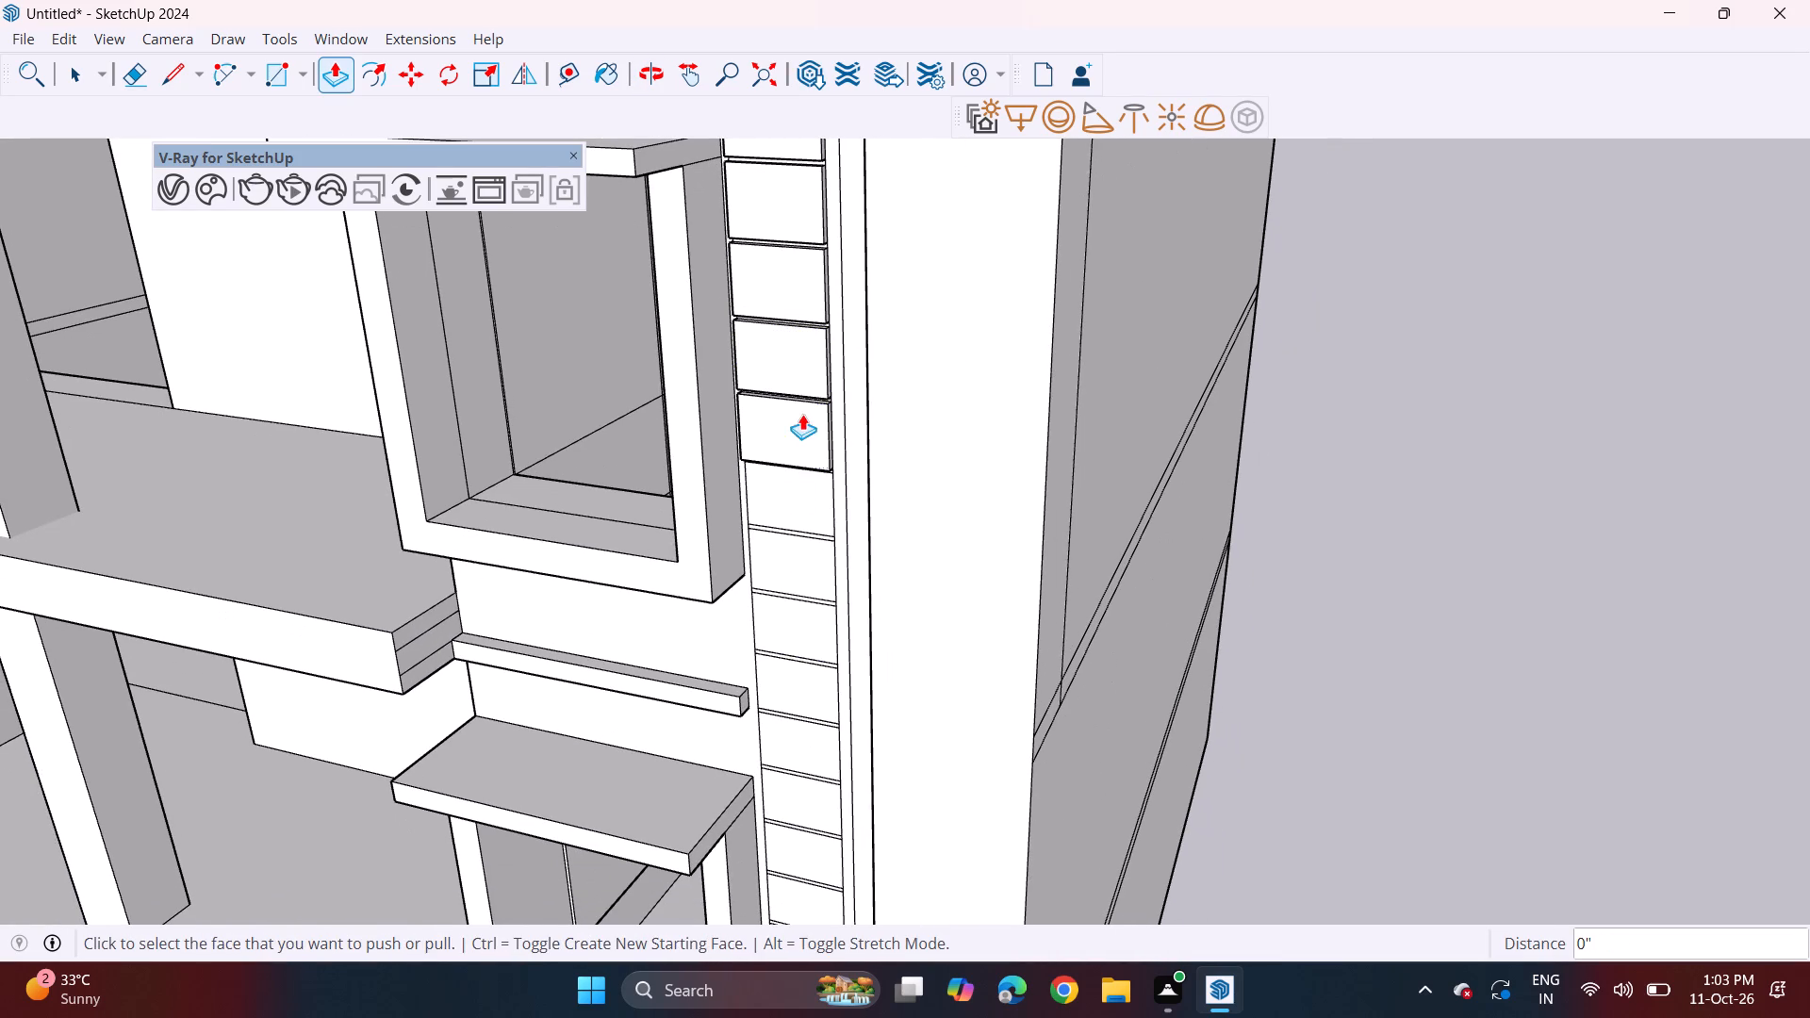
double_click(798, 514)
double_click(783, 550)
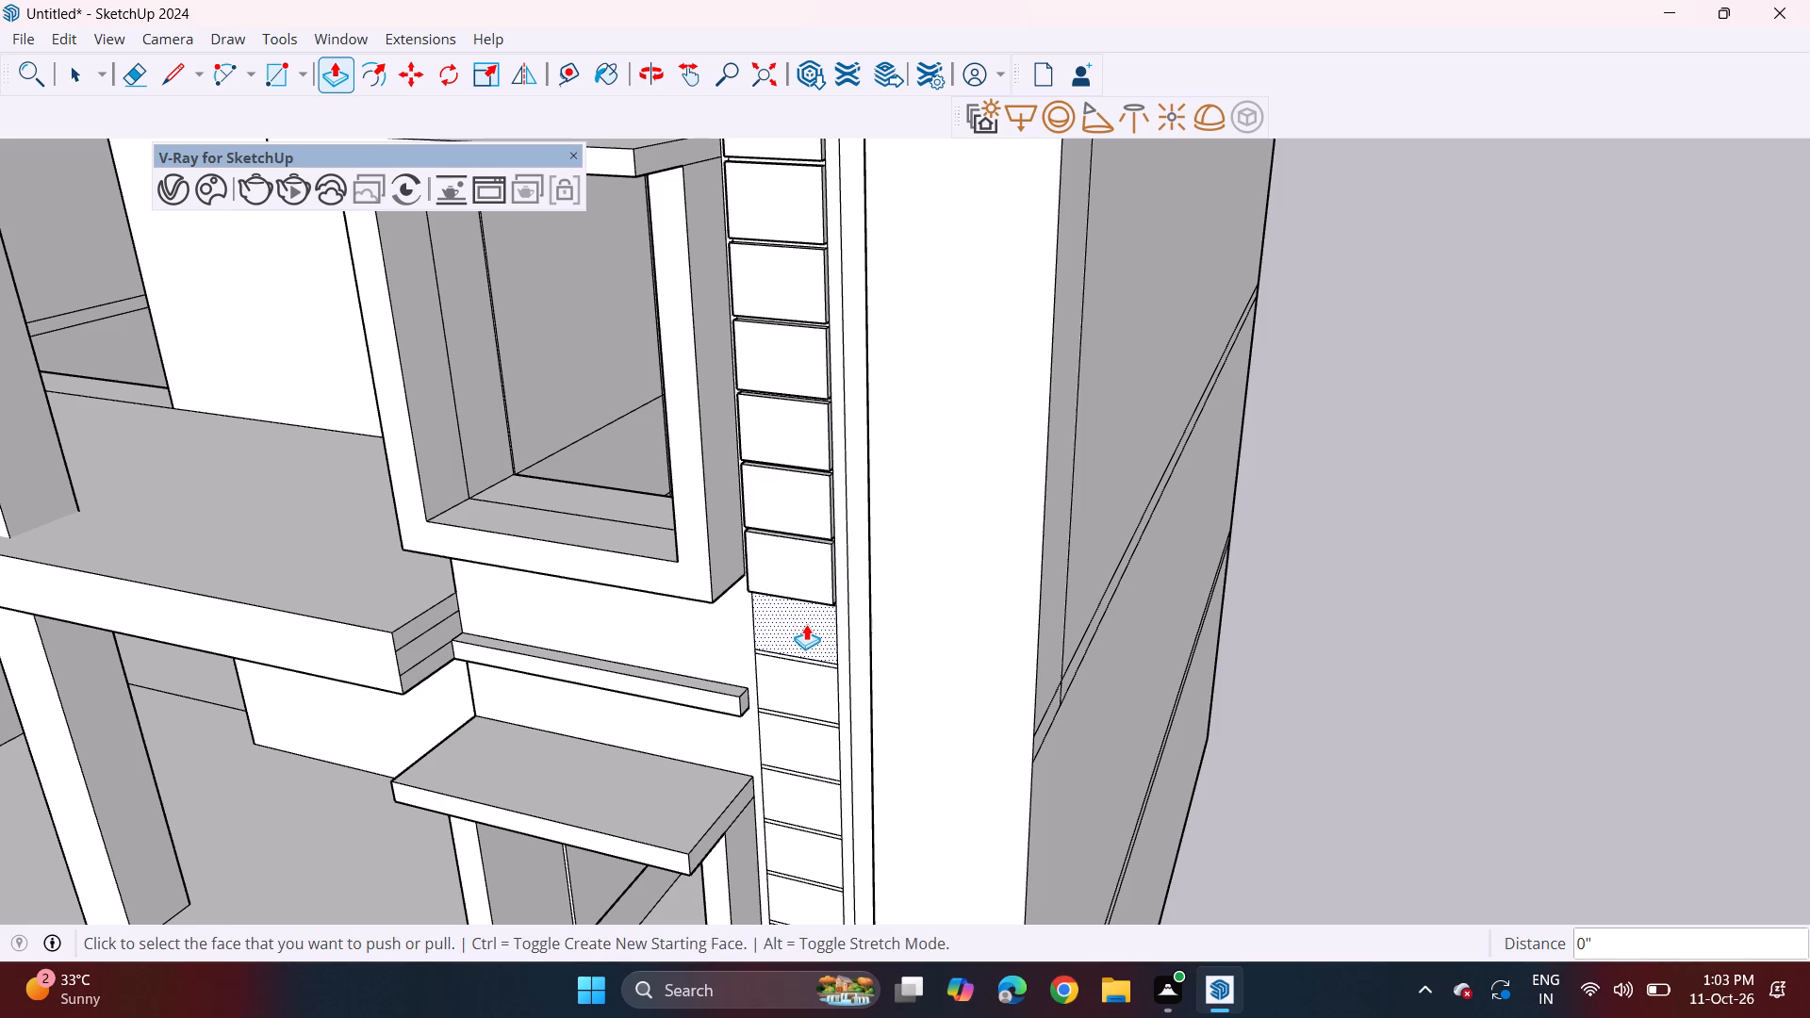
double_click(806, 625)
Repeat the same outward Push/Pull on the remaining panels, down to the bottom end of the strip.
scroll(810, 678, down, 1)
shift+middle_drag(798, 704, 727, 304)
double_click(732, 297)
double_click(738, 330)
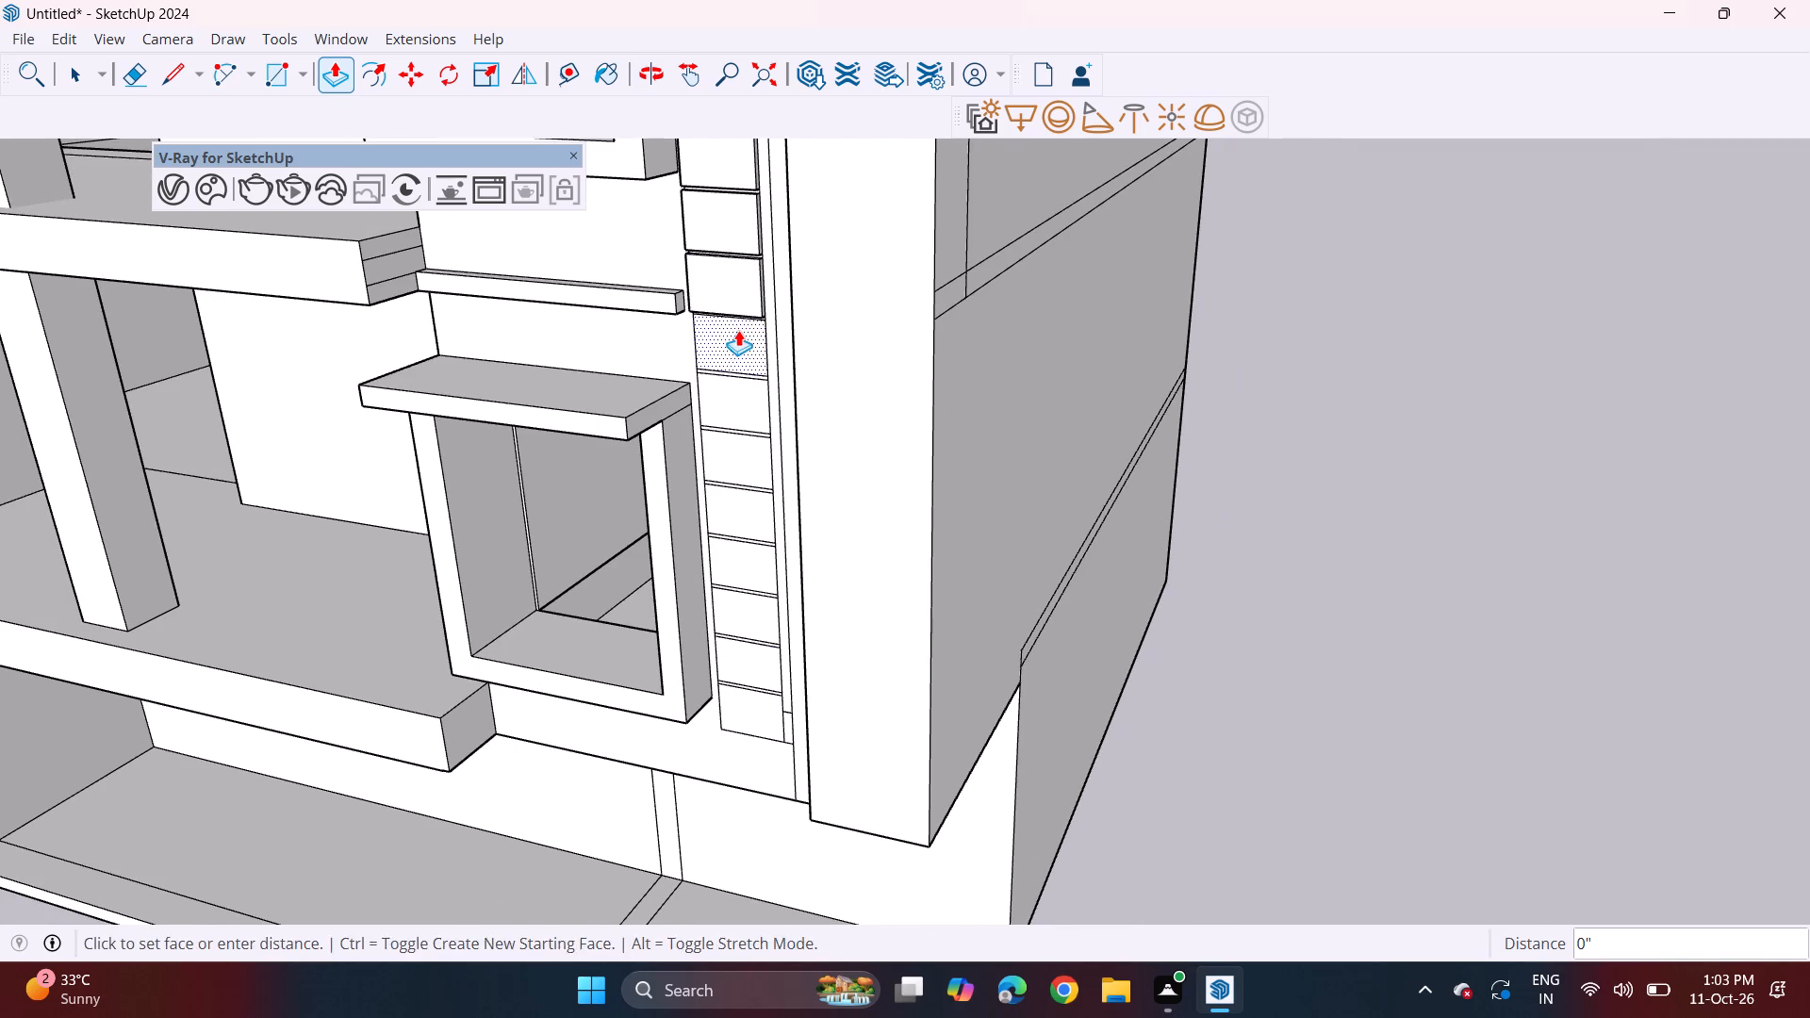
double_click(729, 407)
double_click(733, 462)
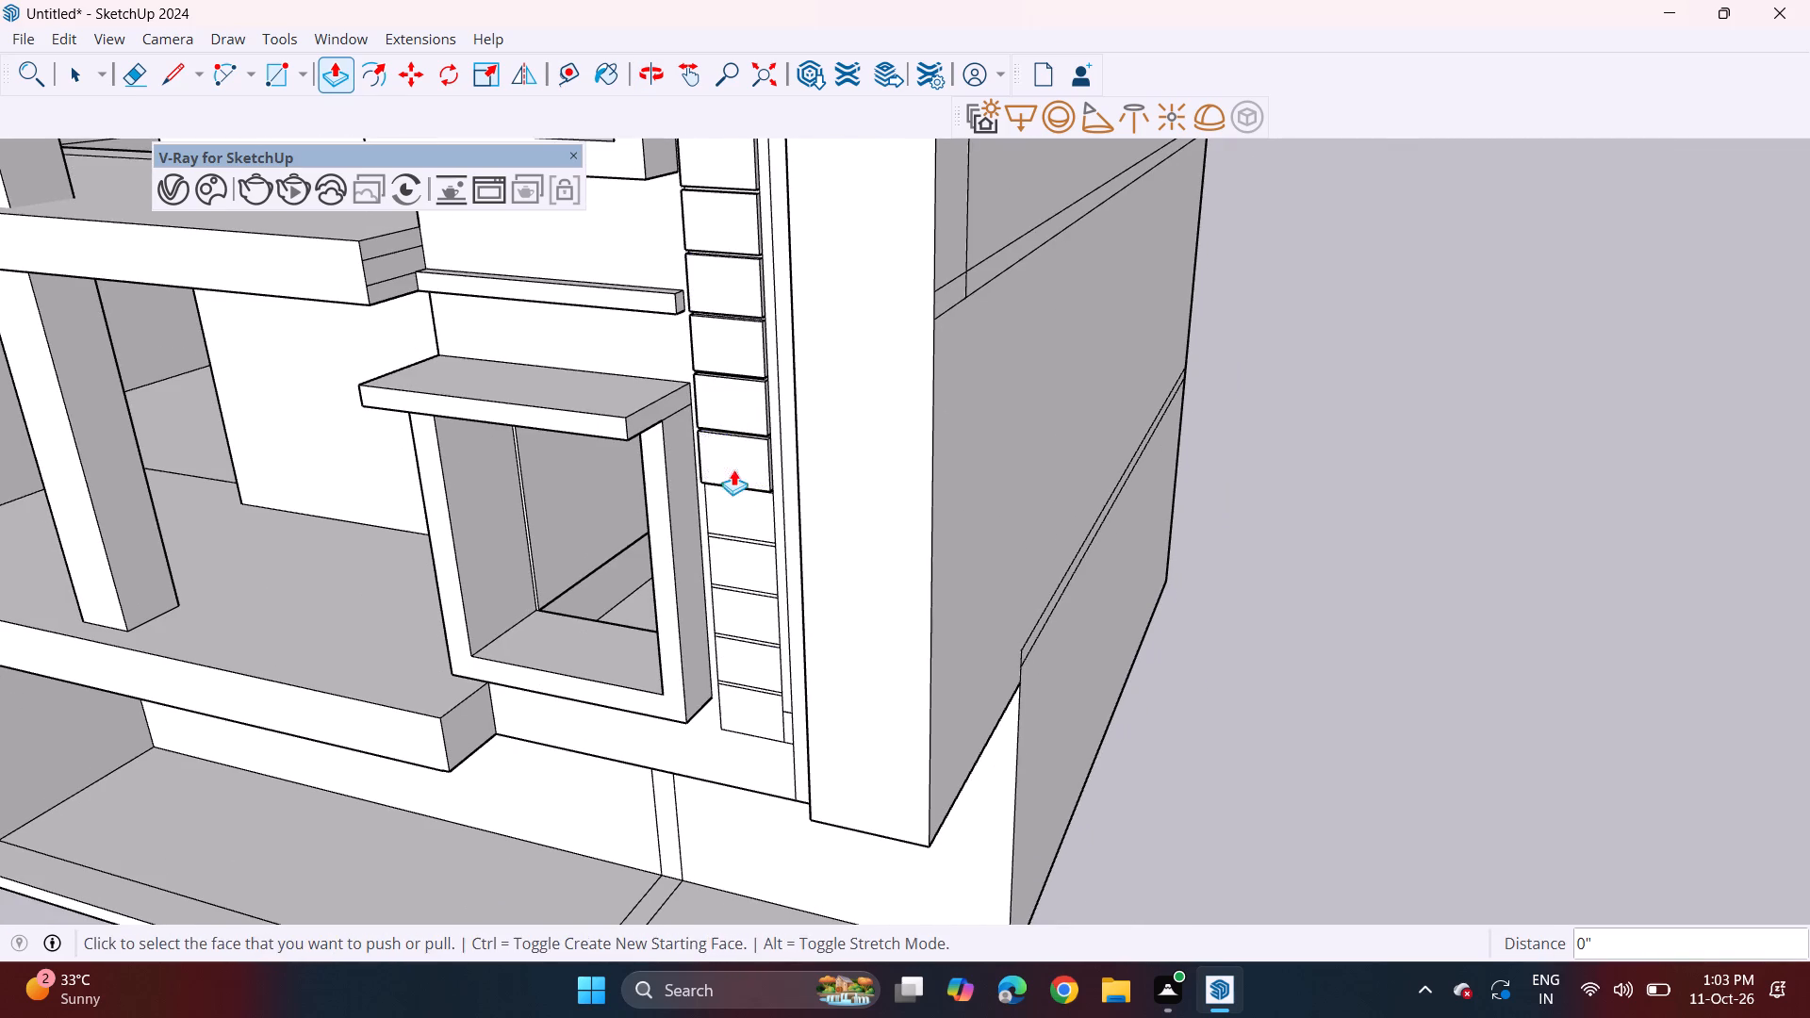
double_click(732, 505)
double_click(732, 568)
double_click(732, 610)
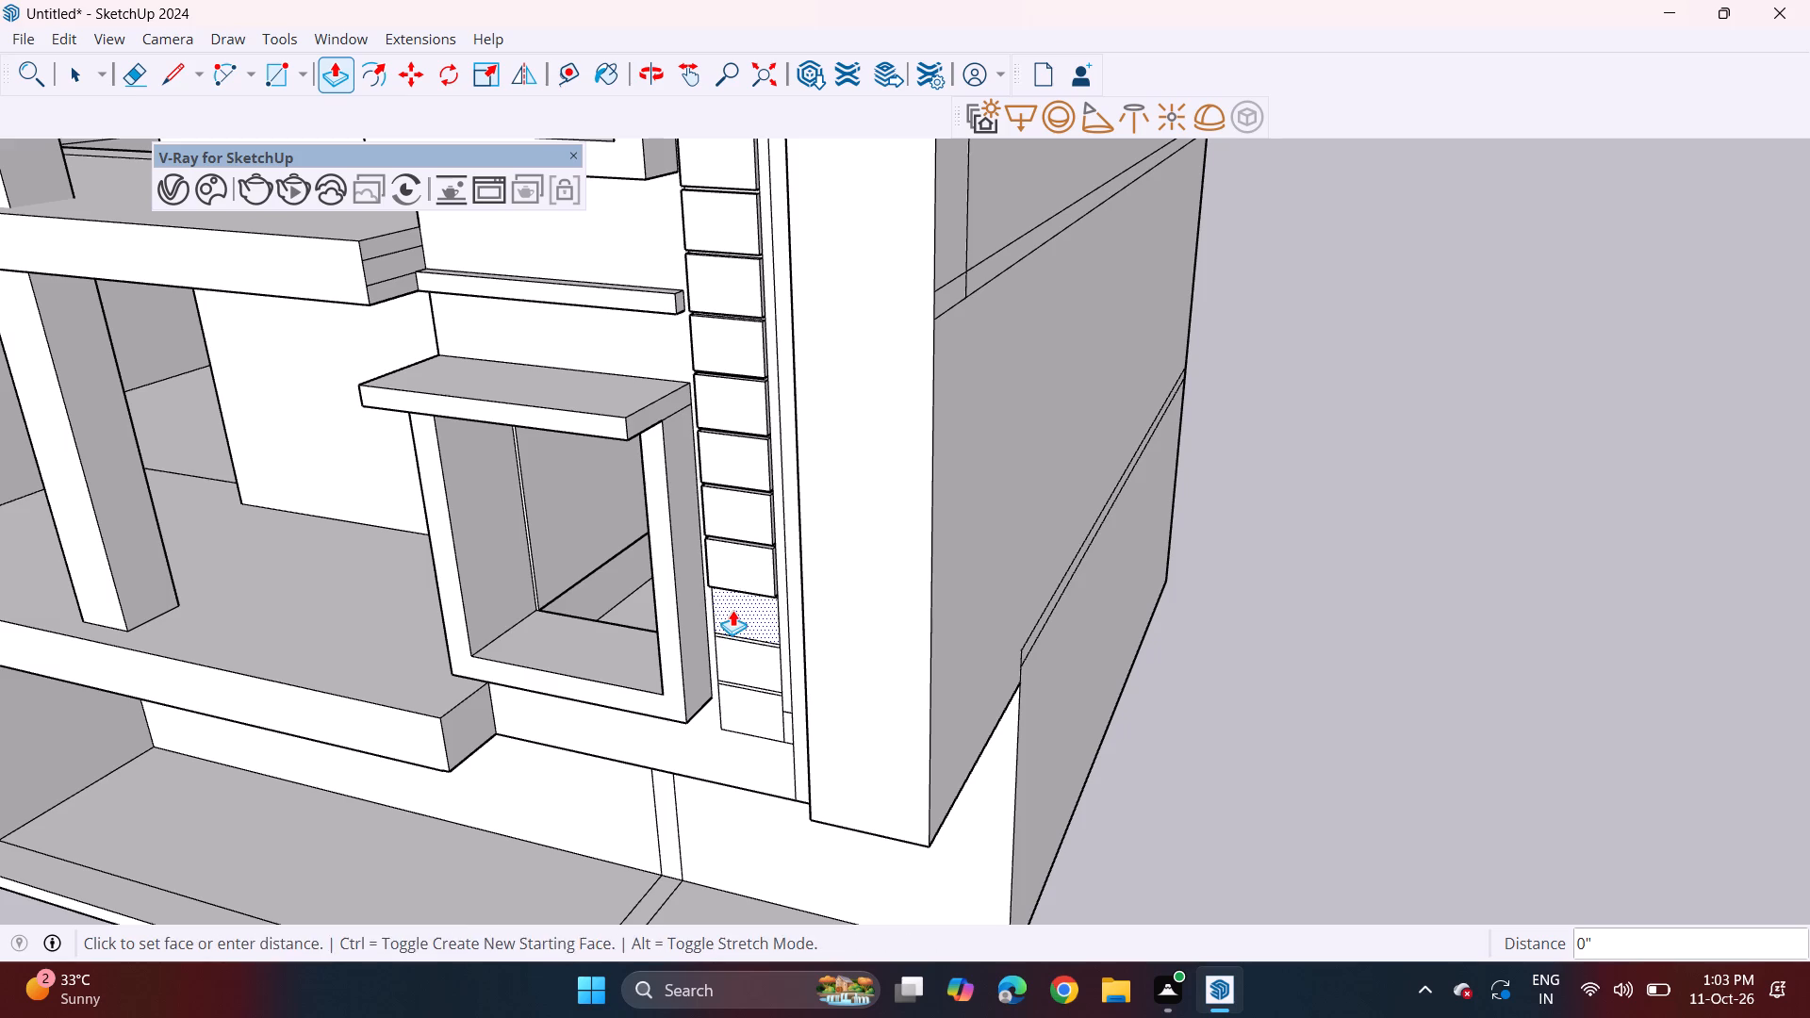
double_click(733, 657)
double_click(736, 694)
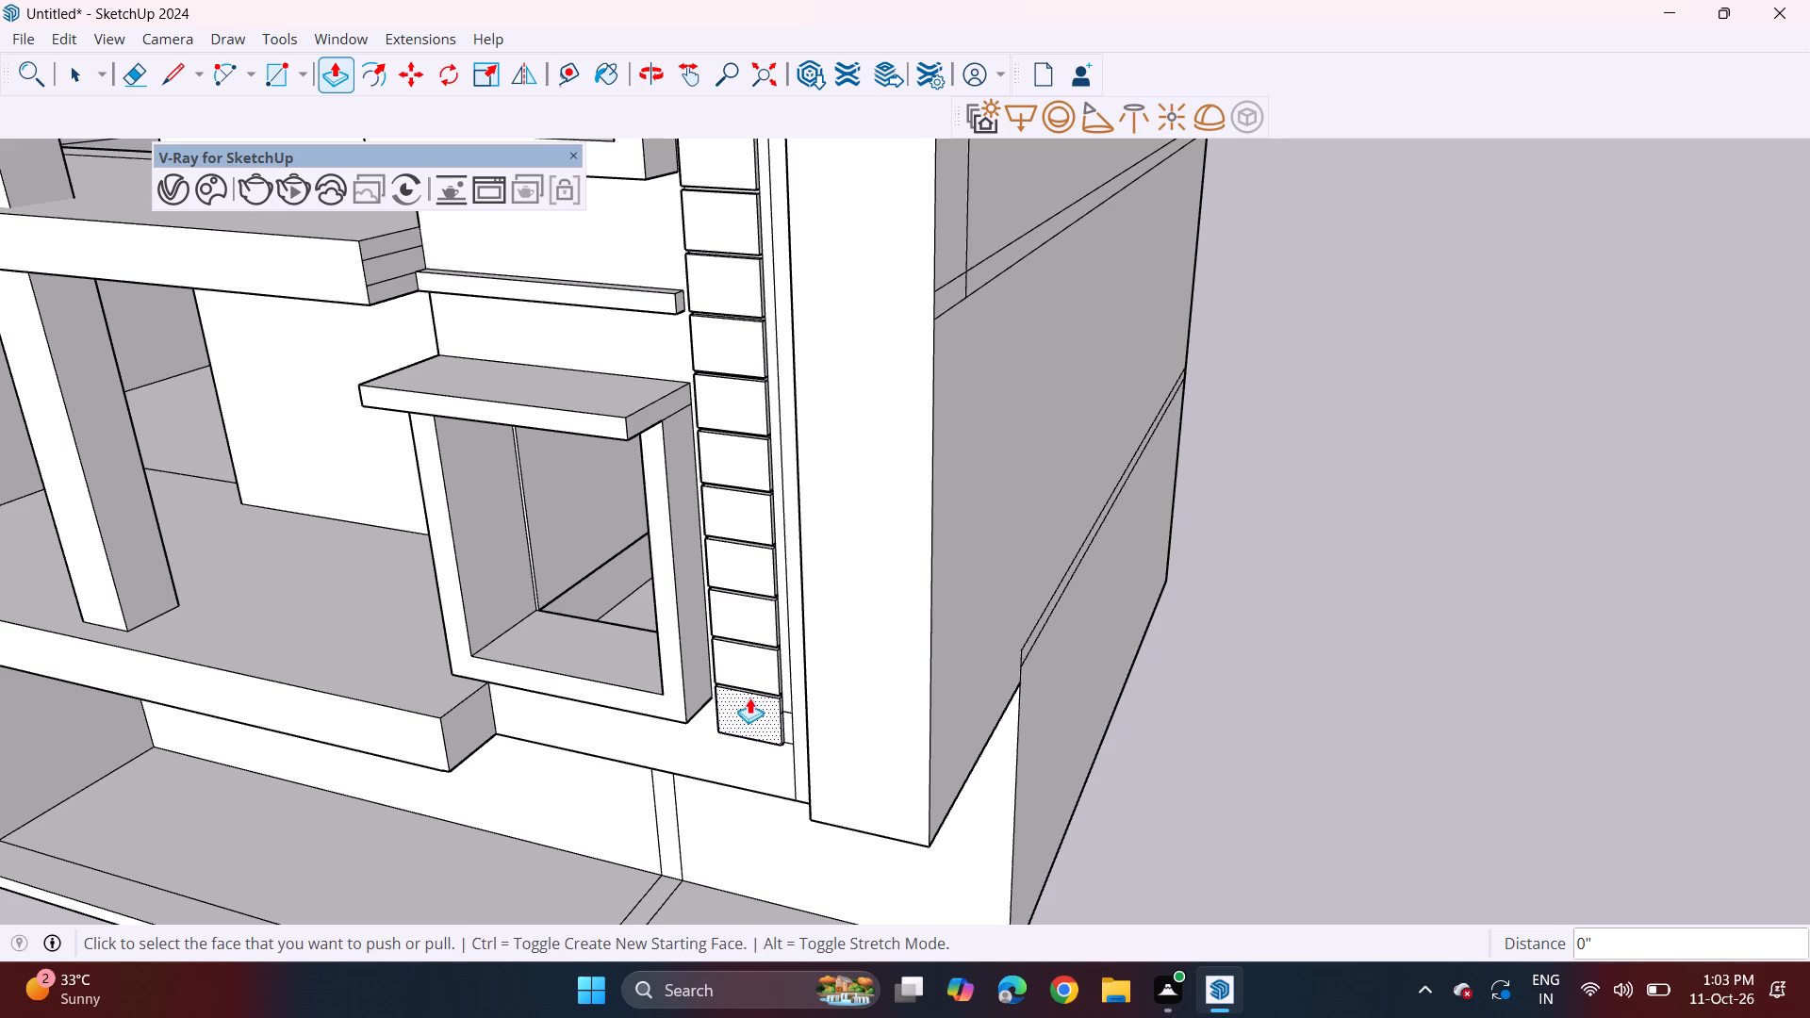
Erase the stray short horizontal line crossing the narrow vertical band beside the bottom panel.
middle_drag(772, 666, 914, 528)
scroll(842, 664, up, 4)
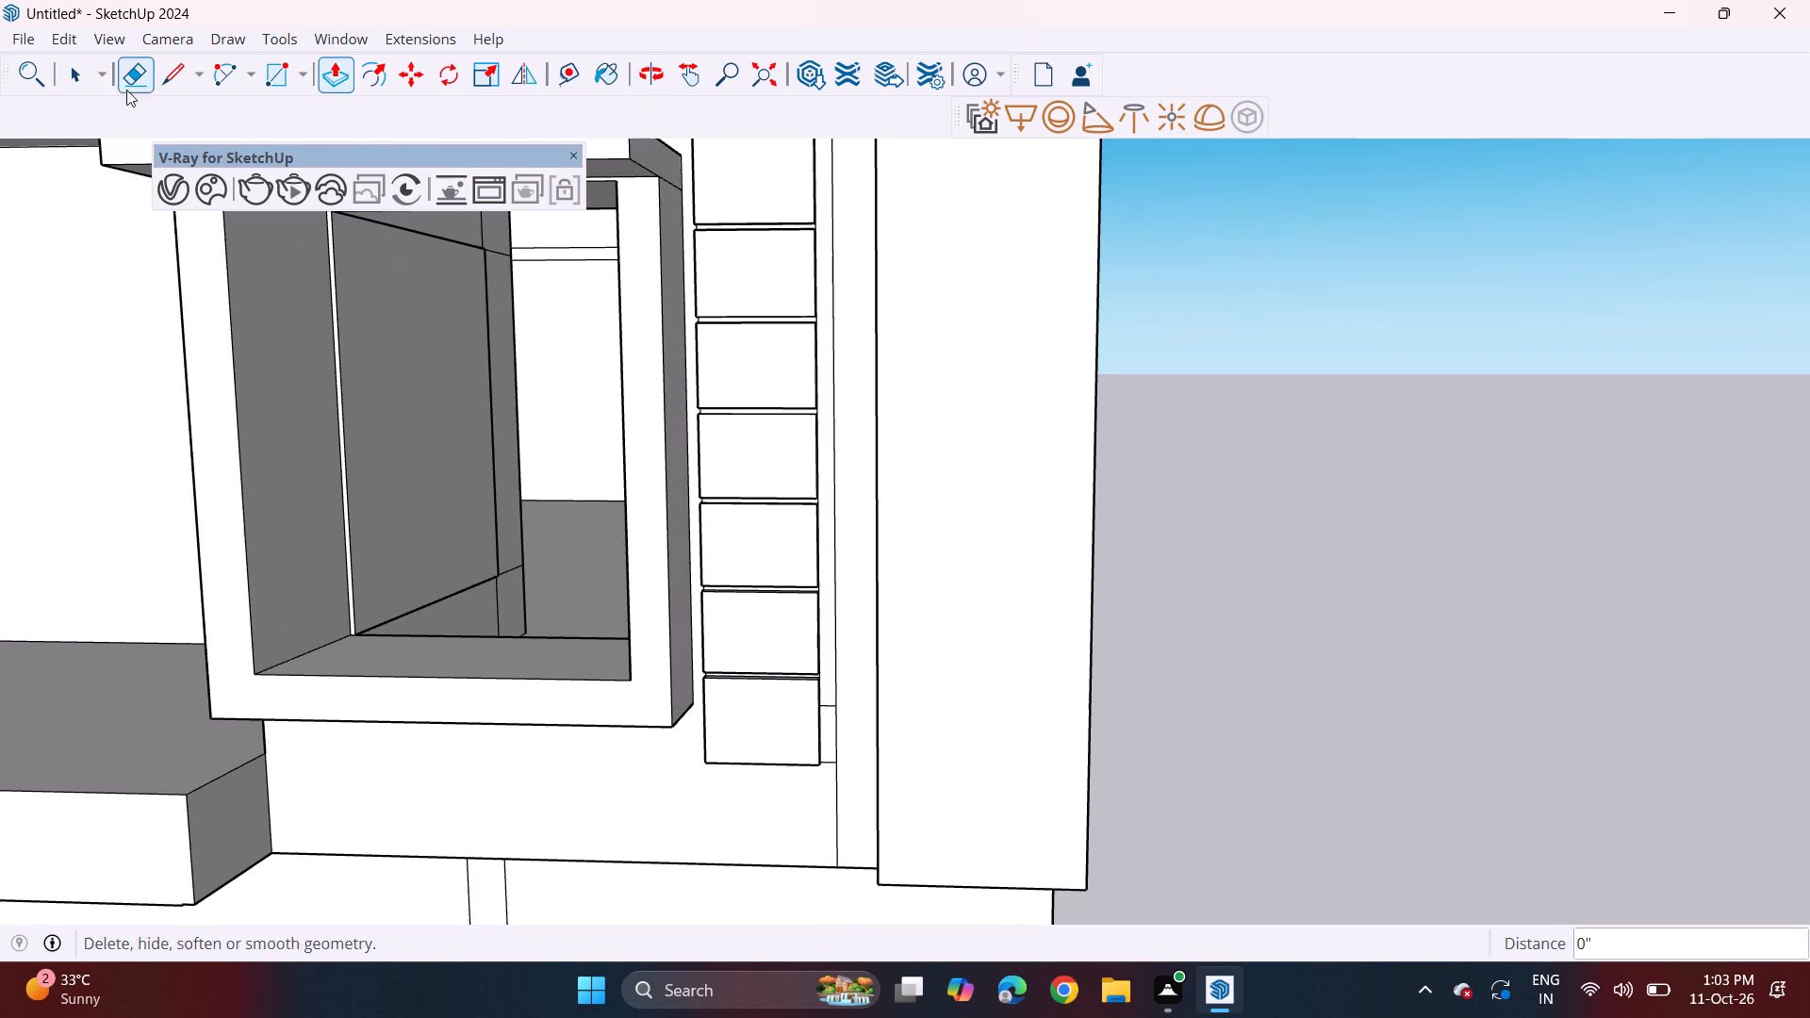
drag(129, 84, 144, 89)
scroll(767, 697, up, 4)
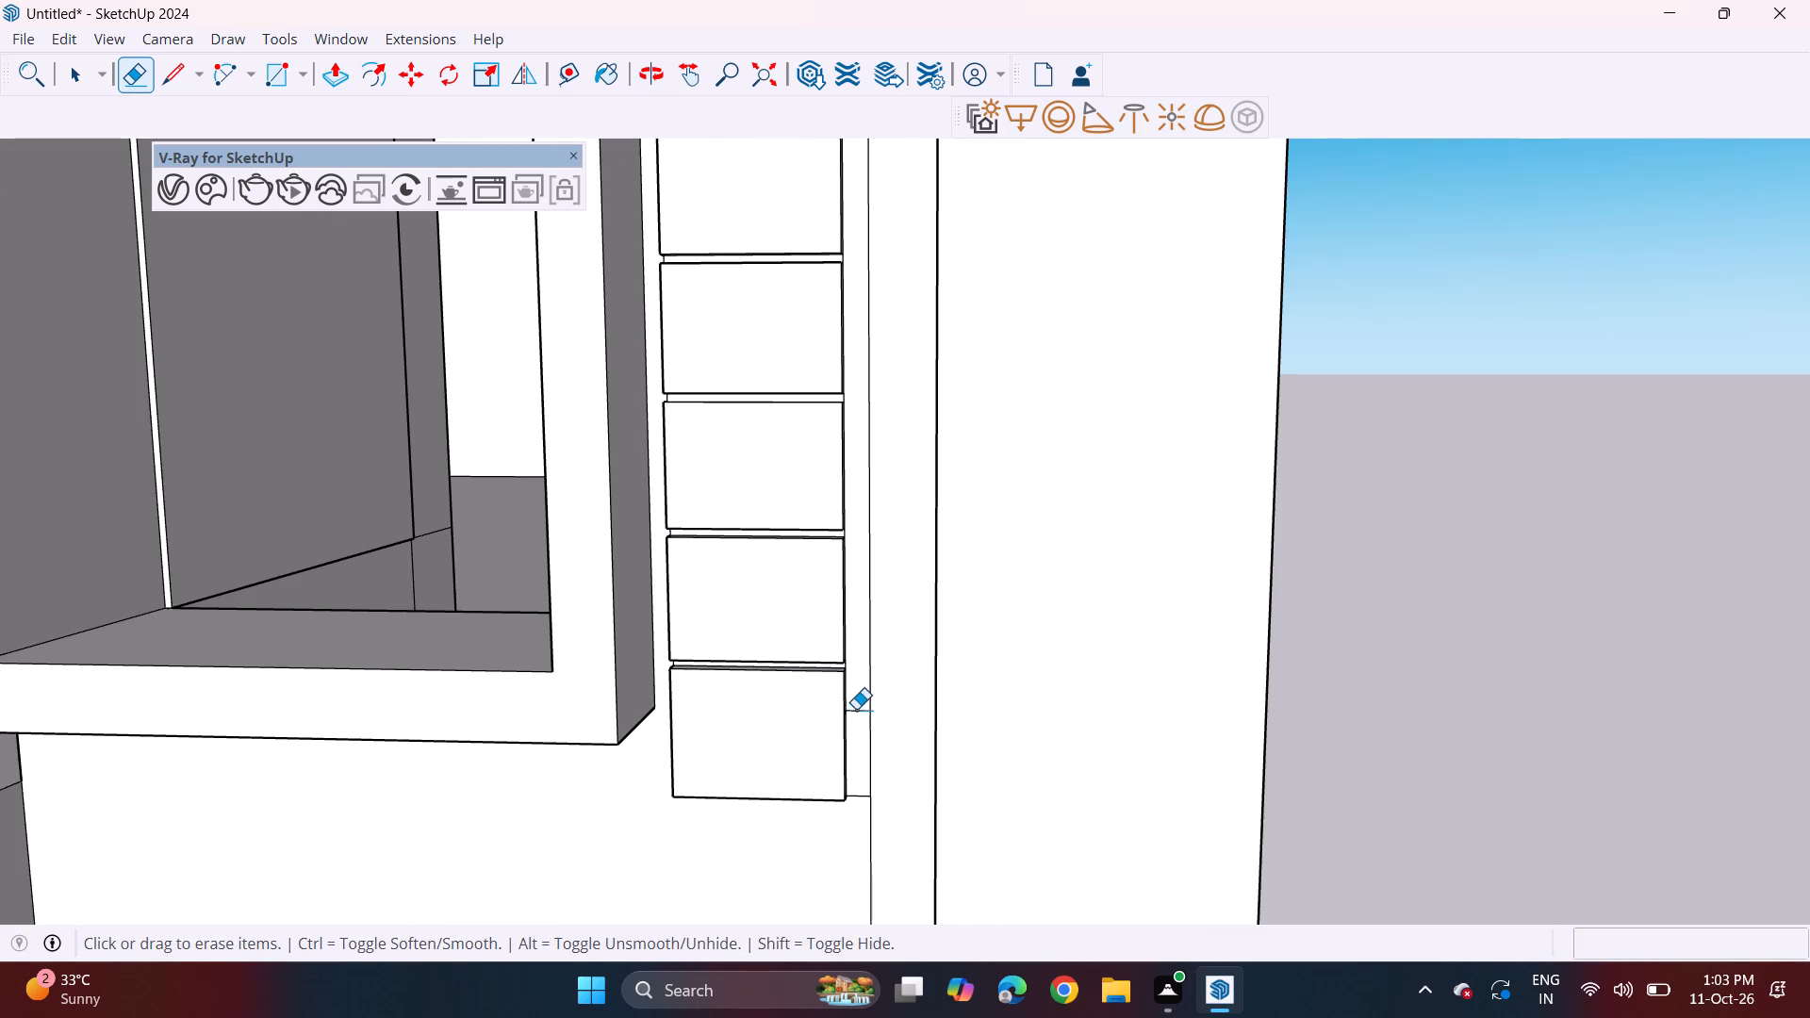
click(859, 707)
click(860, 707)
click(860, 706)
Push/Pull the narrow vertical band beside the panels outward about 1 9/16", flush with the raised panels.
middle_drag(813, 721, 749, 761)
scroll(746, 702, down, 5)
key(p)
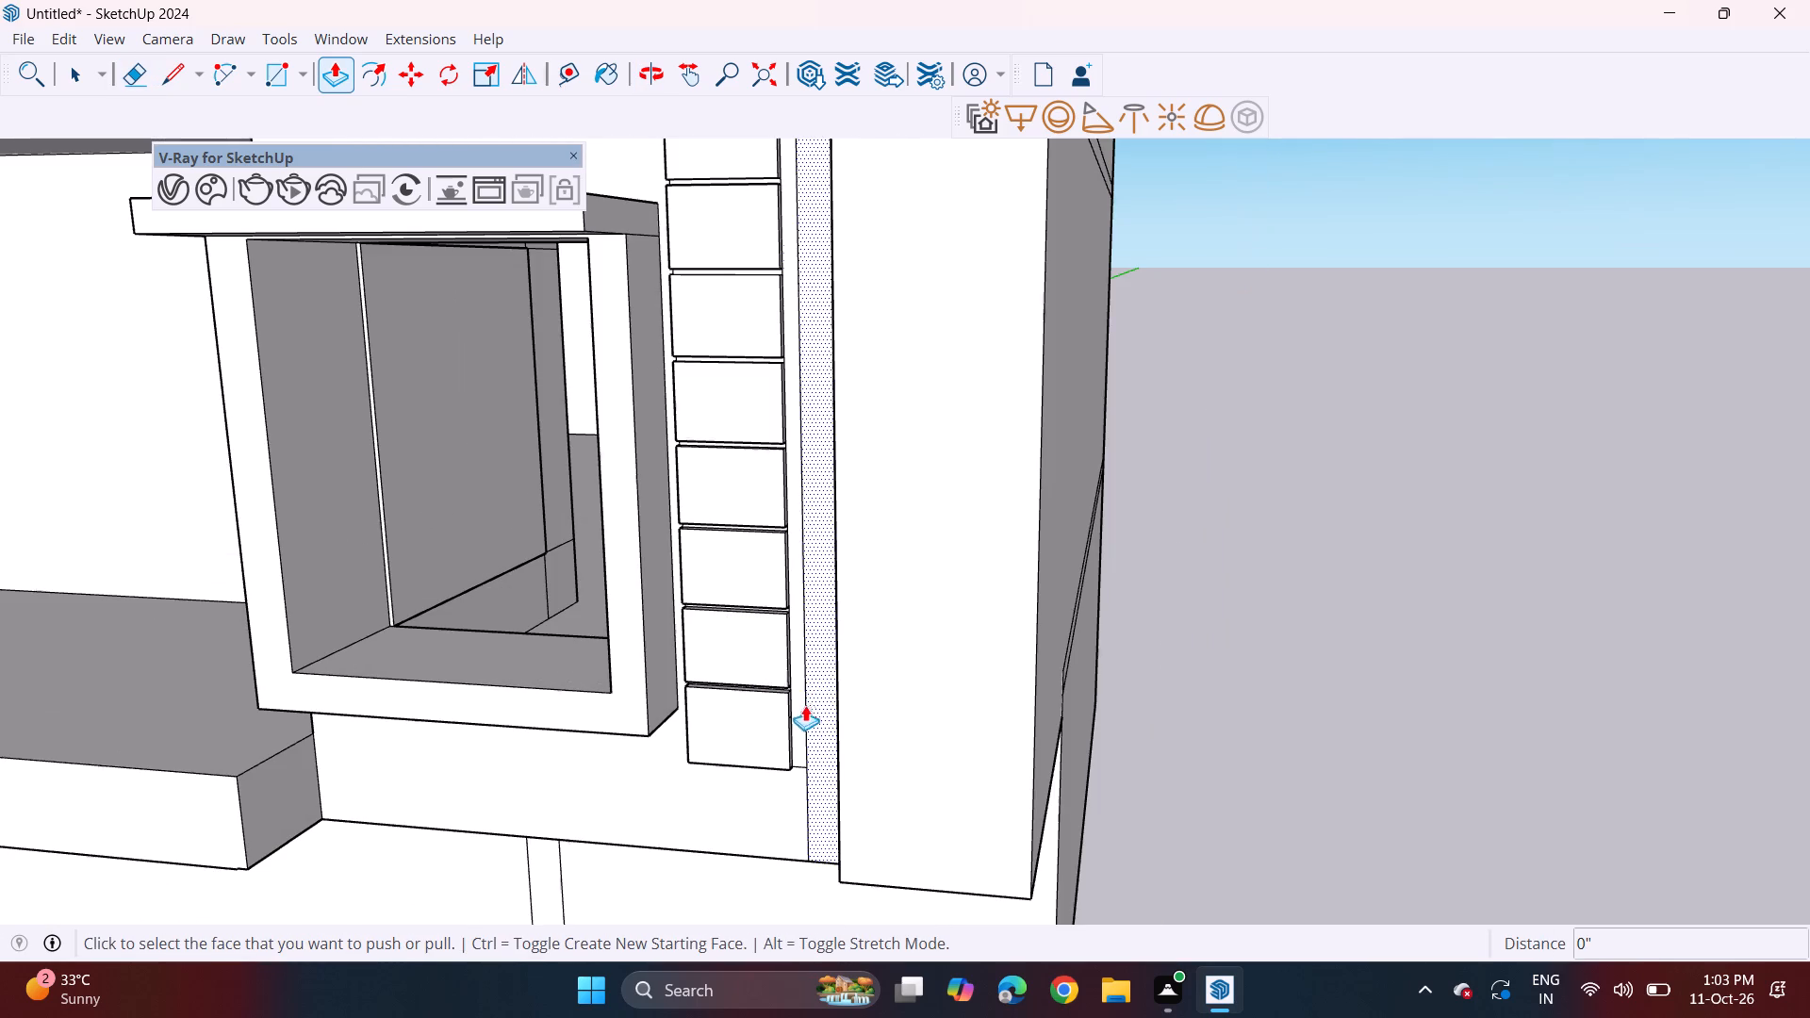
click(795, 721)
click(786, 731)
Push/Pull the narrow vertical band further outward about 5 1/16" so it projects beyond the panels.
middle_drag(742, 674, 791, 649)
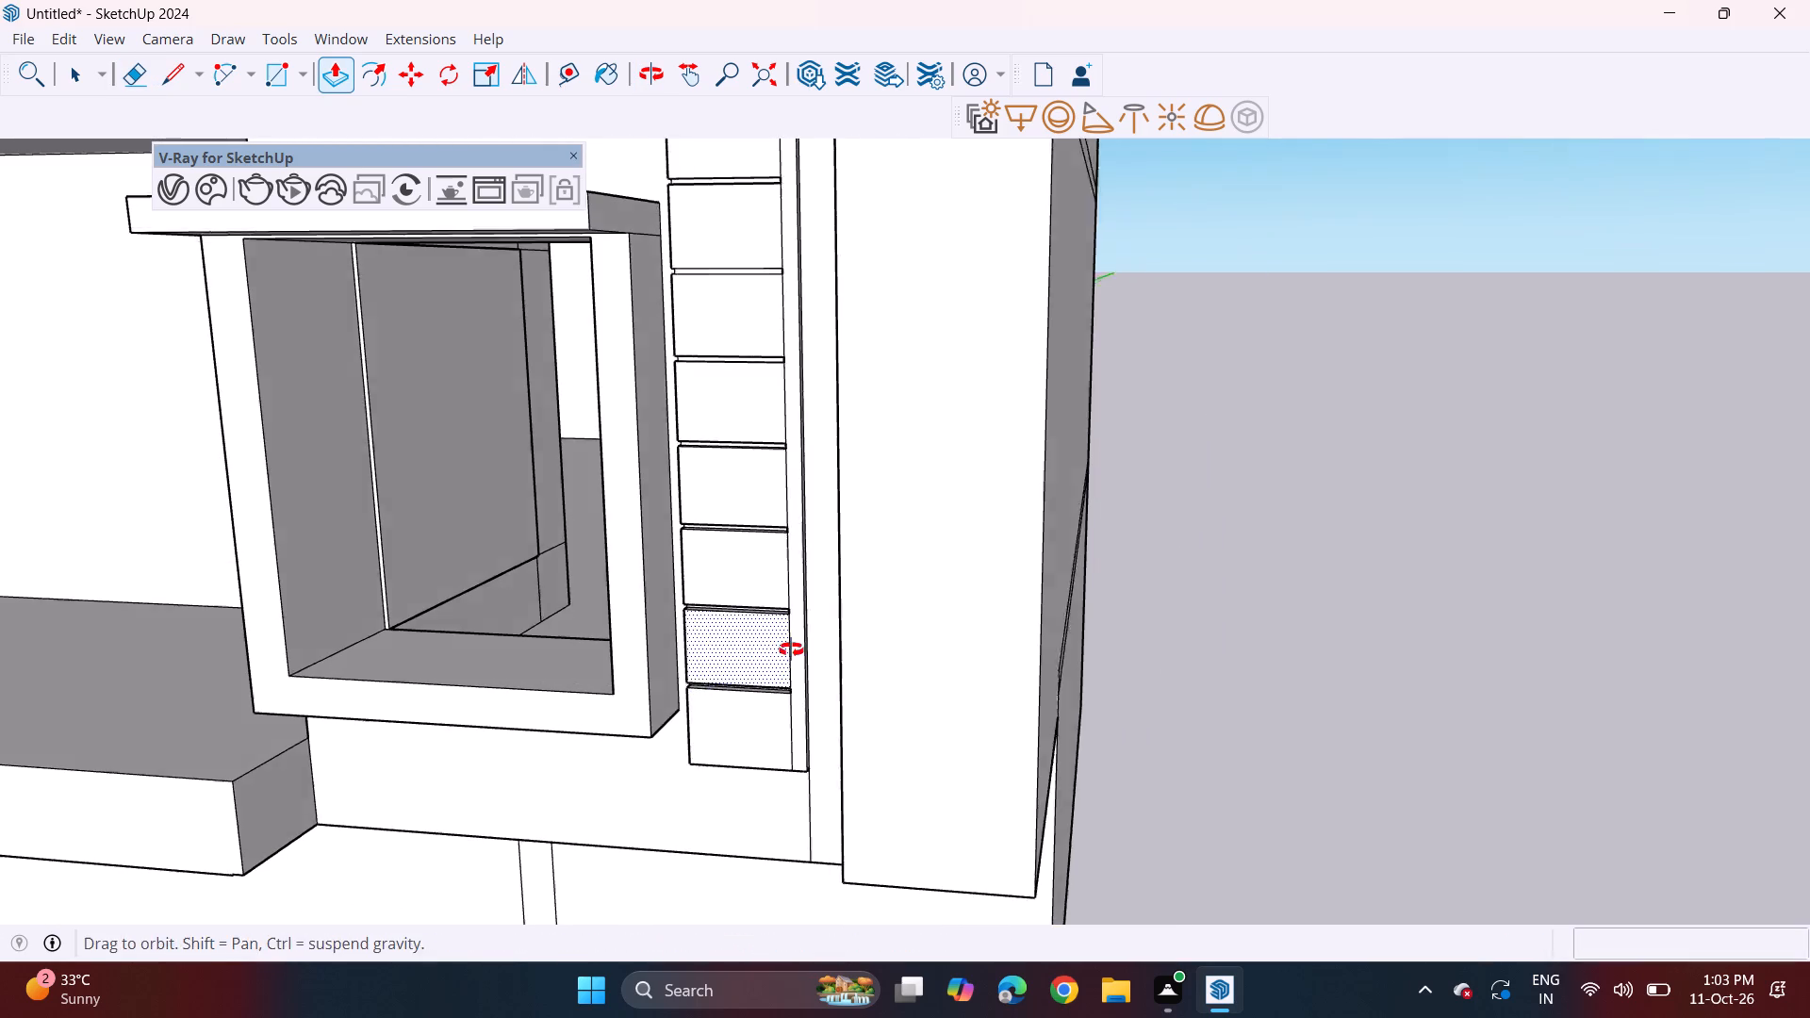
middle_drag(791, 649, 814, 636)
scroll(825, 634, down, 4)
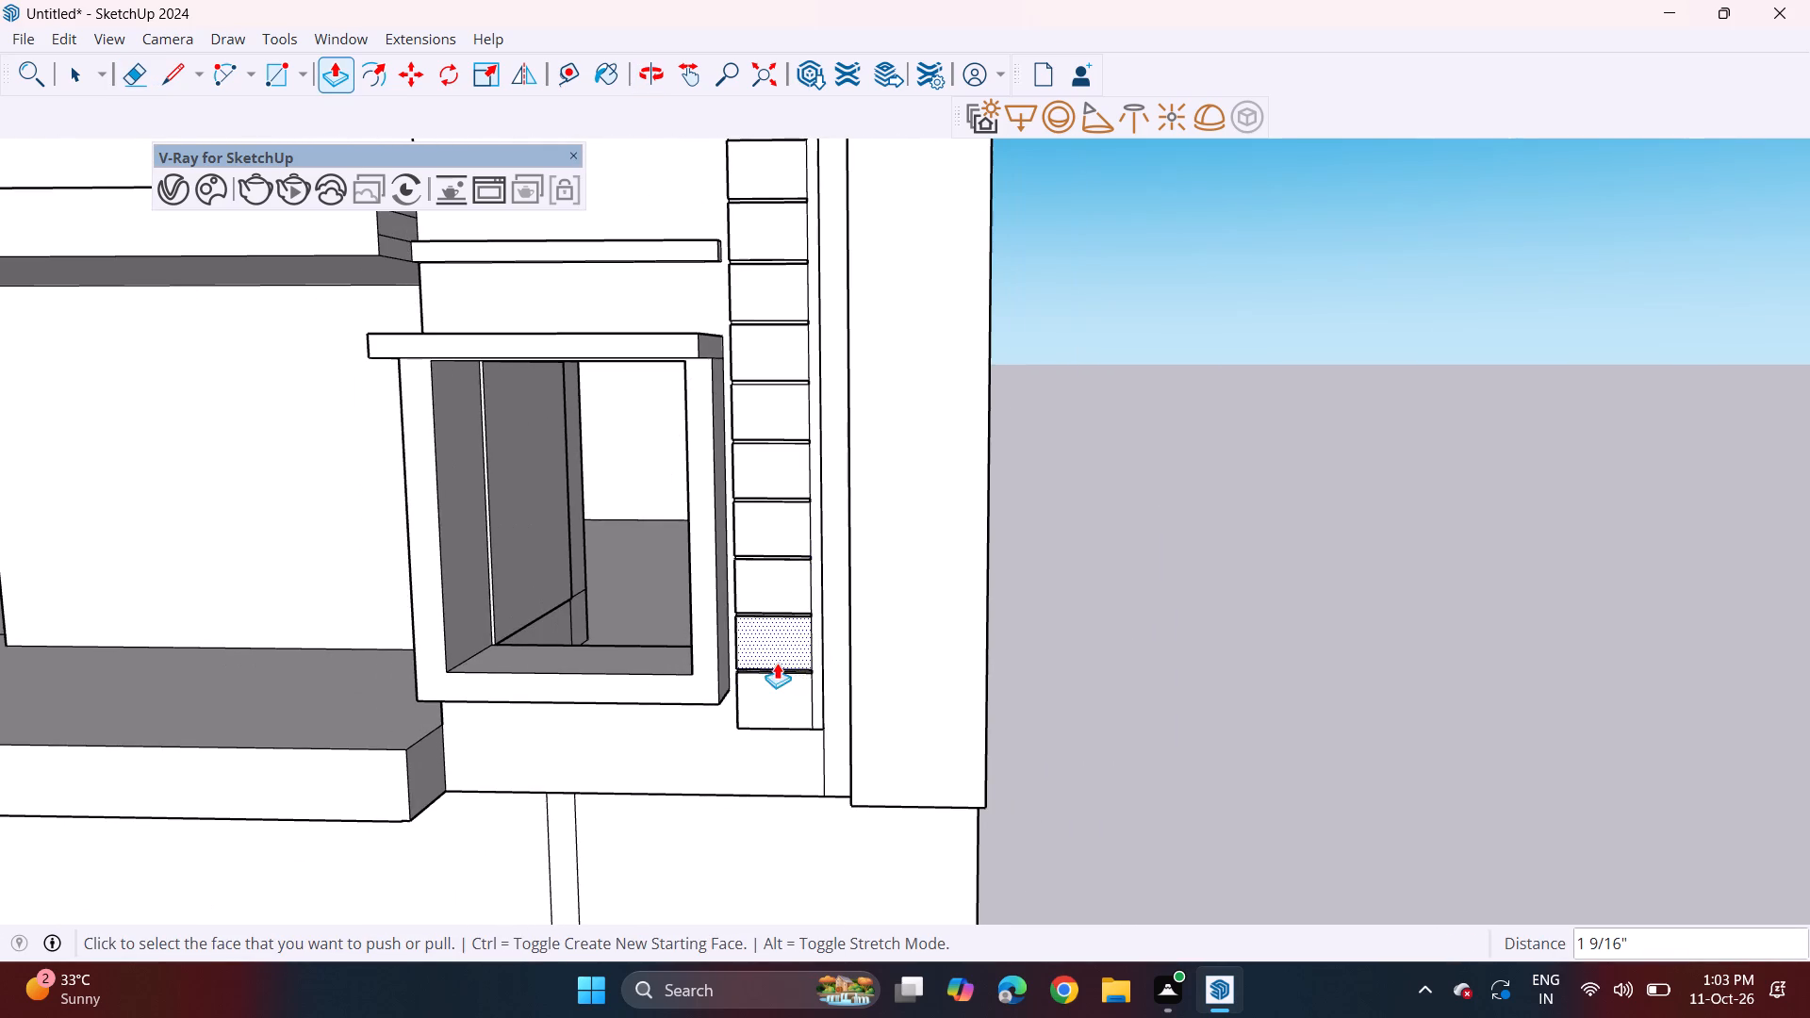
scroll(778, 662, down, 7)
middle_drag(716, 600, 782, 569)
middle_drag(816, 565, 955, 656)
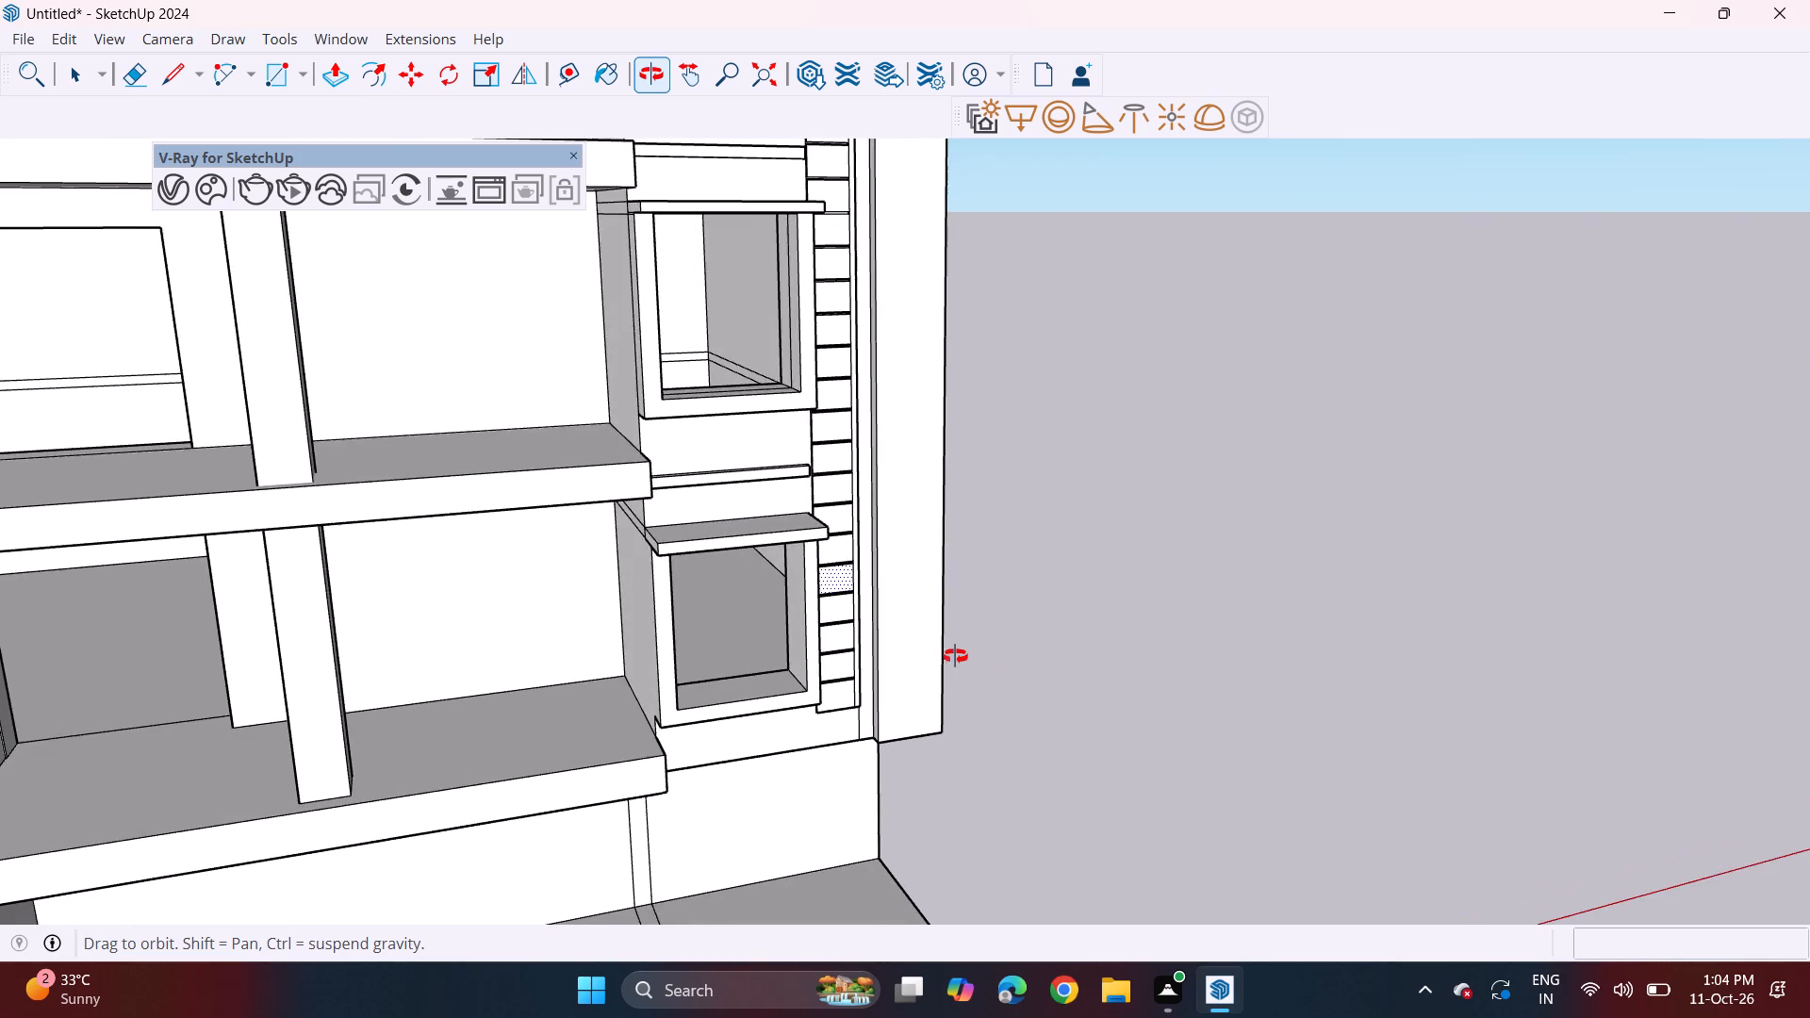
middle_drag(955, 656, 930, 599)
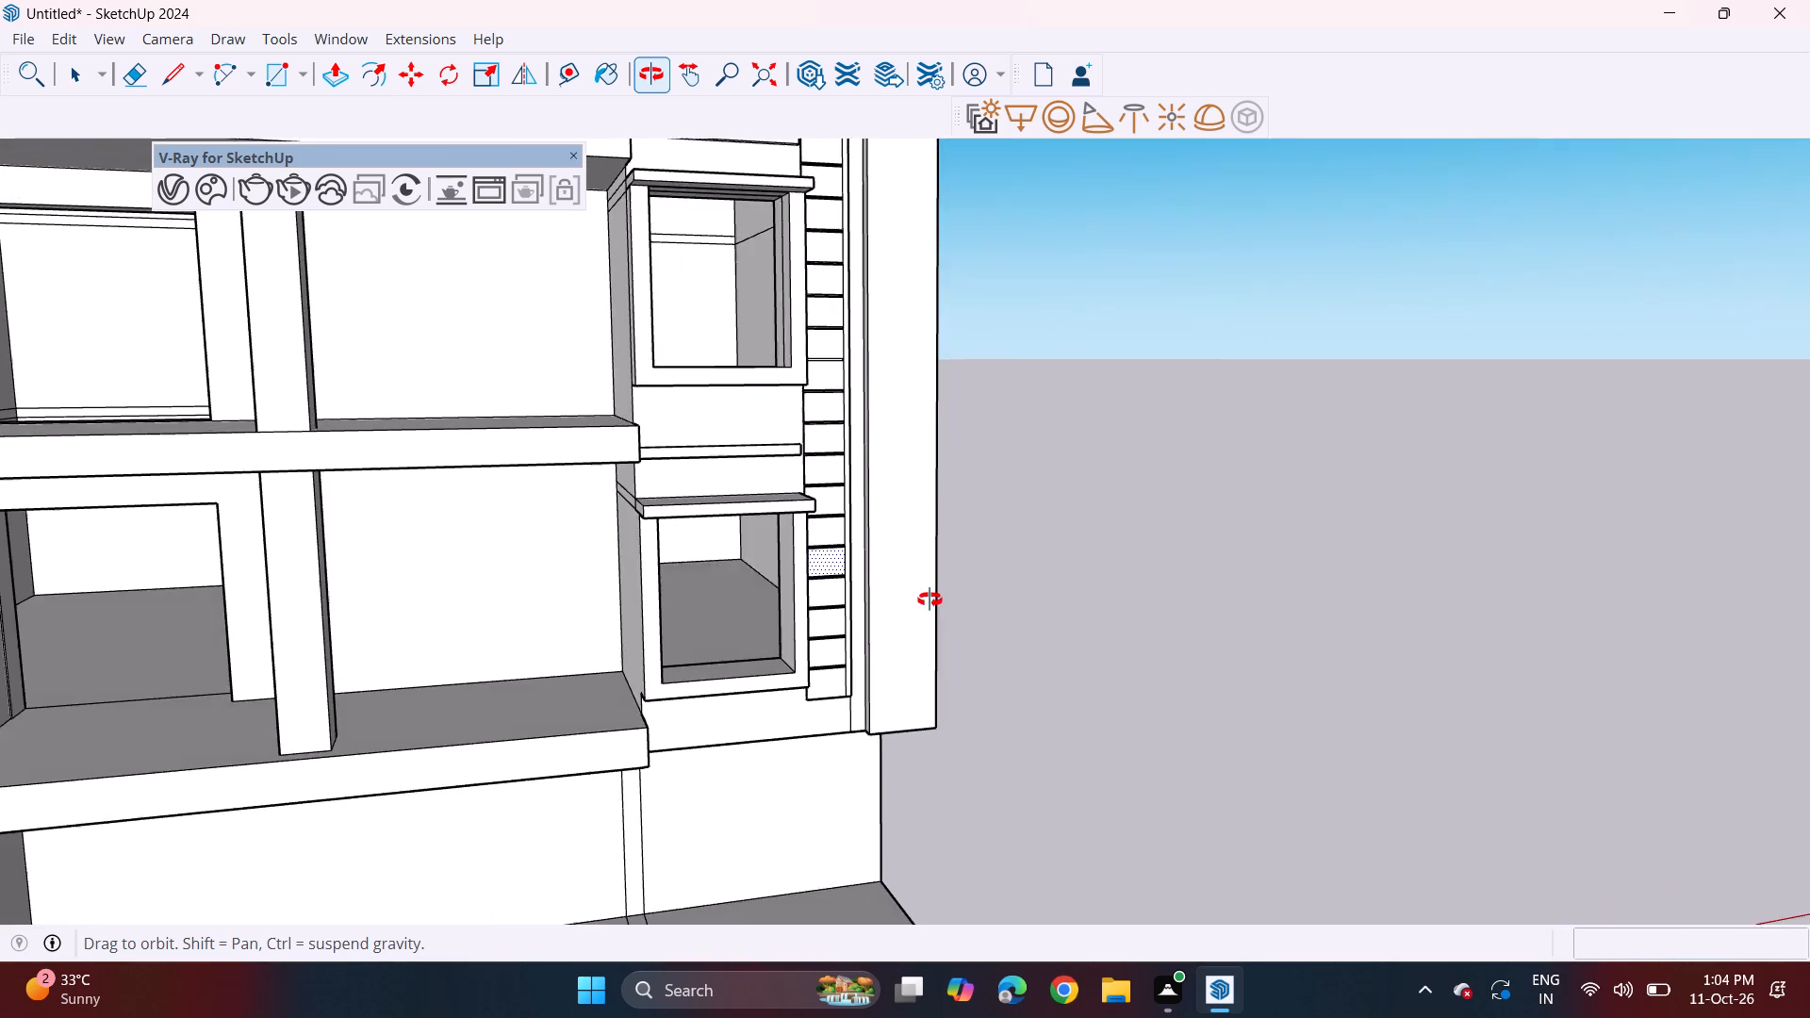
middle_drag(930, 599, 725, 667)
scroll(790, 666, up, 8)
middle_drag(794, 669, 815, 668)
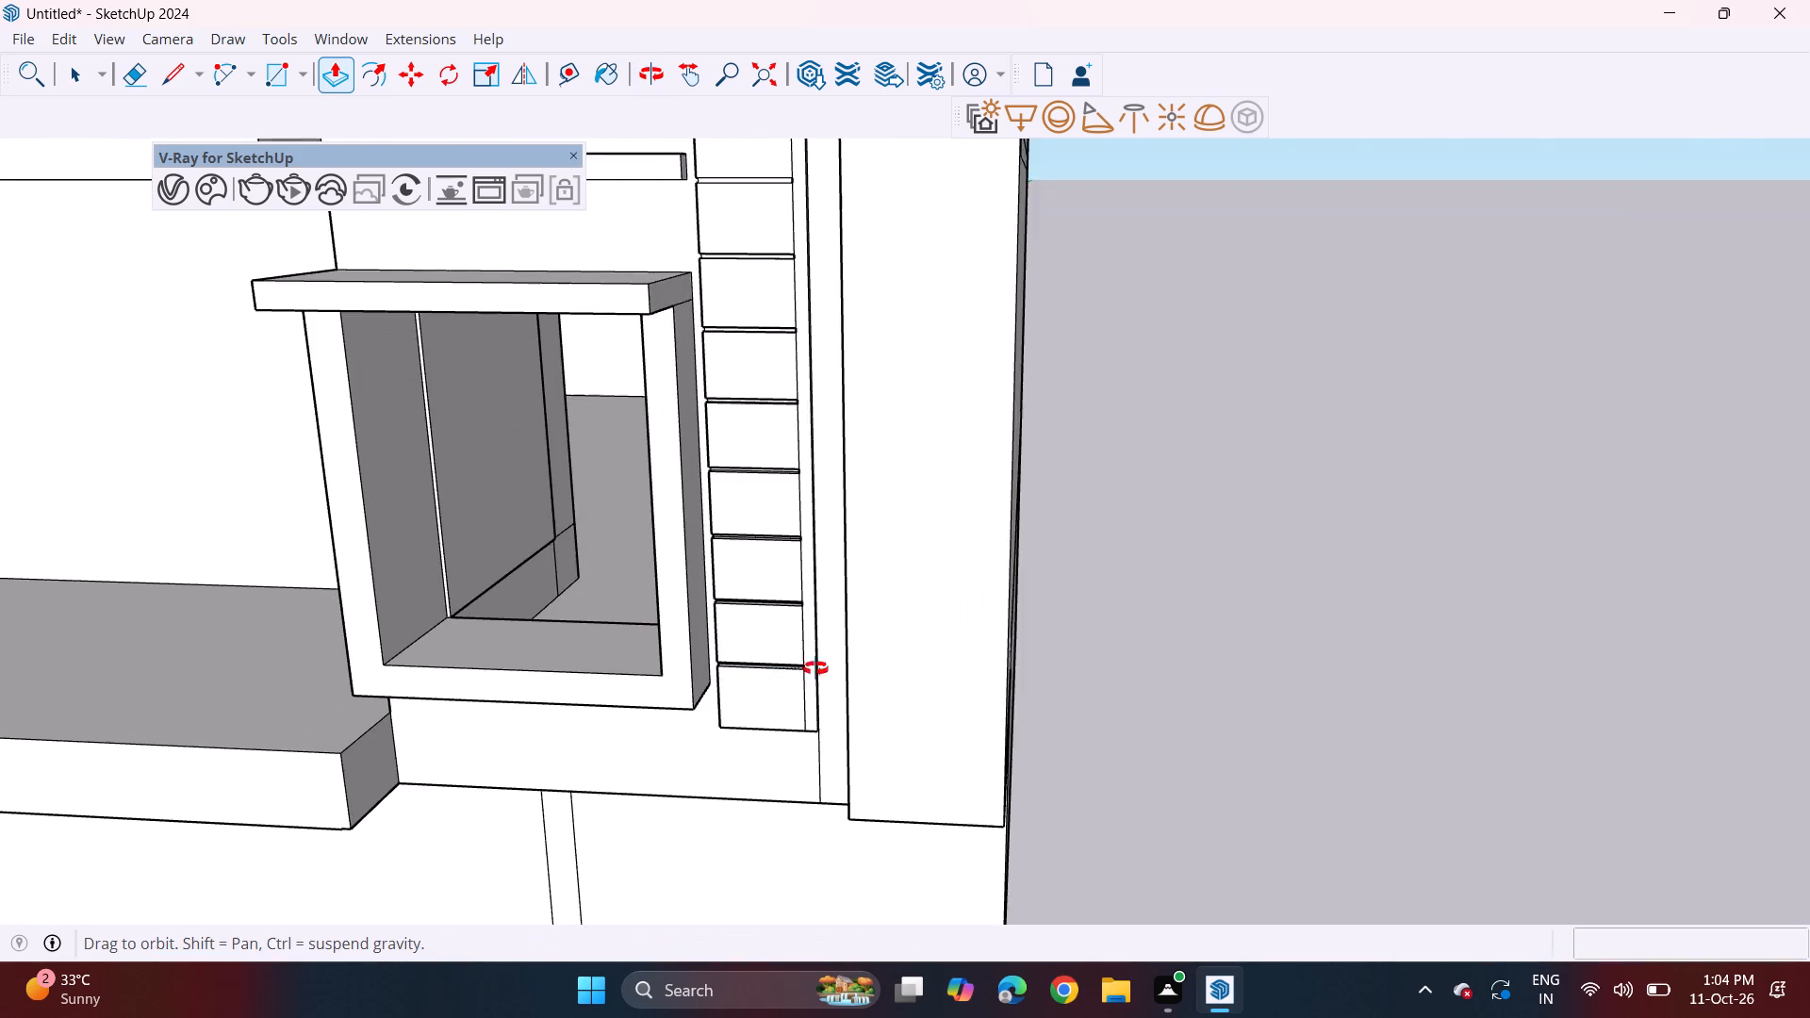
middle_drag(815, 668, 993, 608)
scroll(879, 702, up, 4)
click(830, 713)
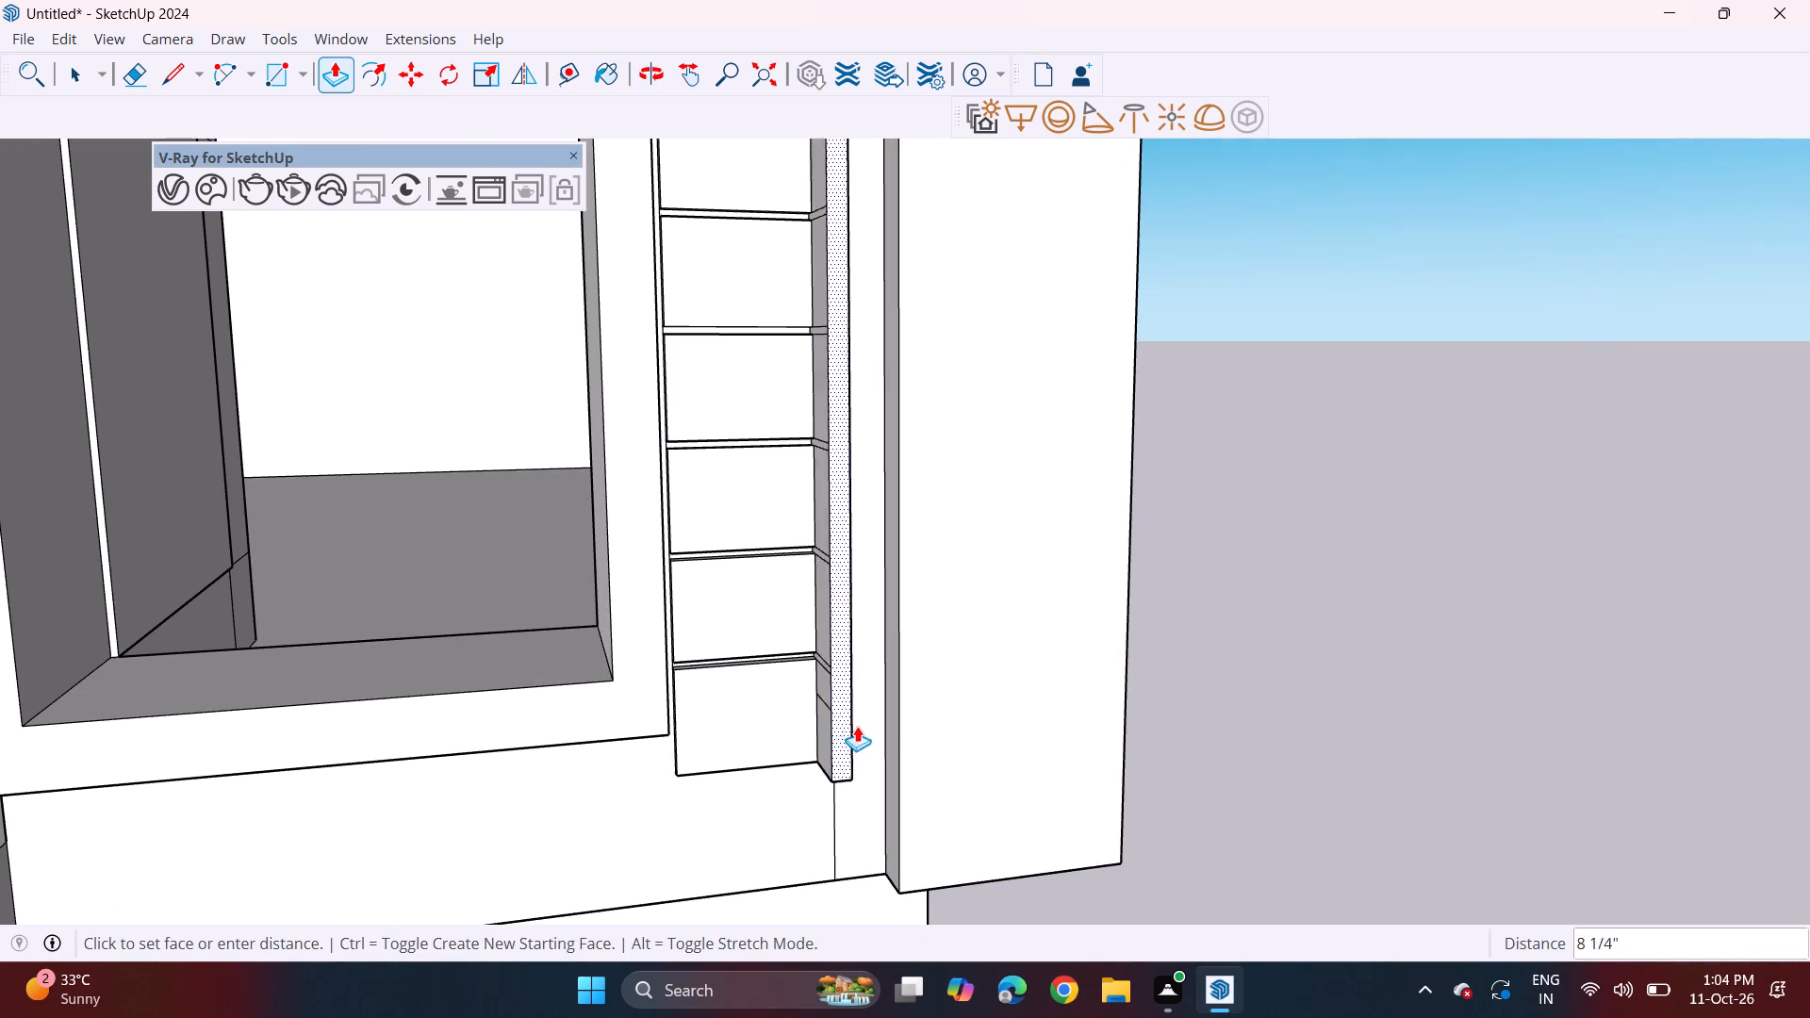
click(901, 717)
middle_drag(956, 682, 888, 665)
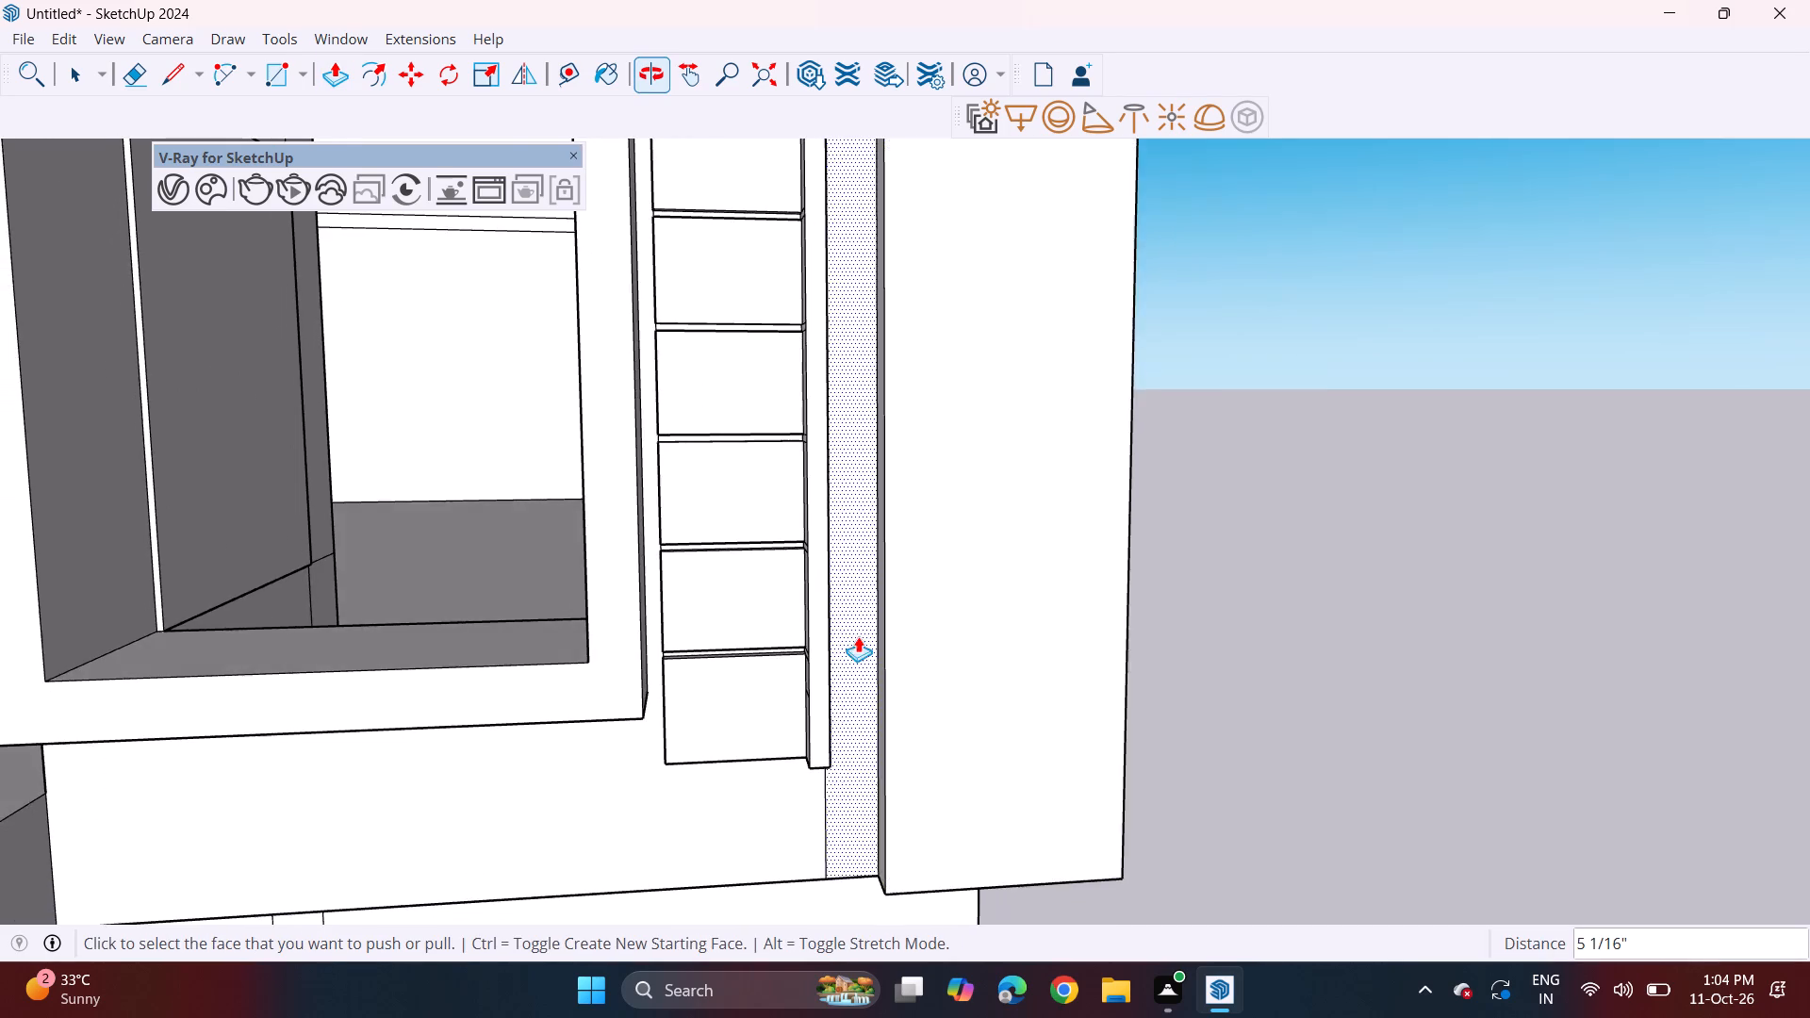
Draw a line about 2' 9" long across the underside of the corner pier, from its inner recess corner to the outer edge.
scroll(855, 621, down, 9)
middle_drag(852, 644, 815, 626)
scroll(815, 626, down, 1)
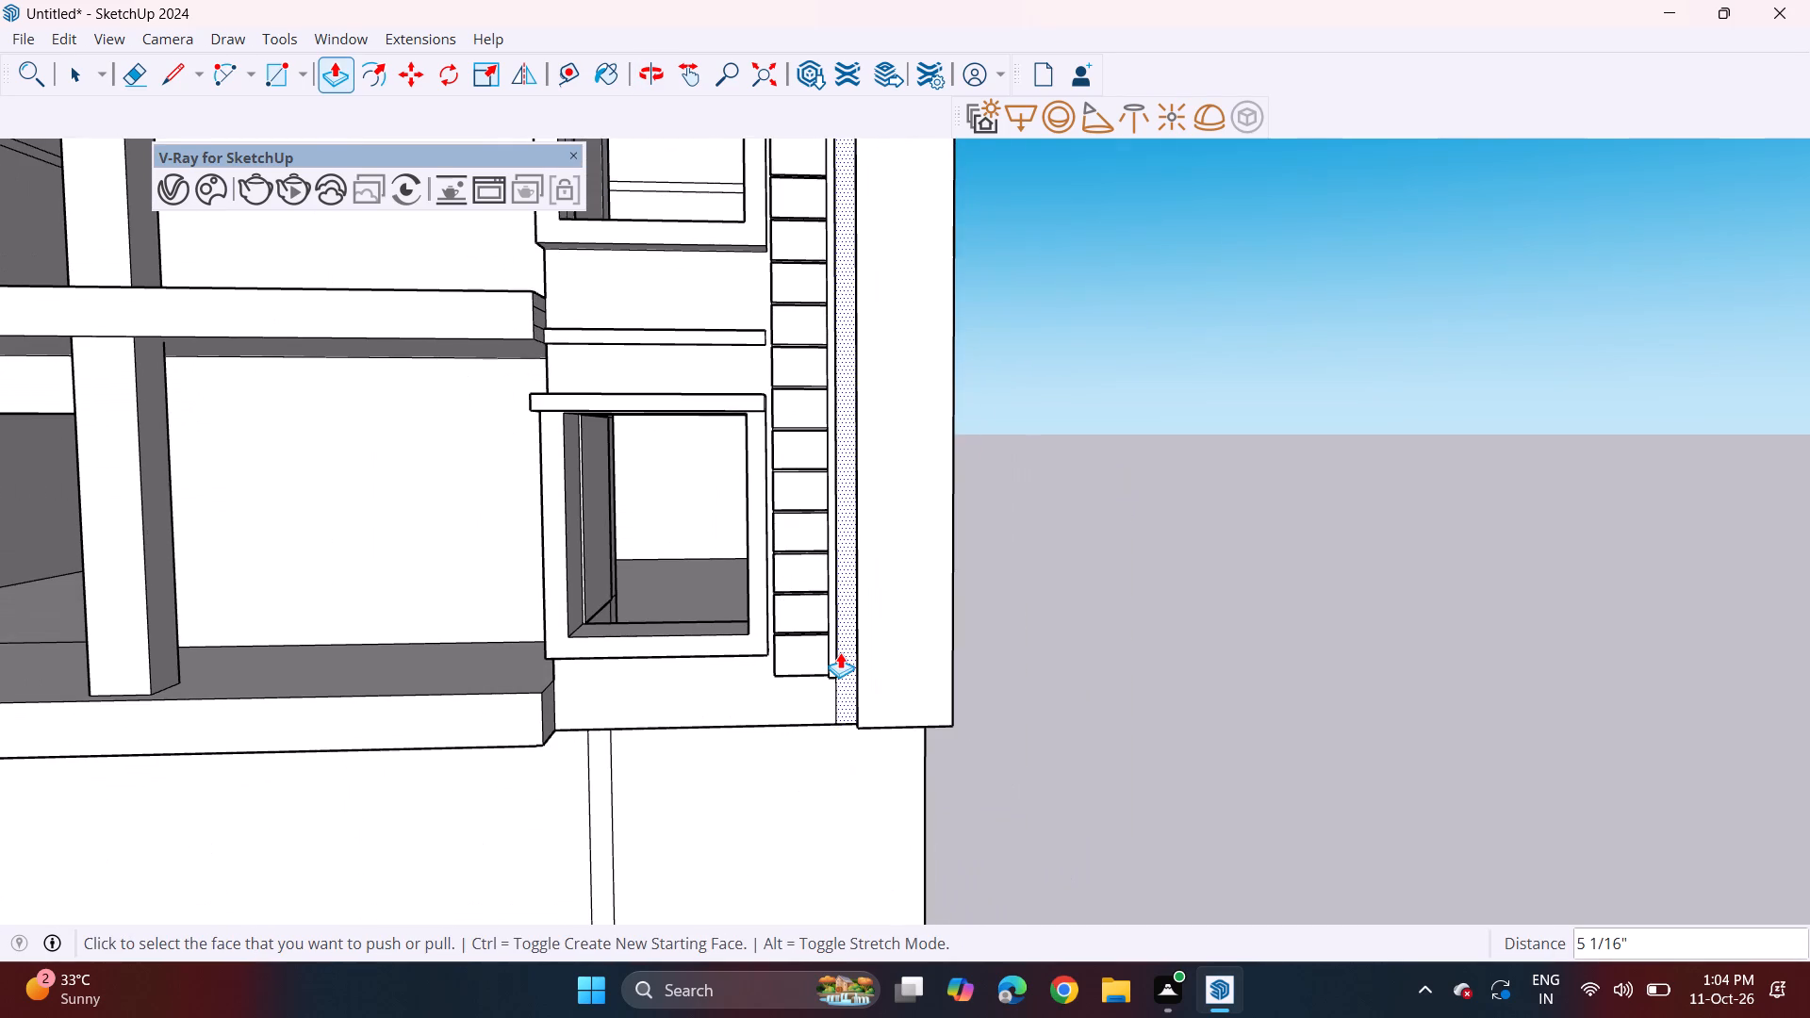
scroll(842, 652, down, 2)
middle_drag(870, 694, 871, 499)
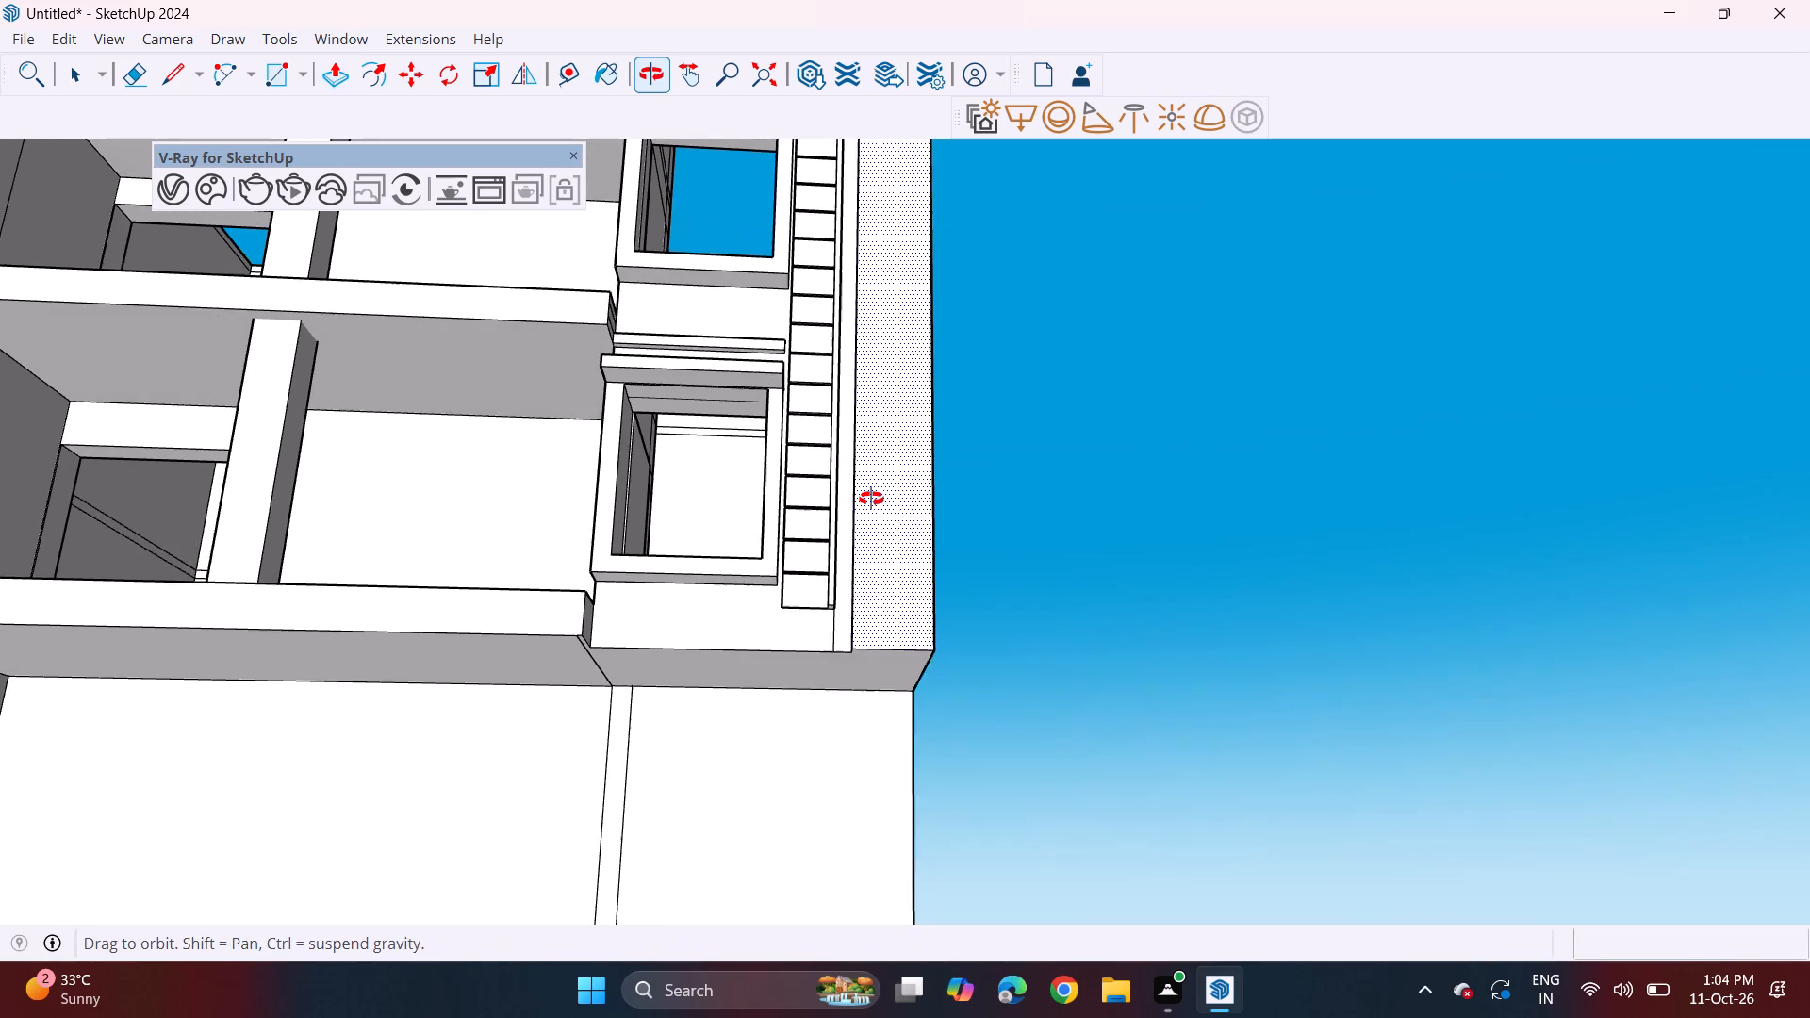
middle_drag(871, 499, 870, 484)
click(177, 64)
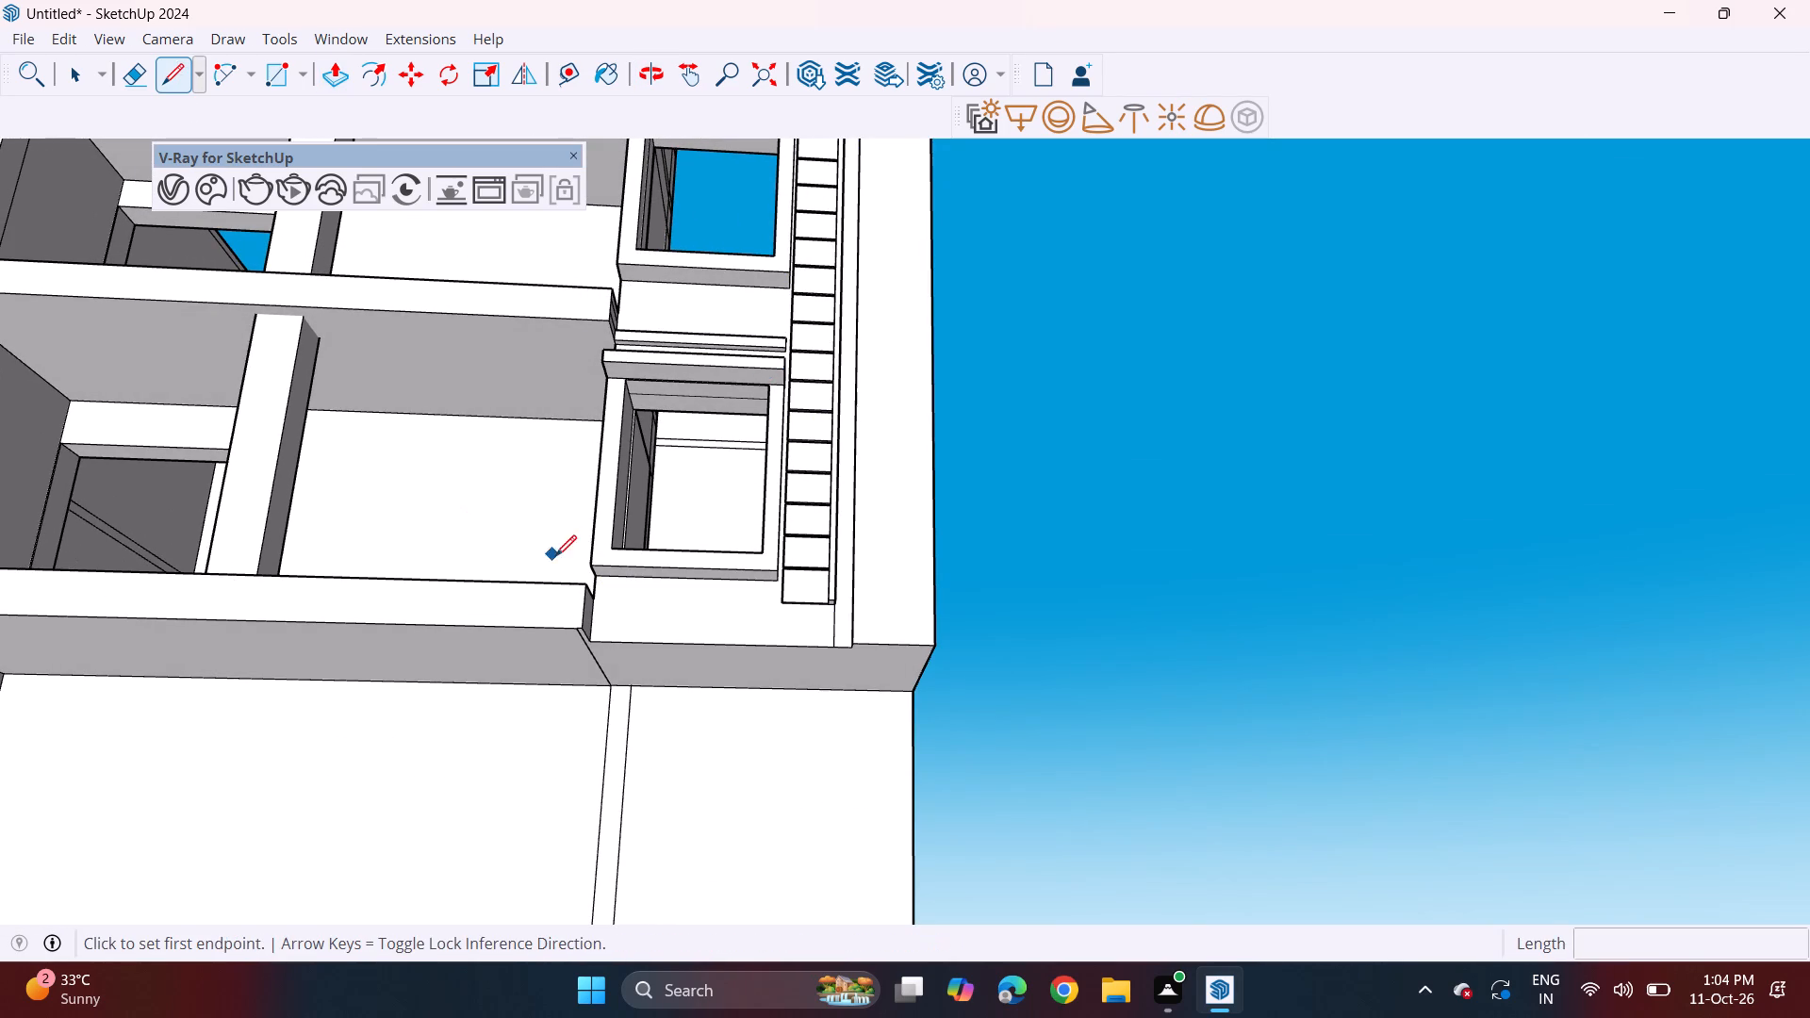
scroll(845, 657, up, 4)
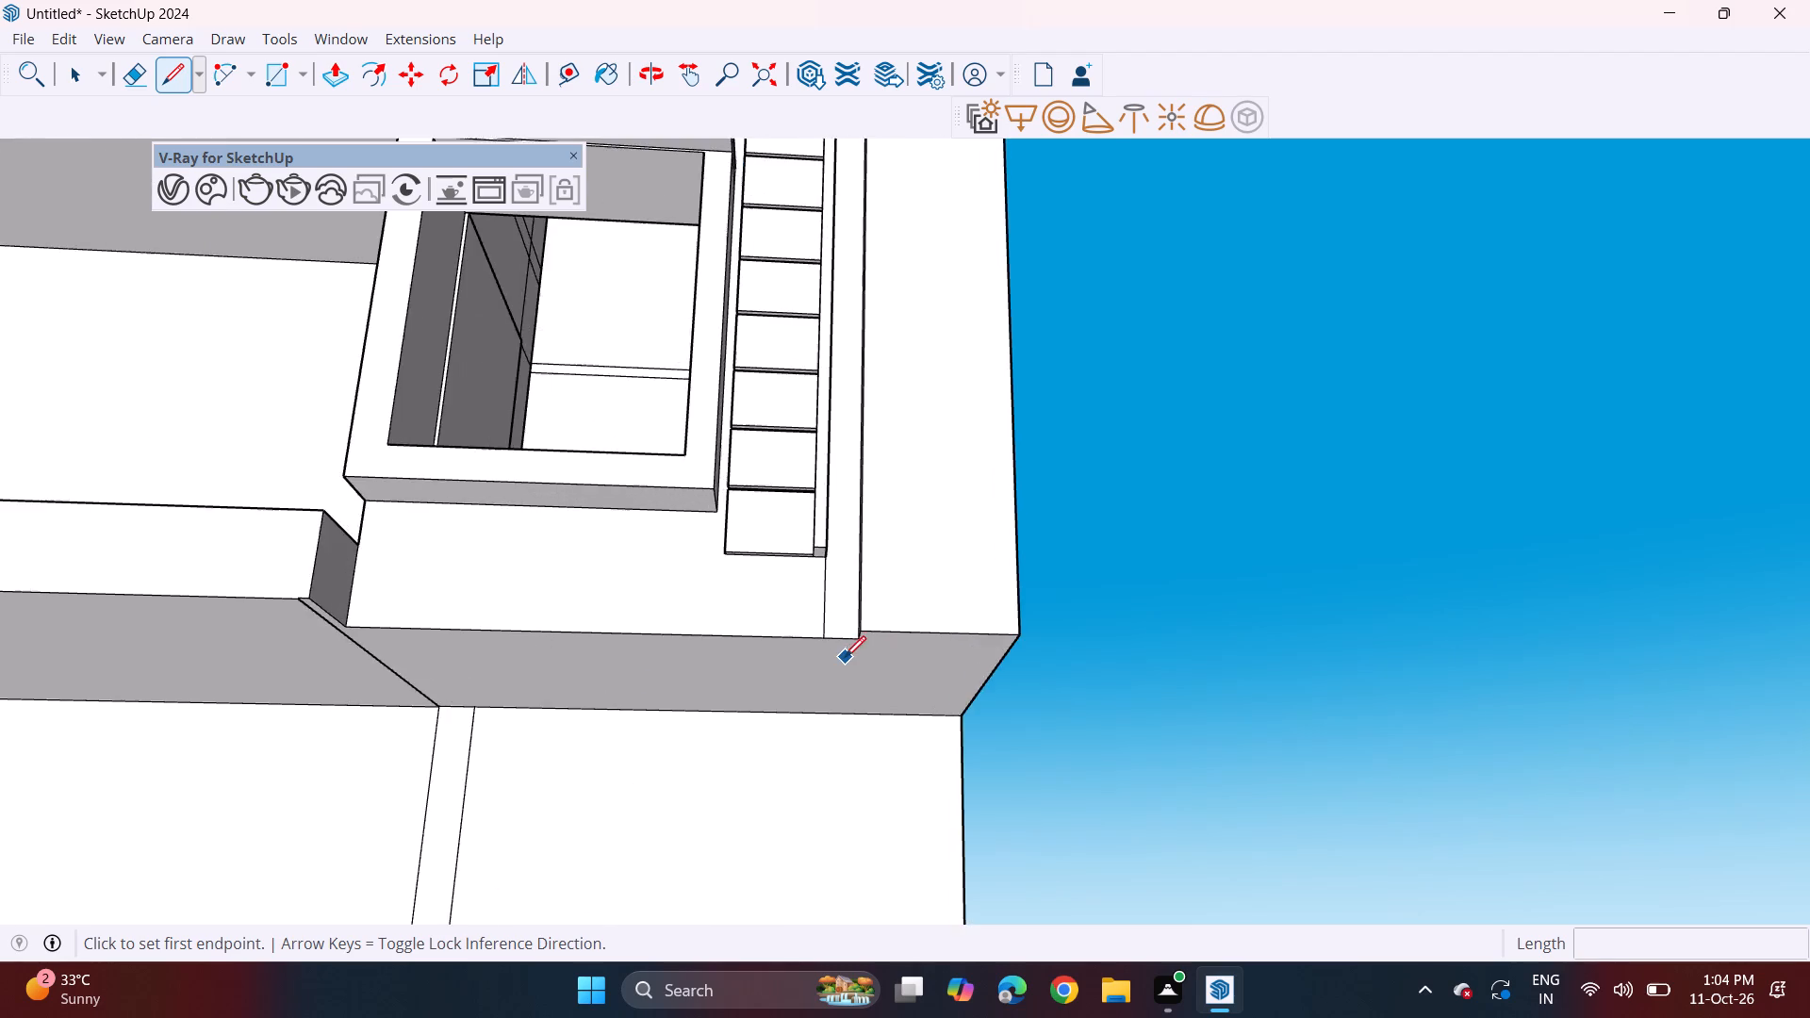
scroll(845, 657, up, 7)
click(861, 623)
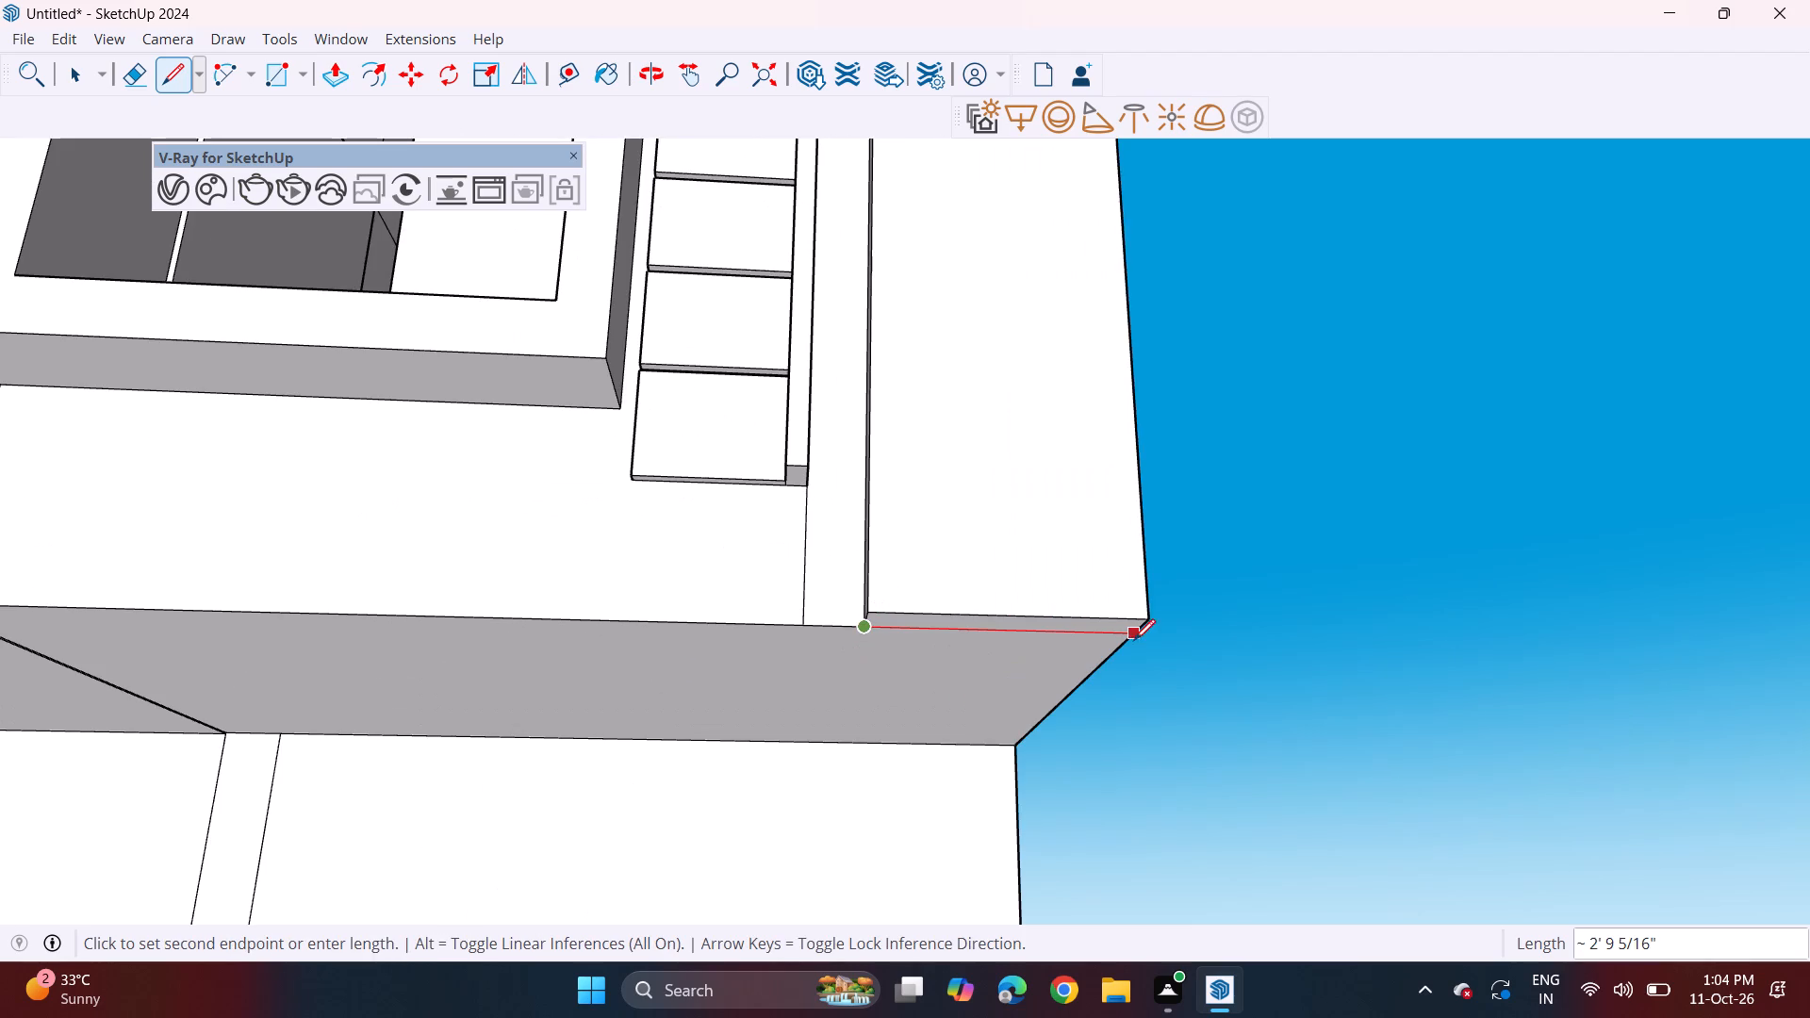
click(1144, 635)
Push/Pull the thin front strip of the corner pier's underside up to the level of the lowest slab's top.
click(337, 82)
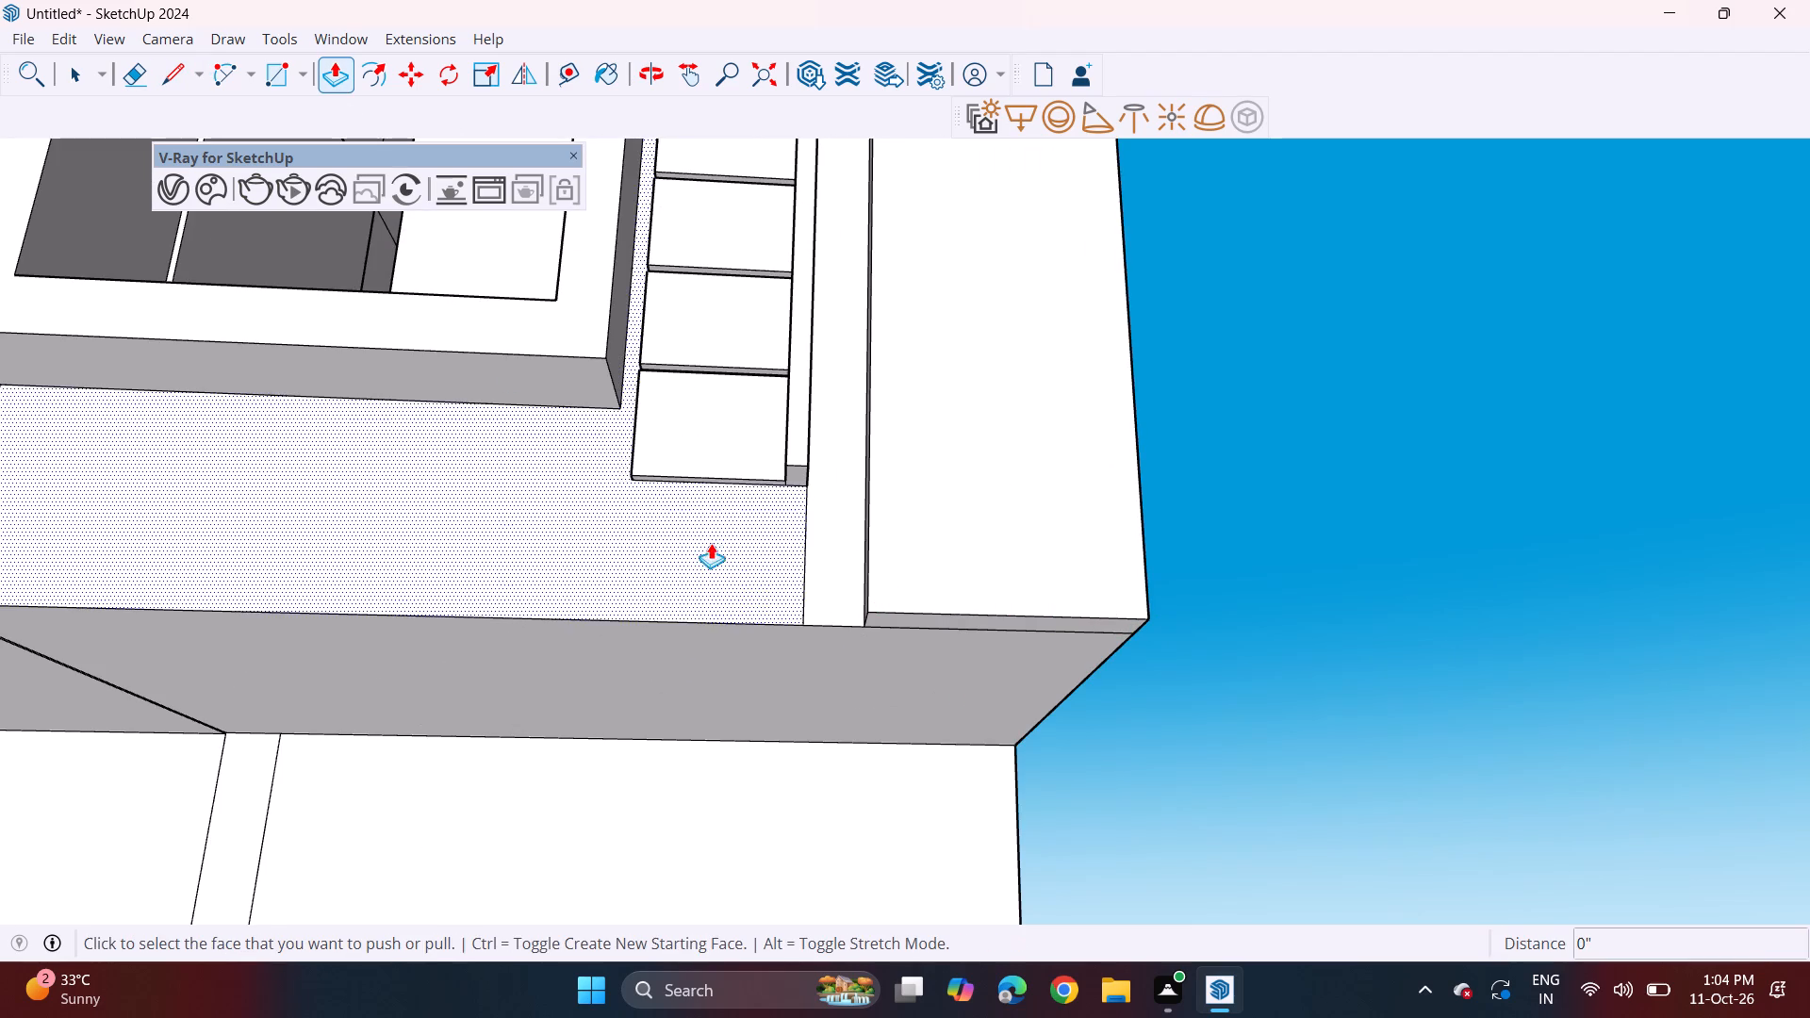
scroll(811, 584, down, 5)
click(879, 609)
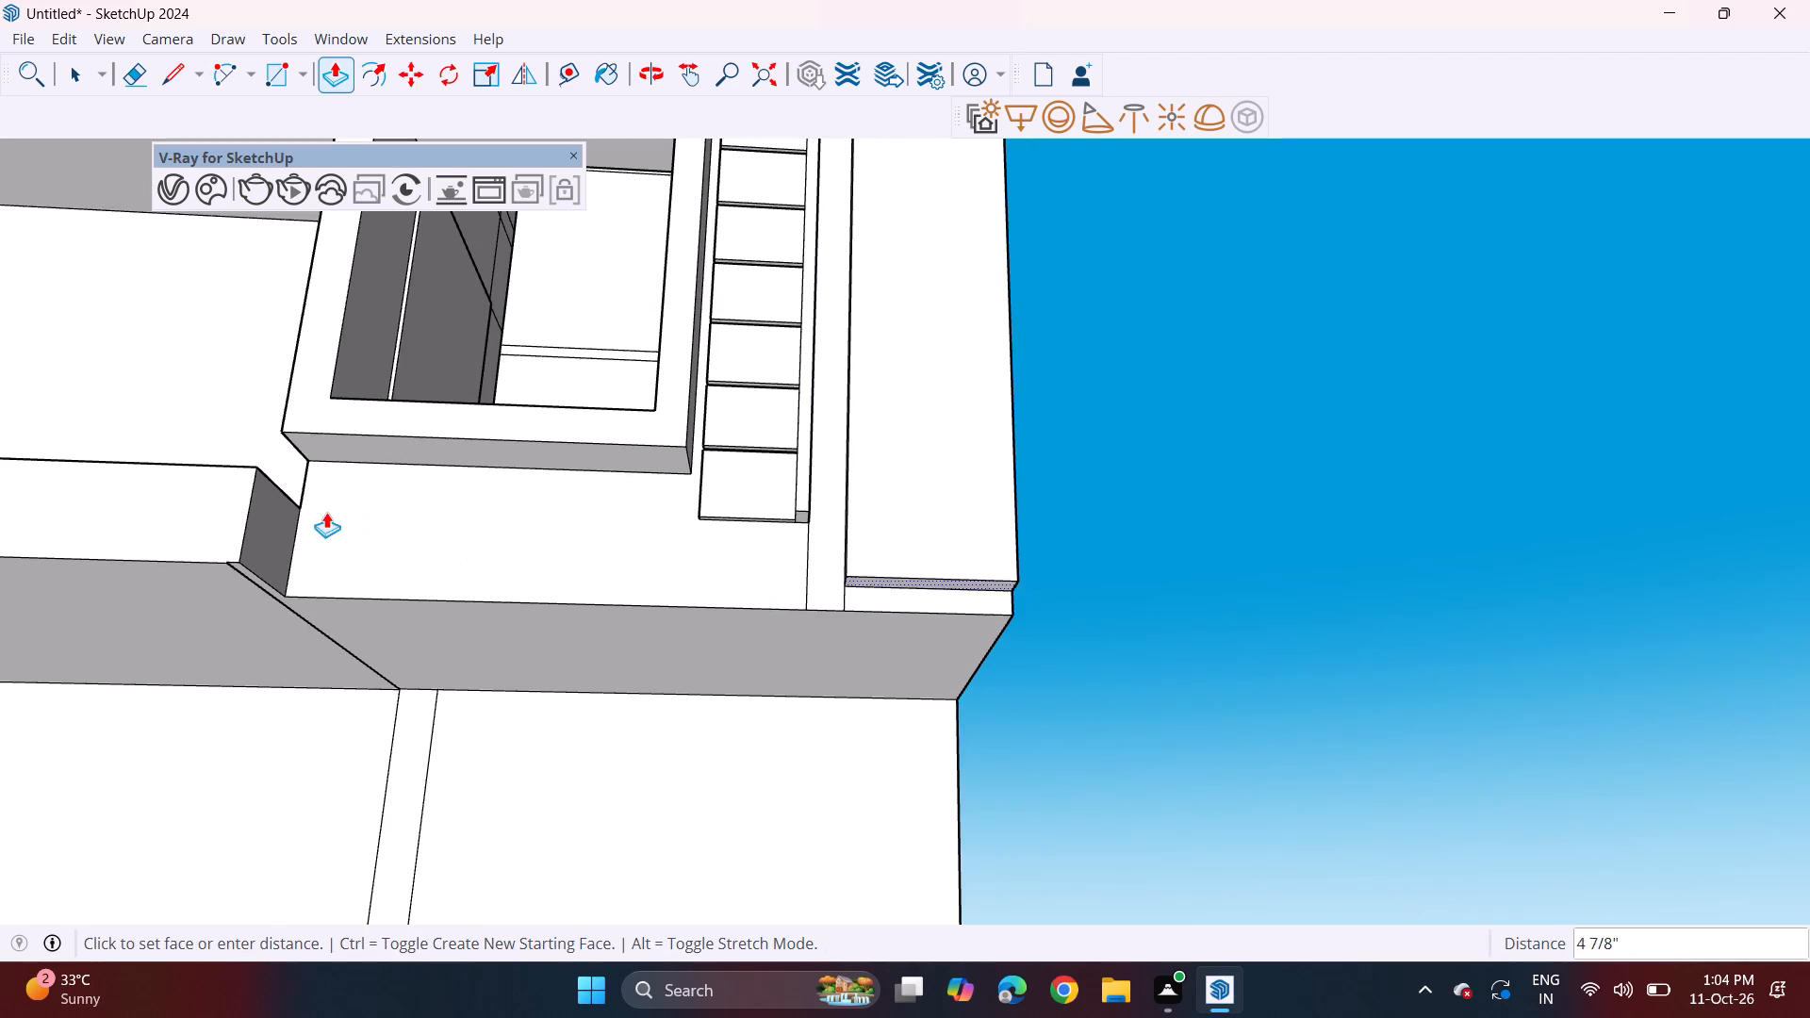
drag(286, 501, 296, 503)
Push/Pull the lowest slab's end face about 11' 6 1/4" across to the corner pier's outer side.
middle_drag(476, 544, 483, 599)
click(274, 578)
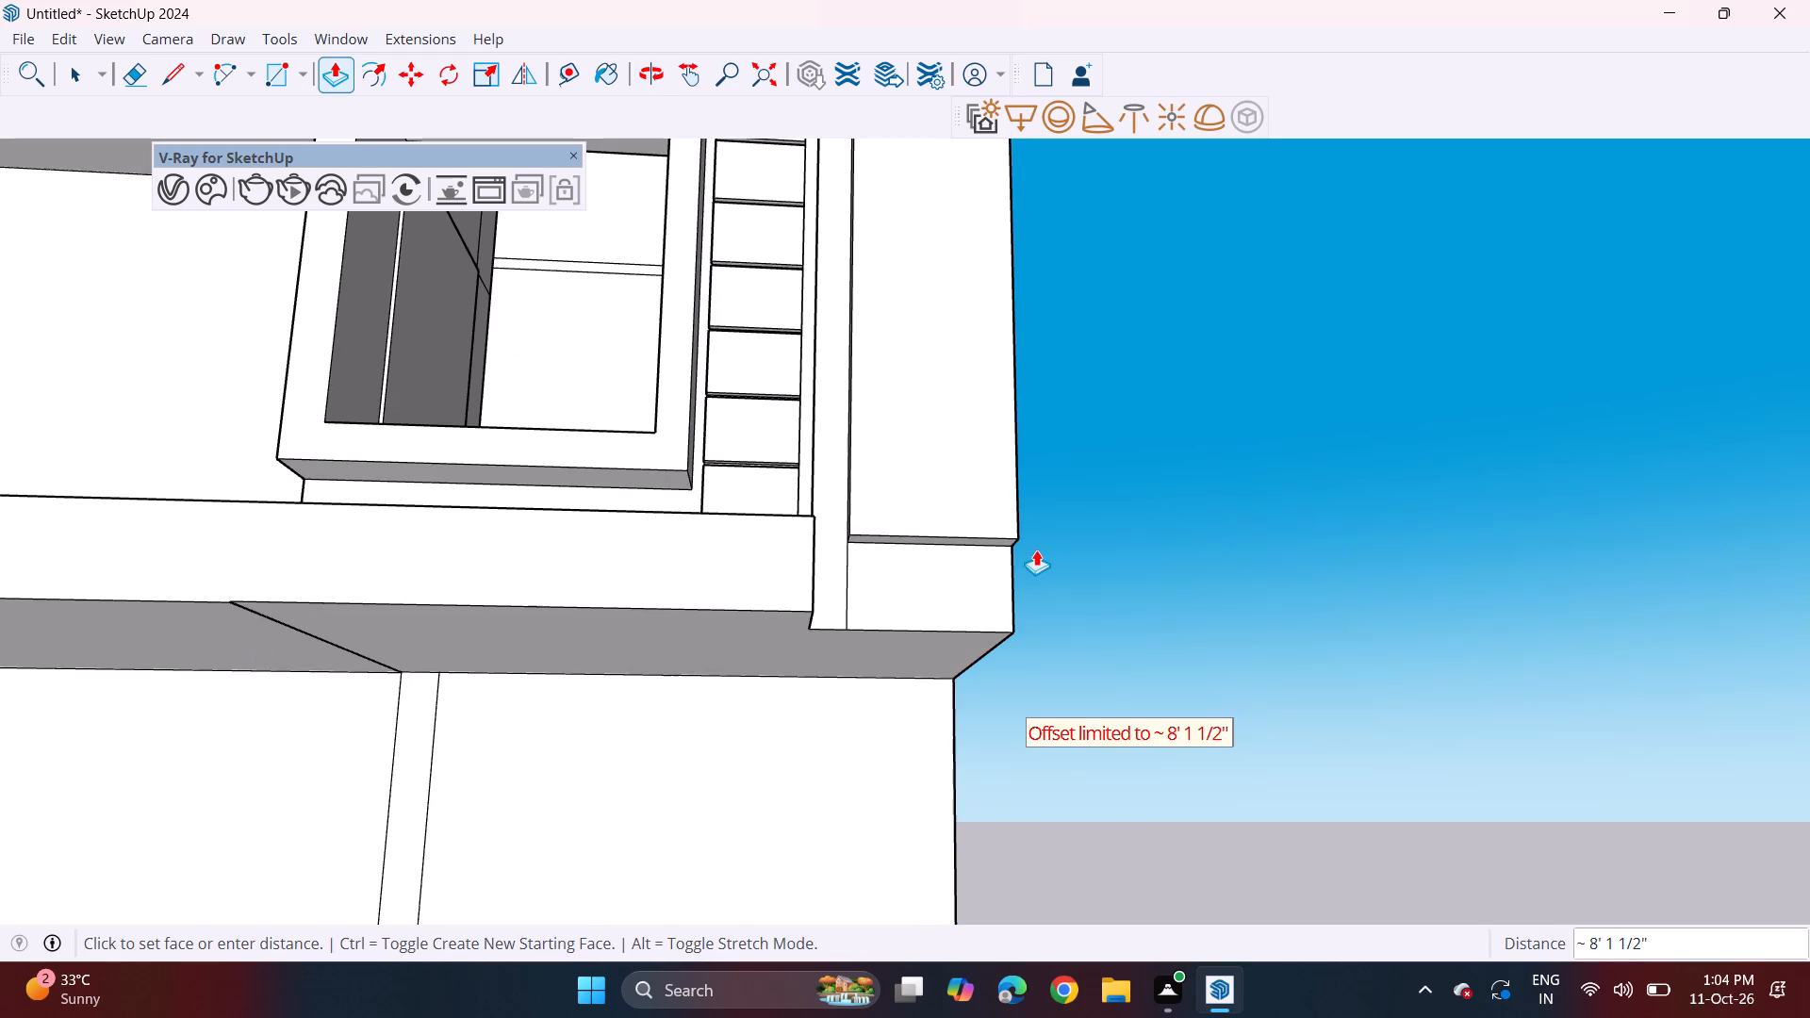
middle_drag(1012, 563, 874, 683)
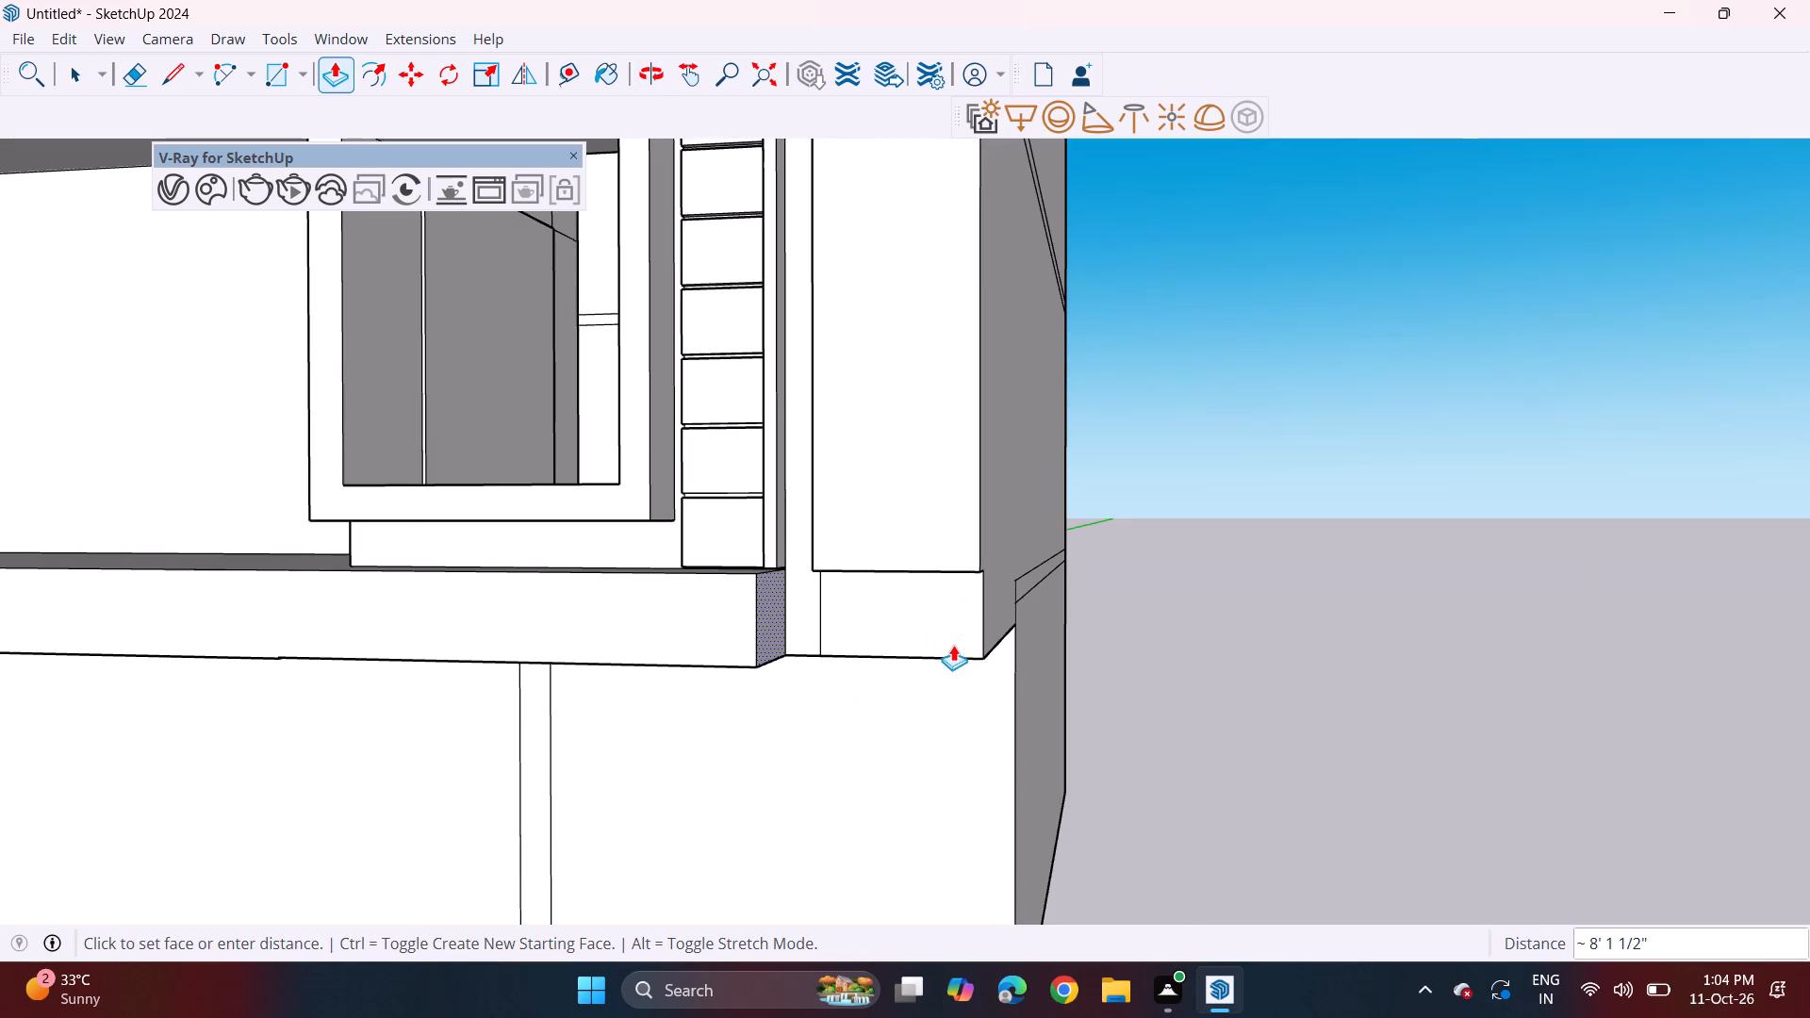
middle_drag(965, 630, 900, 720)
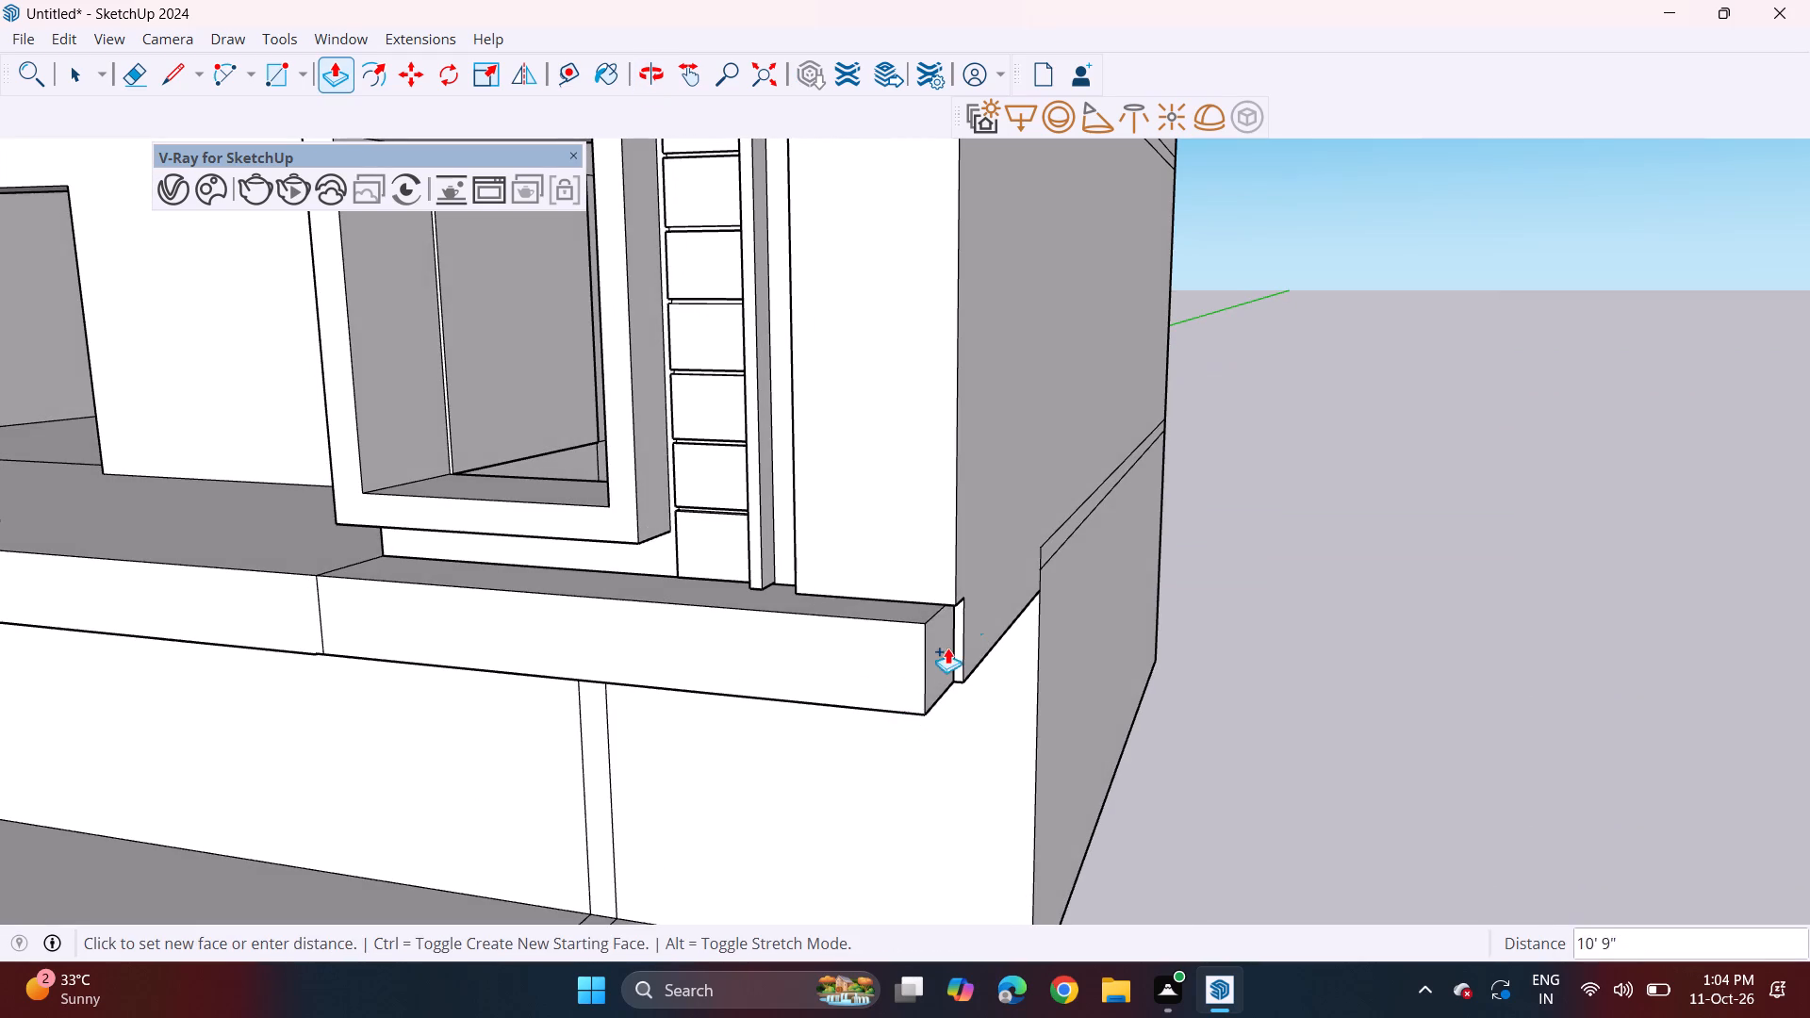
click(958, 594)
middle_drag(691, 716, 789, 690)
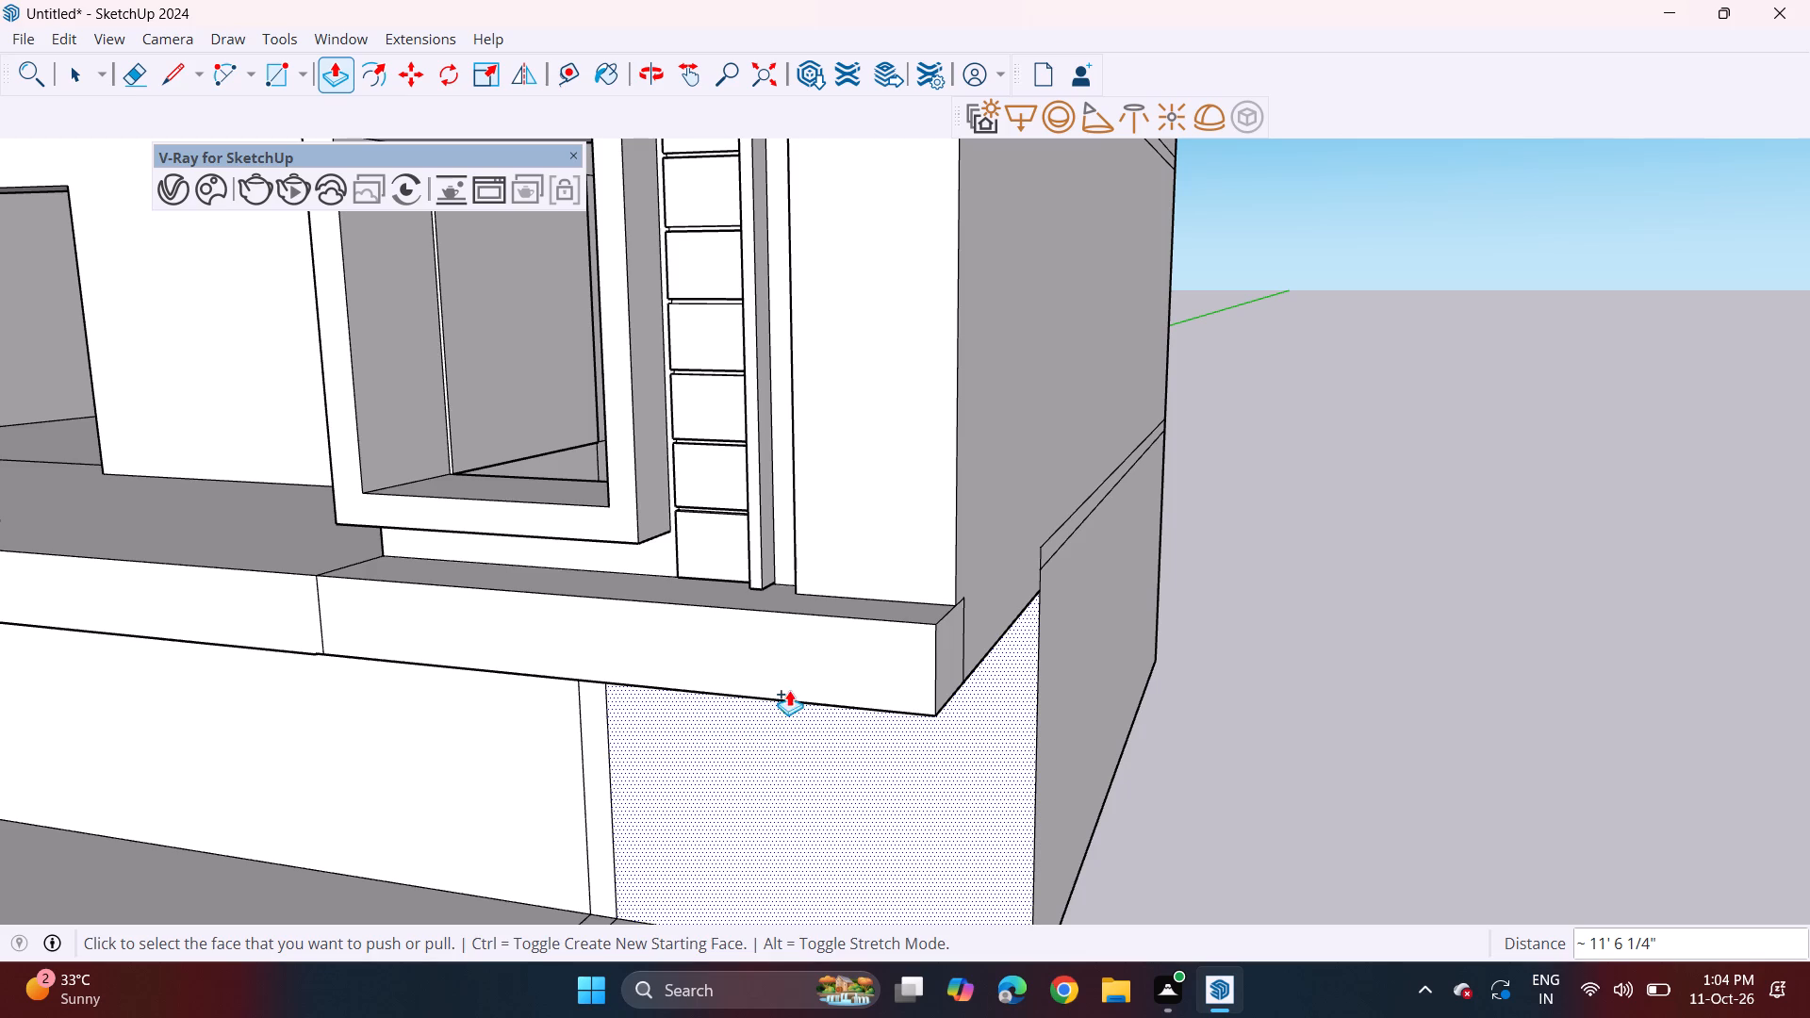
Push/Pull the front face of the slab's corner section inward about 7 3/16", setting it back from the main slab.
middle_drag(789, 690, 846, 632)
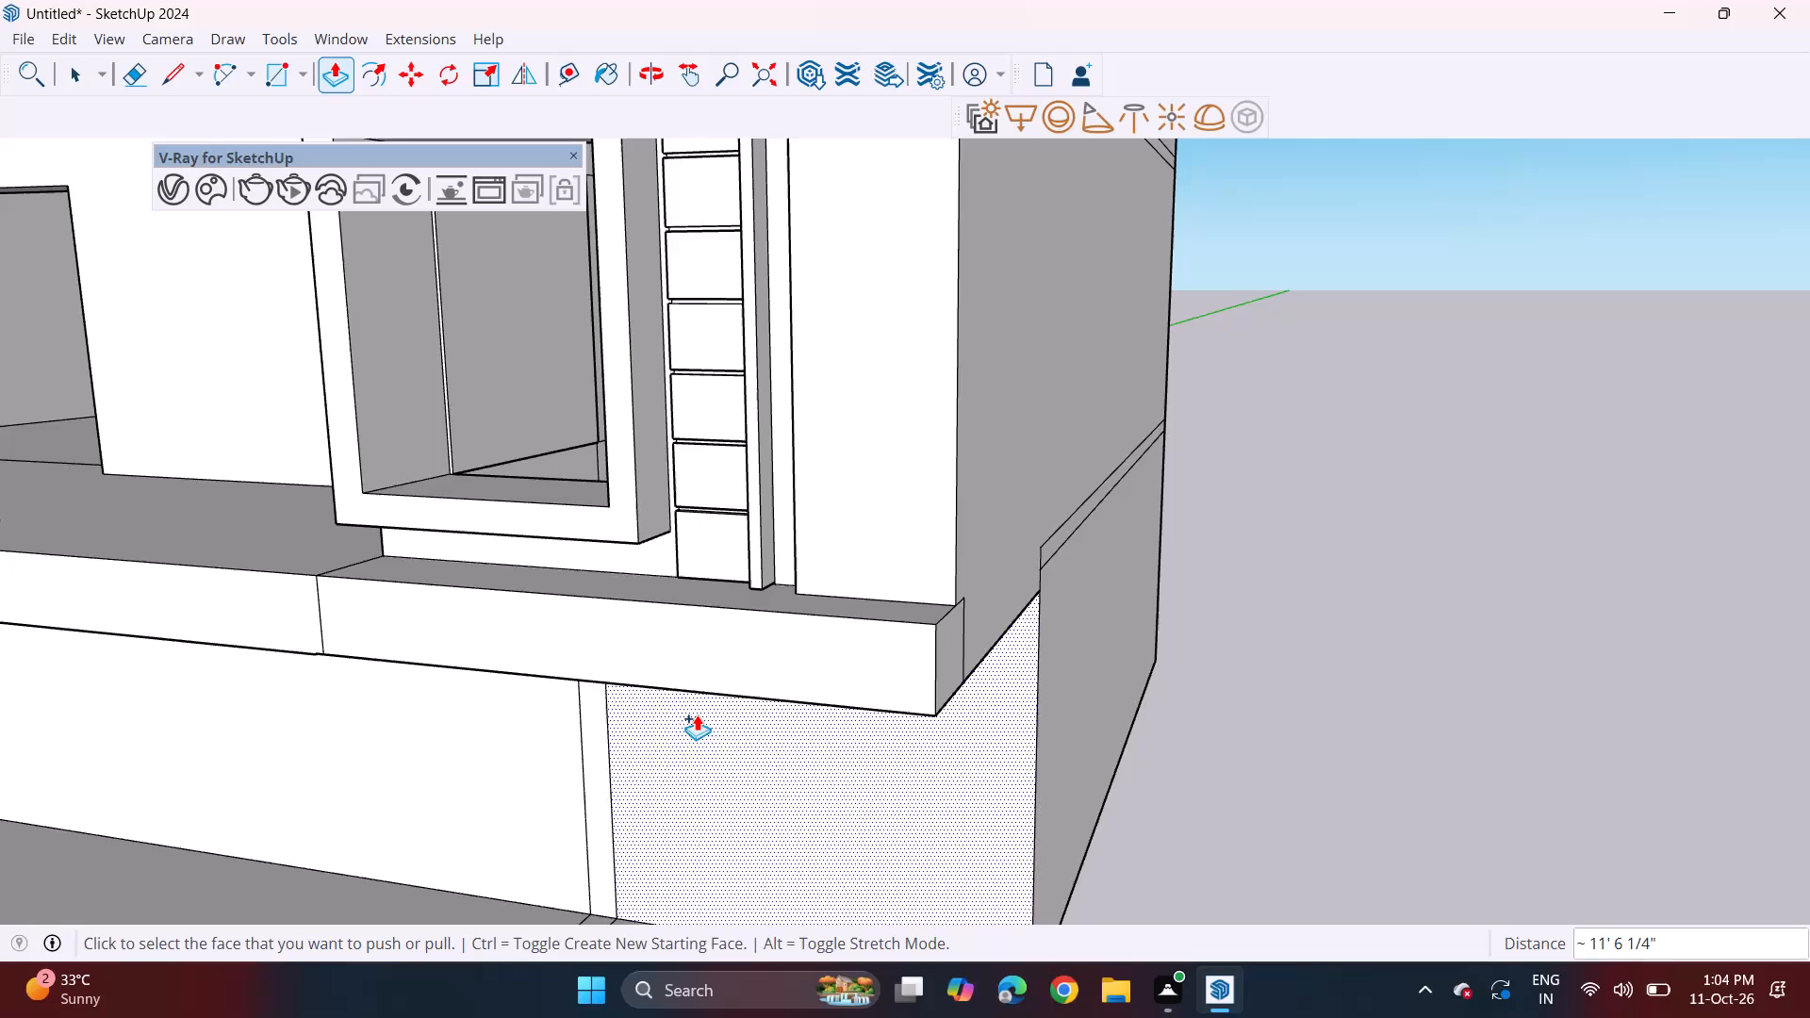
click(502, 649)
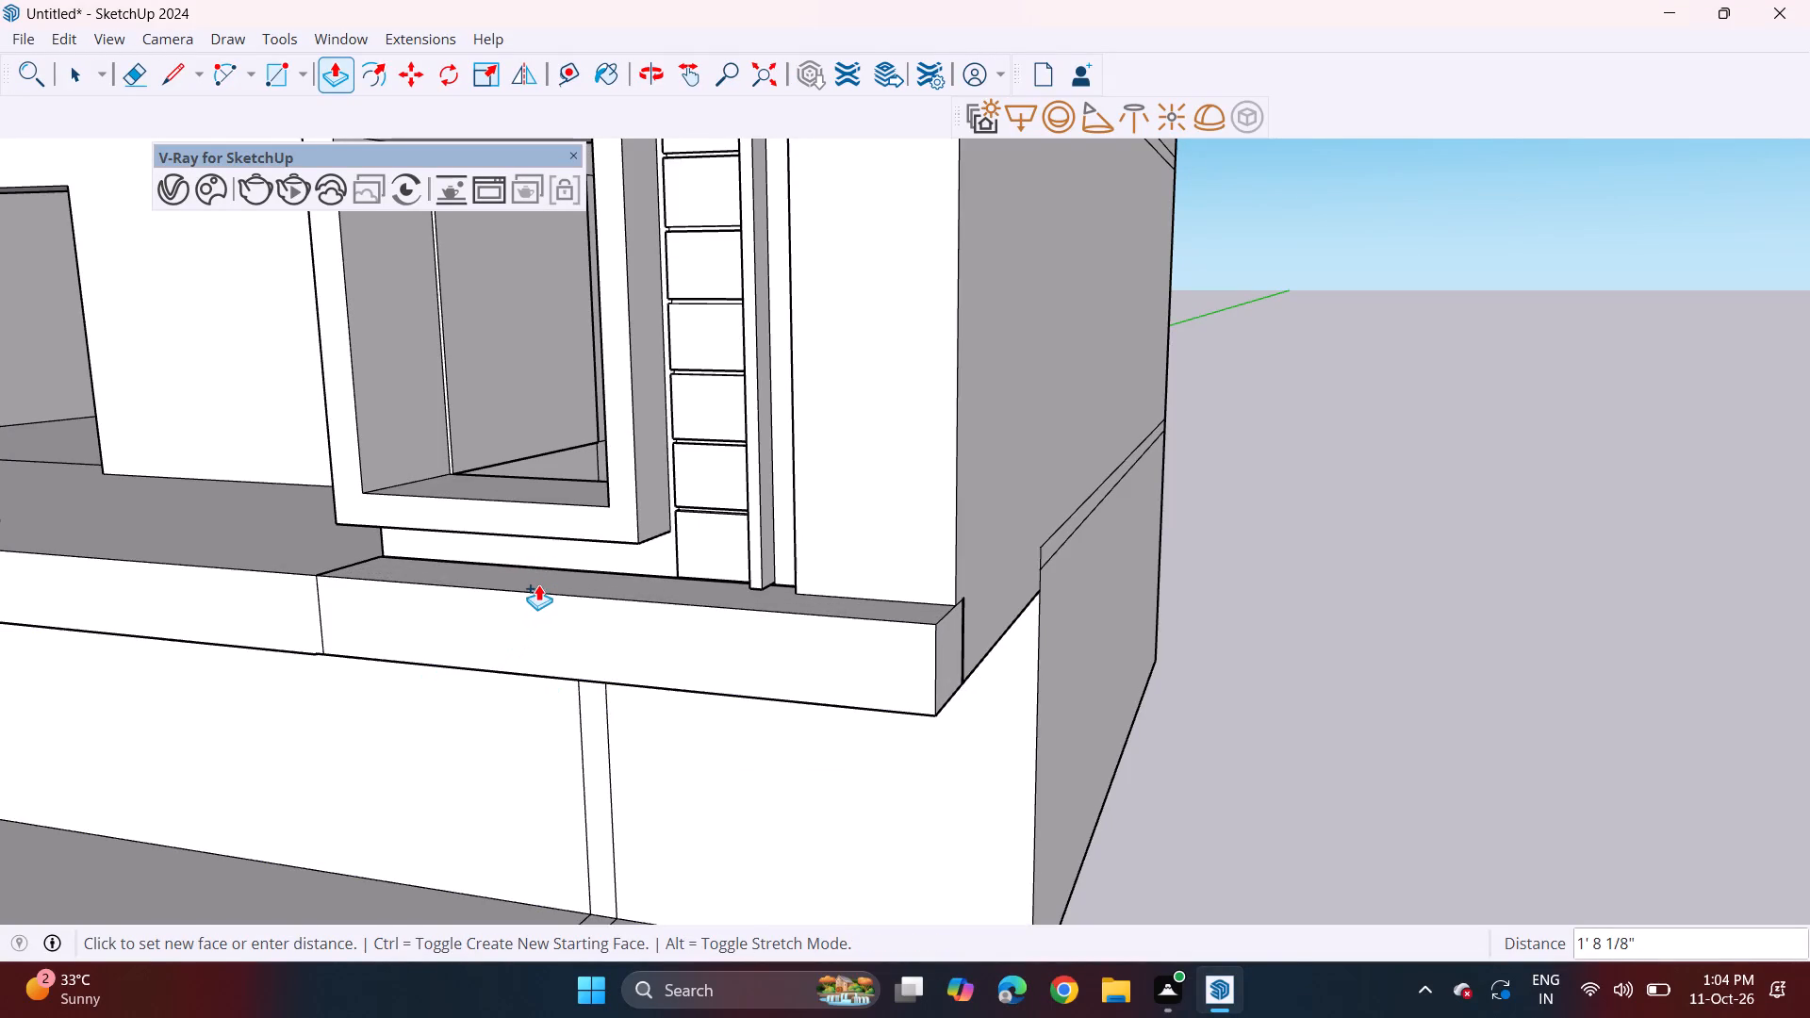
click(551, 534)
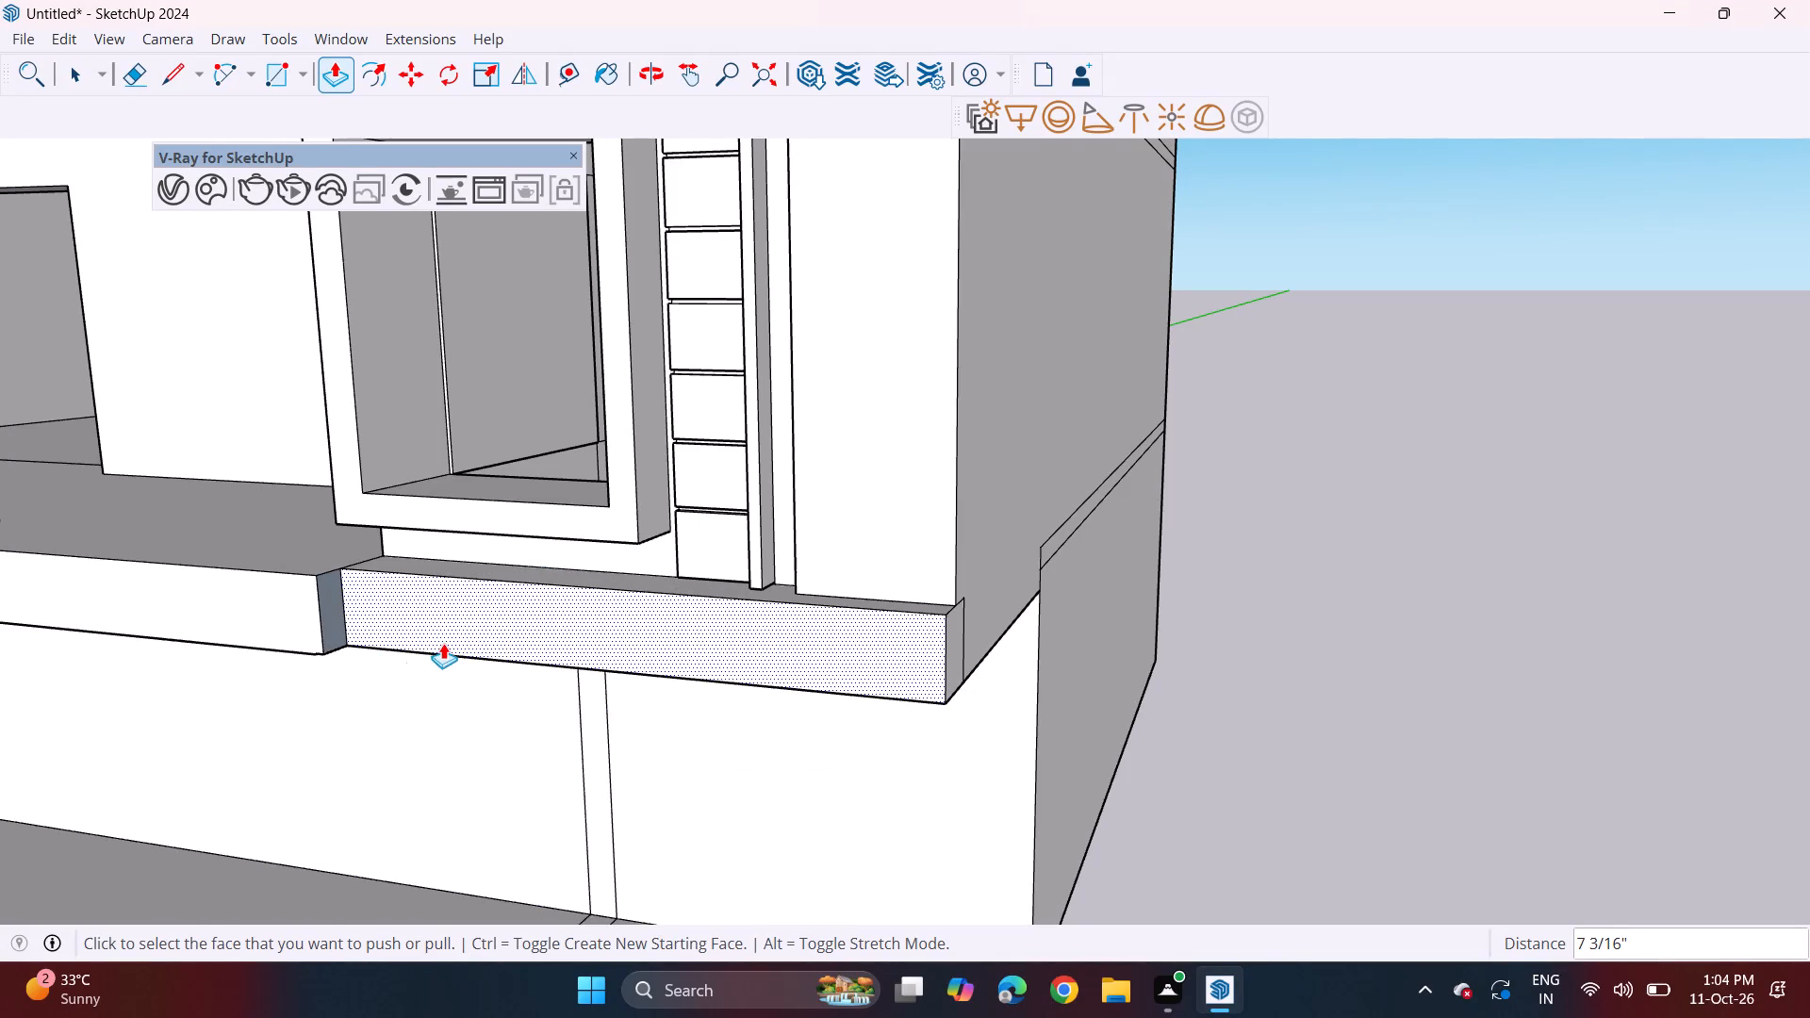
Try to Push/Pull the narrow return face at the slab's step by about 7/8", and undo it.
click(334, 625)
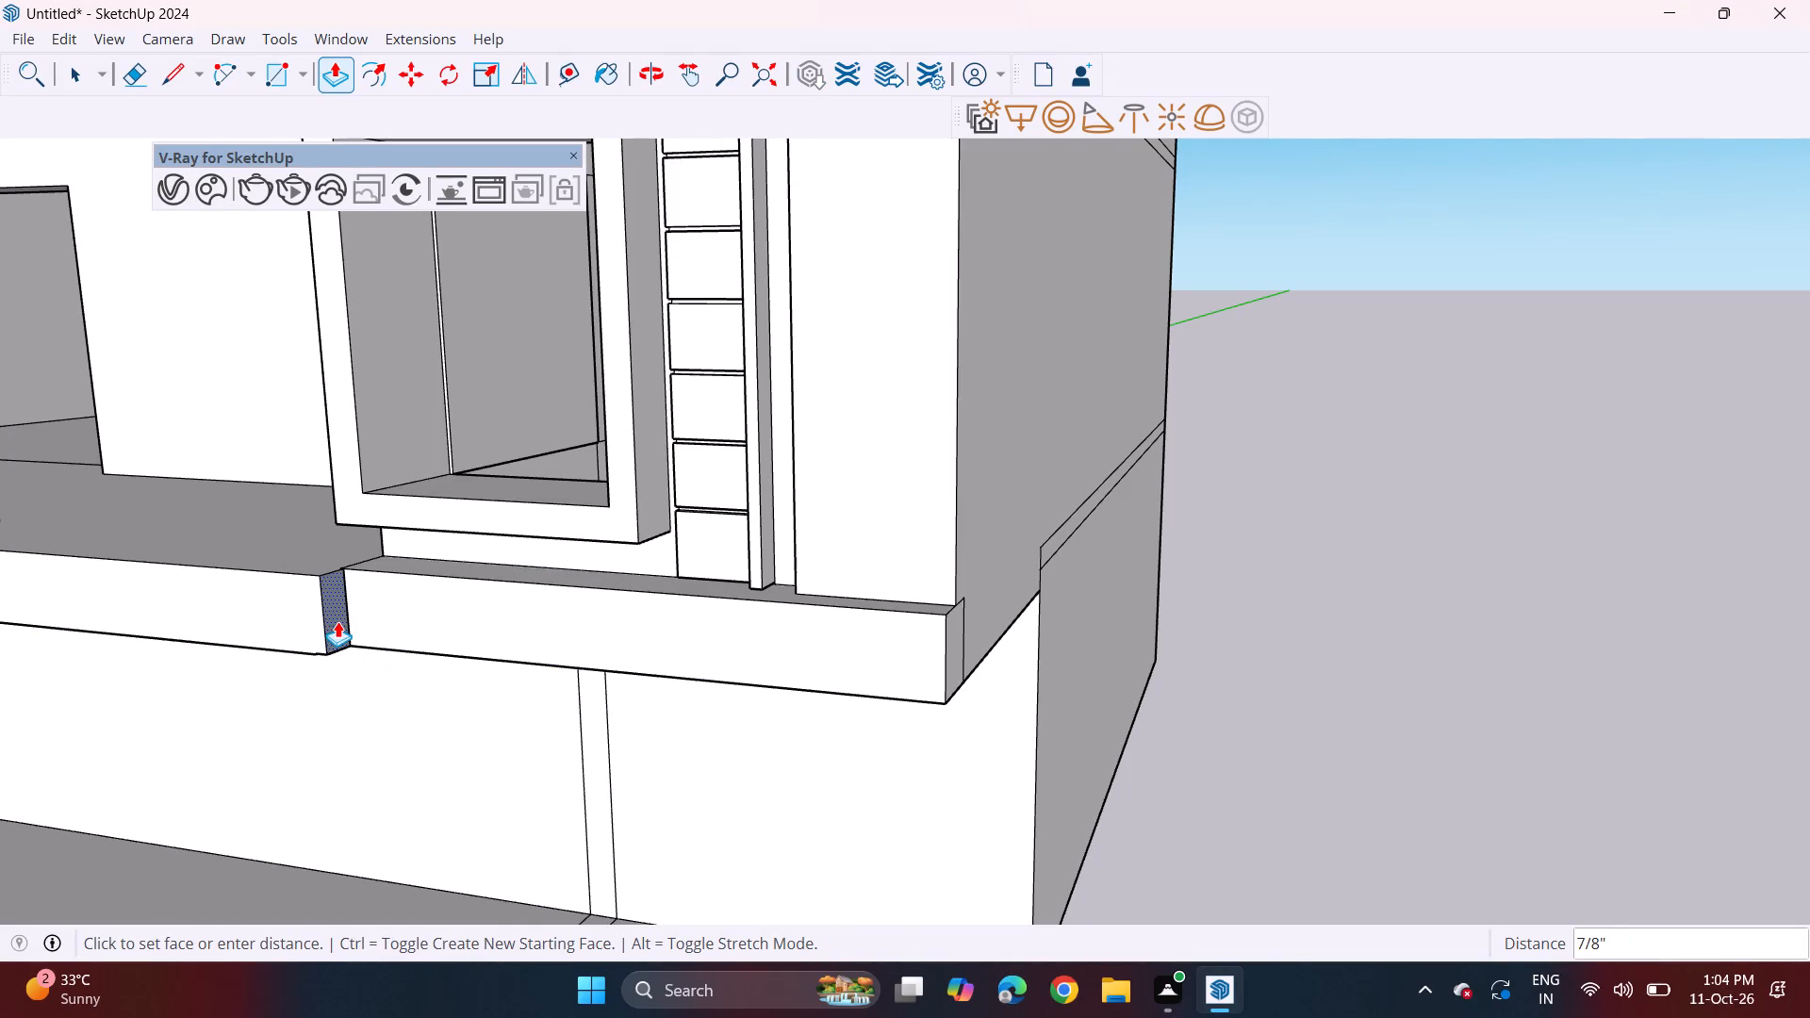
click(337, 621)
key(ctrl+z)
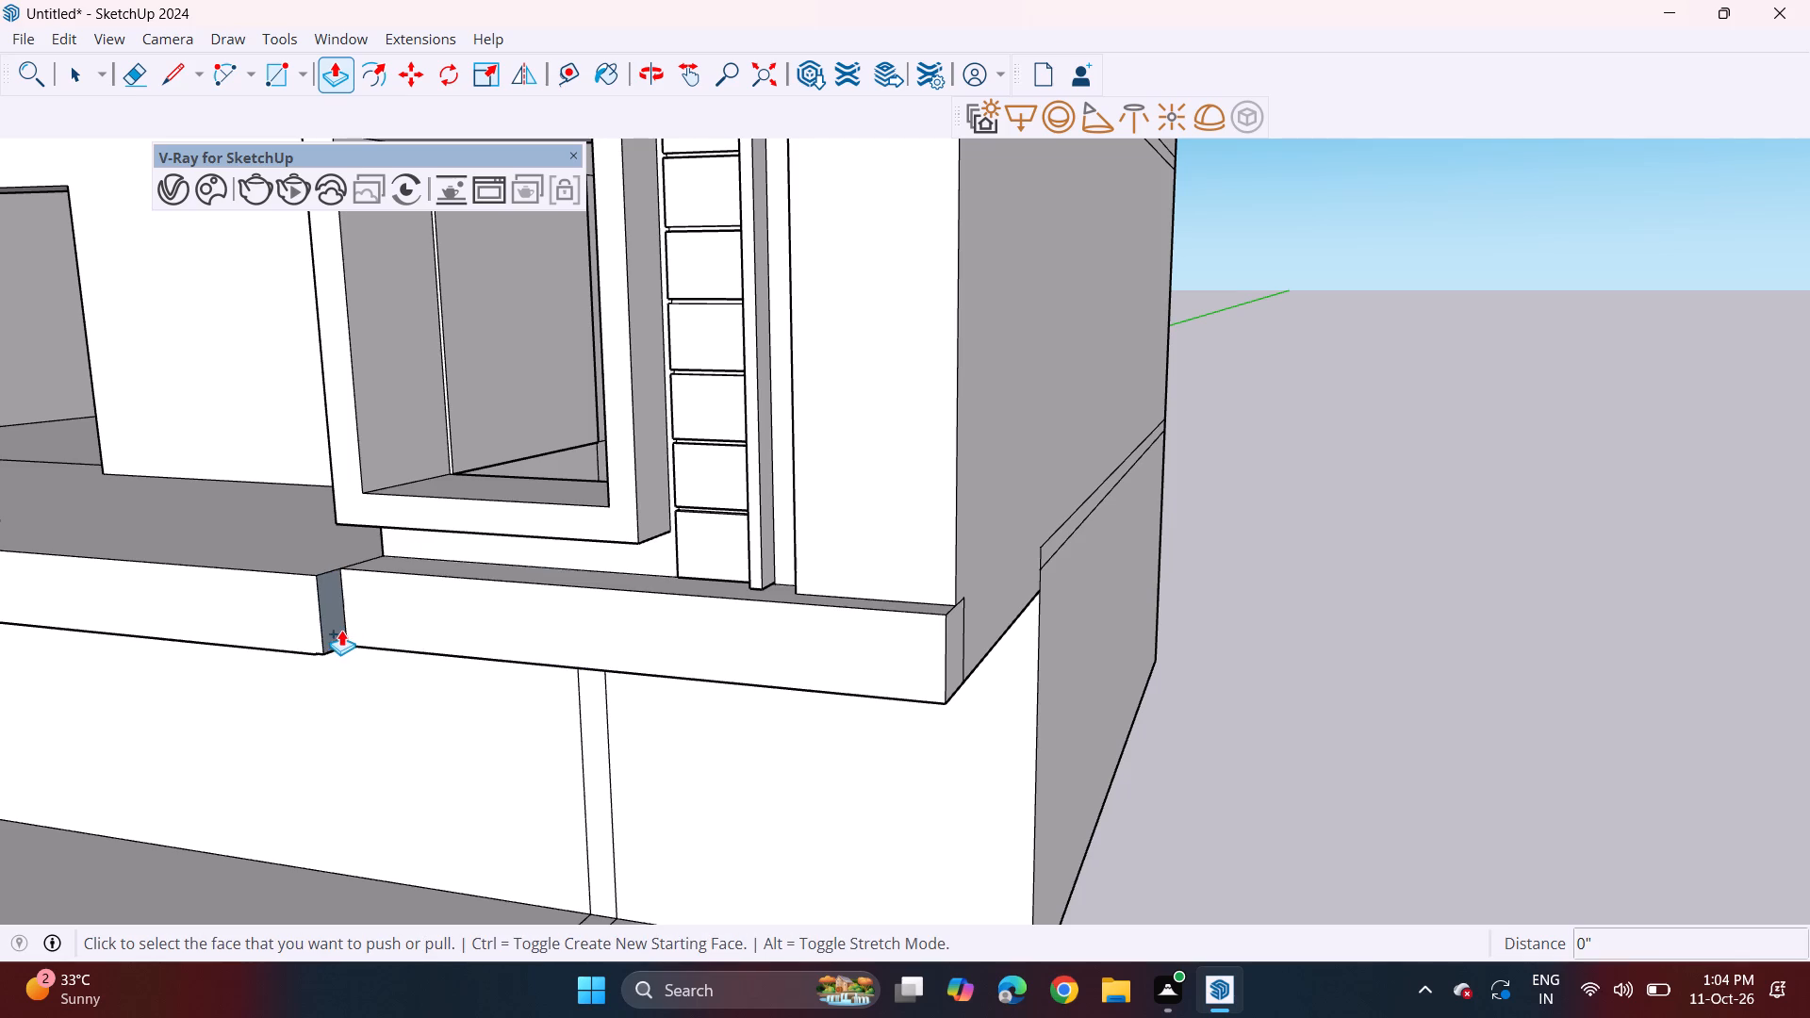
Push/Pull the narrow return face at the slab's step by about 1/16".
click(337, 632)
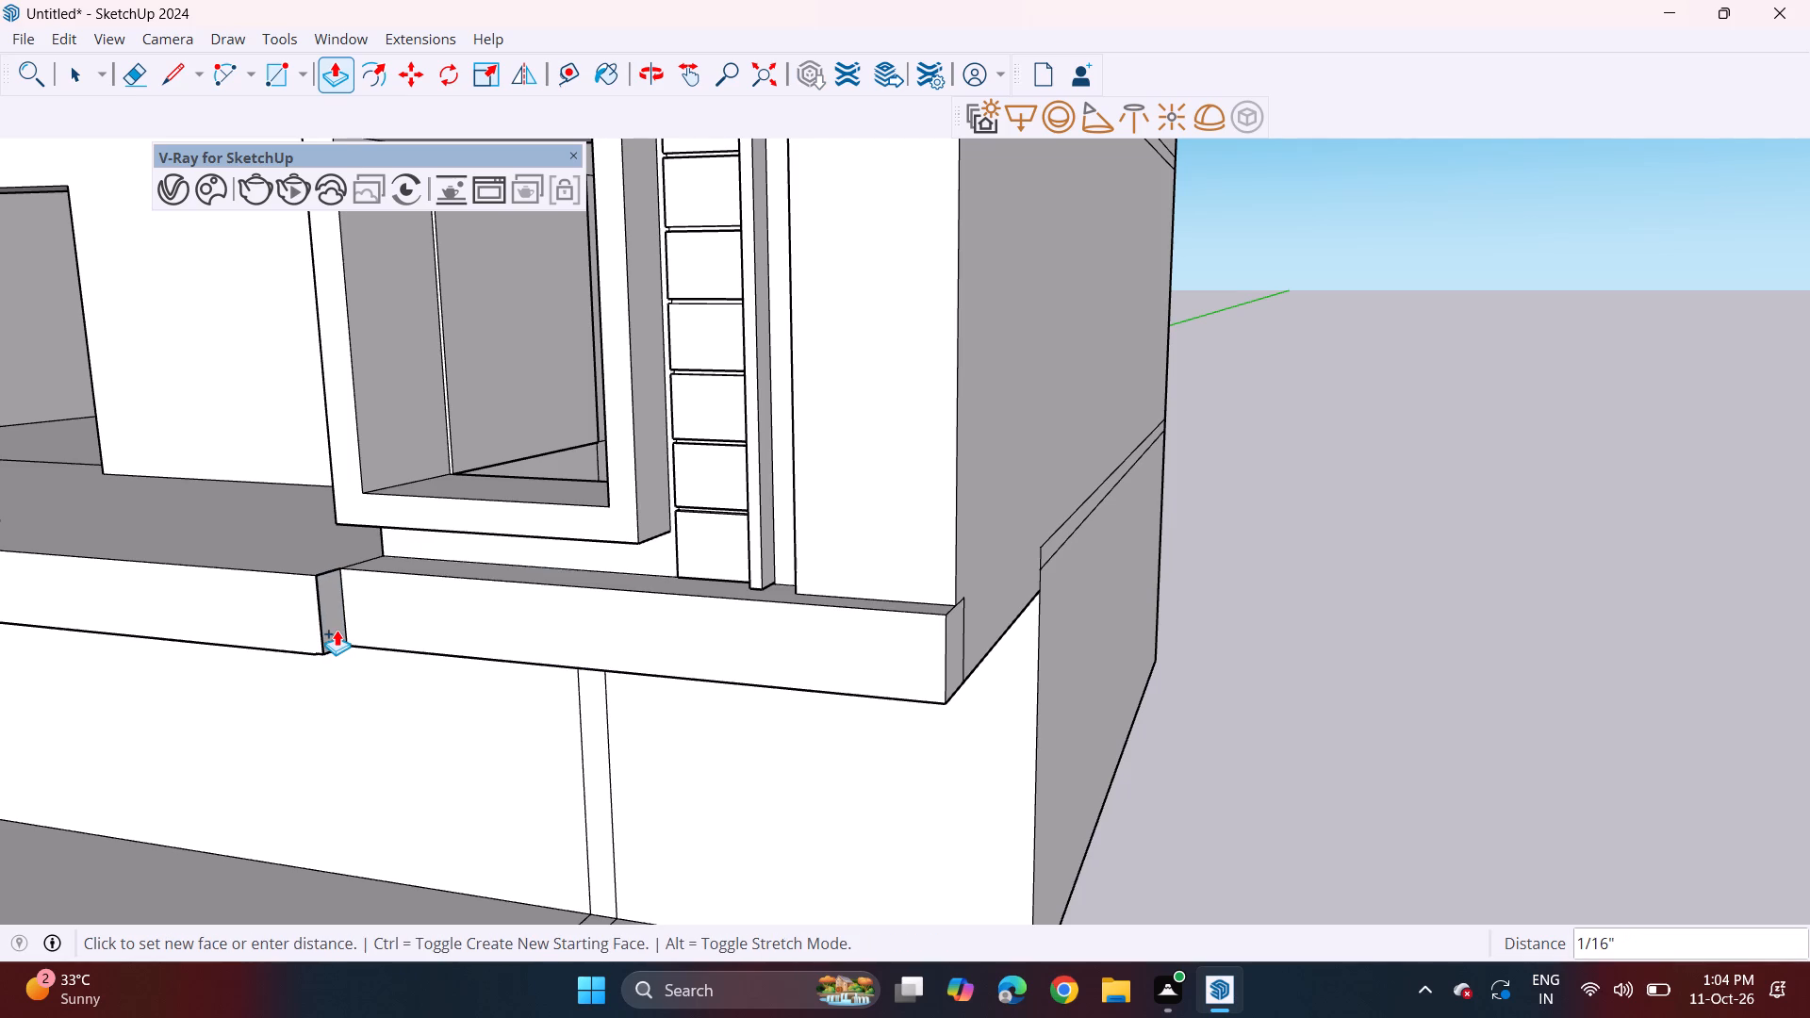
click(337, 630)
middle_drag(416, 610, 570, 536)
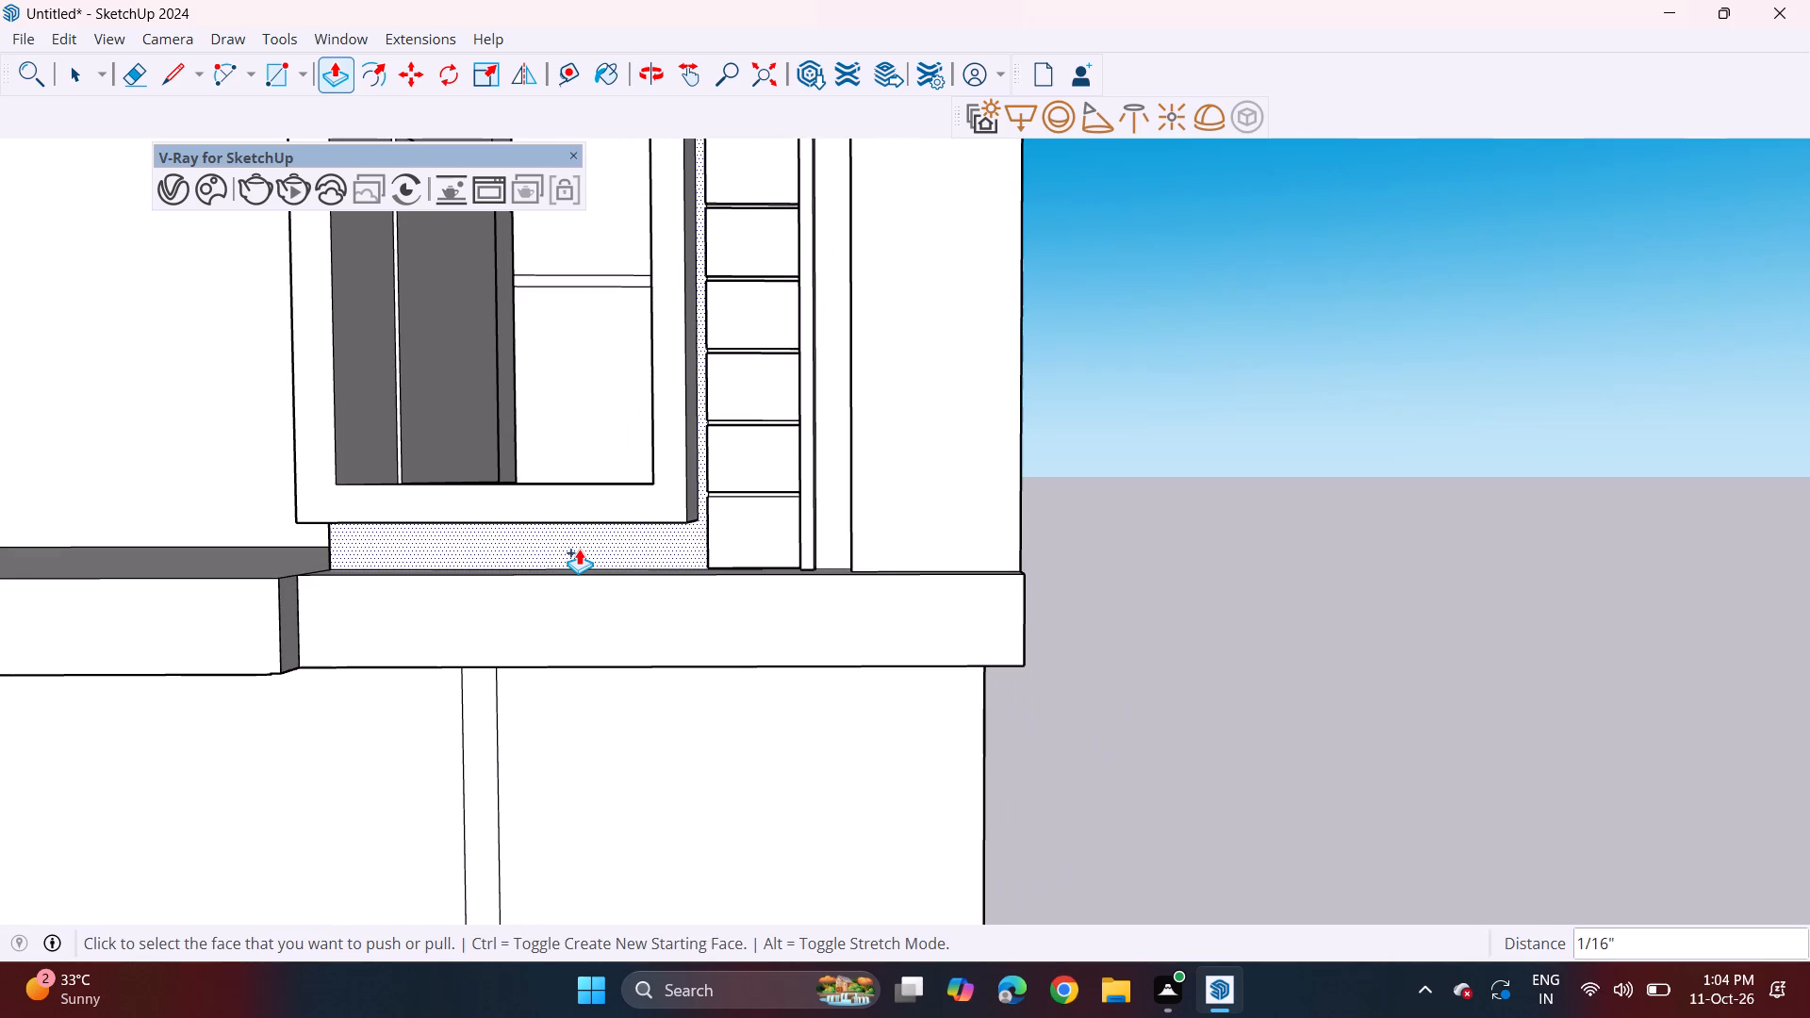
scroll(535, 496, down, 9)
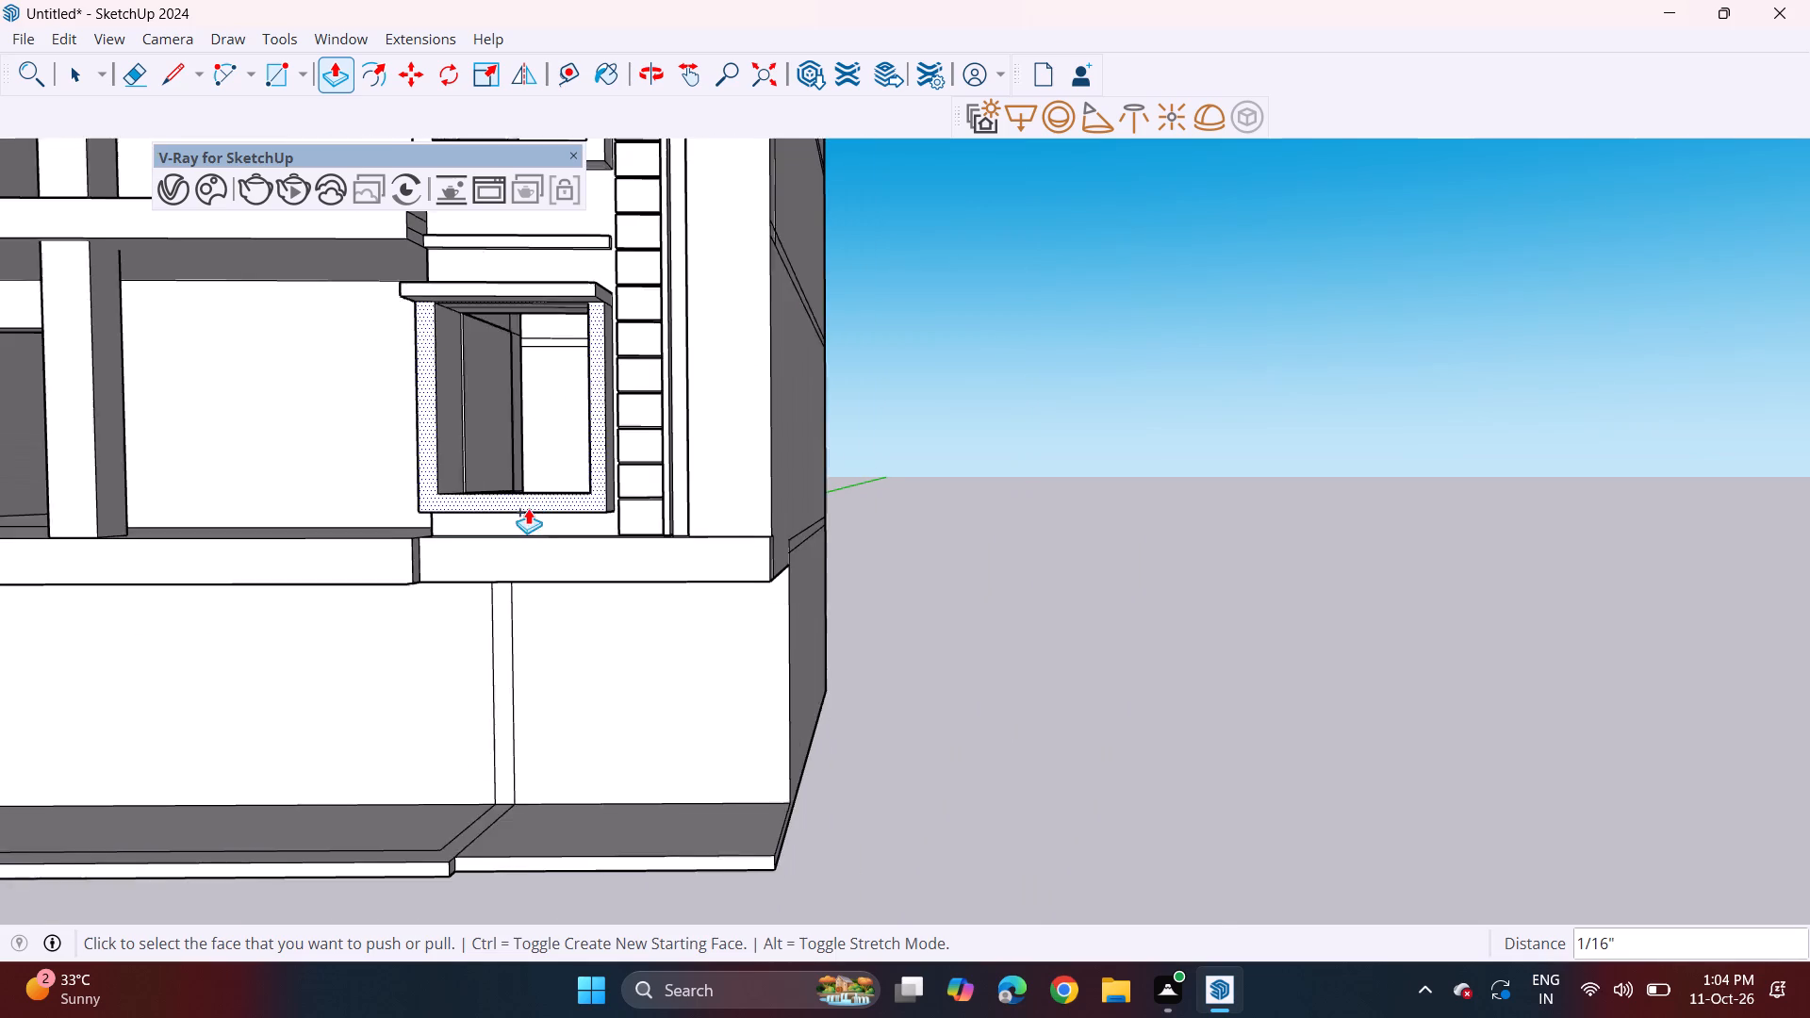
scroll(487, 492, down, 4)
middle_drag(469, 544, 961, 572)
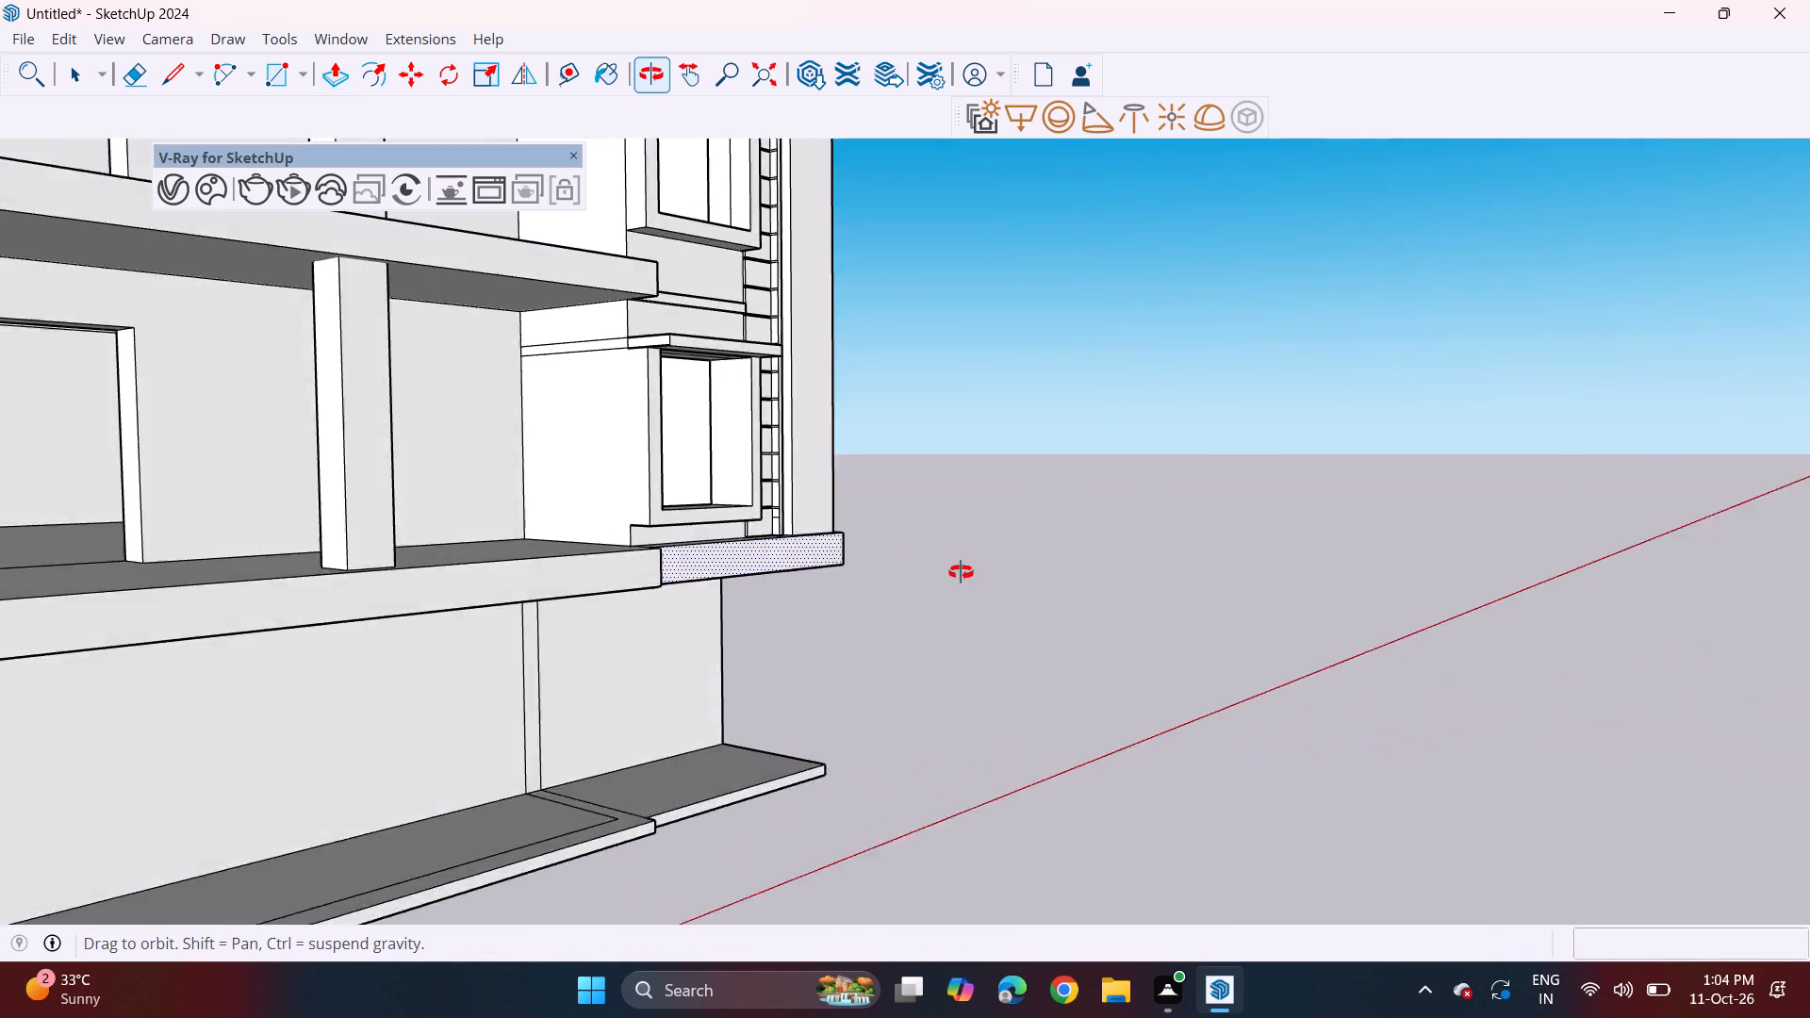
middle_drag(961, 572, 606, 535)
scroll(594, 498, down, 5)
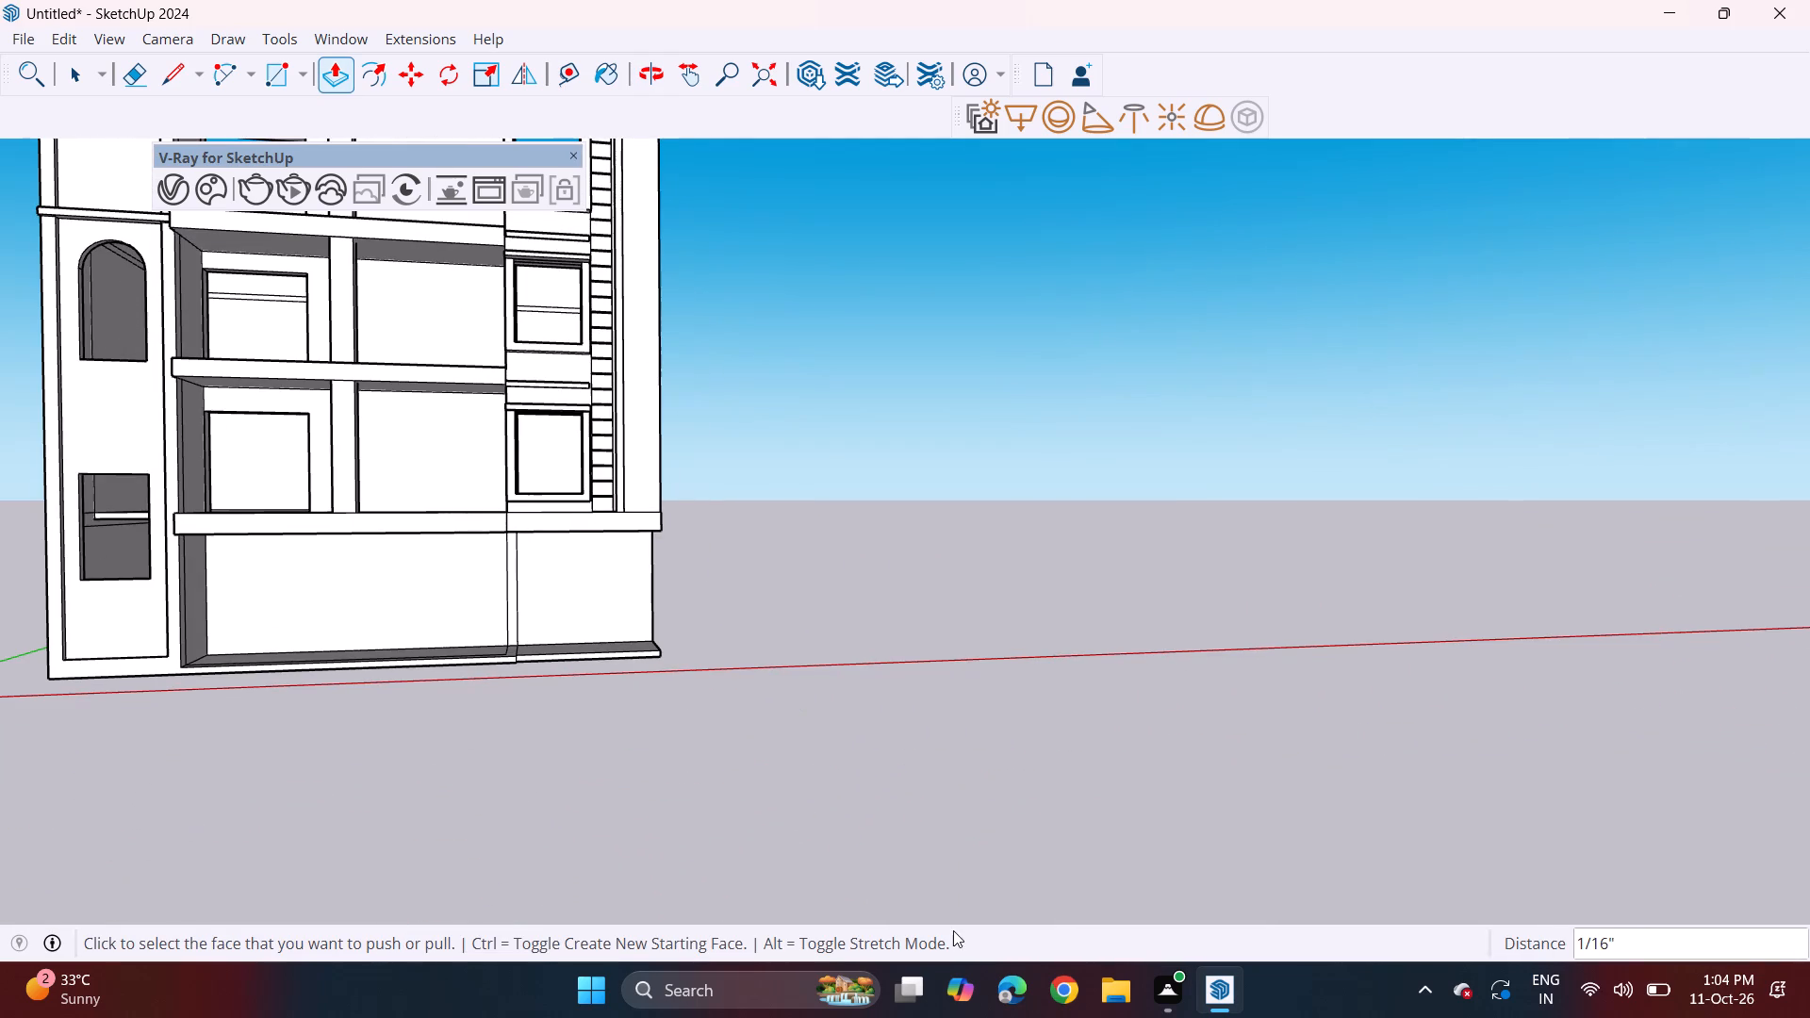
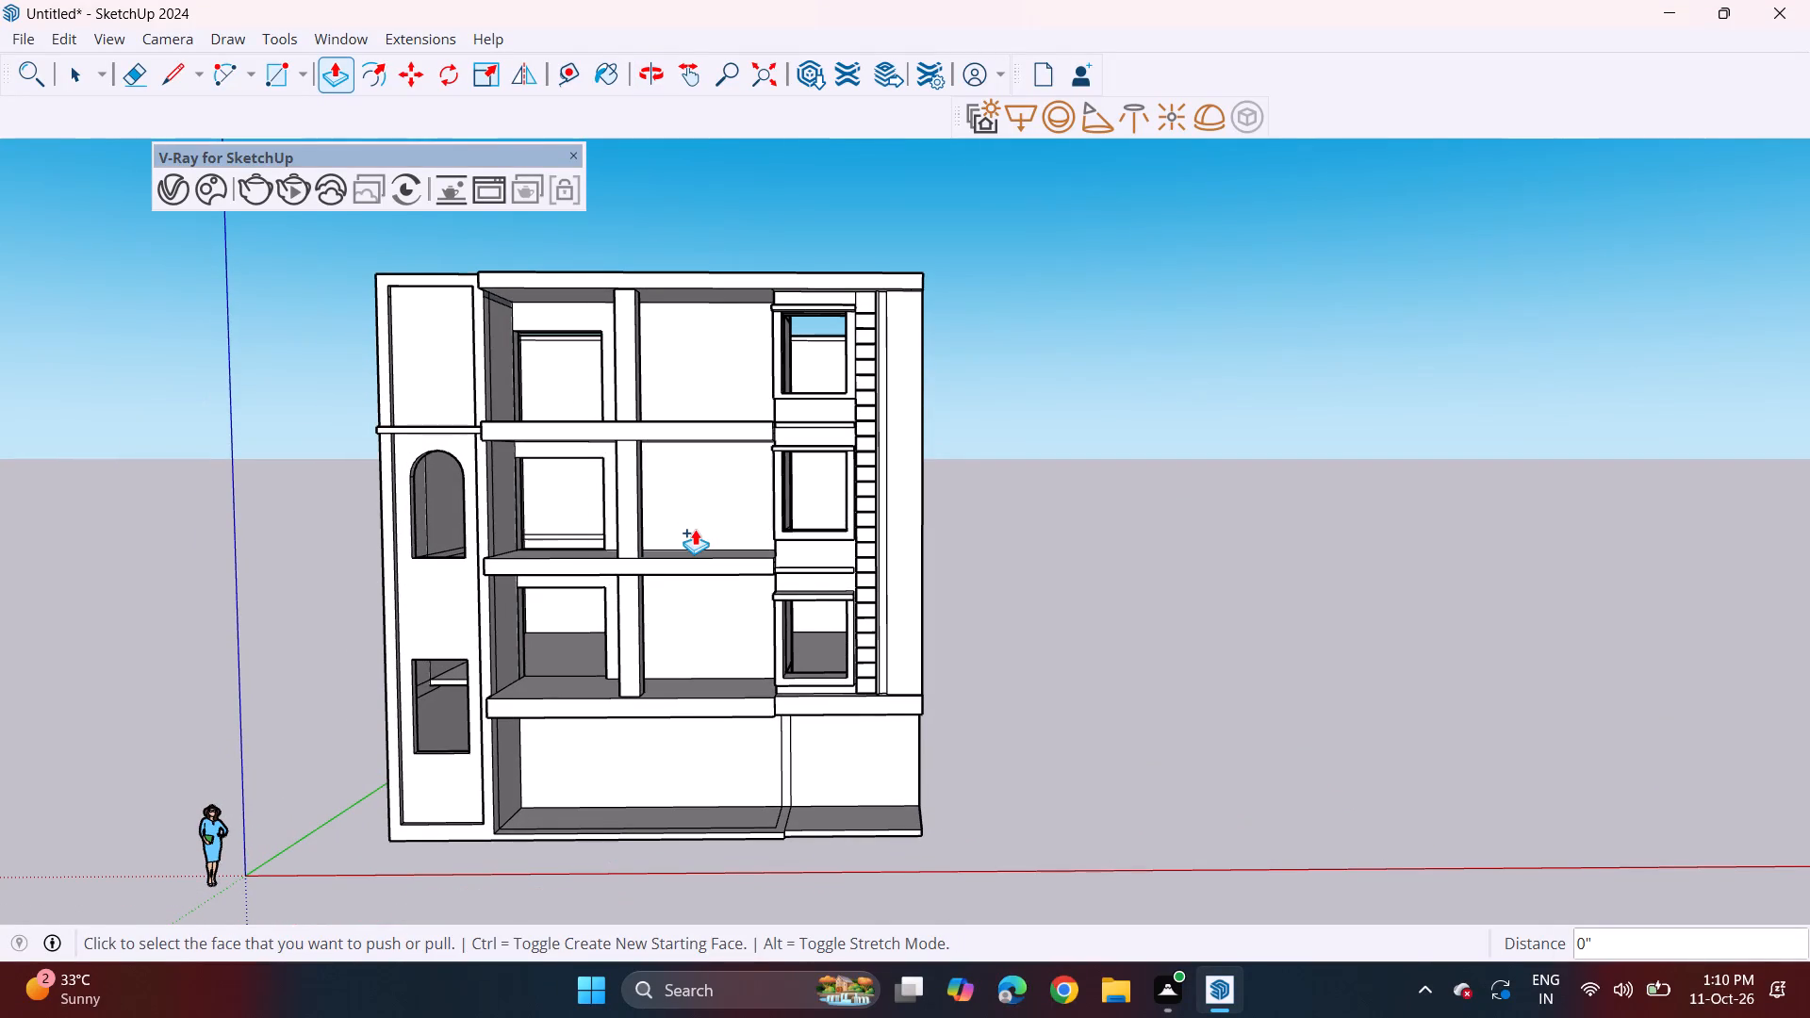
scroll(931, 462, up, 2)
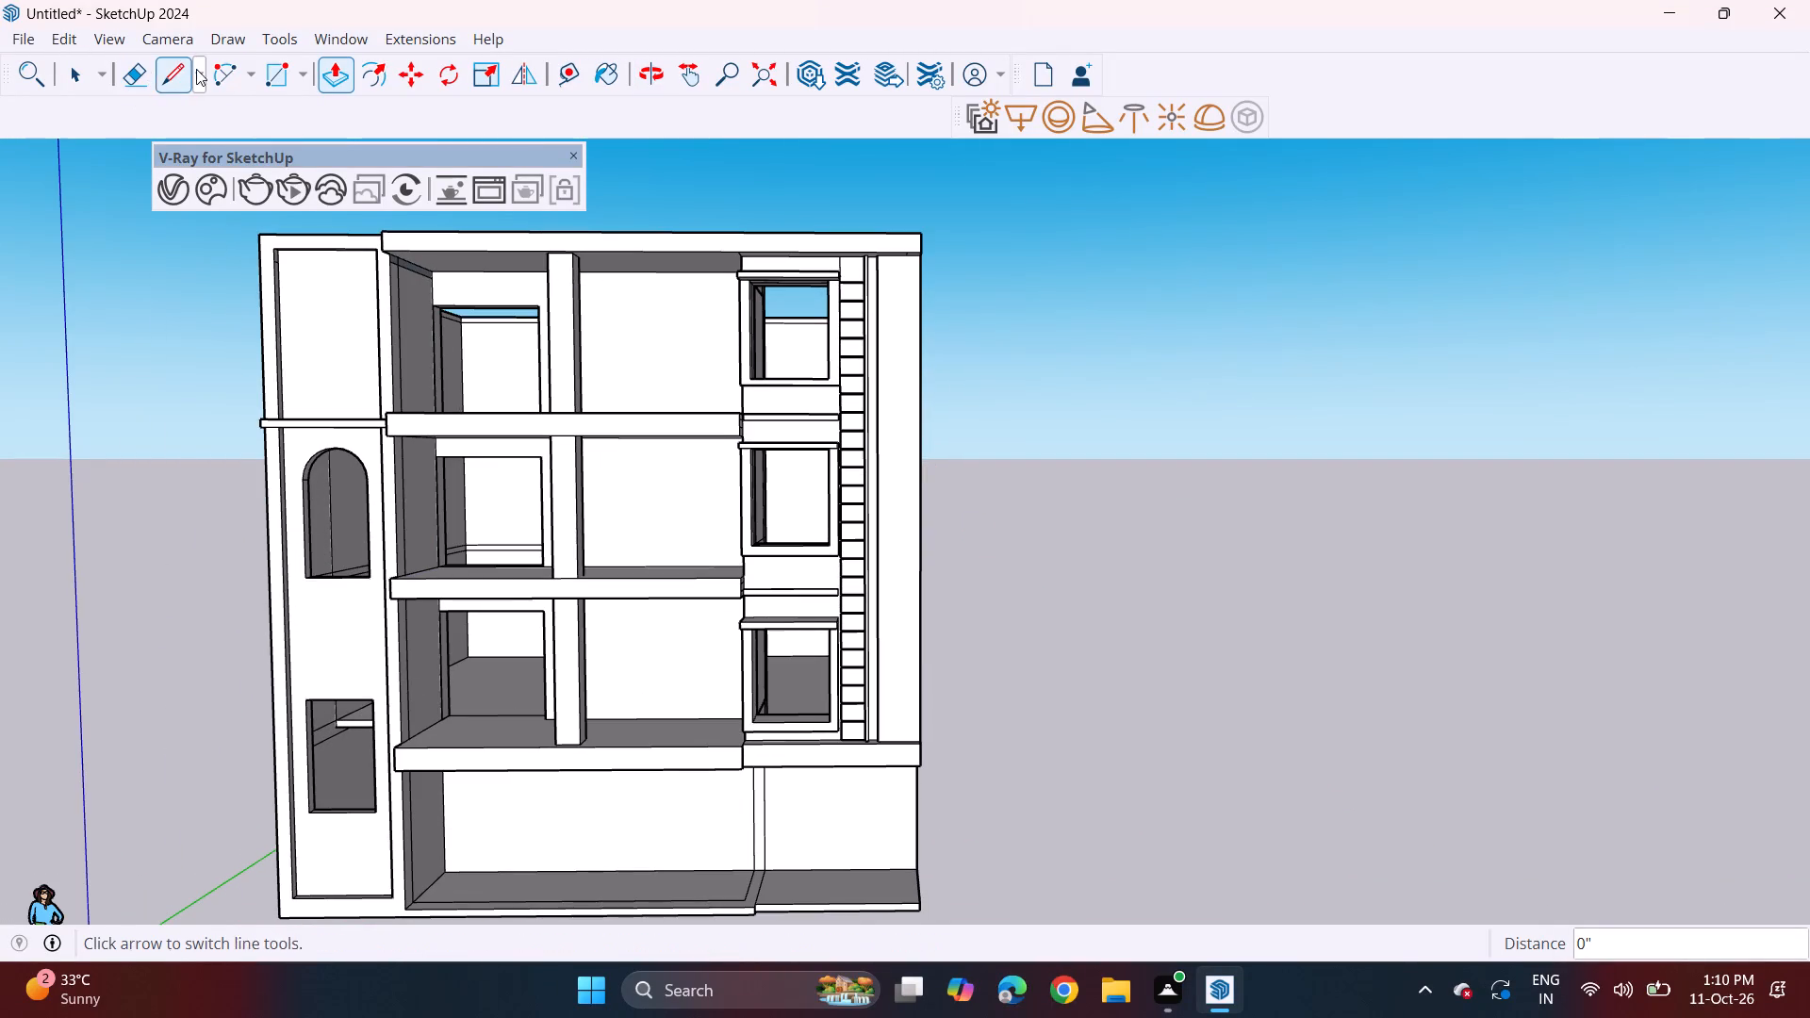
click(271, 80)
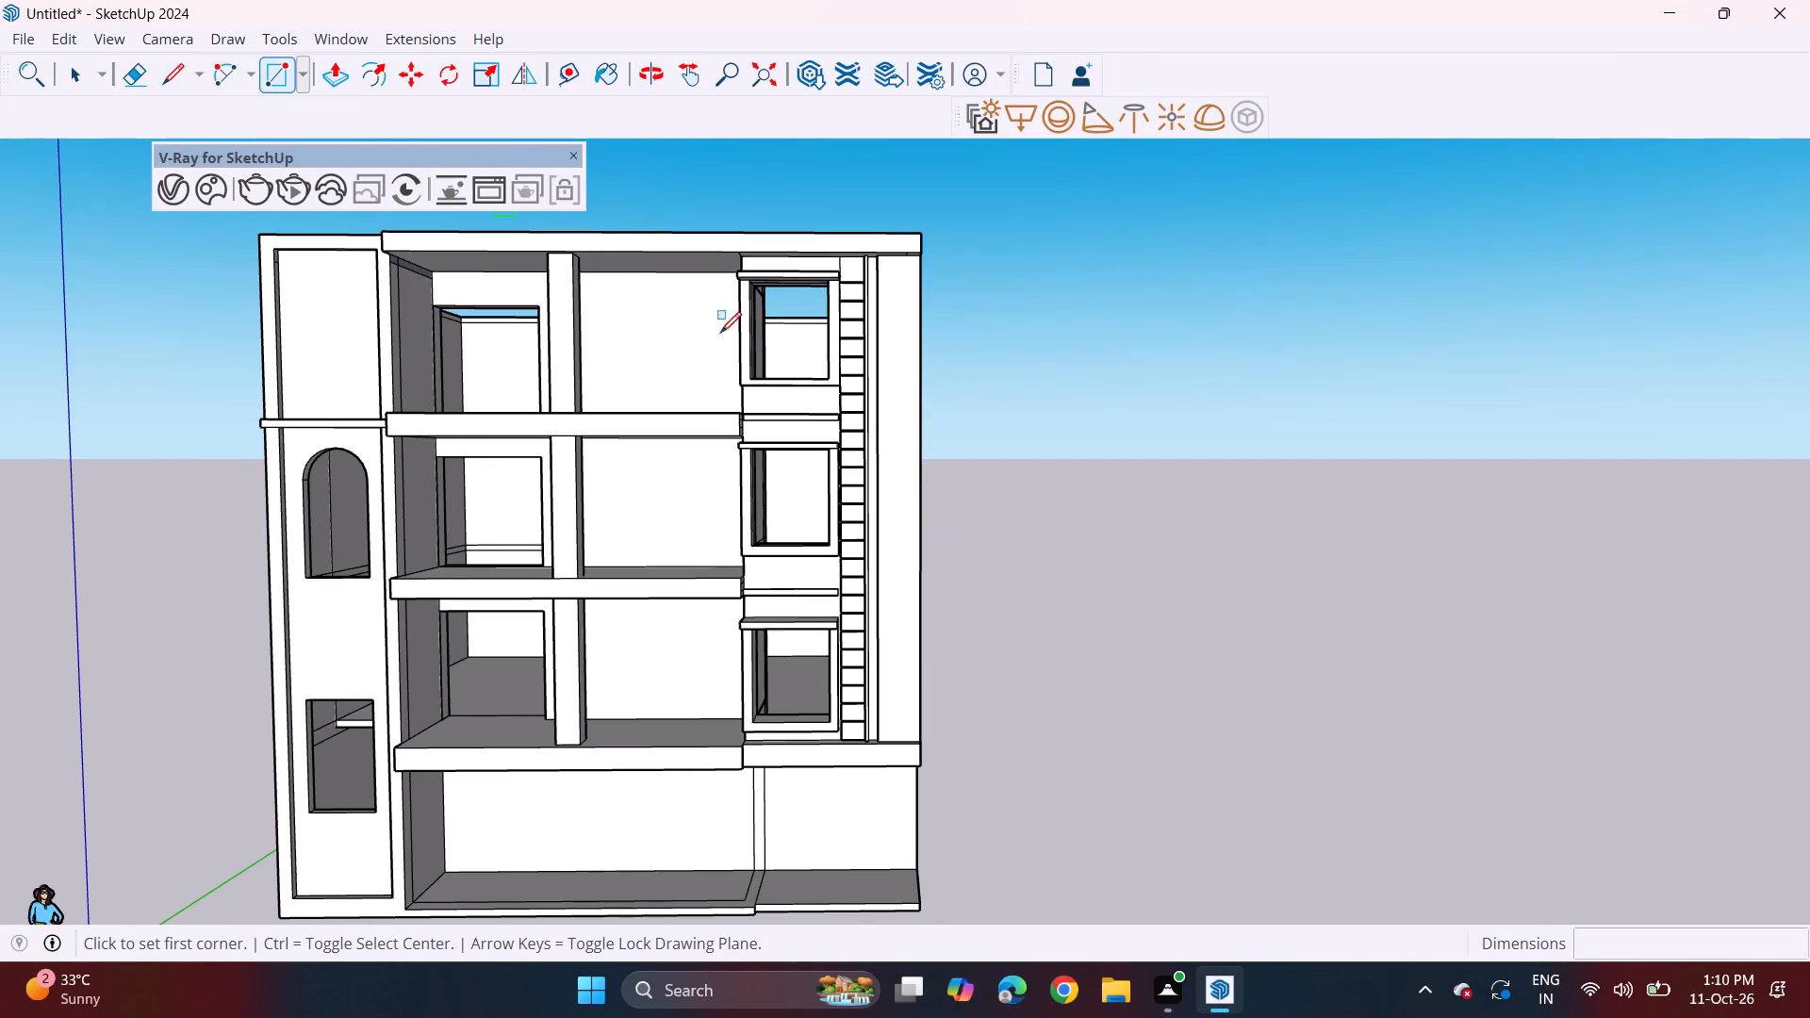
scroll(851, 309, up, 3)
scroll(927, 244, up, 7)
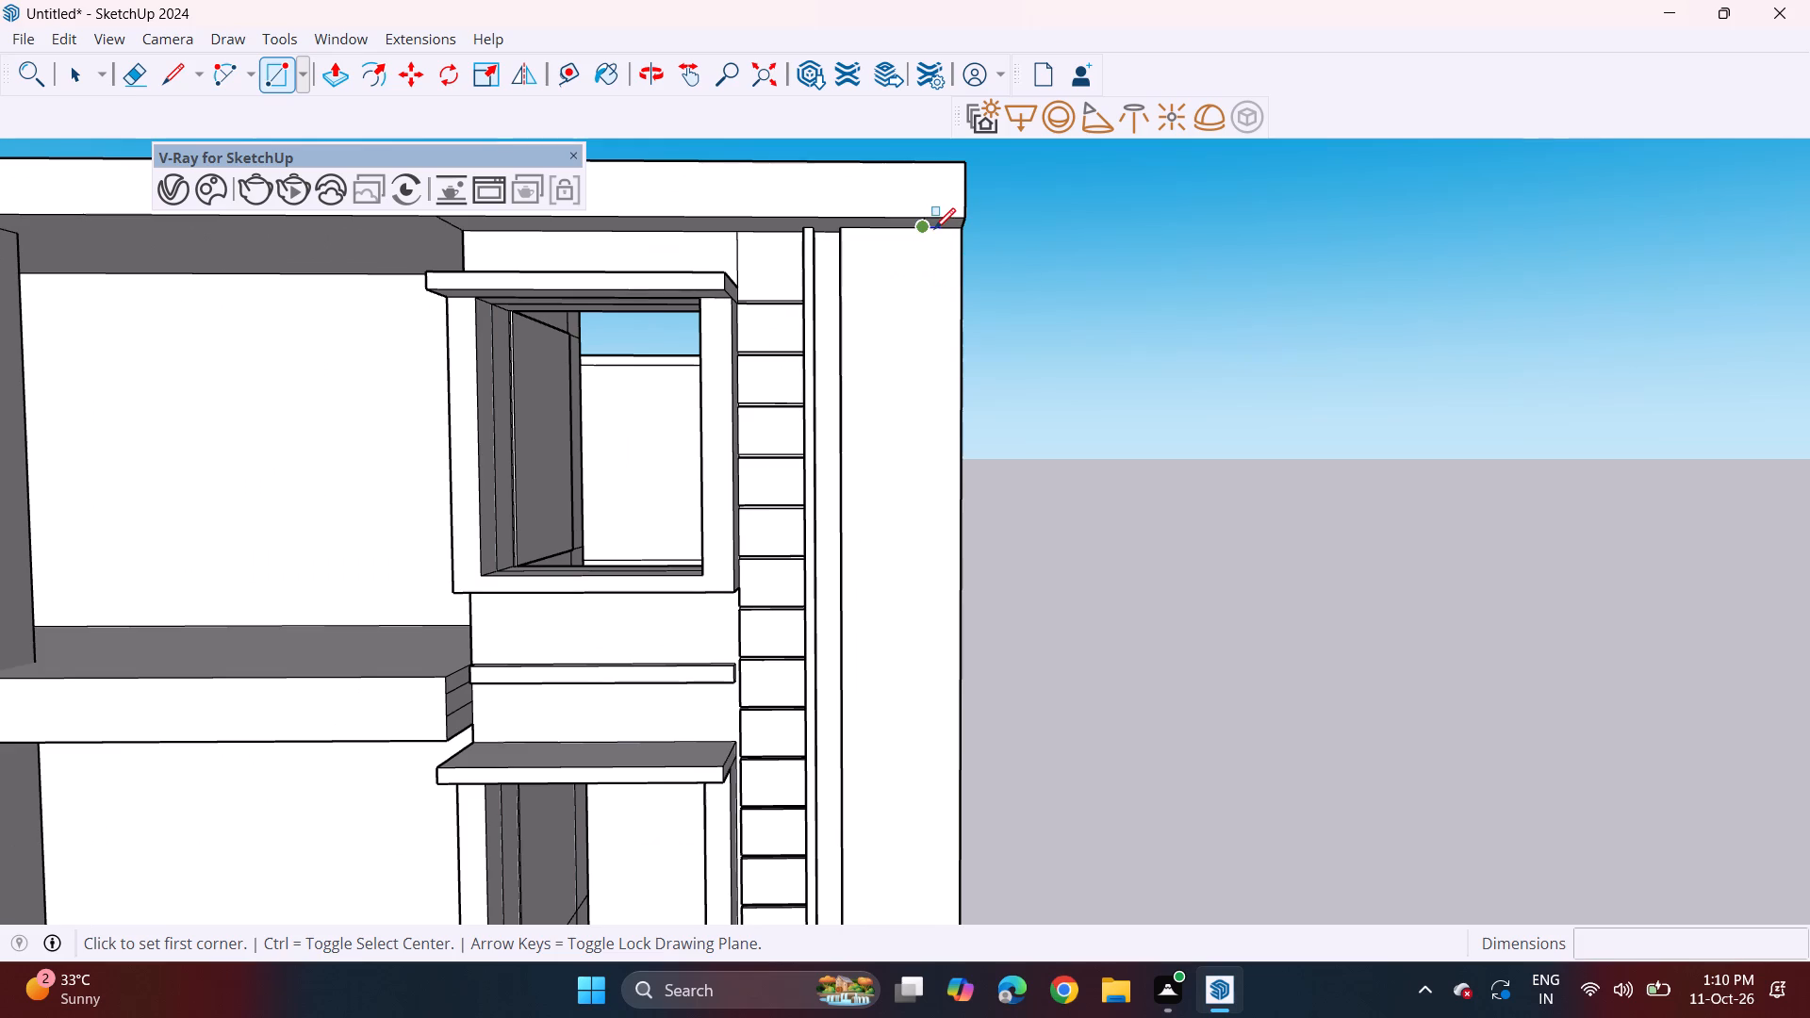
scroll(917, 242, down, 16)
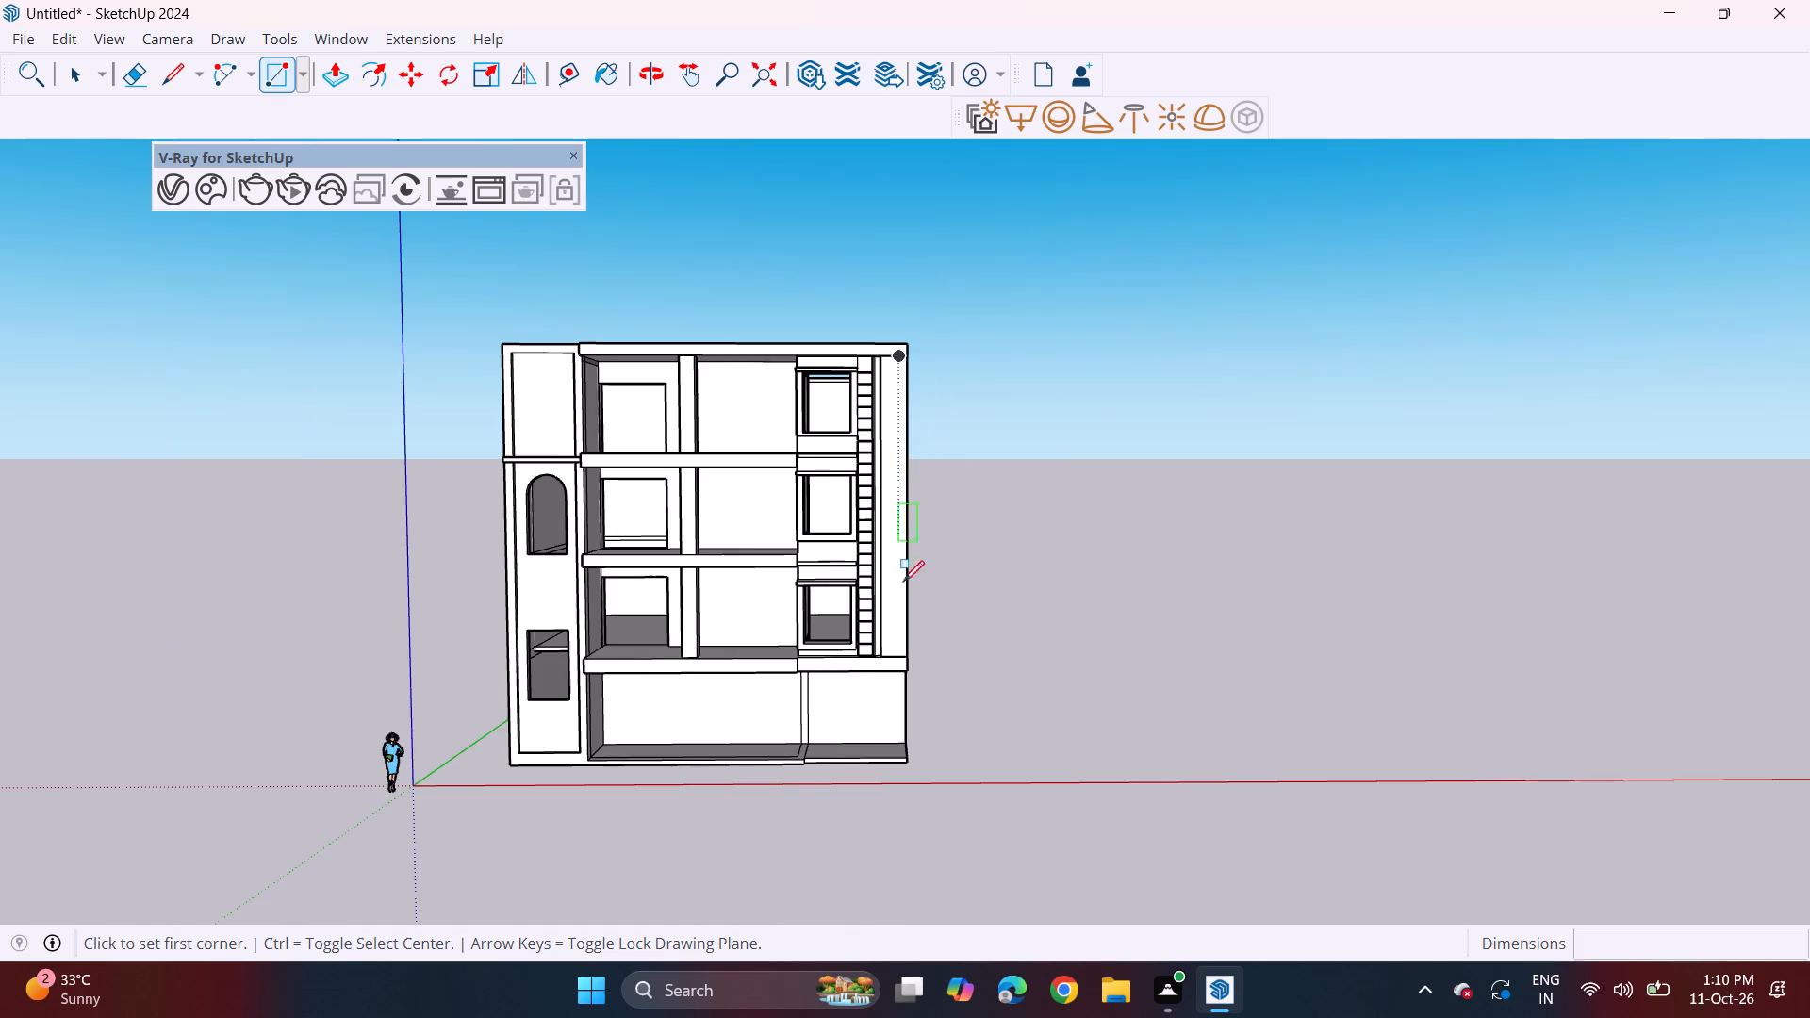
Erase the horizontal floor lines and leftover short edges on the building's outer side wall beside the window bays.
middle_drag(886, 648, 728, 714)
scroll(978, 648, up, 3)
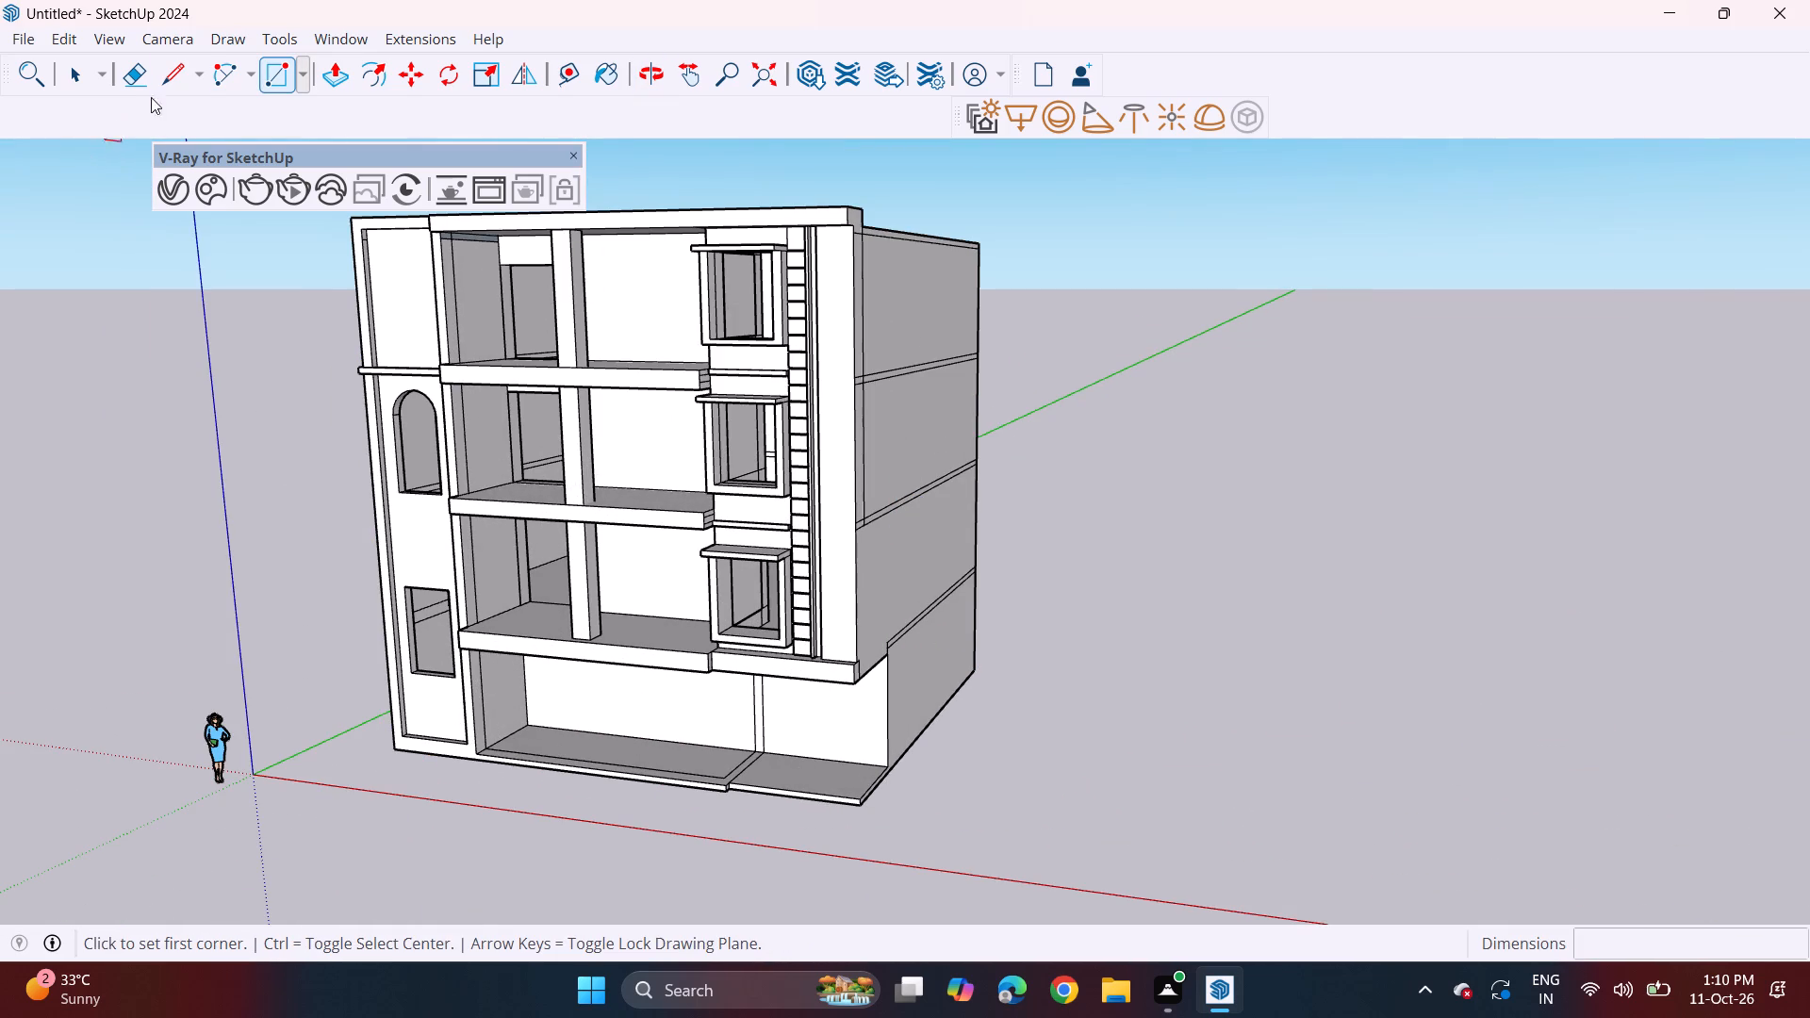
click(133, 70)
drag(946, 347, 961, 621)
click(862, 378)
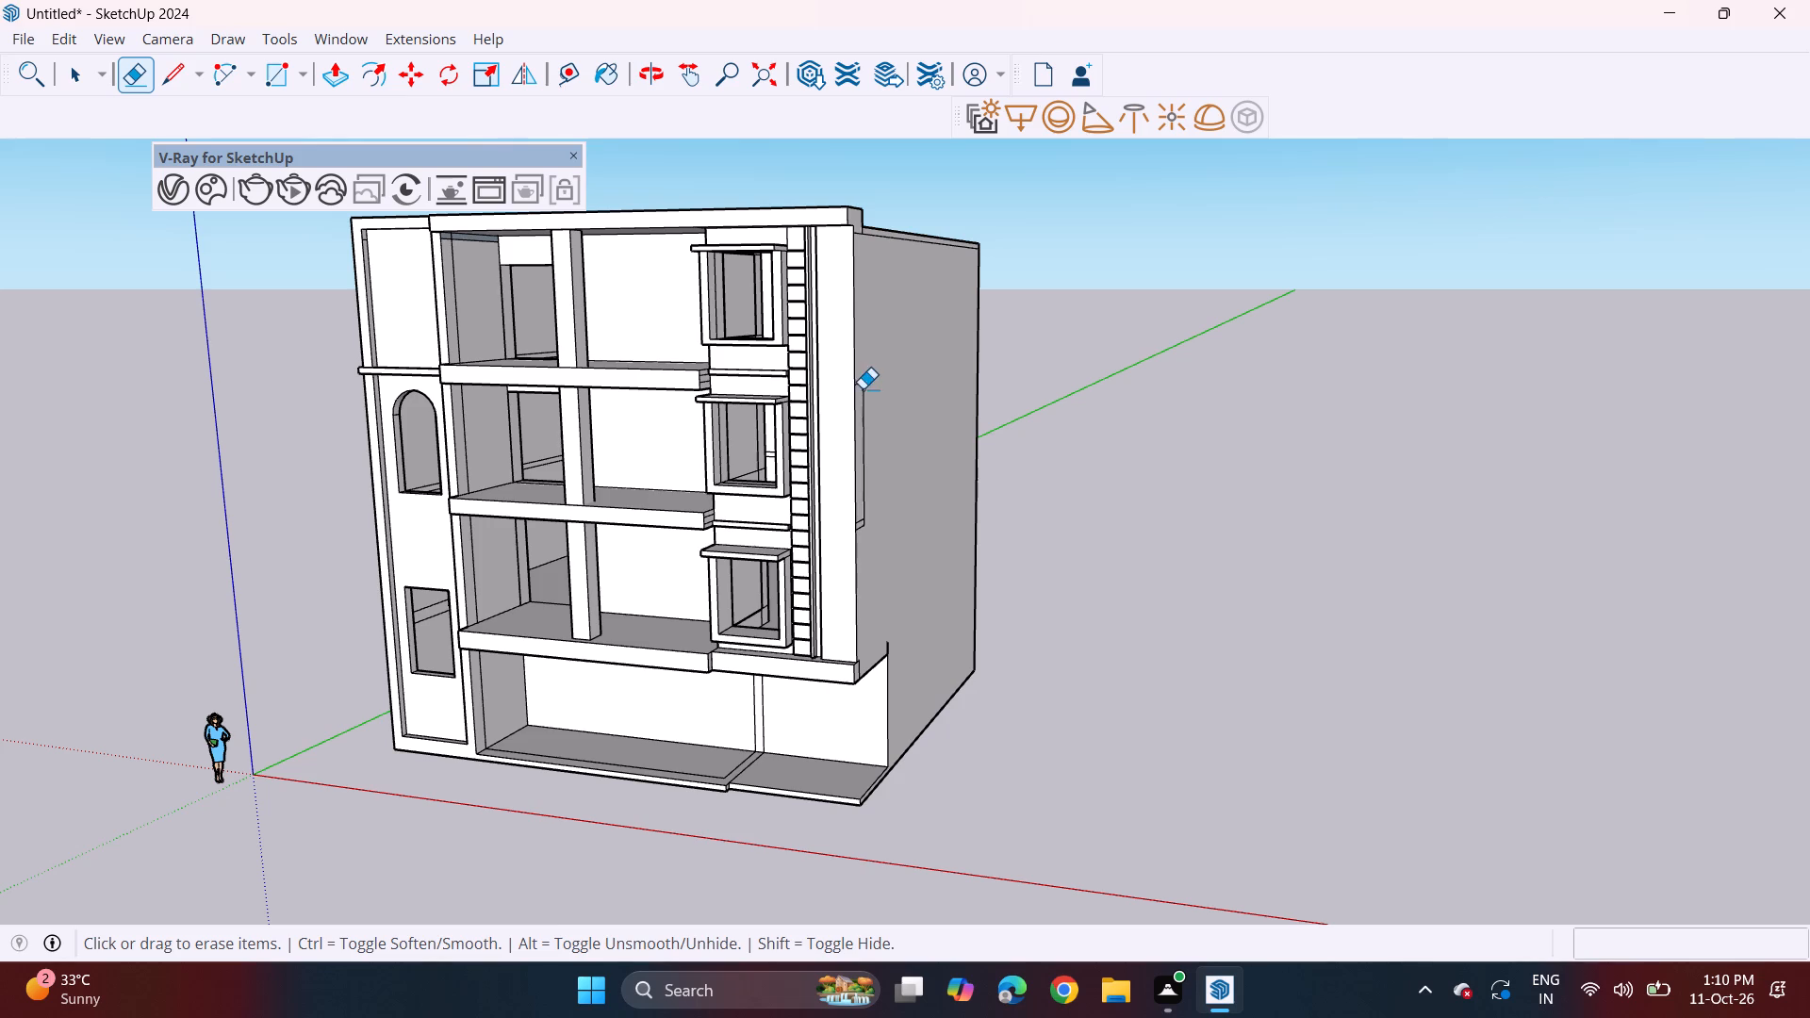
click(863, 387)
drag(866, 513, 867, 534)
click(862, 529)
drag(883, 646, 901, 639)
Push/Pull the cleaned side wall outward by about 2' 6 1/8".
middle_drag(950, 625, 1034, 595)
click(340, 75)
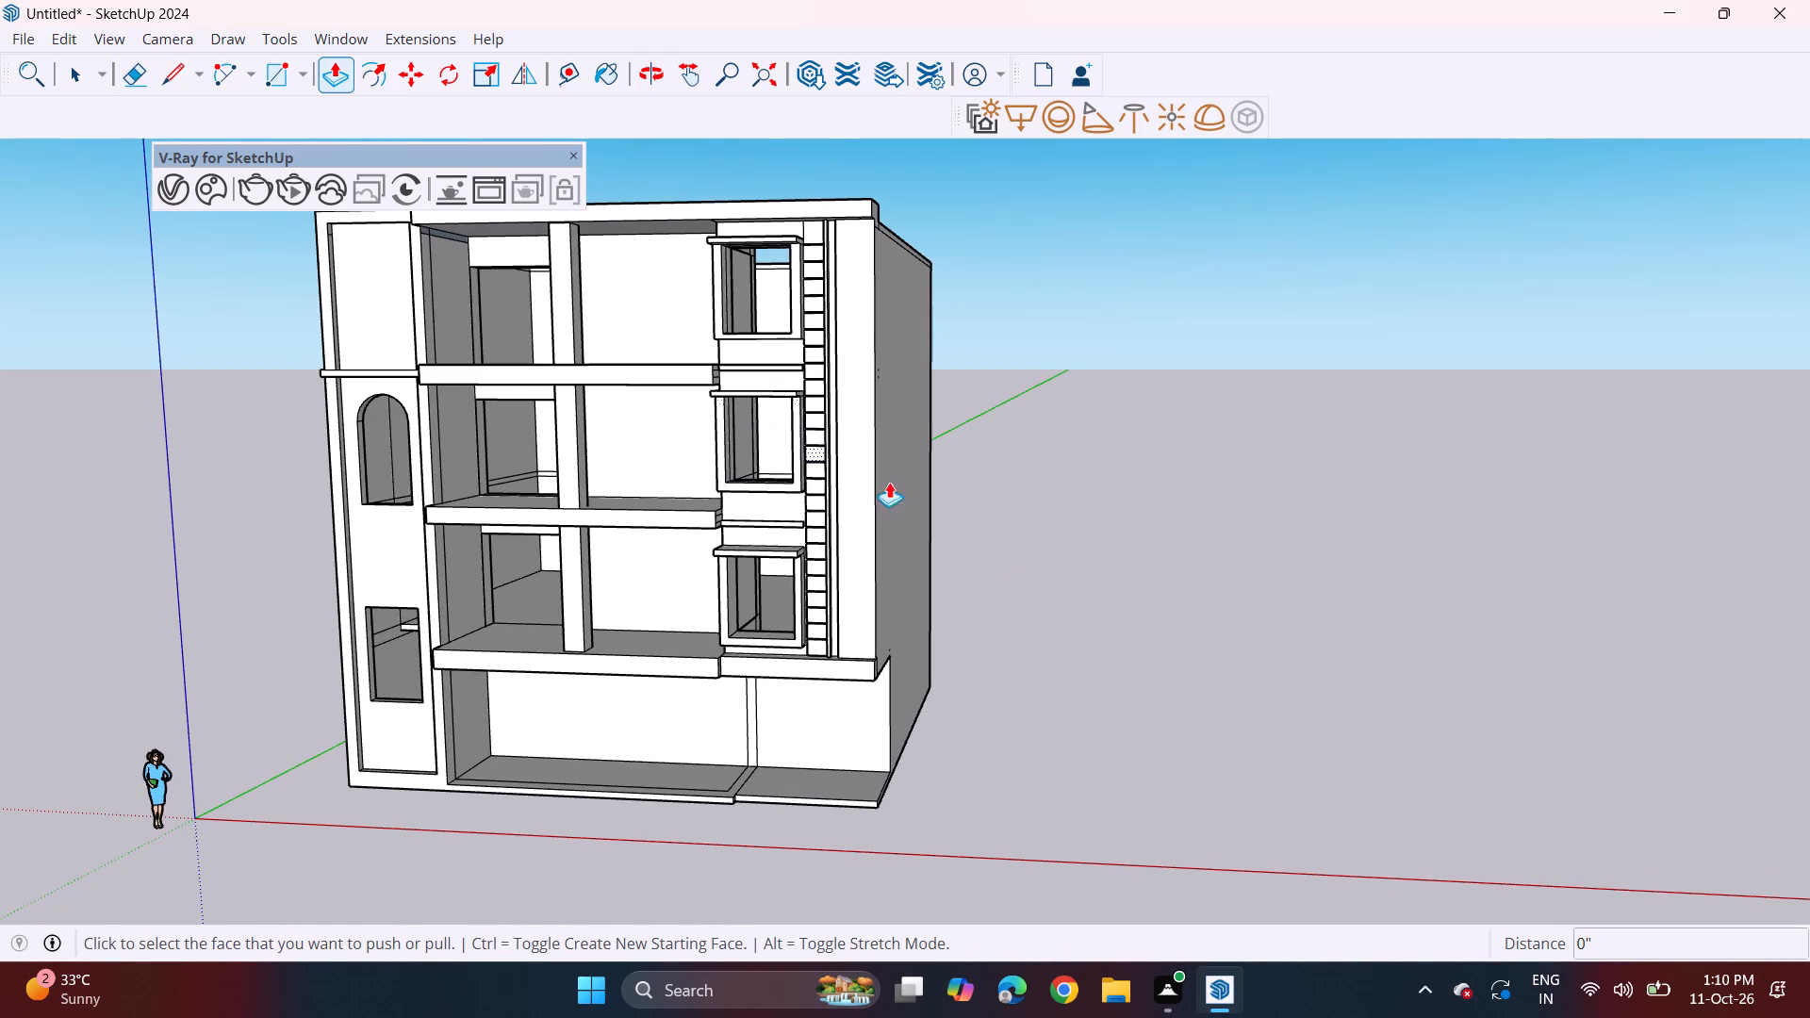
click(894, 542)
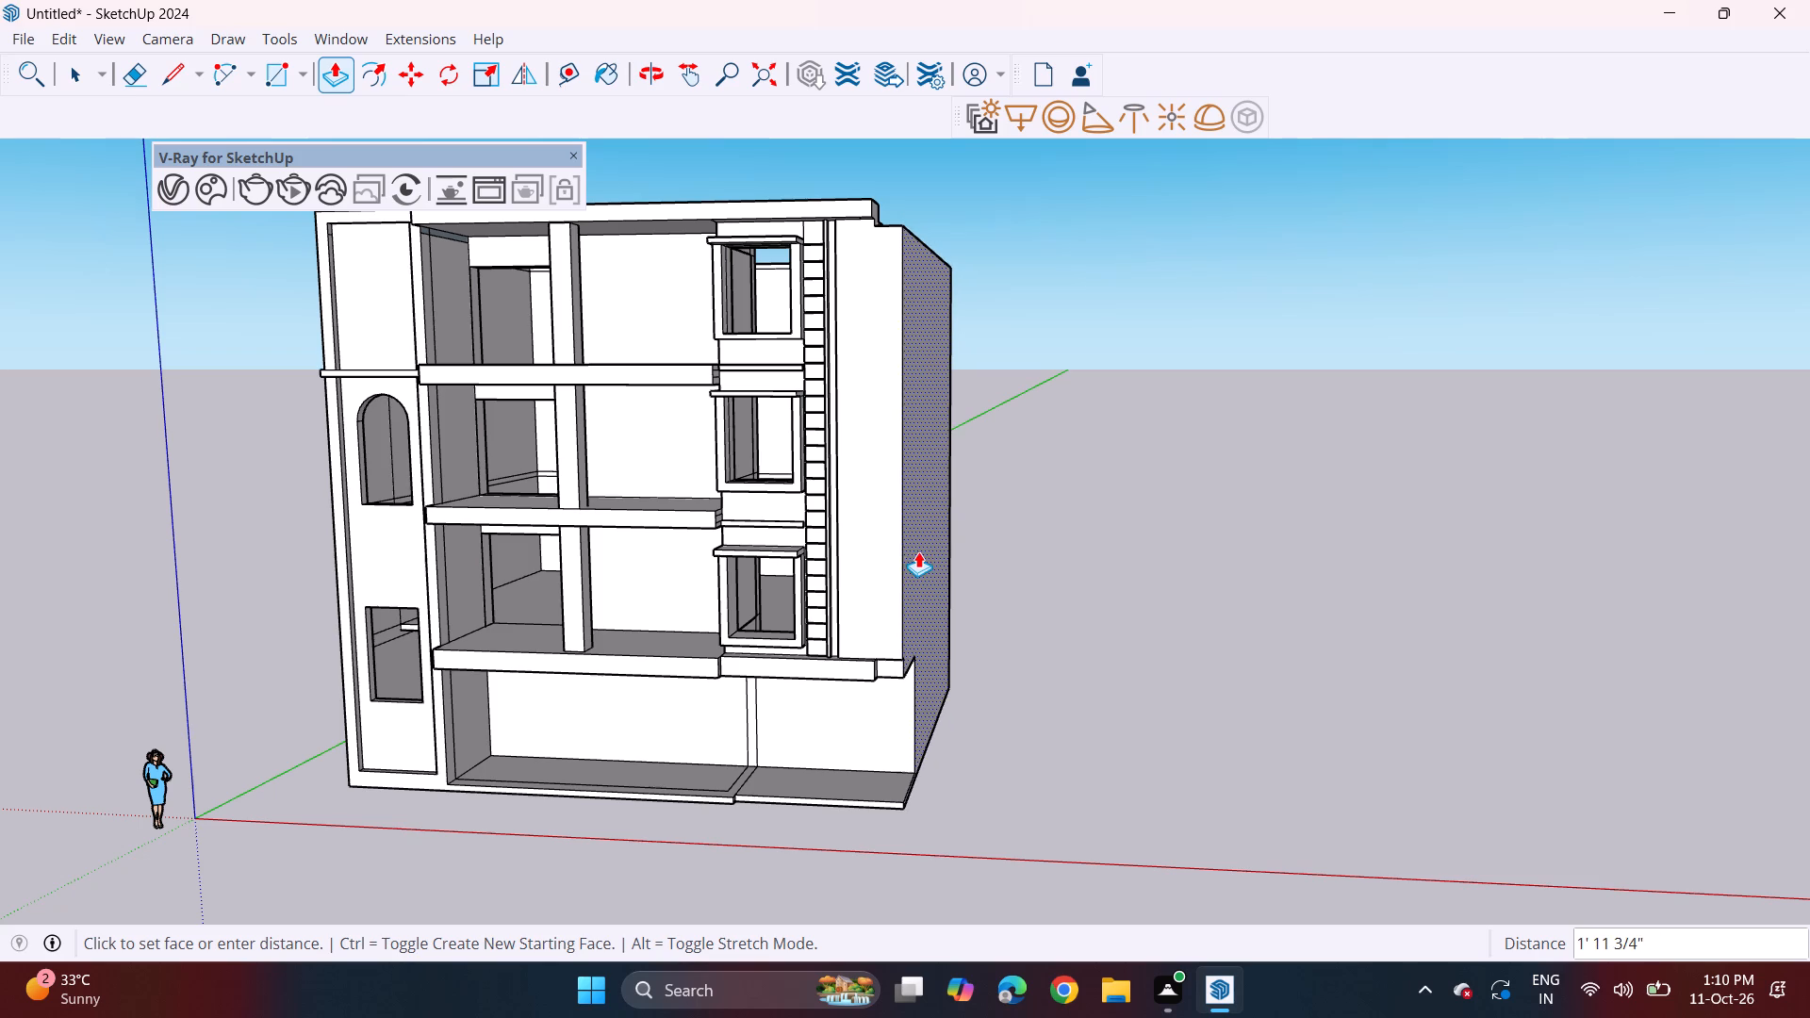
click(924, 554)
Extend the end face of the first-floor front slab by the same distance, flush with the moved side wall.
middle_drag(704, 770, 412, 801)
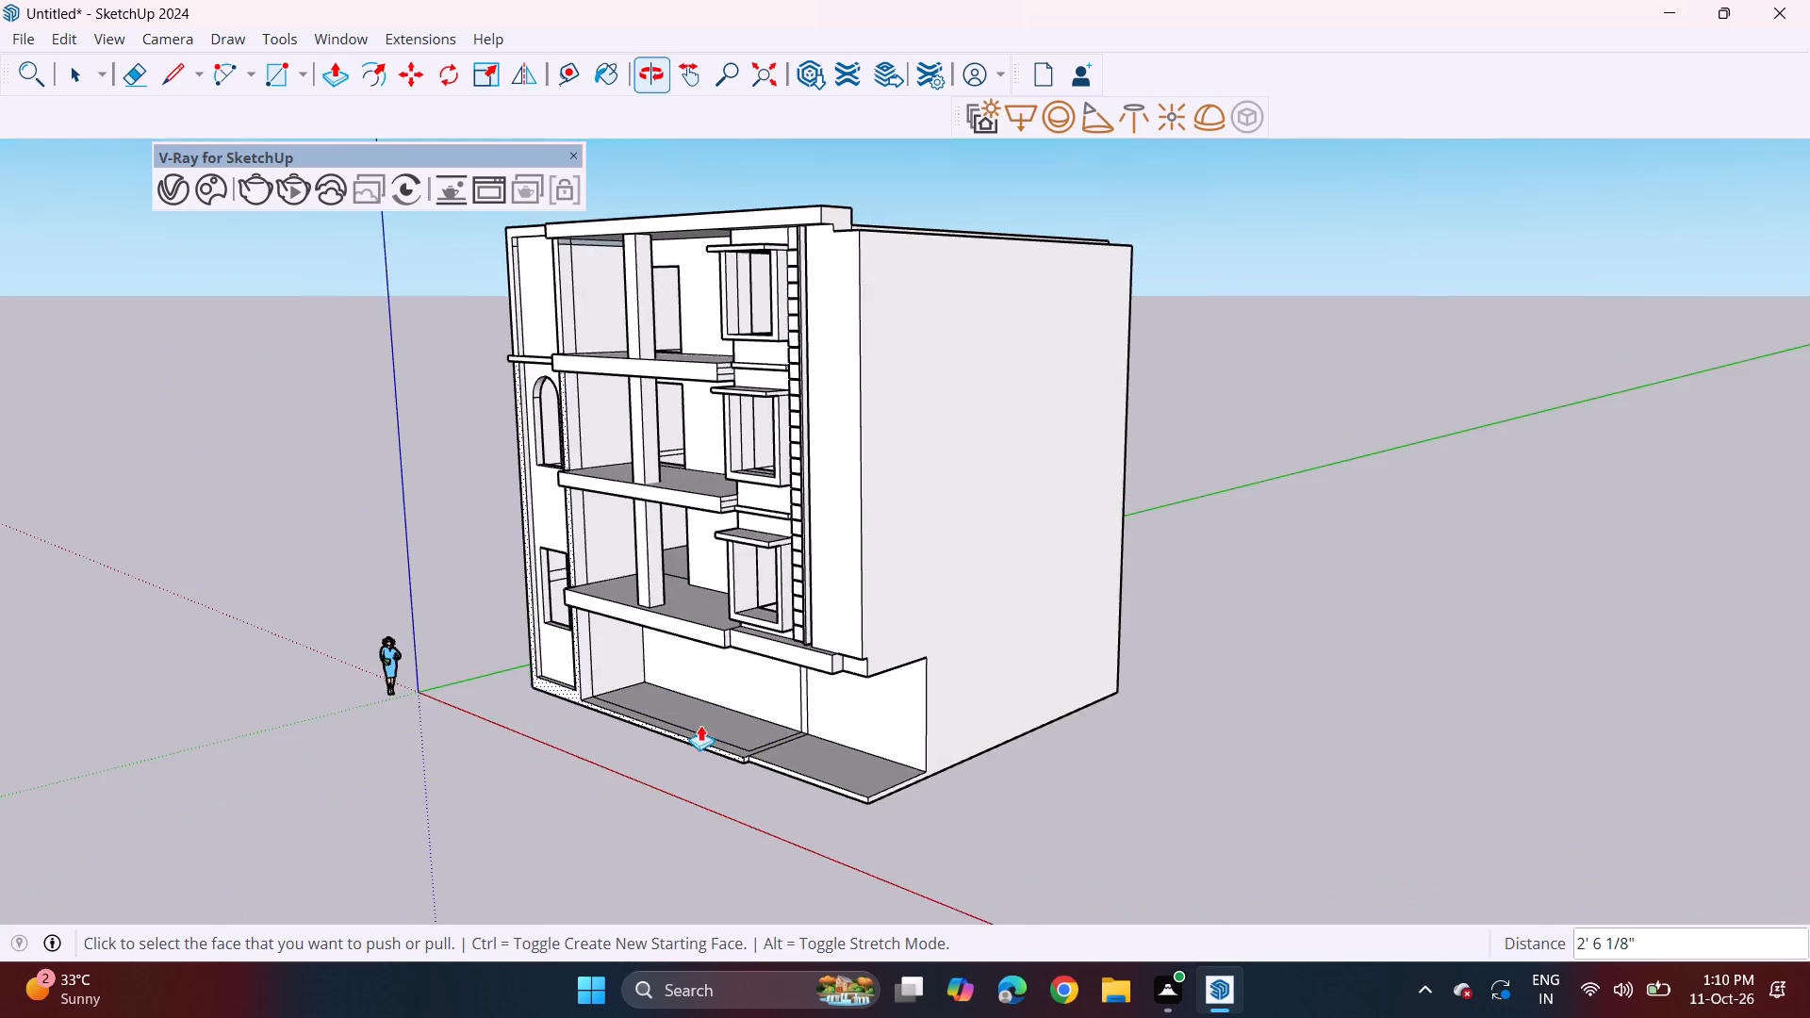
scroll(771, 678, up, 4)
double_click(880, 657)
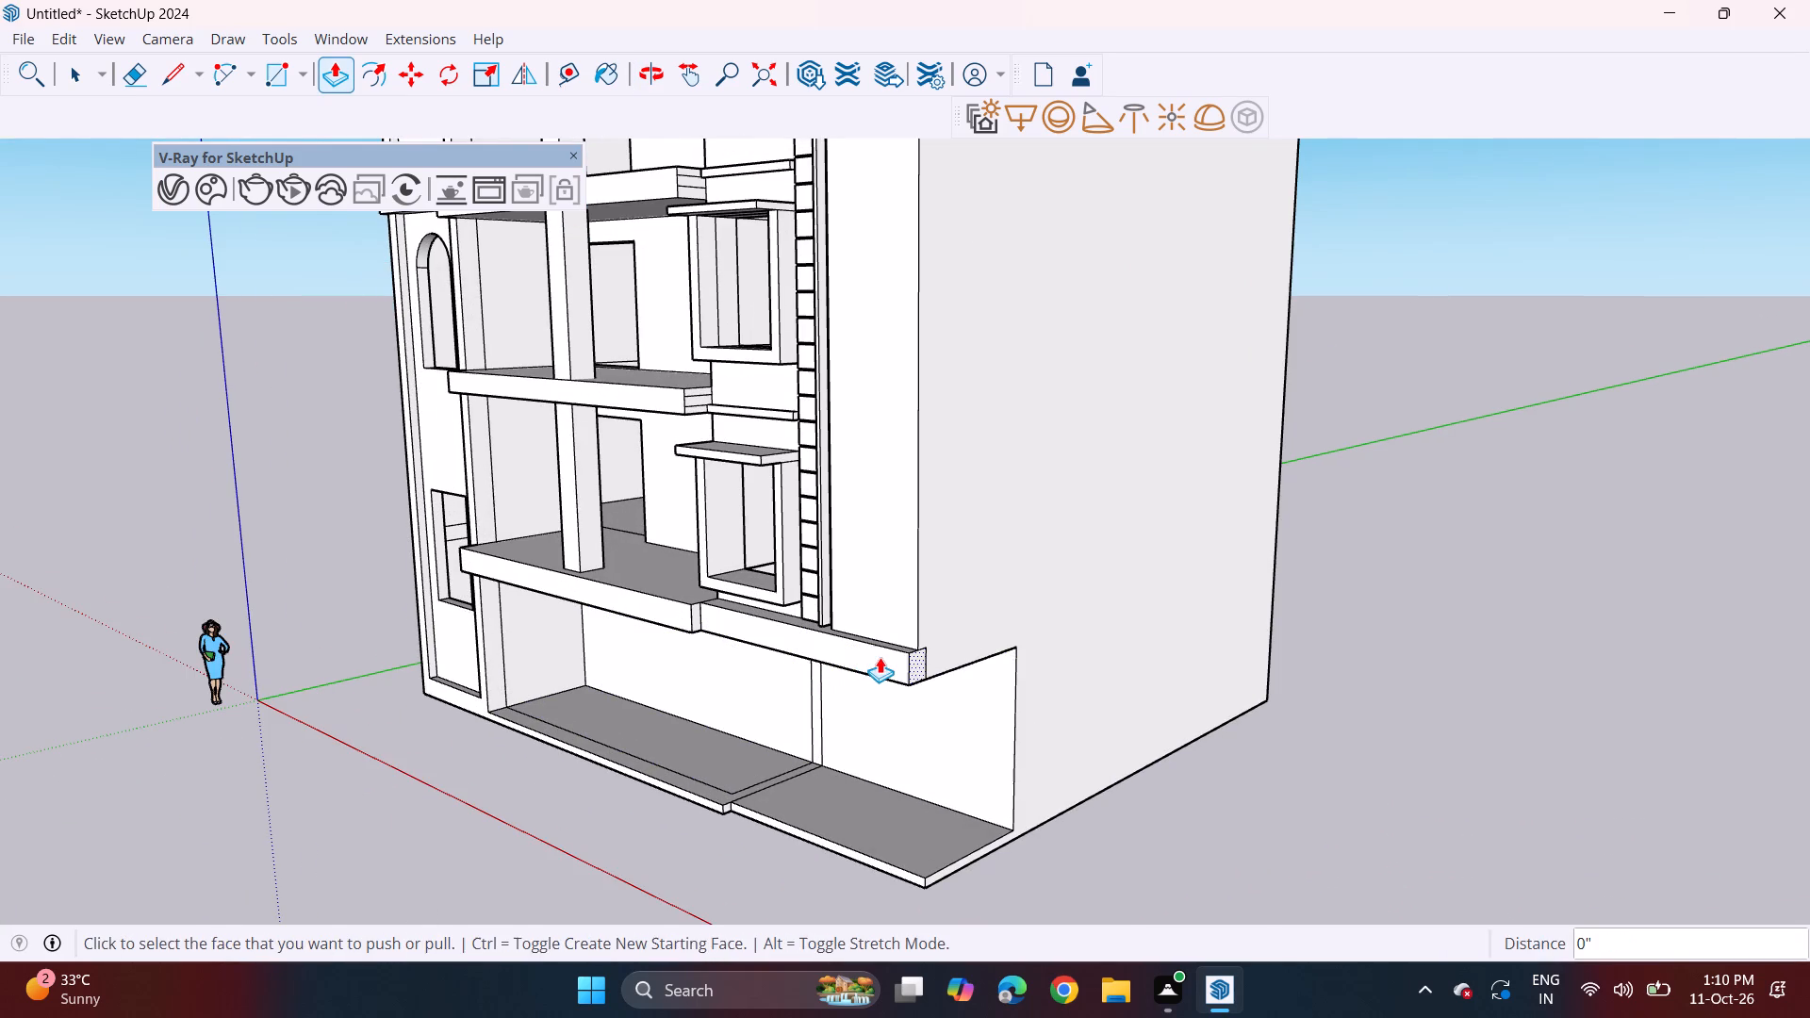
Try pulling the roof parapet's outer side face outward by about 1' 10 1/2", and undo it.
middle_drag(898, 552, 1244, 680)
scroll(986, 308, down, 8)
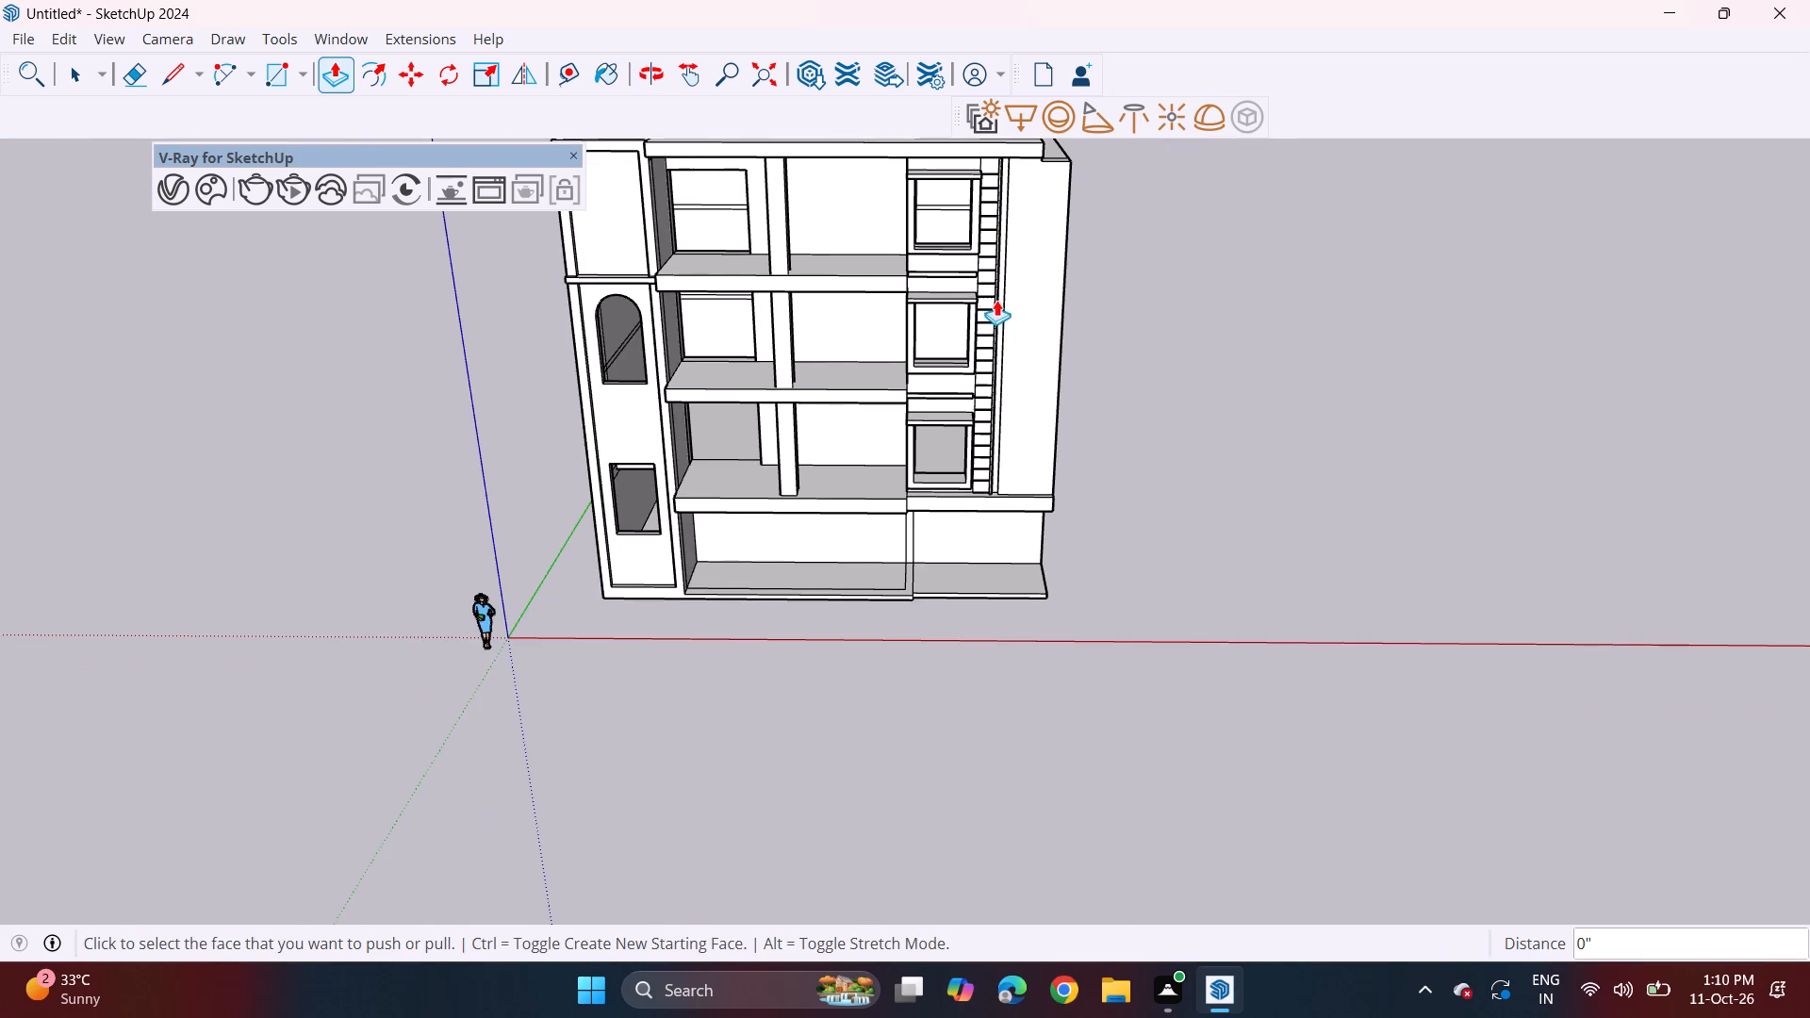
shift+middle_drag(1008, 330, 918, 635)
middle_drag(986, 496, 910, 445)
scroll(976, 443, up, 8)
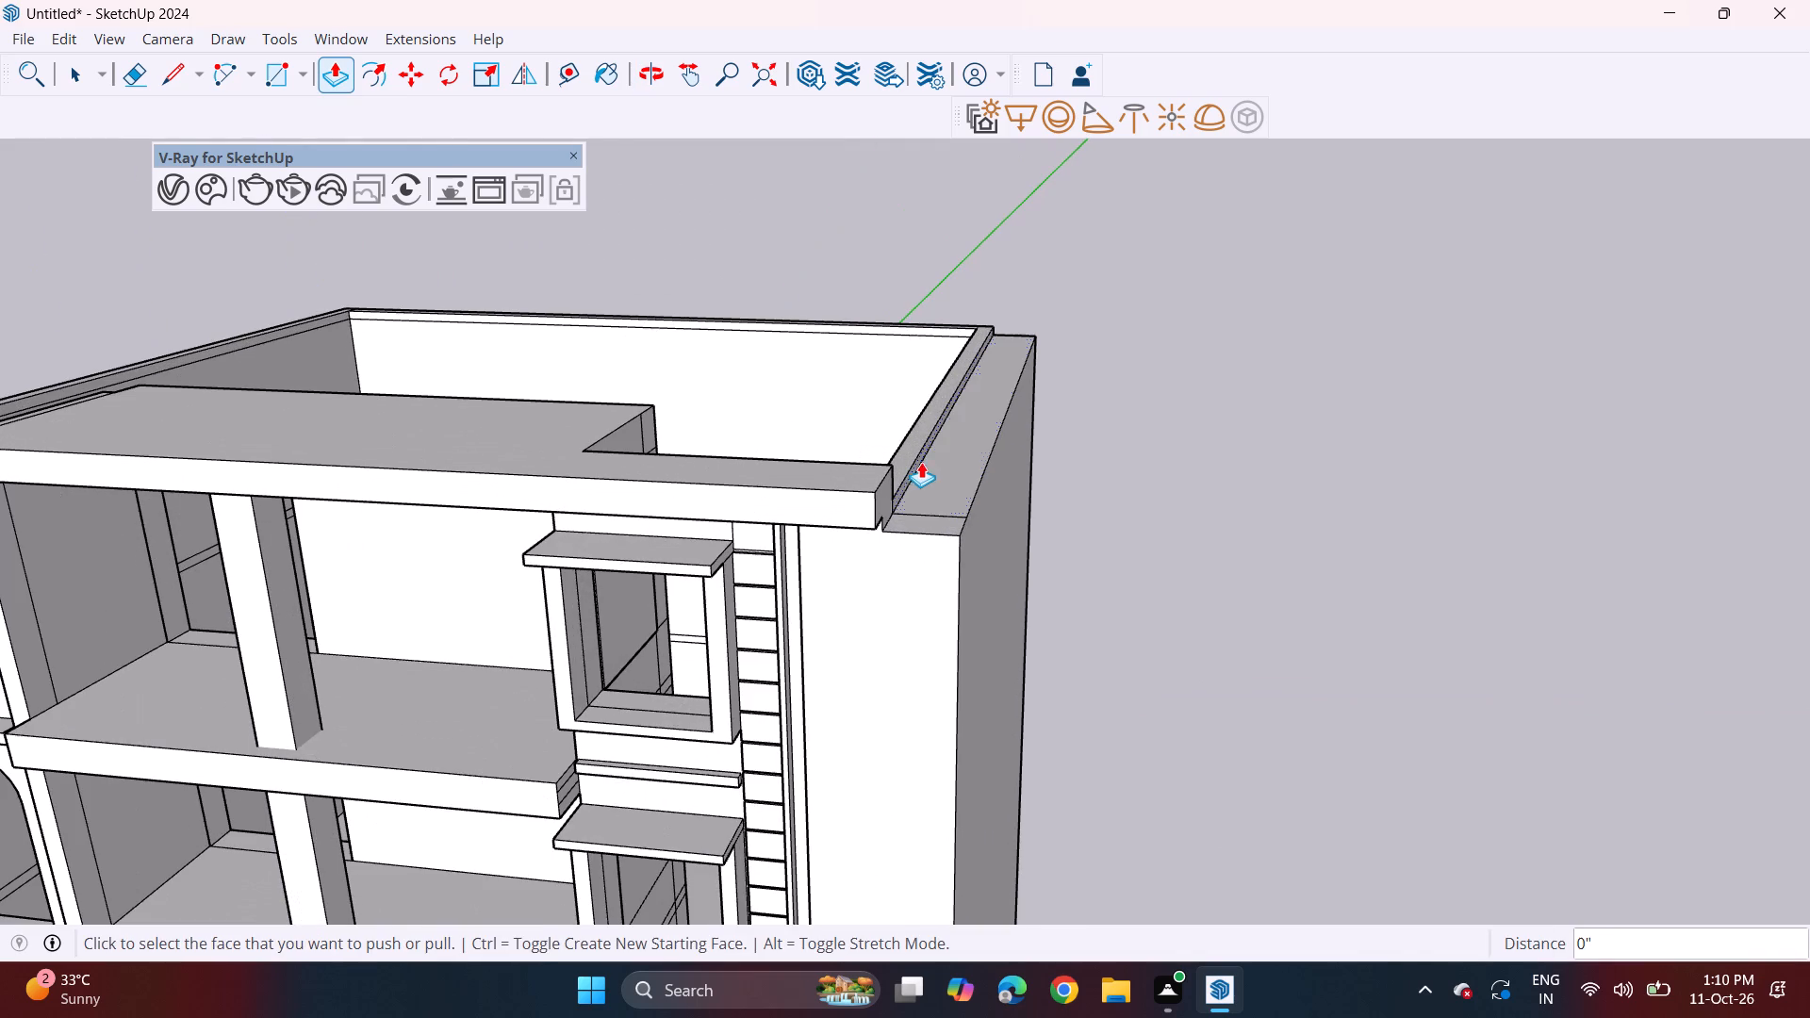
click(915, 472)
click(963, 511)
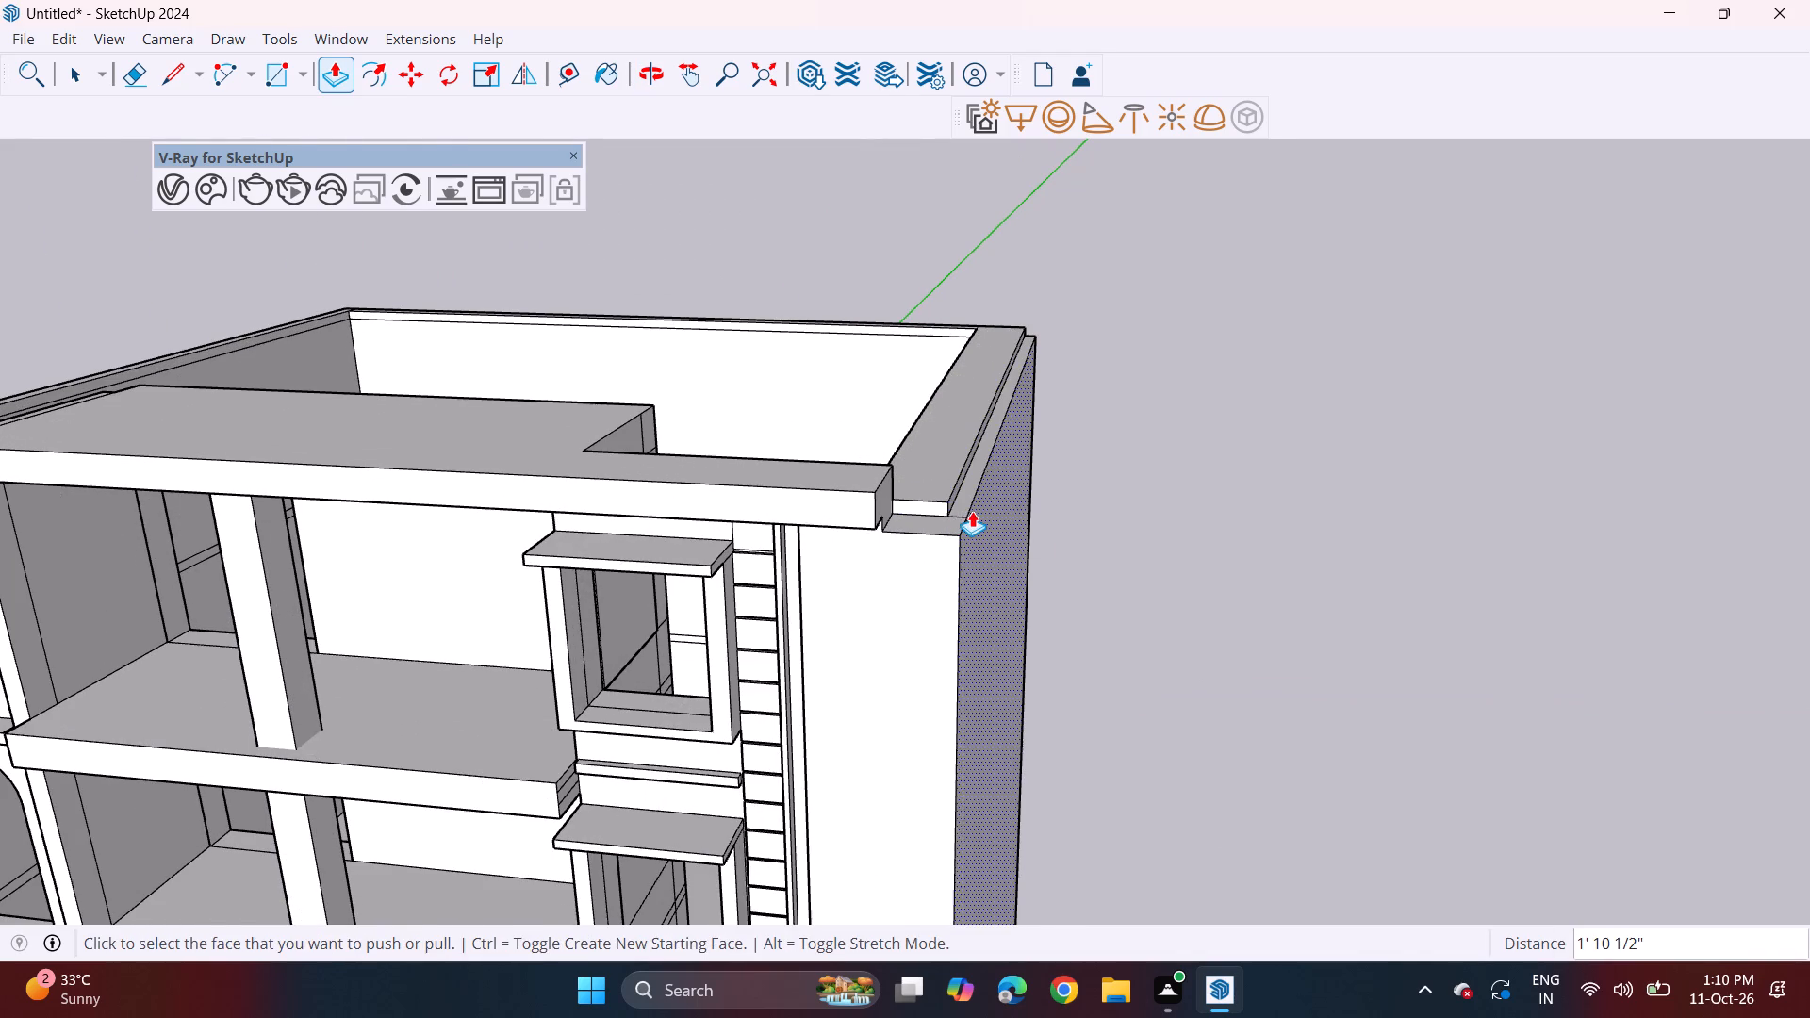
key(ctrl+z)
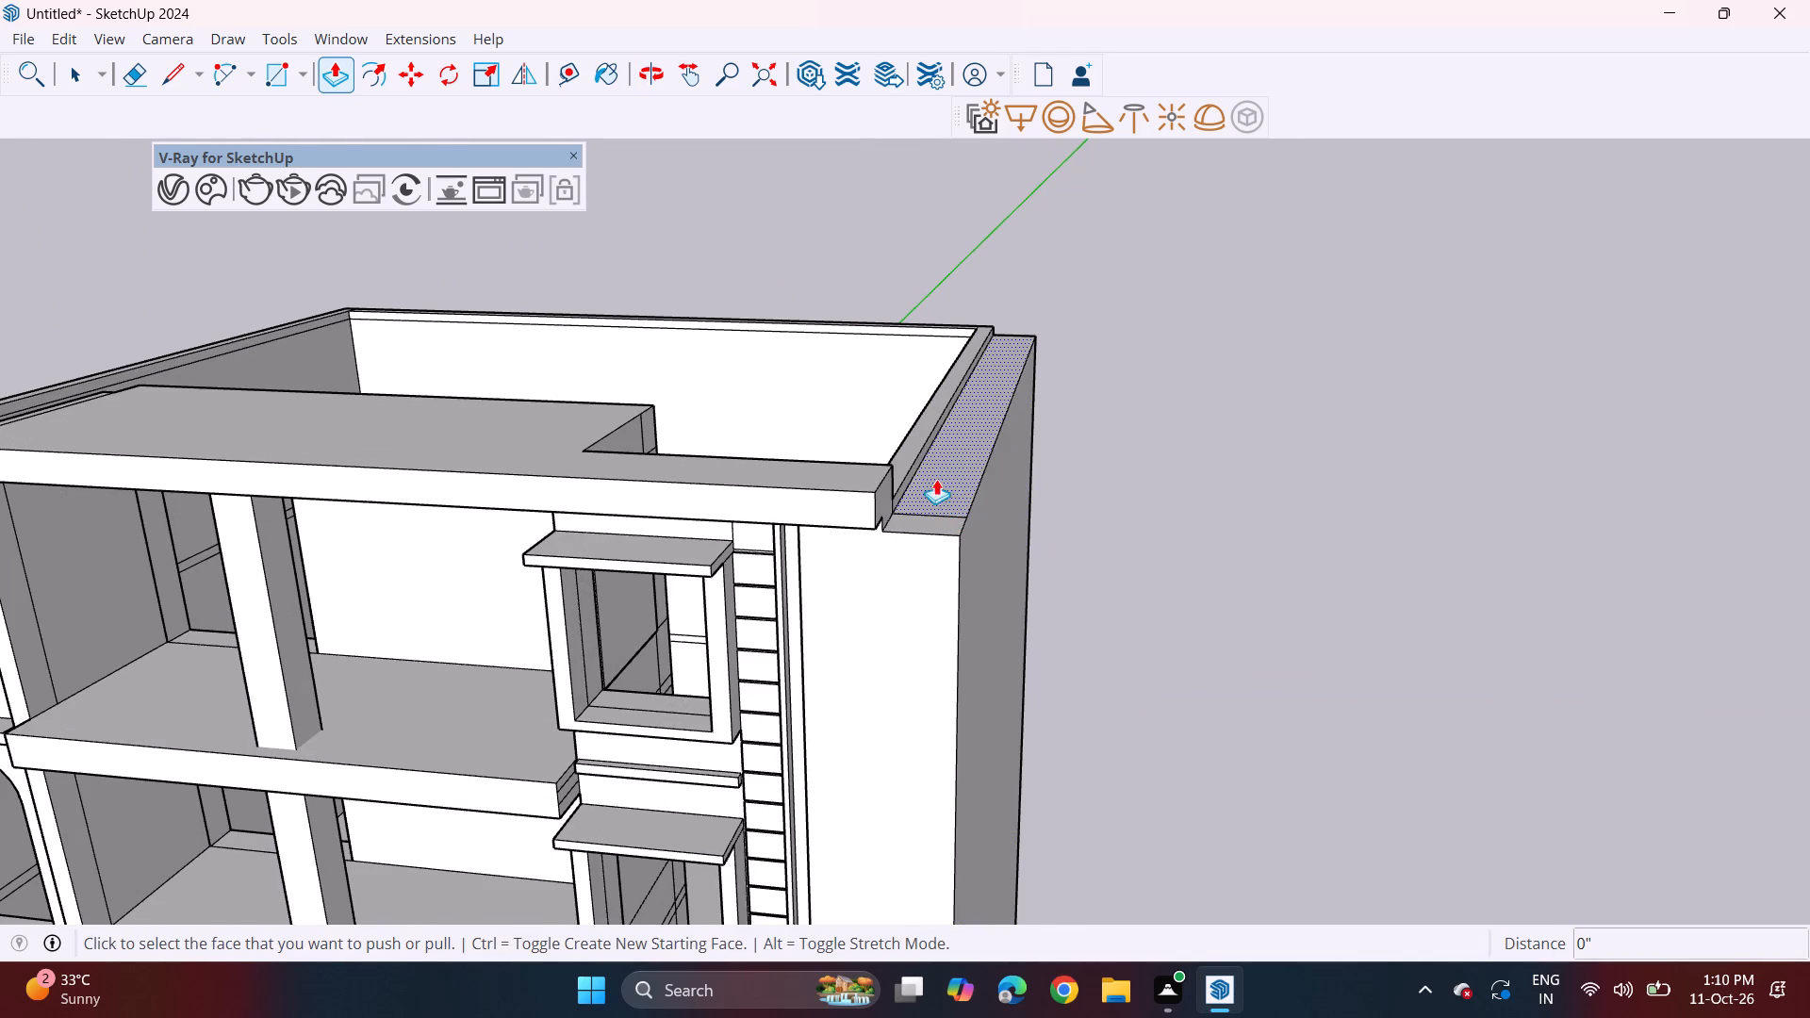
Extend the roof parapet's outer side face and the roof slab's end by 2' 6 1/8", flush with the moved wall.
click(907, 482)
click(972, 519)
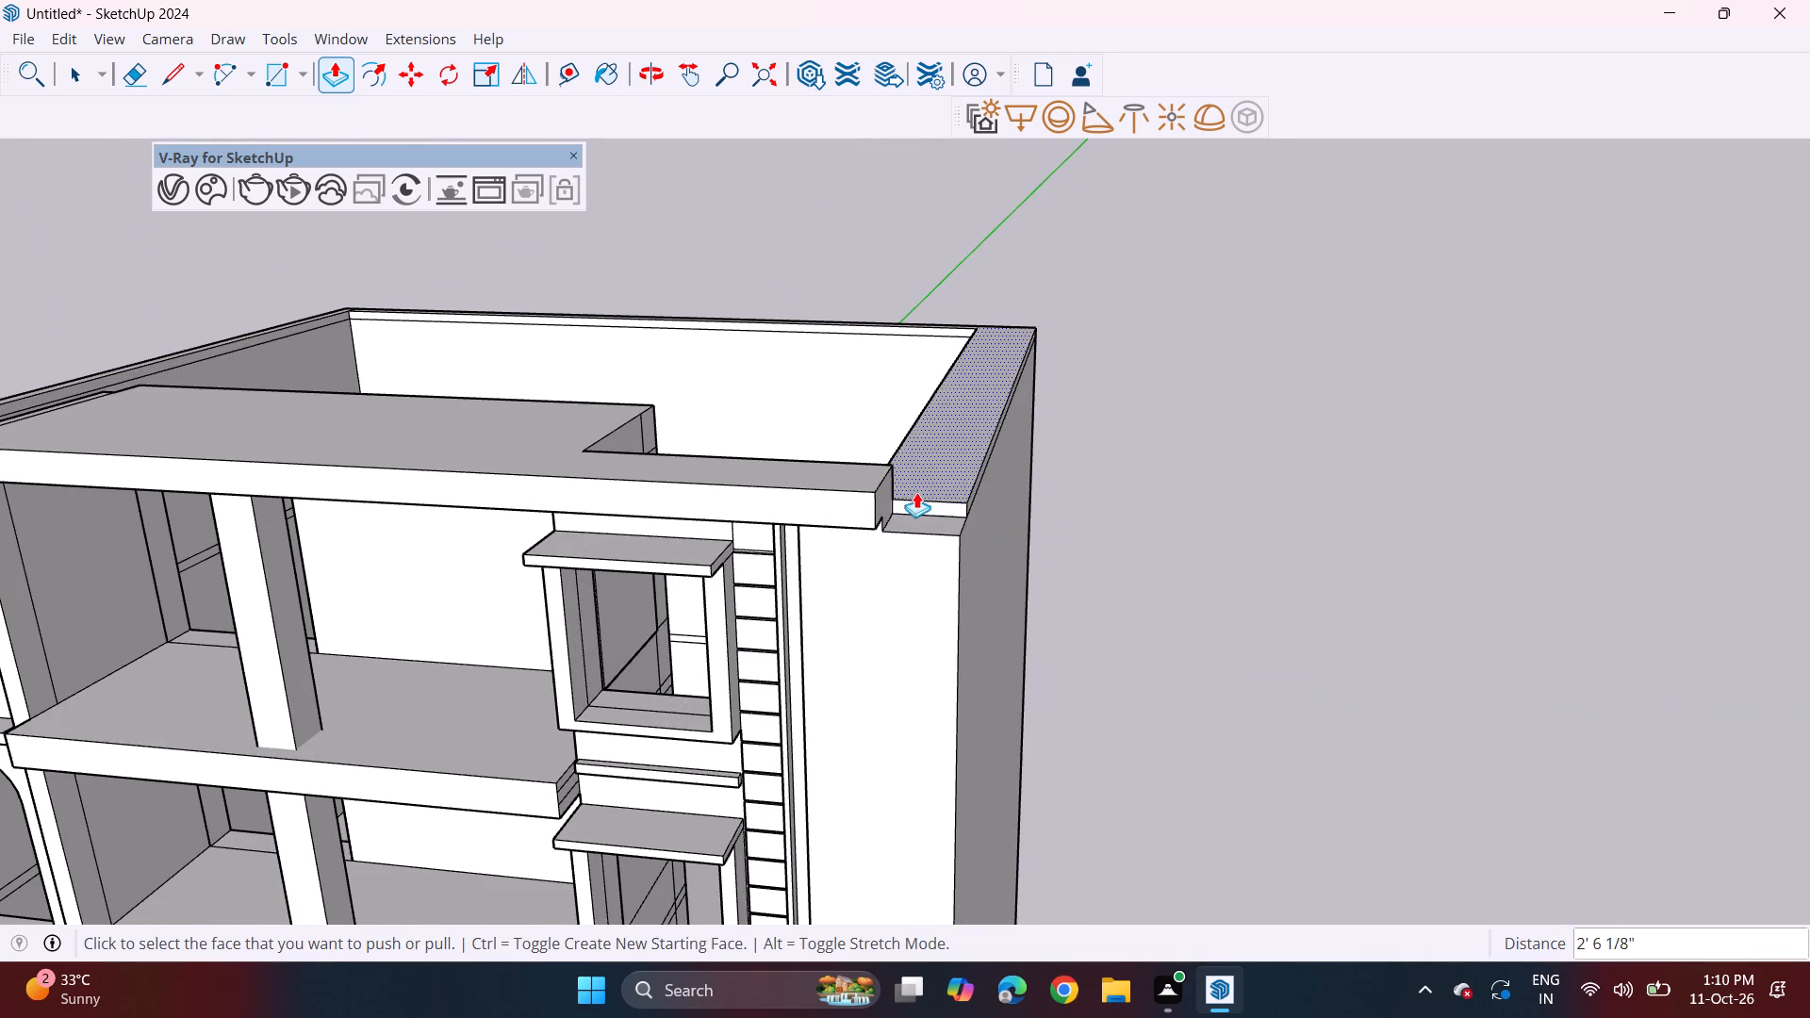
double_click(888, 496)
Draw a vertical strip about 3" wide and 31' 6" tall near the widened wall's outer edge, between roof and first-floor slabs.
middle_drag(939, 556, 977, 483)
scroll(977, 475, down, 4)
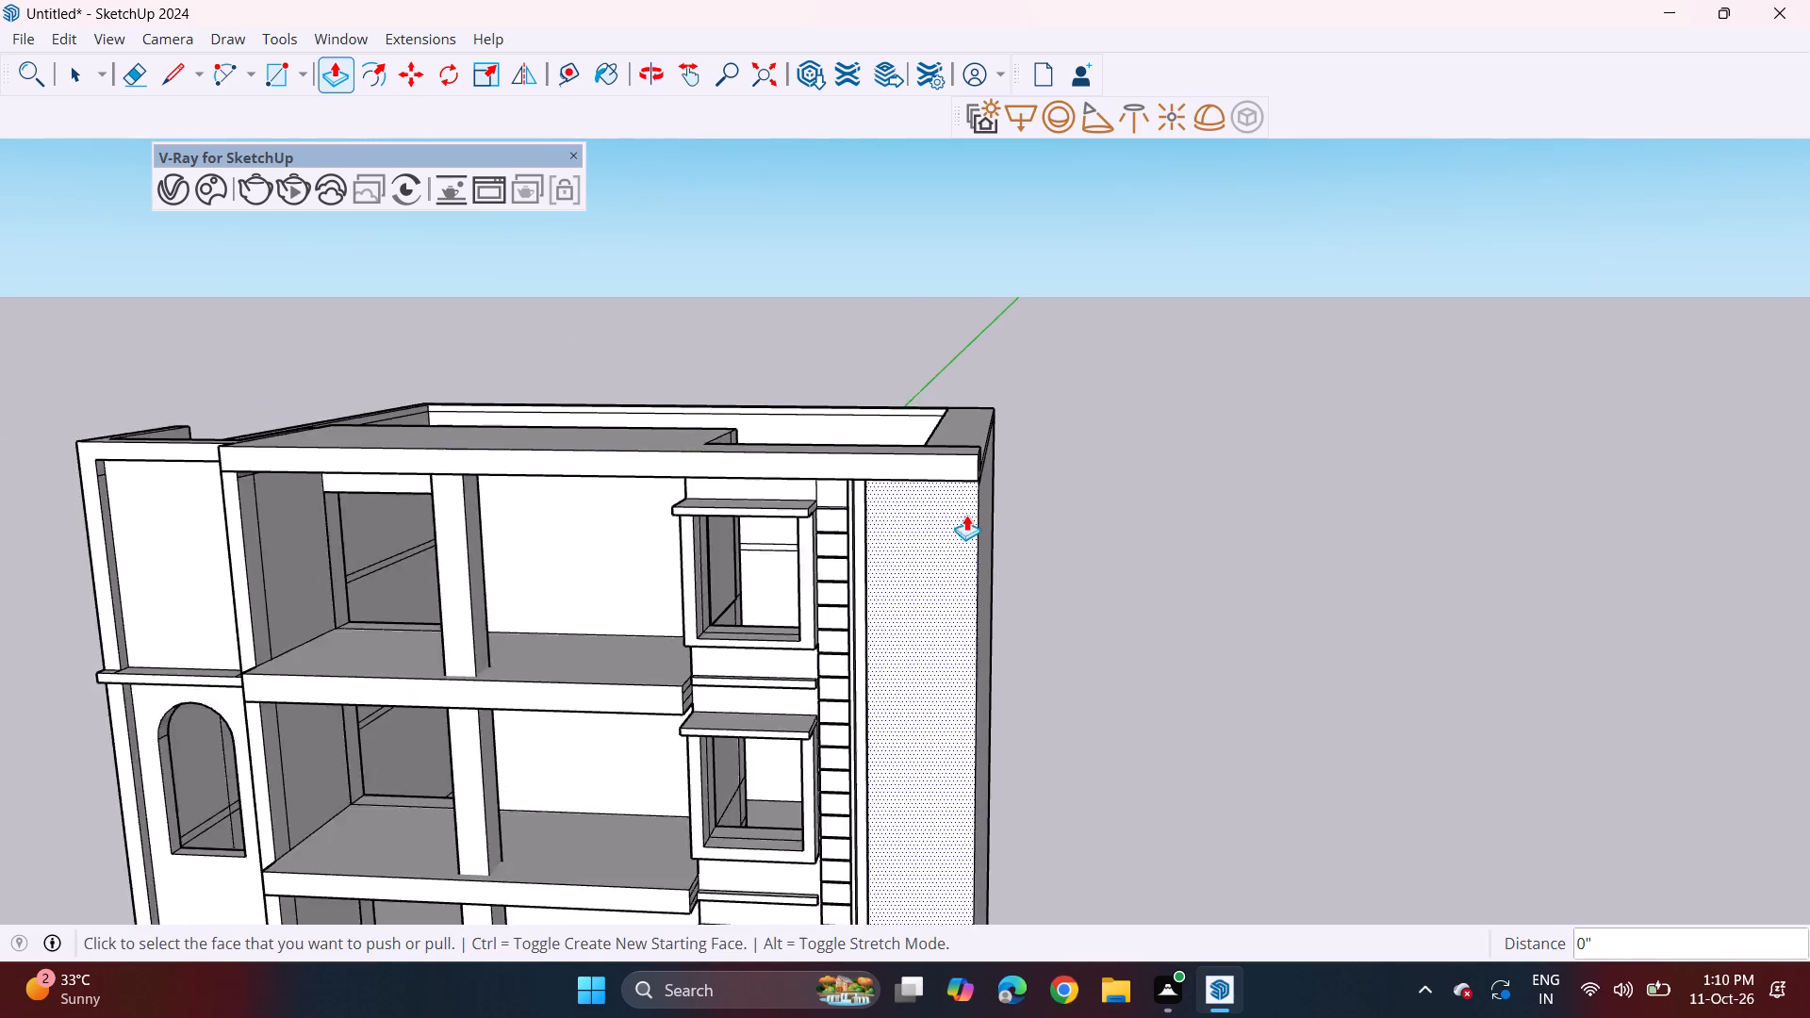
scroll(966, 515, down, 2)
middle_drag(938, 574, 978, 459)
scroll(938, 569, up, 1)
scroll(949, 496, down, 2)
shift+middle_drag(921, 653, 930, 632)
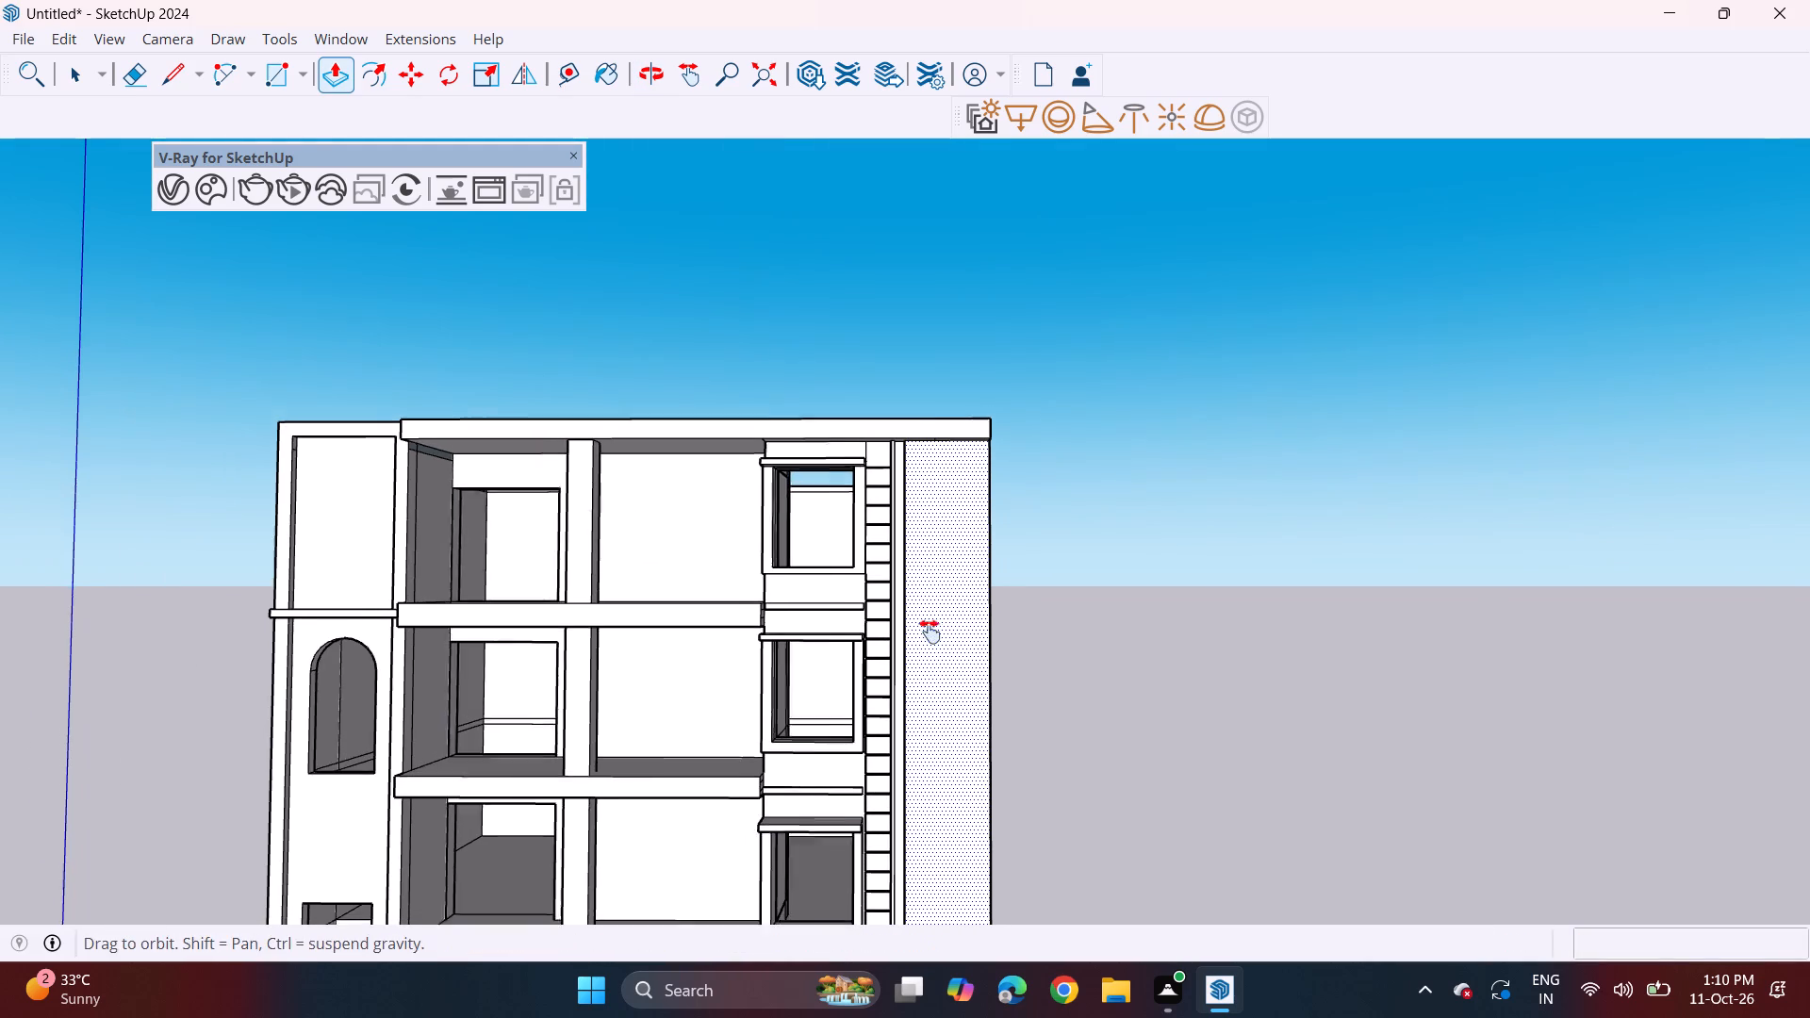
shift+middle_drag(930, 632, 943, 565)
click(278, 70)
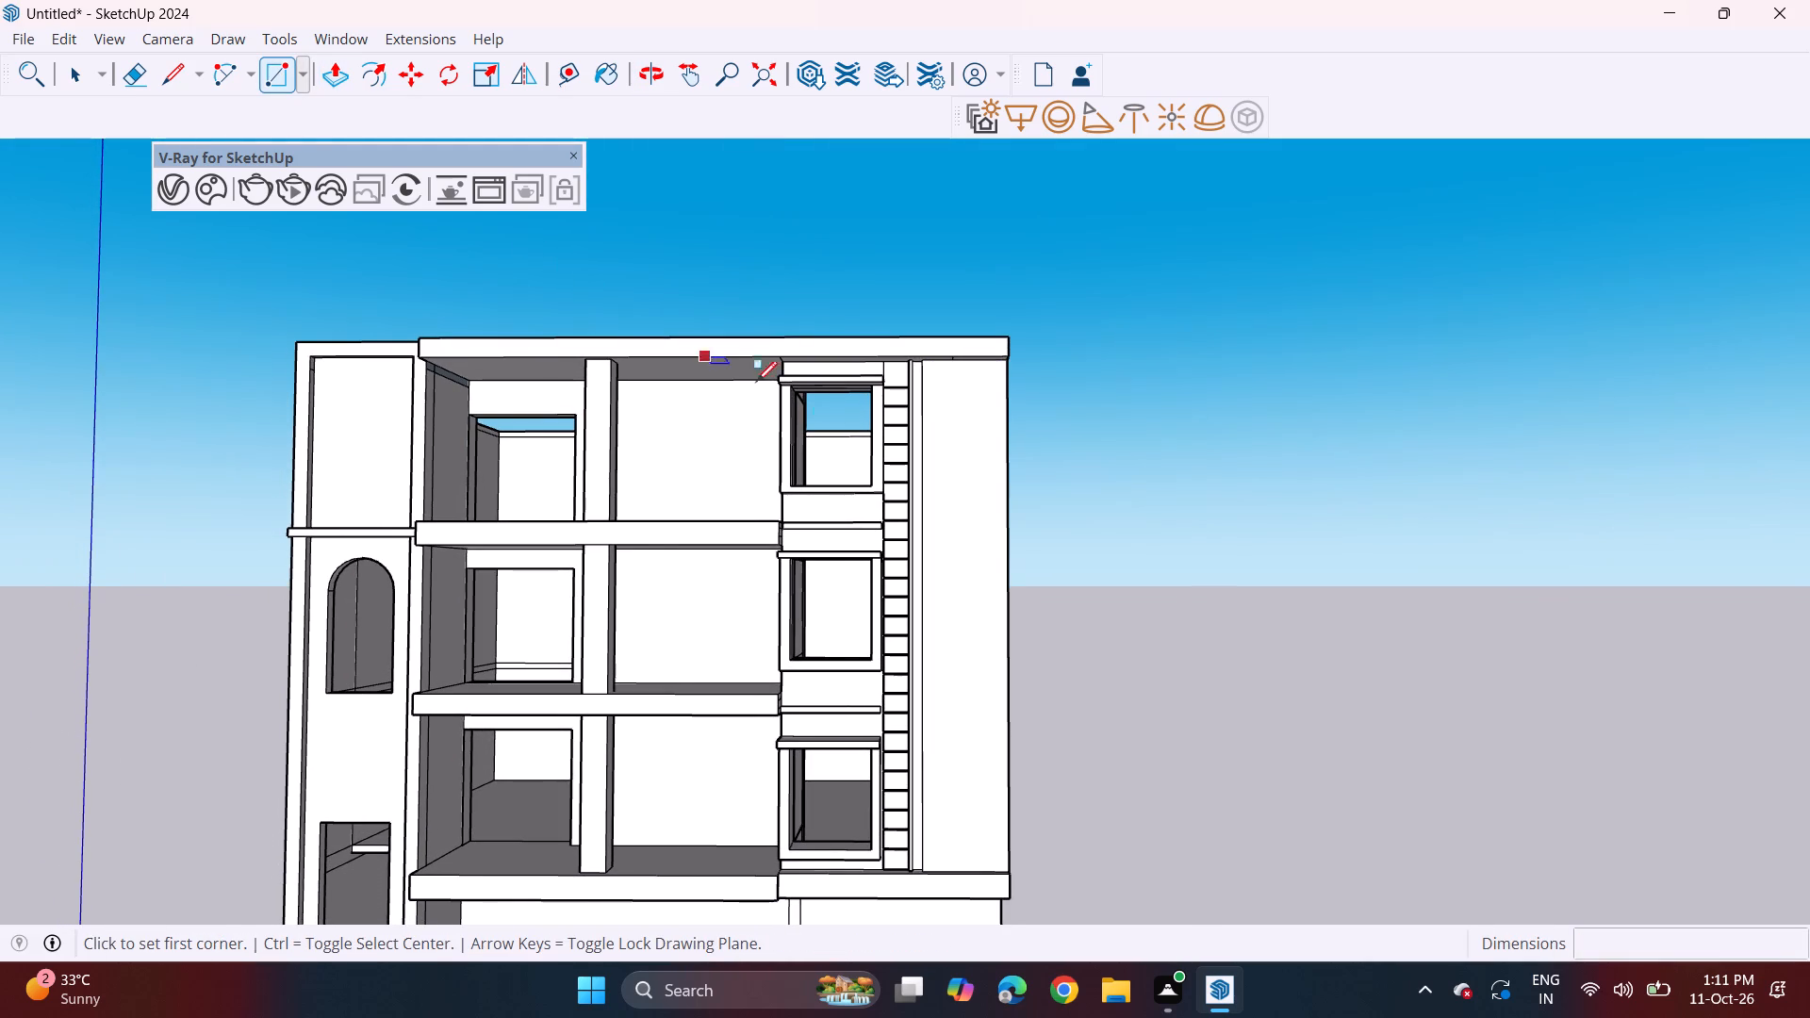
scroll(849, 419, up, 2)
scroll(977, 384, up, 7)
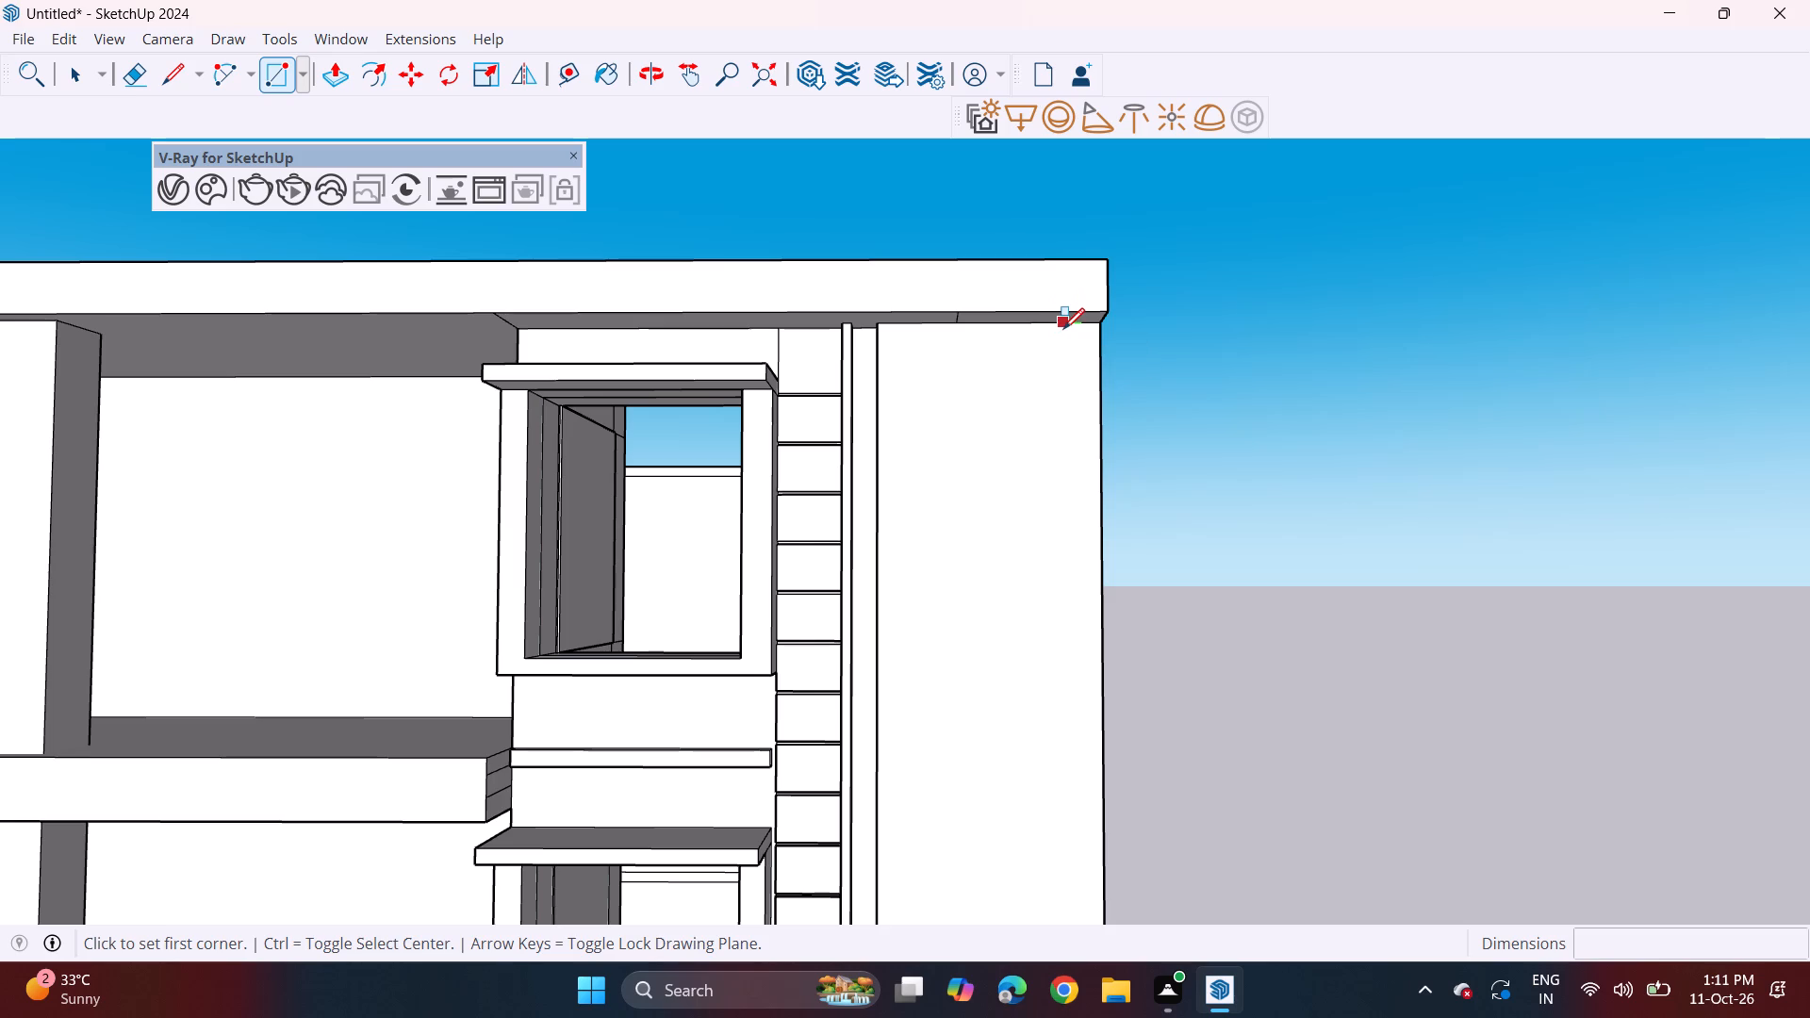
click(1063, 329)
scroll(1019, 511, down, 8)
shift+middle_drag(1008, 619, 879, 267)
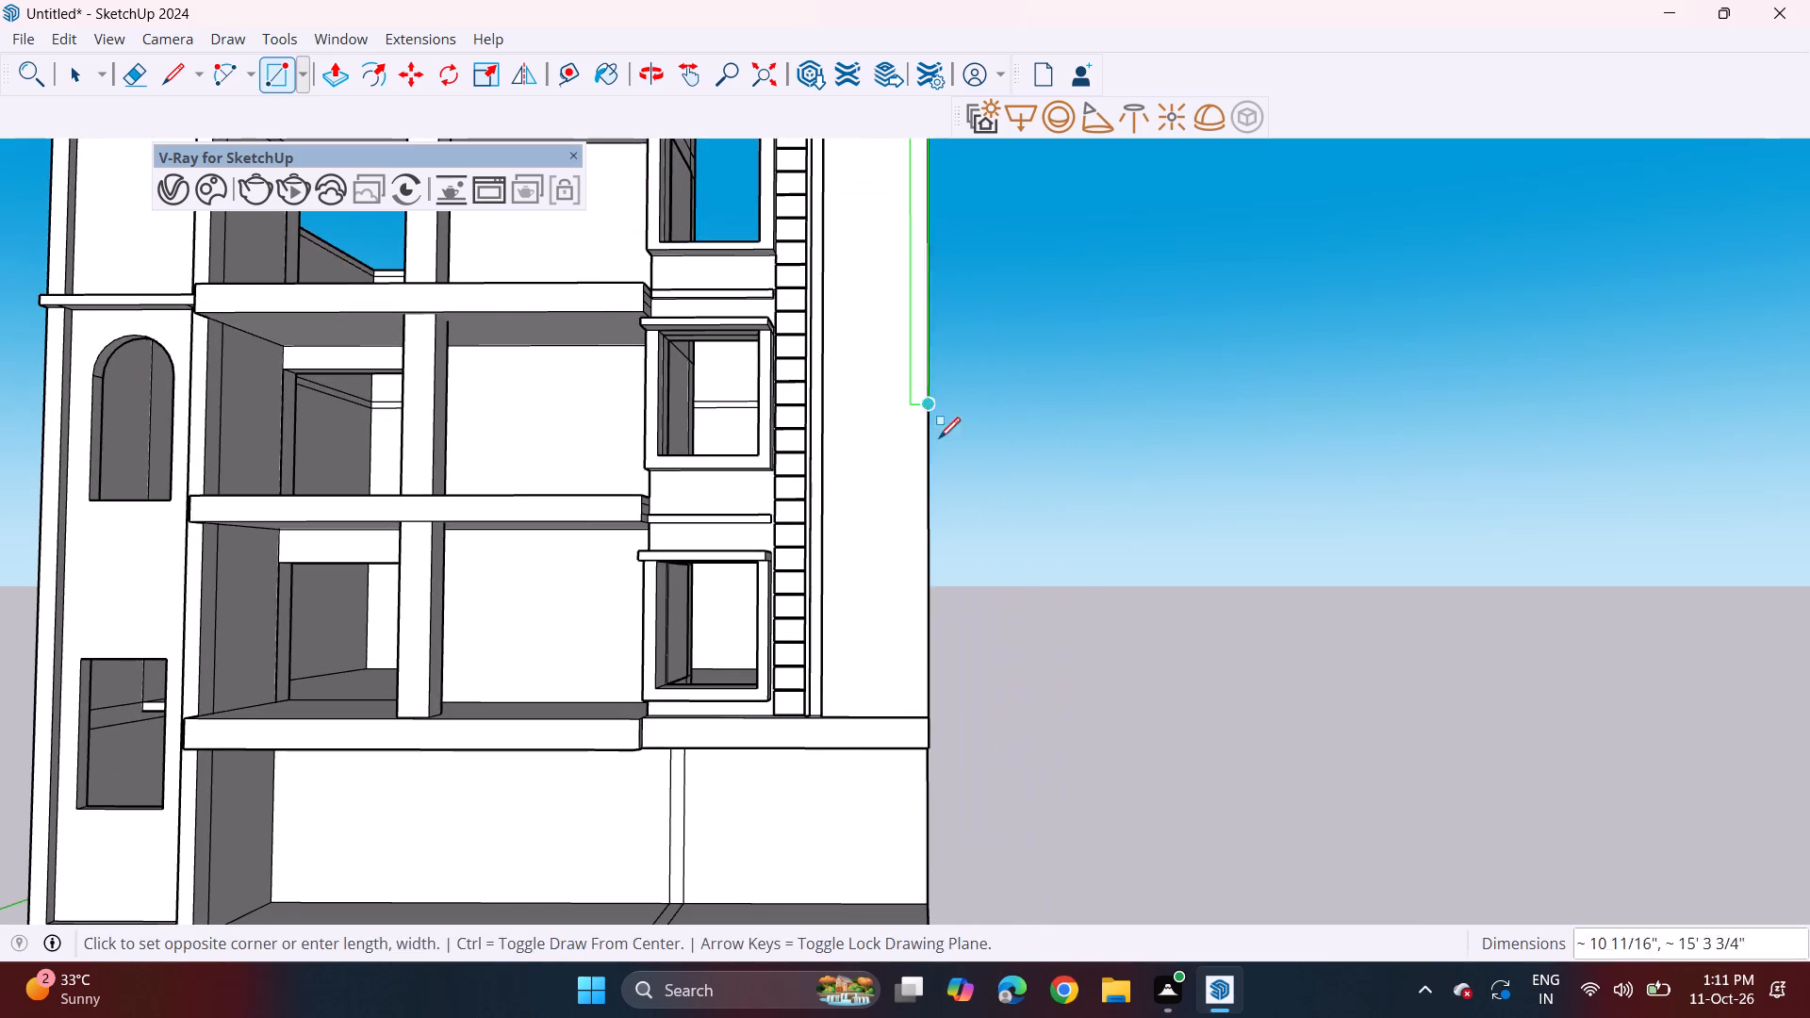
middle_drag(933, 529, 902, 715)
scroll(883, 723, up, 12)
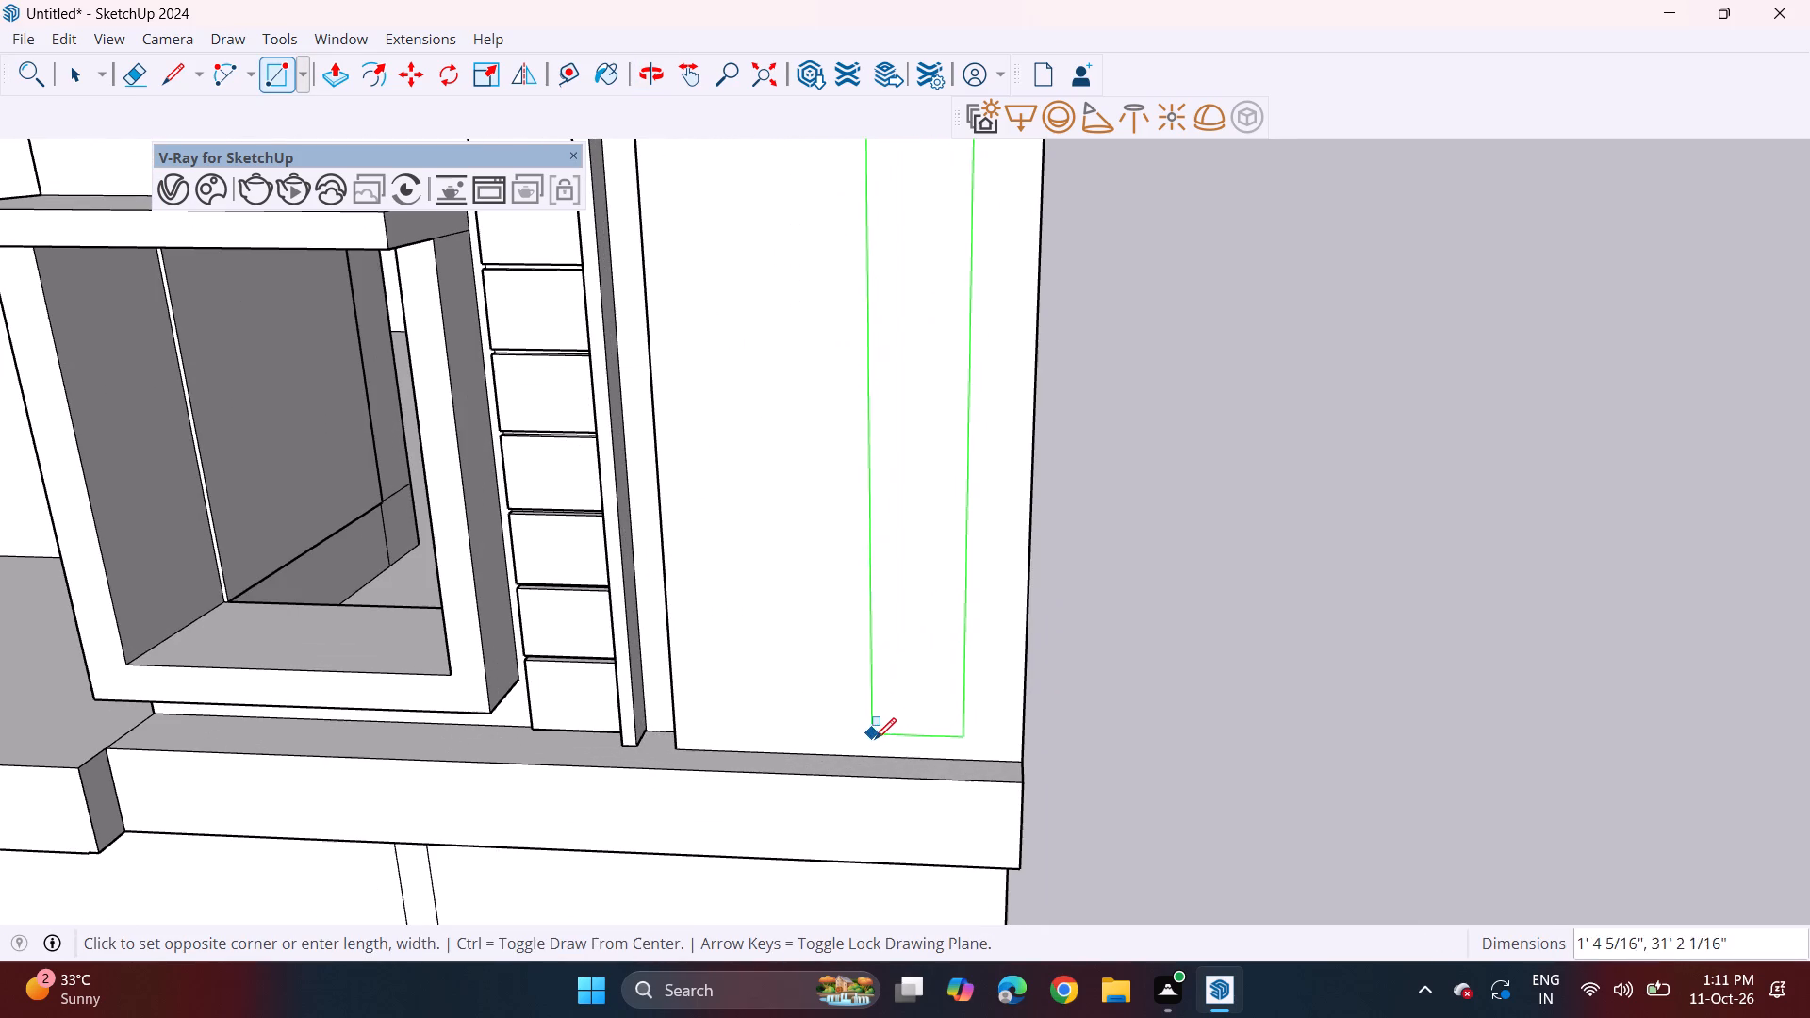
click(943, 762)
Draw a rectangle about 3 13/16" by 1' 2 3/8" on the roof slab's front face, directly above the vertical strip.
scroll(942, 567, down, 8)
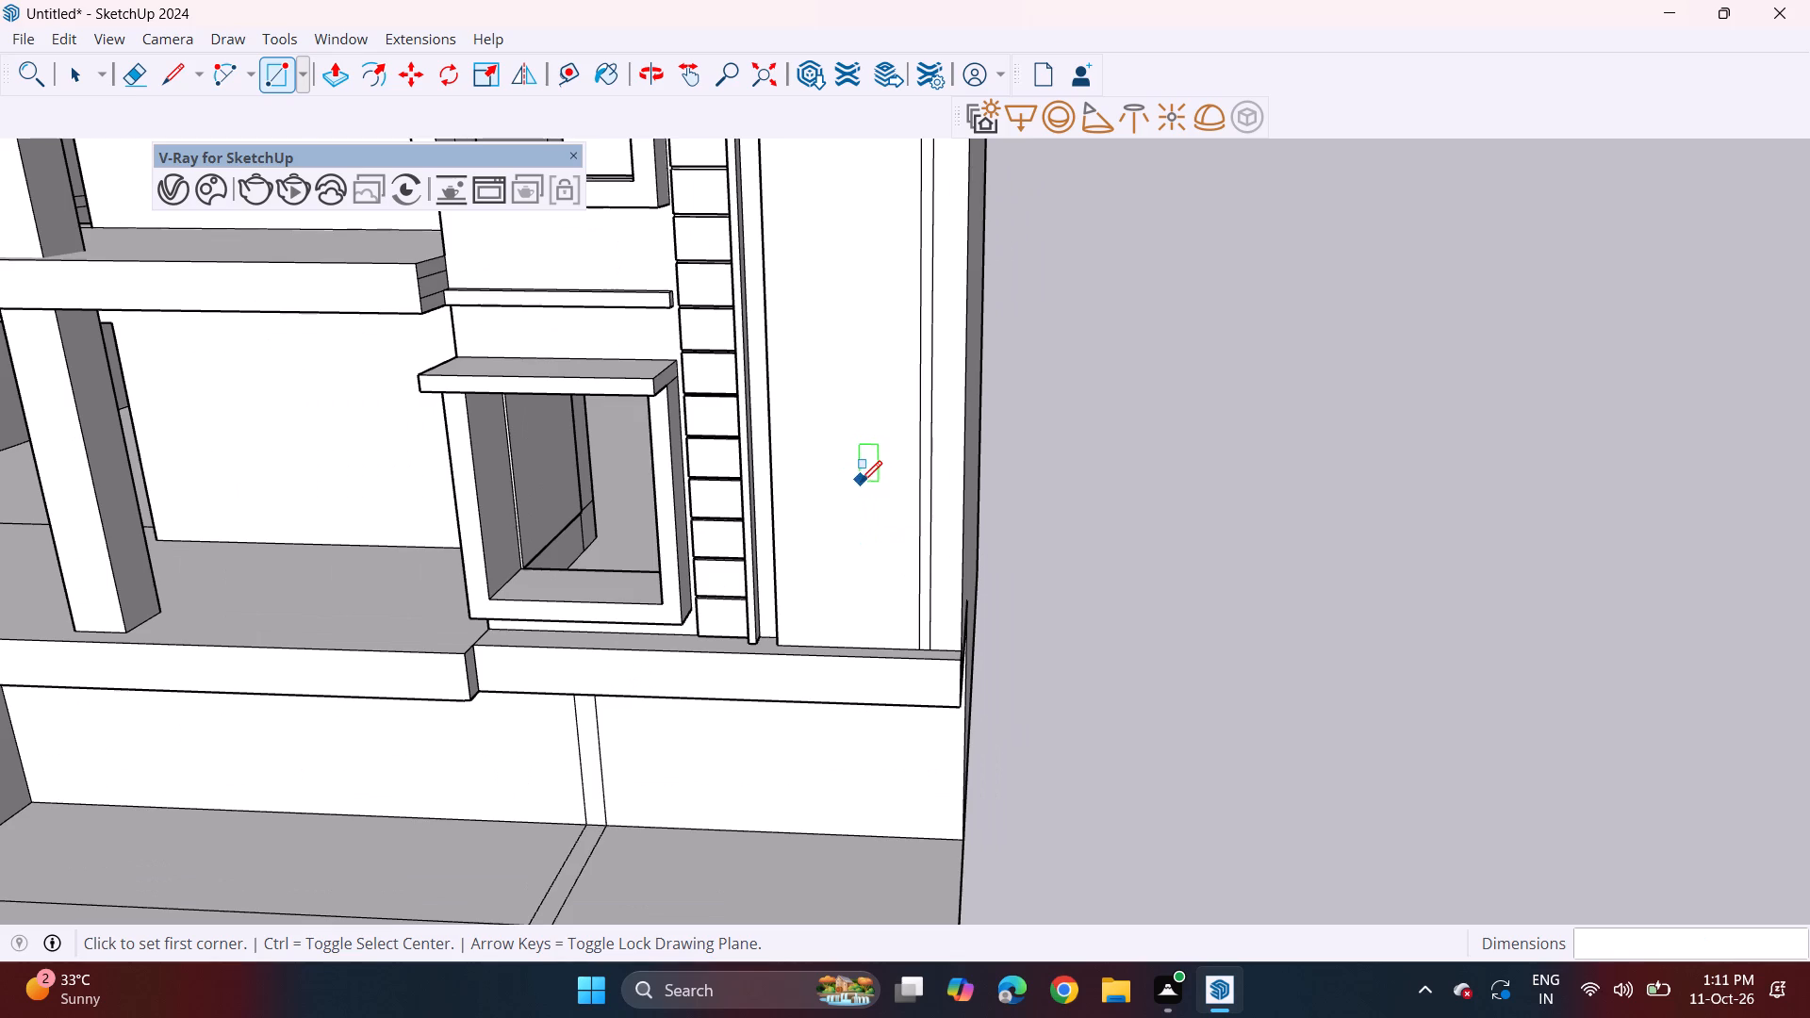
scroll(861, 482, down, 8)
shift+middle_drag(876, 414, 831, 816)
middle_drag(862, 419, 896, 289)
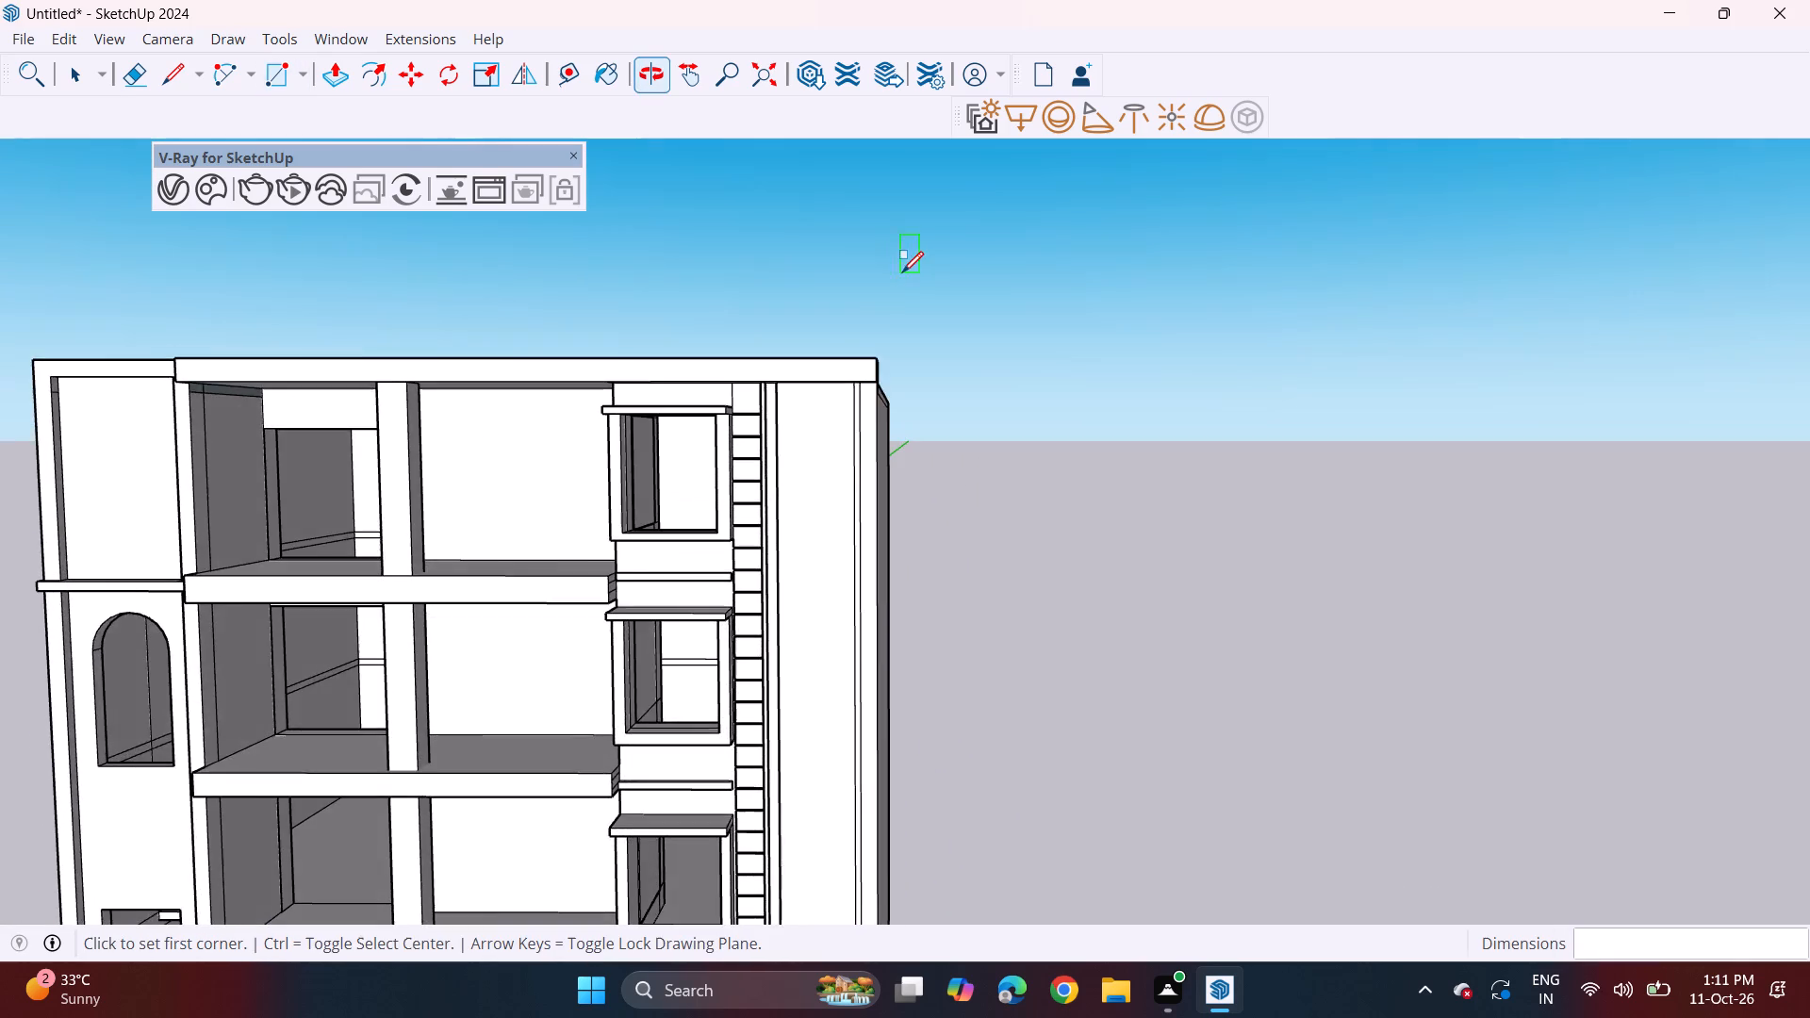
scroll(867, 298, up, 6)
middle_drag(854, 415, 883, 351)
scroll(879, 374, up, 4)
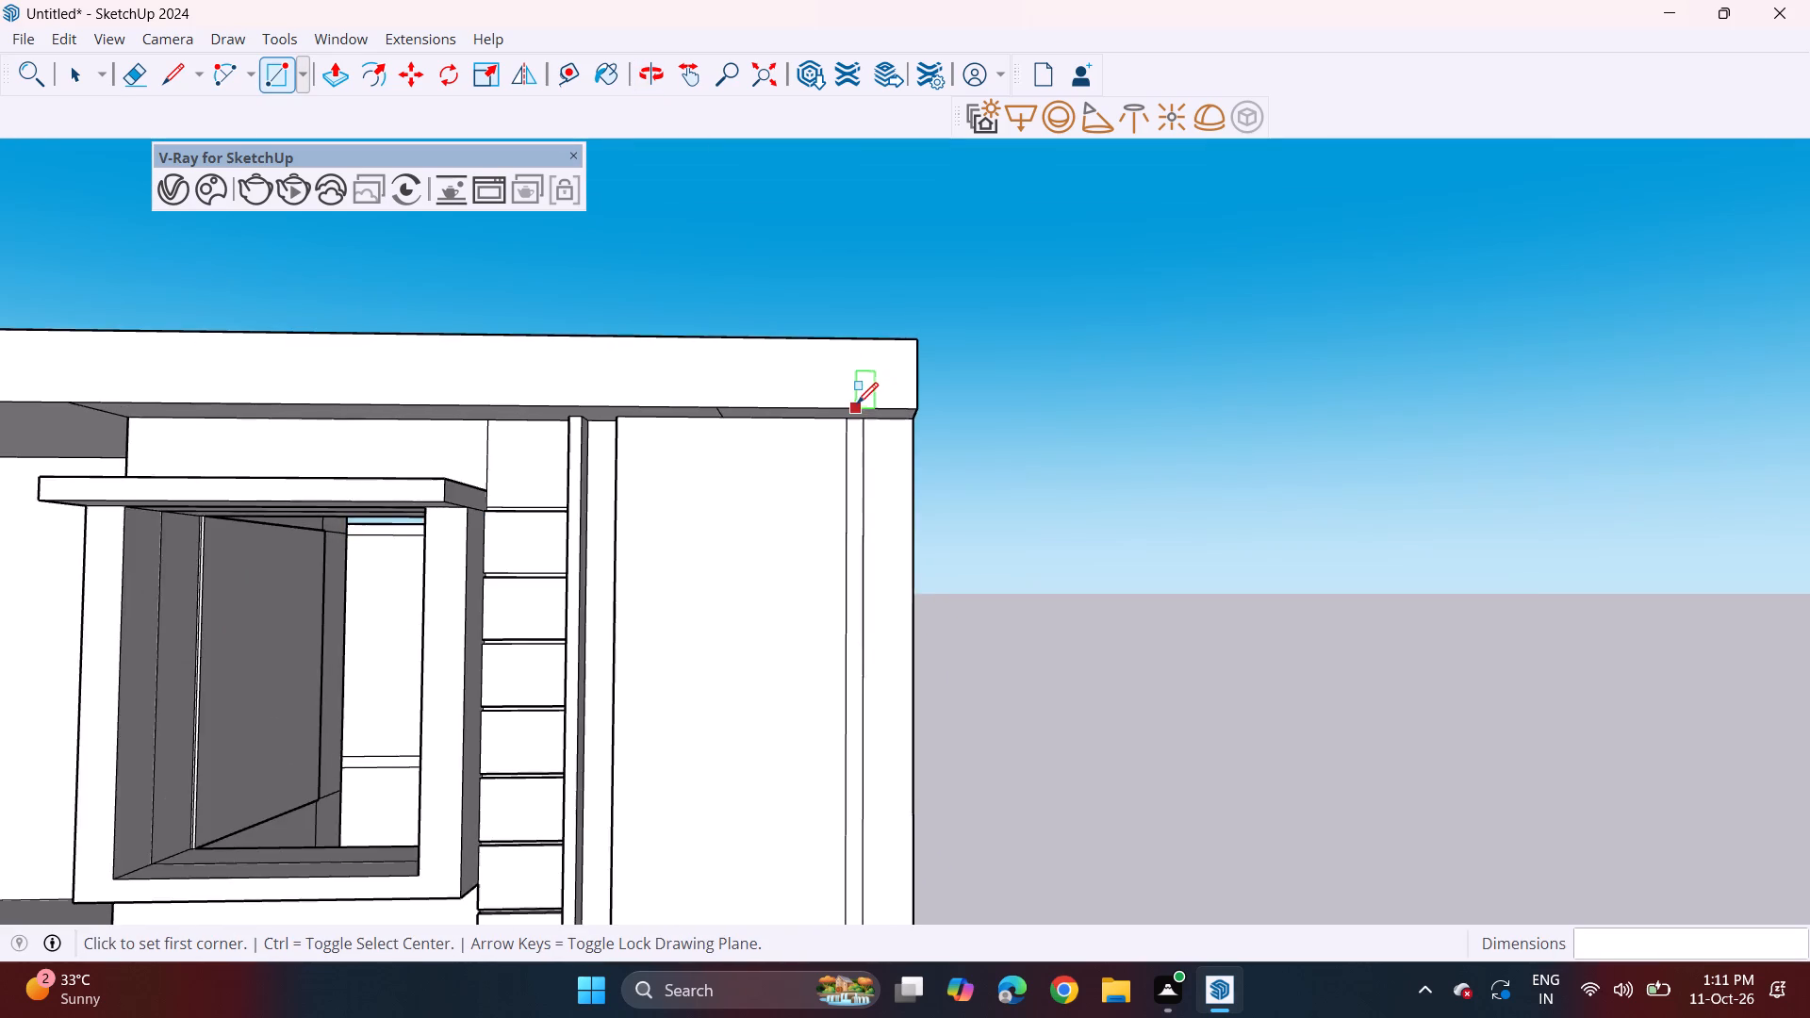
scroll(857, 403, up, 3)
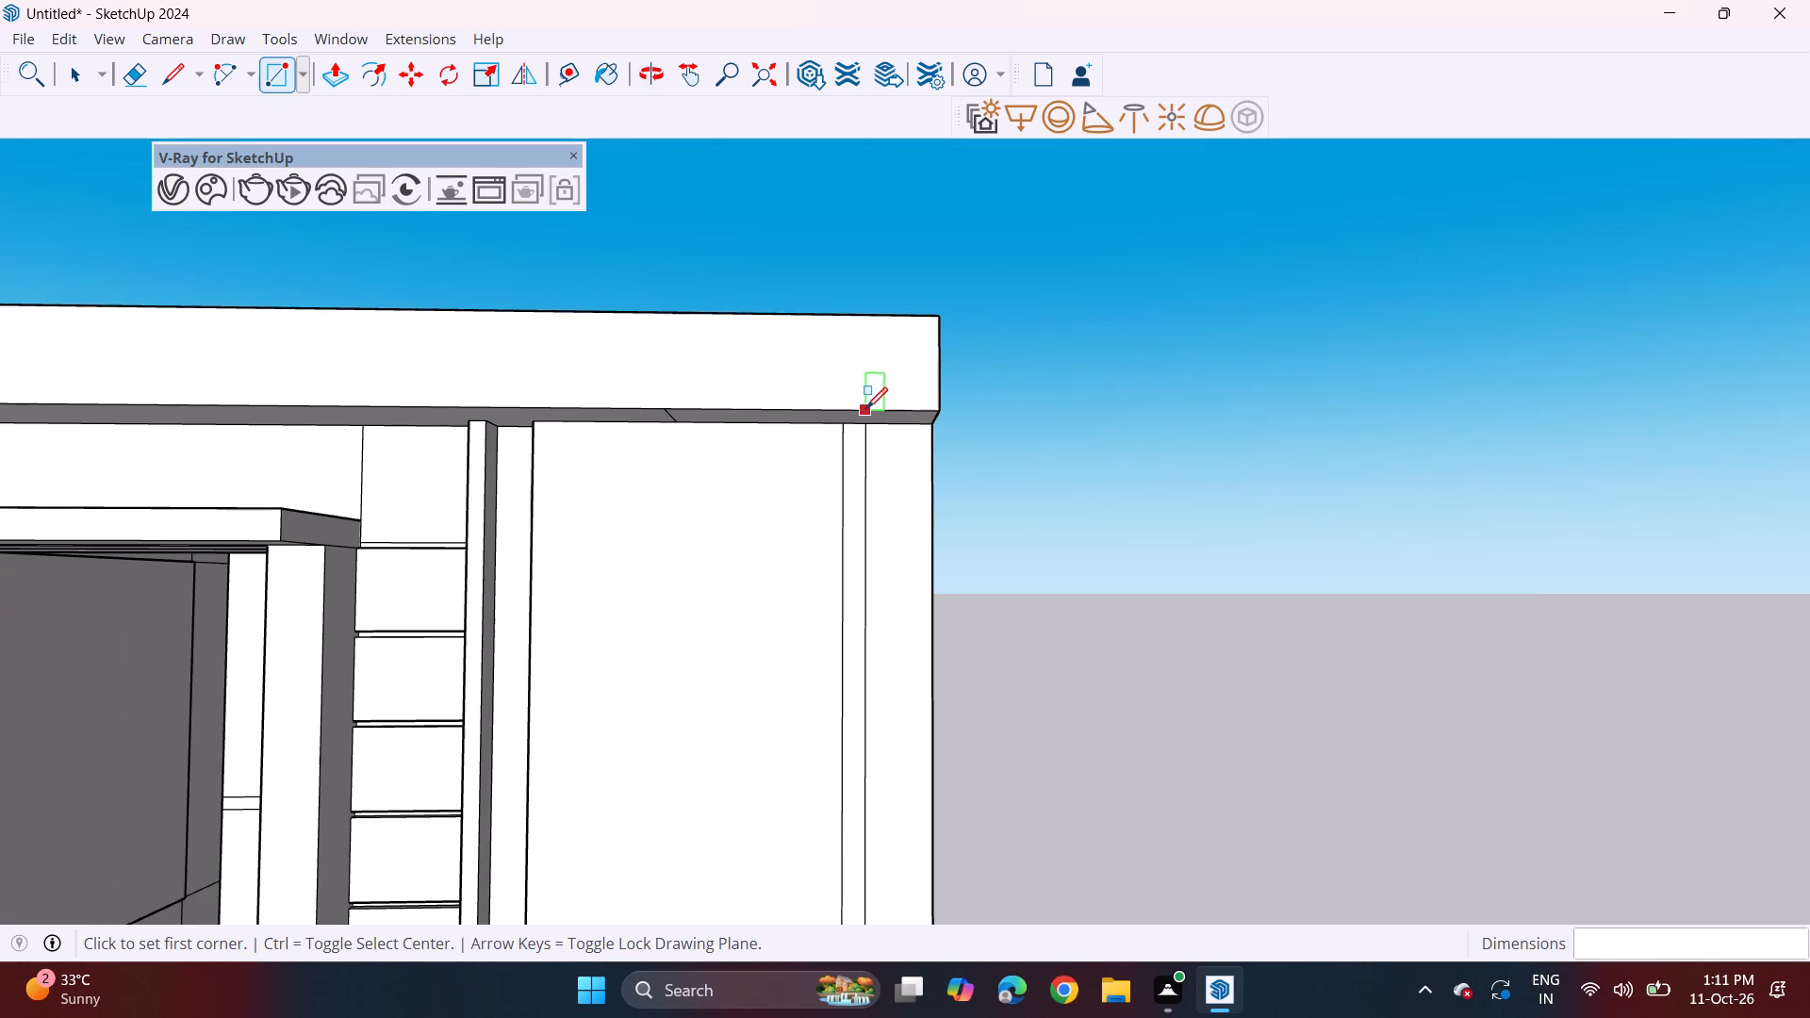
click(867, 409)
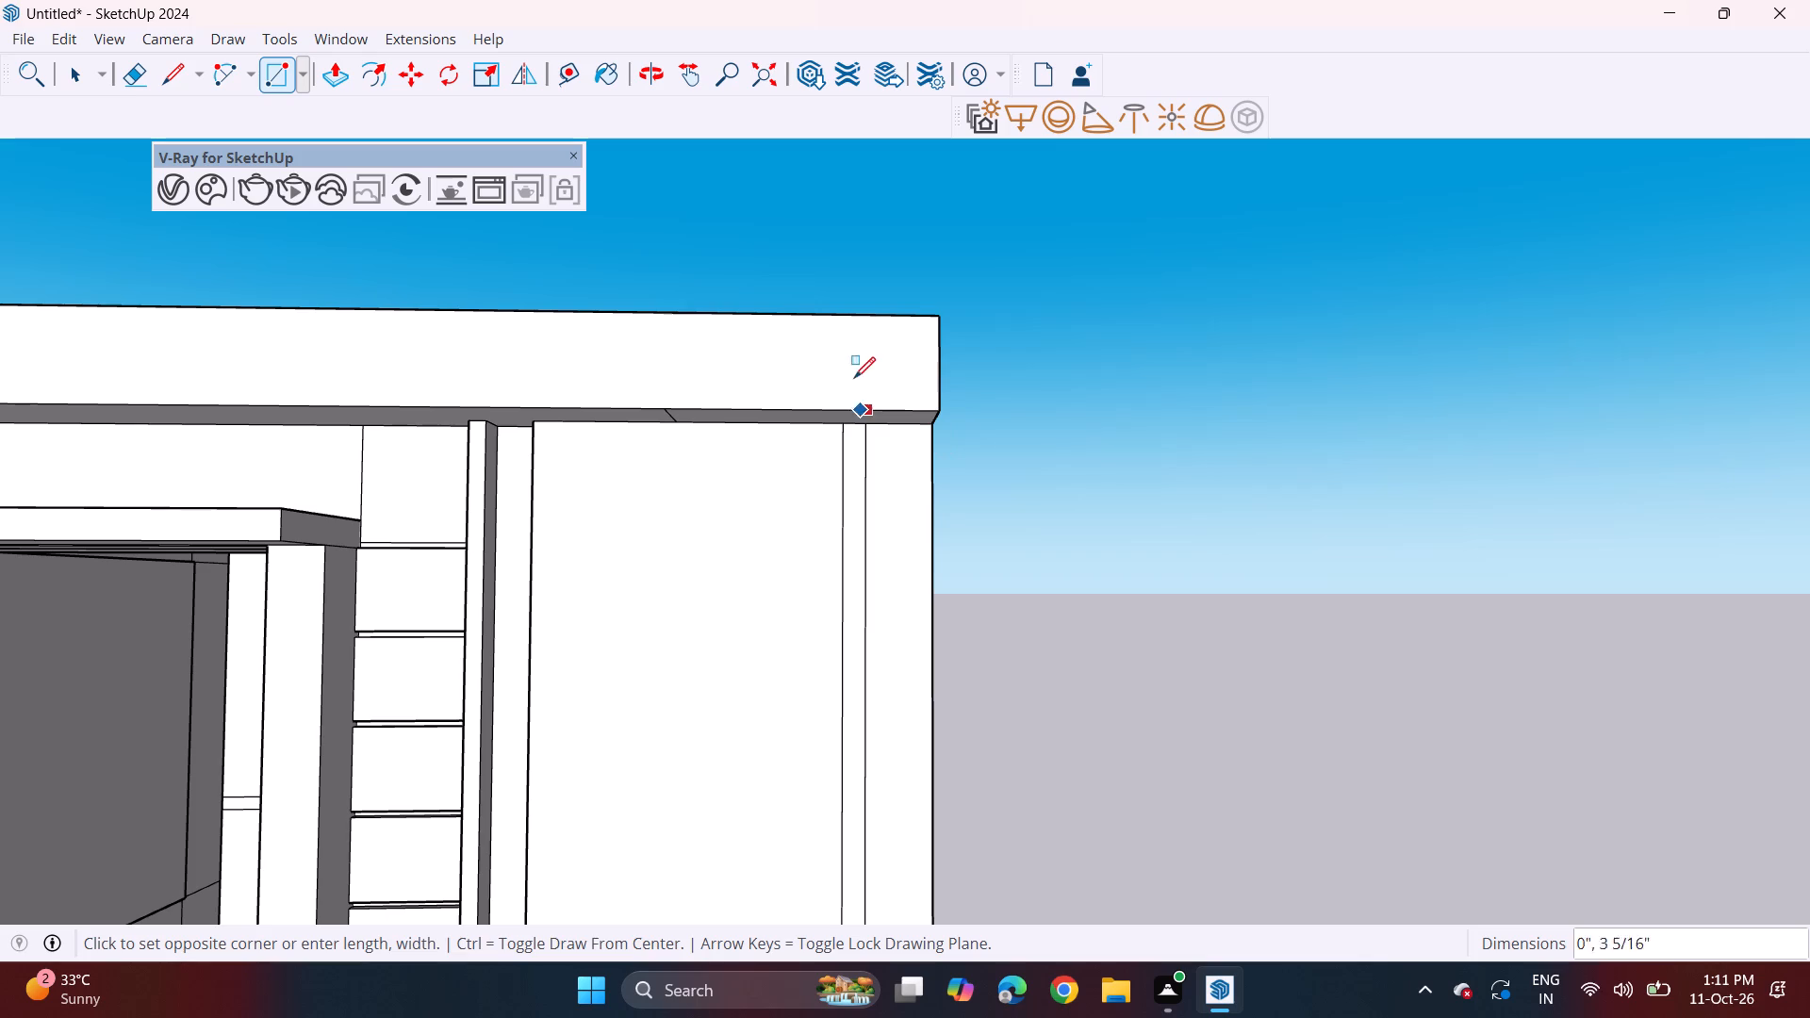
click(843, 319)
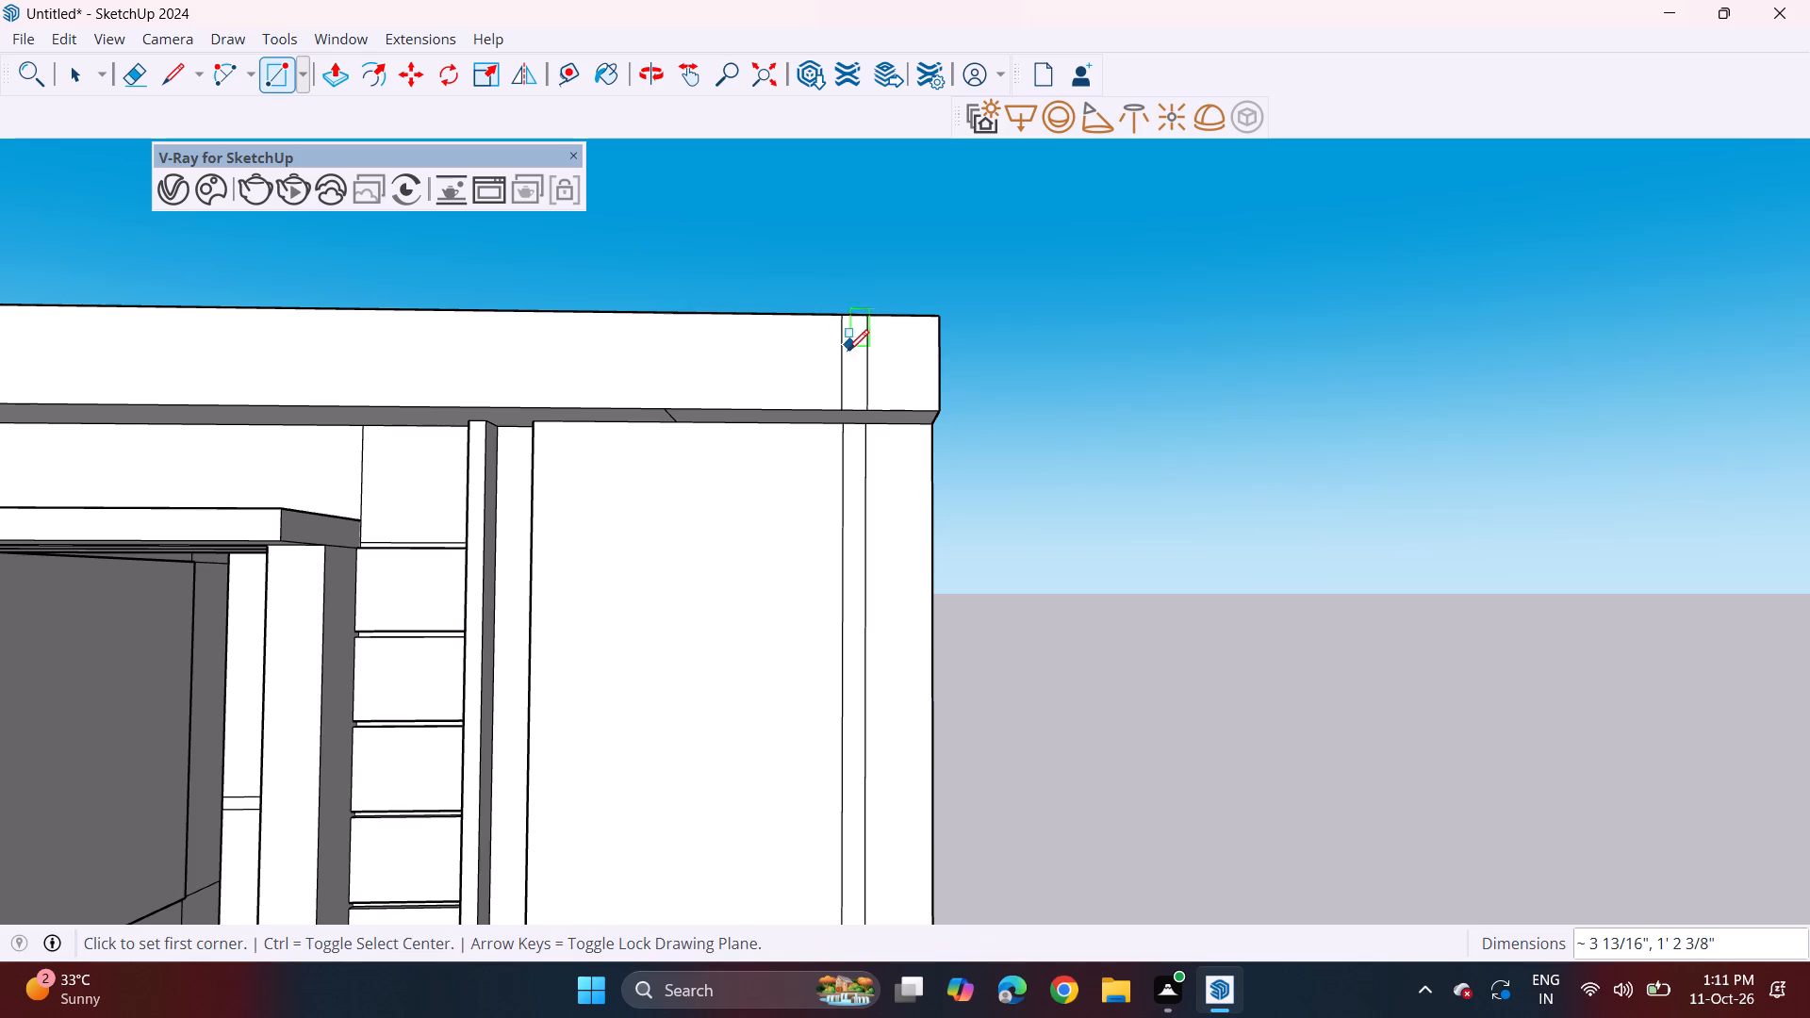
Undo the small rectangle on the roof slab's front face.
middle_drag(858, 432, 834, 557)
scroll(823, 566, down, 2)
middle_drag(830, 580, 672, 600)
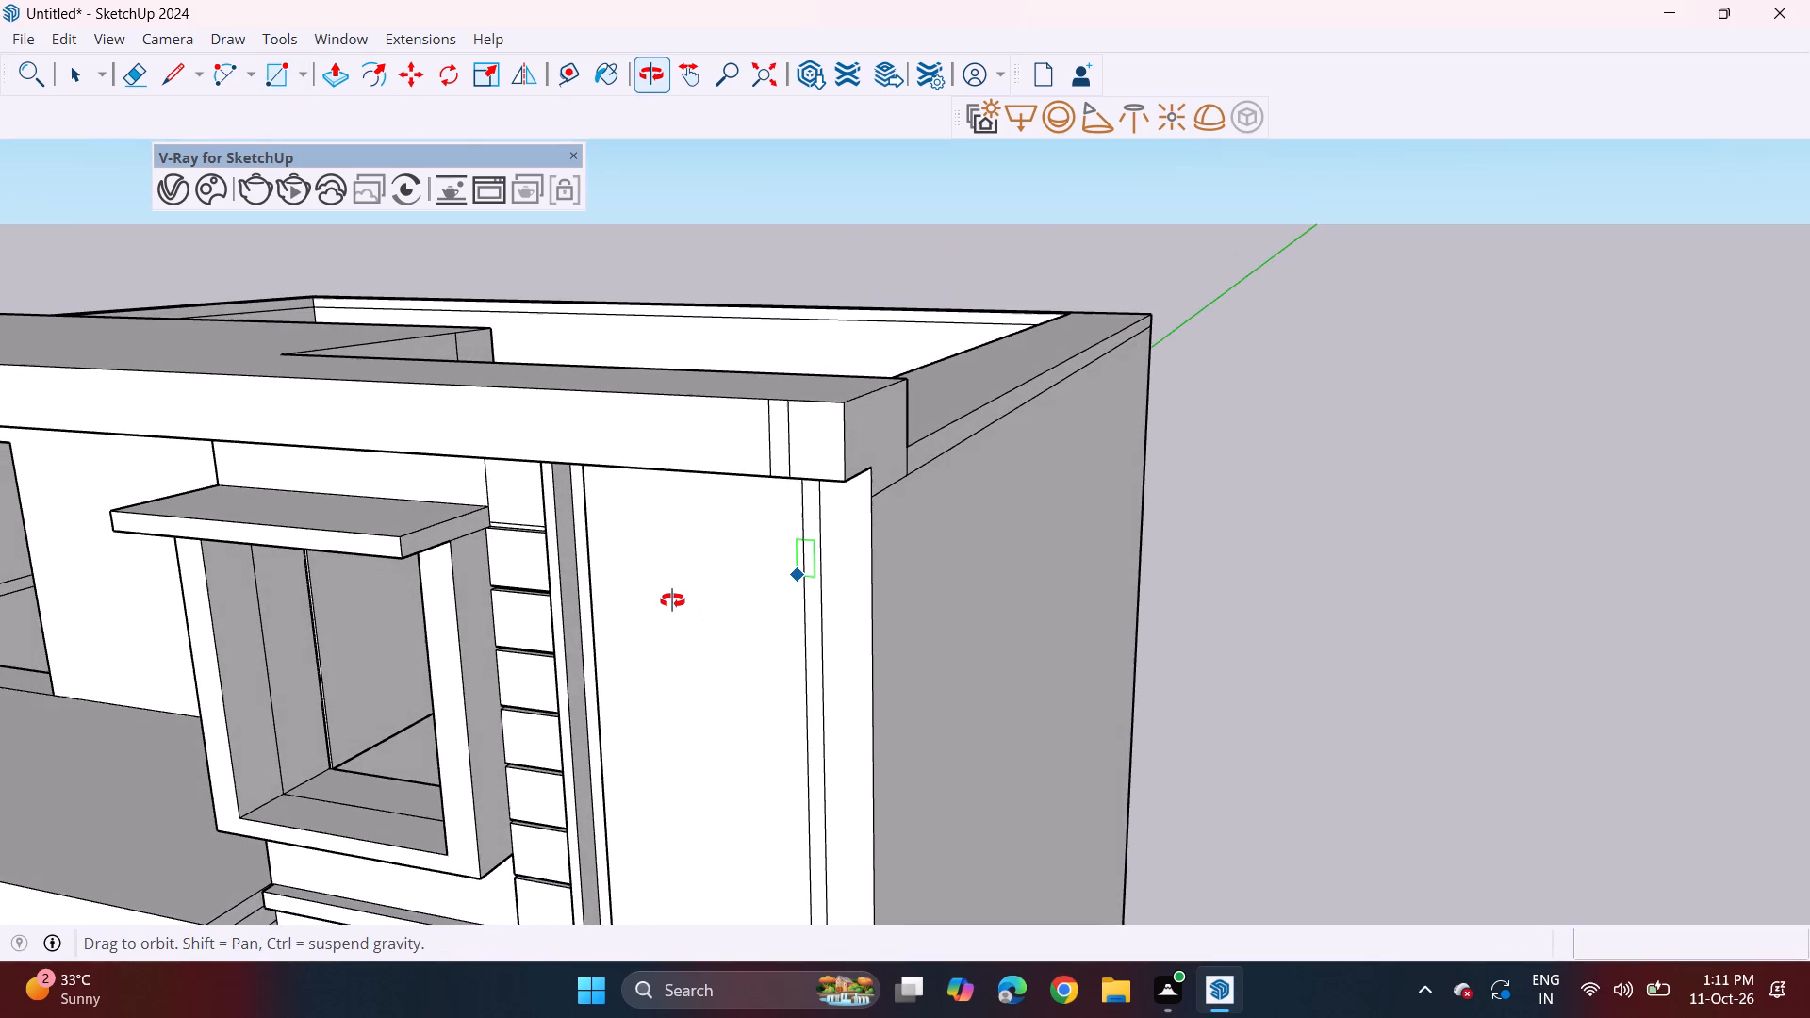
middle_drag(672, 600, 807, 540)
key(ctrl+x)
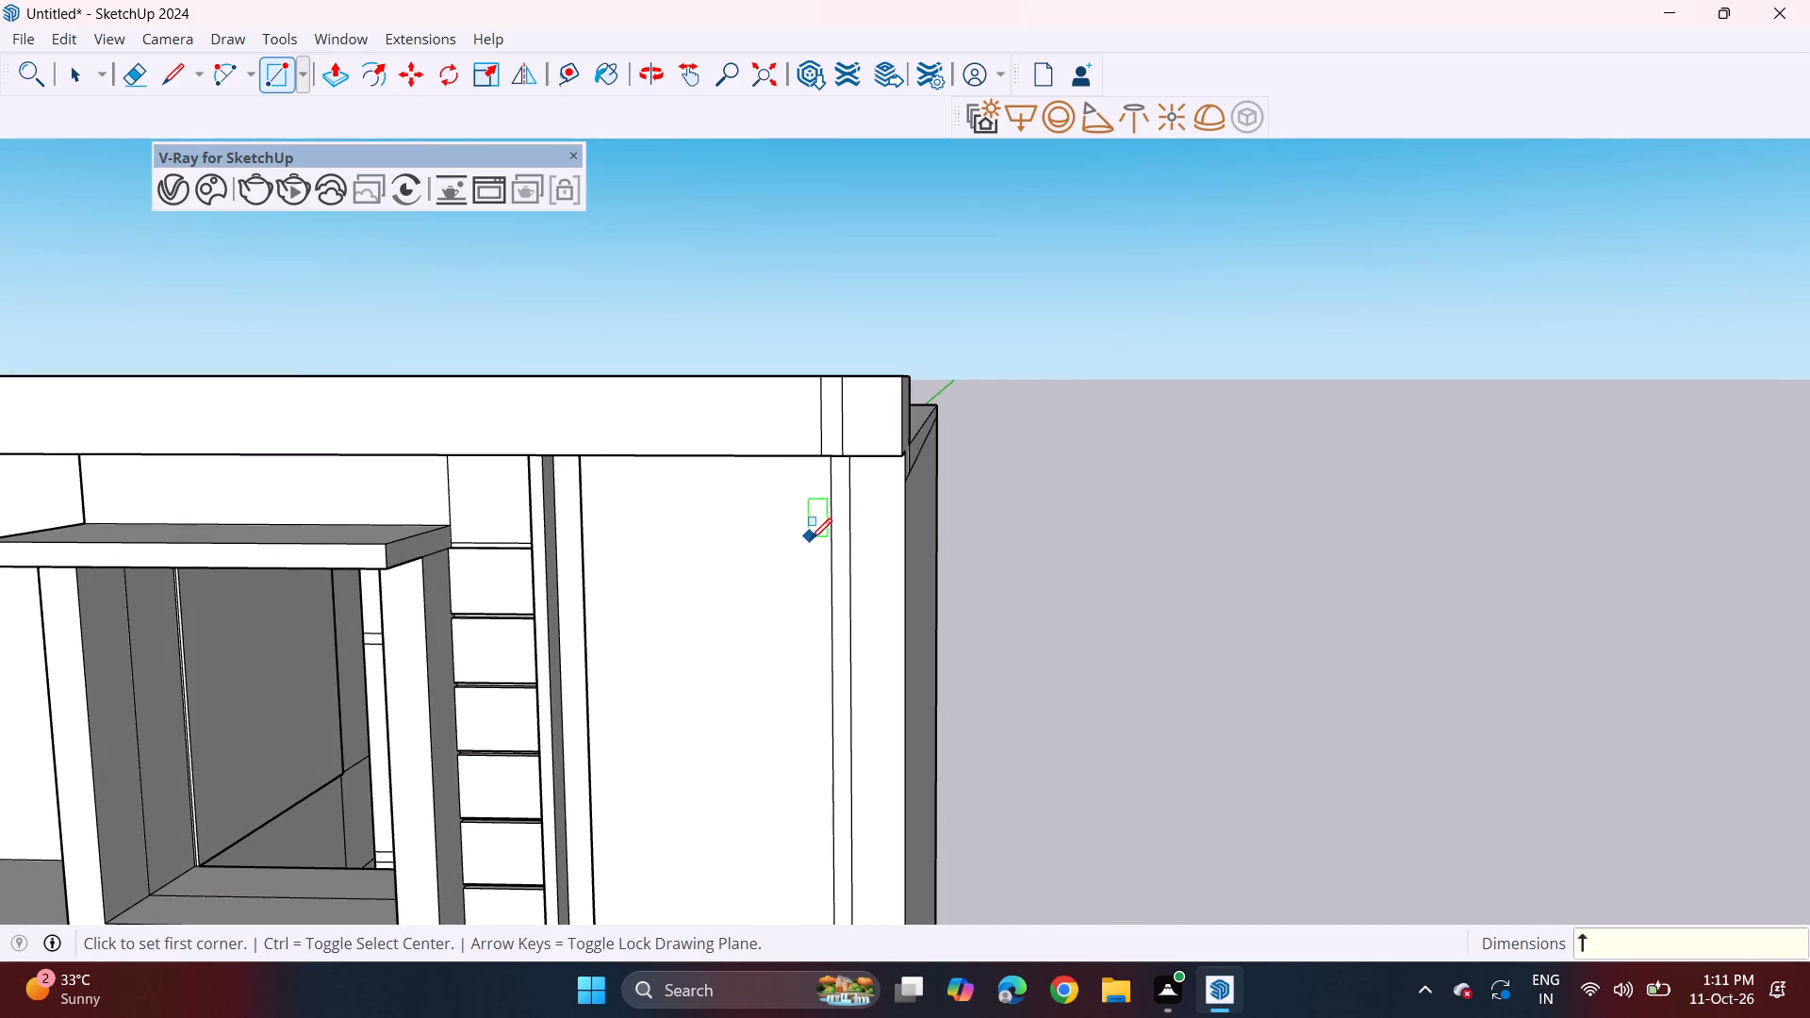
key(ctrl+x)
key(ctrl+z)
Push the narrow vertical strip on the widened wall in about 1 7/8" to form a groove.
middle_drag(812, 519, 647, 645)
middle_click(635, 645)
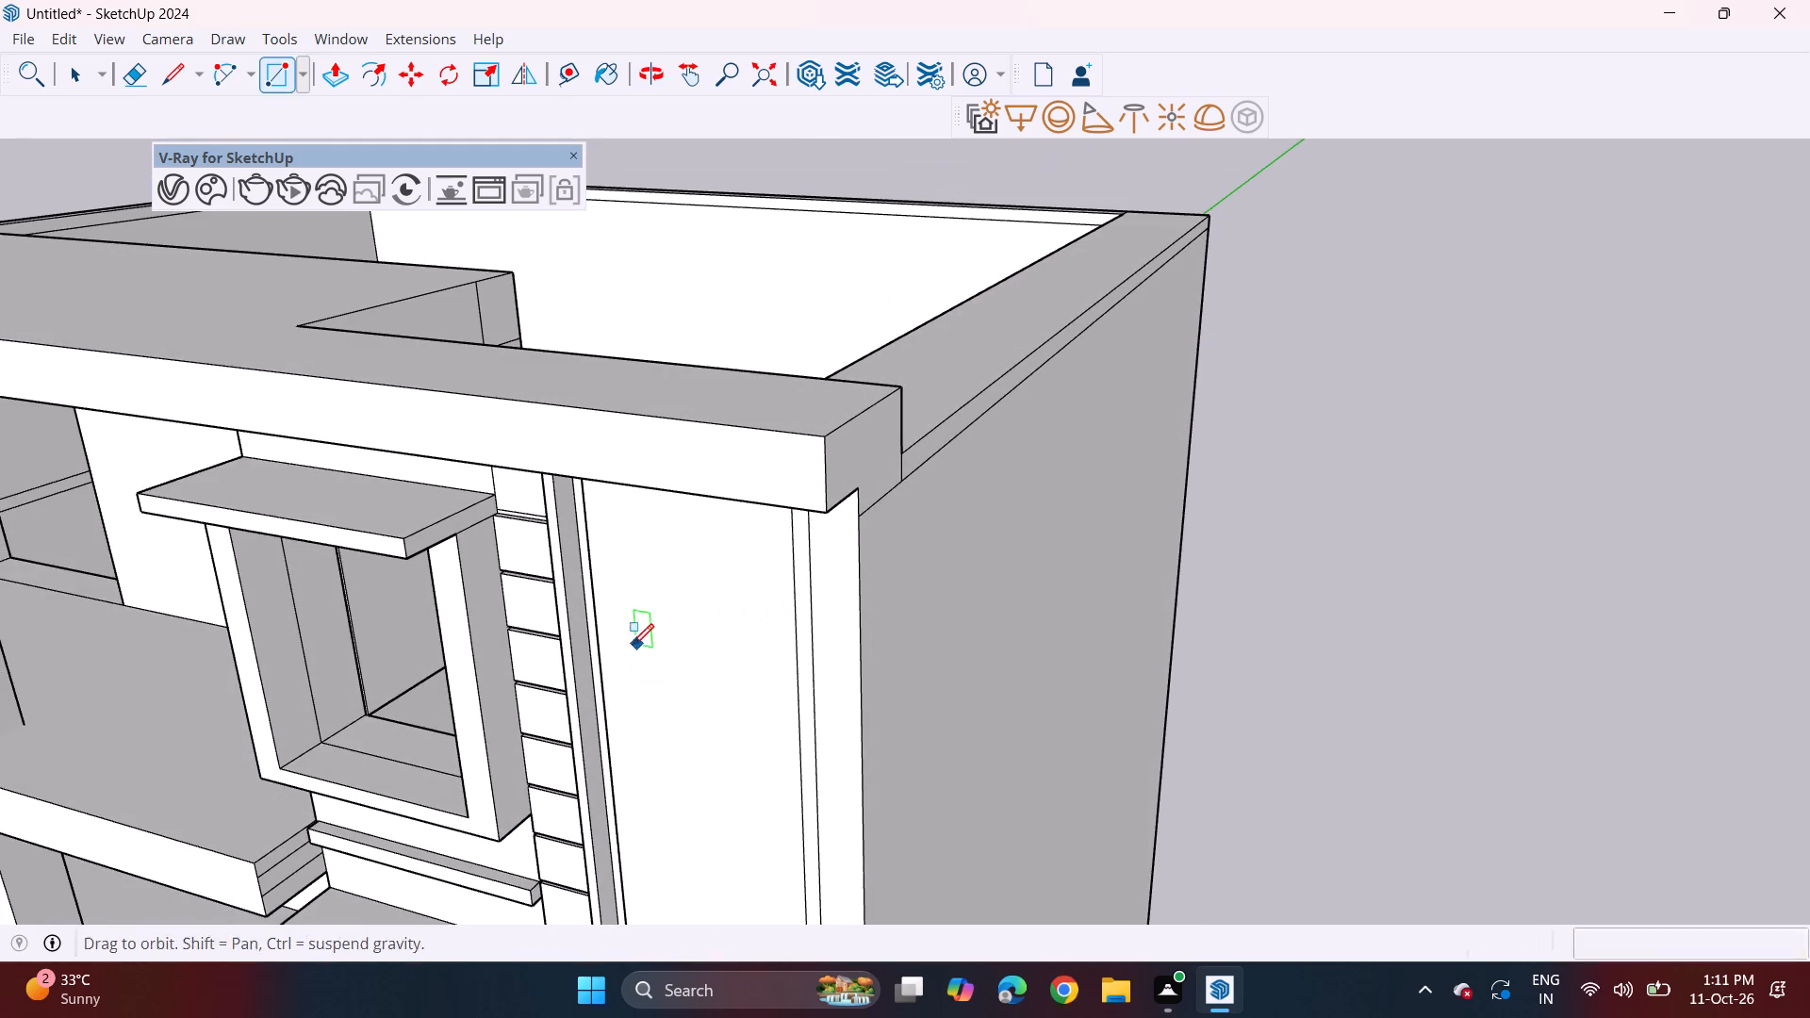
middle_drag(633, 645, 600, 641)
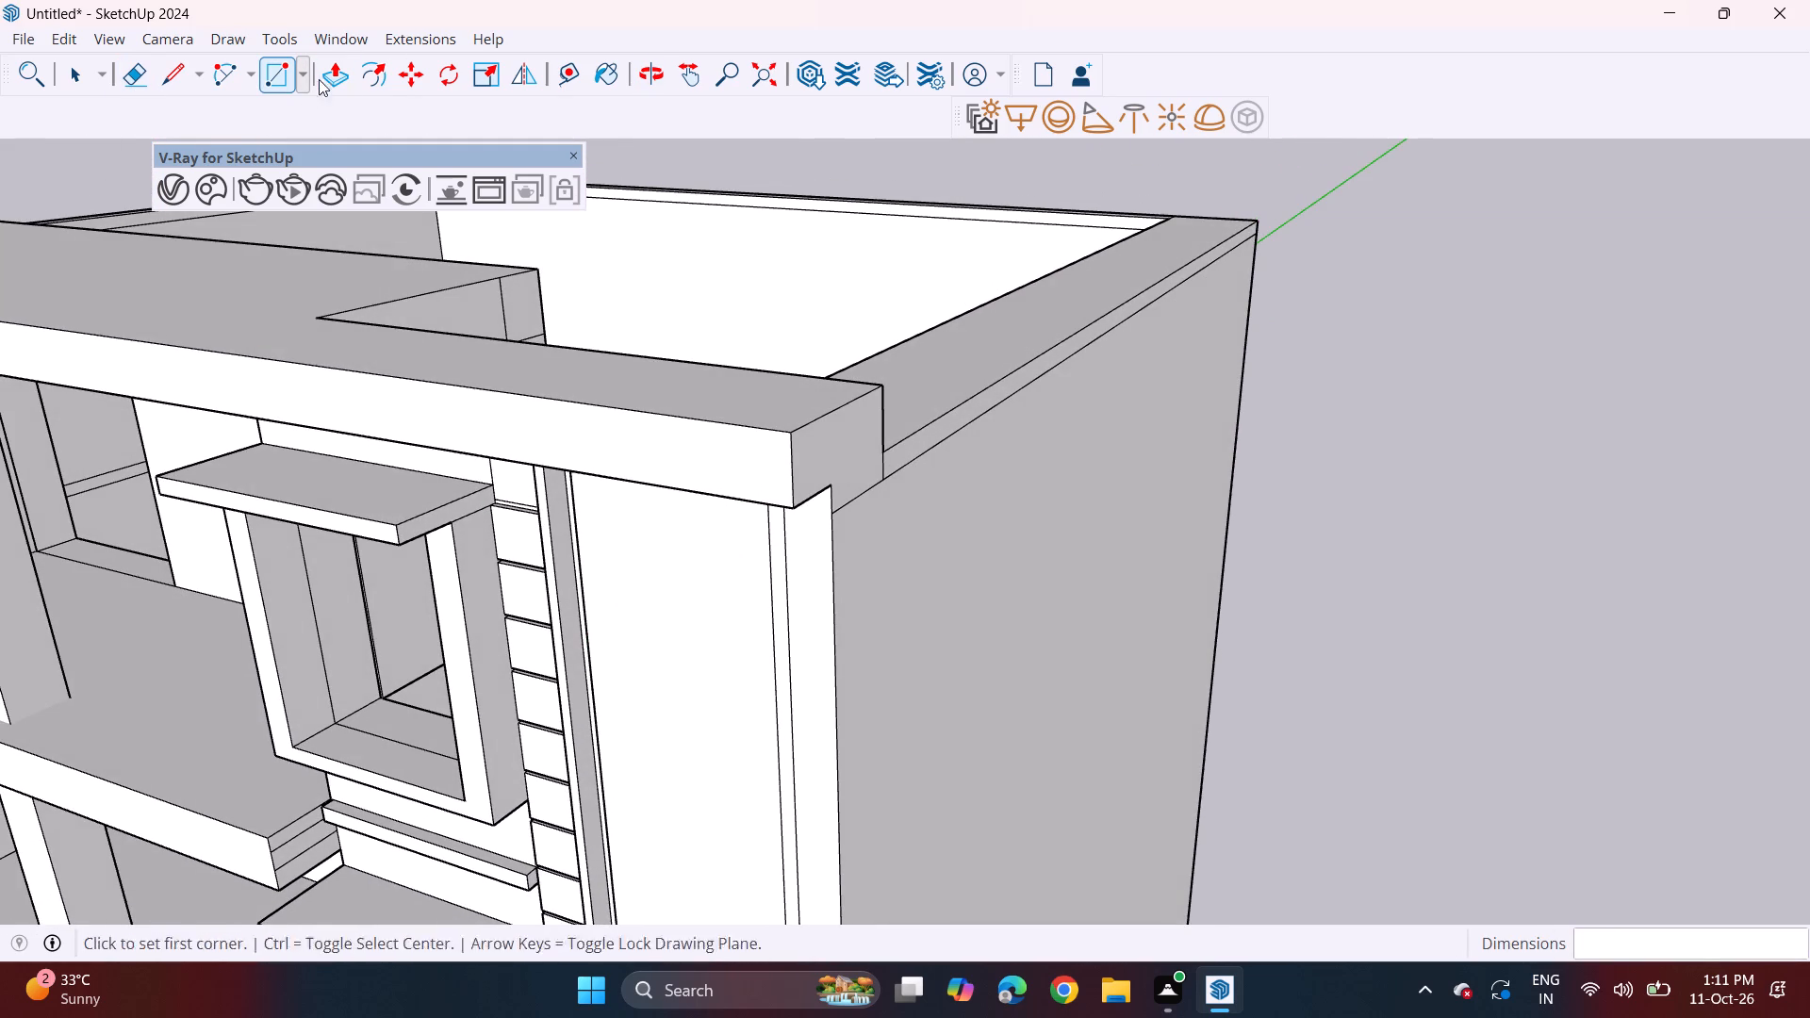
click(326, 75)
click(784, 749)
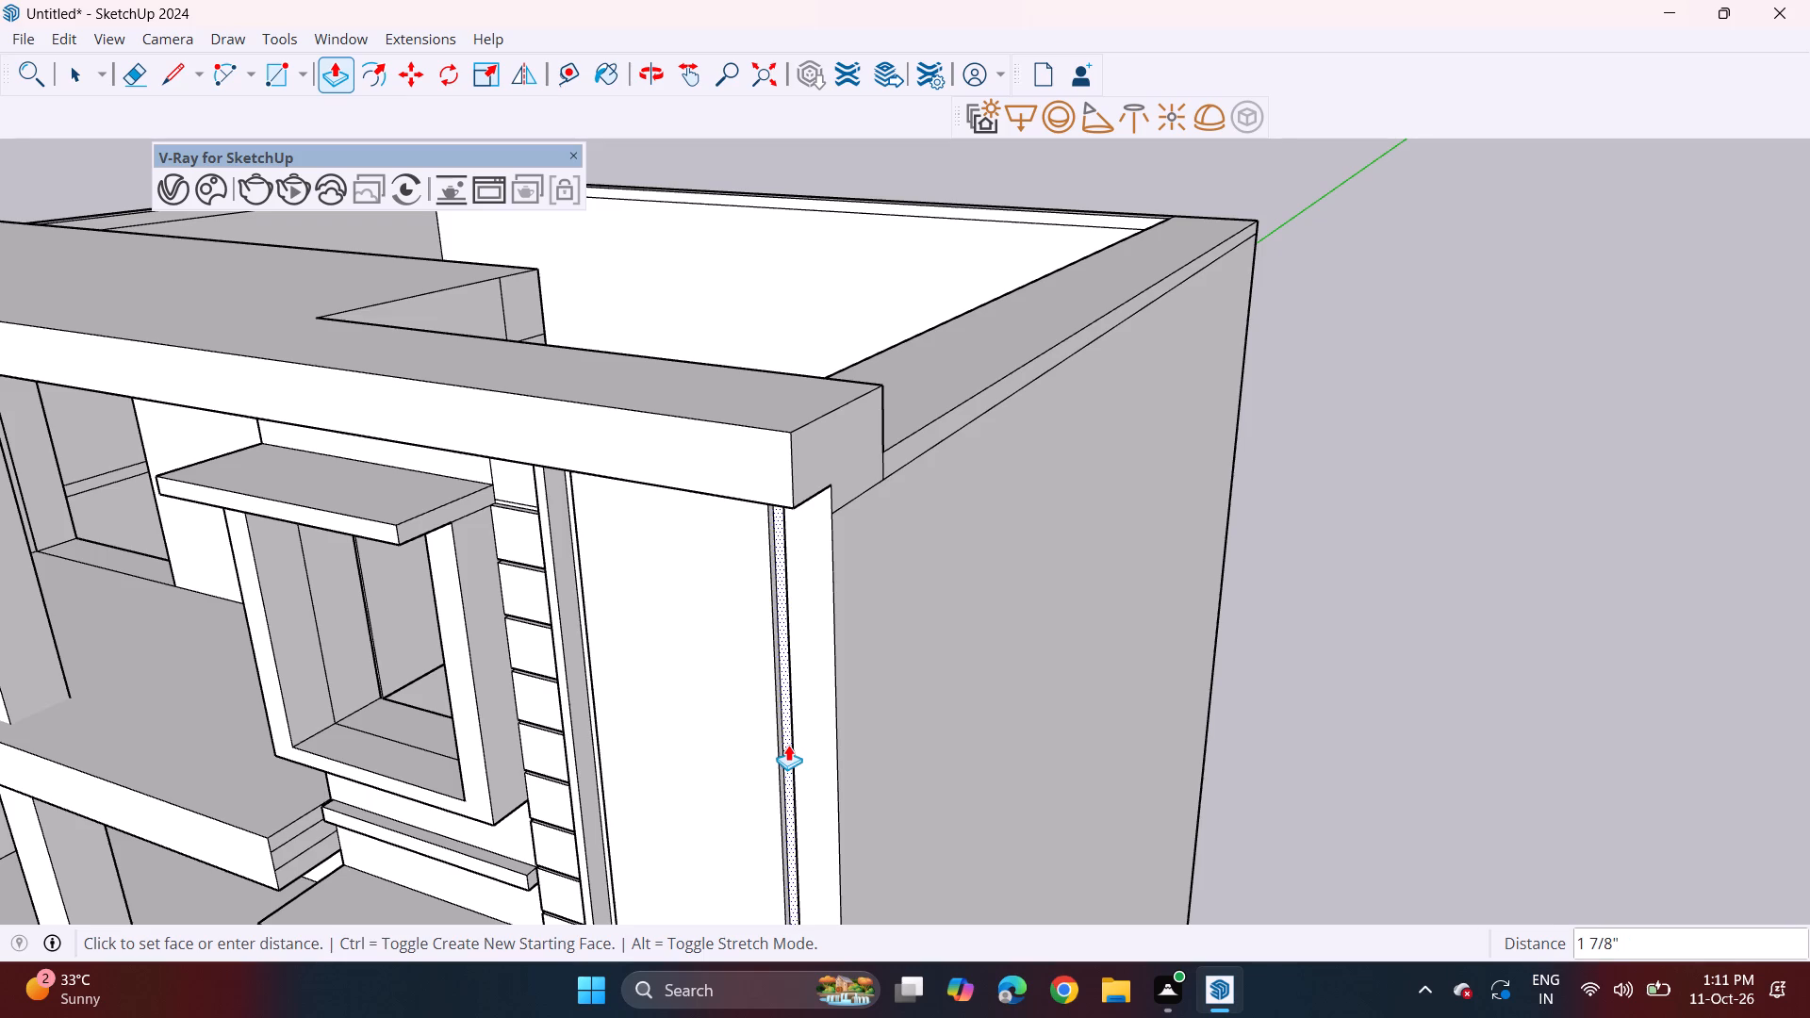
click(788, 745)
Raise the top face of the front corner block's parapet, above the arched opening's bay, by 3'.
middle_drag(743, 760, 963, 630)
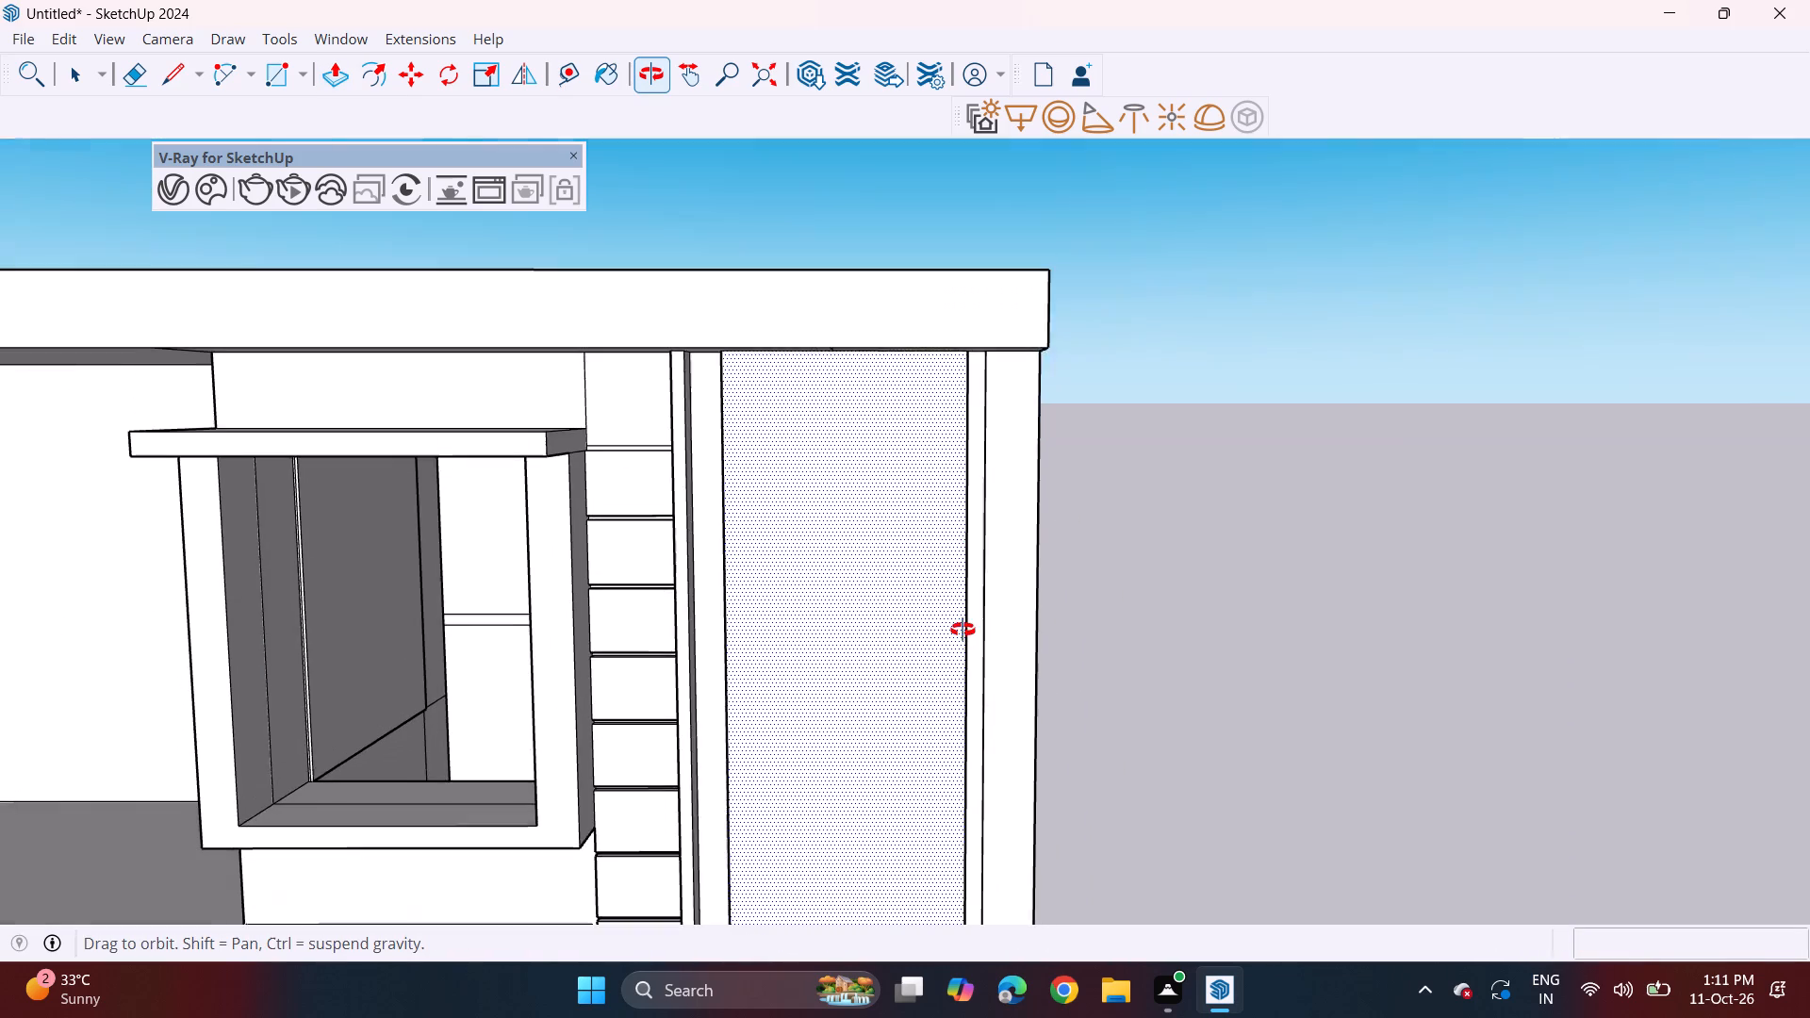
middle_drag(963, 630, 965, 629)
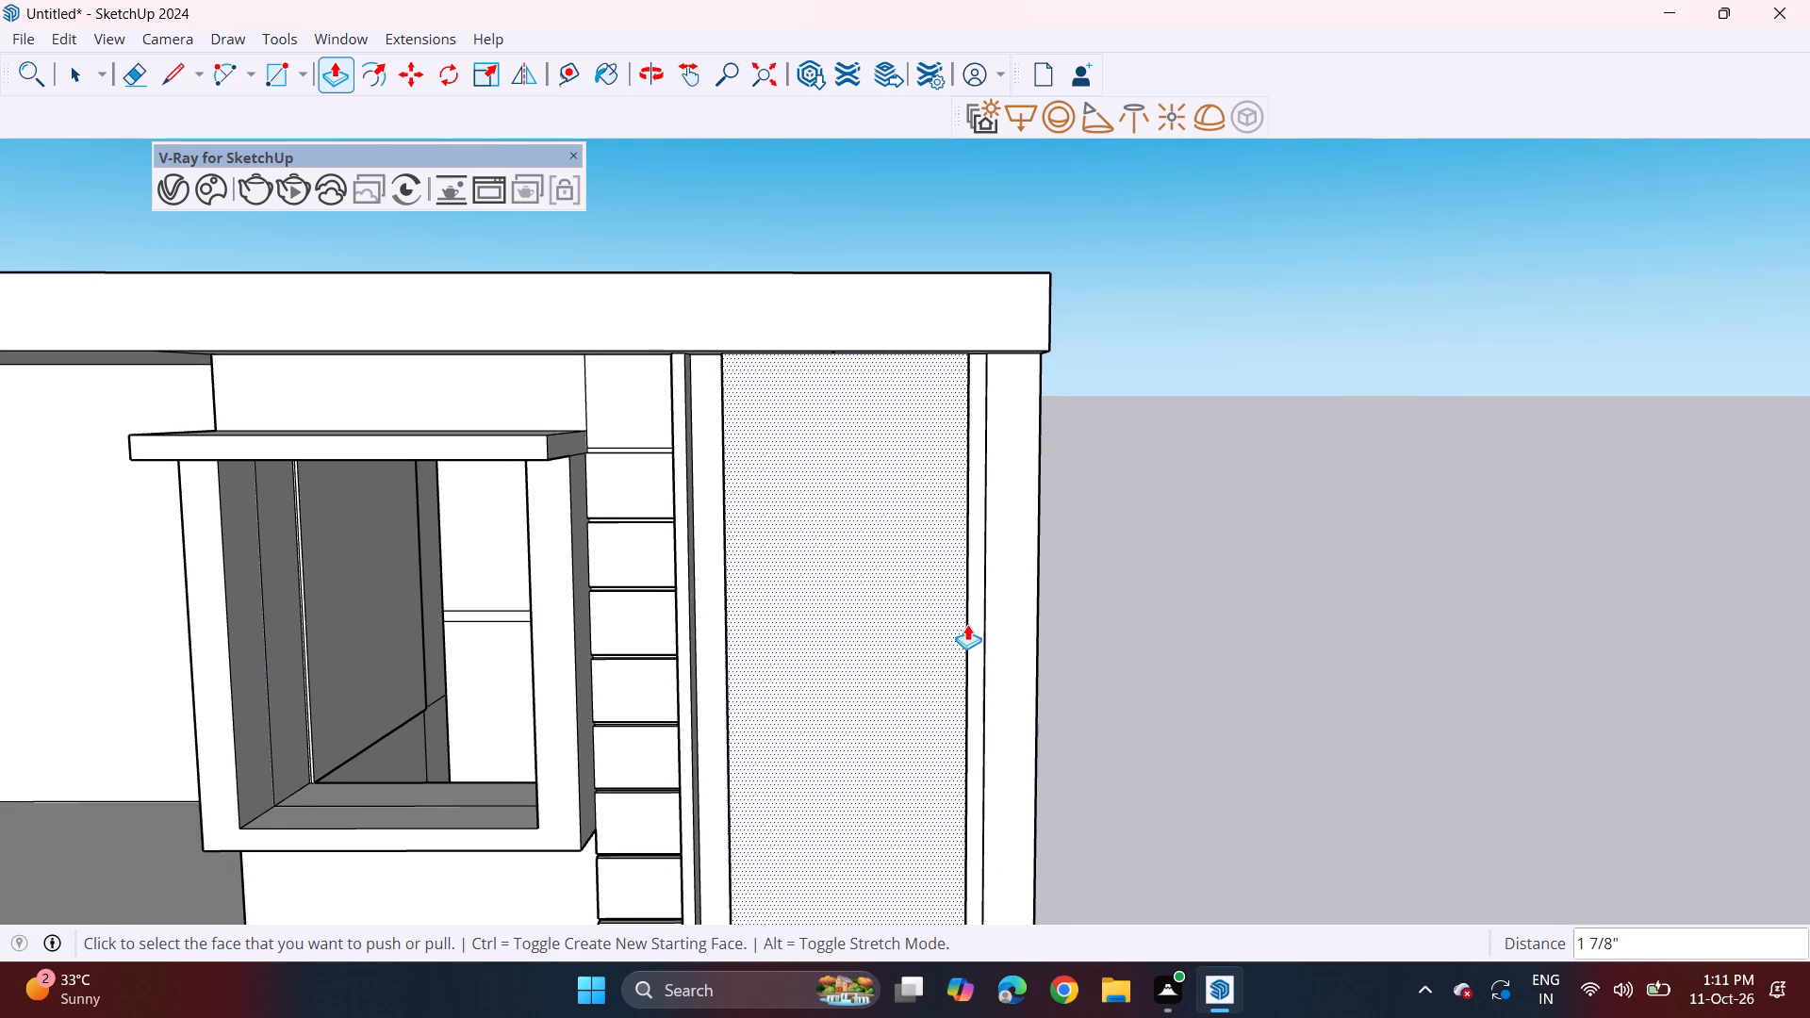
scroll(856, 509, down, 1)
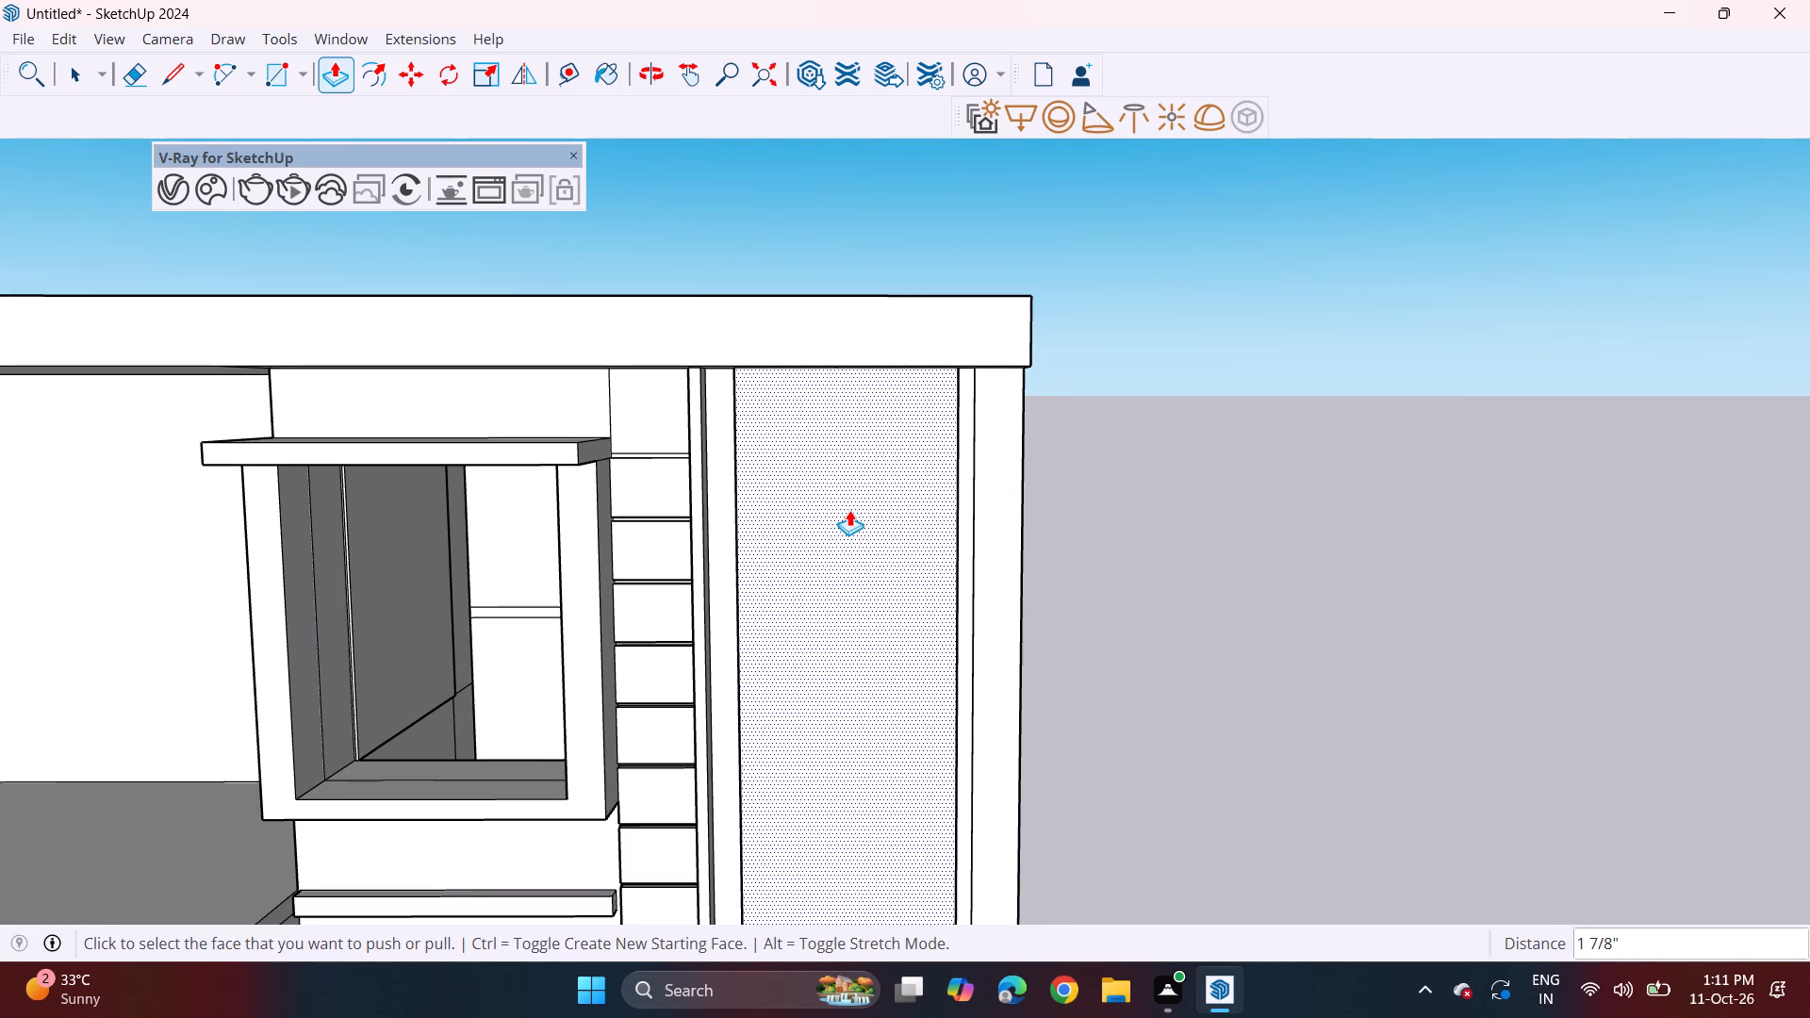
middle_drag(344, 377, 496, 455)
scroll(488, 420, down, 7)
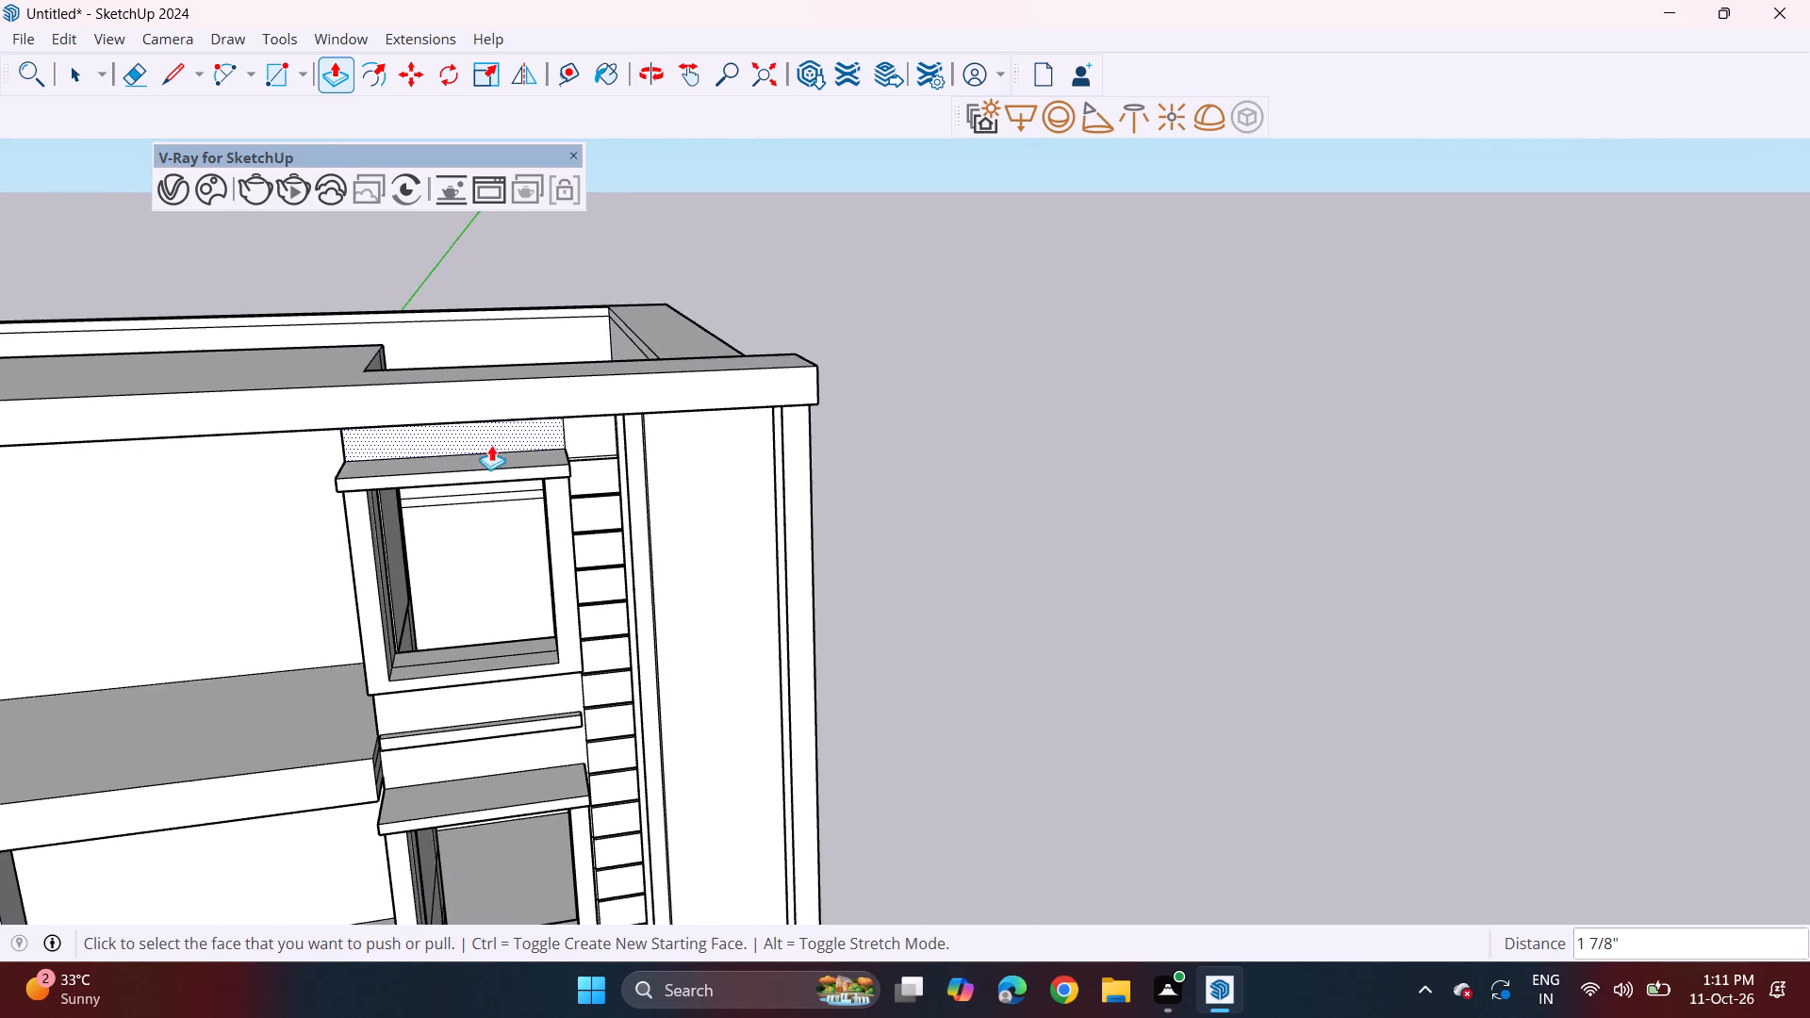
middle_drag(479, 451, 1061, 574)
middle_drag(1054, 581, 887, 565)
scroll(341, 435, down, 3)
middle_drag(294, 485, 592, 501)
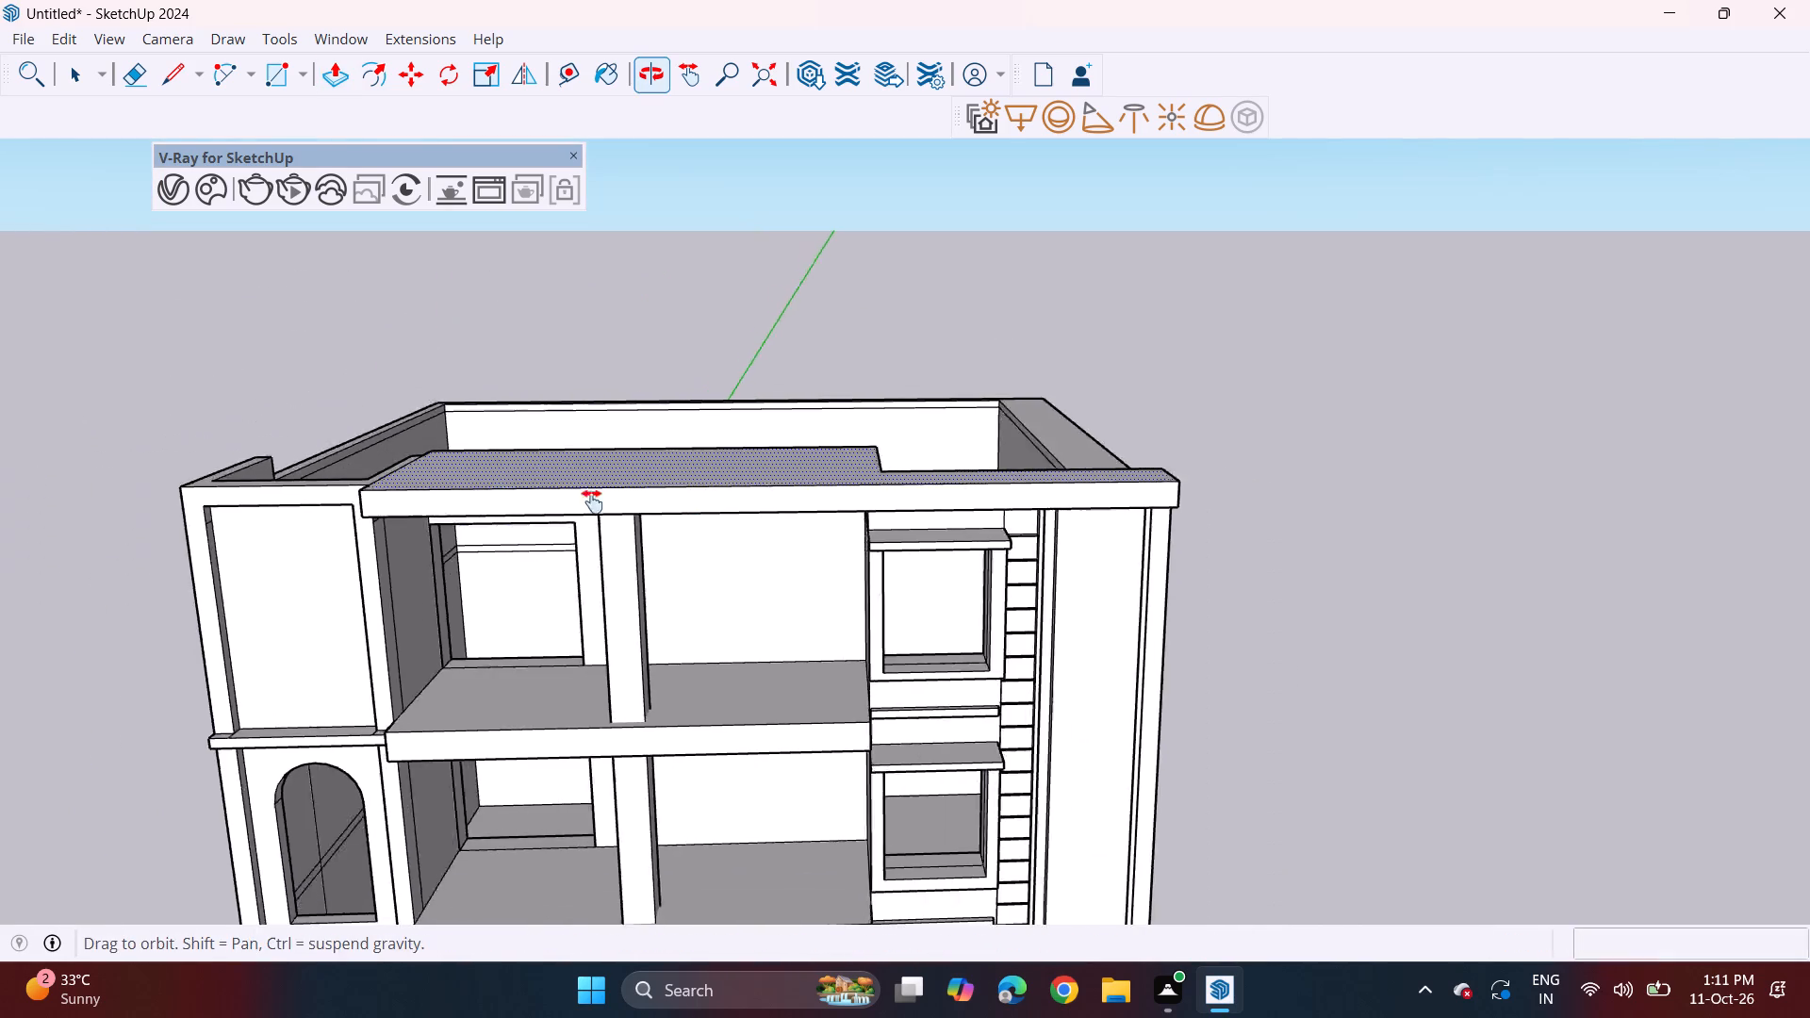
middle_drag(592, 501, 959, 583)
middle_drag(941, 610, 1159, 566)
scroll(868, 507, up, 4)
middle_drag(913, 573, 666, 626)
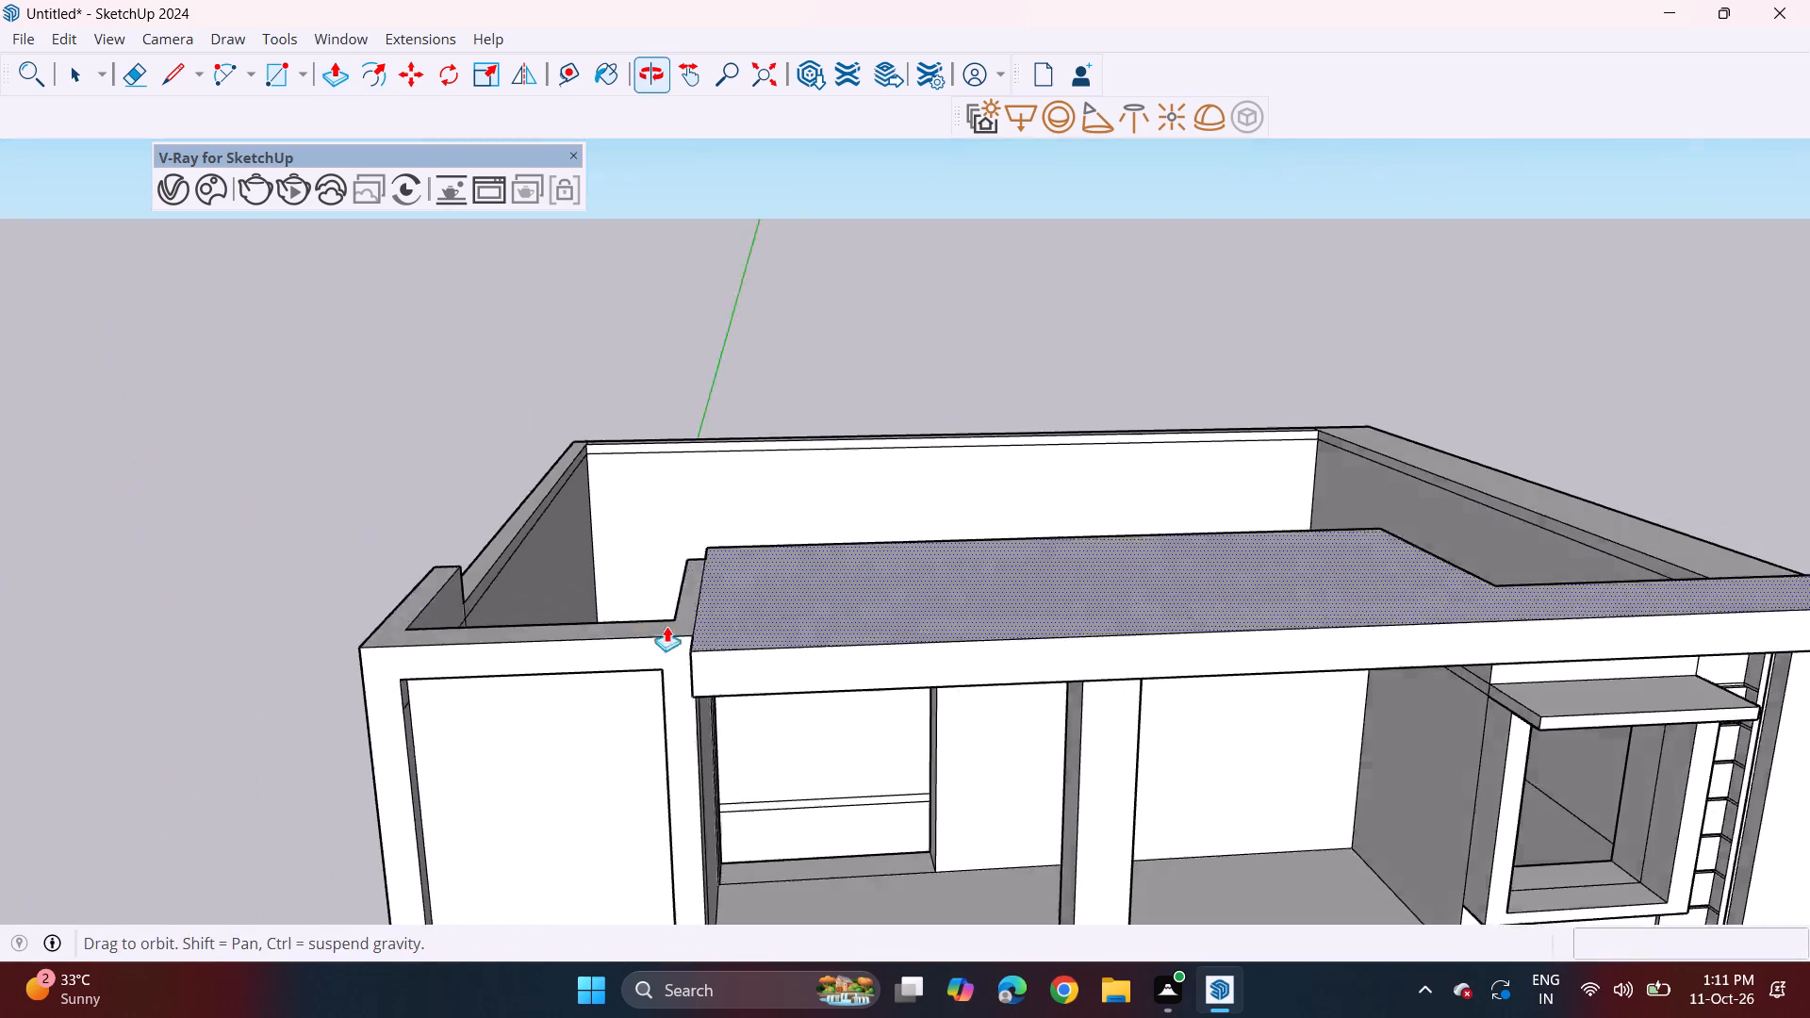
middle_drag(666, 626, 672, 626)
click(654, 624)
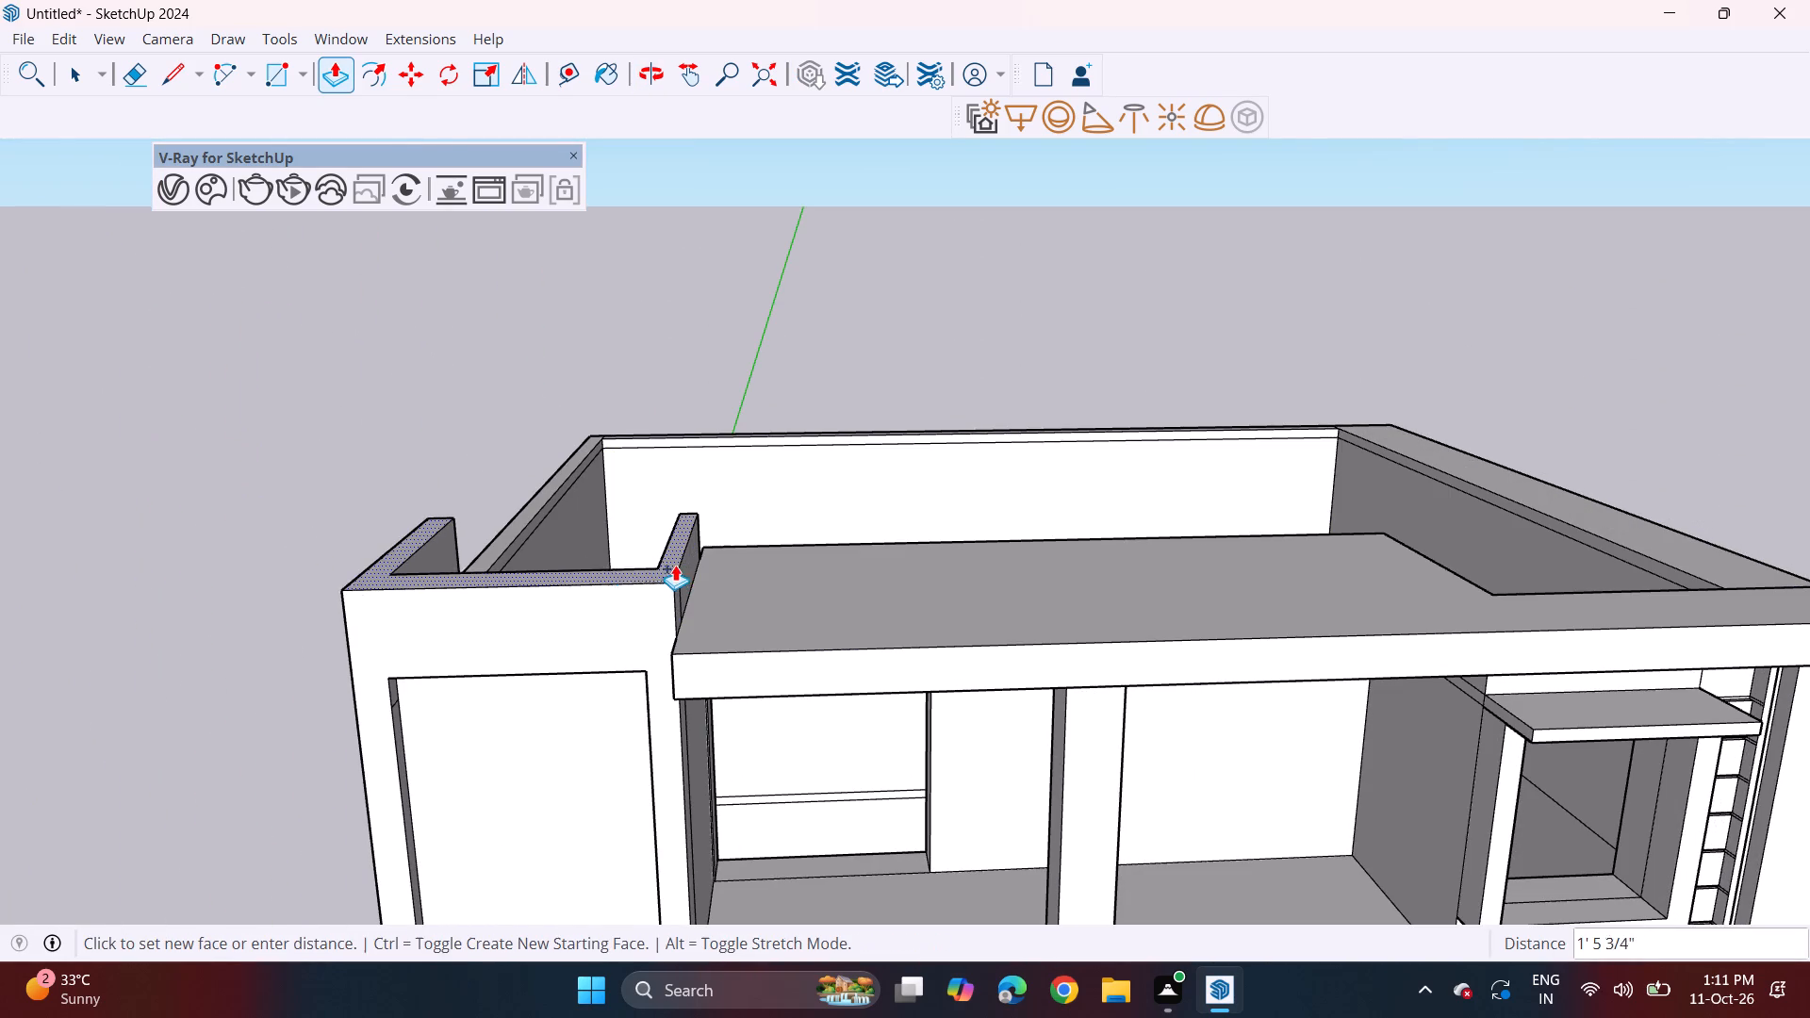
text(3')
key(Return)
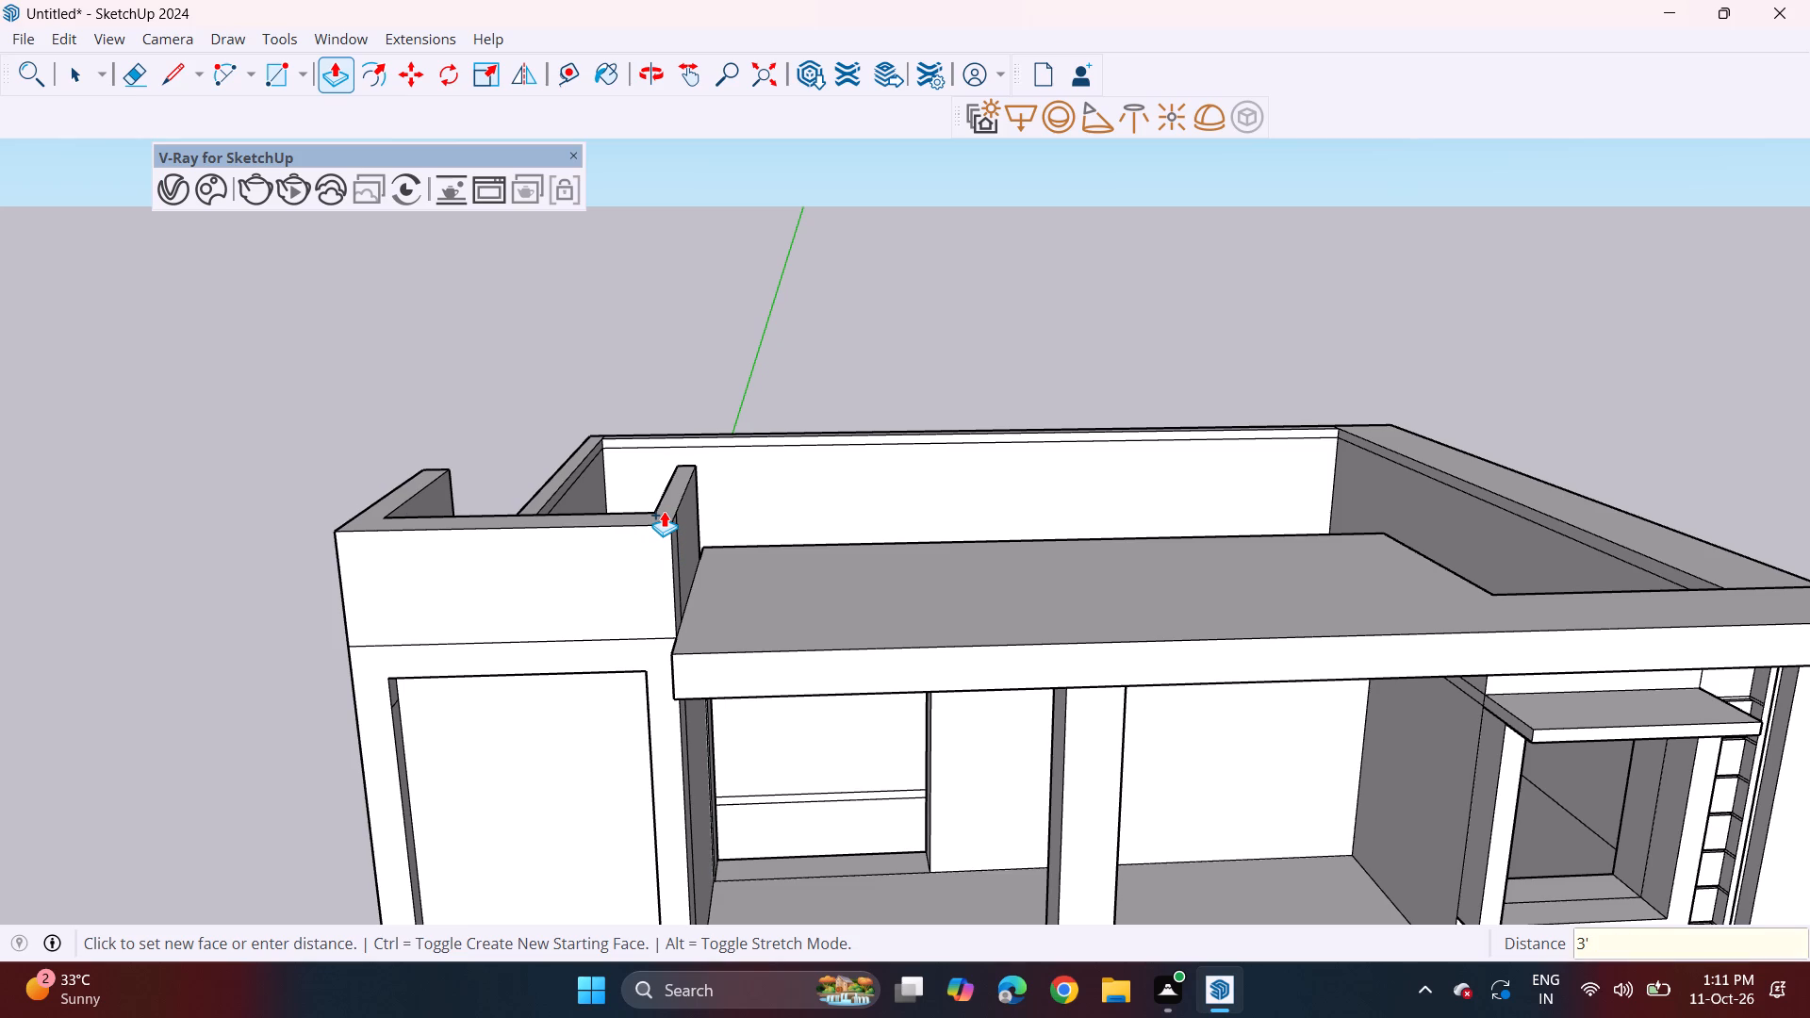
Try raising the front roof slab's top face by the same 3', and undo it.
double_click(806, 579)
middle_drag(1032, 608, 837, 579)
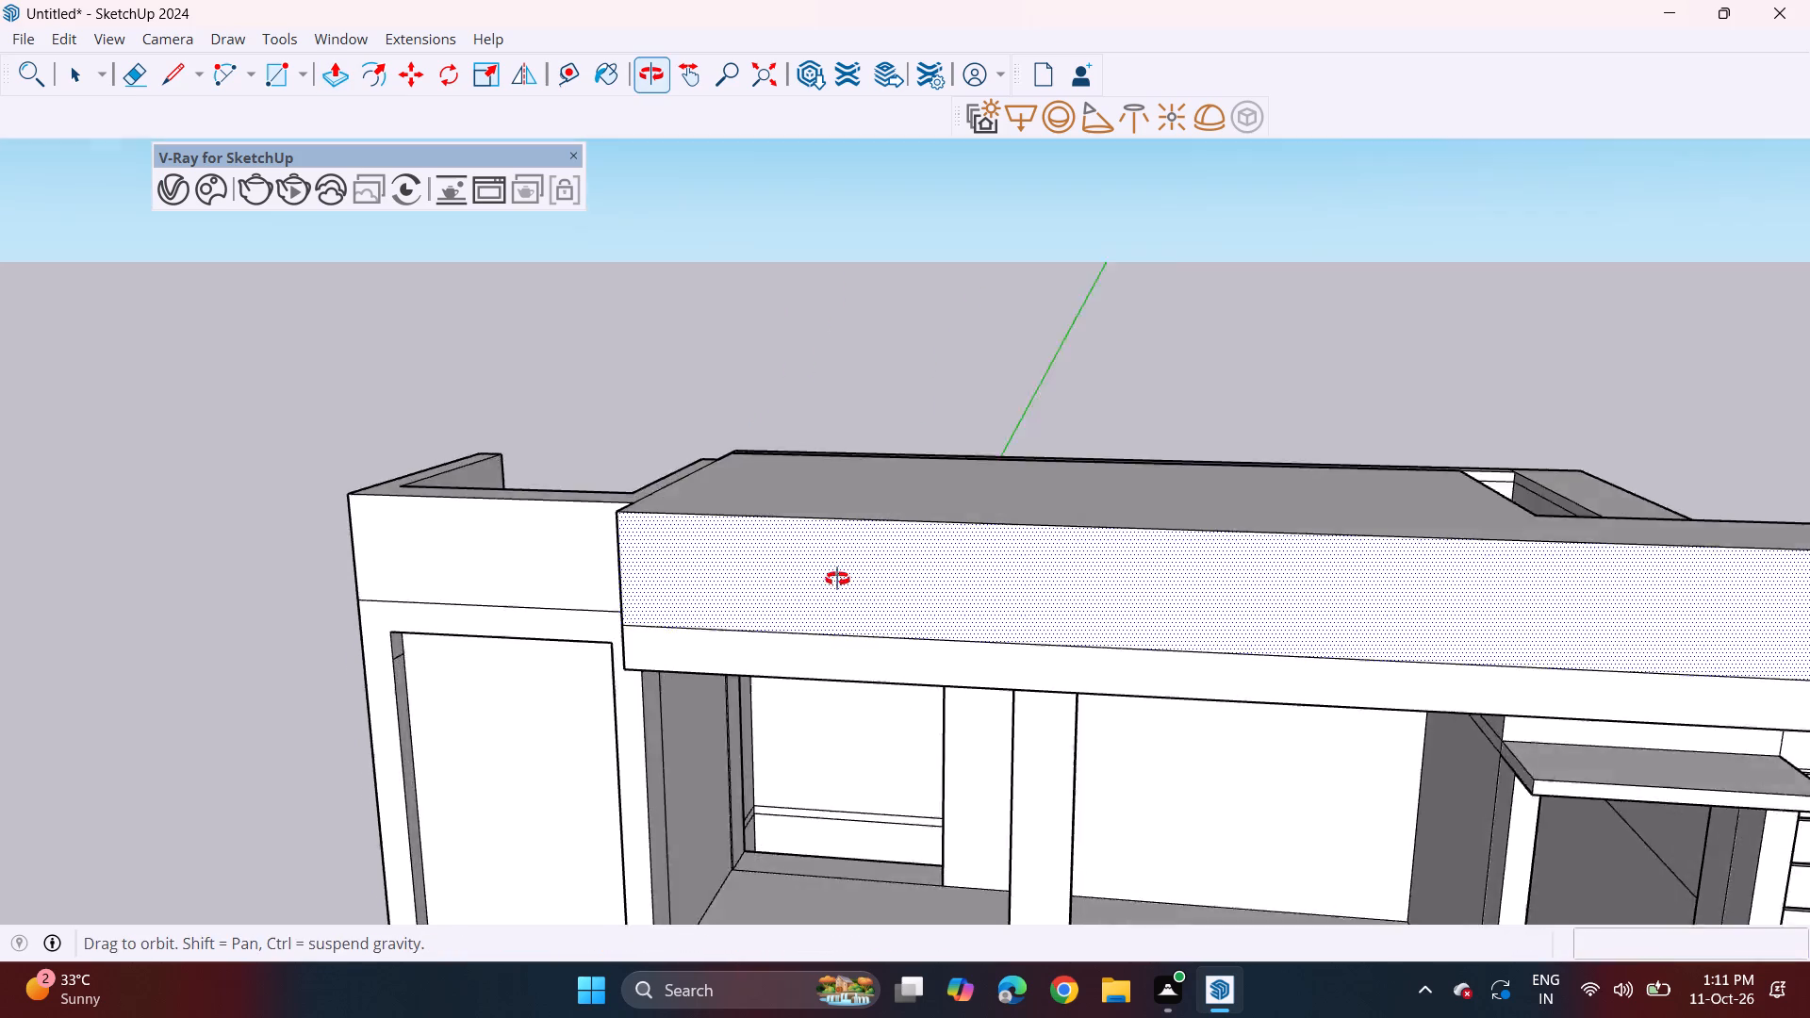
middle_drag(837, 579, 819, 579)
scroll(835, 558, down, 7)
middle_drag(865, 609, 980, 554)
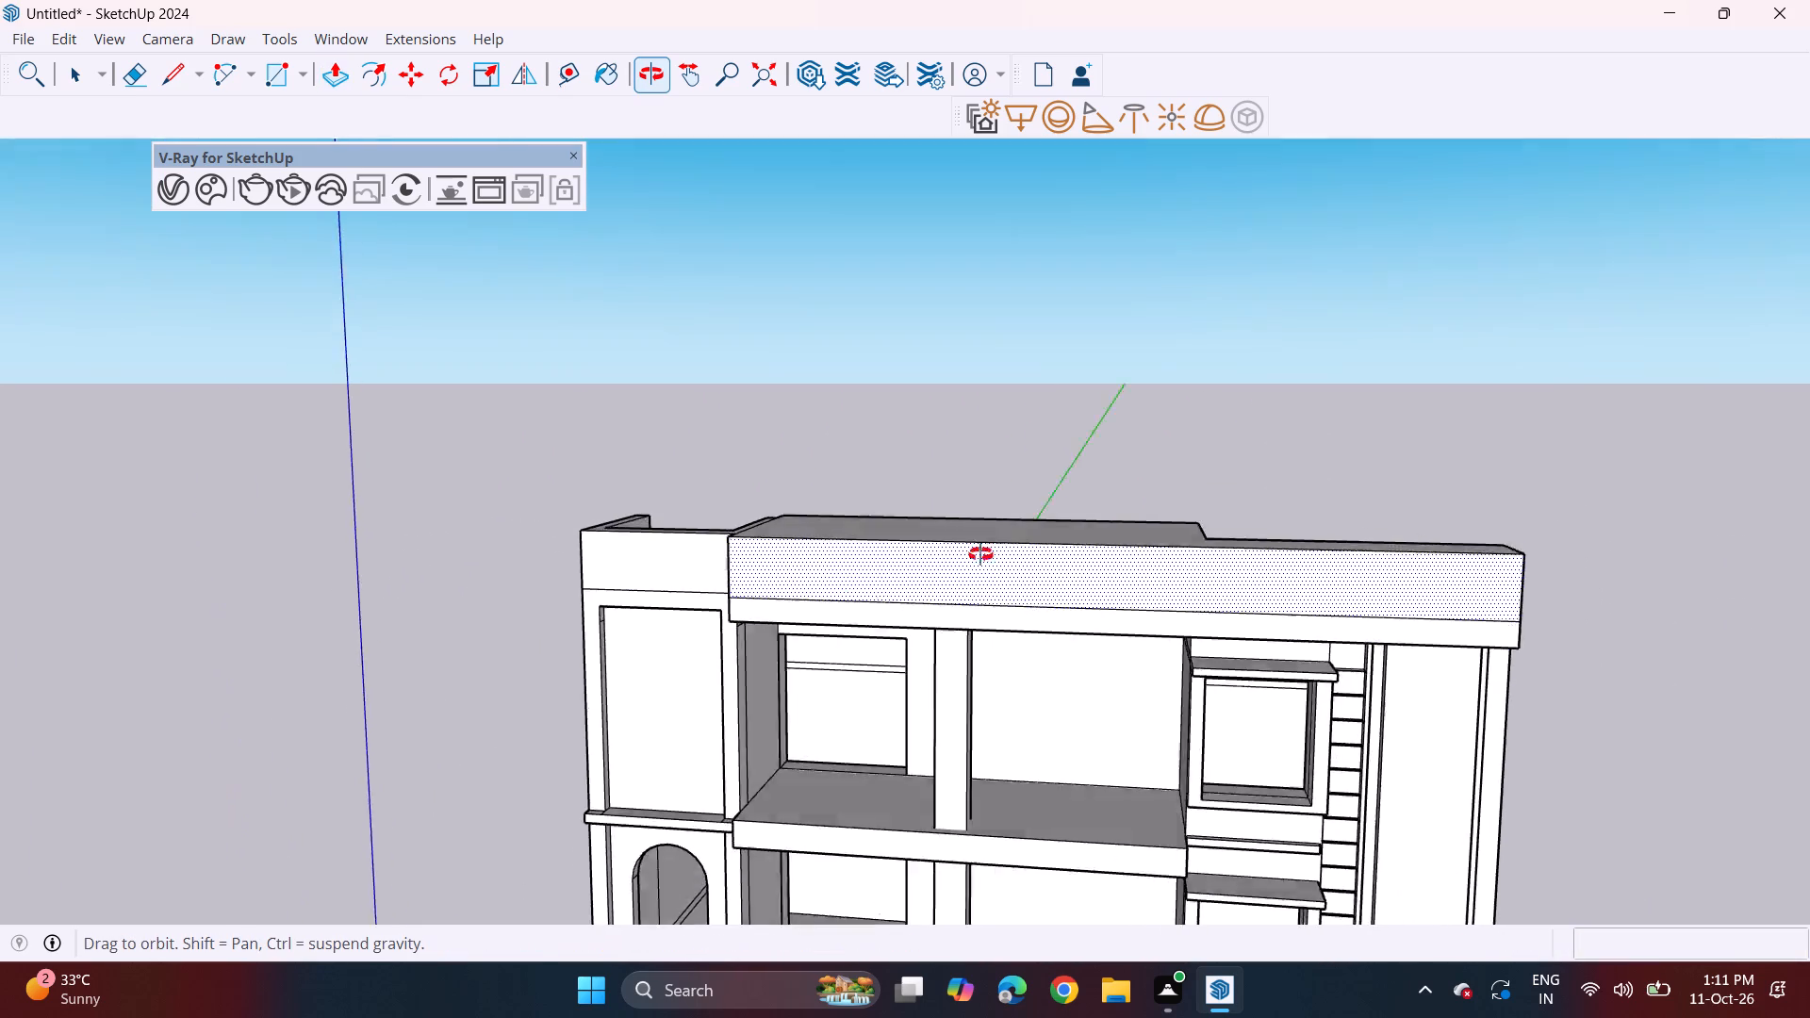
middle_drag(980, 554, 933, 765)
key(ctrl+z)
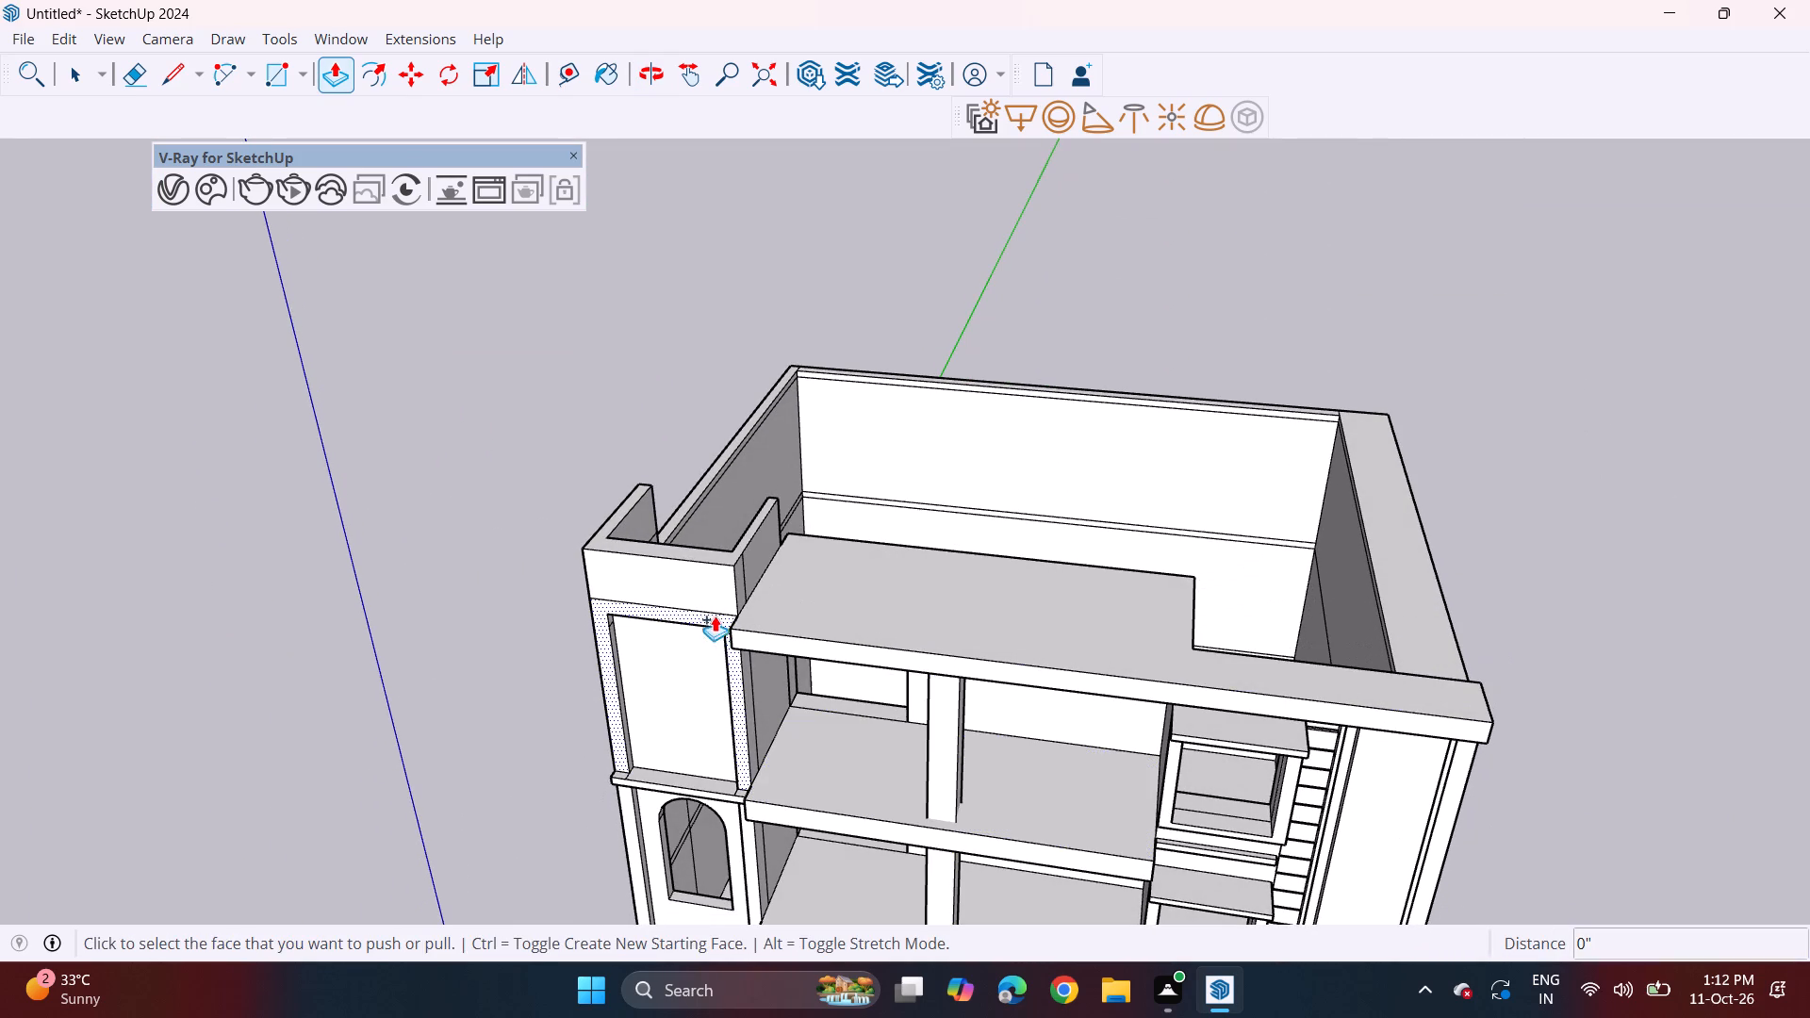
Draw a ledge from the roof slab's front corner across the corner block, about 7' 7 3/16" long, closed back 1' 2 7/16" to the wall.
click(171, 78)
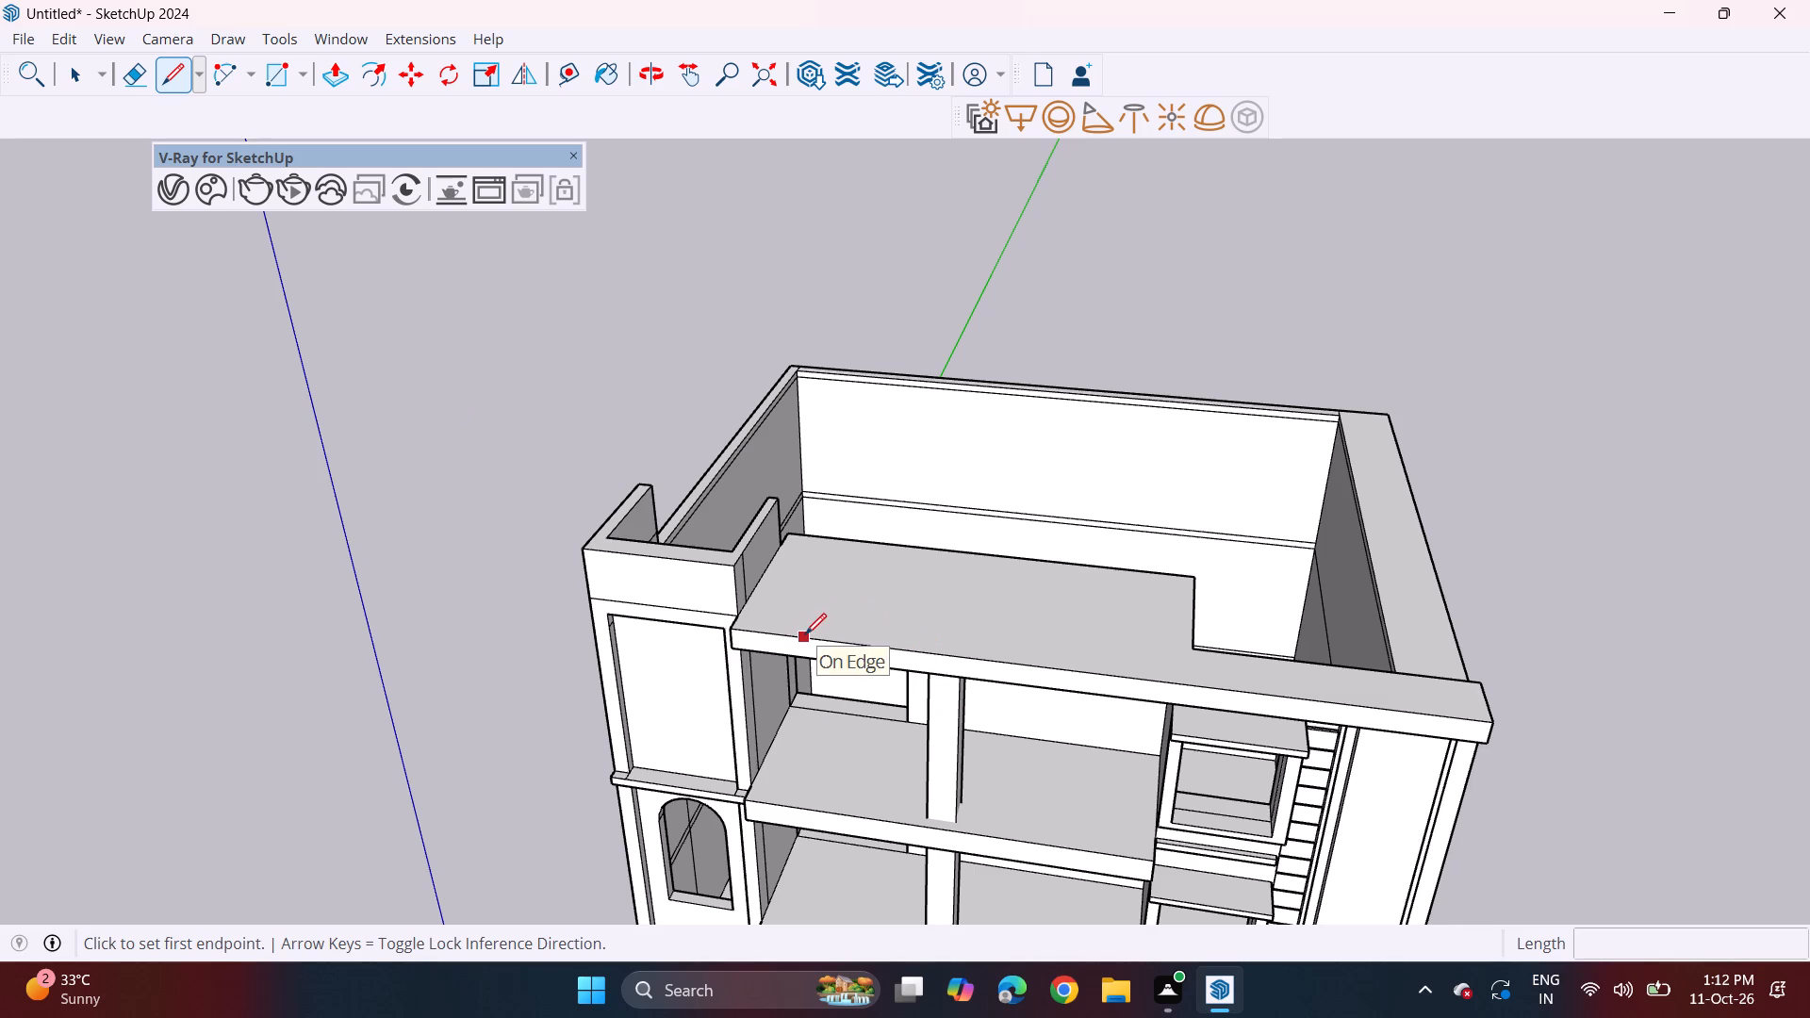
middle_drag(744, 631, 1297, 726)
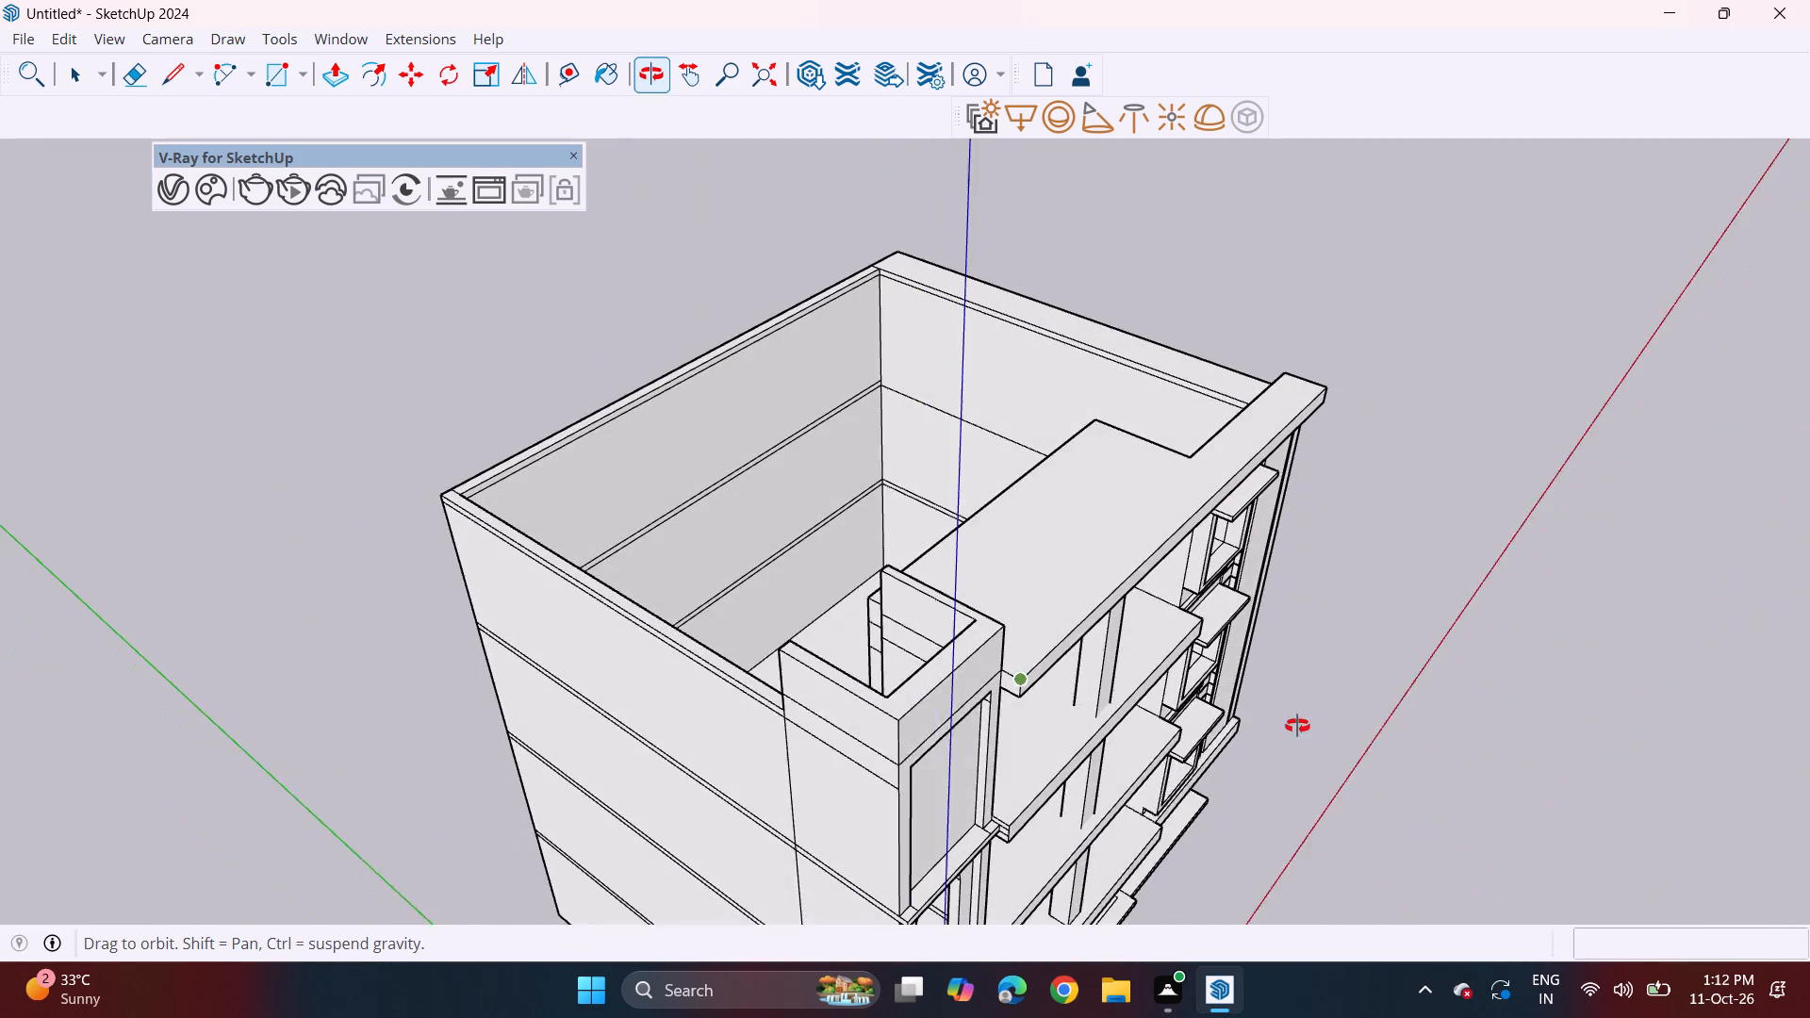
middle_drag(1297, 726, 1297, 733)
click(1029, 694)
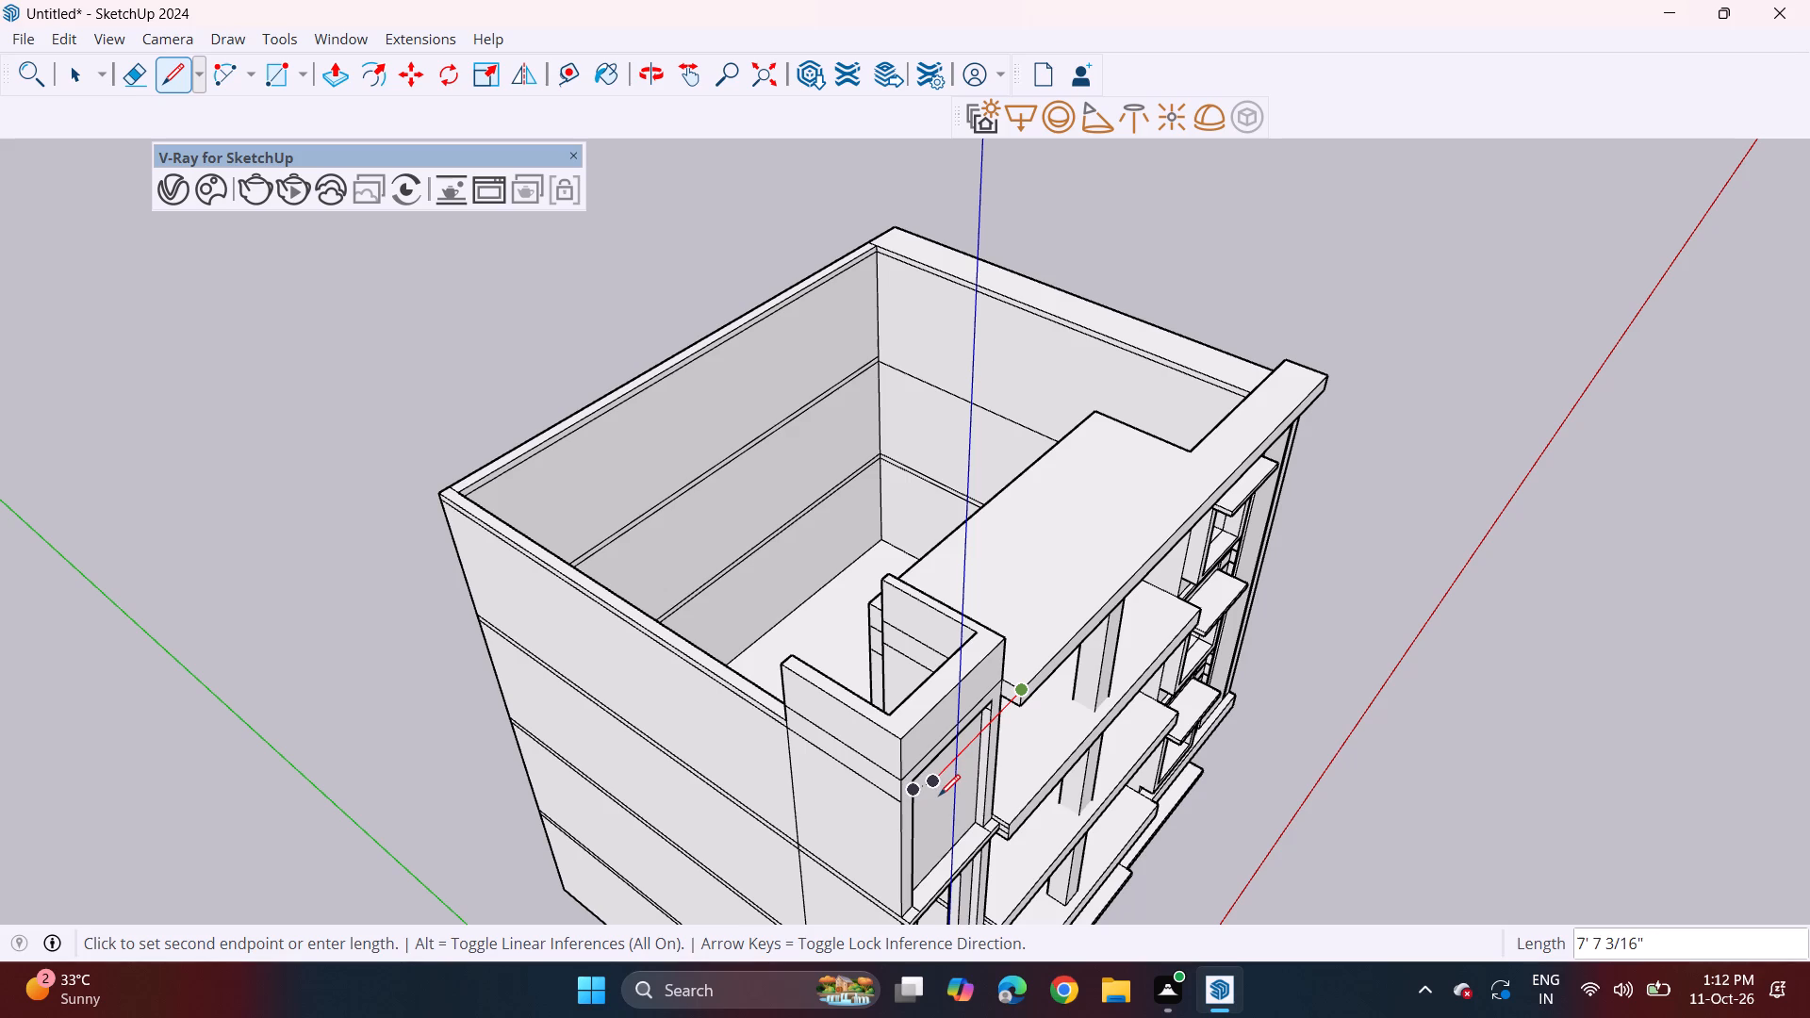
click(946, 787)
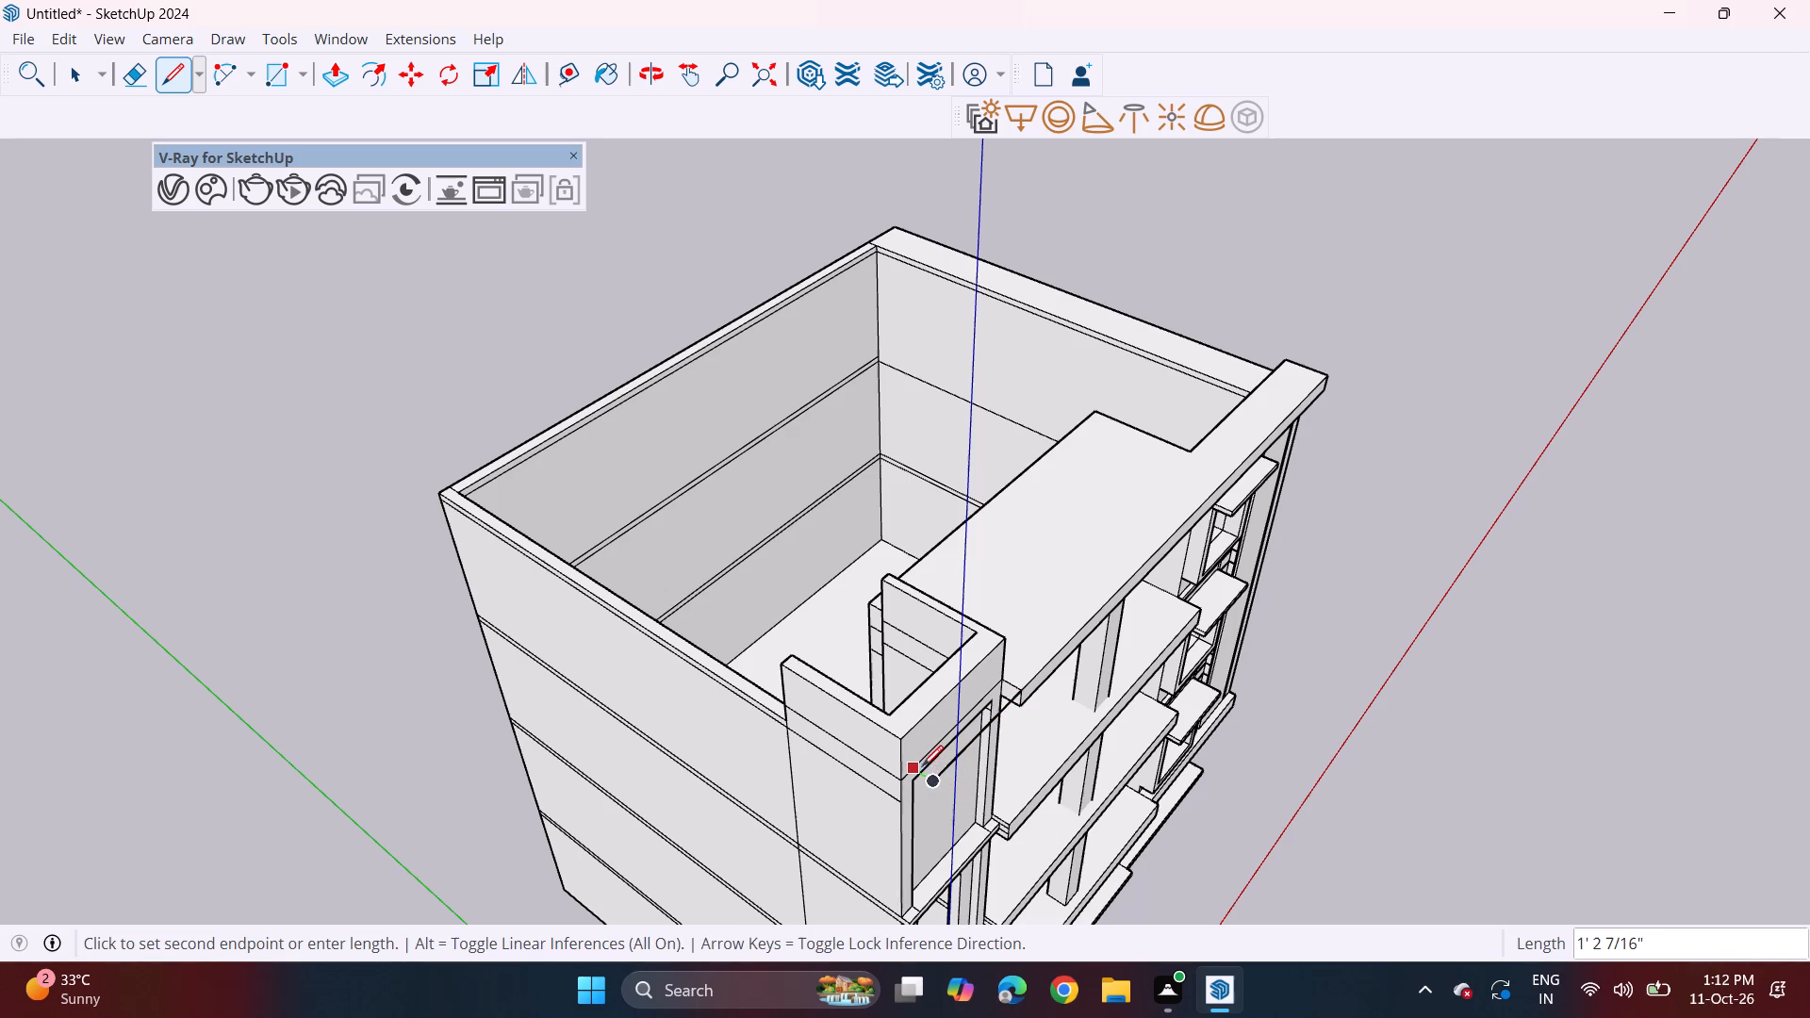
click(919, 764)
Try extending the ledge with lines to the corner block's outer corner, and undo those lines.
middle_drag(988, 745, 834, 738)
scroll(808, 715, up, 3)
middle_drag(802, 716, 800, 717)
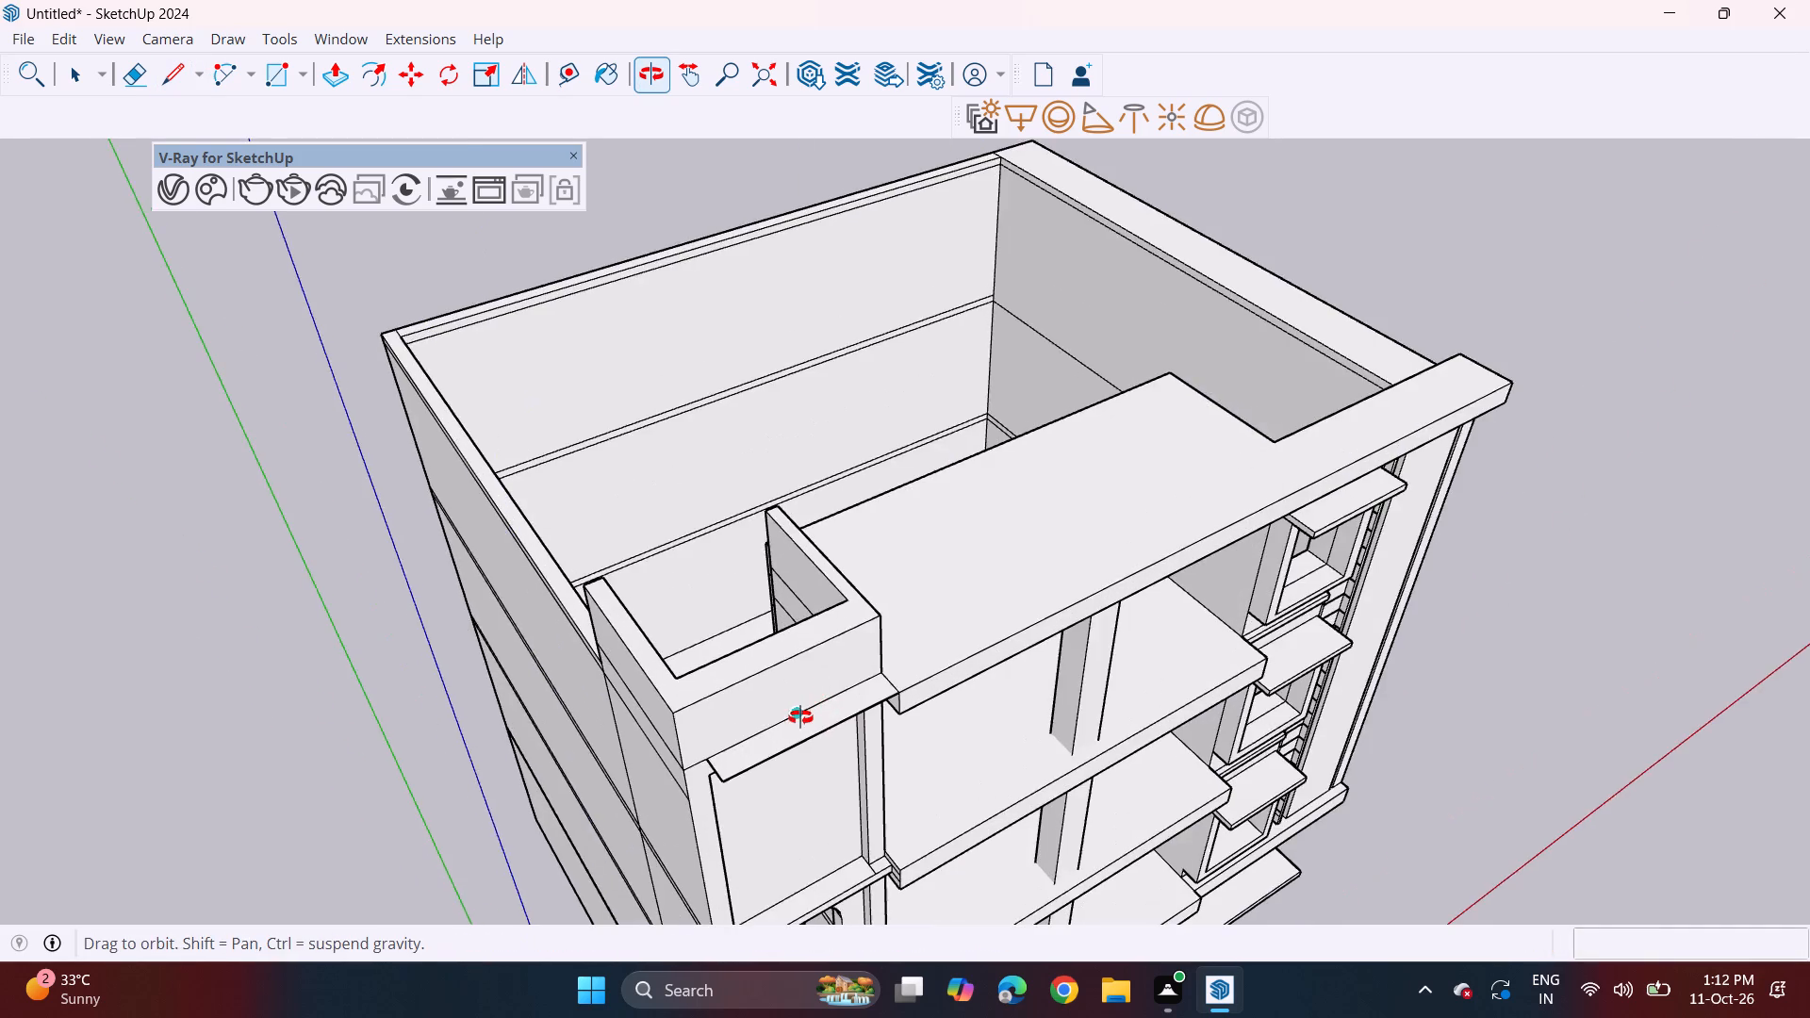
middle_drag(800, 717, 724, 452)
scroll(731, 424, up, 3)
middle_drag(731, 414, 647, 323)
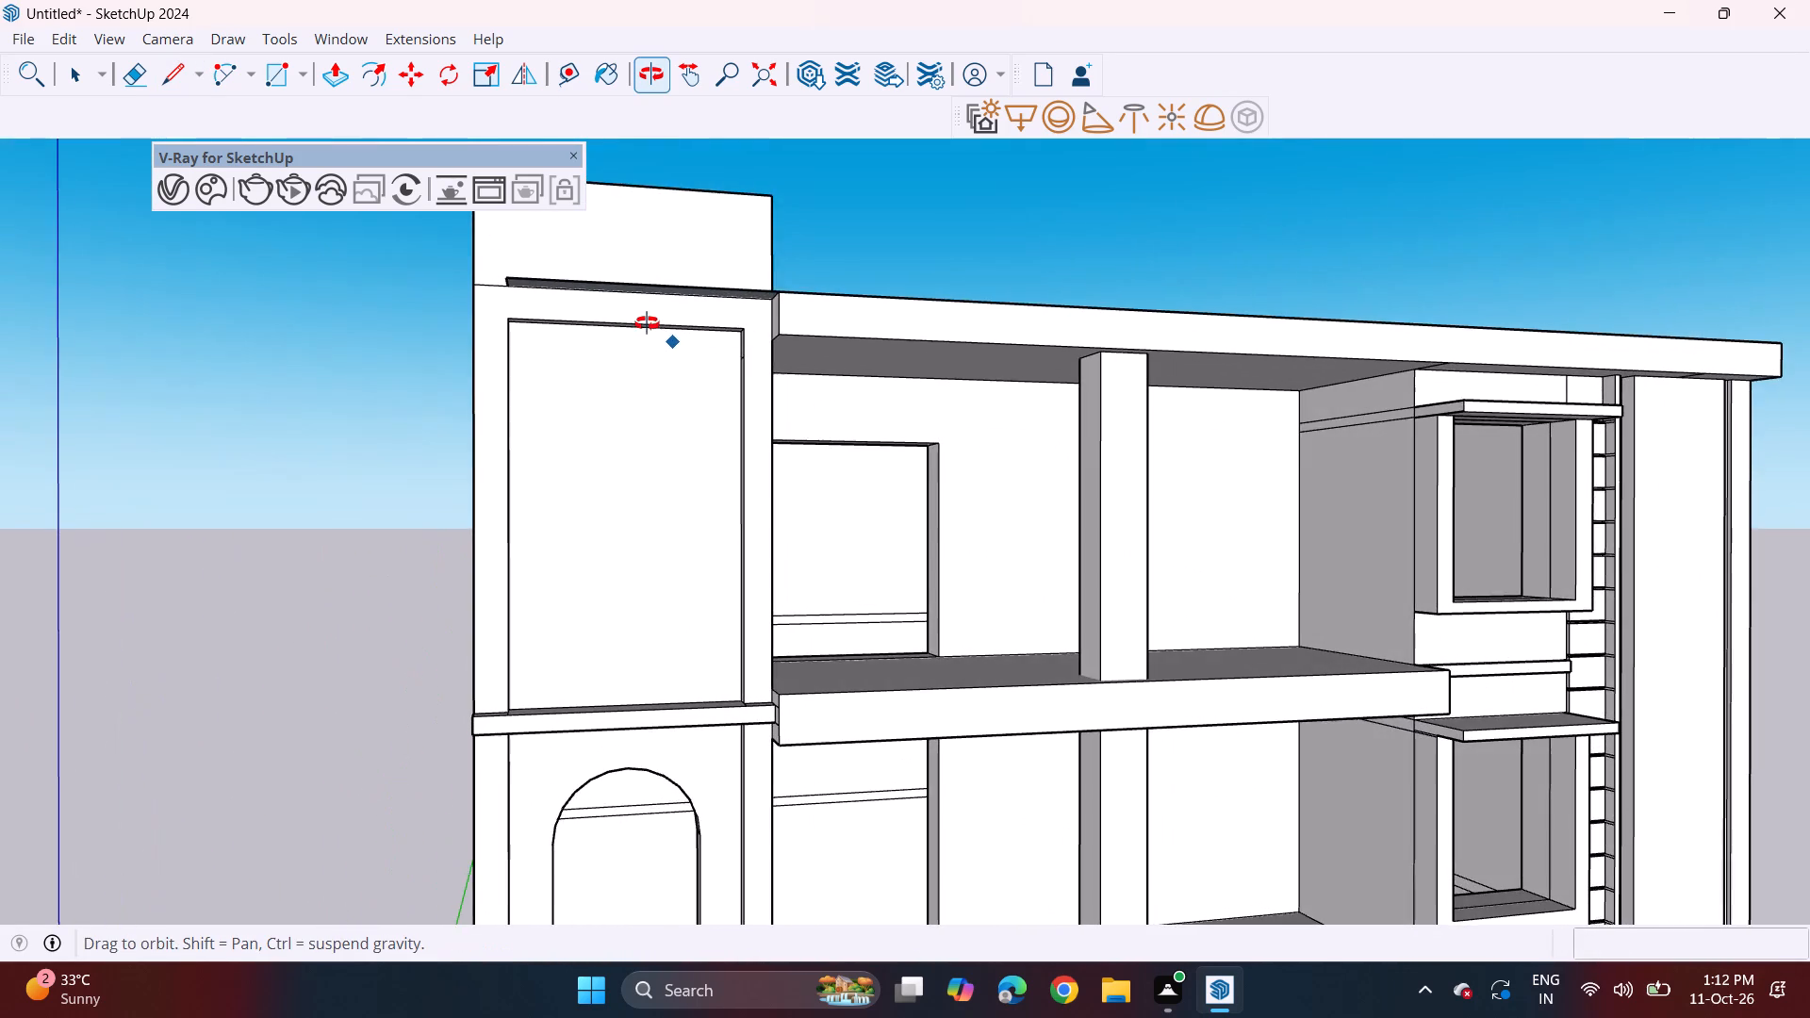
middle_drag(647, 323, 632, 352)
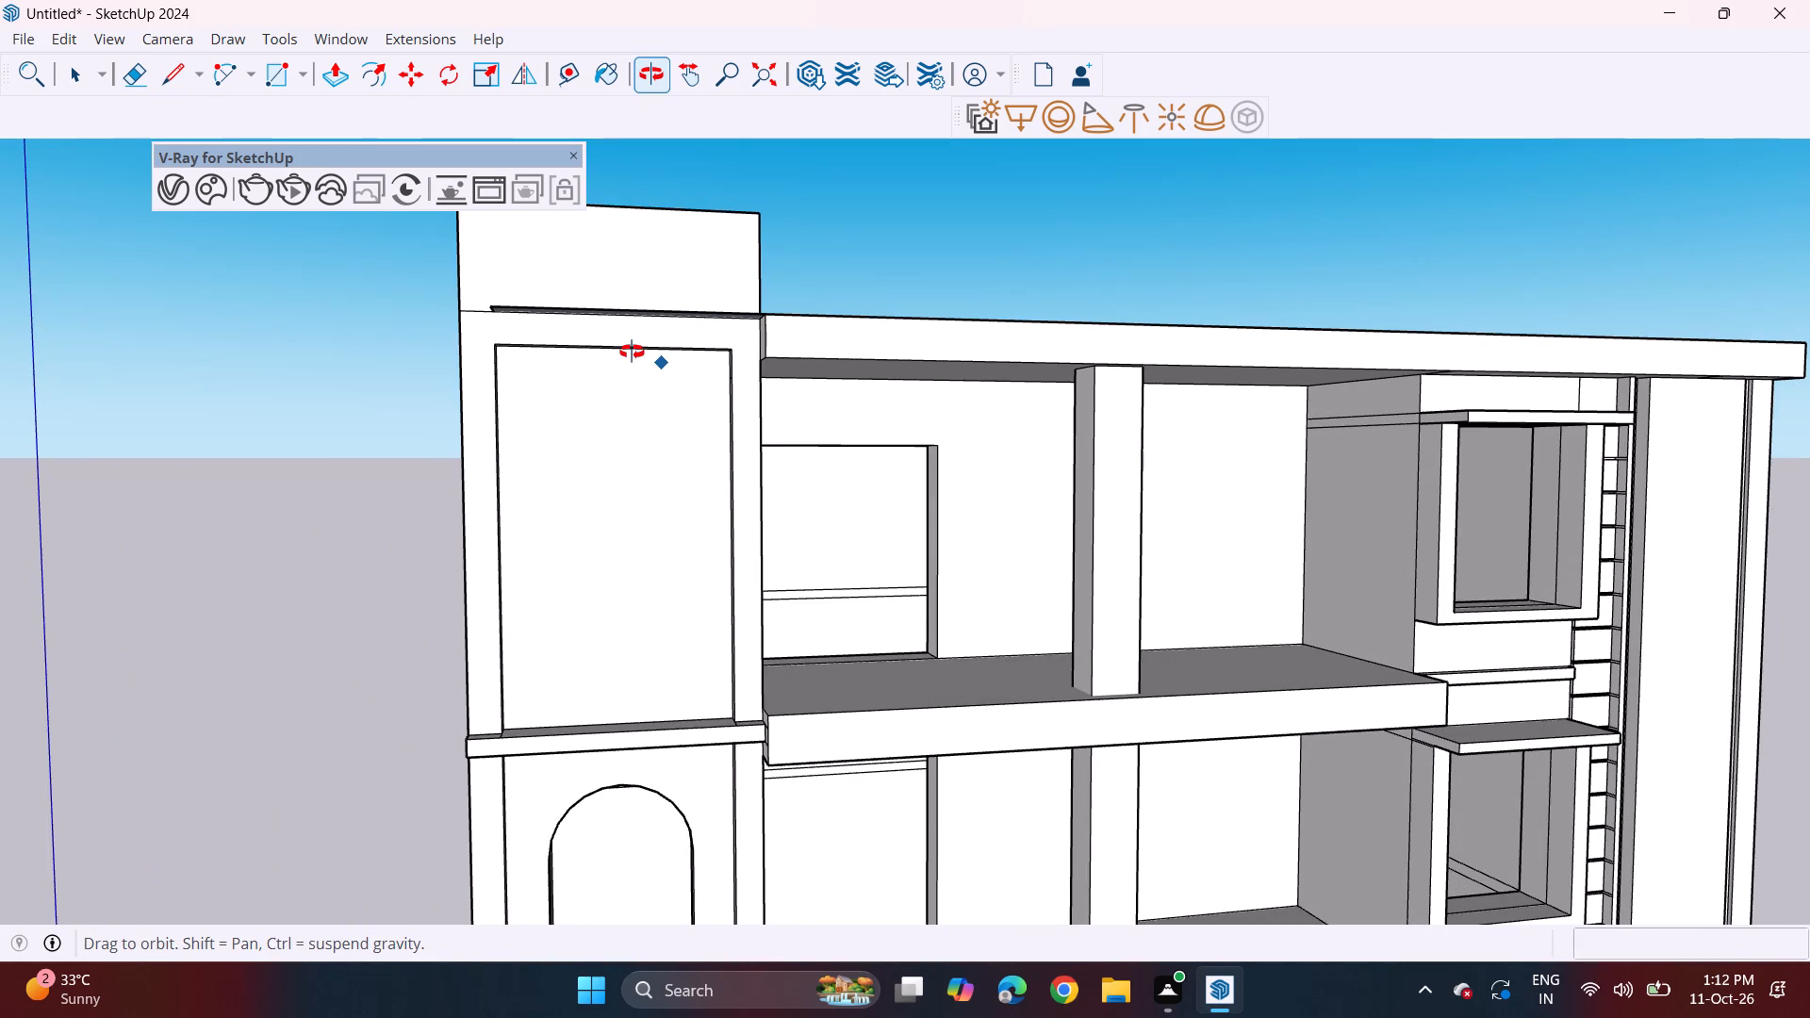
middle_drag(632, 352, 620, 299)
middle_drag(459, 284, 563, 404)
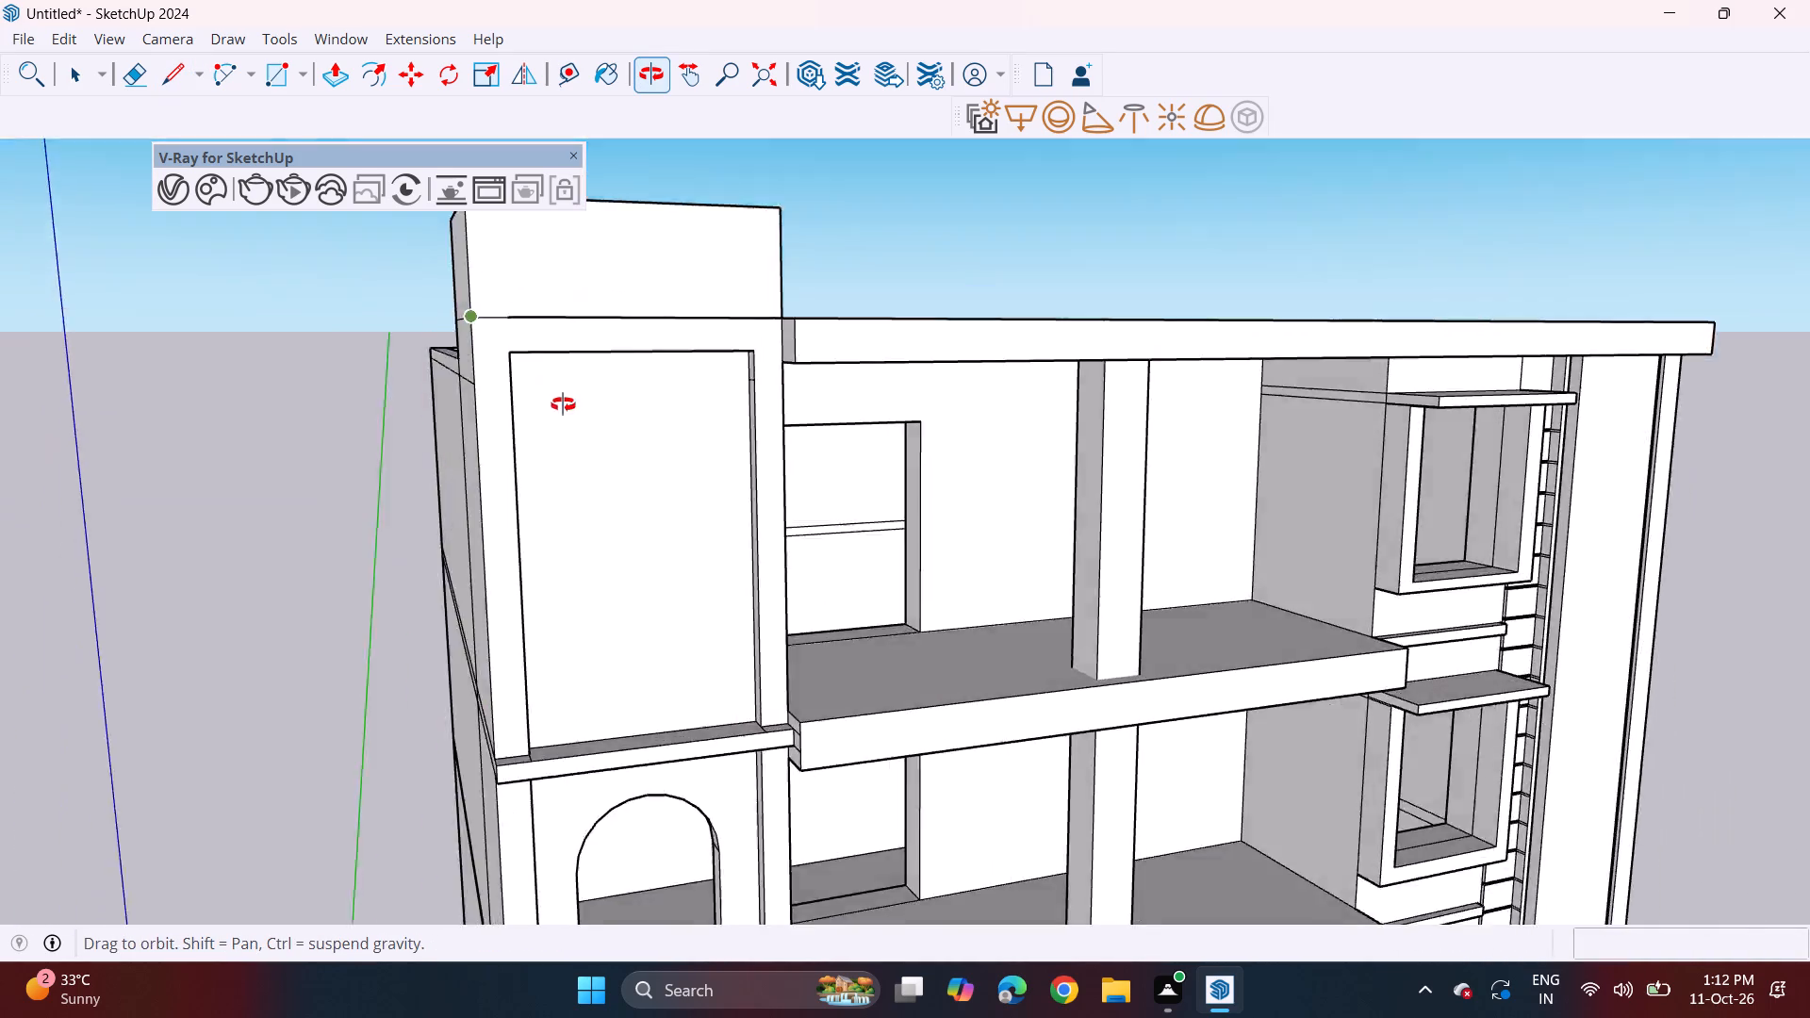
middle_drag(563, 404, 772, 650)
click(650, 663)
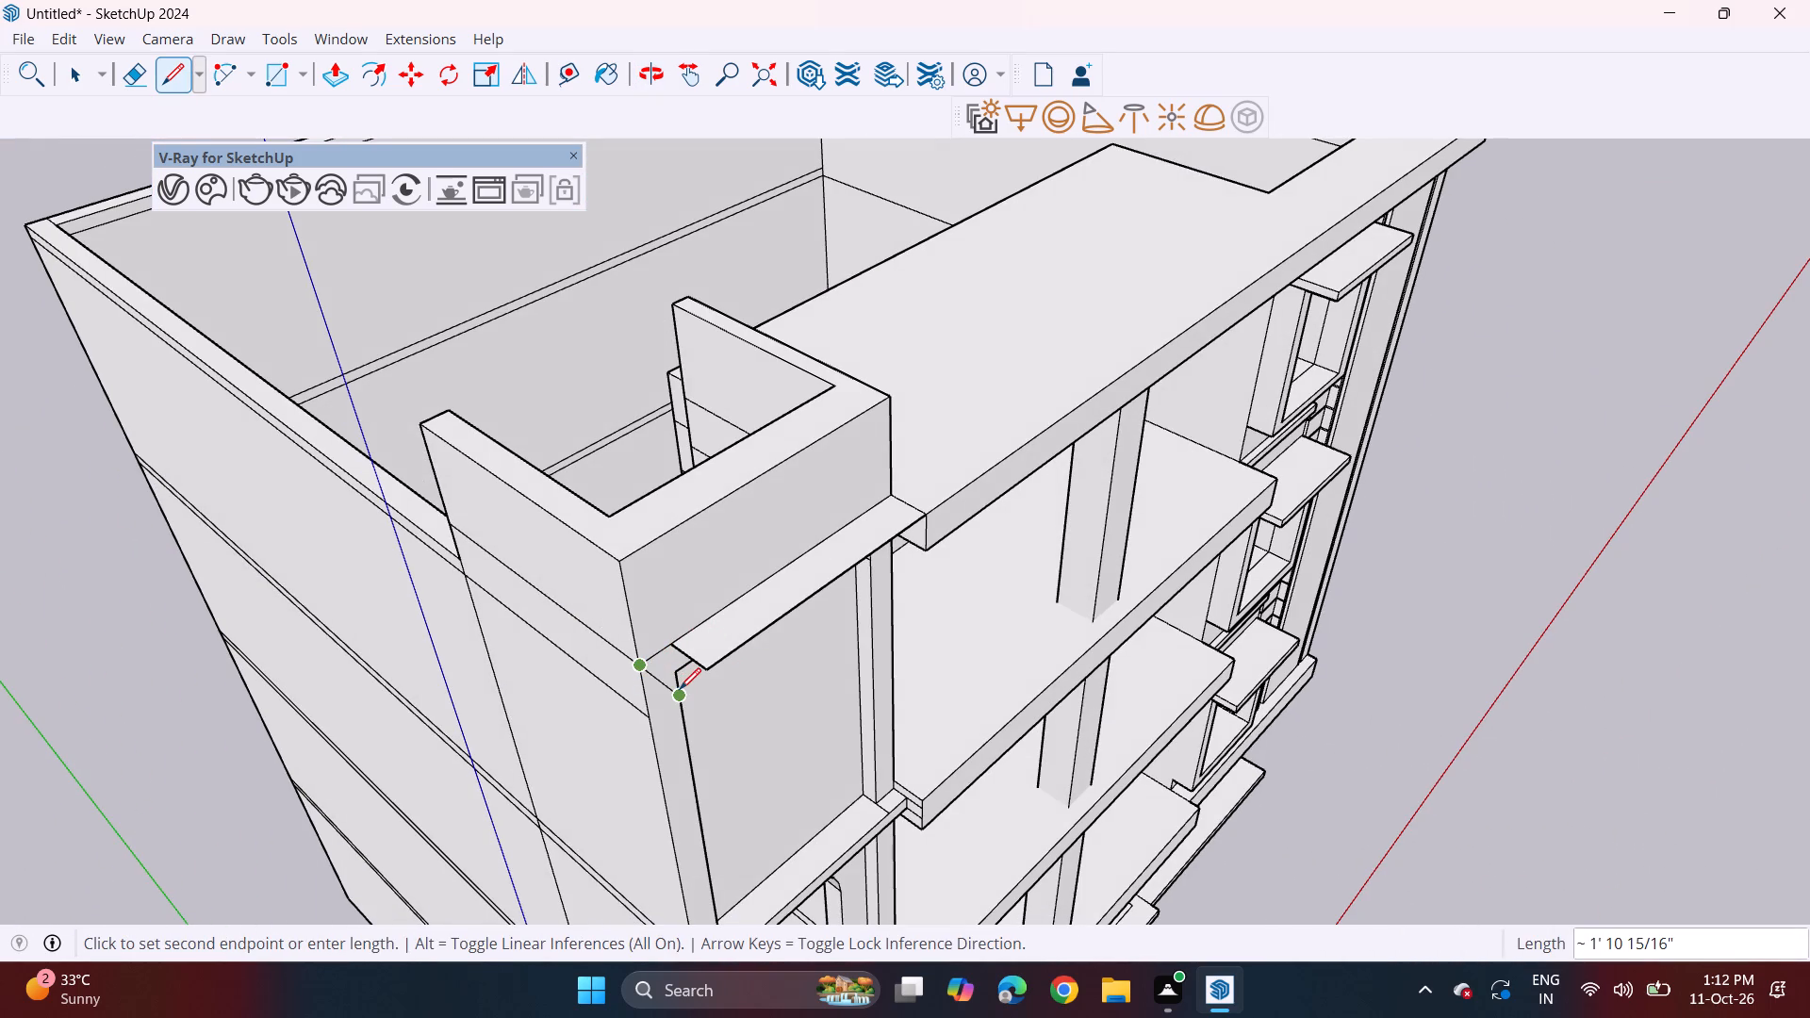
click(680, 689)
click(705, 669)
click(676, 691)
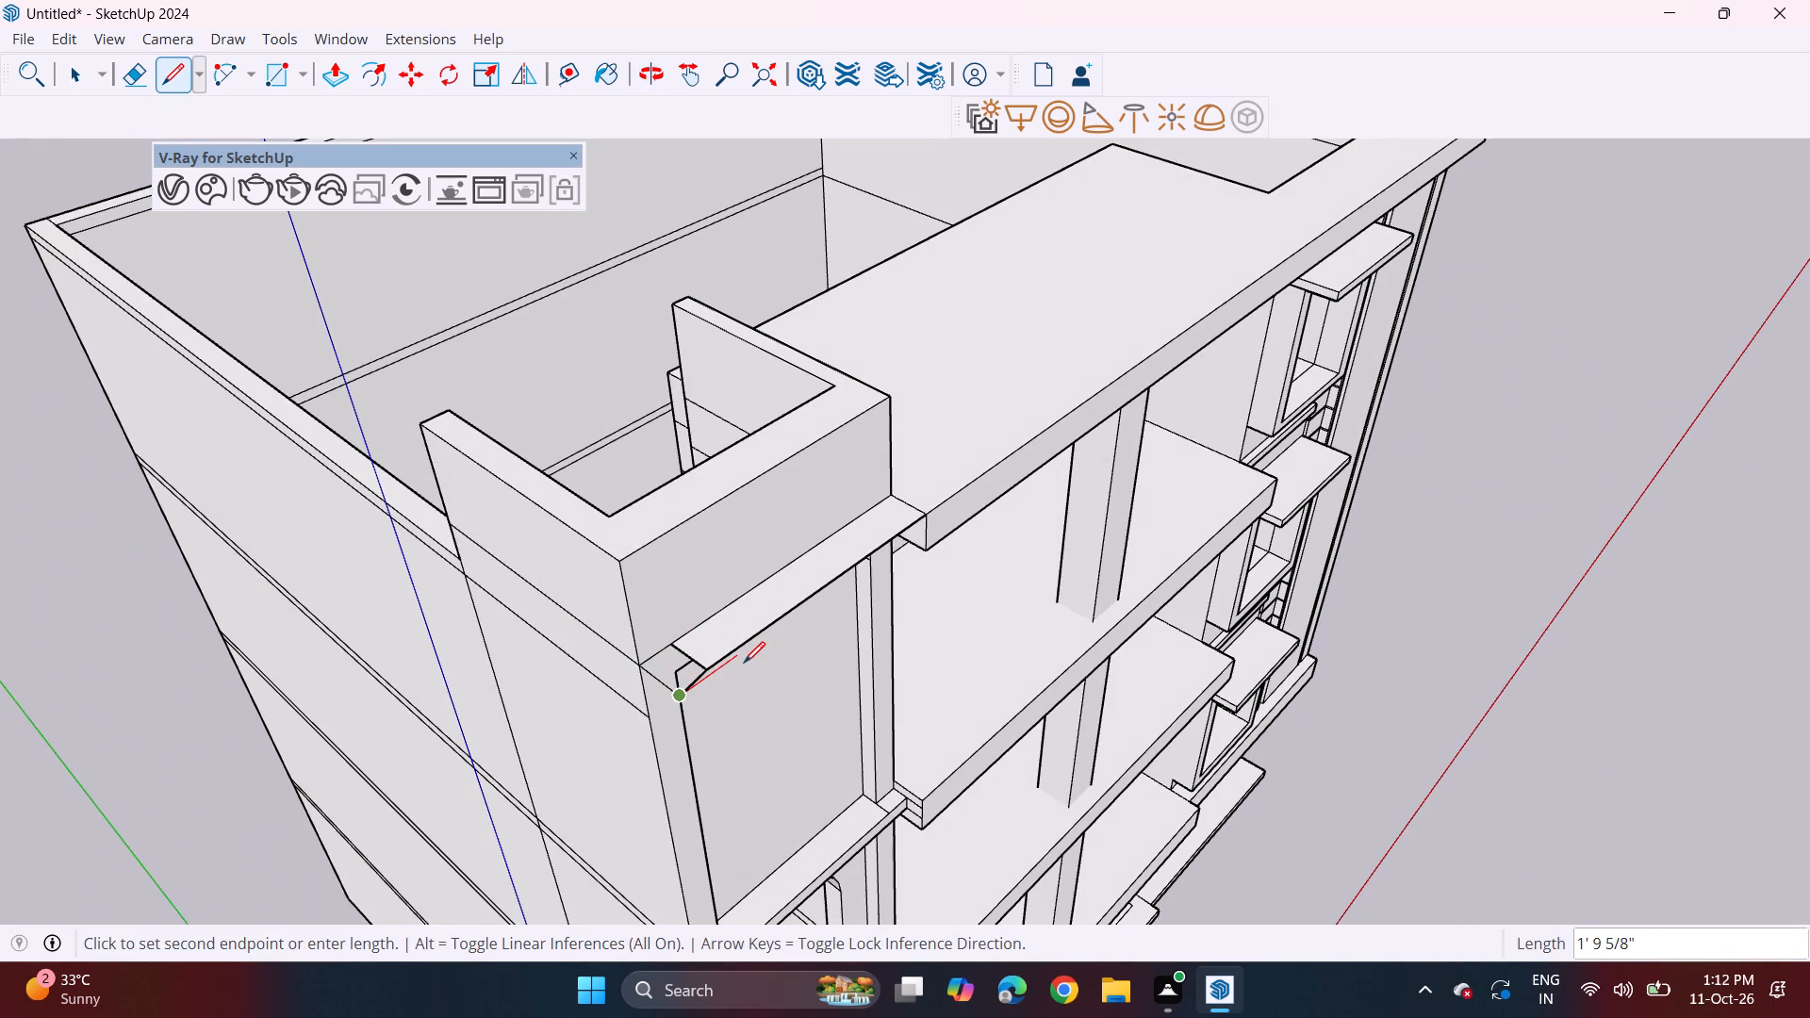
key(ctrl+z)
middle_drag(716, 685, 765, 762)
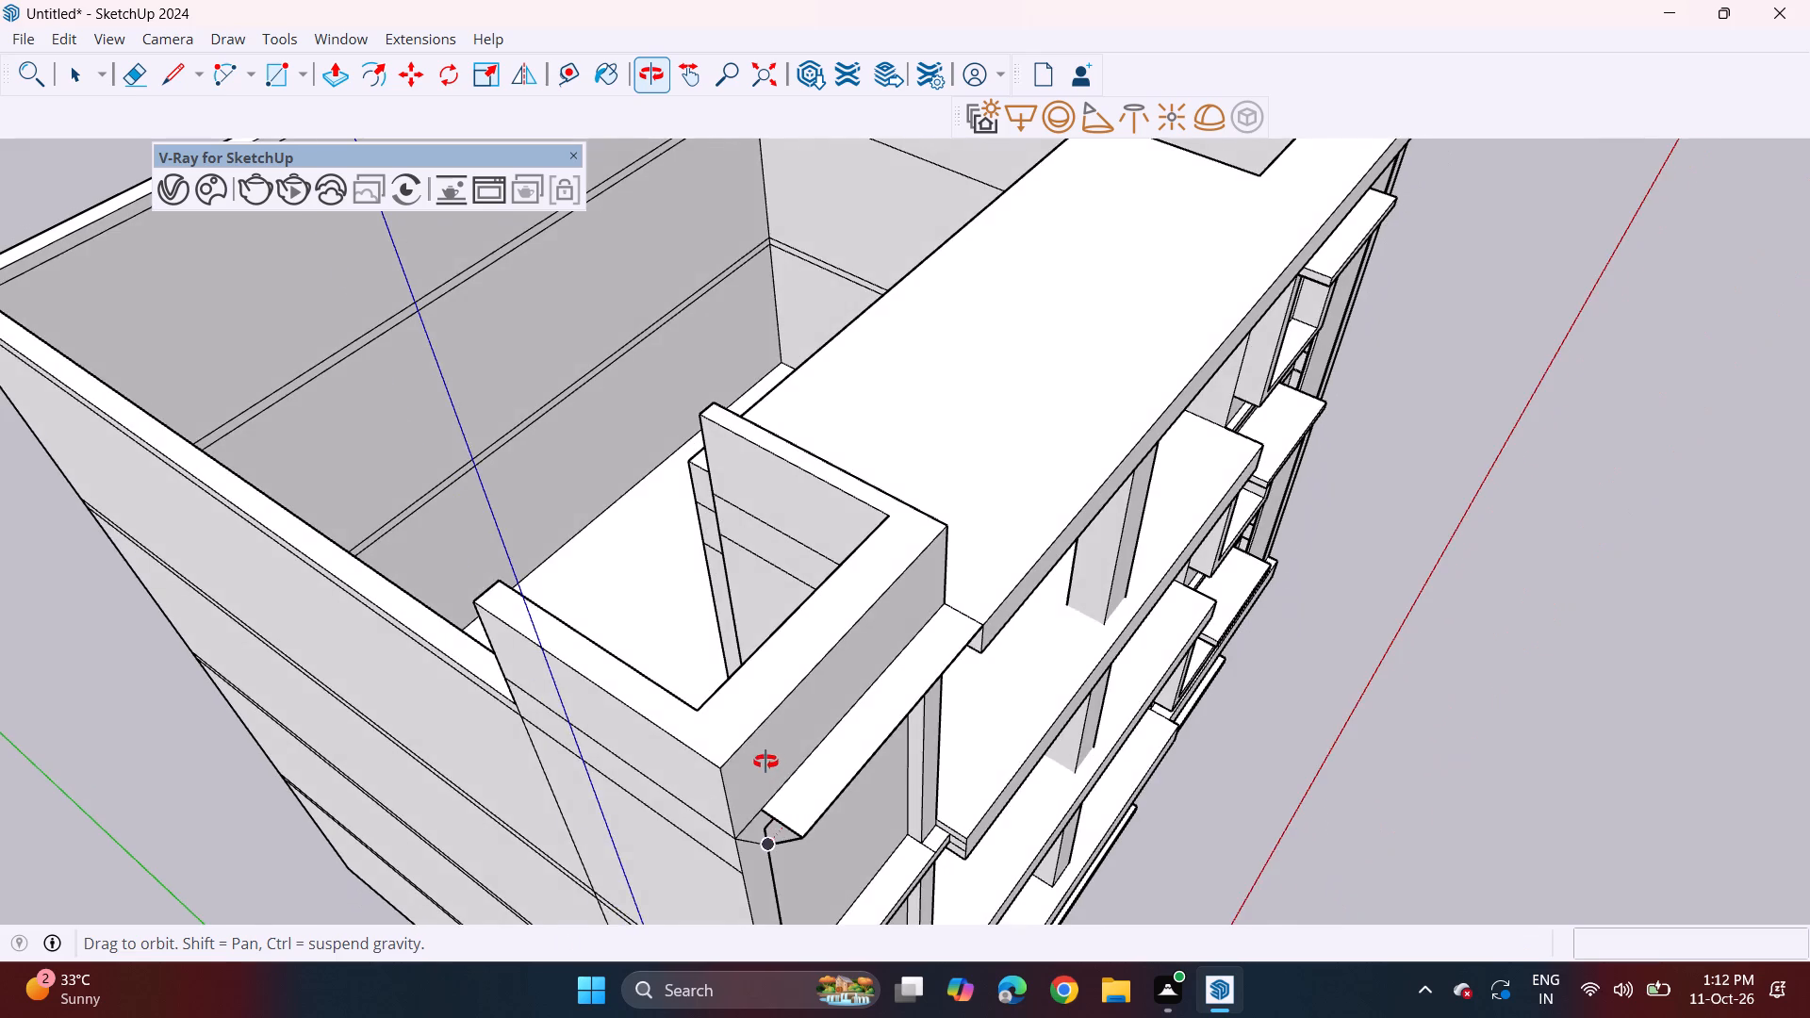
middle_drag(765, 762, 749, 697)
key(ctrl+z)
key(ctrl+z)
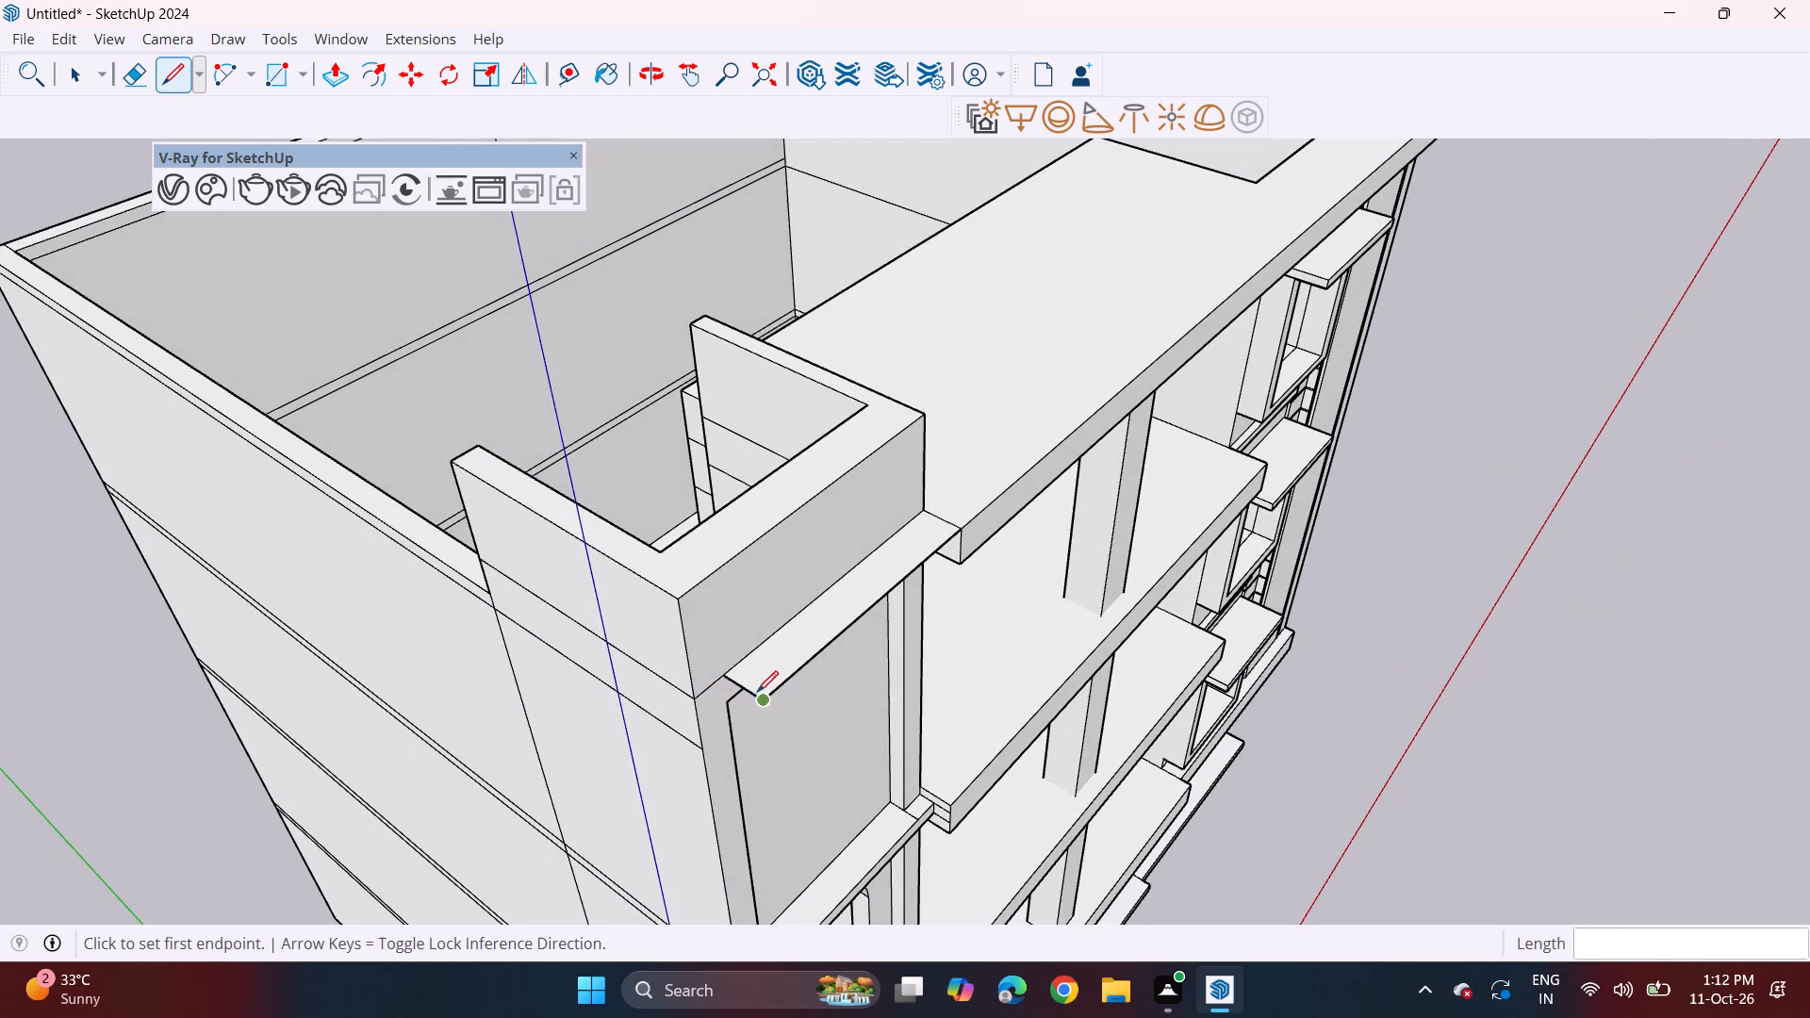
Extend the ledge's front edge past the corner block's outer side and close it with a 1' 2 7/16" line from the block's corner.
scroll(765, 698, down, 3)
middle_drag(769, 714, 796, 804)
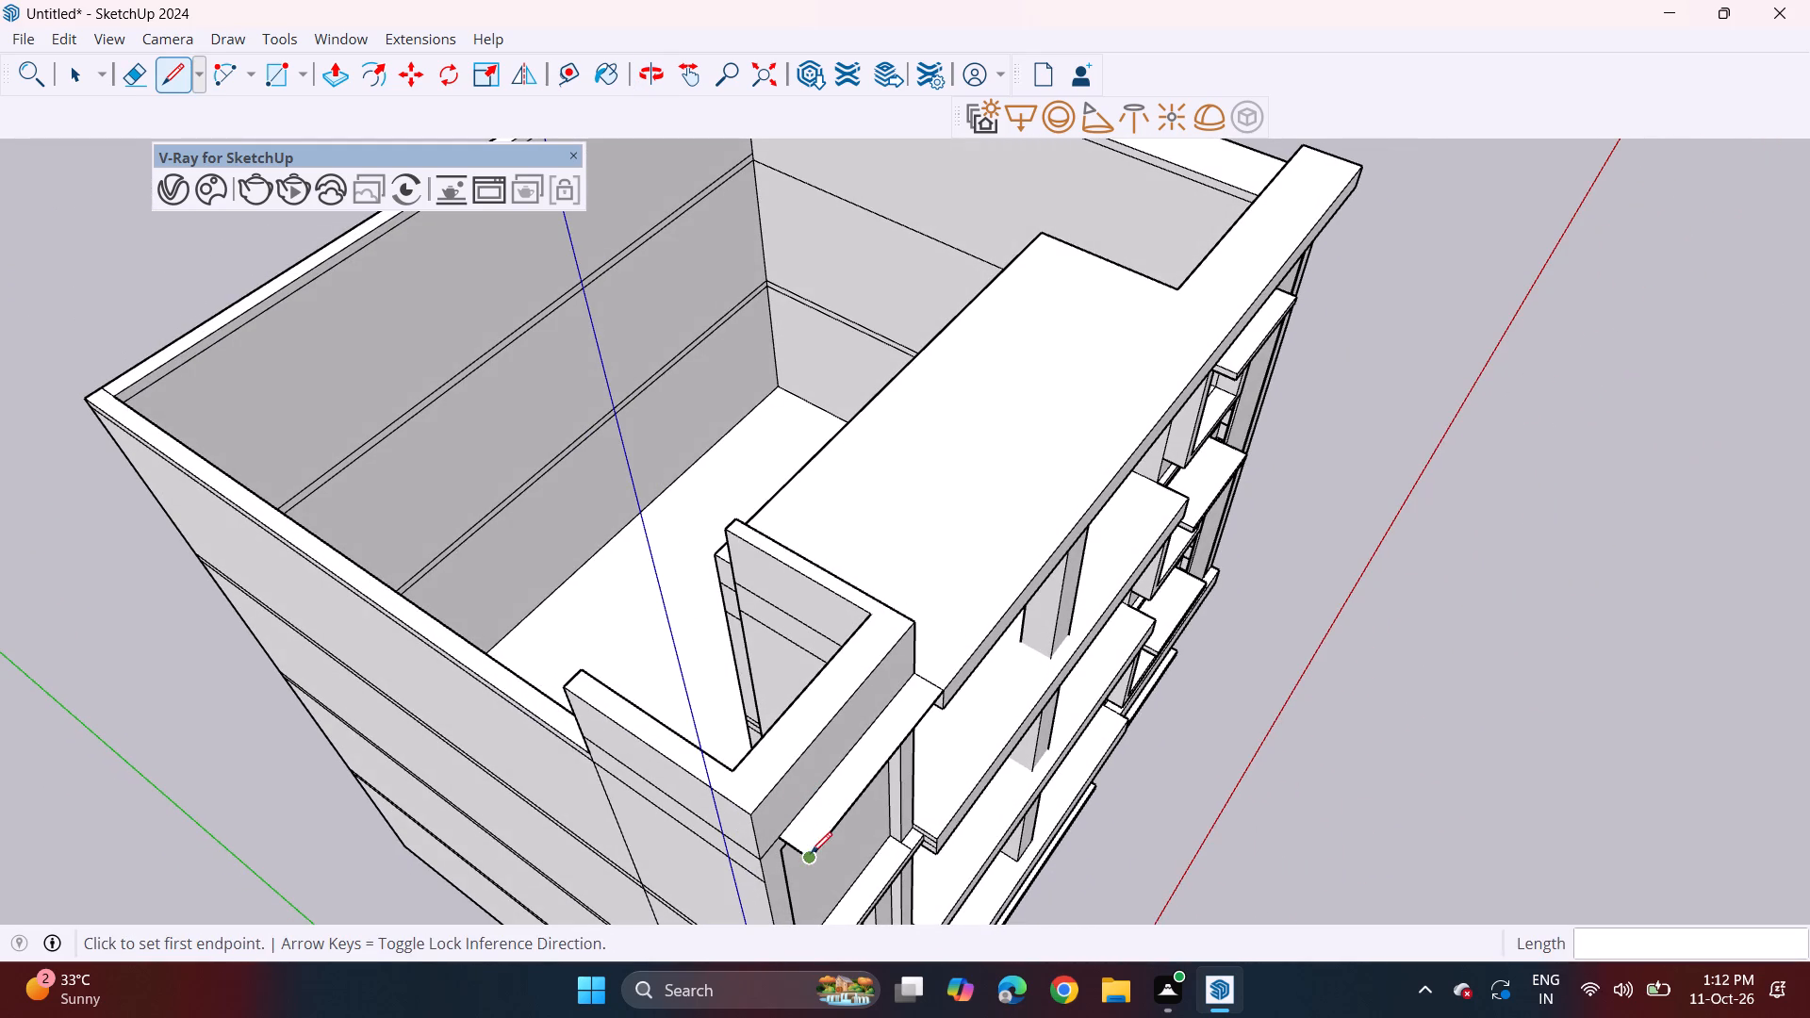
click(810, 861)
click(773, 878)
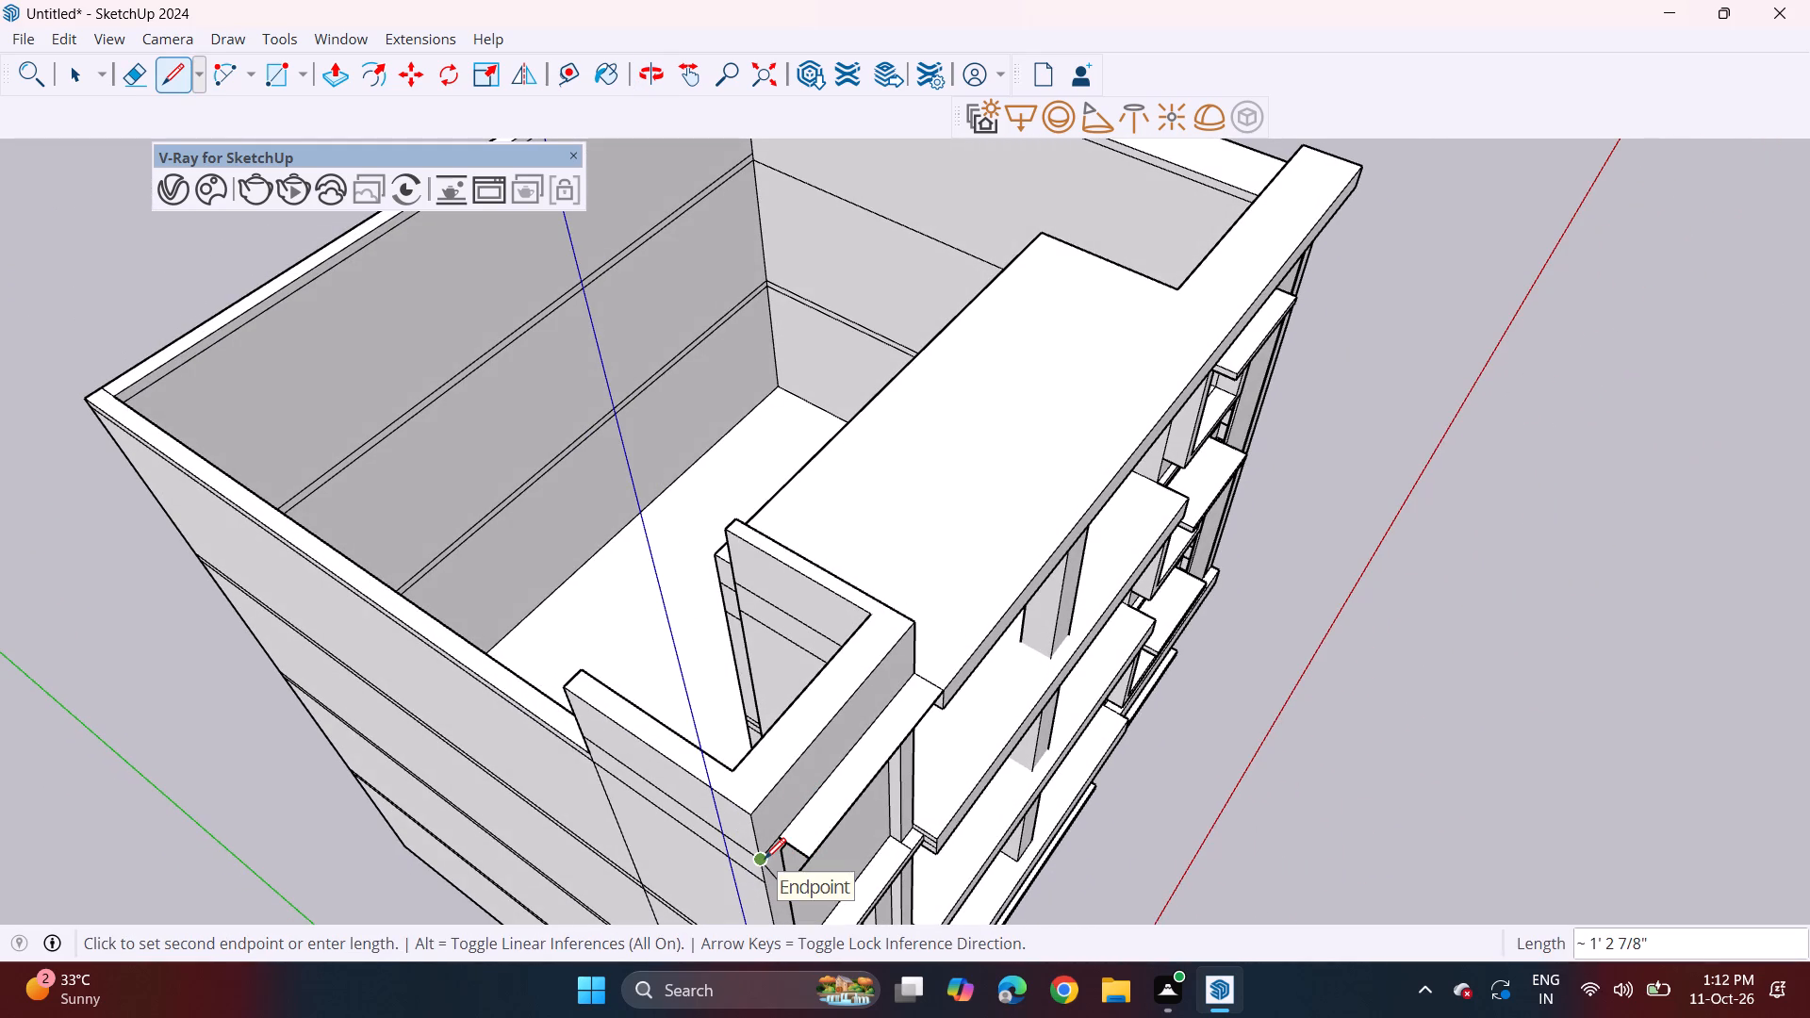
key(Escape)
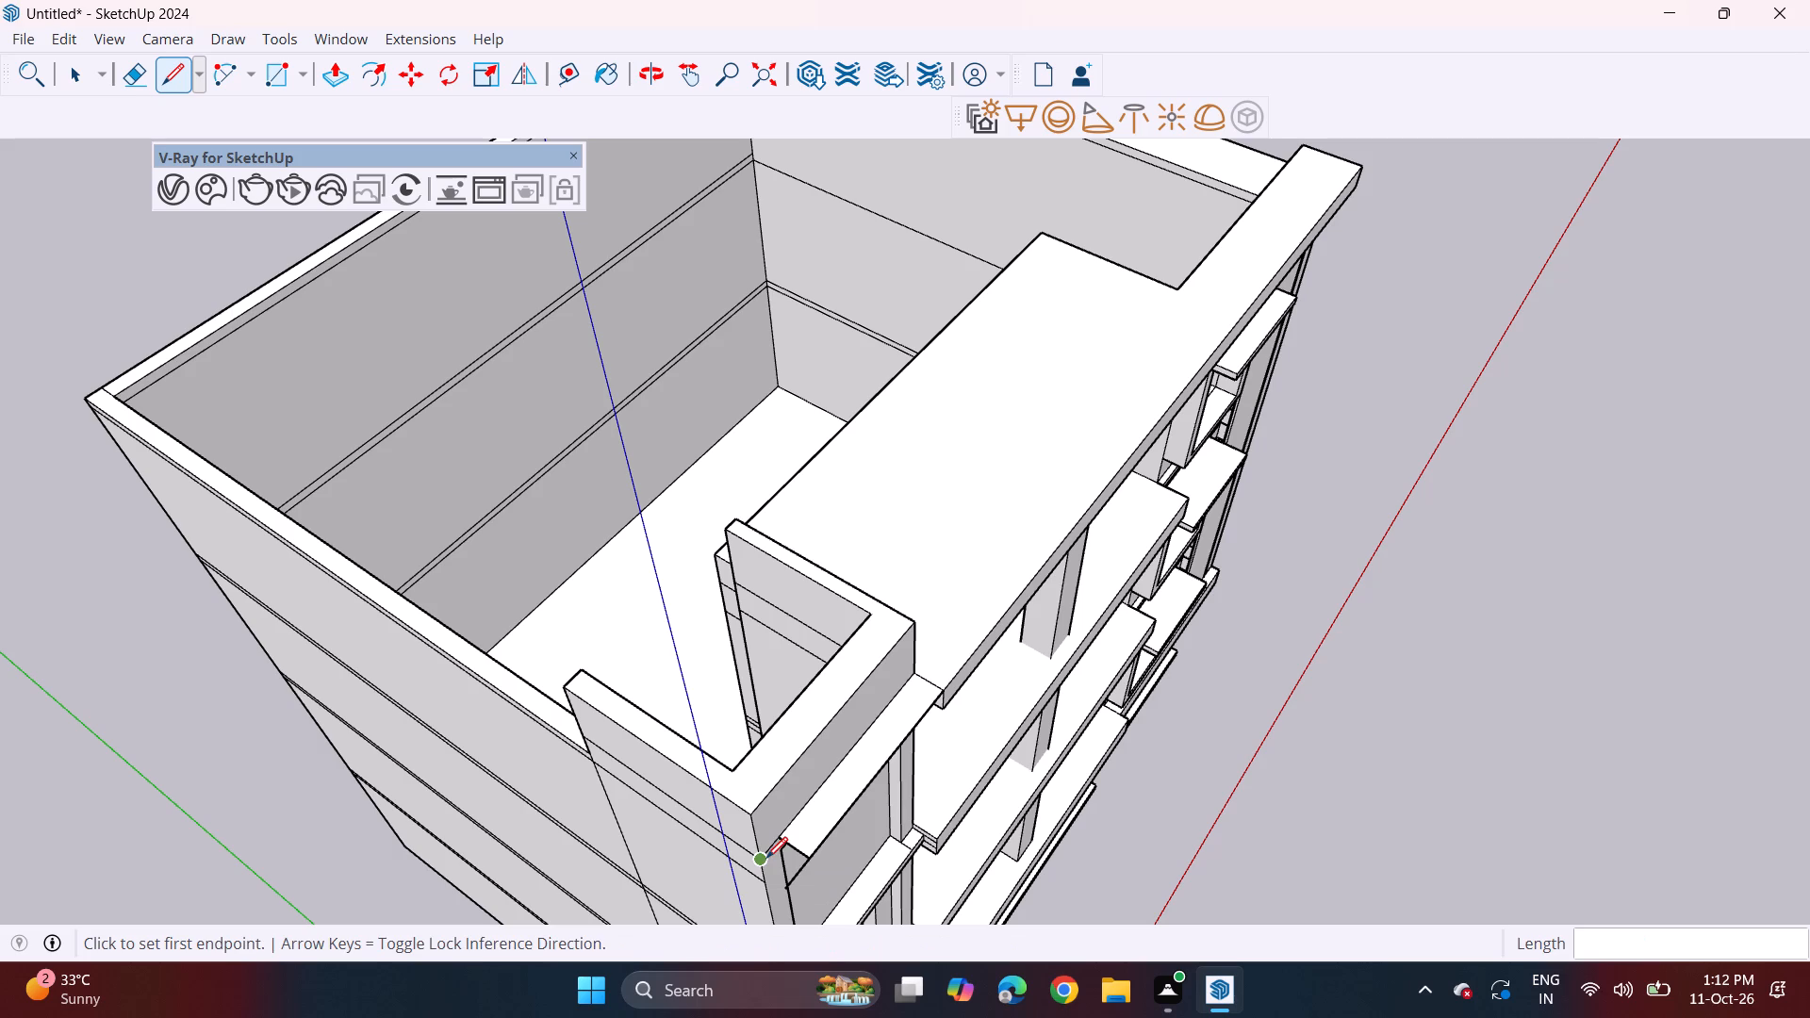
click(761, 859)
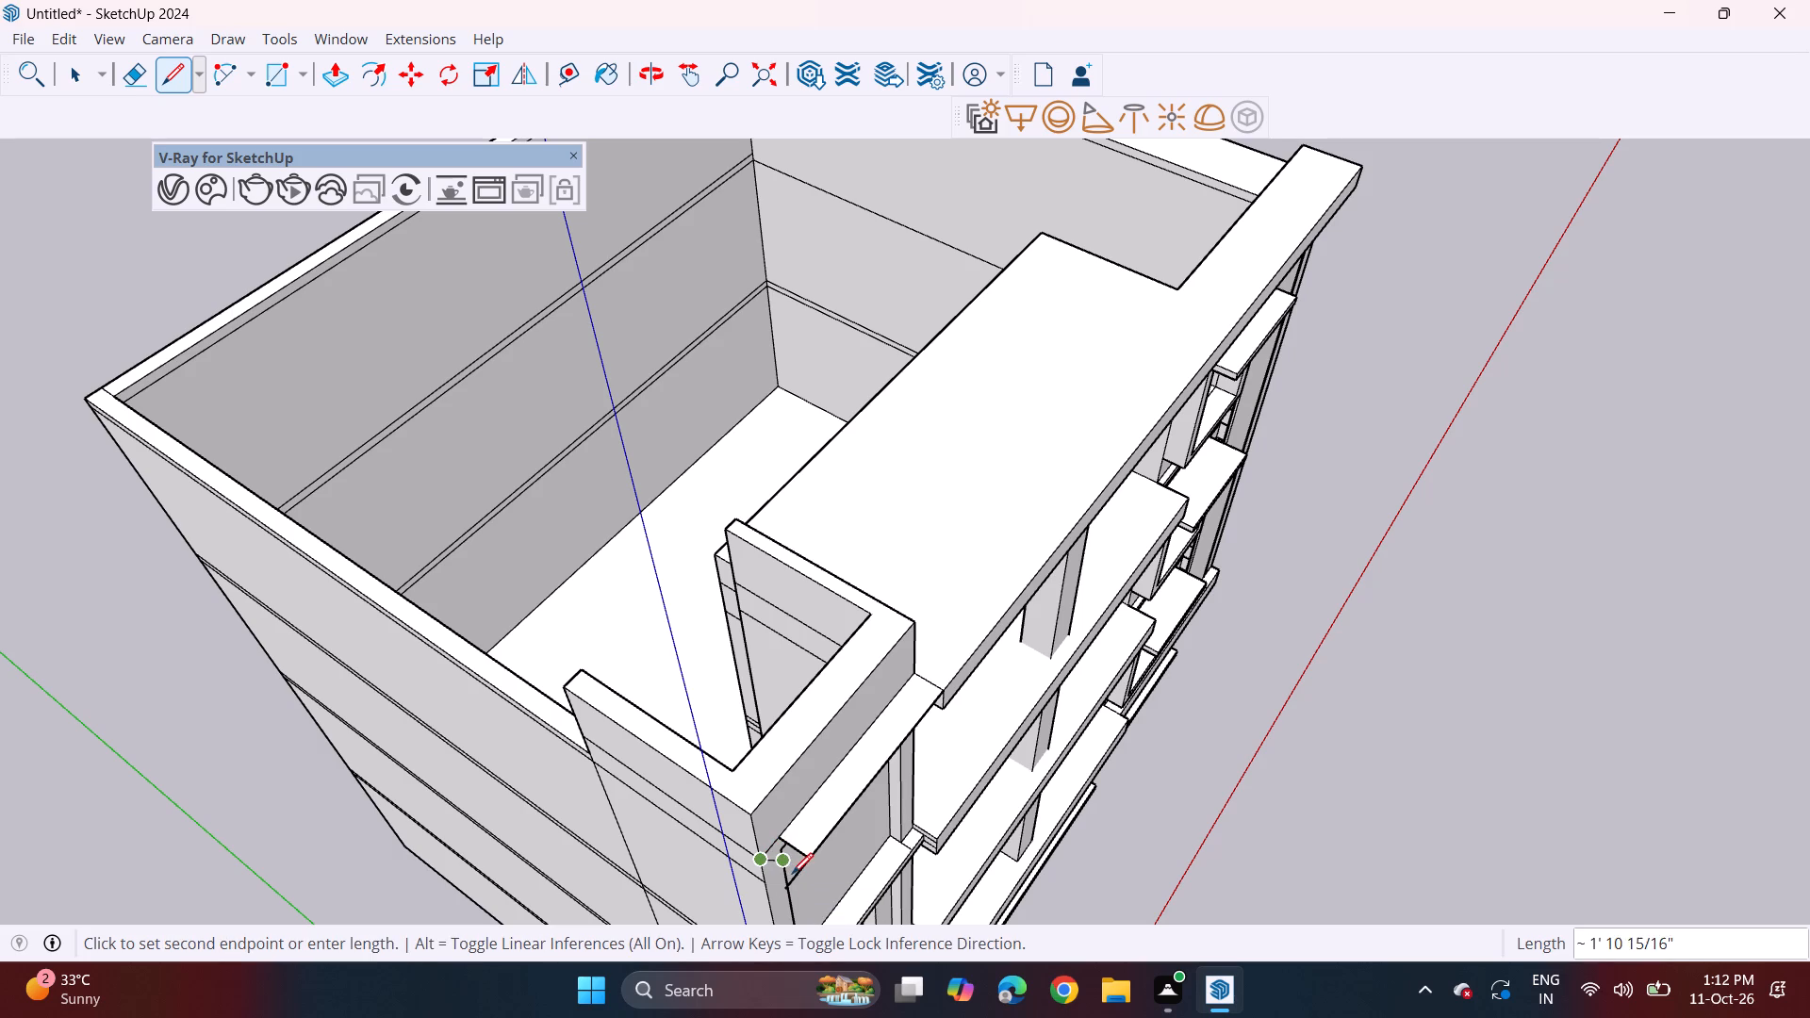
scroll(792, 875, up, 8)
middle_drag(808, 831, 634, 599)
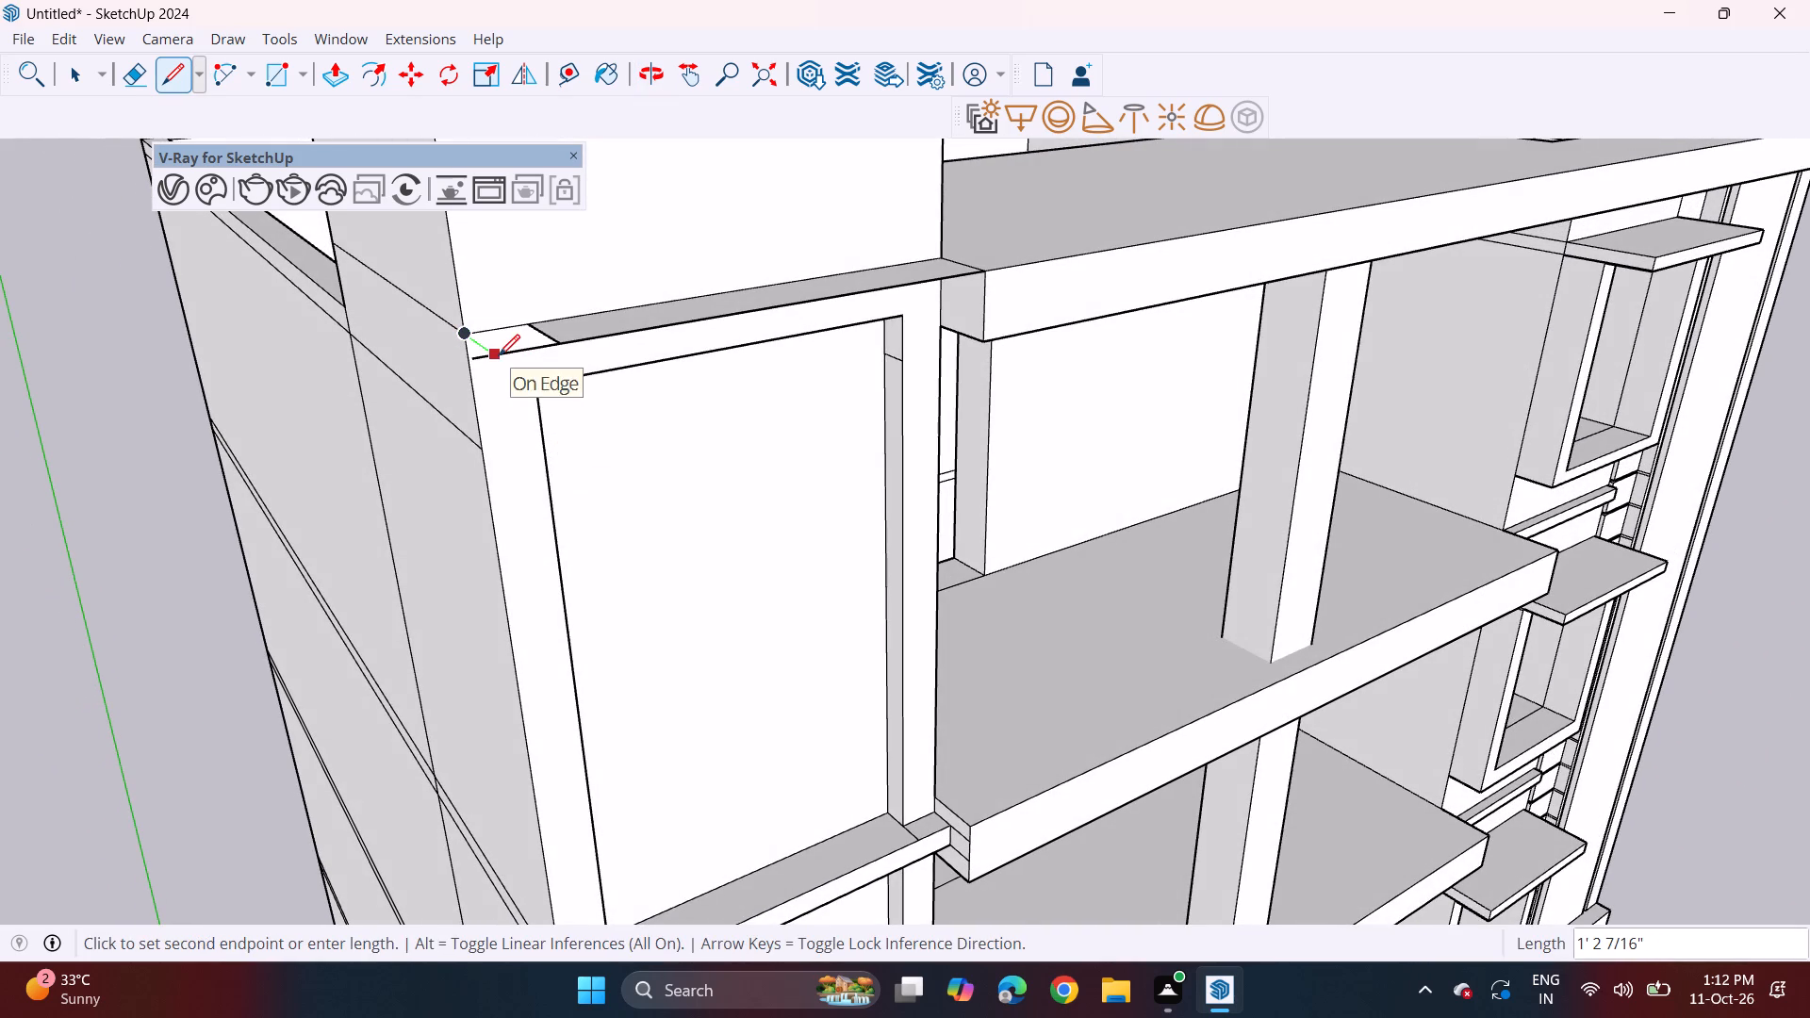
click(499, 355)
Erase the overshooting end of the ledge's front edge and the dividing line across the ledge.
middle_drag(538, 338, 501, 433)
scroll(474, 475, up, 4)
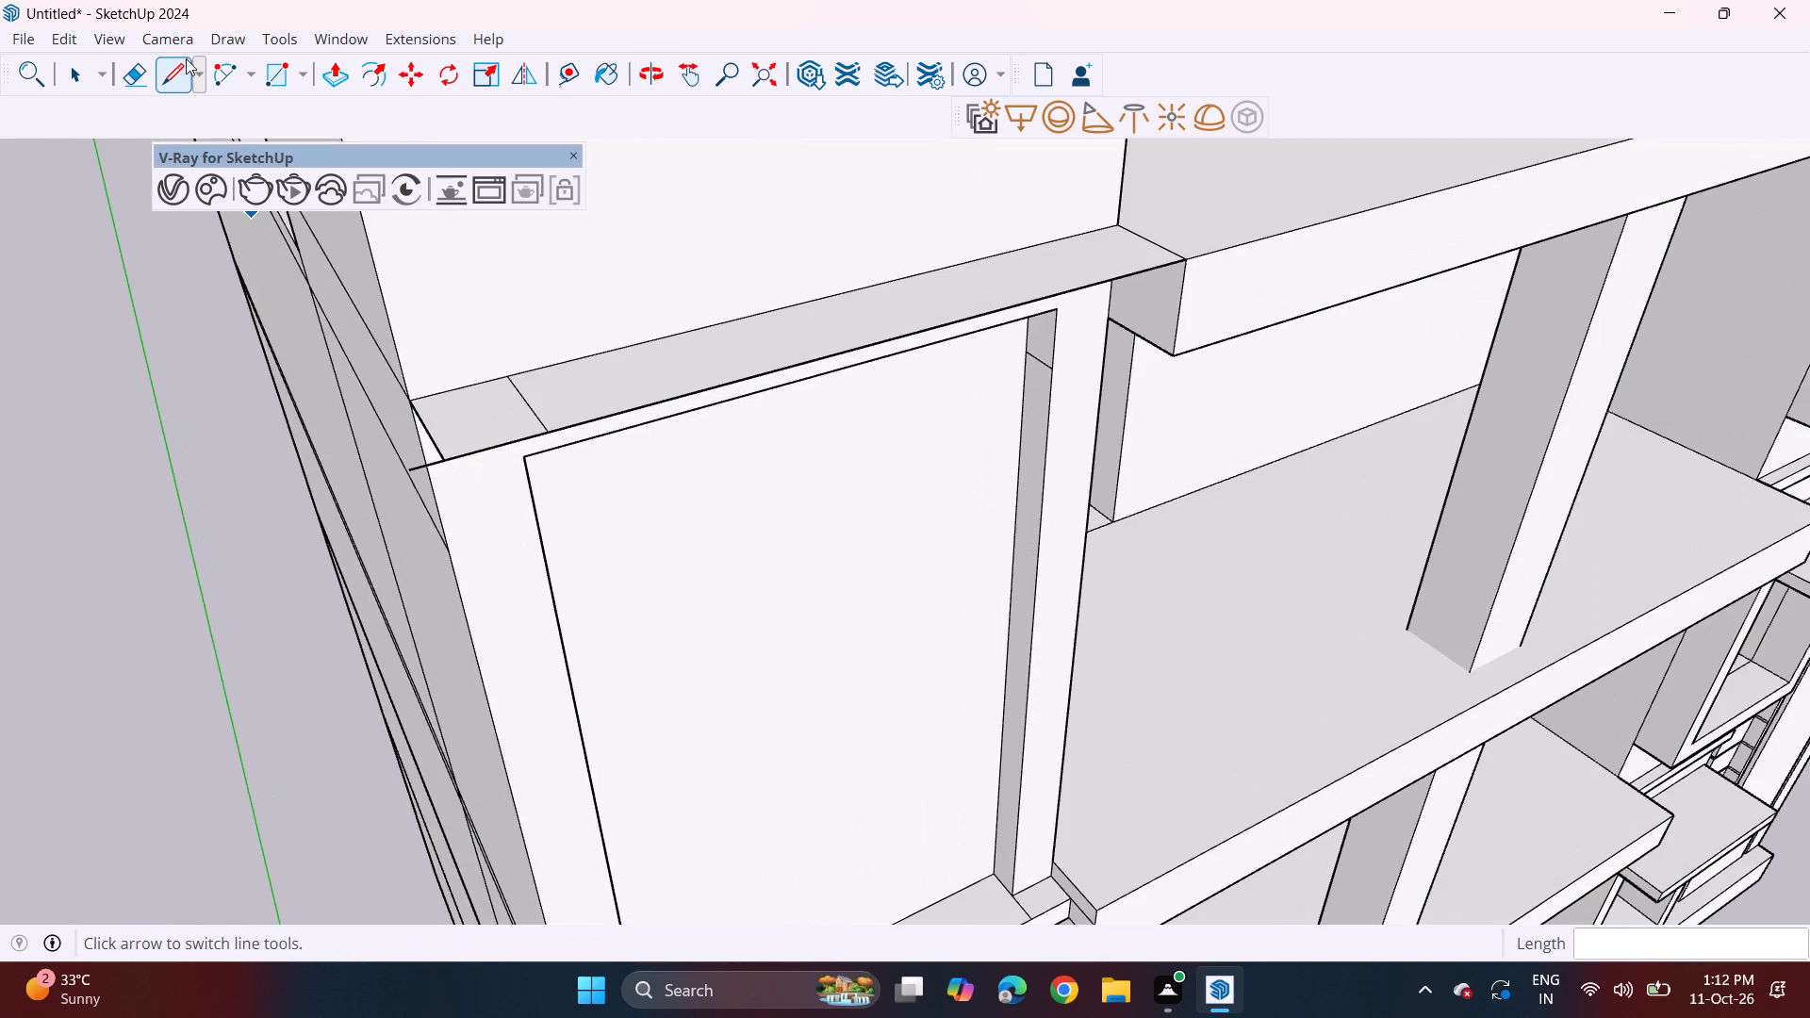
click(133, 77)
click(416, 467)
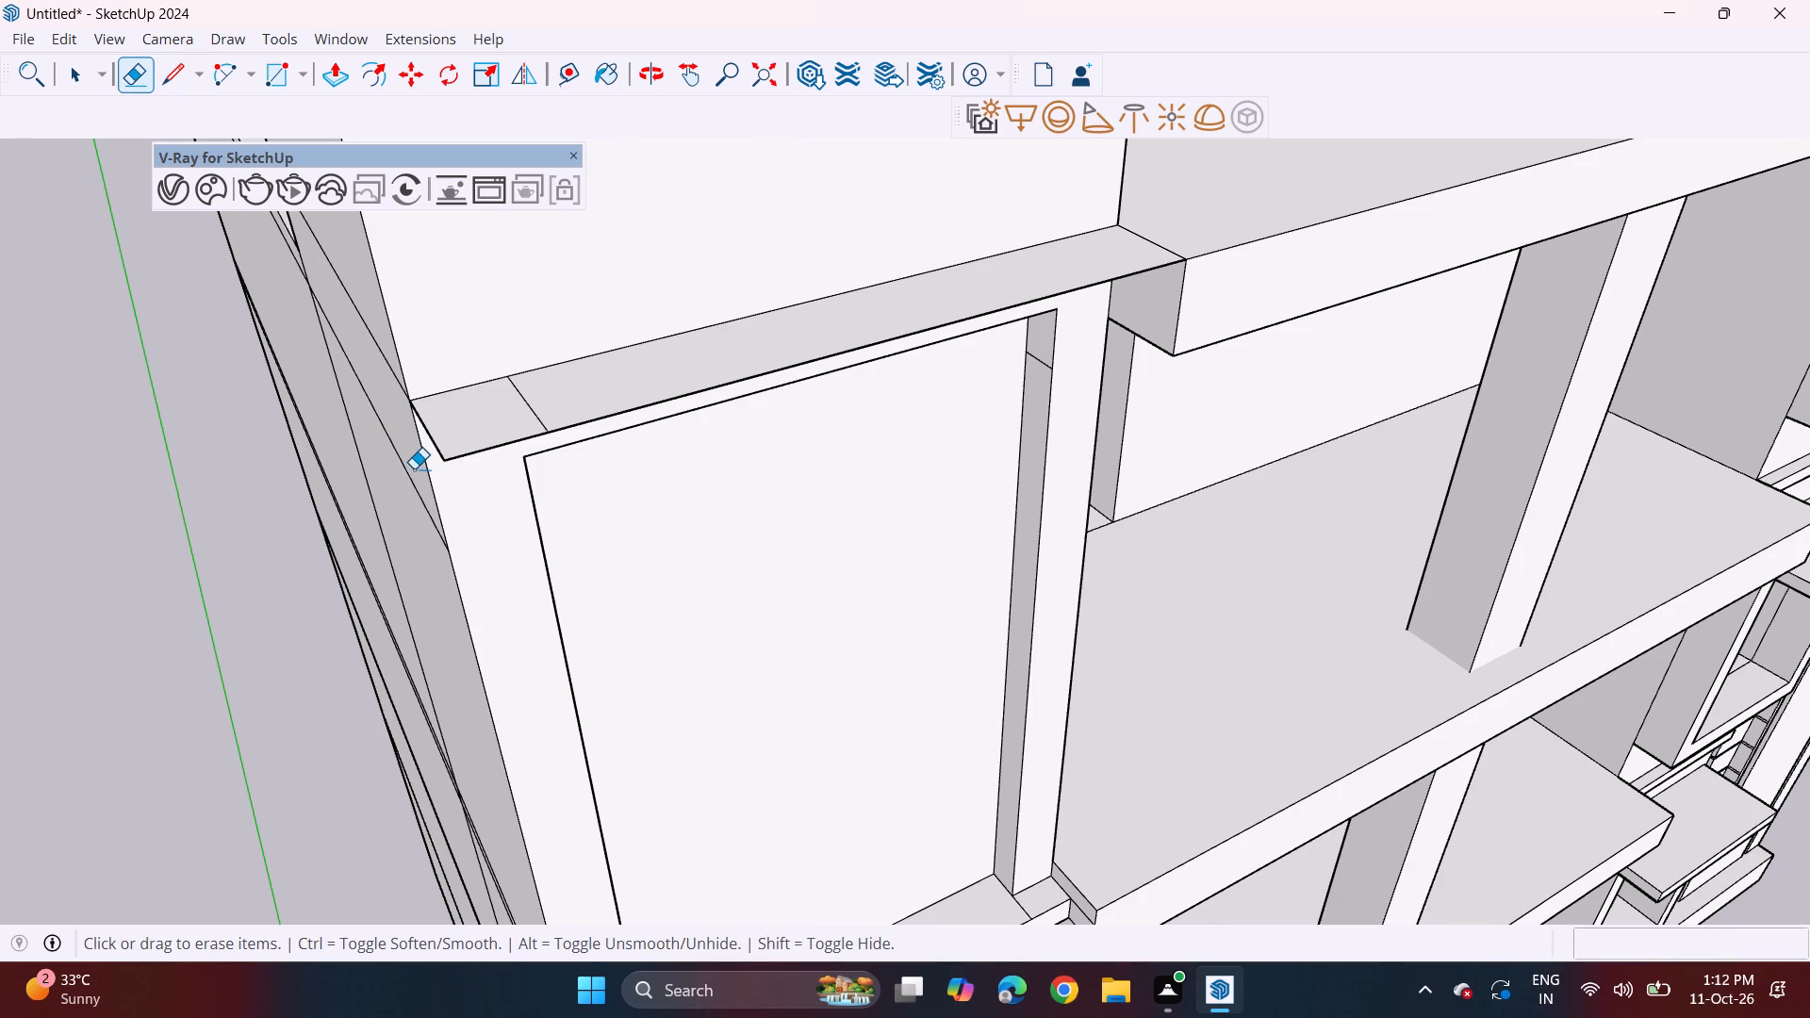
middle_drag(487, 483, 437, 599)
drag(463, 580, 507, 576)
middle_drag(514, 576, 421, 366)
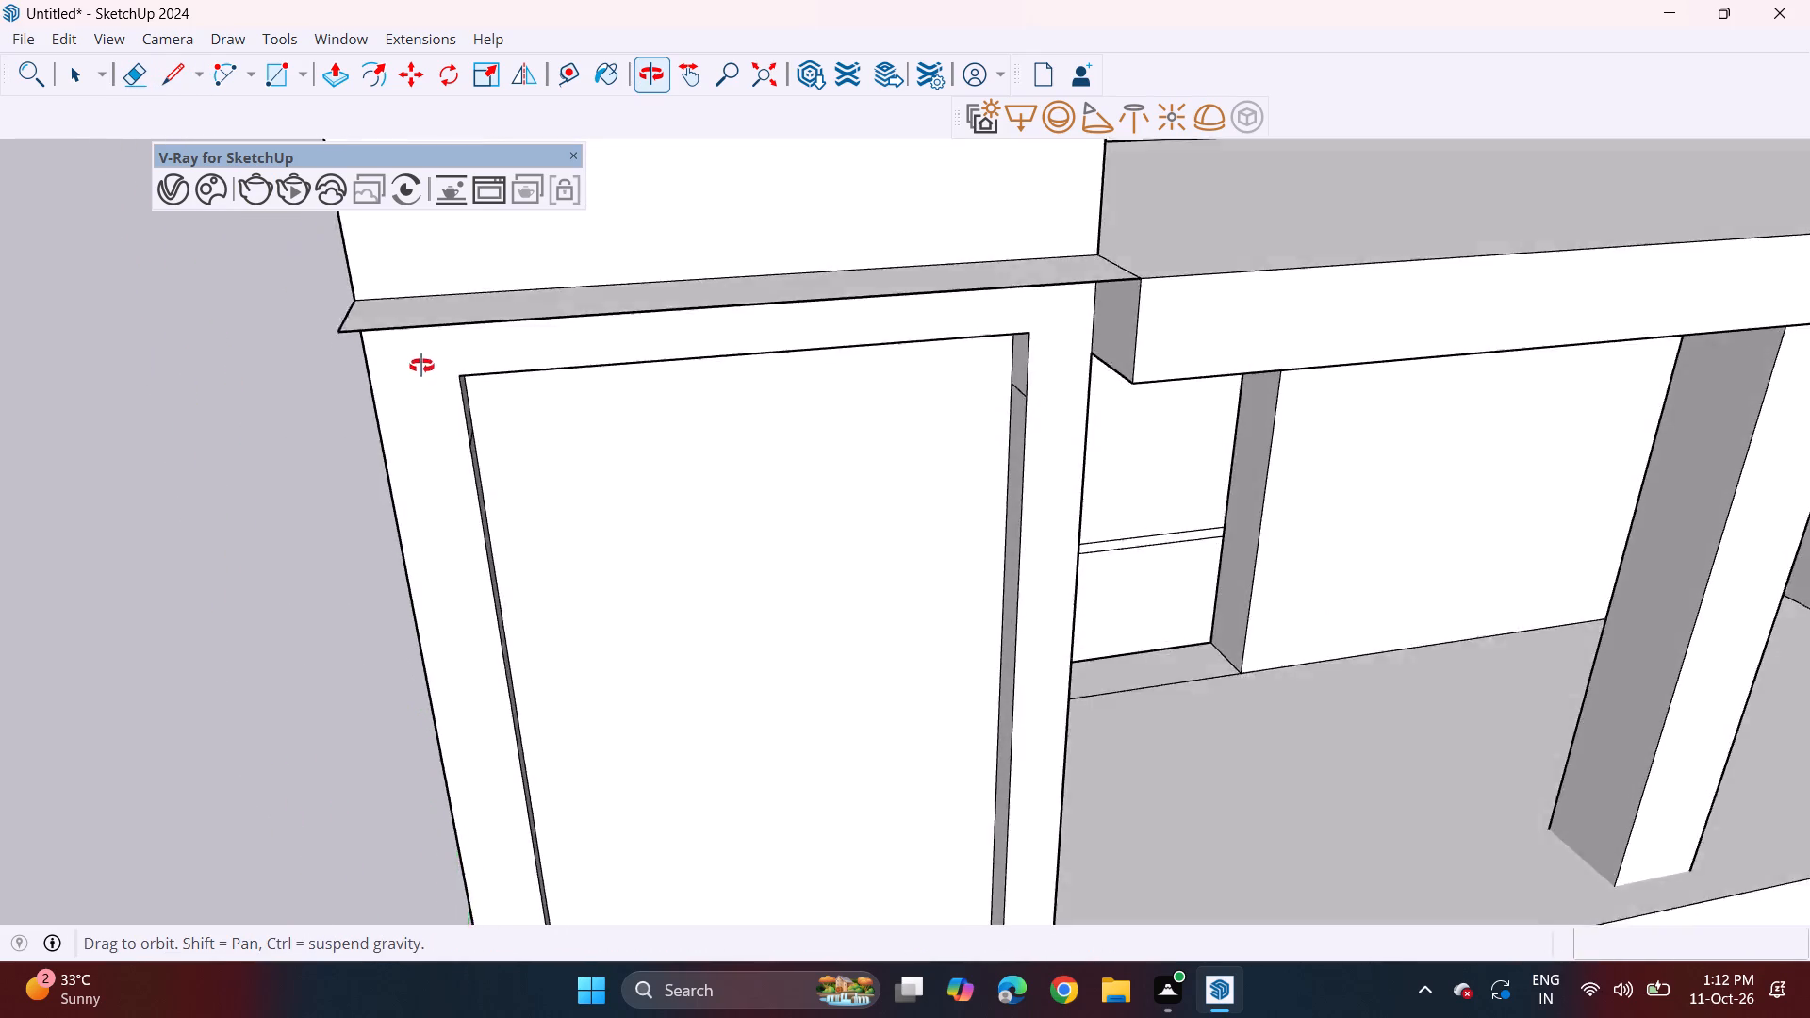
middle_drag(421, 366, 448, 204)
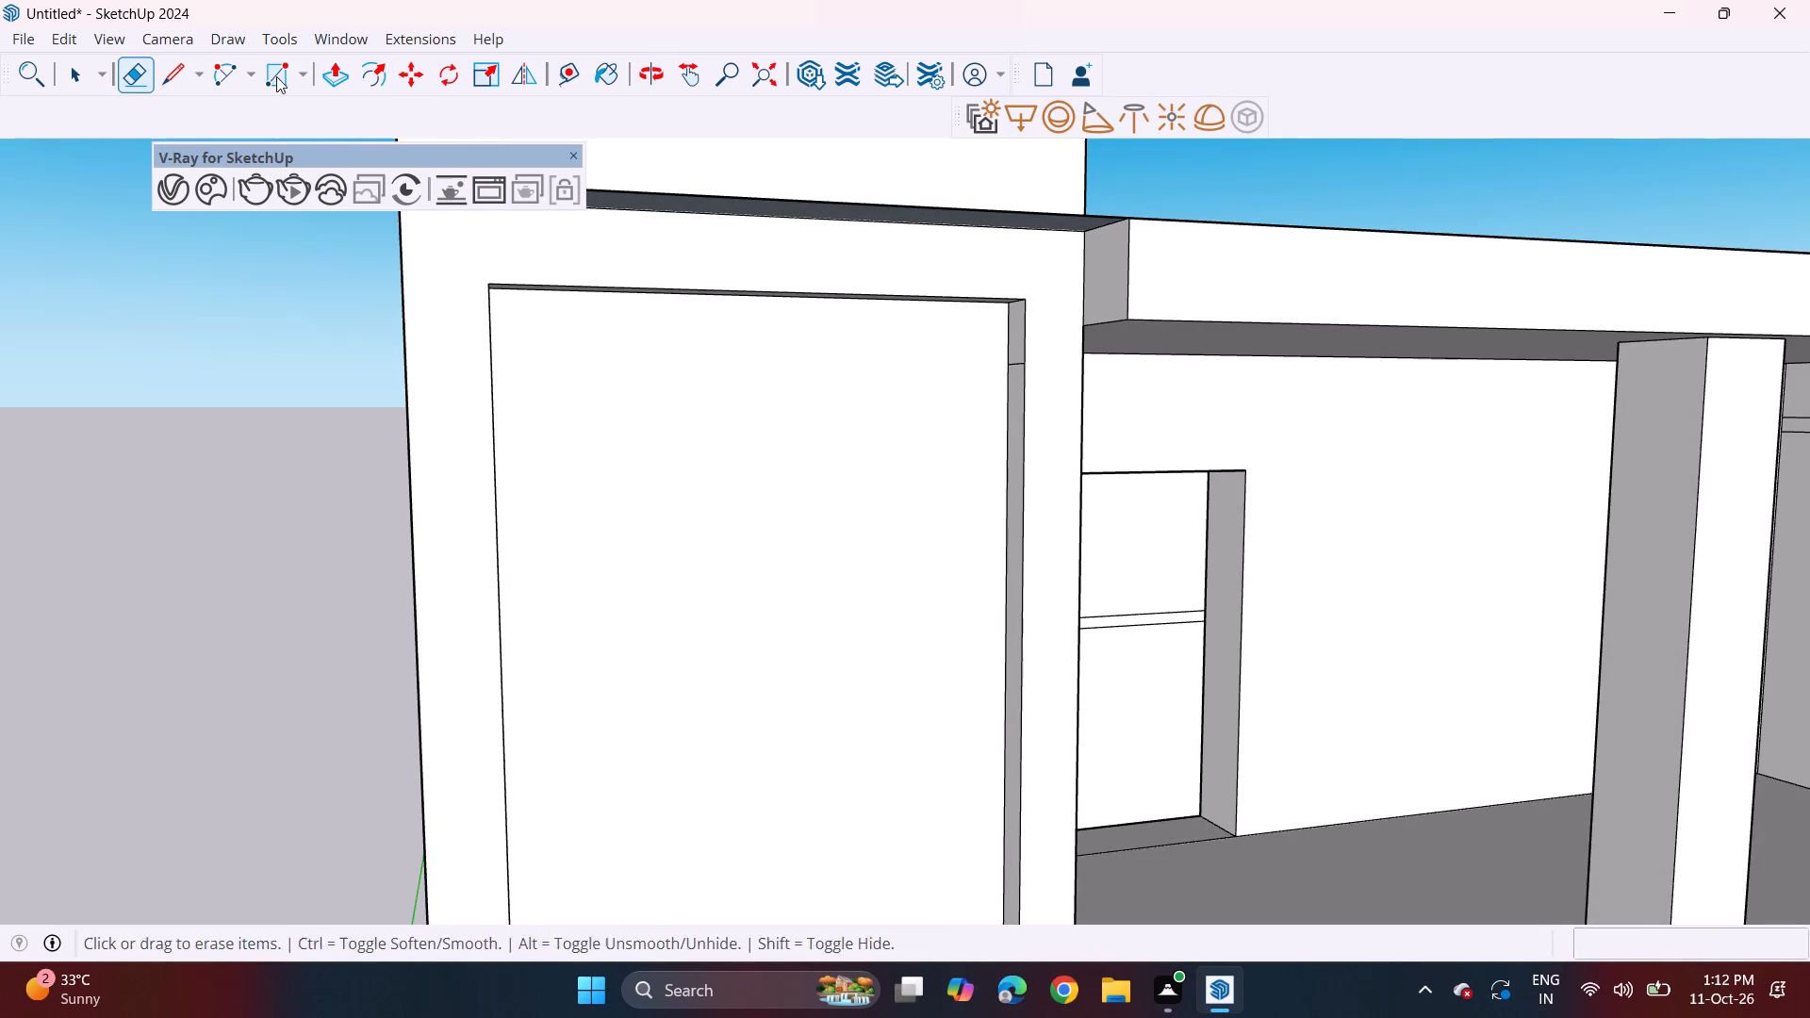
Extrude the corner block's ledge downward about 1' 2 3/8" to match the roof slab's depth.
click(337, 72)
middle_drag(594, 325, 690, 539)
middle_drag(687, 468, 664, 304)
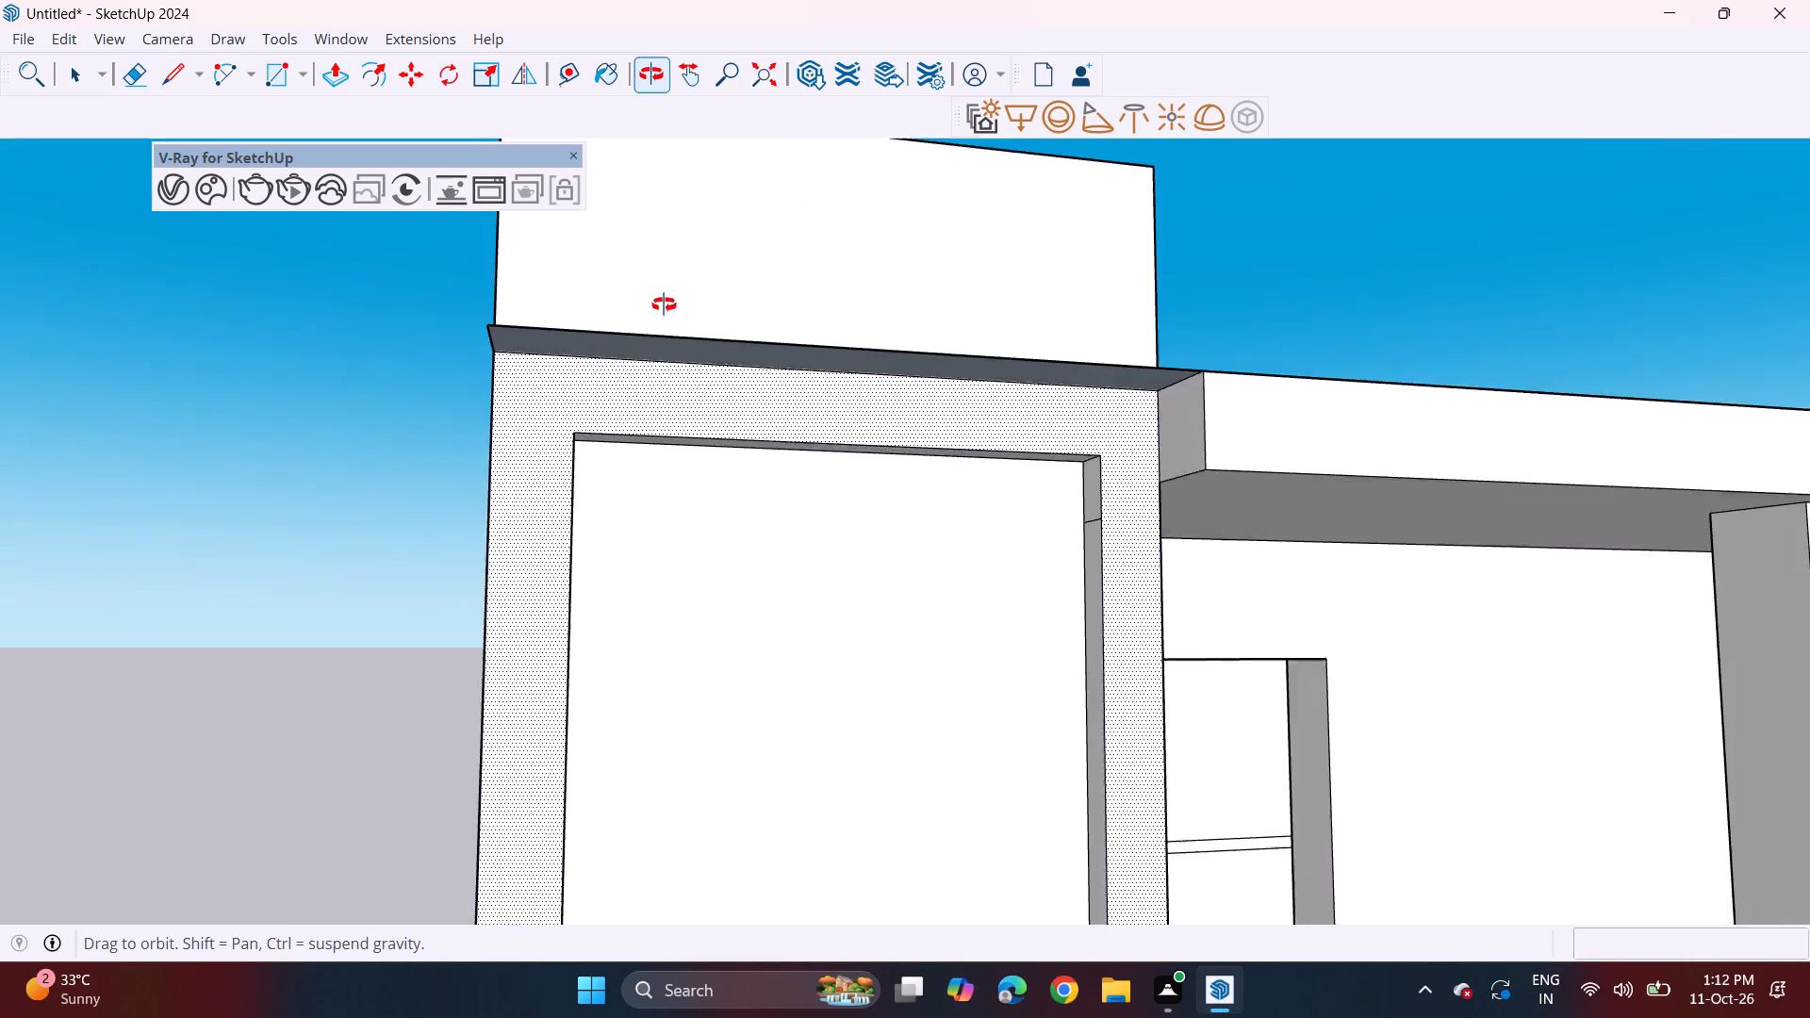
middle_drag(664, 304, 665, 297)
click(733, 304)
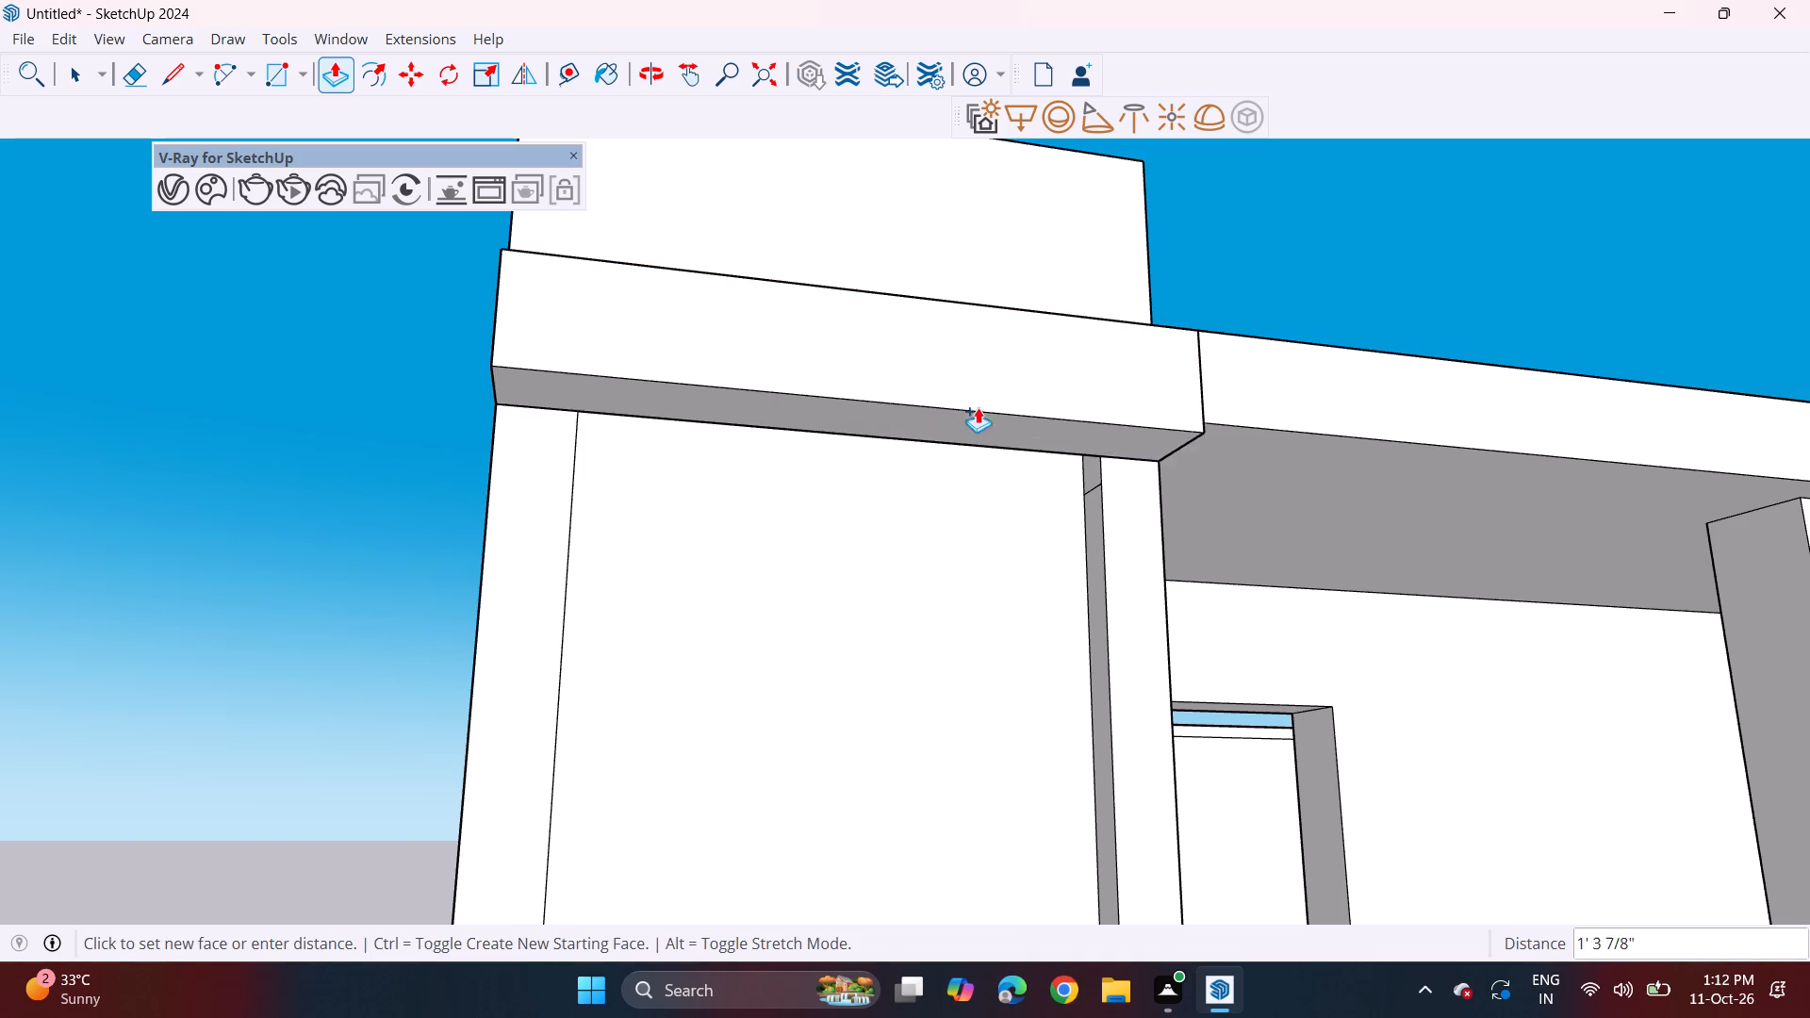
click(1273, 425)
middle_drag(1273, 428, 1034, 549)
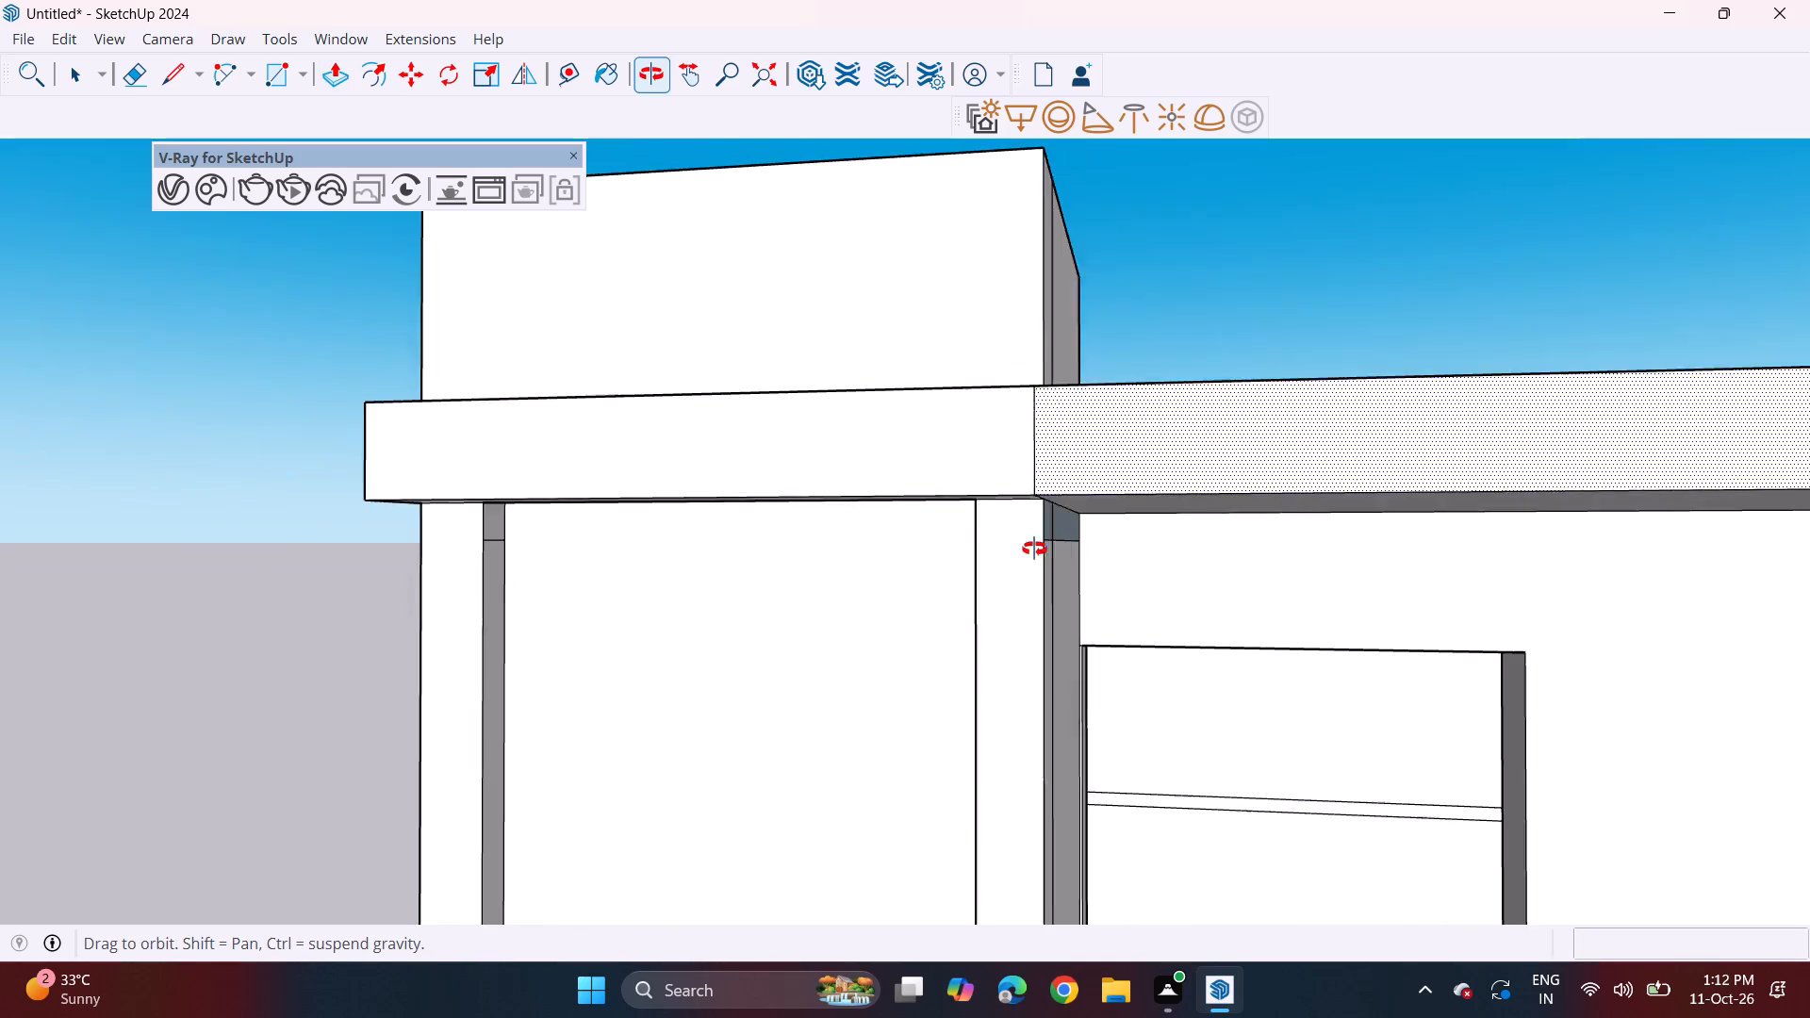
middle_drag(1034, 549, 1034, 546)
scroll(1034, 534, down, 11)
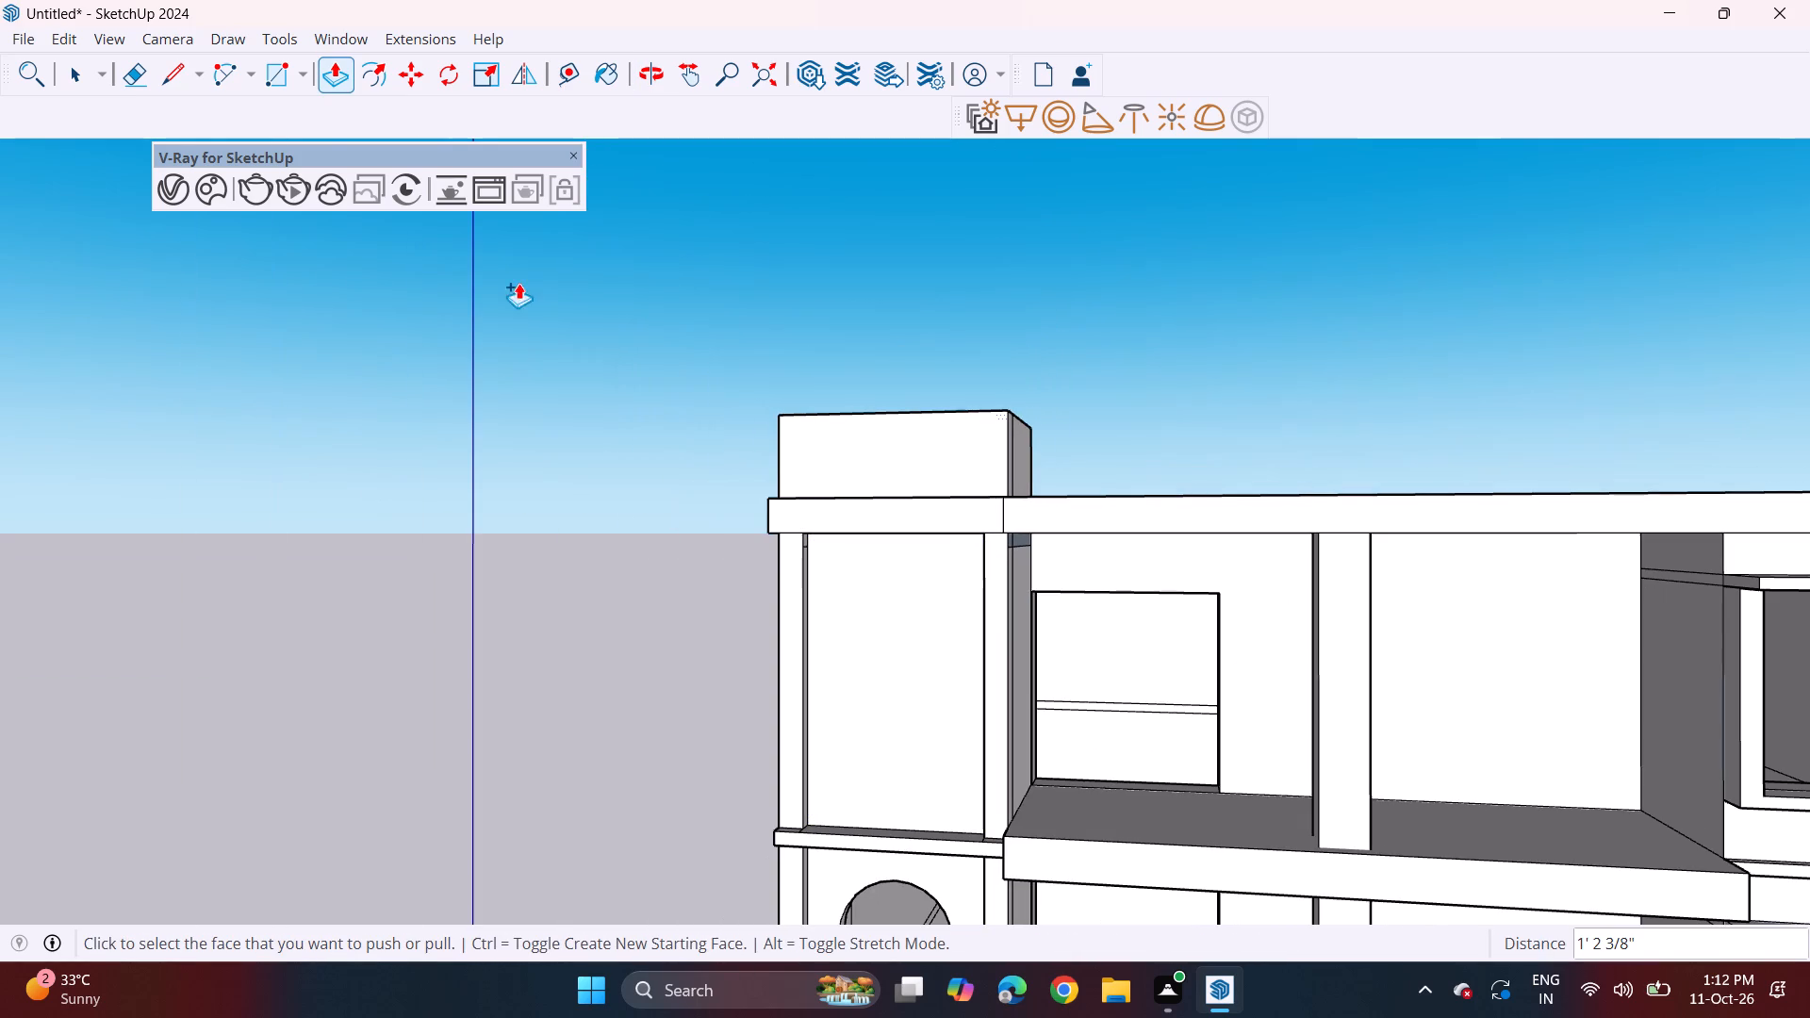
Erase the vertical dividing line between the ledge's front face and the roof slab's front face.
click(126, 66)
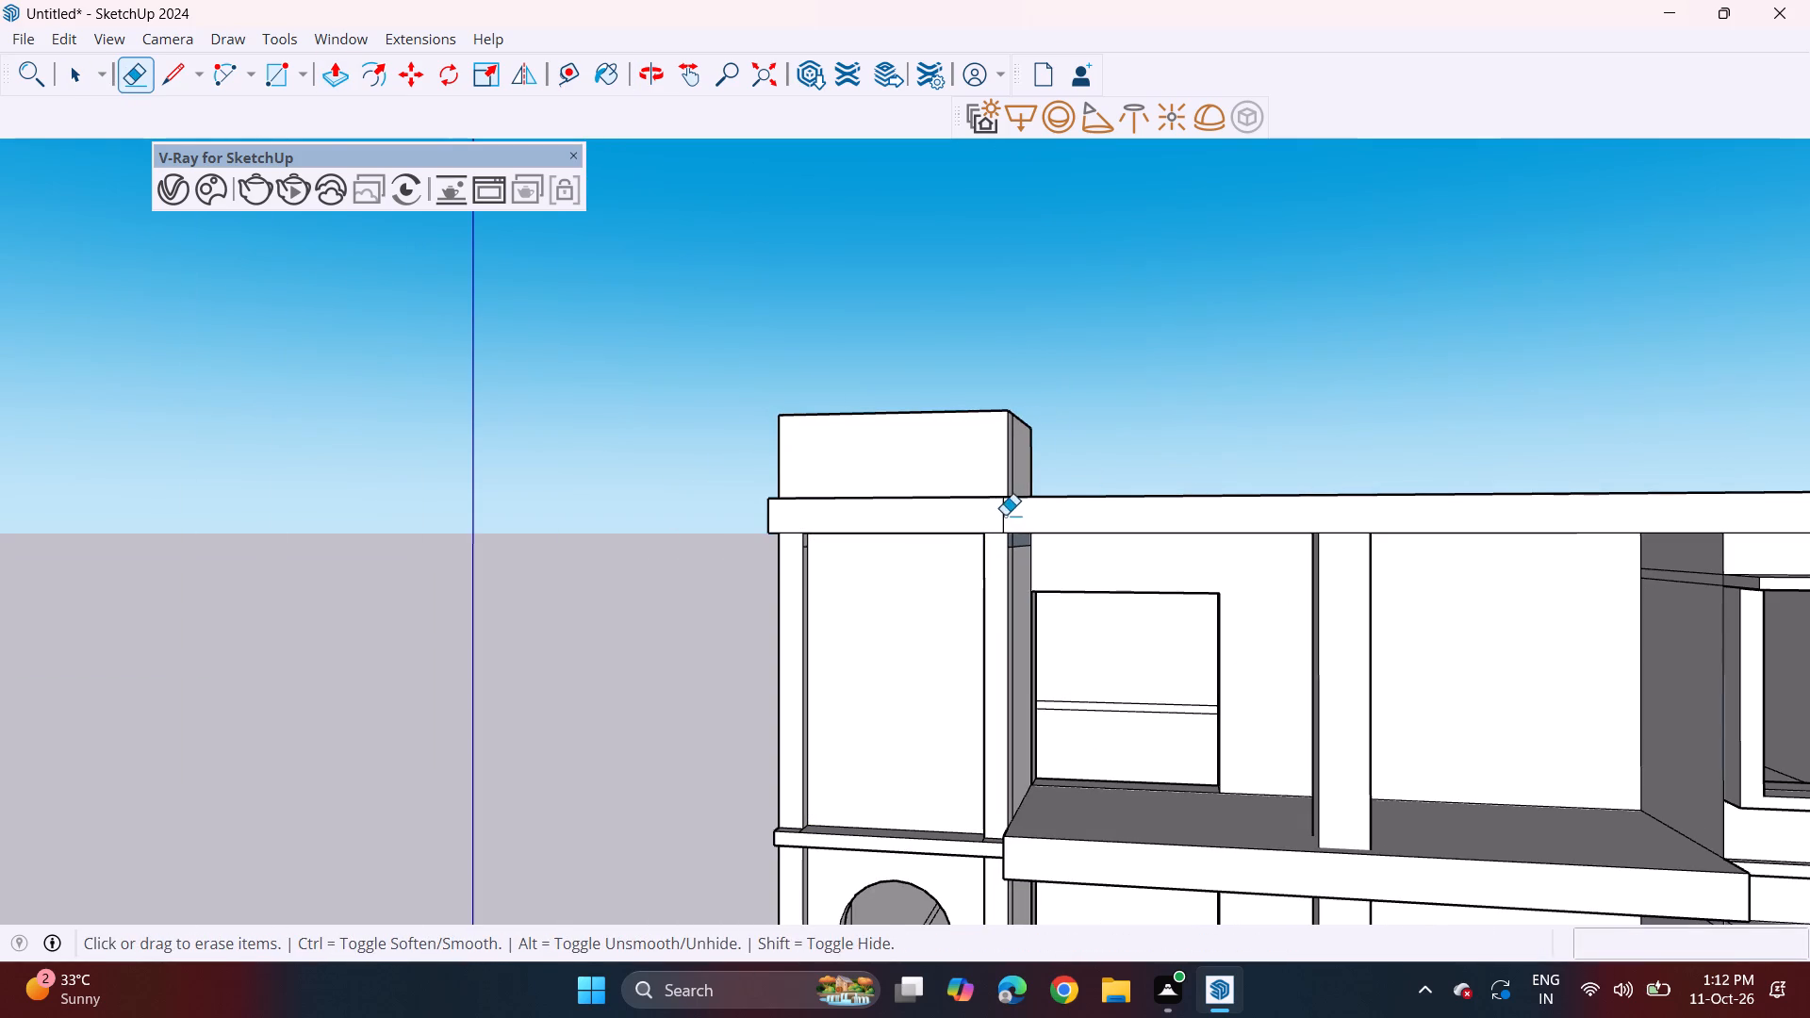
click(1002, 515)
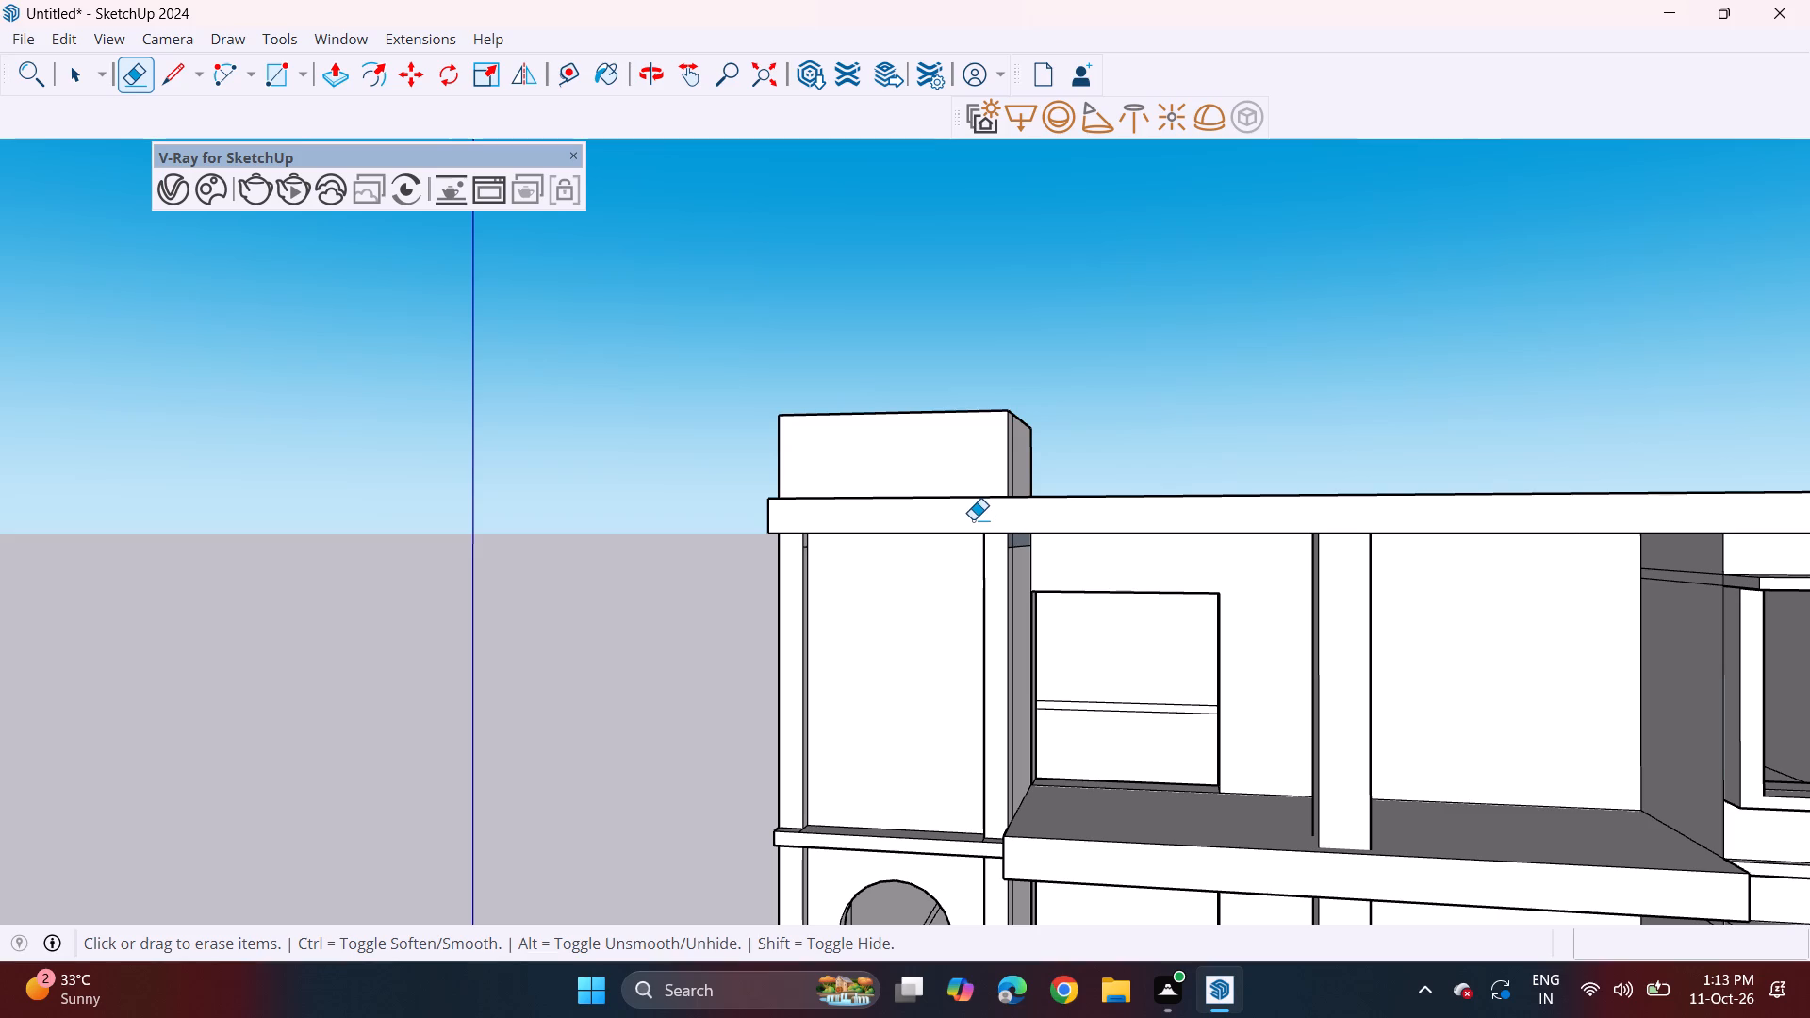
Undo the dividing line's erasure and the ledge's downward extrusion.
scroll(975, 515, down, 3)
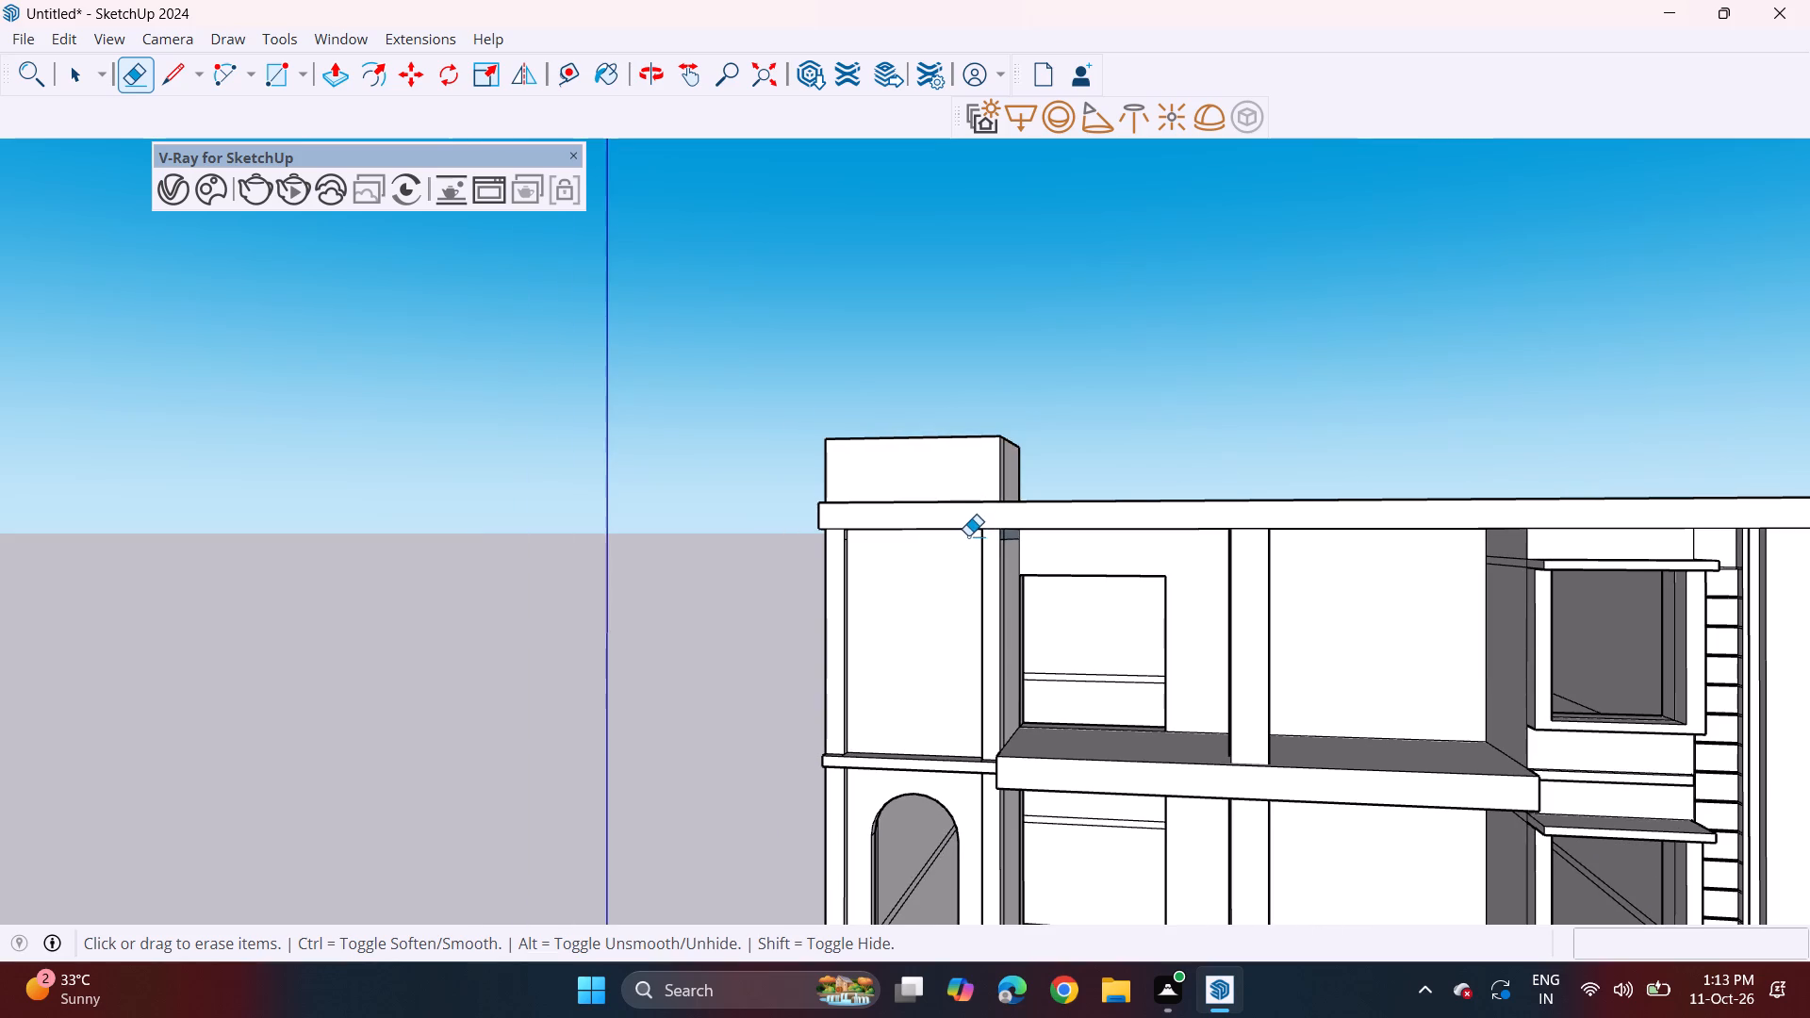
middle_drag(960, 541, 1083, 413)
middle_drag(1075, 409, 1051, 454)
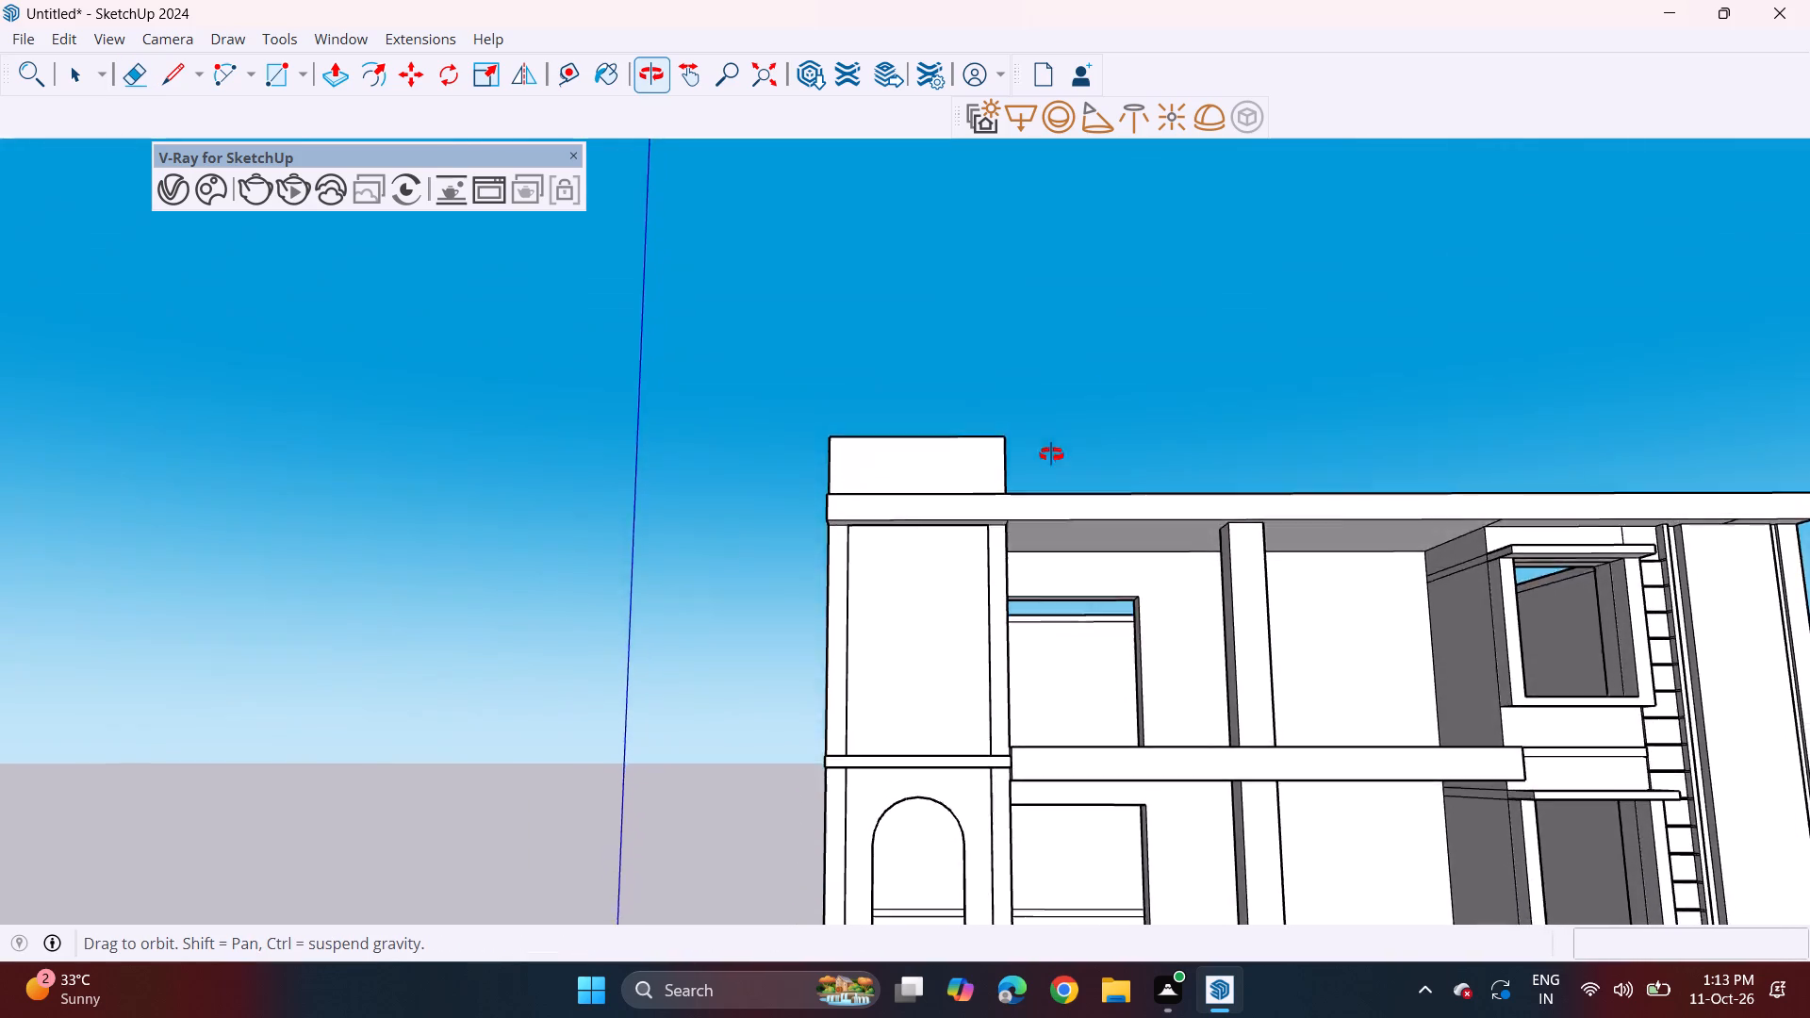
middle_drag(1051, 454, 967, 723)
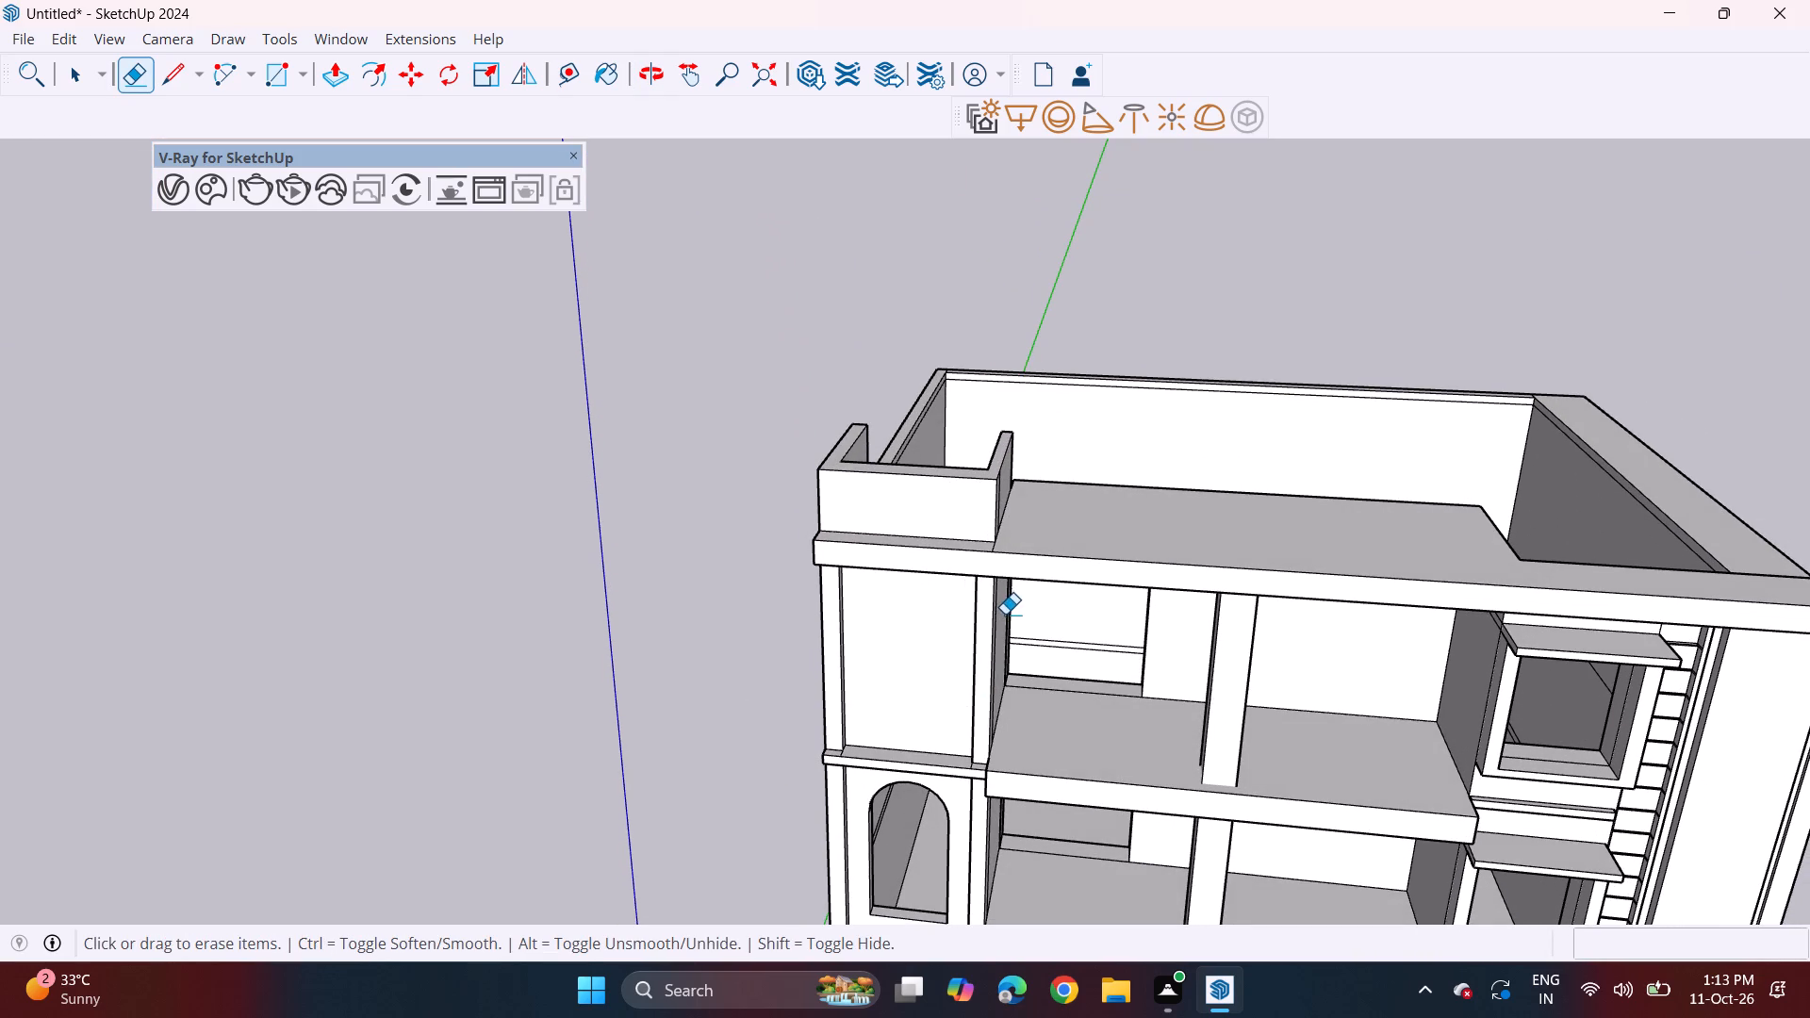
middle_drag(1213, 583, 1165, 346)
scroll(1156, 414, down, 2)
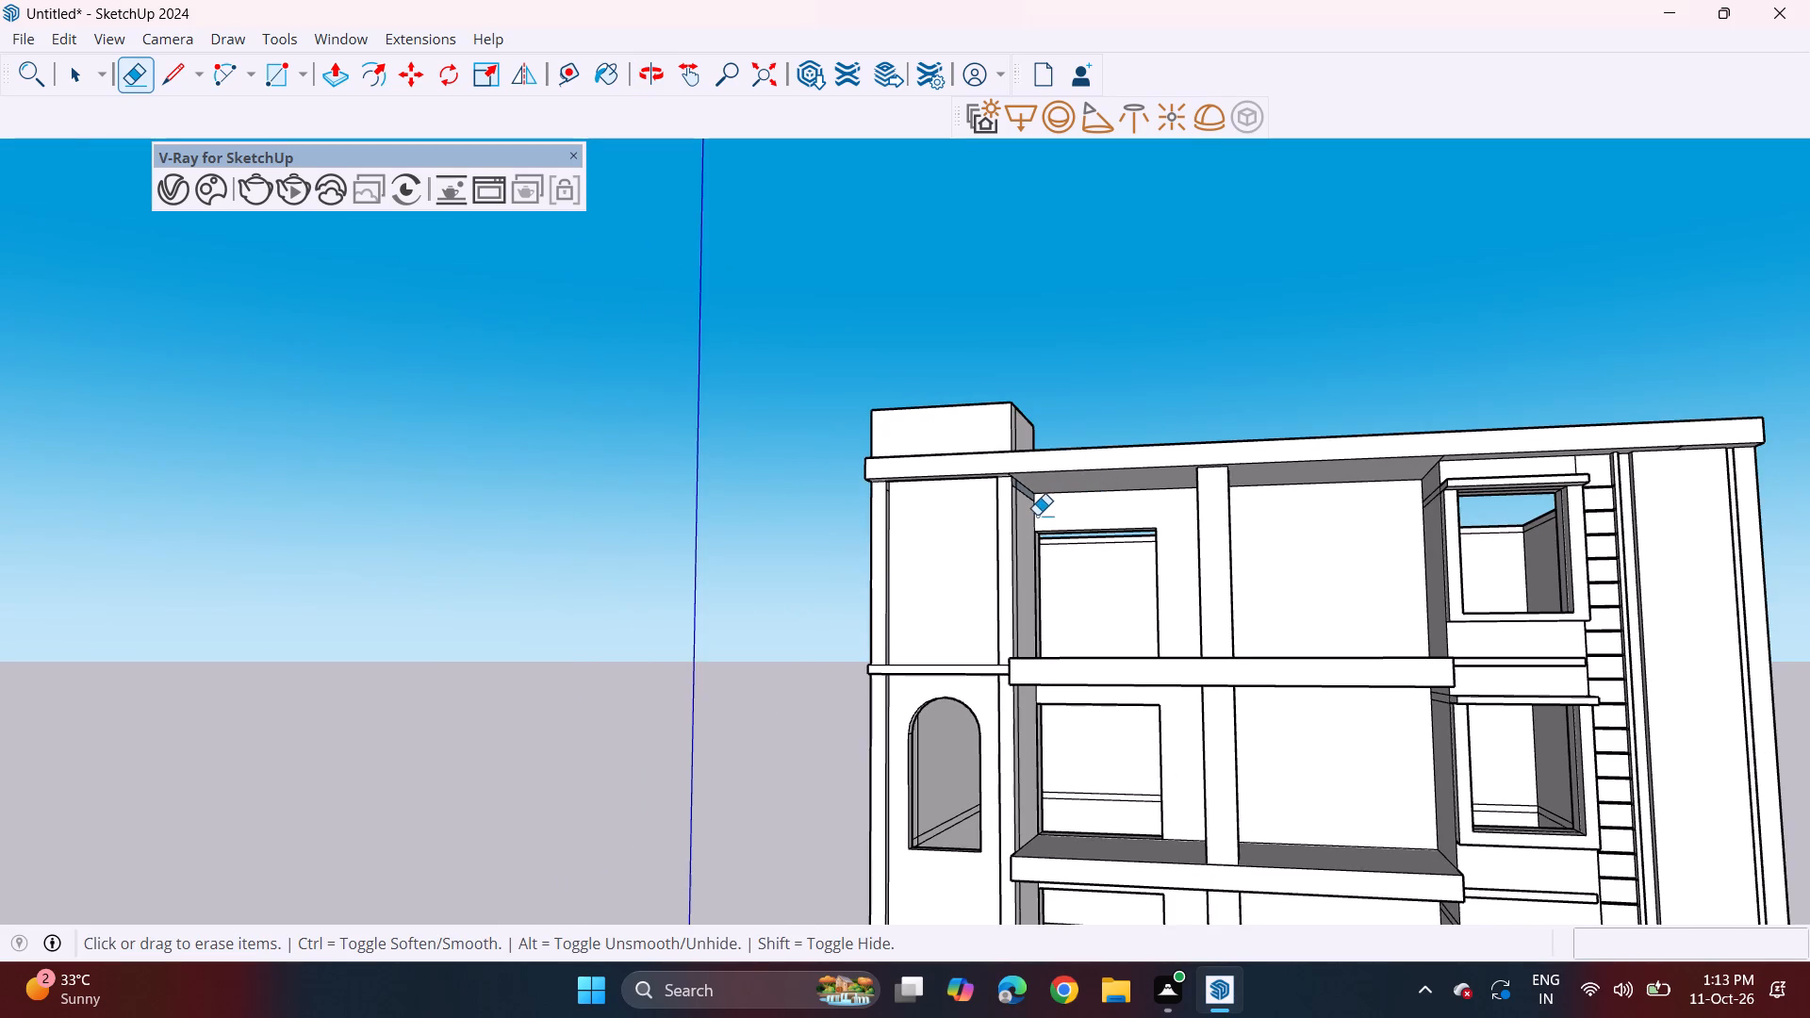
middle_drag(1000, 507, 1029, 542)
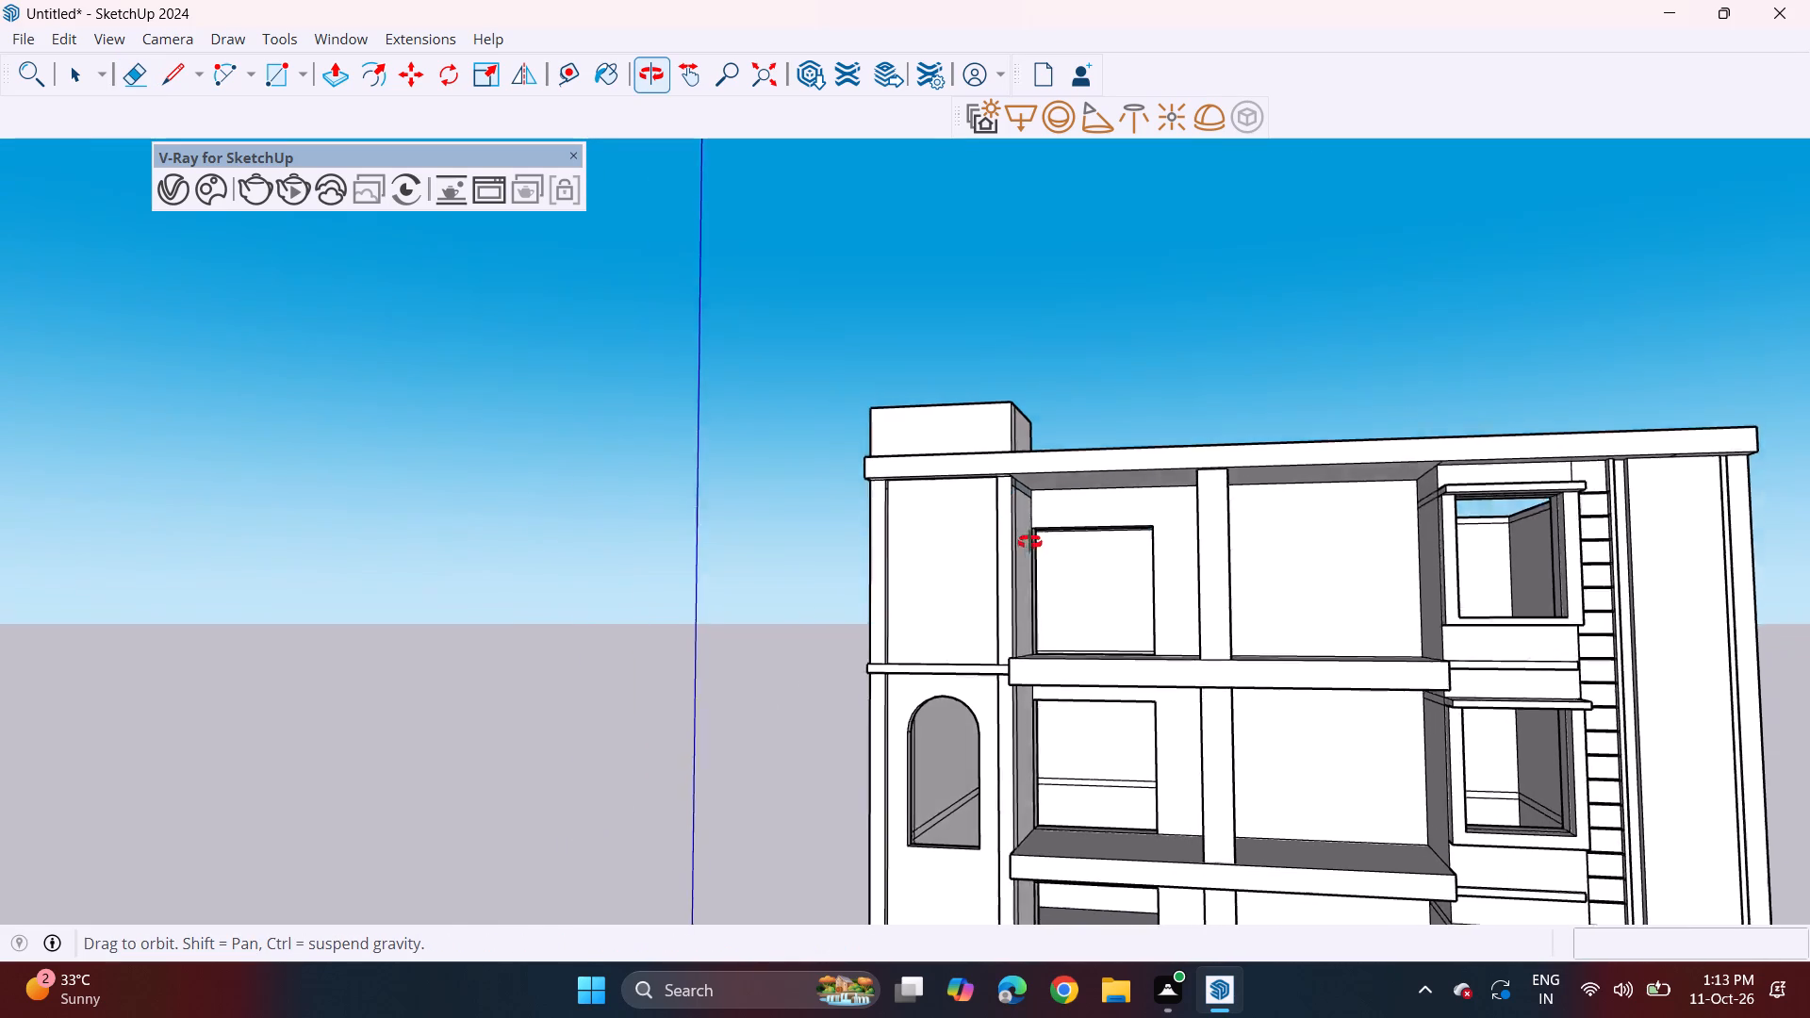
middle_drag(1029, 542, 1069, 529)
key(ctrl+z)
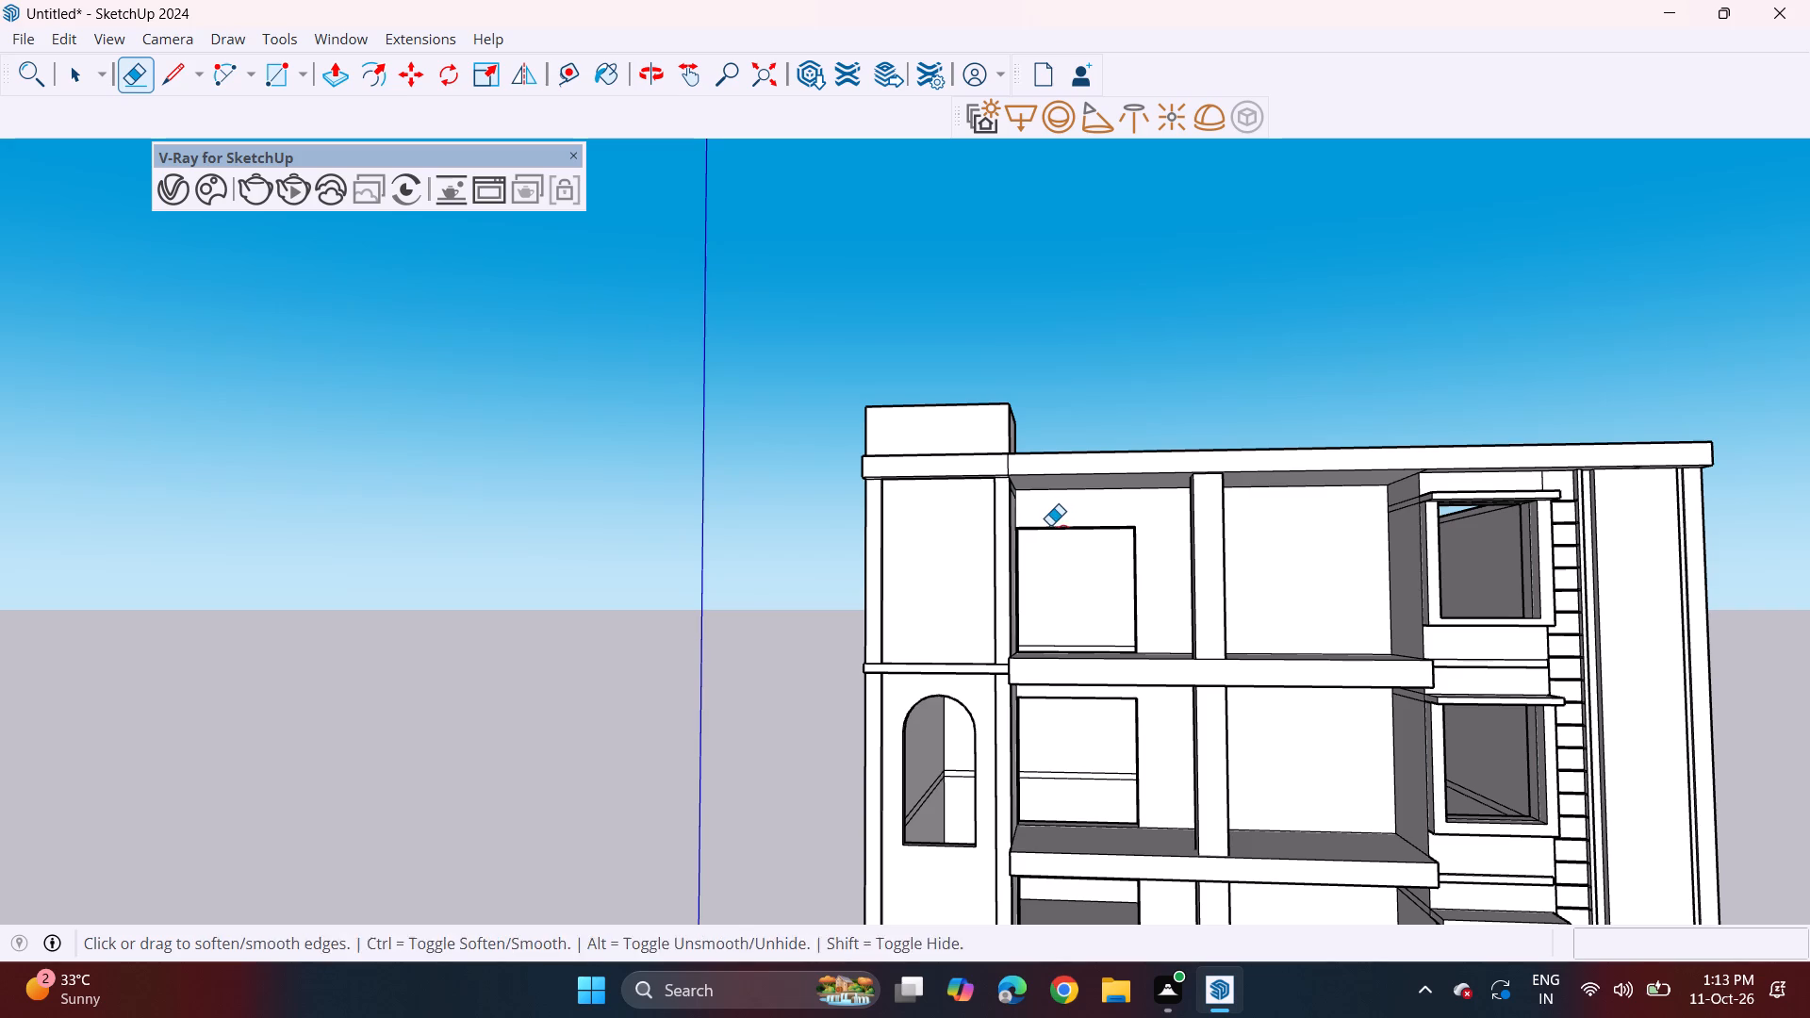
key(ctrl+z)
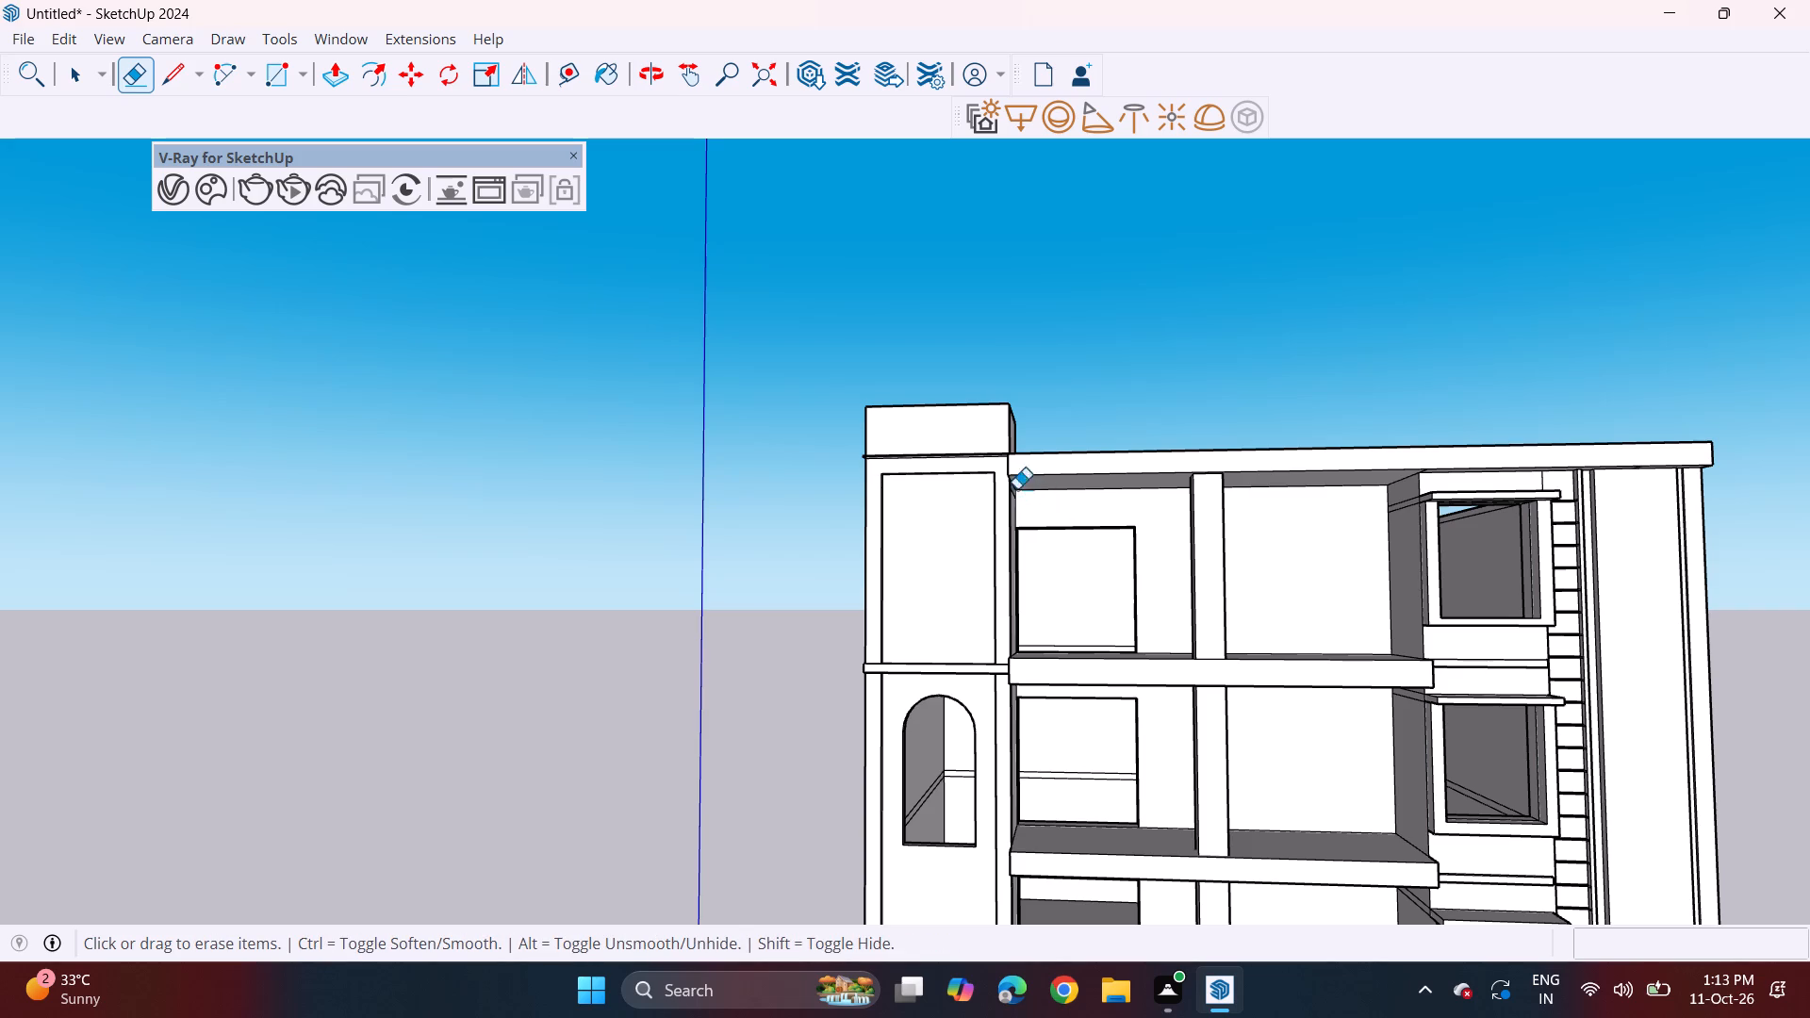
Extrude the corner block's ledge upward about 6 1/16" from its top face.
middle_drag(998, 439, 994, 574)
scroll(998, 460, up, 3)
middle_drag(1028, 475, 1004, 517)
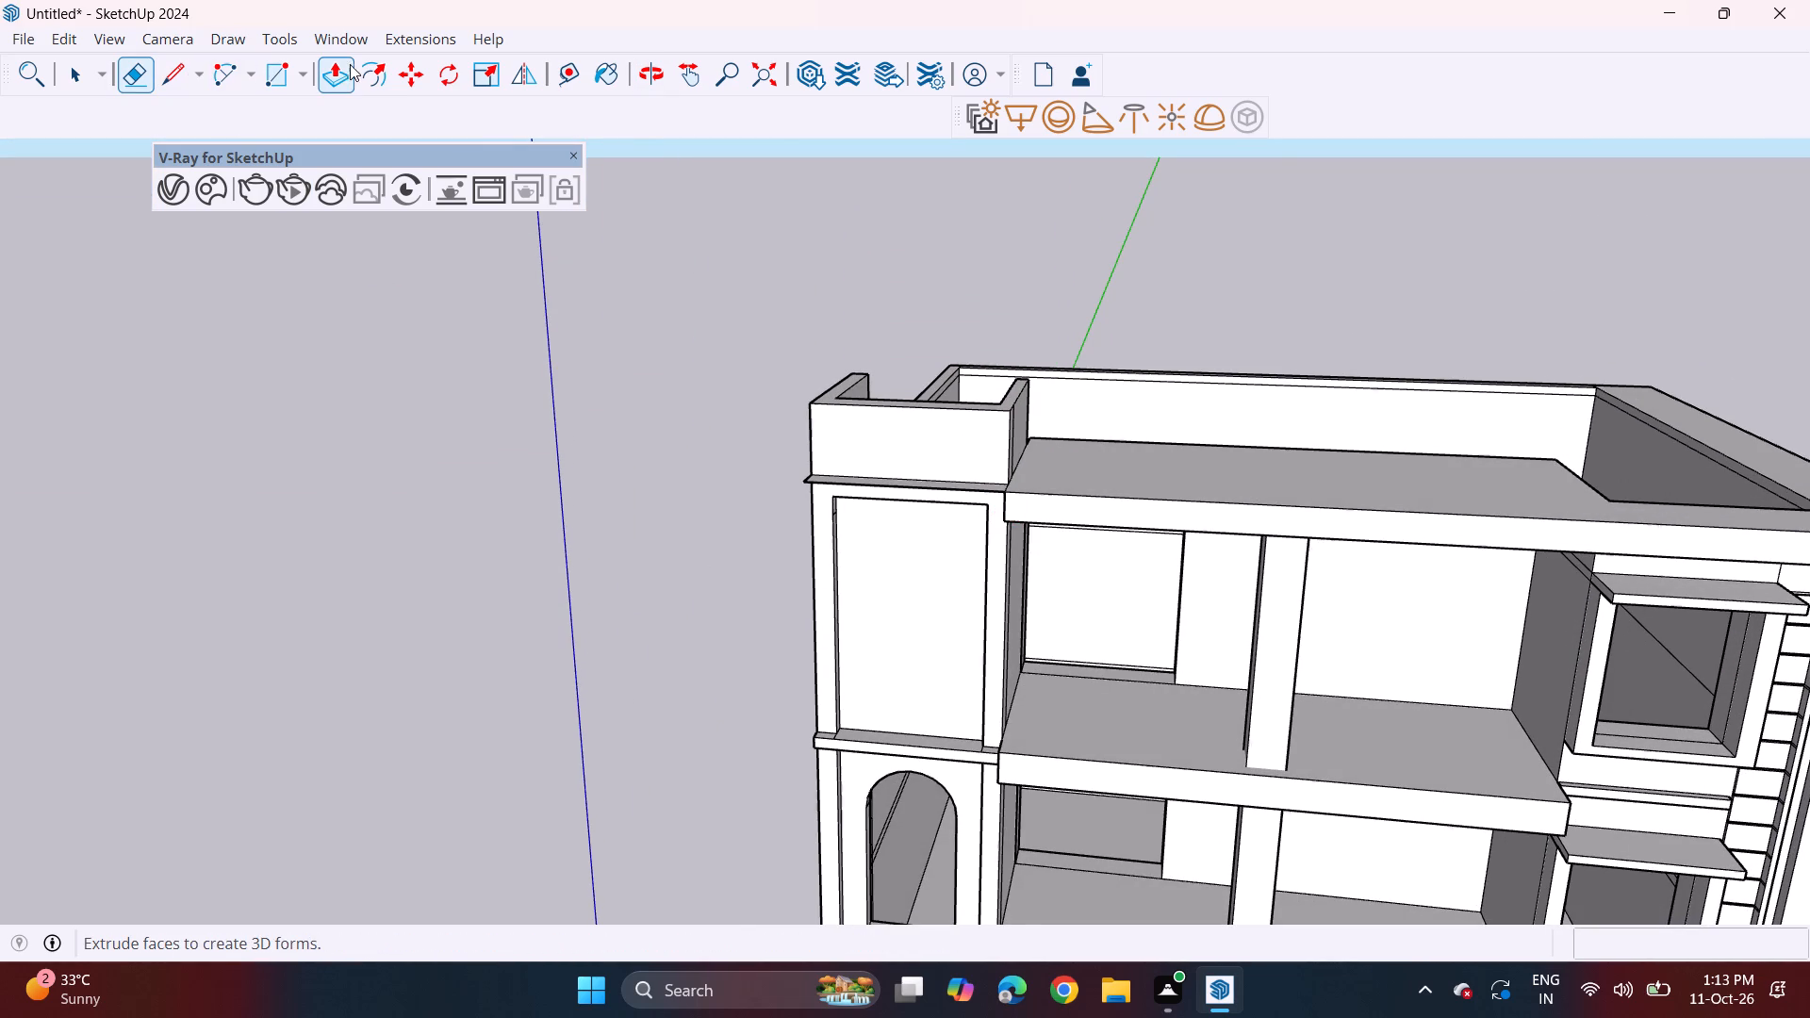
click(337, 71)
scroll(969, 491, up, 3)
click(969, 491)
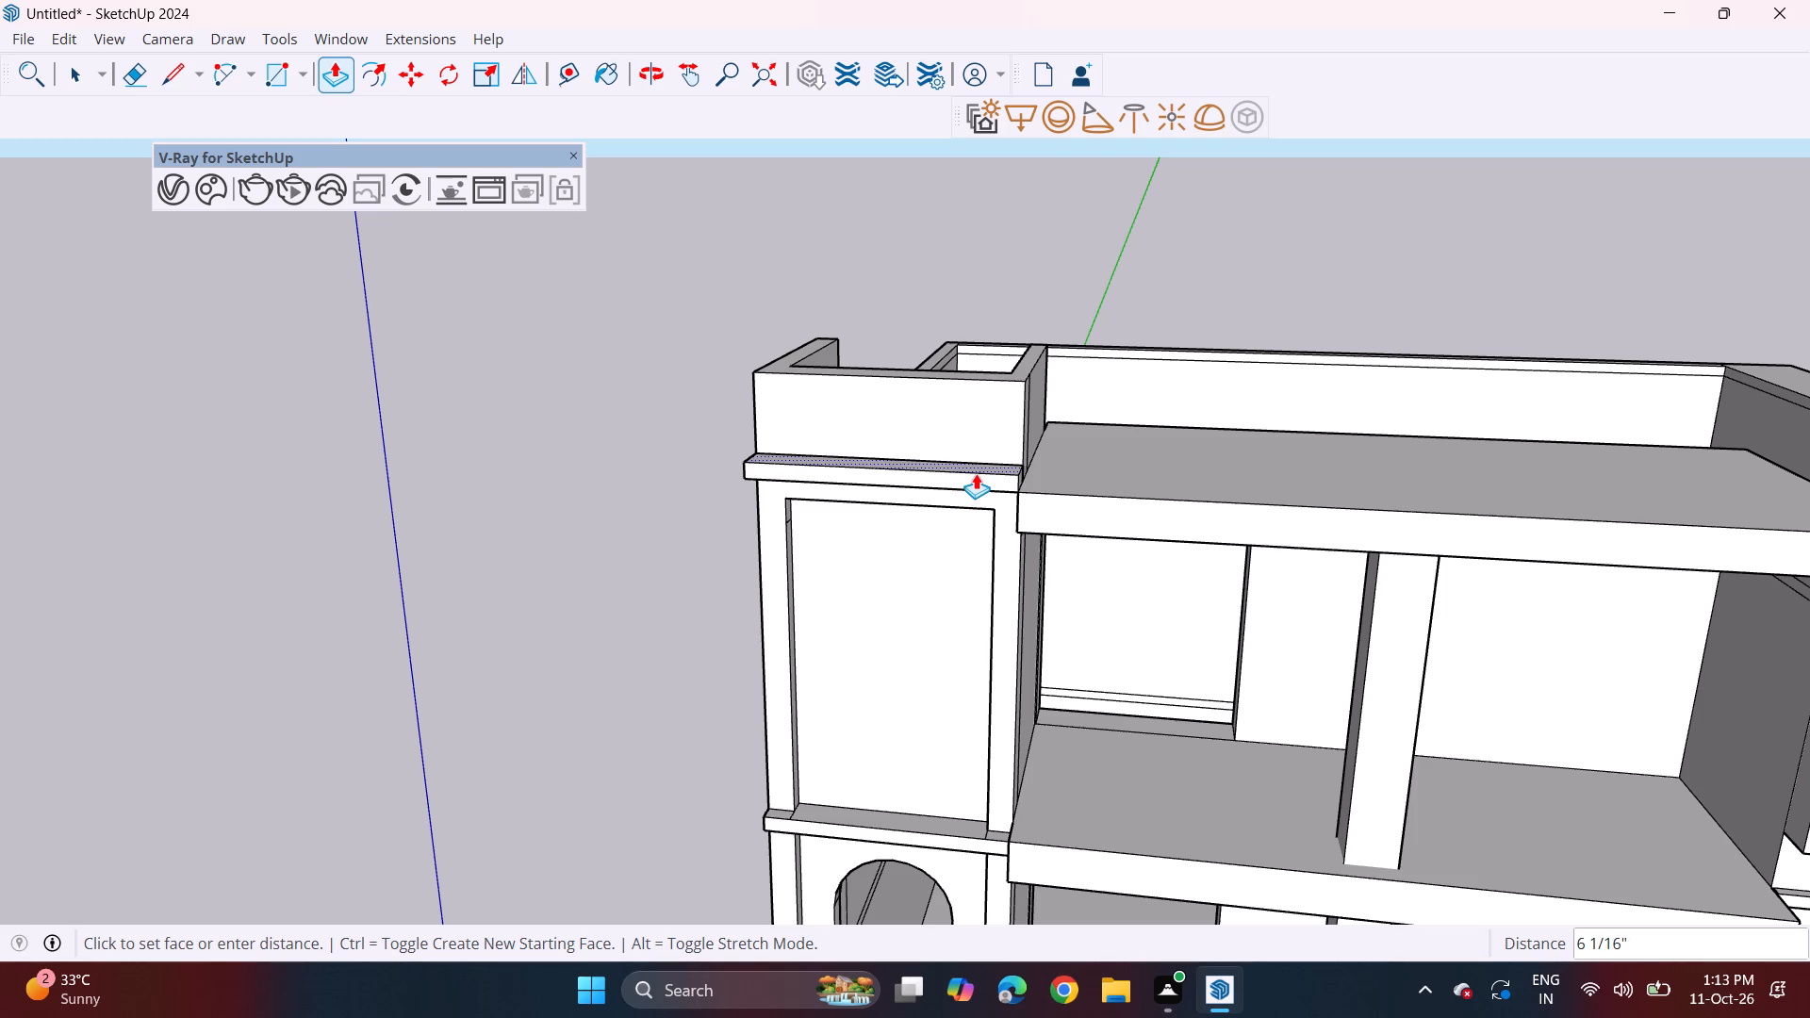
click(976, 473)
Extend the ledge's inner end face along the roof slab's front edge by about 33' 7 3/8".
middle_drag(1060, 440, 968, 522)
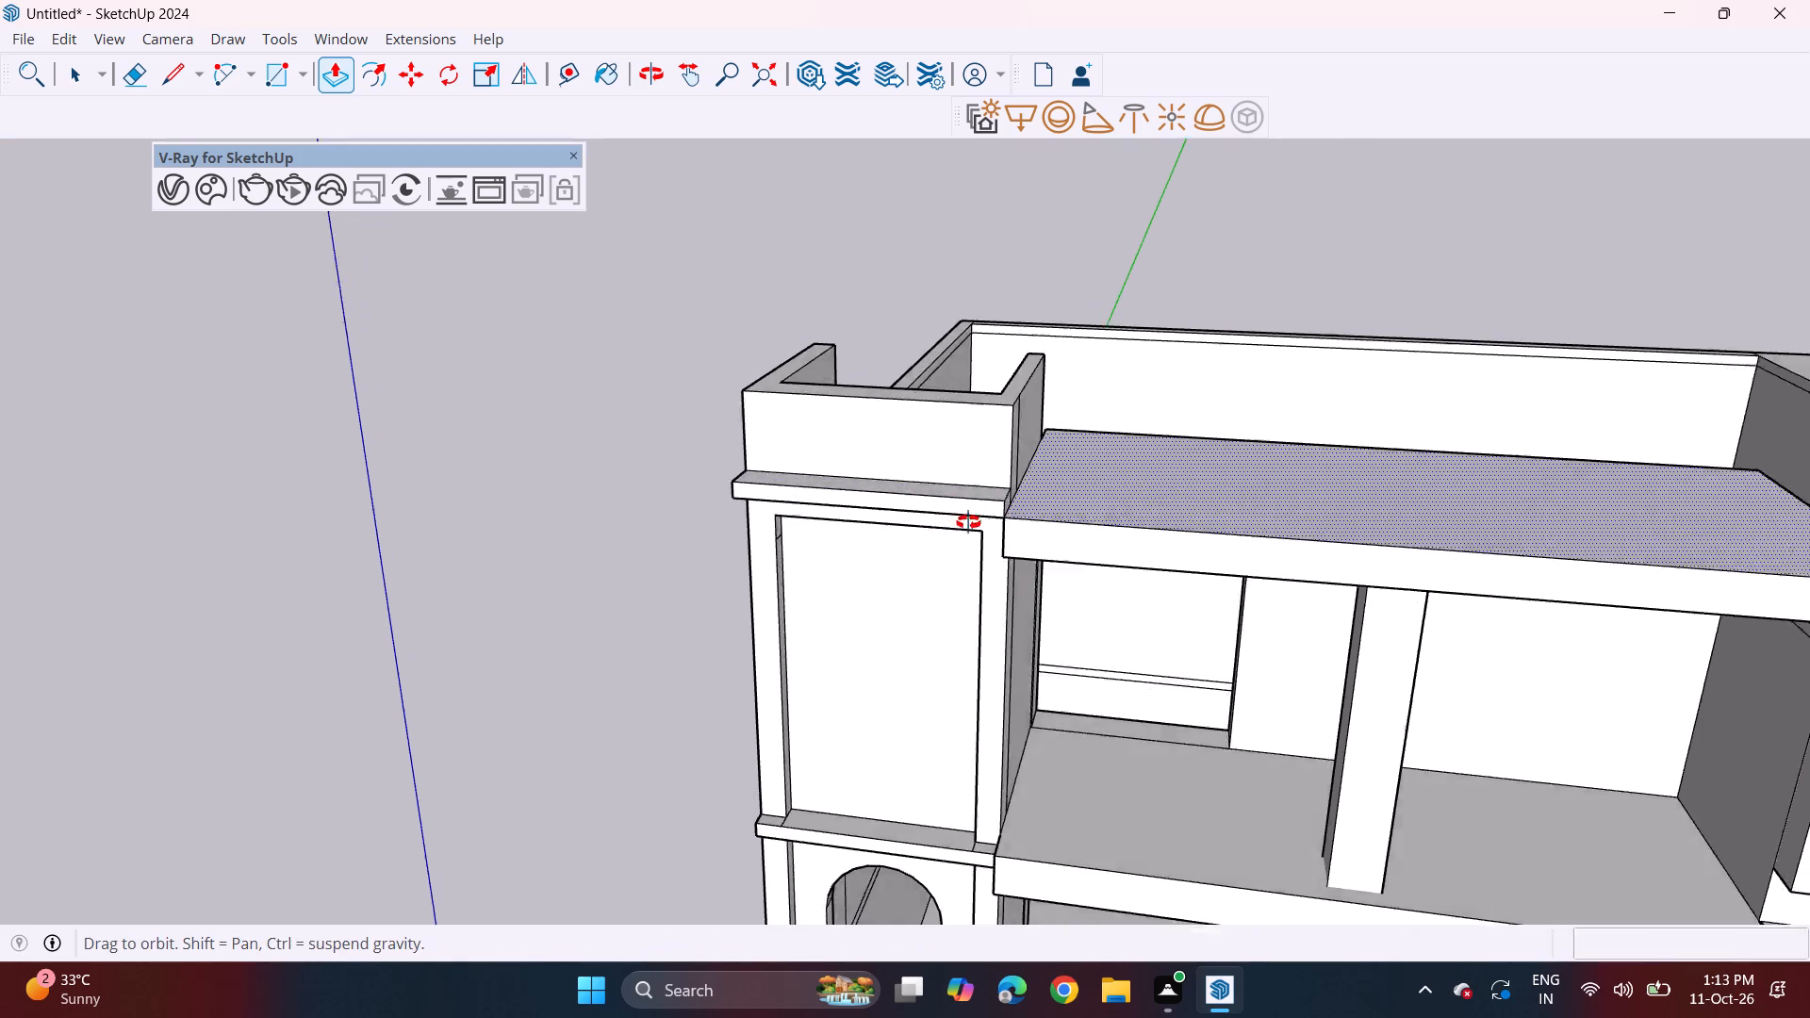
middle_drag(968, 522, 757, 560)
drag(759, 585, 770, 586)
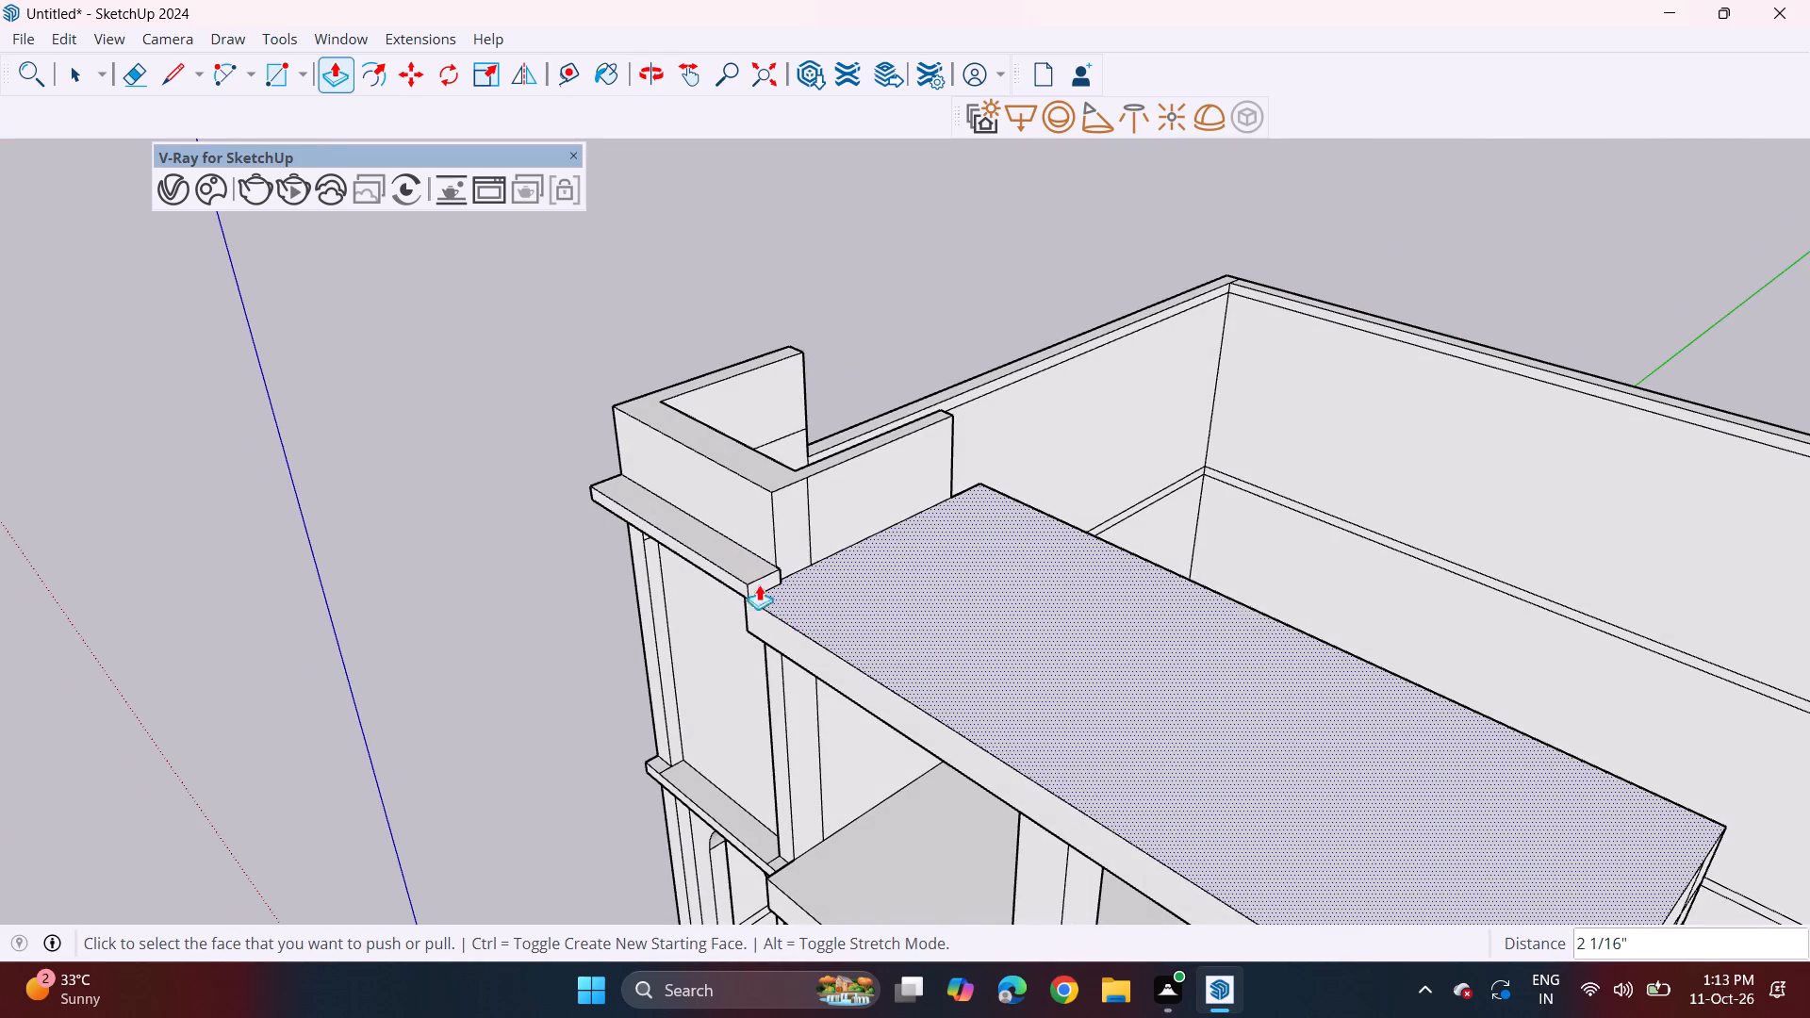
click(766, 588)
scroll(856, 608, down, 3)
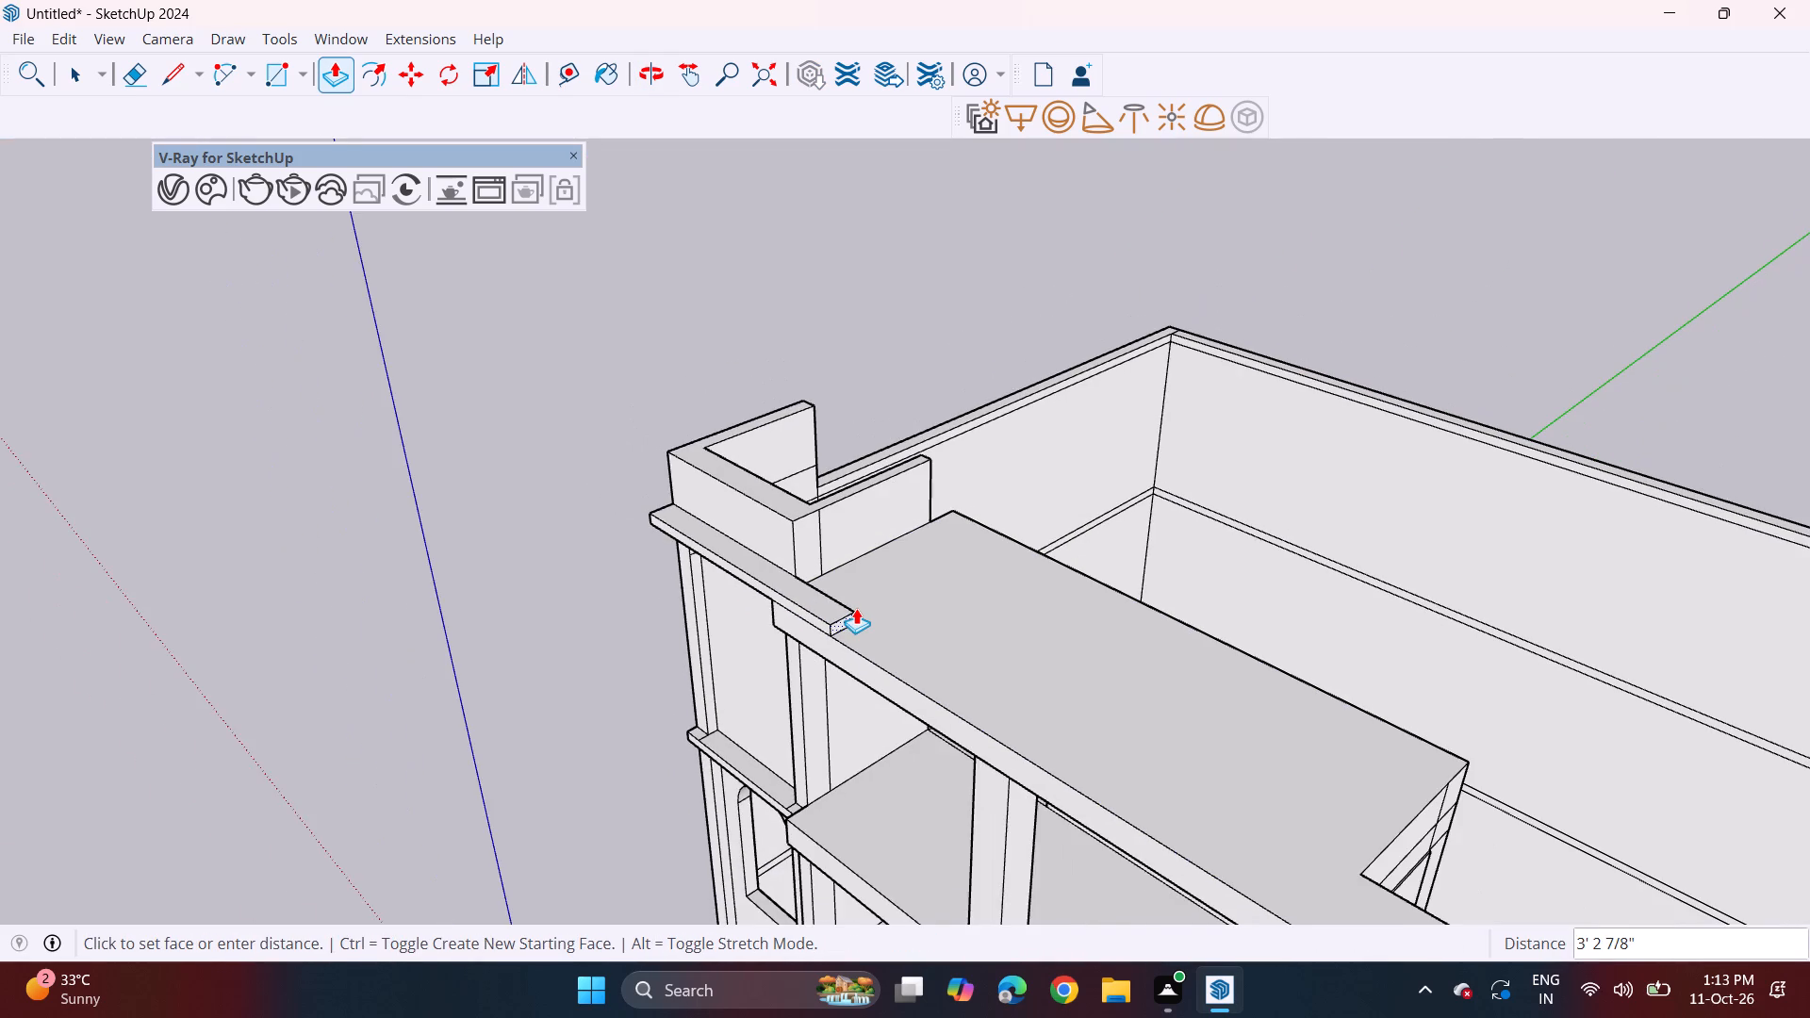
scroll(858, 614, down, 8)
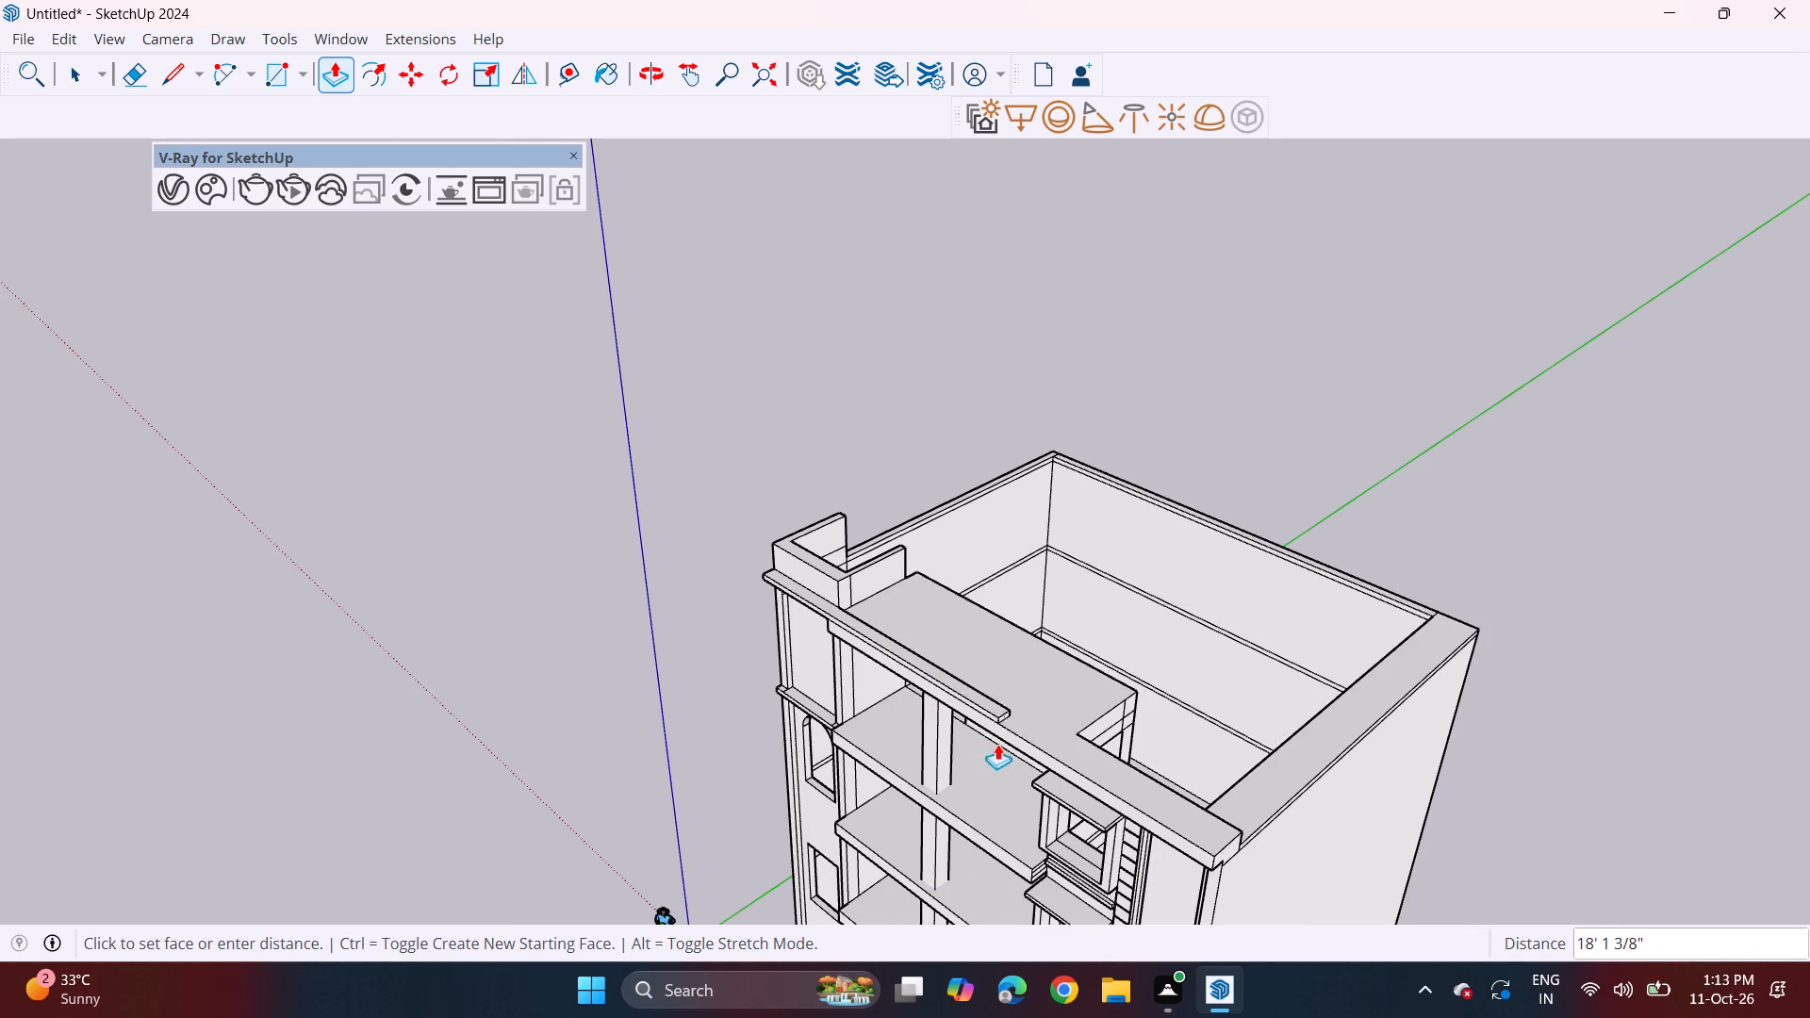
middle_drag(1075, 789, 1420, 657)
middle_drag(1420, 657, 1327, 563)
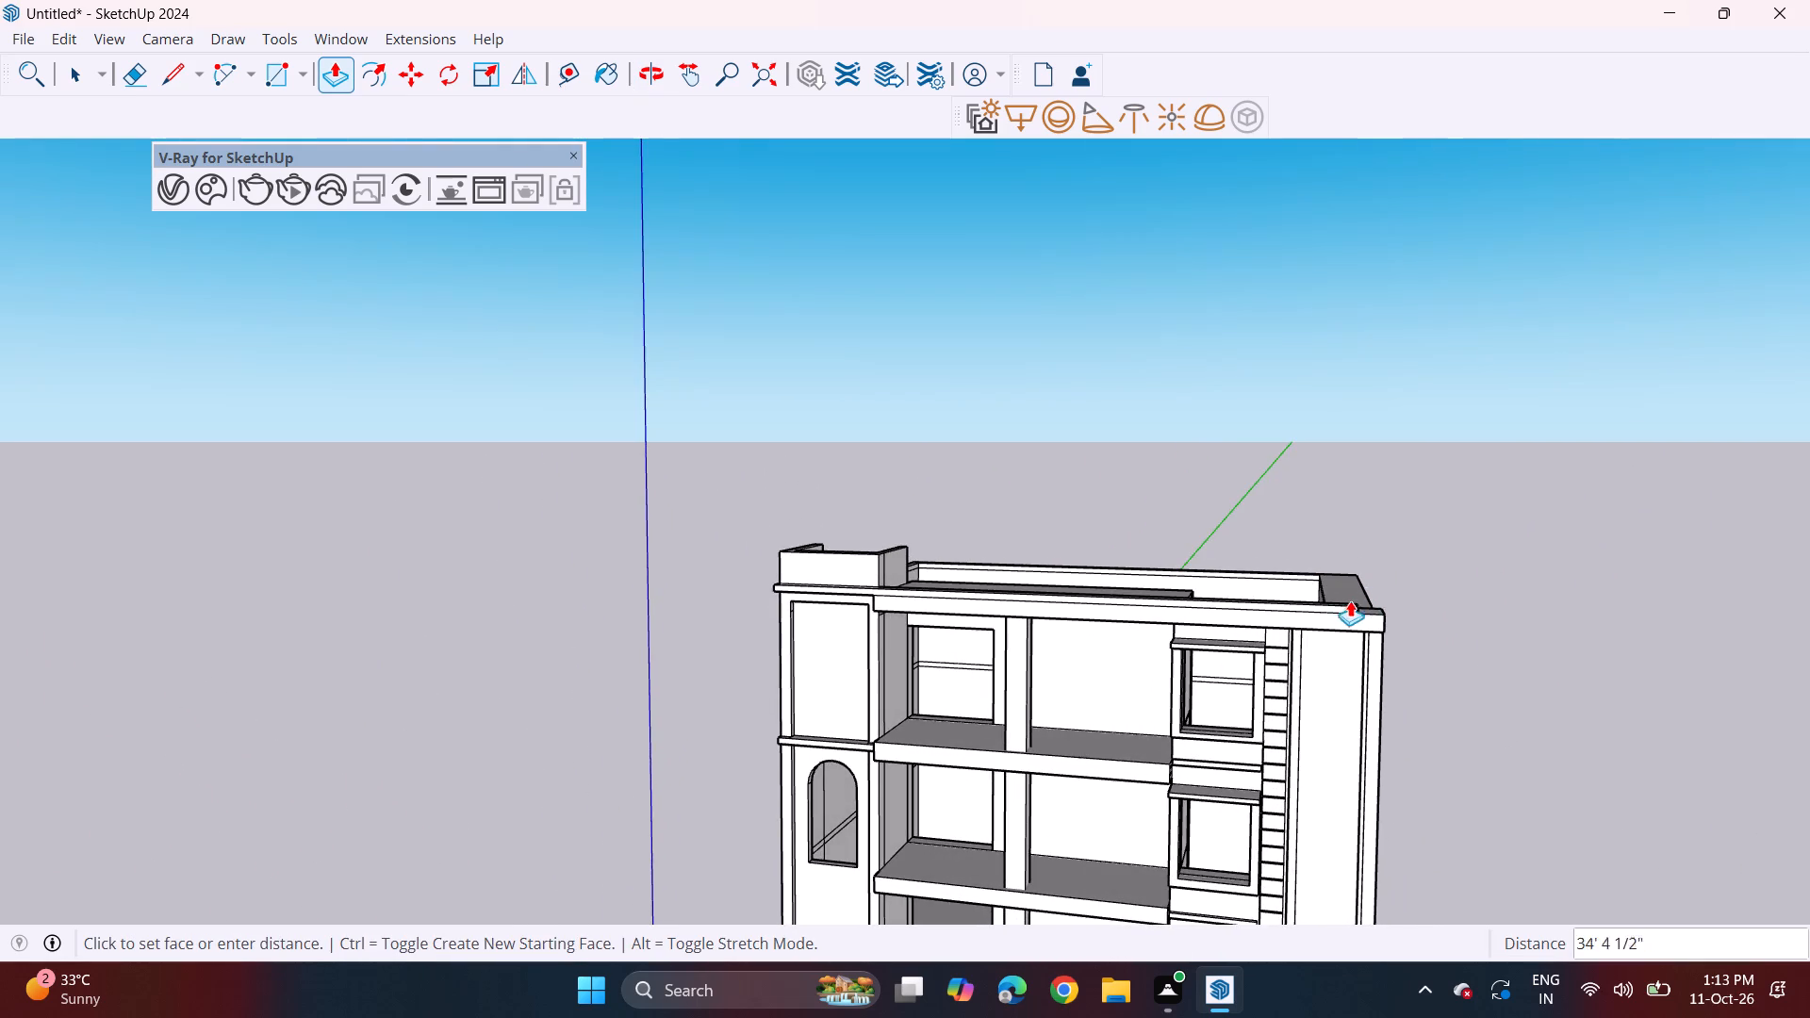
scroll(1344, 603, up, 4)
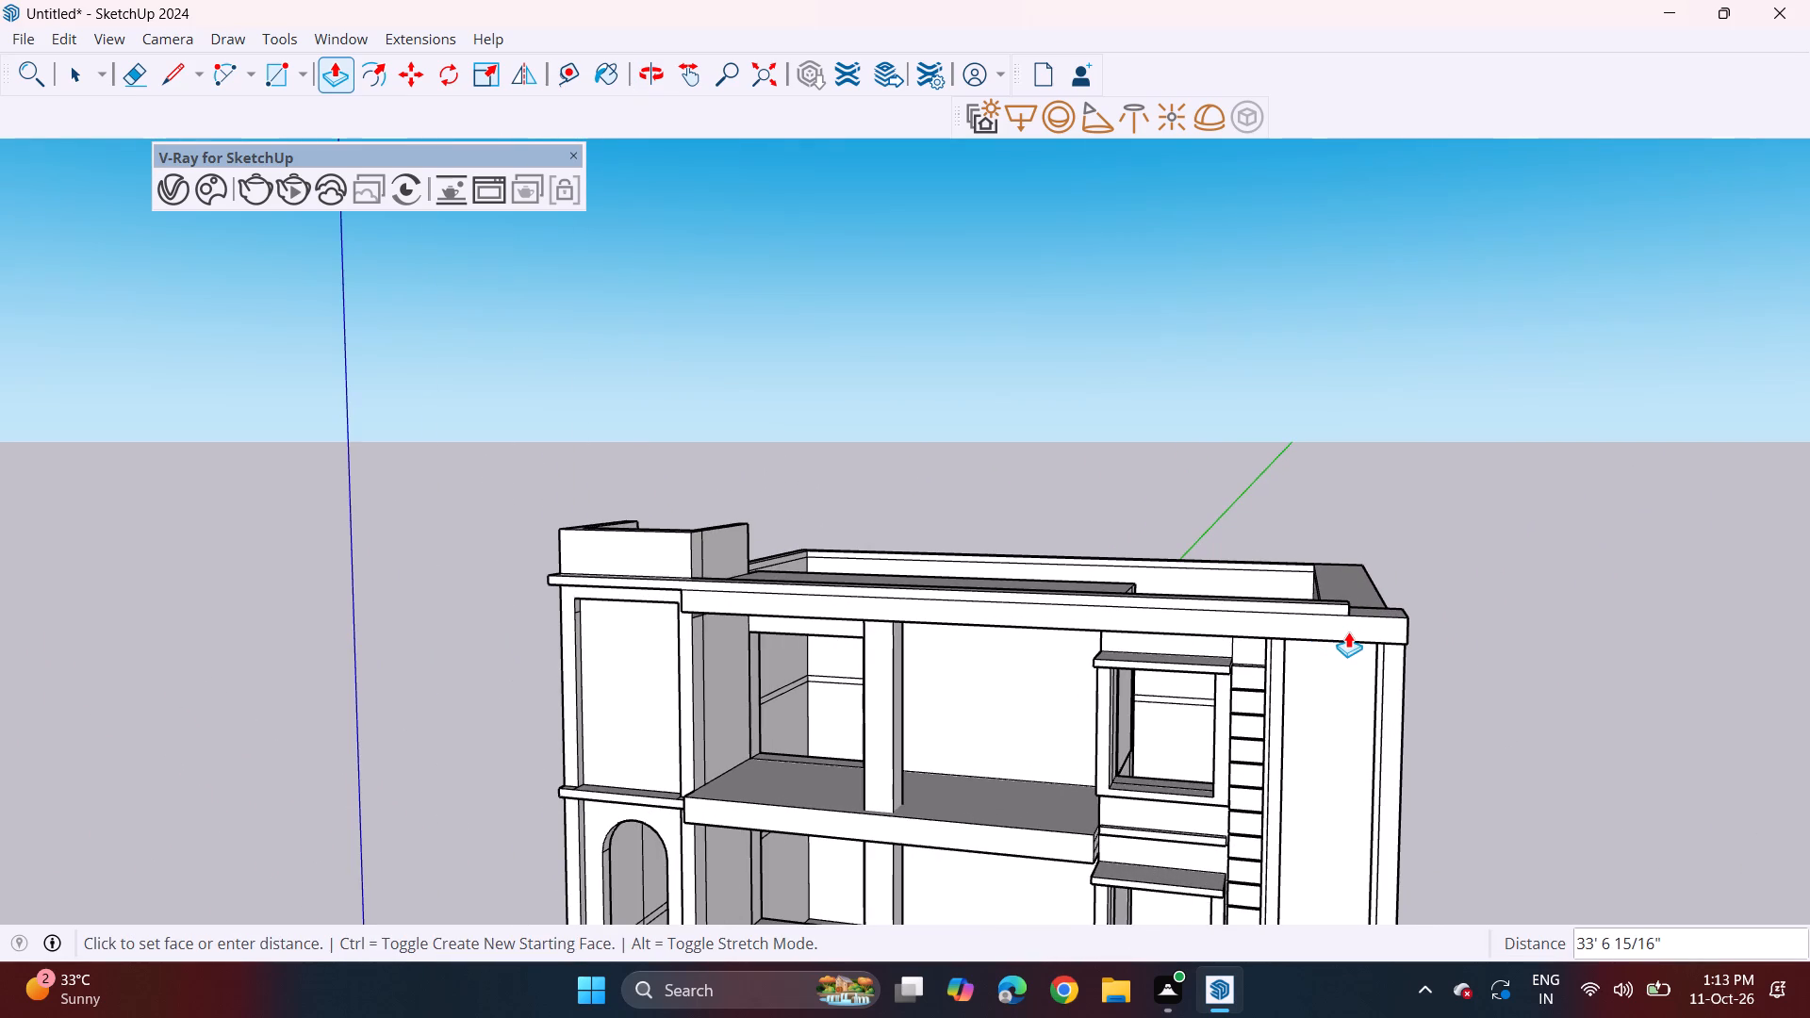
click(1349, 632)
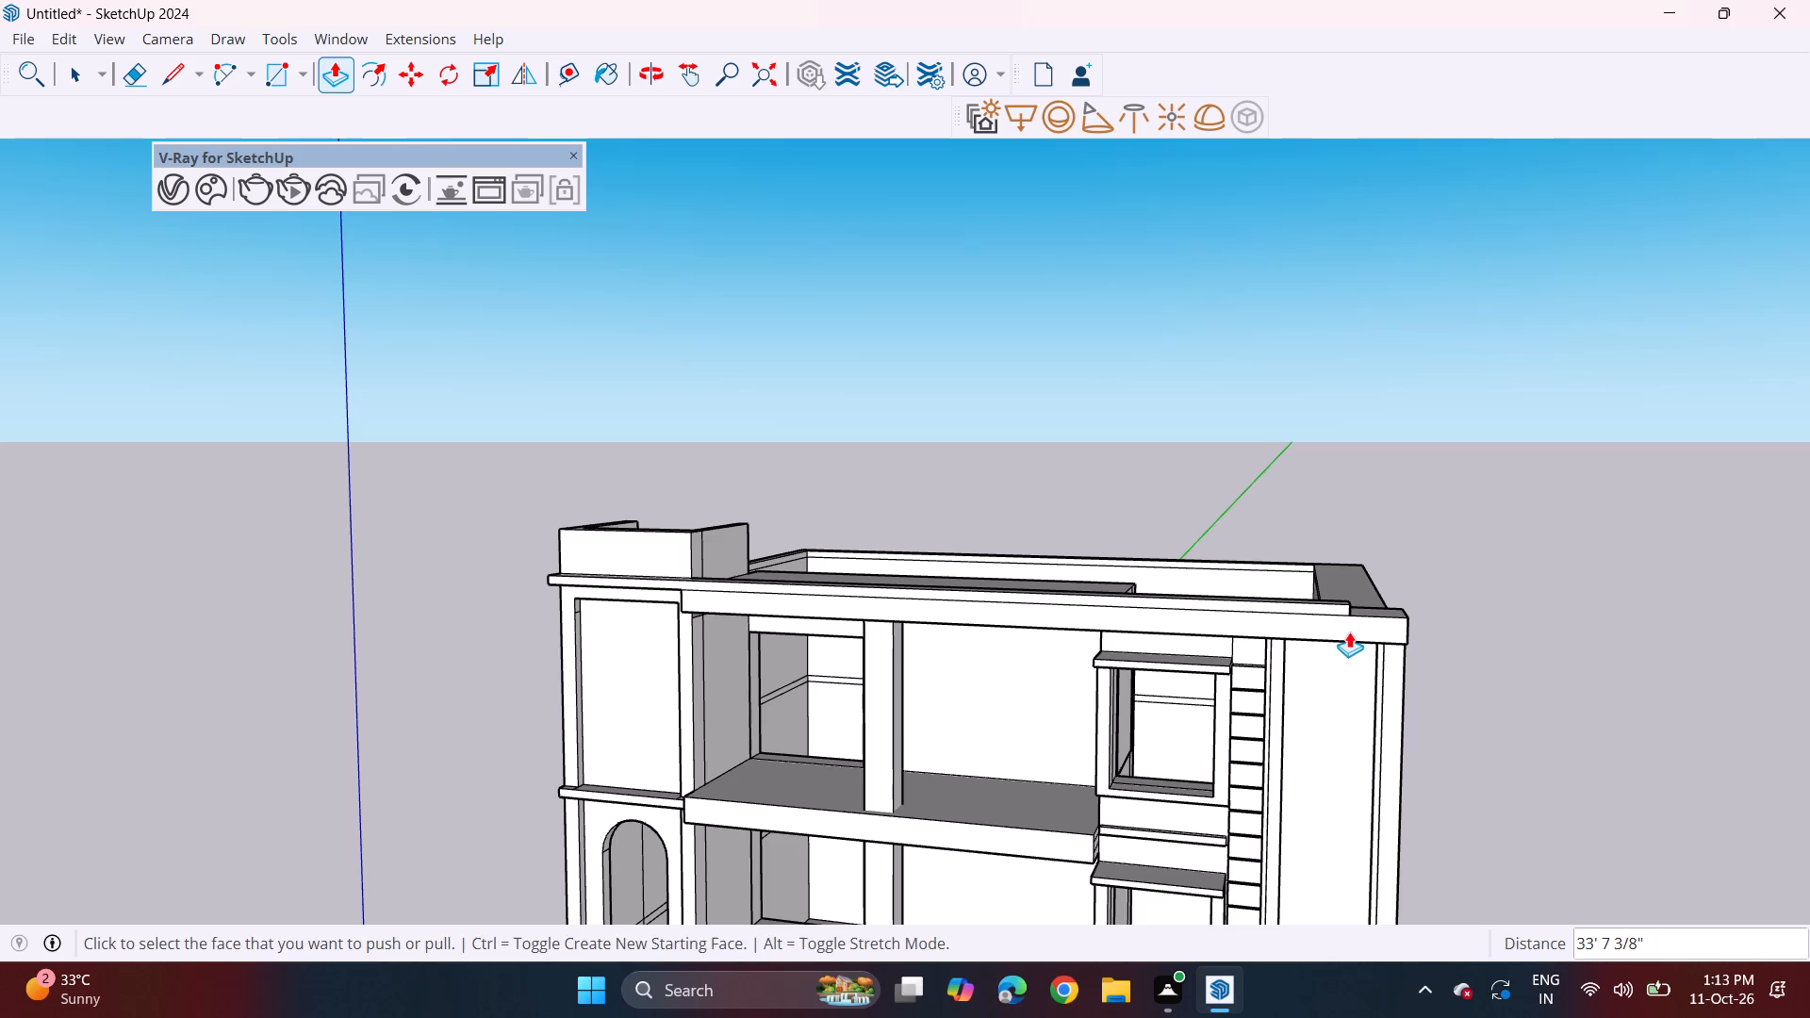
Pull the front face of the long ledge strip outward about 11 1/16" beyond the roof slab.
middle_drag(1298, 647, 1167, 717)
scroll(1166, 678, up, 3)
click(1184, 658)
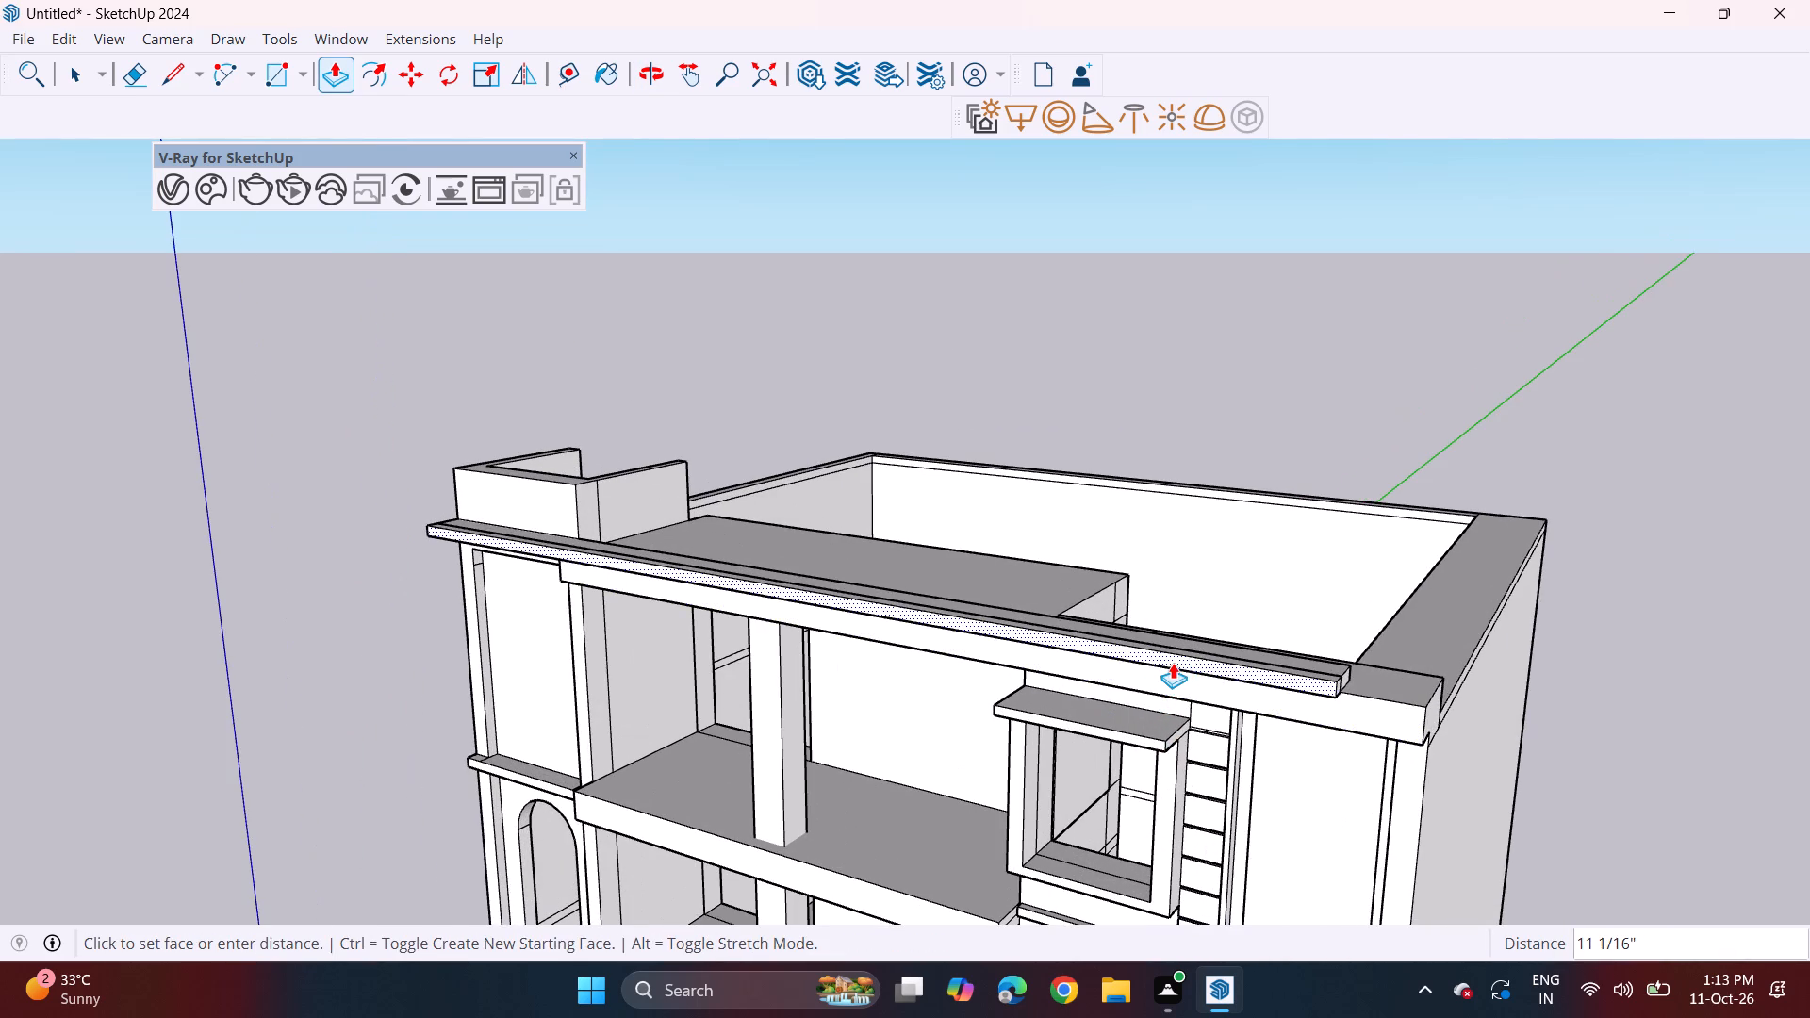
click(1173, 663)
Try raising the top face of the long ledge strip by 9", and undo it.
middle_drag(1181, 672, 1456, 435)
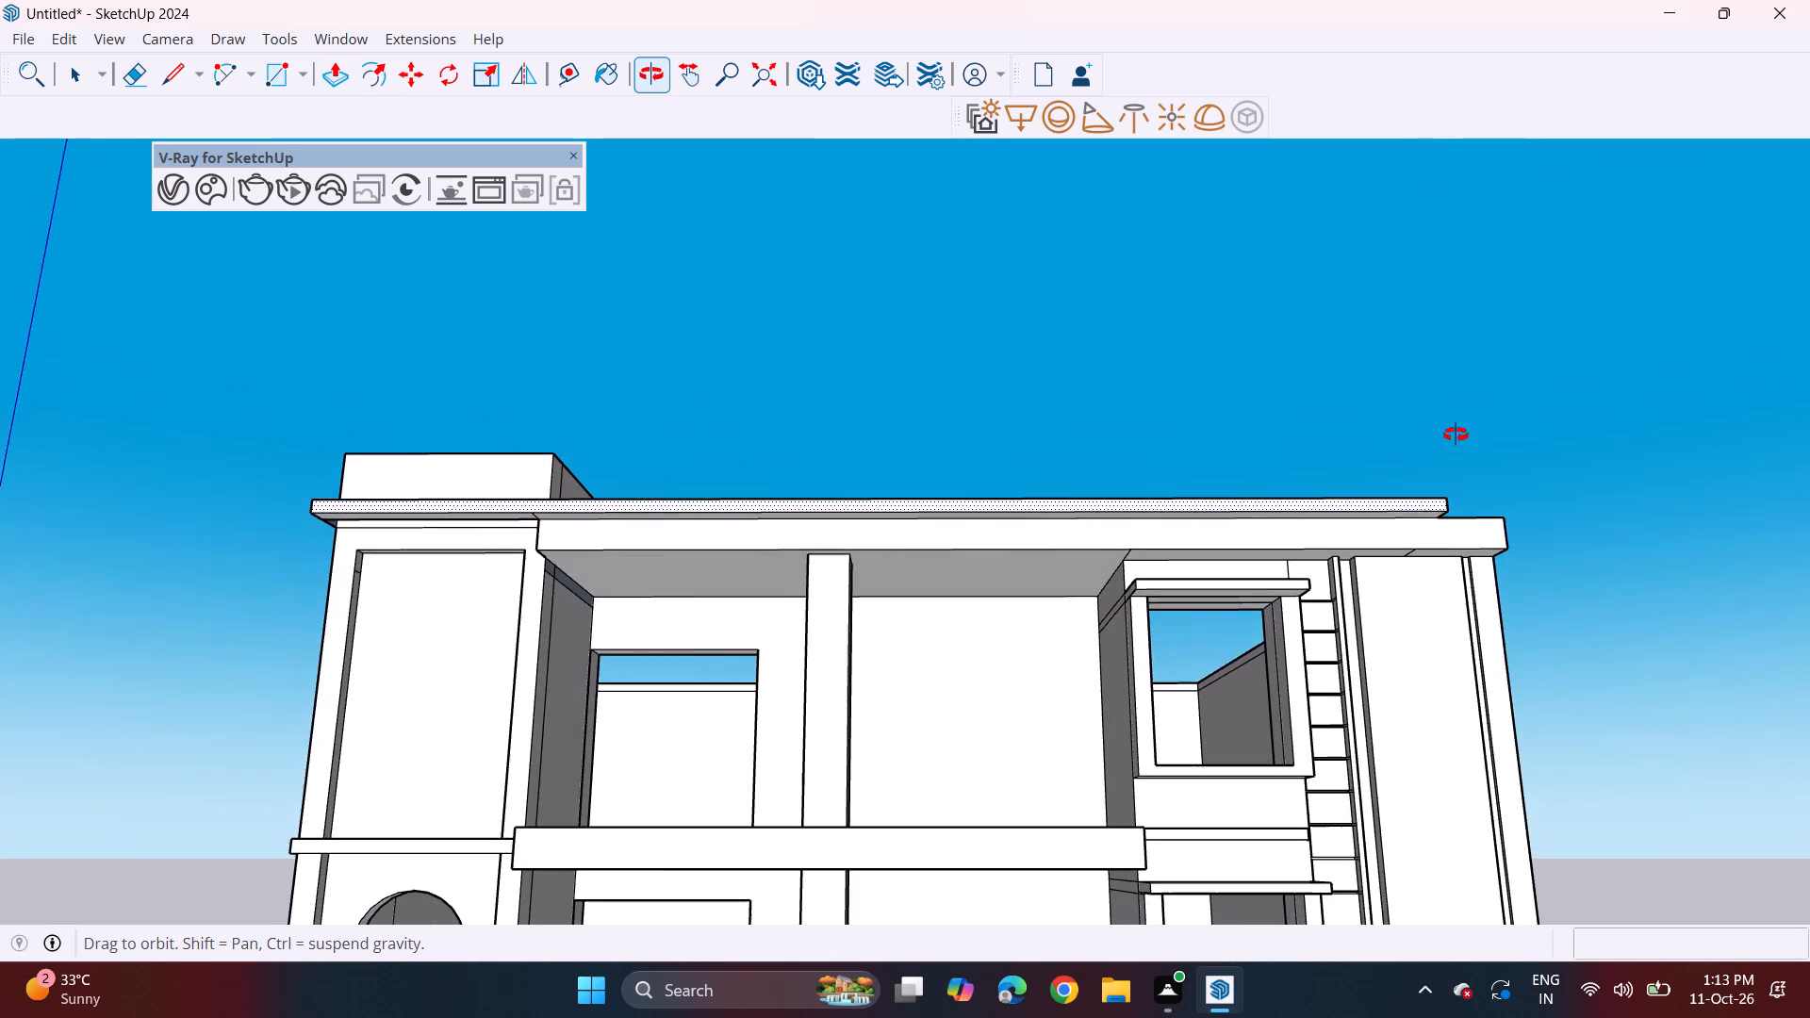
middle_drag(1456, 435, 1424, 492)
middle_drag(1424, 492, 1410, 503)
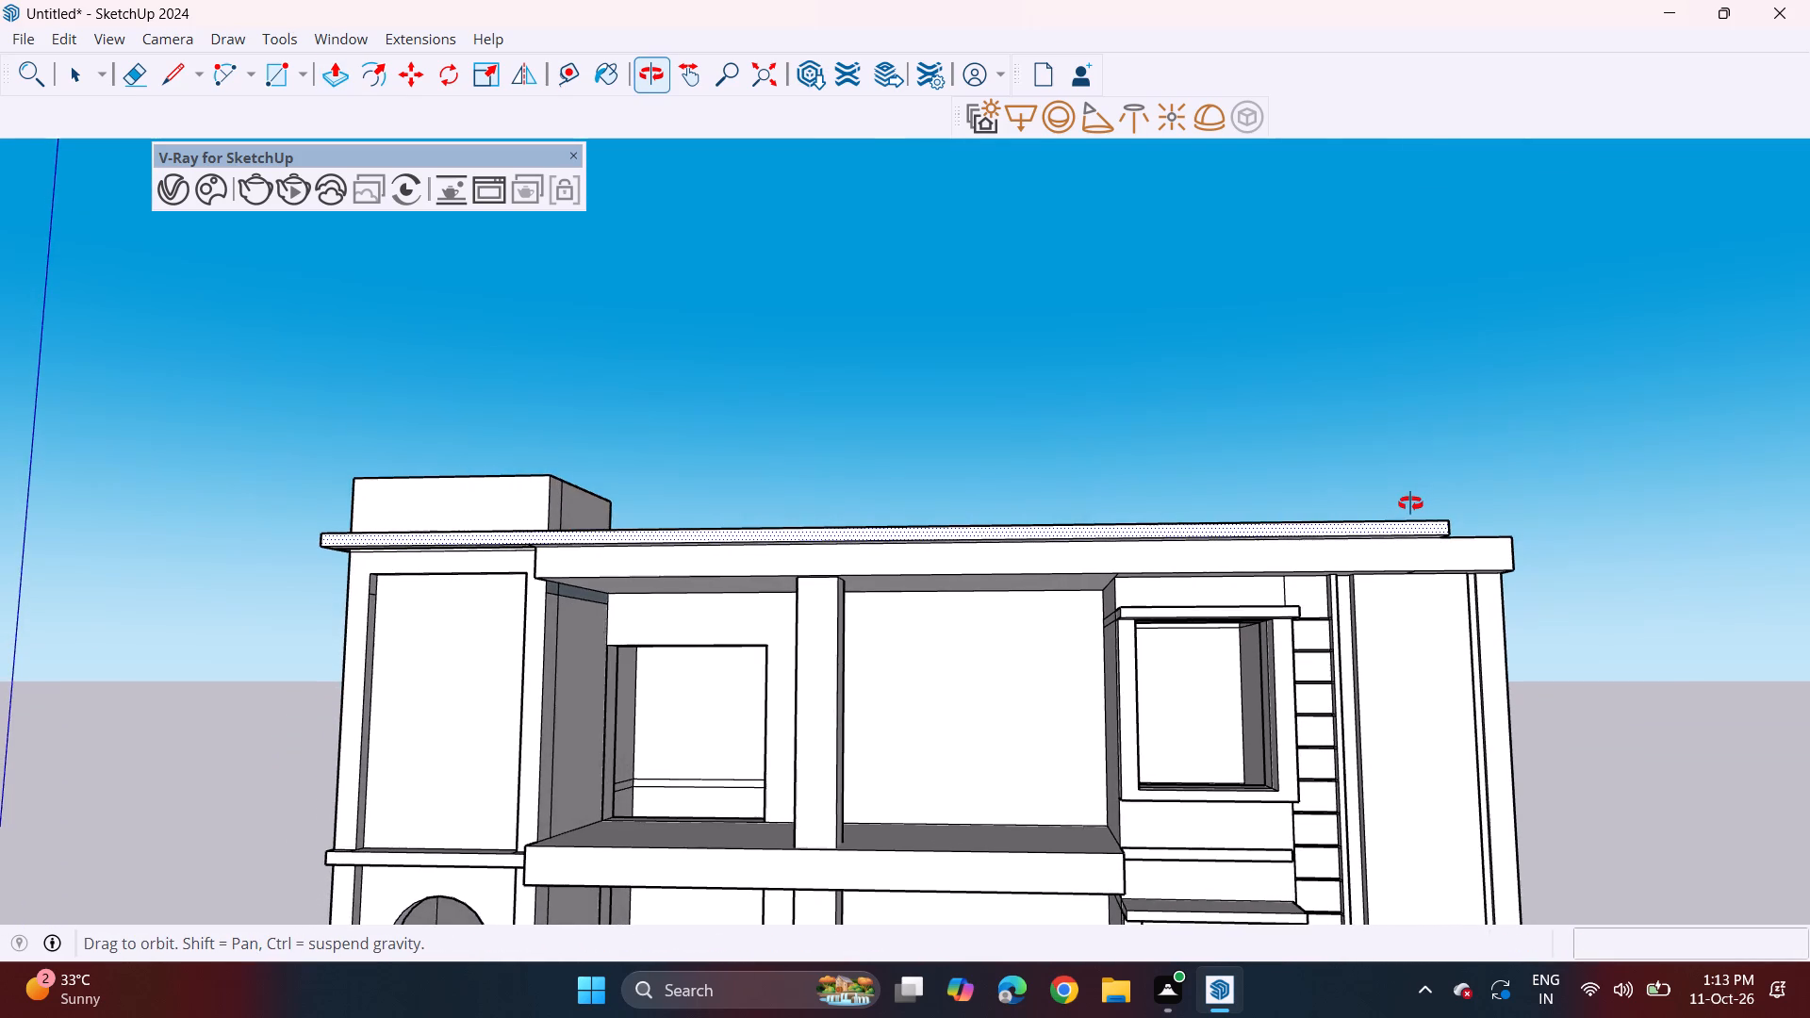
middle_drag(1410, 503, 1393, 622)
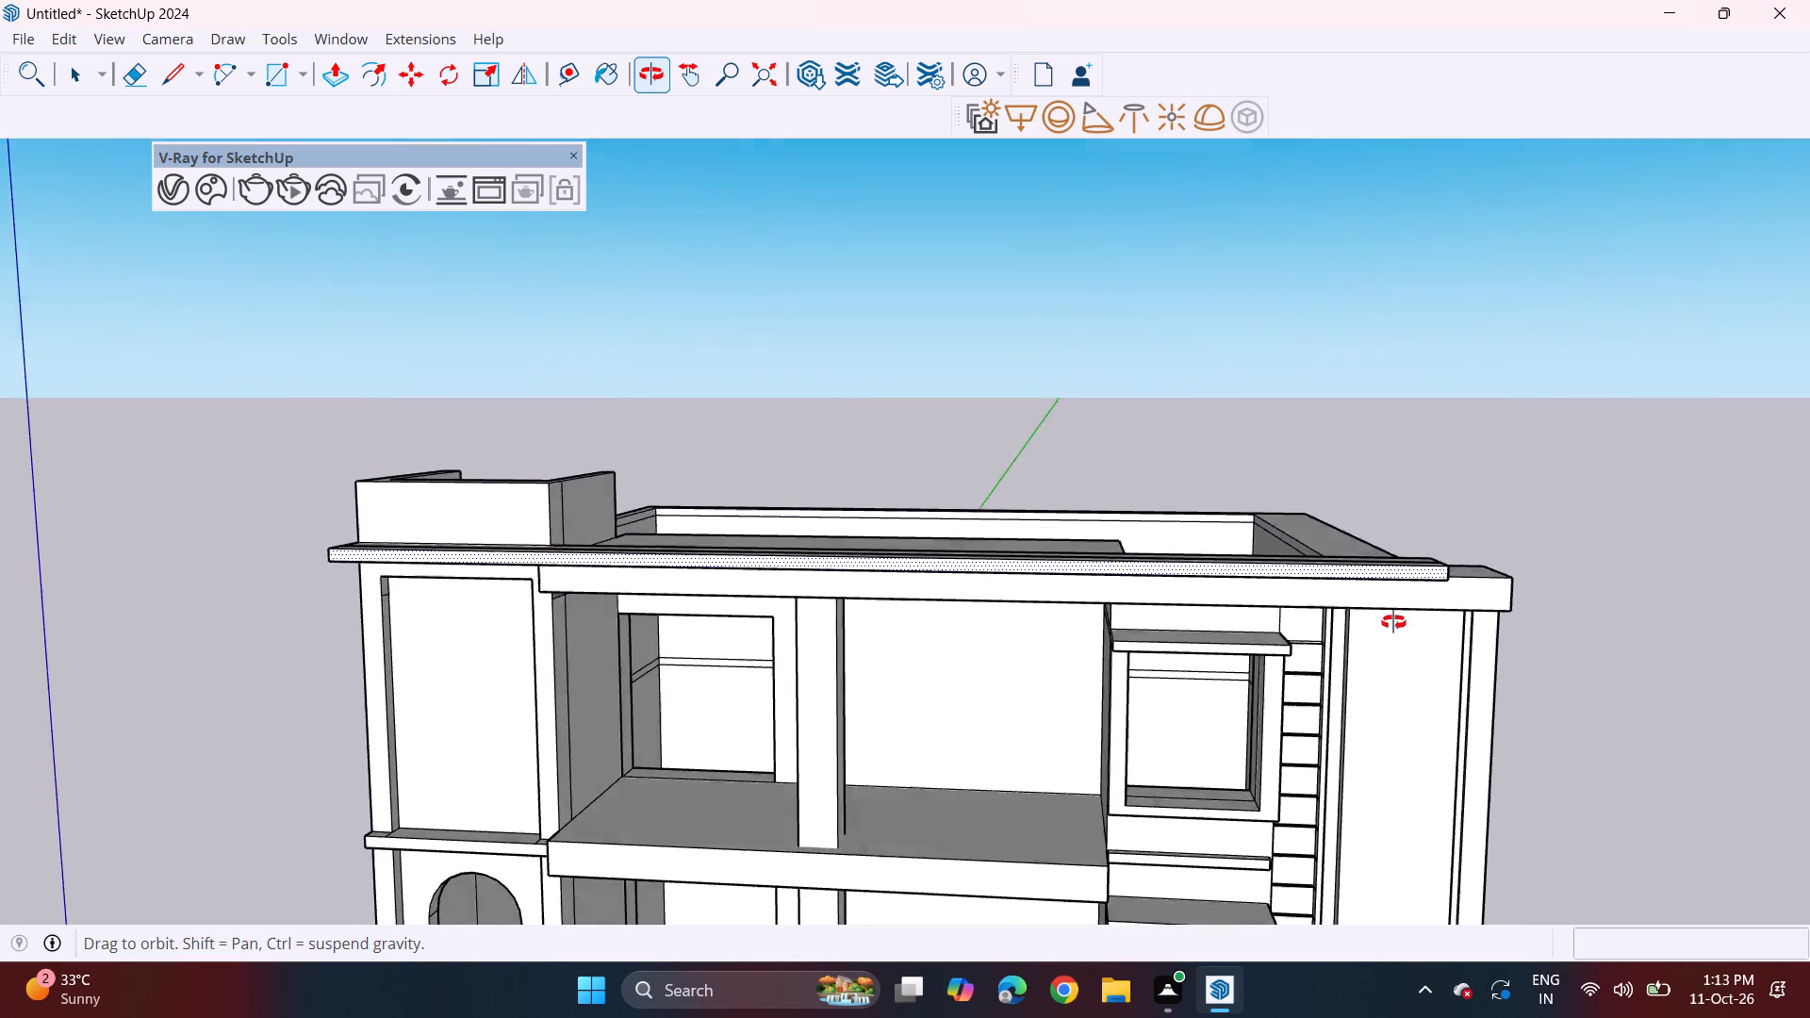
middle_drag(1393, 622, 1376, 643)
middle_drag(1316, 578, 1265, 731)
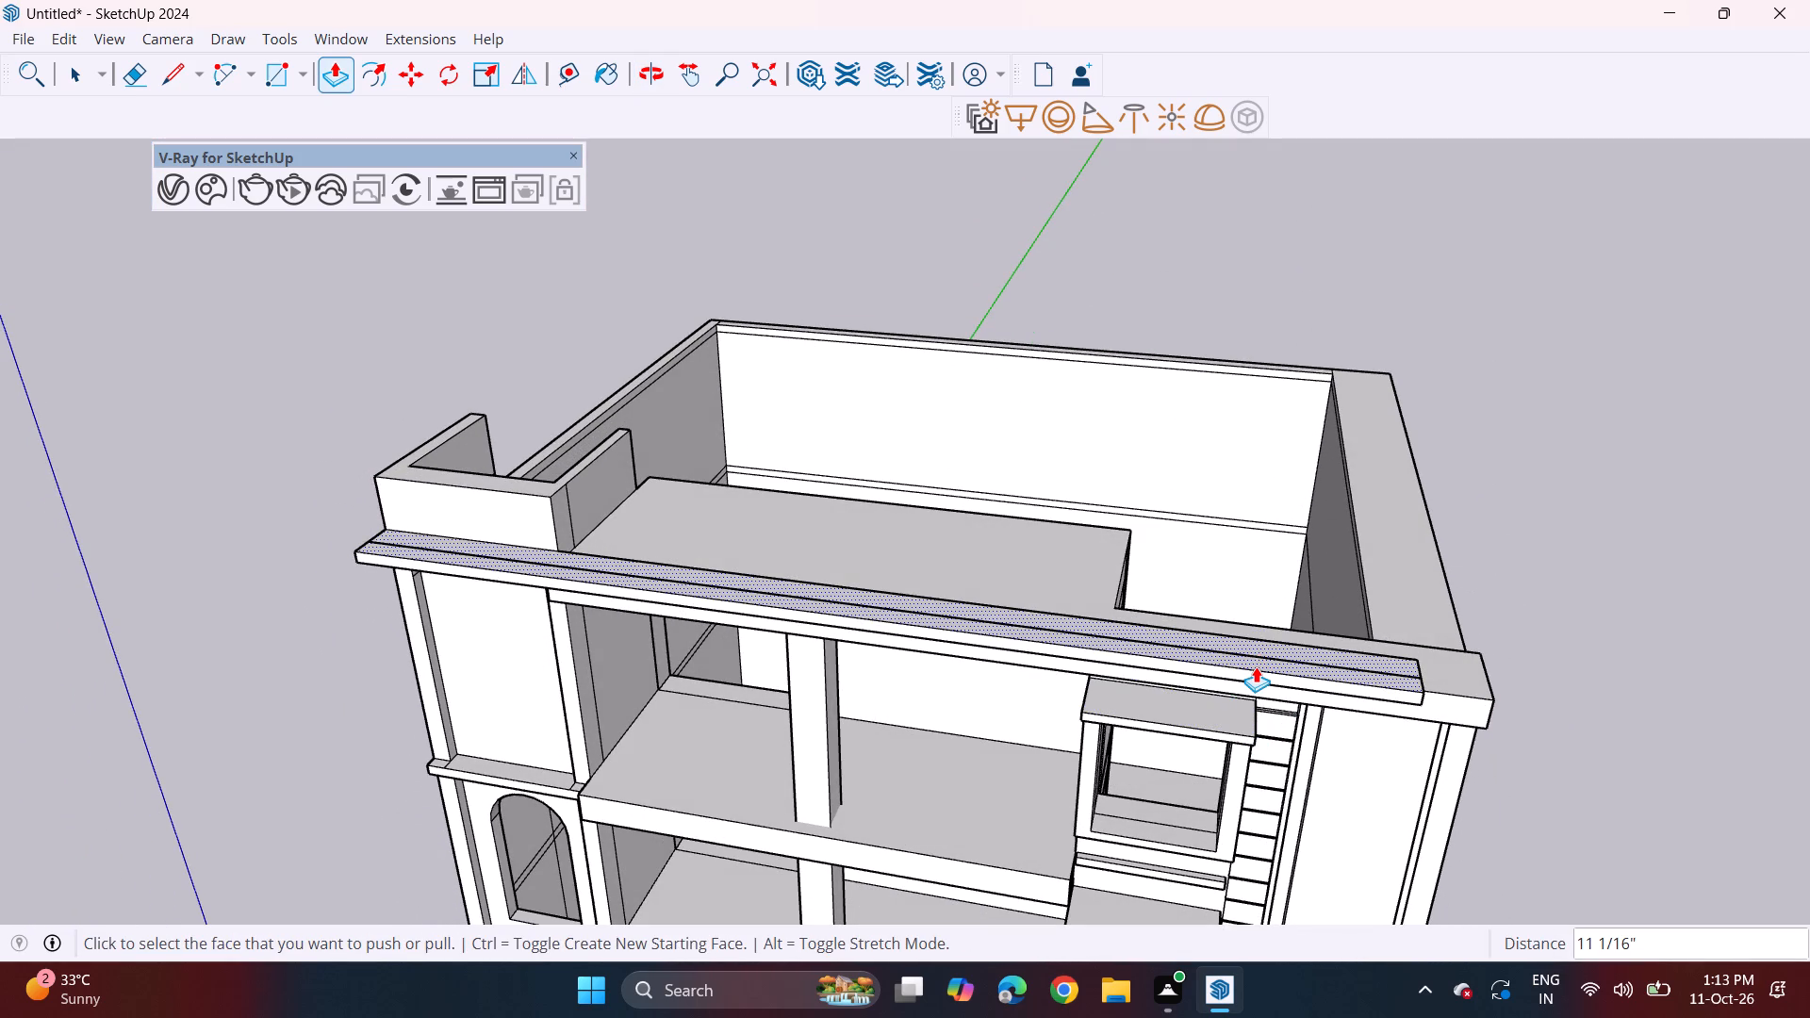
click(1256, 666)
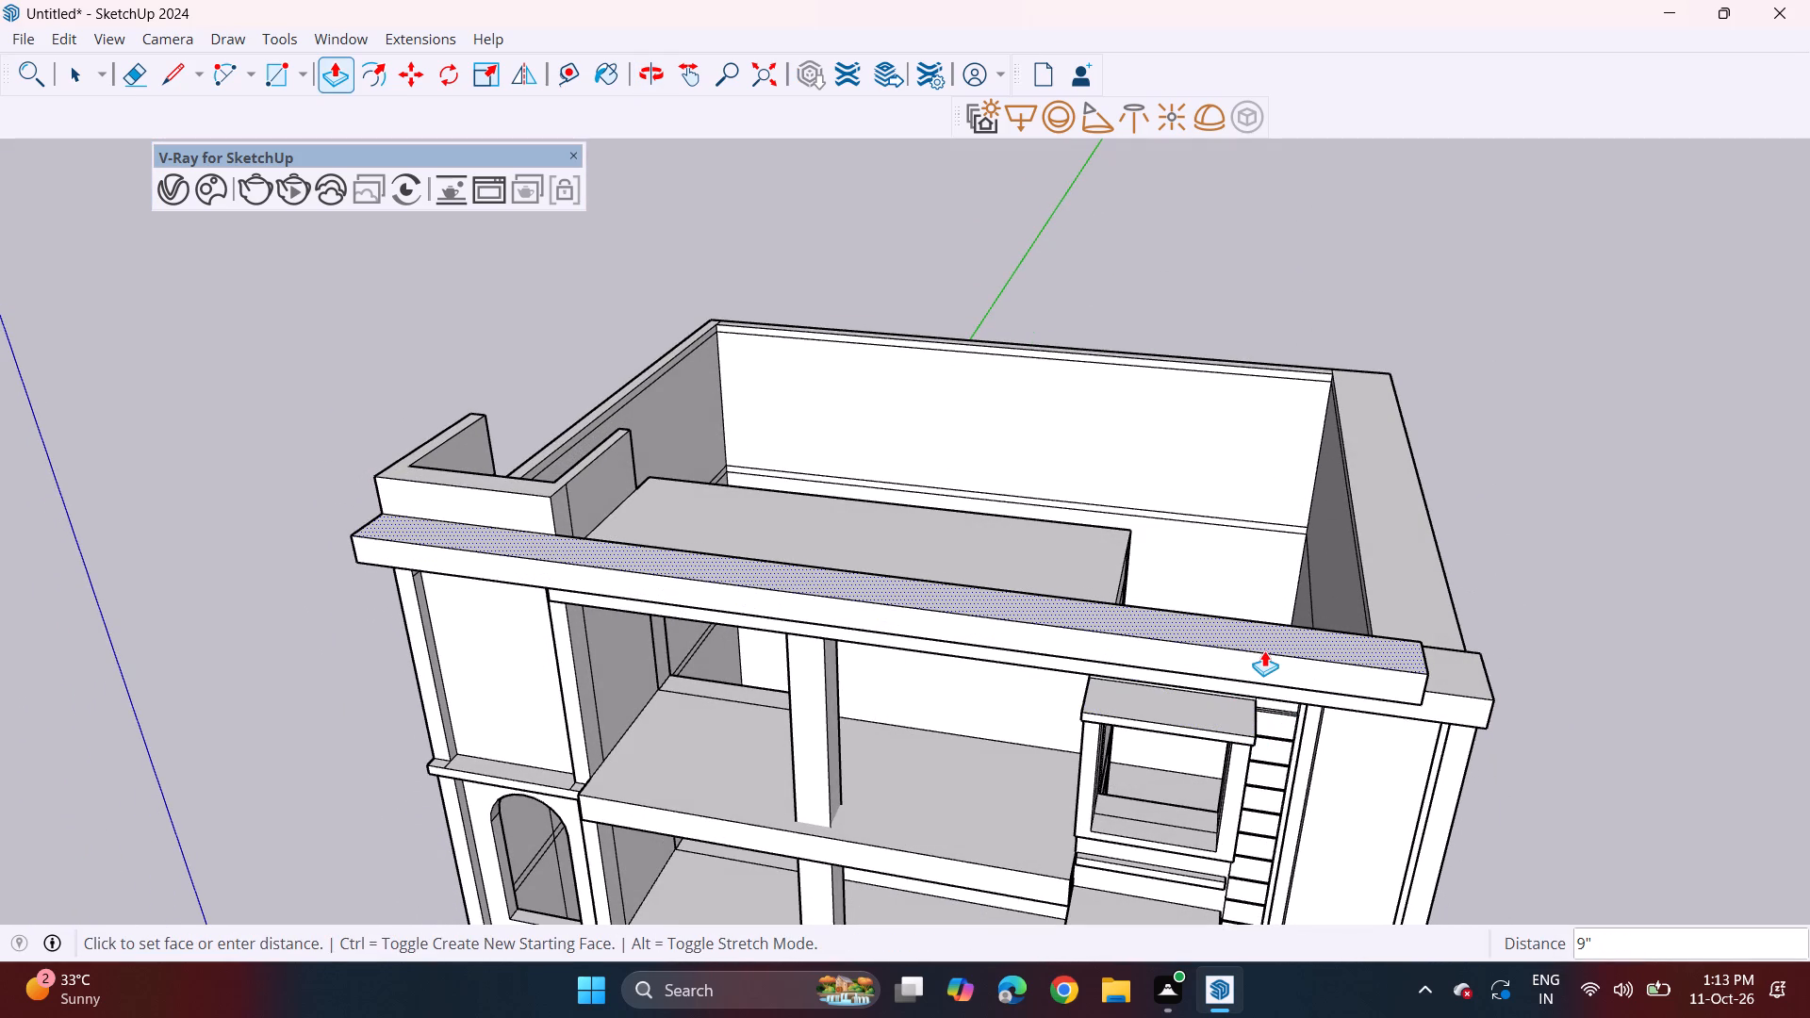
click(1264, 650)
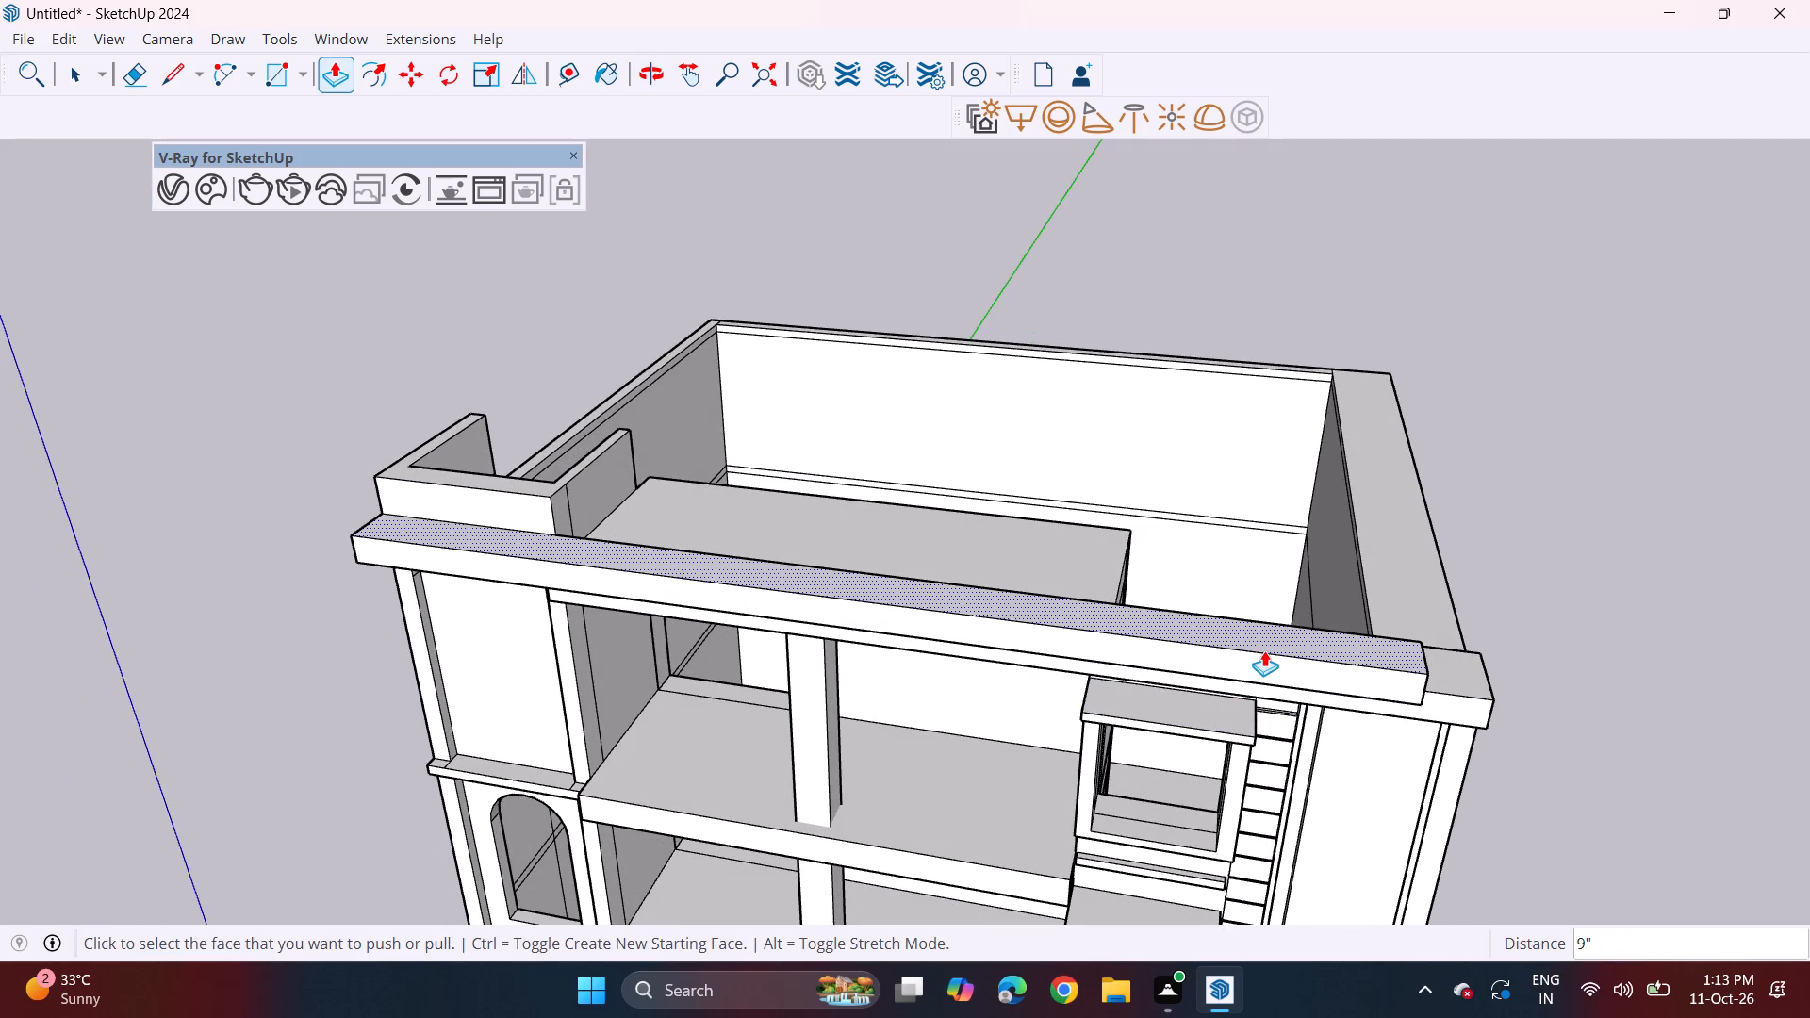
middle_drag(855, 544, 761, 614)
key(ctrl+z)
Push the strip's rear face forward 1' 2 7/16" to the dividing line, removing the part resting on the roof slab.
middle_drag(933, 640, 680, 704)
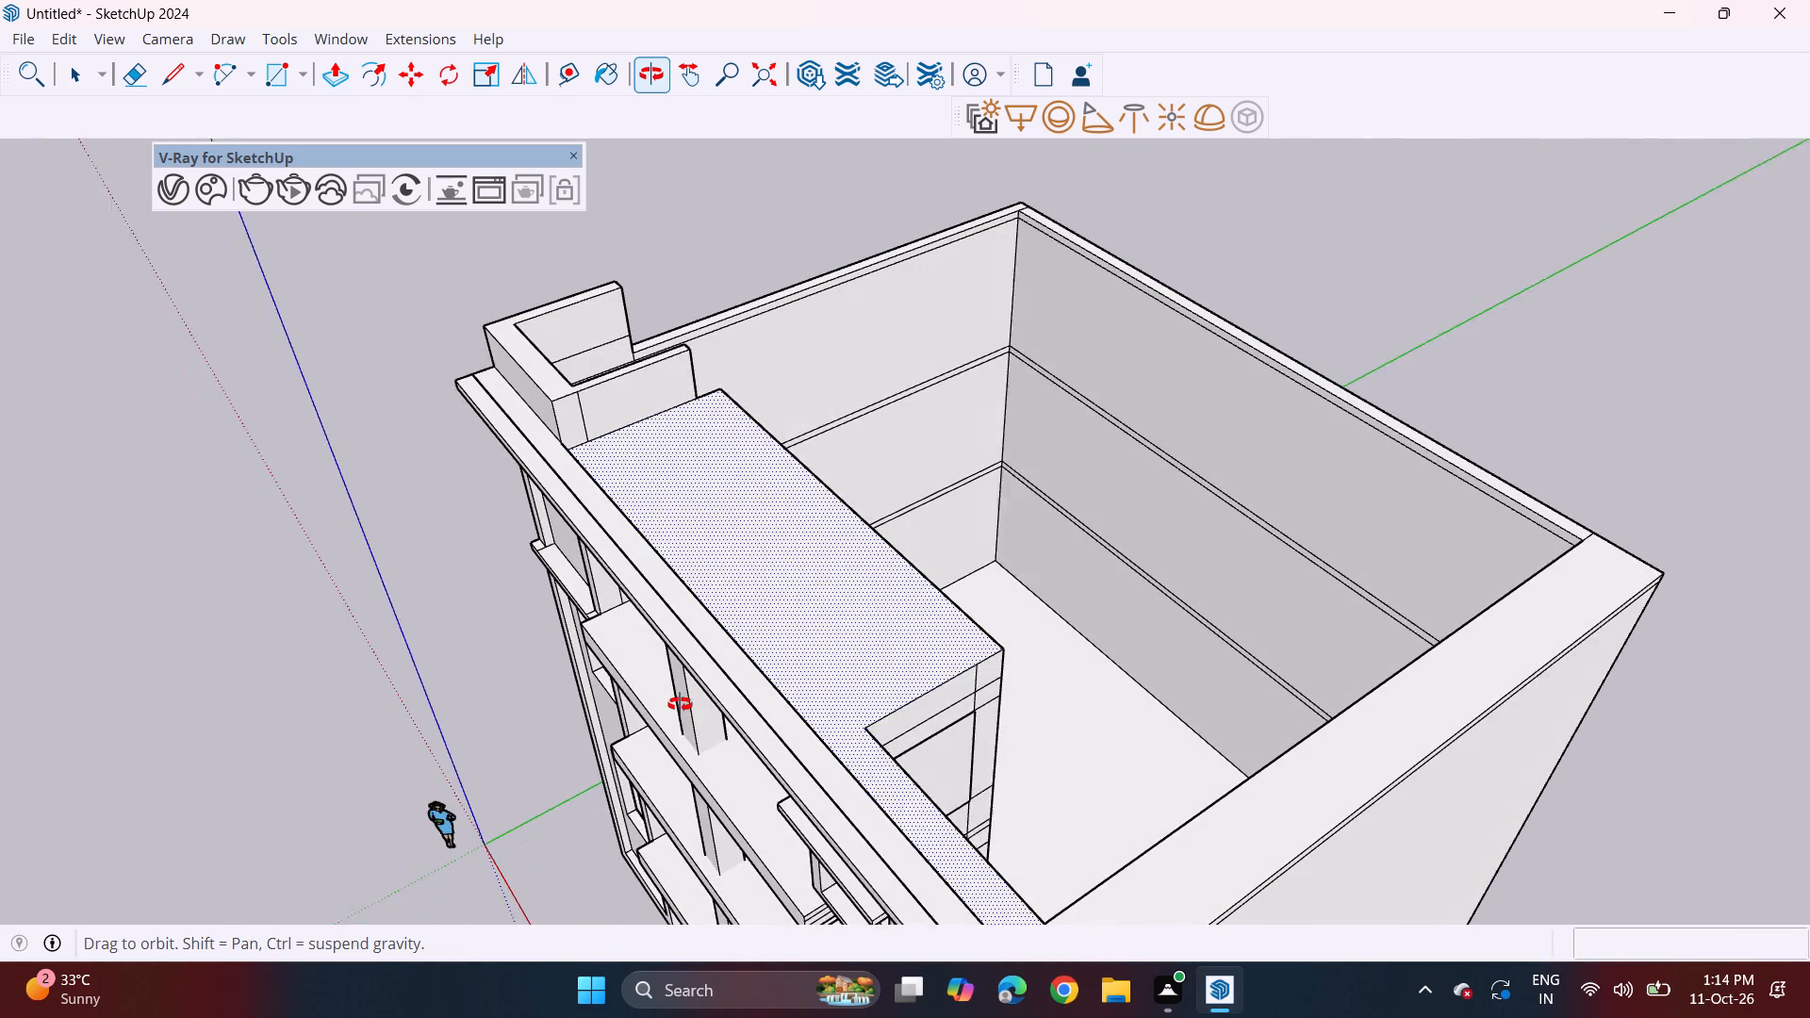
middle_drag(680, 704, 678, 704)
scroll(746, 713, down, 3)
middle_drag(784, 747, 857, 688)
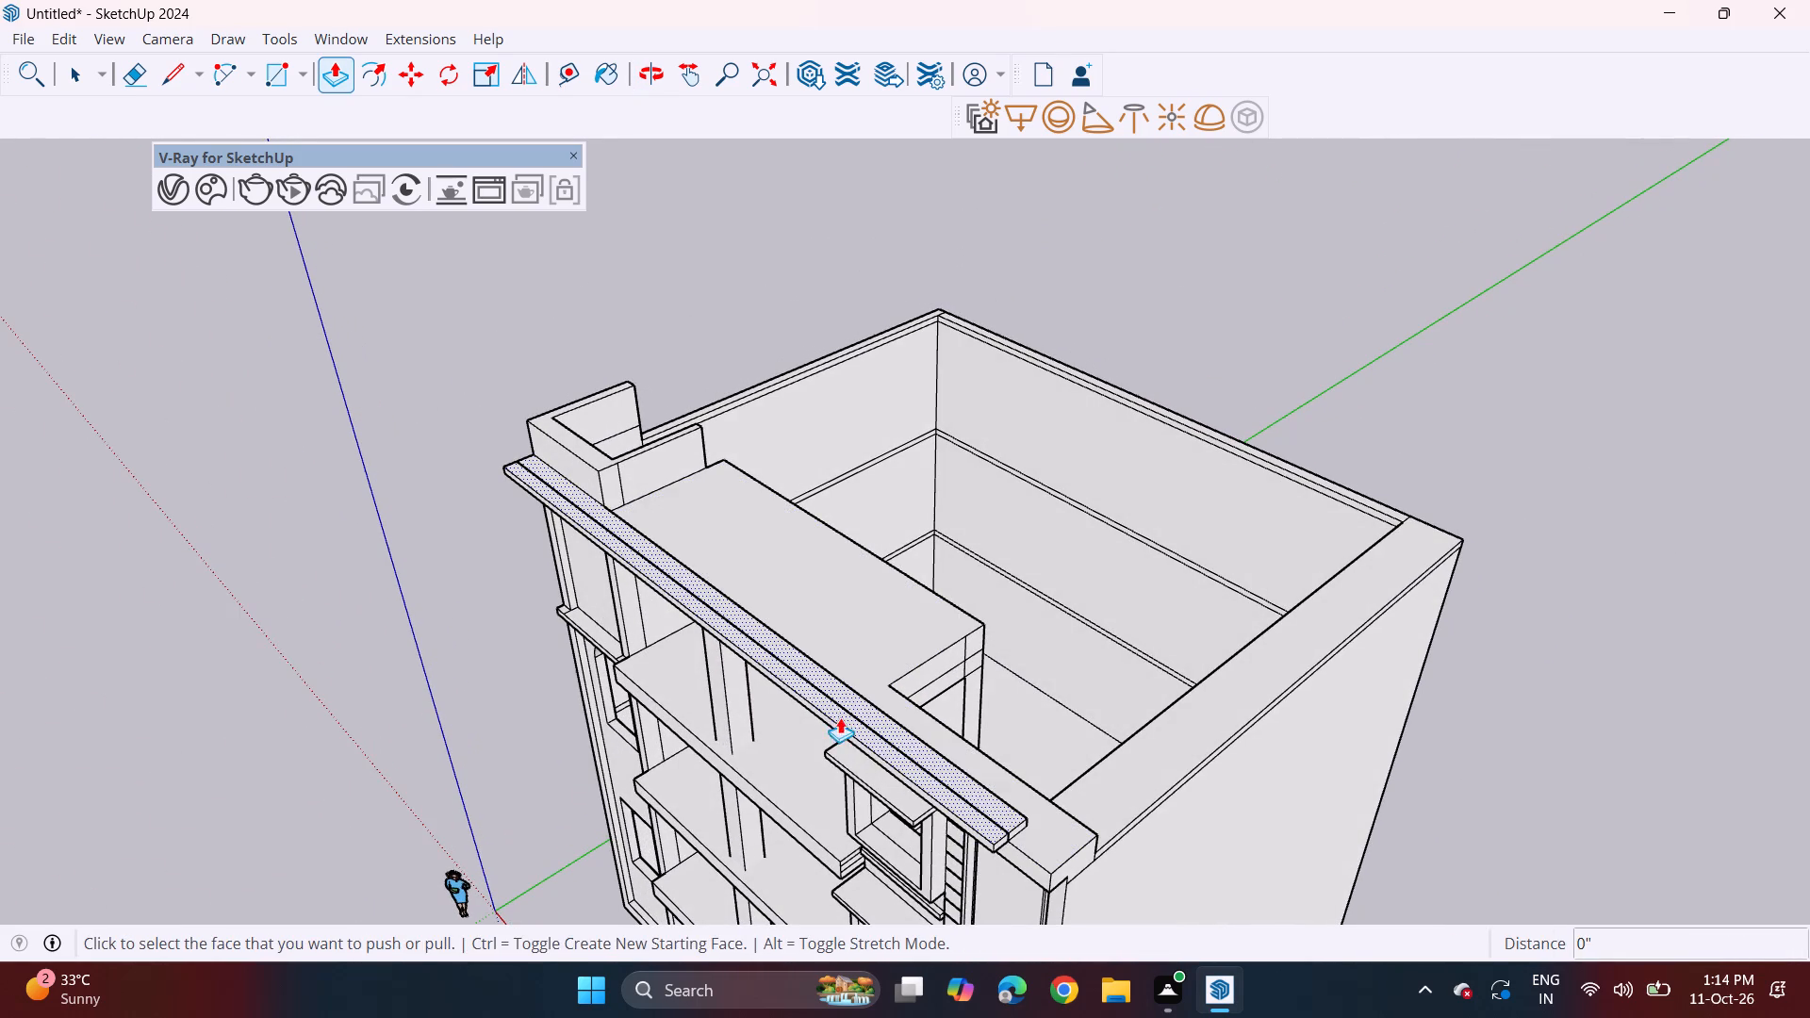
middle_drag(870, 740, 657, 816)
scroll(775, 732, up, 3)
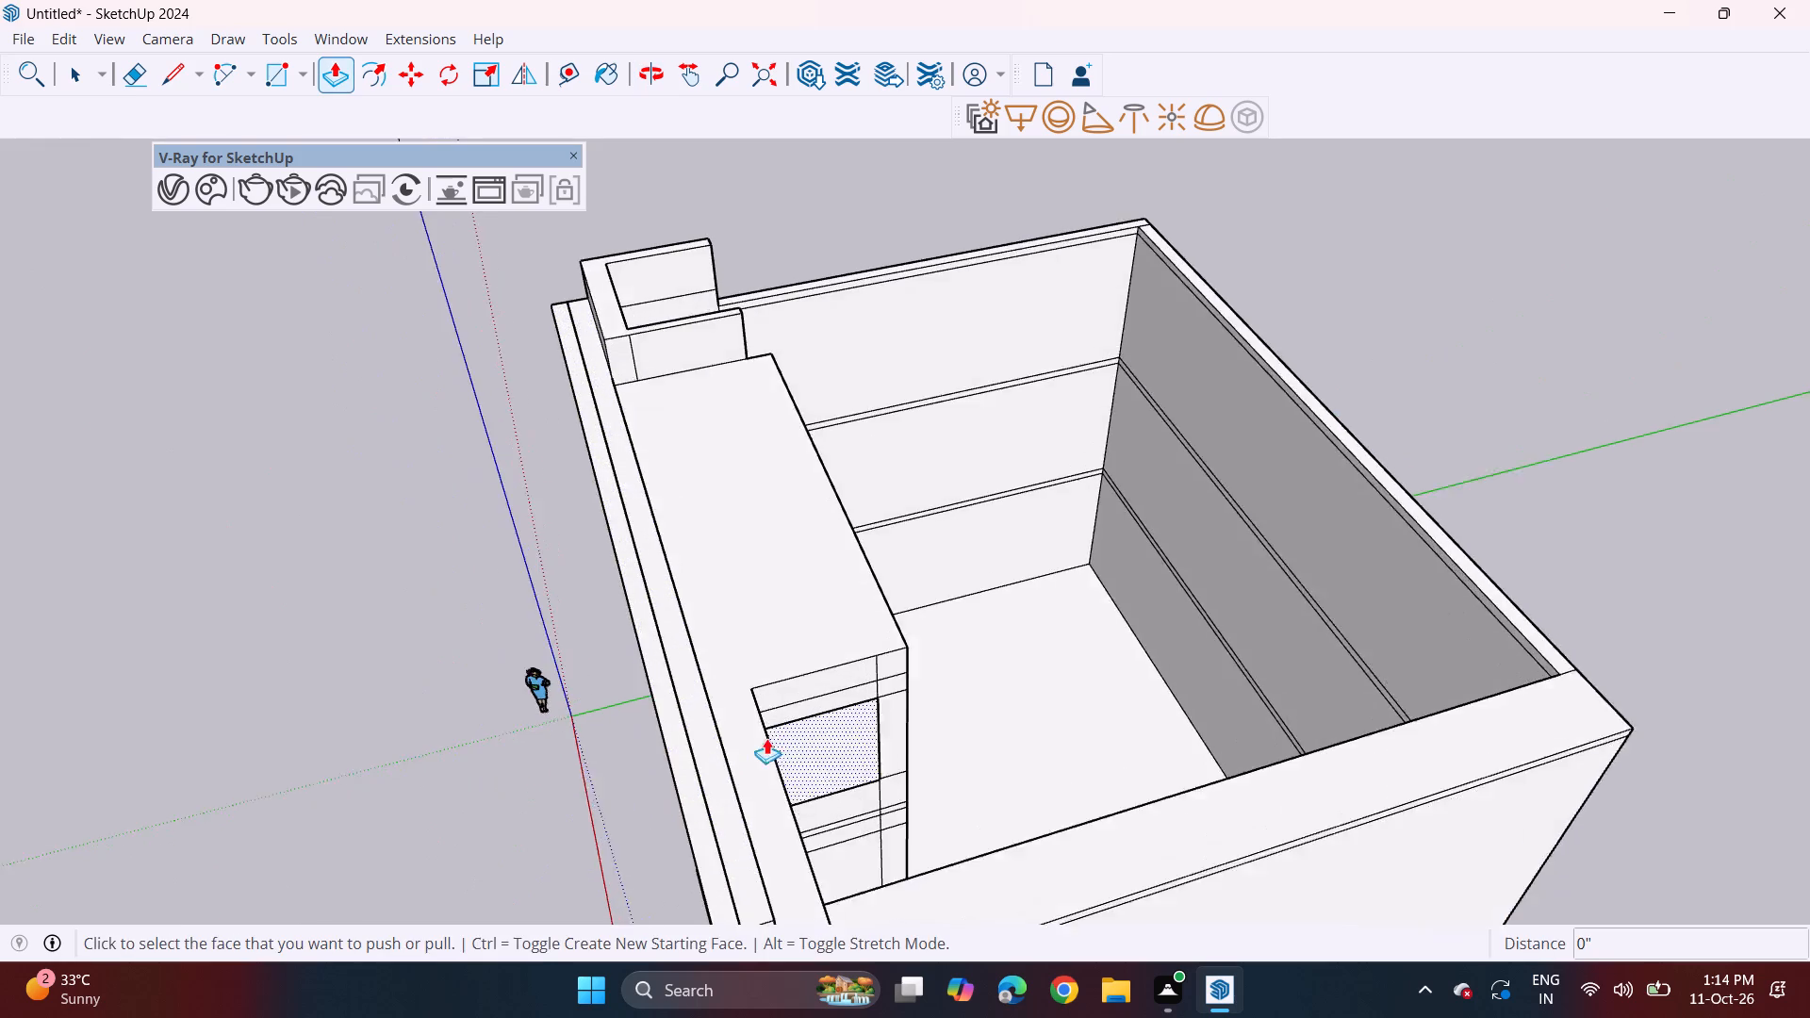
middle_drag(742, 755, 568, 698)
click(529, 693)
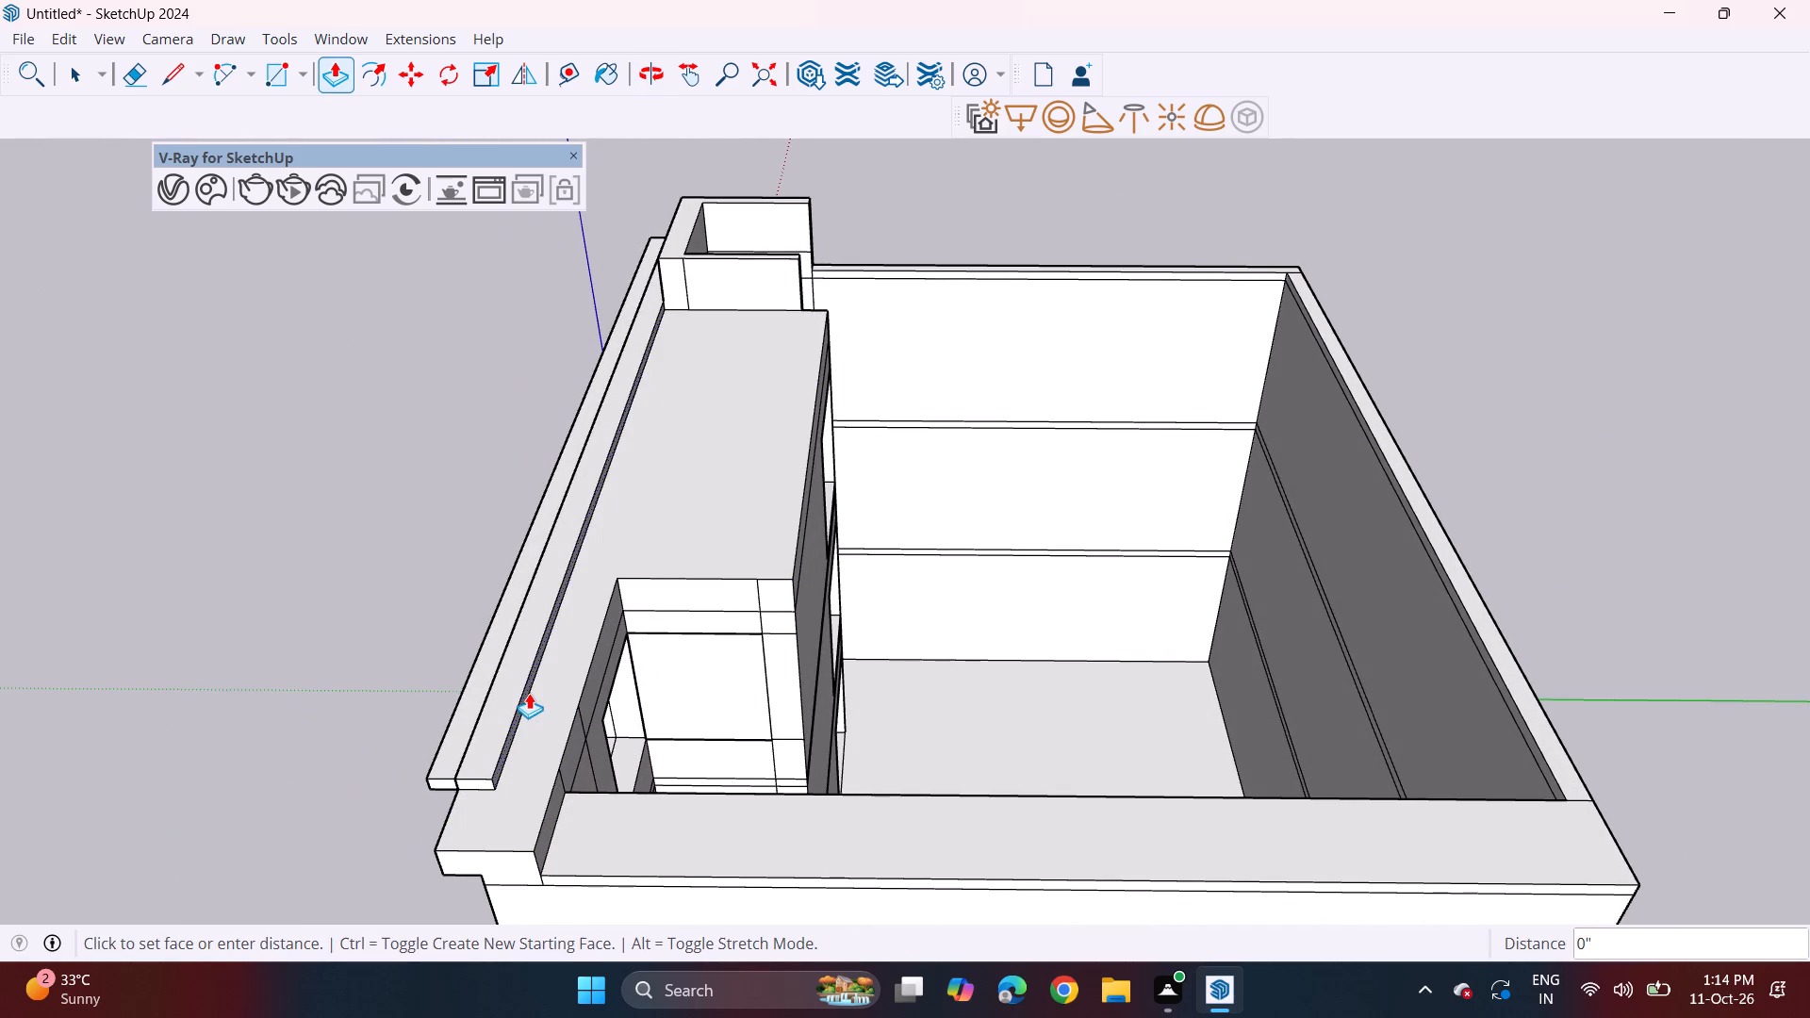
click(487, 726)
middle_drag(525, 721, 569, 720)
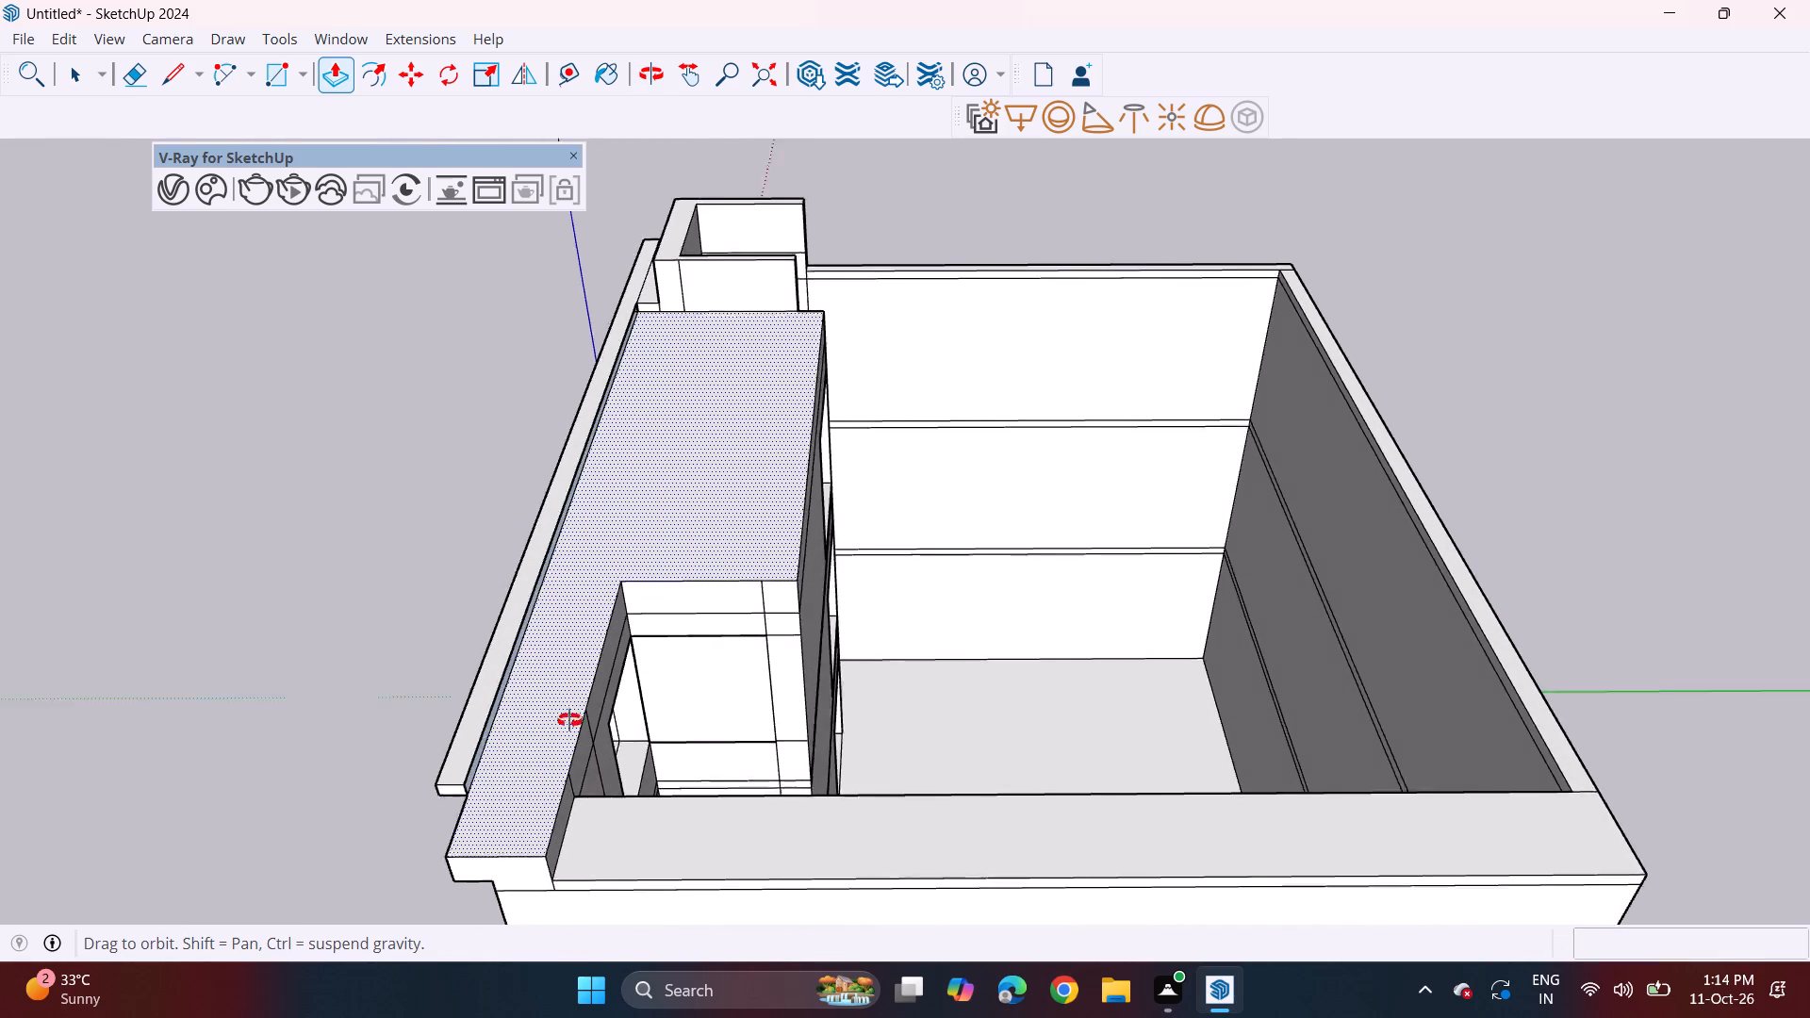
middle_drag(569, 720, 1035, 629)
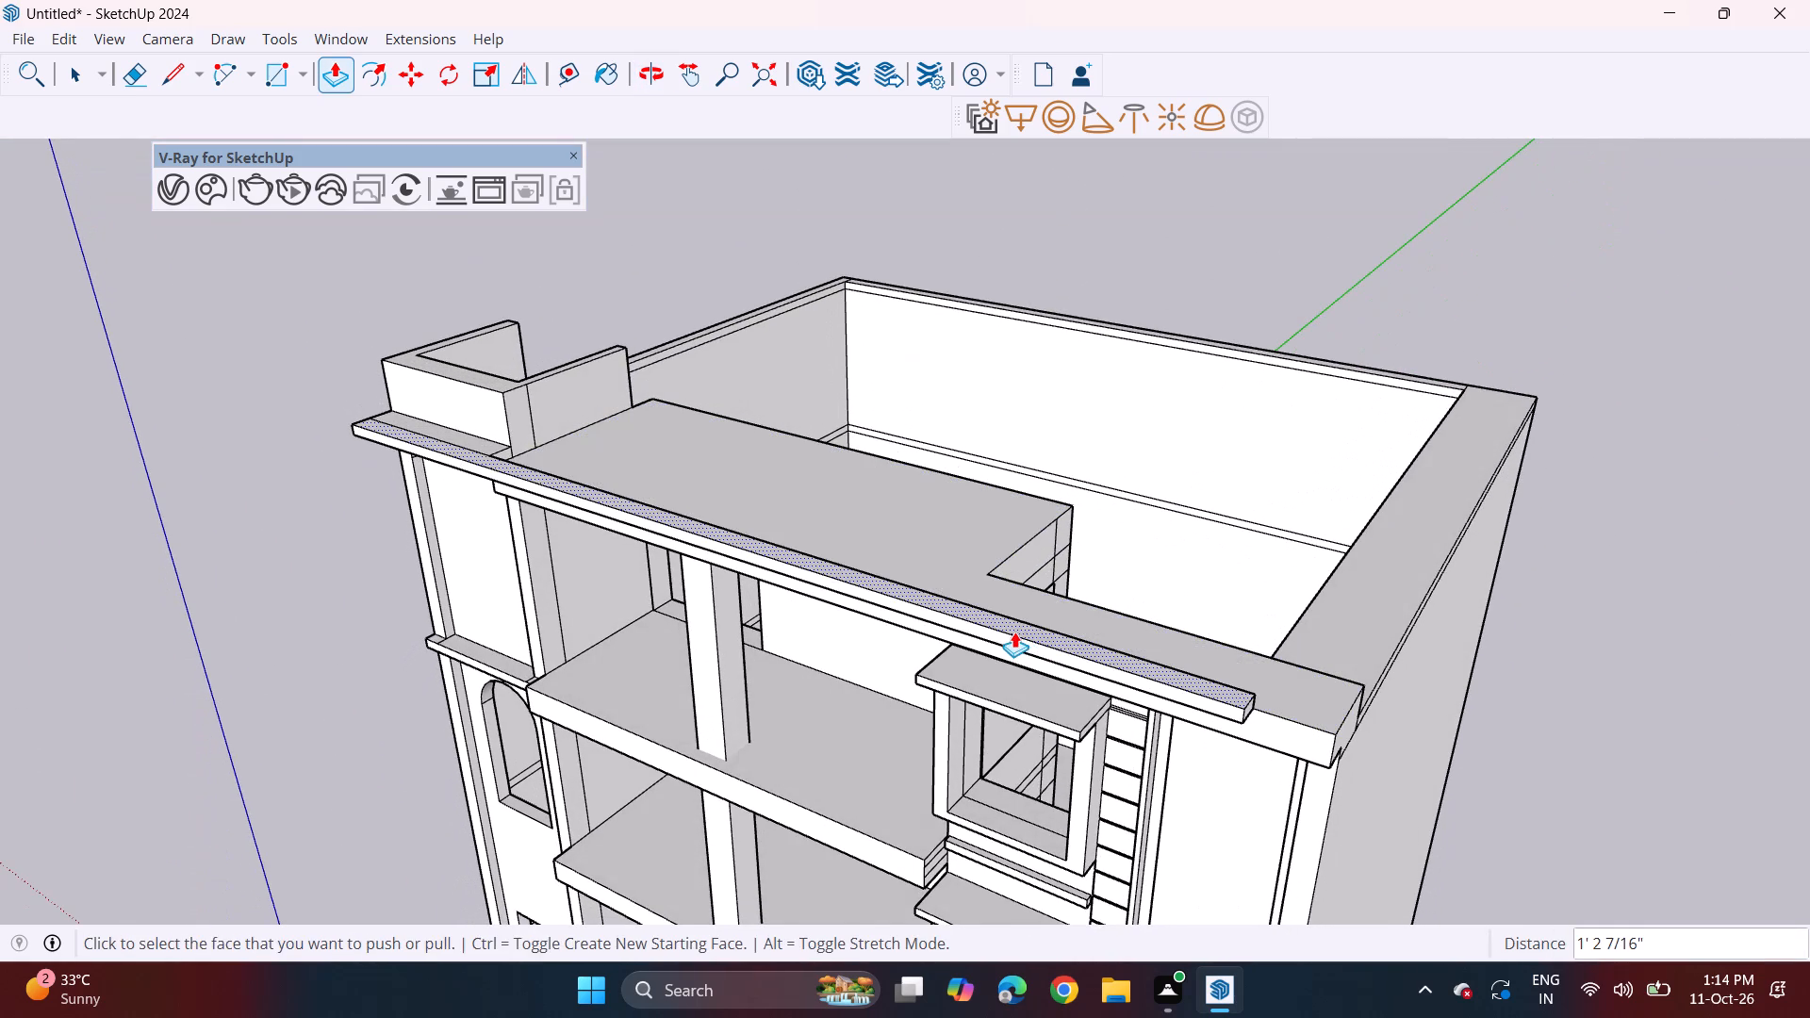
Raise the top face of the long ledge strip by 3' to form a parapet band.
click(1014, 632)
key(ctrl+z)
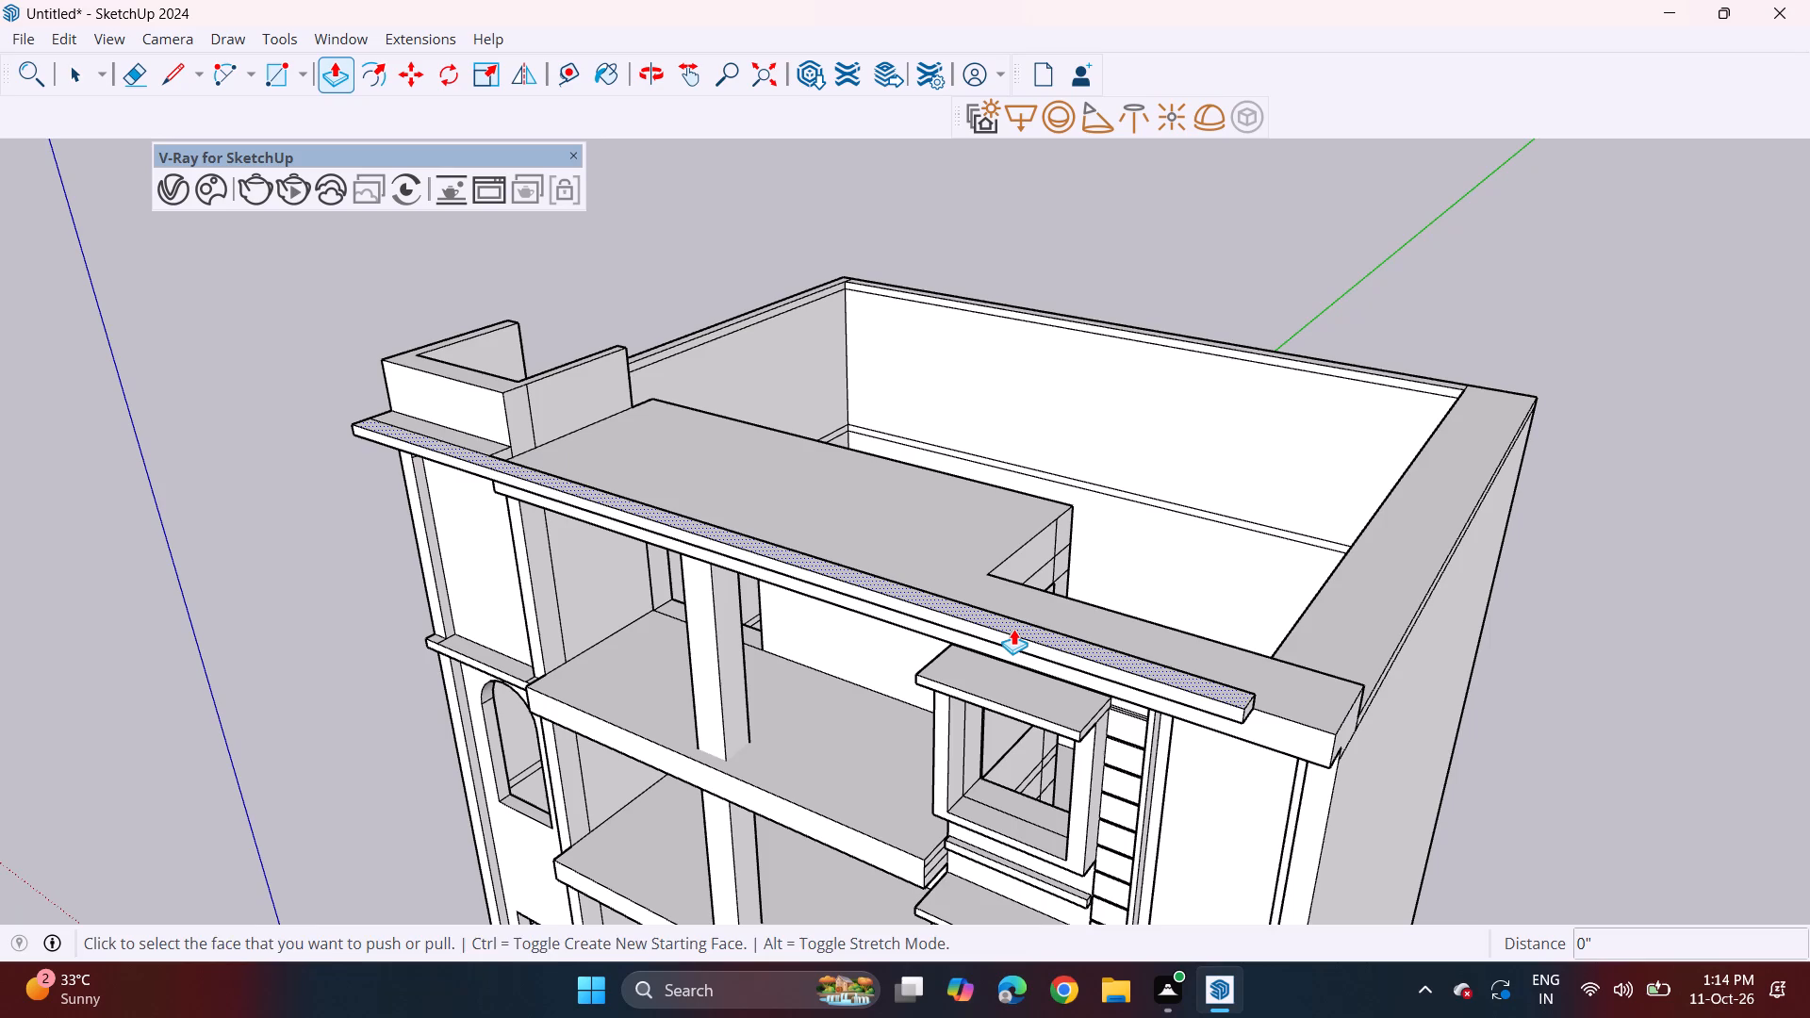
click(1013, 629)
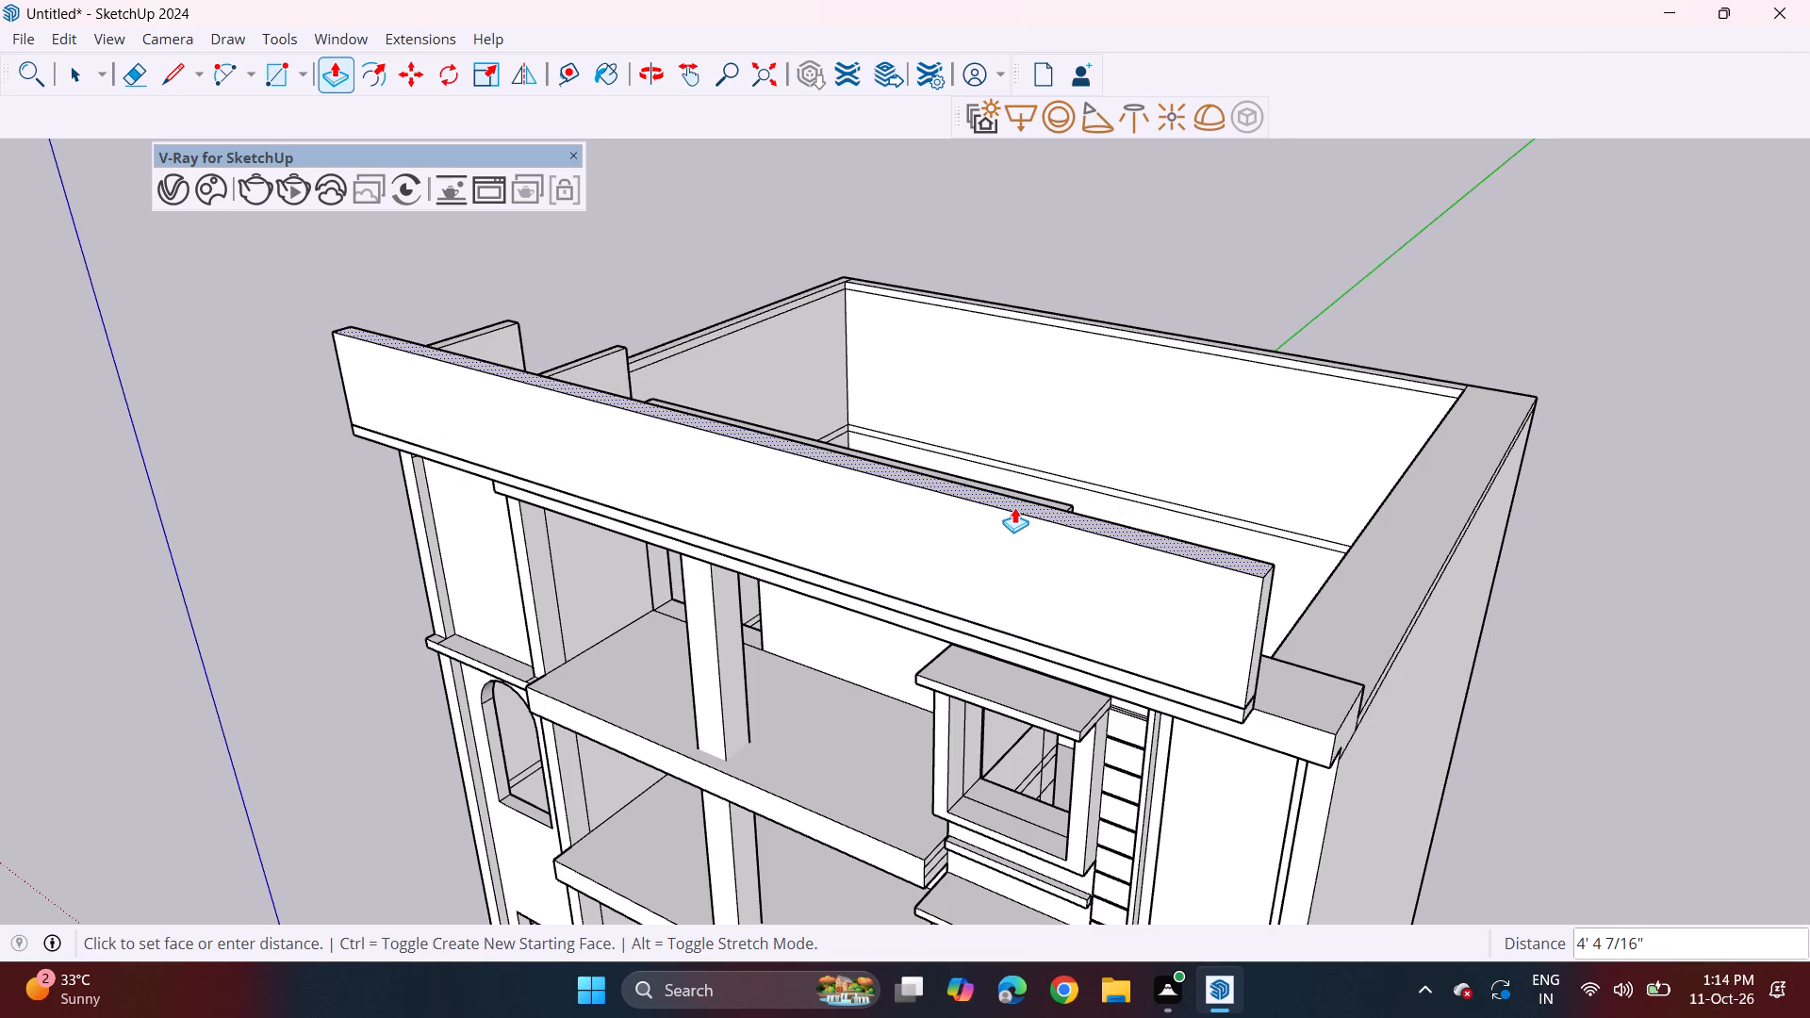
text(3')
key(Return)
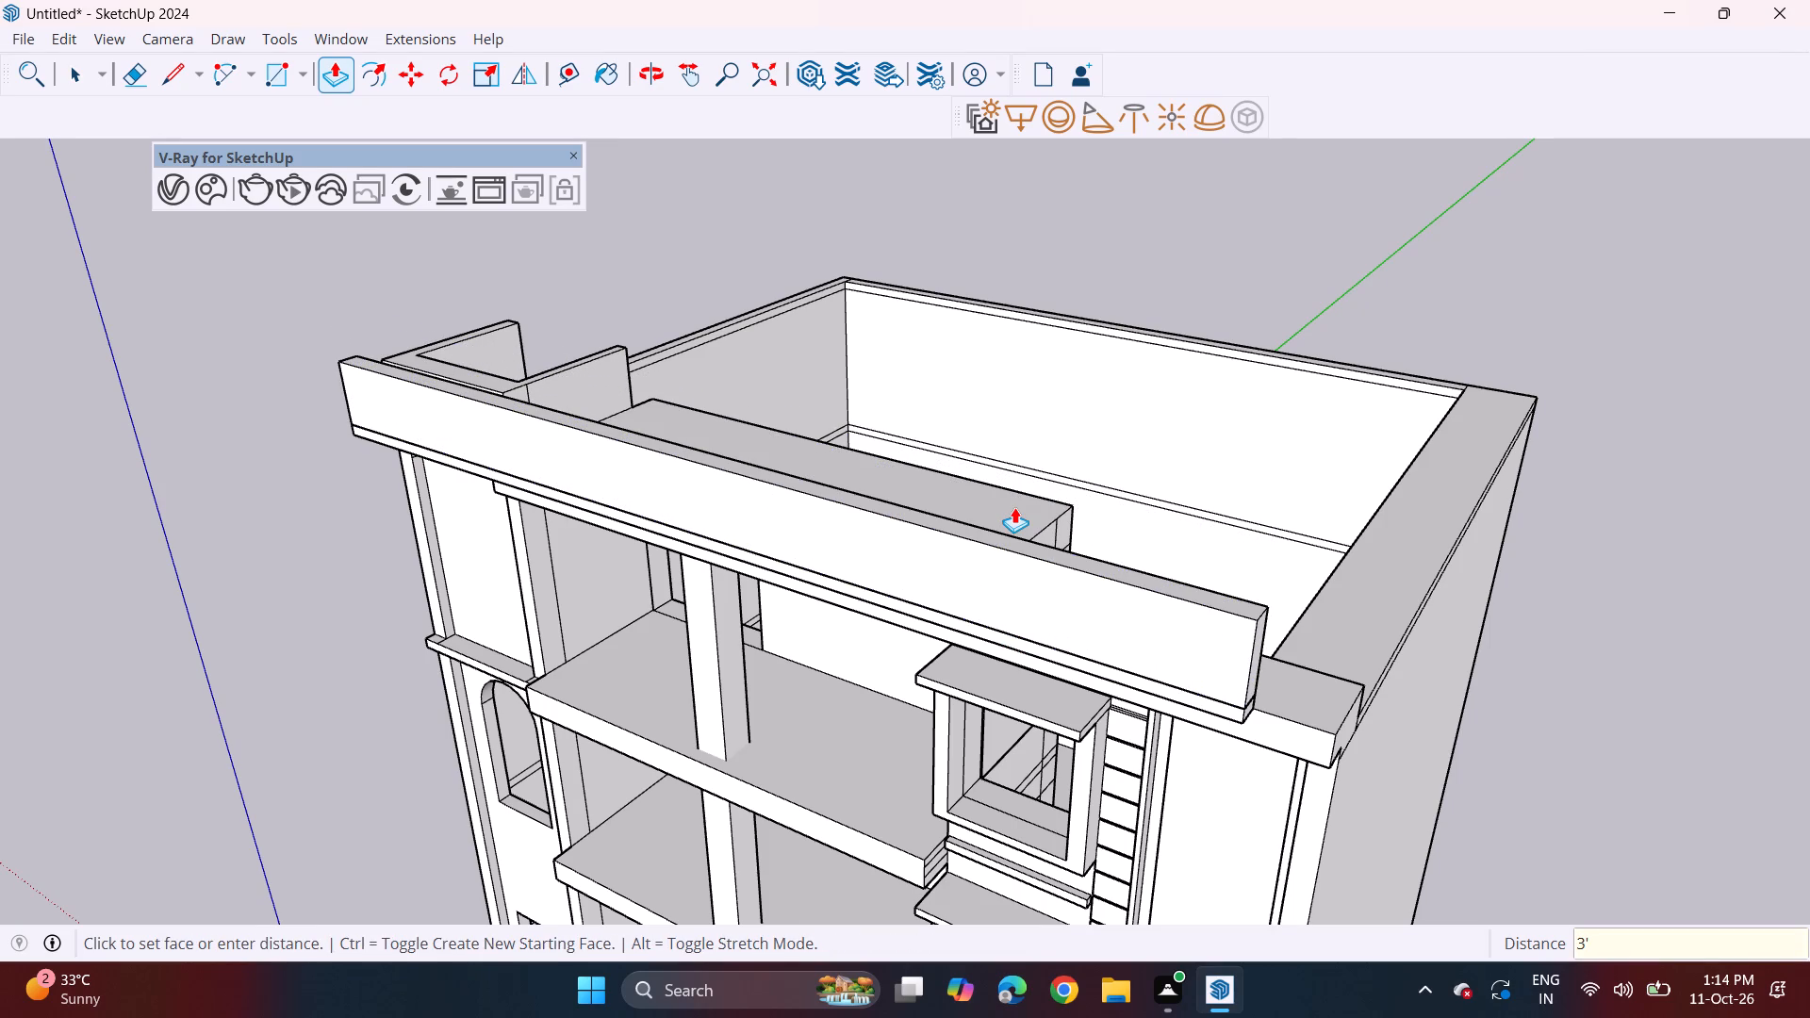
Outline a patch on the roof slab's top beside the band's end with lines about 1' and 2' 4 3/8" long.
middle_drag(1066, 643, 1155, 581)
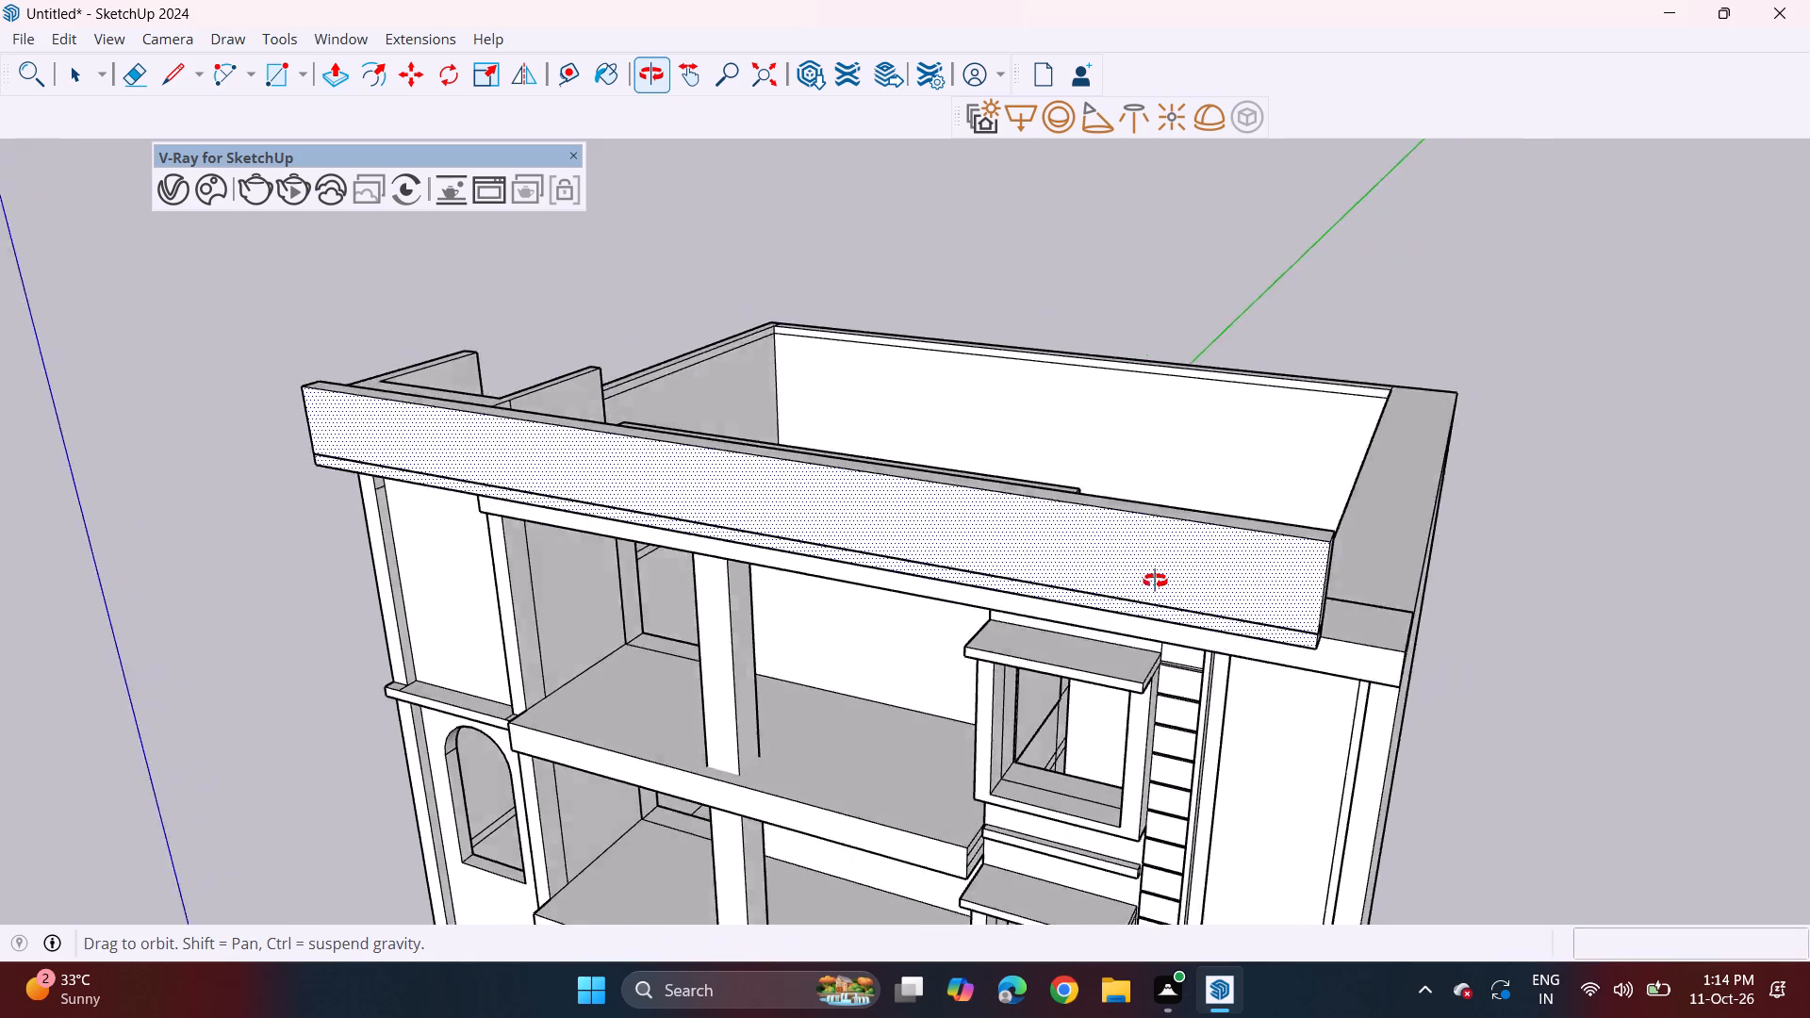
middle_drag(1155, 581, 1140, 561)
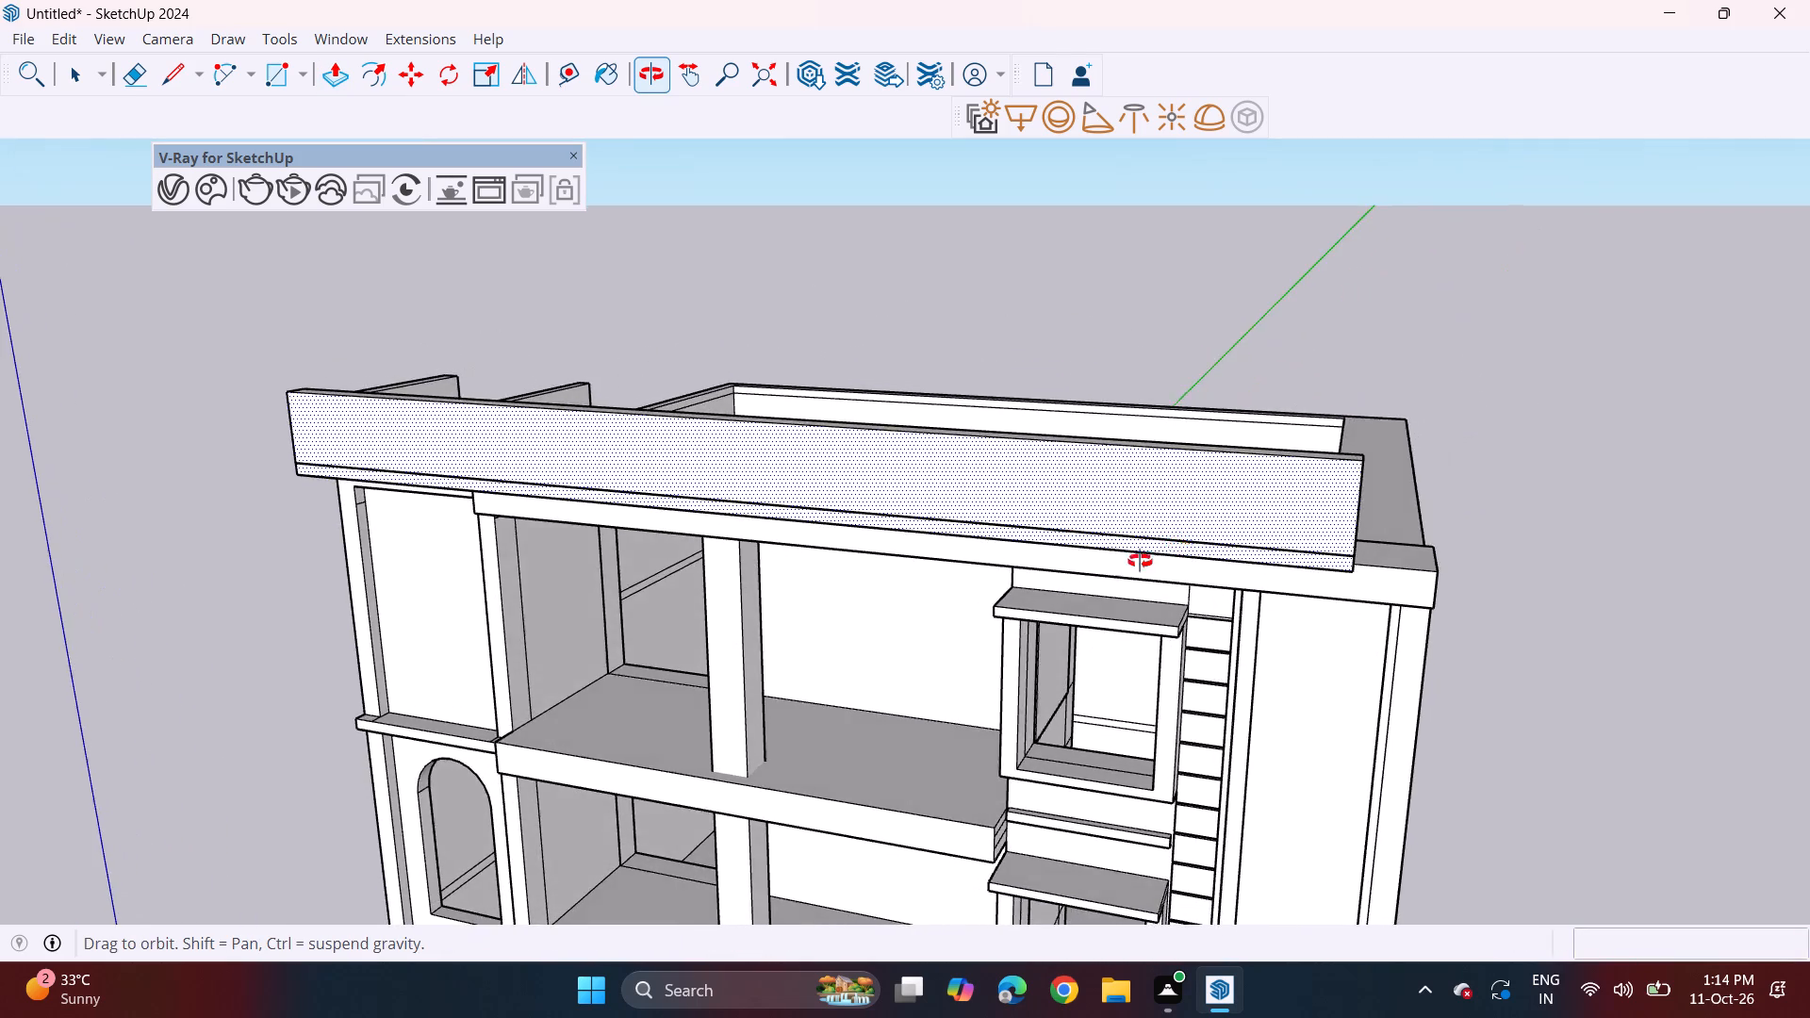
middle_drag(1140, 561, 907, 592)
scroll(1084, 723, up, 2)
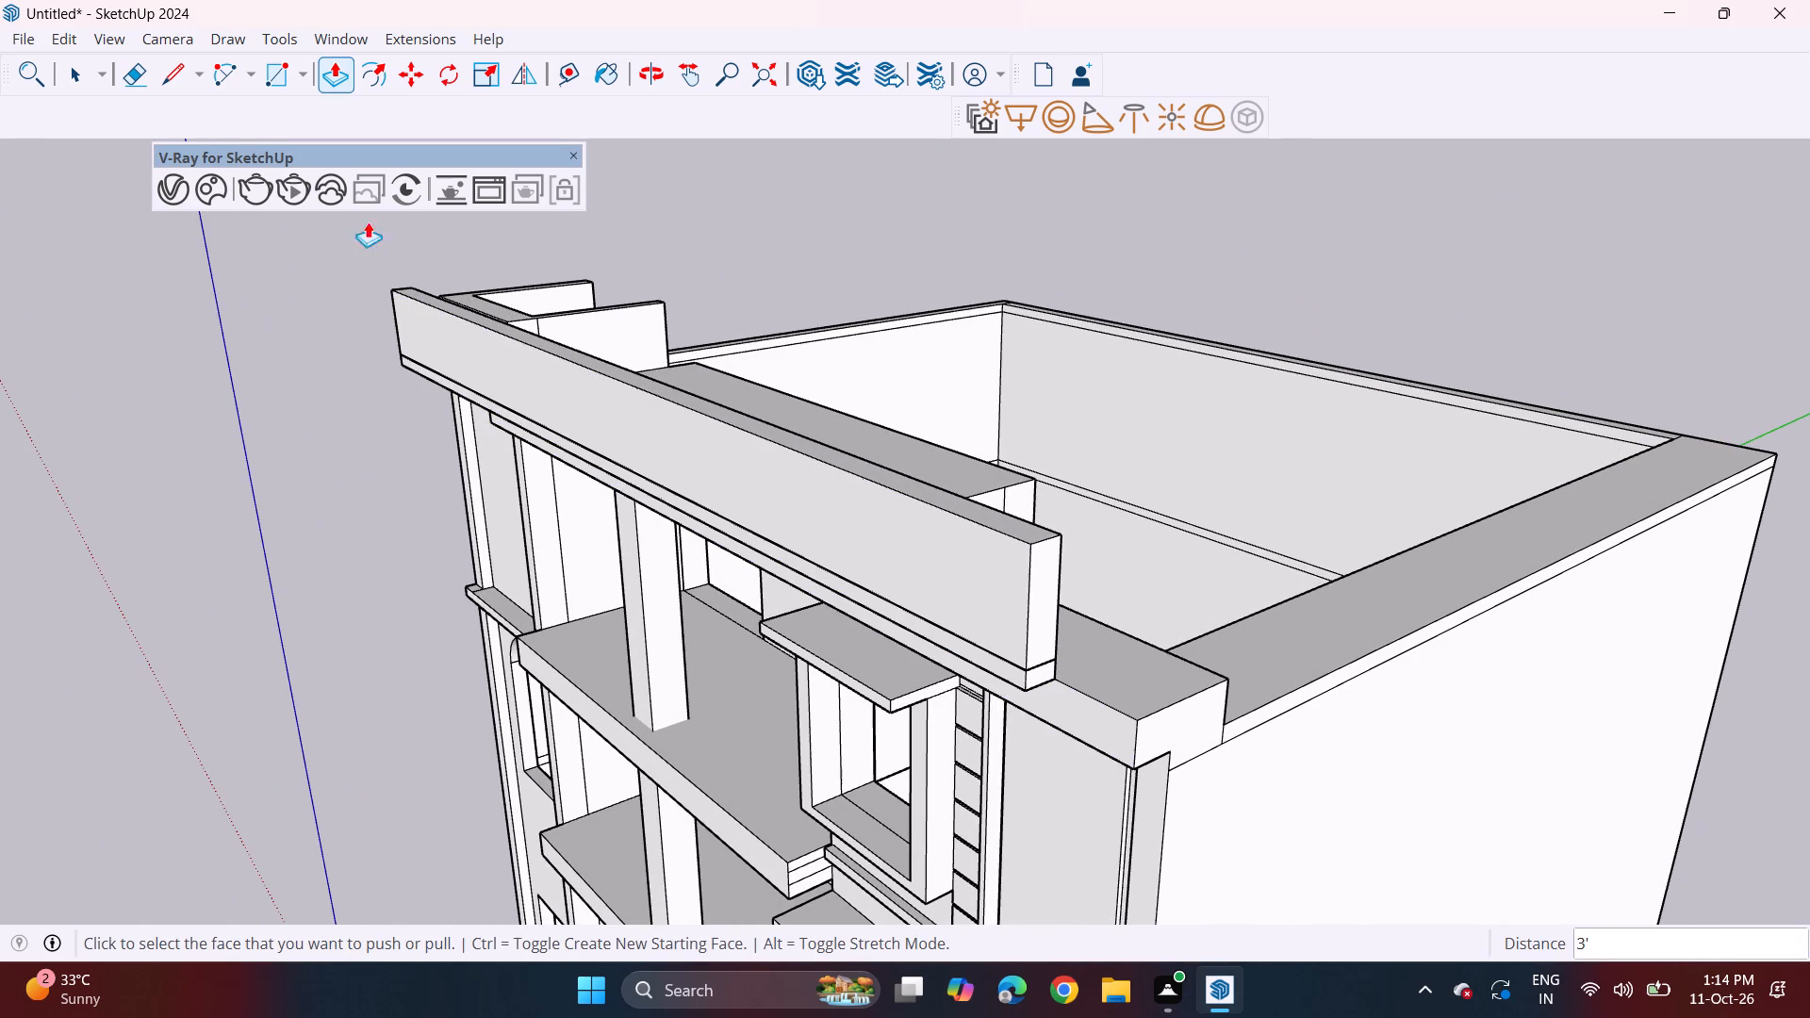
drag(182, 75, 190, 96)
middle_drag(930, 644, 760, 747)
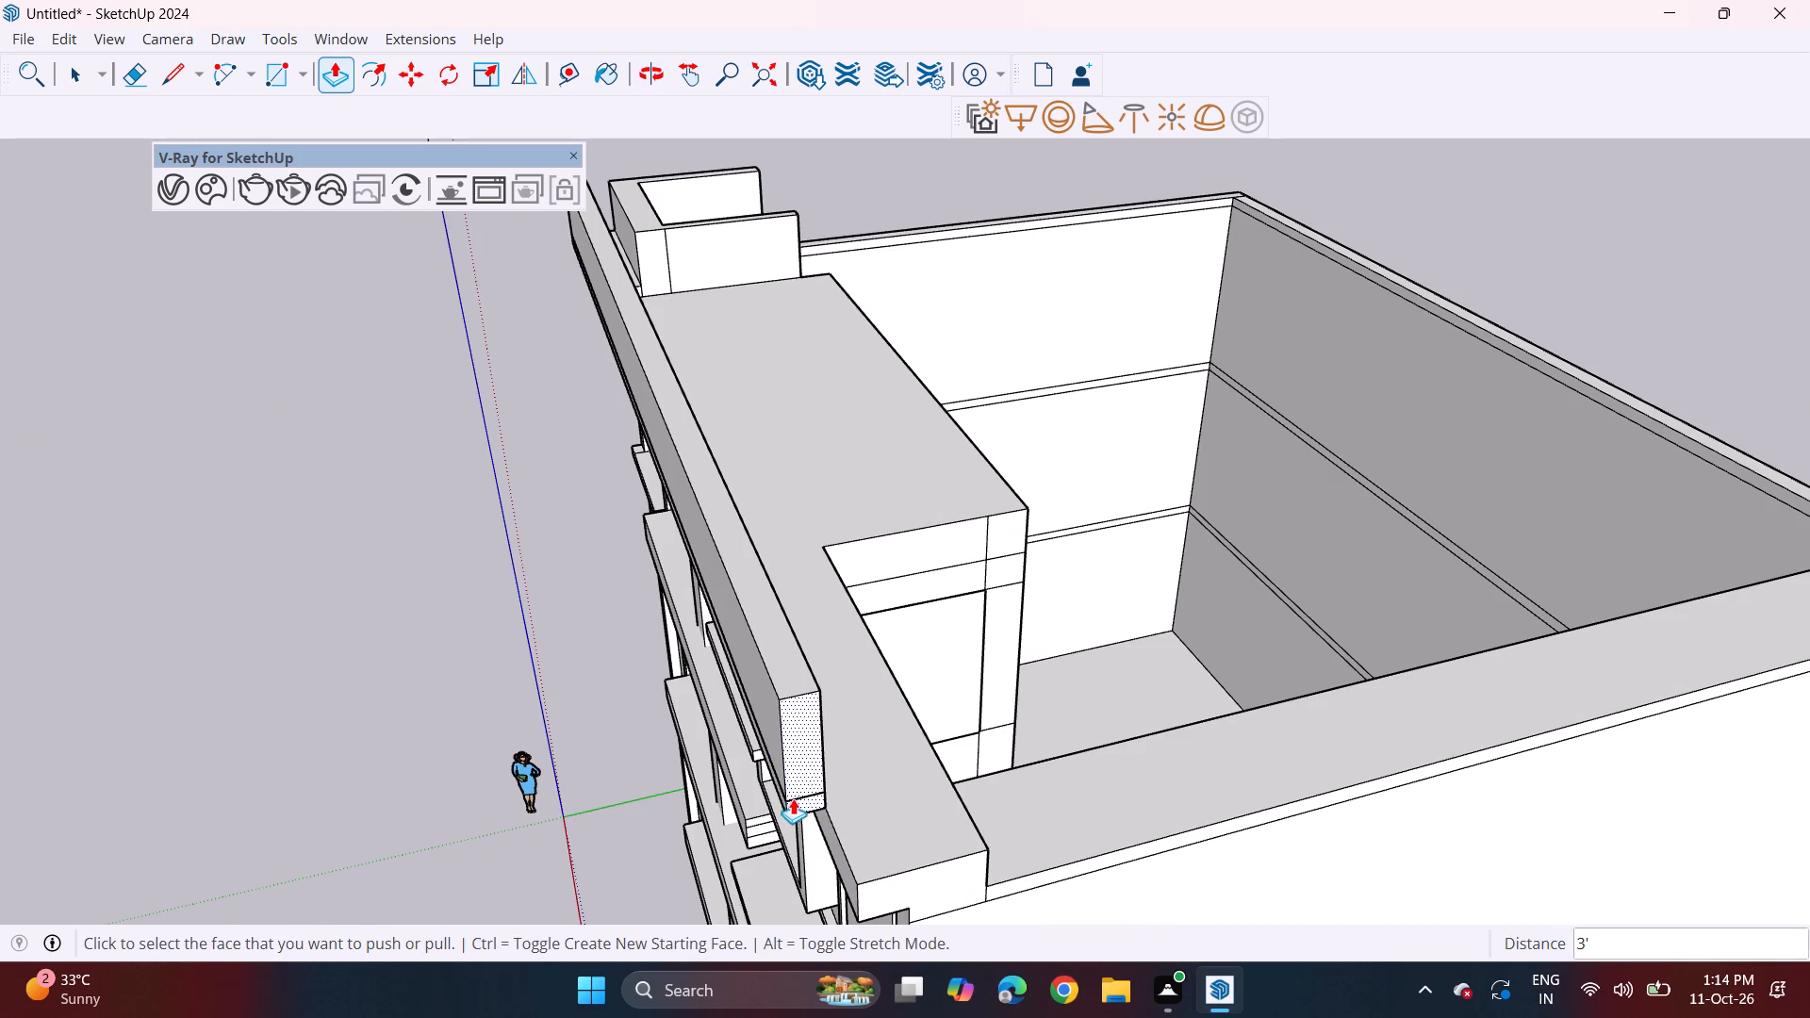
drag(167, 76, 175, 84)
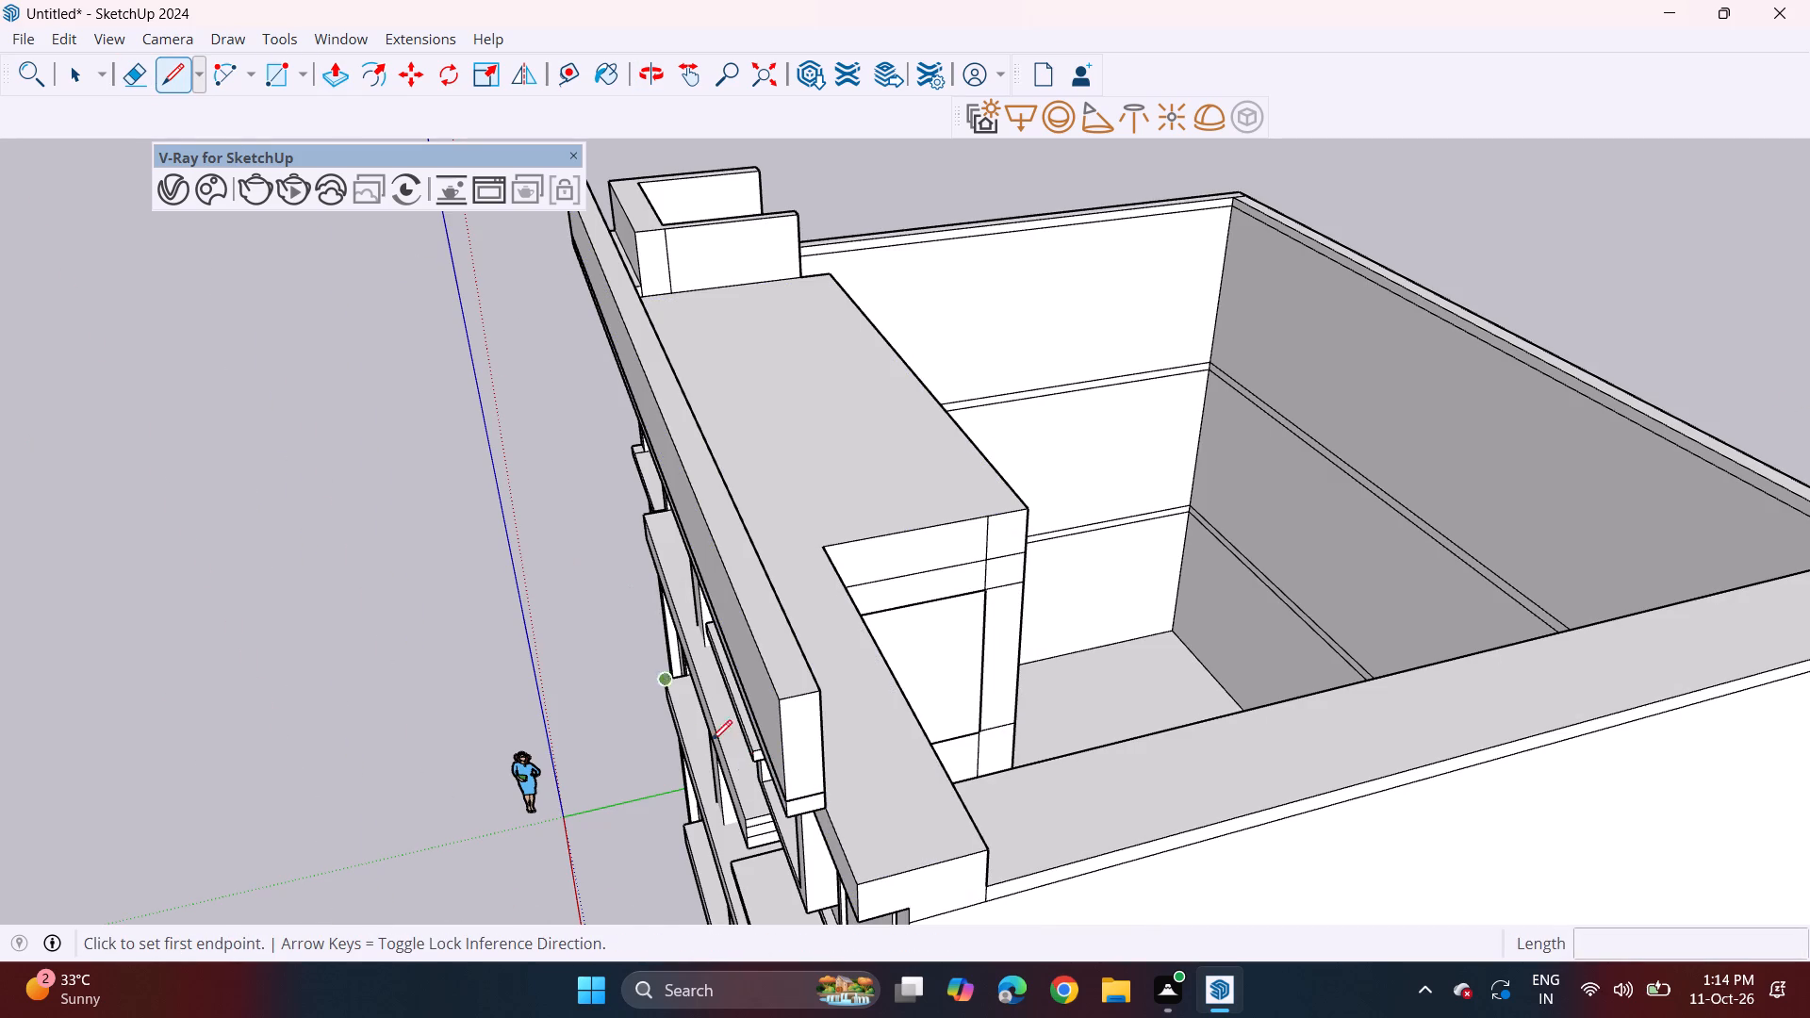
click(828, 813)
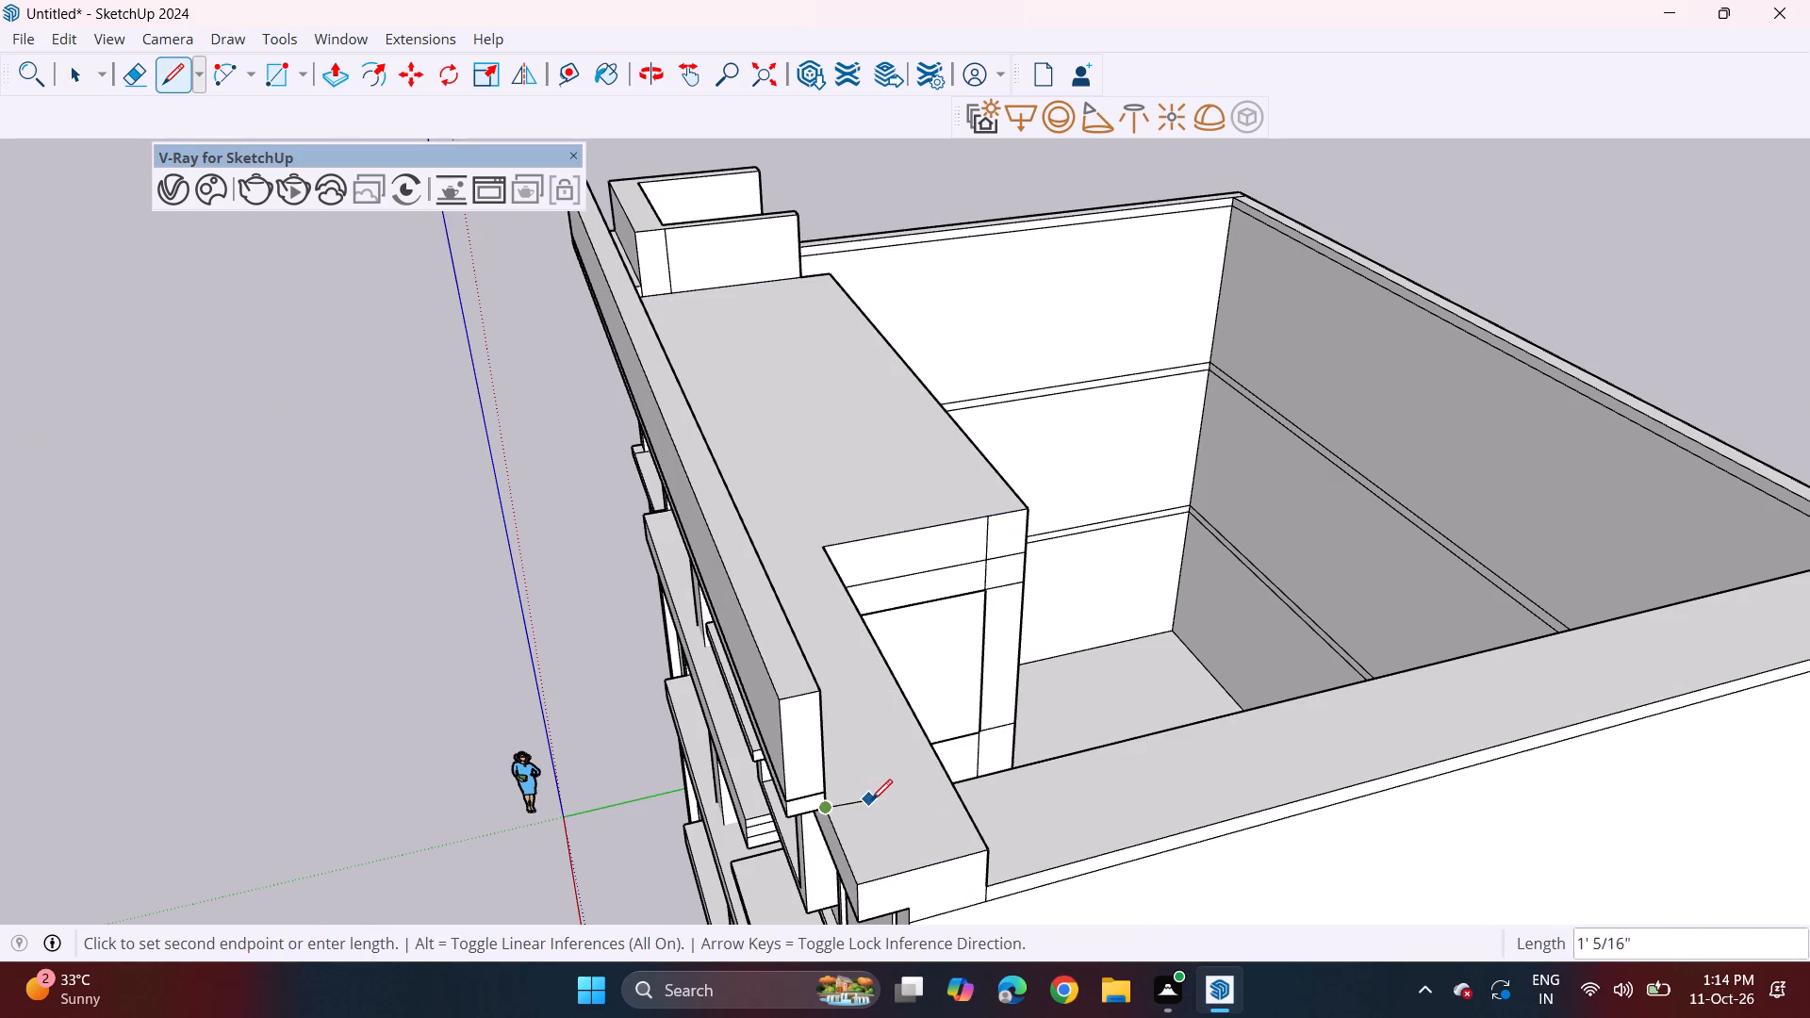
click(871, 800)
click(900, 872)
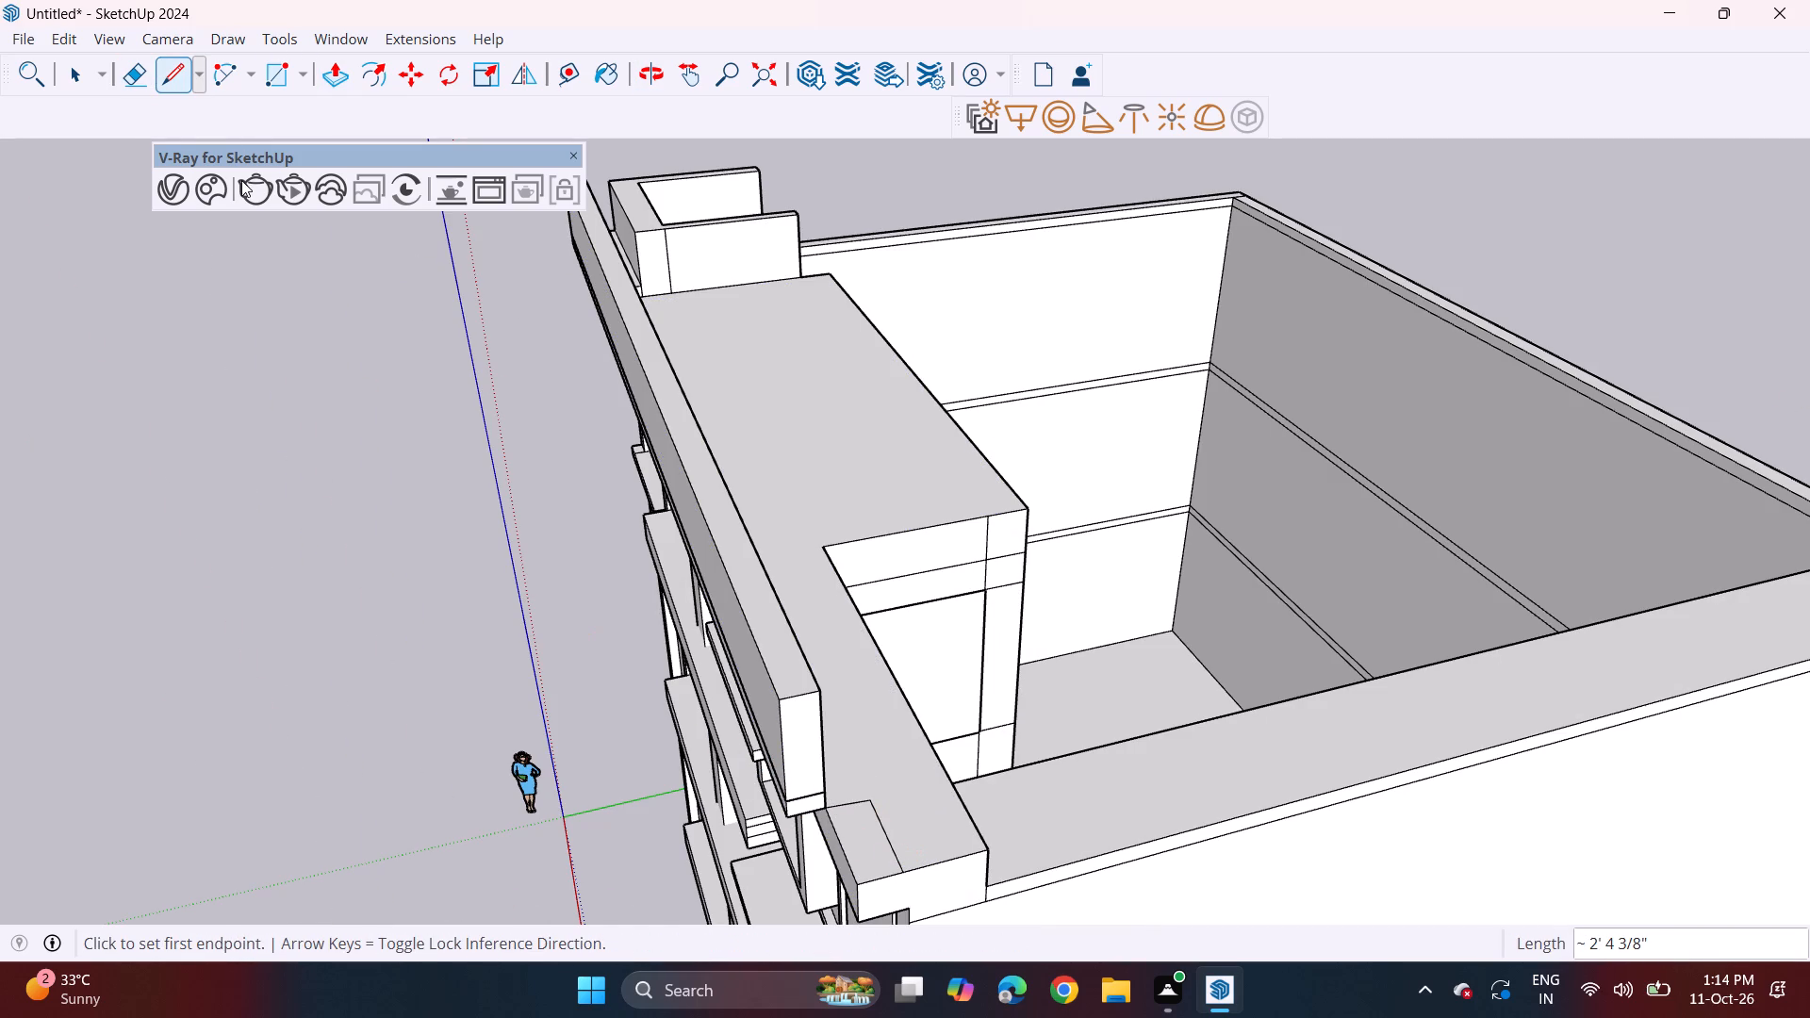
Pull the outlined patch up 3' 6 1/16" to the level of the parapet band's top corner.
click(348, 77)
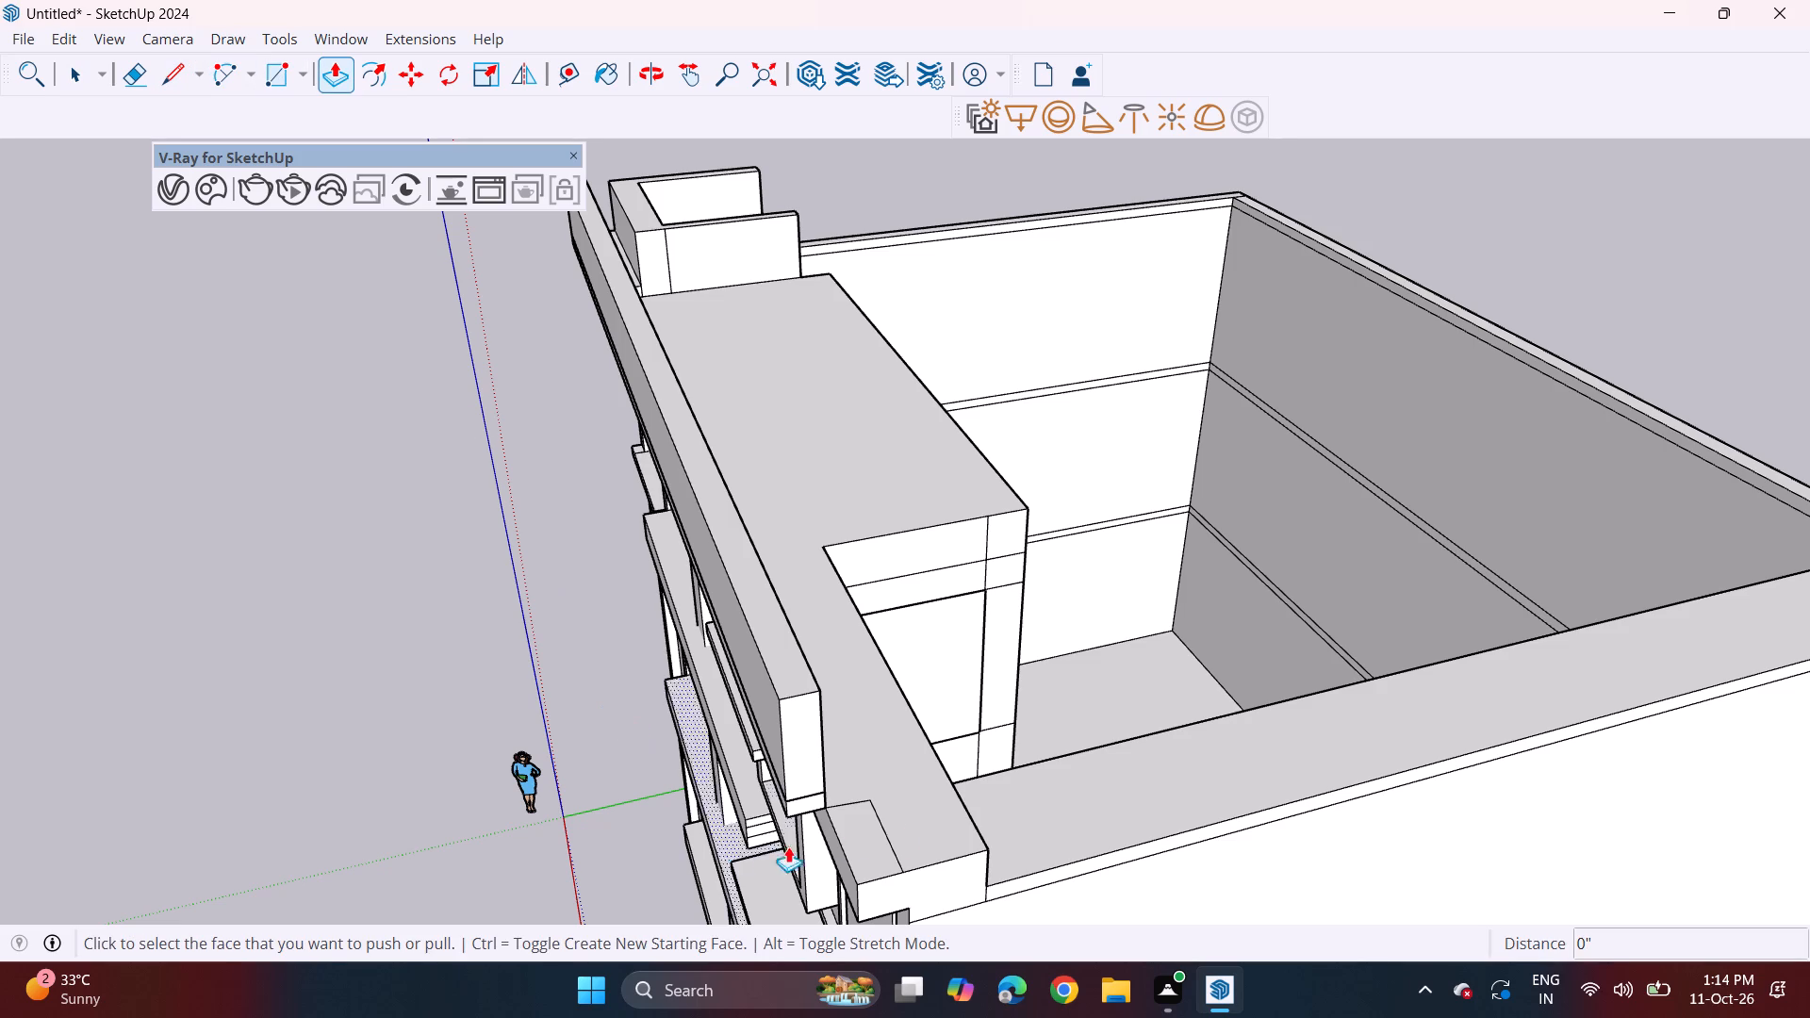
click(869, 859)
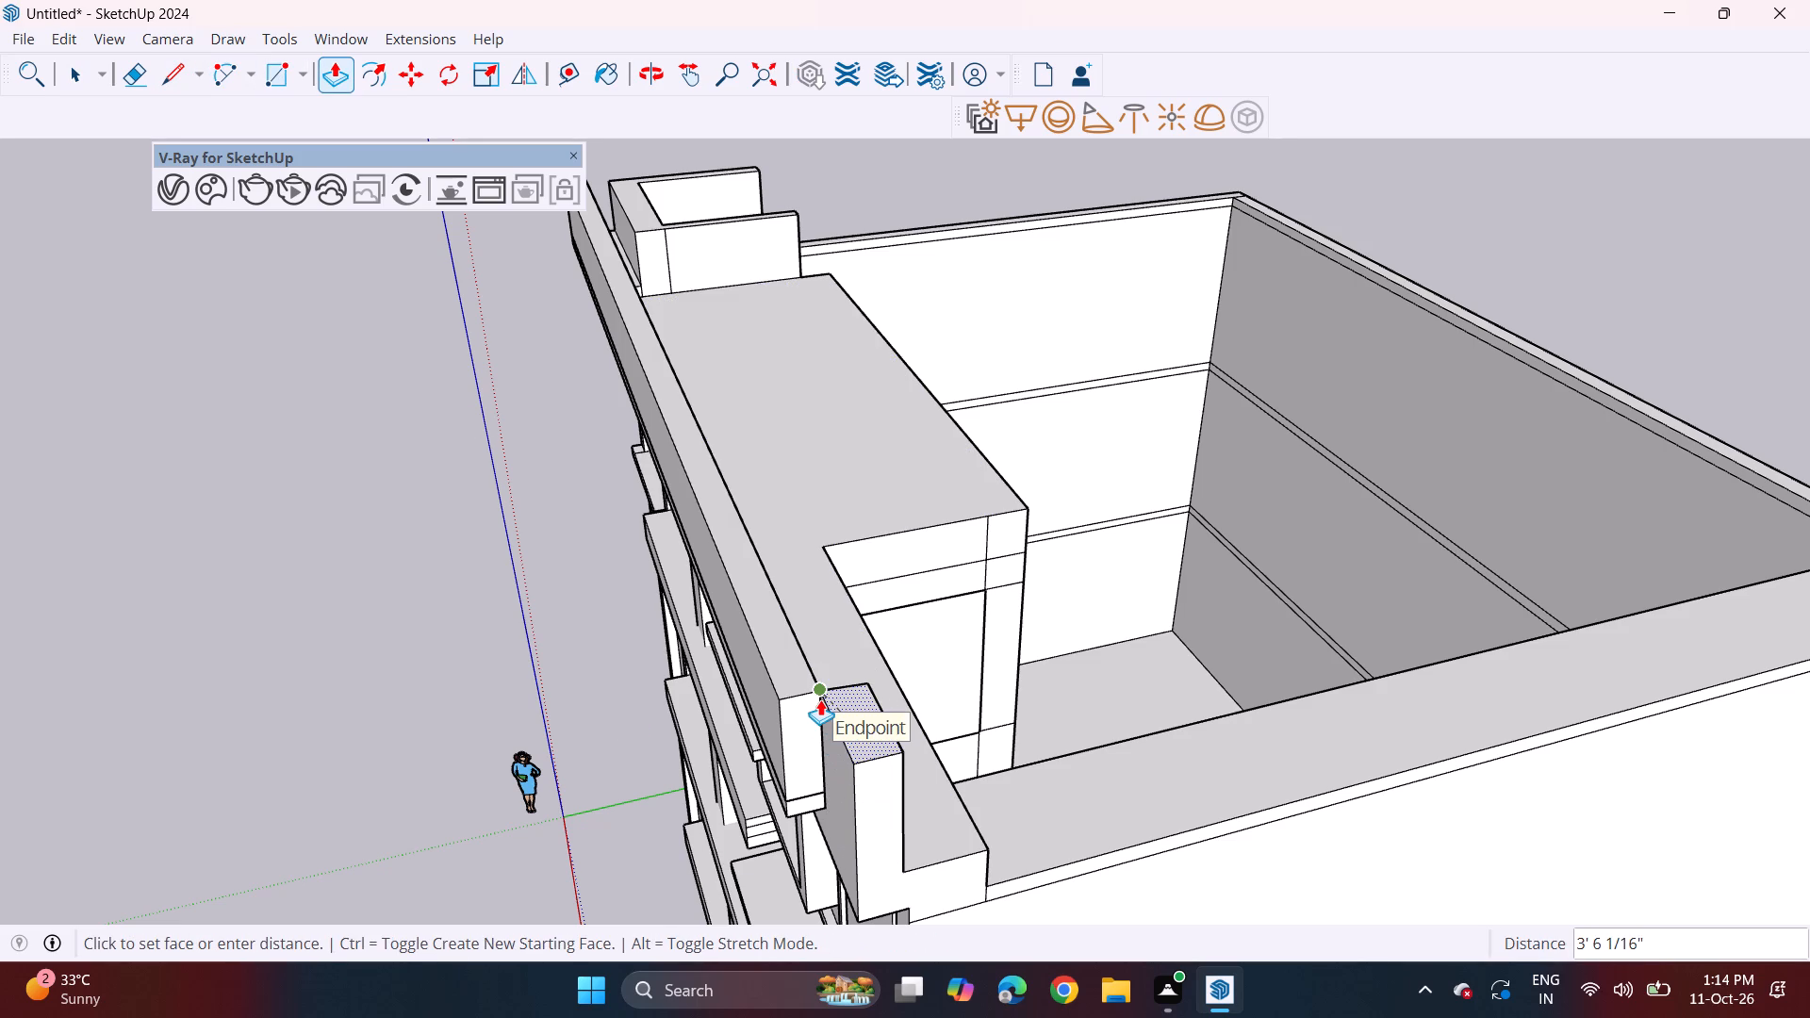
click(820, 699)
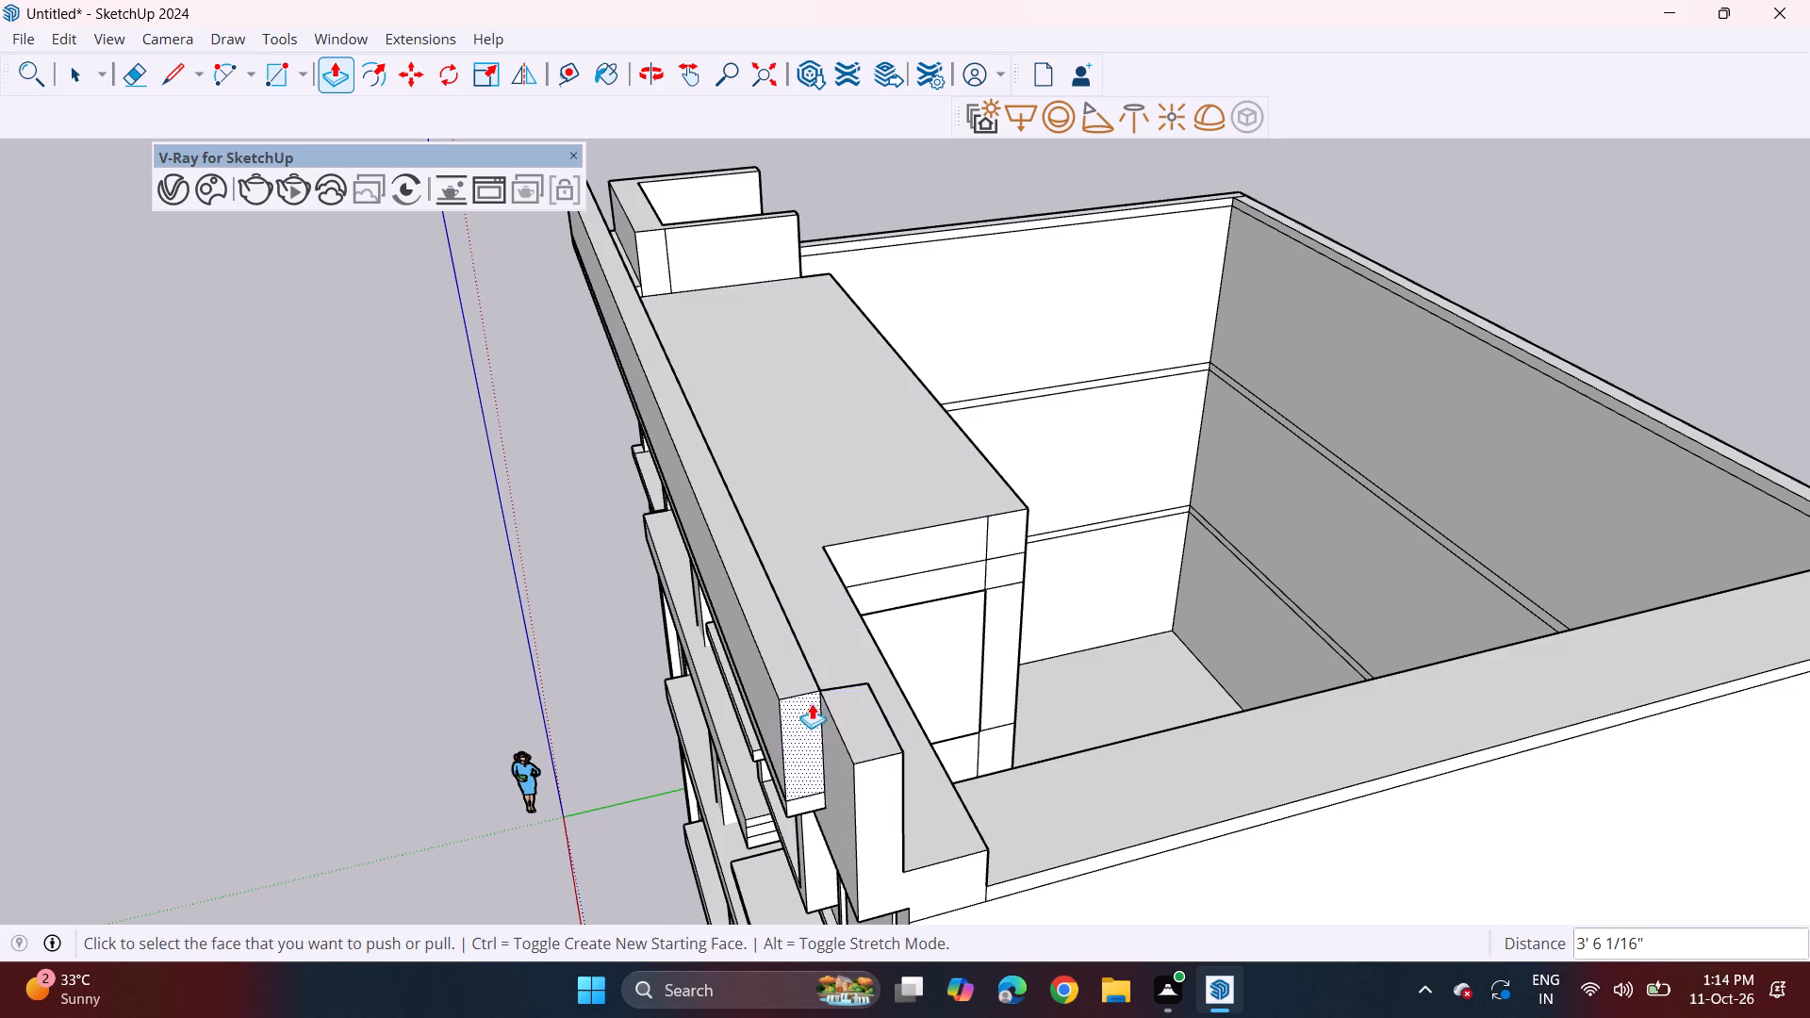
Draw a narrow vertical rectangle about 3 5/16" by 4' 8 7/16" across the full height of the raised end block's front face.
middle_drag(778, 714, 872, 704)
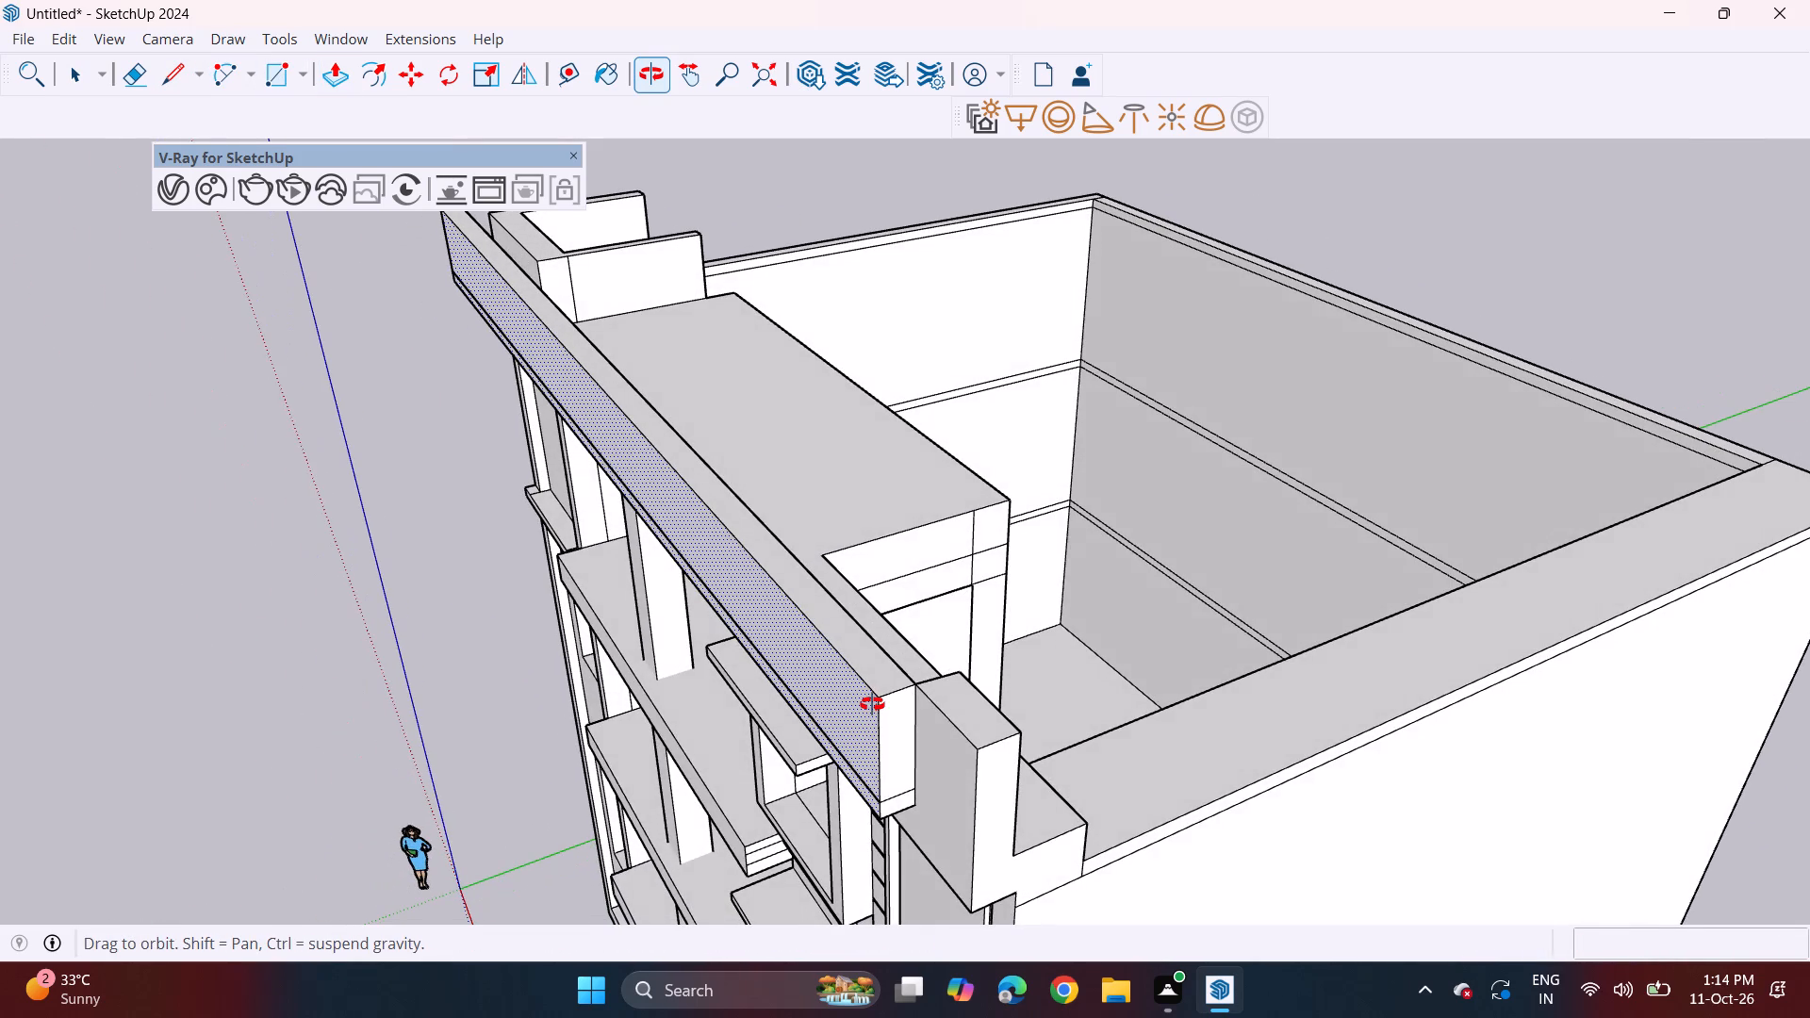
middle_drag(872, 704, 1311, 461)
scroll(1311, 461, down, 2)
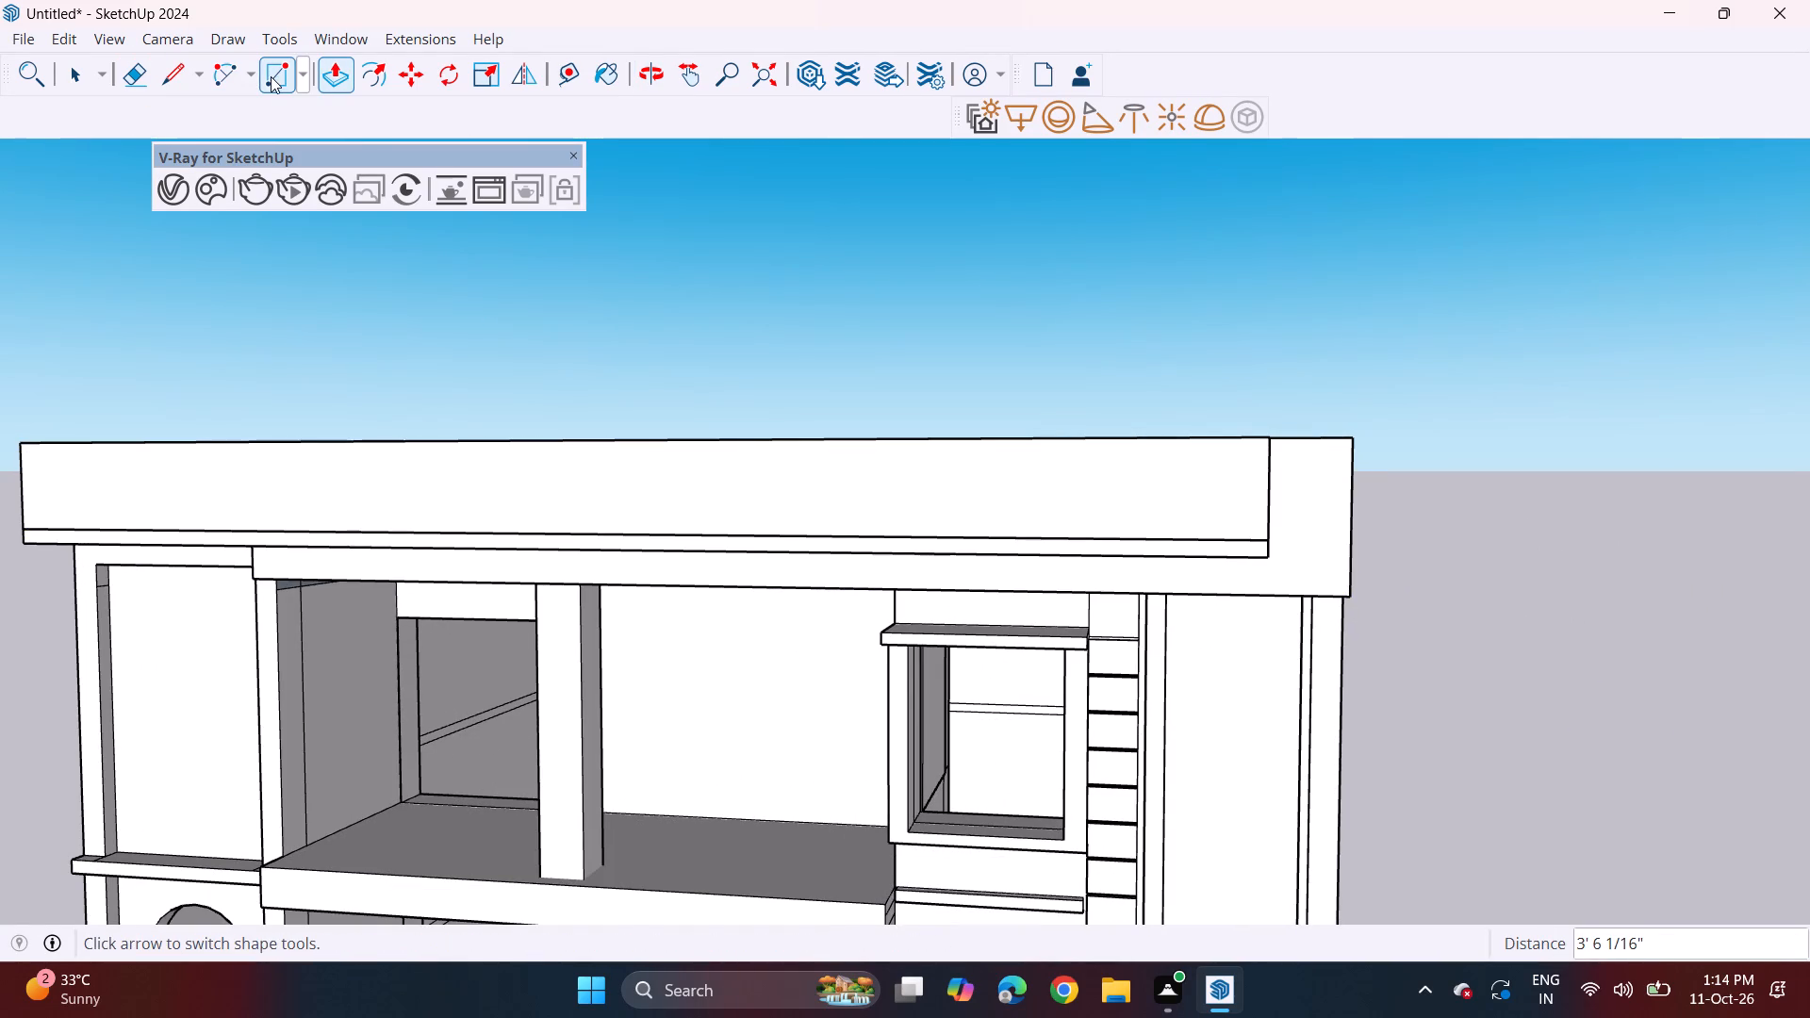
drag(271, 76, 275, 93)
scroll(1321, 587, up, 1)
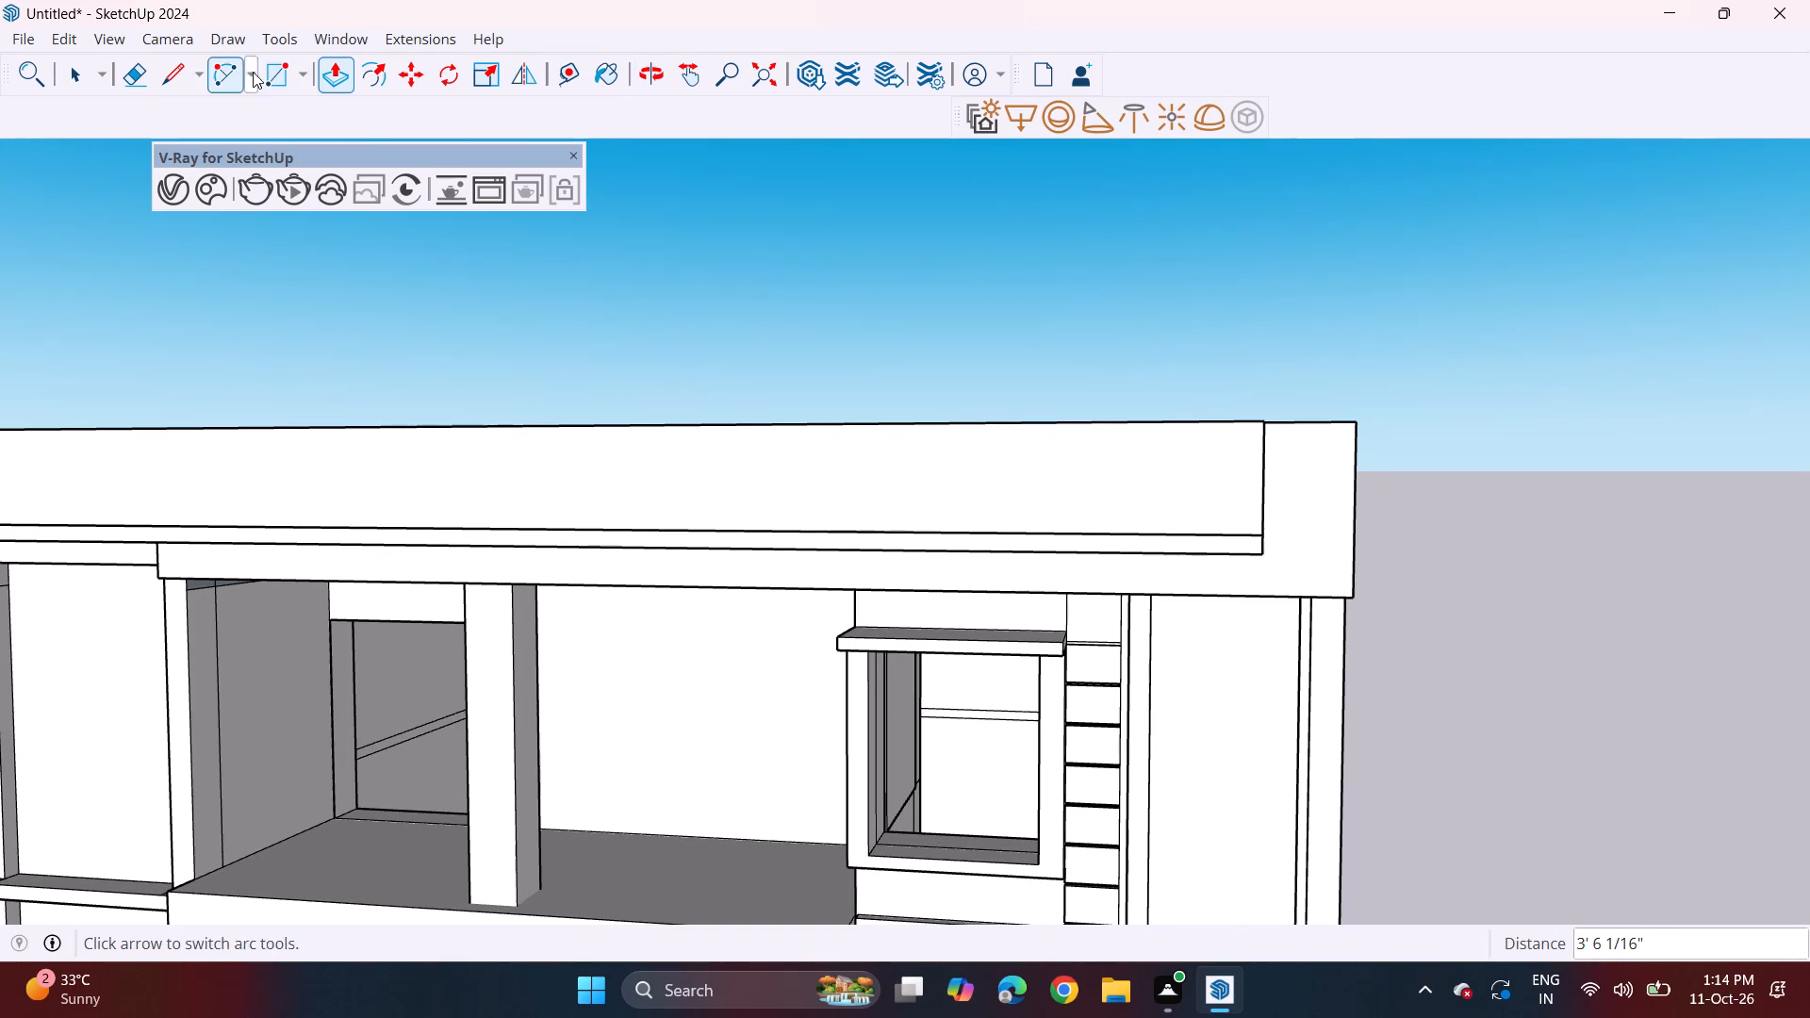
drag(267, 69, 279, 74)
middle_drag(1351, 729, 1332, 646)
scroll(1320, 554, up, 3)
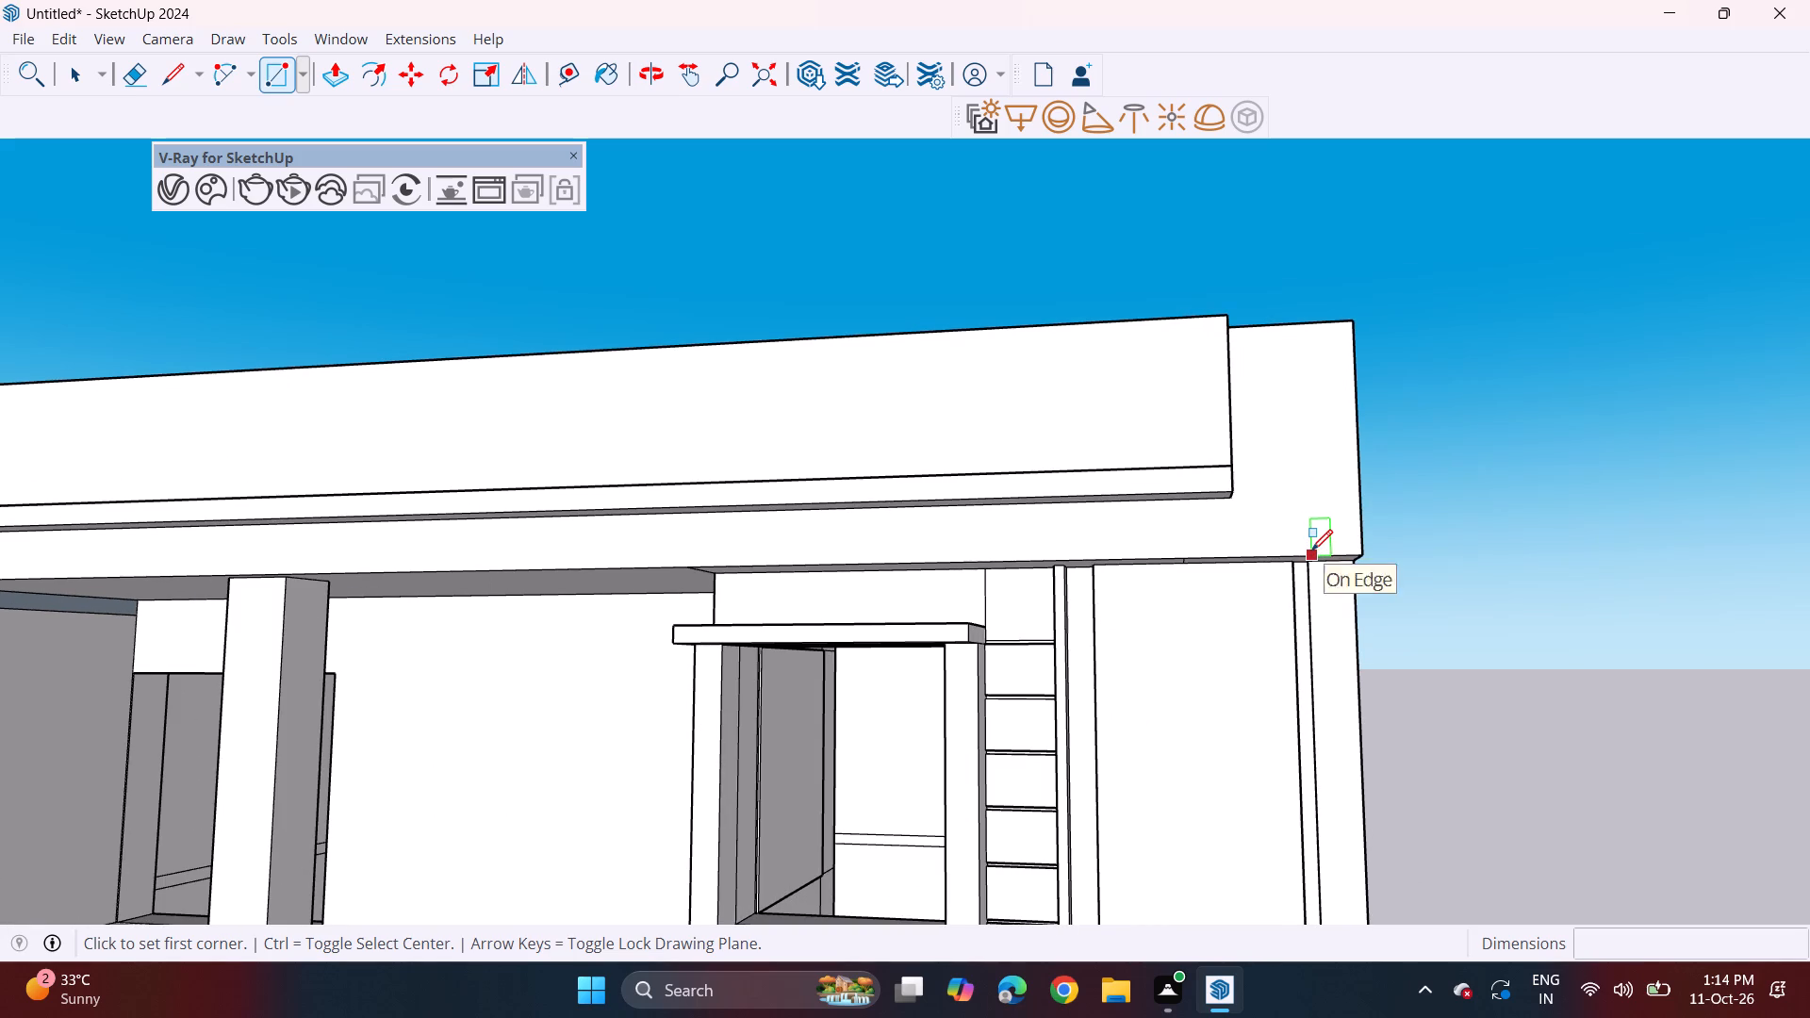
click(1311, 555)
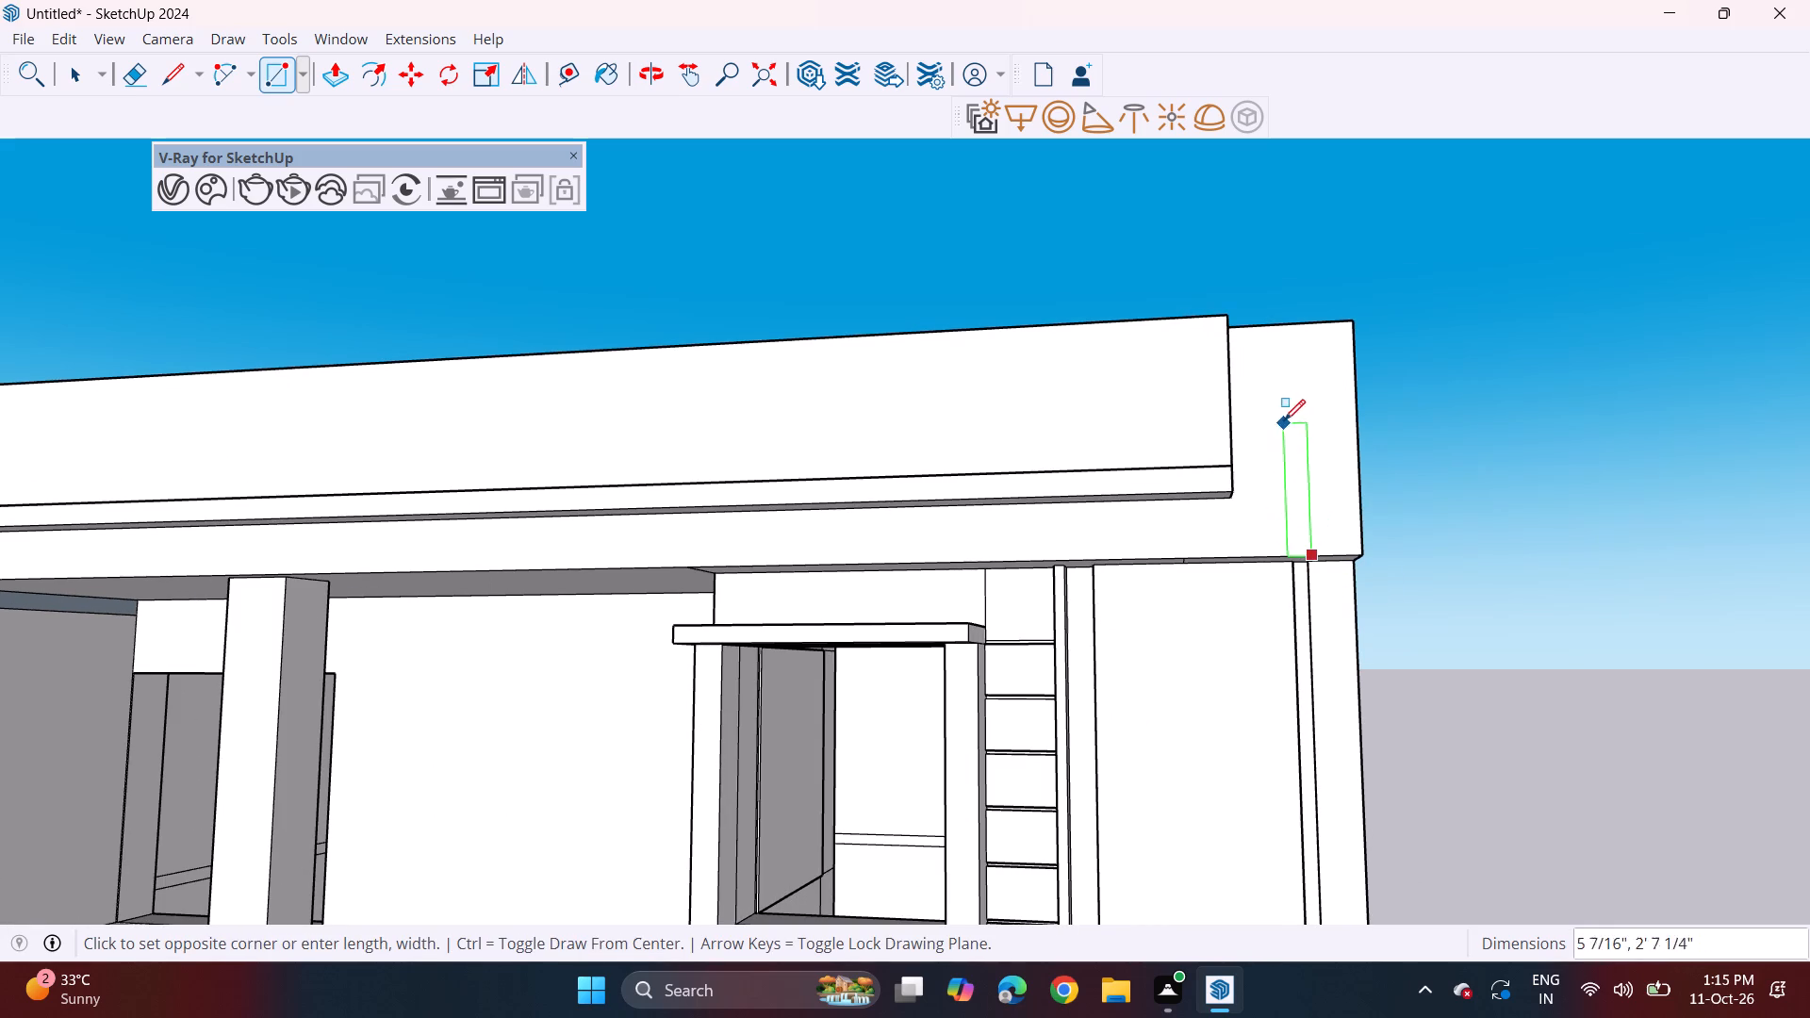
click(1283, 327)
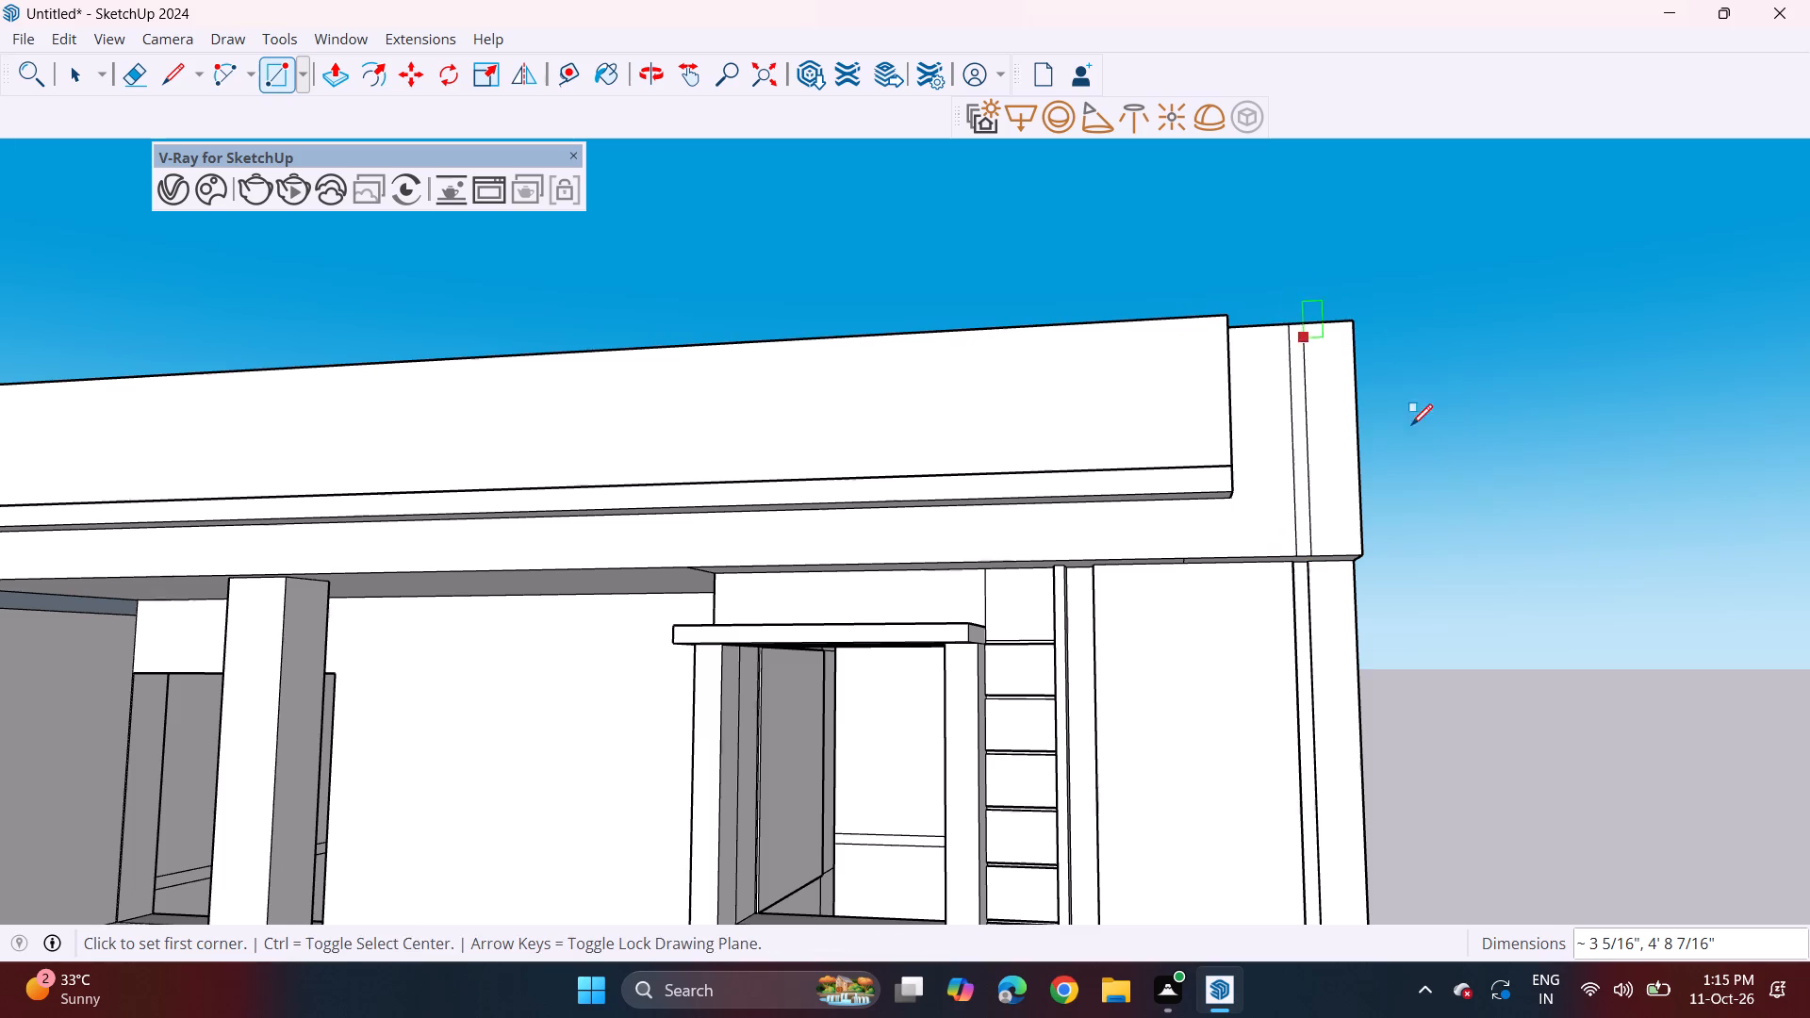
Push the narrow vertical strip on the end block inward about 1 15/16" to cut a groove.
middle_drag(1384, 499, 1350, 521)
scroll(1327, 535, down, 12)
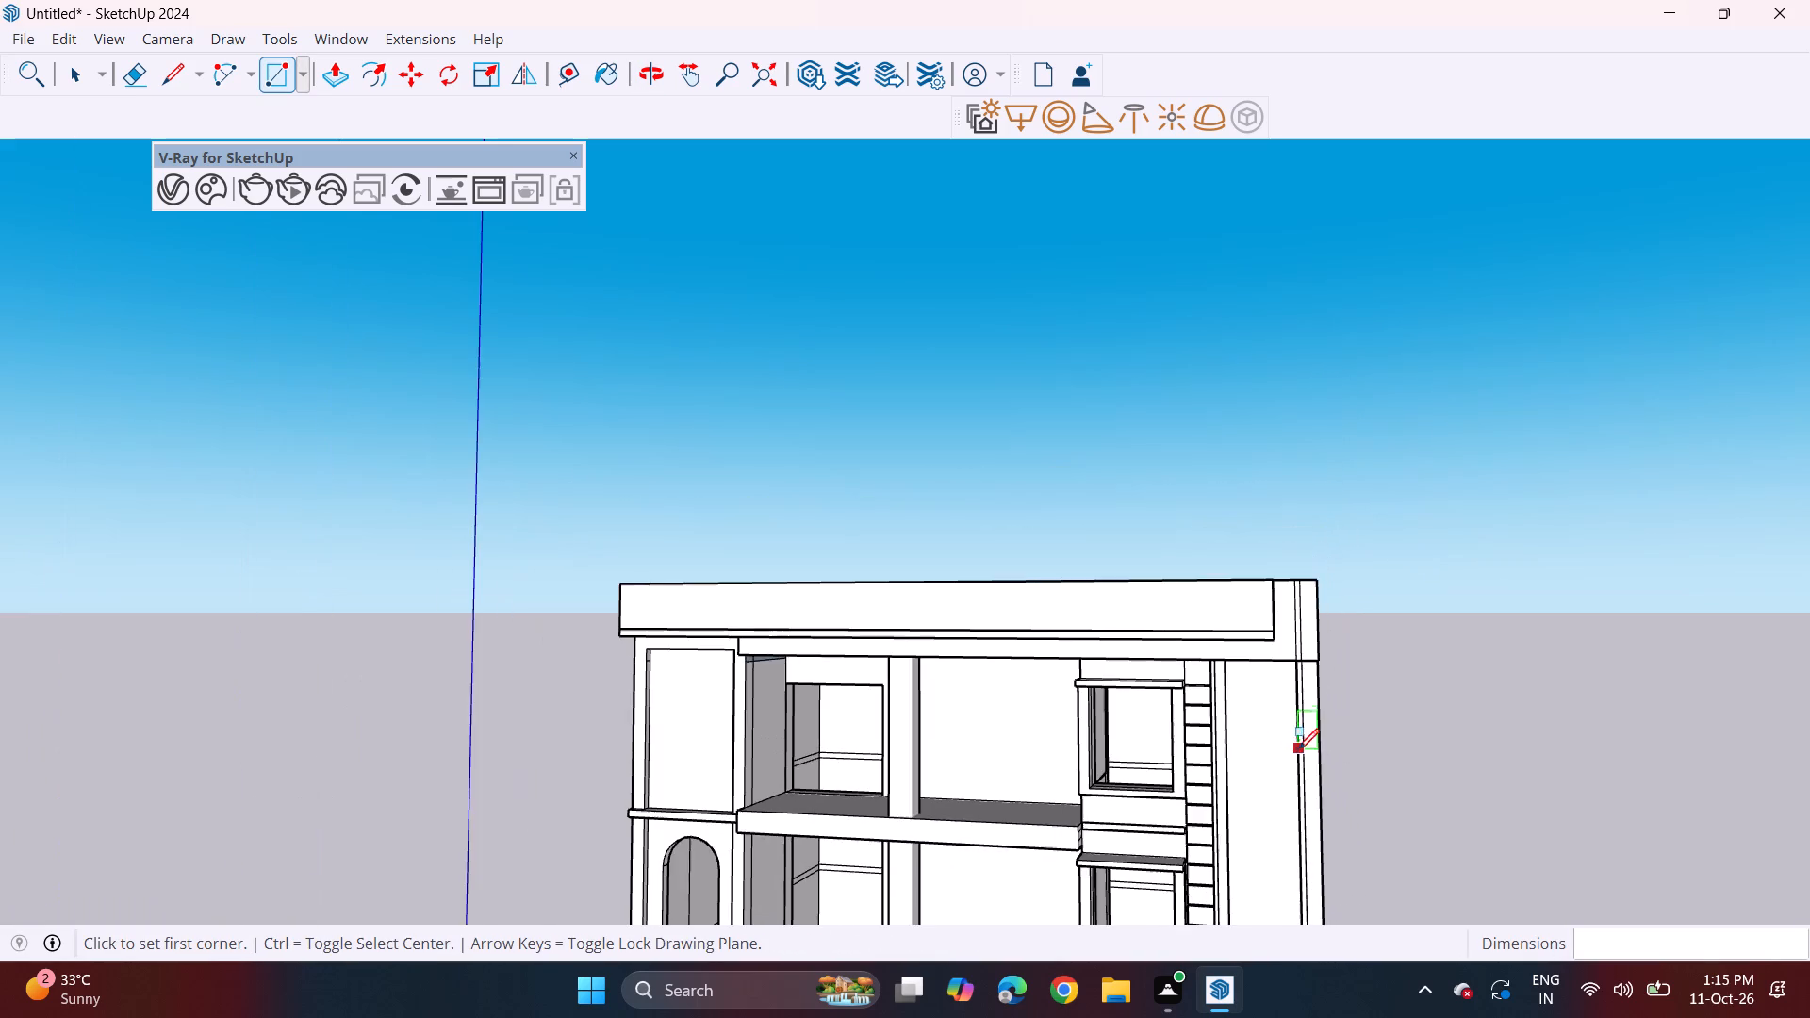
scroll(1293, 670, up, 4)
middle_drag(1293, 616, 1187, 790)
scroll(1189, 783, up, 4)
scroll(1277, 738, up, 3)
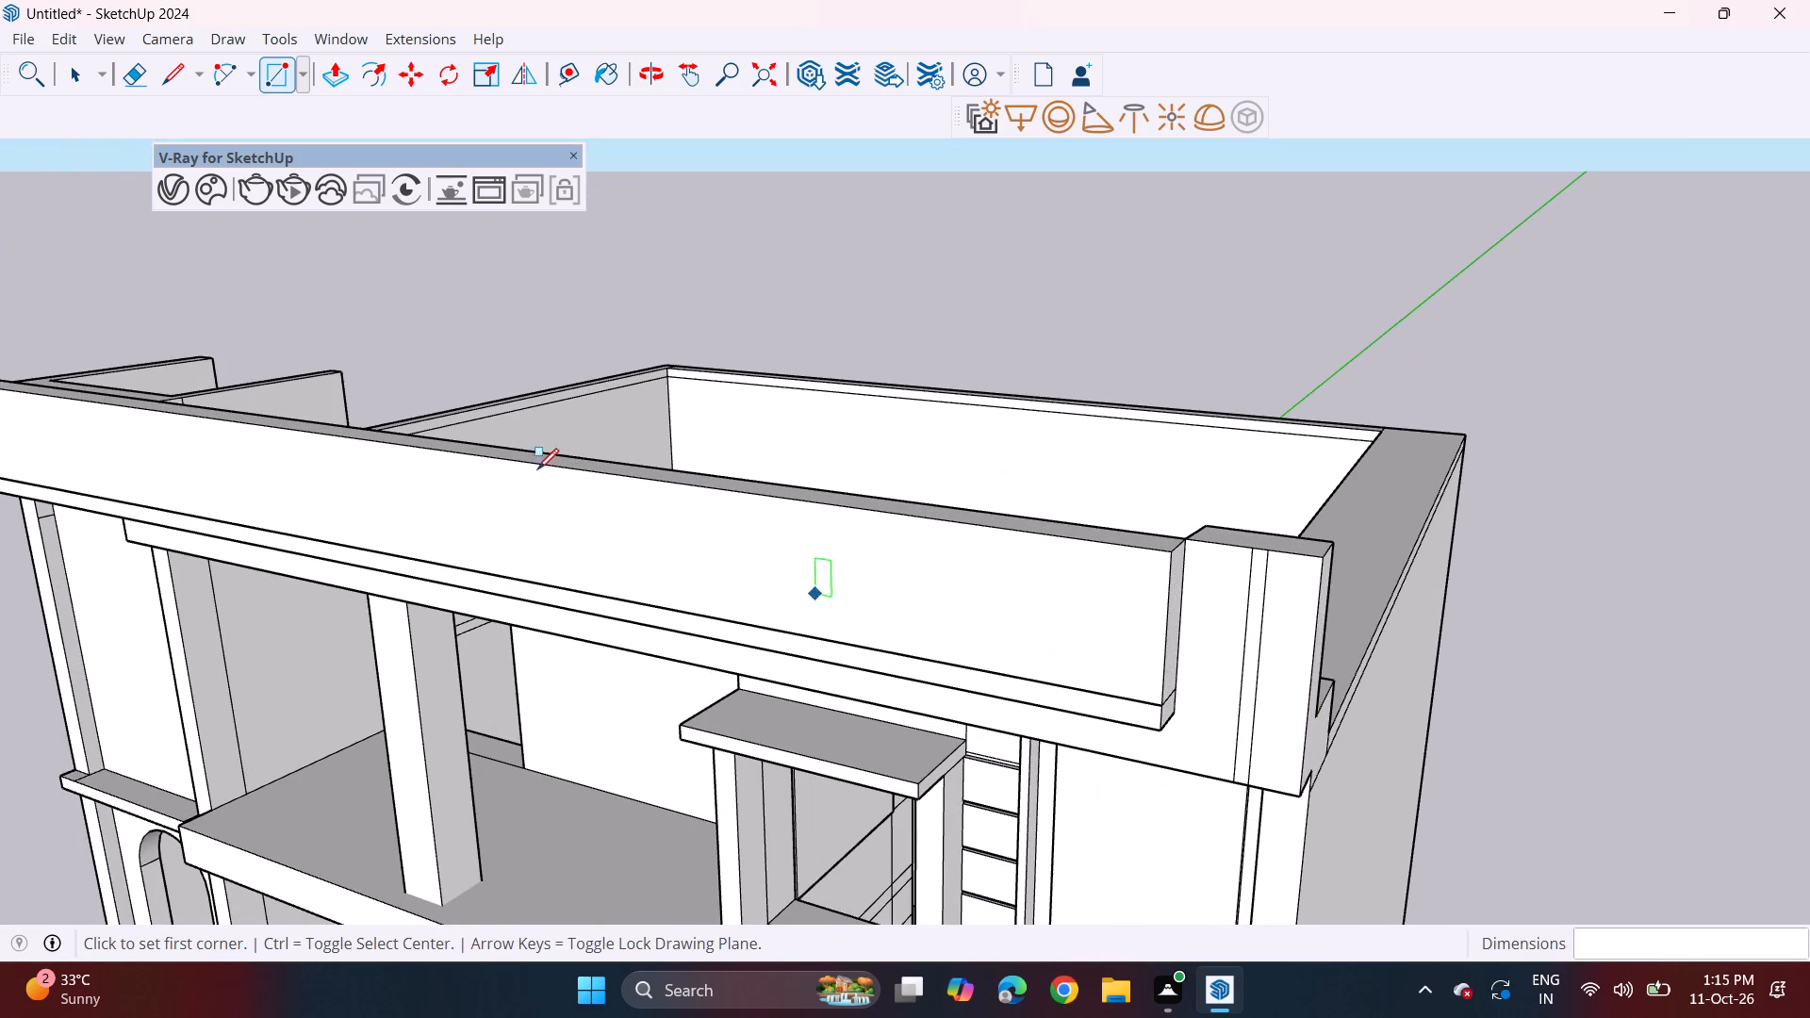
click(326, 80)
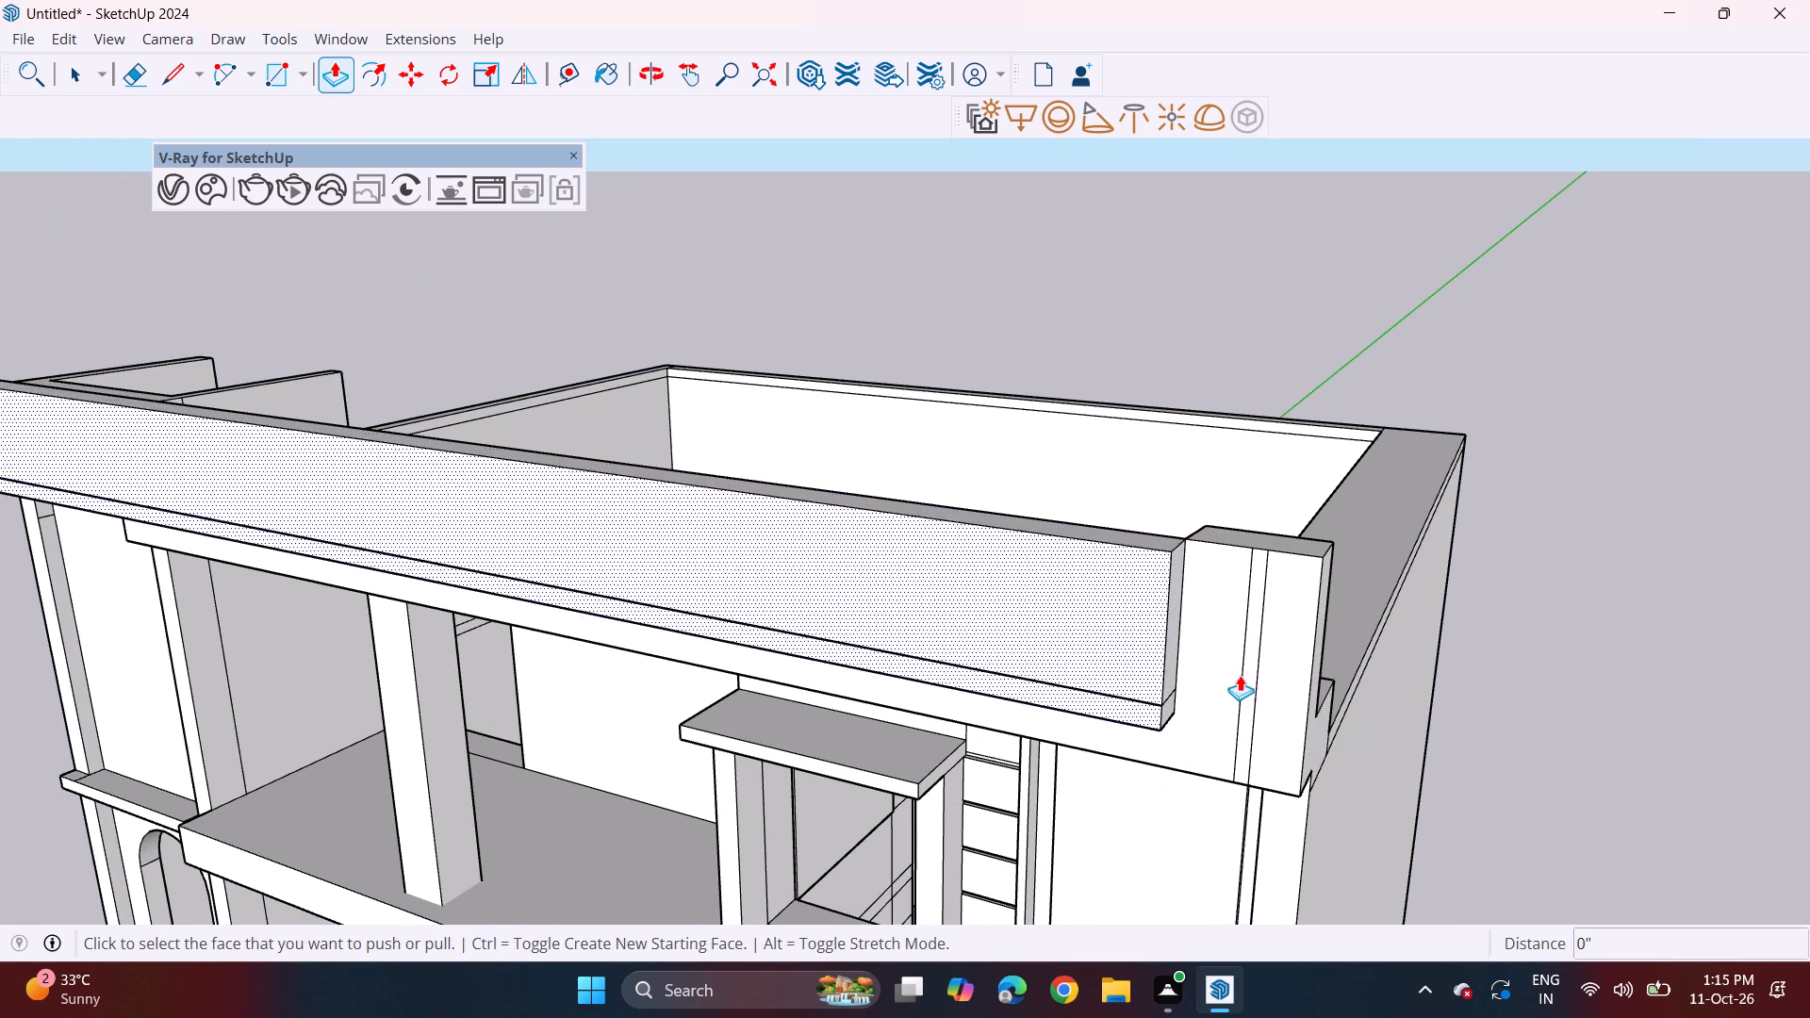
click(1240, 747)
click(1243, 745)
middle_drag(1242, 780, 1337, 475)
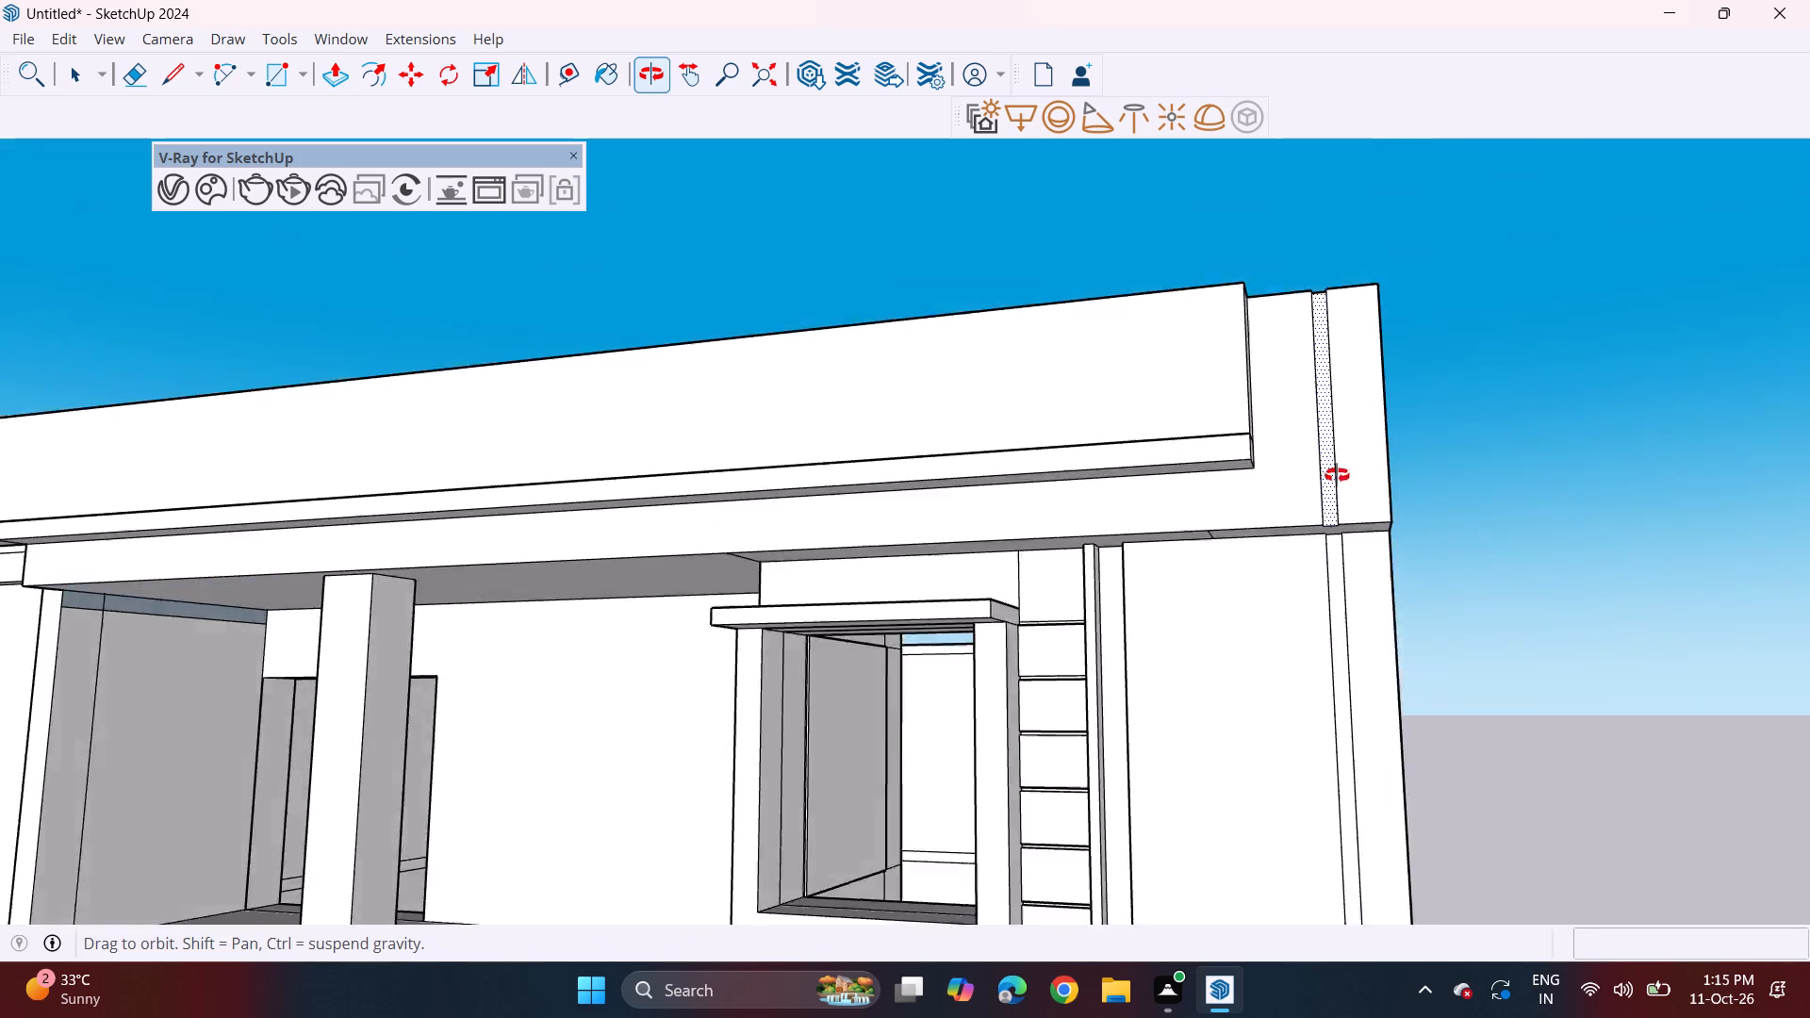
middle_drag(1337, 475, 1338, 469)
scroll(1353, 445, up, 4)
middle_drag(1264, 595, 1190, 861)
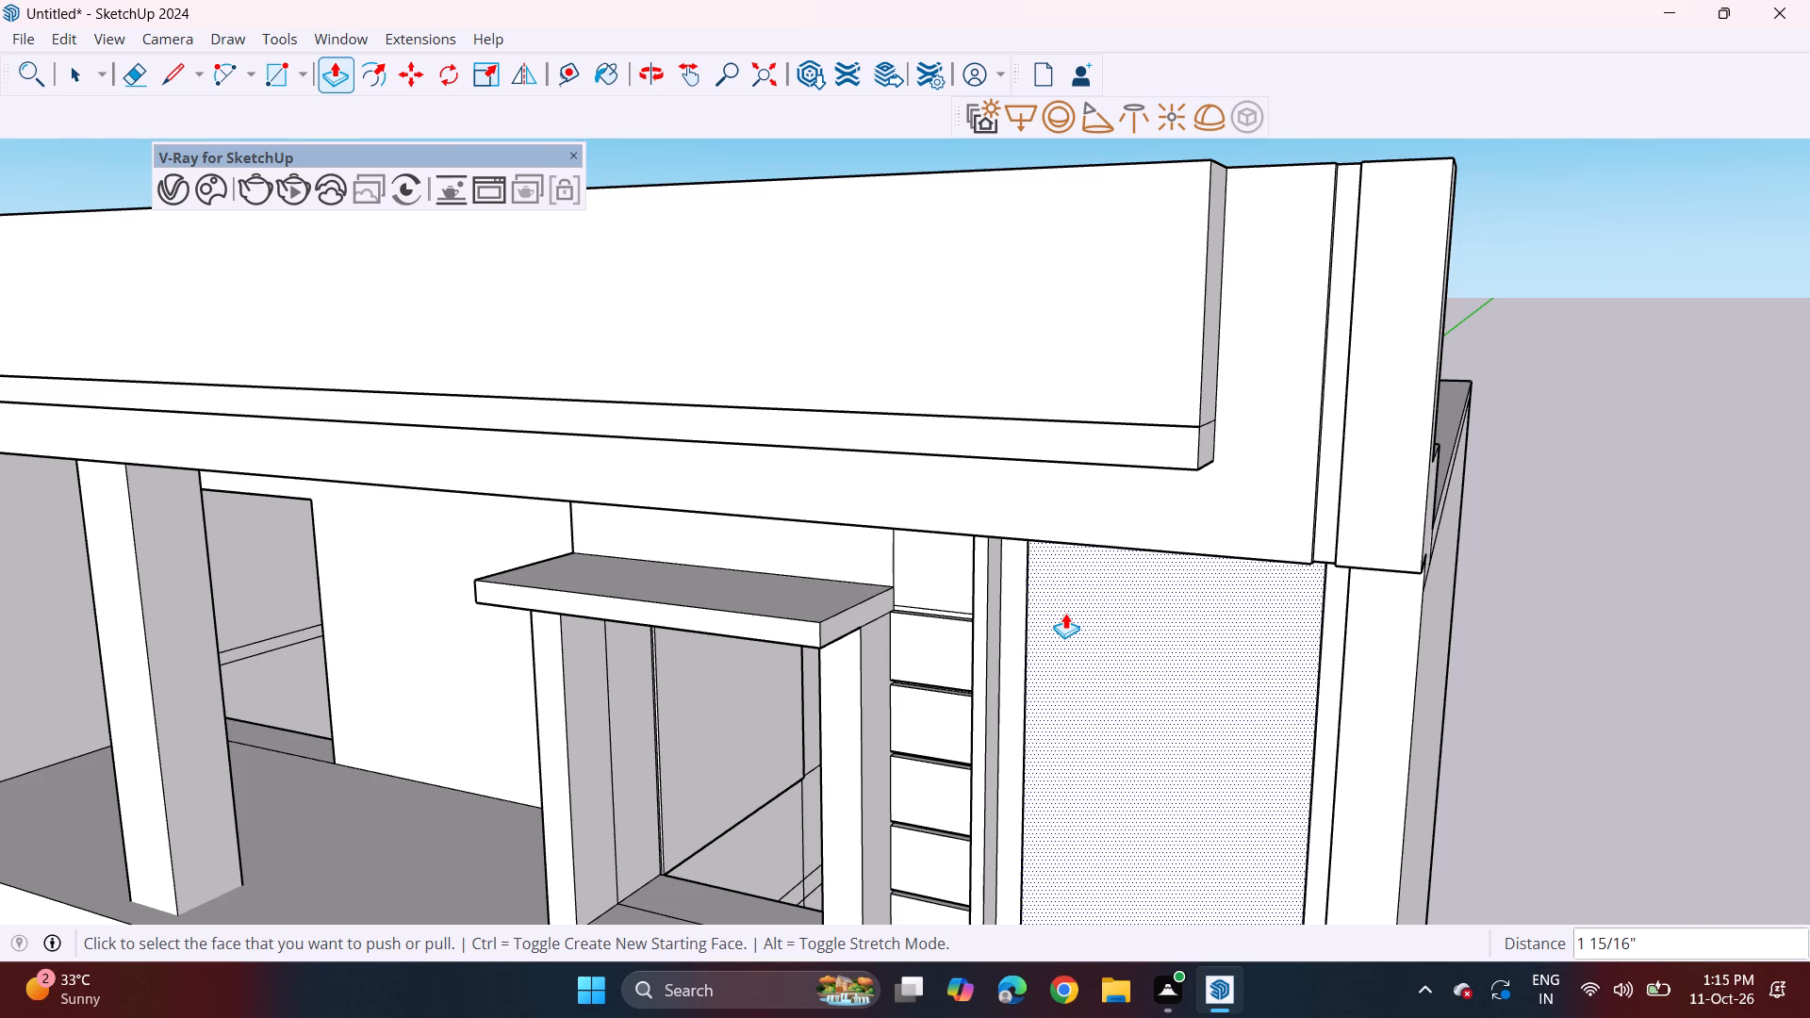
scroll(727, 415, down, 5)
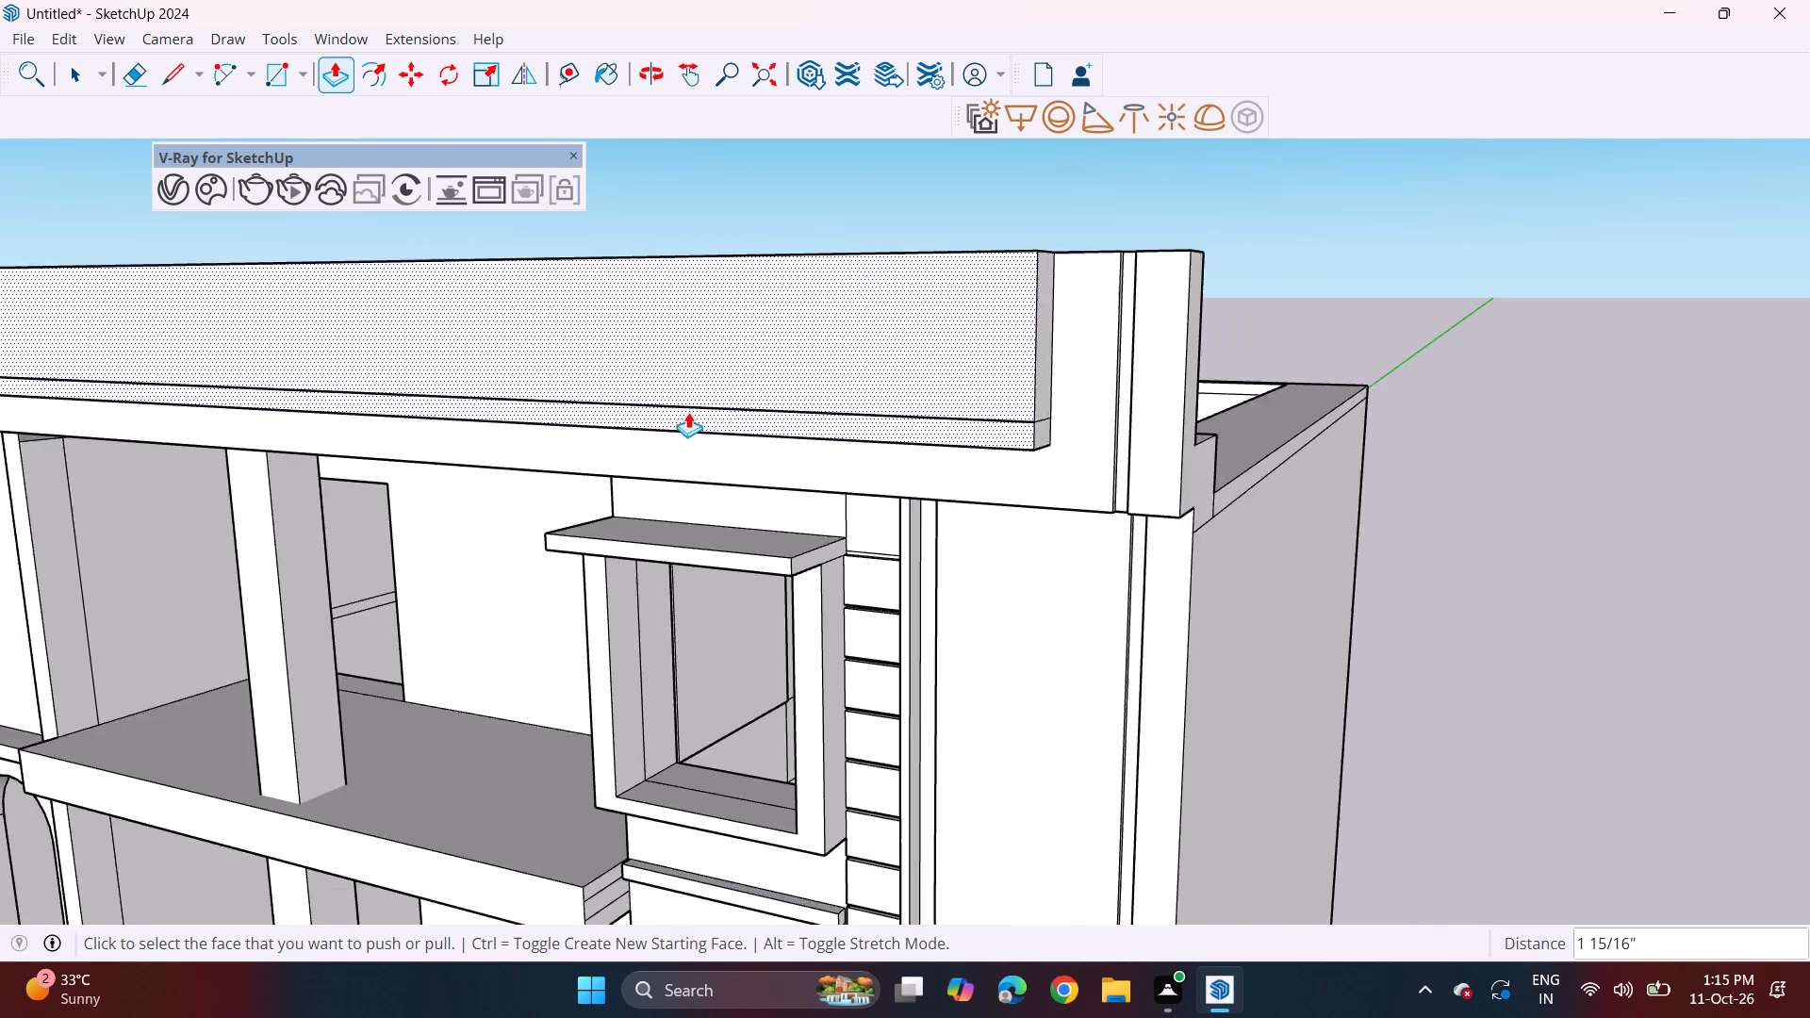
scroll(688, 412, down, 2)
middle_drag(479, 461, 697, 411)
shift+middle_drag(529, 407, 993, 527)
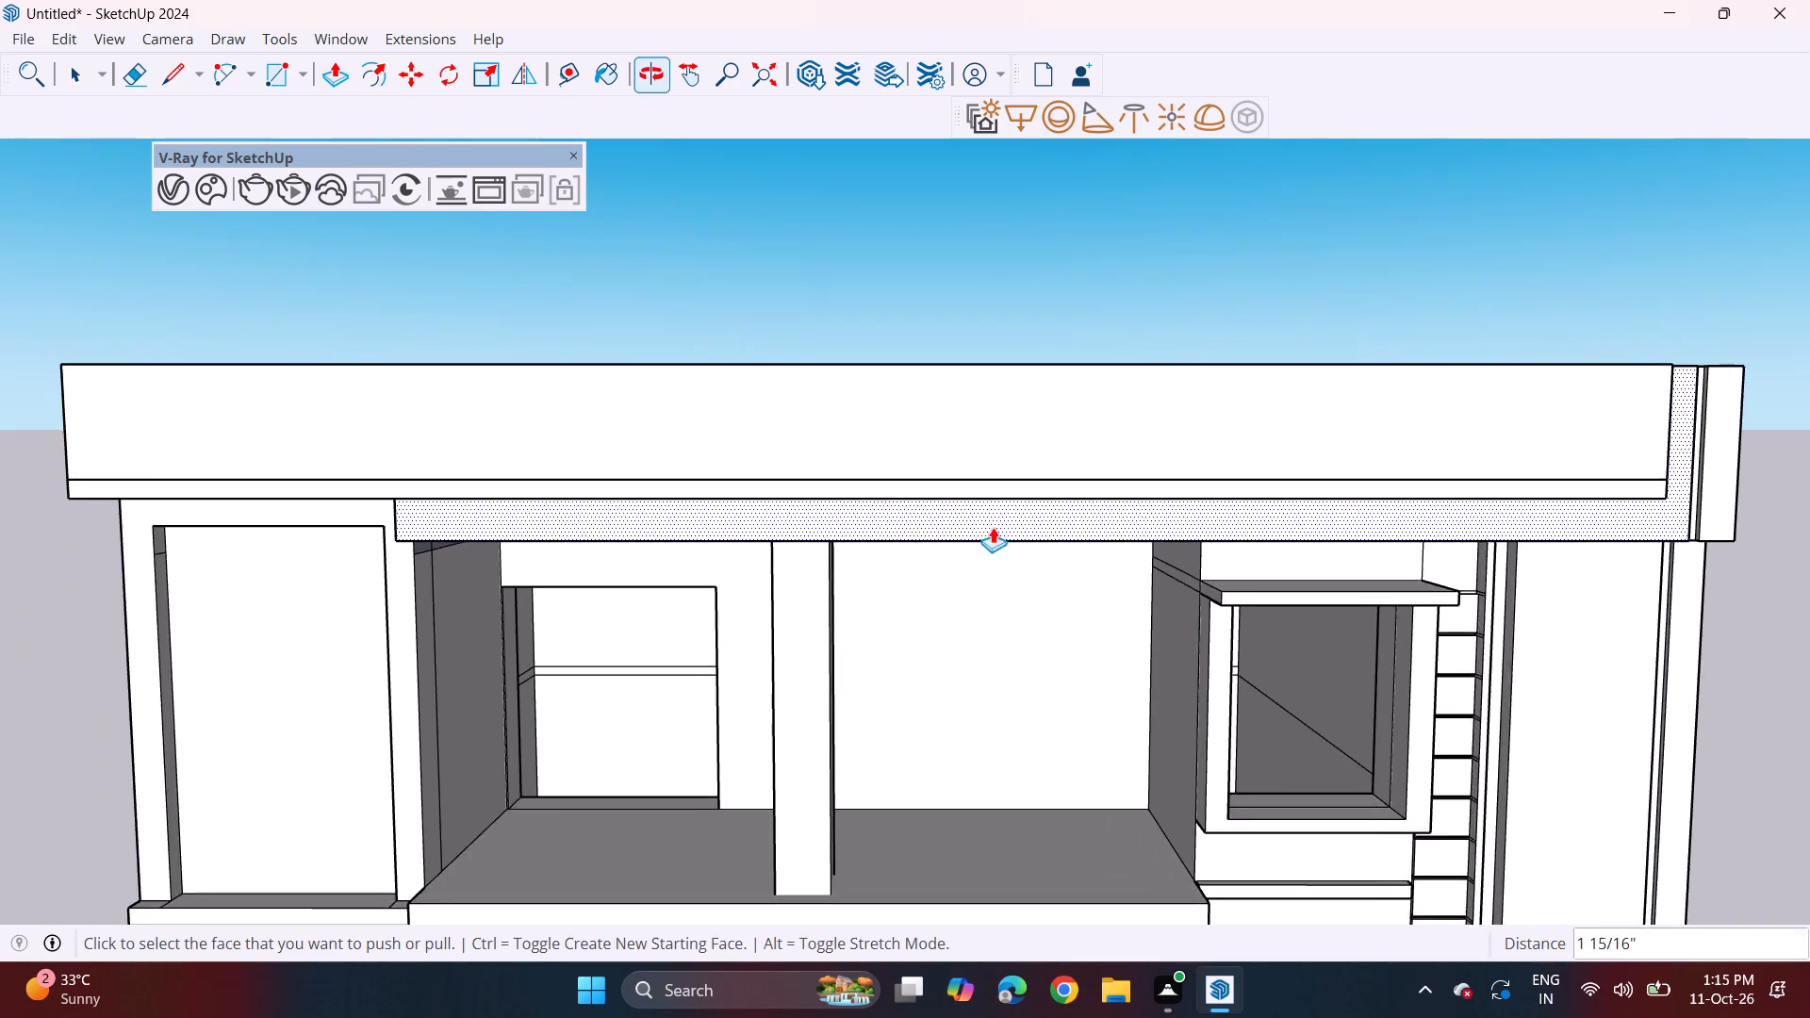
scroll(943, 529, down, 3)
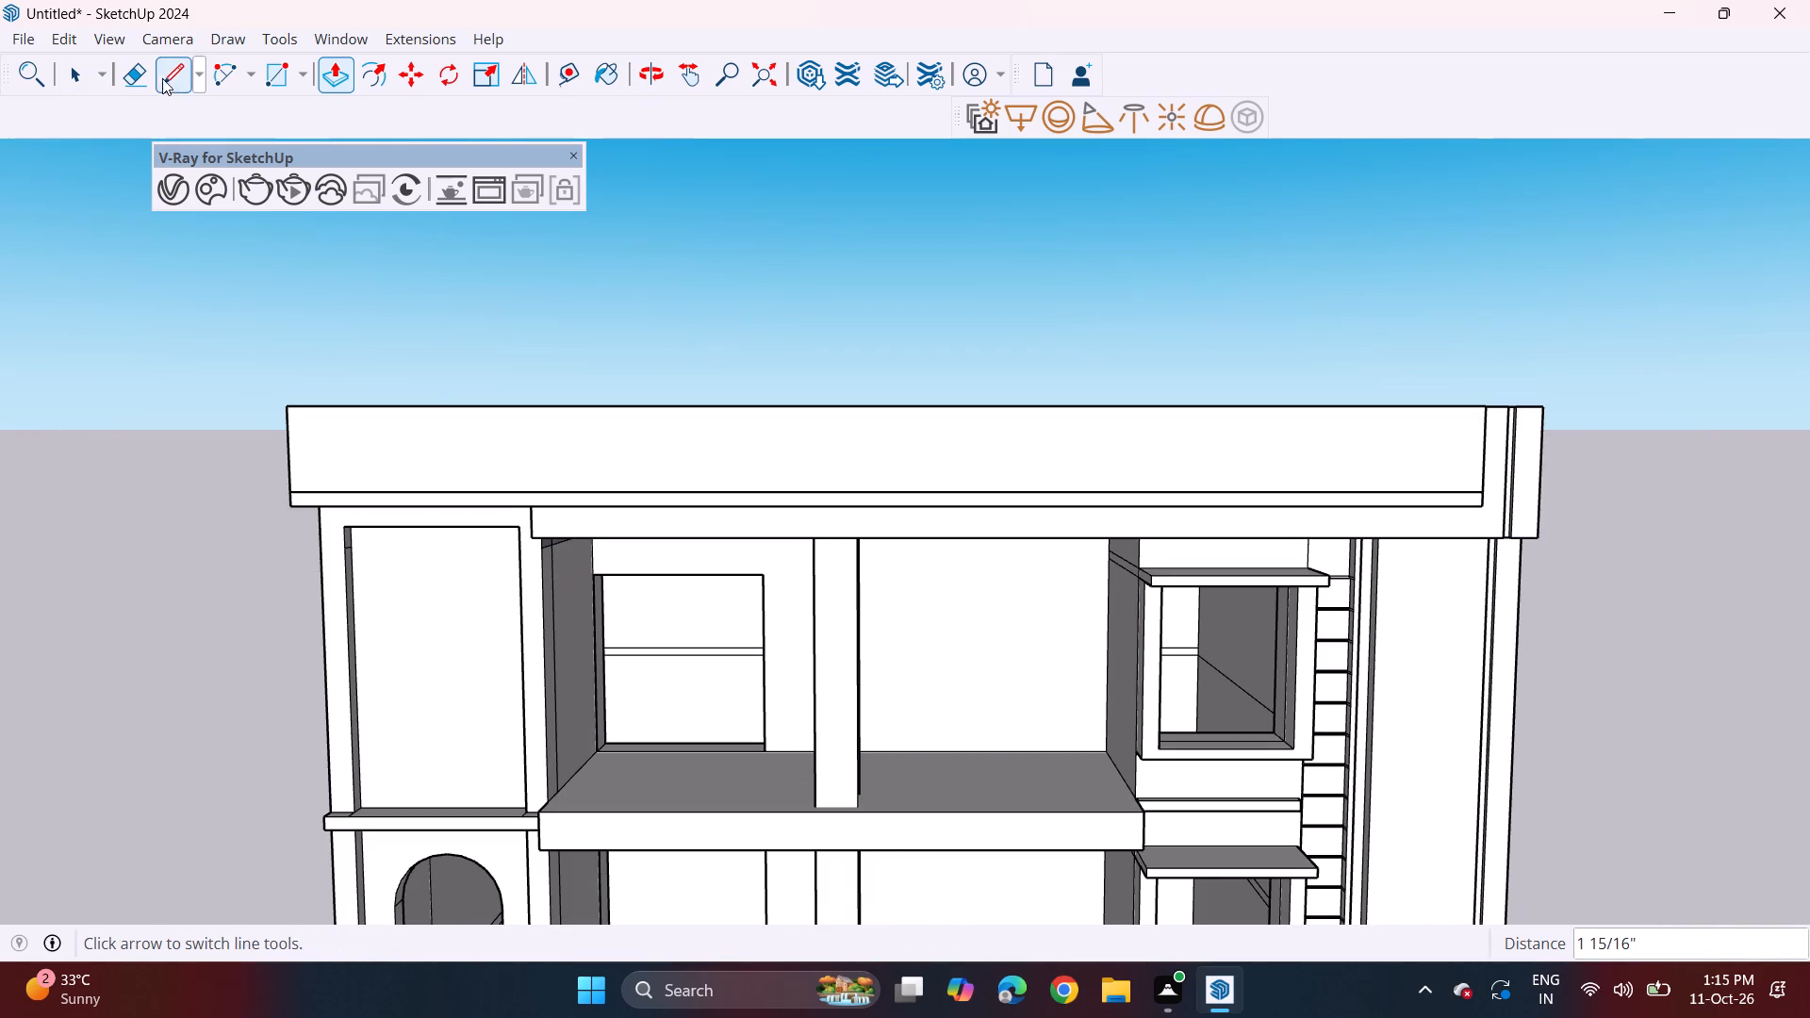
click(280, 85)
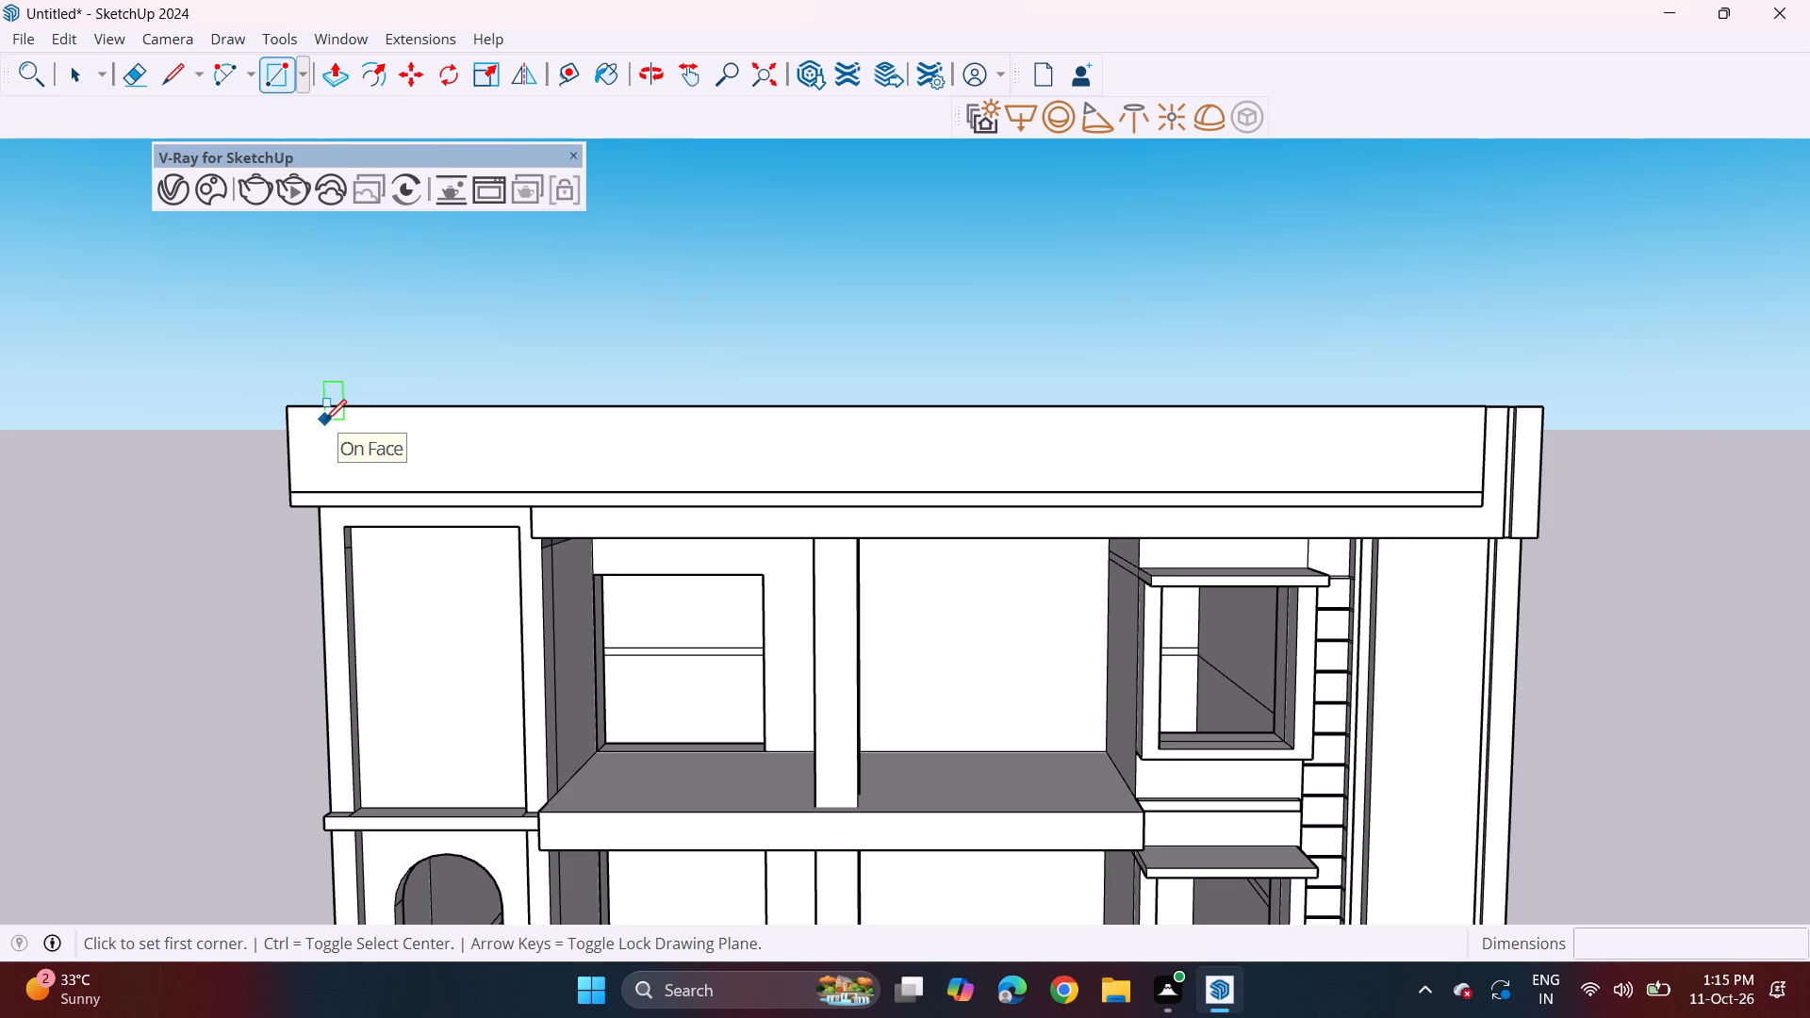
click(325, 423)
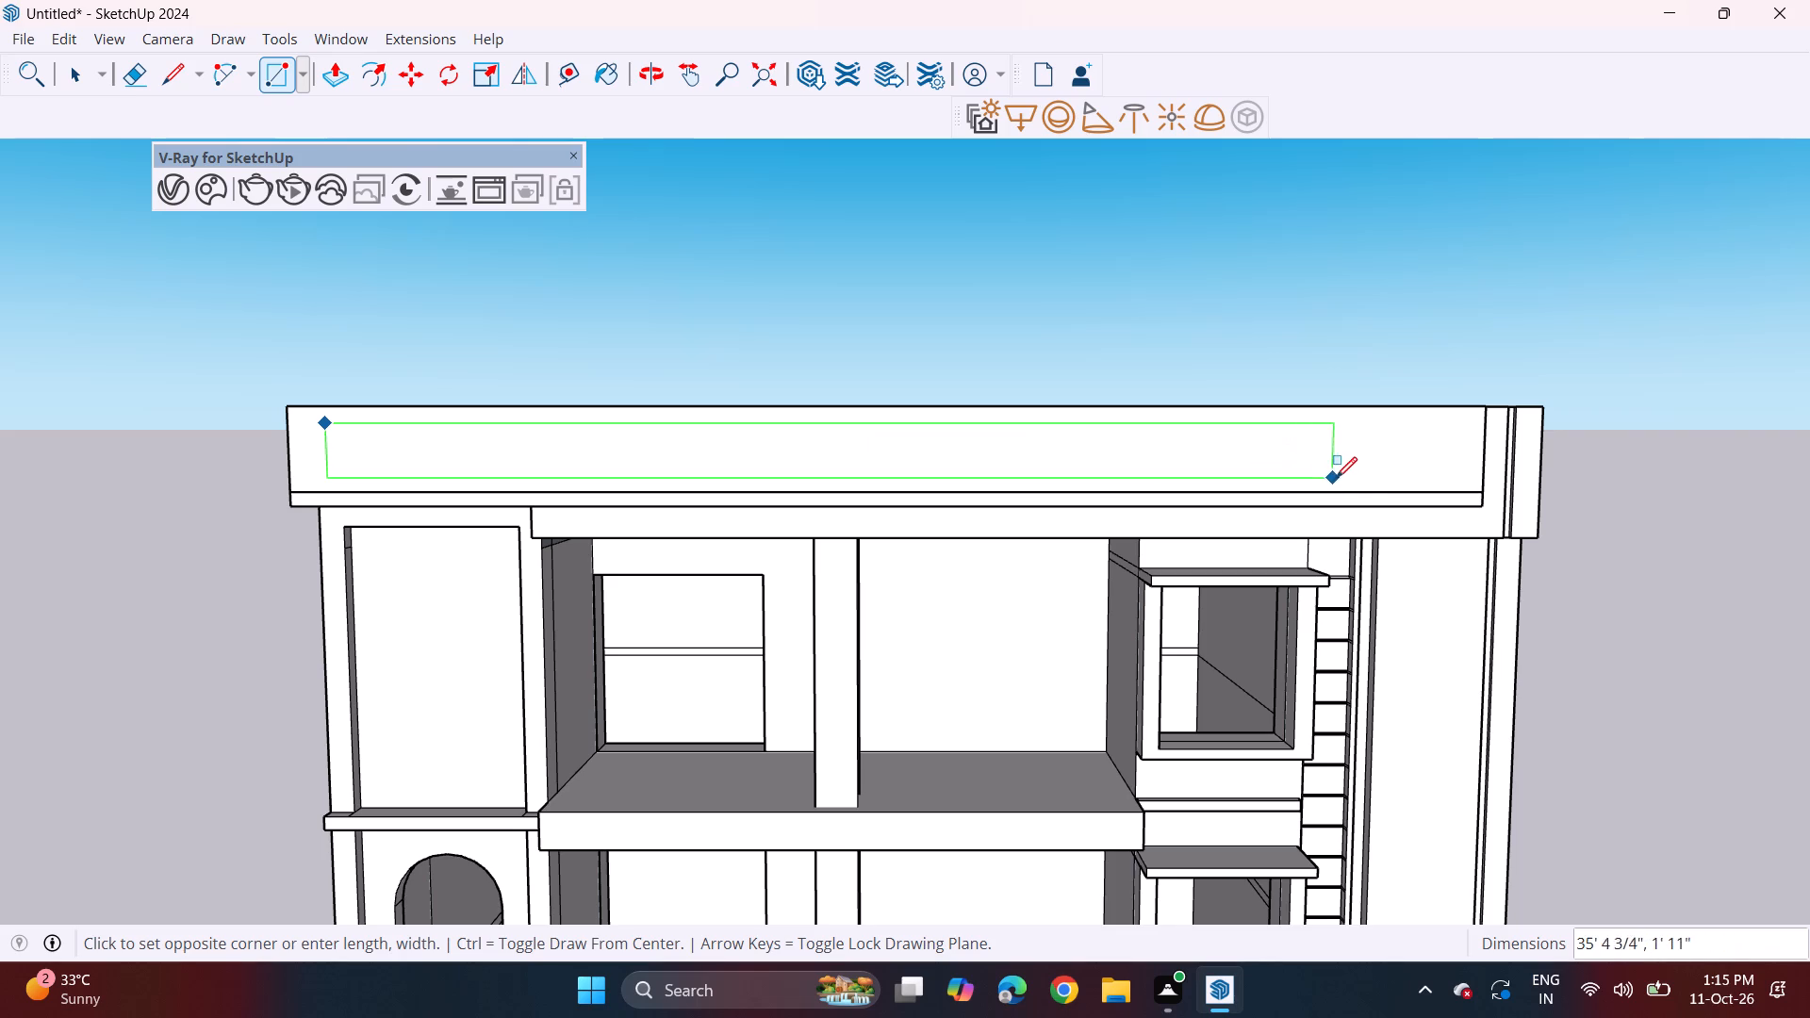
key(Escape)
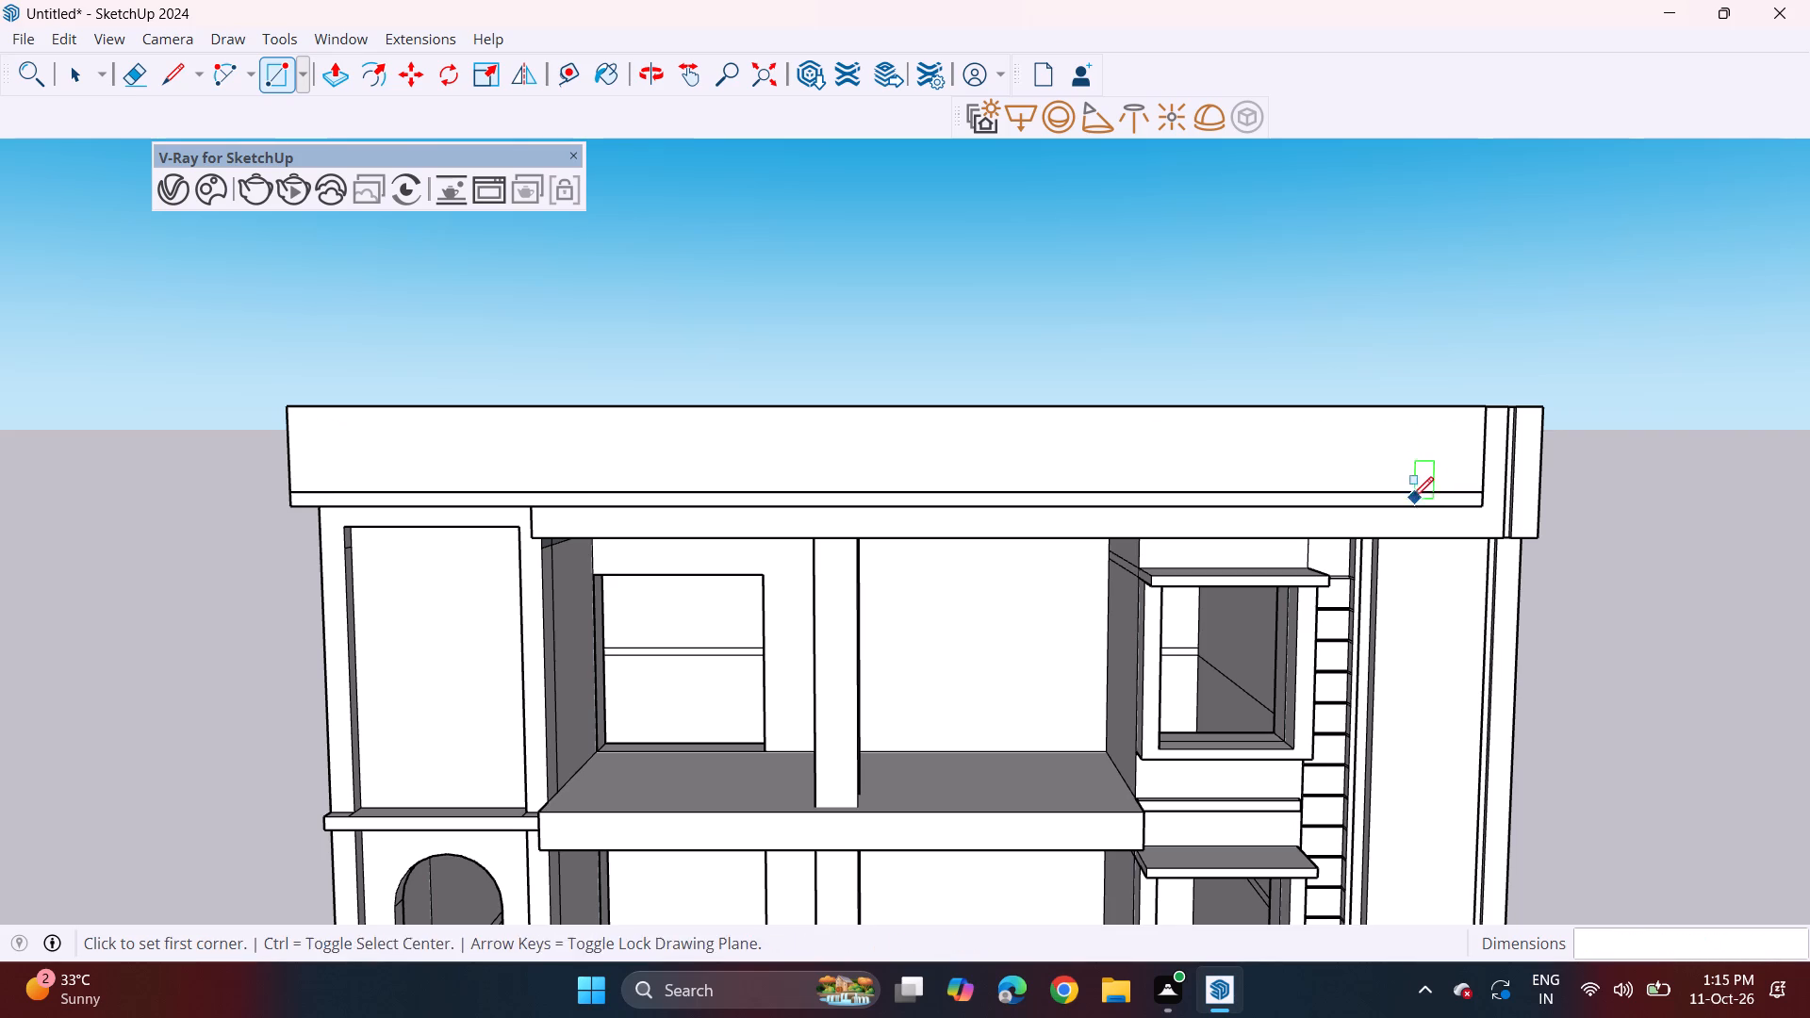
Raise the top face of the long parapet band by about 10 1/4".
middle_drag(1405, 507, 1174, 787)
scroll(1144, 683, up, 2)
key(p)
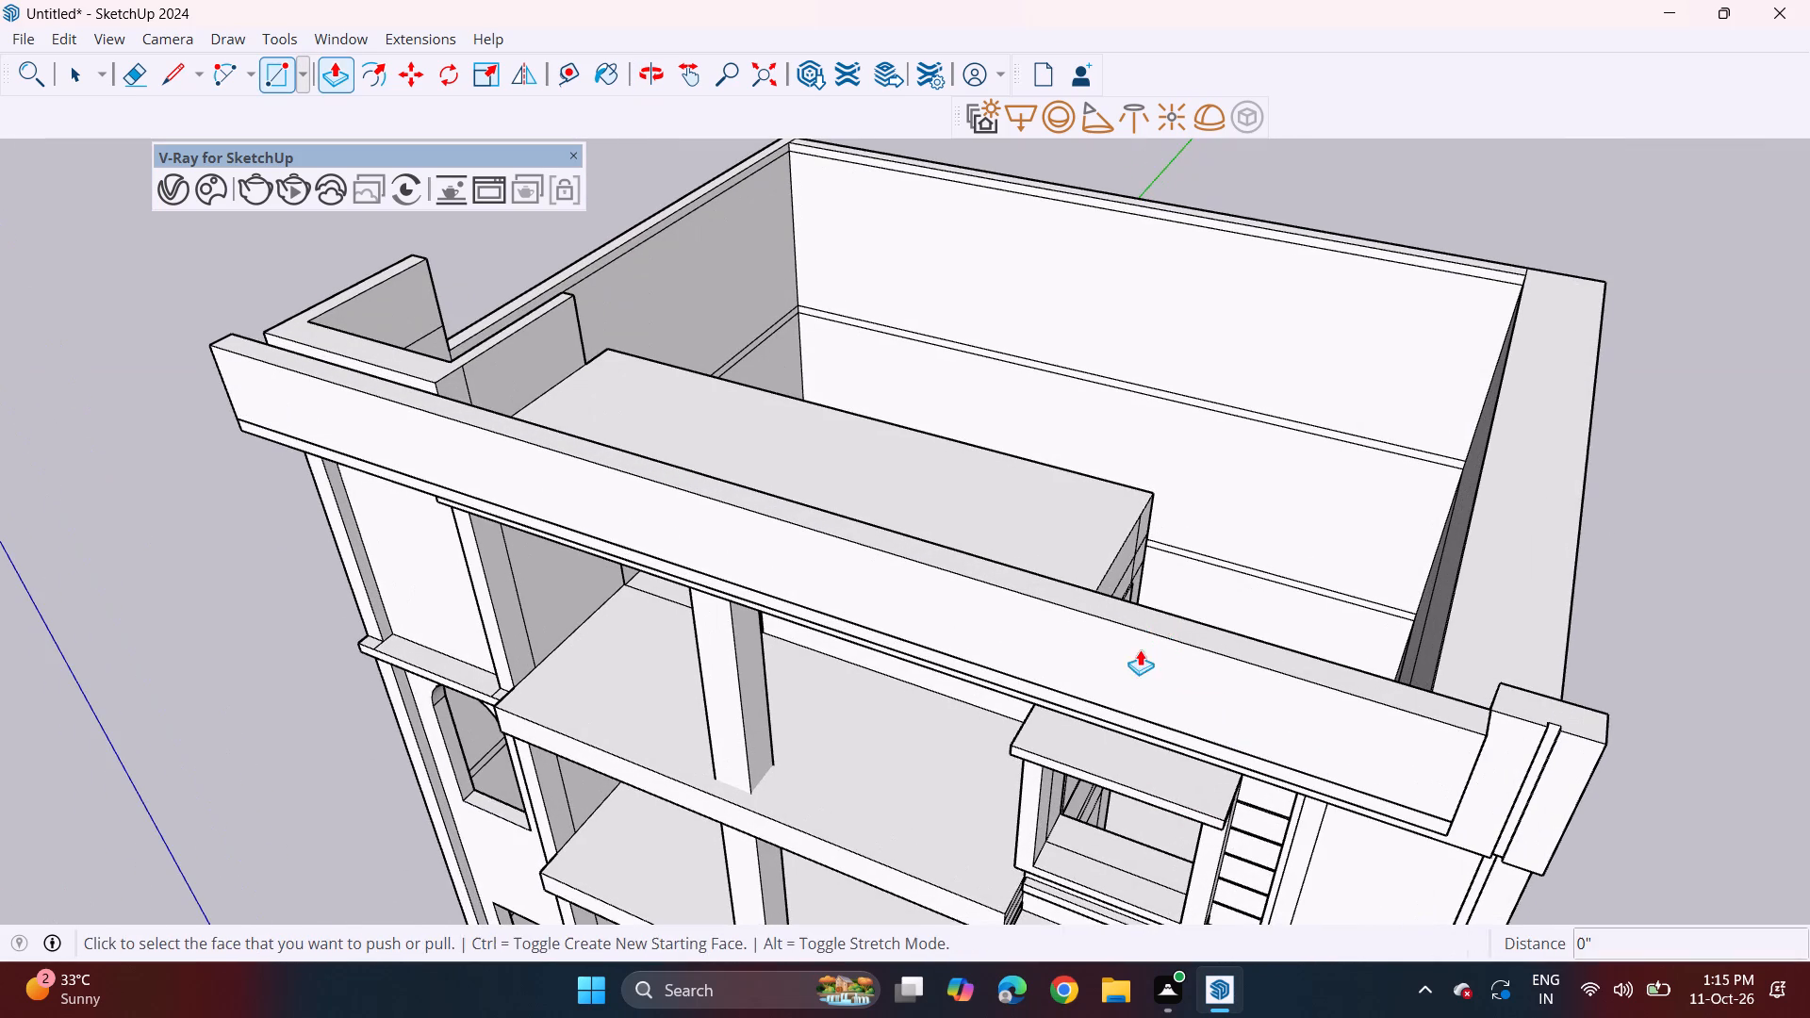
click(1155, 624)
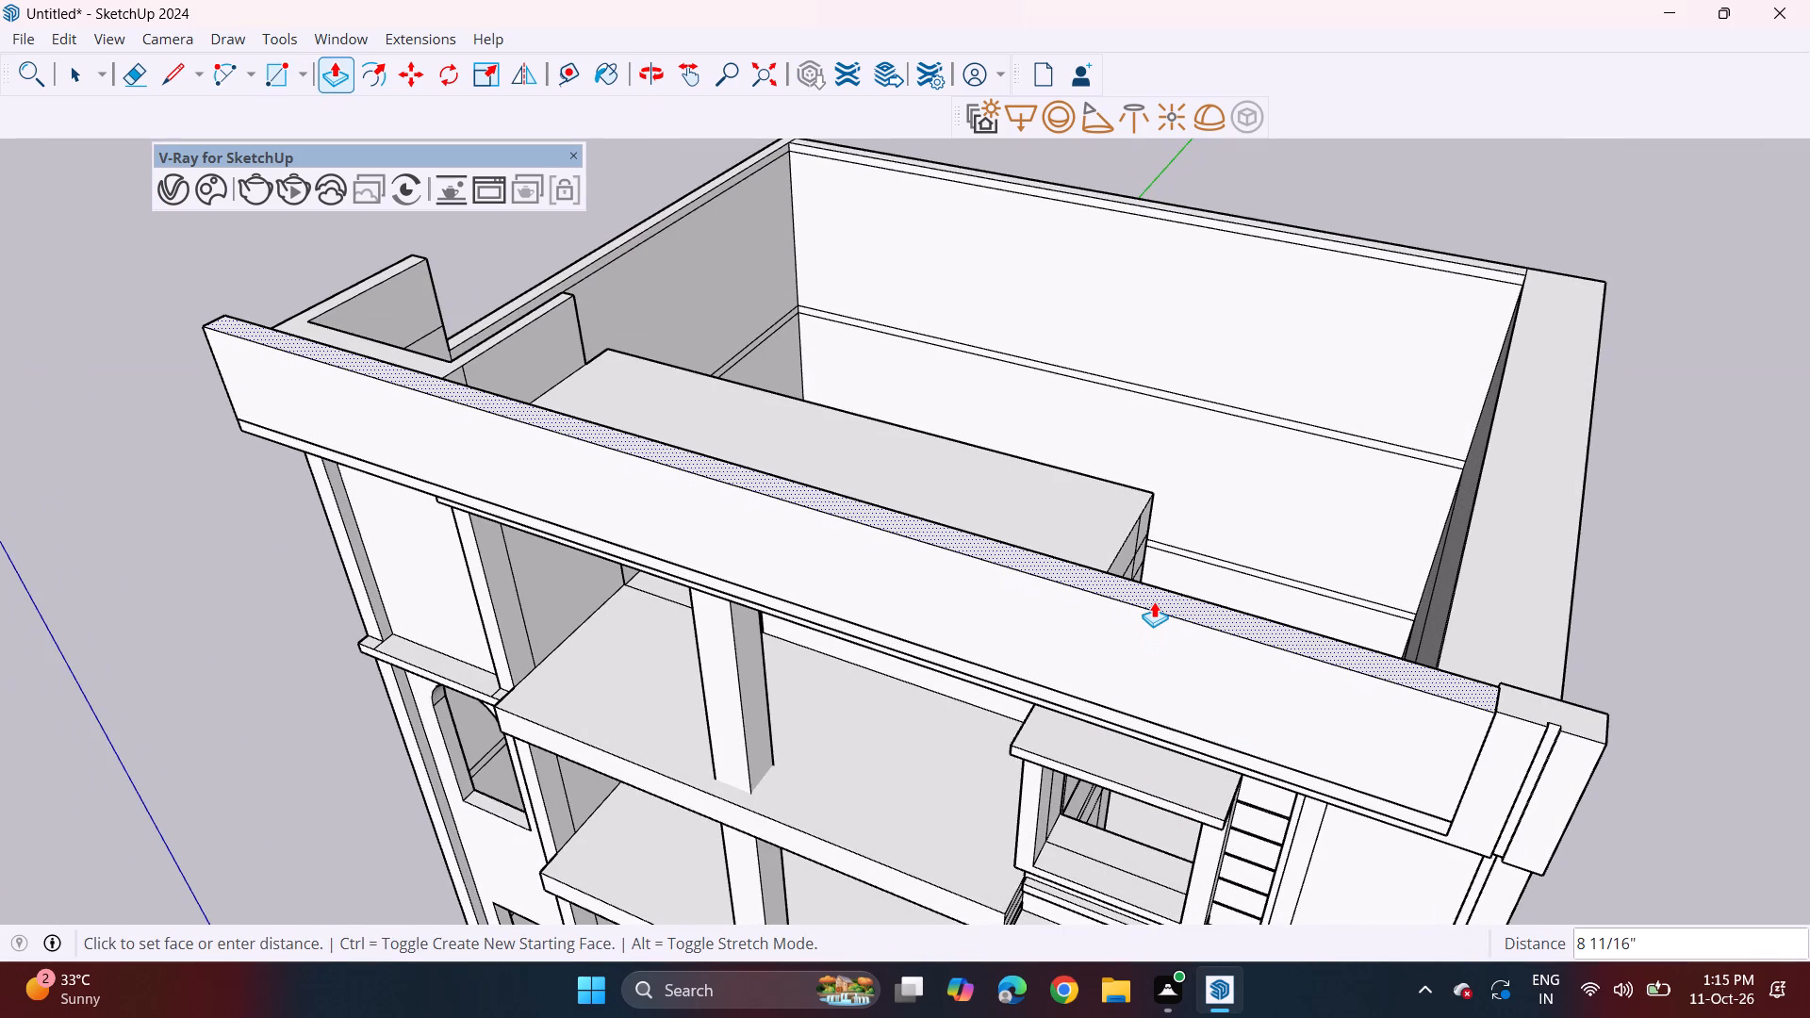
click(1155, 598)
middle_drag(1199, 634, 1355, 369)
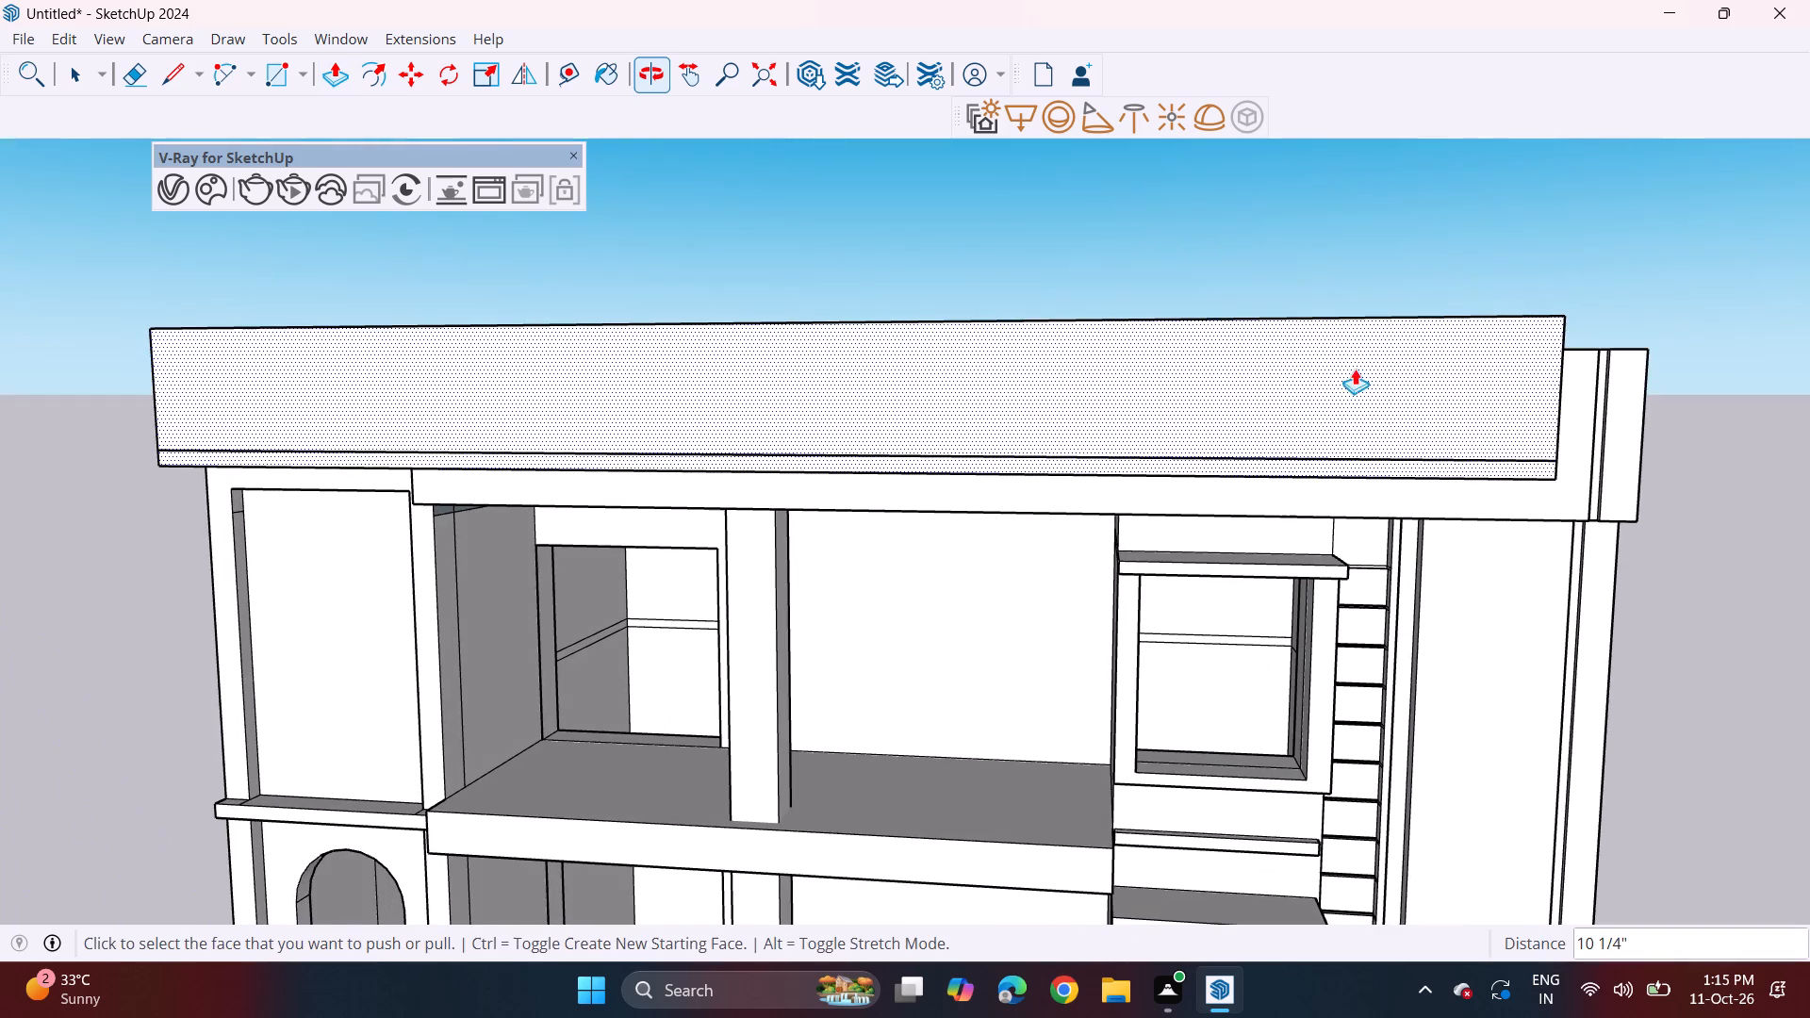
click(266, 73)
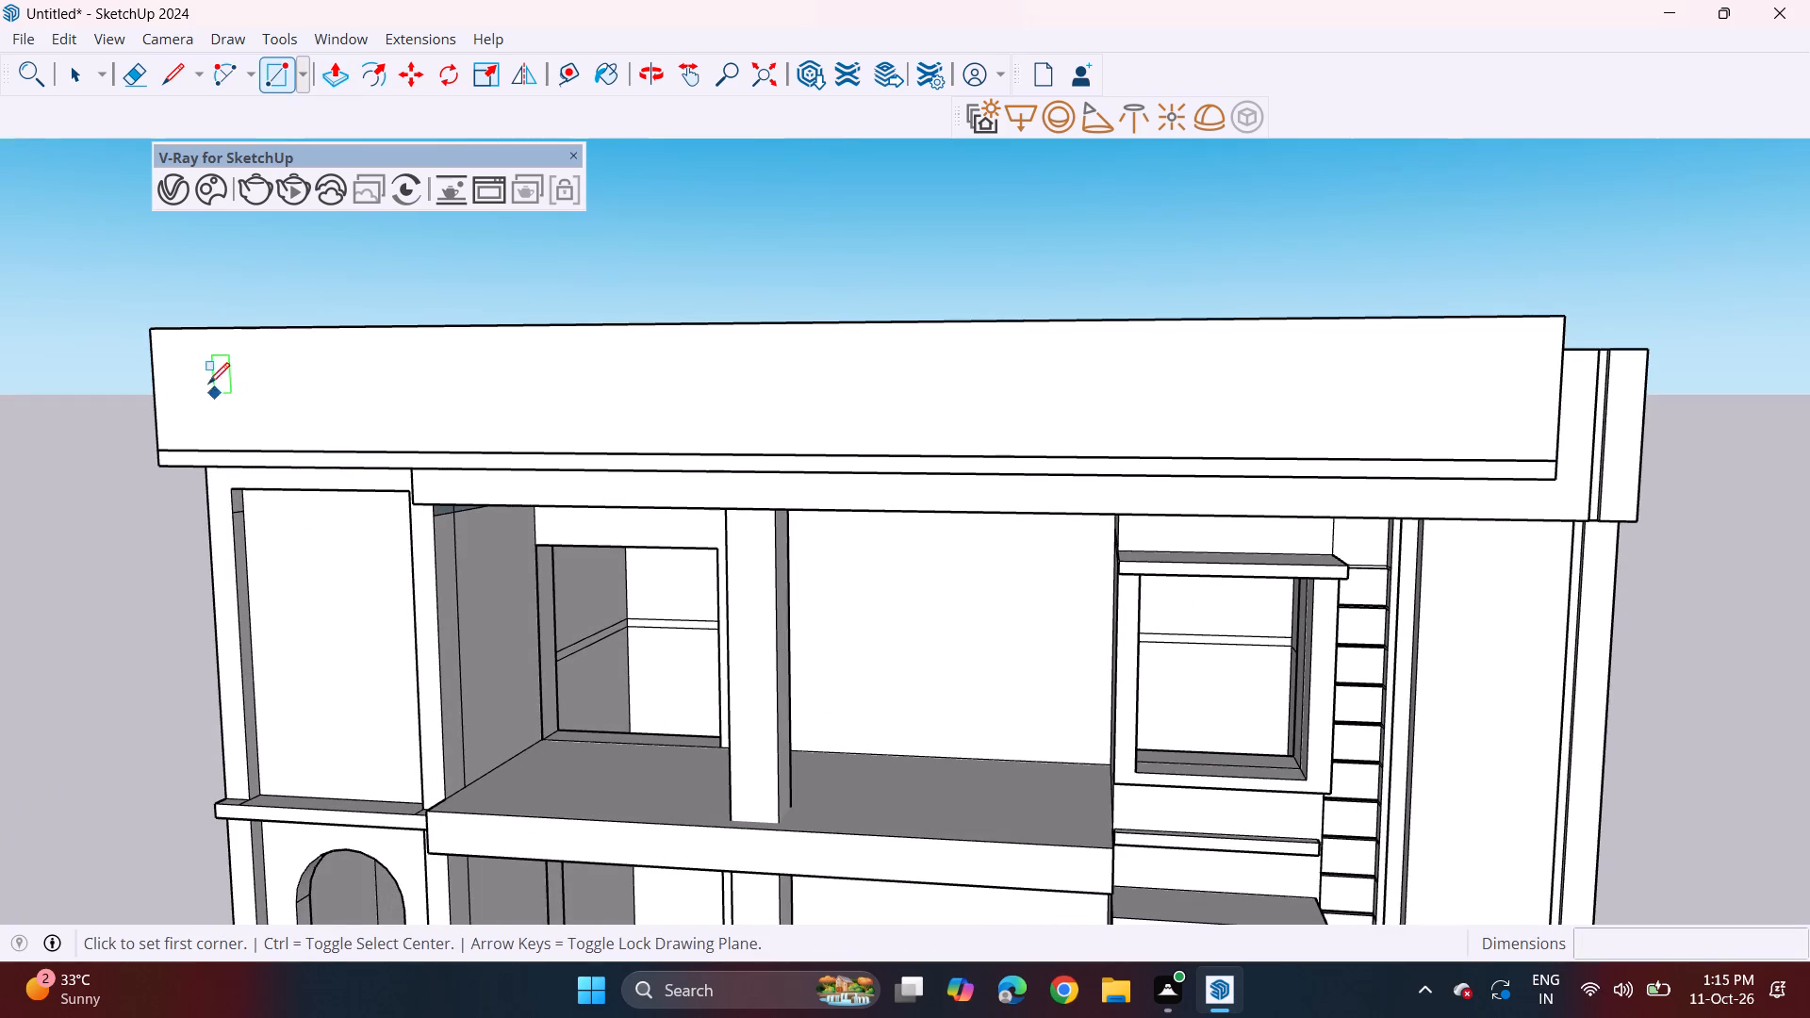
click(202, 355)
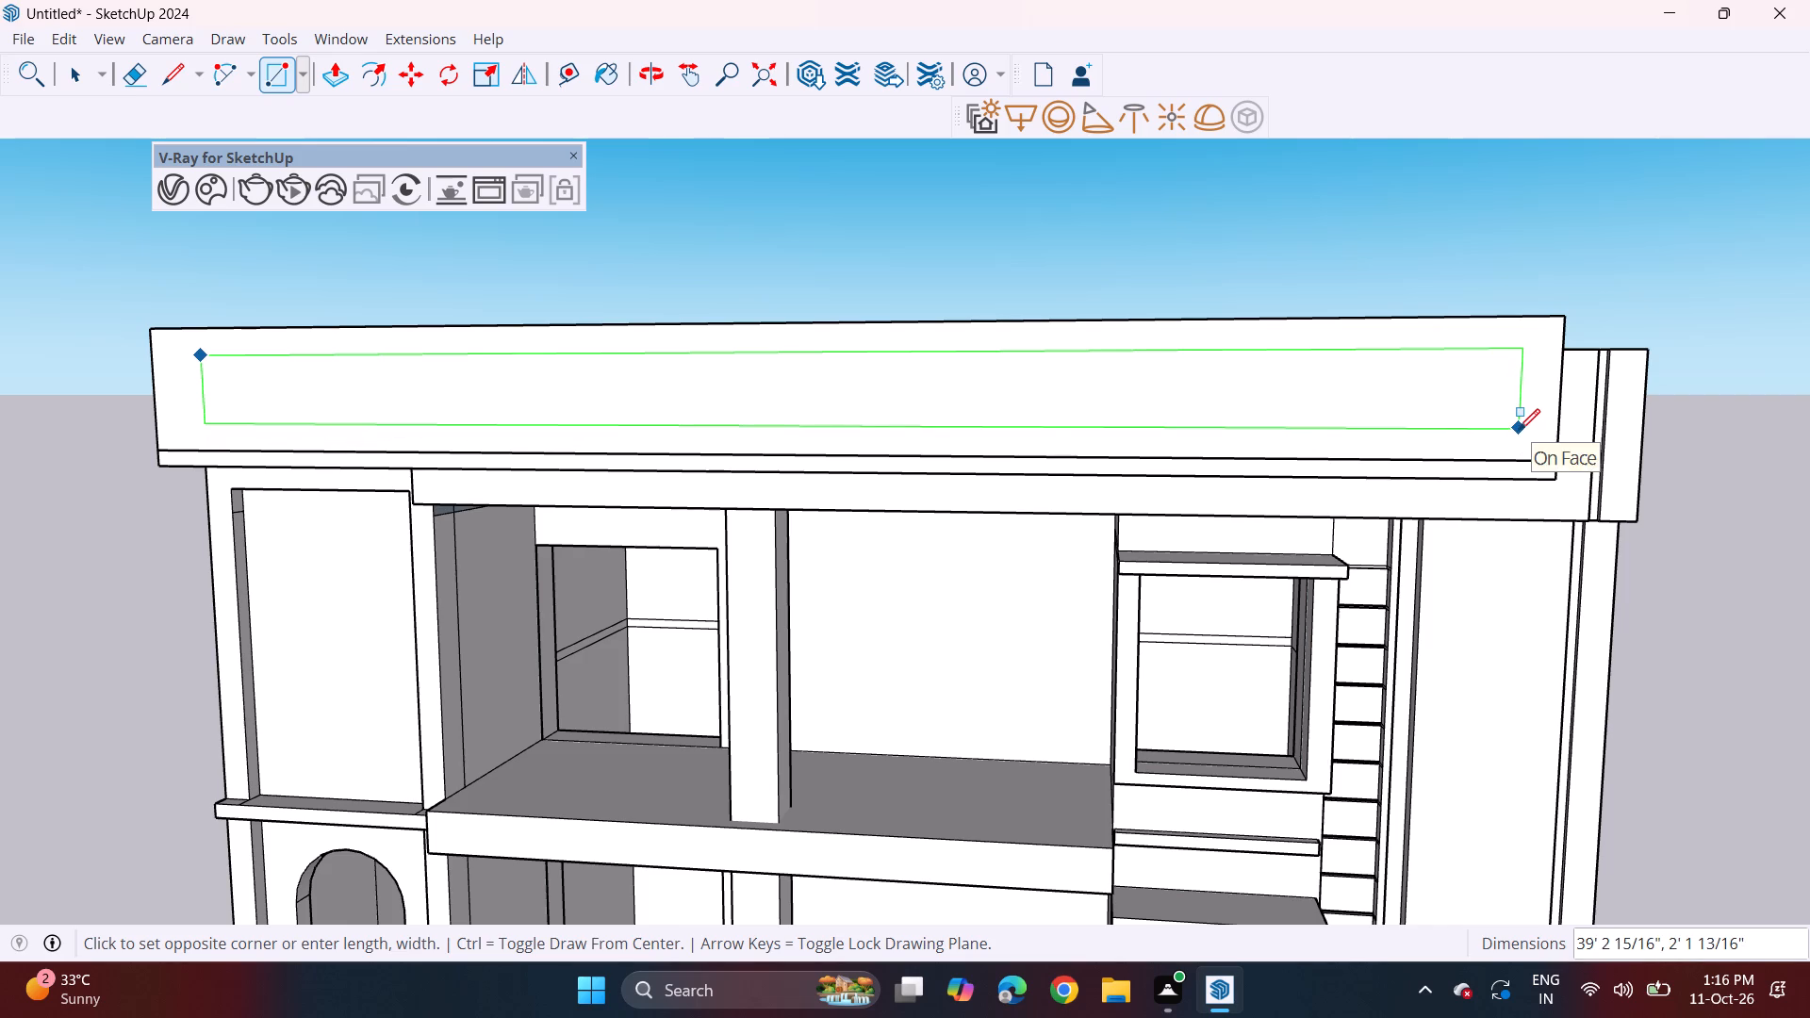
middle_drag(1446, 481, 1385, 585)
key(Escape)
Raise the top face of the long parapet band by about 1' 2 1/16".
middle_drag(1259, 534, 1145, 768)
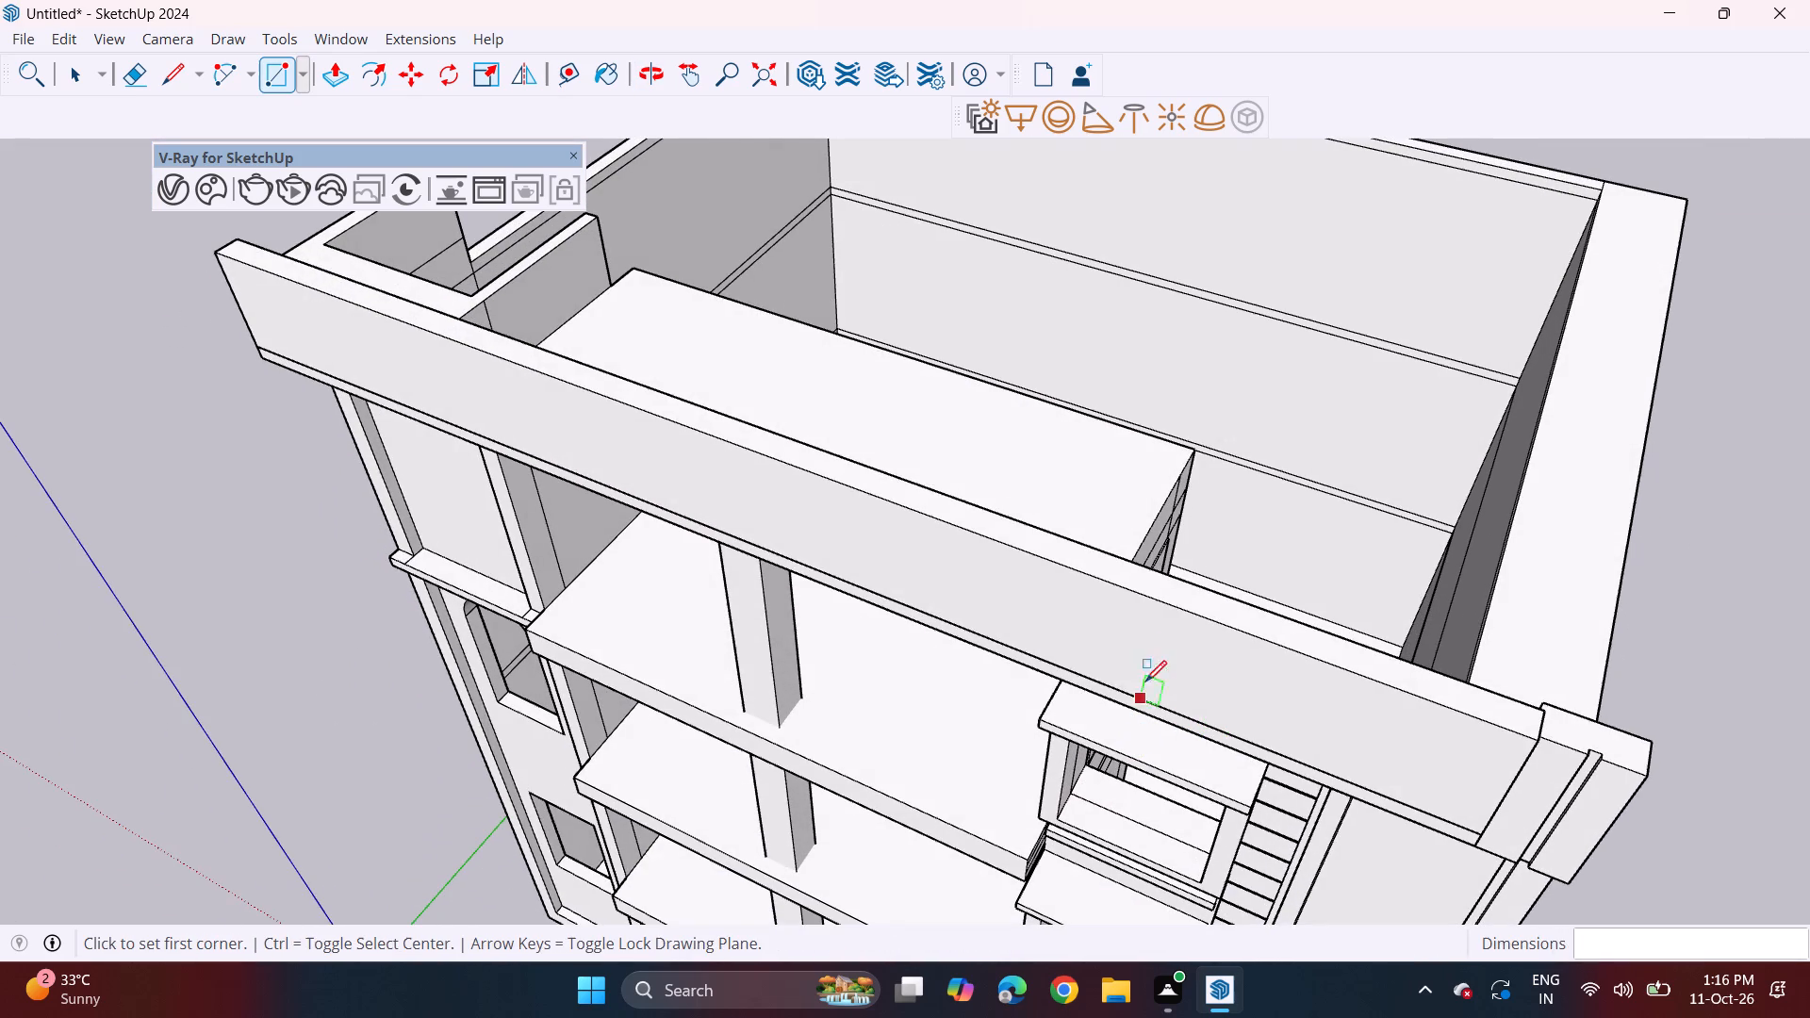
key(p)
click(1169, 590)
click(1173, 556)
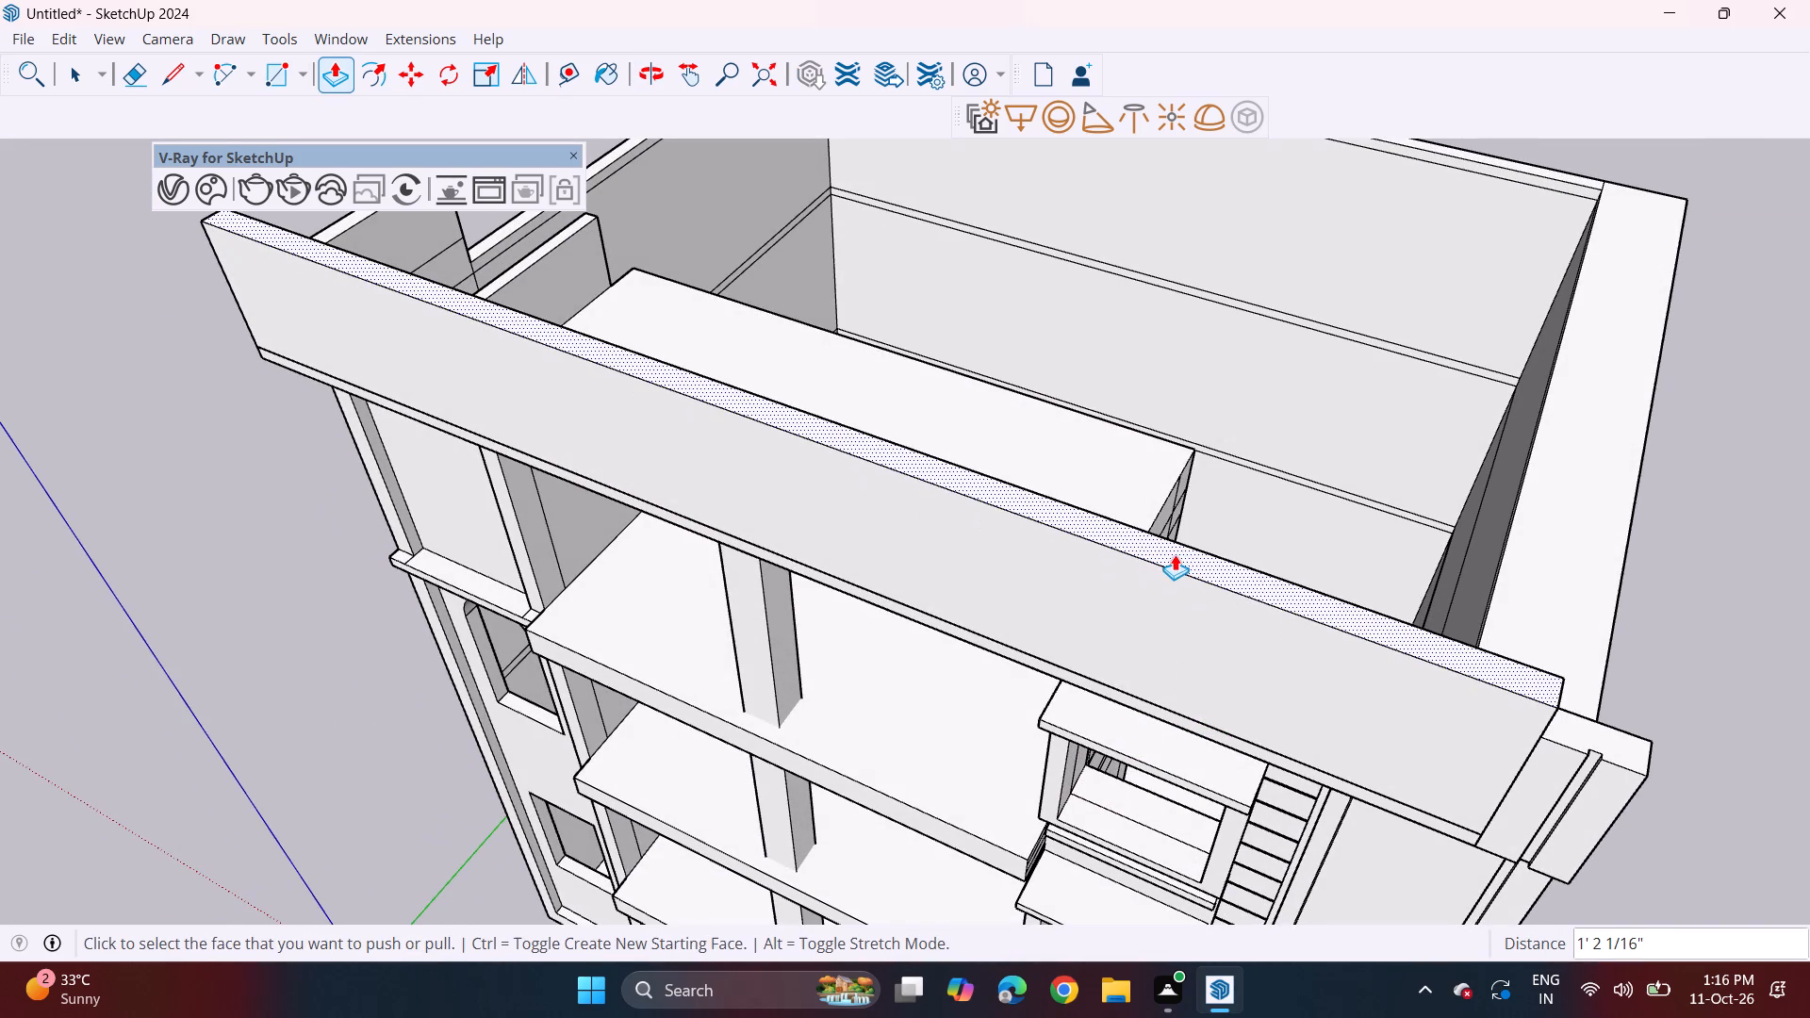
Raise the top face of the grooved end block to the level of the parapet band's top.
double_click(1561, 717)
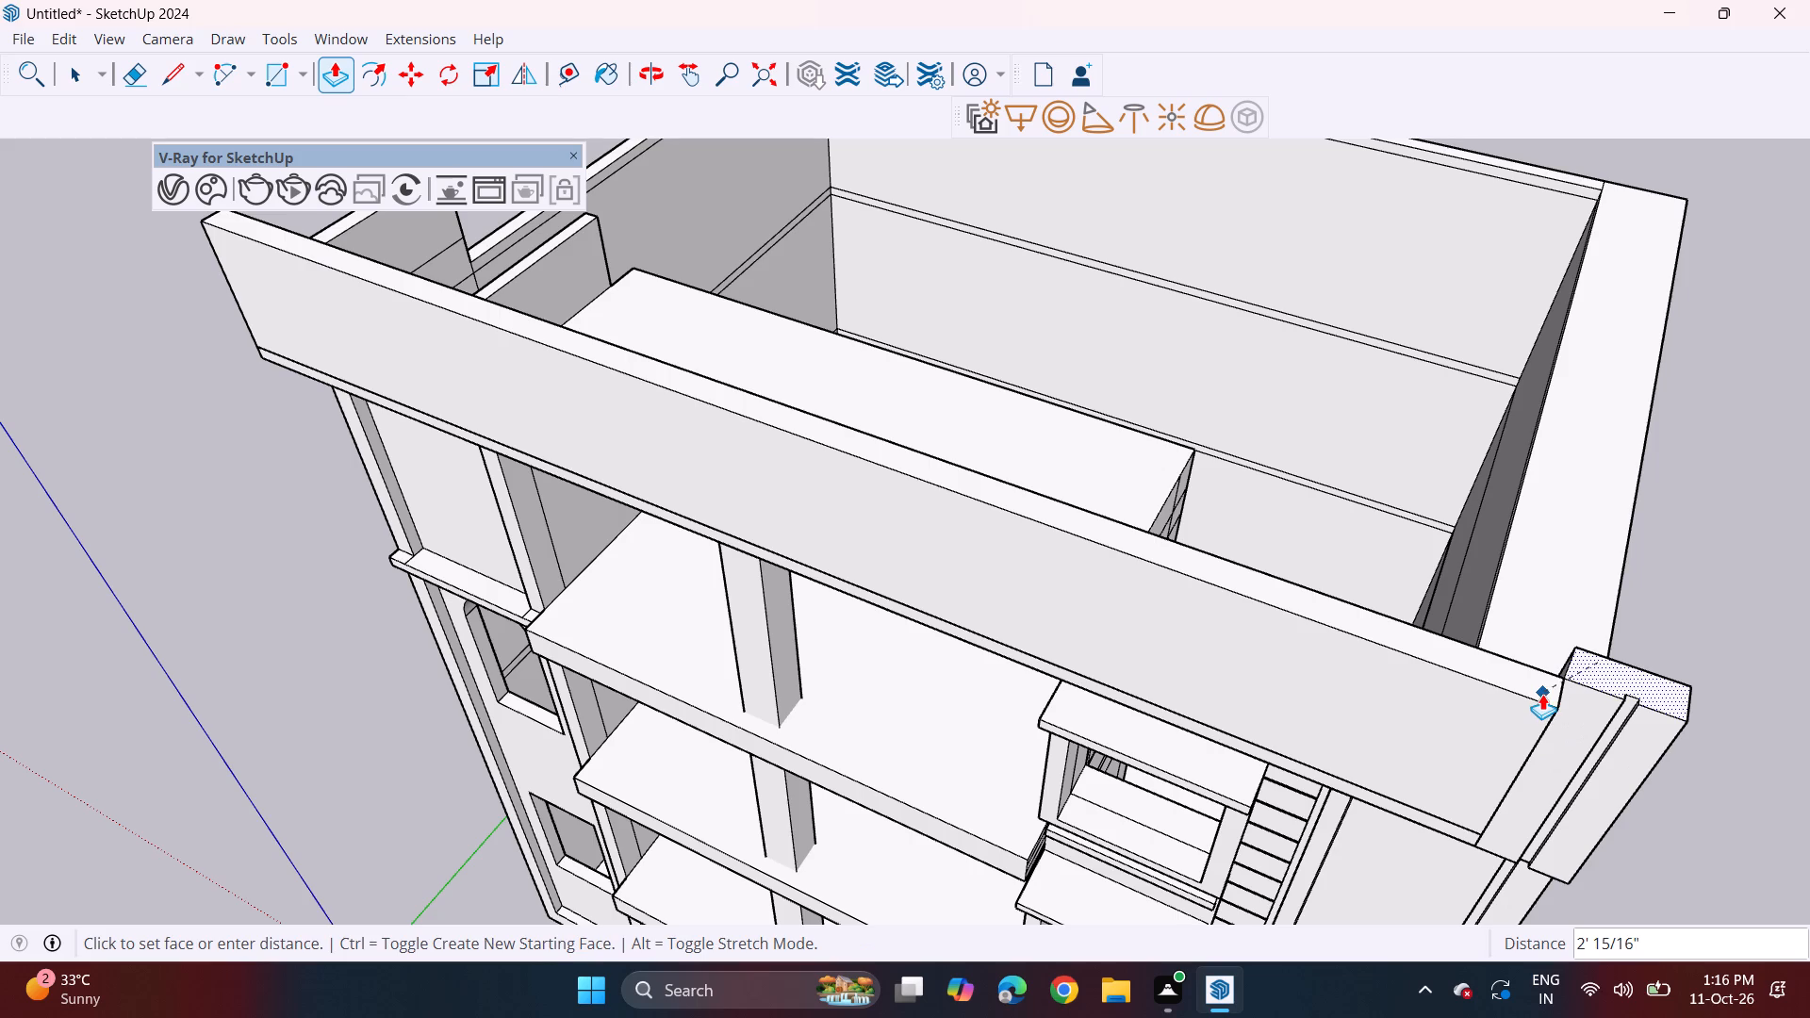
click(1542, 694)
Draw a long panel rectangle about 38' 7 3/8" by 3' 10 5/8" on the parapet band's front face, inset from its edges.
middle_drag(1436, 721, 1555, 449)
scroll(1534, 423, down, 3)
middle_drag(1376, 585, 1443, 466)
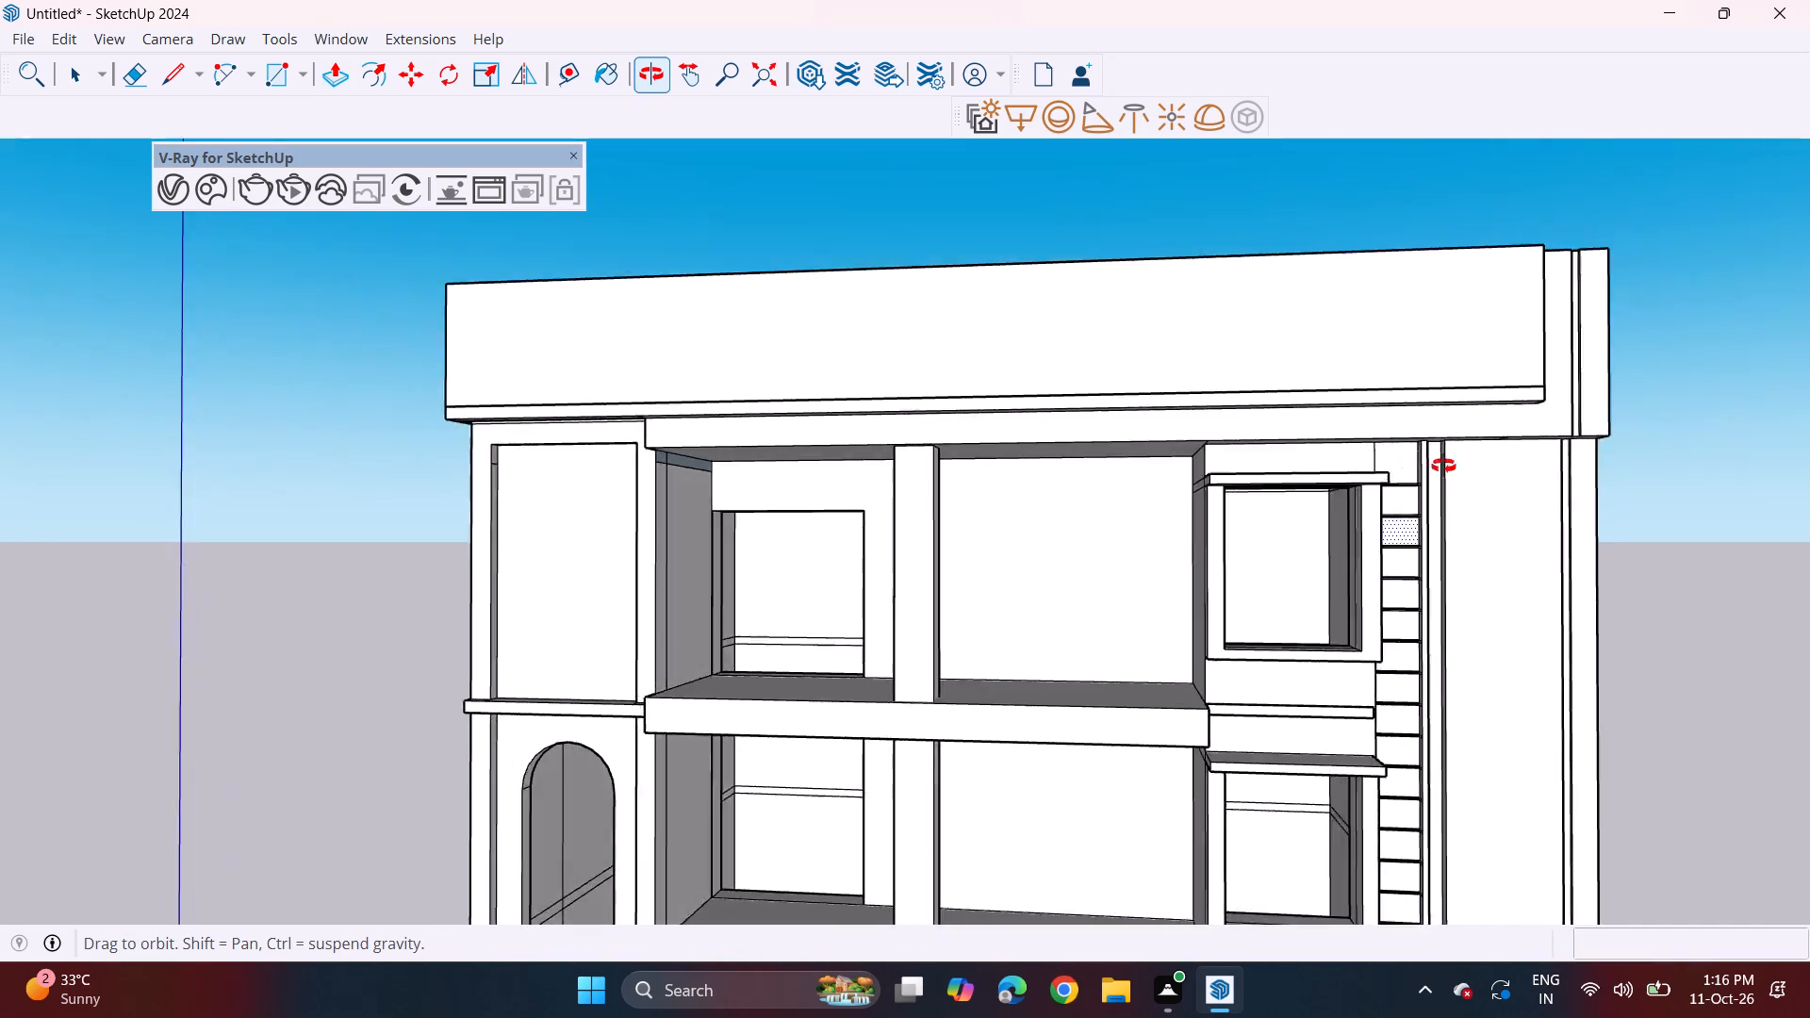
middle_drag(1443, 466, 1536, 531)
drag(258, 70, 282, 80)
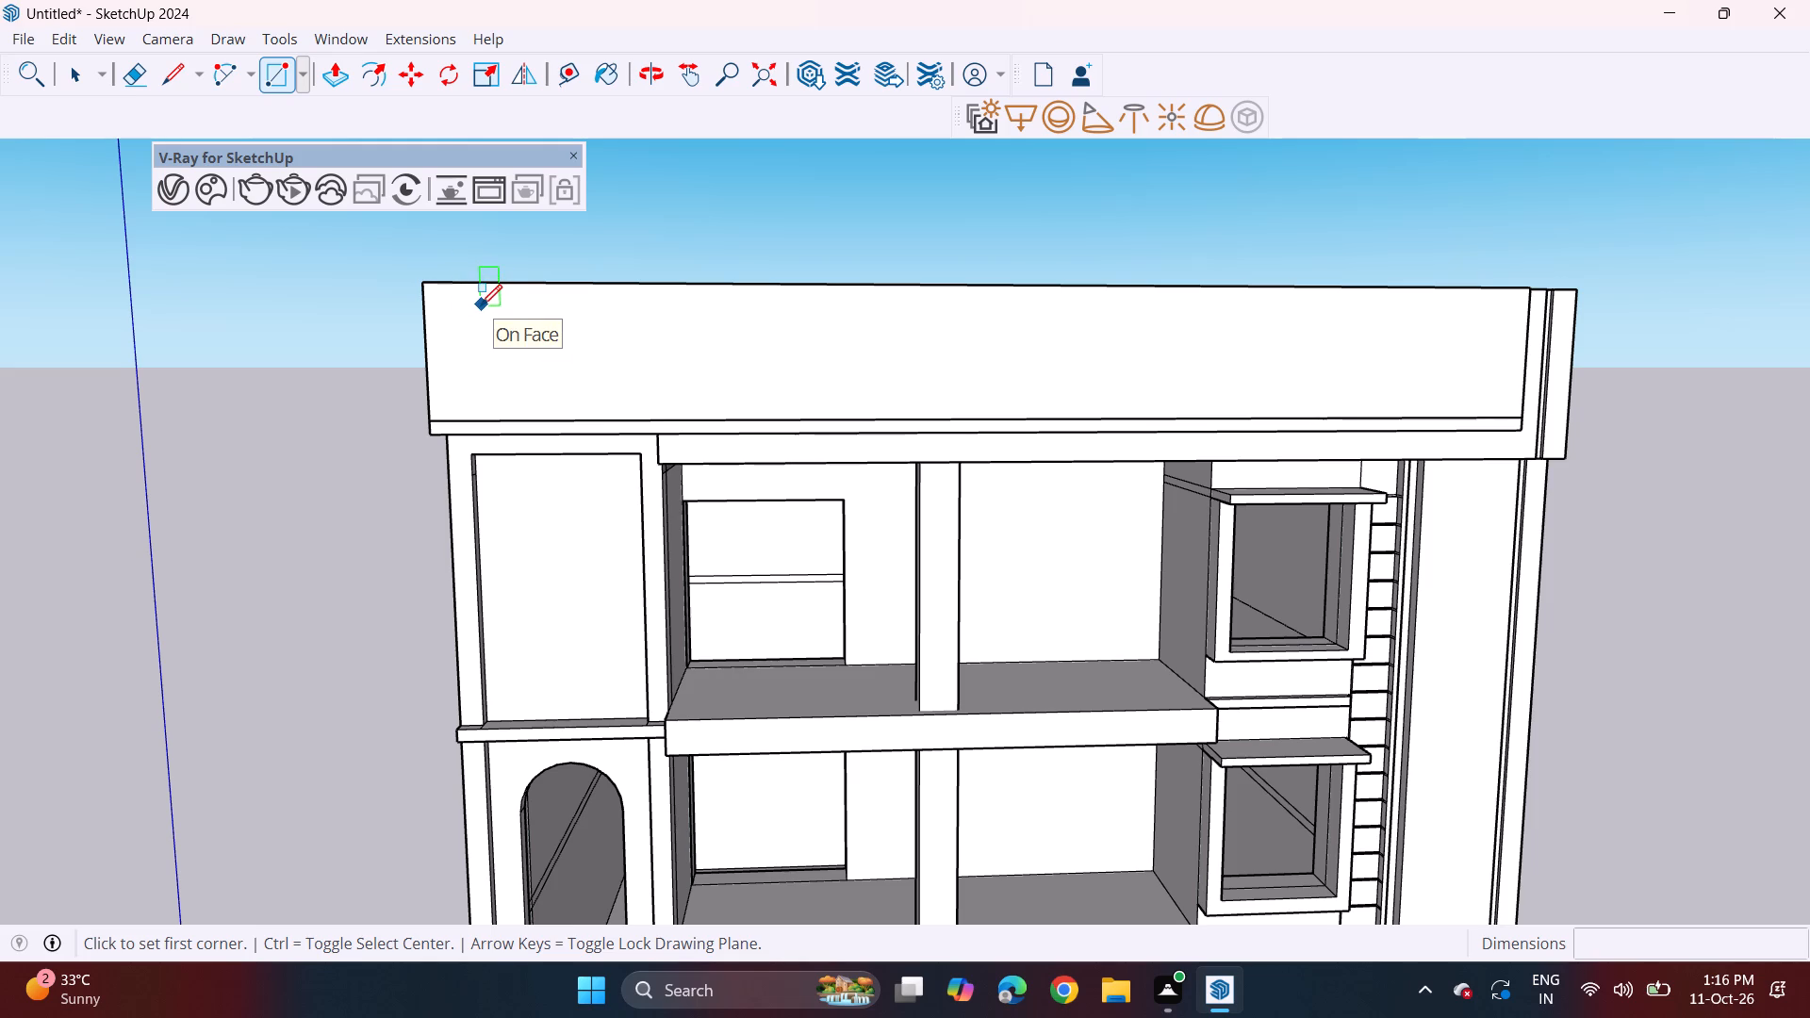
click(481, 305)
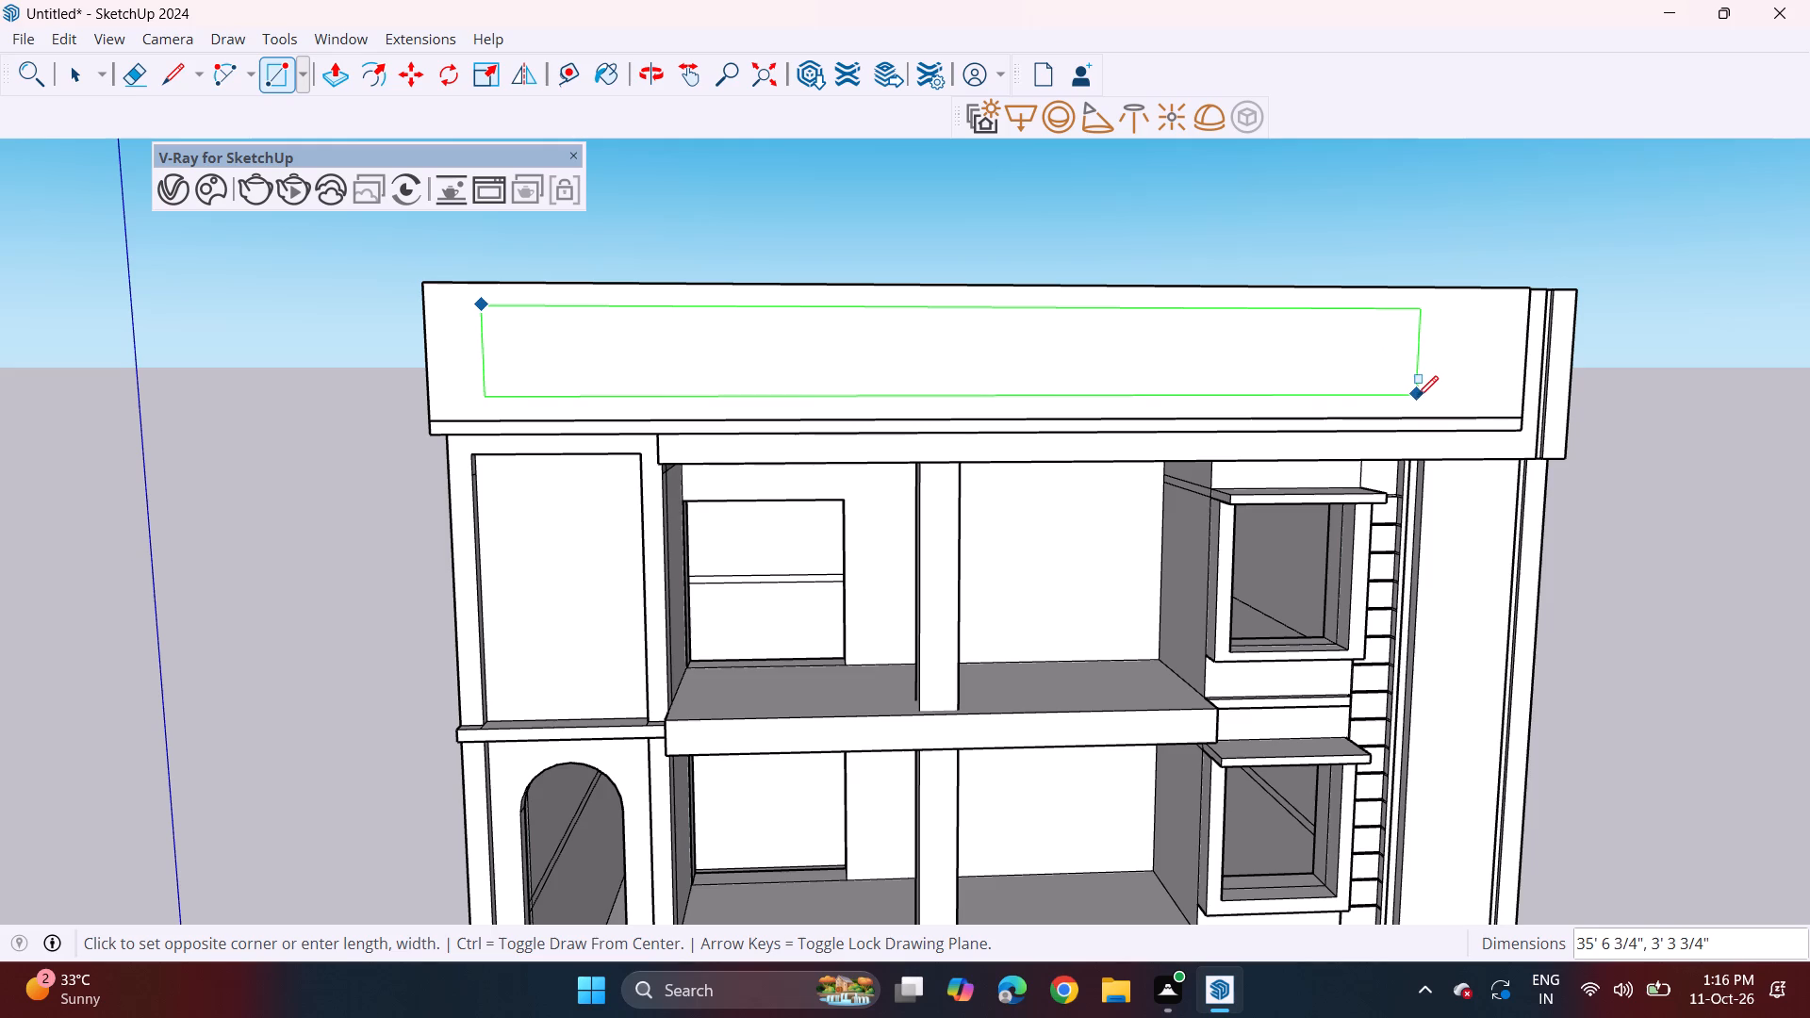
middle_drag(1402, 379, 785, 374)
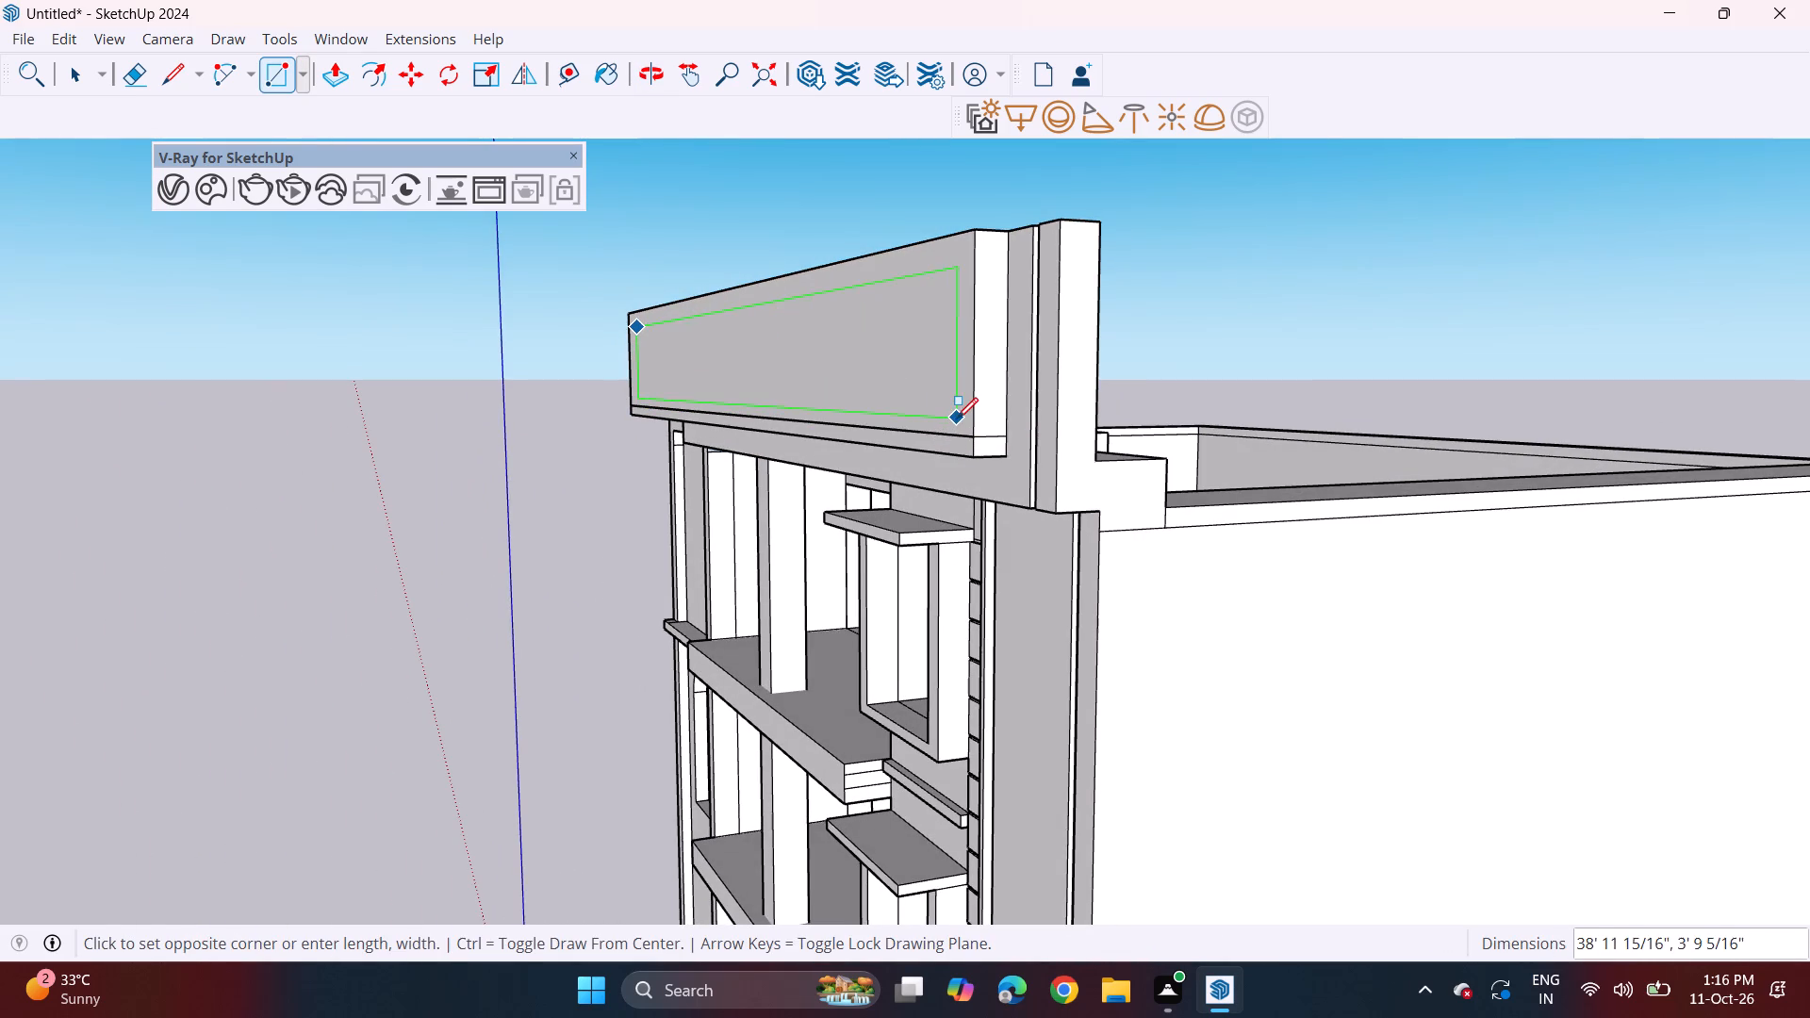
click(951, 422)
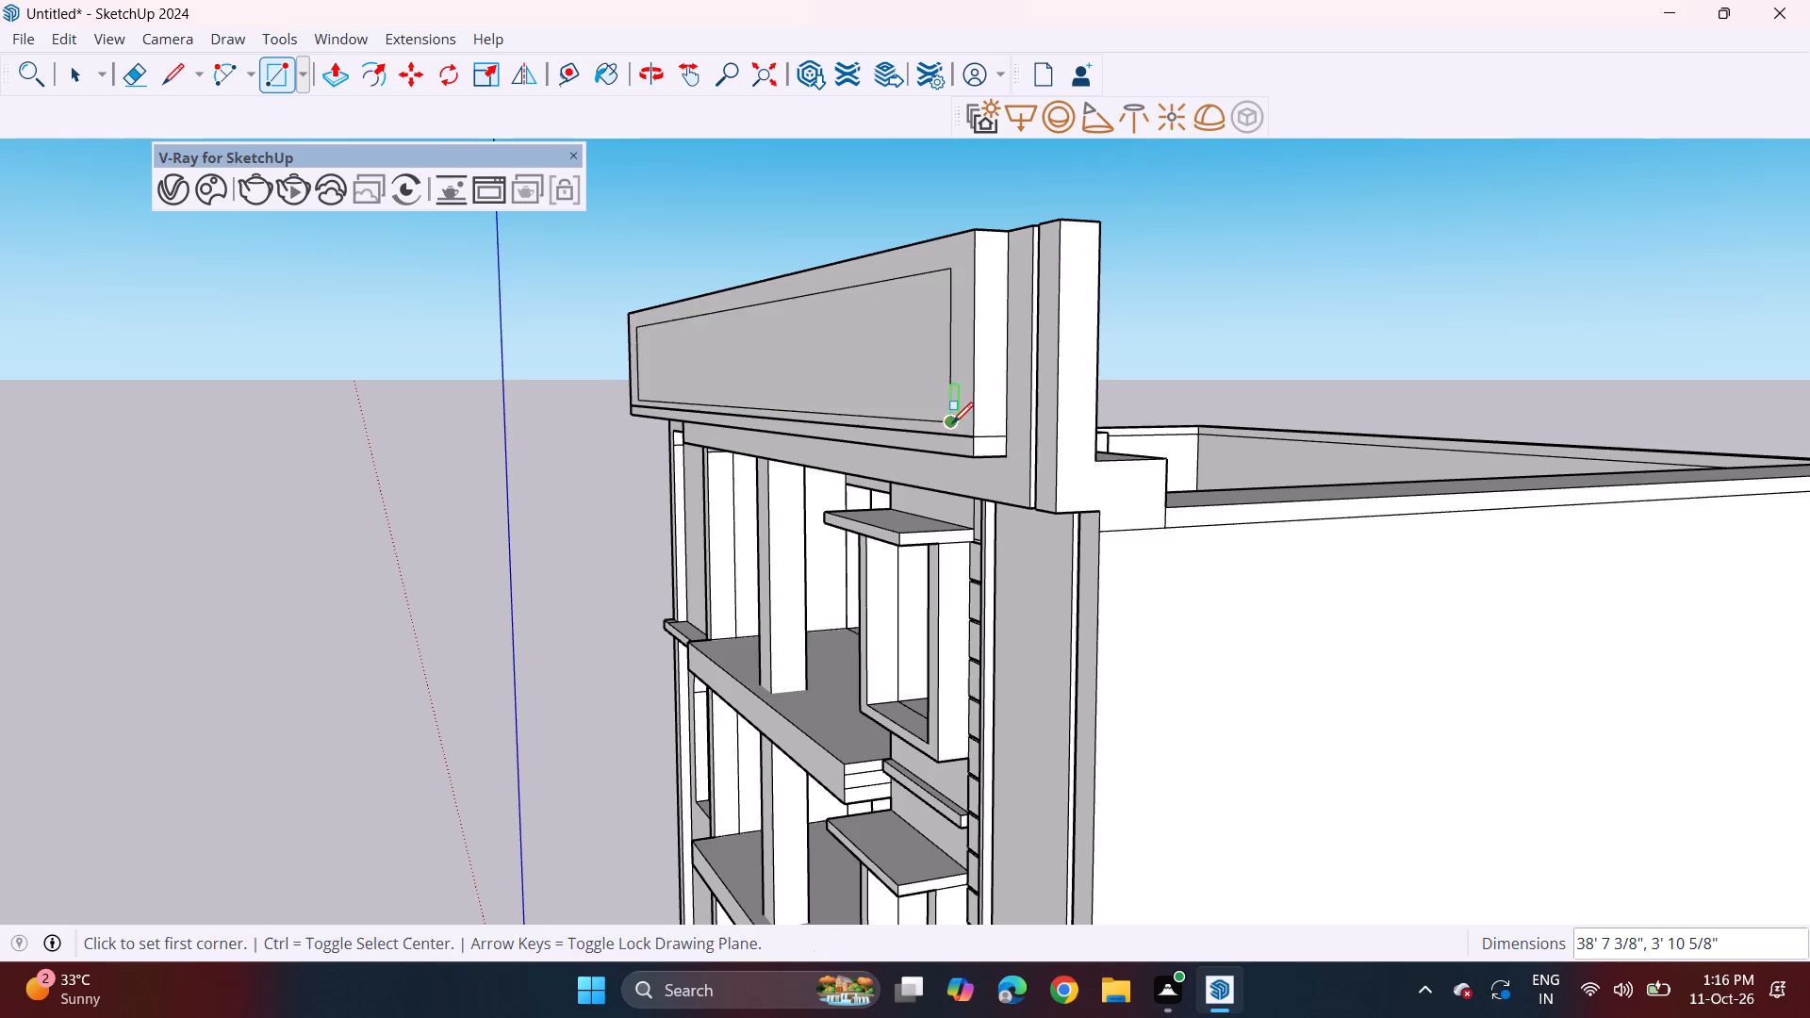
Offset the panel rectangle on the parapet band inward by about 4 3/4" to form a border.
middle_drag(895, 425, 1521, 446)
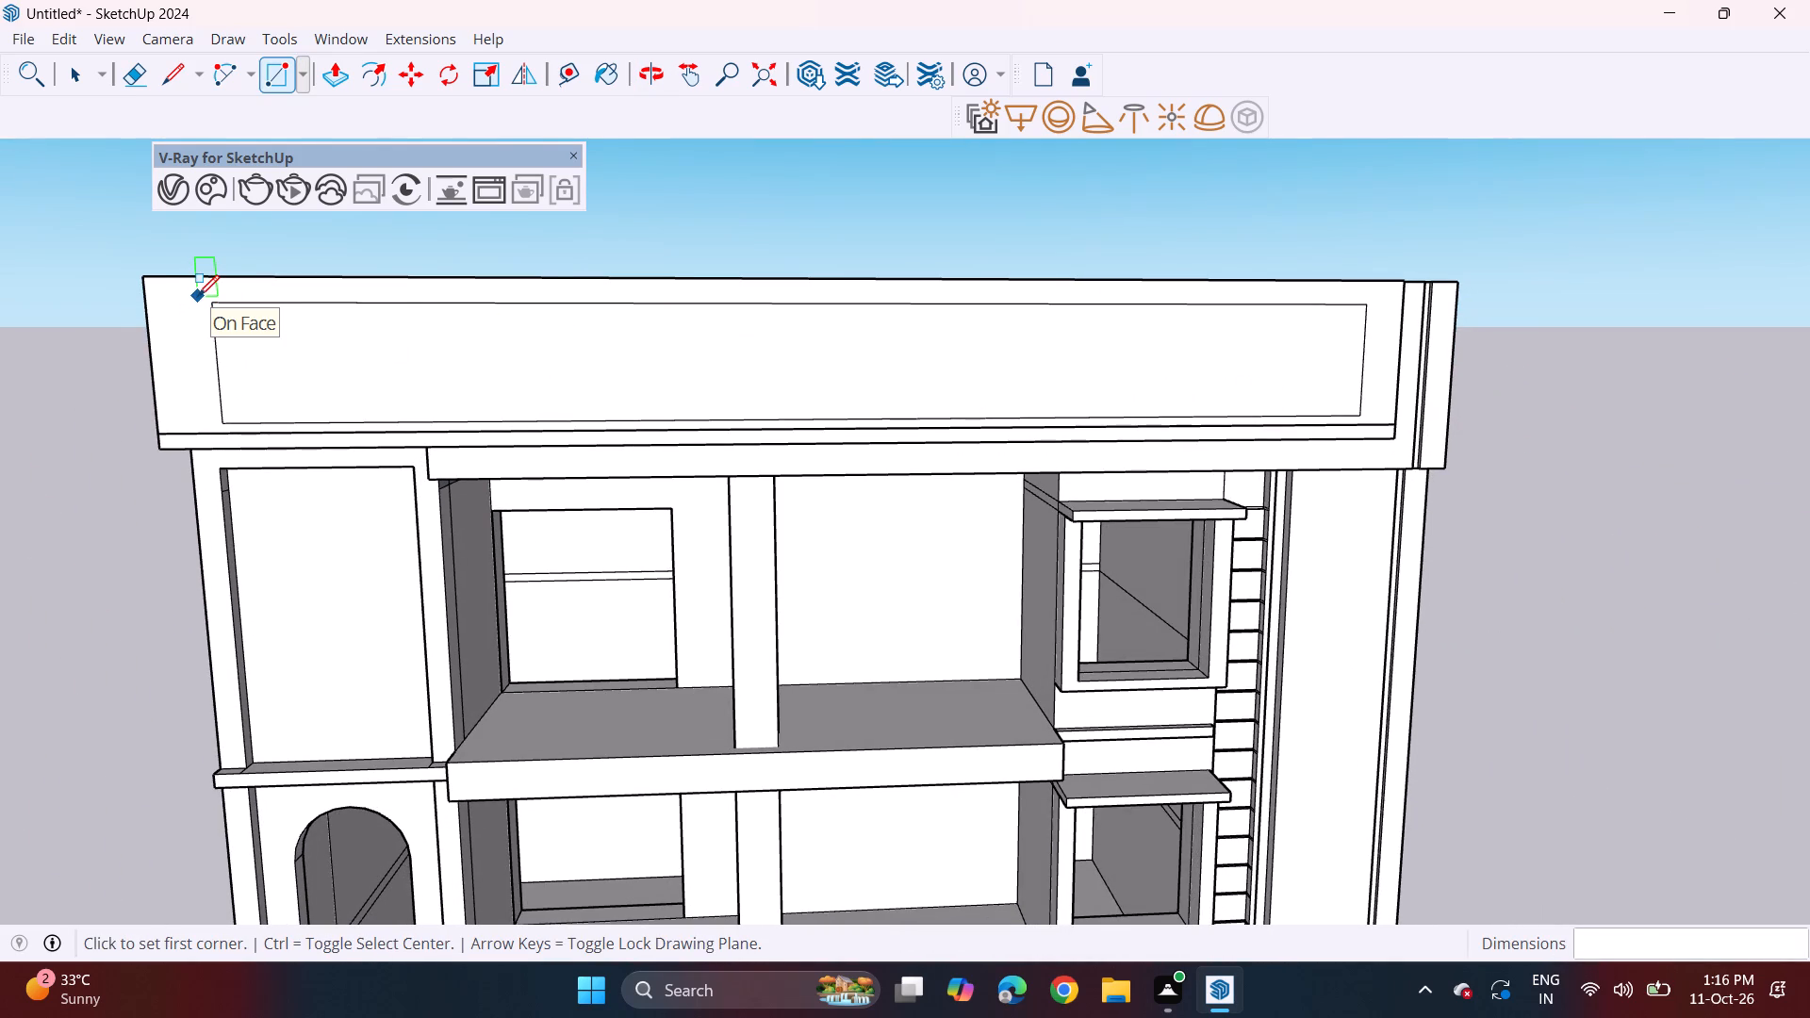
click(371, 85)
click(327, 316)
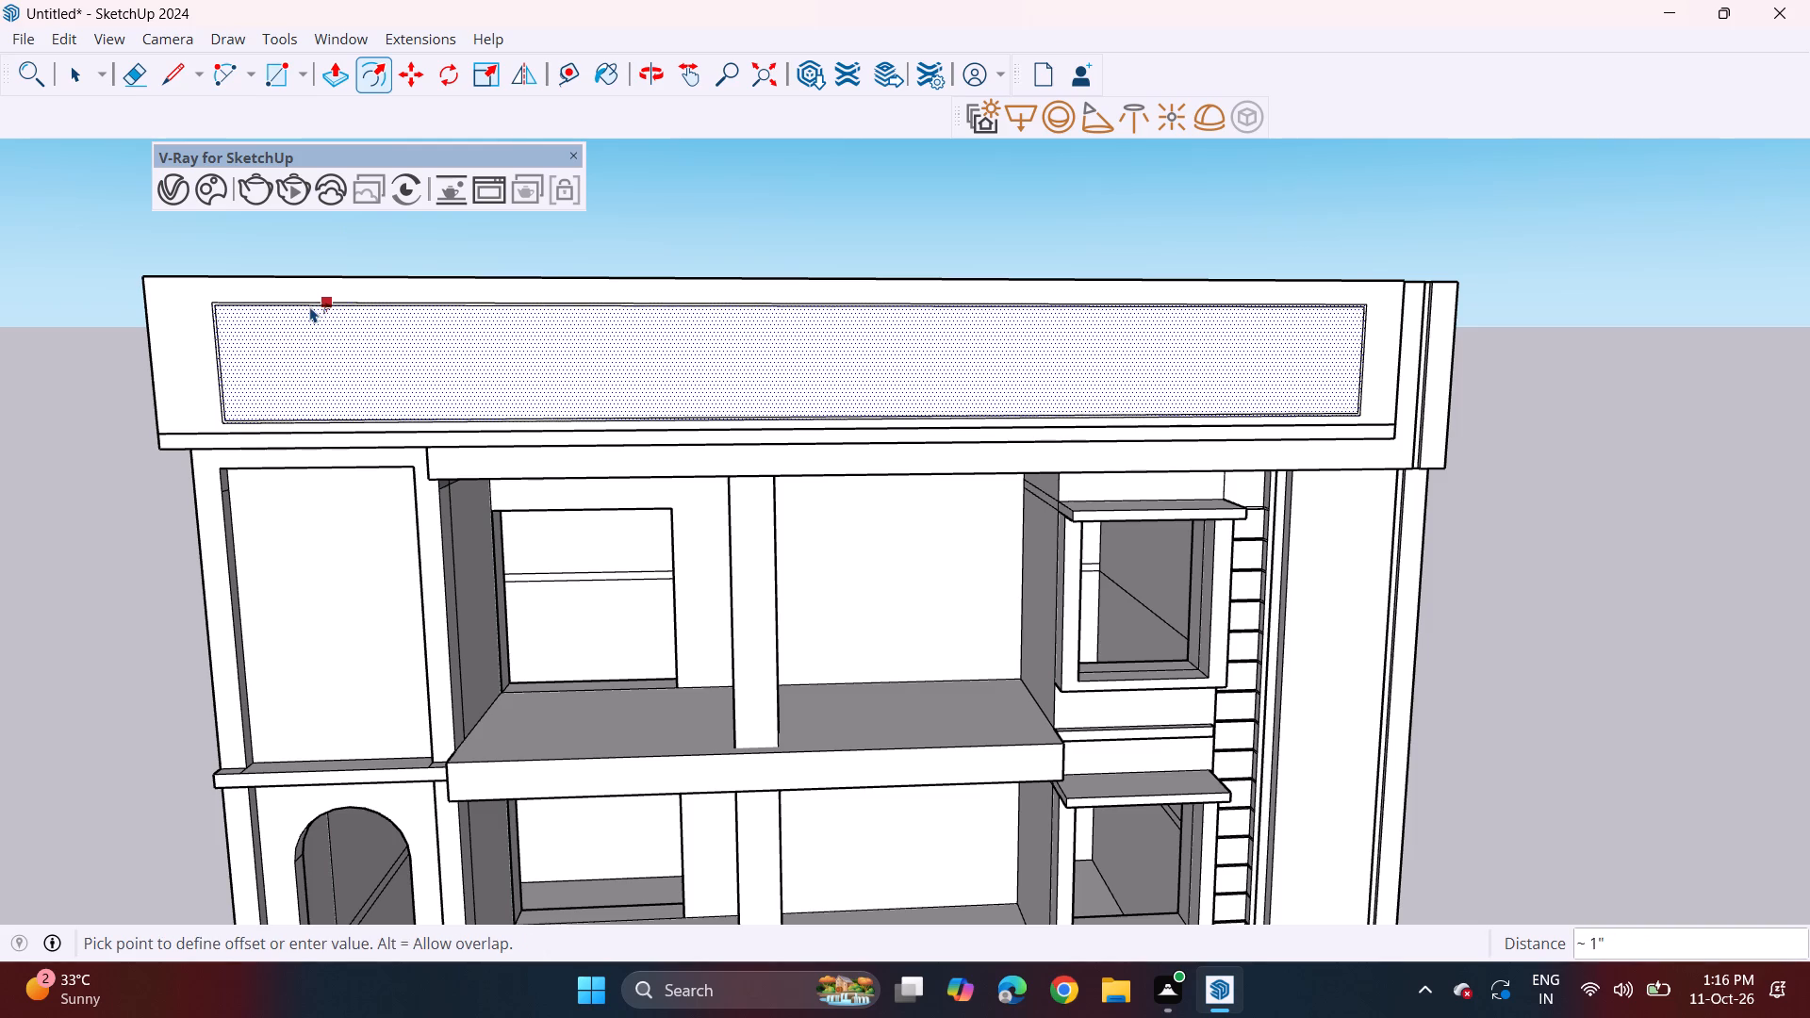
key(ctrl+z)
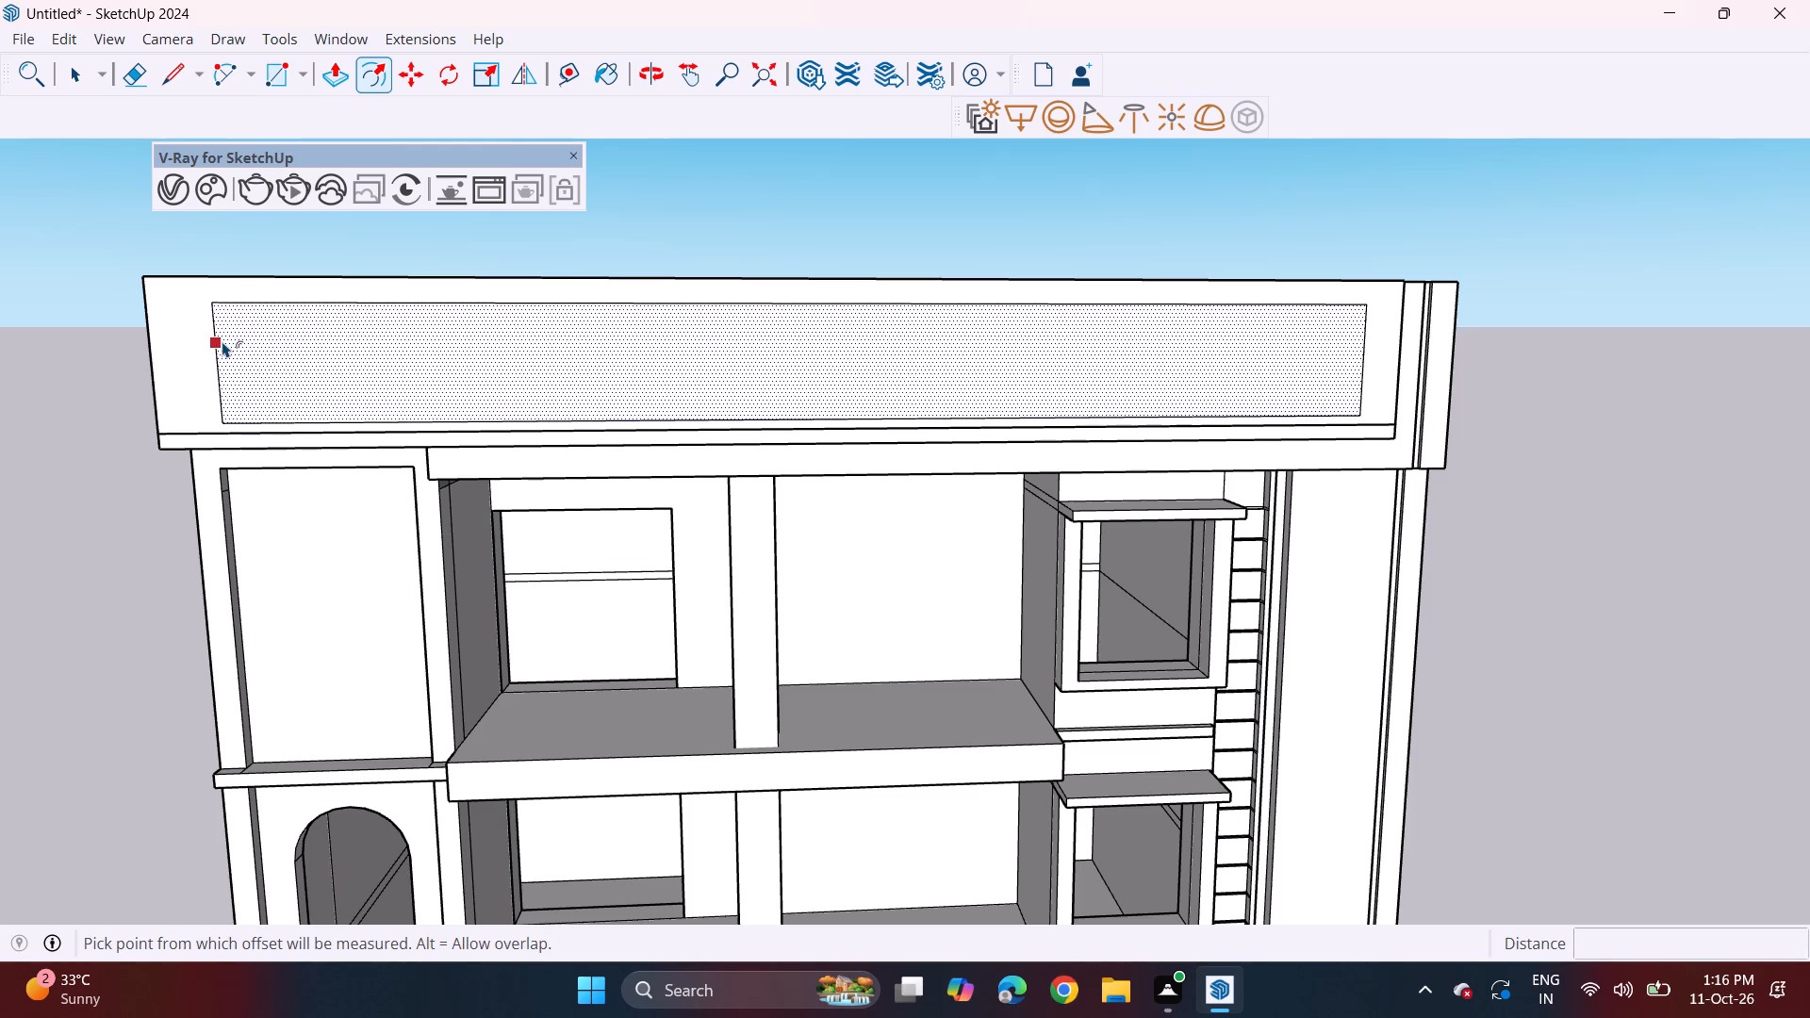
click(222, 341)
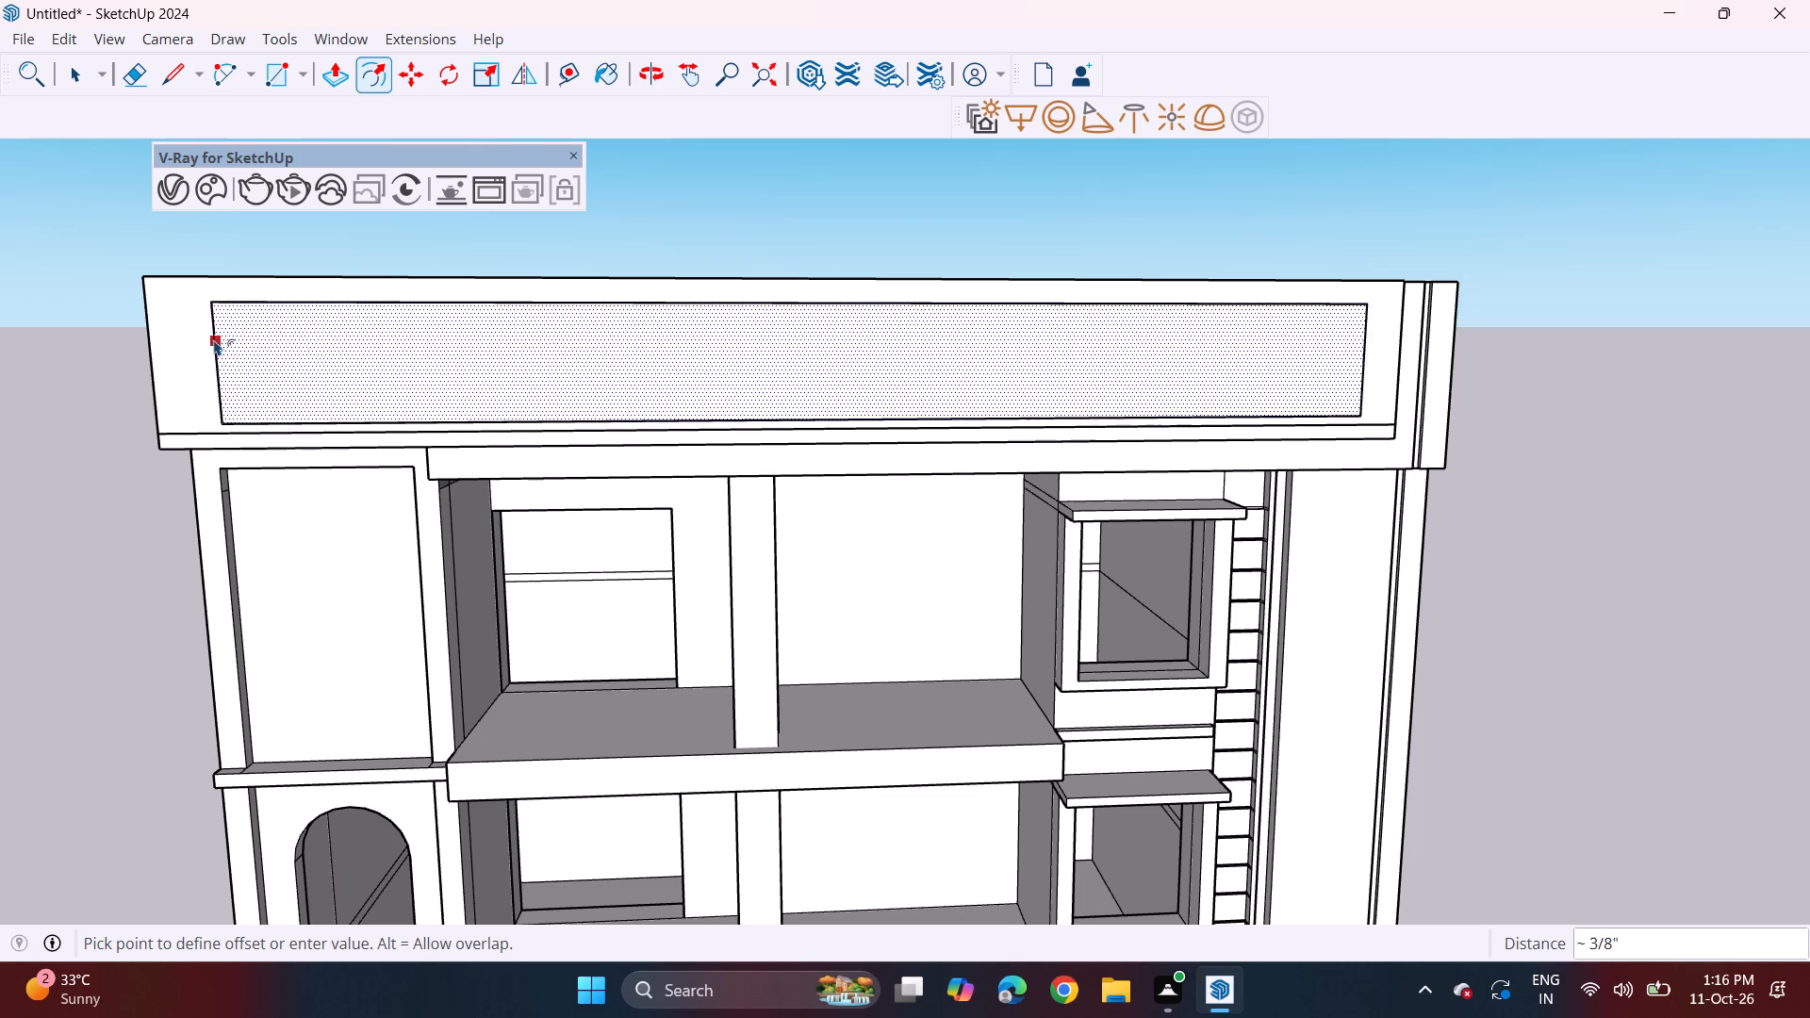
click(228, 341)
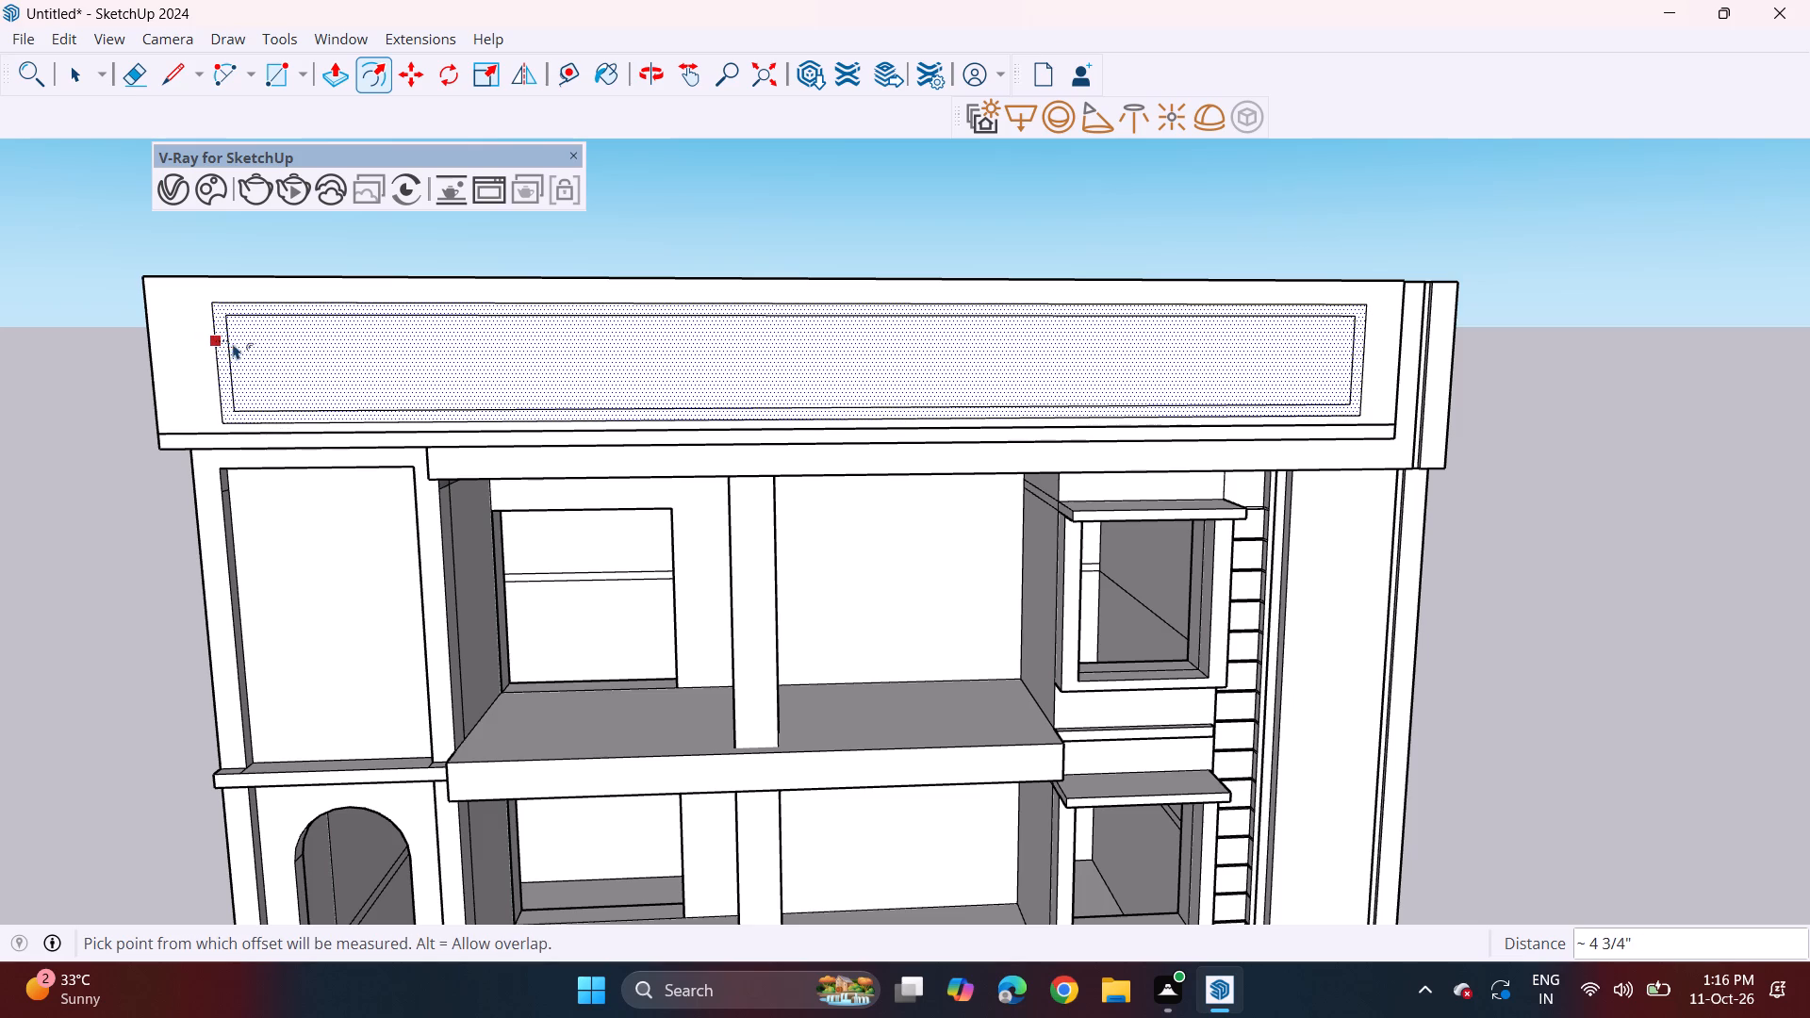
key(space)
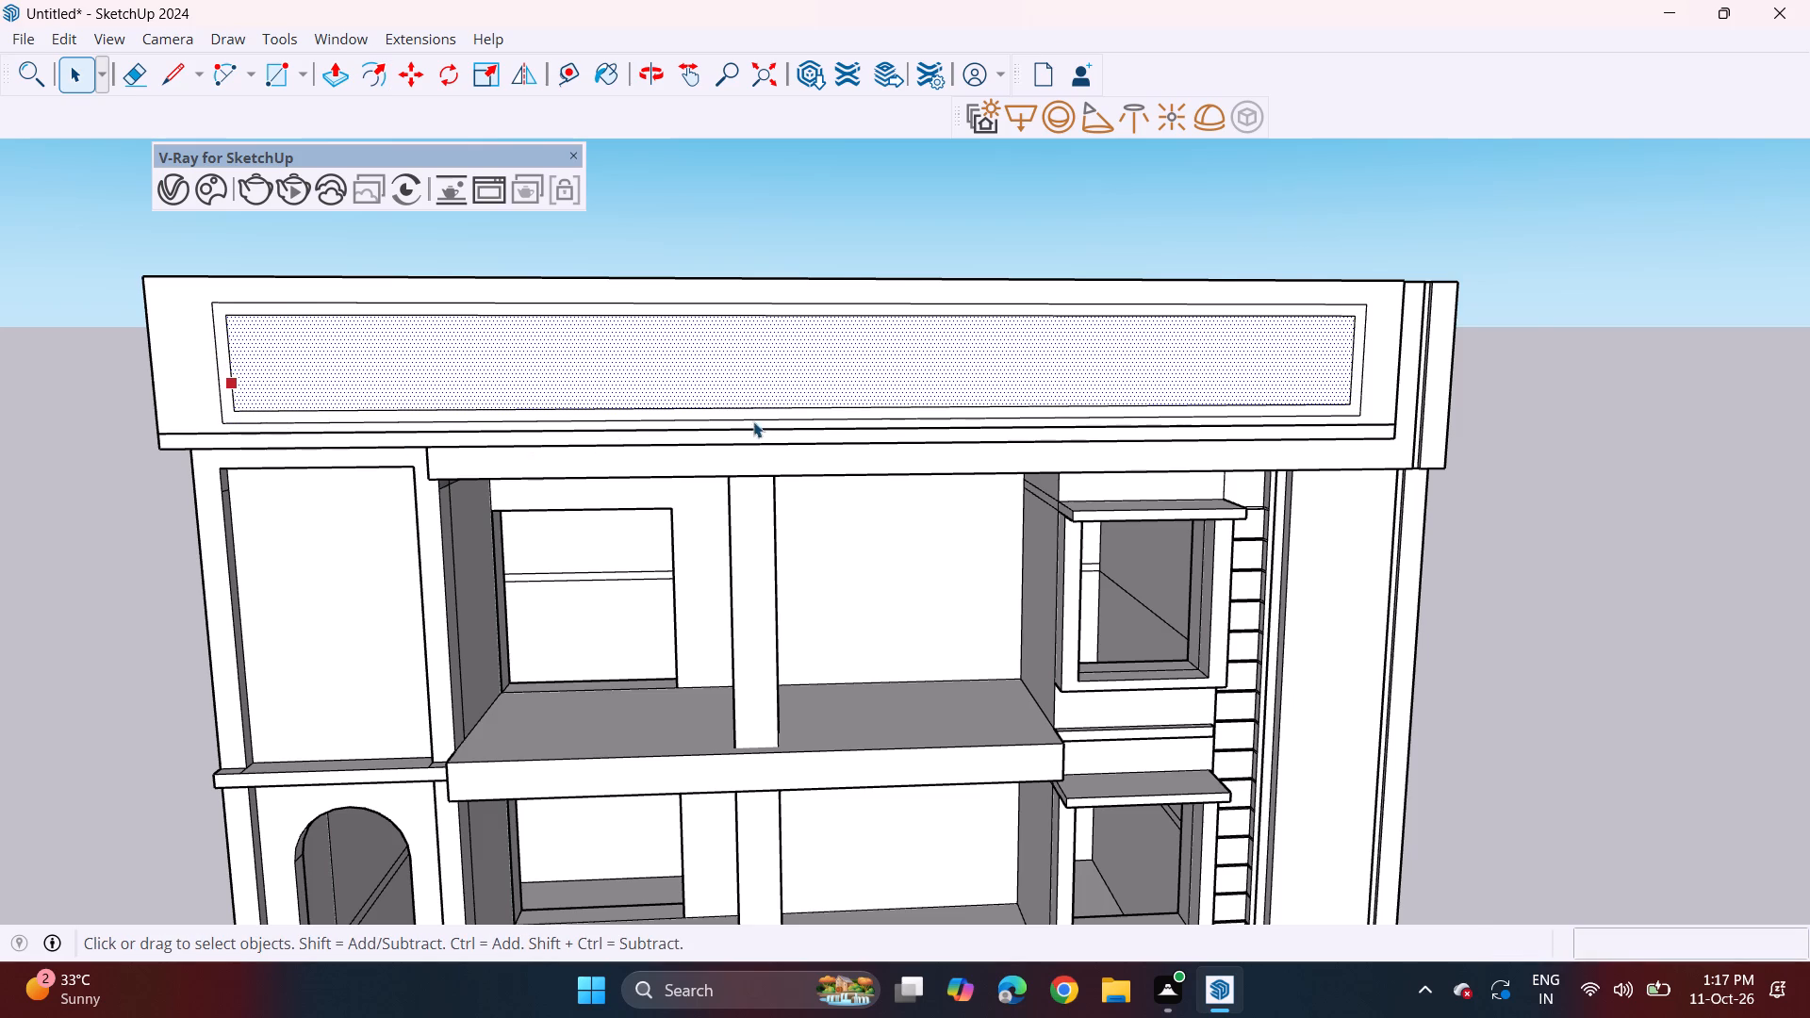
Move the inner panel rectangle's bottom edge straight up 6".
scroll(766, 416, up, 1)
click(814, 213)
click(771, 407)
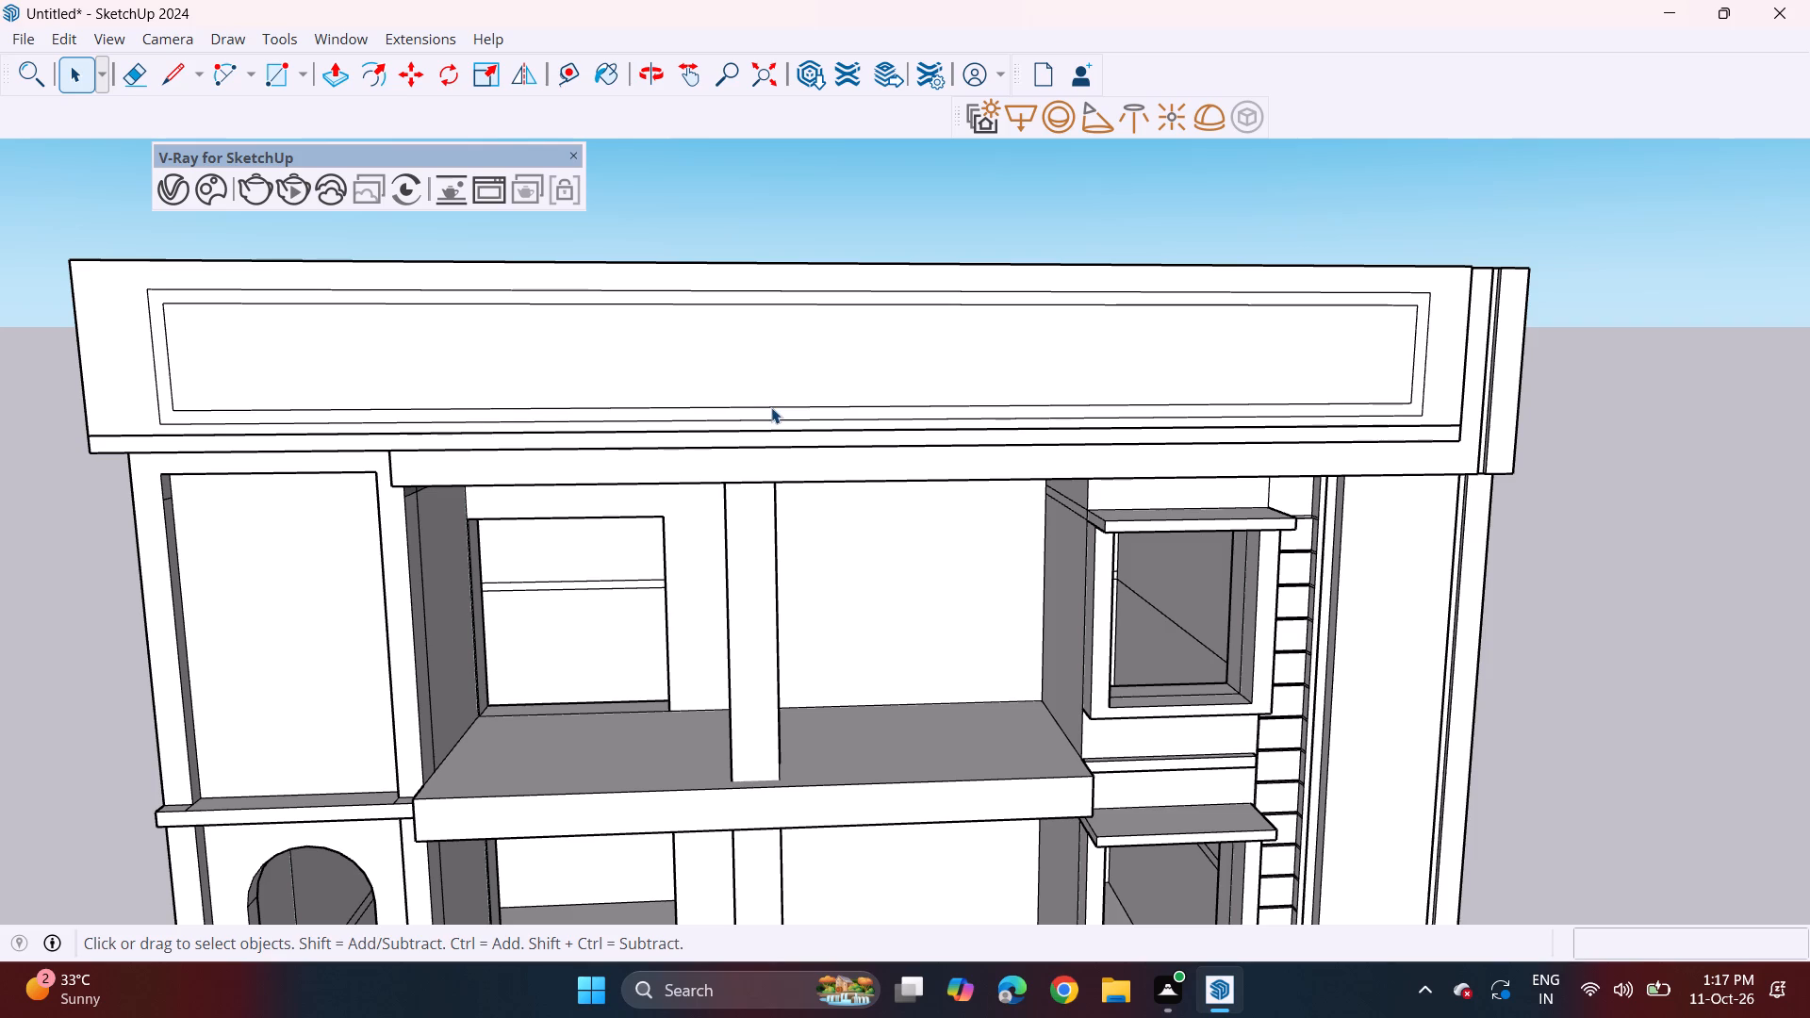
key(m)
click(762, 404)
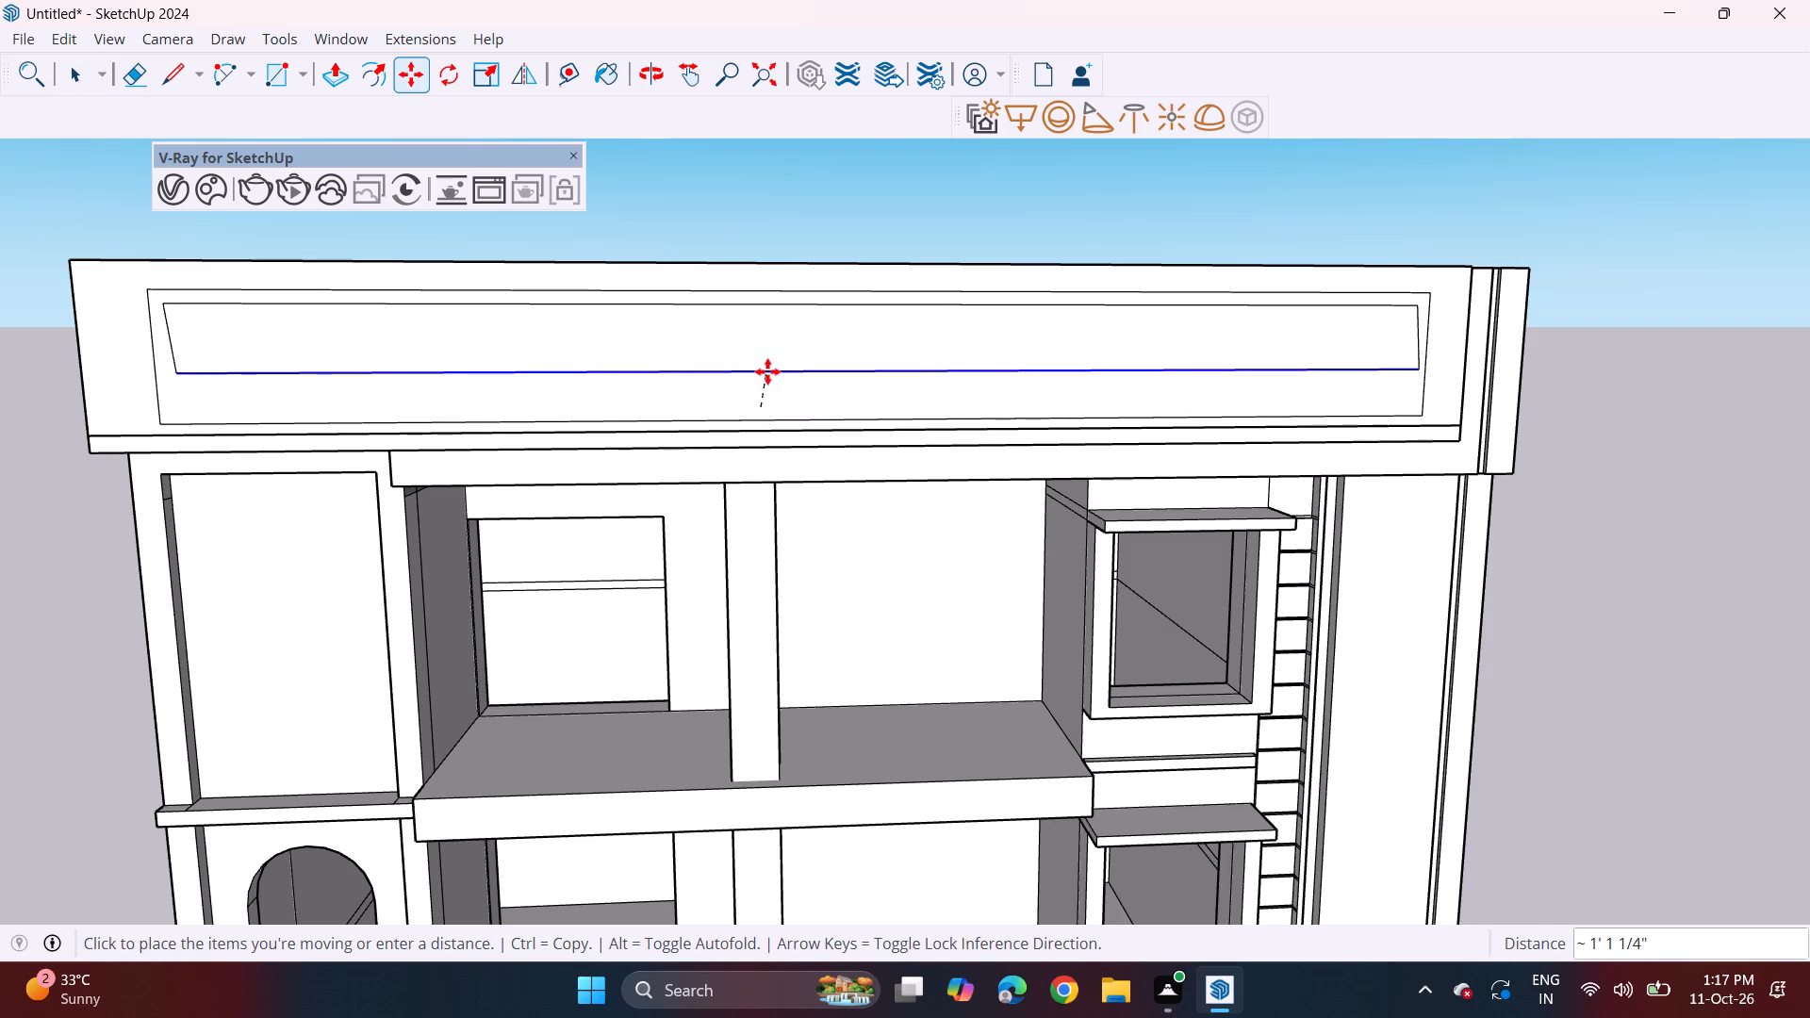
middle_drag(763, 374, 224, 479)
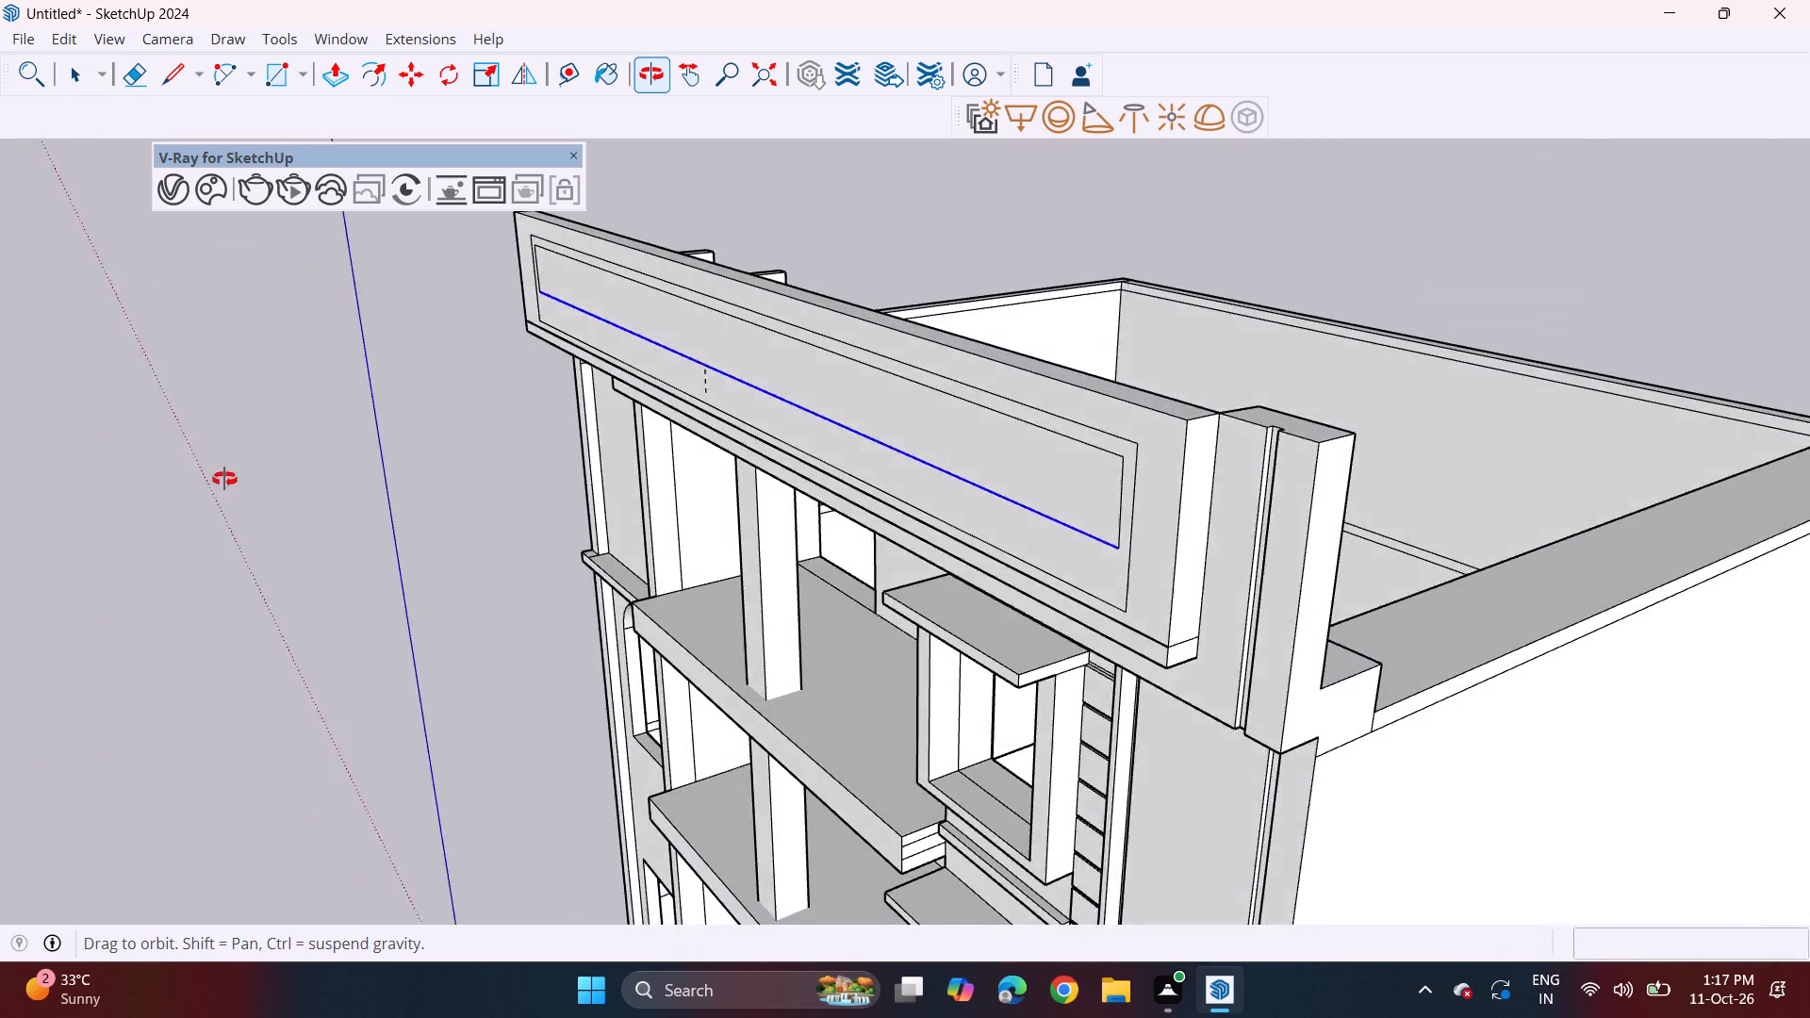
middle_drag(224, 479, 146, 477)
key(Escape)
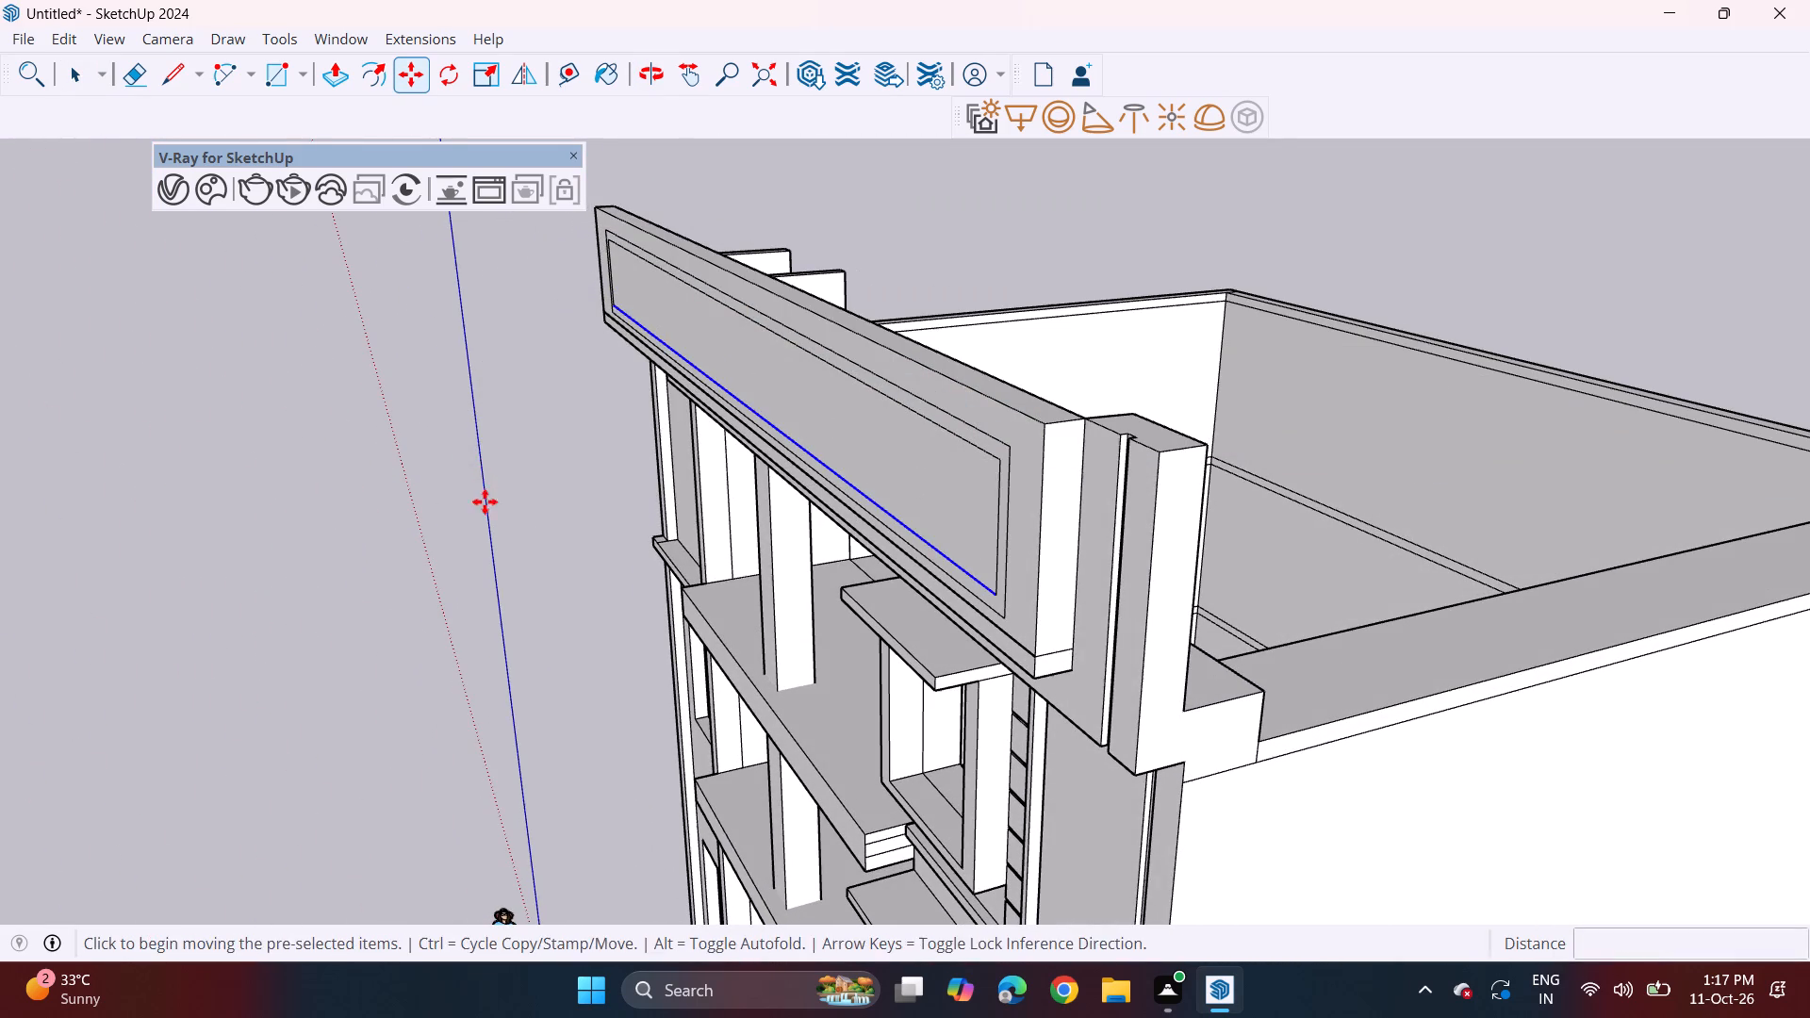
middle_drag(518, 490, 882, 412)
click(712, 419)
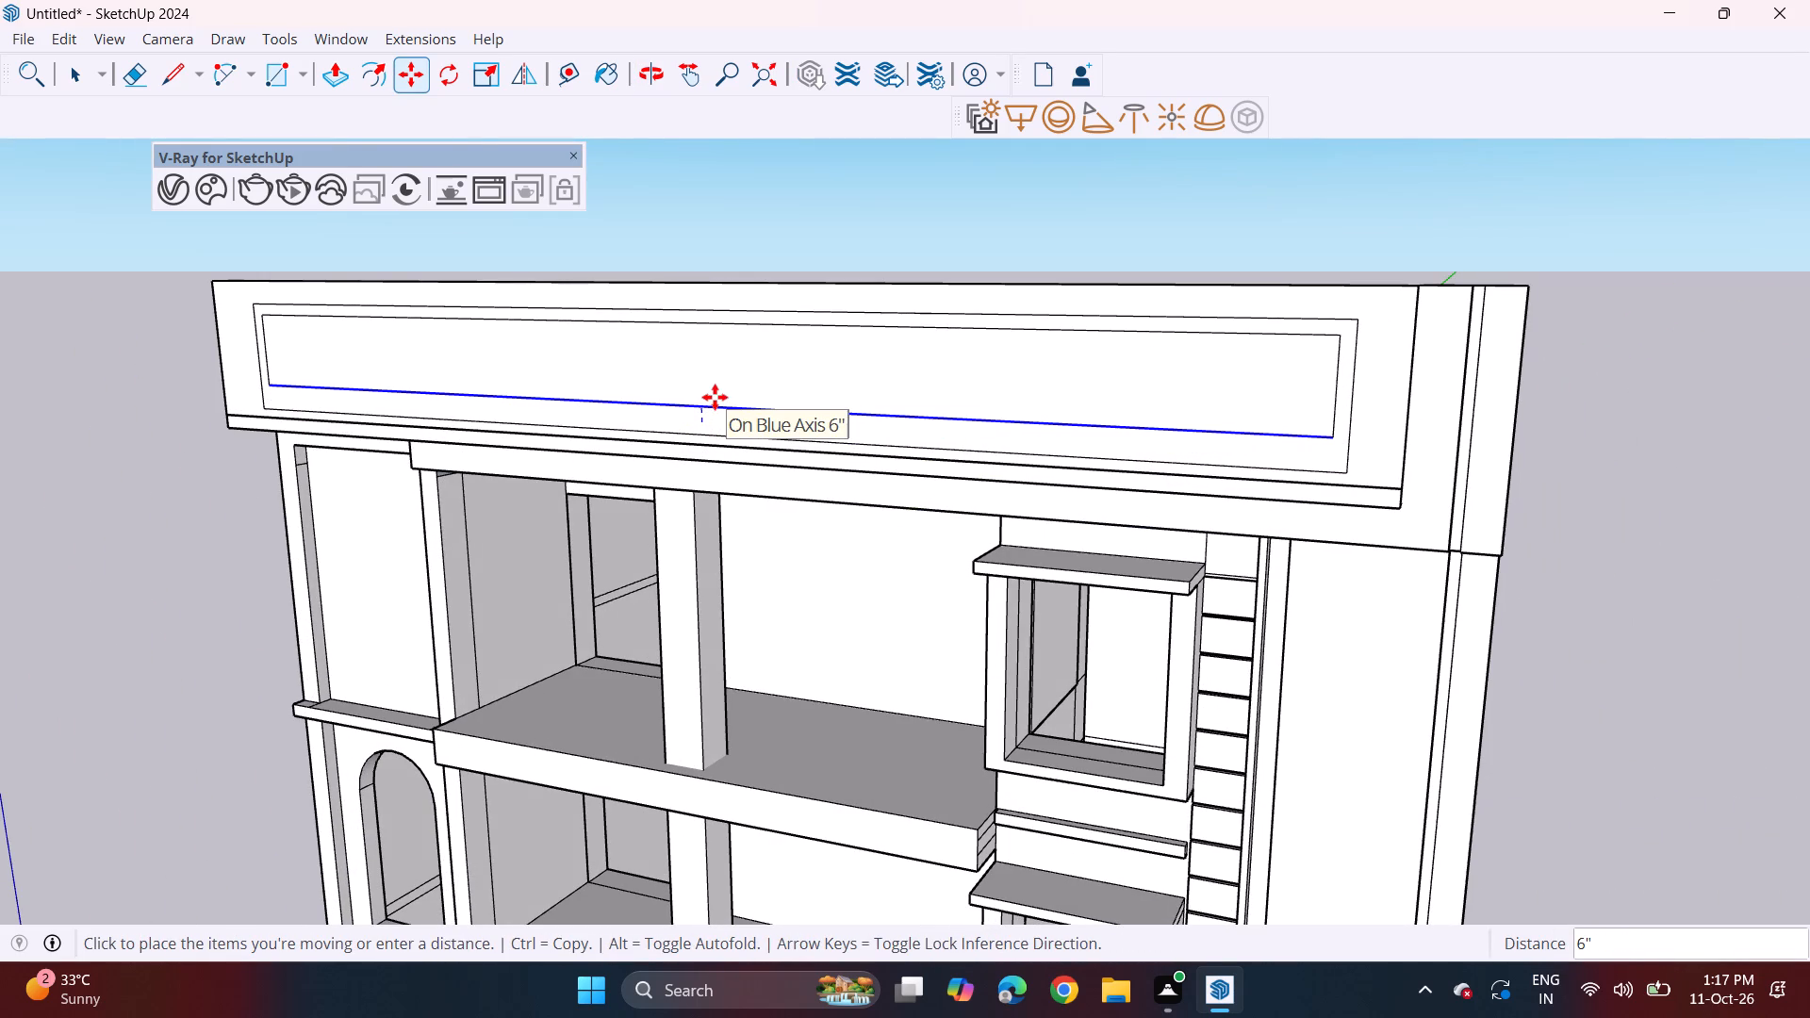
click(715, 397)
key(space)
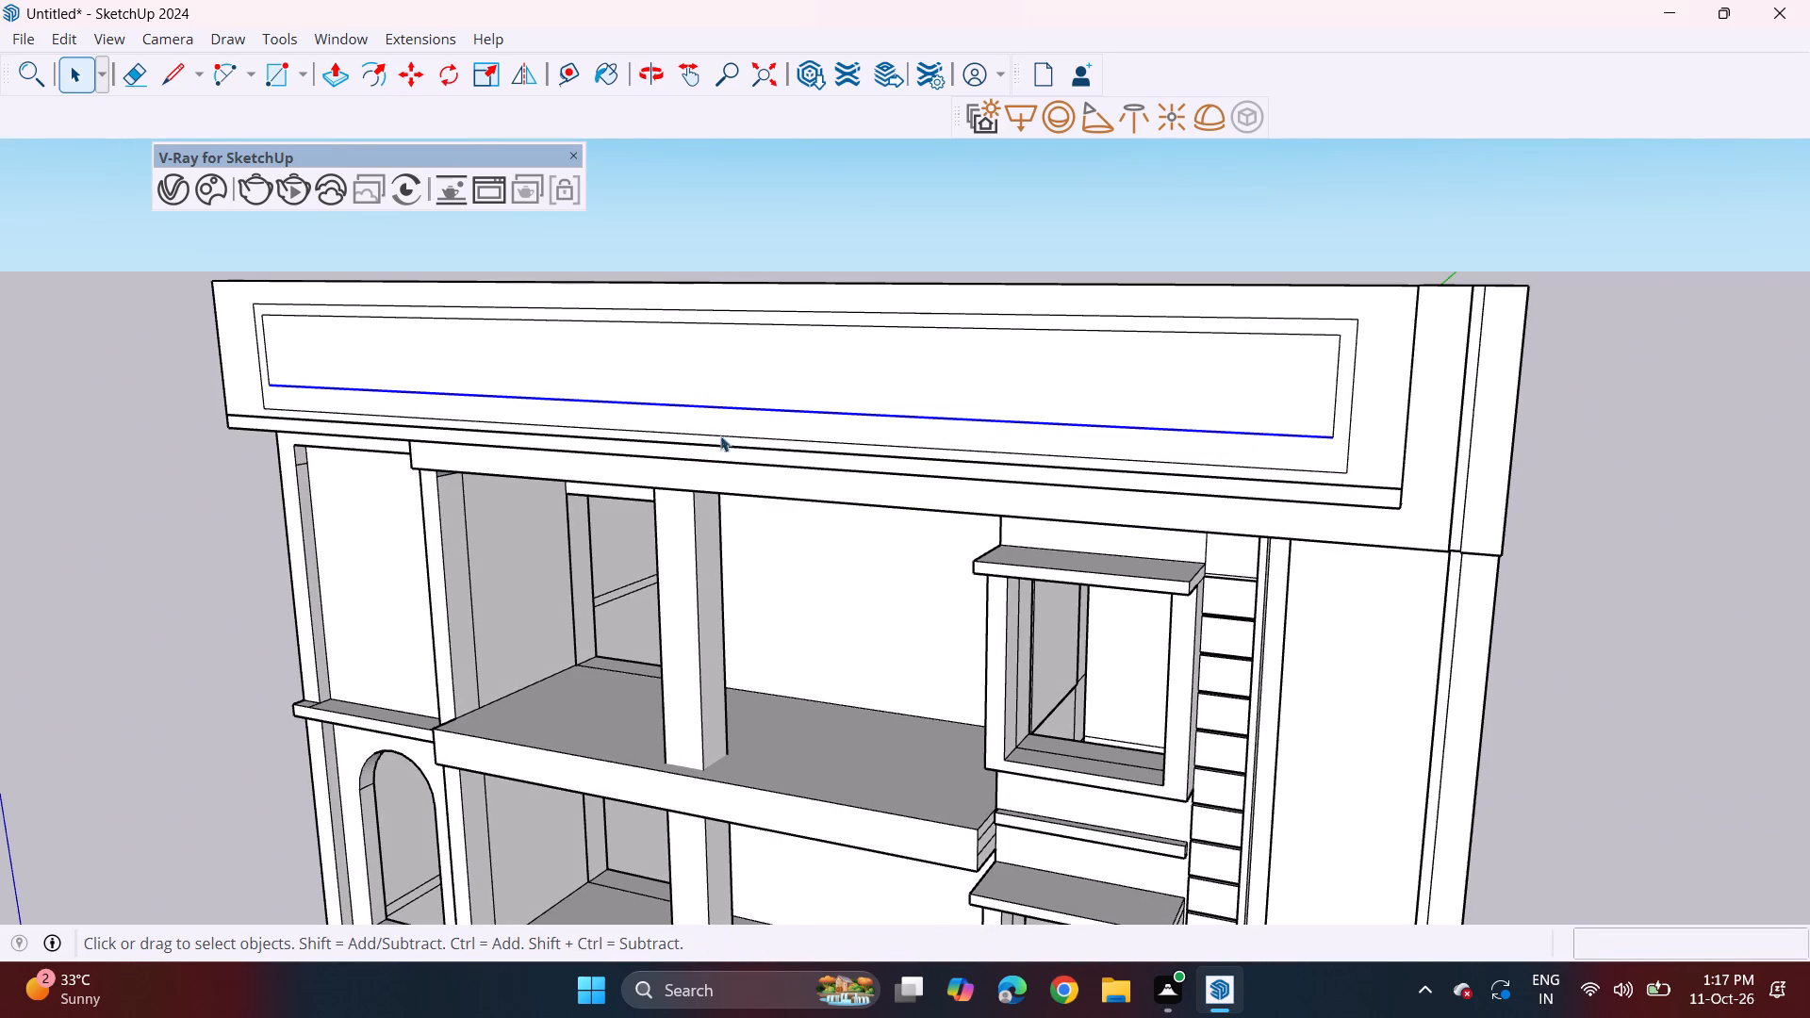
Move the outer panel rectangle's bottom edge straight up 6".
click(720, 433)
key(m)
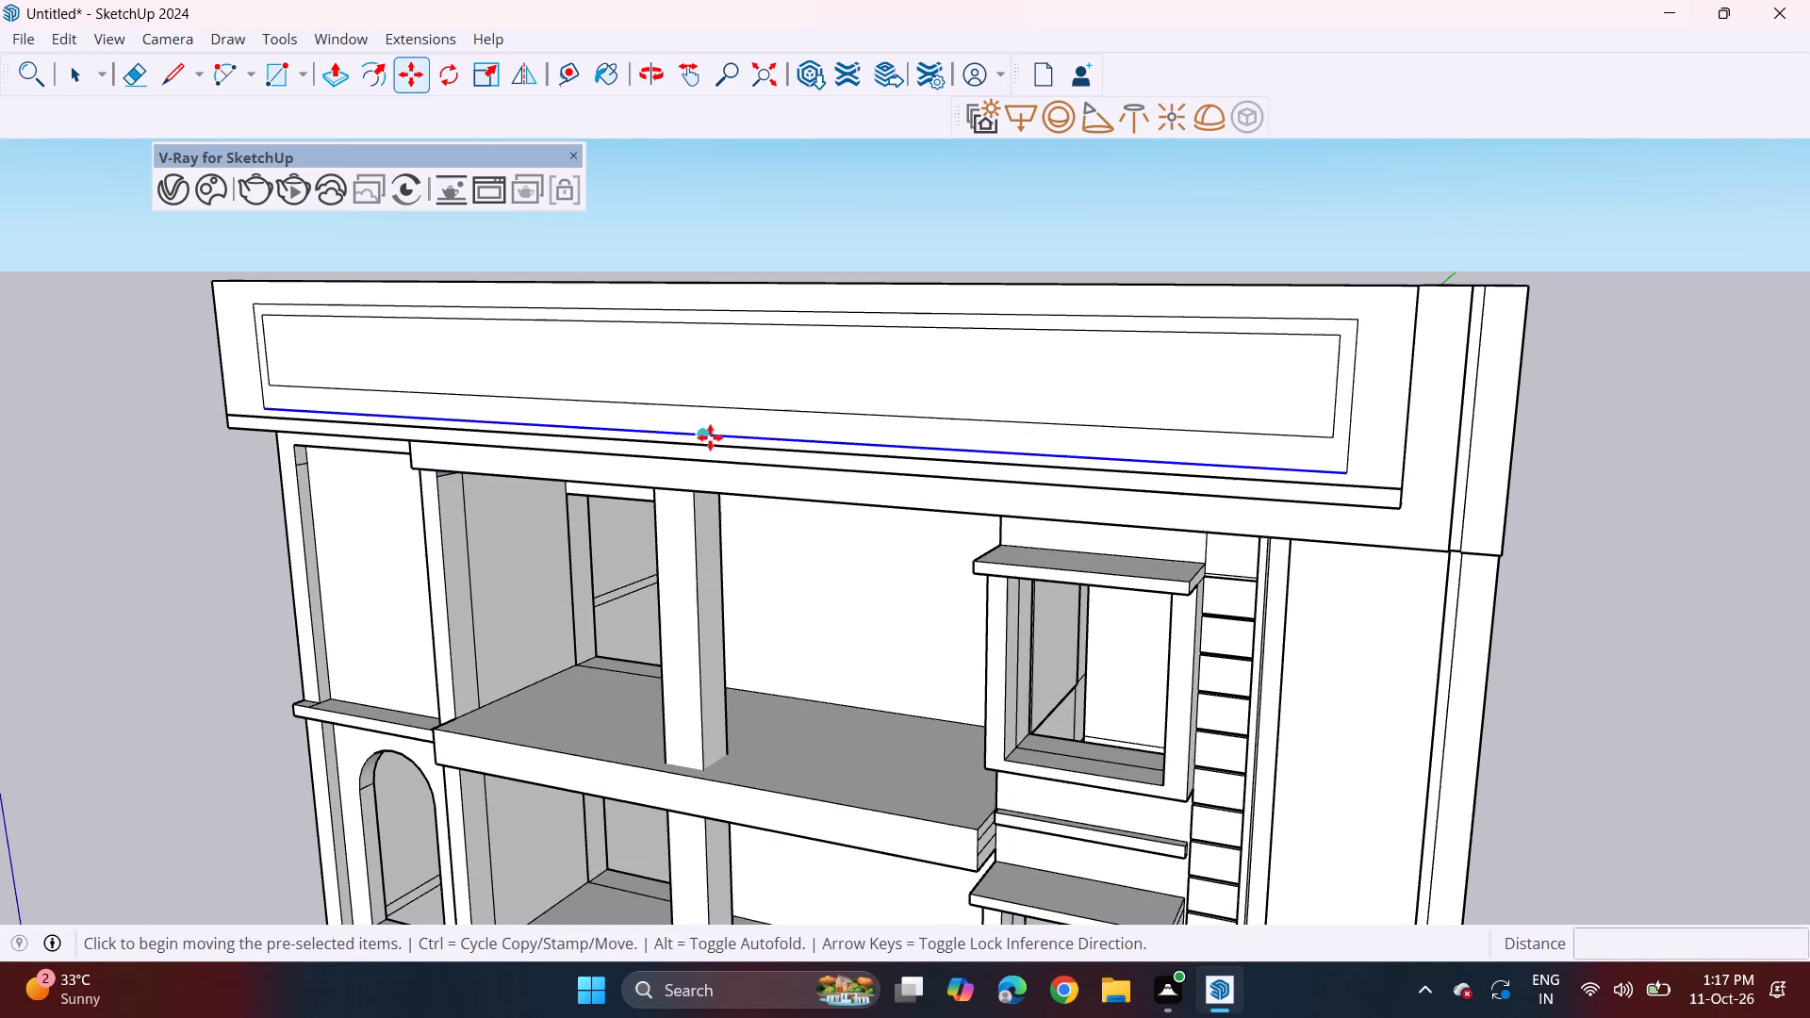
click(710, 437)
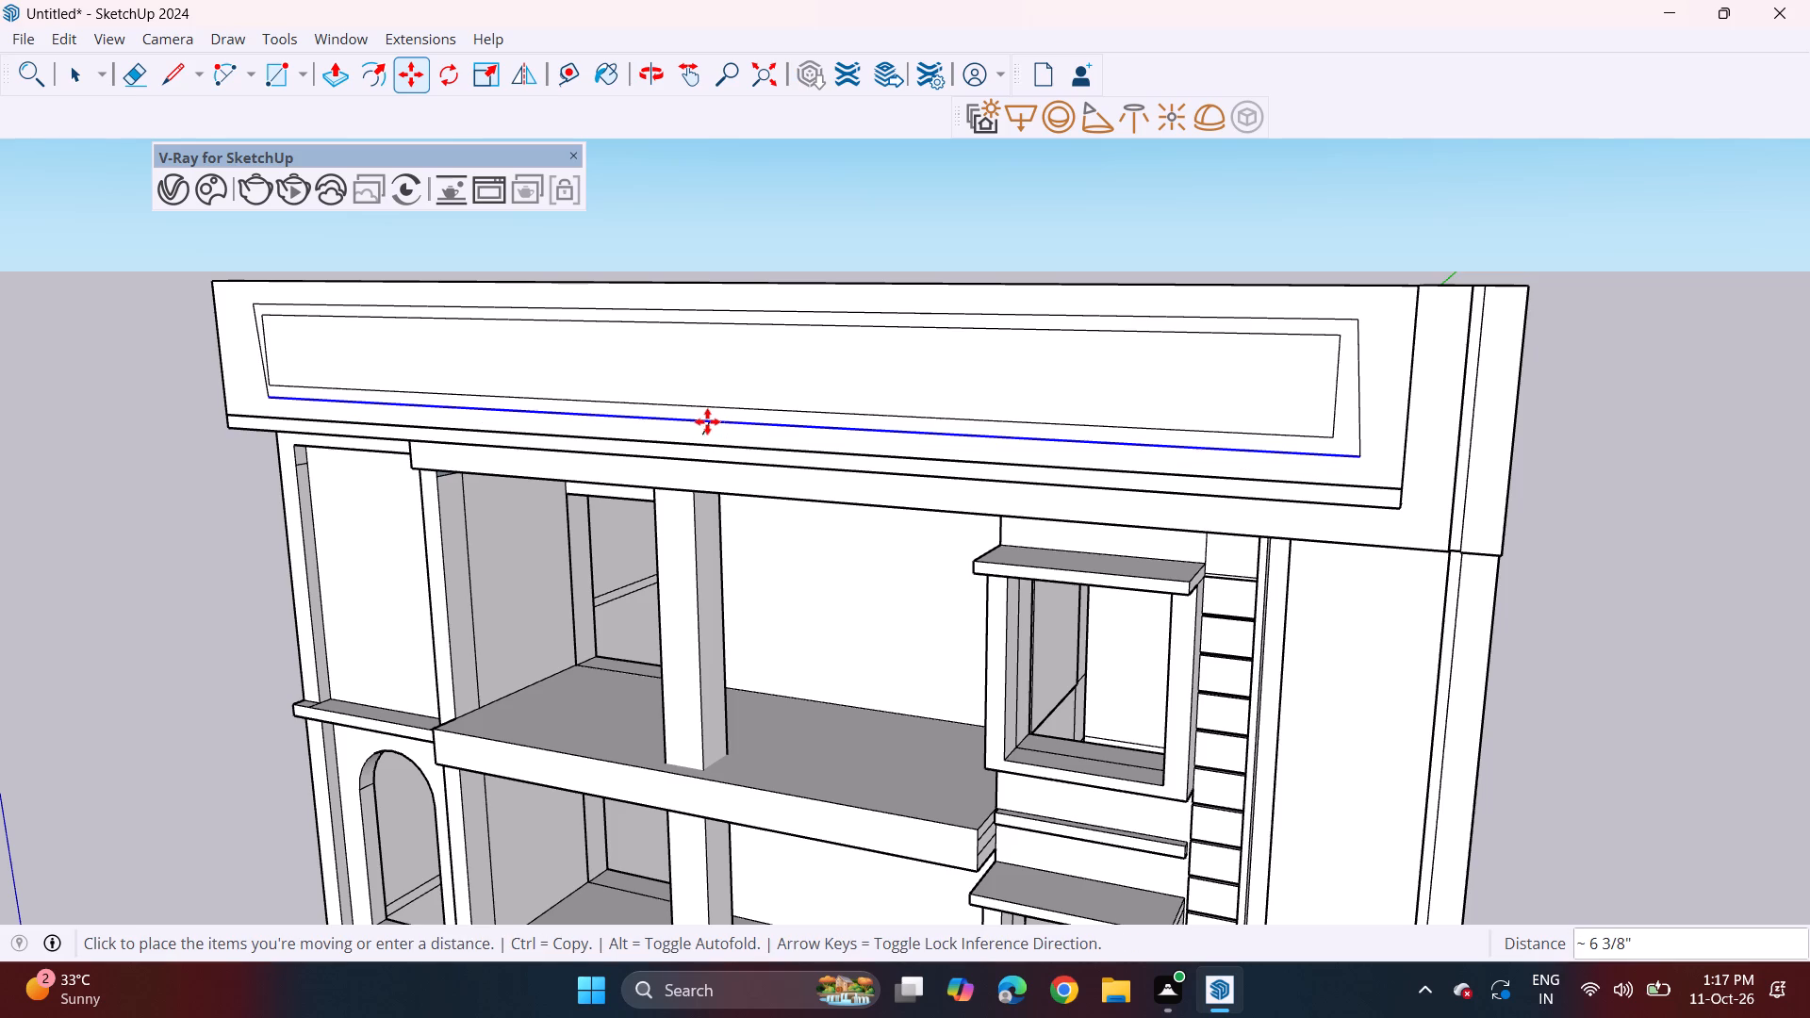
click(704, 419)
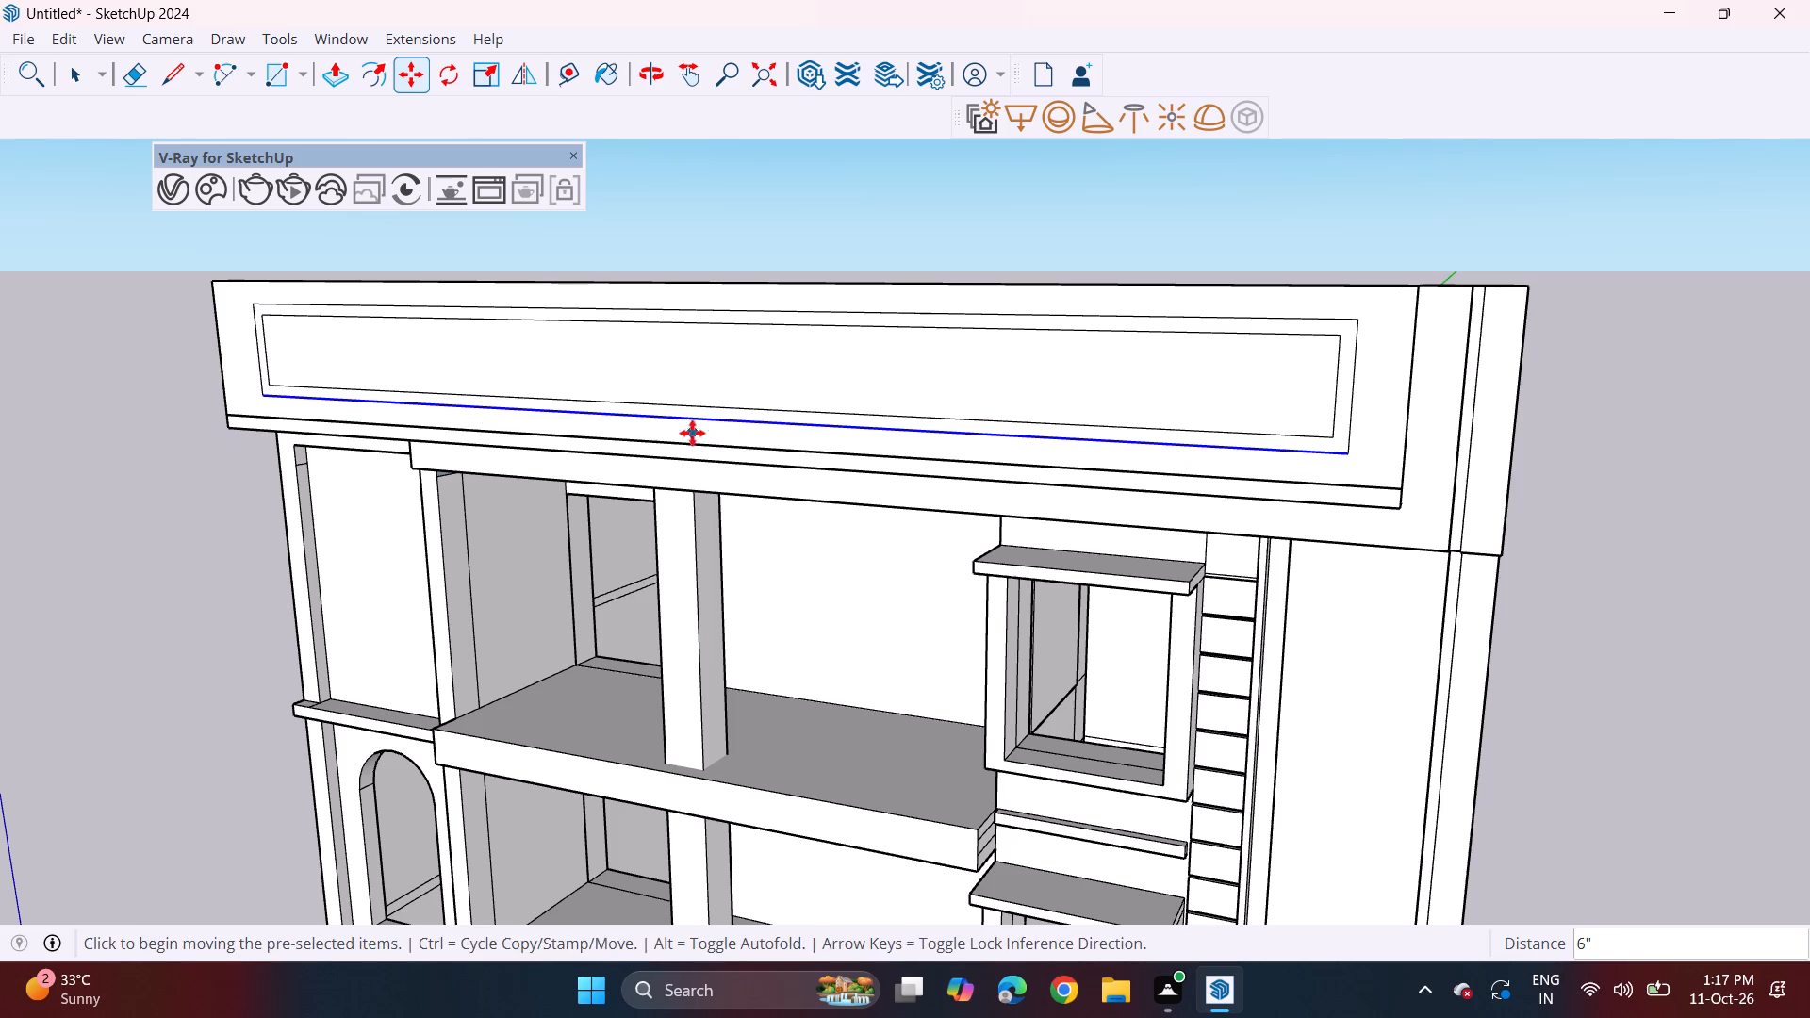
middle_drag(692, 433, 850, 406)
key(space)
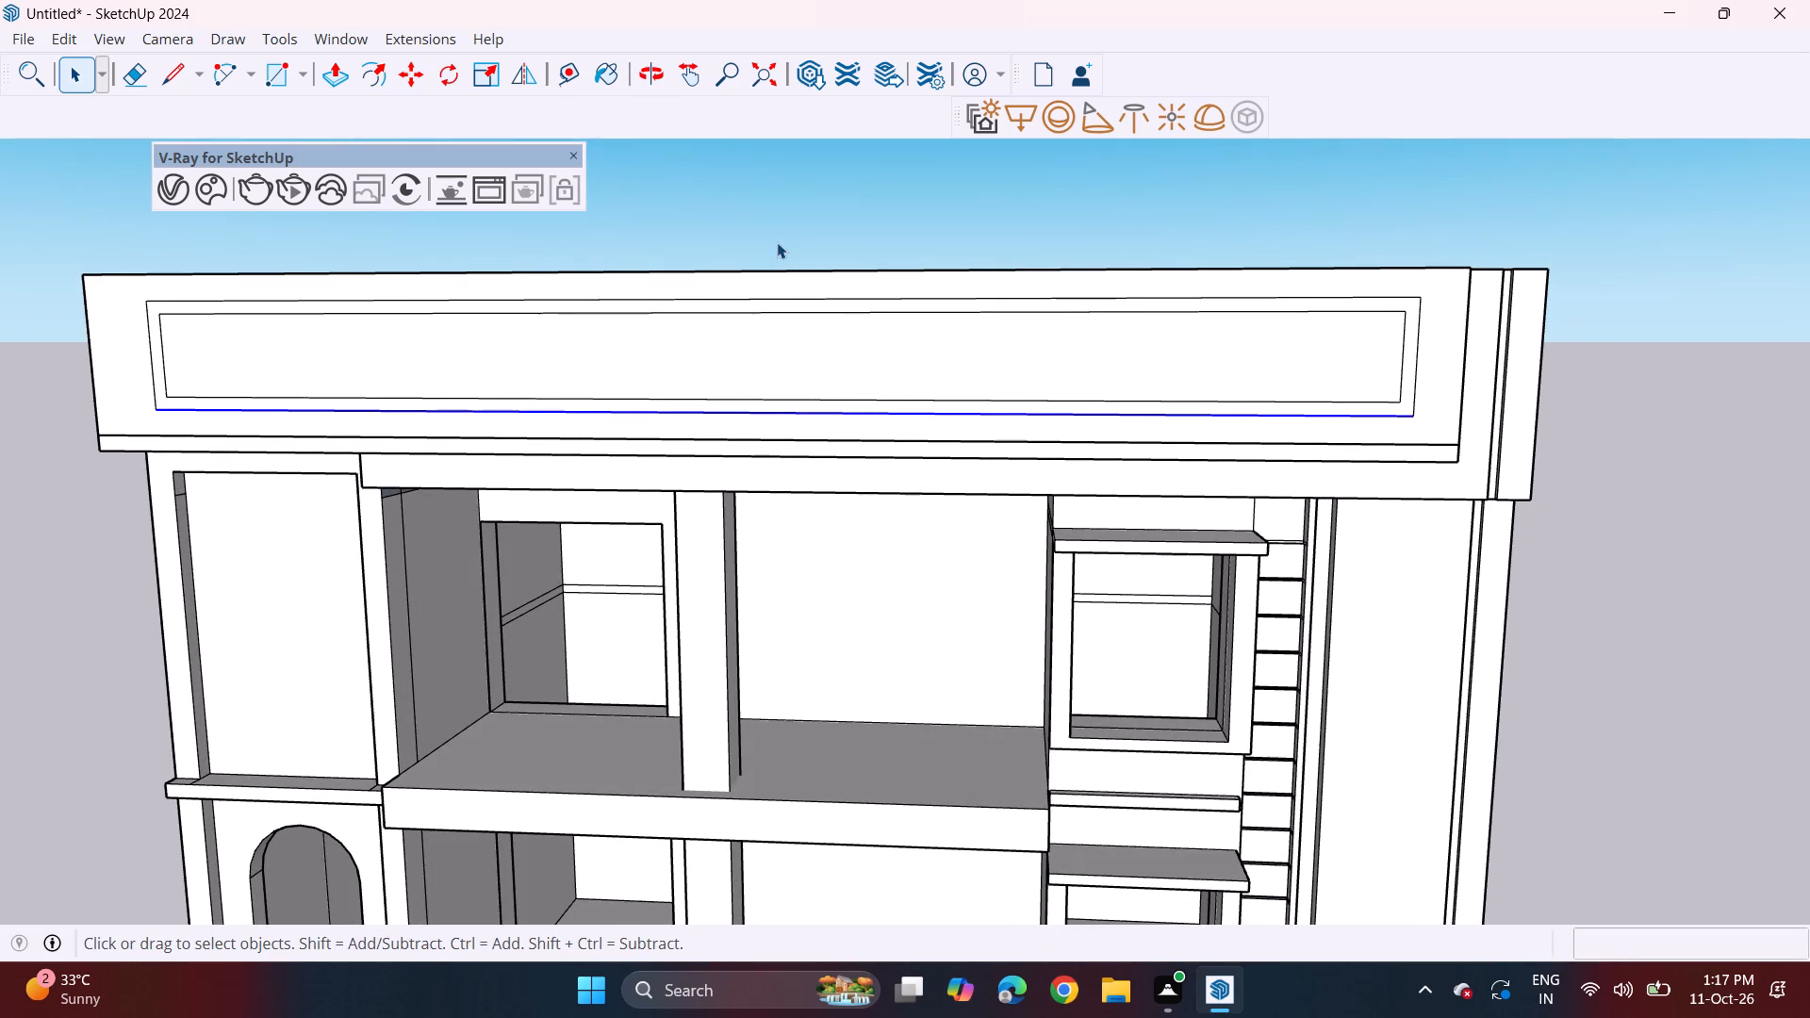
click(777, 242)
Pull the border between the two panel rectangles outward about 3 7/16" as a raised frame.
middle_drag(682, 382, 381, 480)
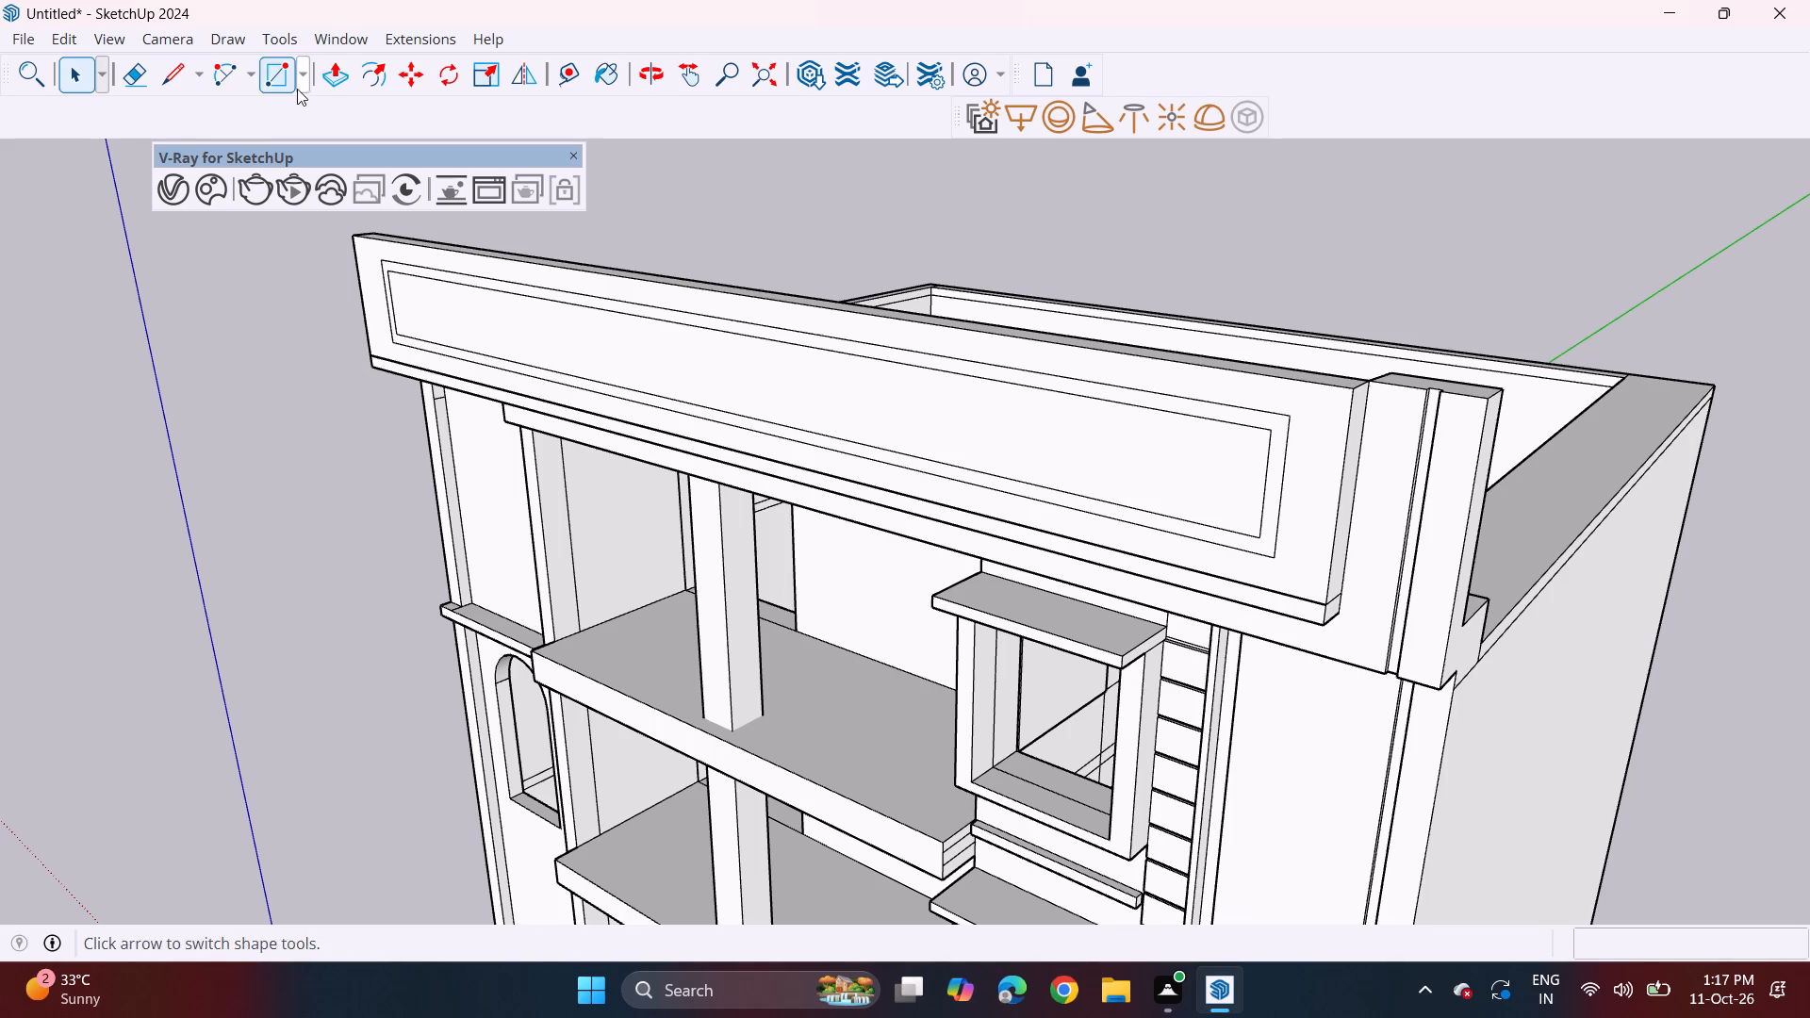
drag(321, 84, 337, 90)
click(432, 348)
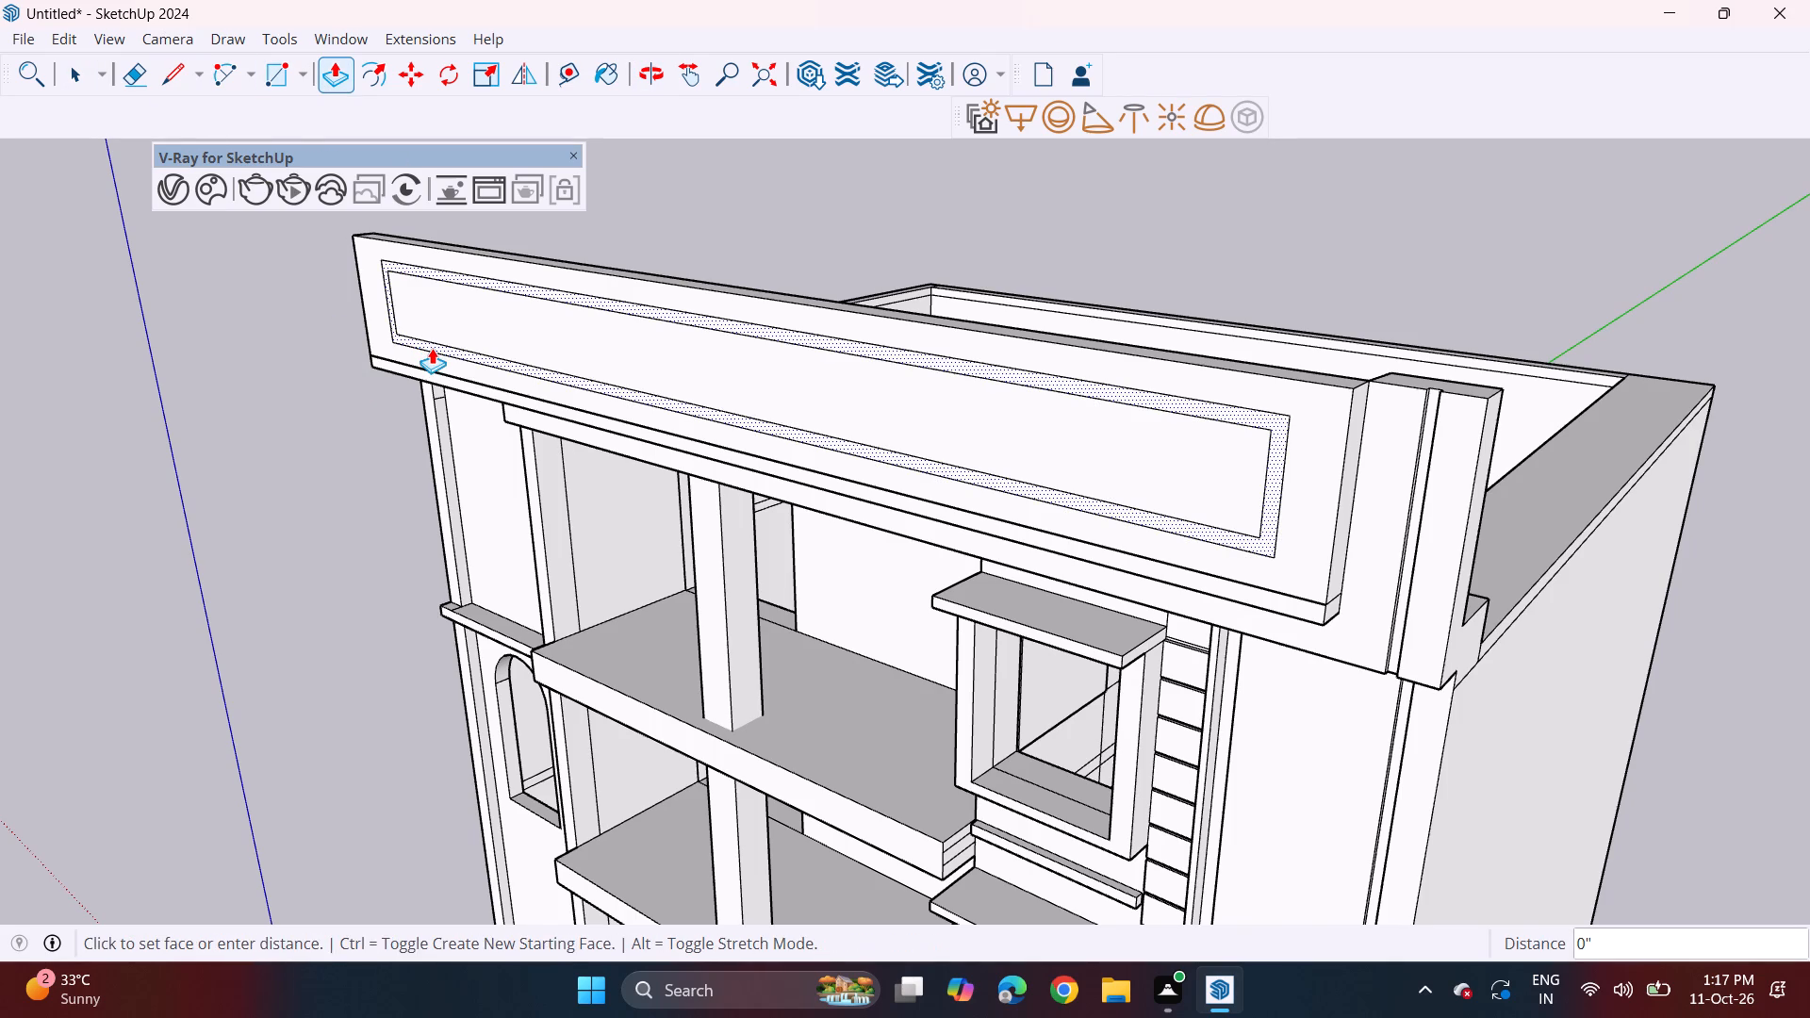
click(425, 353)
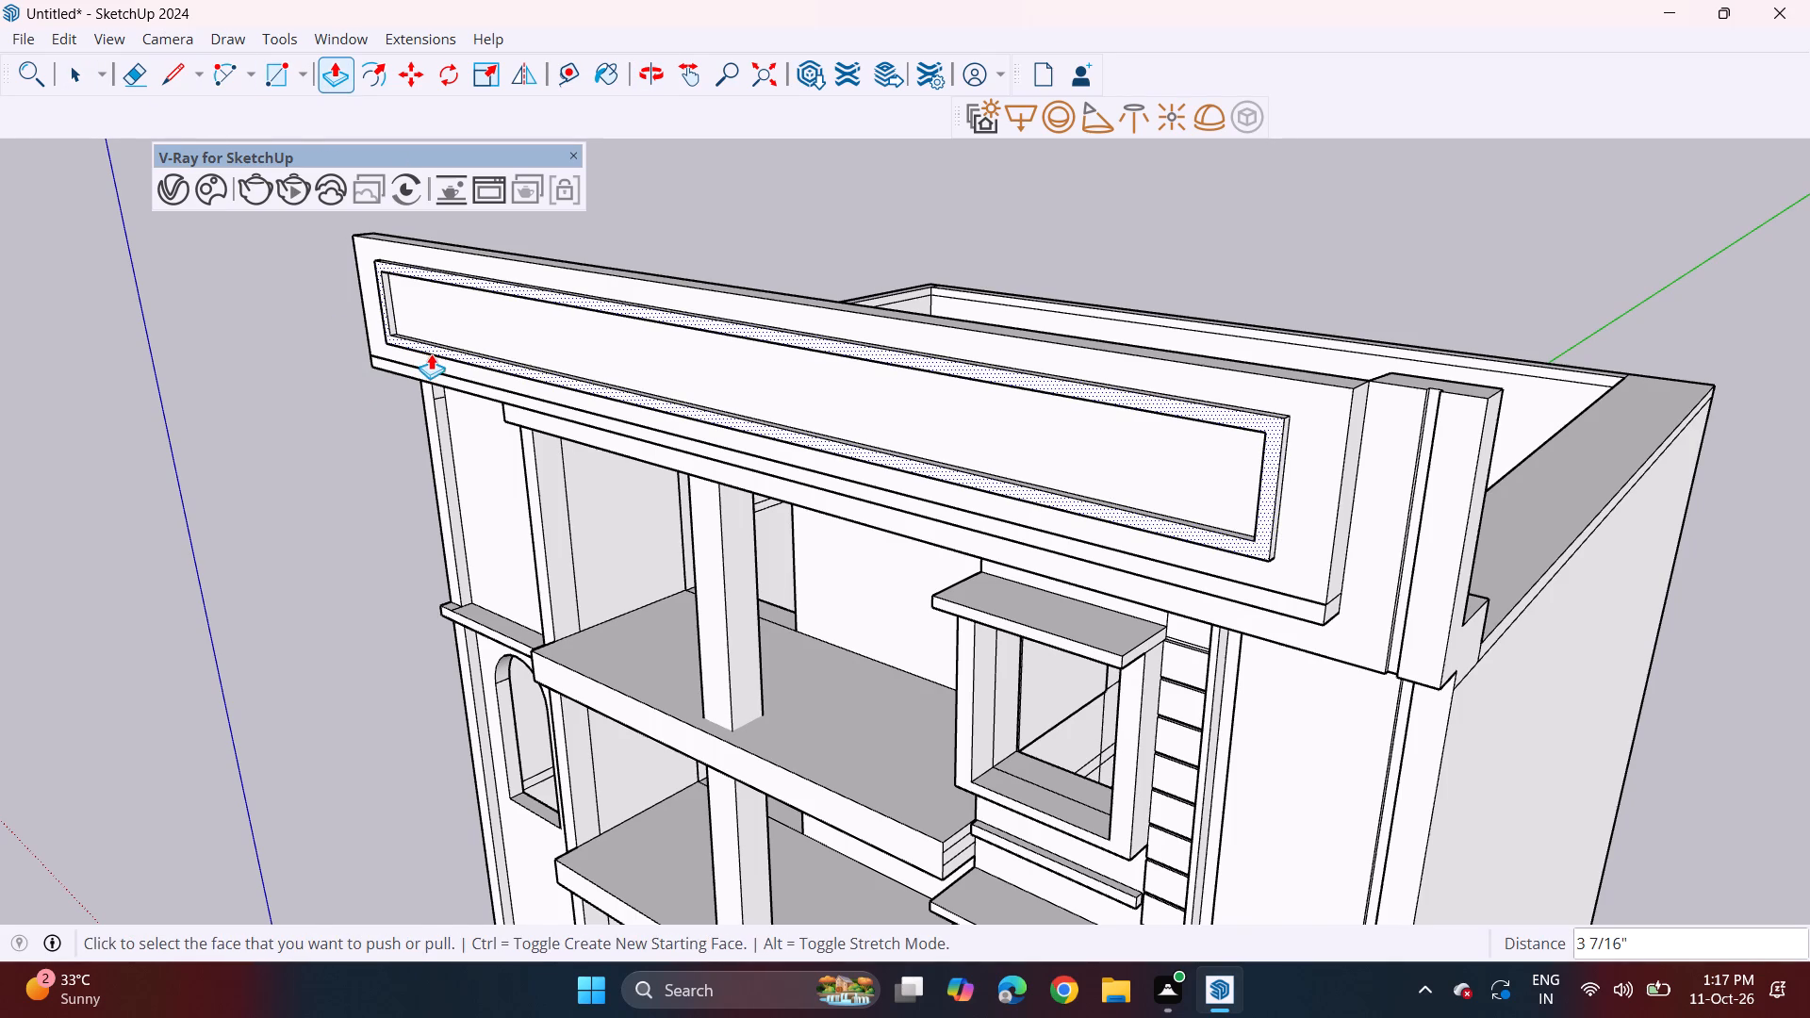
Push the panel face inside the raised frame inward about 11 1/16" into the parapet band.
click(776, 380)
middle_drag(904, 301, 782, 459)
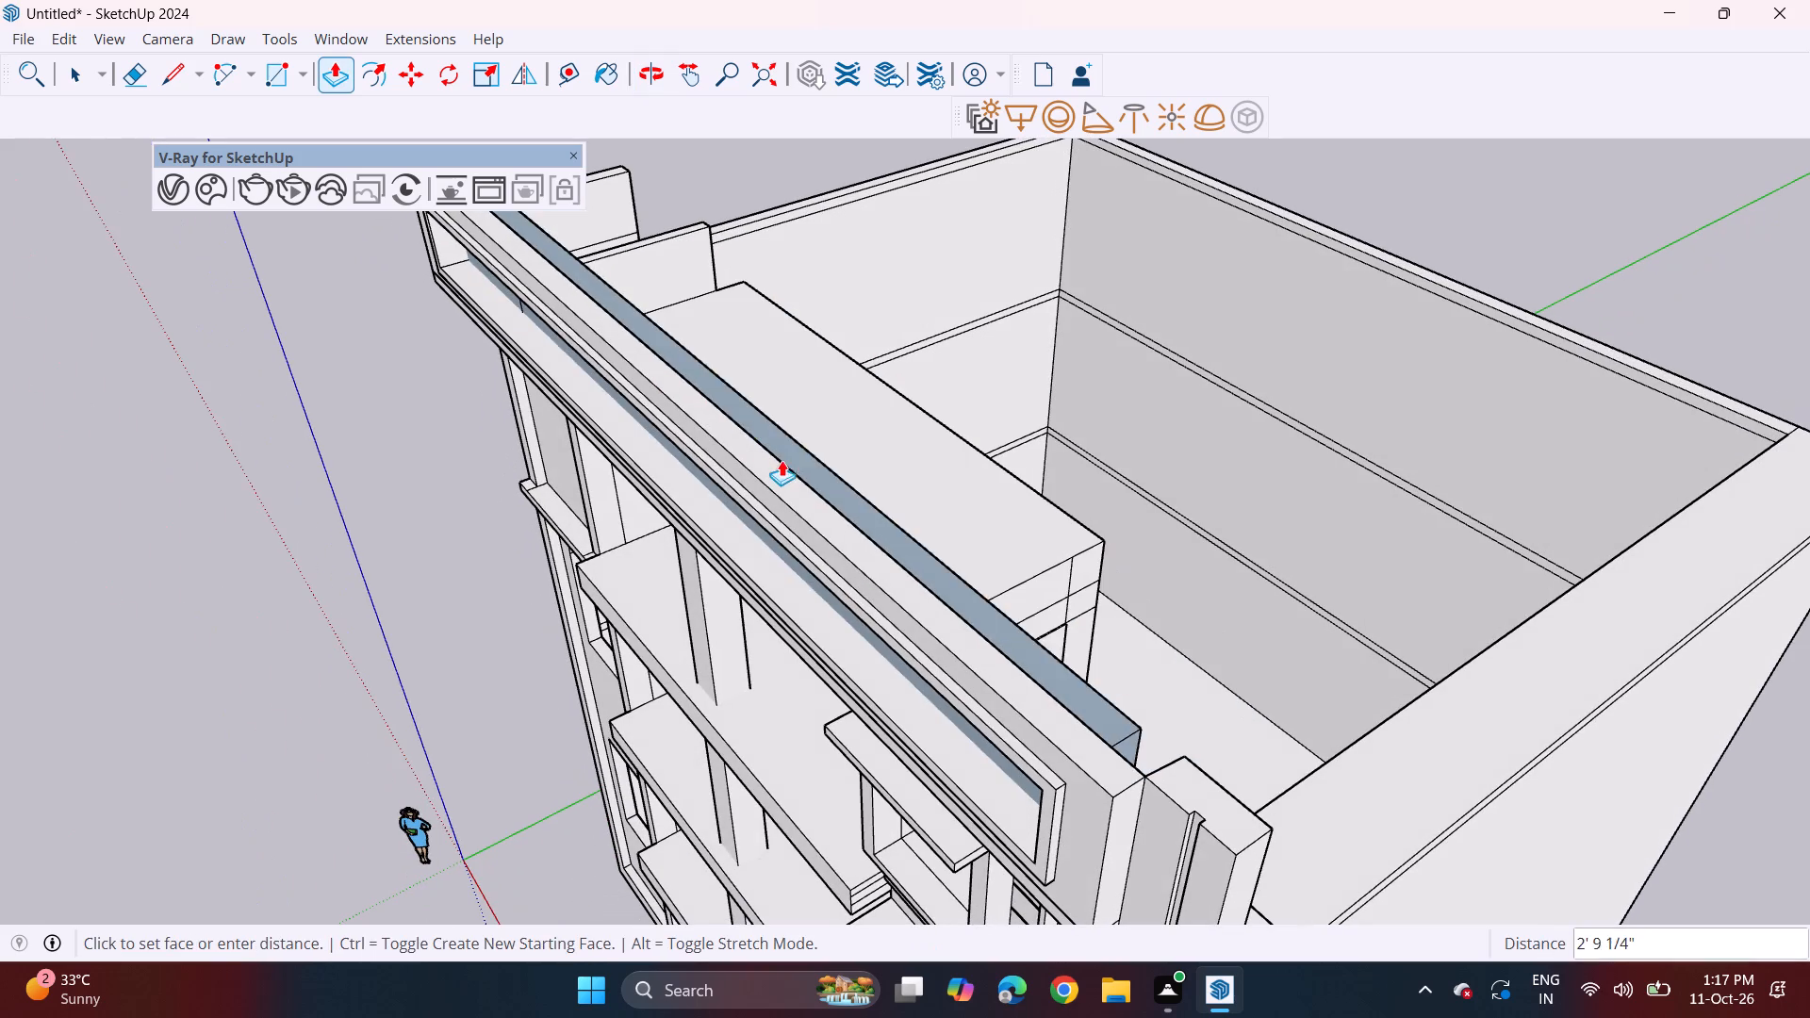
click(791, 468)
middle_drag(803, 468, 1126, 255)
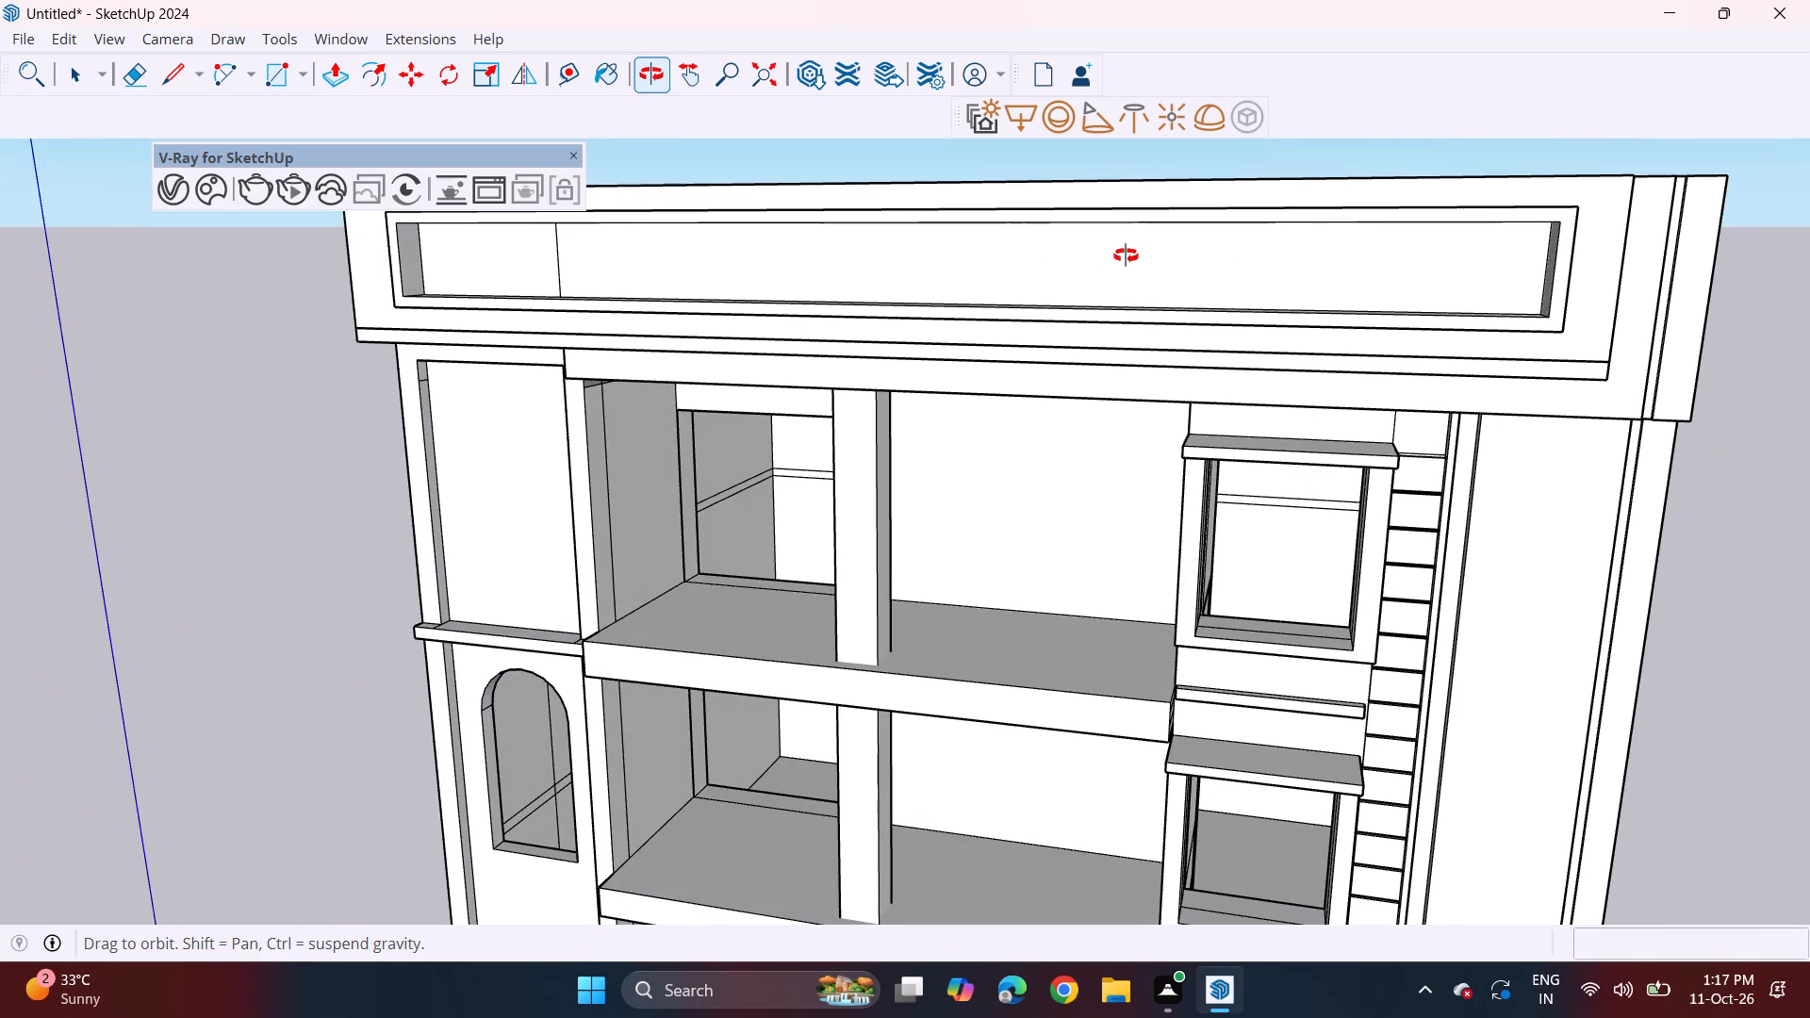
middle_drag(1126, 255, 831, 385)
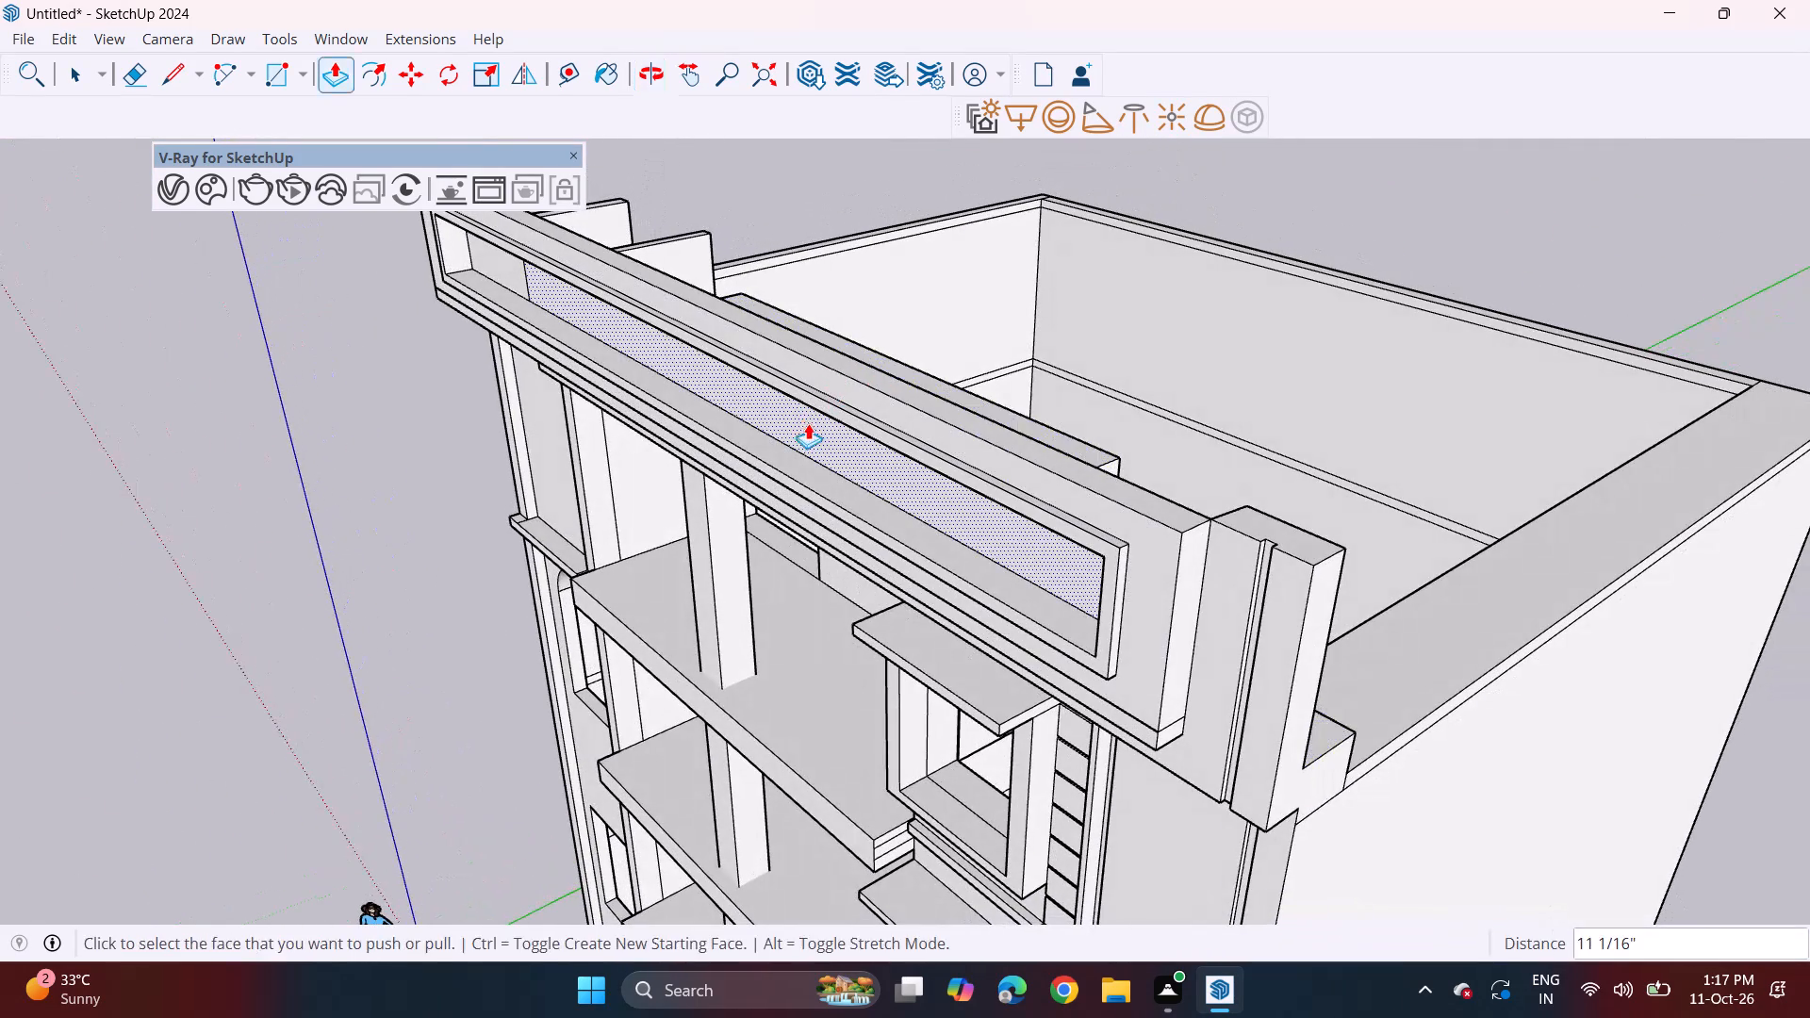
Push the recessed panel's back face a further 6' 3 1/16" inward, past the parapet band.
click(808, 423)
middle_drag(869, 389, 730, 521)
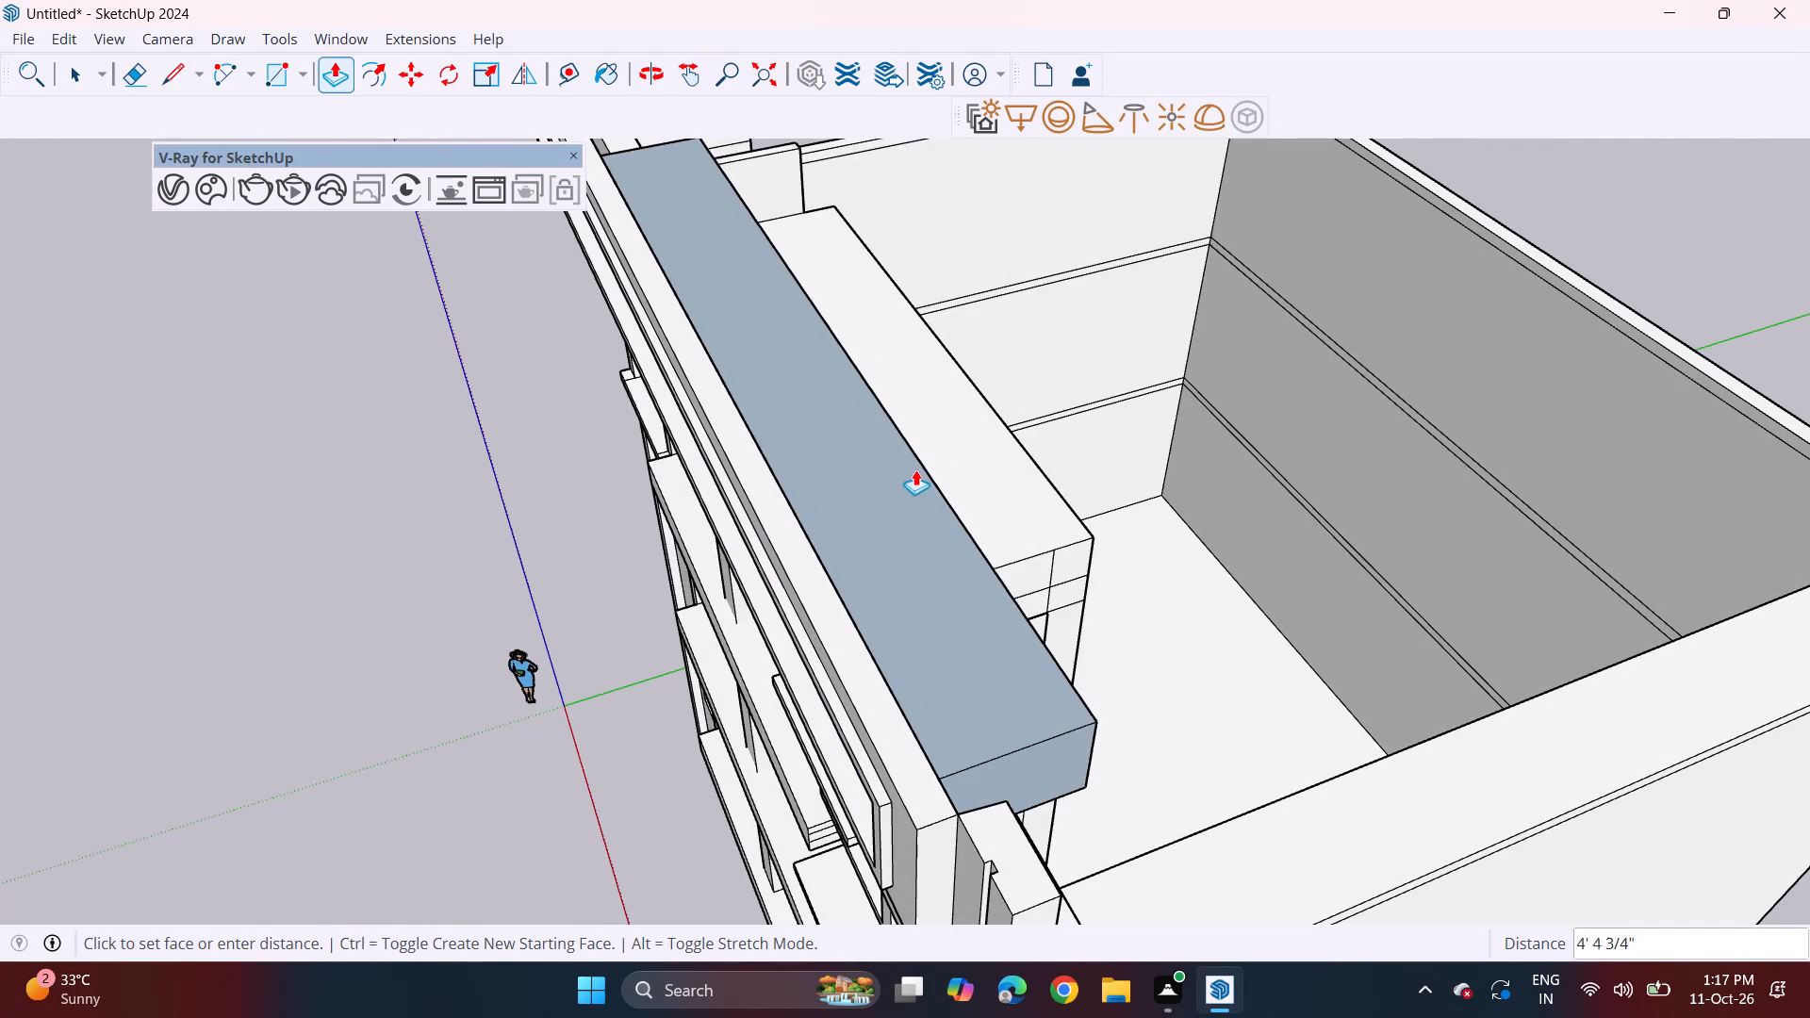
click(945, 449)
middle_drag(986, 436, 851, 439)
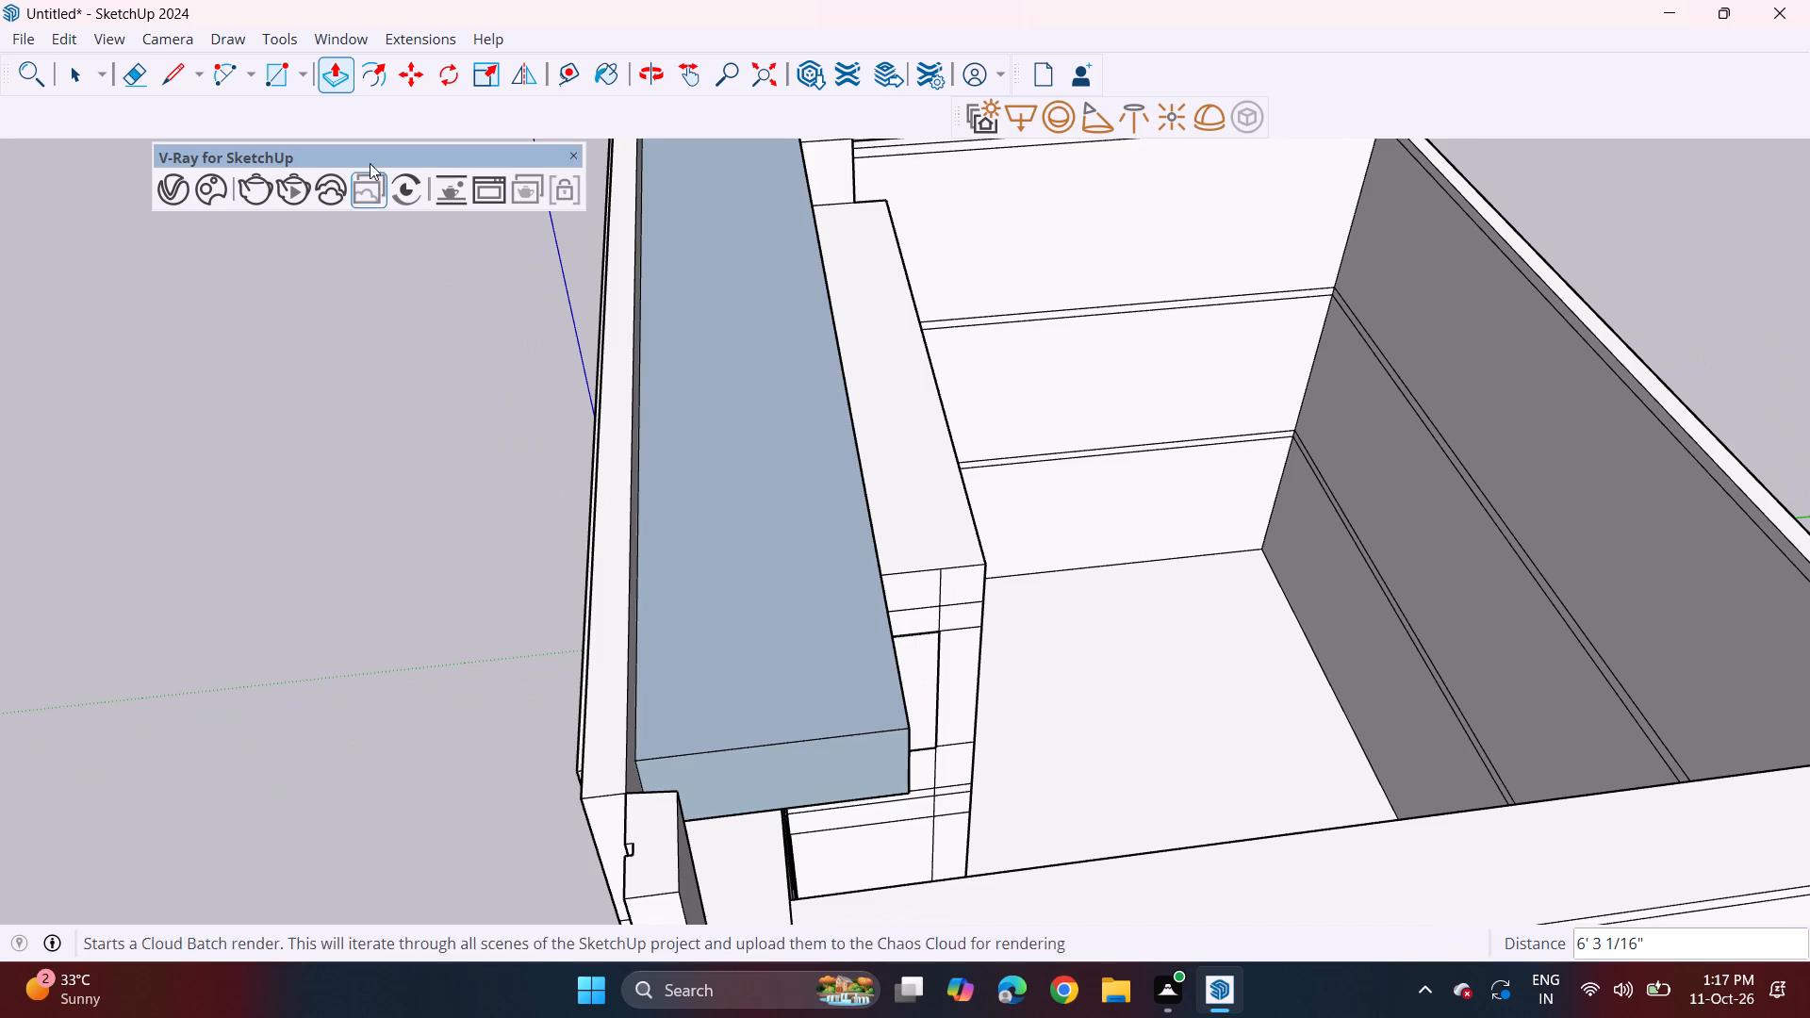
Erase the edges of the box projecting behind the parapet band, including its stray lines, to open the framed panel right through.
click(144, 72)
click(856, 734)
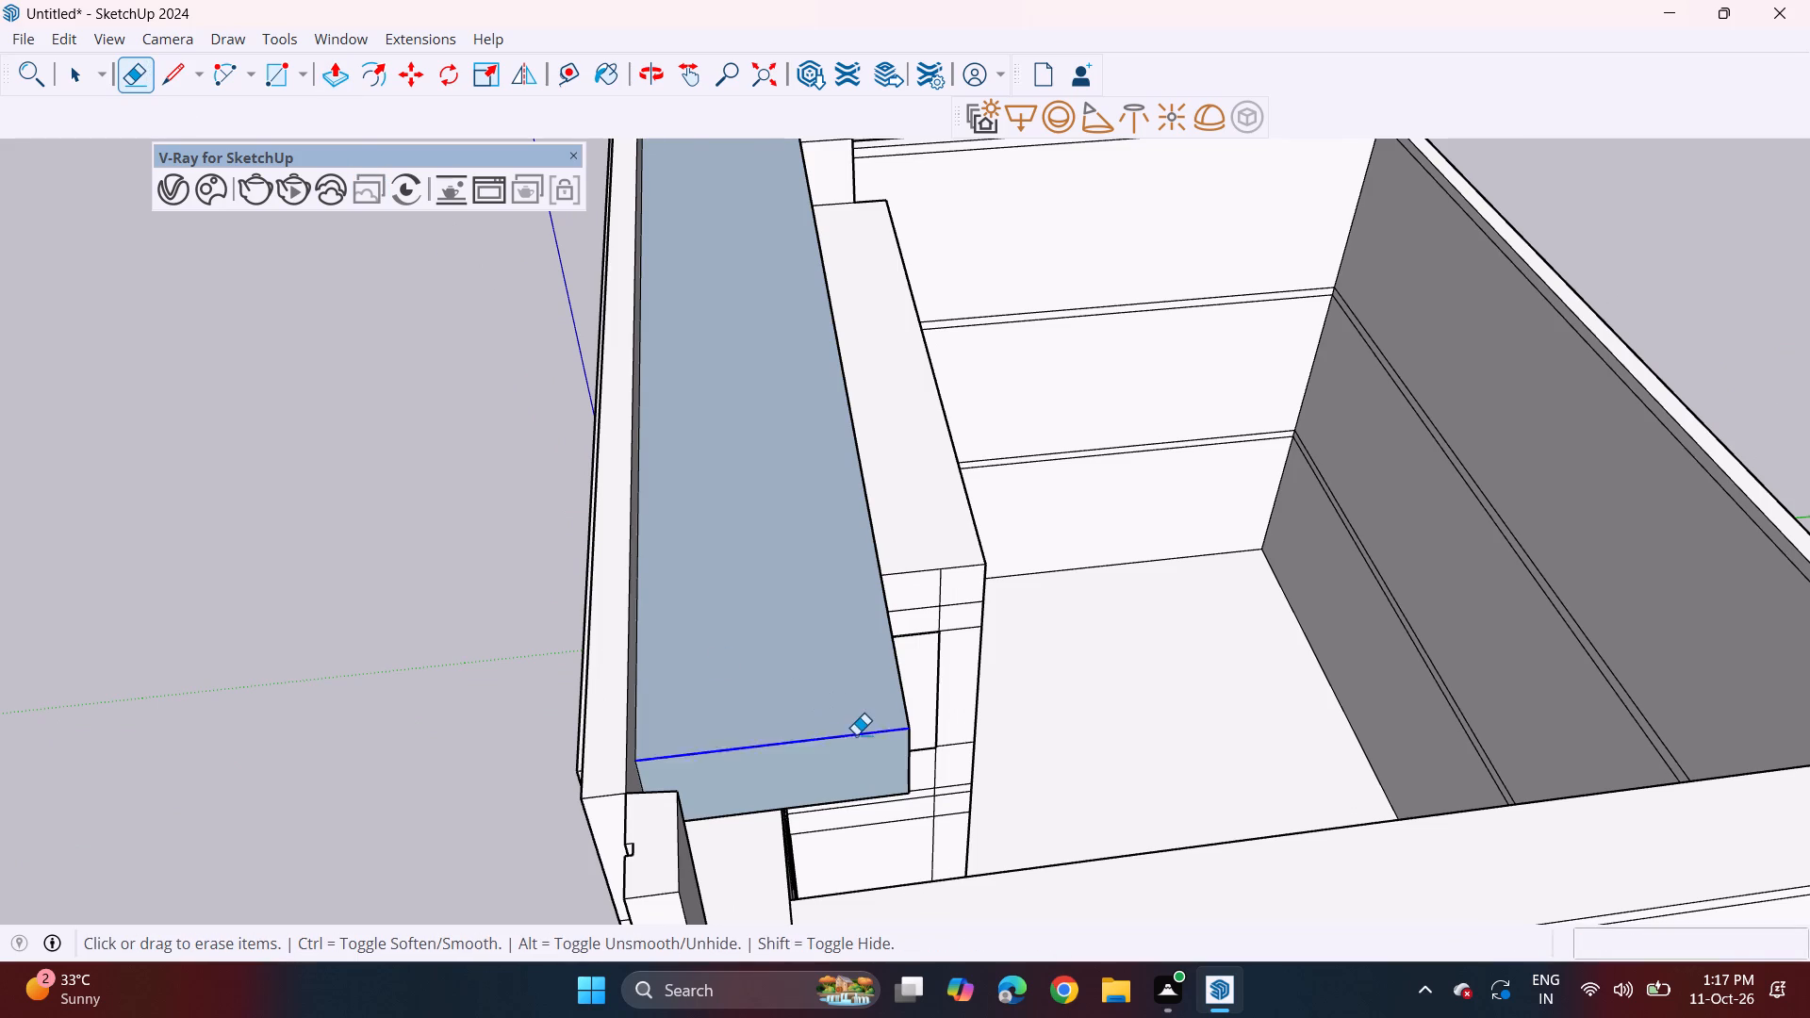
click(911, 735)
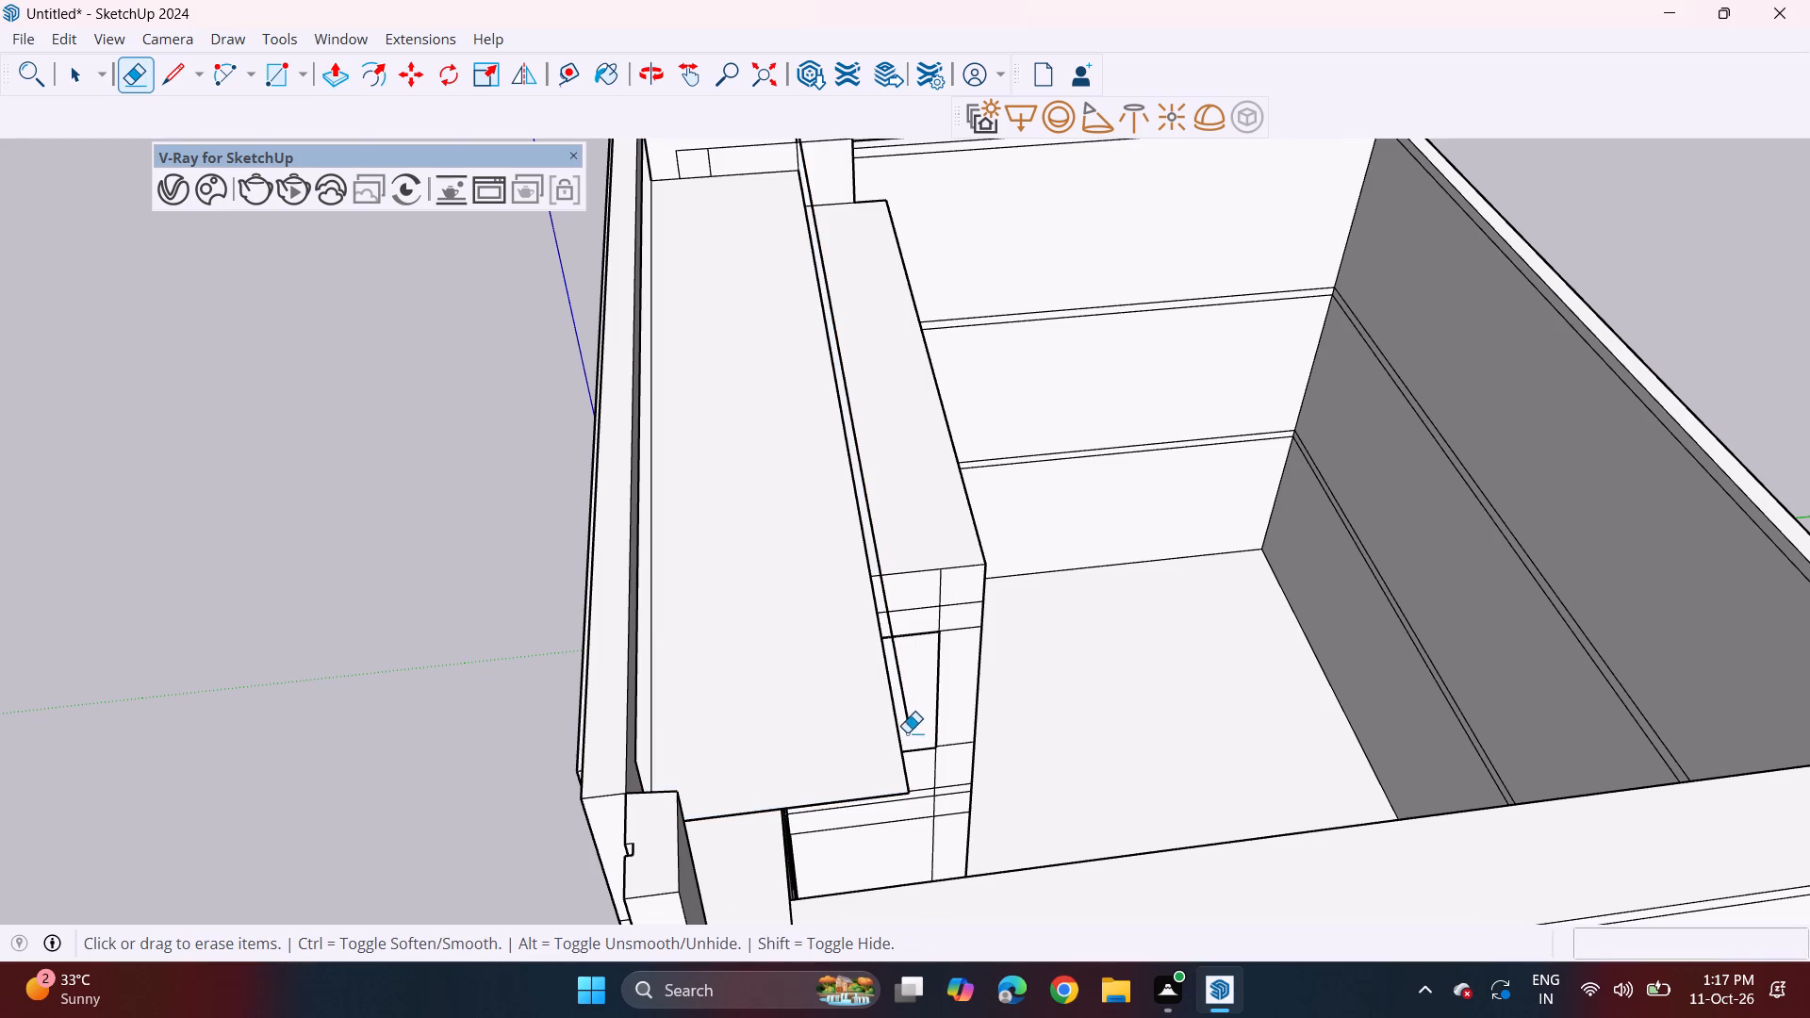
click(907, 725)
middle_drag(824, 687, 1054, 492)
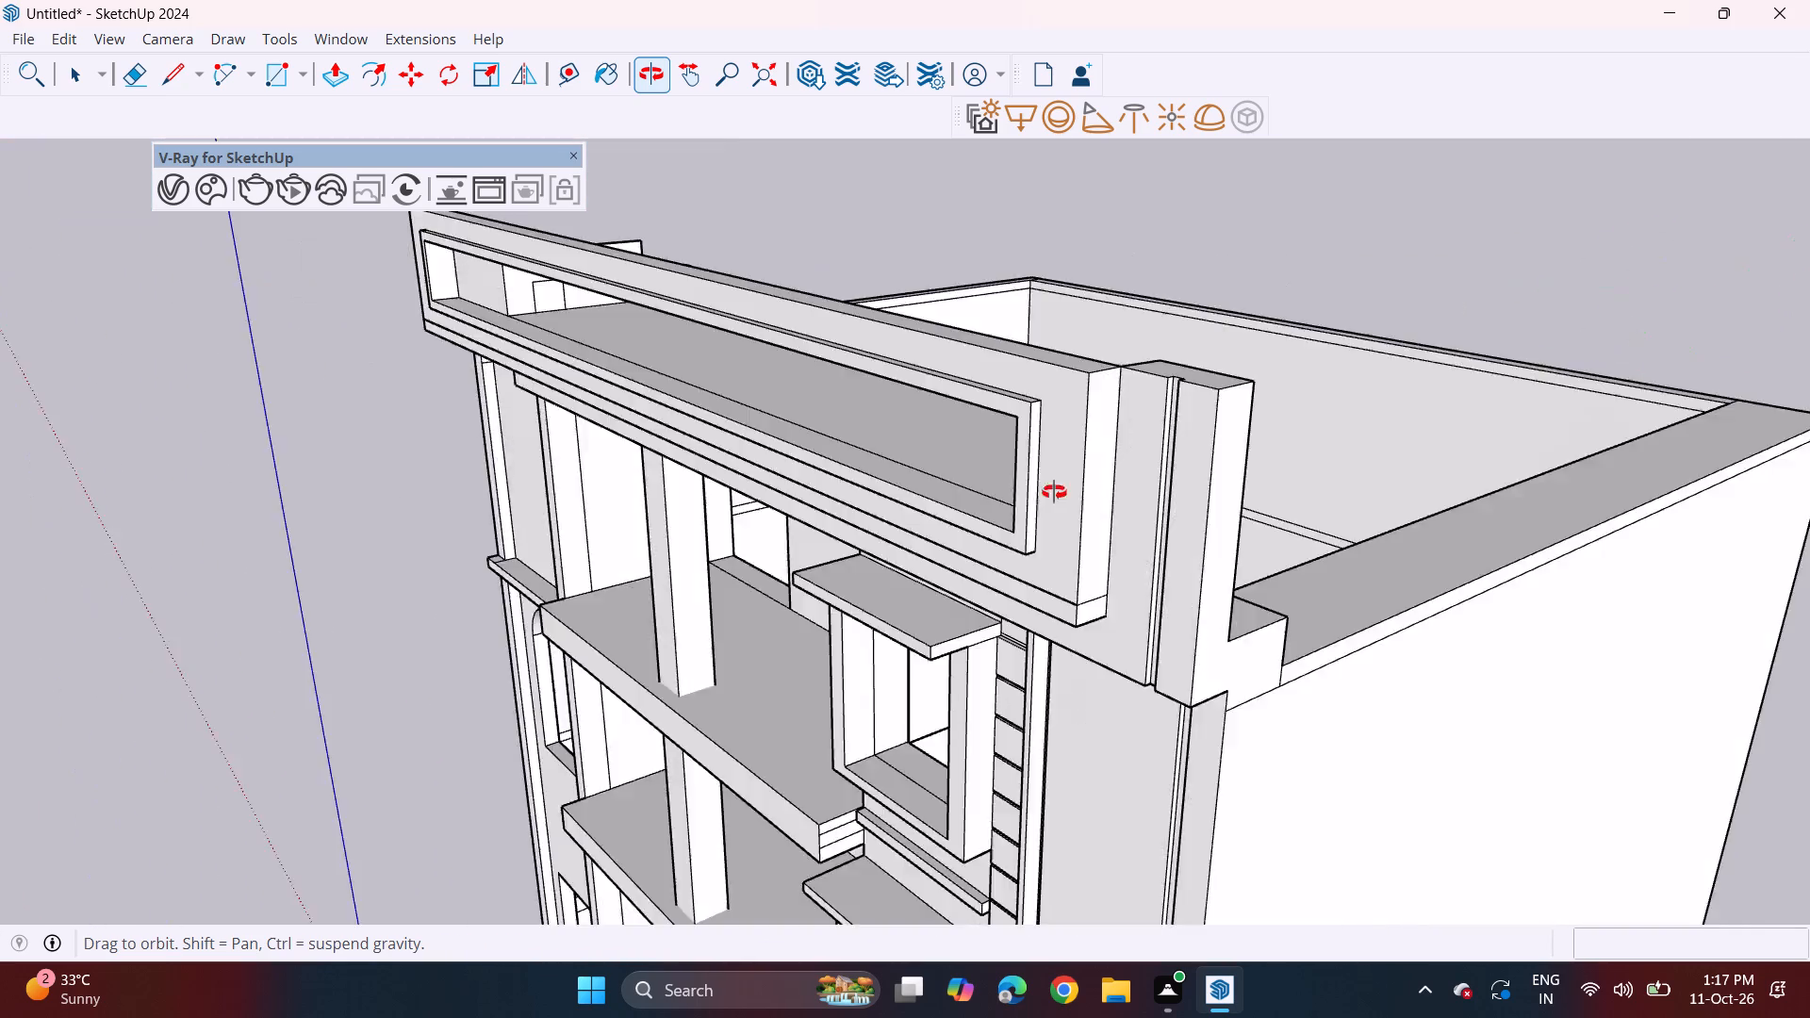
middle_drag(1054, 492, 561, 593)
click(566, 592)
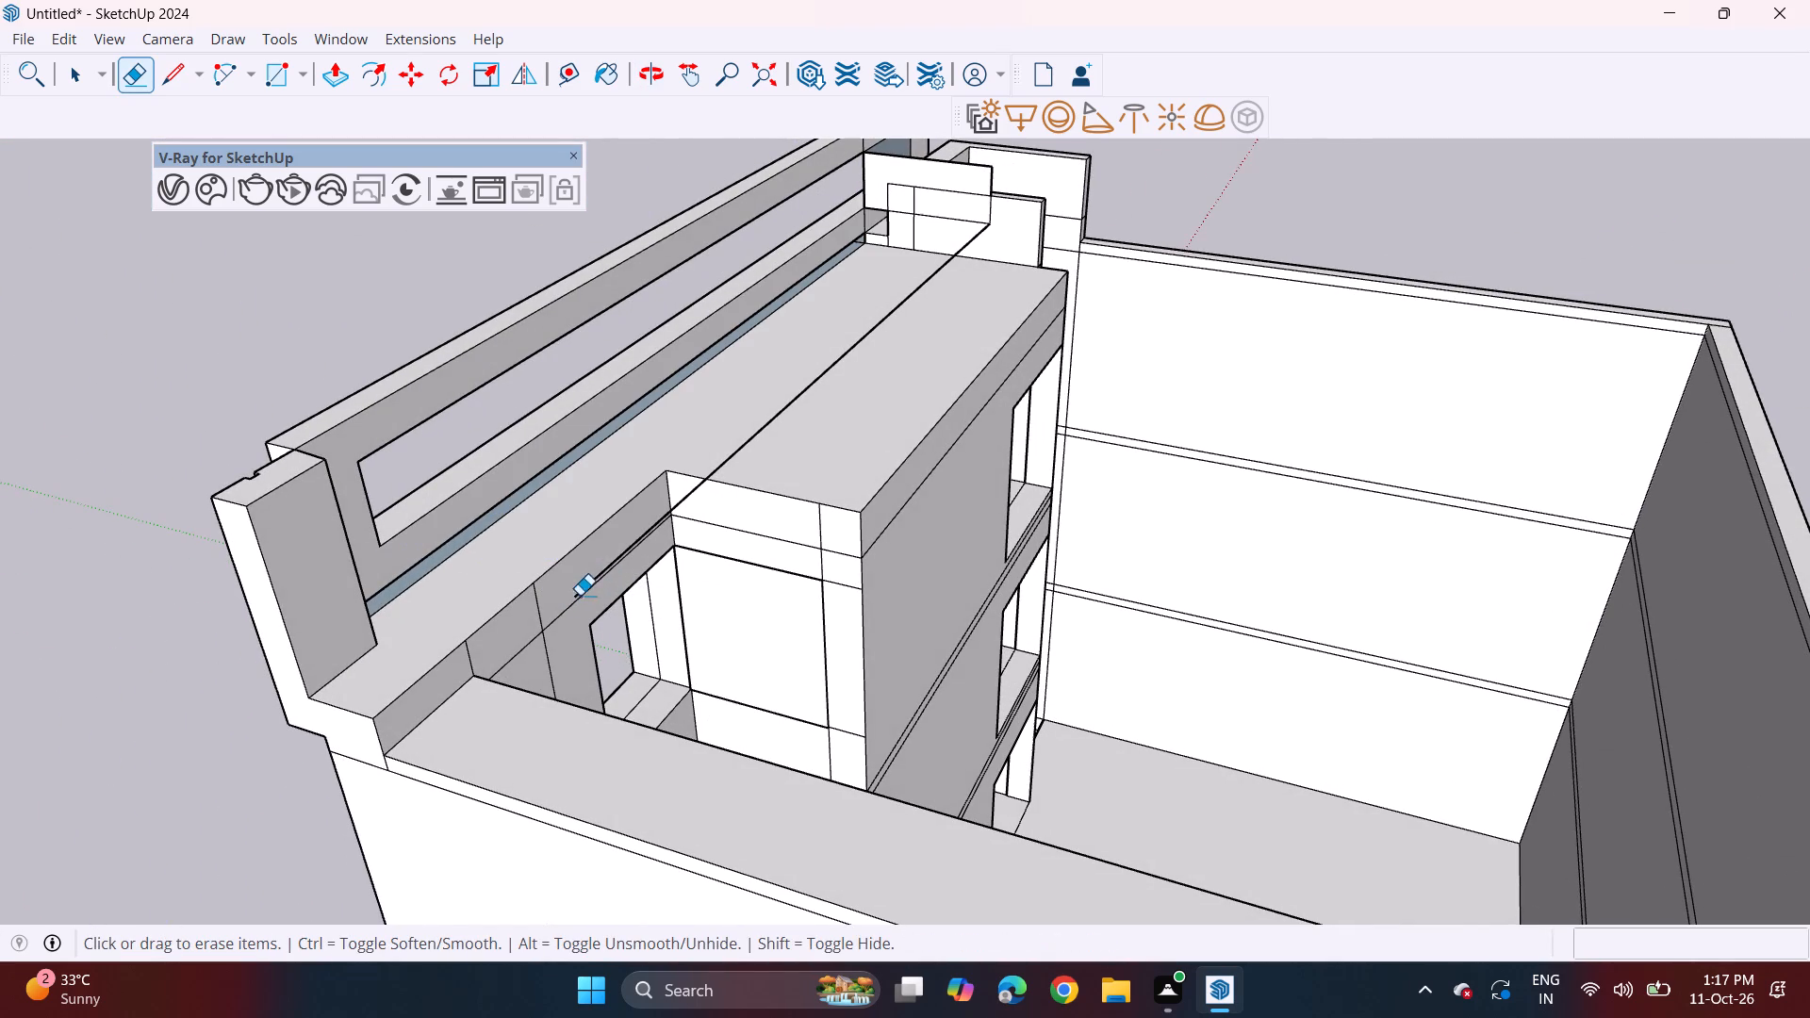
click(589, 585)
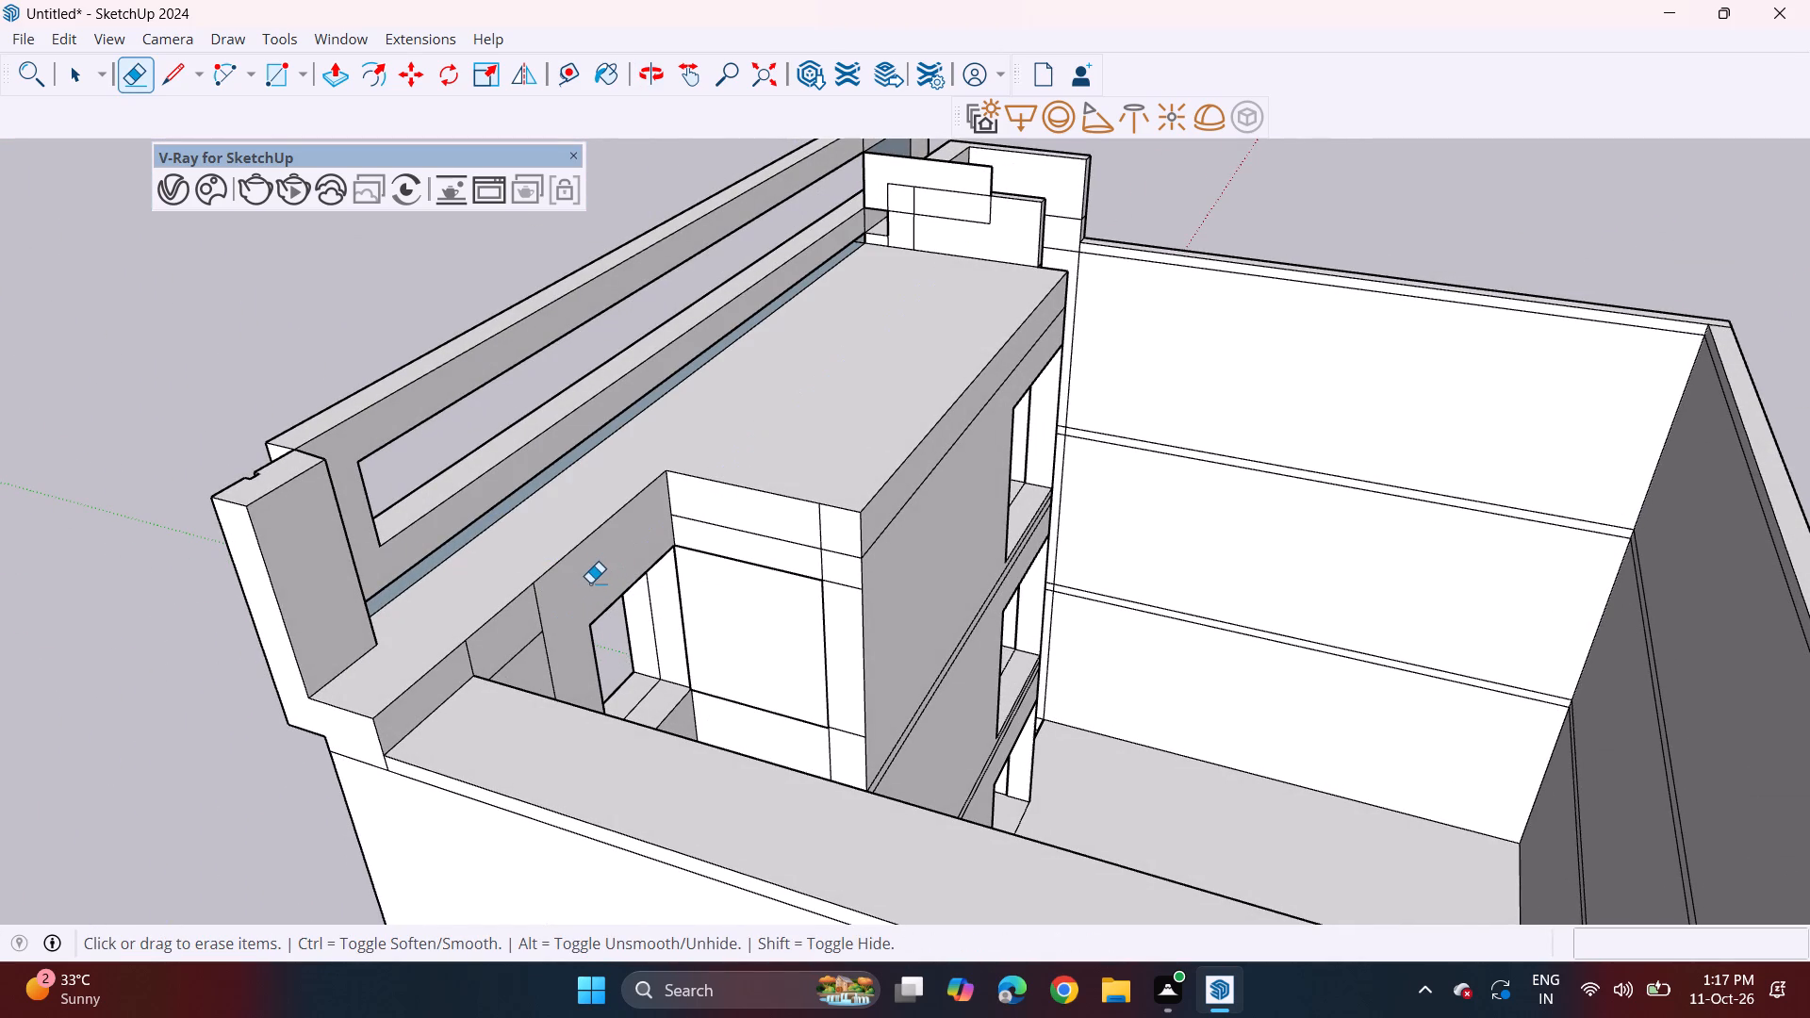
Push the top of the raised walls behind the parapet, at the end opposite the grooved block, down about 2' 5 15/16".
middle_drag(585, 579, 1568, 377)
middle_drag(789, 324, 709, 385)
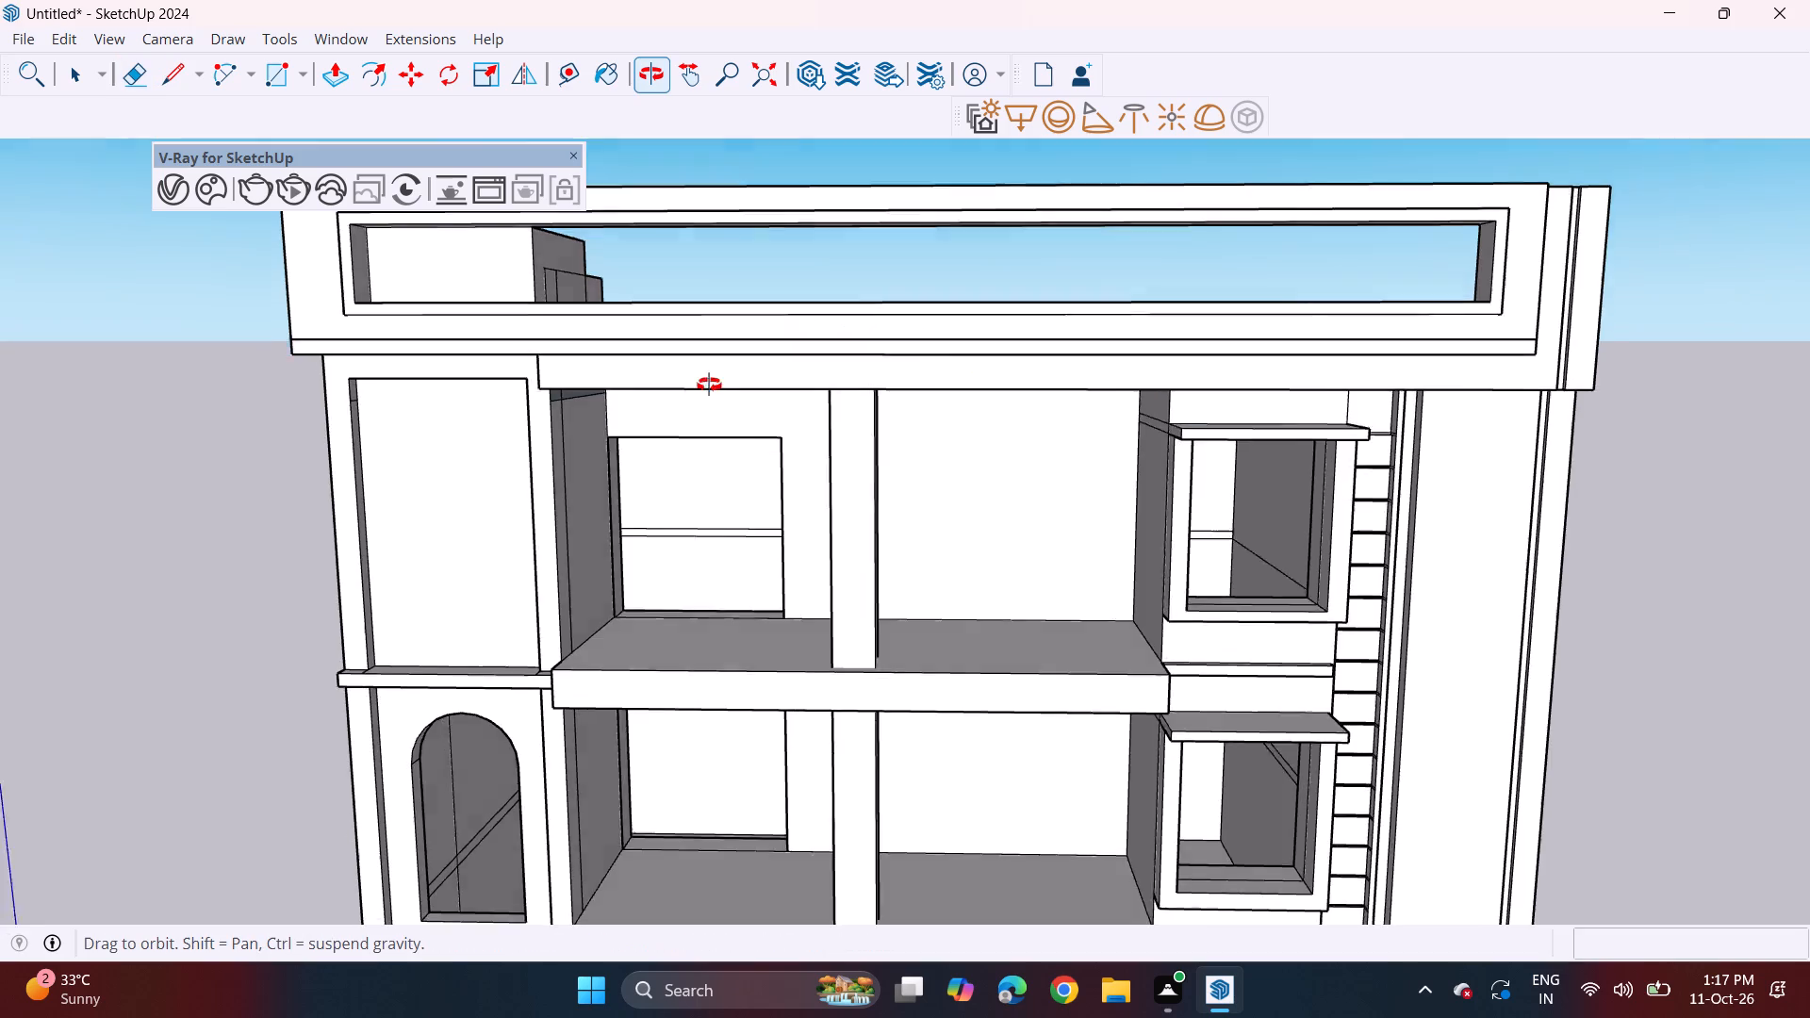
middle_drag(709, 385, 491, 395)
shift+scroll(498, 402, up, 1)
shift+middle_drag(498, 402, 512, 558)
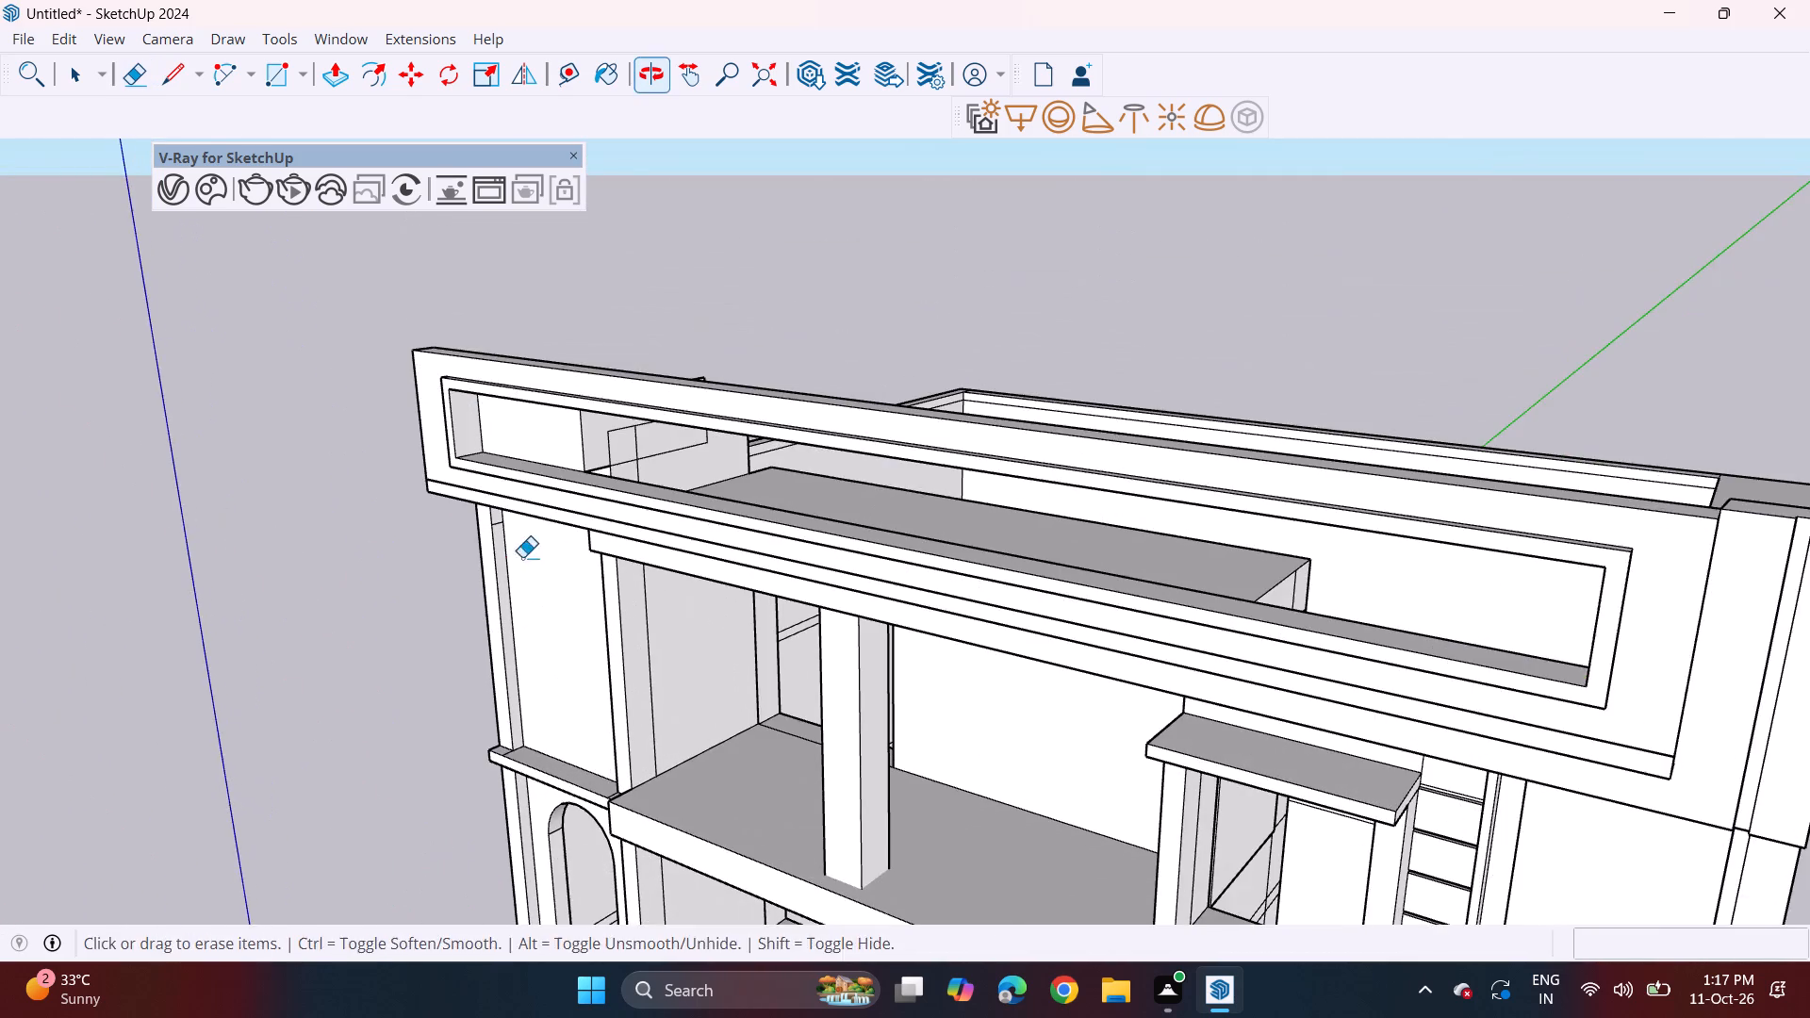
middle_drag(552, 485, 203, 721)
click(732, 307)
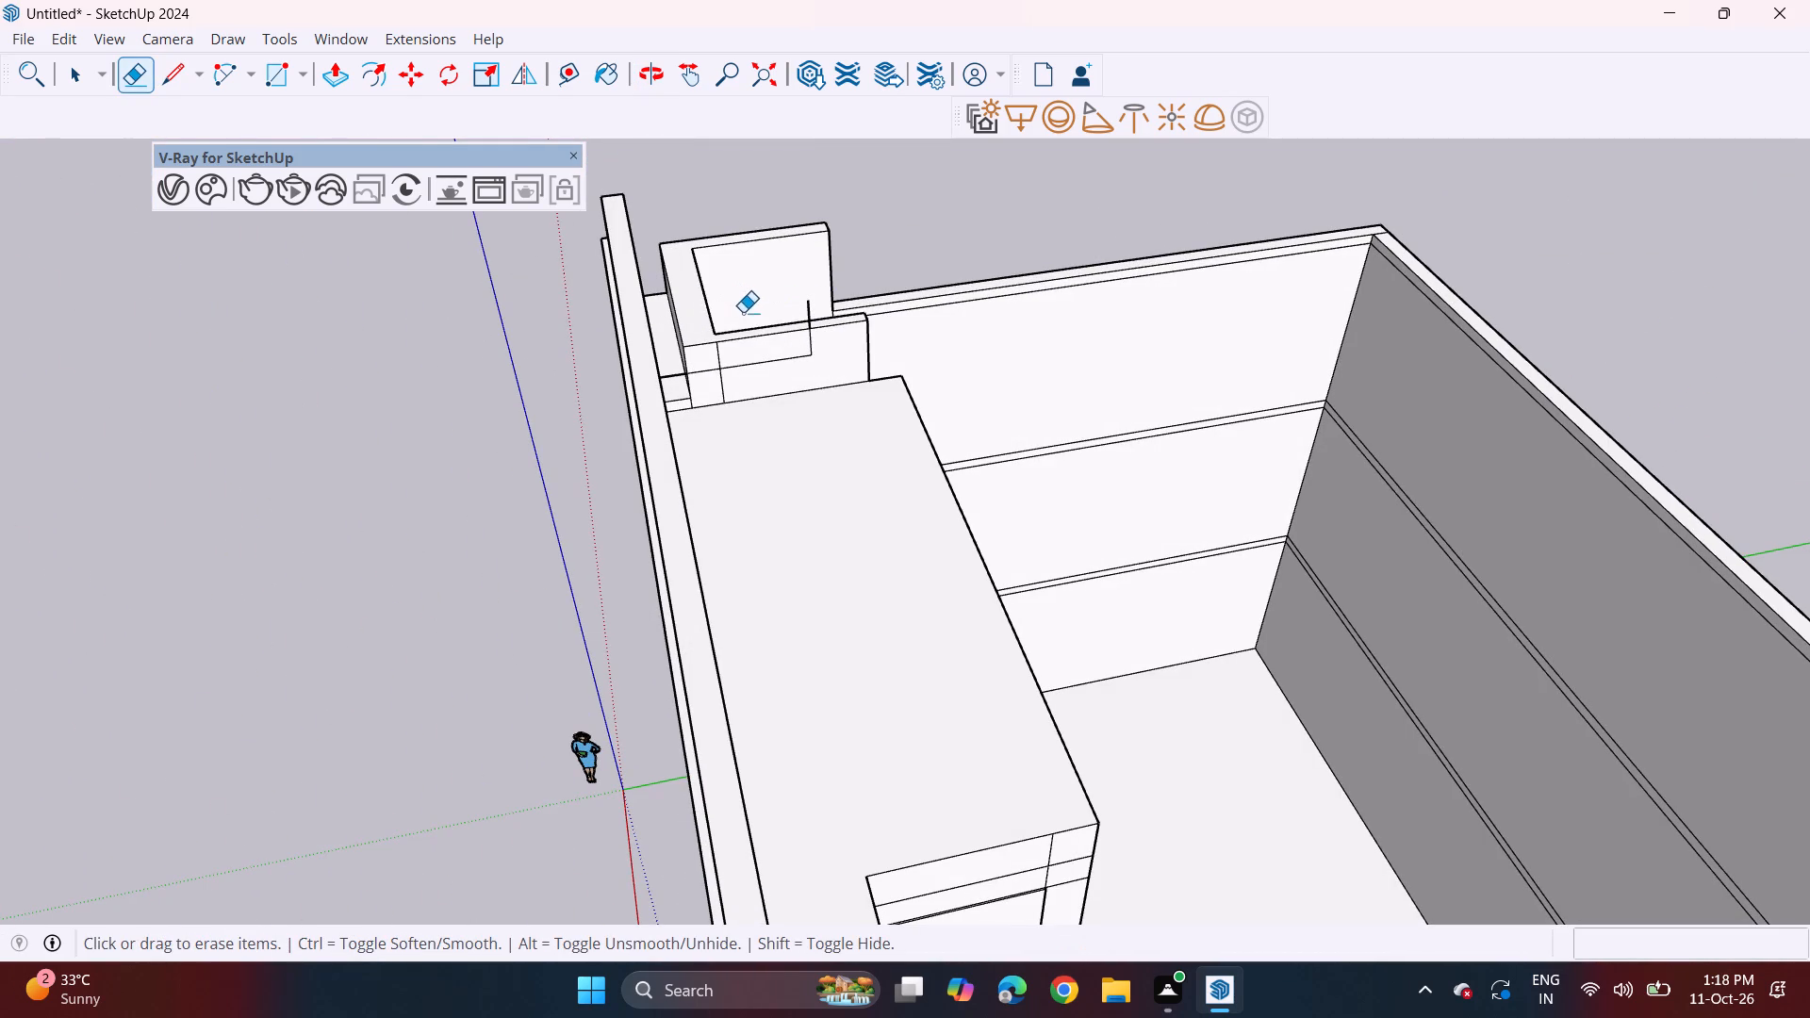
drag(337, 61, 349, 71)
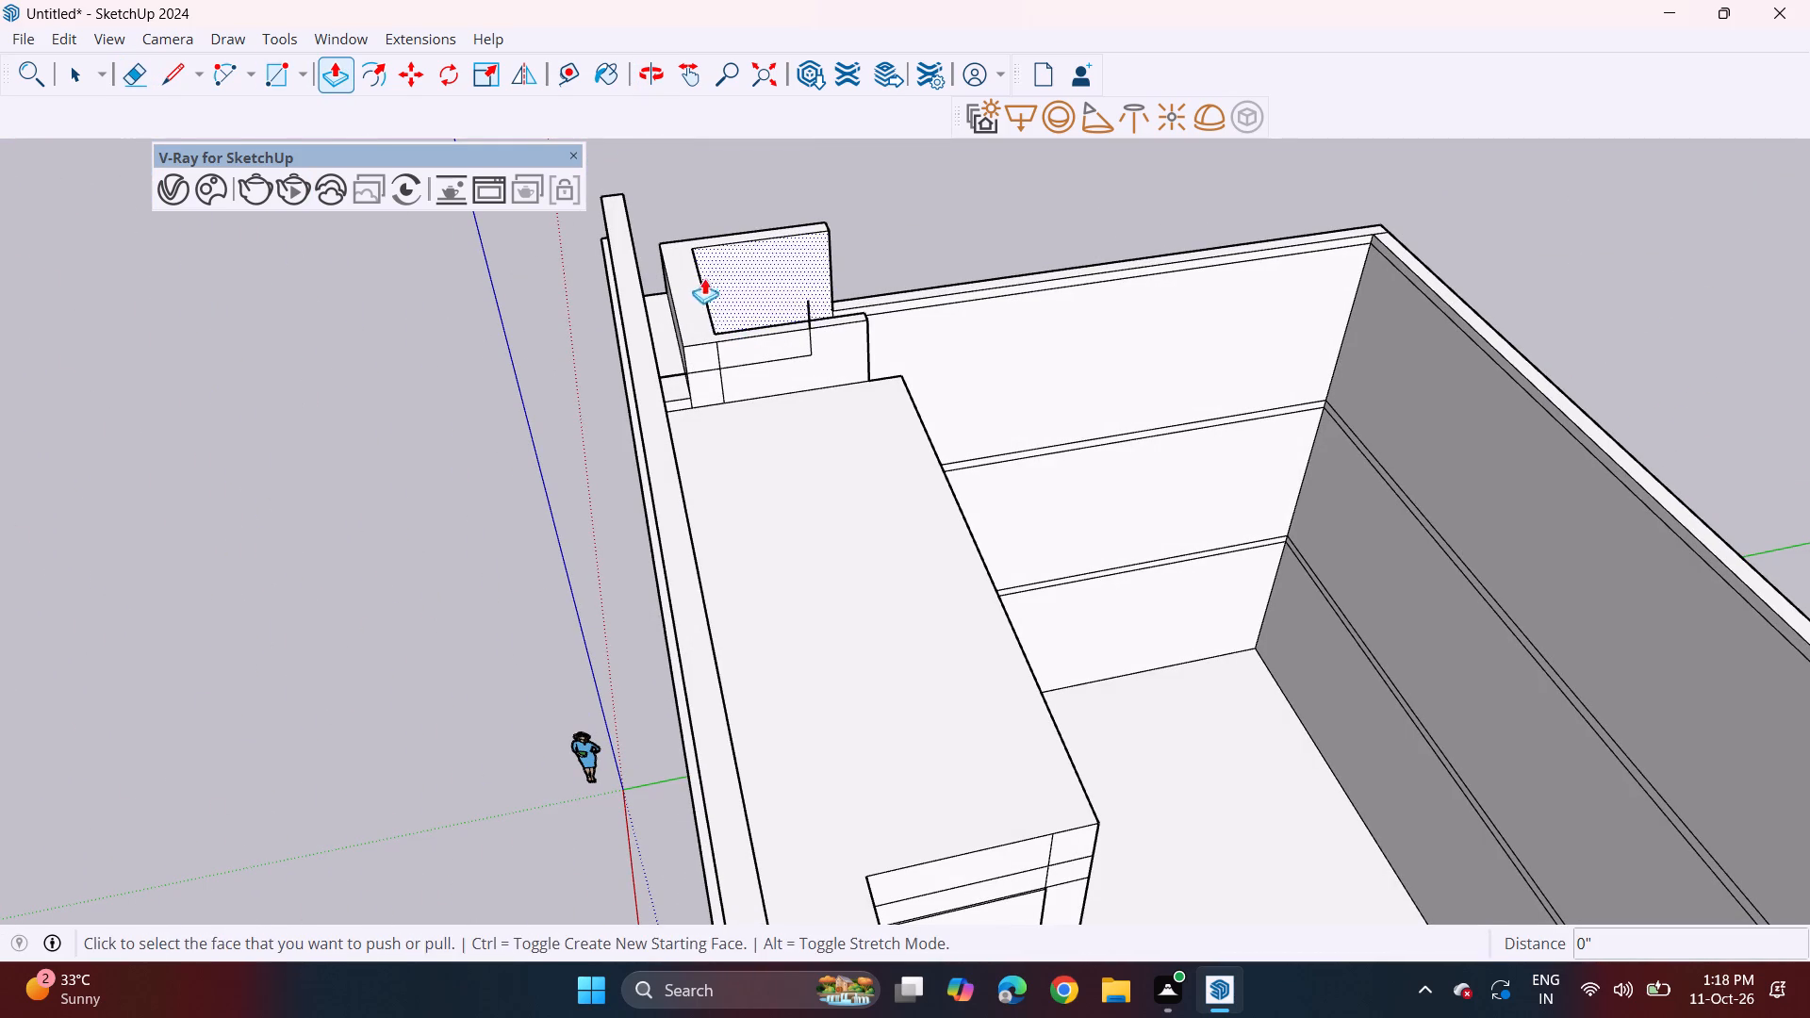
click(701, 302)
click(714, 401)
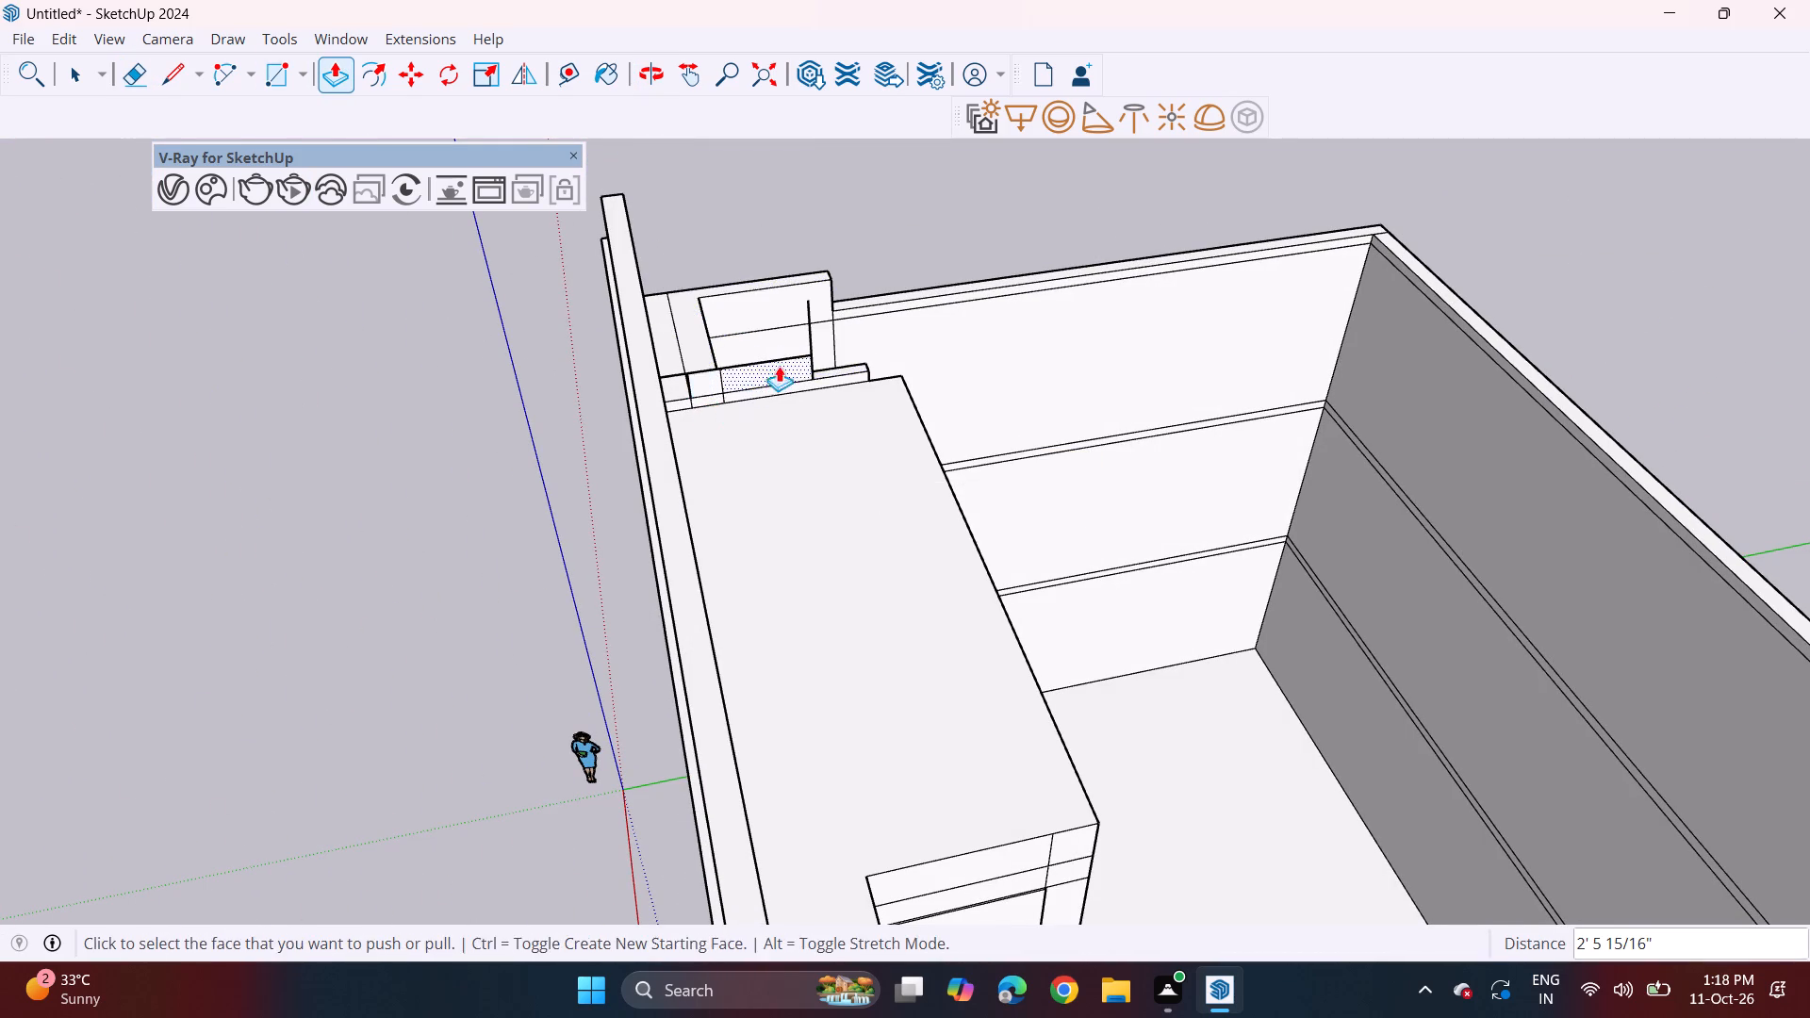
Erase the leftover wall edges behind the parapet opening at the end opposite the grooved block.
middle_drag(771, 369, 570, 551)
middle_drag(692, 435, 482, 708)
middle_drag(617, 556, 1044, 342)
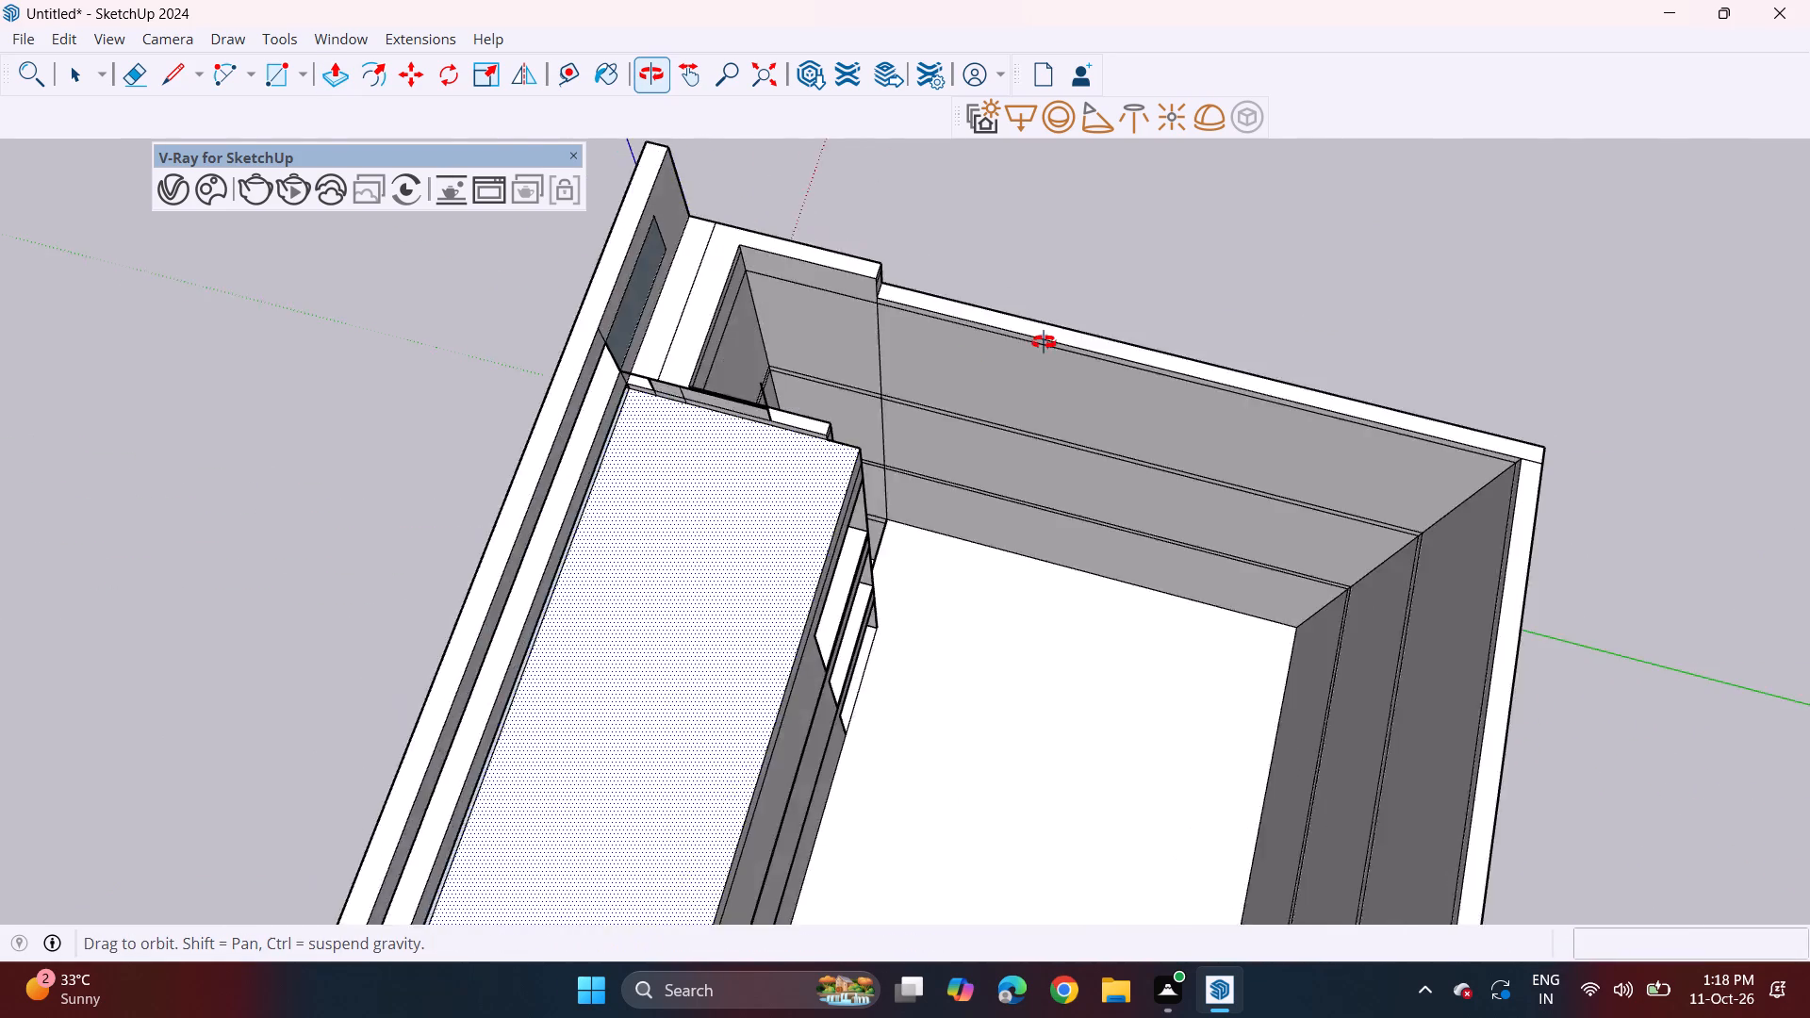
middle_drag(1044, 342, 1314, 185)
middle_drag(636, 353, 1079, 100)
middle_drag(795, 210, 686, 236)
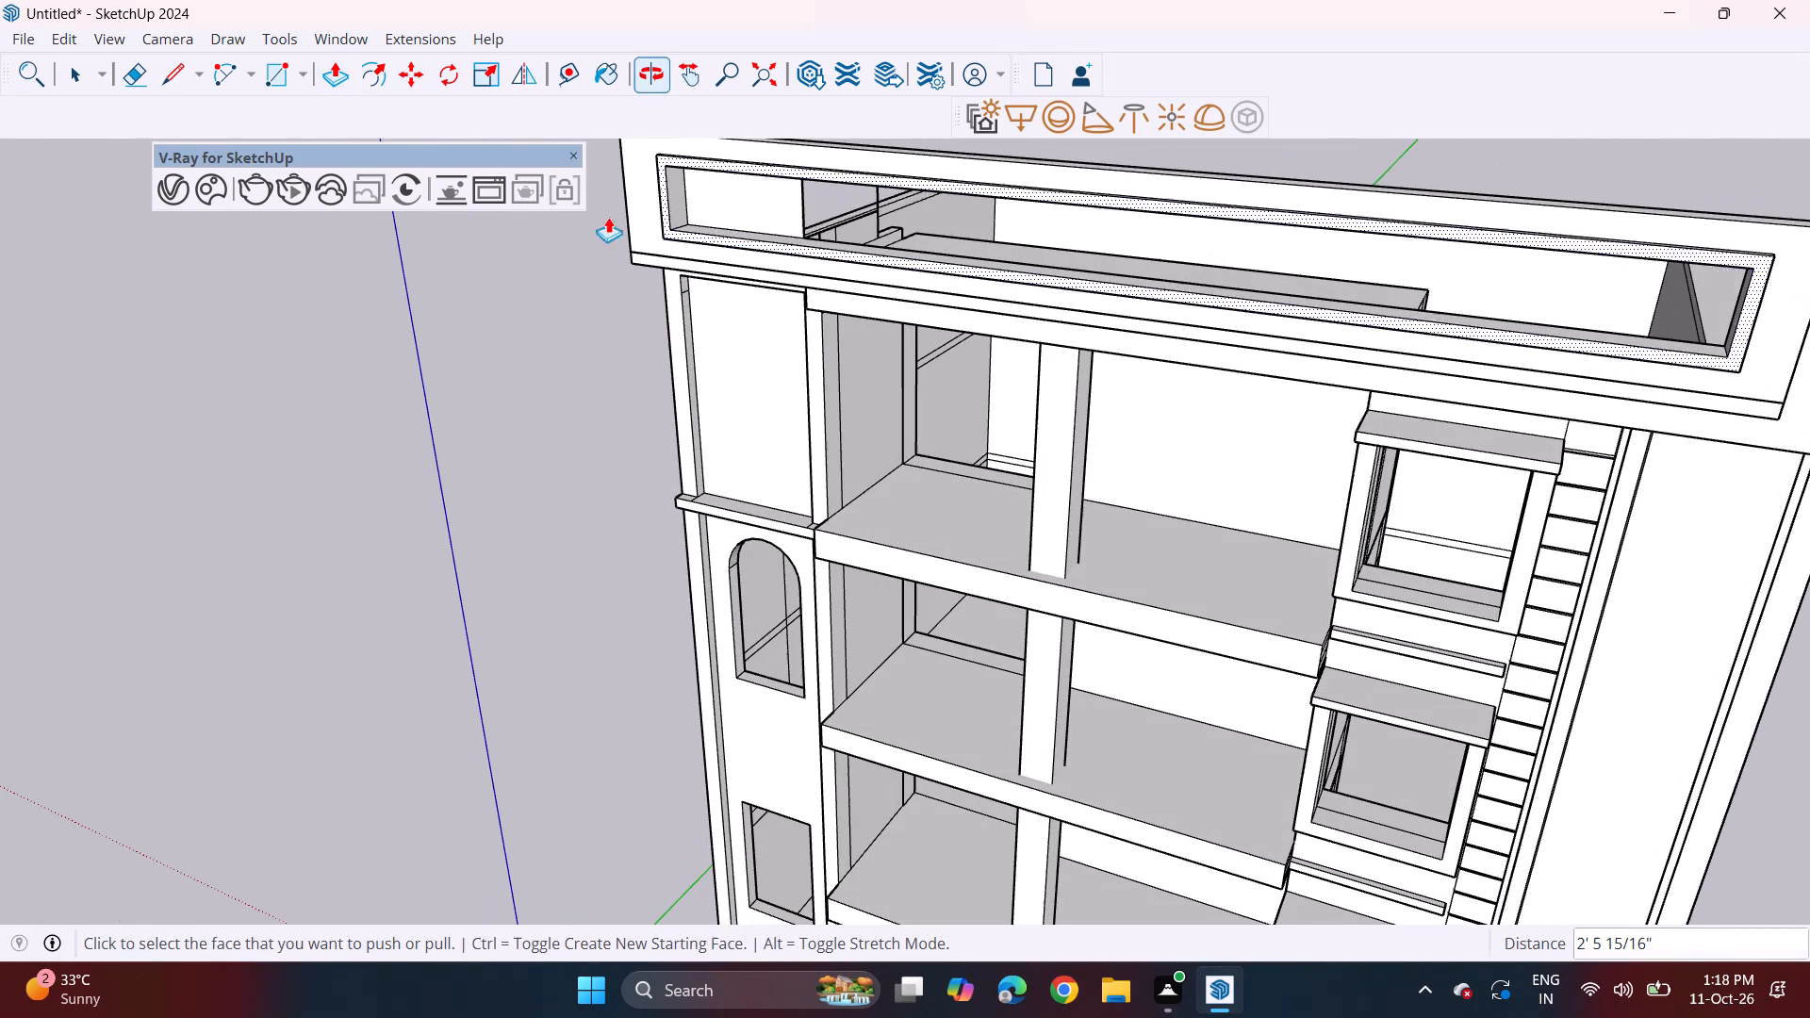
click(135, 85)
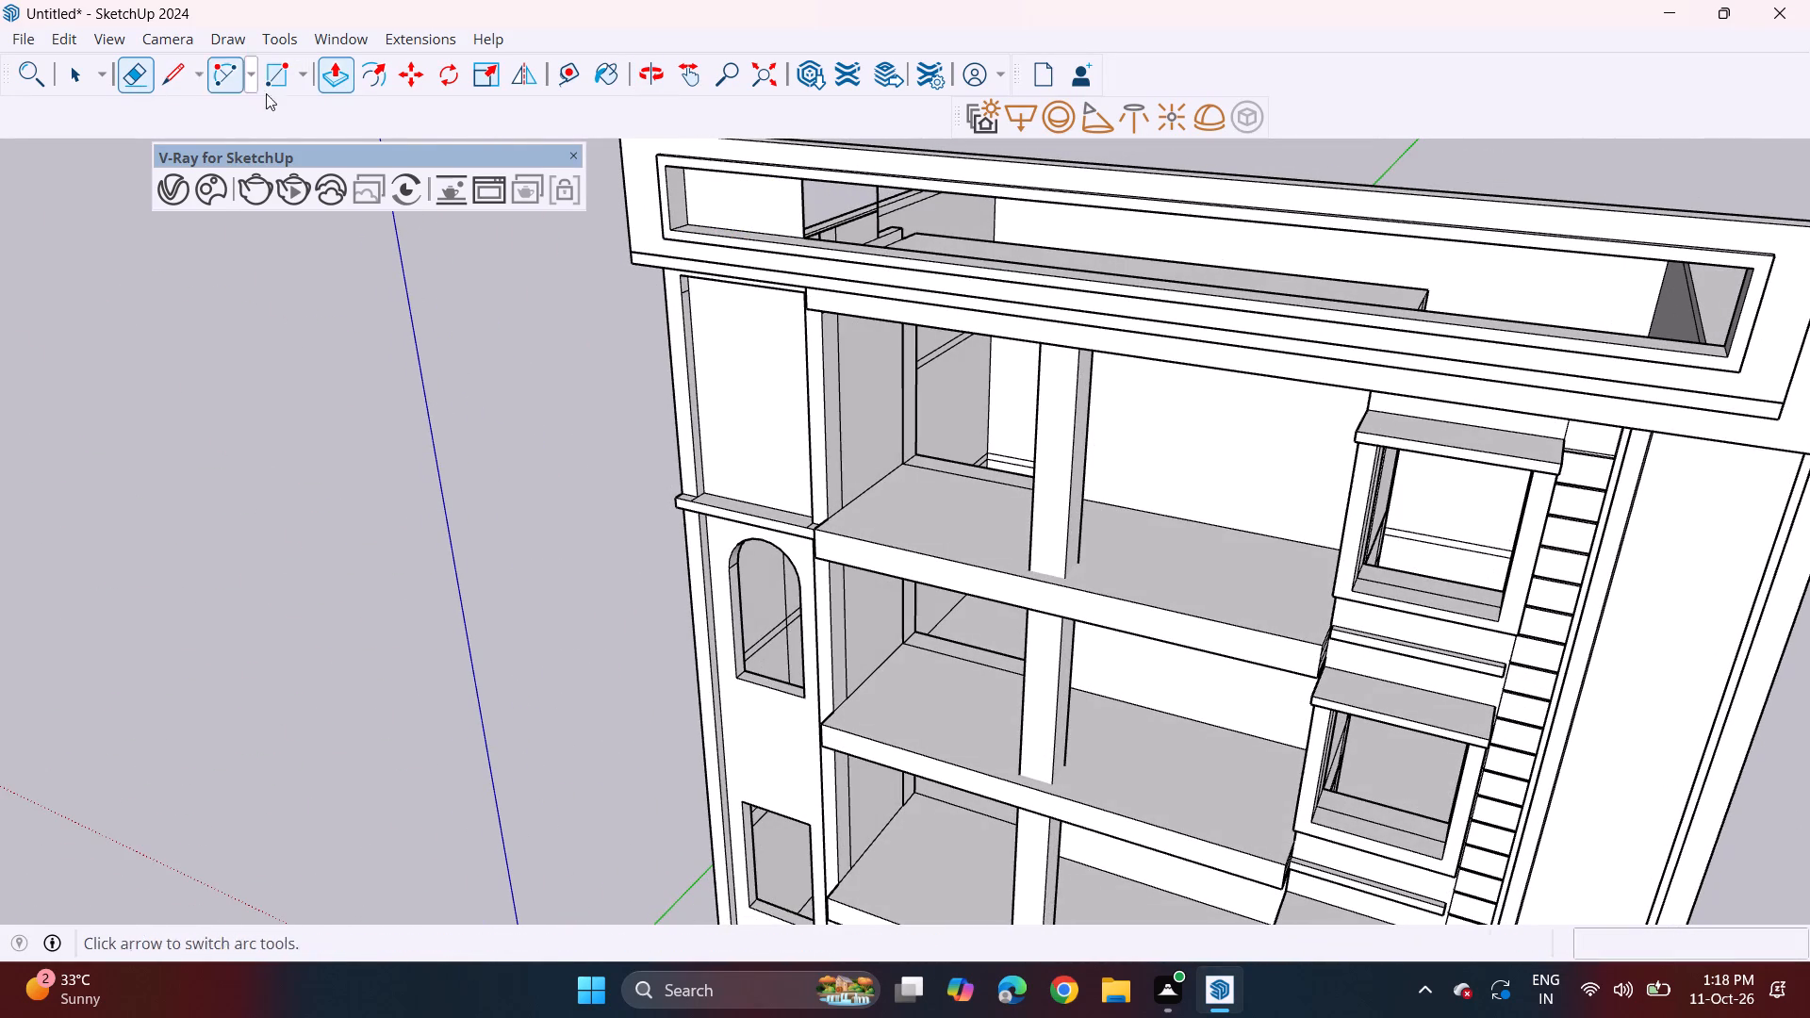
drag(795, 207, 814, 205)
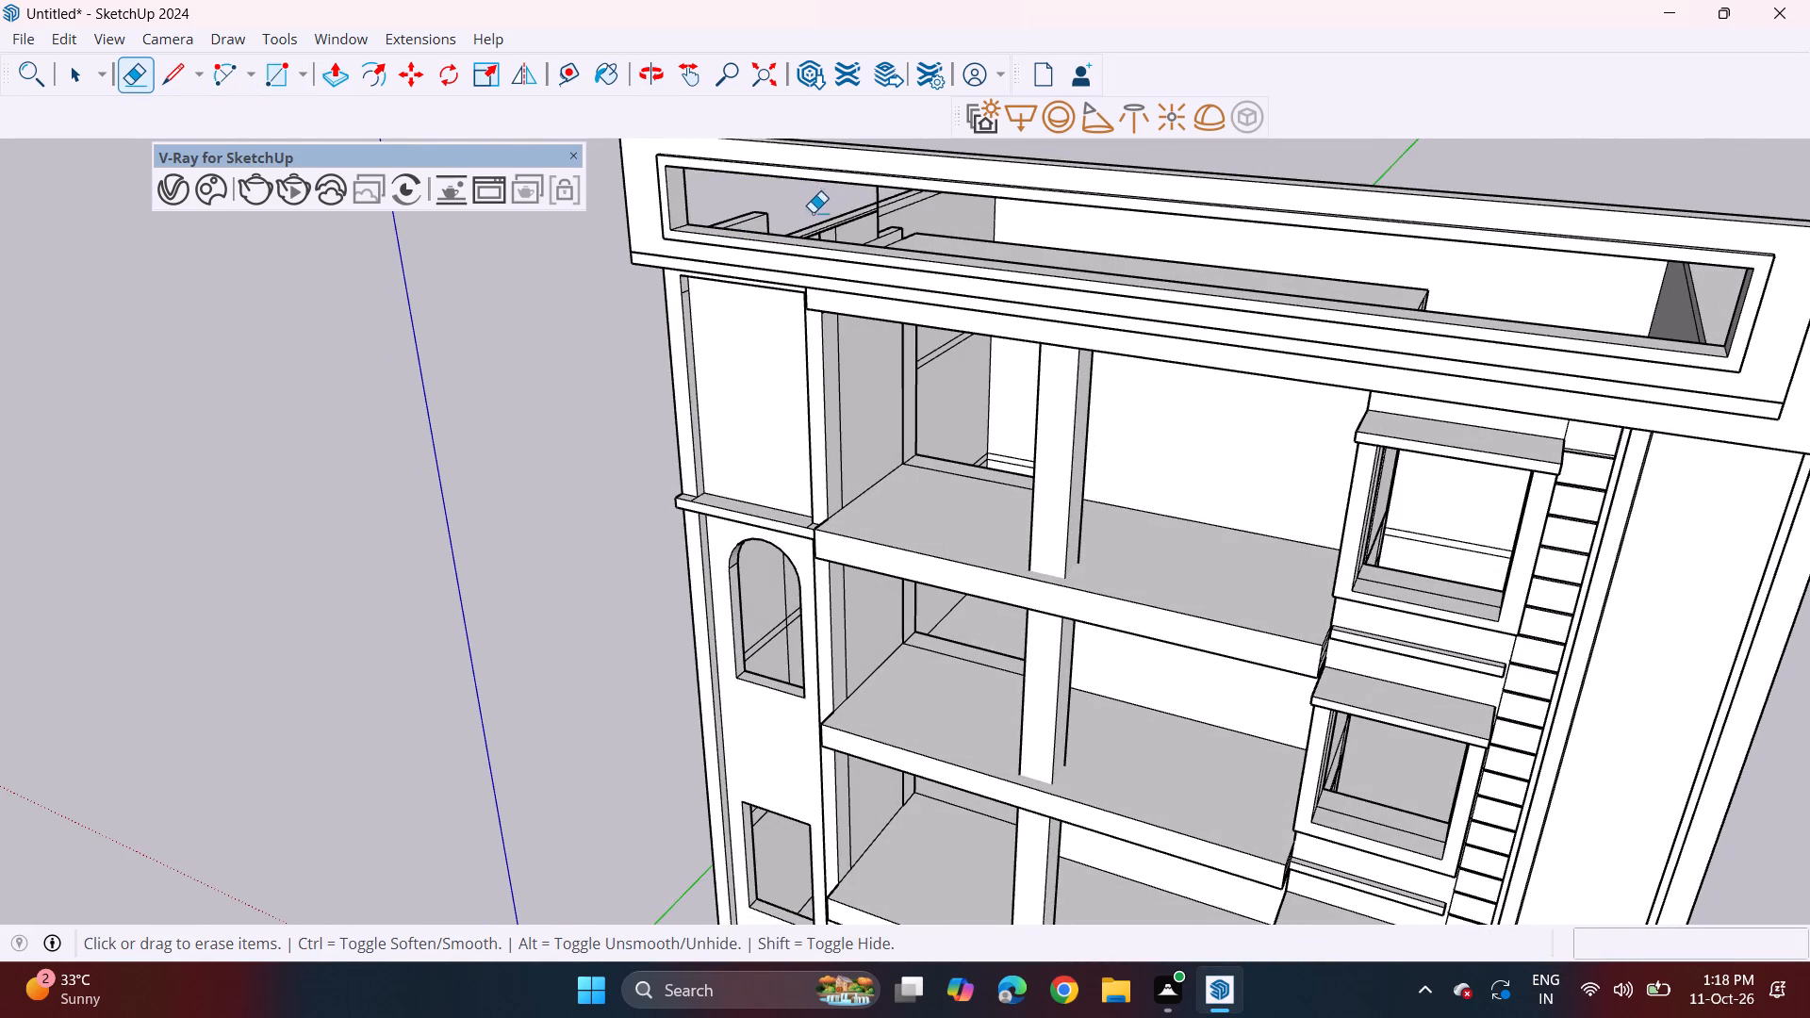
middle_drag(813, 212, 435, 636)
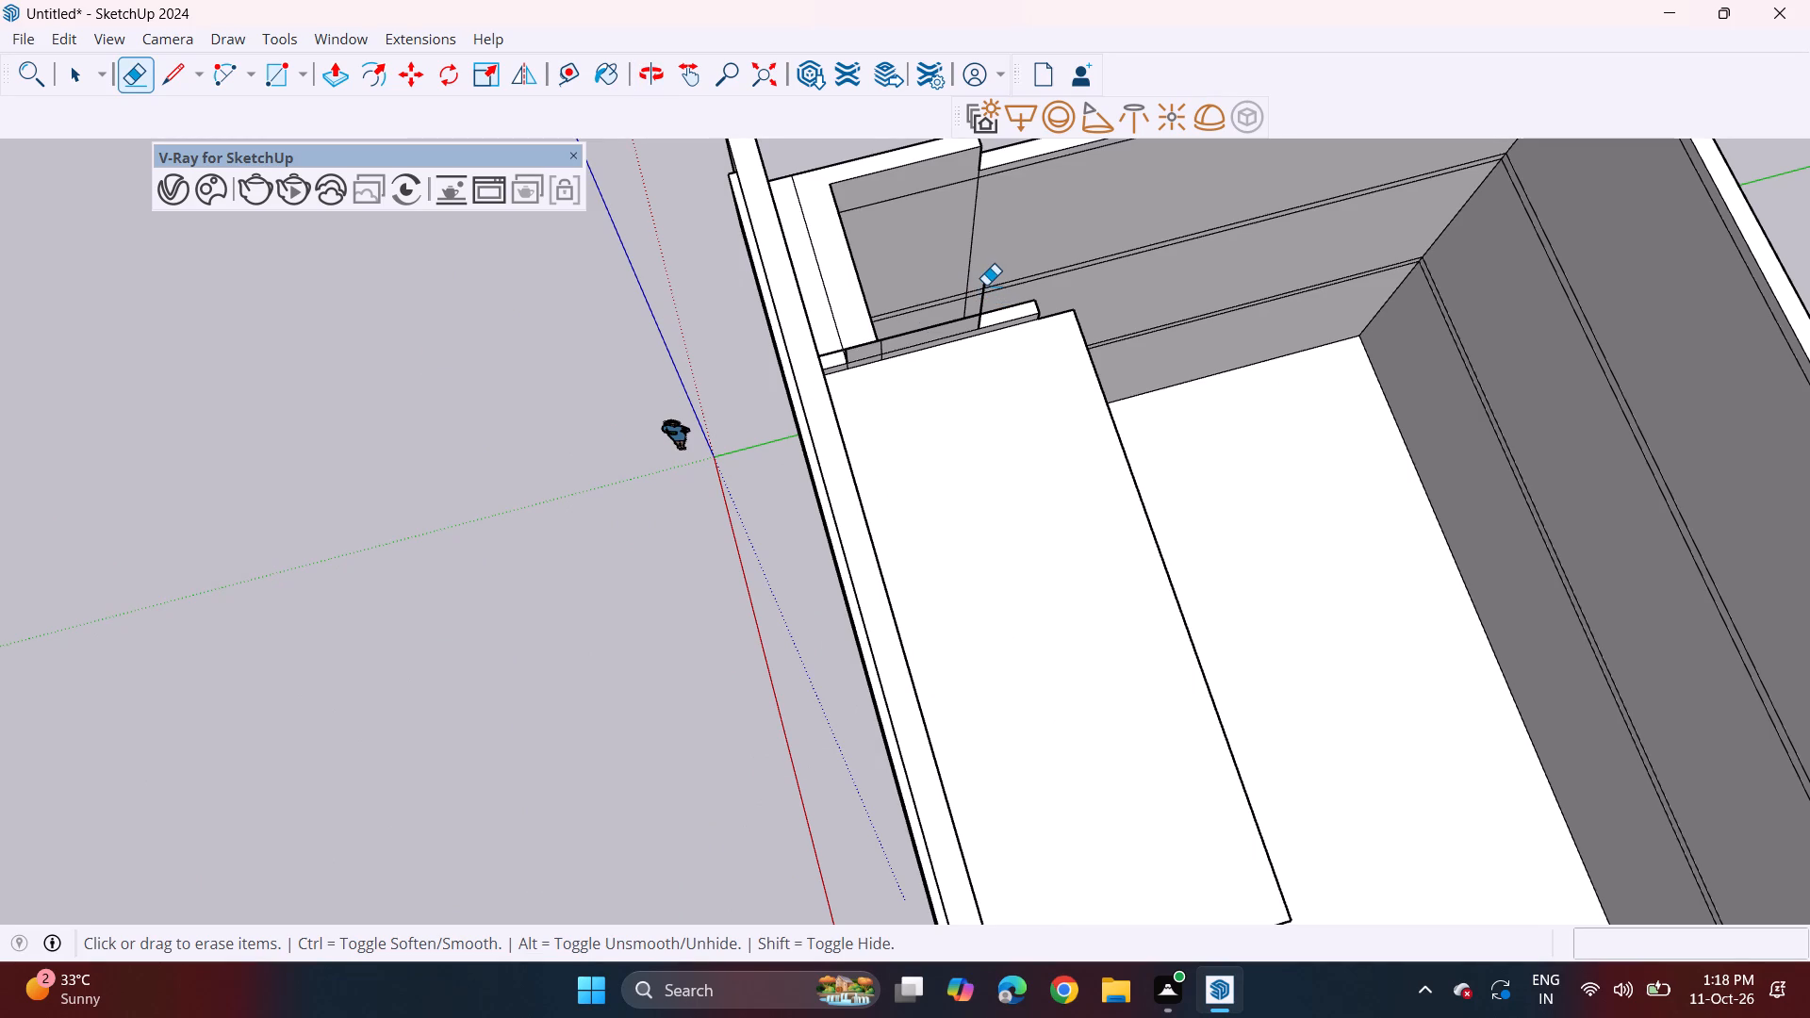
click(984, 281)
middle_drag(931, 330, 1242, 114)
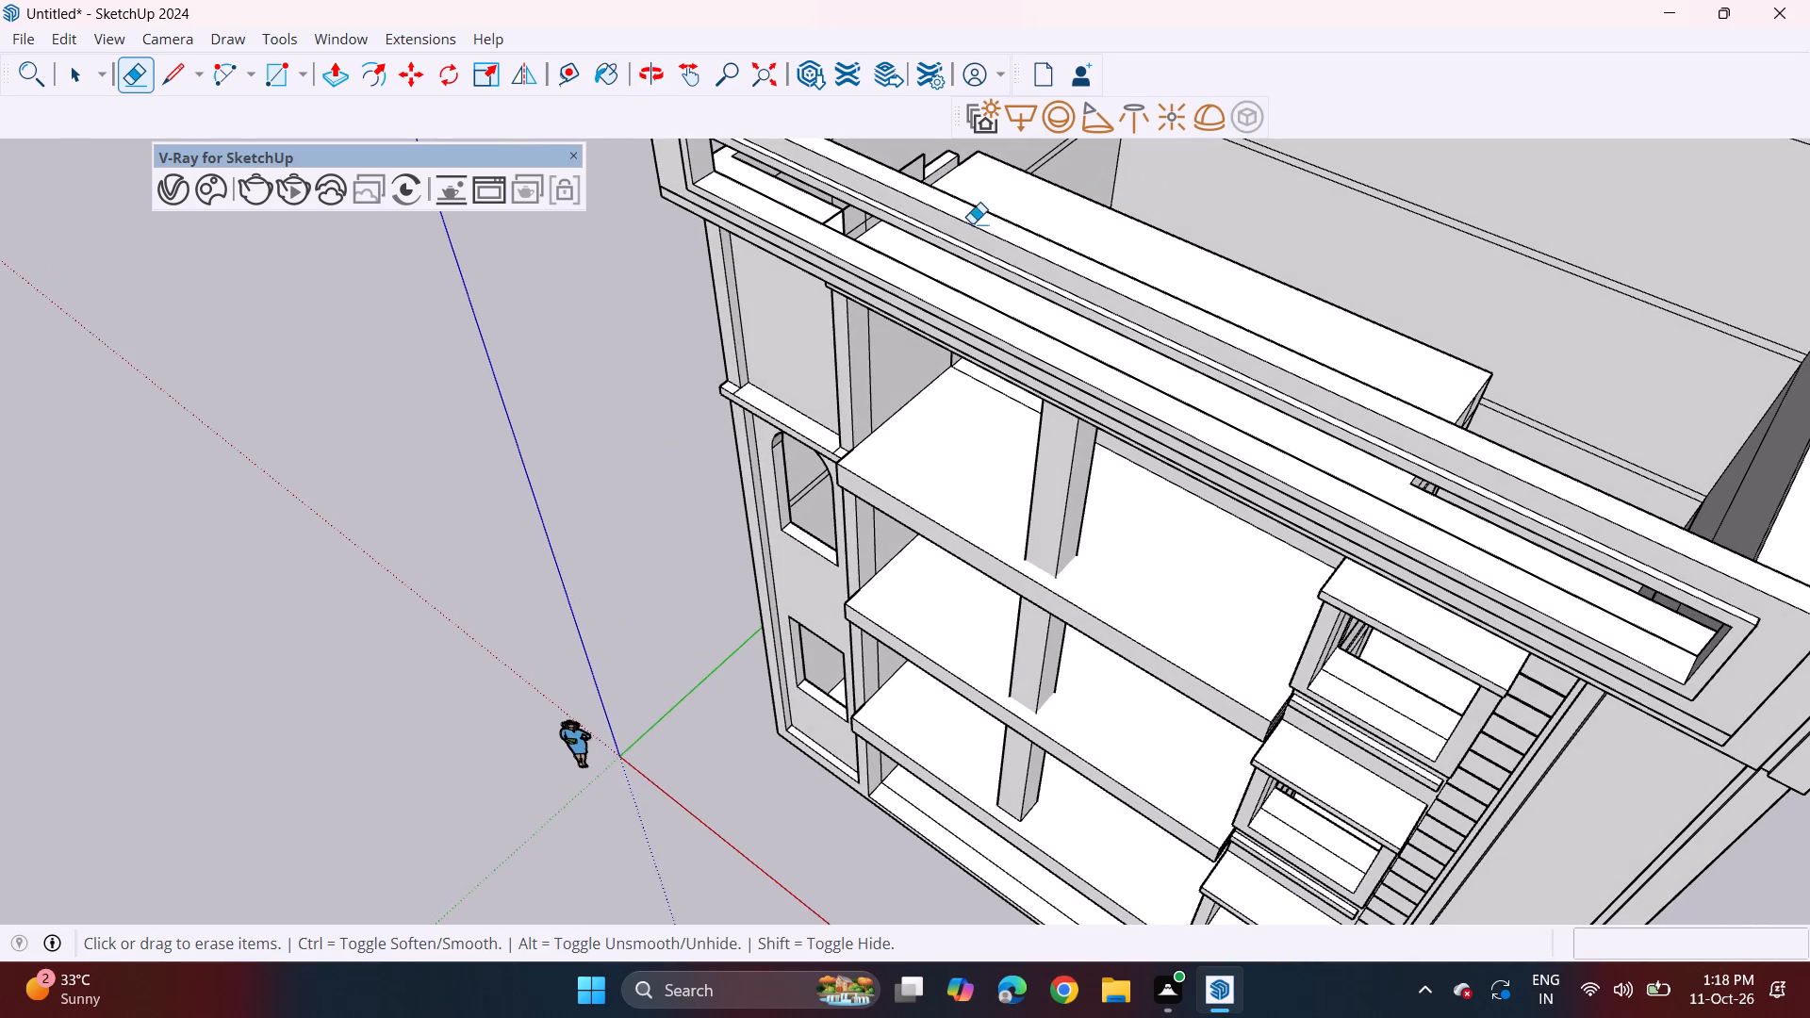
click(831, 215)
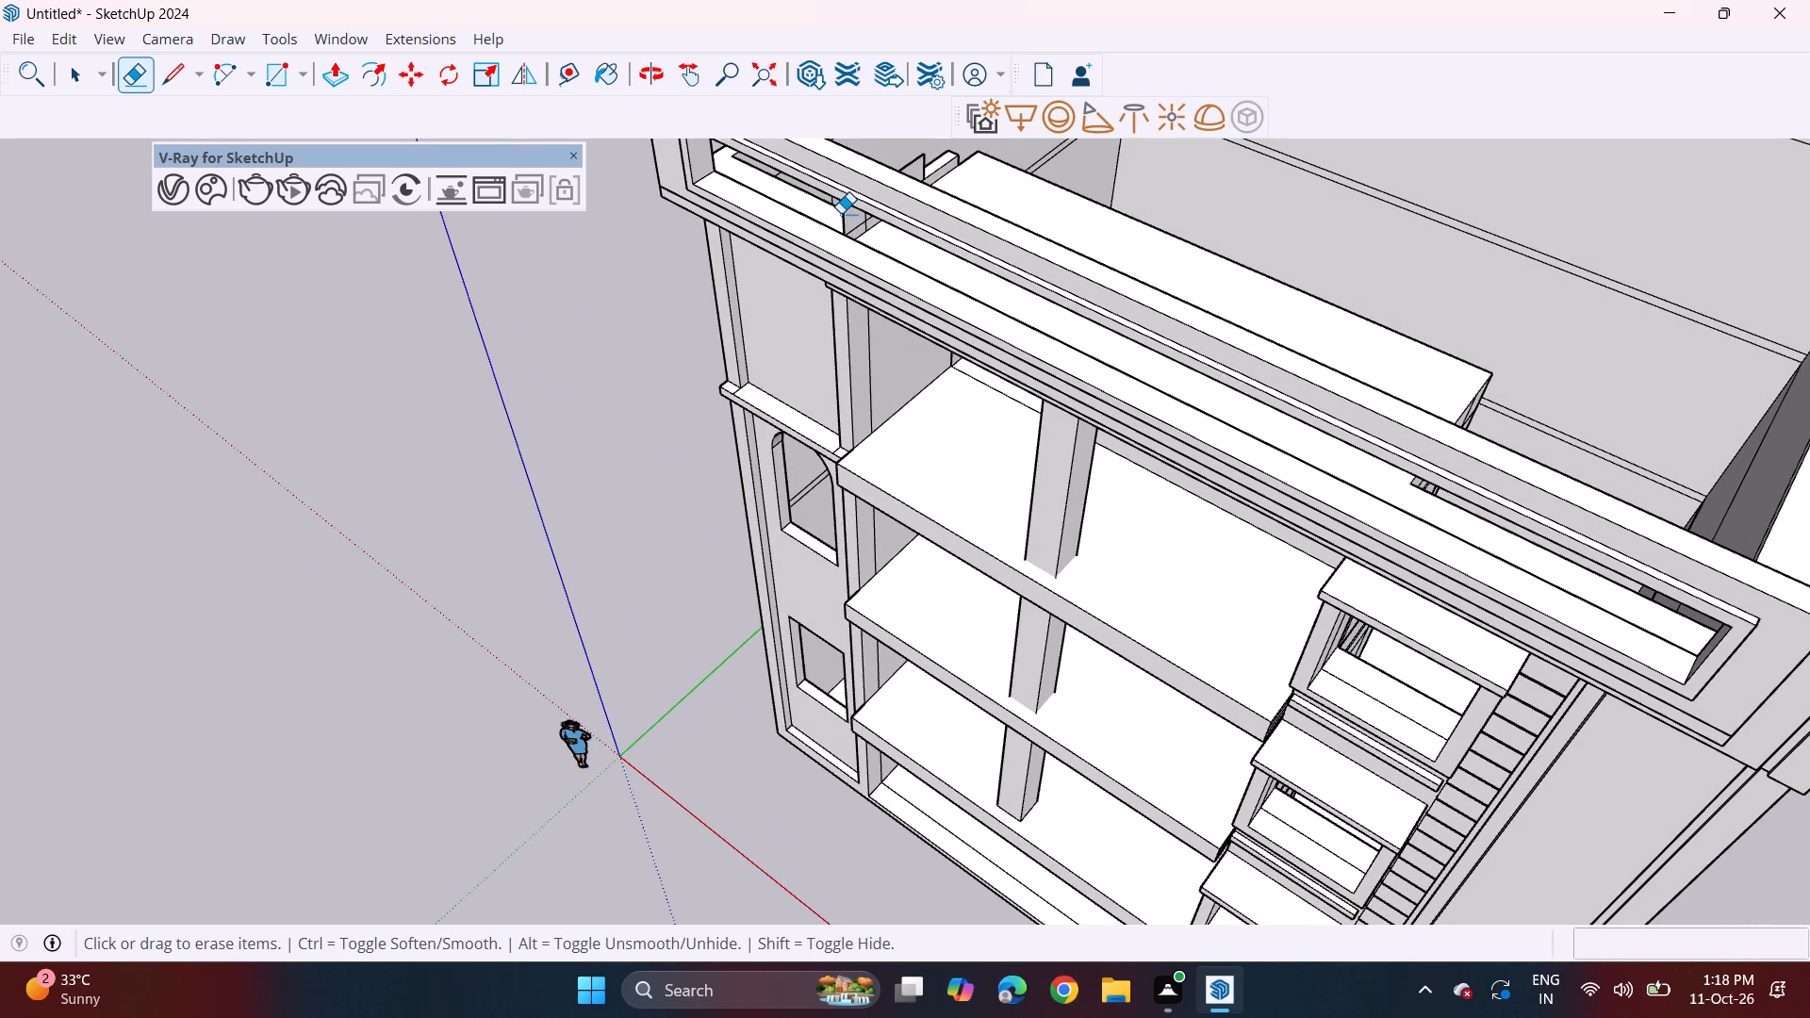
click(842, 213)
Erase the remaining upright face and short stray edges where the roof slab meets the open shaft behind the parapet.
middle_drag(951, 186, 749, 388)
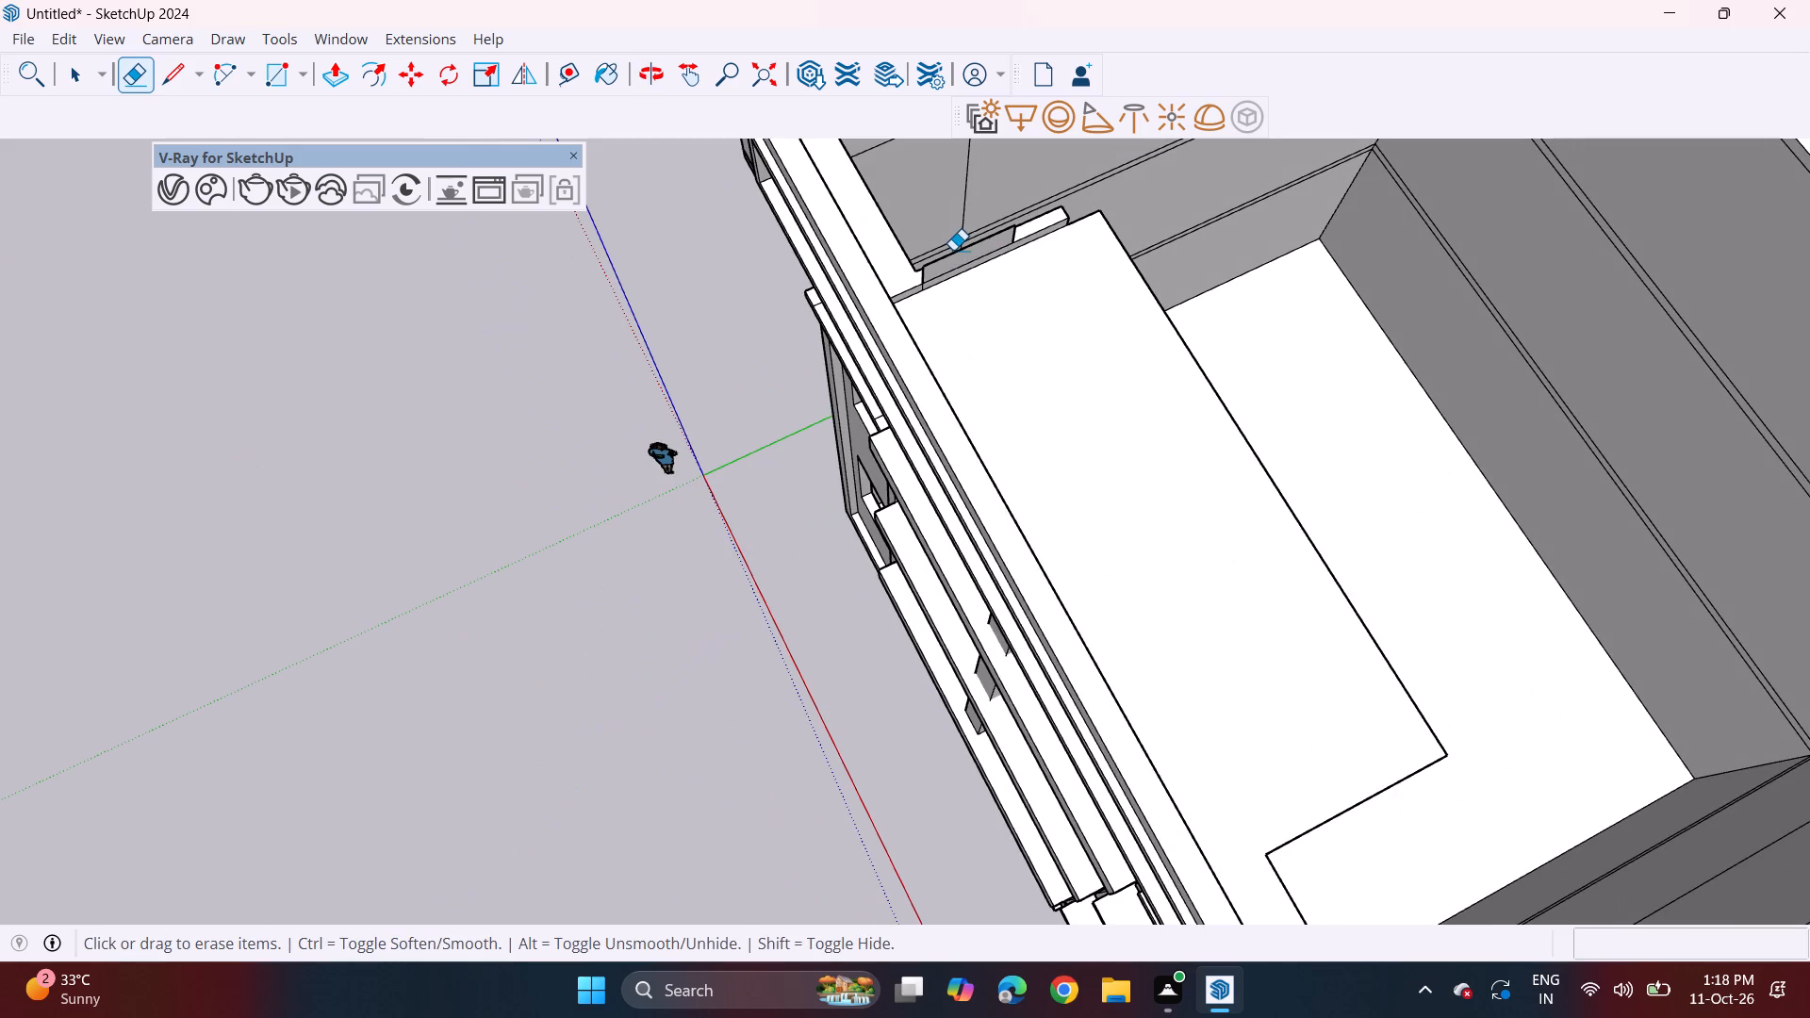
click(956, 252)
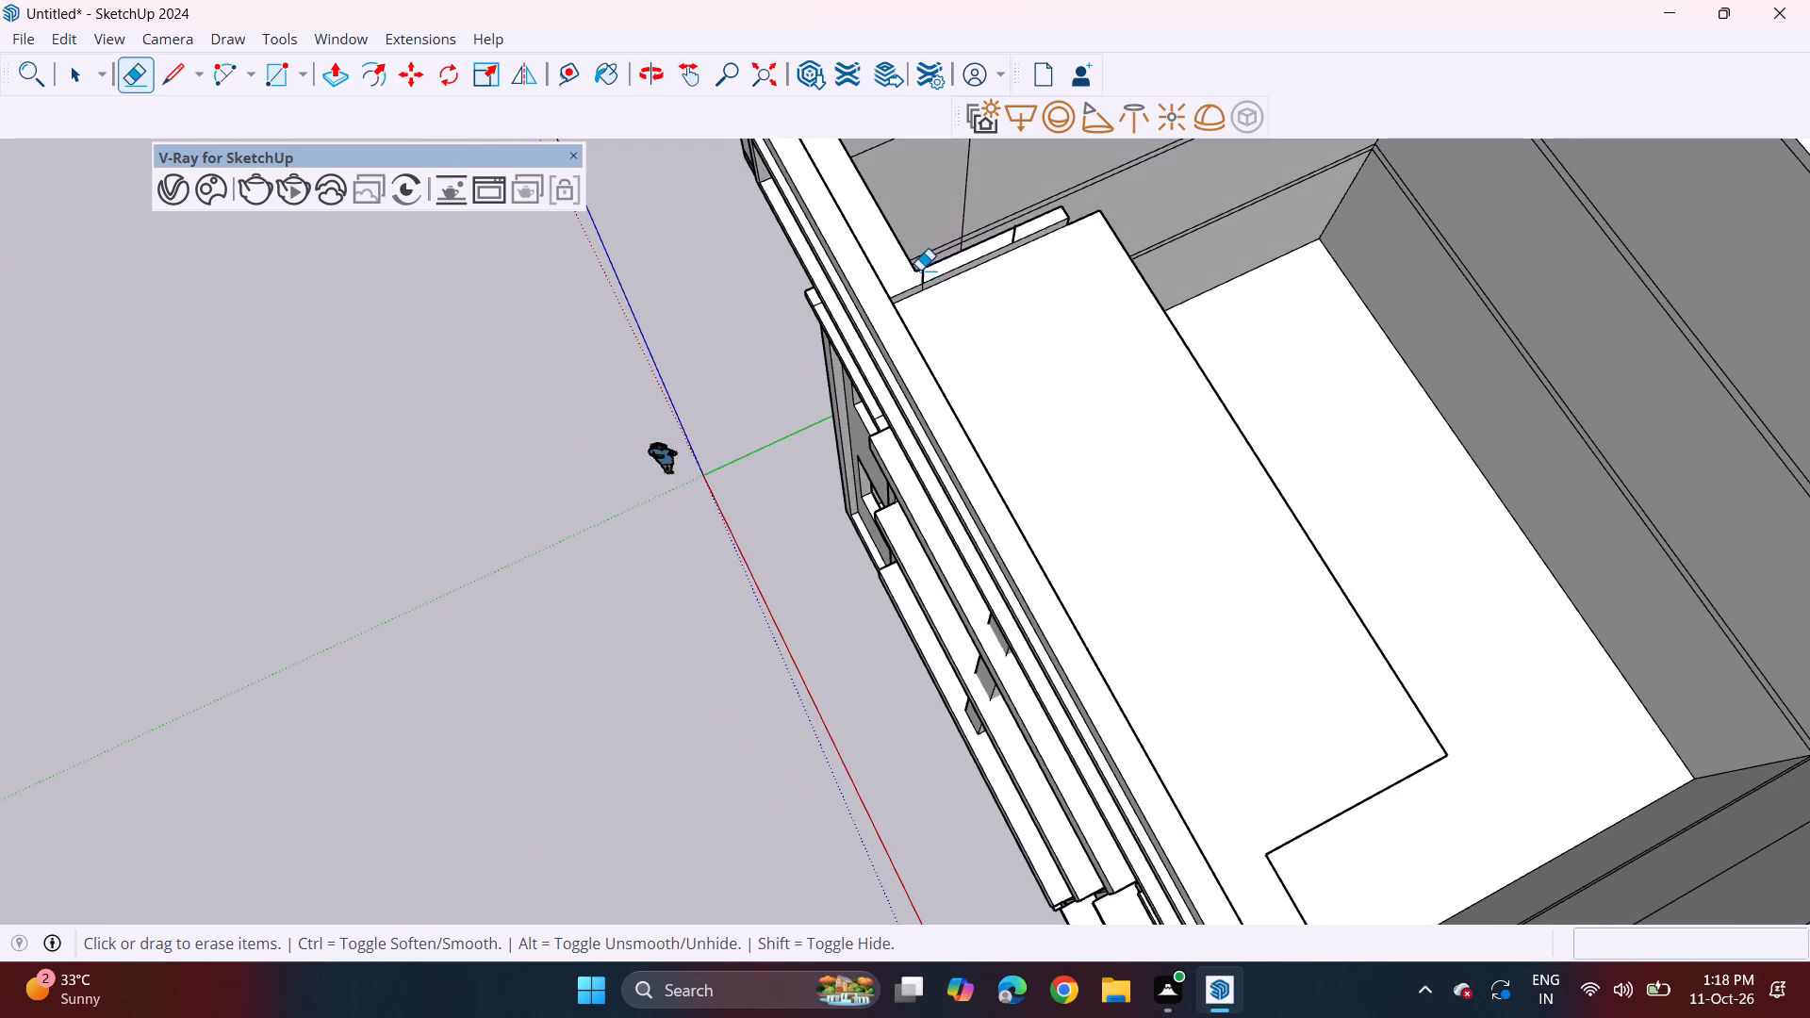
click(920, 270)
key(ctrl+z)
middle_drag(889, 342, 1057, 228)
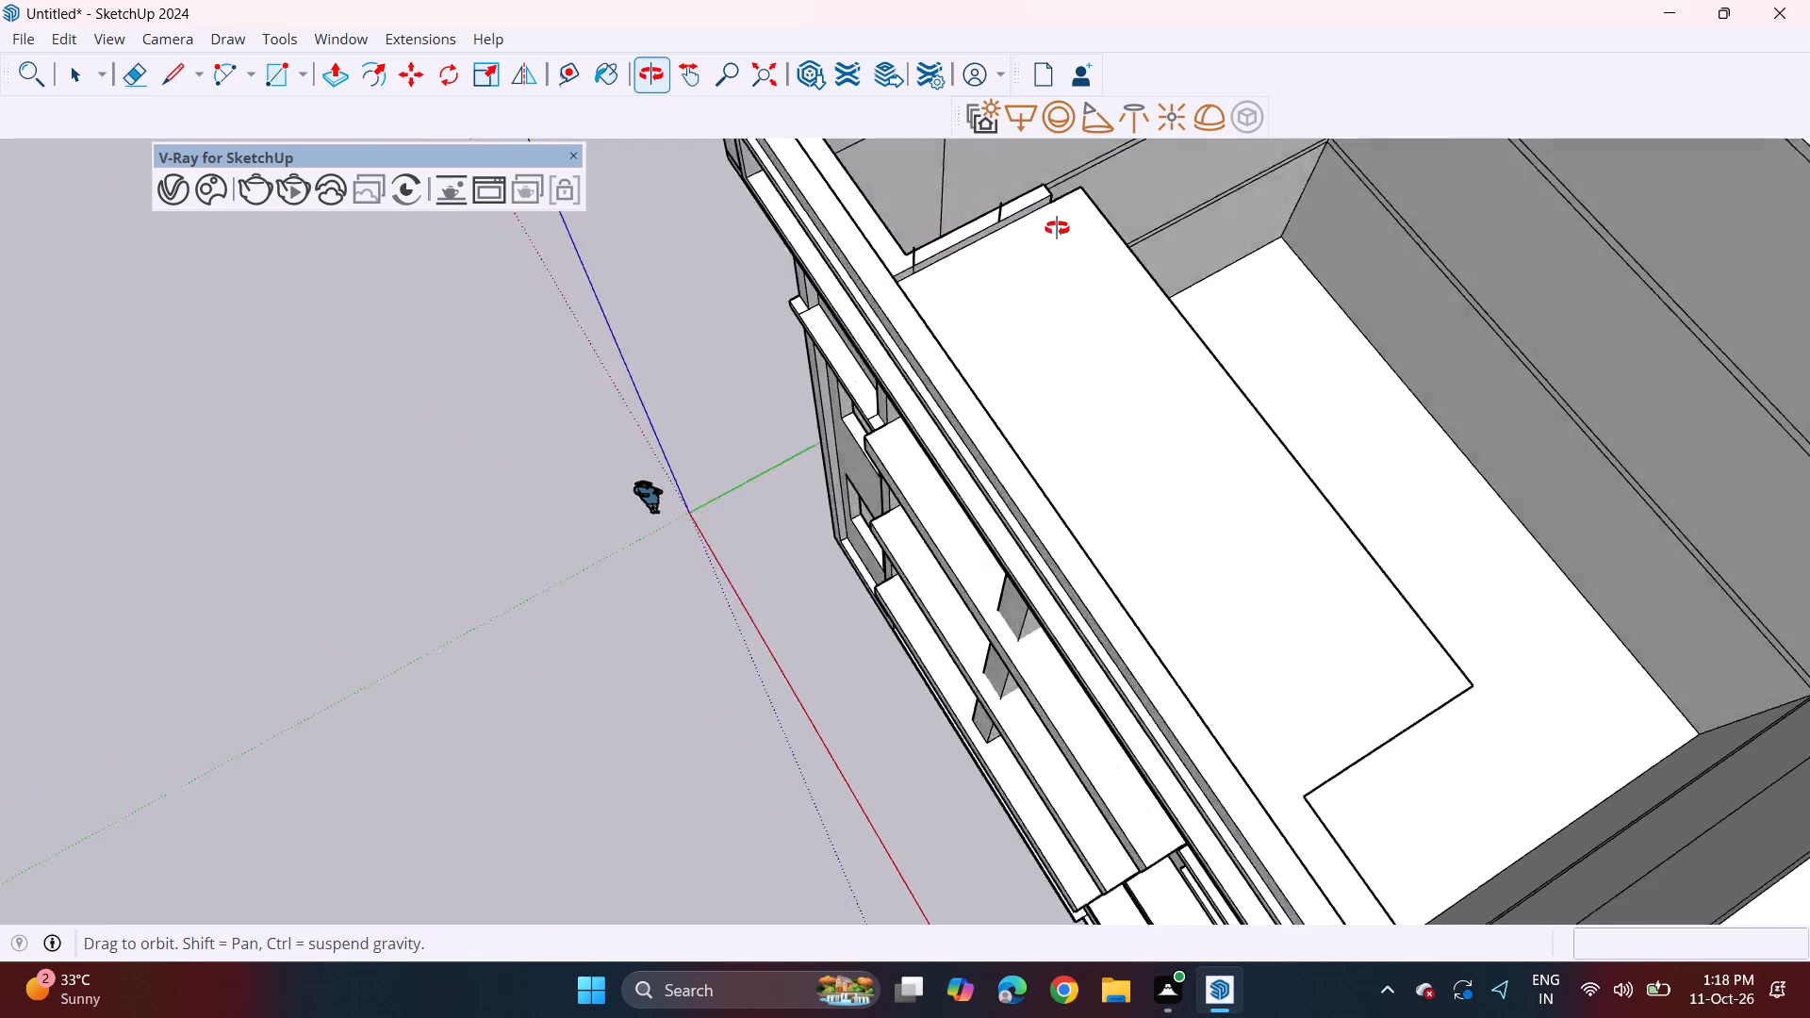
middle_drag(1057, 228, 1258, 46)
middle_drag(900, 255, 593, 586)
middle_drag(914, 383, 831, 714)
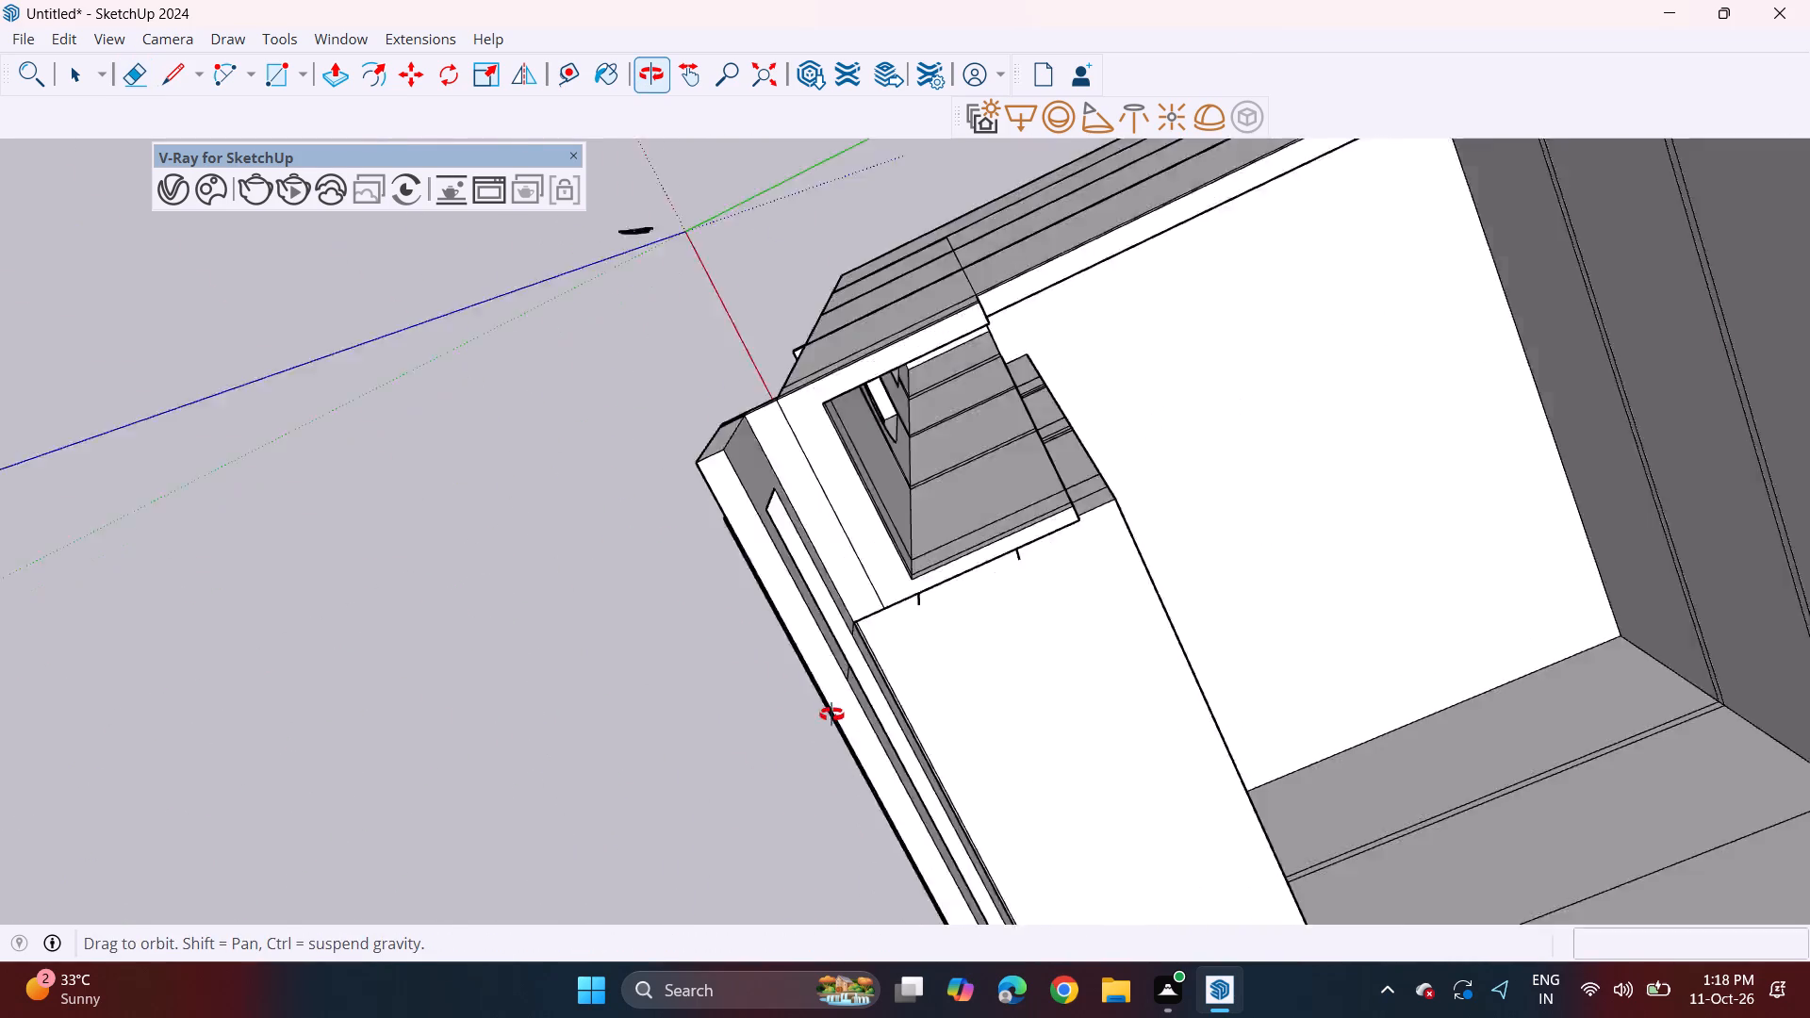
middle_drag(831, 714, 881, 807)
drag(929, 760, 945, 760)
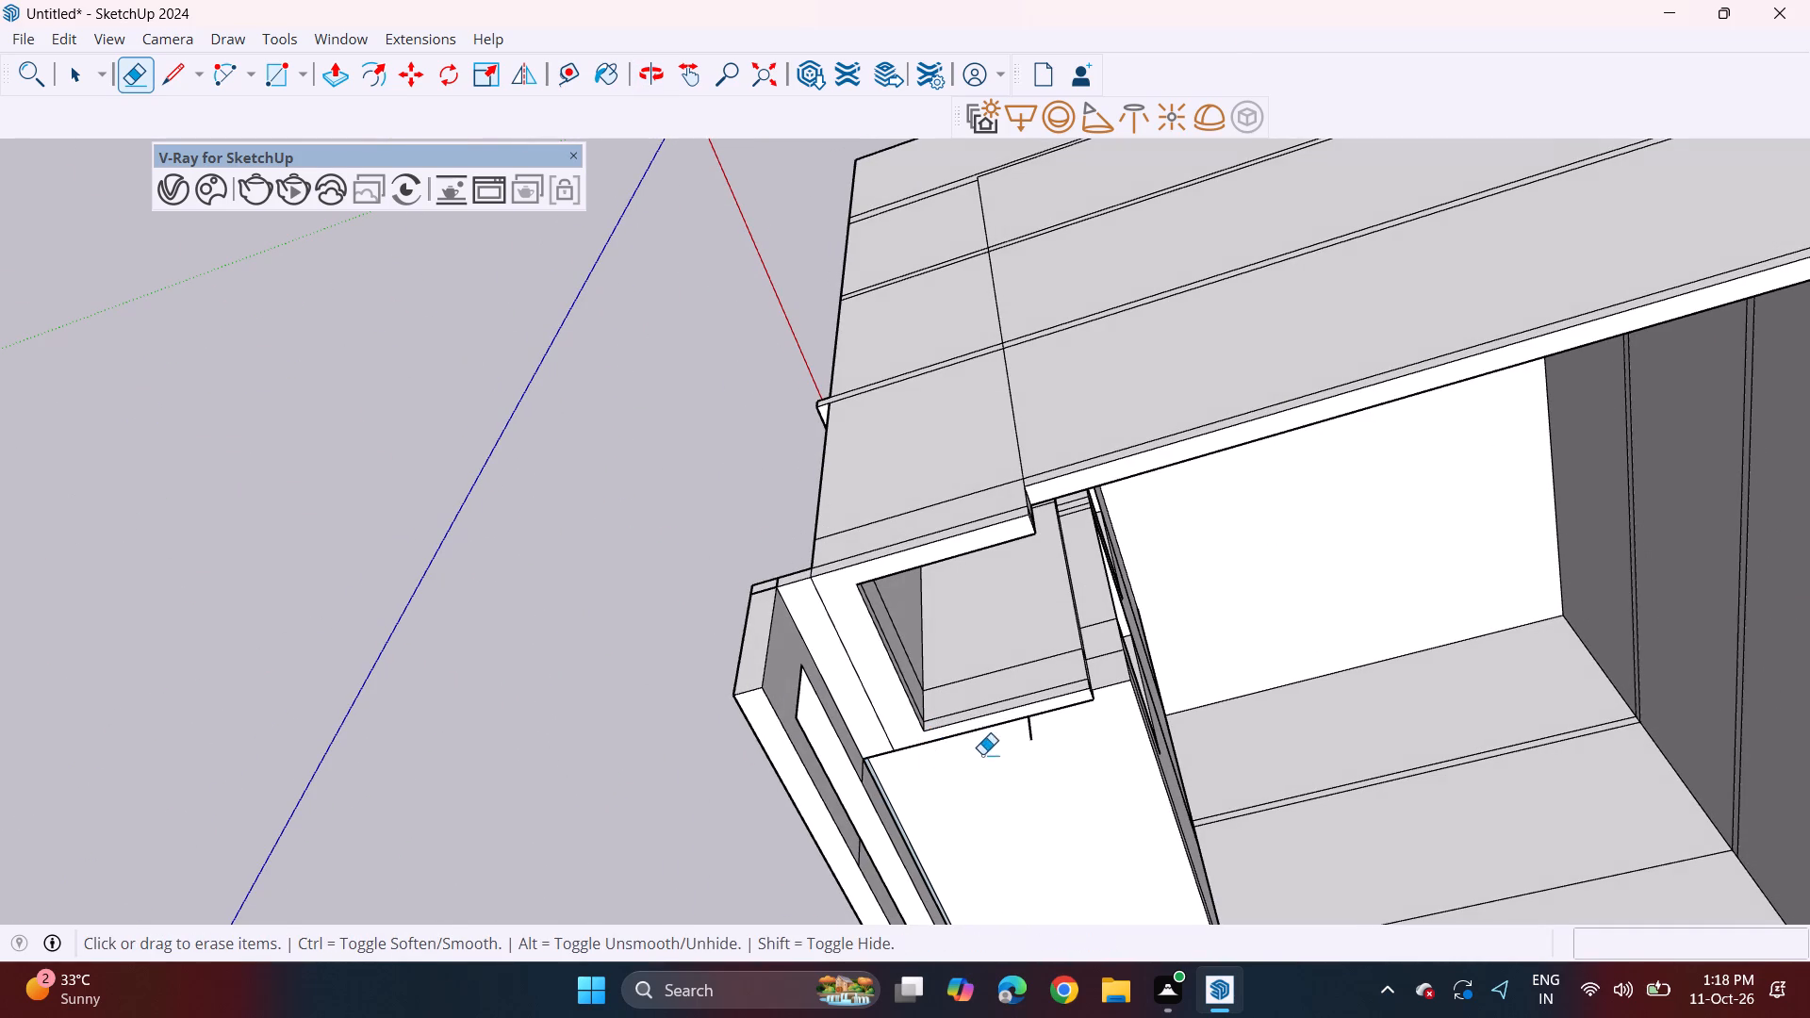
click(1028, 730)
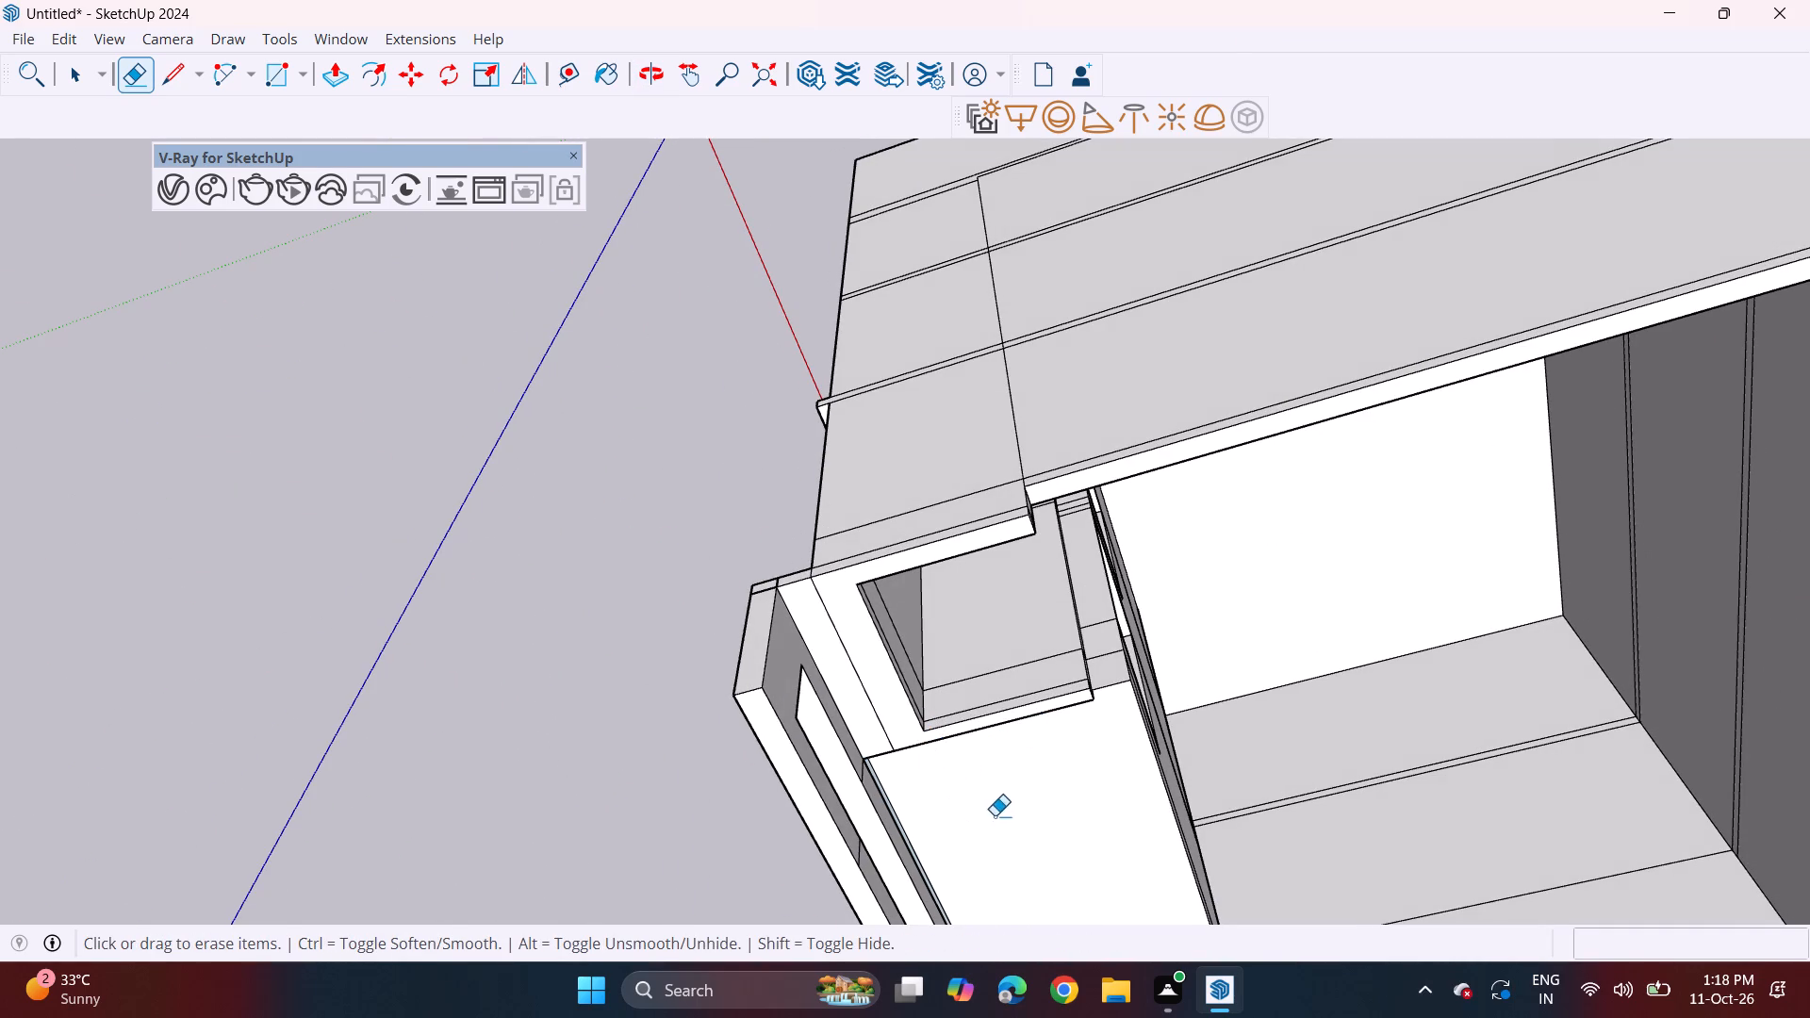
Examine the whole front elevation, including the opened parapet panel, from the front.
middle_drag(986, 790, 1183, 318)
middle_drag(924, 635, 1506, 281)
scroll(1506, 297, up, 1)
middle_drag(1127, 580, 1210, 438)
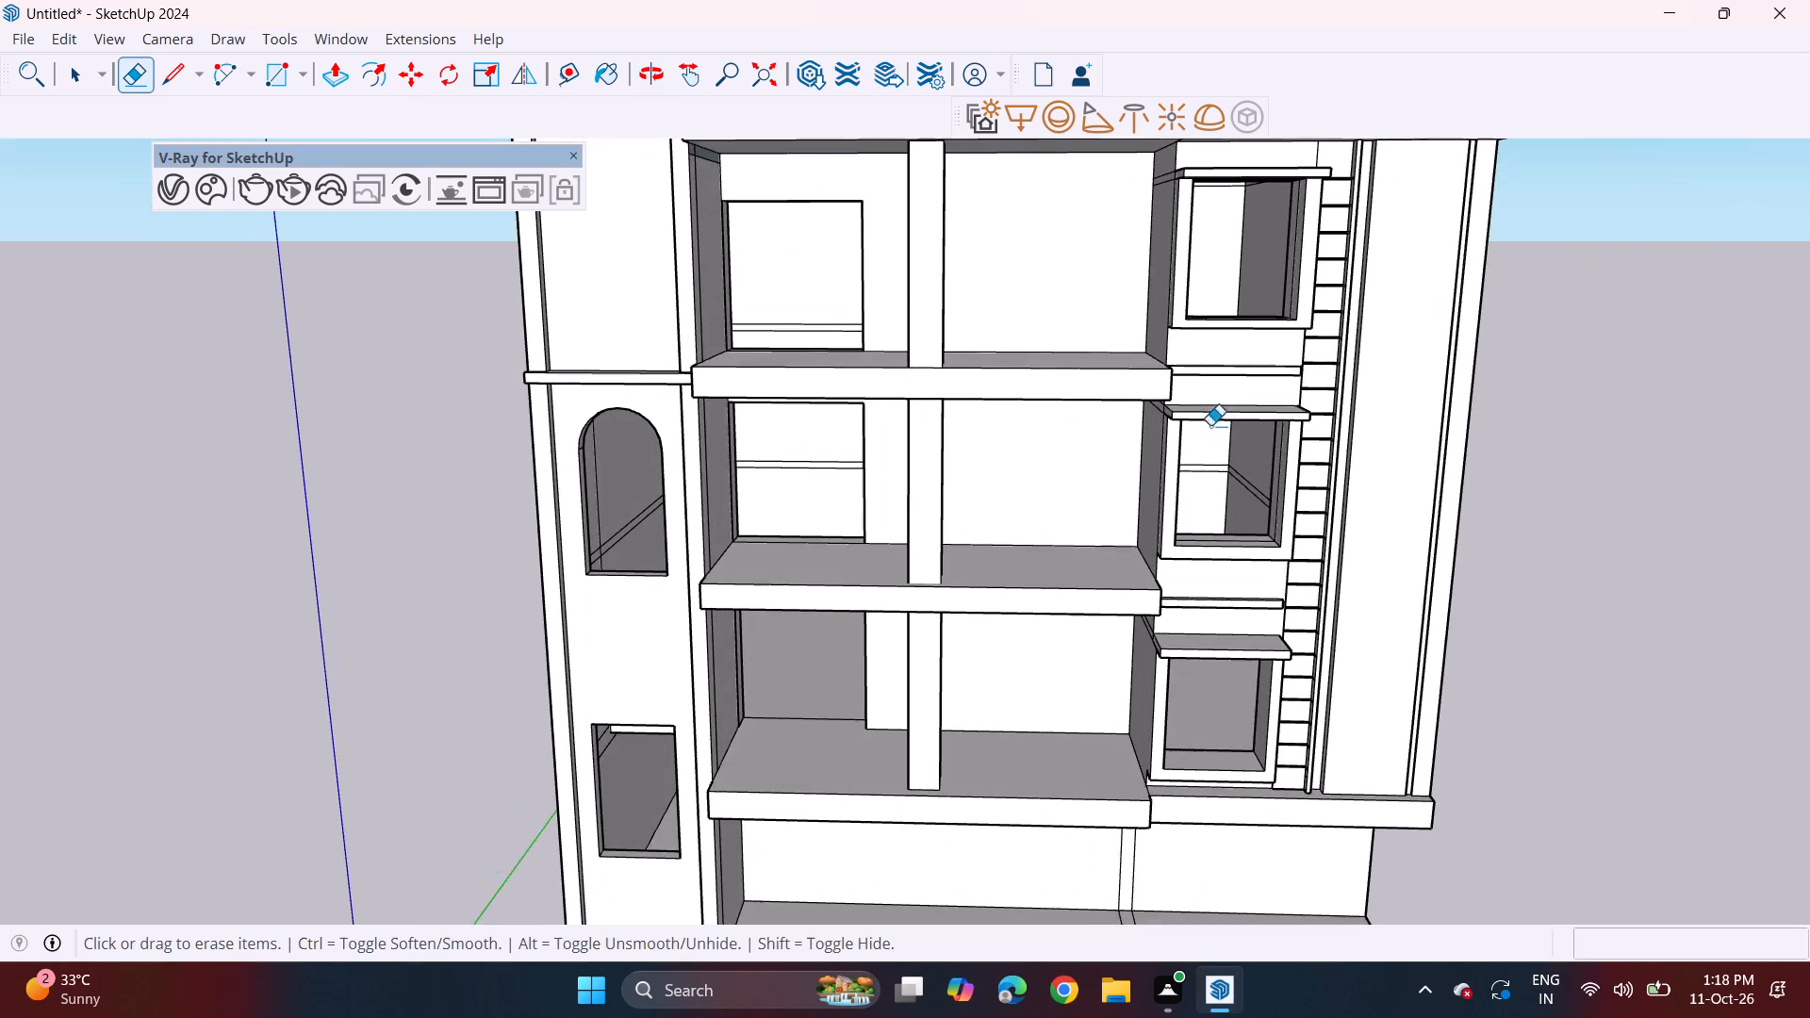
scroll(998, 493, down, 3)
shift+middle_drag(978, 484, 814, 664)
middle_drag(798, 656, 822, 603)
shift+middle_drag(836, 640, 800, 550)
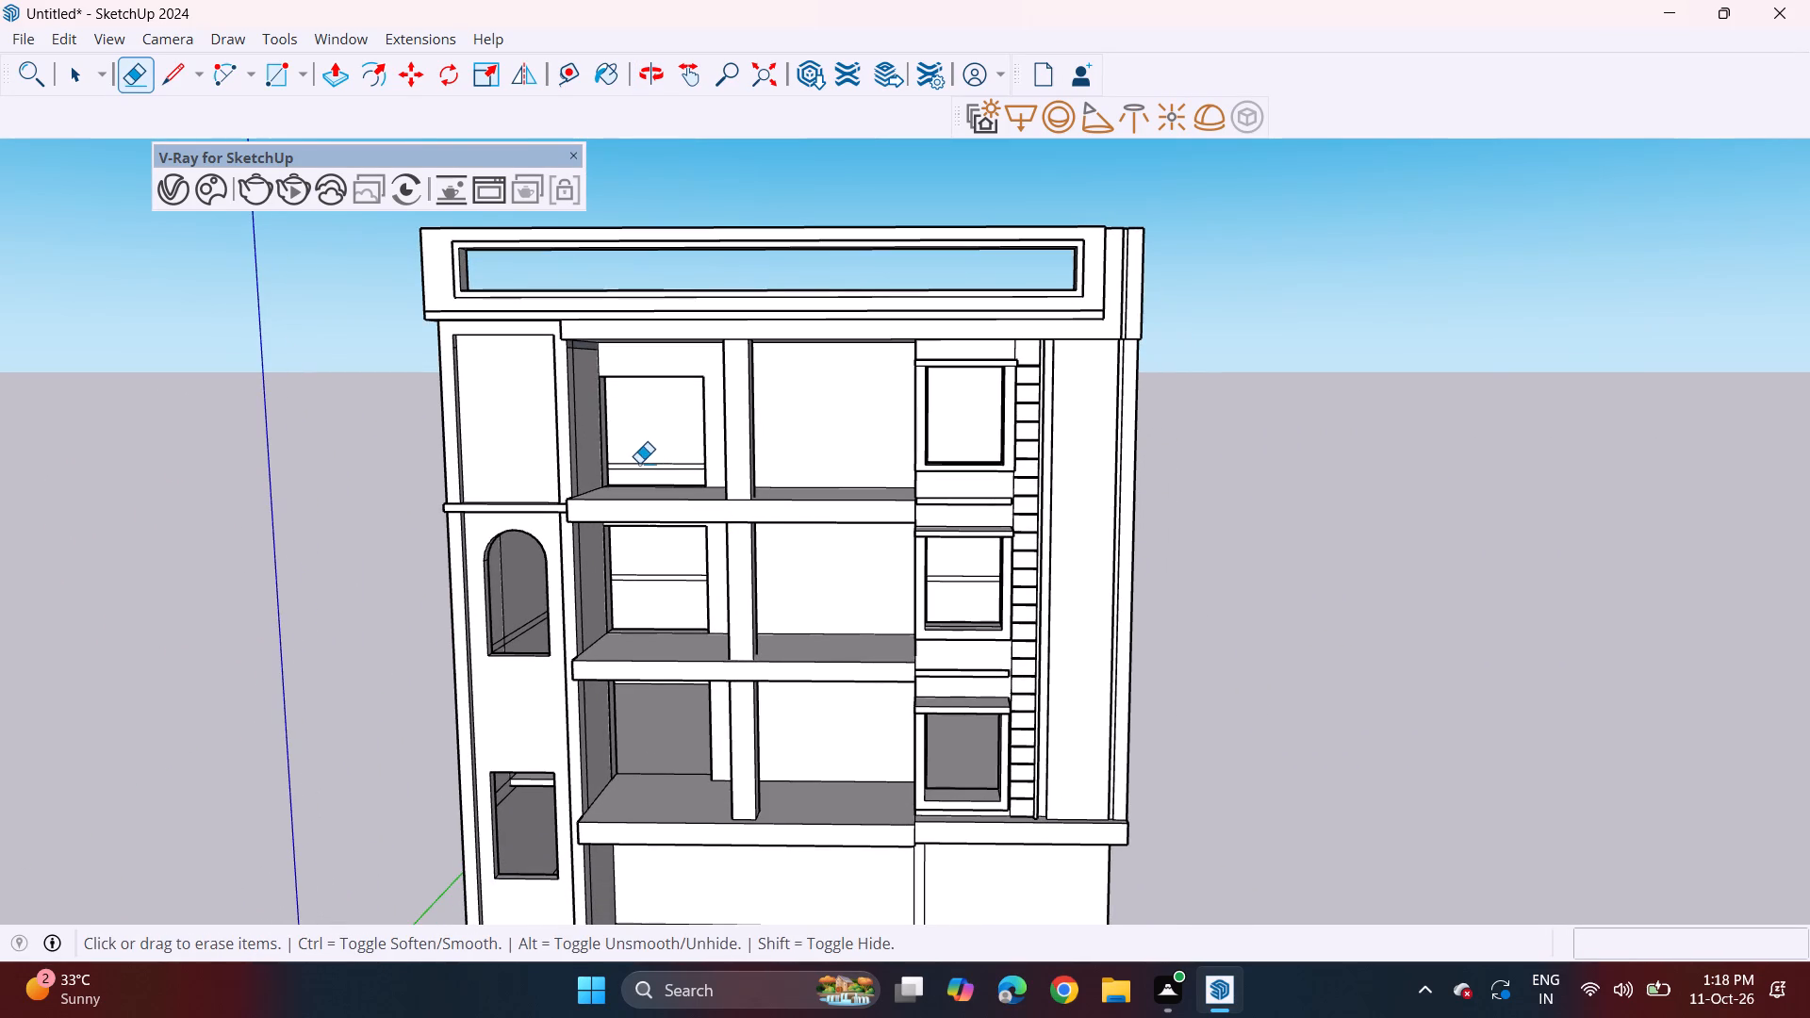
Draw a vertical line about 2' 7 1/8" long down the opening's inner end face, beside the grooved end block.
middle_drag(954, 301, 1200, 357)
scroll(1149, 291, up, 2)
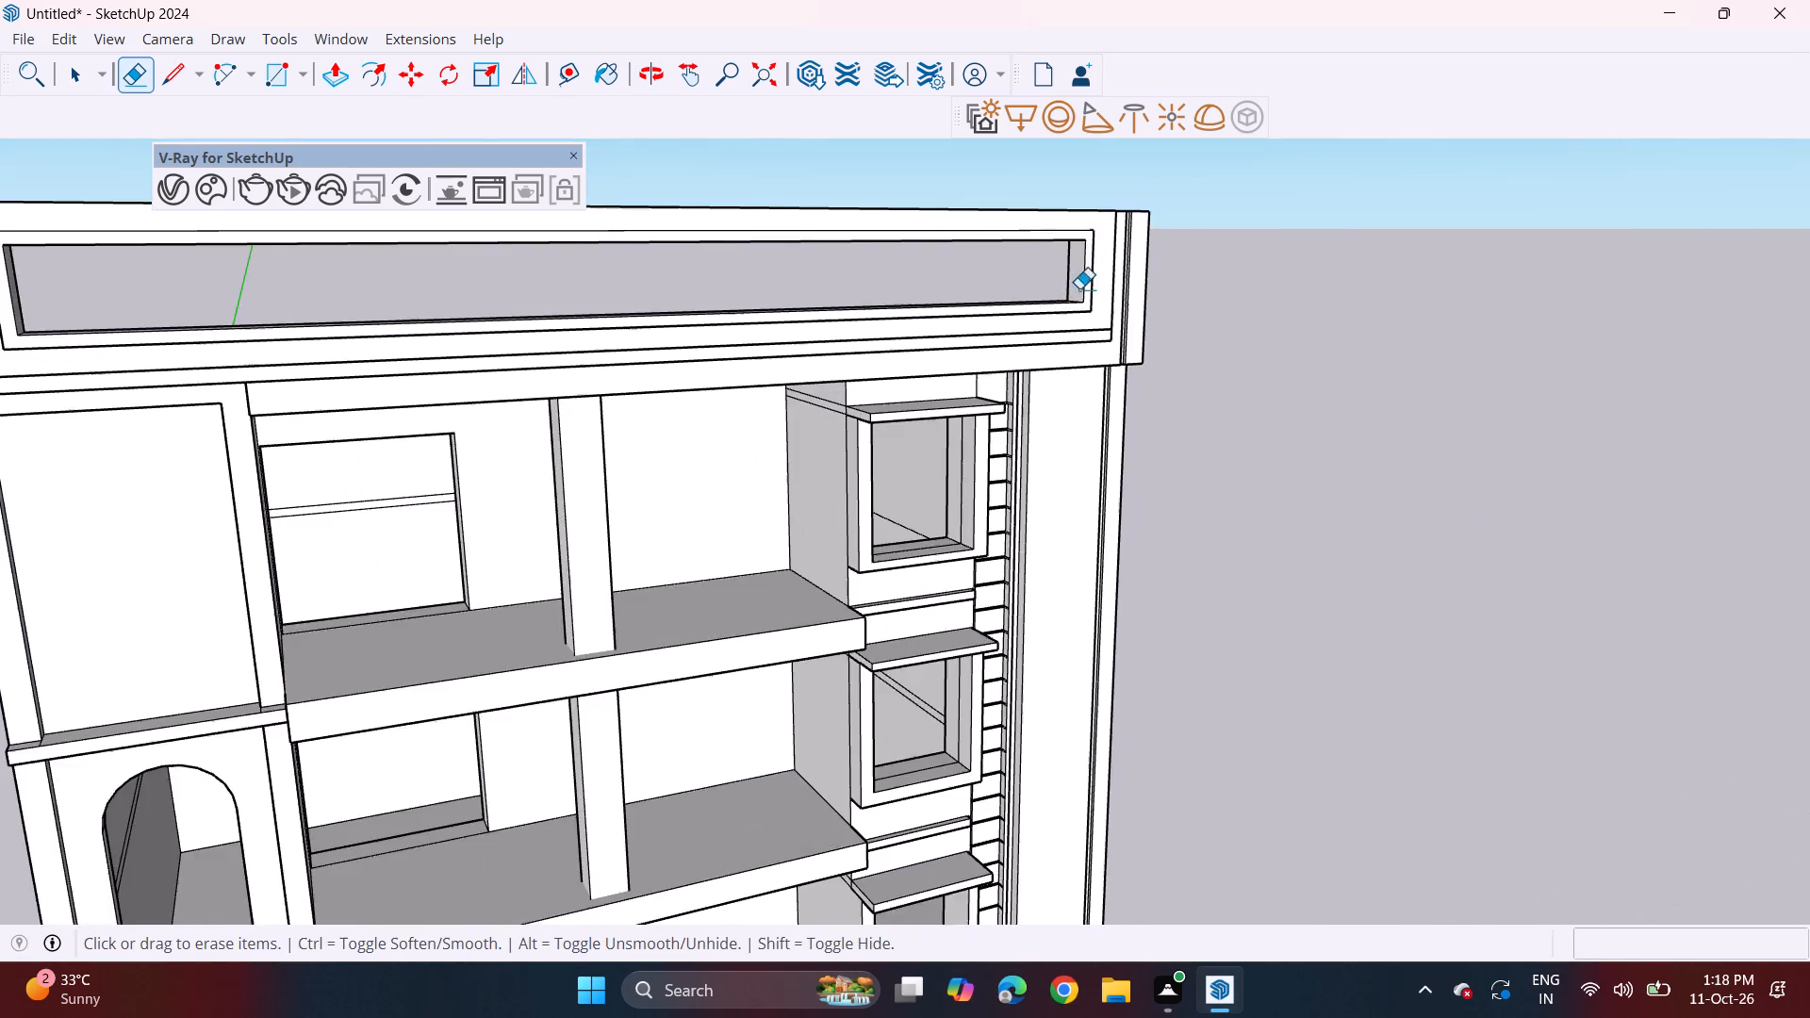
scroll(1079, 288, up, 9)
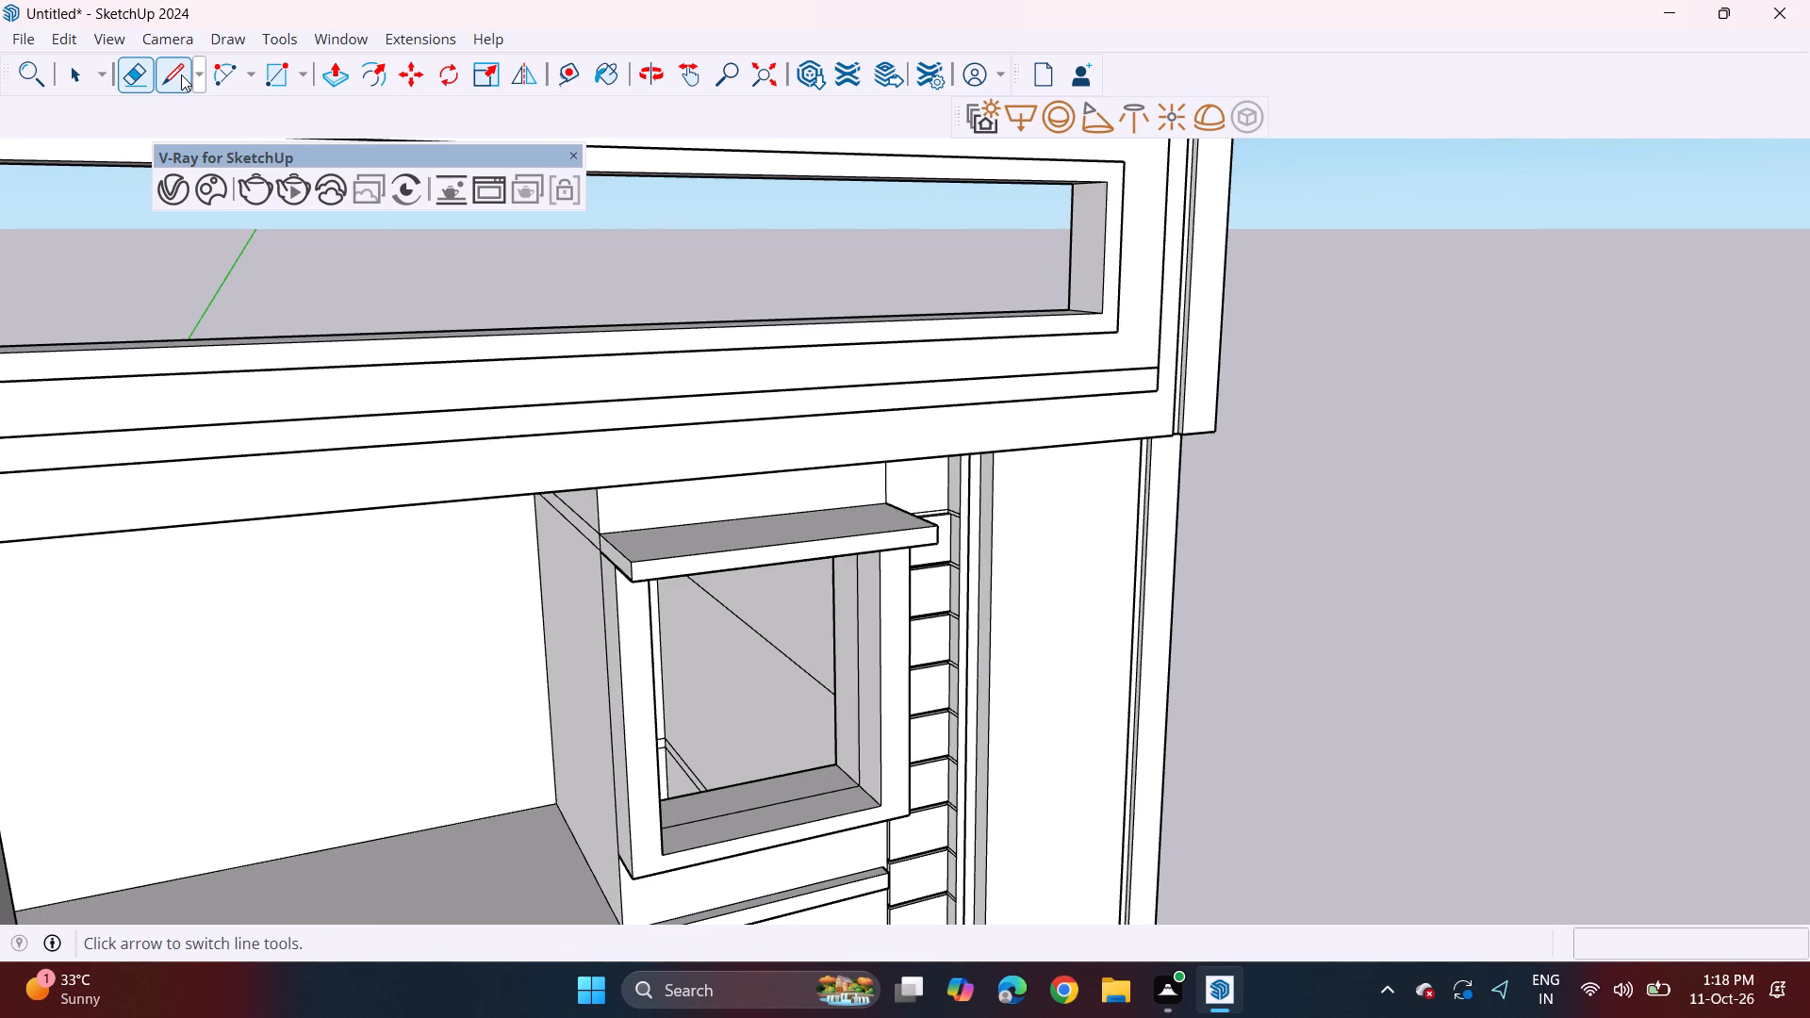
drag(181, 74, 193, 78)
middle_drag(1075, 243, 1209, 160)
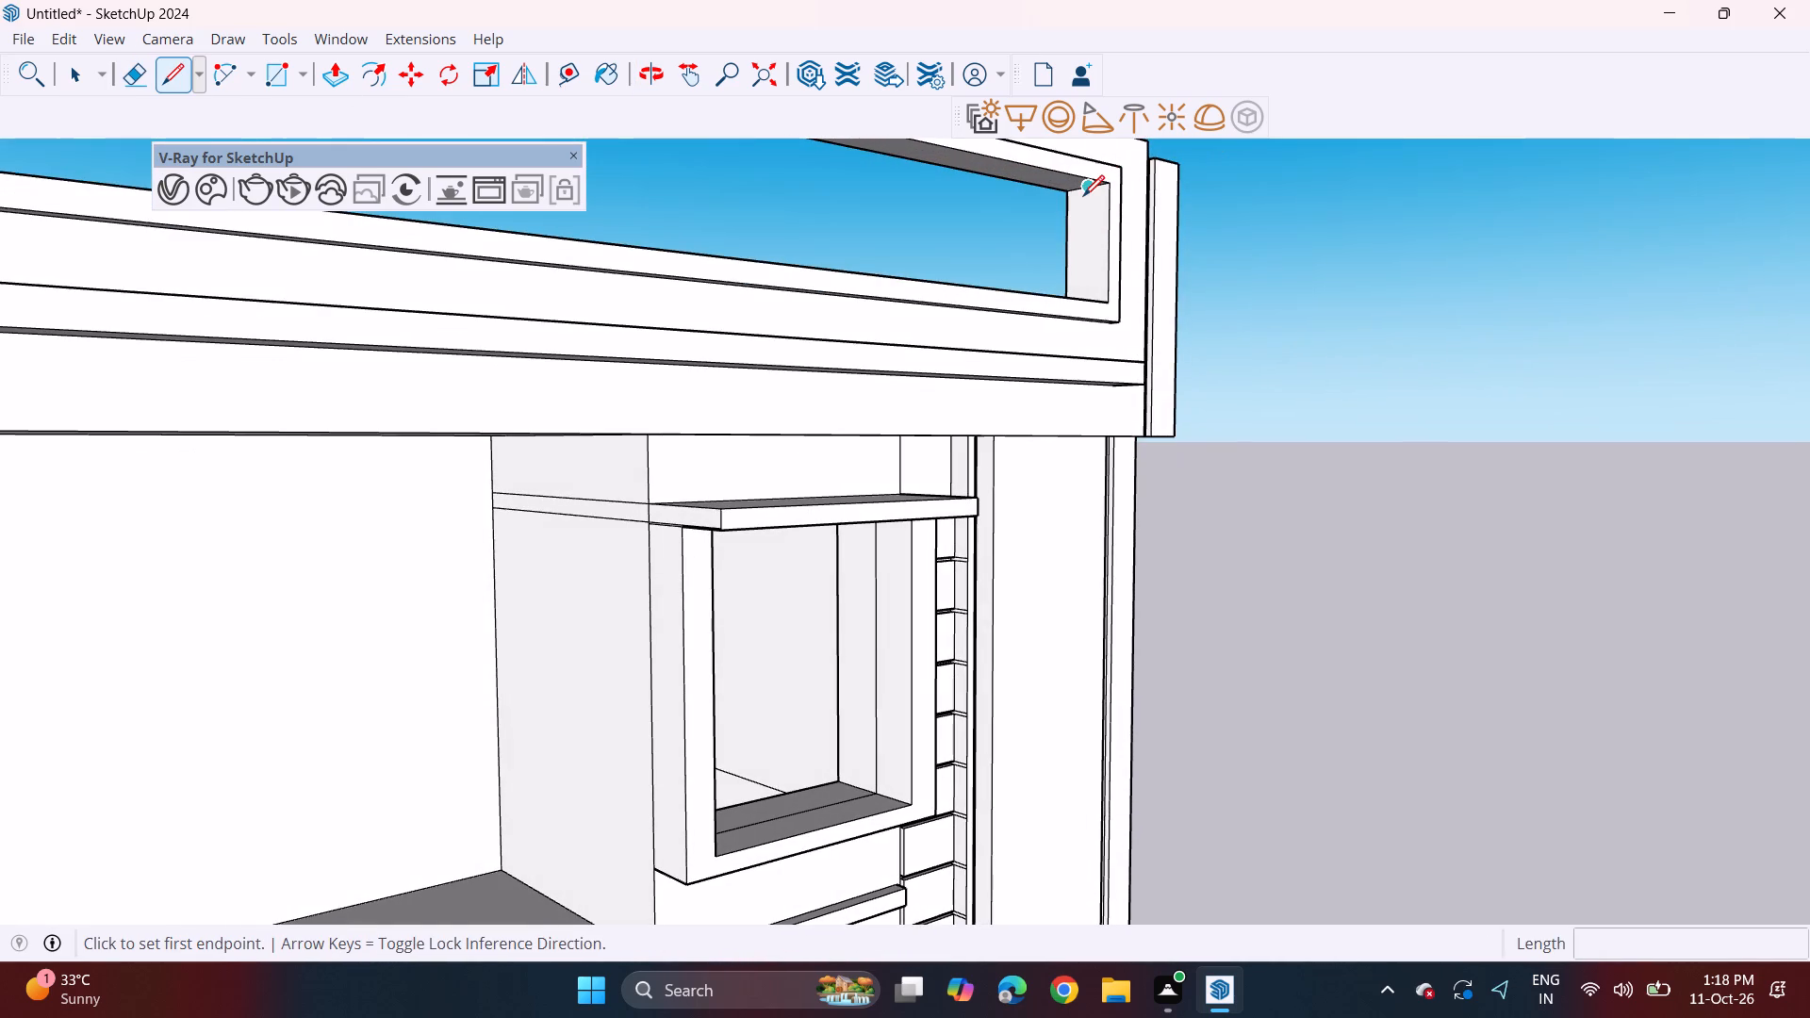
drag(1083, 196, 1081, 216)
middle_drag(1066, 276, 1078, 426)
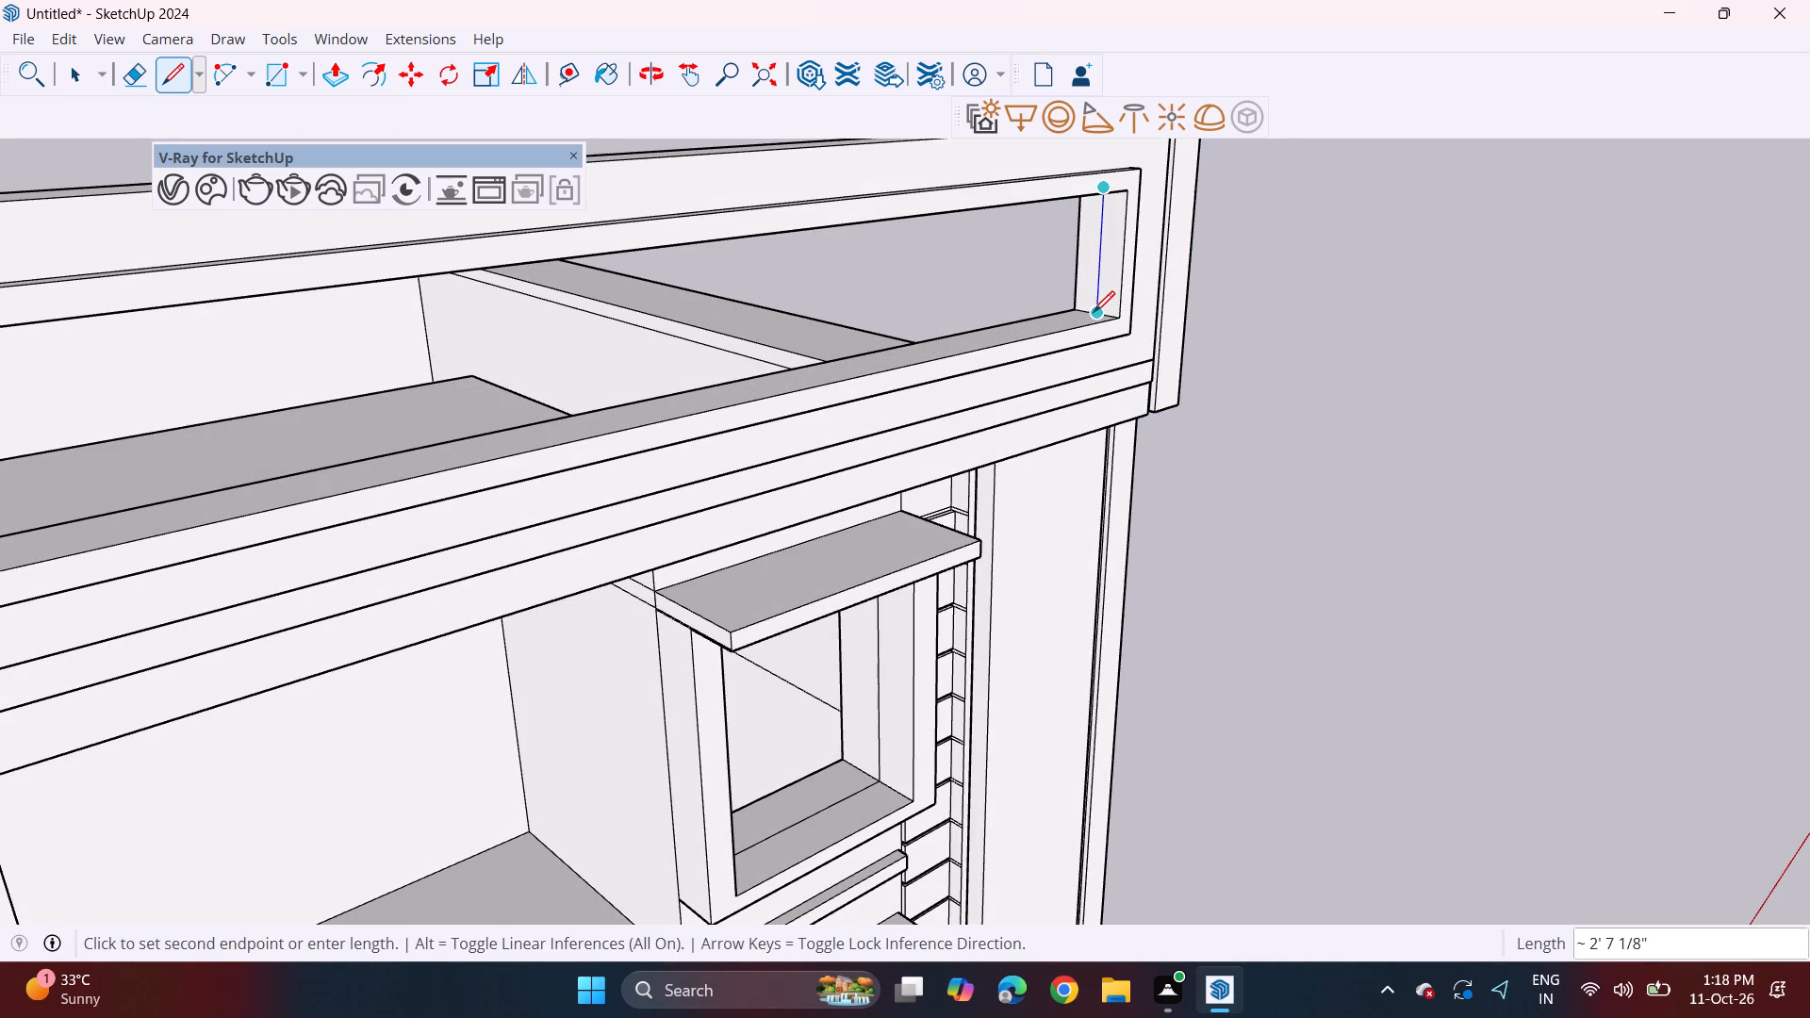
click(1094, 312)
middle_drag(1101, 304, 1073, 323)
key(space)
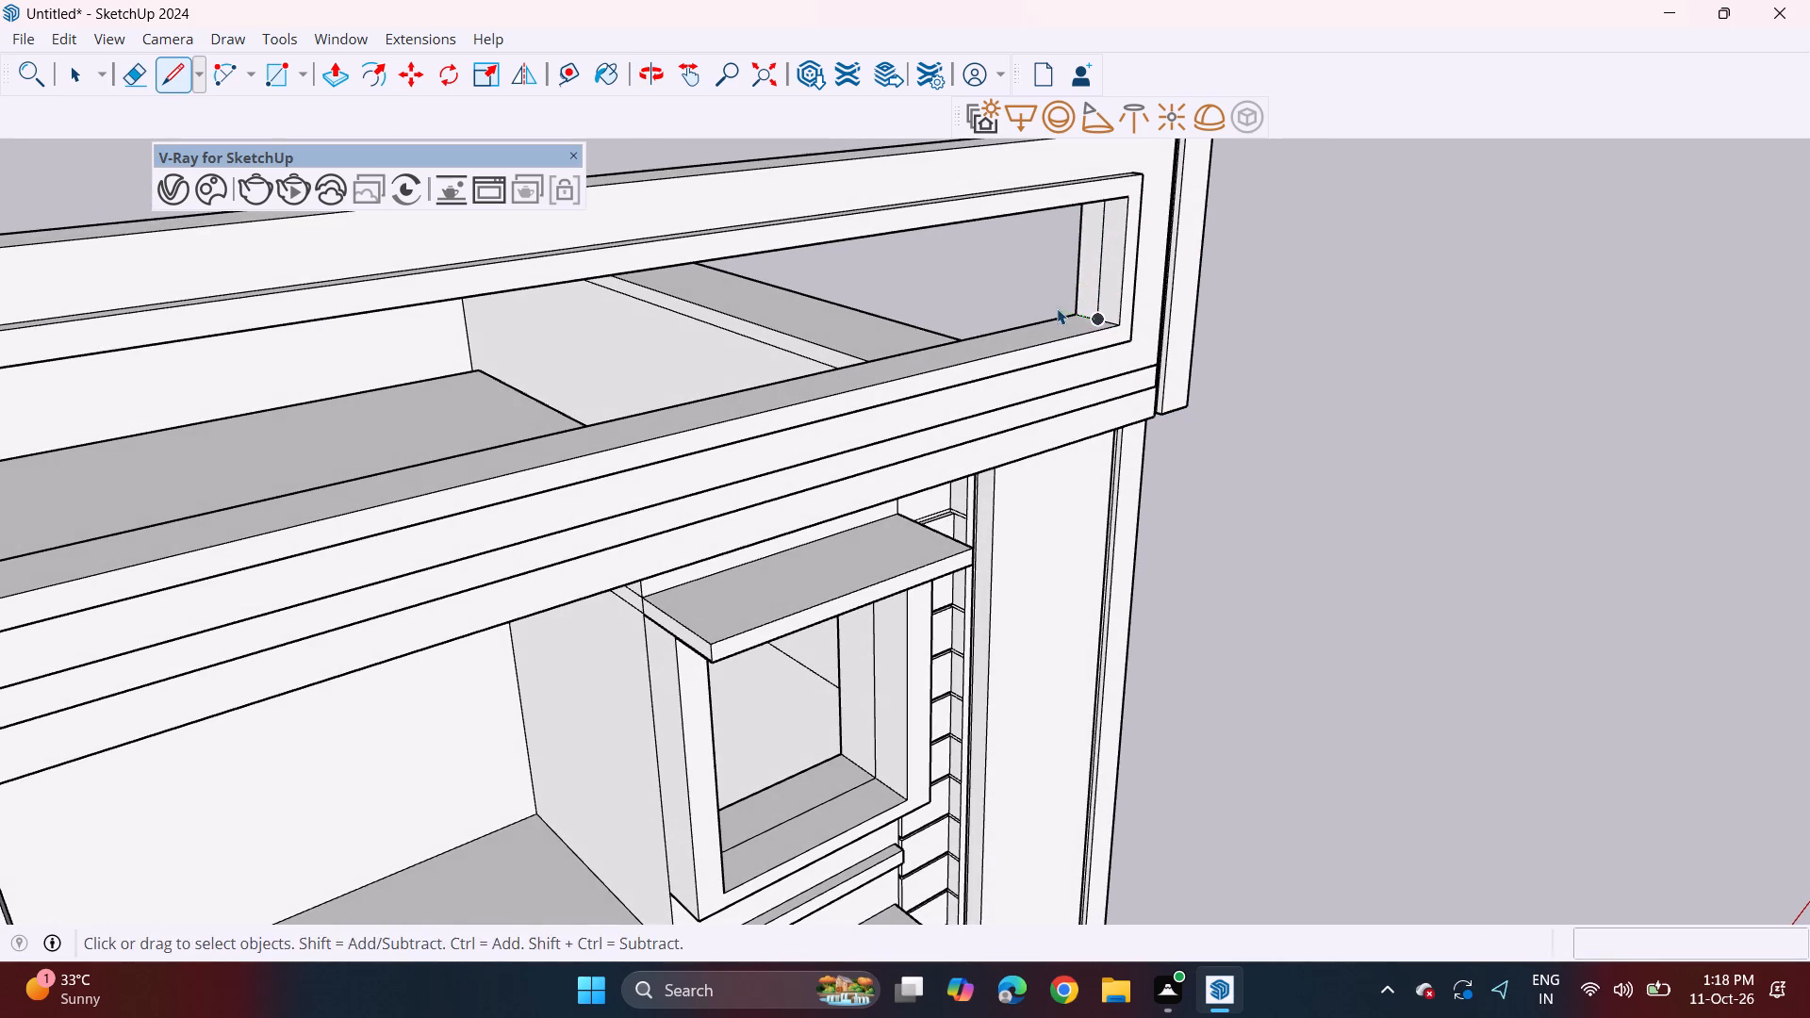
Pull the rear strip of that end face about 9' 3 7/16" along the parapet opening as an infill panel.
key(p)
click(1083, 287)
middle_drag(903, 362, 846, 380)
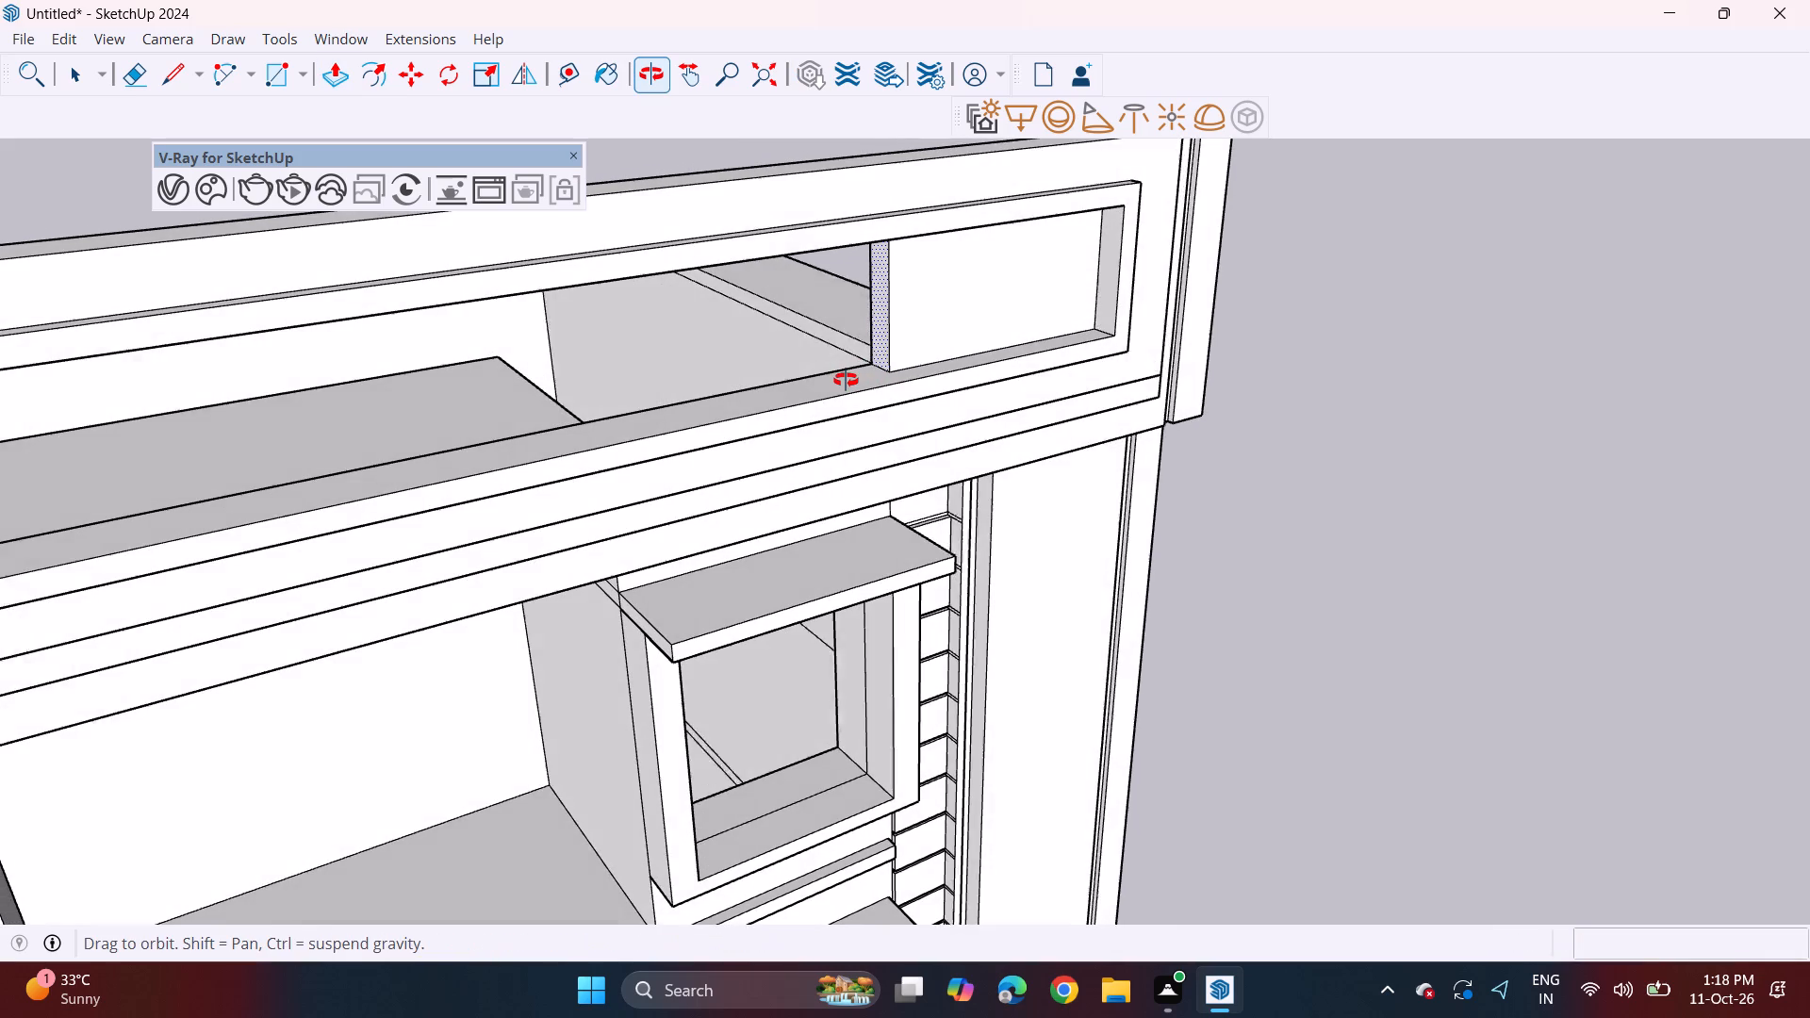
middle_drag(846, 380, 636, 314)
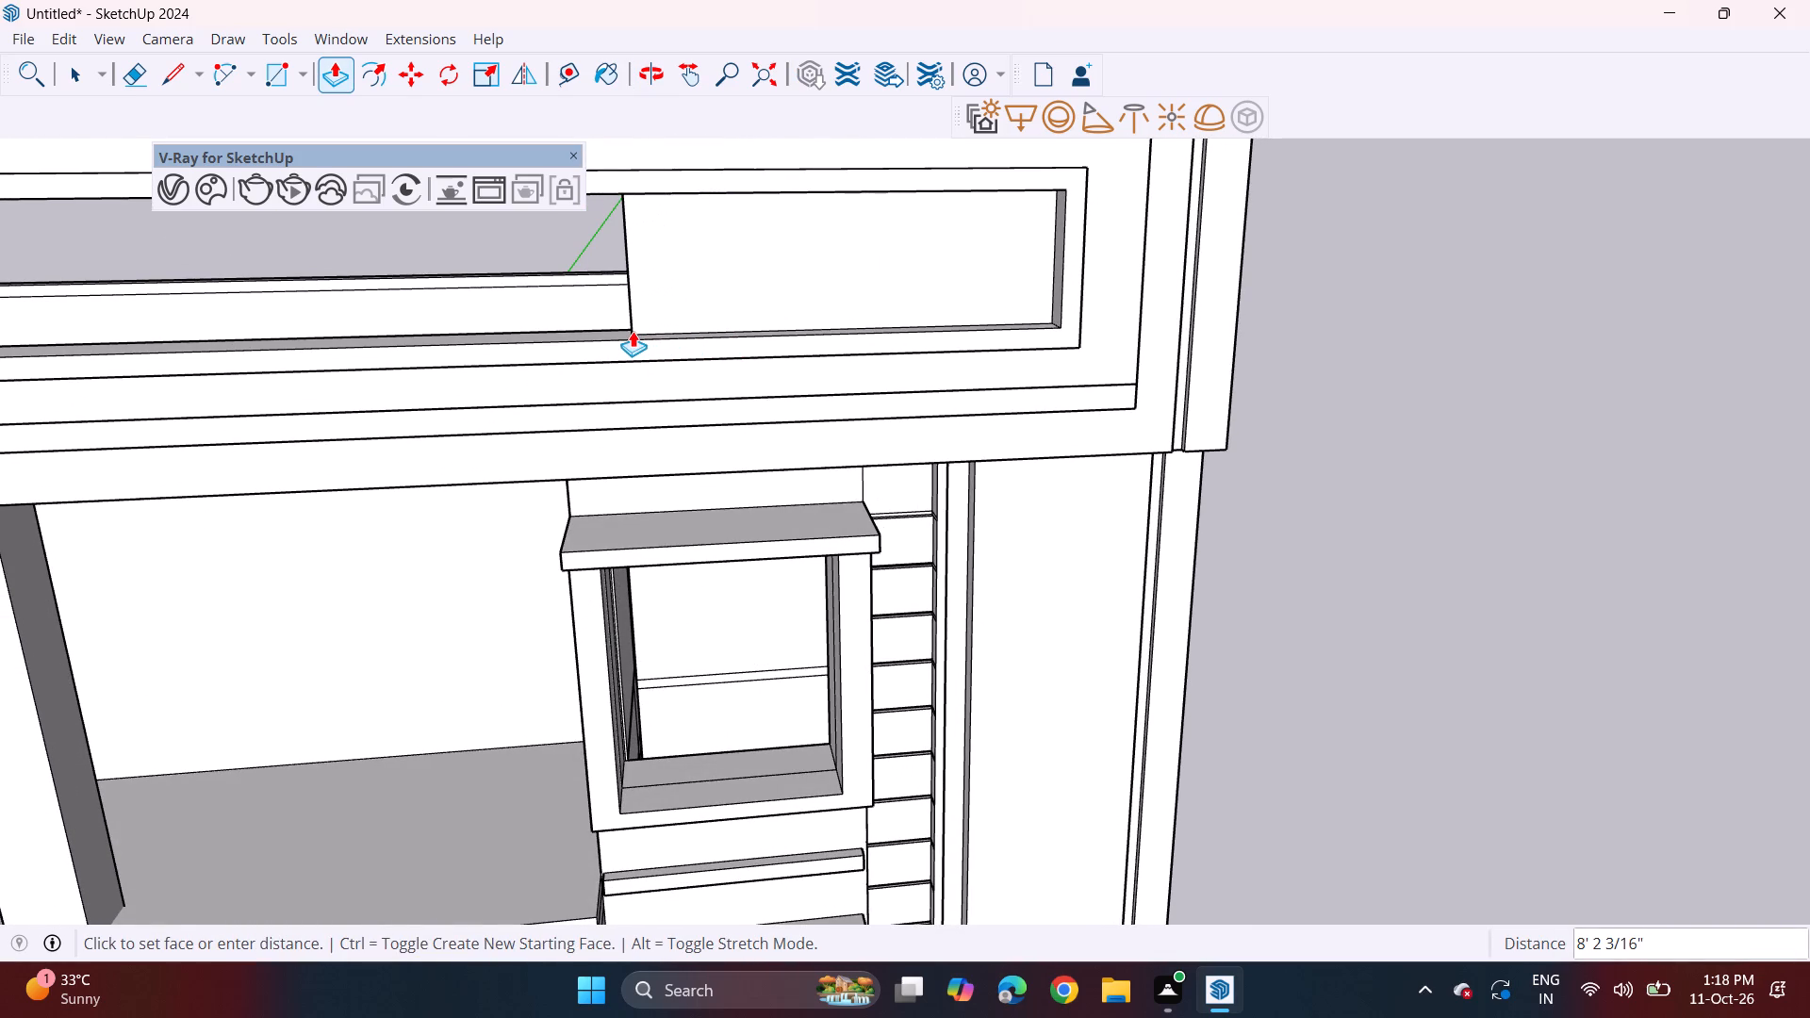
middle_drag(633, 331, 617, 246)
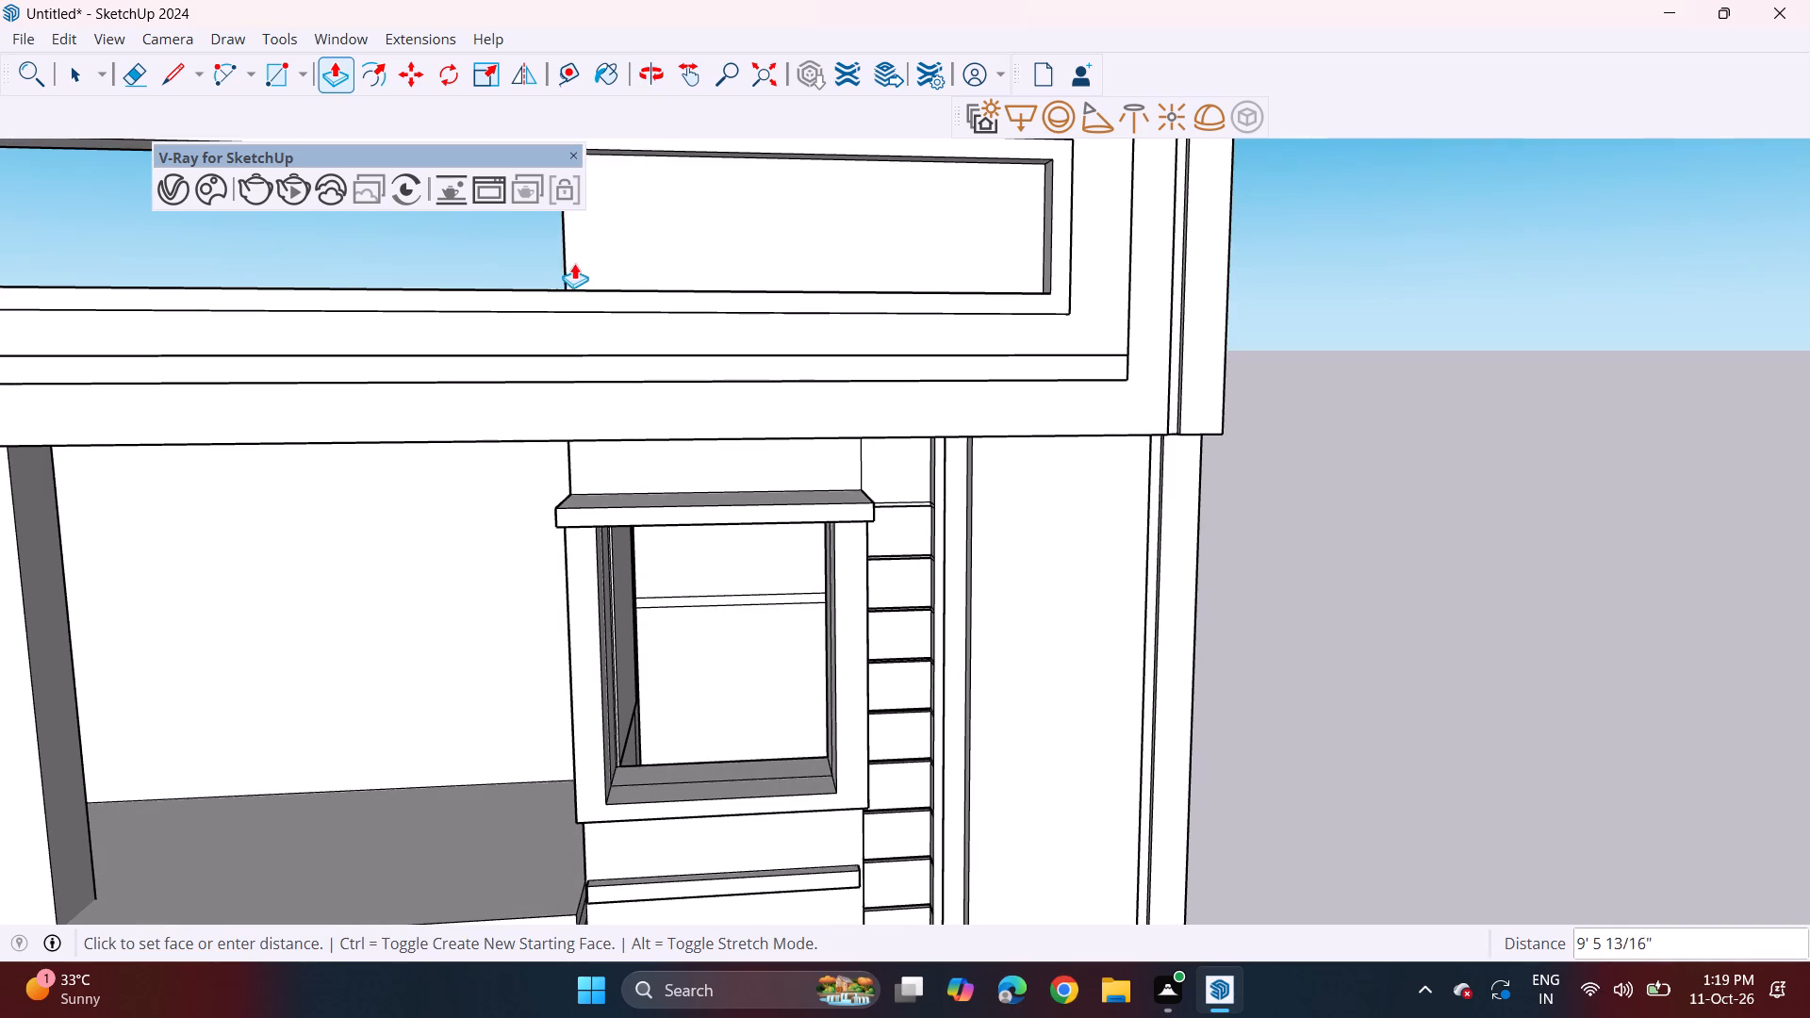
click(579, 264)
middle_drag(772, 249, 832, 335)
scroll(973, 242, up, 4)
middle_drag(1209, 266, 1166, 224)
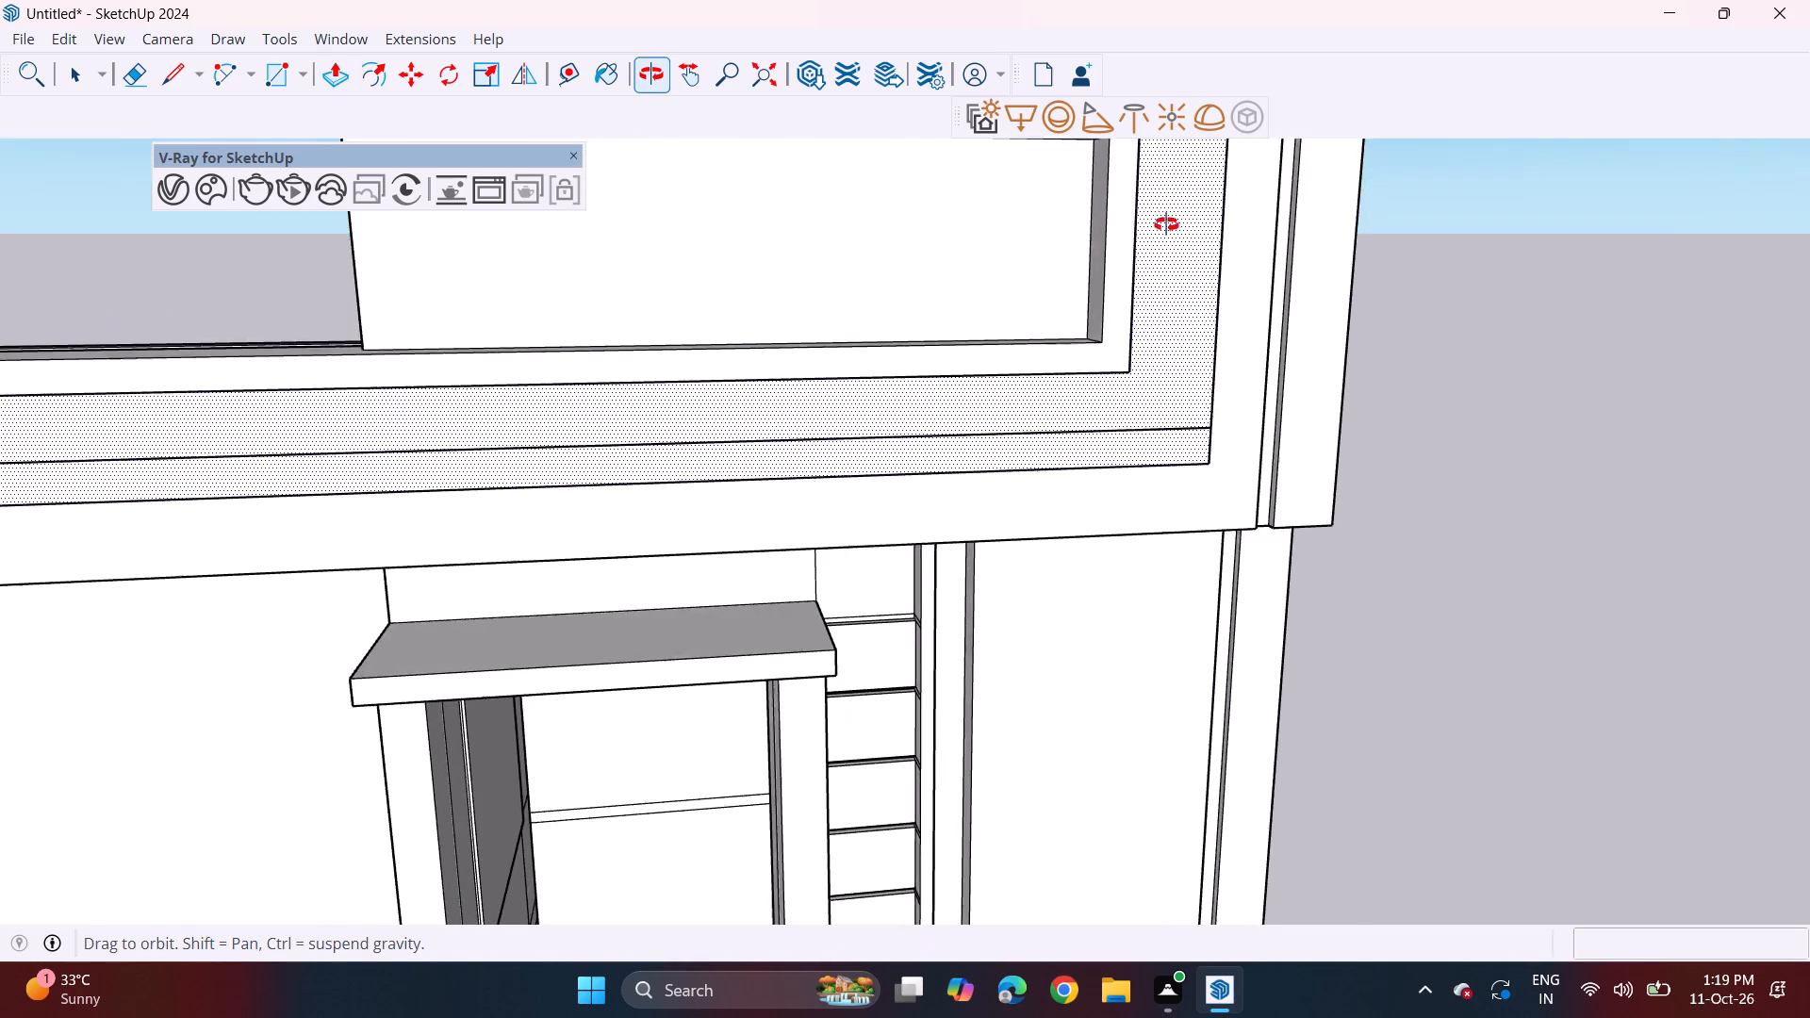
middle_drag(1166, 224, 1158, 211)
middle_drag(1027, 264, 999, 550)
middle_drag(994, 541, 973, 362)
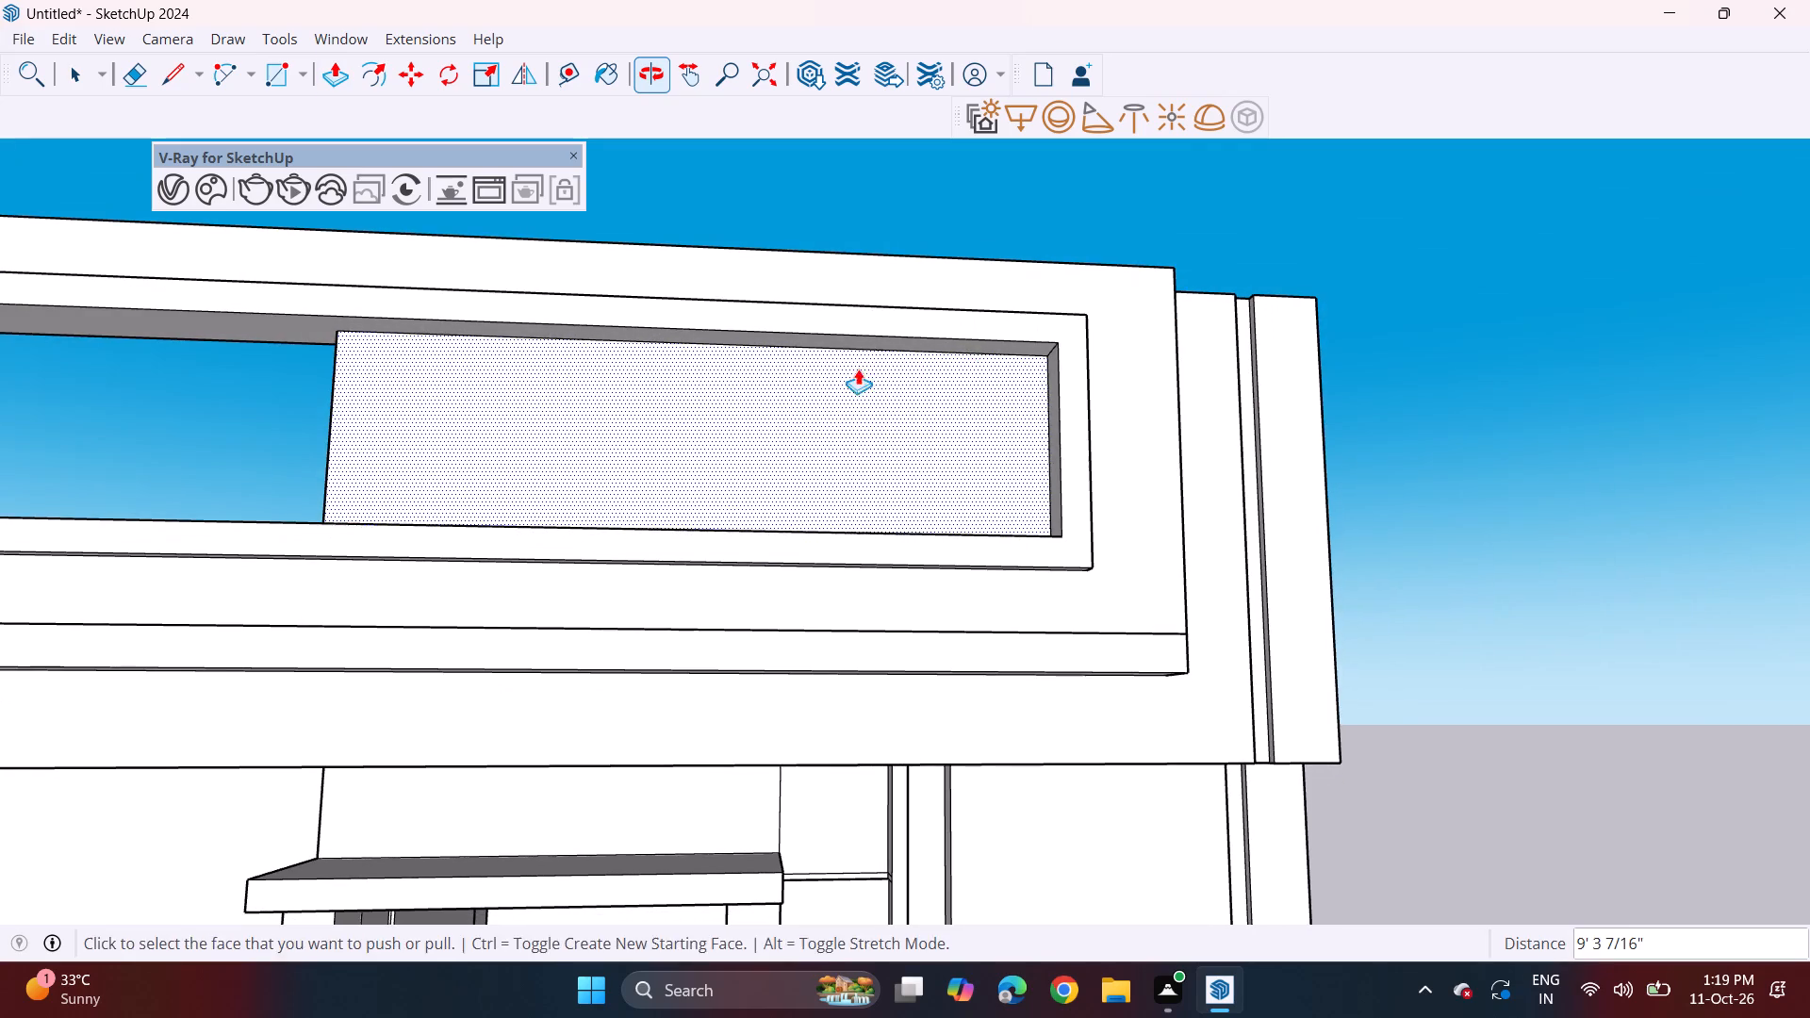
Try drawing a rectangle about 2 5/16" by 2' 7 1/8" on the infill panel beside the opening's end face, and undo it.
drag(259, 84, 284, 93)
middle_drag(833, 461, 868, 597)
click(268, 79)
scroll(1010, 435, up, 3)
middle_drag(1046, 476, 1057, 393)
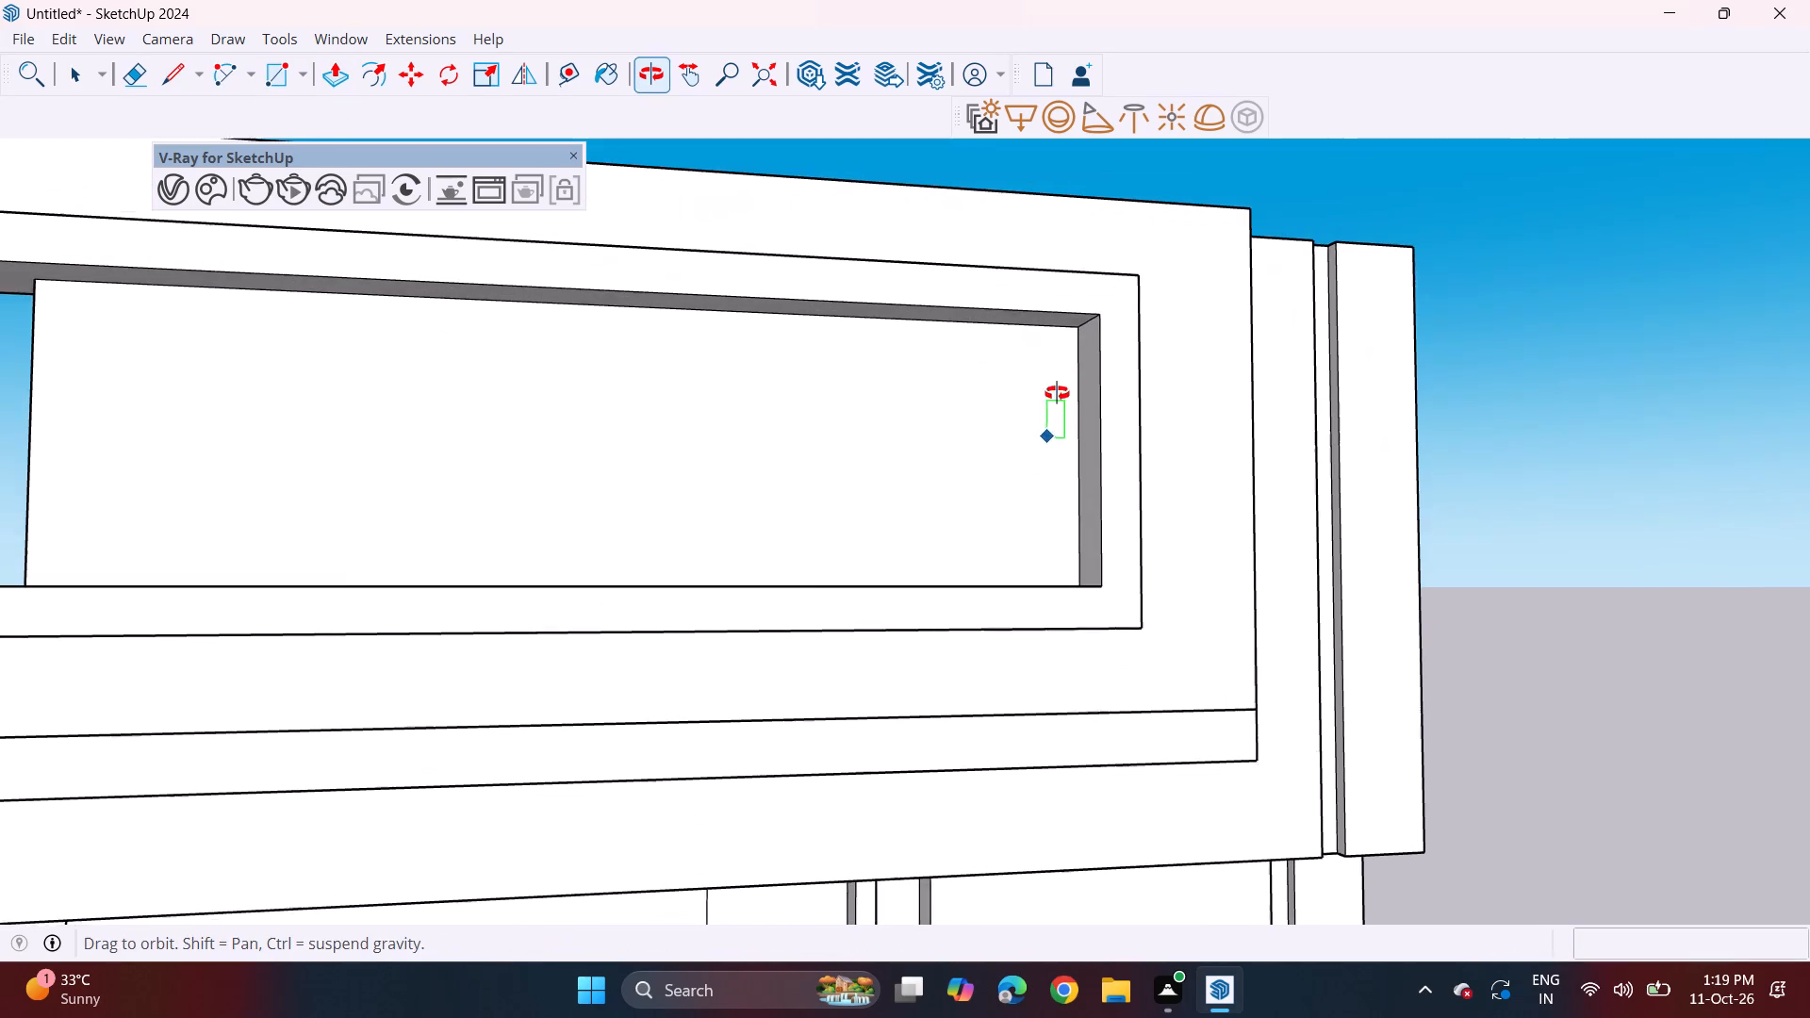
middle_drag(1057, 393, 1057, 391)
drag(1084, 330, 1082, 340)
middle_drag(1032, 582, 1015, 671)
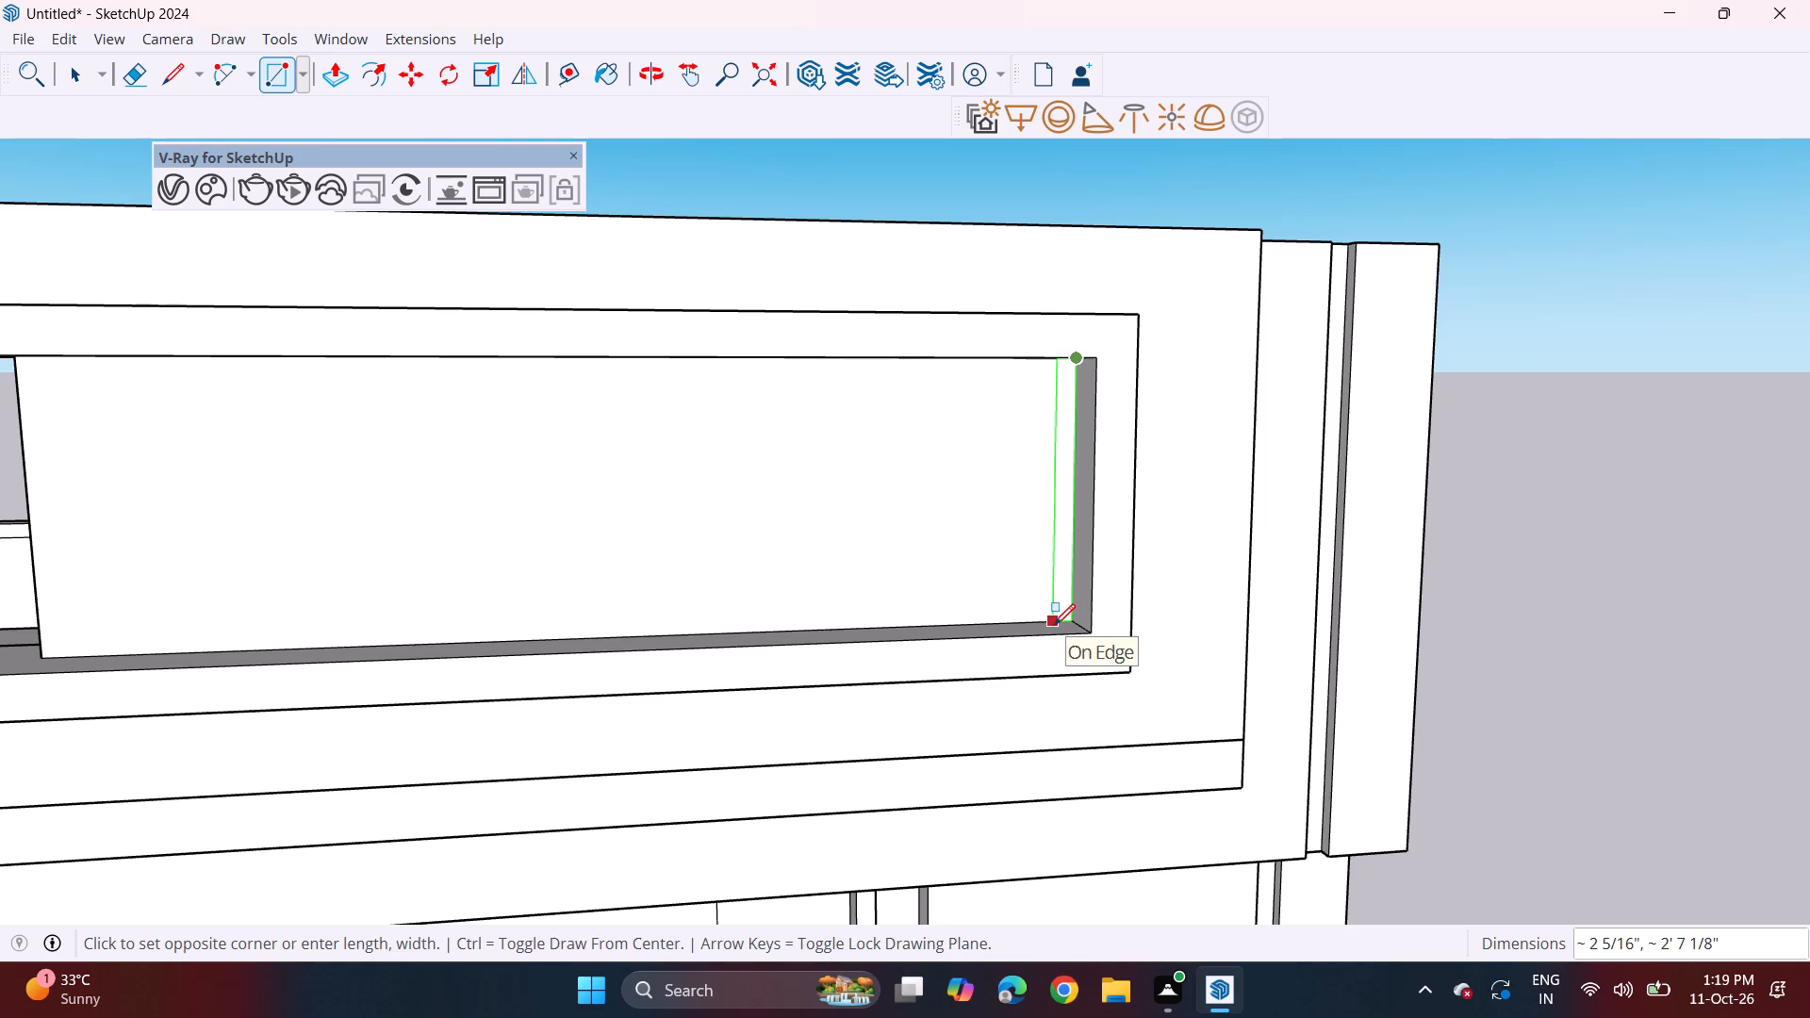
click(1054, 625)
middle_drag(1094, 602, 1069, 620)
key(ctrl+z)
Draw a full-height rectangle about 5 1/8" by 2' 7 1/8" on the infill panel, against the opening's end face.
middle_drag(1053, 563, 1062, 541)
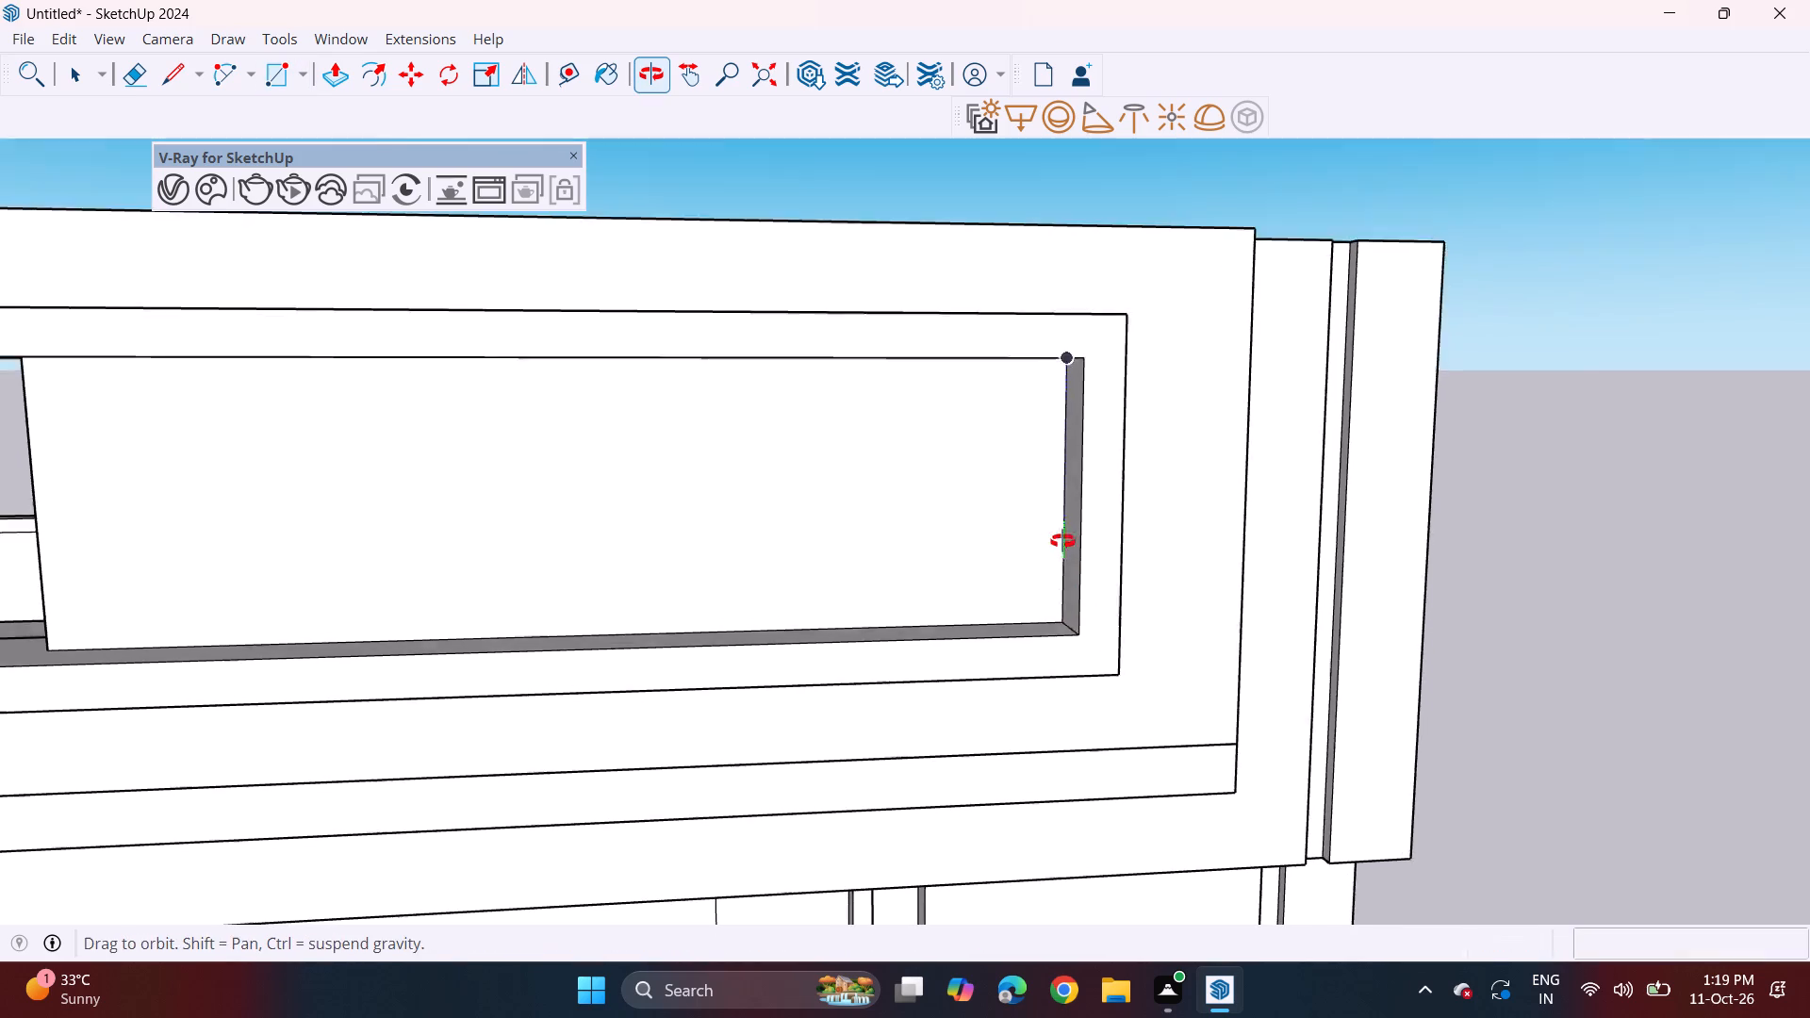
middle_drag(1062, 541, 1104, 503)
click(1082, 348)
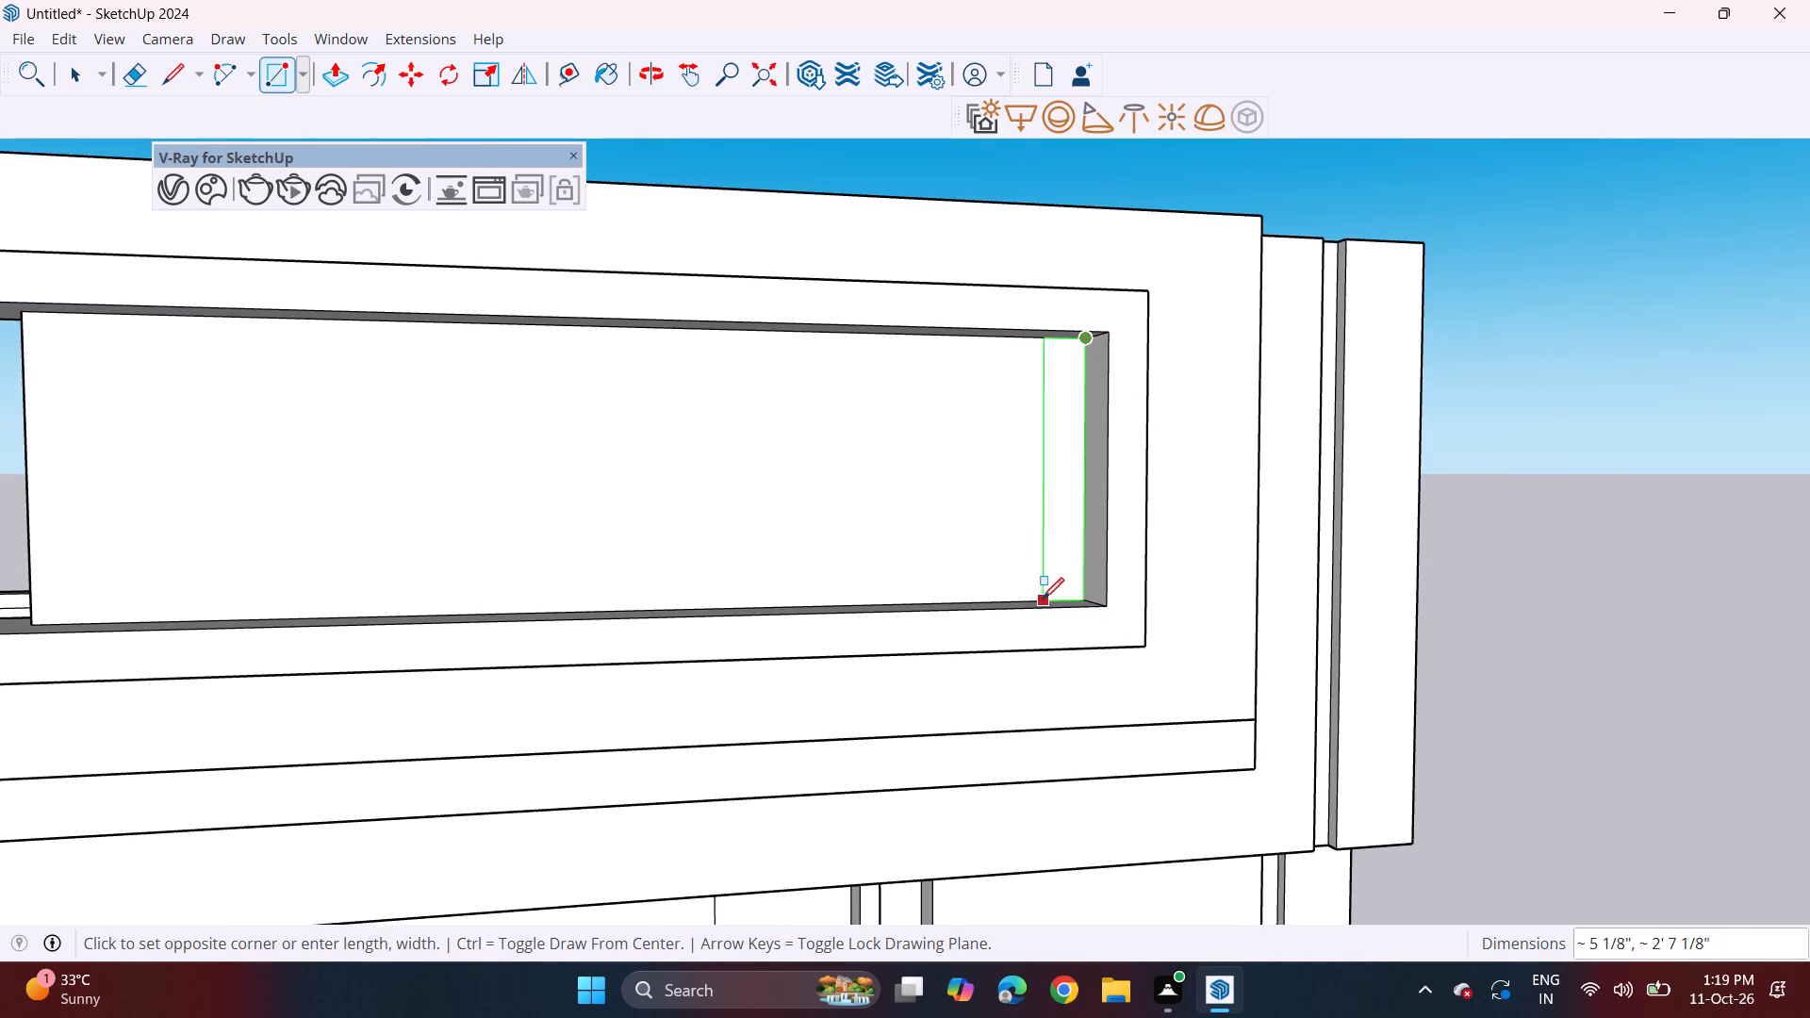
click(1043, 599)
Copy the rectangular strip 6" along the infill panel and array it as 15 copies.
middle_drag(1040, 576, 1028, 648)
scroll(1039, 628, up, 3)
key(space)
double_click(1057, 599)
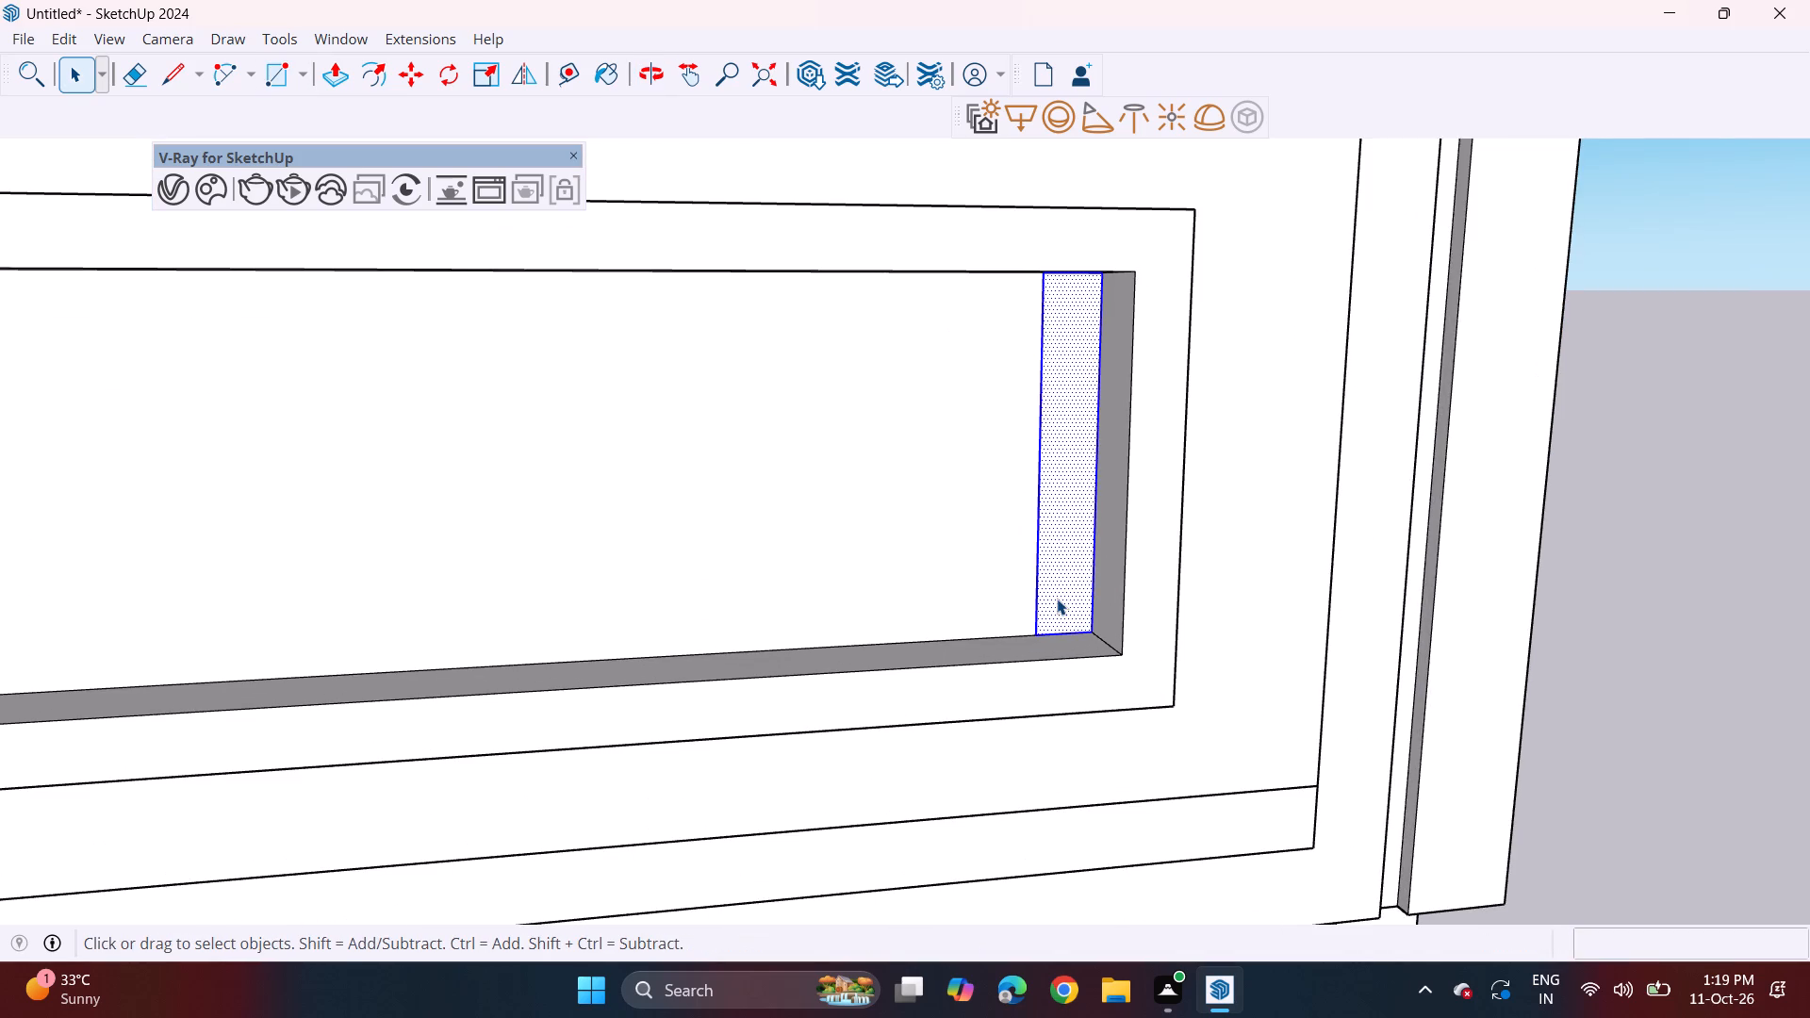
key(m)
click(1086, 634)
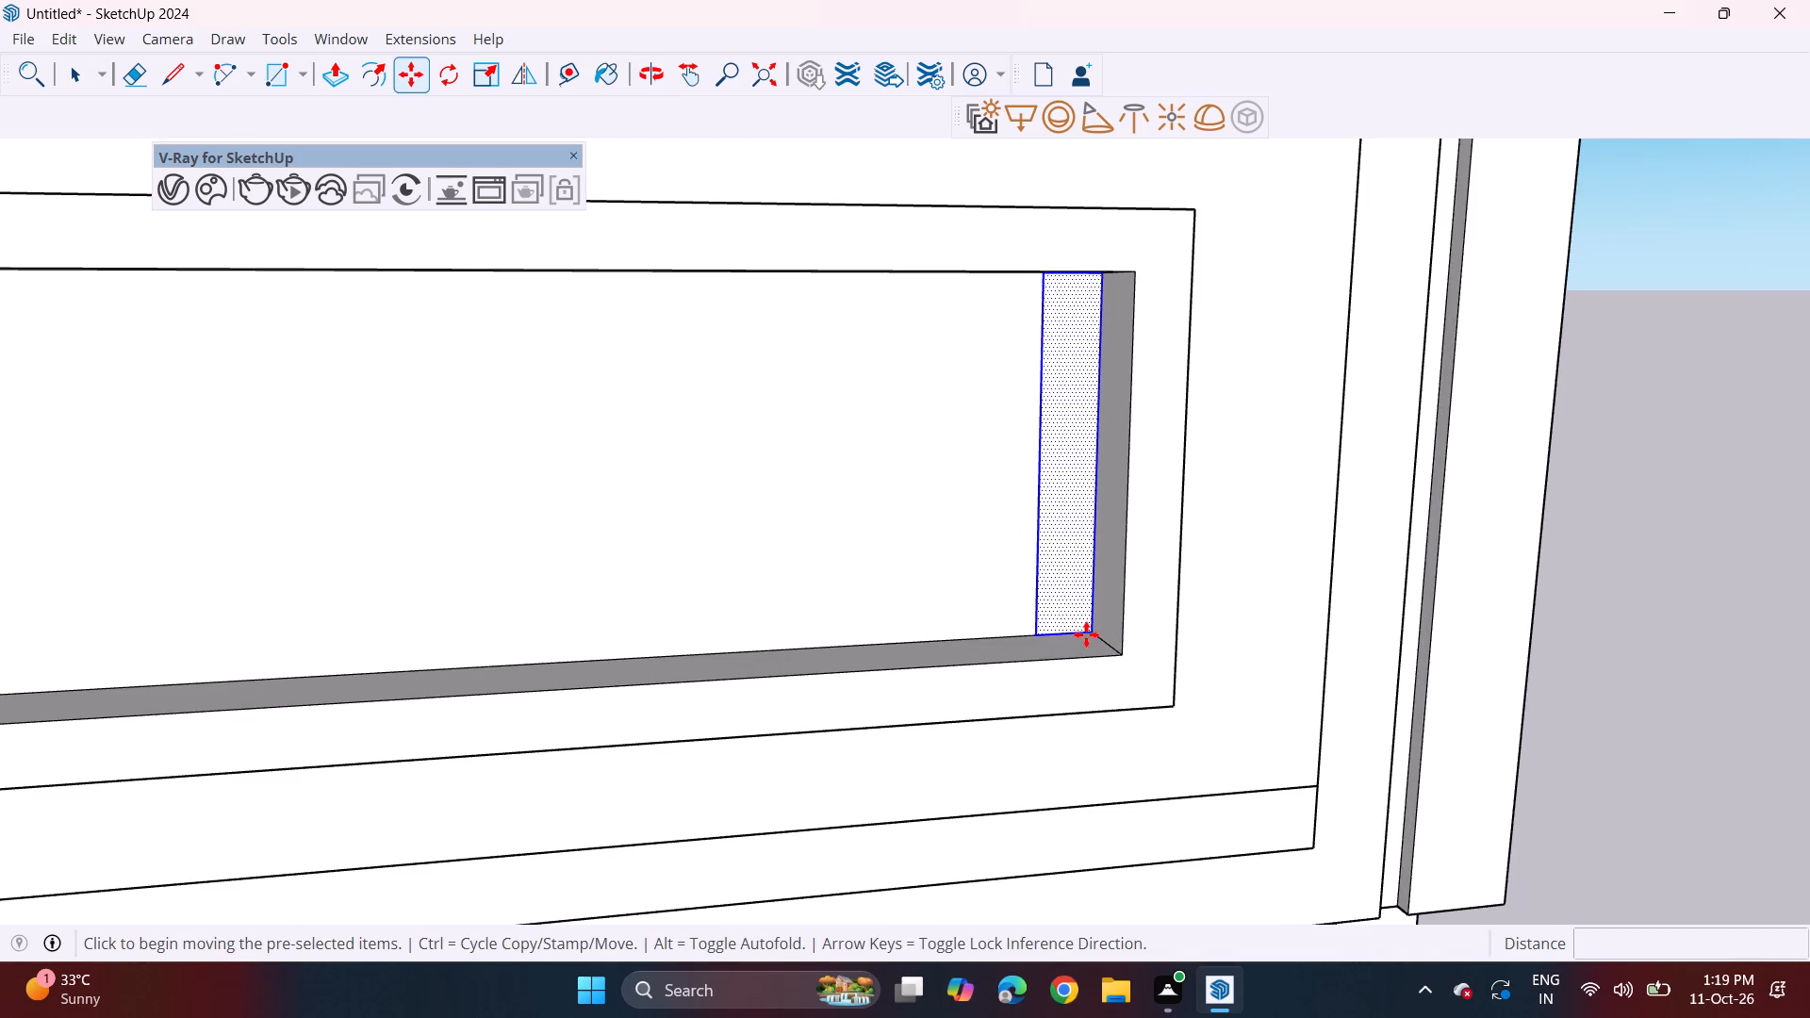
click(1015, 639)
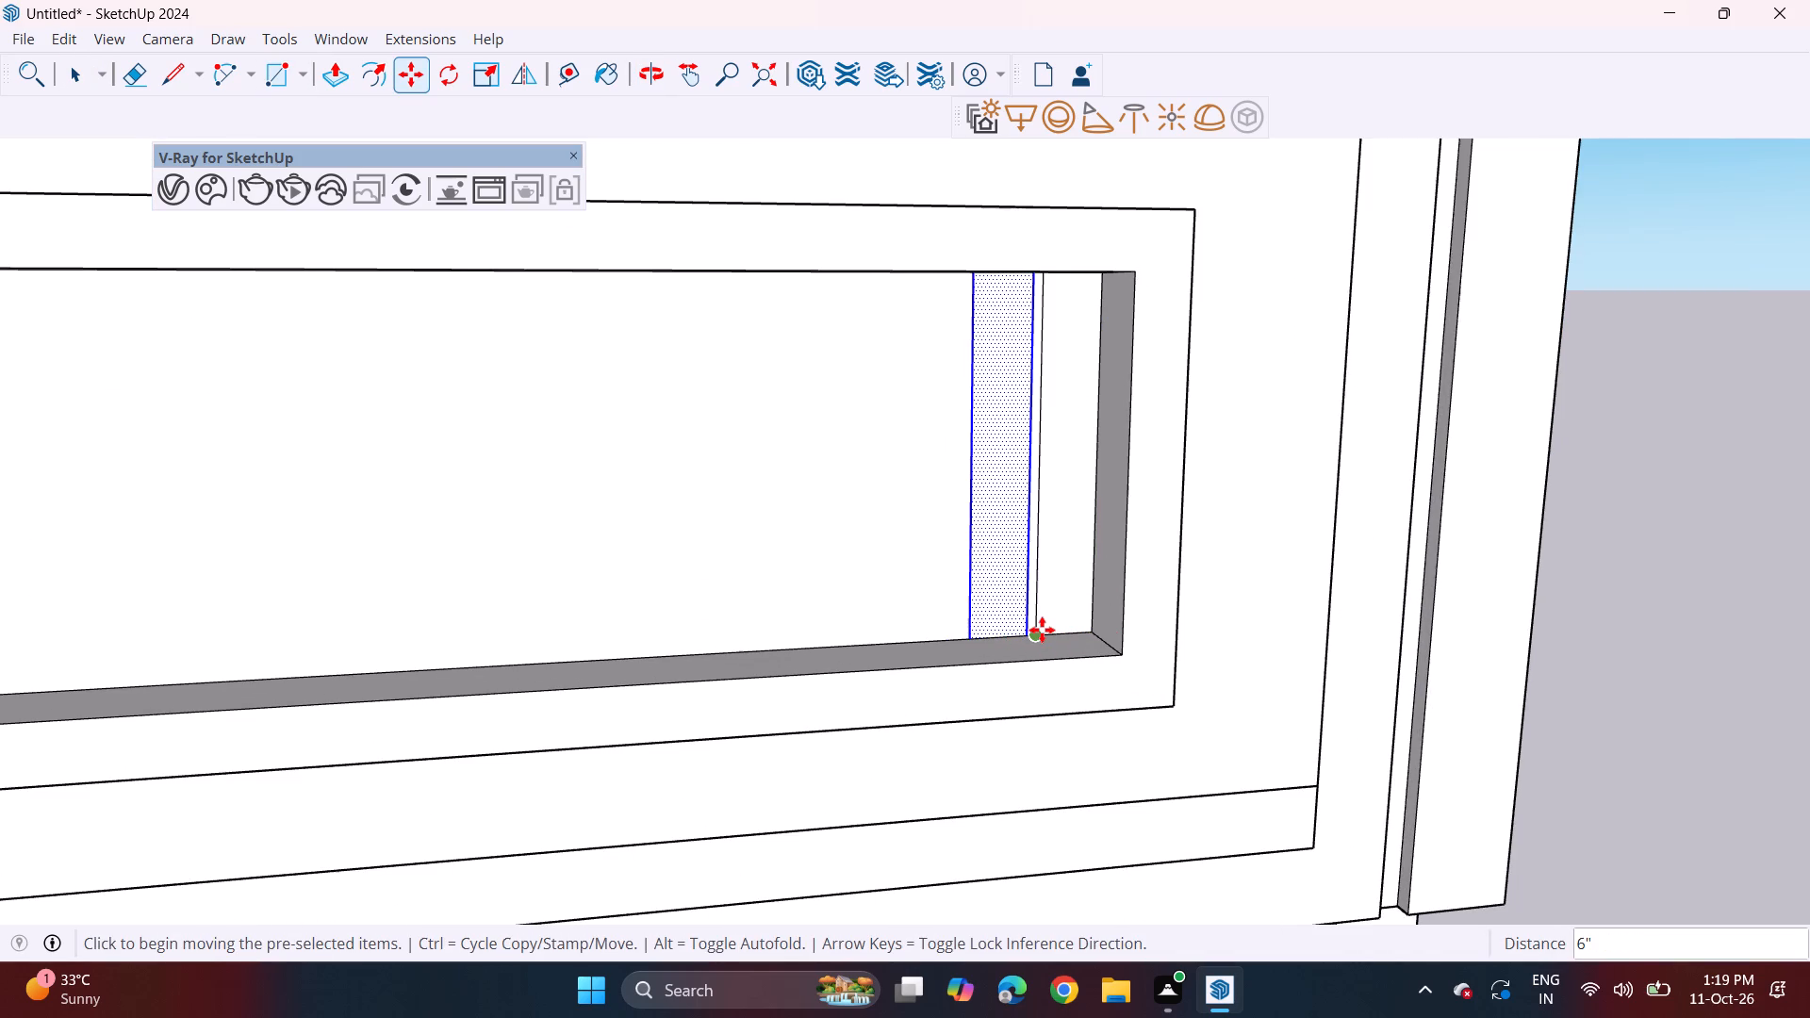
key(shift+asterisk)
text(15)
key(Return)
Copy the last strip 6" further towards the panel's free end and array it as 2 copies.
scroll(426, 727, down, 12)
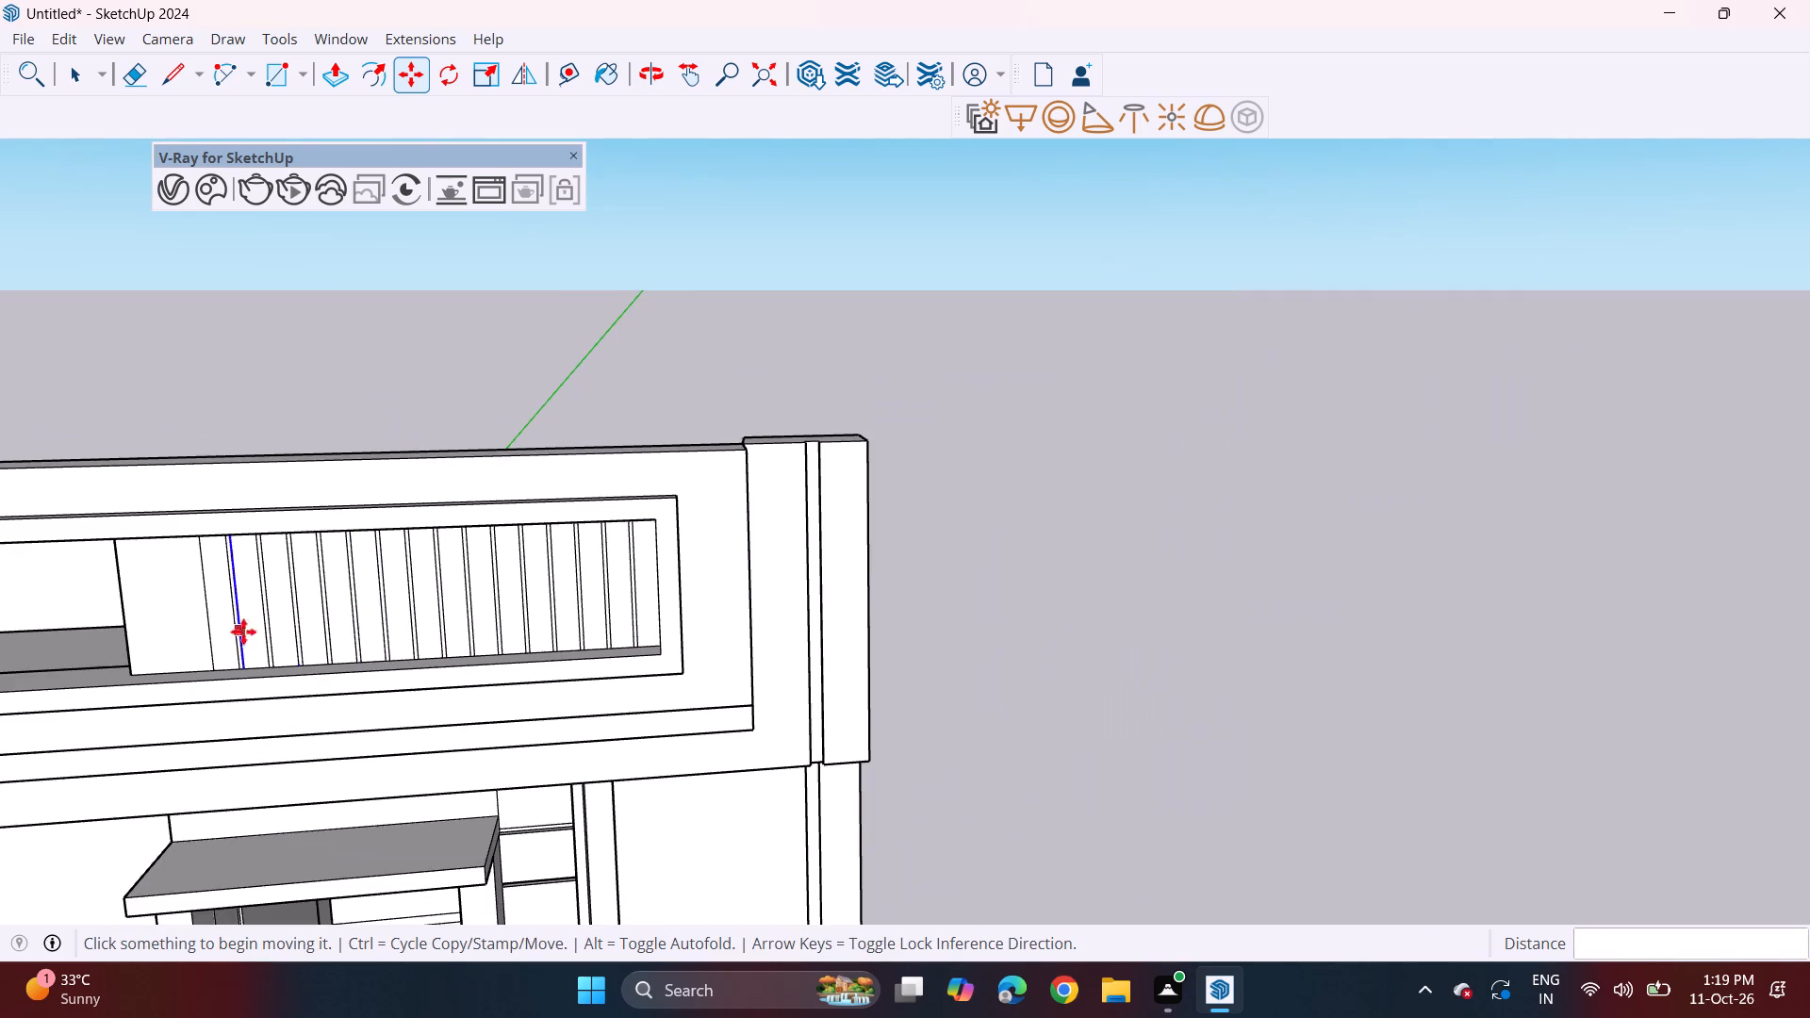
middle_drag(222, 625, 599, 617)
scroll(601, 616, up, 8)
key(space)
double_click(567, 627)
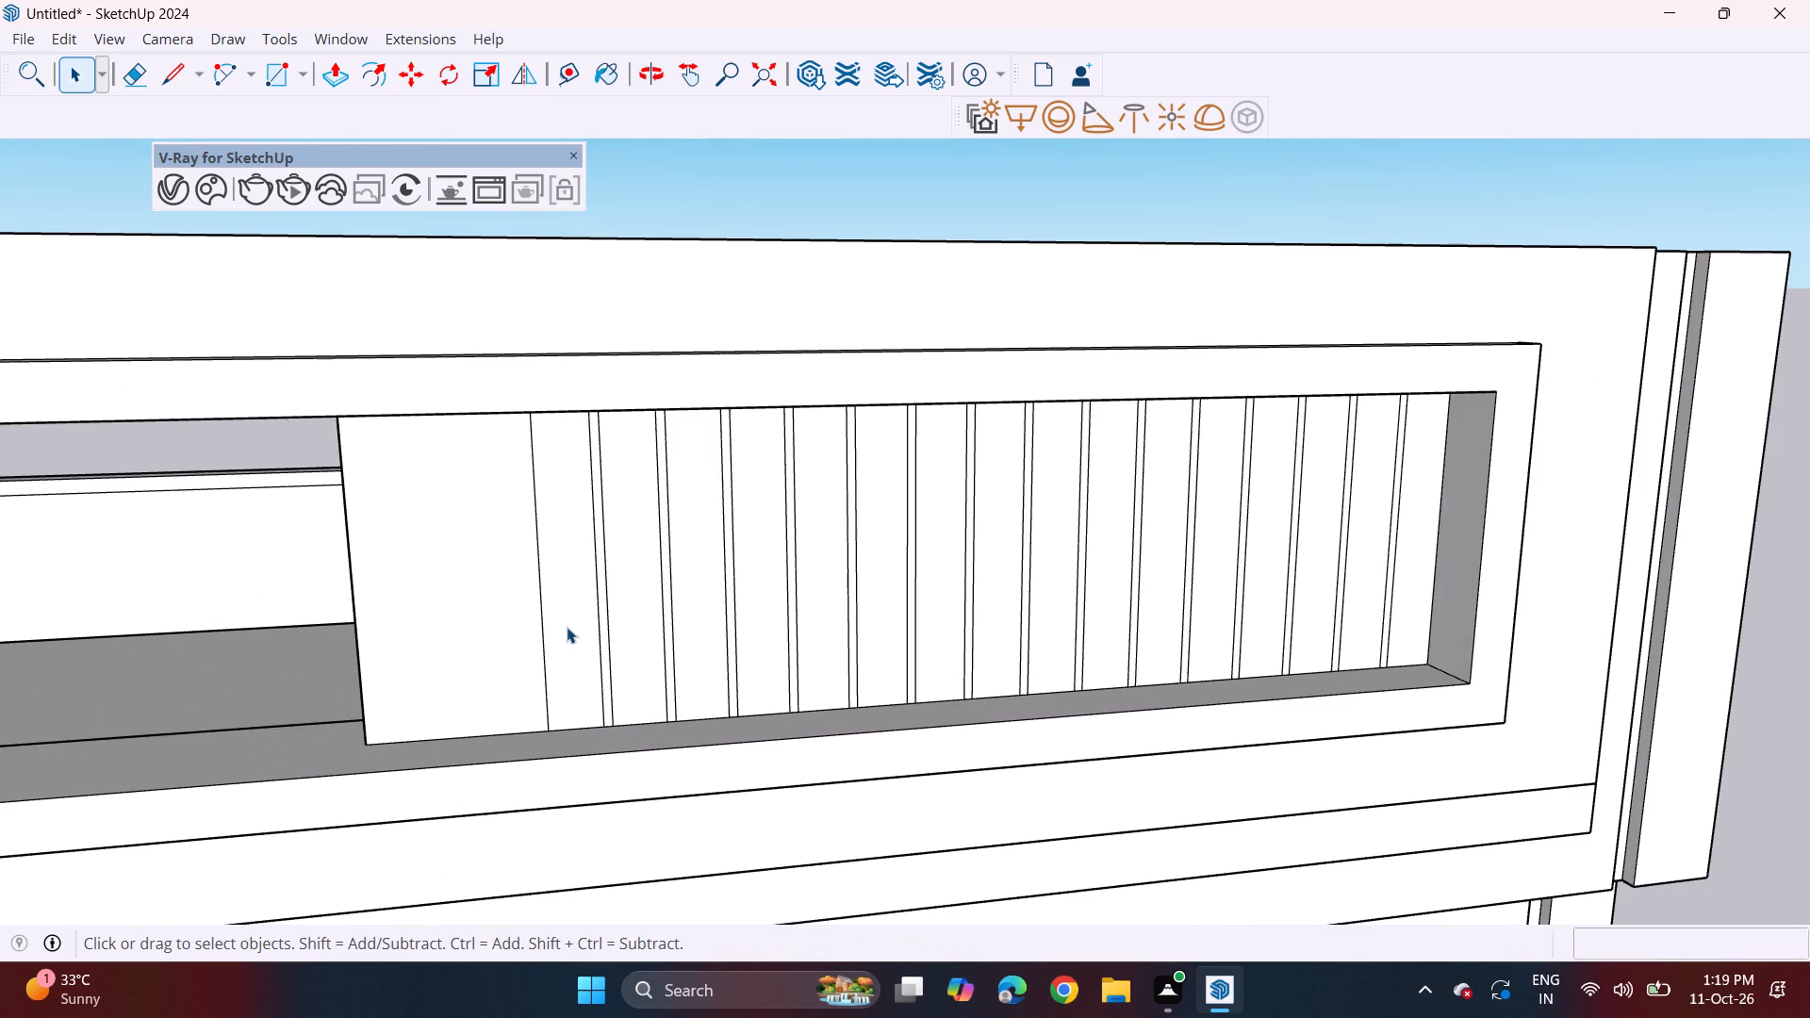
scroll(598, 692, up, 3)
key(m)
click(607, 735)
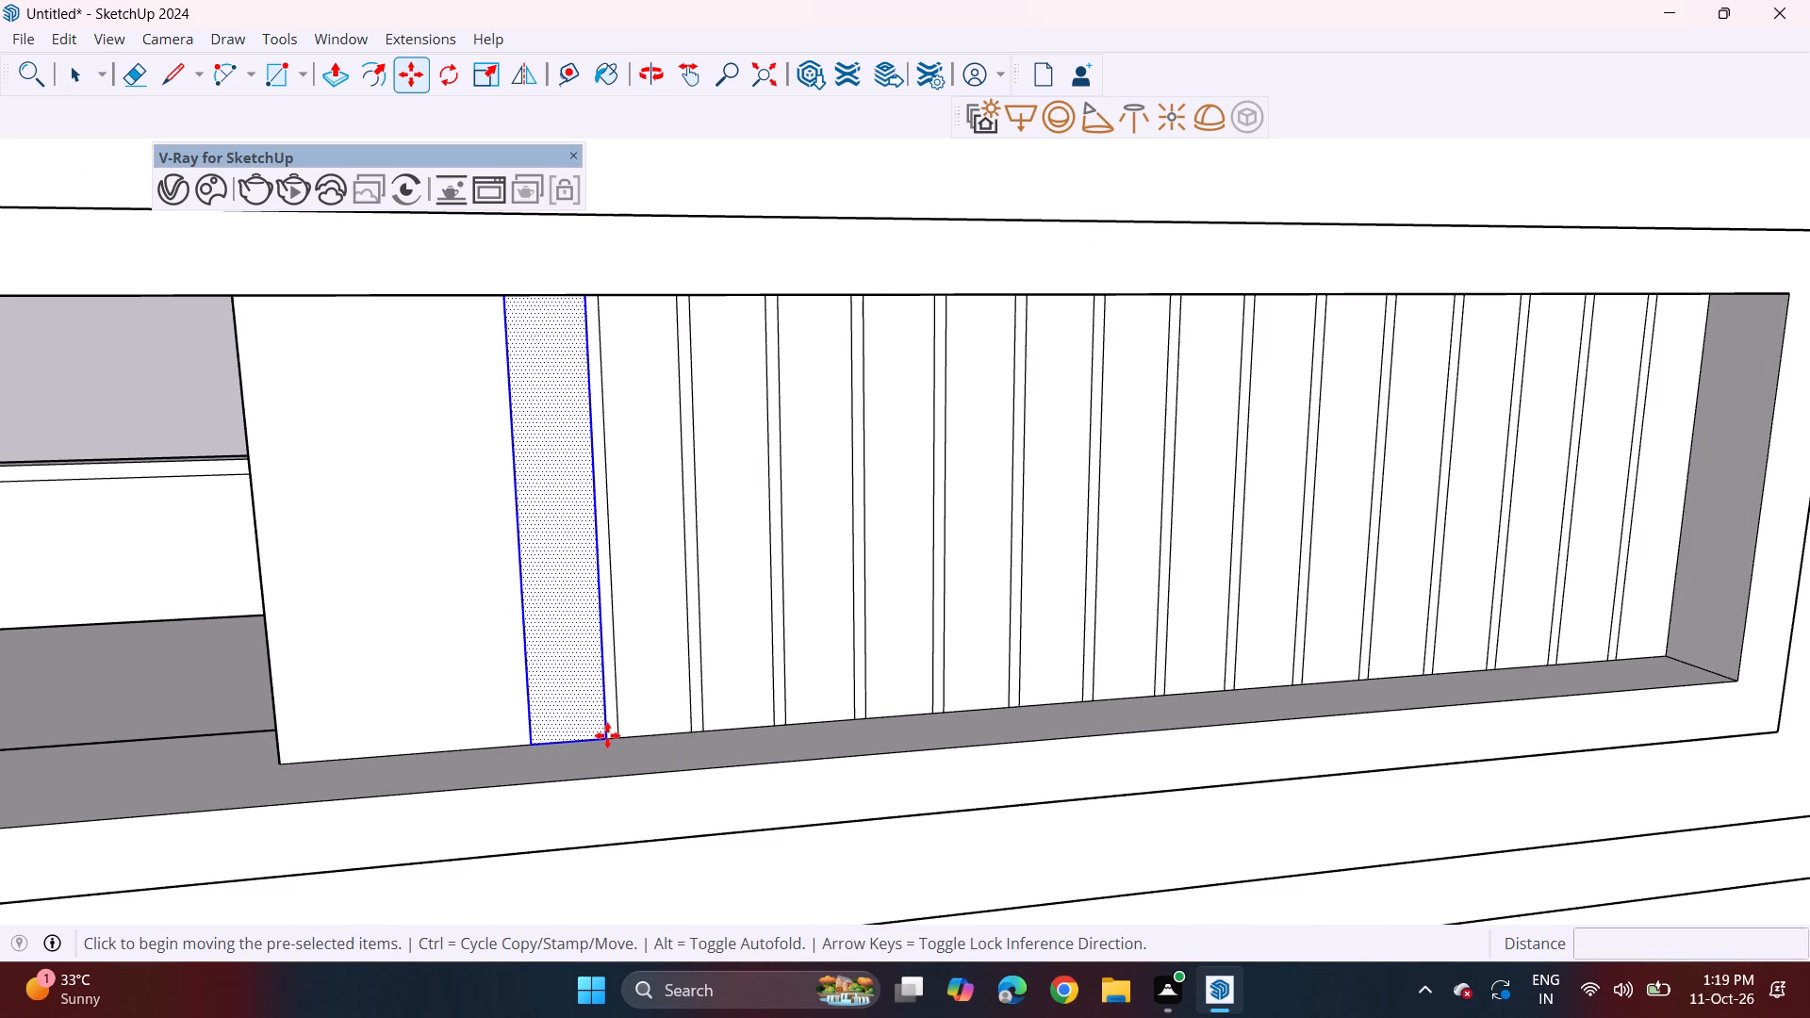
click(516, 753)
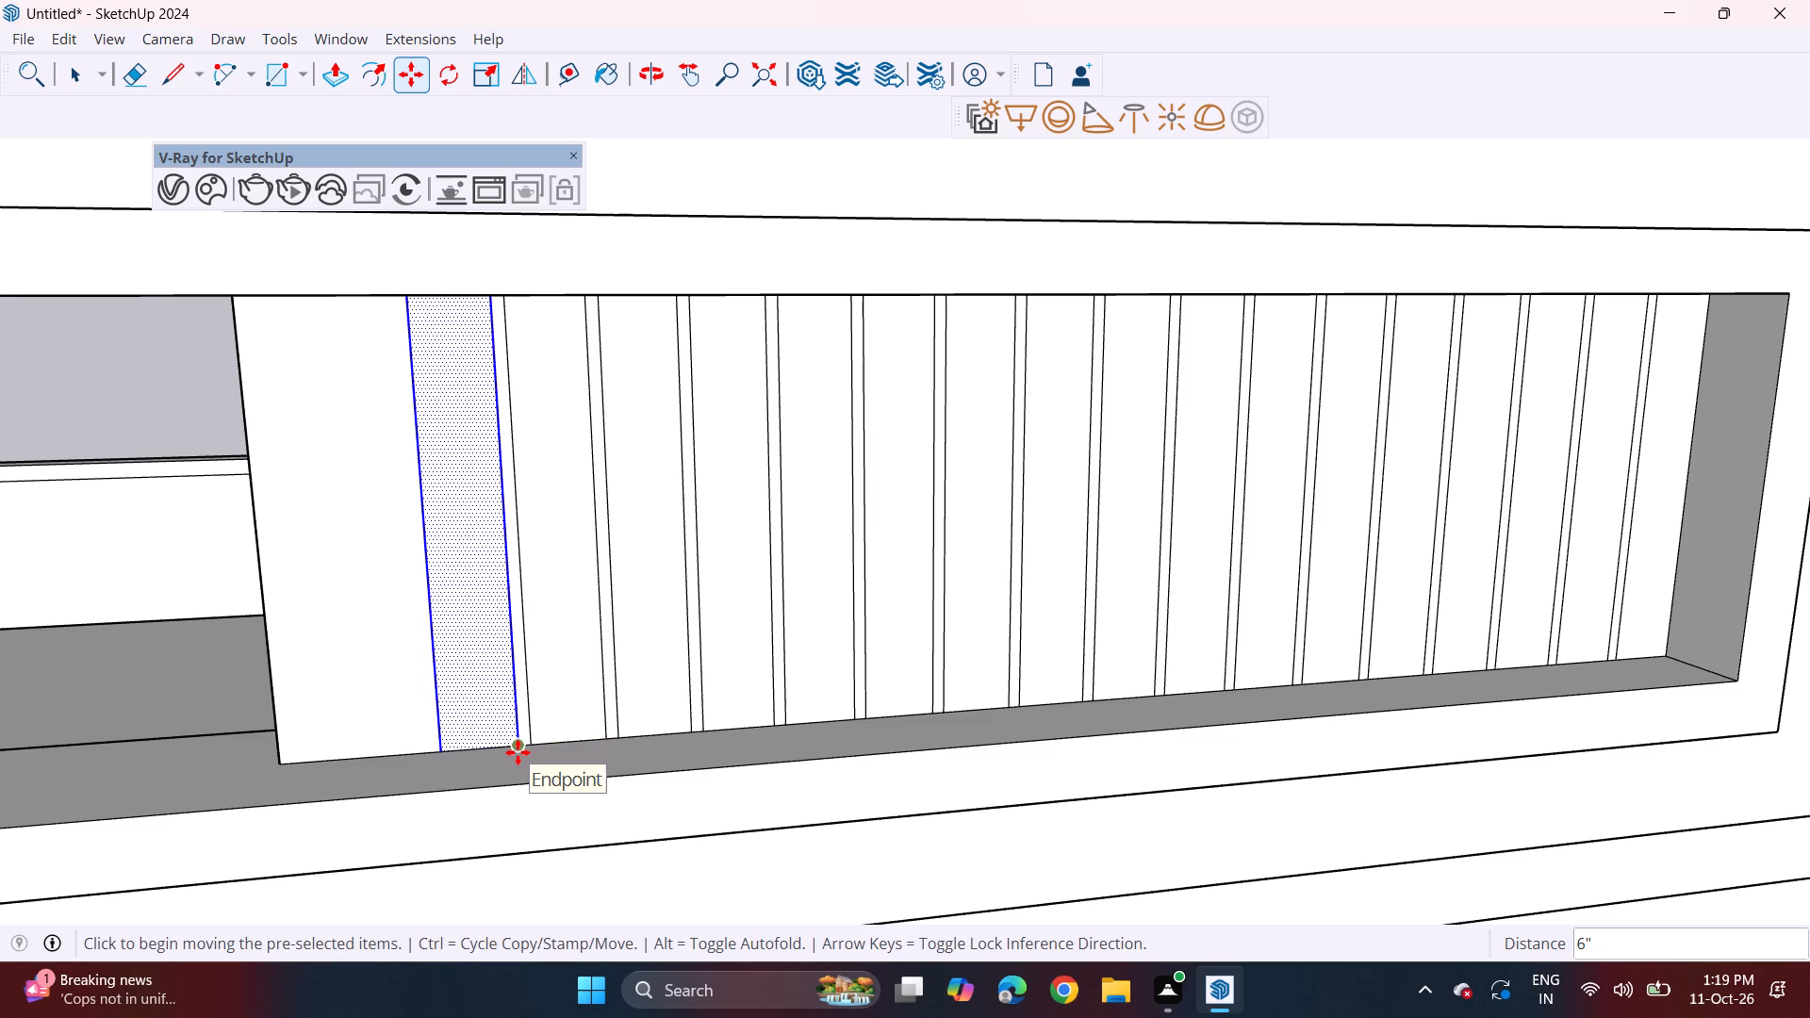
key(shift+asterisk)
key(2)
key(Return)
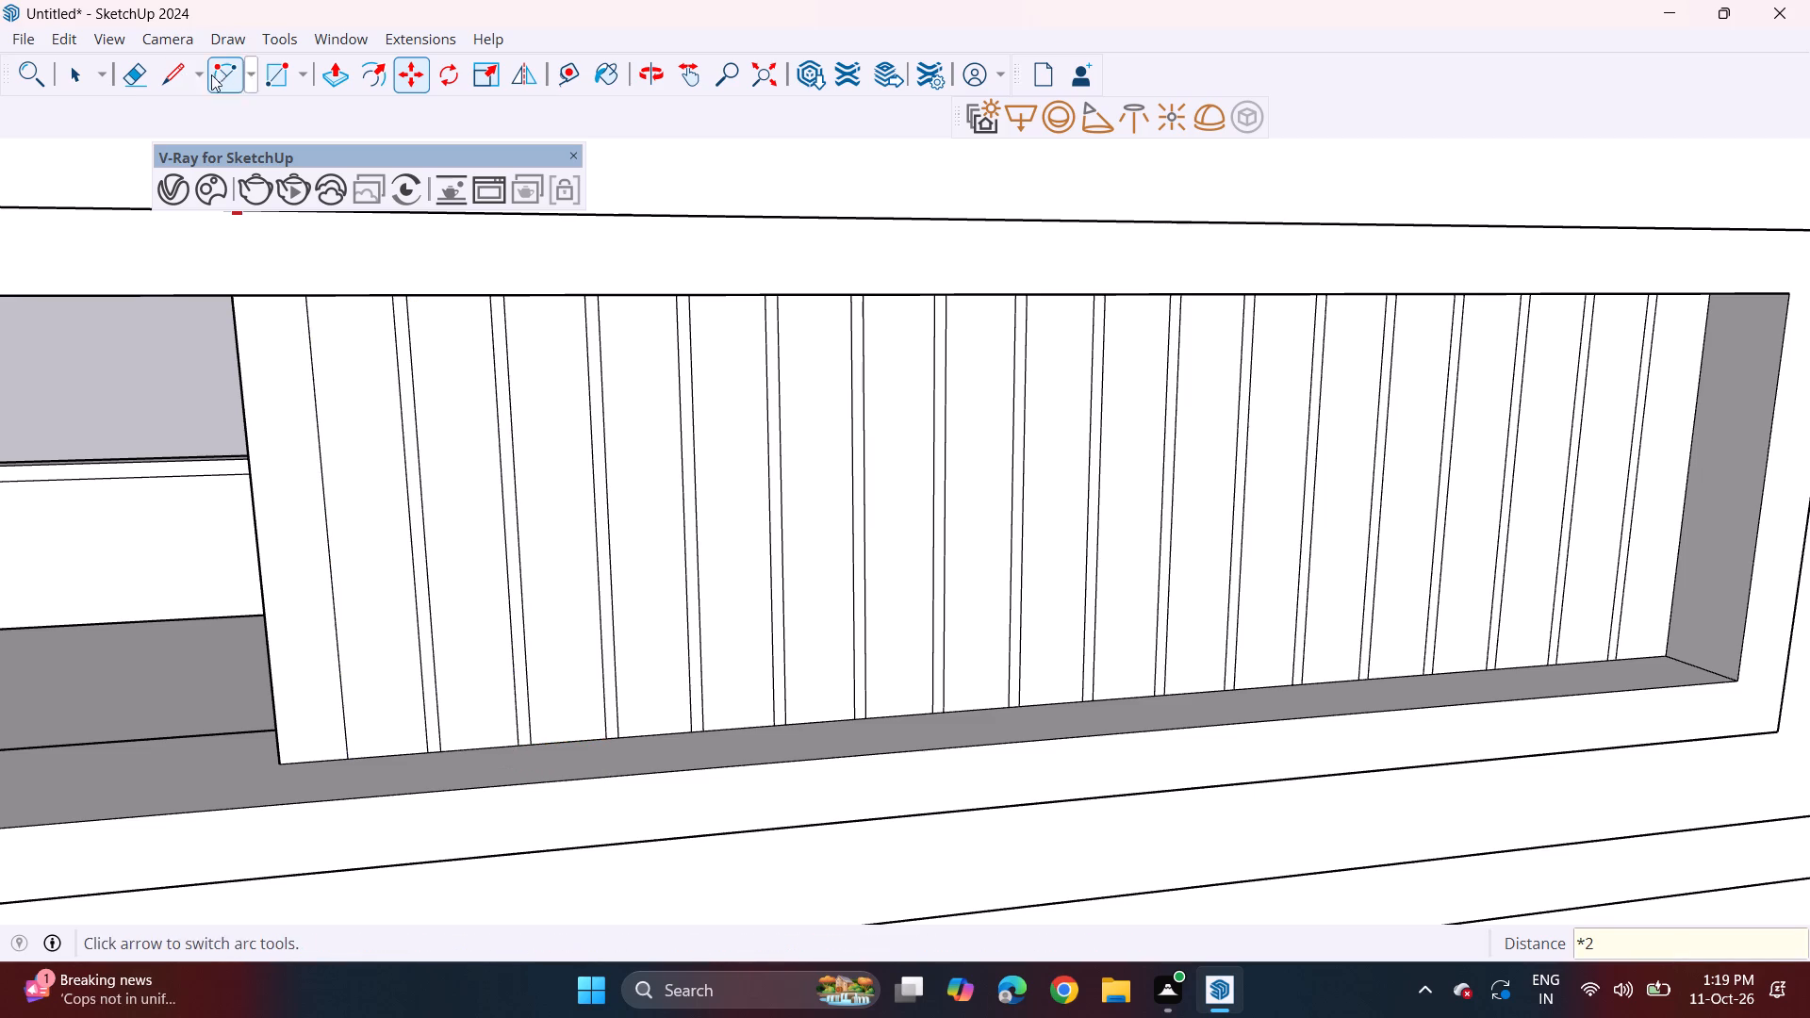
Pull out the first eight strips by 1 1/2", starting beside the opening's end face by the grooved block.
drag(334, 74, 348, 76)
click(1652, 618)
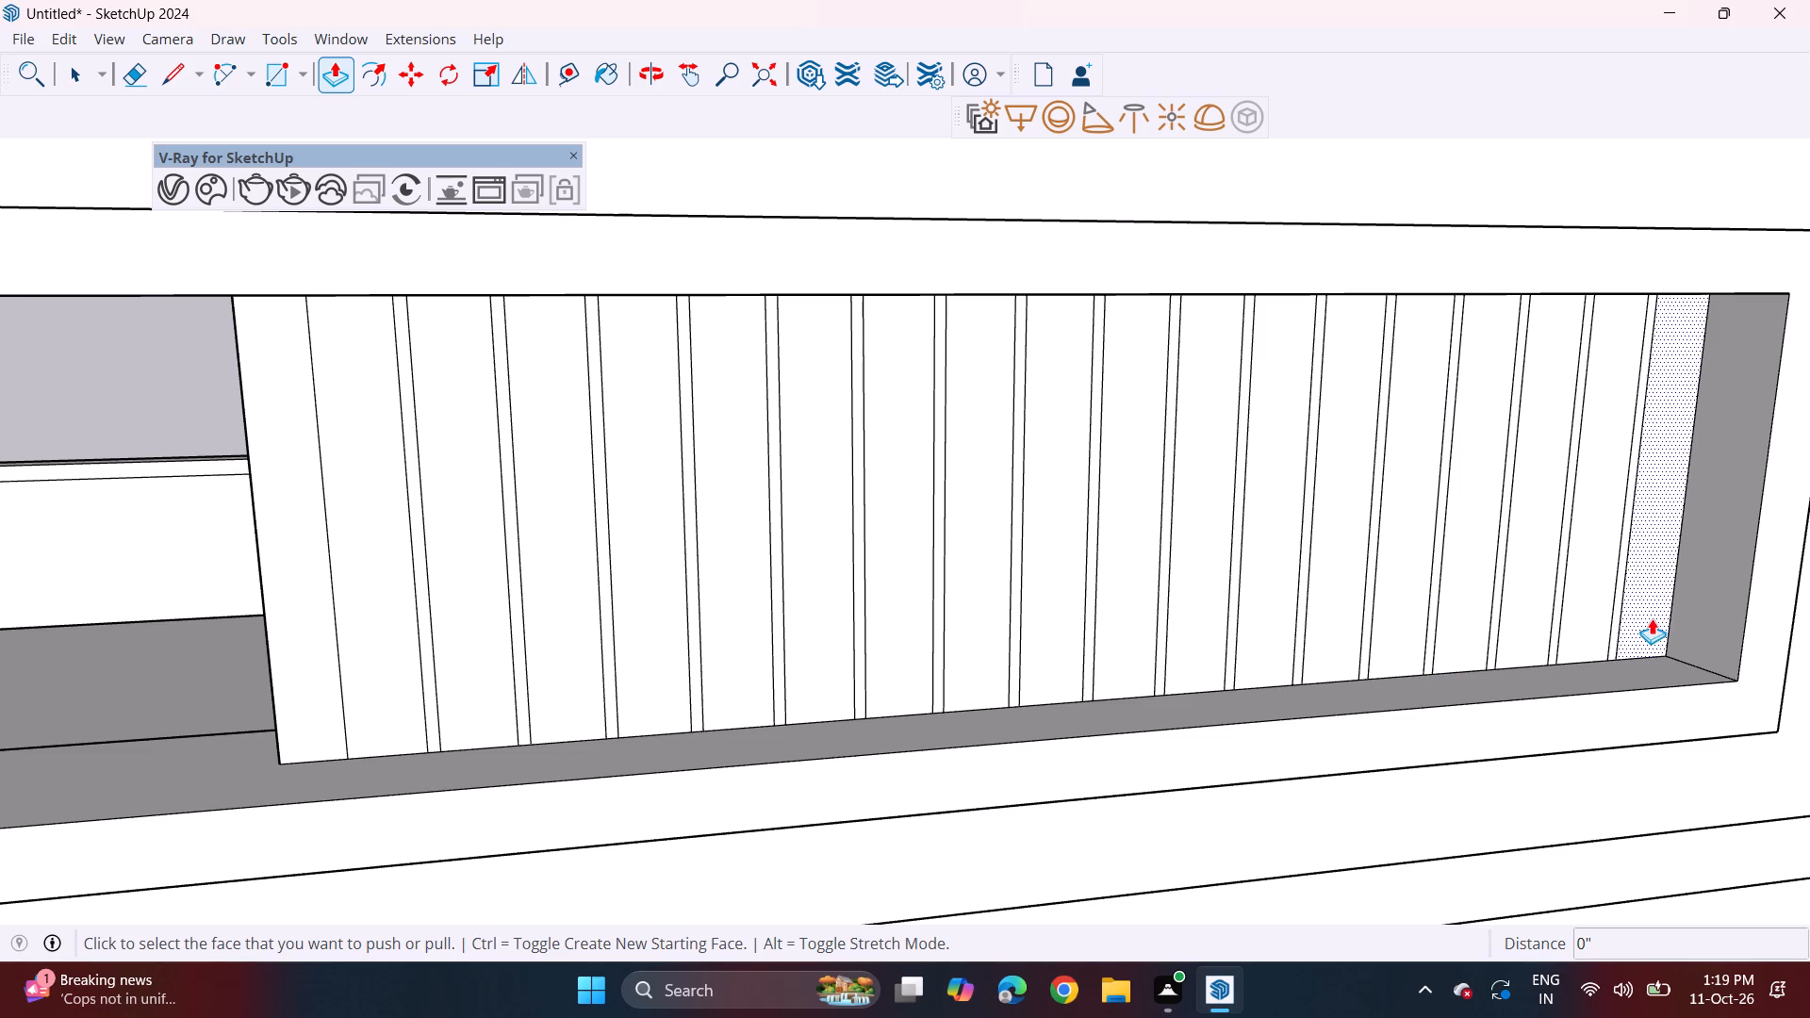
click(1666, 623)
double_click(1594, 629)
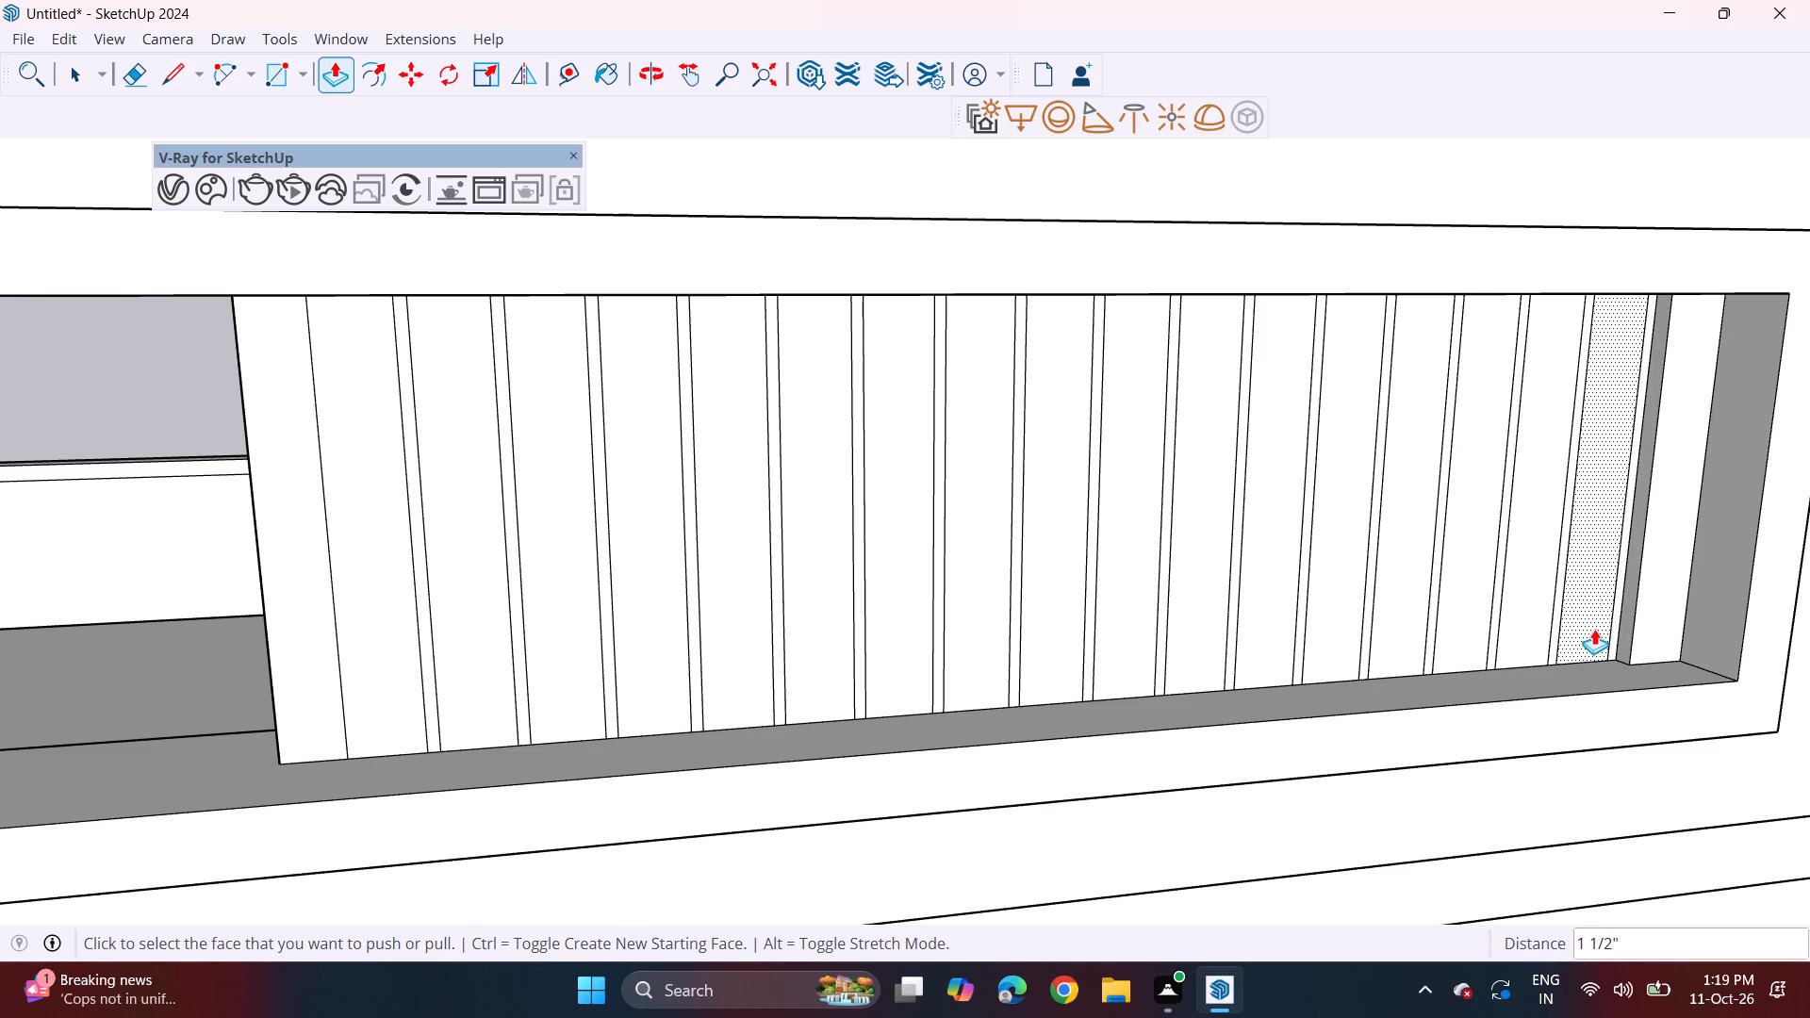
double_click(1521, 629)
double_click(1450, 639)
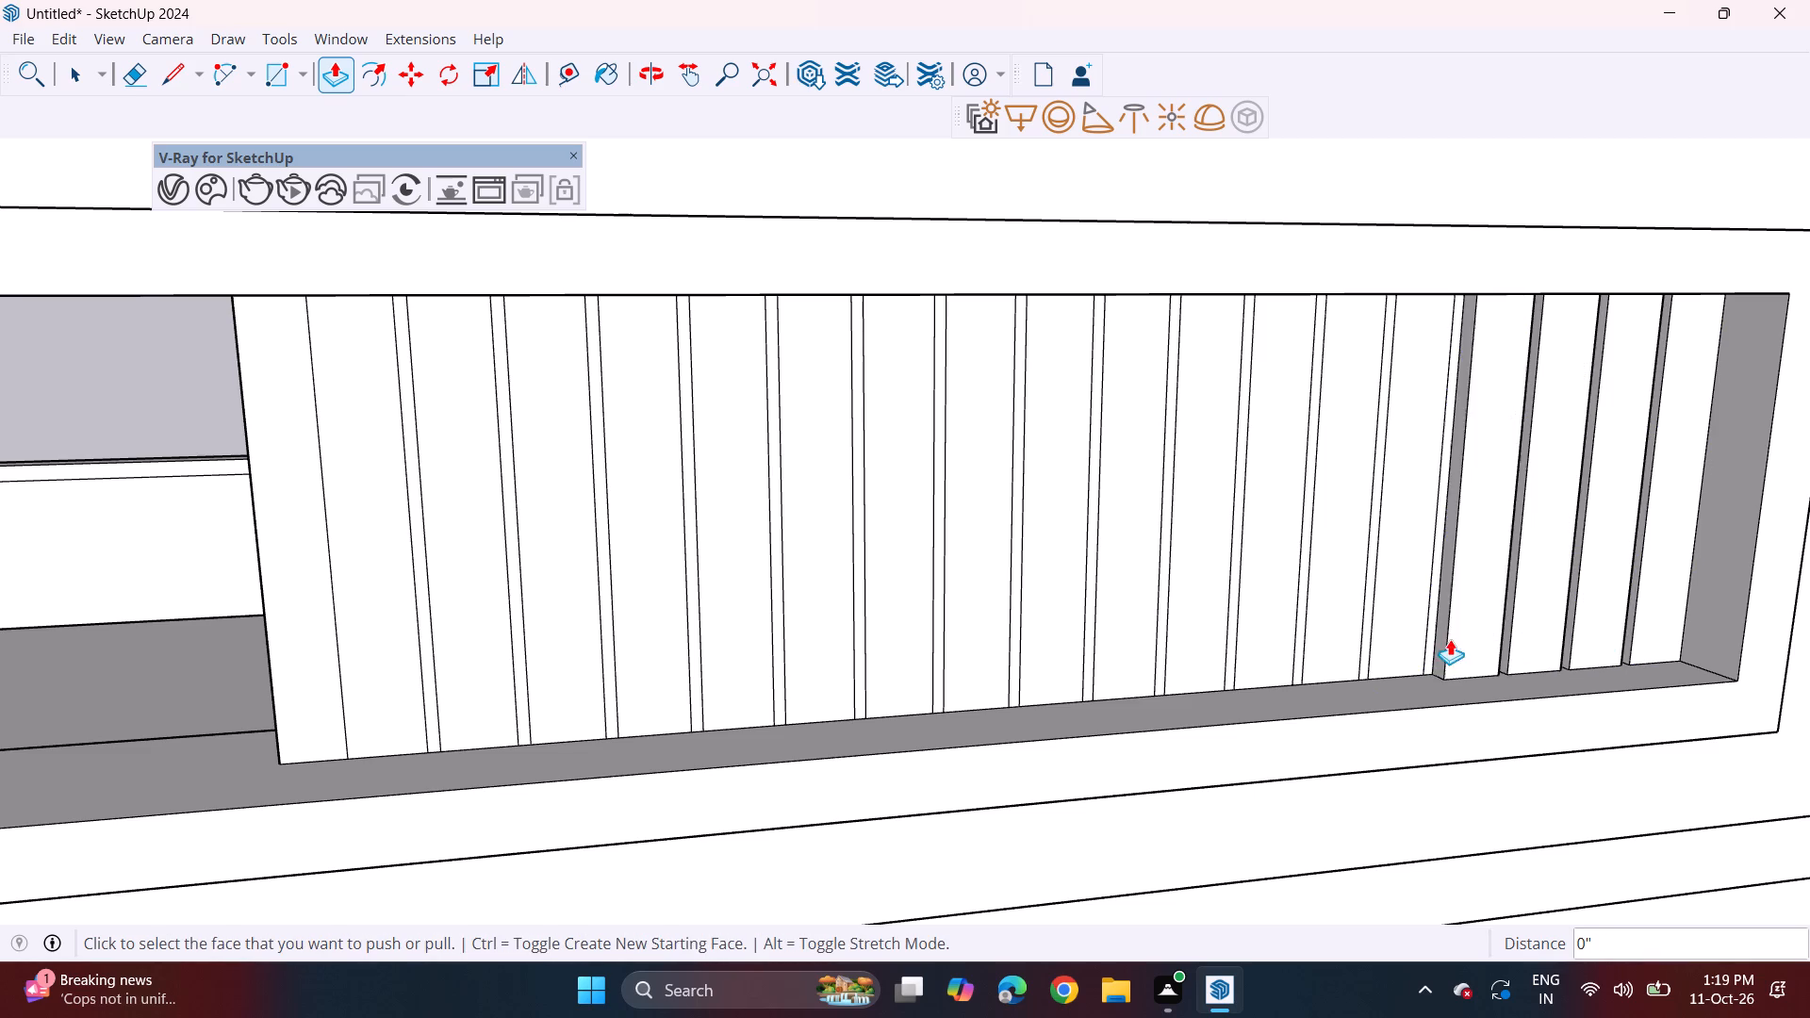
double_click(1405, 632)
double_click(1319, 620)
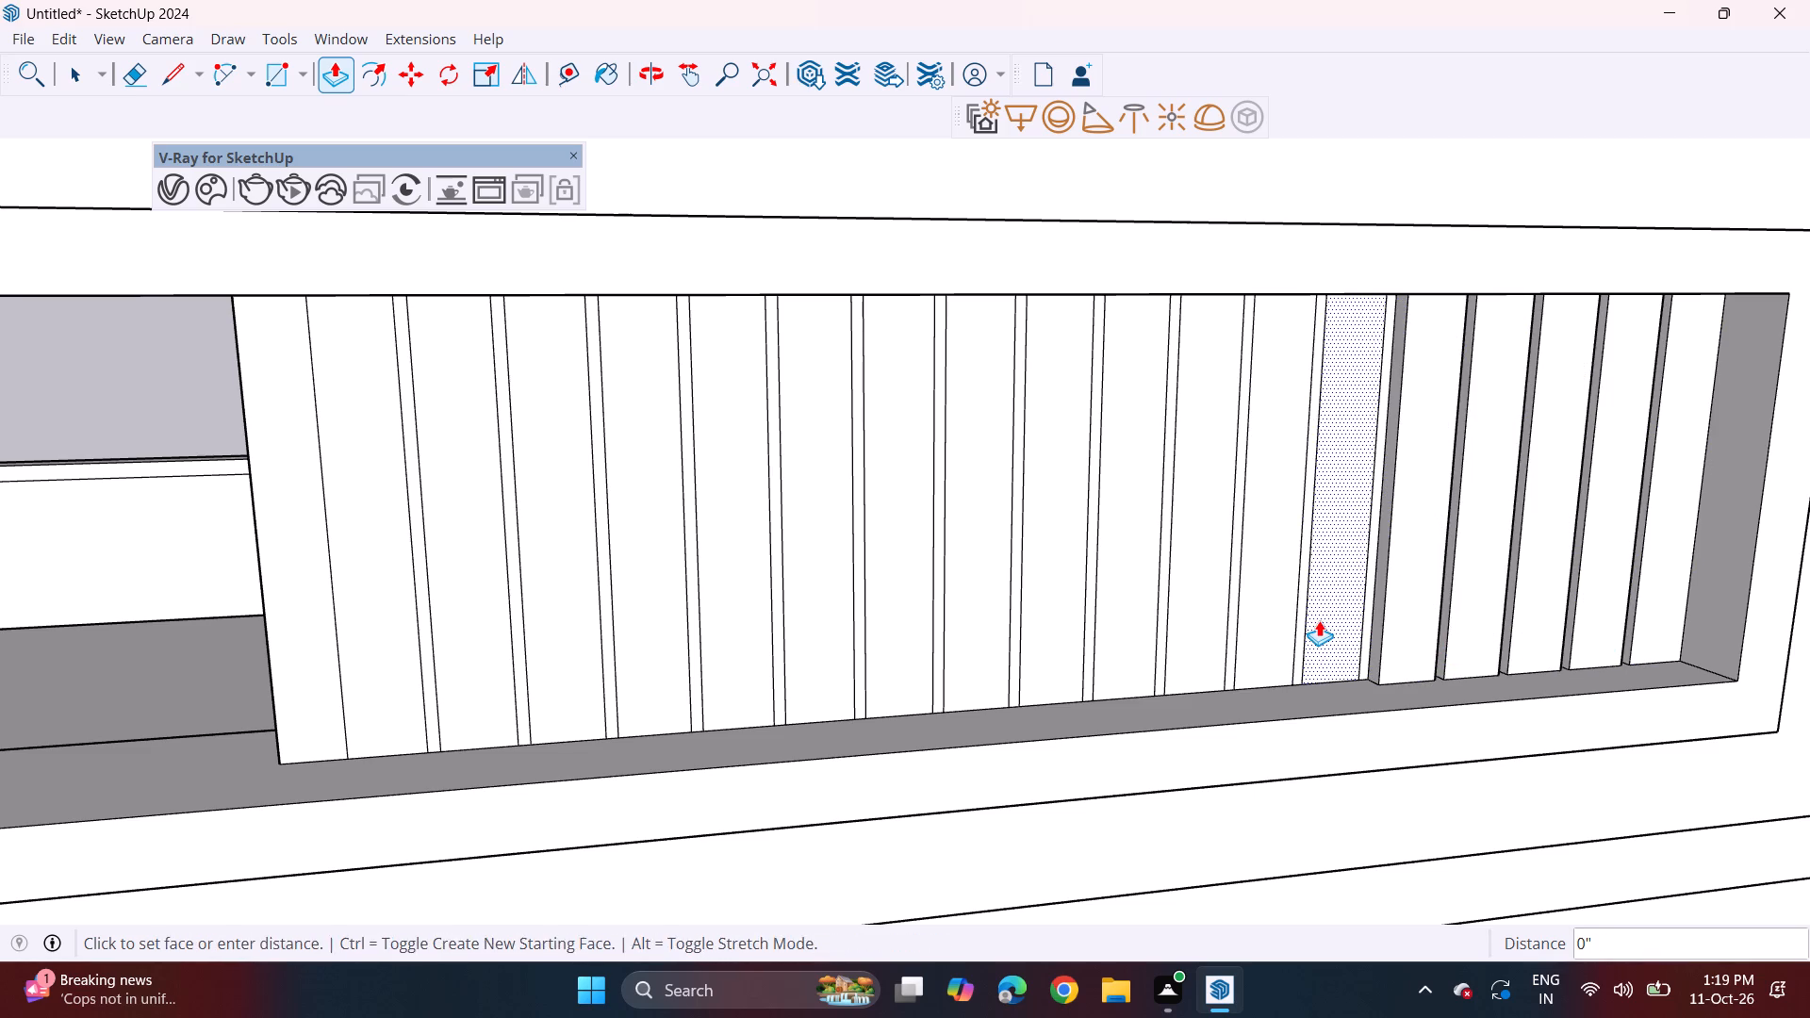
double_click(1272, 629)
double_click(1206, 641)
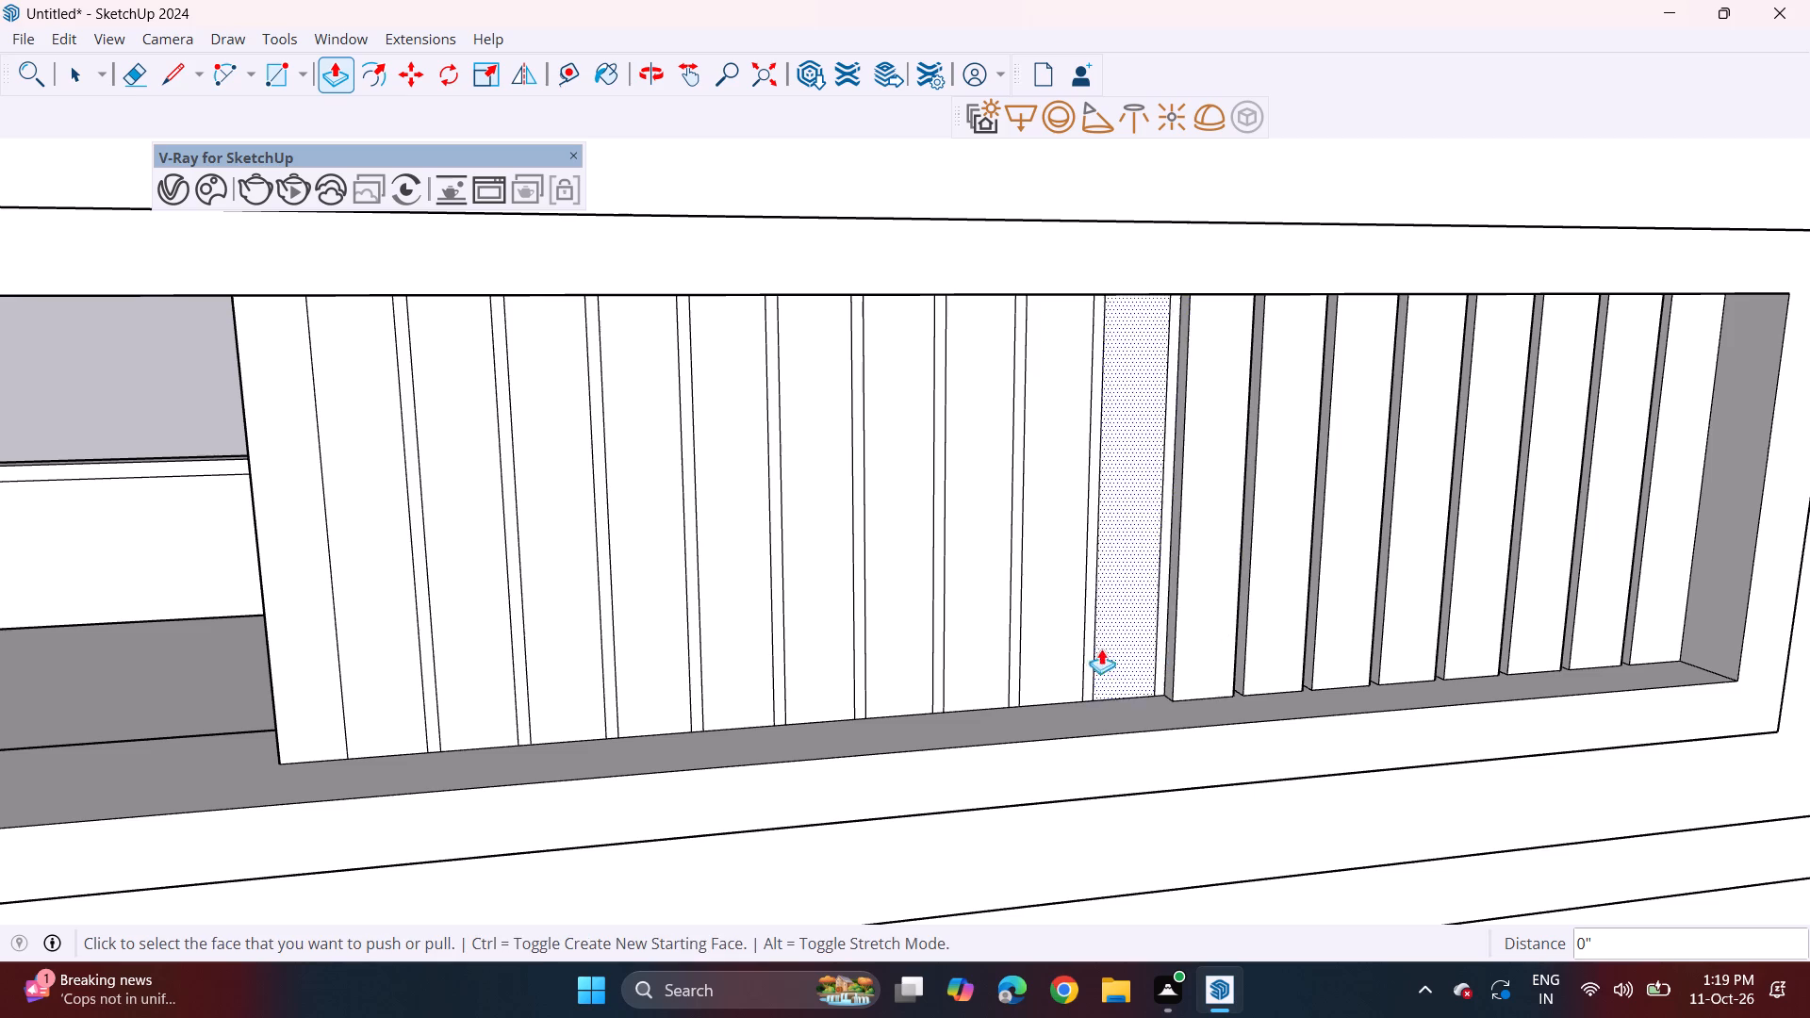
Pull out the ninth and tenth strips flush with the raised strips, undoing any mismatched push or pull.
double_click(1106, 657)
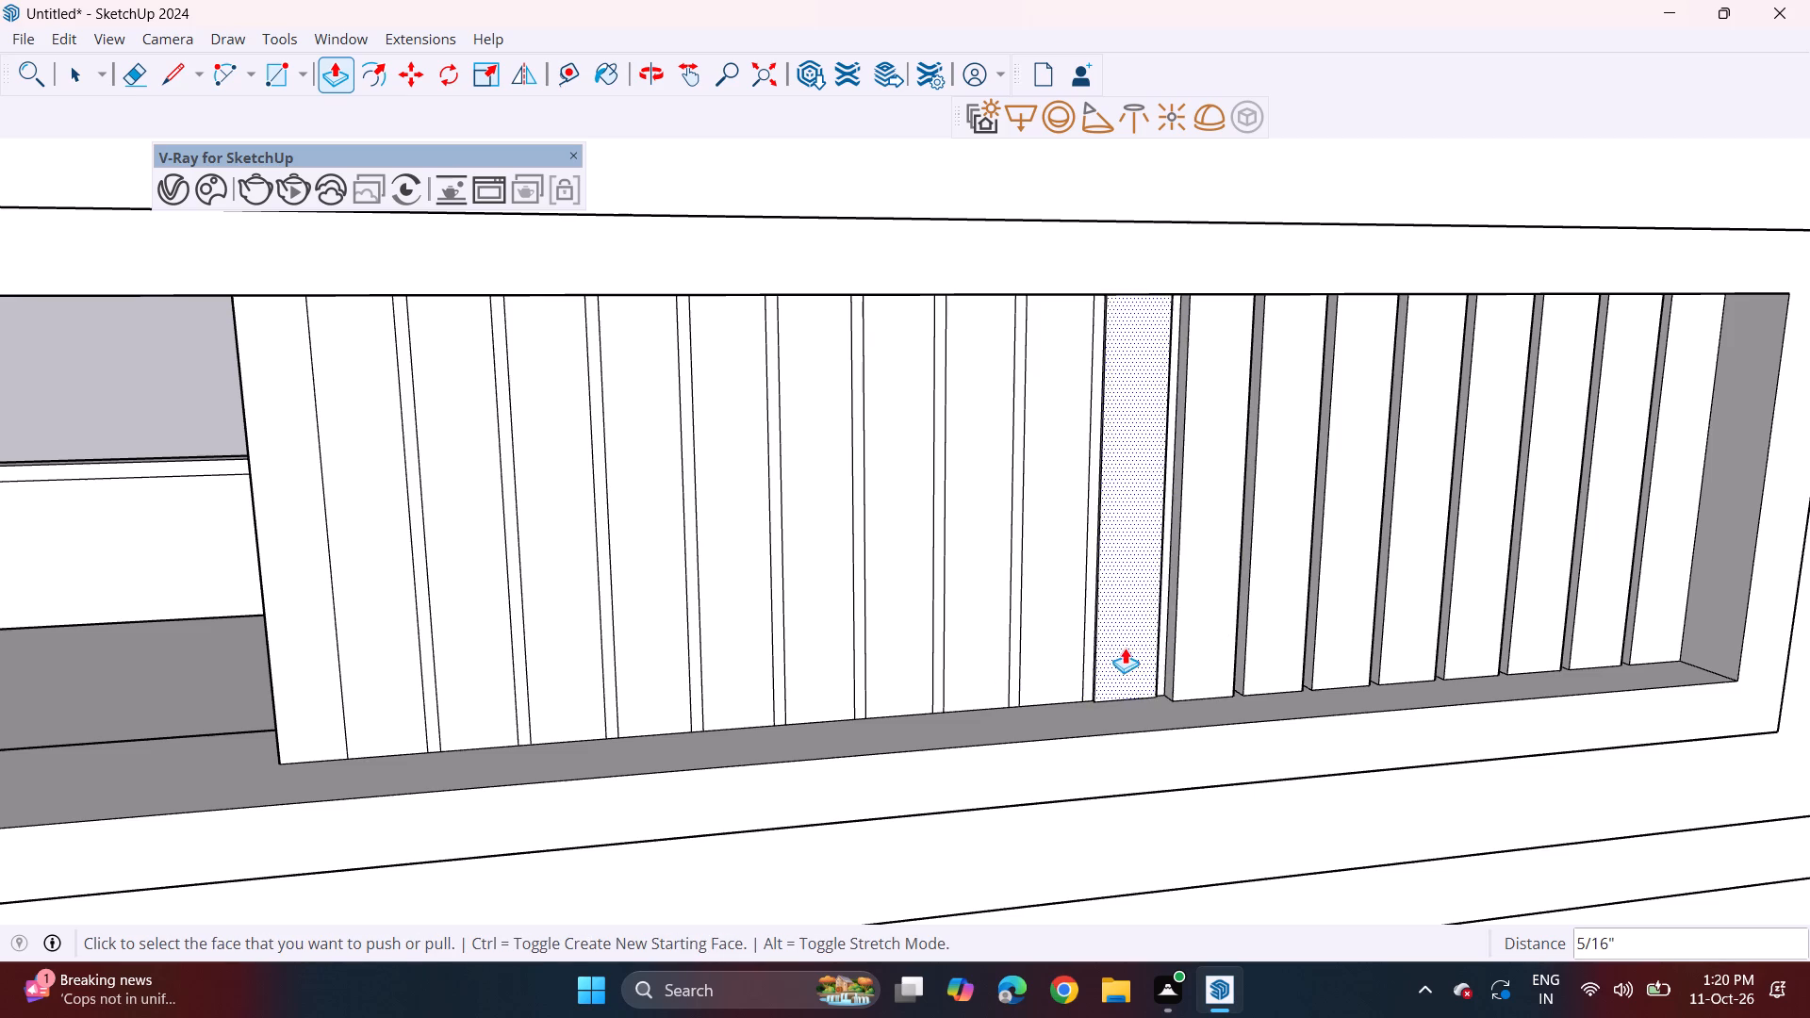
drag(1125, 648, 1136, 651)
click(1180, 657)
click(1045, 643)
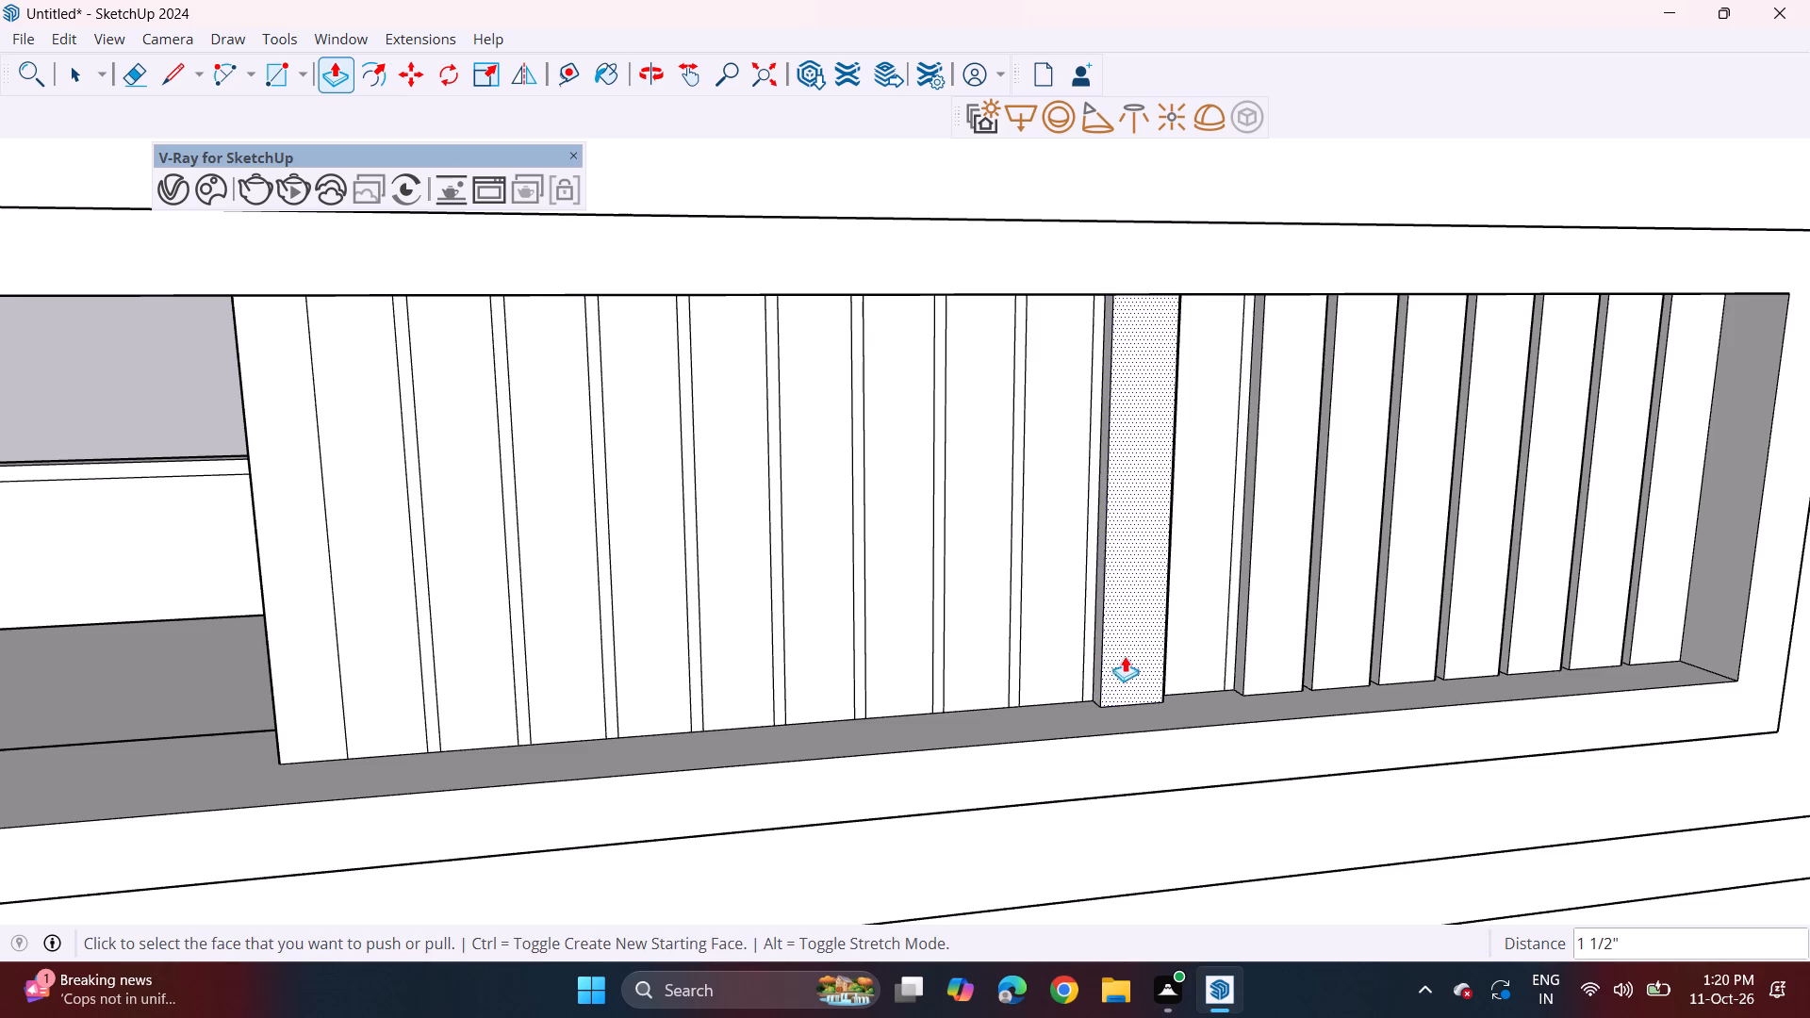
key(ctrl+z)
double_click(1028, 649)
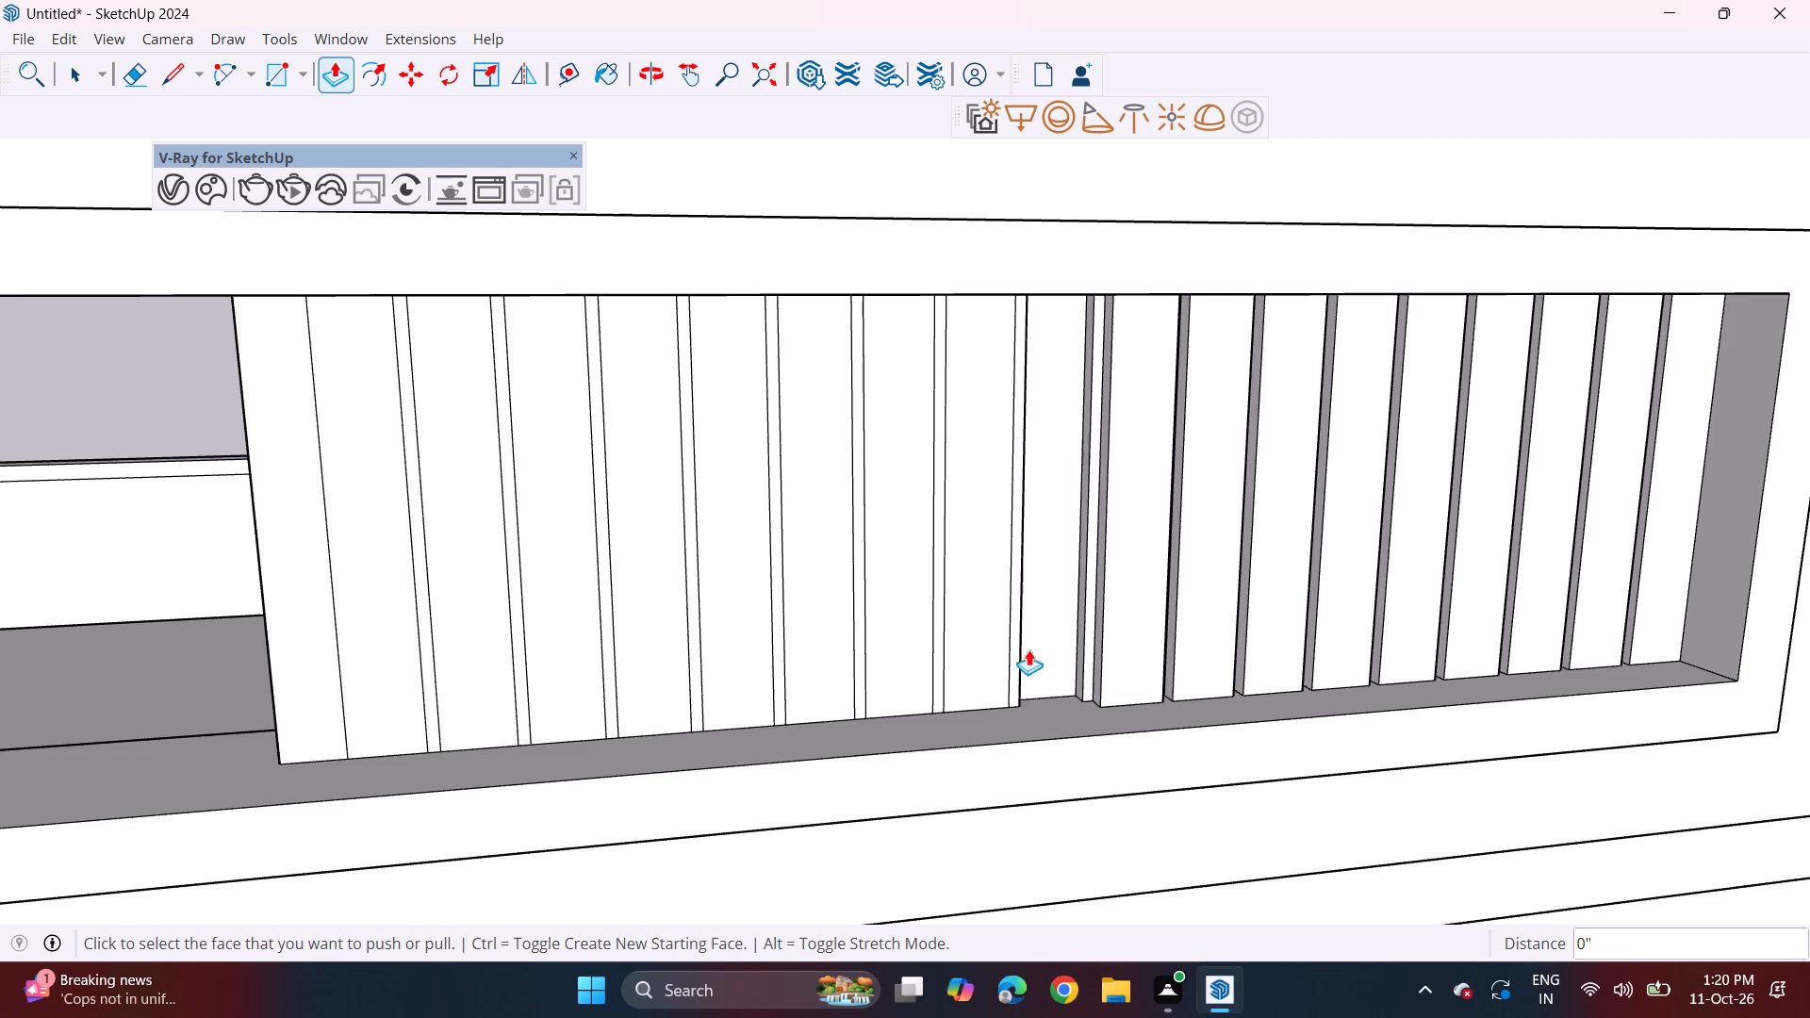
key(ctrl+z)
click(1056, 655)
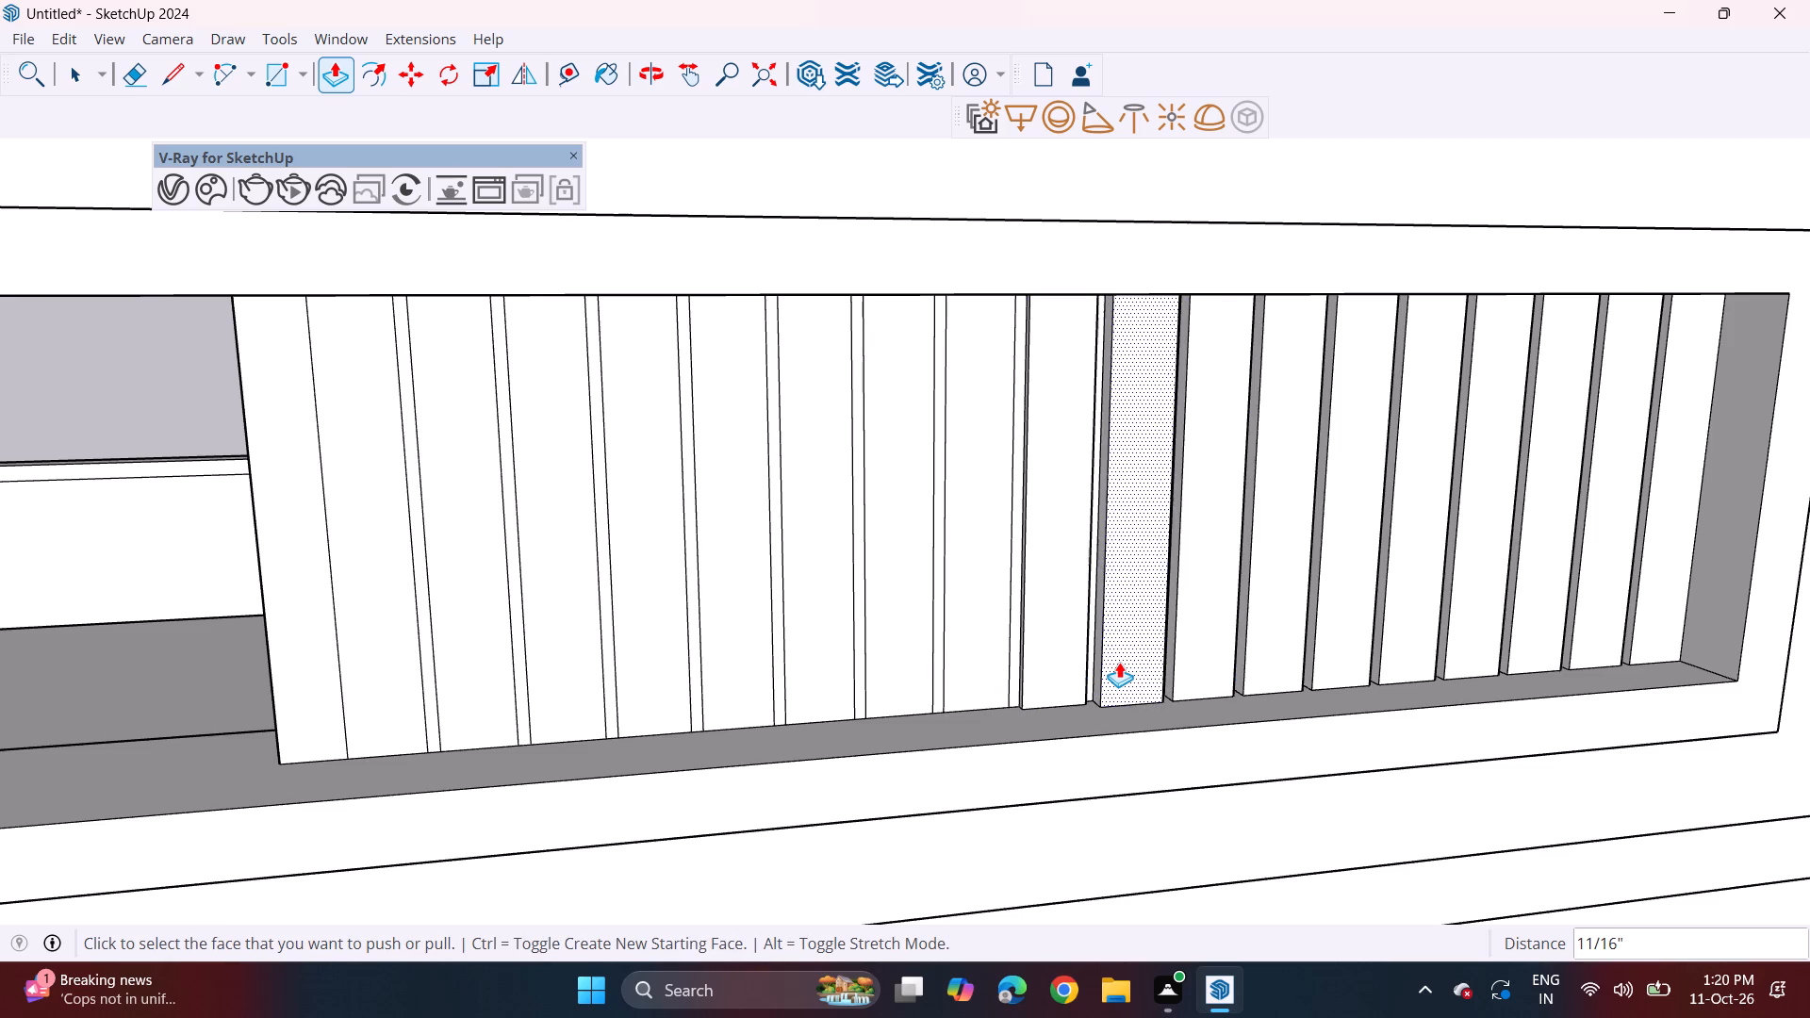
click(1039, 667)
click(1140, 642)
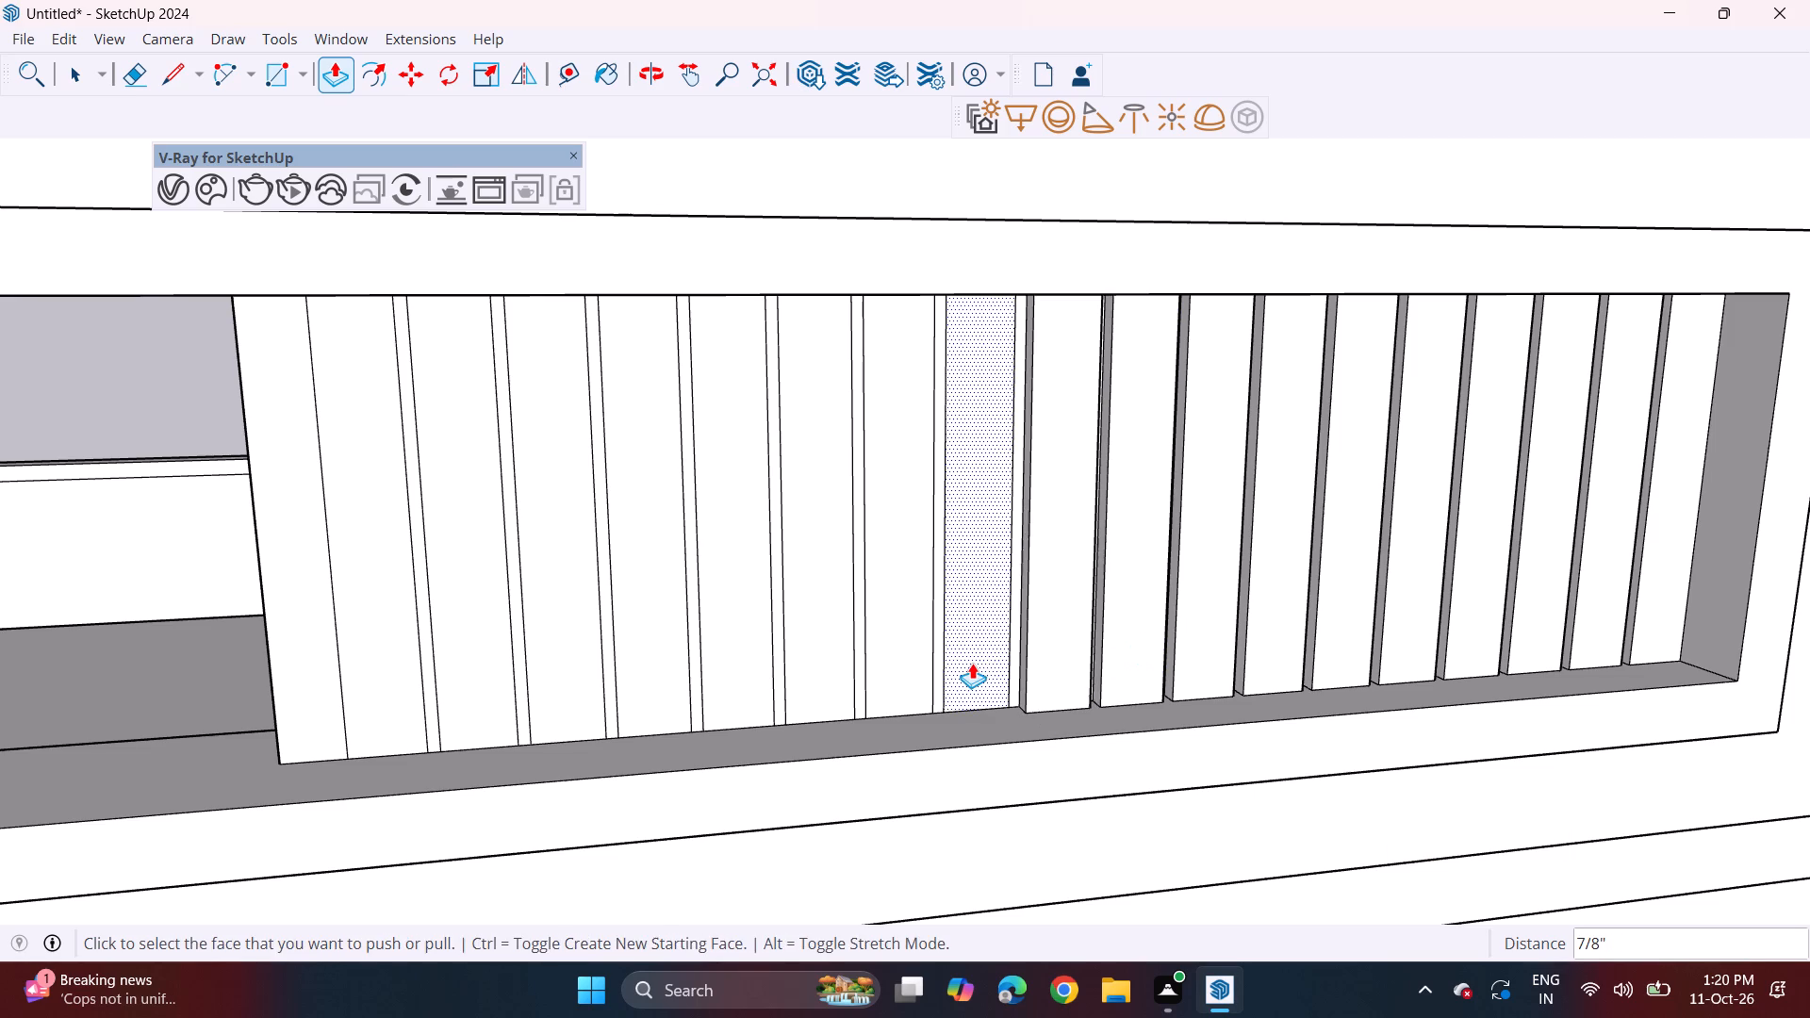
Pull out the eleventh and twelfth strips flush with the raised strips, undoing the overlong pull on the twelfth.
double_click(972, 649)
click(982, 661)
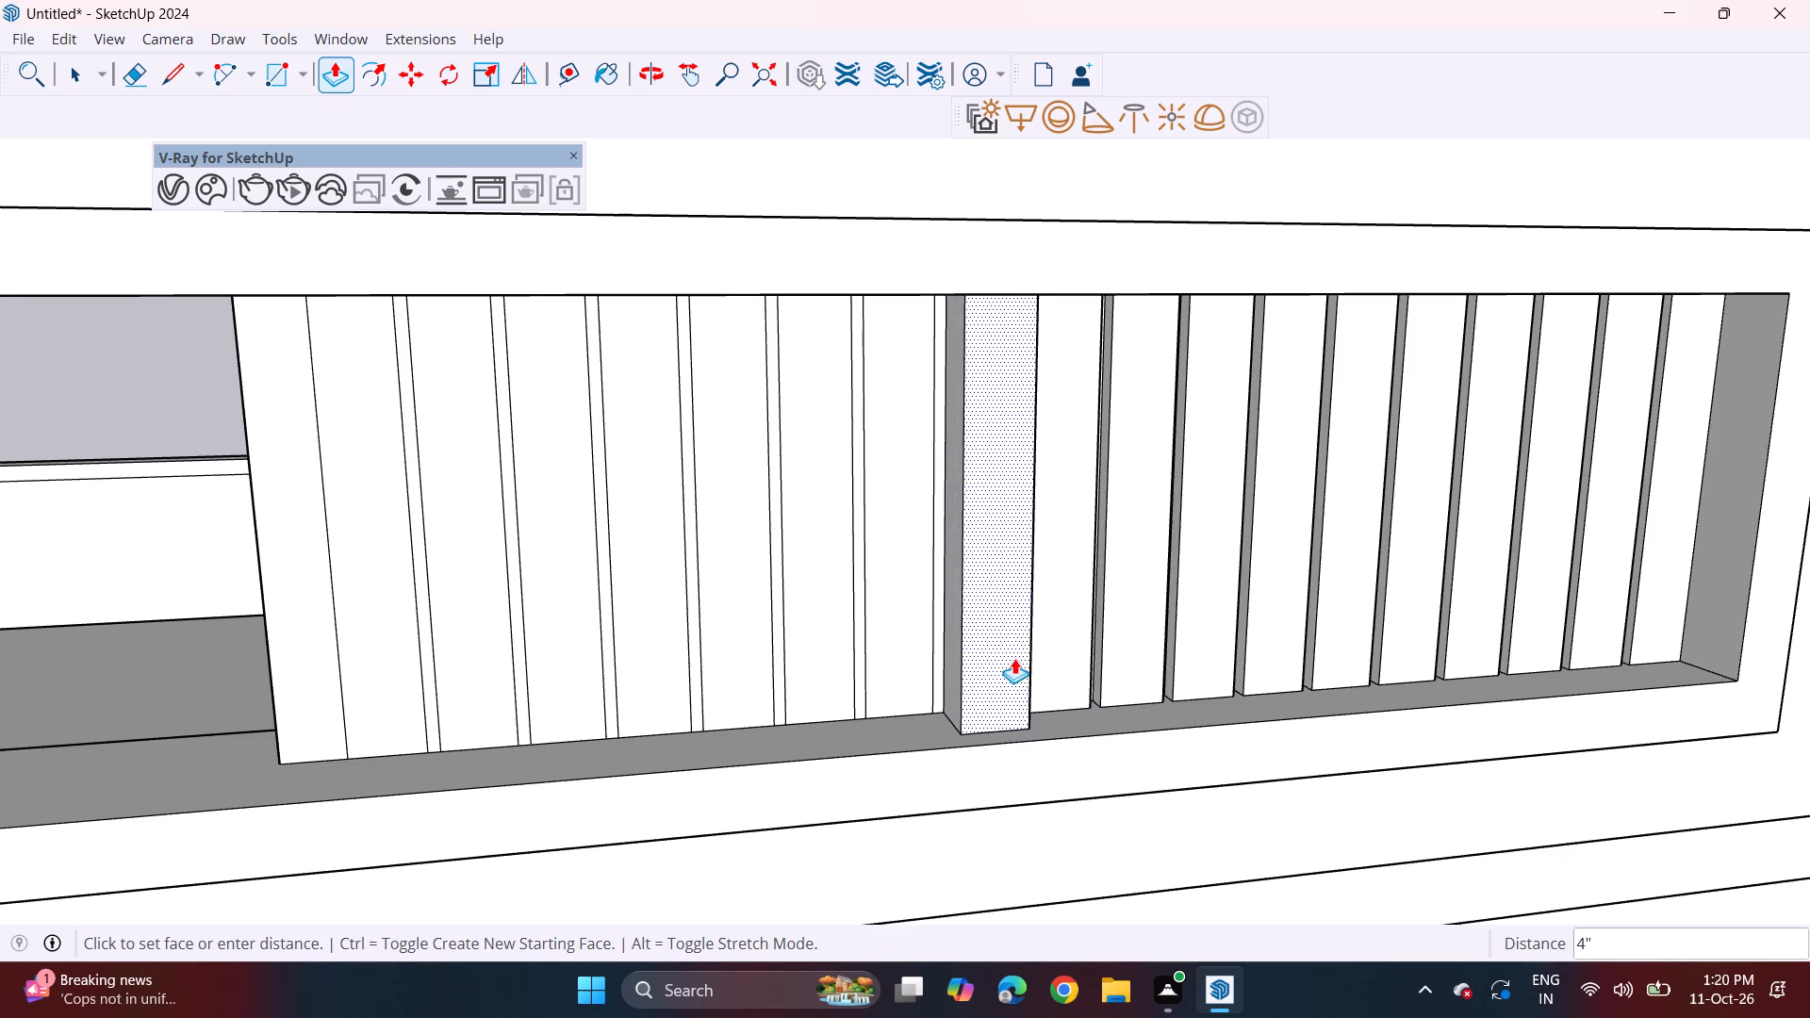
click(1078, 622)
double_click(902, 633)
drag(910, 641, 929, 649)
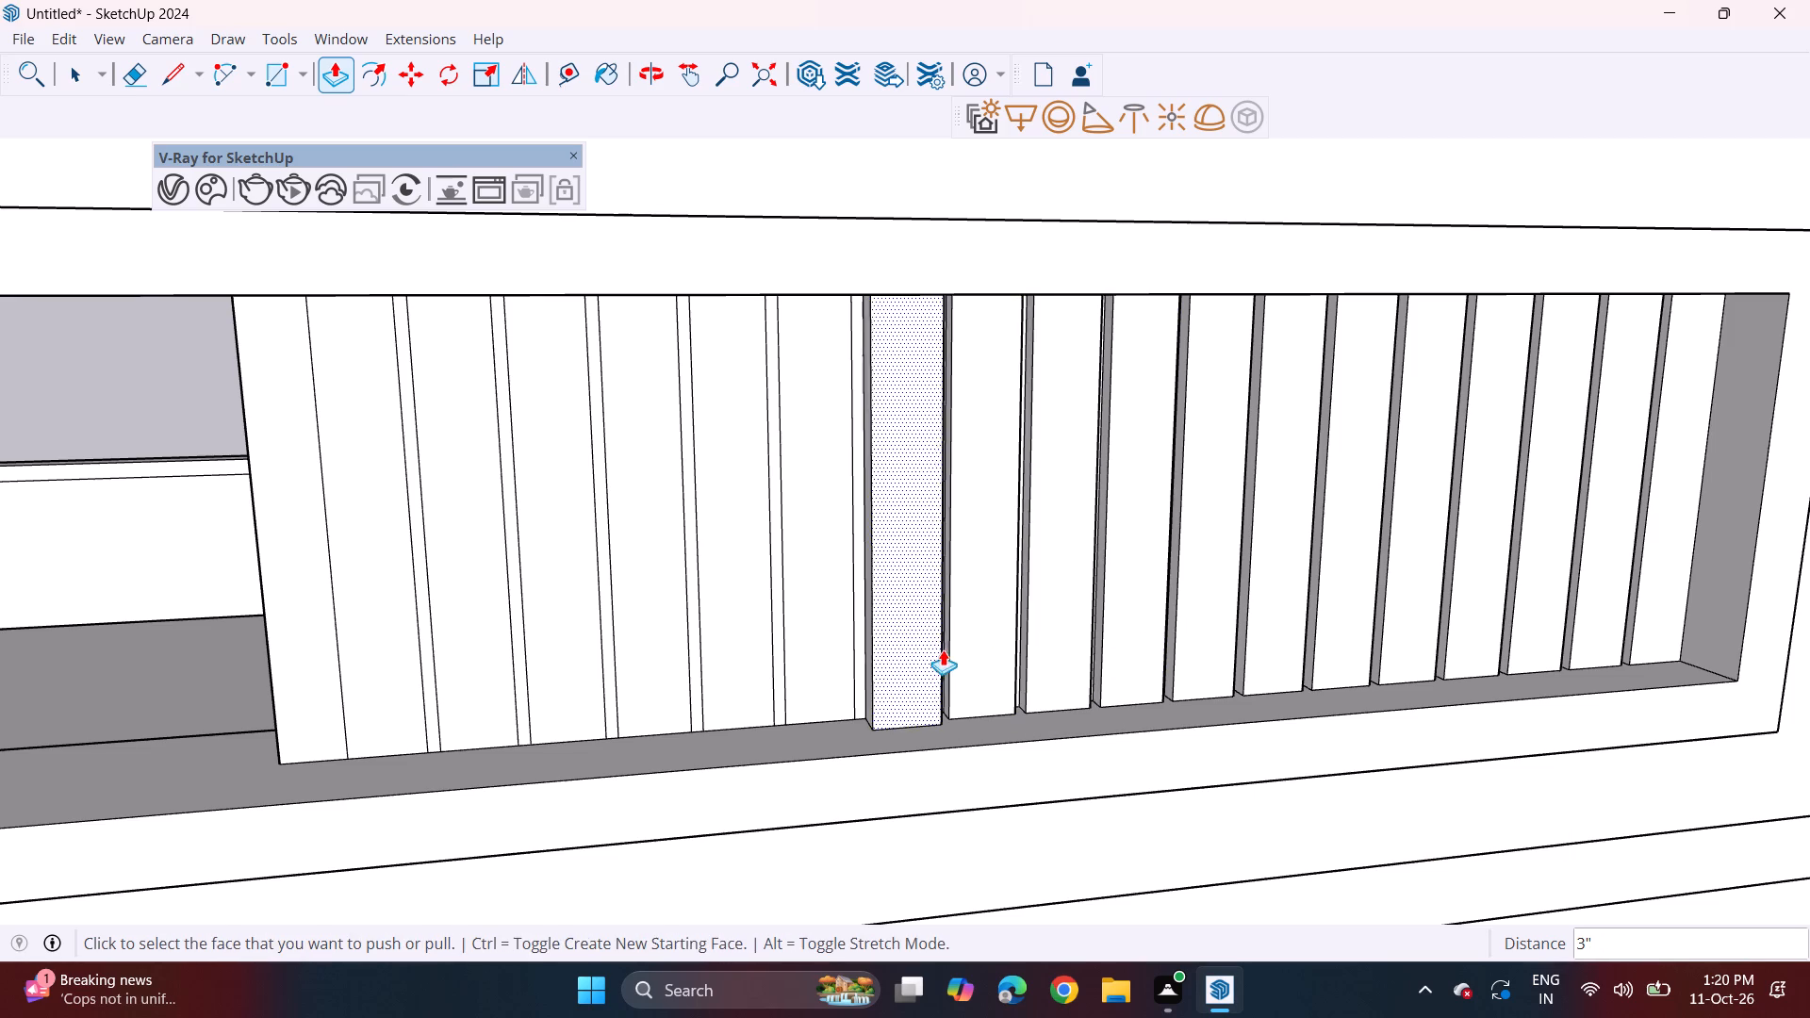
middle_drag(1041, 637, 1096, 670)
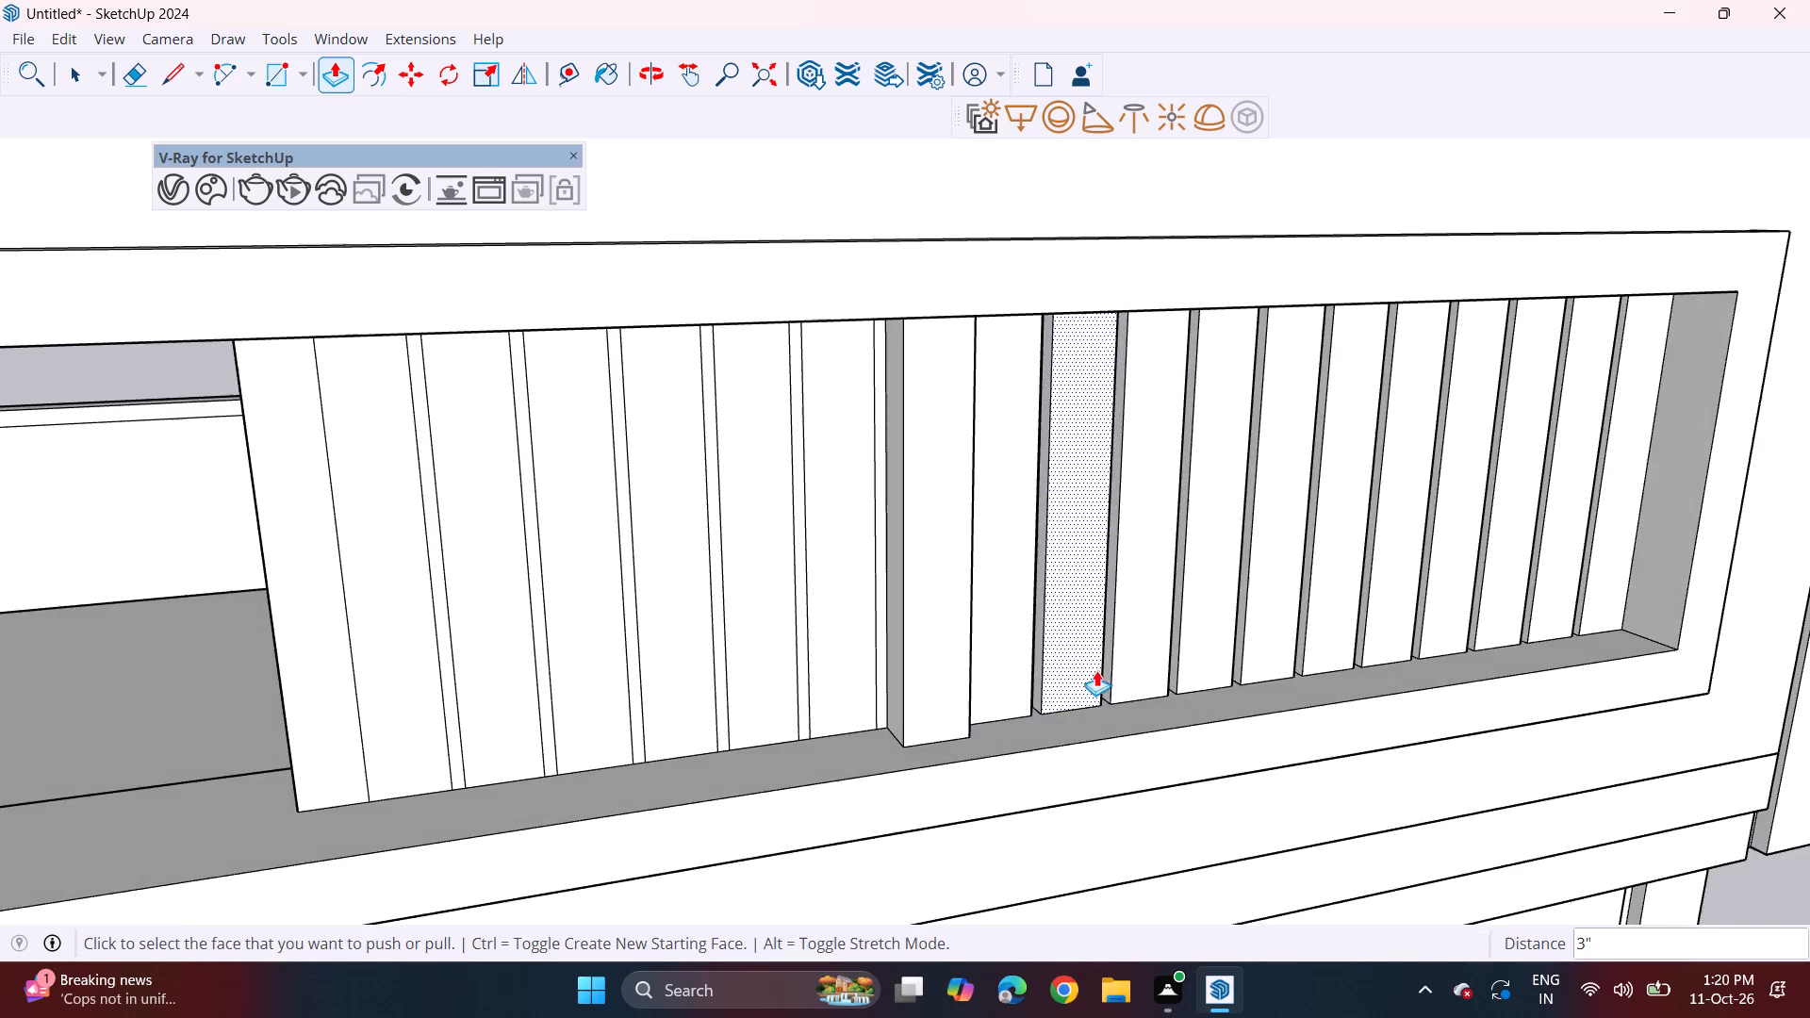
scroll(981, 656, up, 4)
key(ctrl+z)
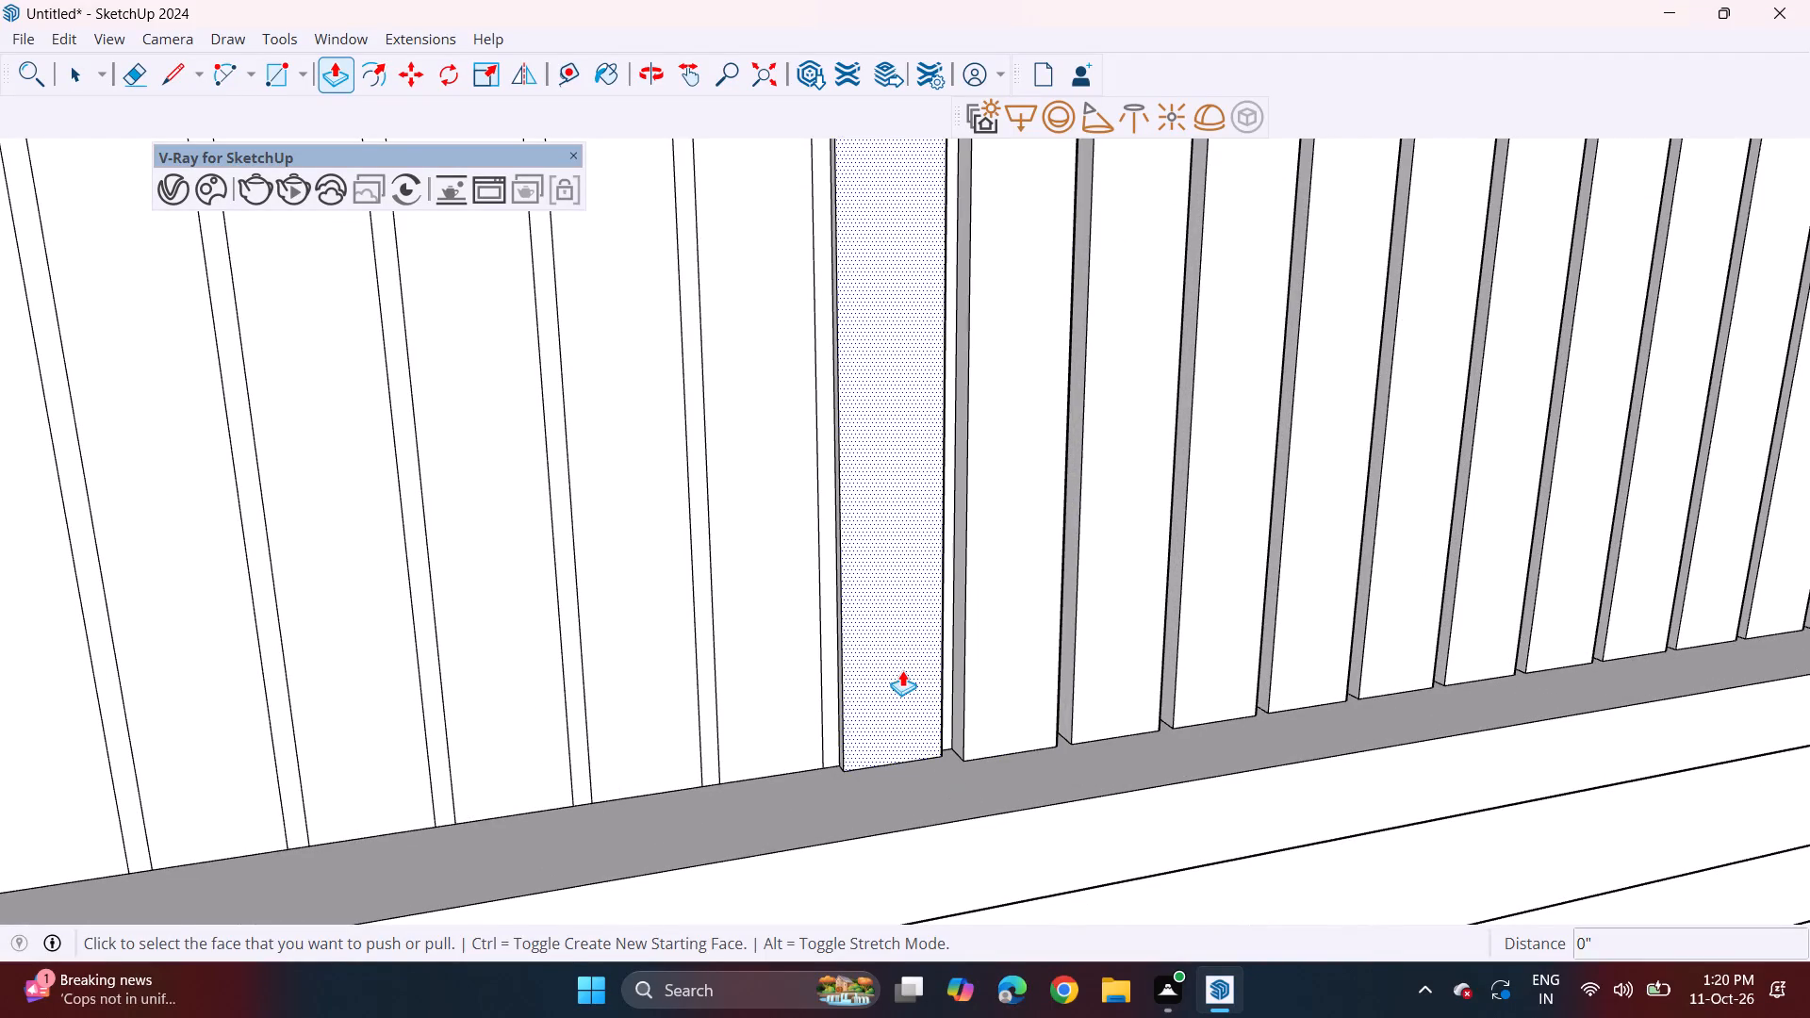
click(902, 670)
click(998, 618)
Pull out the next three strips, the thirteenth to fifteenth, flush with their raised neighbours.
double_click(778, 676)
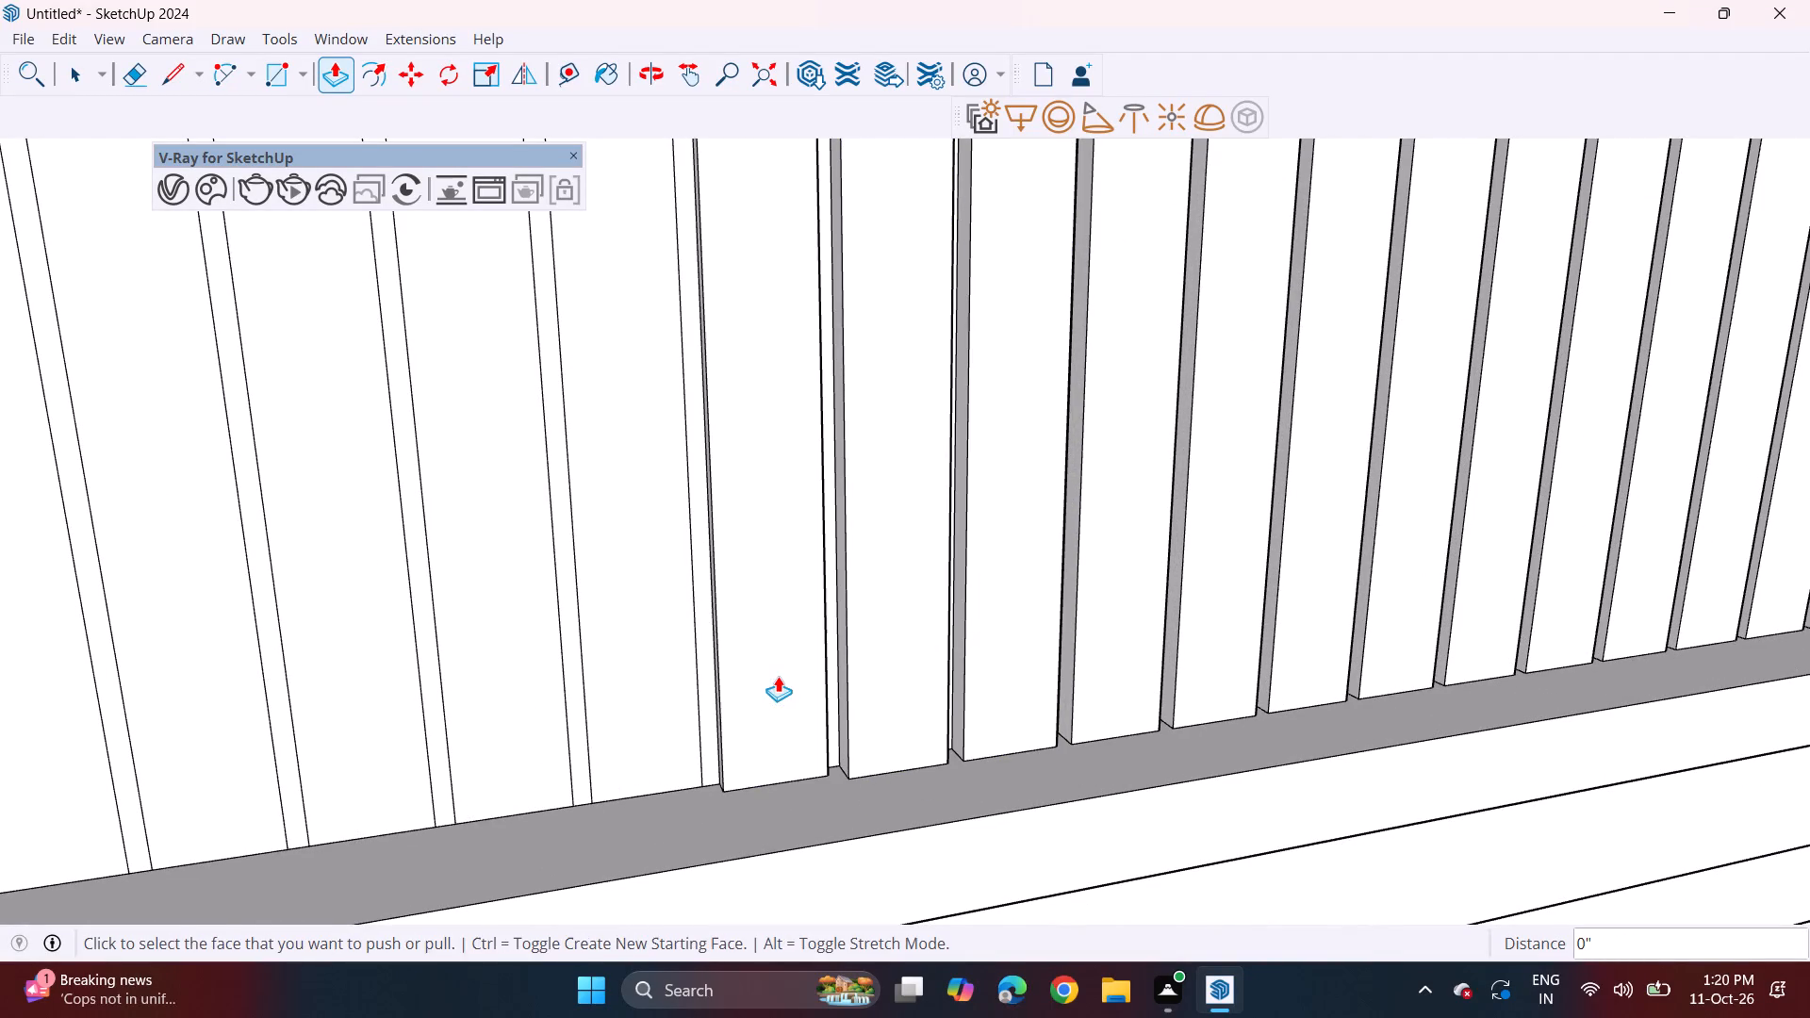
click(796, 689)
click(873, 665)
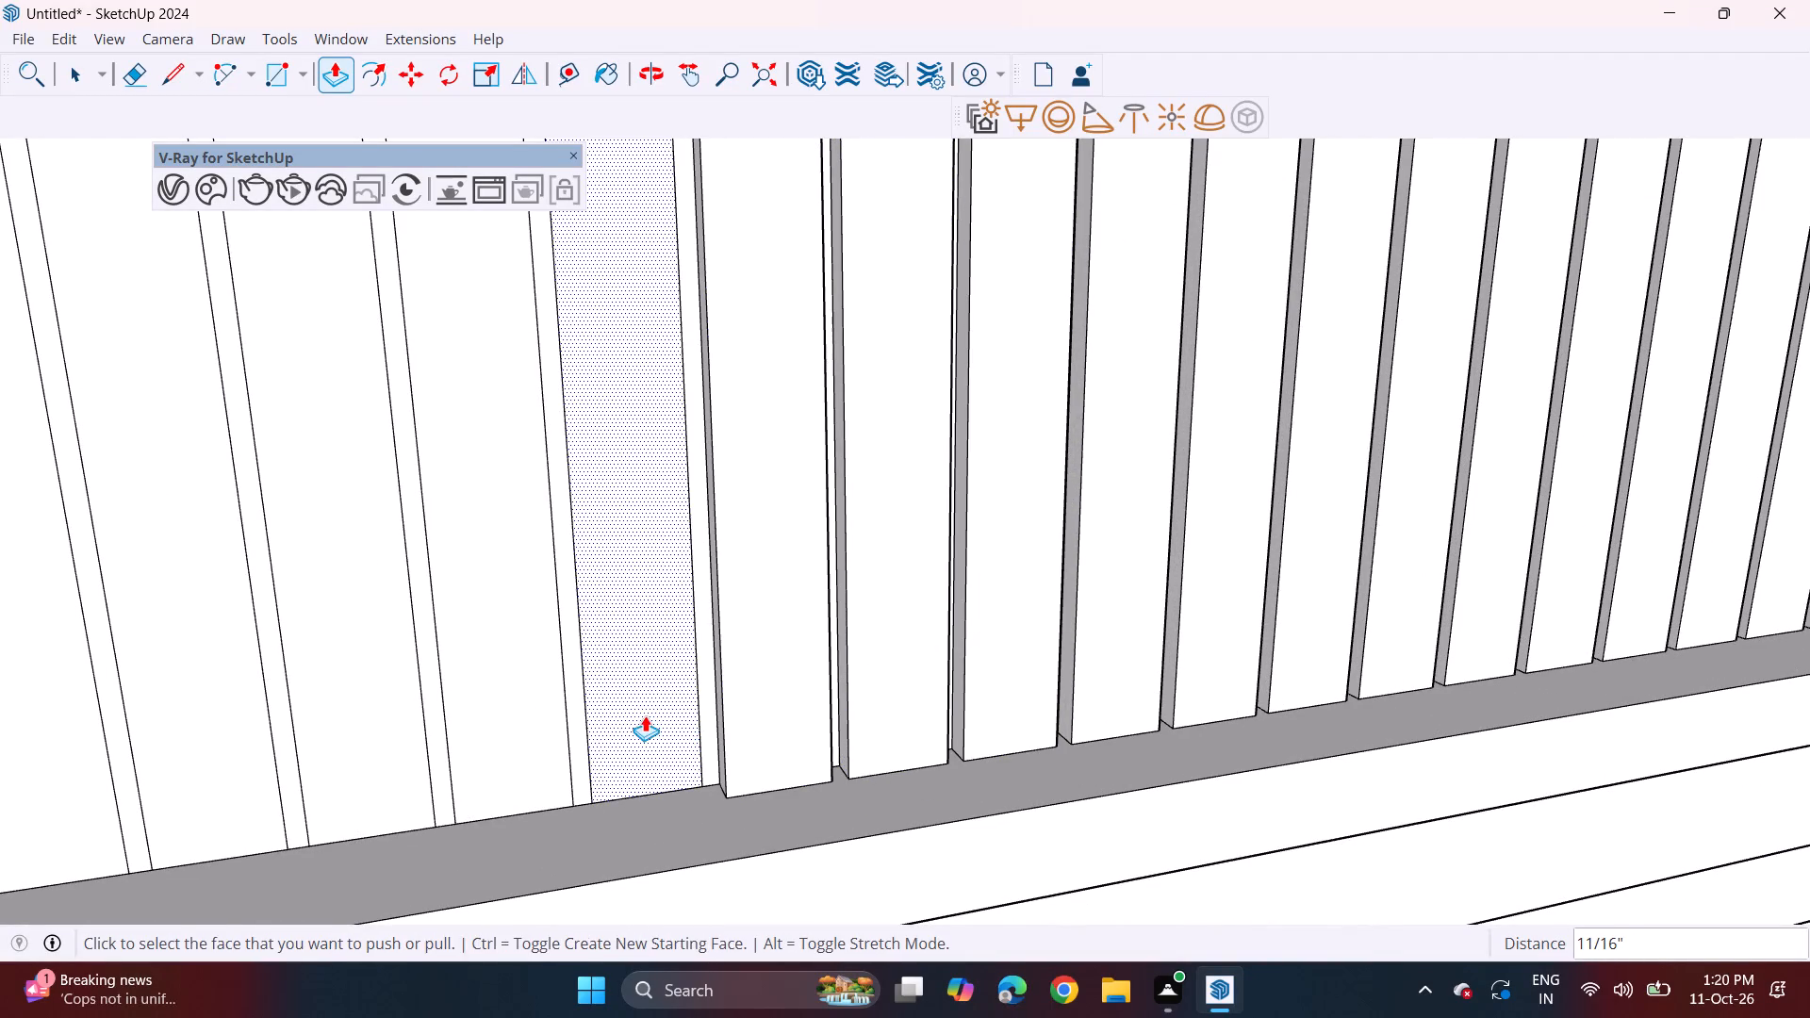
click(645, 715)
click(731, 692)
click(518, 692)
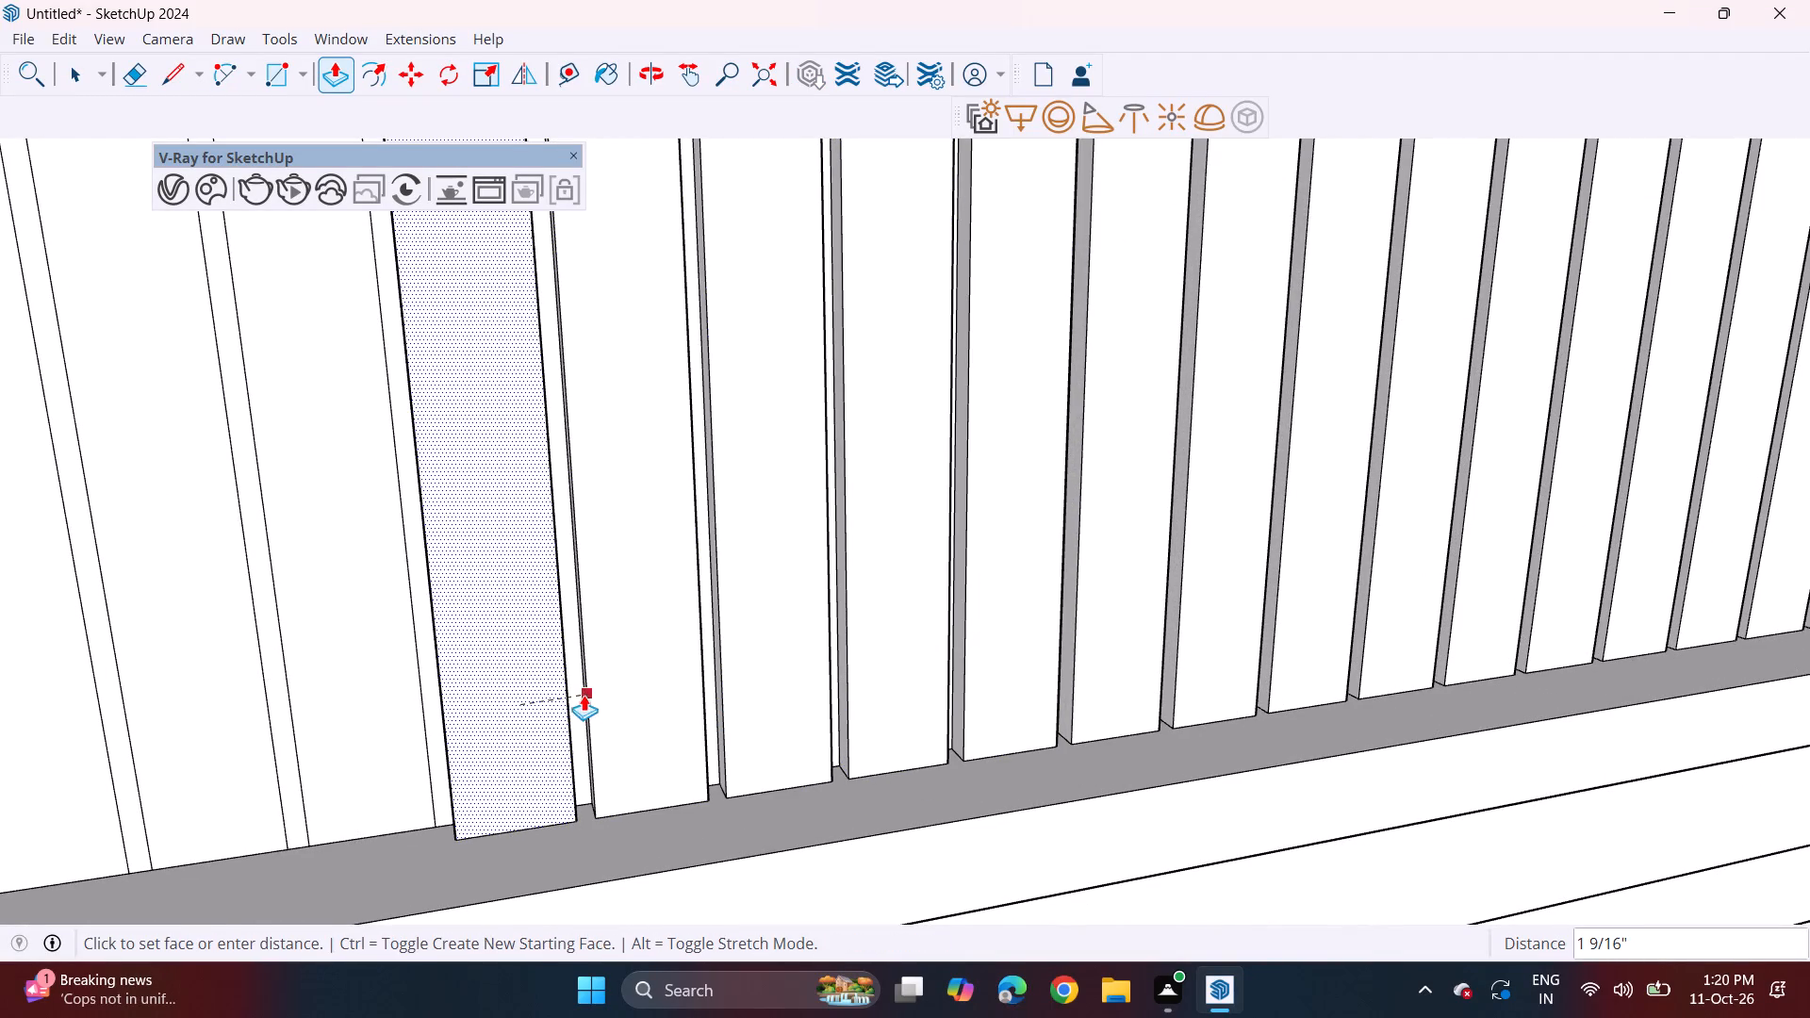
click(605, 691)
Pull out the last three strips near the infill panel's free end to match the raised strips.
middle_drag(583, 718, 1104, 628)
drag(851, 658, 885, 659)
click(997, 625)
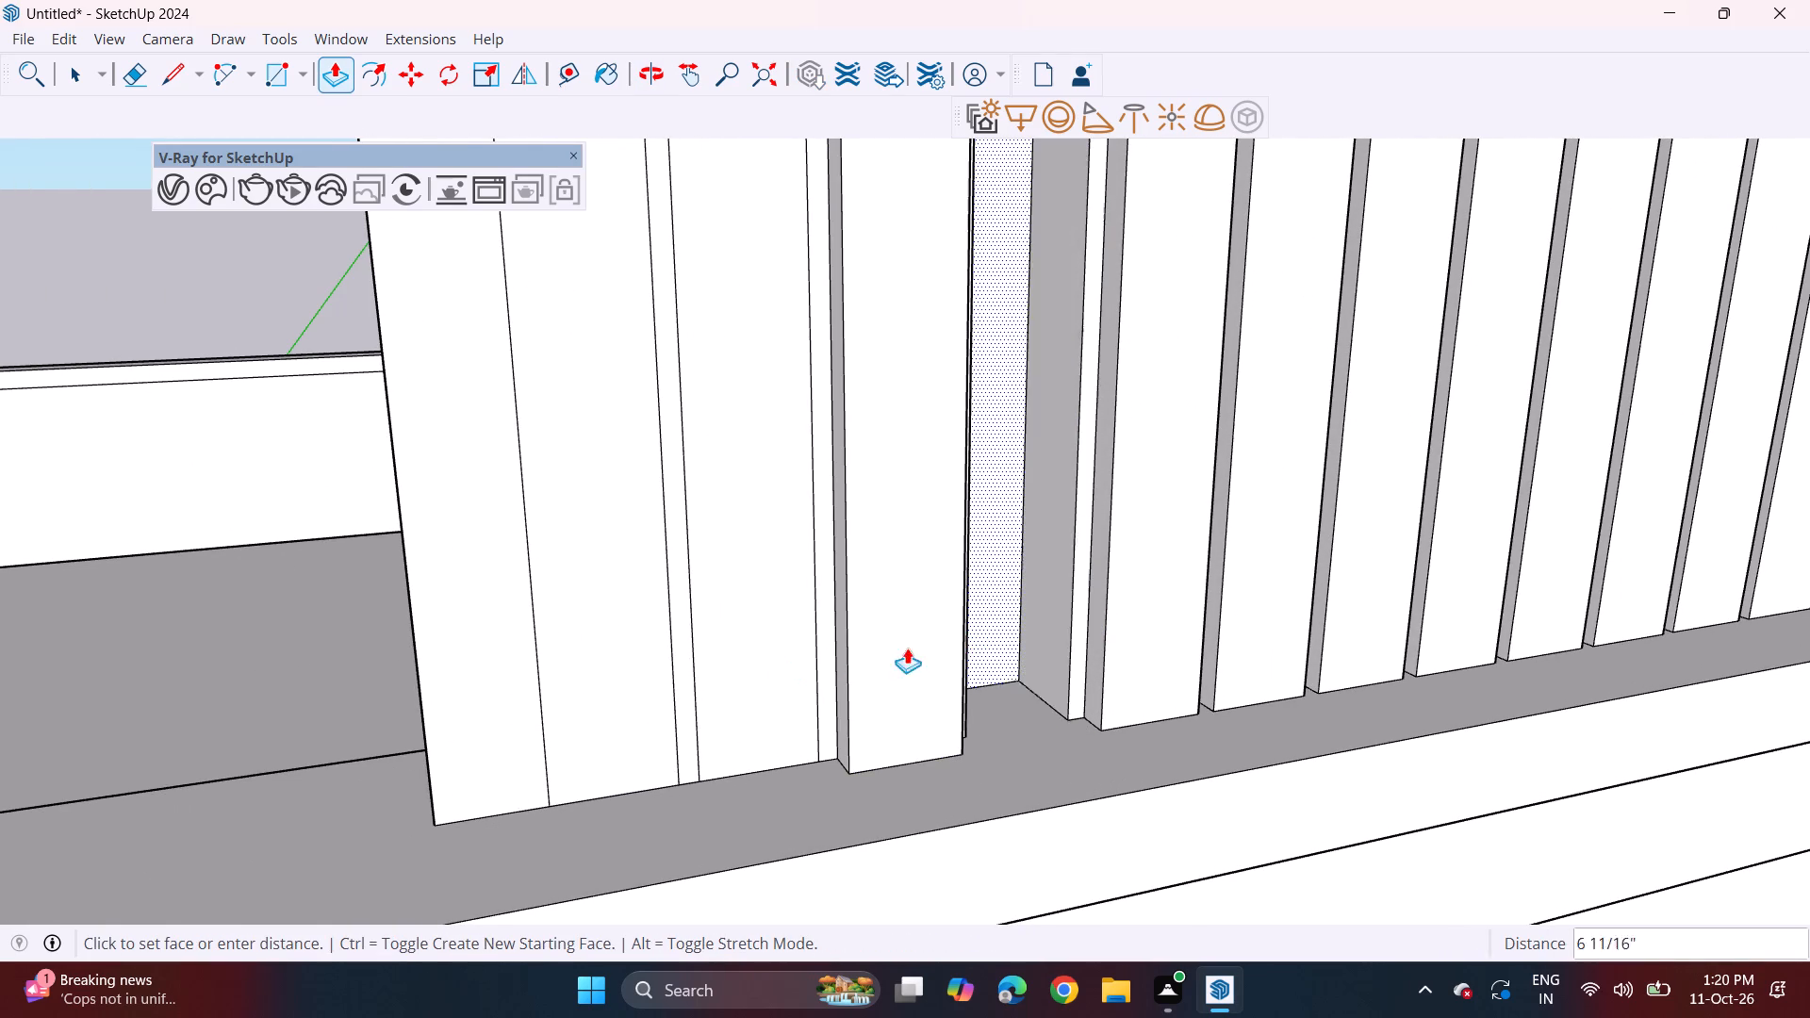
key(Escape)
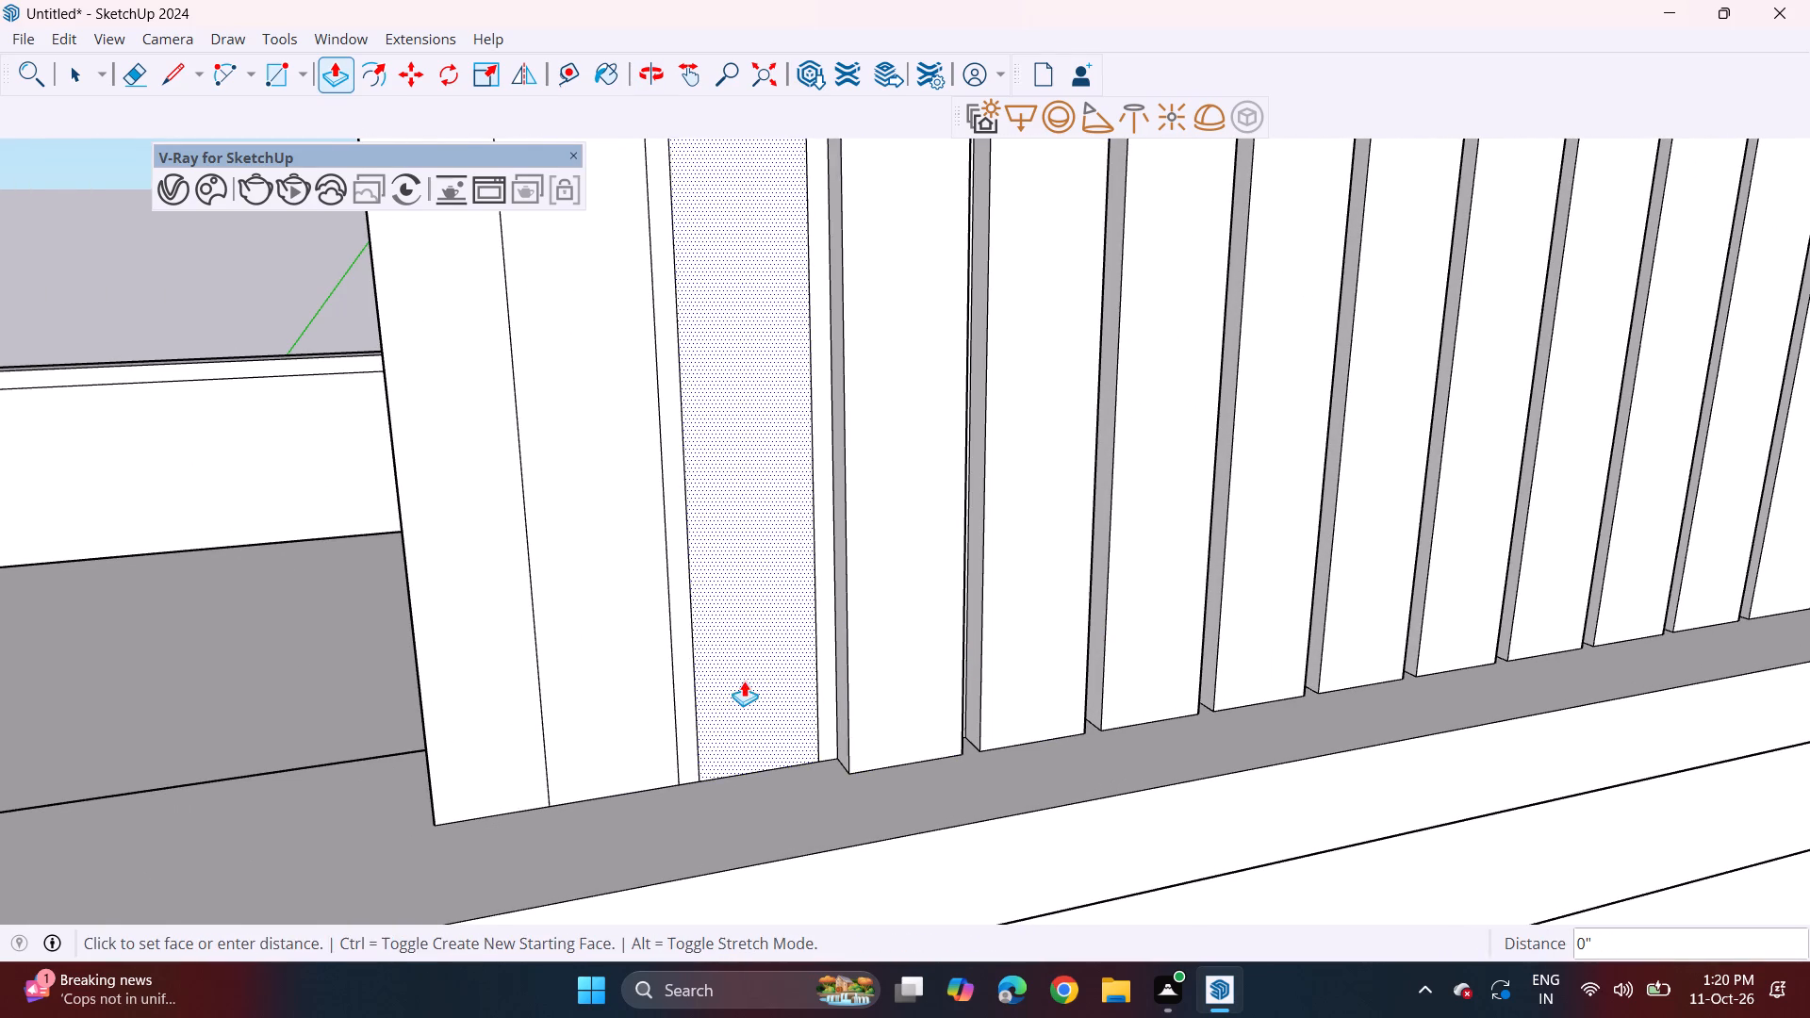
click(744, 681)
click(901, 615)
double_click(643, 677)
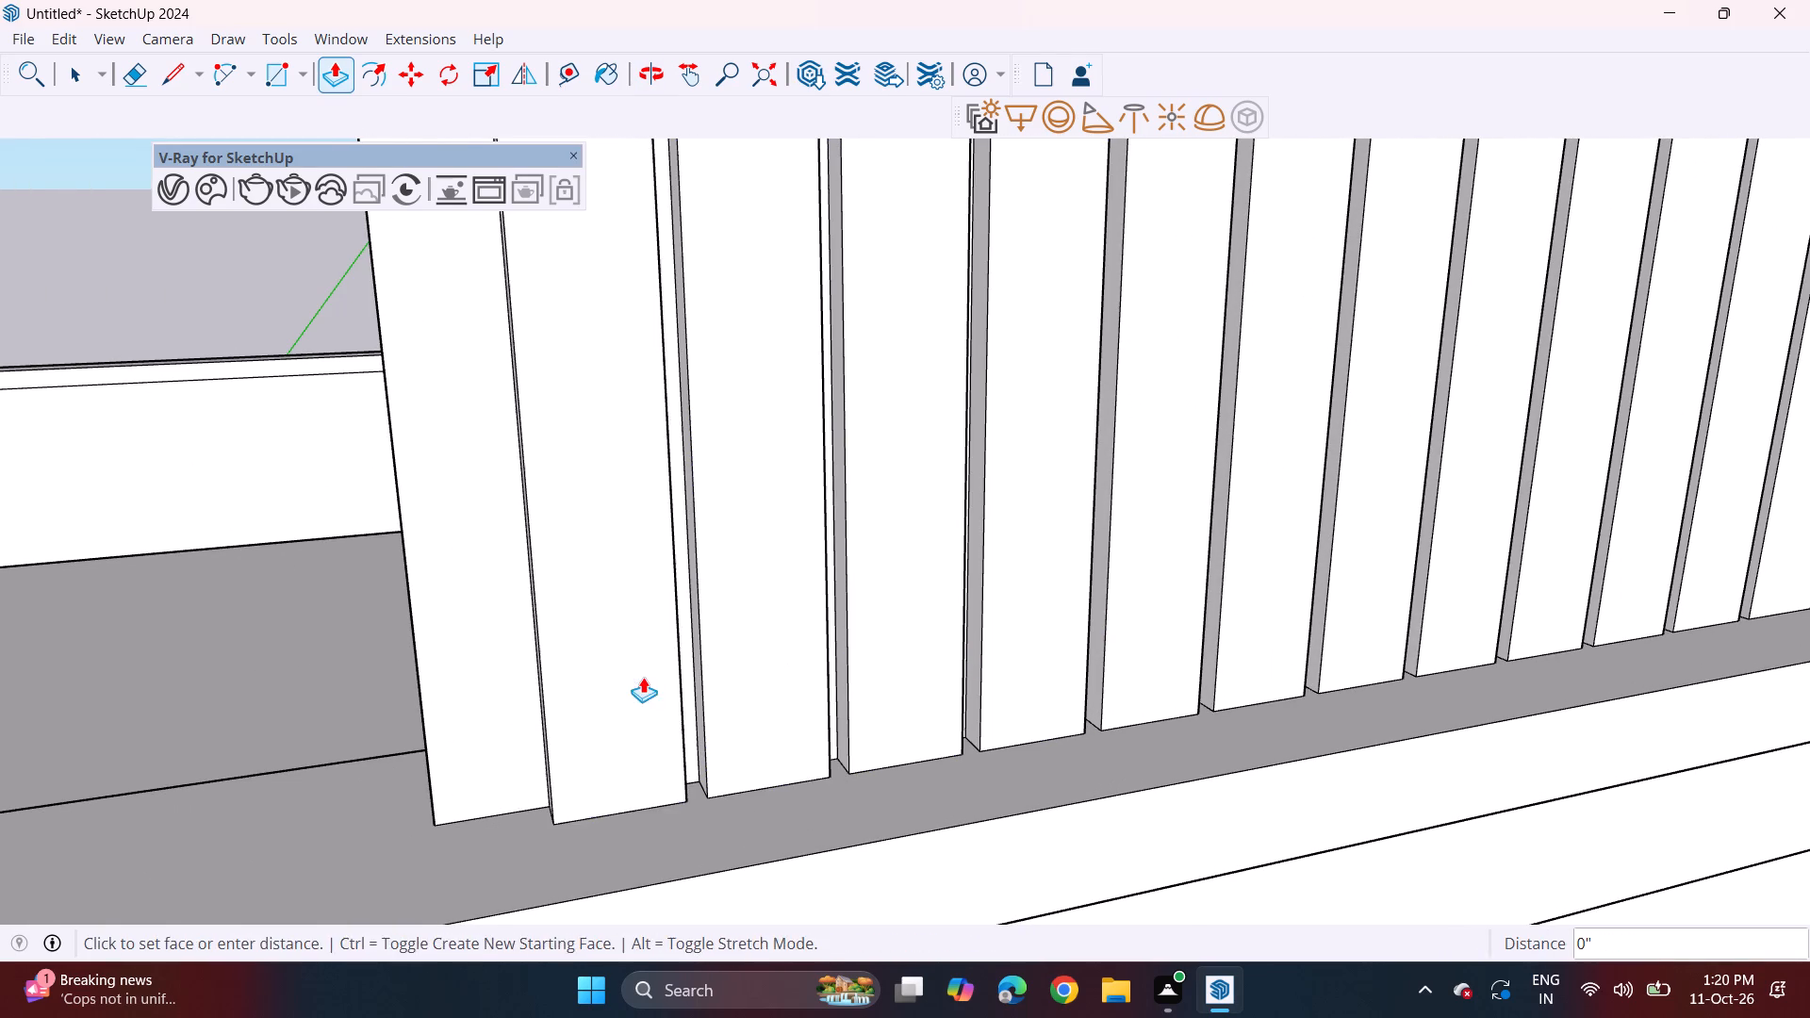
scroll(525, 700, down, 8)
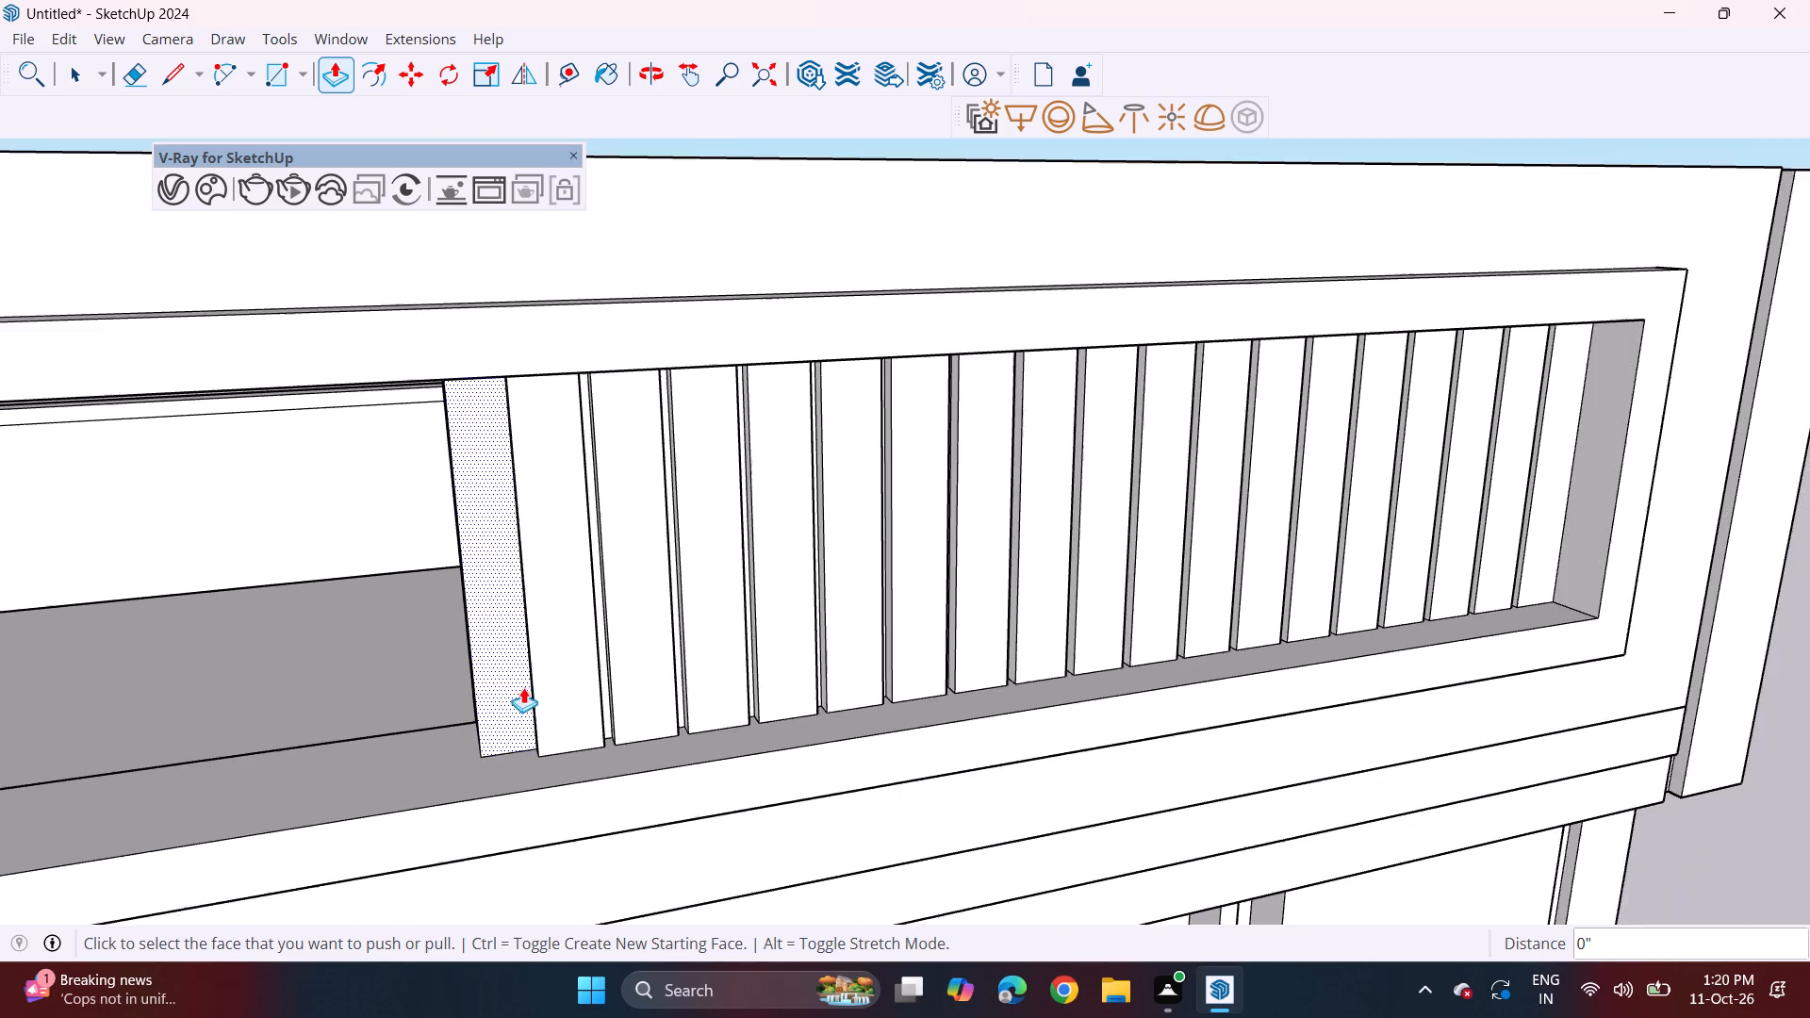
Examine the raised strips of the slatted infill panel from several distances and angles.
scroll(523, 687, down, 6)
middle_drag(576, 685, 499, 609)
scroll(499, 609, down, 2)
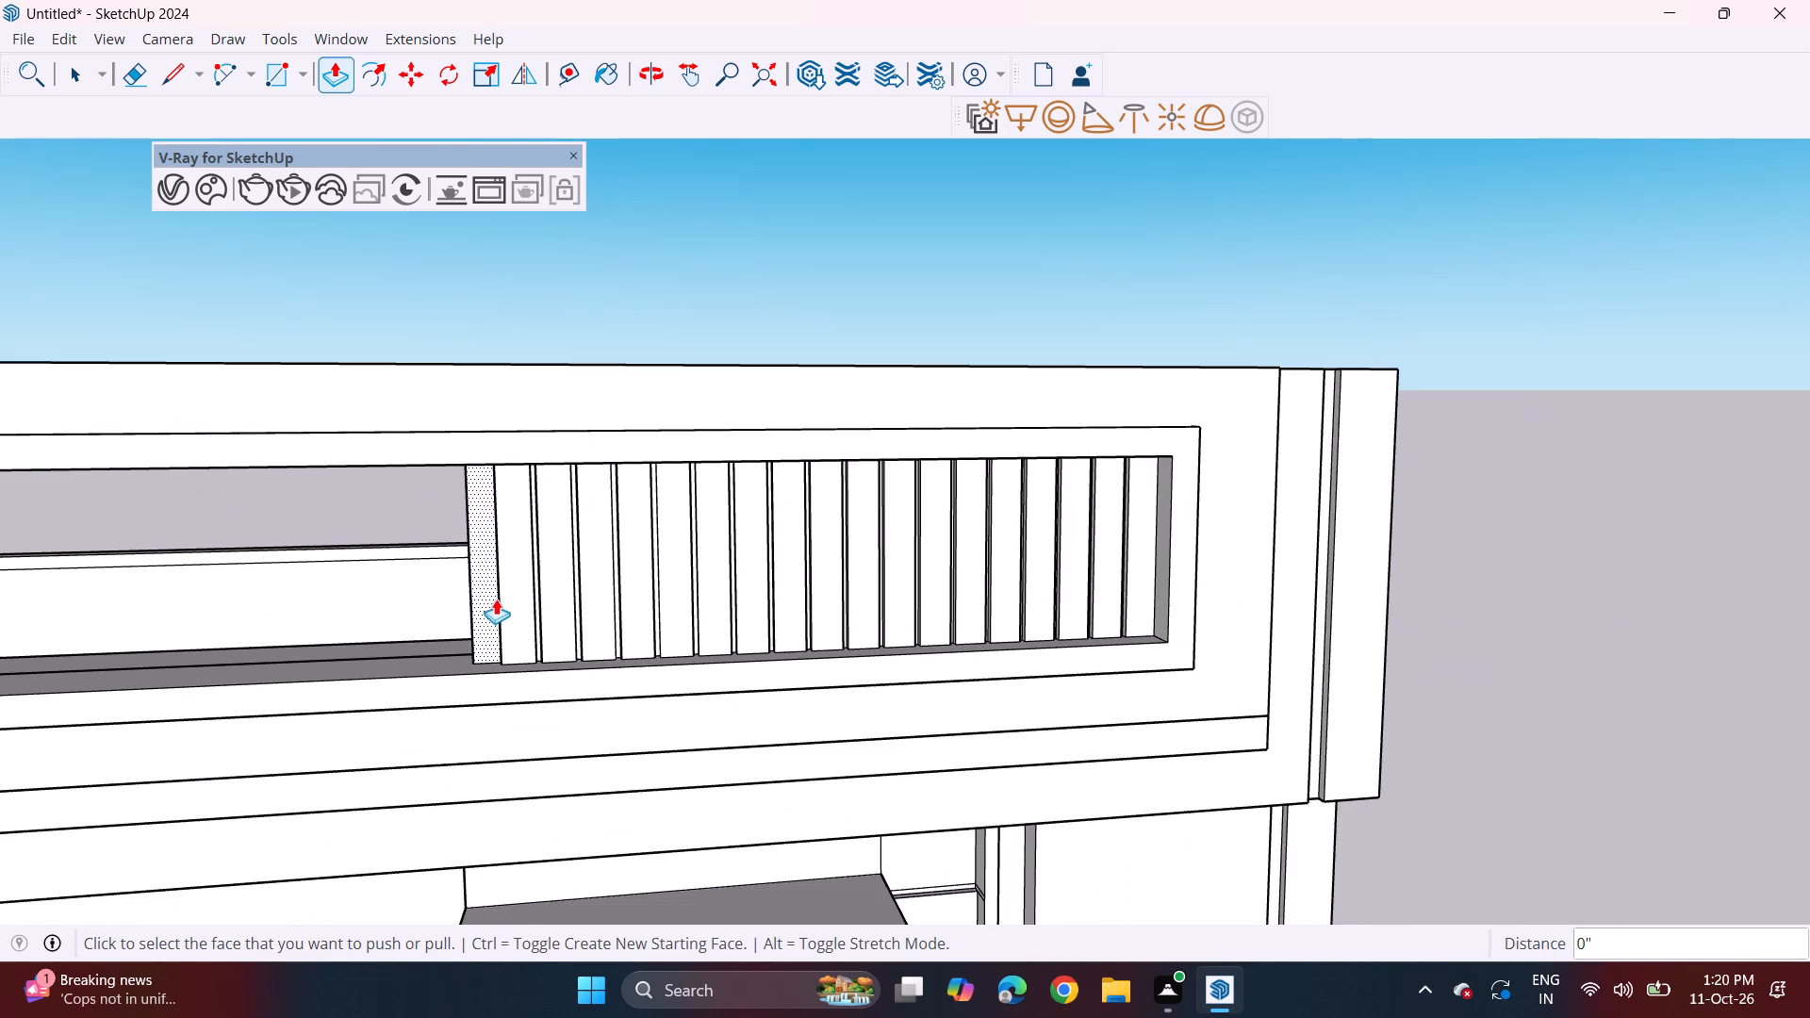
scroll(668, 591, down, 10)
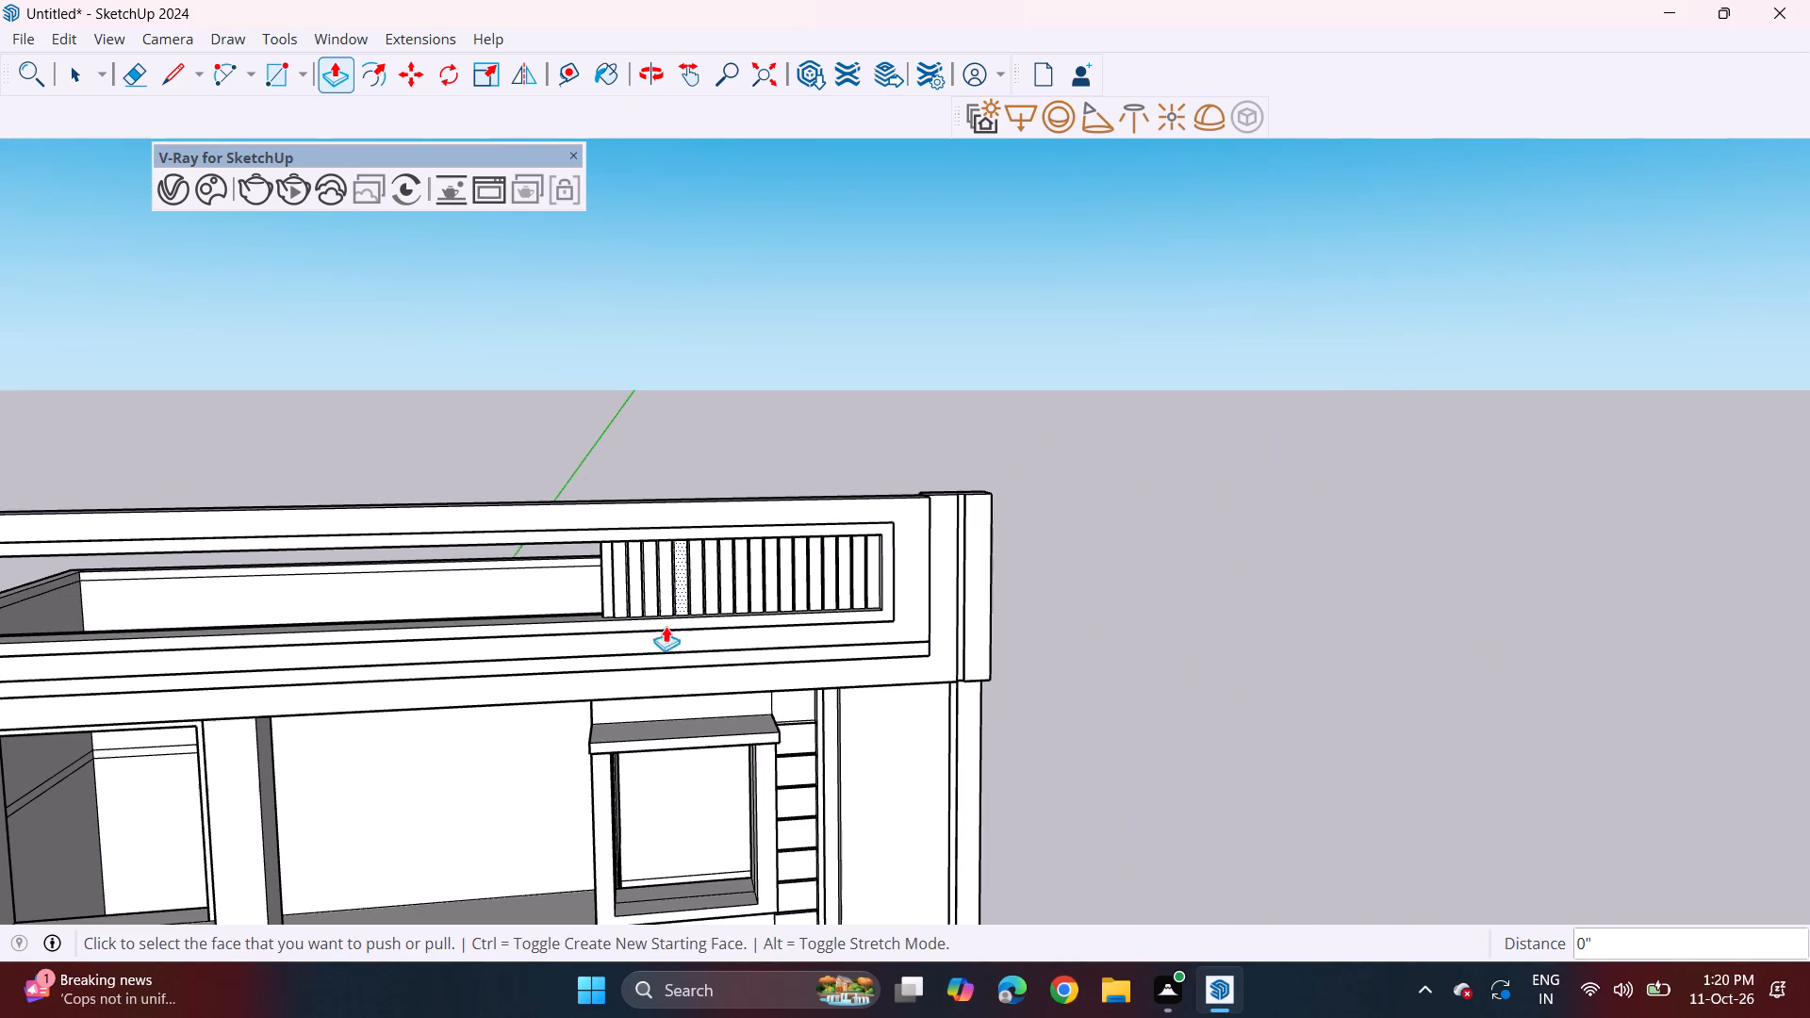
middle_drag(598, 609, 741, 632)
scroll(630, 624, up, 7)
scroll(678, 584, down, 2)
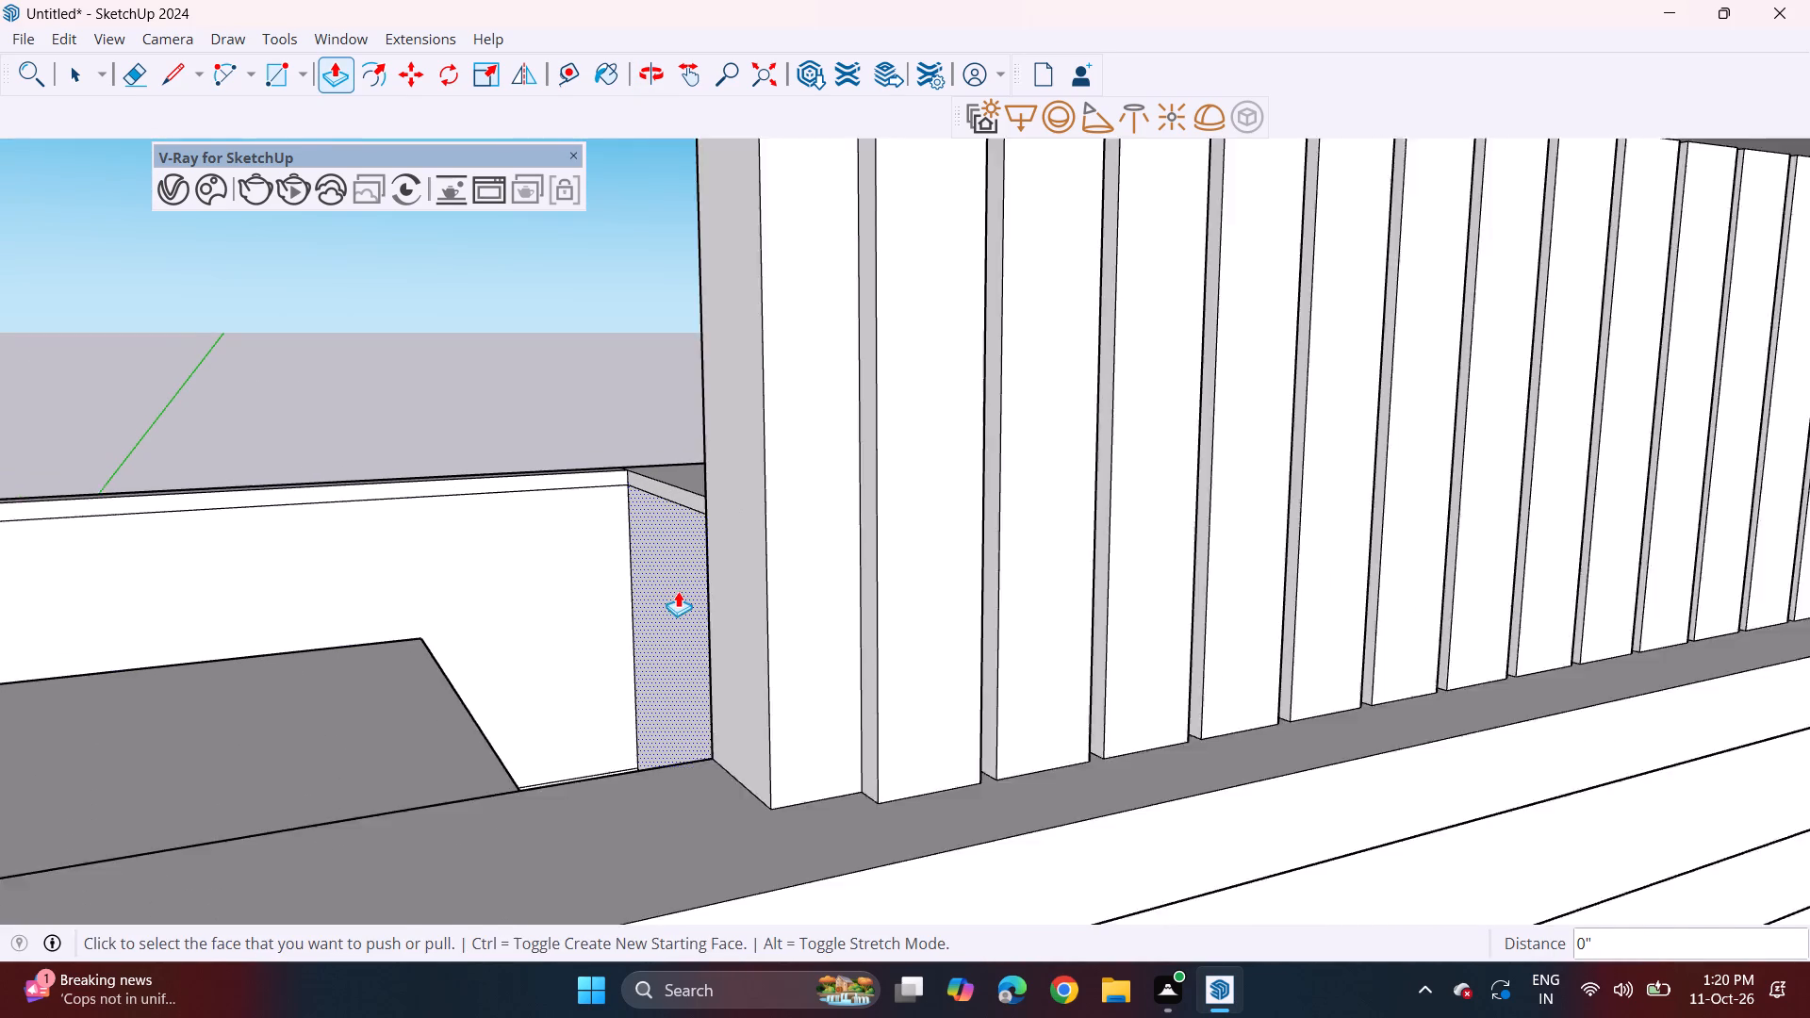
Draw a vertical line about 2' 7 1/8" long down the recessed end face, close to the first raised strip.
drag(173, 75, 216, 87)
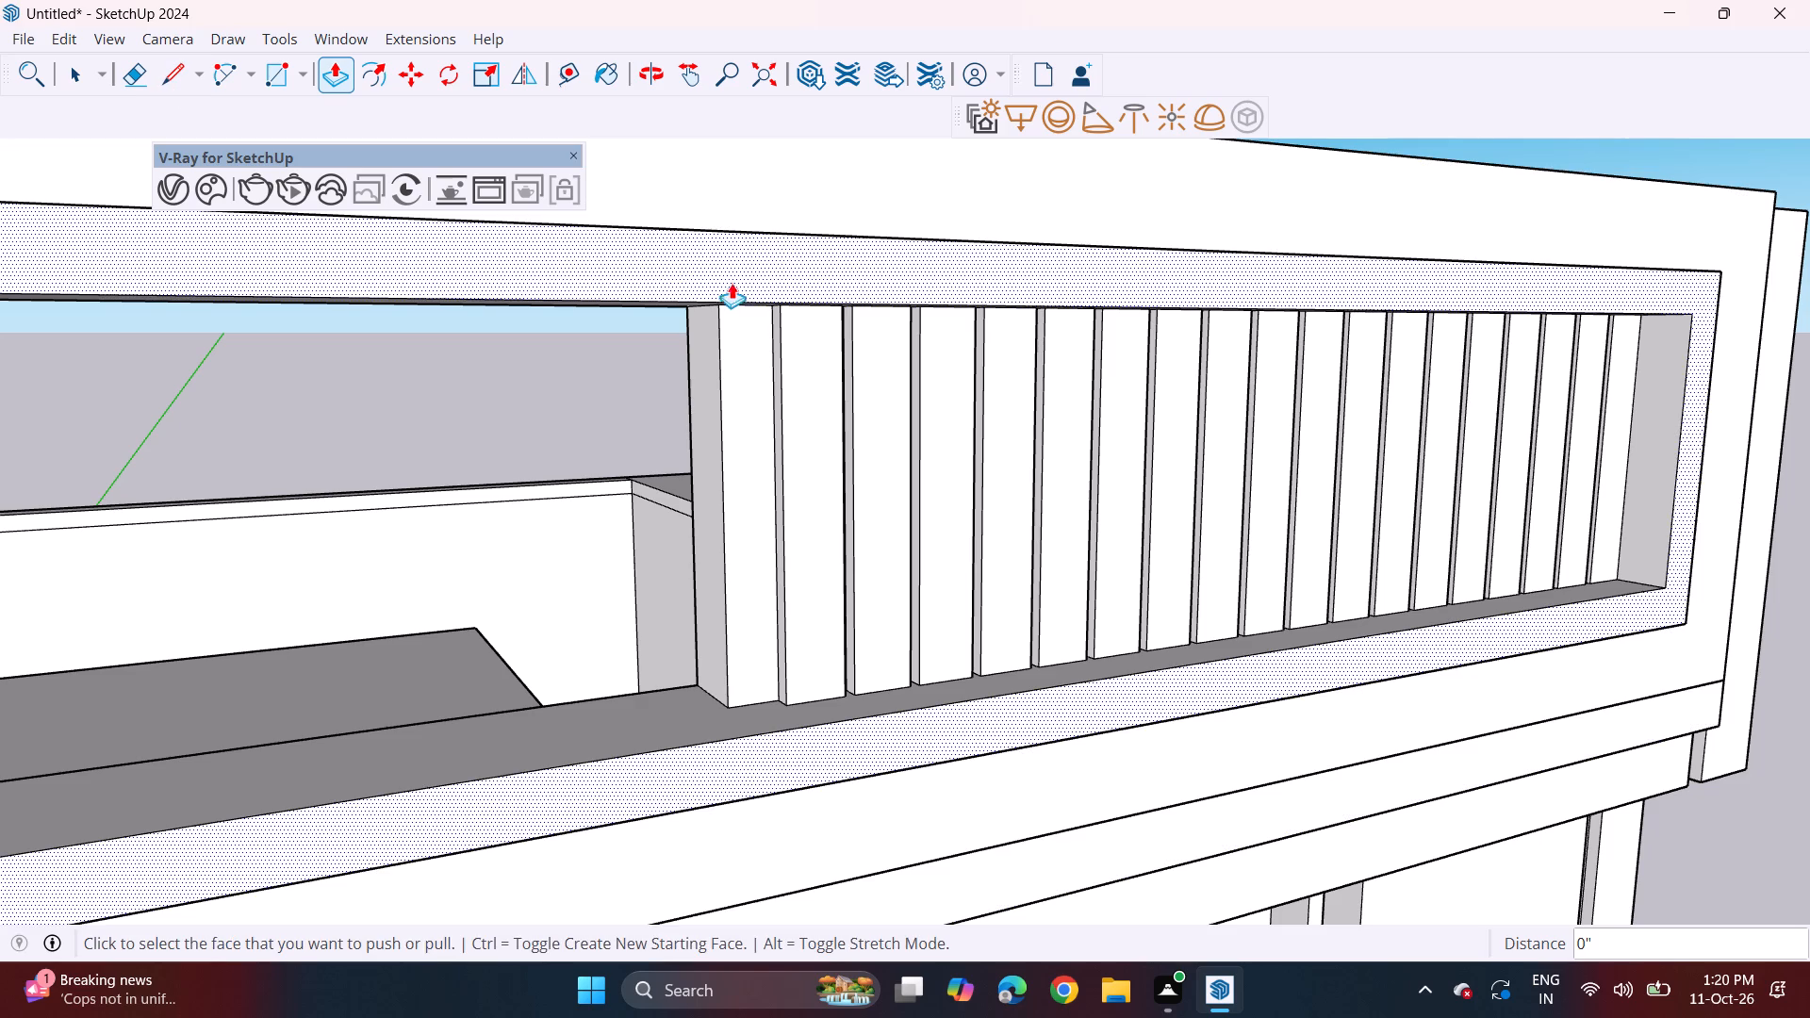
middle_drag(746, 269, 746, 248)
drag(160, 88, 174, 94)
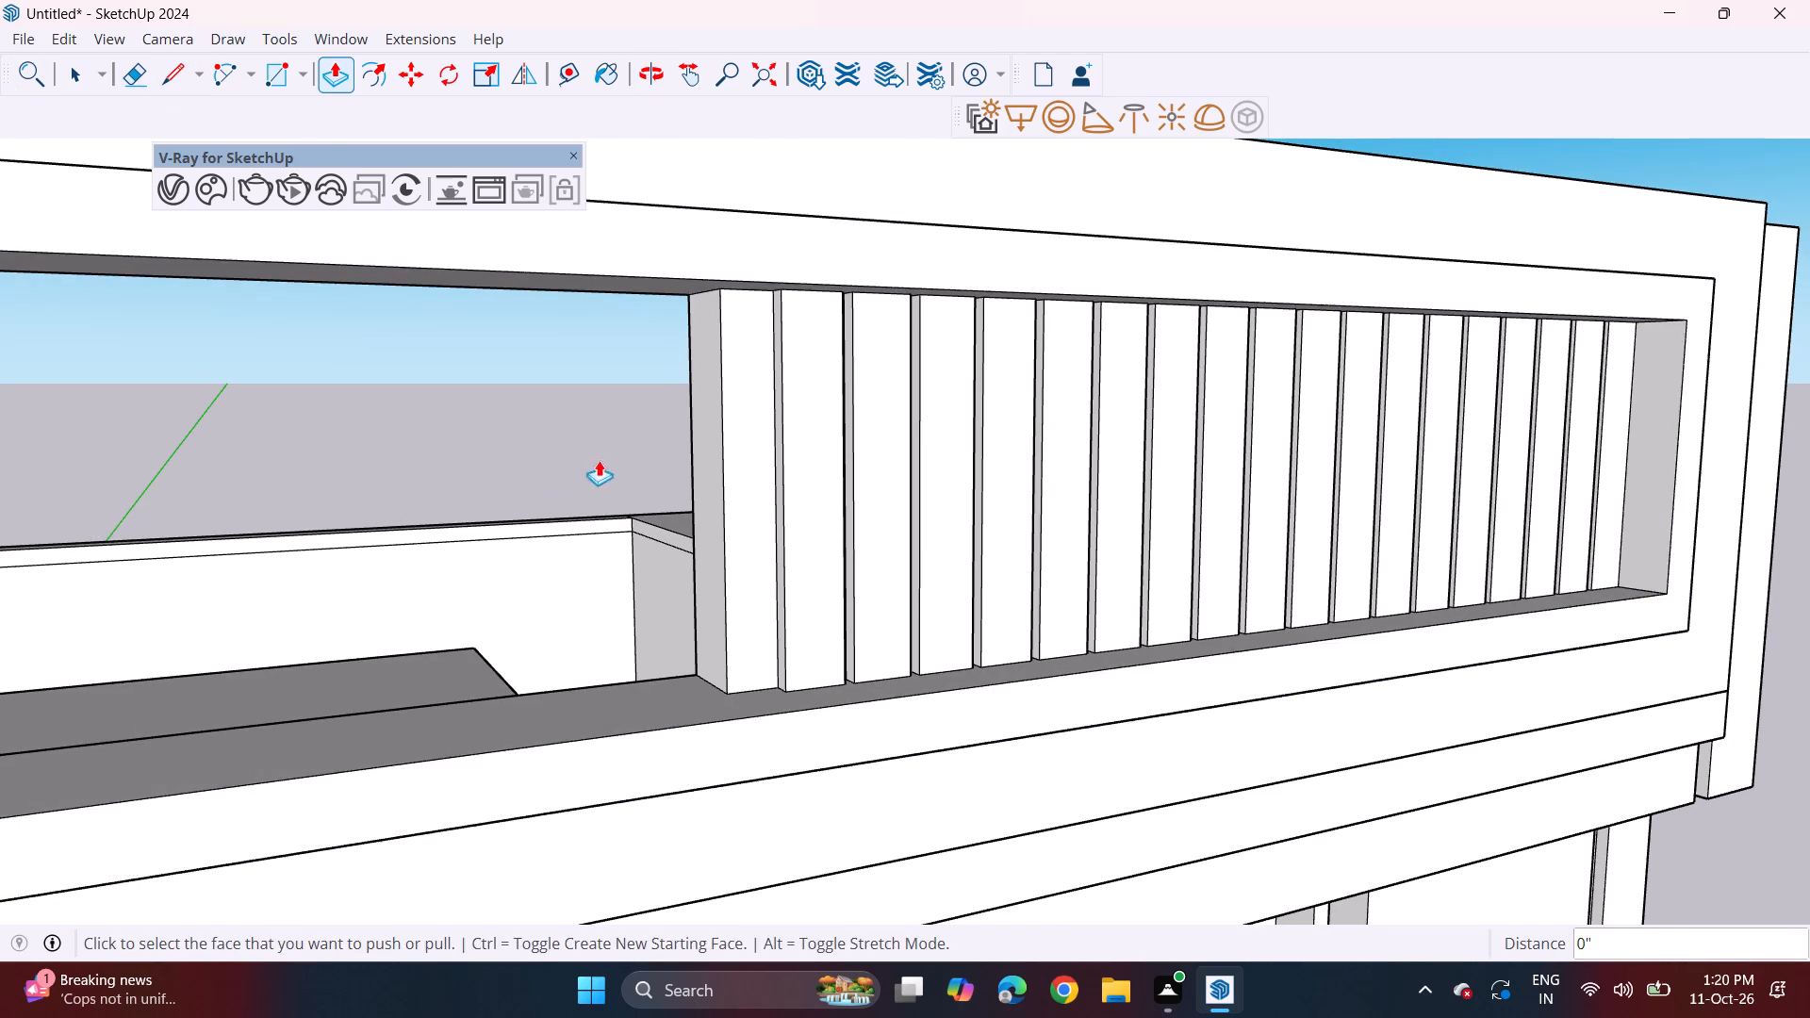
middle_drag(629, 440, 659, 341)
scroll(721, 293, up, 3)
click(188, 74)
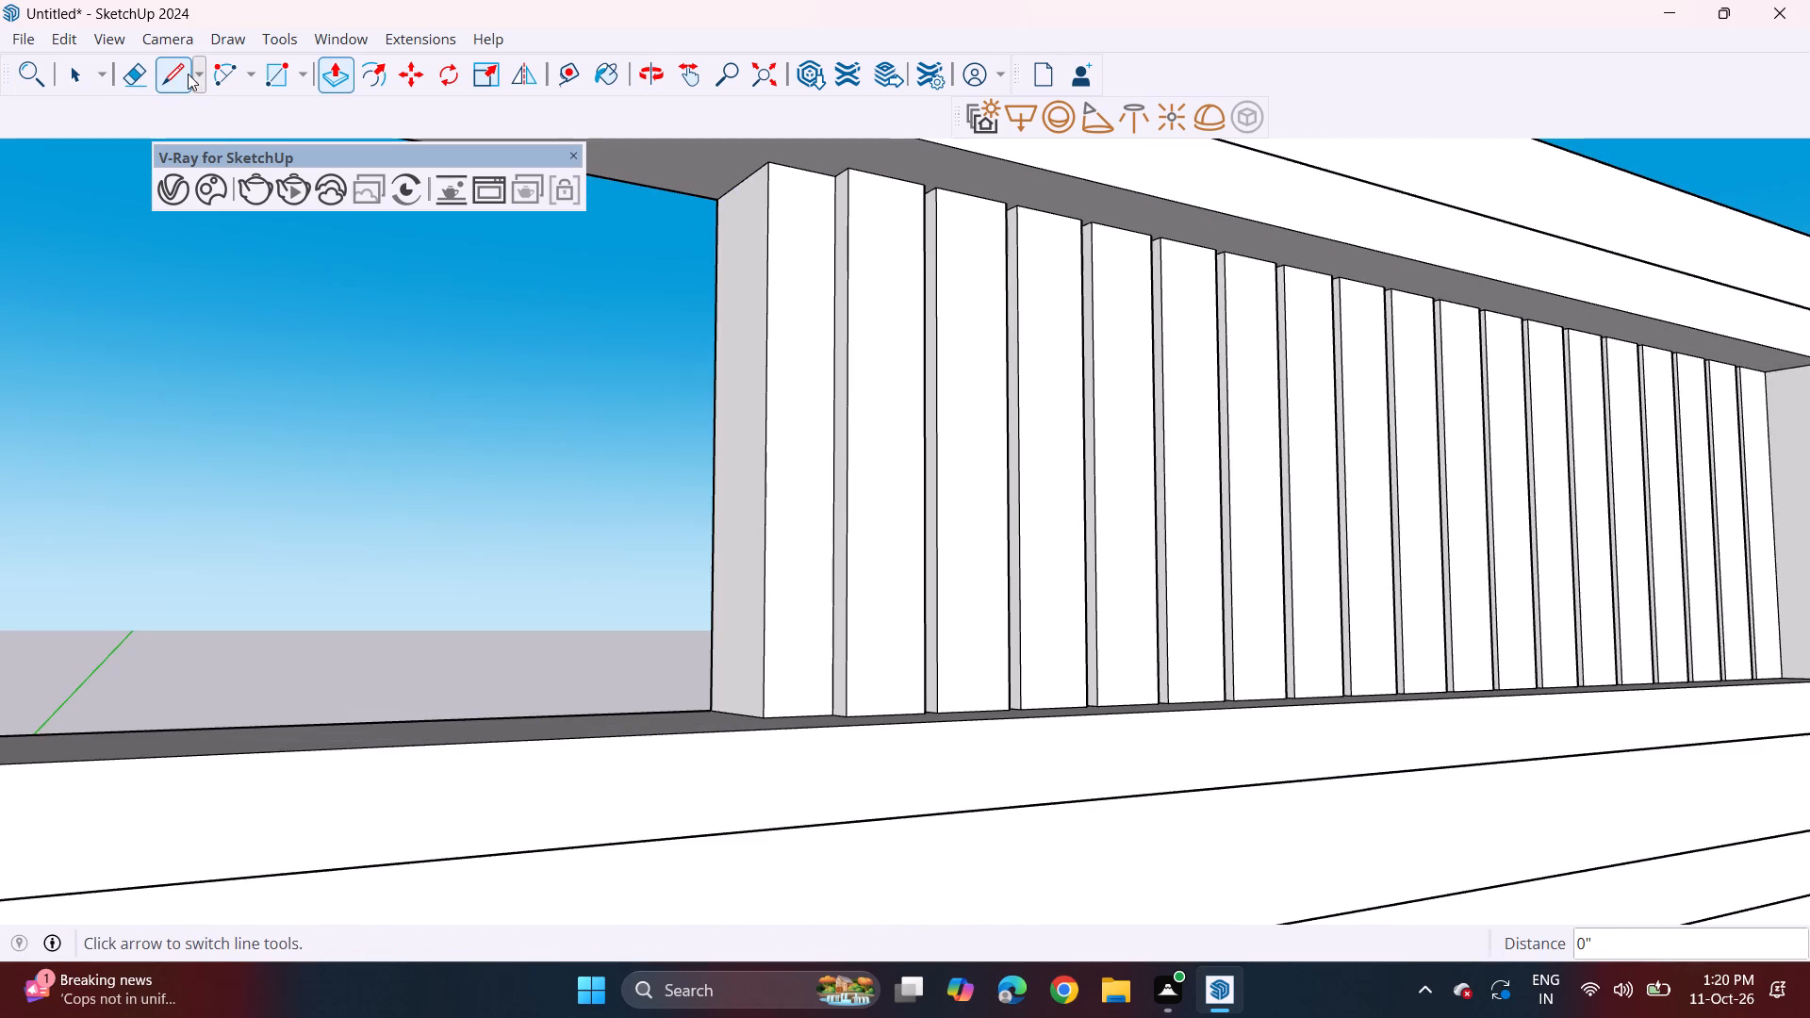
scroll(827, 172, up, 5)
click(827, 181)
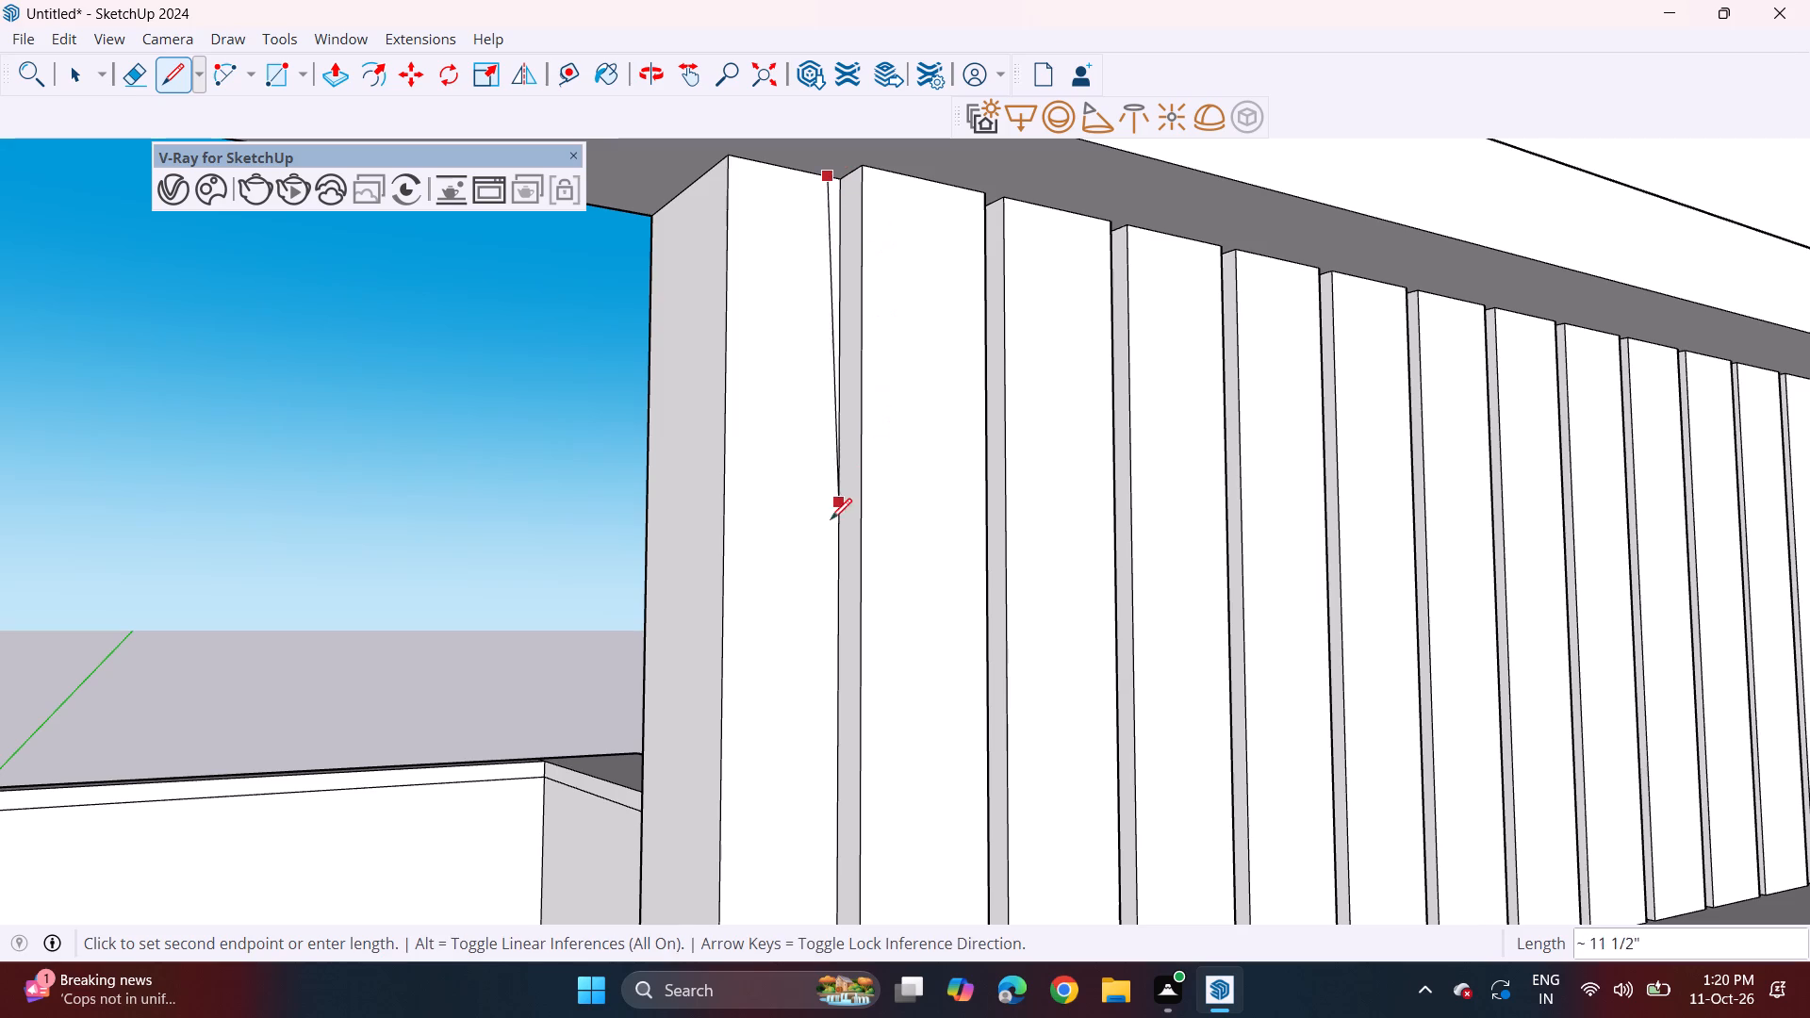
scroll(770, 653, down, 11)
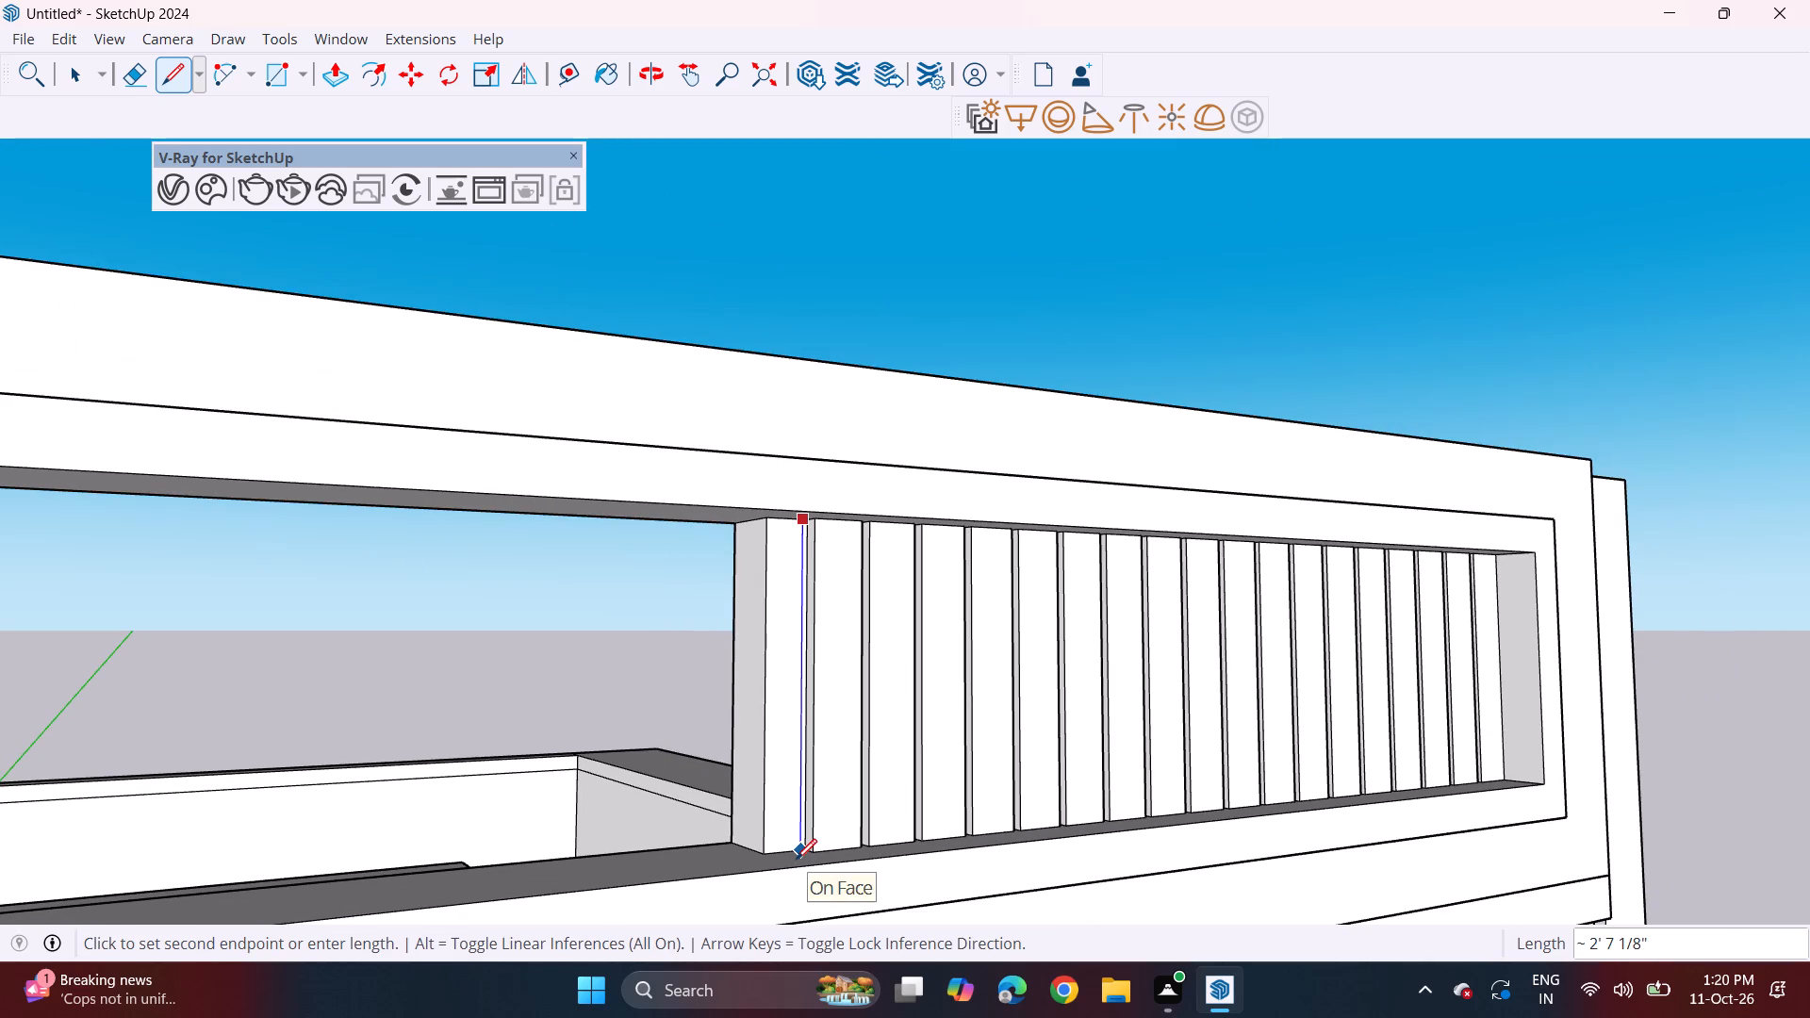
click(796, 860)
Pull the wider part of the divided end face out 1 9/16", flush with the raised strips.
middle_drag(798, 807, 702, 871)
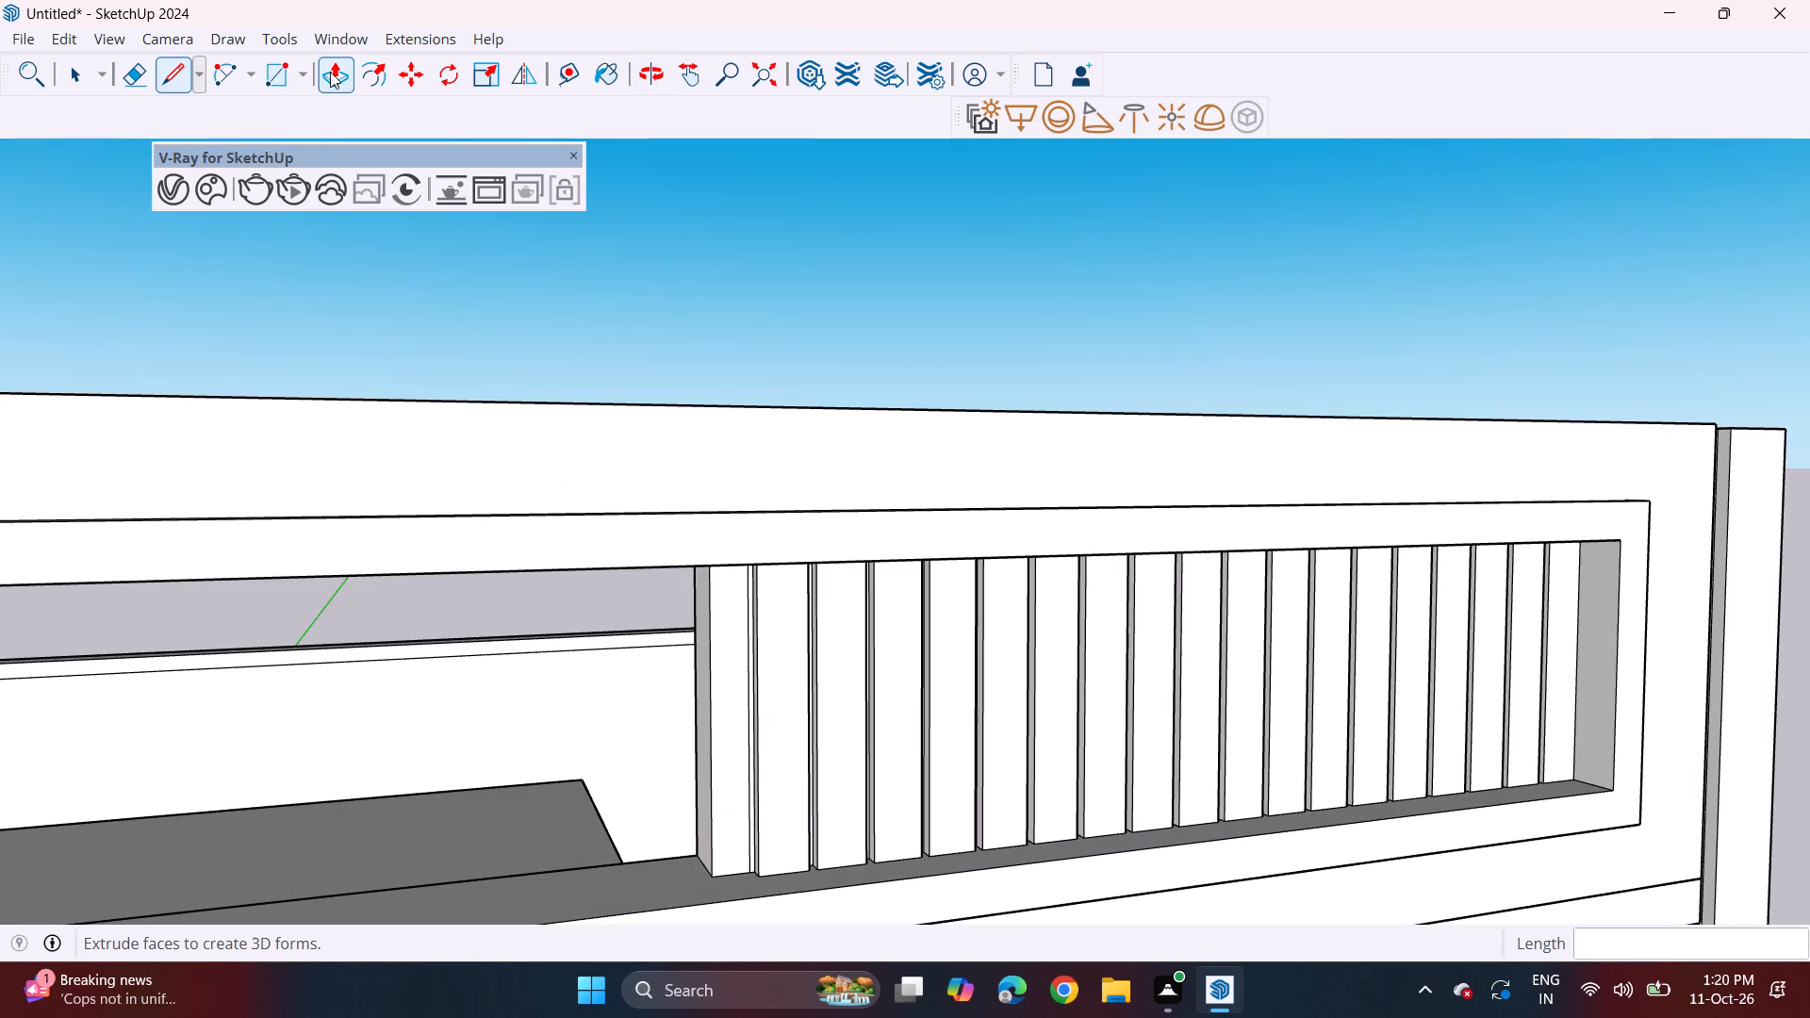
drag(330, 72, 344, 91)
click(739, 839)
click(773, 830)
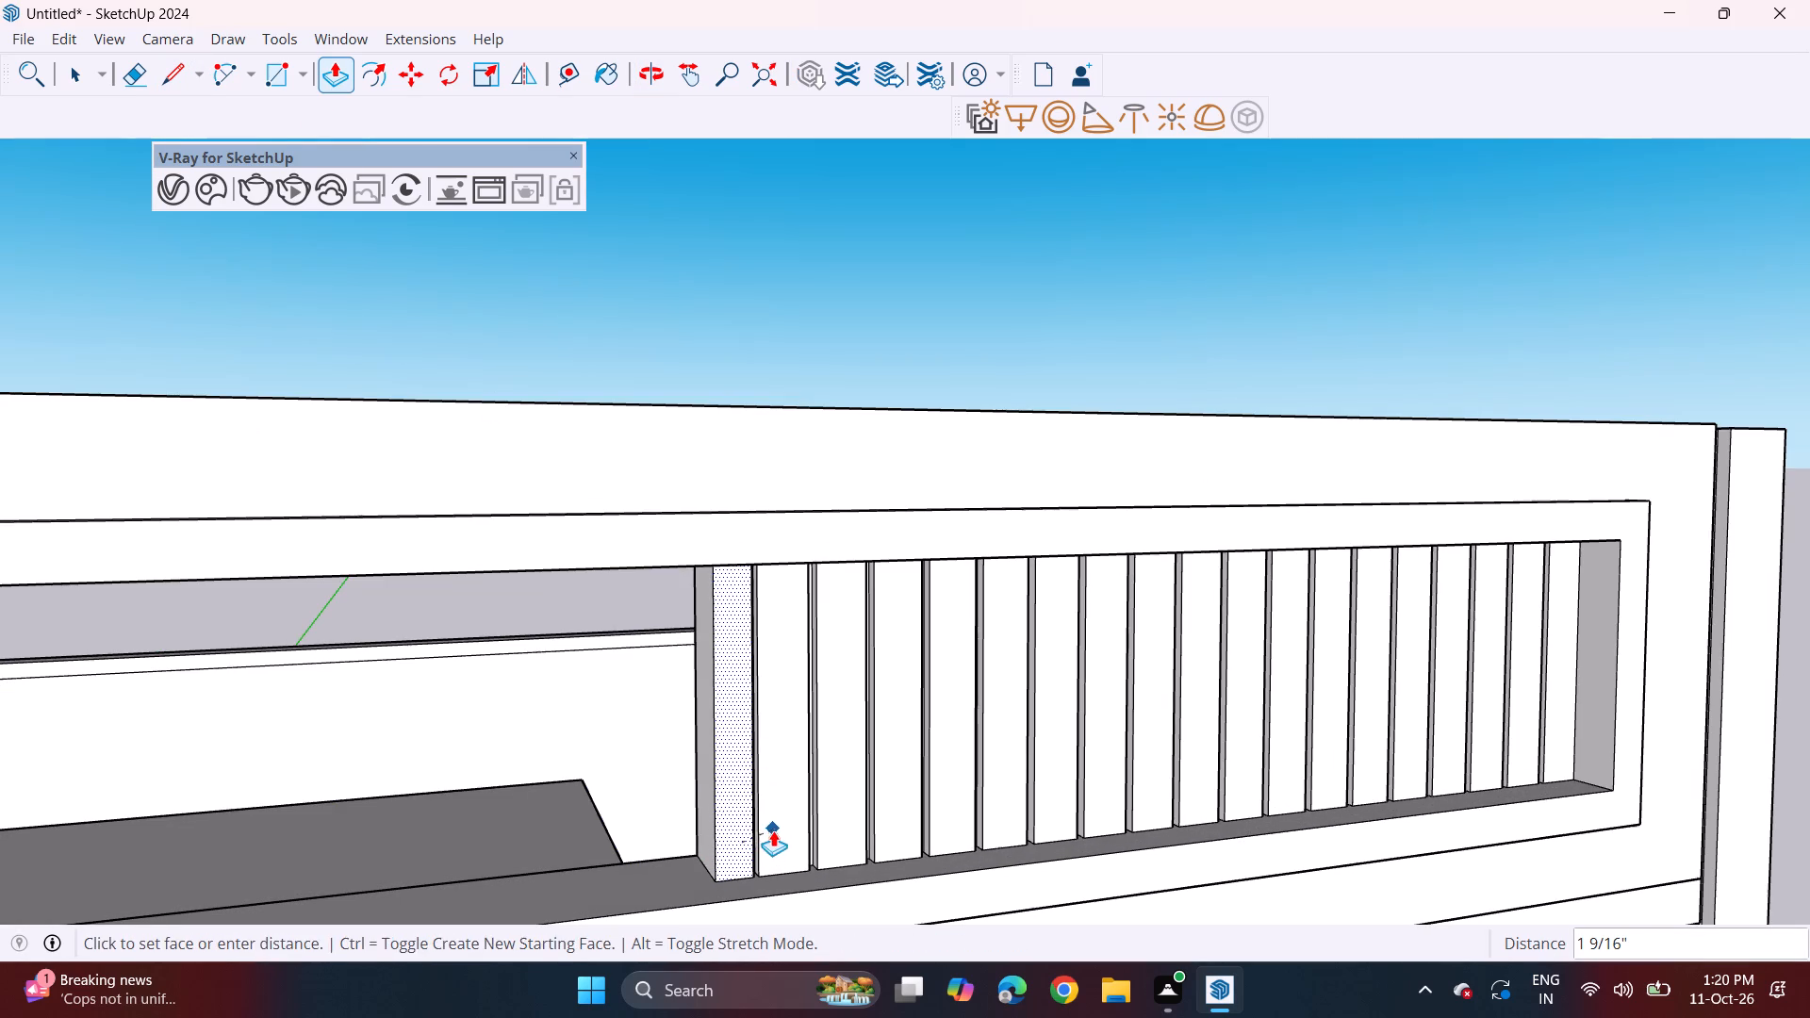
Review the slatted panel on the elevation, then undo its strip pulls and dividing lines back to a plain panel.
middle_drag(841, 821, 748, 788)
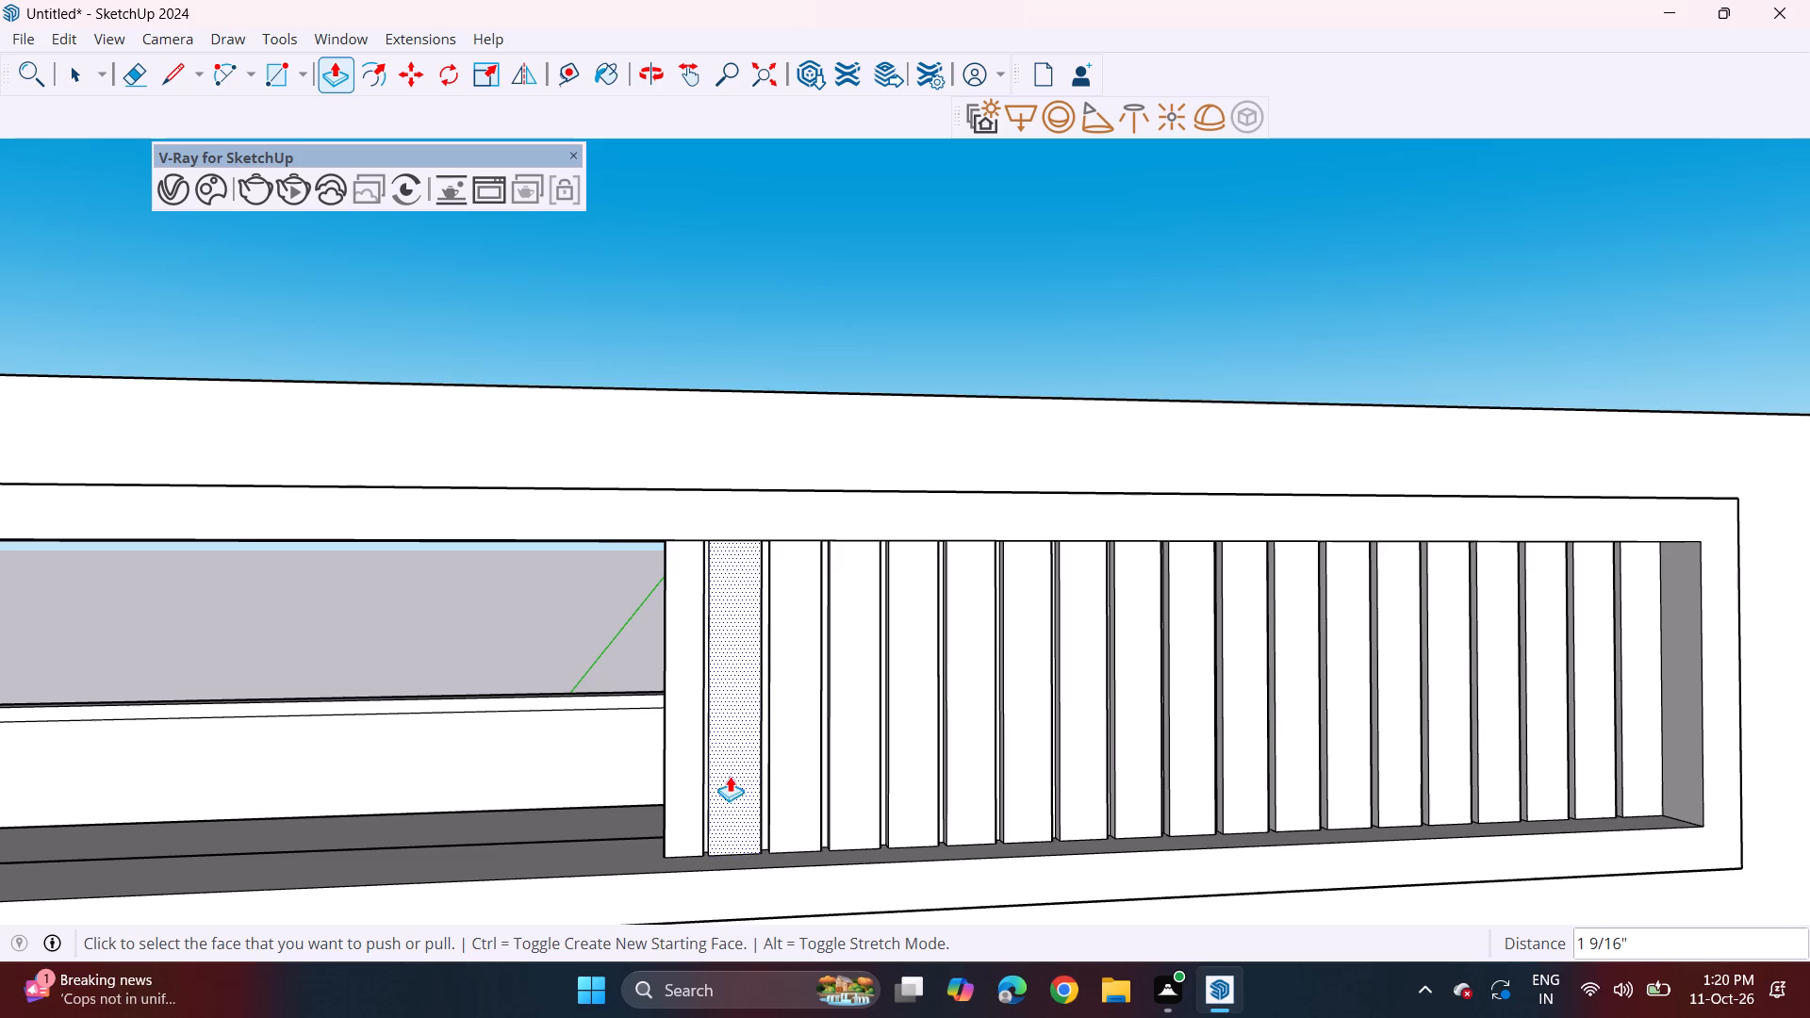
scroll(722, 763, down, 14)
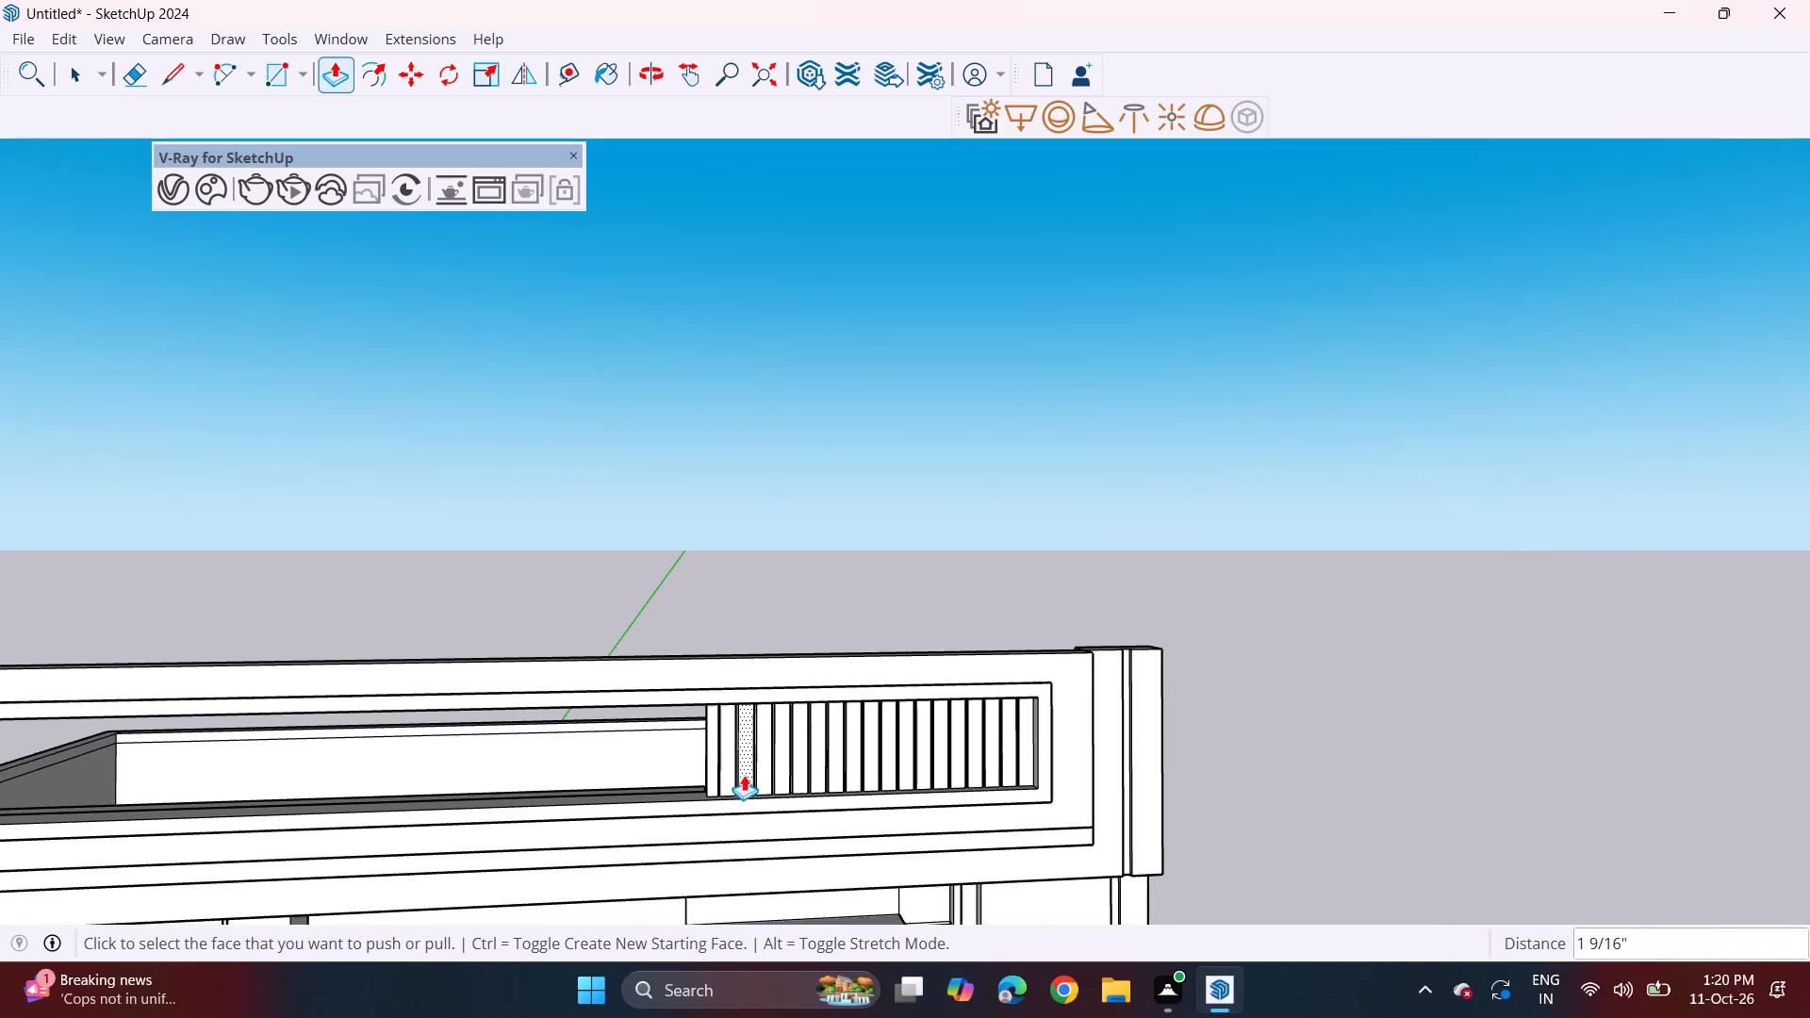
scroll(744, 775, down, 1)
shift+middle_drag(753, 786, 738, 651)
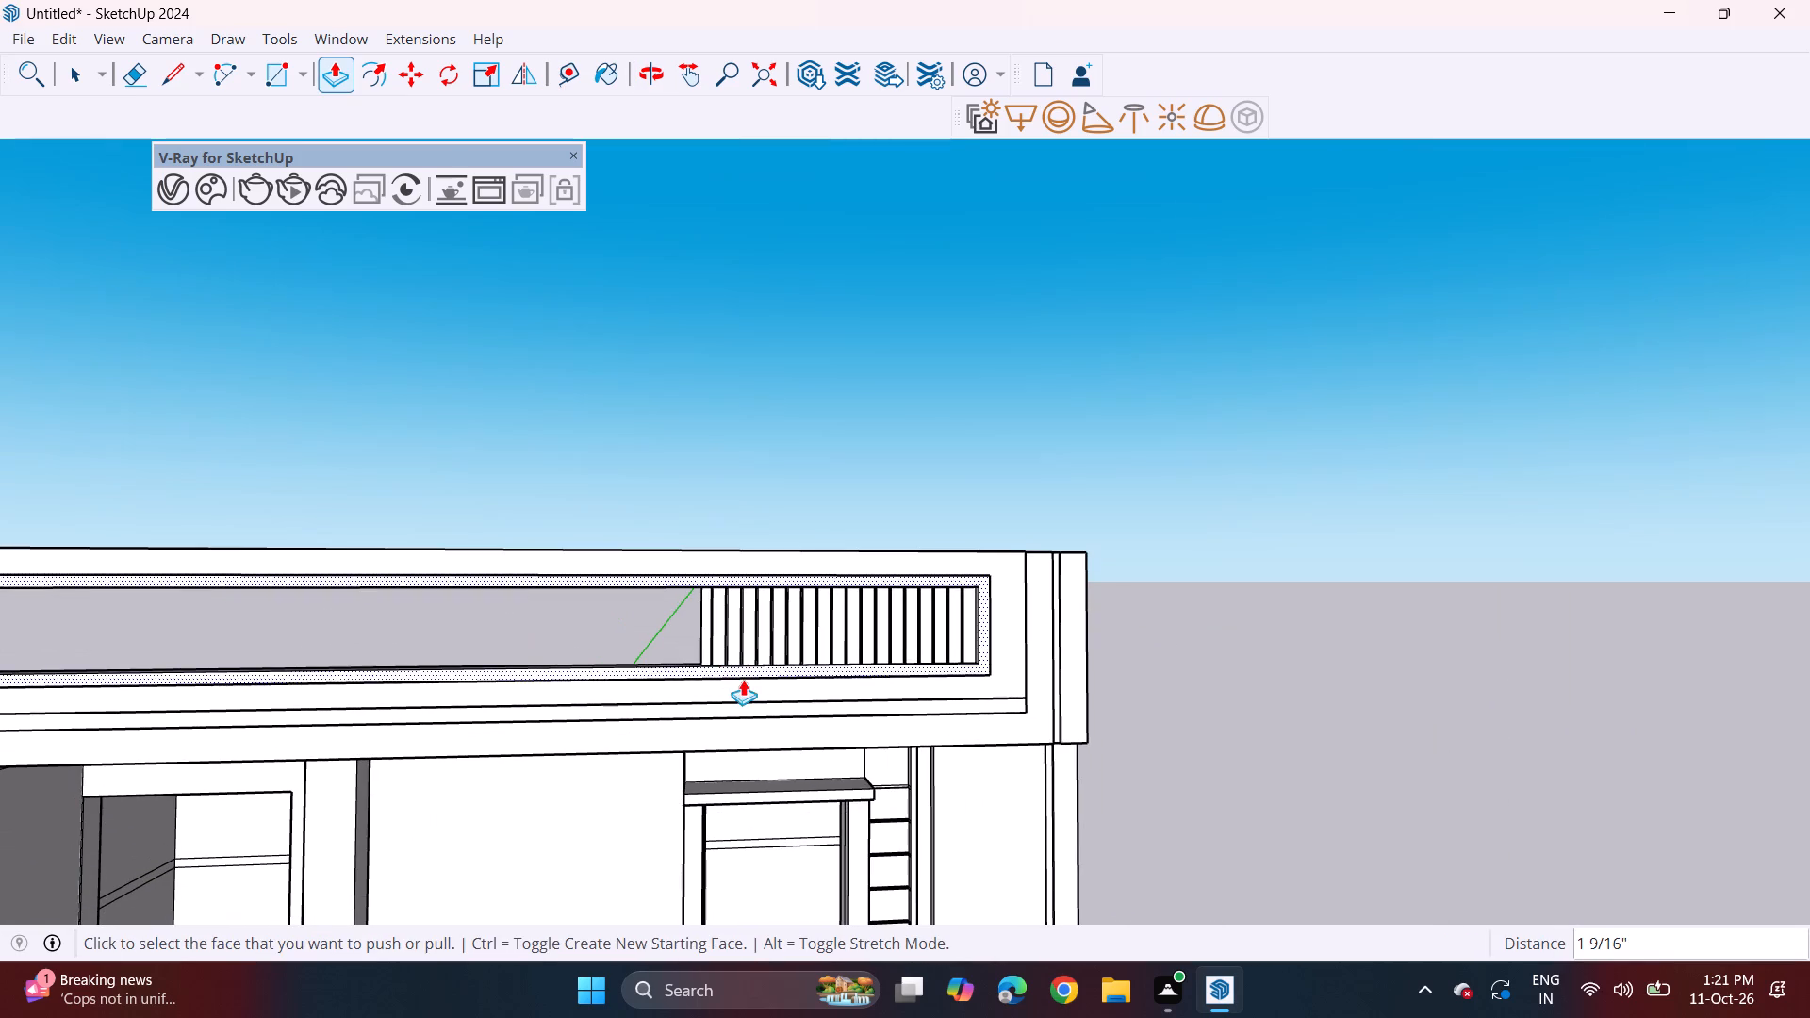
middle_drag(760, 702, 730, 730)
key(ctrl+z)
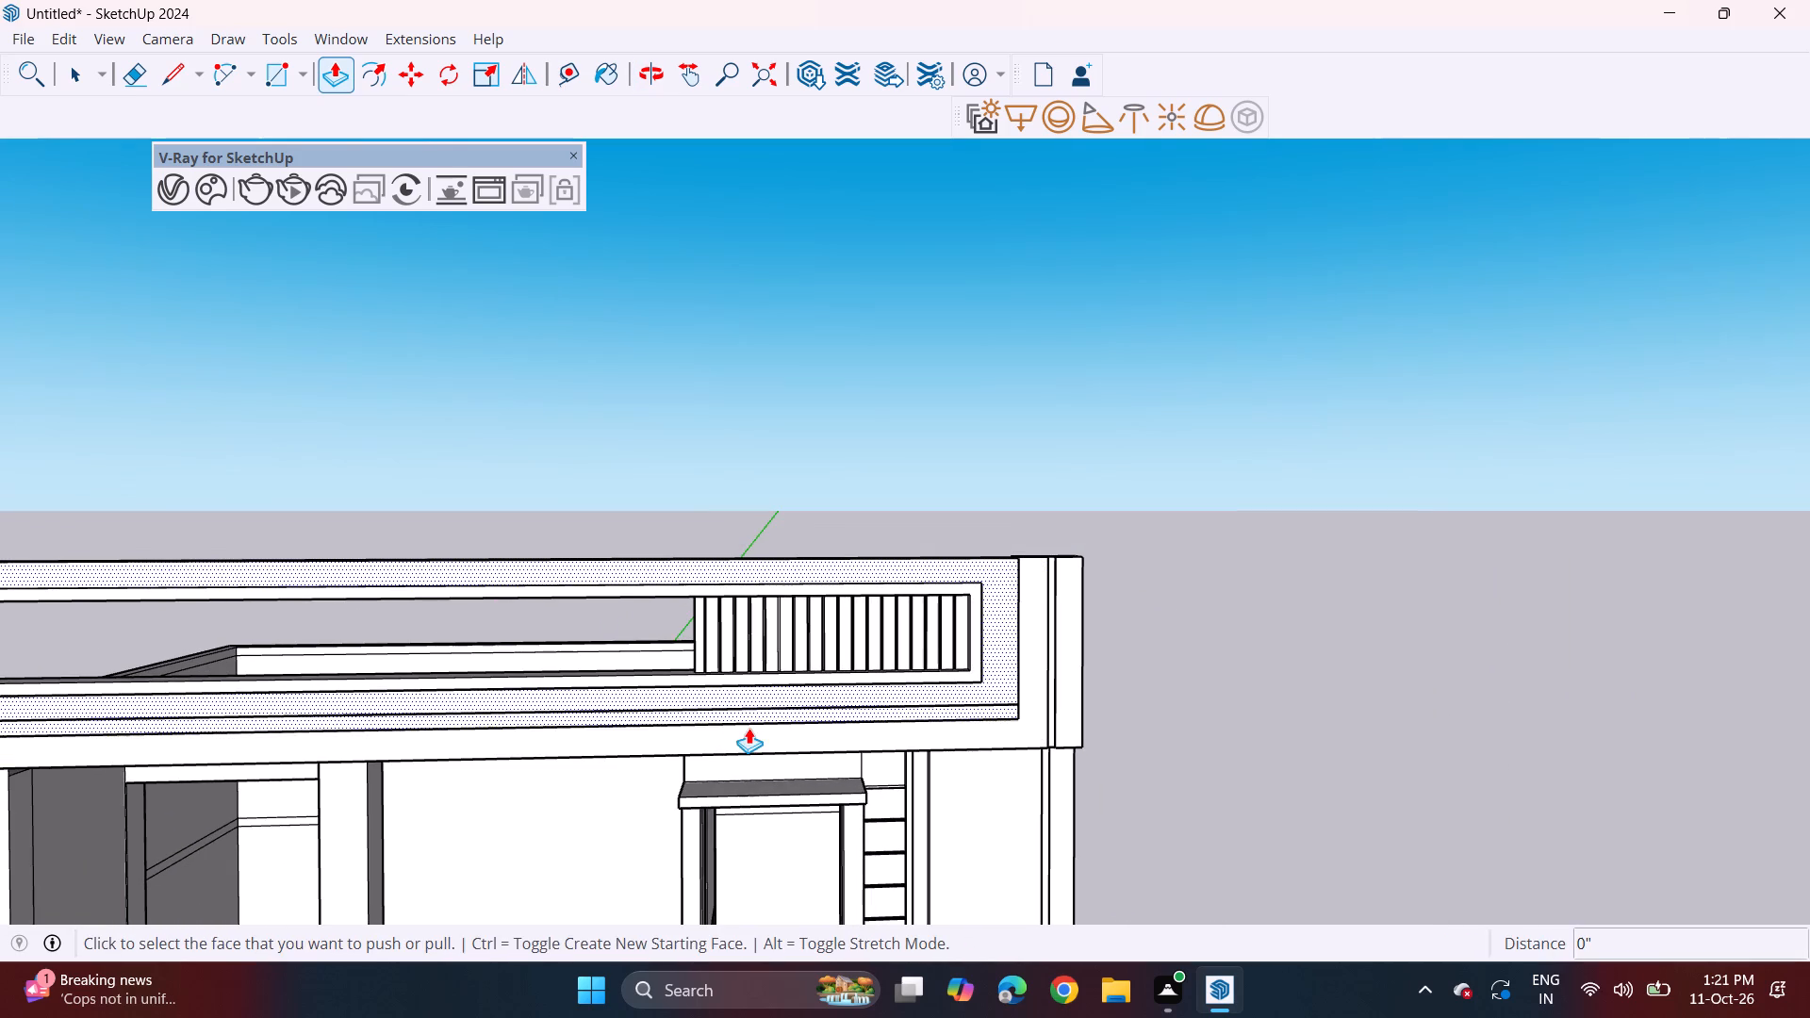
key(ctrl+z)
key(ctrl+z)
key(ctrl+z)
key(ctrl+z)
key(ctrl+z)
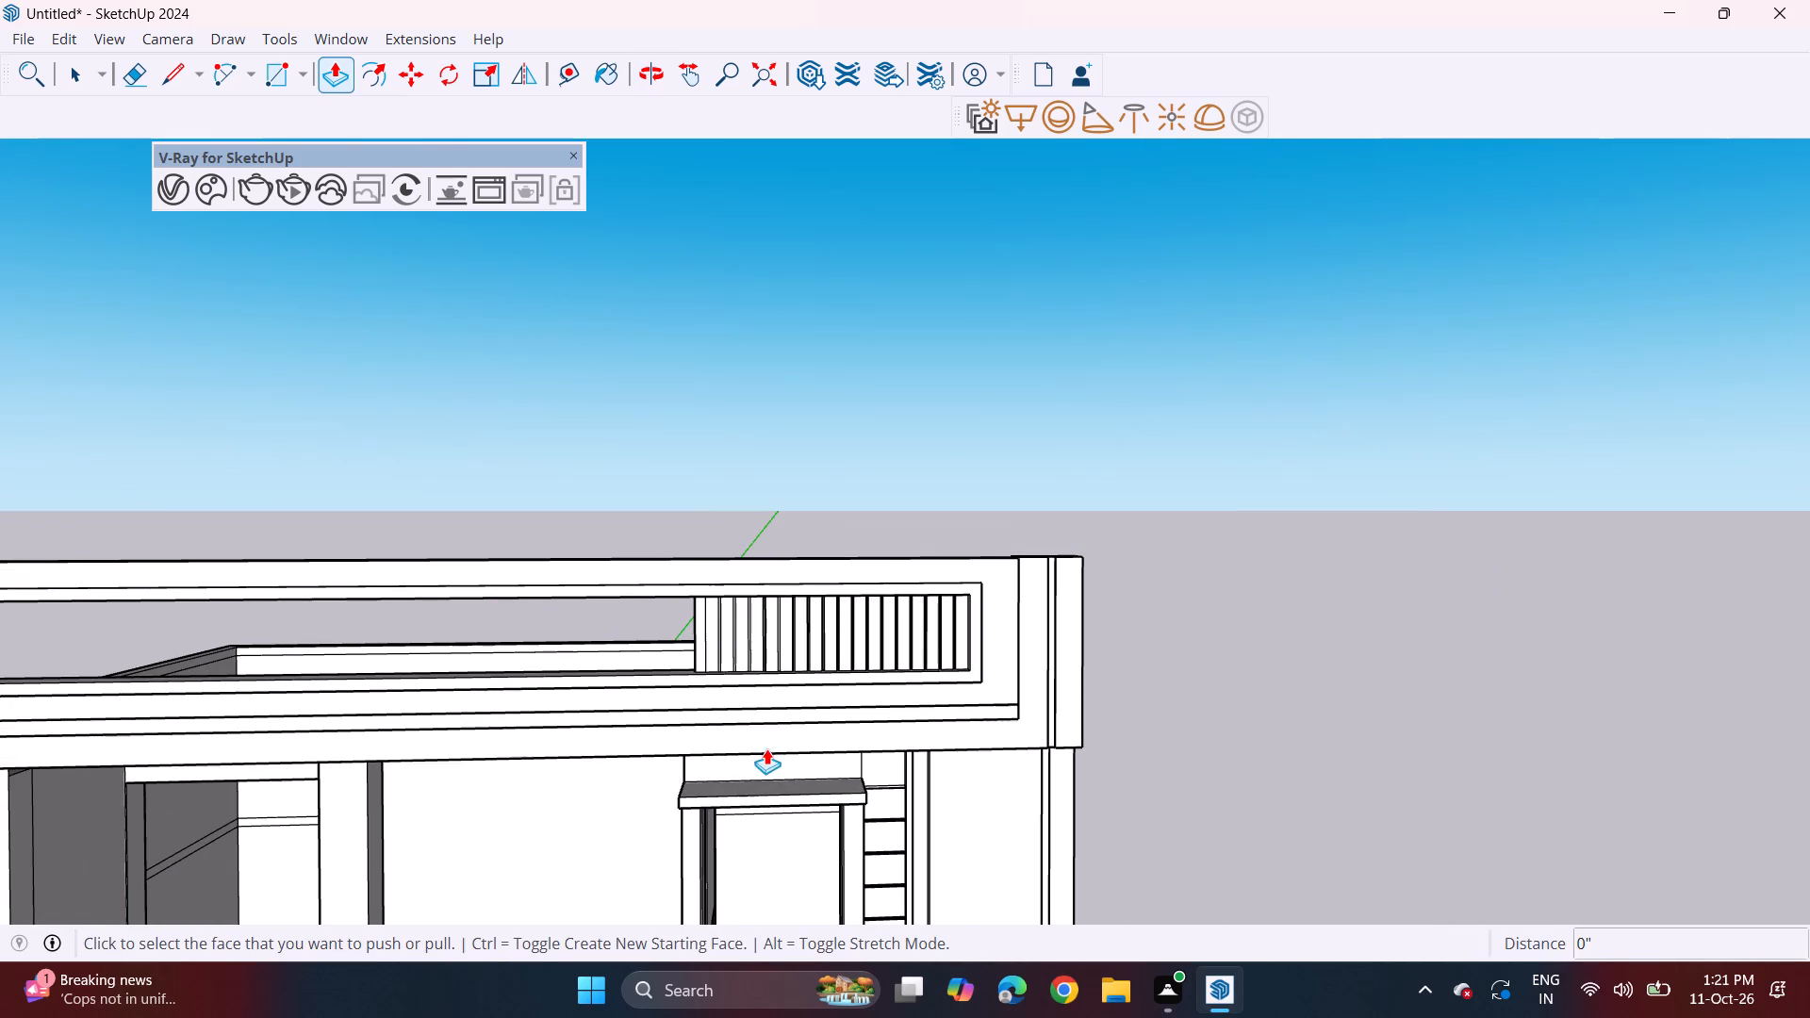
key(ctrl+z)
key(ctrl+z)
key(ctrl+z)
key(ctrl+z)
key(ctrl+z)
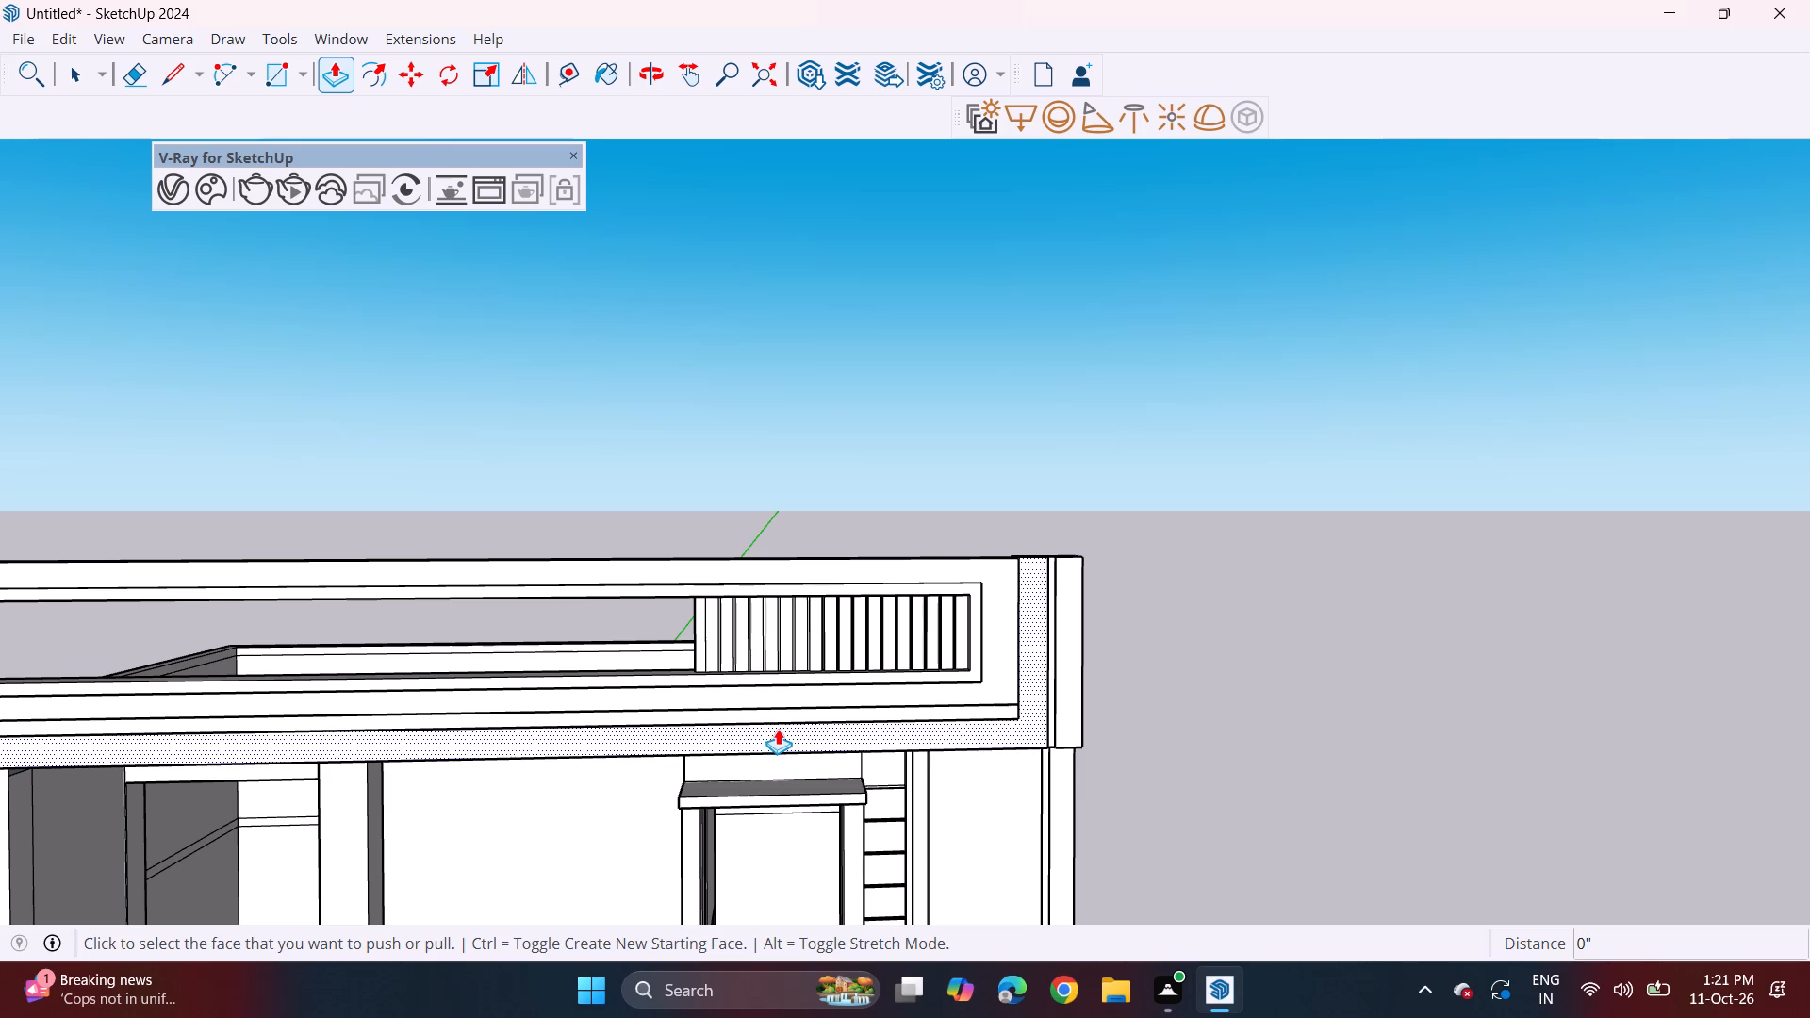
key(ctrl+z)
key(ctrl+z)
key(z)
key(ctrl+z)
key(ctrl+z)
key(ctrl+z)
key(ctrl+z)
key(ctrl+z)
key(ctrl+z)
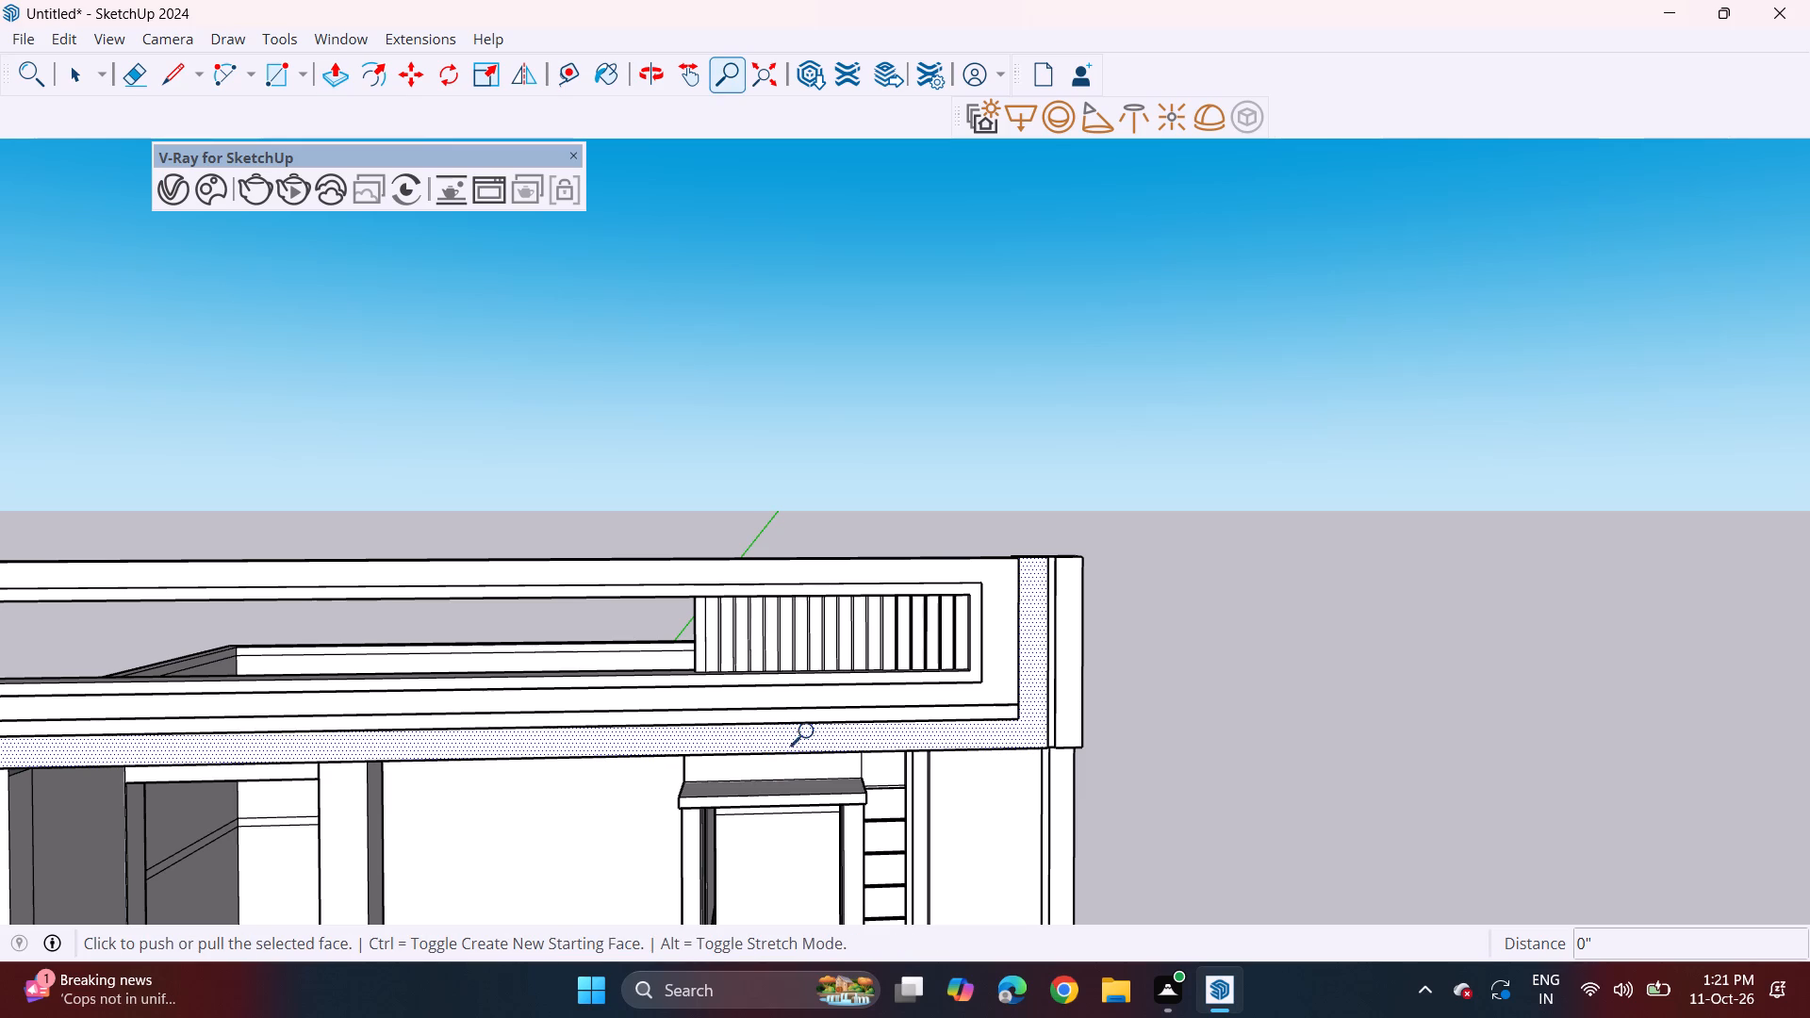
key(ctrl+z)
key(ctrl+z)
key(ctrl+z)
key(ctrl+z)
key(ctrl+z)
key(ctrl+z)
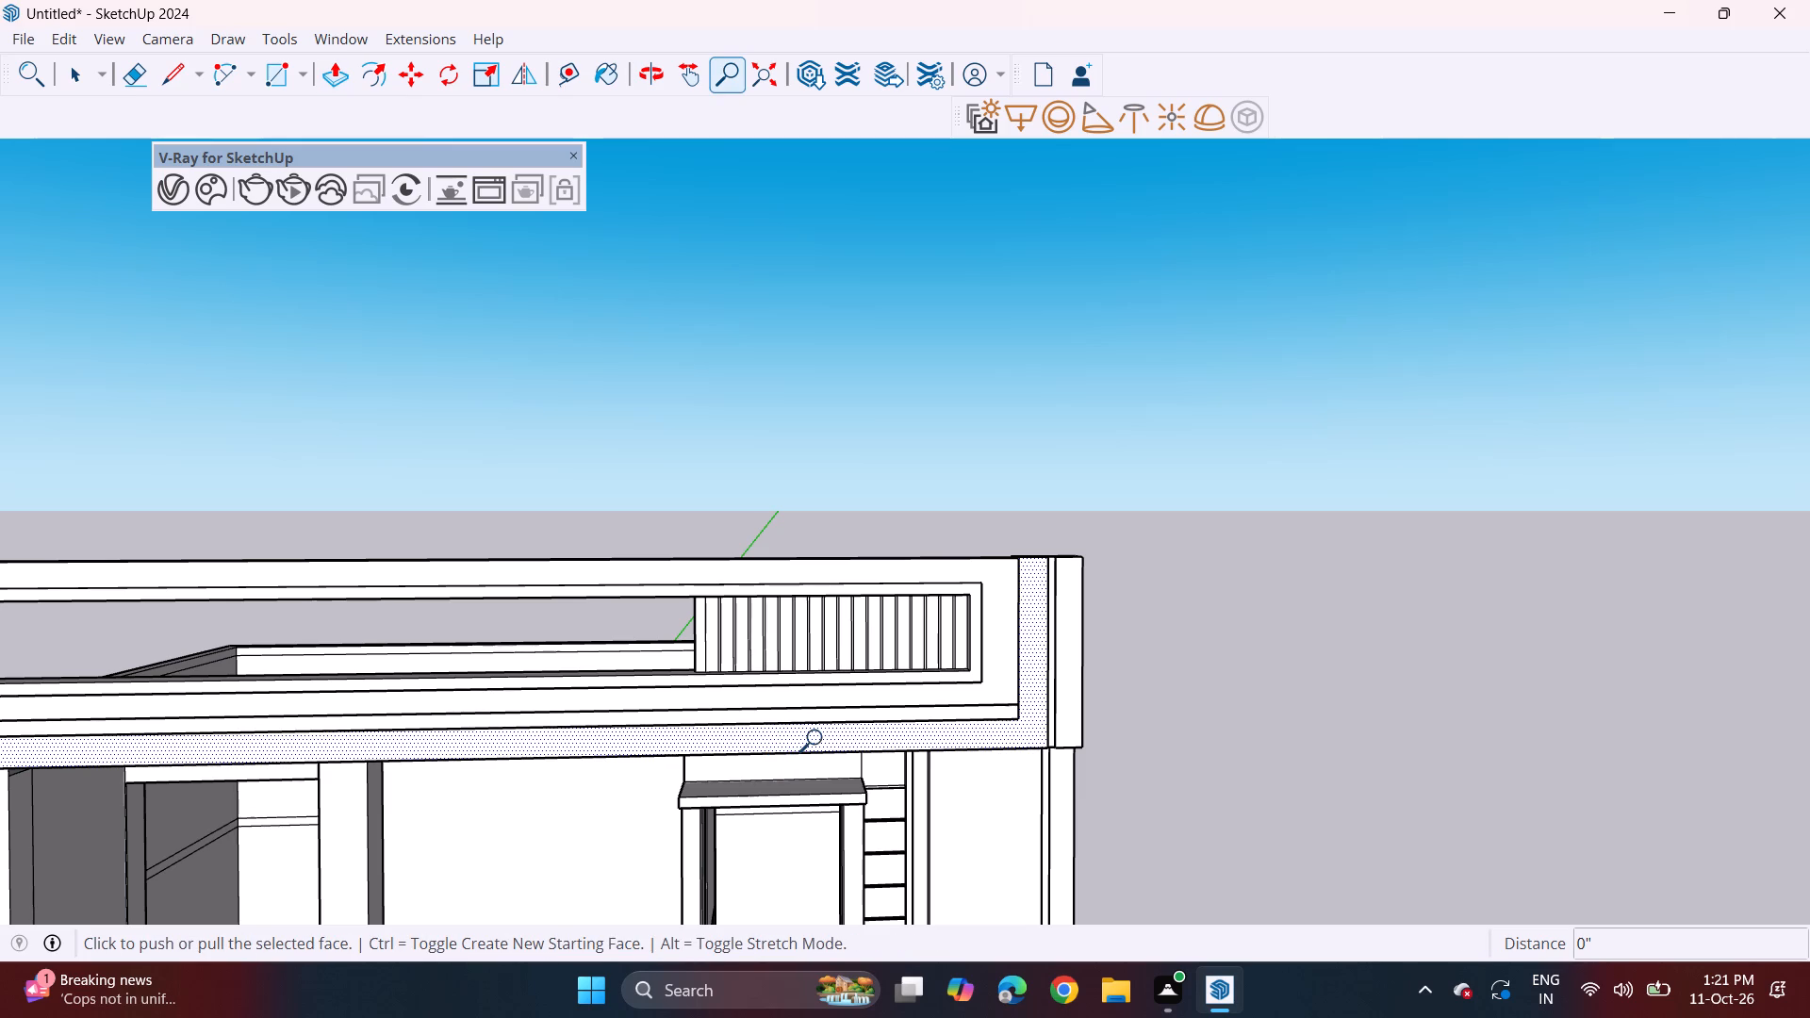
key(ctrl+z)
key(ctrl+z)
key(ctrl+z)
Draw a full-height rectangle about 1 7/8" by 2' 7 1/8" on the plain infill panel, against the frame's end.
middle_drag(842, 672, 963, 546)
scroll(989, 561, up, 4)
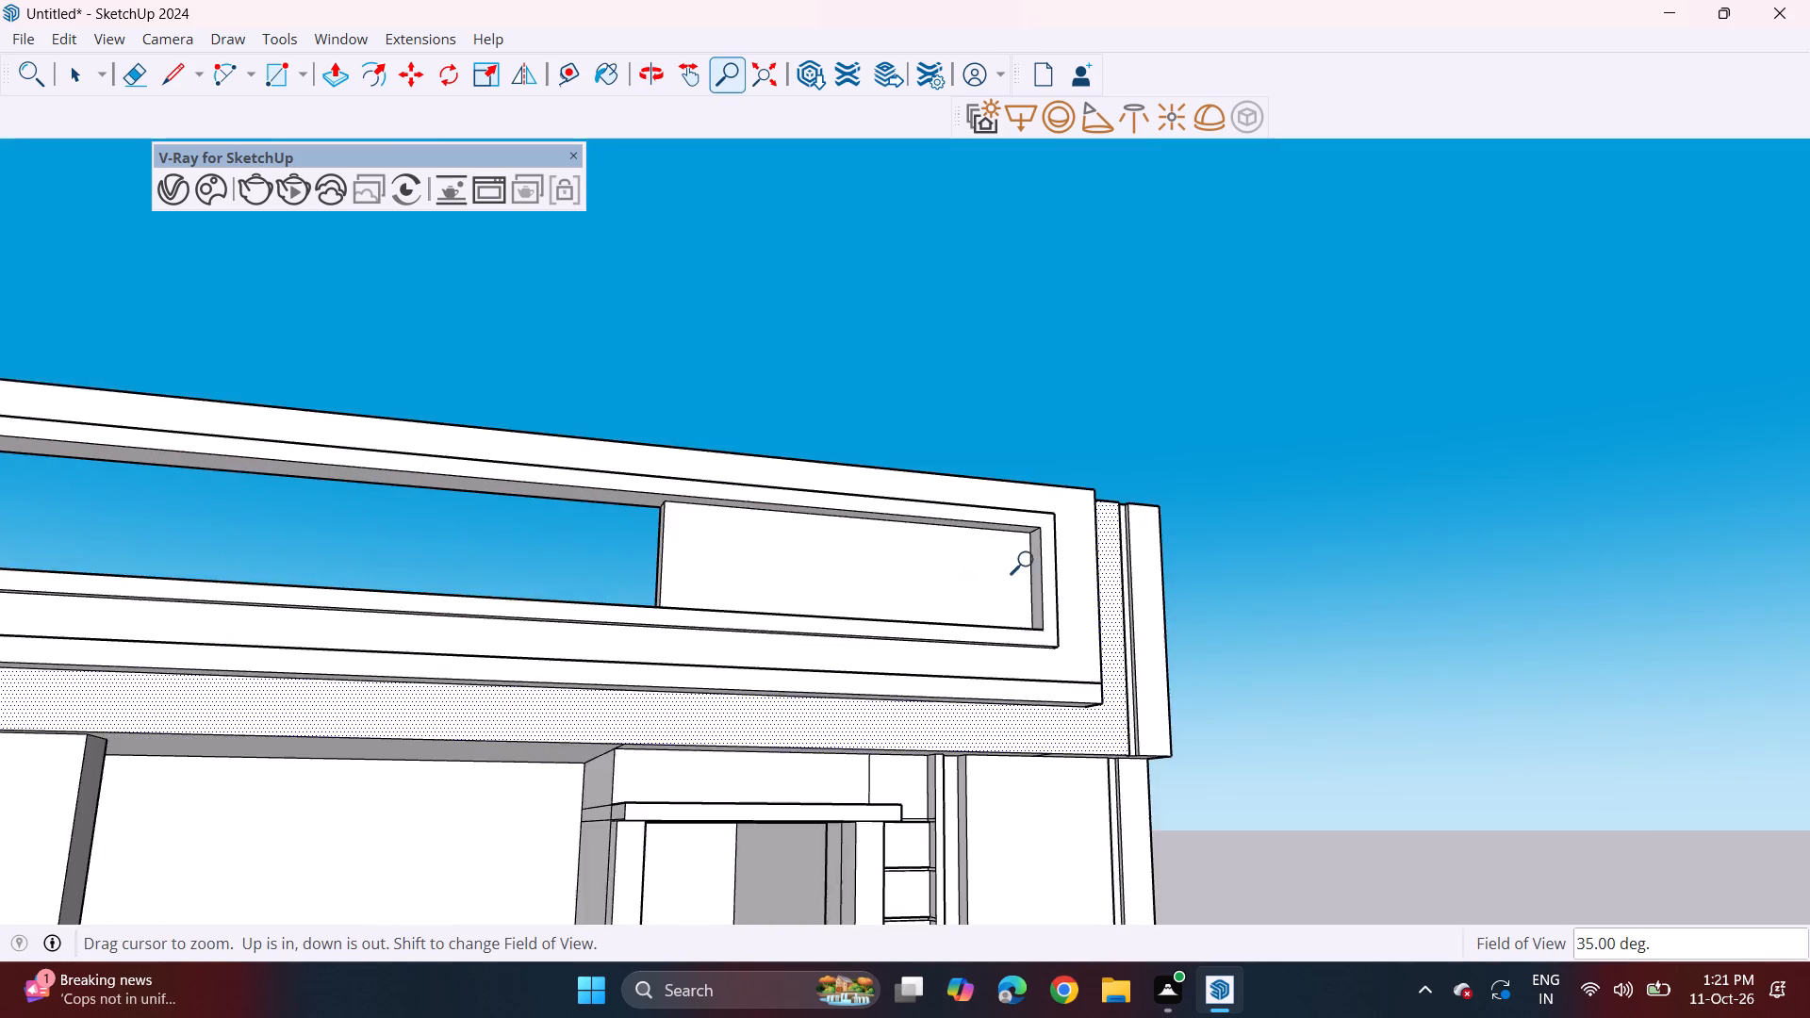
scroll(1030, 561, up, 2)
middle_drag(1030, 591, 998, 671)
key(space)
key(r)
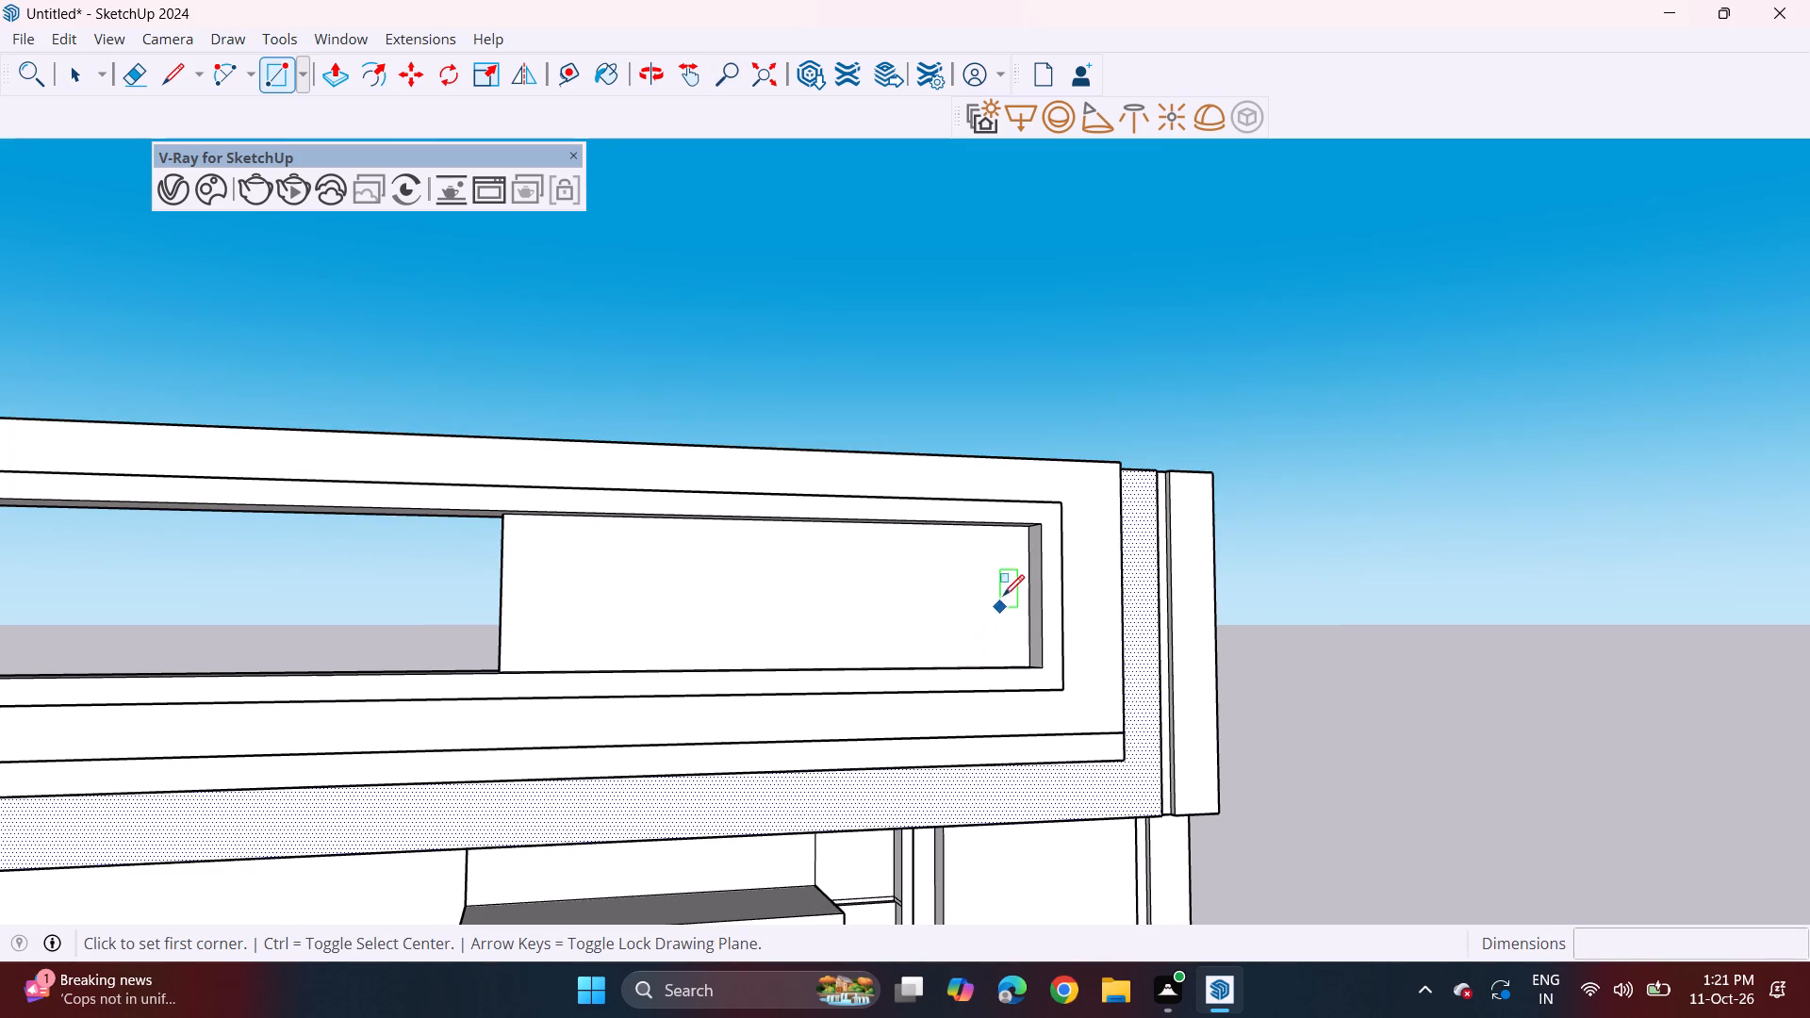
scroll(1005, 593, up, 7)
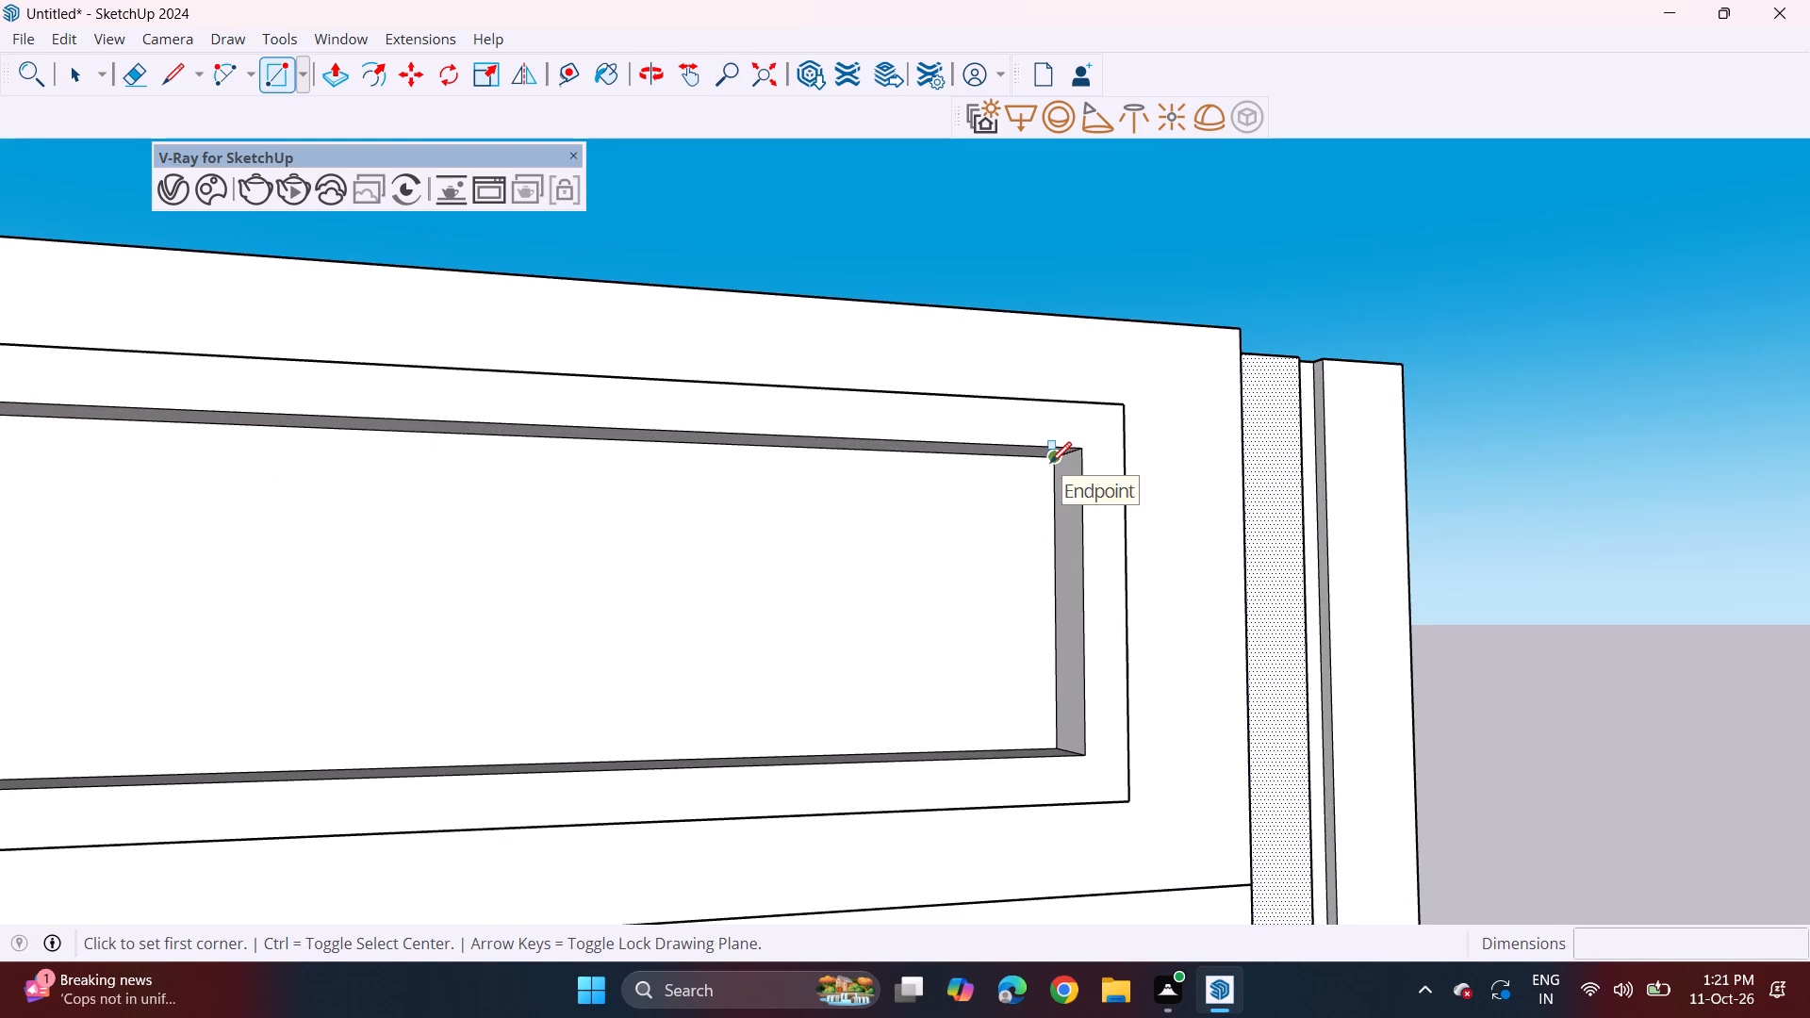
drag(1050, 463, 1046, 481)
middle_drag(1014, 748, 1001, 817)
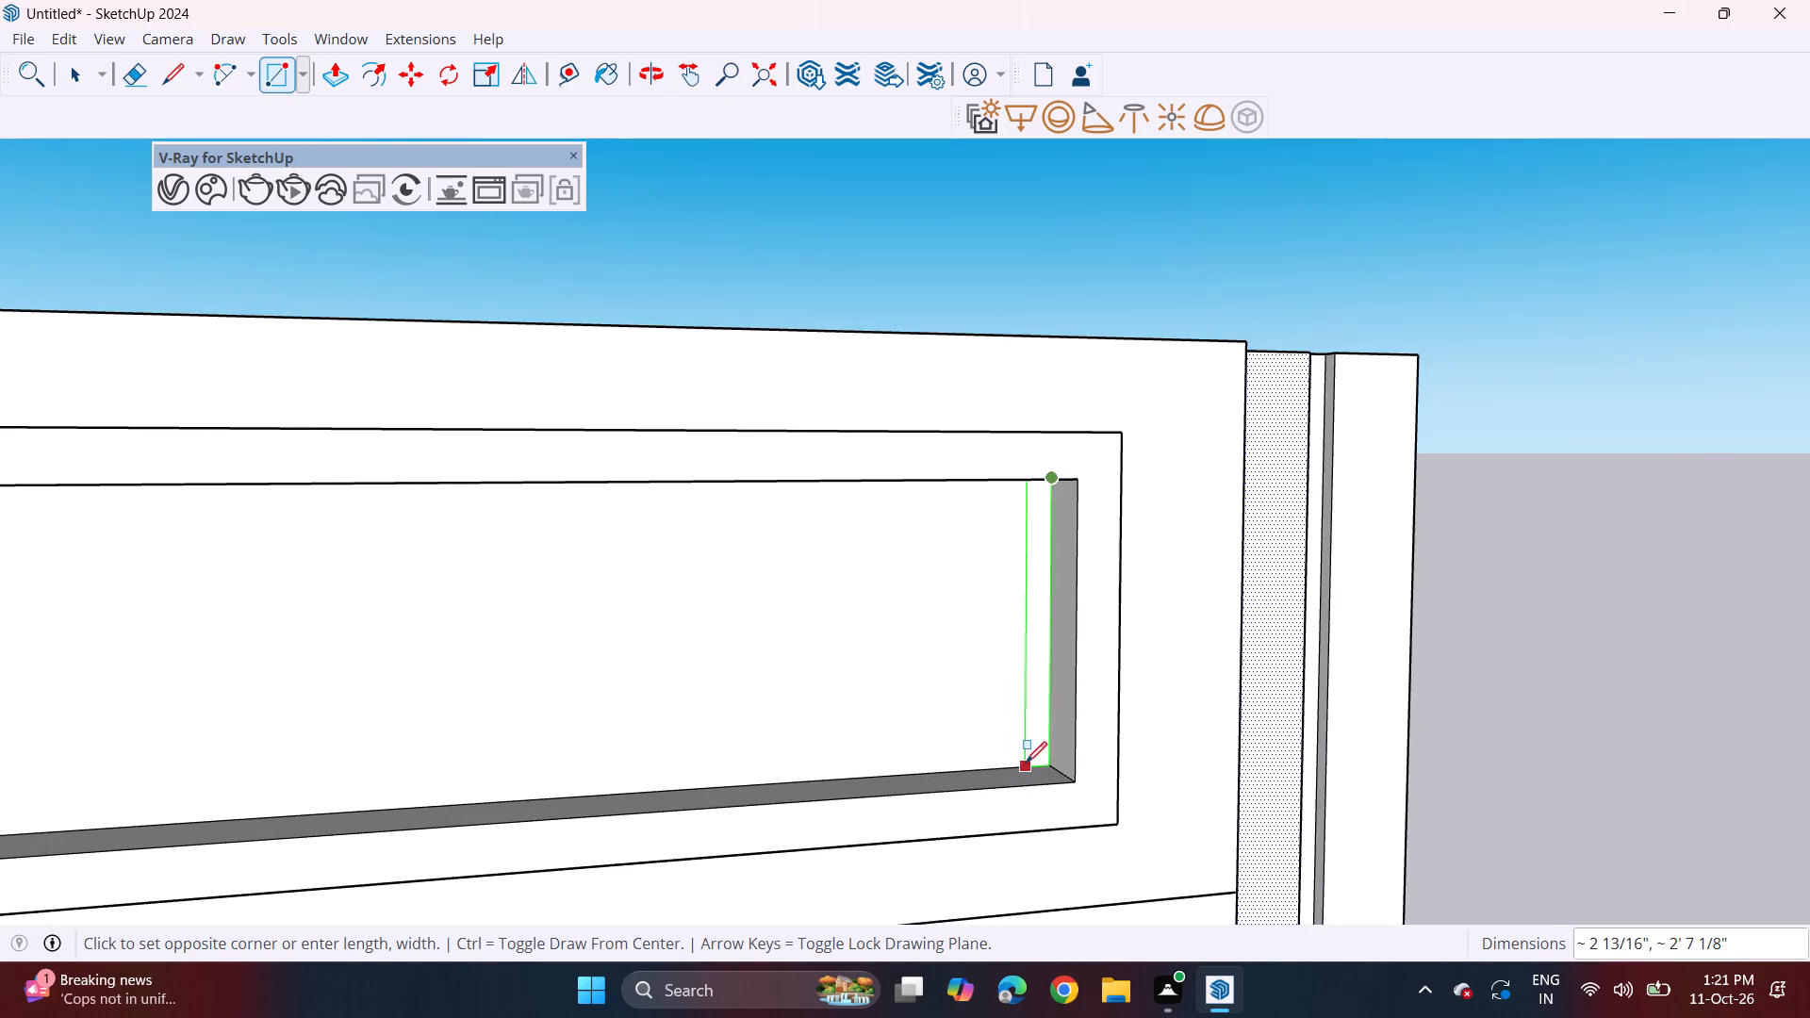
scroll(1026, 763, up, 8)
click(1043, 764)
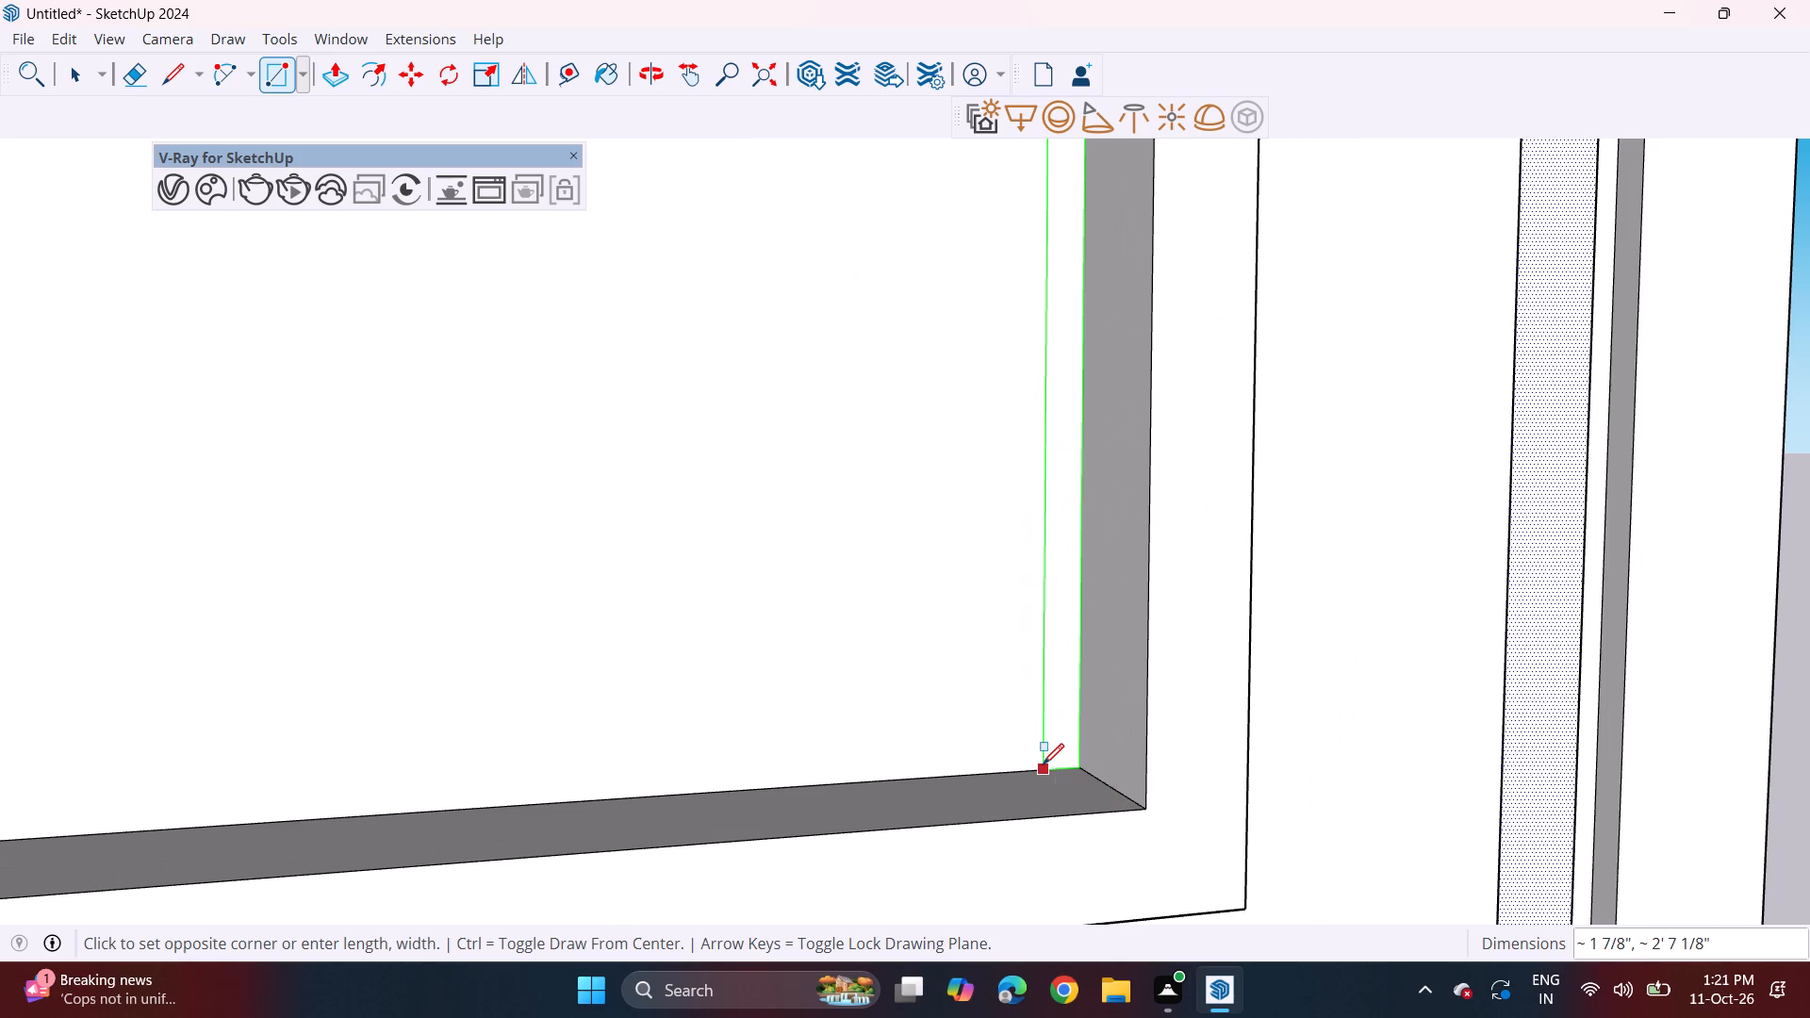
scroll(1037, 731, down, 7)
Copy the narrow rectangle about 3 1/8" along the panel and multiply the copy by 8 at that spacing.
key(space)
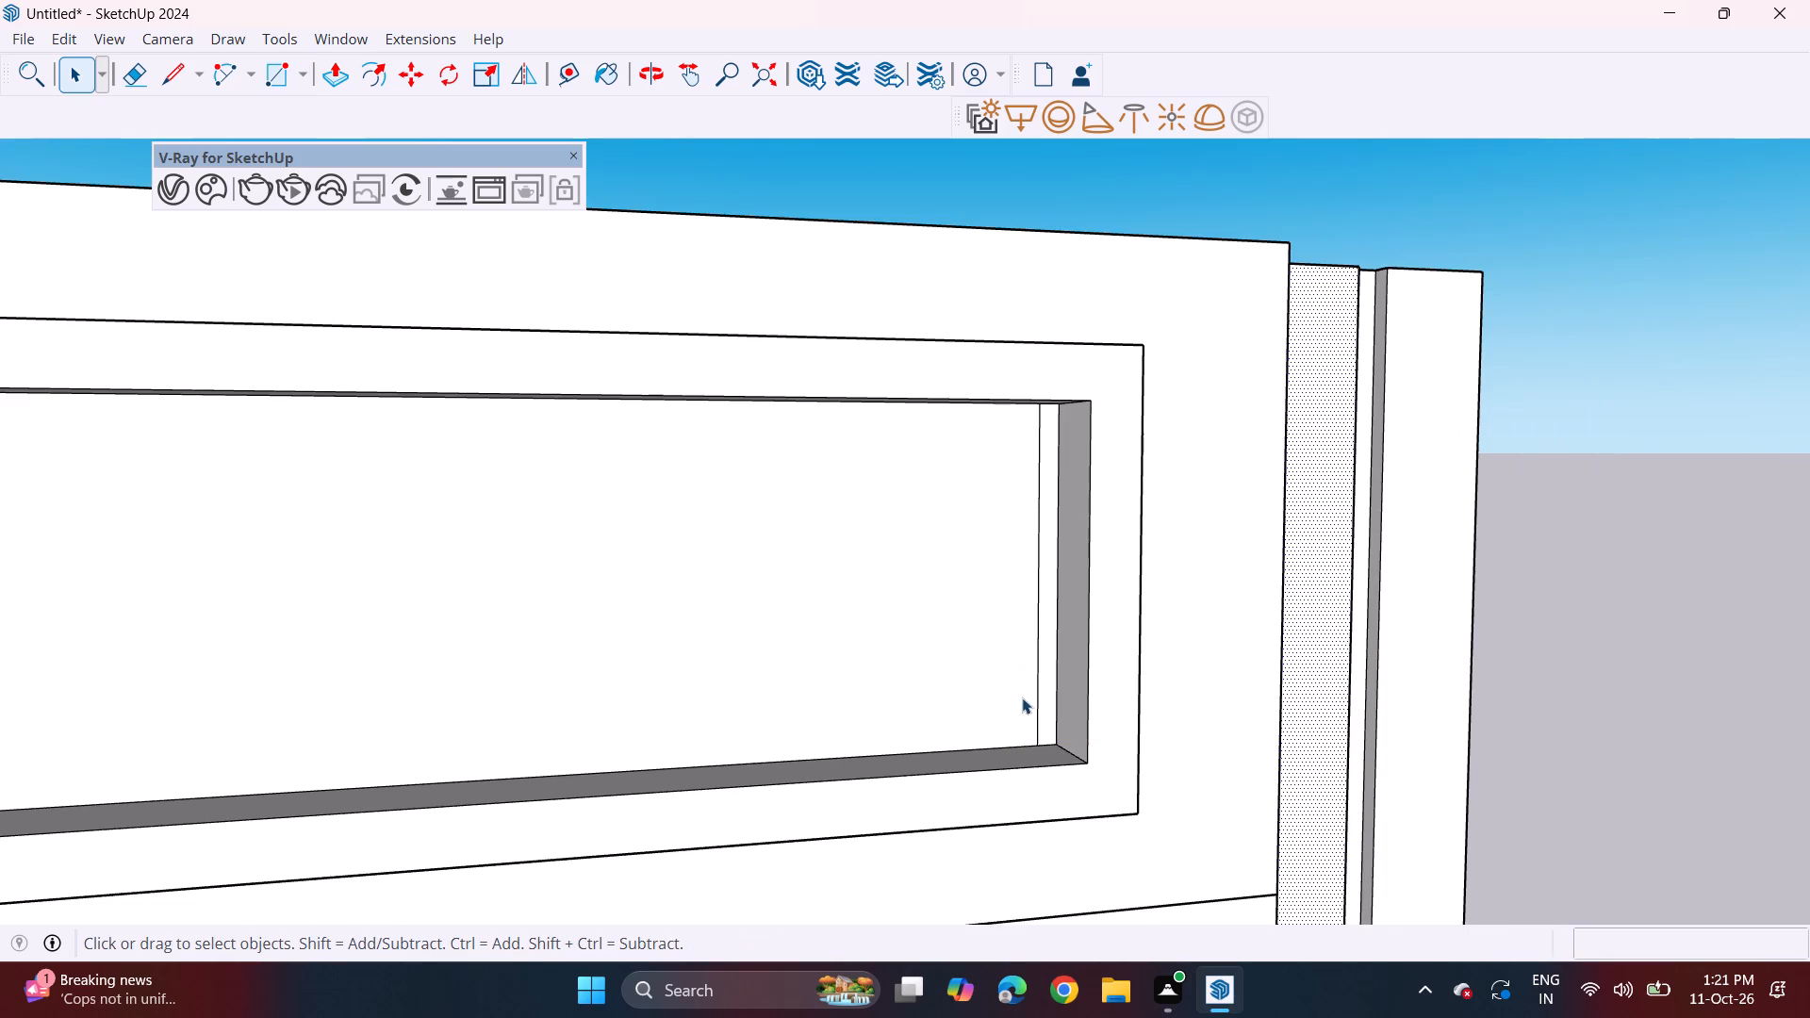
double_click(1045, 675)
scroll(1048, 747, up, 2)
key(m)
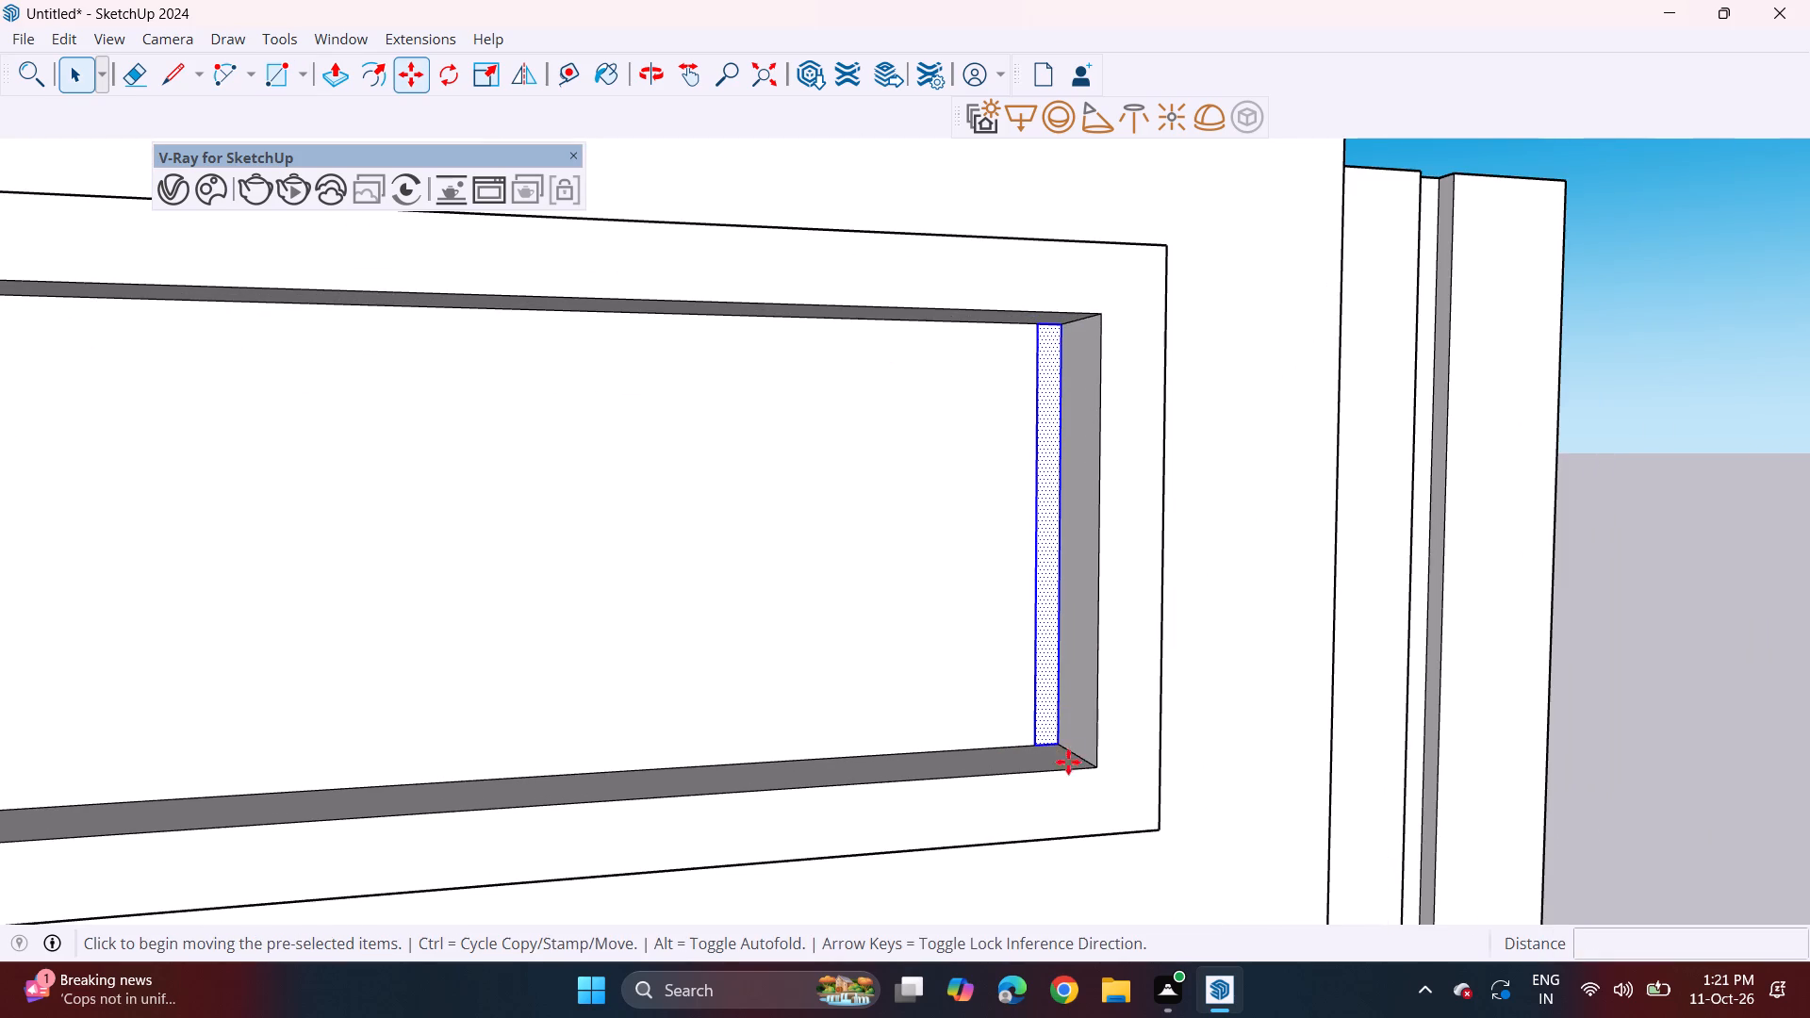
click(1067, 747)
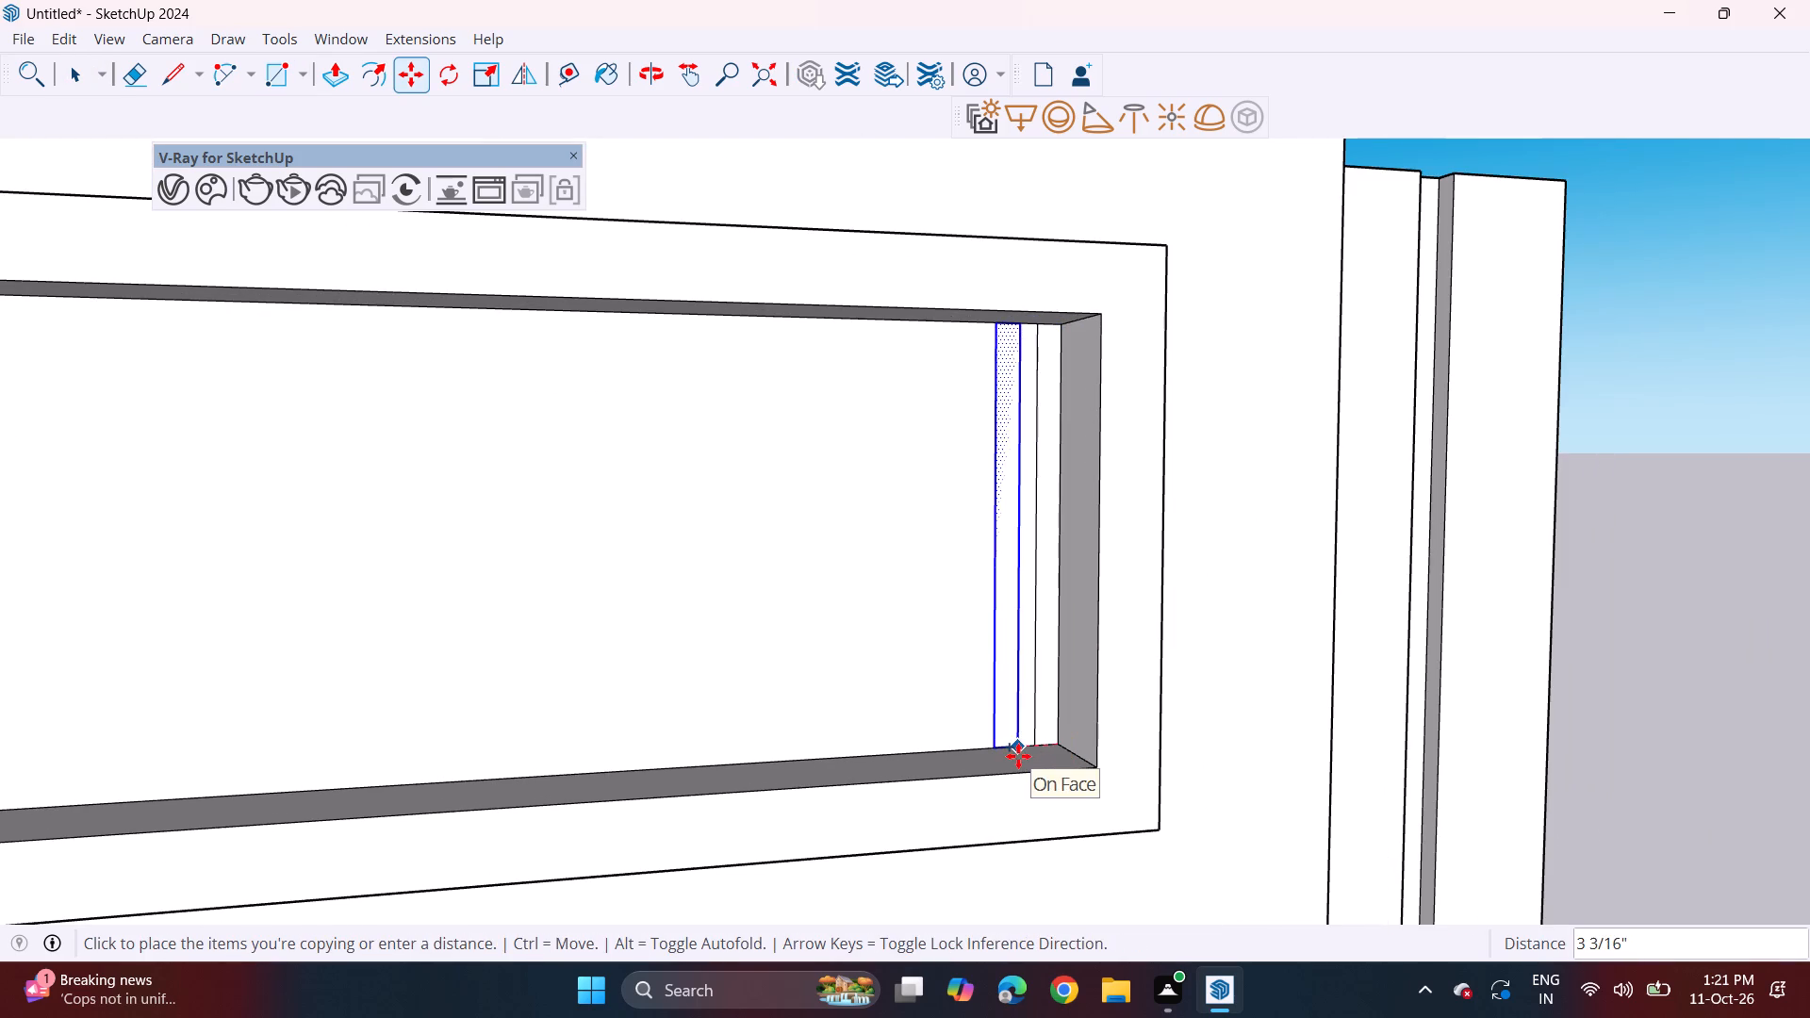
click(1019, 755)
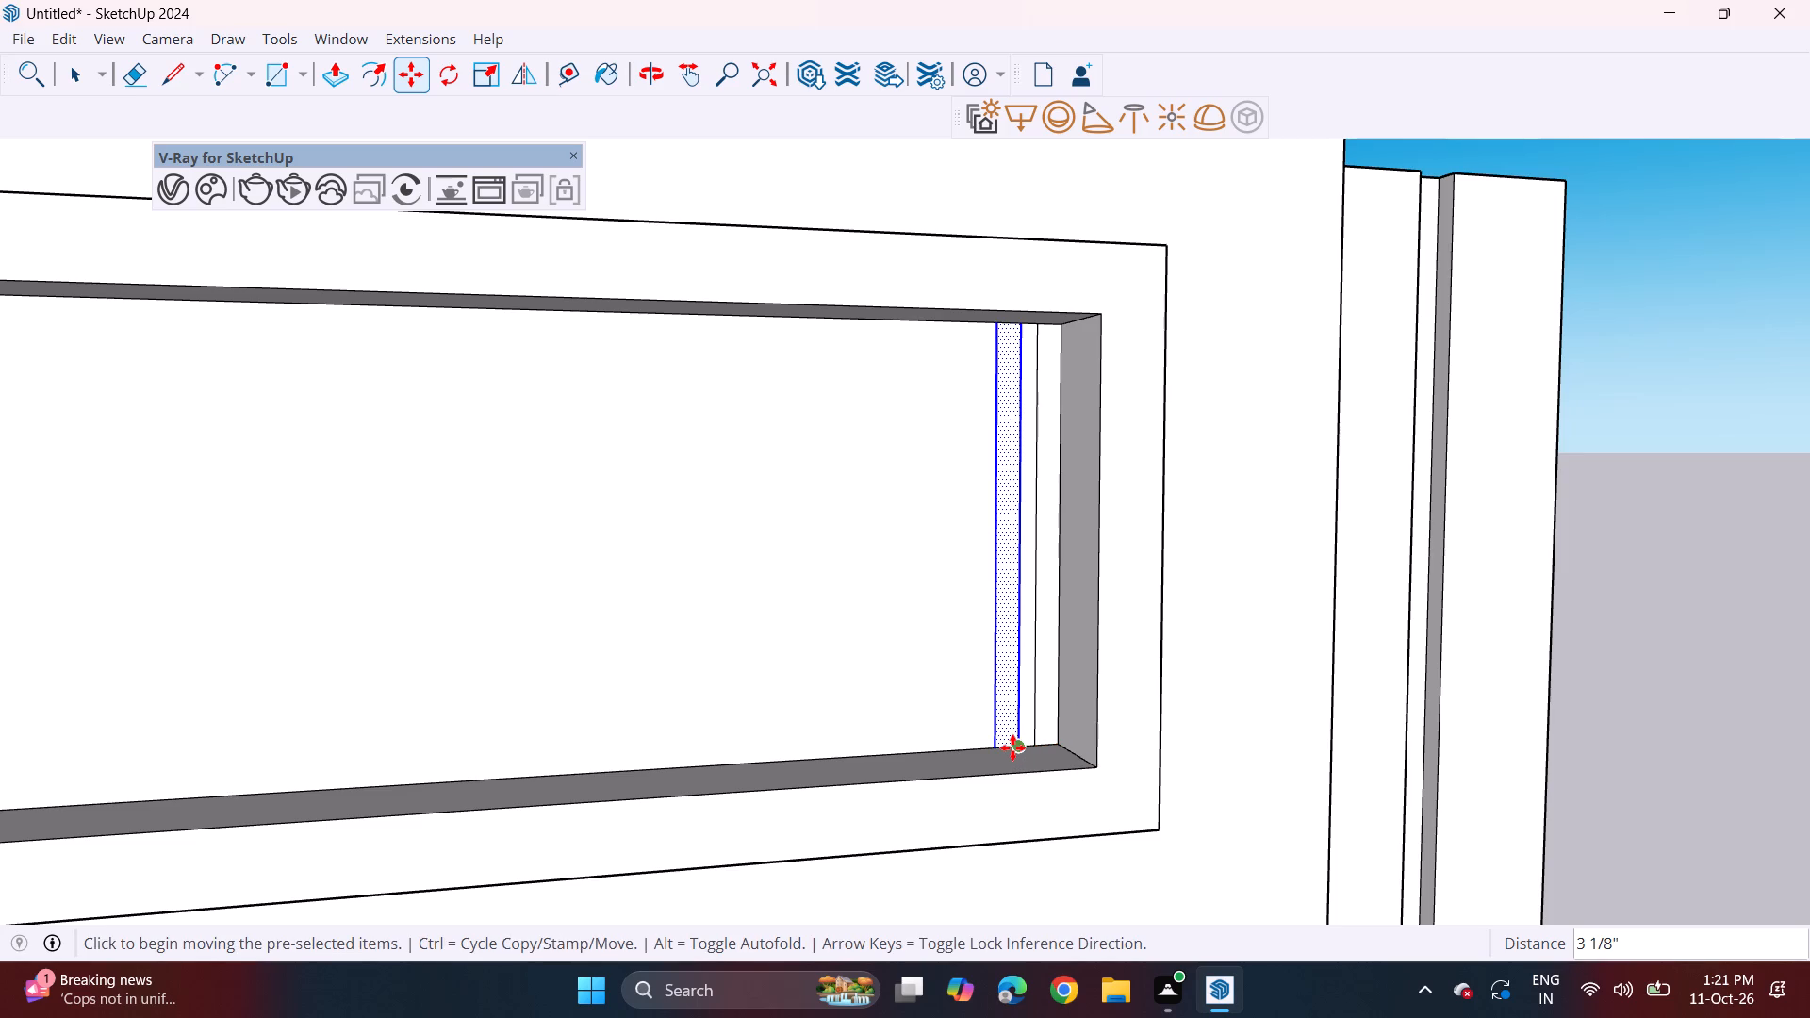
key(shift+asterisk)
key(8)
key(Return)
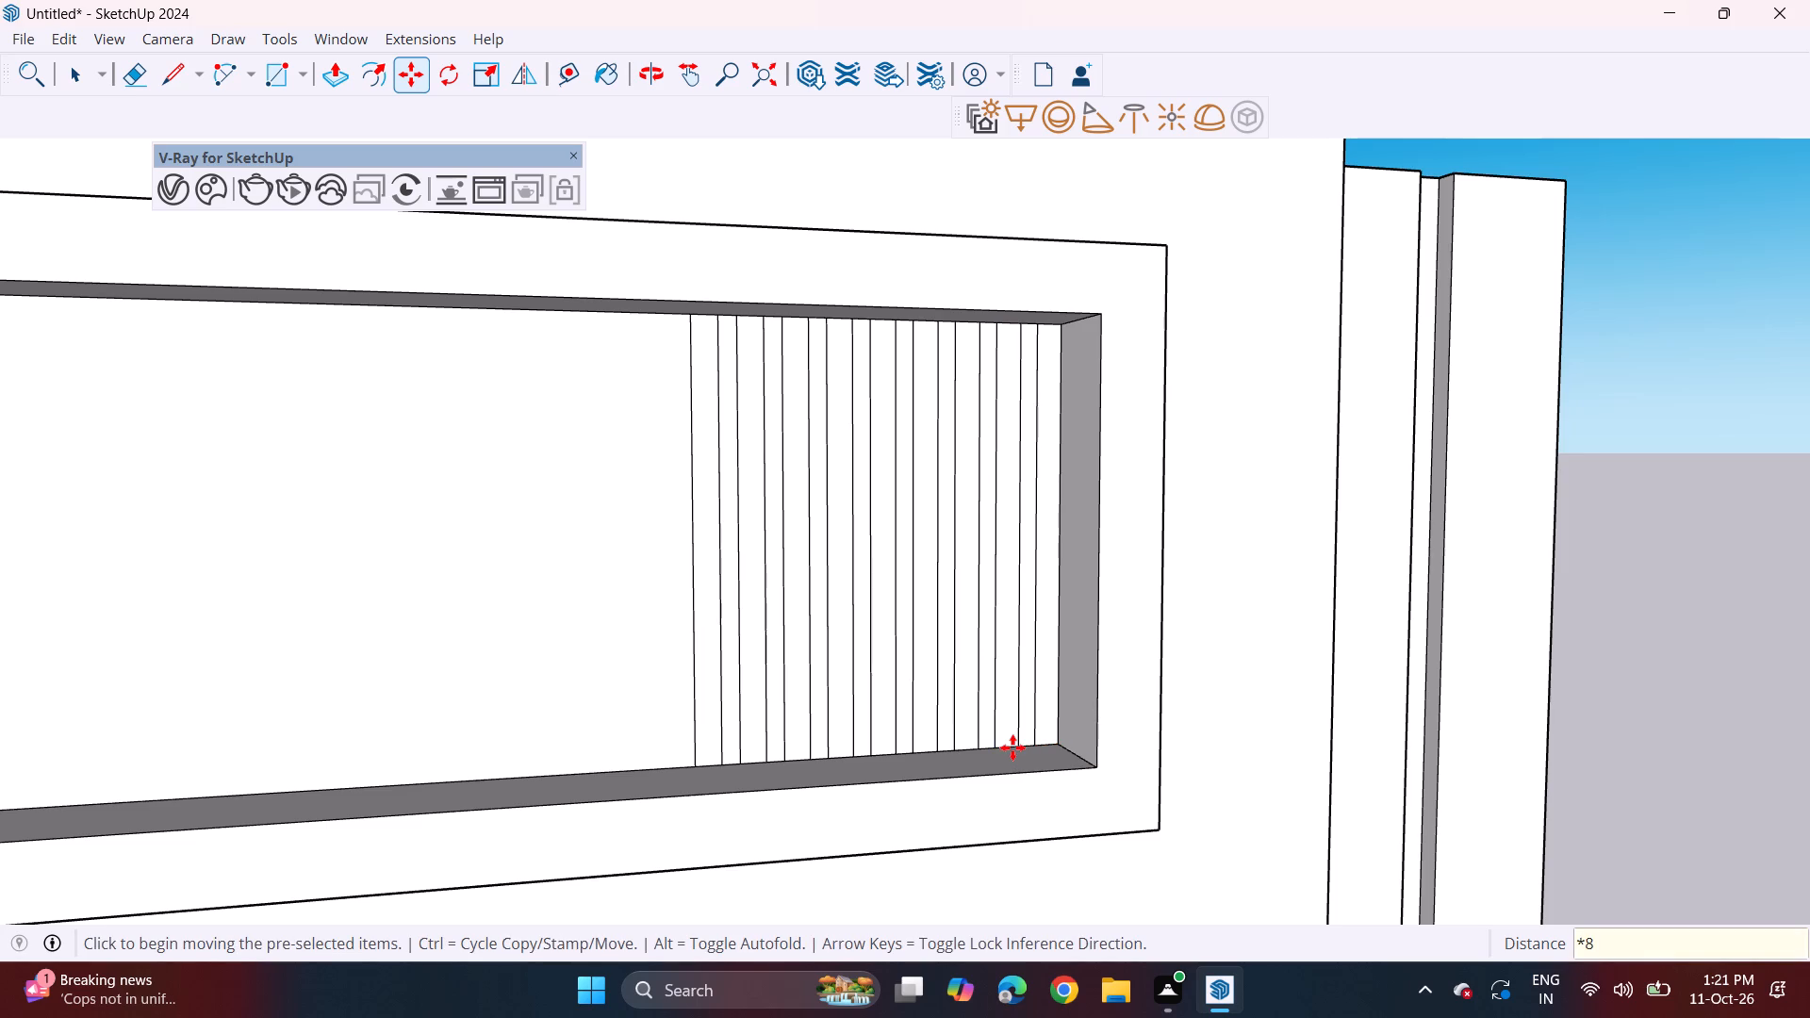
Copy the last strip outline 3 1/8" further along the infill panel and multiply the copy by 8.
scroll(958, 721, down, 7)
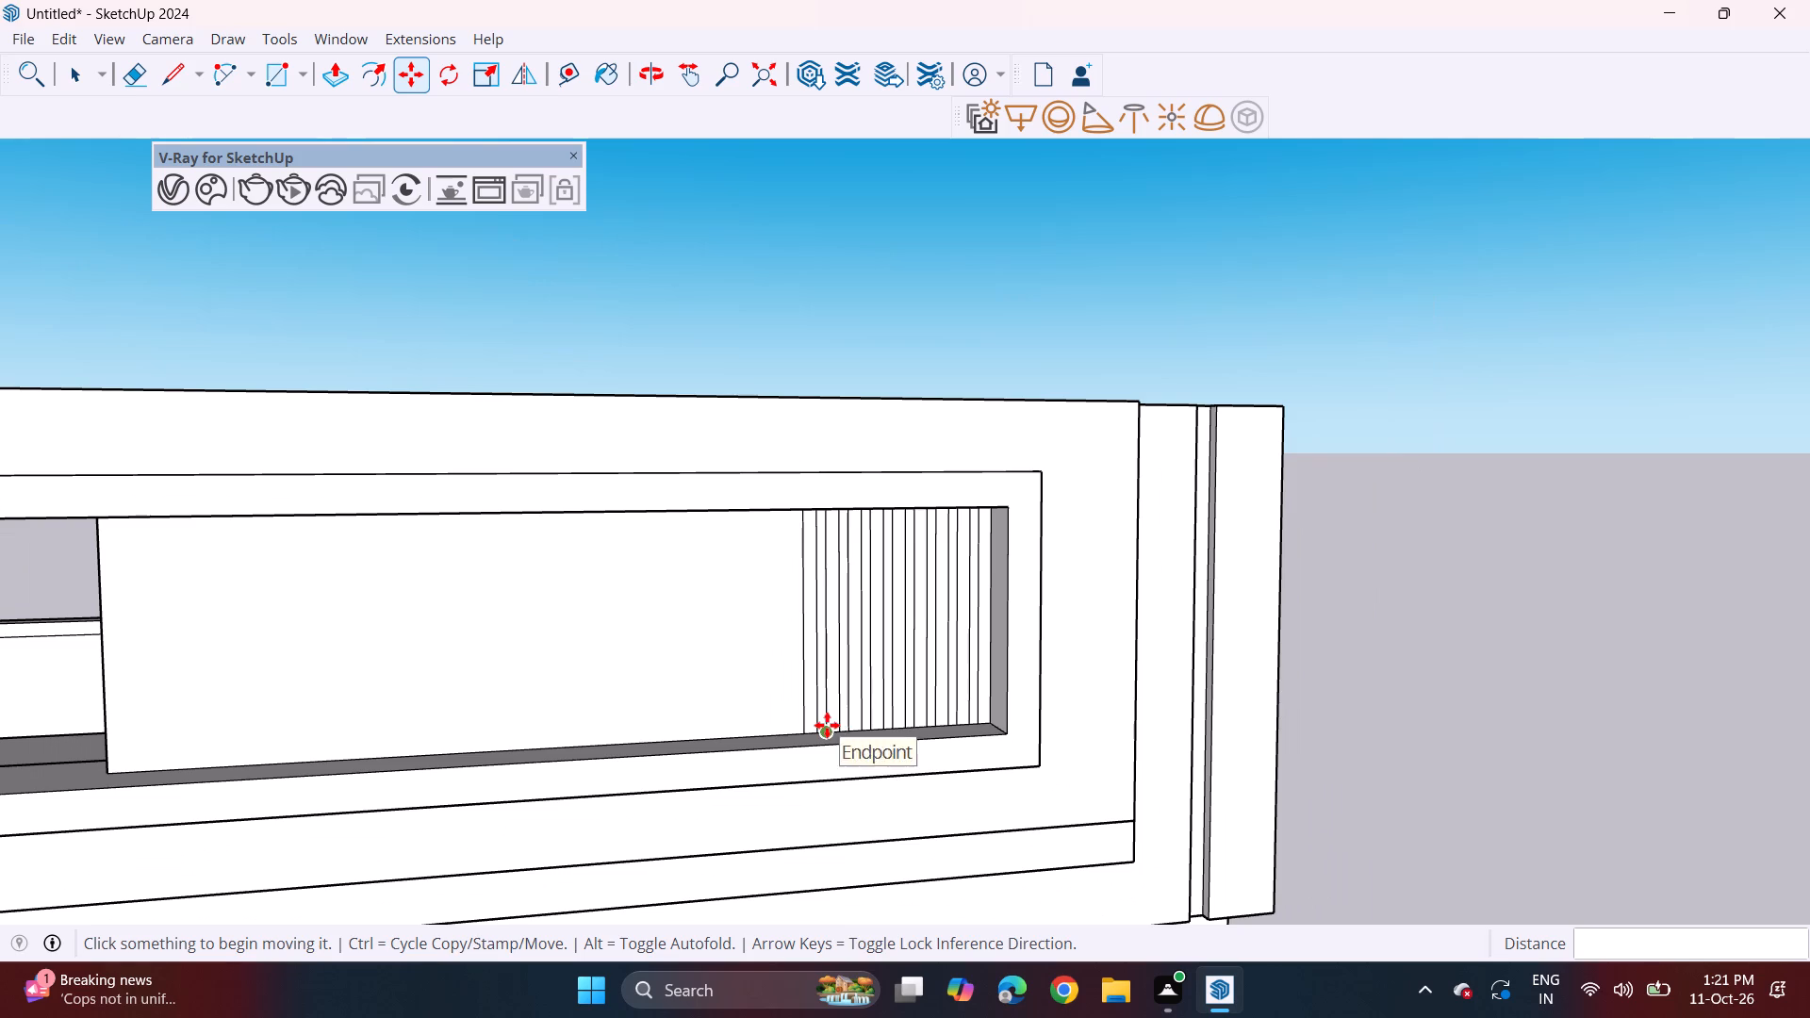
scroll(836, 700, up, 7)
key(space)
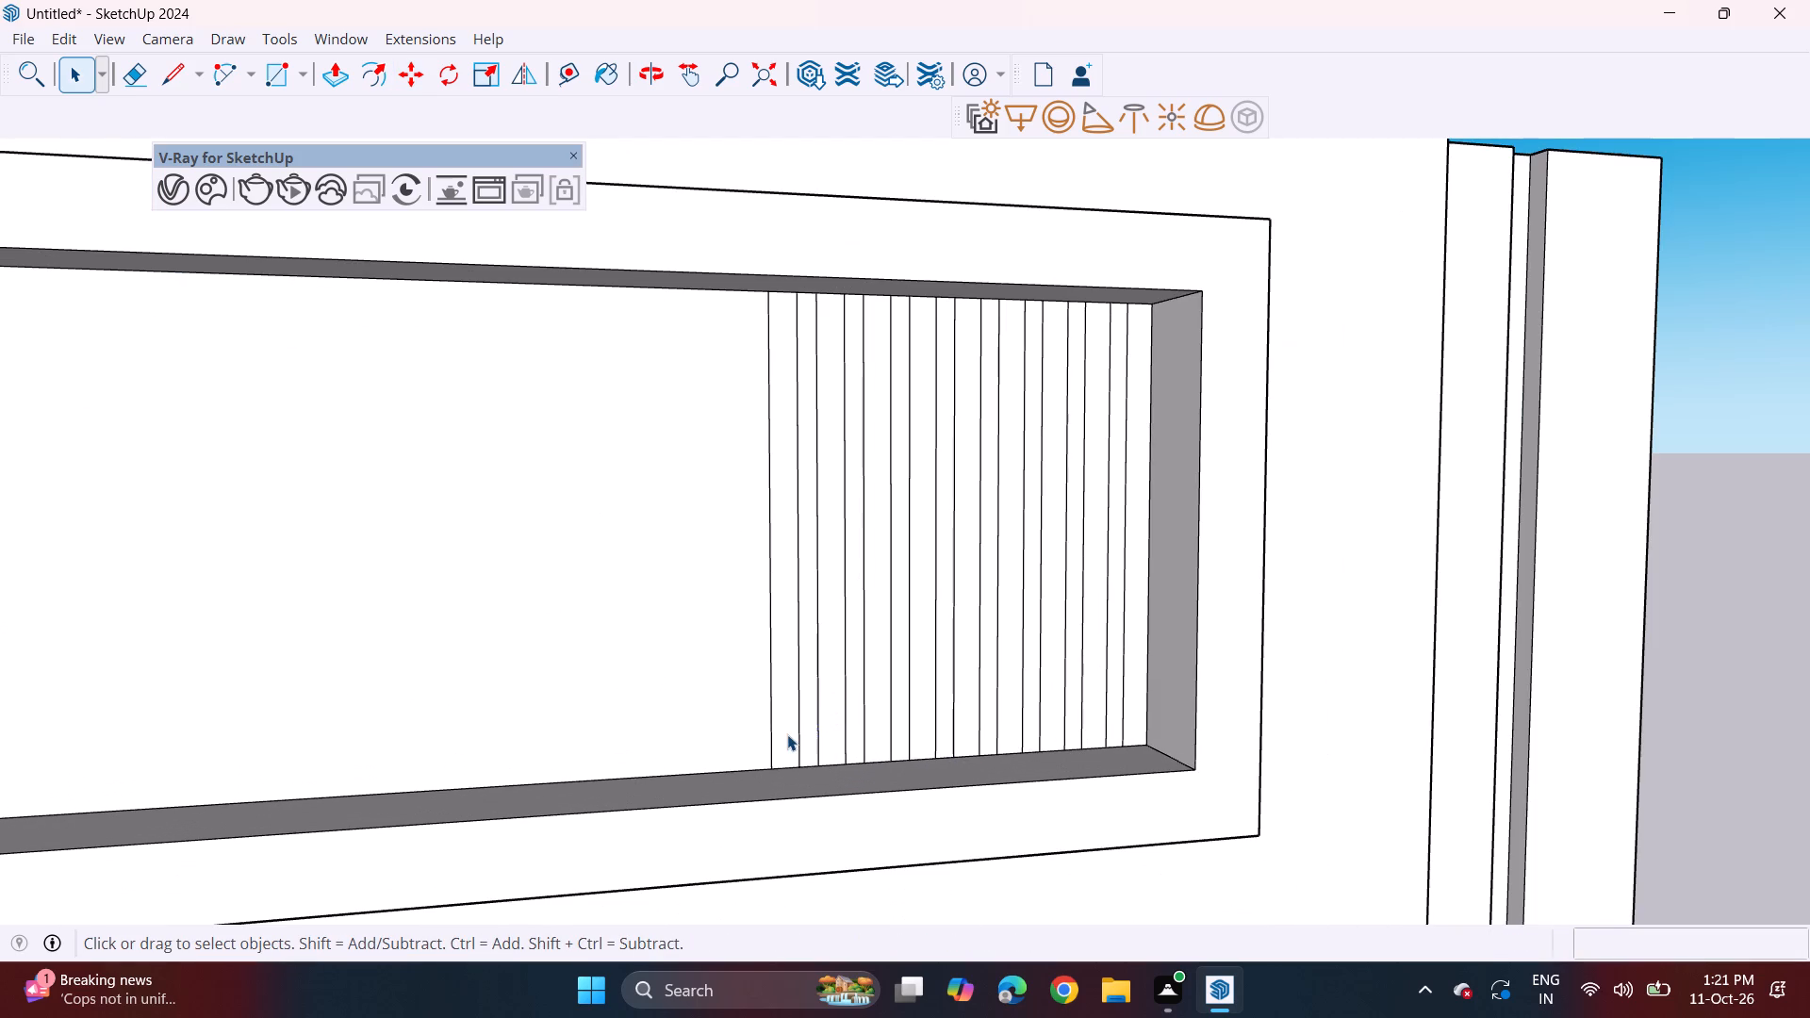
double_click(787, 734)
scroll(795, 742, up, 3)
key(m)
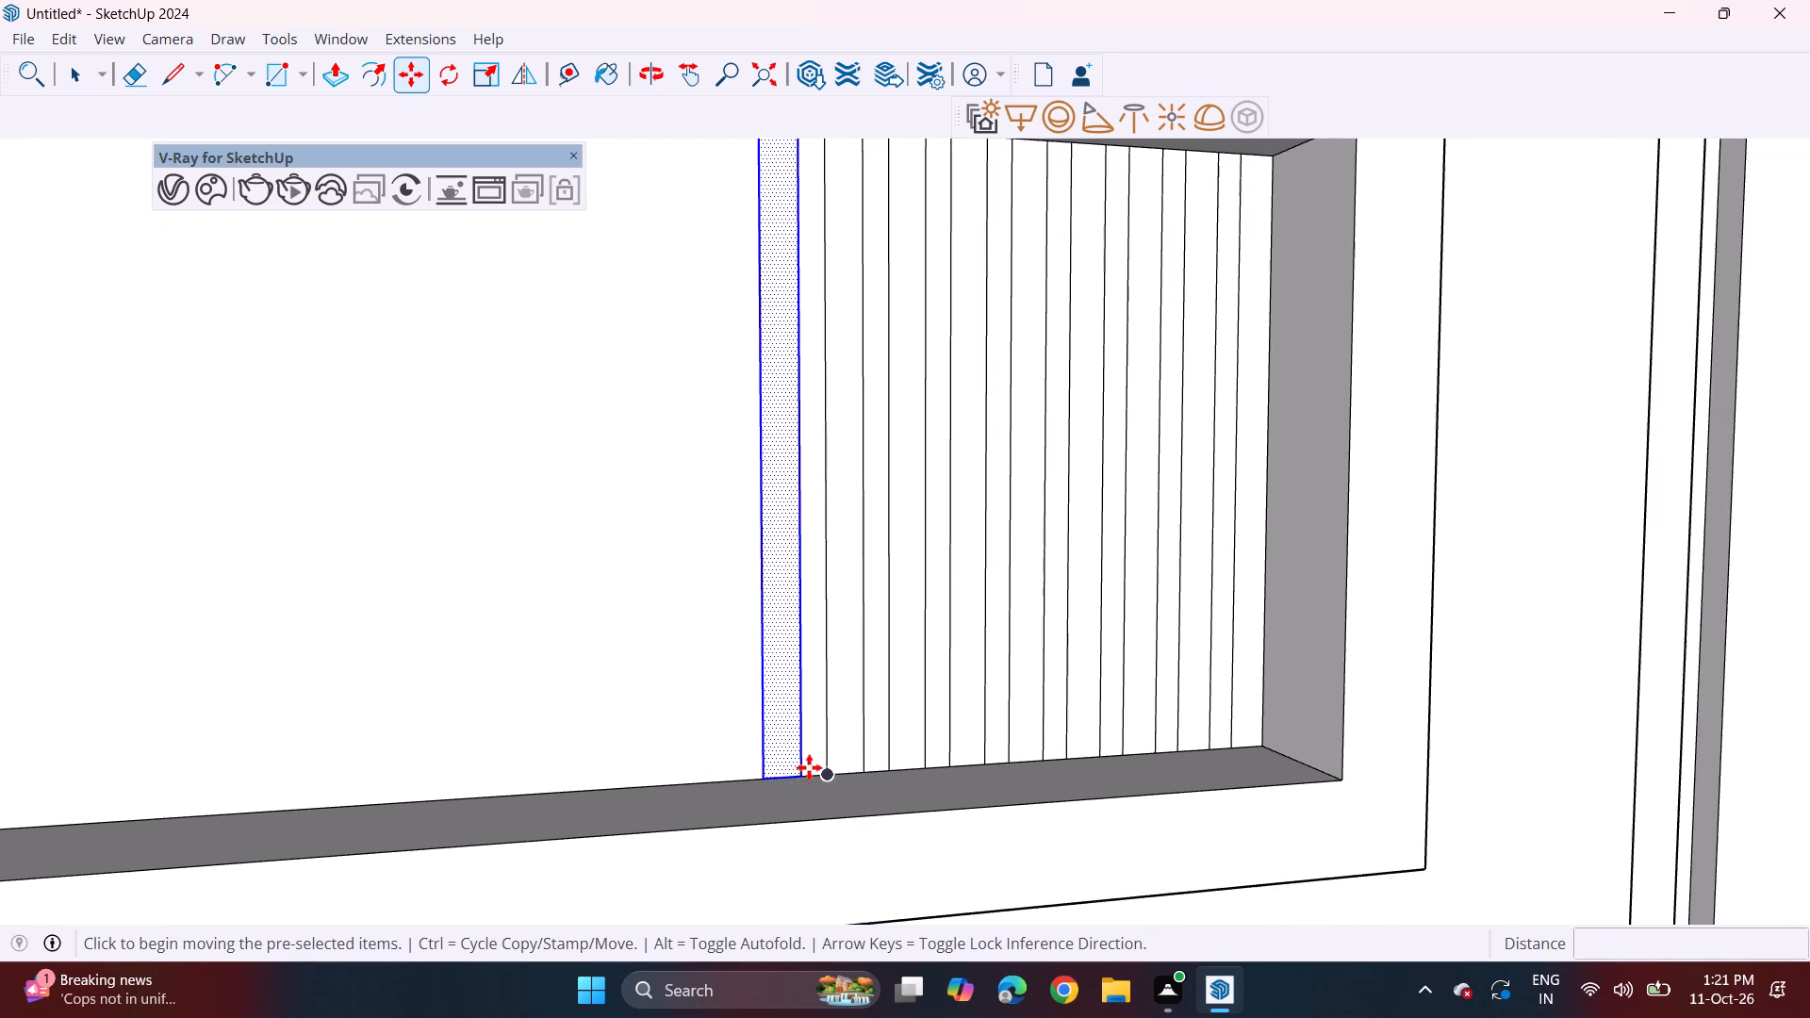
click(826, 773)
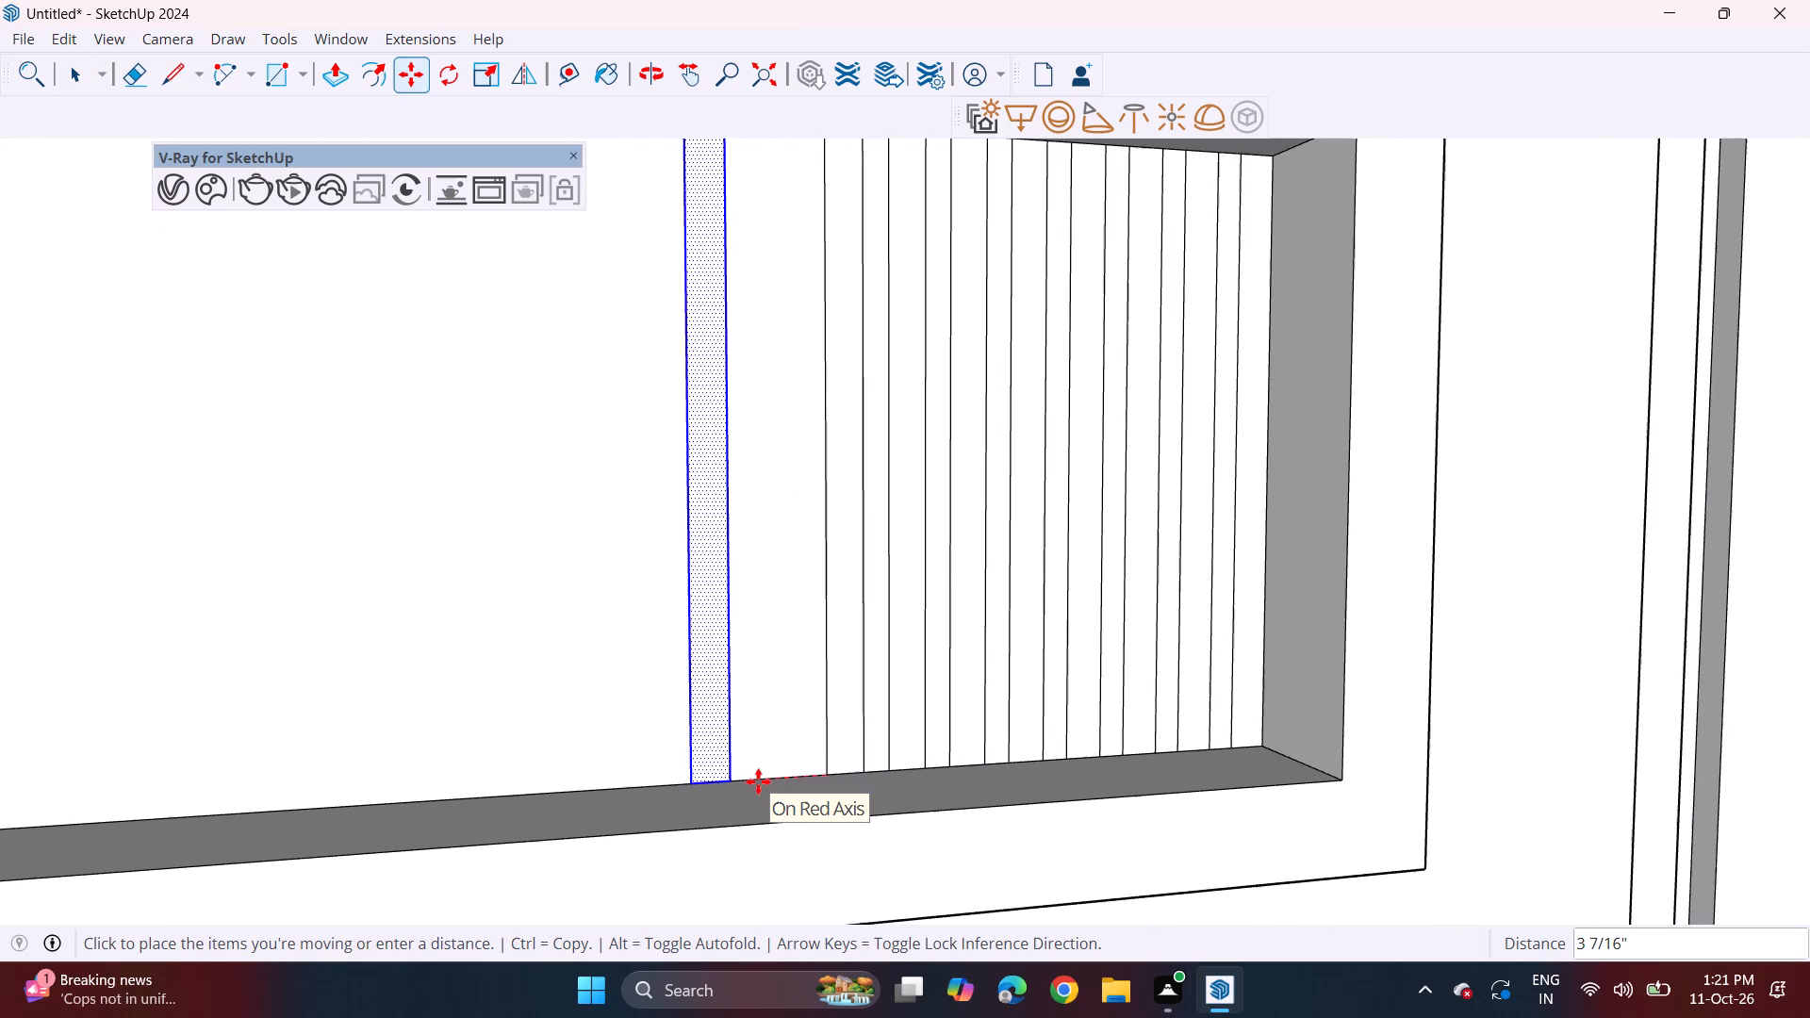
key(Escape)
click(827, 772)
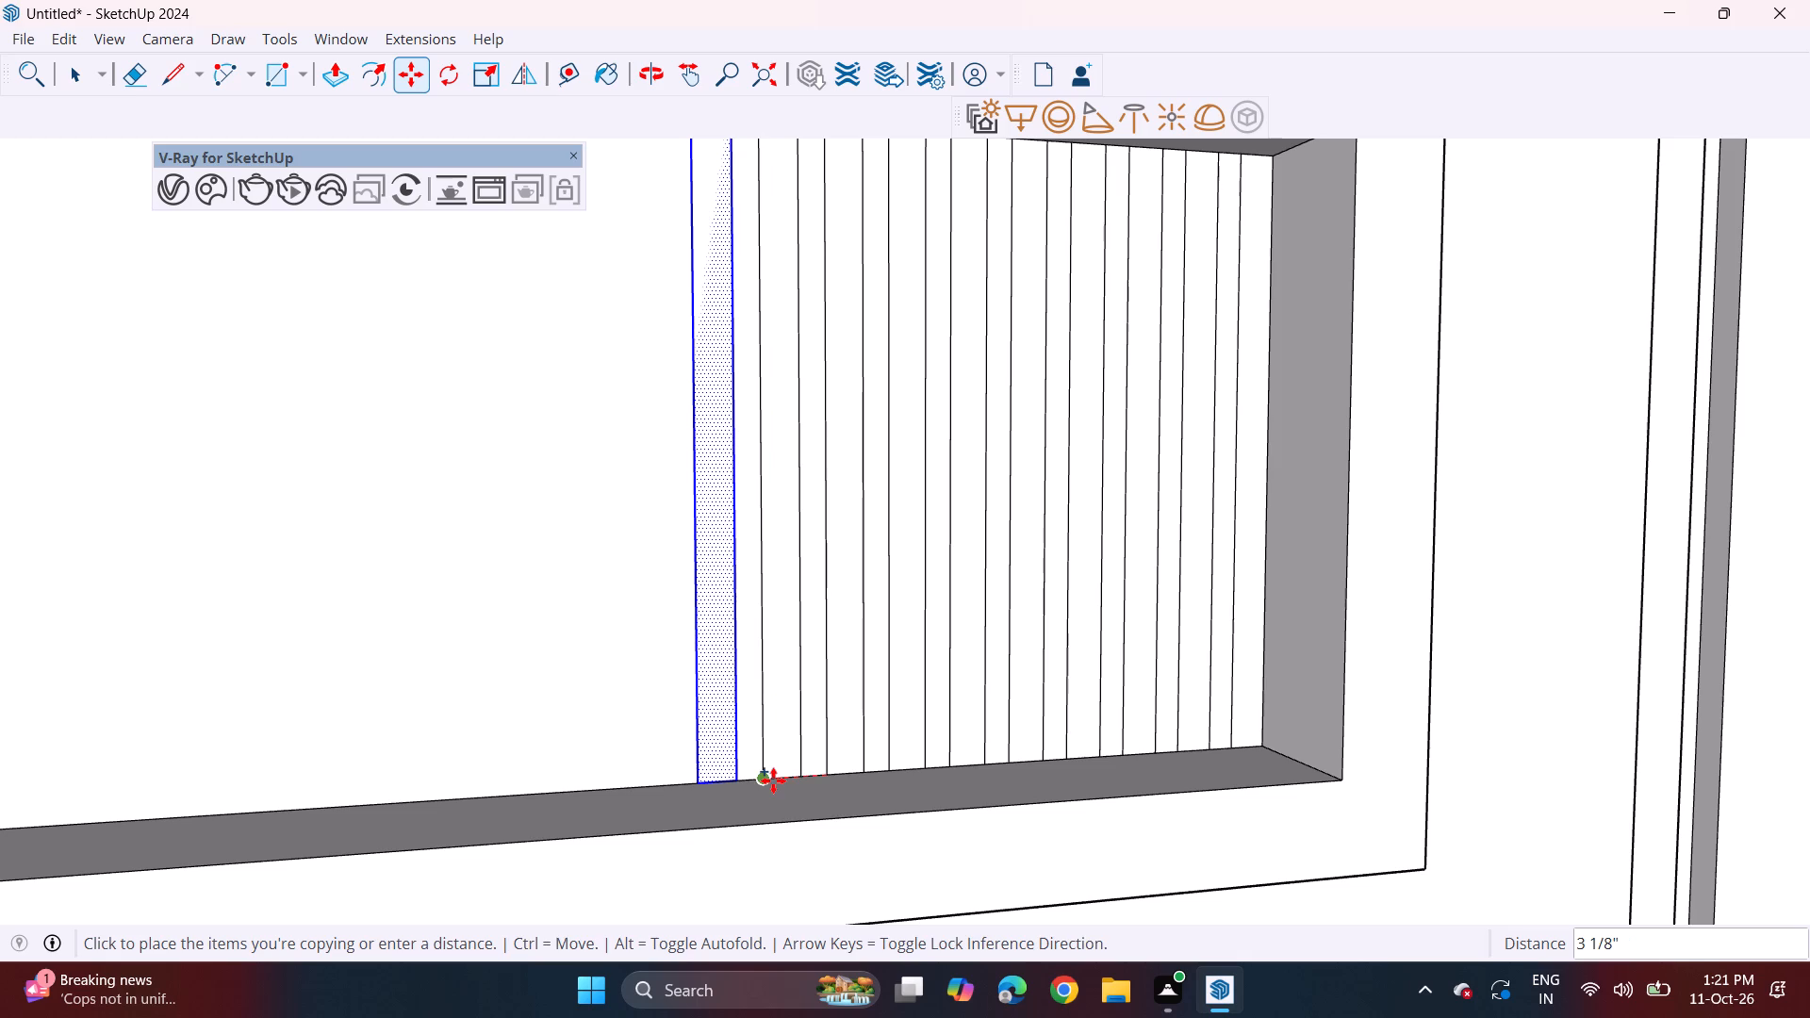
click(765, 780)
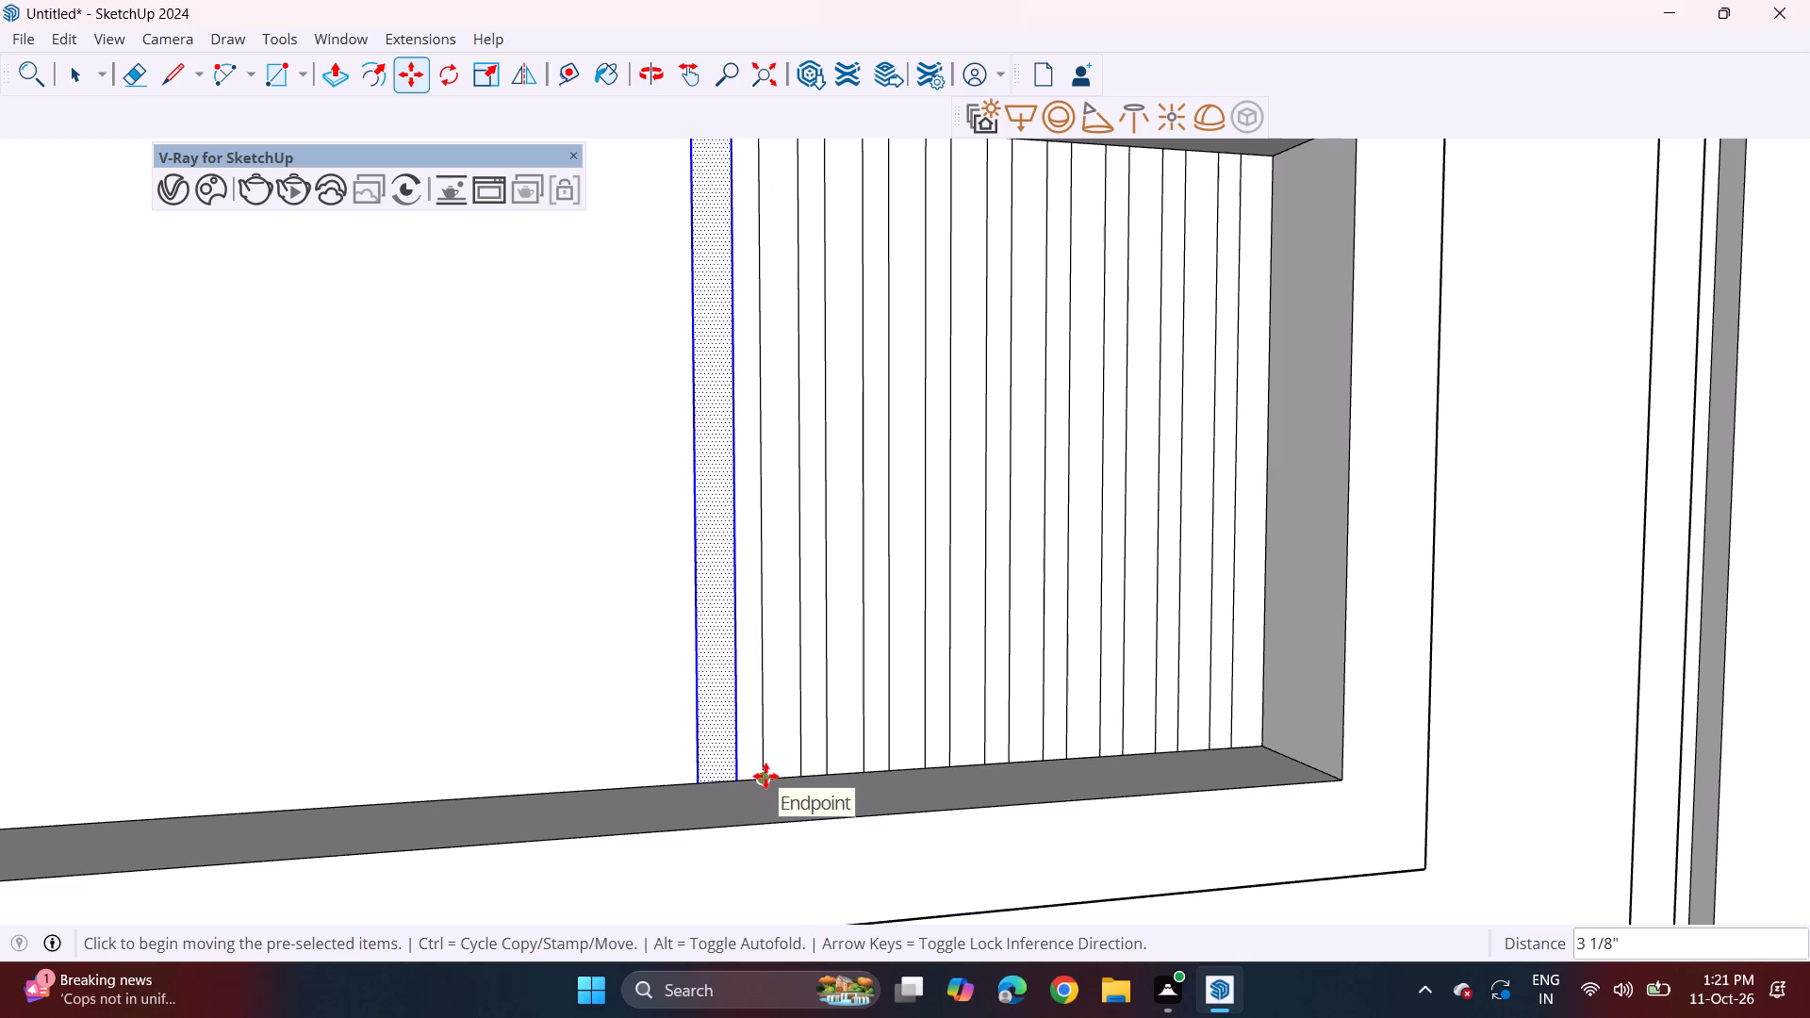
key(shift+asterisk)
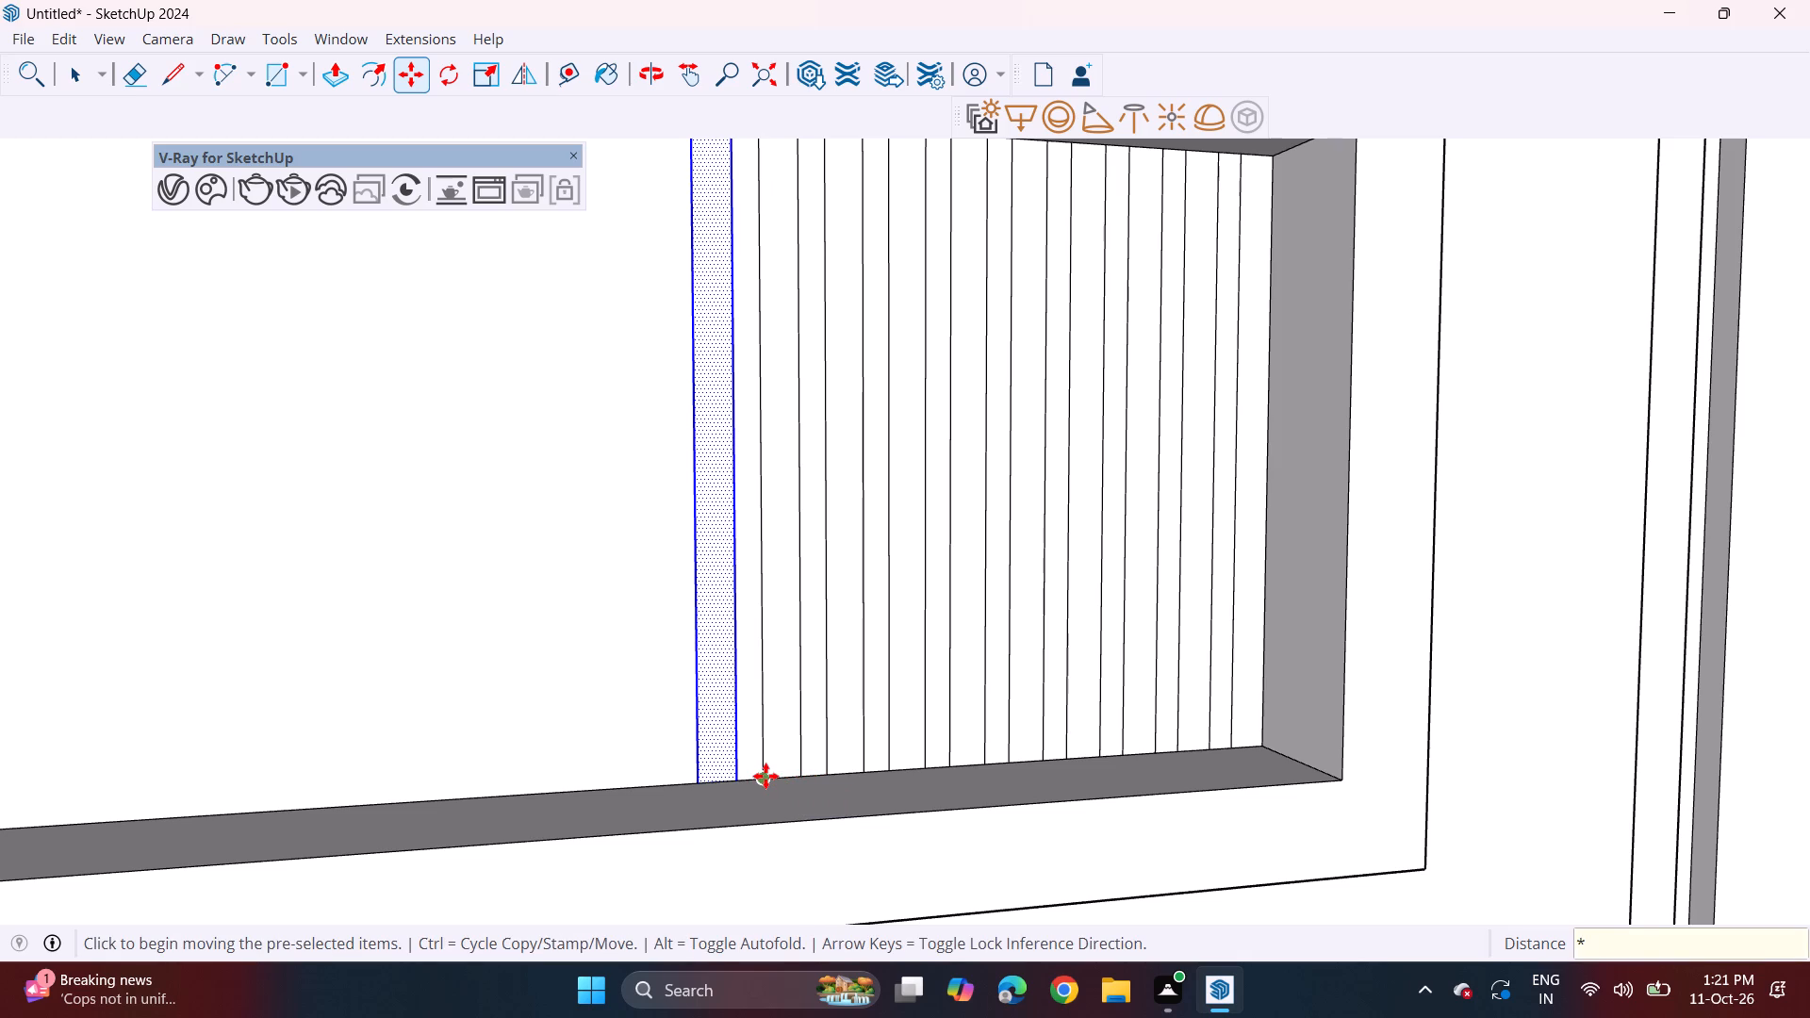
key(8)
key(Return)
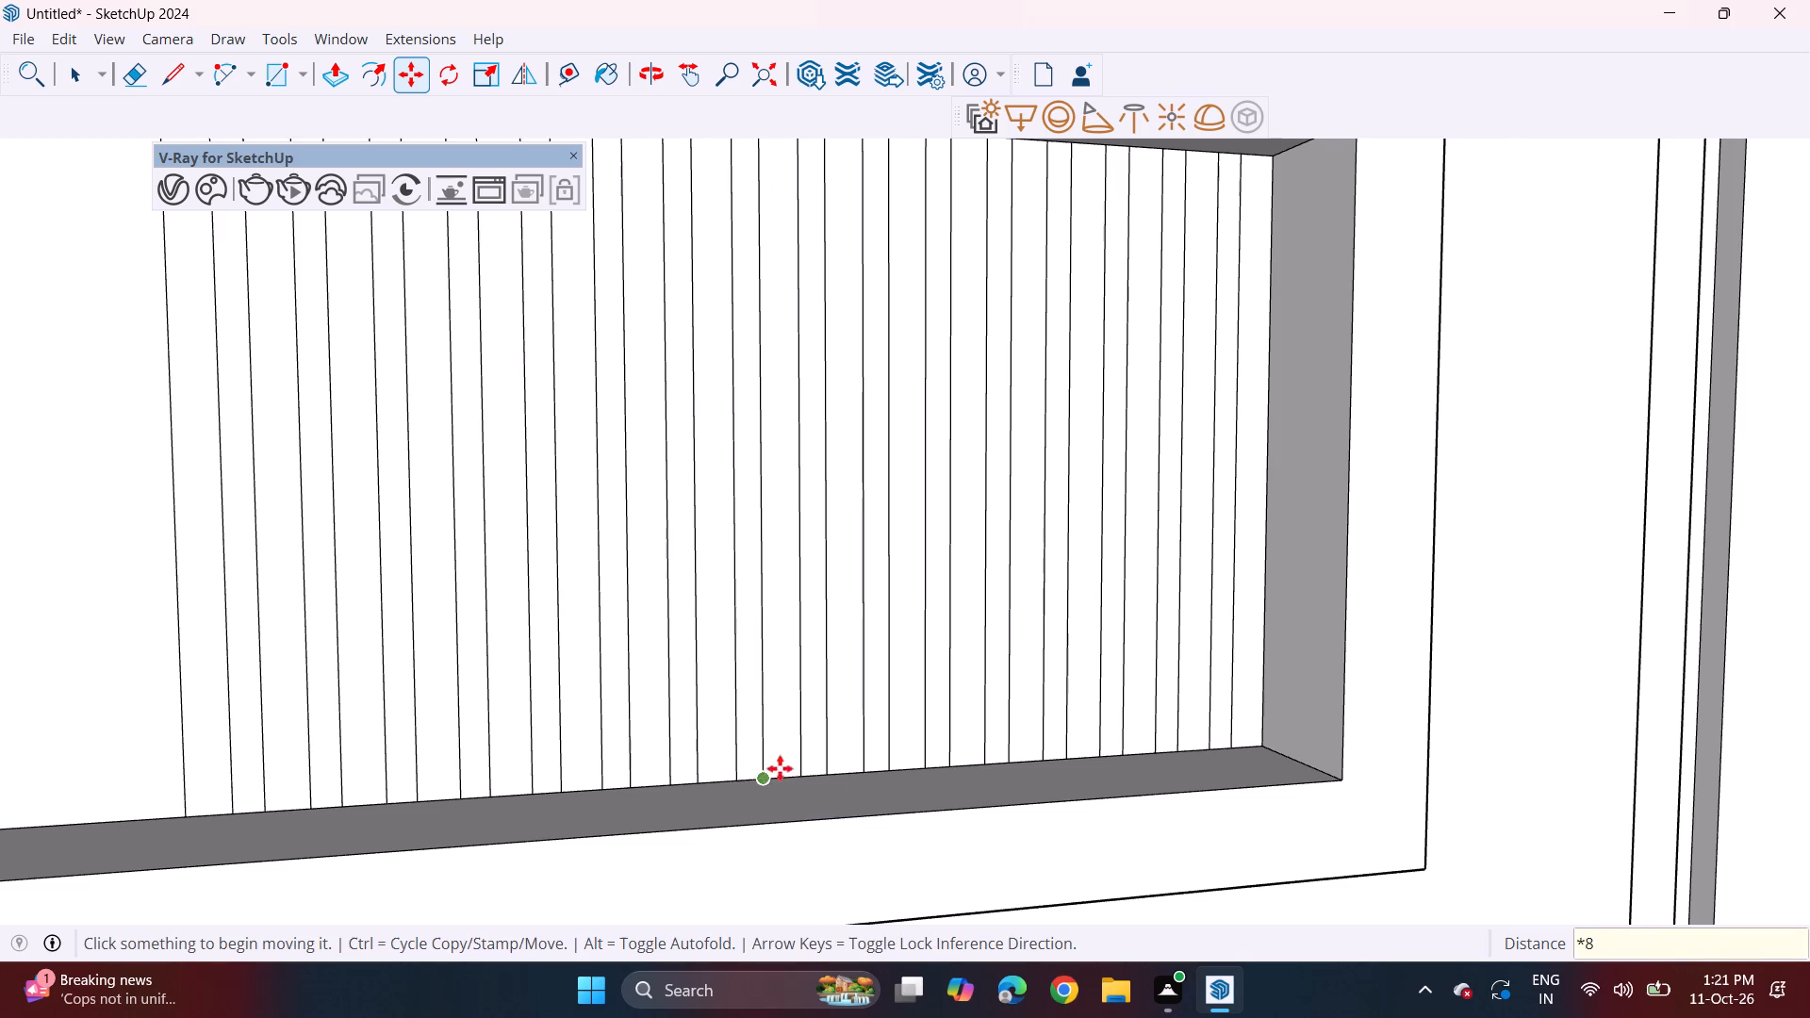
Examine the strip layout in the parapet opening against the rest of the front elevation.
scroll(625, 760, down, 18)
shift+middle_drag(598, 816, 638, 731)
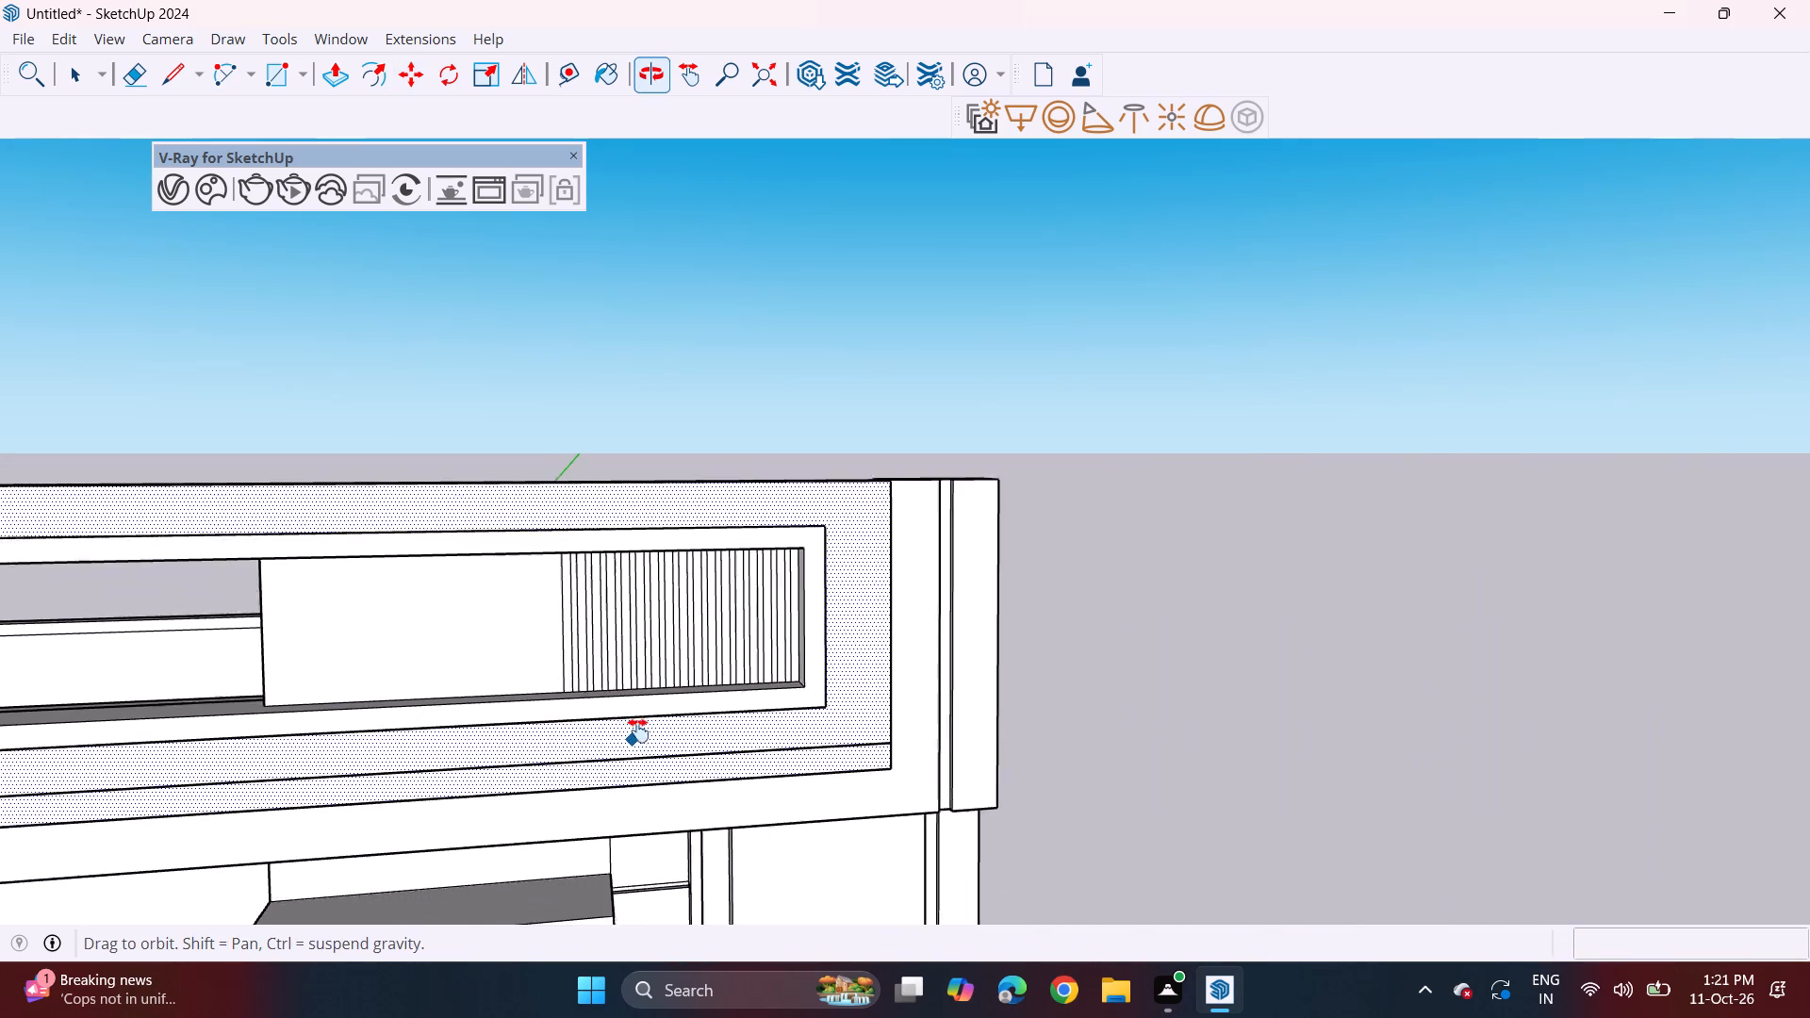
shift+middle_drag(638, 731, 655, 718)
middle_drag(659, 717, 634, 704)
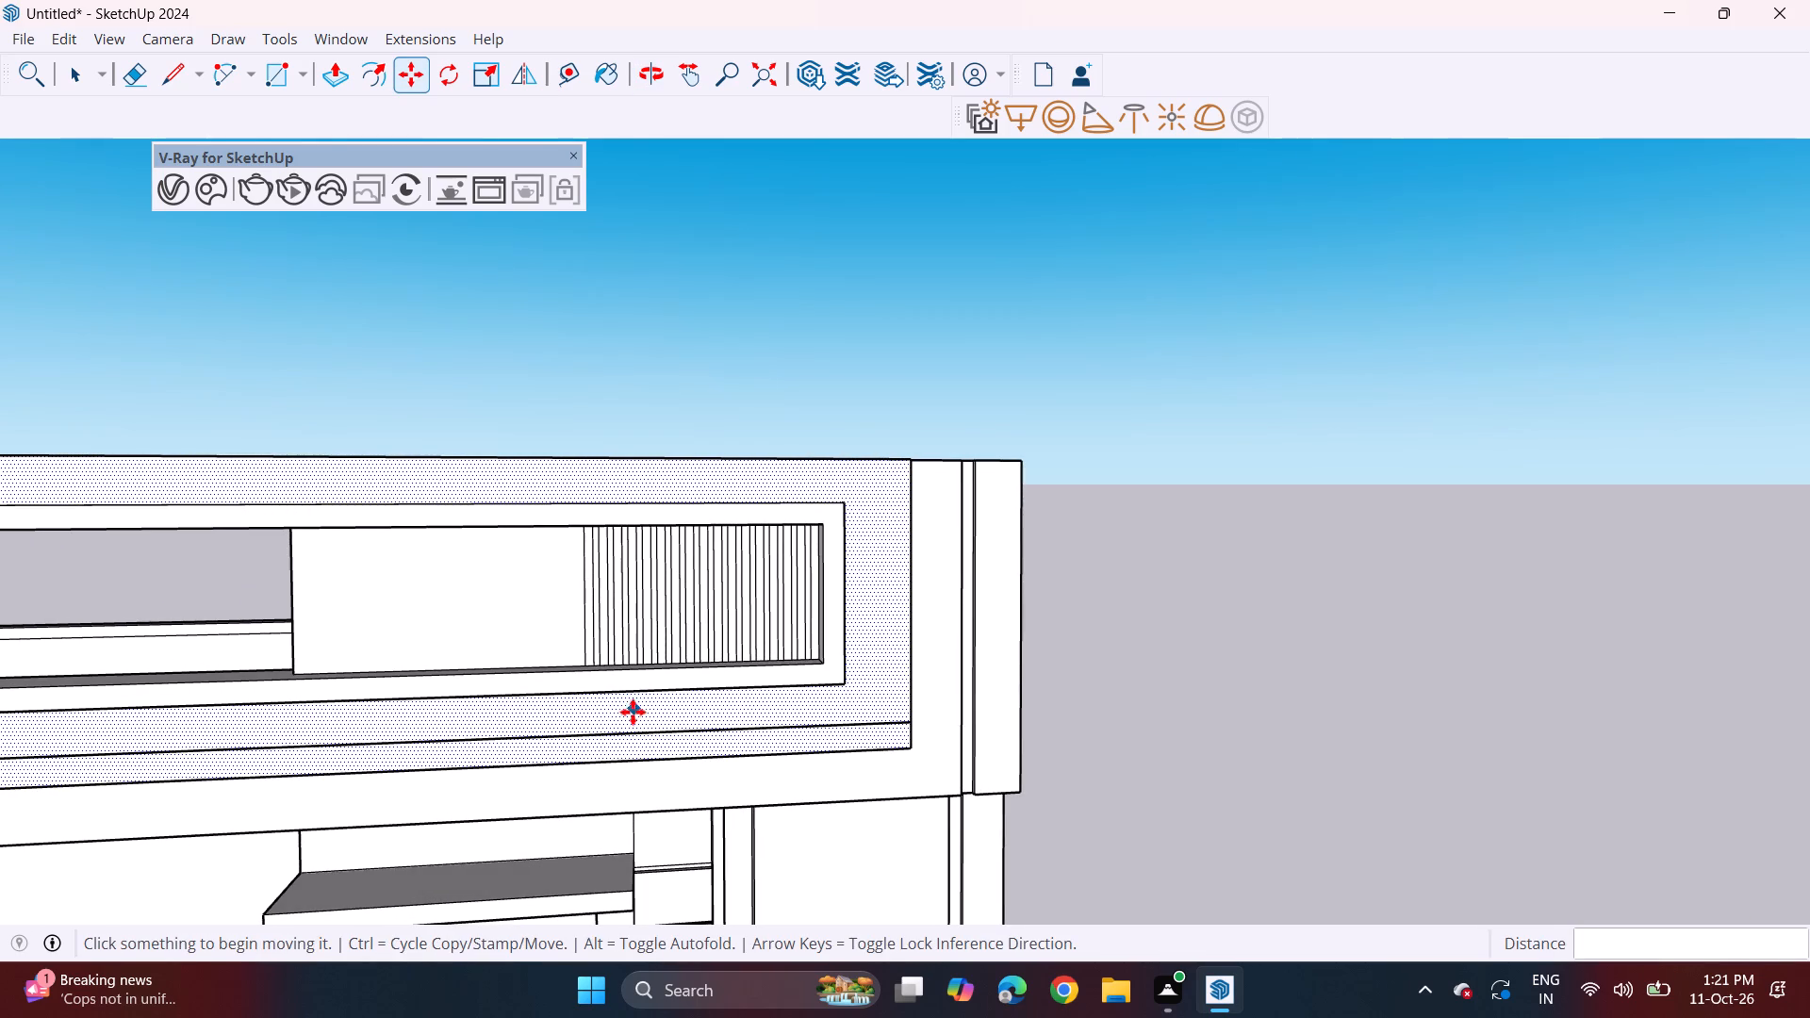
scroll(620, 720, down, 7)
shift+middle_drag(632, 824, 742, 611)
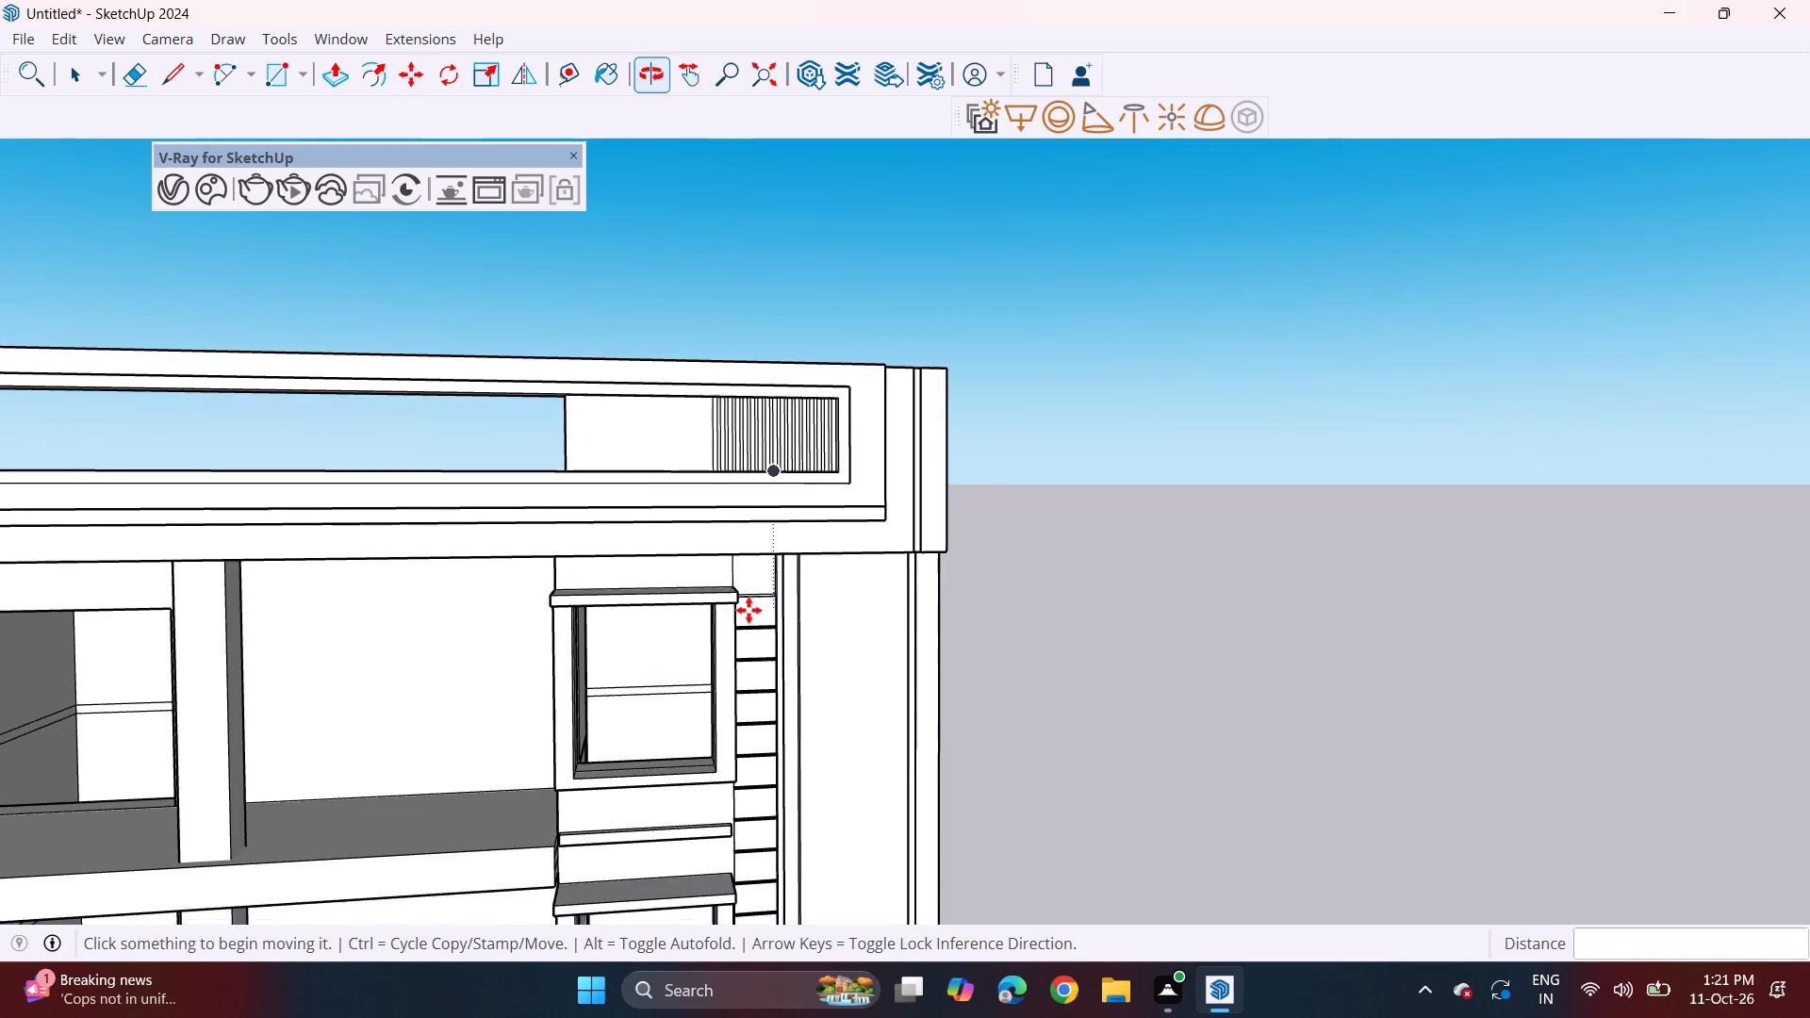
scroll(749, 610, down, 2)
middle_drag(737, 714, 717, 676)
scroll(692, 699, down, 1)
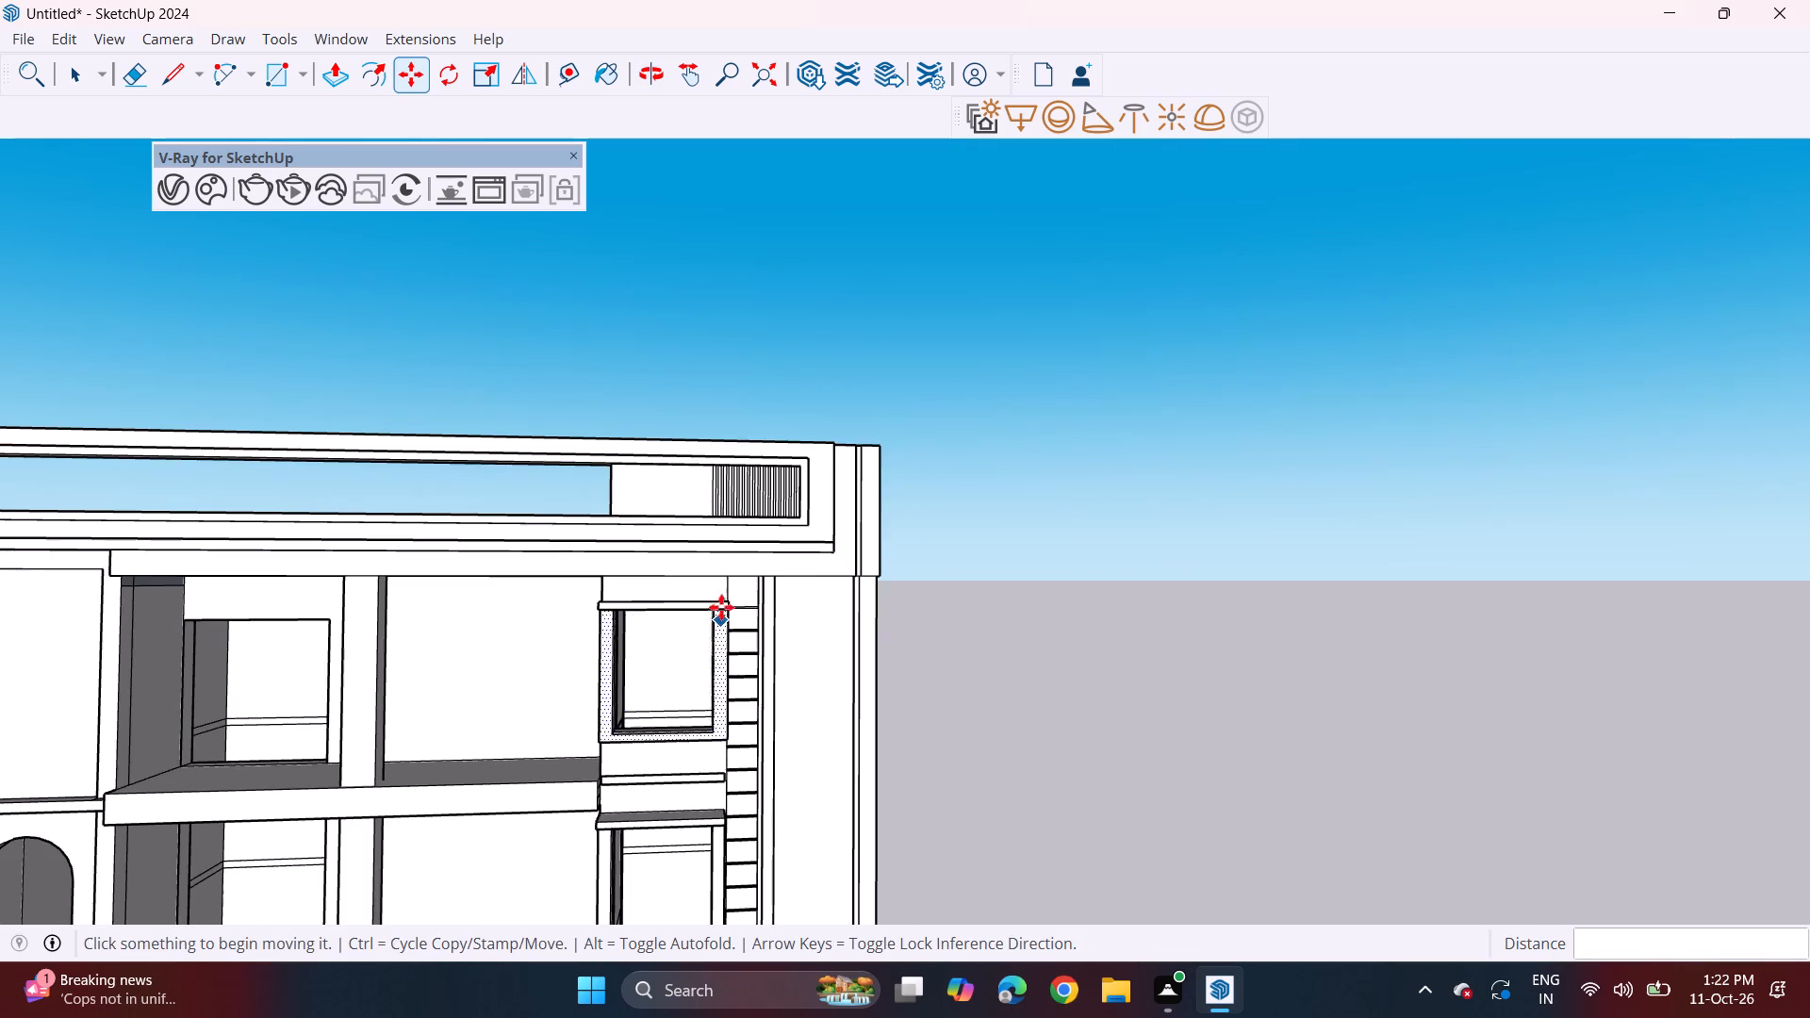
Copy the last strip outline three more times along the panel, each about 3" beyond the previous one.
scroll(729, 512, up, 8)
middle_drag(714, 511, 763, 598)
scroll(750, 517, up, 6)
scroll(667, 548, up, 5)
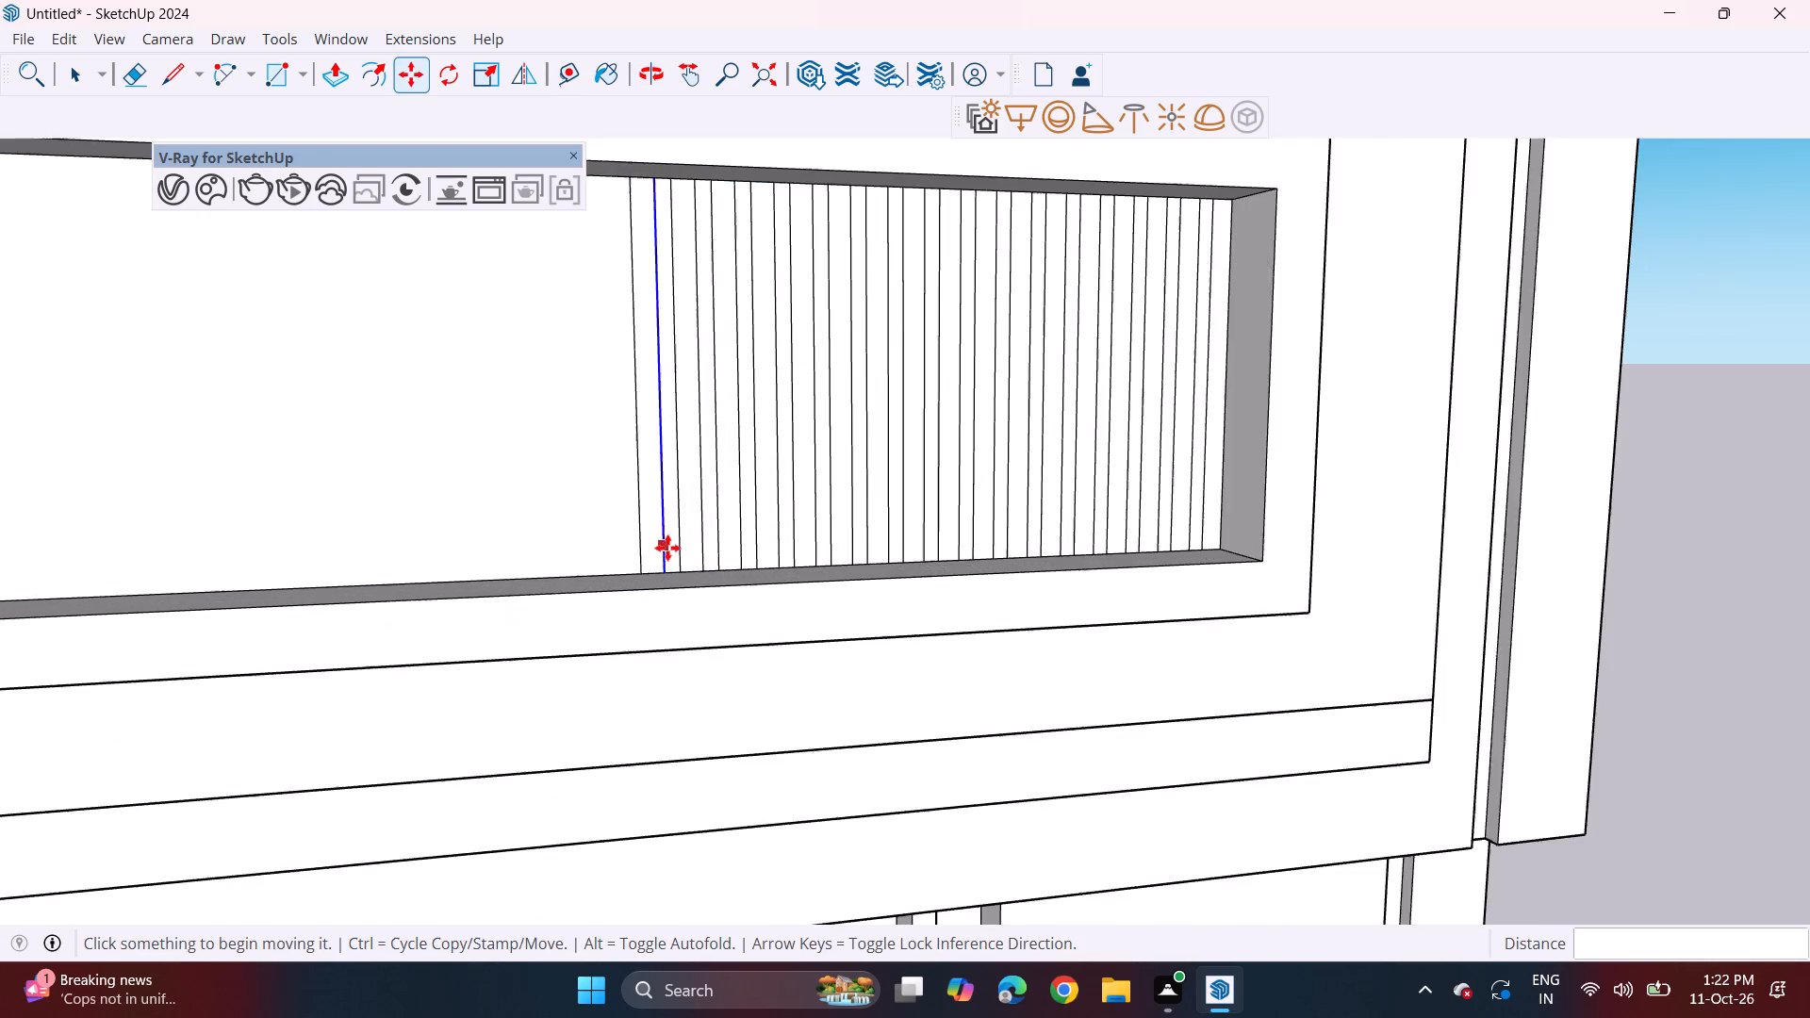
scroll(647, 548, up, 3)
key(space)
click(649, 547)
click(653, 546)
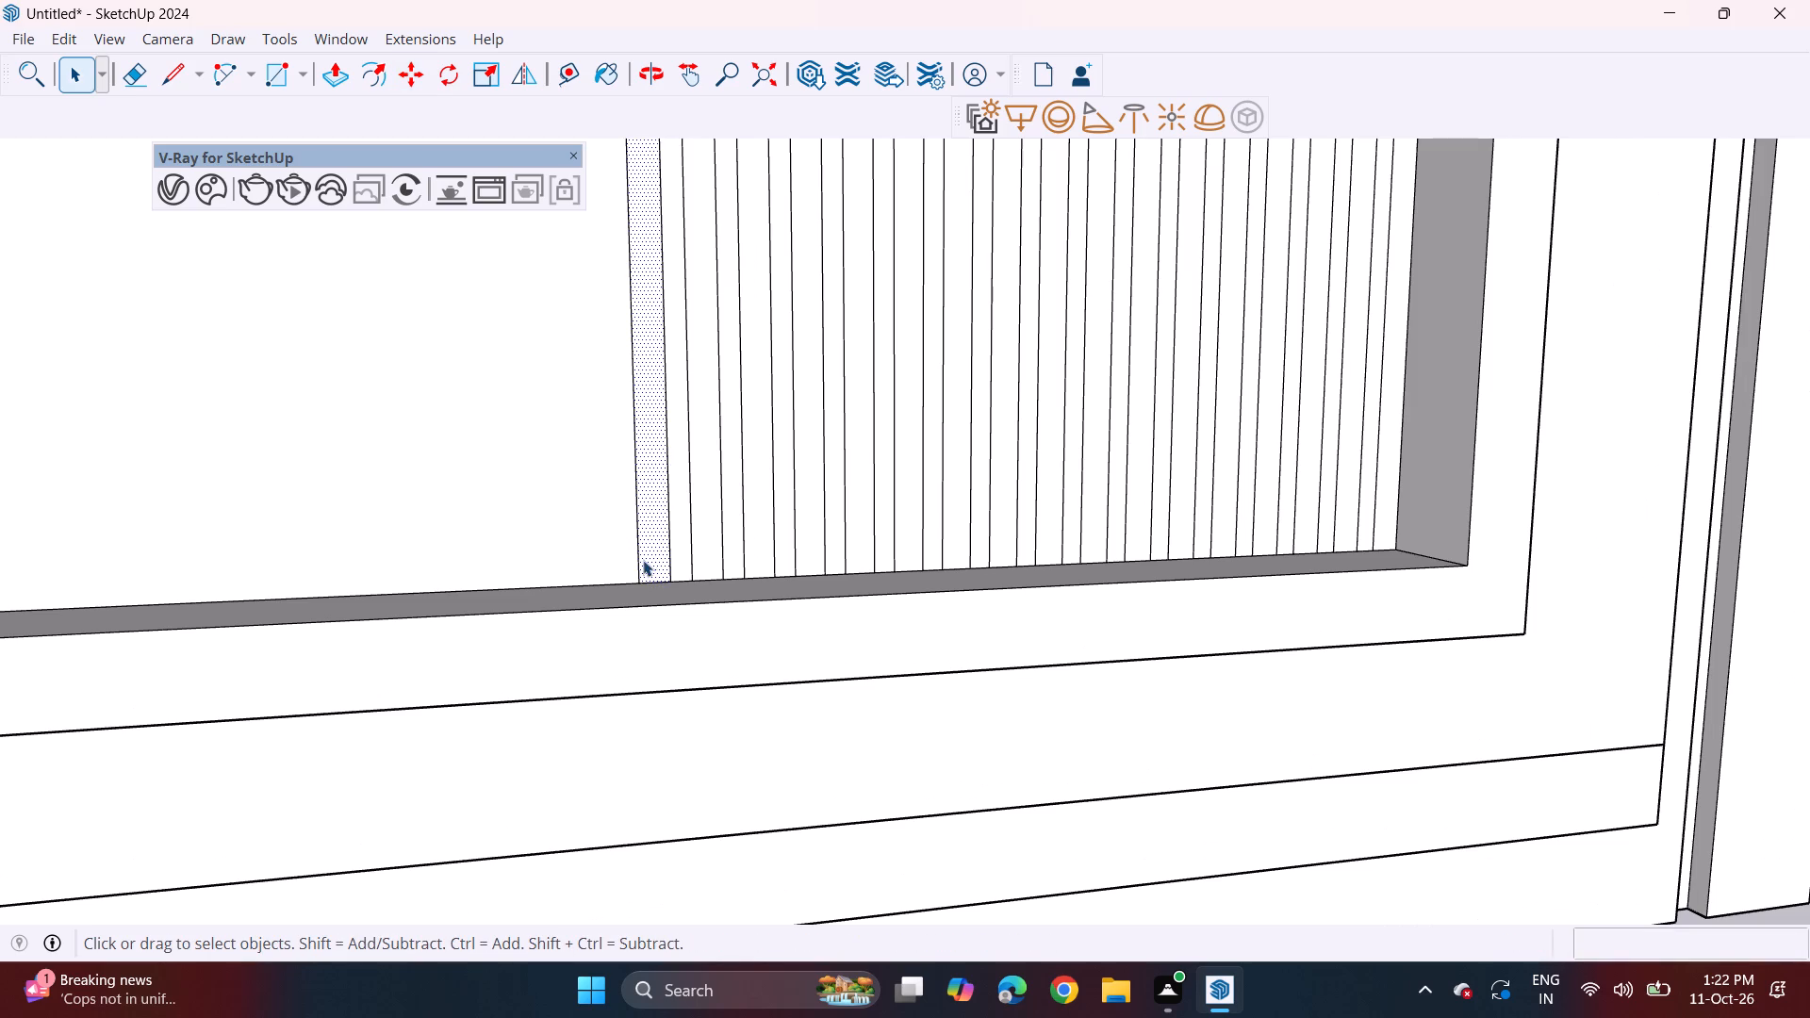
double_click(653, 556)
click(618, 566)
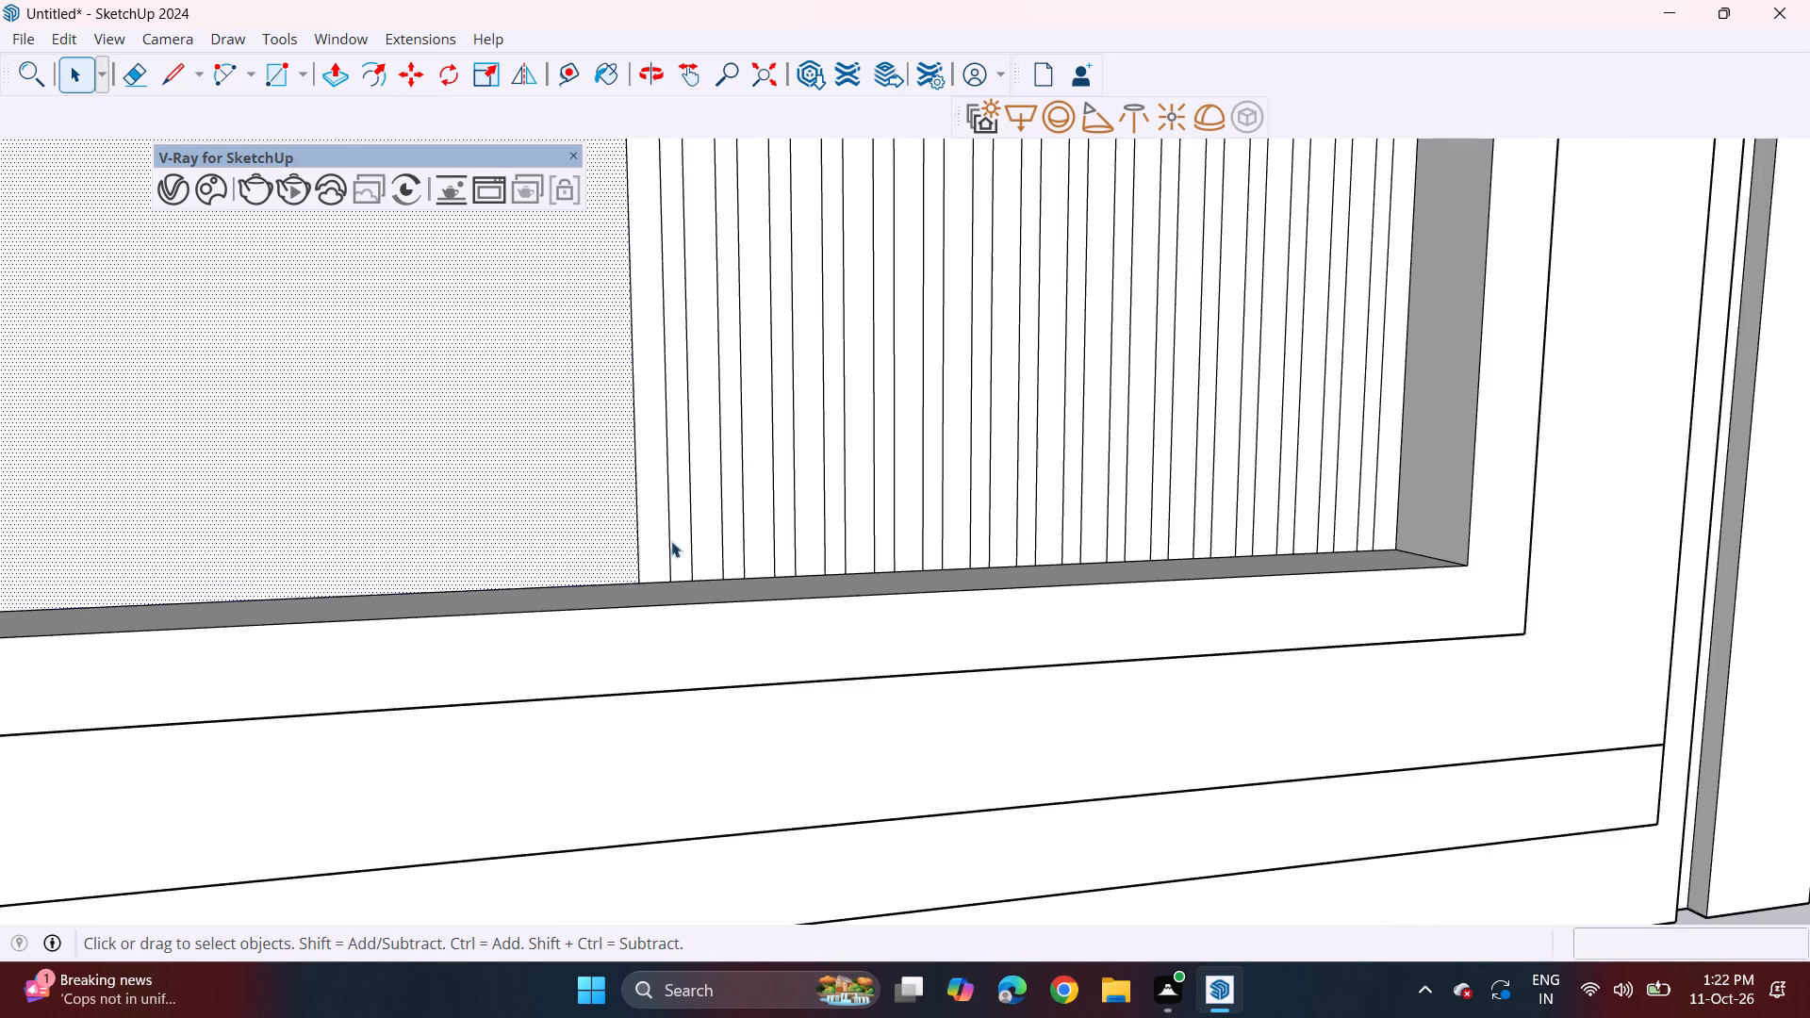
double_click(655, 547)
key(m)
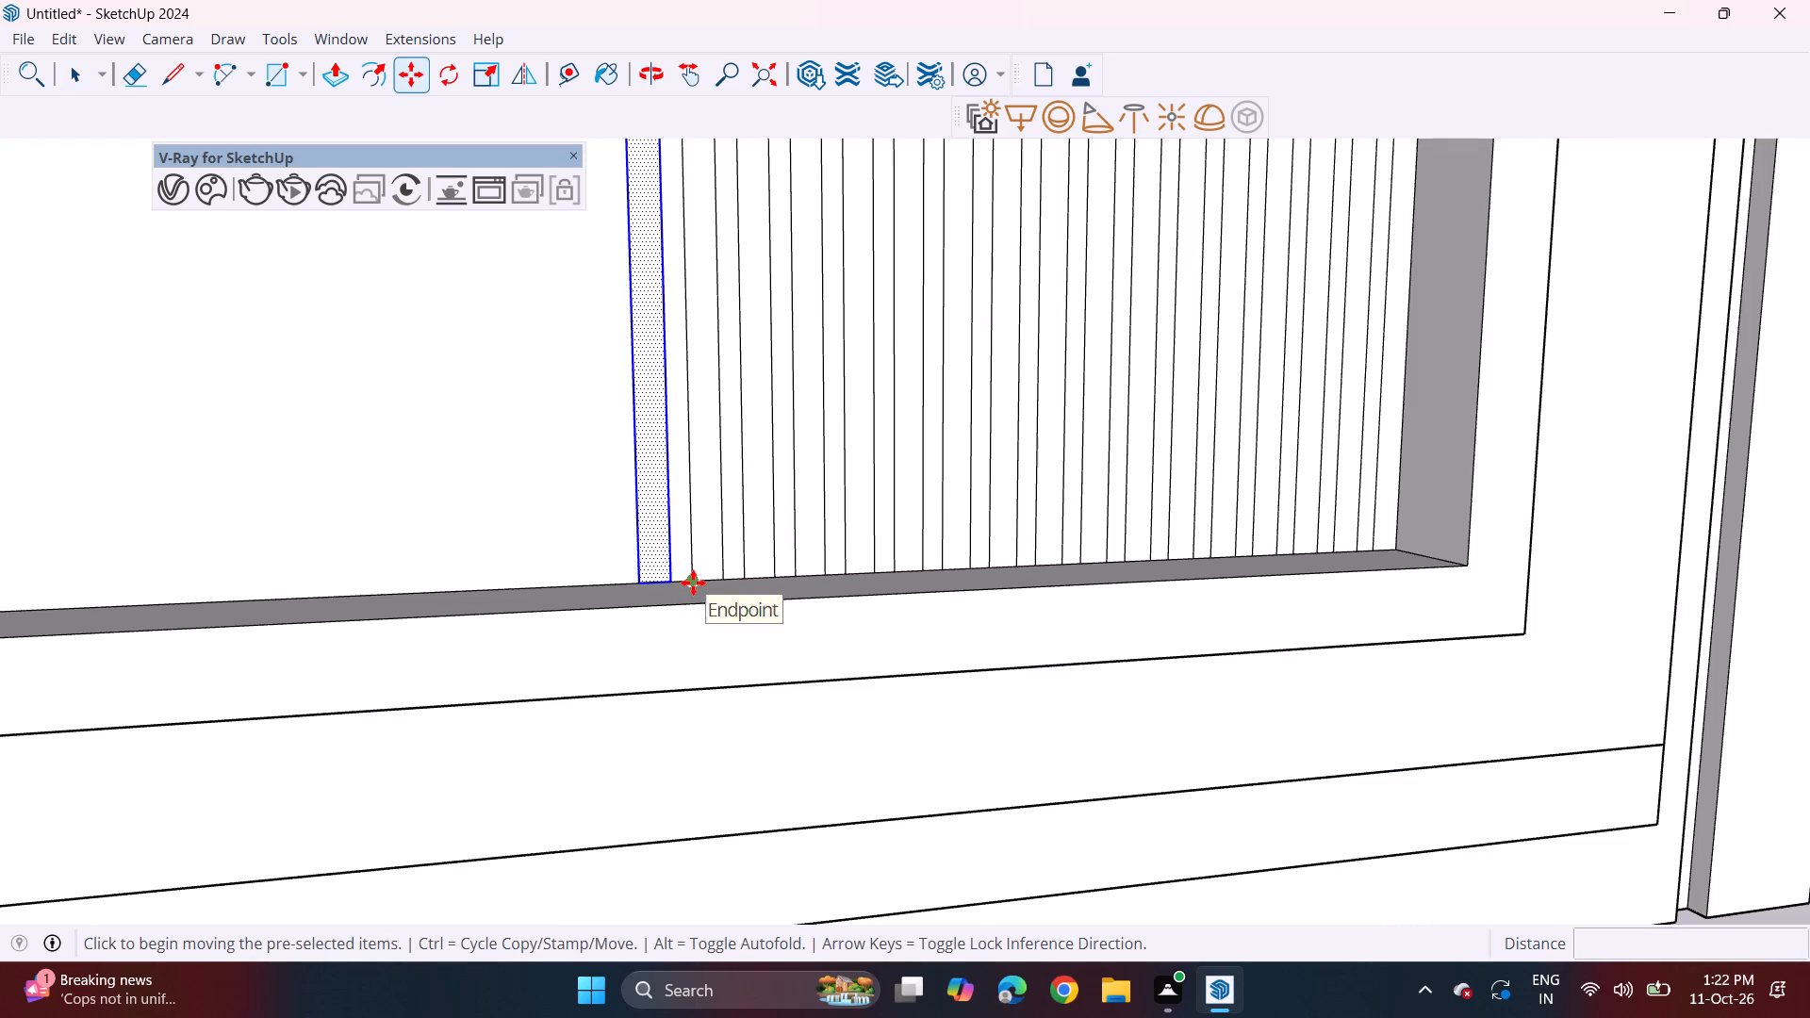
click(693, 583)
click(650, 586)
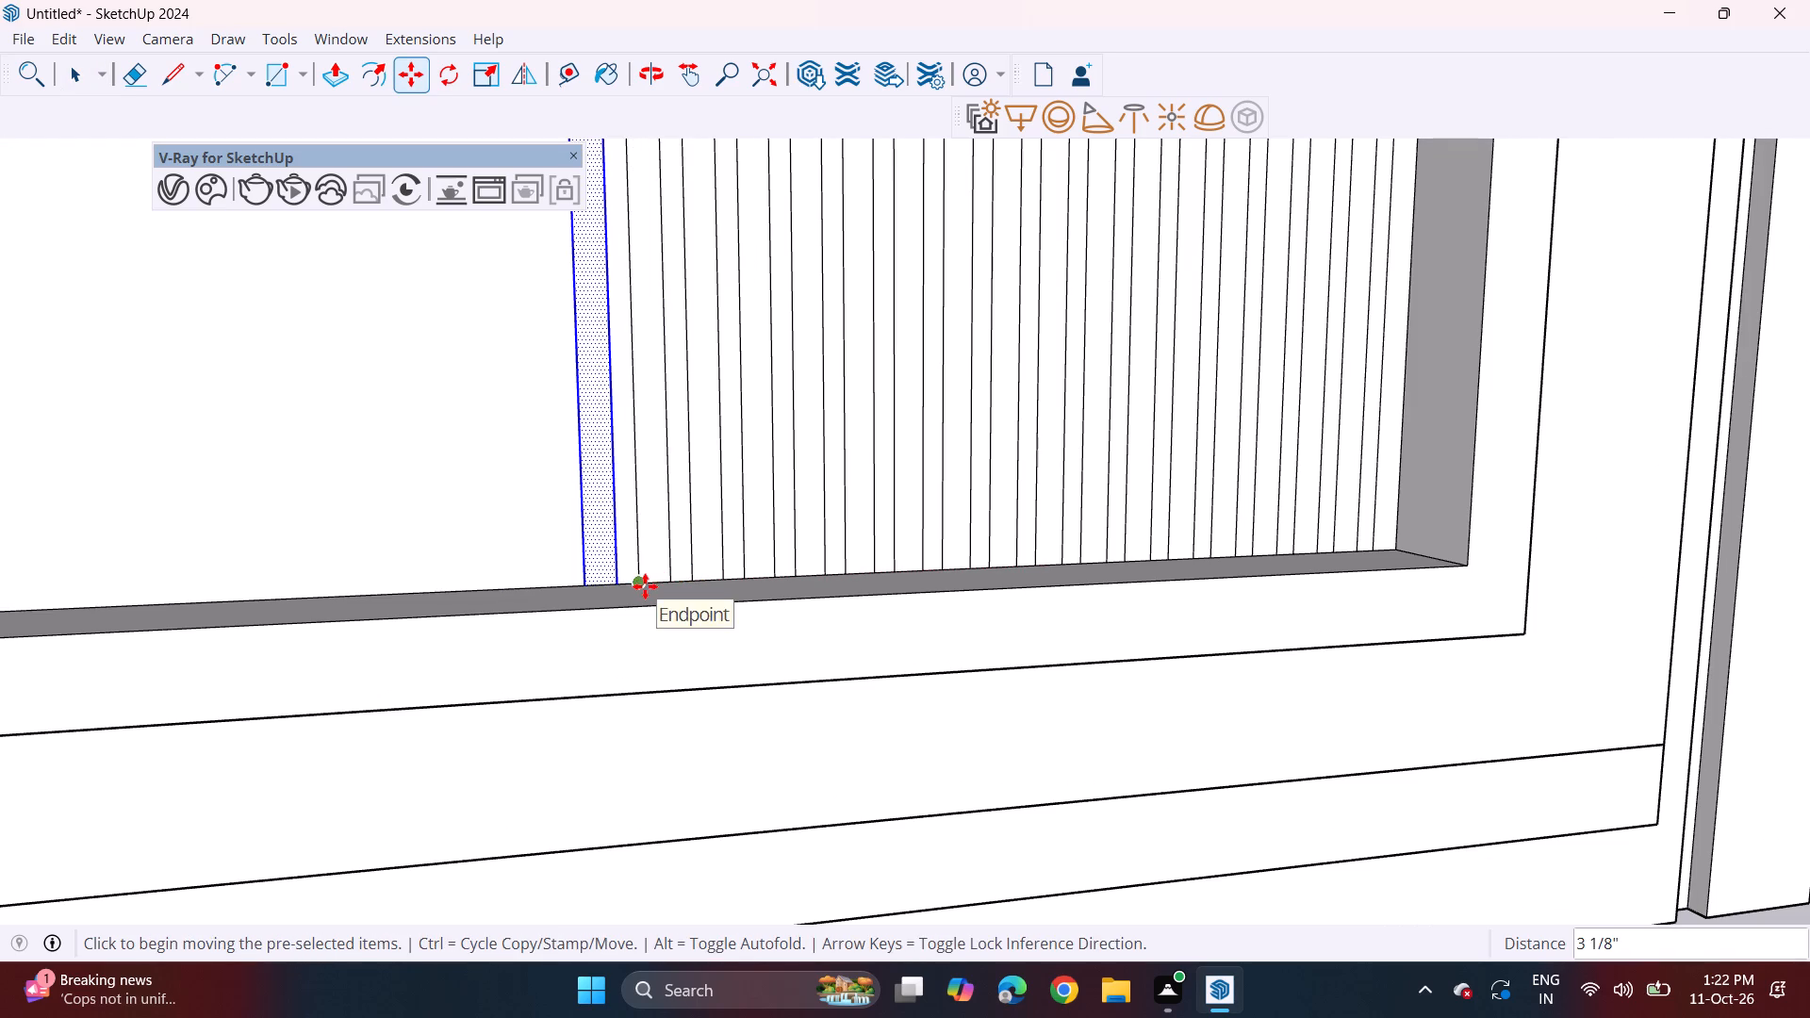
click(645, 586)
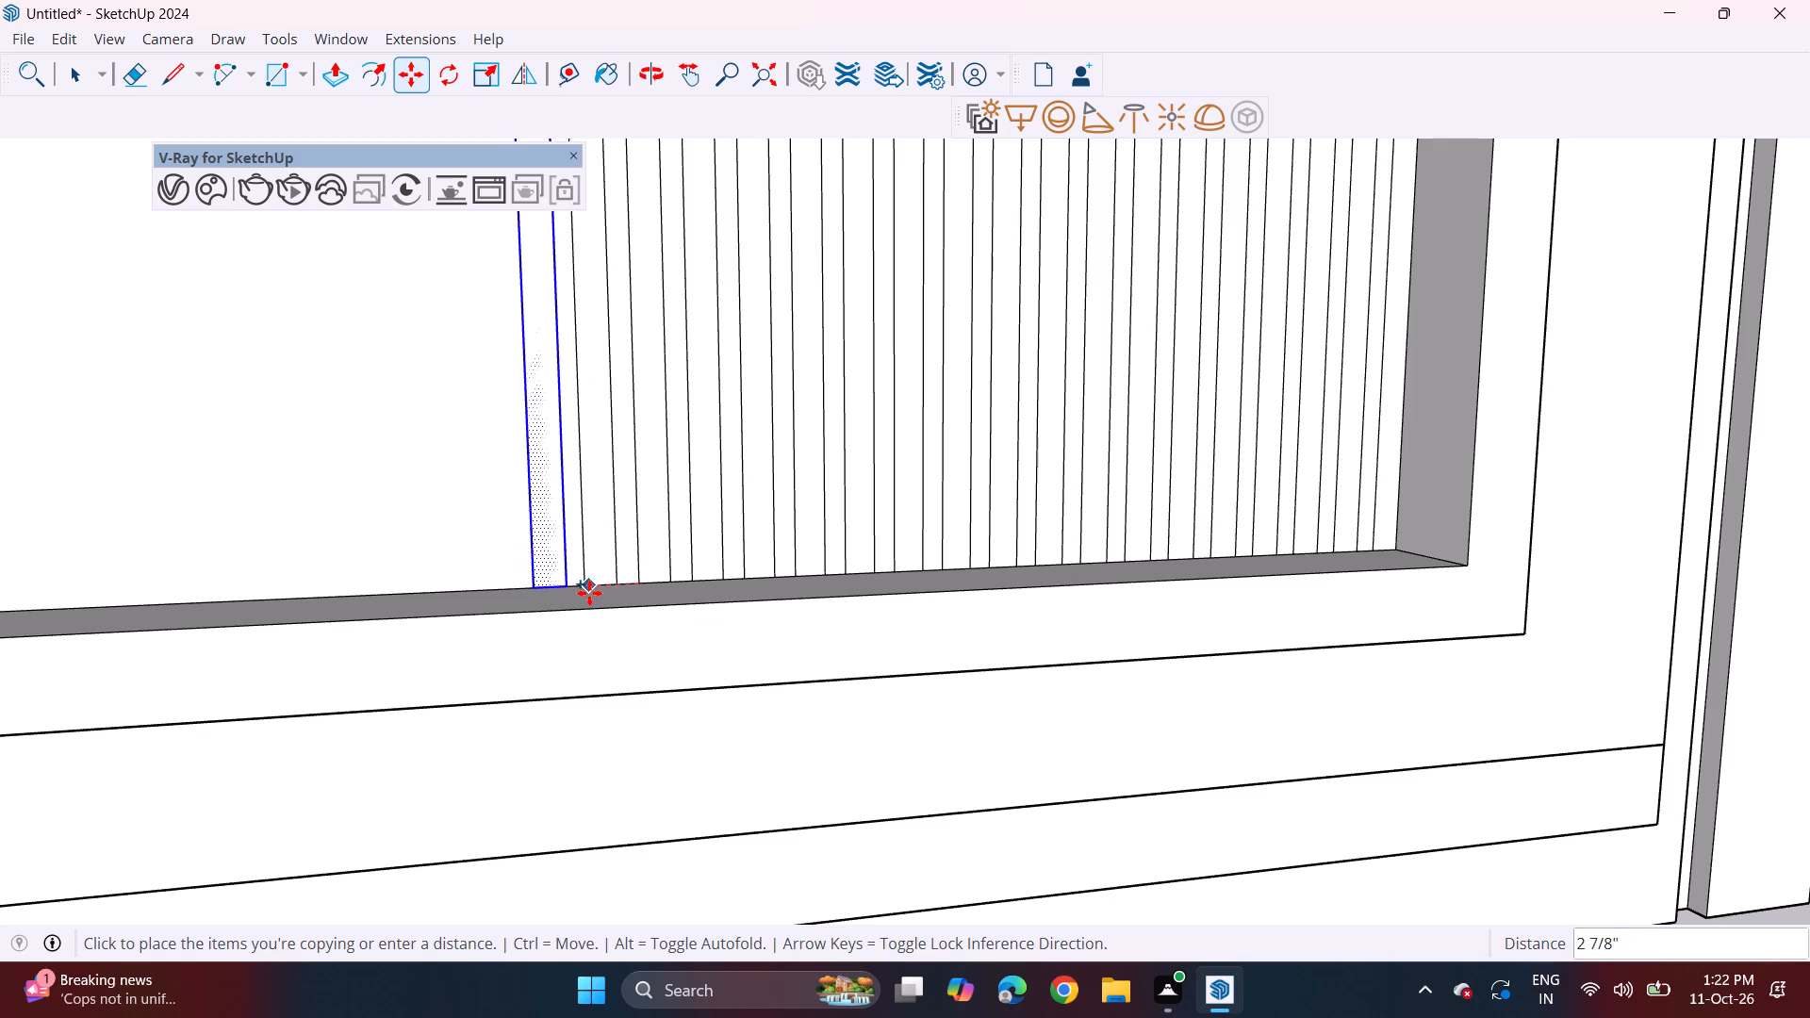
click(589, 593)
click(590, 583)
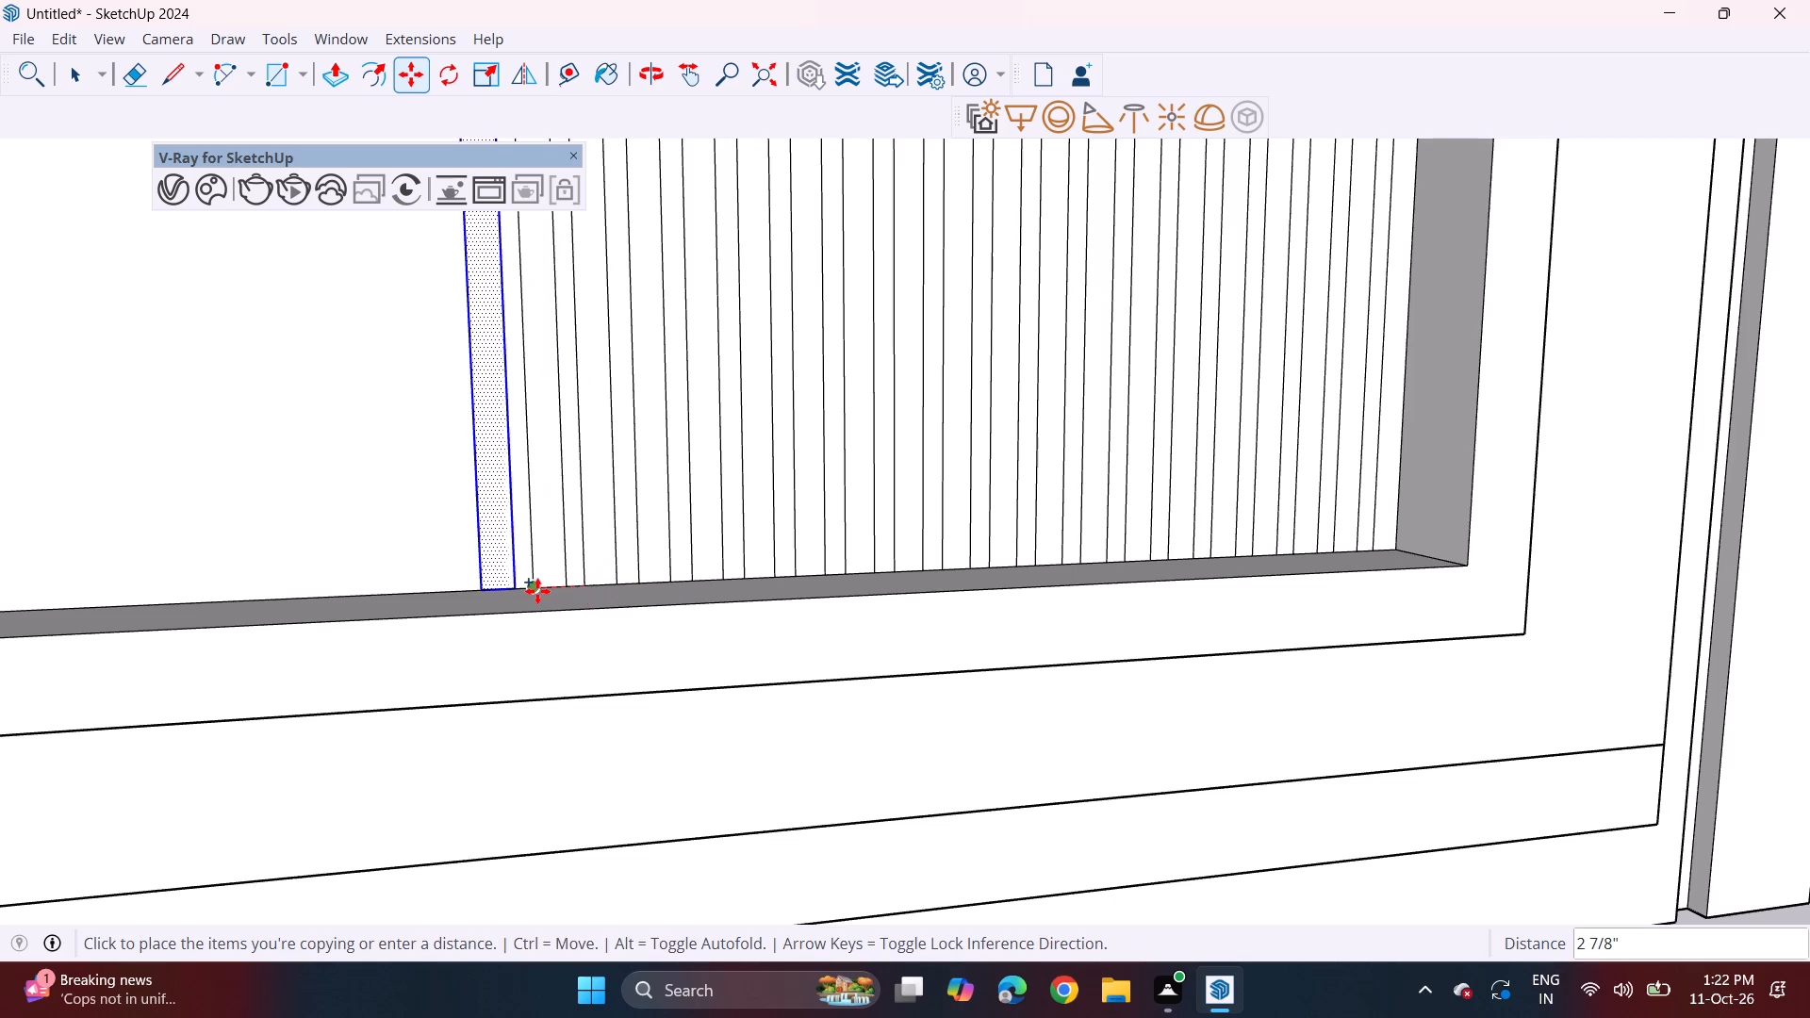
click(537, 591)
key(space)
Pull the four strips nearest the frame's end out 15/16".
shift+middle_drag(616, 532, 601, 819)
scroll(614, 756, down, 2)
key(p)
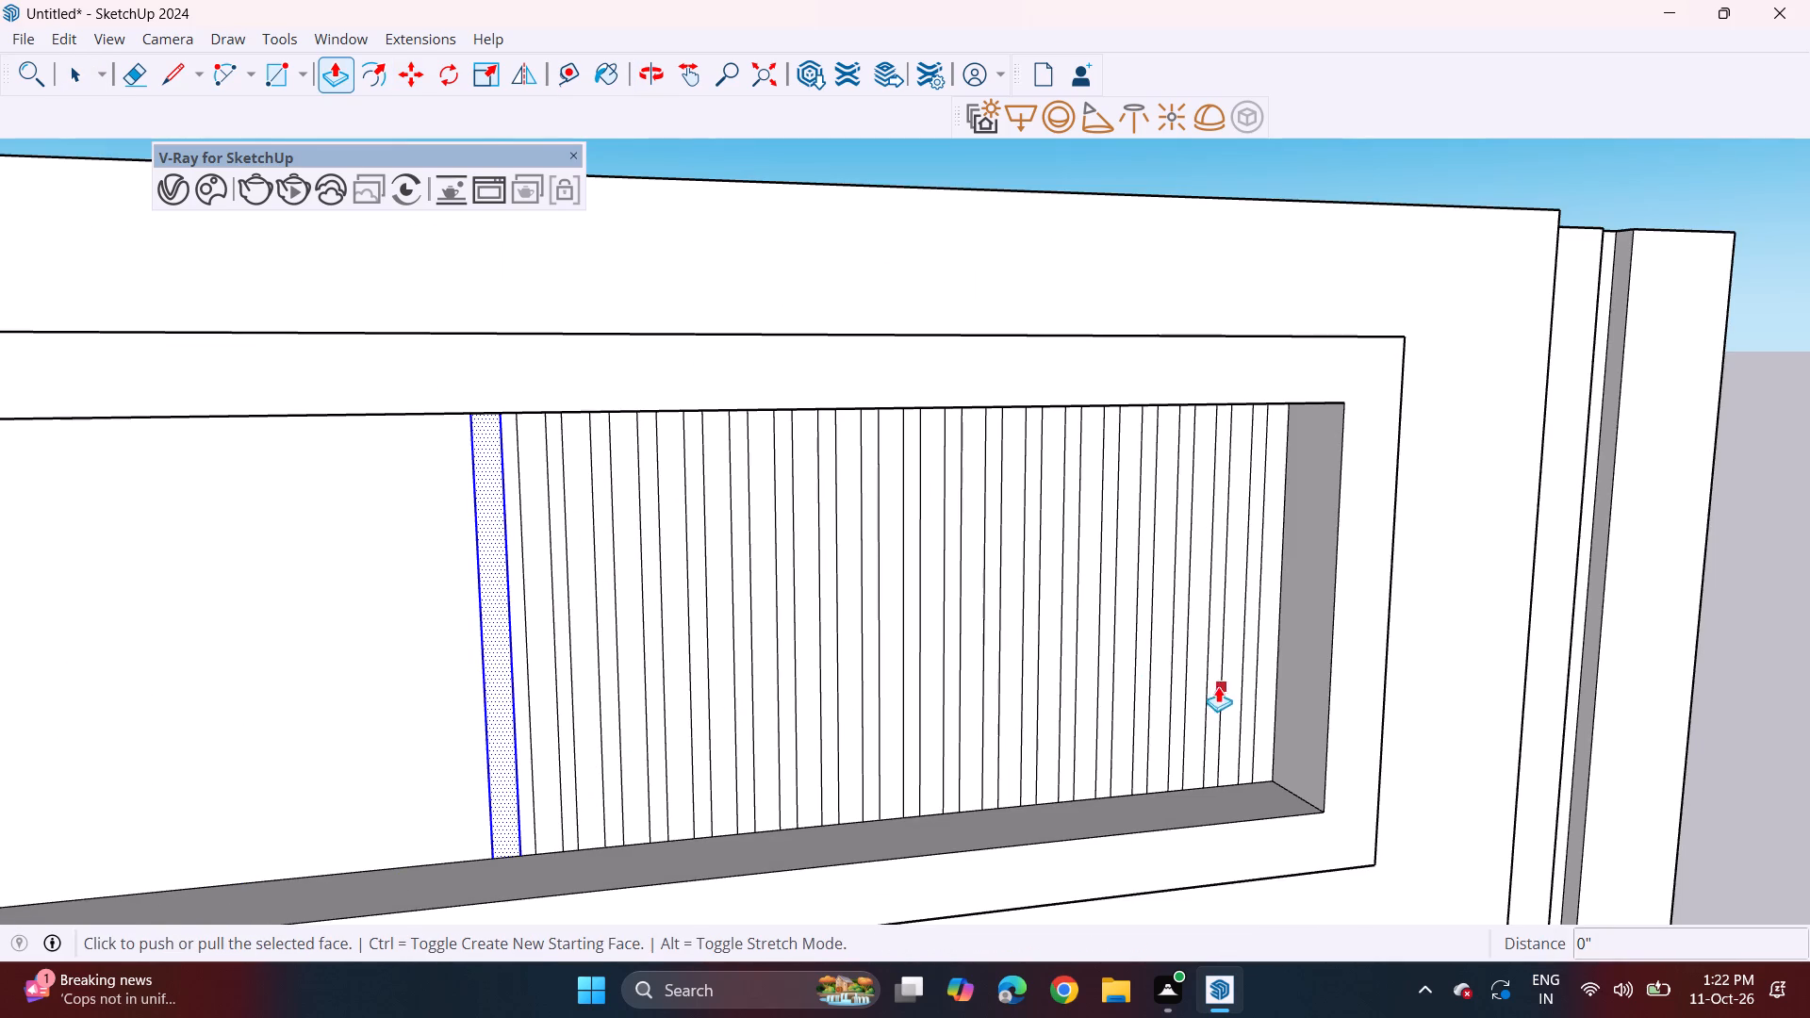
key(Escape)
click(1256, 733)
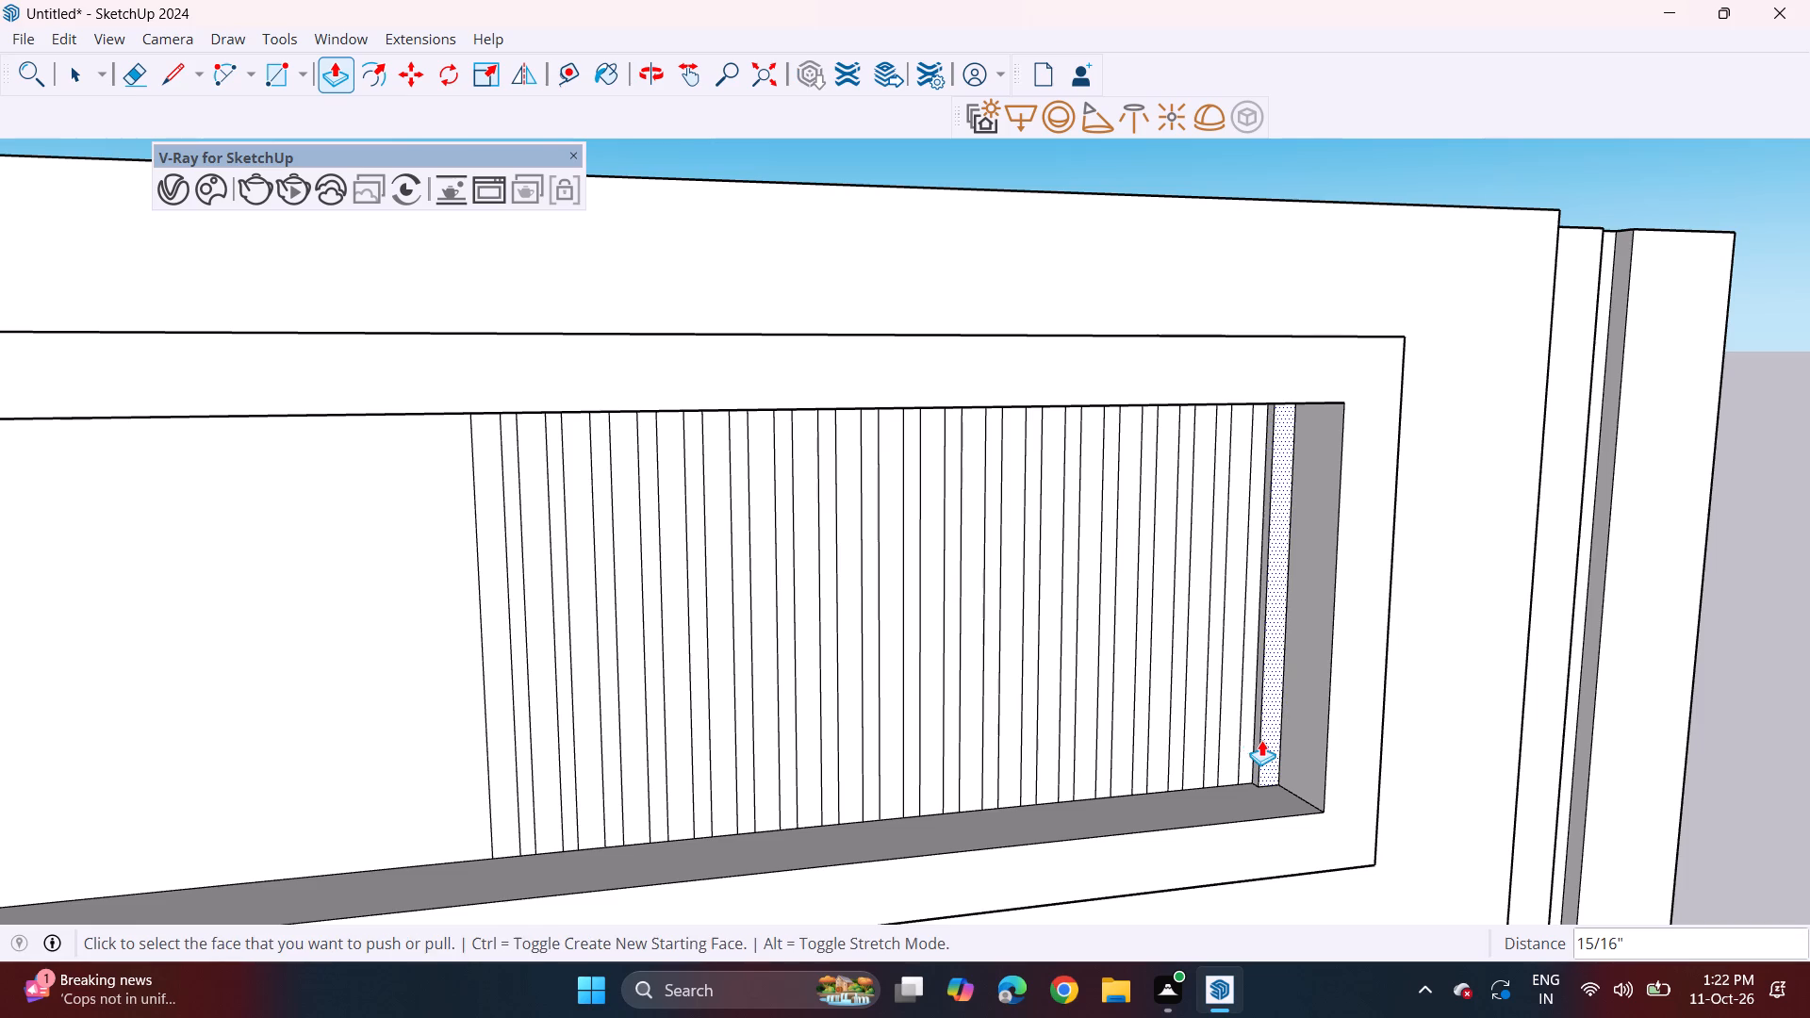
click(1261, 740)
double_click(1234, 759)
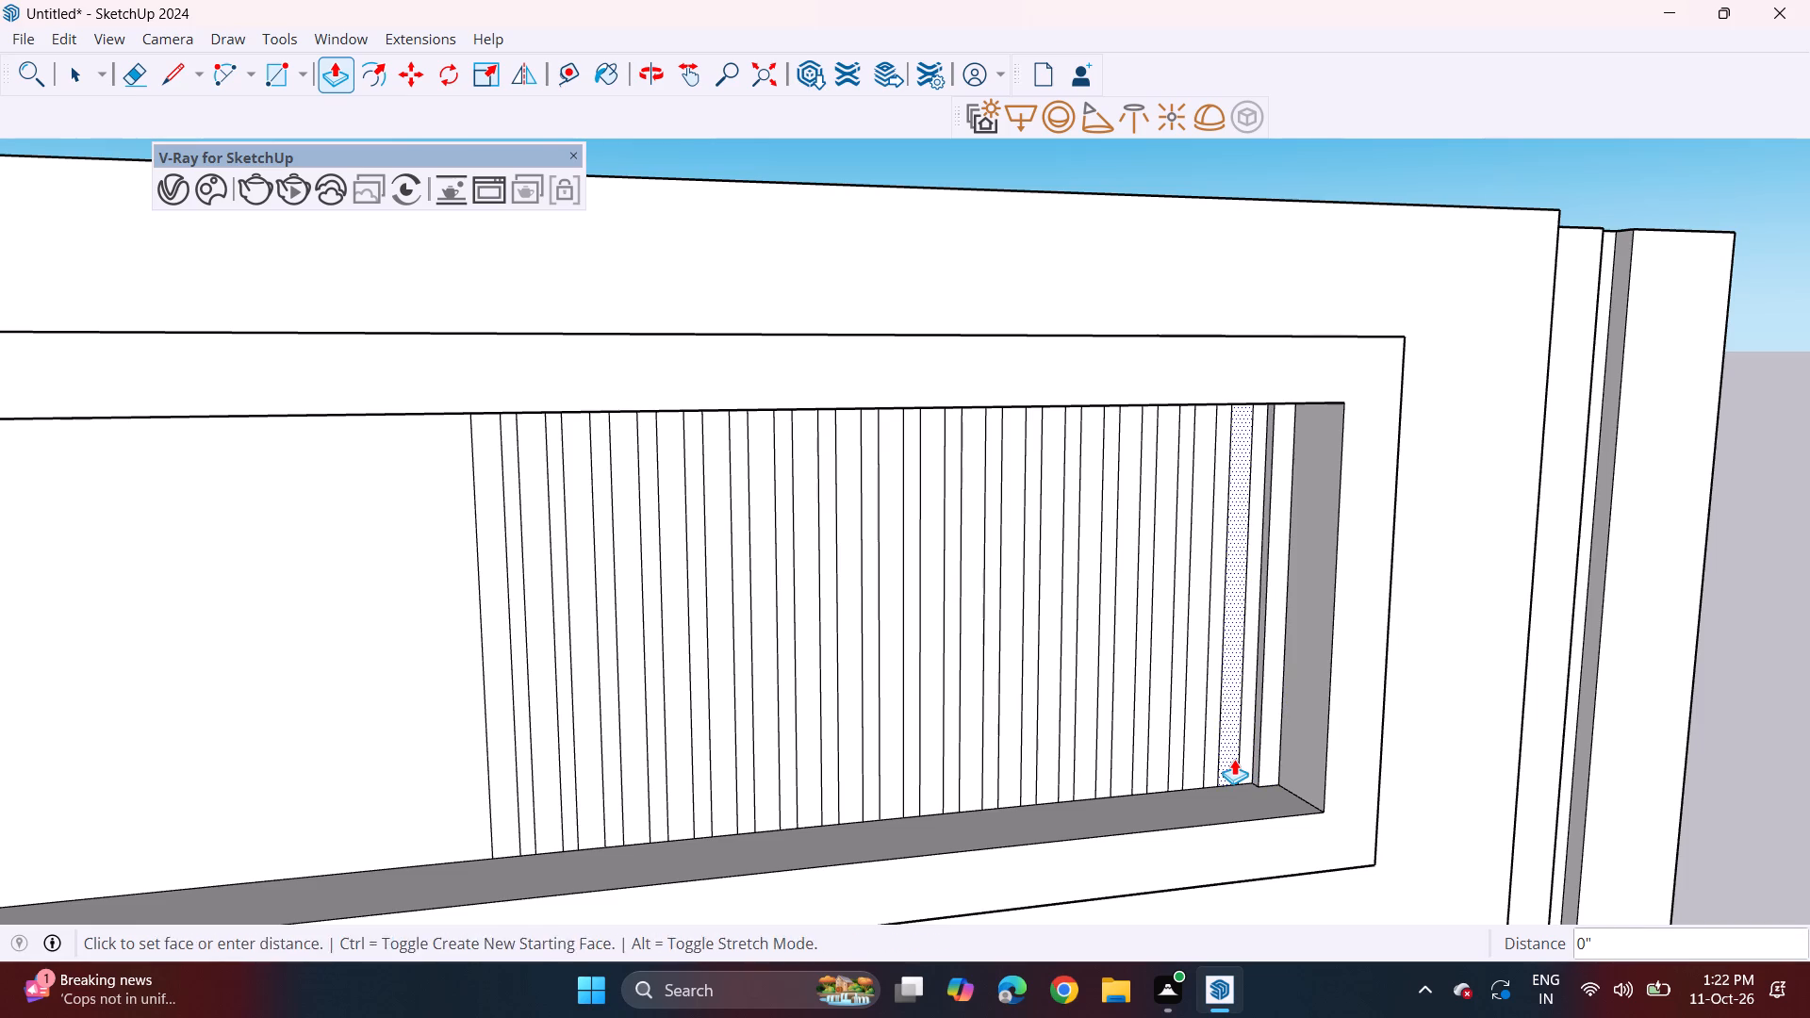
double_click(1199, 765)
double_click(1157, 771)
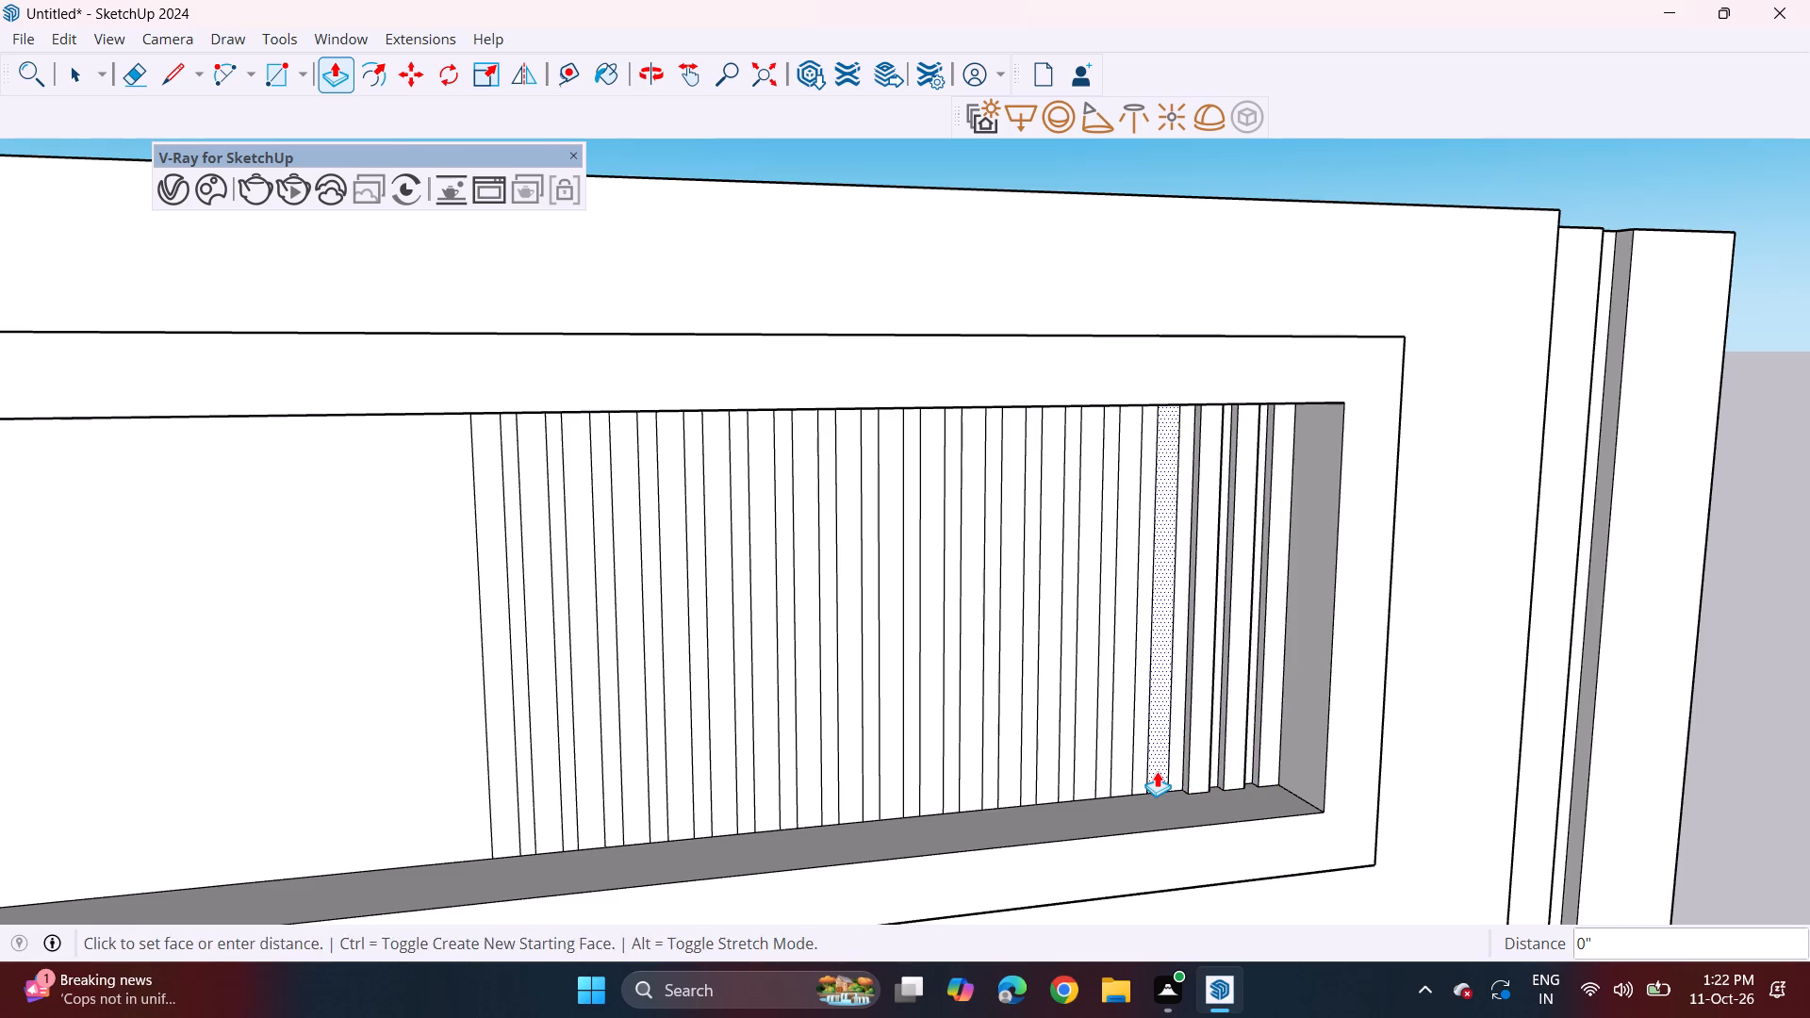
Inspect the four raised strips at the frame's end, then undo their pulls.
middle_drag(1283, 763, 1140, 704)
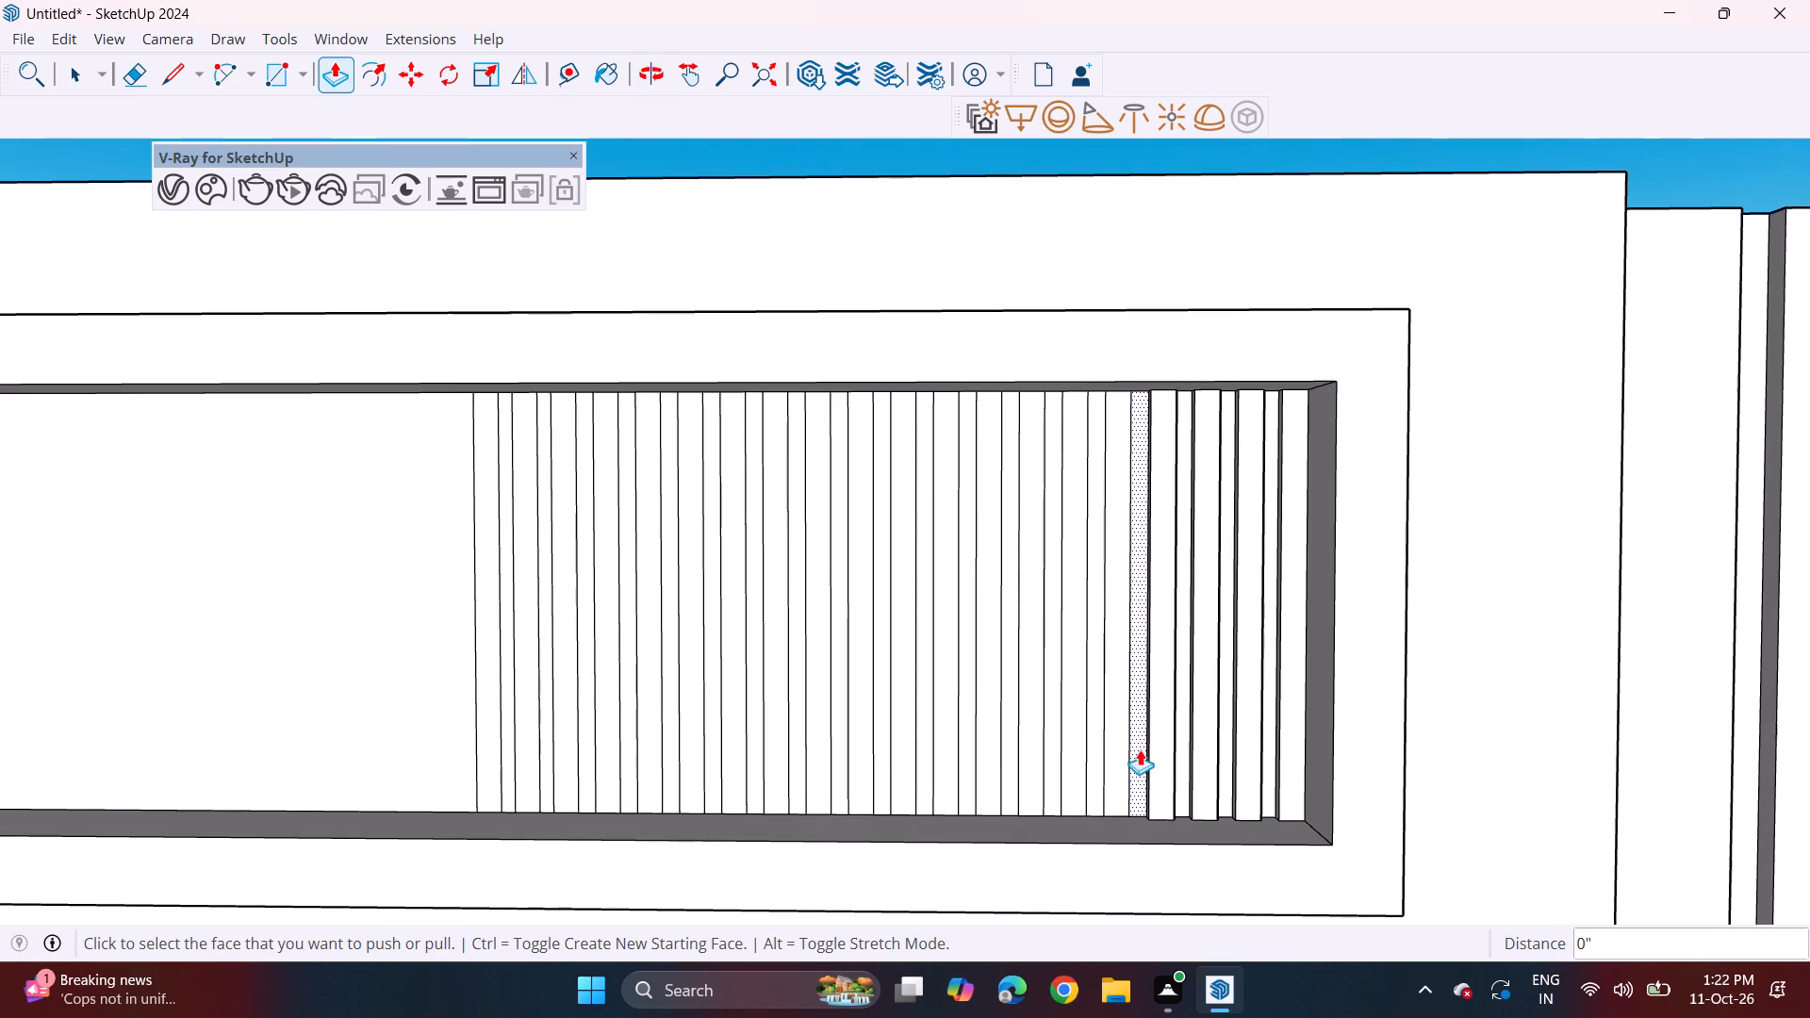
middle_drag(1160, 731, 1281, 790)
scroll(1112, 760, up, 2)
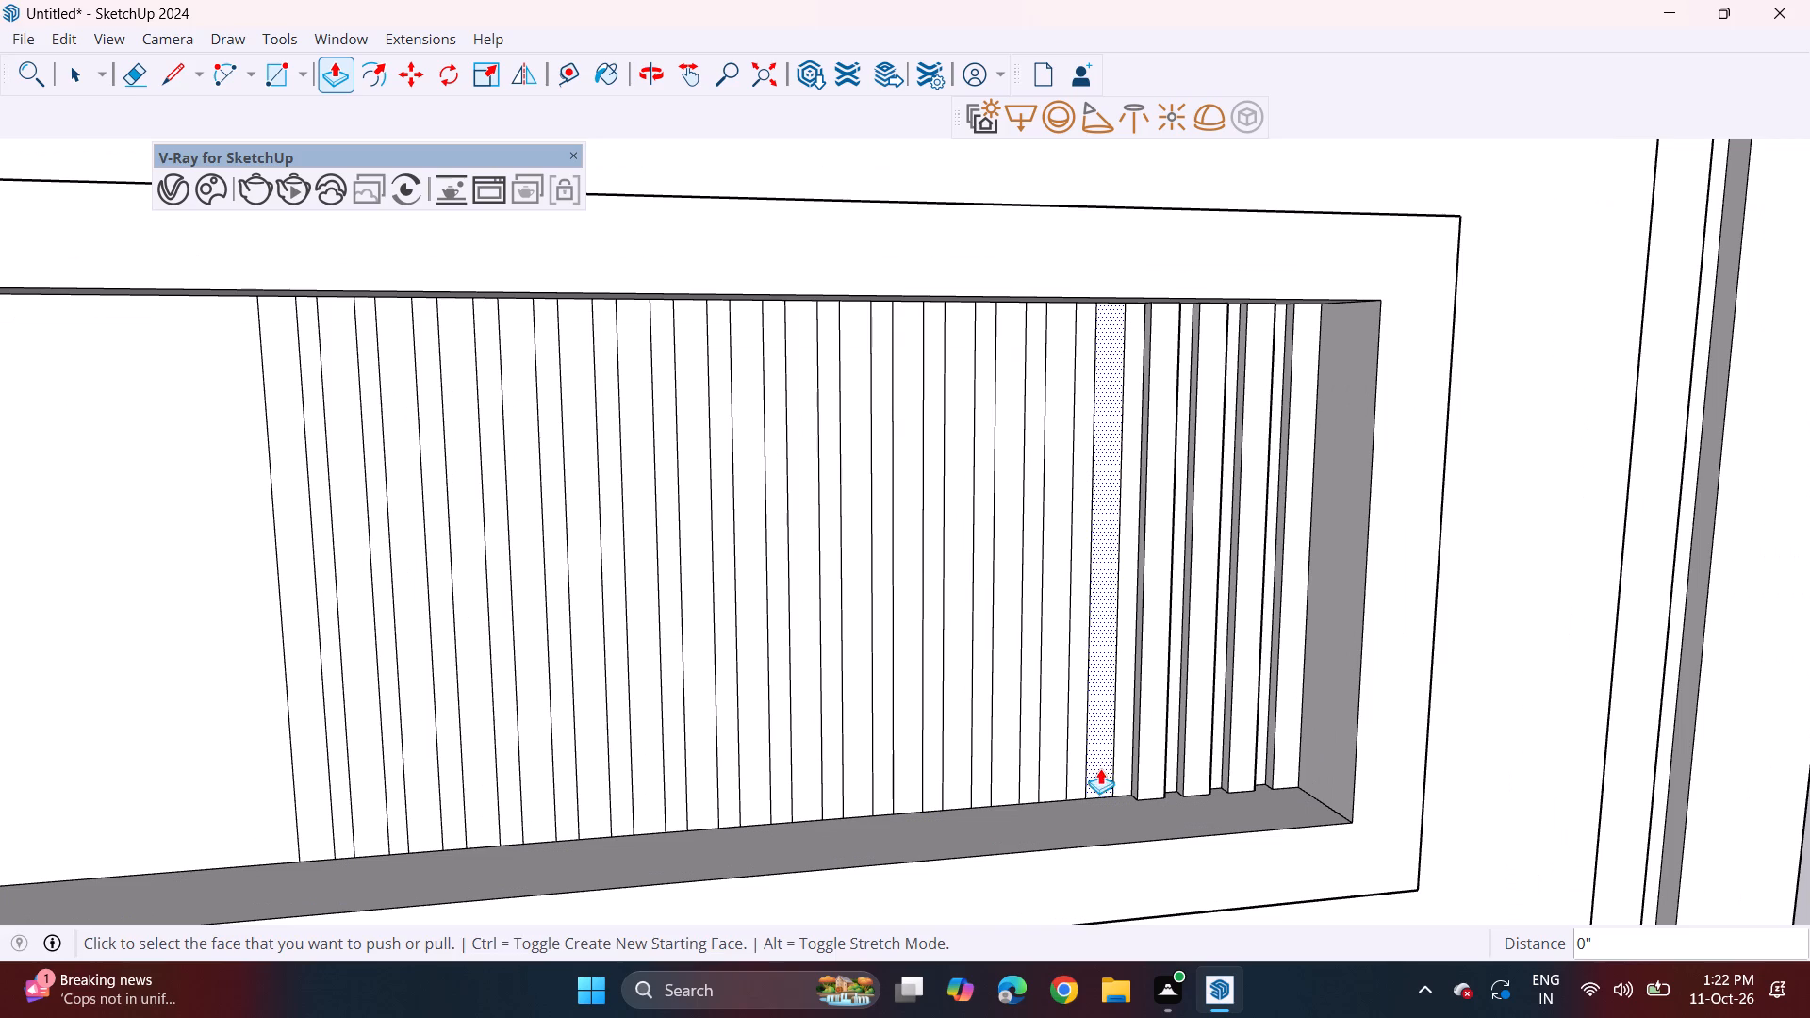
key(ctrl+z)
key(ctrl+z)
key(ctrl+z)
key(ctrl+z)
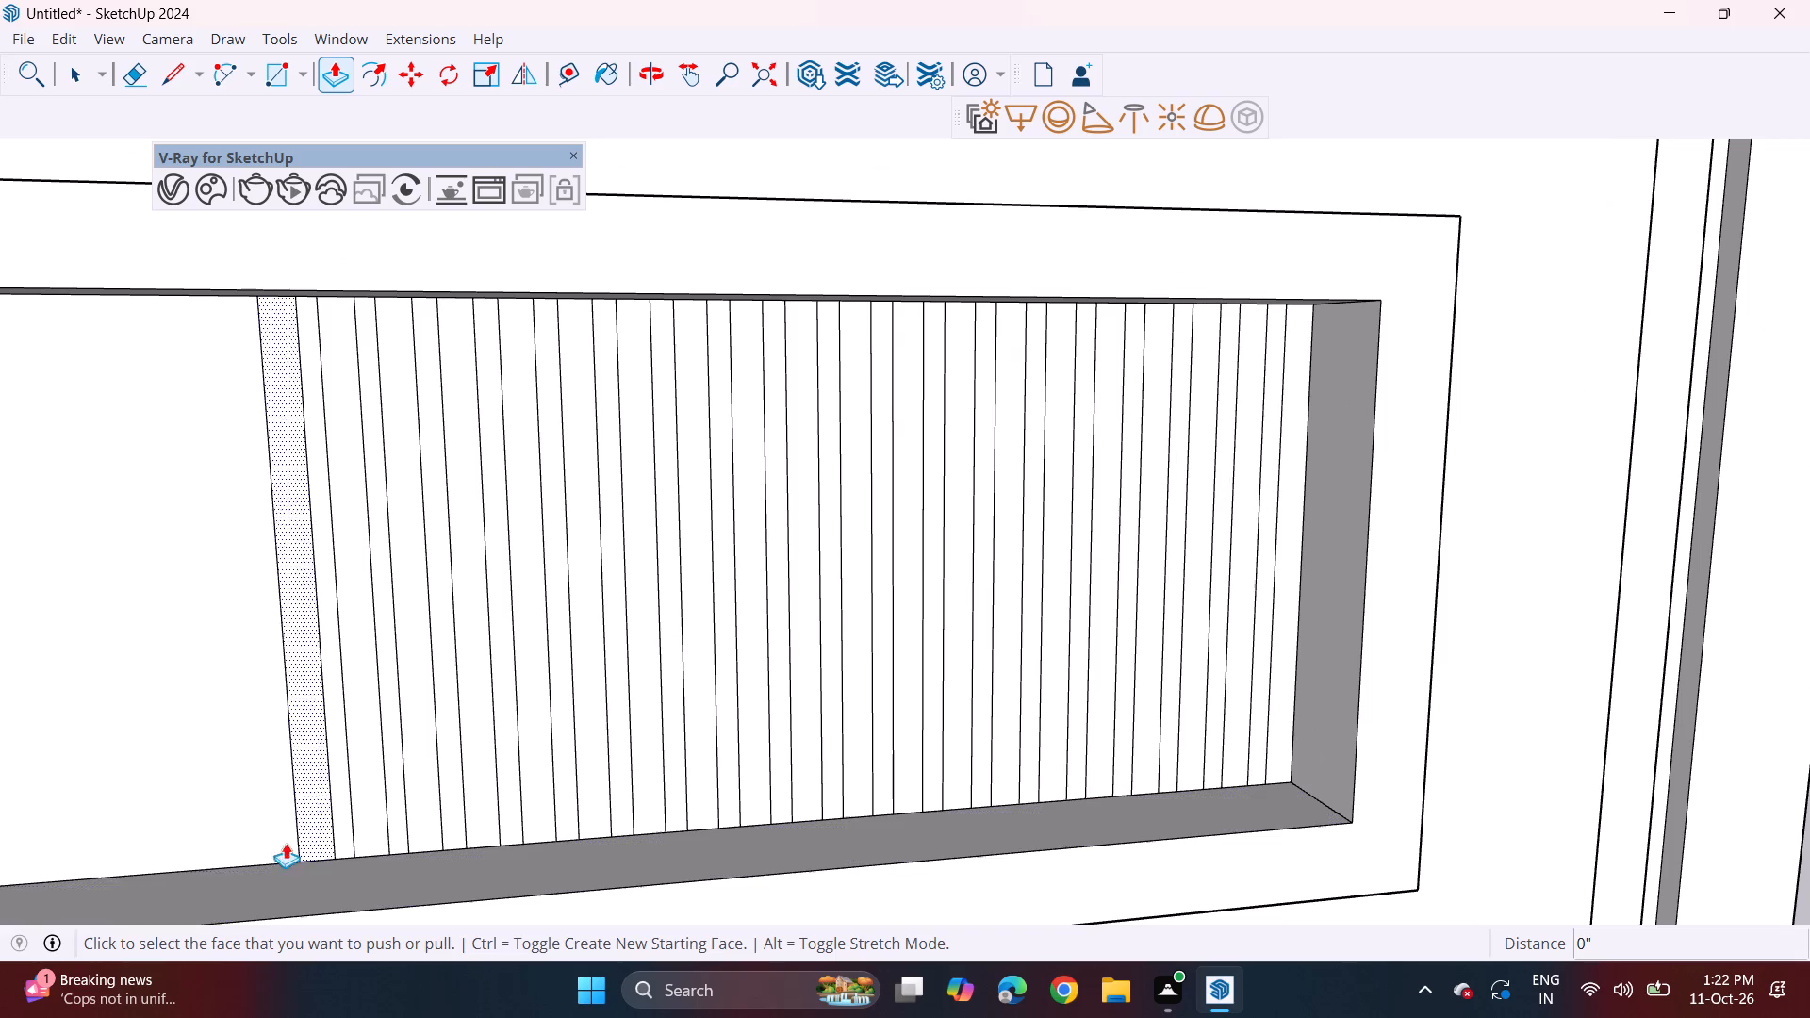
Pull the strip farthest from the frame's end outward in stages, finishing with a 2 11/16" pull.
click(323, 813)
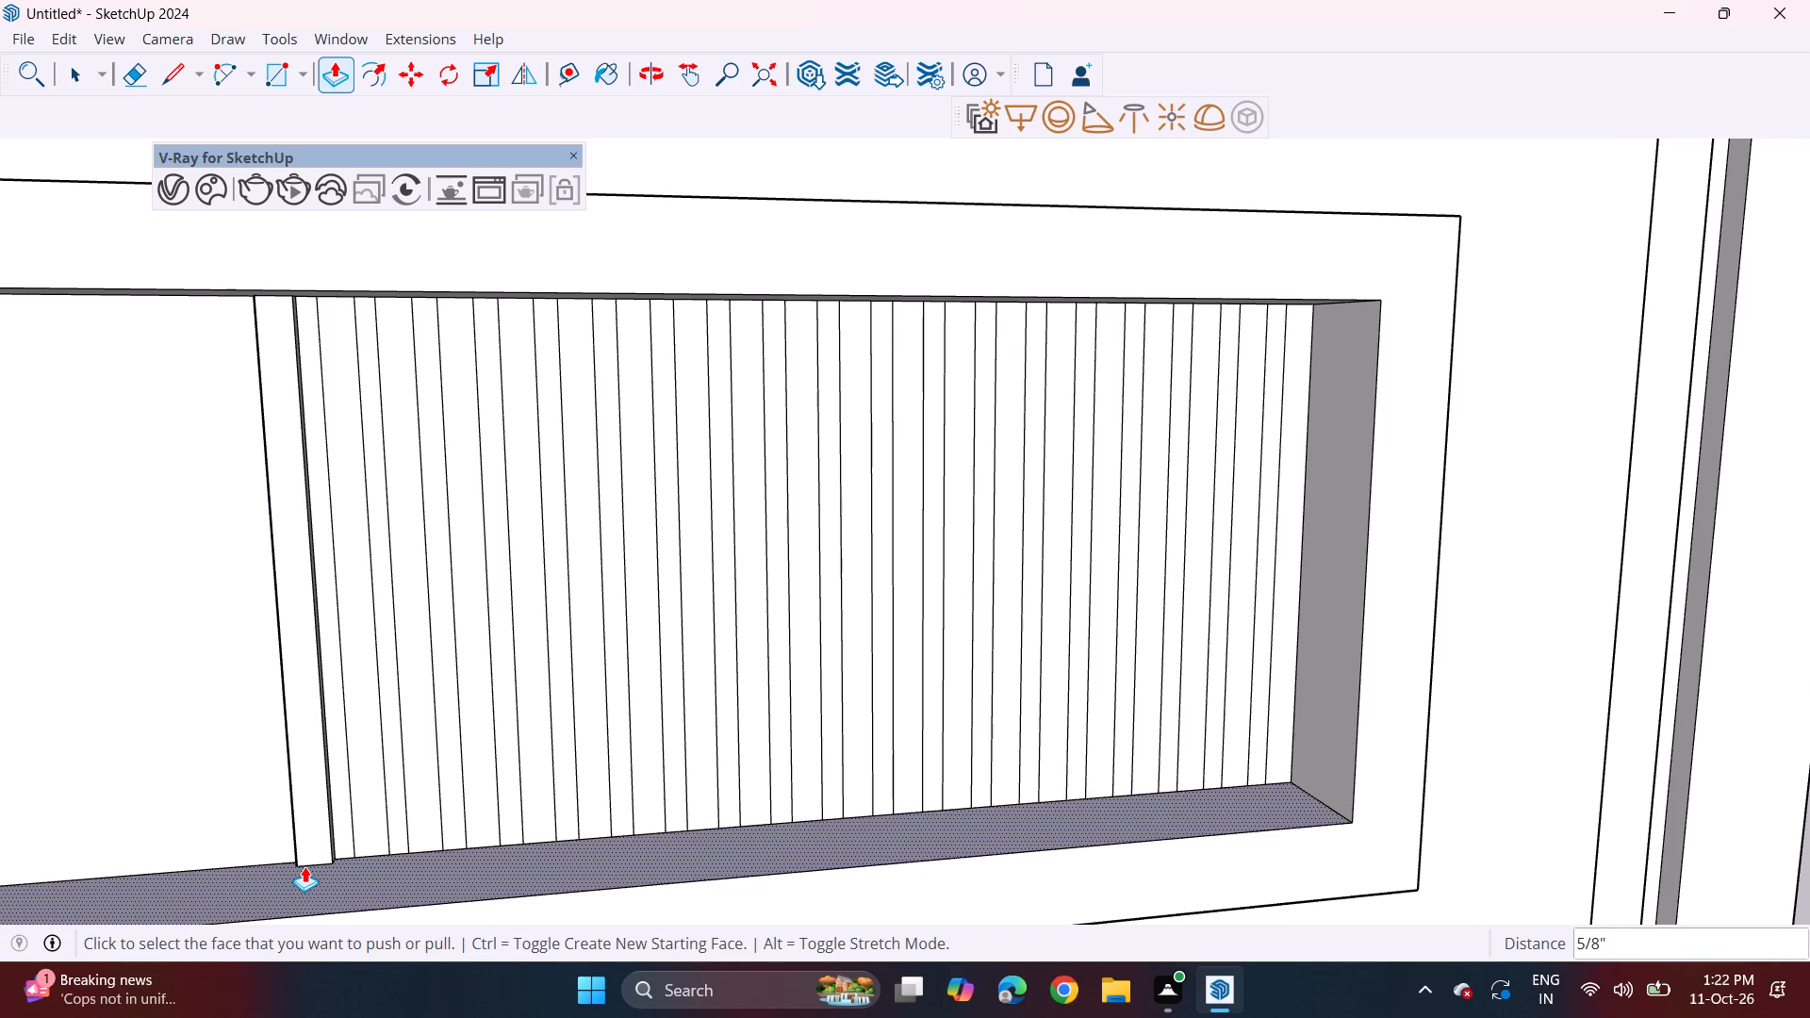
click(329, 840)
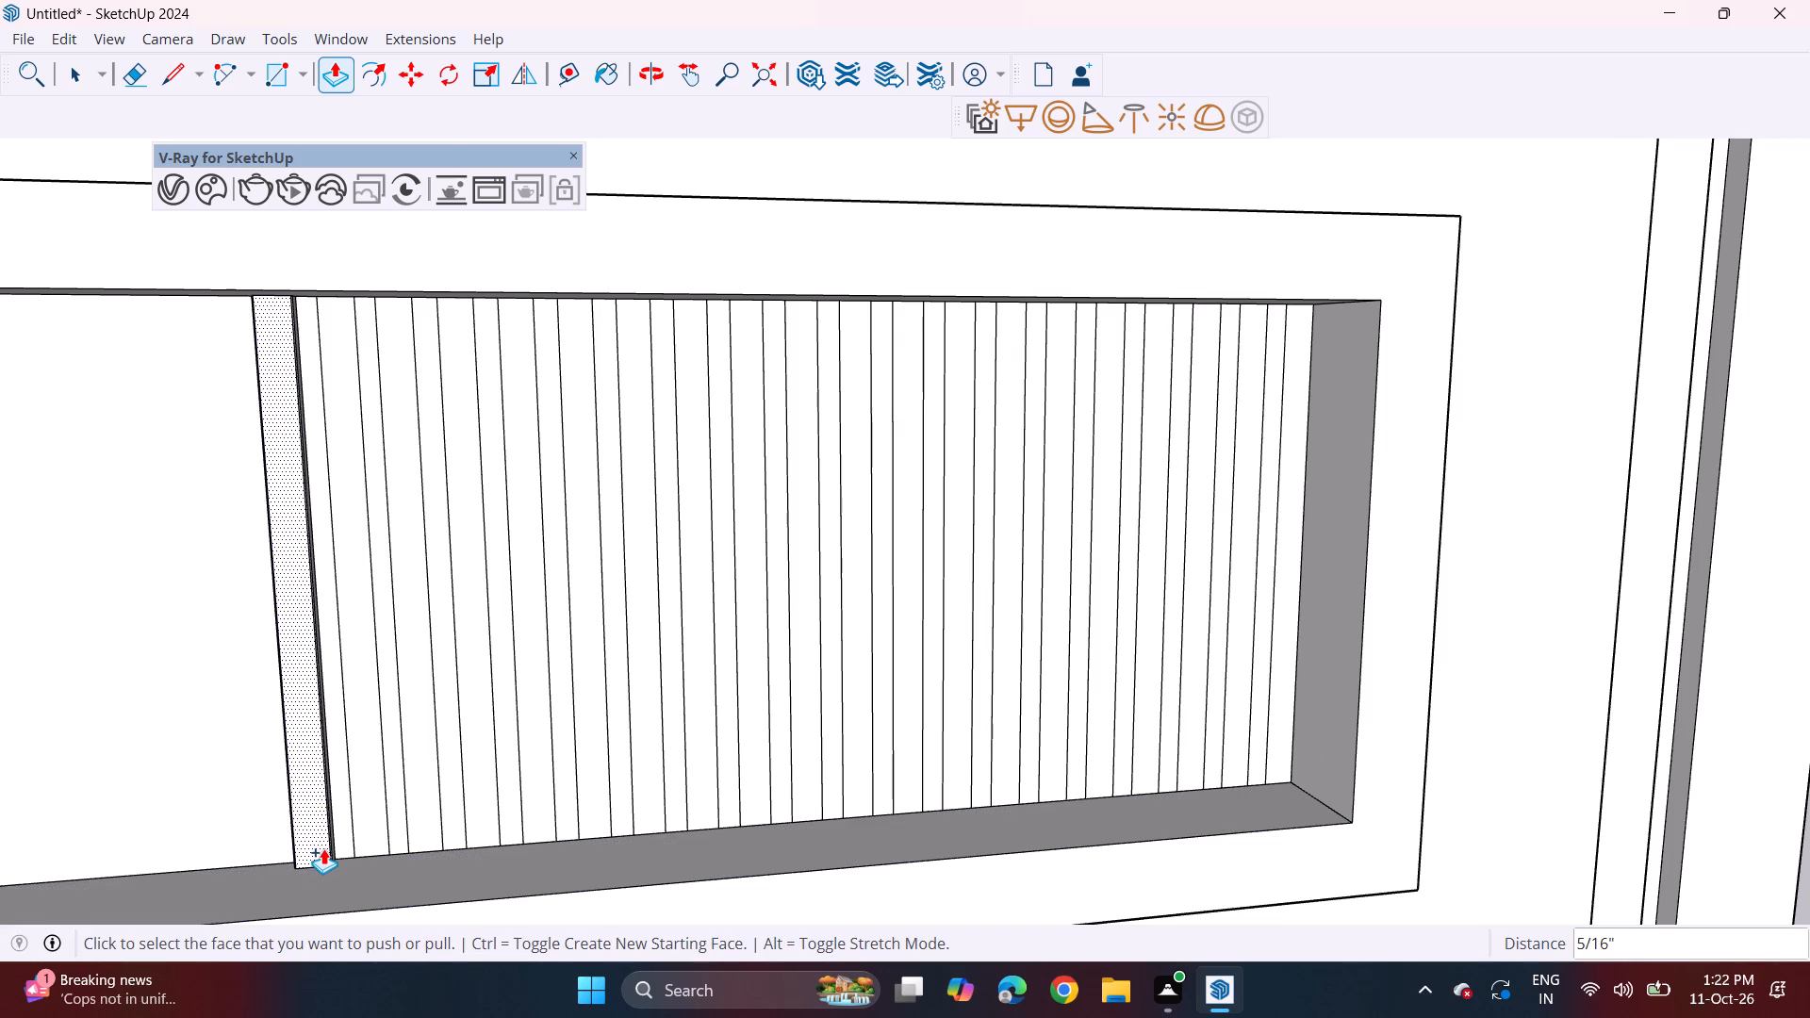
click(323, 848)
click(309, 867)
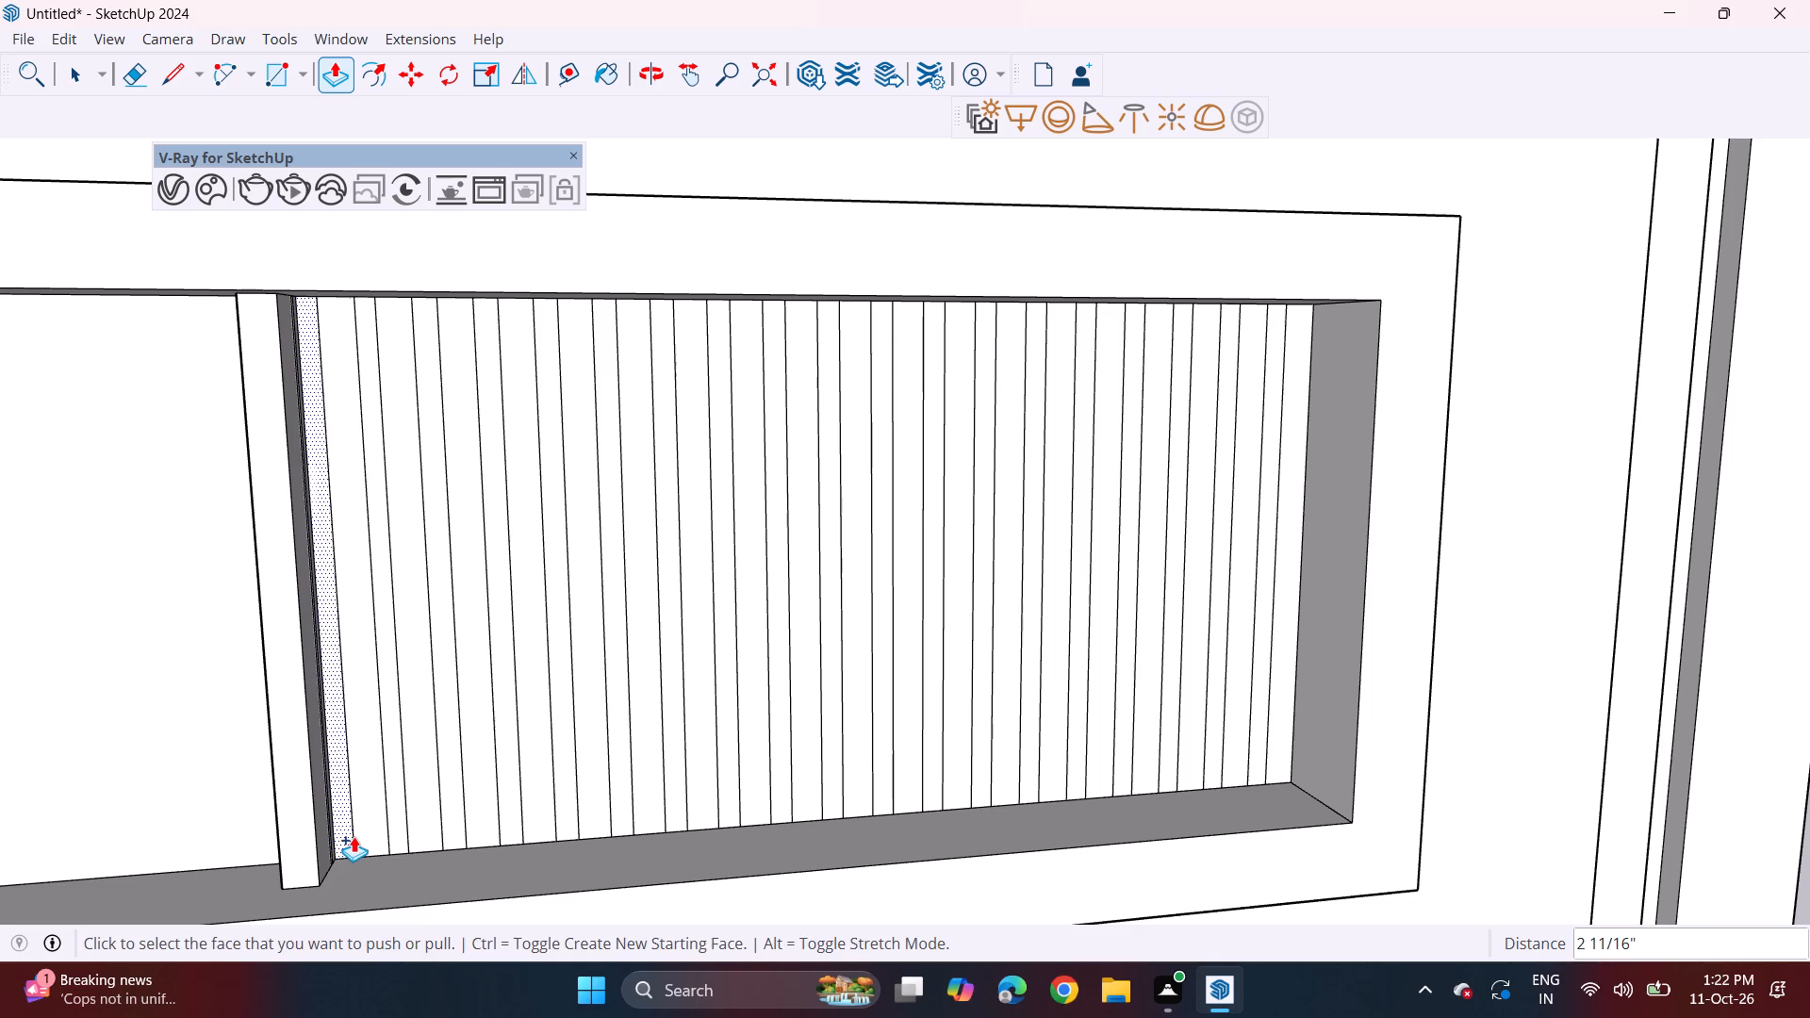
Repeat the 2 11/16" pull on each successive alternate strip, working from the already raised strip to about the panel's middle.
double_click(354, 832)
double_click(420, 814)
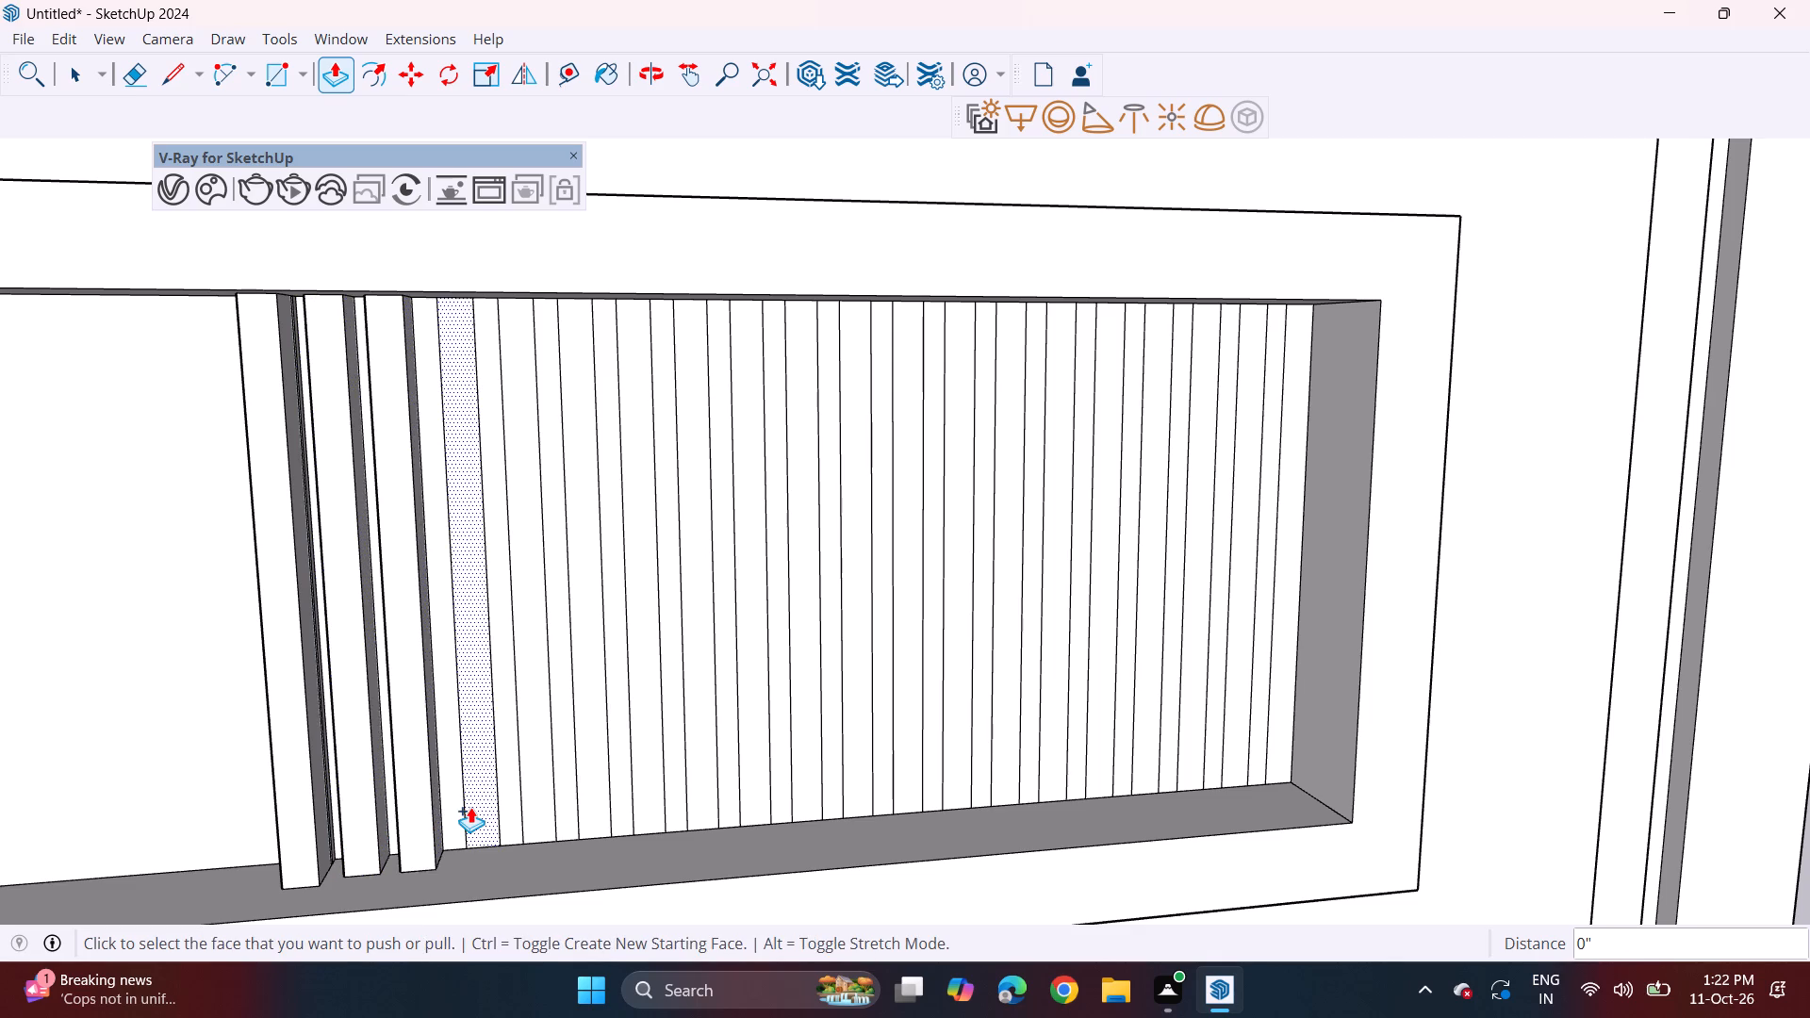
double_click(470, 807)
double_click(550, 797)
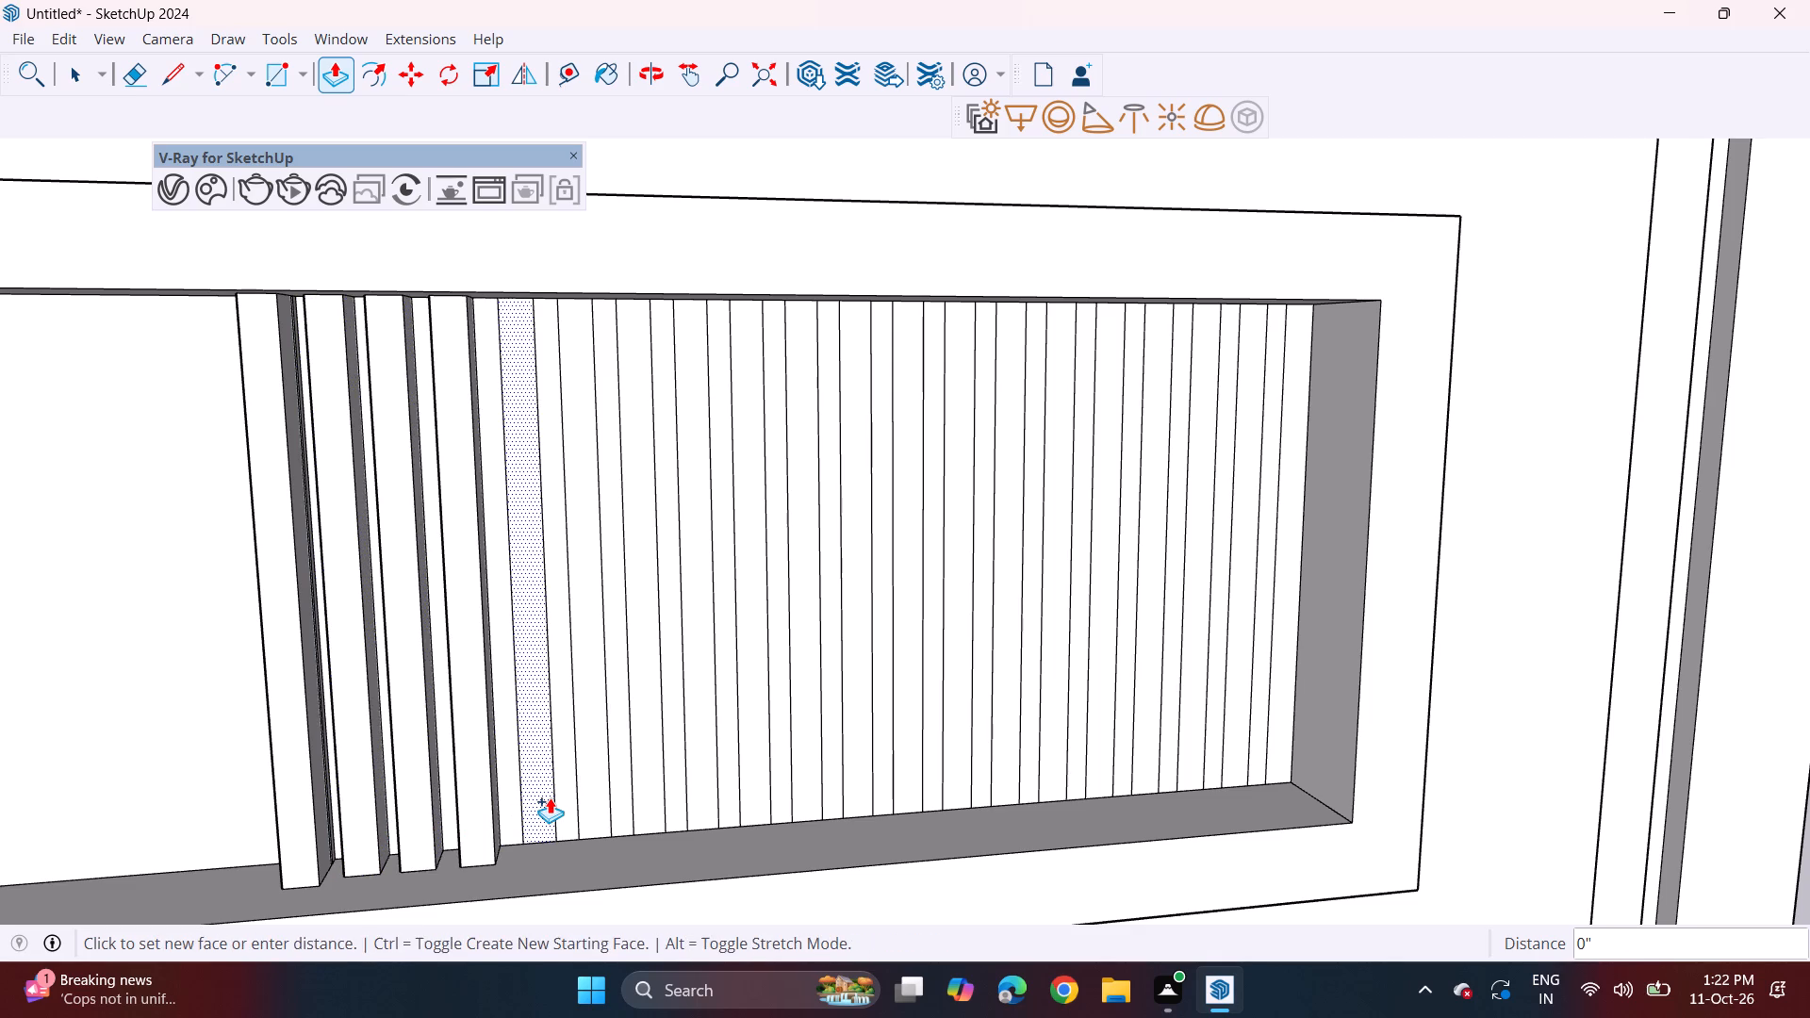
double_click(579, 787)
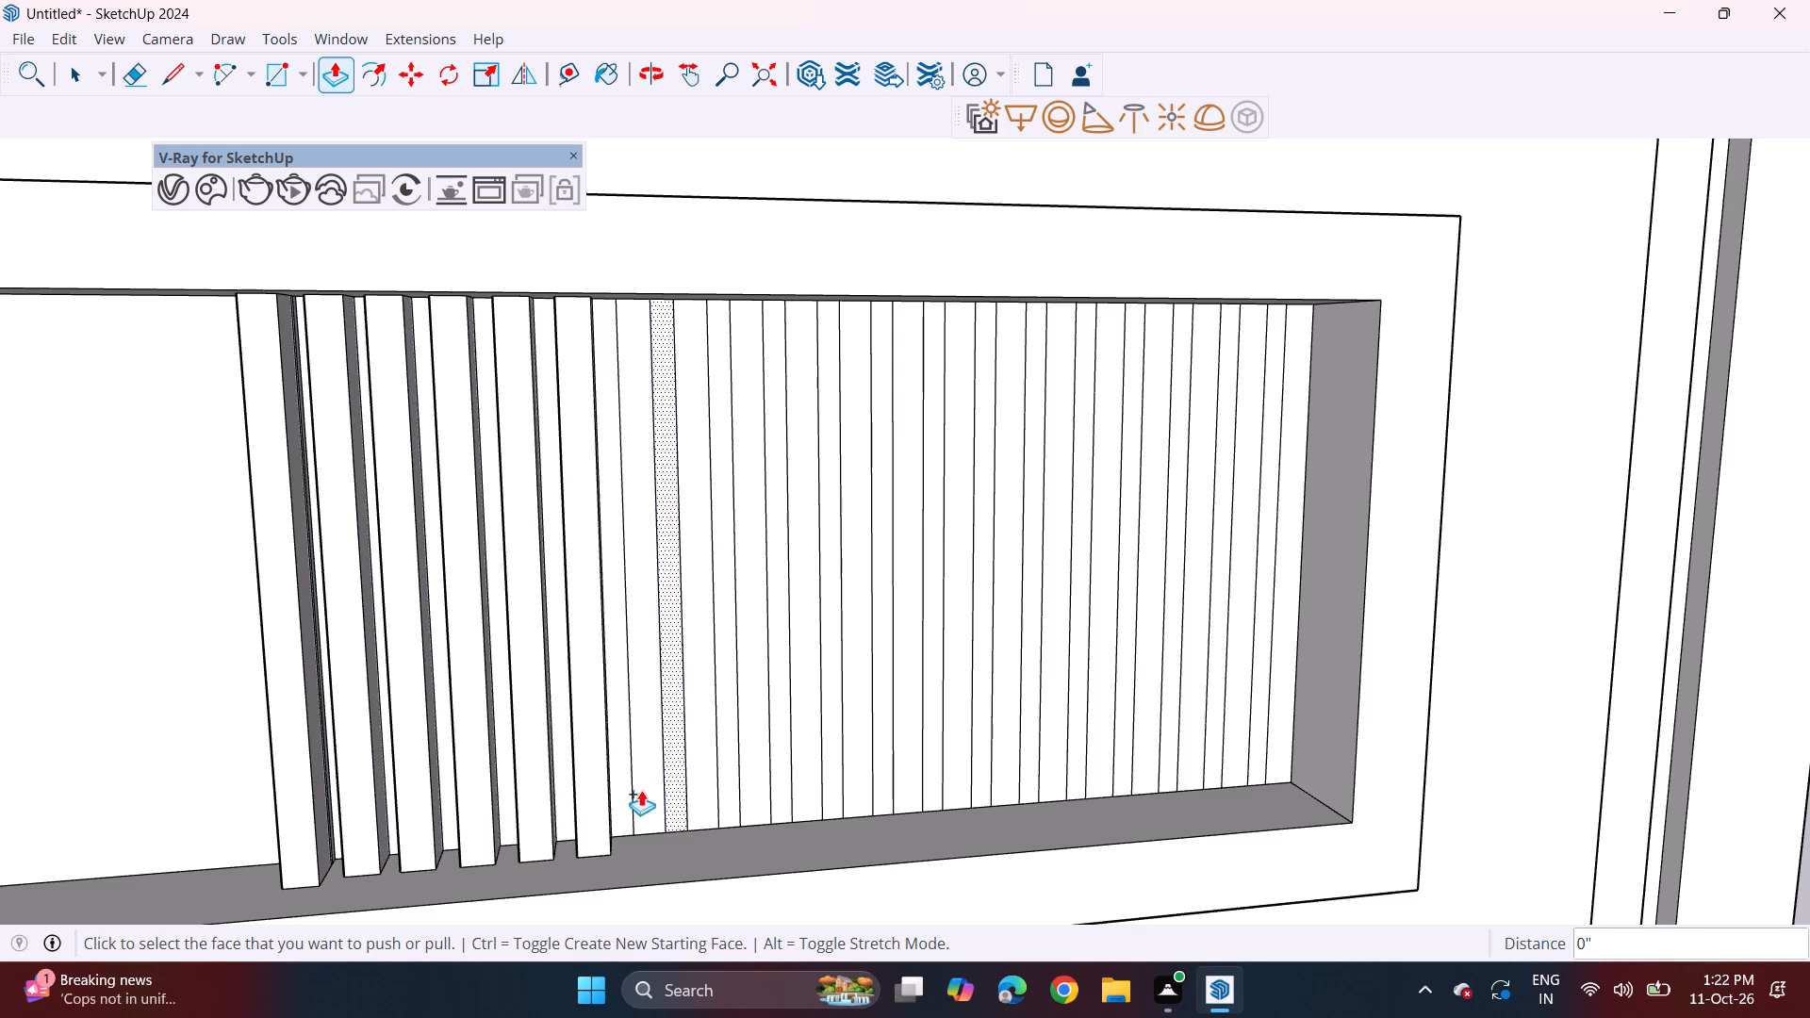
double_click(643, 782)
double_click(689, 778)
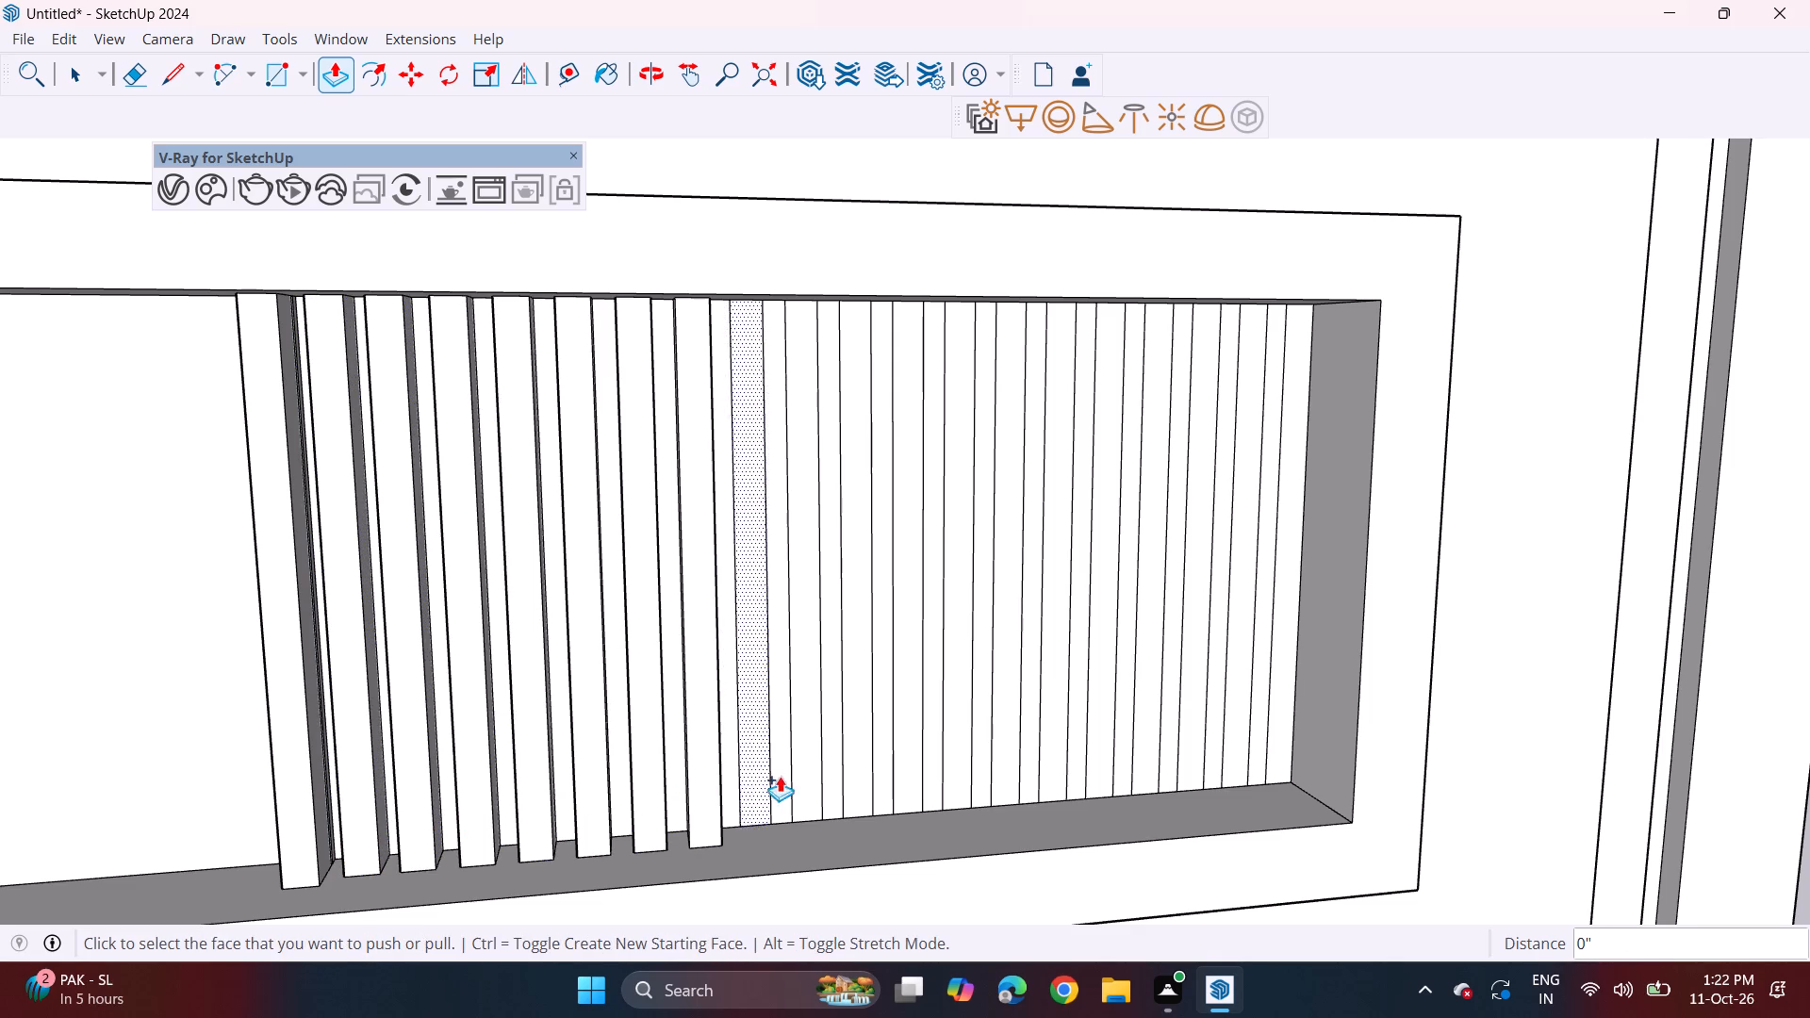
double_click(755, 775)
double_click(797, 771)
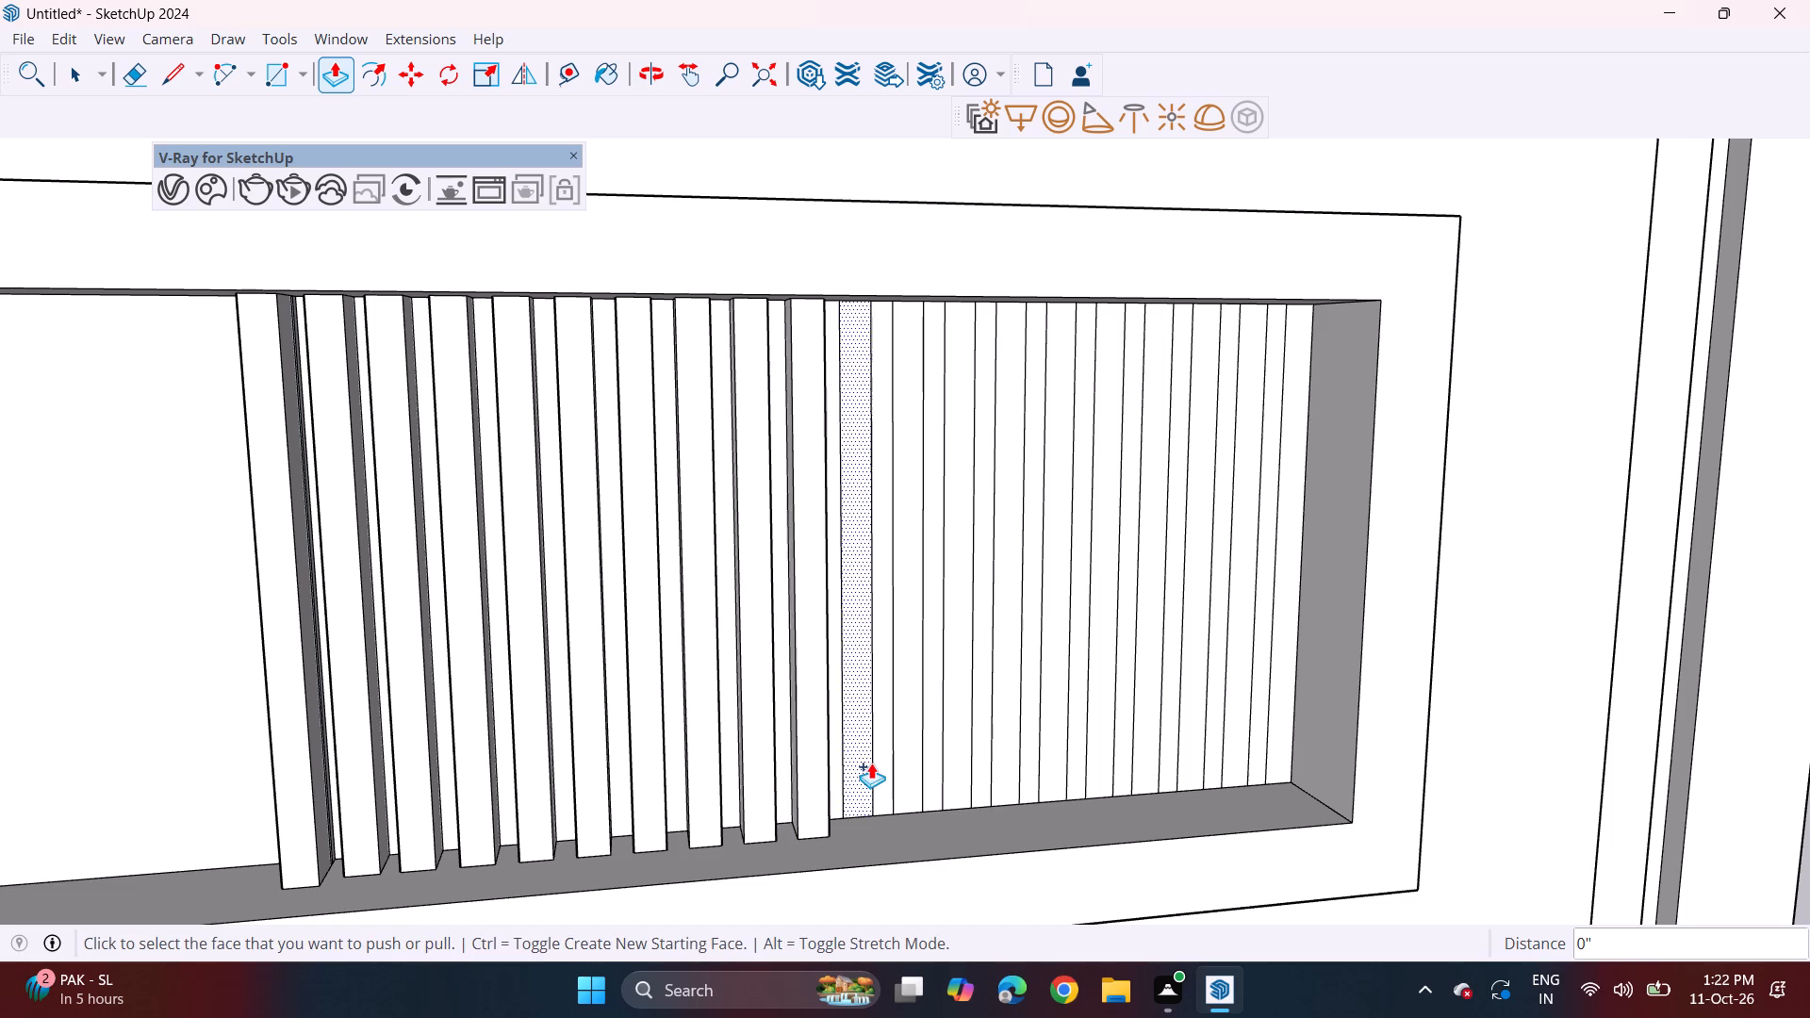
Apply the same 2 11/16" pull to the alternate strips in the panel's other half, stopping two strips short of the frame's end.
double_click(860, 763)
double_click(903, 752)
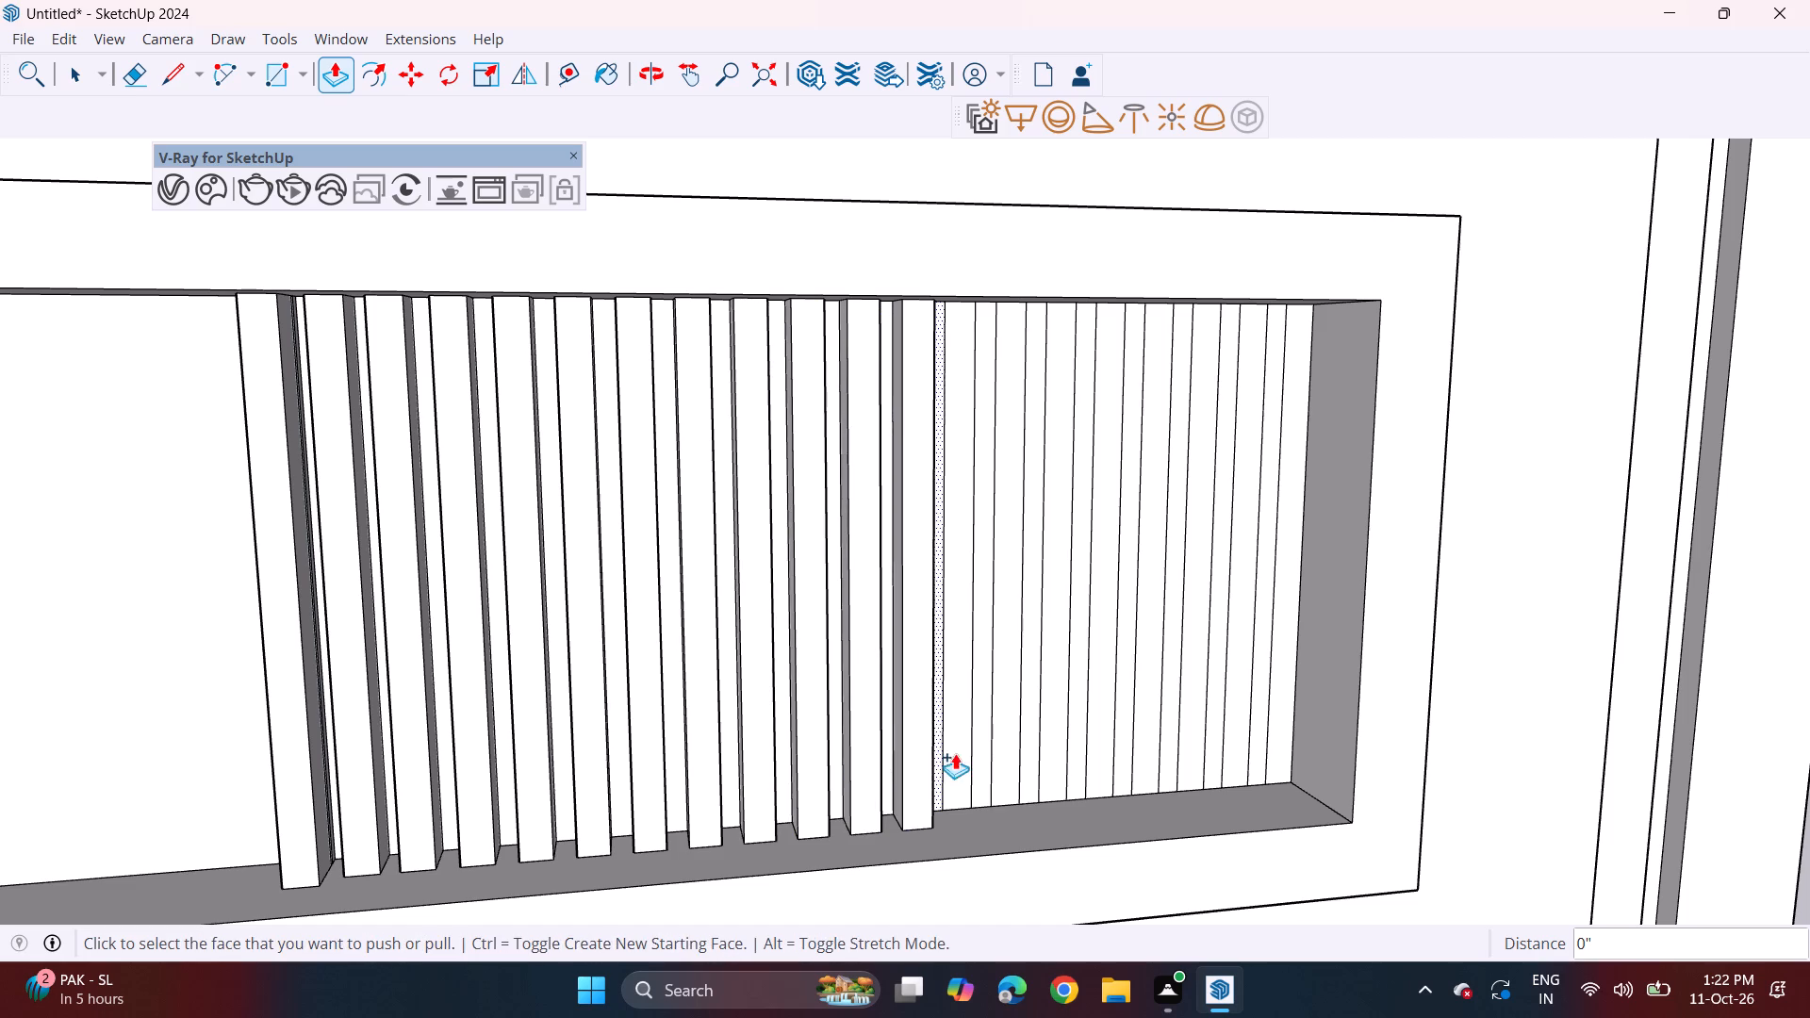
double_click(963, 751)
double_click(1009, 751)
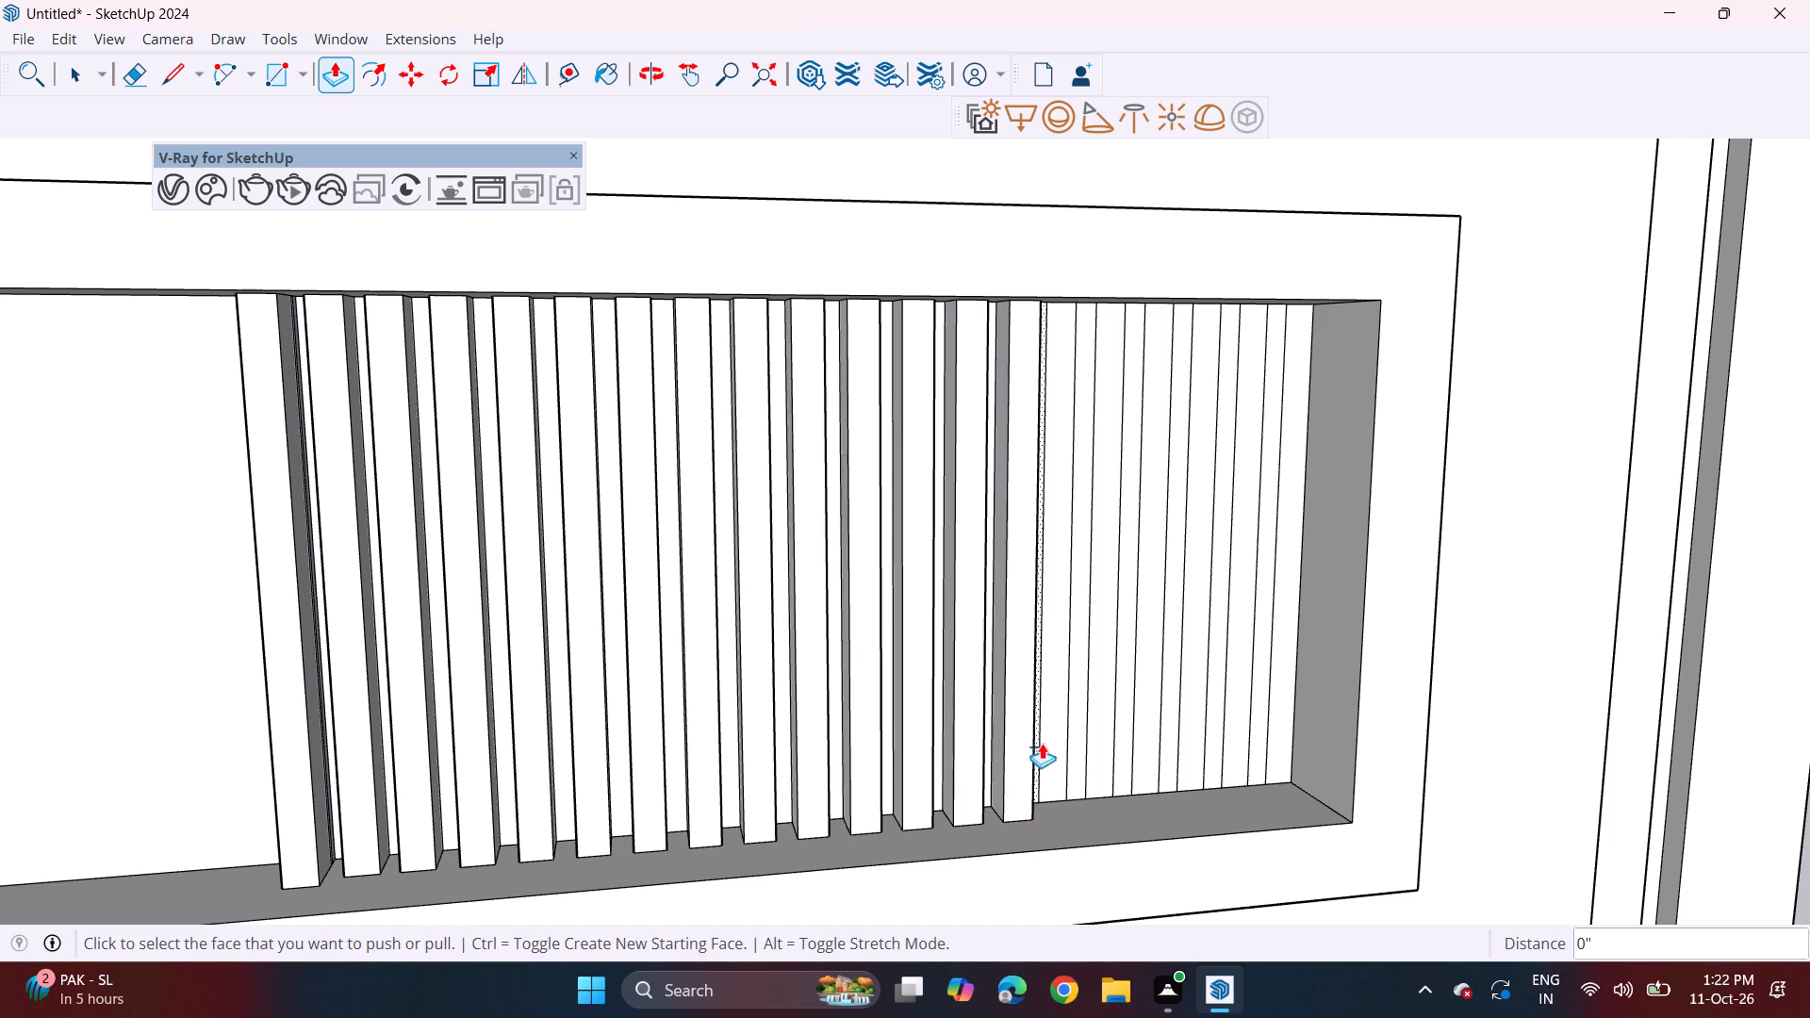
double_click(1047, 740)
double_click(1098, 730)
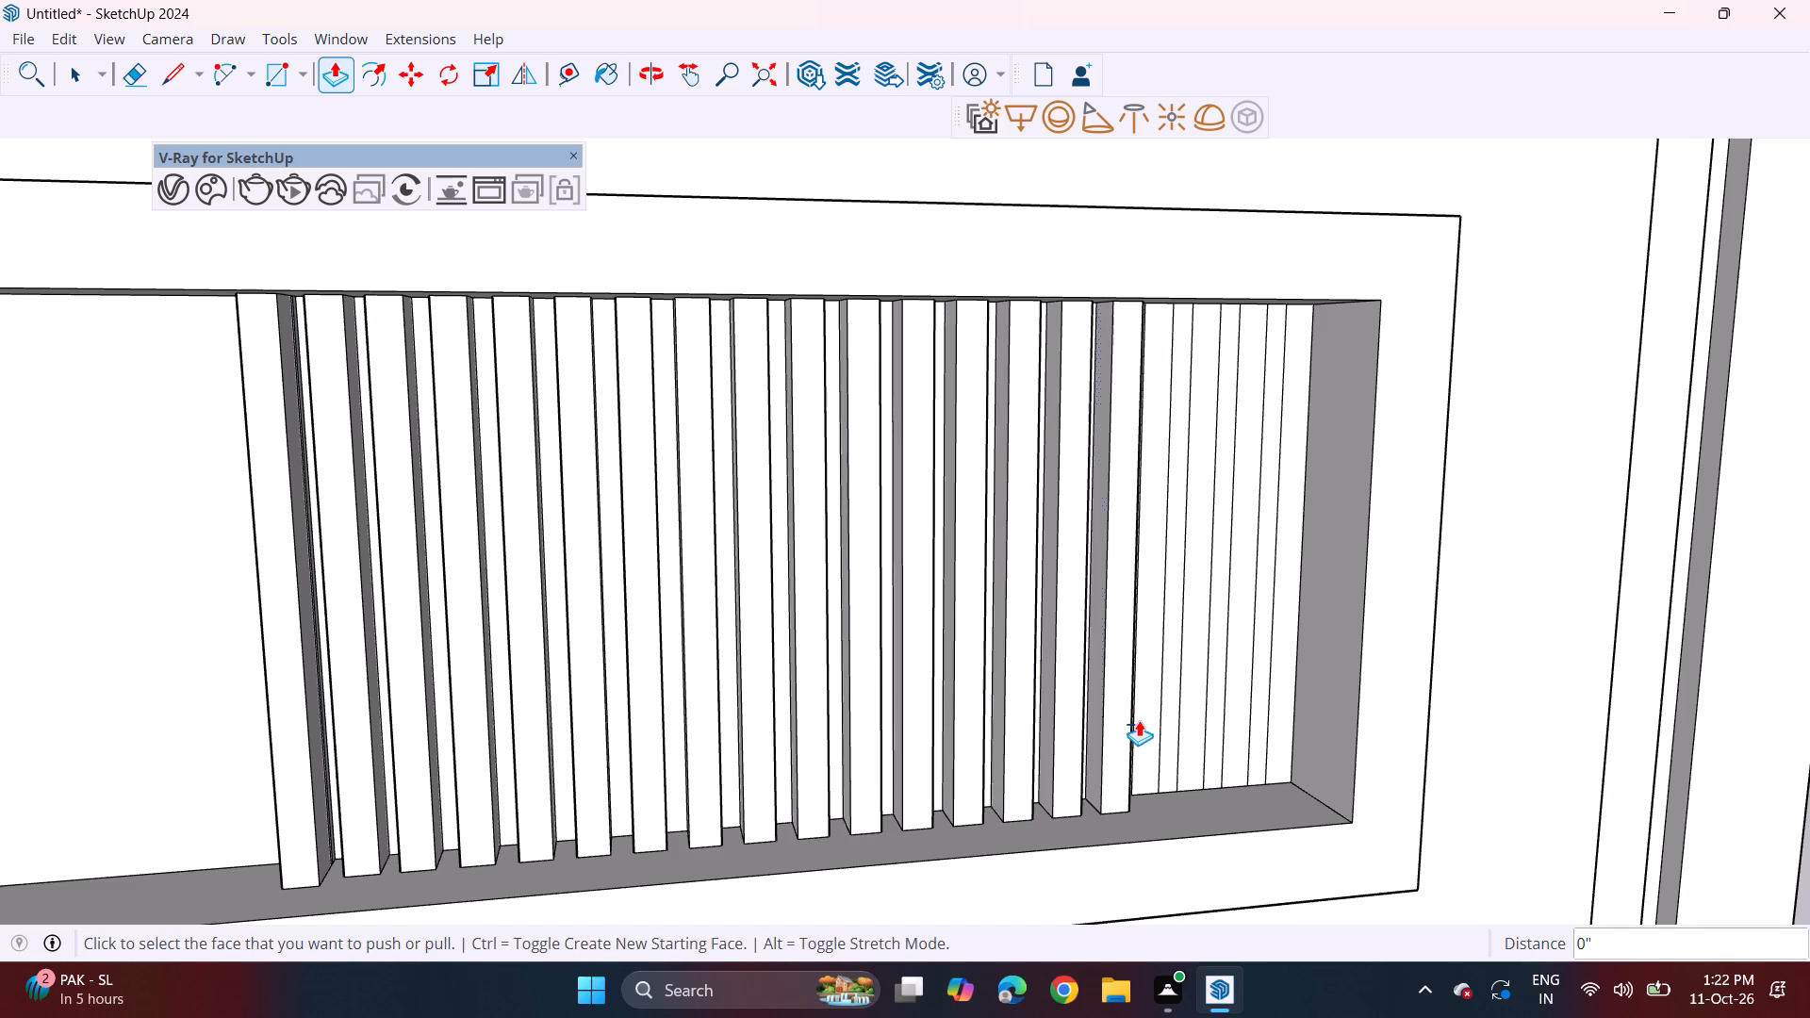
double_click(1140, 720)
double_click(1193, 717)
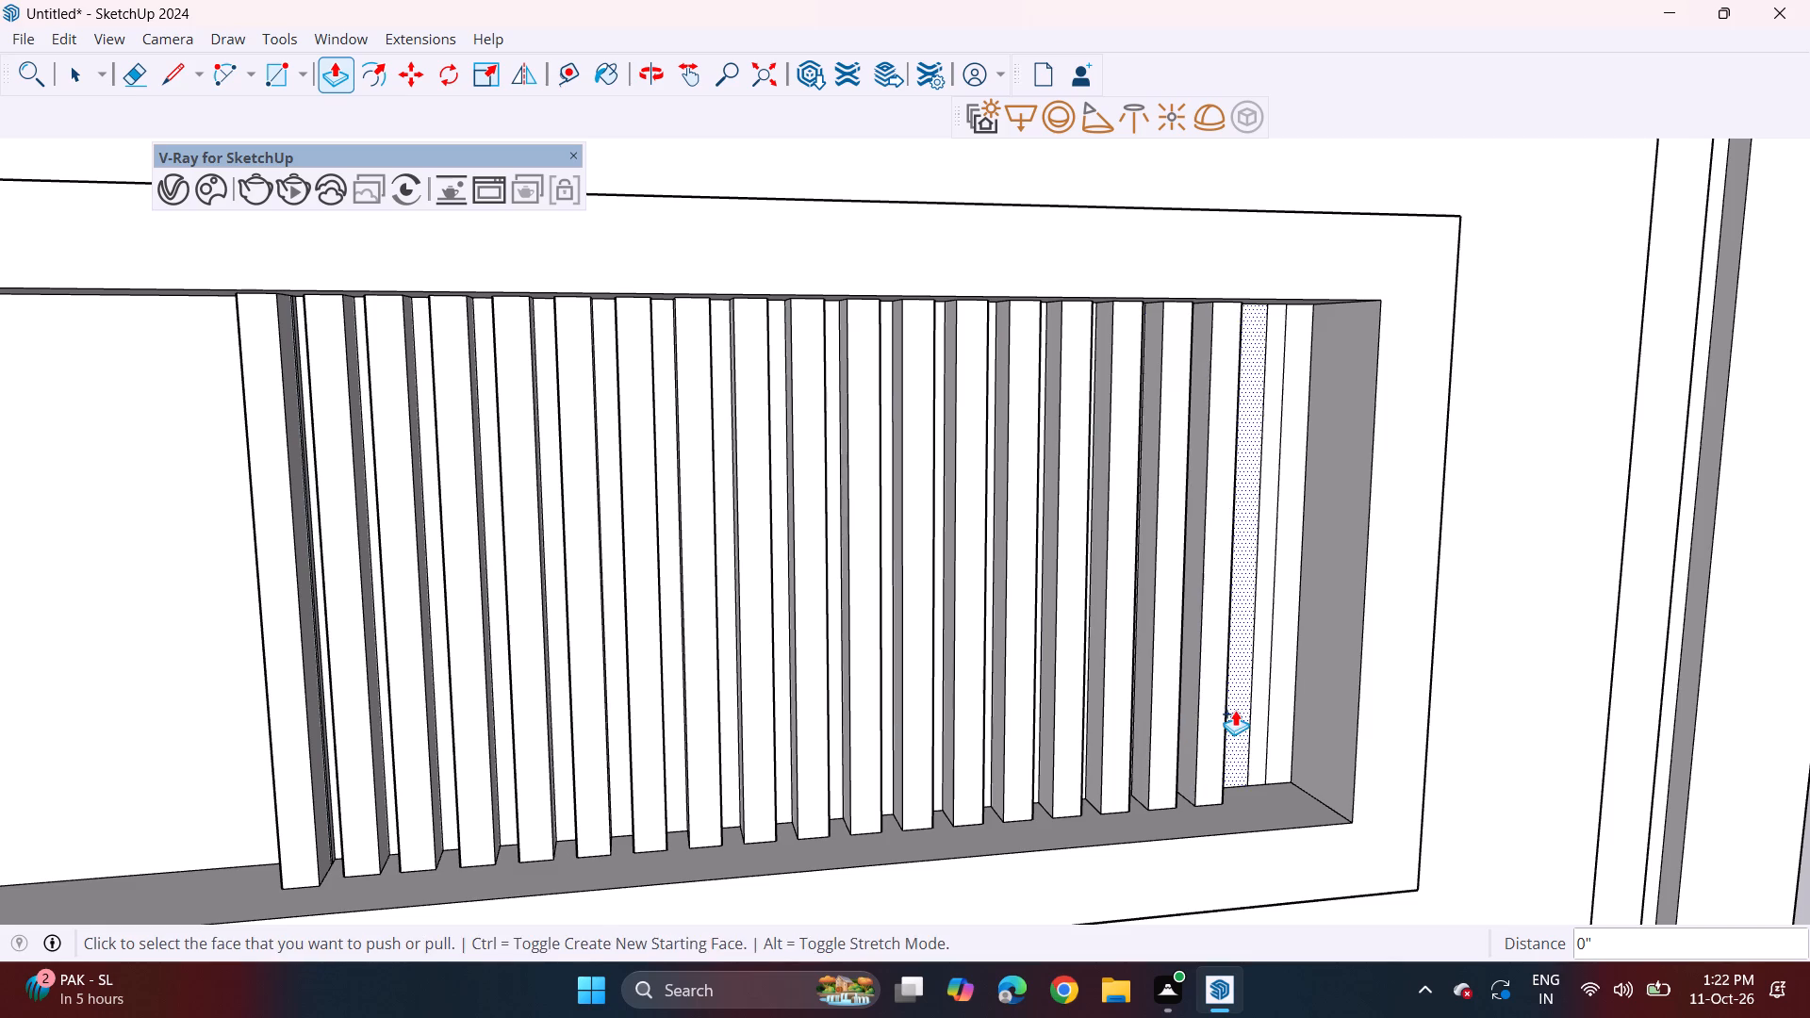
Pull the last two strips at the frame's end level with their neighbours, using 1 15/16" and a final 3/4" pull.
double_click(1235, 710)
click(1242, 735)
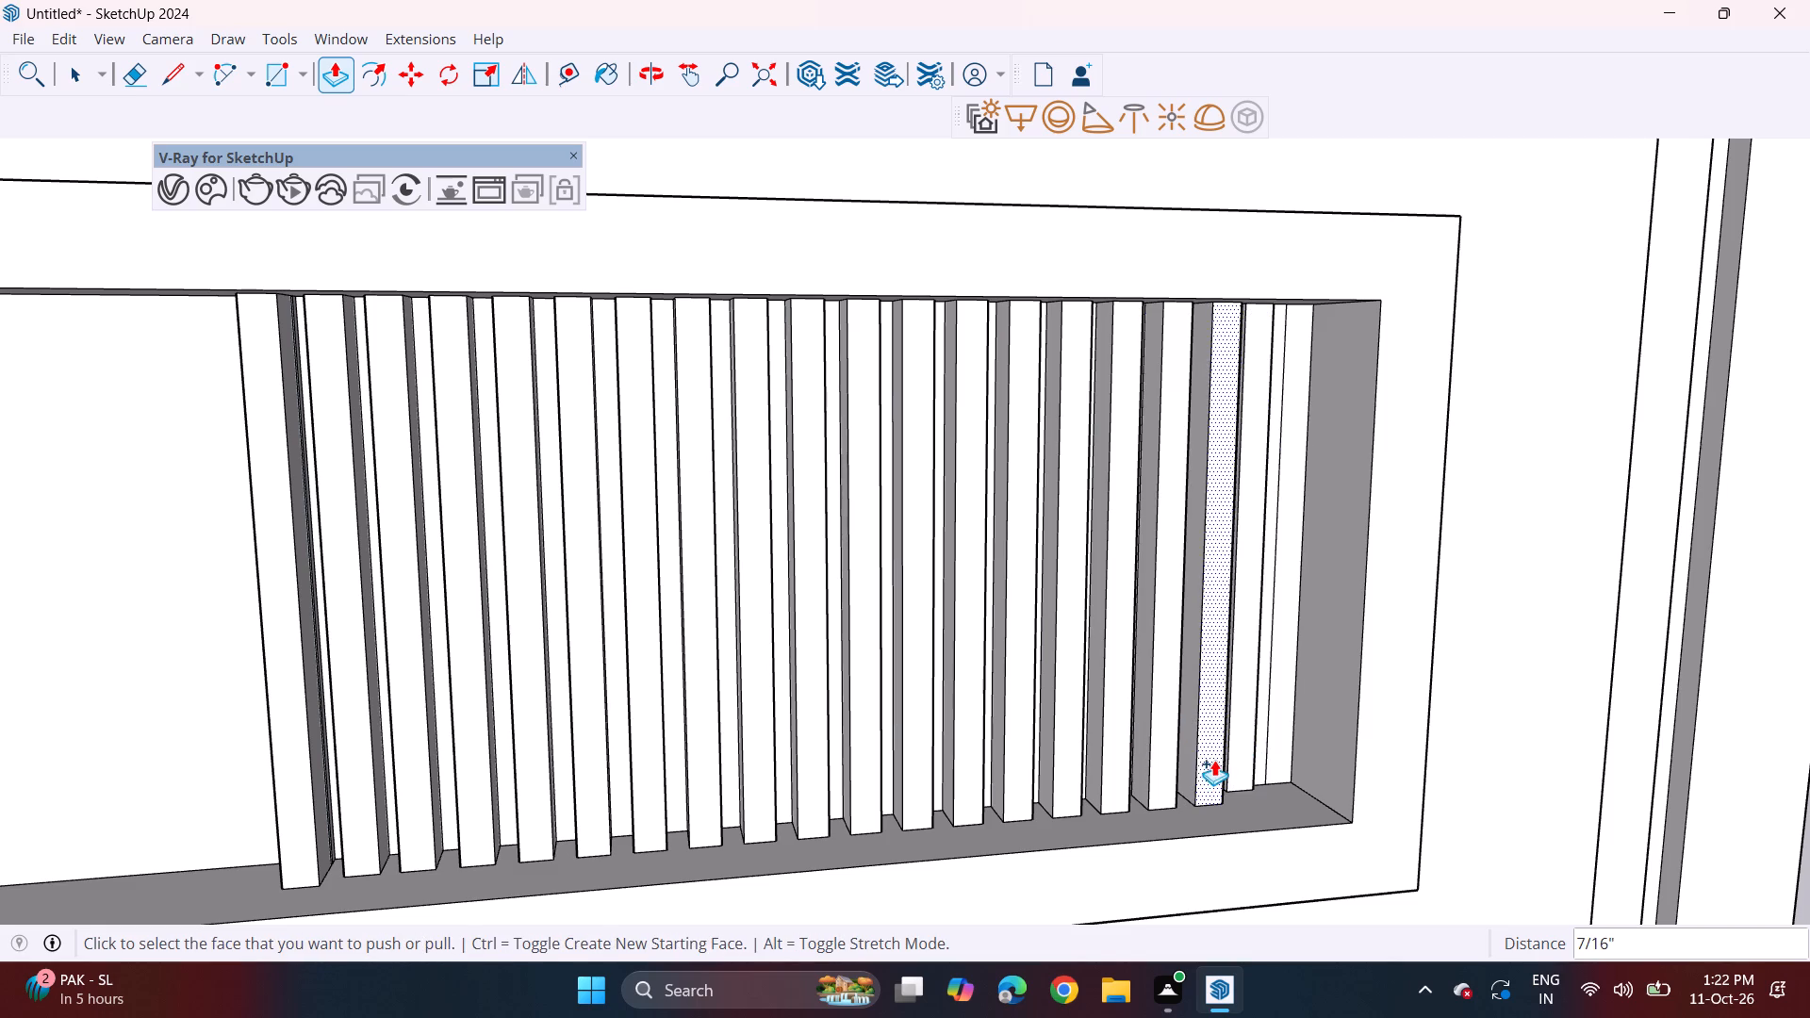
click(1245, 754)
click(1200, 771)
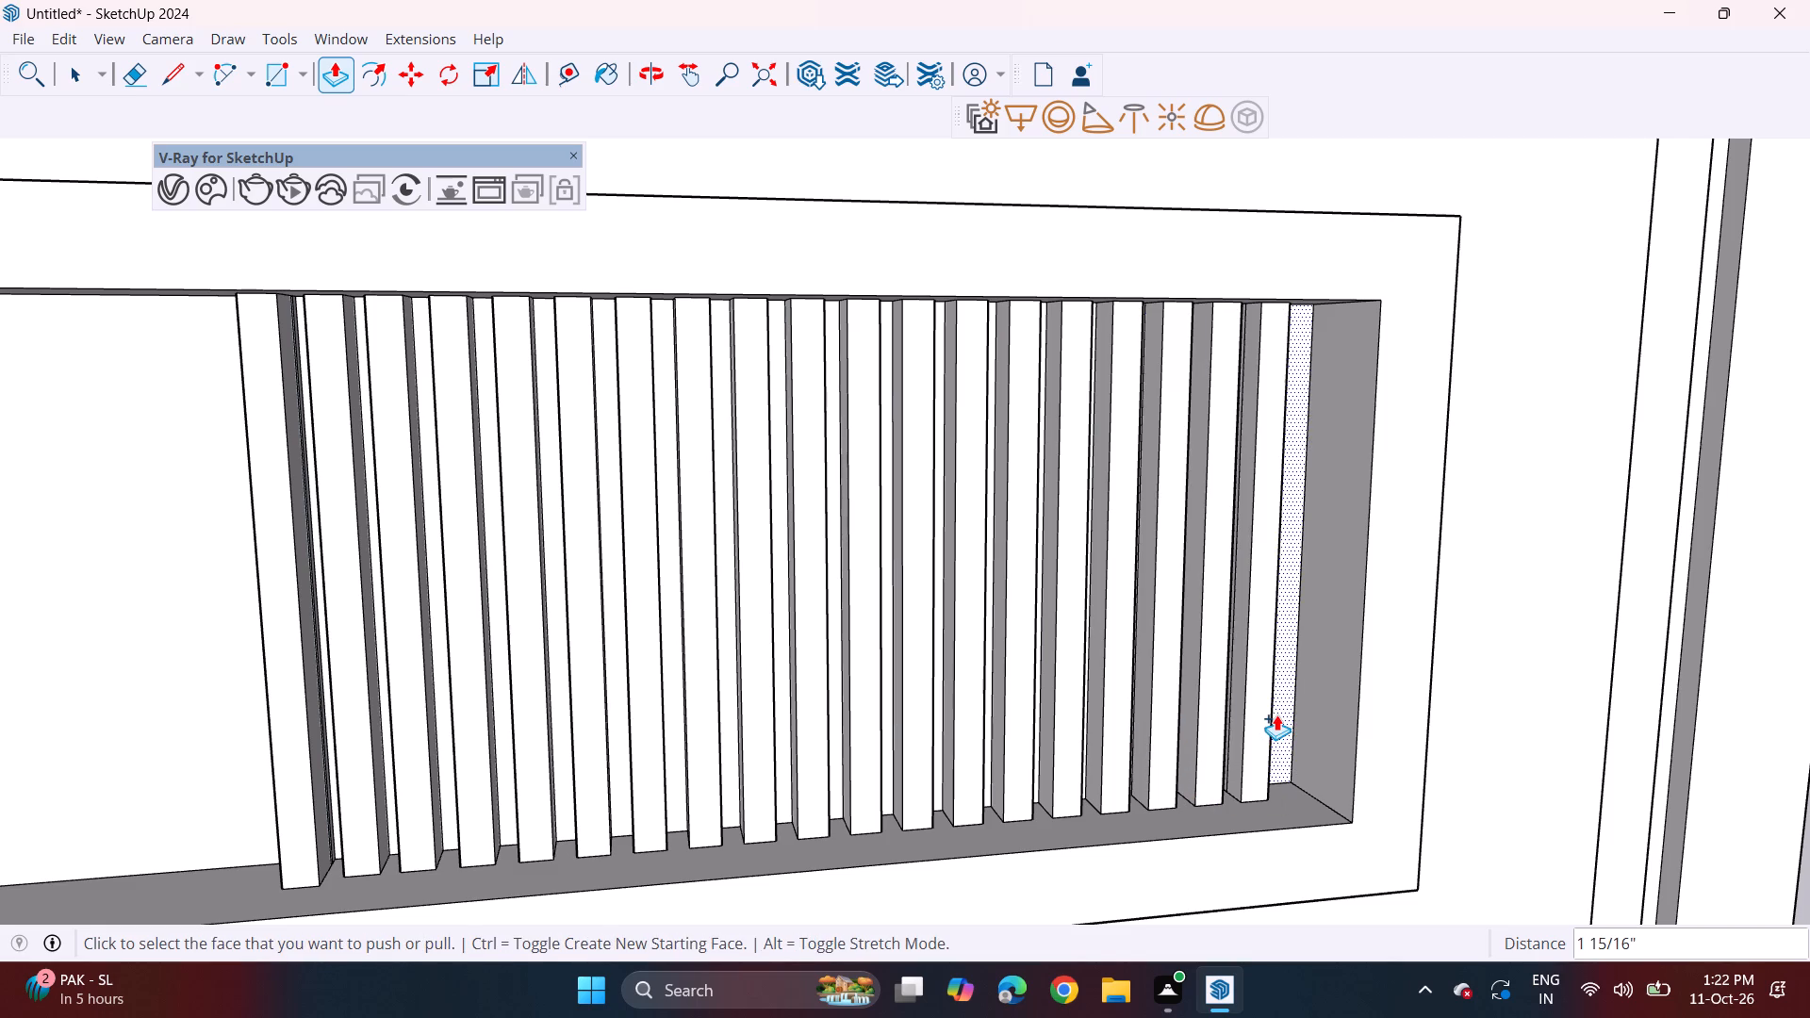
double_click(1276, 714)
middle_drag(1275, 780, 1183, 699)
scroll(1153, 682, down, 3)
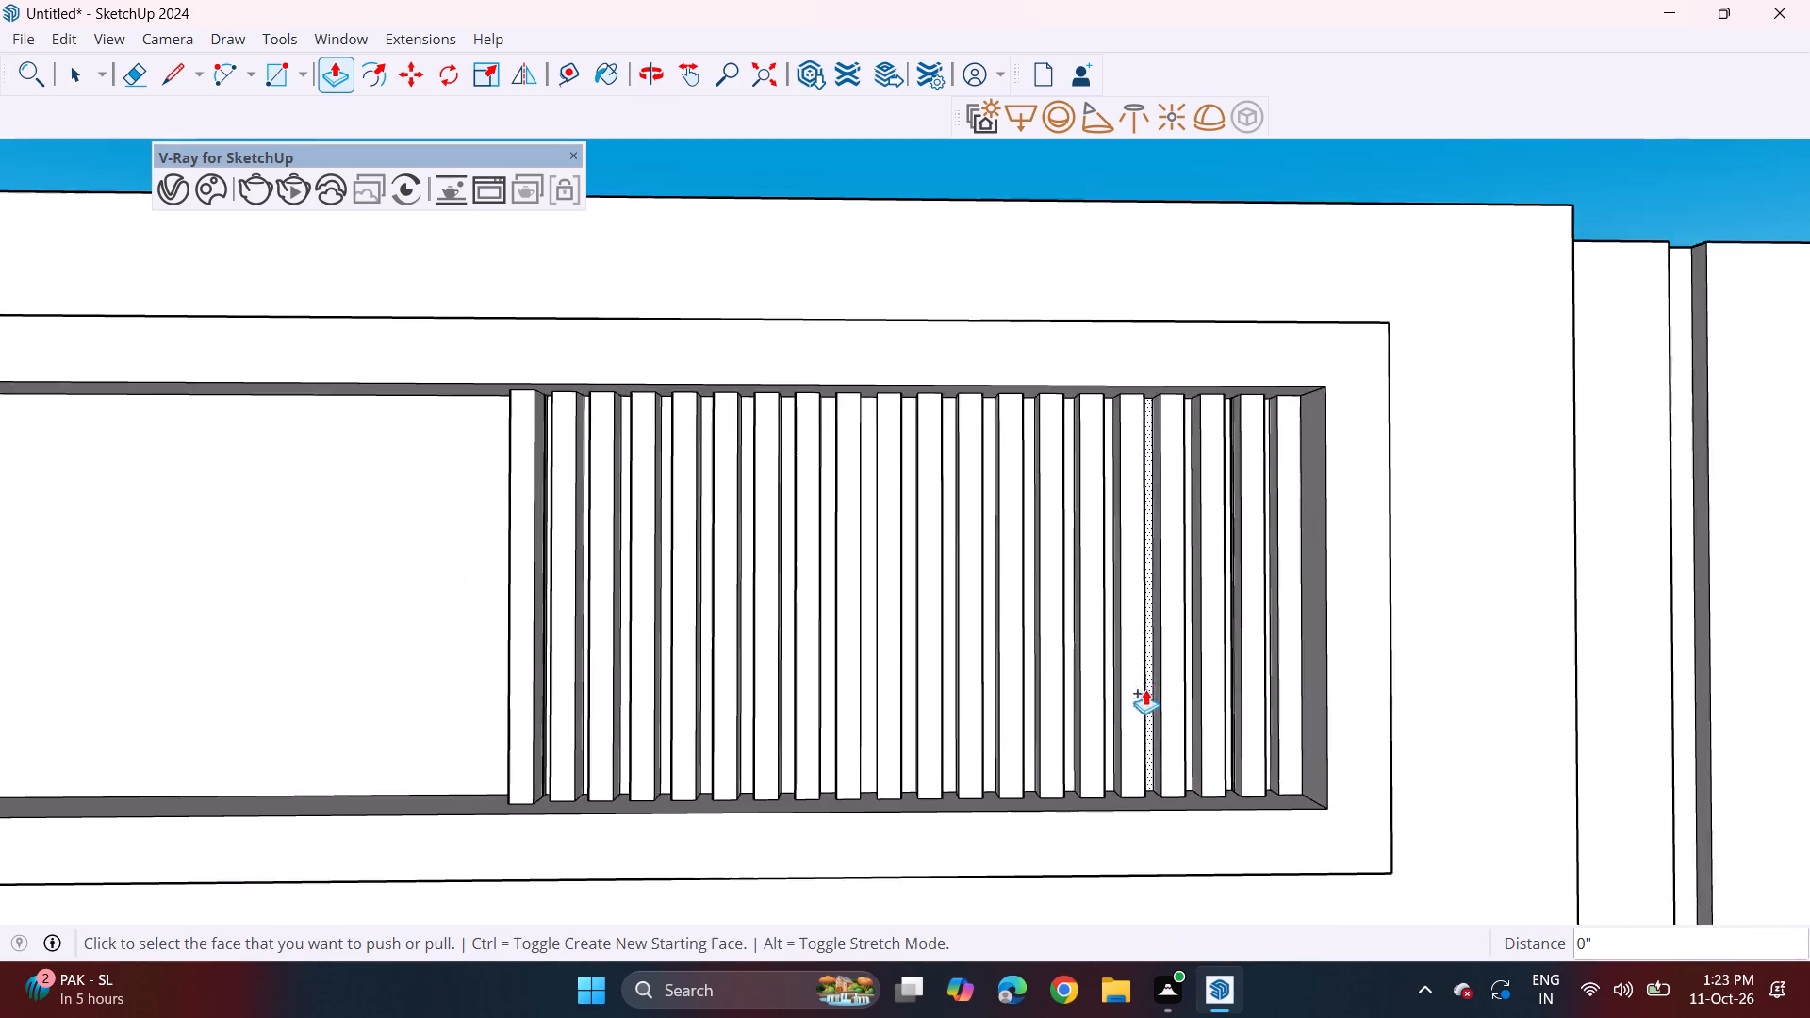
scroll(1145, 689, down, 4)
middle_drag(1242, 710, 1262, 769)
scroll(1248, 741, up, 10)
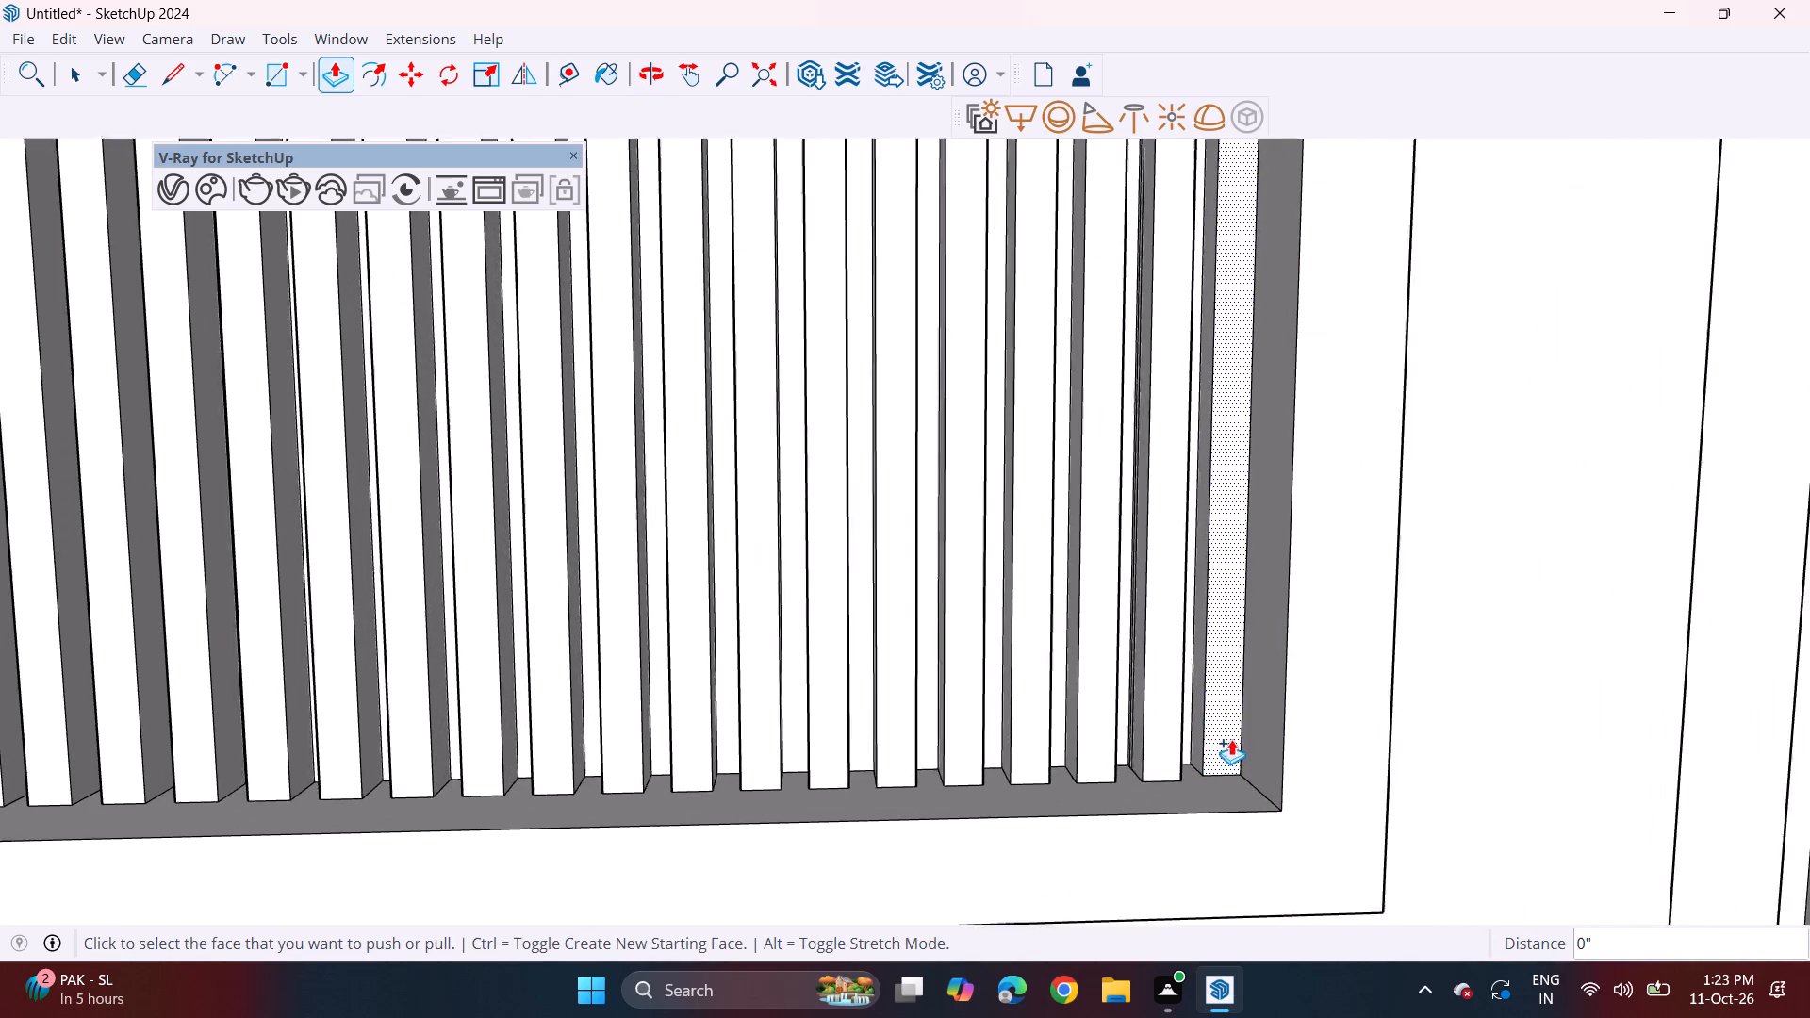
click(1222, 732)
click(1168, 758)
Examine the finished parapet strips and the building's whole front elevation from further away.
scroll(1179, 777, down, 5)
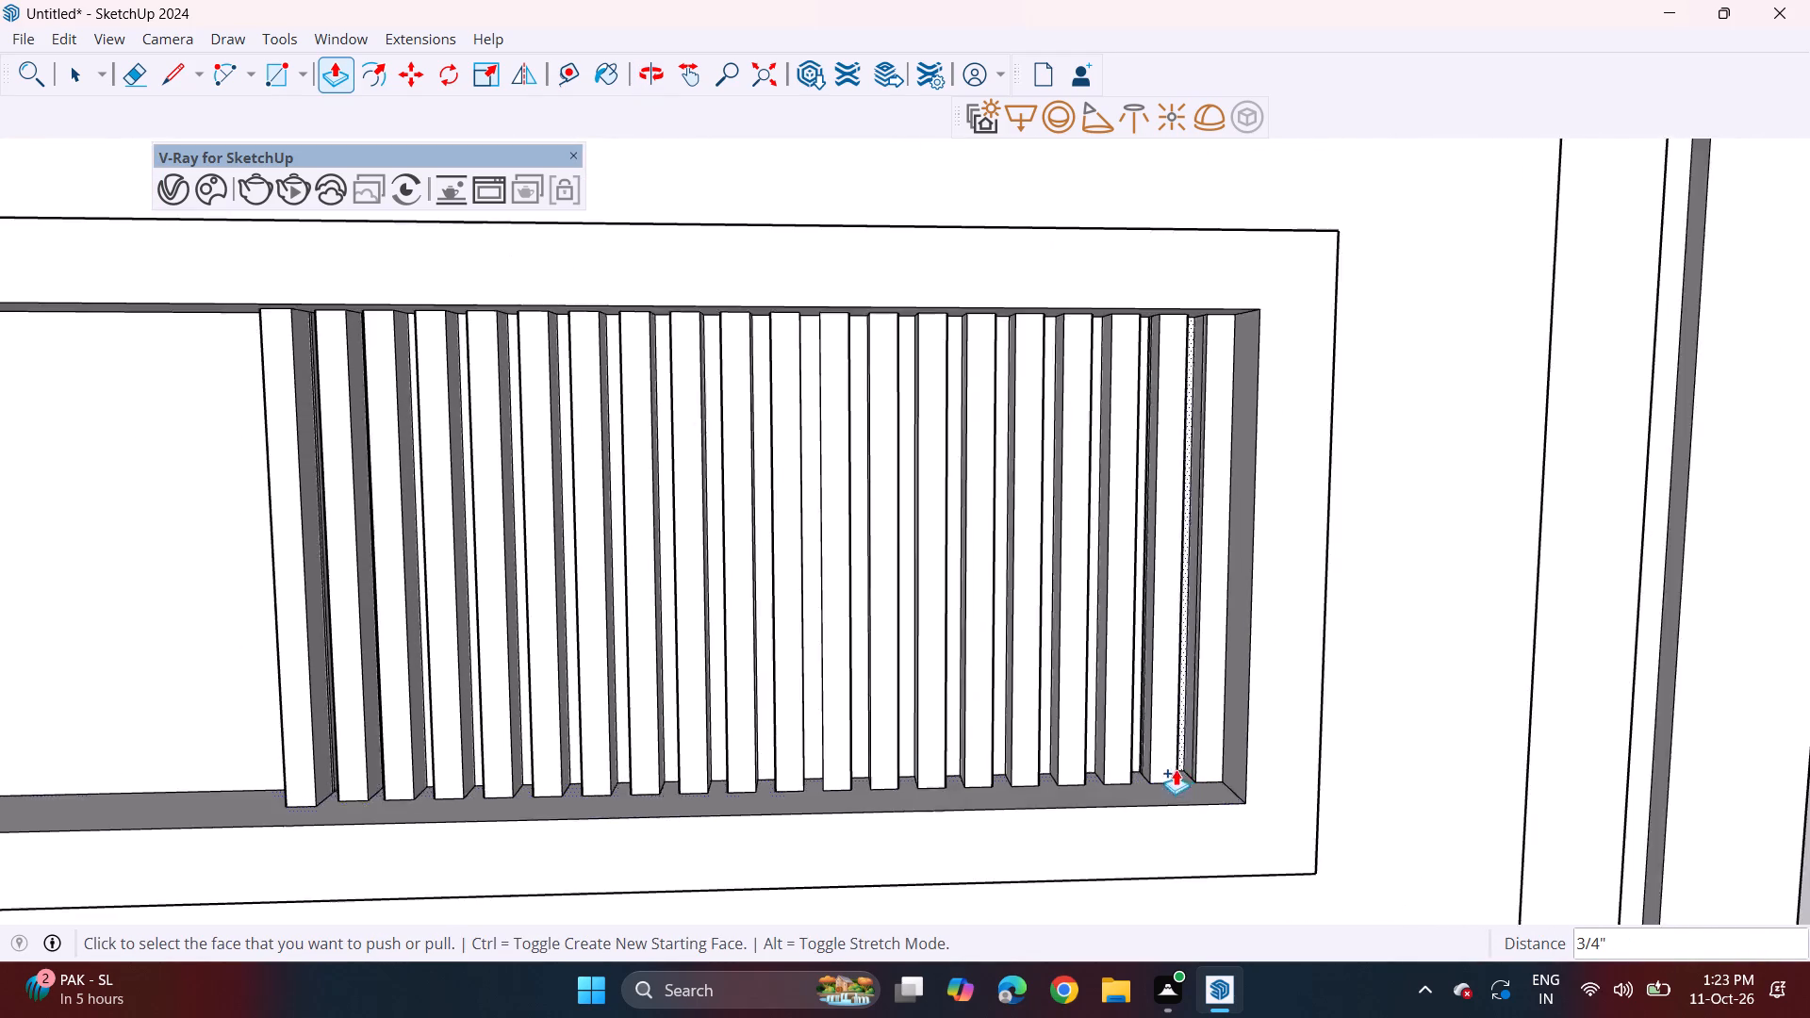
scroll(1176, 769, down, 11)
middle_drag(1112, 784, 1094, 735)
scroll(1075, 697, down, 7)
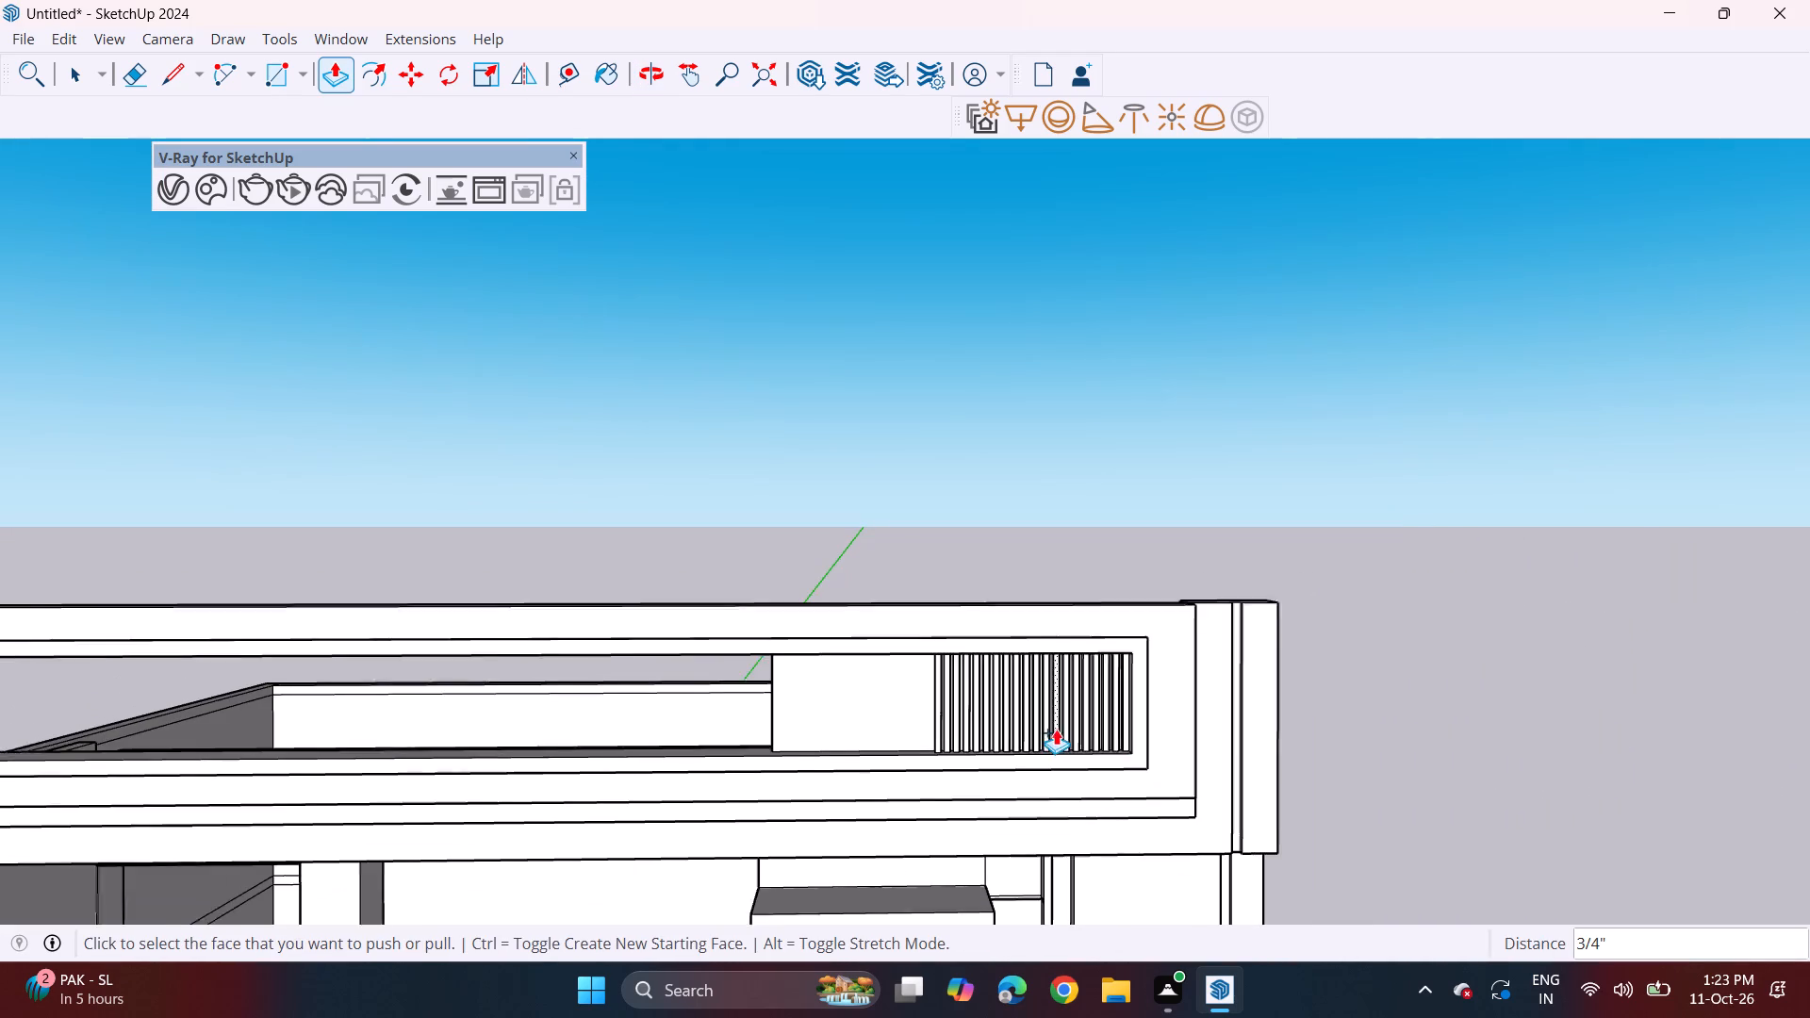
shift+middle_drag(995, 772, 1118, 676)
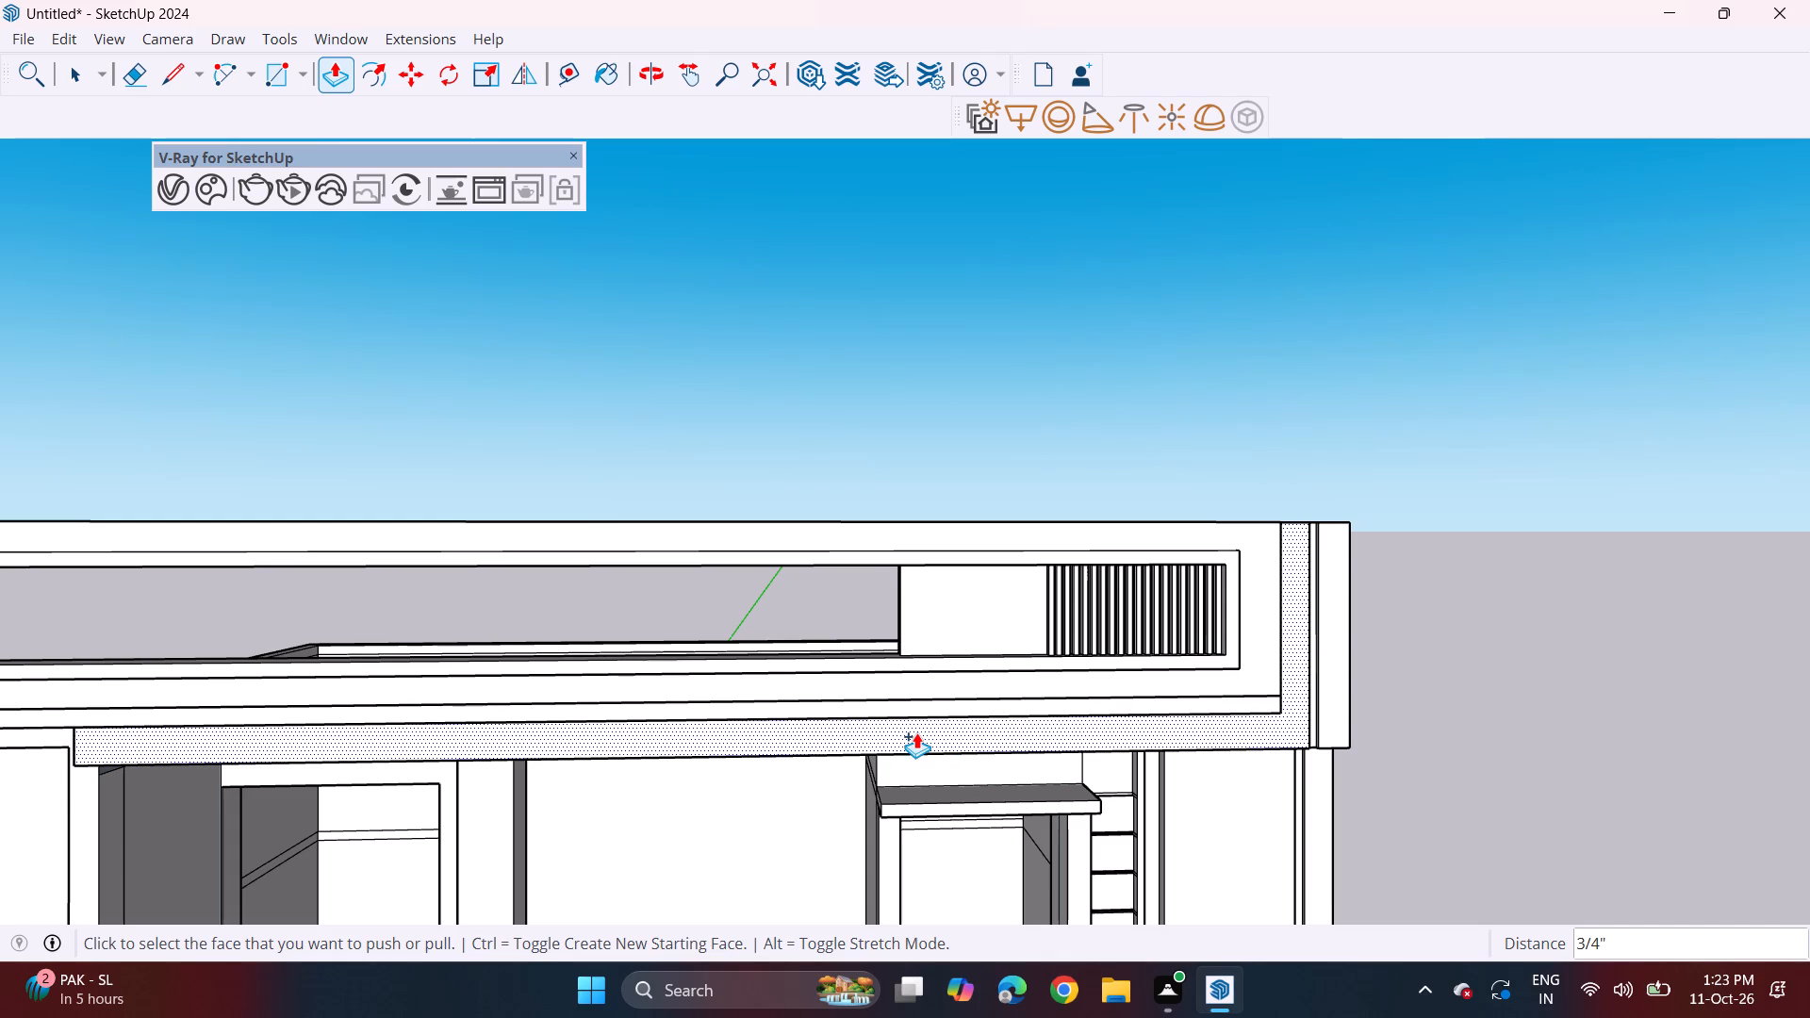
scroll(916, 732, down, 4)
shift+middle_drag(778, 794, 978, 557)
scroll(963, 572, down, 3)
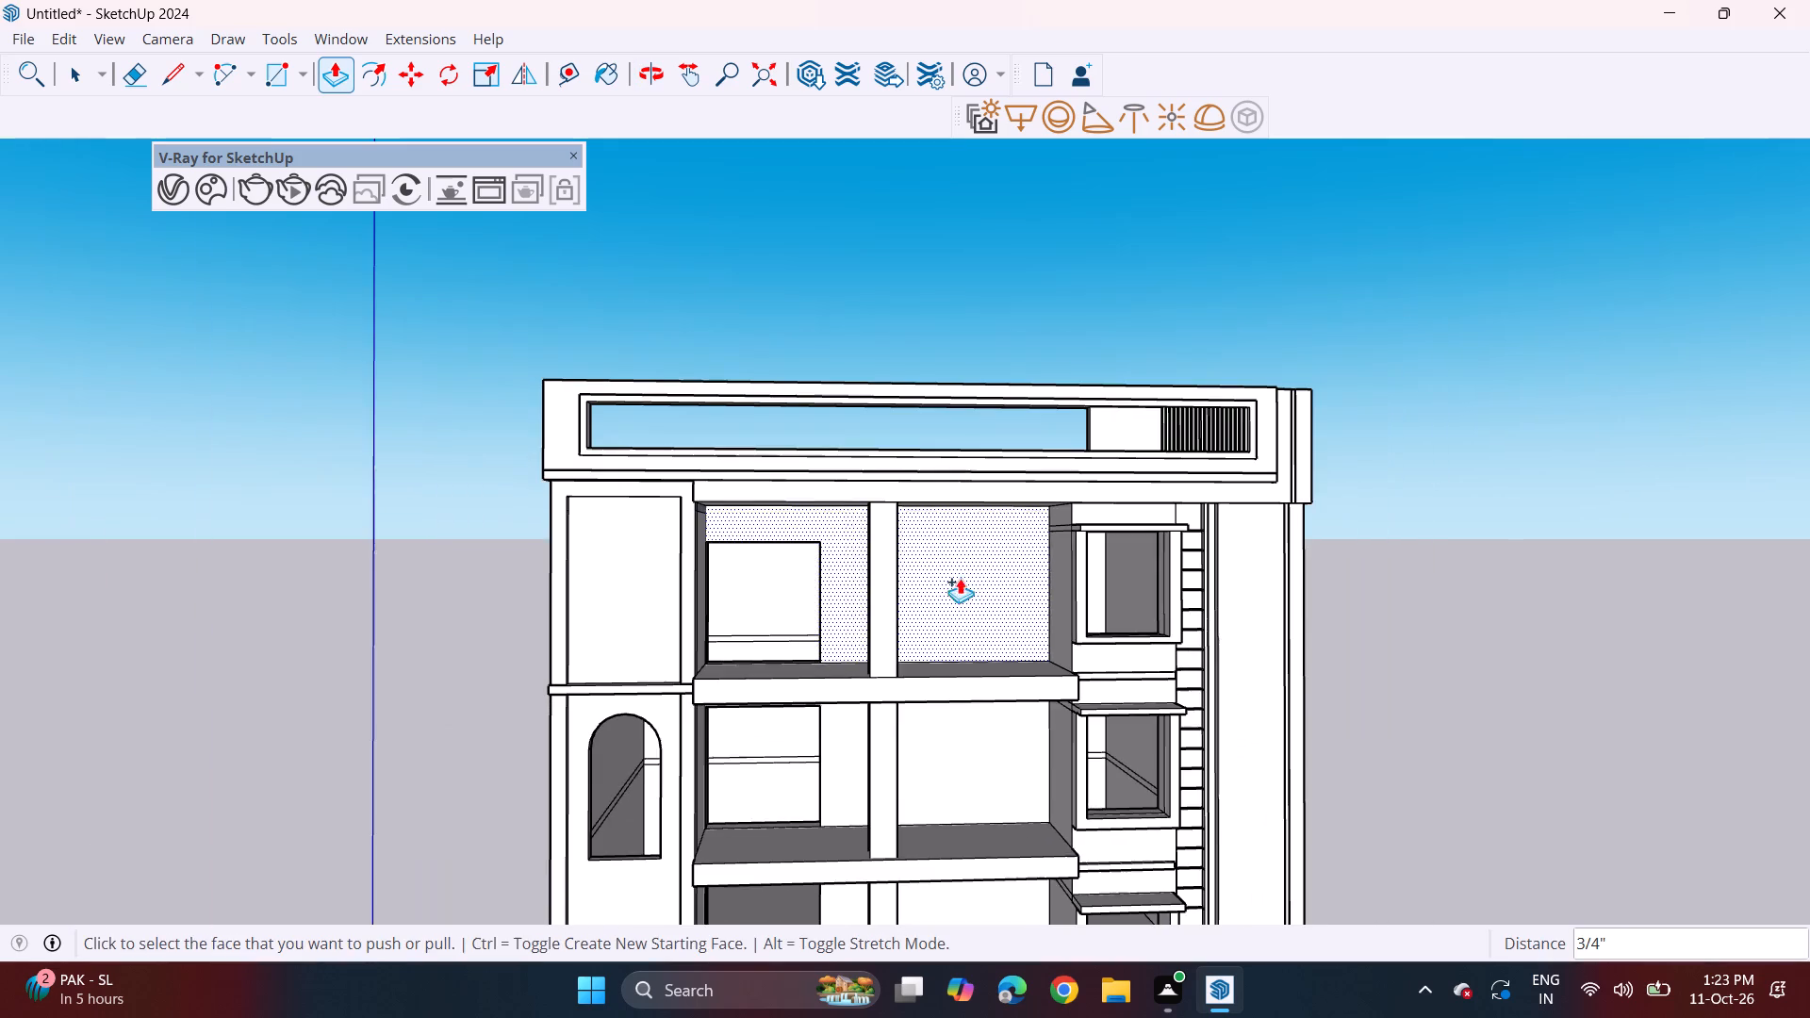
middle_drag(962, 685, 921, 680)
middle_drag(927, 689, 869, 614)
scroll(852, 614, down, 3)
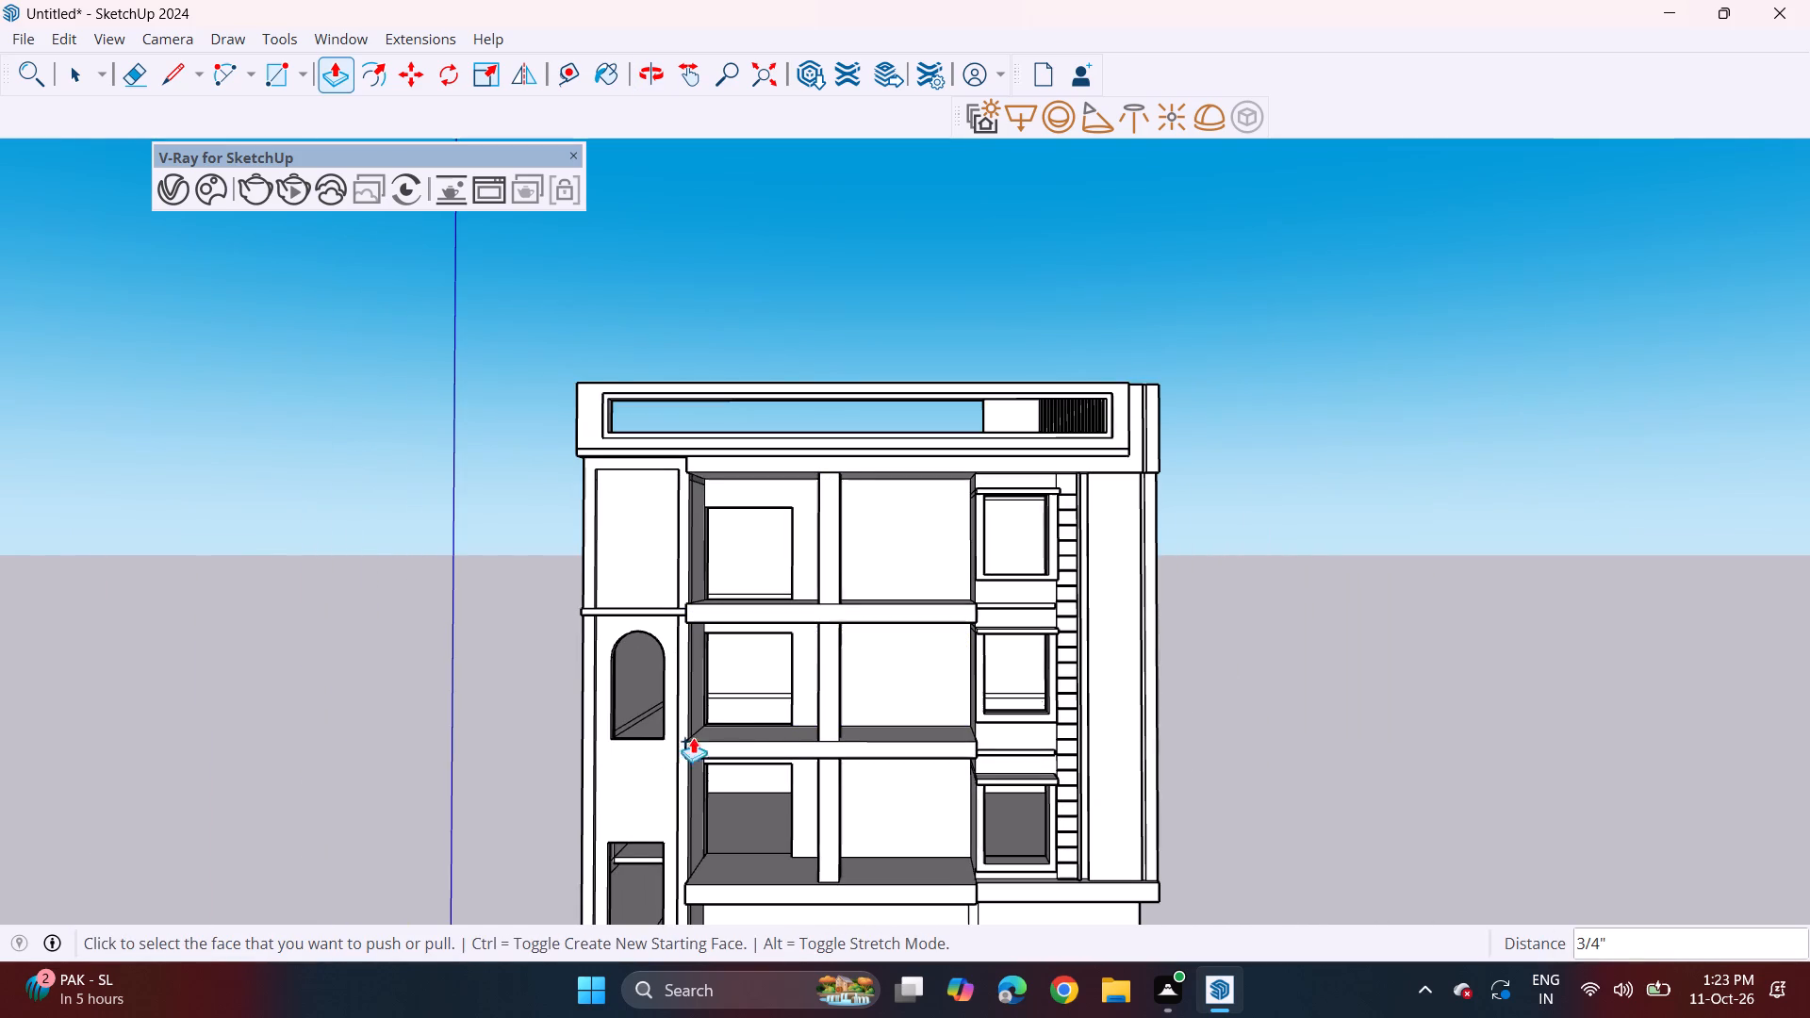
scroll(777, 737, down, 2)
shift+middle_drag(788, 793, 716, 647)
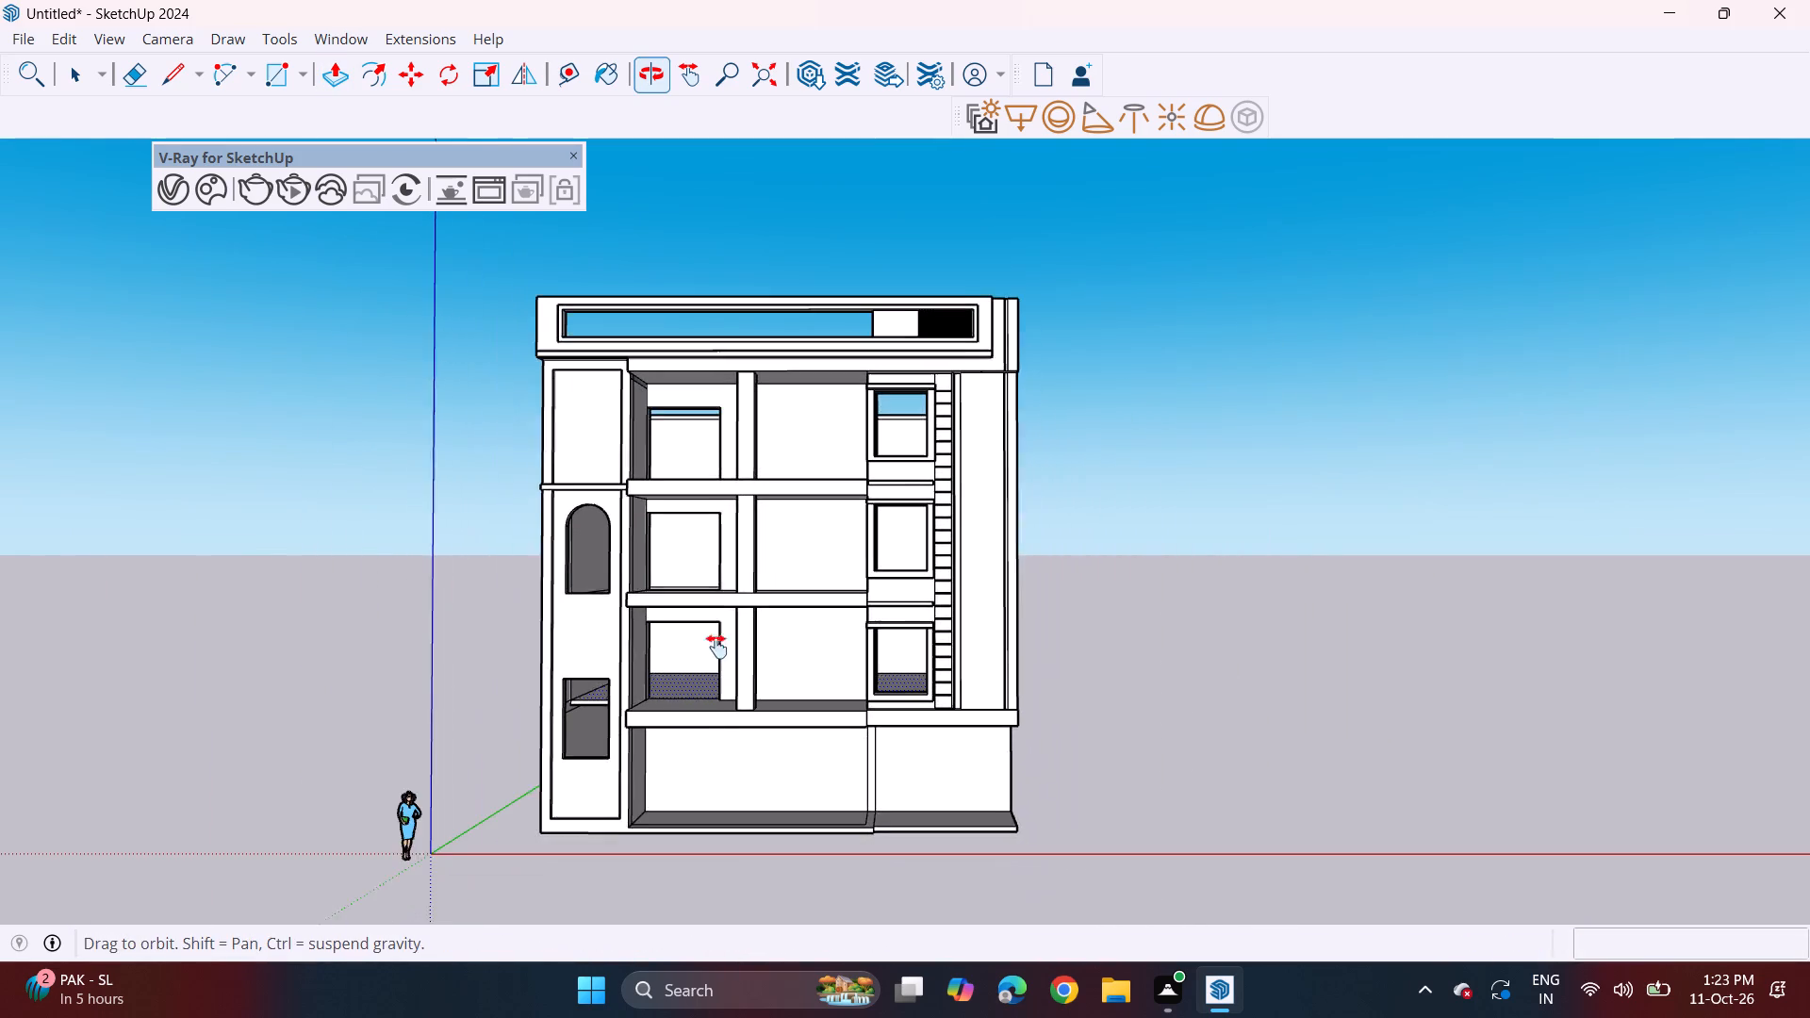
shift+middle_drag(716, 647, 716, 655)
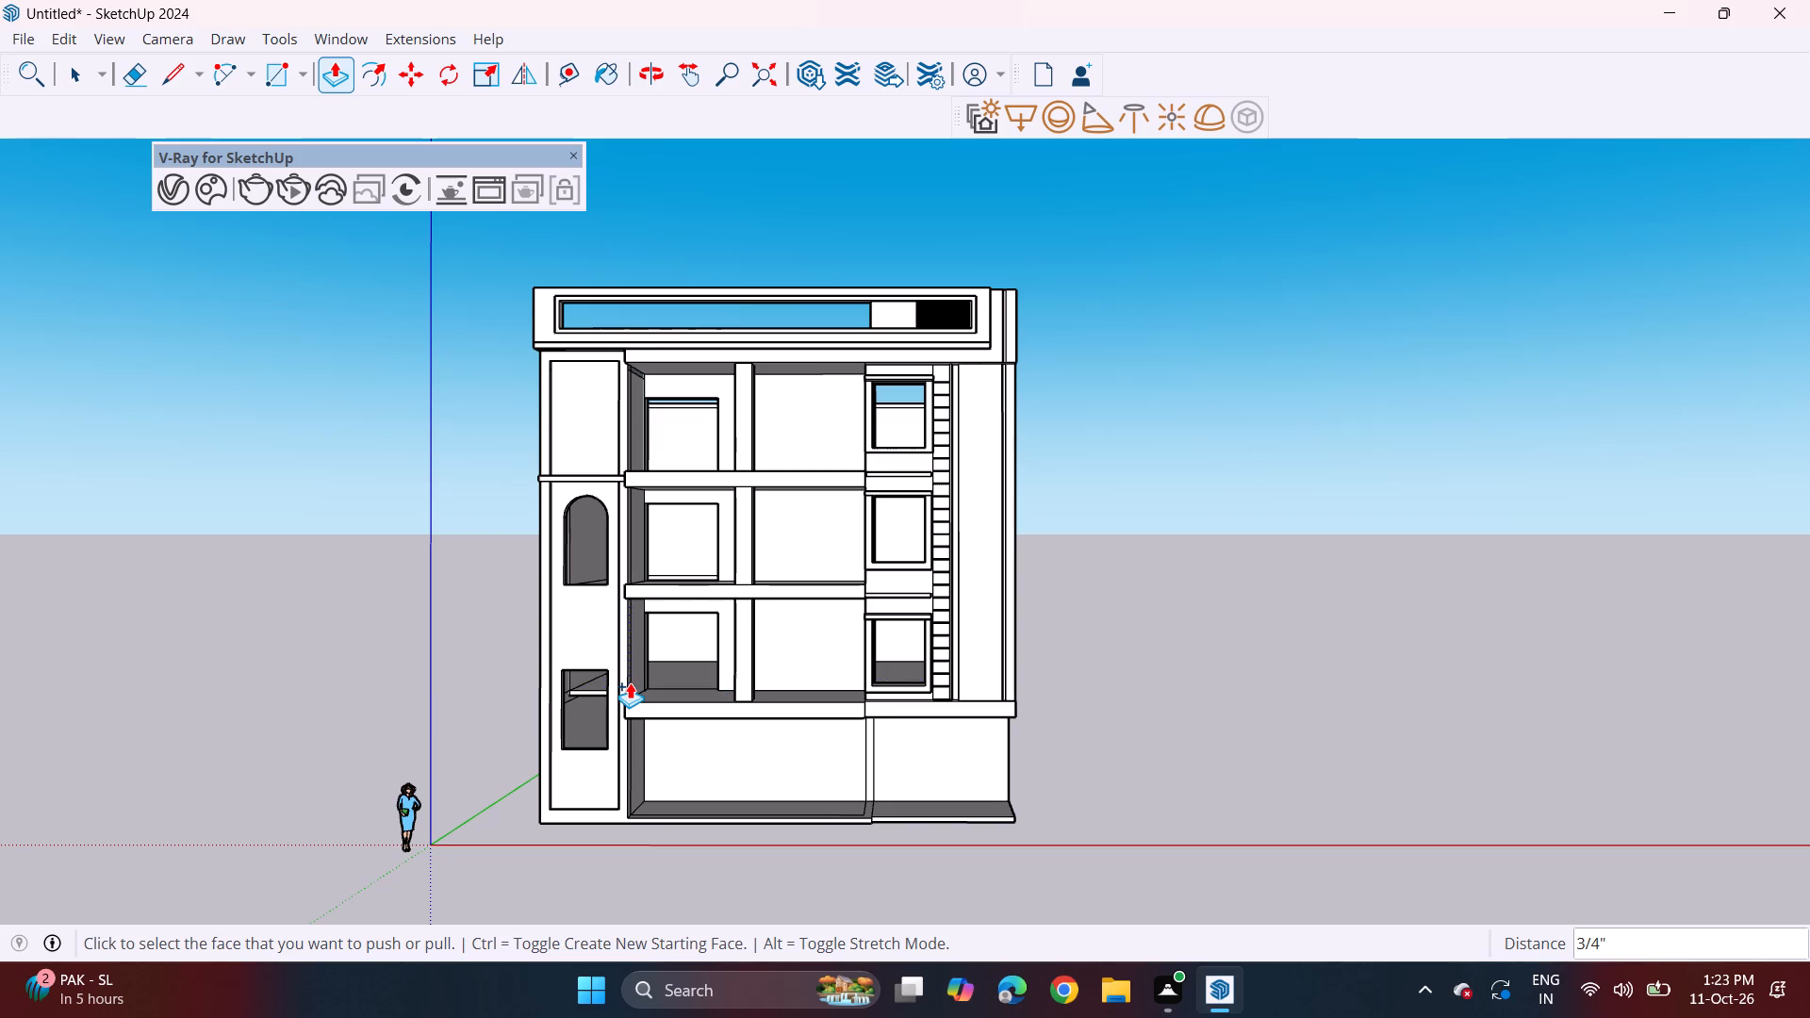
key(space)
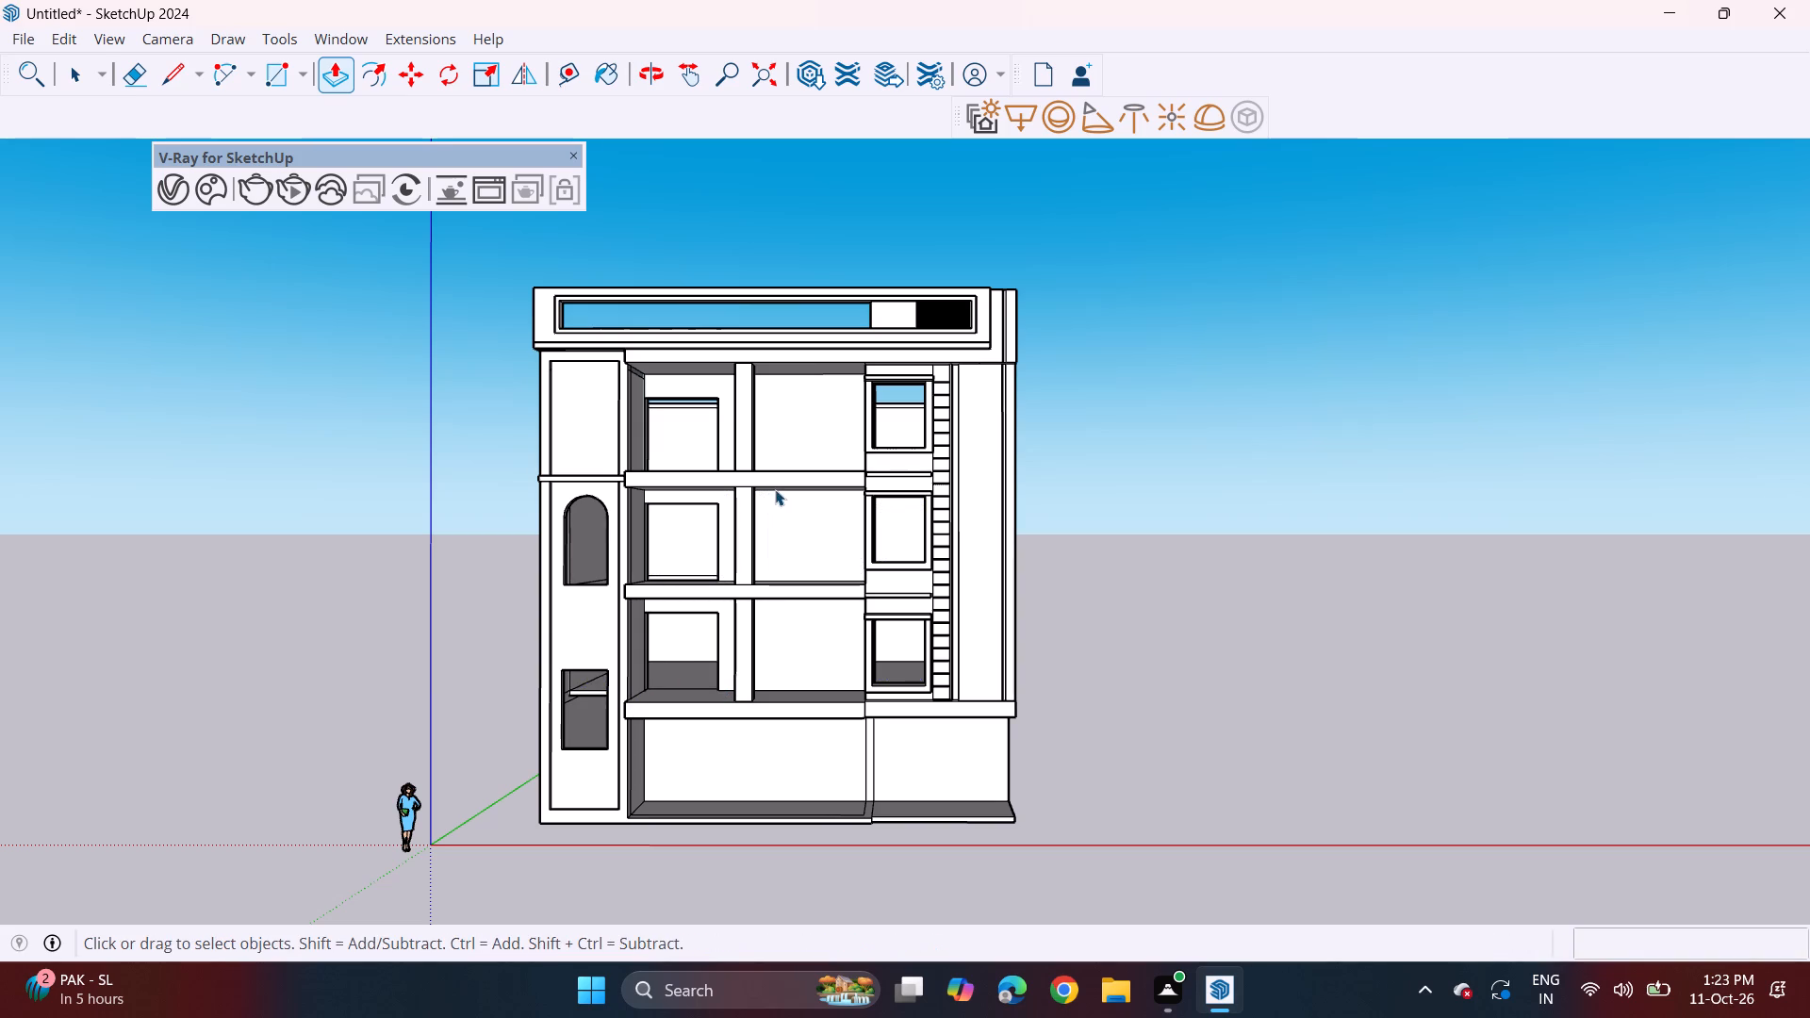
Draw a full-height rectangle, 7/8" by 10' 1 1/4", on the top-storey column's front face along the edge nearest the rear-wall opening.
shift+middle_drag(779, 433, 785, 547)
scroll(719, 501, up, 7)
middle_drag(765, 550, 795, 536)
scroll(773, 498, up, 7)
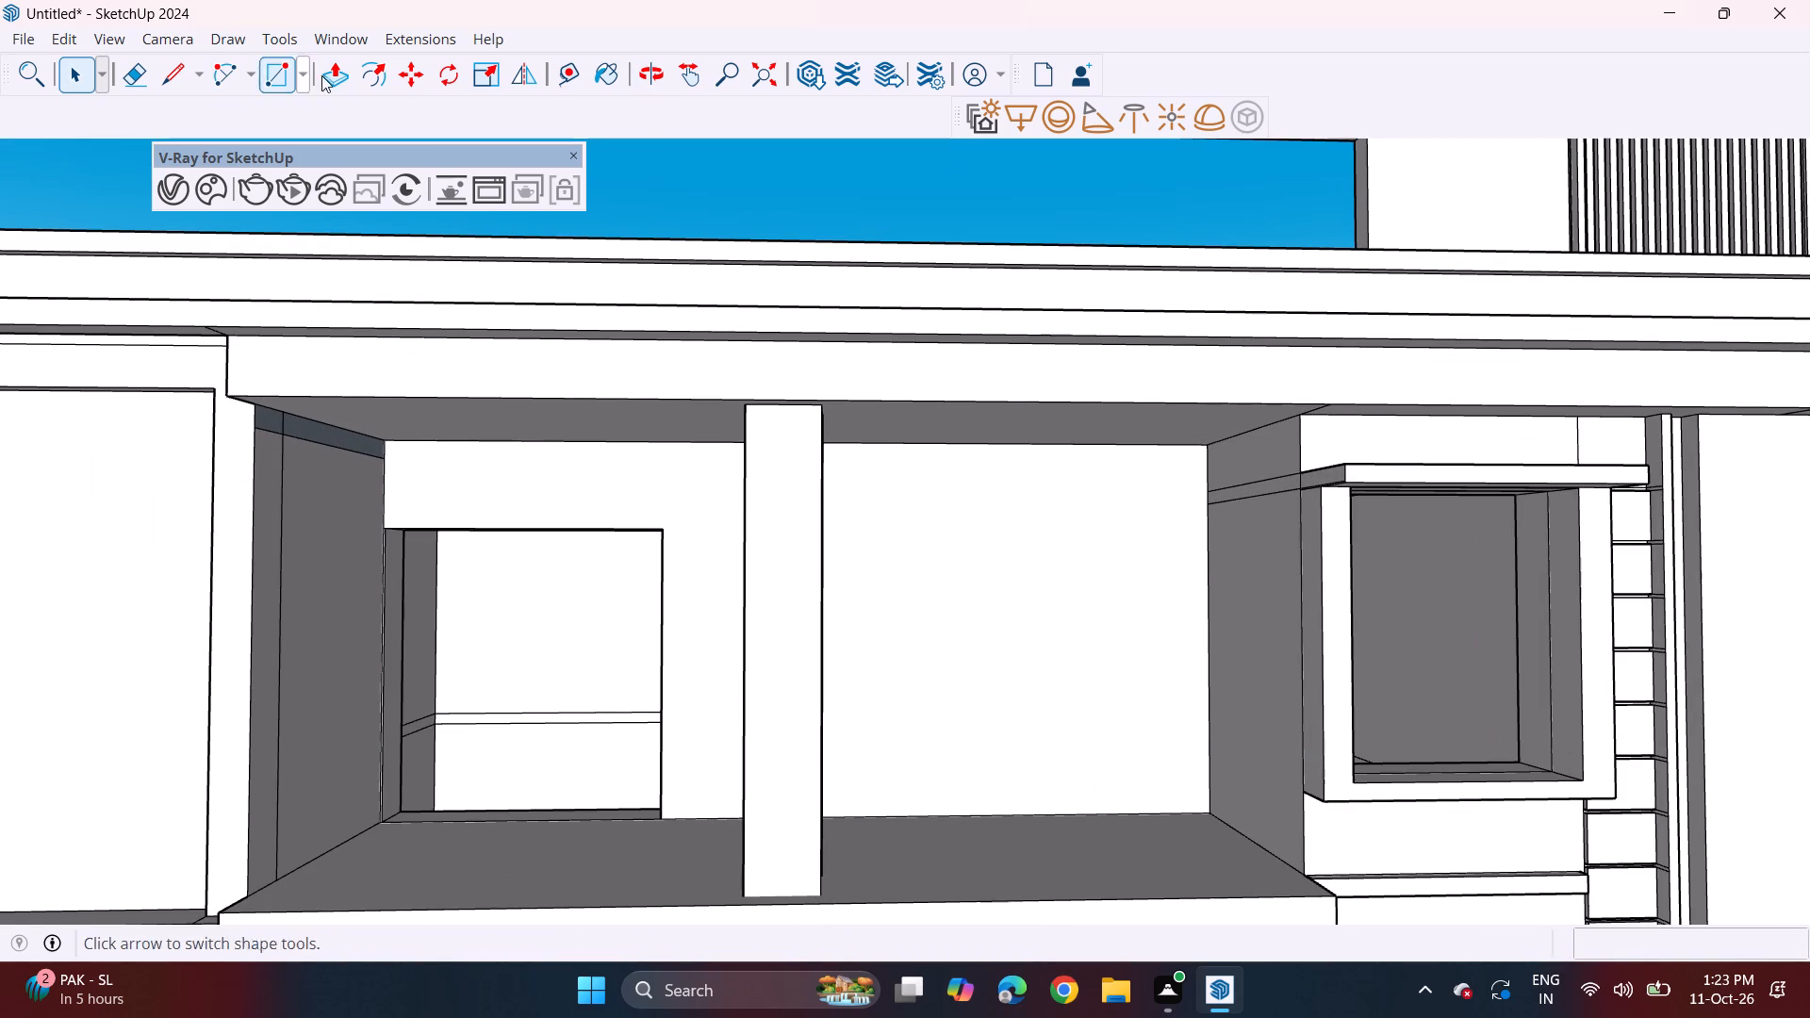
click(279, 76)
scroll(725, 435, up, 3)
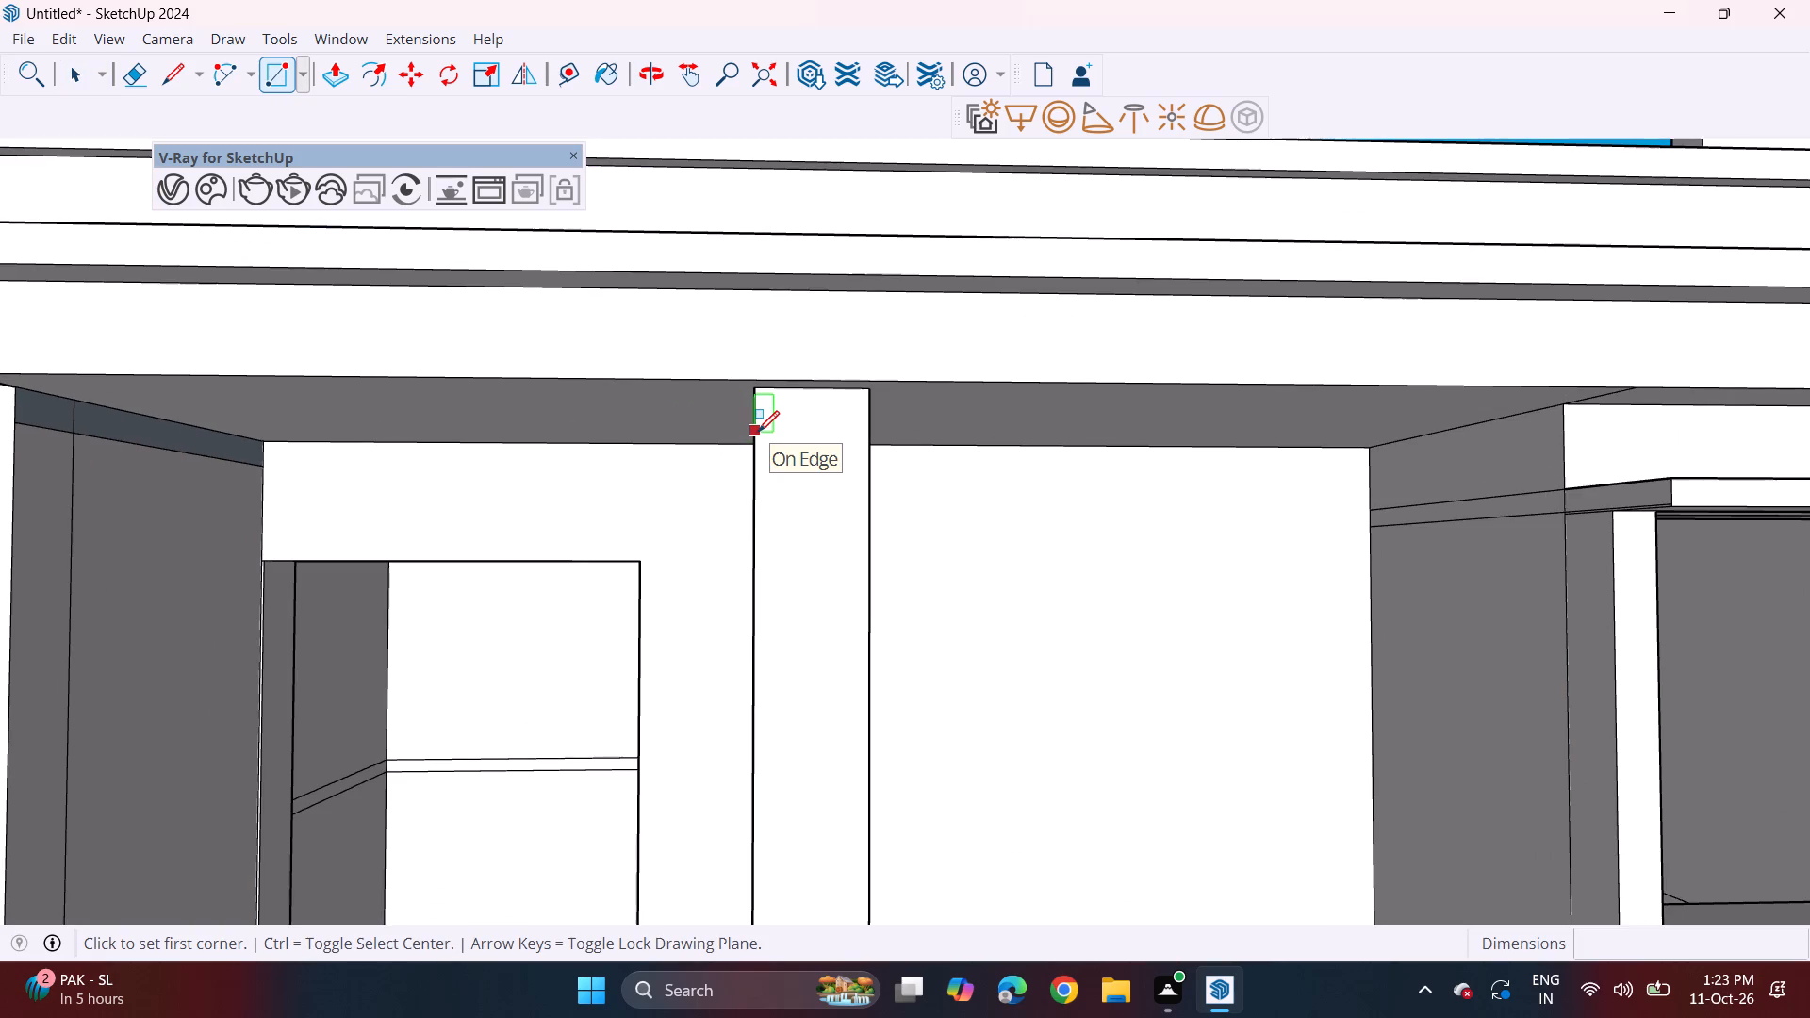
scroll(756, 435, up, 4)
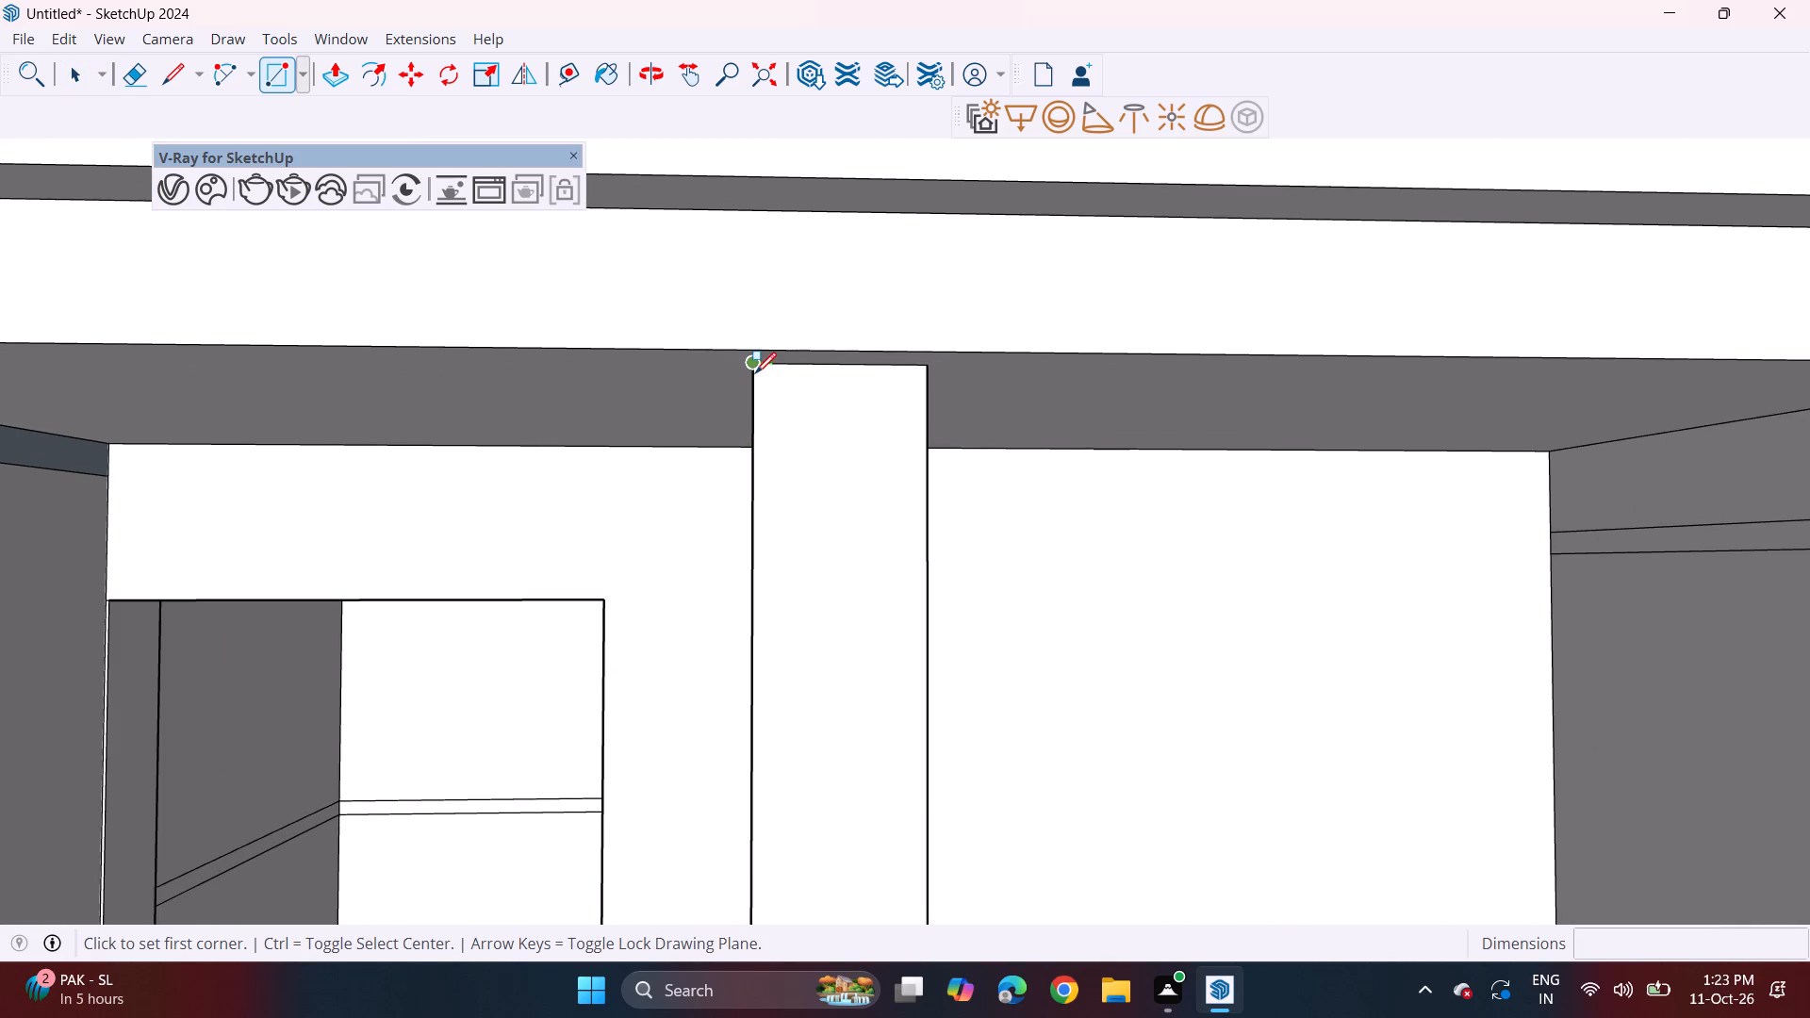
drag(755, 373, 773, 433)
scroll(767, 641, down, 4)
middle_drag(780, 721, 778, 216)
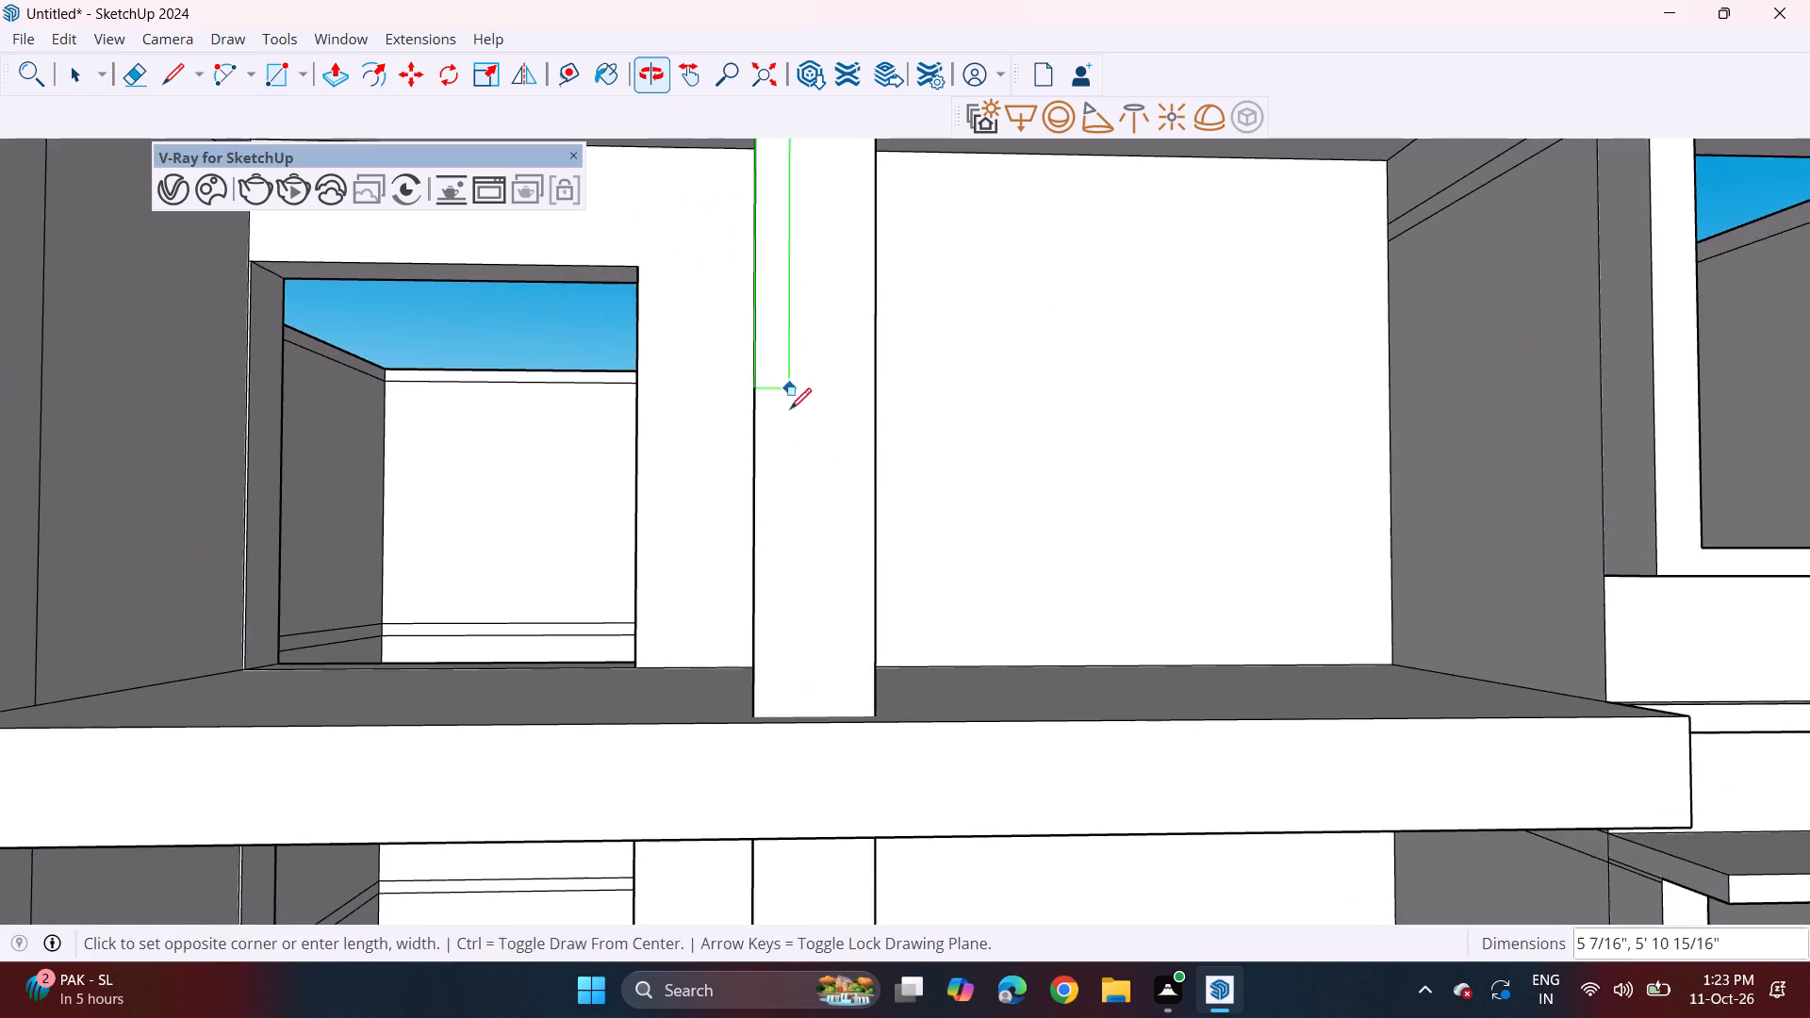
middle_drag(798, 543, 802, 683)
scroll(794, 784, up, 11)
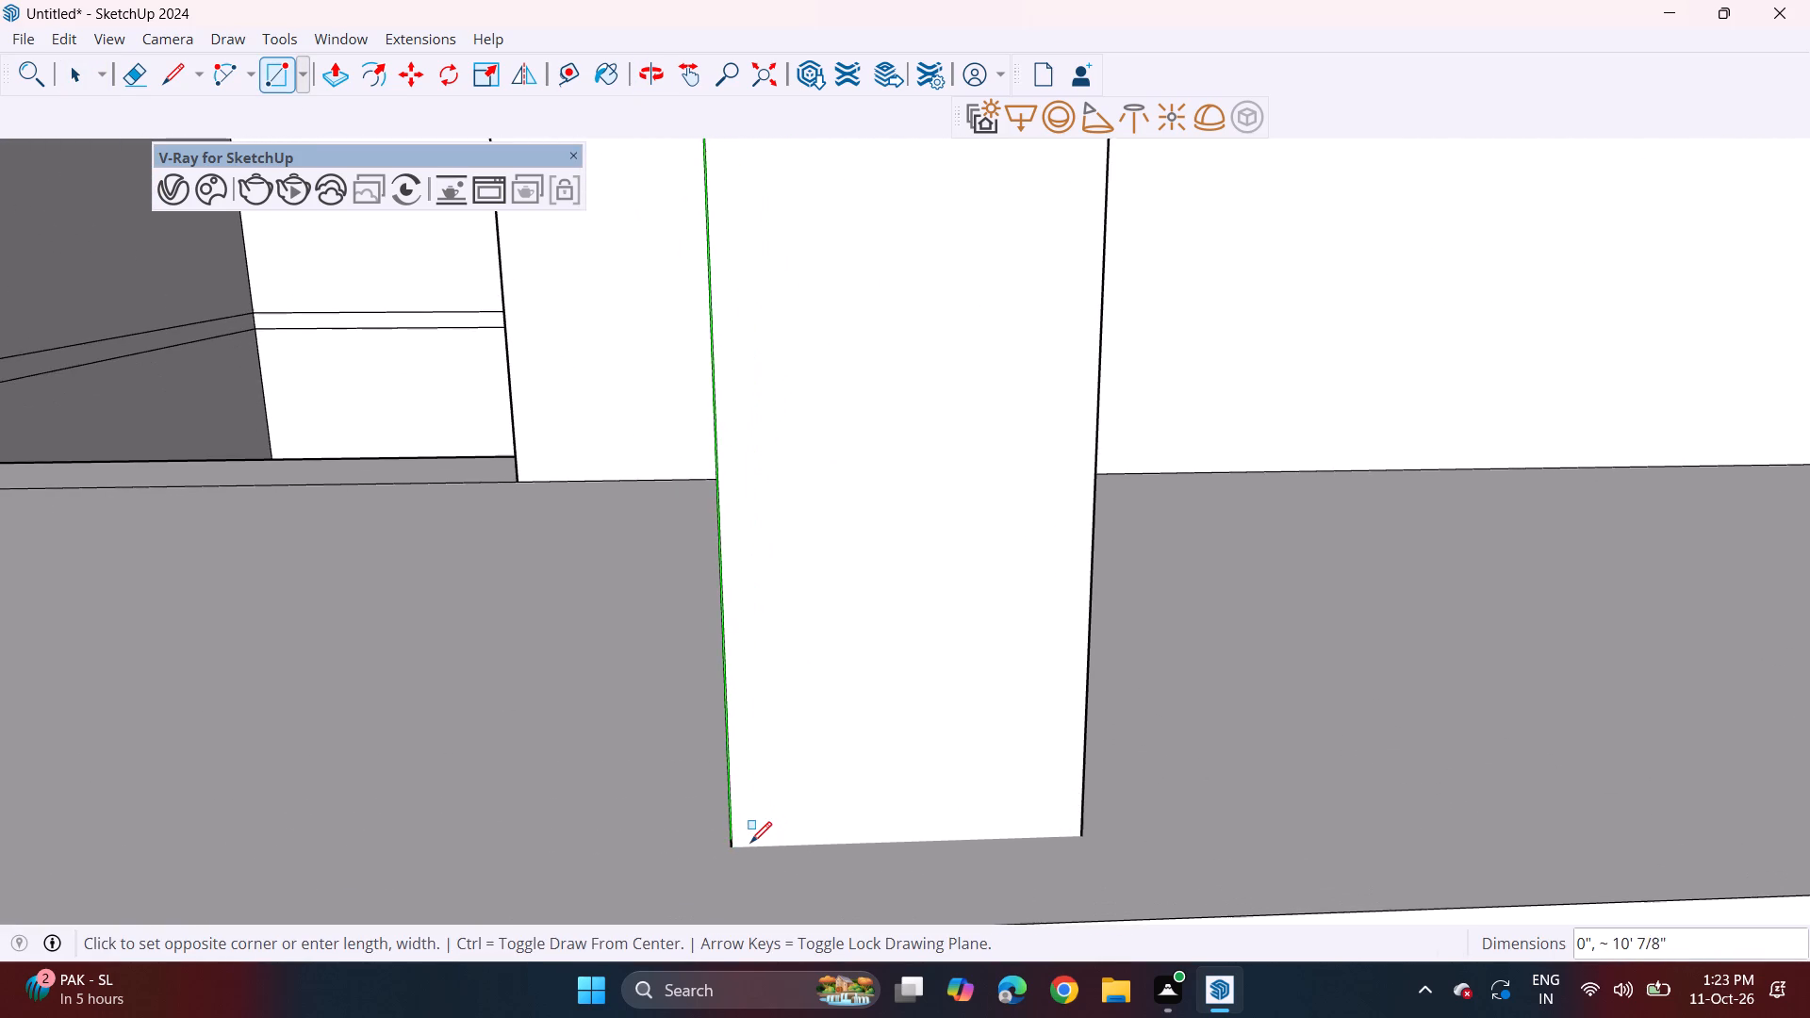
scroll(750, 843, up, 4)
click(747, 849)
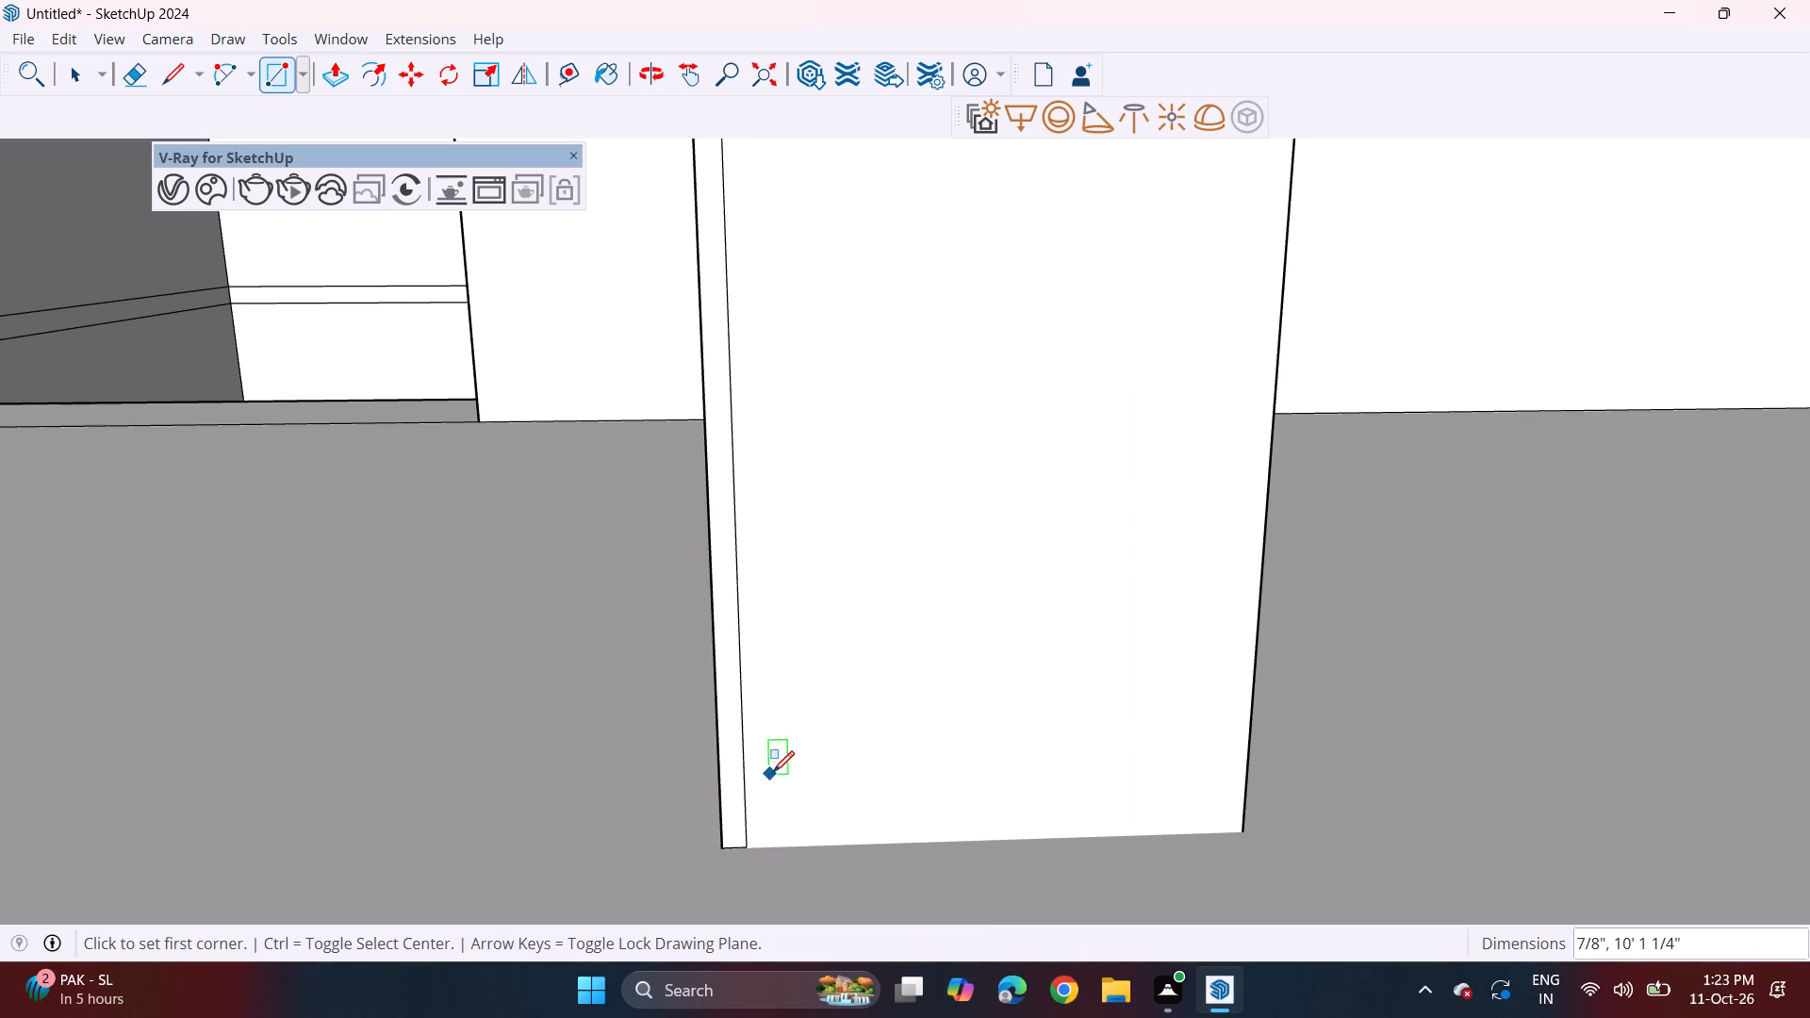
Copy the narrow rectangle 1' 6 1/8" across the column's front face to its opposite vertical edge.
scroll(754, 751, down, 11)
key(space)
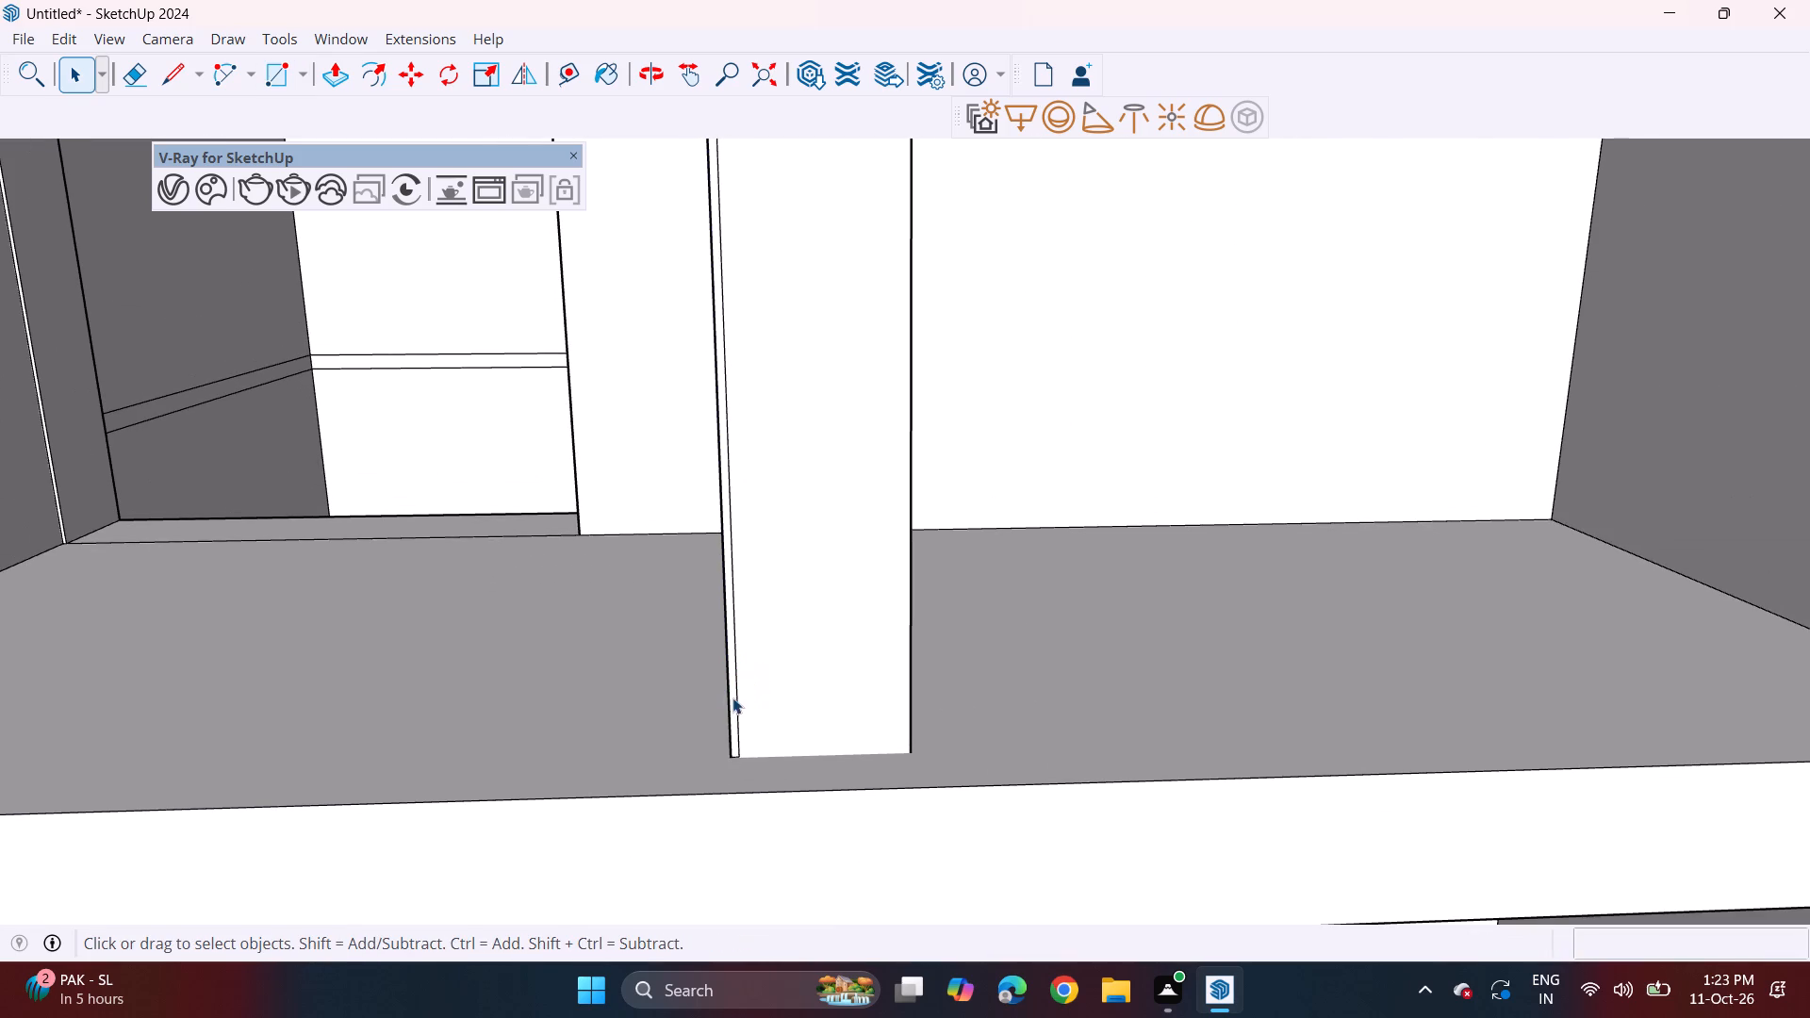
double_click(732, 727)
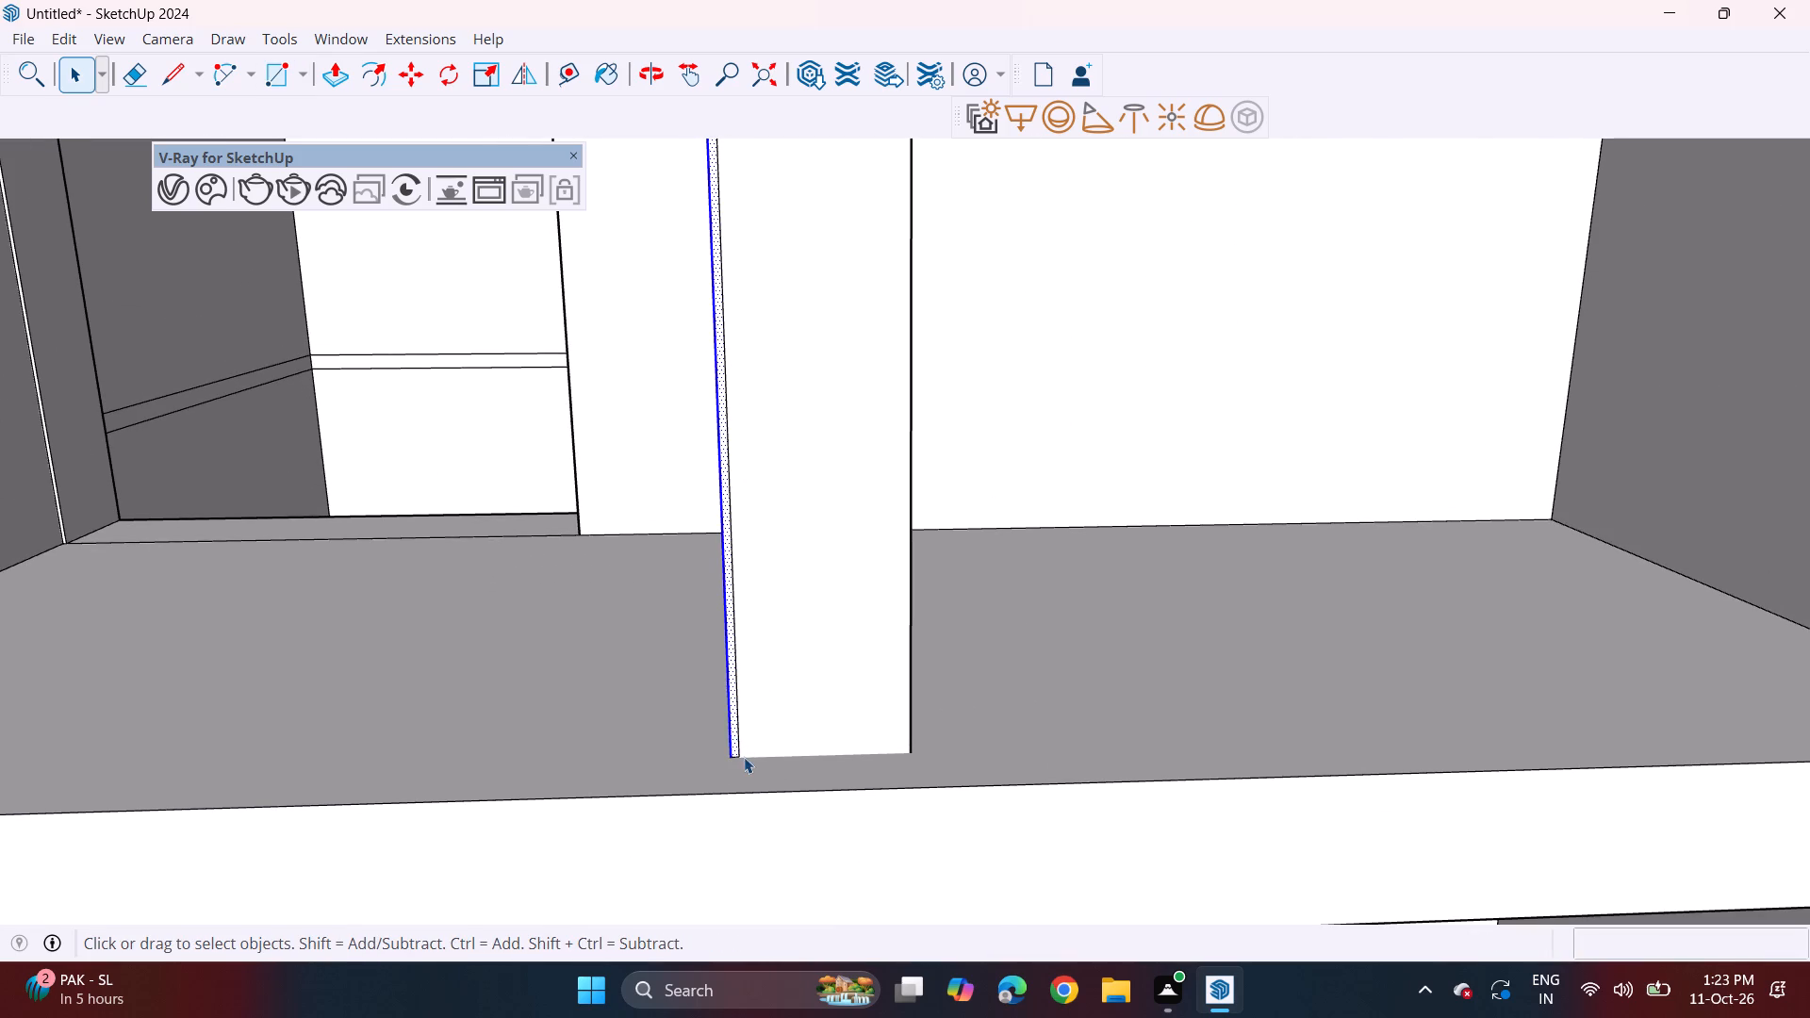
scroll(744, 757, up, 4)
double_click(731, 717)
scroll(739, 789, up, 3)
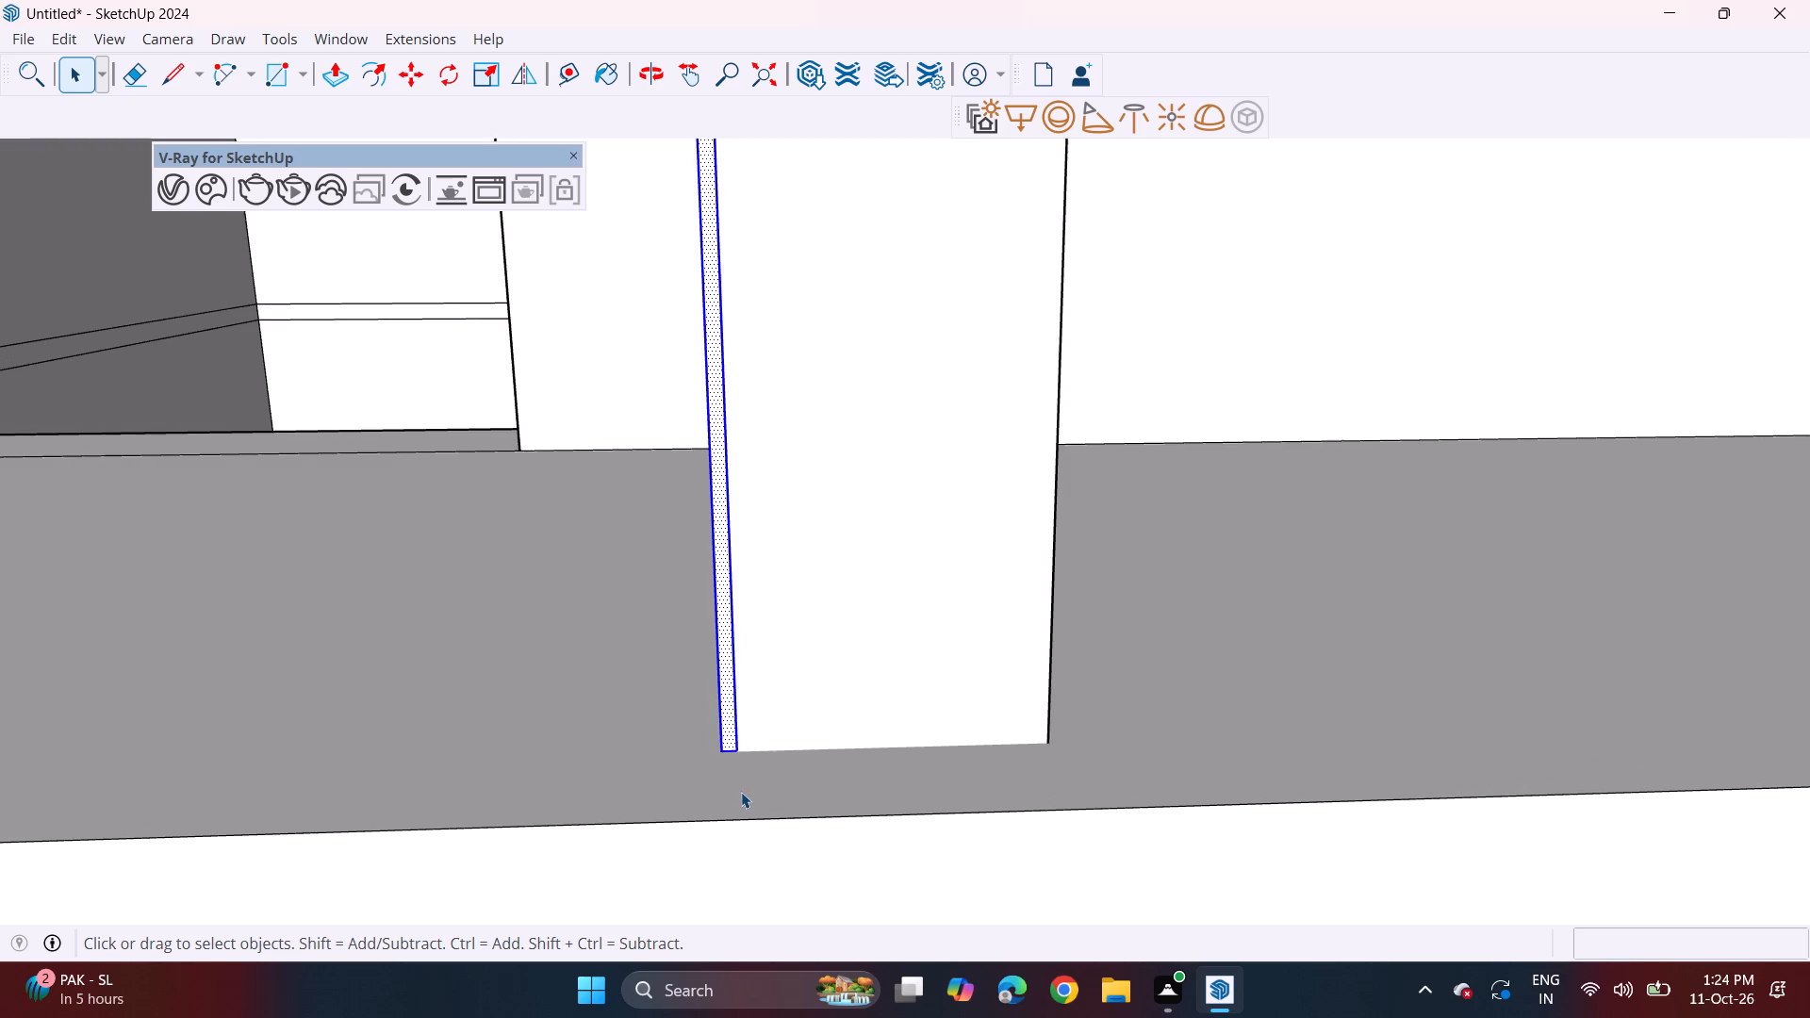
key(m)
click(737, 752)
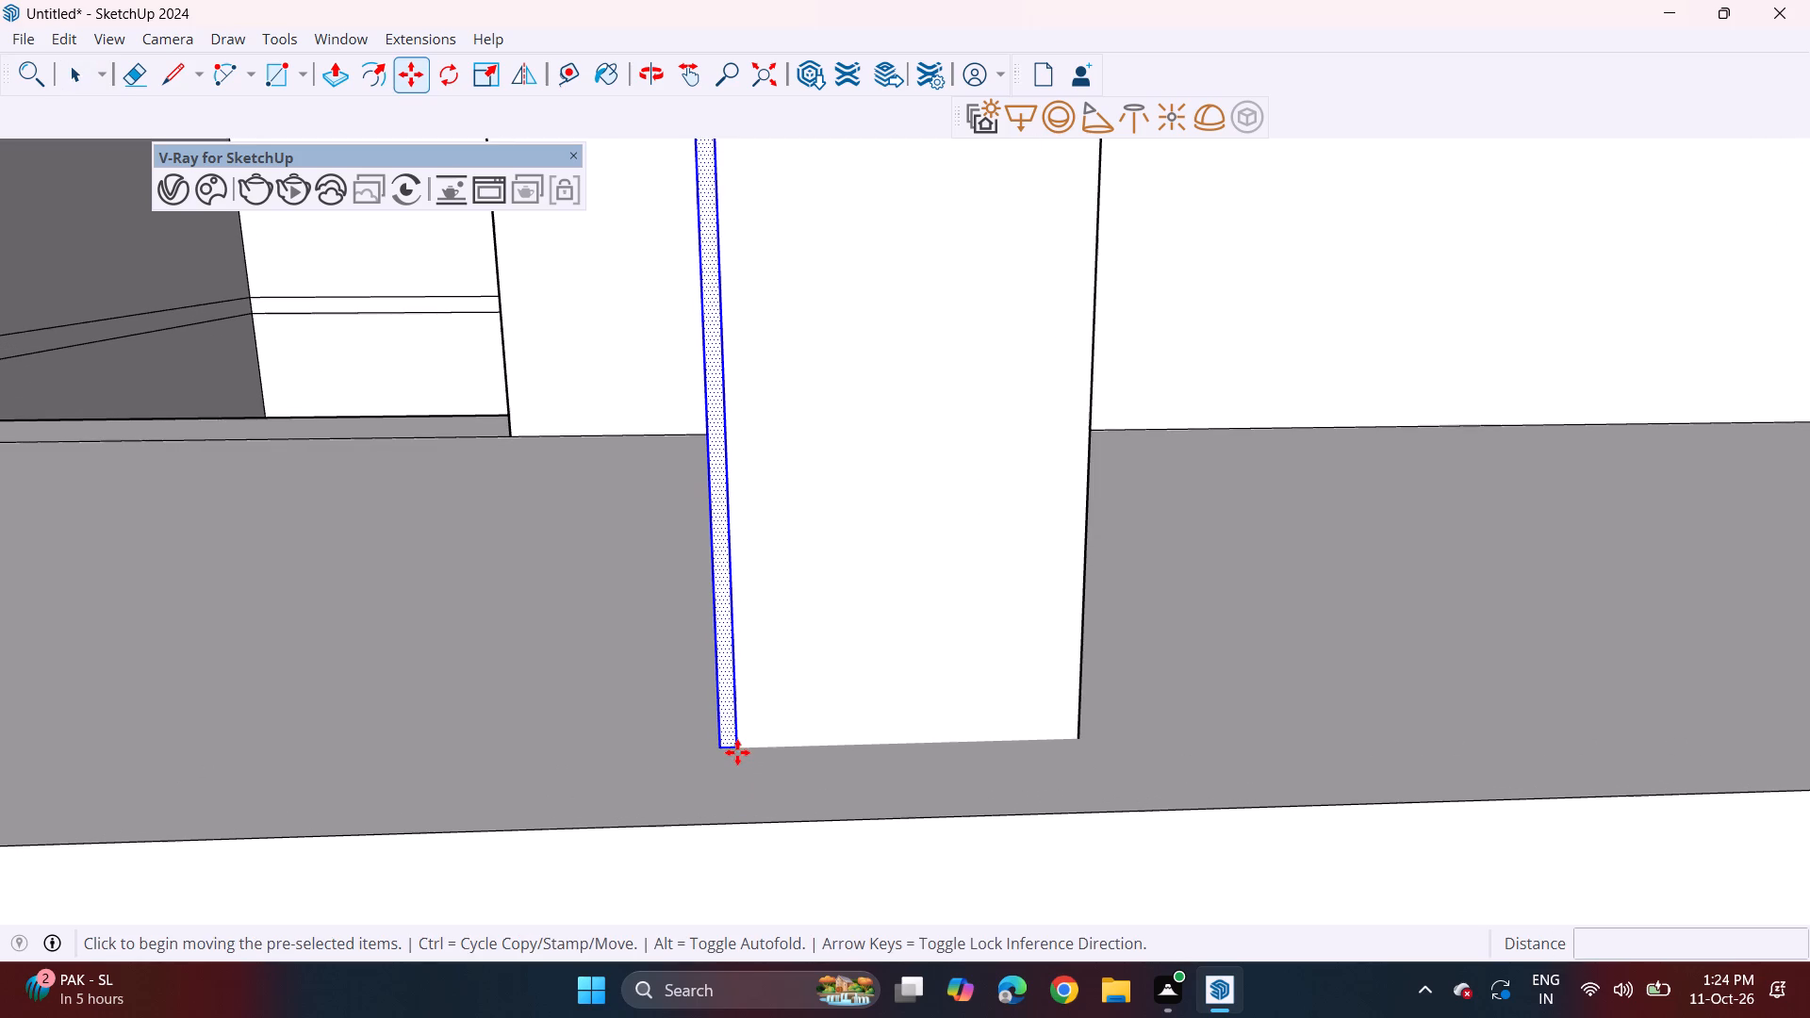
click(1083, 737)
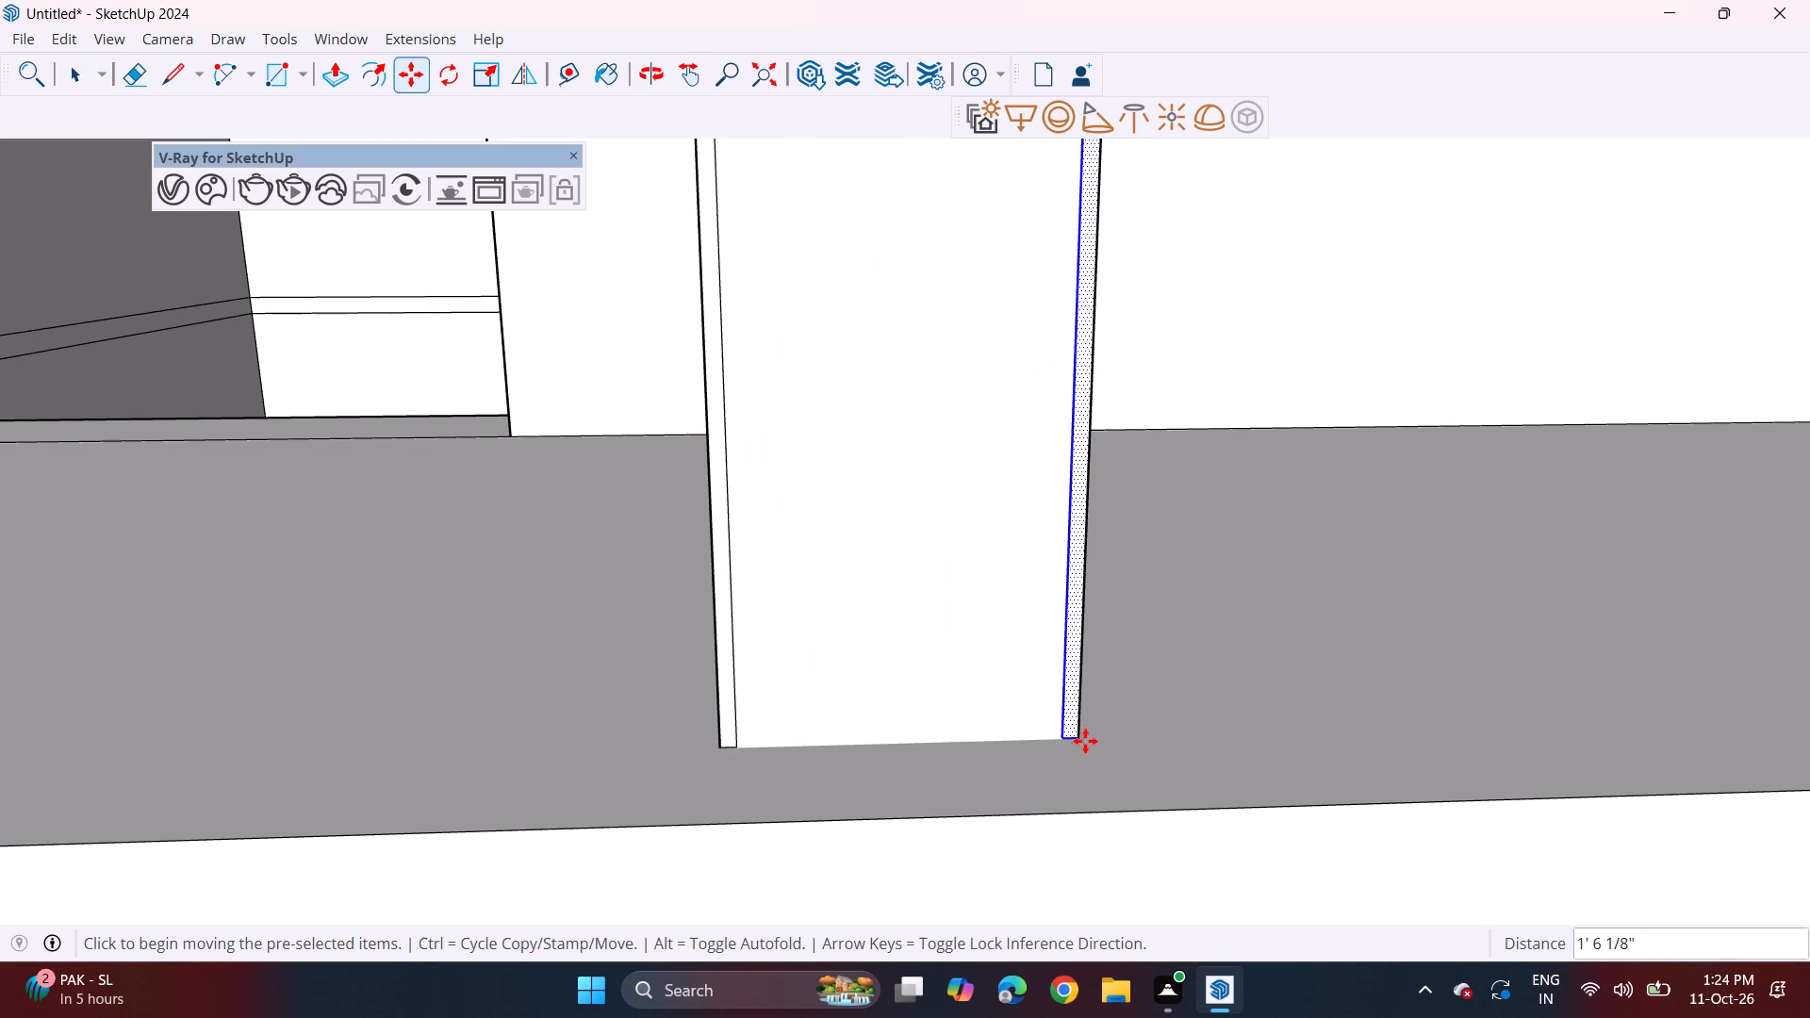
Copy the narrow edge strip 10' 6" down from the top-storey column onto the matching edge of the middle-storey column's front face.
scroll(1039, 751, down, 18)
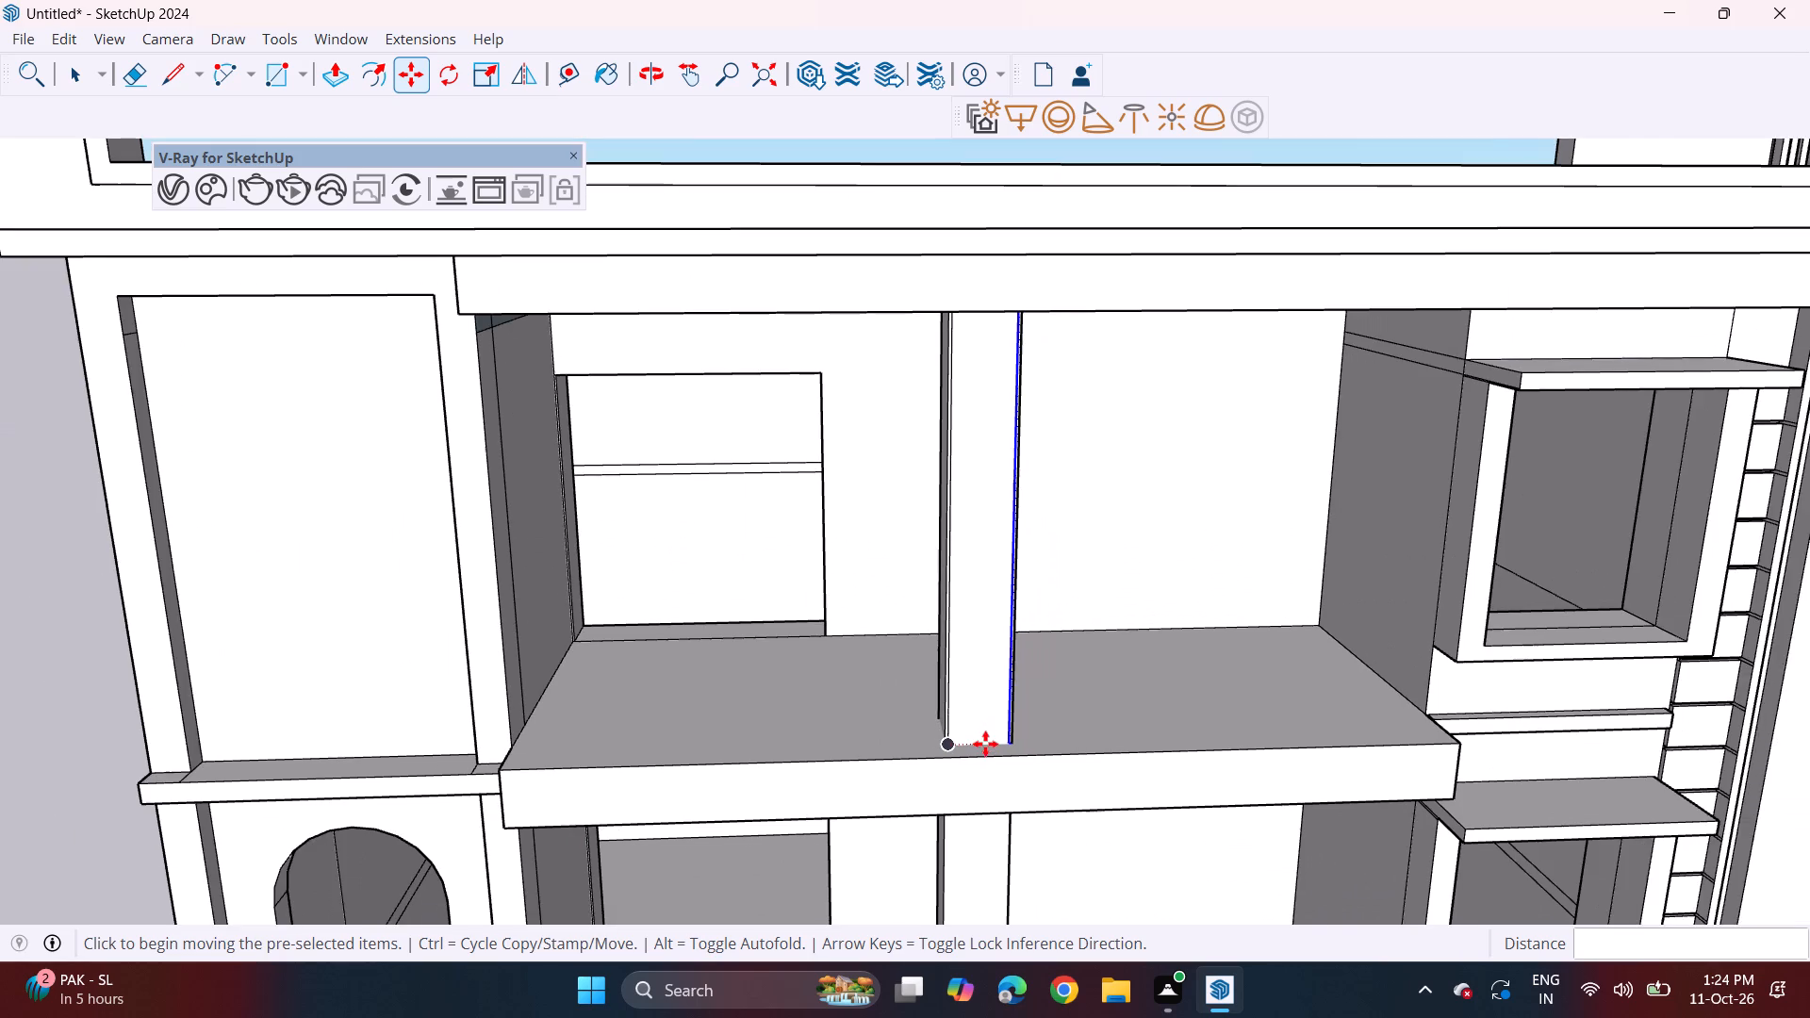
shift+middle_drag(977, 741, 736, 478)
scroll(771, 504, up, 6)
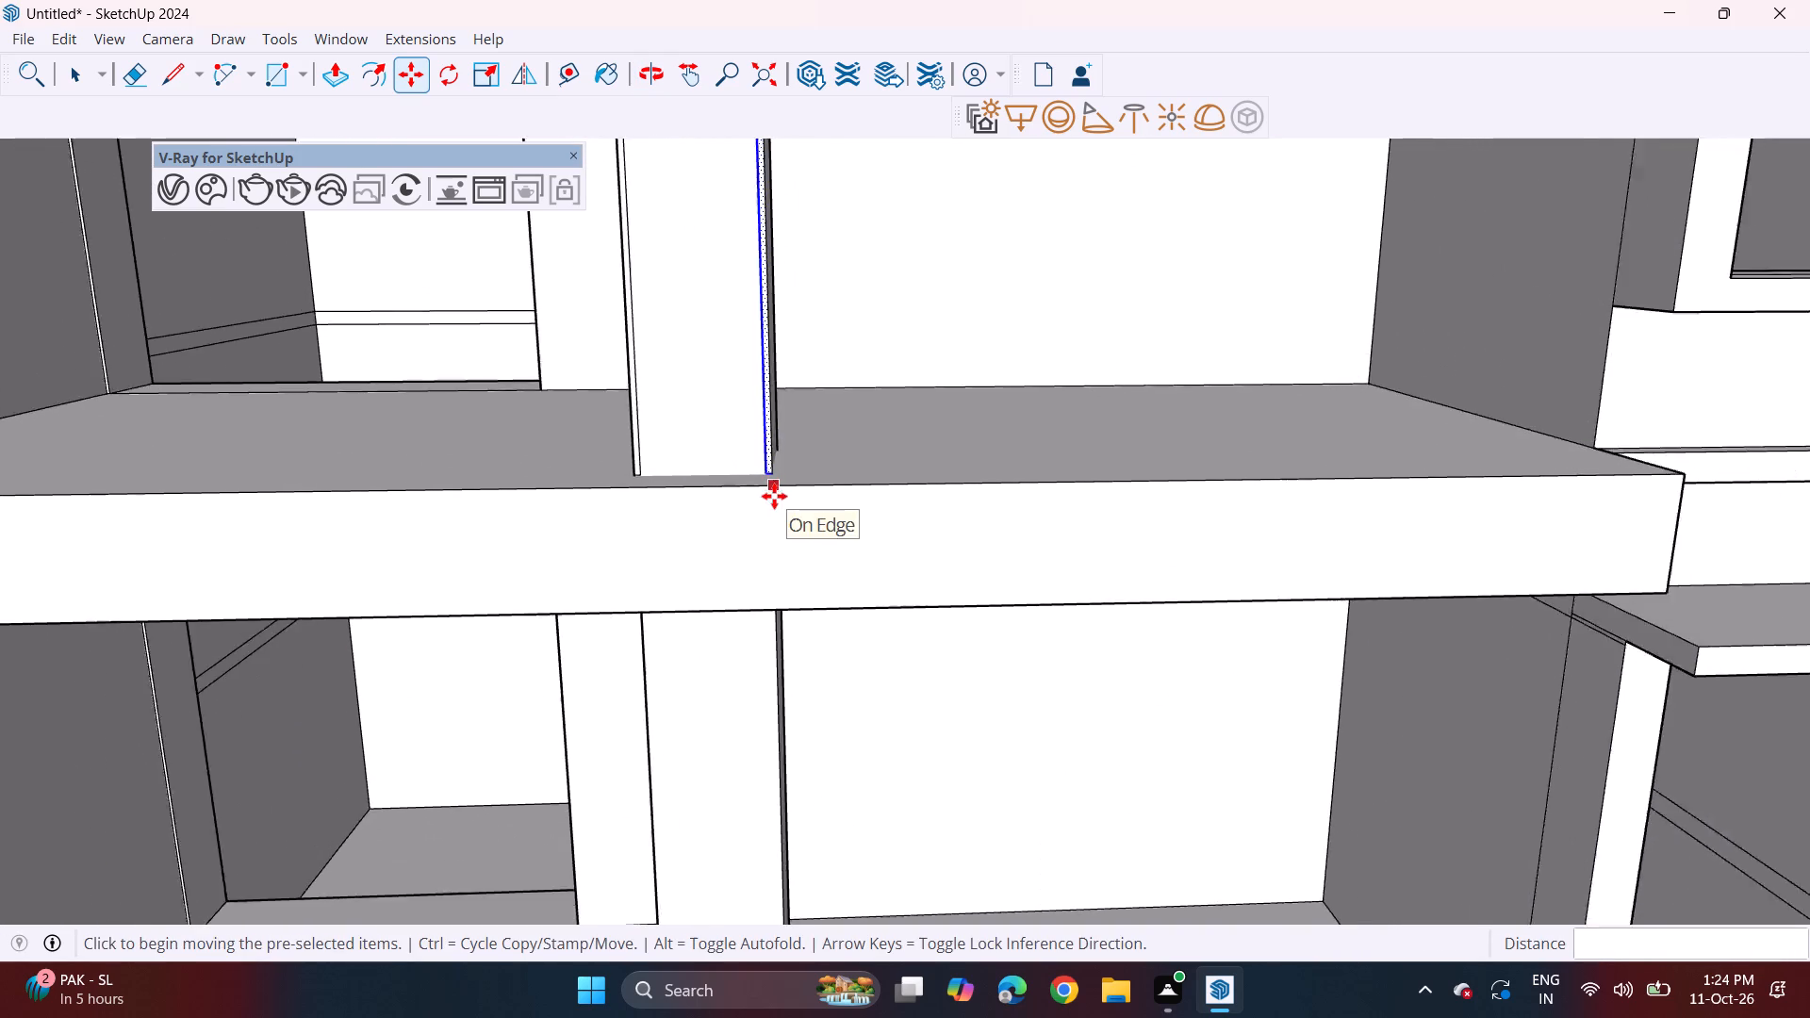
scroll(774, 496, up, 7)
click(770, 455)
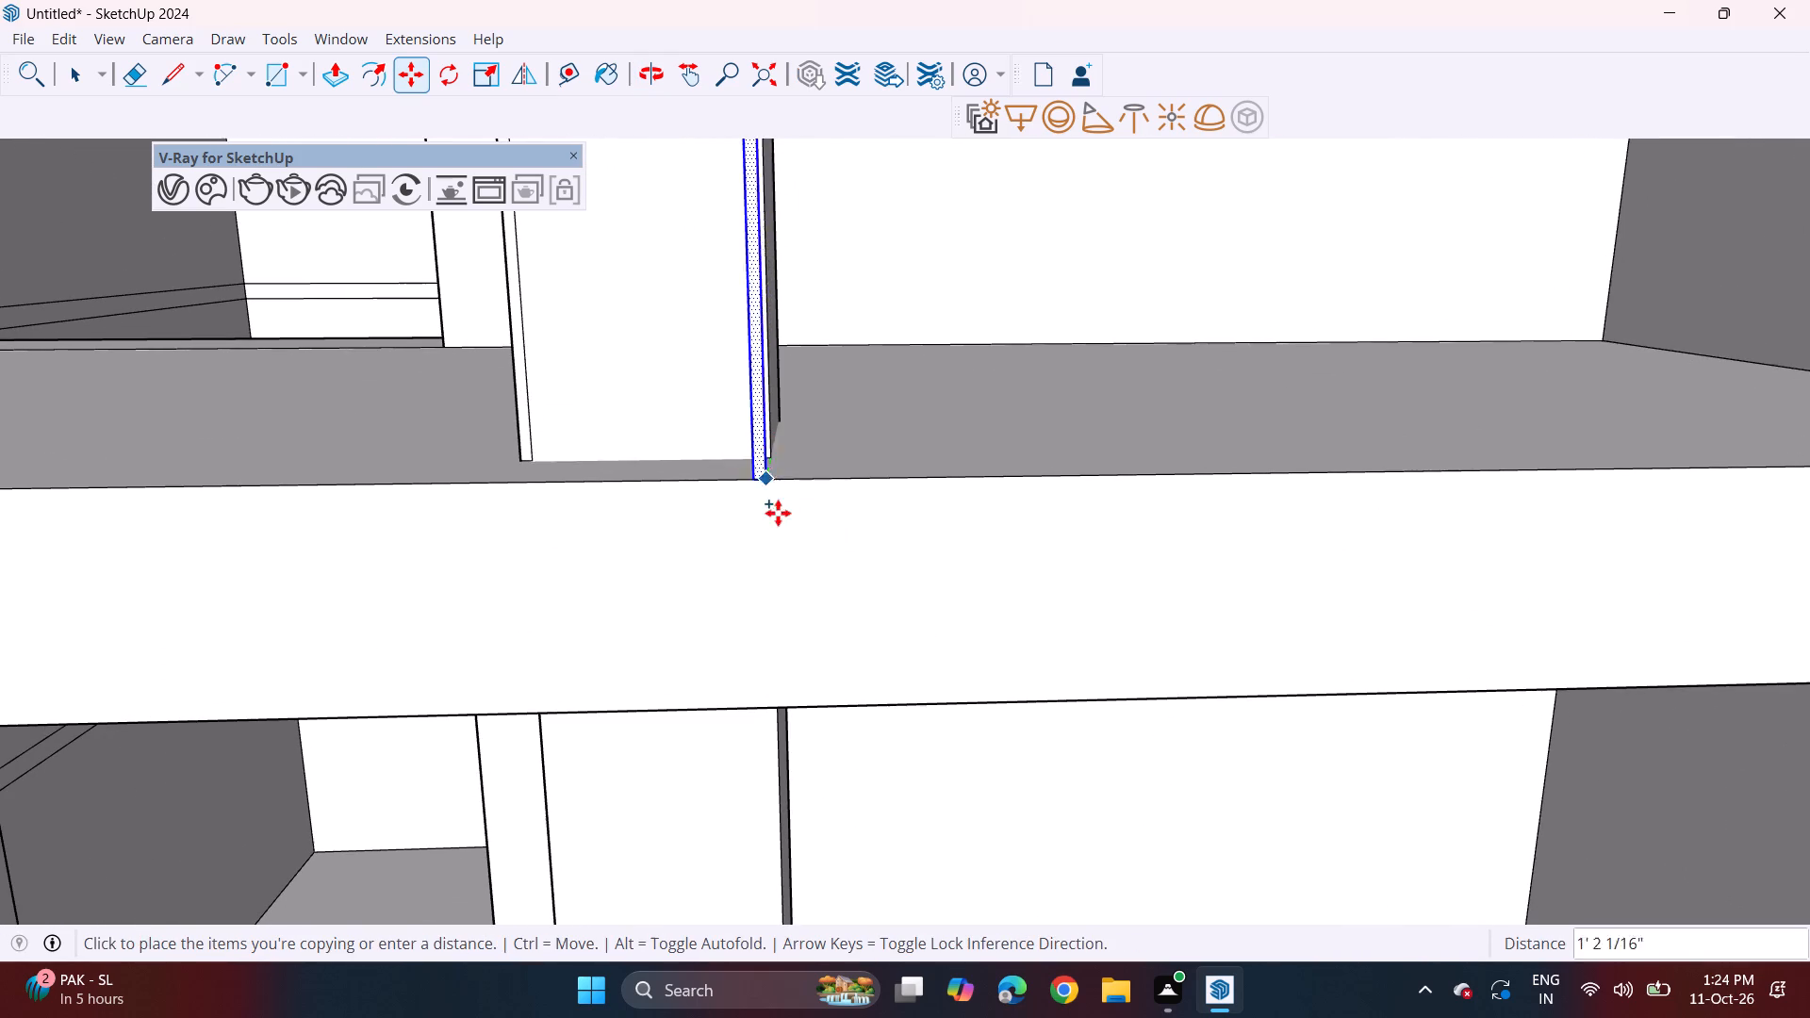
scroll(796, 774, down, 7)
middle_drag(811, 818, 705, 455)
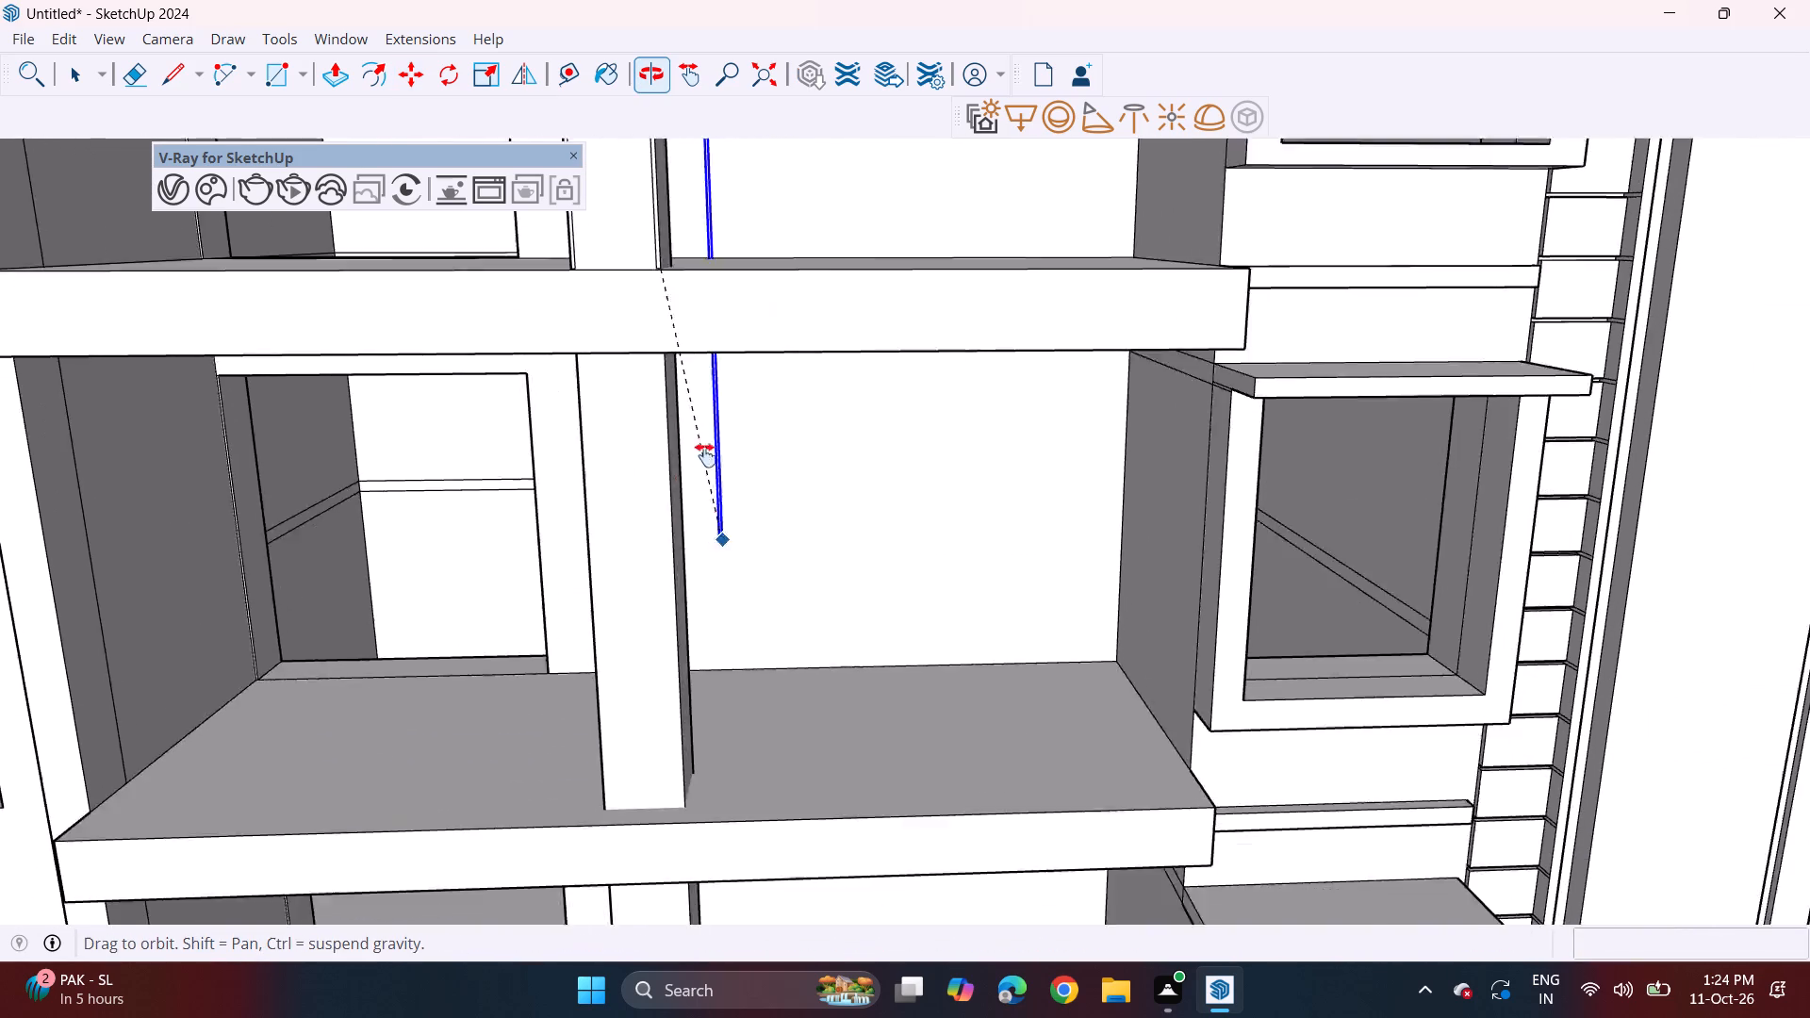
middle_drag(705, 455, 673, 277)
shift+middle_drag(617, 463, 662, 529)
scroll(664, 533, up, 2)
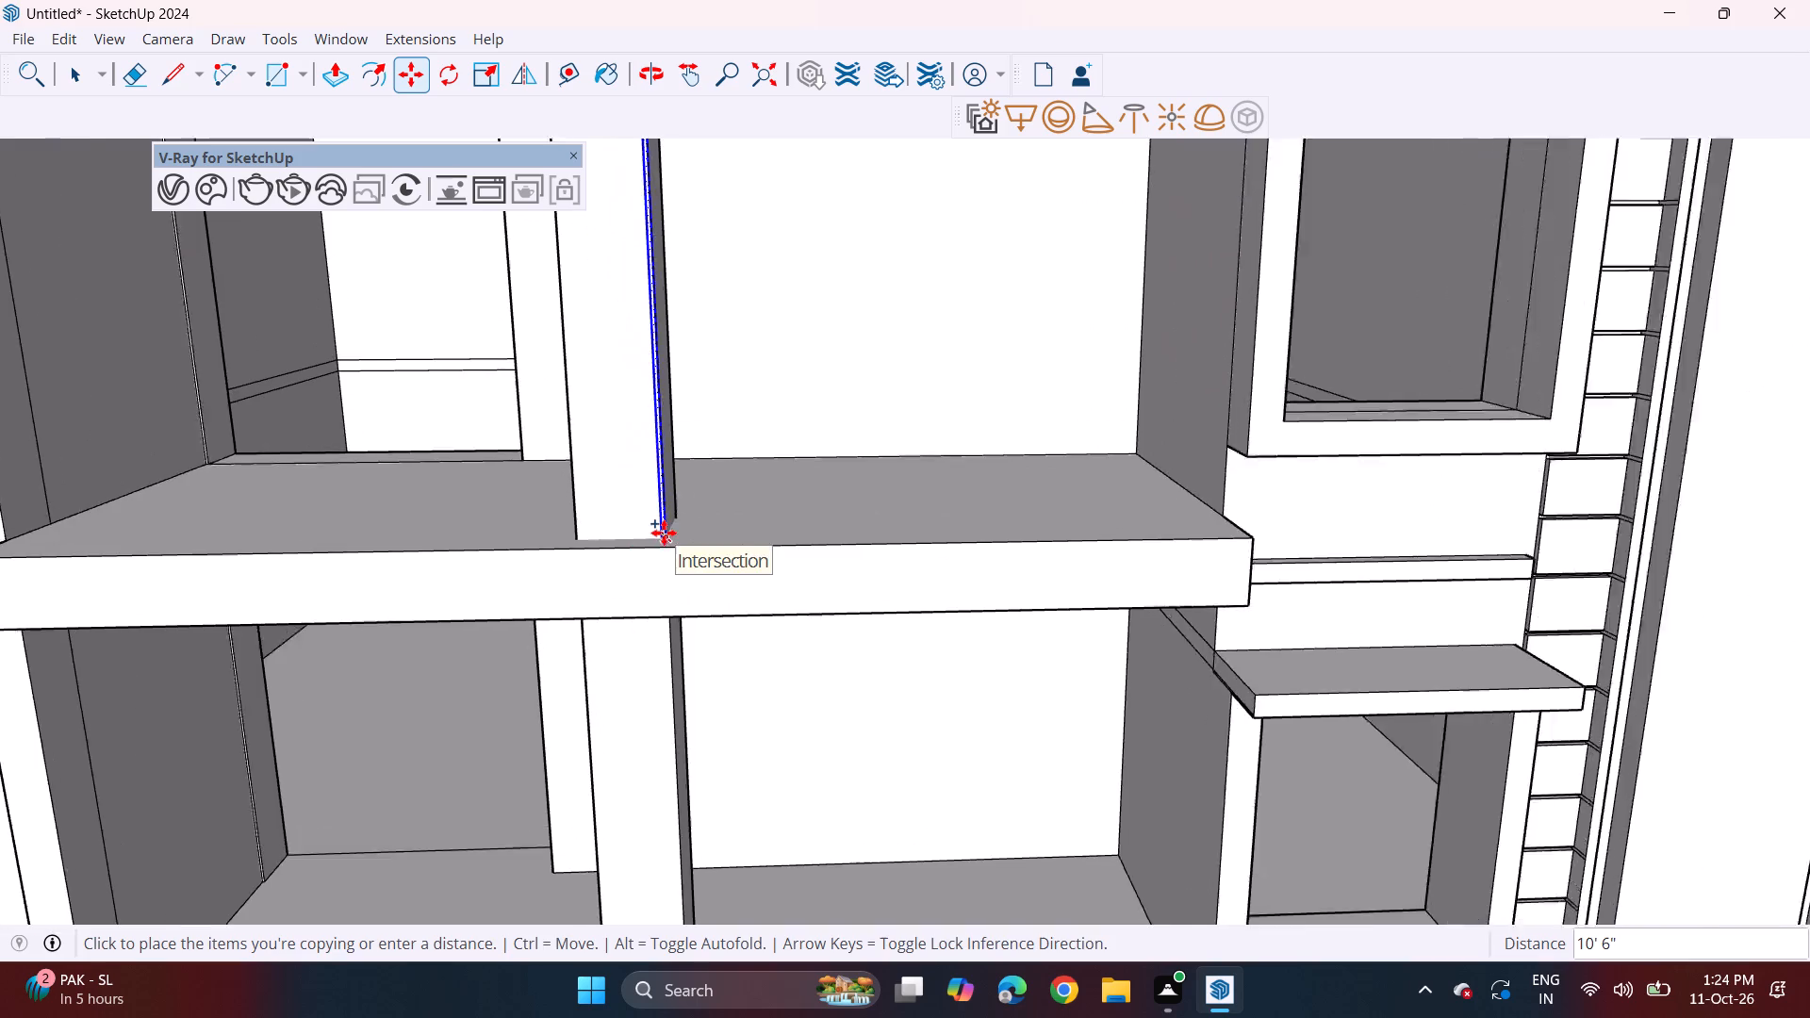
scroll(664, 533, up, 10)
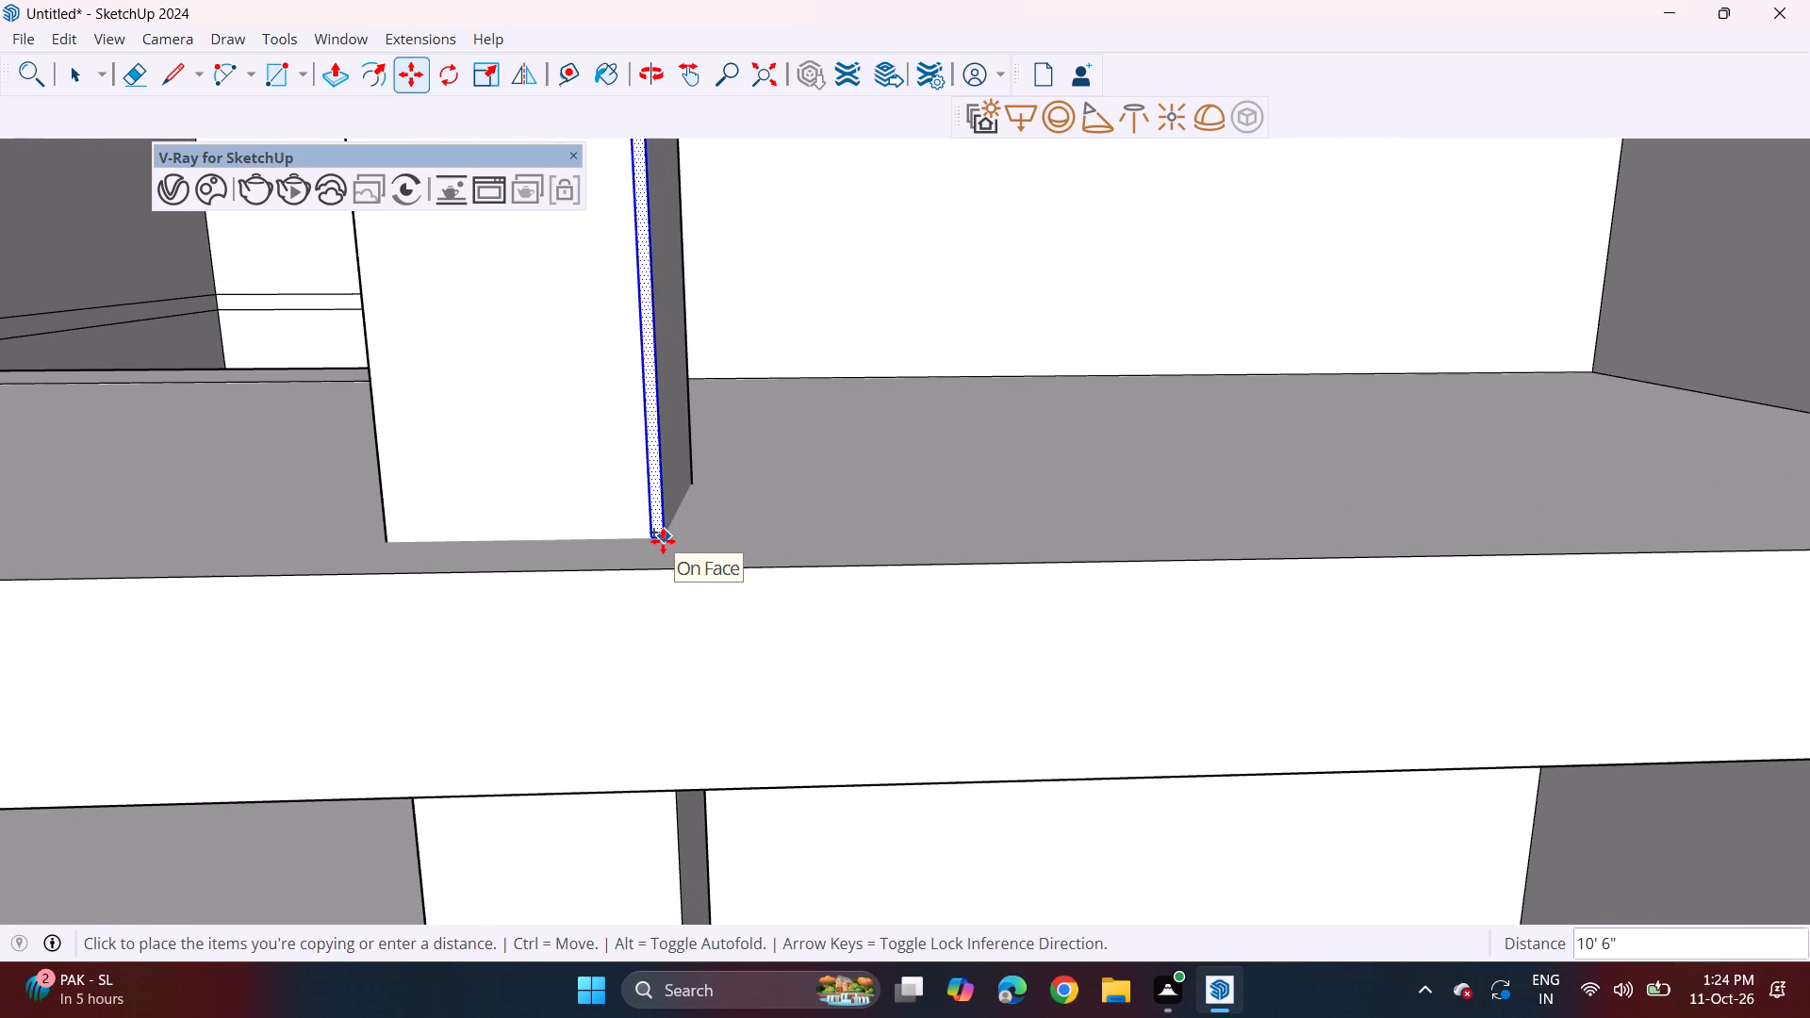
click(663, 541)
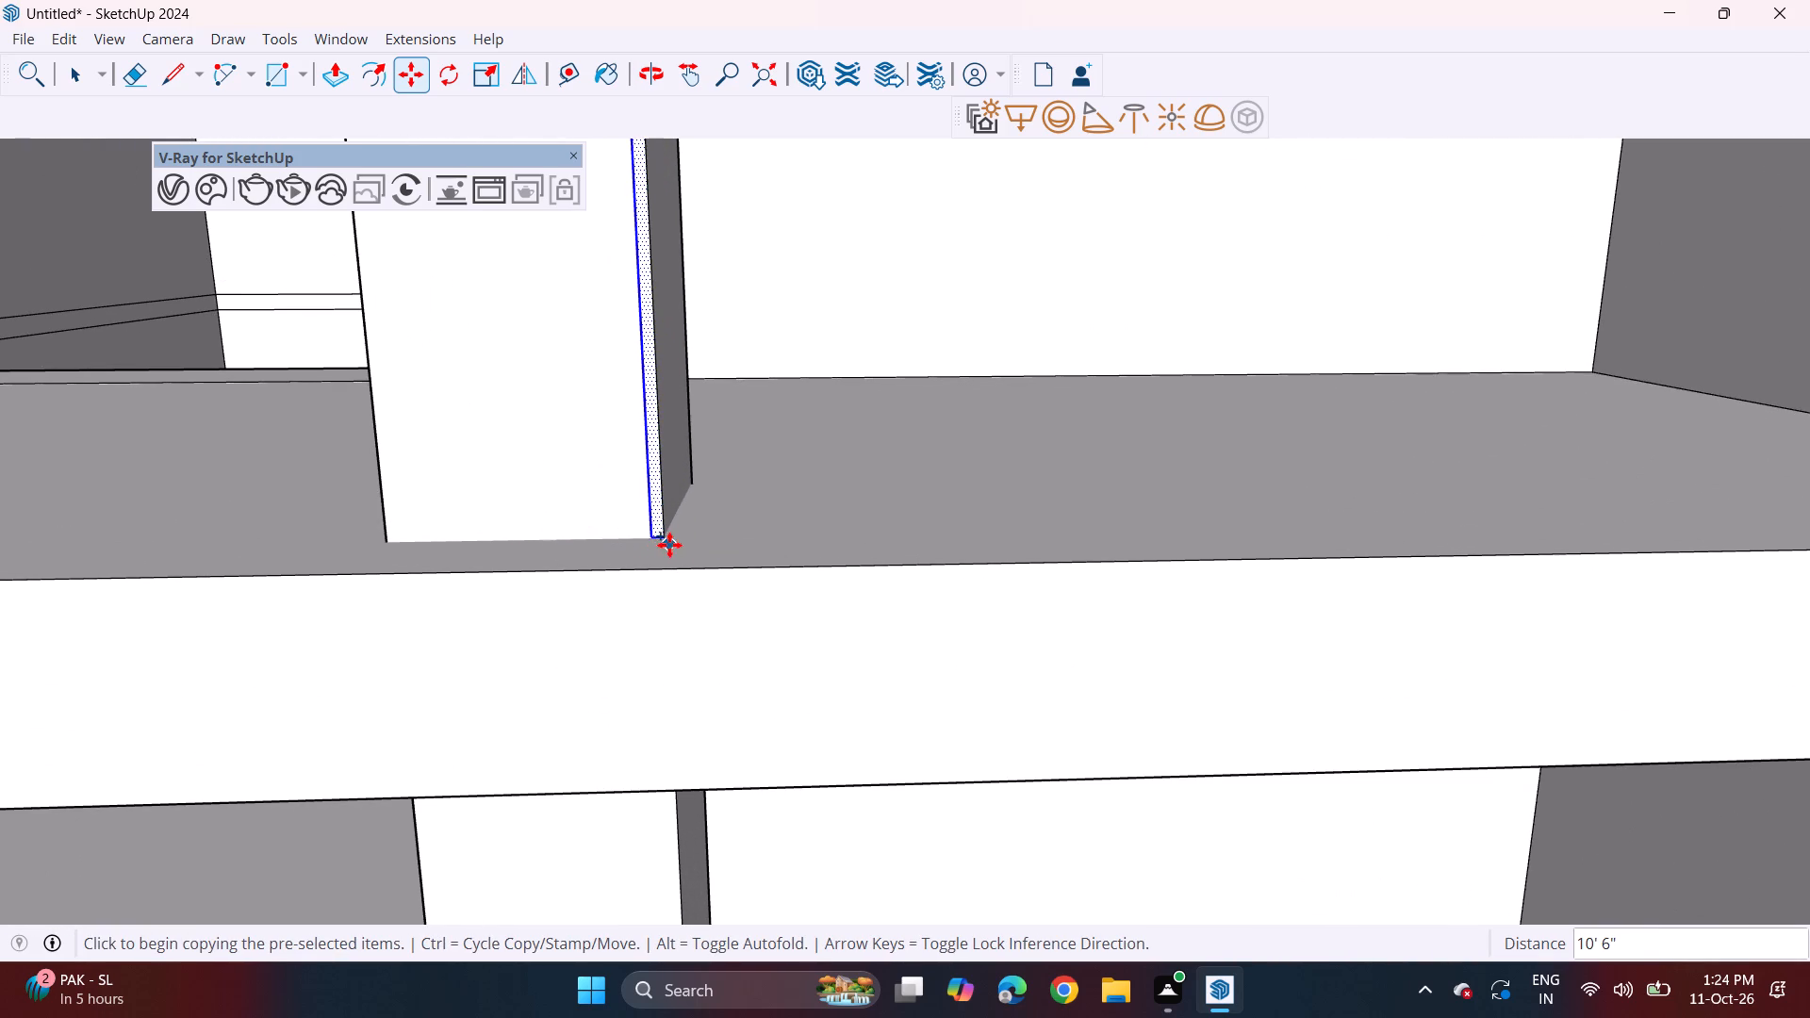
Copy the middle-storey column's edge strip 1' 6 1/8" across its front face to the edge nearest the rear-wall opening.
click(660, 530)
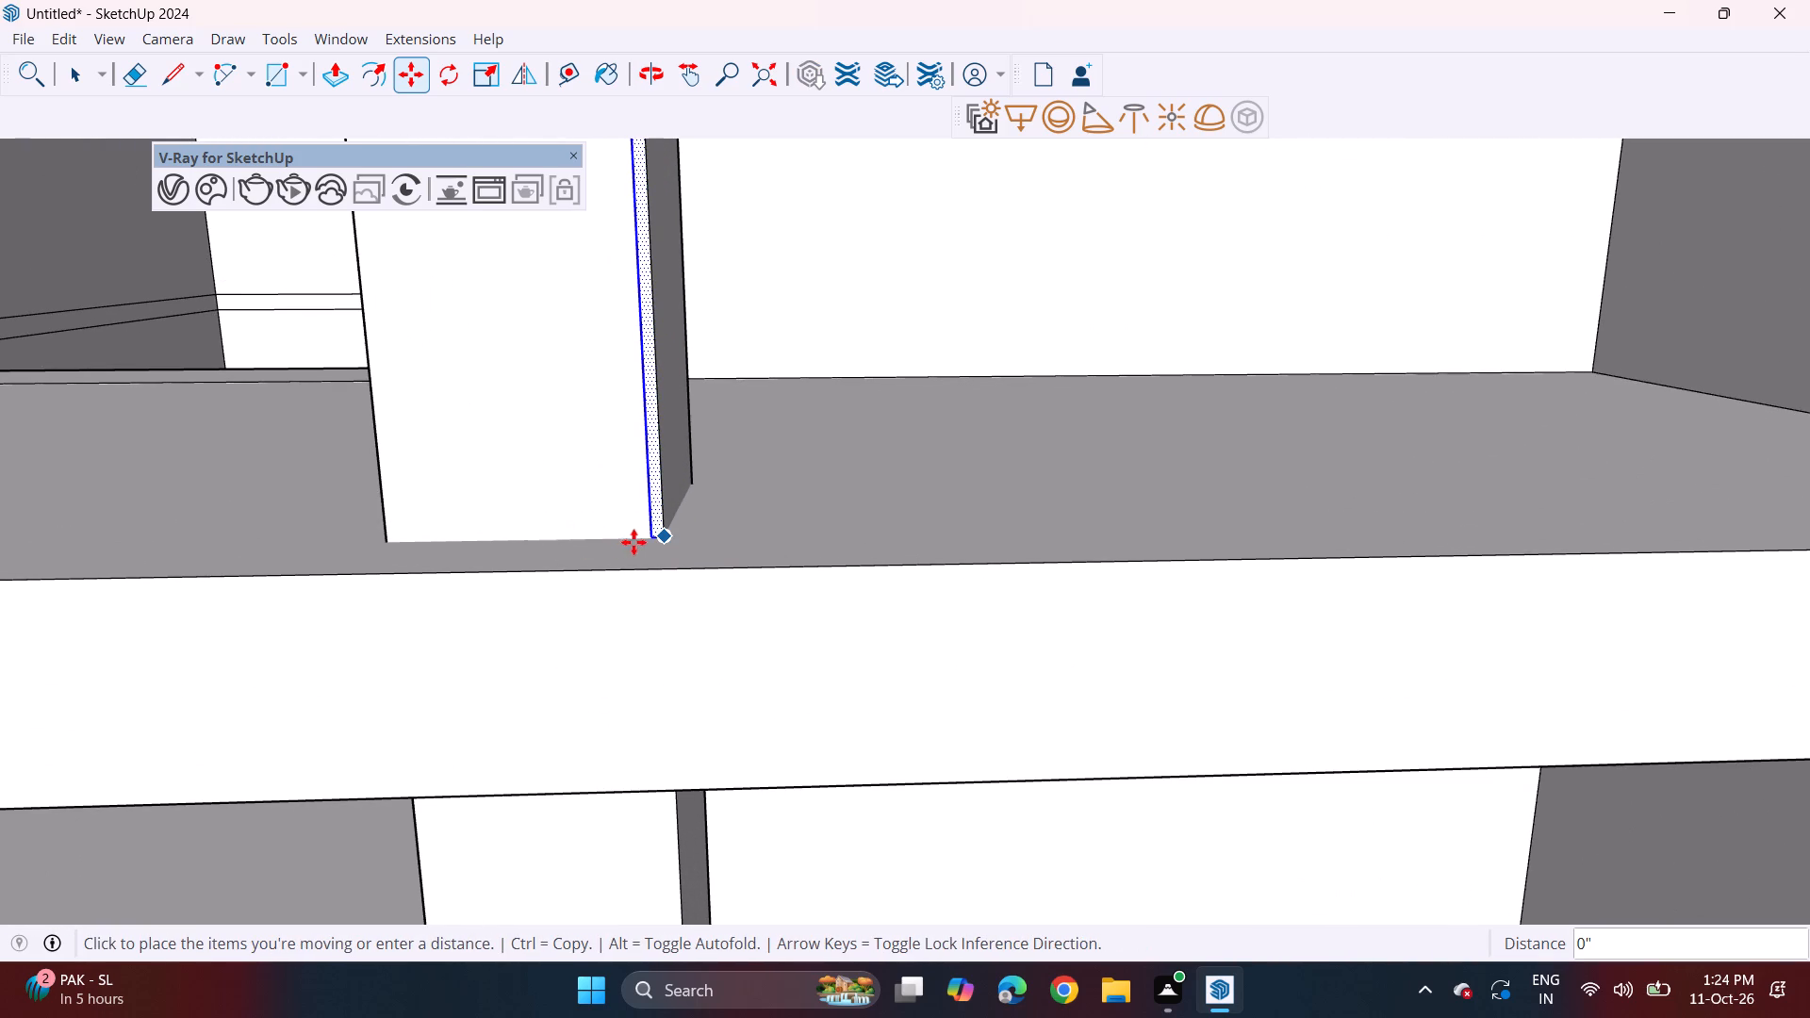
click(659, 542)
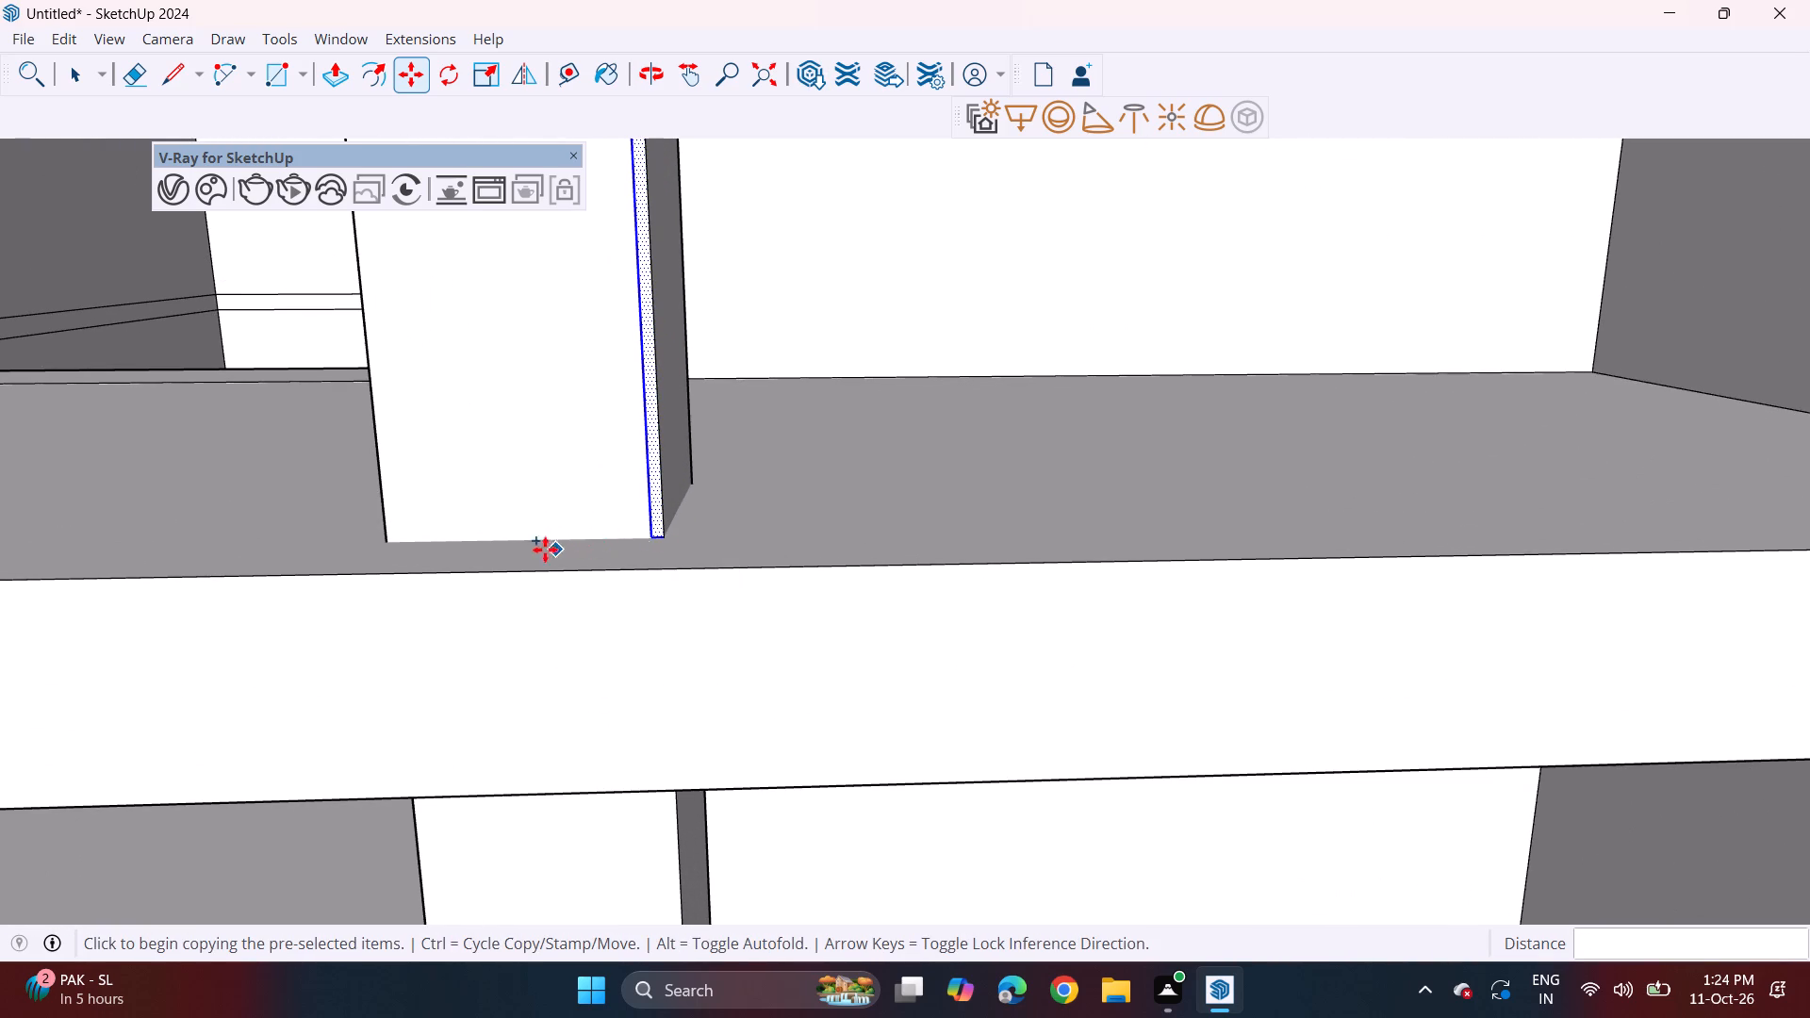
click(666, 536)
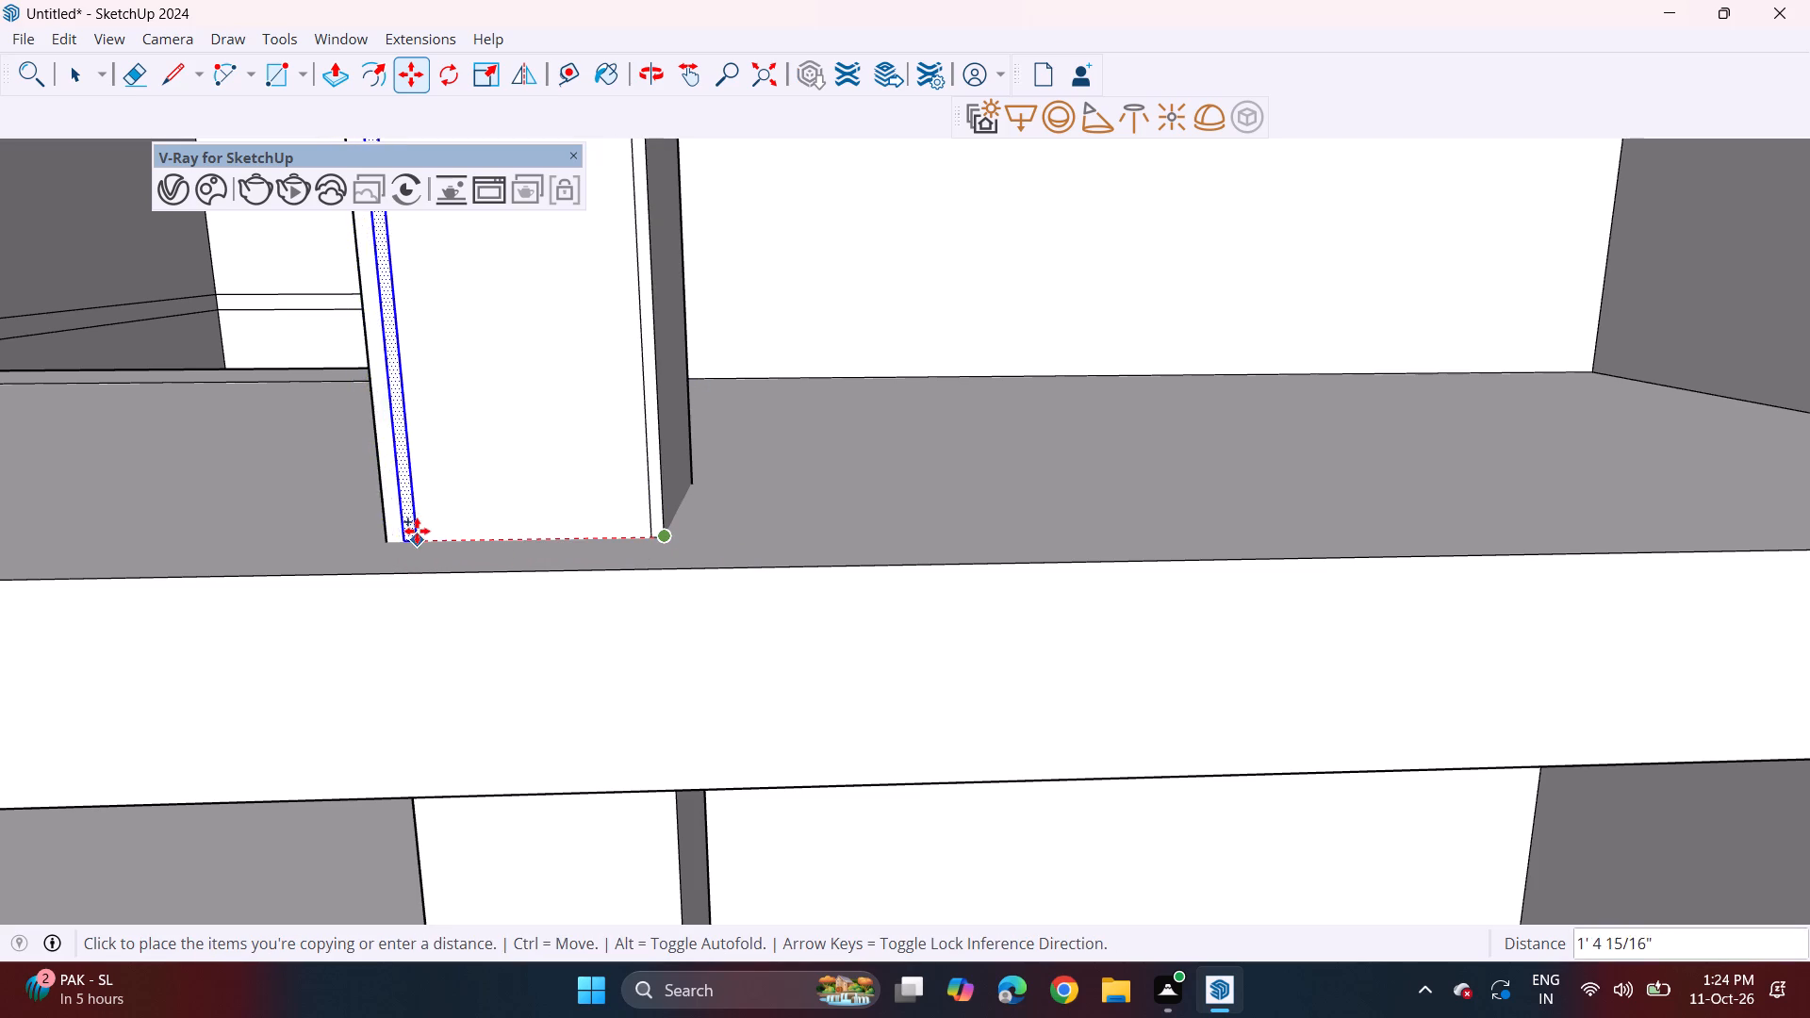
middle_drag(417, 531, 650, 560)
scroll(388, 615, up, 14)
click(337, 626)
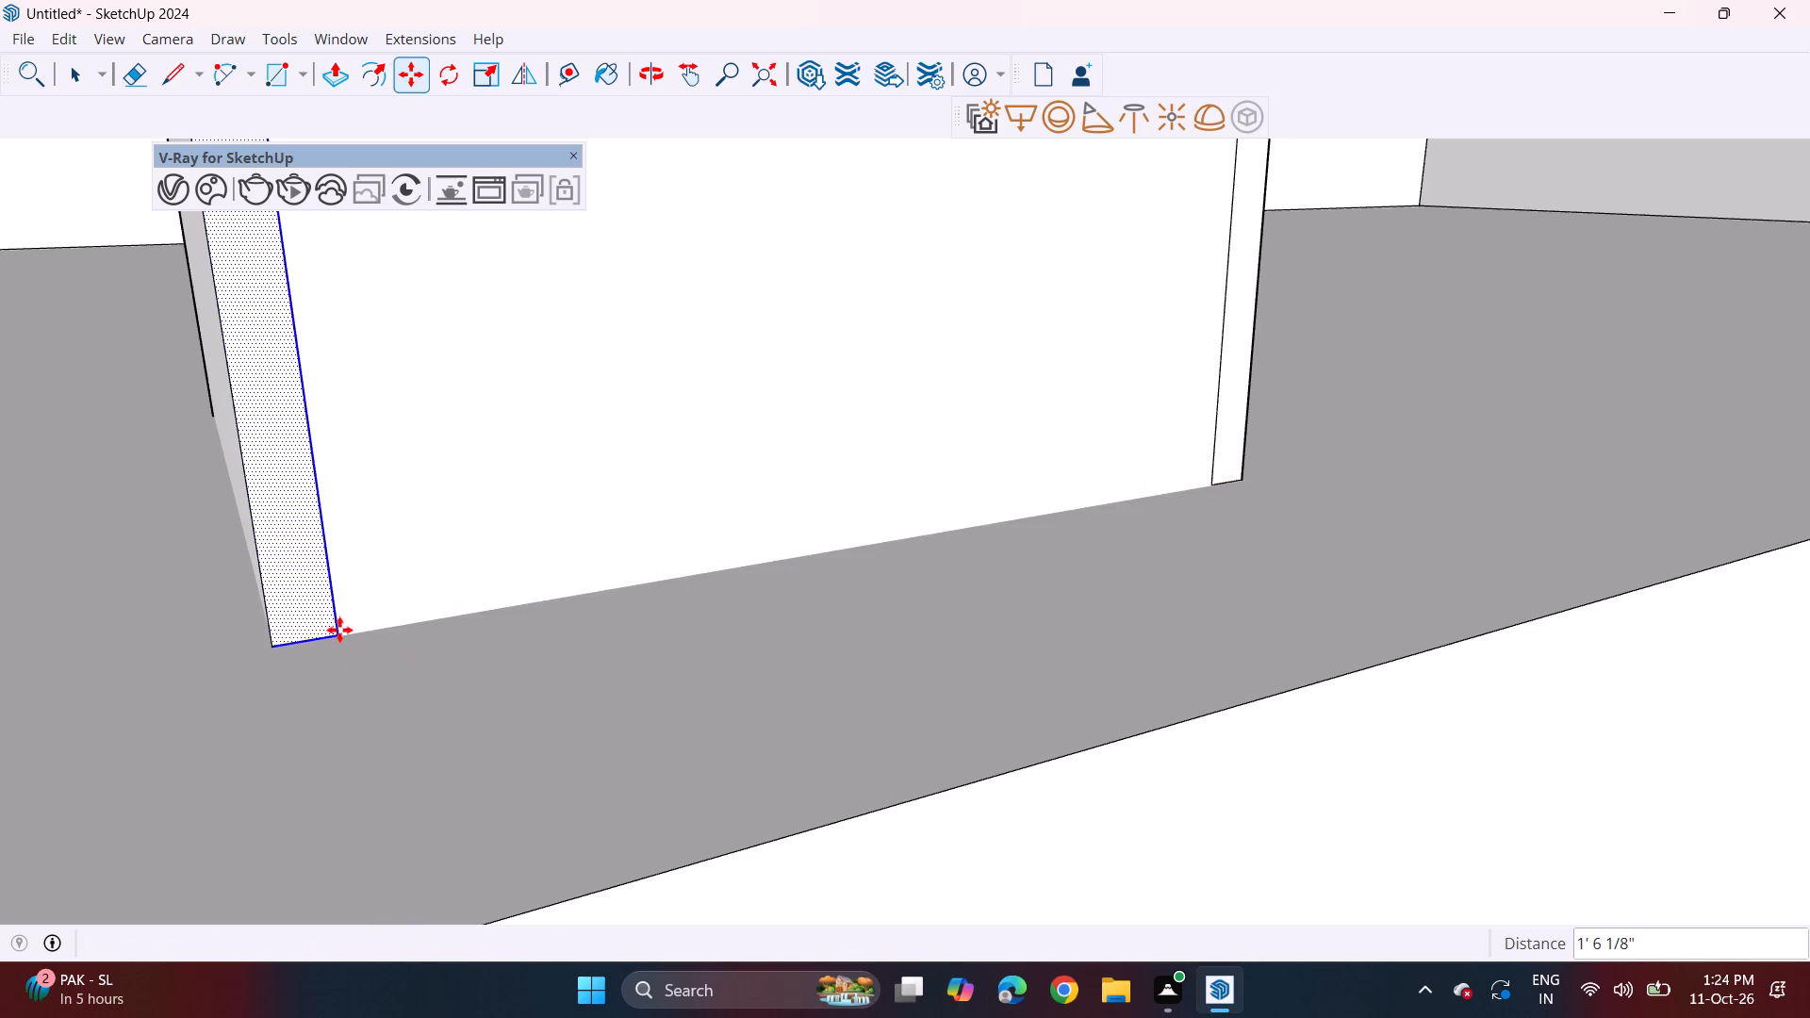
Copy the edge strip nearest the opening down from the middle-storey column to the foot of the next column below.
middle_drag(389, 625, 138, 609)
scroll(334, 525, down, 6)
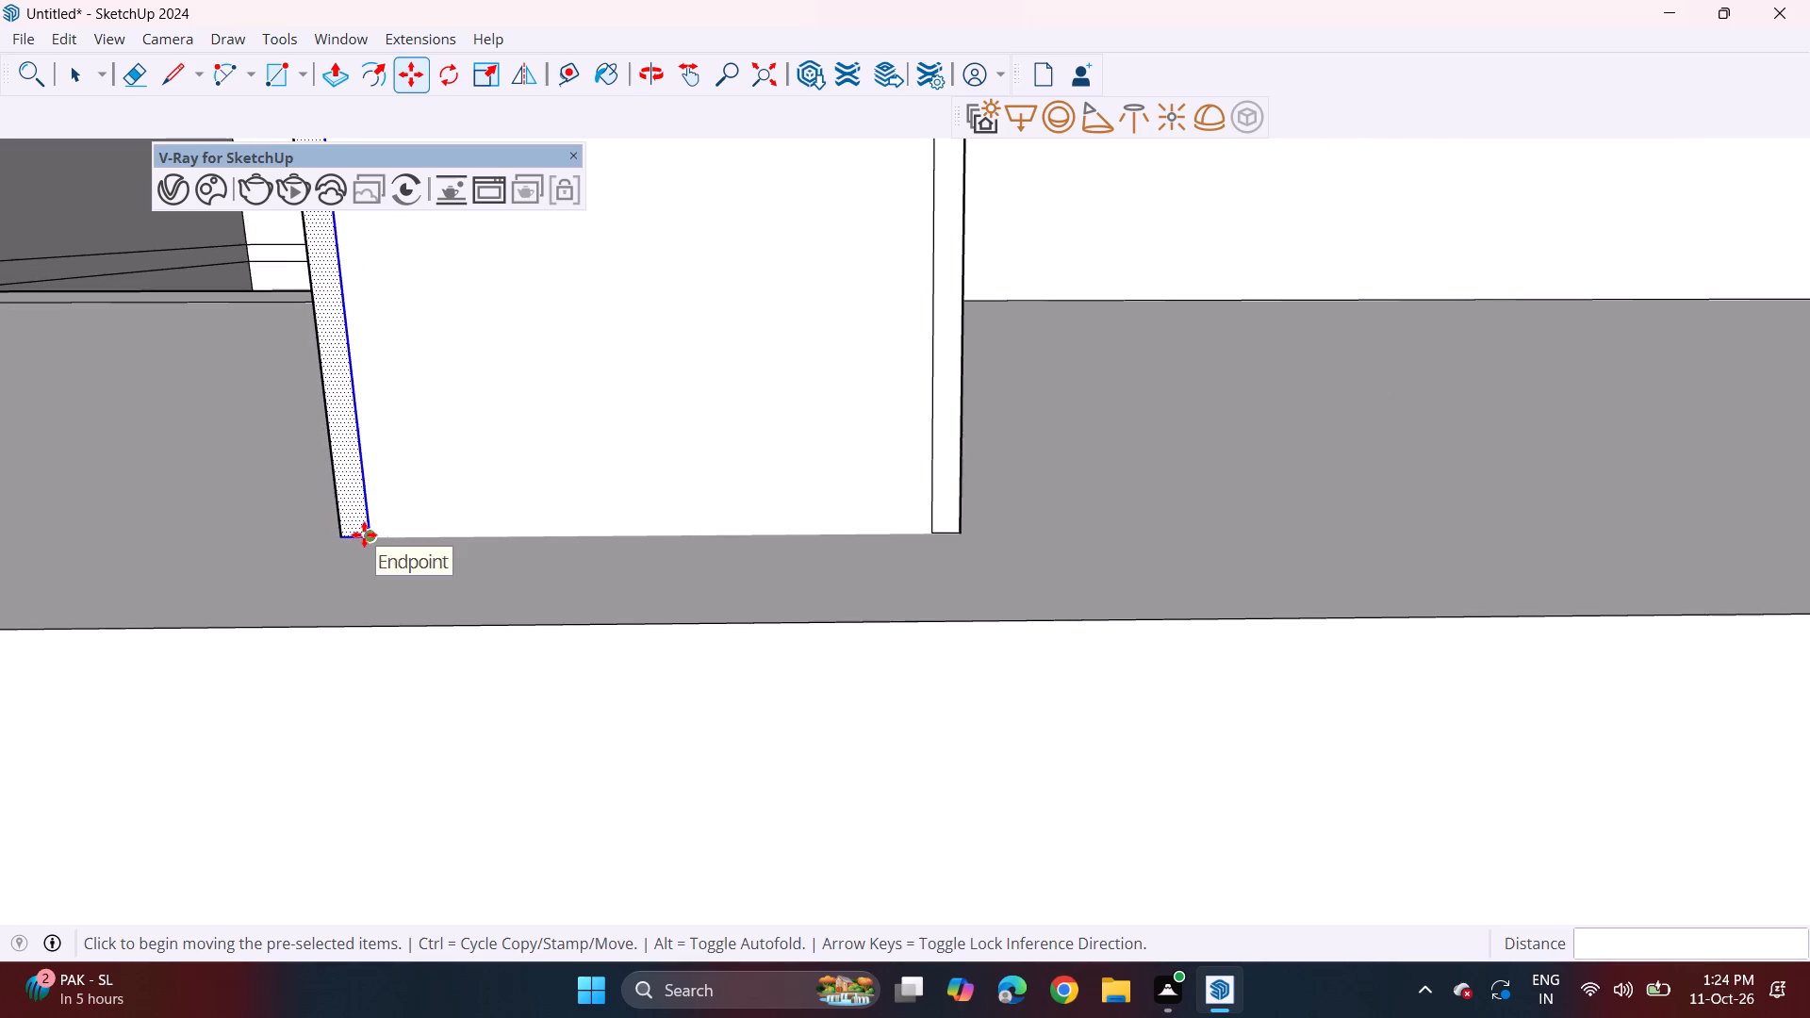
click(364, 534)
scroll(467, 640, down, 6)
shift+middle_drag(462, 690, 492, 362)
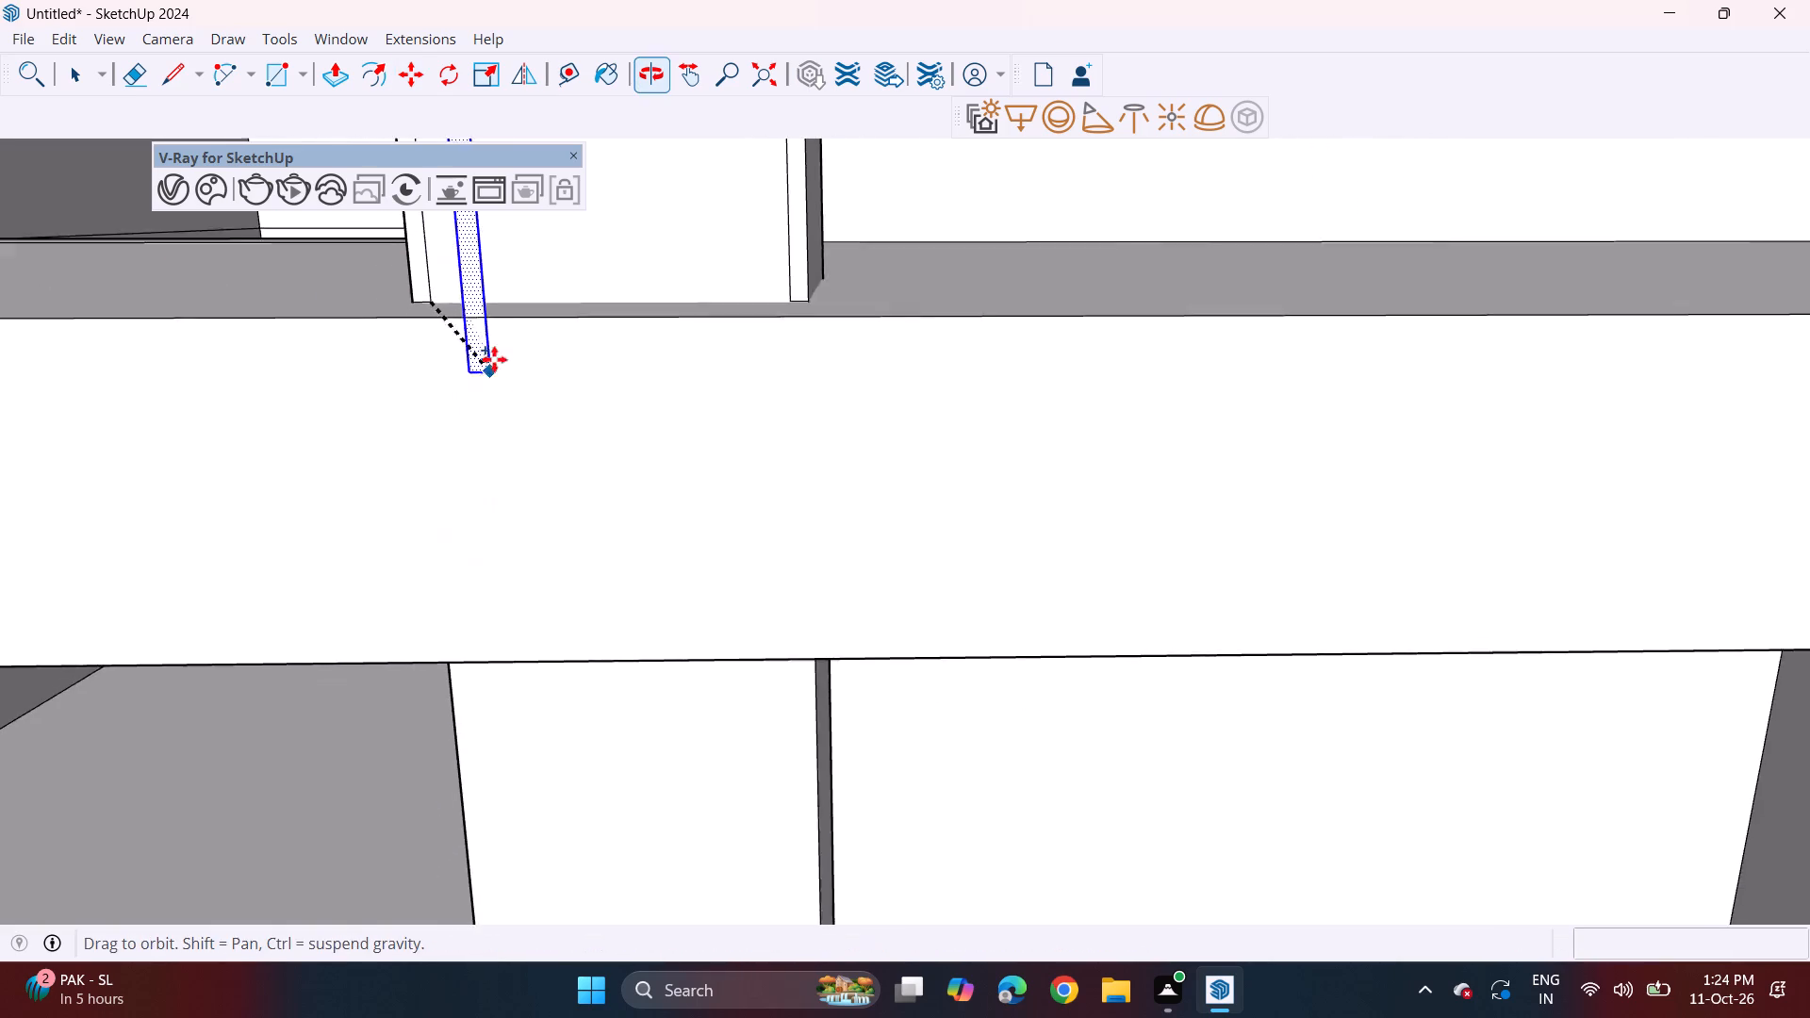
scroll(530, 495, down, 4)
shift+middle_drag(544, 667, 557, 312)
shift+middle_drag(652, 779, 667, 332)
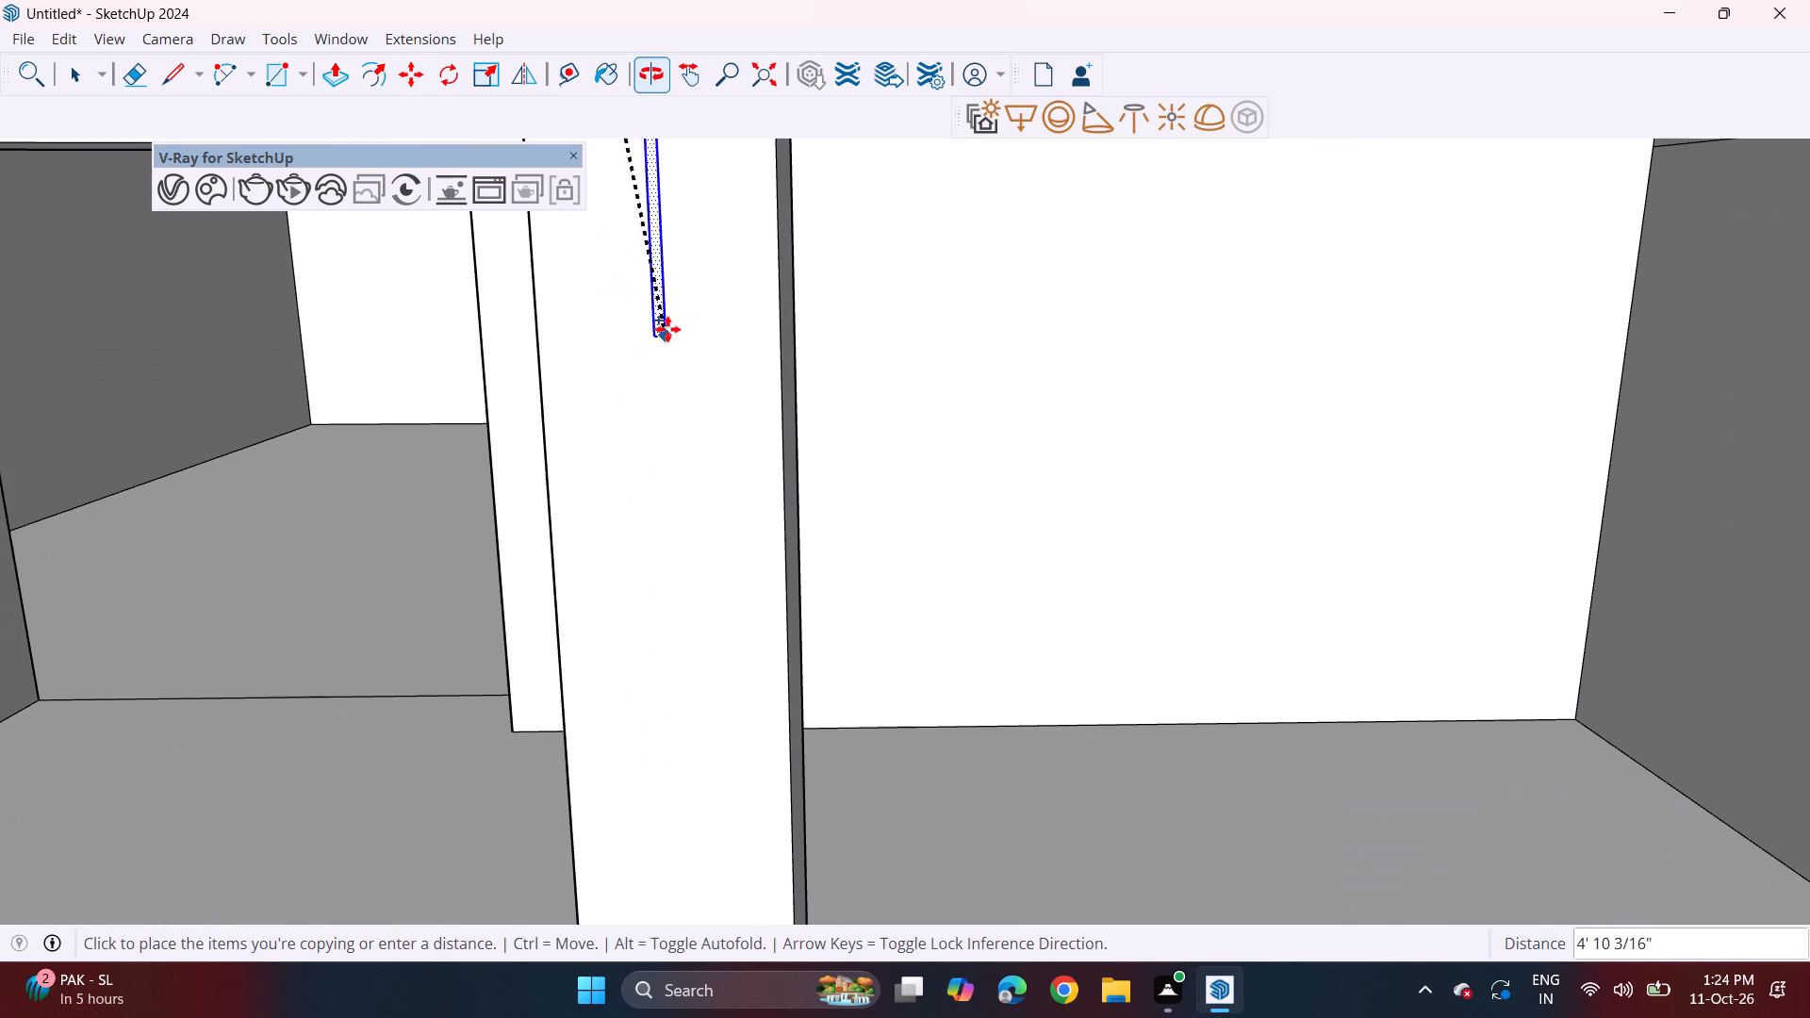
scroll(593, 813, down, 3)
shift+middle_drag(586, 827, 592, 394)
scroll(633, 649, up, 4)
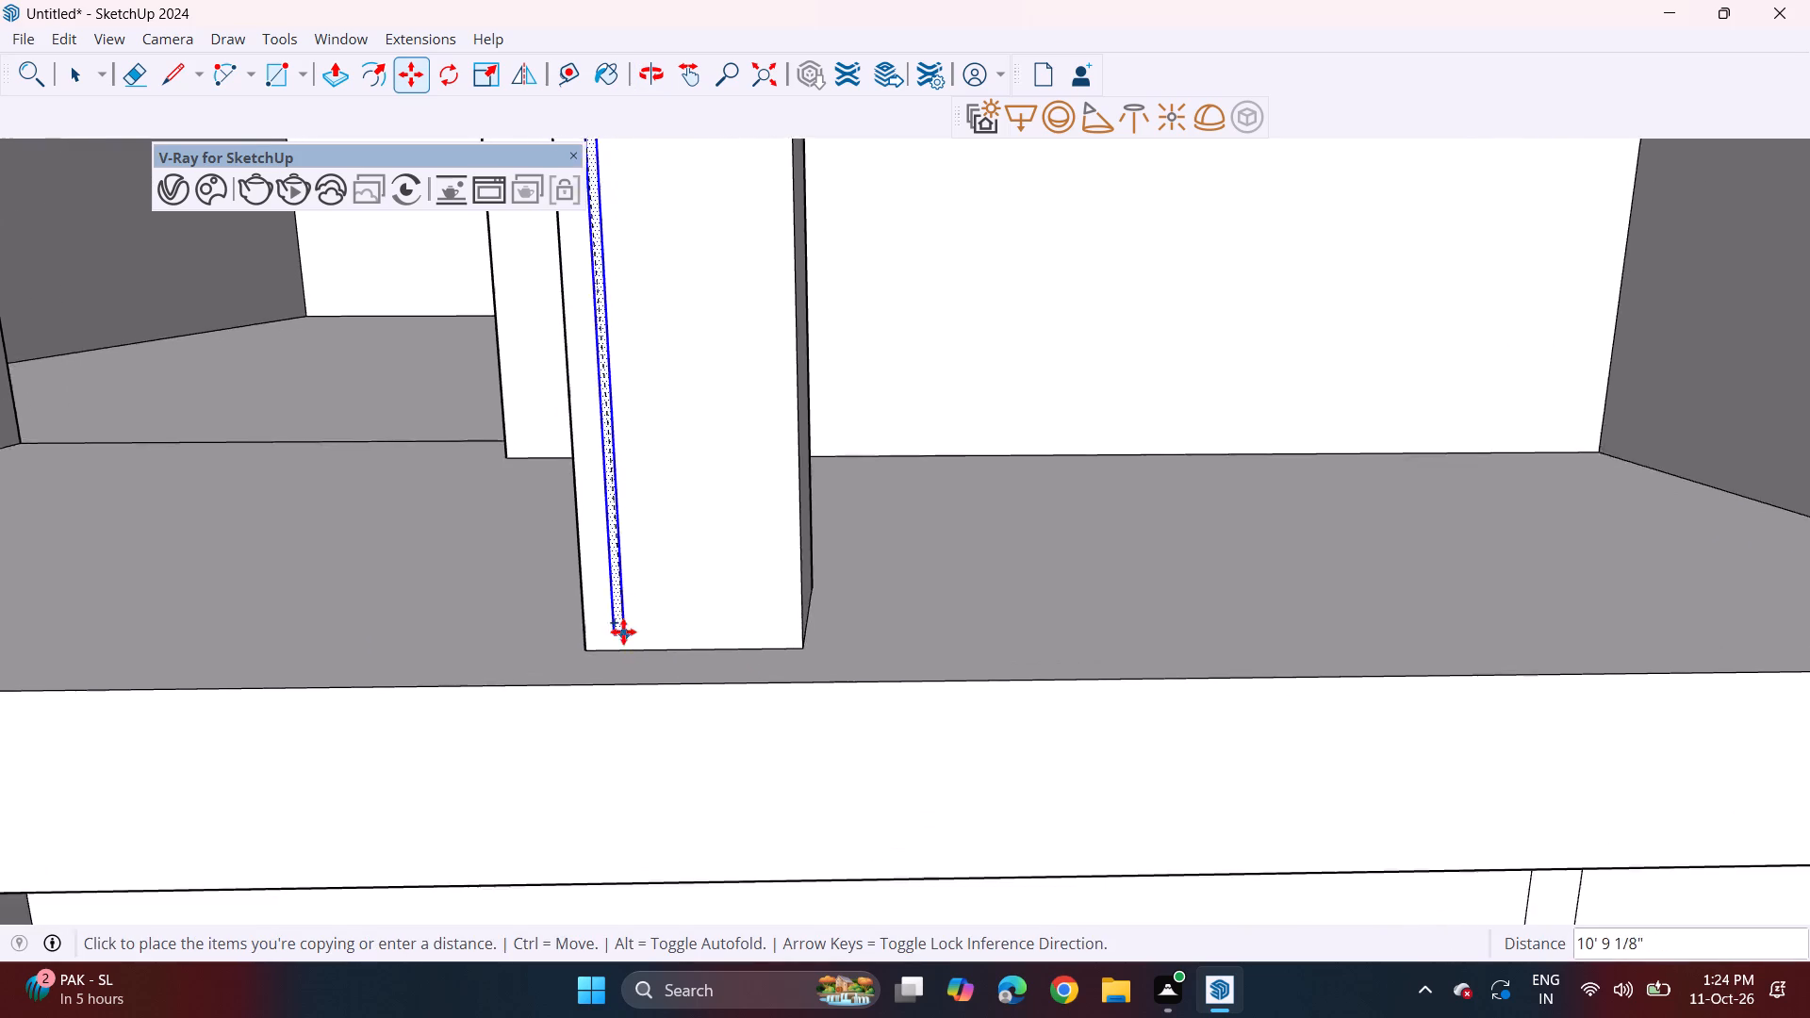
scroll(607, 636, up, 14)
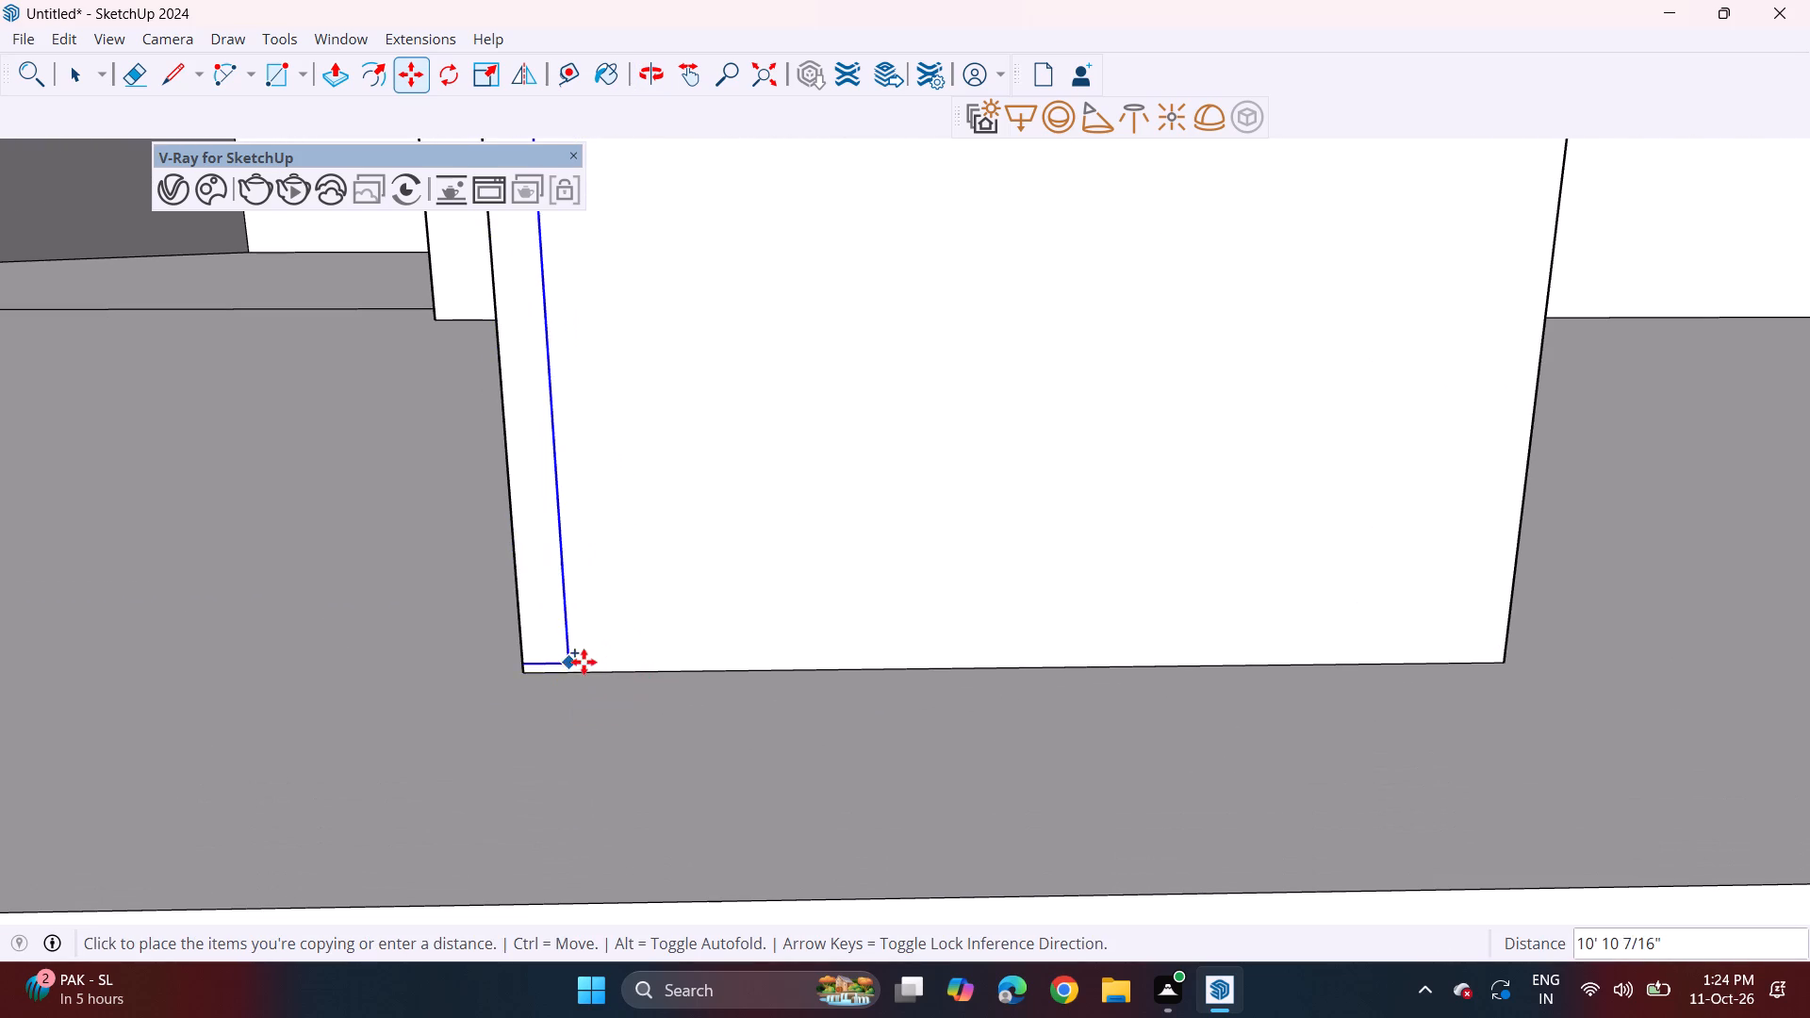
click(577, 676)
Copy the lowest column's edge strip 1' 6 1/8" across its front face to the opposite vertical edge.
click(568, 670)
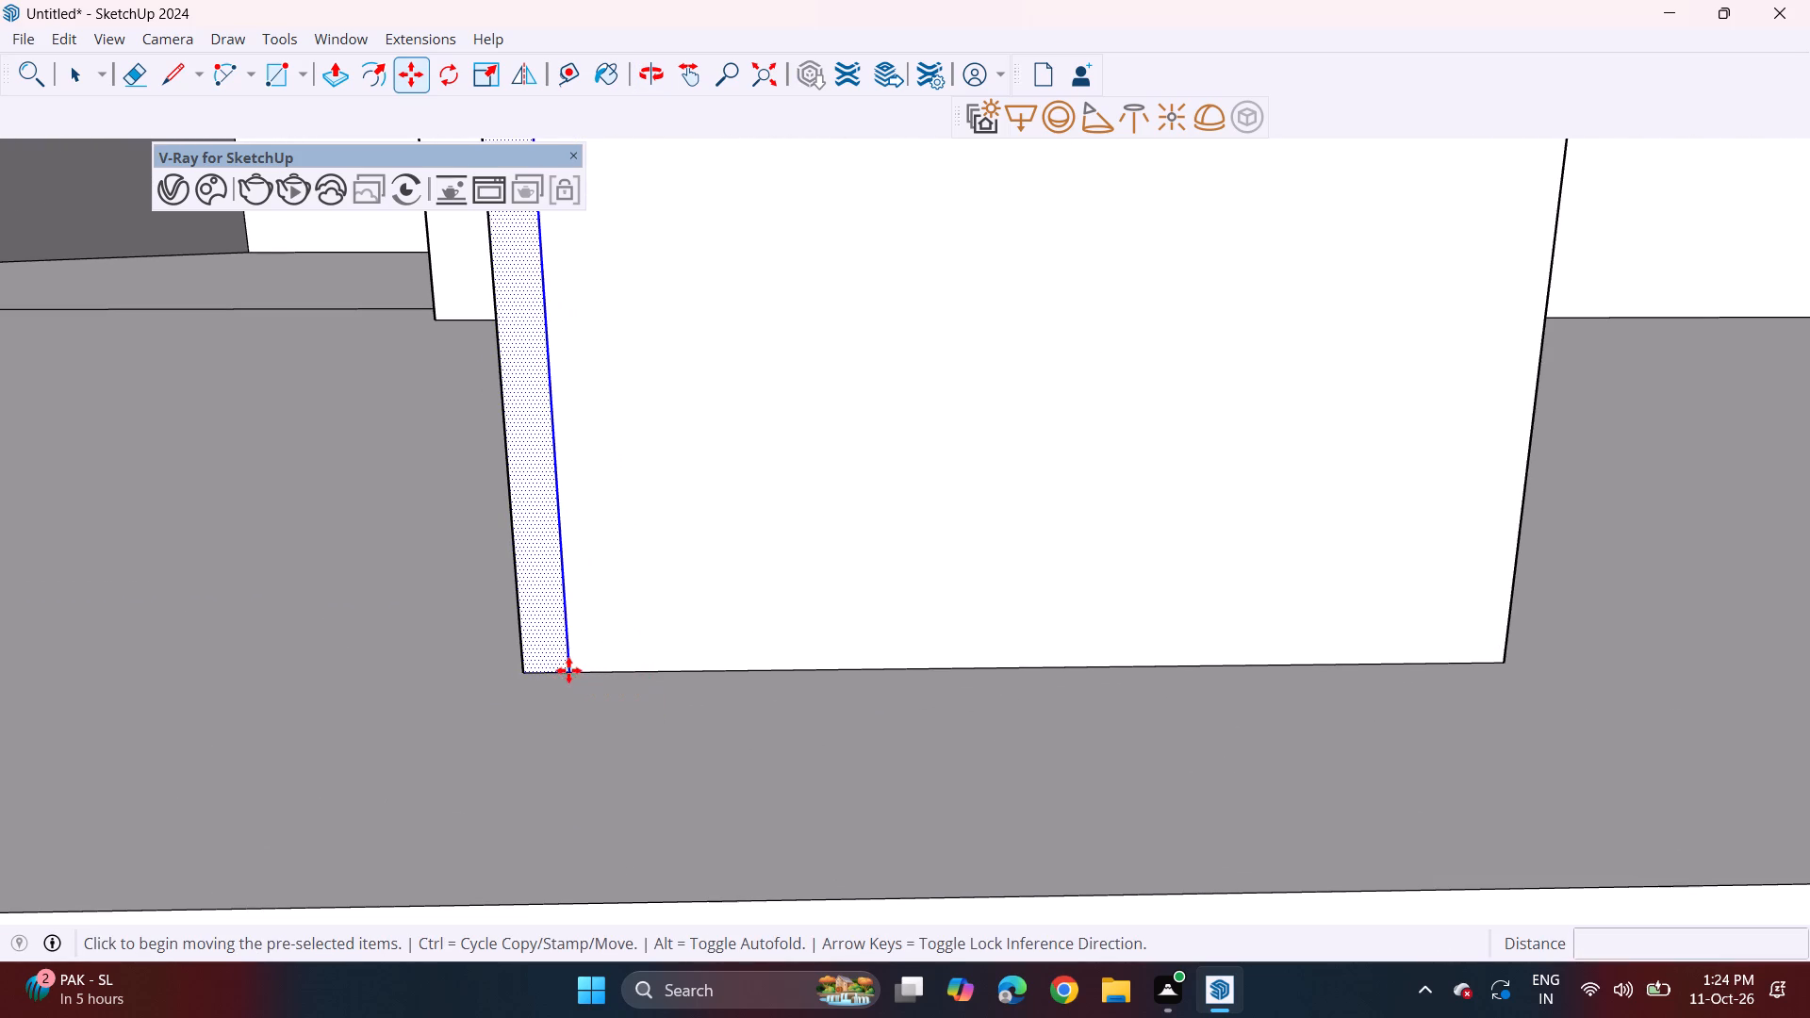
click(1506, 655)
Pull both edge strips on the lowest column outward by about 1" from its front face.
middle_drag(1199, 712, 1021, 682)
scroll(1021, 578, down, 4)
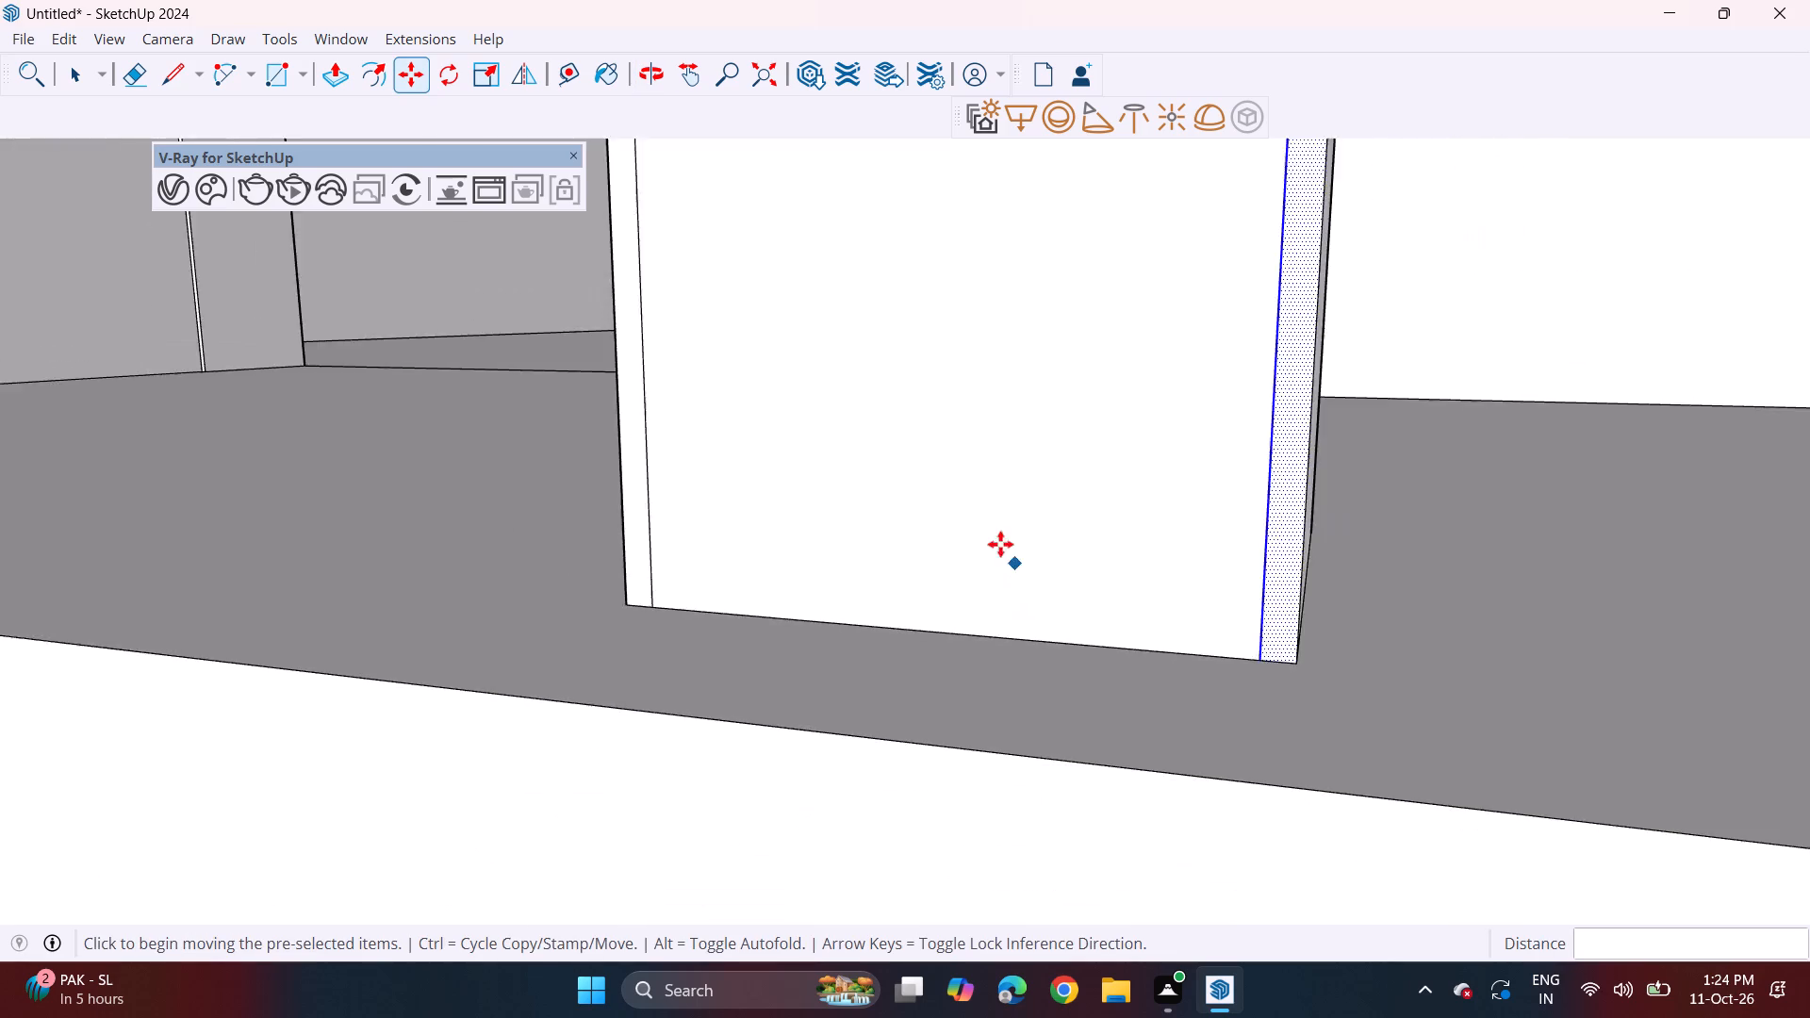
scroll(1000, 544, down, 20)
scroll(1000, 544, down, 8)
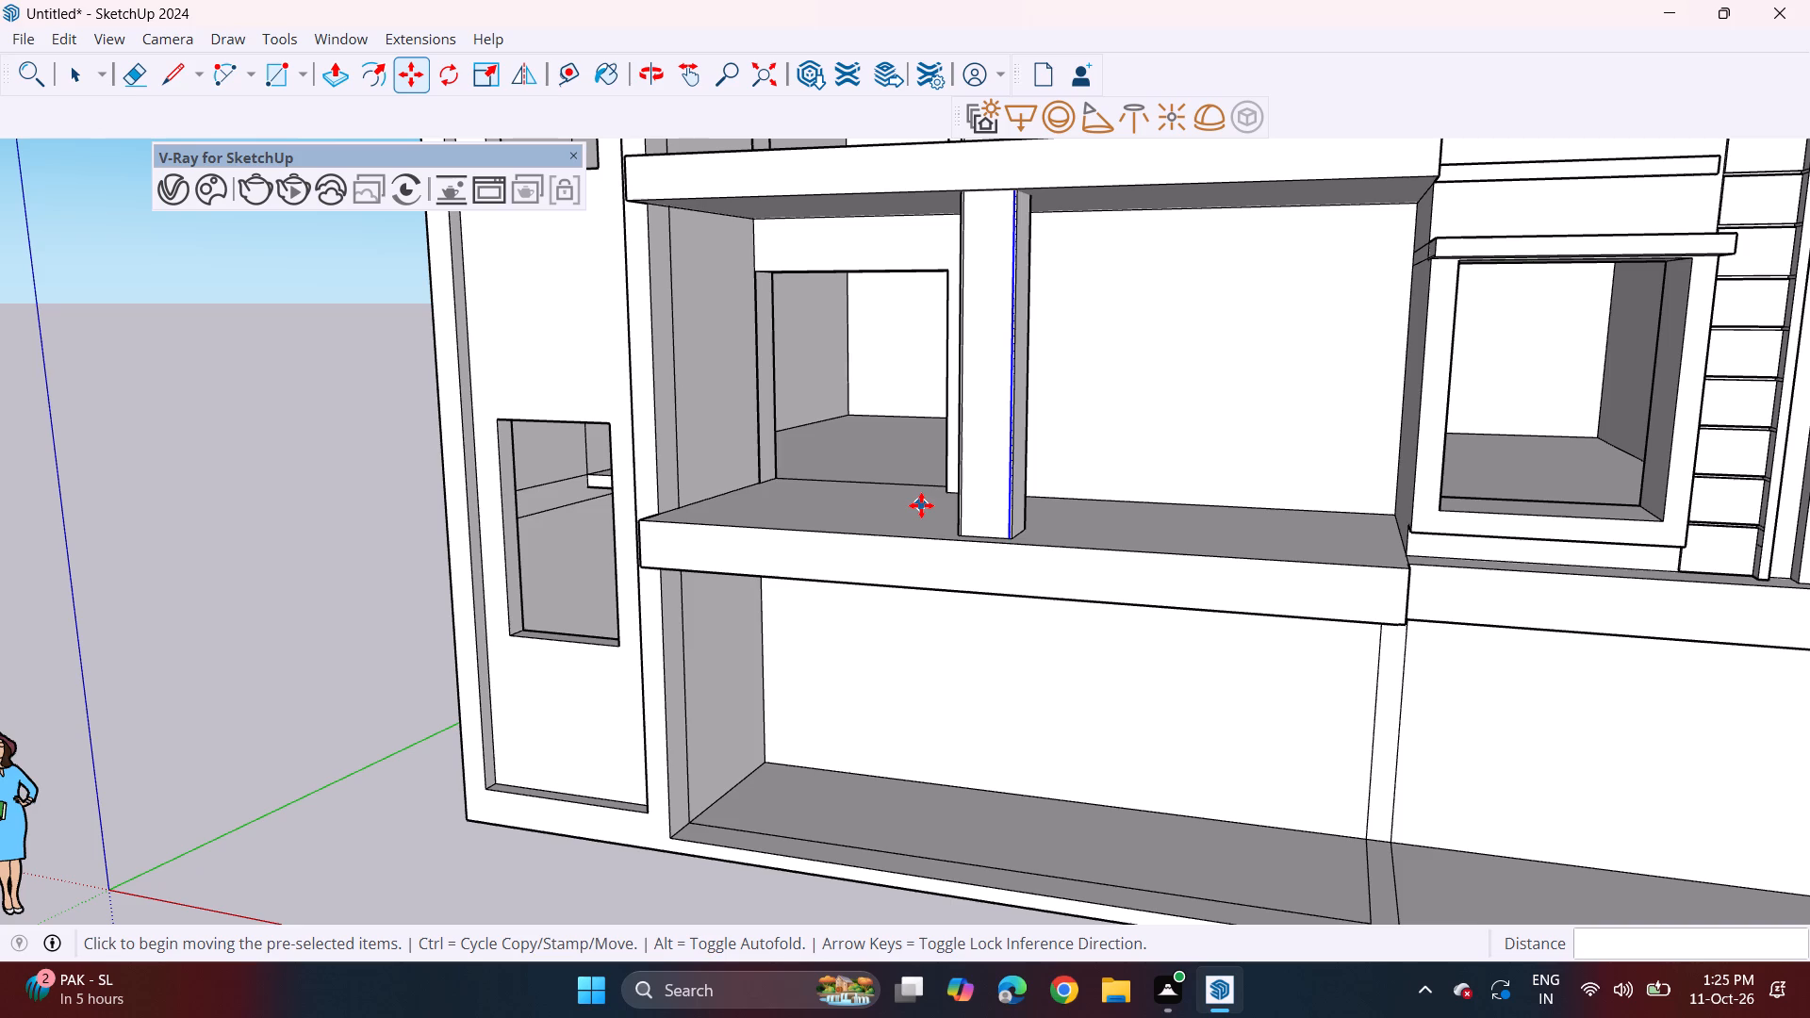
scroll(964, 589, up, 4)
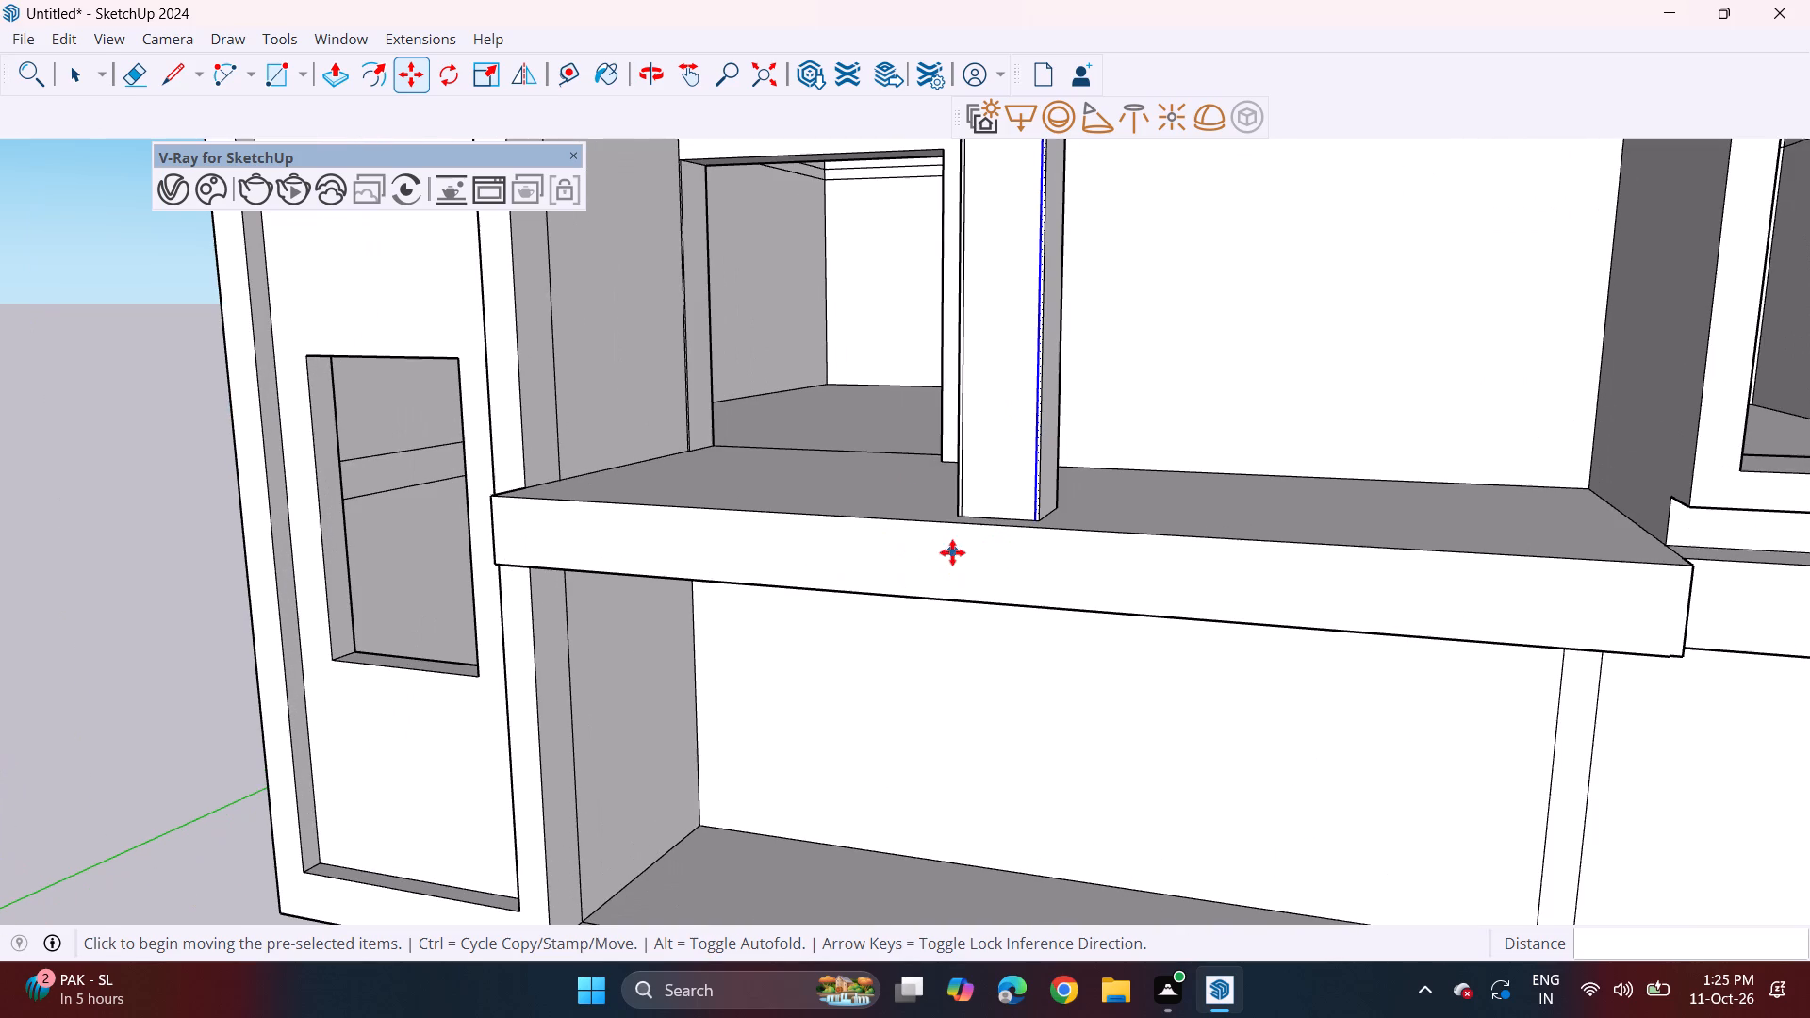
key(space)
key(p)
scroll(980, 501, up, 4)
middle_drag(1025, 485, 1015, 508)
key(Escape)
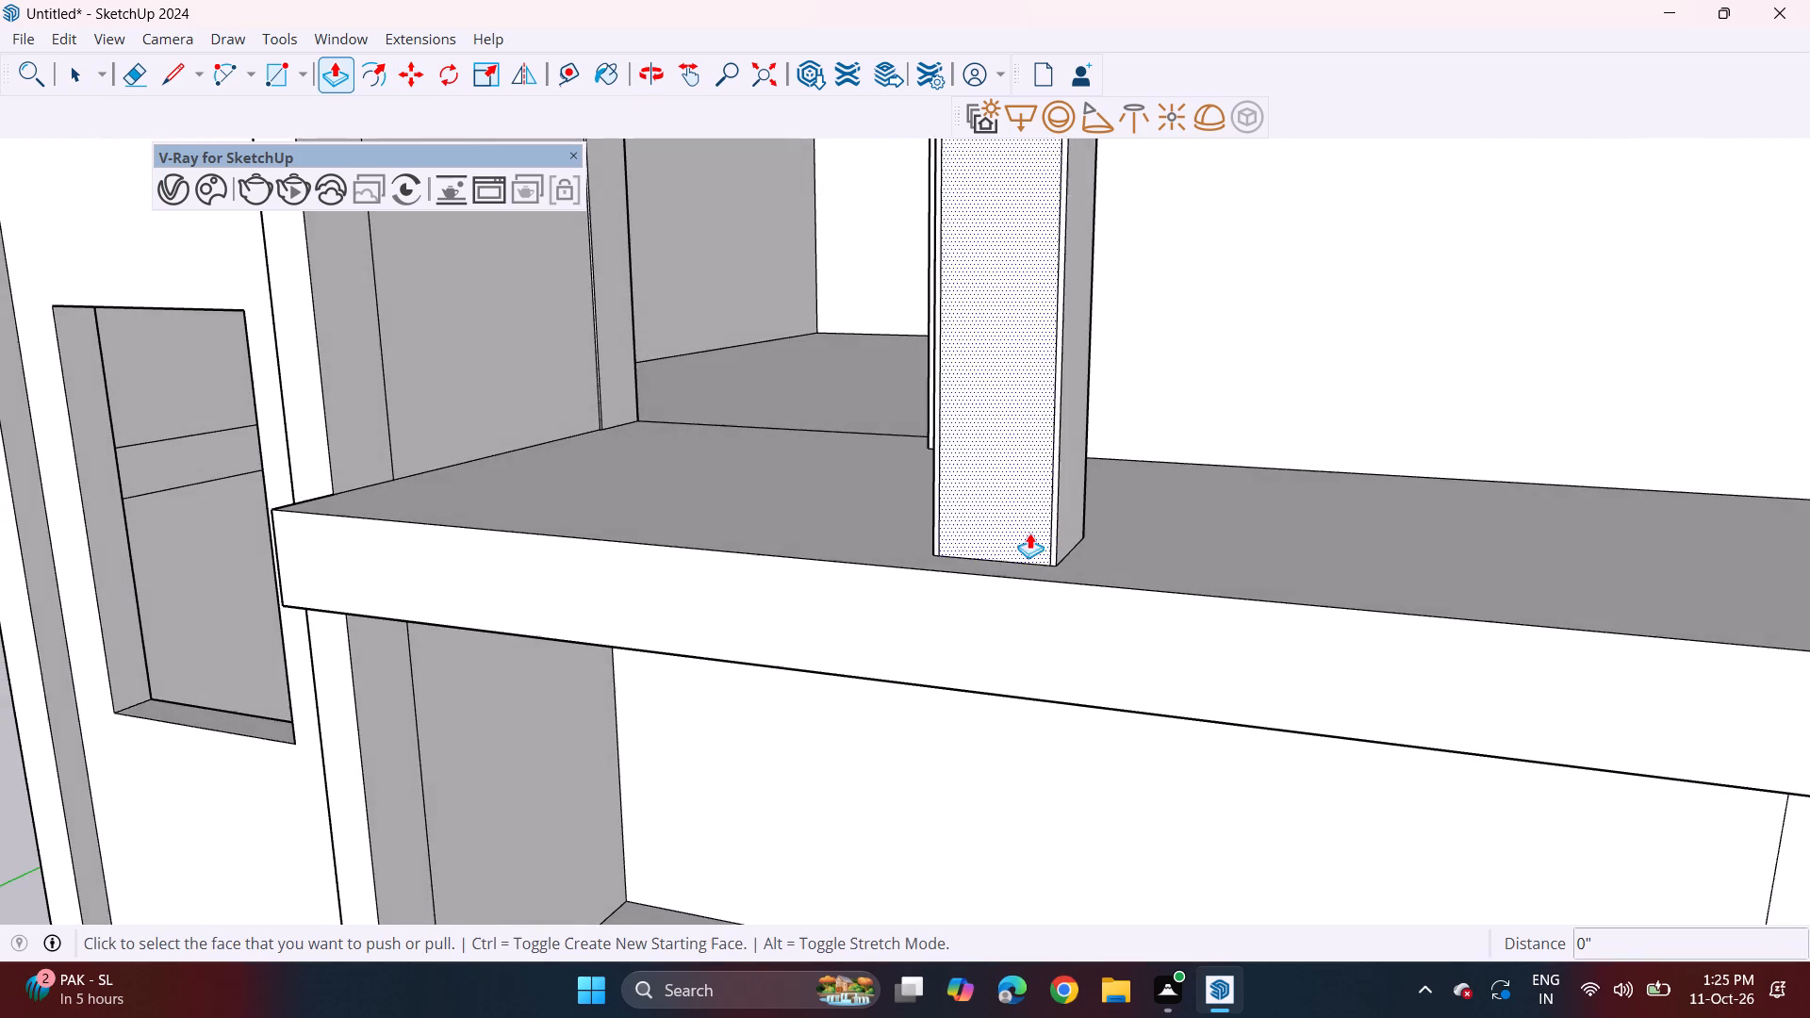
scroll(1110, 513, up, 11)
click(1024, 571)
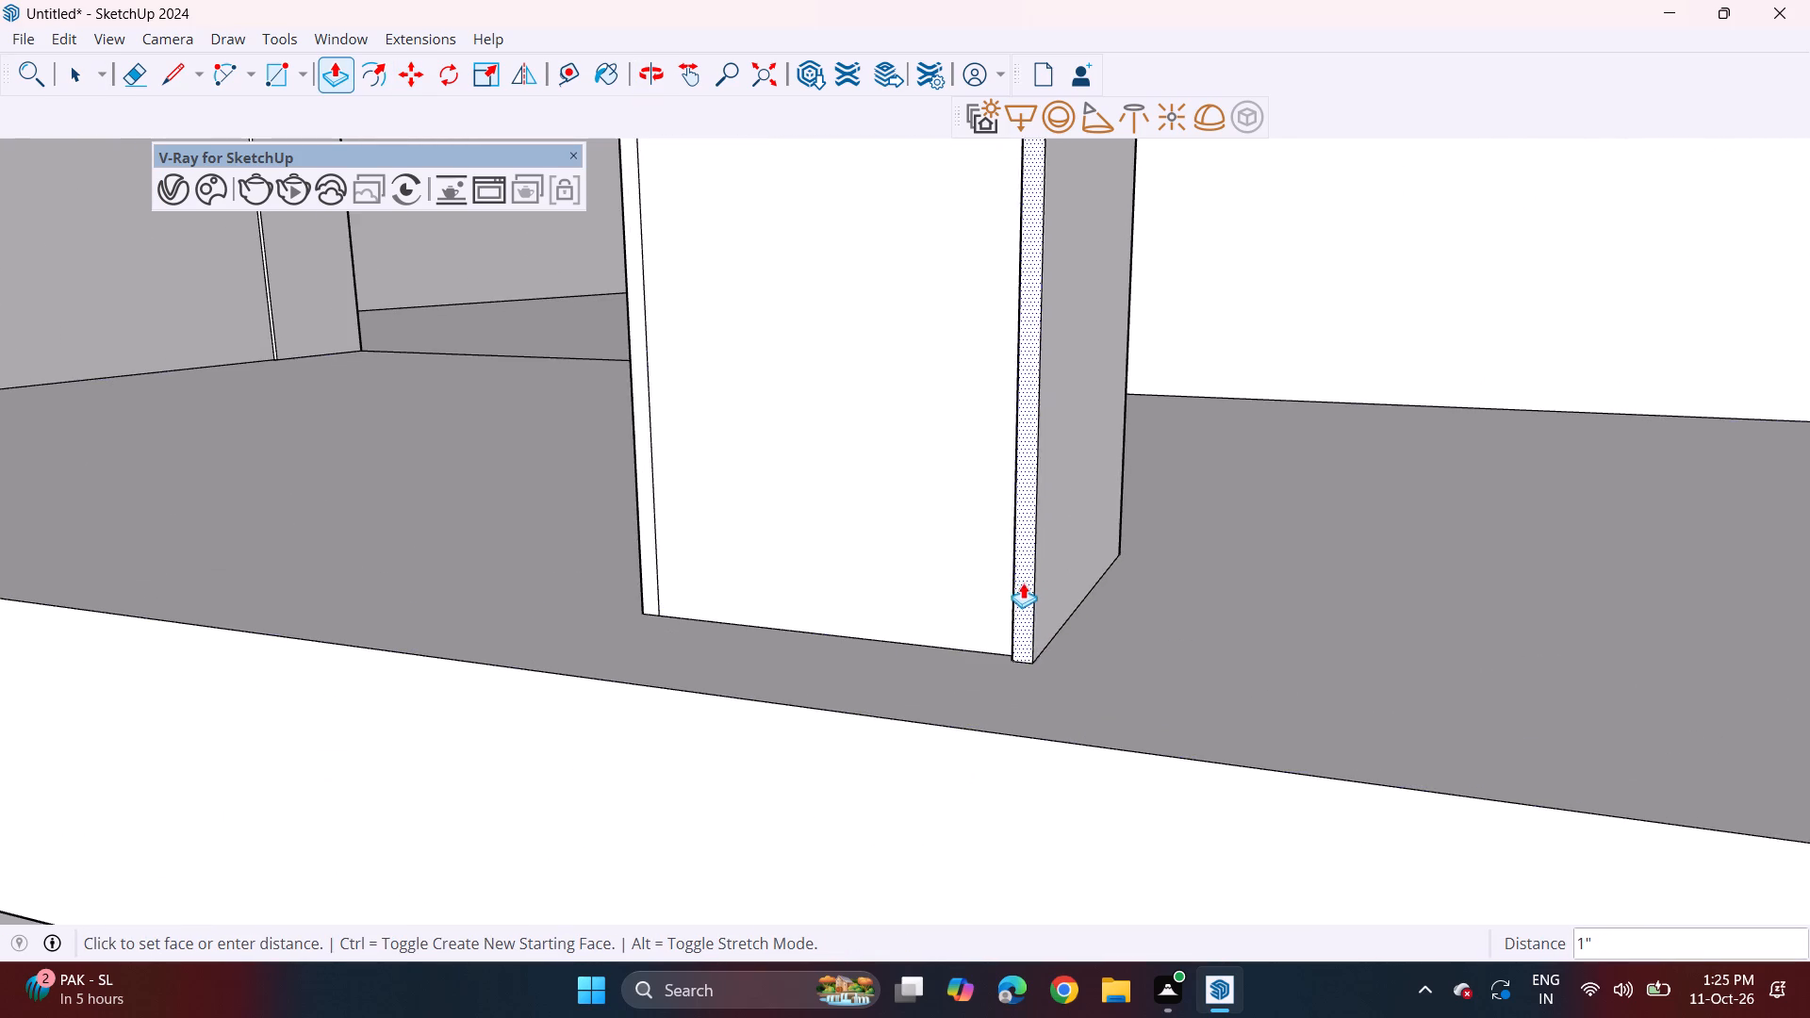
click(1018, 590)
double_click(645, 573)
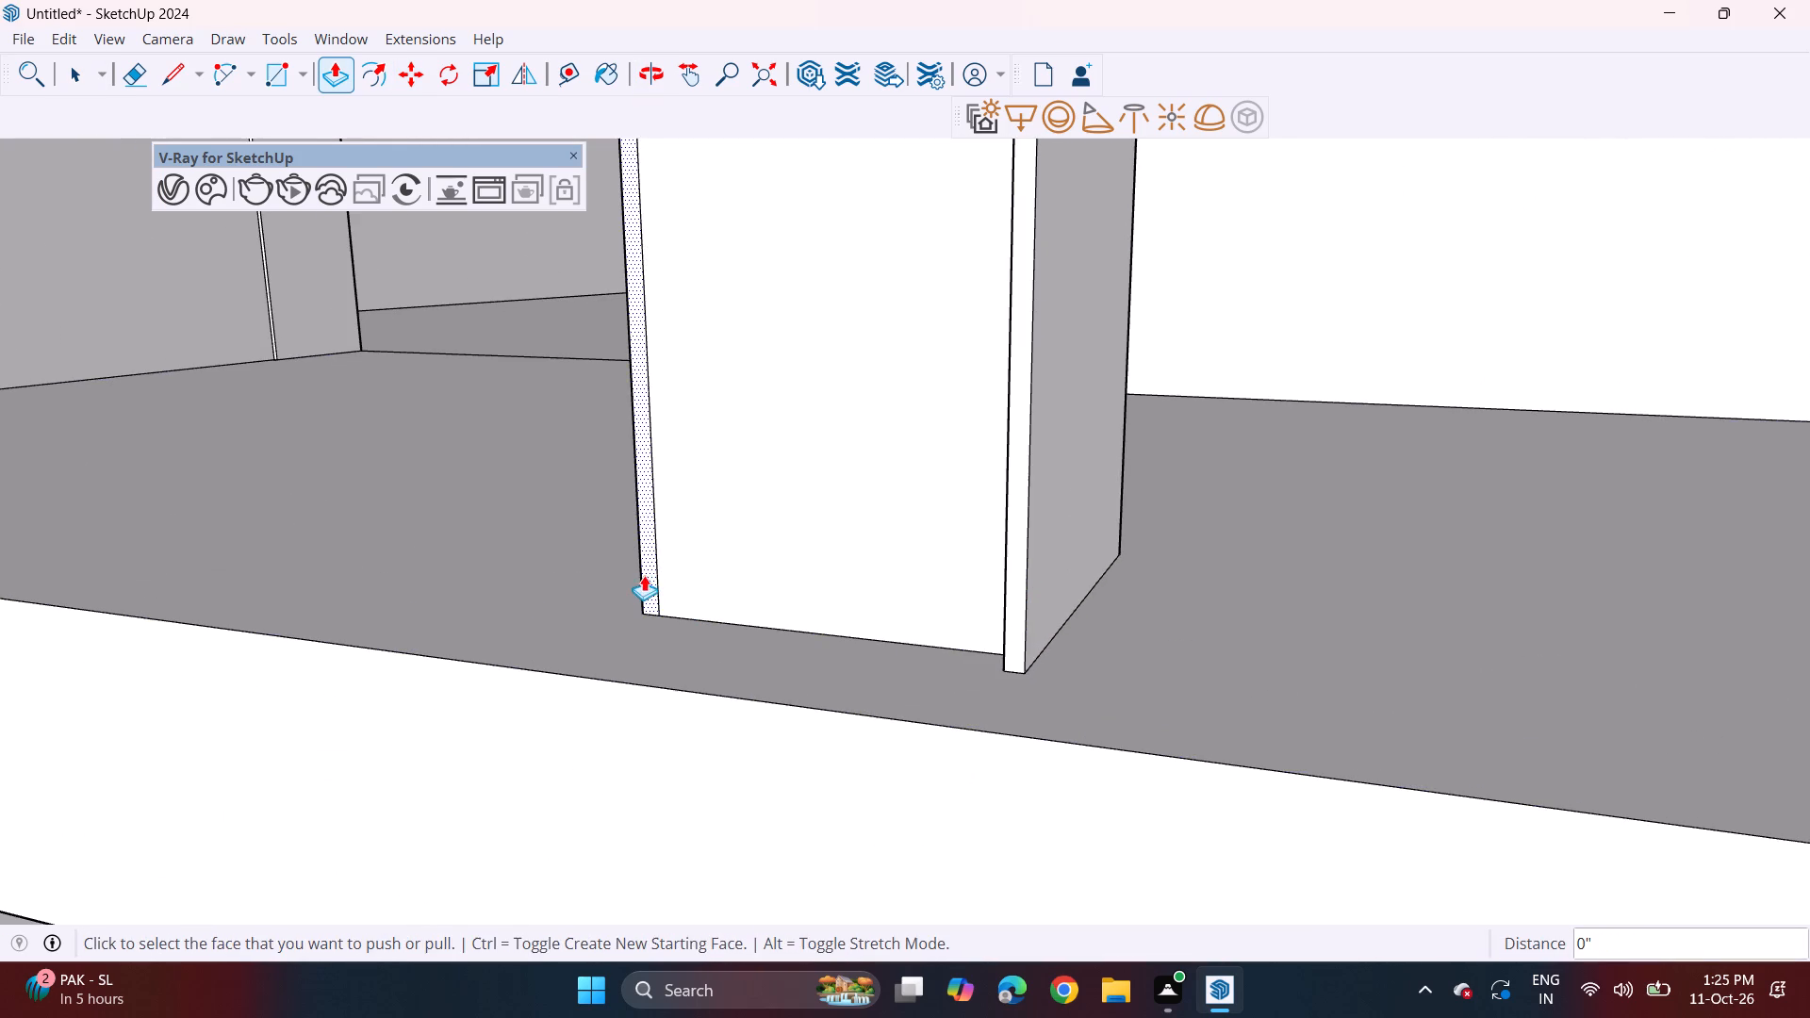
Repeat the same outward pull on both edge strips of the middle-storey column.
scroll(679, 506, down, 9)
shift+middle_drag(664, 283, 800, 1017)
shift+middle_drag(867, 278, 733, 1011)
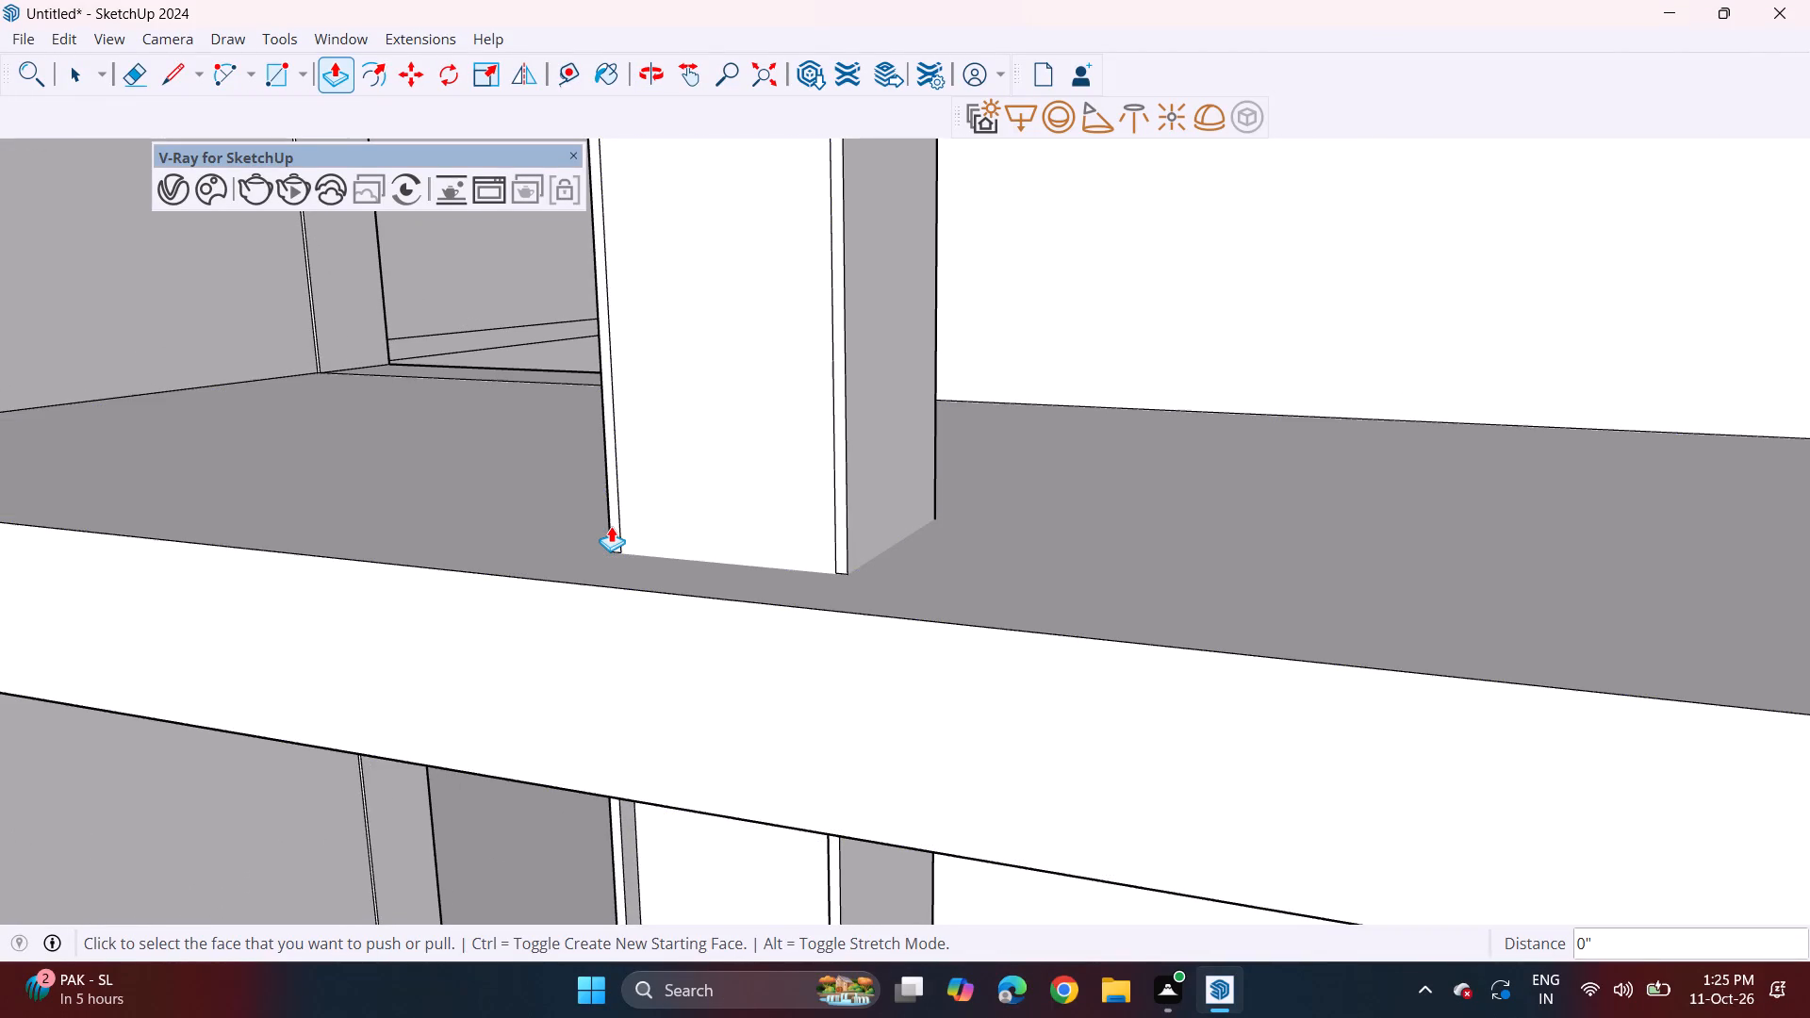
double_click(617, 521)
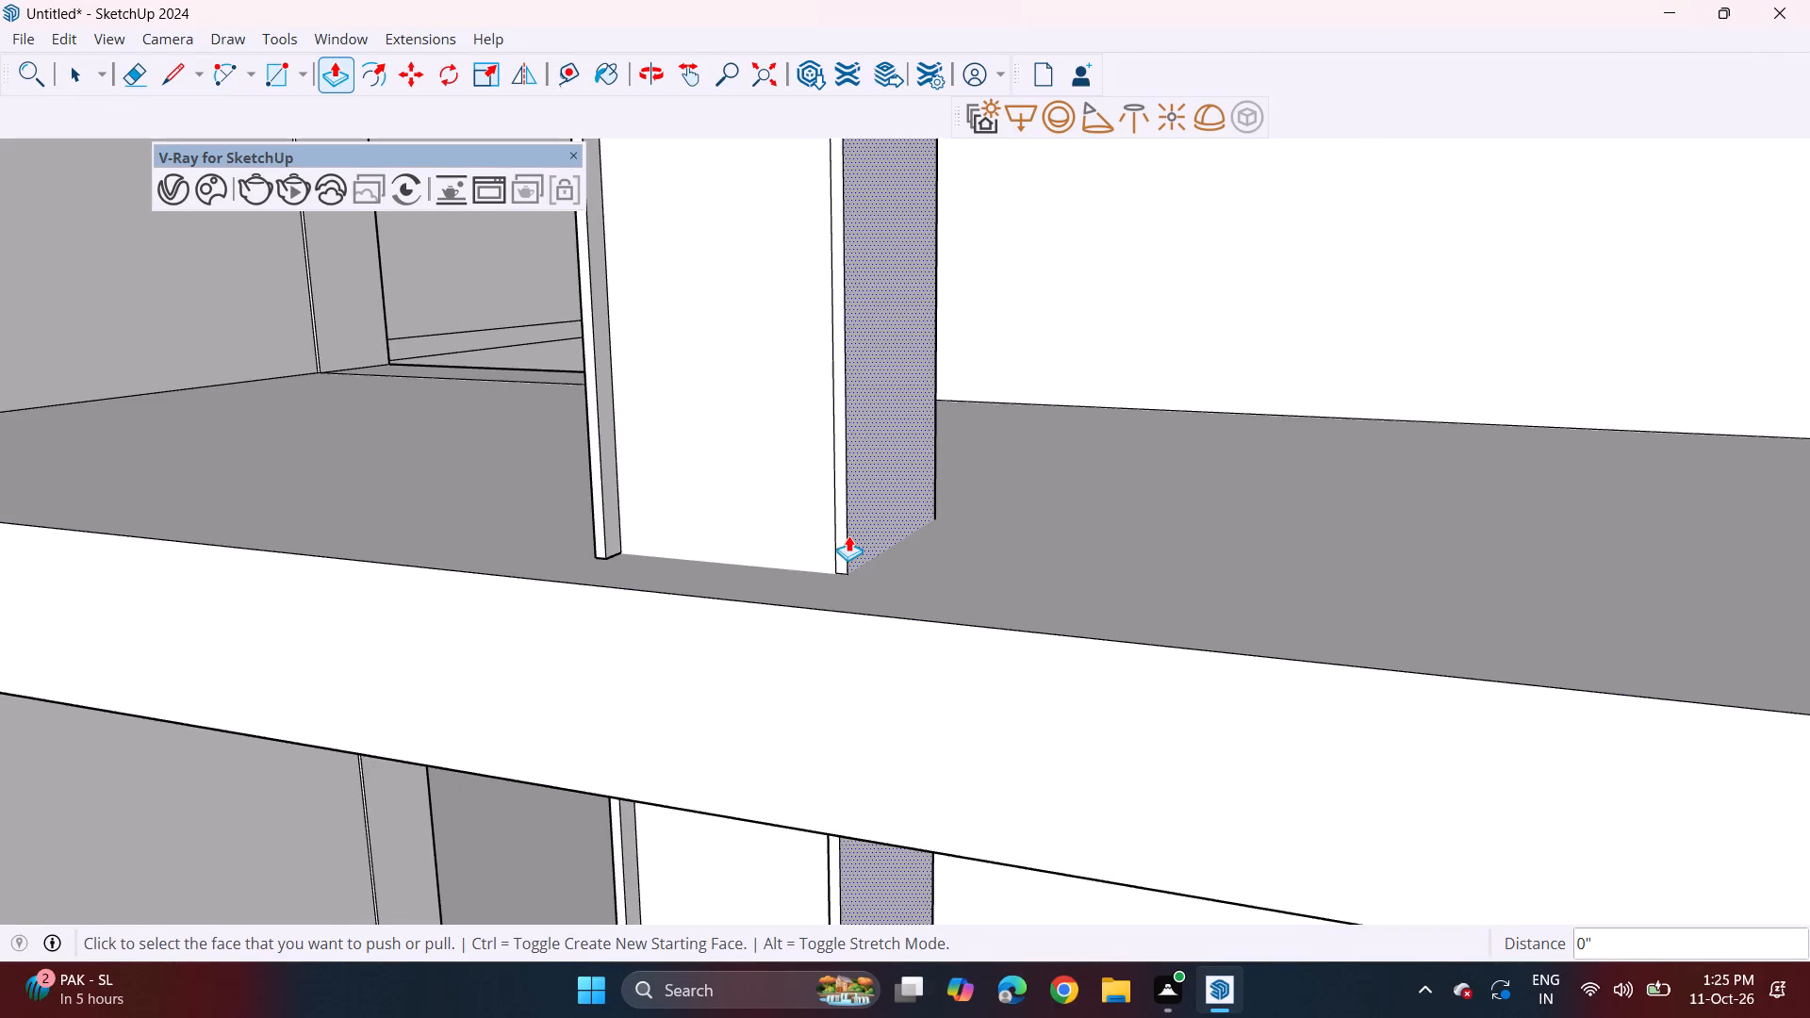
double_click(838, 542)
Repeat the same outward pull on both edge strips of the top-storey column.
scroll(730, 425, down, 4)
shift+middle_drag(705, 503, 724, 1017)
middle_drag(743, 230, 756, 892)
shift+middle_drag(683, 371, 683, 751)
double_click(622, 722)
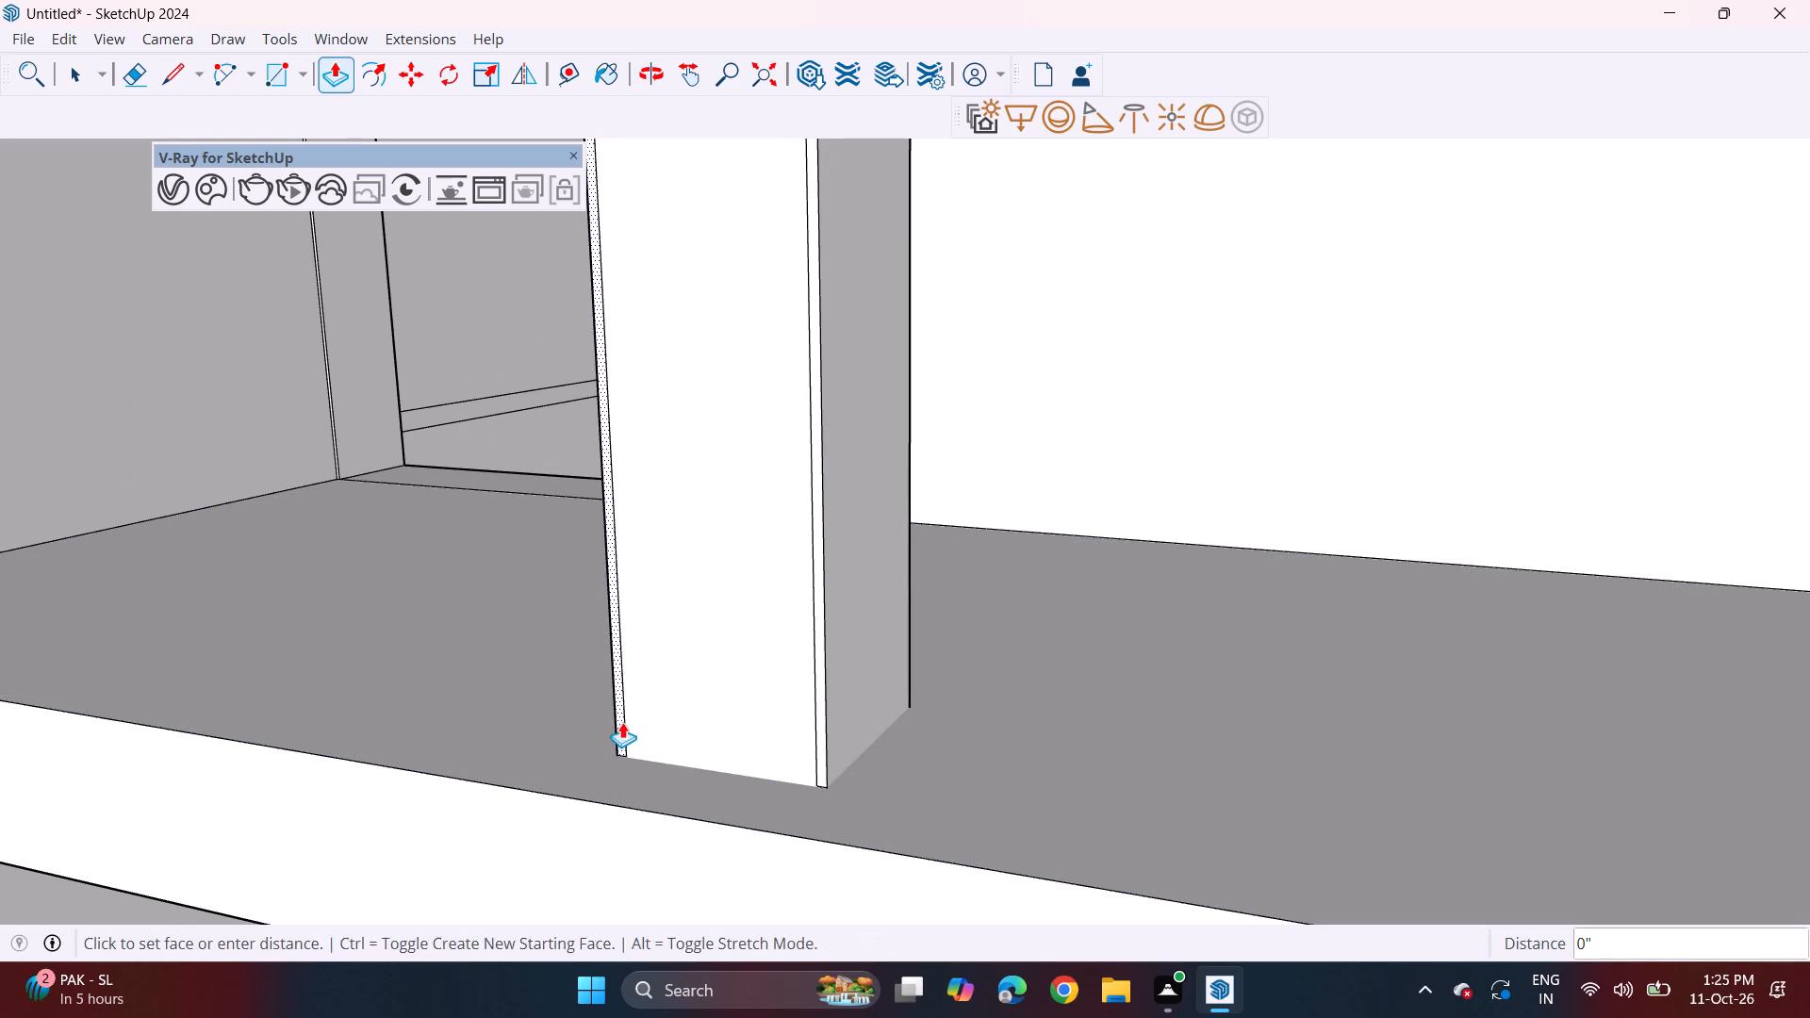
double_click(822, 753)
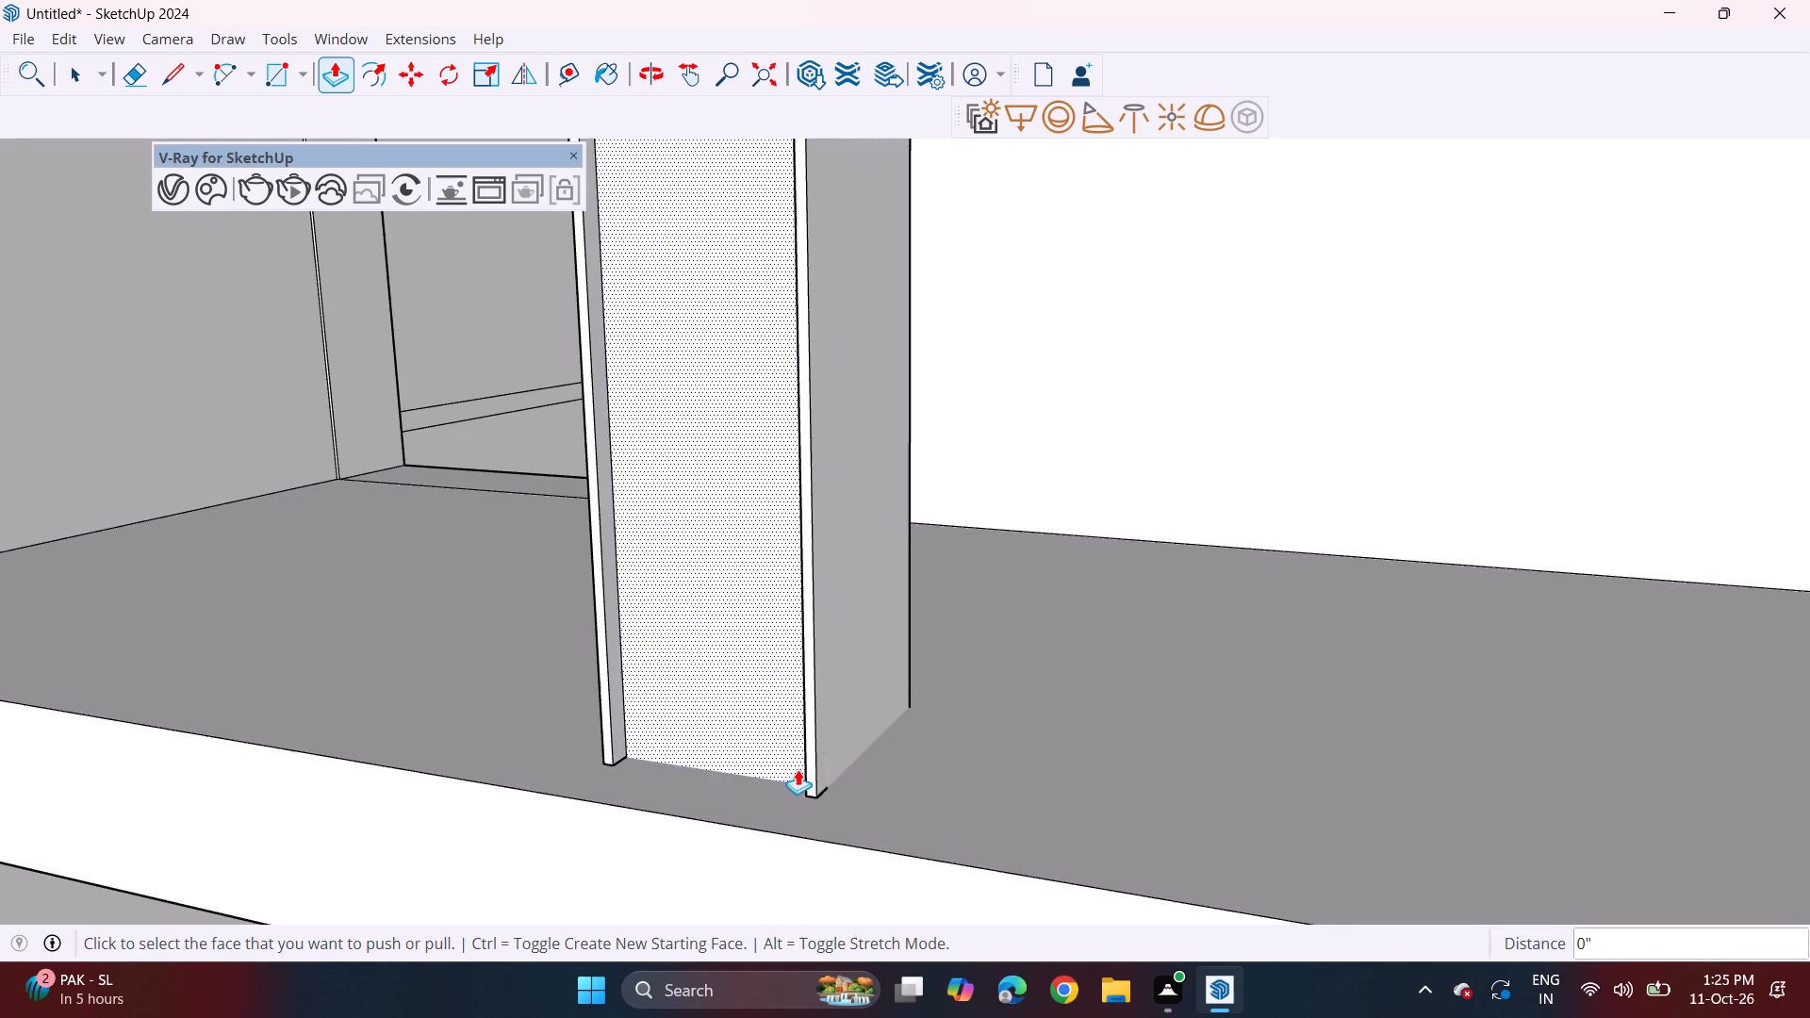
Draw a full-height rectangle about 10' 1 1/4" by 1 7/8" on the top-storey column's front face, against the inner side of one edge strip.
middle_drag(798, 770, 983, 709)
scroll(972, 694, down, 12)
middle_drag(842, 318, 860, 399)
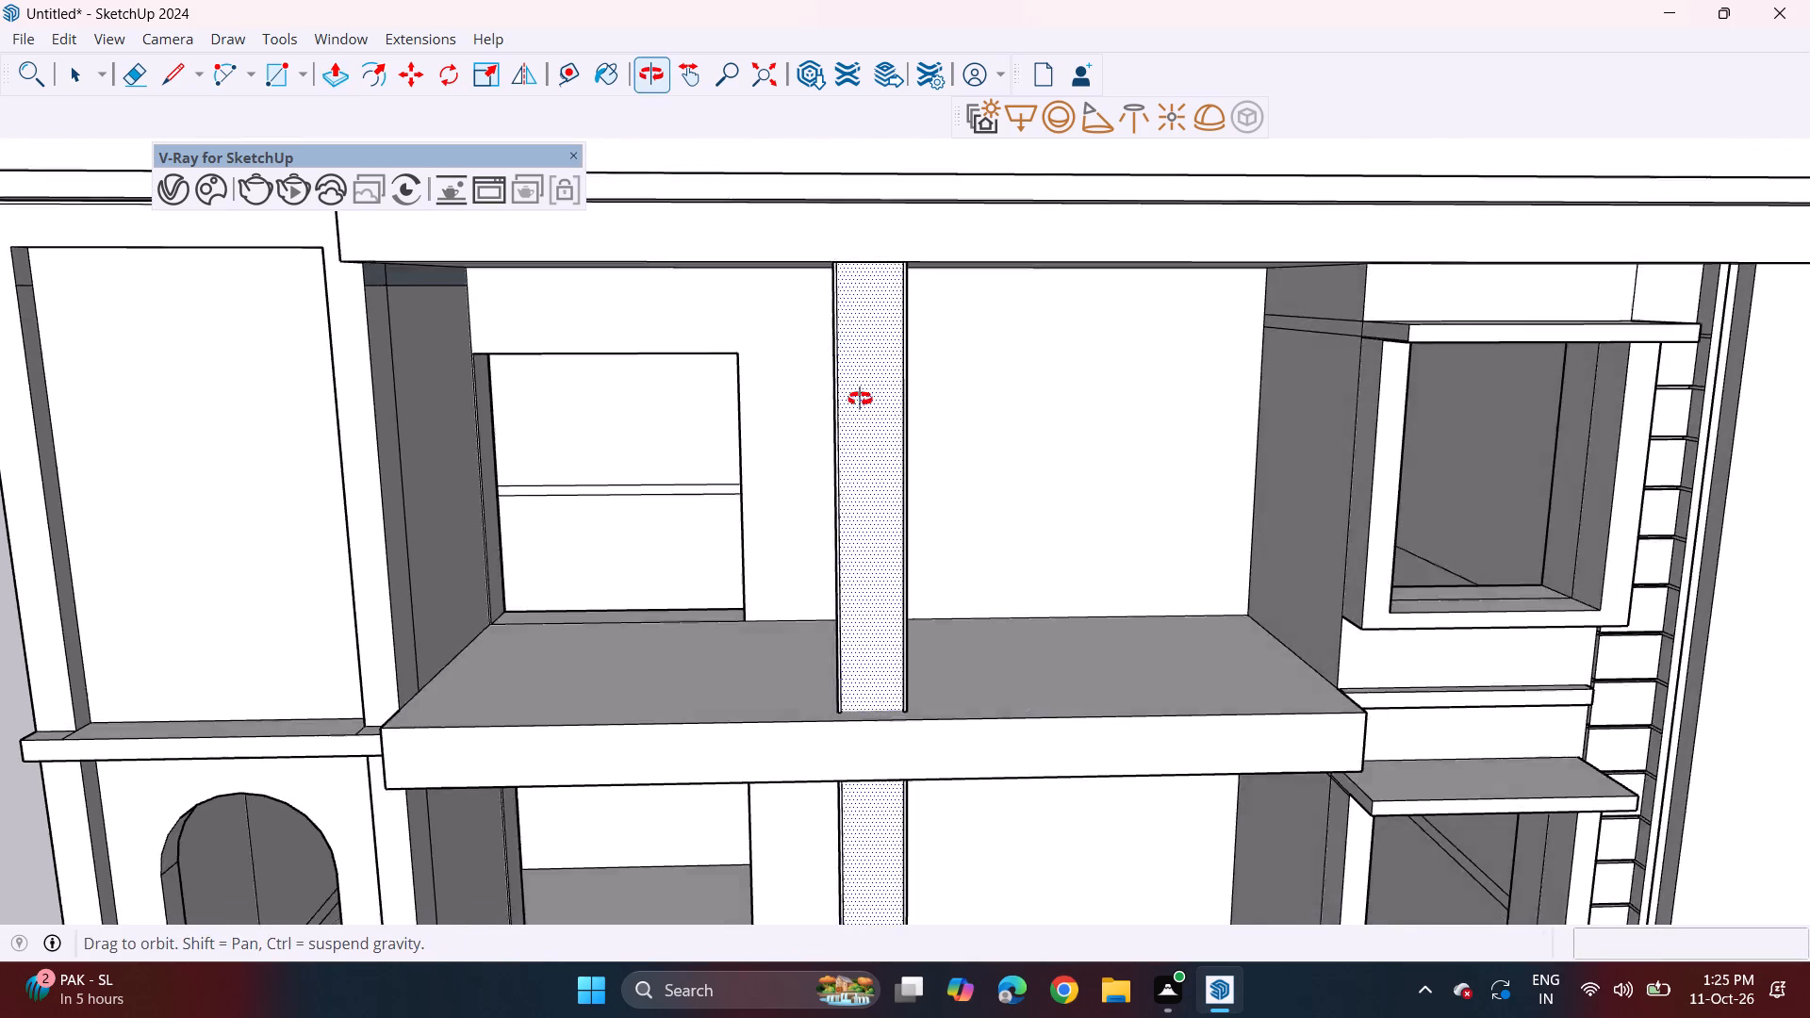
middle_drag(860, 399, 869, 379)
scroll(866, 347, up, 4)
middle_drag(861, 424, 829, 354)
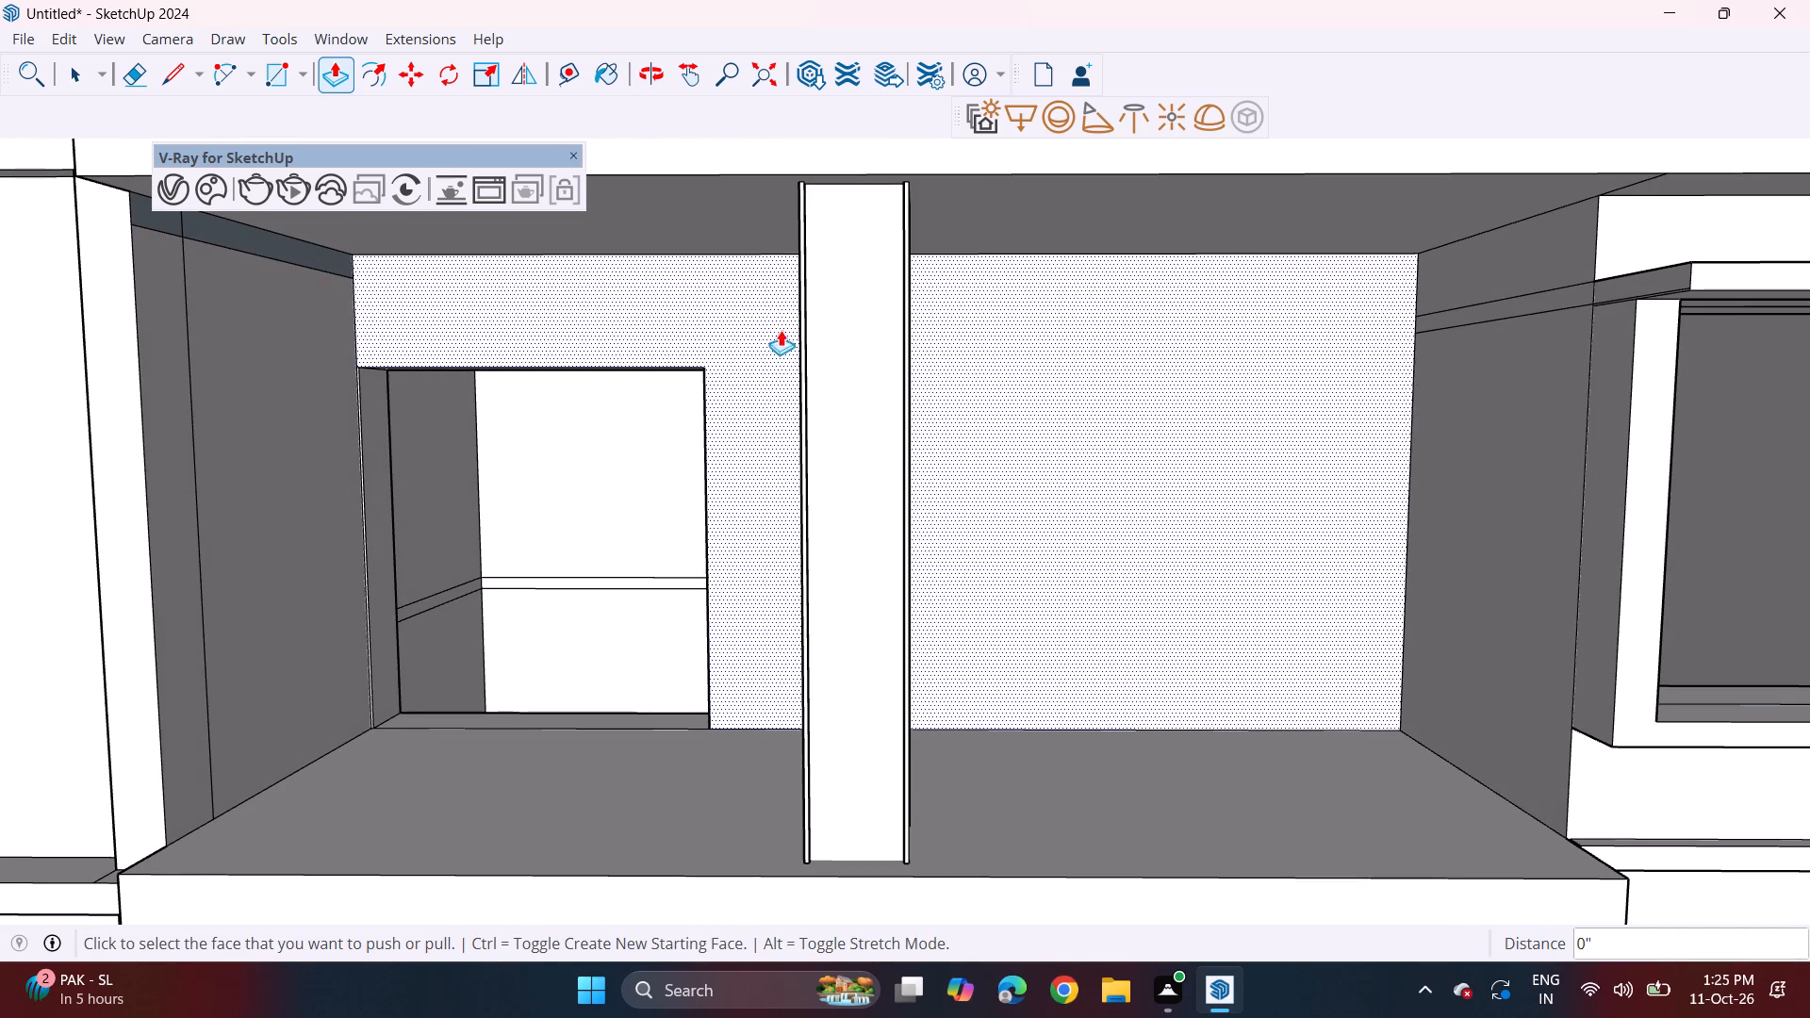
scroll(787, 234, up, 7)
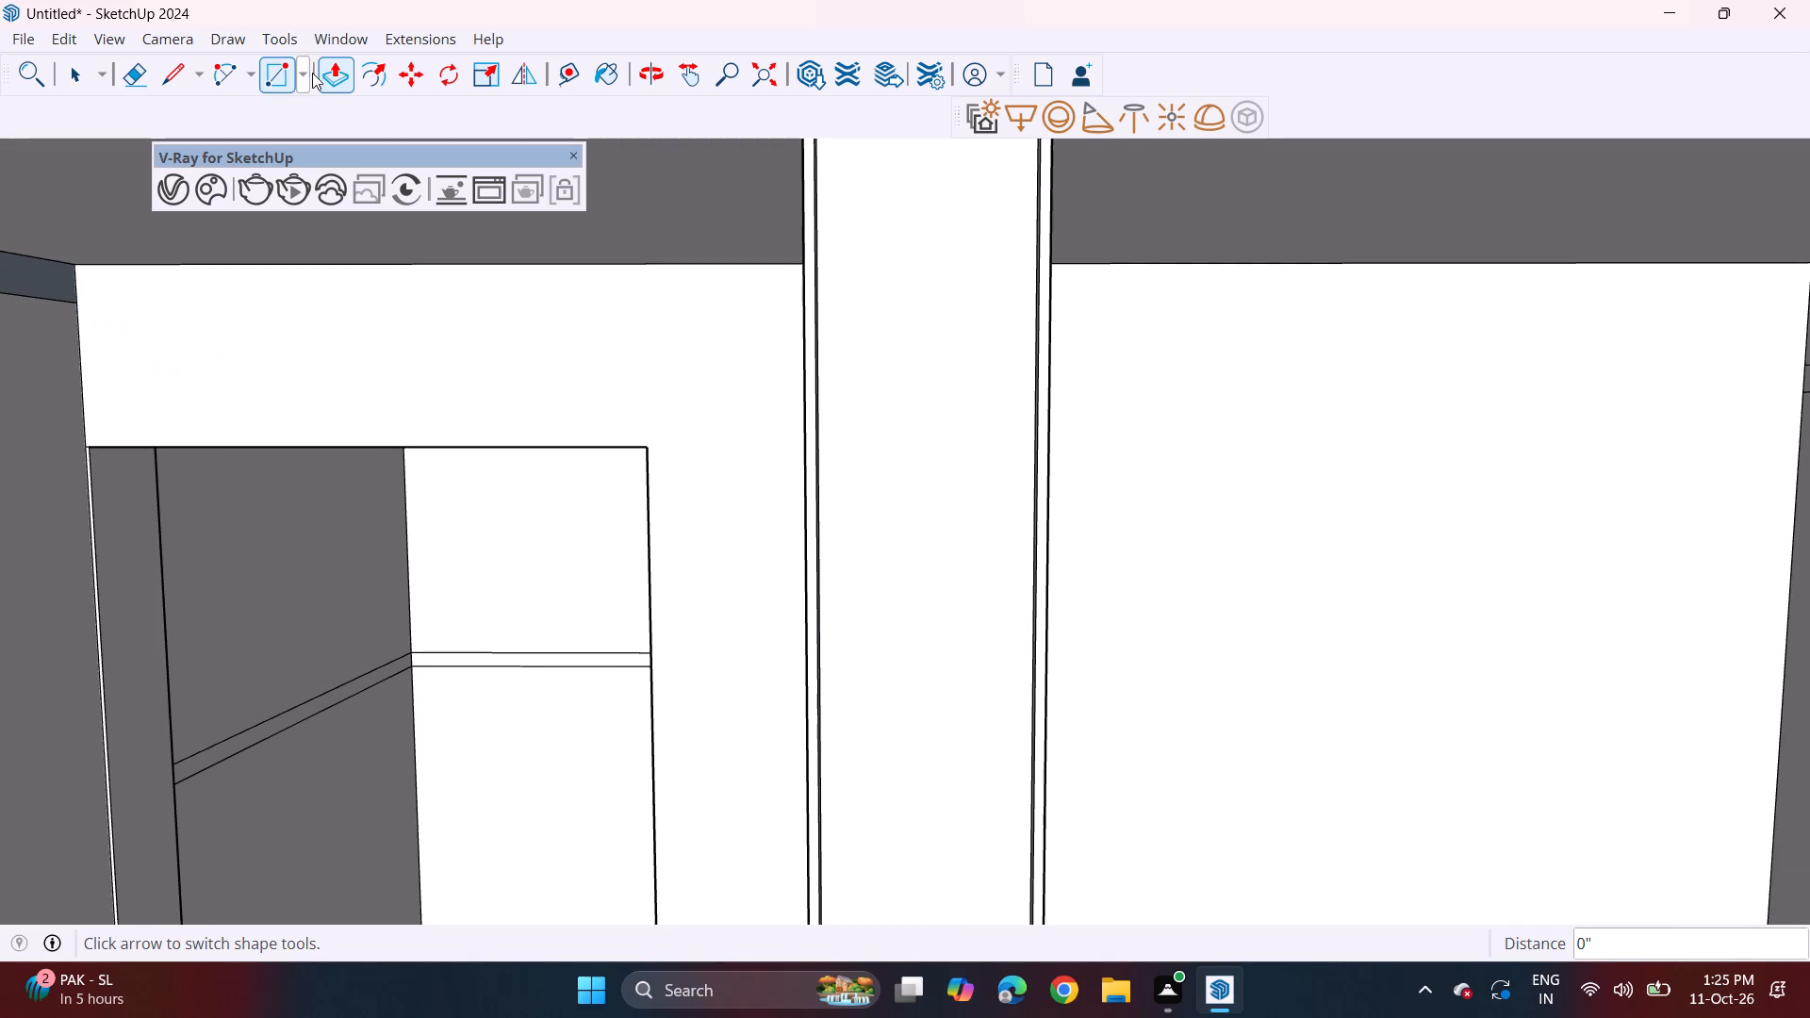
click(282, 81)
scroll(571, 460, down, 3)
shift+middle_drag(648, 443, 658, 528)
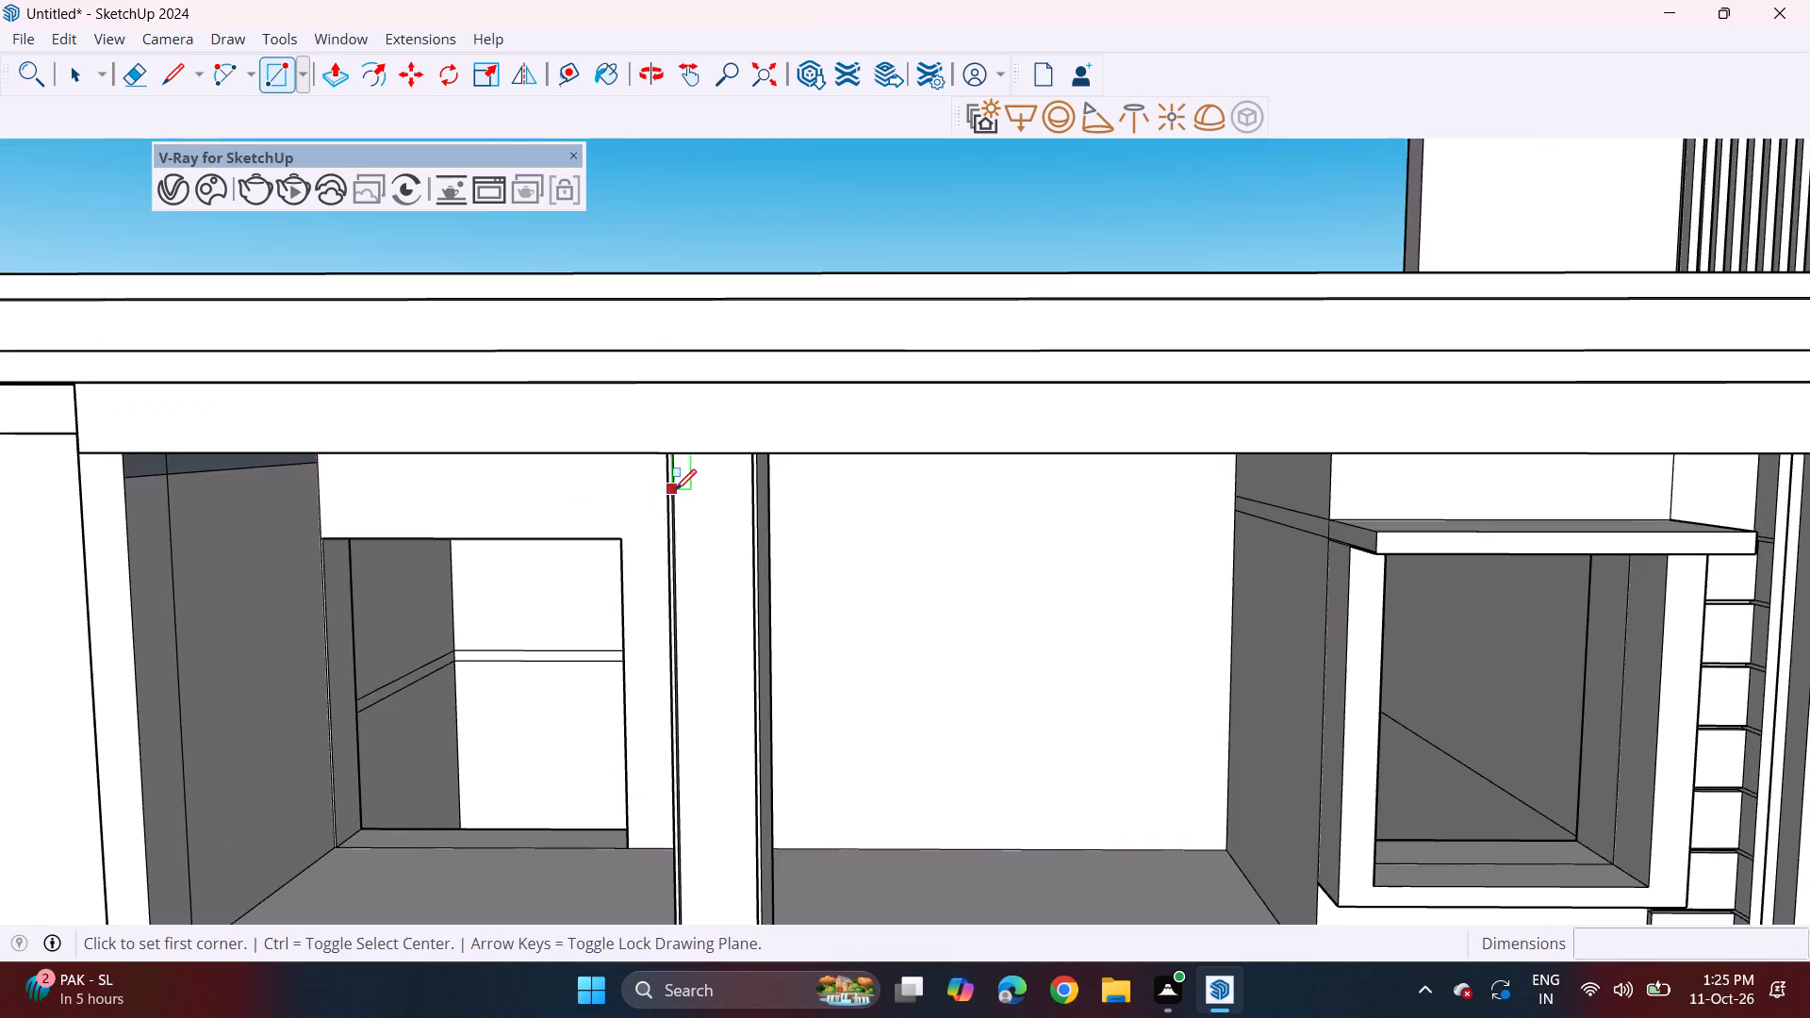
scroll(675, 490, up, 19)
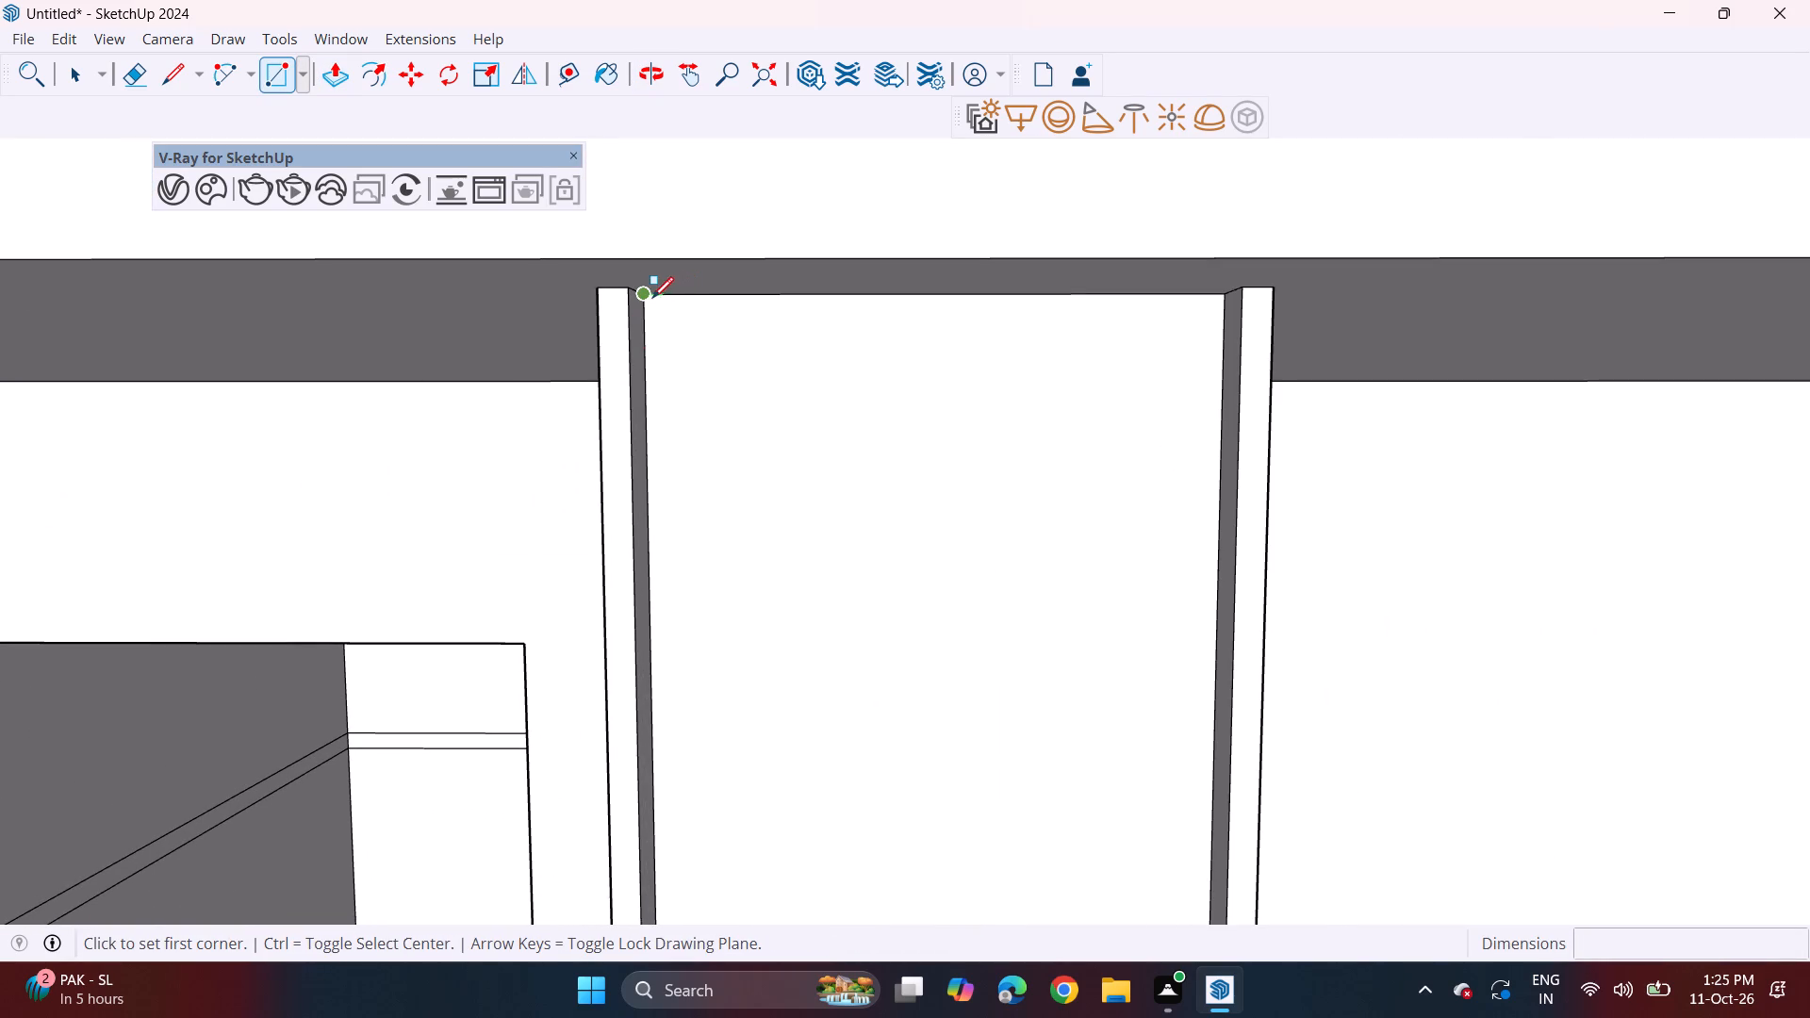
drag(651, 298, 675, 337)
scroll(695, 600, down, 4)
shift+middle_drag(756, 834, 673, 360)
scroll(685, 568, down, 2)
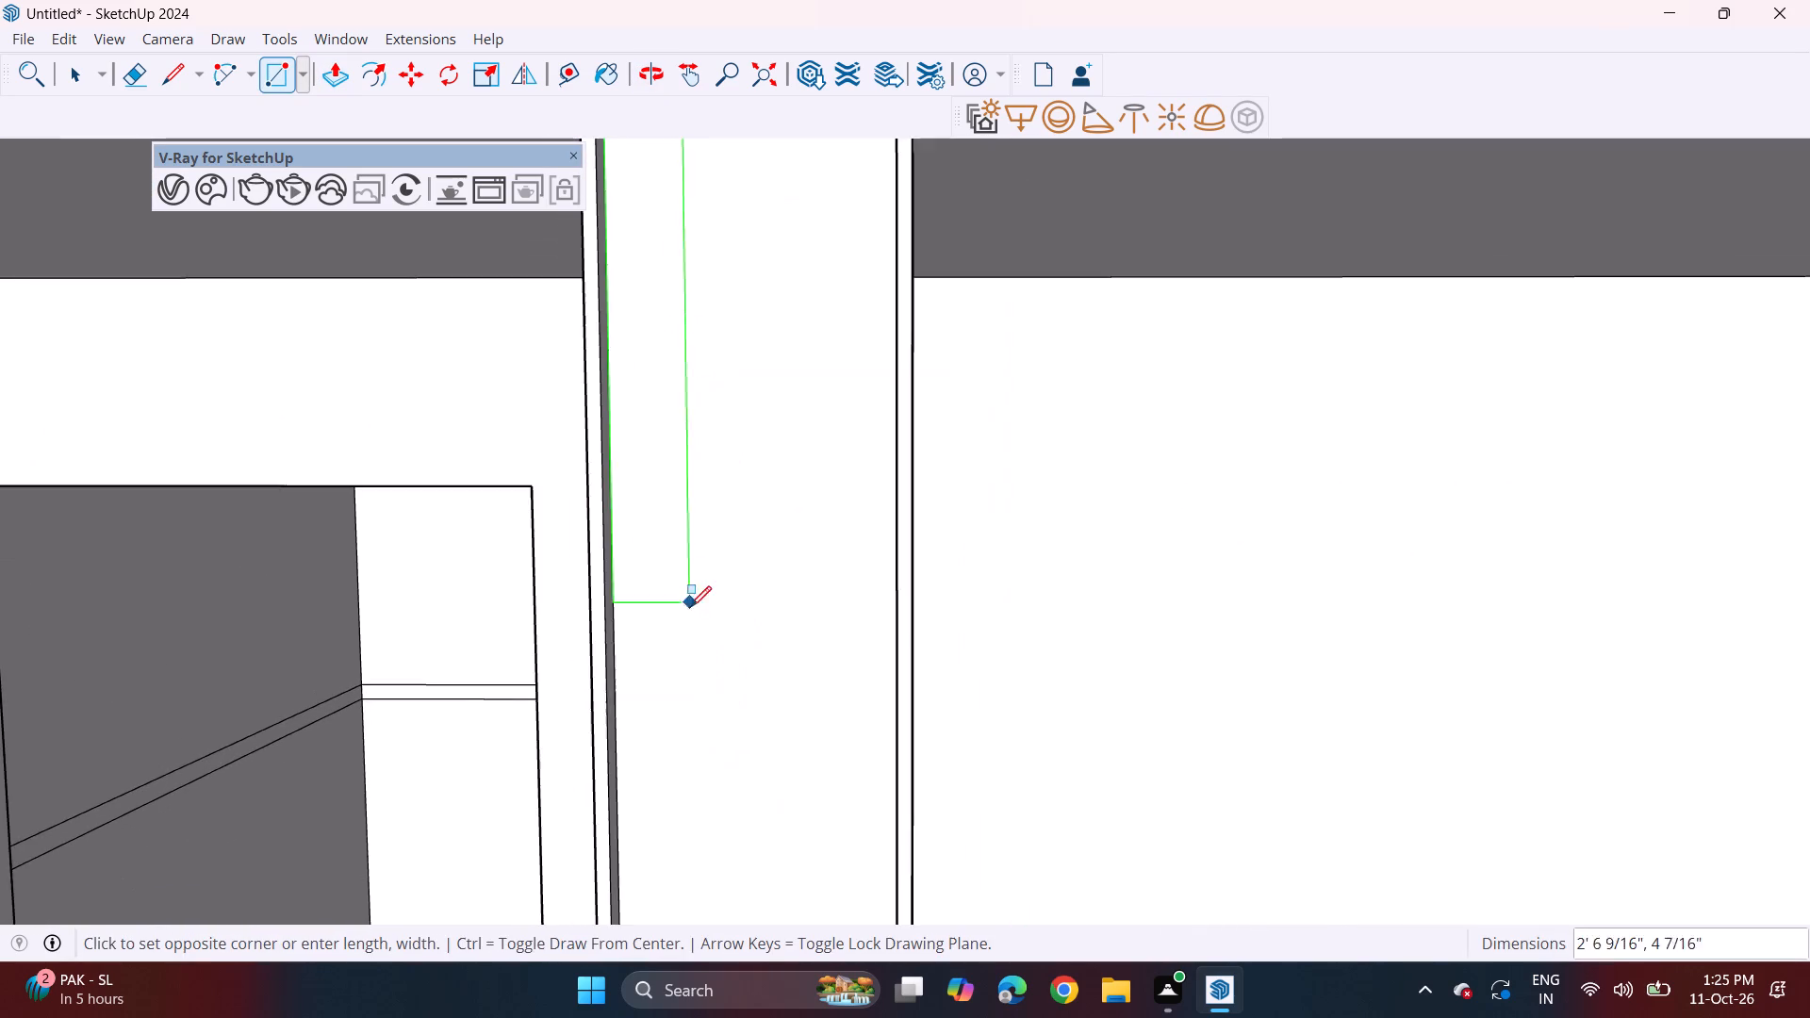
scroll(690, 607, down, 3)
shift+middle_drag(684, 742, 648, 397)
shift+middle_drag(682, 865, 596, 395)
middle_drag(575, 757, 584, 457)
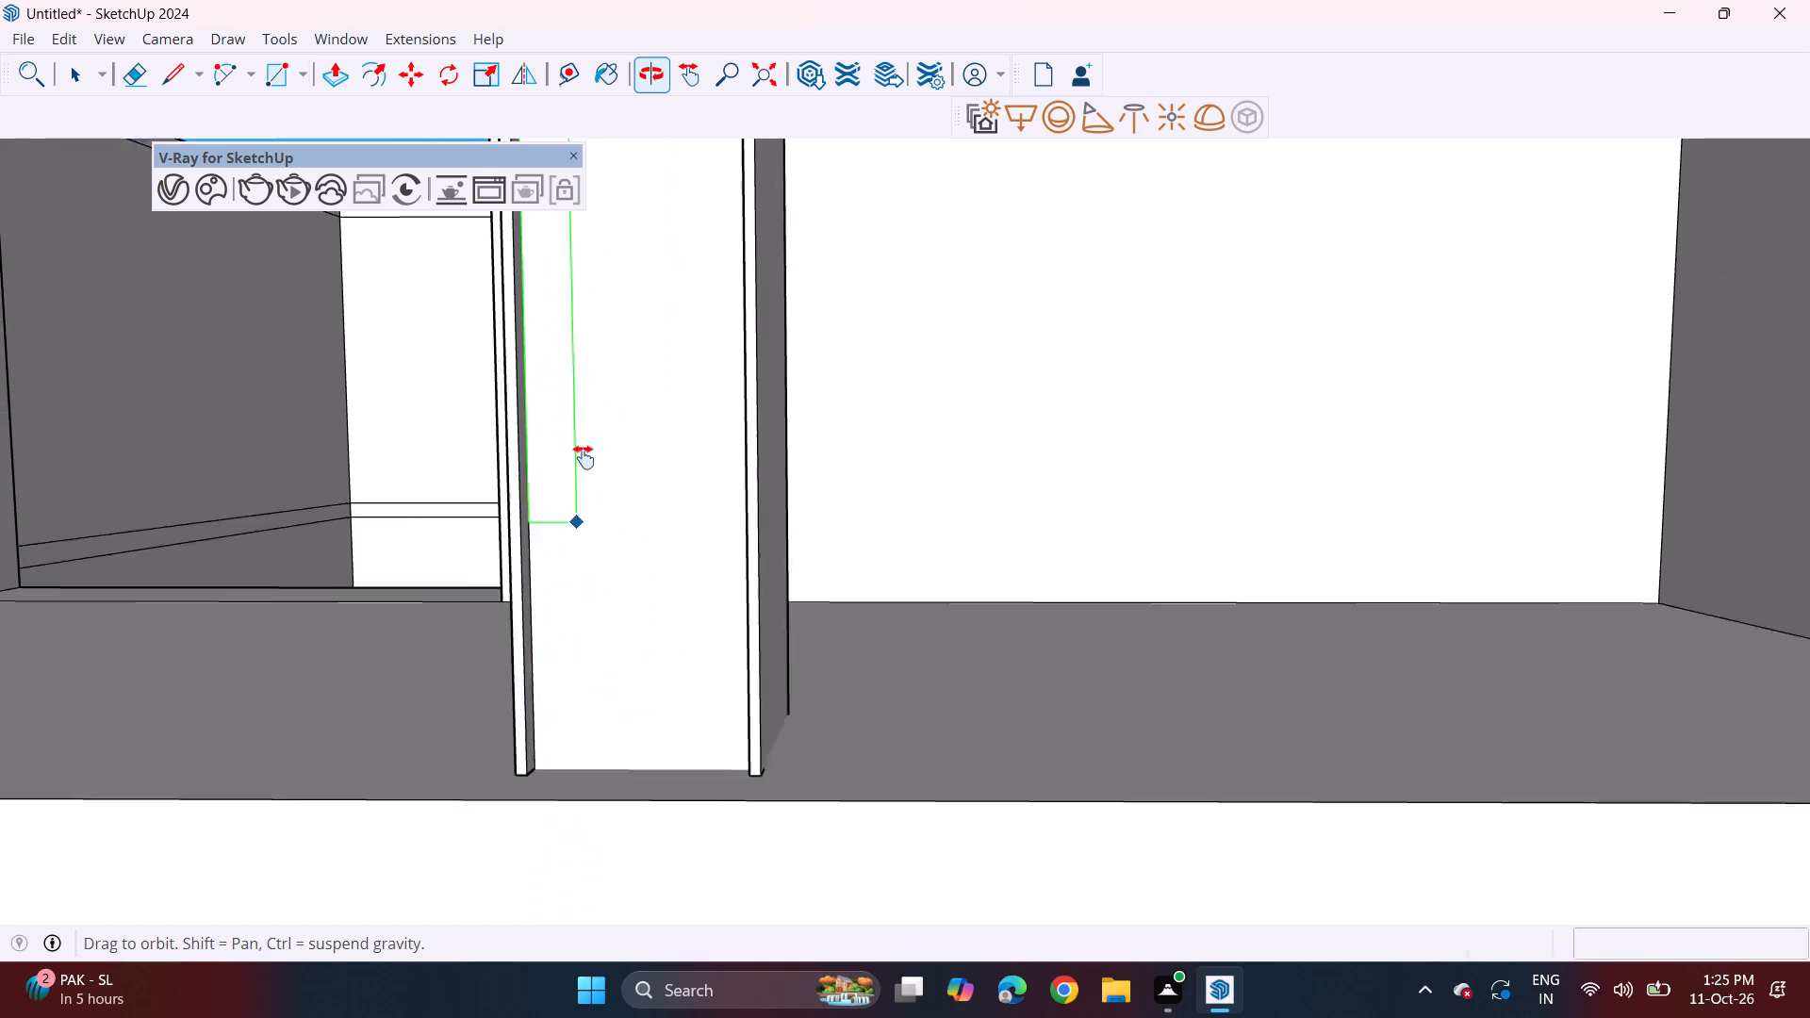
middle_drag(584, 457, 601, 468)
shift+middle_drag(637, 605, 639, 507)
scroll(605, 605, up, 5)
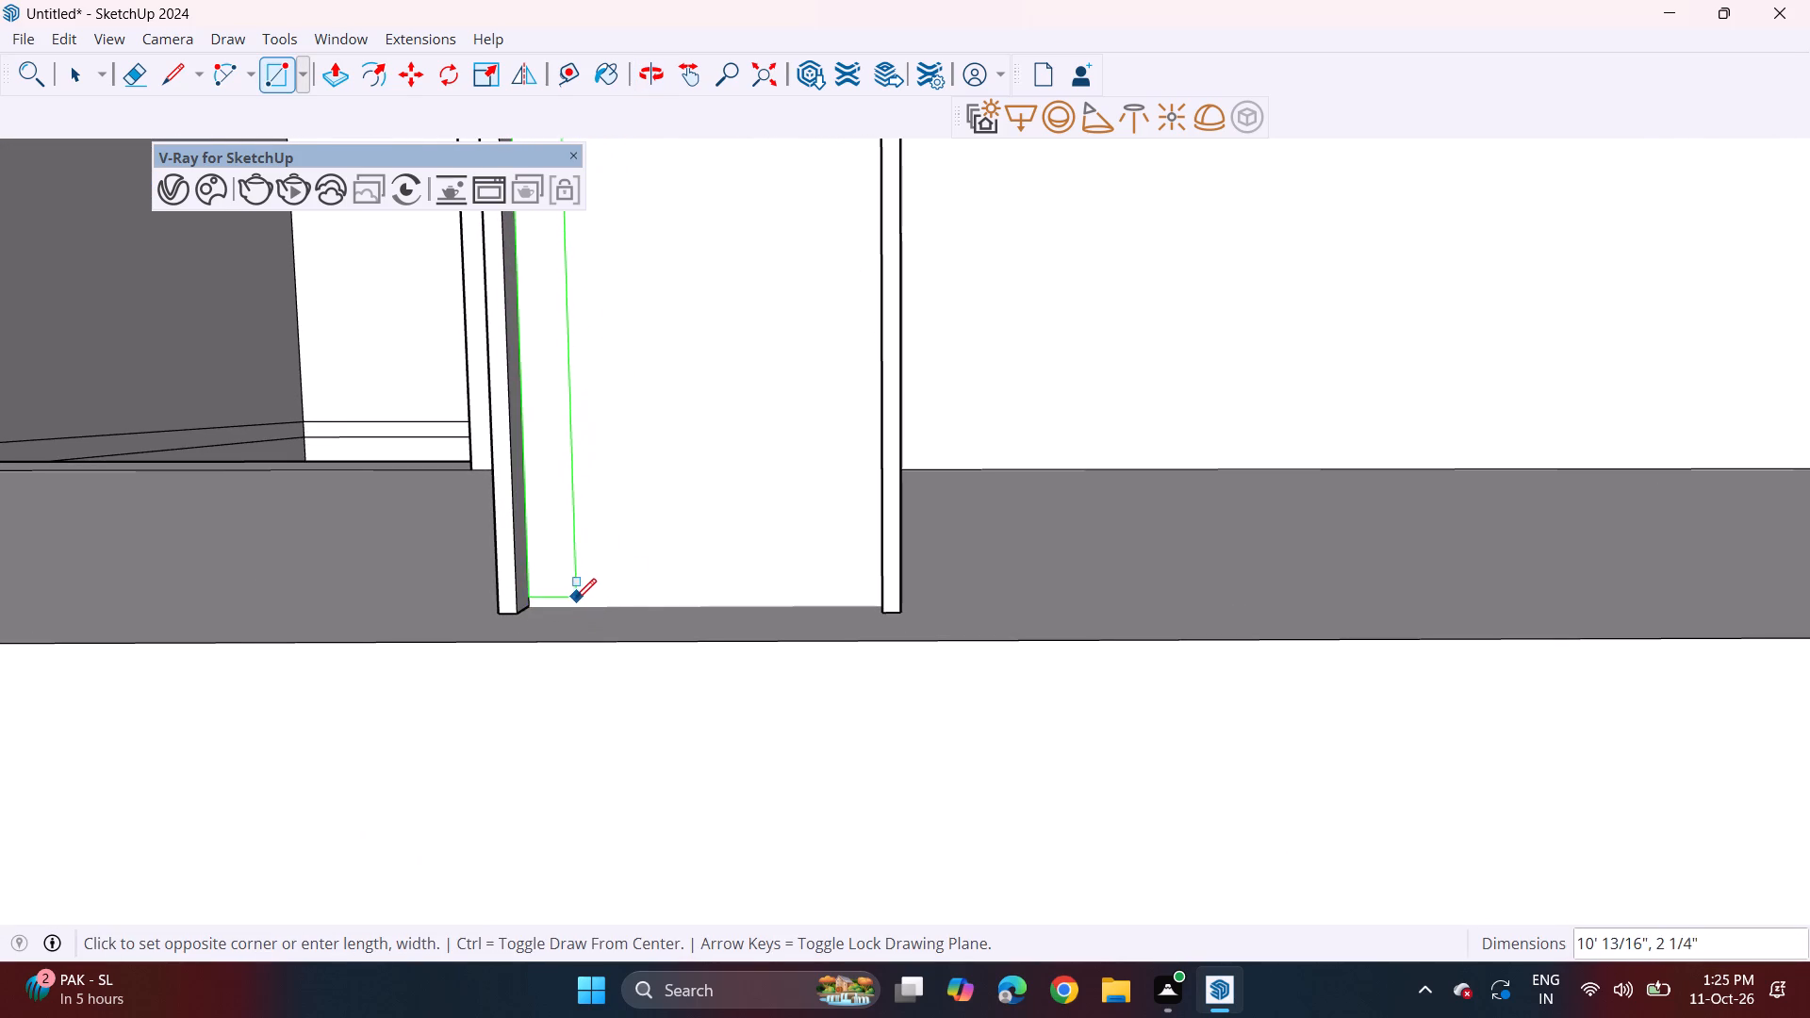
scroll(575, 605, up, 2)
click(566, 609)
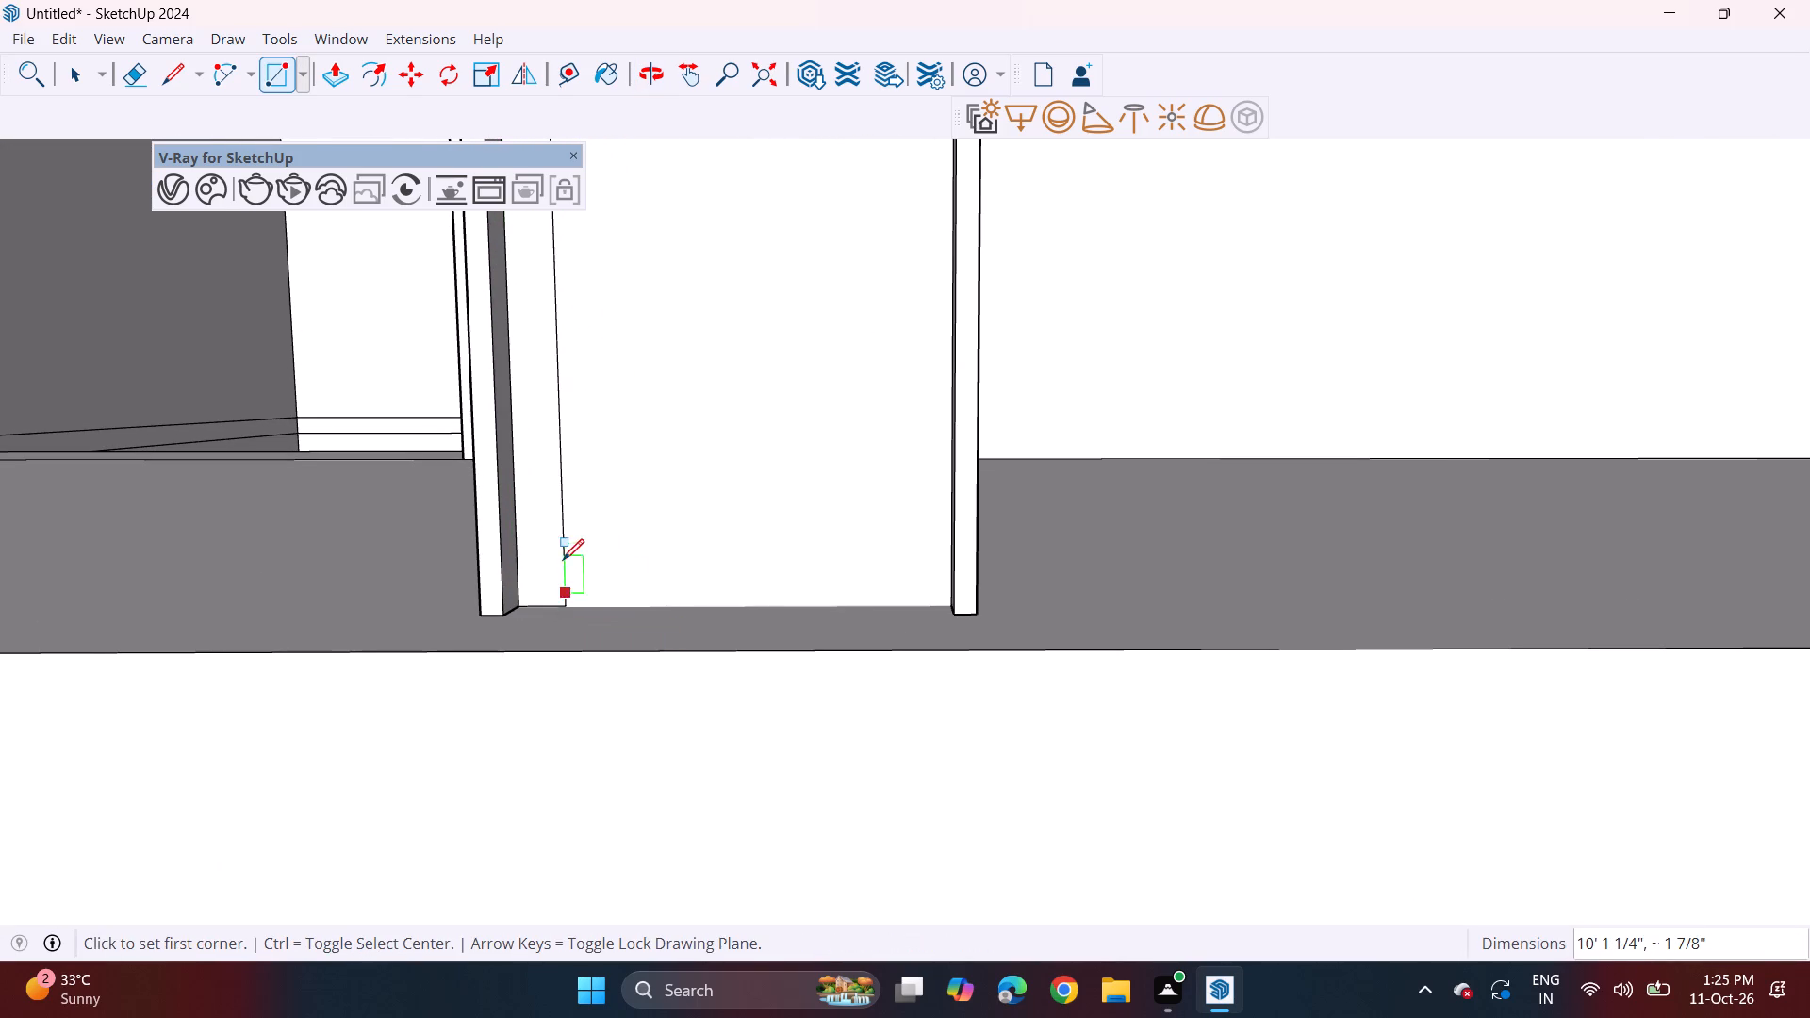
Copy the narrow strip across the top-storey column's front face at about 2 5/16" spacing, making six copies.
key(space)
double_click(548, 546)
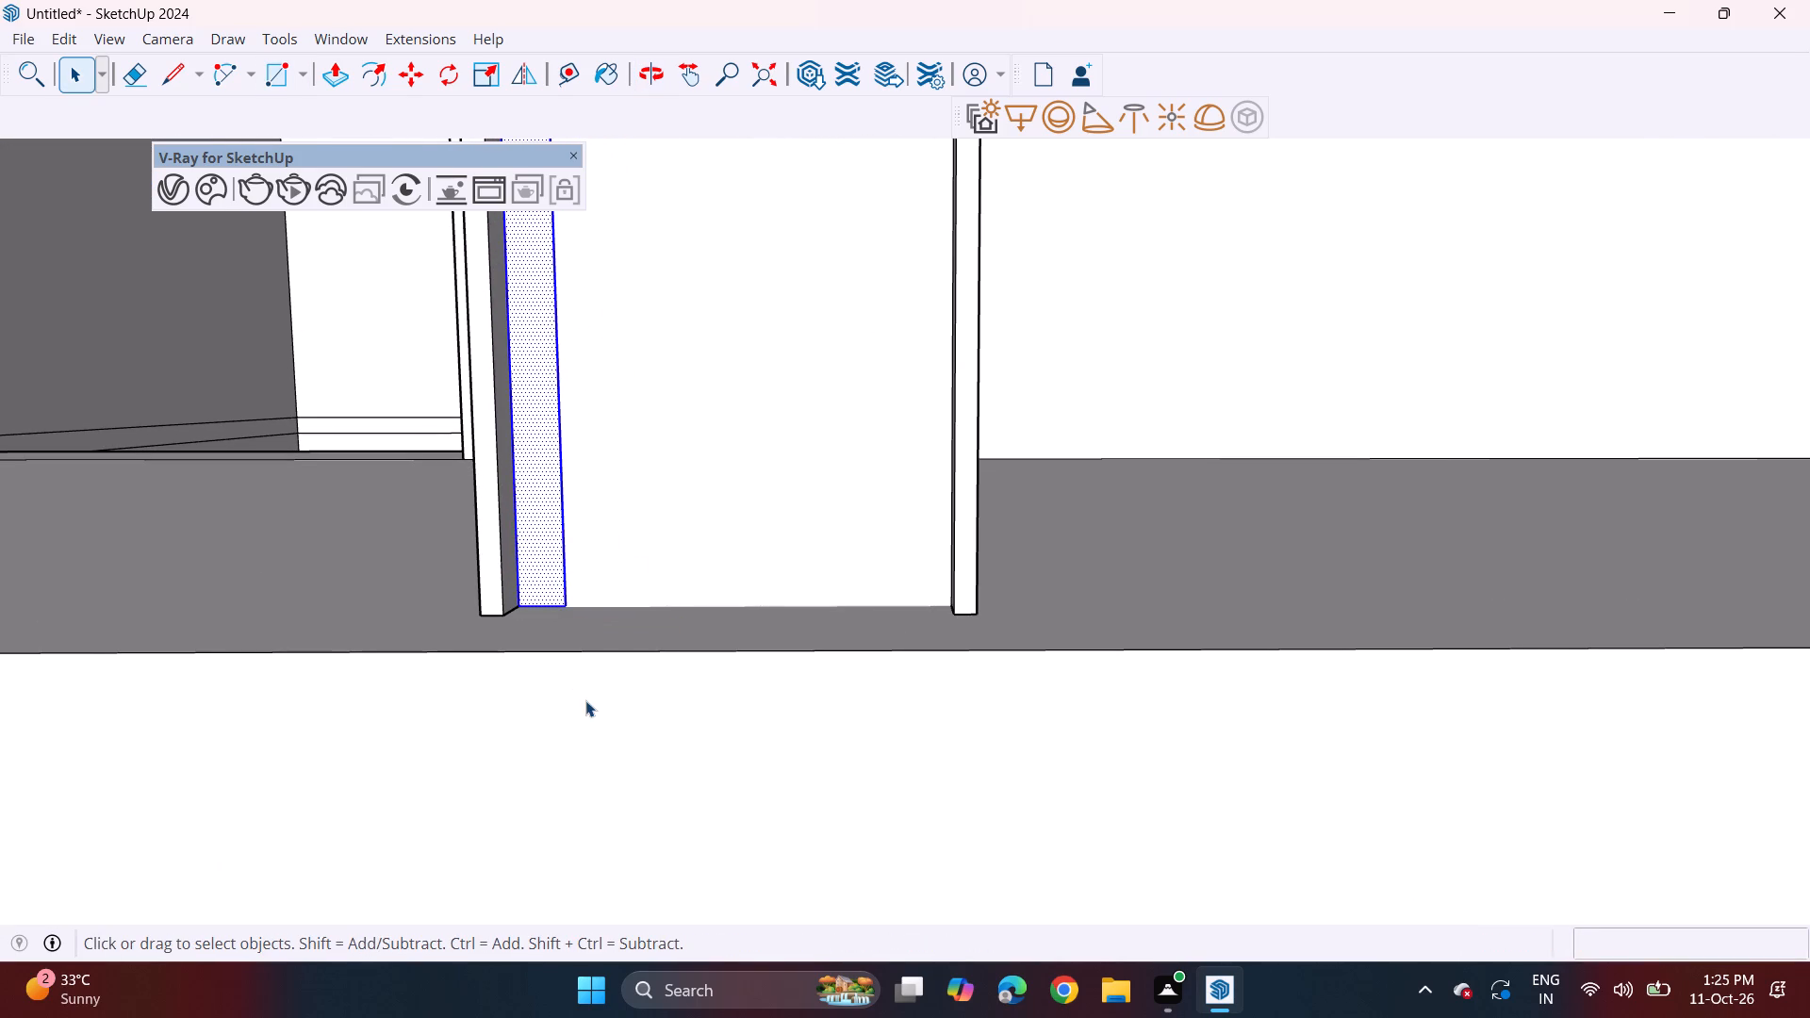
key(m)
click(513, 611)
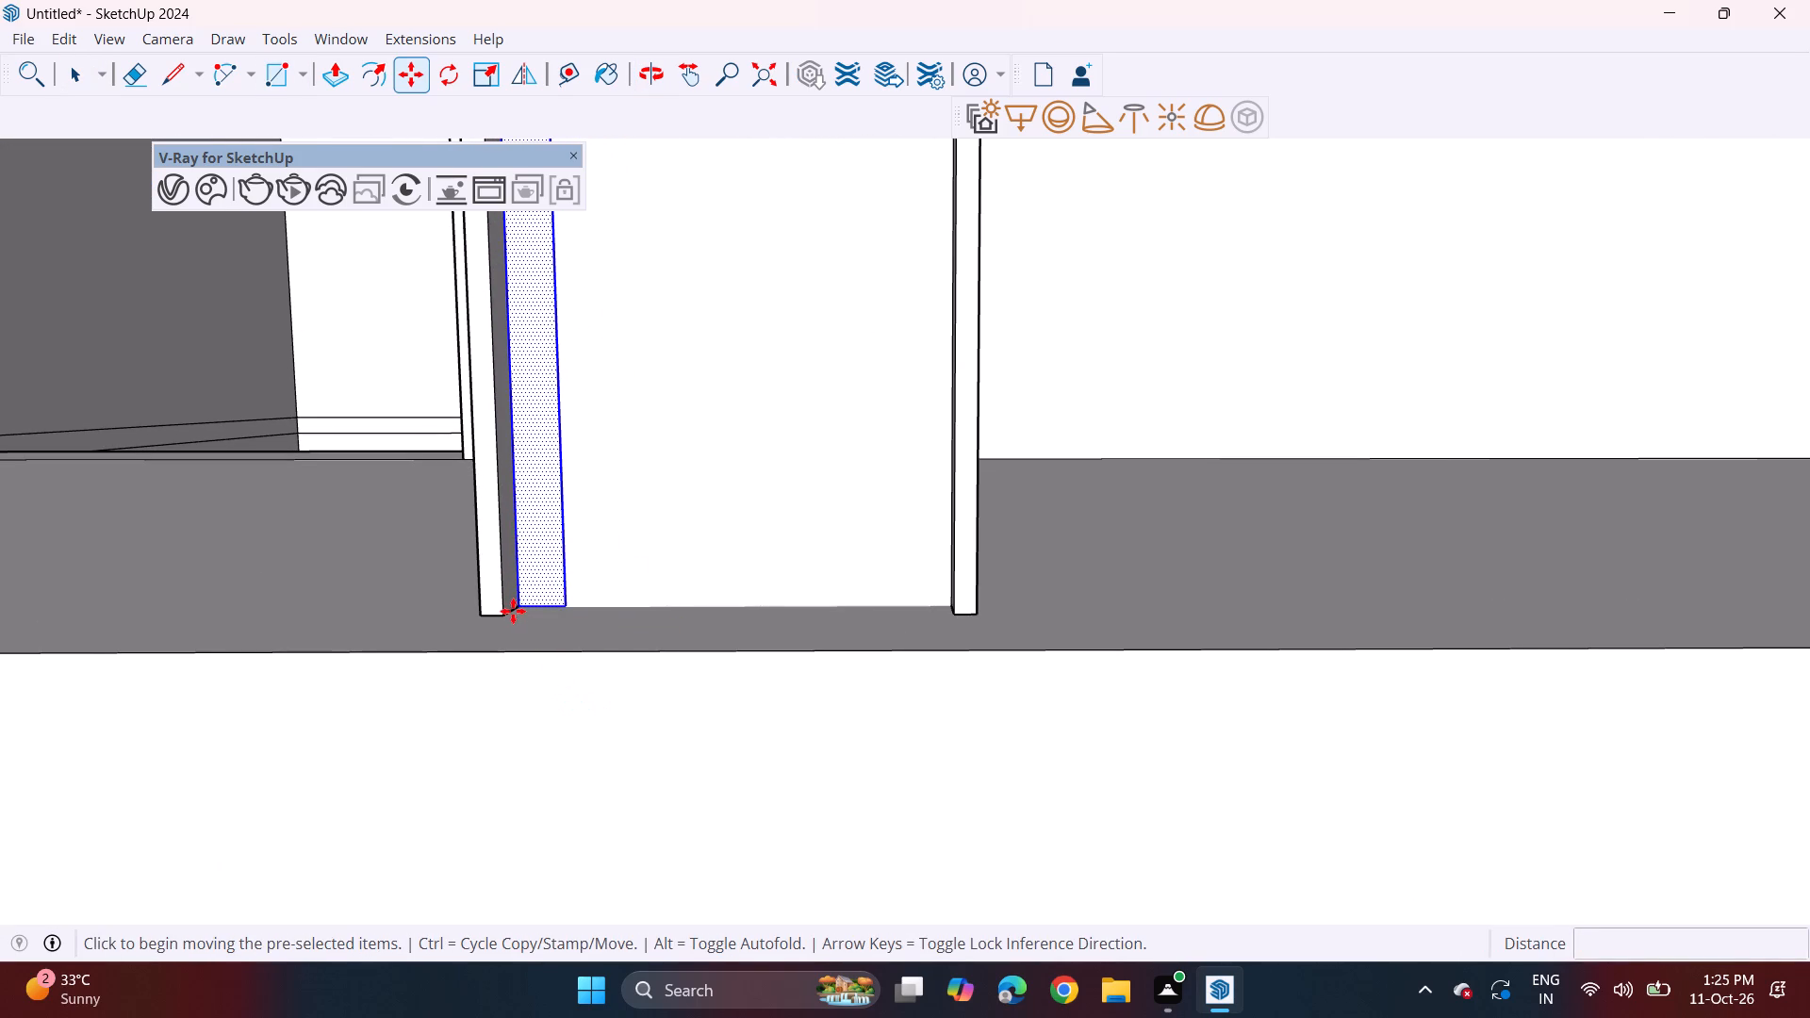
click(577, 611)
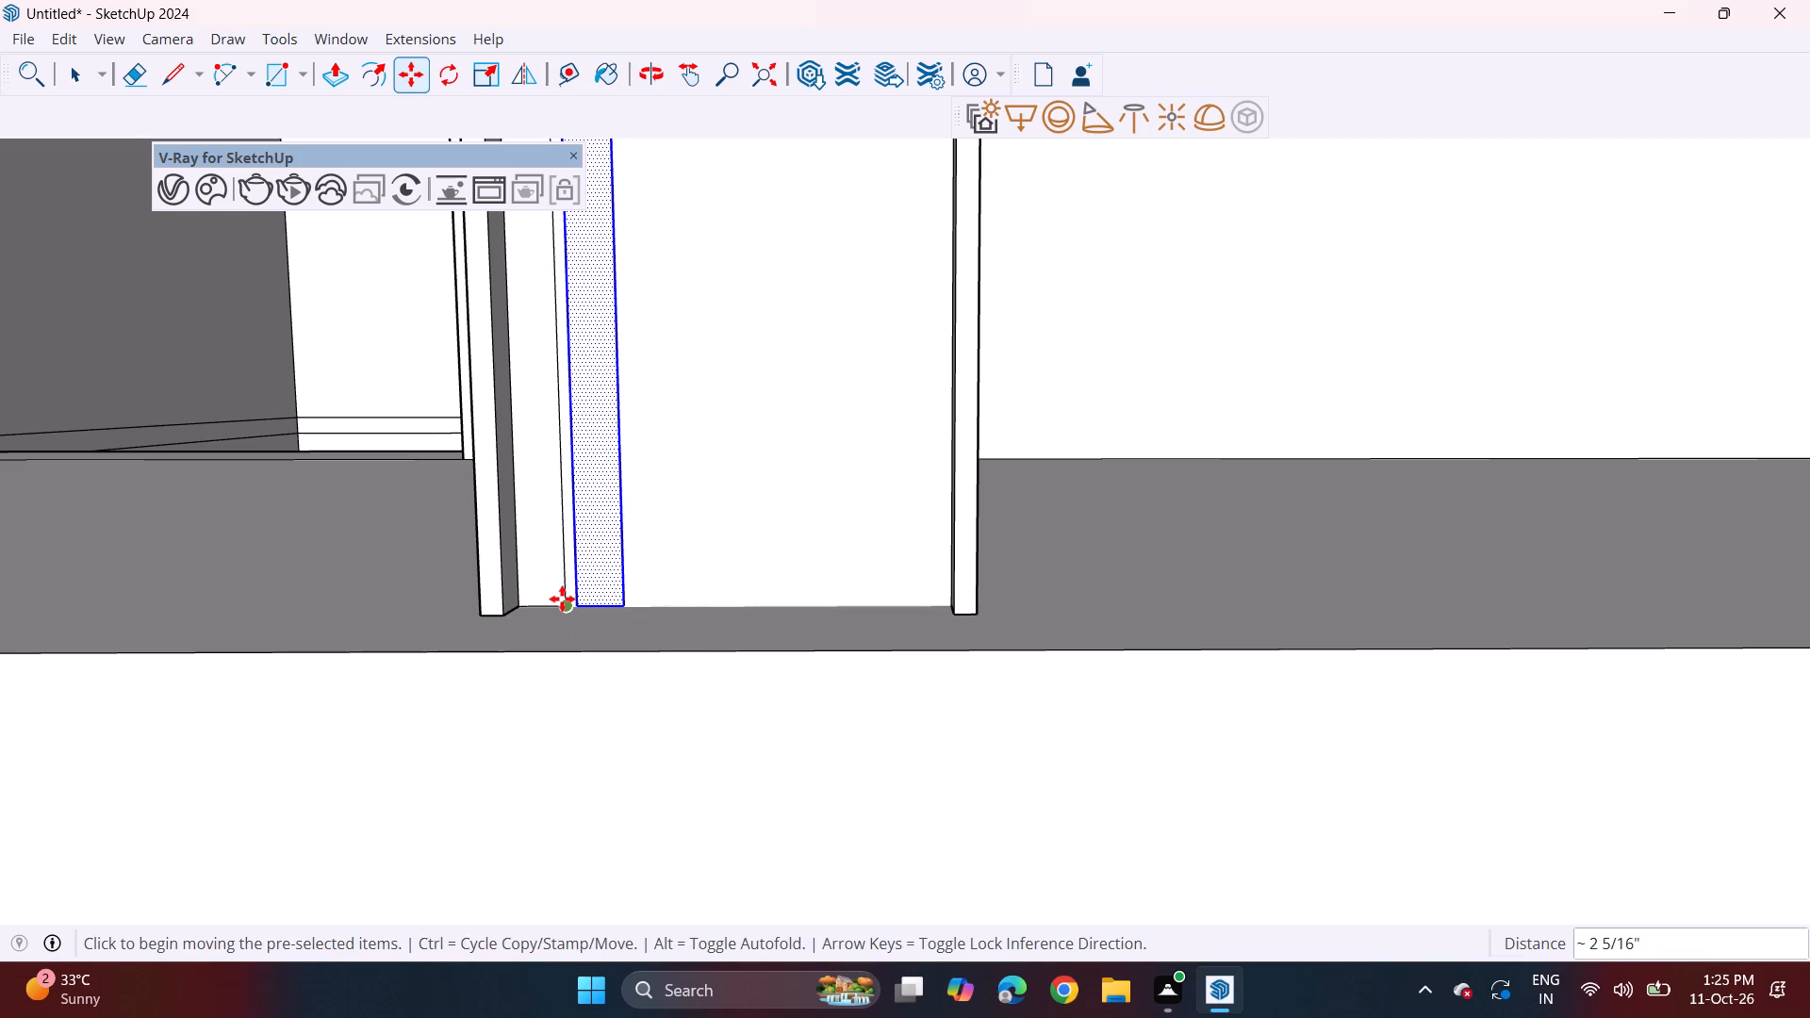
key(shift+asterisk)
key(6)
key(Return)
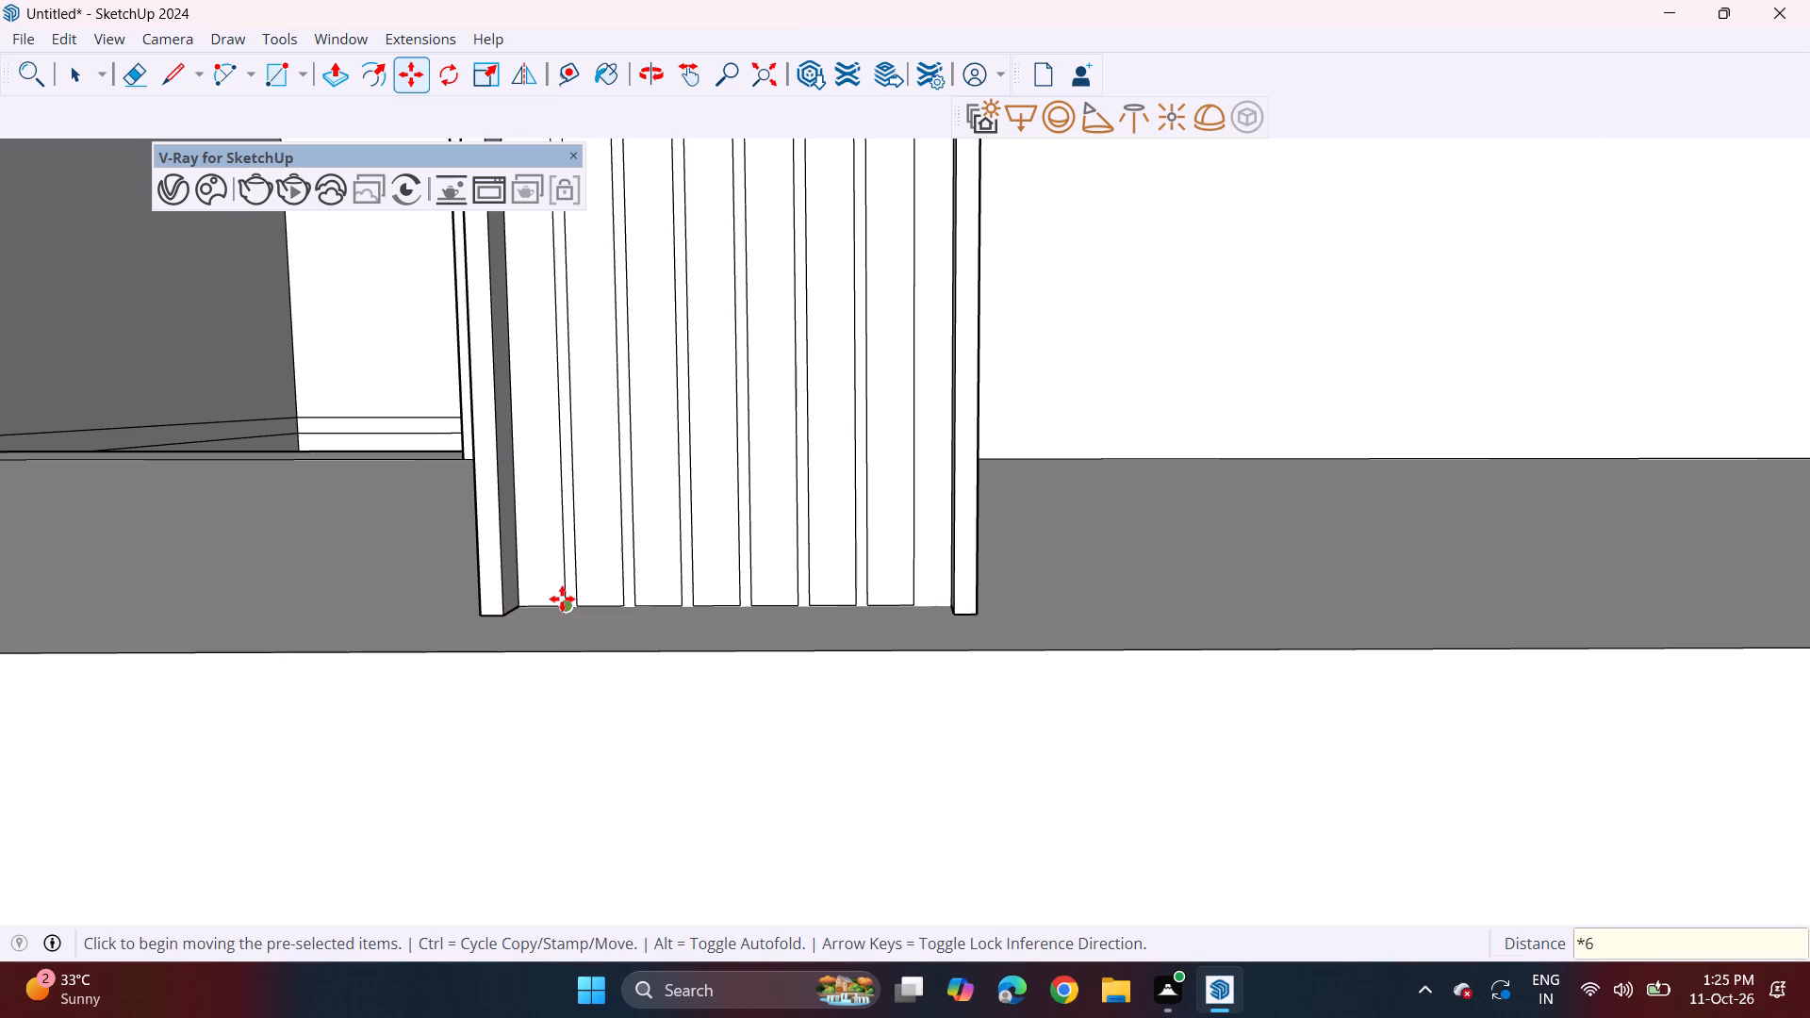
Copy the top-storey column's first narrow strip 10' 6" down onto the middle-storey column's front face, beside its edge strip.
scroll(853, 630, down, 10)
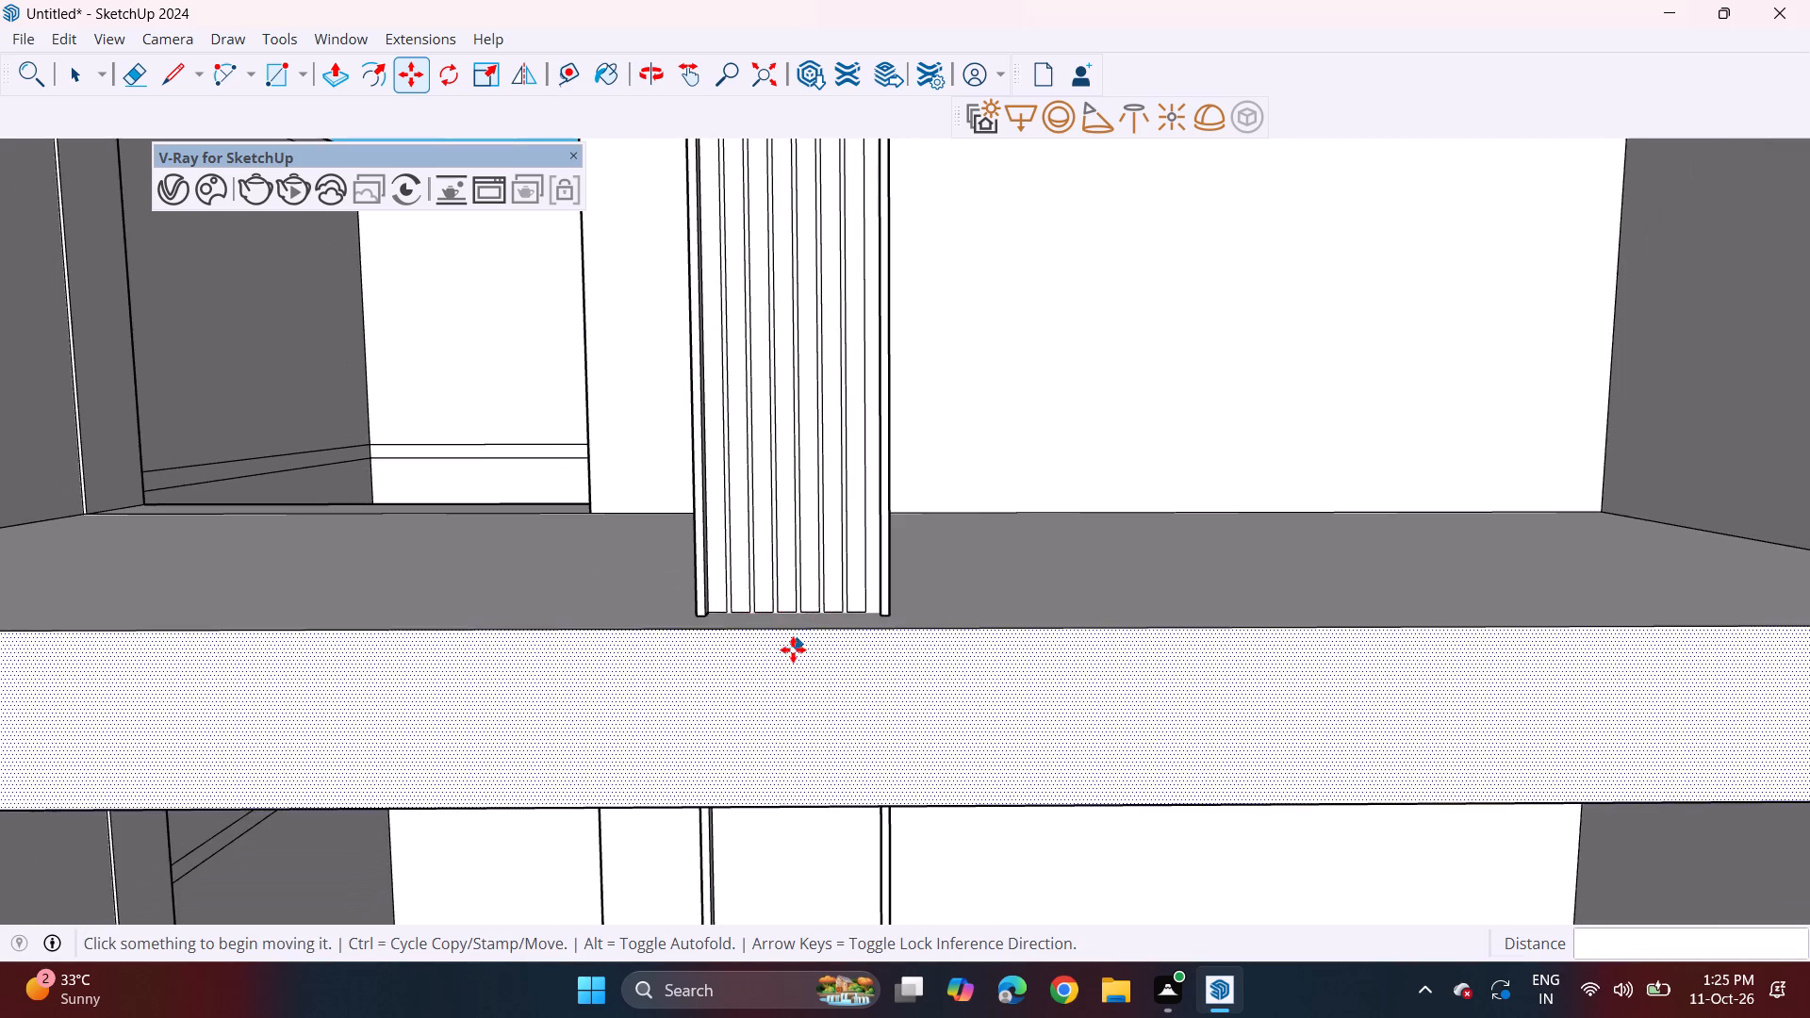
middle_drag(795, 630, 800, 644)
scroll(745, 607, up, 4)
key(space)
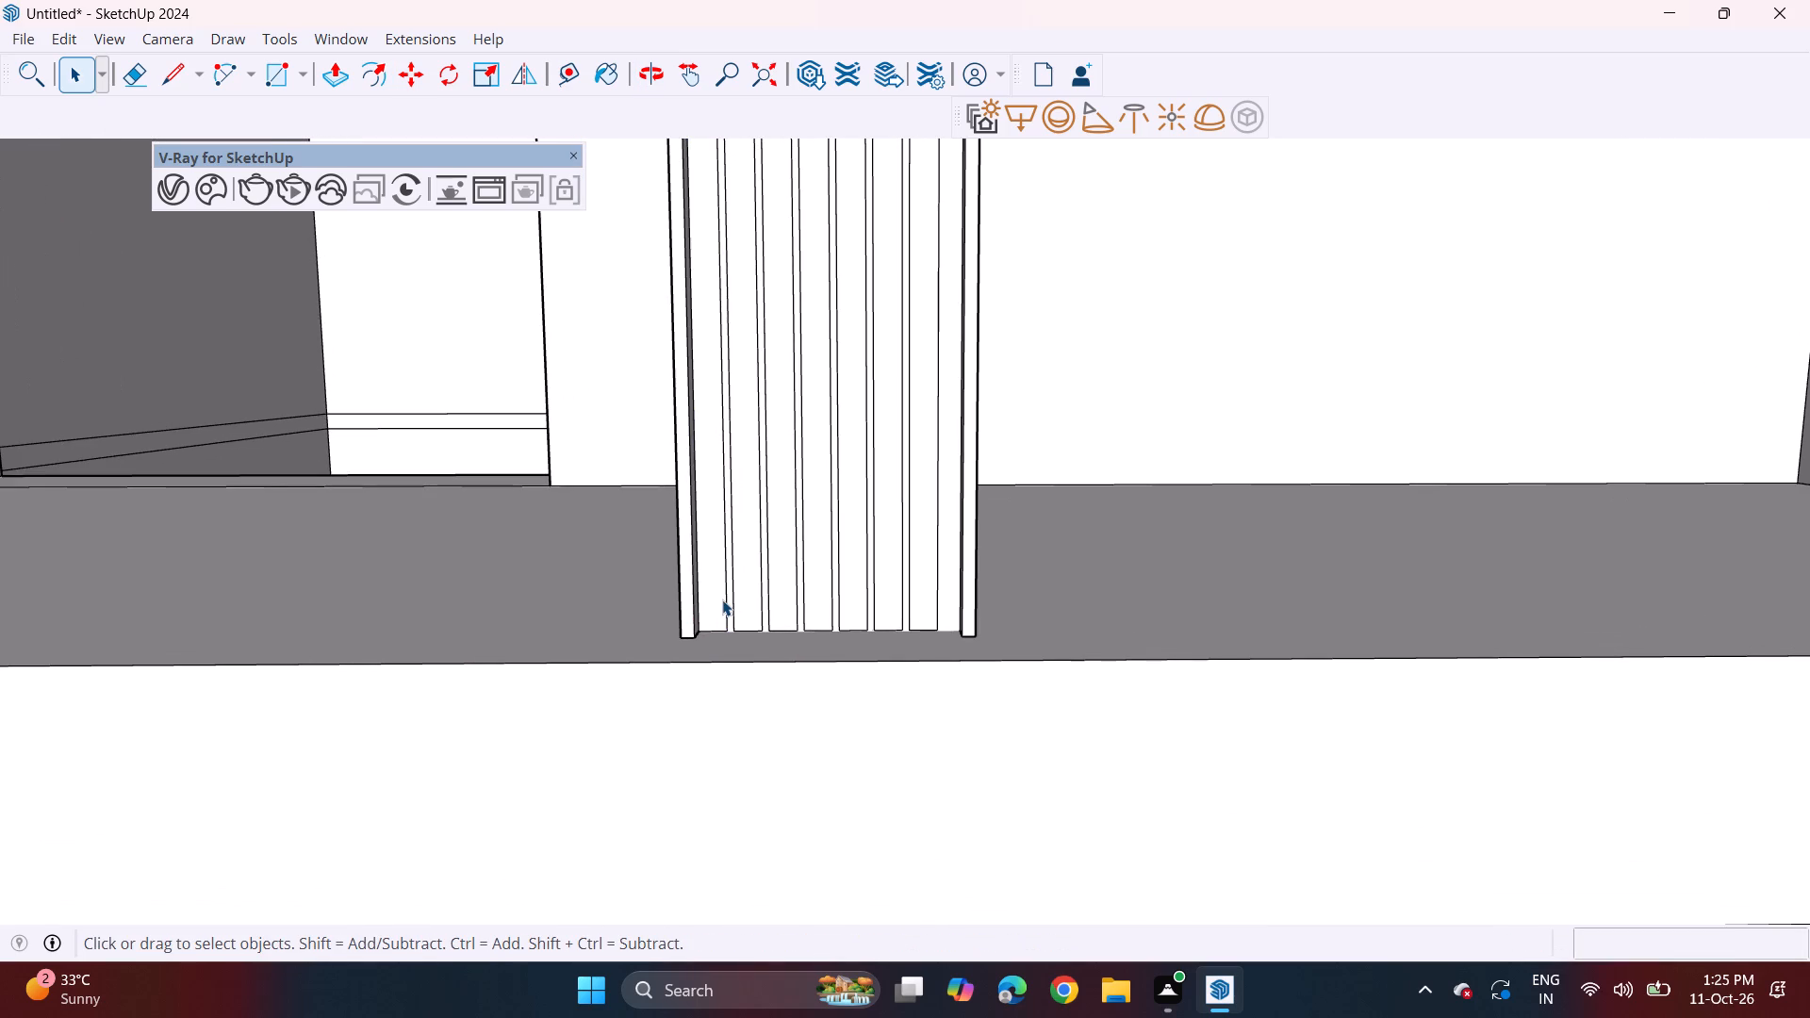
click(722, 599)
click(722, 599)
key(m)
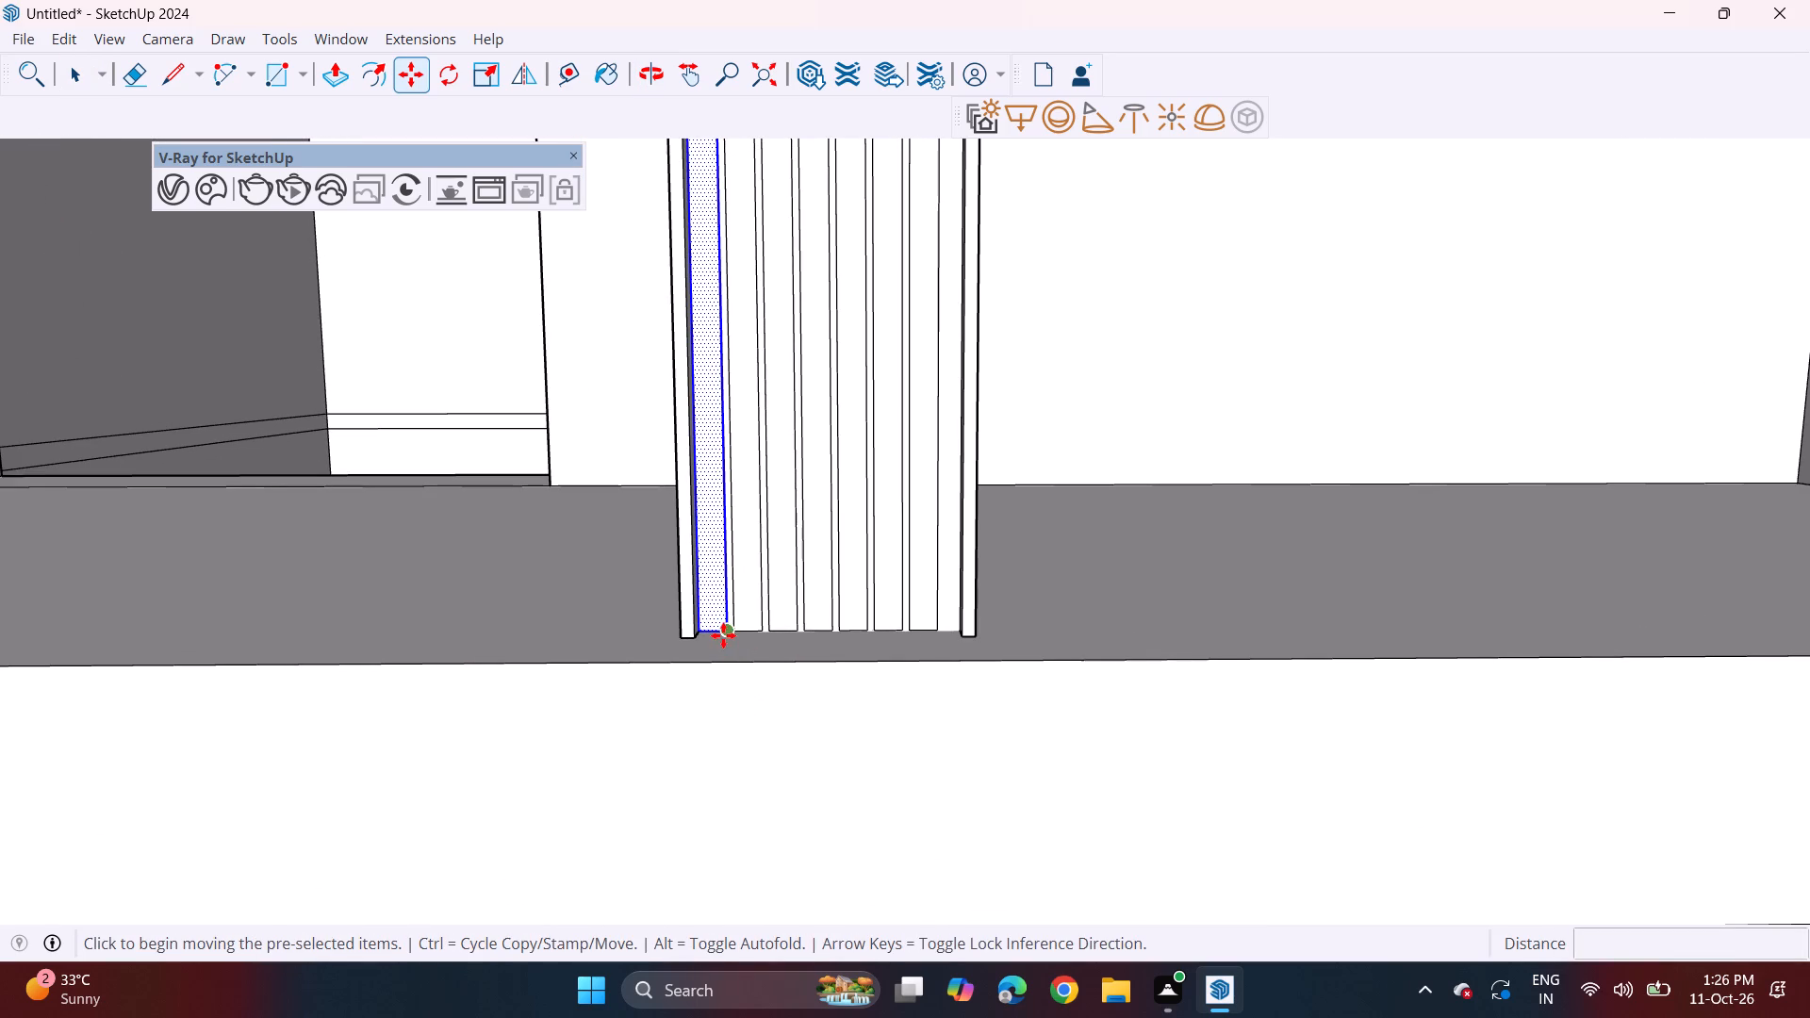
click(723, 635)
scroll(755, 758, down, 7)
middle_drag(736, 819, 725, 51)
shift+middle_drag(724, 699, 723, 210)
scroll(765, 399, up, 1)
middle_drag(765, 405, 763, 564)
scroll(762, 636, up, 2)
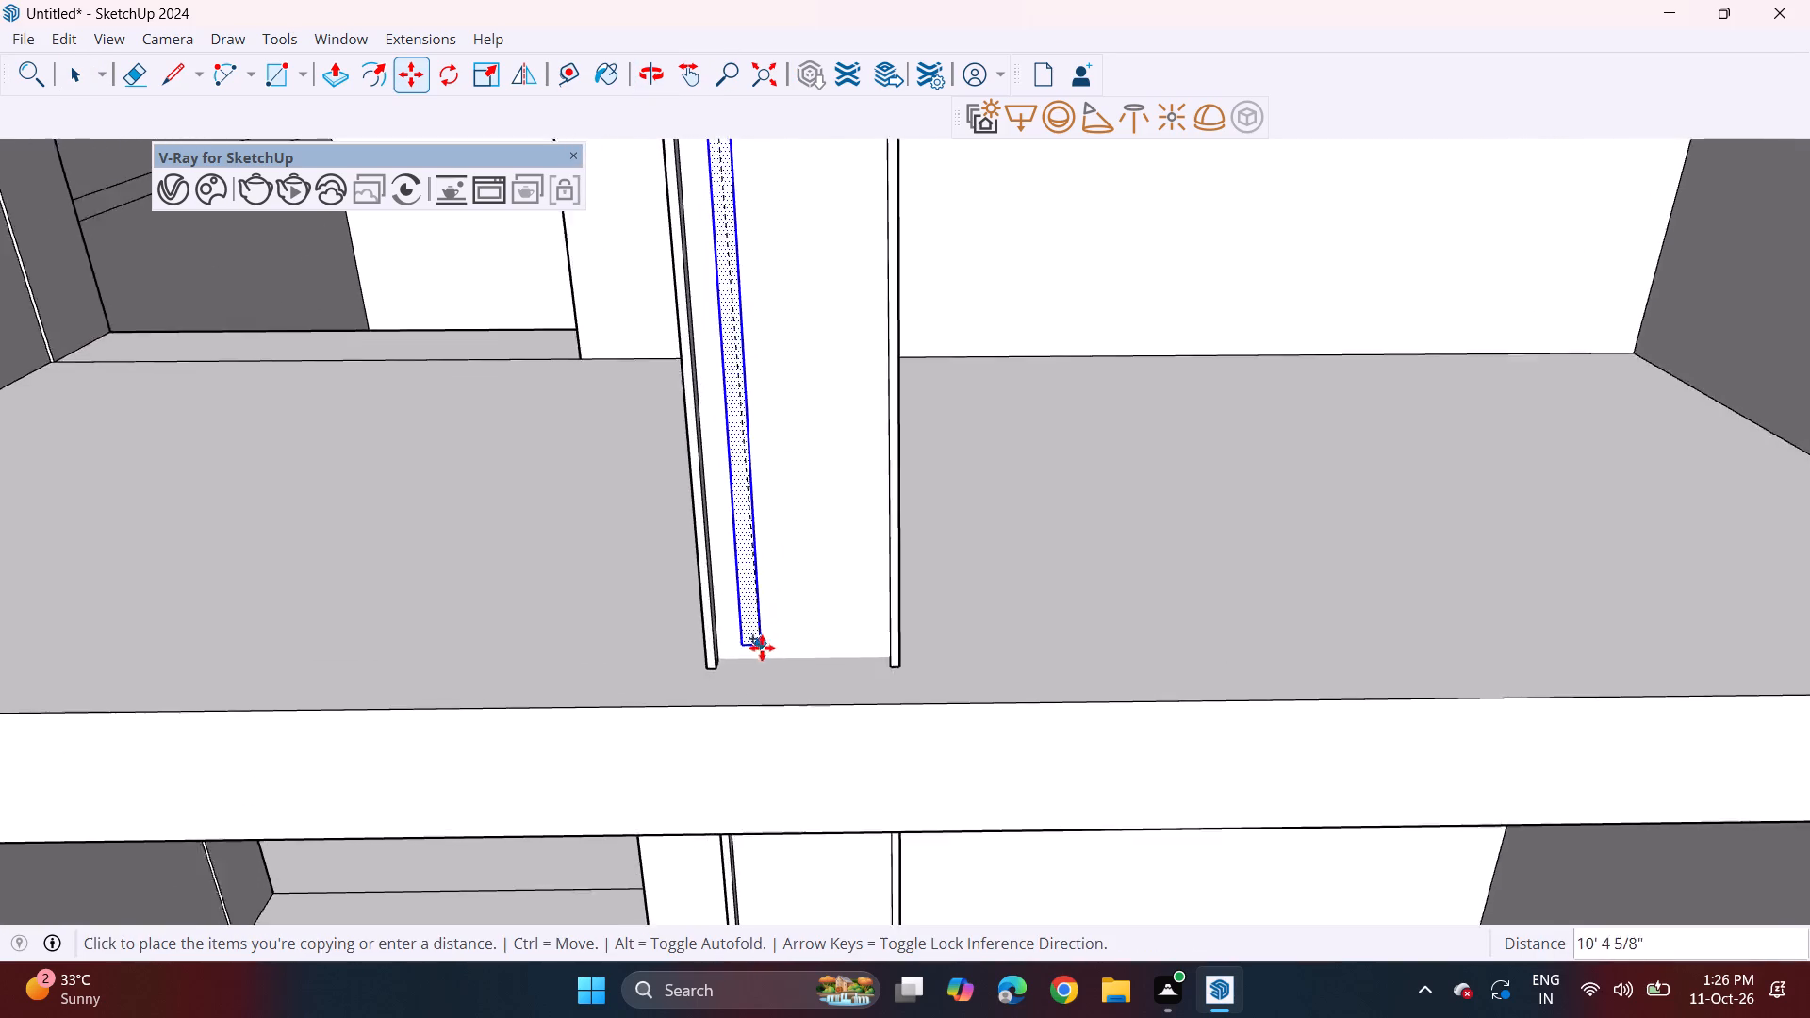
scroll(762, 648, up, 9)
click(732, 663)
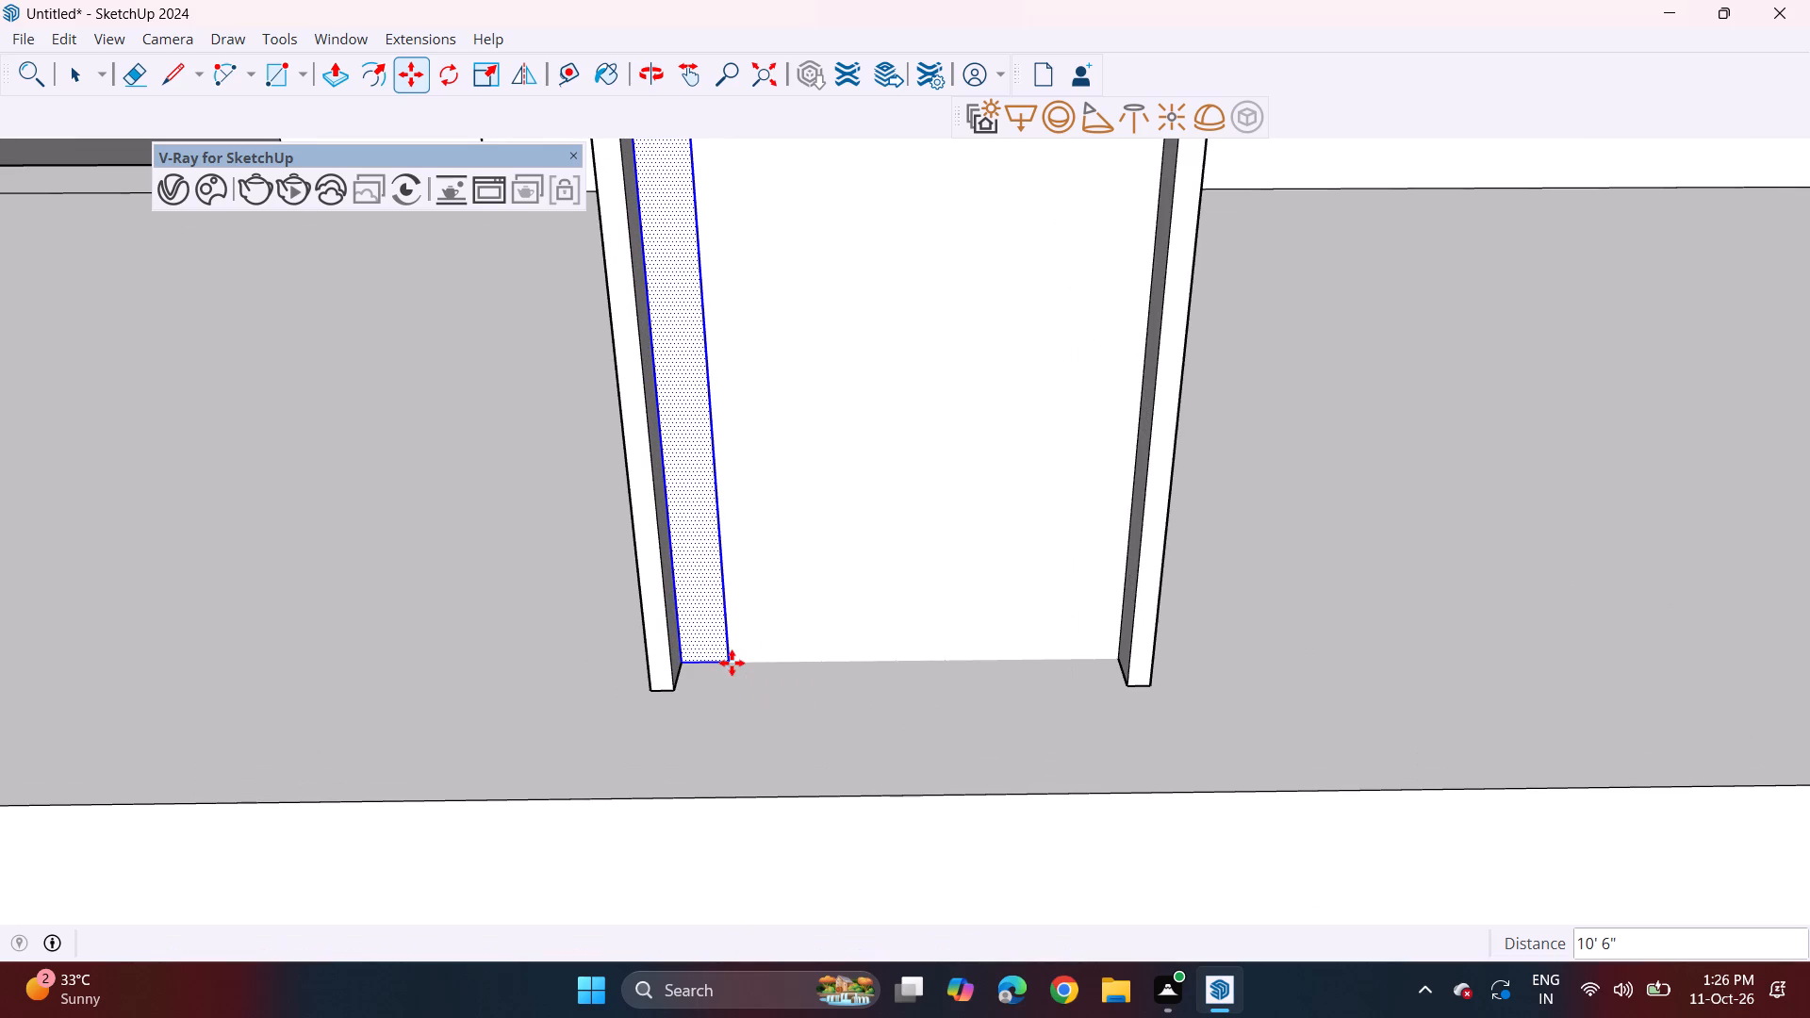
Copy the strip across the middle-storey column's front face at about 2 3/8" spacing, making six copies.
click(729, 657)
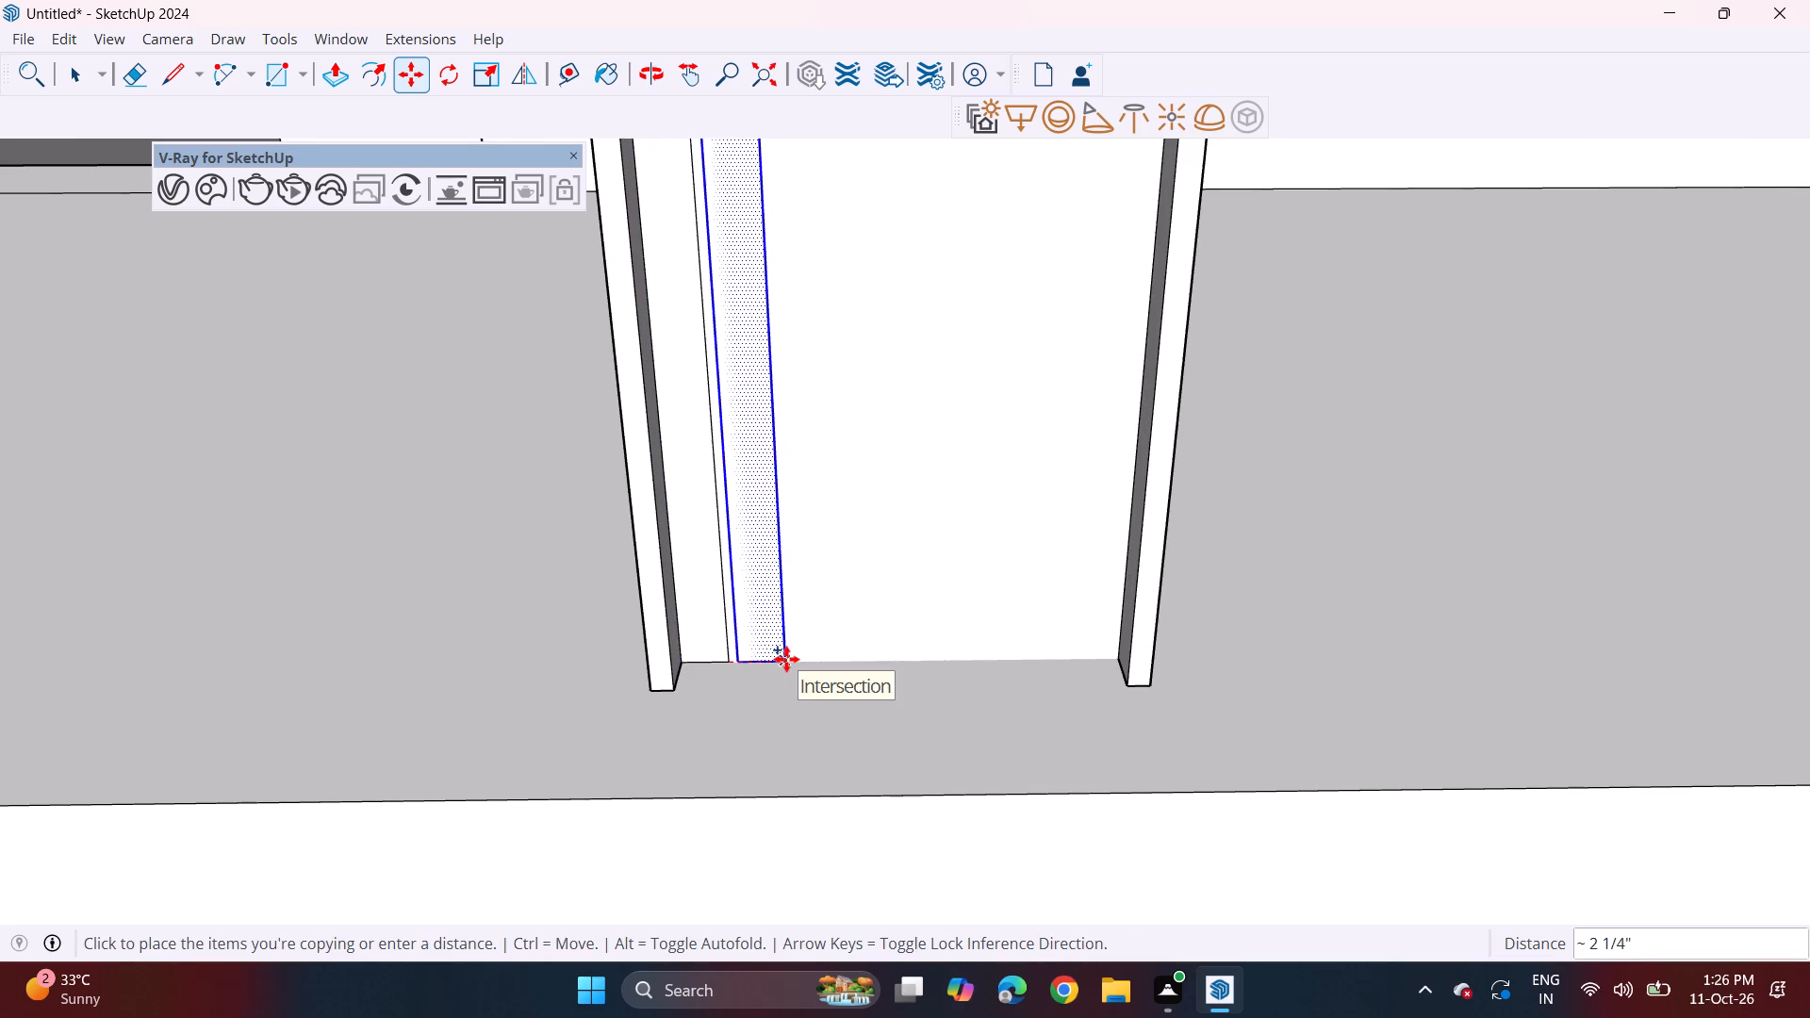
click(790, 662)
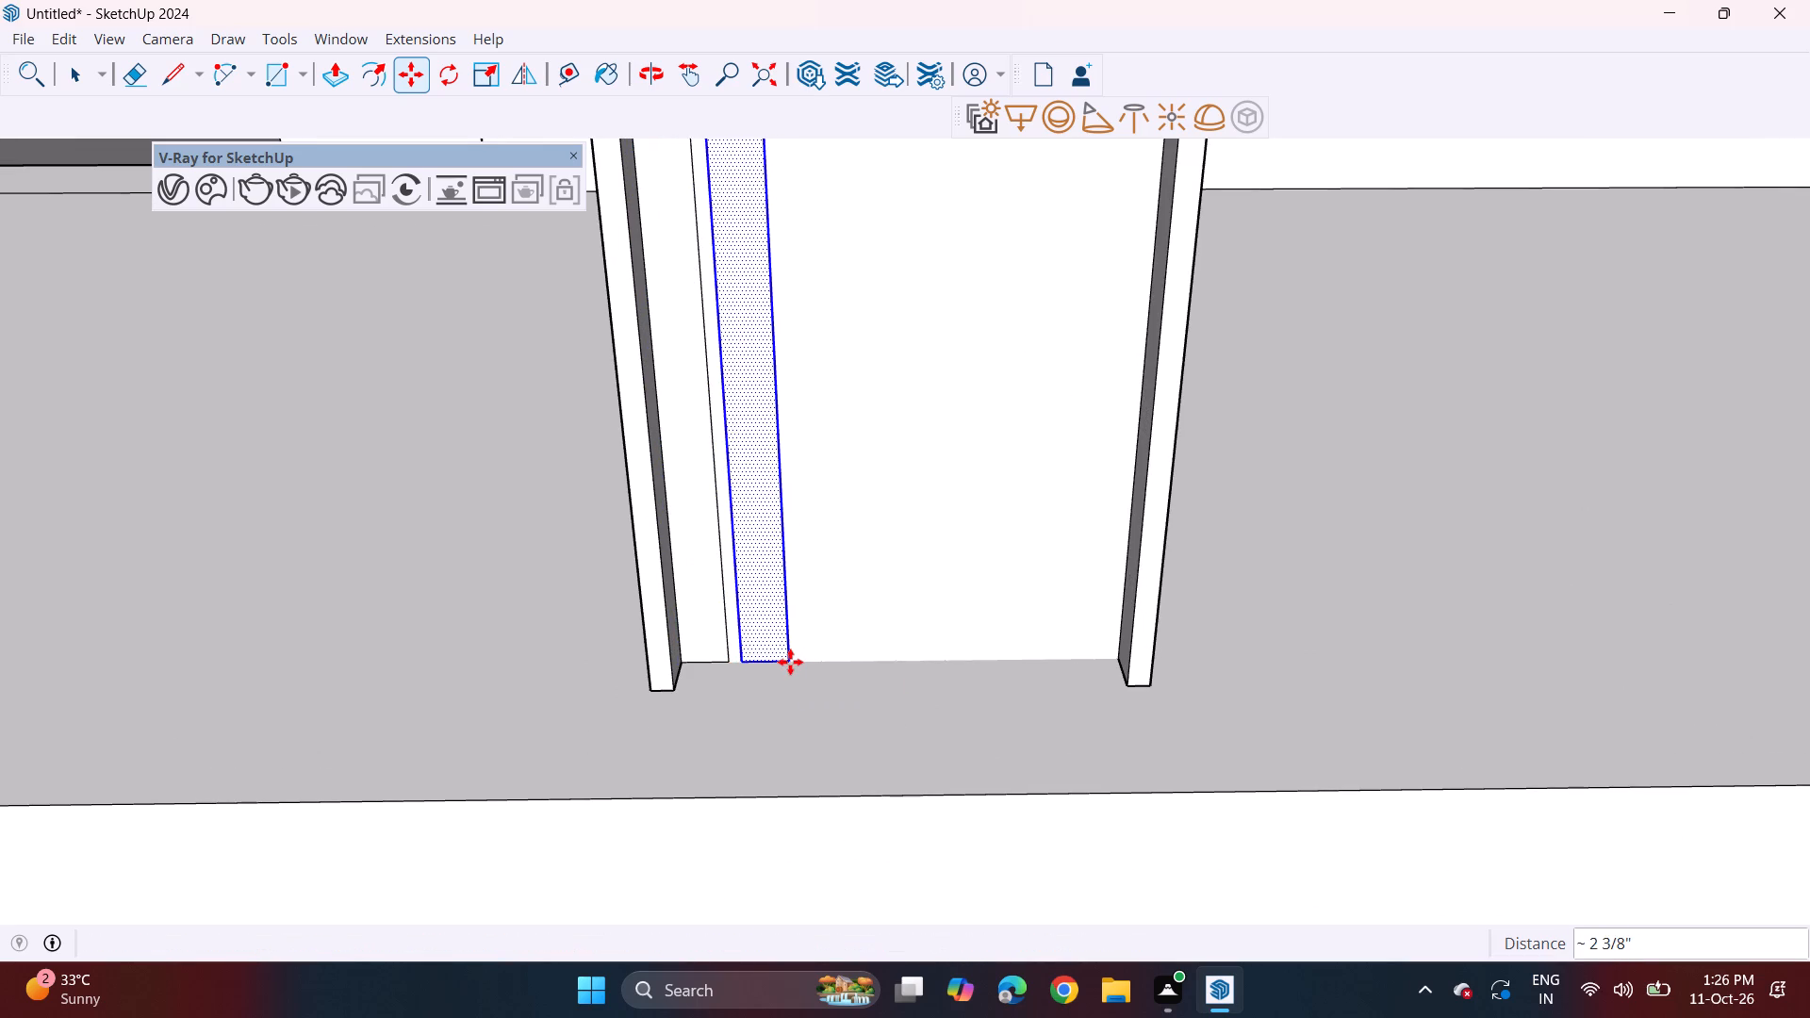
text(*6)
key(Return)
scroll(894, 549, down, 2)
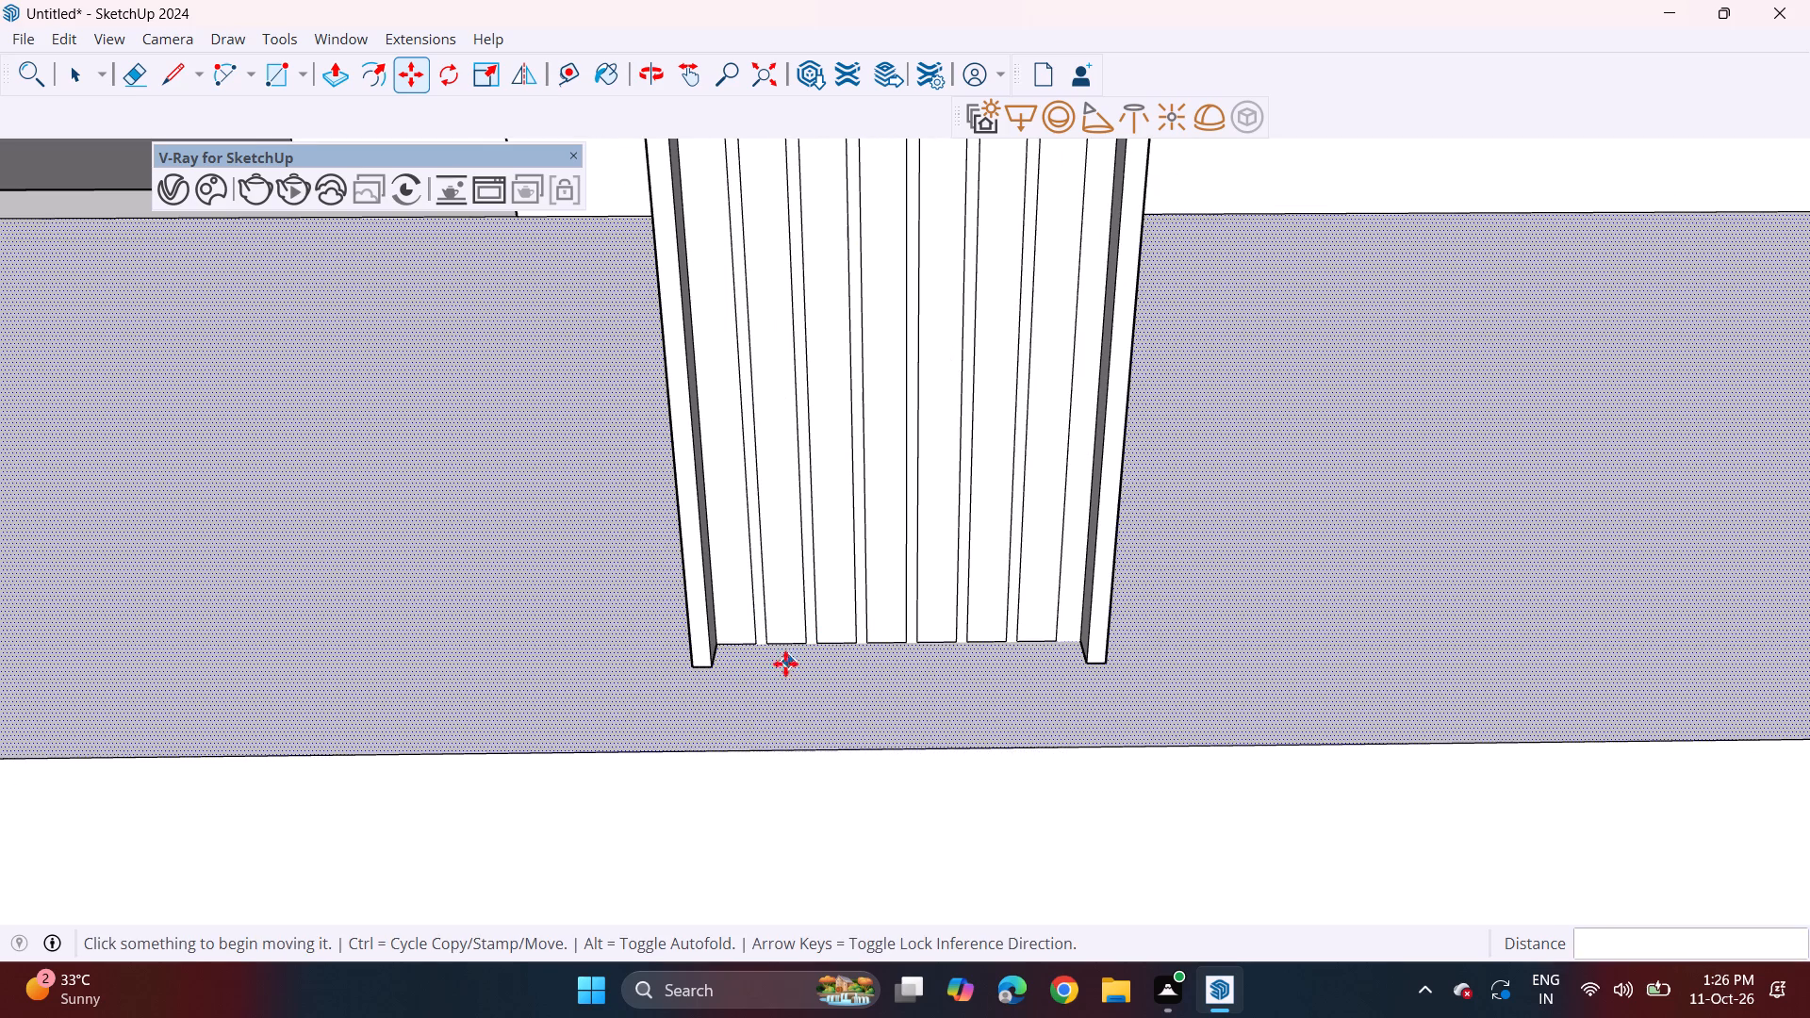
Copy the middle-storey column's first narrow strip down onto the lowest column's front face, beside its edge strip.
key(space)
double_click(738, 576)
key(m)
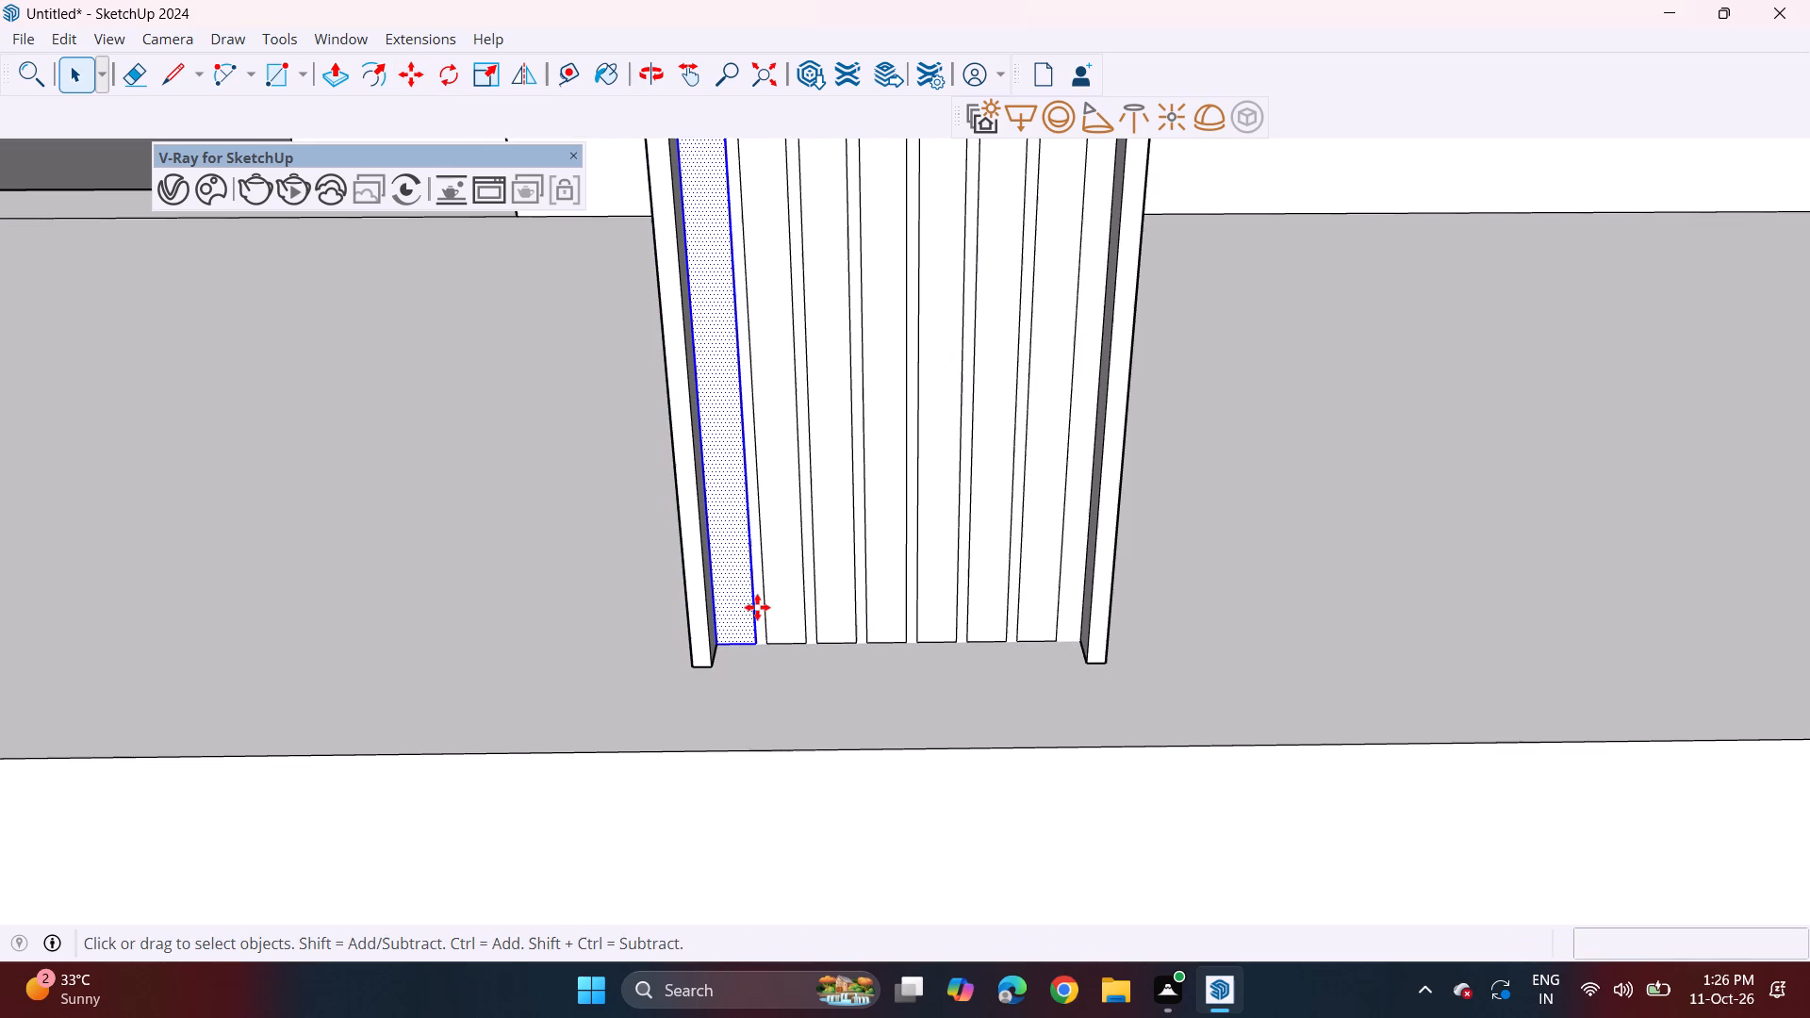
click(757, 643)
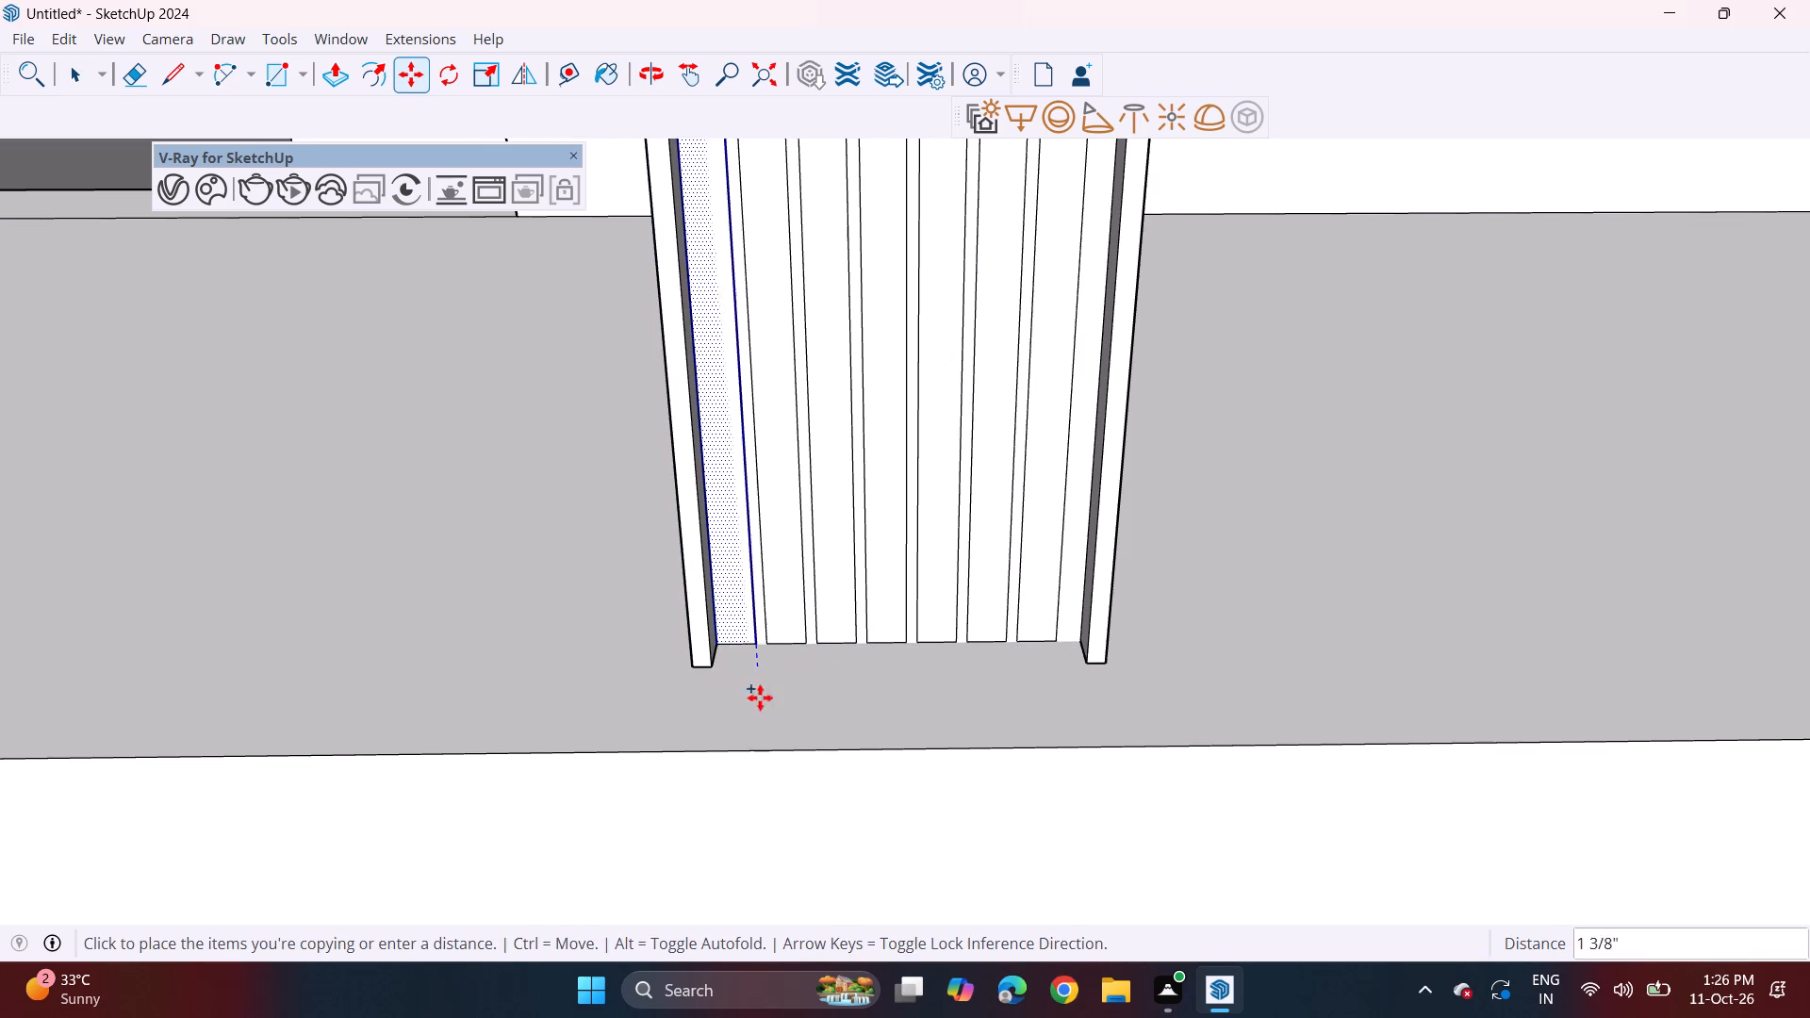
scroll(760, 742, down, 4)
middle_drag(768, 746, 688, 227)
shift+middle_drag(782, 853, 805, 169)
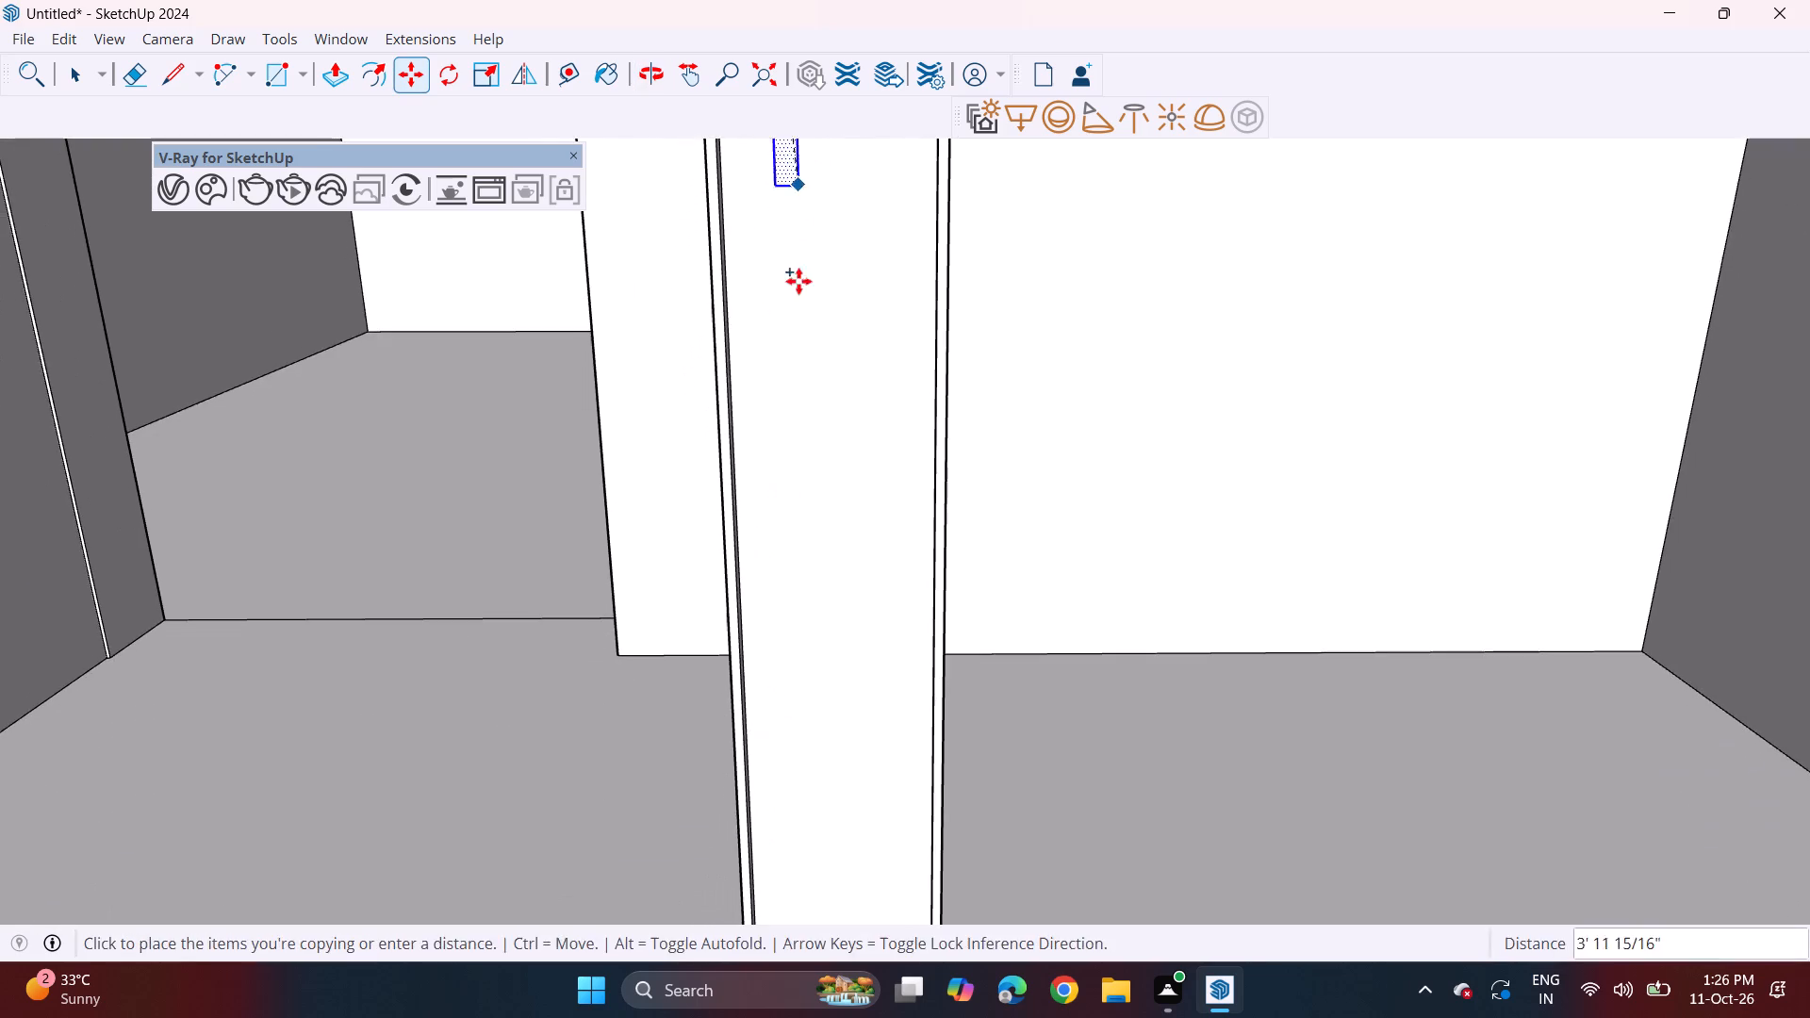
shift+middle_drag(825, 773, 788, 236)
middle_drag(752, 424, 751, 552)
scroll(785, 715, up, 8)
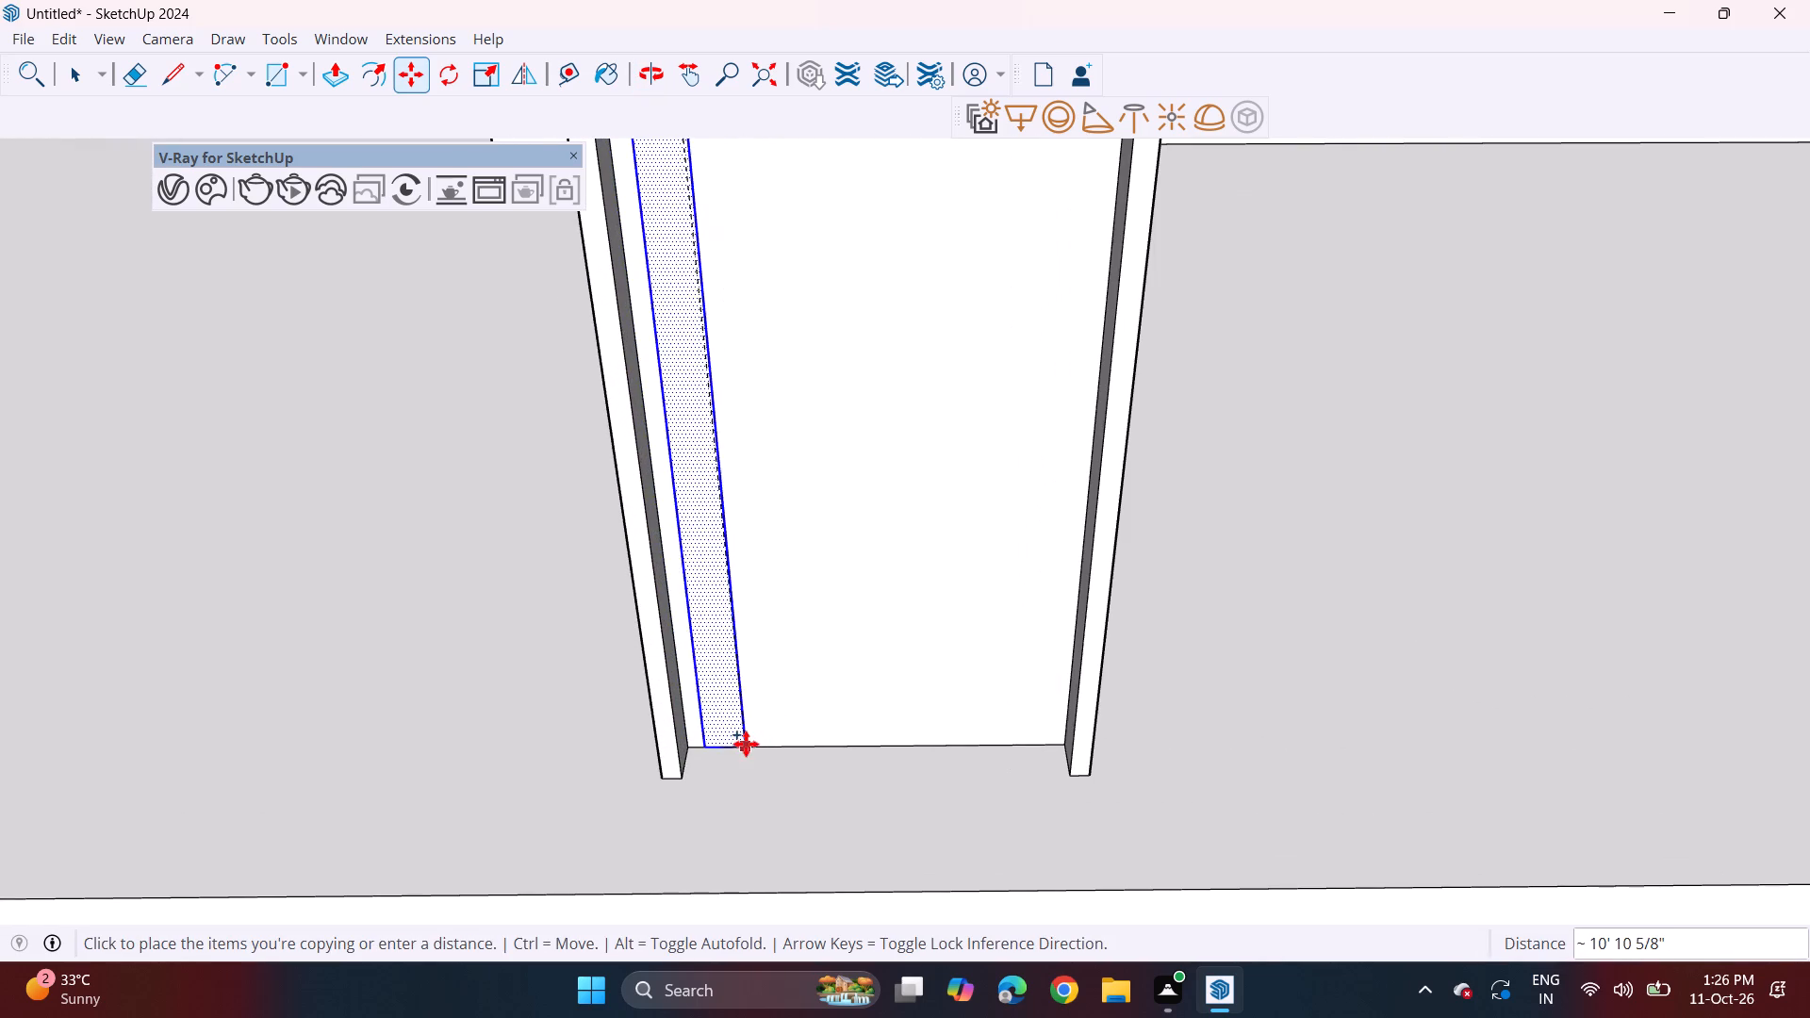
click(738, 743)
Copy the strip across the lowest column's front face at 2 1/2" spacing, making six copies.
click(737, 745)
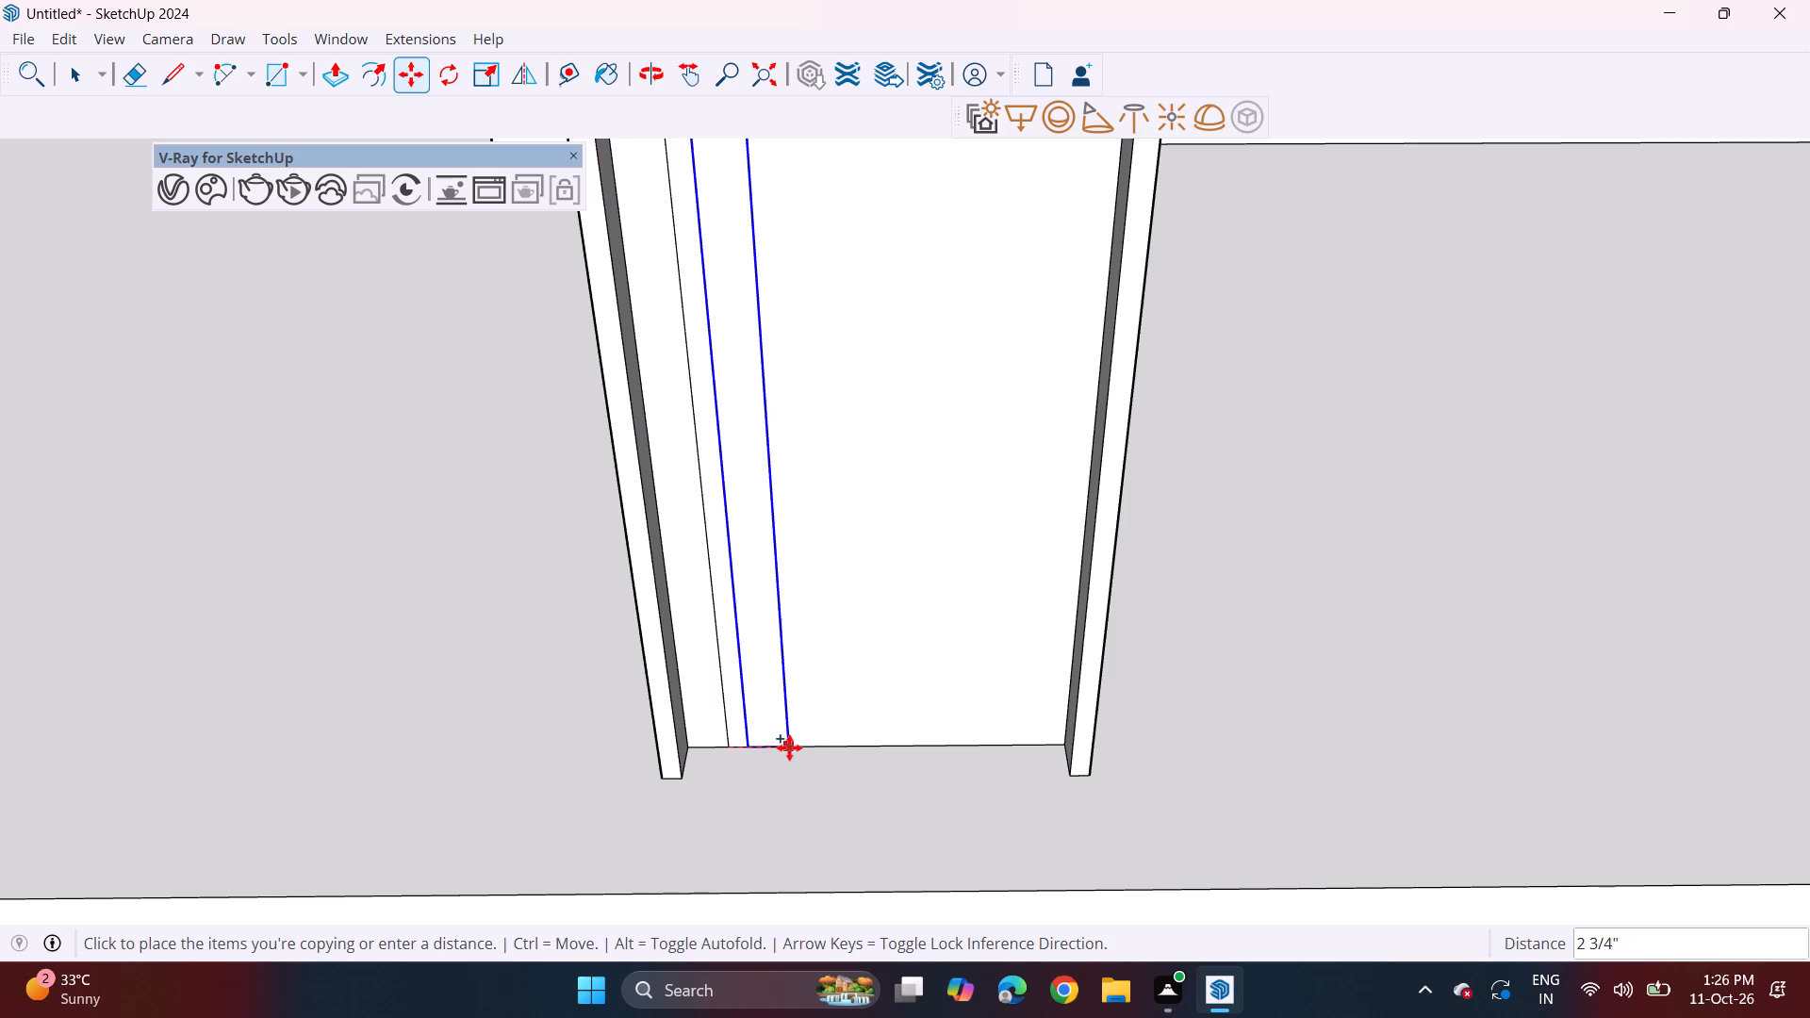
click(783, 747)
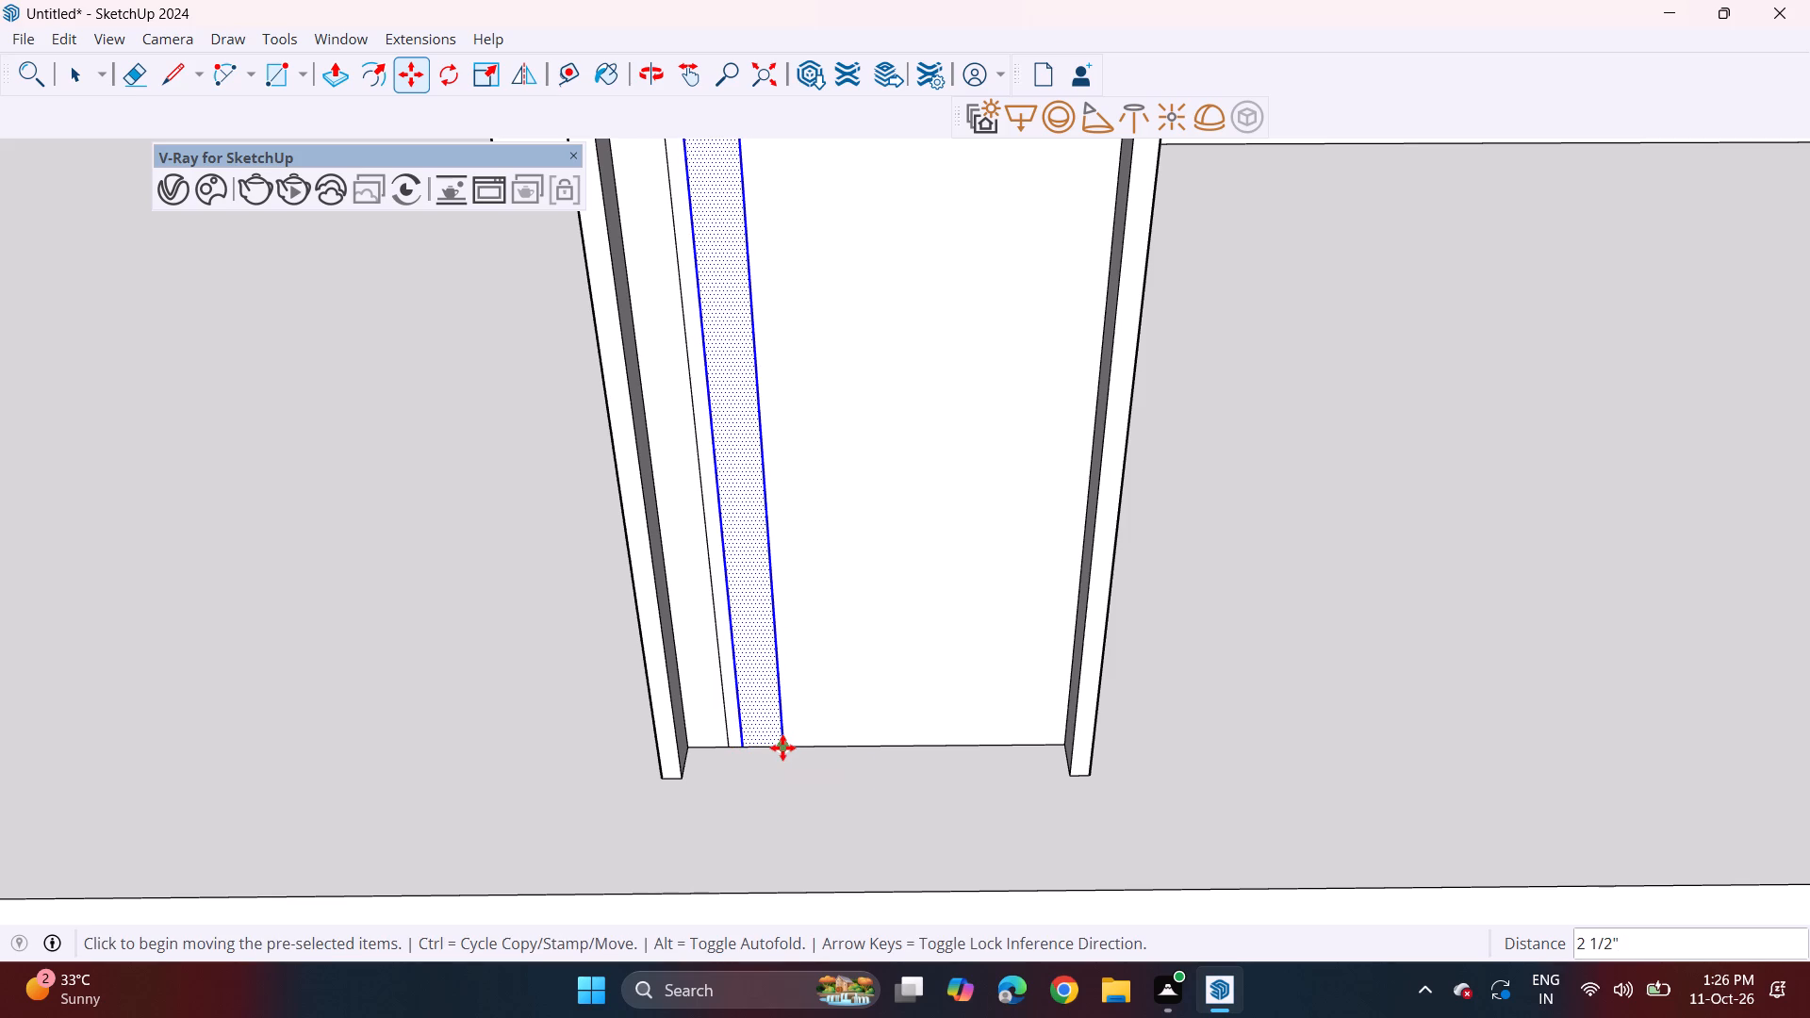
text(*6)
key(Return)
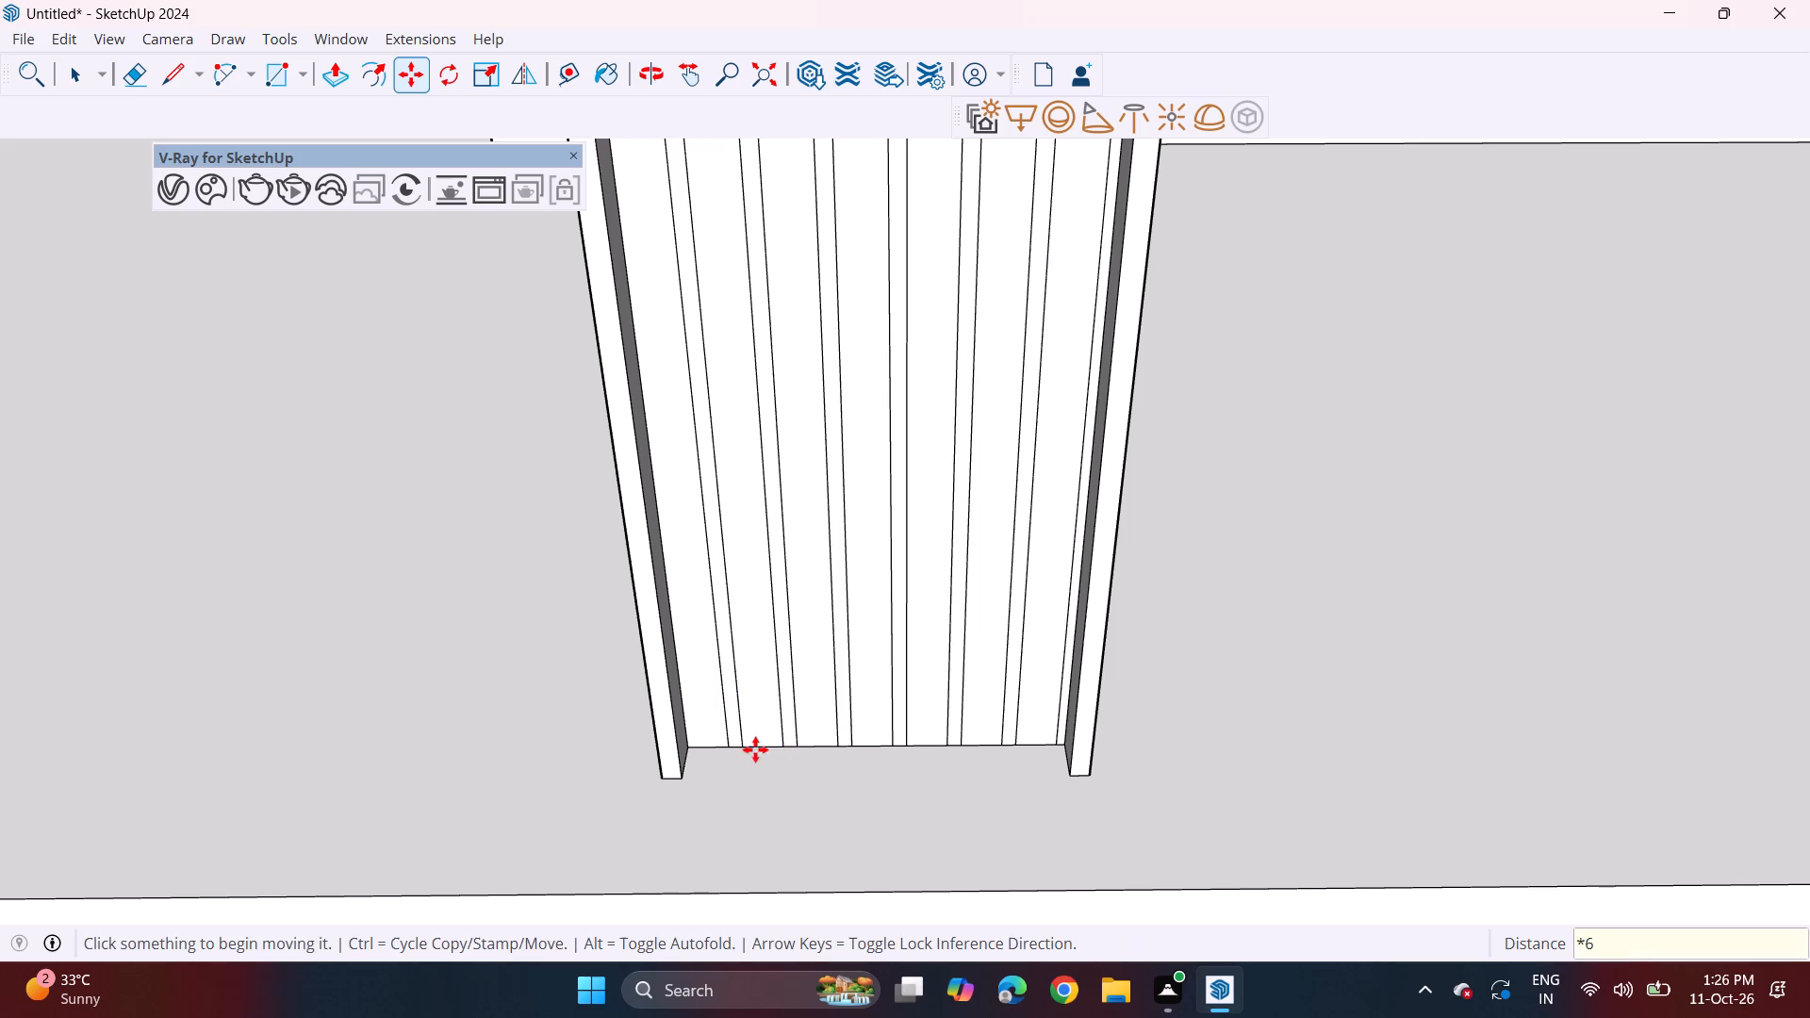
Pull all seven narrow strips on the top-storey column's front face outward by 5/8".
scroll(782, 752, down, 16)
middle_drag(831, 361, 792, 643)
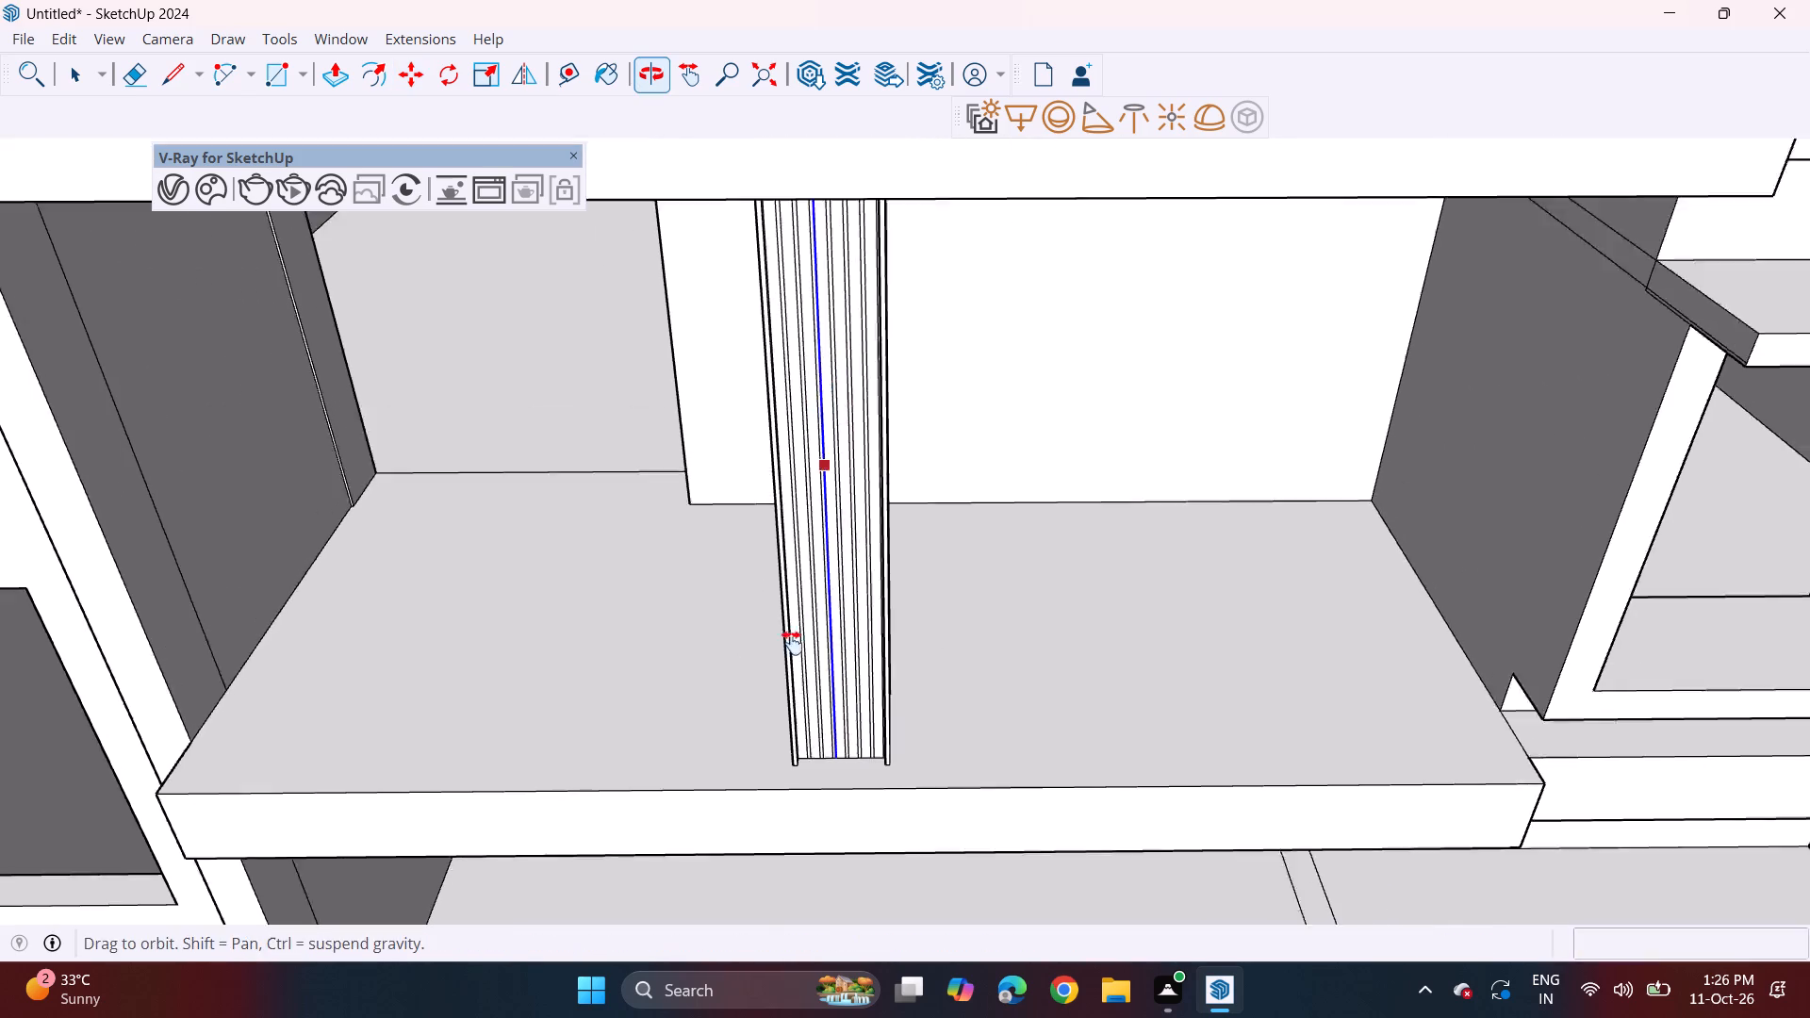
middle_drag(792, 643, 756, 834)
middle_drag(713, 431, 851, 1017)
shift+middle_drag(867, 293, 885, 1017)
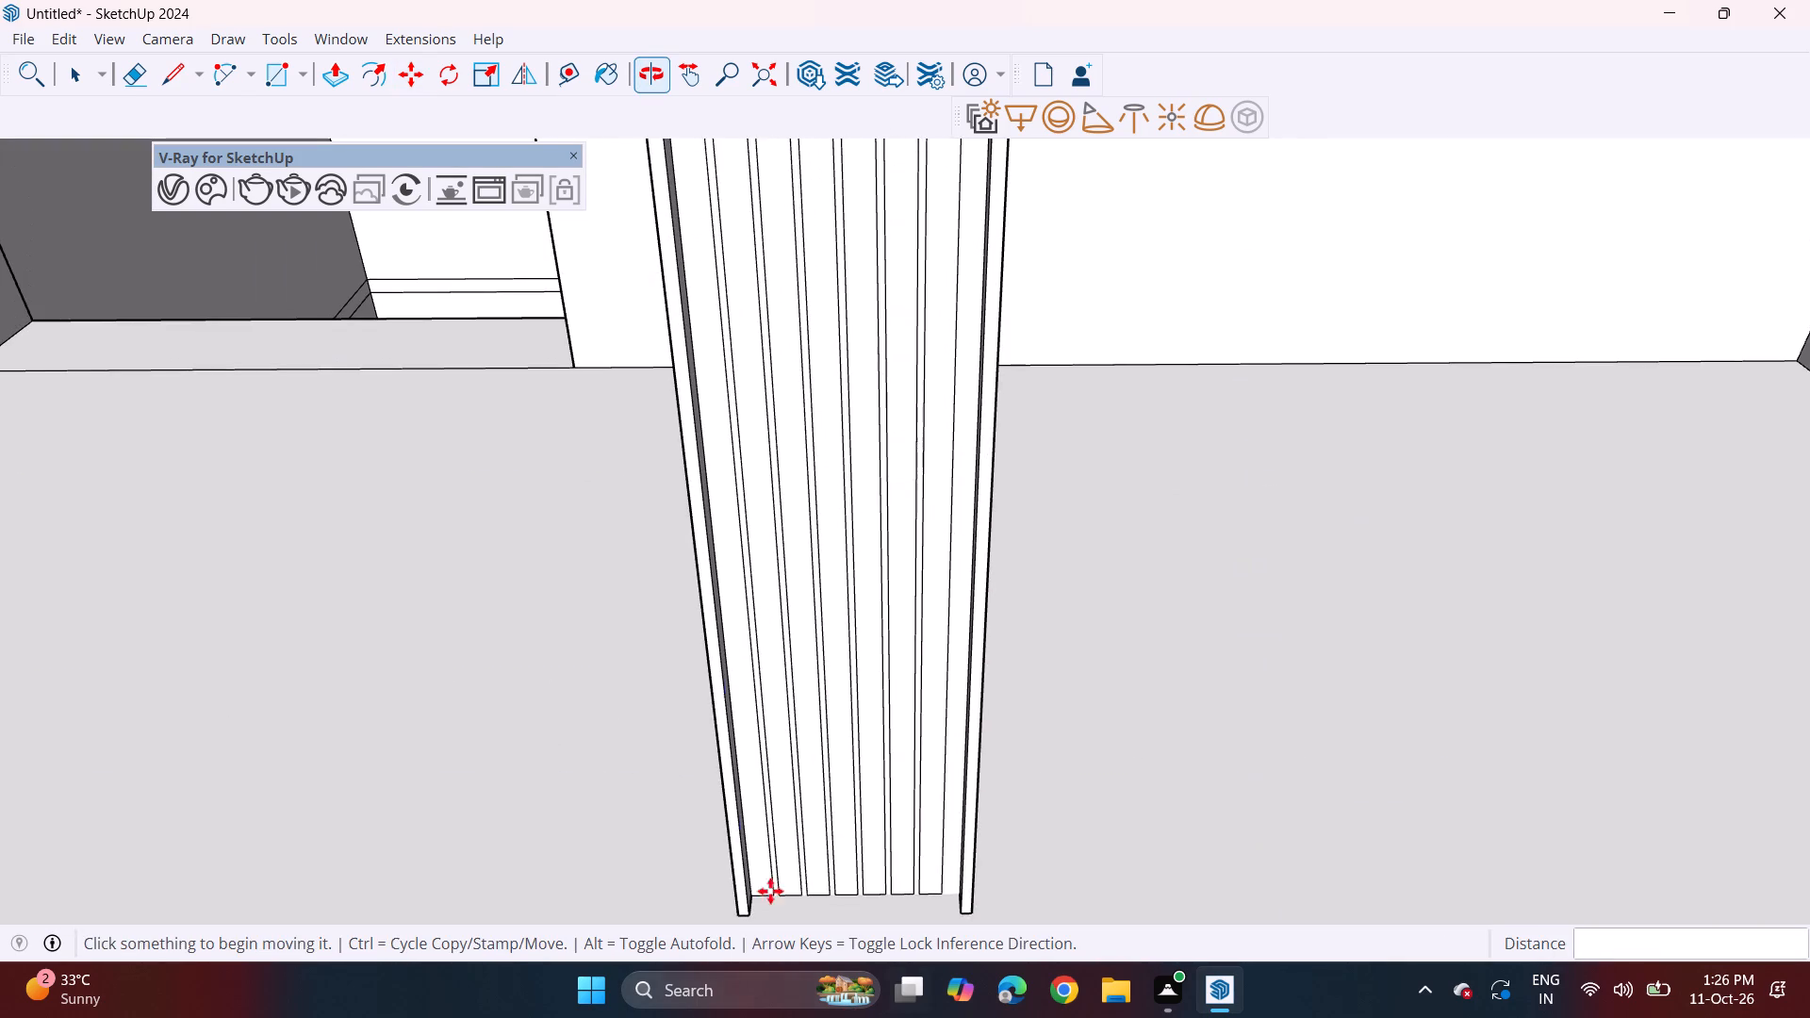
key(p)
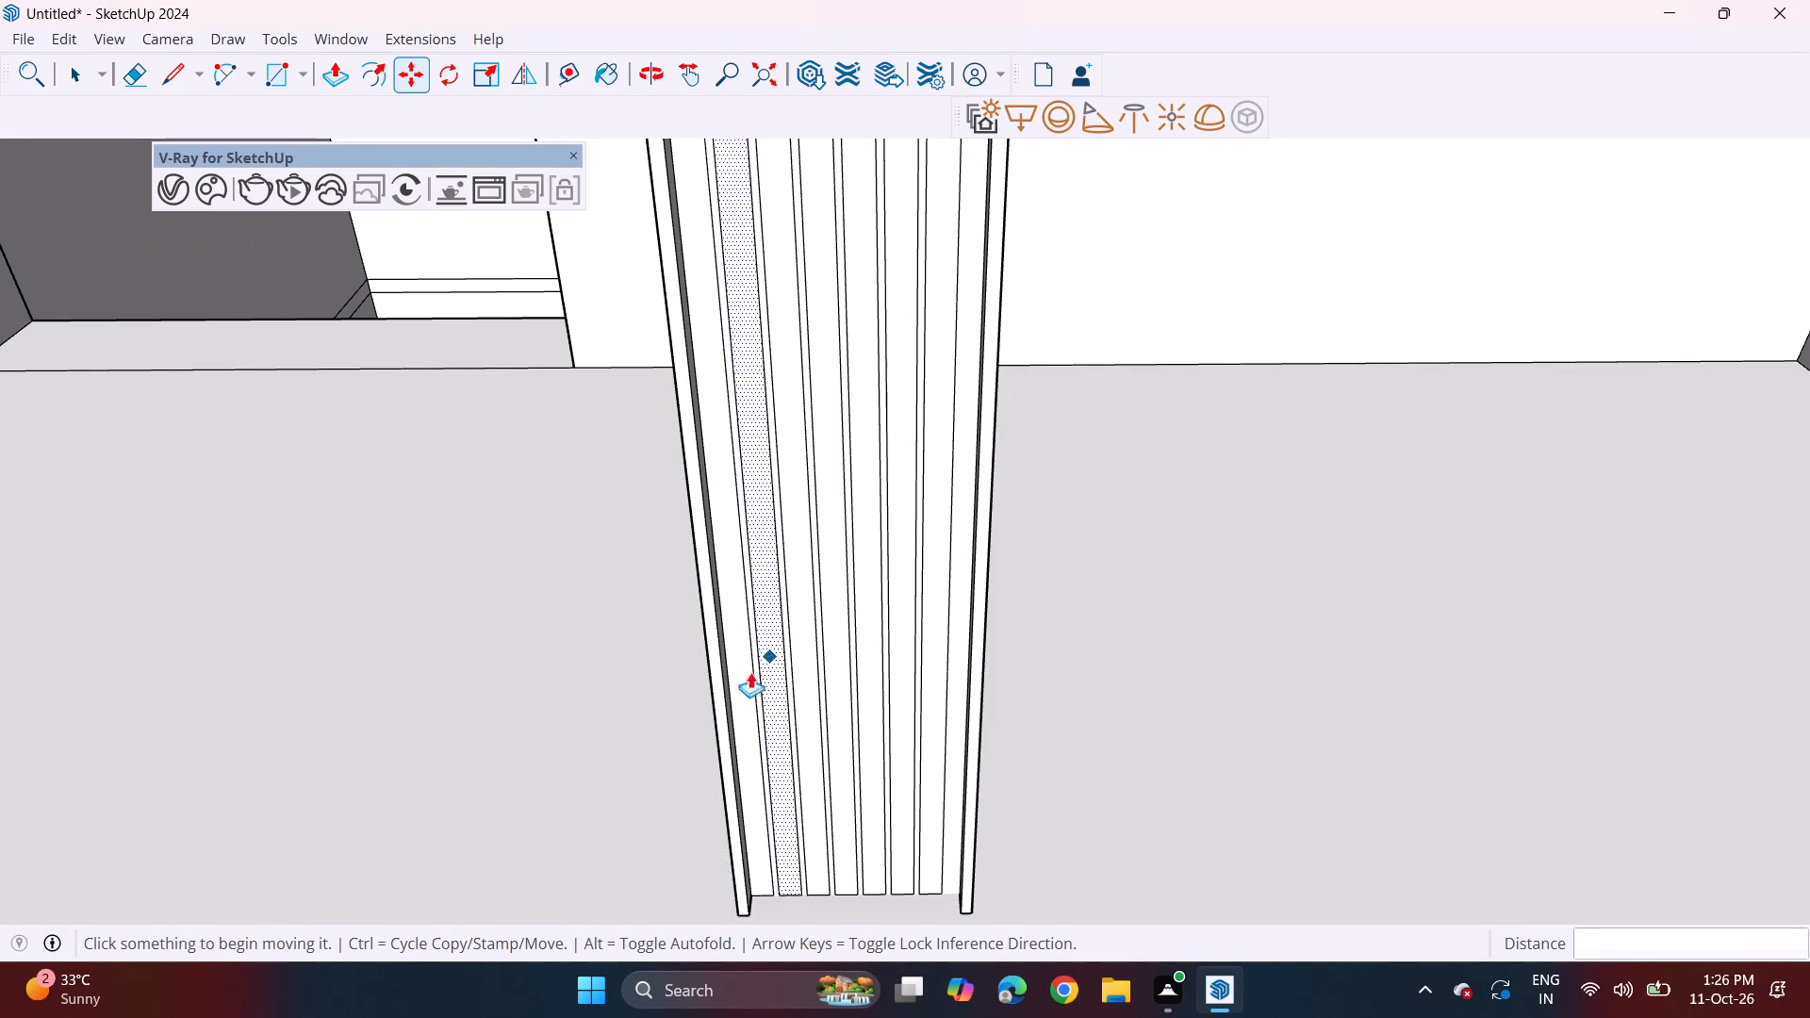
scroll(747, 696, up, 5)
click(744, 698)
click(741, 707)
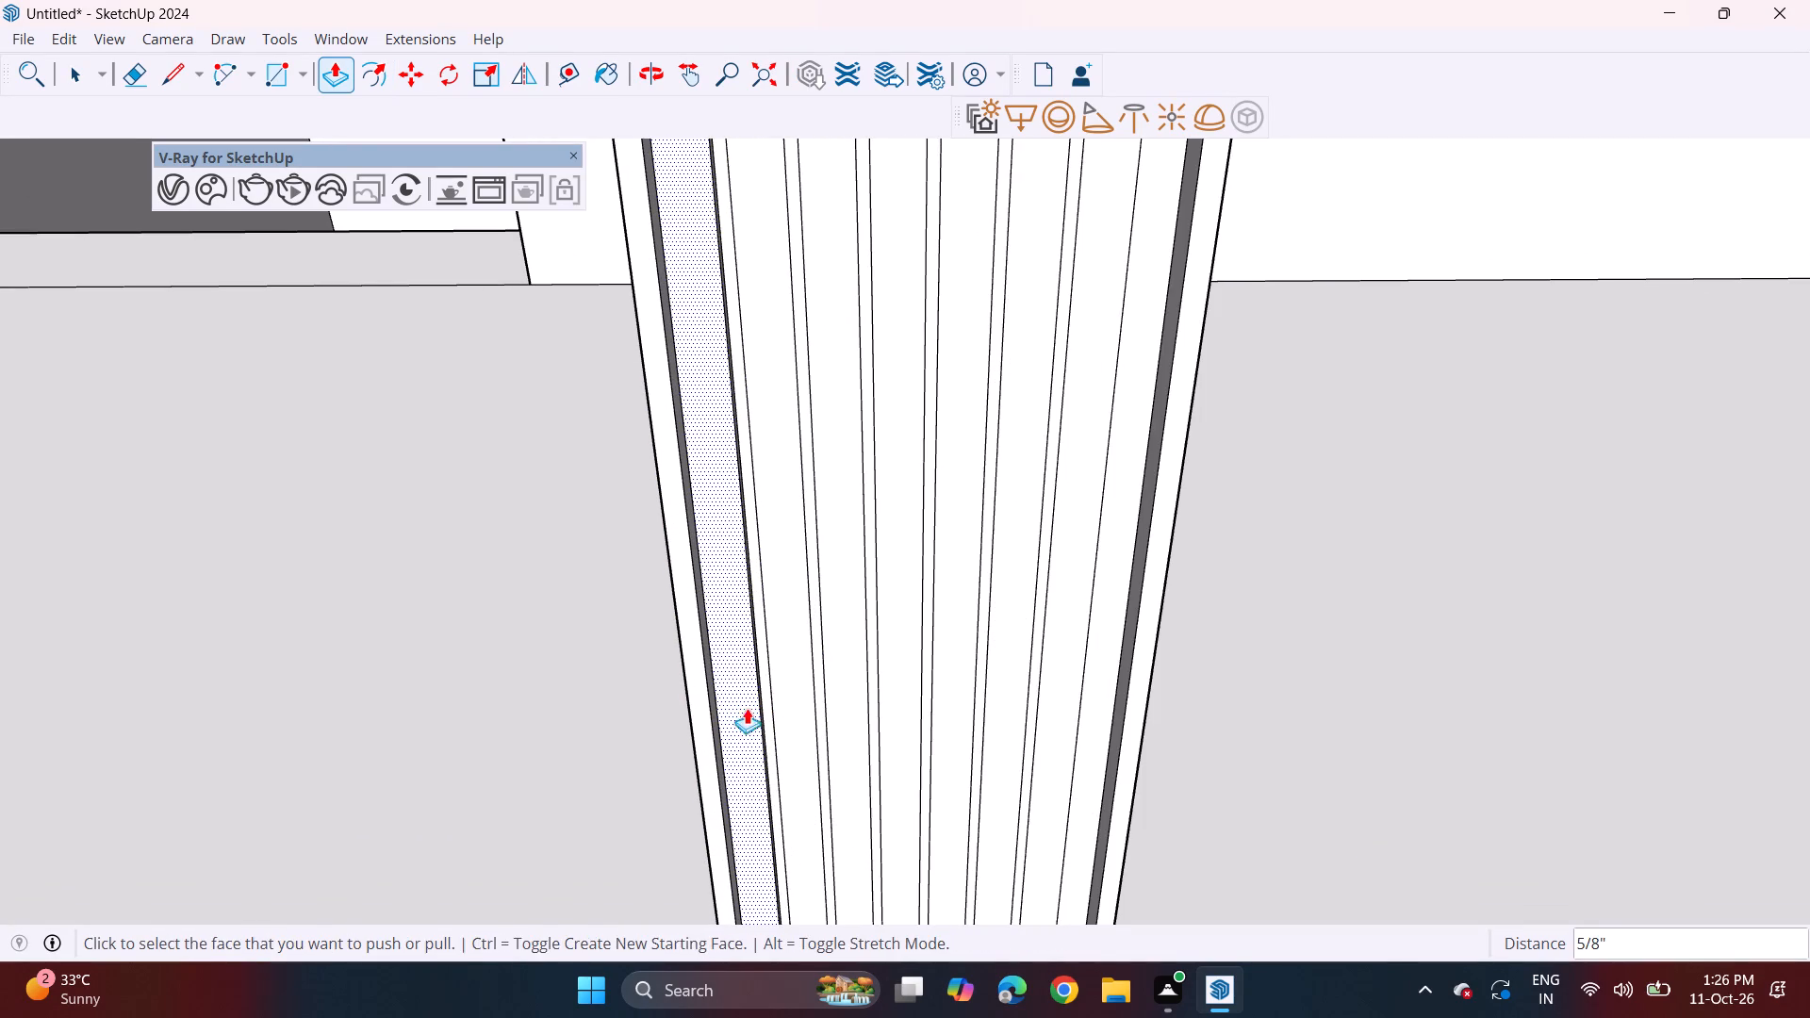
double_click(791, 698)
double_click(836, 698)
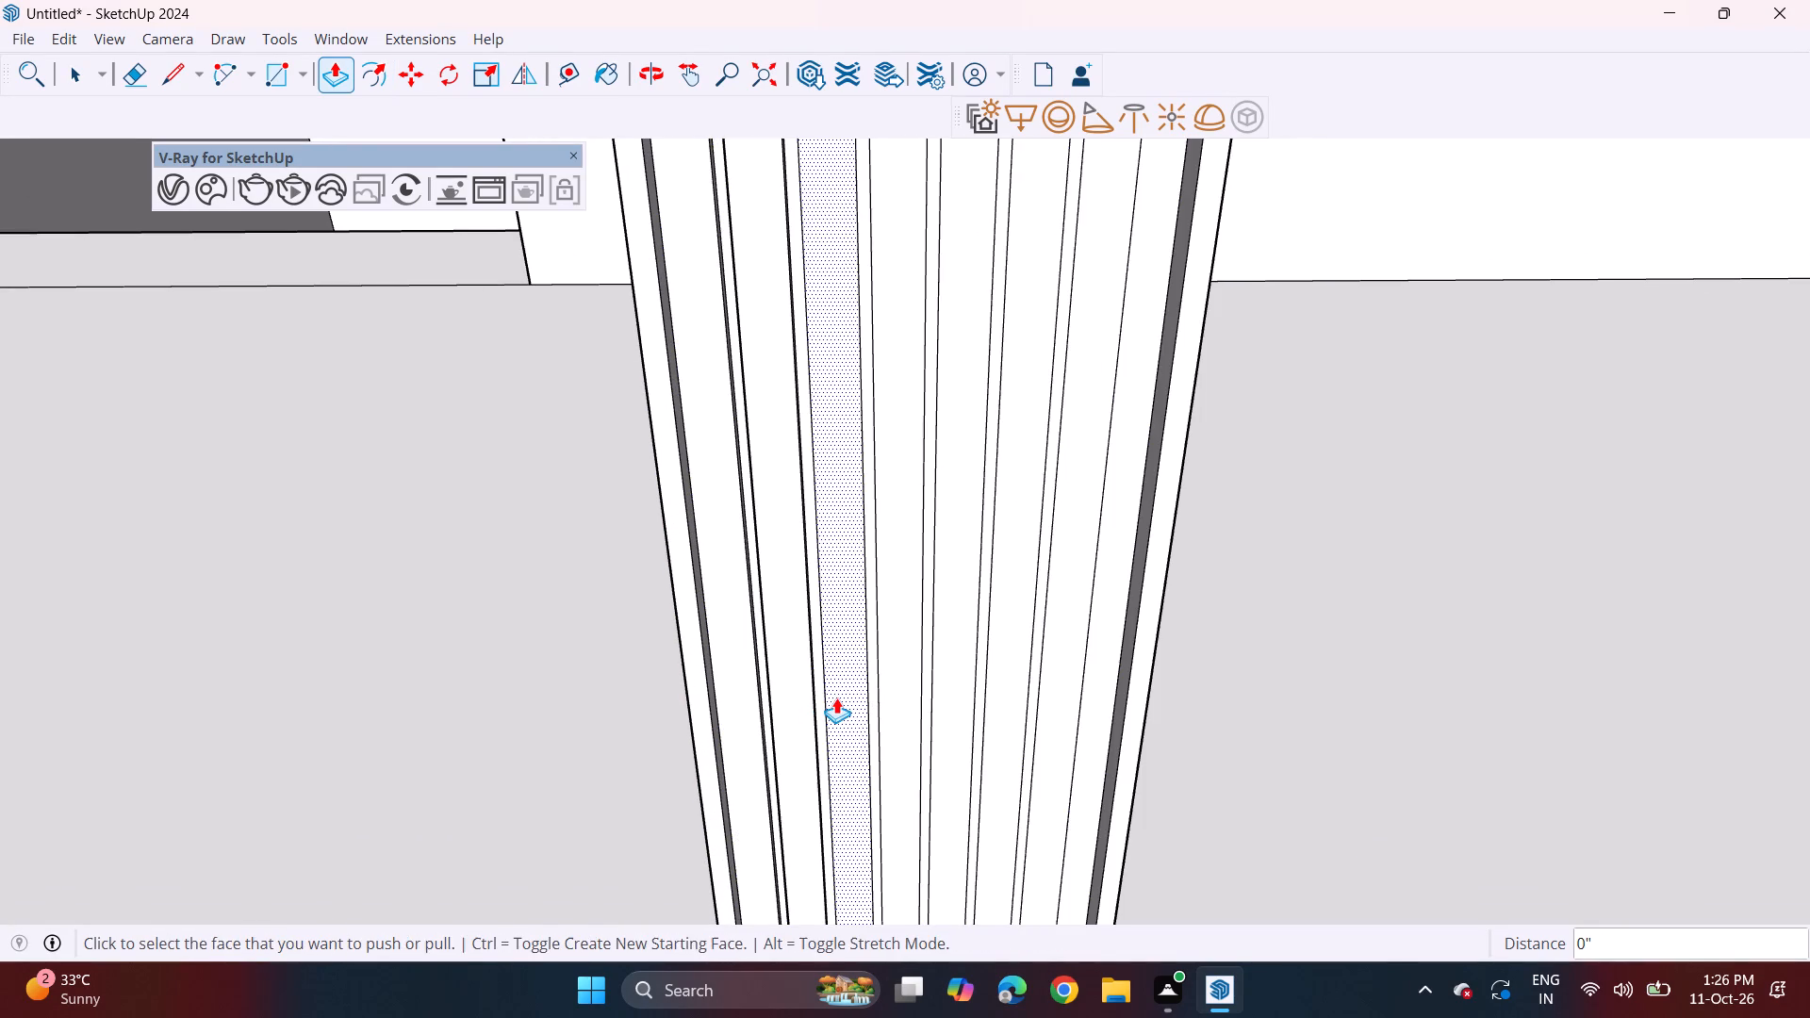
double_click(886, 704)
double_click(940, 701)
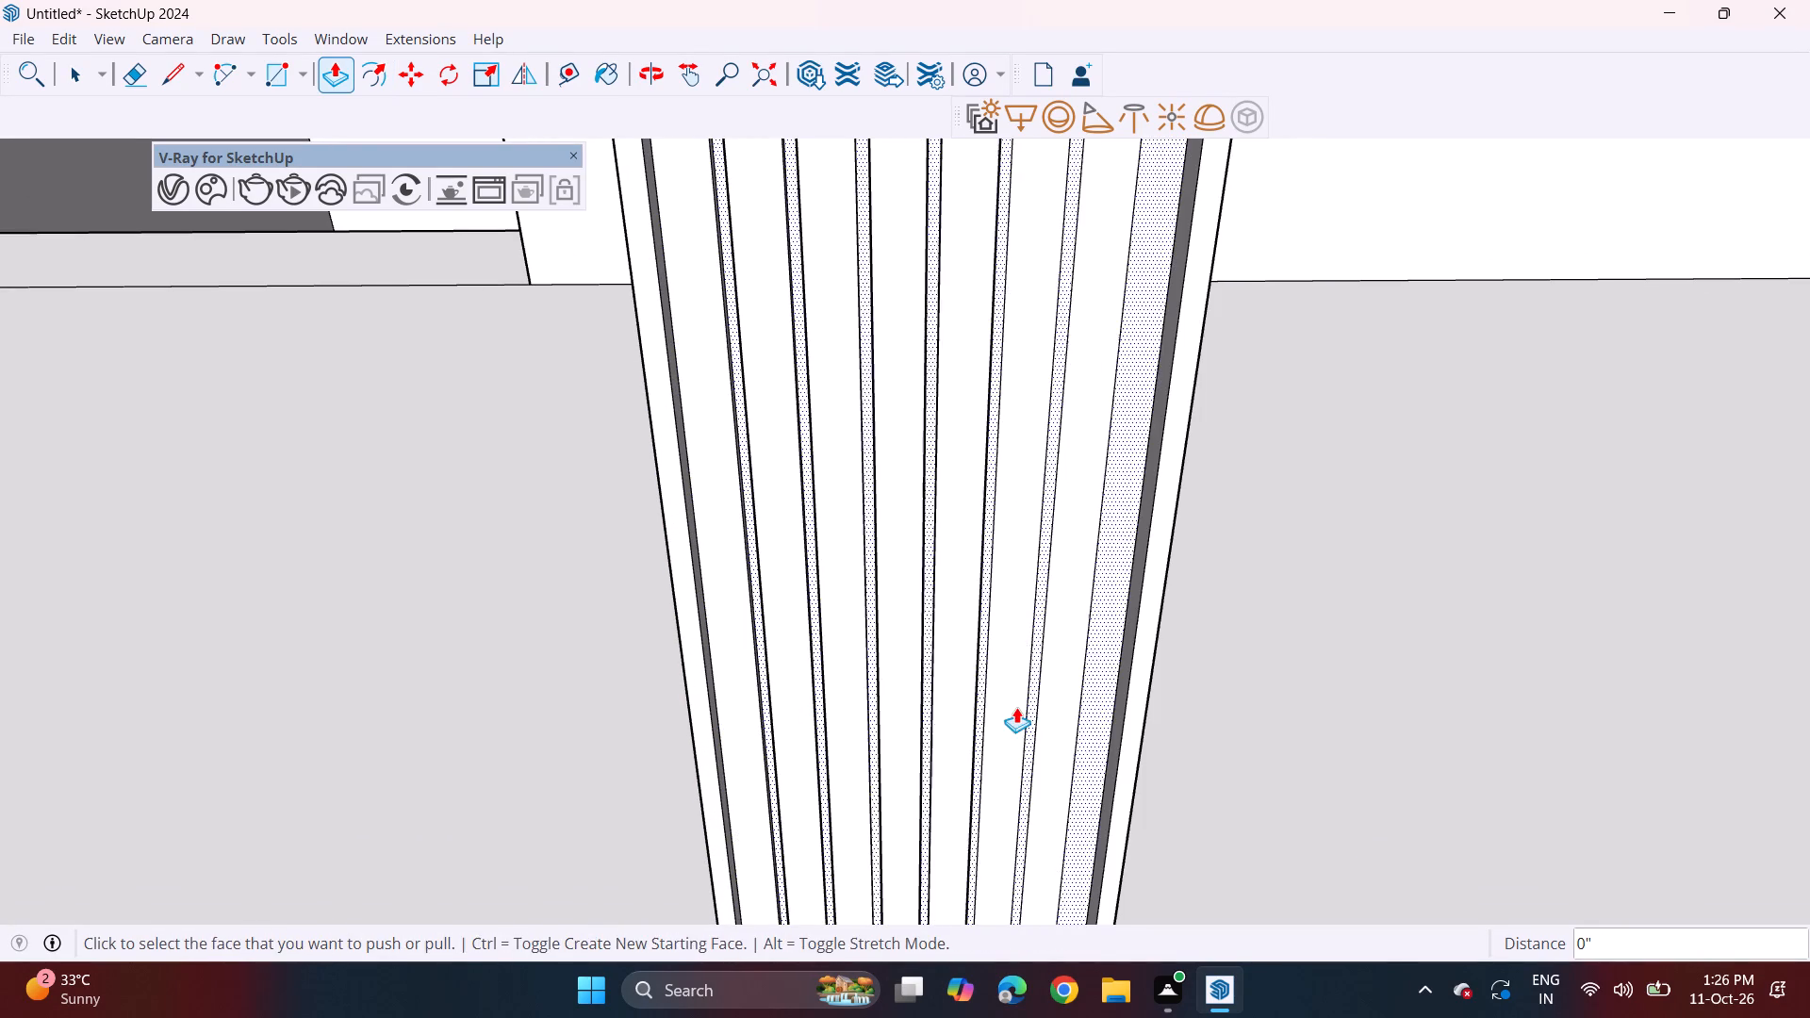
double_click(1019, 704)
double_click(1053, 696)
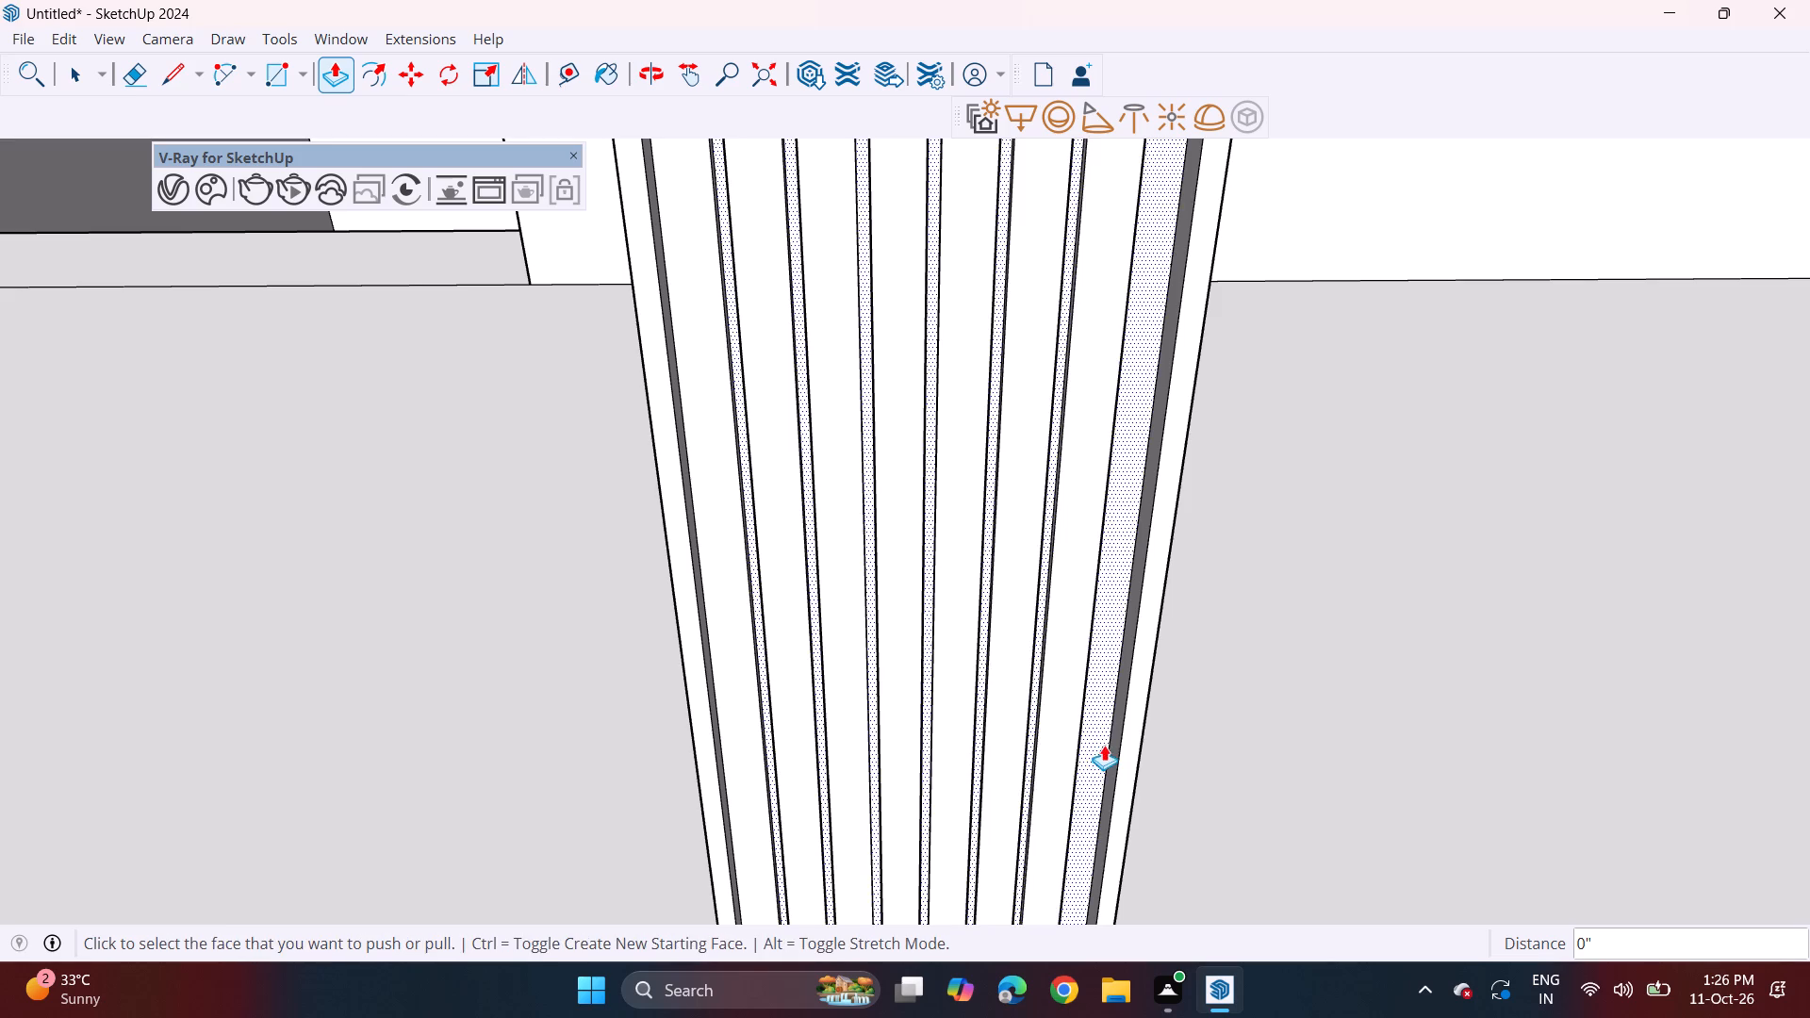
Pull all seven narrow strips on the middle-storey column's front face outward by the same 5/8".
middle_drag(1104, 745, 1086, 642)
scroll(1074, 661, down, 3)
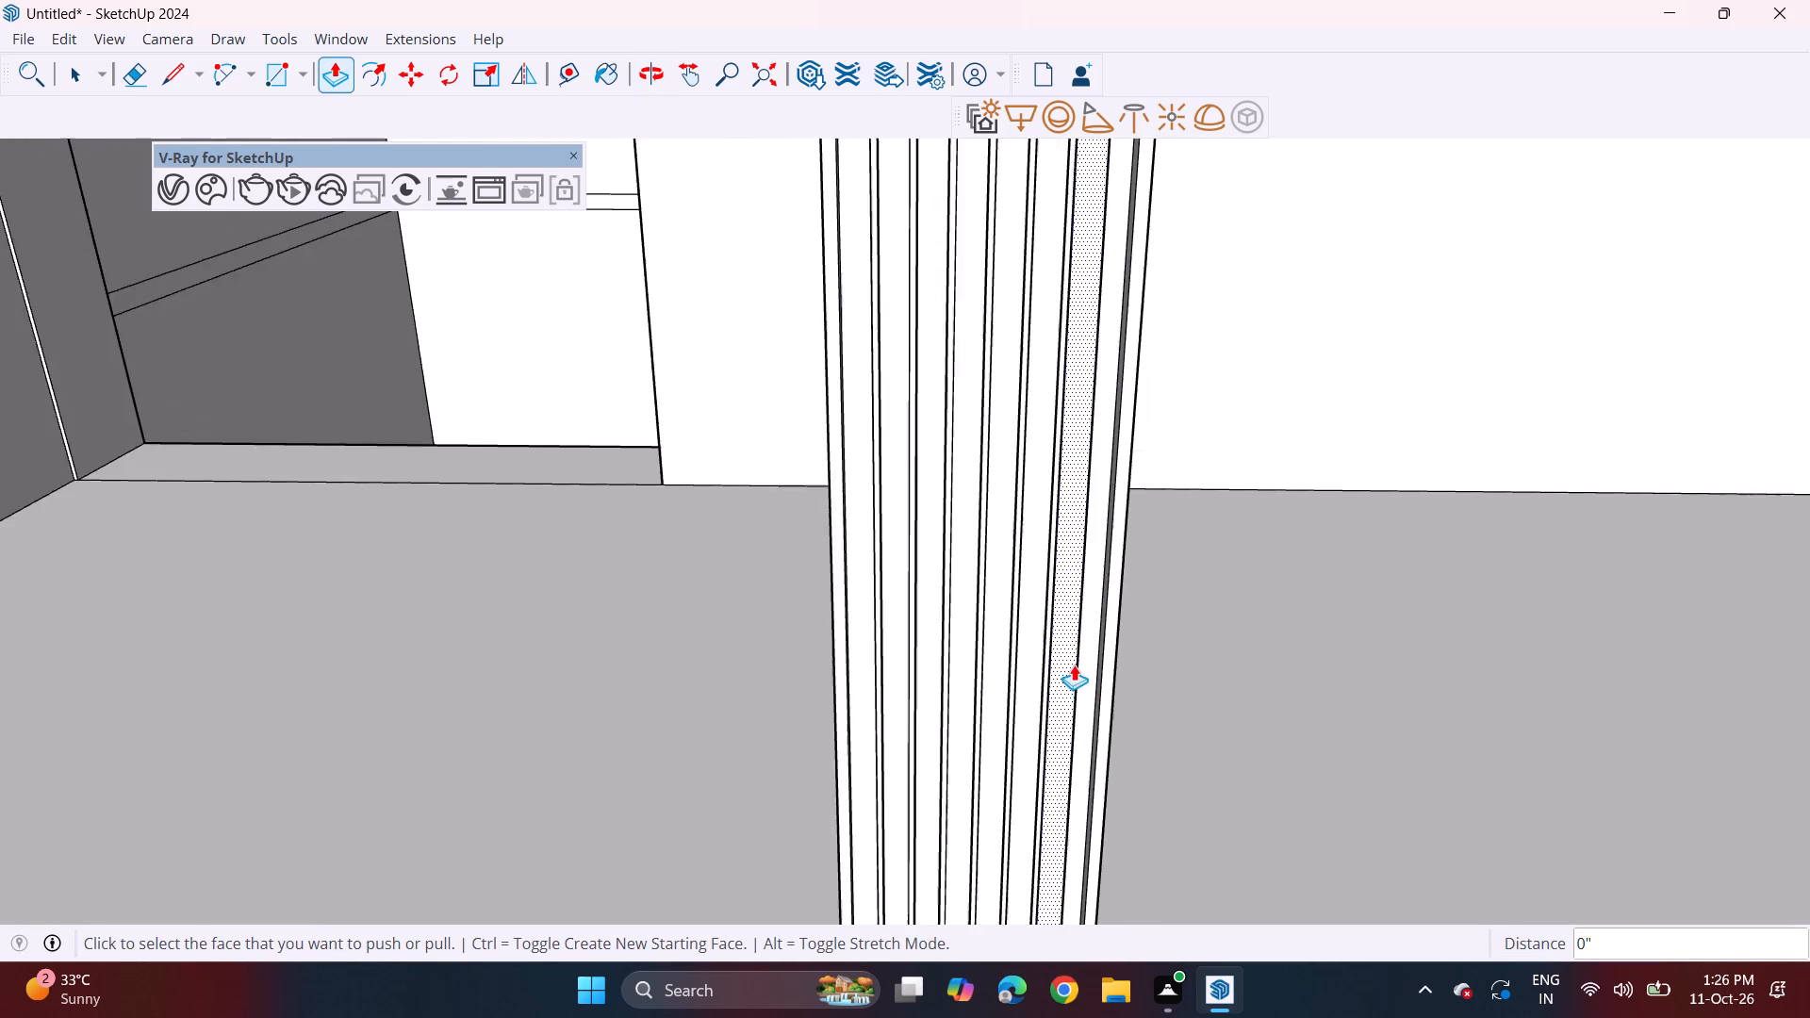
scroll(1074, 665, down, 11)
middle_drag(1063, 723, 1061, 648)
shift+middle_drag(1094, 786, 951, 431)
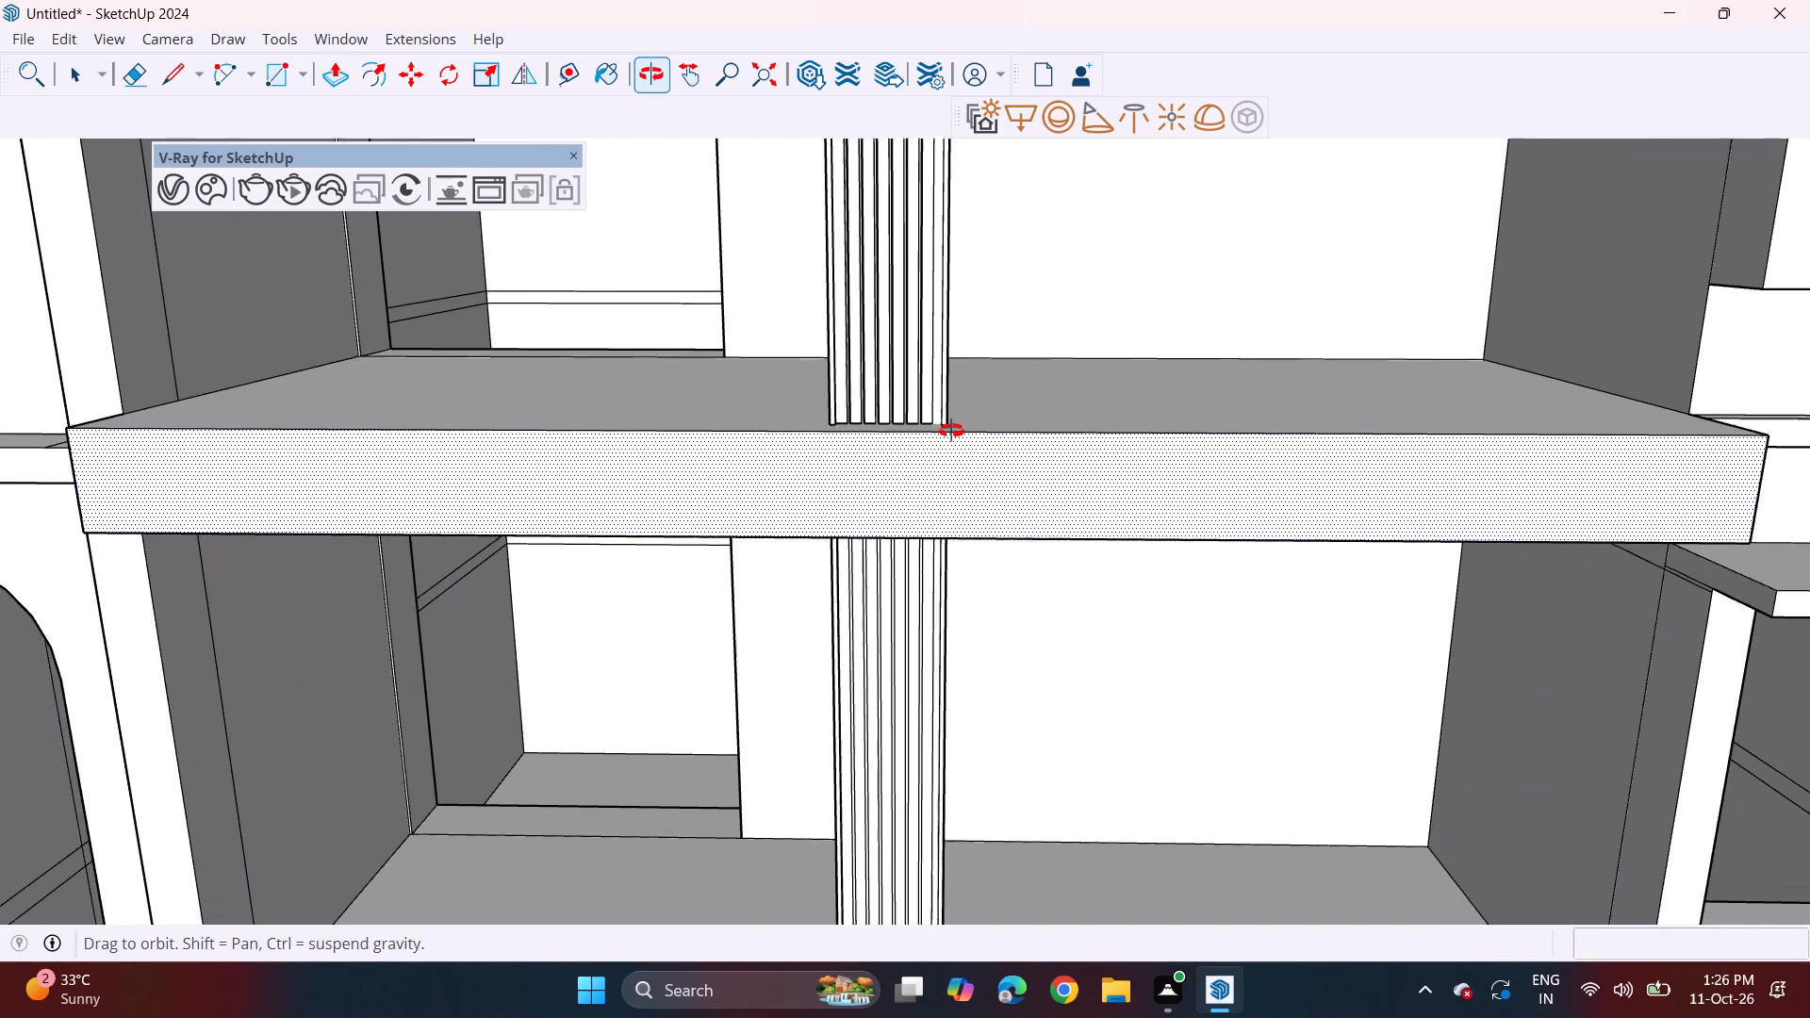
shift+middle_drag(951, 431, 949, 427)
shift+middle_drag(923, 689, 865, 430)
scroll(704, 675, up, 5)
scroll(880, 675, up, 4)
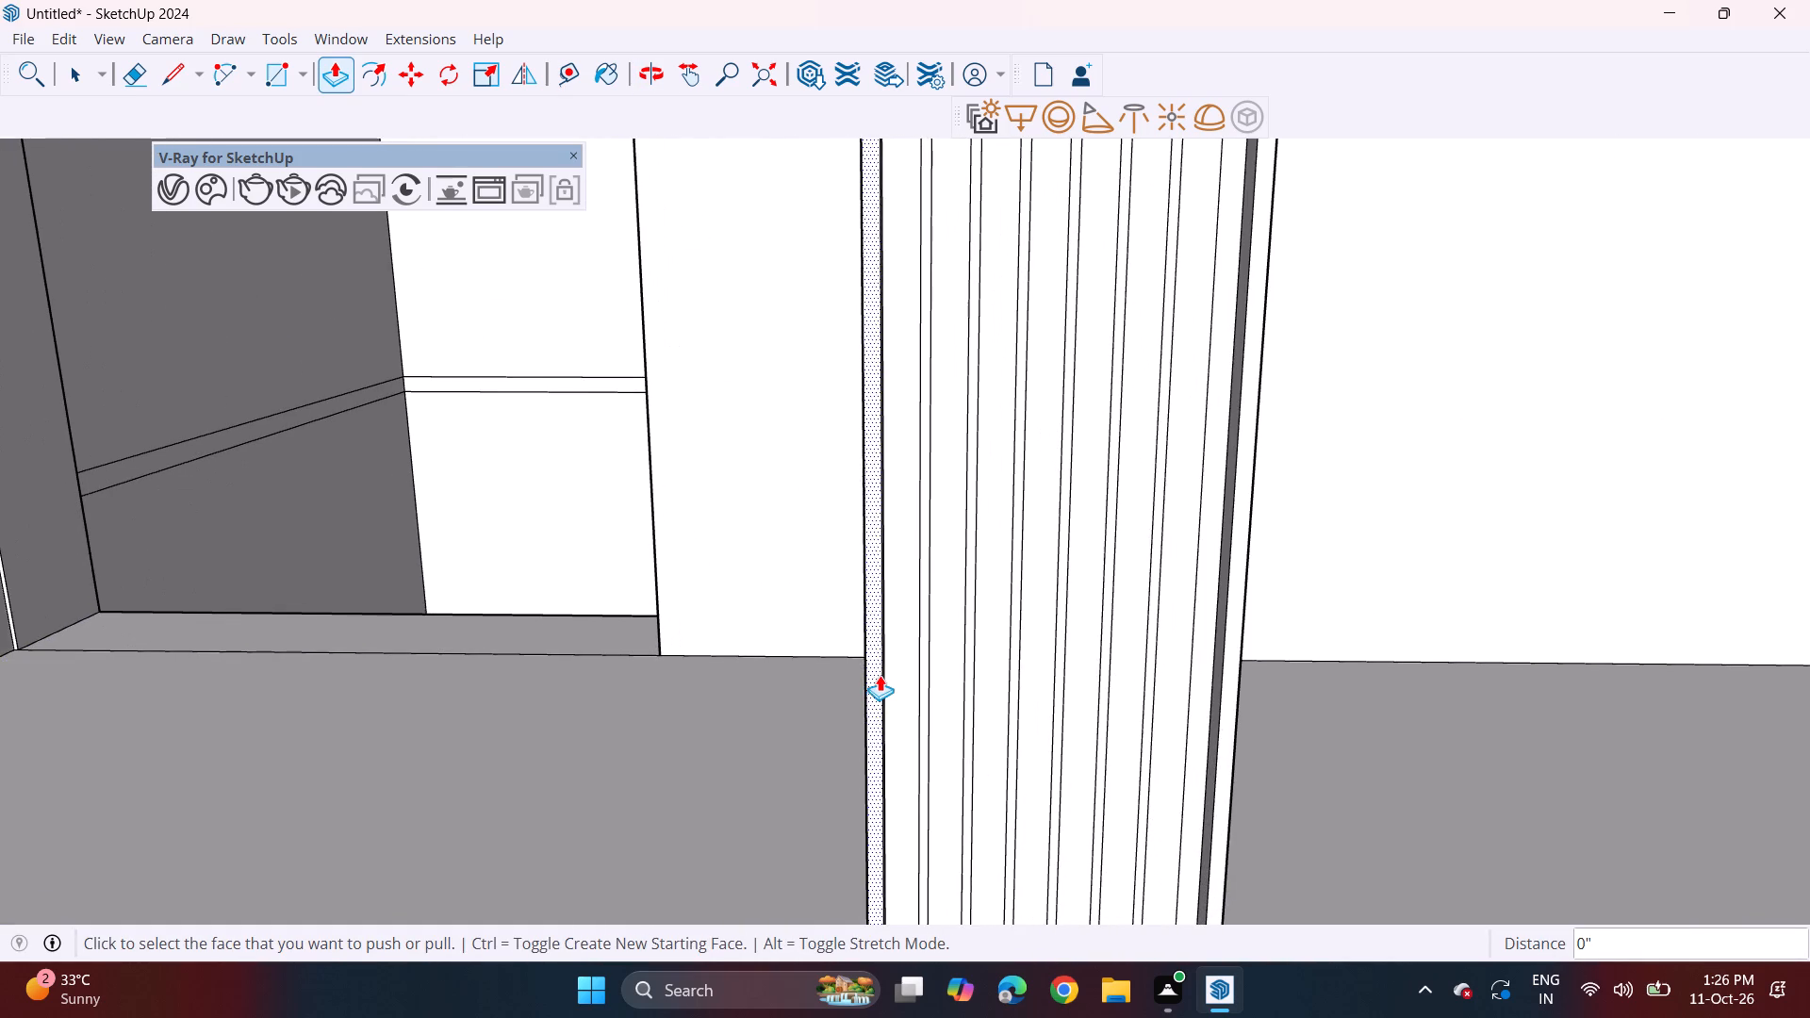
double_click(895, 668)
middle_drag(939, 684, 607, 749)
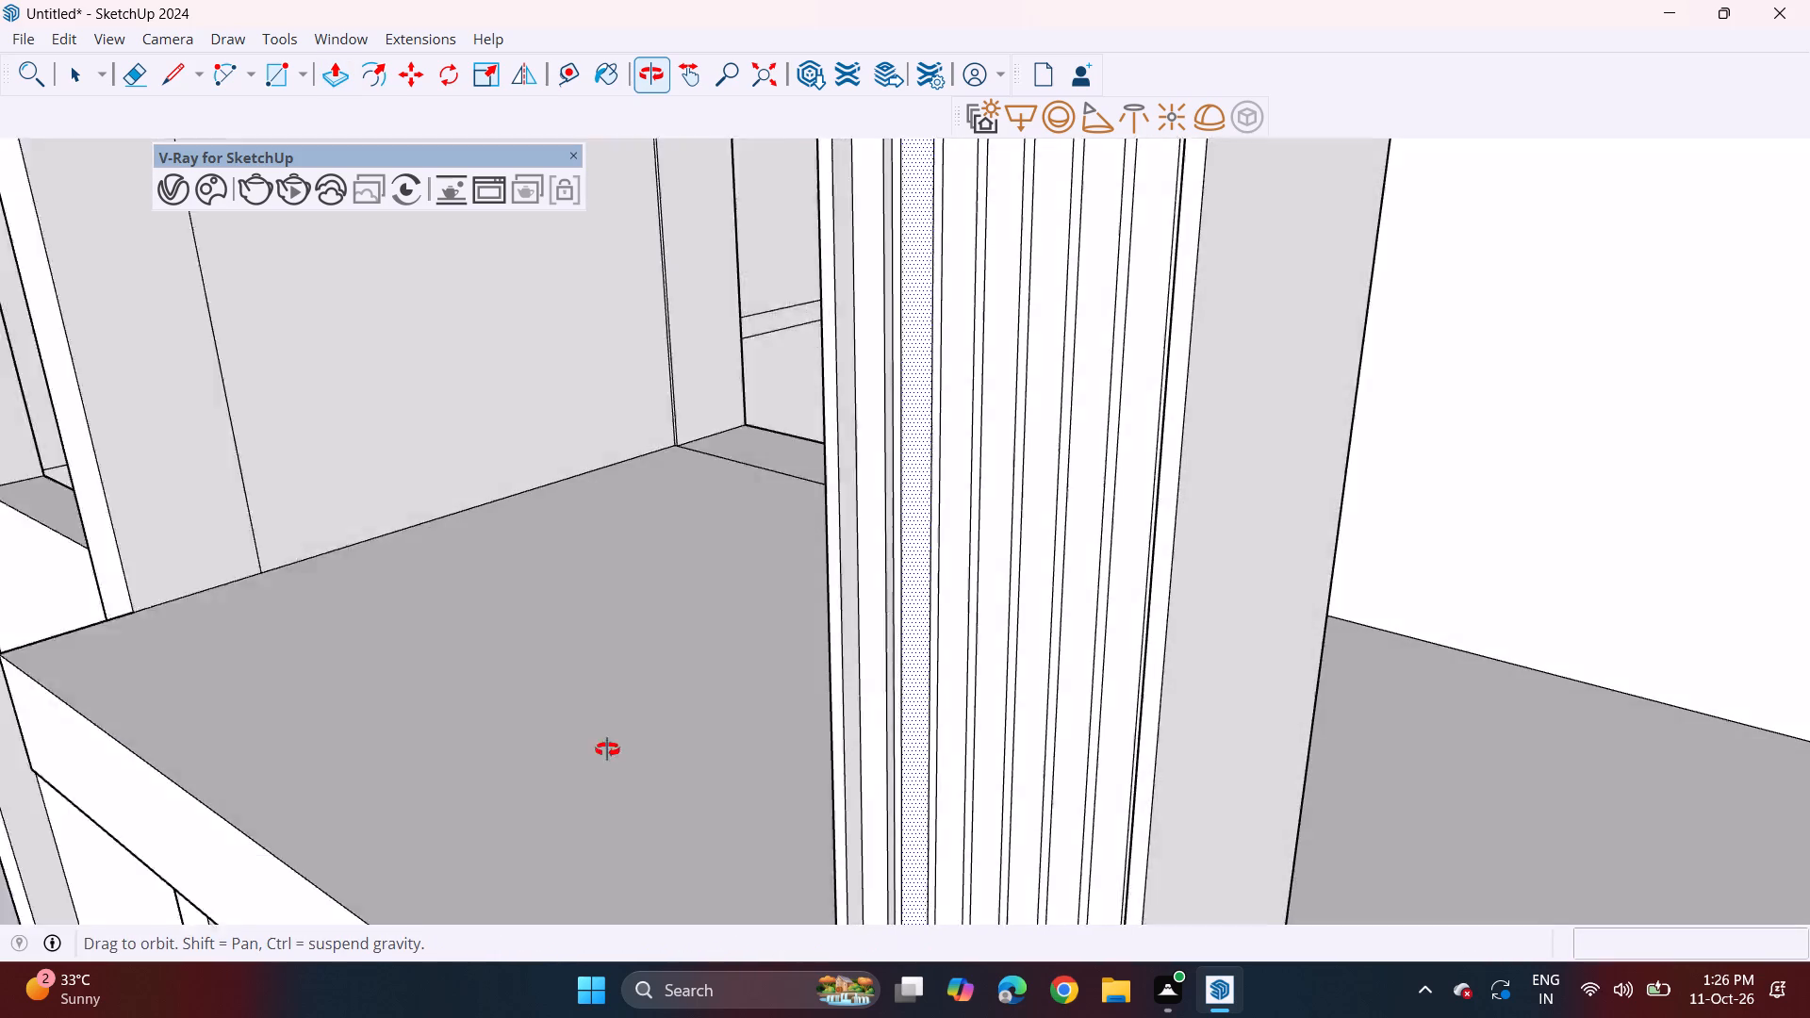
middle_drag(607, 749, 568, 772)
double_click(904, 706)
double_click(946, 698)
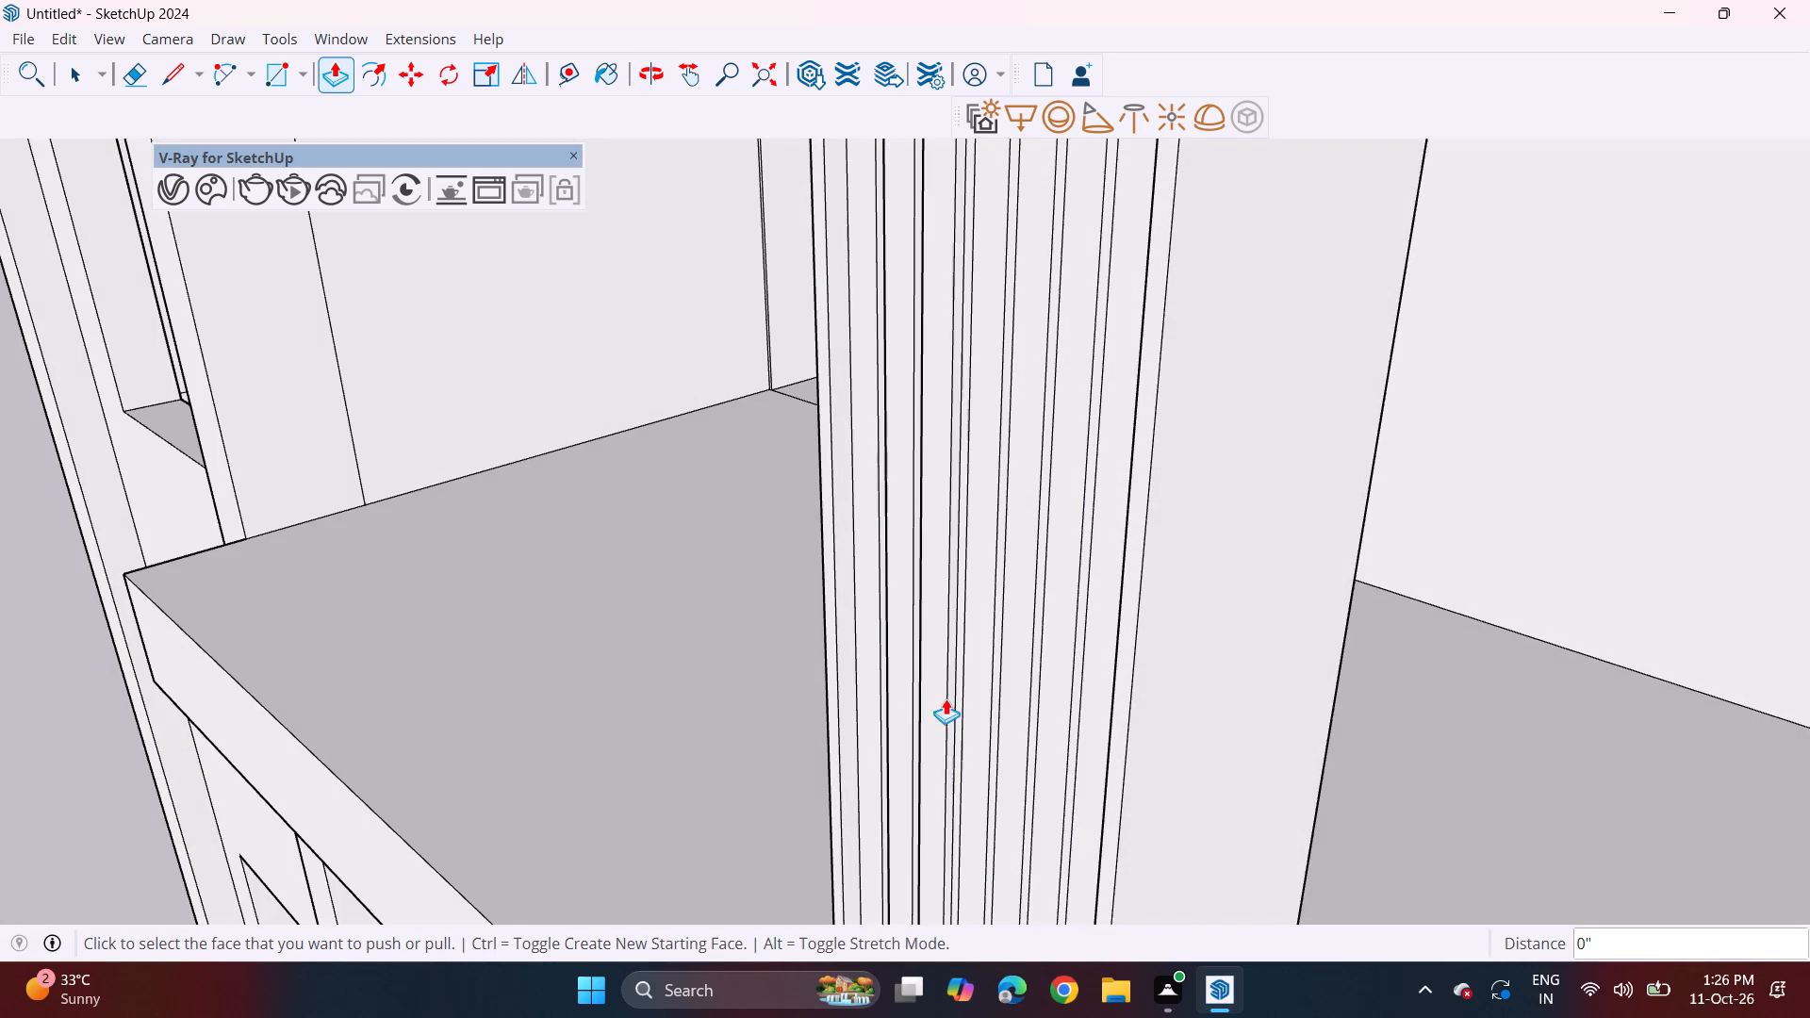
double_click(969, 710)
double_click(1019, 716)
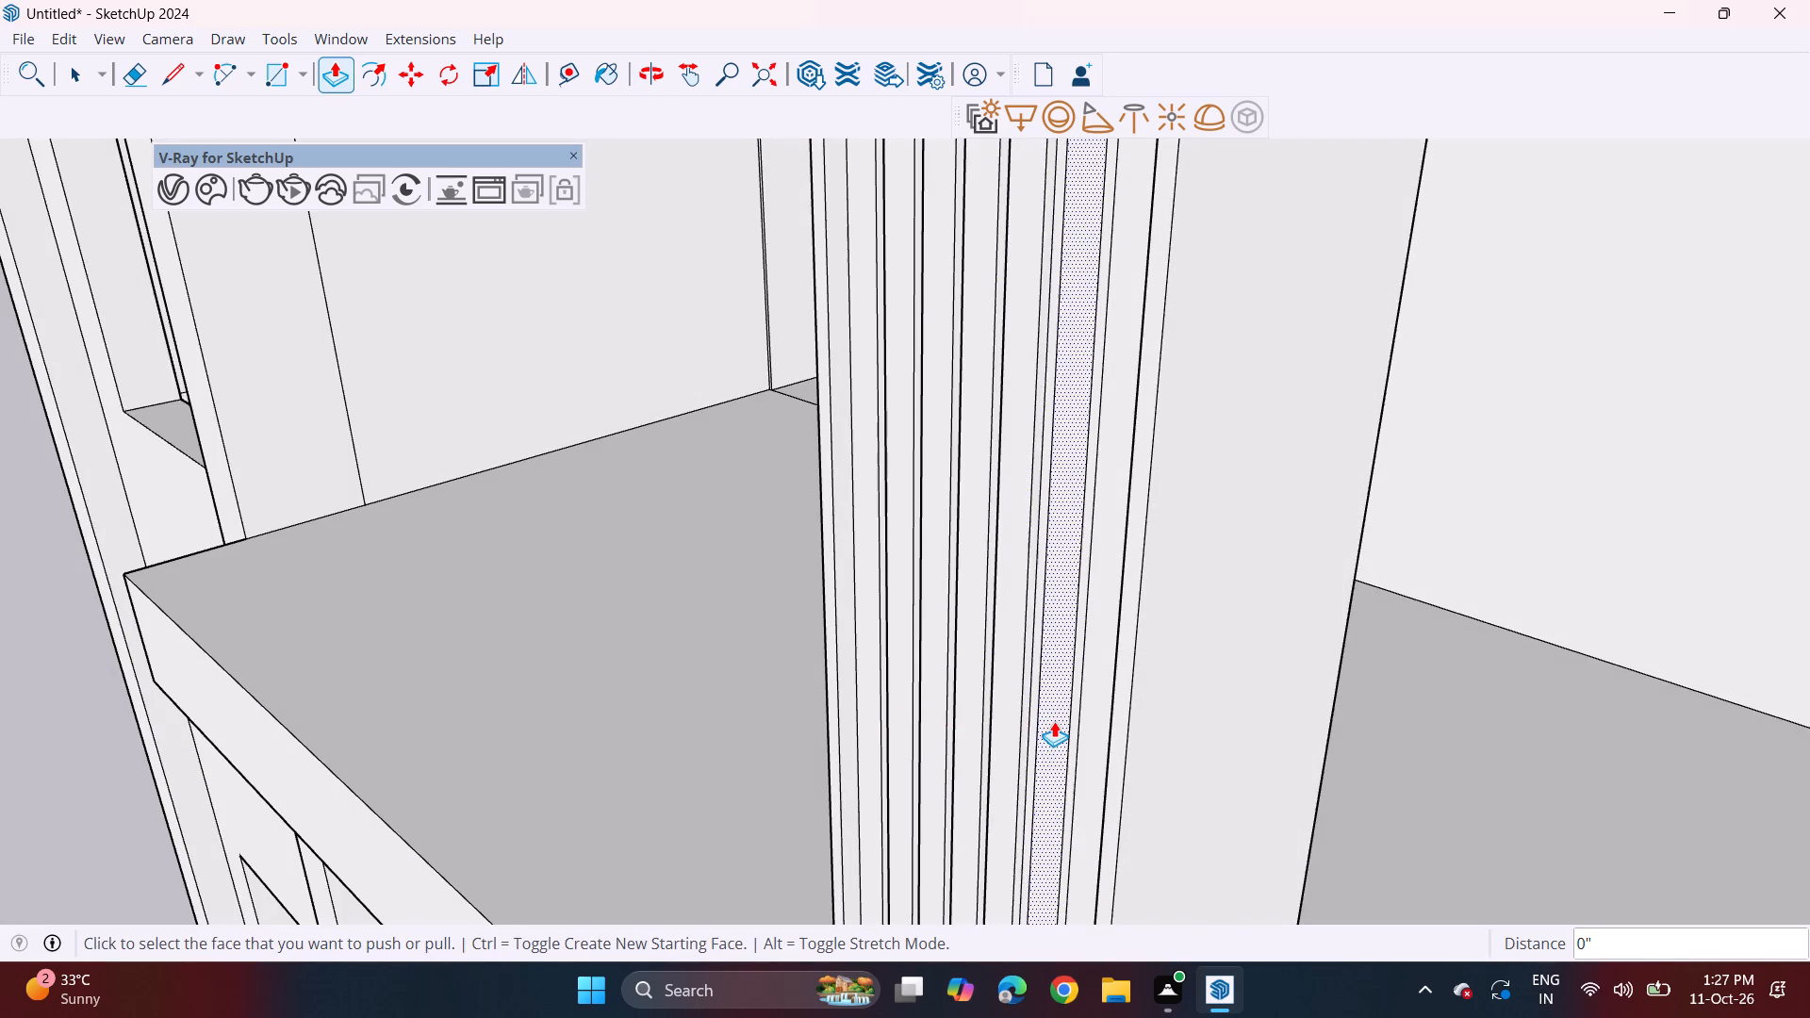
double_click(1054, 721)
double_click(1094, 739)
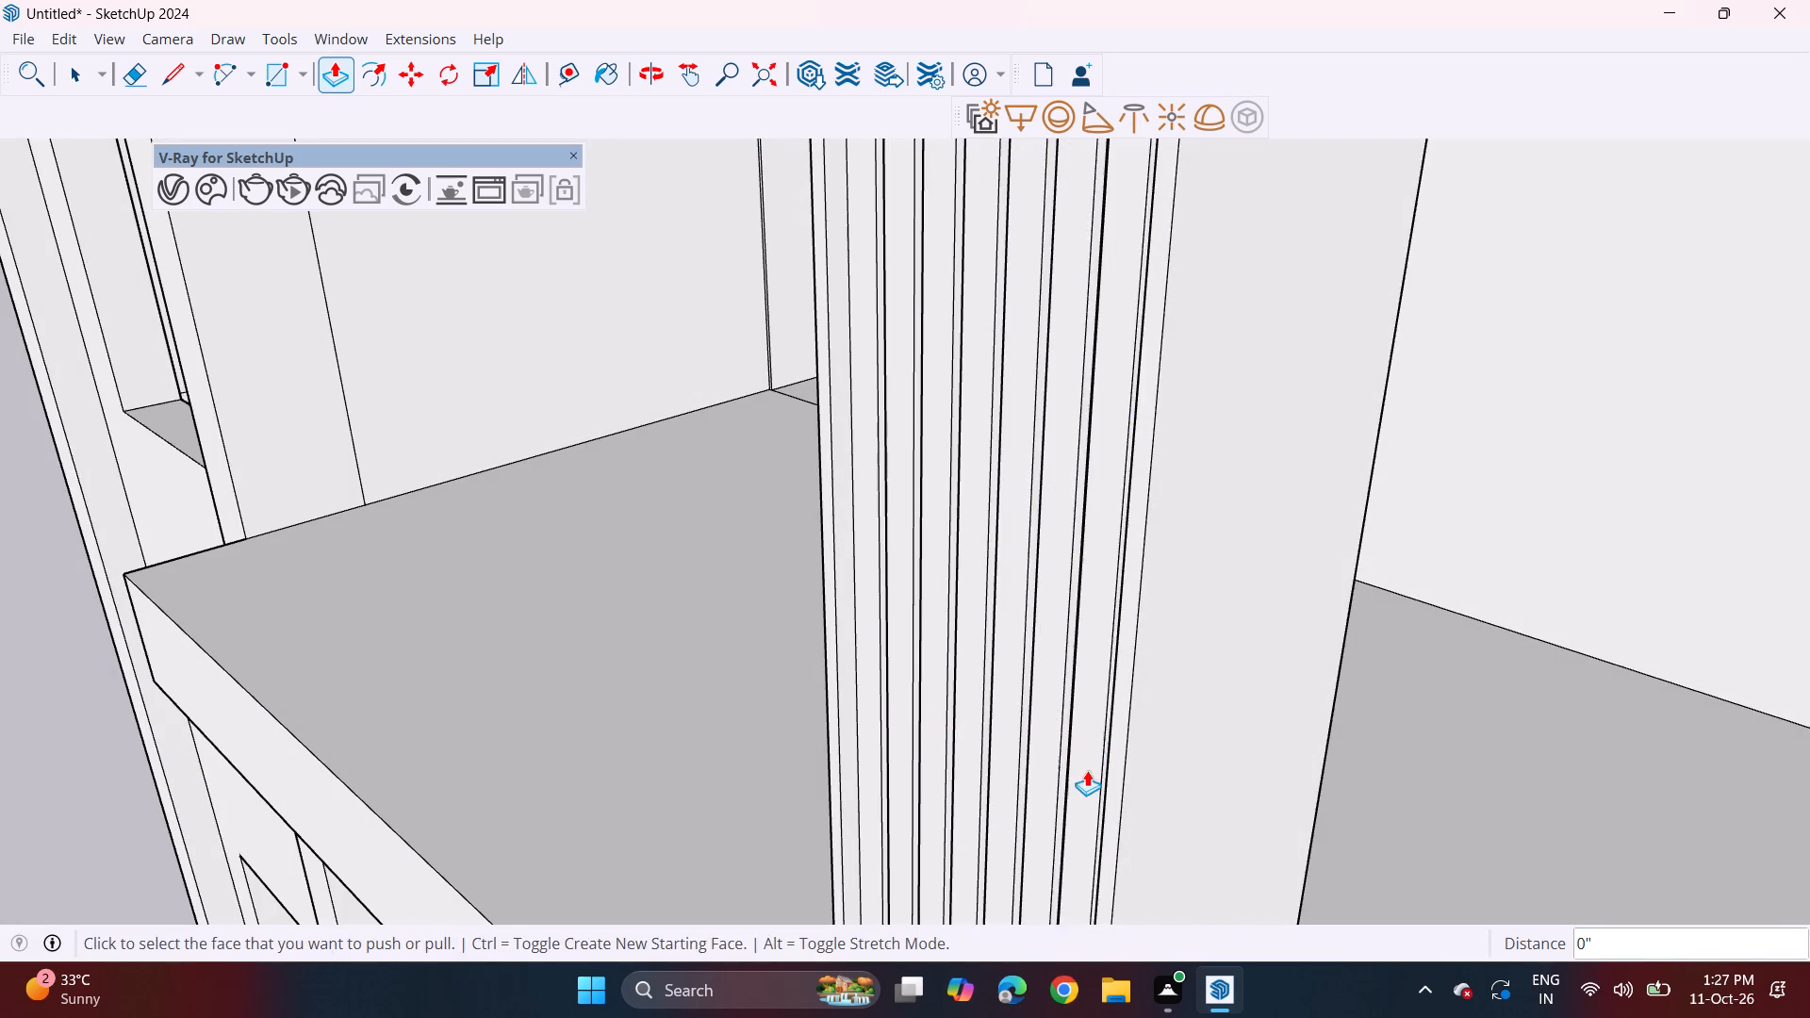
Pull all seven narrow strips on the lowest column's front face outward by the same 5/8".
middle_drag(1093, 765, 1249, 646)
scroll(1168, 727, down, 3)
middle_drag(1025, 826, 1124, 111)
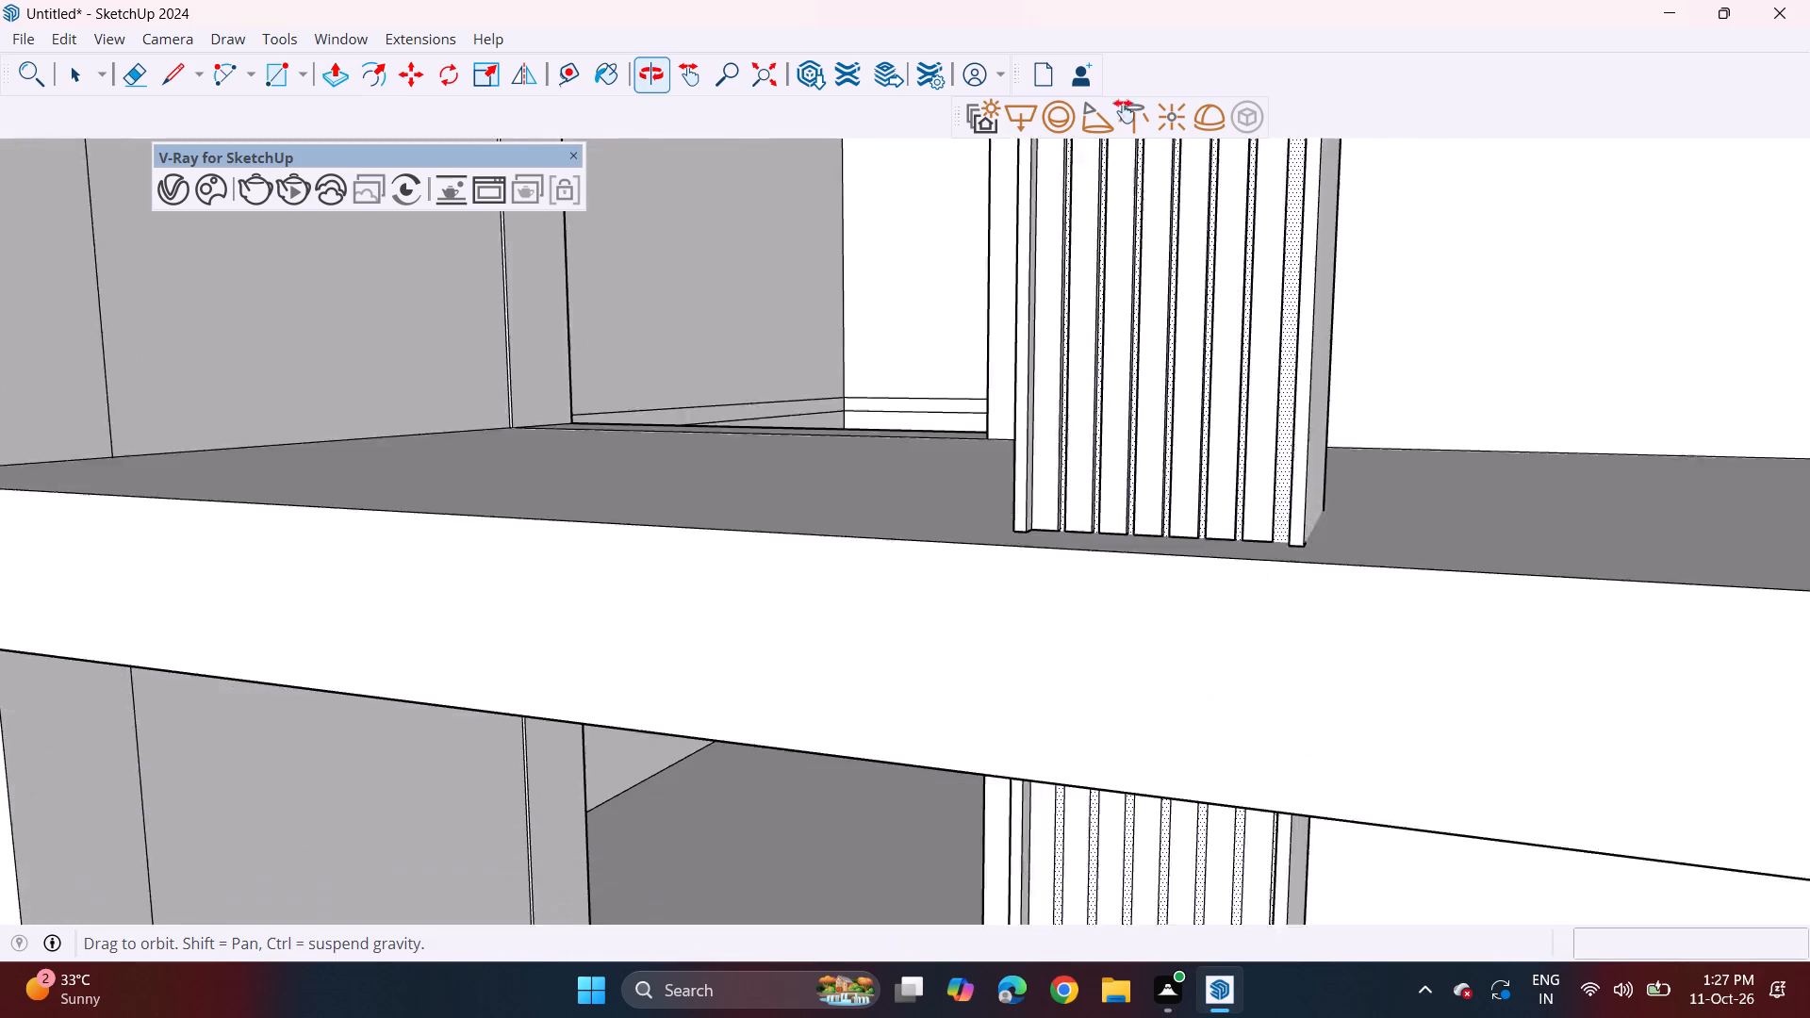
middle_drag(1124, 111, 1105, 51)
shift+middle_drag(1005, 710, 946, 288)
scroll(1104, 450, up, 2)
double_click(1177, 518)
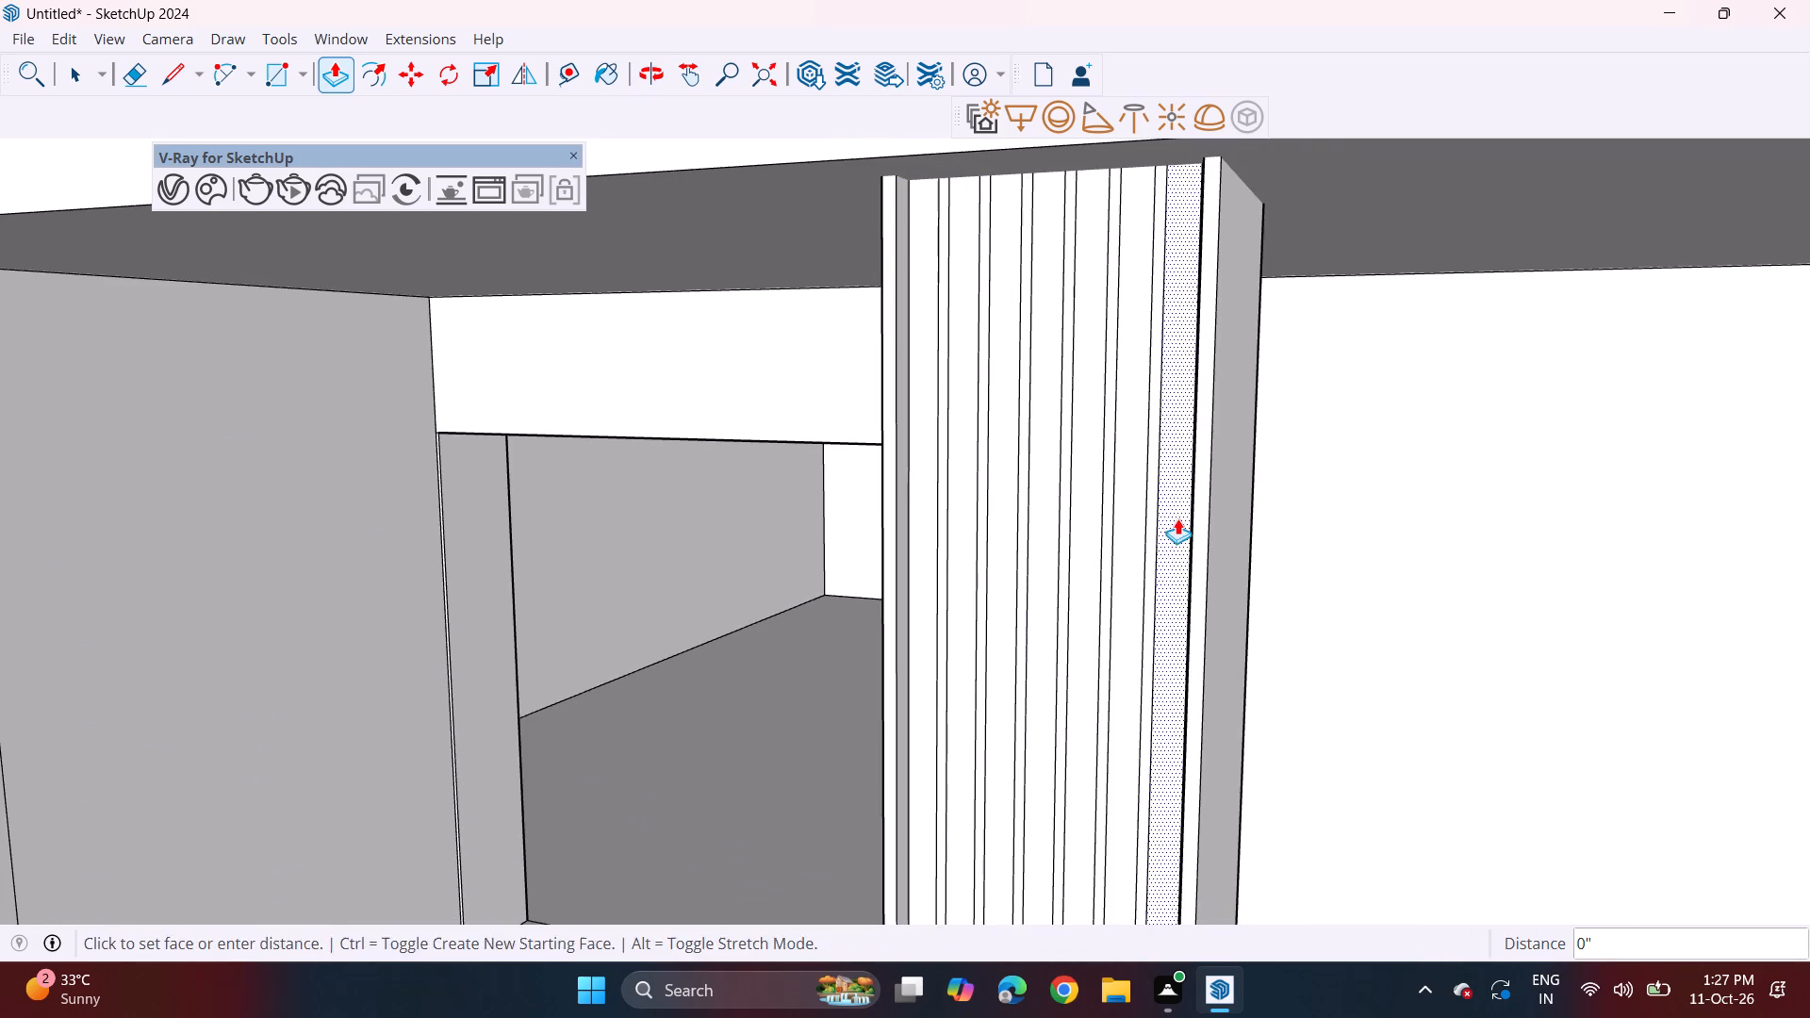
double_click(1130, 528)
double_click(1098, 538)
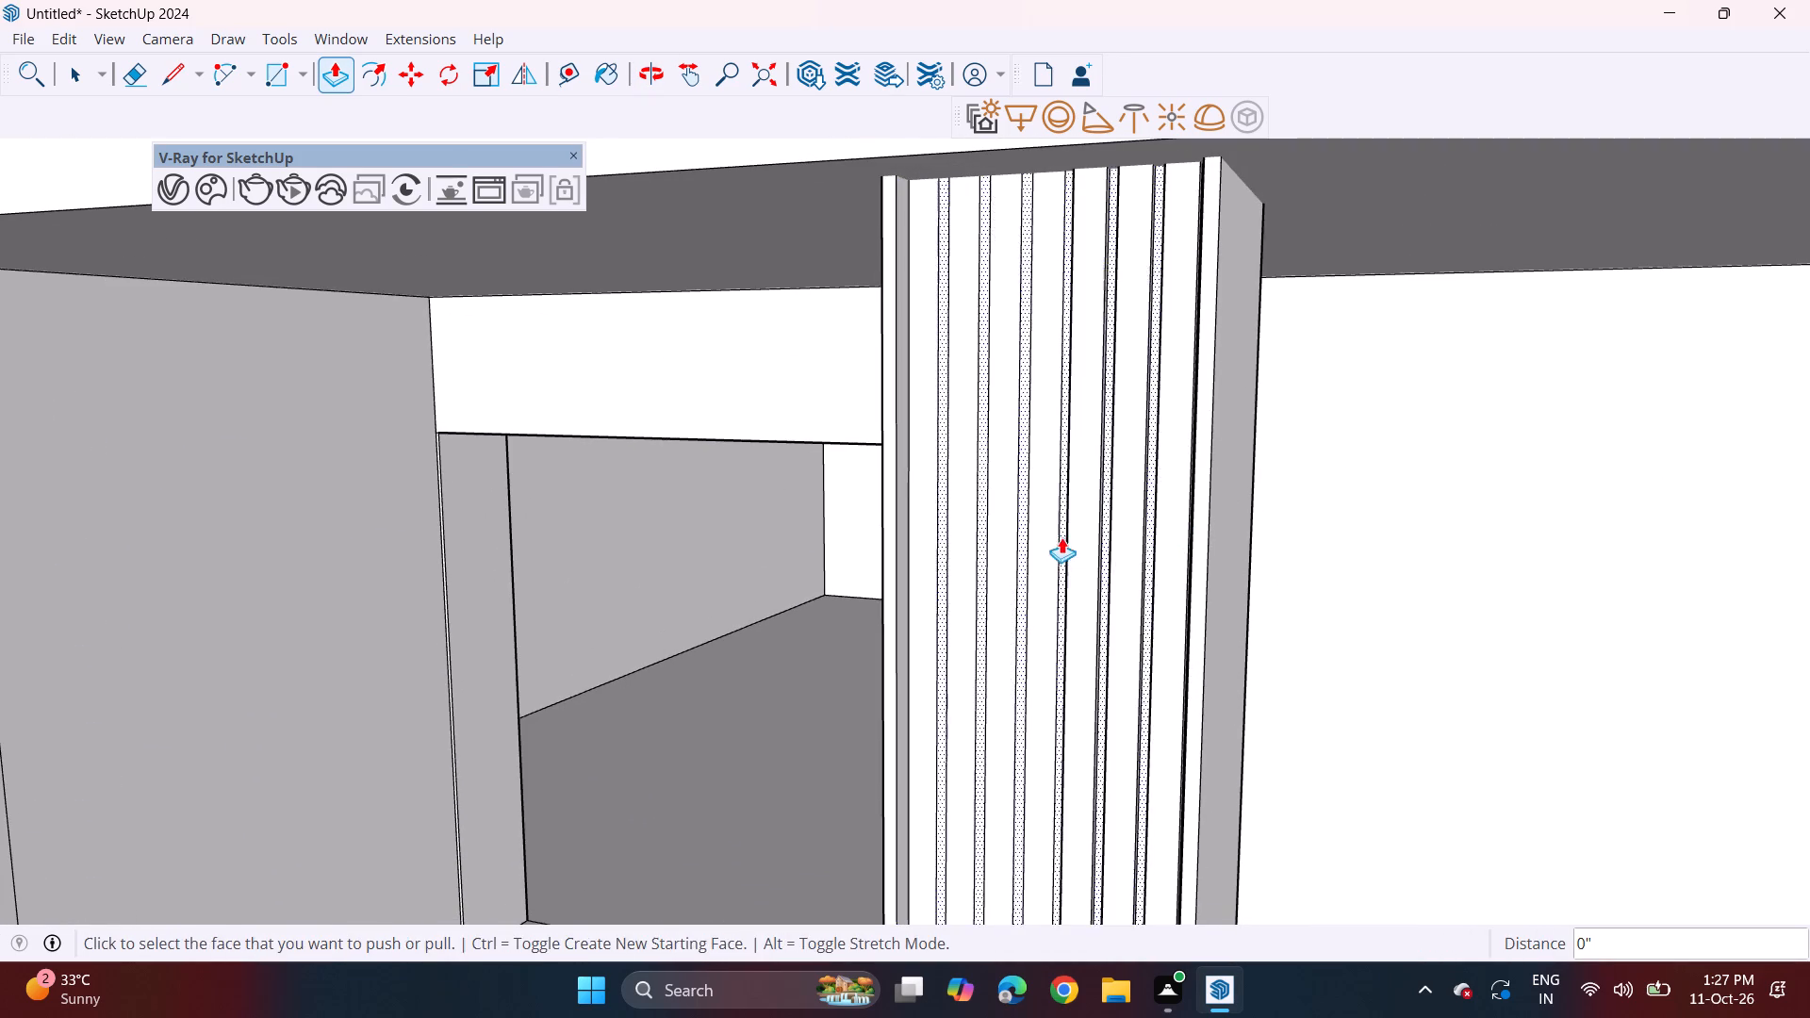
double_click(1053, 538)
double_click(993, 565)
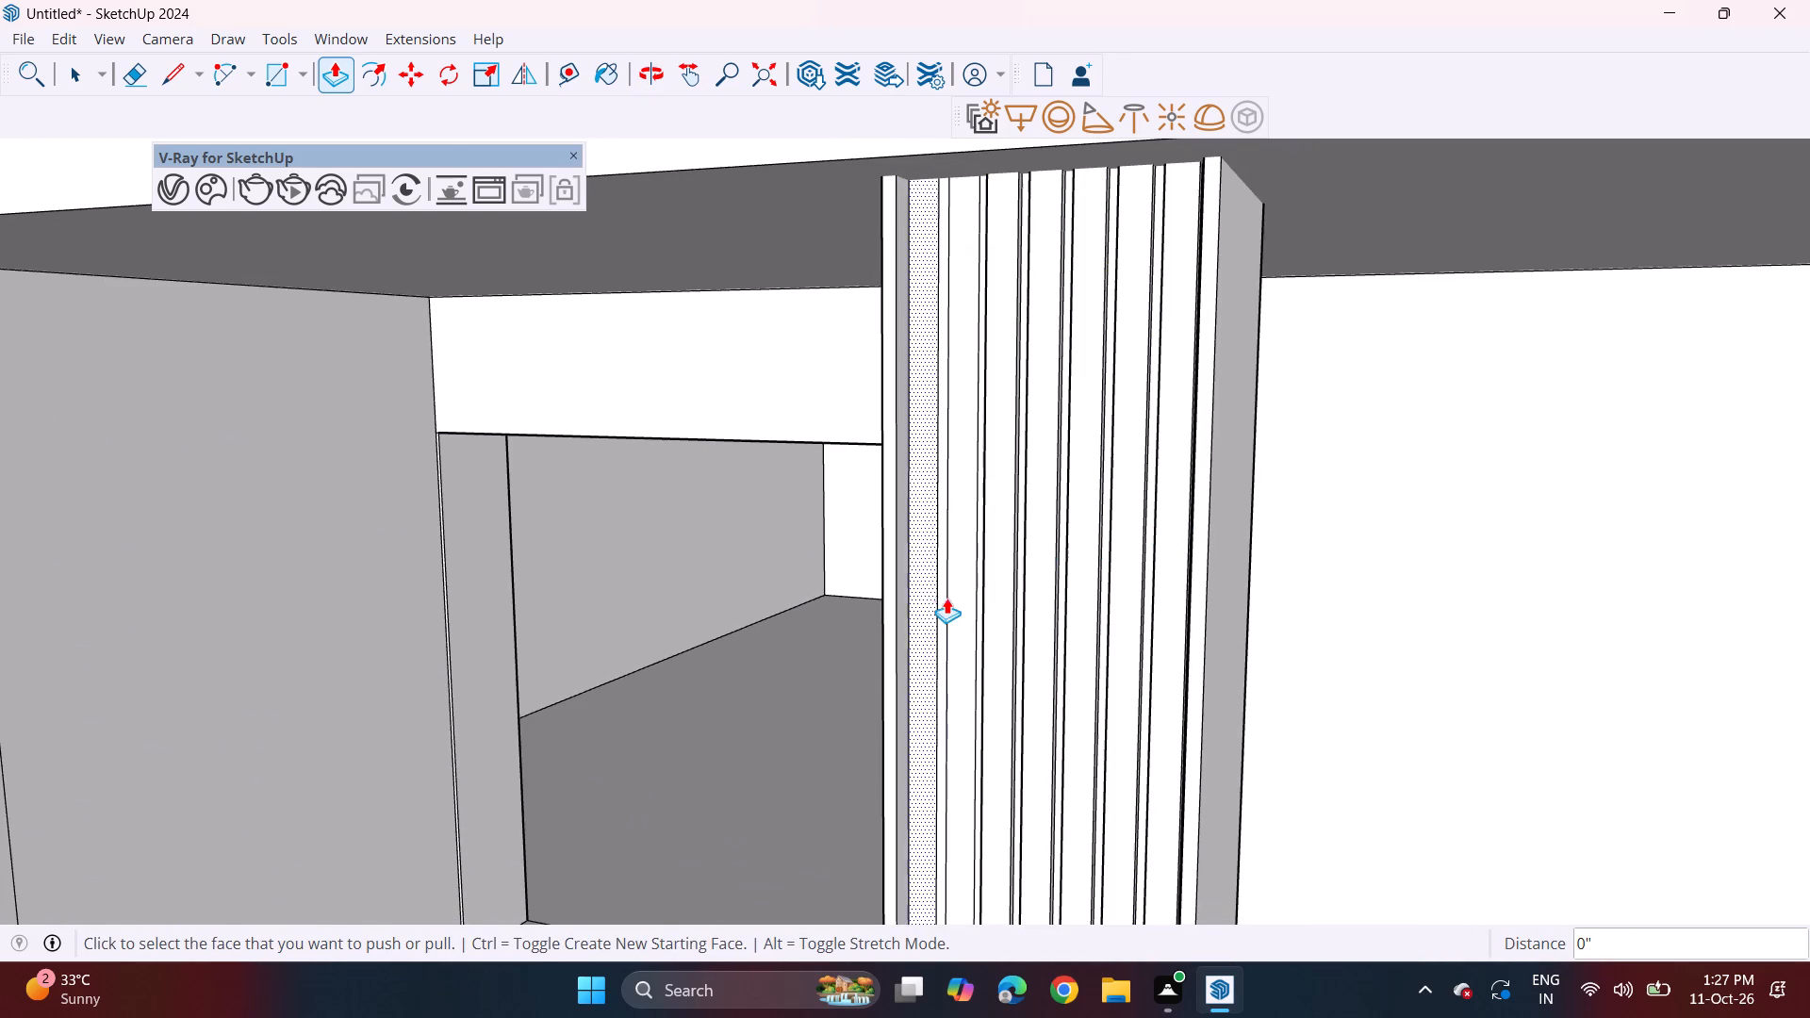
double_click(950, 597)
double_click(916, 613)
Examine the strip pattern on the central columns against the whole front elevation and up close.
middle_drag(947, 623, 1086, 609)
scroll(1087, 617, down, 20)
scroll(1087, 617, down, 1)
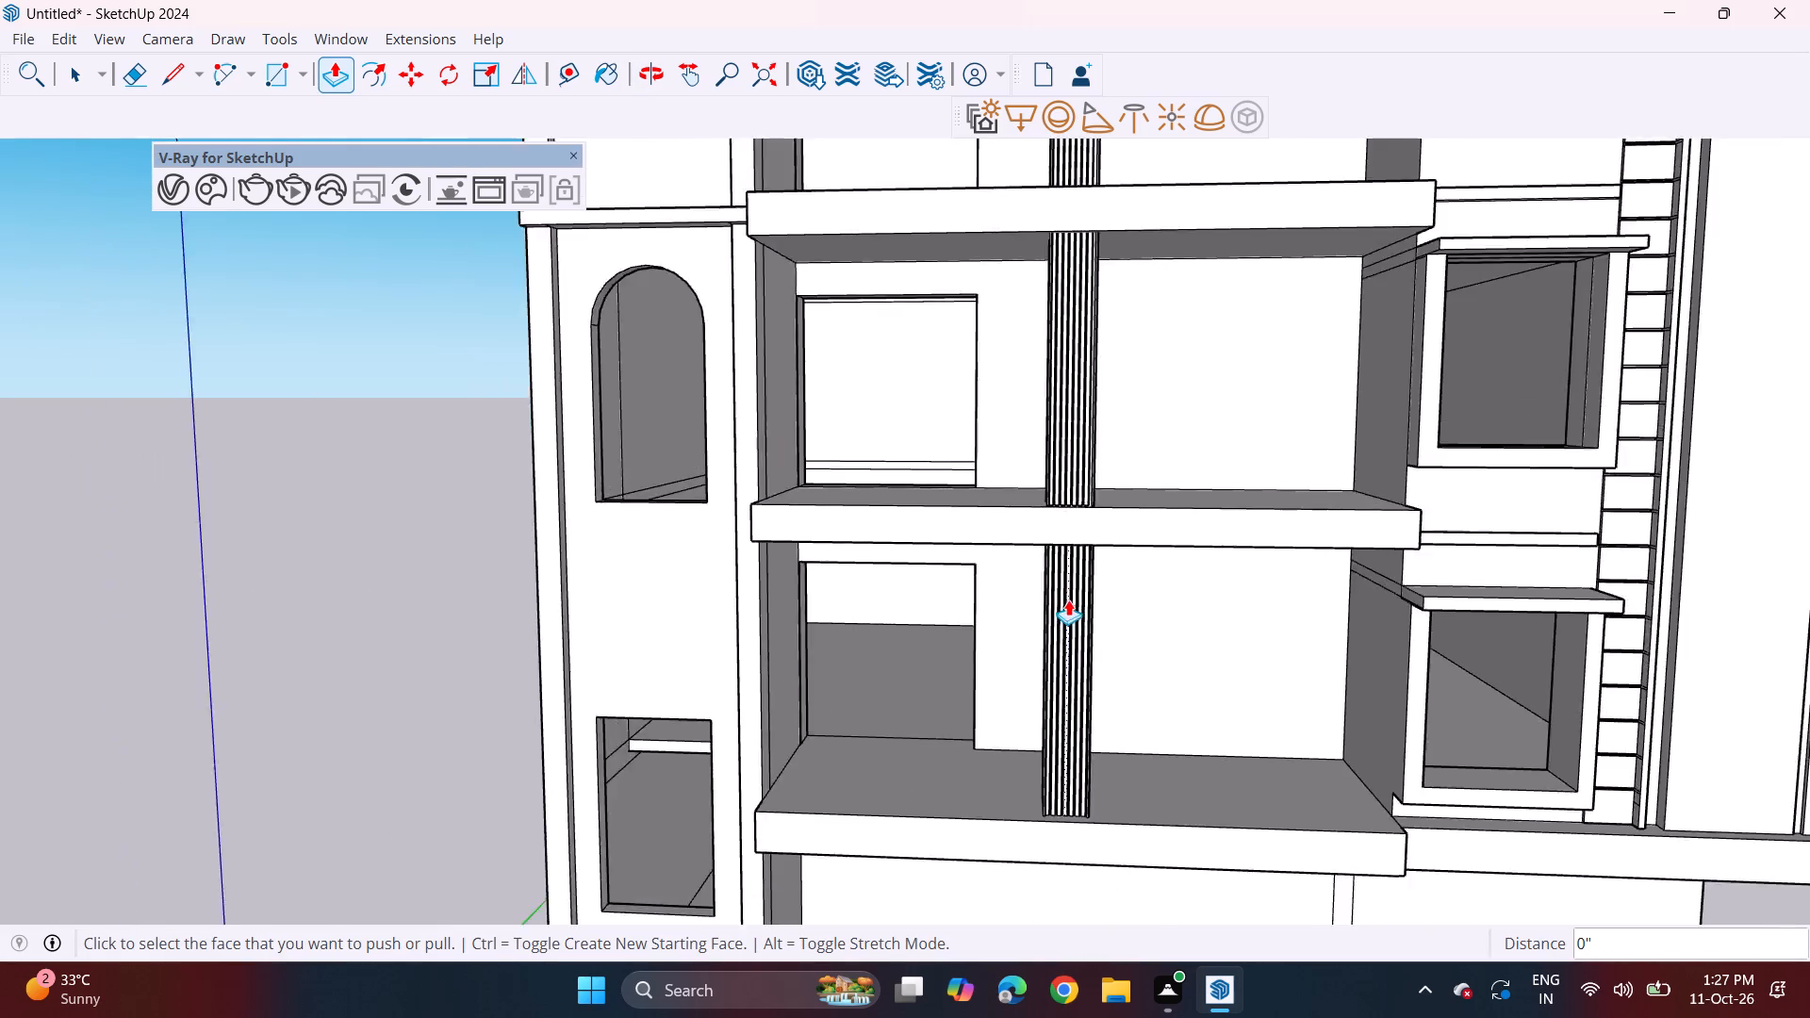
scroll(1068, 599, down, 3)
middle_drag(1088, 578, 986, 643)
scroll(970, 634, down, 2)
middle_drag(972, 634, 996, 636)
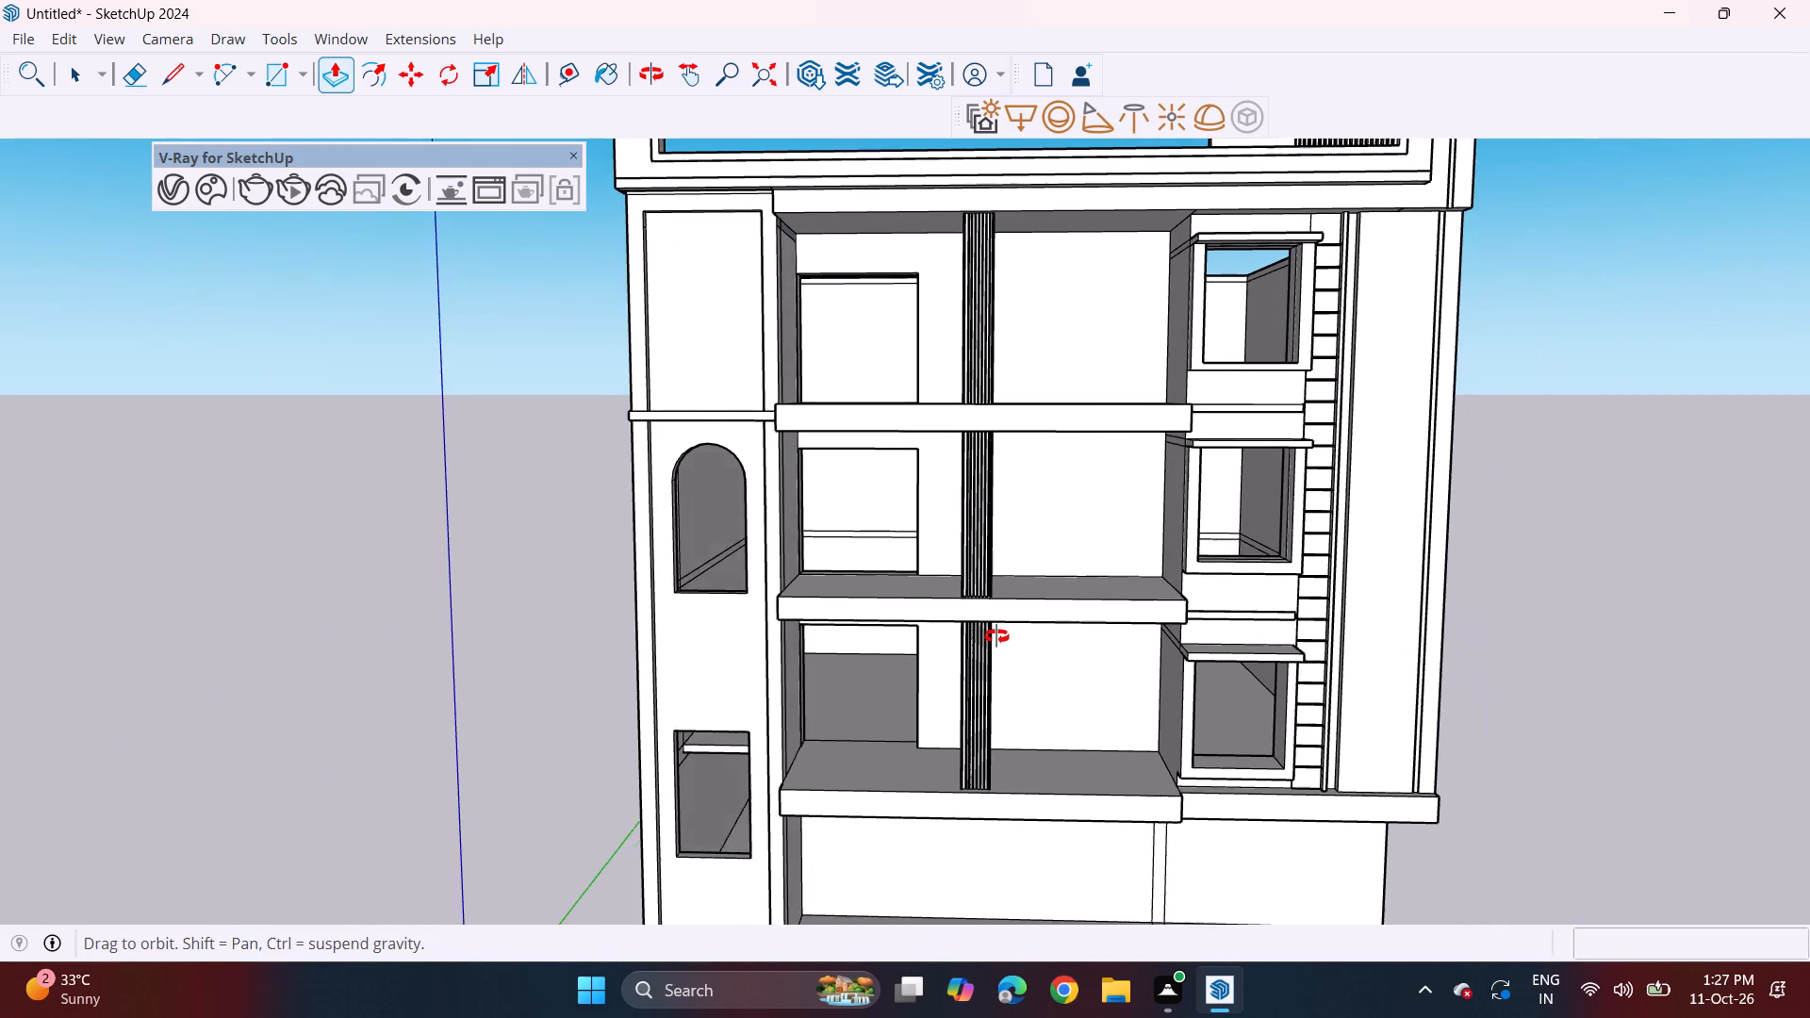
middle_drag(996, 636, 994, 606)
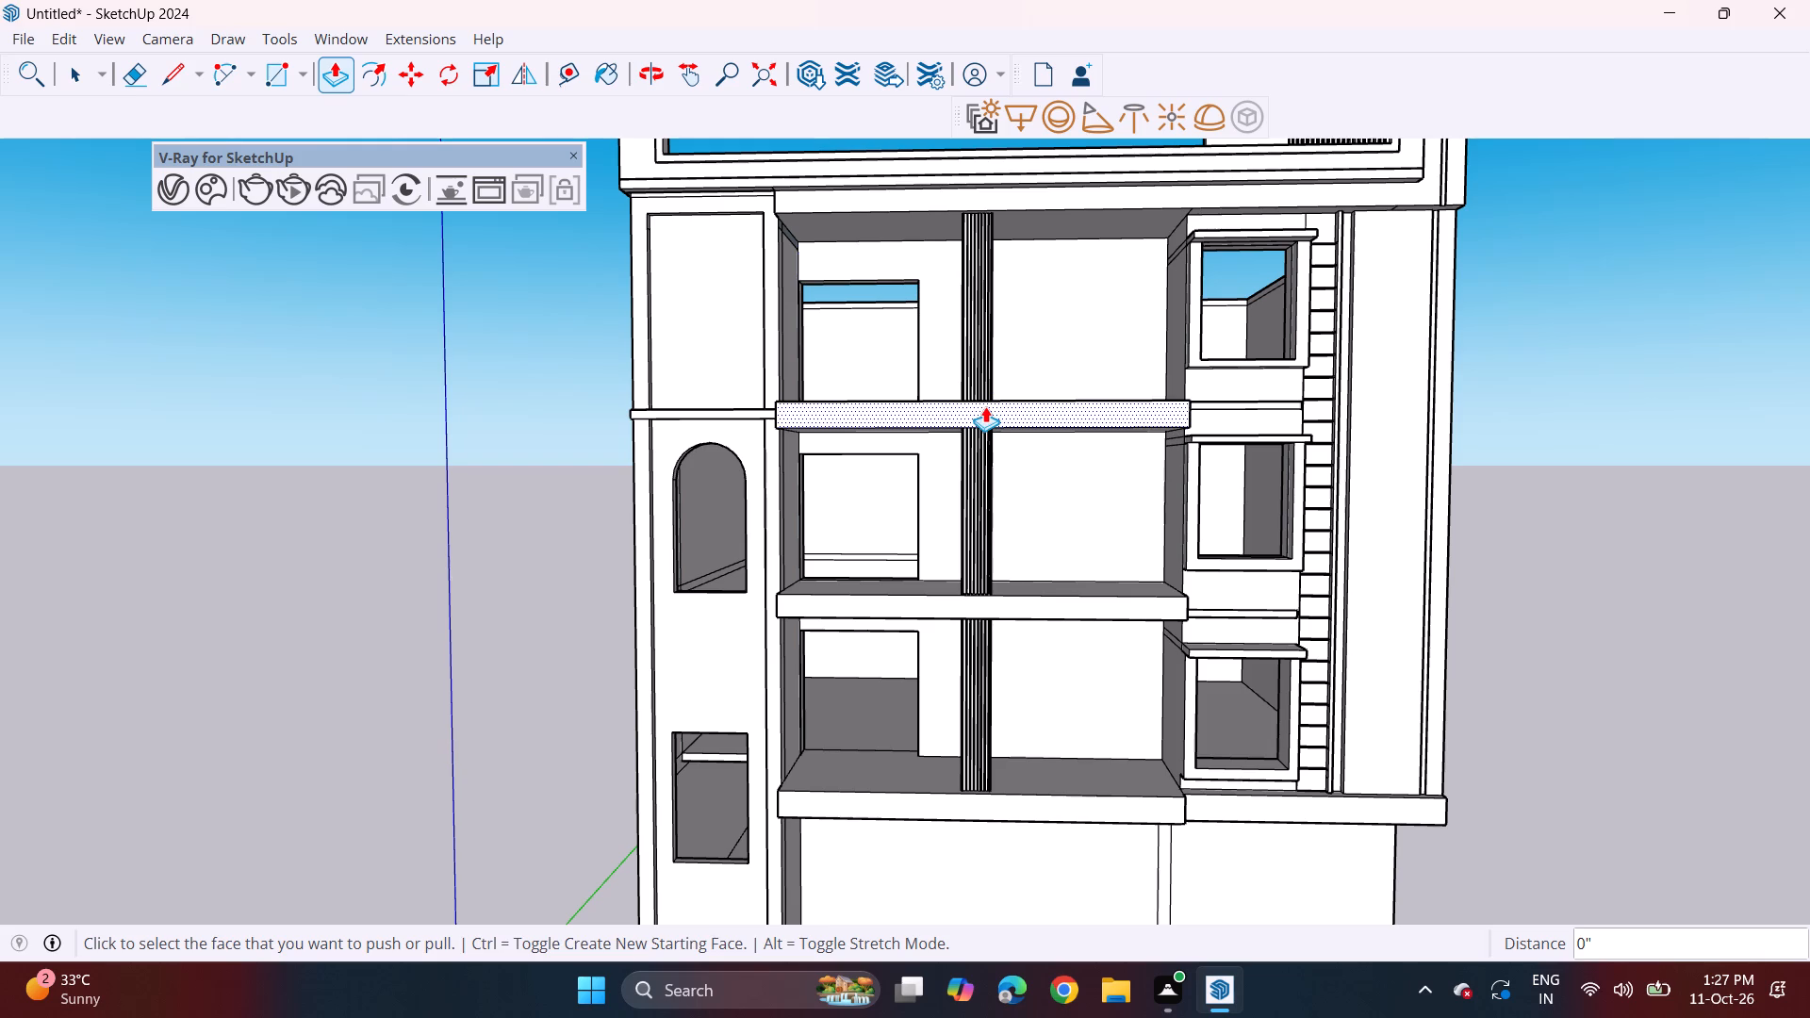
scroll(991, 427, up, 6)
scroll(946, 526, up, 3)
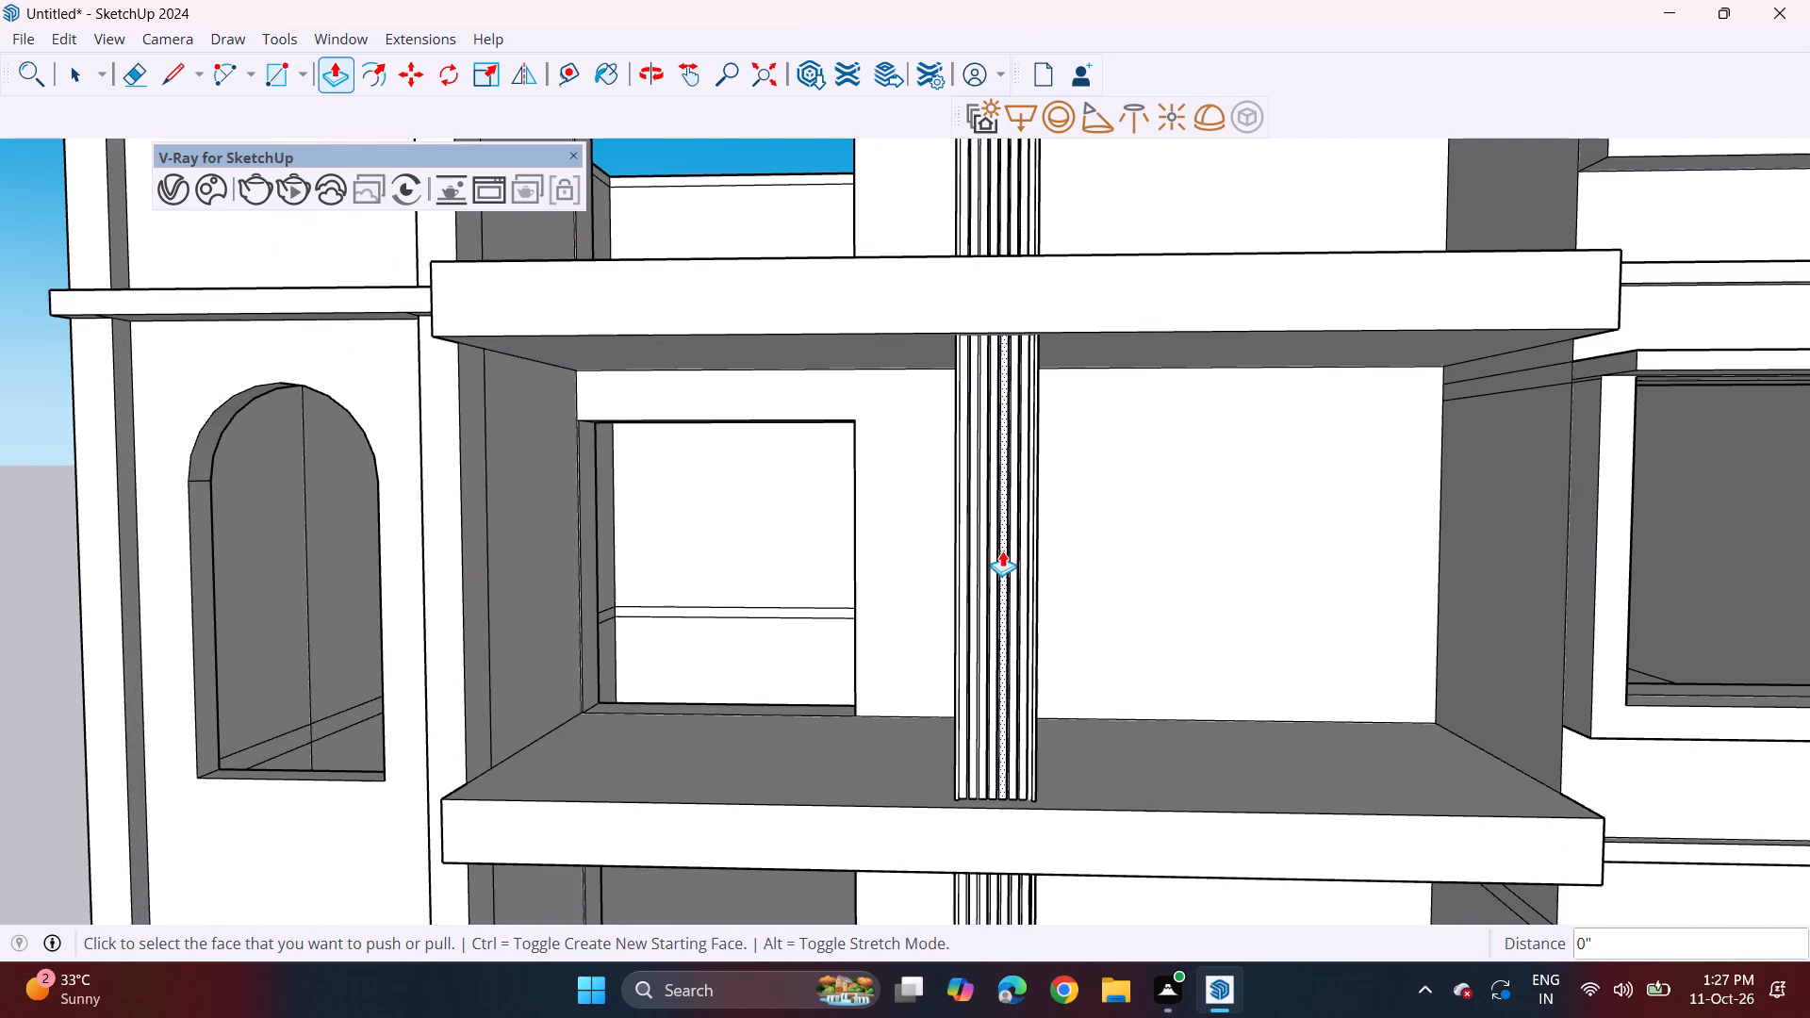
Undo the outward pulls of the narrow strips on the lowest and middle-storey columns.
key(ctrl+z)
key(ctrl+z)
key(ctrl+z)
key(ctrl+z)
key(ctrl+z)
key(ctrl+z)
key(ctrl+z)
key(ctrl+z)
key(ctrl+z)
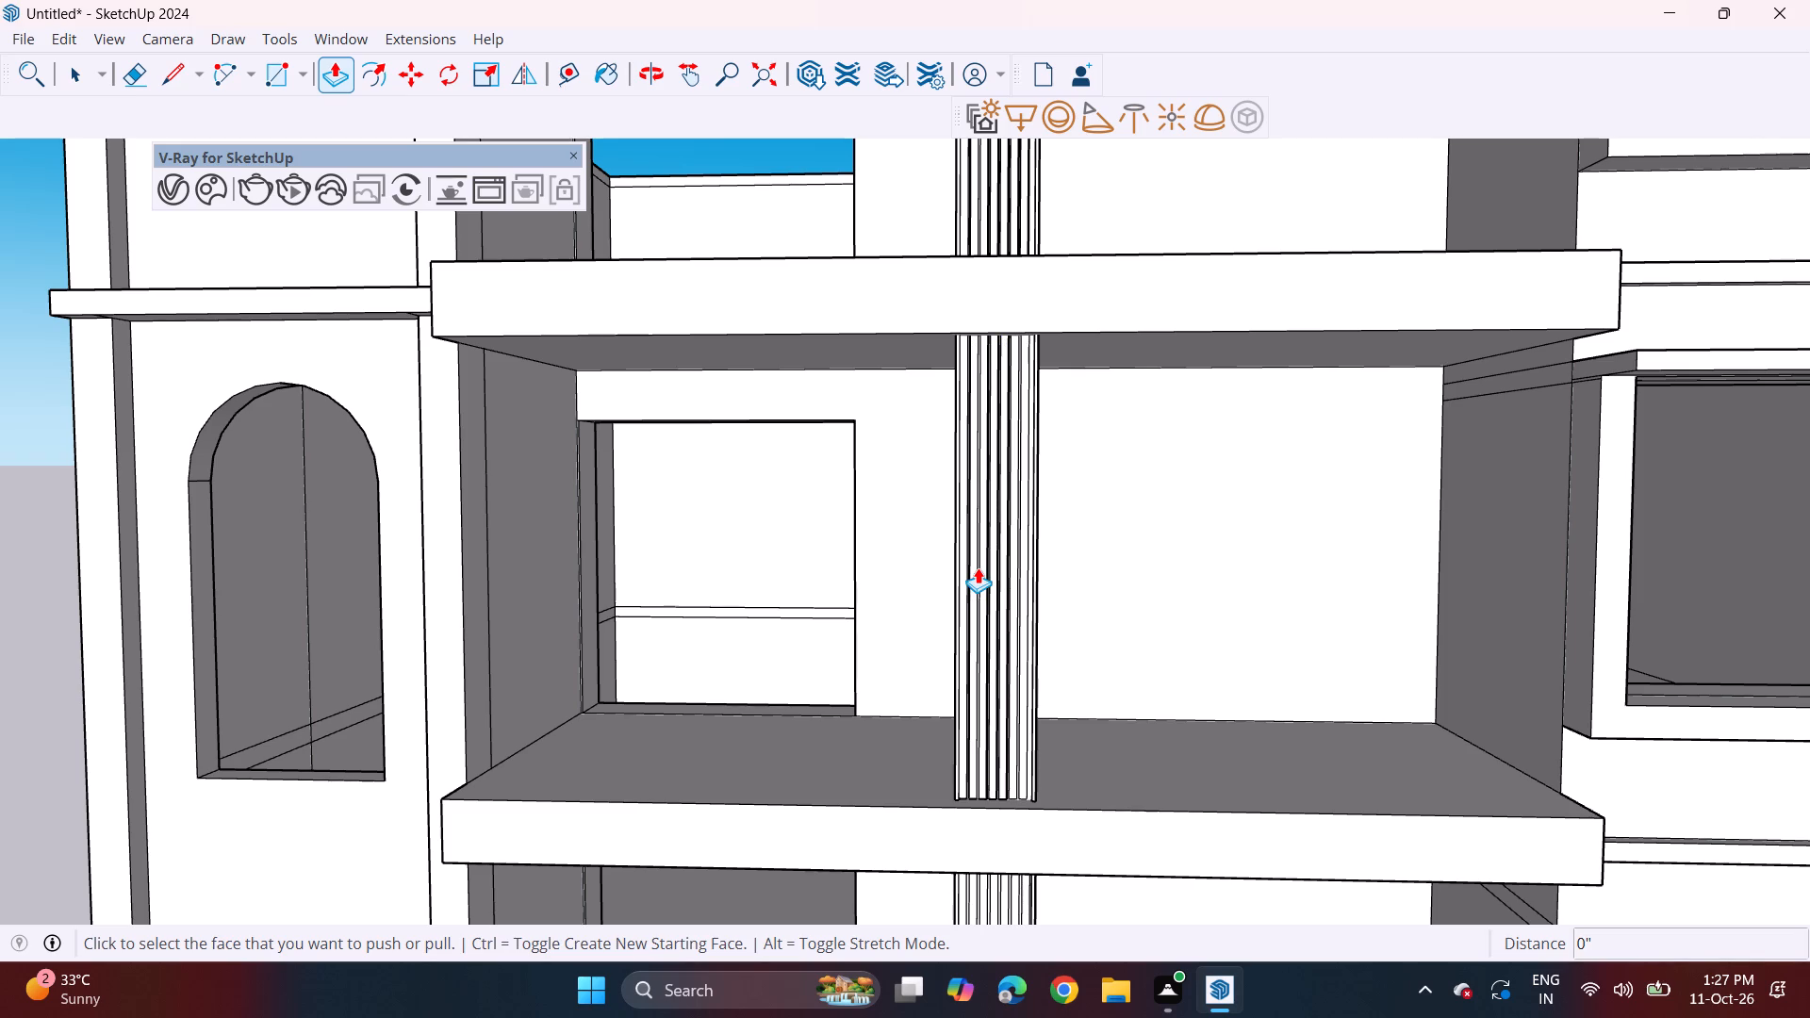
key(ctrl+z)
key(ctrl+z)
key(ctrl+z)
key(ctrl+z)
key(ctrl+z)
Undo the top-storey column's strip pulls and the narrow strips on all three columns, back to plain faces between the edge strips.
key(ctrl+z)
key(ctrl+z)
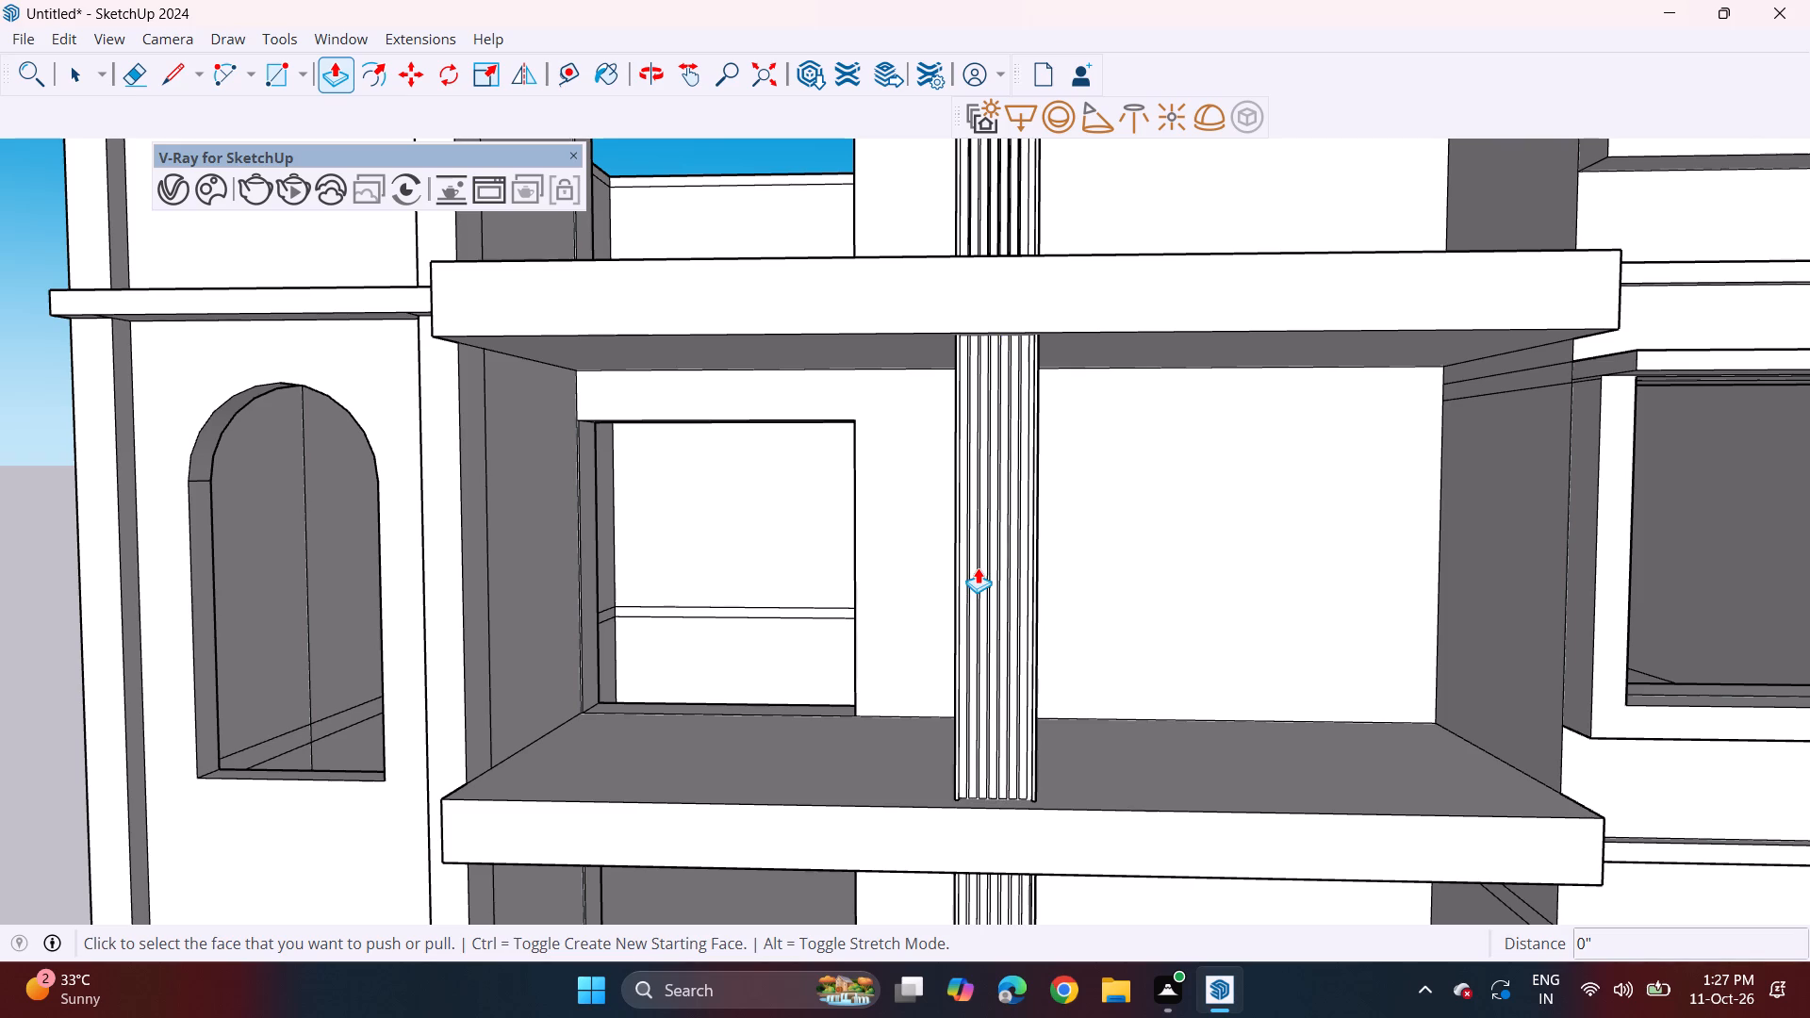
key(ctrl+z)
key(ctrl+z)
key(ctrl+z)
key(ctrl+z)
key(ctrl+z)
key(ctrl+z)
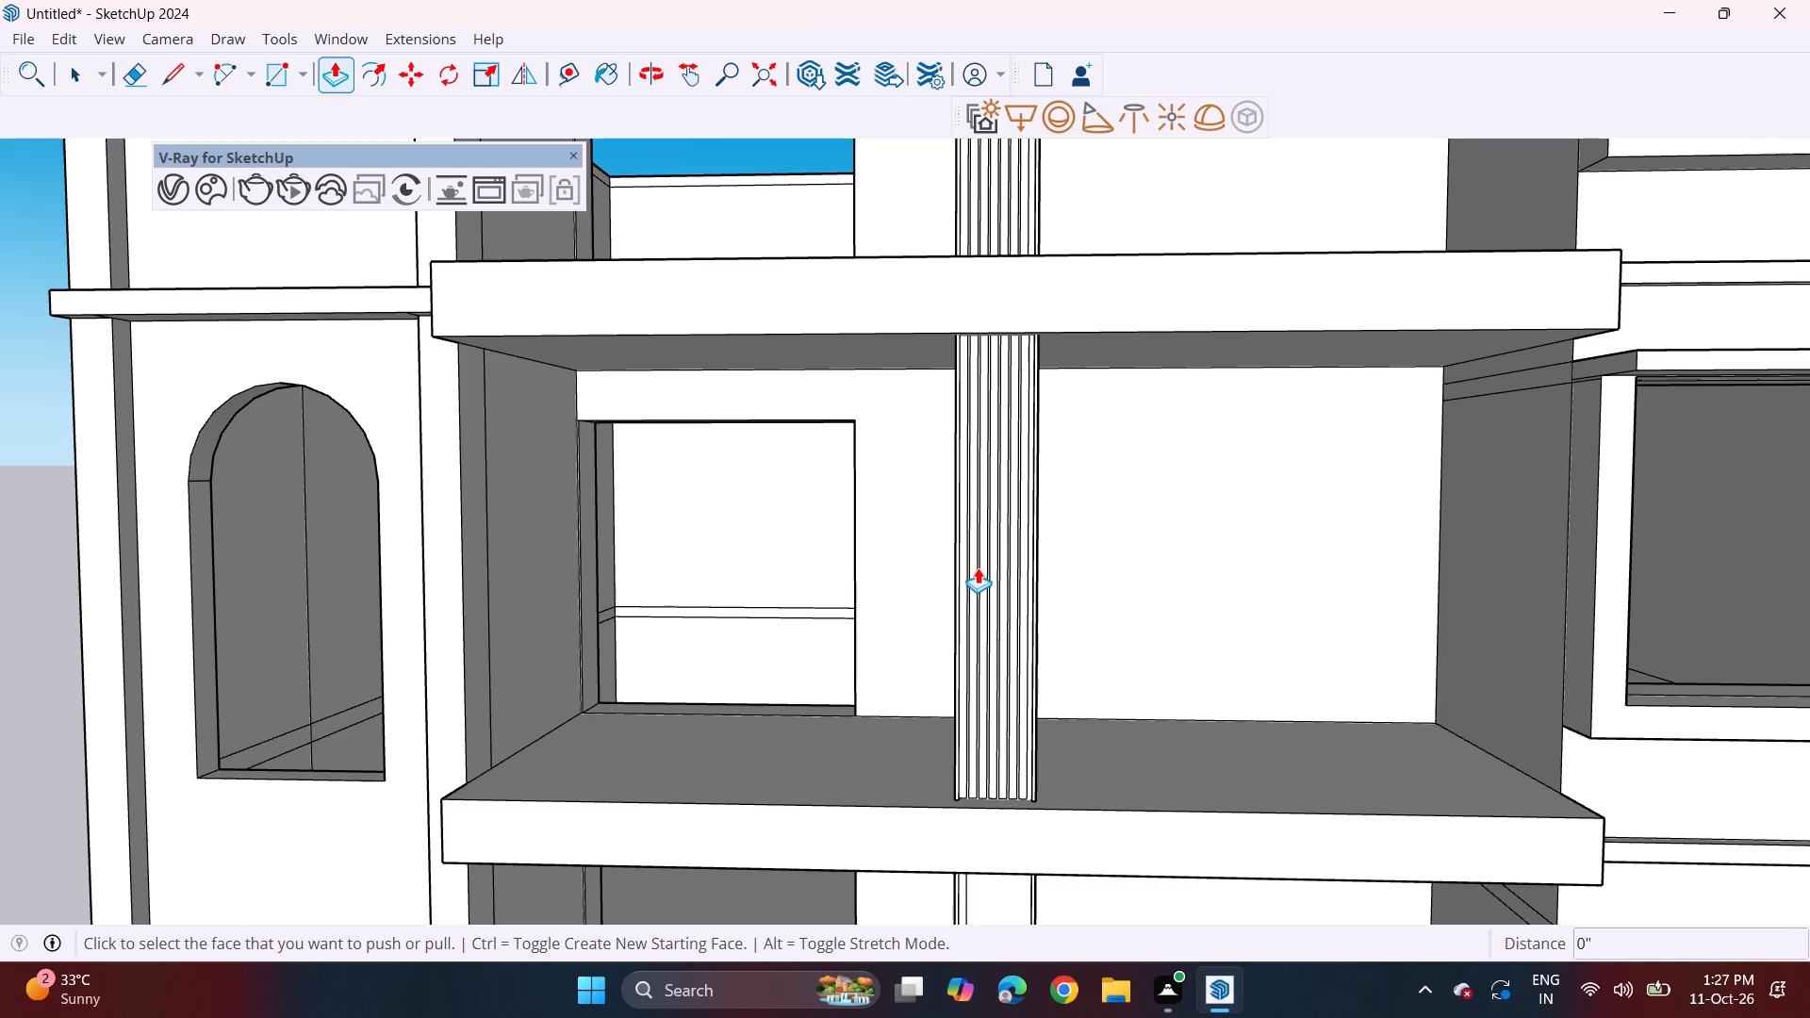
key(ctrl+z)
key(ctrl+z)
text(zz)
key(ctrl+z)
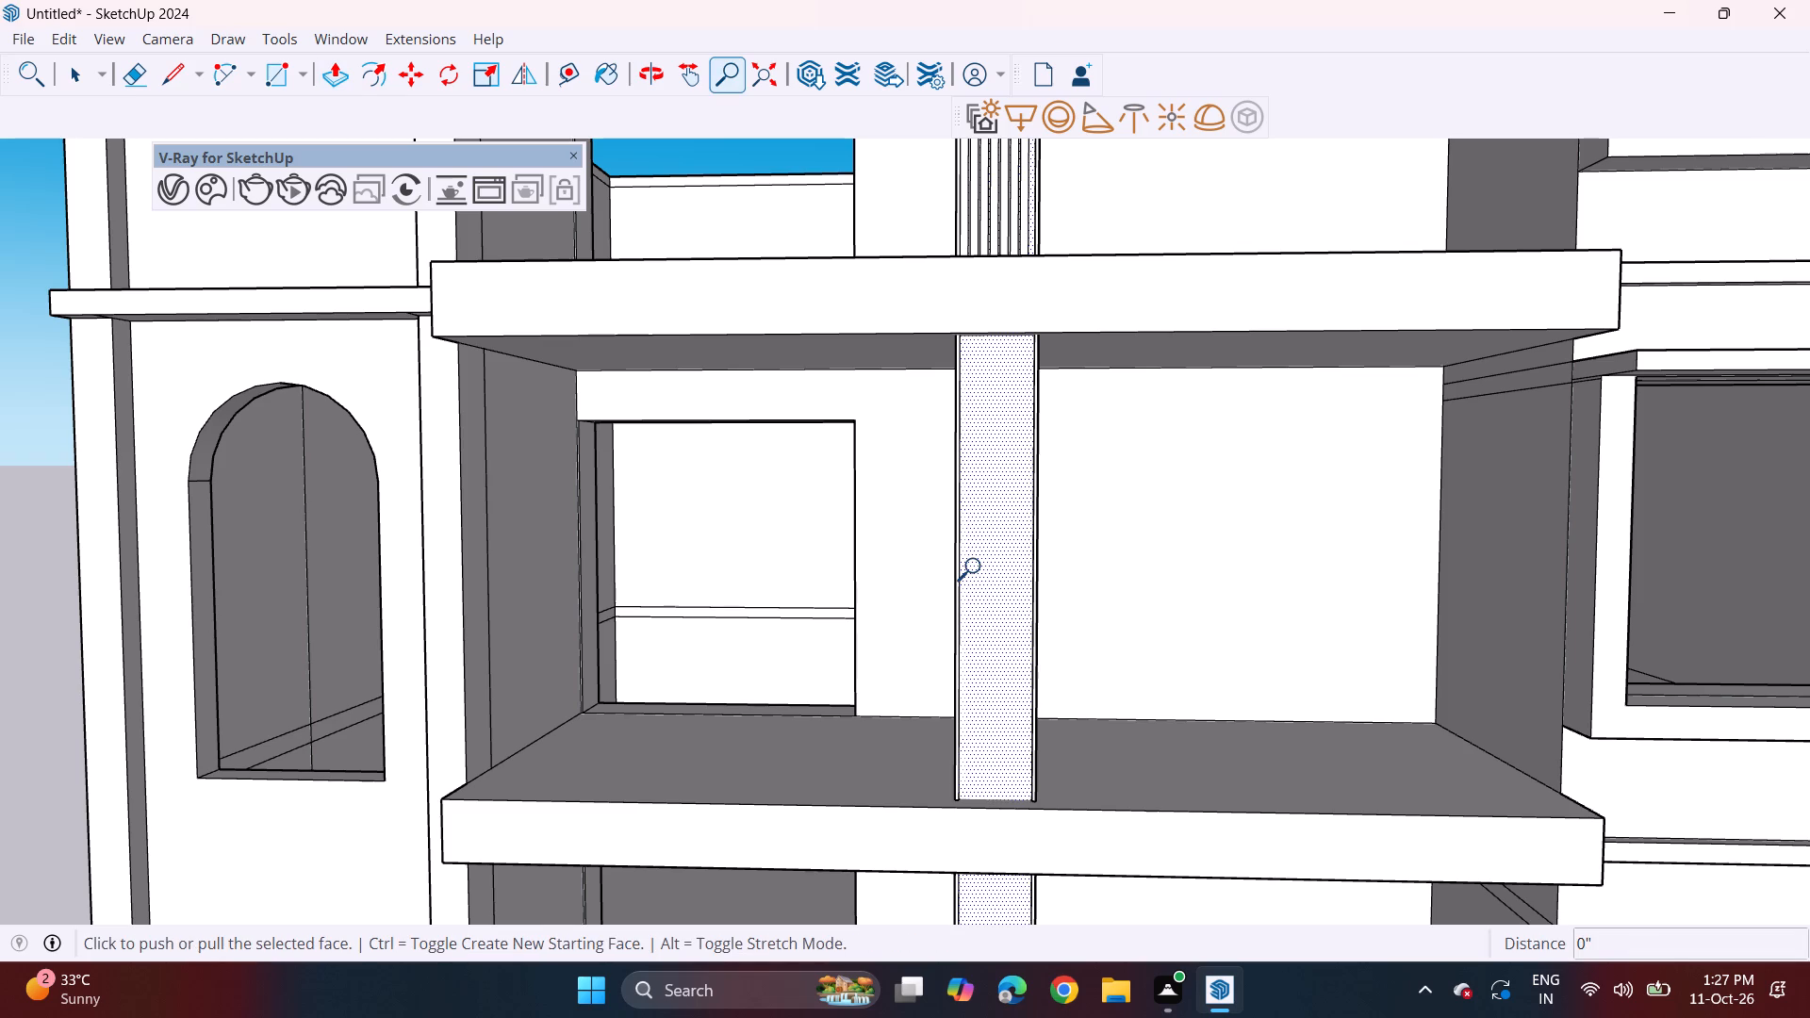
key(ctrl+z)
key(ctrl+z)
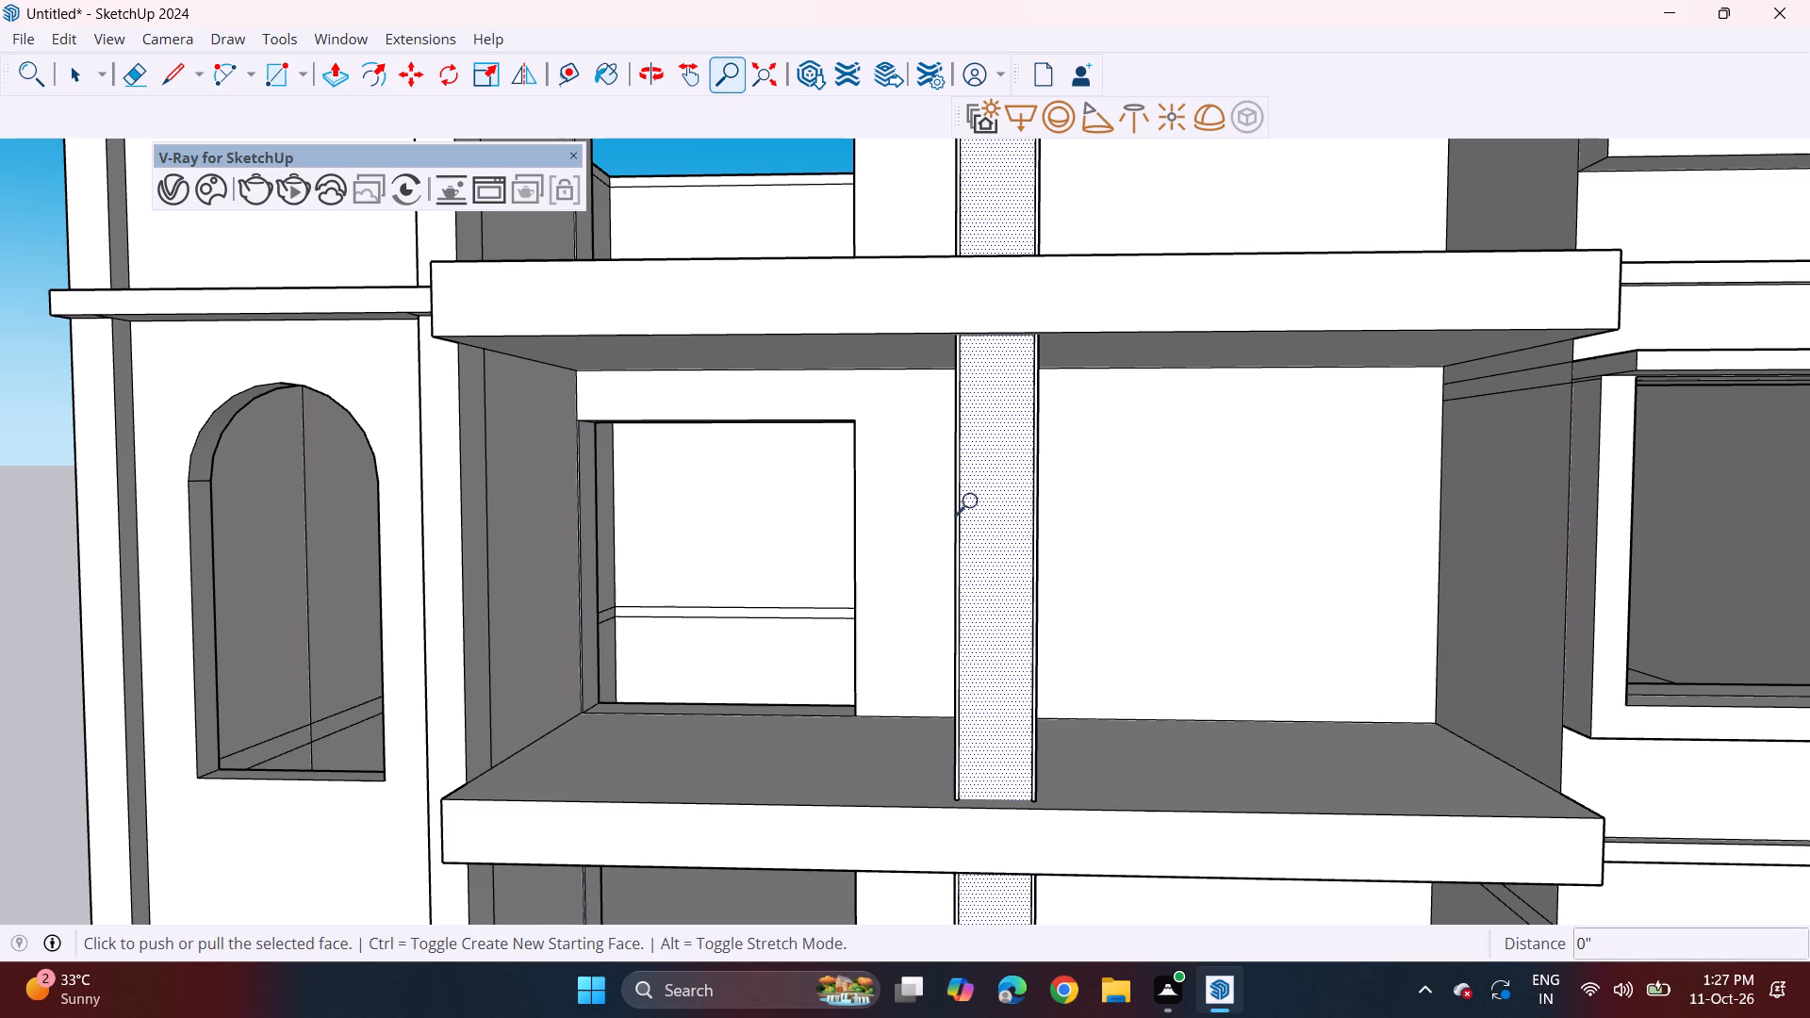
Draw a full-height rectangle, 10' 1 1/4" by about 2 13/16", on the top-storey column's front face, against its left edge strip.
shift+middle_drag(945, 362, 845, 734)
shift+middle_drag(817, 372, 840, 501)
scroll(880, 442, up, 3)
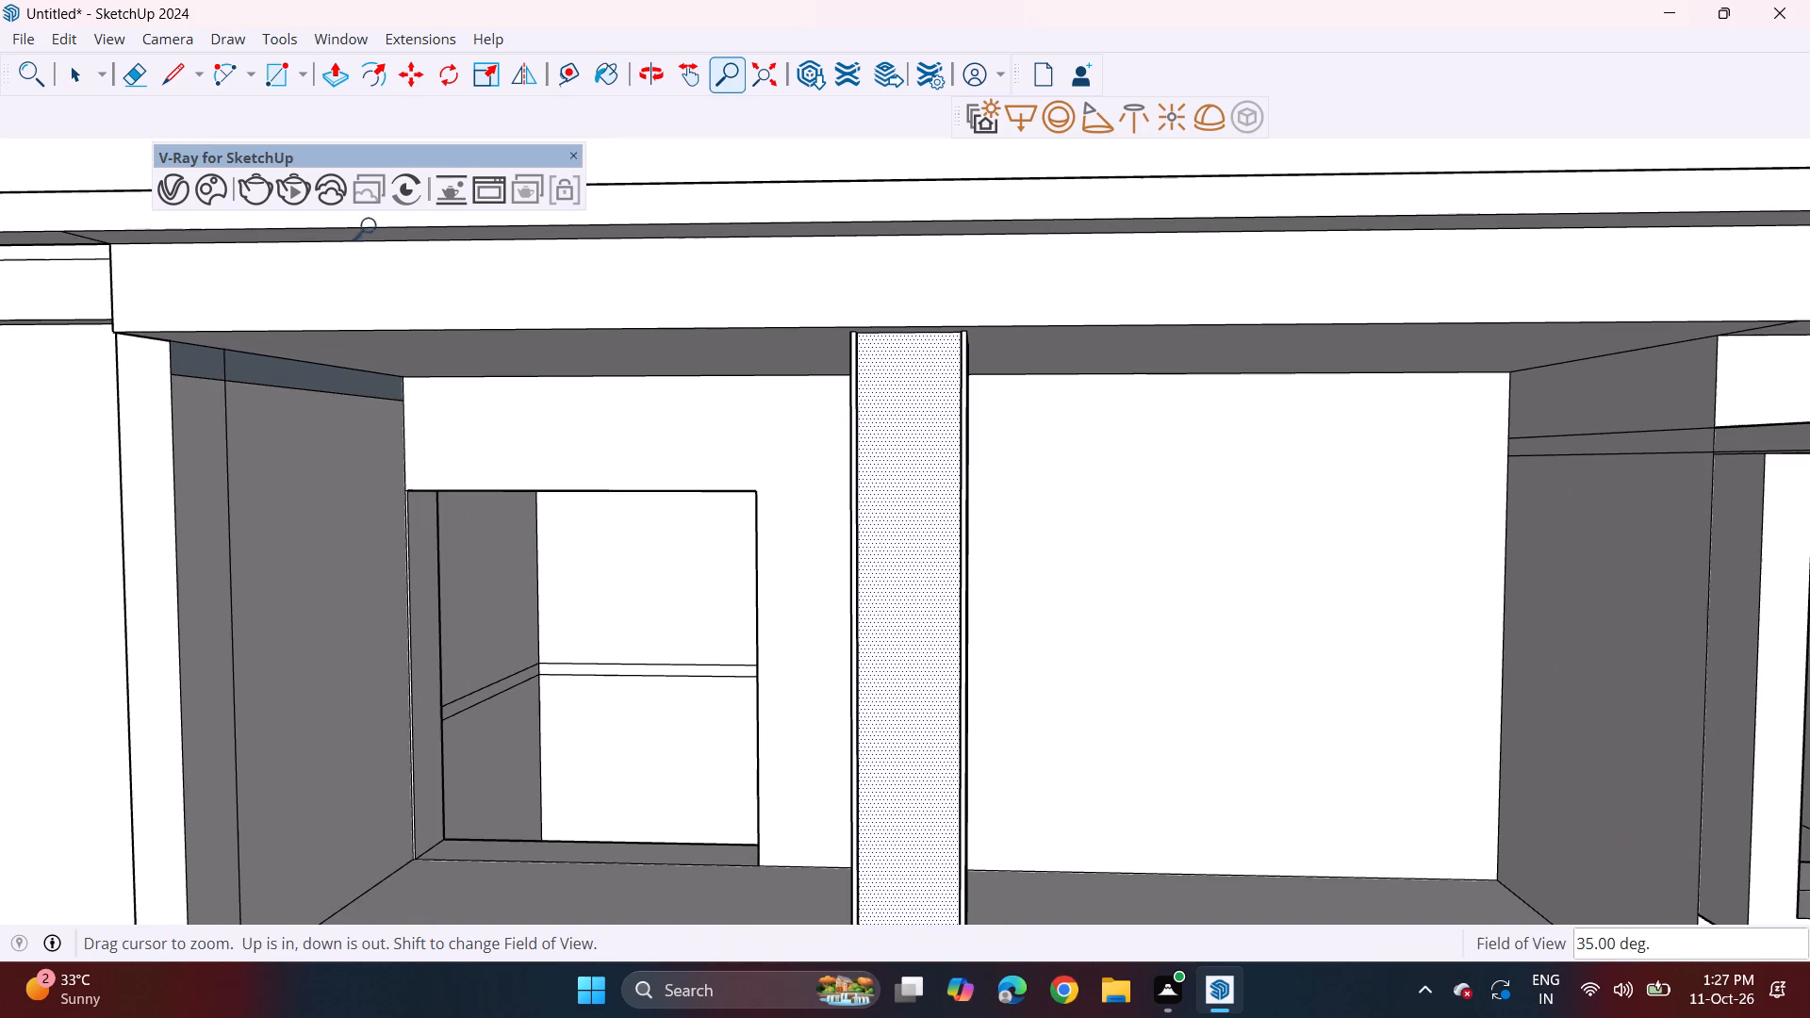
click(283, 80)
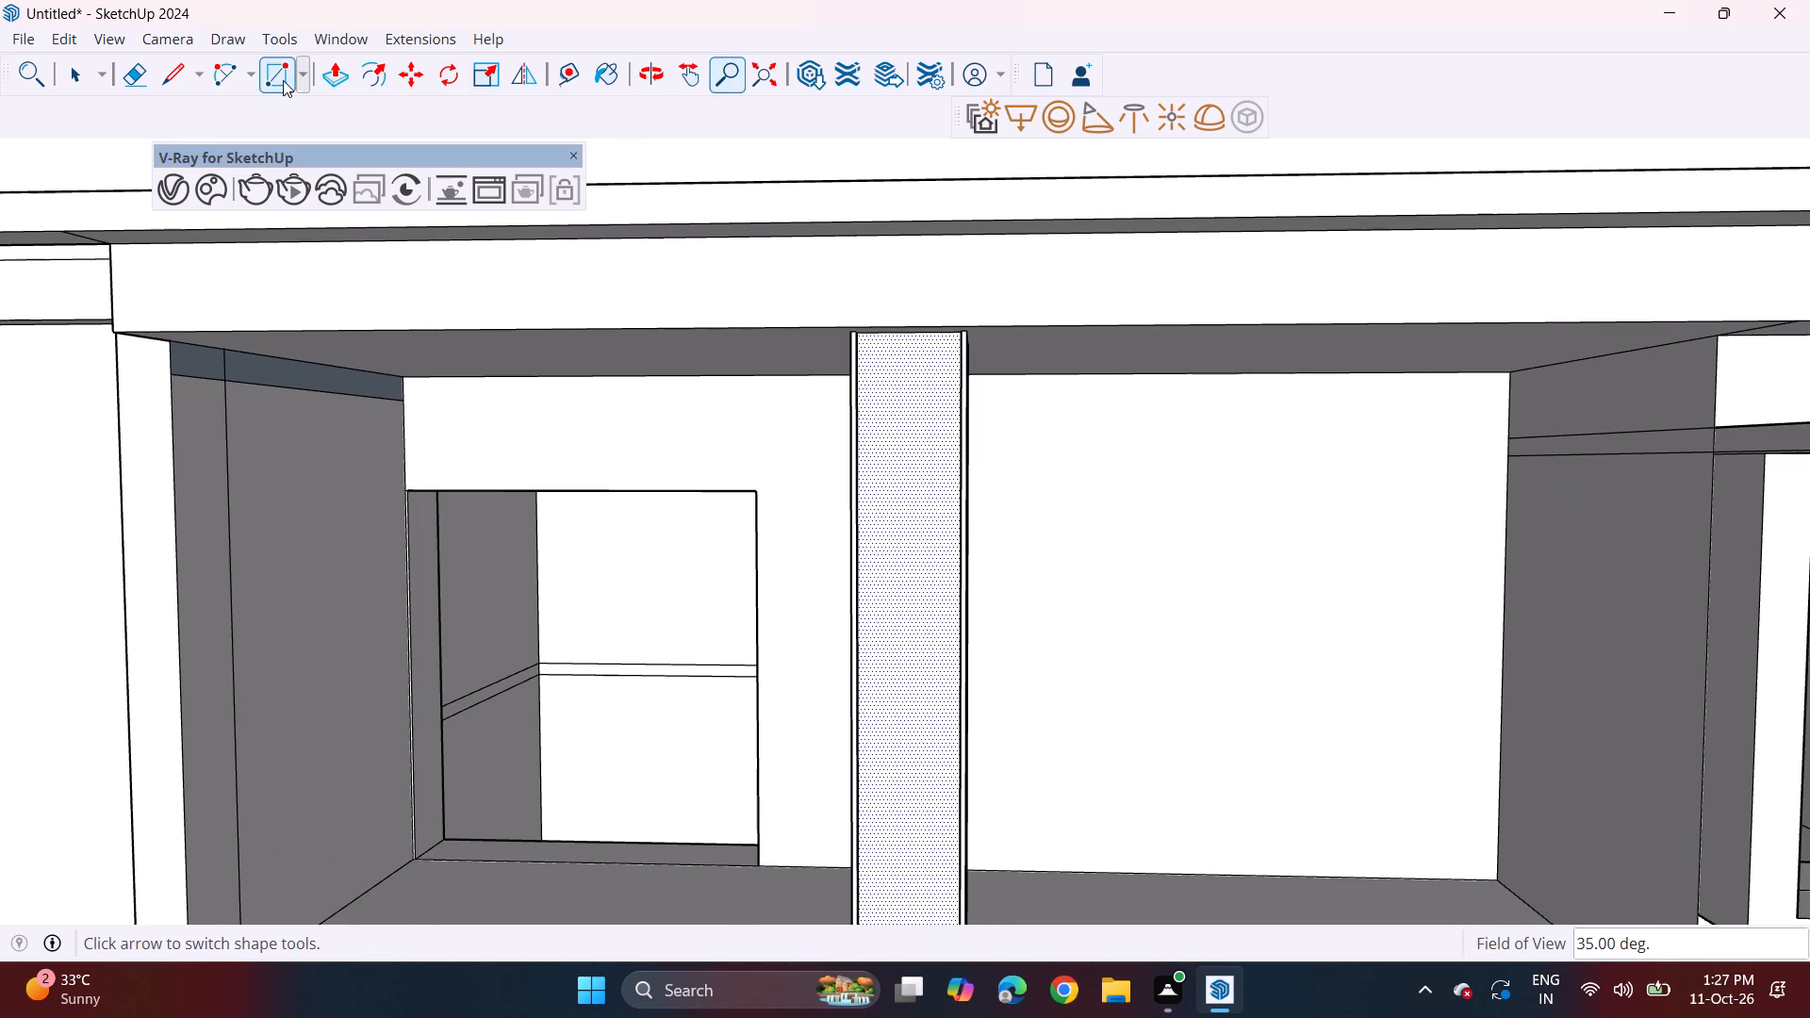
scroll(820, 400, up, 3)
scroll(937, 308, up, 4)
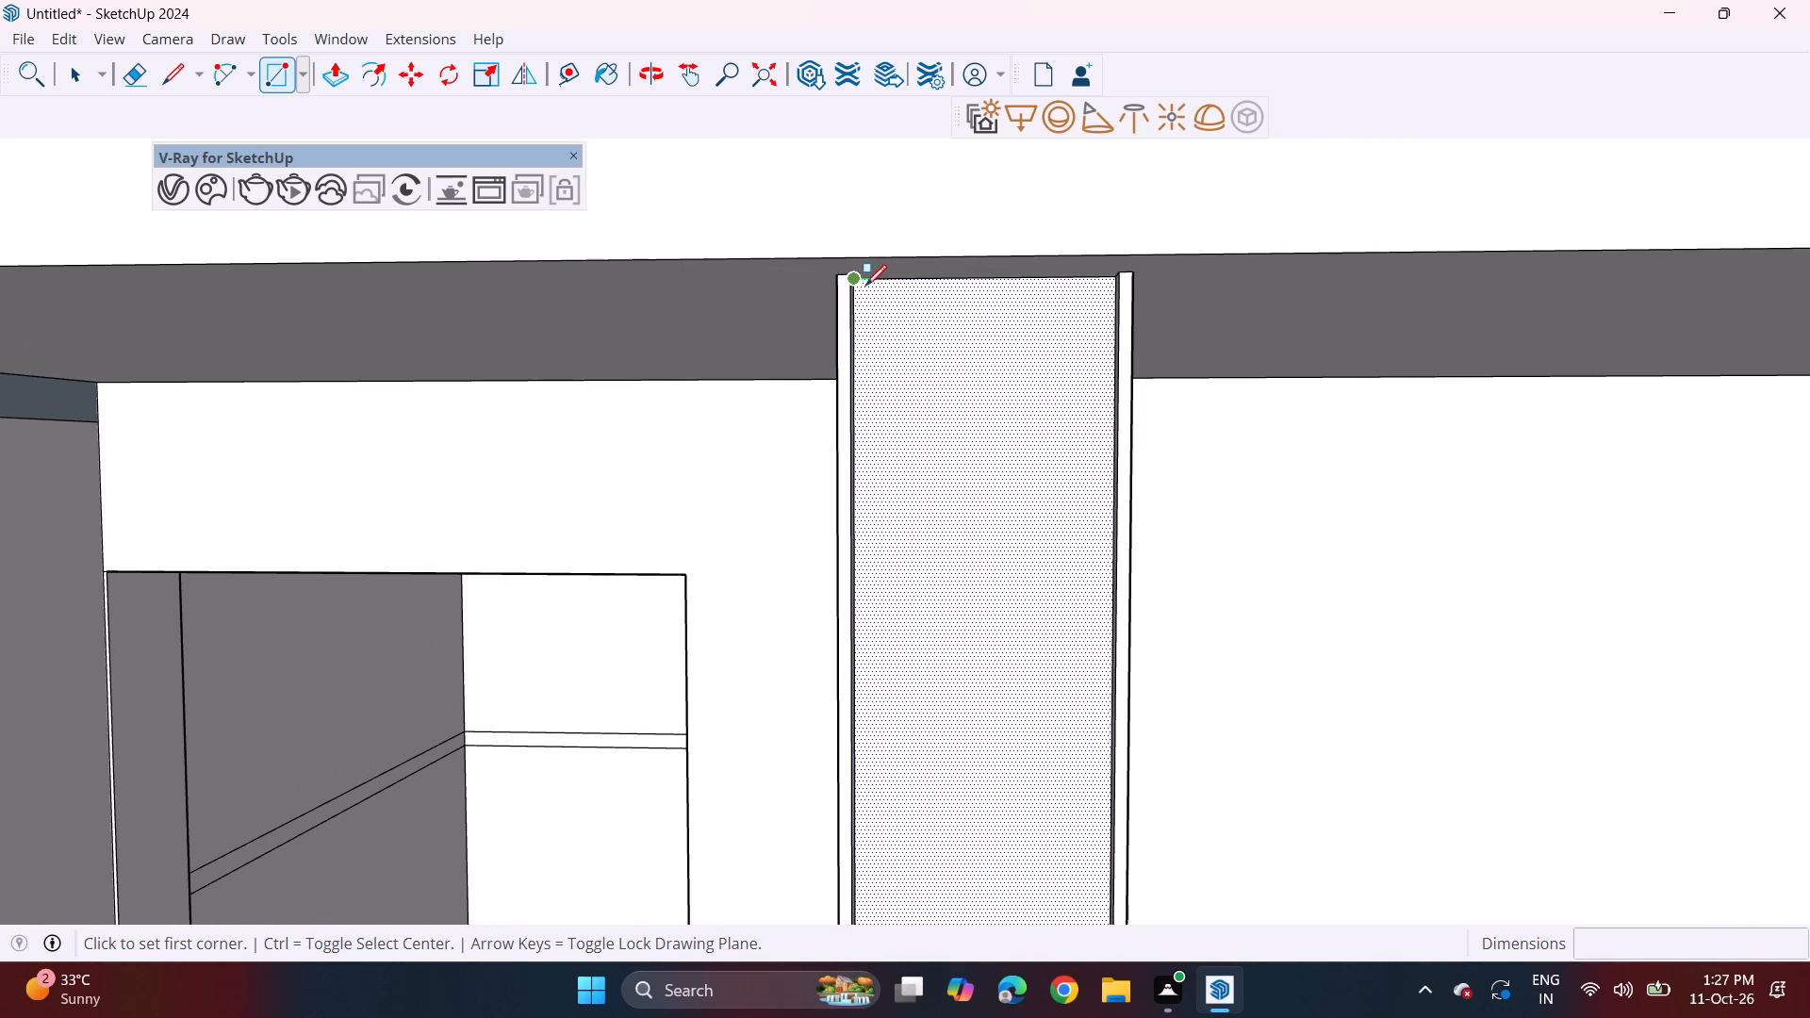
click(865, 286)
scroll(895, 413, down, 3)
middle_drag(889, 572, 831, 506)
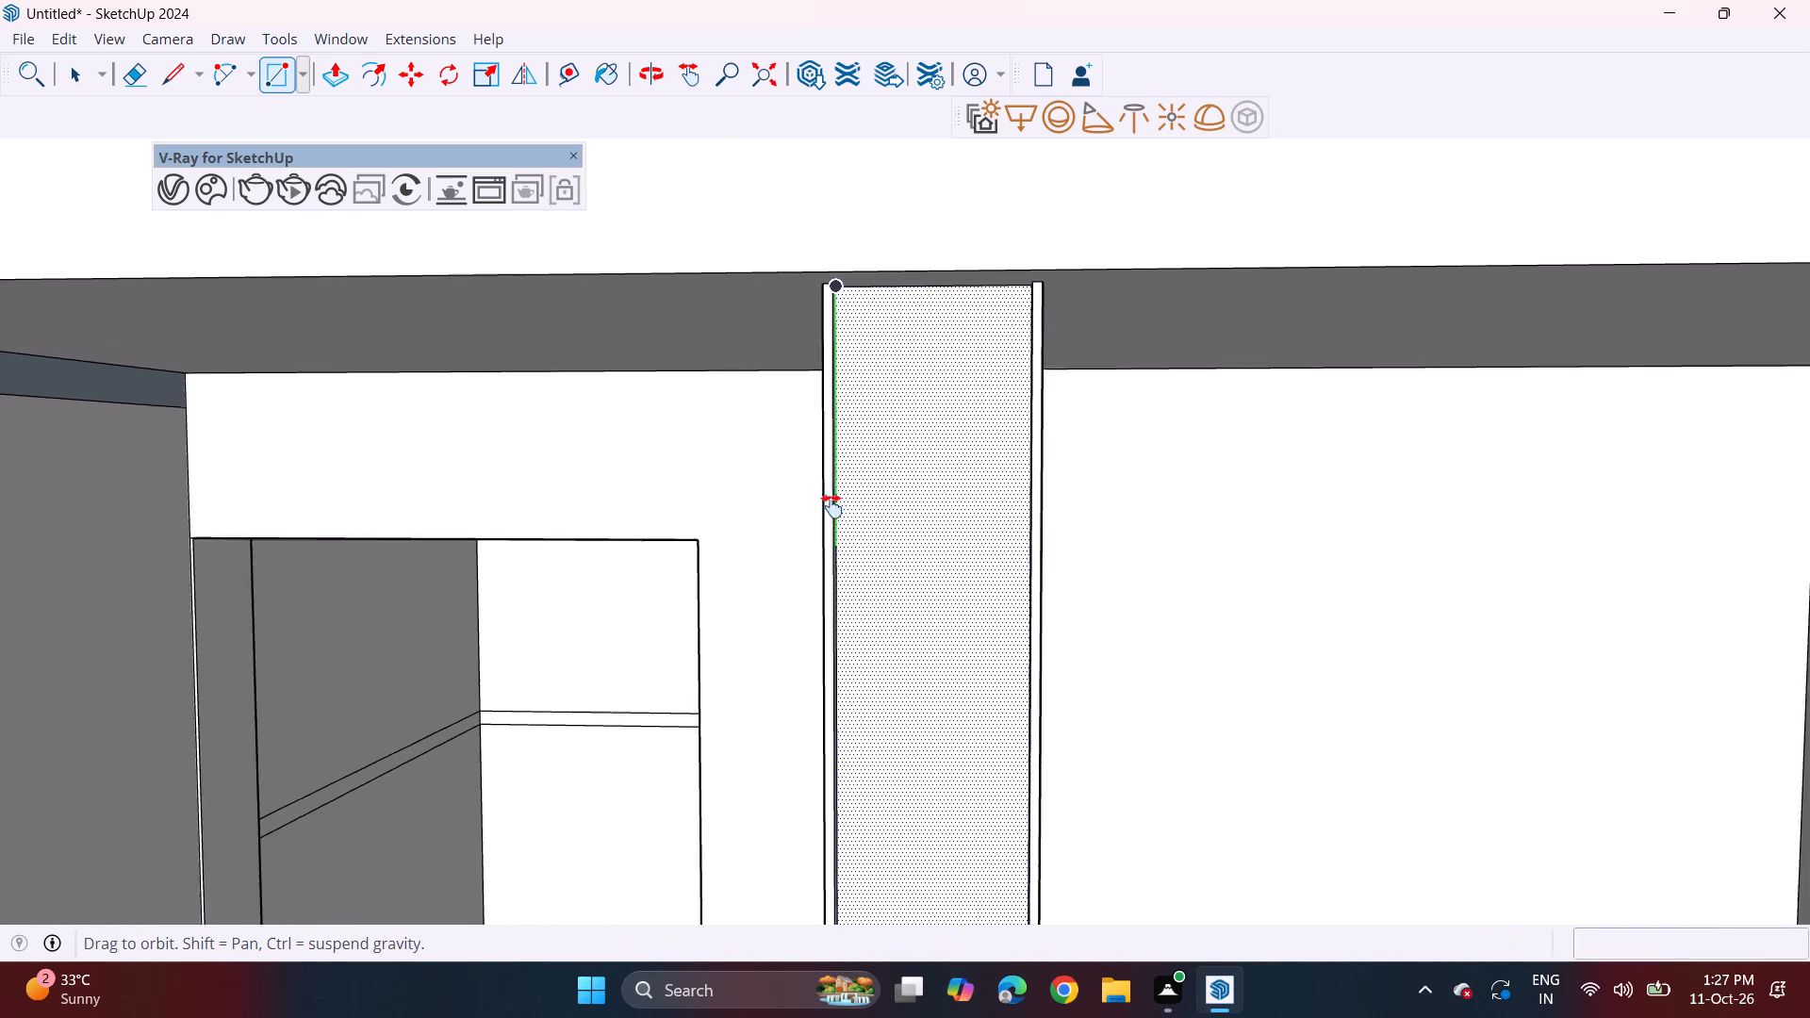
middle_drag(831, 506, 677, 50)
shift+middle_drag(684, 762, 632, 172)
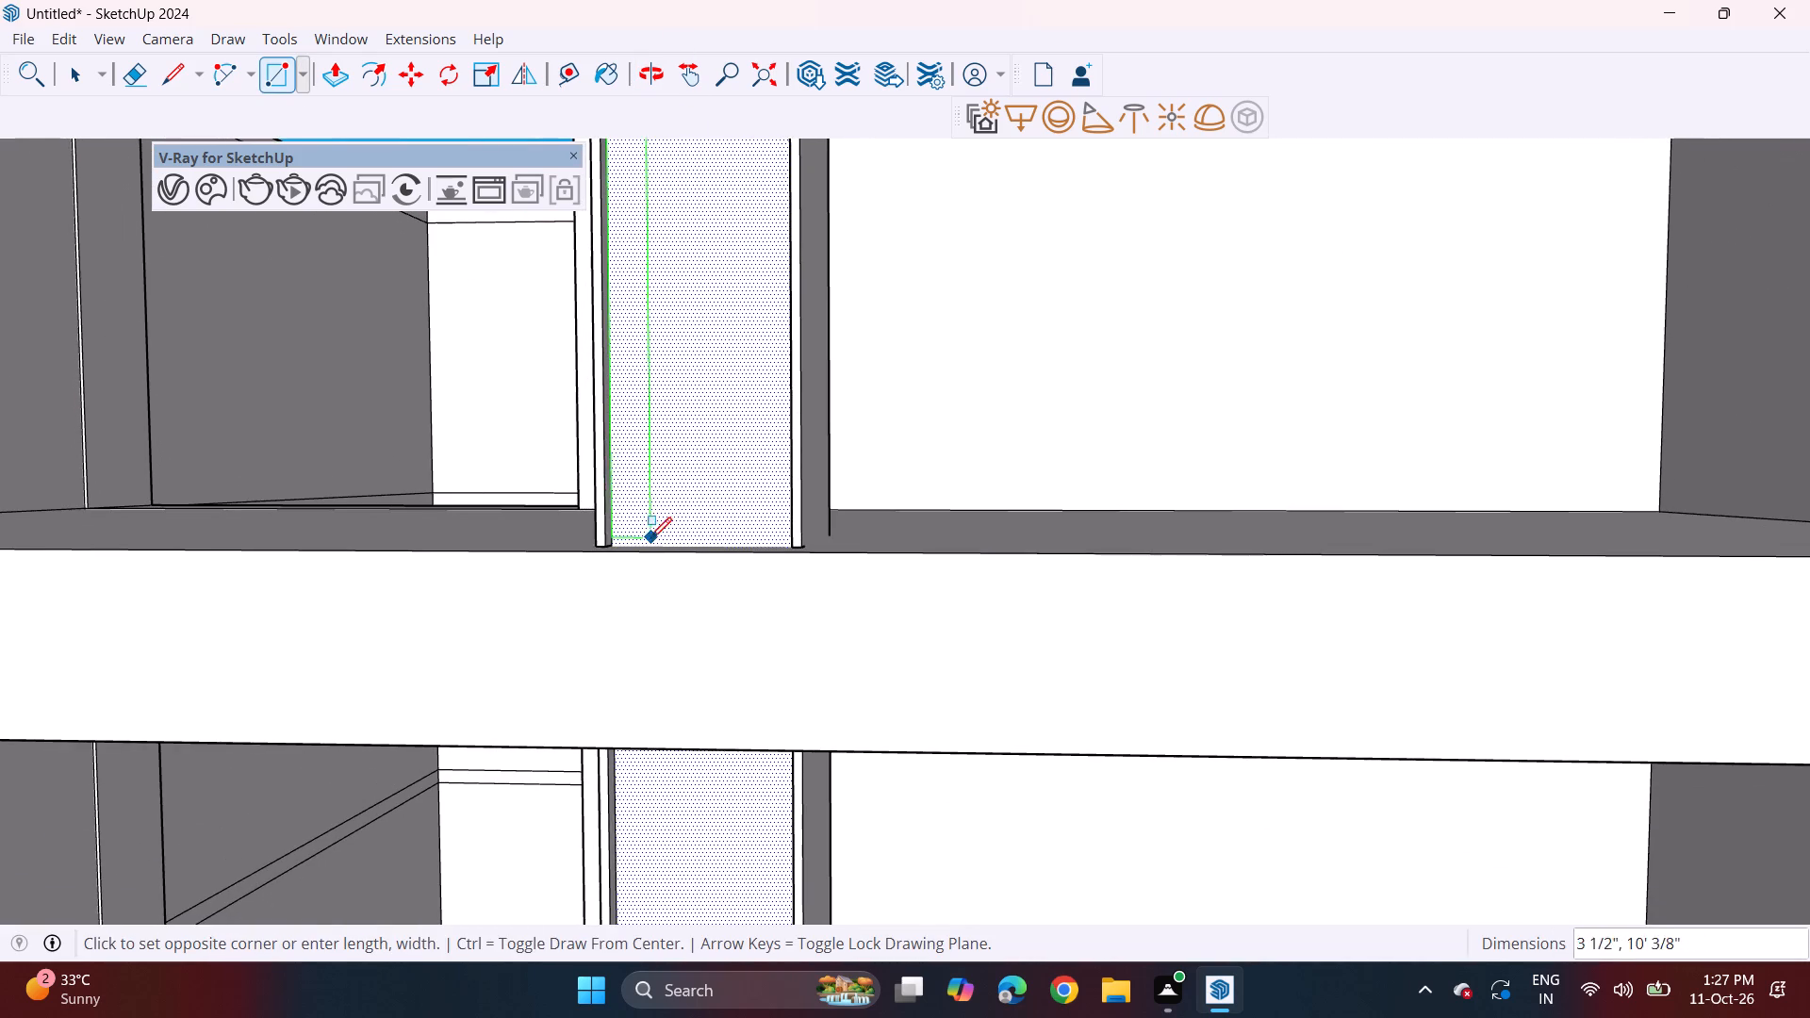
middle_drag(671, 581, 674, 590)
scroll(661, 553, up, 7)
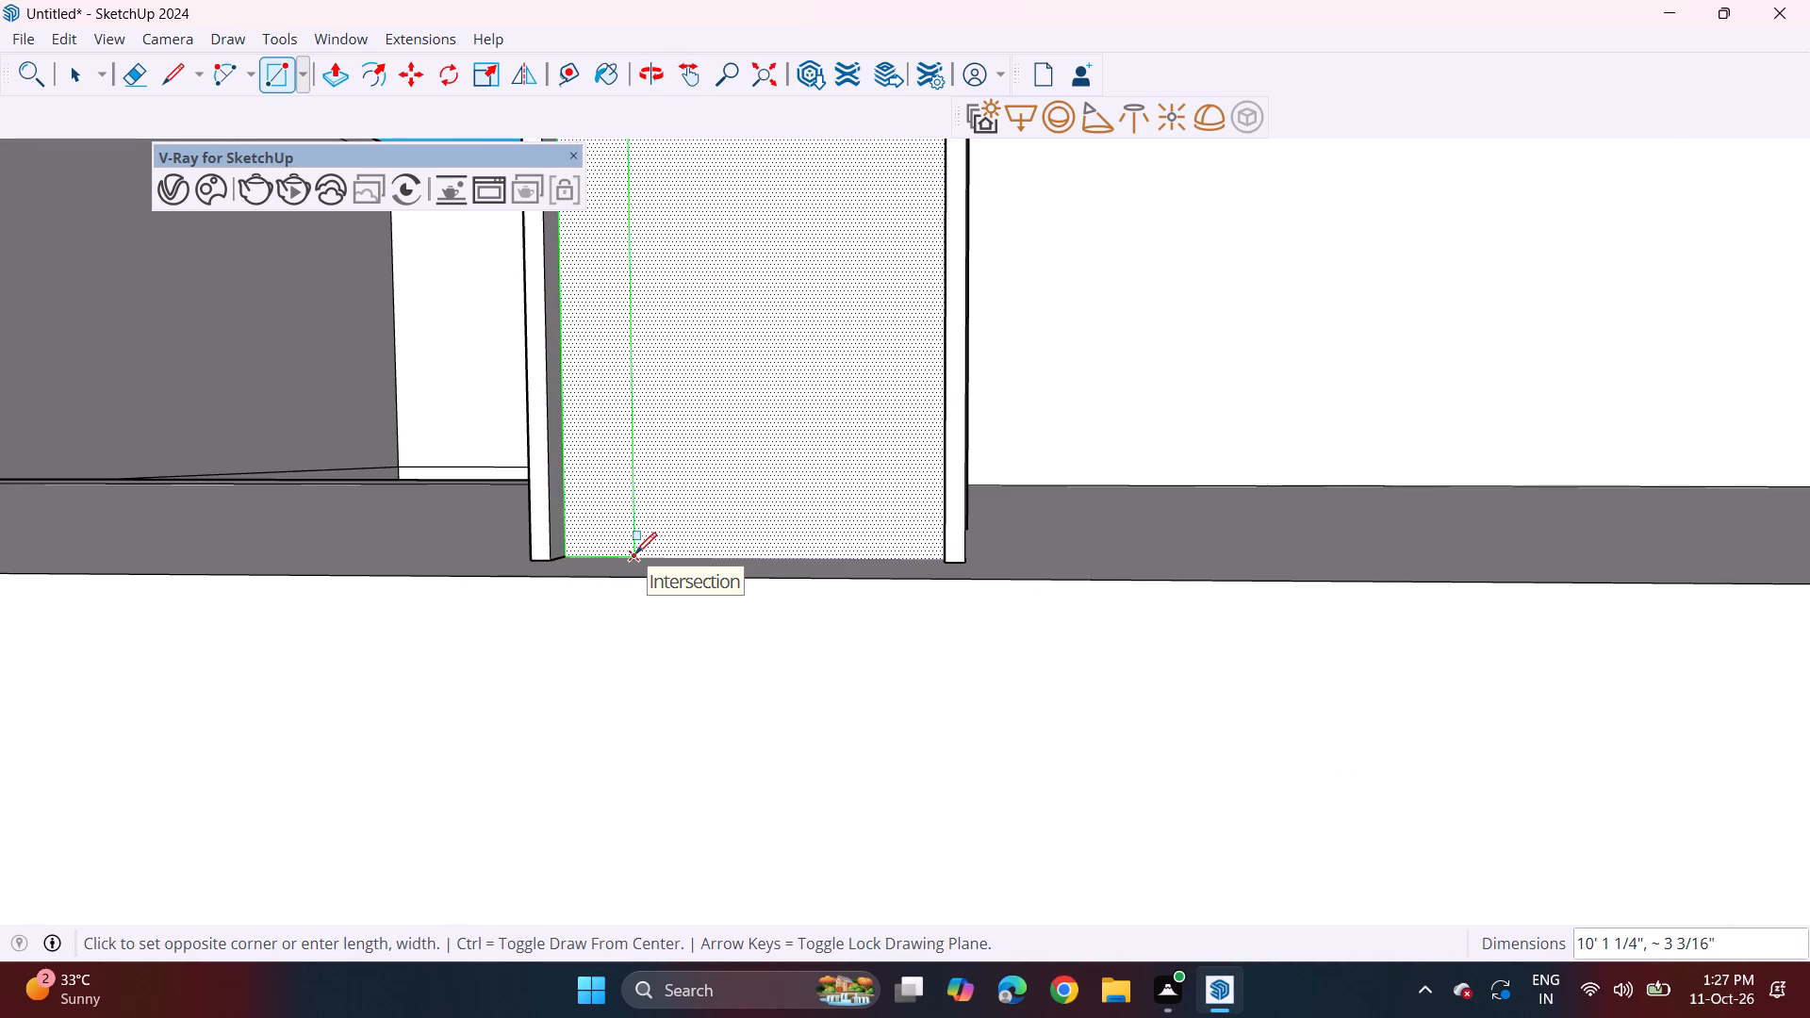
click(627, 551)
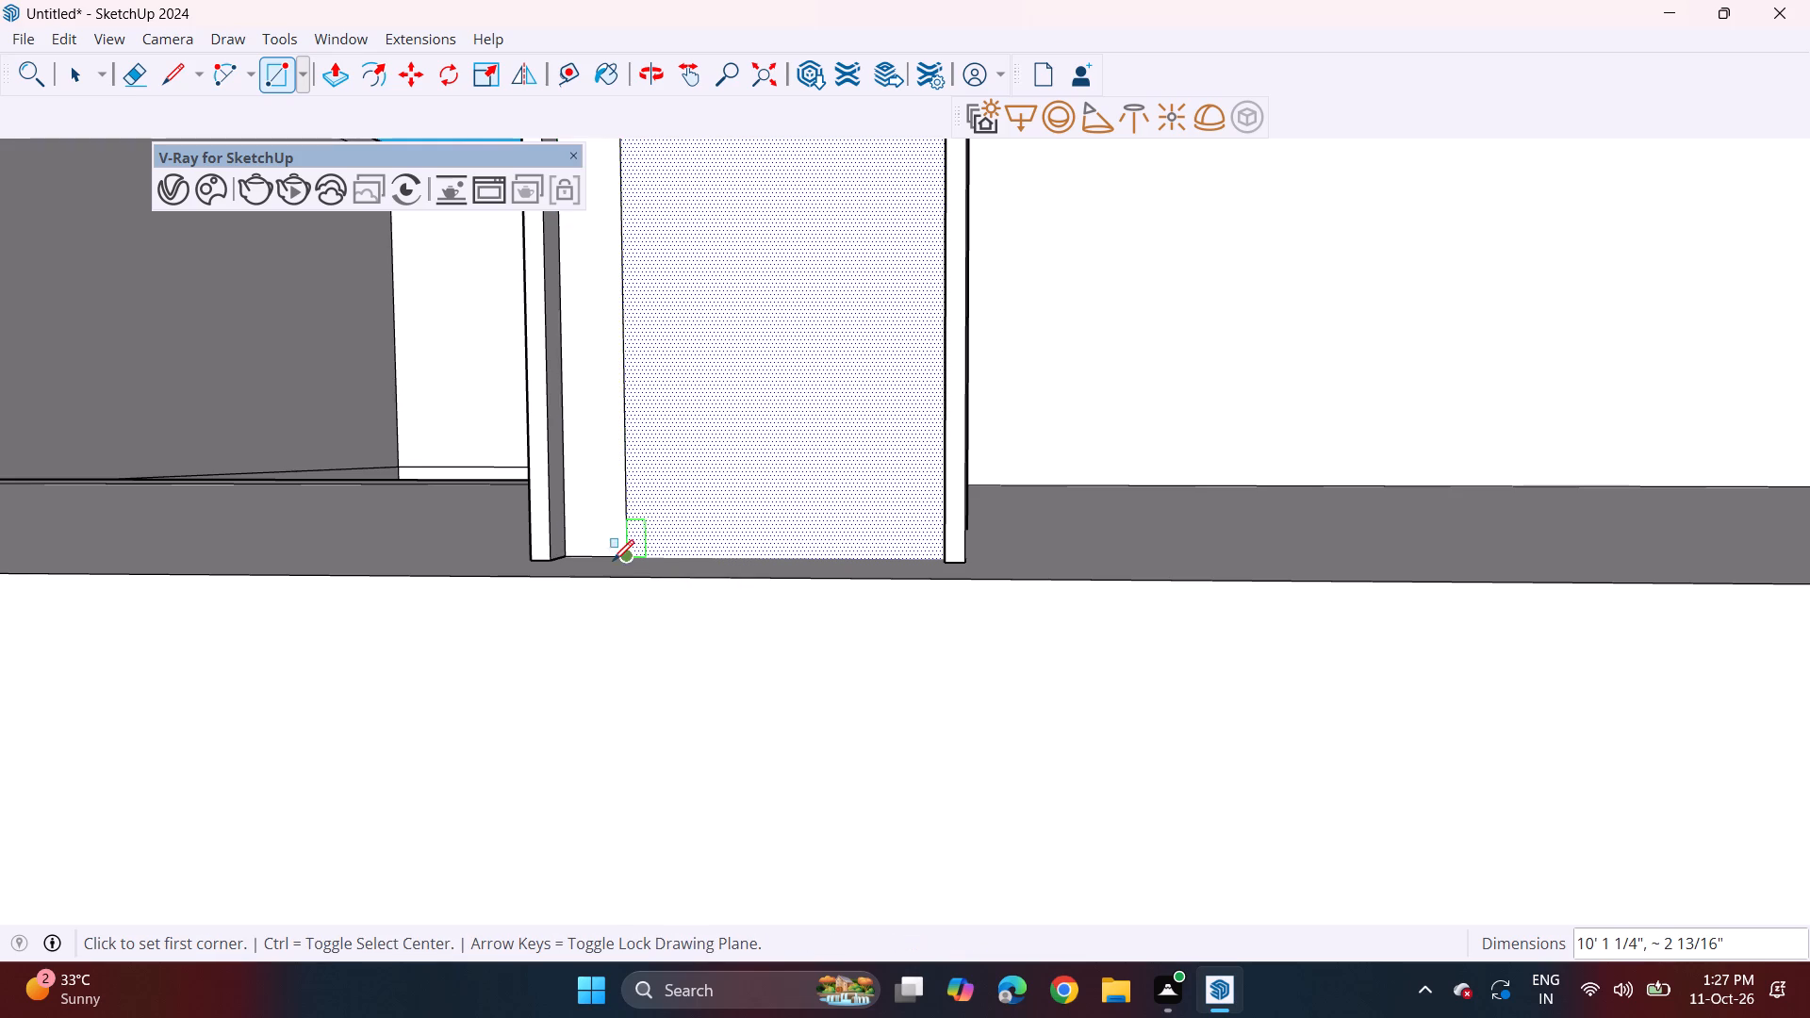
Copy the wider strip across the top-storey column's front face at about 3 1/2" spacing, making four copies.
scroll(613, 561, up, 3)
key(space)
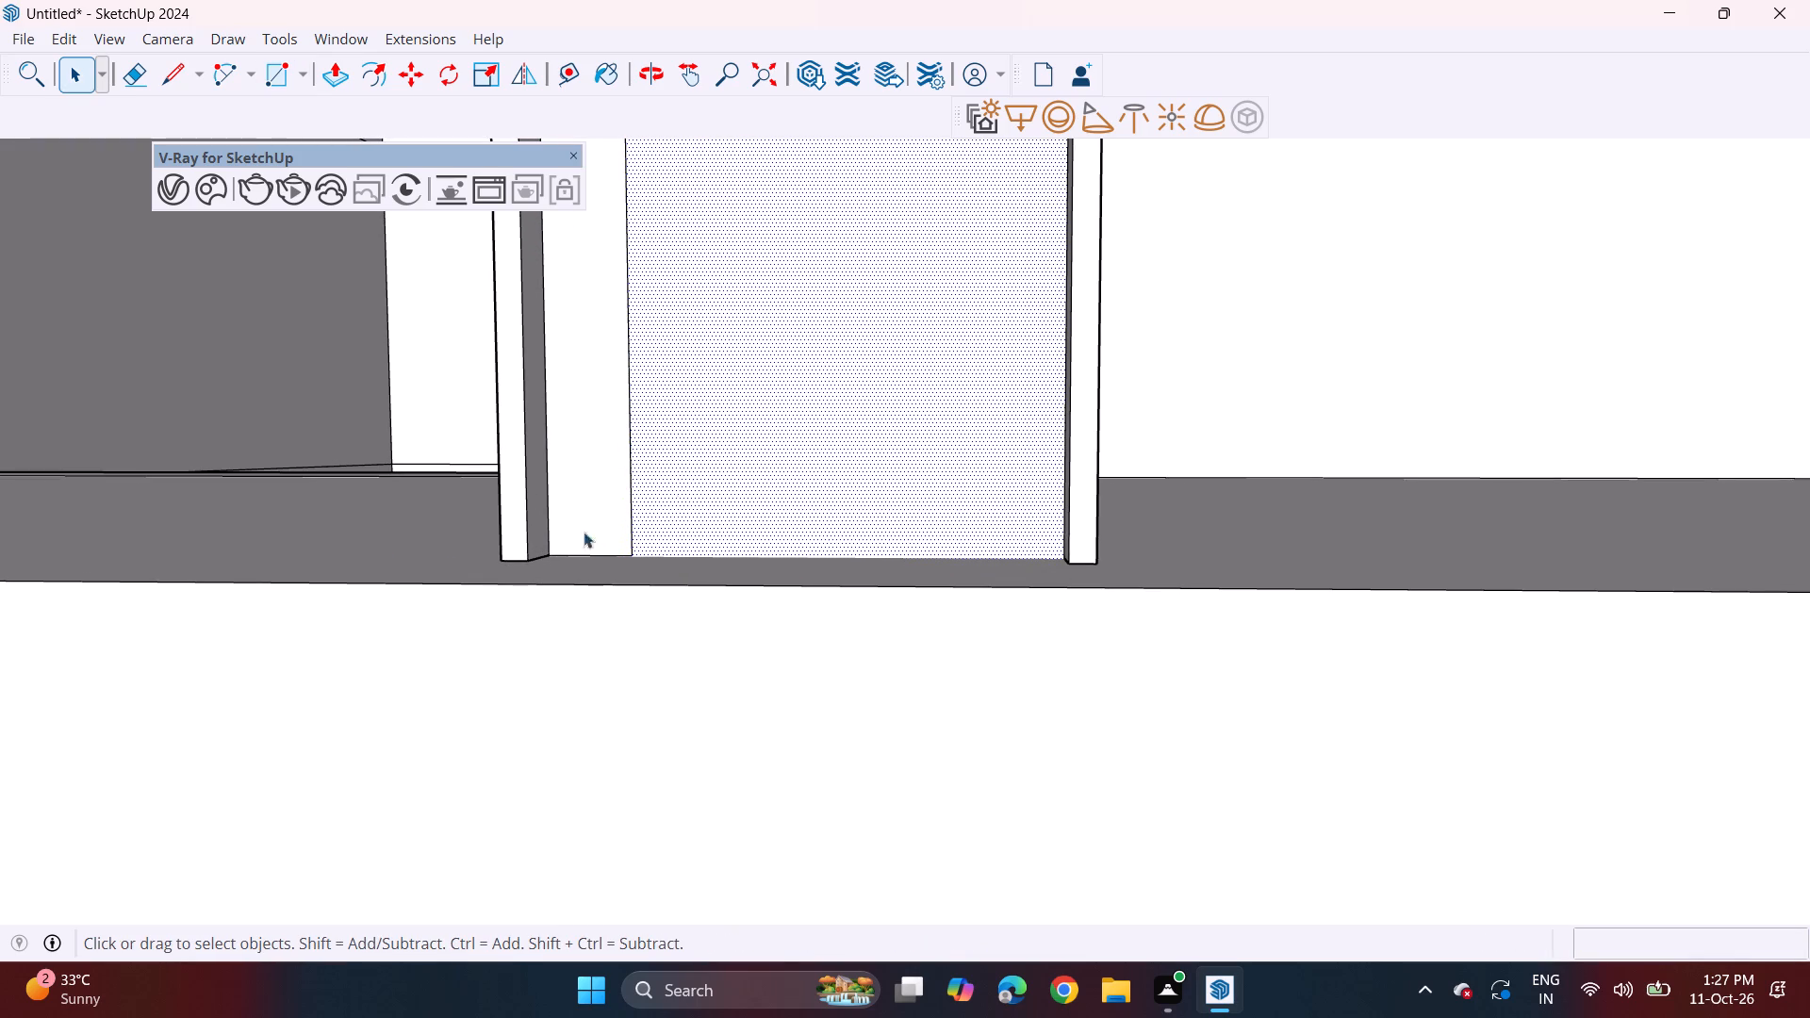
drag(382, 550, 393, 547)
triple_click(567, 491)
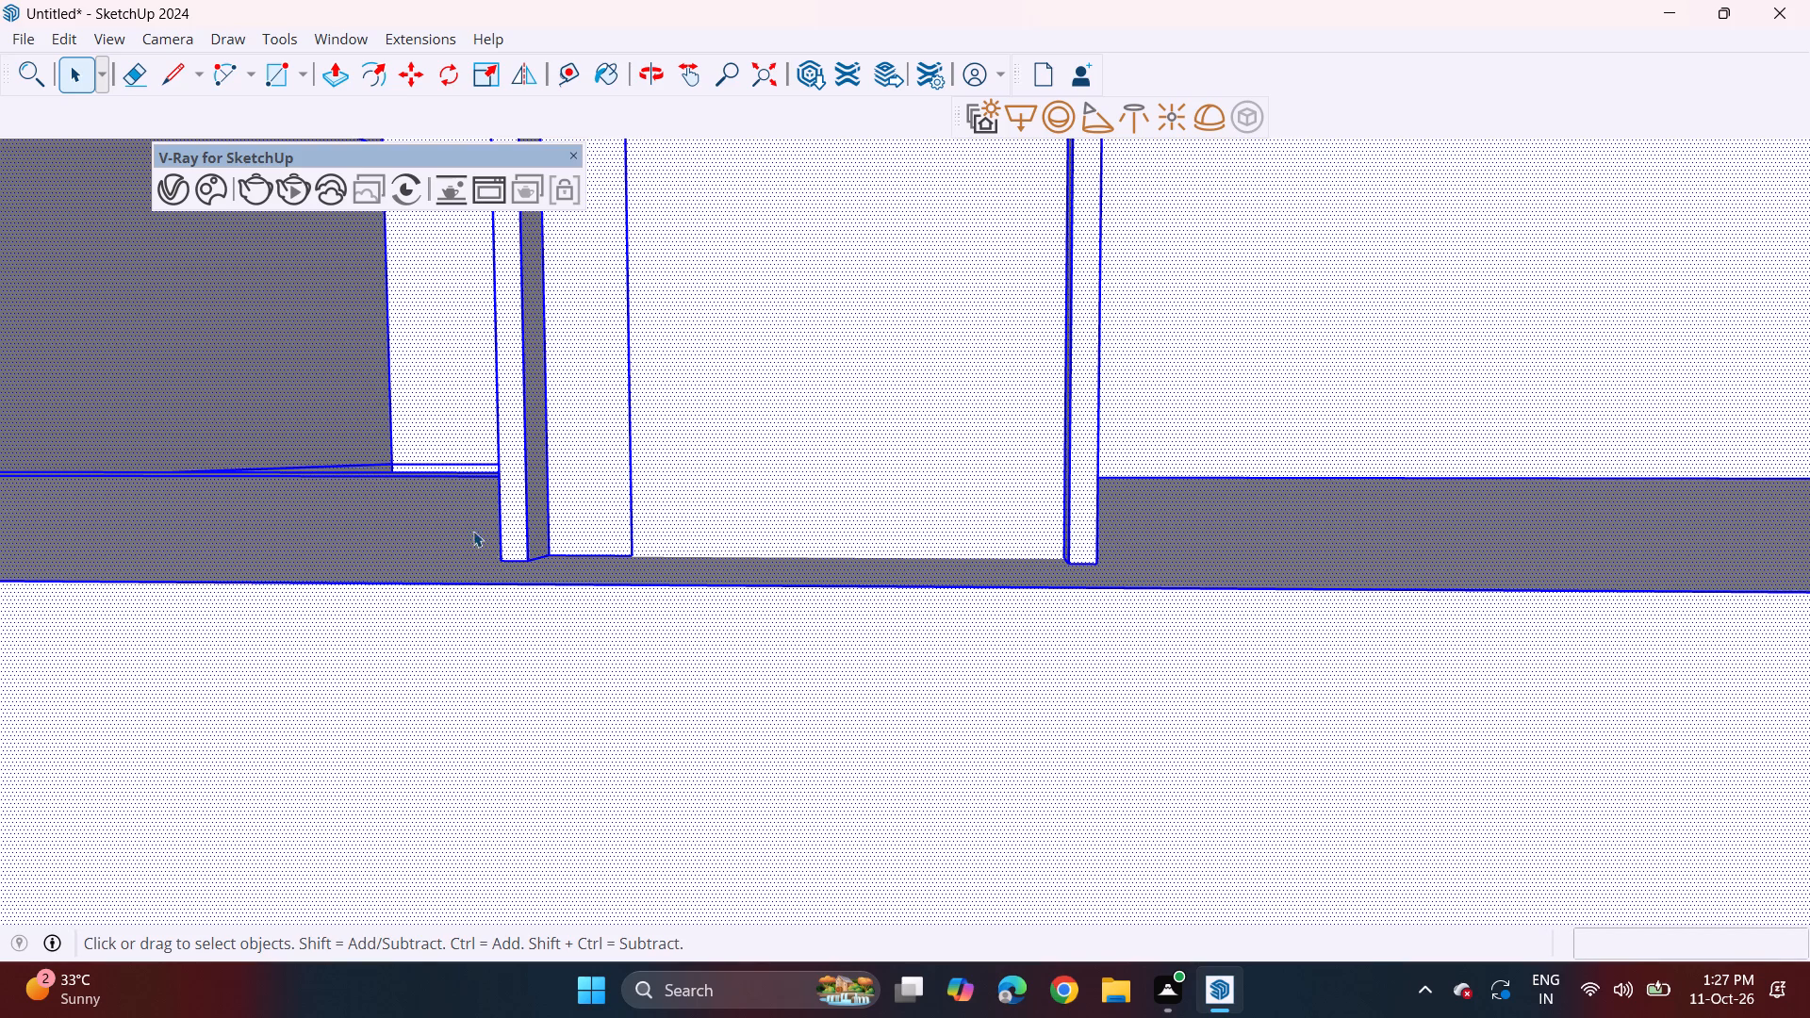
click(473, 531)
double_click(573, 496)
scroll(559, 540, up, 3)
key(m)
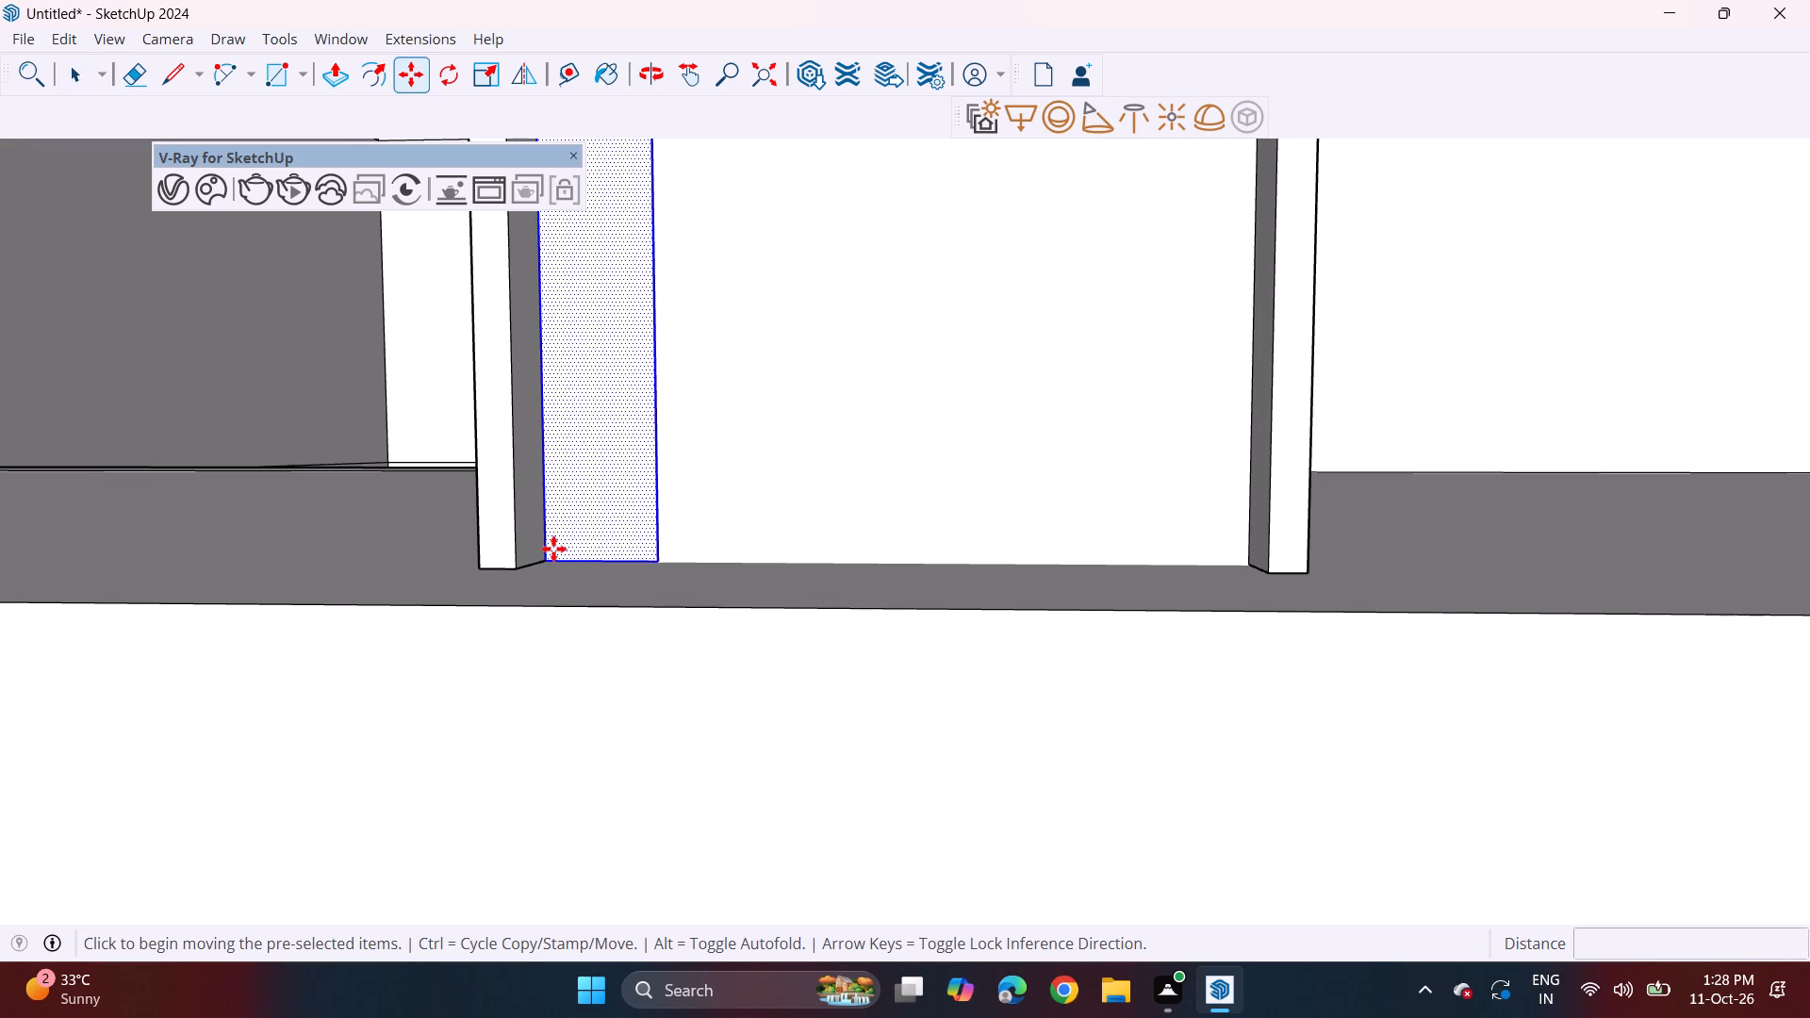
click(559, 560)
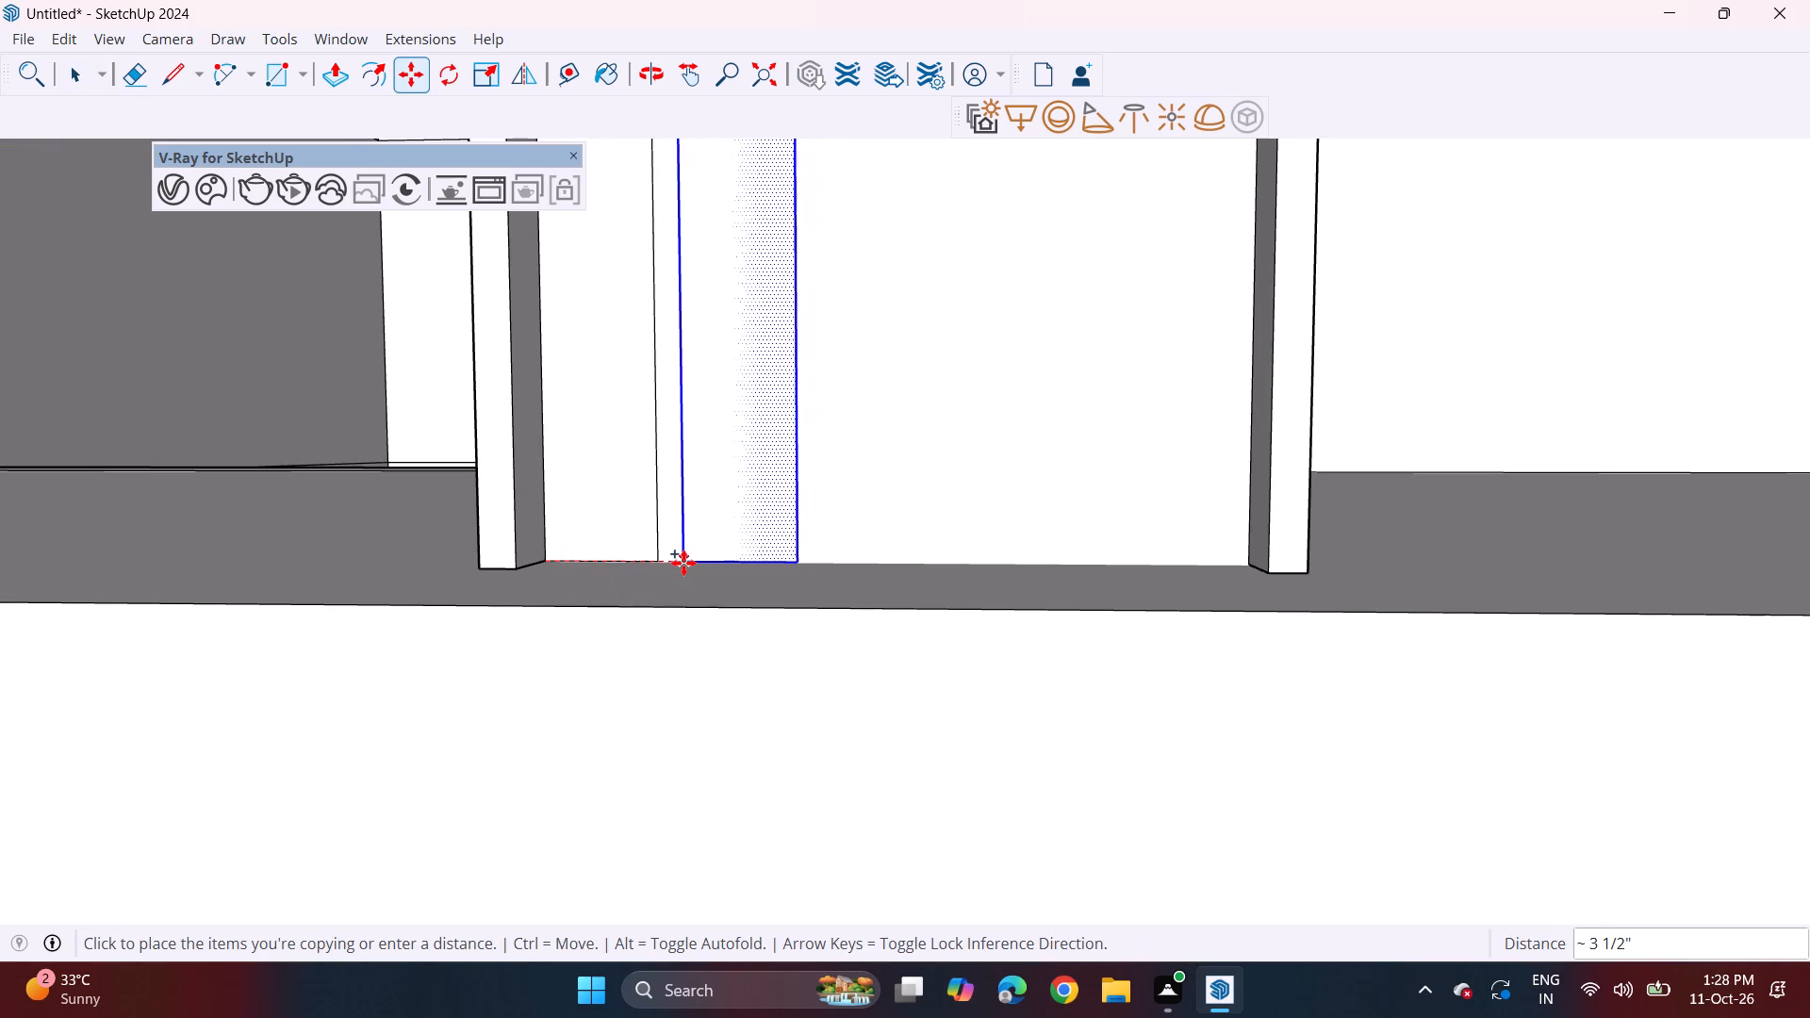
click(683, 563)
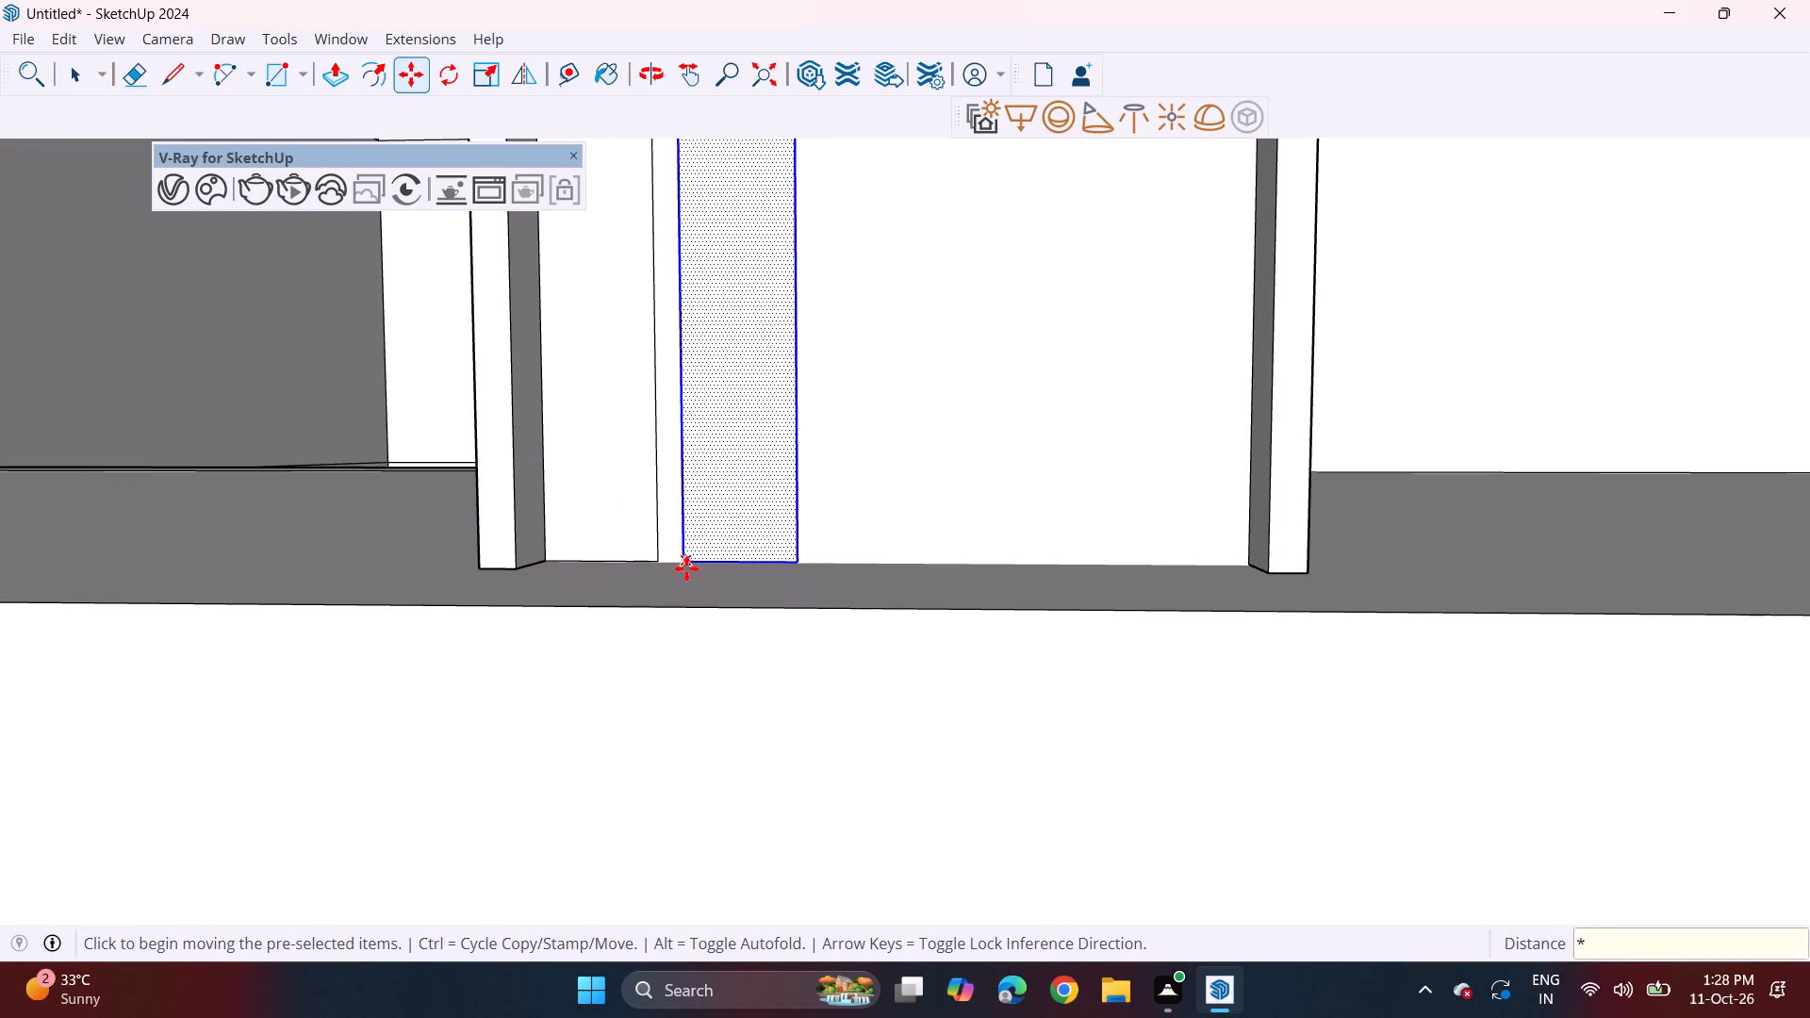
key(shift+asterisk)
key(4)
key(Return)
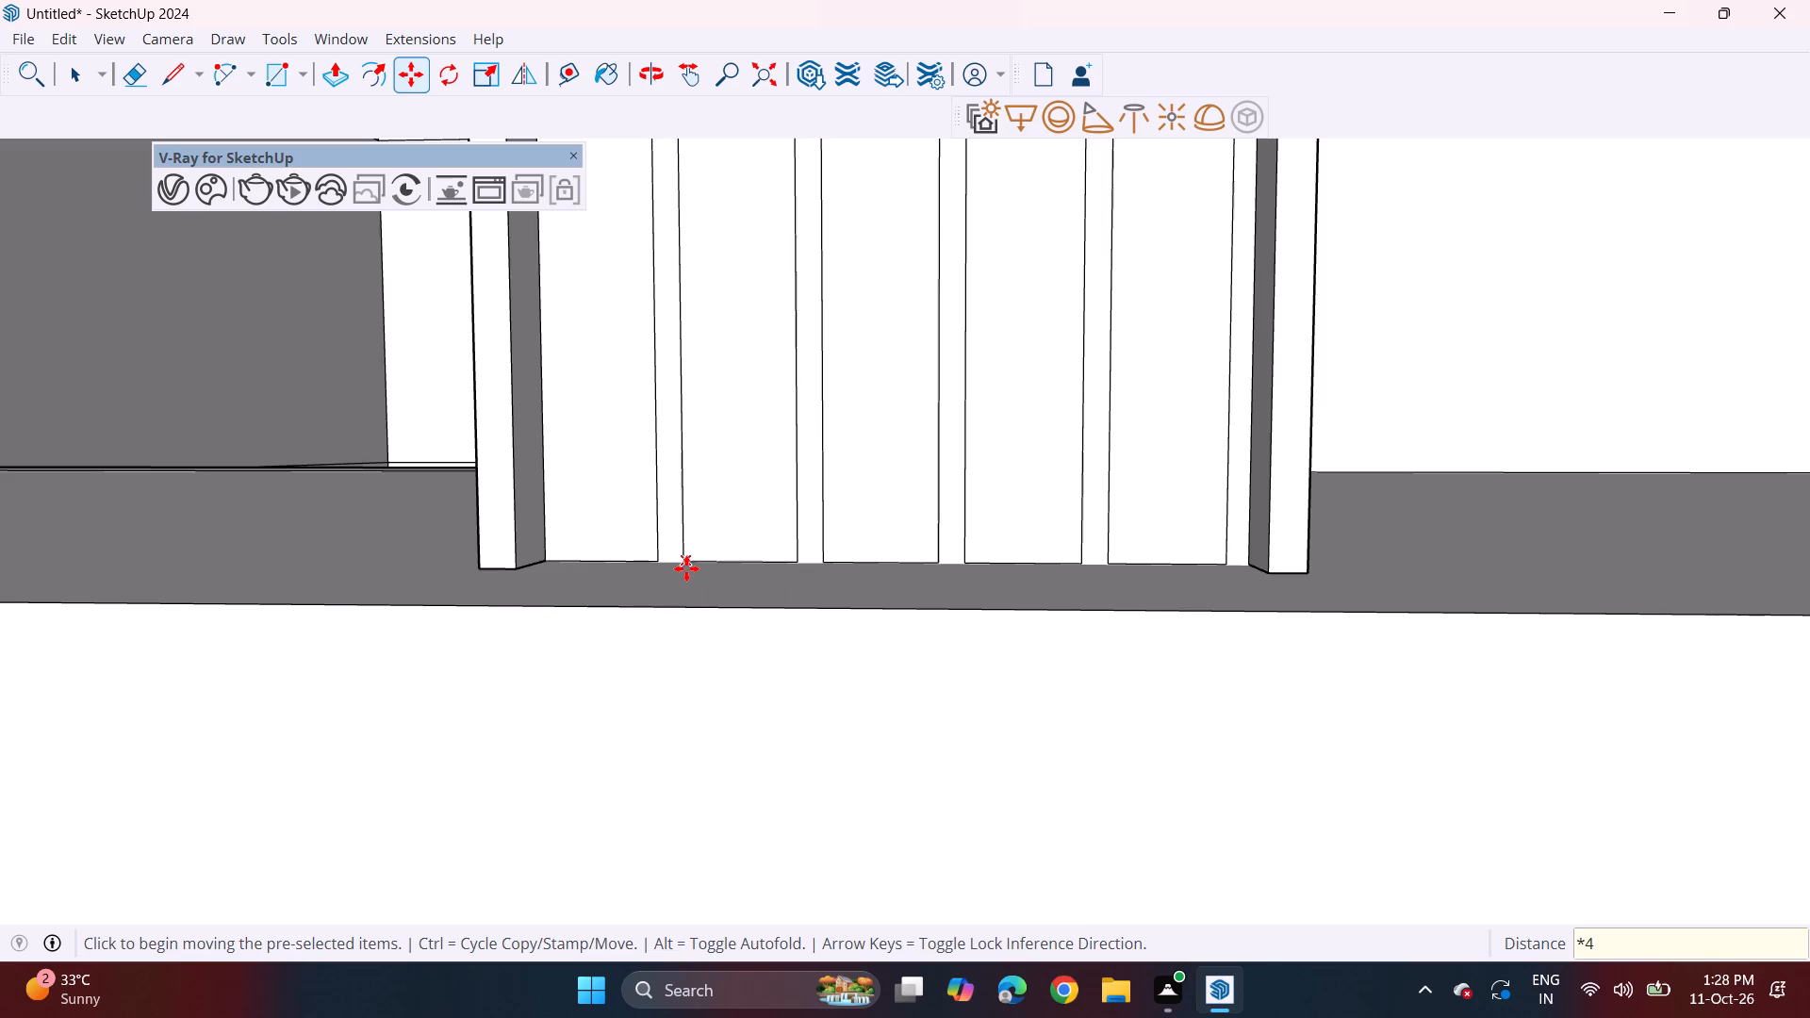
scroll(680, 577, down, 4)
key(space)
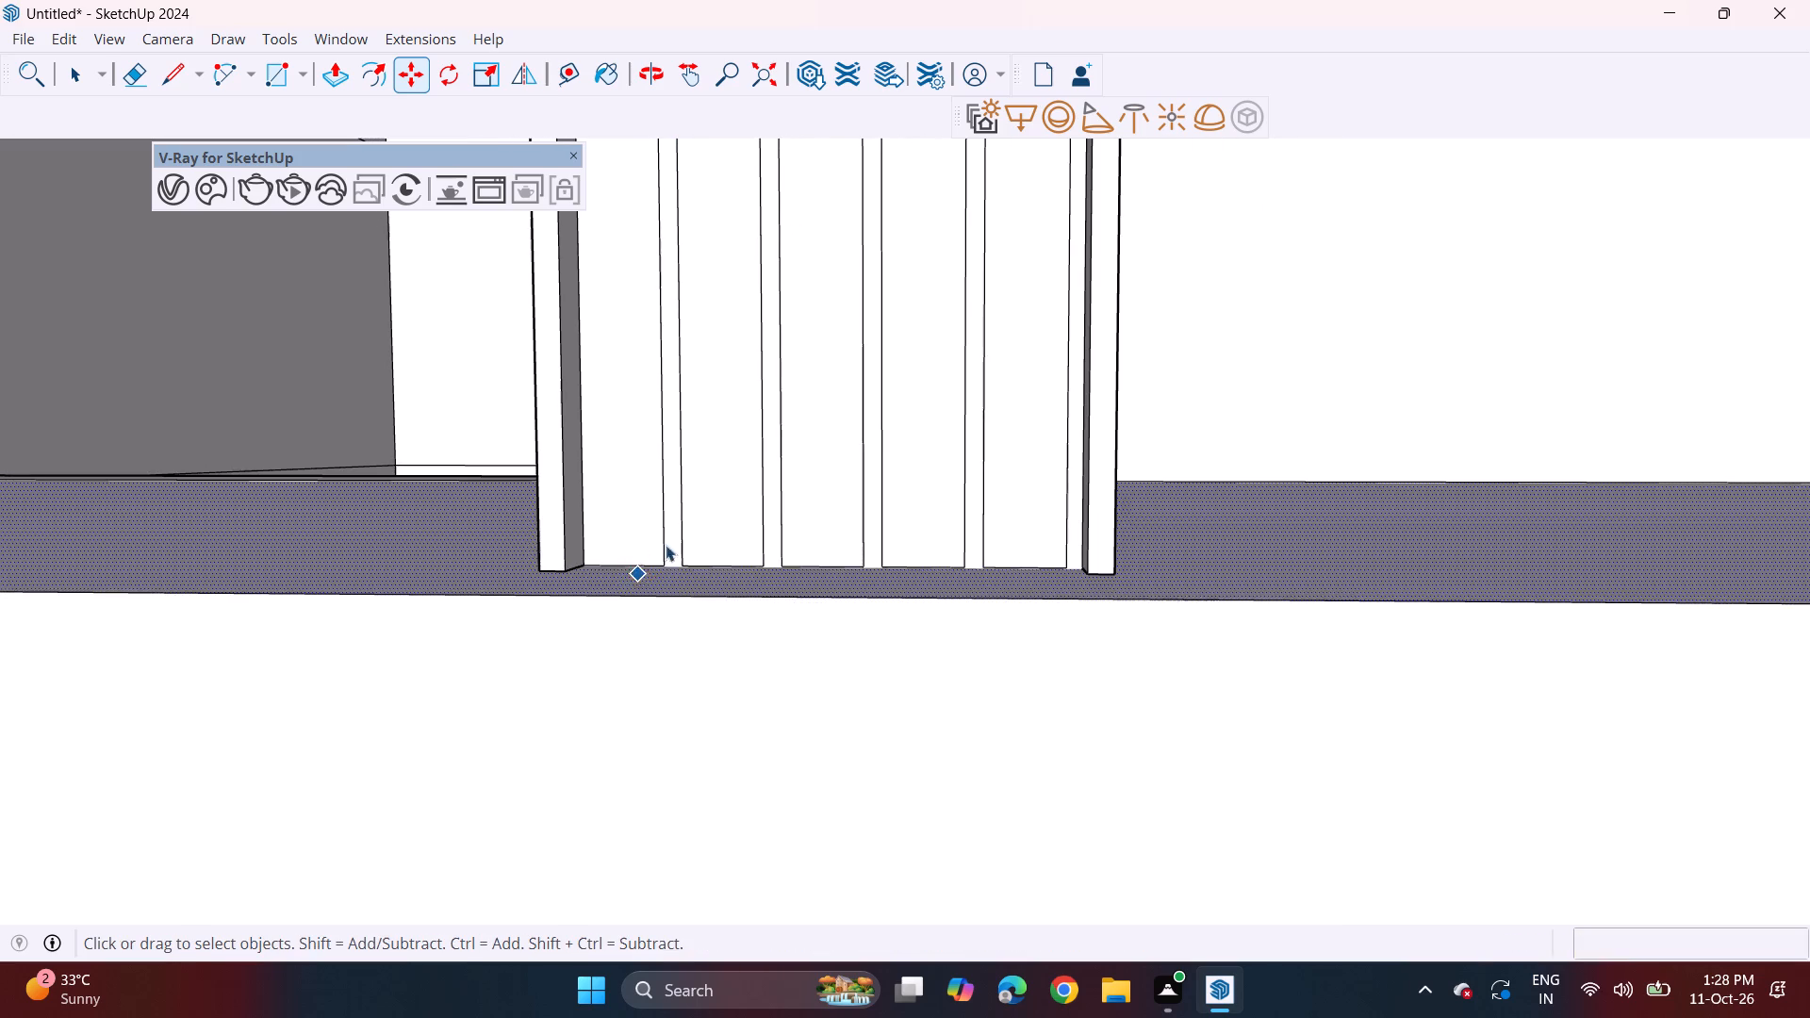
Copy the top-storey column's five wide strips 10' 6" straight down onto the middle-storey column's front face.
double_click(647, 535)
ctrl+double_click(730, 535)
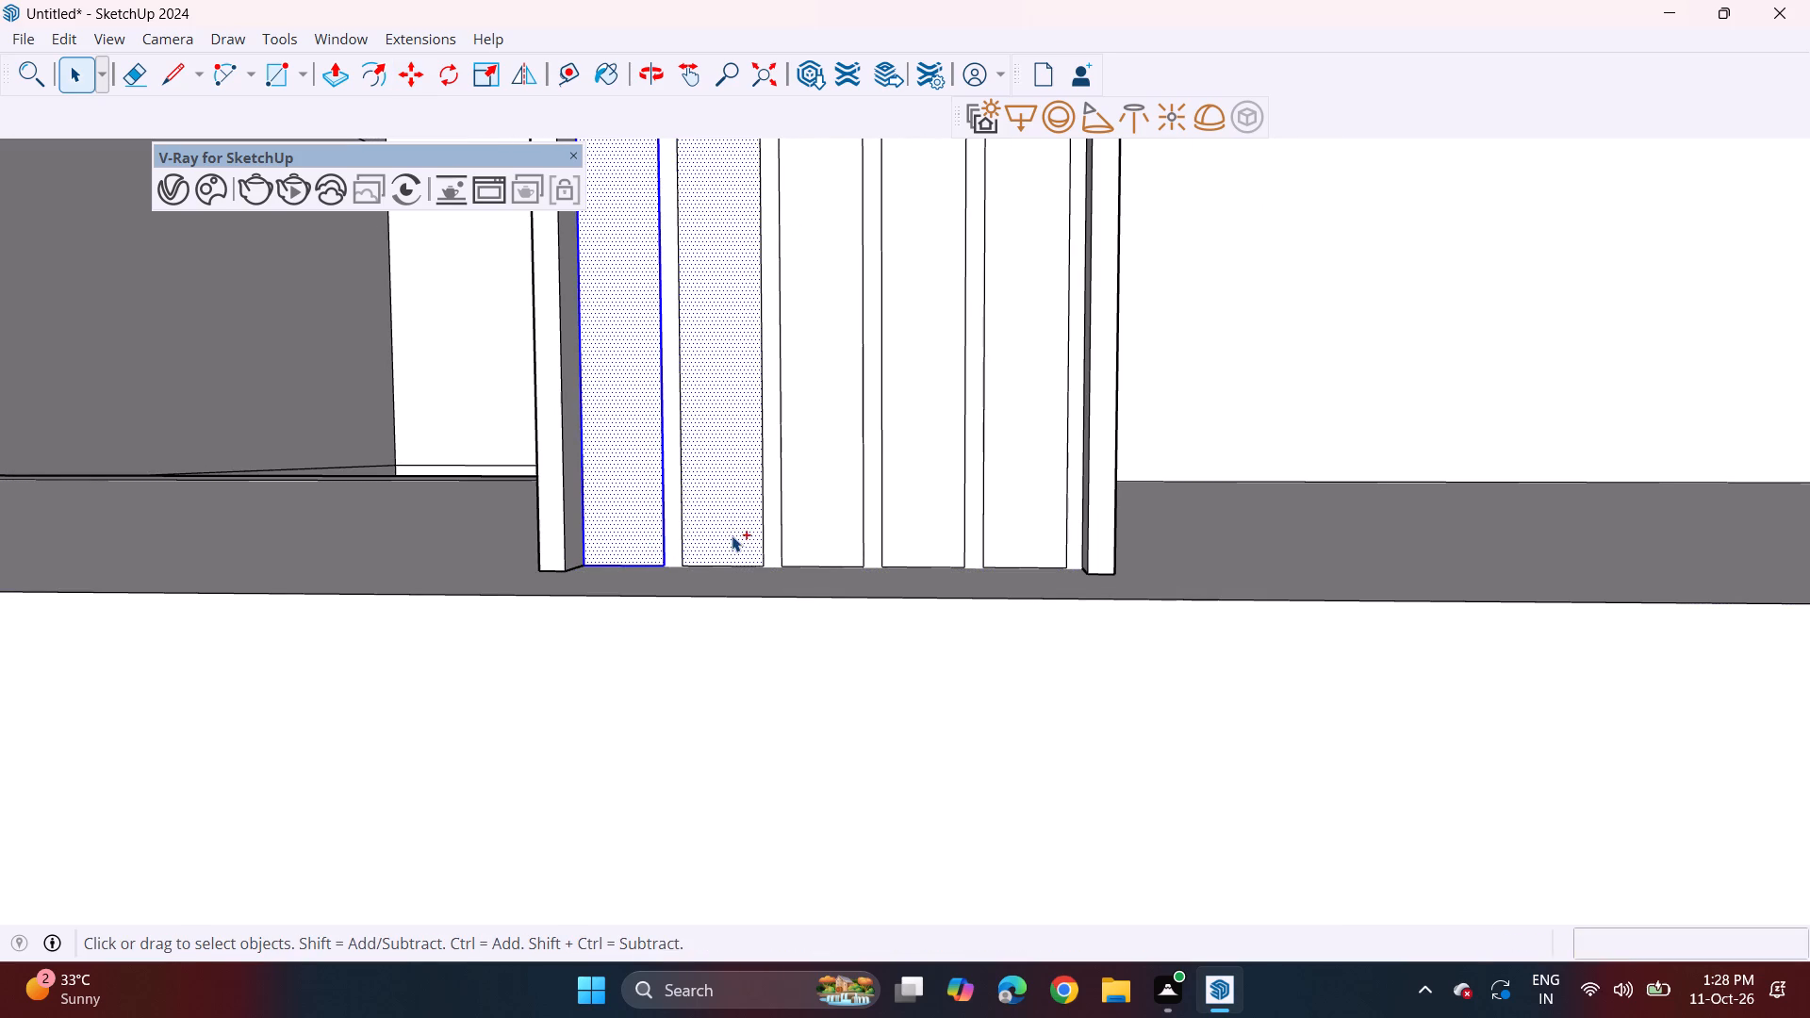
ctrl+double_click(728, 532)
ctrl+double_click(828, 523)
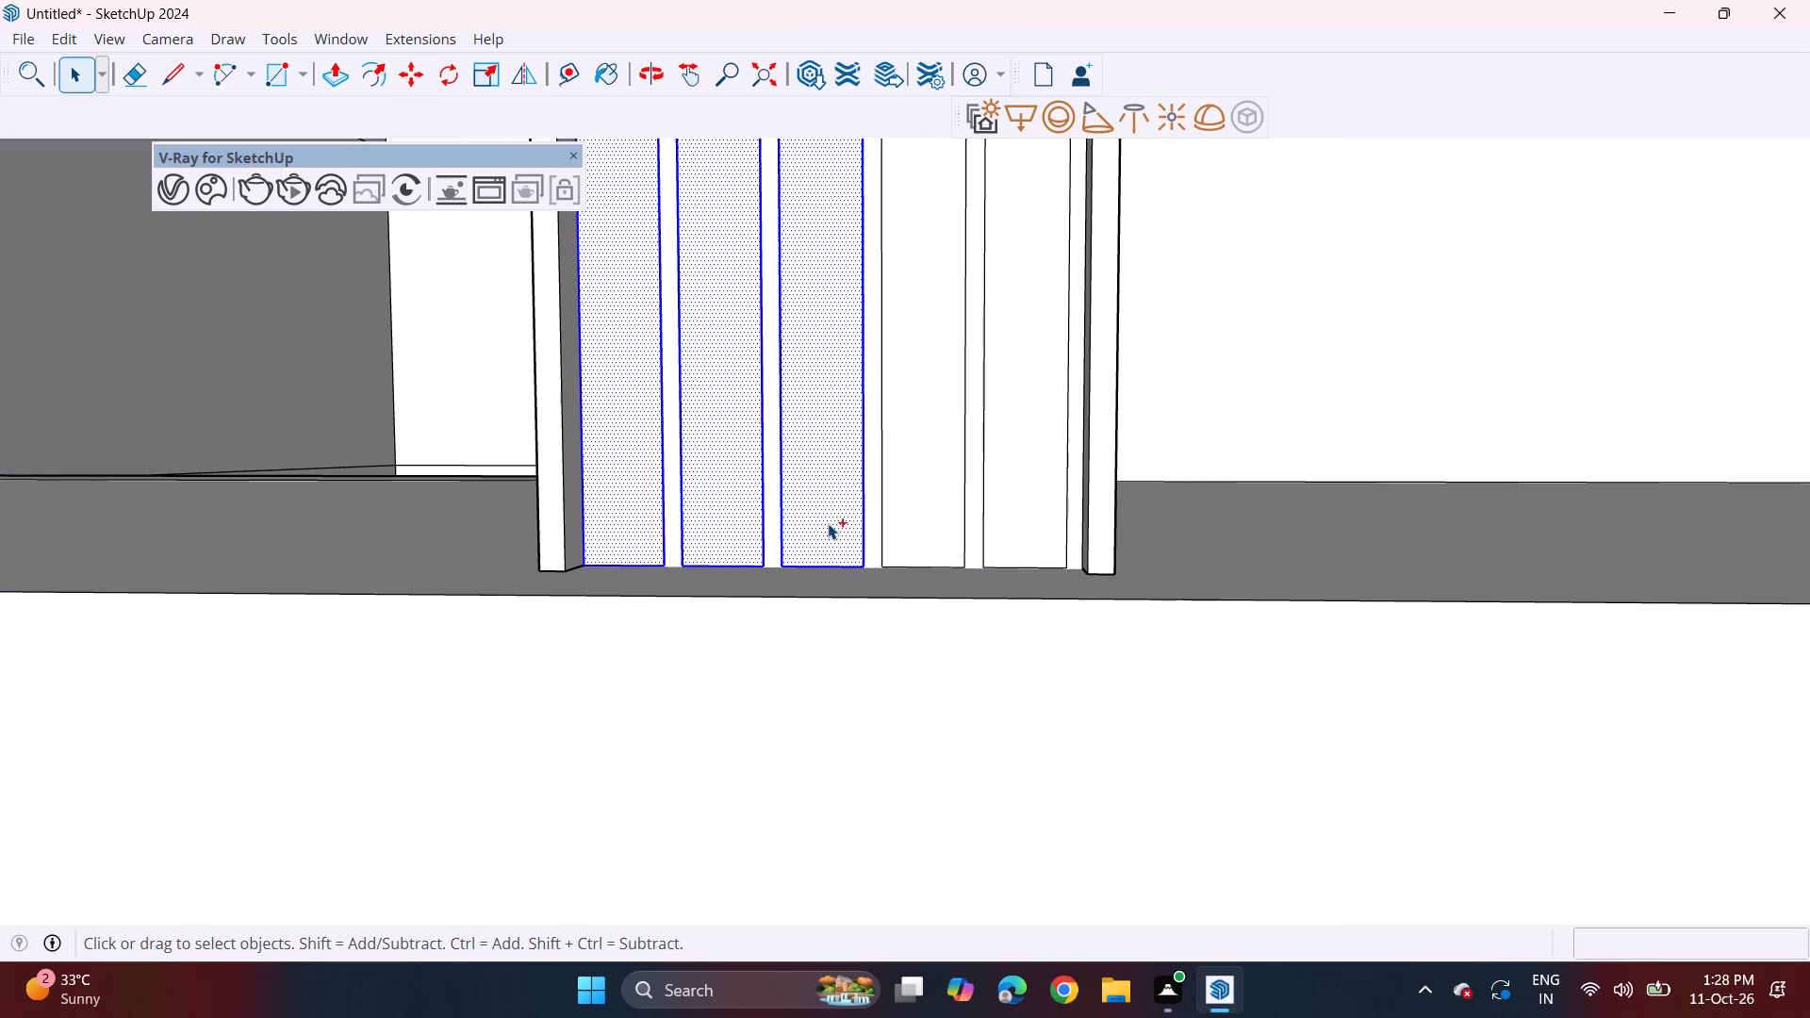
ctrl+double_click(905, 516)
ctrl+double_click(1024, 518)
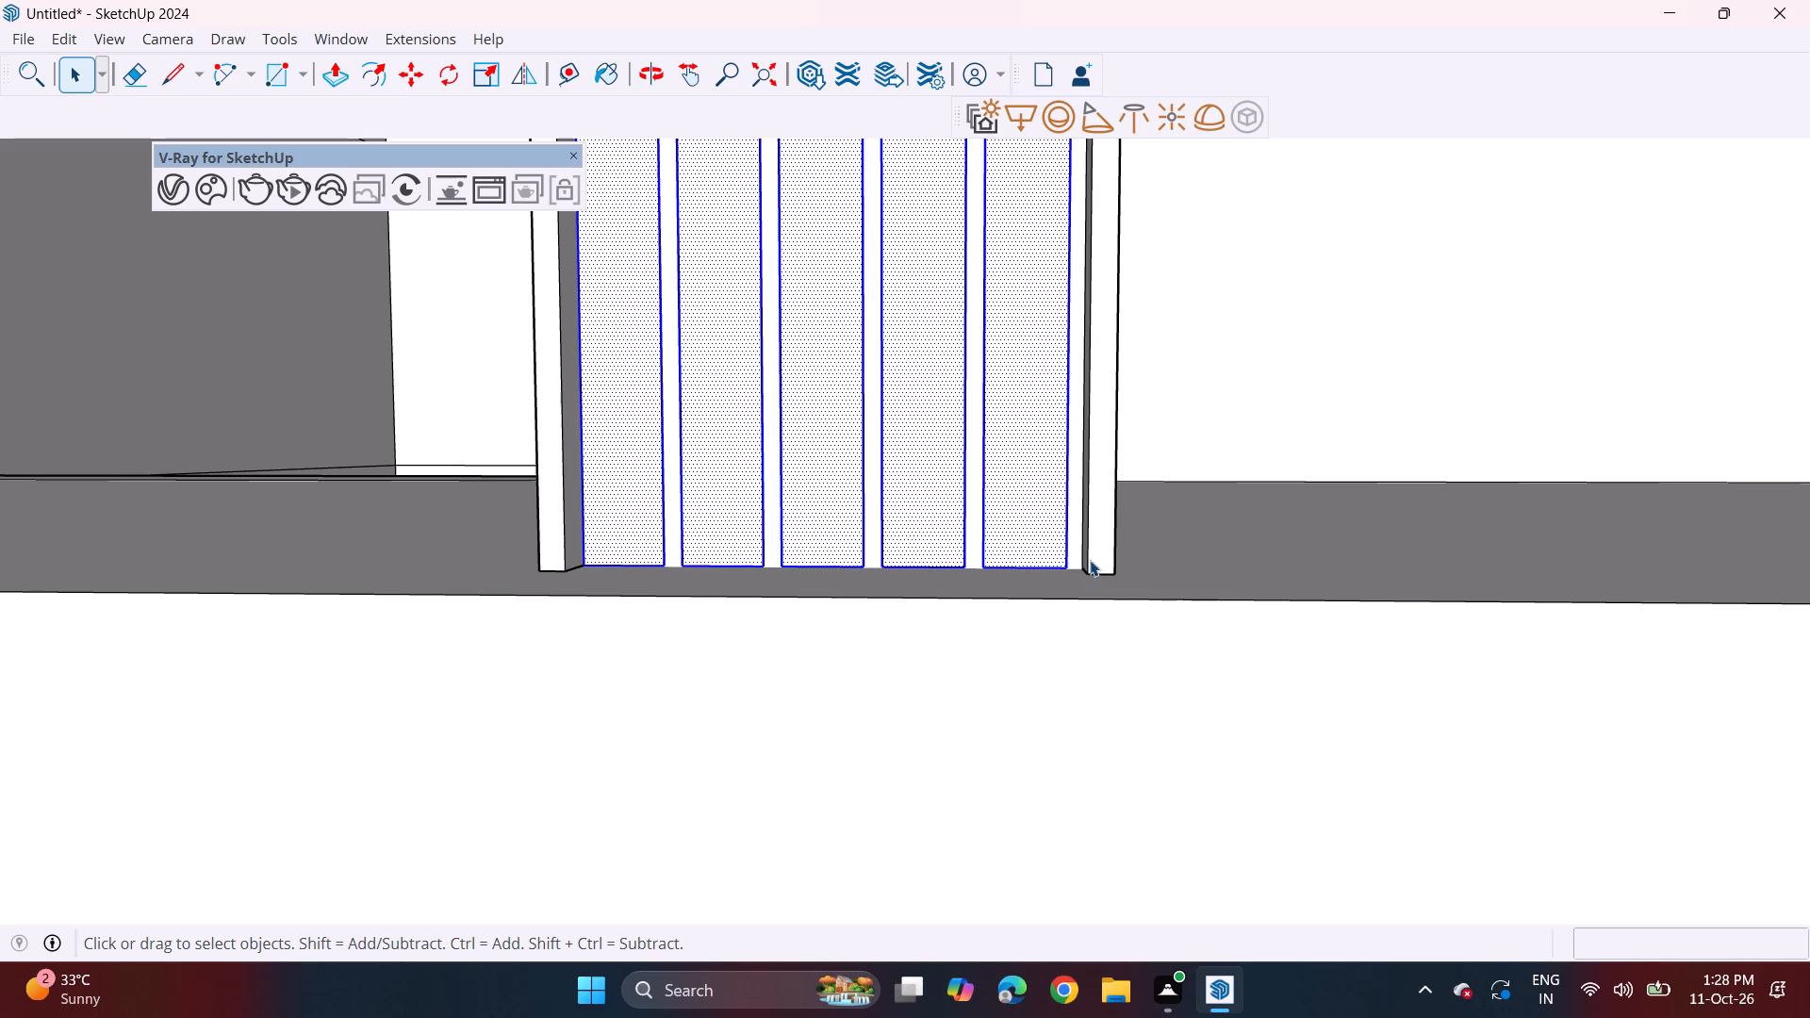
key(m)
click(1086, 572)
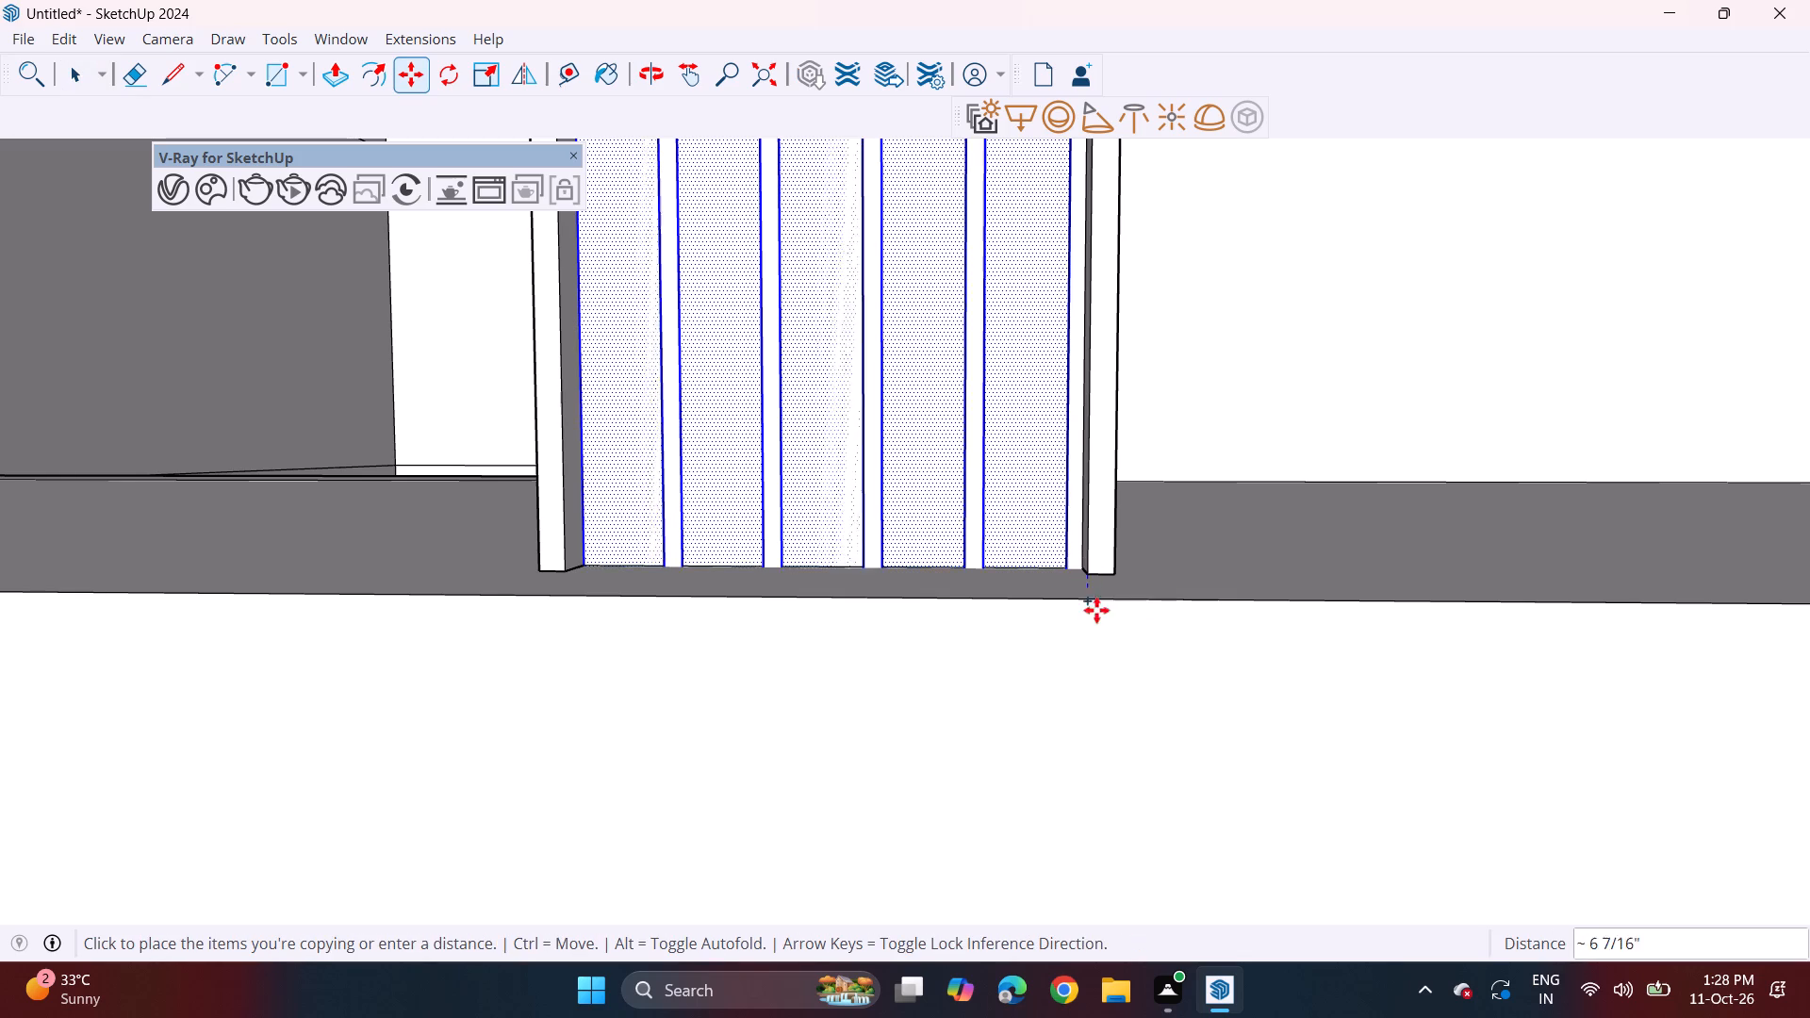
scroll(1077, 653, down, 4)
shift+middle_drag(1071, 666, 829, 0)
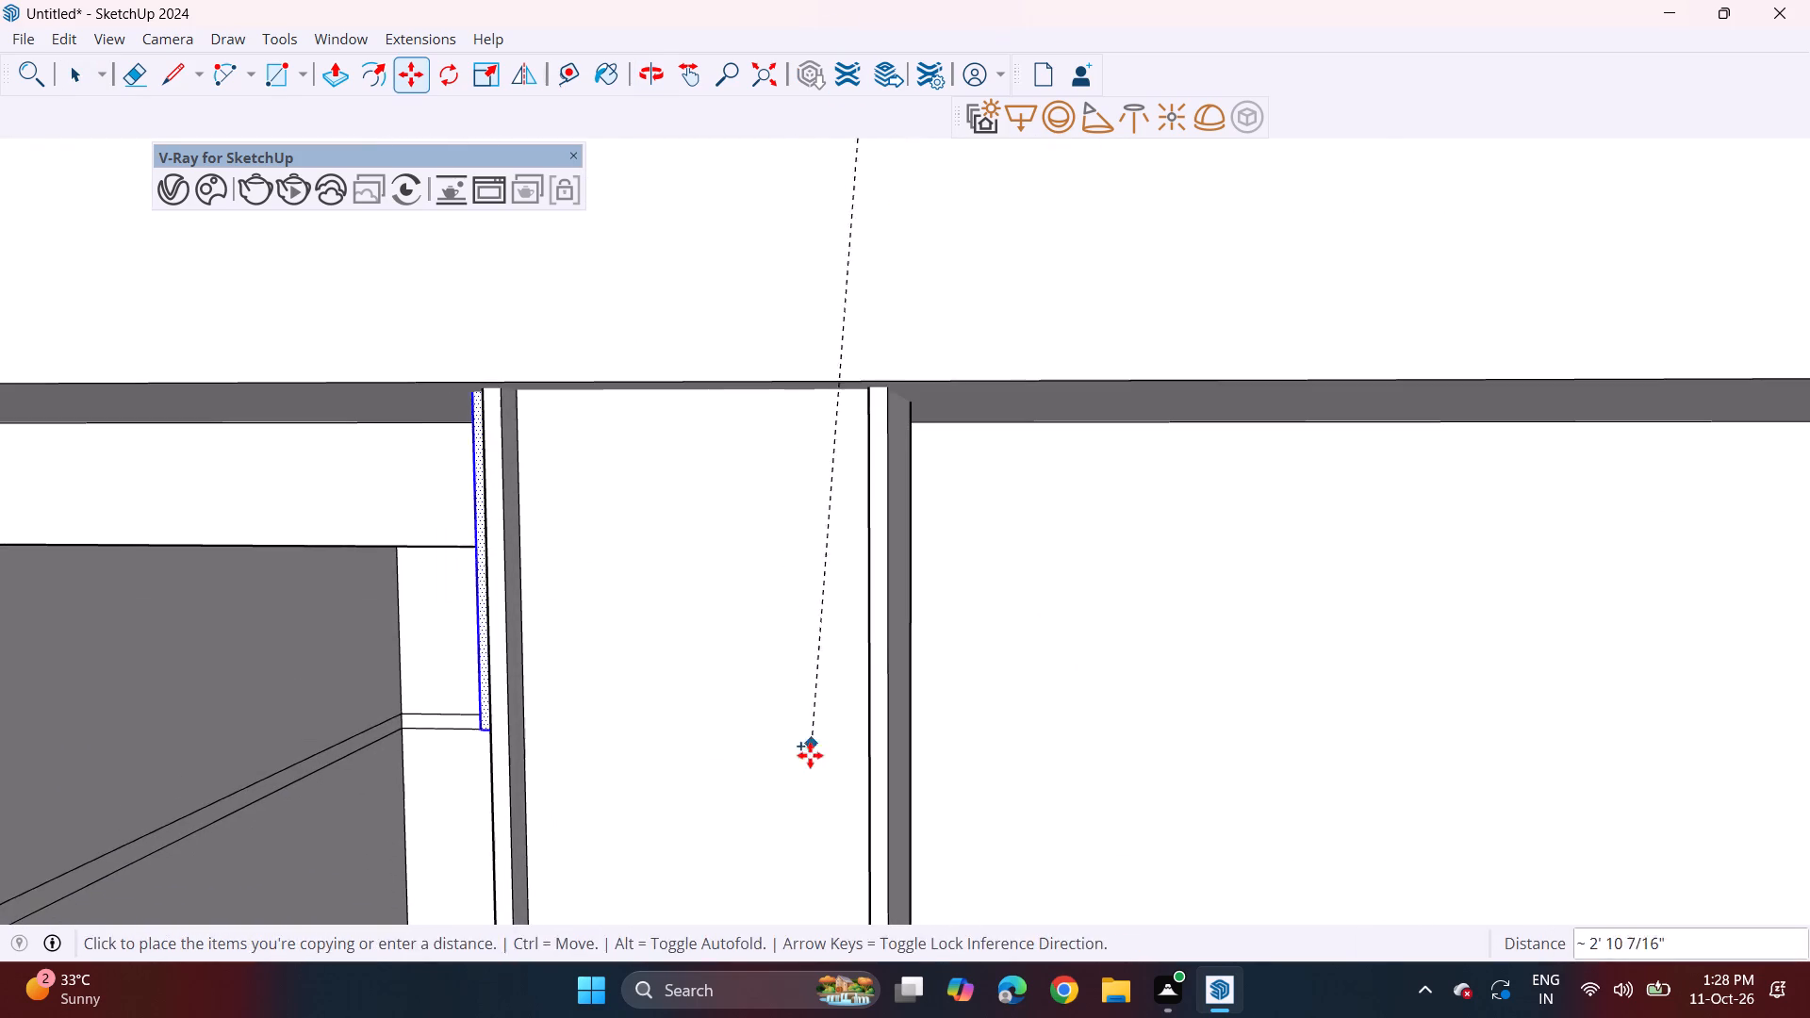
shift+scroll(810, 757, down, 1)
shift+middle_drag(810, 757, 855, 0)
scroll(912, 808, down, 8)
shift+middle_drag(919, 837, 899, 622)
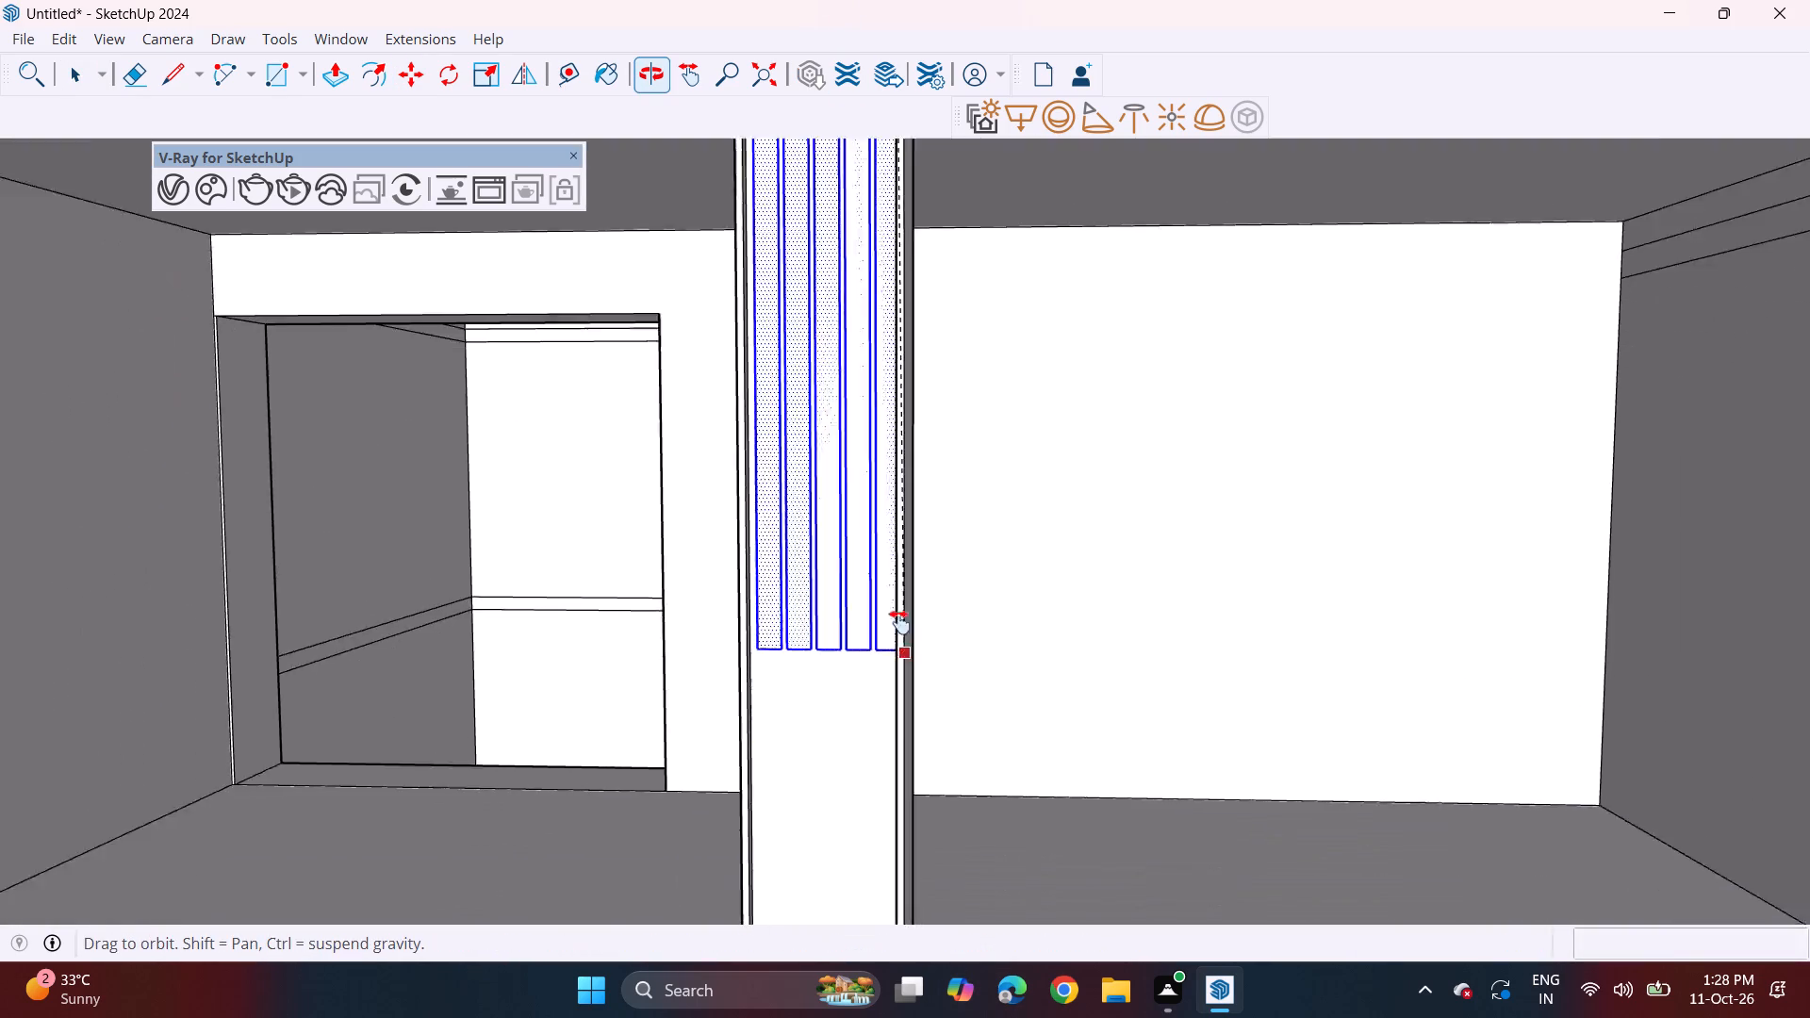
shift+middle_drag(899, 622, 857, 320)
scroll(840, 634, up, 8)
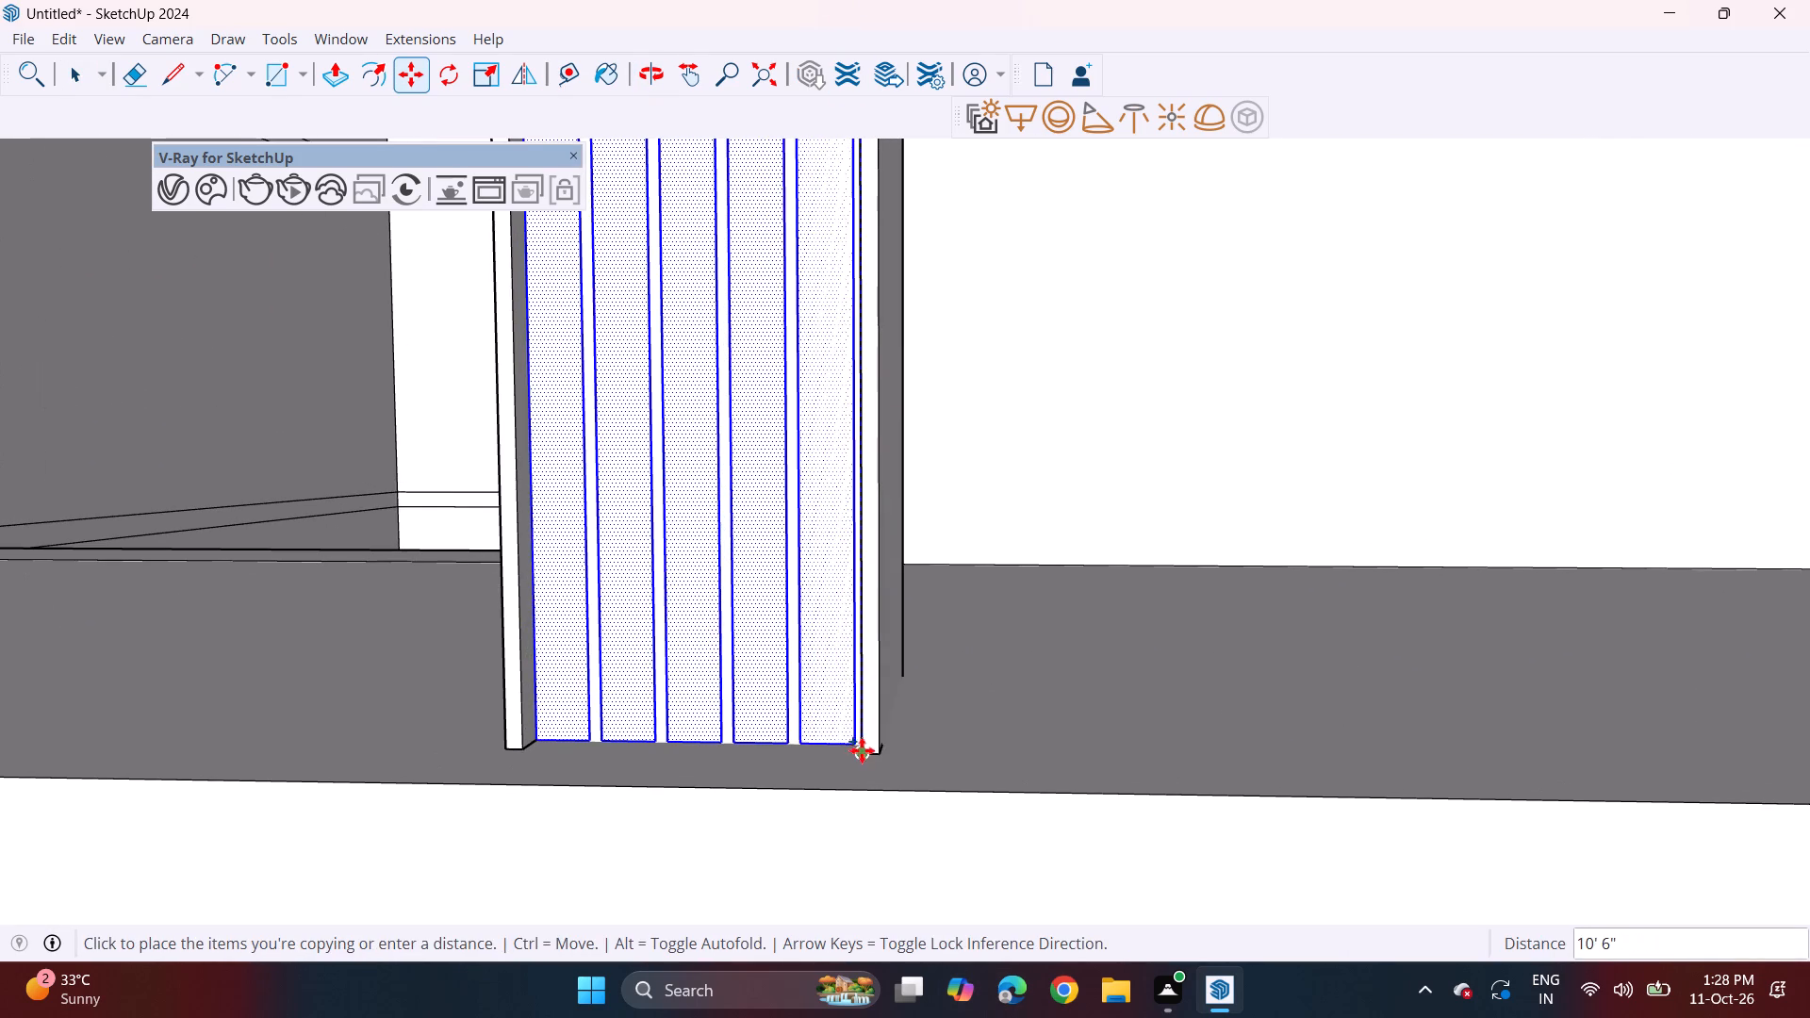
click(864, 751)
Copy the same five strips another 10' 10 5/8" down onto the lowest column's front face.
click(864, 751)
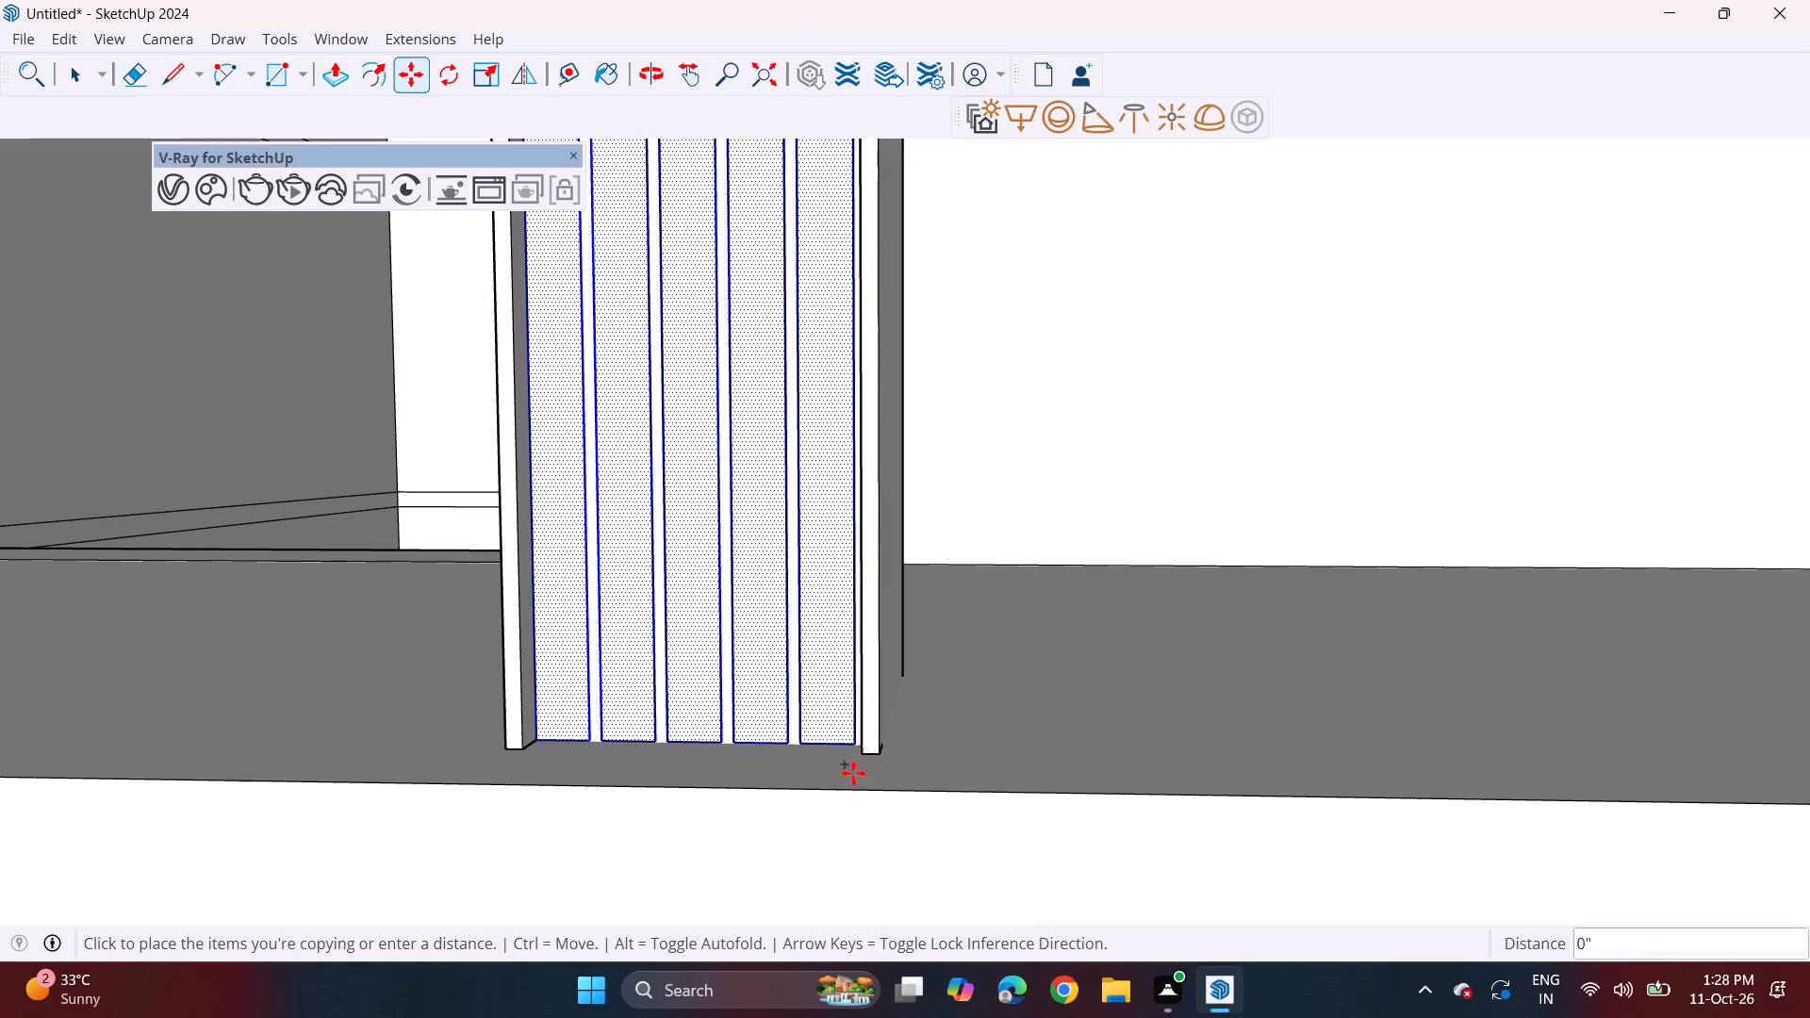
scroll(866, 786, down, 5)
middle_drag(869, 793, 828, 240)
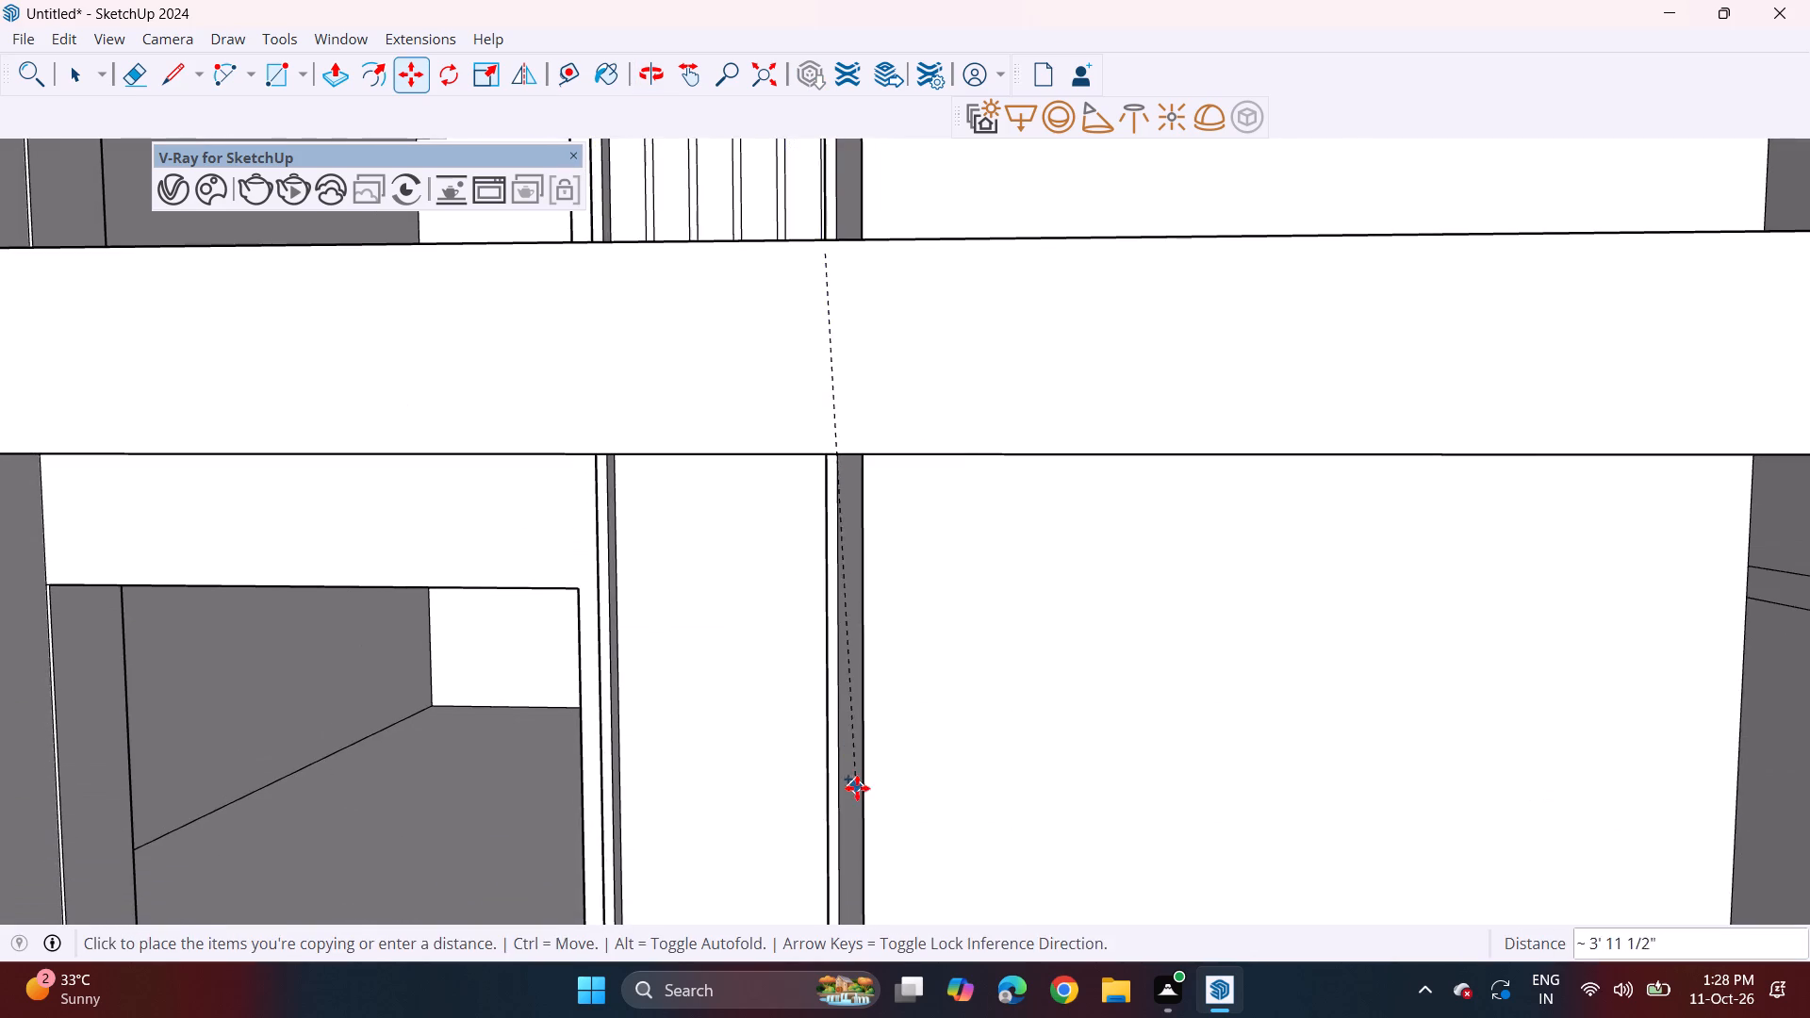
middle_drag(857, 788, 844, 155)
shift+middle_drag(869, 697, 903, 582)
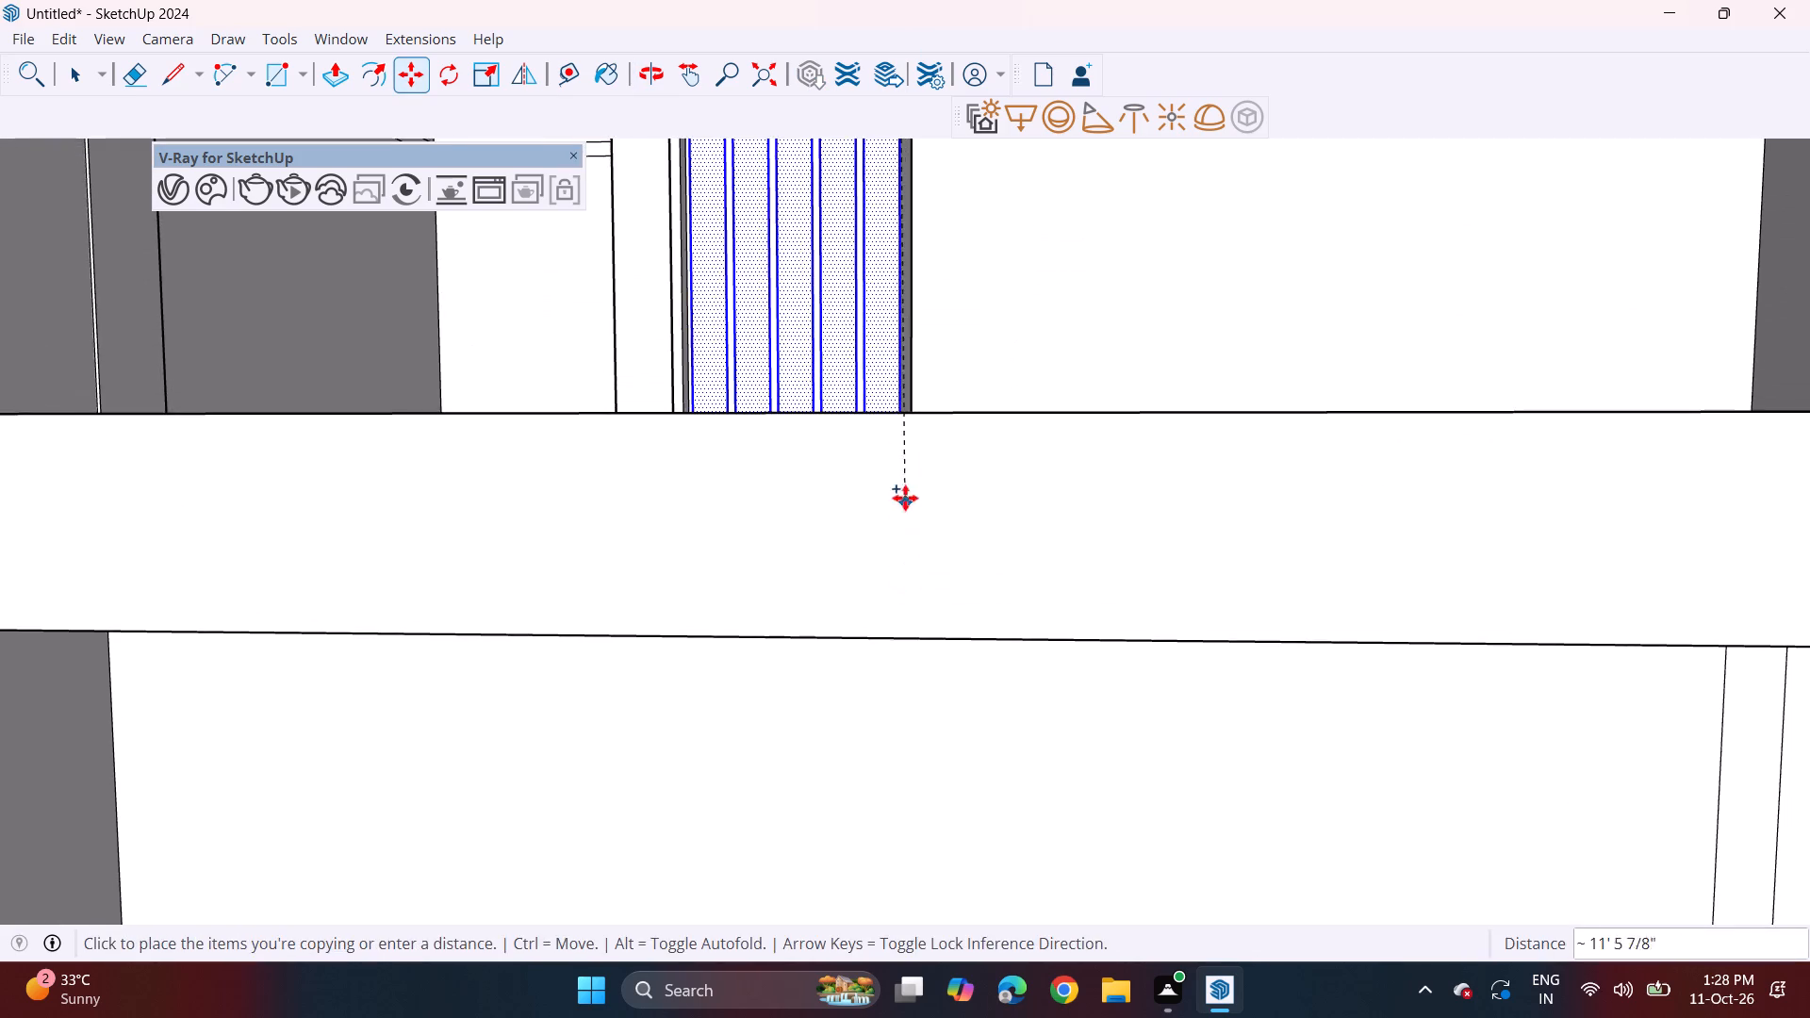
middle_drag(905, 567, 907, 679)
scroll(893, 569, up, 3)
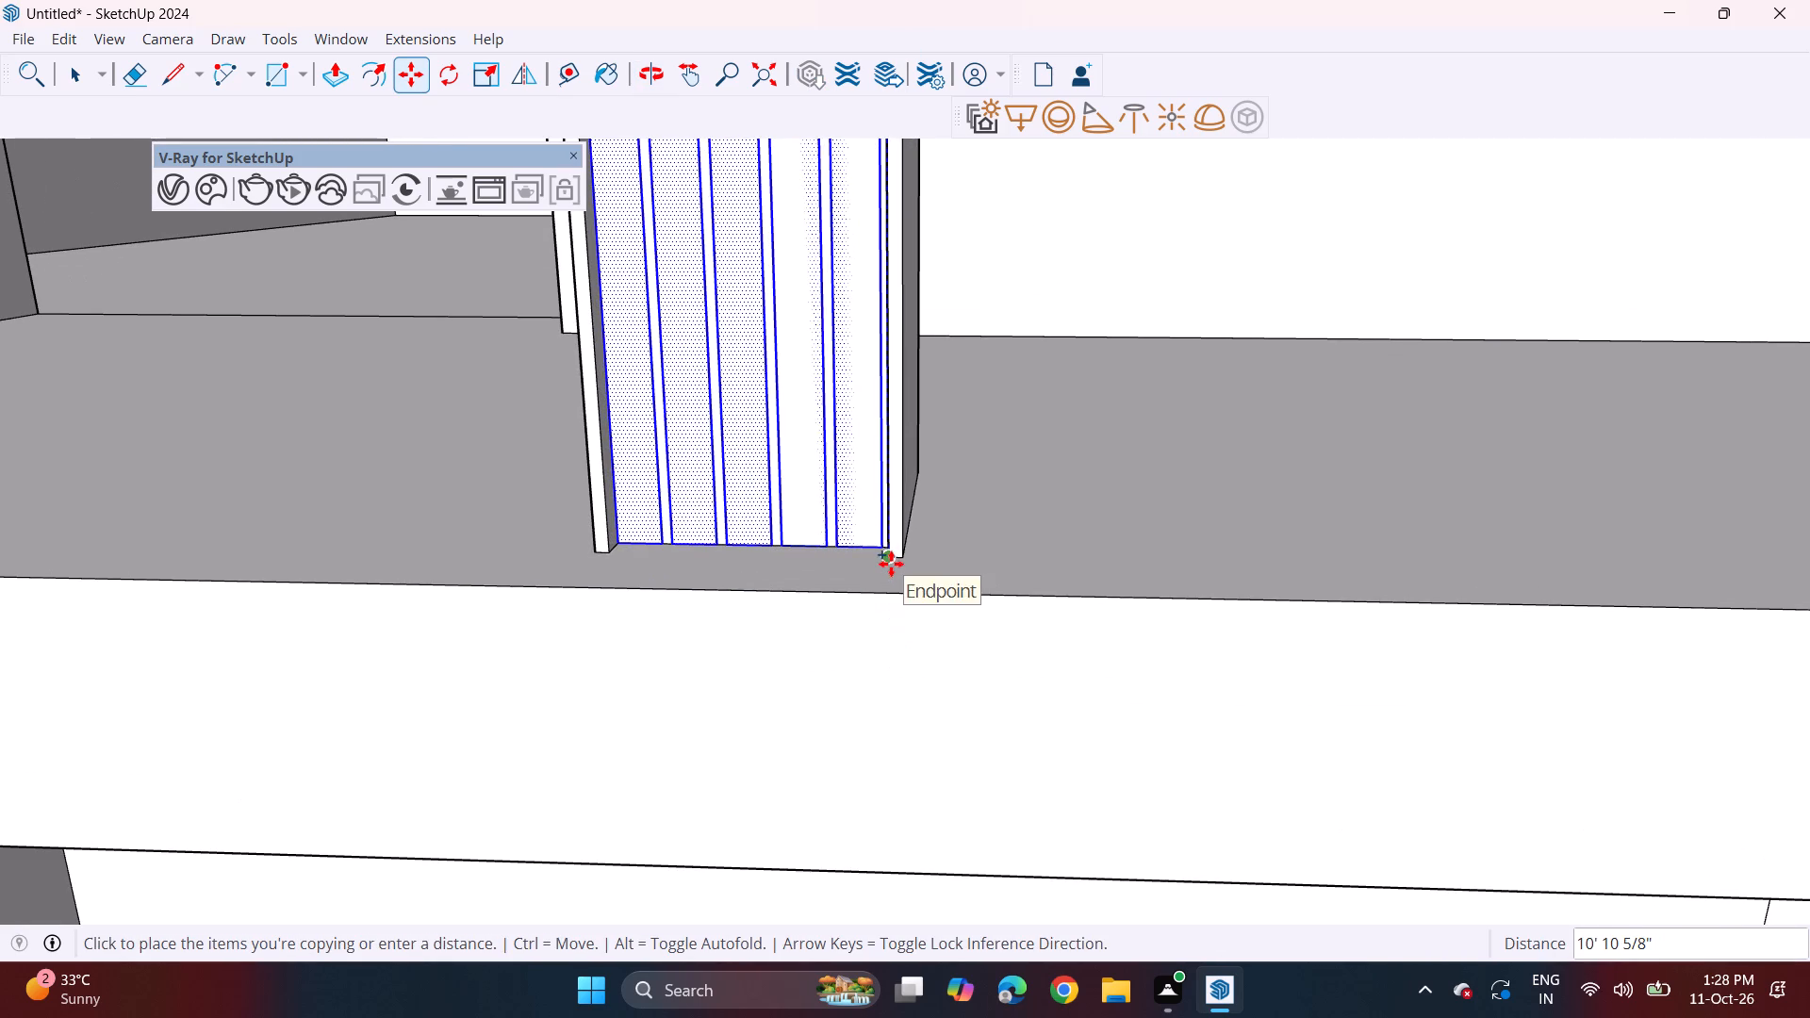
click(891, 564)
key(space)
click(946, 472)
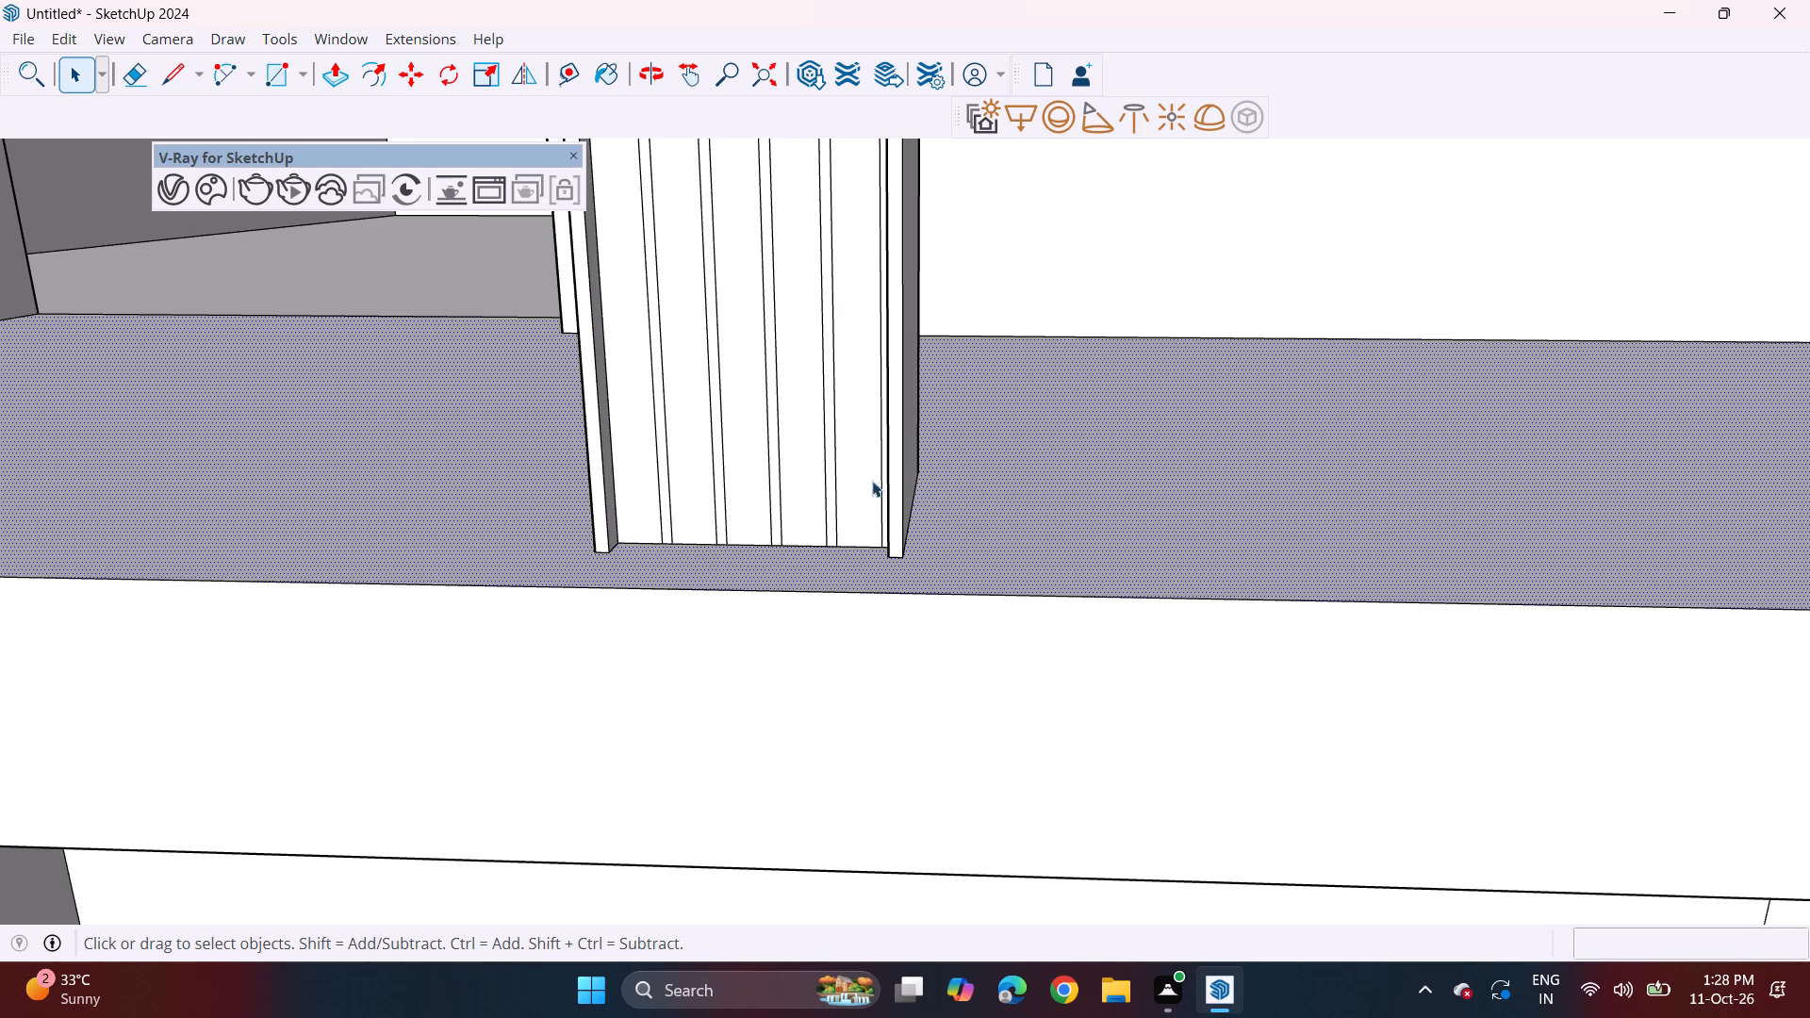
Push/Pull the five strips on the lowest column outward about 7/8", levelling the fourth strip with its neighbour.
key(p)
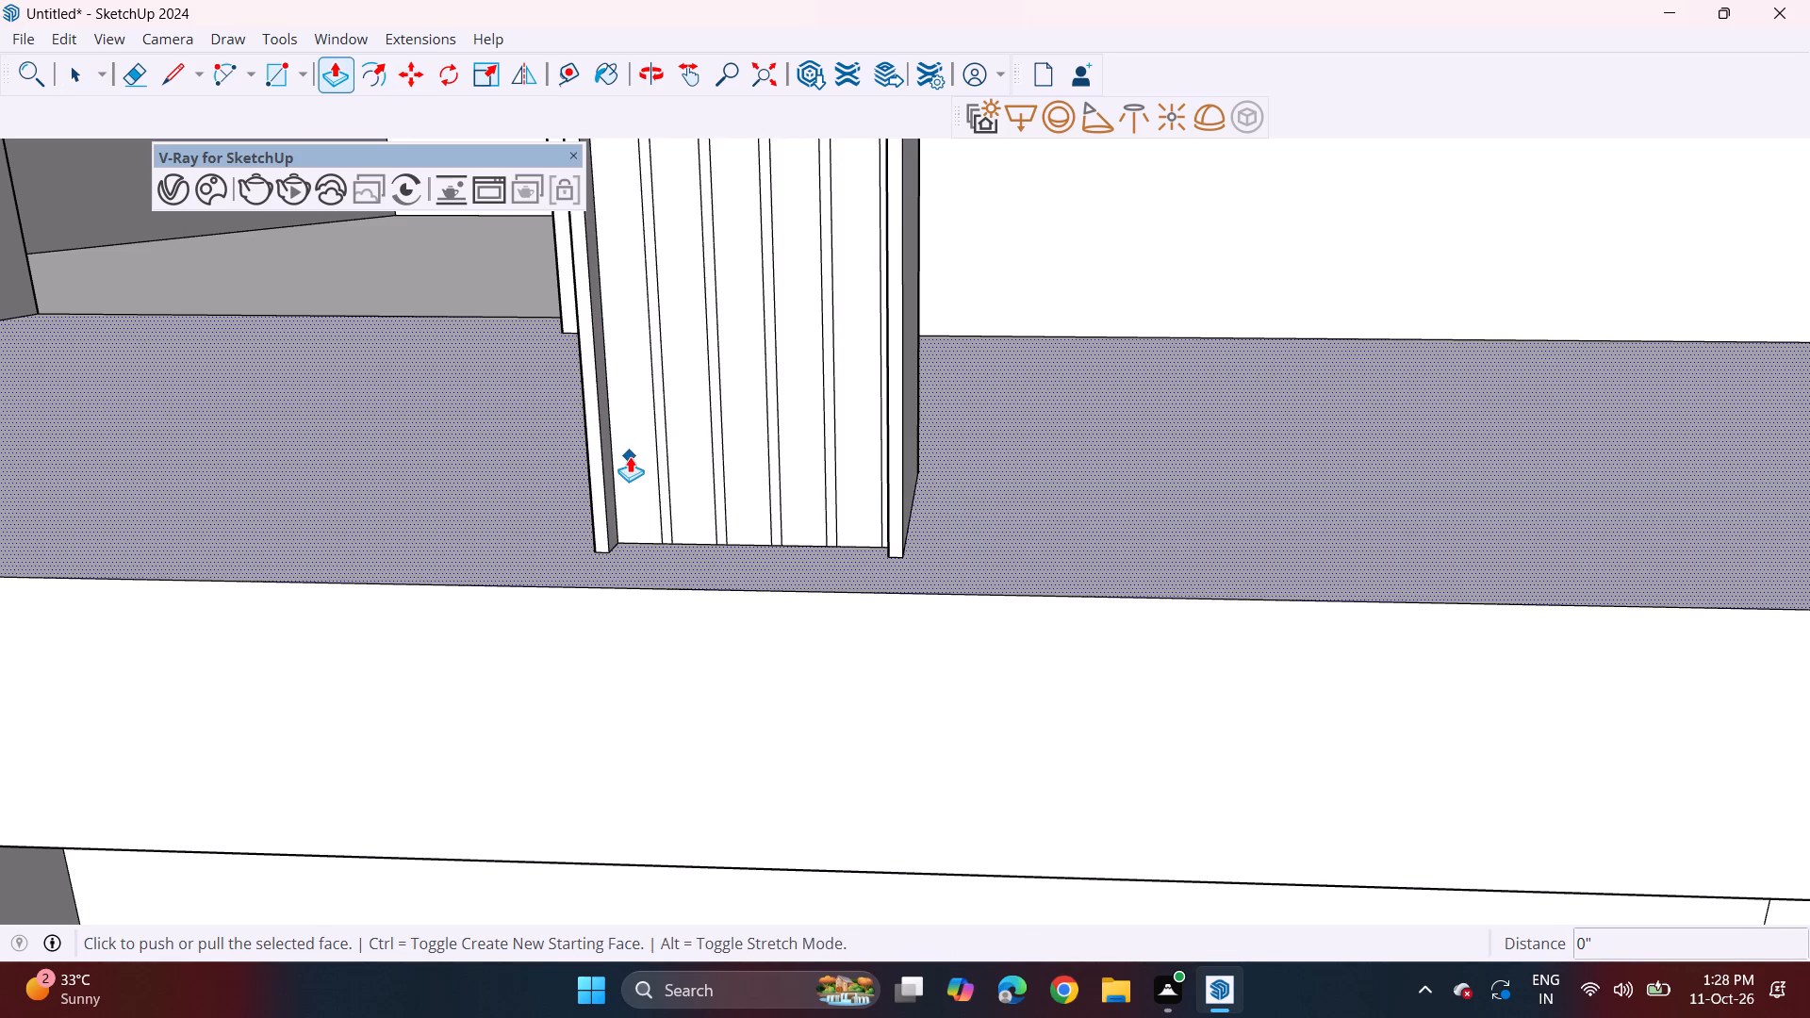
key(Escape)
click(632, 463)
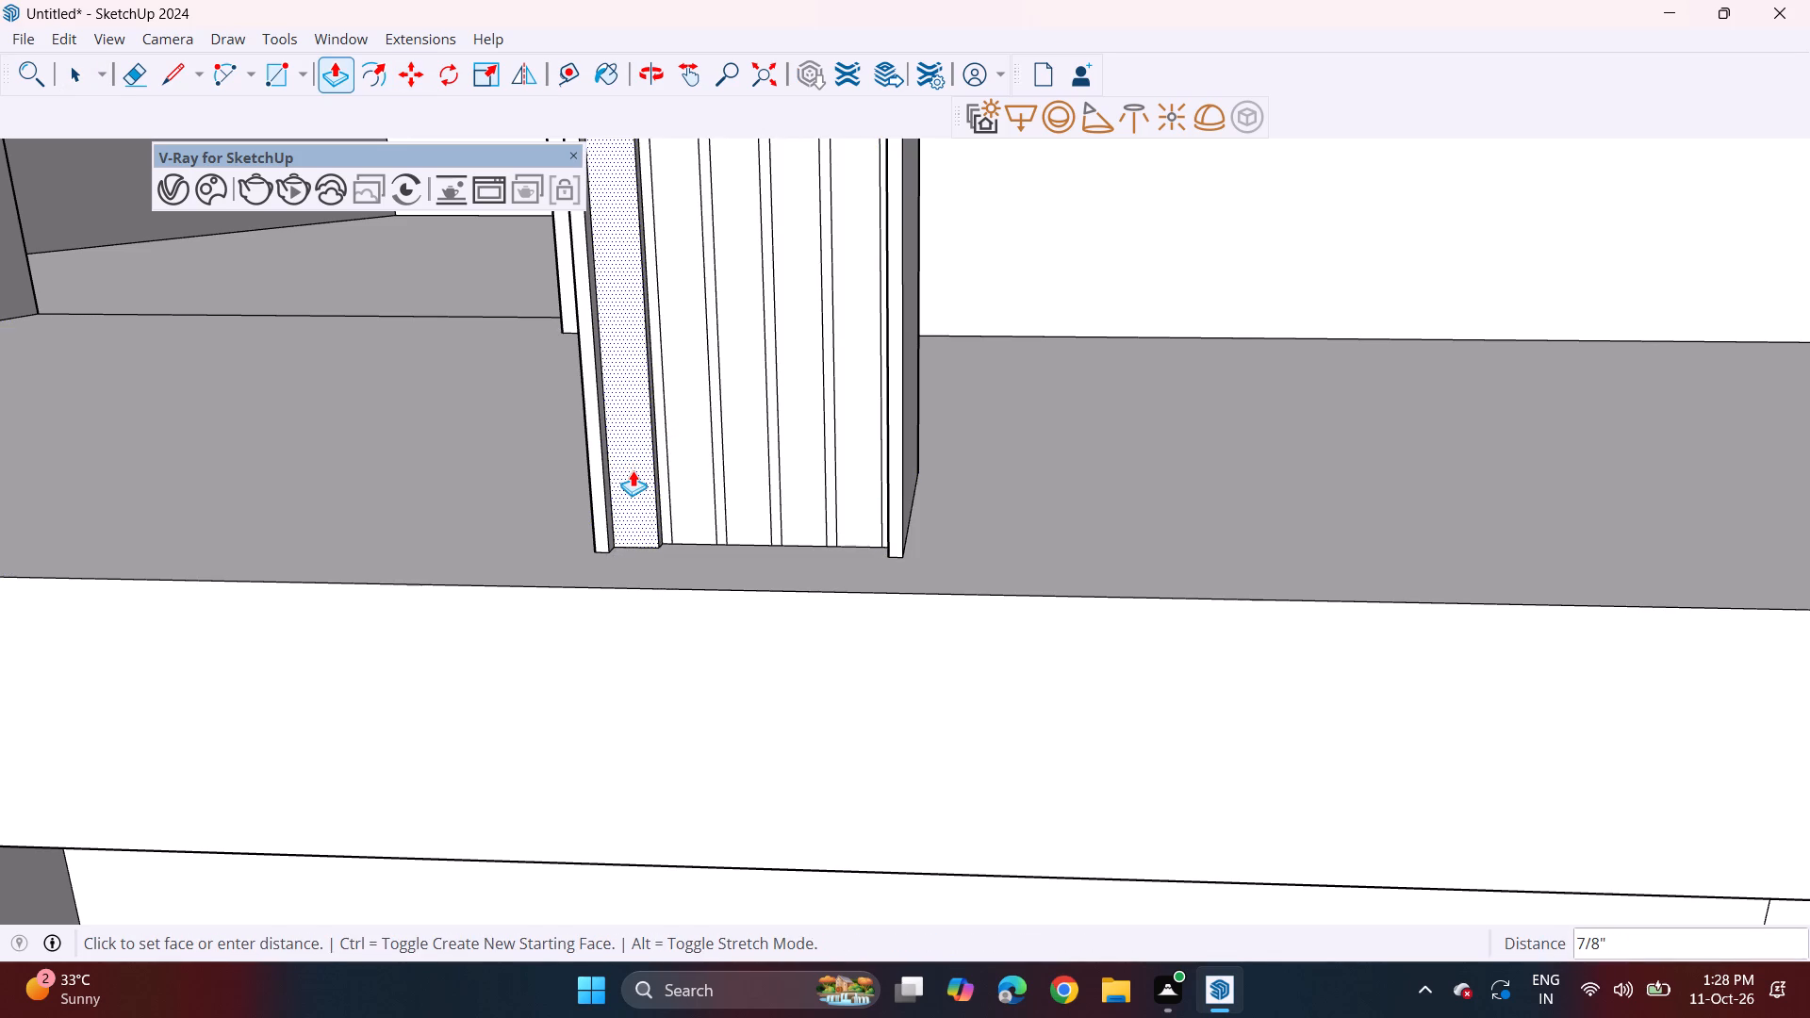
click(633, 470)
double_click(699, 455)
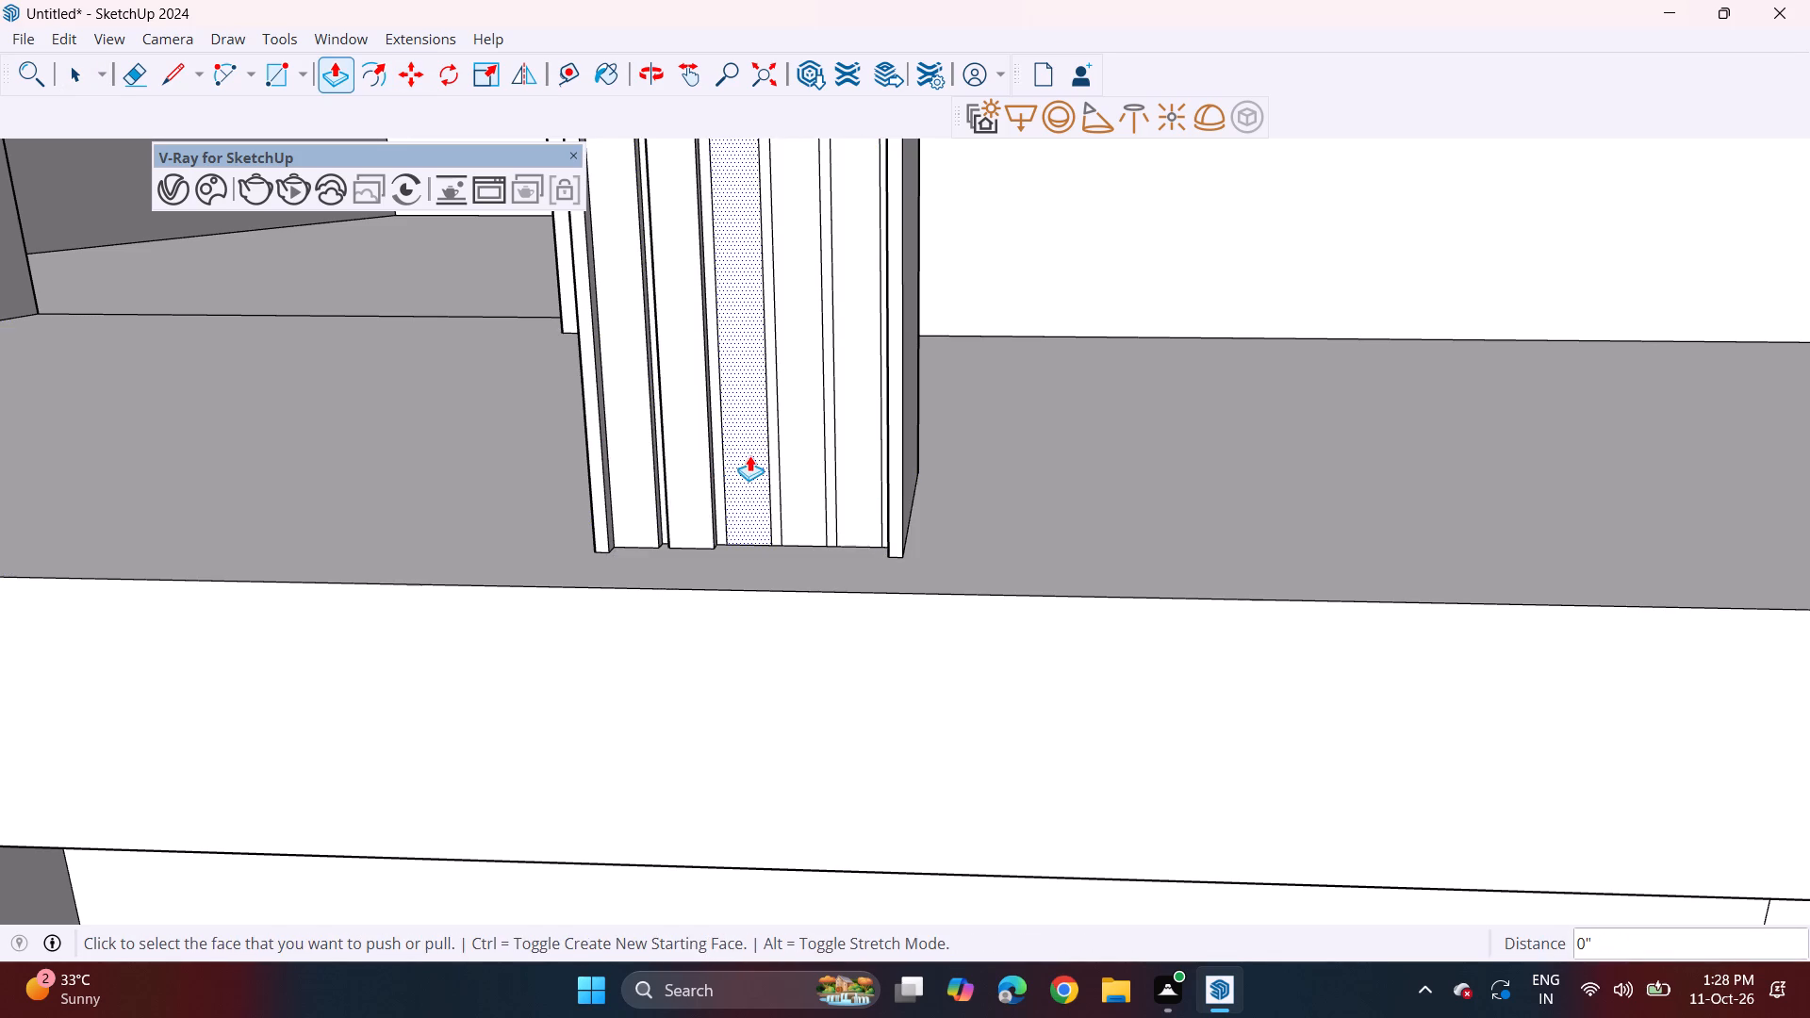
double_click(749, 455)
double_click(800, 449)
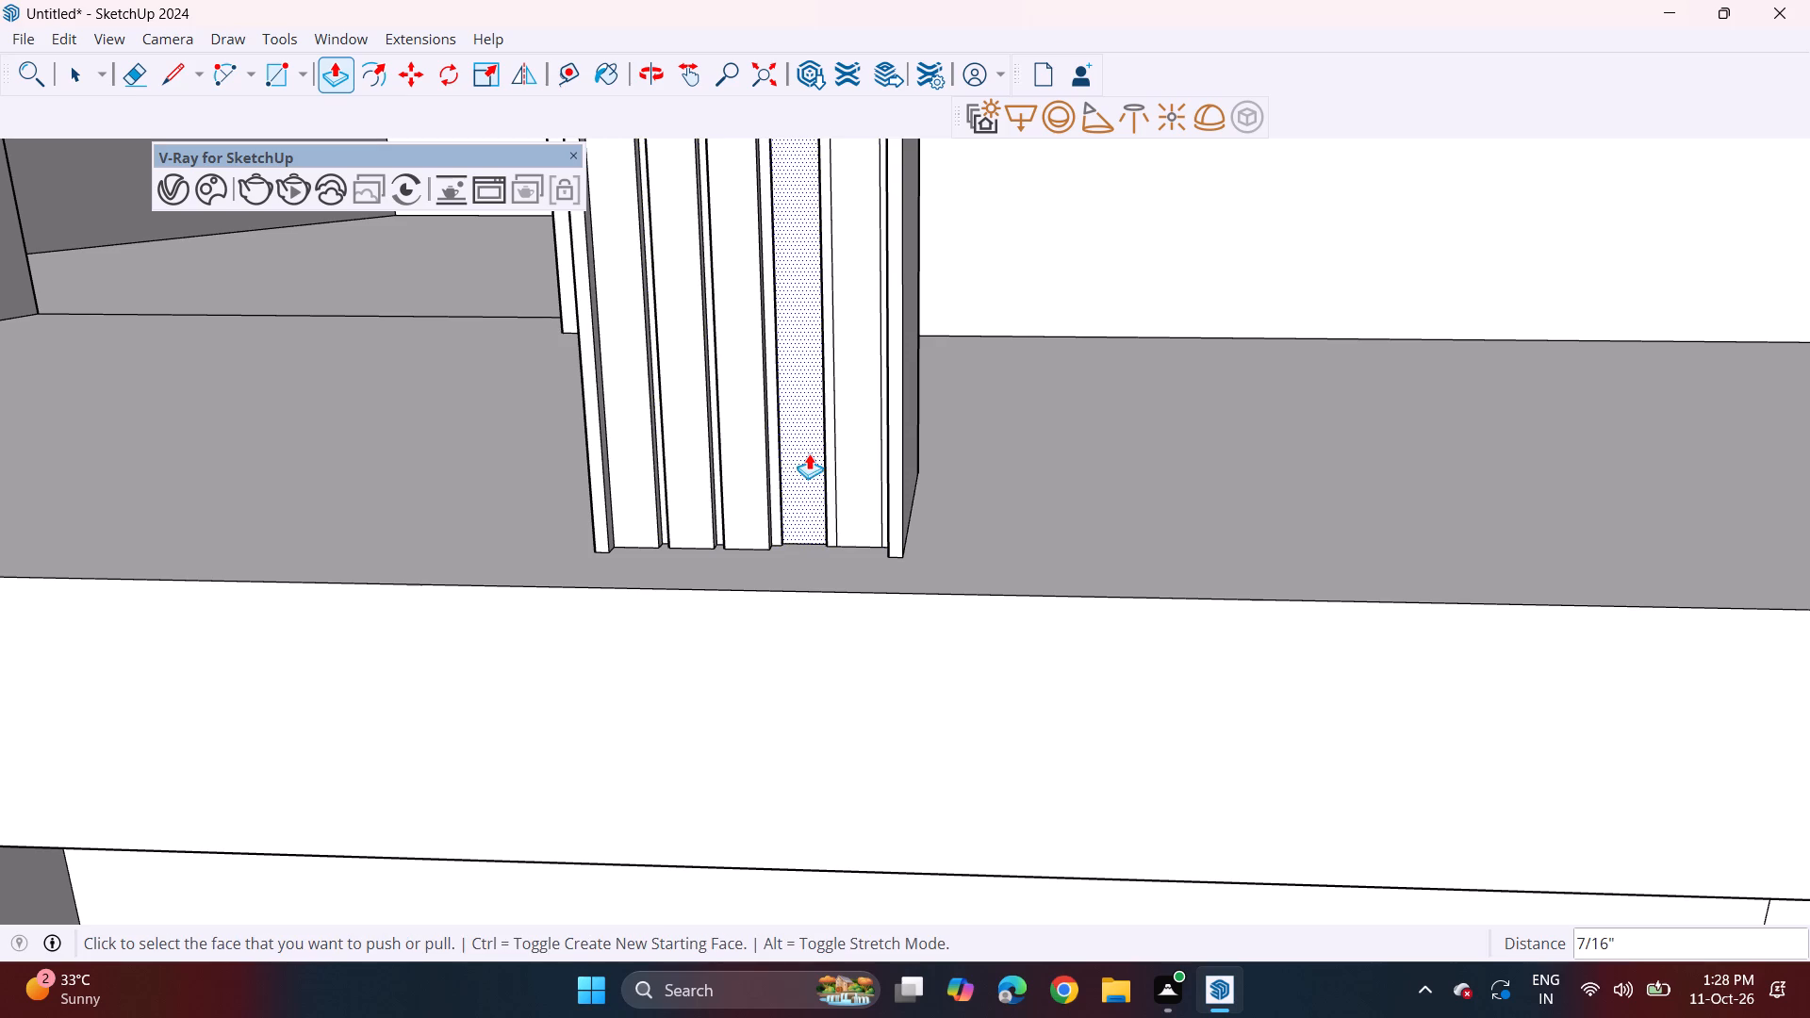
click(805, 451)
click(746, 444)
click(865, 427)
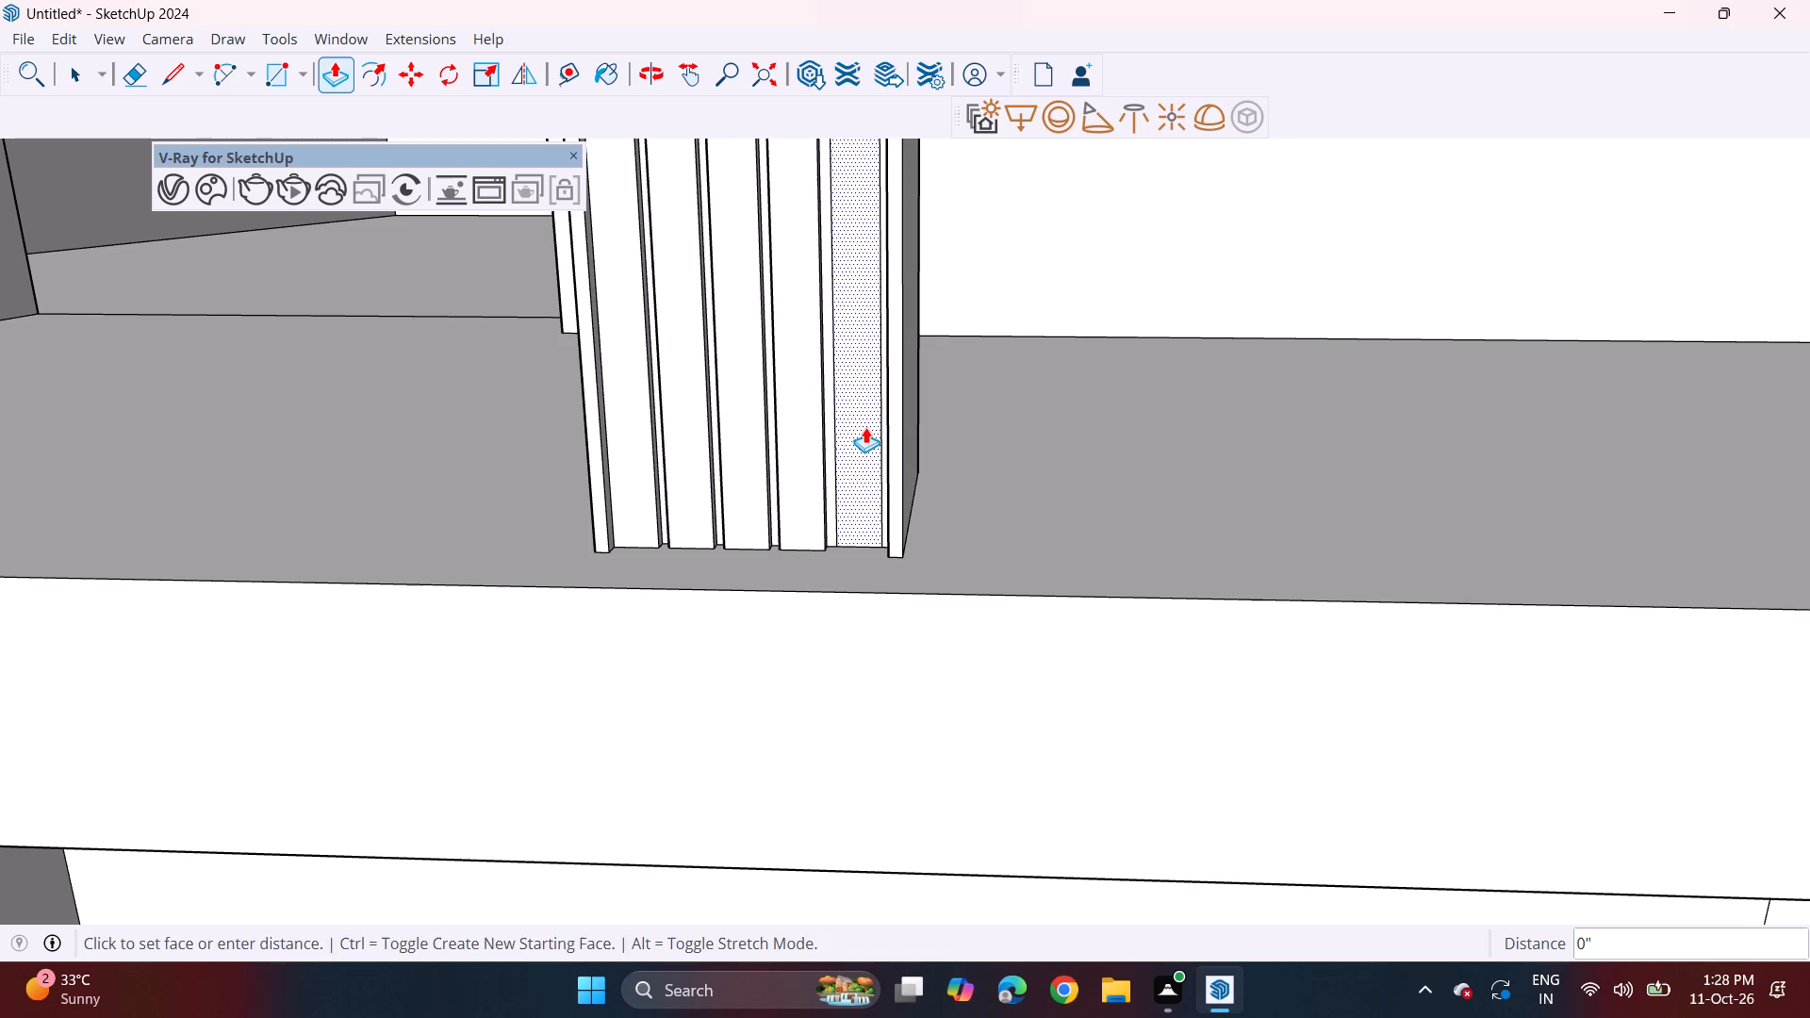
click(865, 427)
Push/Pull the five strips on the middle-storey column outward, repeating the previous pull distance.
middle_drag(711, 316, 758, 675)
scroll(737, 381, down, 3)
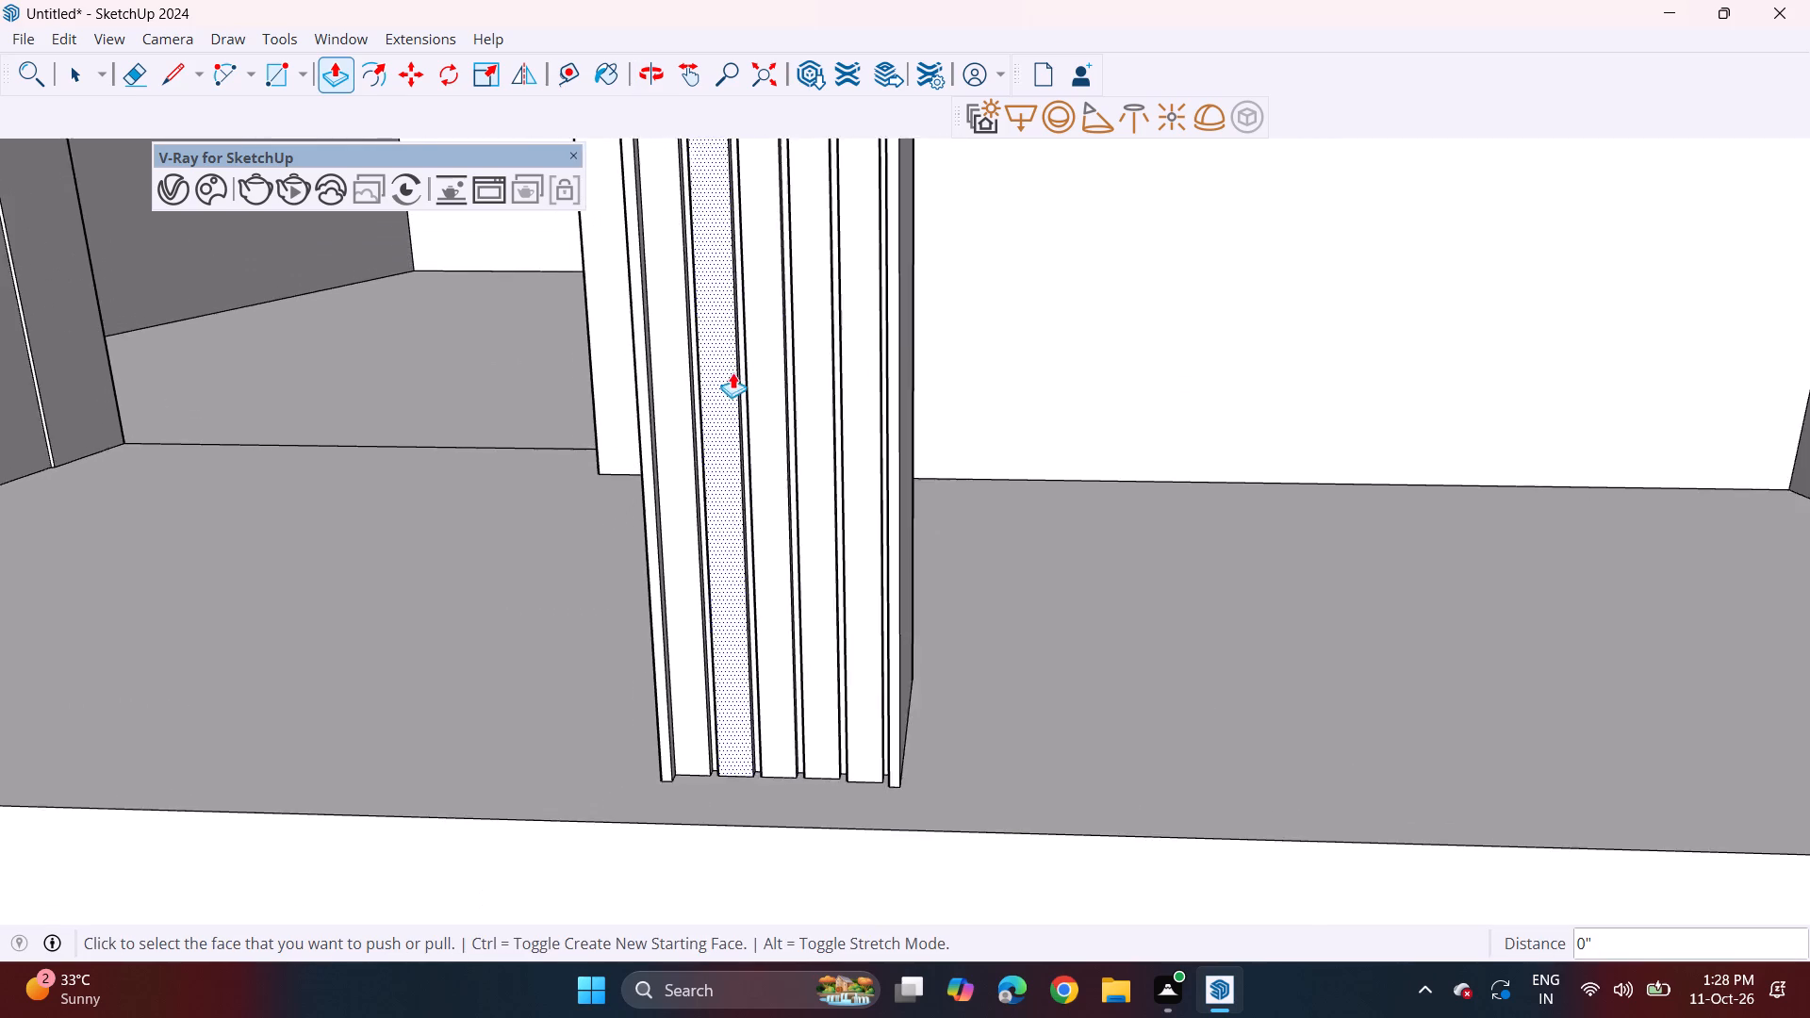
scroll(732, 372, down, 14)
shift+middle_drag(700, 218, 711, 640)
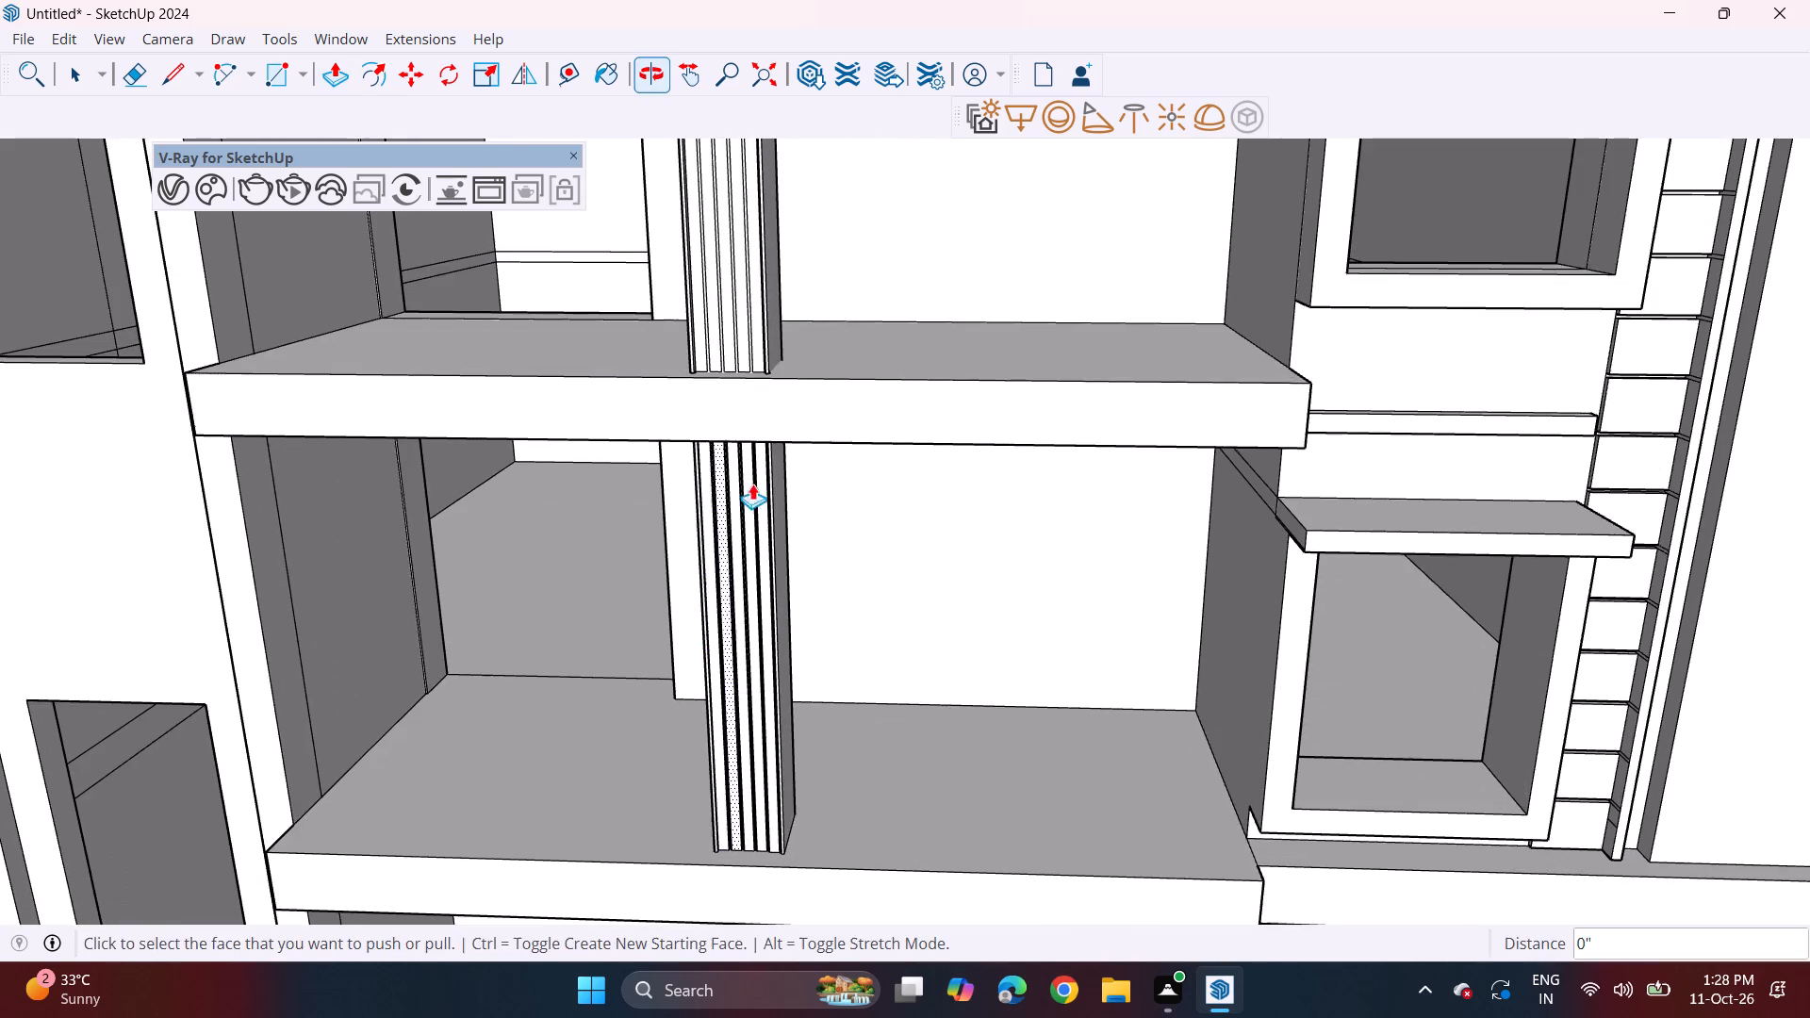
shift+middle_drag(719, 323, 716, 559)
scroll(709, 577, up, 8)
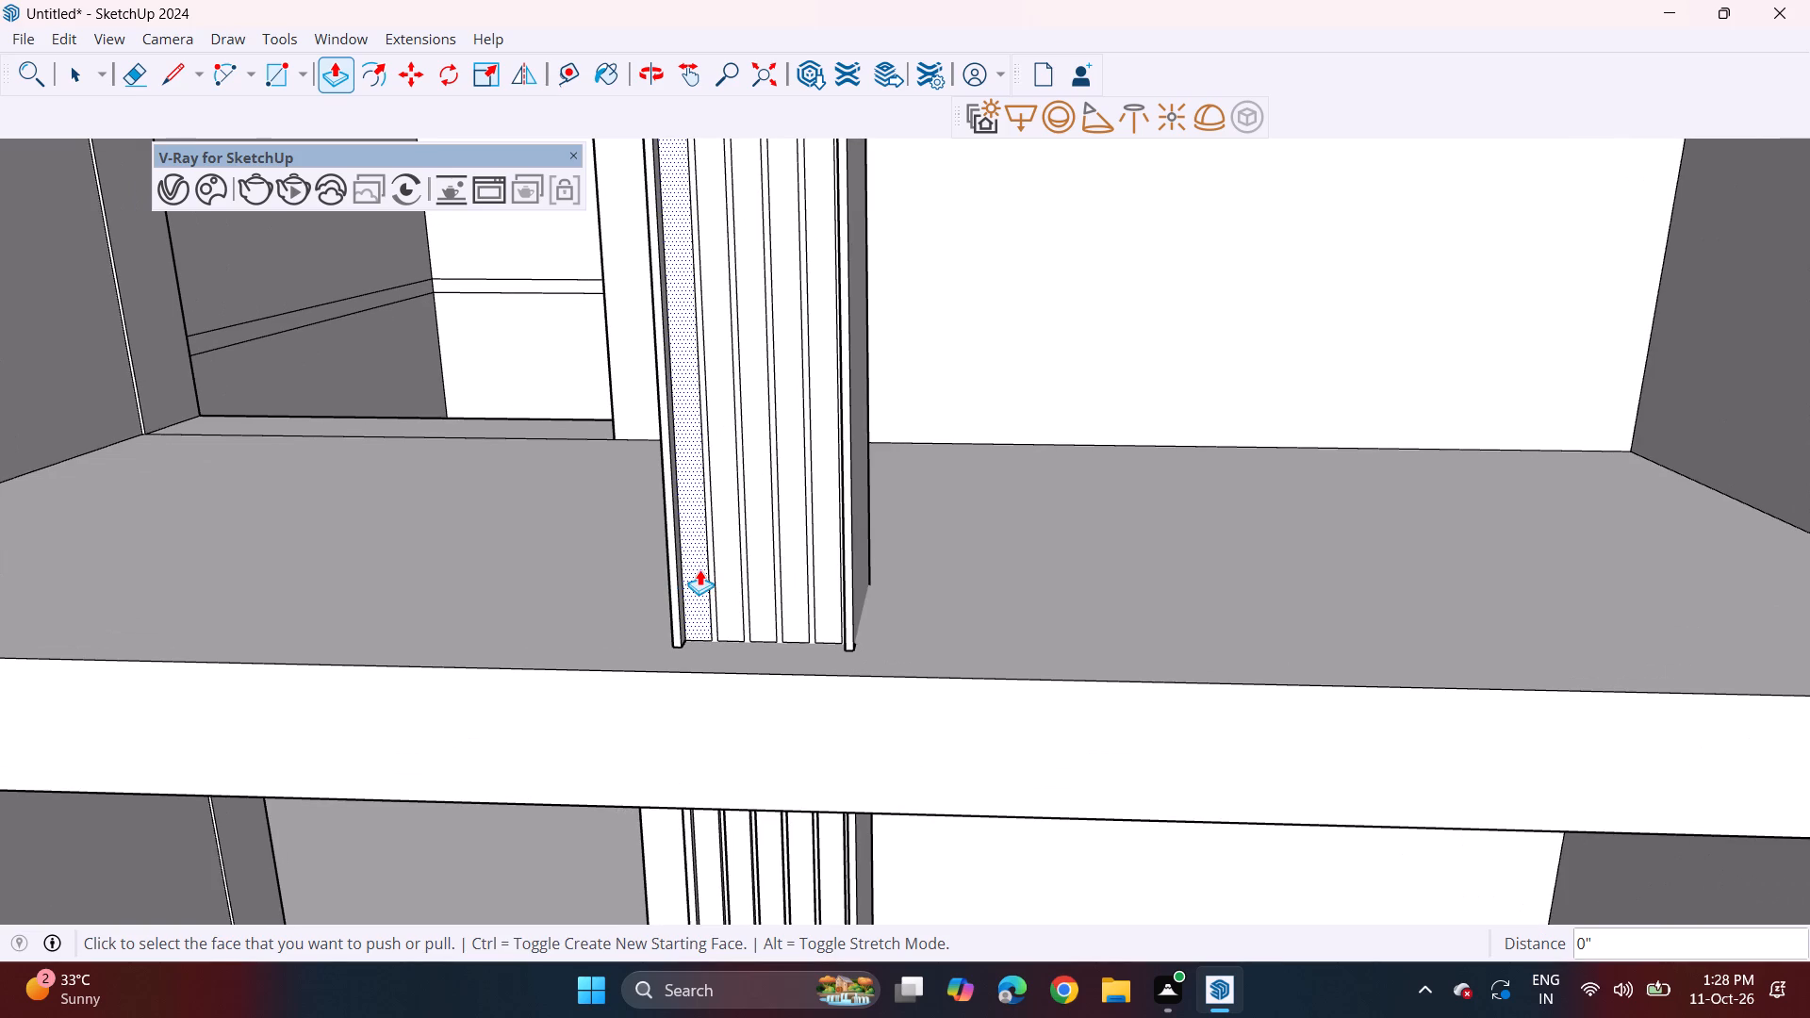
double_click(699, 569)
double_click(730, 559)
double_click(759, 560)
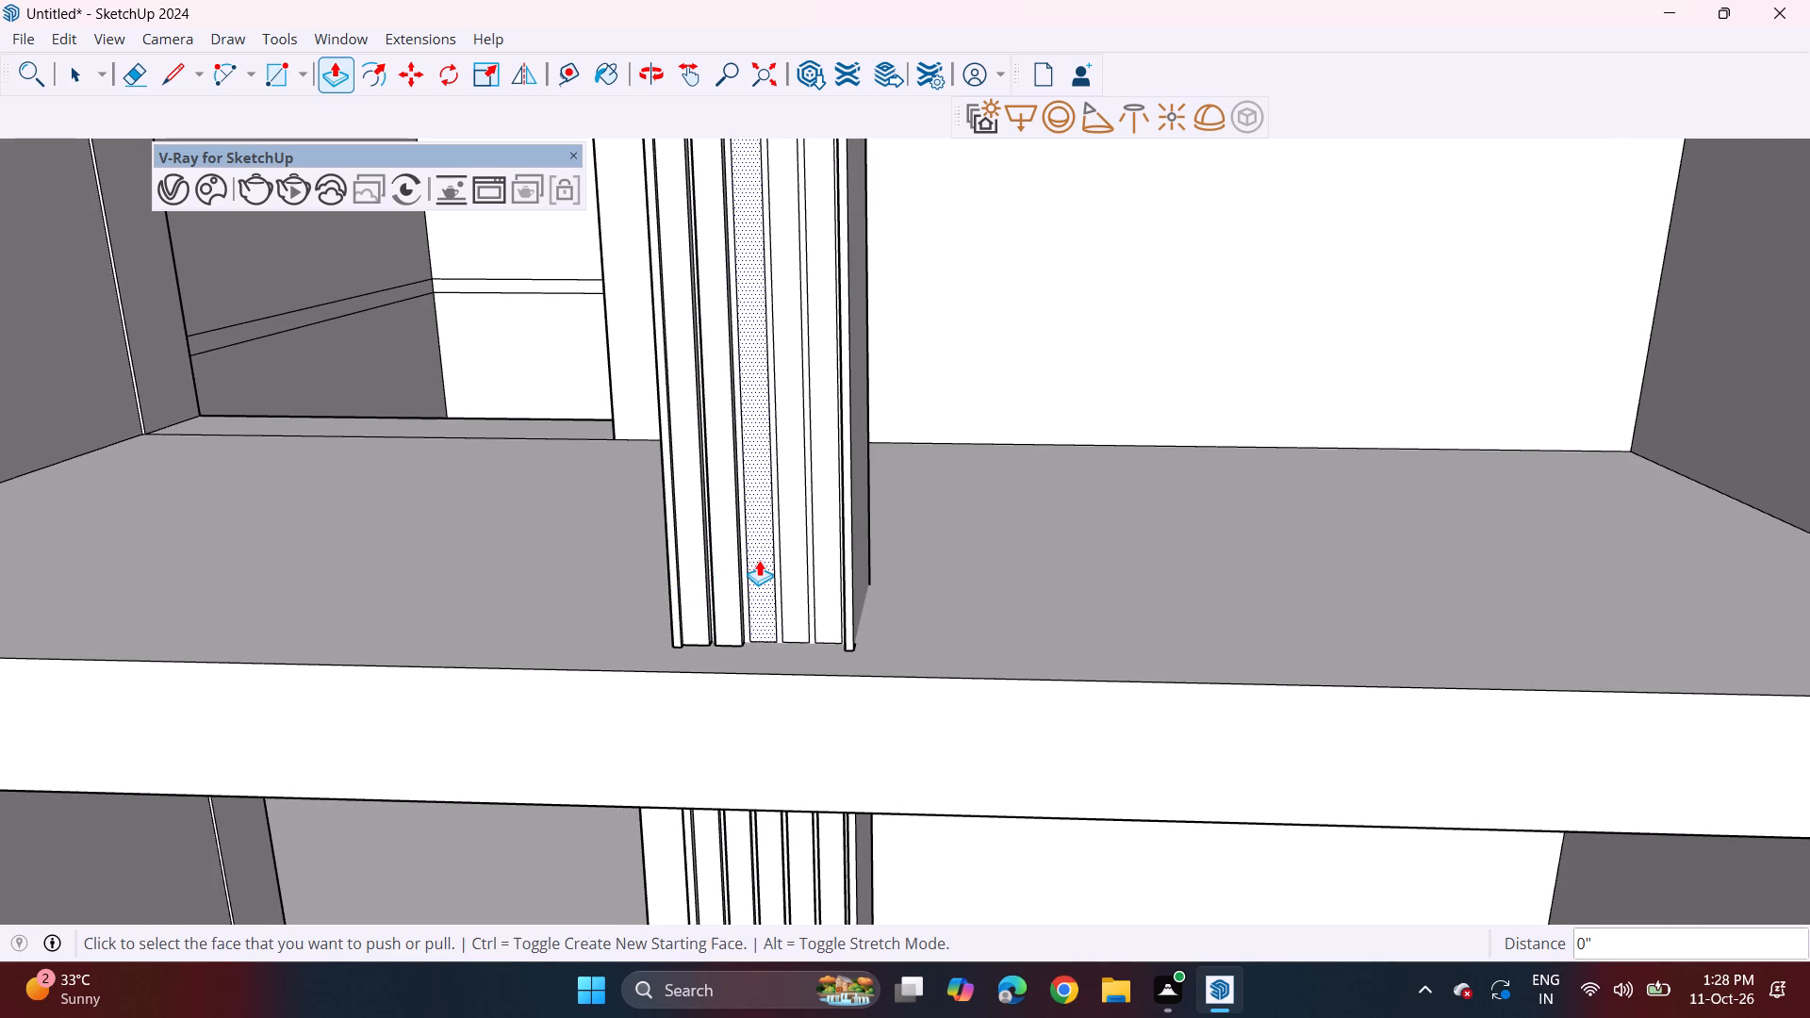
double_click(785, 559)
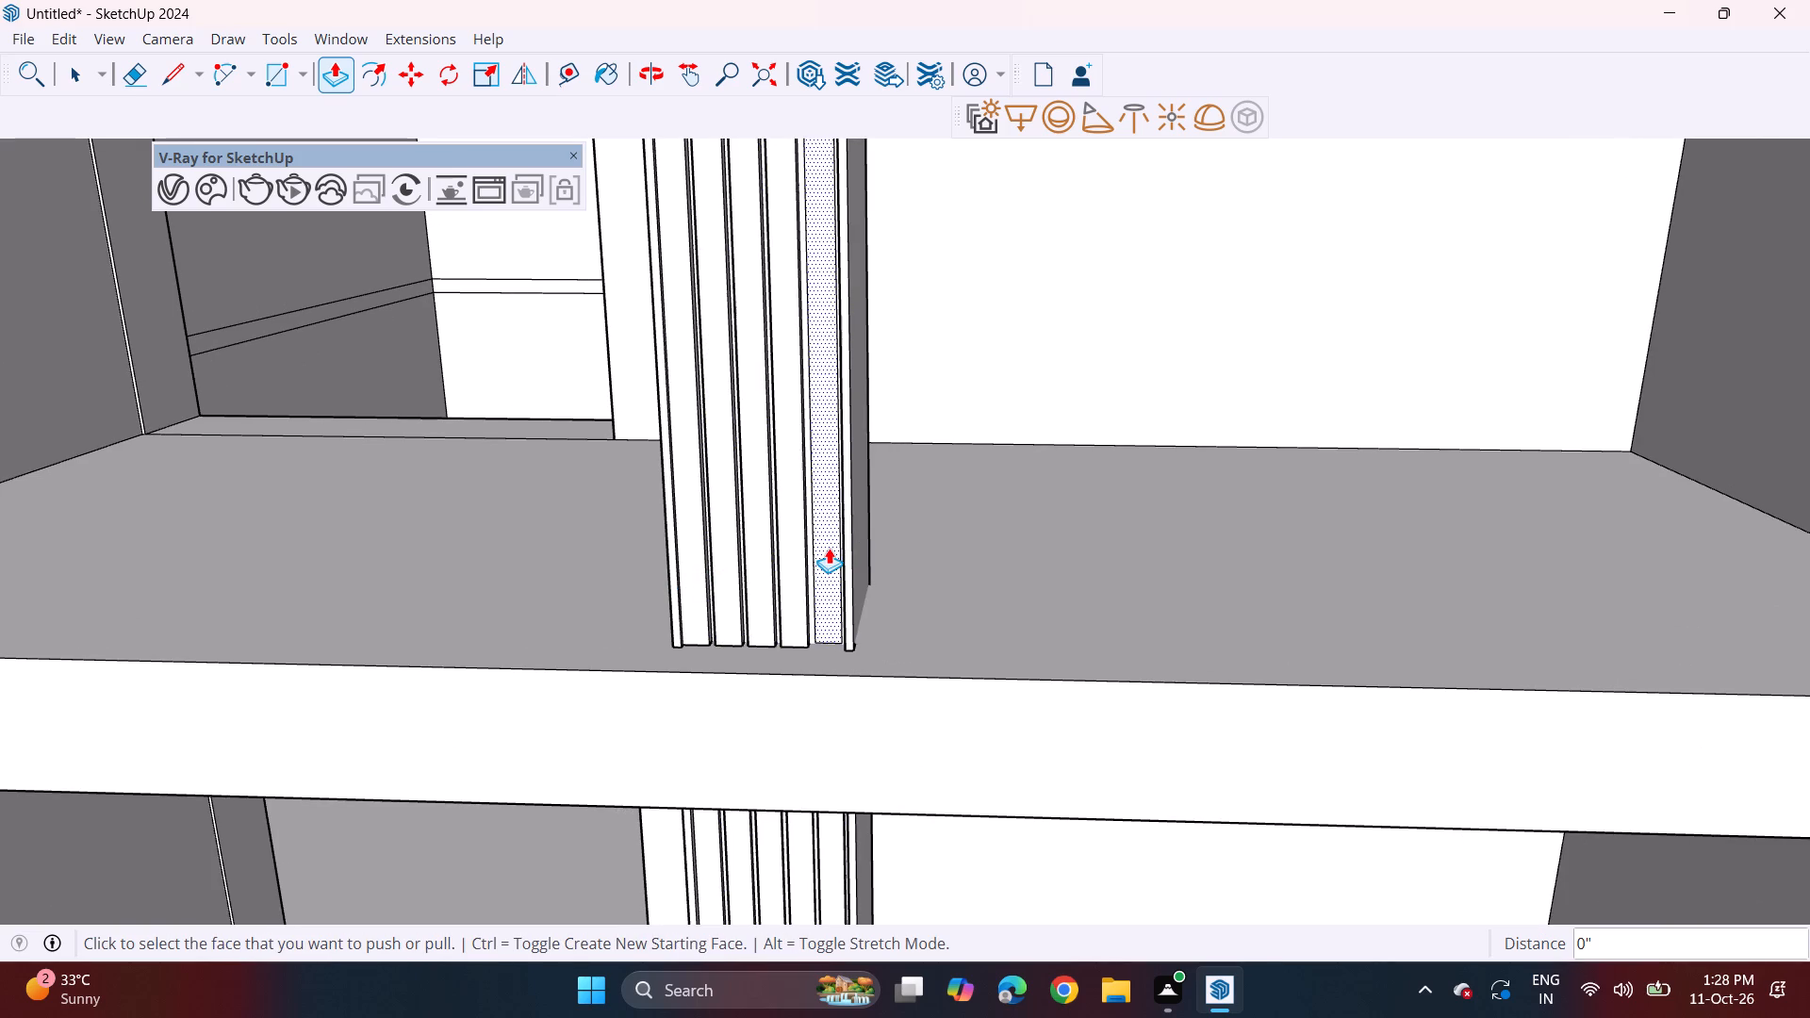
double_click(829, 548)
Push/Pull the five strips on the top-storey column outward, repeating the previous pull distance.
shift+middle_drag(716, 423, 707, 880)
shift+middle_drag(682, 389, 683, 979)
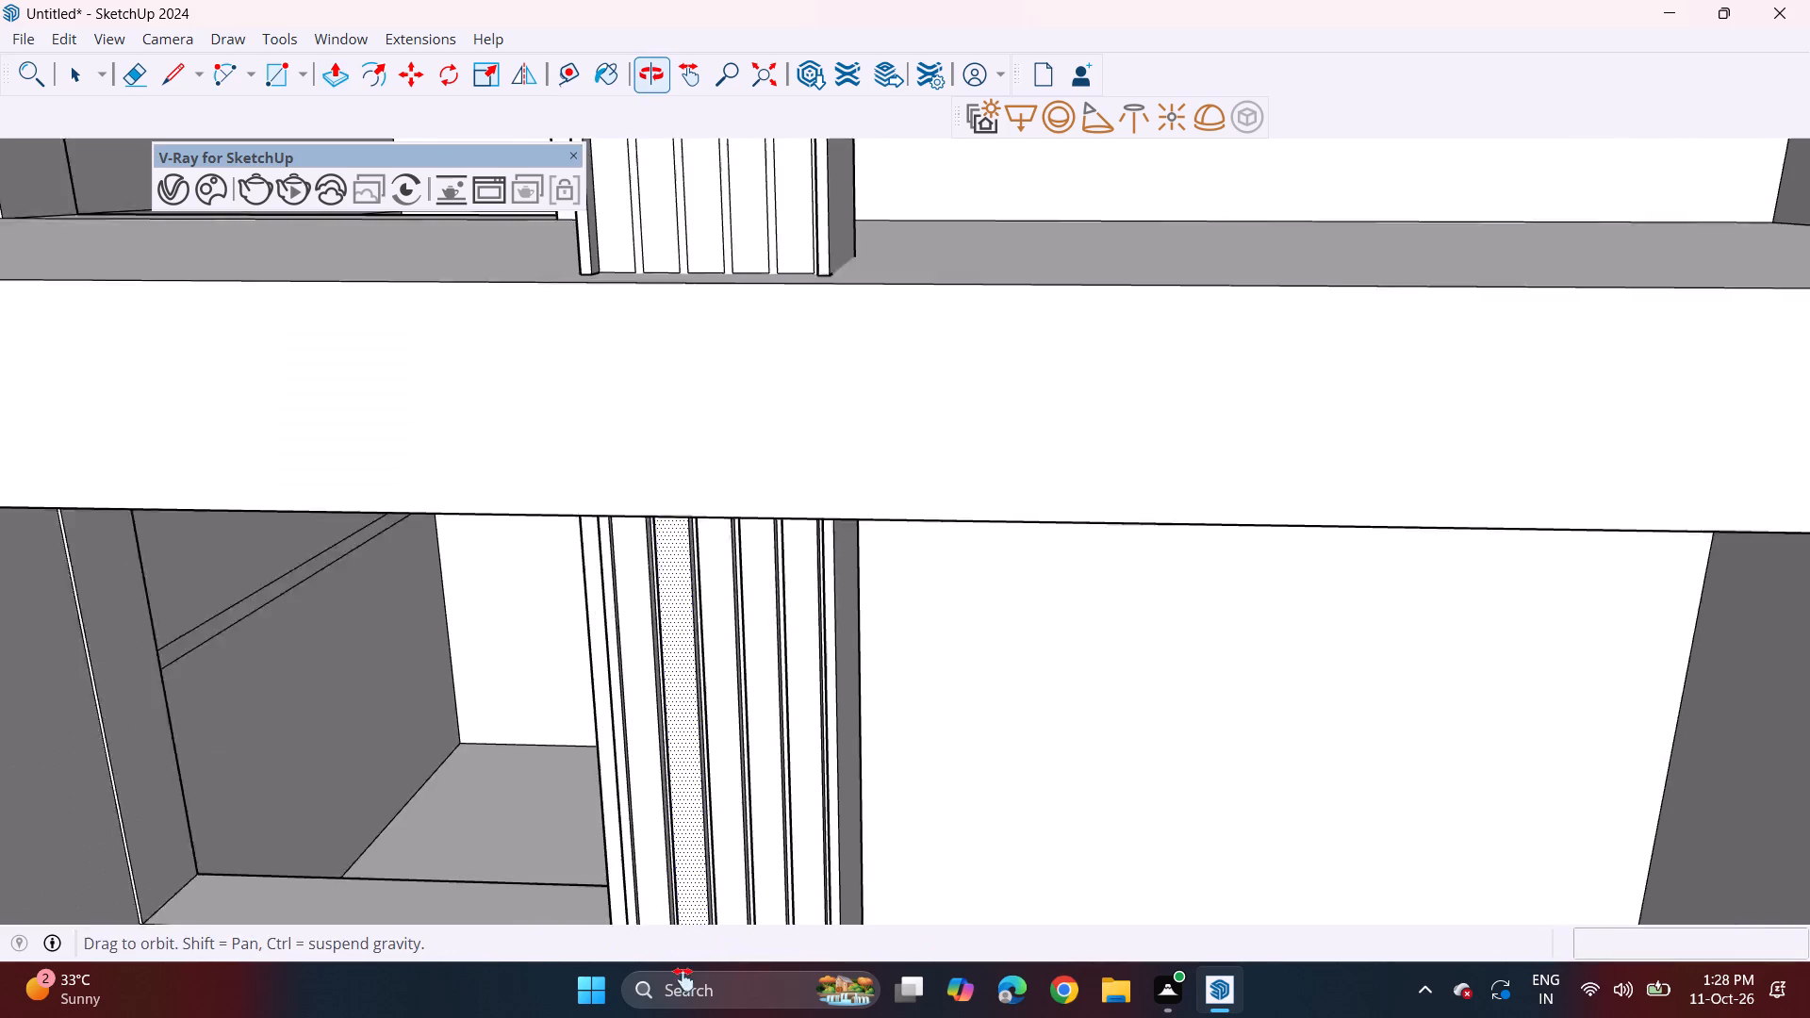
shift+middle_drag(683, 979, 681, 984)
shift+middle_drag(678, 431, 664, 643)
scroll(616, 600, up, 3)
double_click(598, 536)
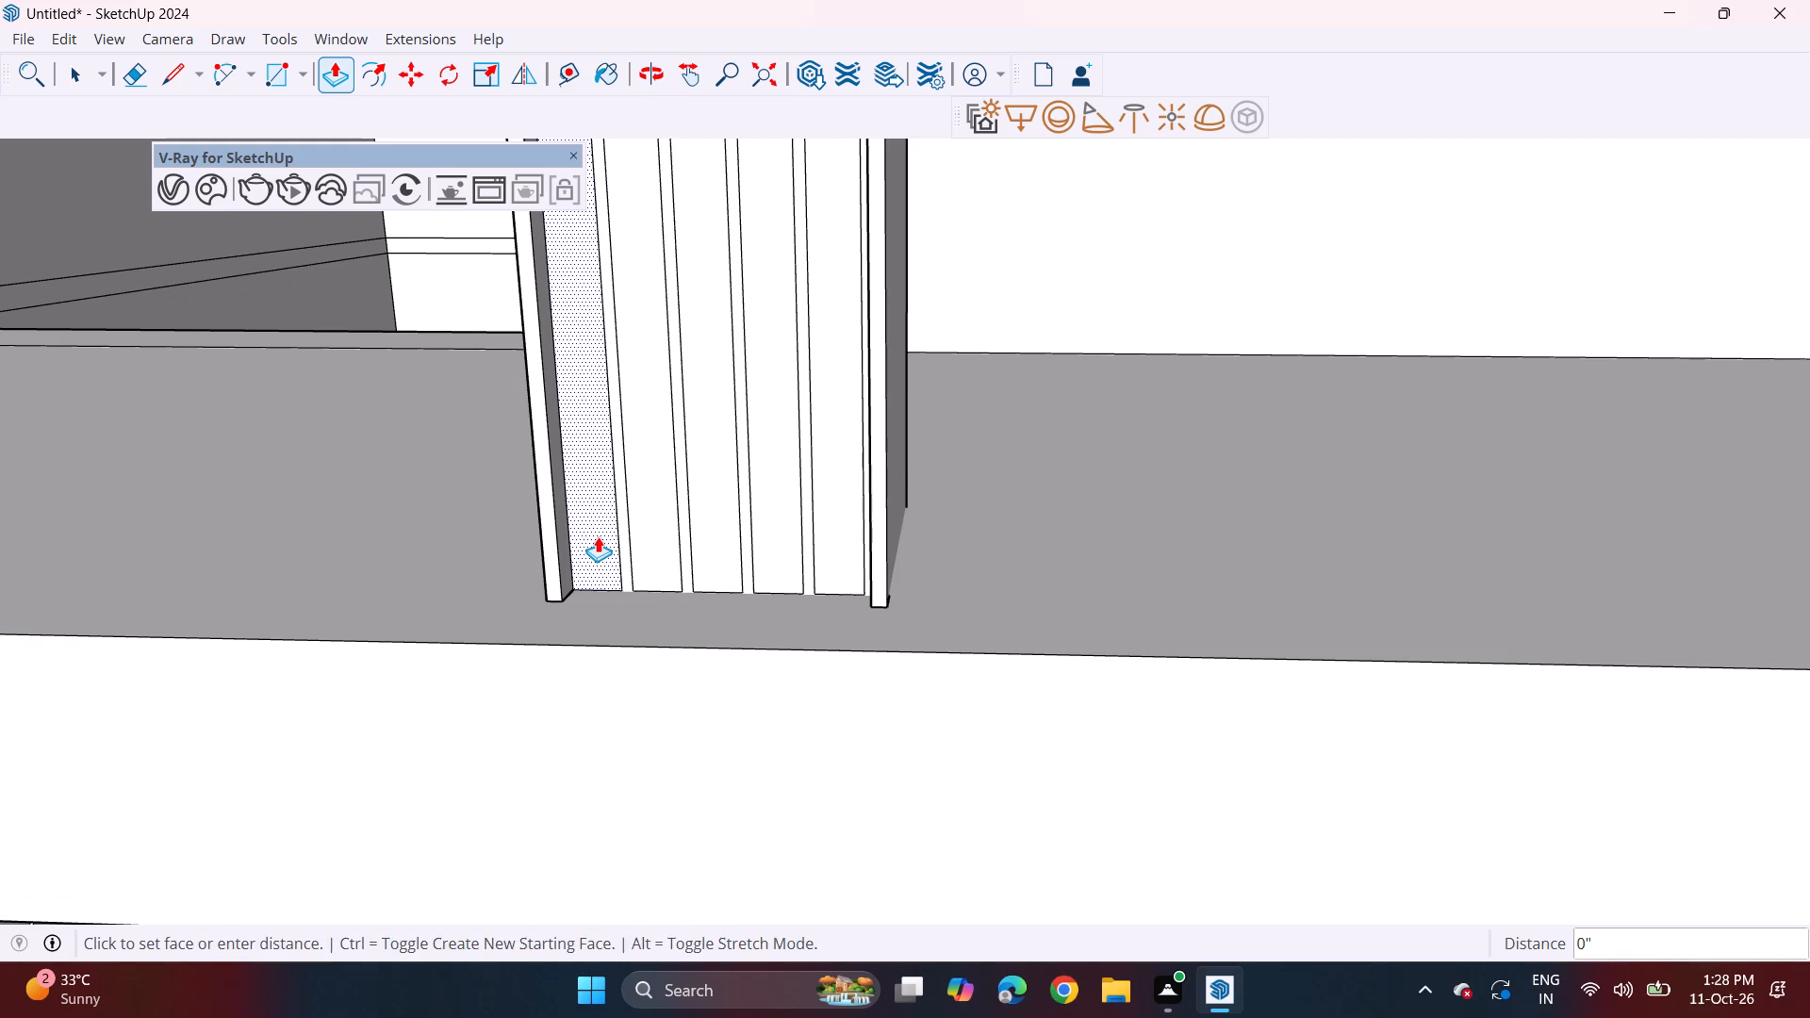
double_click(636, 521)
double_click(706, 518)
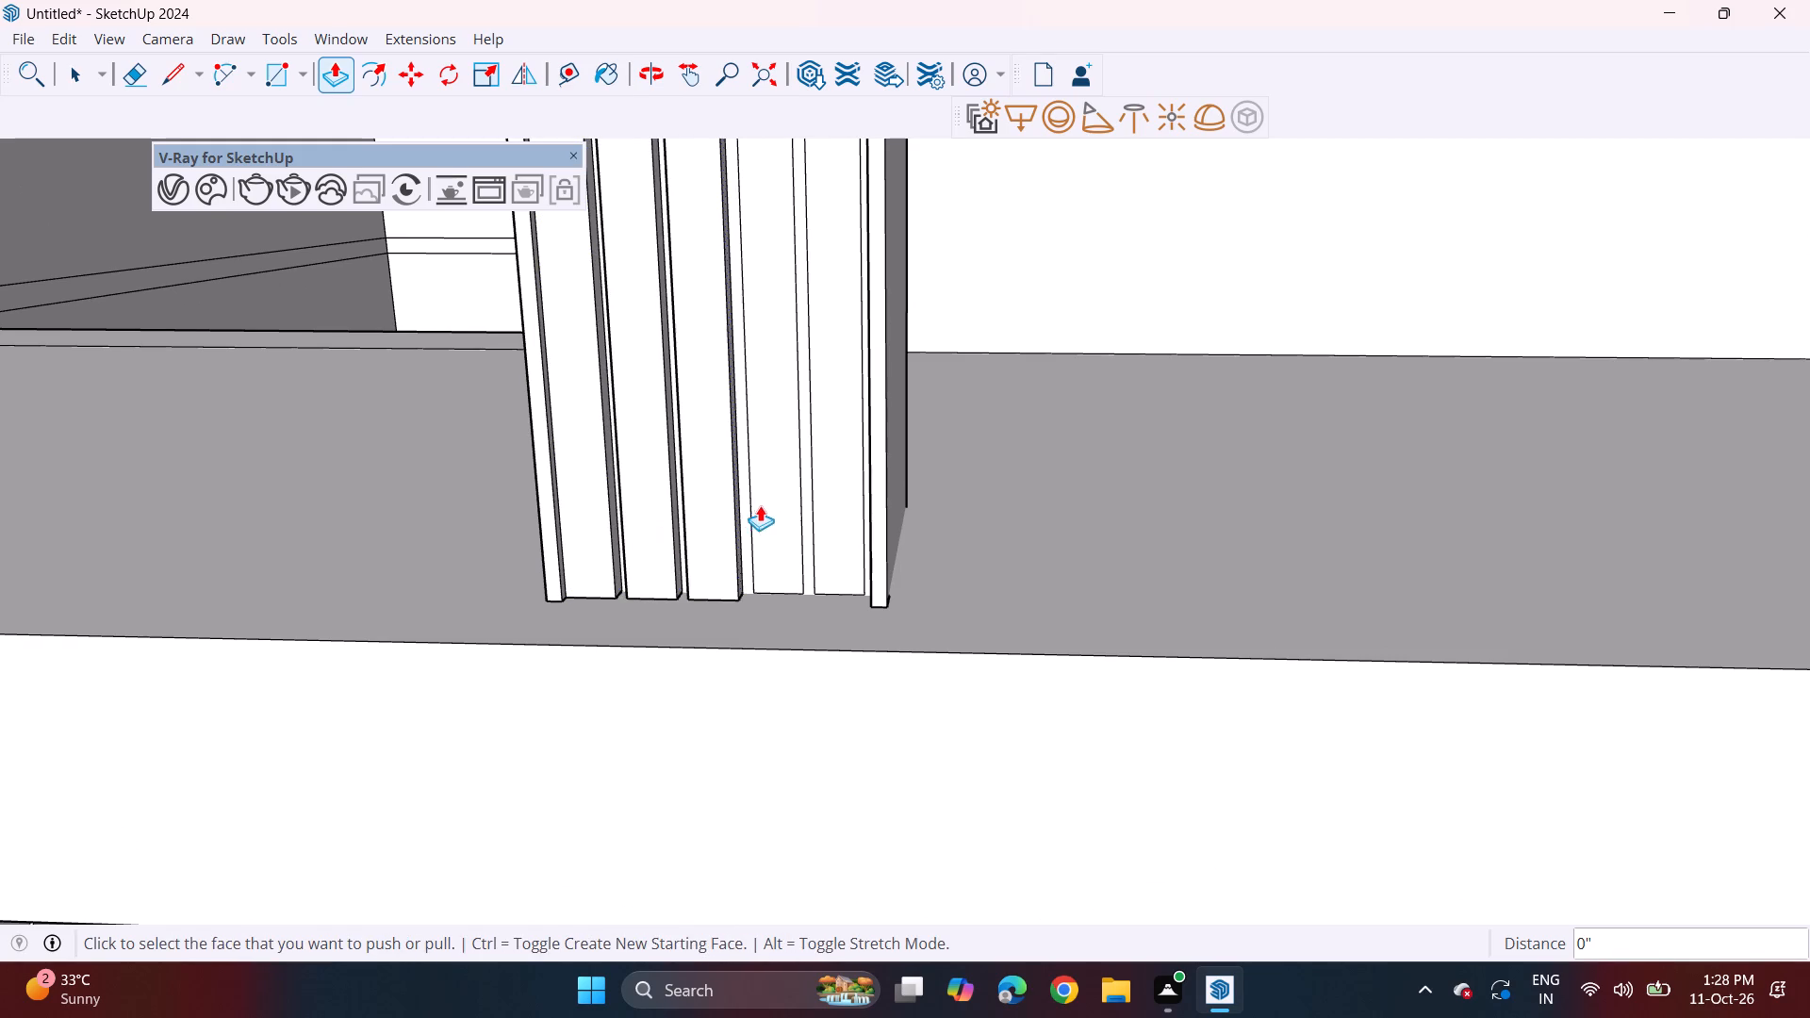
double_click(760, 505)
double_click(814, 500)
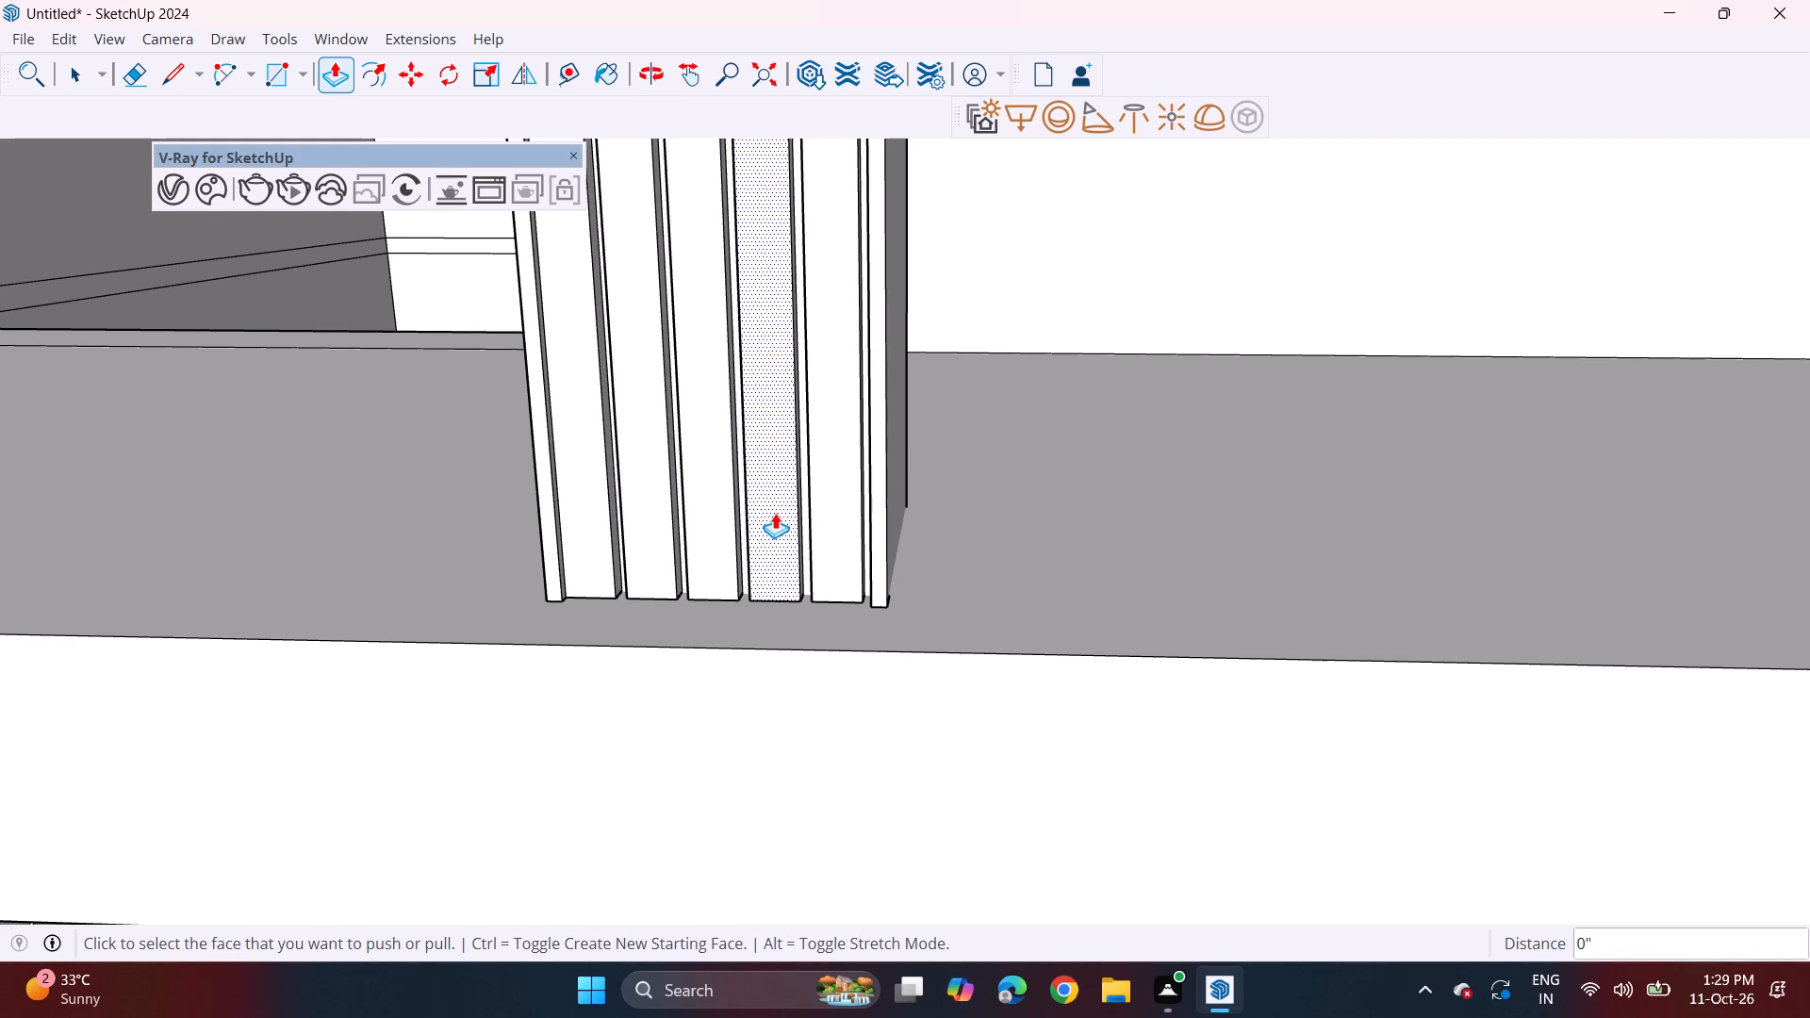
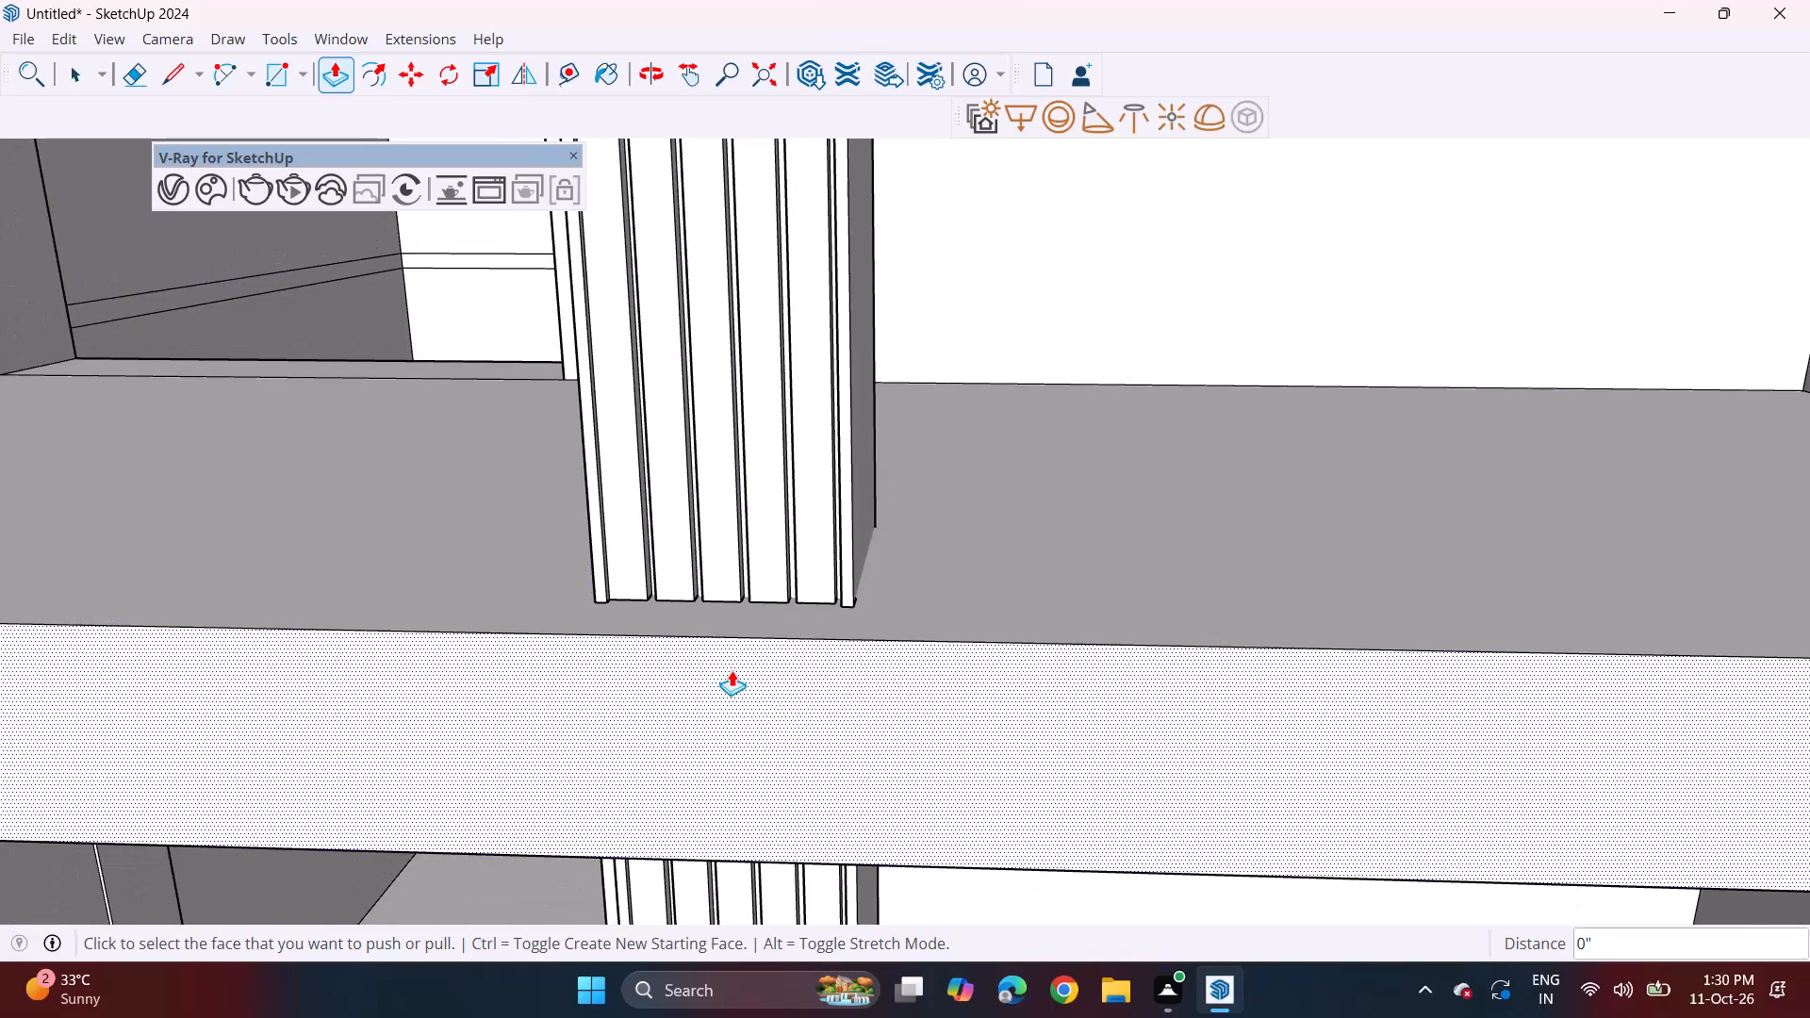
Erase the long horizontal edges of the thin projecting band on the wall between the top-storey and middle-storey right-hand windows.
shift+middle_drag(1032, 604, 543, 702)
scroll(534, 668, down, 17)
shift+middle_drag(908, 633, 908, 533)
middle_drag(1048, 536, 1012, 490)
scroll(914, 561, up, 4)
drag(131, 66, 133, 74)
drag(937, 542, 940, 583)
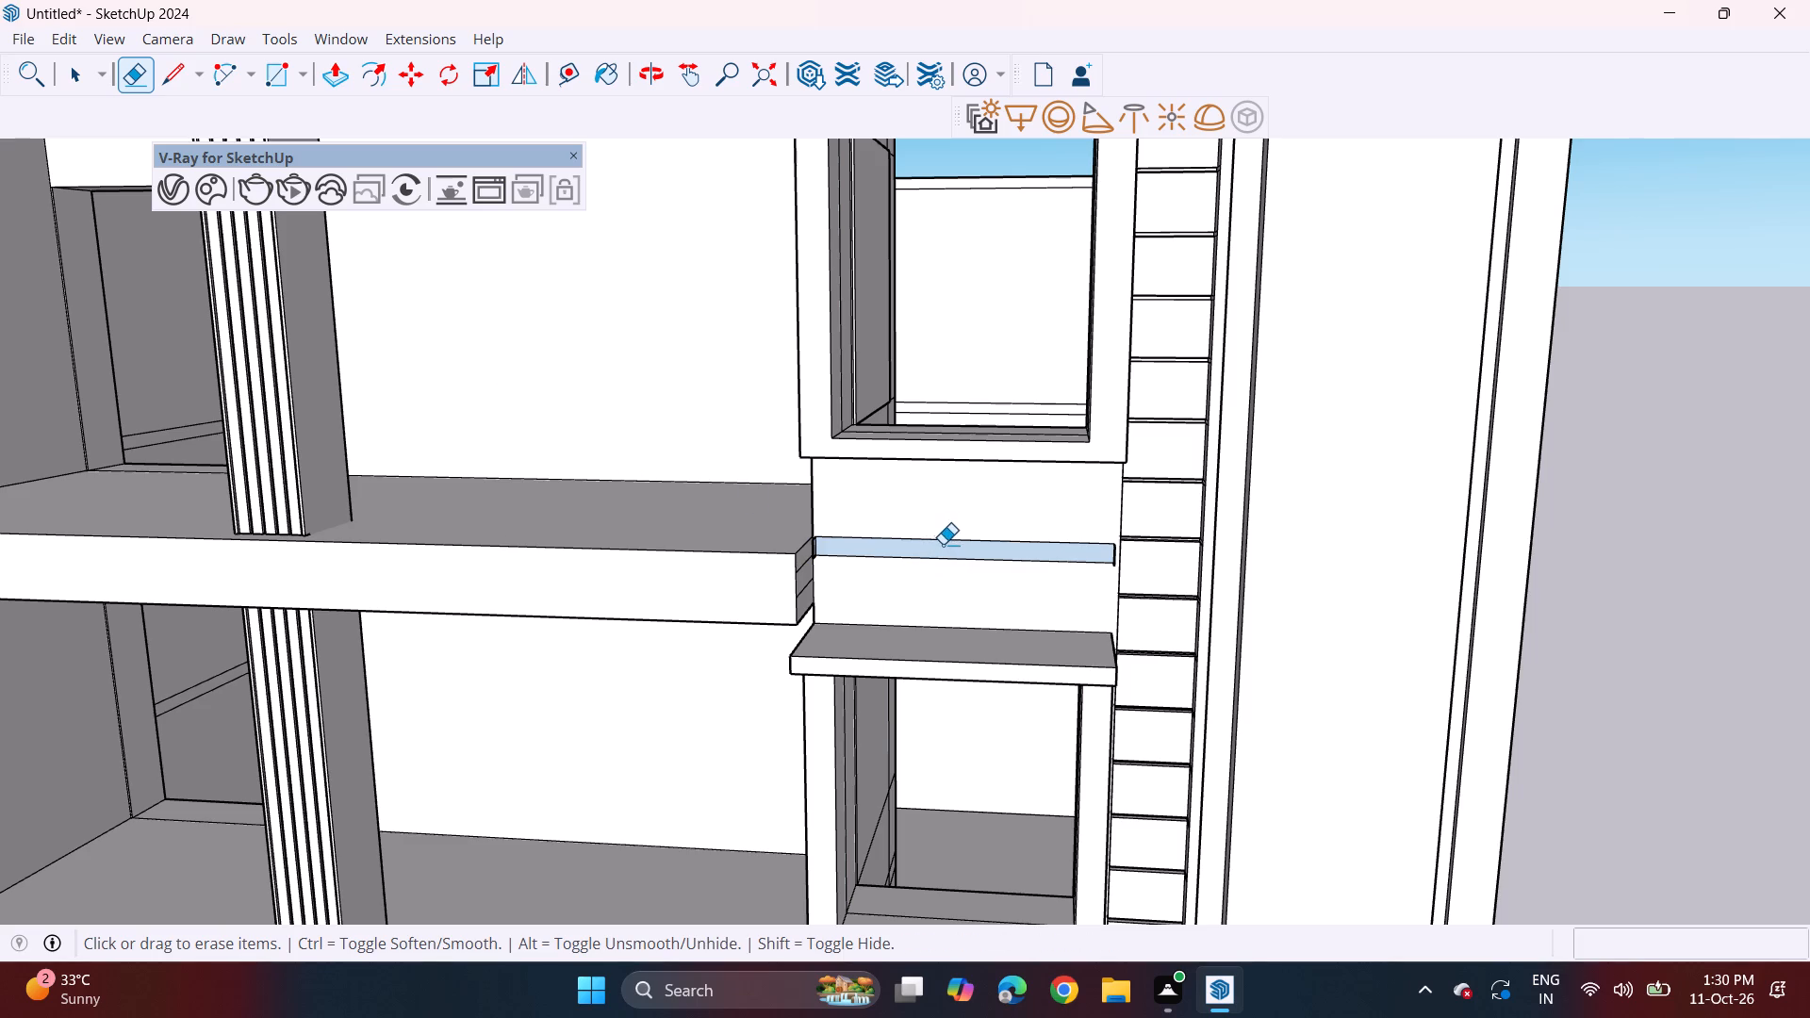
click(927, 536)
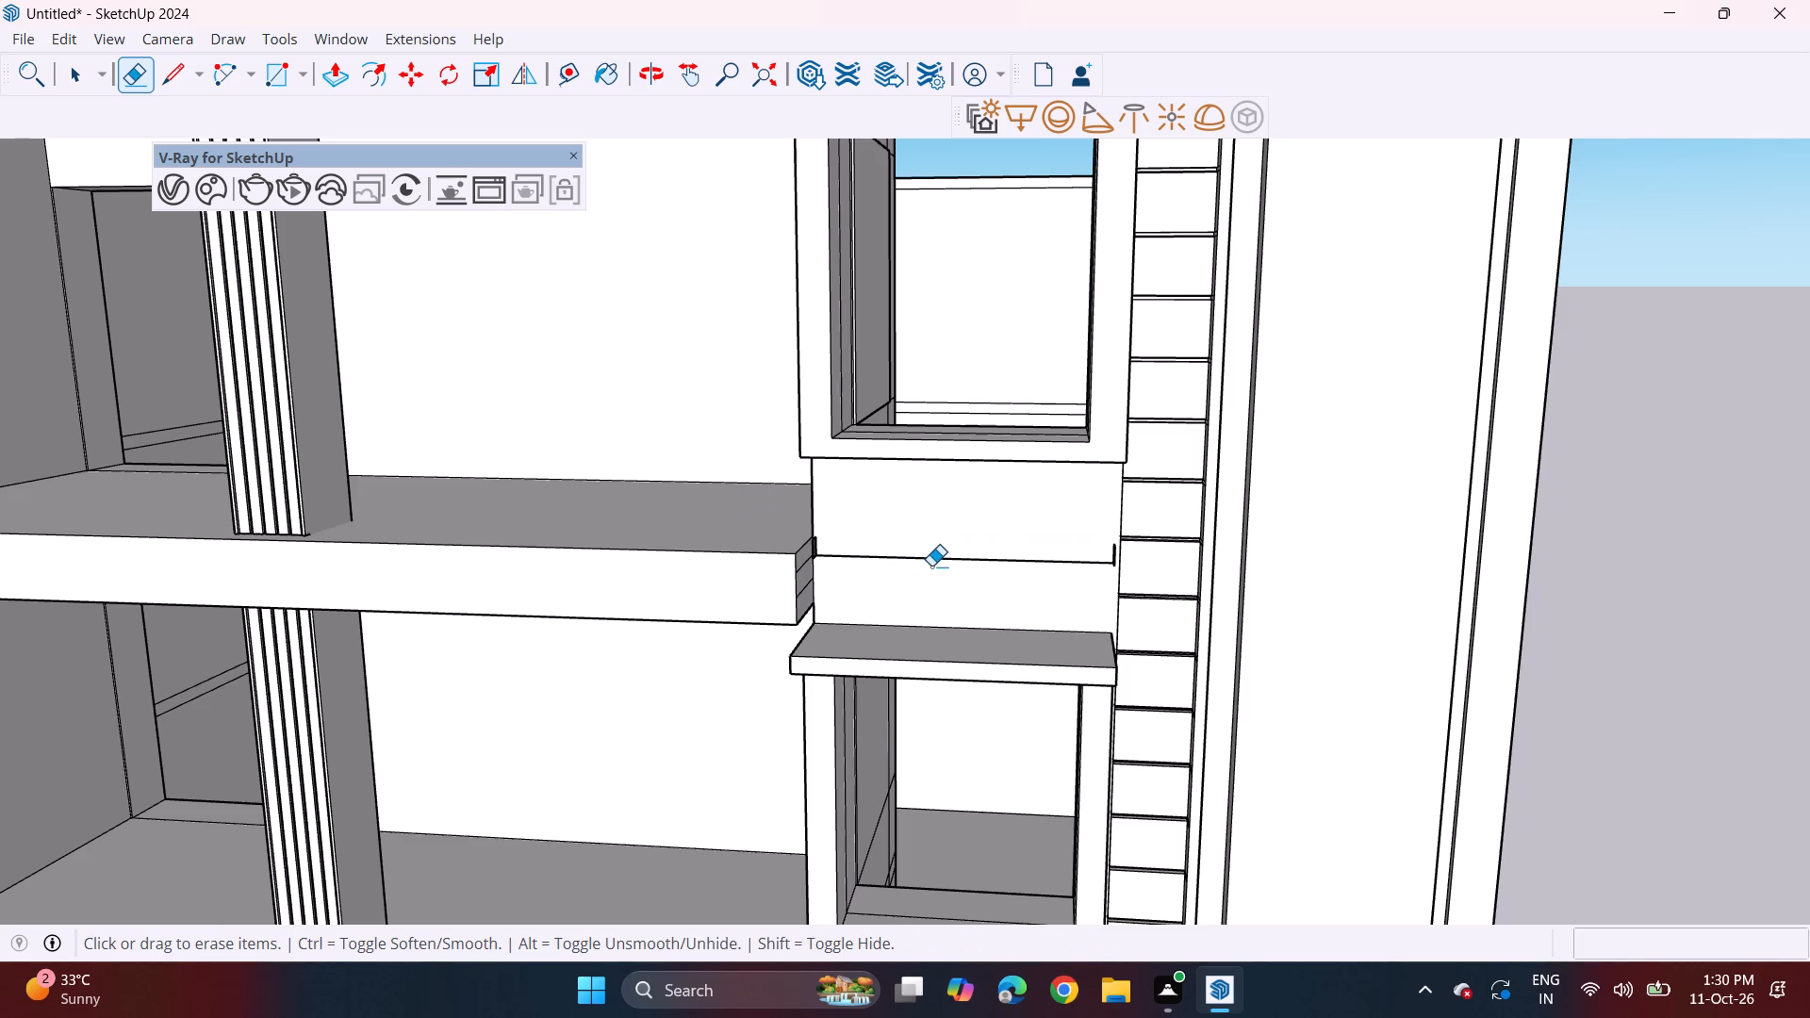
drag(932, 566, 944, 550)
Erase the leftover short edges and end face at both ends of the removed band on that wall.
scroll(1140, 550, up, 7)
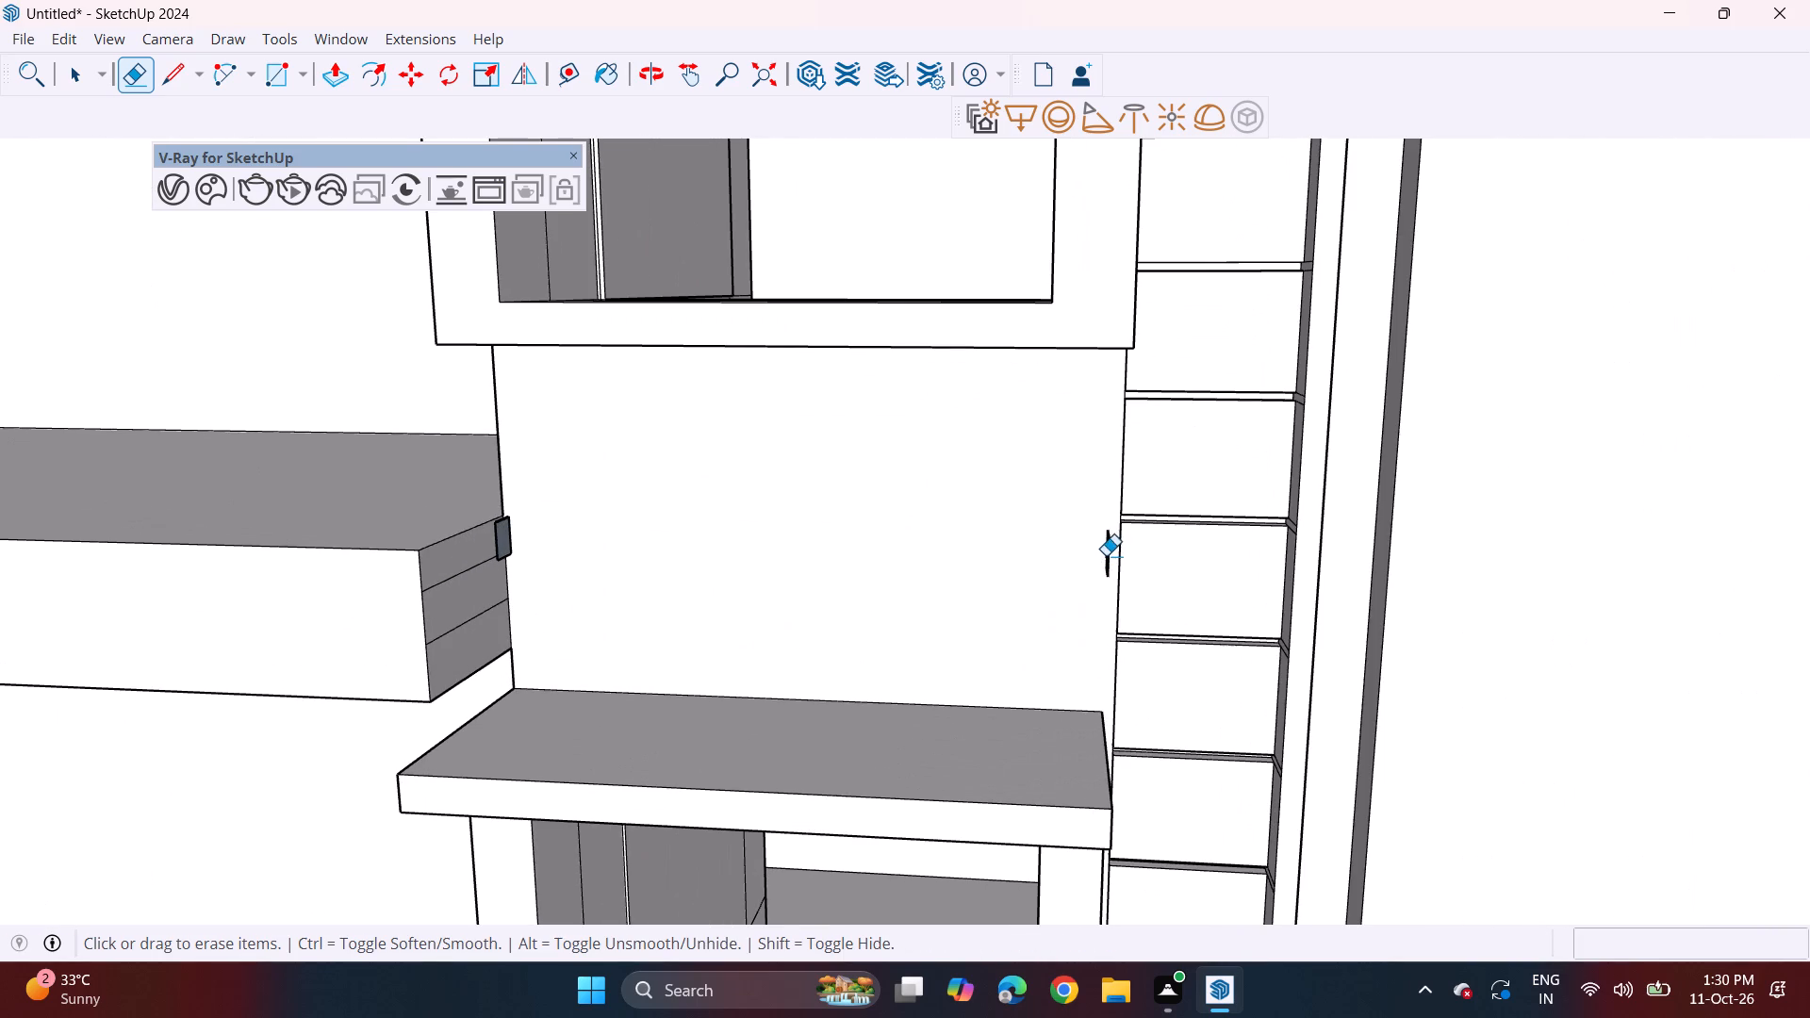
click(1107, 557)
click(1115, 539)
drag(1107, 539, 1115, 540)
click(1107, 577)
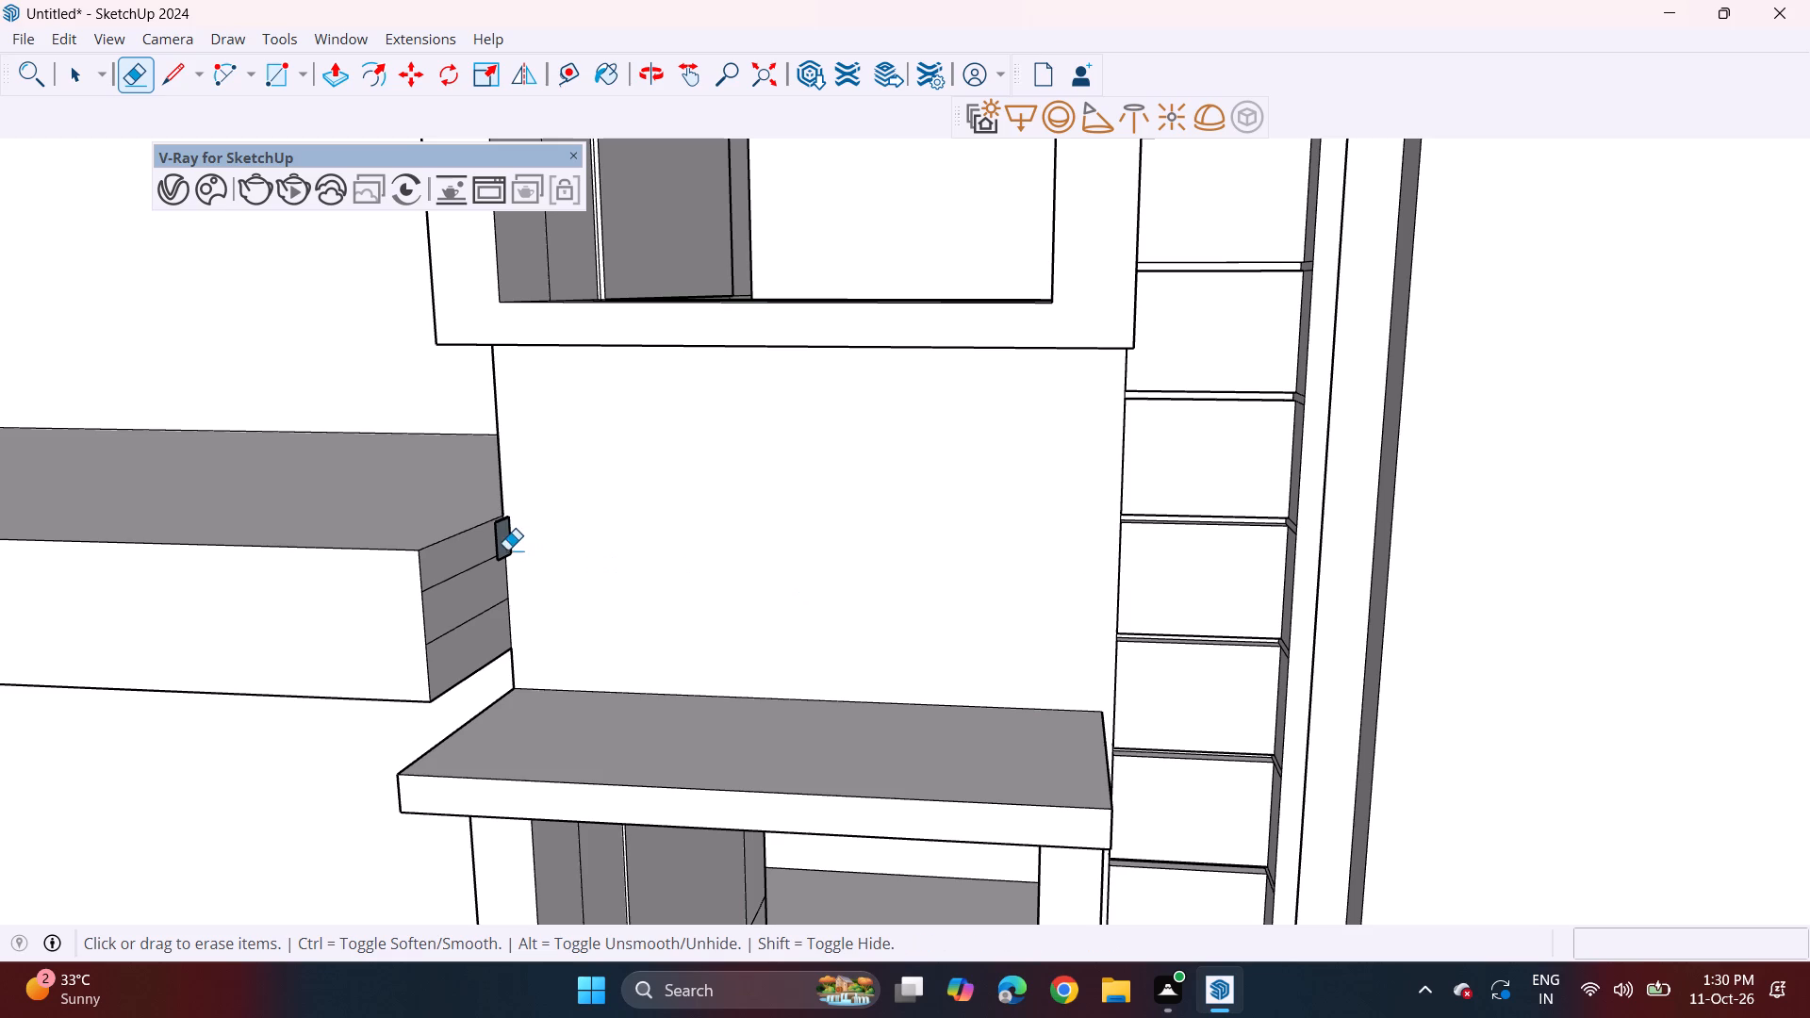
click(506, 556)
click(494, 544)
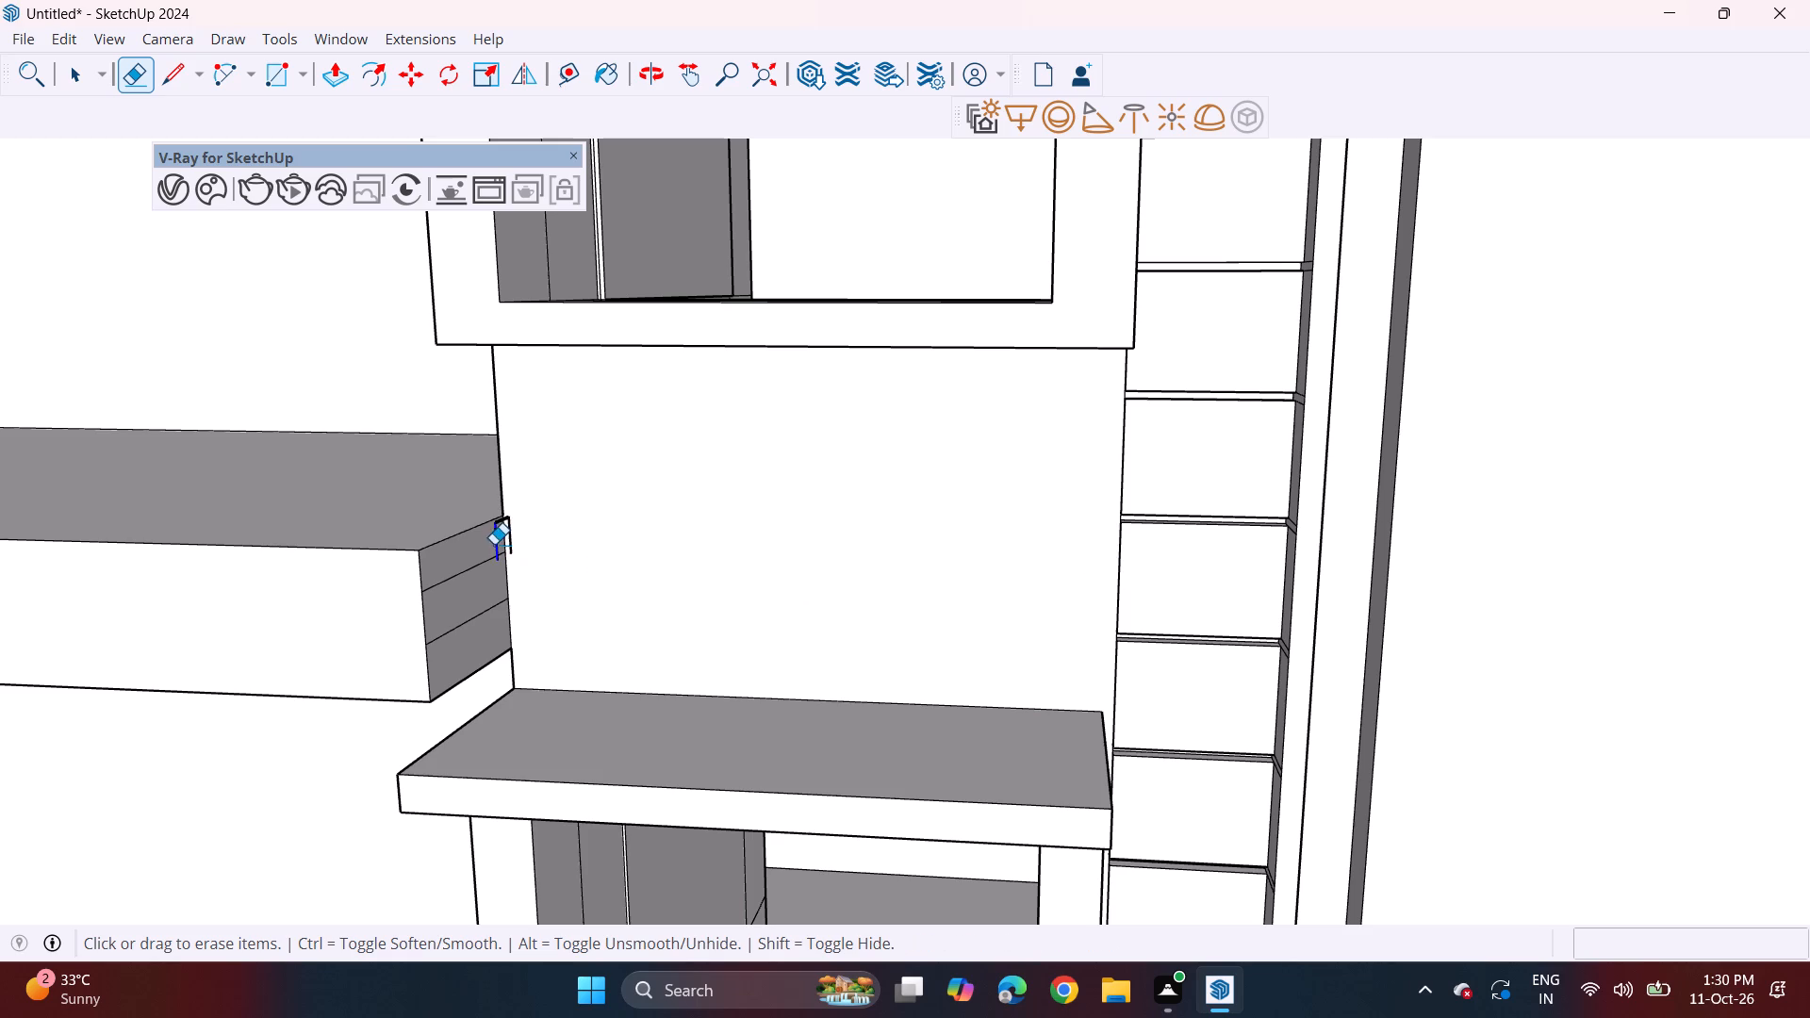
click(514, 540)
click(508, 525)
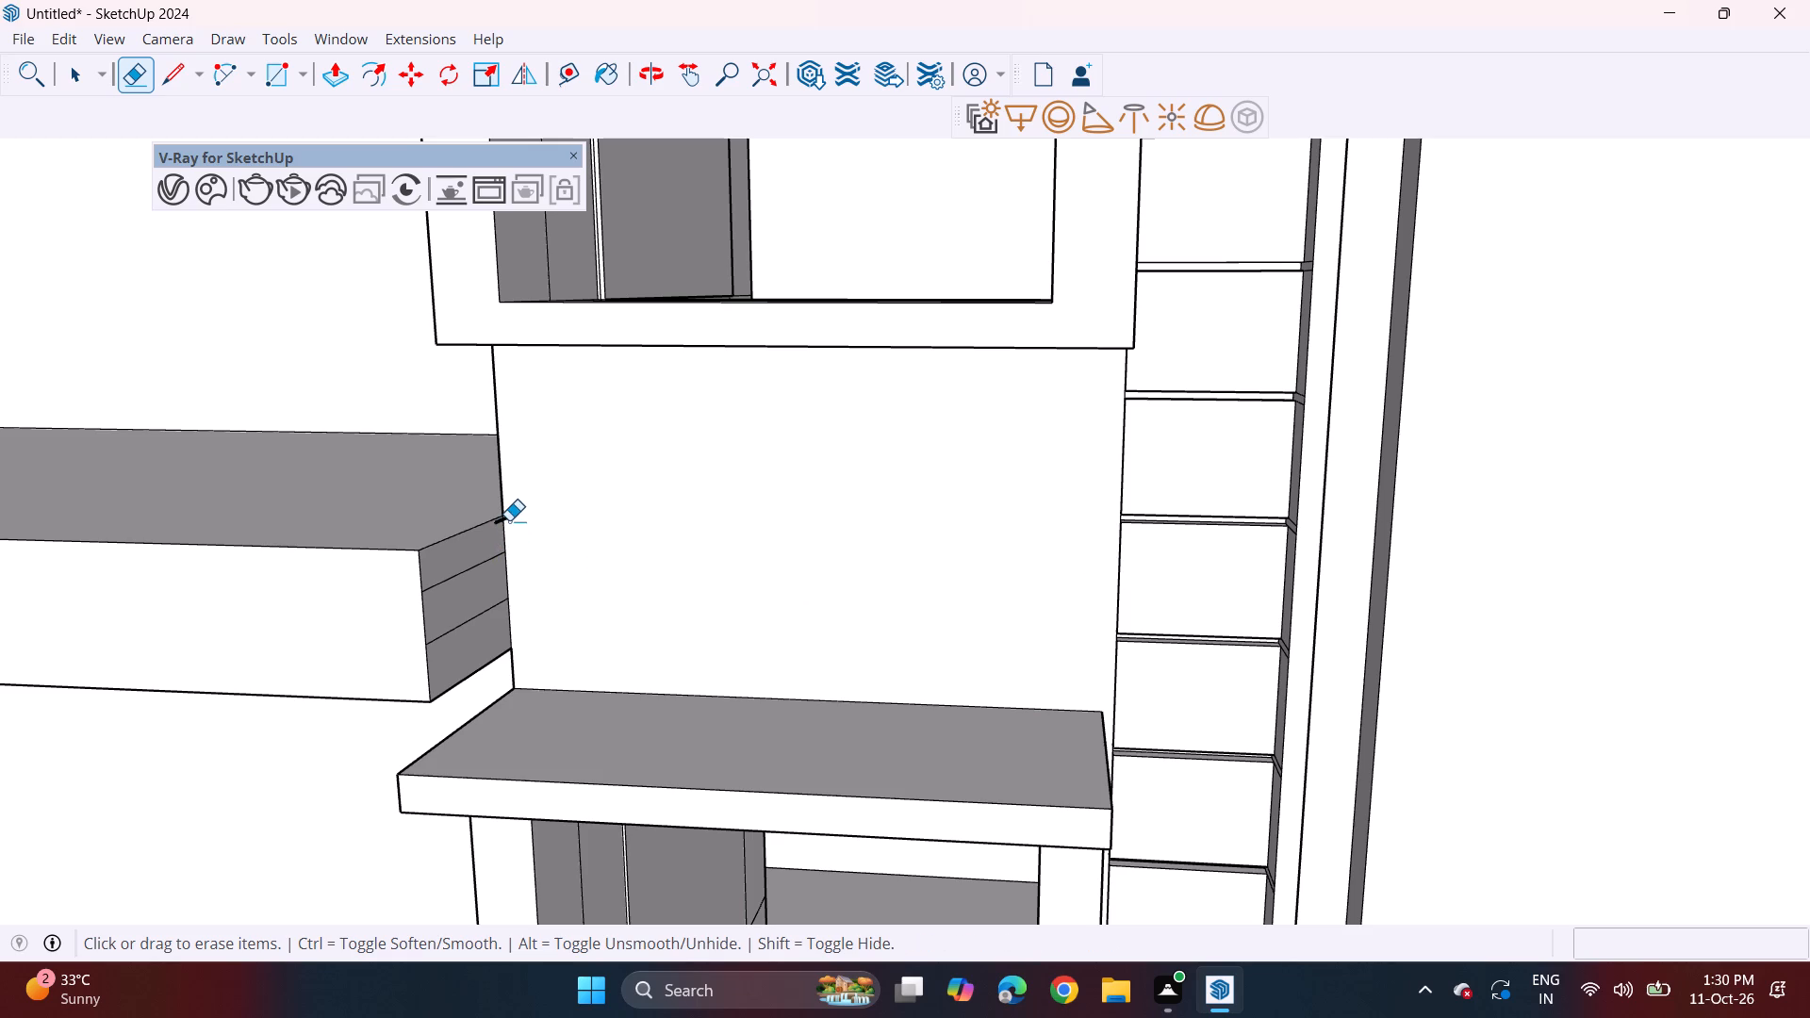
click(508, 515)
Push/Pull the top face of the top-storey window's ledge down about 2 3/8".
scroll(542, 542, down, 3)
middle_drag(554, 591, 613, 602)
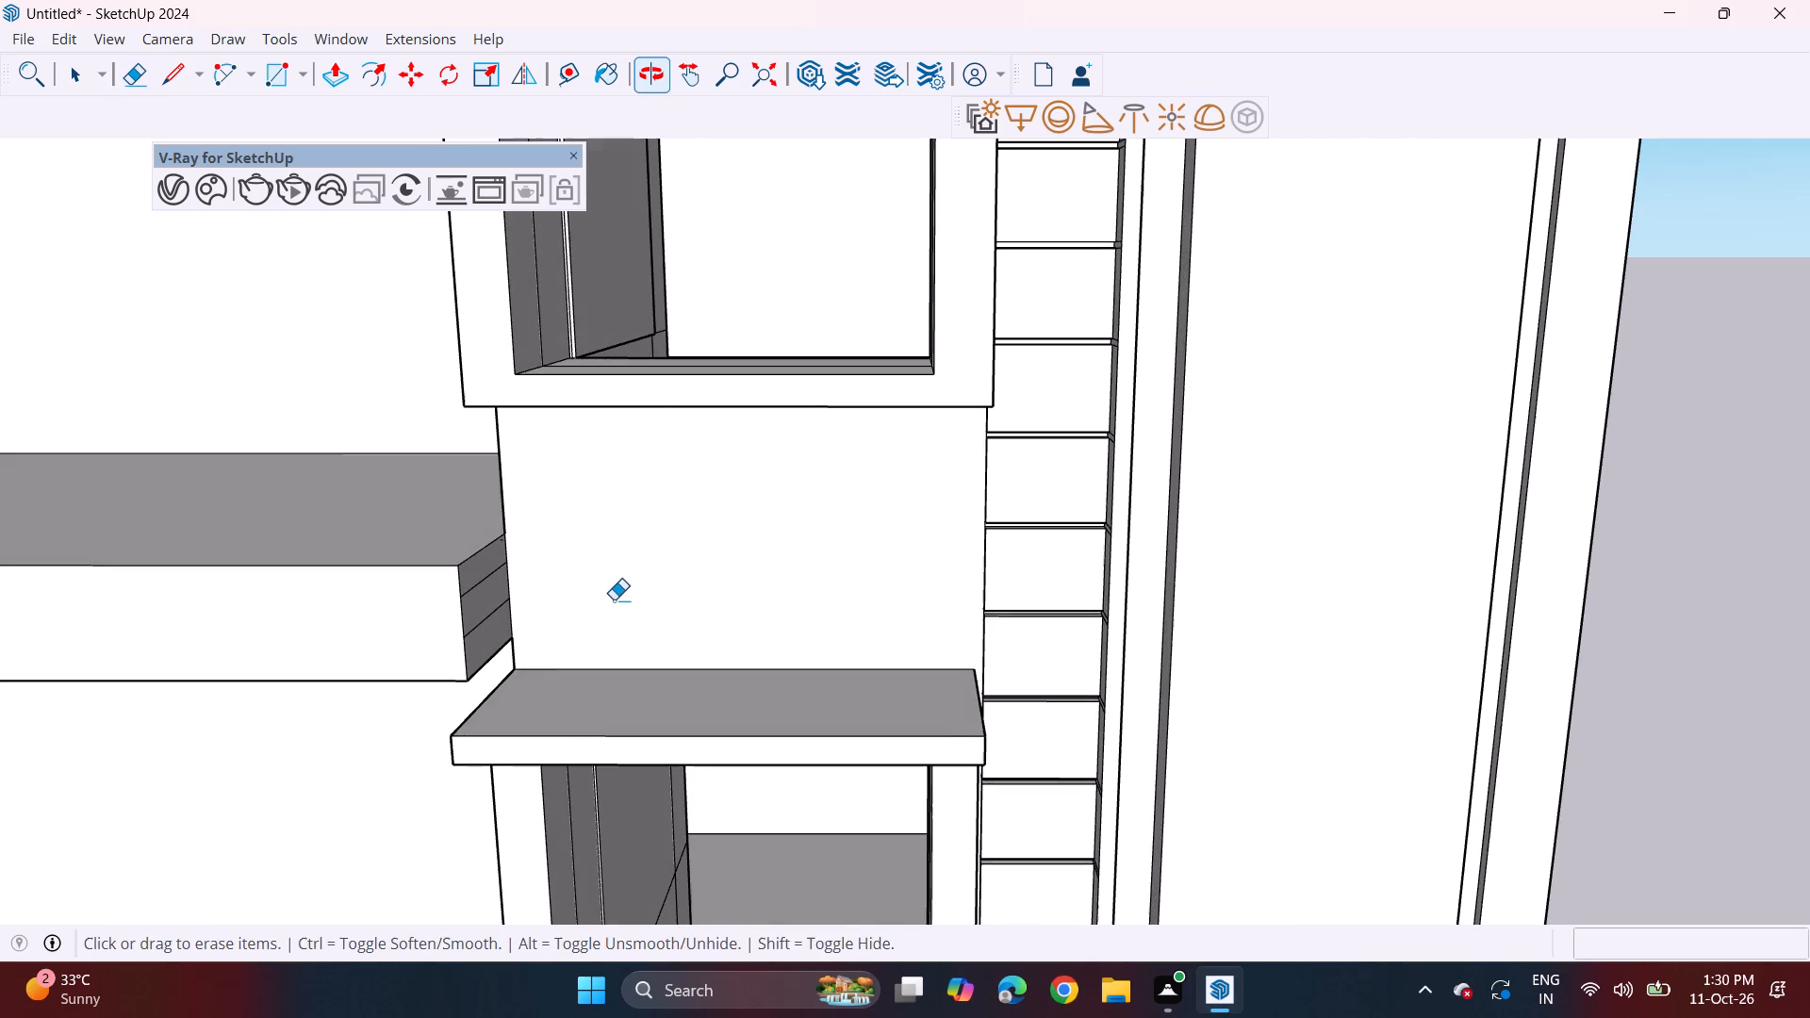
shift+middle_drag(615, 639, 598, 748)
scroll(632, 591, down, 2)
shift+middle_drag(643, 561, 628, 812)
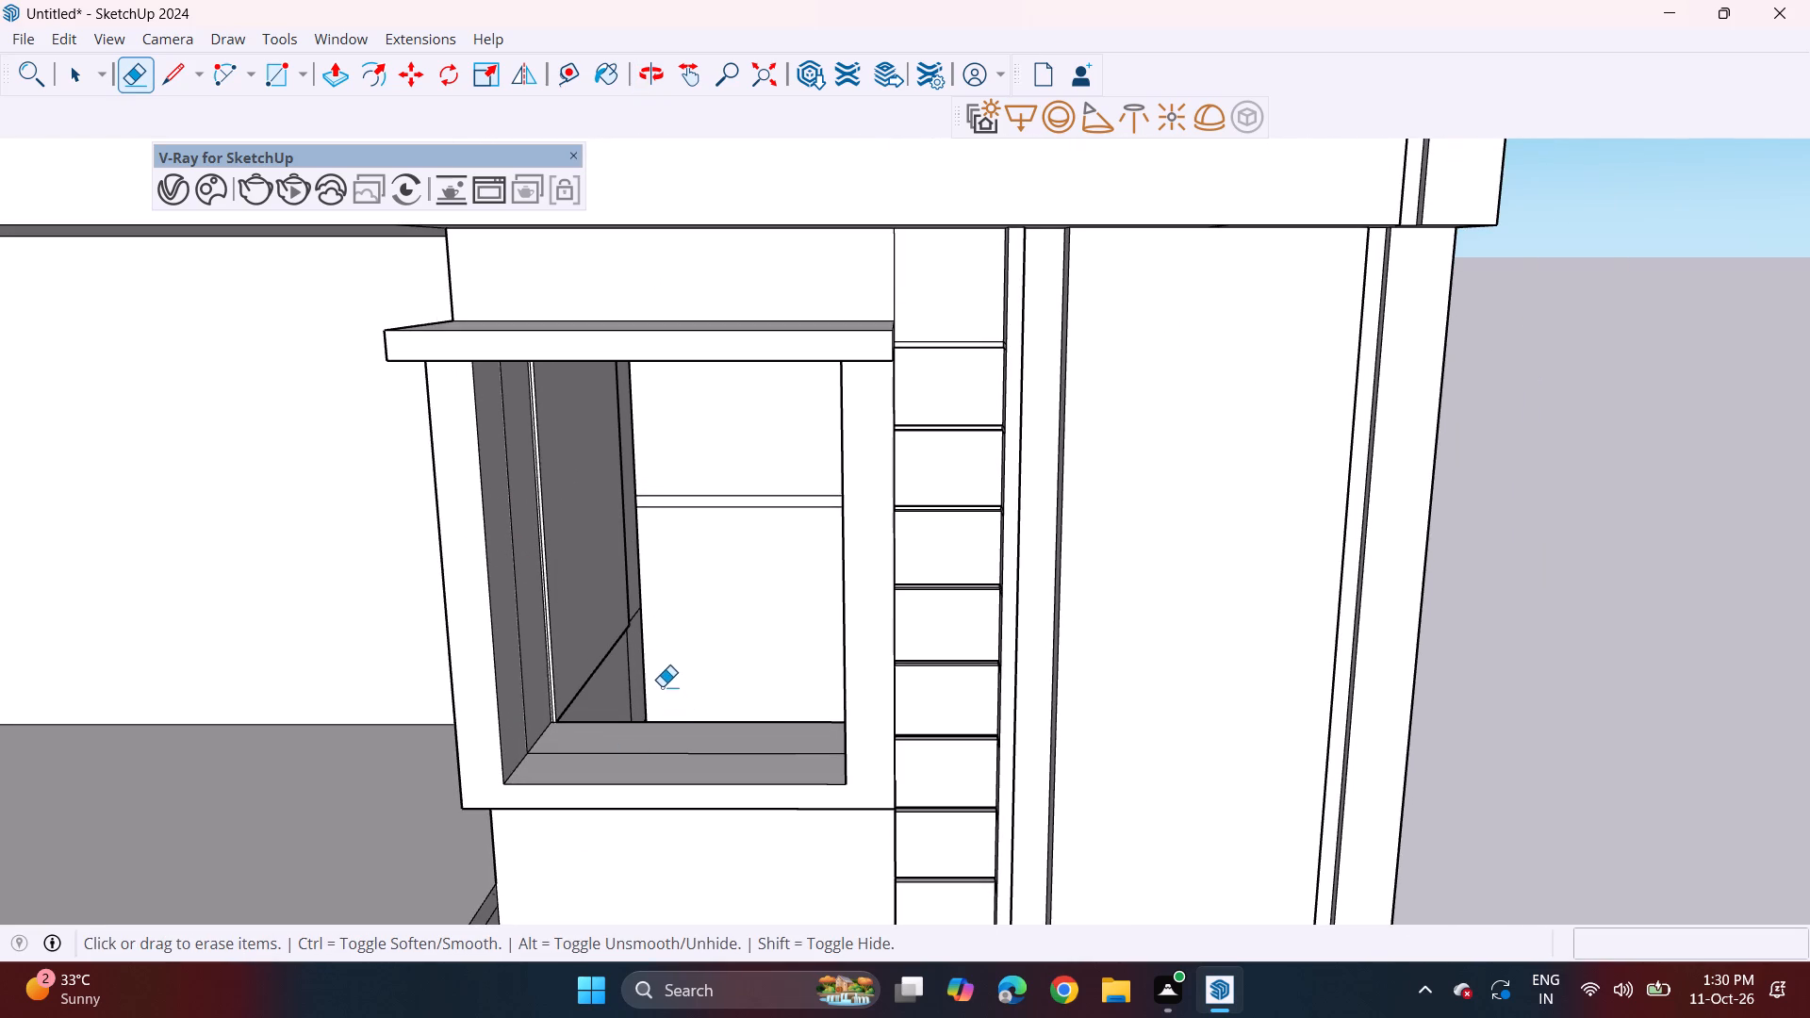
shift+middle_drag(680, 639, 700, 776)
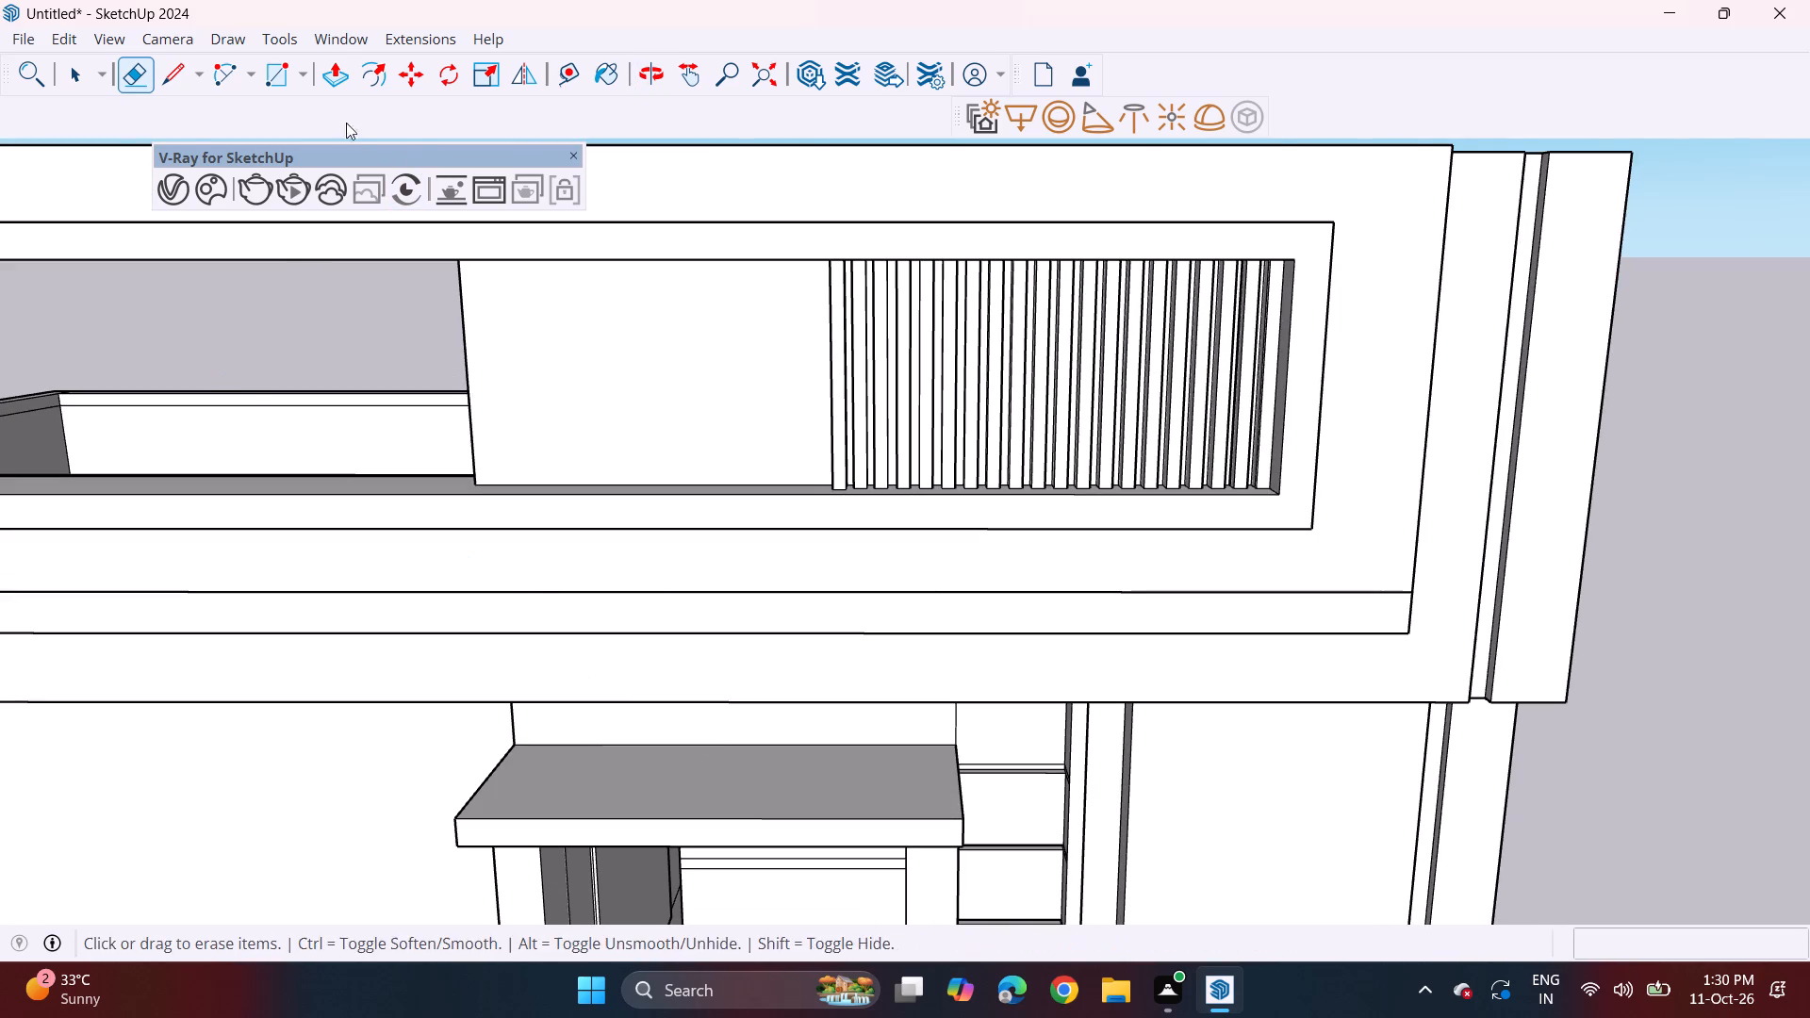
click(334, 77)
click(638, 760)
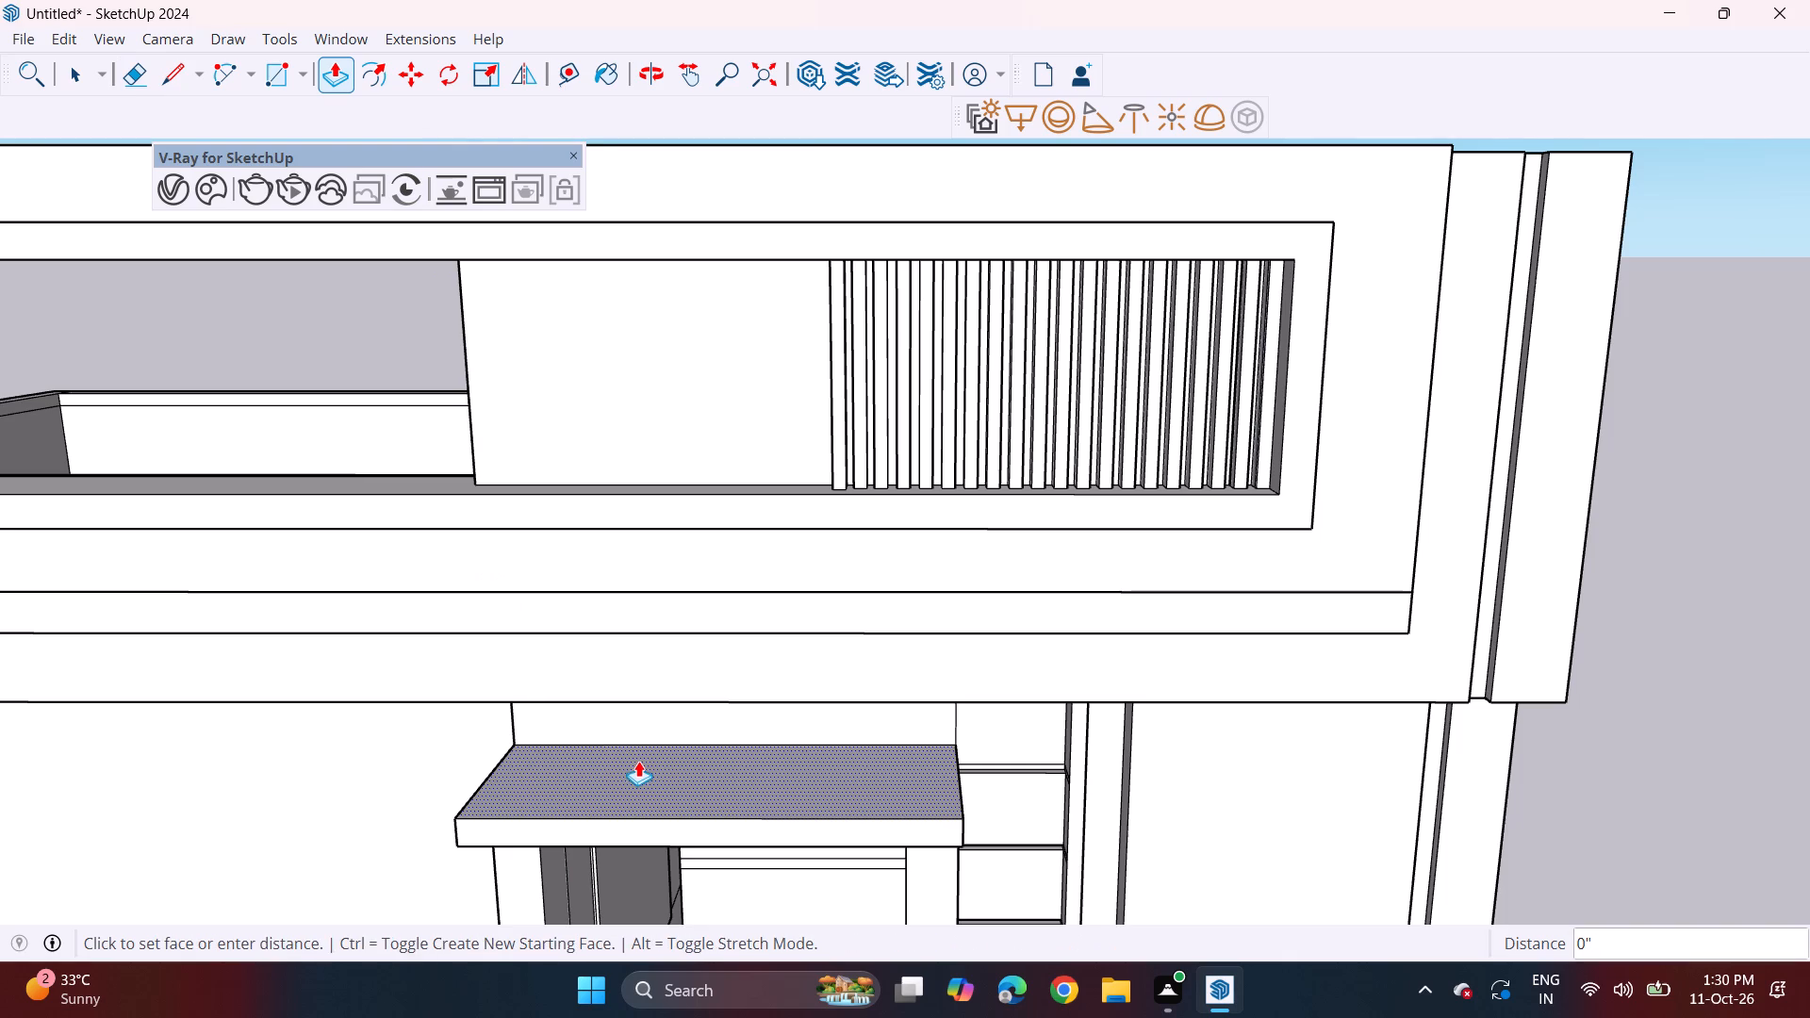
click(638, 773)
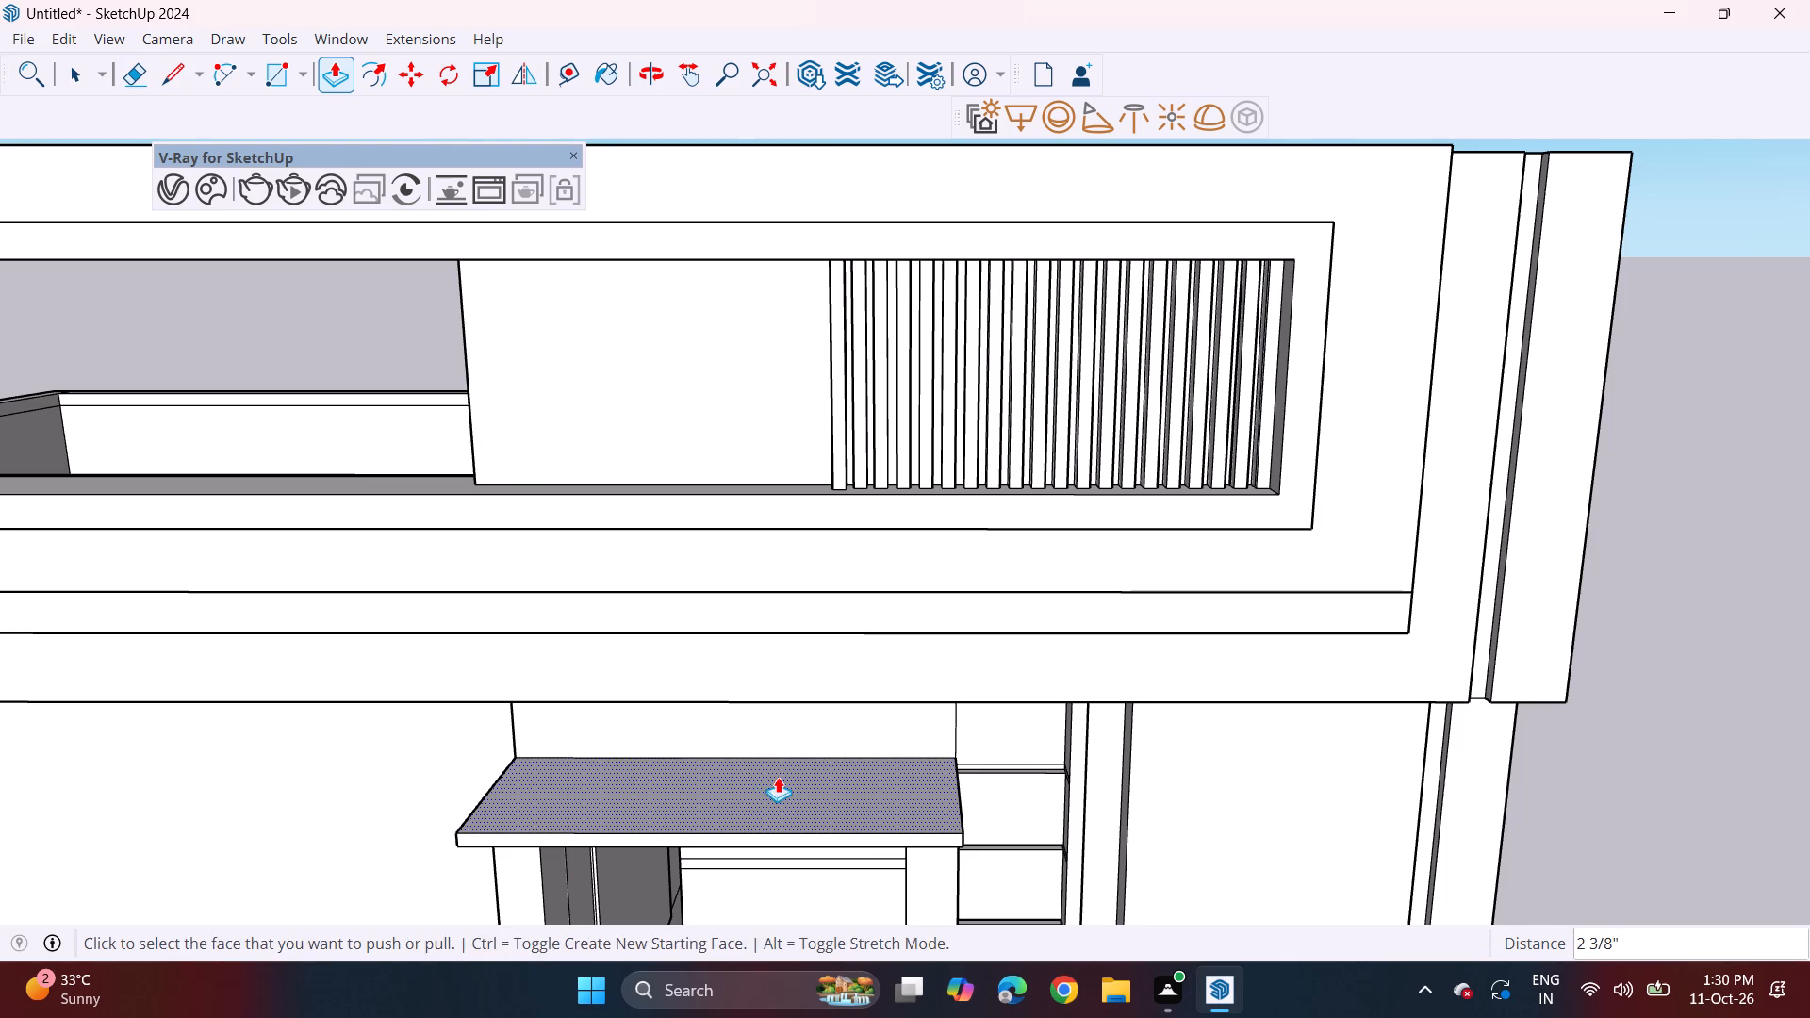
Push/Pull the top face of the lowest right-hand window's ledge down, finishing with a pull of about 1 3/4".
middle_drag(777, 771, 773, 691)
shift+middle_drag(773, 846, 784, 176)
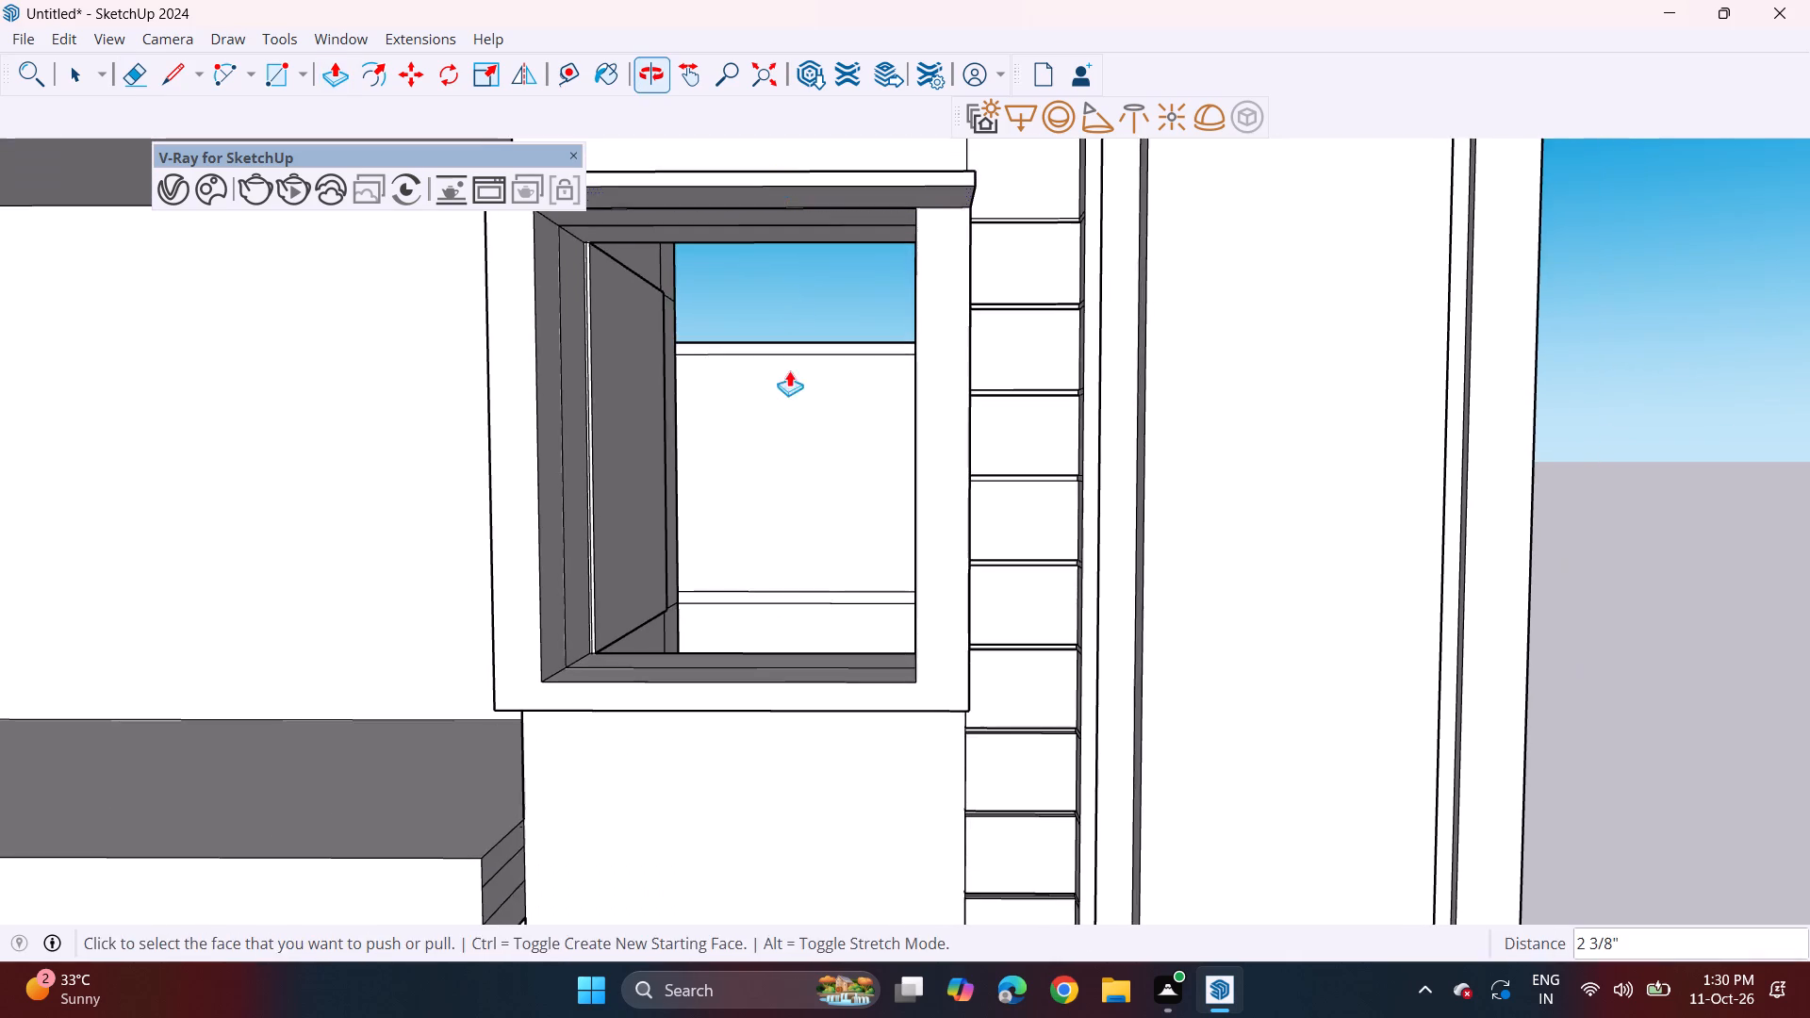
shift+middle_drag(781, 643, 860, 96)
shift+middle_drag(914, 215, 820, 349)
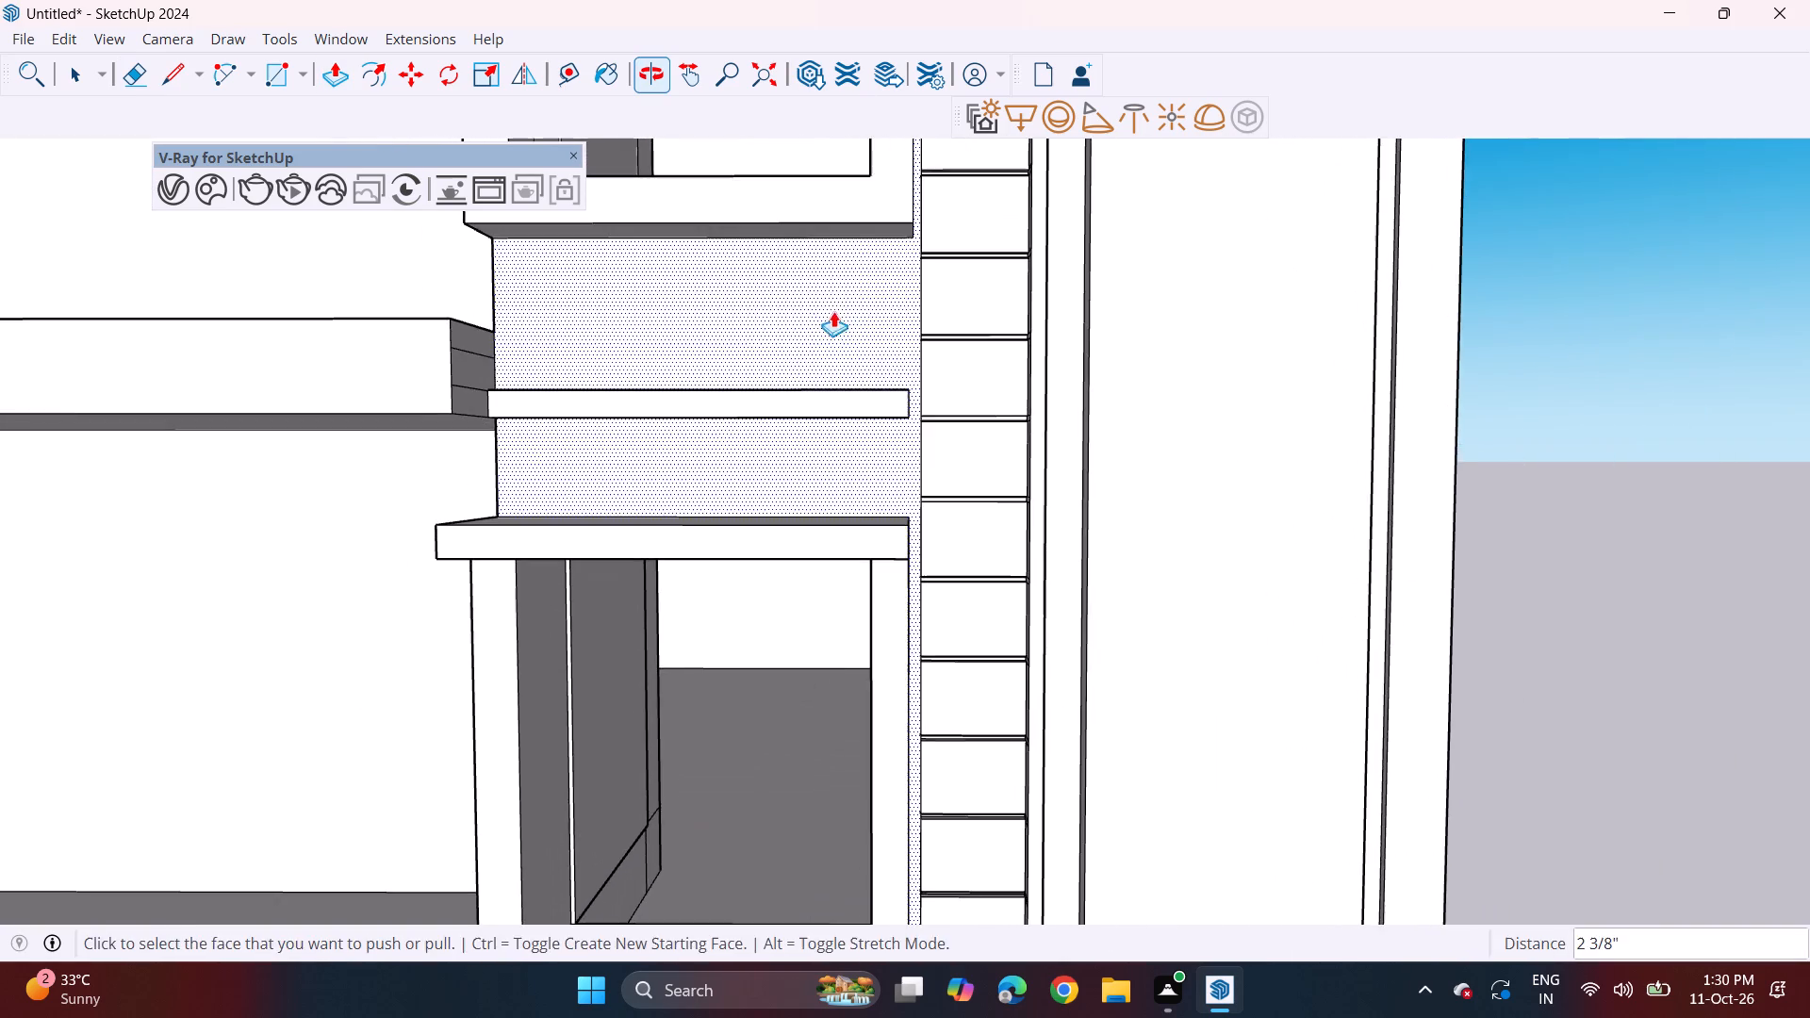
middle_drag(744, 402, 744, 534)
click(716, 553)
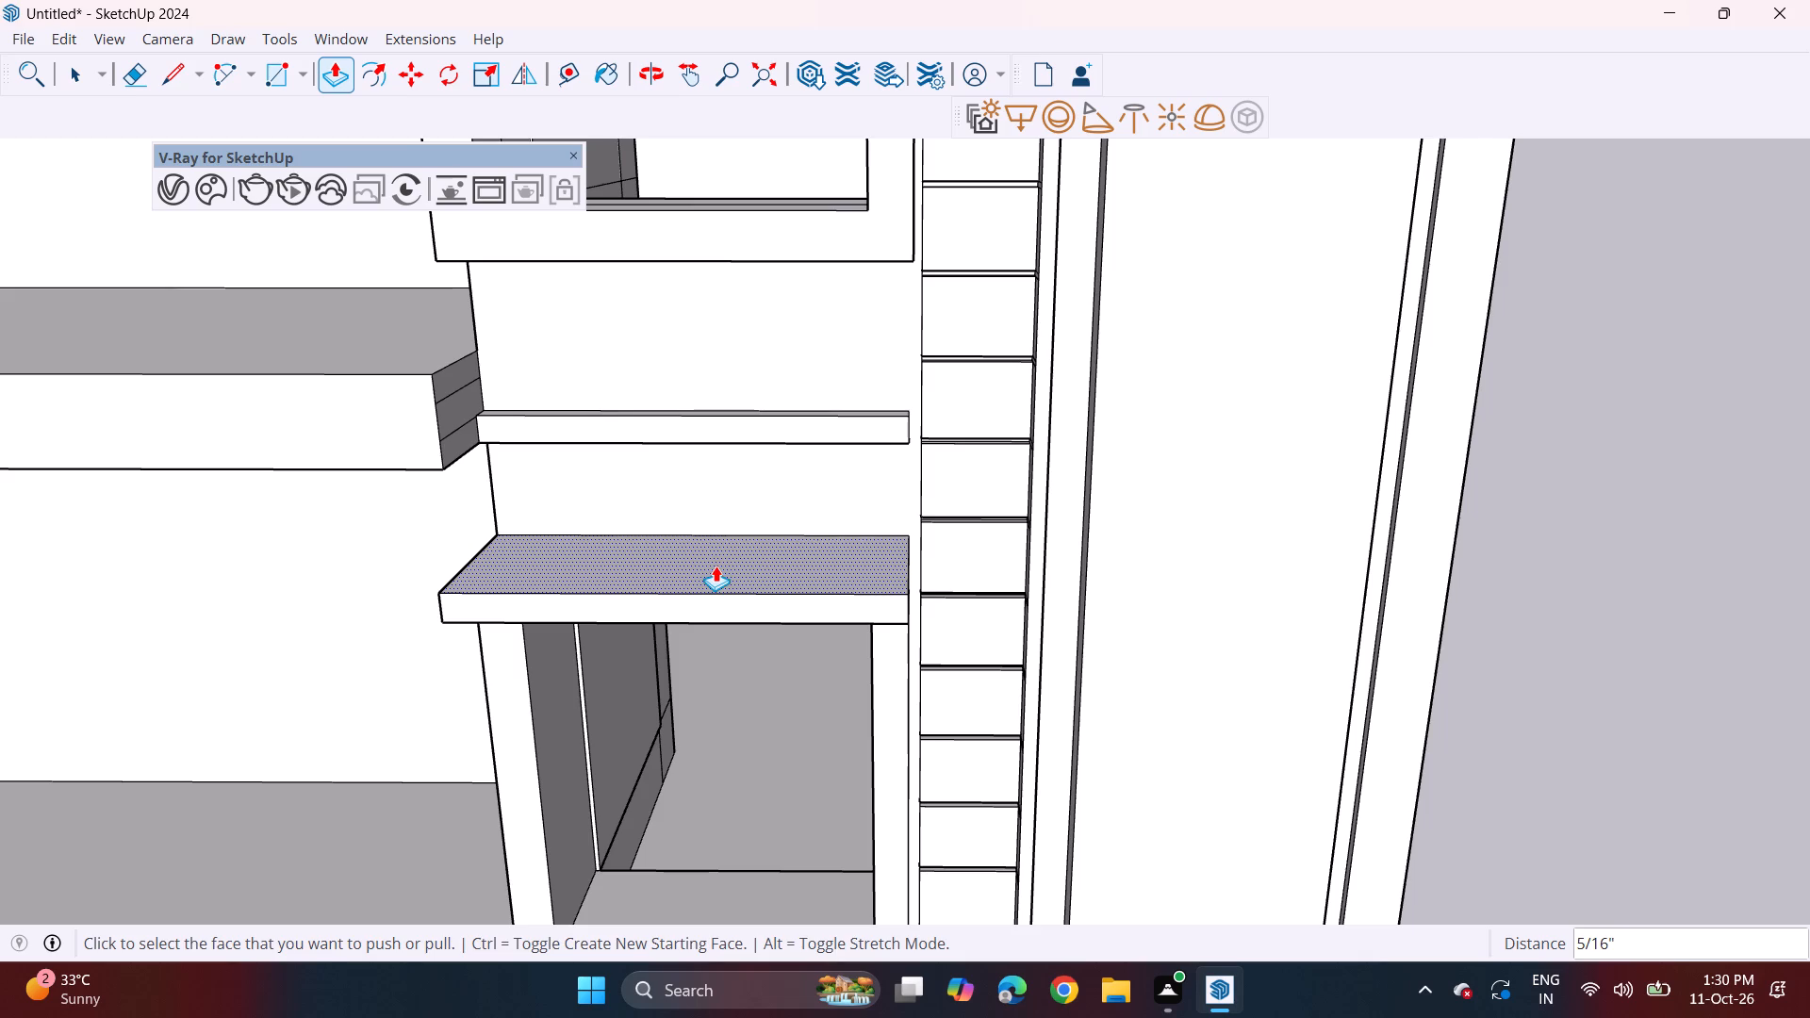
click(716, 561)
click(720, 569)
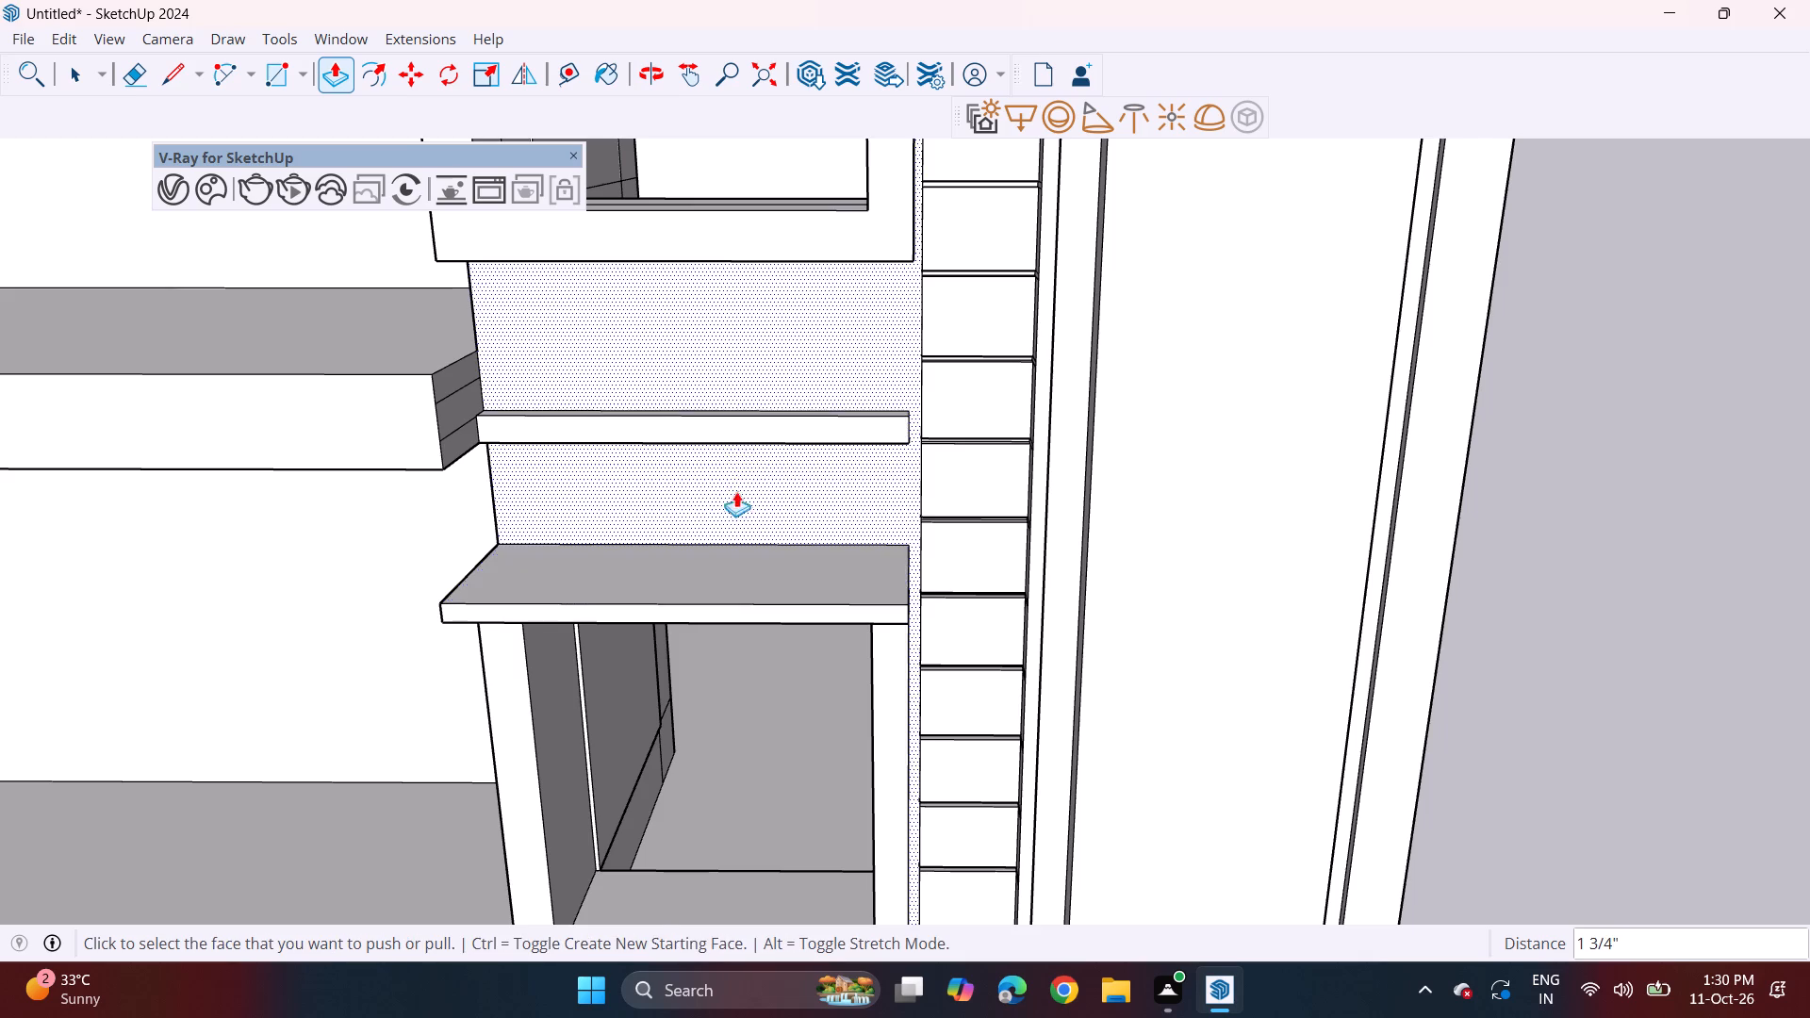
Push/Pull the top face of the thin band above the lowest window down about 2 1/4".
middle_drag(743, 443, 705, 345)
middle_drag(732, 356, 738, 493)
scroll(757, 407, up, 7)
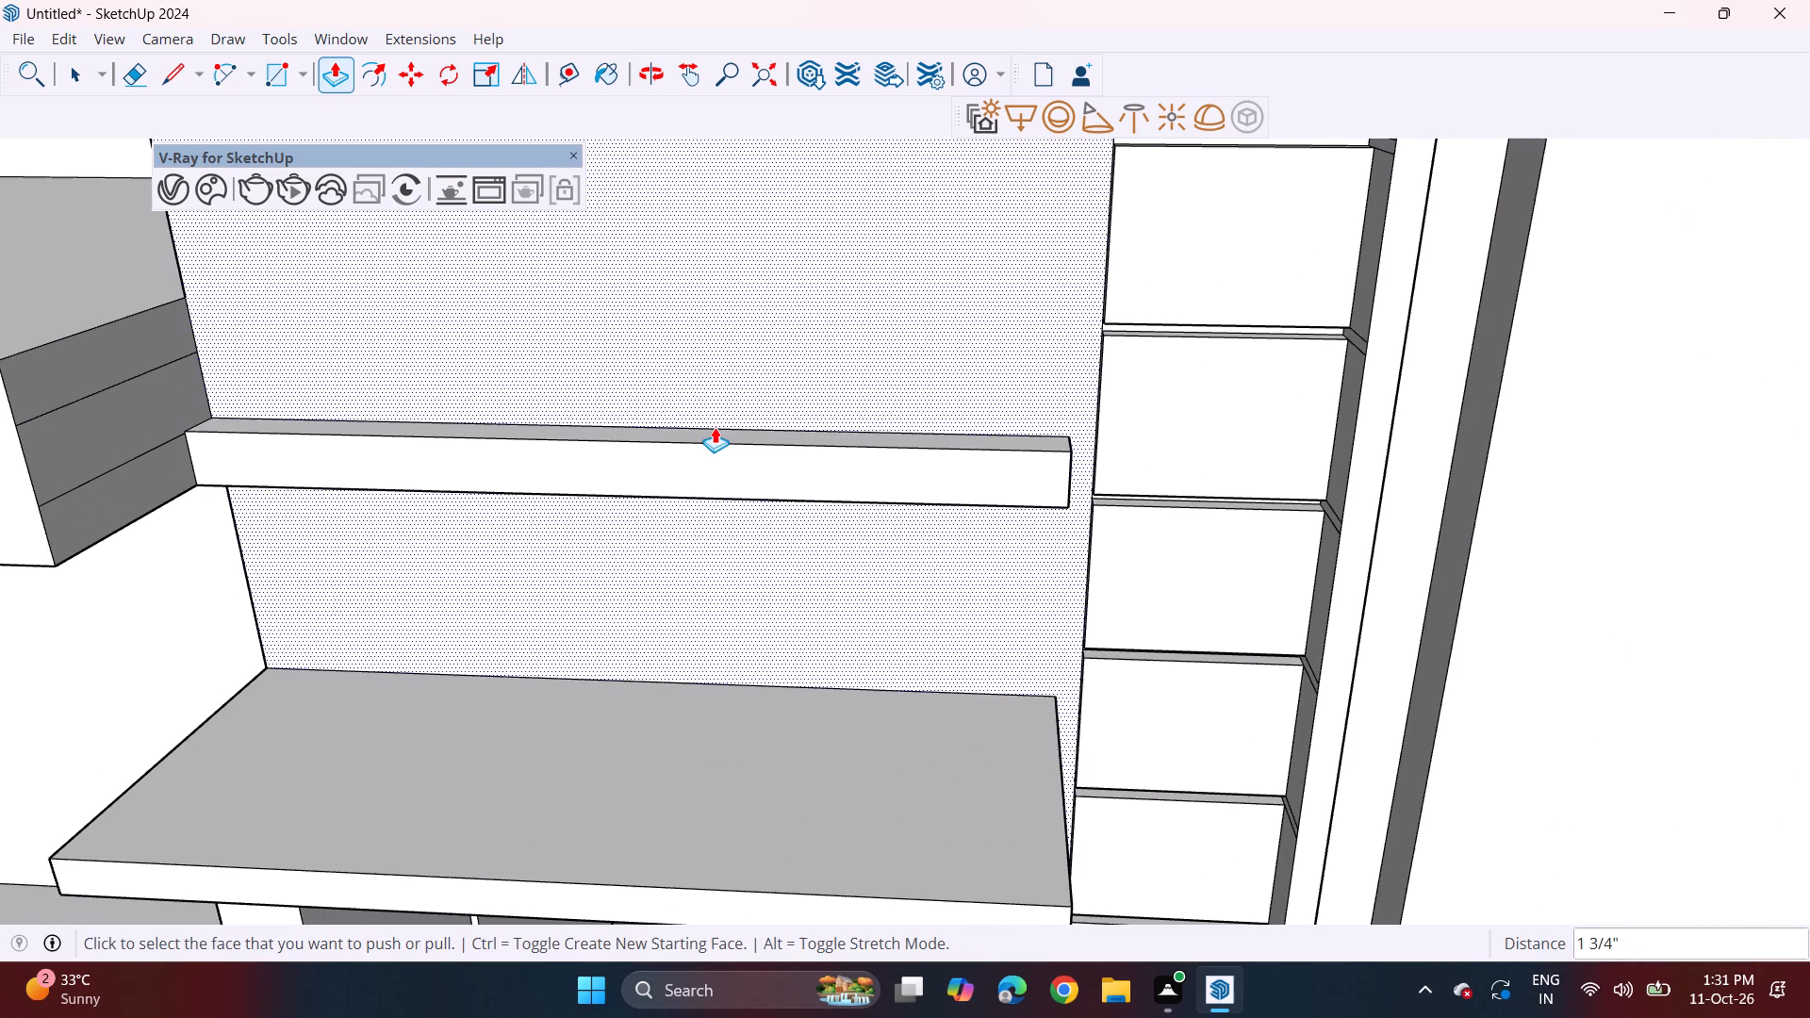
click(715, 435)
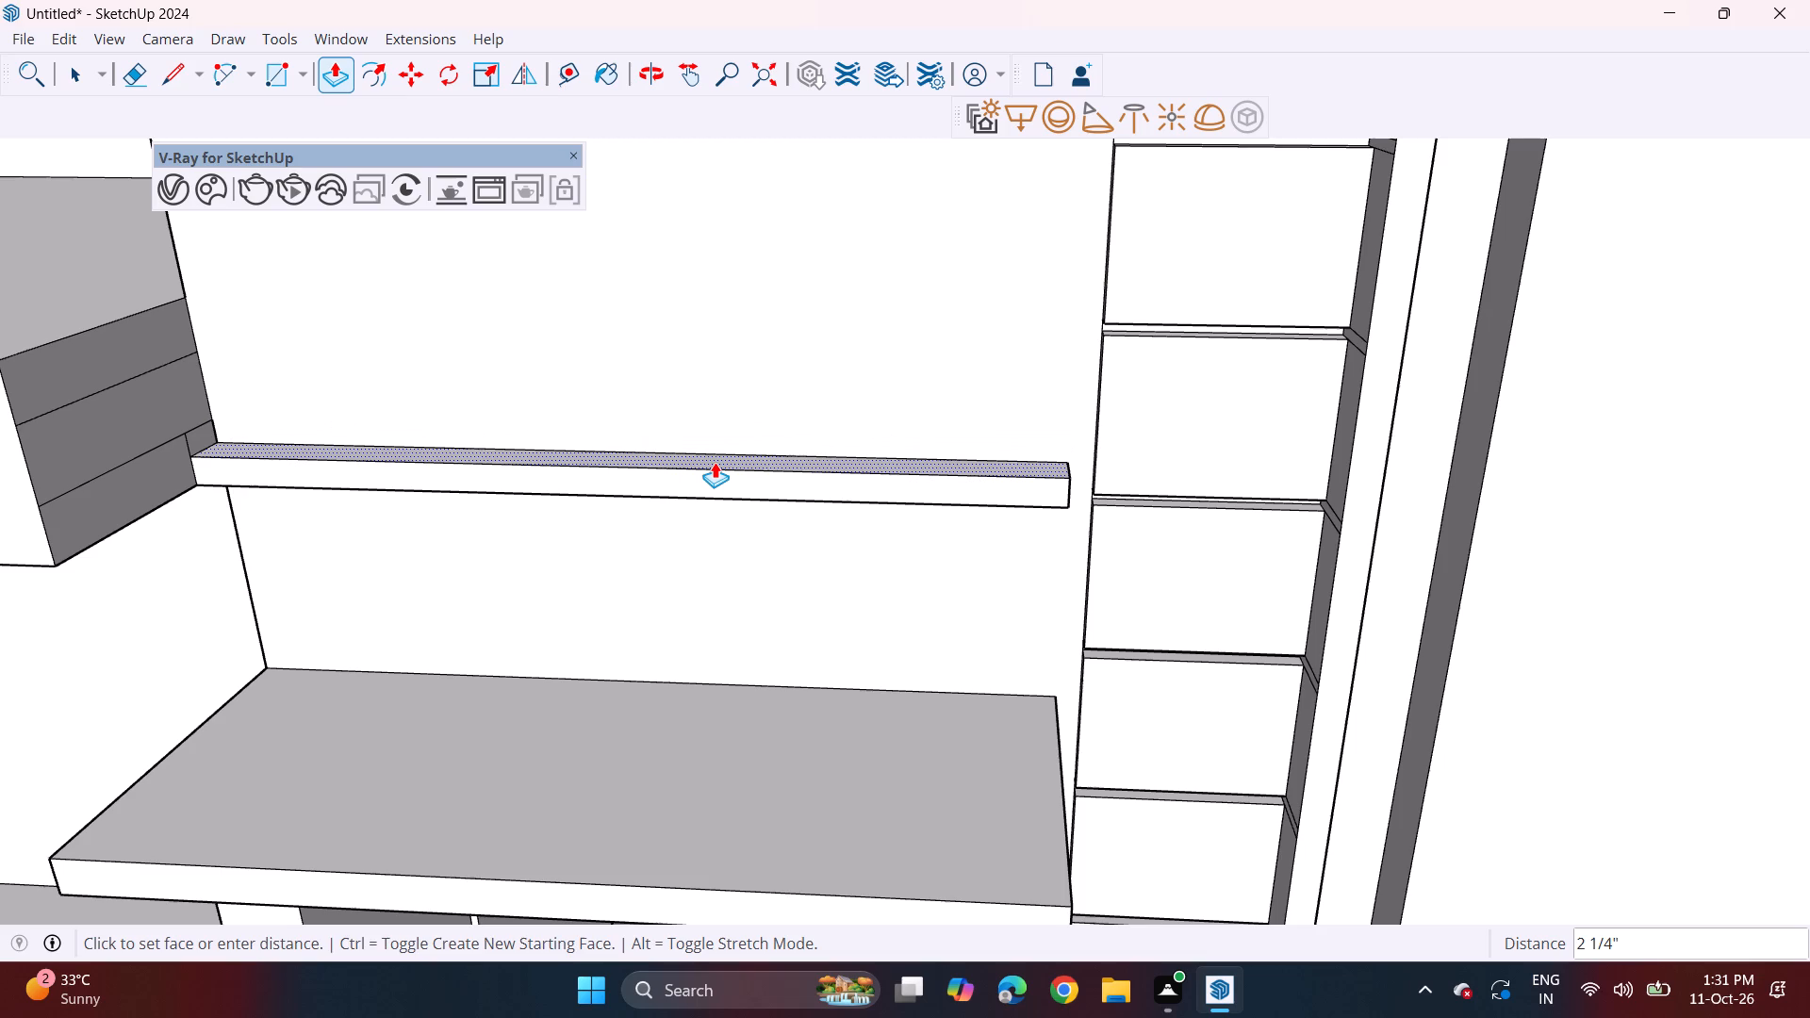
click(715, 462)
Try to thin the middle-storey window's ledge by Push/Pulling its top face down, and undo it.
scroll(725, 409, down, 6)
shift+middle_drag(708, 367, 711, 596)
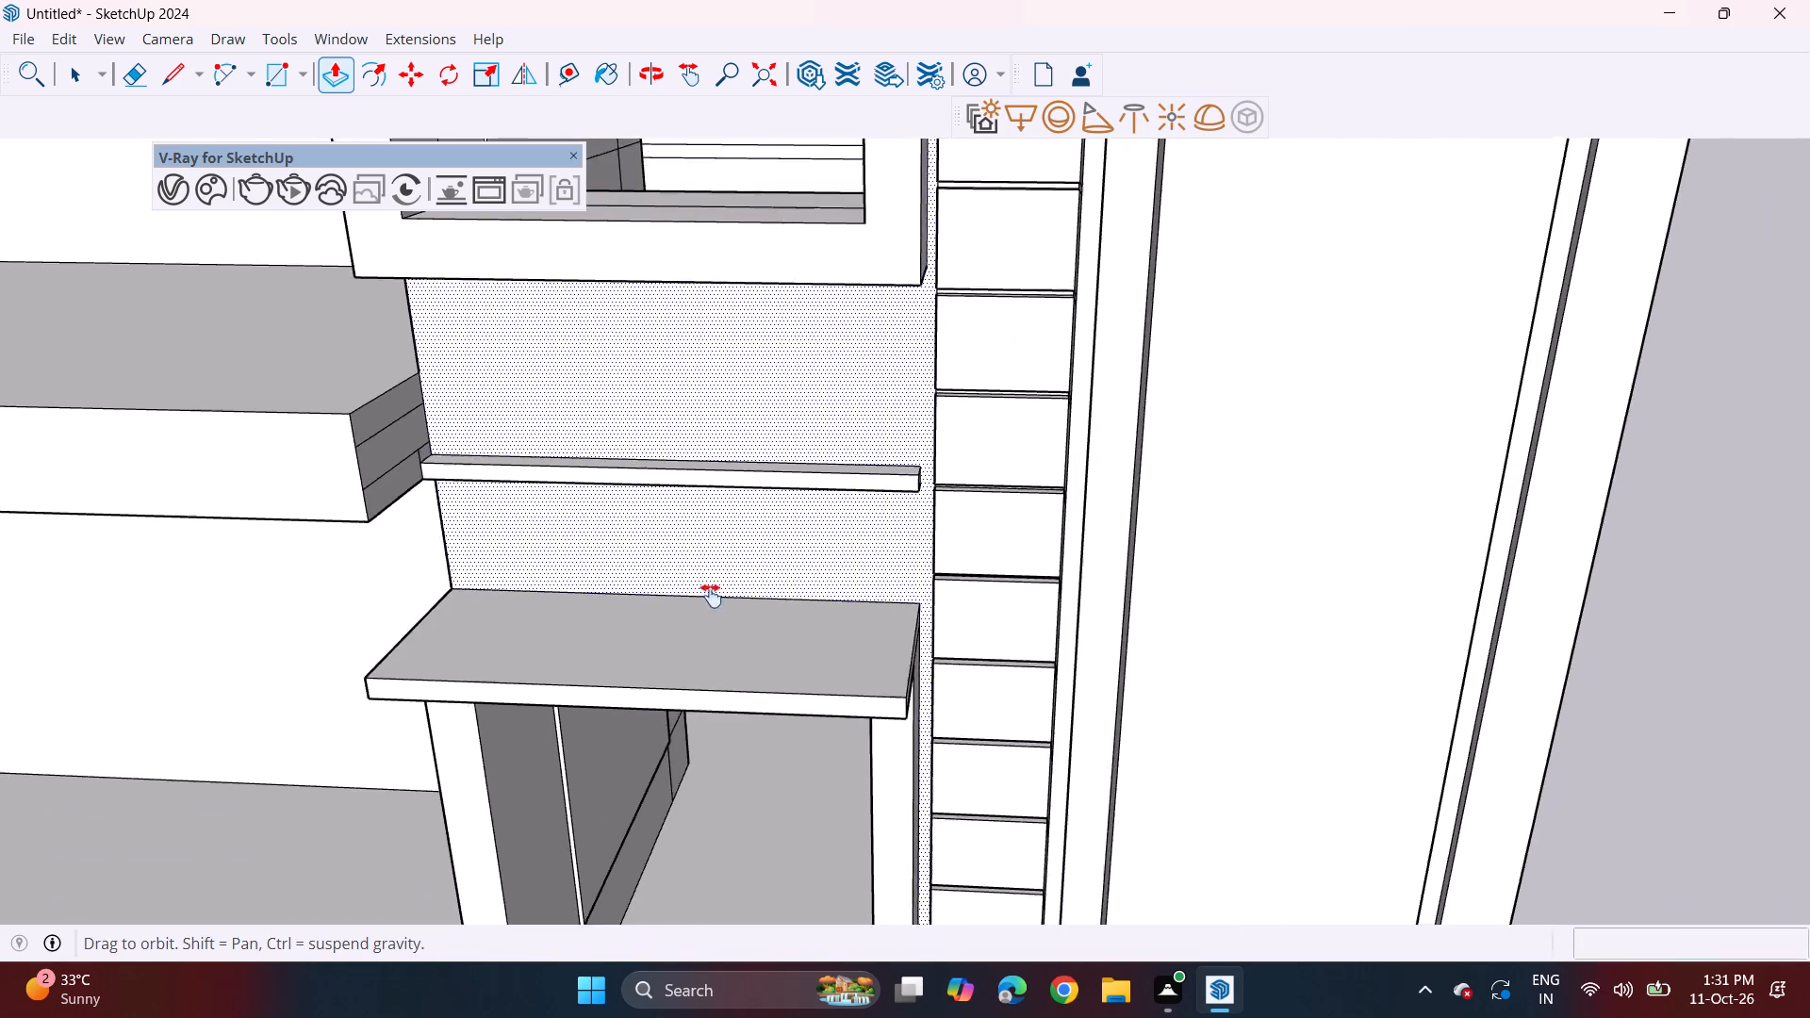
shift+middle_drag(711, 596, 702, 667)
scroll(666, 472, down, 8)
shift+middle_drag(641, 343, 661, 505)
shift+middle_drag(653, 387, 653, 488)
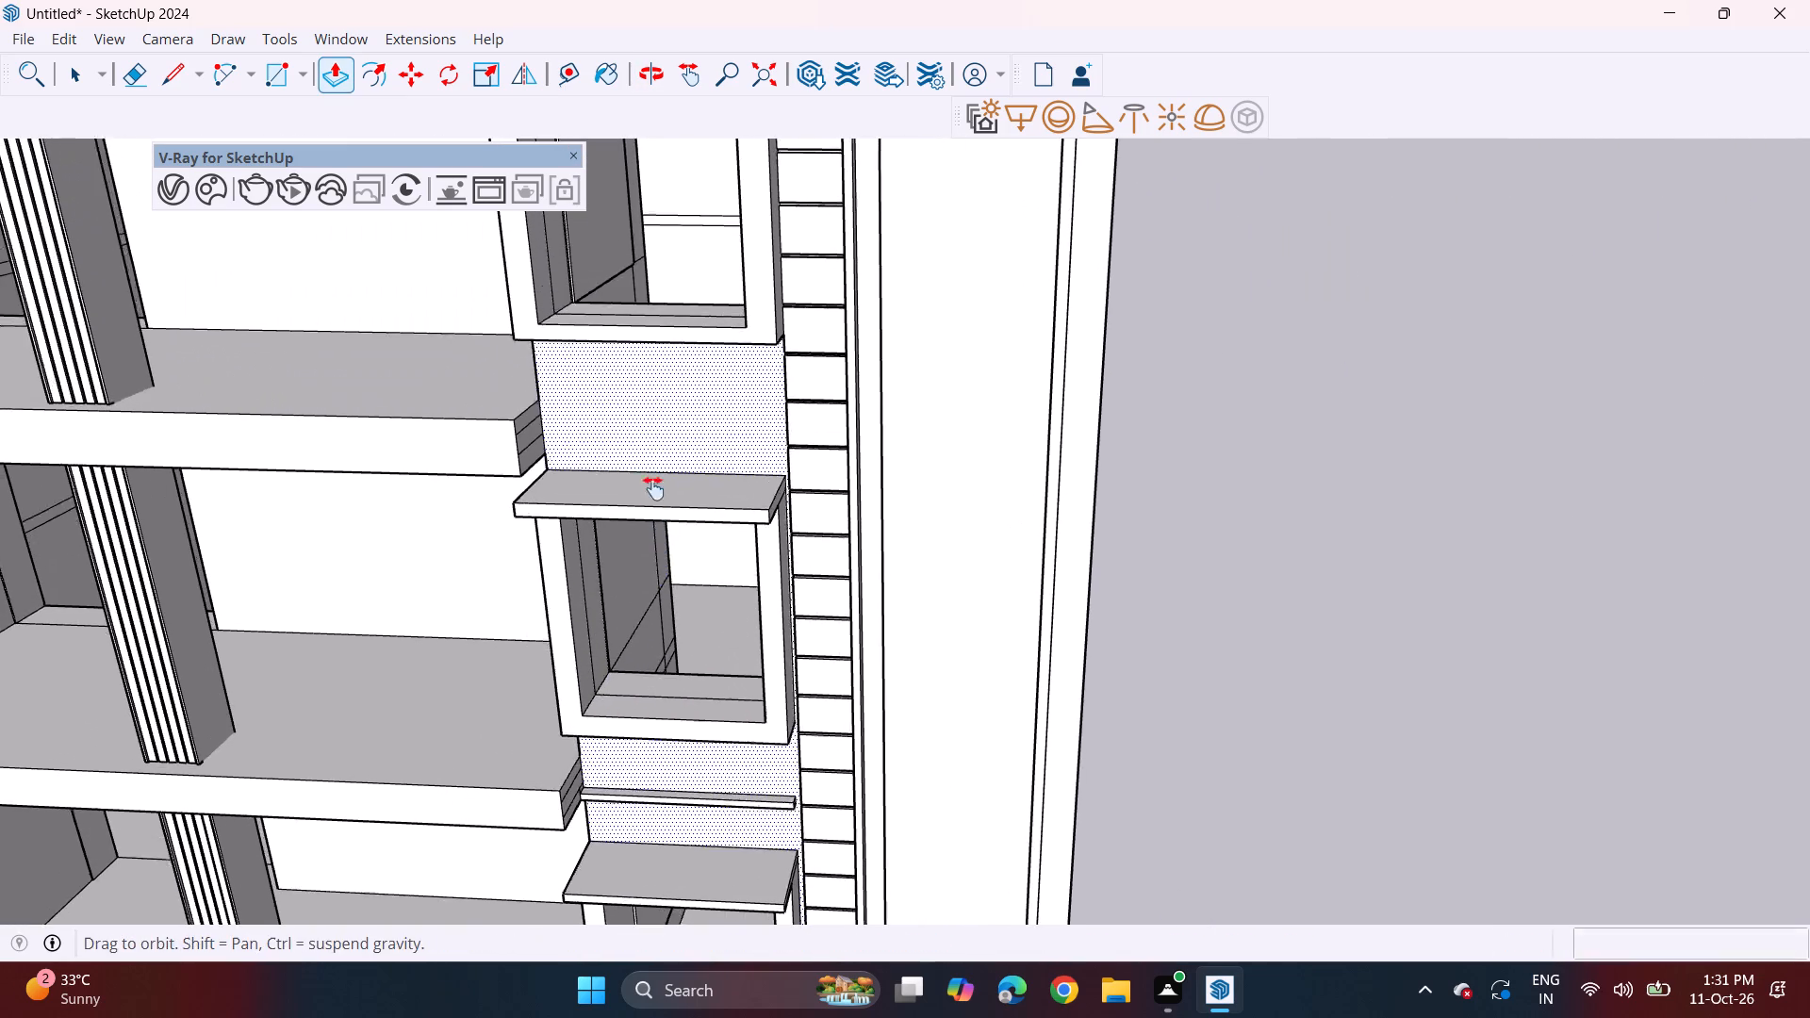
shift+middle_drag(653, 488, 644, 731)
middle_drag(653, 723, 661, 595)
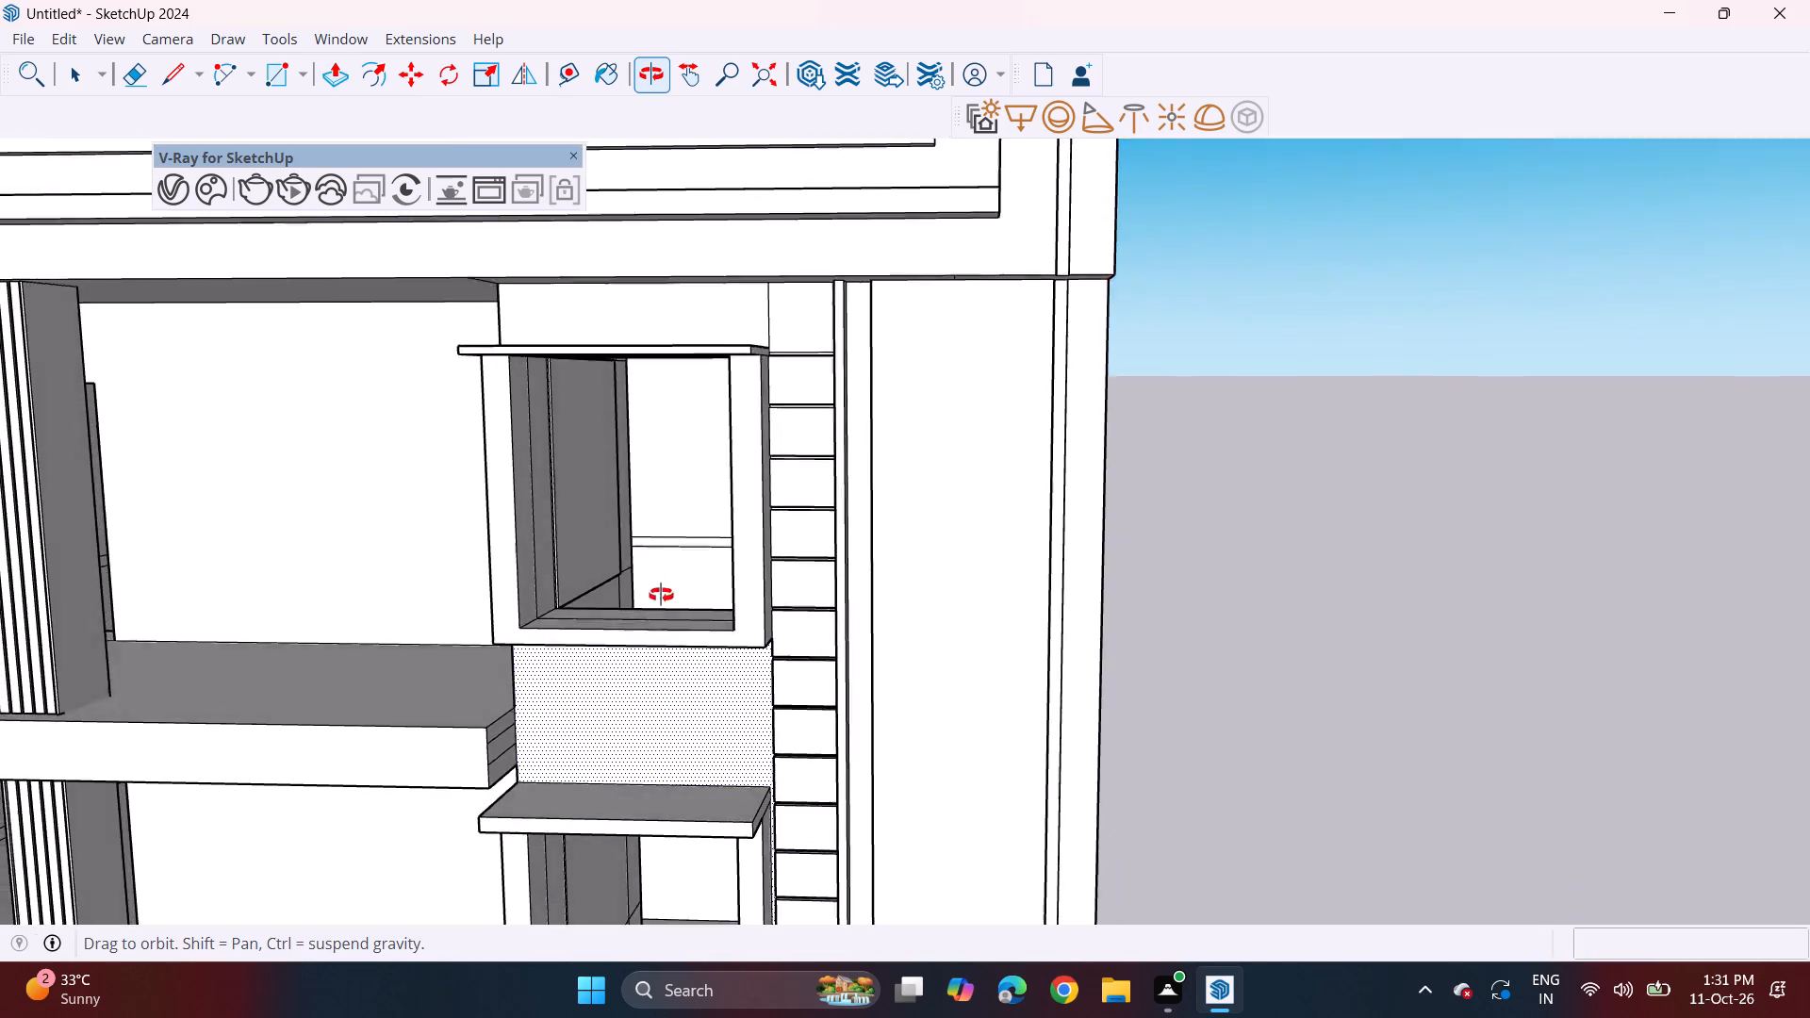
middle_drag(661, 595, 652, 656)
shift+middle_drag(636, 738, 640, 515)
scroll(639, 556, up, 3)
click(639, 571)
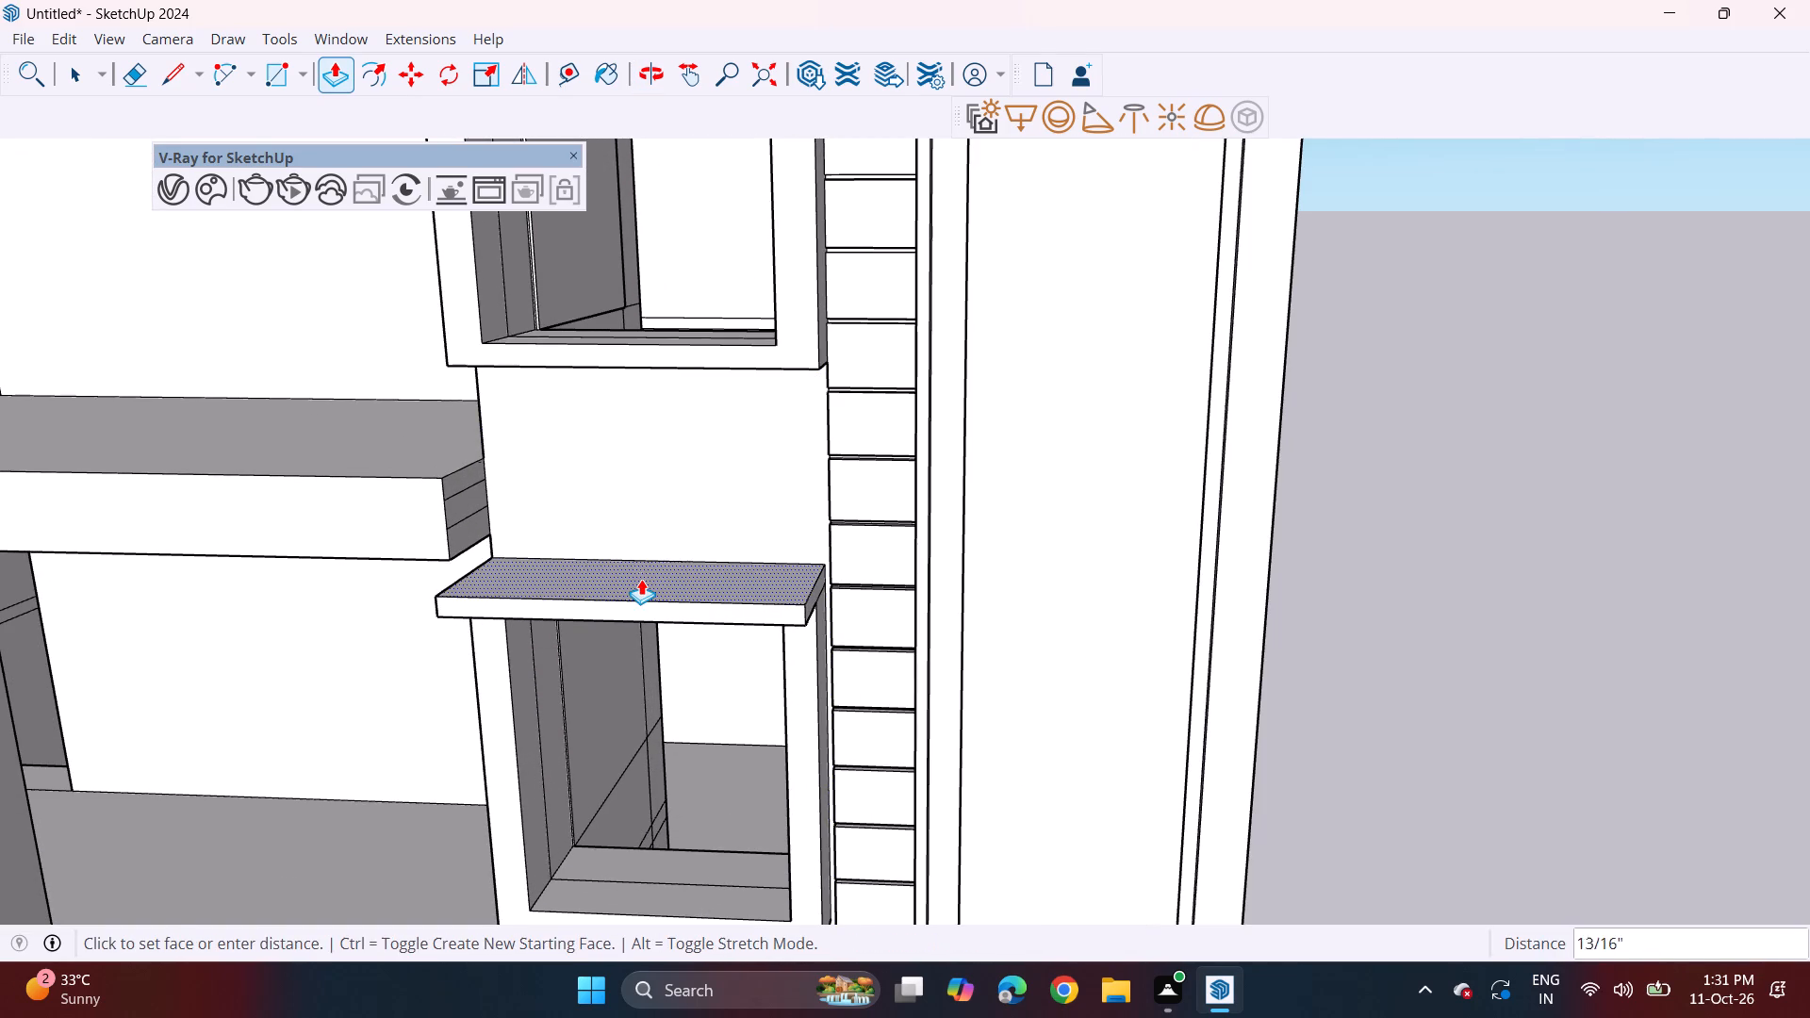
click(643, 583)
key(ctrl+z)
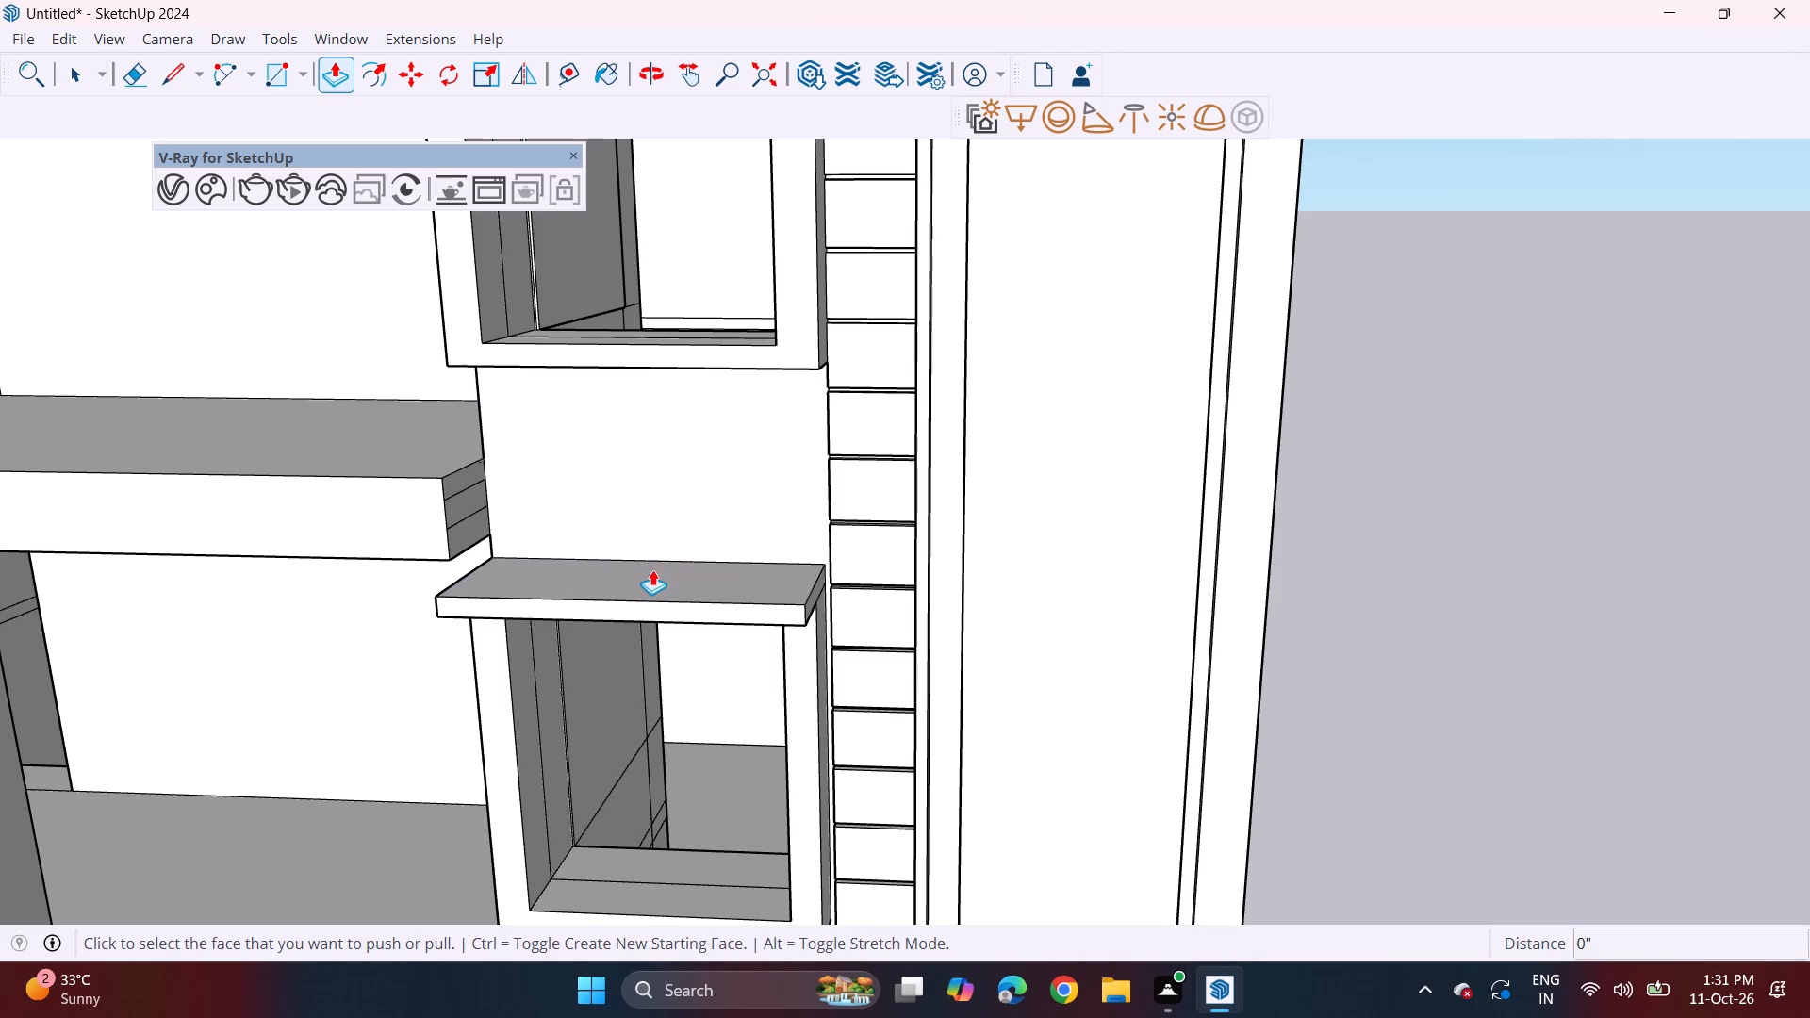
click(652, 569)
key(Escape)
Push/Pull the top face of the middle-storey window's ledge down about 2 1/16".
click(650, 576)
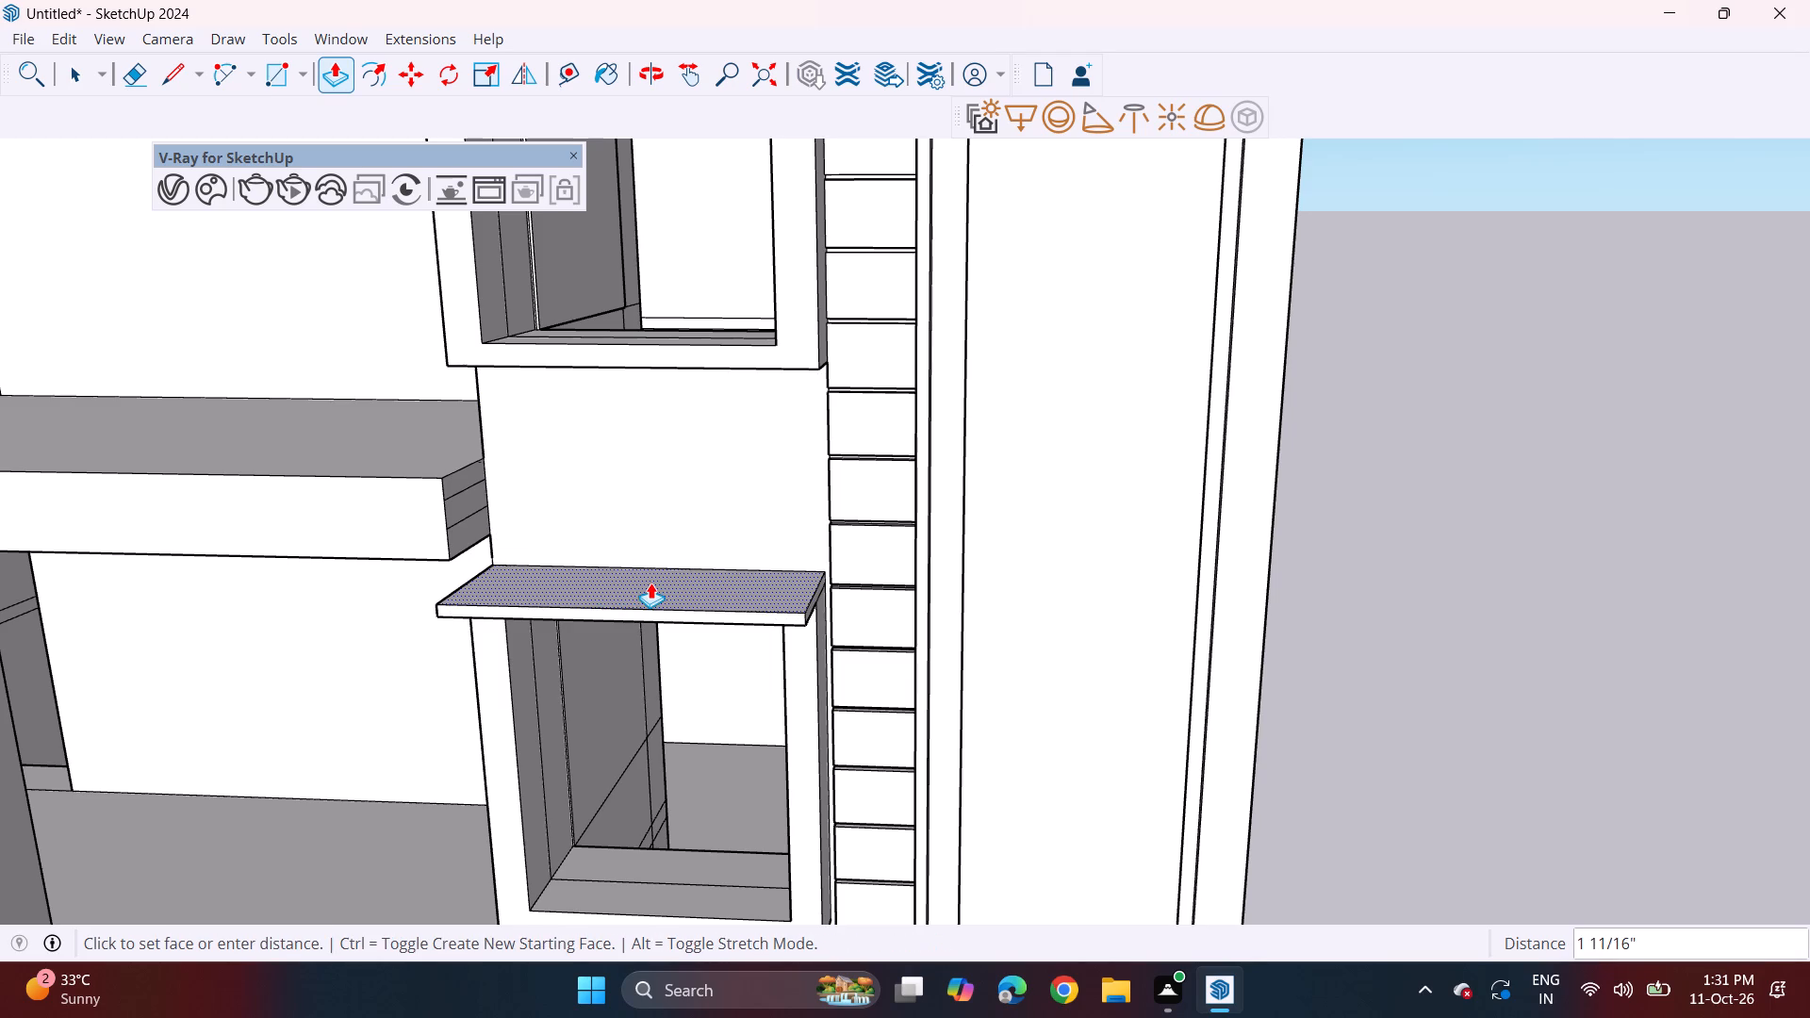
click(650, 585)
Thin the lowest window's ledge further, finishing with a downward Push/Pull of its top face by about 3/4".
middle_drag(663, 609, 666, 591)
scroll(666, 575, down, 7)
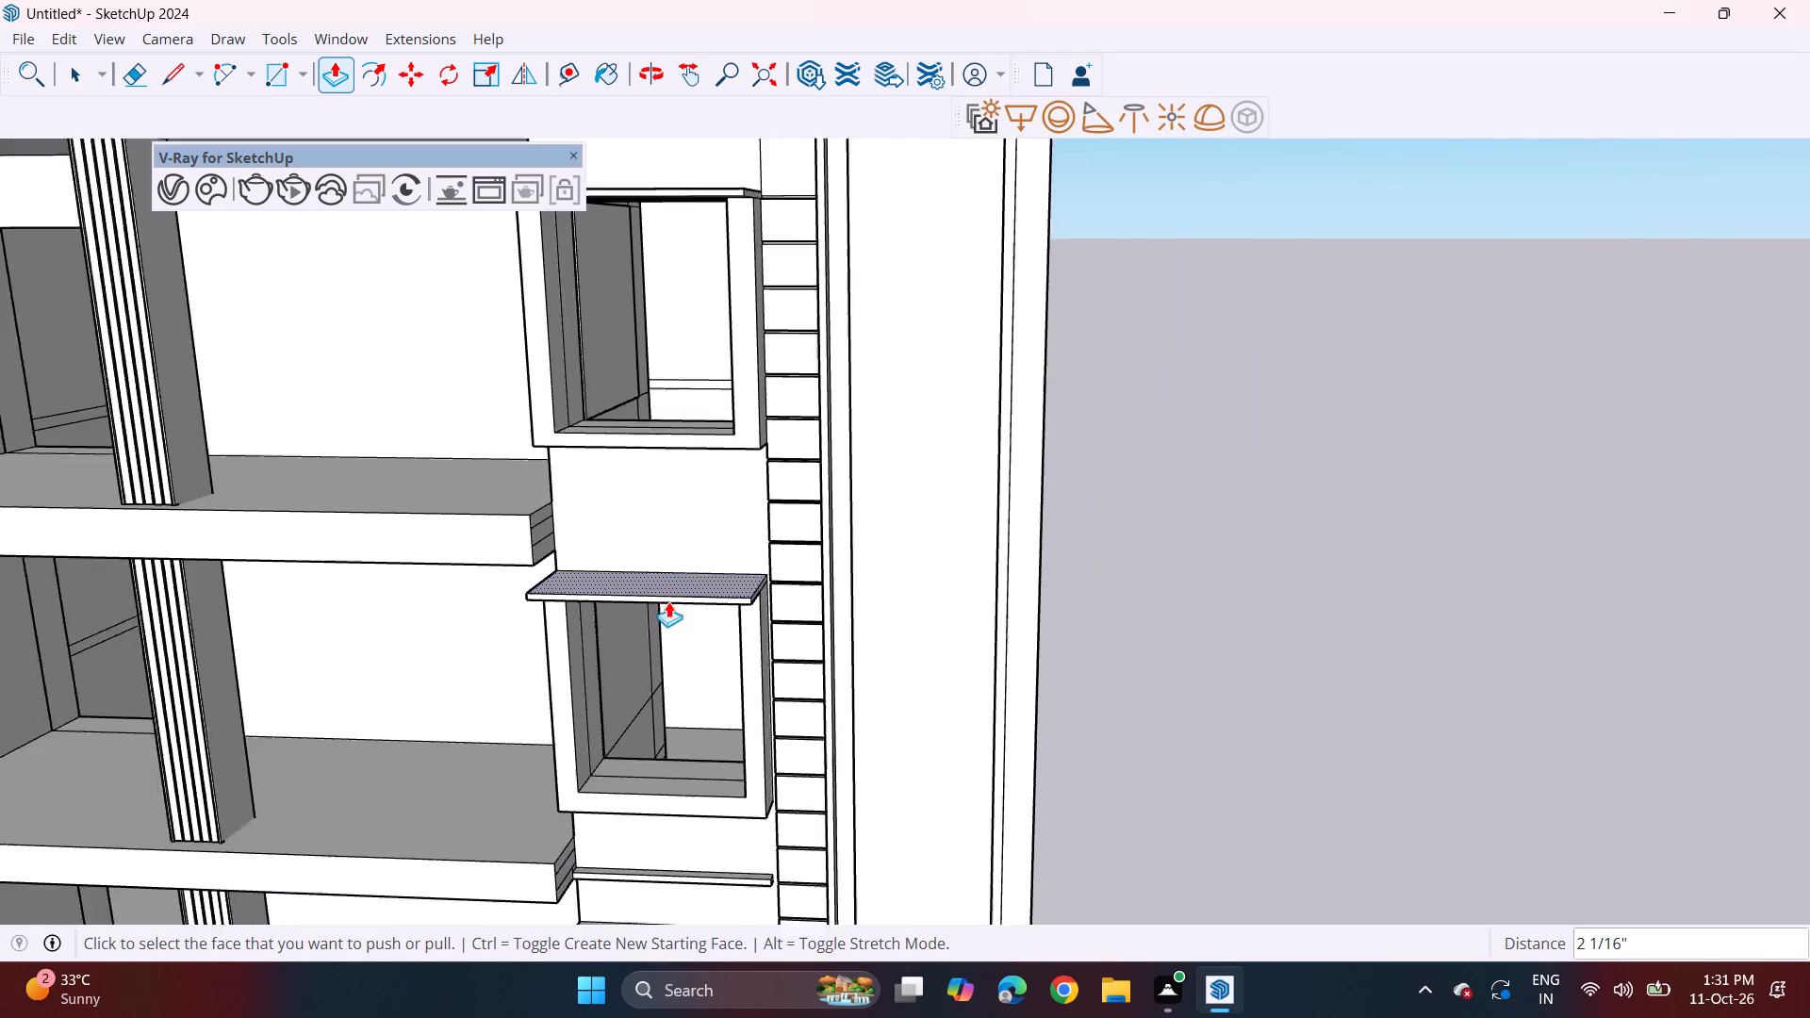
middle_drag(660, 619, 658, 343)
middle_click(702, 556)
scroll(702, 553, up, 5)
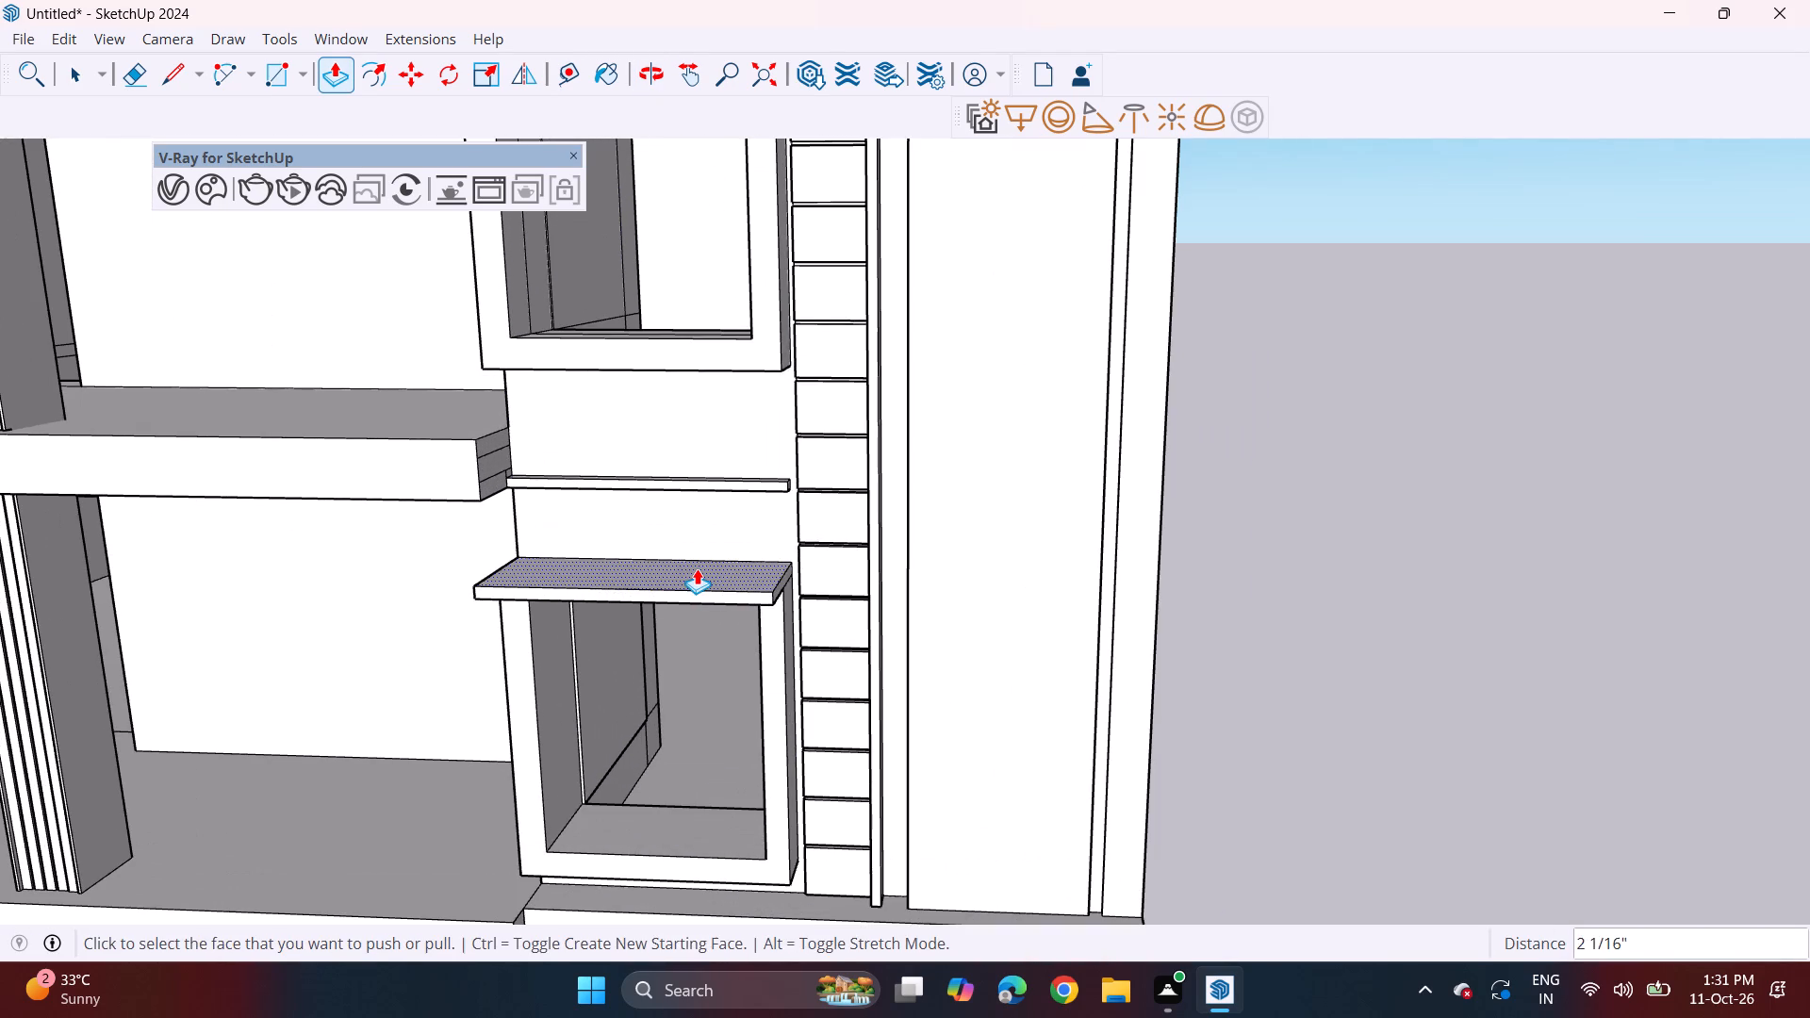
double_click(697, 568)
click(700, 582)
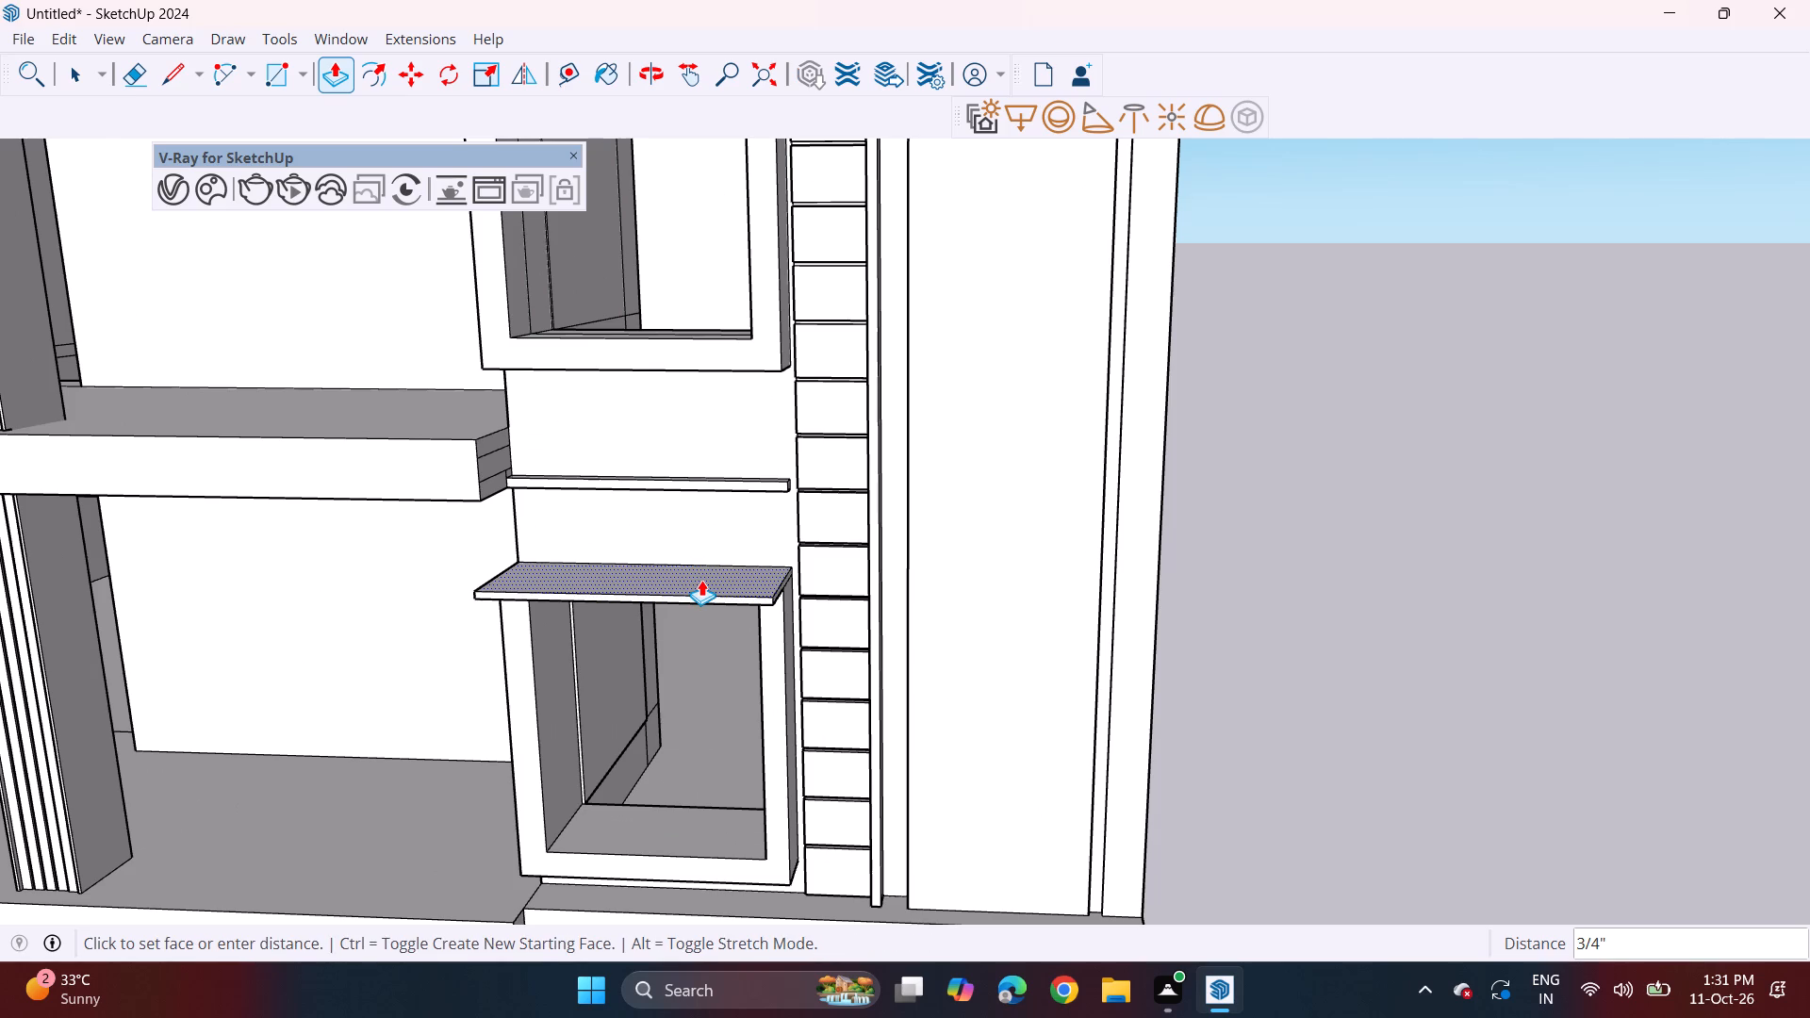
click(701, 580)
Push/Pull the top face of the lowest window's ledge up about 1 1/4".
scroll(719, 580, down, 3)
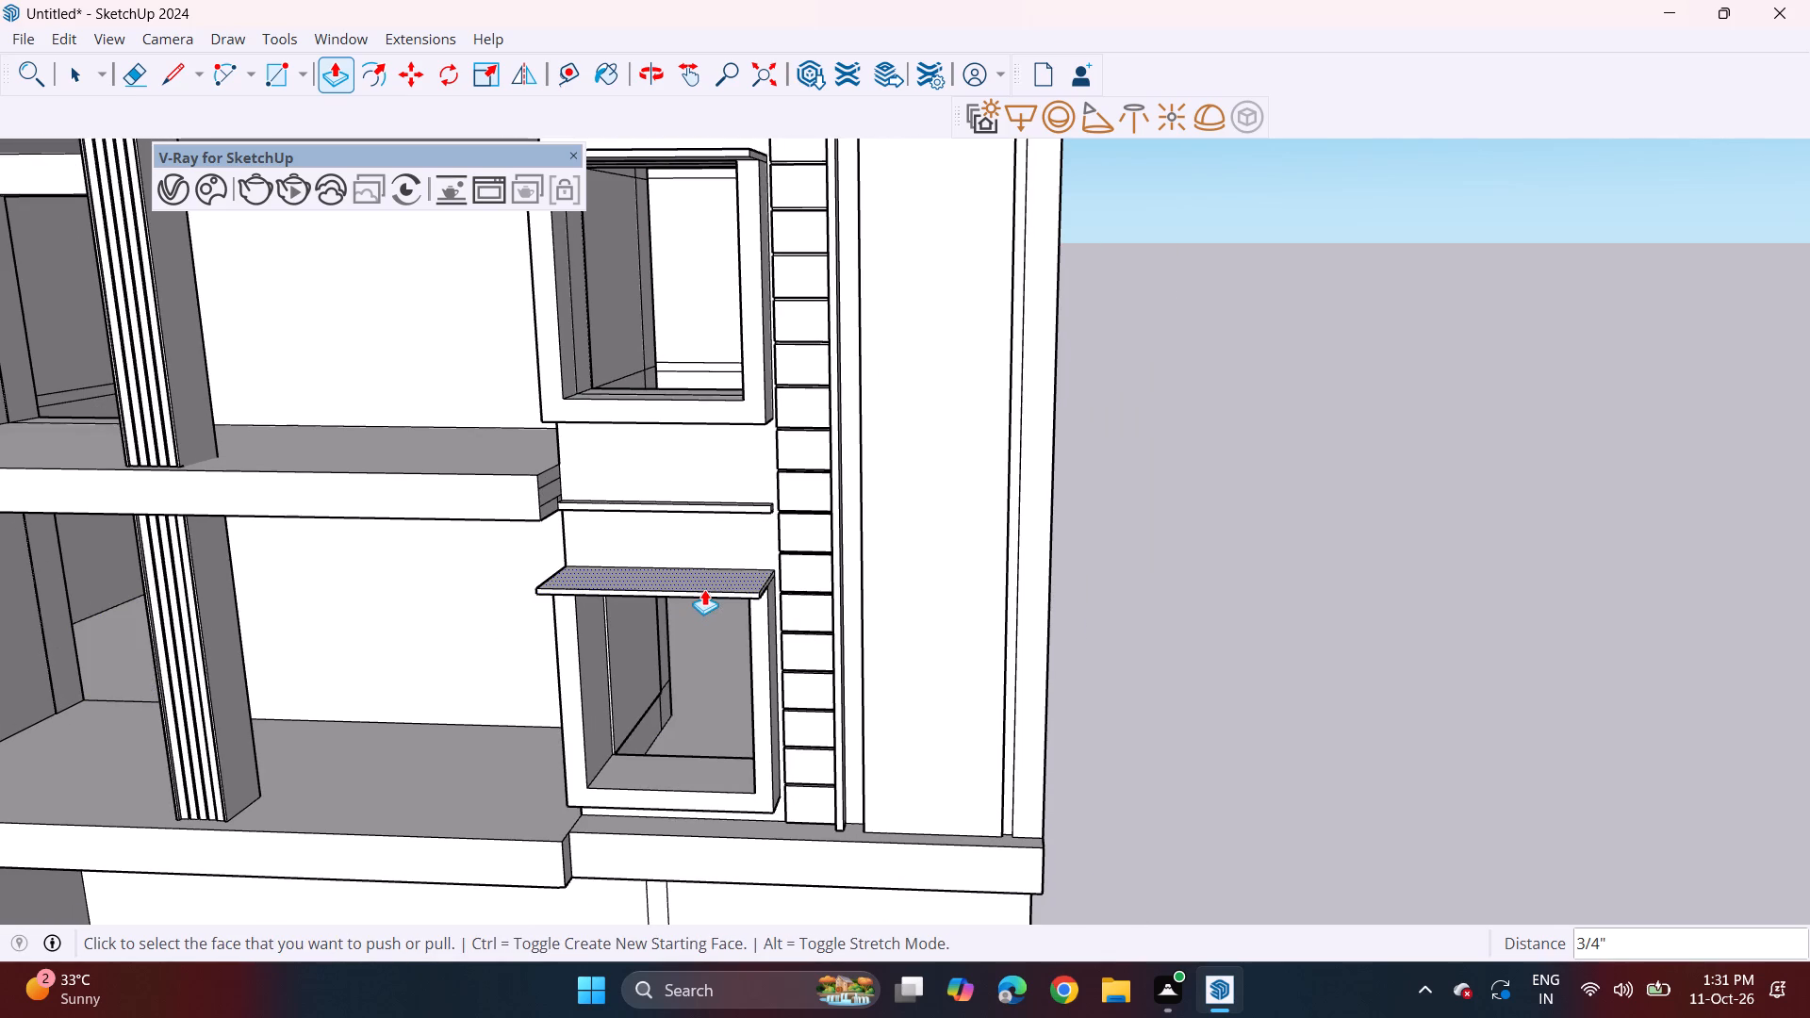
middle_drag(715, 558, 730, 461)
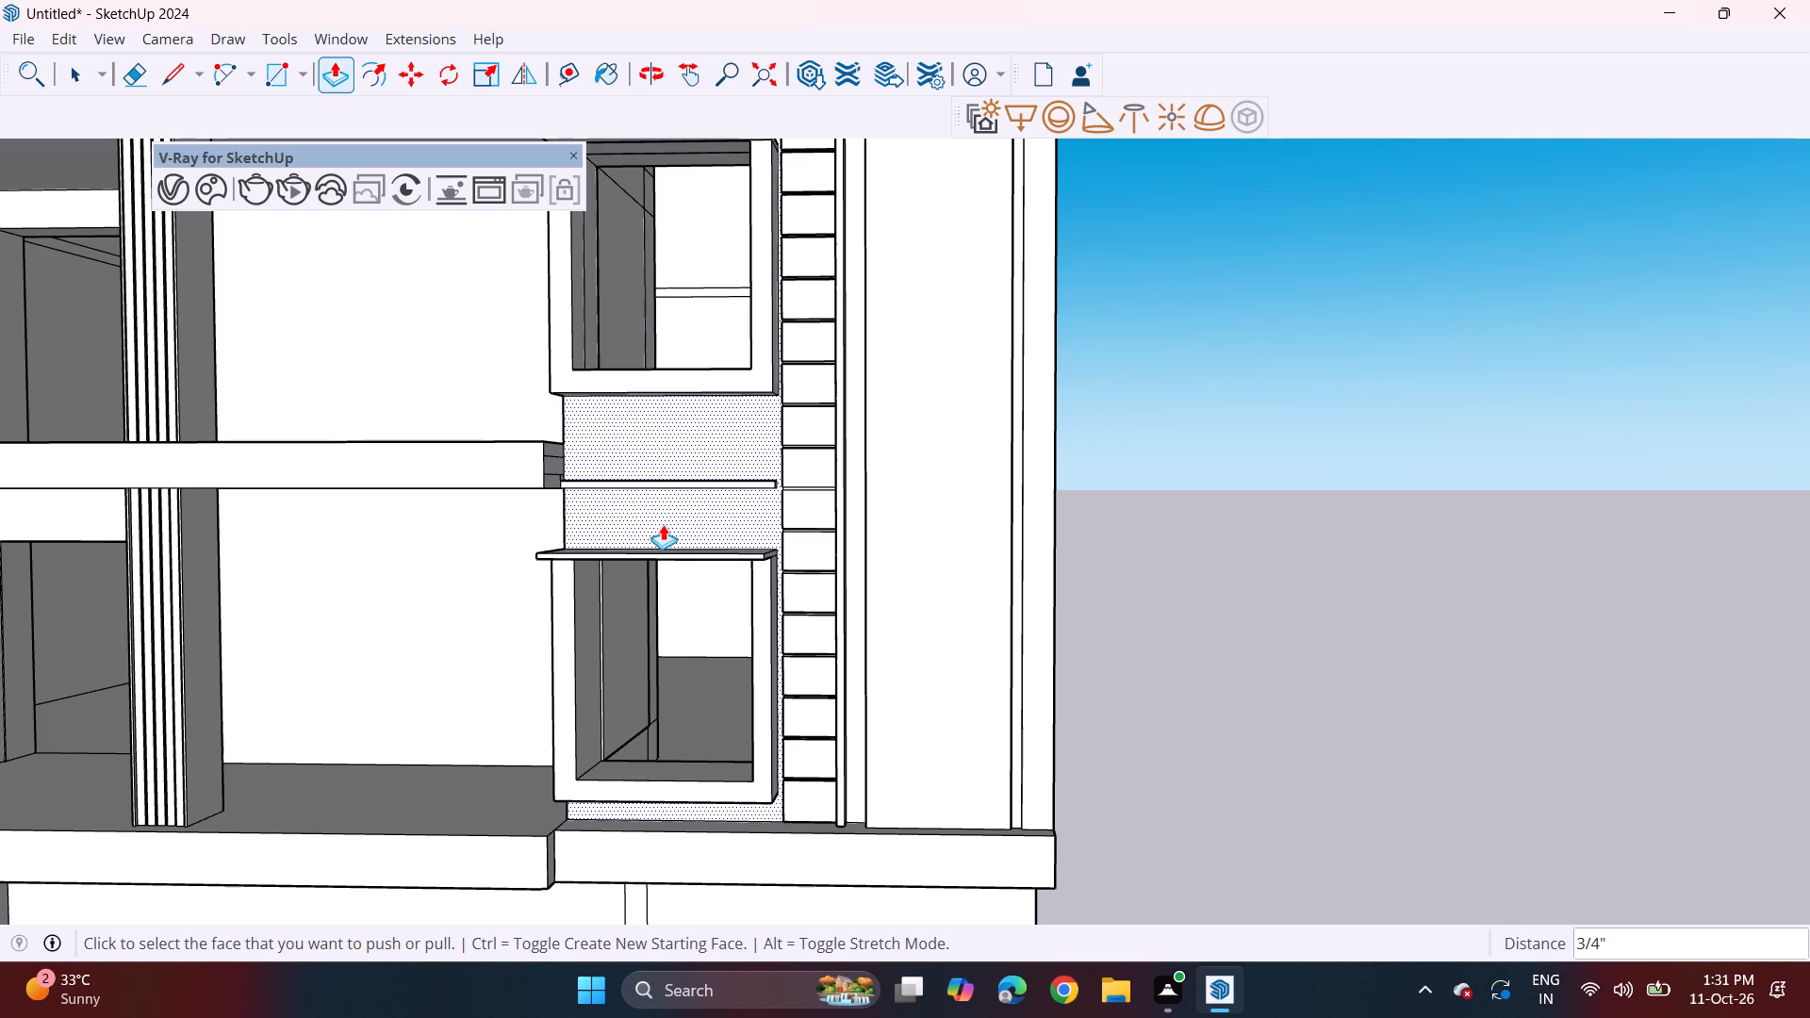
middle_drag(666, 531, 646, 662)
scroll(665, 616, up, 4)
click(677, 565)
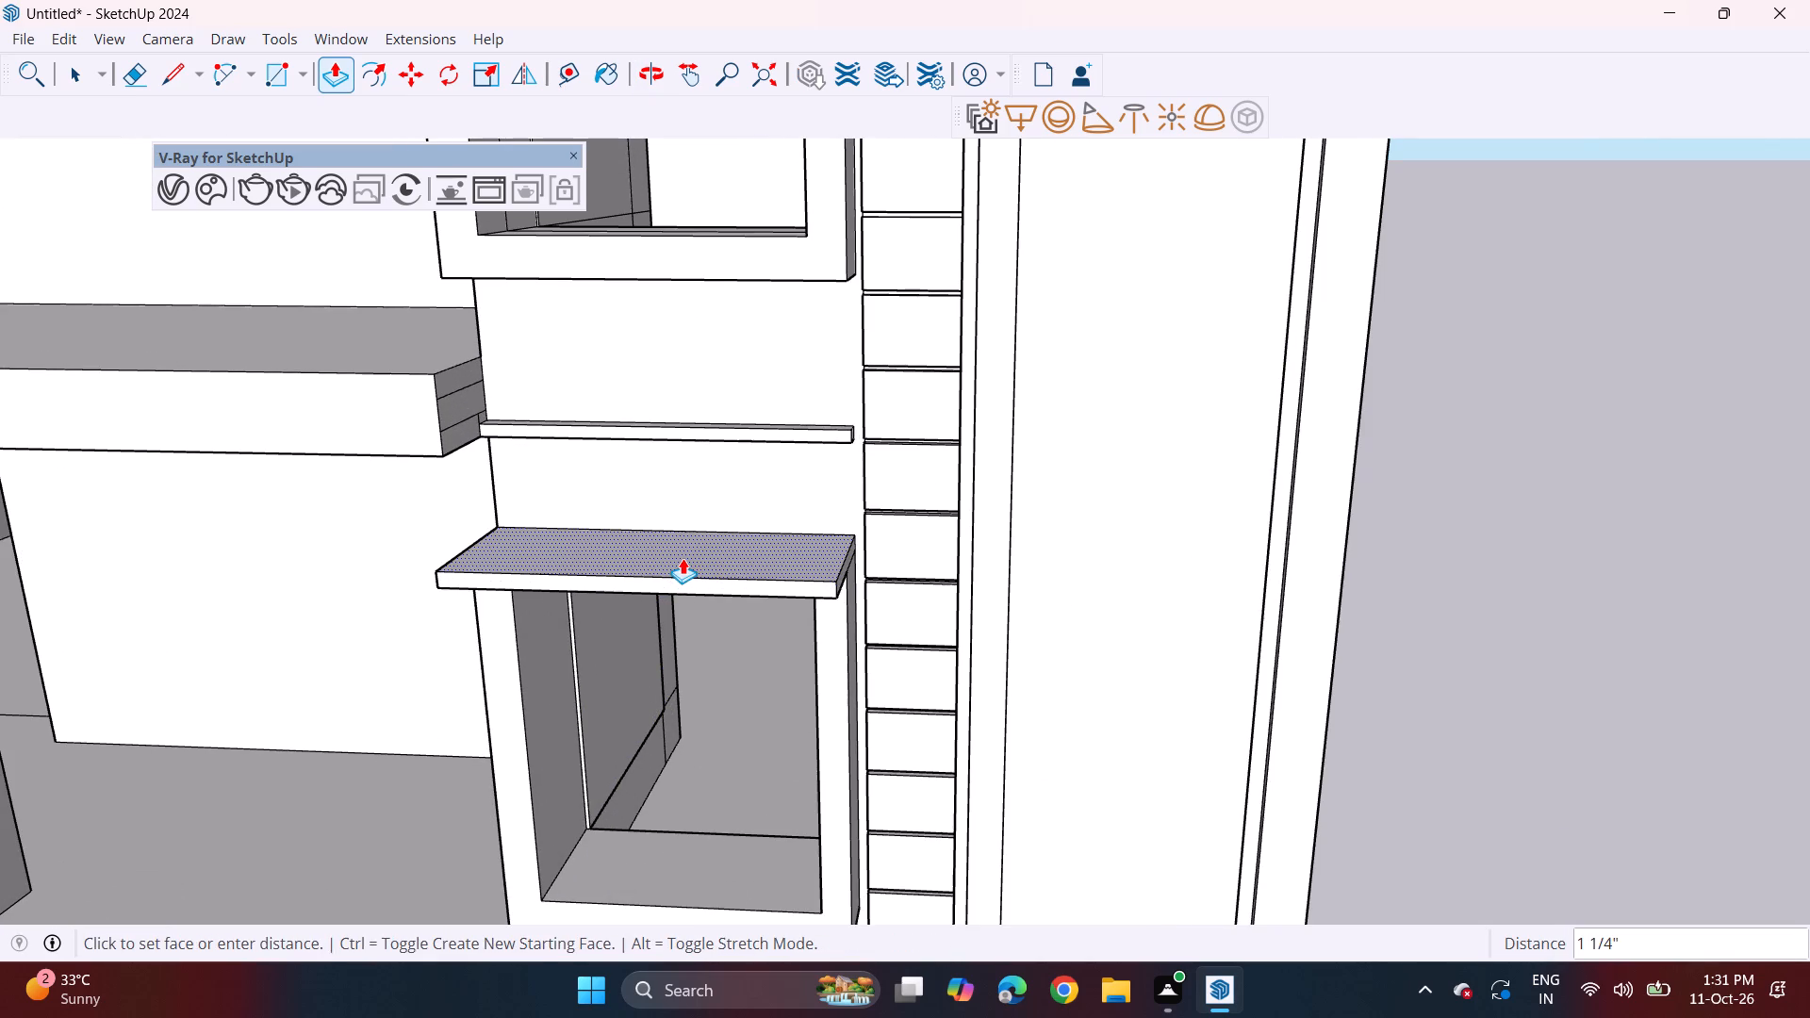
click(683, 558)
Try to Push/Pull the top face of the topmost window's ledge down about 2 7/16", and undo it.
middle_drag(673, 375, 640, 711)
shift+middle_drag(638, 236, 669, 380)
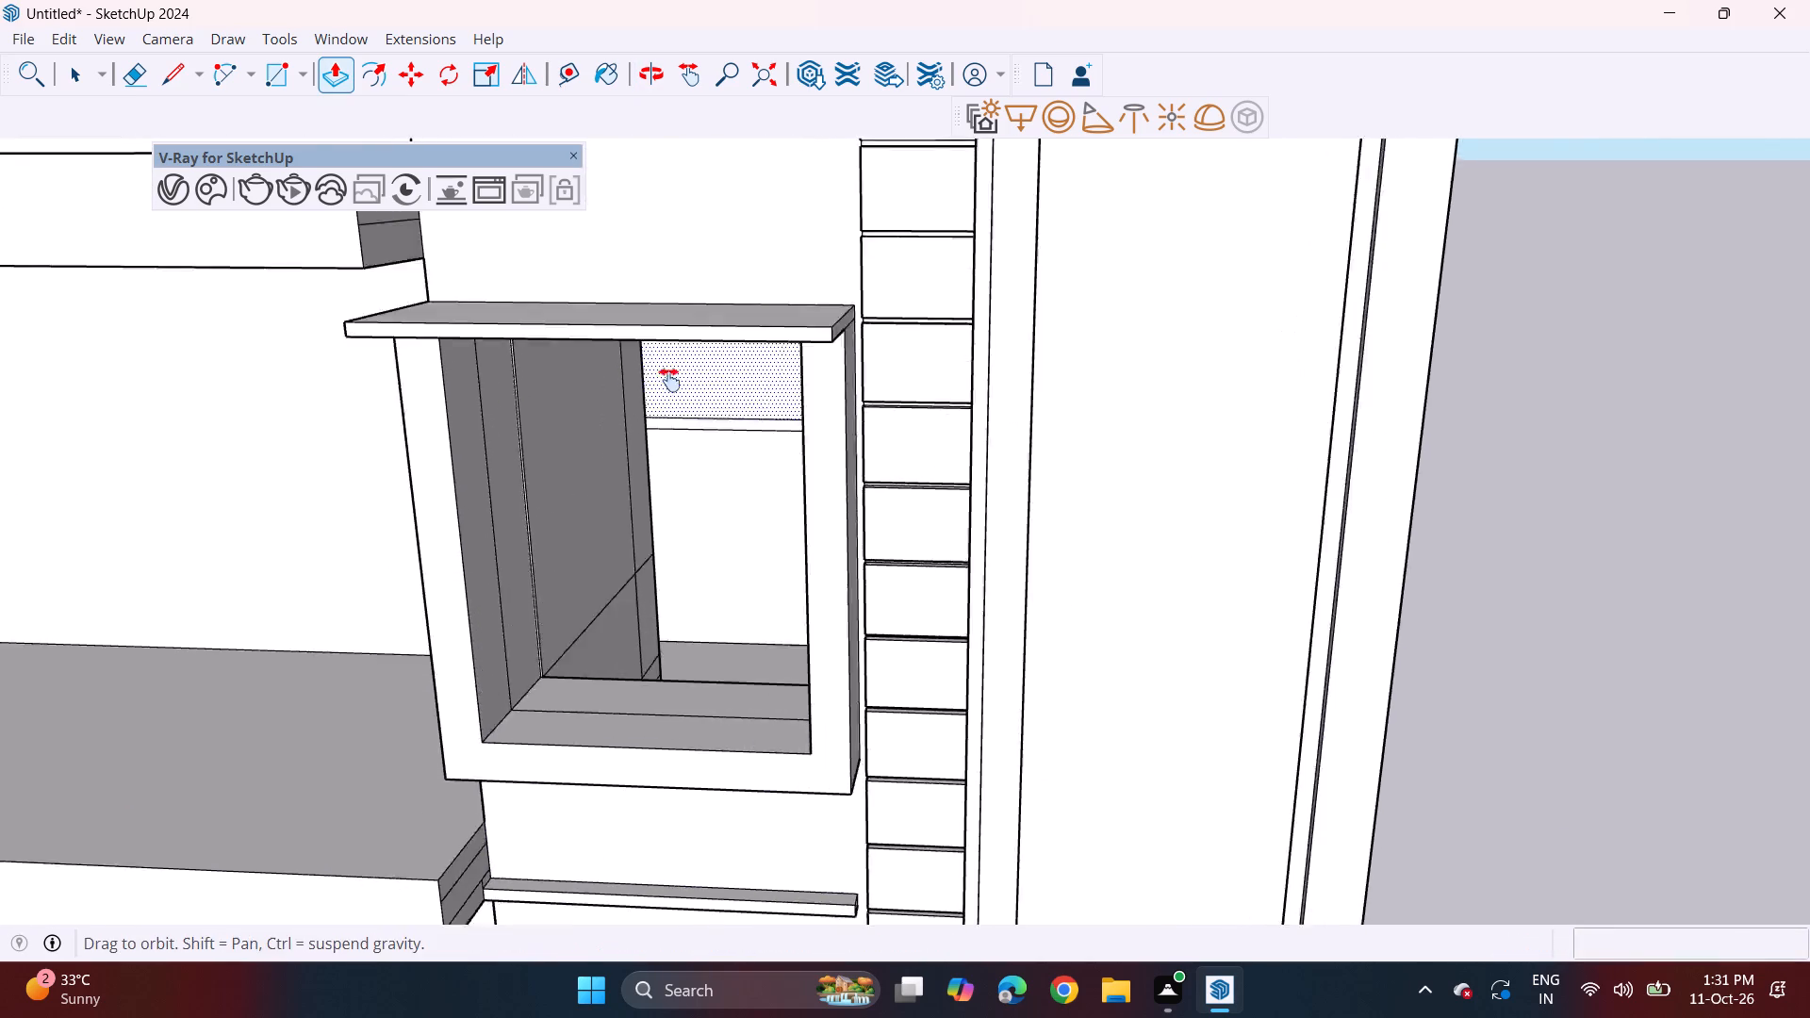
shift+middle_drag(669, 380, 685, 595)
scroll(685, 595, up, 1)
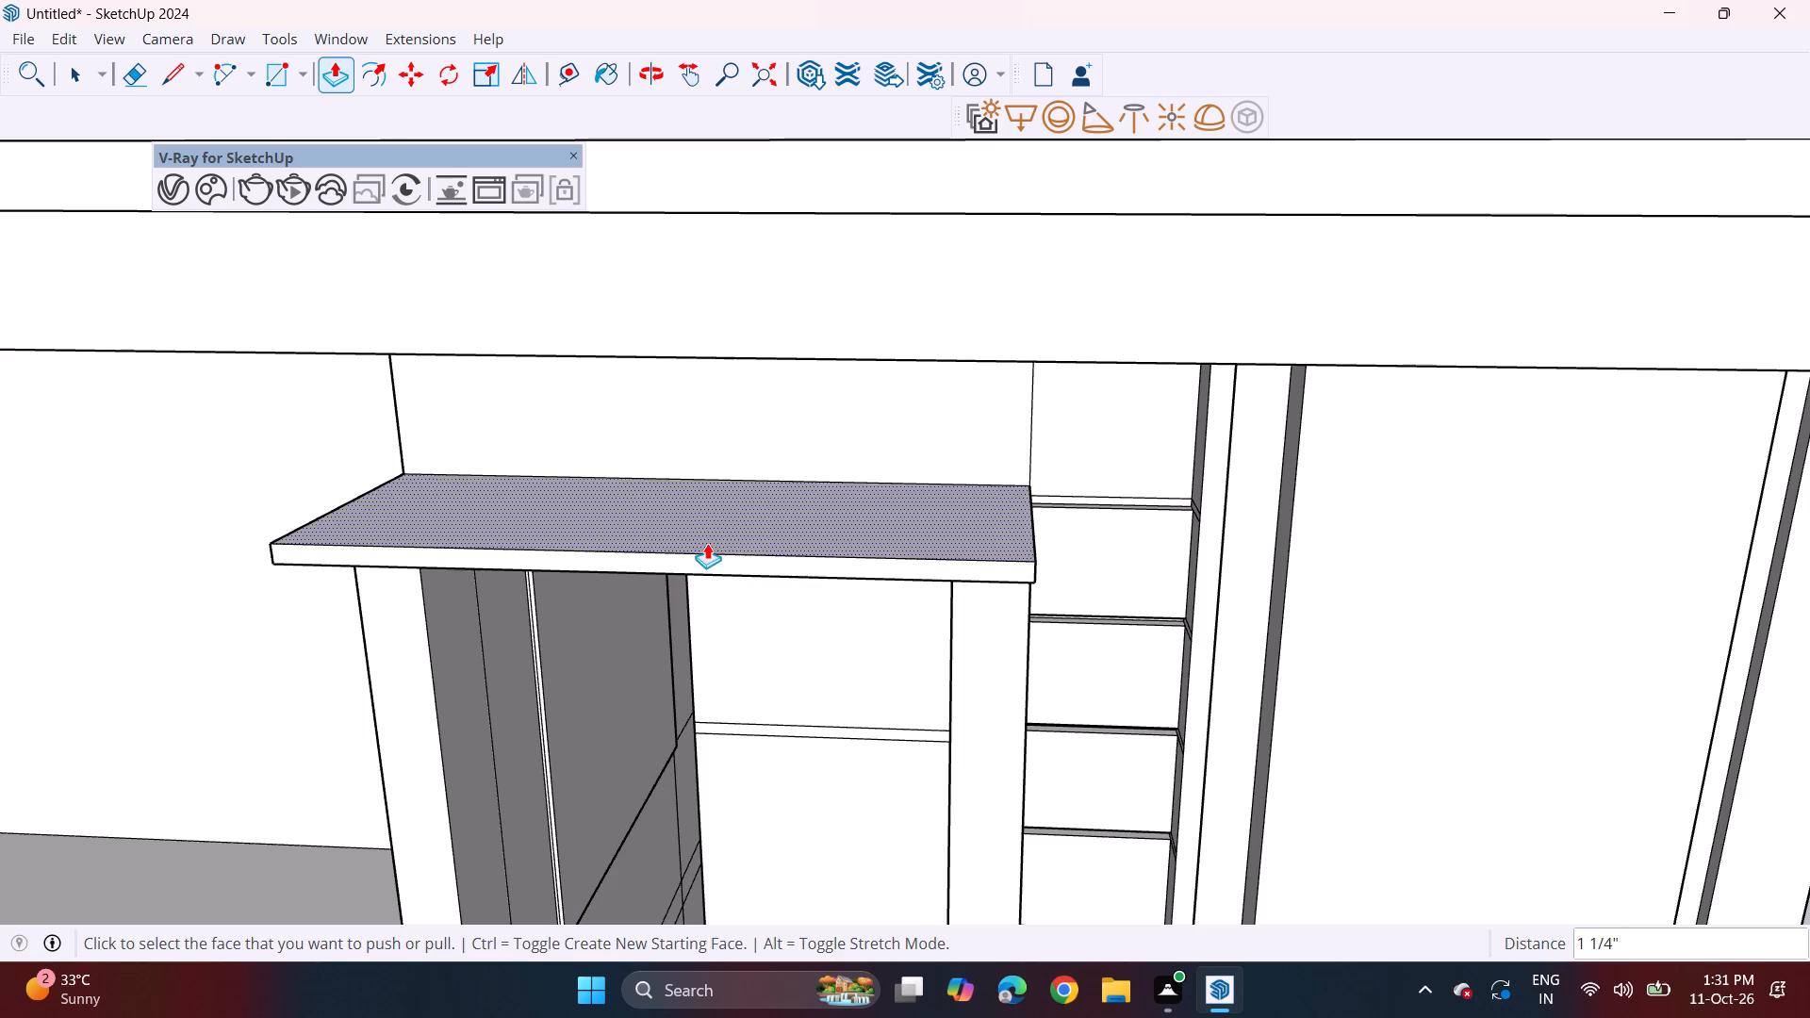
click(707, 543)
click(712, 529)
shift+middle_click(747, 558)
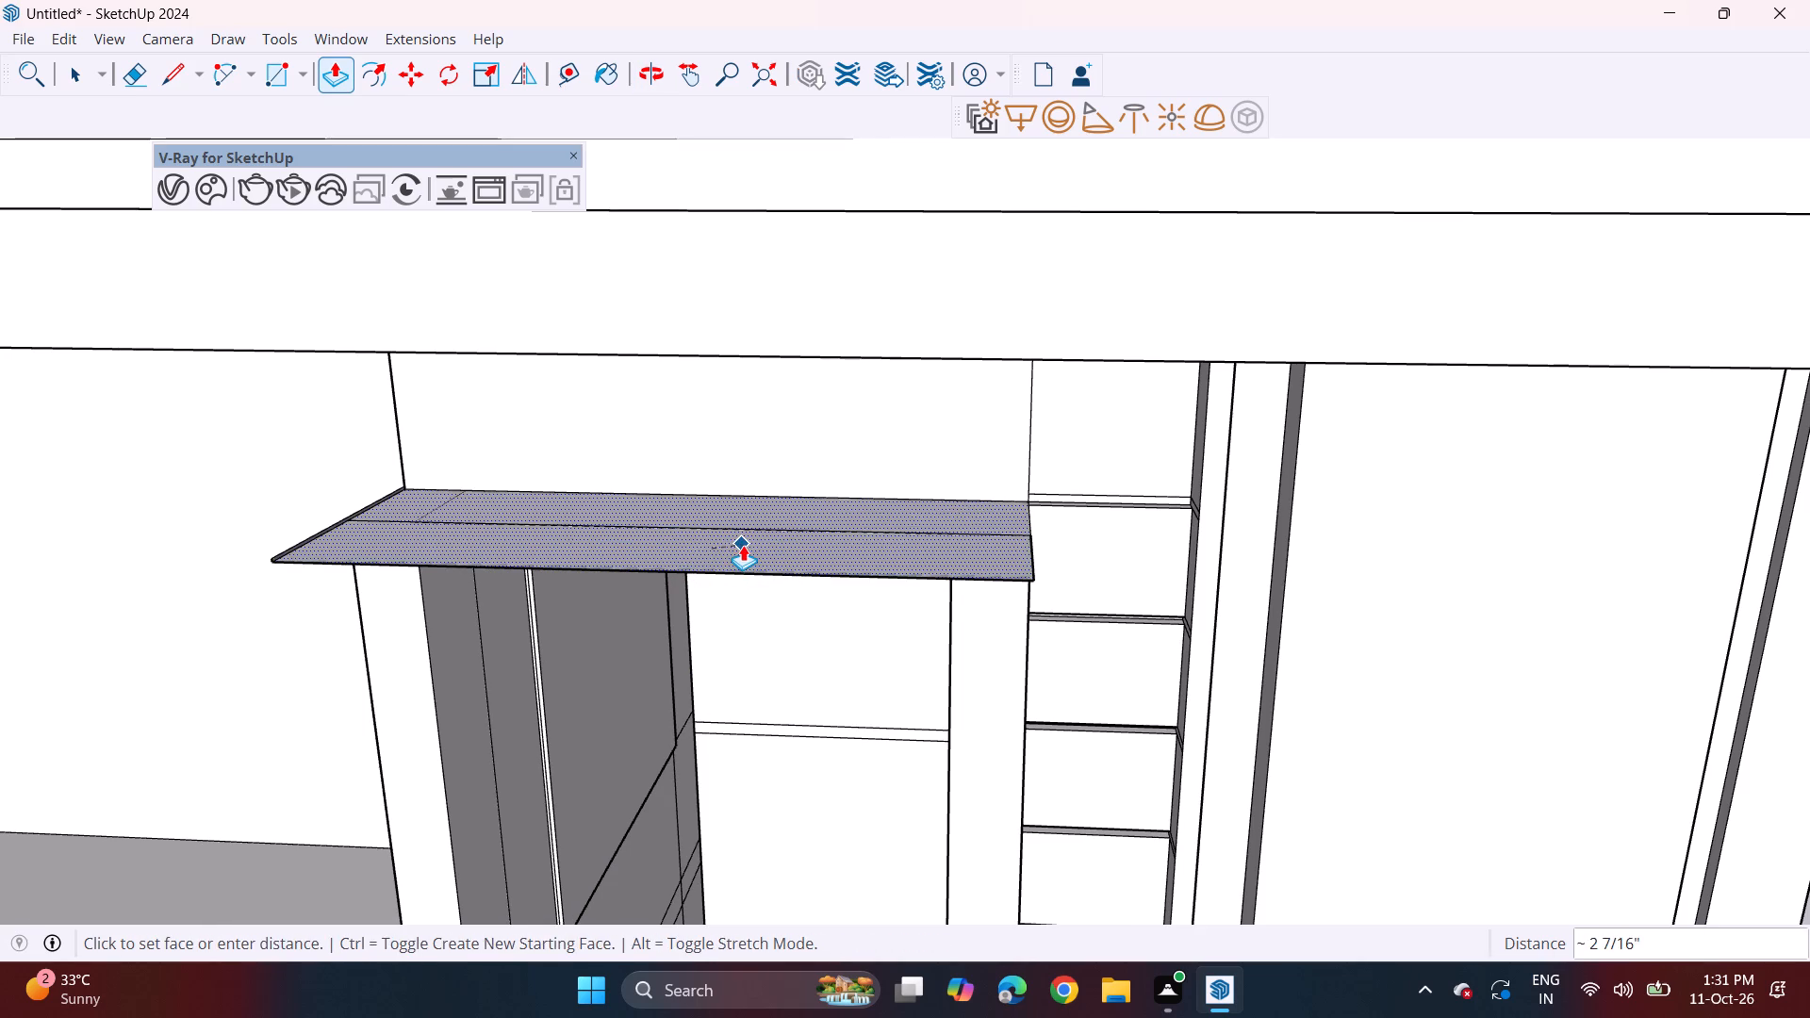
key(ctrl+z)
Push/Pull the topmost window ledge's top face up about 13/16", and repeat it on the middle-storey window's ledge.
click(740, 534)
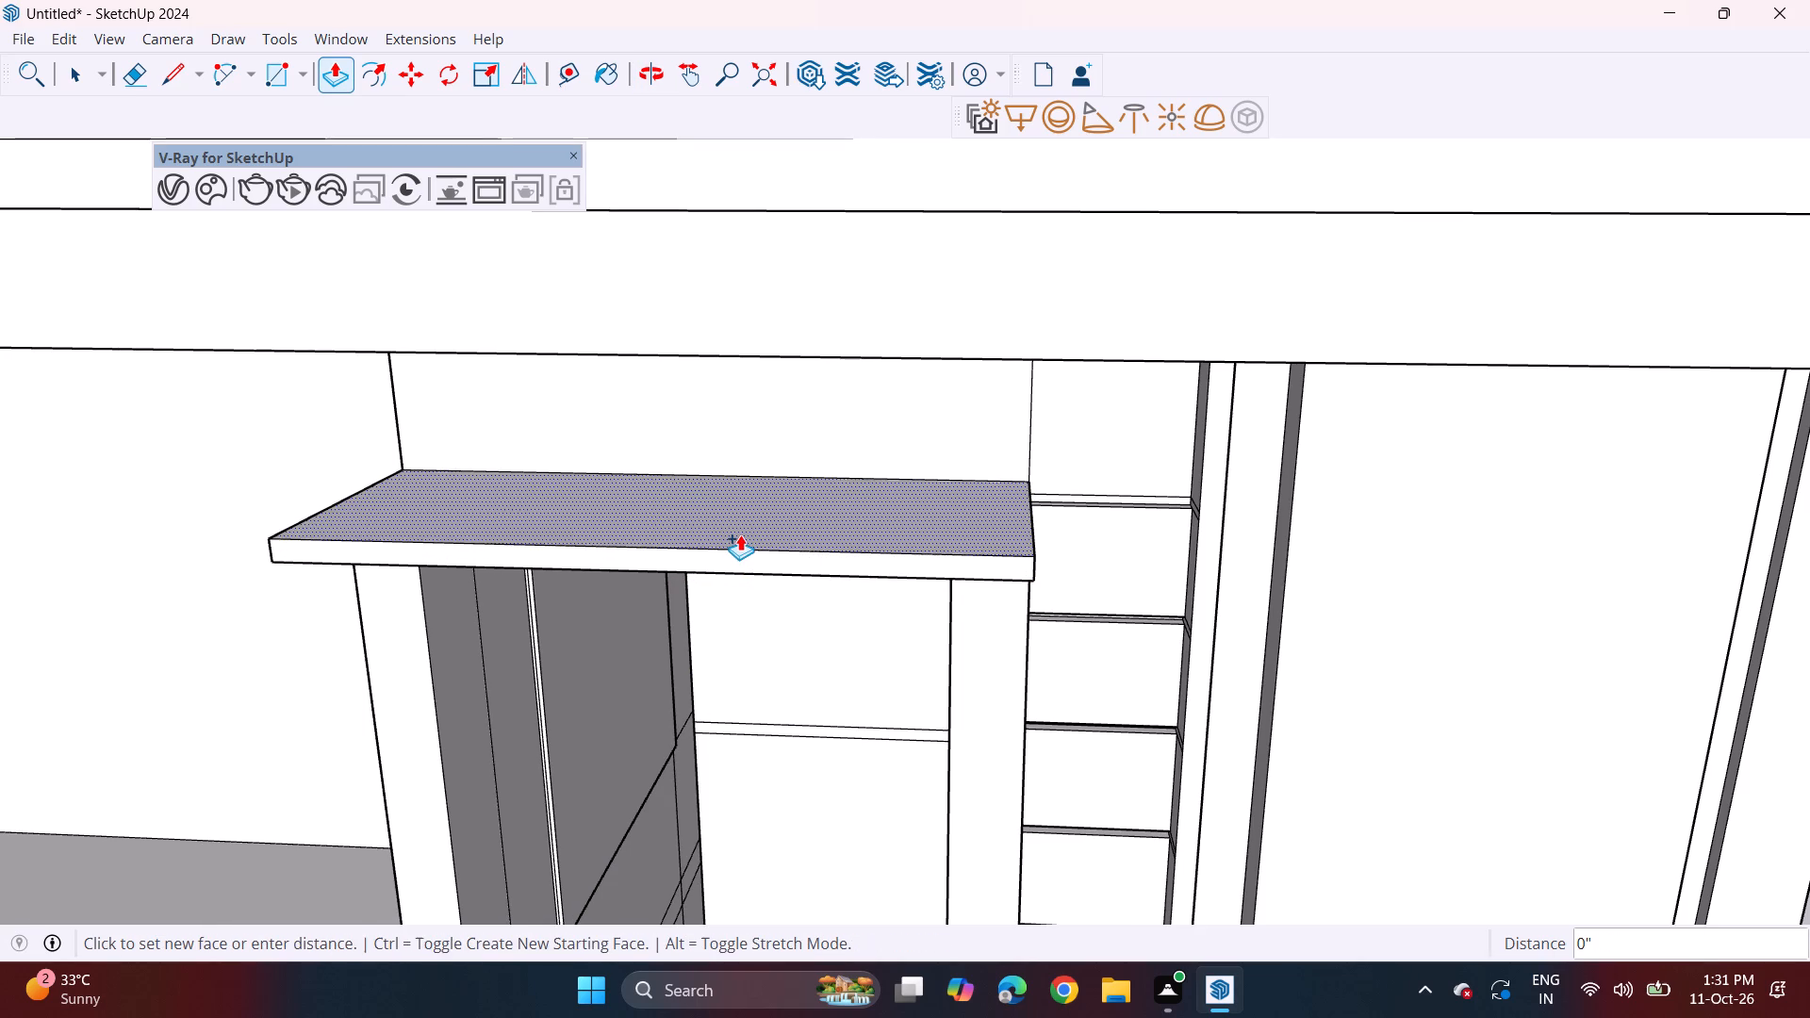
click(740, 528)
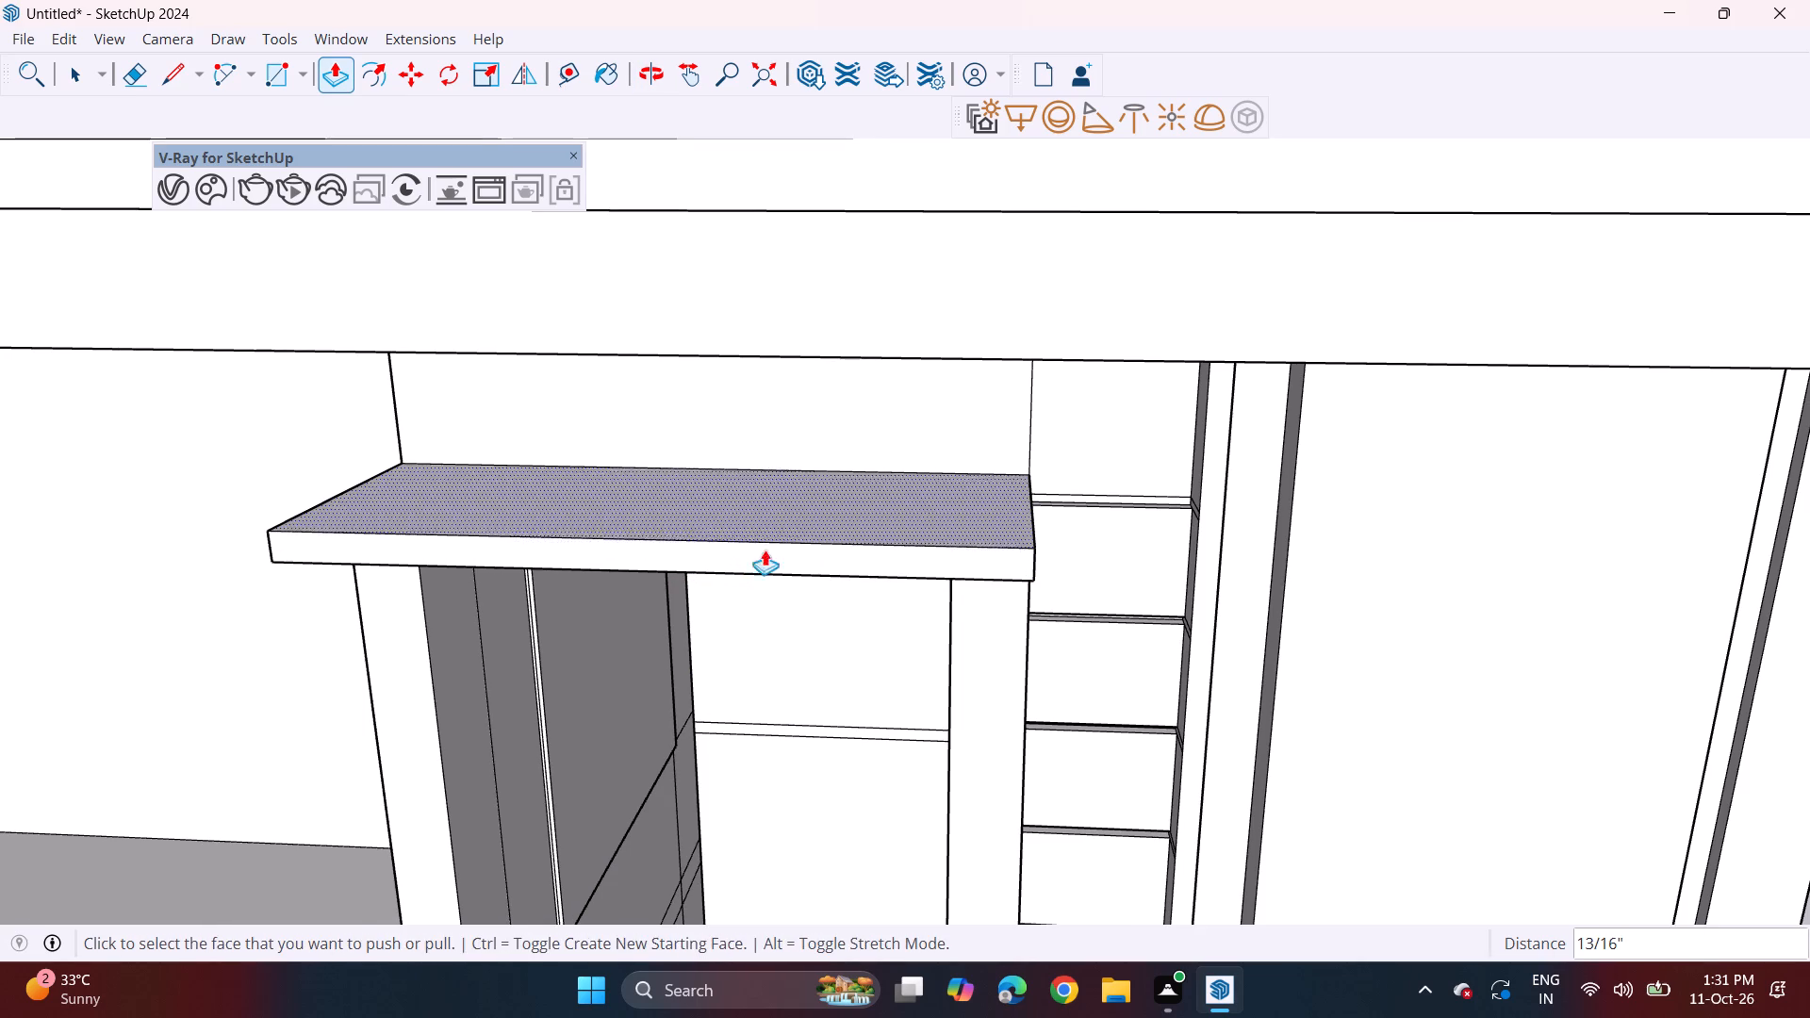
shift+middle_drag(790, 644, 793, 478)
scroll(795, 475, down, 3)
double_click(780, 733)
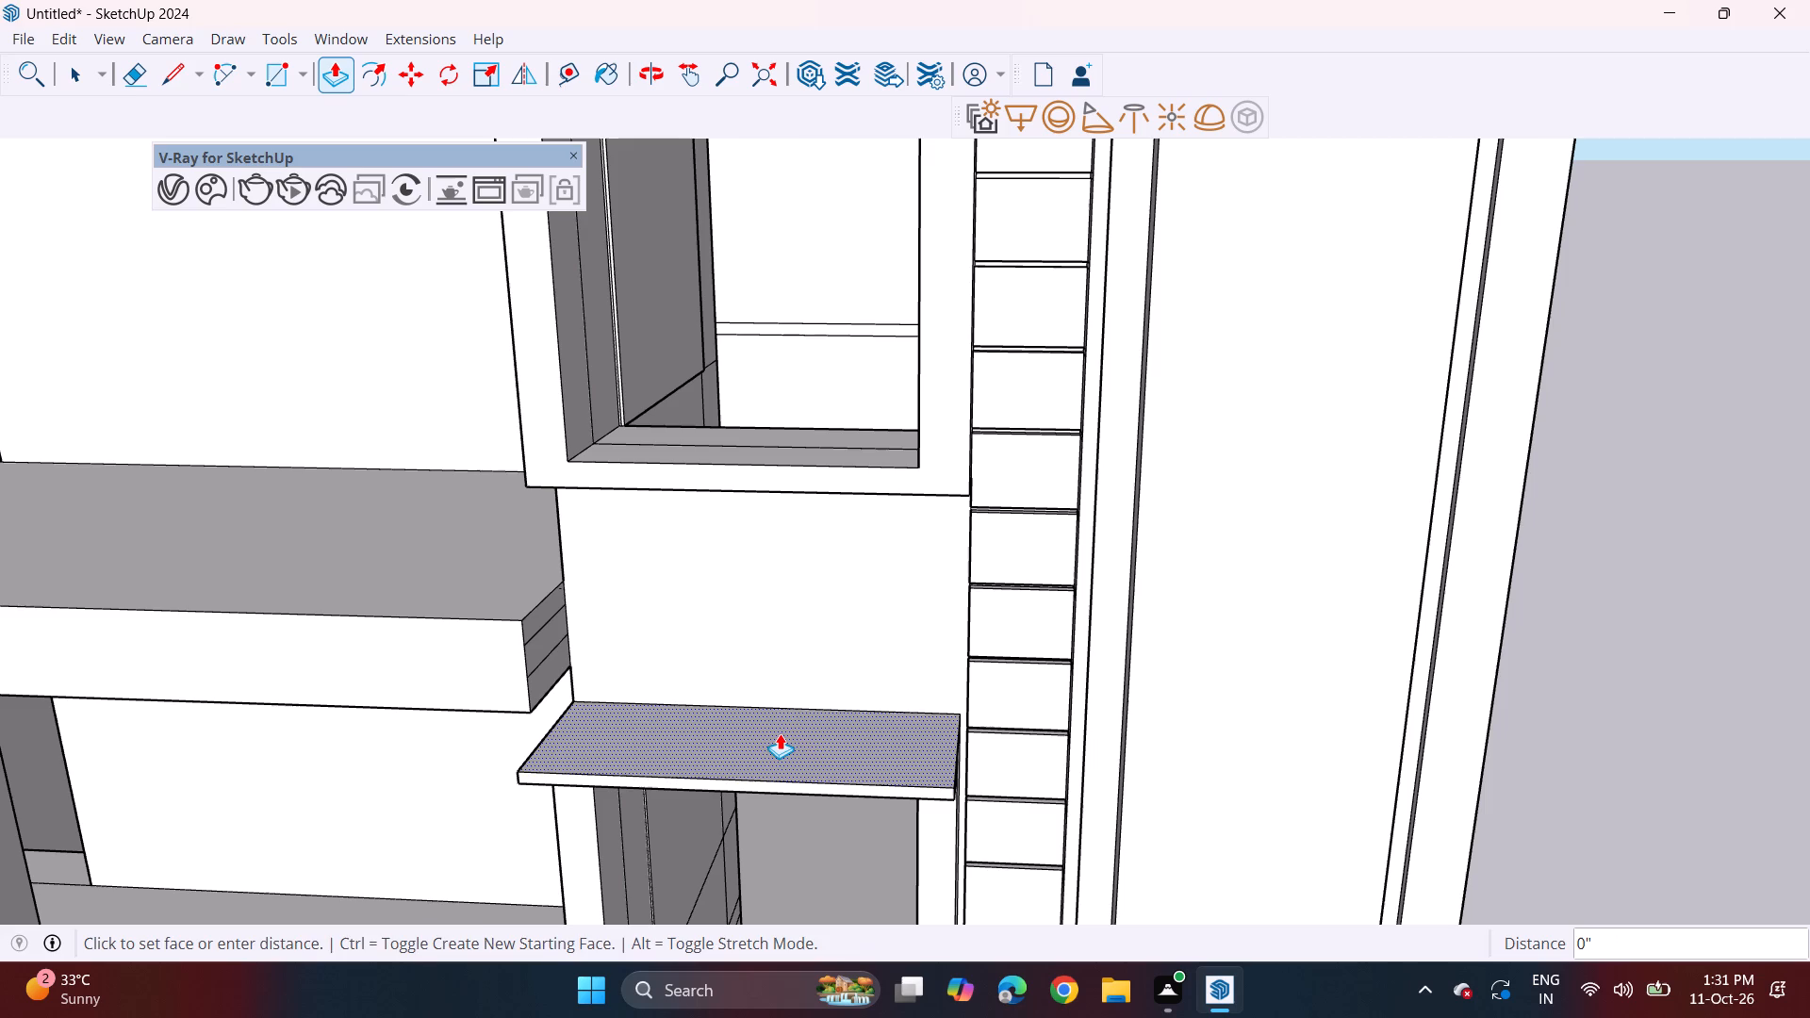
Push/Pull the front face of the thin band above the lowest window outward about 4 15/16".
shift+middle_drag(773, 712, 772, 312)
middle_drag(773, 781, 782, 558)
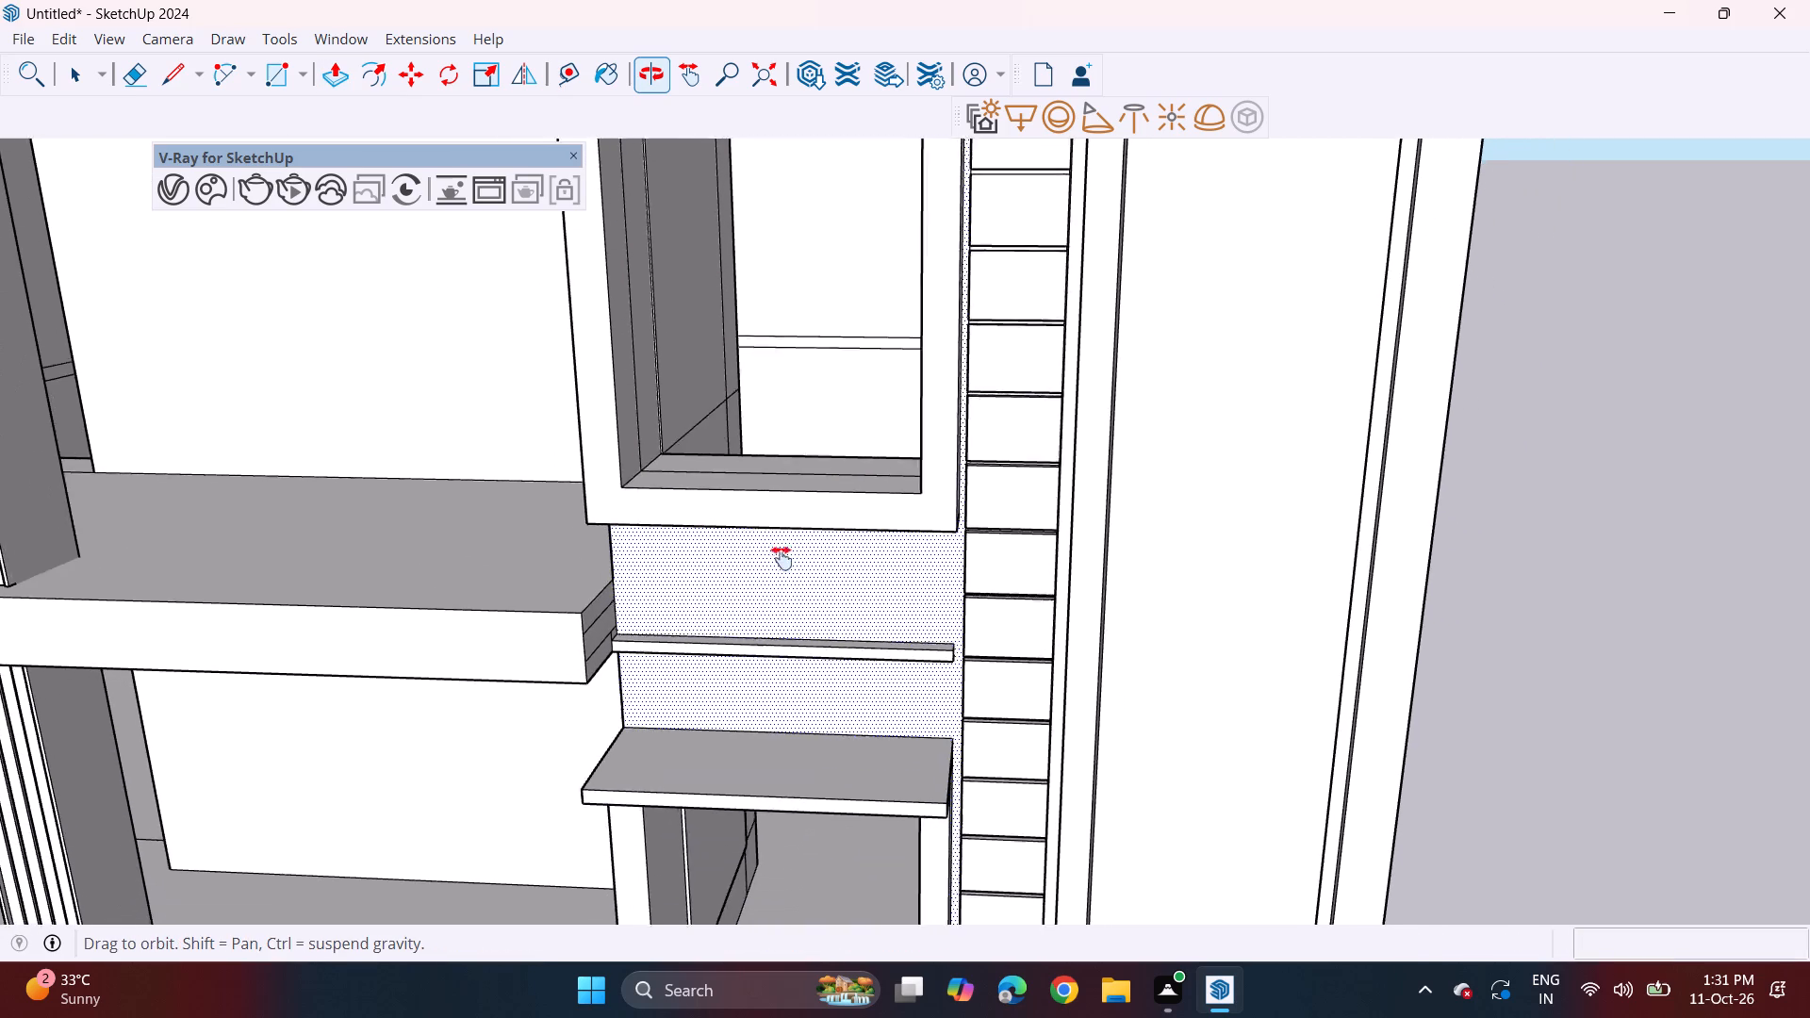
middle_drag(782, 558, 791, 508)
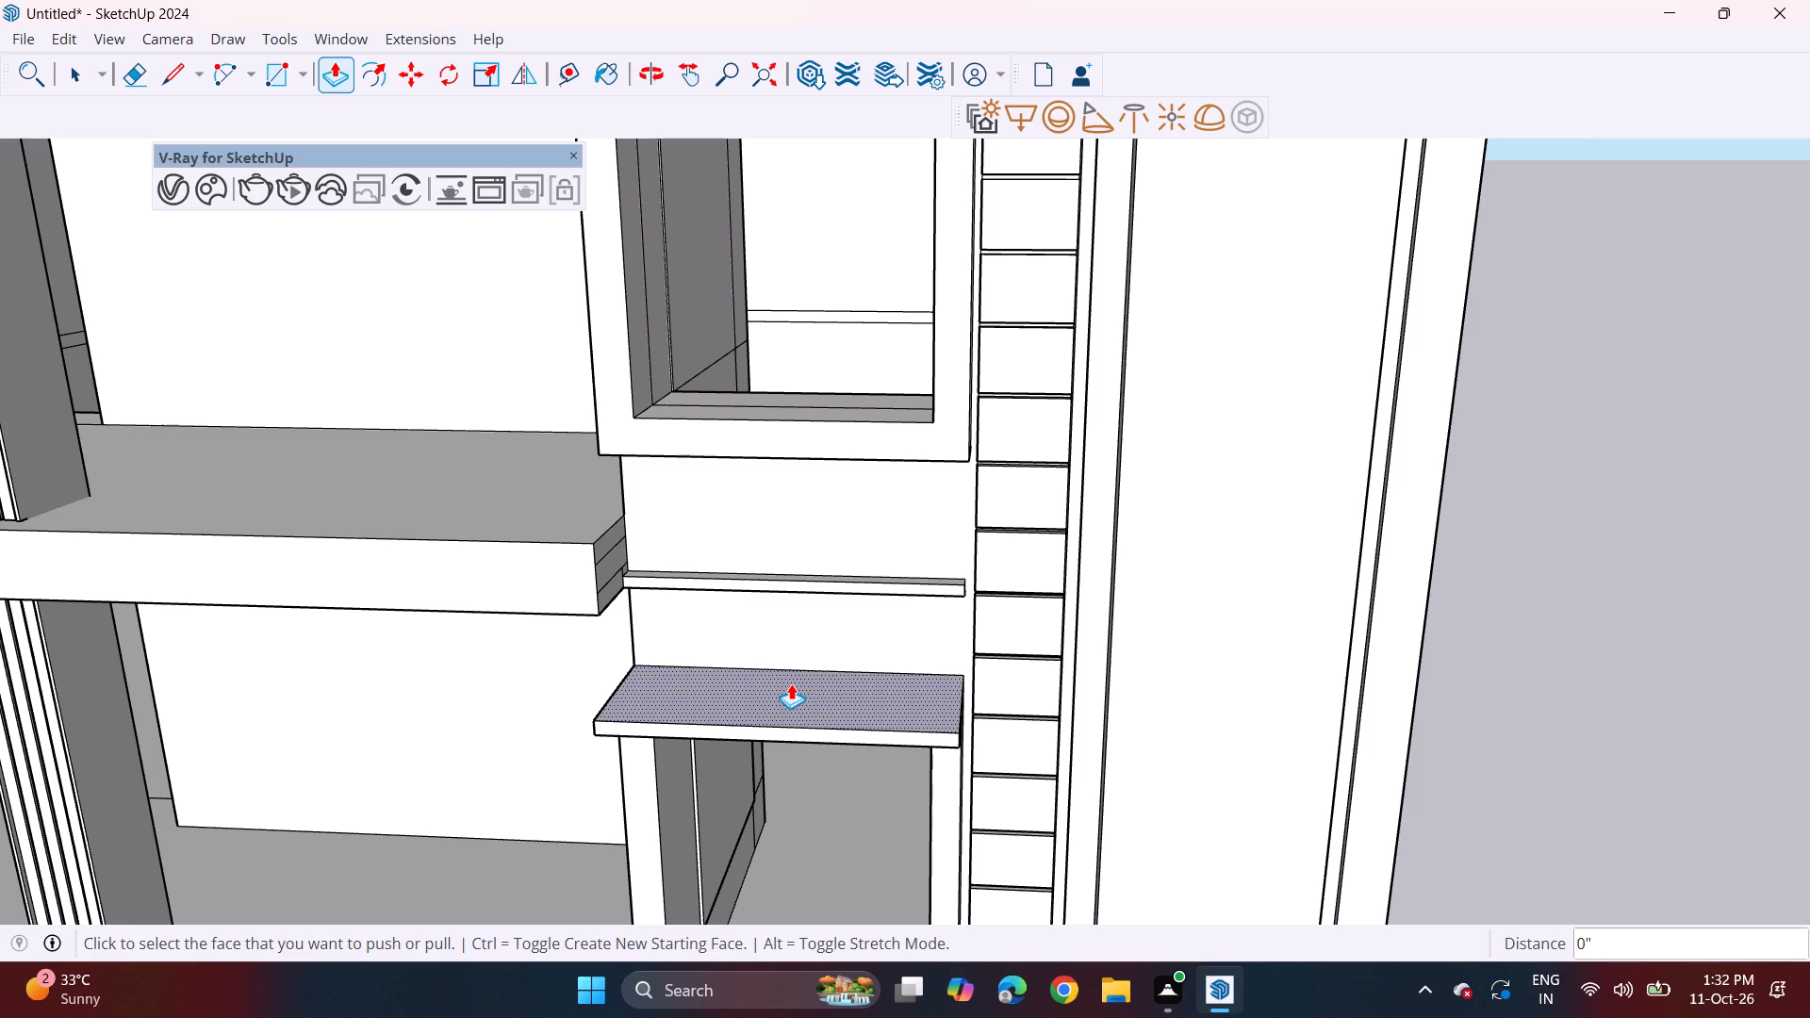
scroll(698, 588, down, 4)
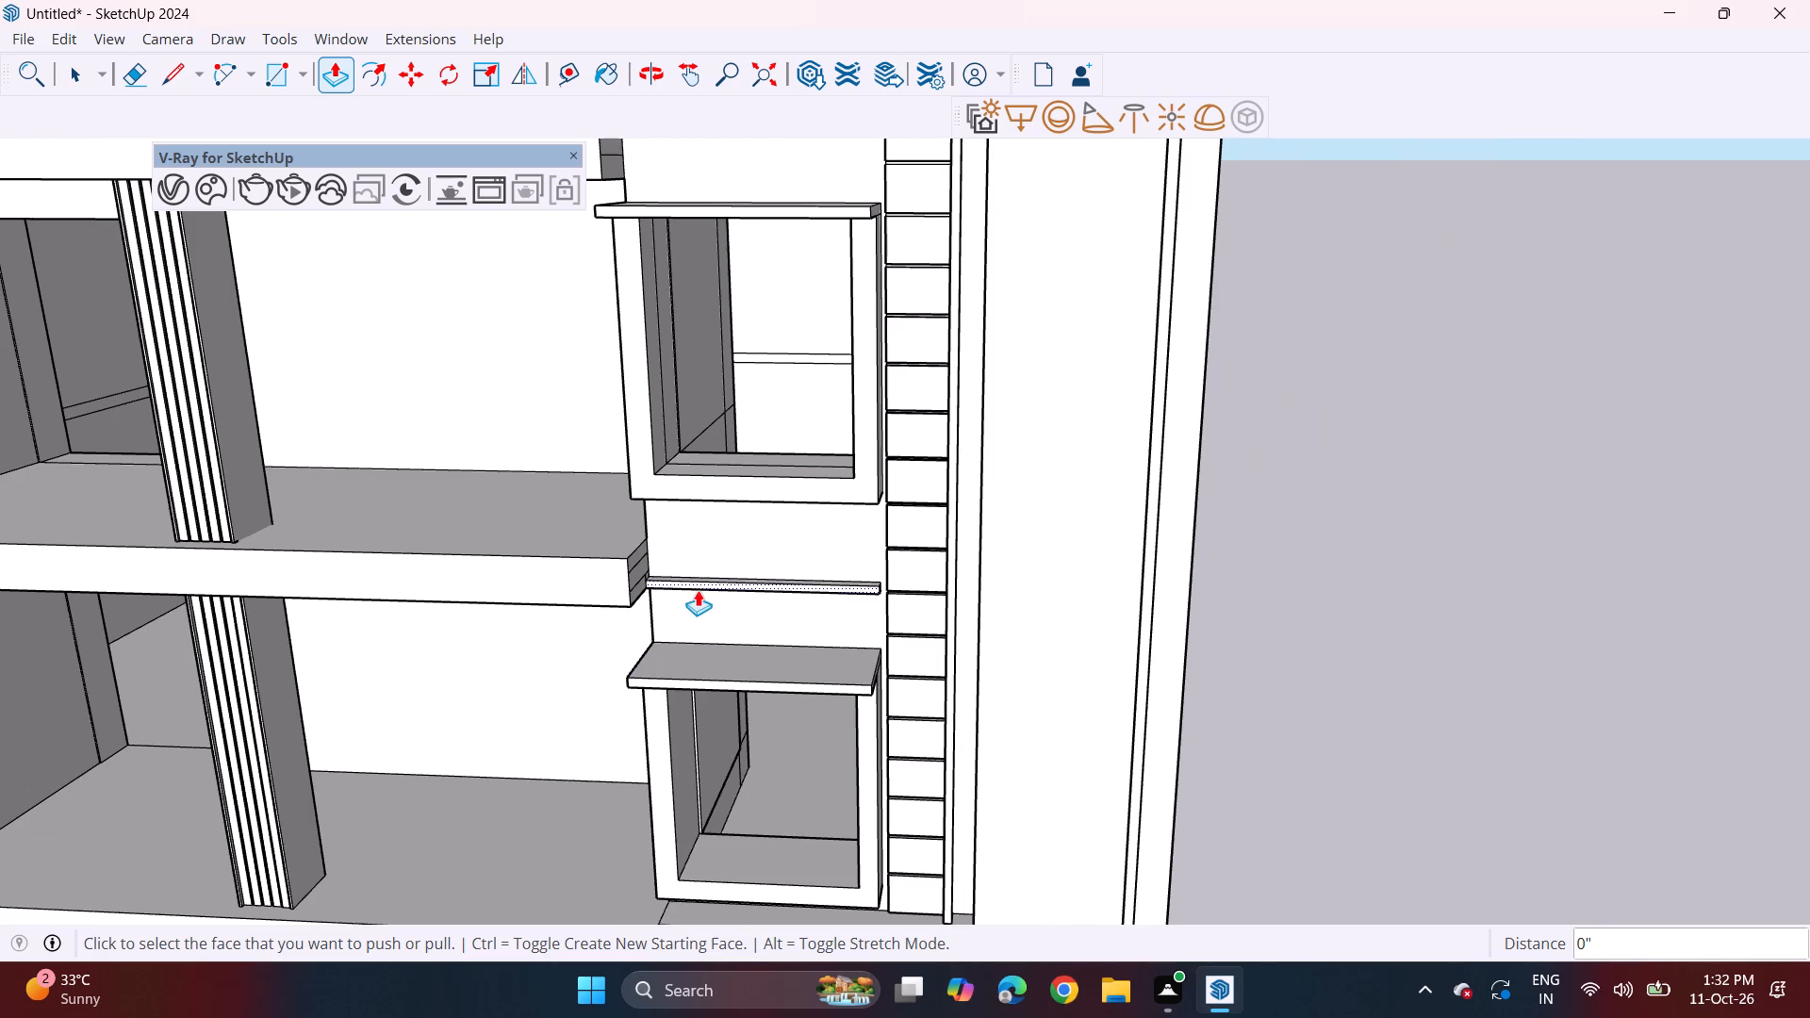
middle_drag(755, 599, 679, 632)
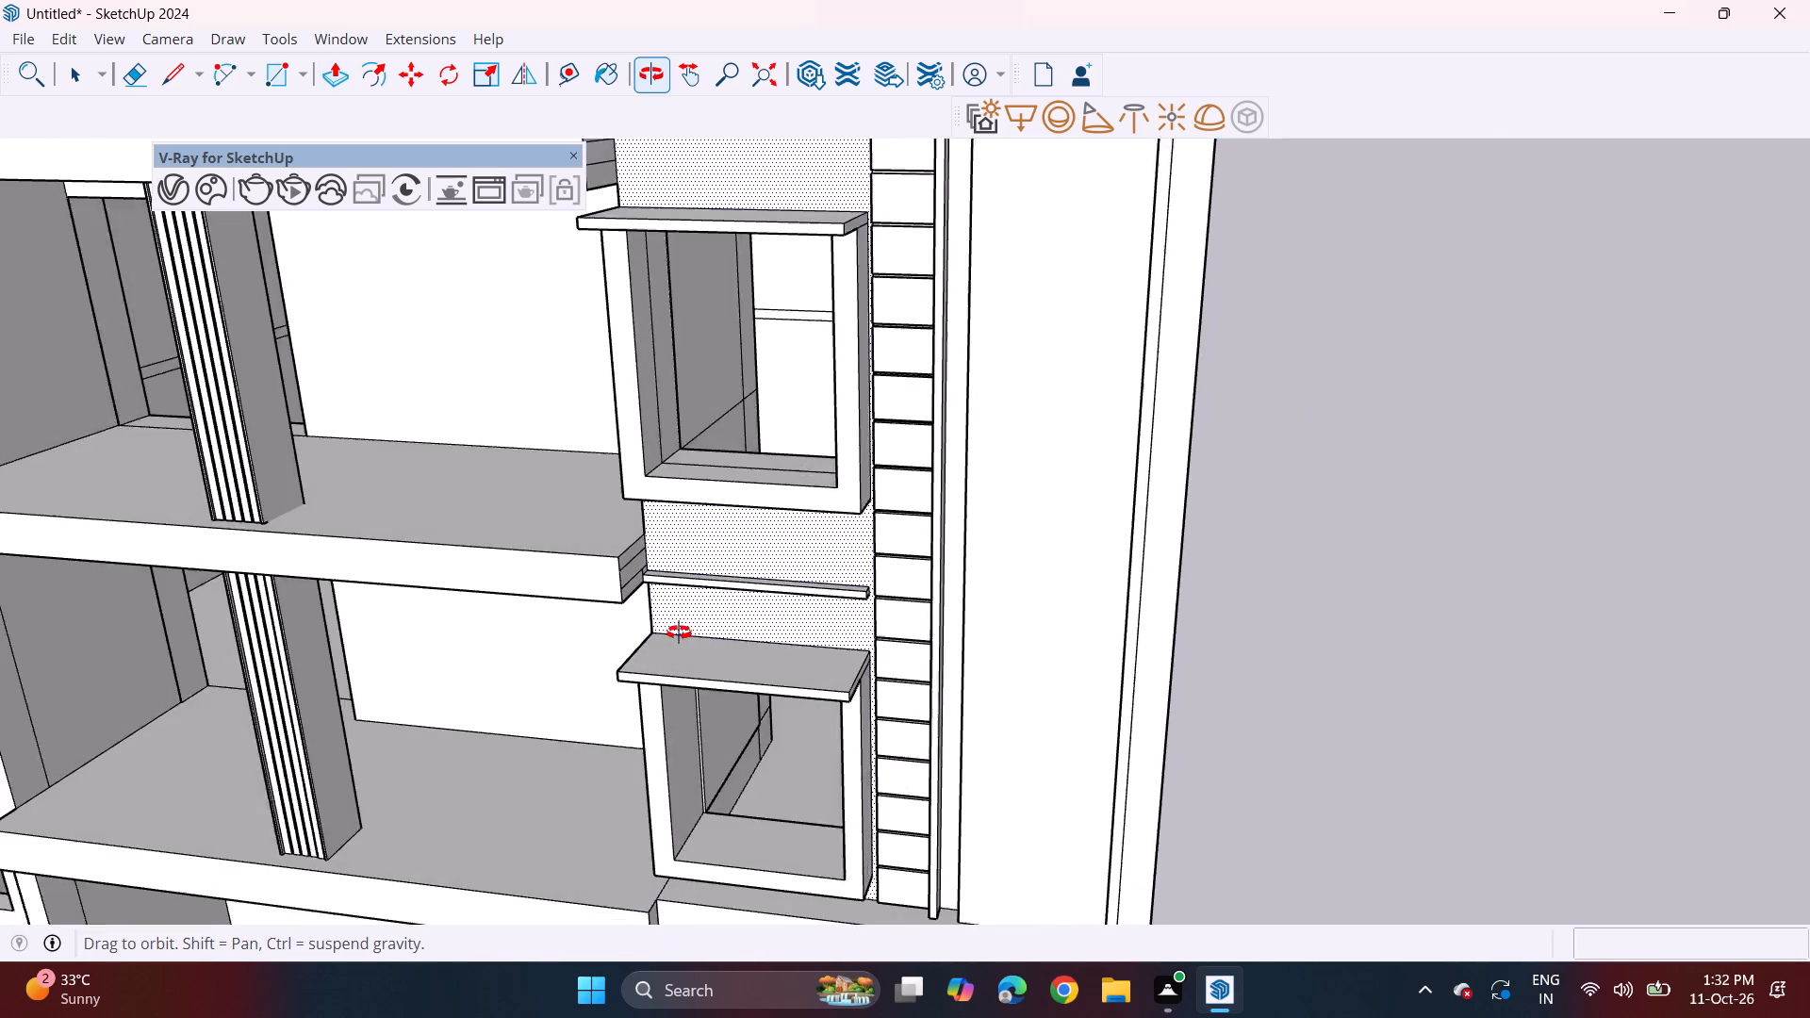
middle_drag(679, 632, 663, 619)
scroll(688, 578, up, 4)
click(689, 575)
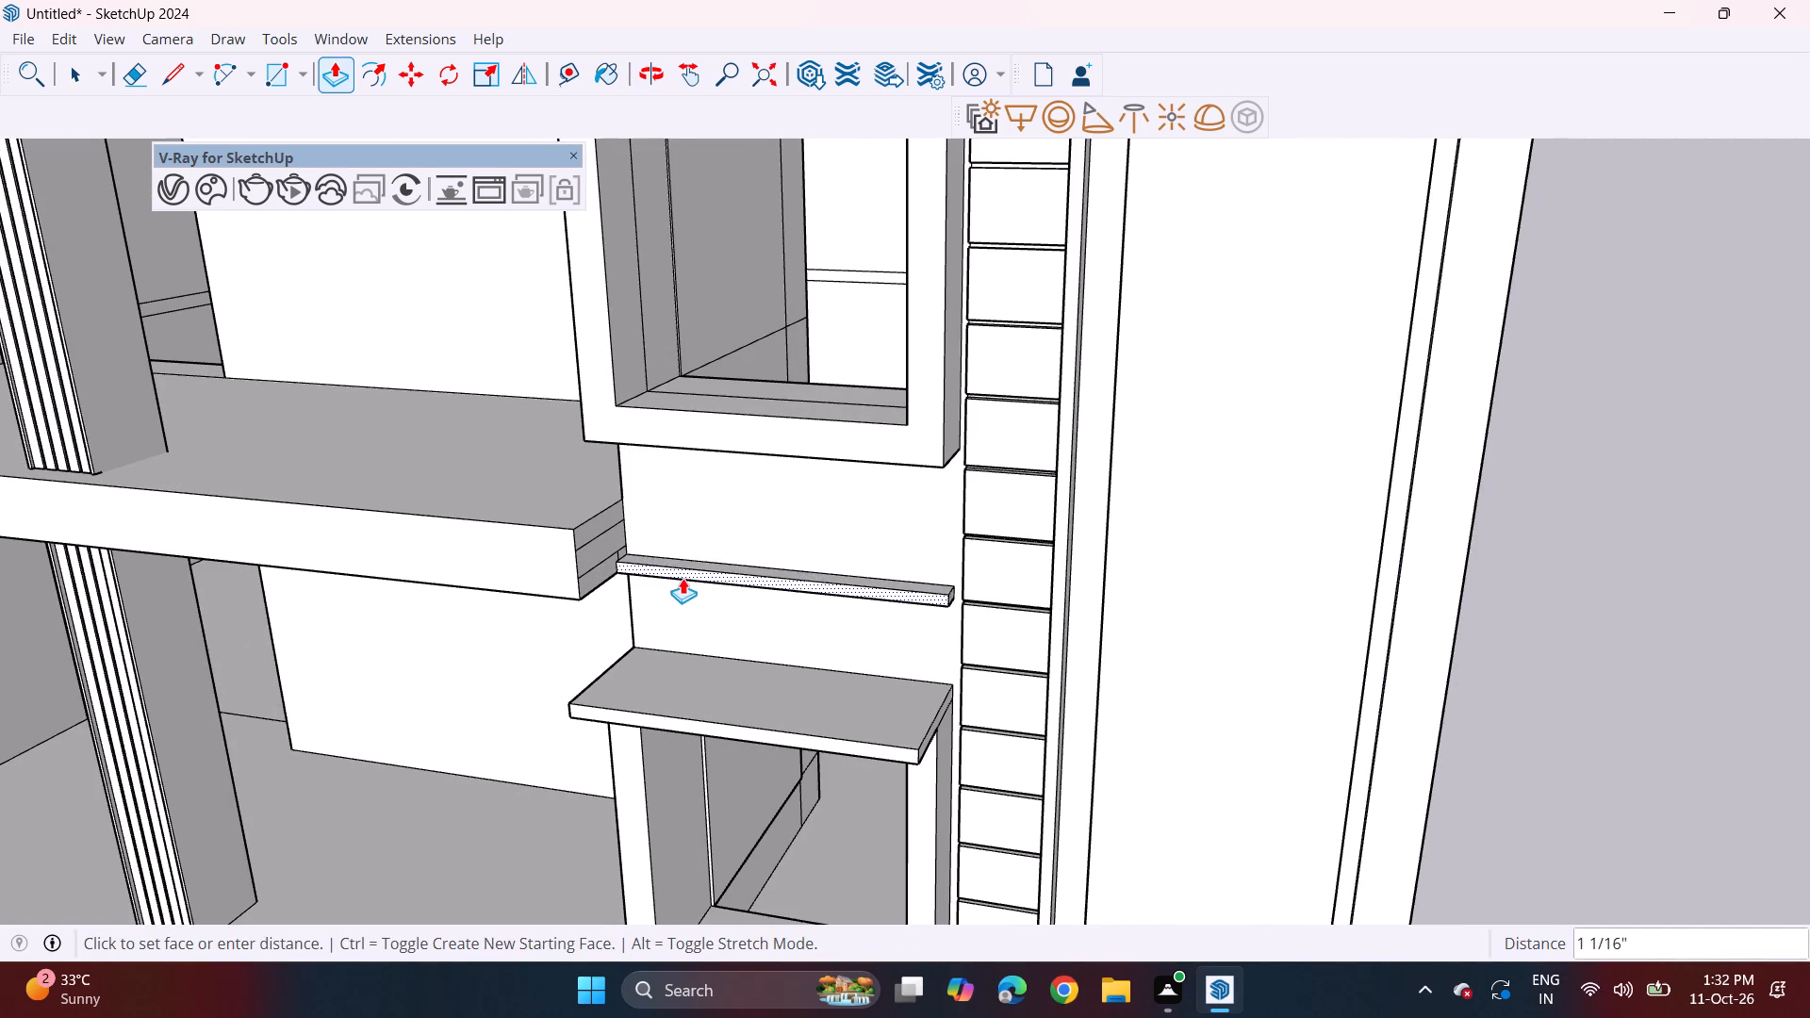
click(679, 582)
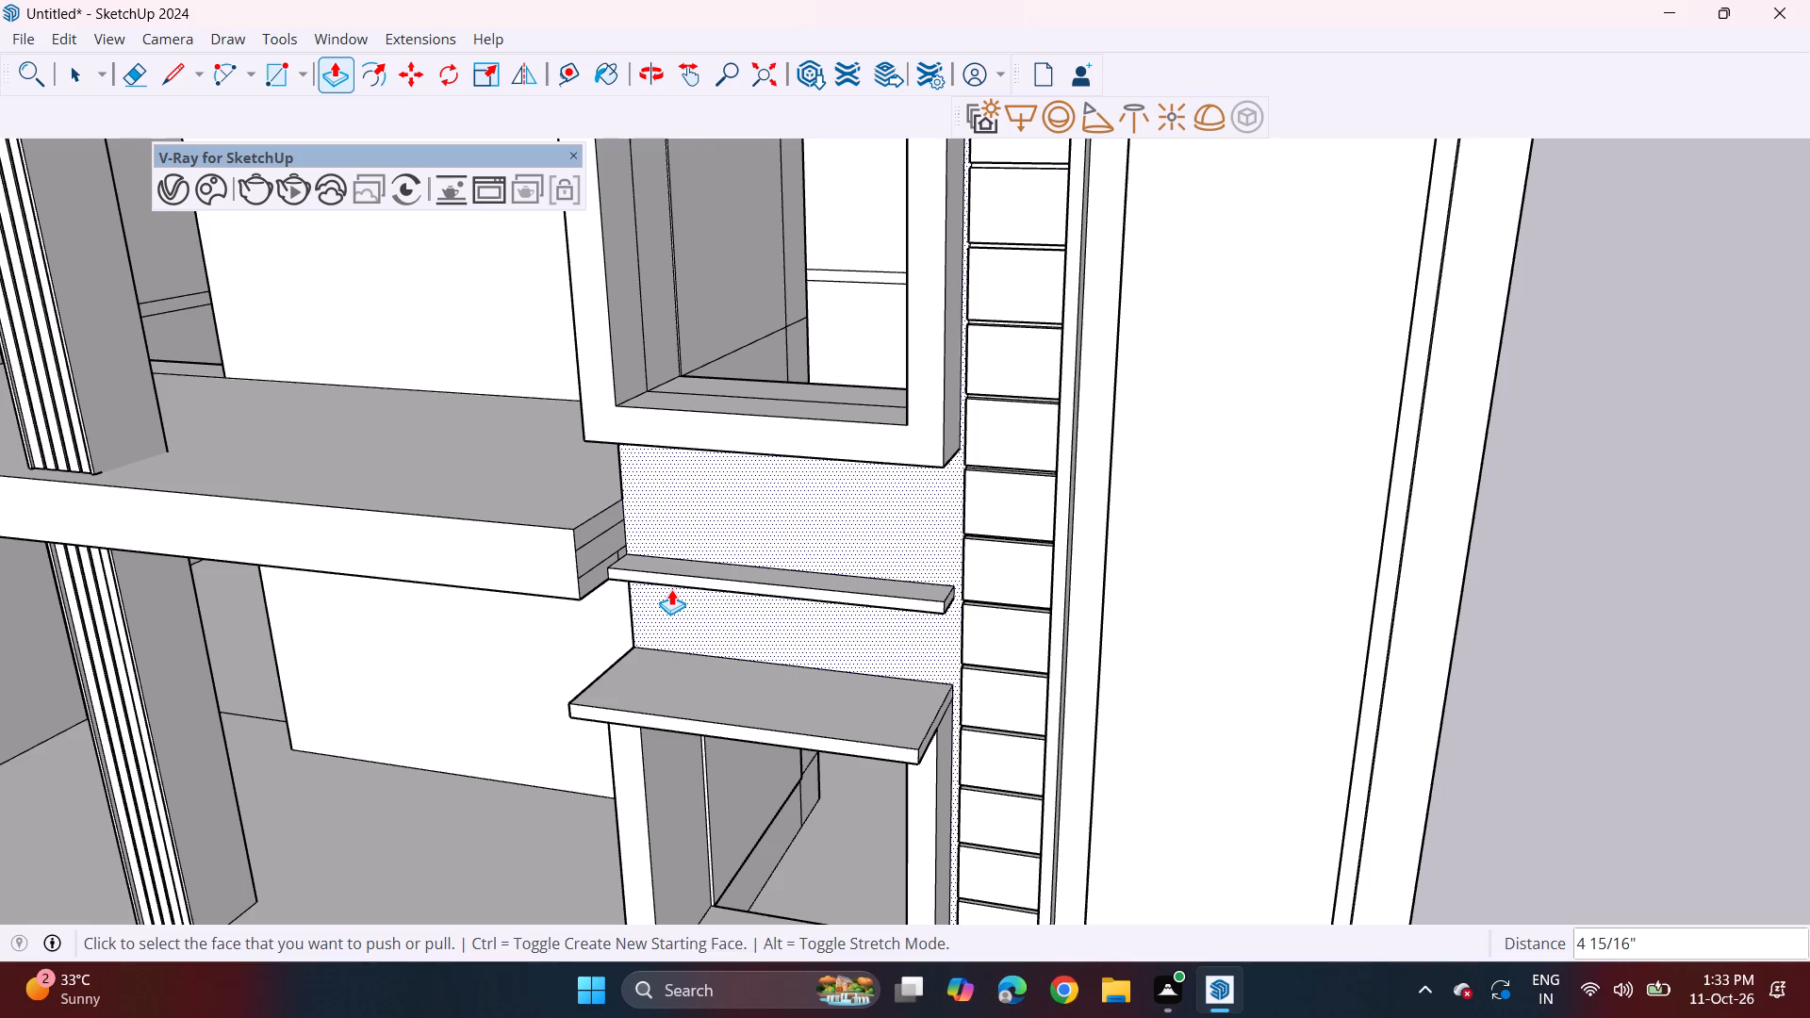
Examine the right-hand windows, ledges and the deepened band across the storeys from above and below.
scroll(544, 632, down, 5)
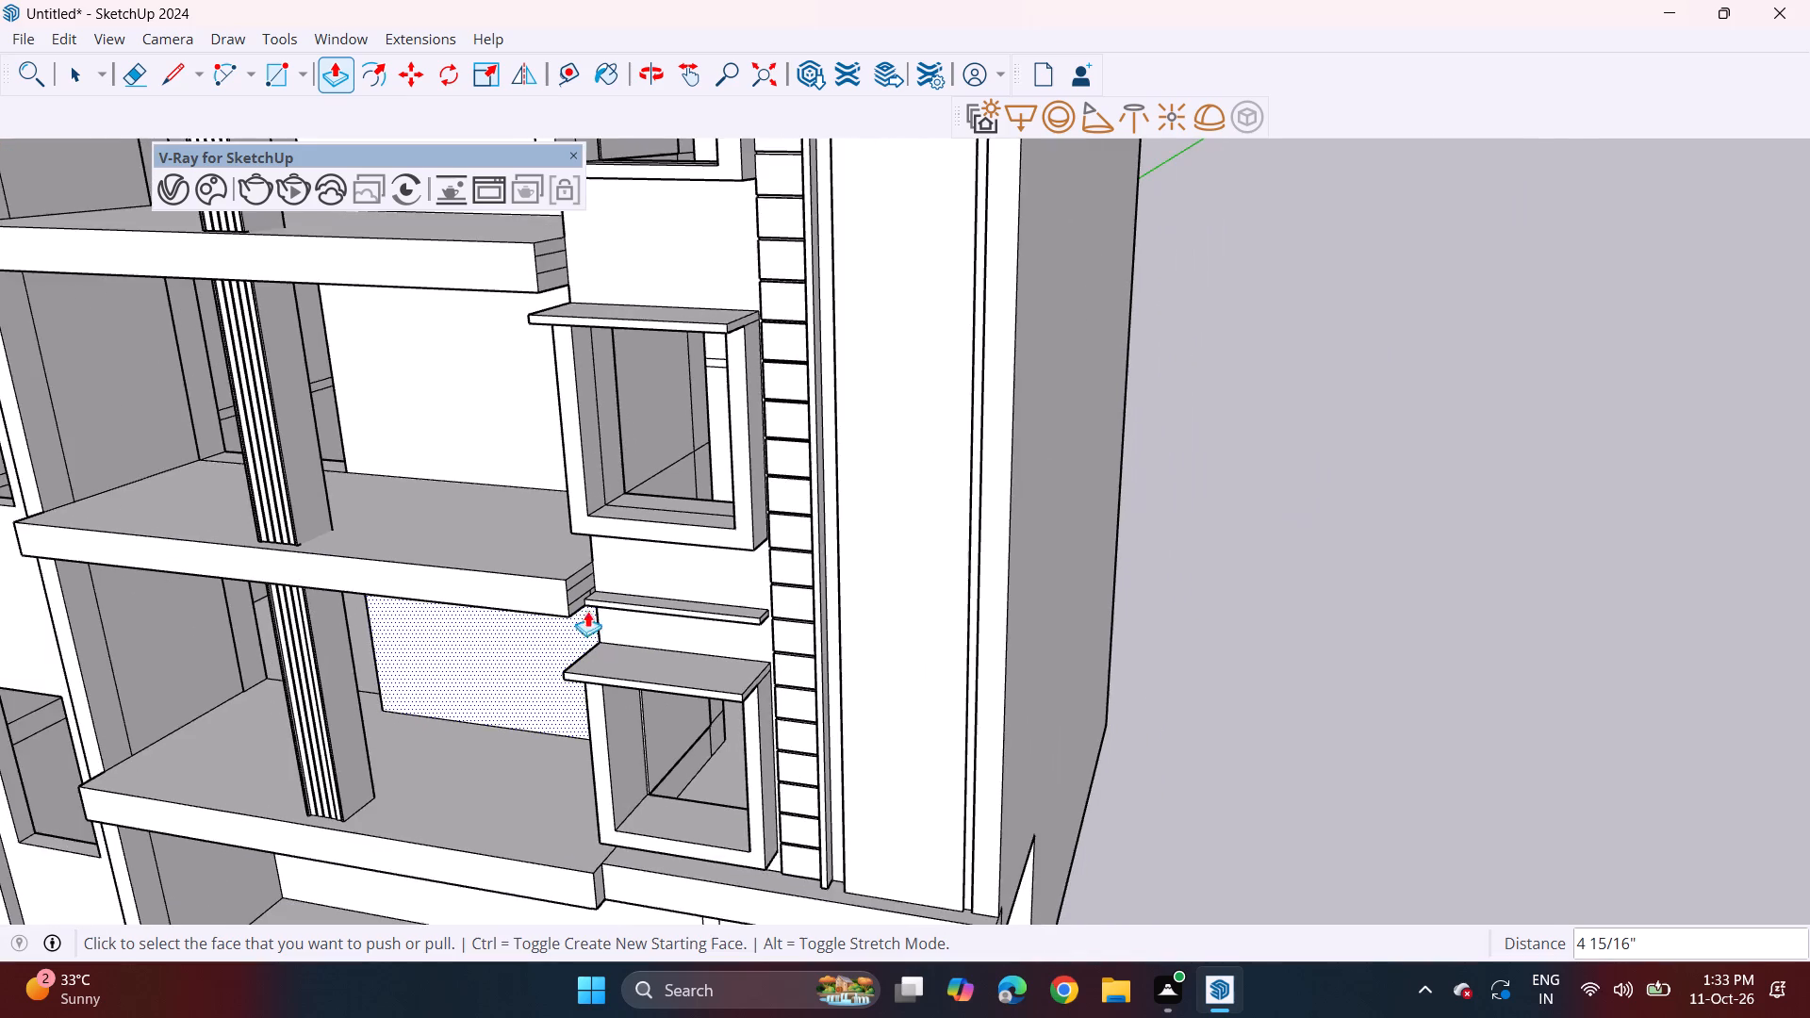
shift+middle_drag(589, 606, 588, 920)
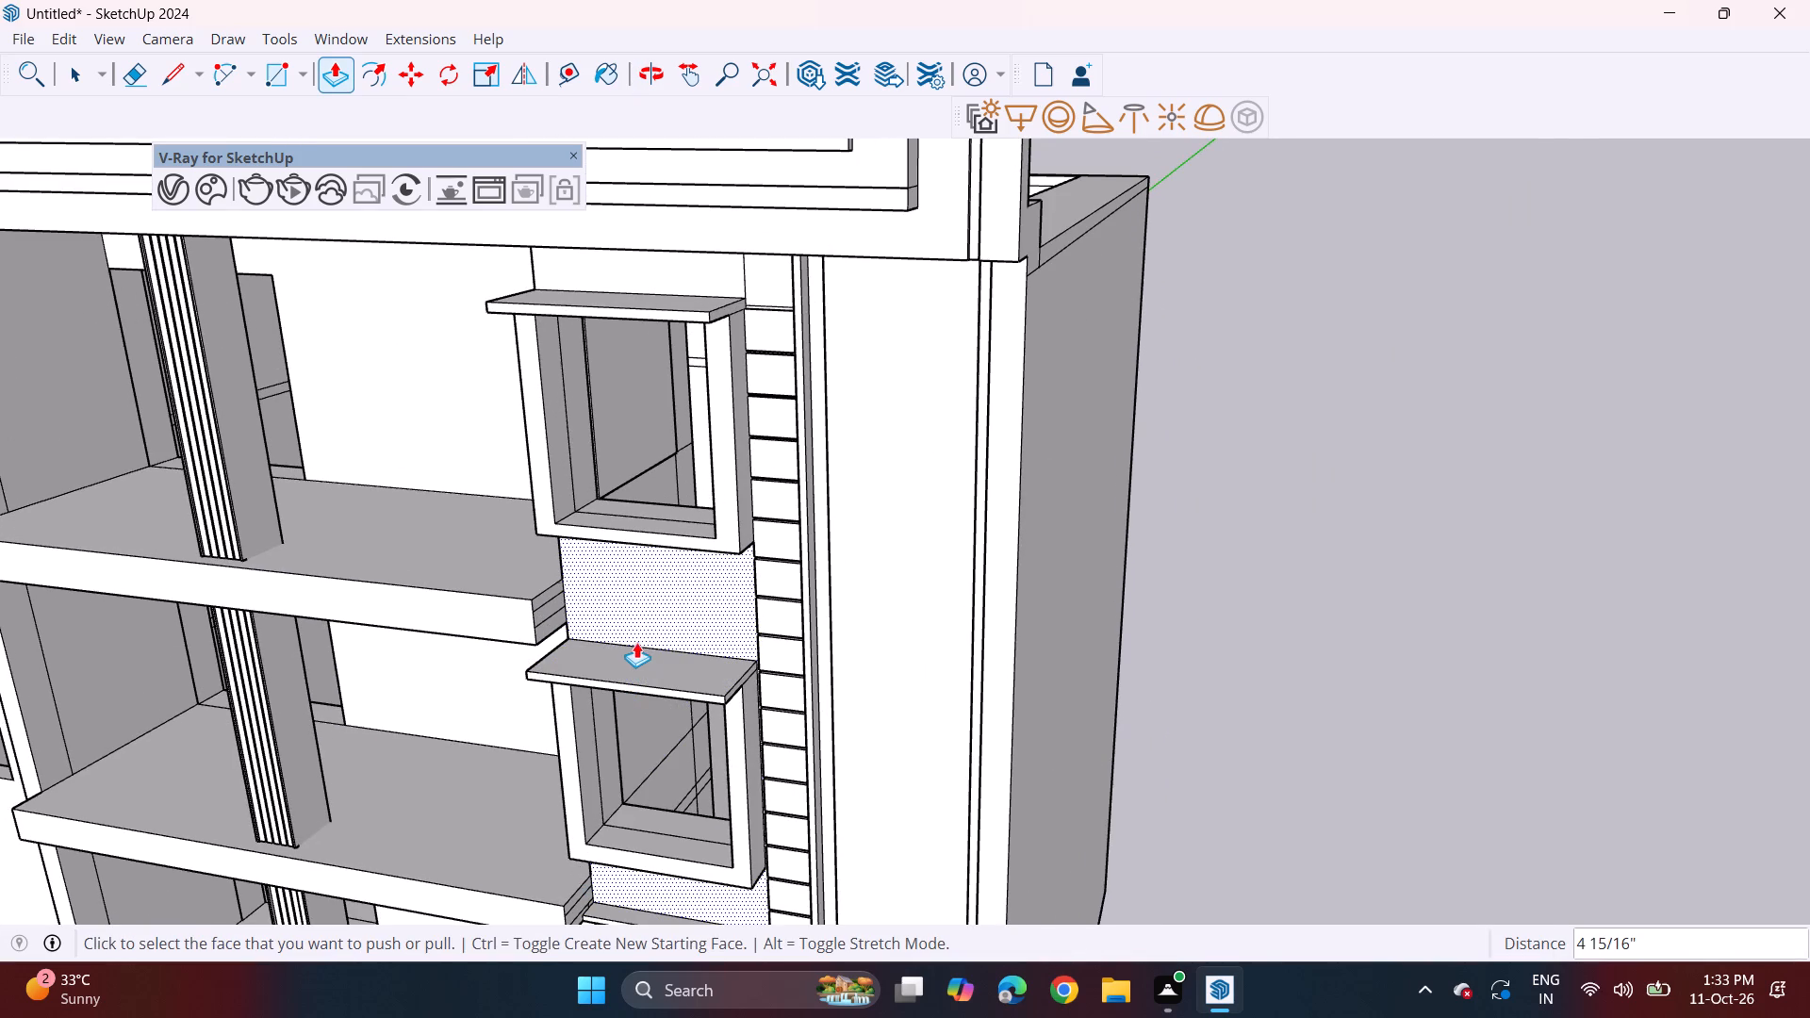
middle_drag(623, 642, 659, 610)
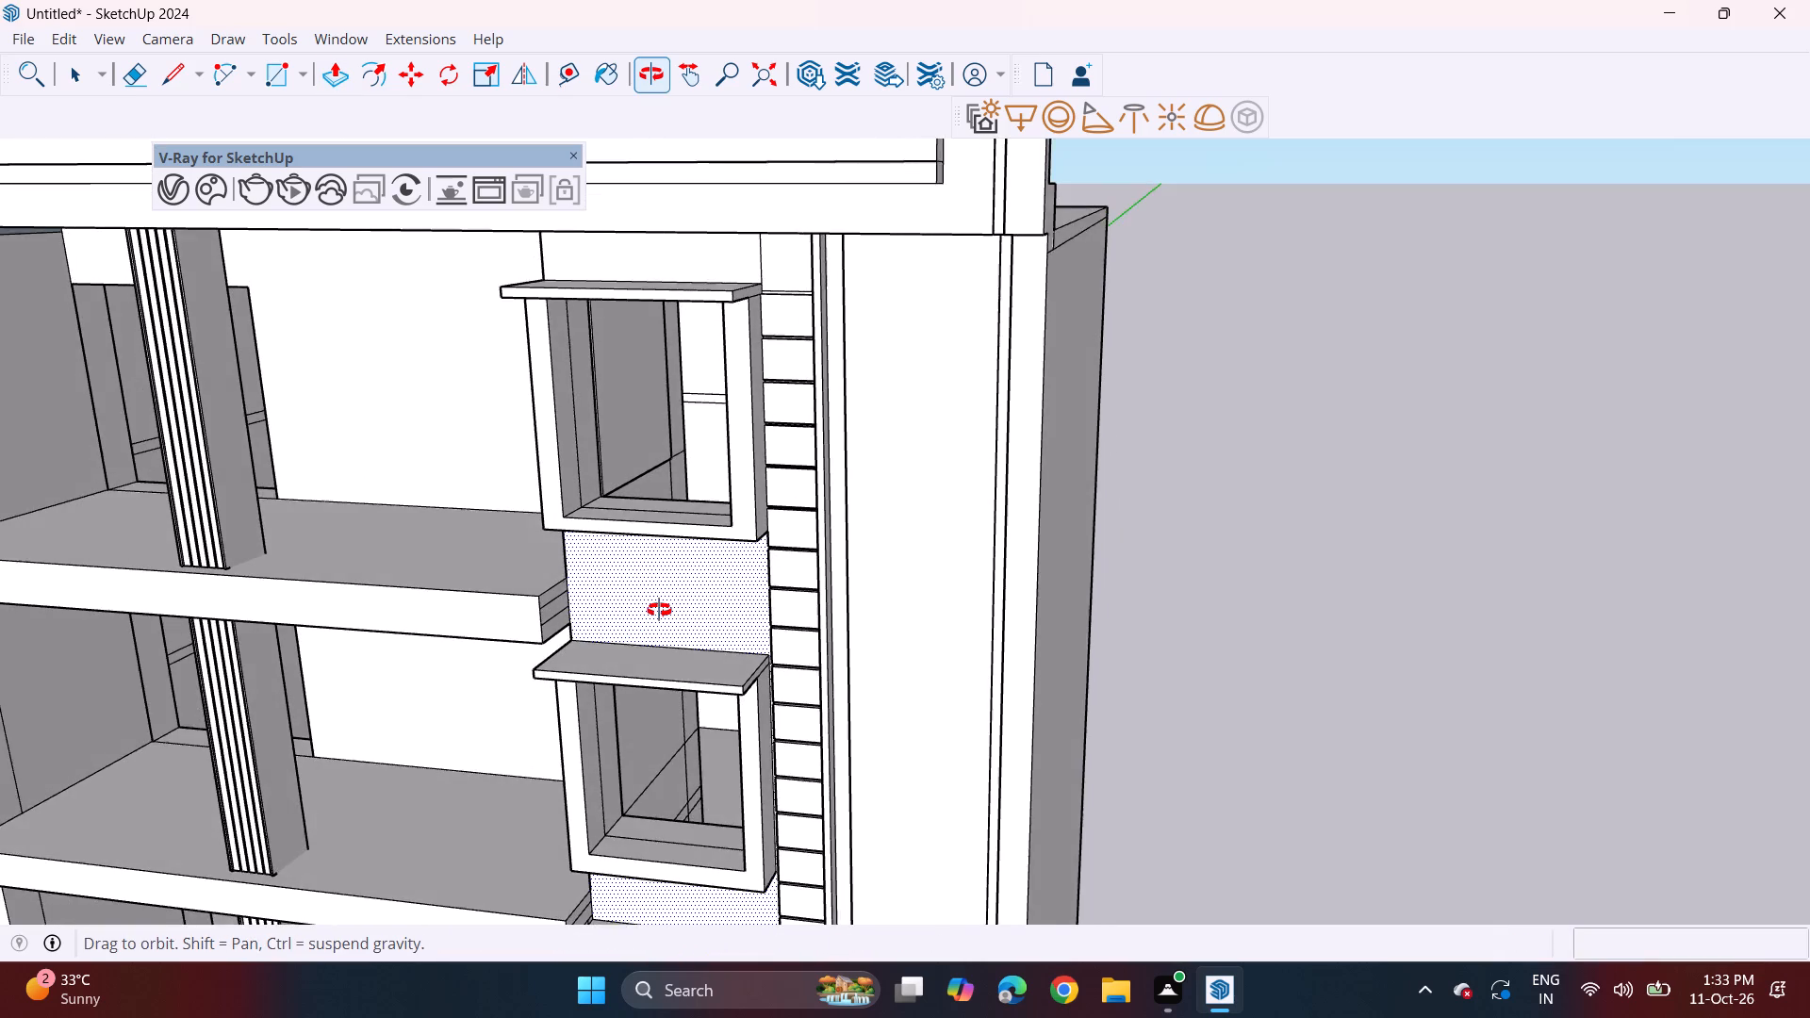
middle_drag(659, 610, 681, 565)
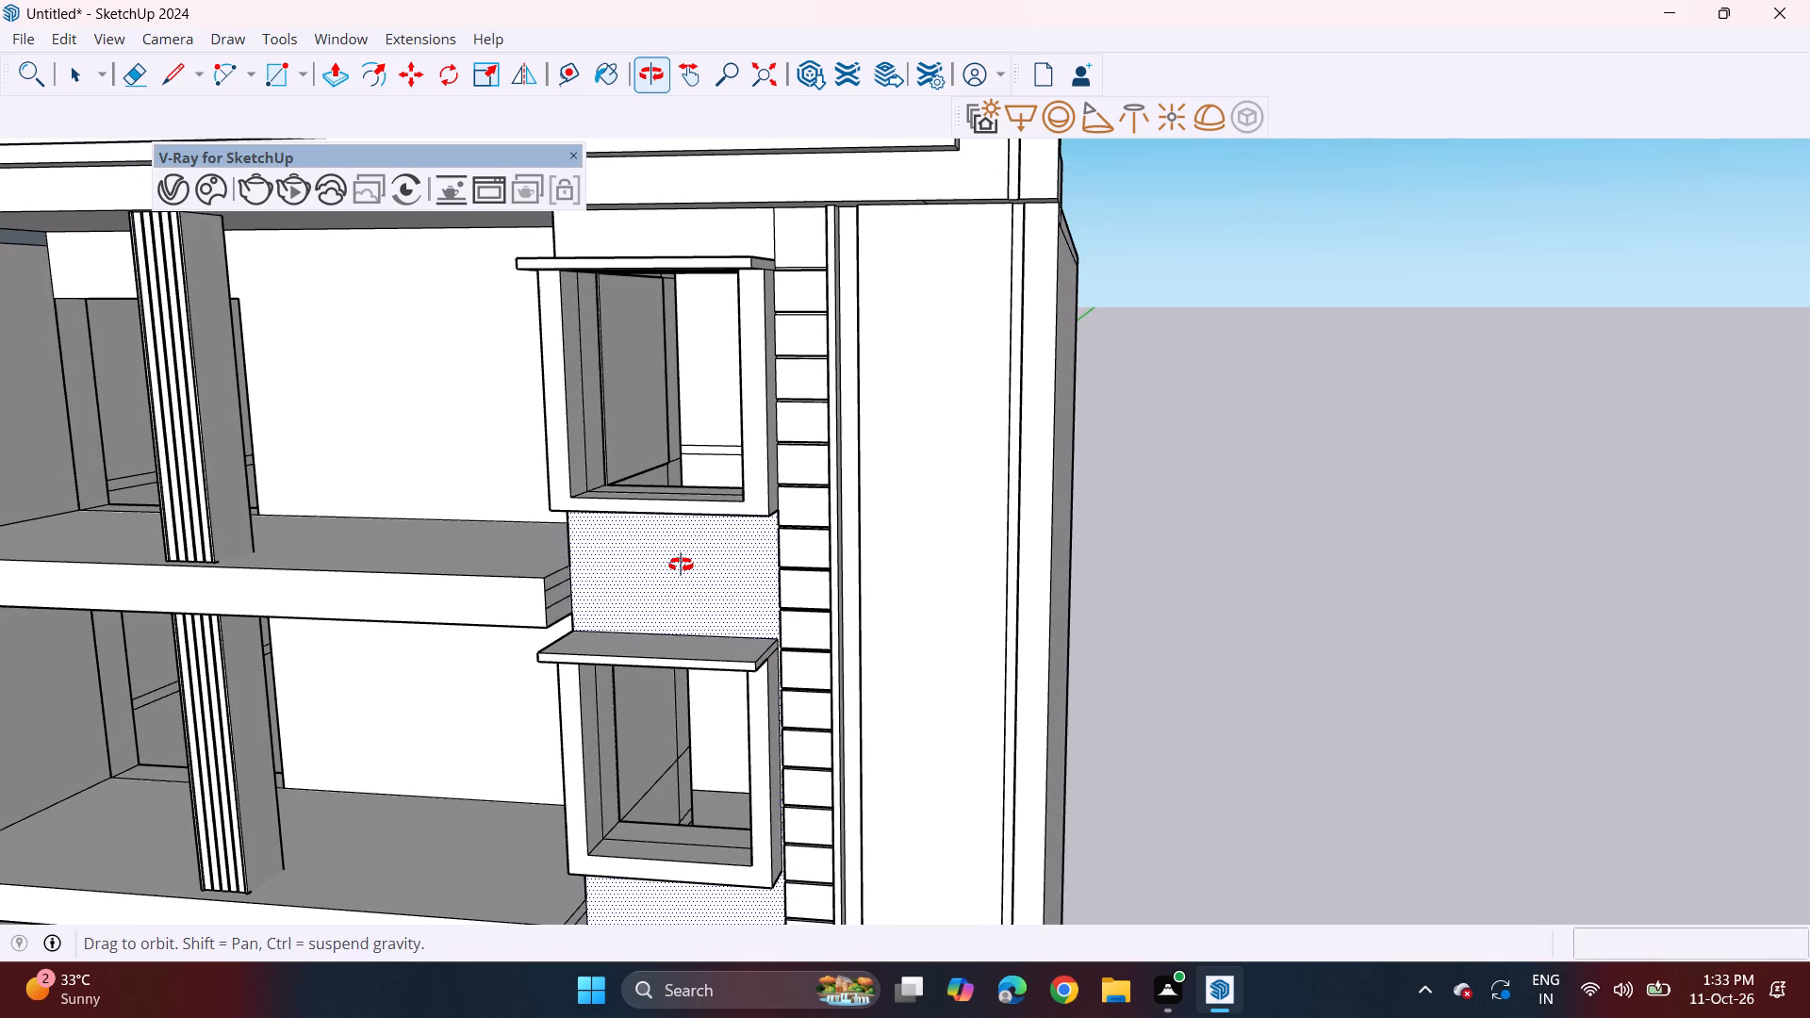
middle_drag(681, 565, 686, 509)
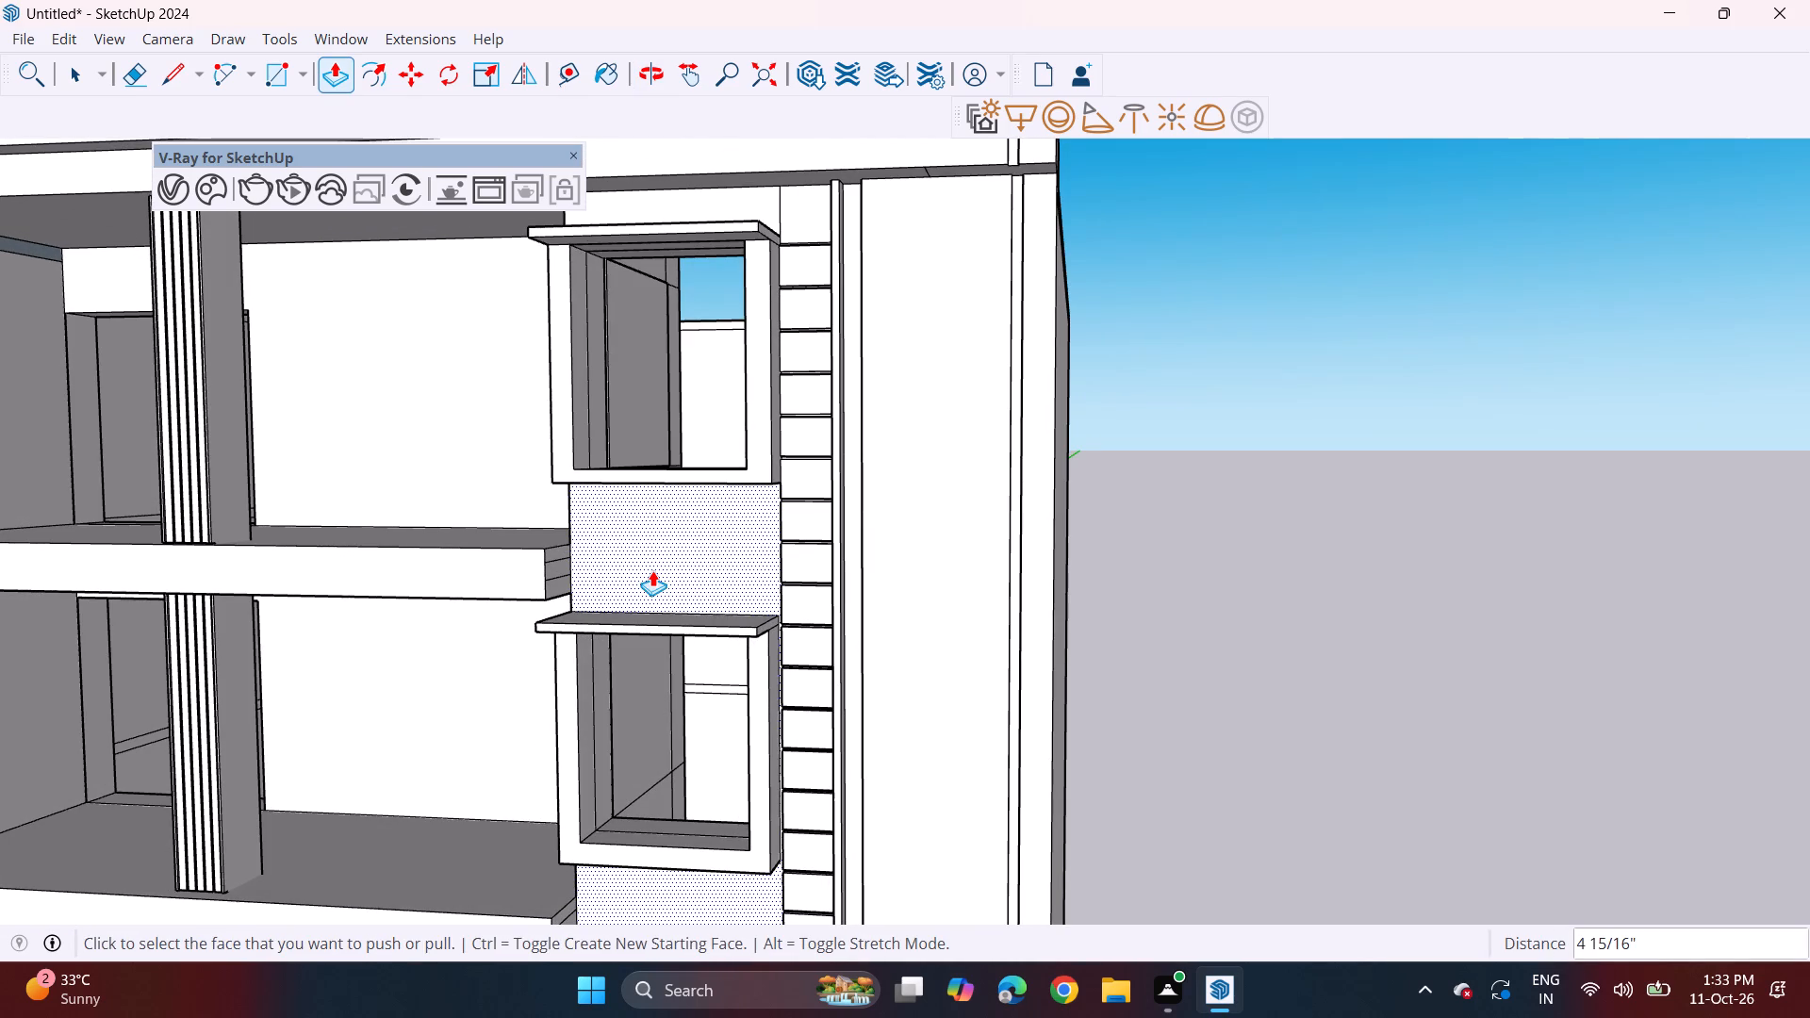
scroll(650, 569, down, 3)
shift+middle_drag(650, 751, 676, 558)
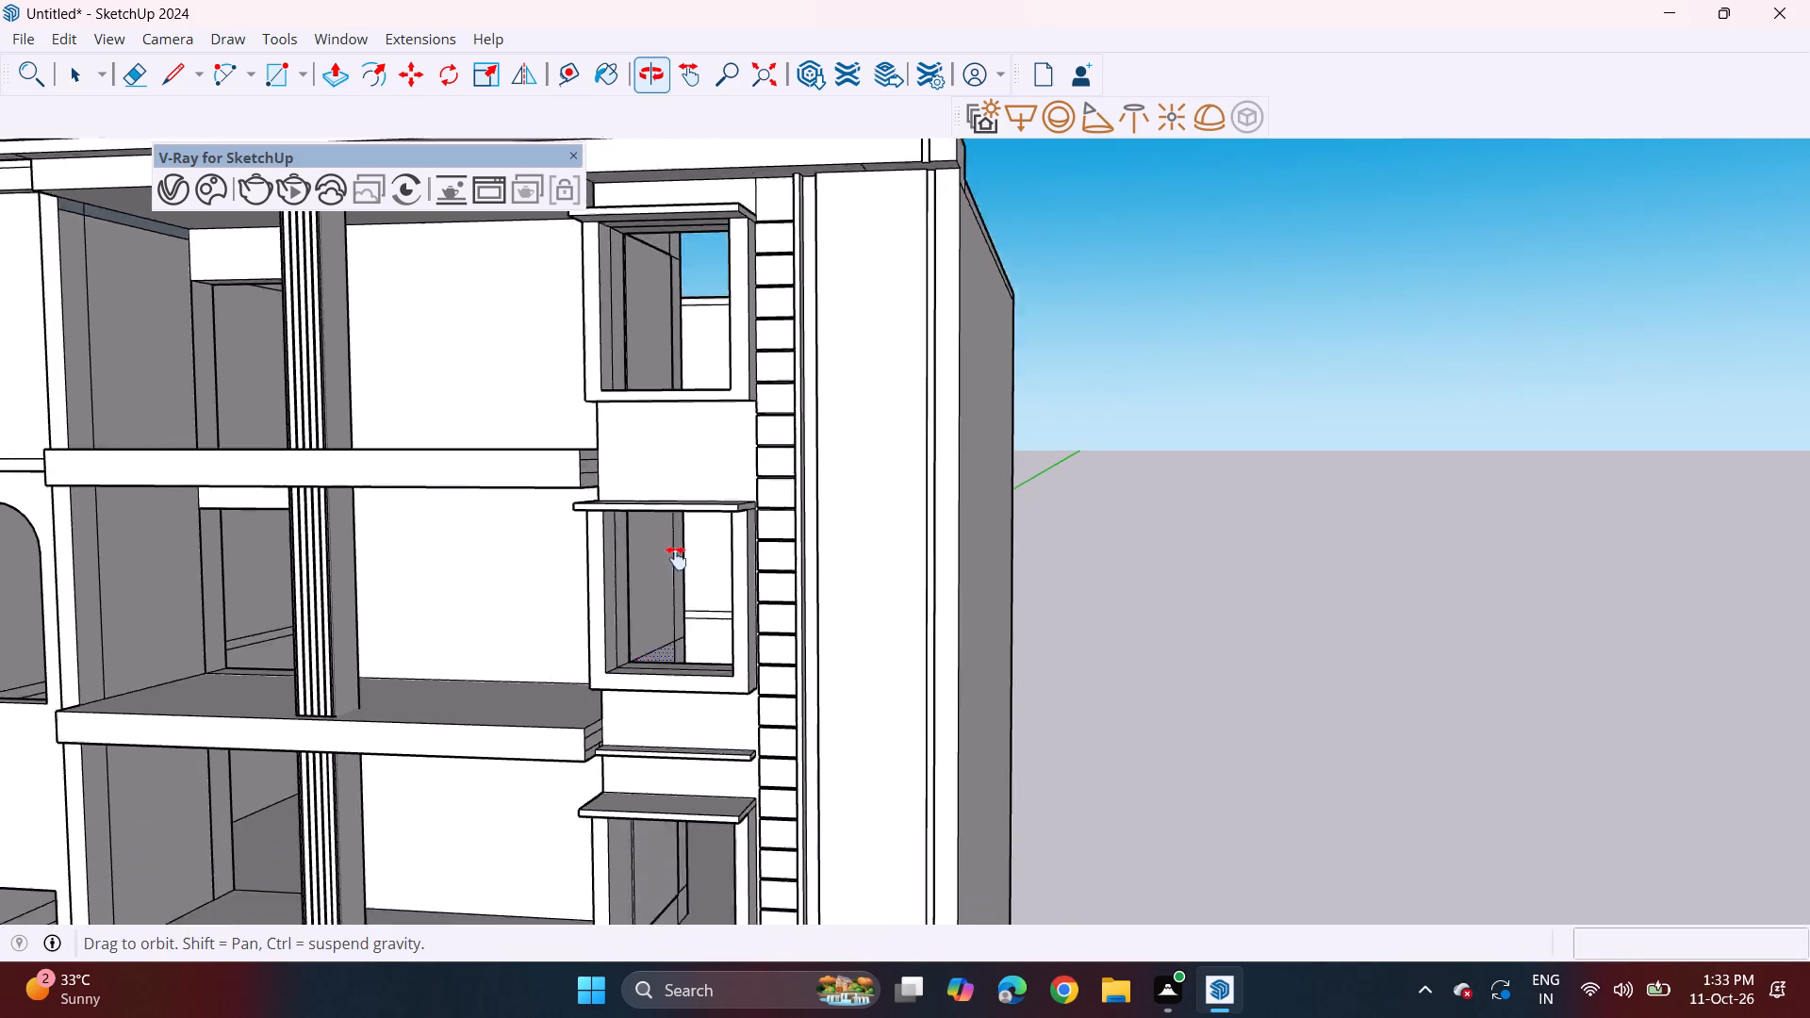
shift+middle_drag(676, 558, 685, 517)
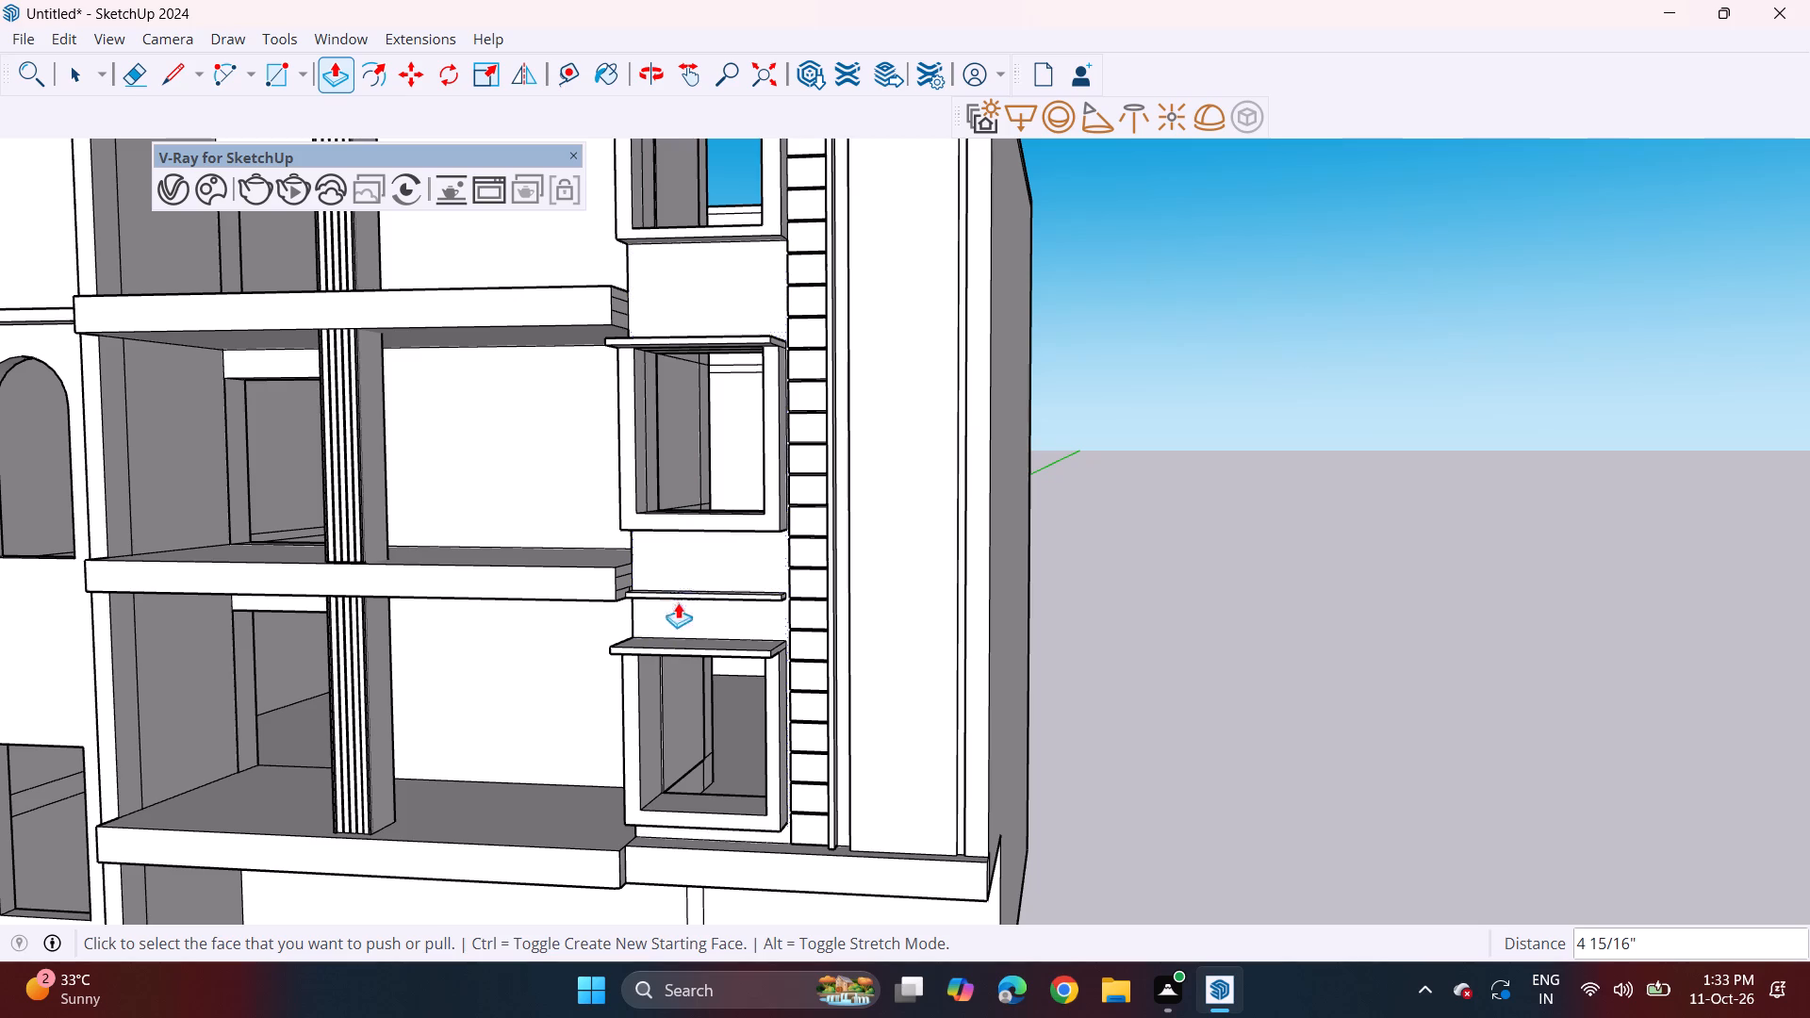
Push/Pull the right end of the thin band above the lowest window out to meet the grooved vertical strip.
middle_drag(676, 614, 631, 599)
scroll(698, 609, up, 2)
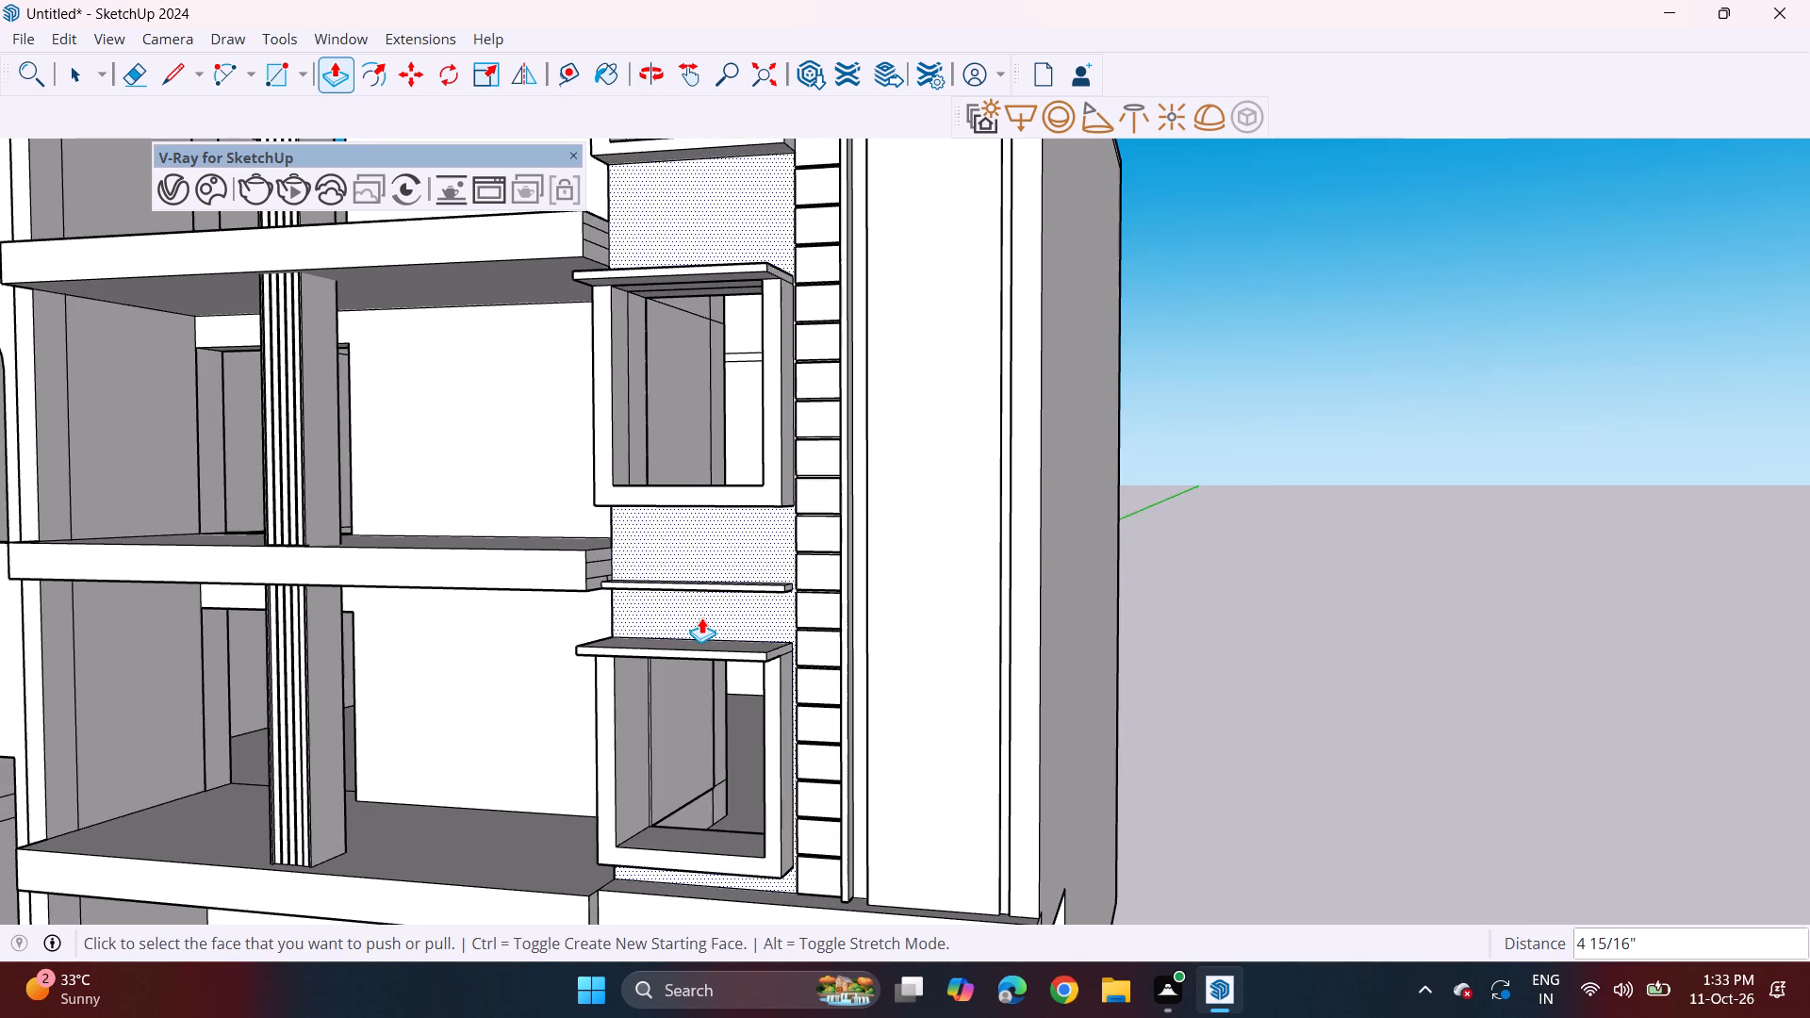
middle_drag(701, 617, 720, 606)
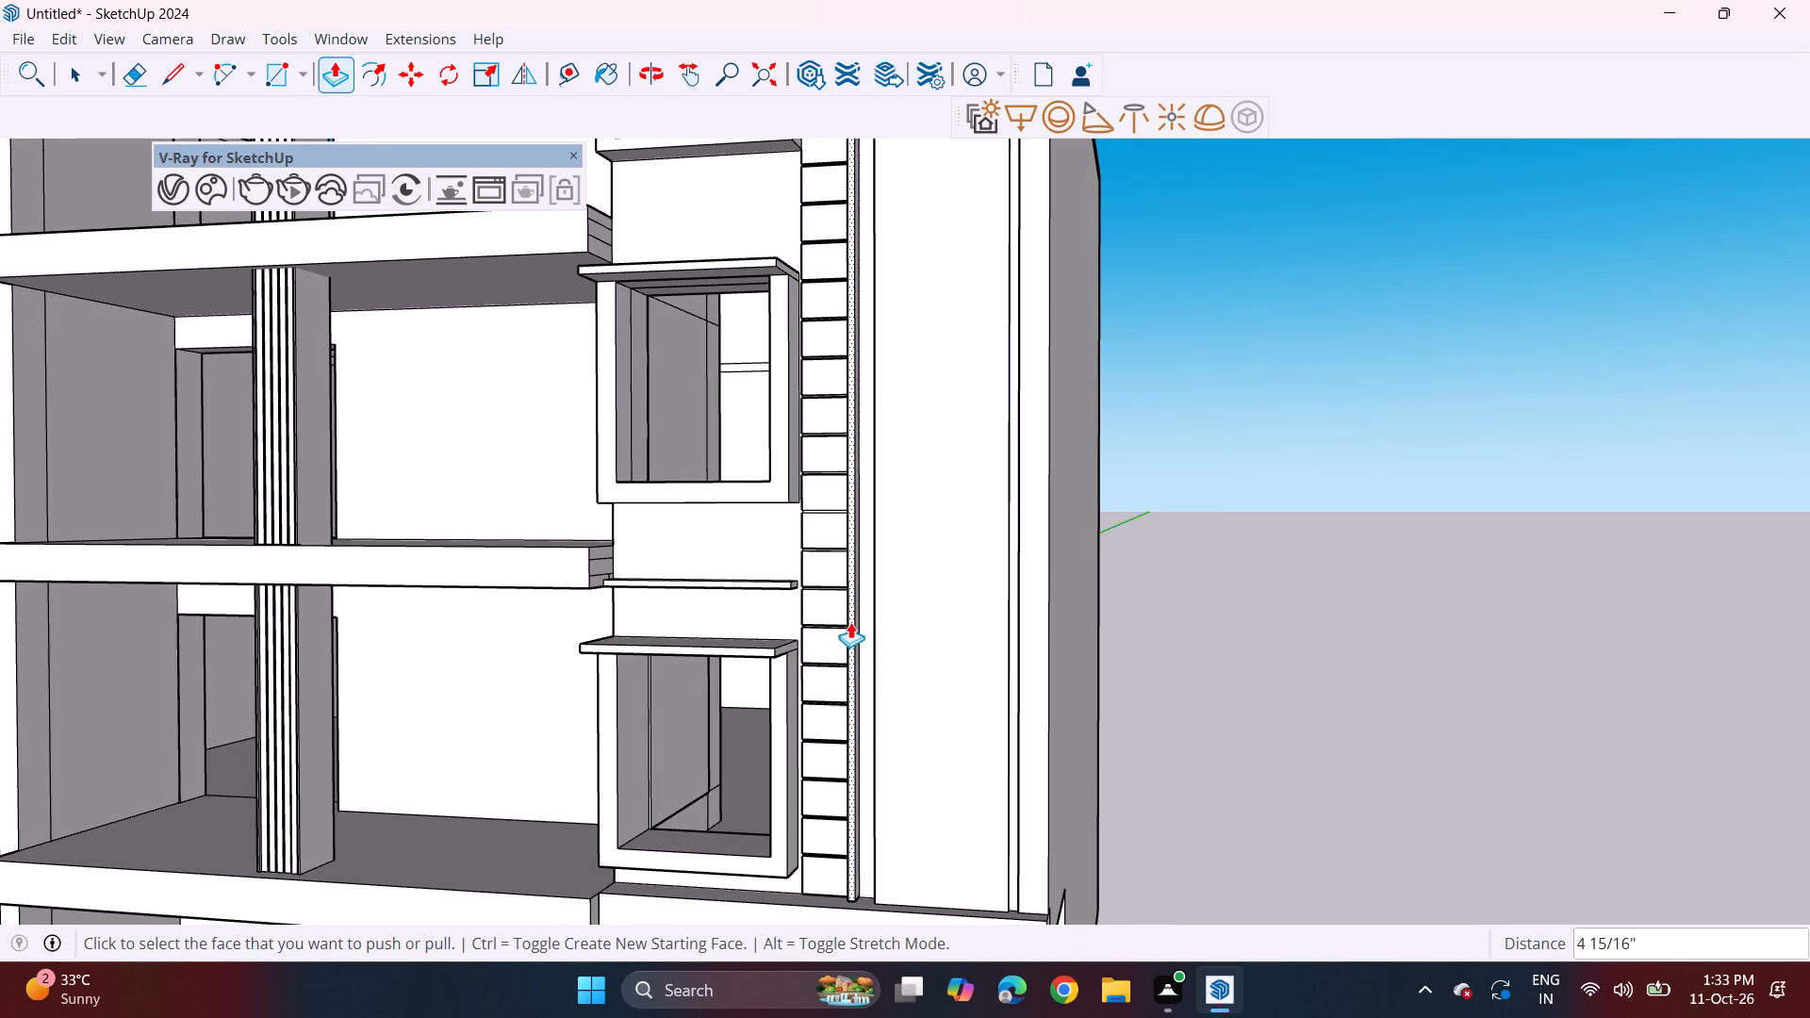
scroll(804, 629, up, 2)
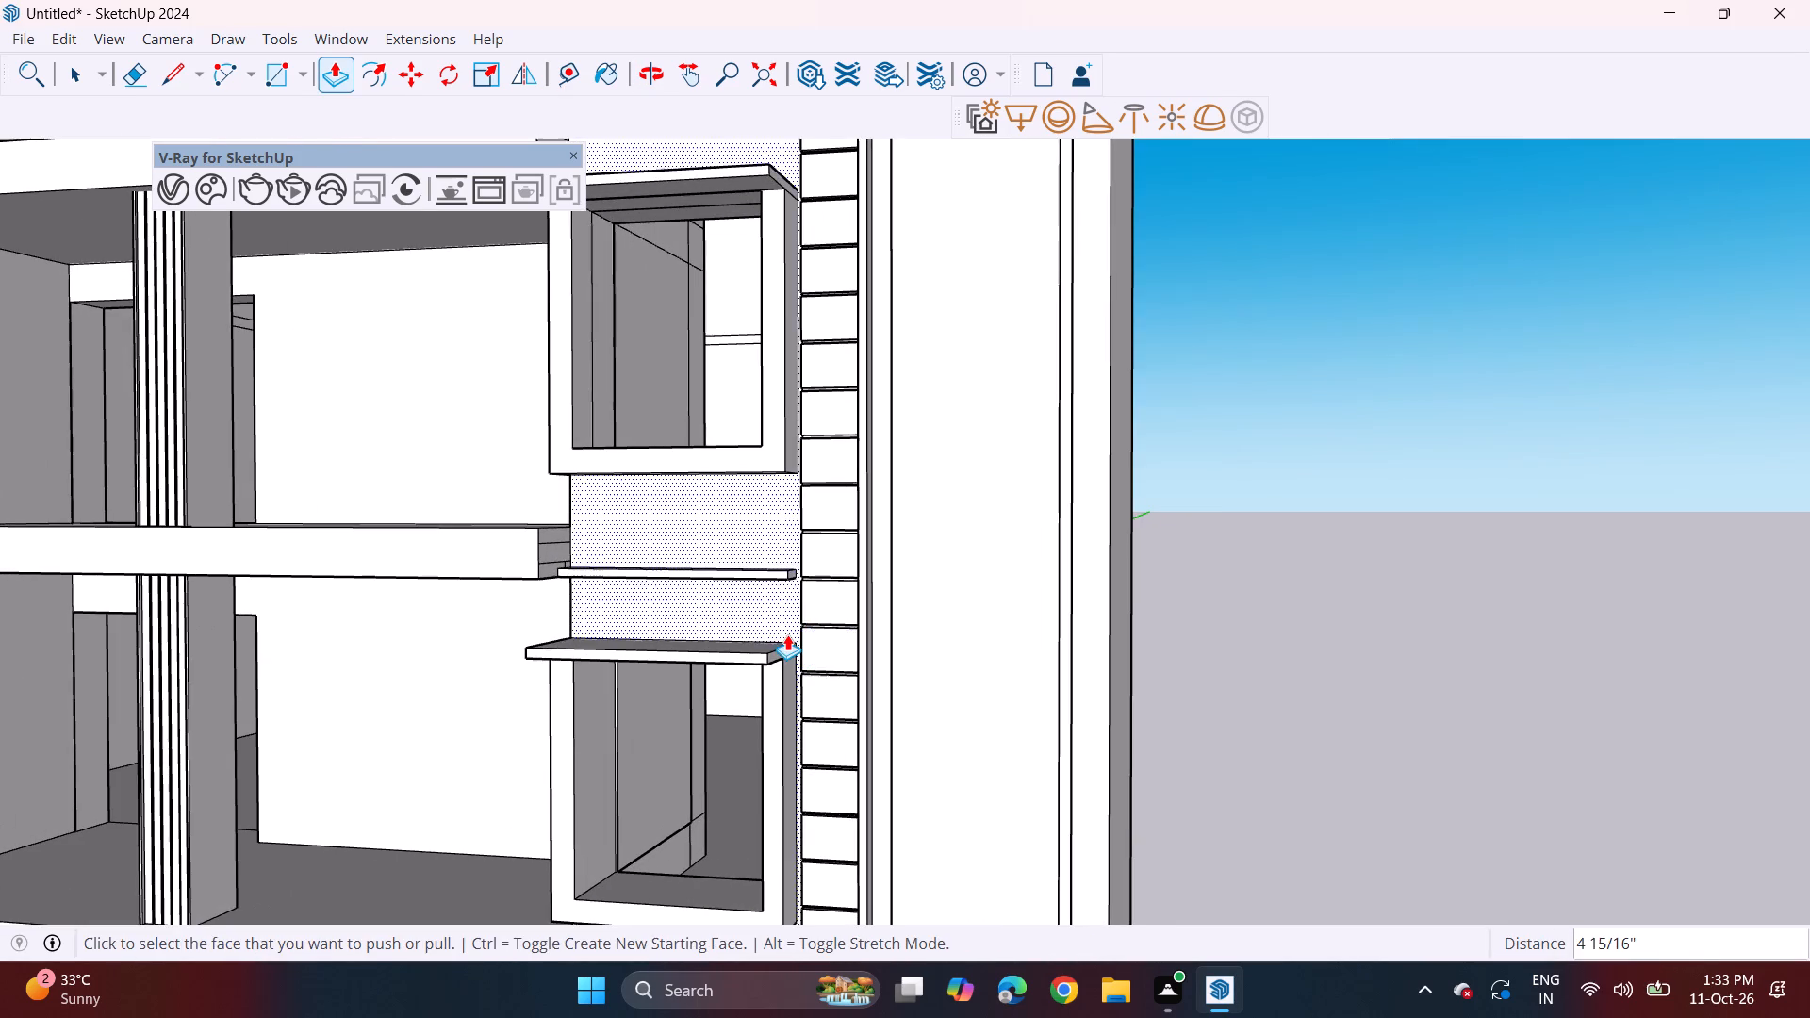
middle_drag(804, 630, 872, 612)
scroll(830, 590, up, 3)
middle_drag(802, 582, 741, 591)
scroll(778, 569, up, 4)
click(805, 560)
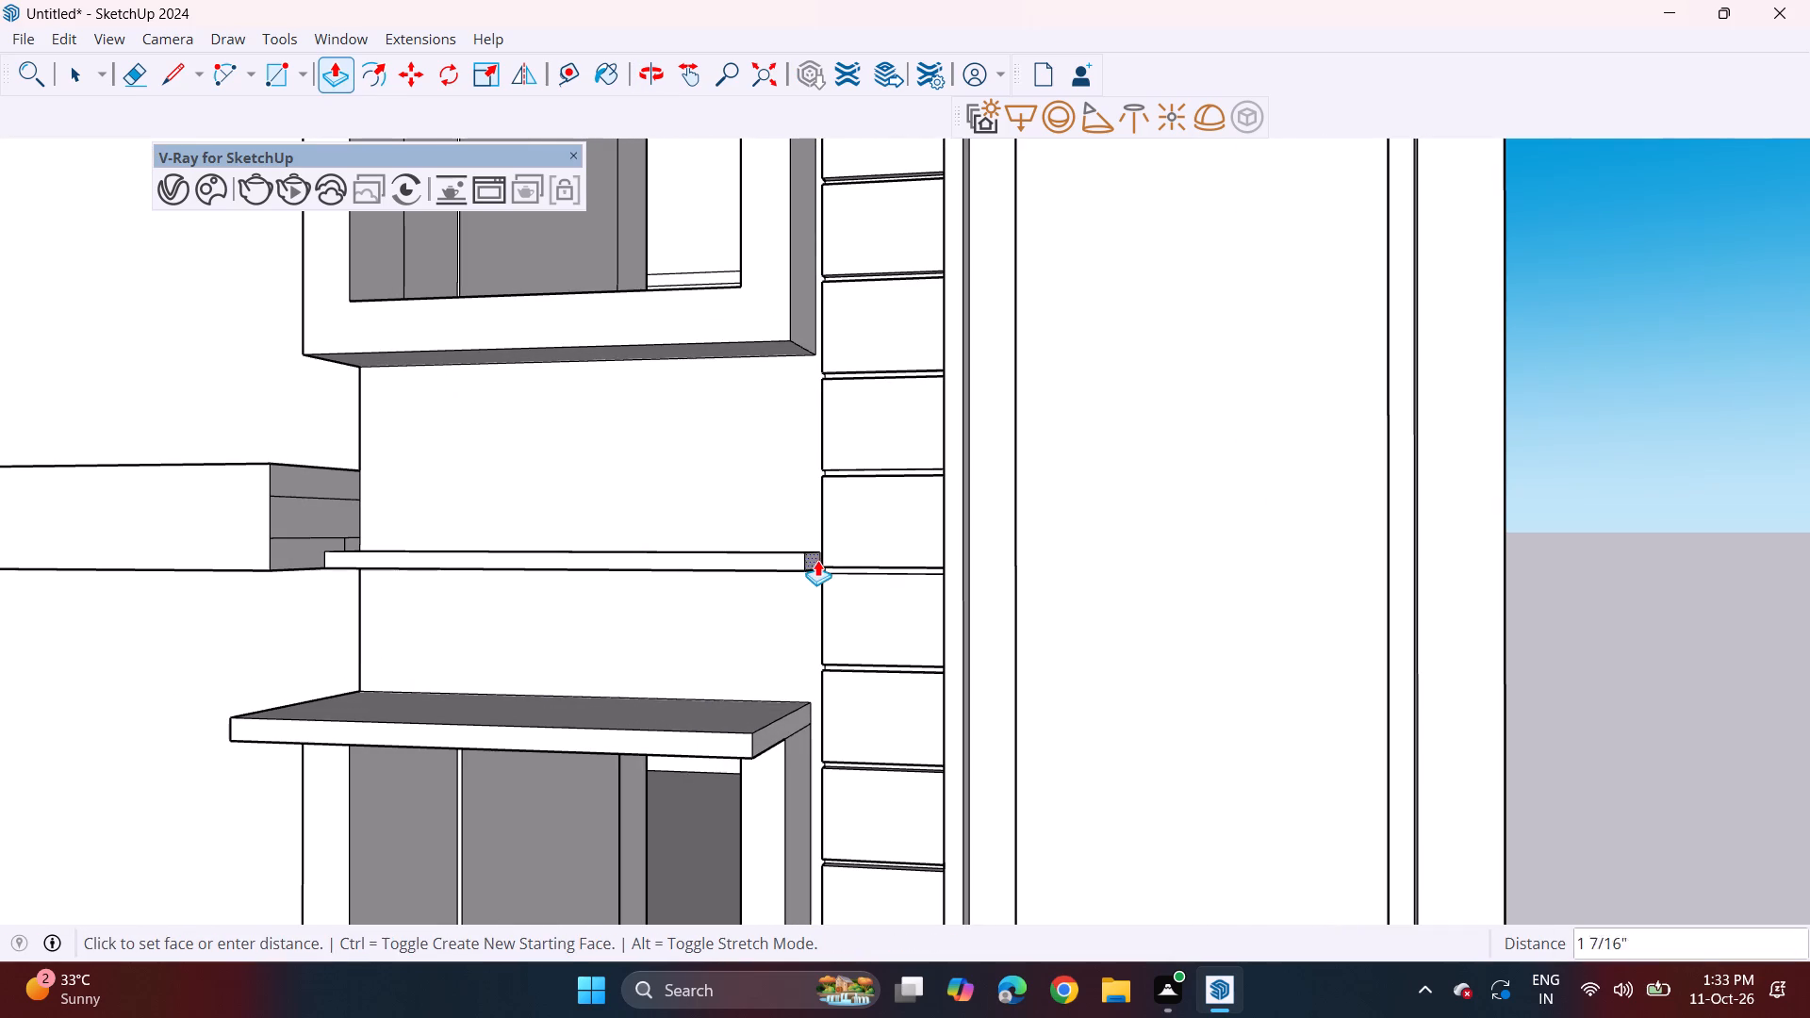
click(826, 532)
Push/Pull the right sides of the lowest window's frame and ledge out about 1 3/4" to meet the grooved strip.
click(794, 740)
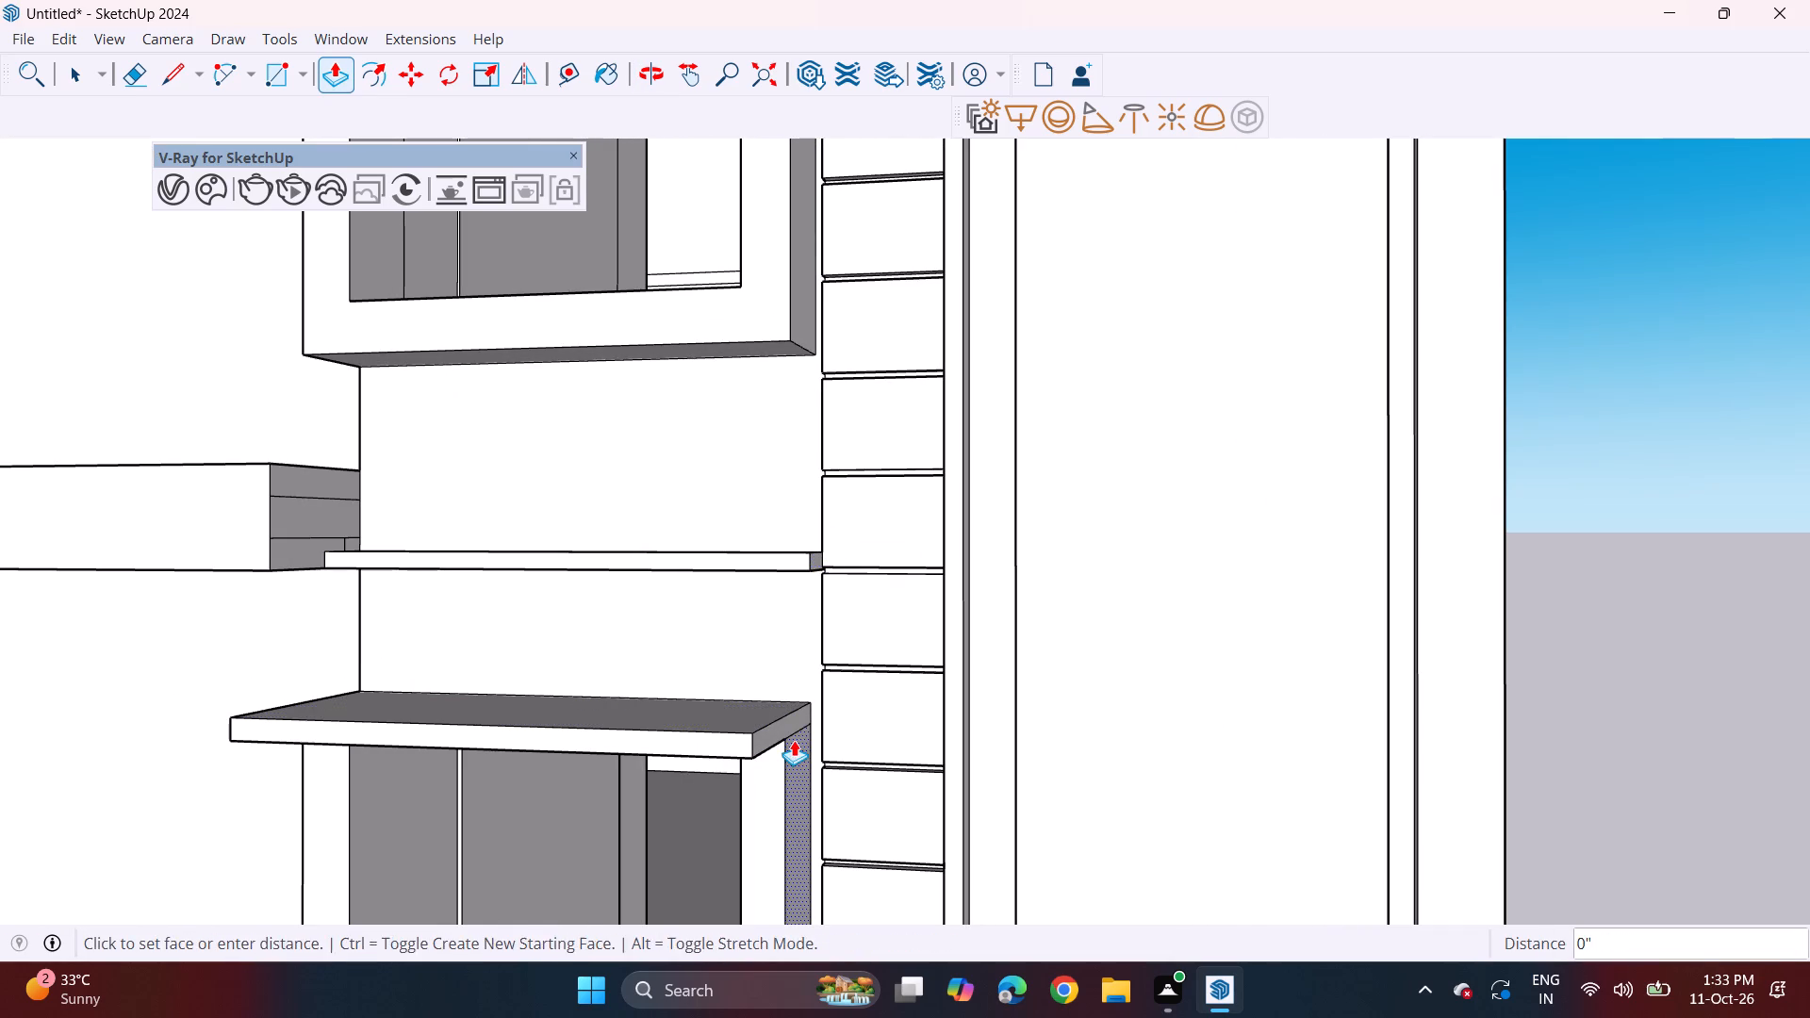
click(793, 784)
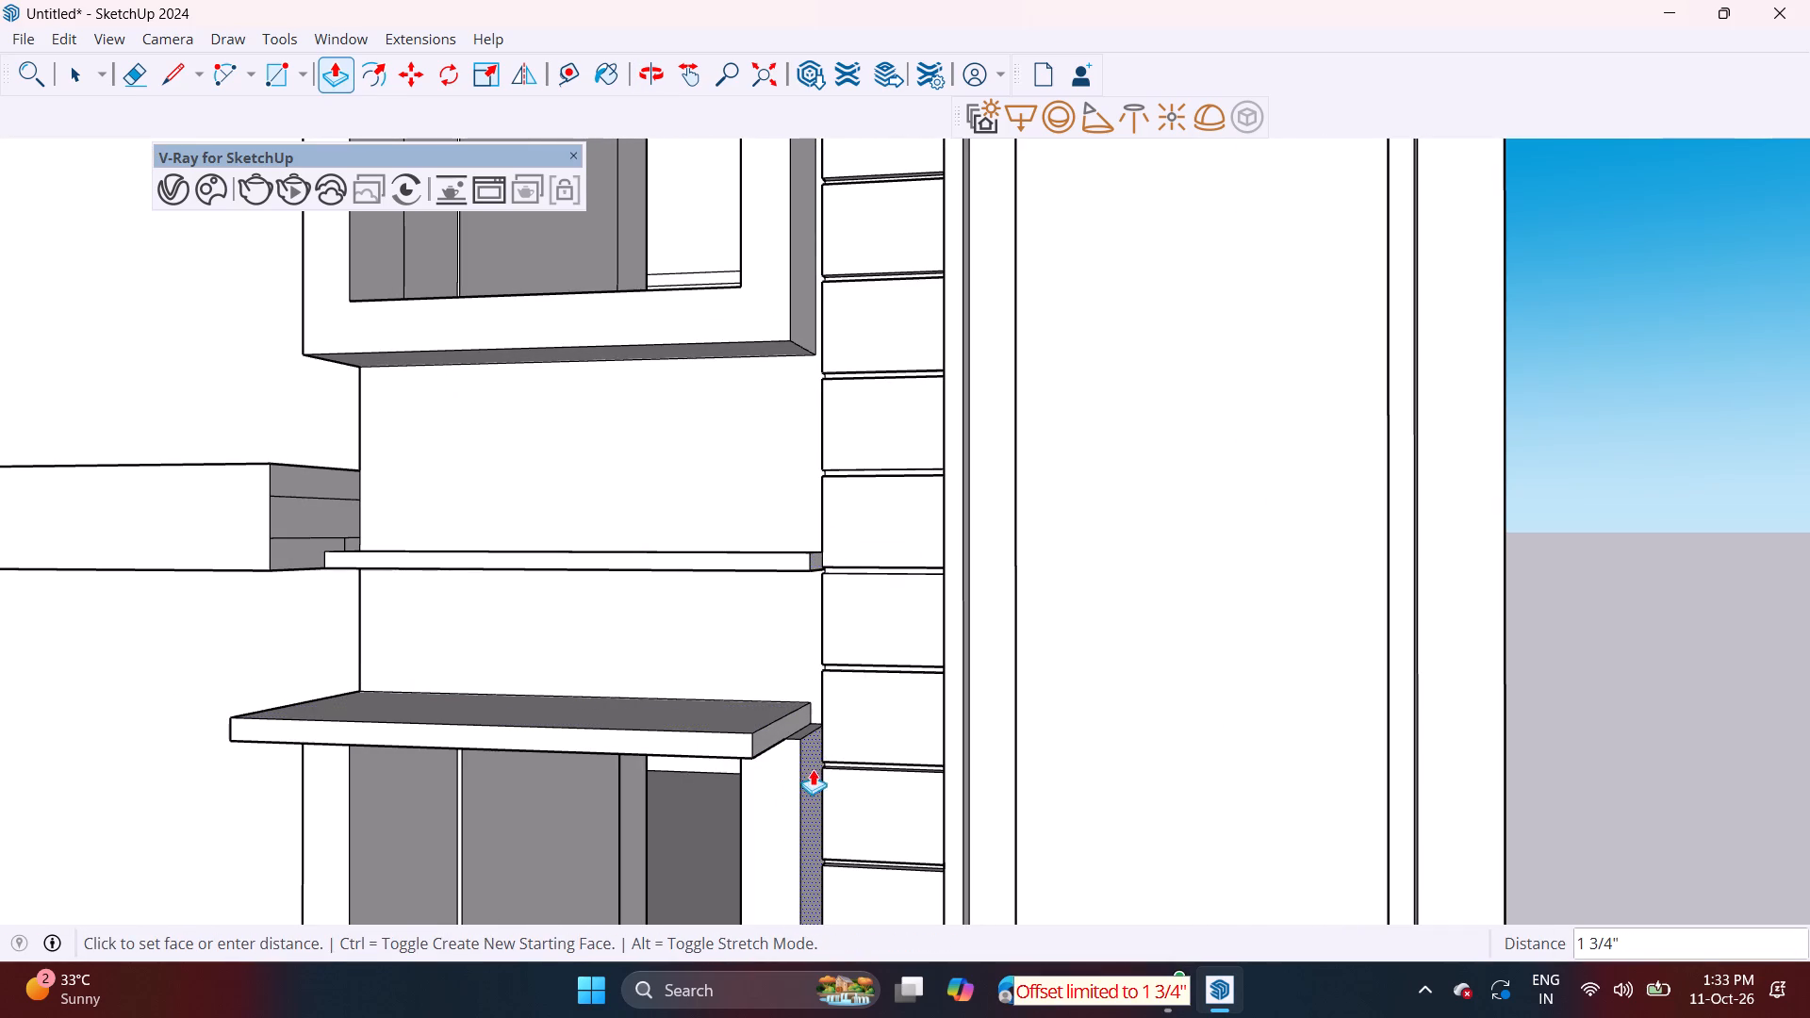
click(820, 732)
double_click(793, 724)
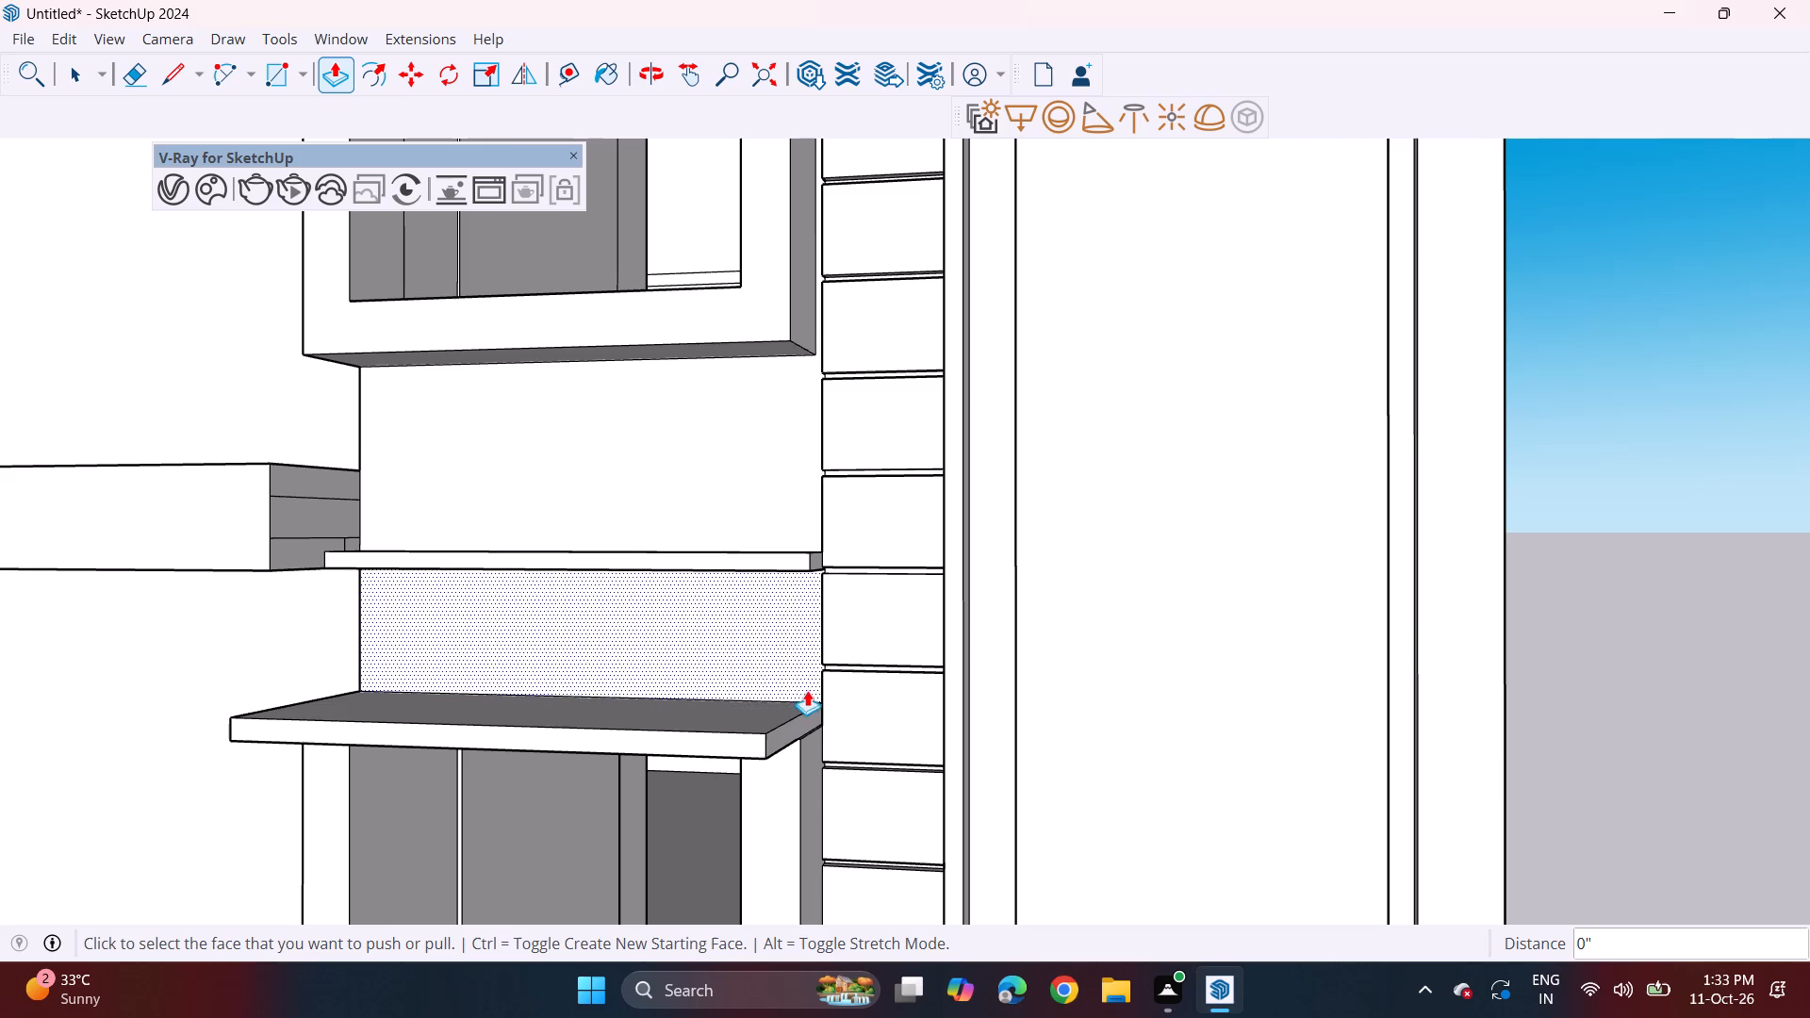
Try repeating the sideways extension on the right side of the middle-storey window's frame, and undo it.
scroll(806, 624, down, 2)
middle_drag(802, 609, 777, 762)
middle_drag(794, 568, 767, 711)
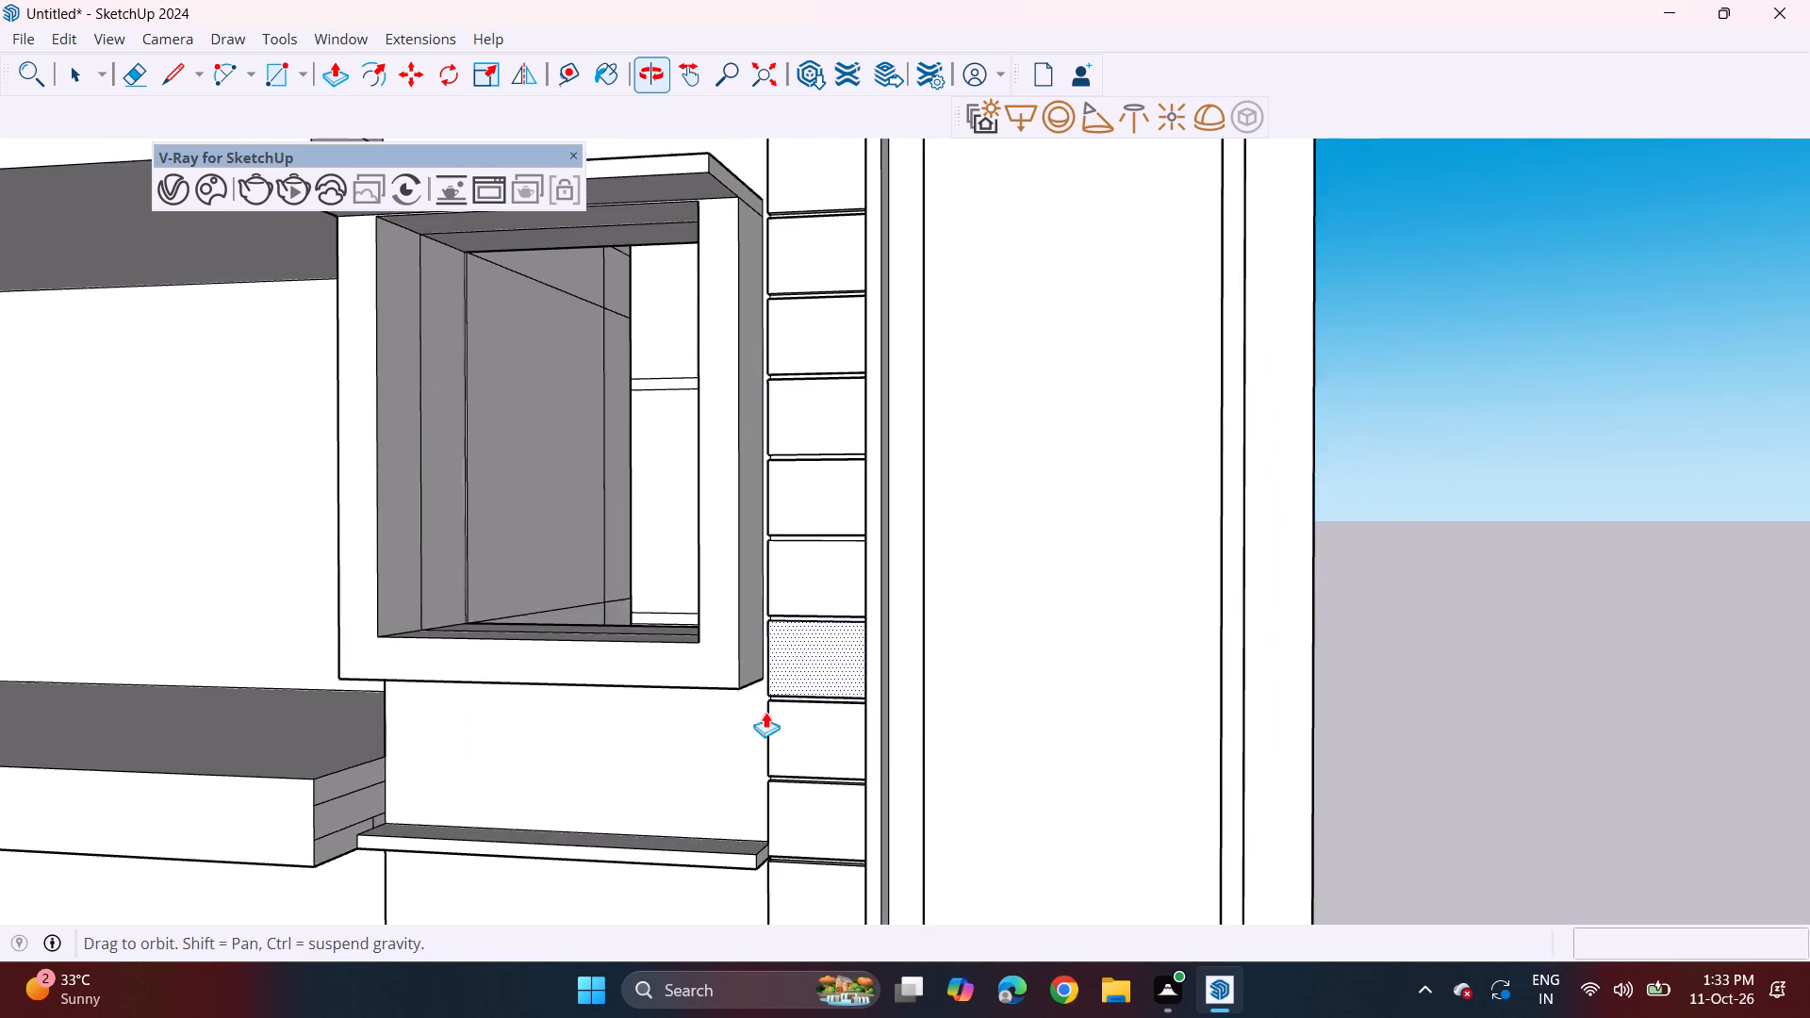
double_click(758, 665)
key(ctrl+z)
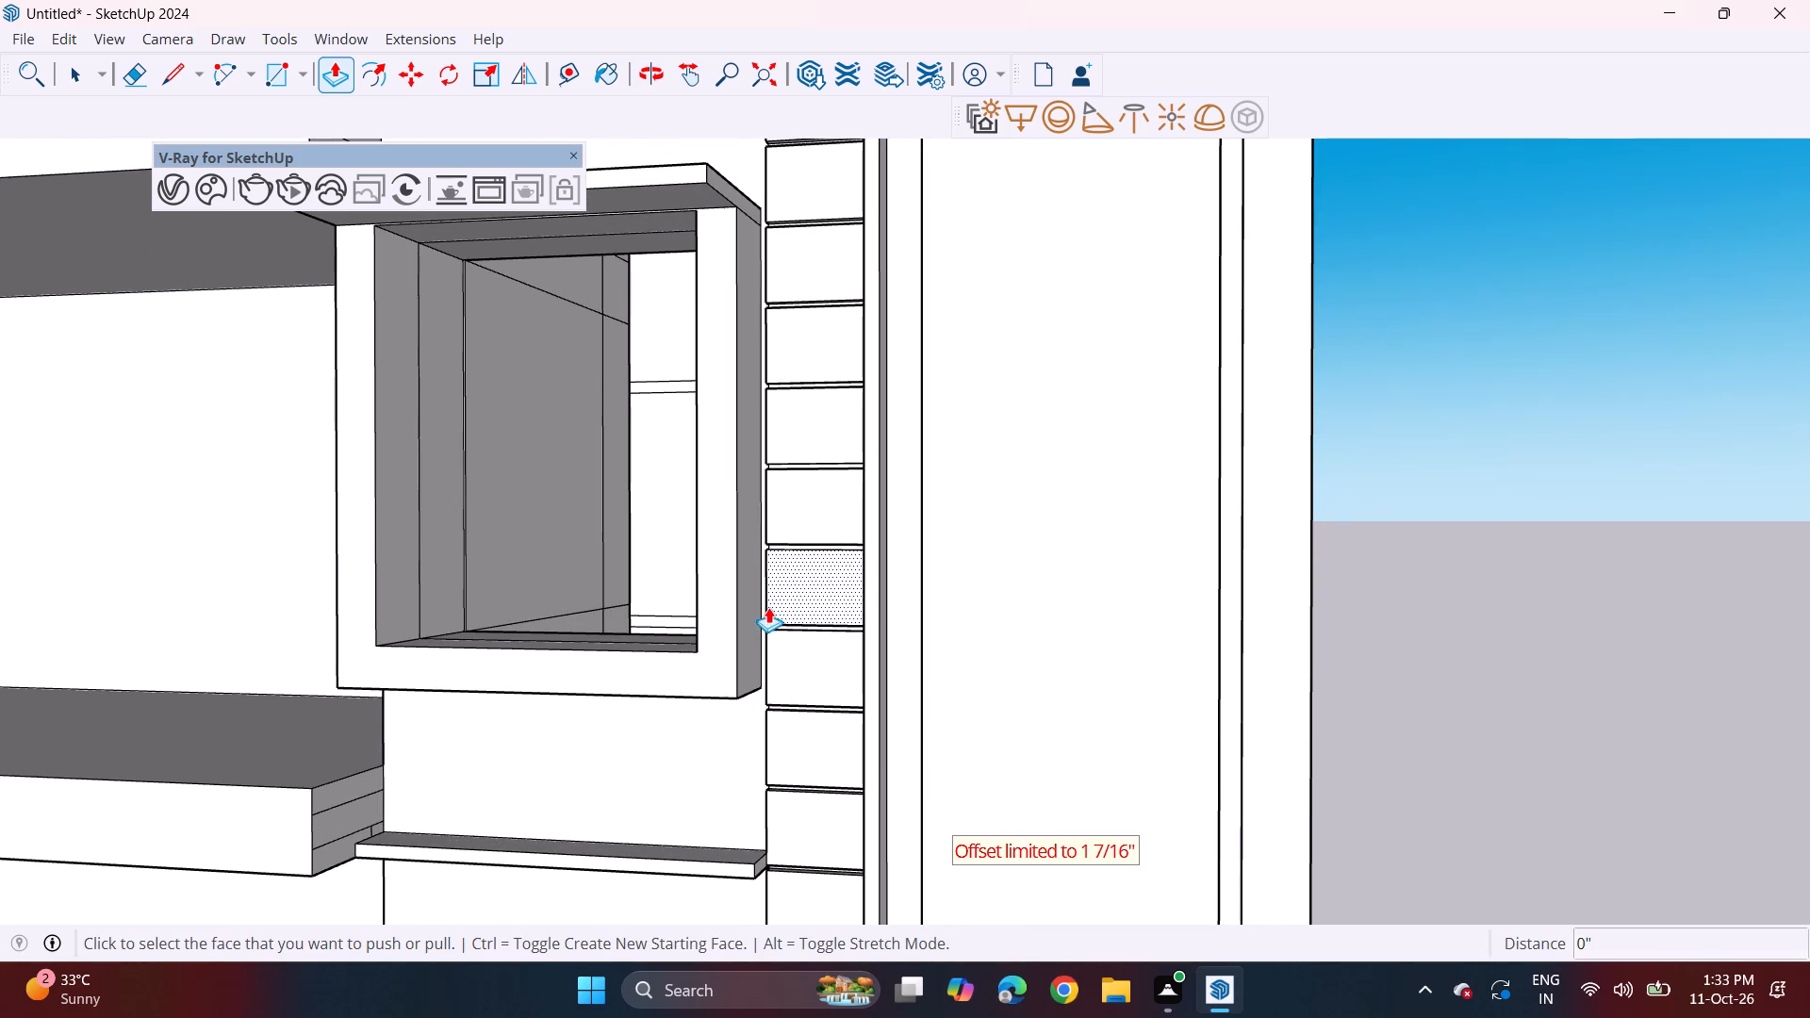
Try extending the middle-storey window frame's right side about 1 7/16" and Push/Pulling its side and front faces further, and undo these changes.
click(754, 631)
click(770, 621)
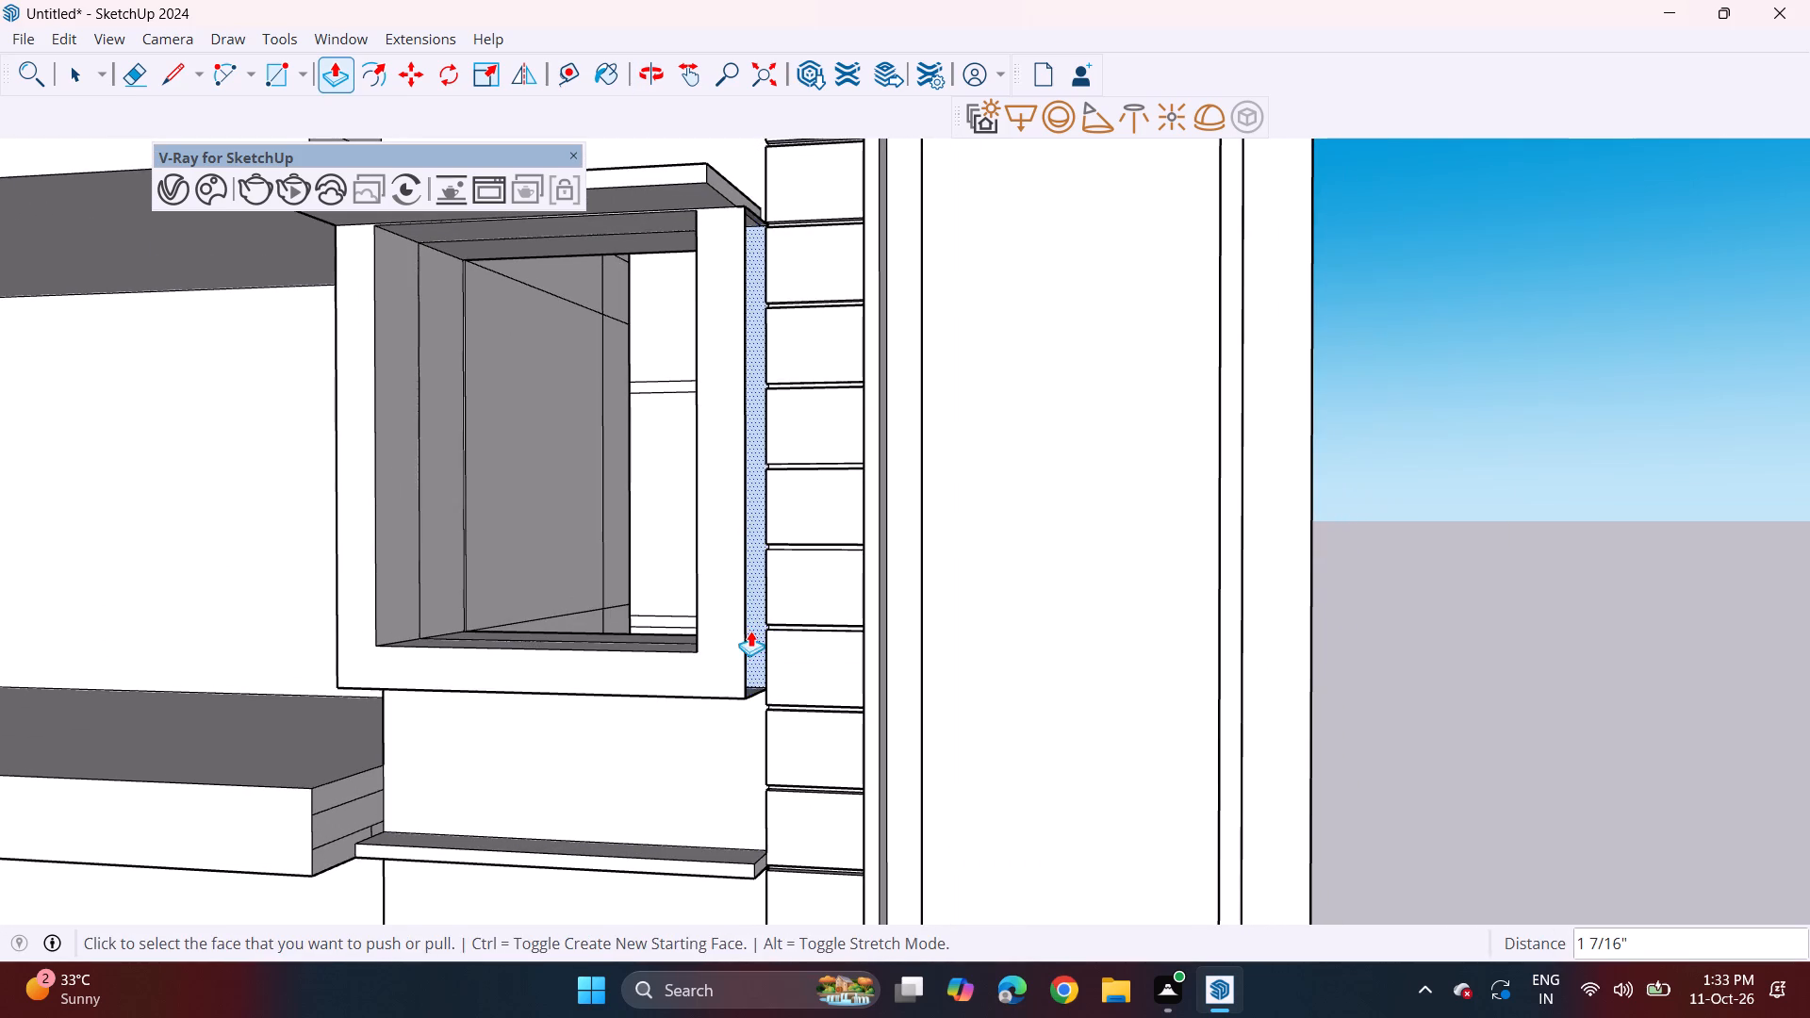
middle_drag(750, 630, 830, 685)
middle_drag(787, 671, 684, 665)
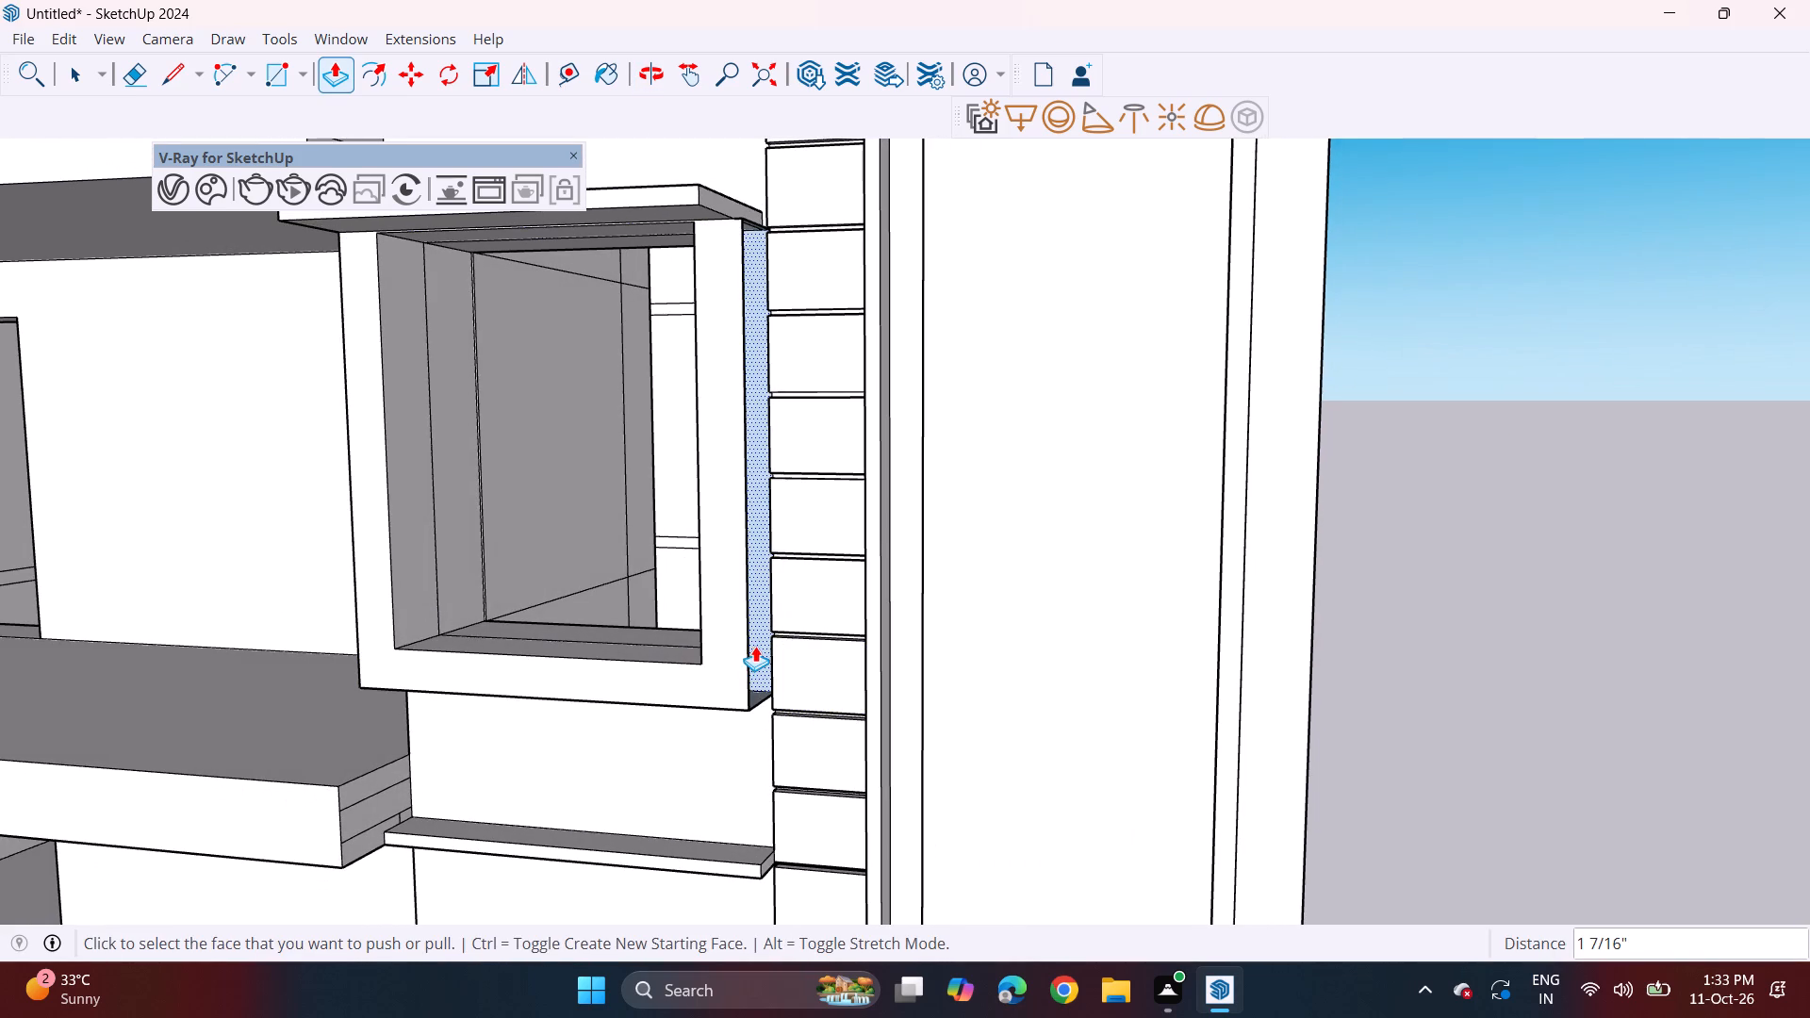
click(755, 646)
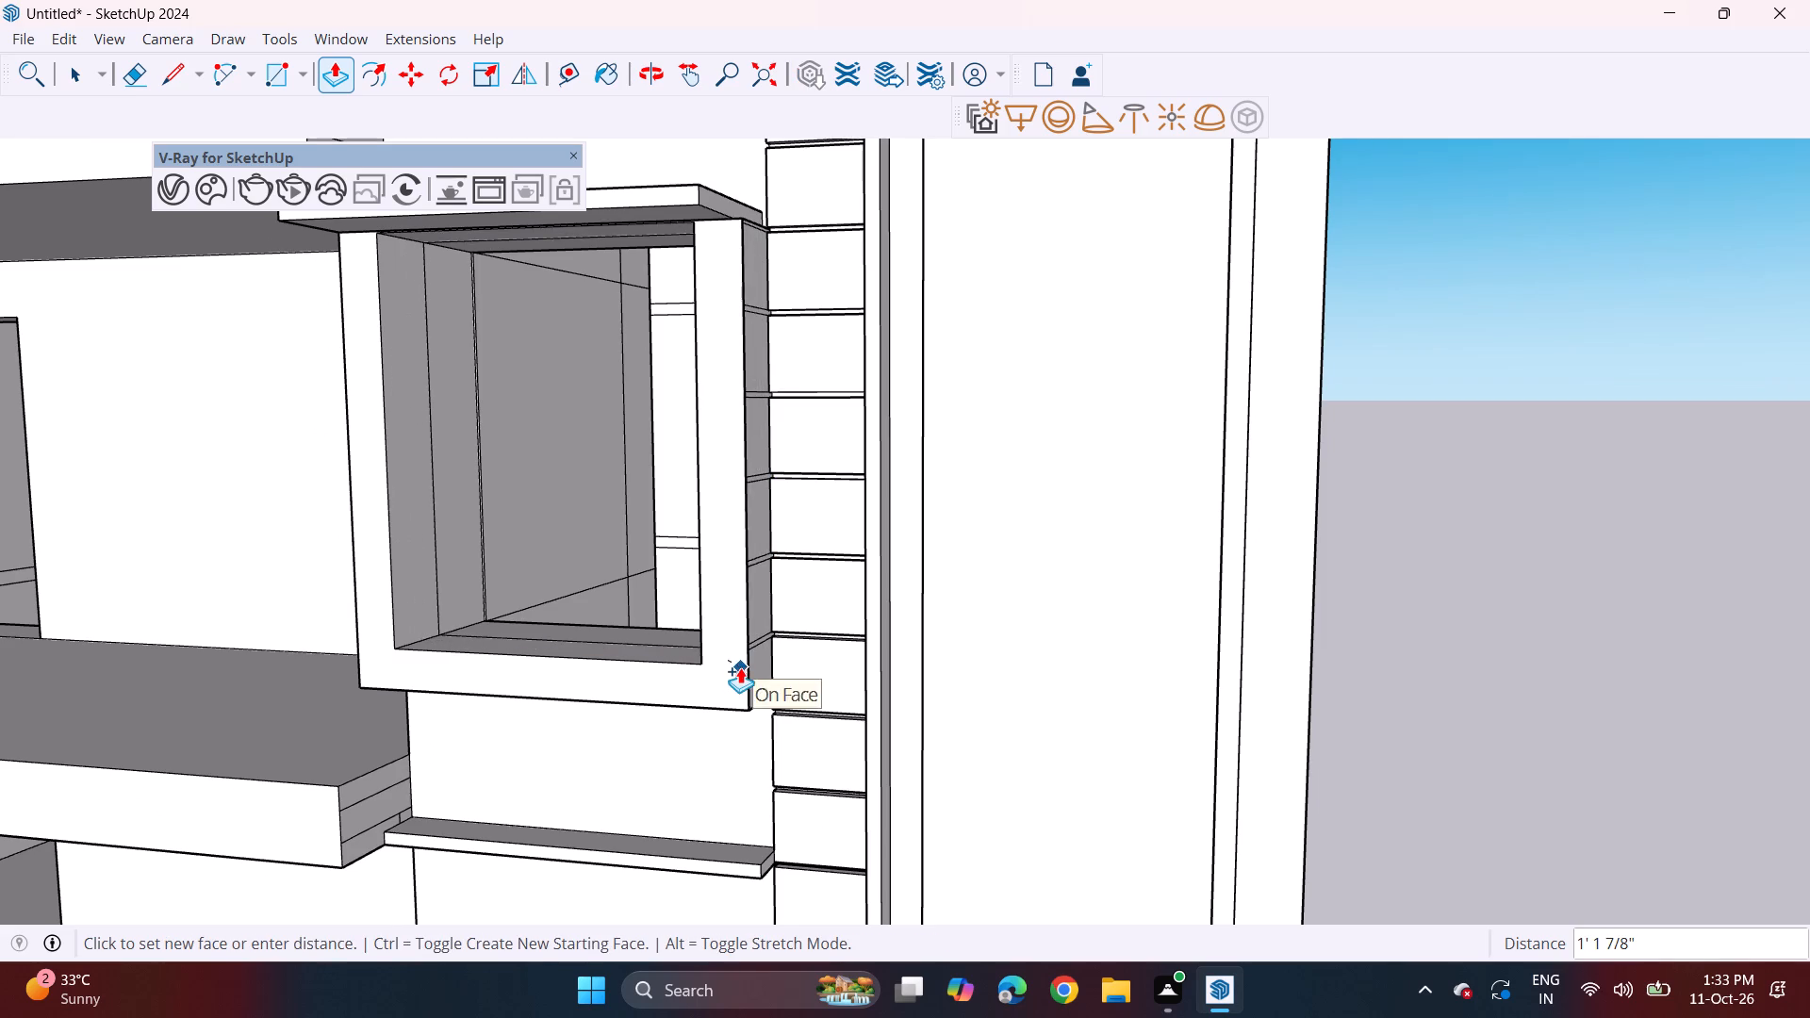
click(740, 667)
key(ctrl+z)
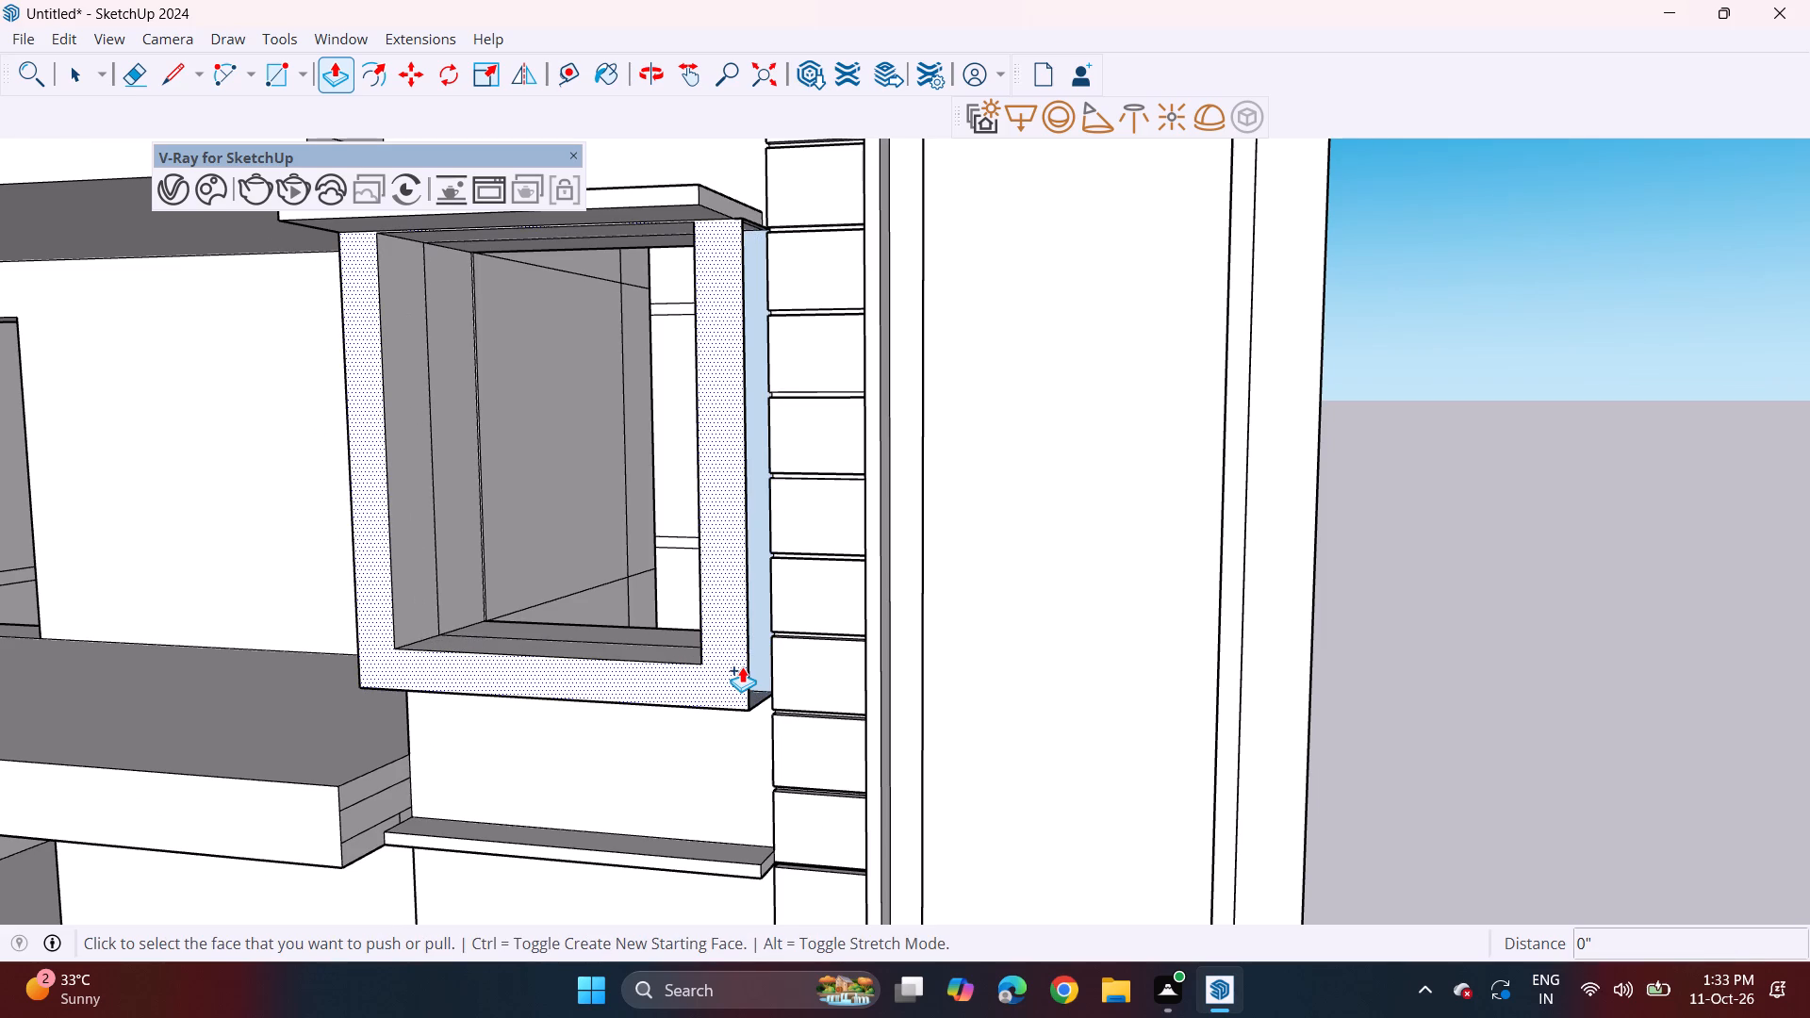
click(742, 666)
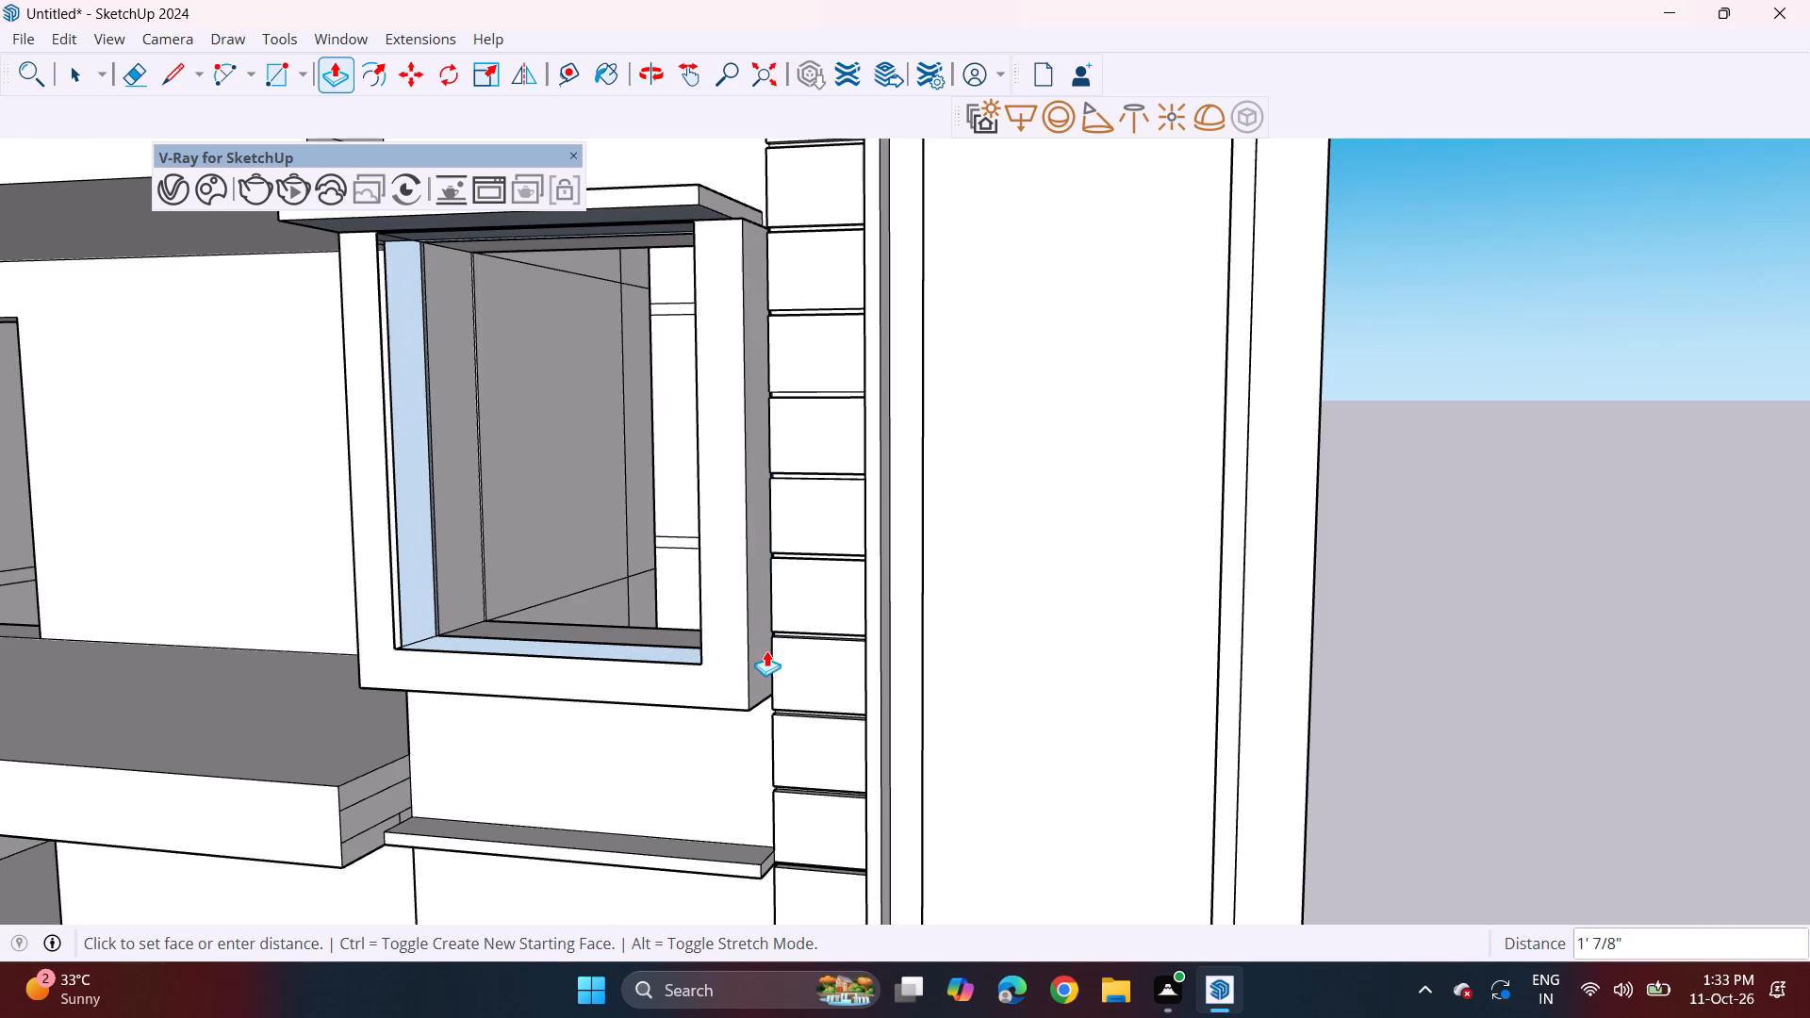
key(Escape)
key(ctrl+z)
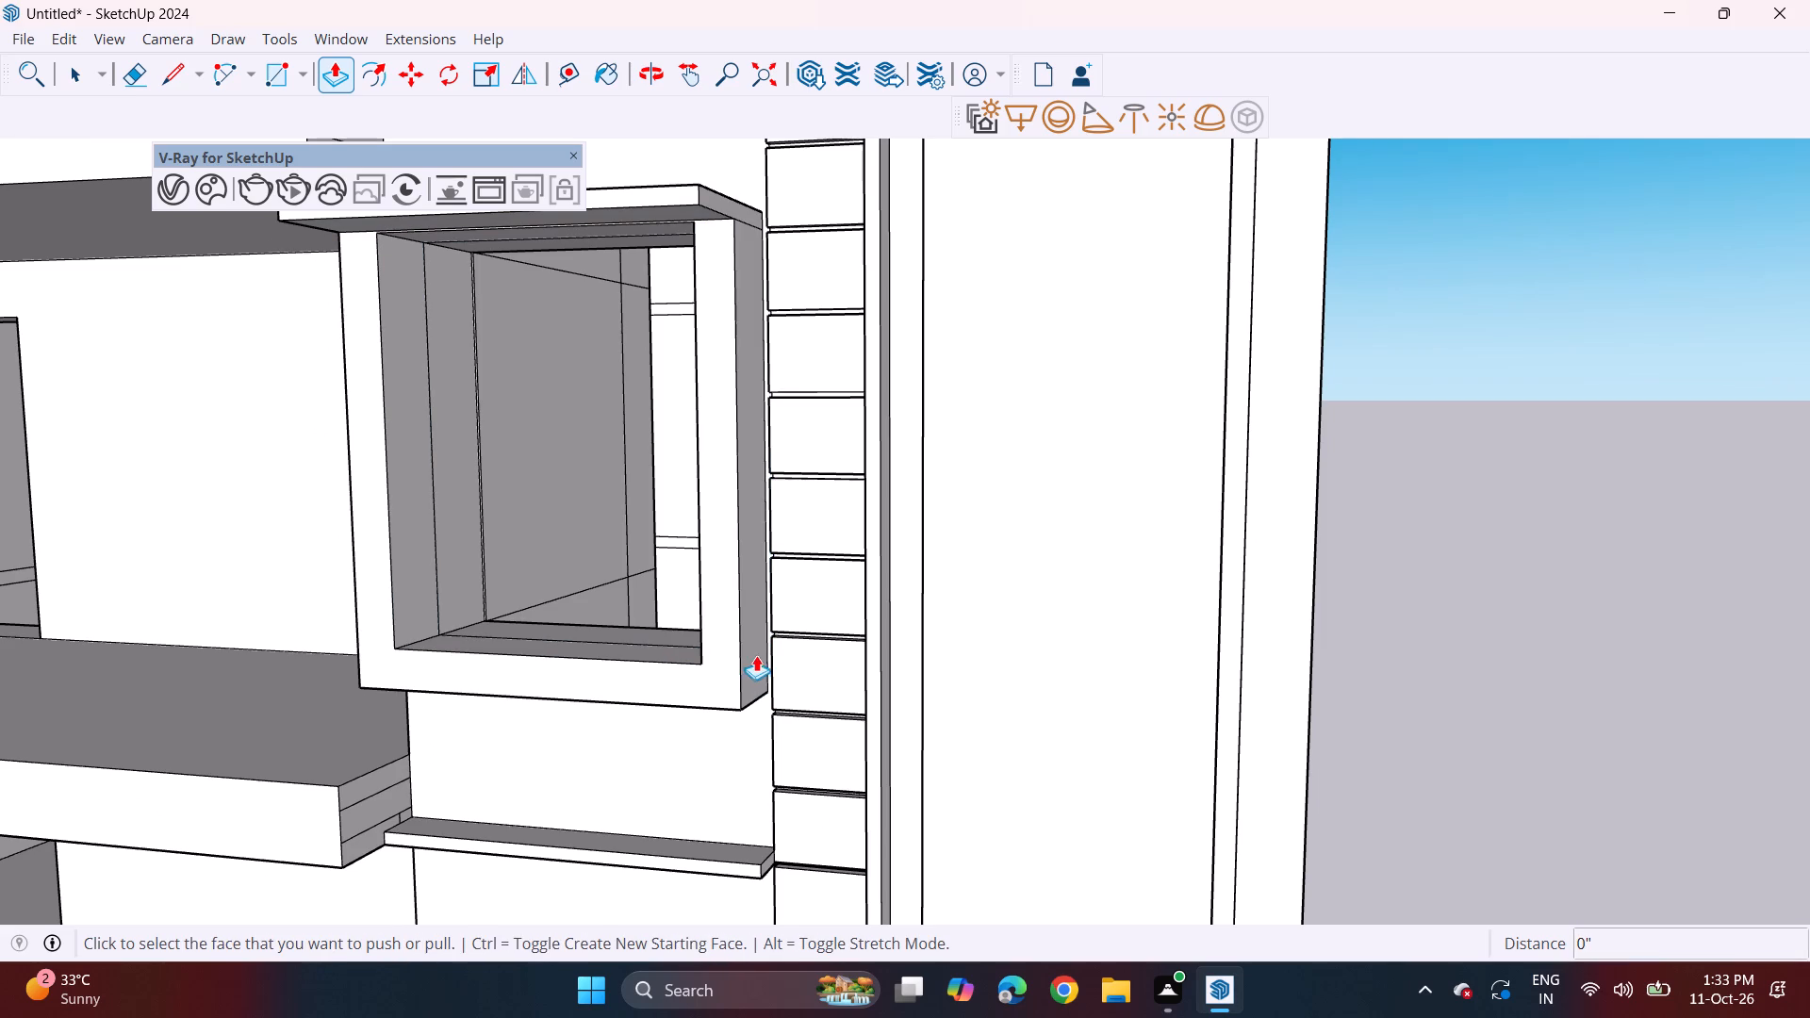
Push/Pull the right end of the middle-storey window's ledge out about 1 7/16" toward the grooved vertical strip.
middle_drag(741, 283, 752, 549)
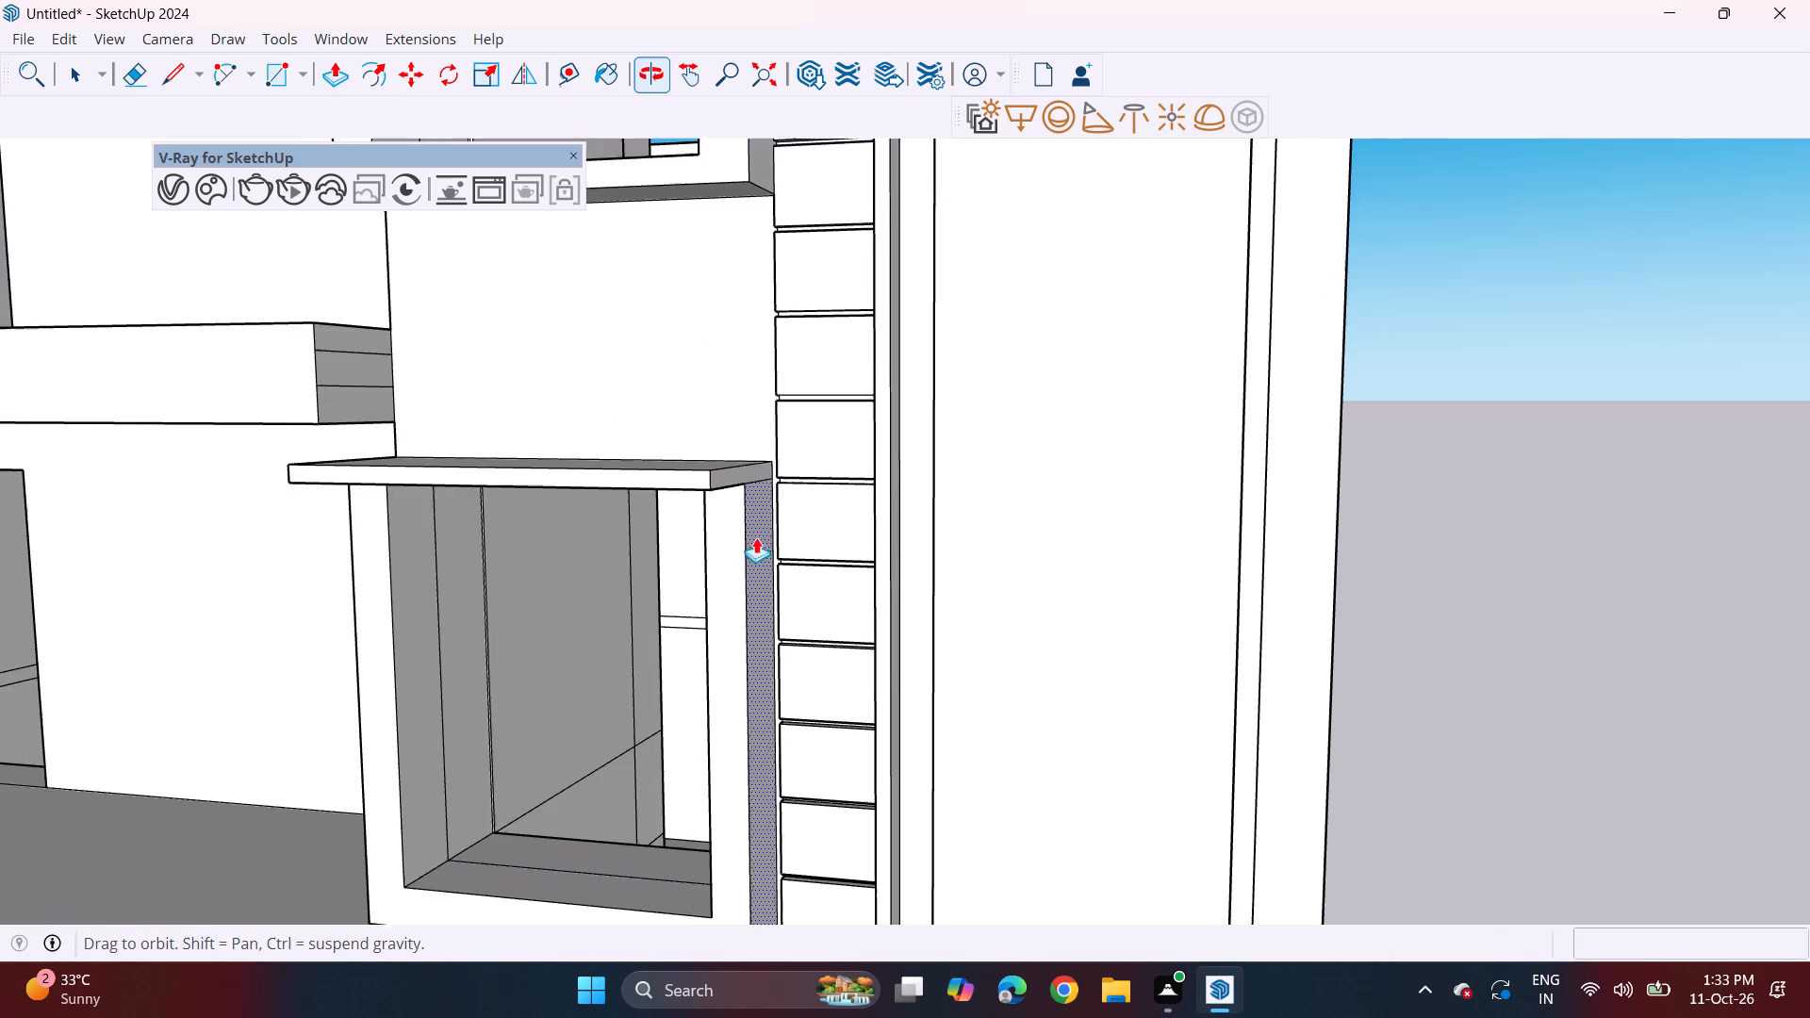
scroll(771, 475, up, 2)
click(753, 480)
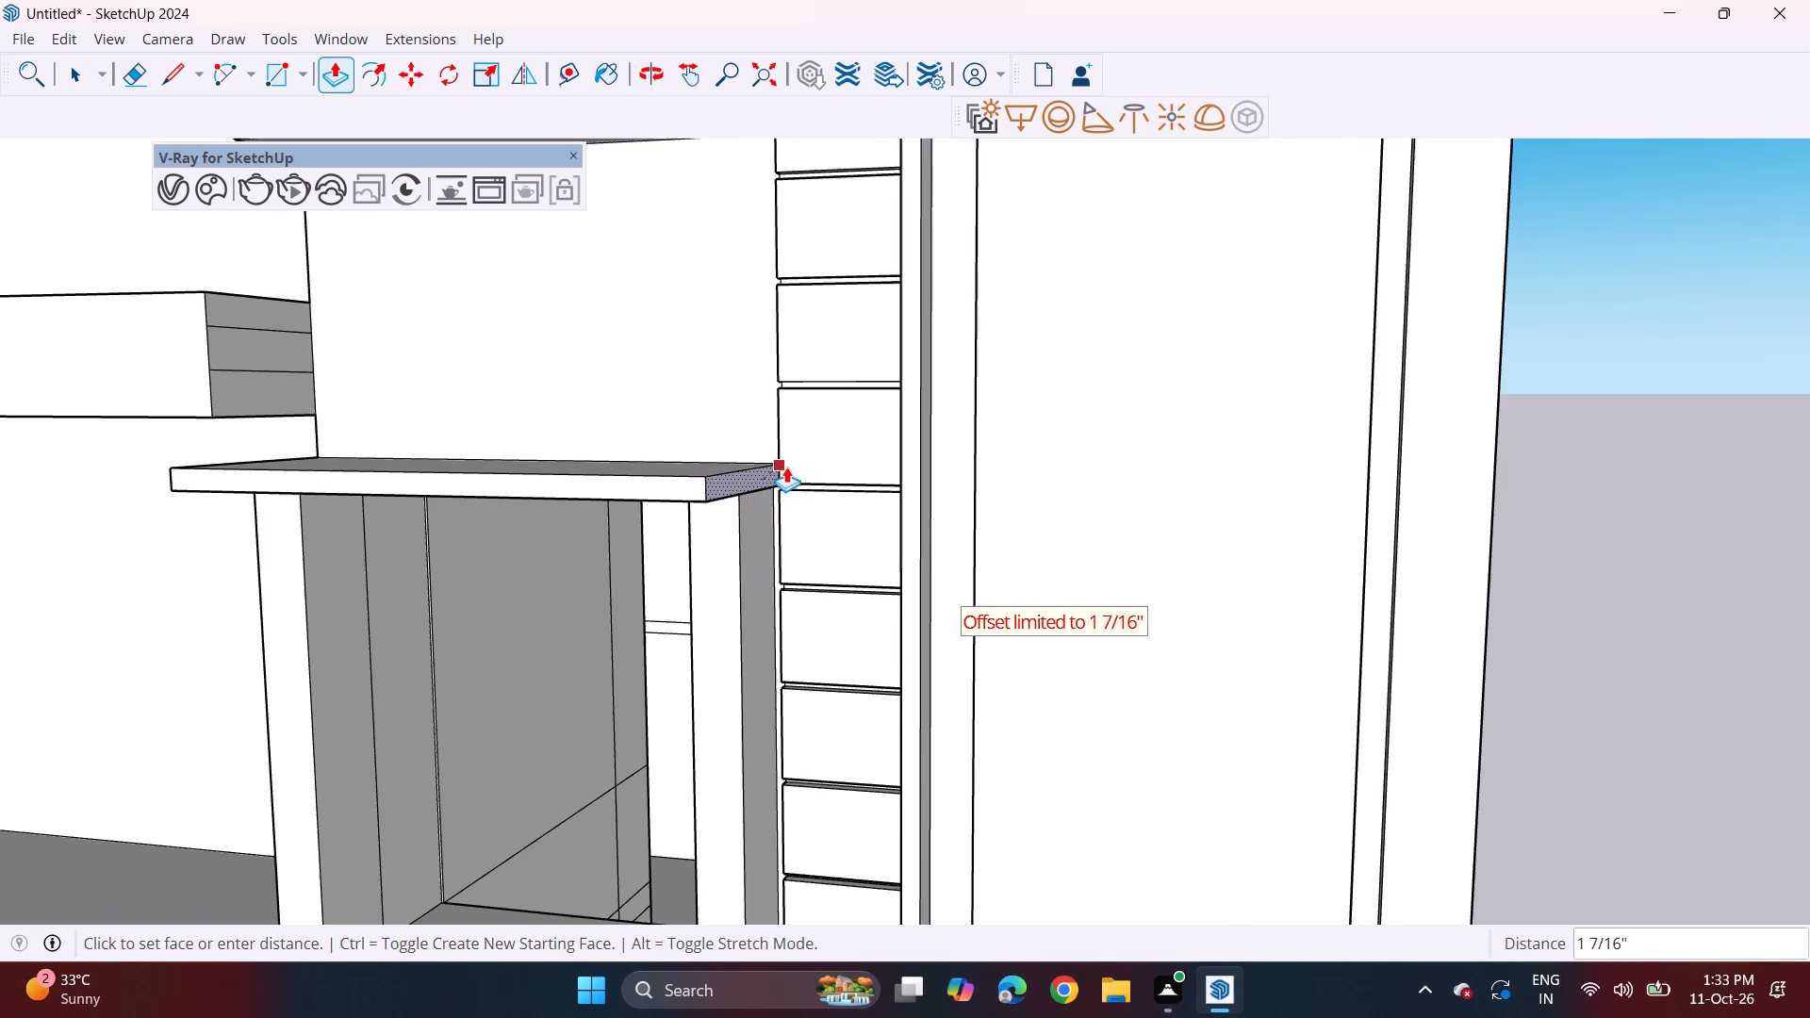
click(786, 467)
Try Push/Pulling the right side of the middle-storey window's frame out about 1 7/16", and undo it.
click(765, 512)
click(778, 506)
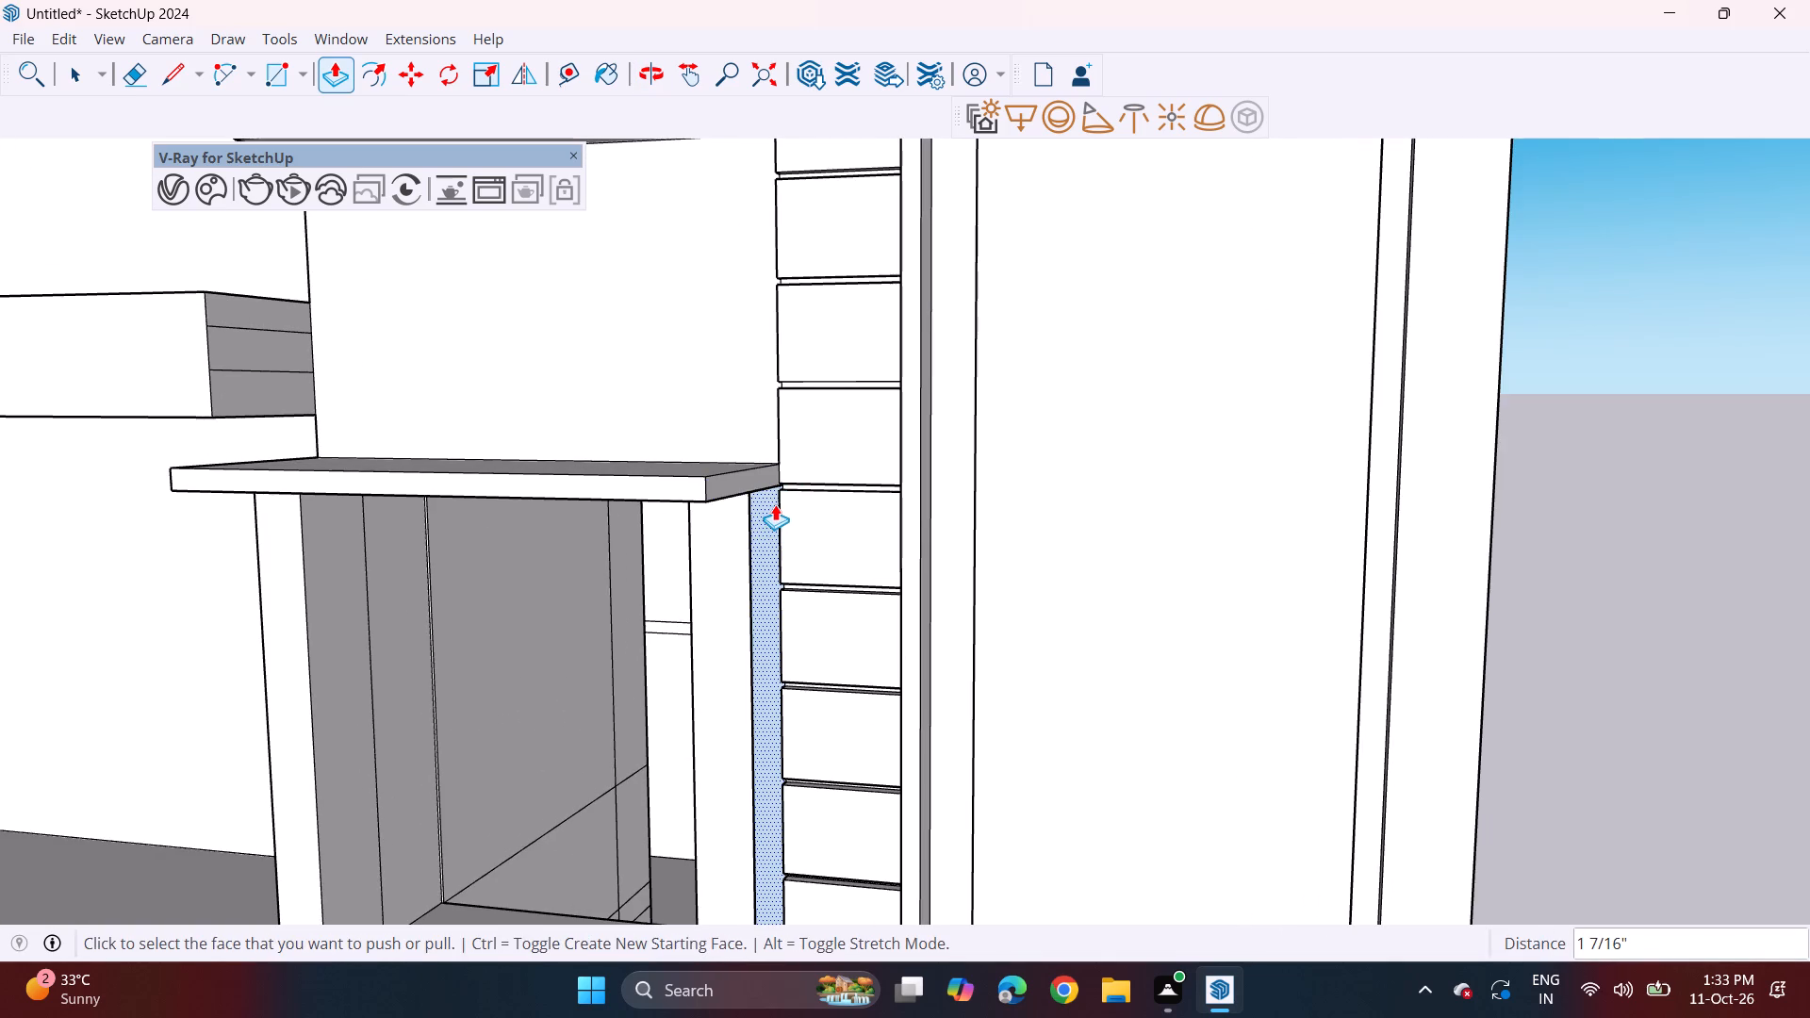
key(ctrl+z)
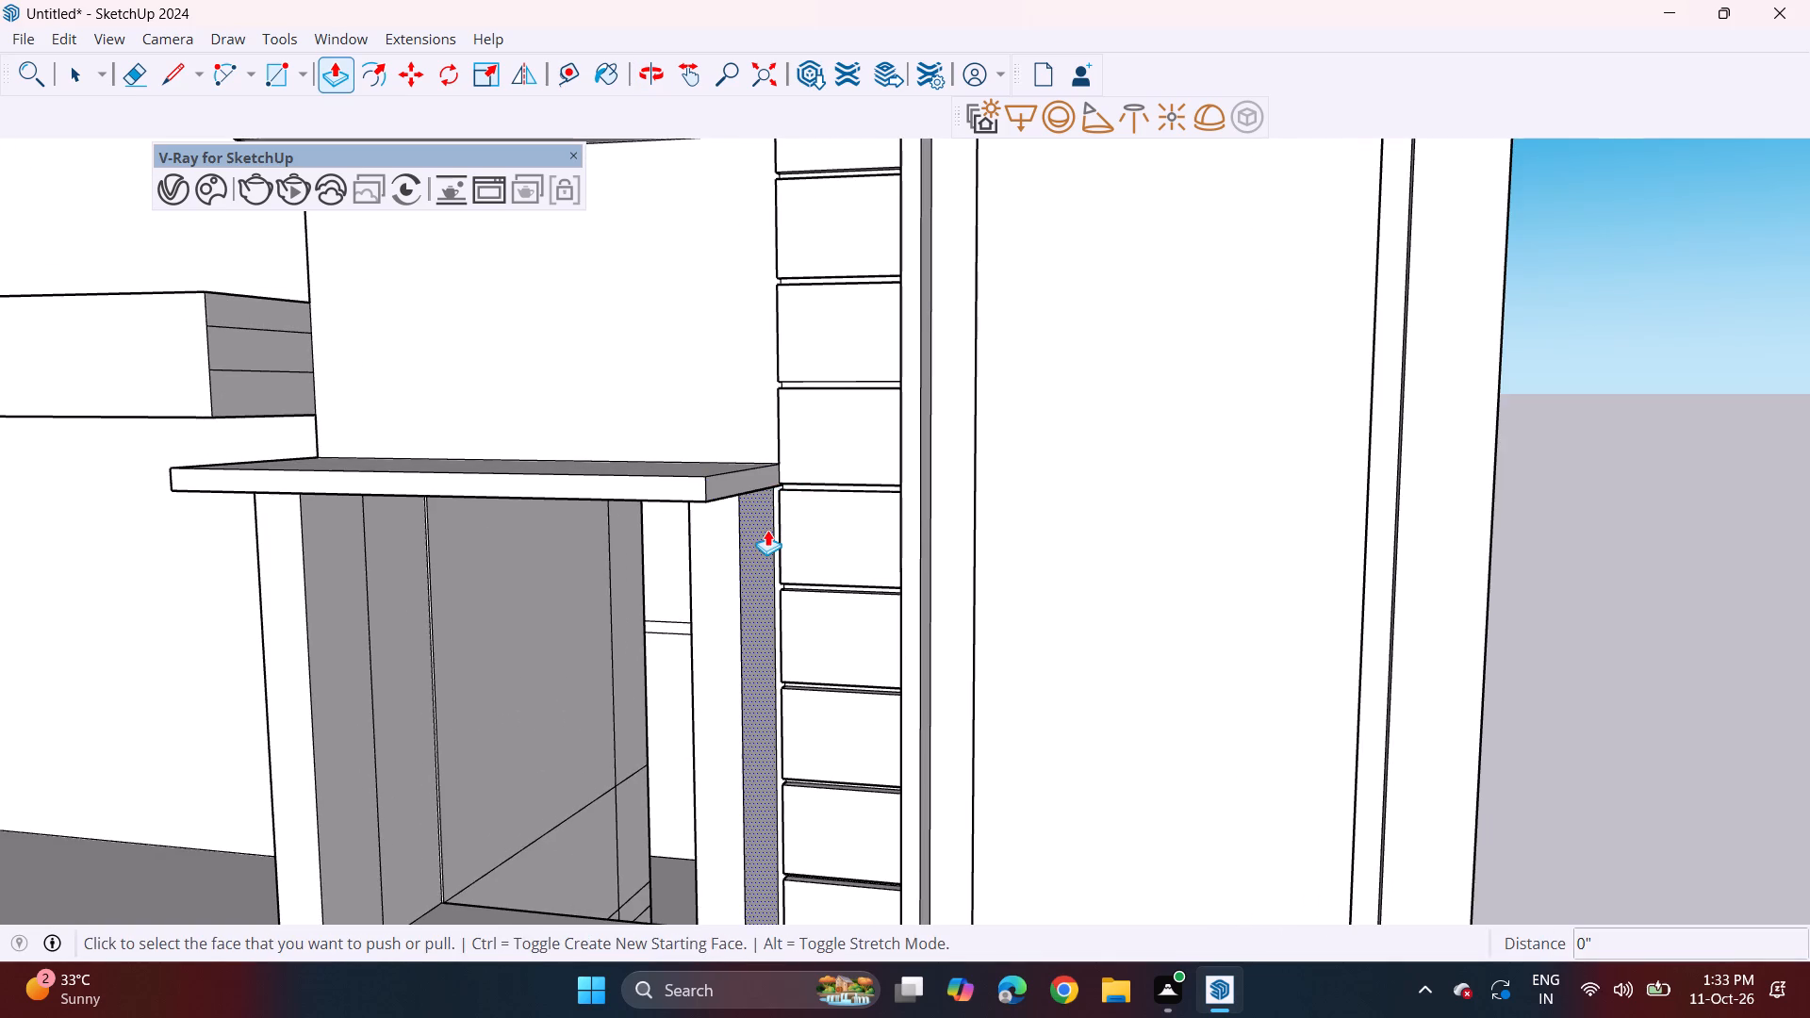
Push/Pull the right side of the middle-storey window's frame out about 1 1/4" toward the grooved strip.
click(767, 530)
click(775, 528)
Push/Pull the left end of the lowest window's ledge outward about 1 9/16", past the side wall's face.
shift+middle_drag(777, 407, 815, 667)
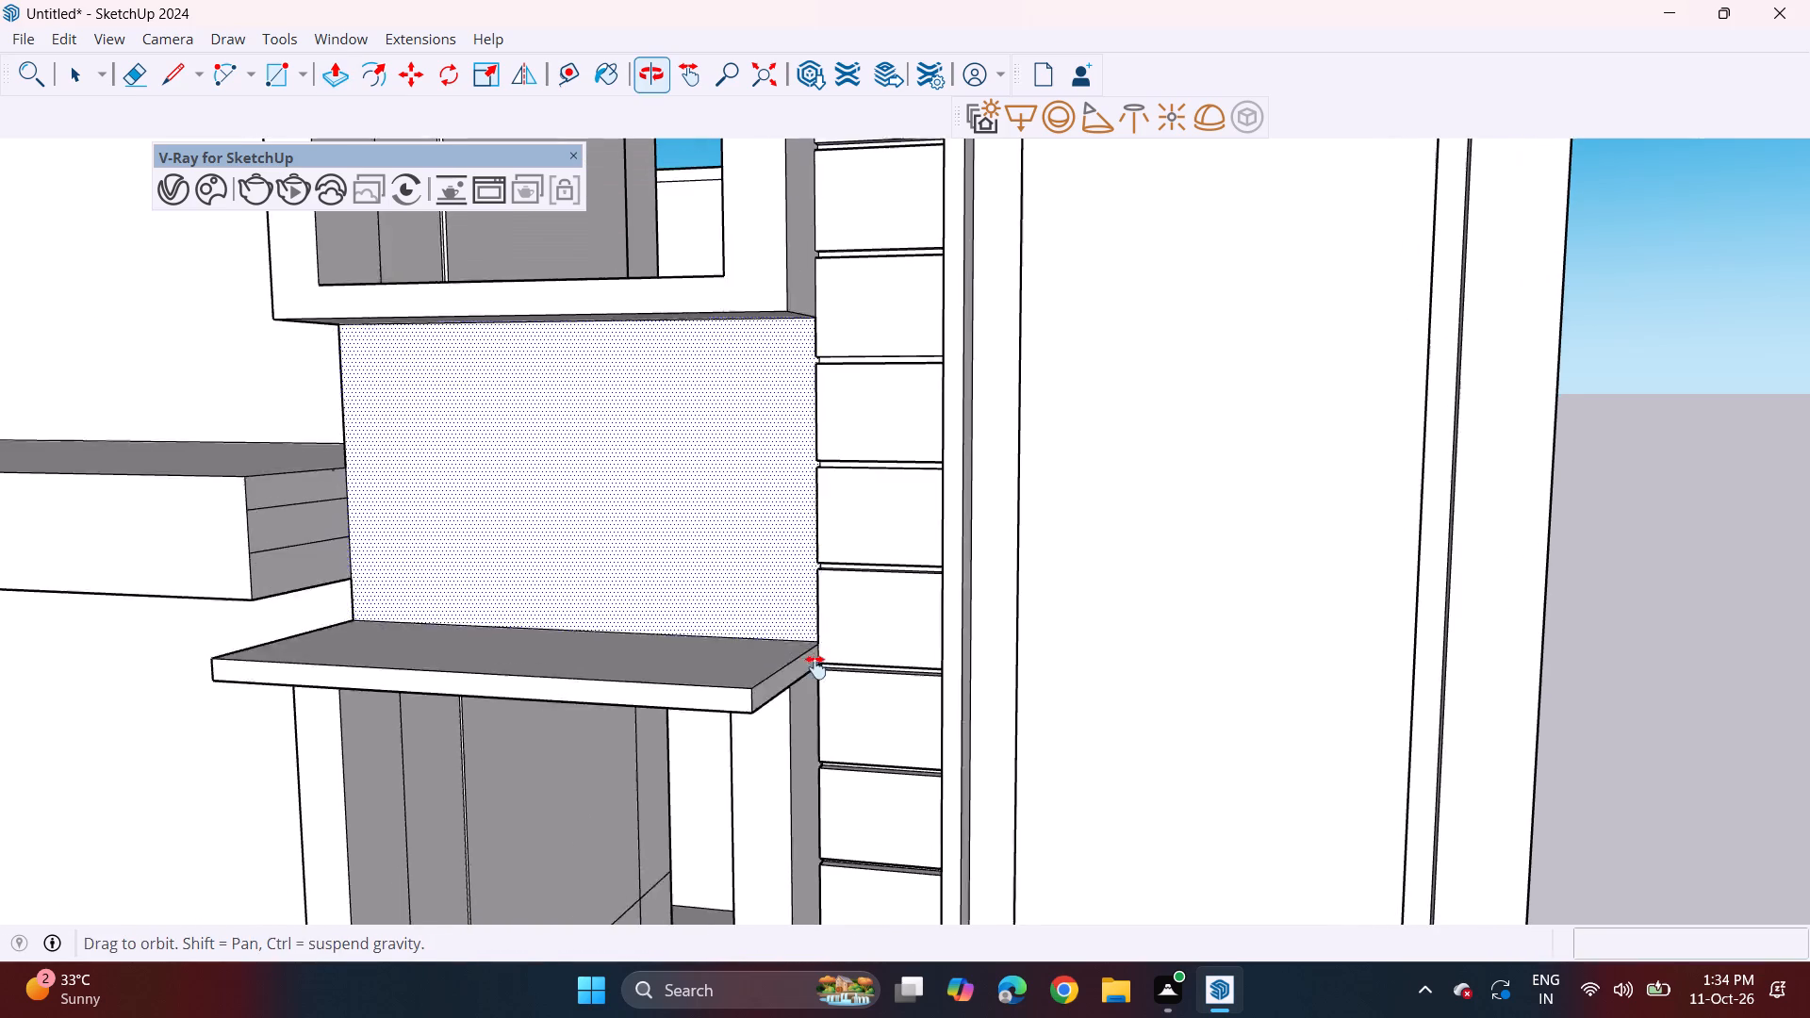
shift+middle_drag(815, 667, 814, 685)
scroll(799, 384, down, 8)
shift+middle_drag(808, 318, 800, 535)
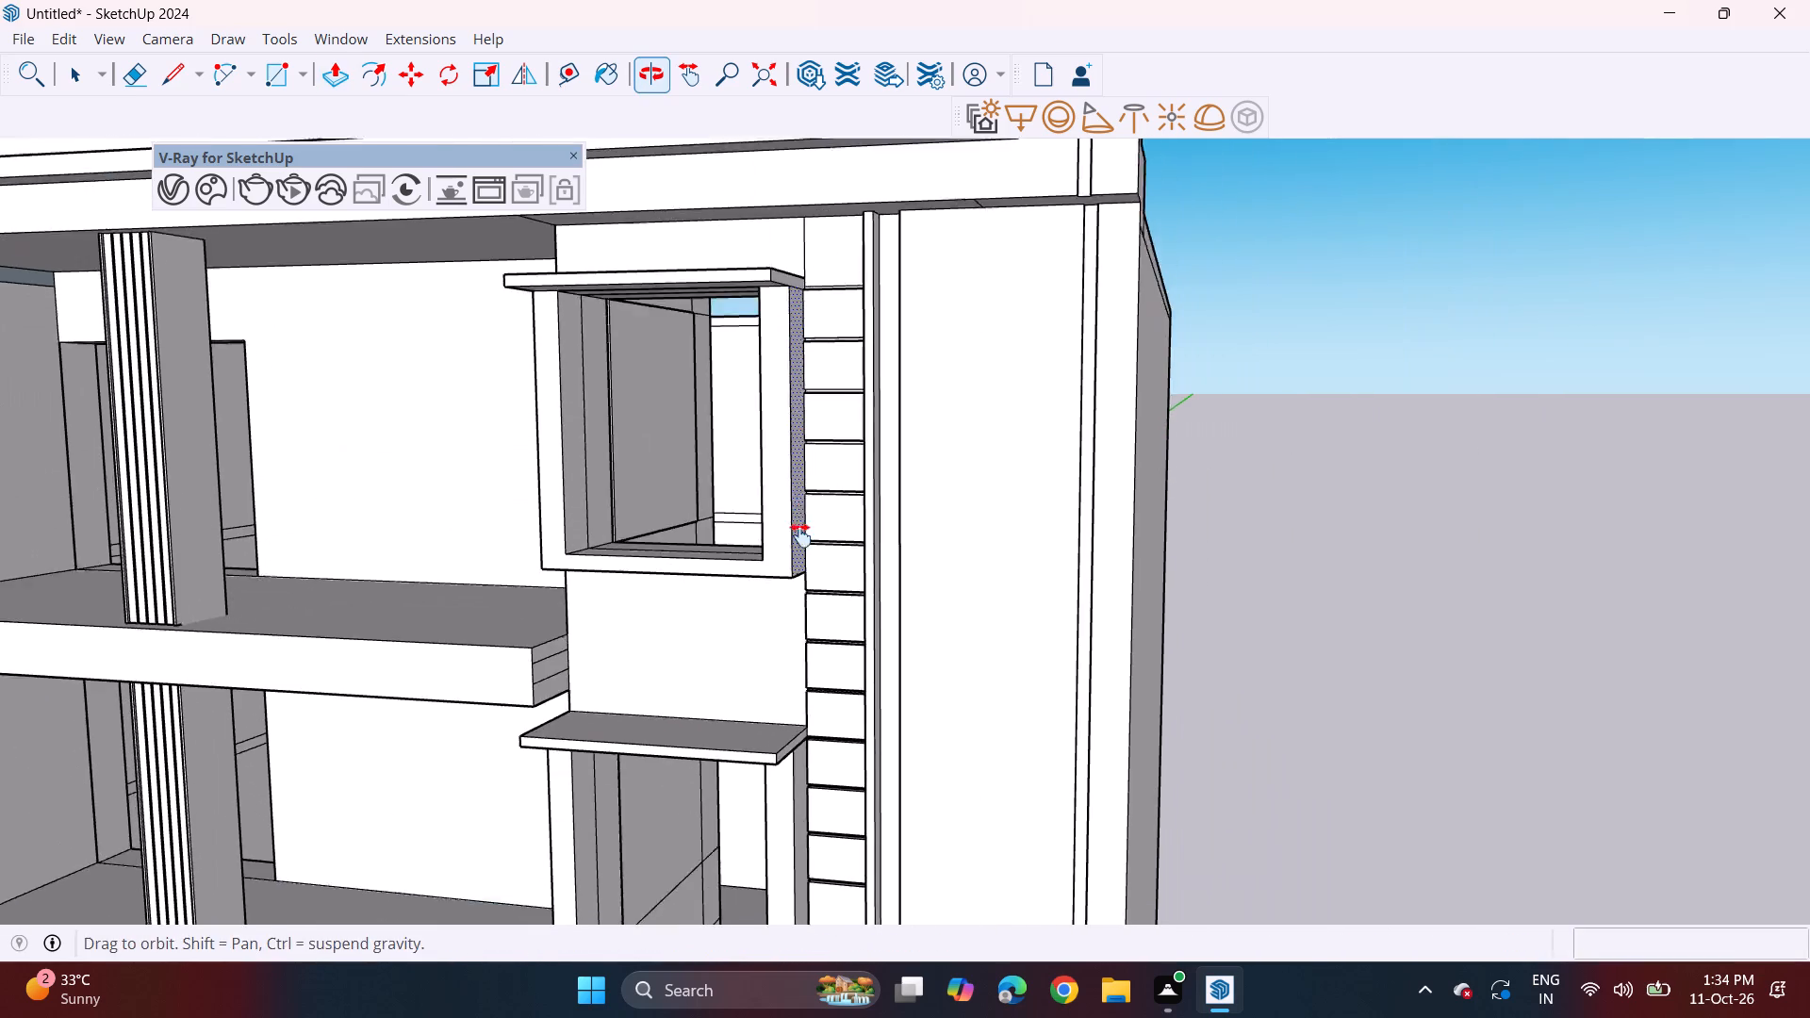
shift+middle_drag(800, 535, 797, 554)
middle_drag(794, 492, 864, 473)
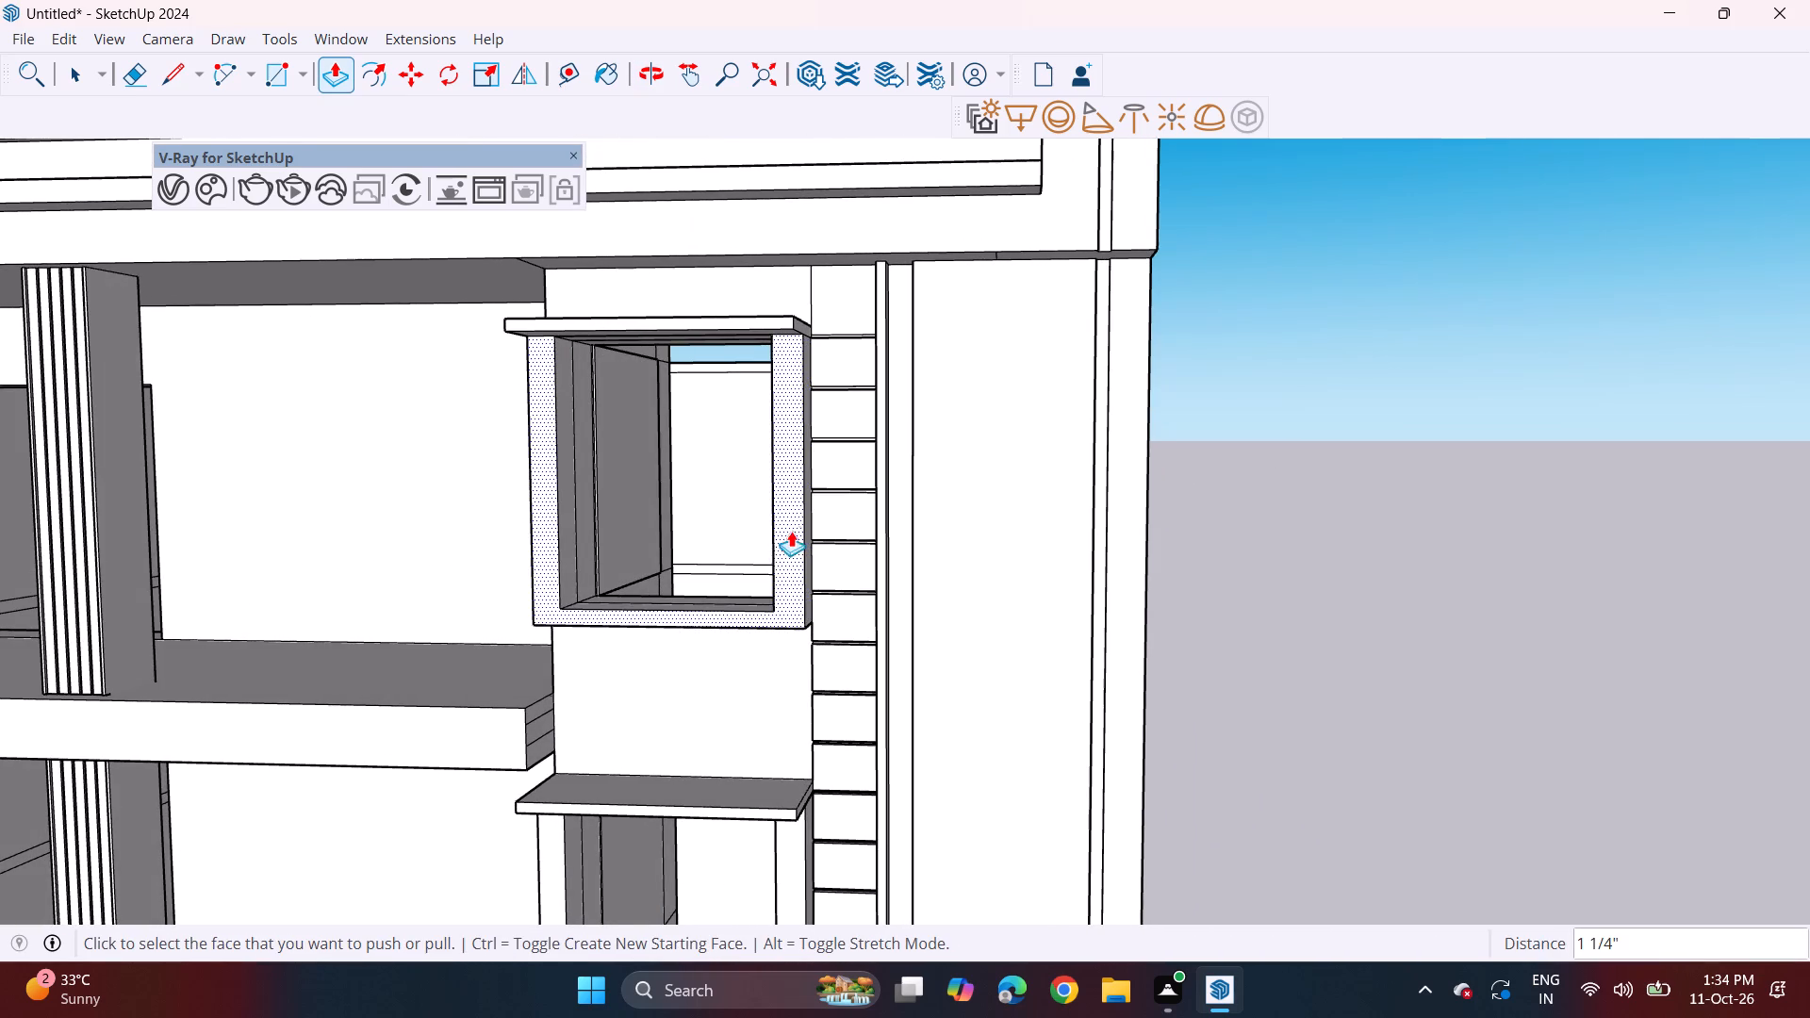
scroll(775, 553, down, 2)
shift+middle_drag(760, 583, 751, 322)
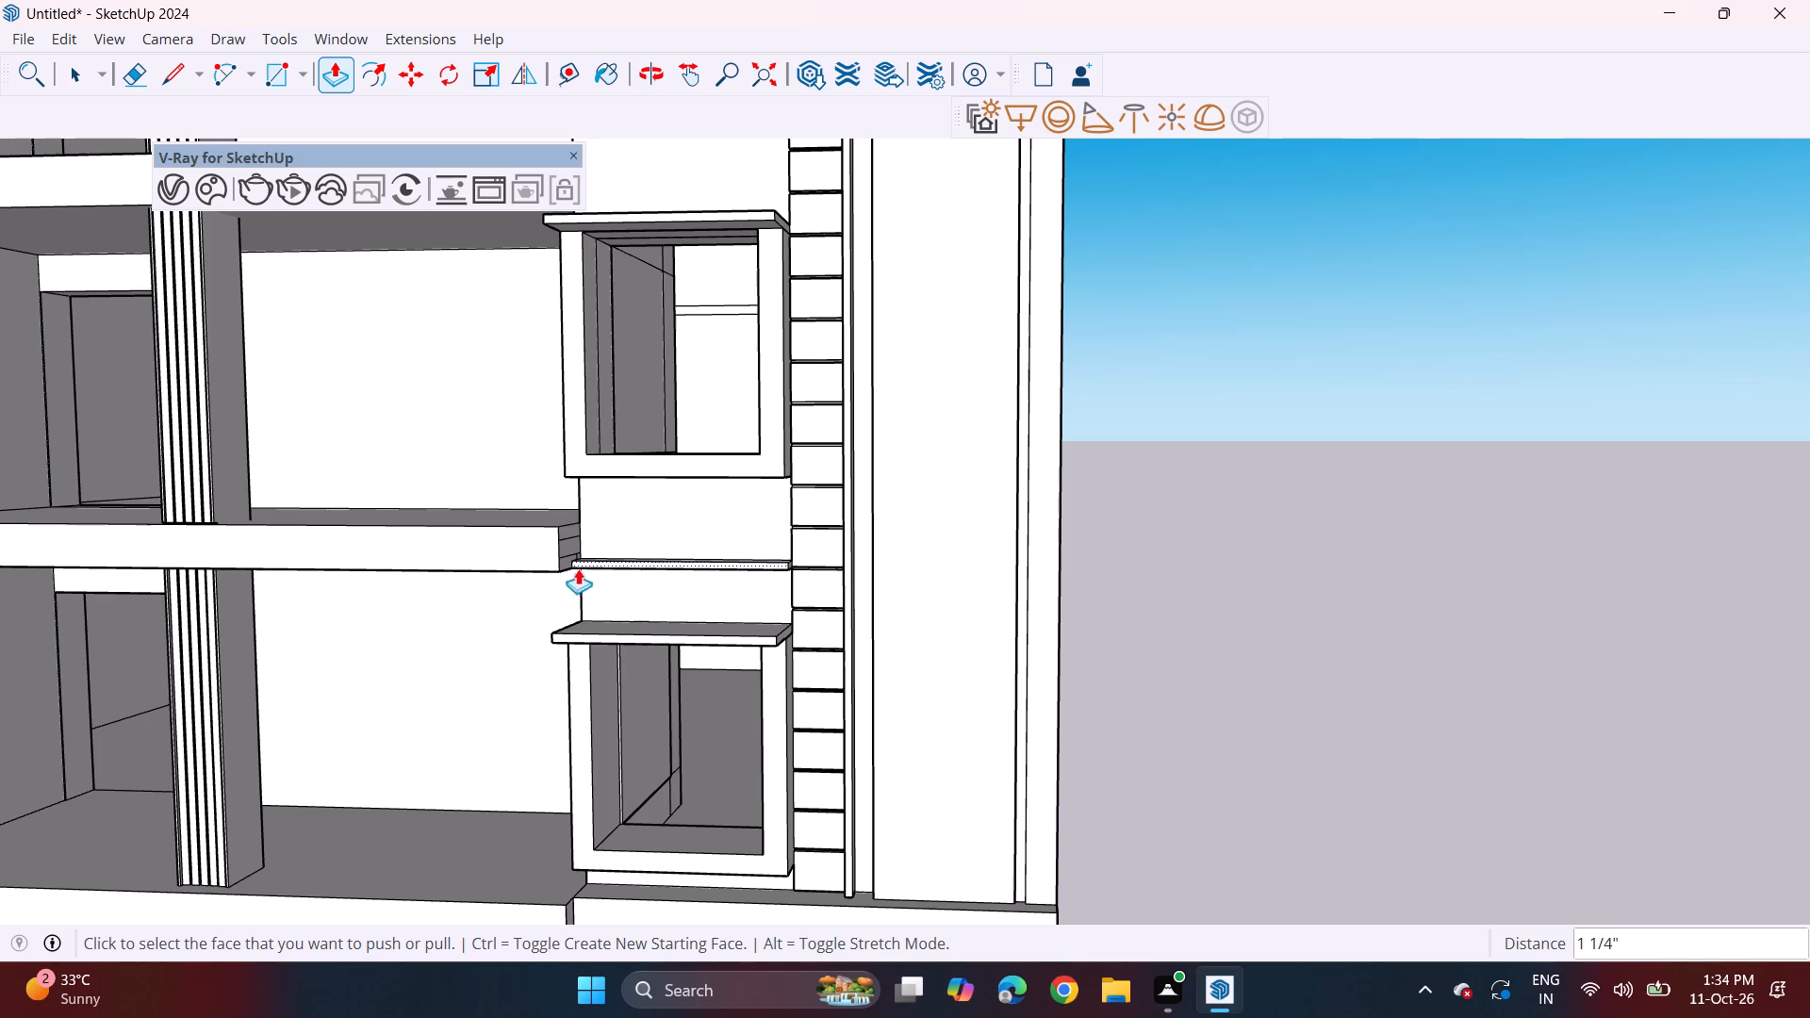
middle_drag(518, 618, 817, 621)
scroll(679, 653, up, 3)
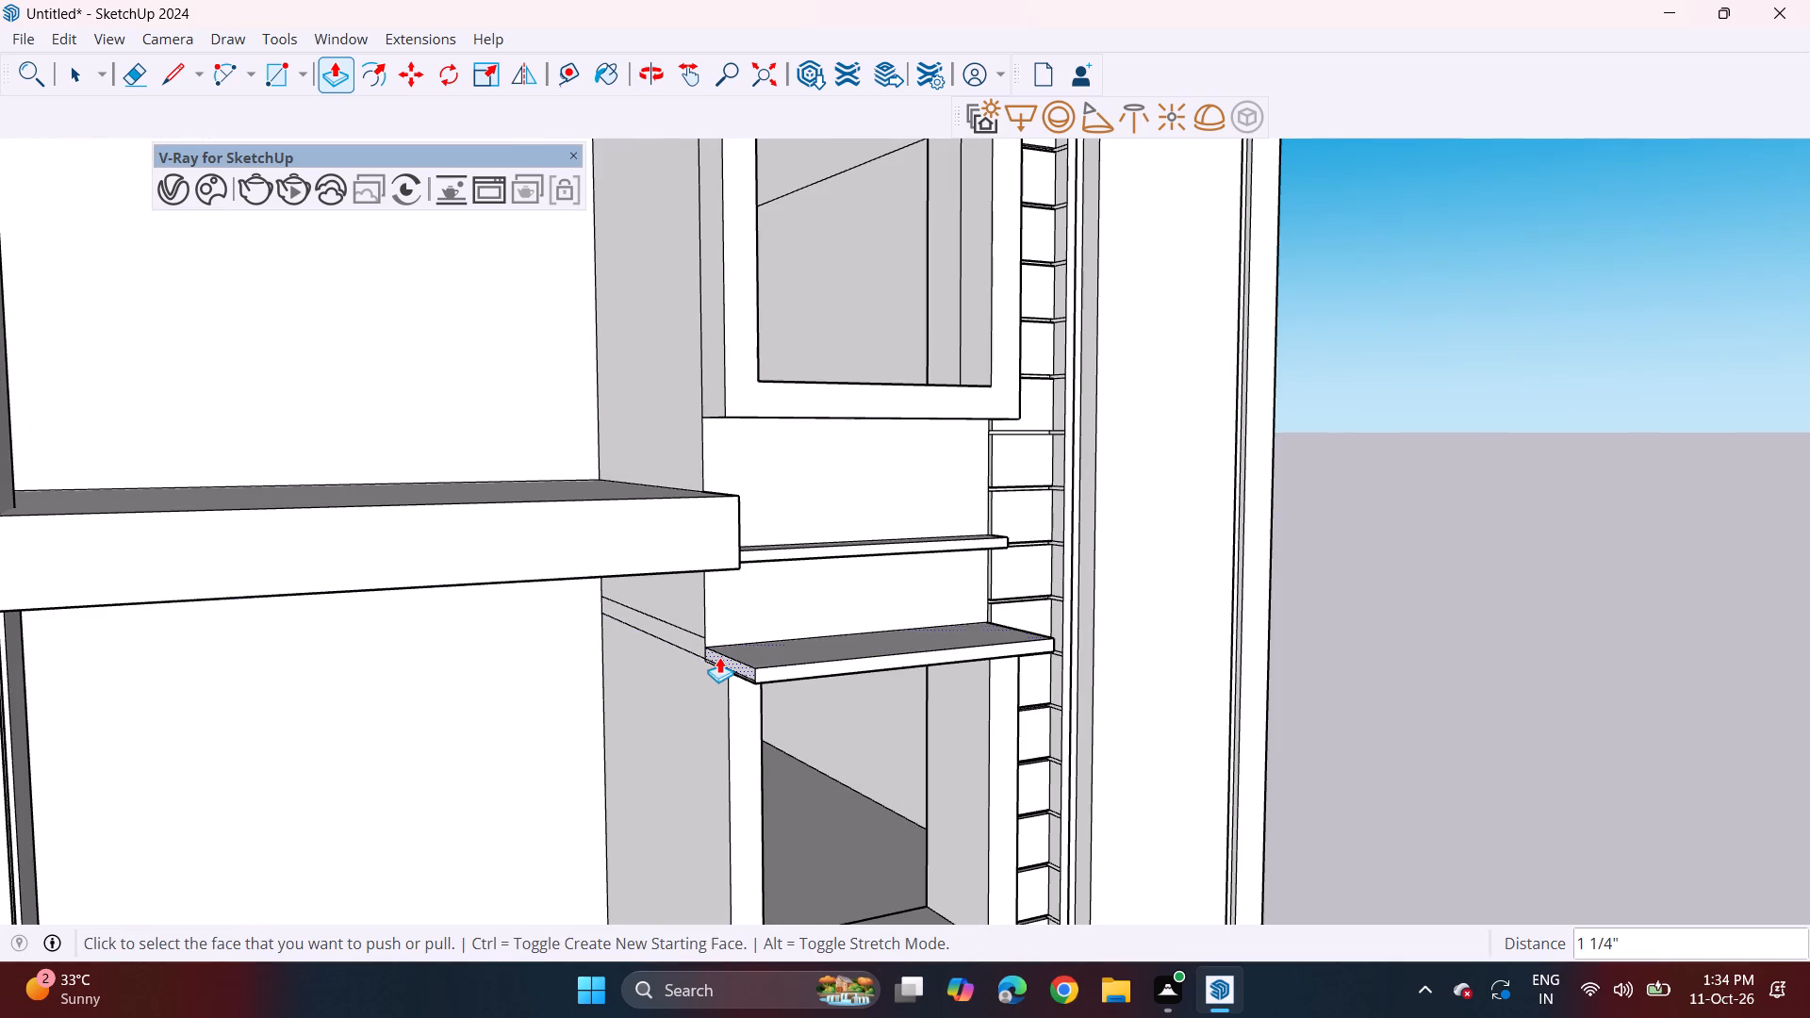
click(719, 657)
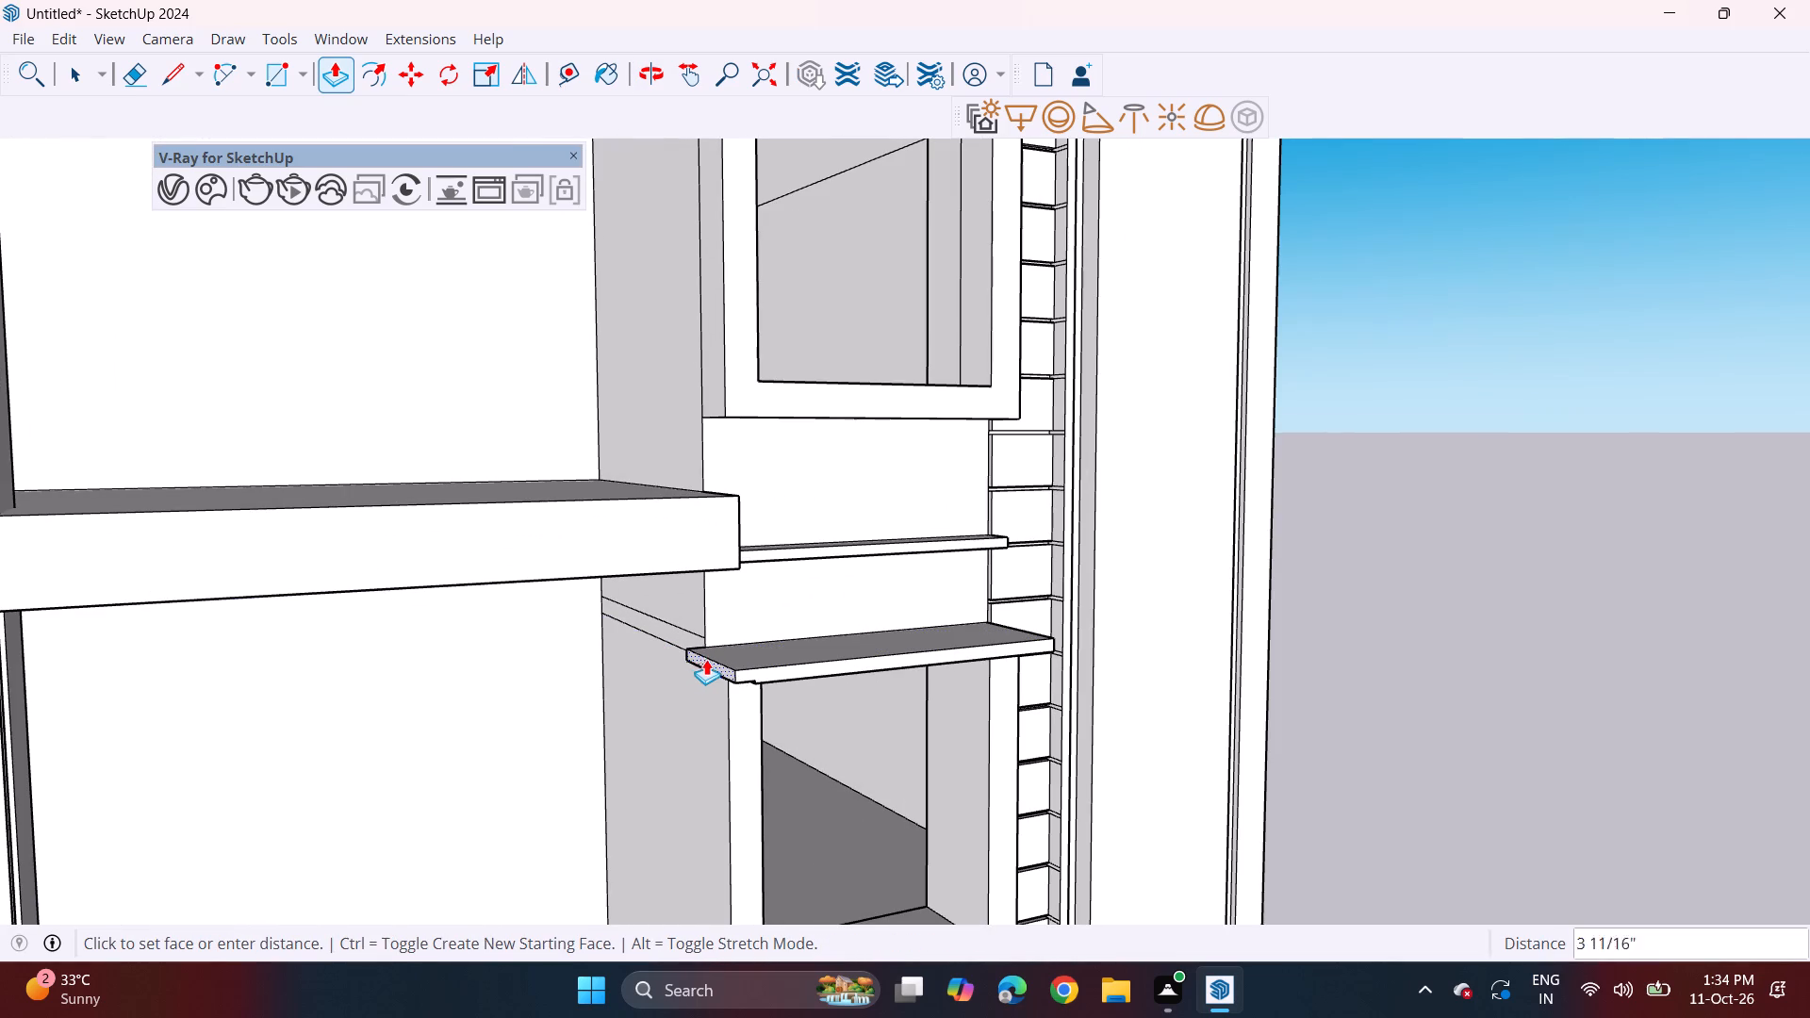
click(712, 659)
middle_drag(715, 673, 755, 536)
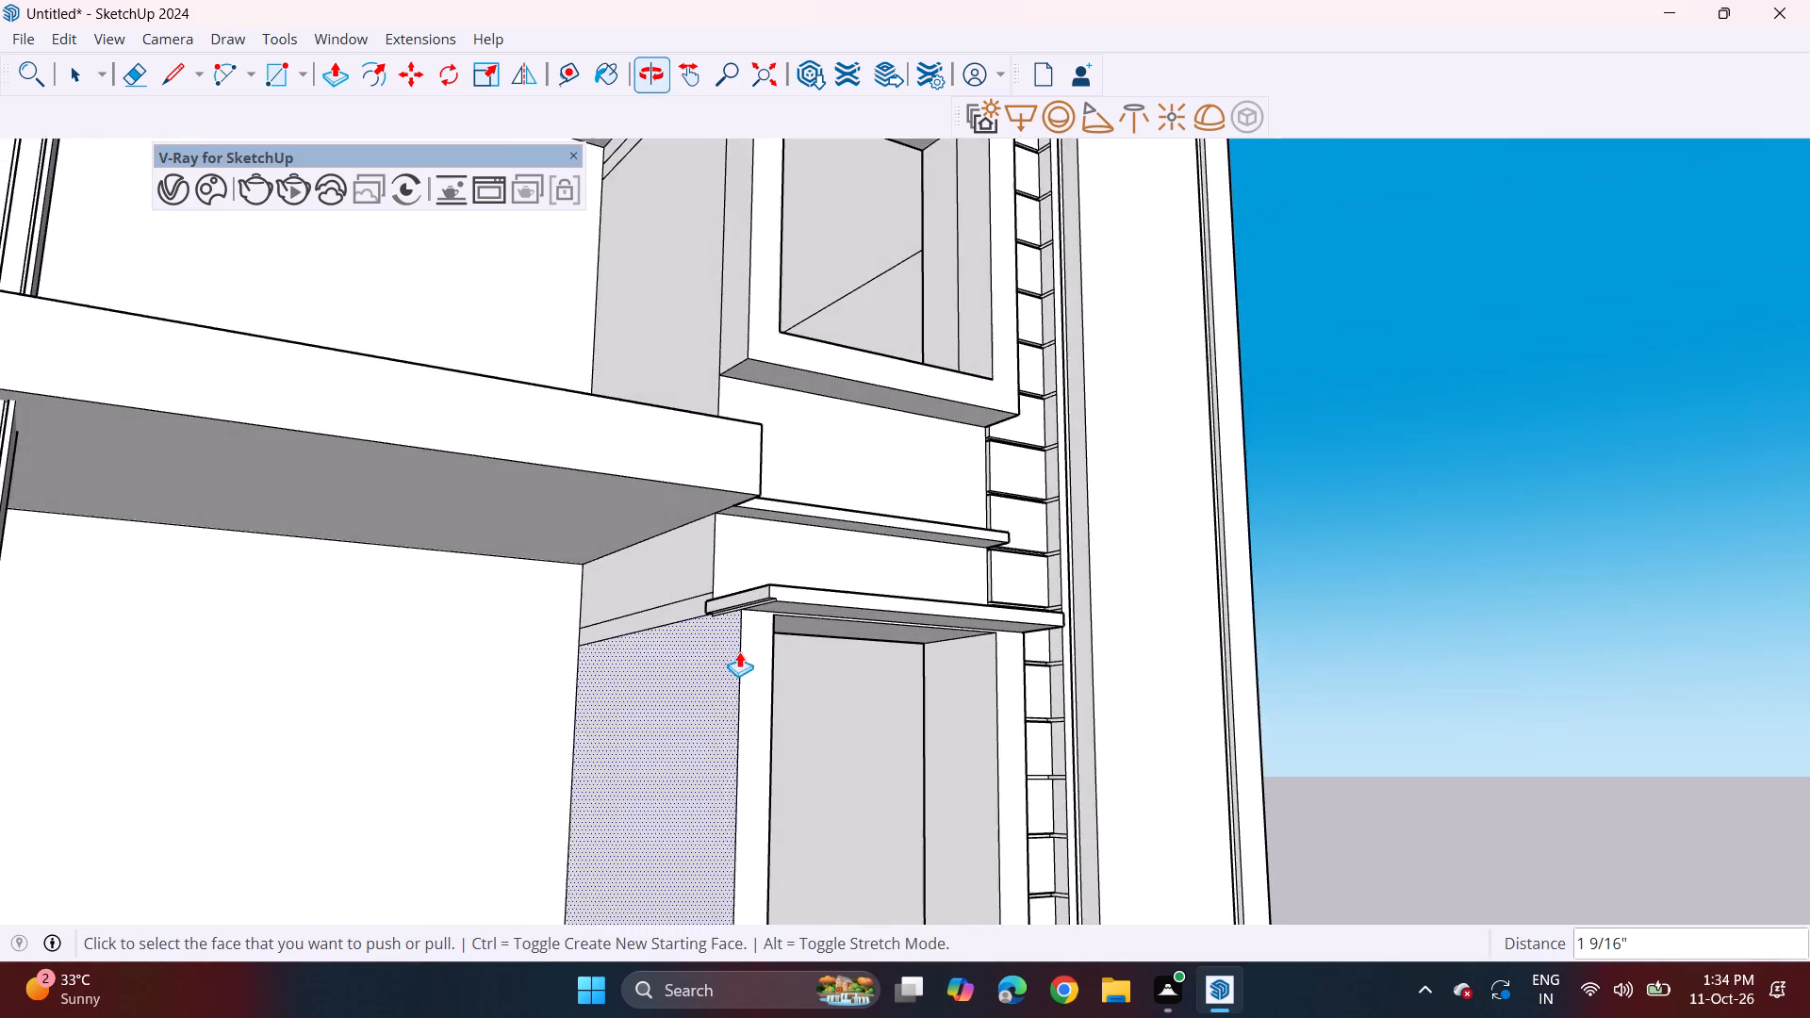
scroll(739, 649, up, 3)
double_click(749, 596)
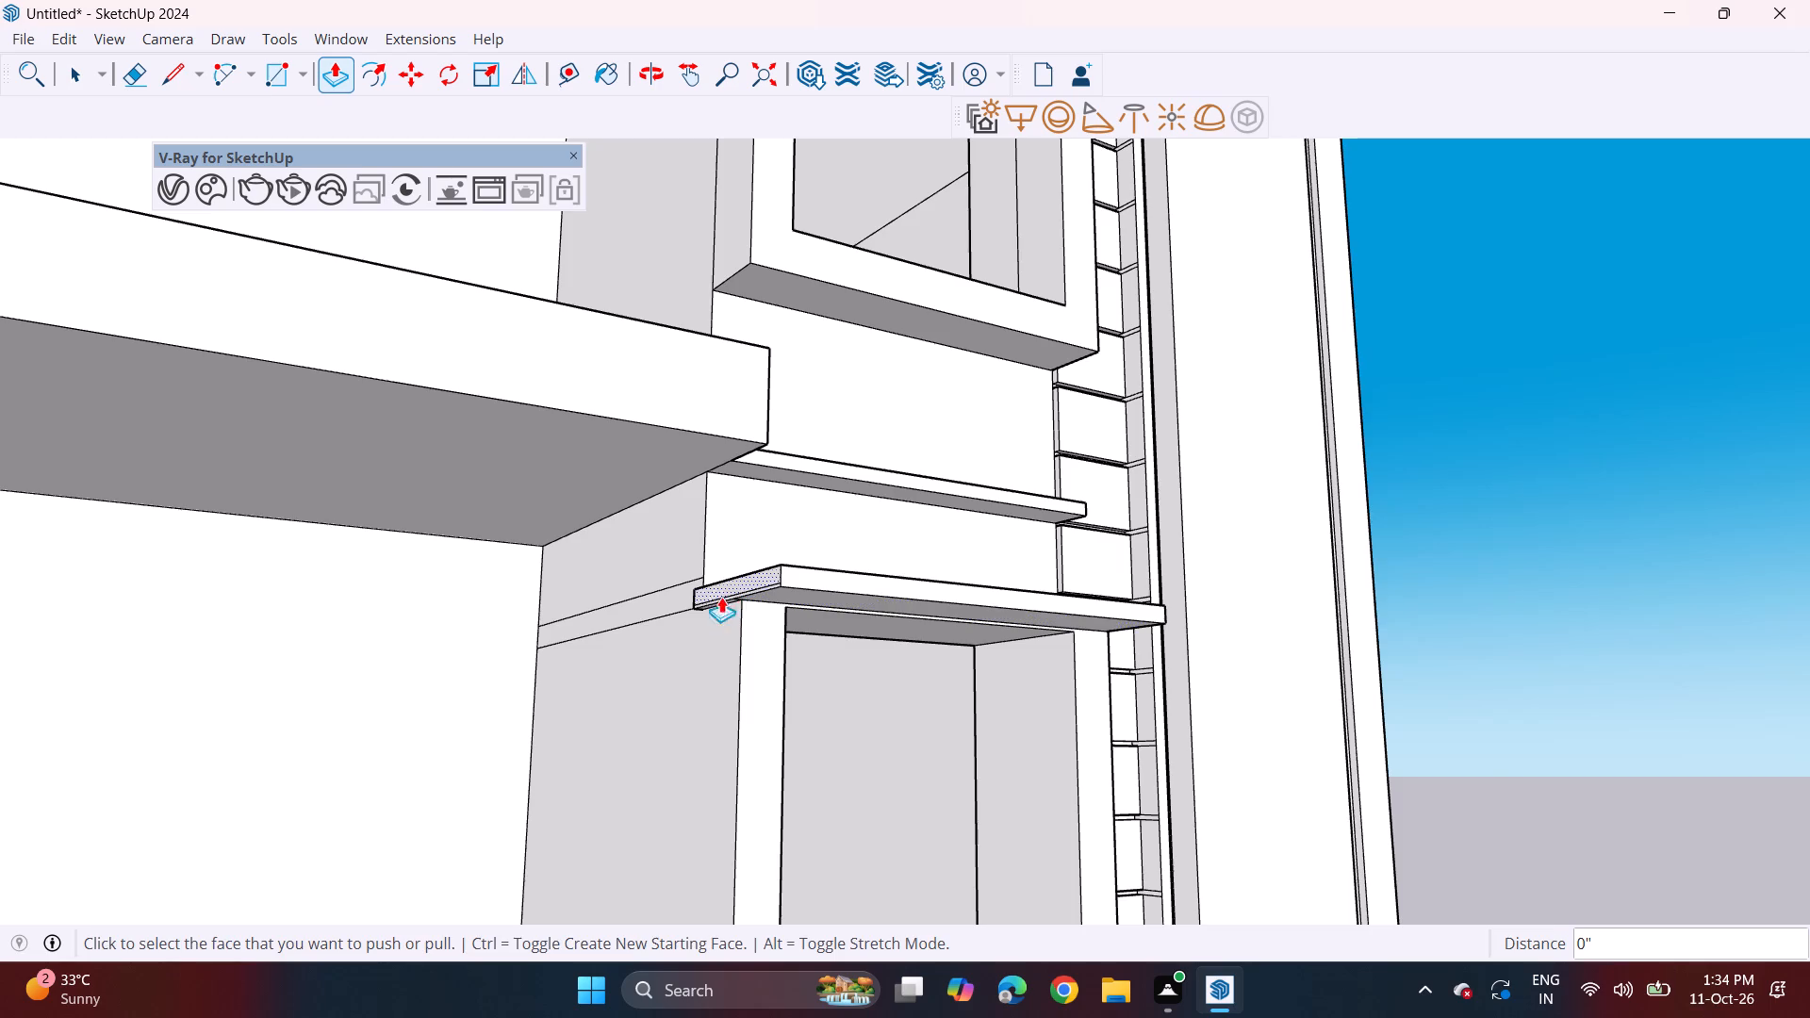
Erase the two horizontal lines on the side wall beside the lowest window and the leftover lines on its ledge's end.
middle_drag(644, 610, 1216, 683)
scroll(1078, 634, up, 3)
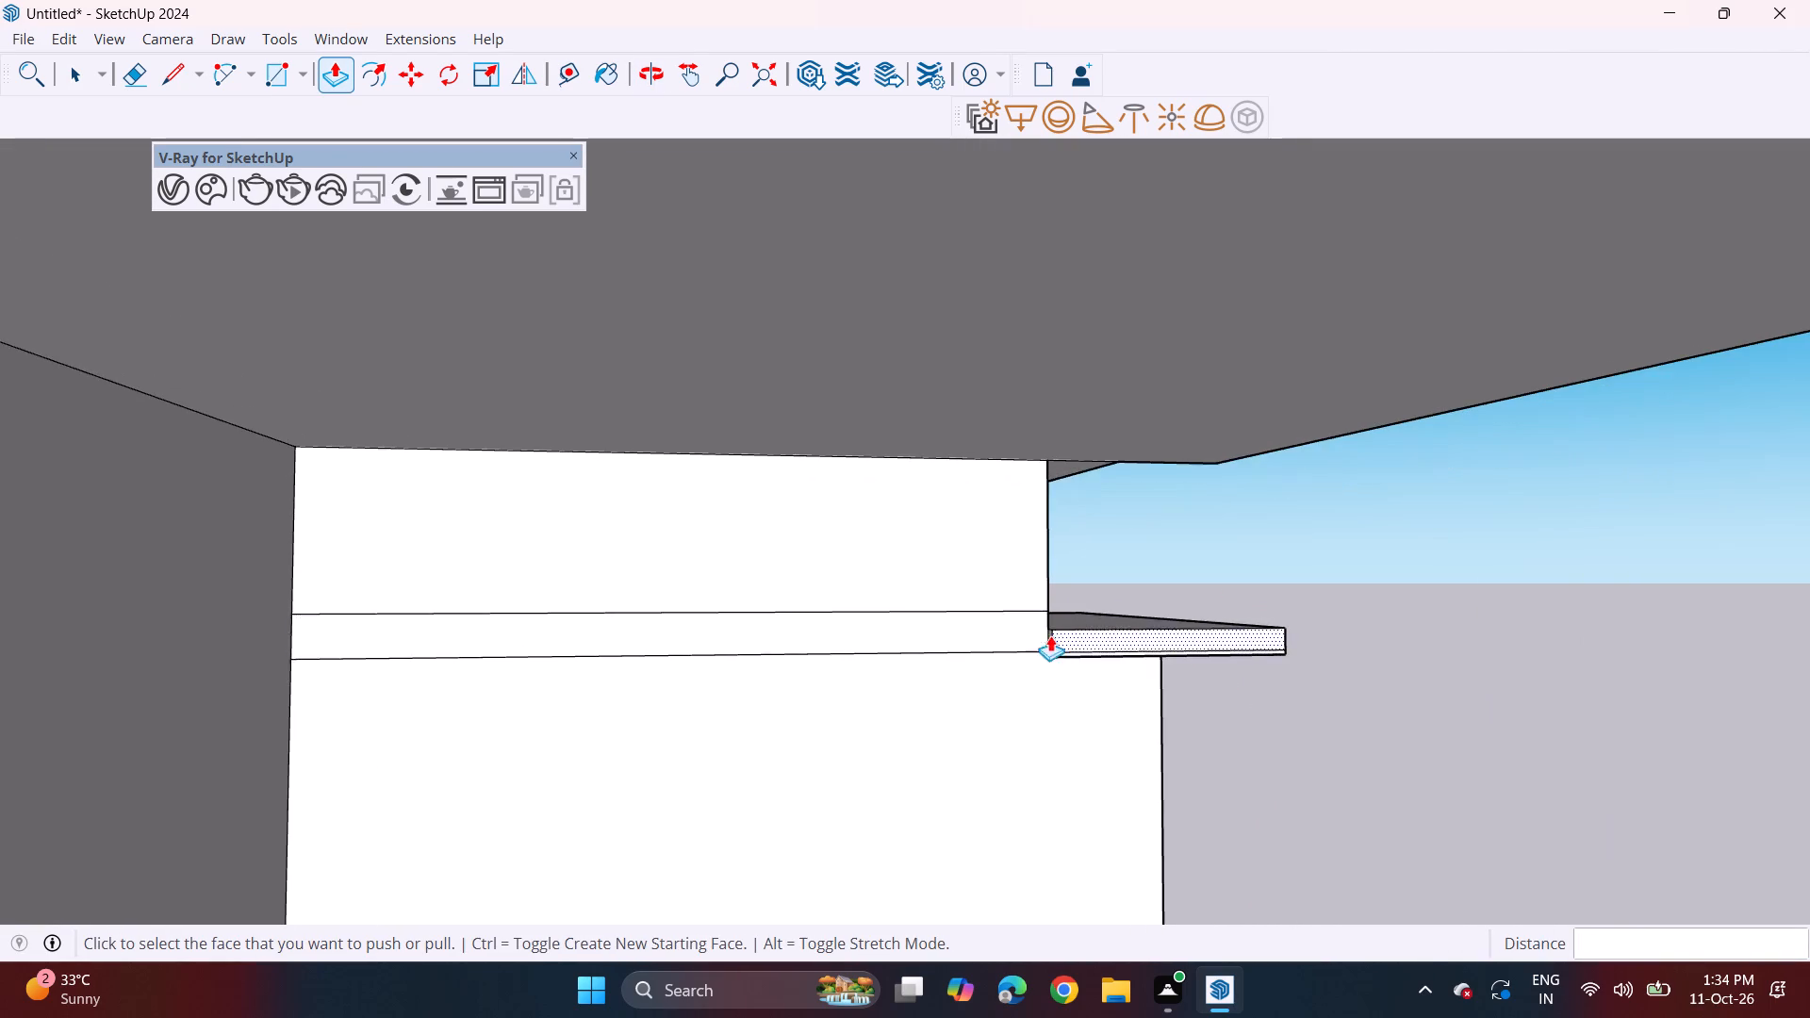
scroll(1035, 645, up, 6)
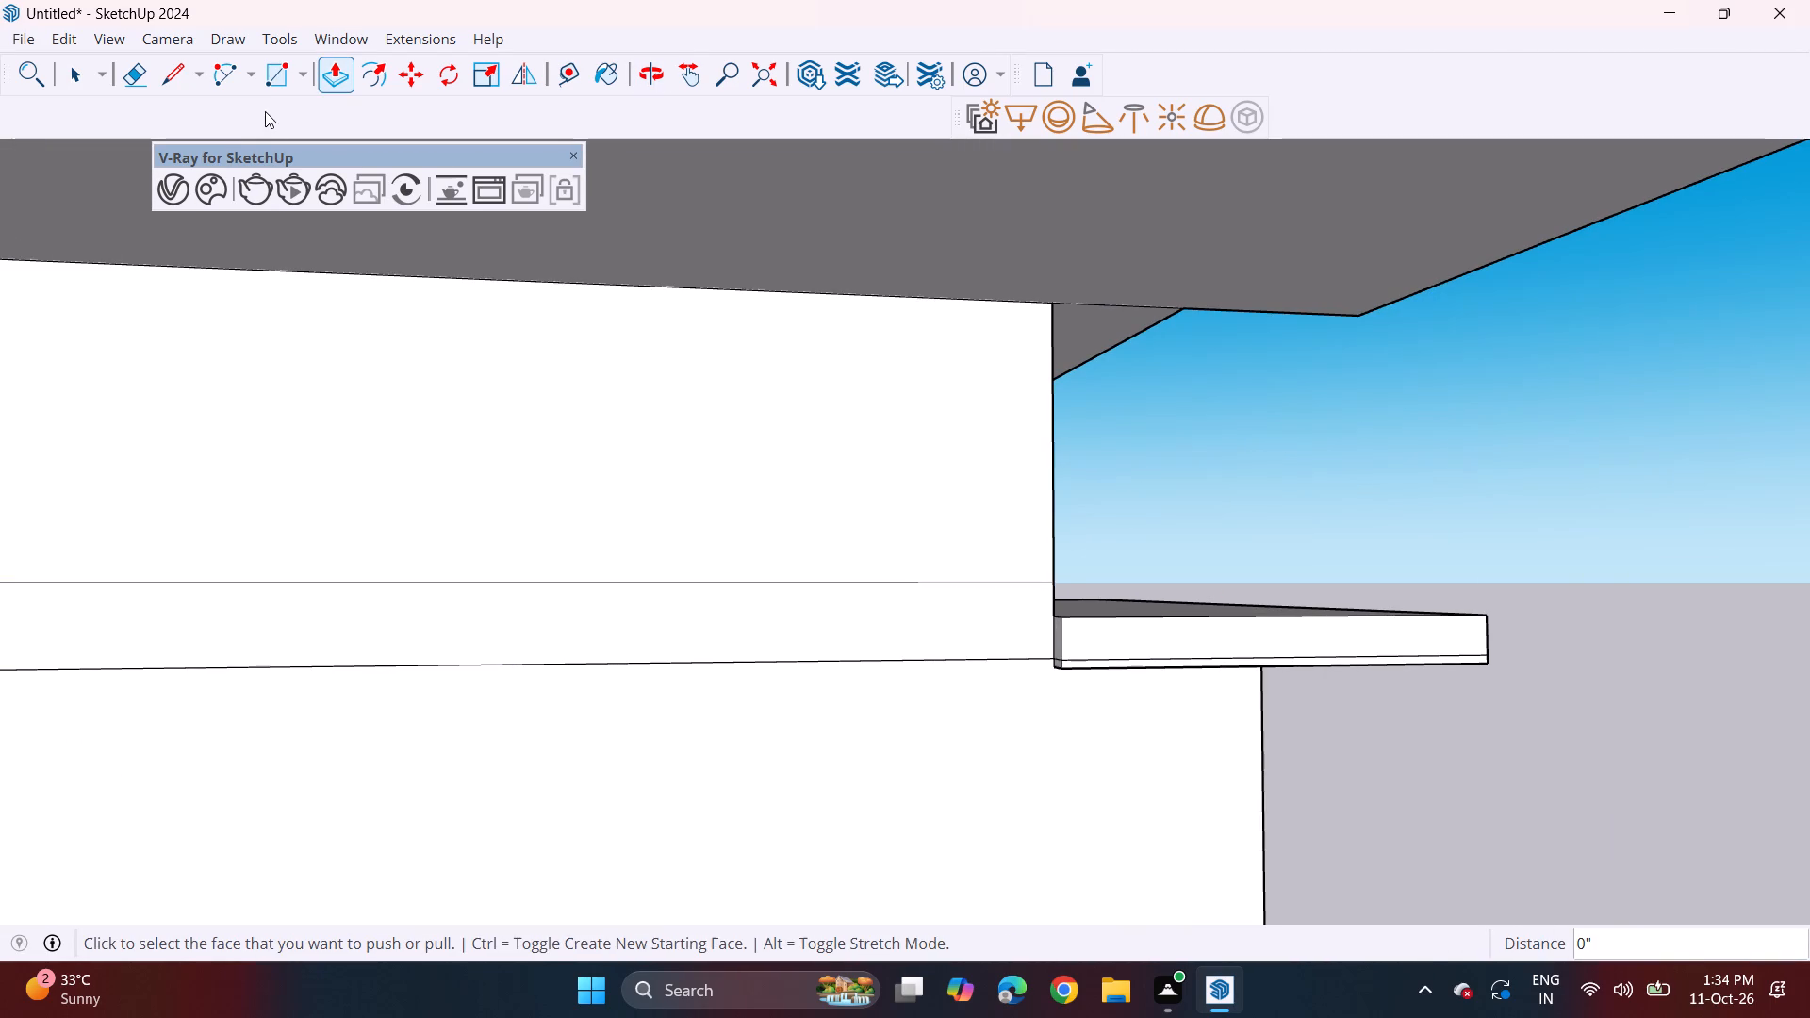
click(134, 75)
drag(422, 579, 425, 670)
scroll(1100, 683, up, 3)
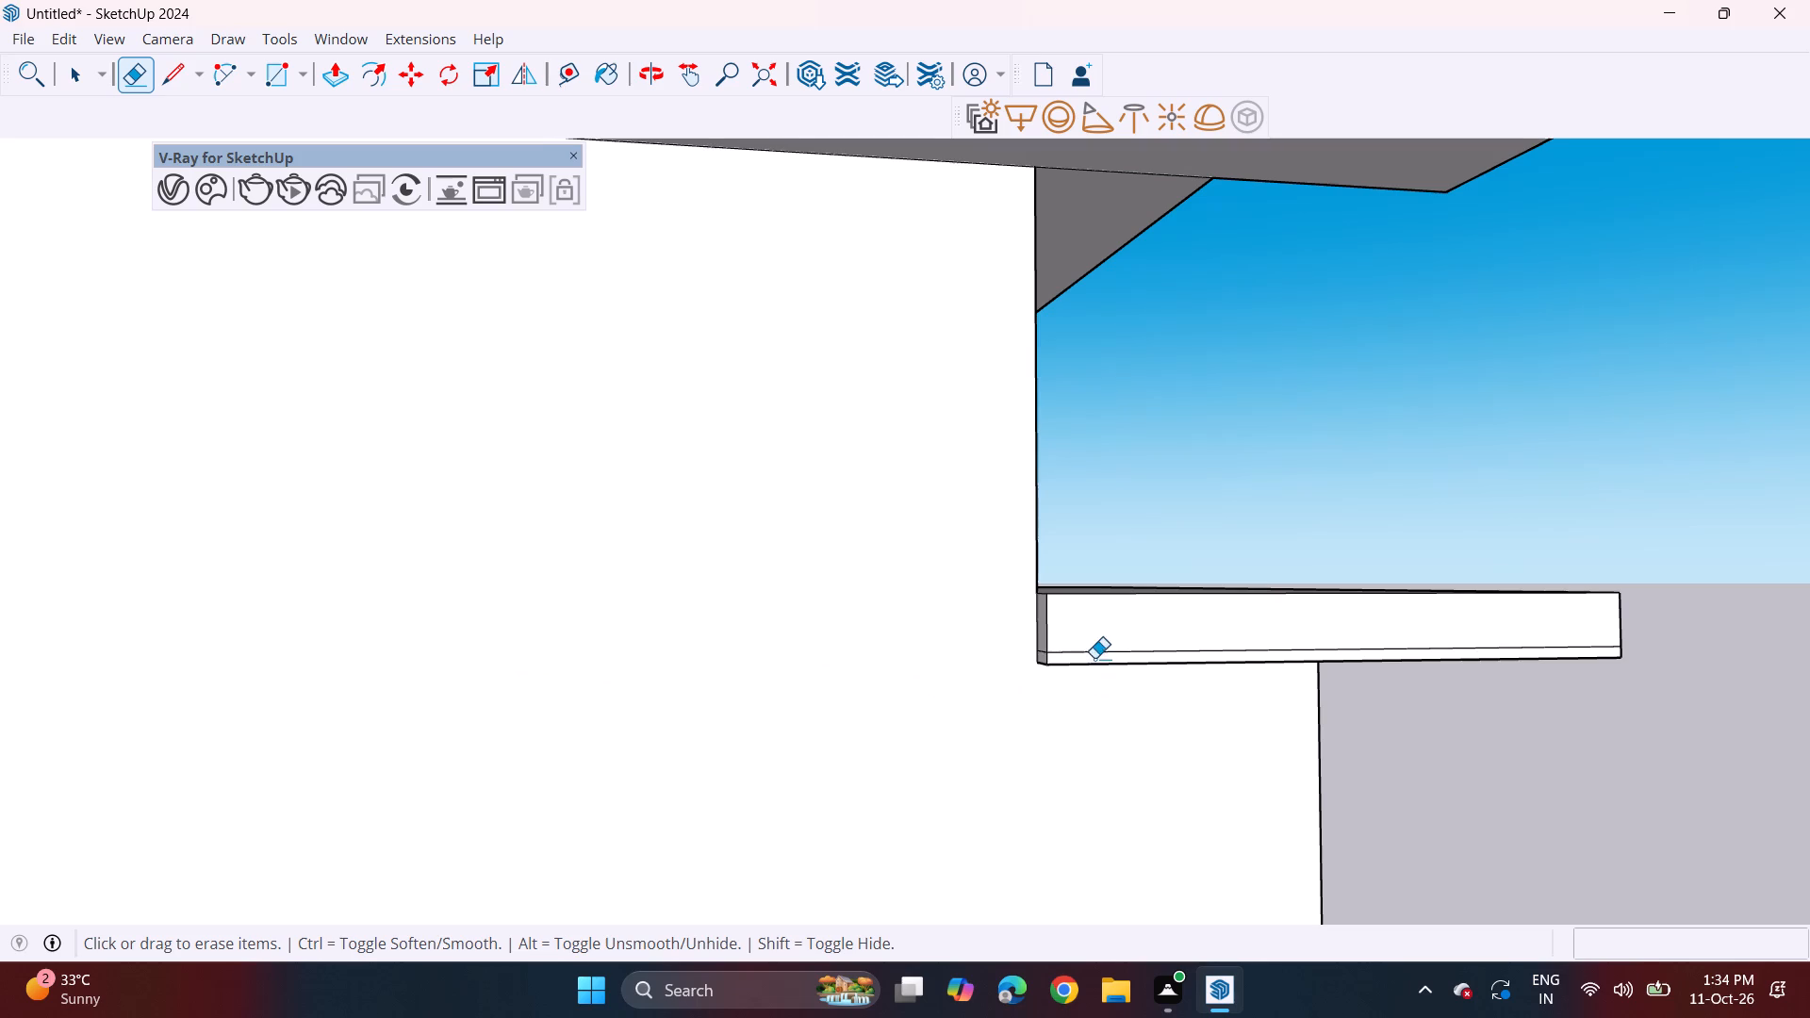
click(1043, 653)
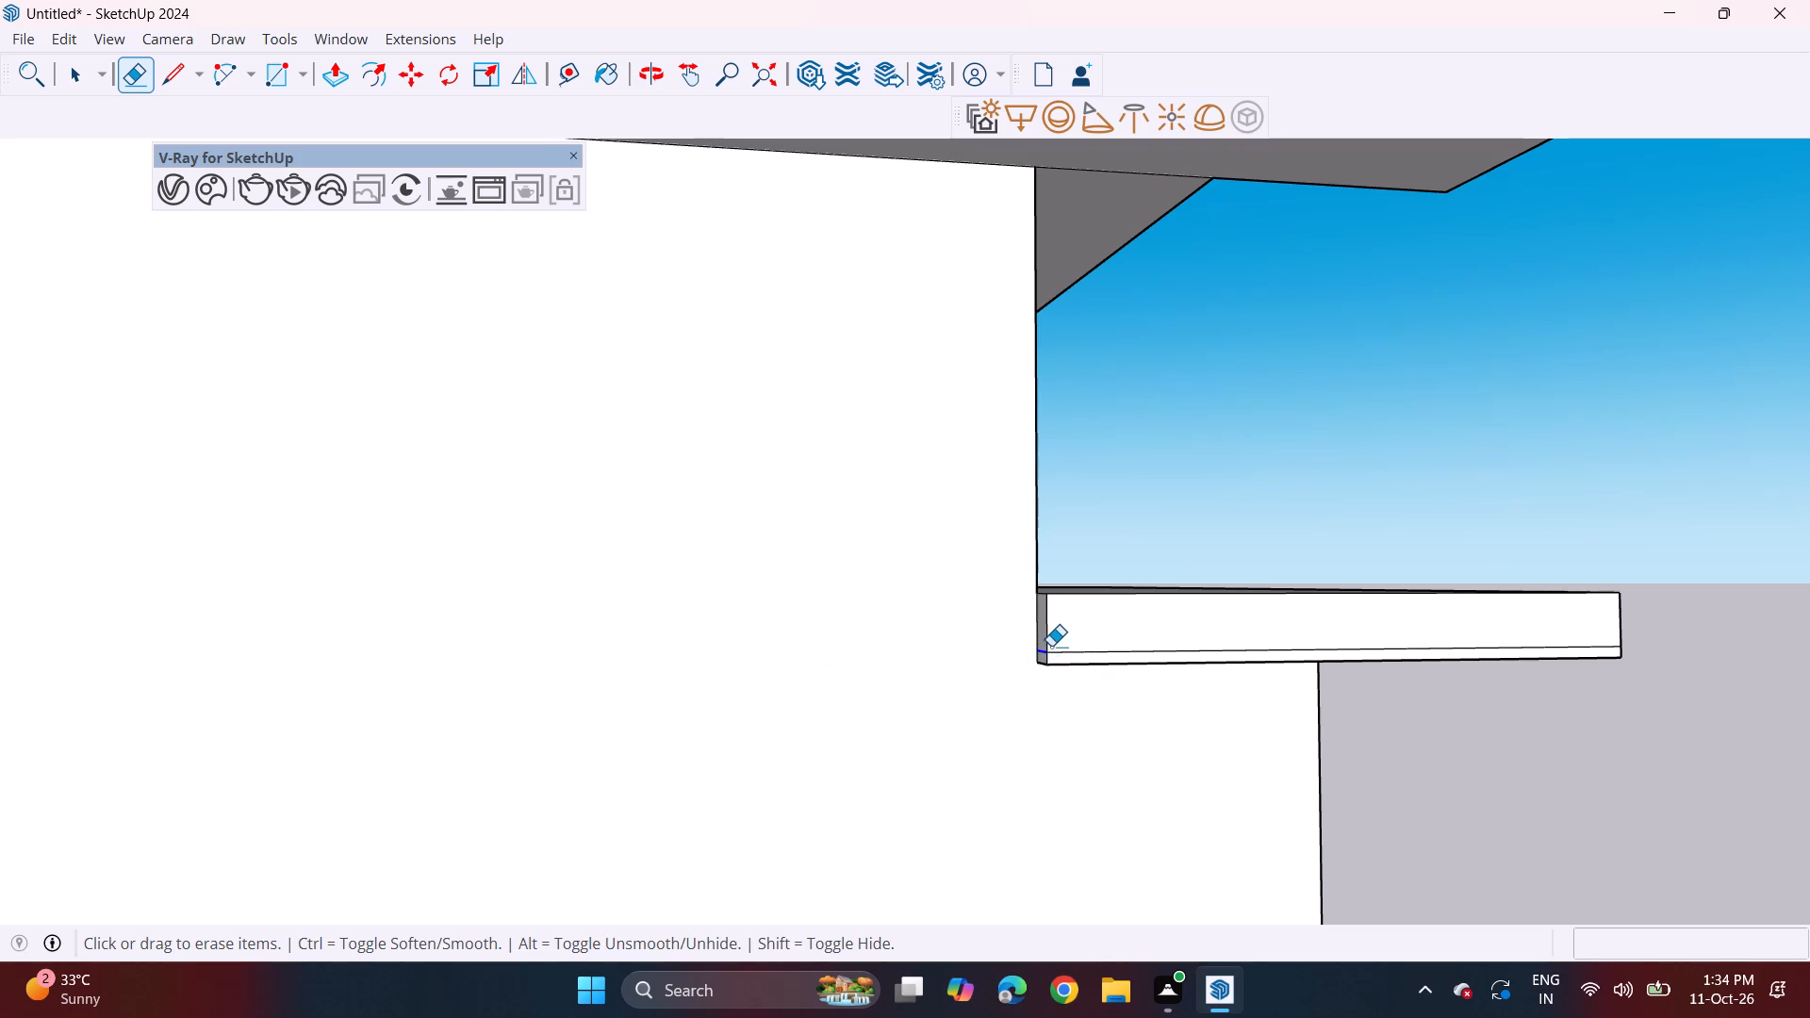
click(1057, 652)
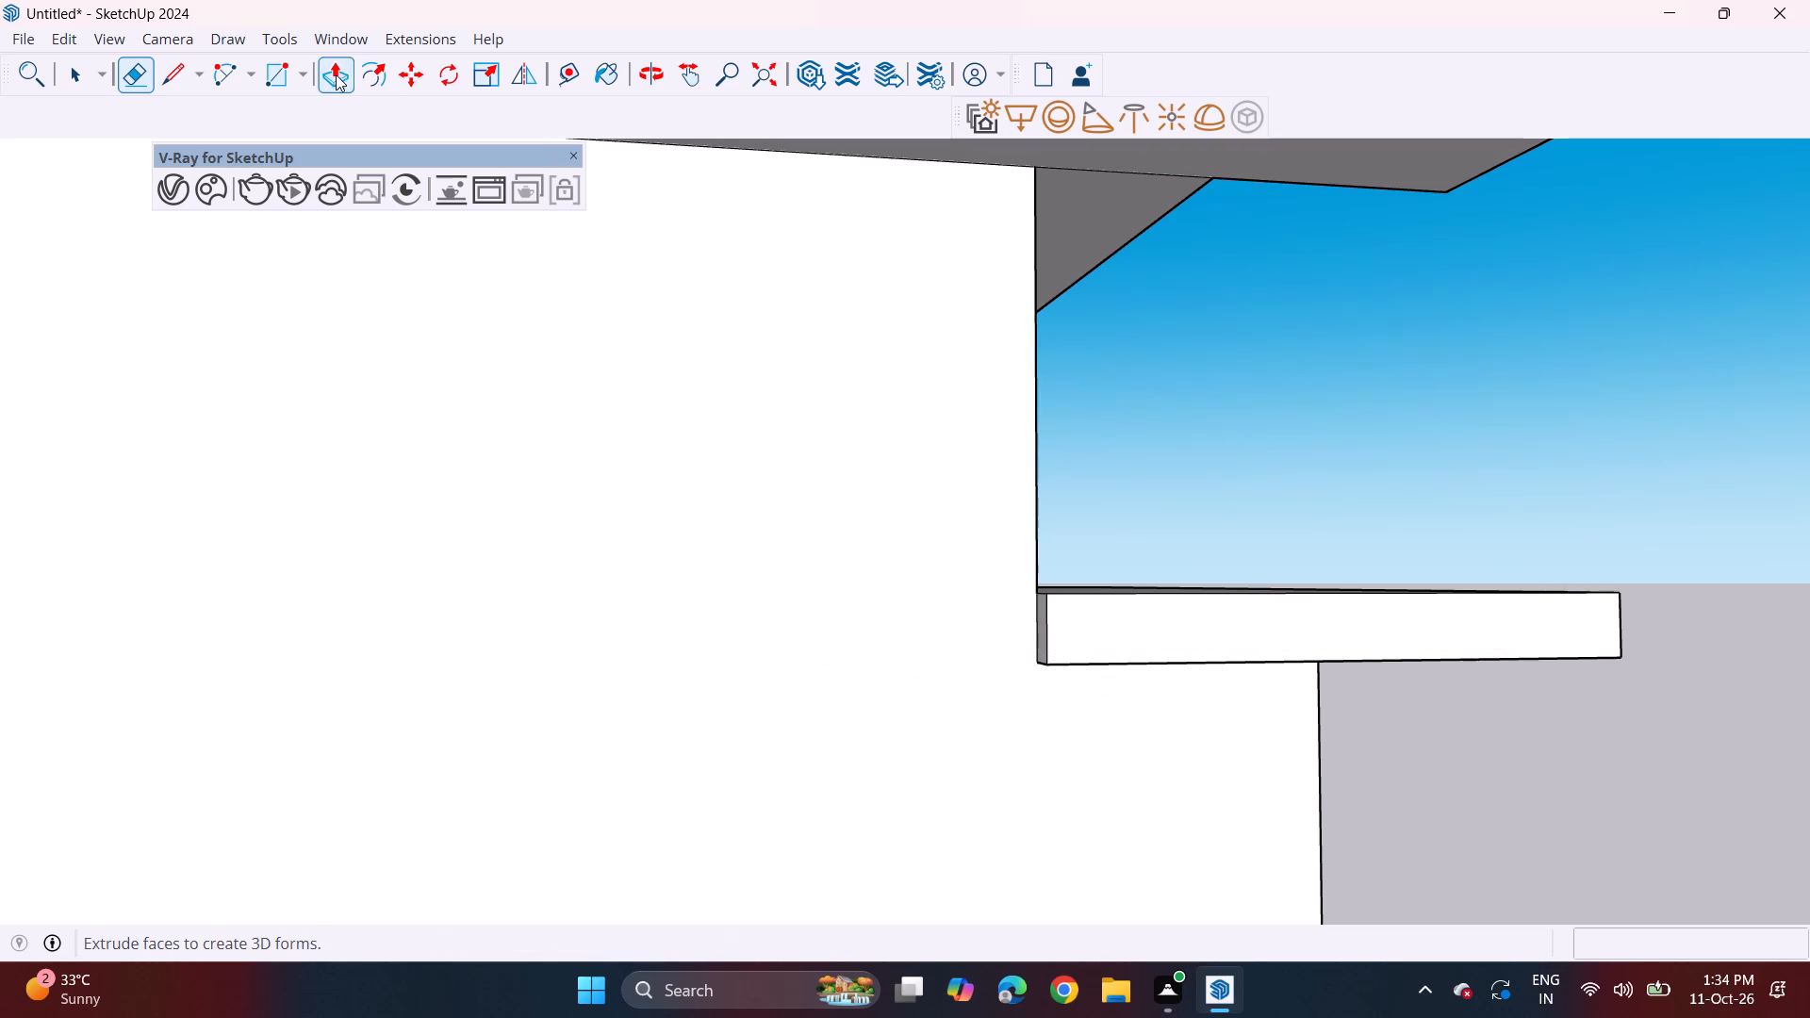
Push/Pull the lowest ledge's narrow back face along the side wall about 6' 10 1/2" to the inner corner.
drag(331, 76, 369, 92)
click(351, 66)
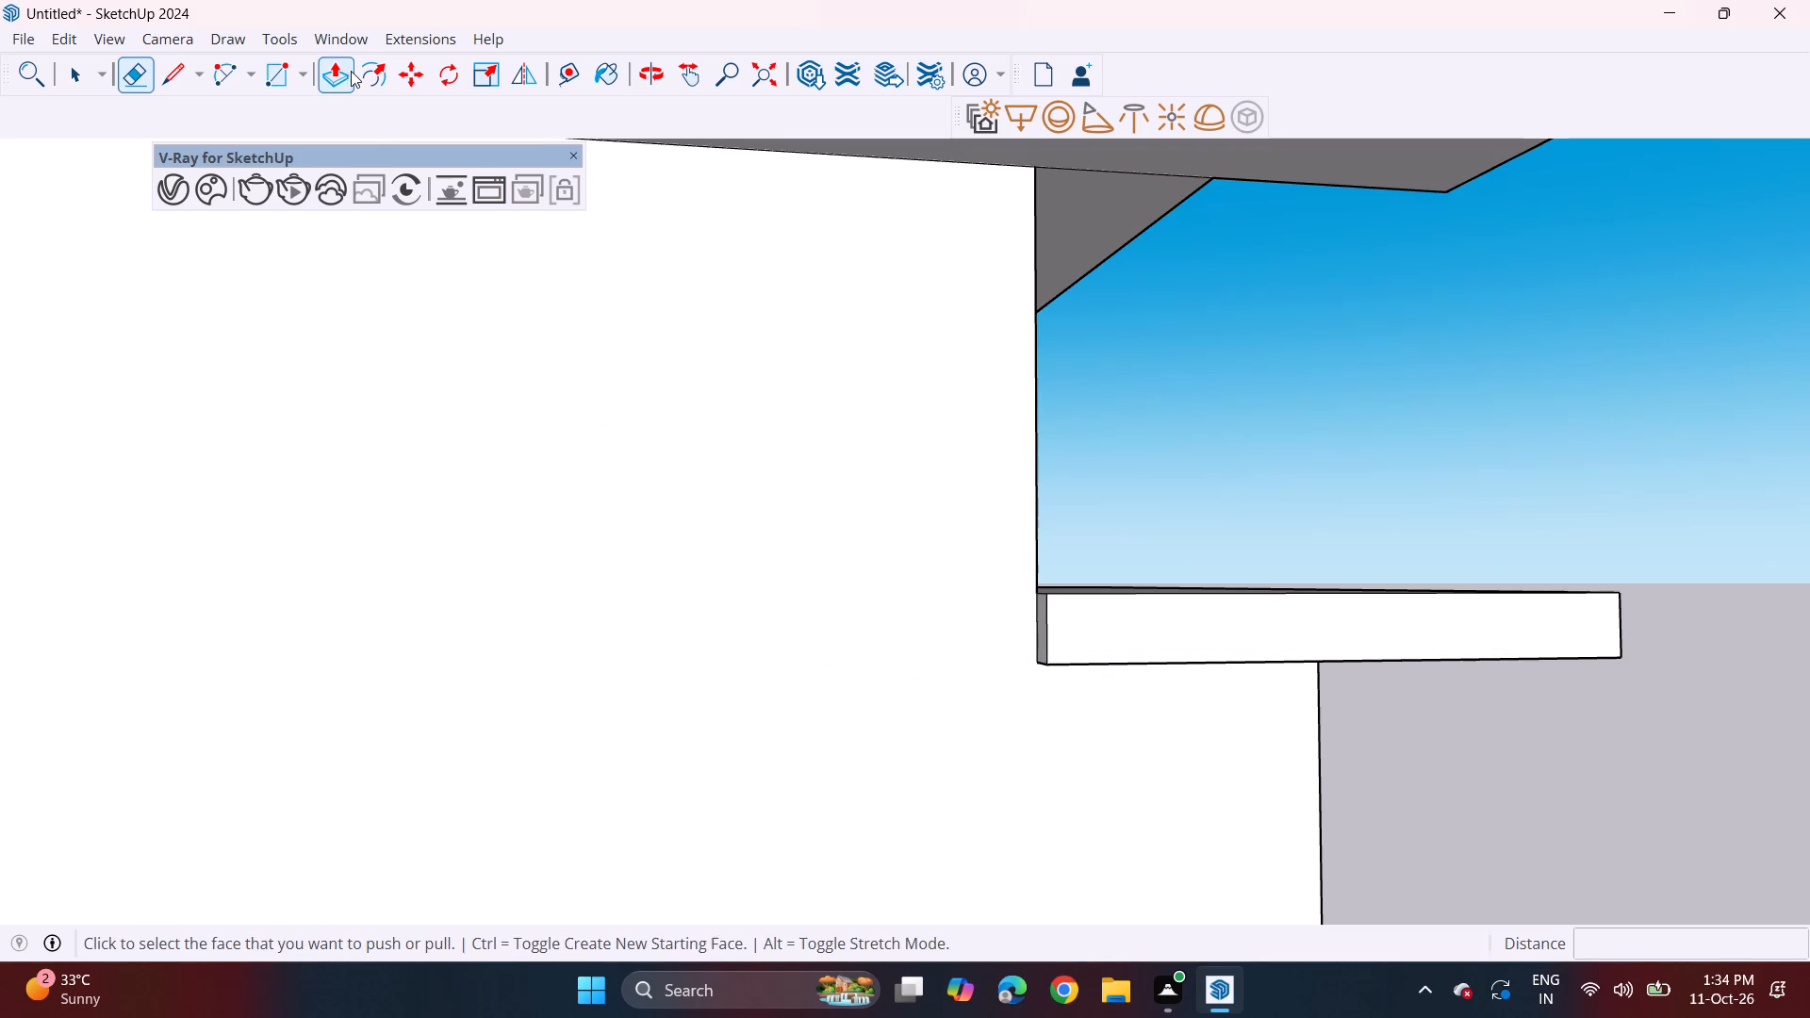
click(1038, 642)
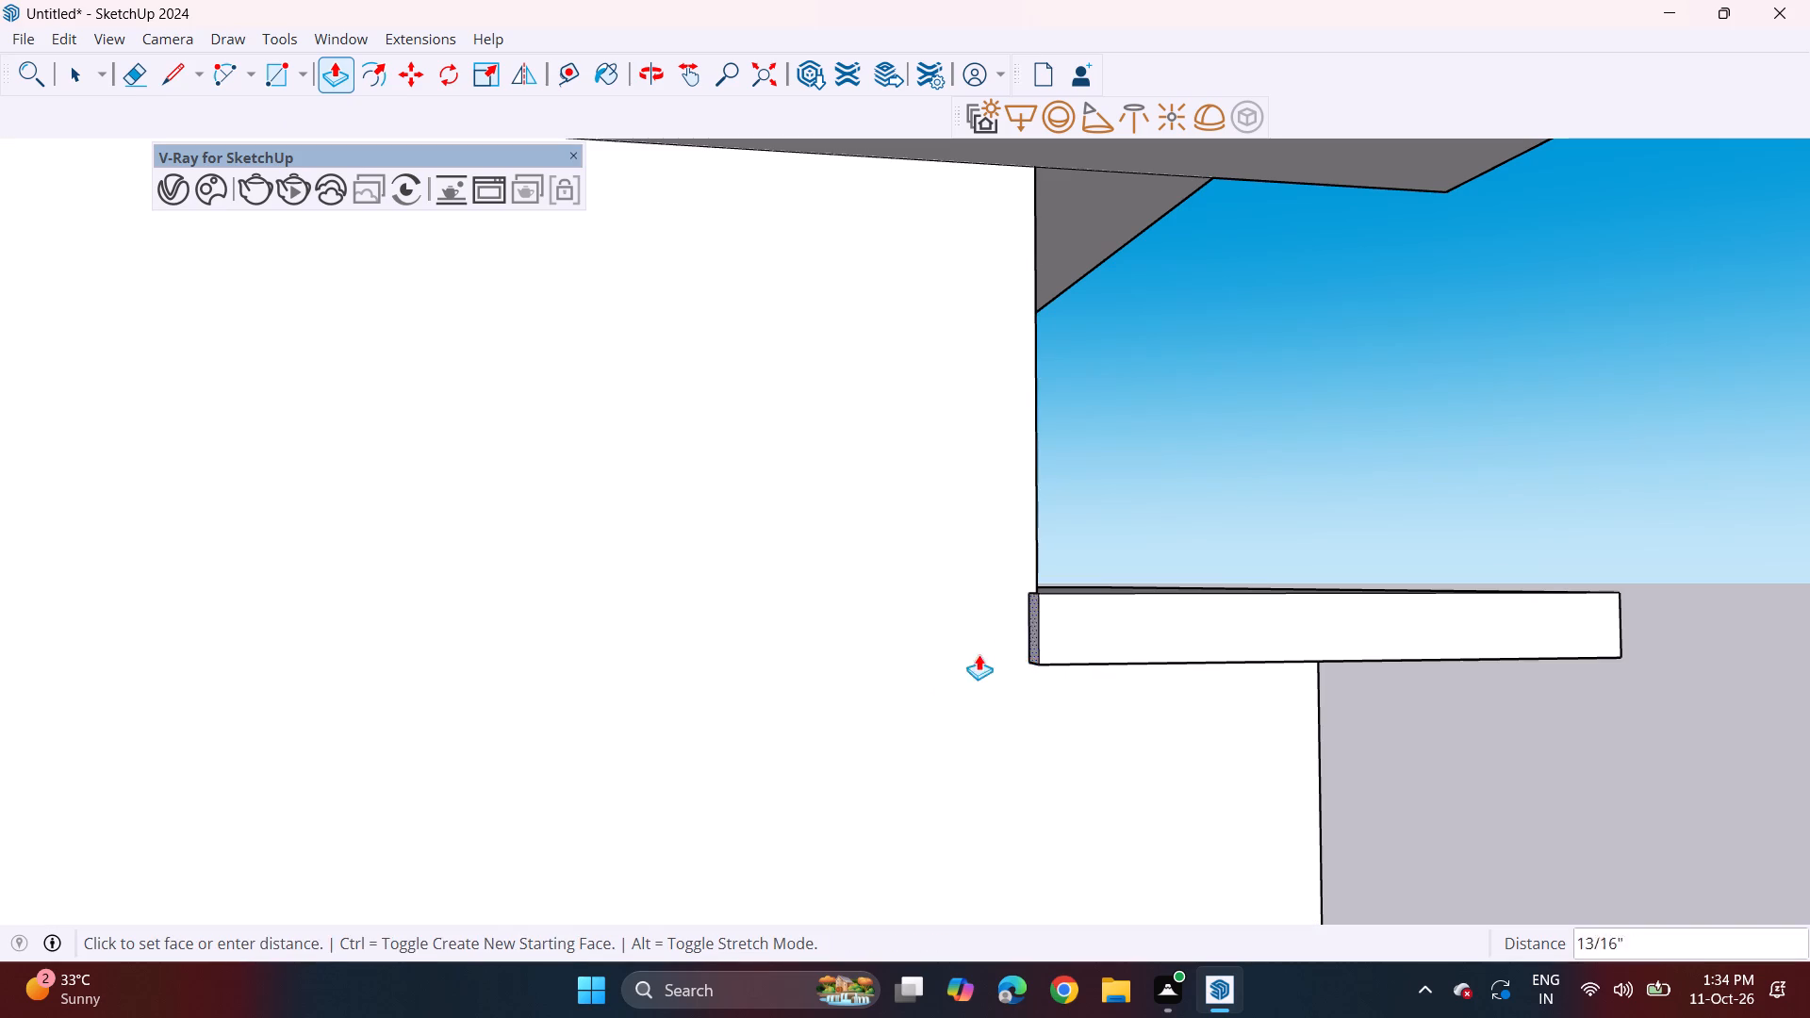
scroll(599, 625, down, 6)
middle_drag(586, 627, 213, 597)
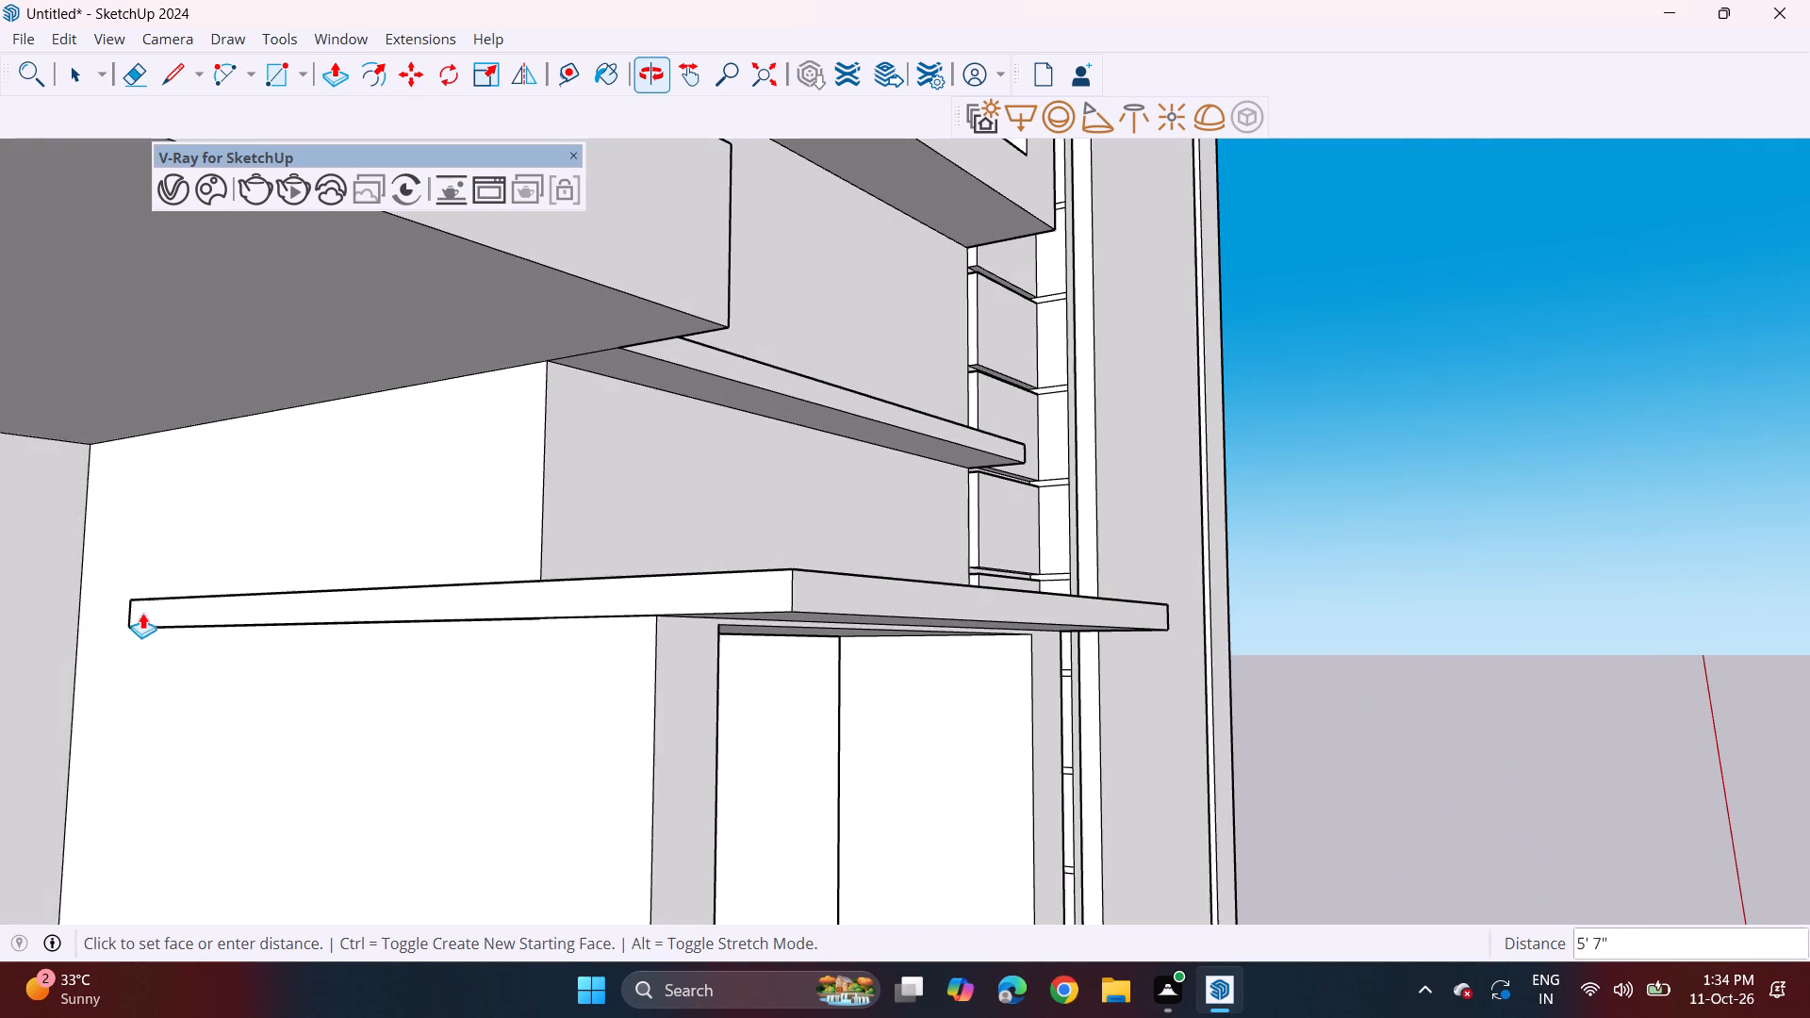
drag(80, 663, 89, 663)
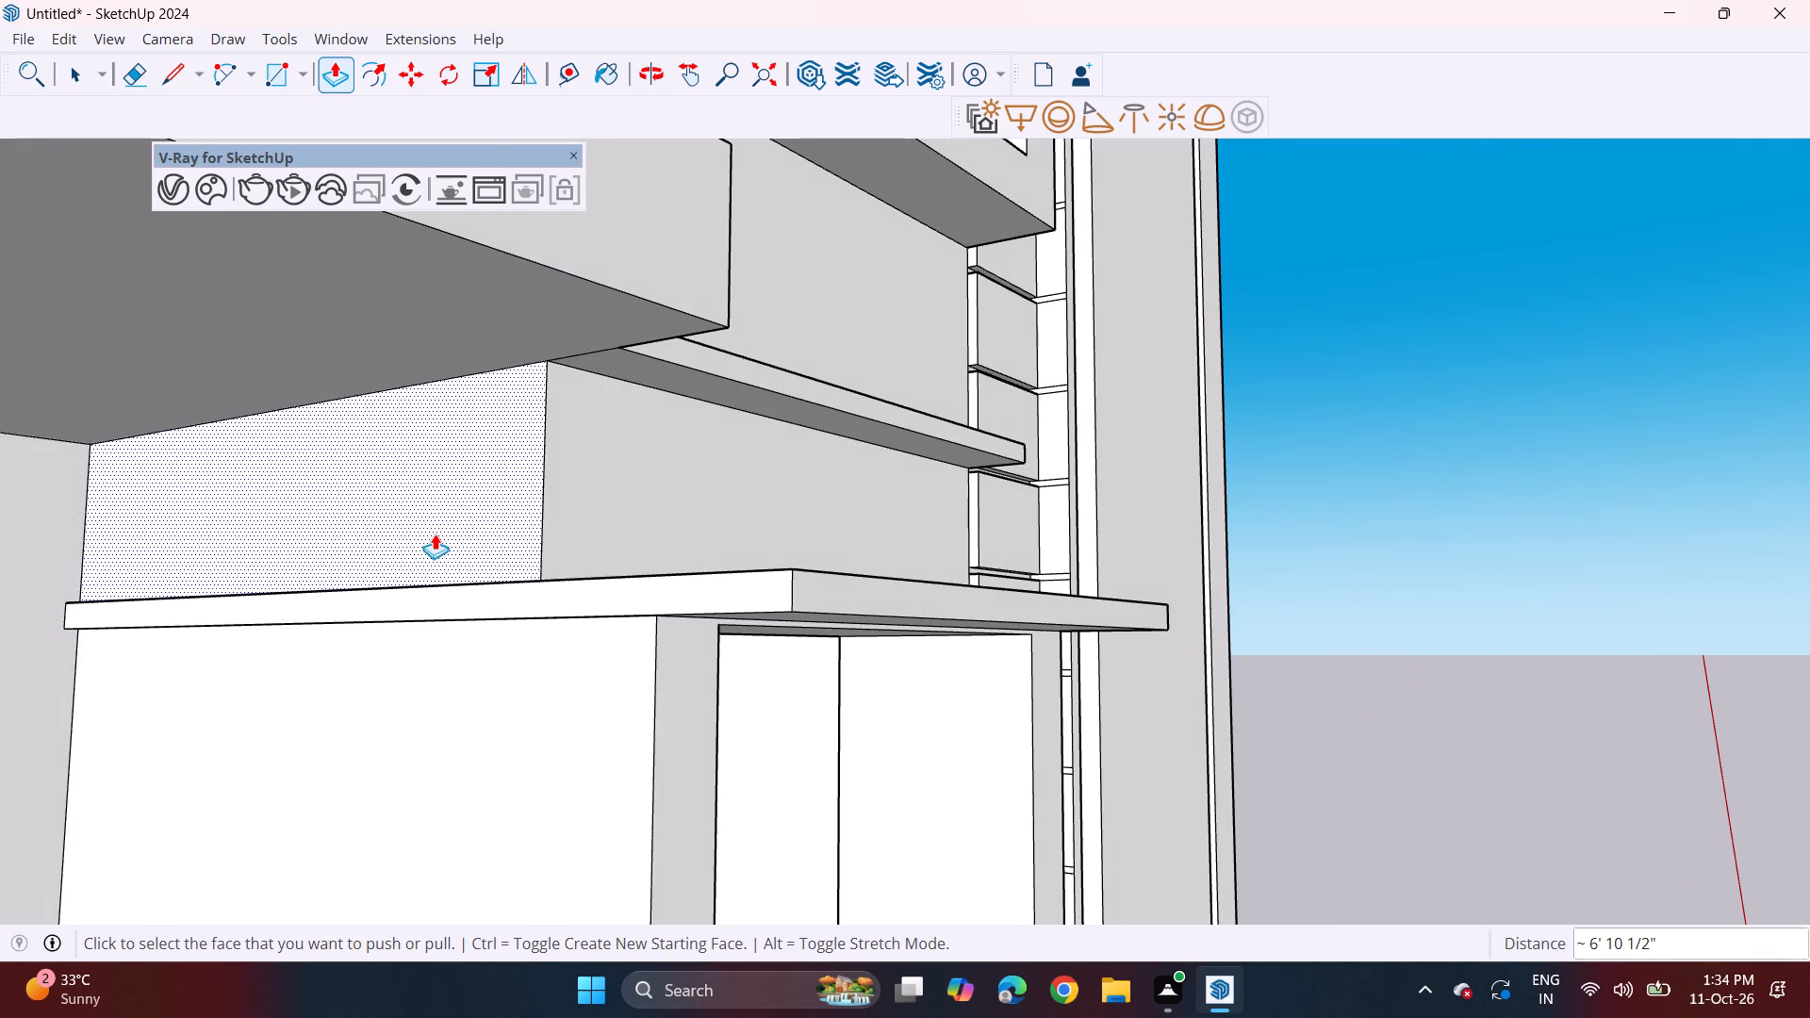
Push/Pull the left end of the middle-storey window's ledge outward about 1 5/8", past the side wall's face.
middle_drag(435, 534, 381, 654)
scroll(418, 534, down, 5)
middle_drag(462, 460, 504, 538)
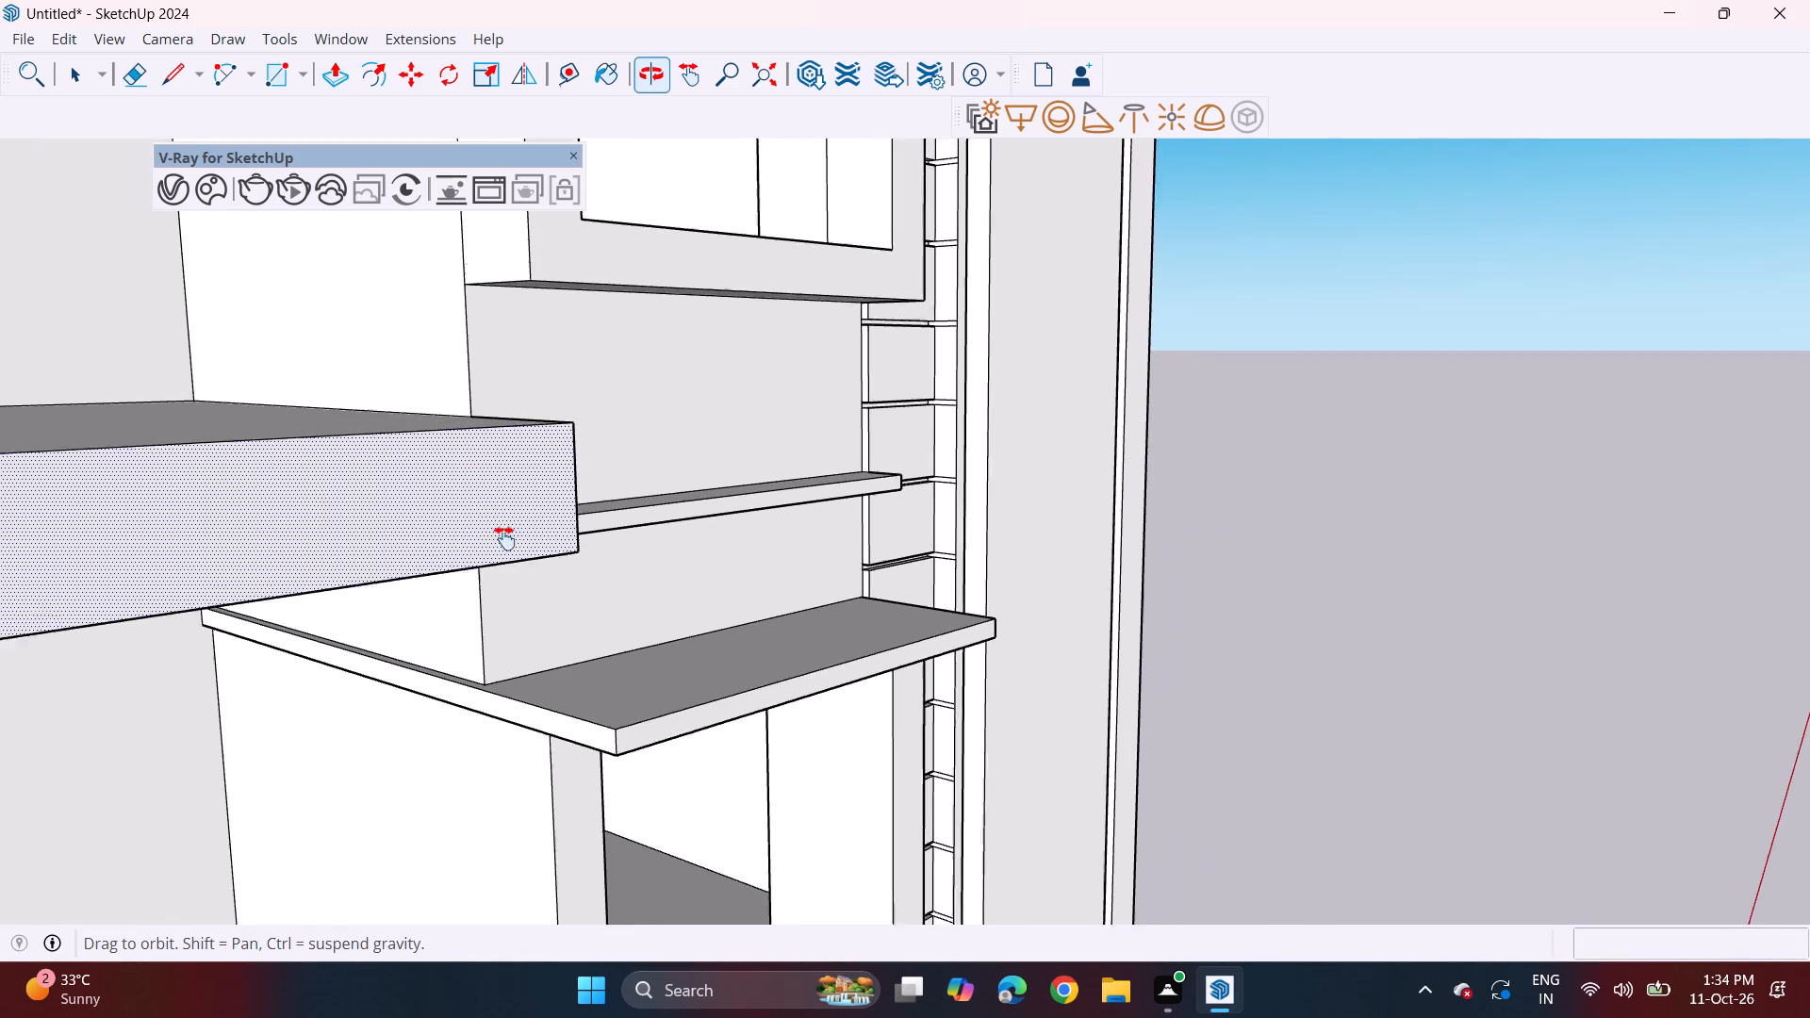
middle_drag(504, 538, 529, 598)
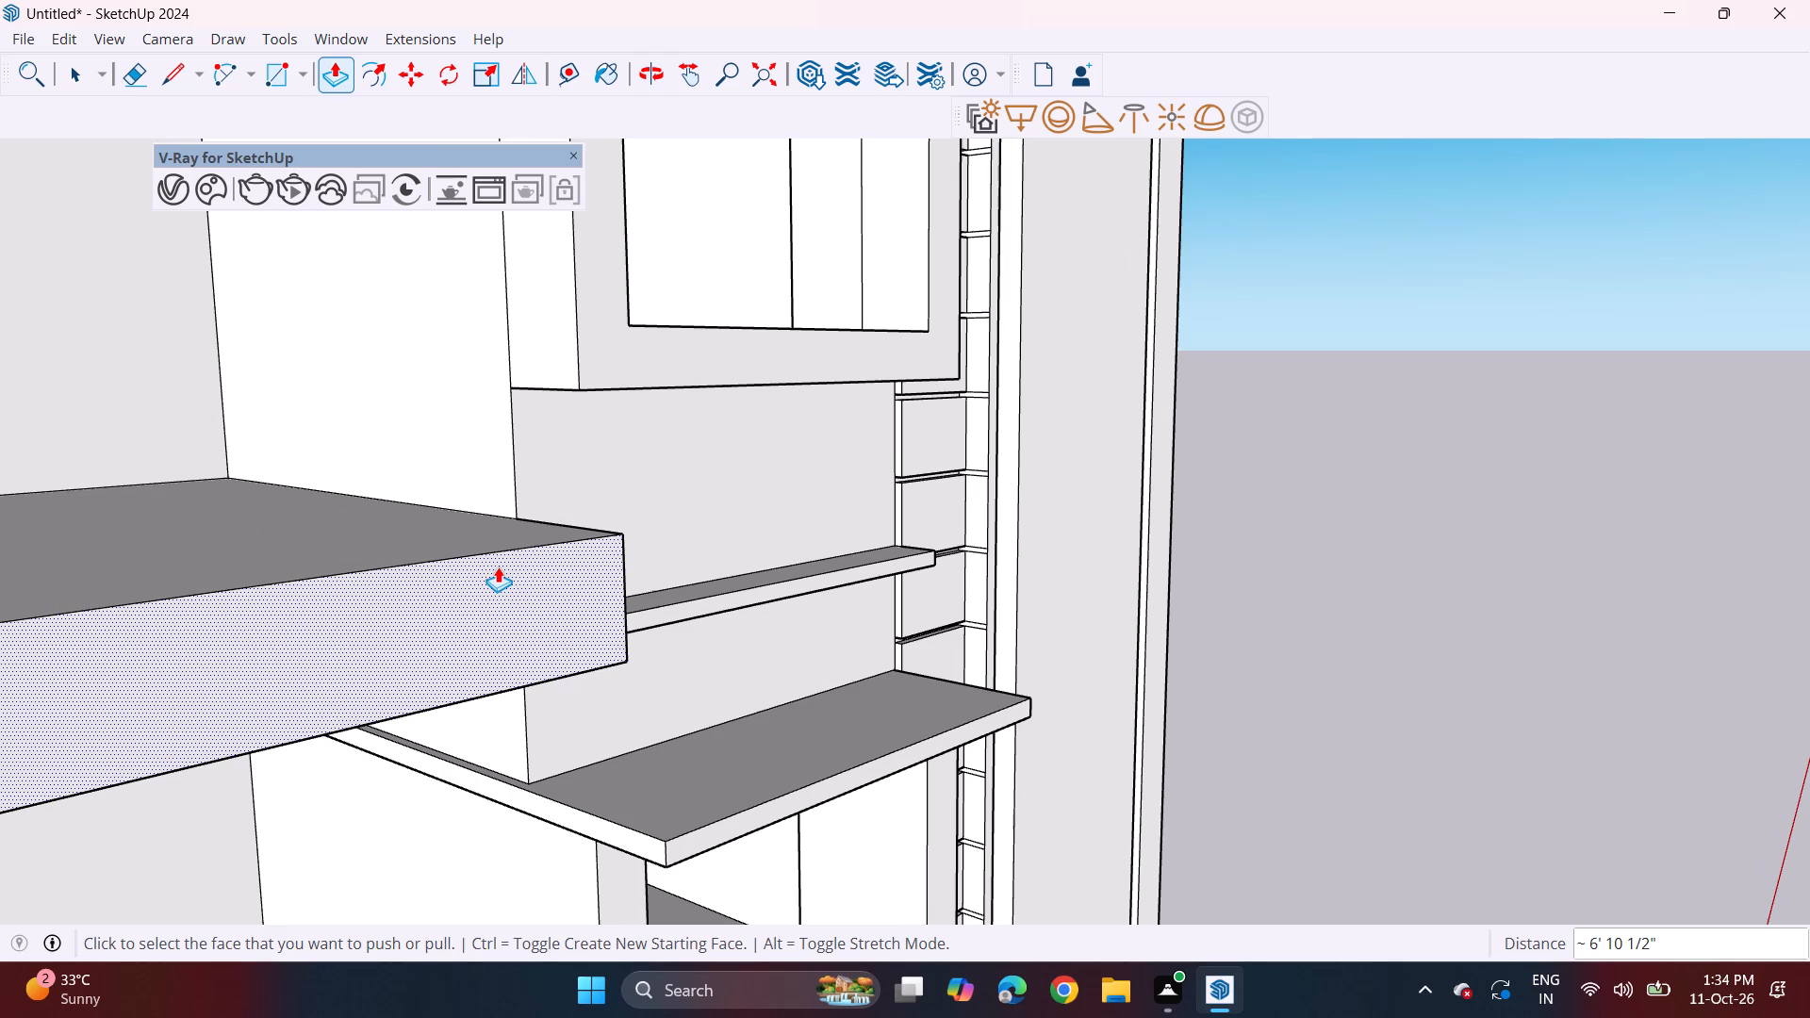
middle_drag(581, 578, 458, 454)
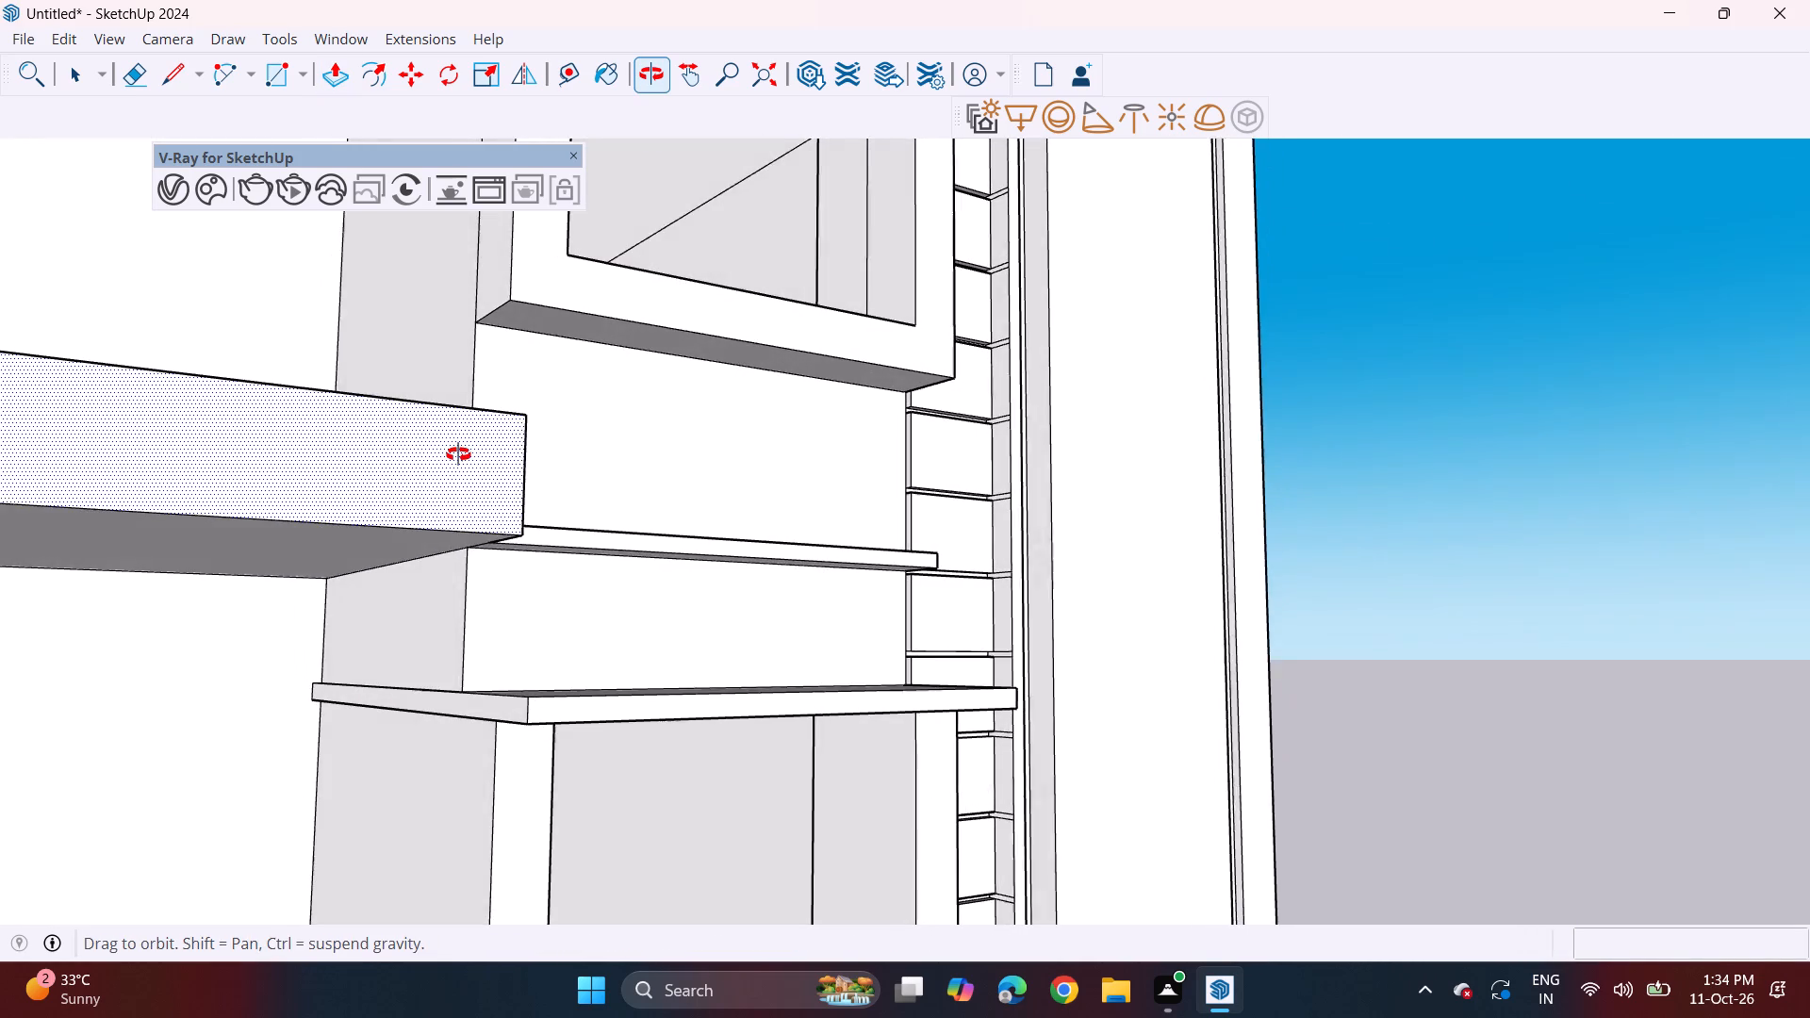
middle_drag(458, 454, 570, 517)
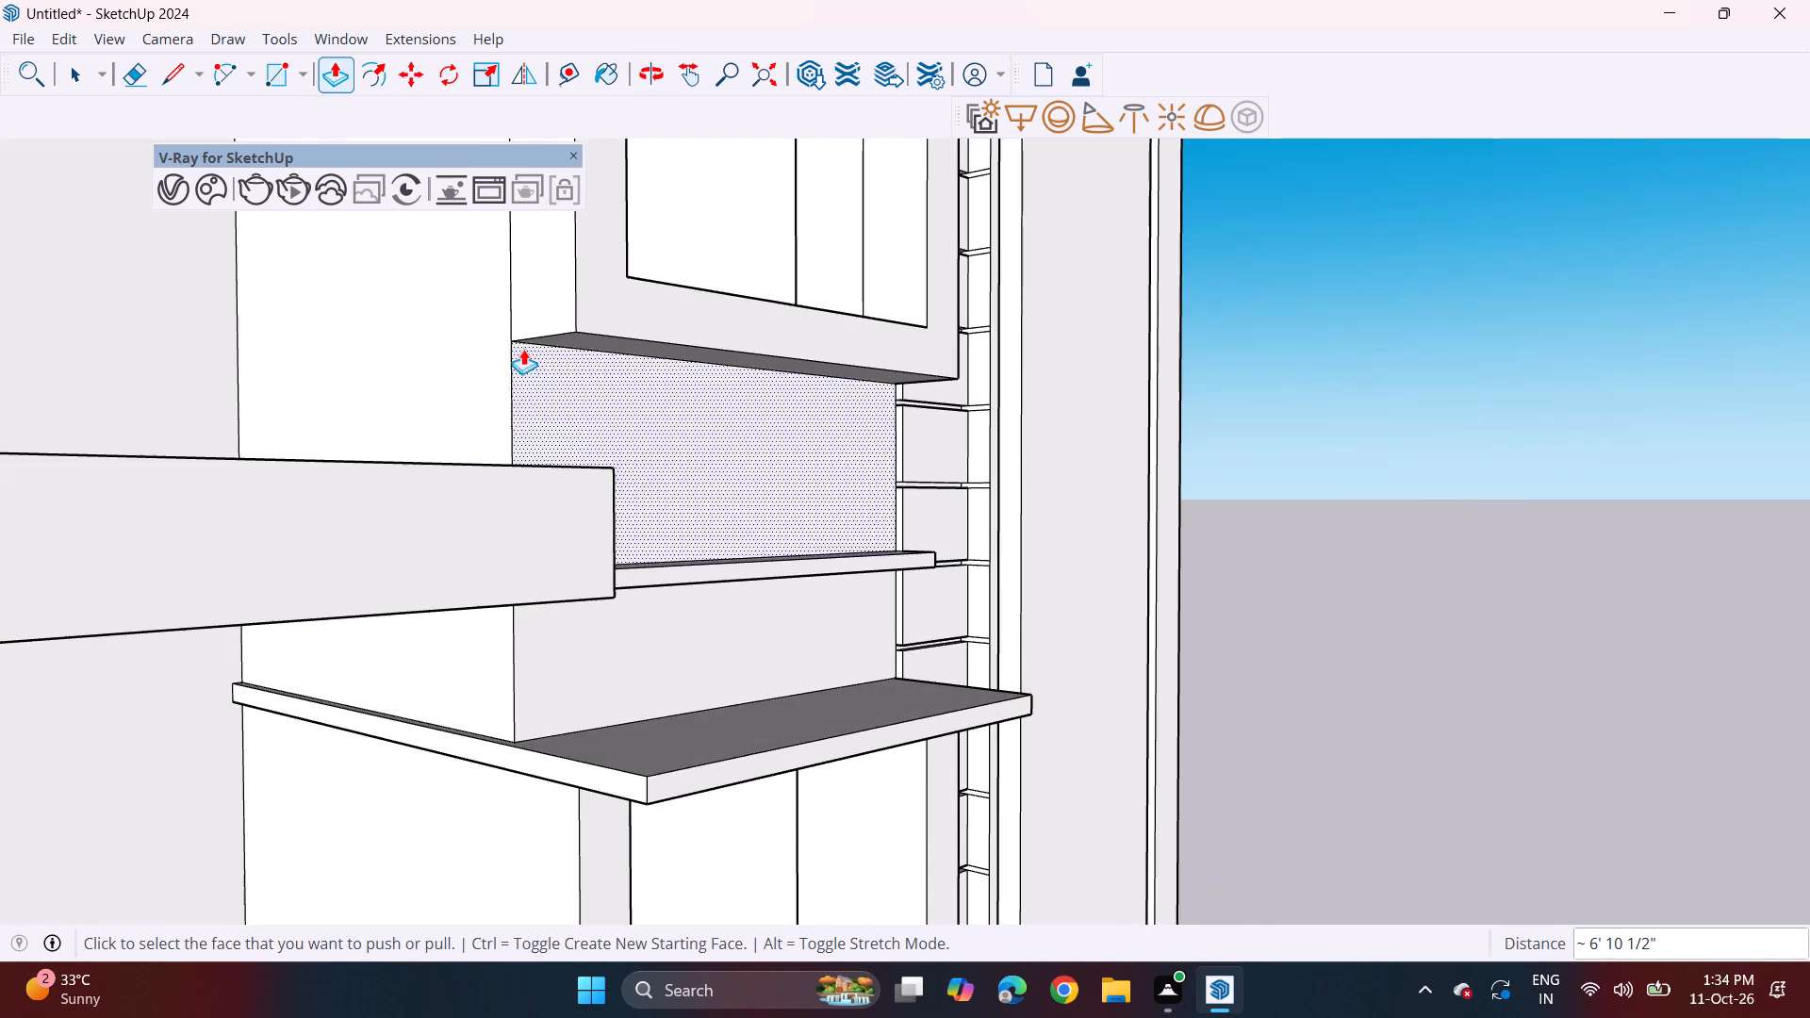
shift+middle_drag(518, 325, 616, 819)
shift+middle_drag(578, 364, 639, 629)
scroll(652, 433, up, 2)
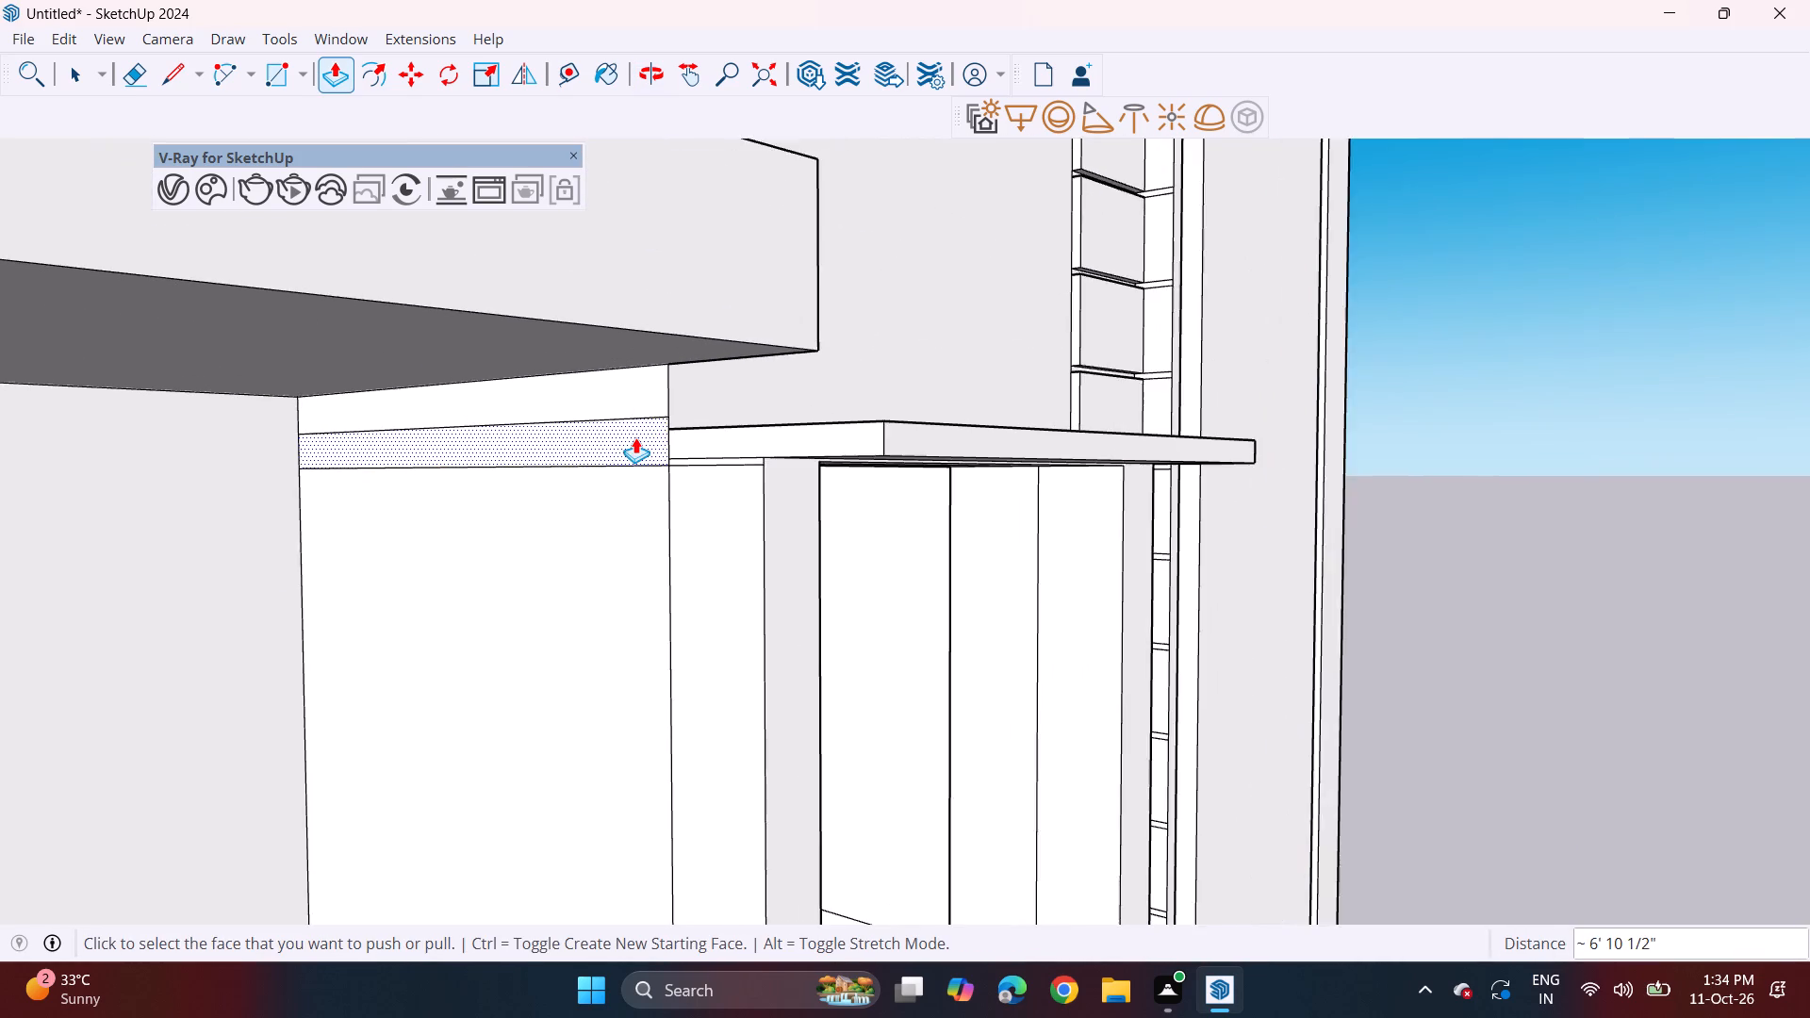
scroll(635, 437, up, 4)
click(795, 442)
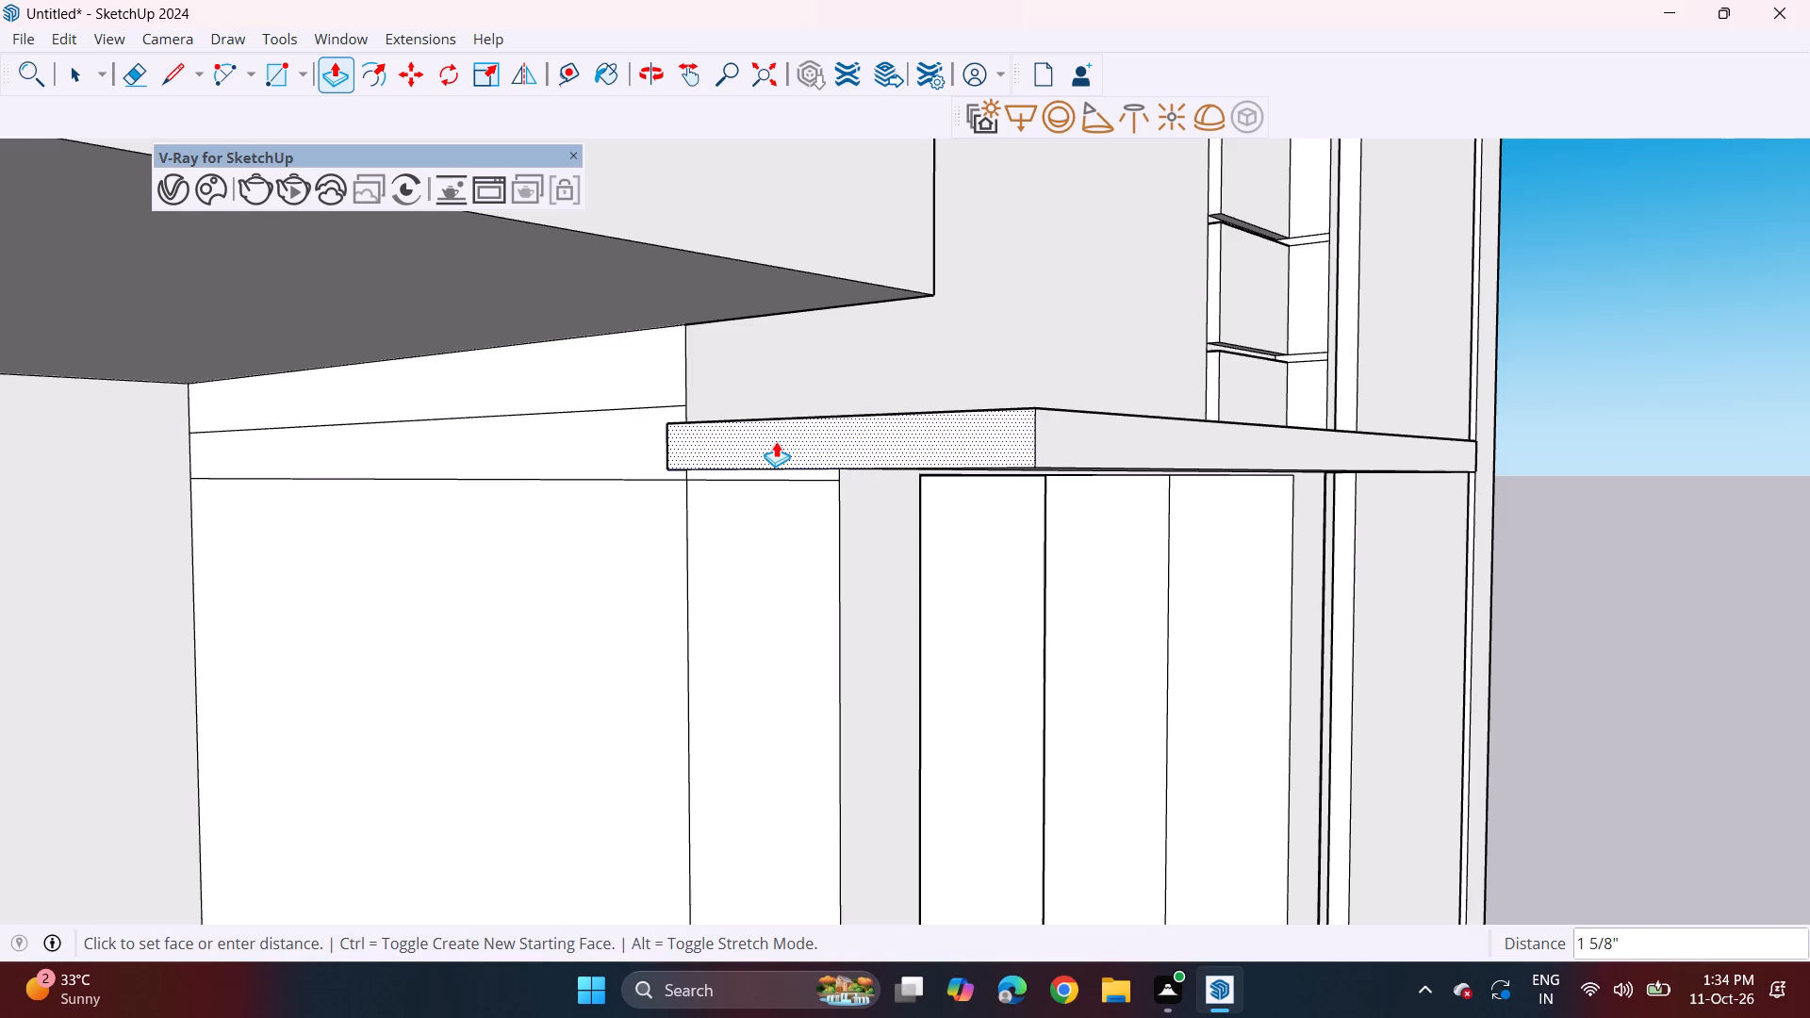
click(776, 441)
Erase the horizontal lines on the side wall beside the middle-storey window and the short line under its ledge.
click(148, 76)
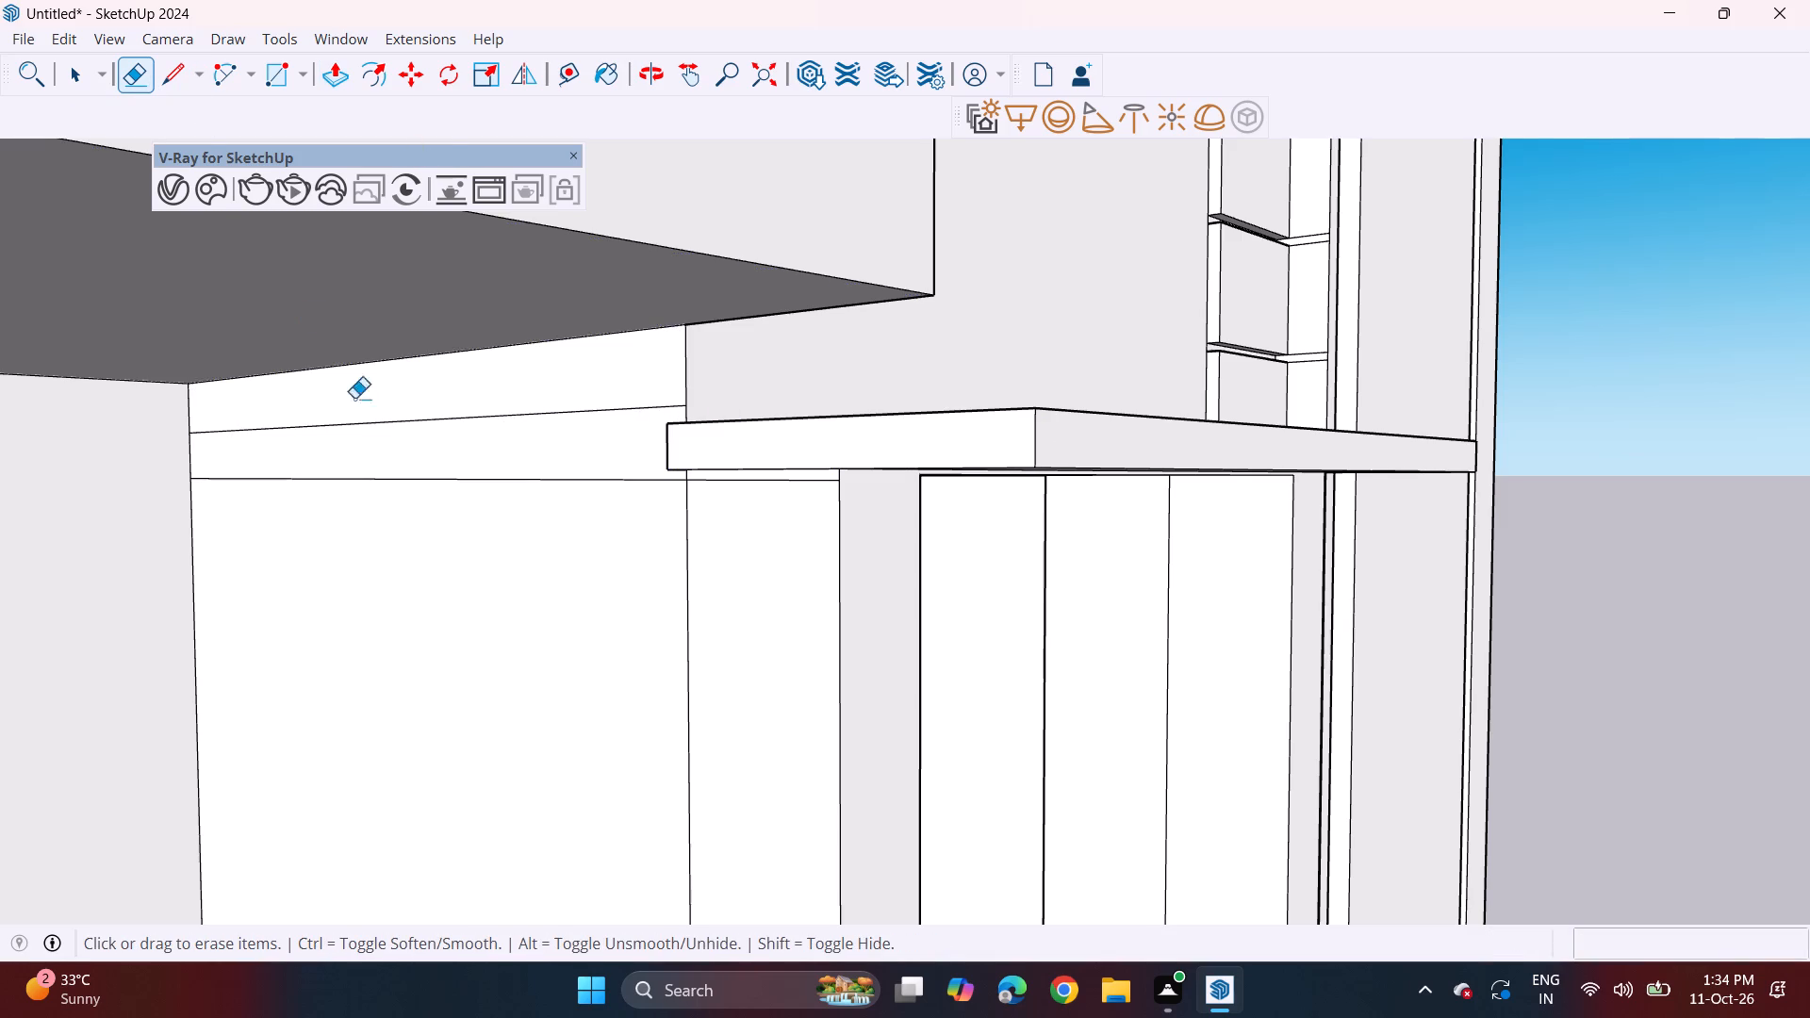
drag(443, 406, 426, 531)
click(776, 482)
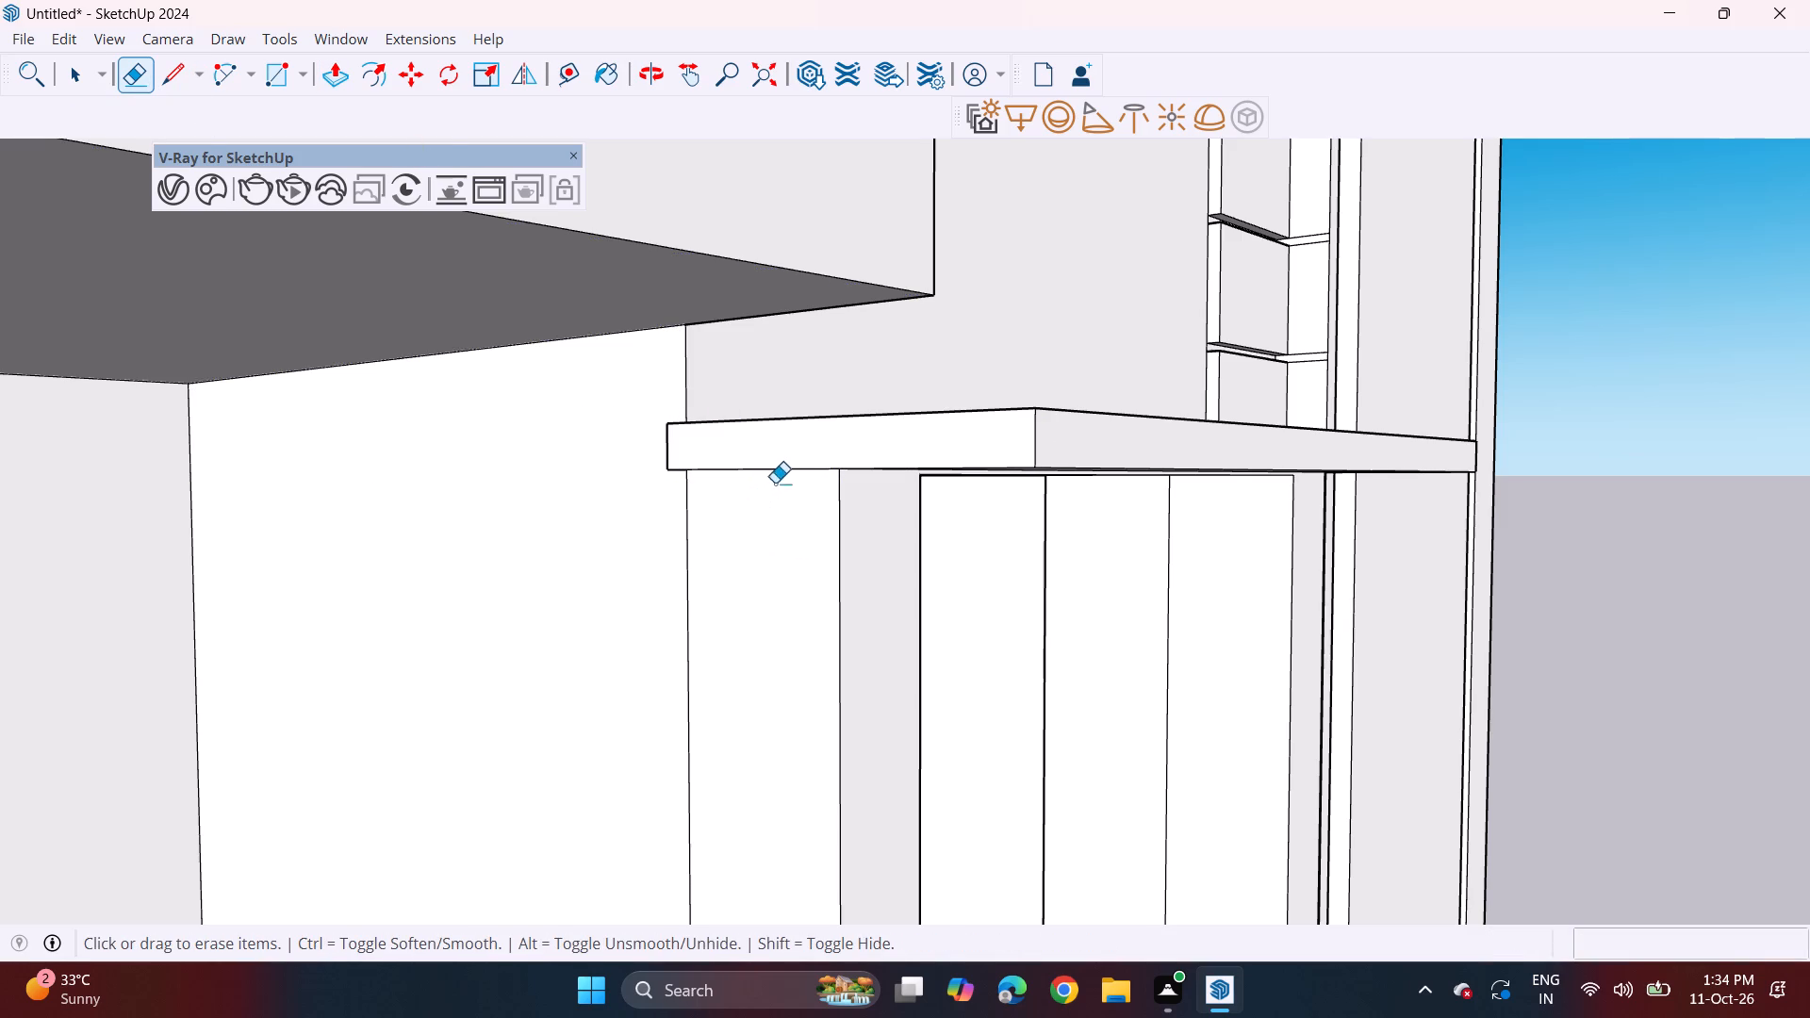
Push/Pull the middle-storey ledge's narrow back face along the side wall about 6' 10 1/2" to the inner corner.
middle_drag(713, 501, 1115, 512)
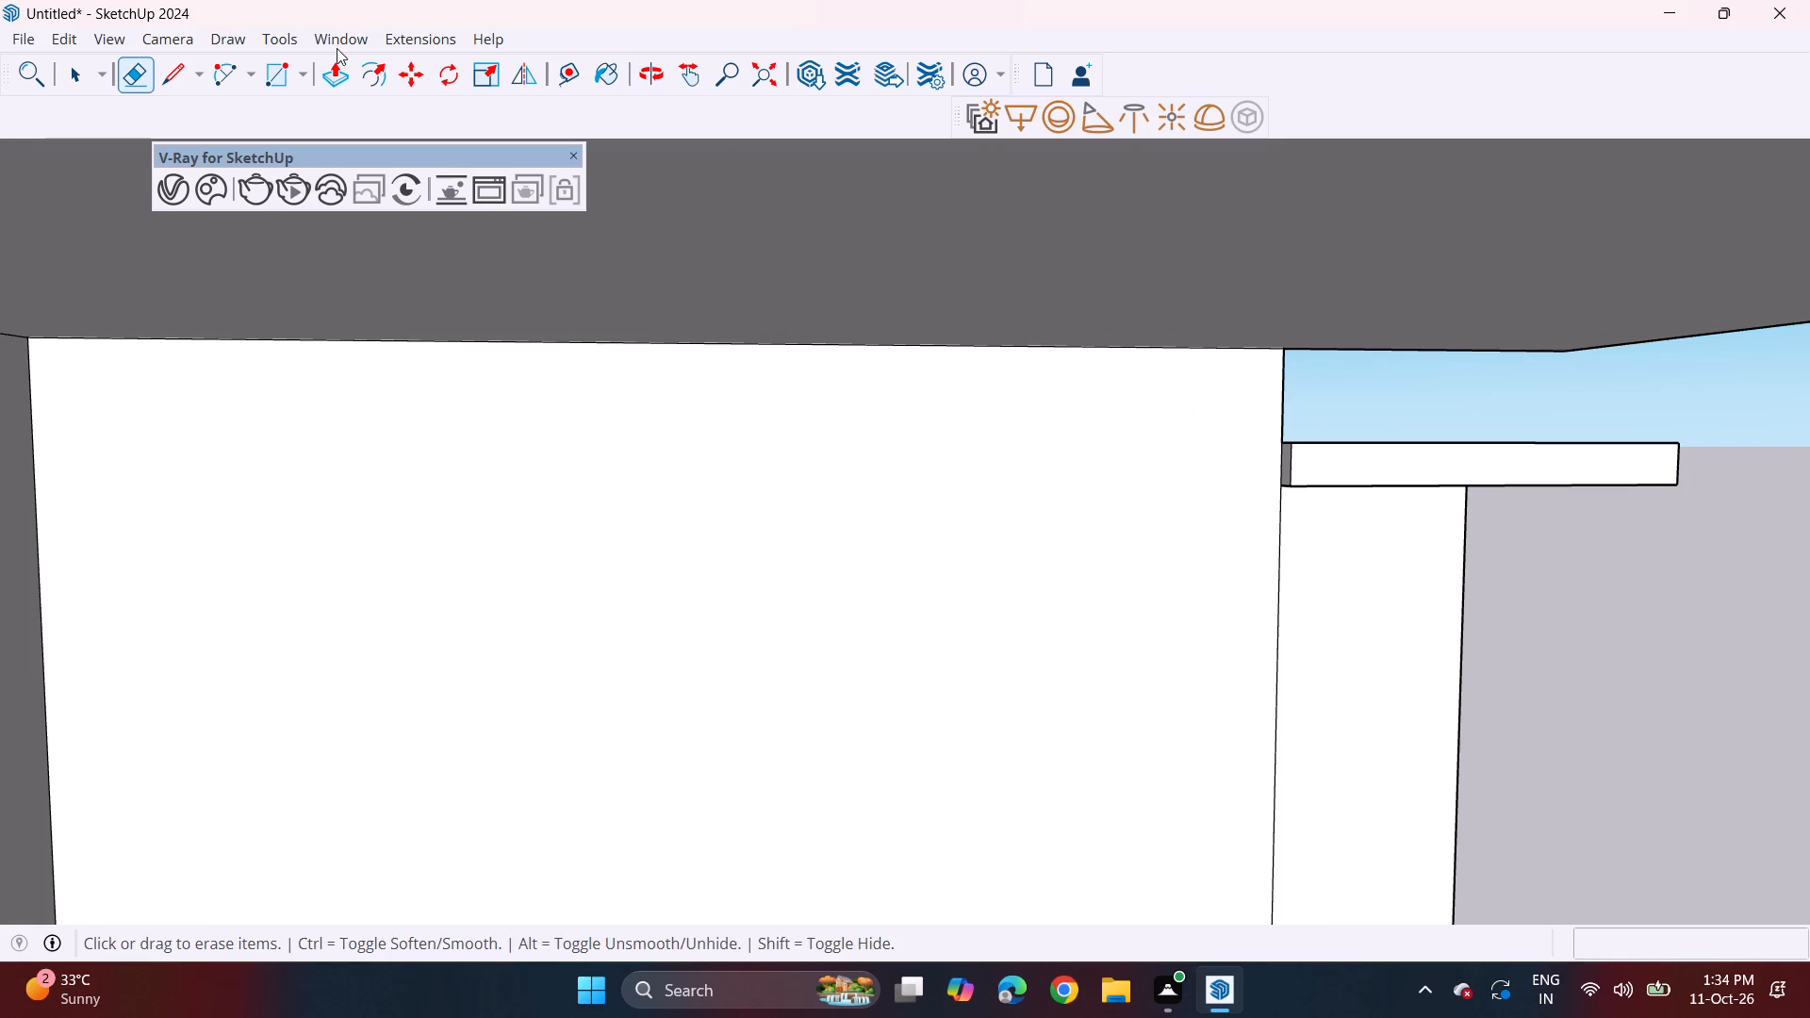
drag(339, 68, 350, 83)
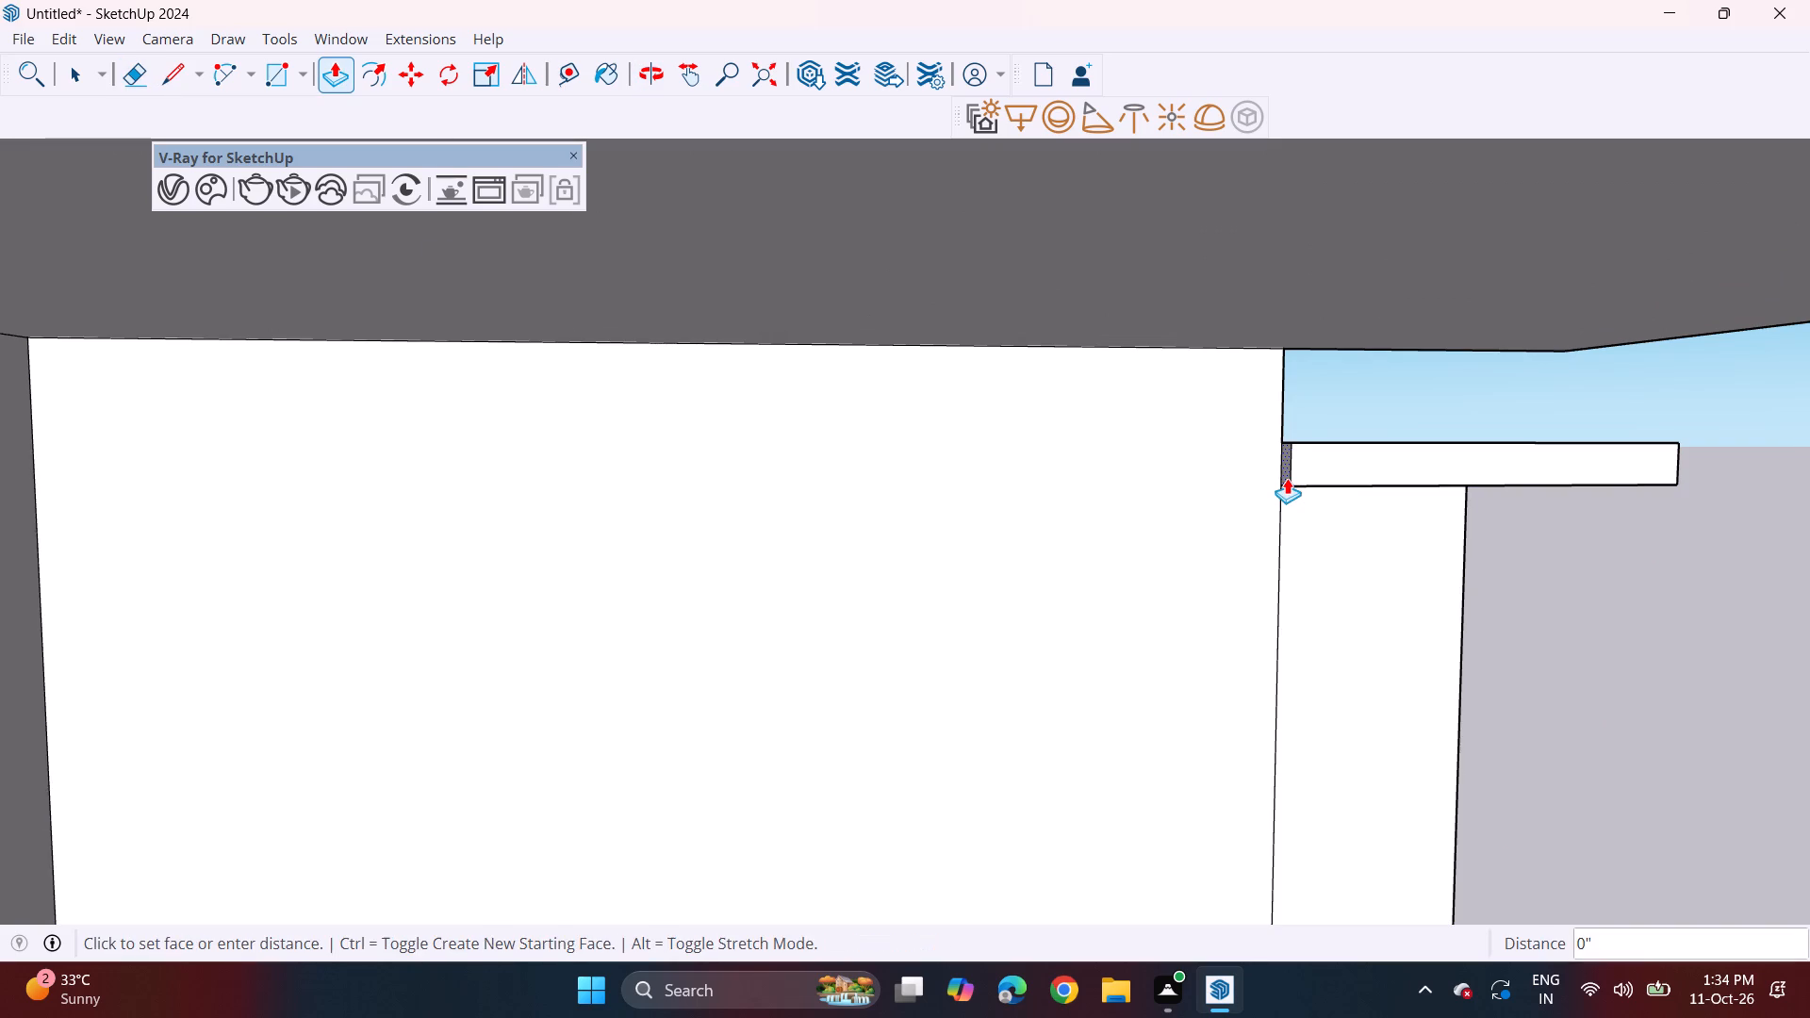
click(1287, 478)
drag(38, 614, 46, 616)
Erase the extra line running along the bottom of the top-storey window ledge's left end.
middle_drag(1110, 647, 1007, 623)
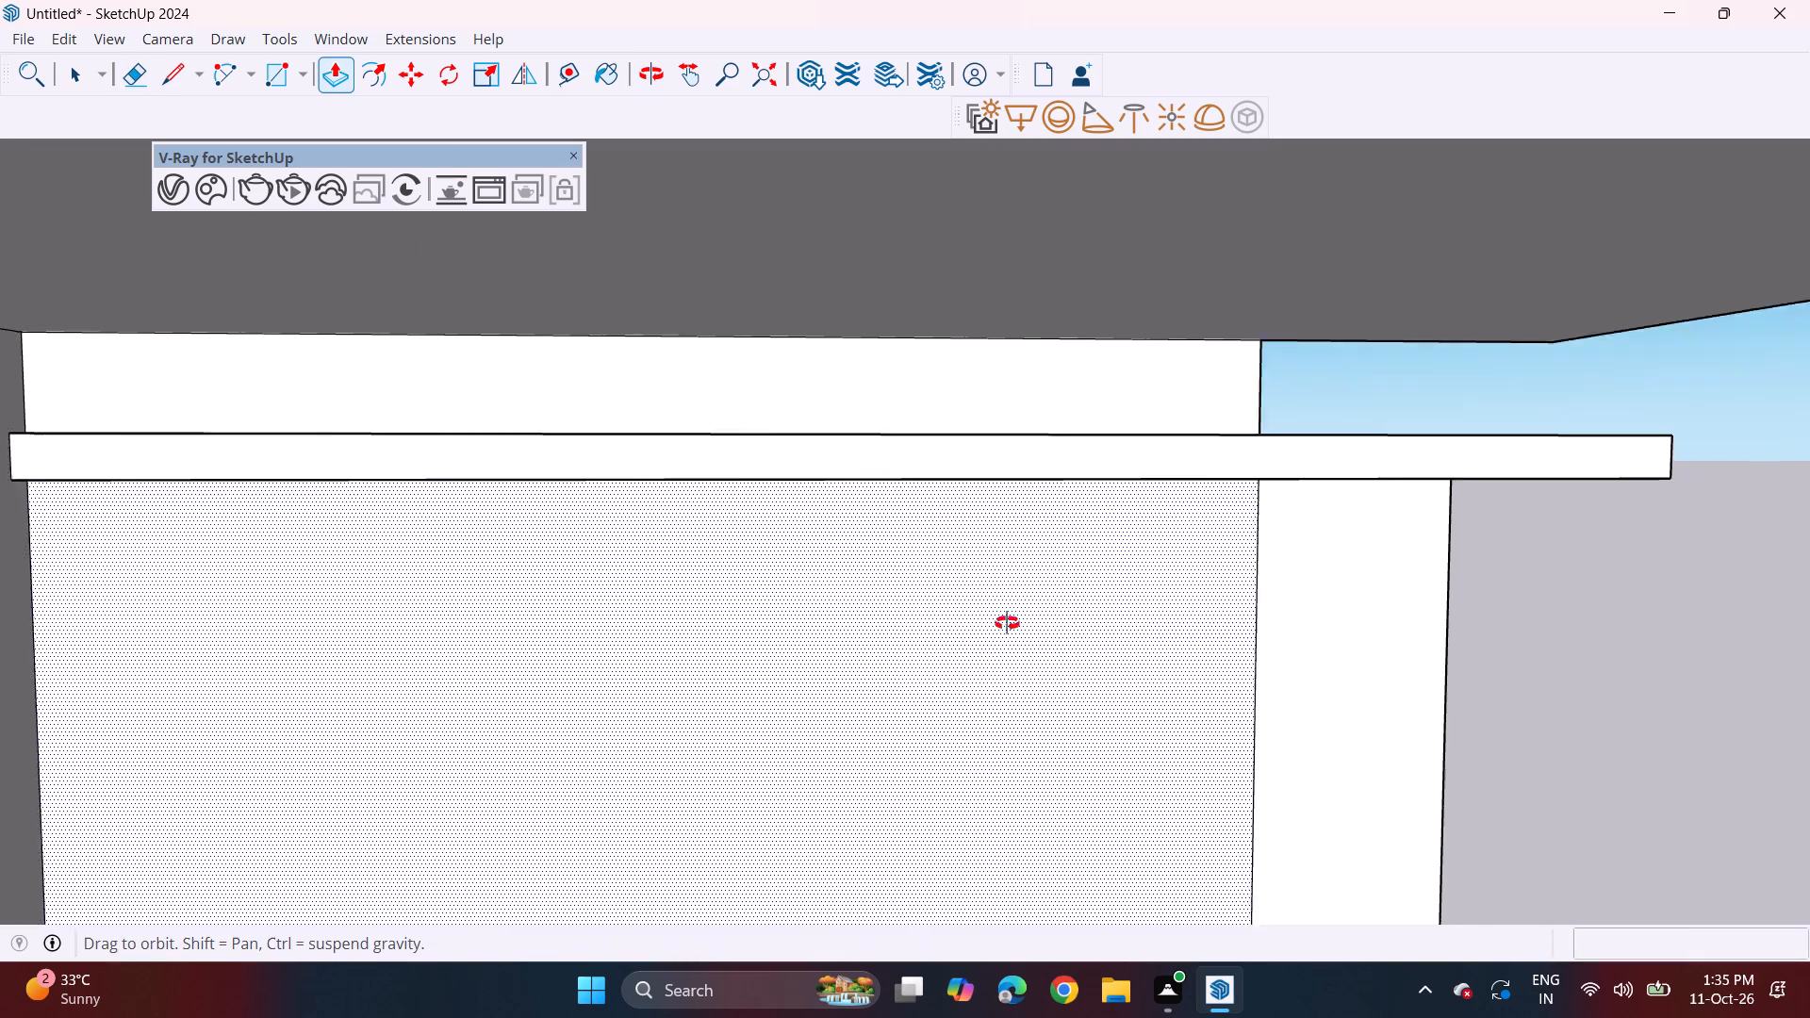
middle_drag(1007, 623, 465, 659)
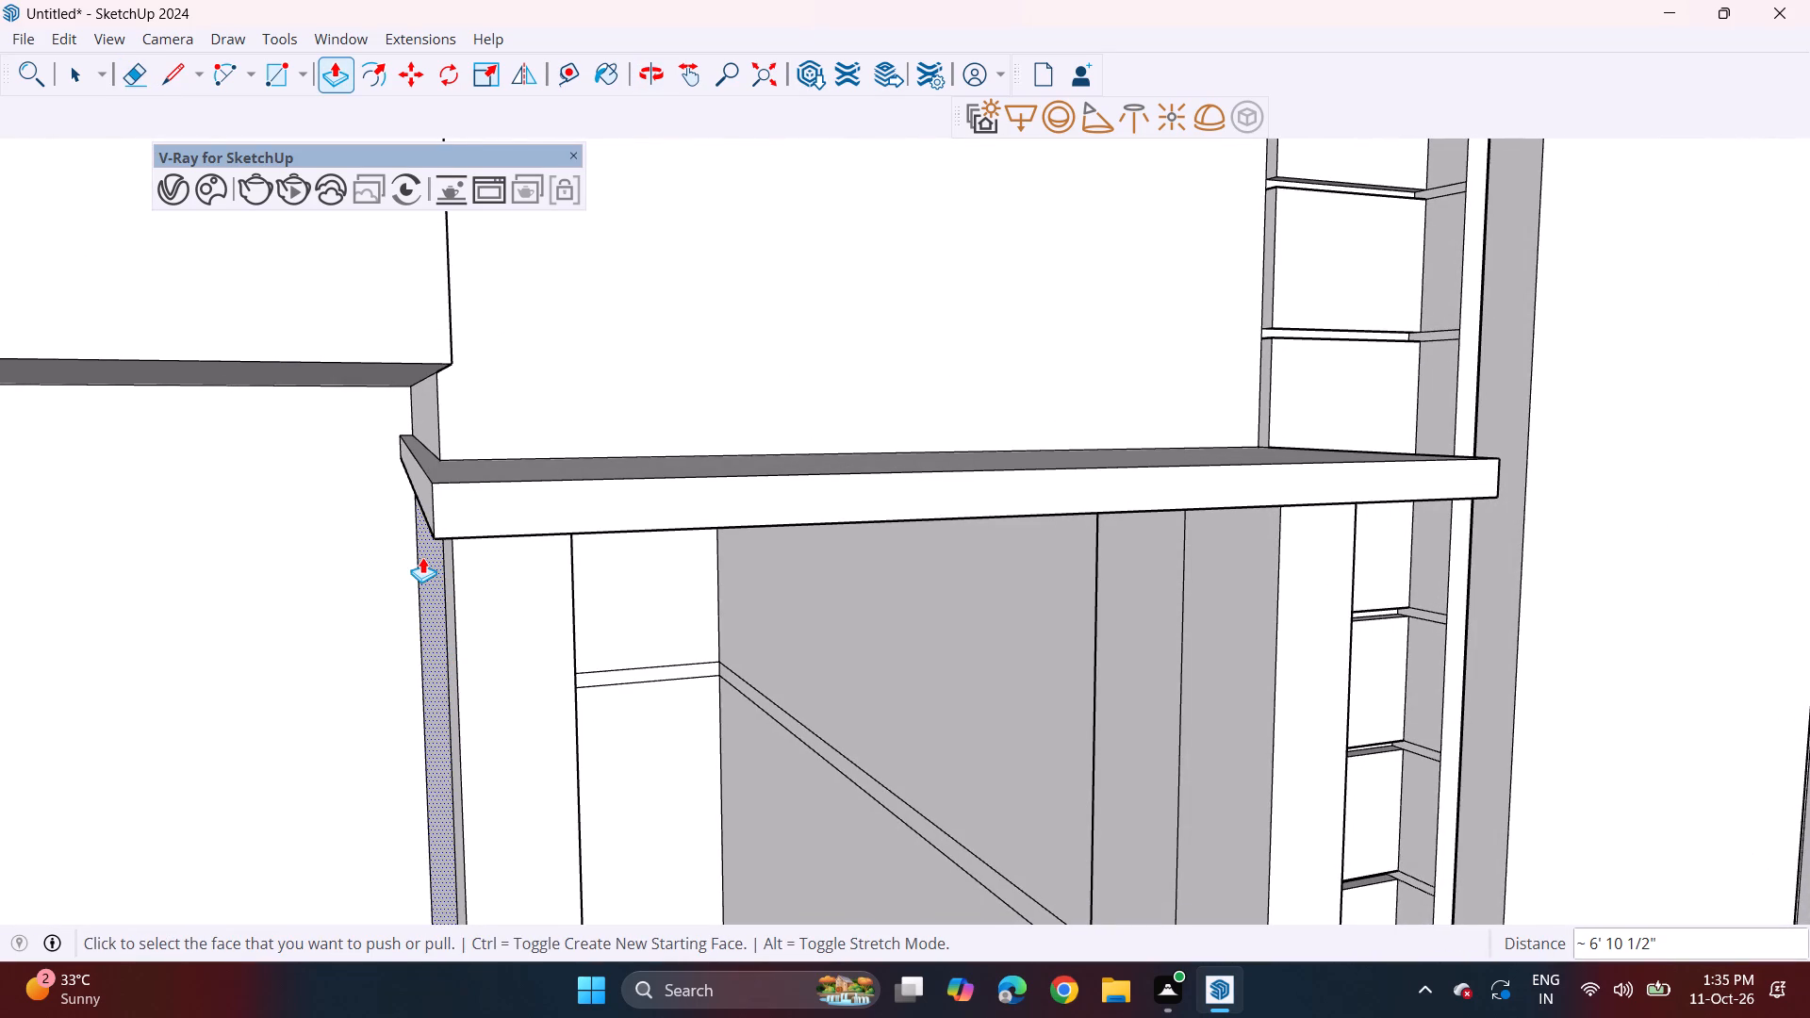
scroll(541, 352, down, 9)
shift+middle_drag(575, 287, 622, 635)
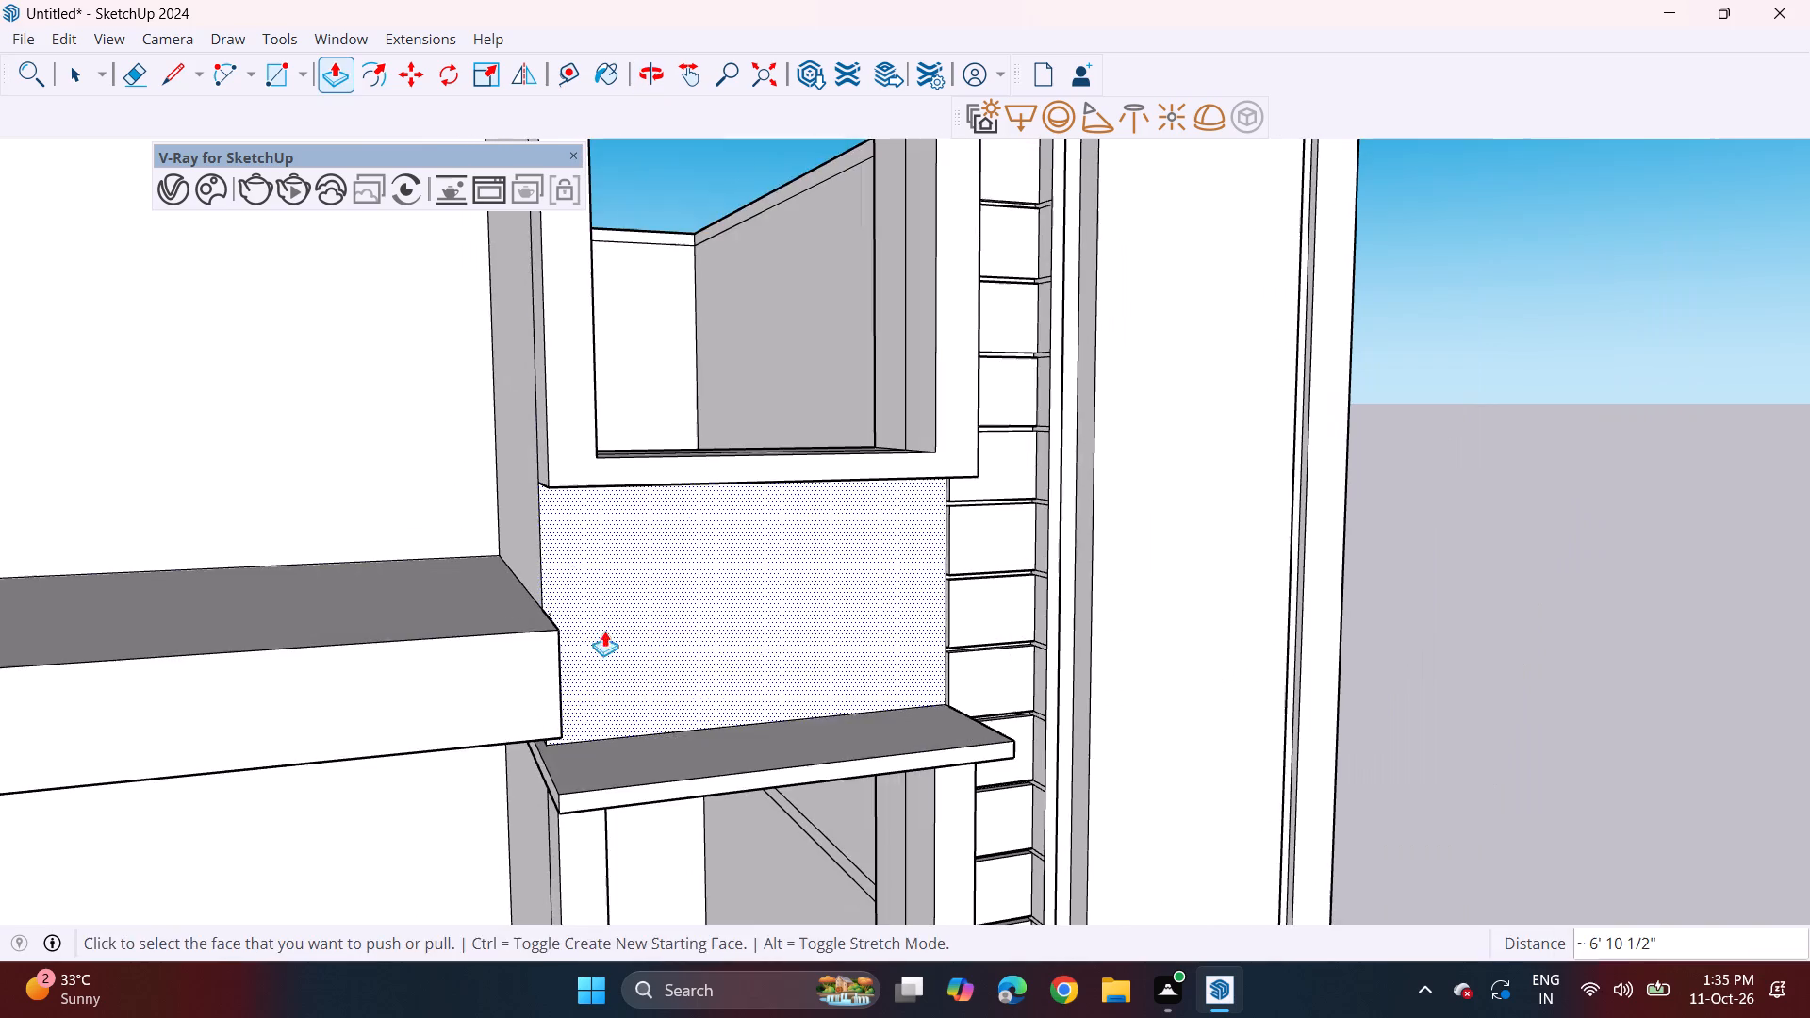
middle_drag(530, 482, 551, 515)
shift+middle_drag(580, 381, 626, 873)
shift+middle_drag(556, 474, 629, 587)
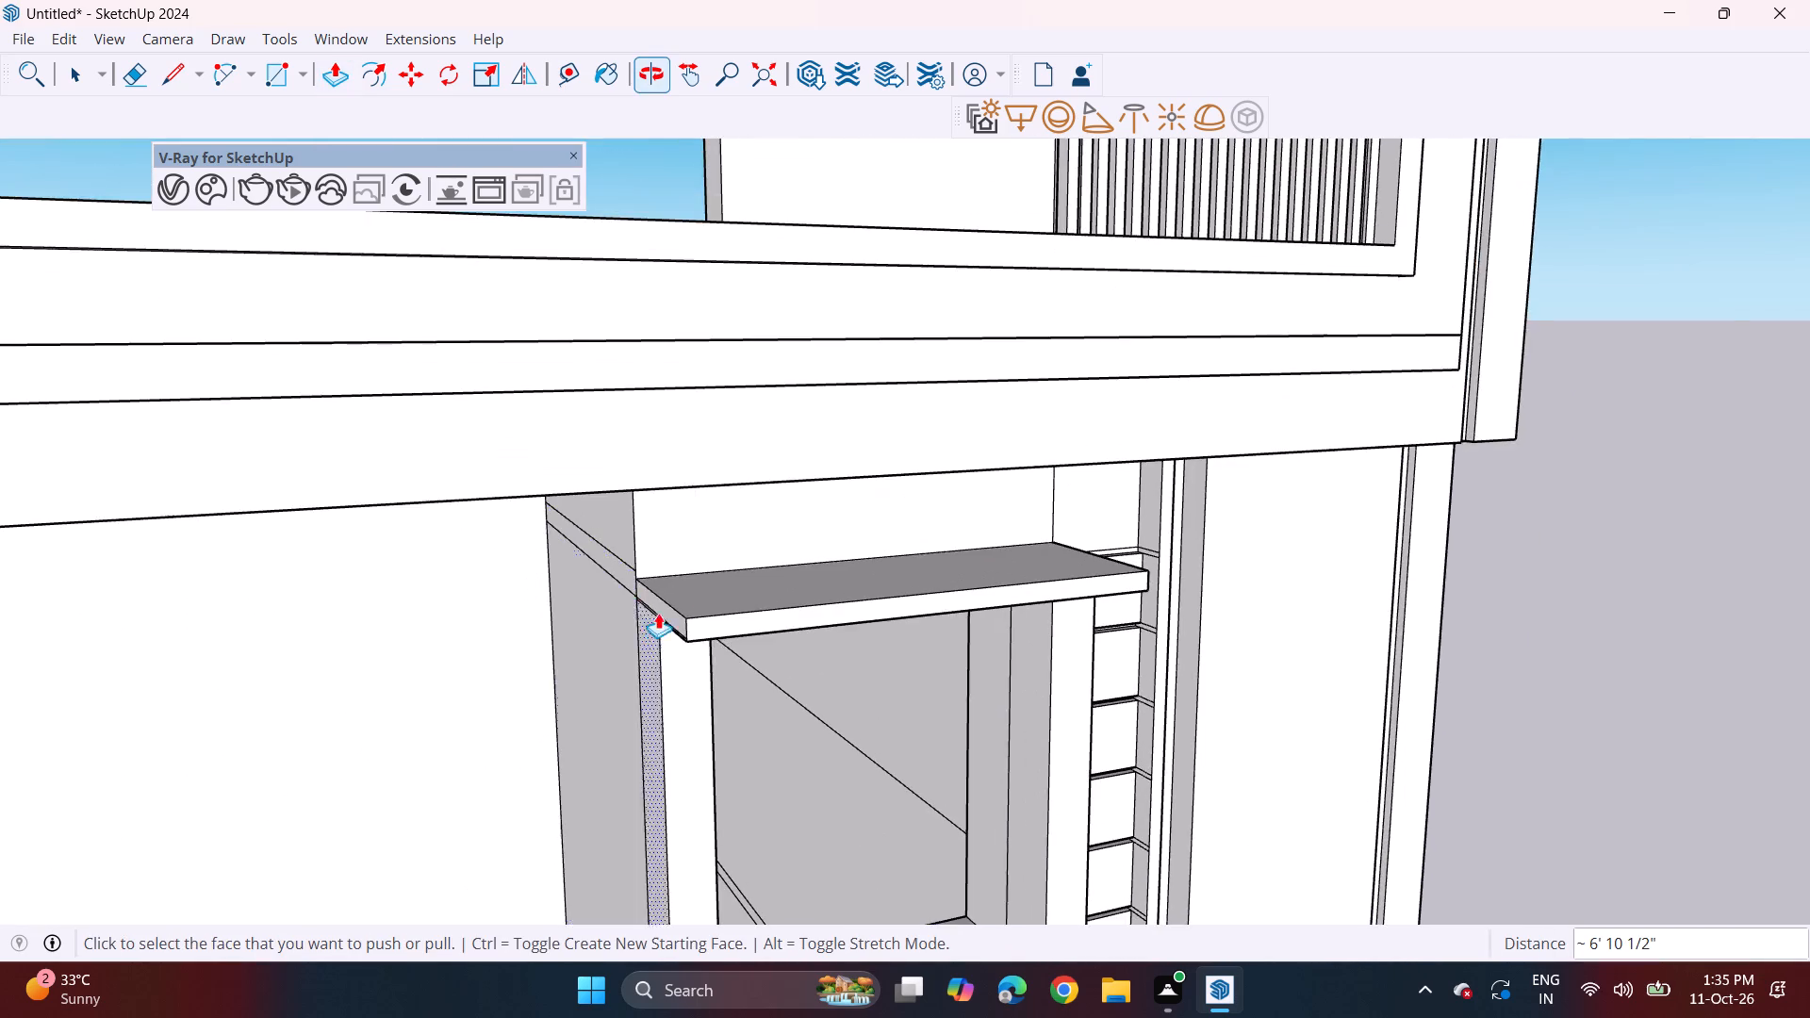
scroll(665, 606, up, 9)
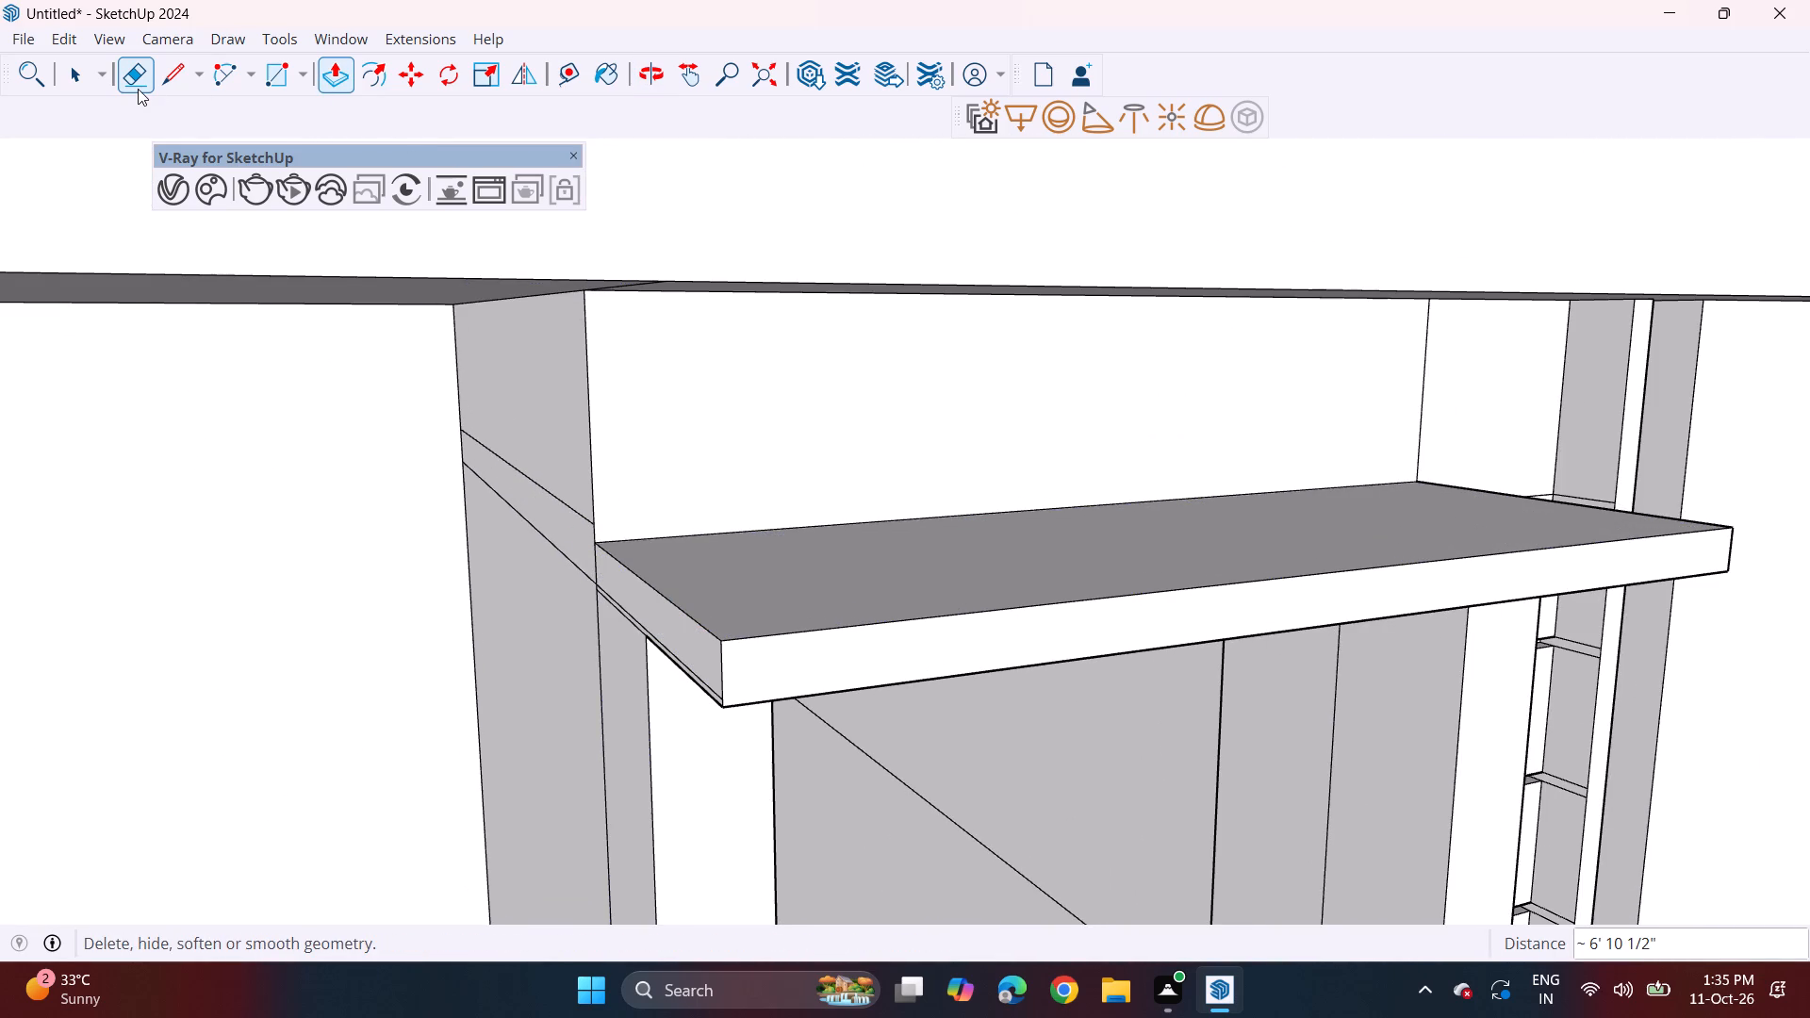
click(138, 90)
scroll(699, 658, up, 3)
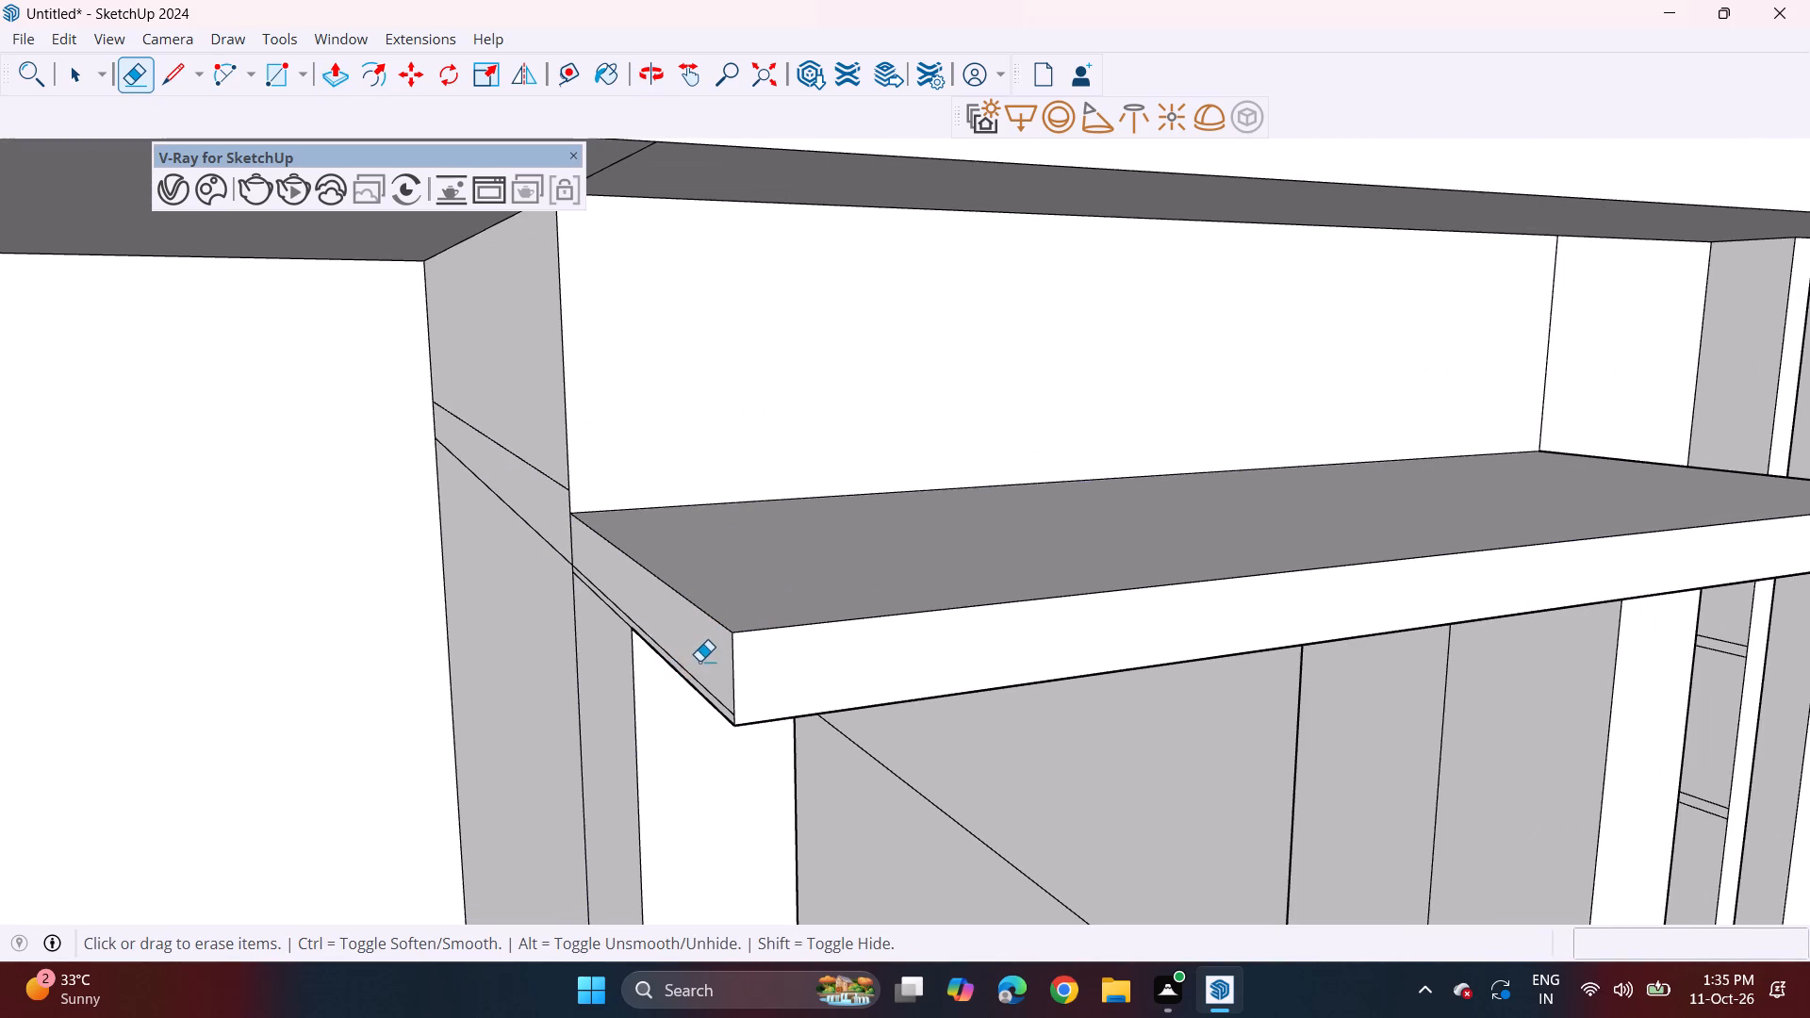
click(694, 676)
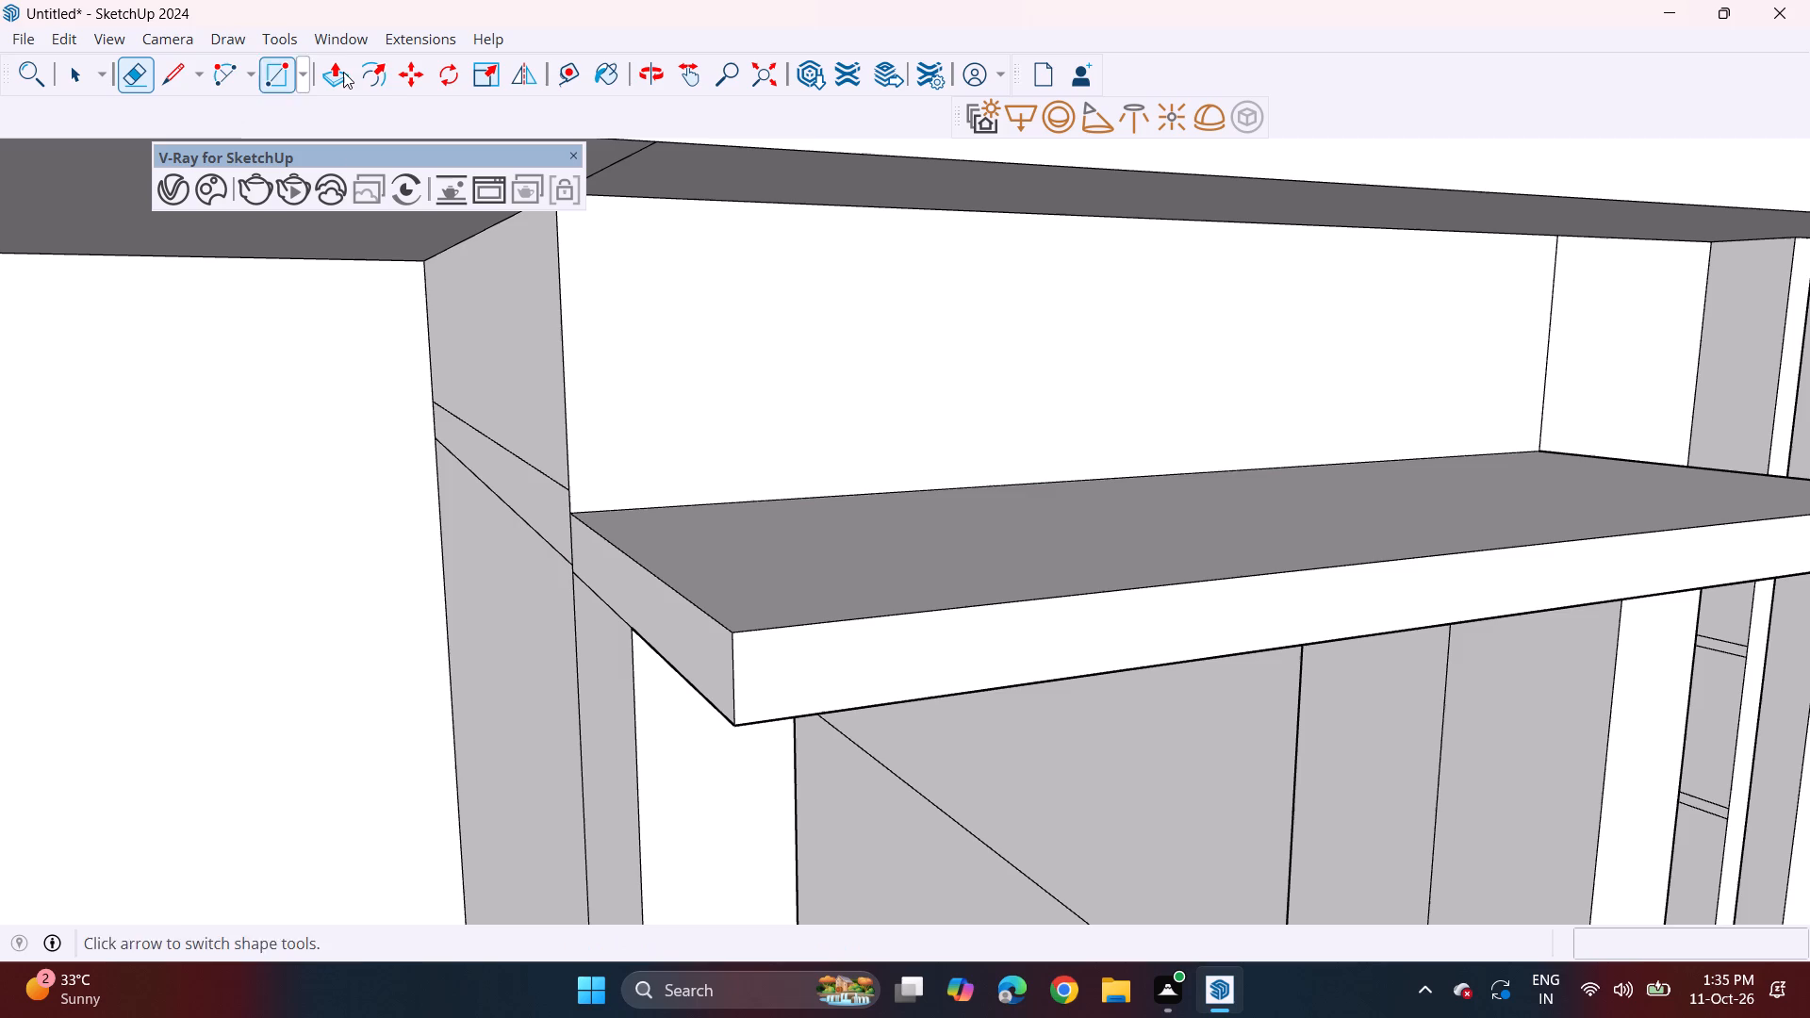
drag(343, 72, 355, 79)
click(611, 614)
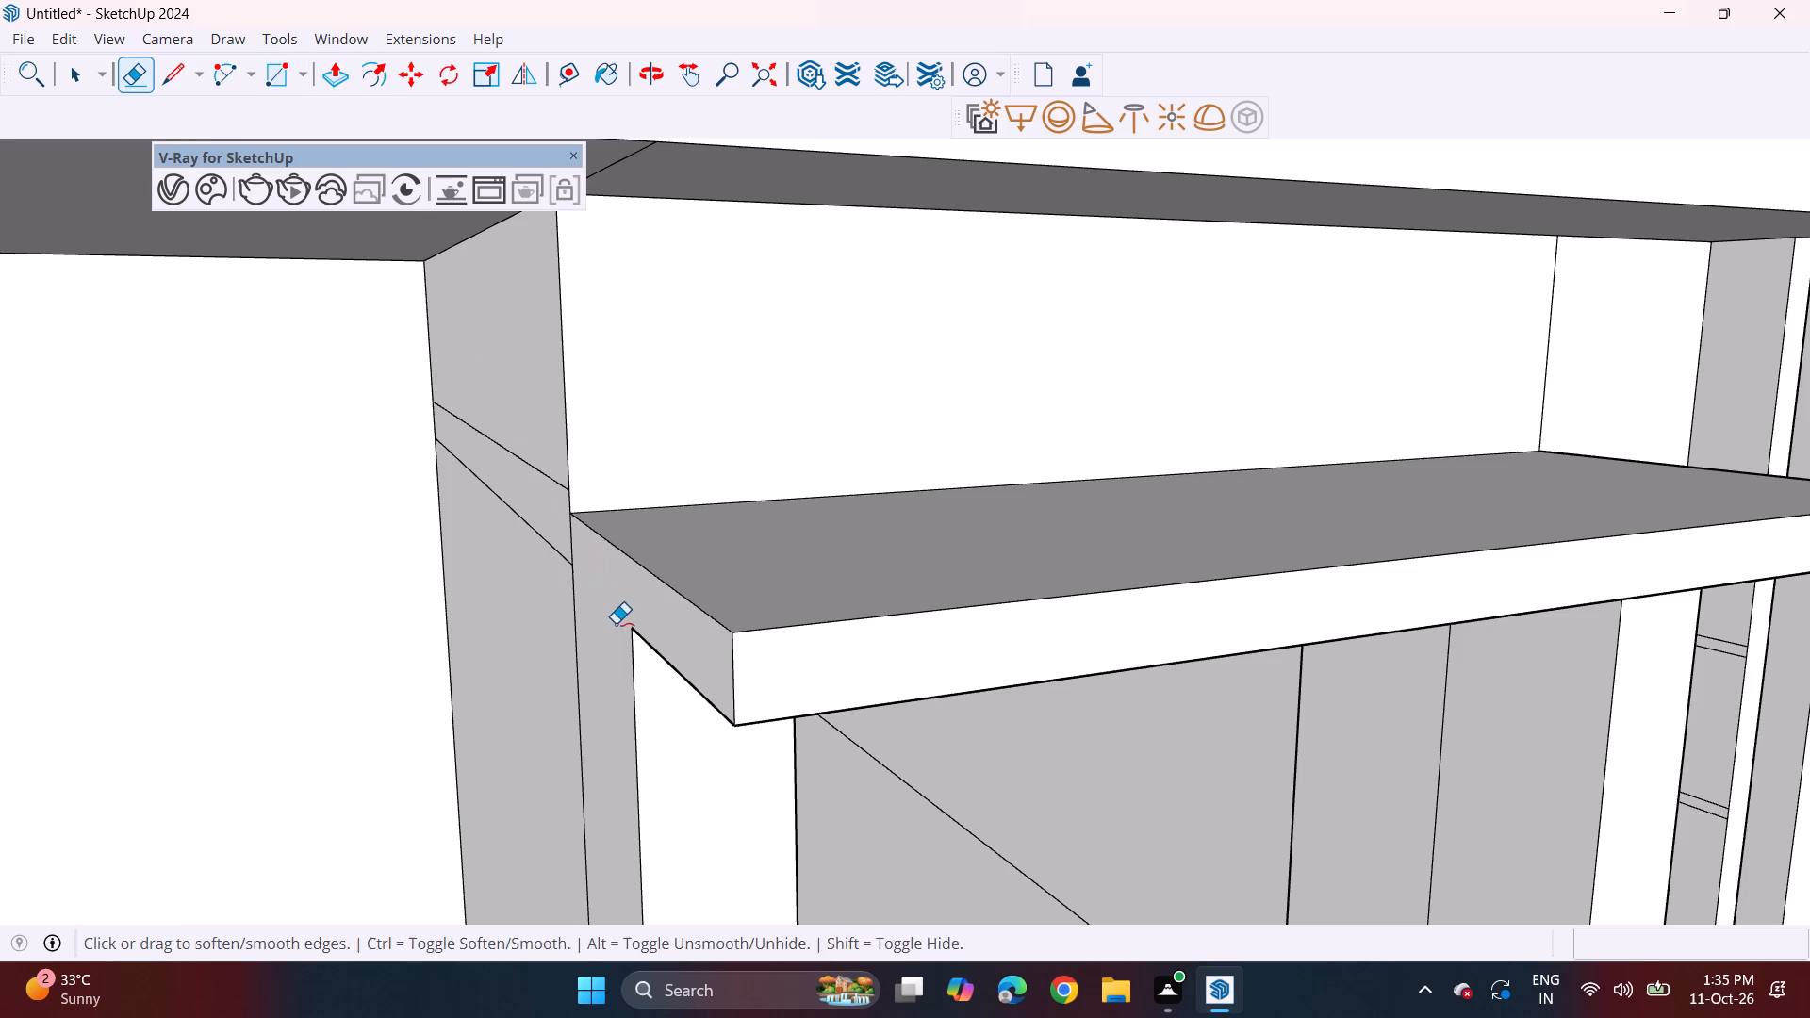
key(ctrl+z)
Push/Pull the left end of the top-storey window's ledge outward about 1 7/16", past the side wall's face.
key(space)
key(p)
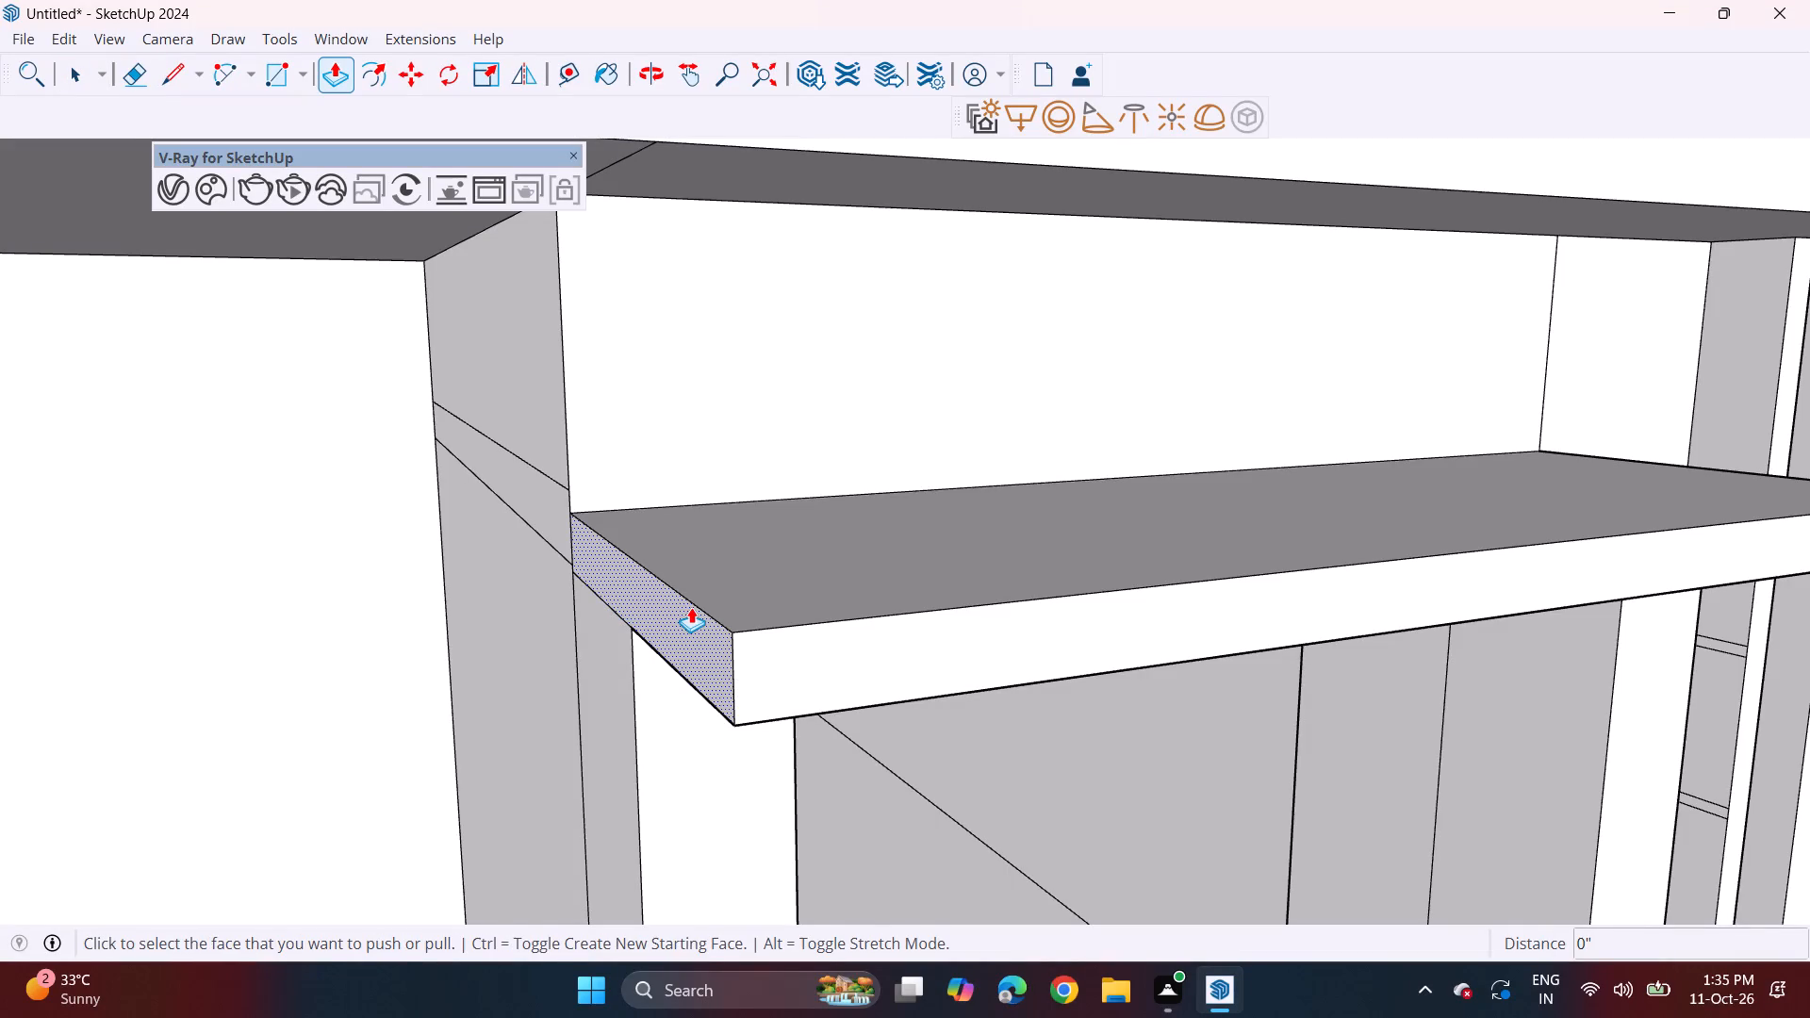
click(691, 607)
click(654, 622)
Erase the two horizontal lines on the side wall beside the top-storey window and the short line on its ledge's narrow back face.
middle_drag(481, 597, 482, 594)
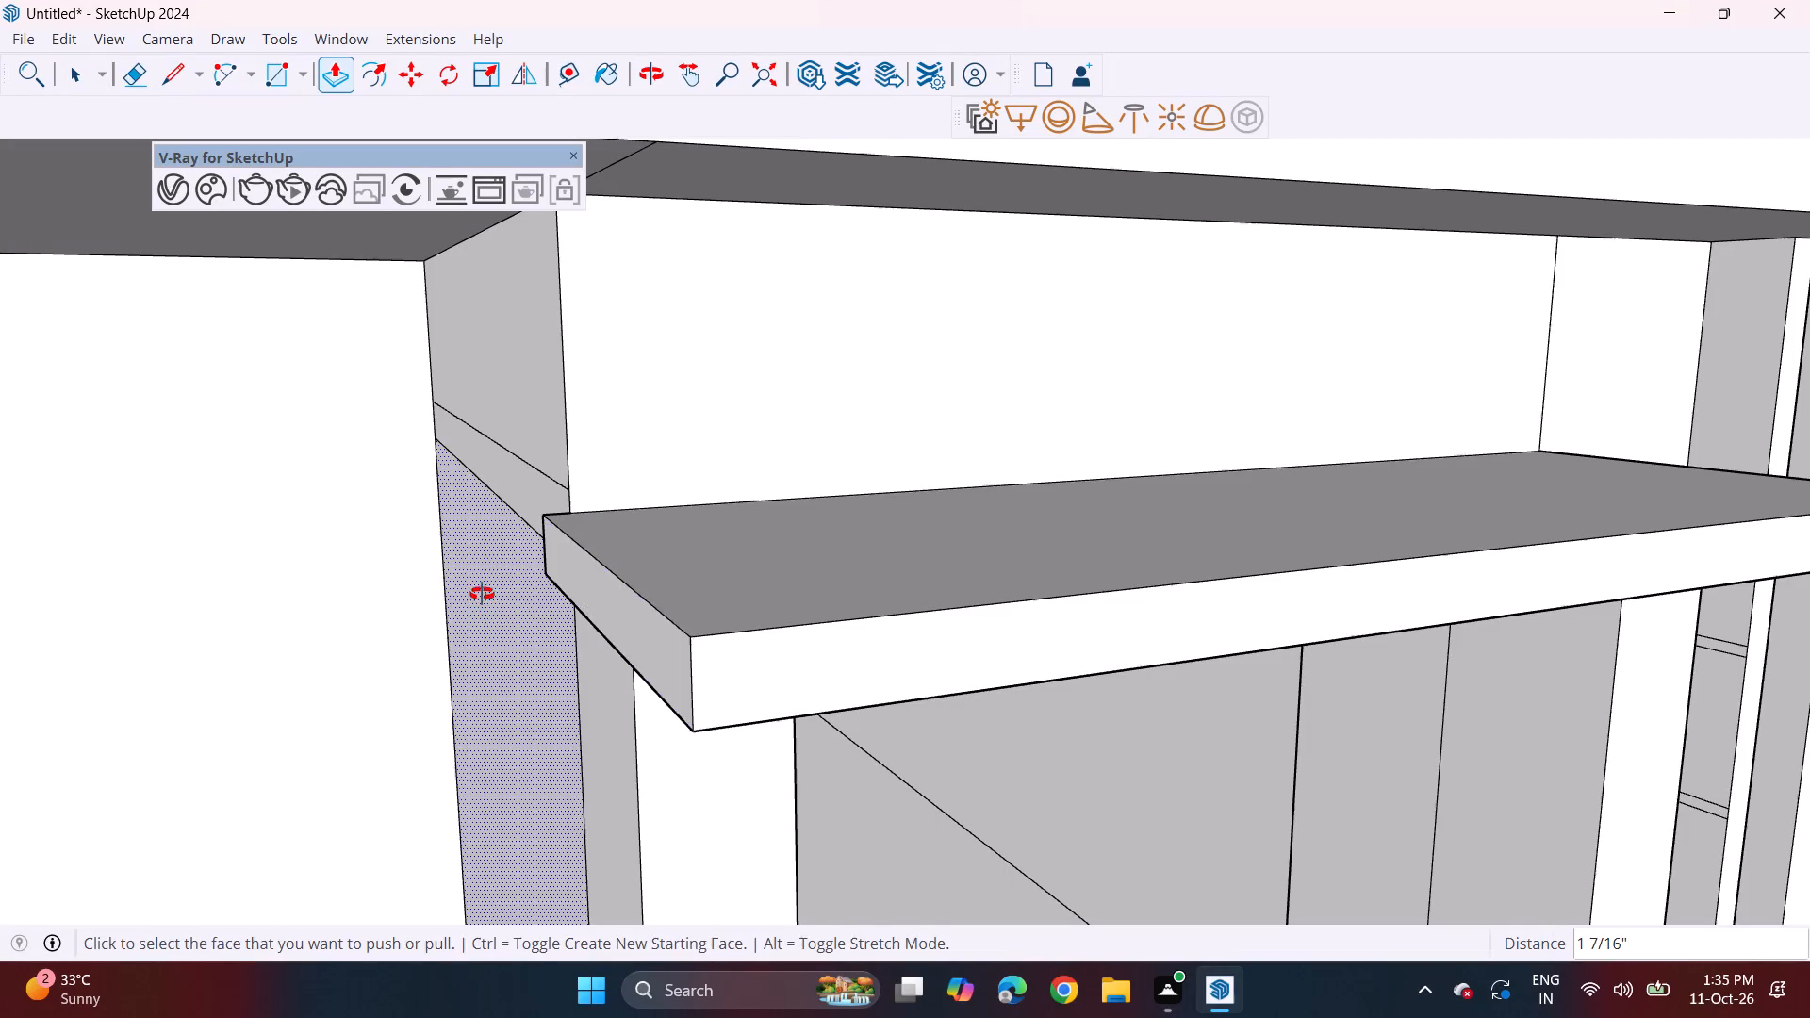
middle_drag(482, 594, 1195, 506)
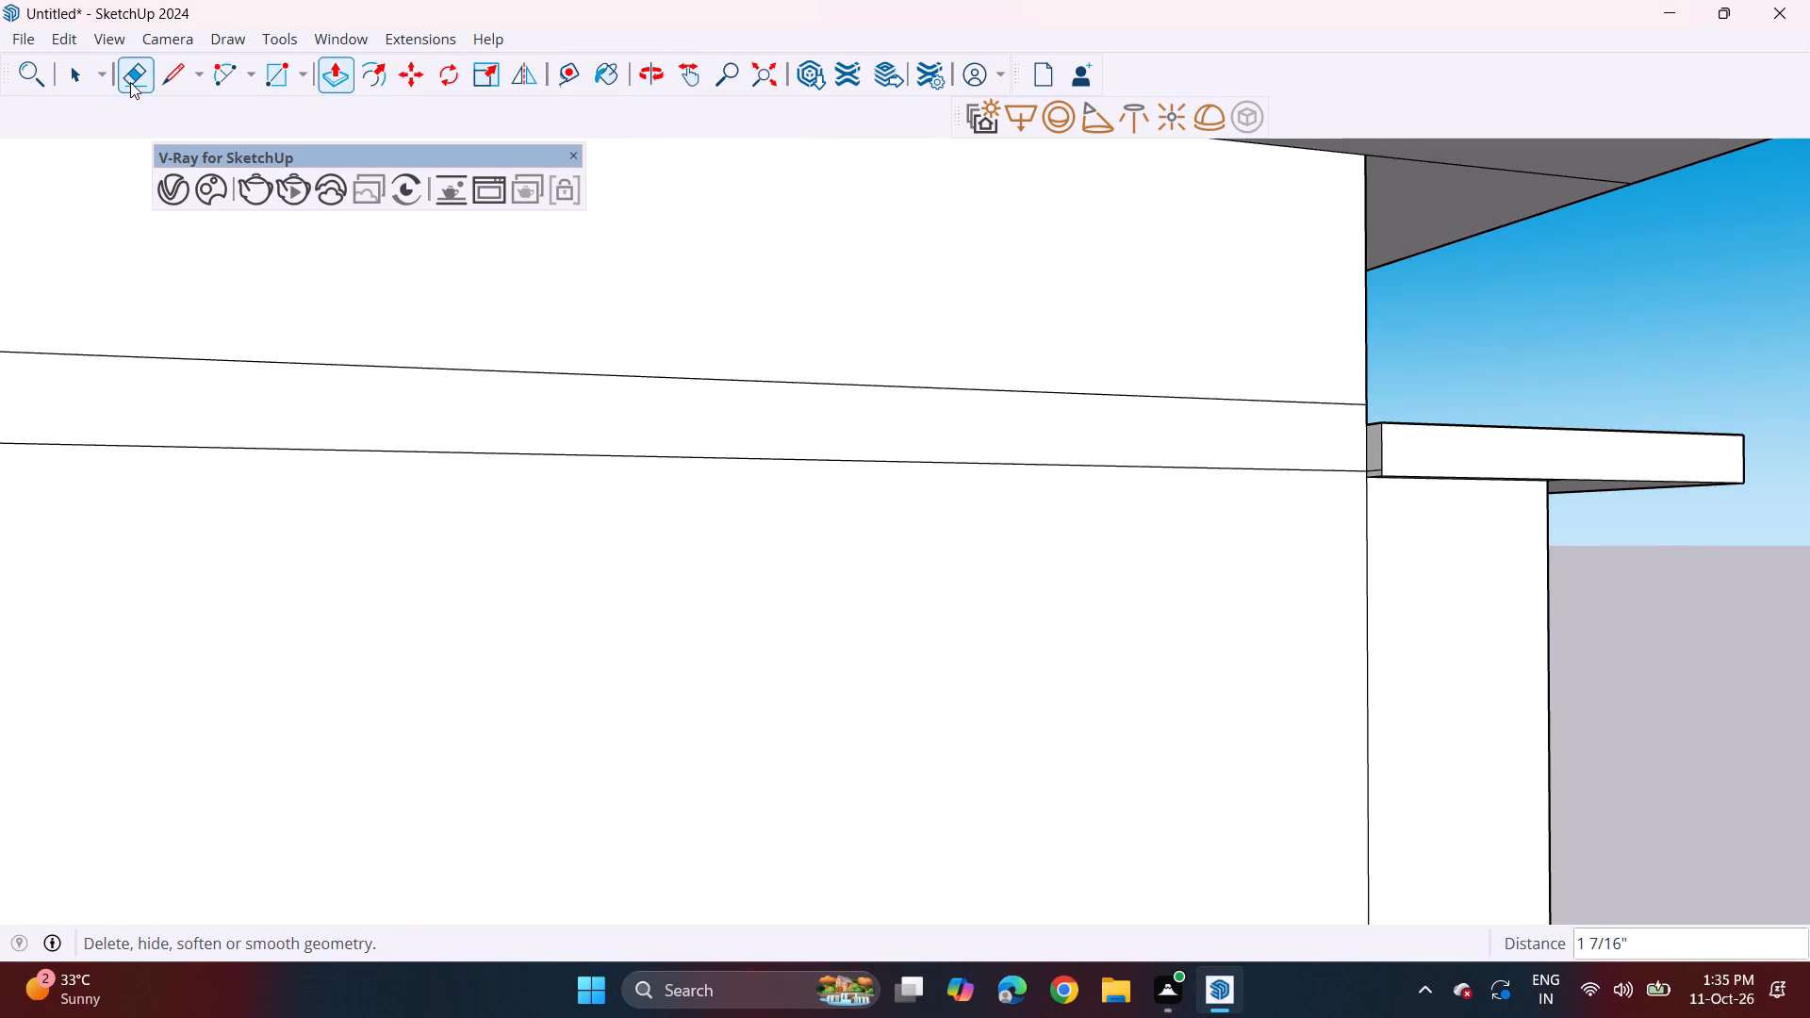
click(131, 82)
drag(534, 372, 544, 538)
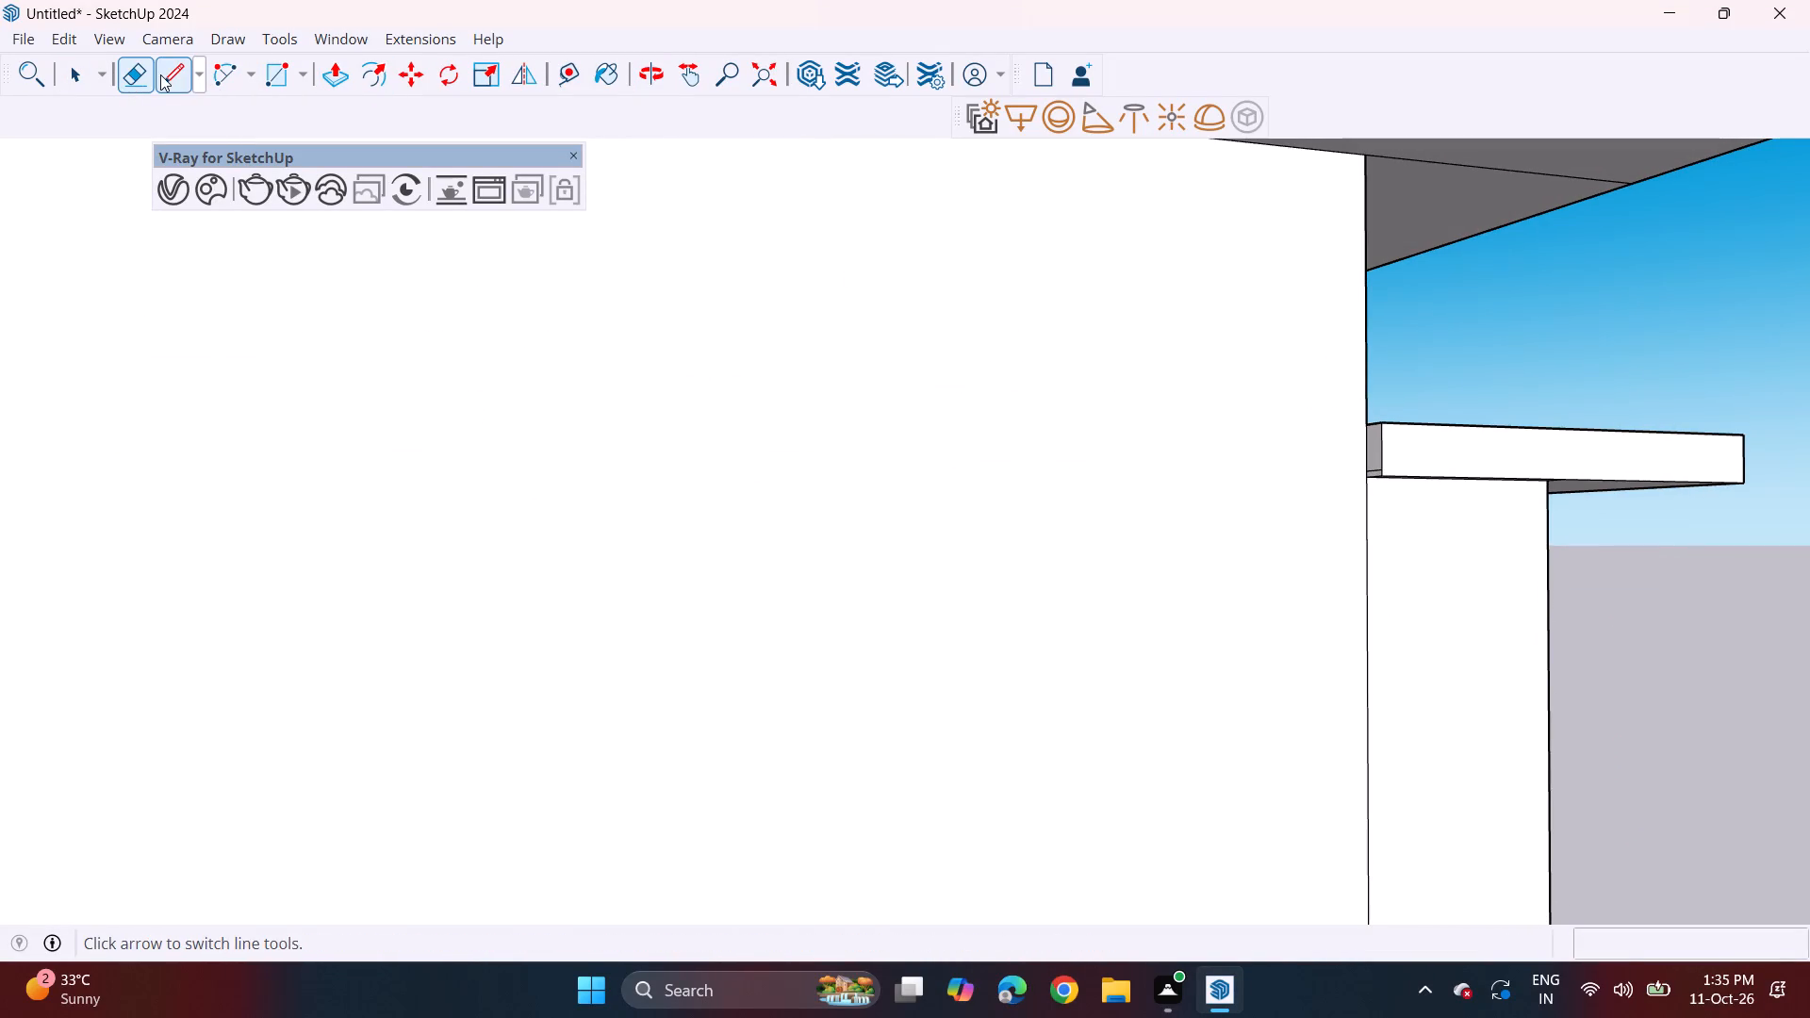
drag(334, 79, 340, 90)
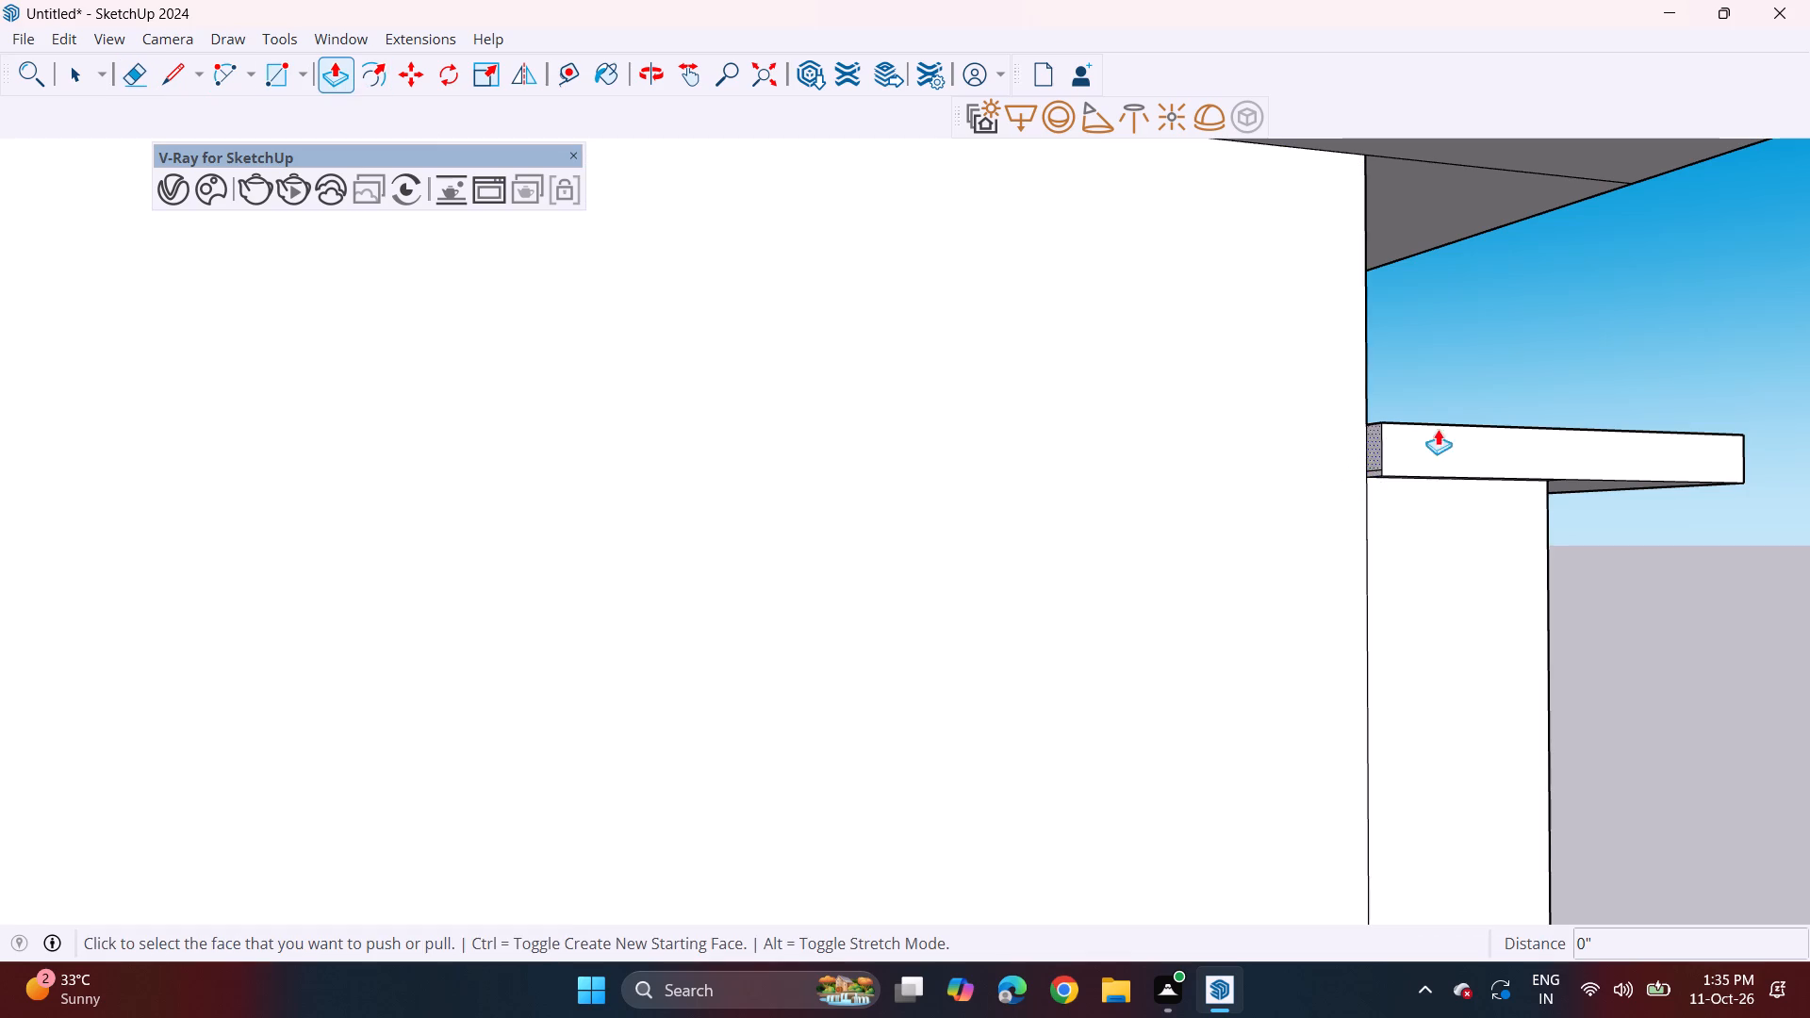
click(144, 75)
scroll(1387, 474, up, 3)
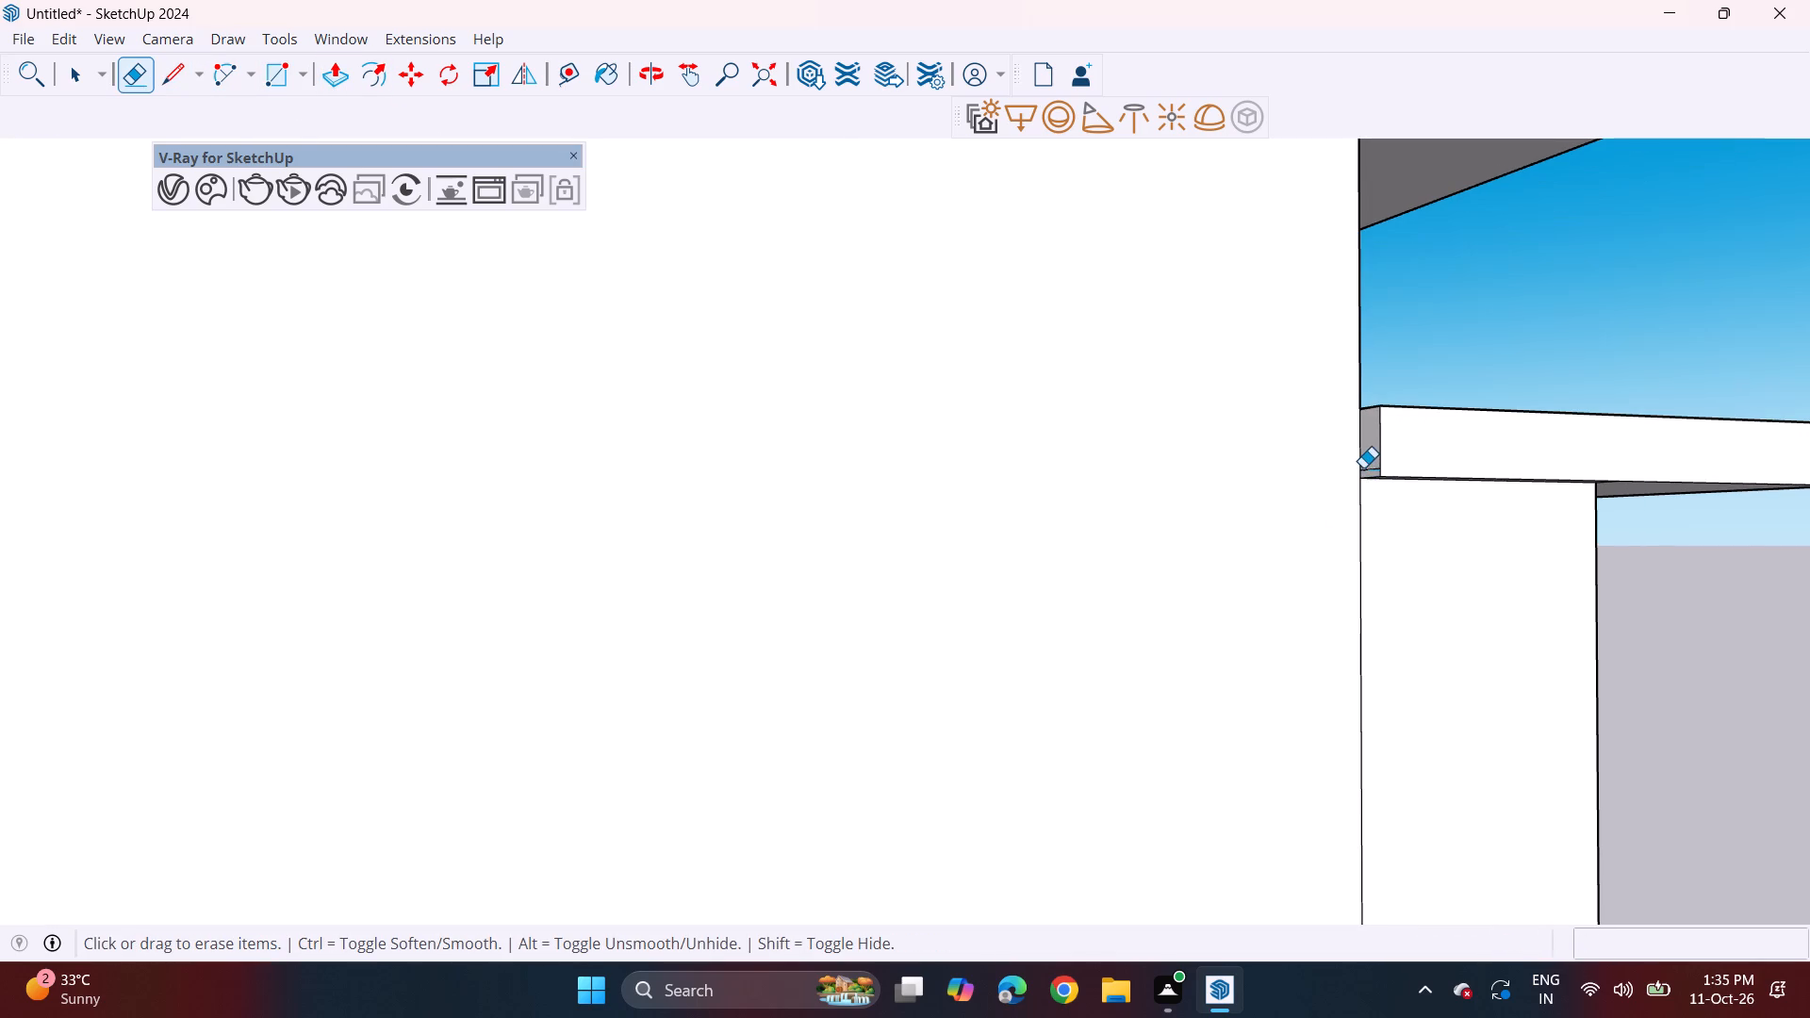
click(1363, 468)
Push/Pull the top-storey ledge's narrow back face along the side wall about 6' 10 1/2" to the inner corner.
scroll(1351, 465, down, 7)
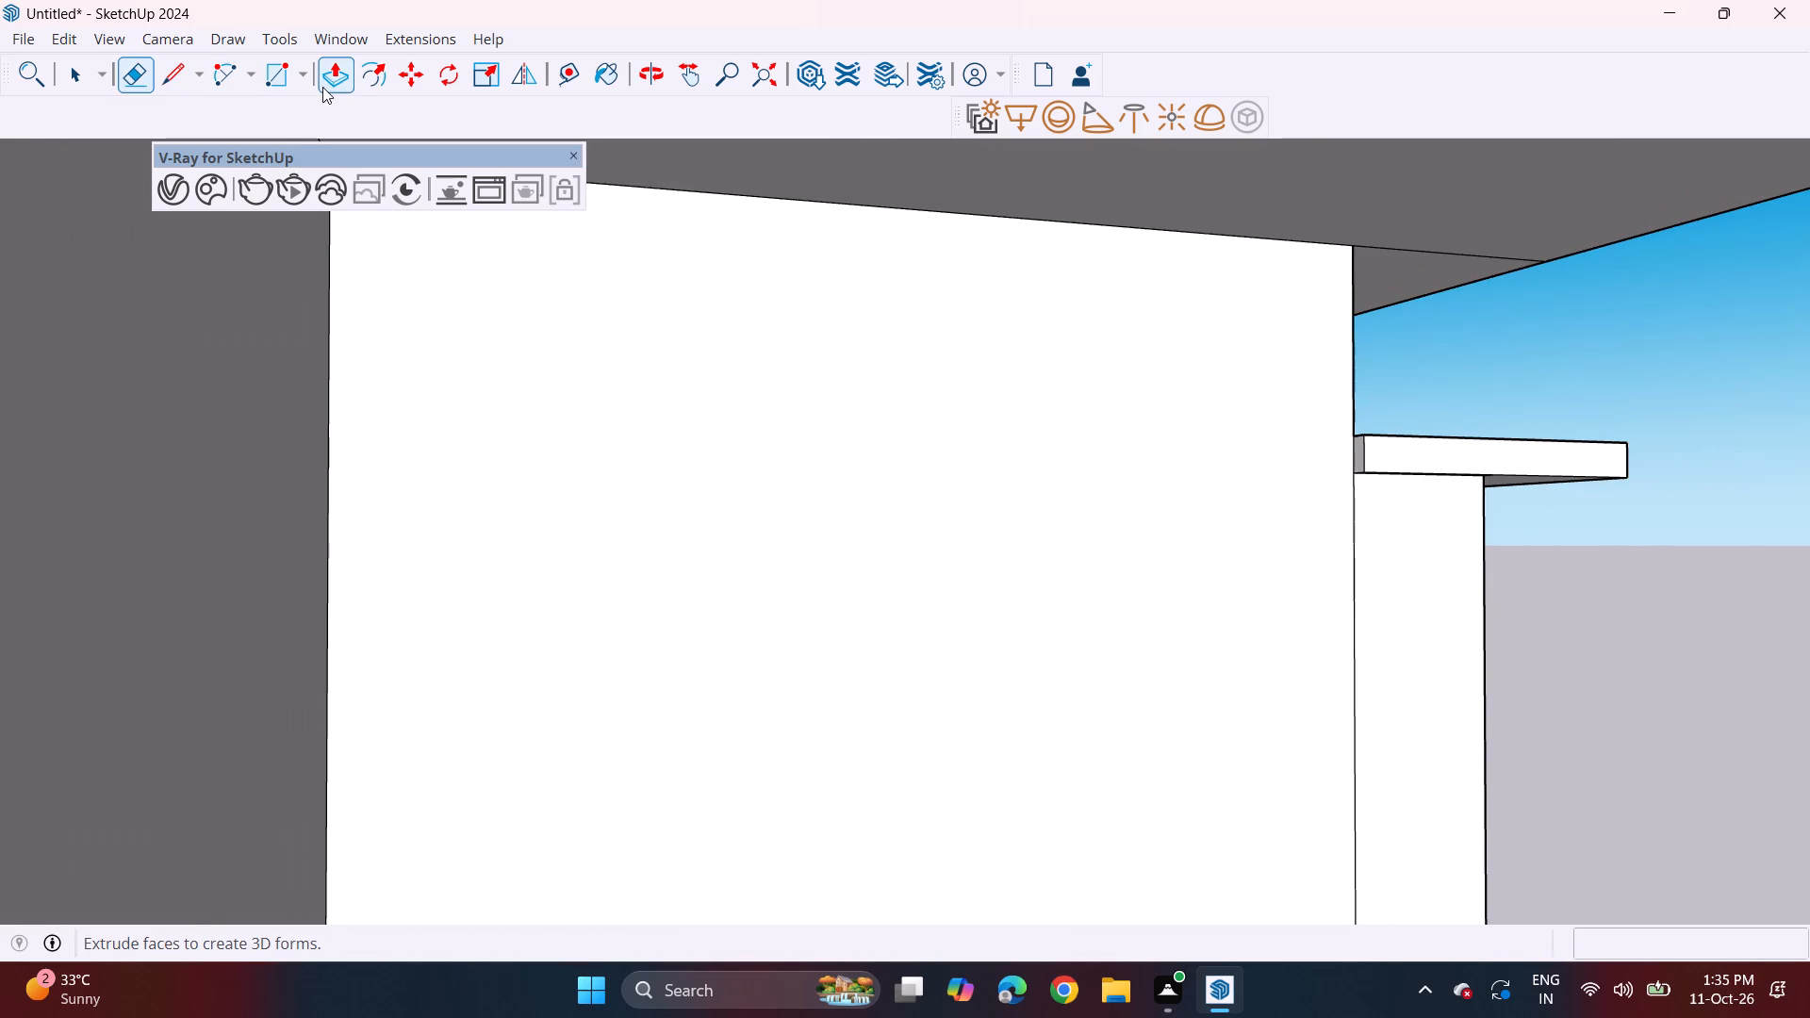
click(323, 86)
click(1362, 459)
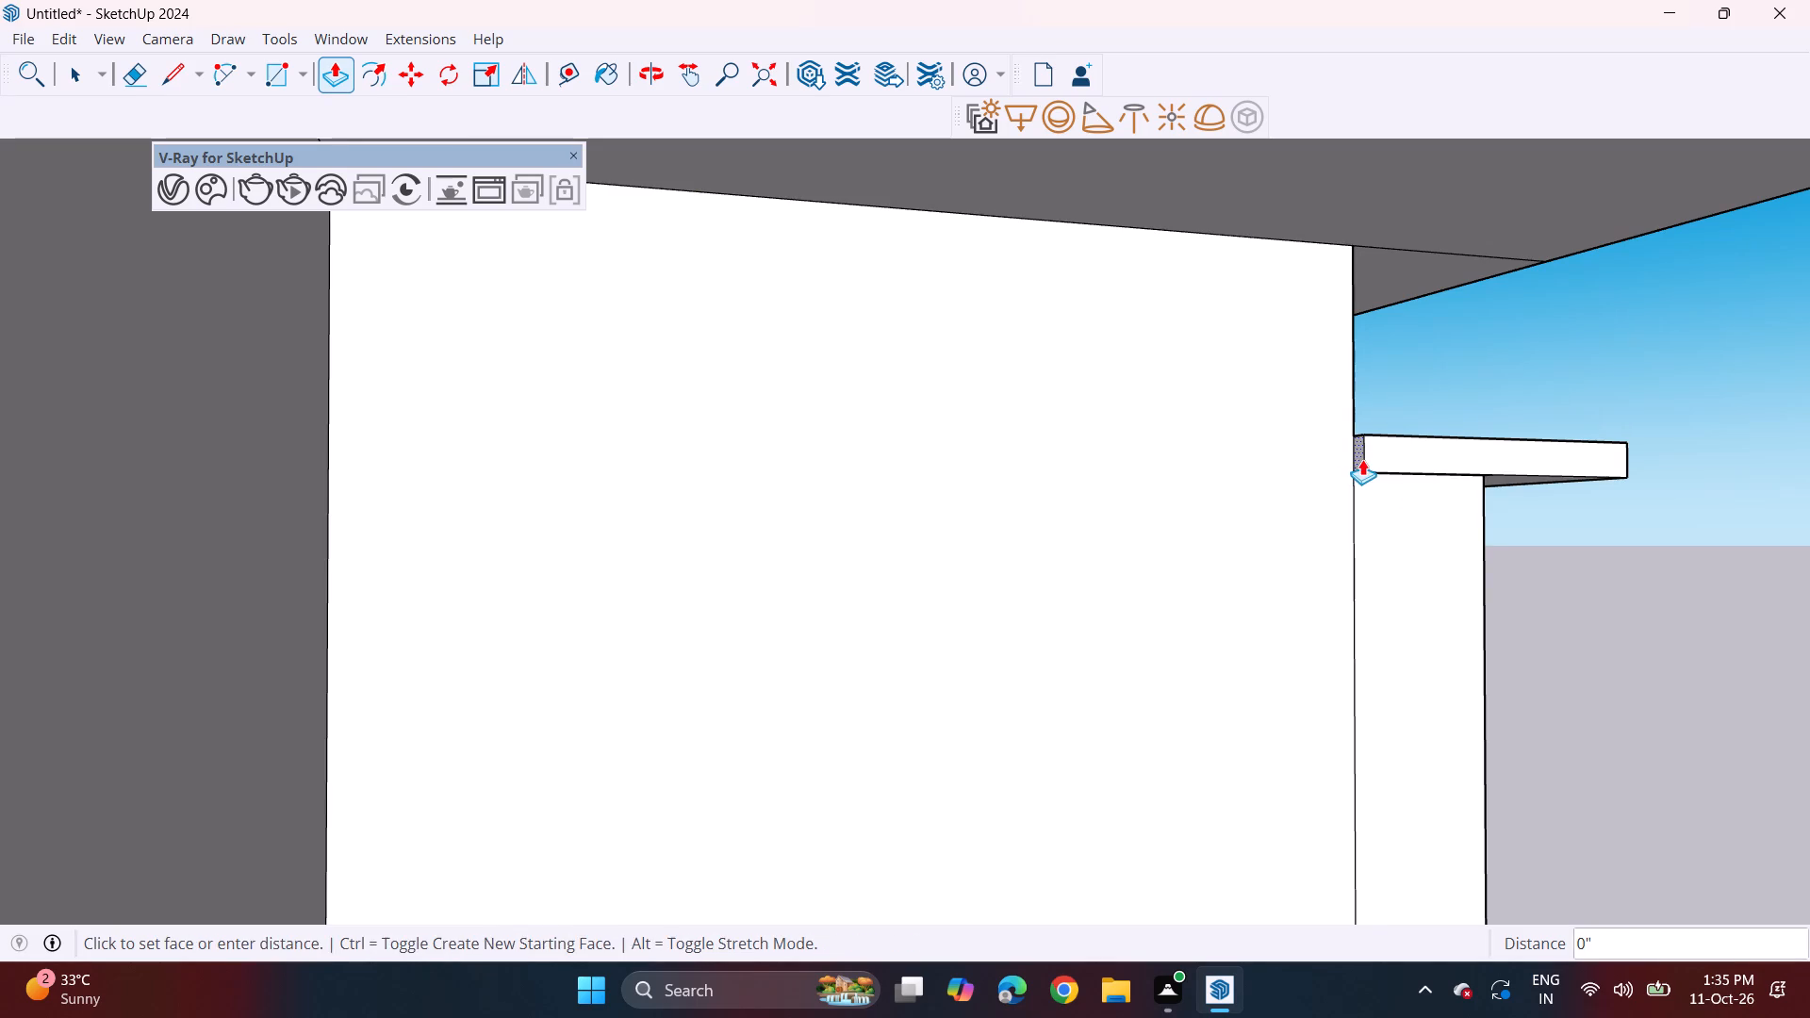
middle_drag(688, 504, 444, 540)
click(205, 583)
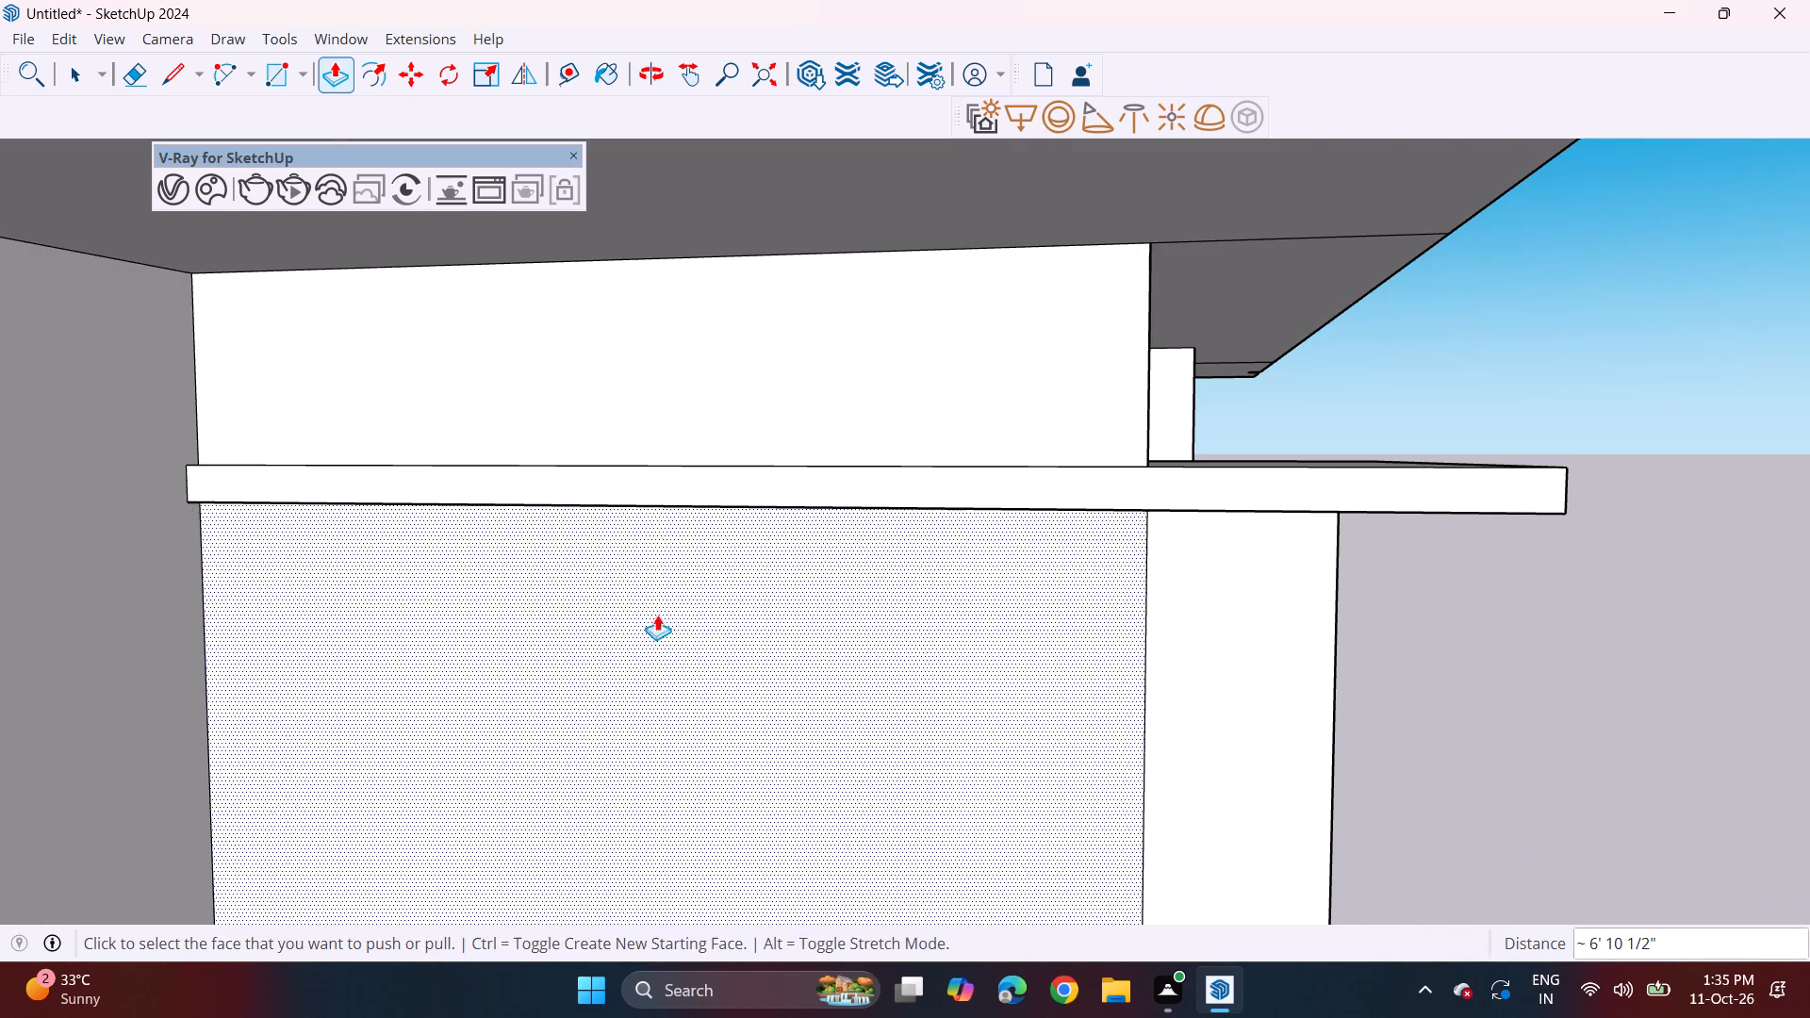
Draw a rectangle about 1' 10" by 2' 4 3/8" on the top storey's balcony back wall, just right of the grooved column.
middle_drag(722, 633, 220, 601)
scroll(168, 583, down, 11)
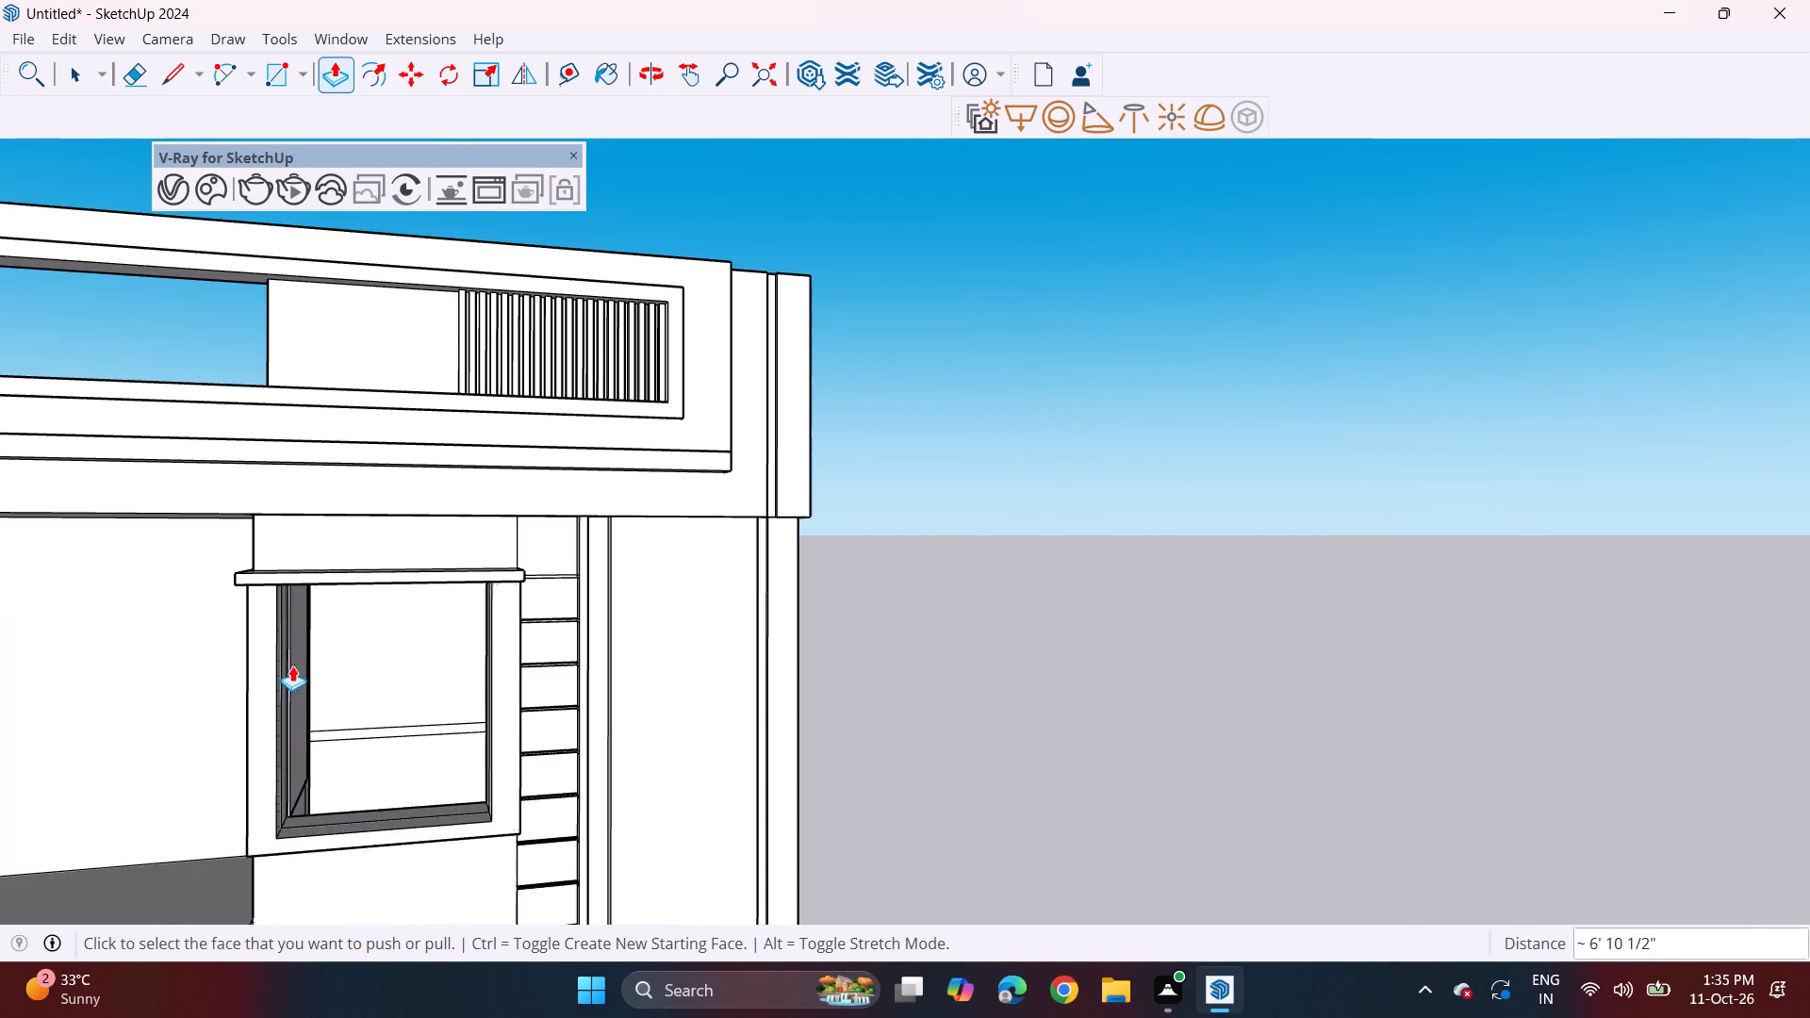
shift+middle_drag(293, 668, 568, 501)
scroll(565, 491, down, 7)
shift+middle_drag(449, 611, 762, 568)
middle_drag(755, 566, 652, 582)
shift+middle_drag(687, 605, 649, 502)
scroll(638, 492, down, 4)
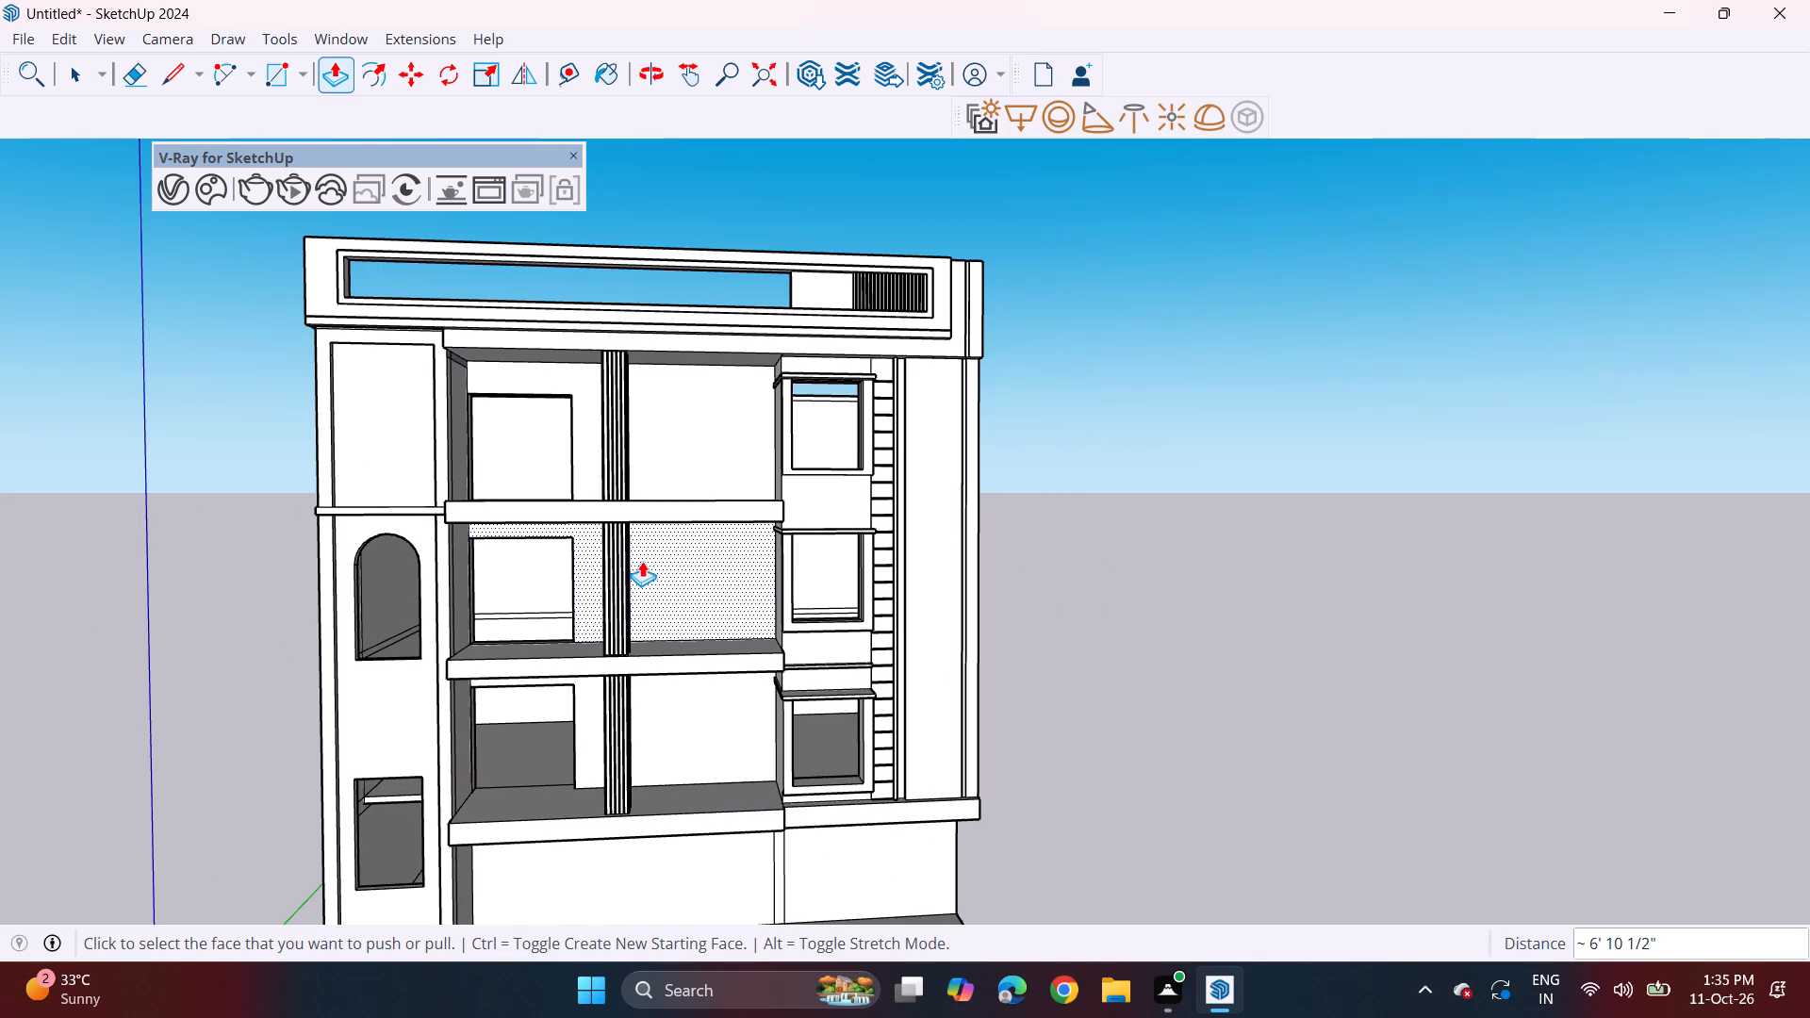
click(278, 61)
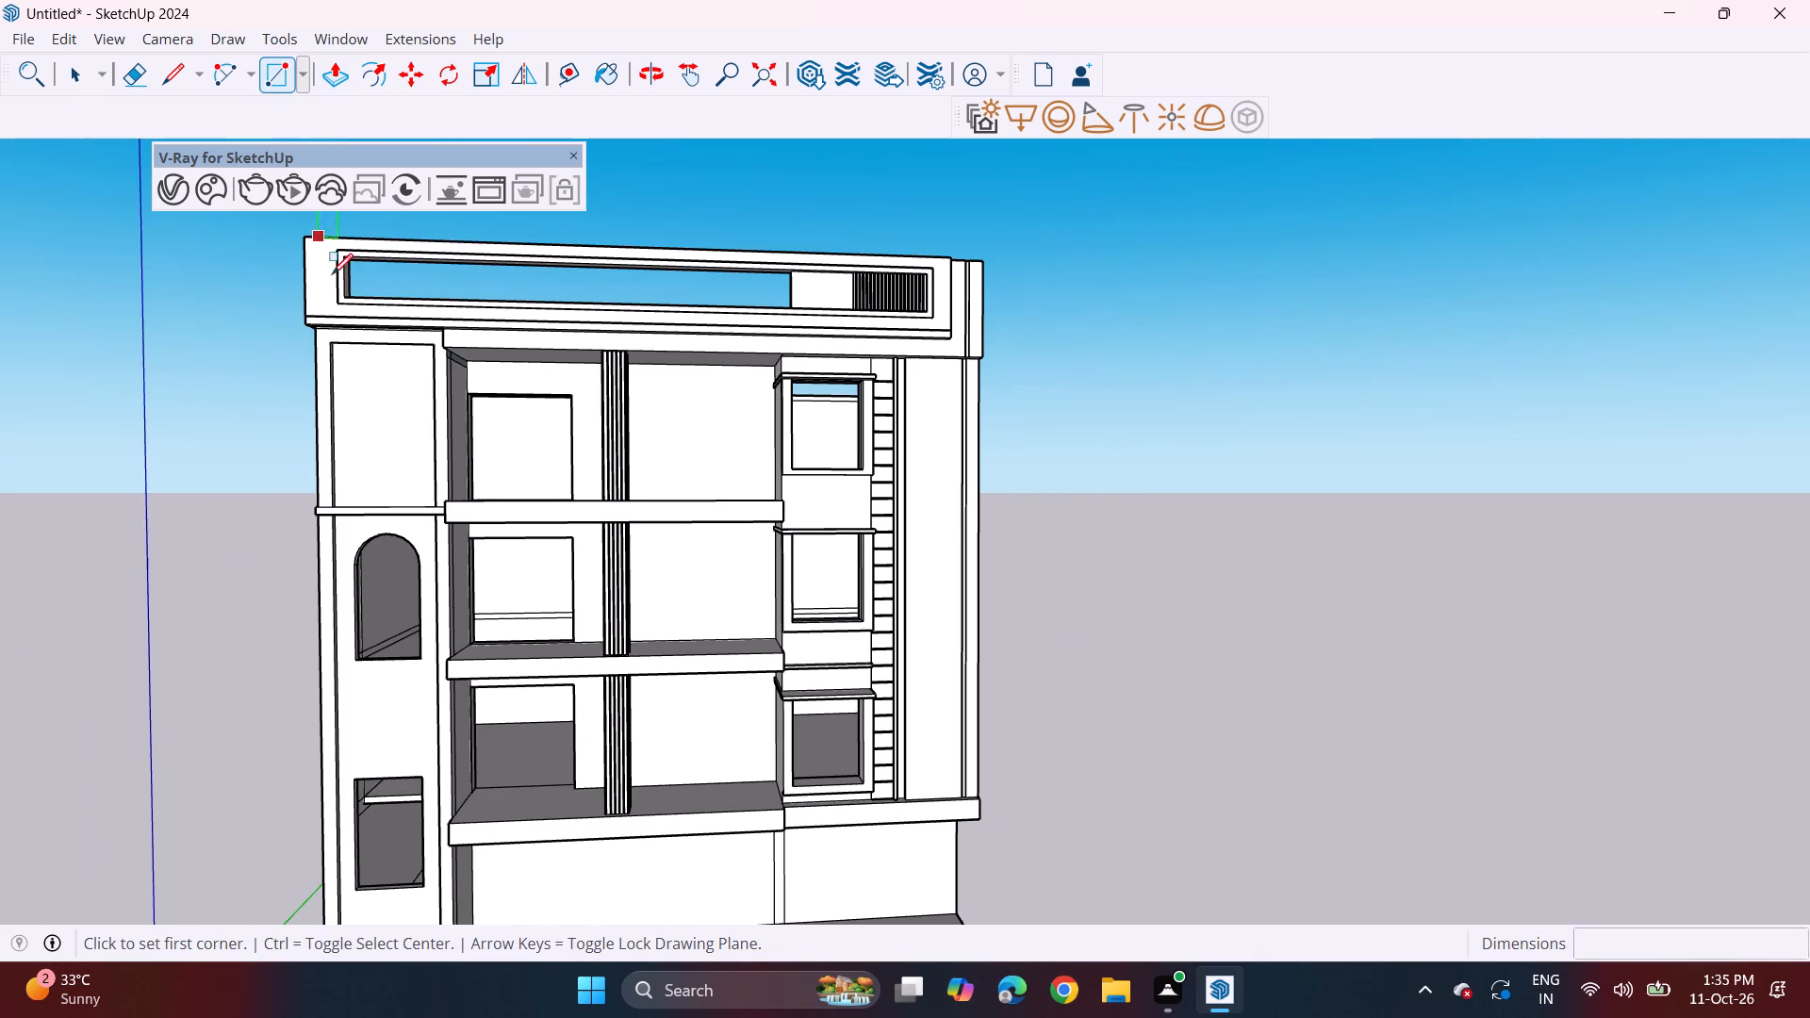
scroll(641, 419, up, 3)
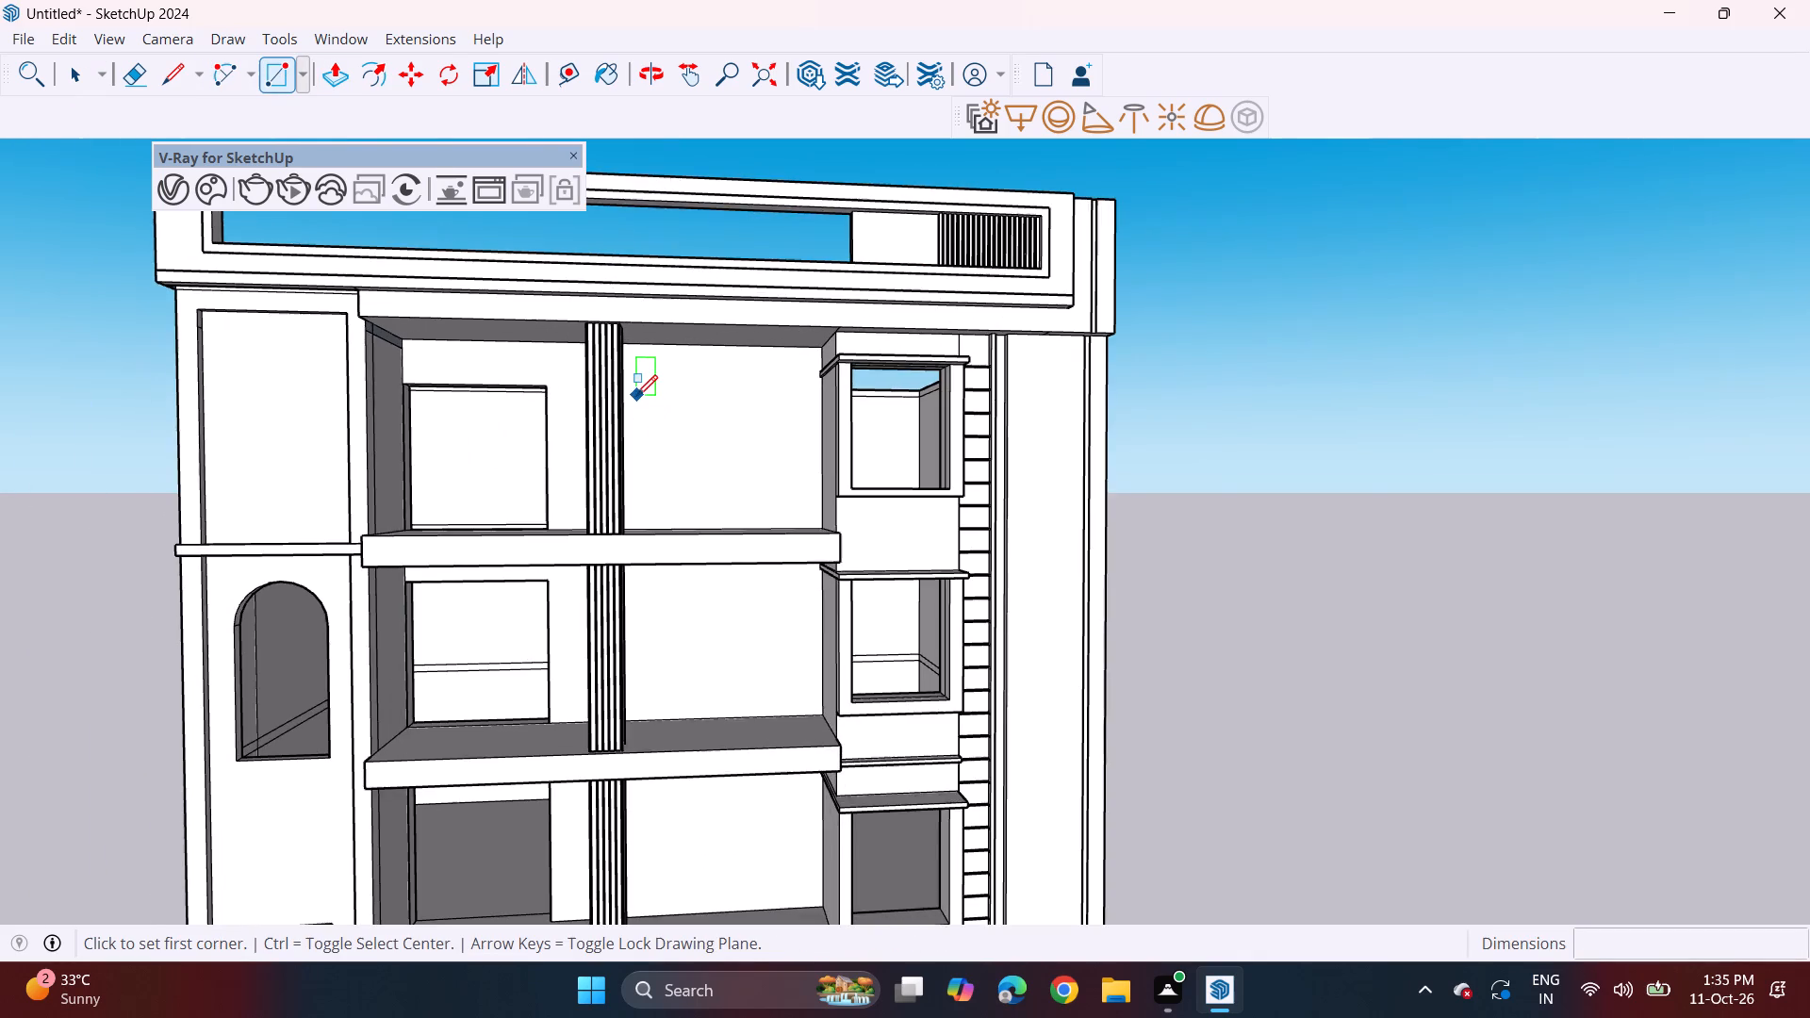
scroll(636, 396, up, 4)
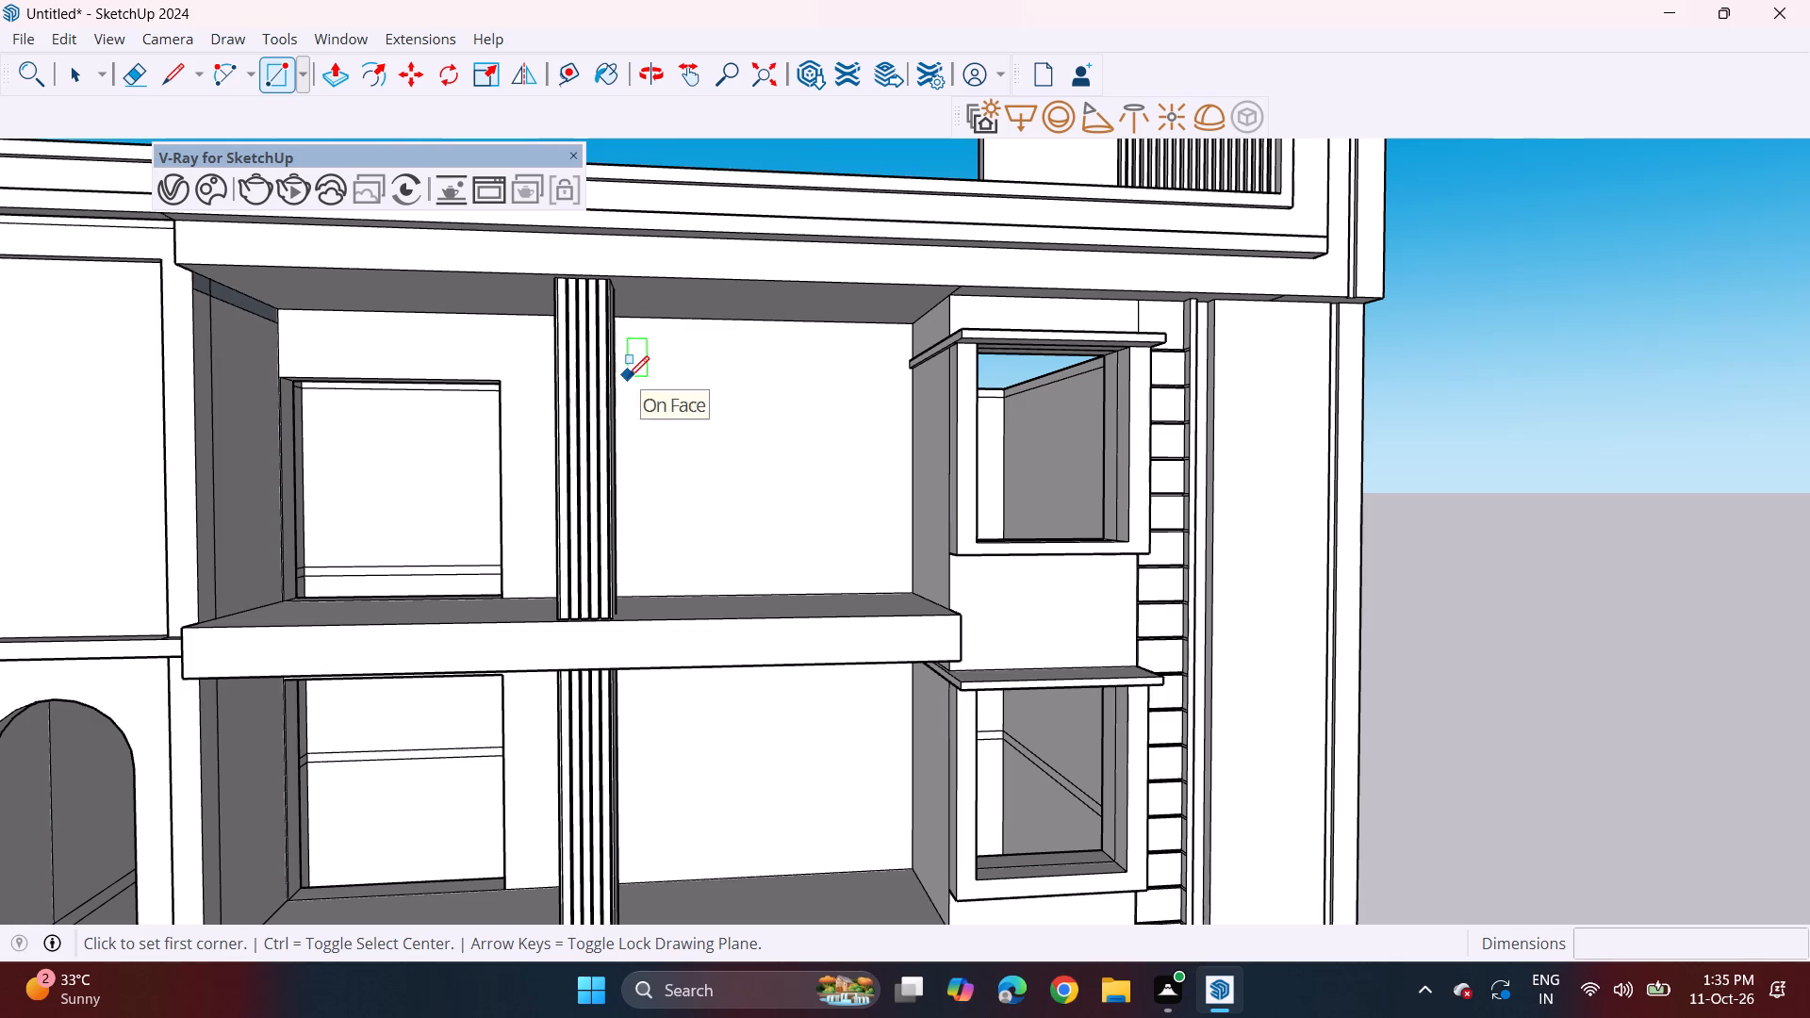
click(628, 377)
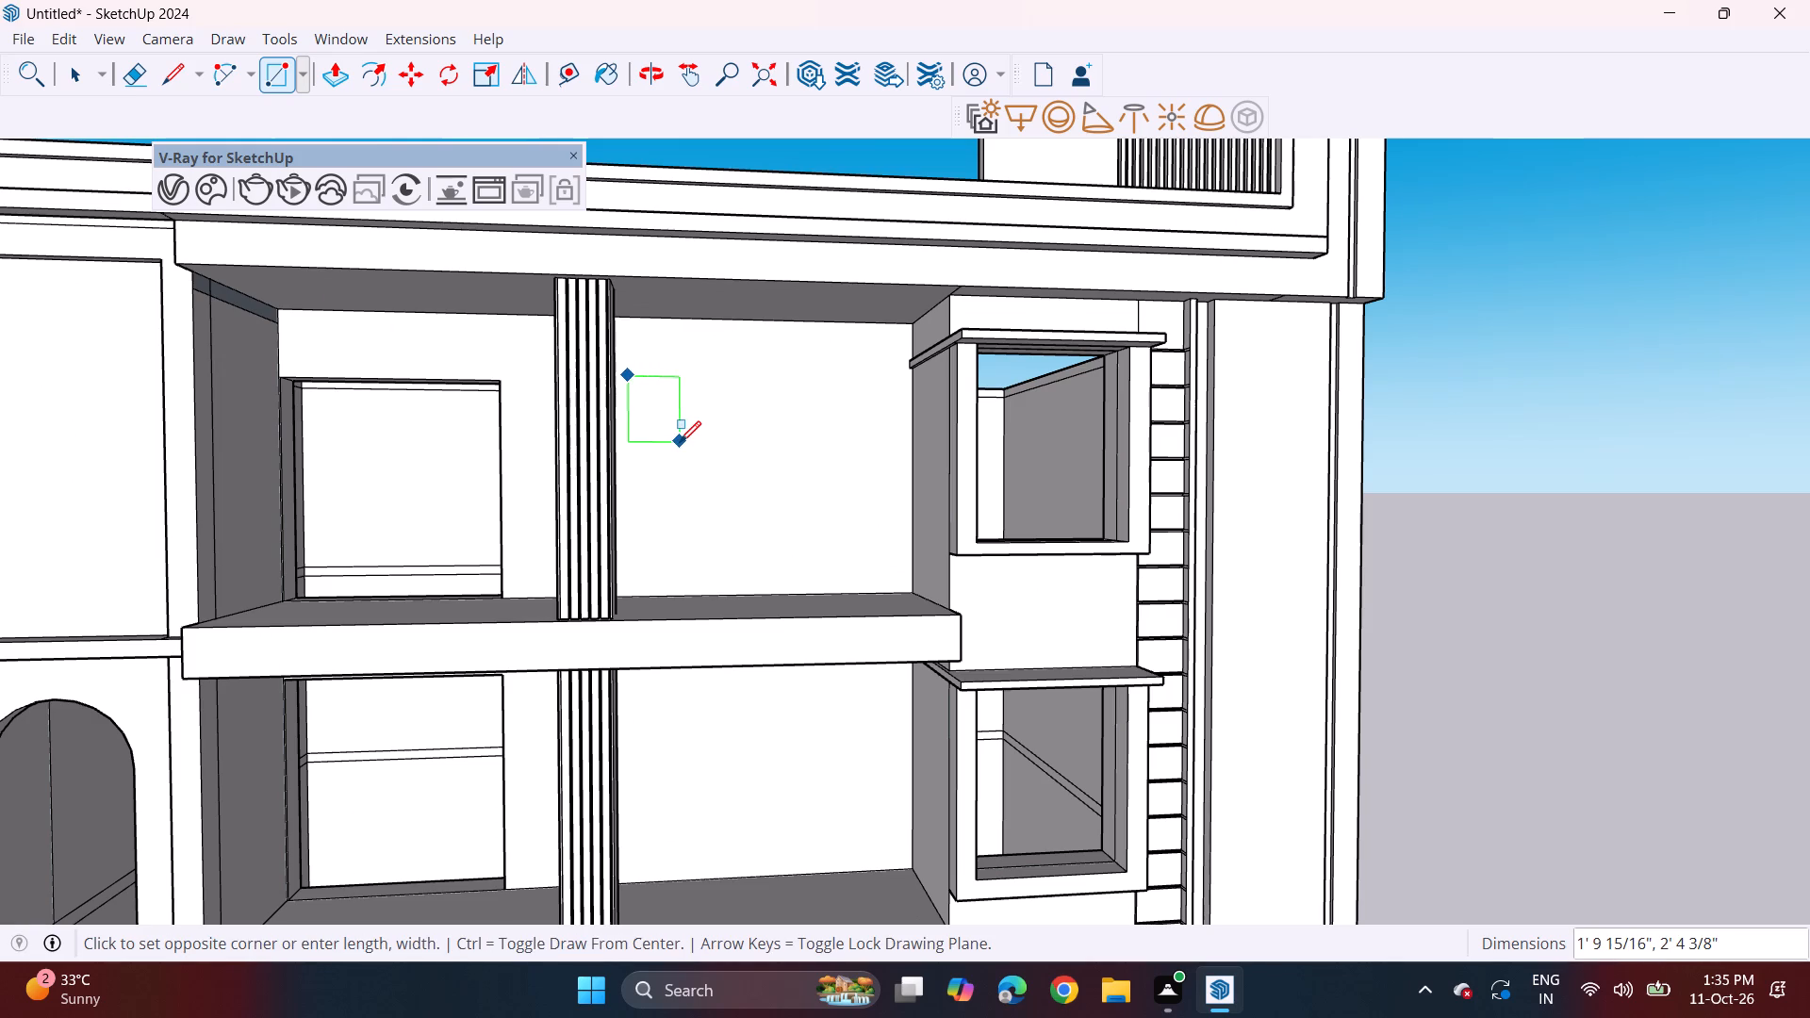
click(680, 442)
Copy the rectangle straight down to the middle storey's back wall by 11' 6 7/16", and again to the lowest balcony by 10' 4 1/16".
middle_drag(642, 444, 659, 485)
middle_drag(659, 485, 634, 440)
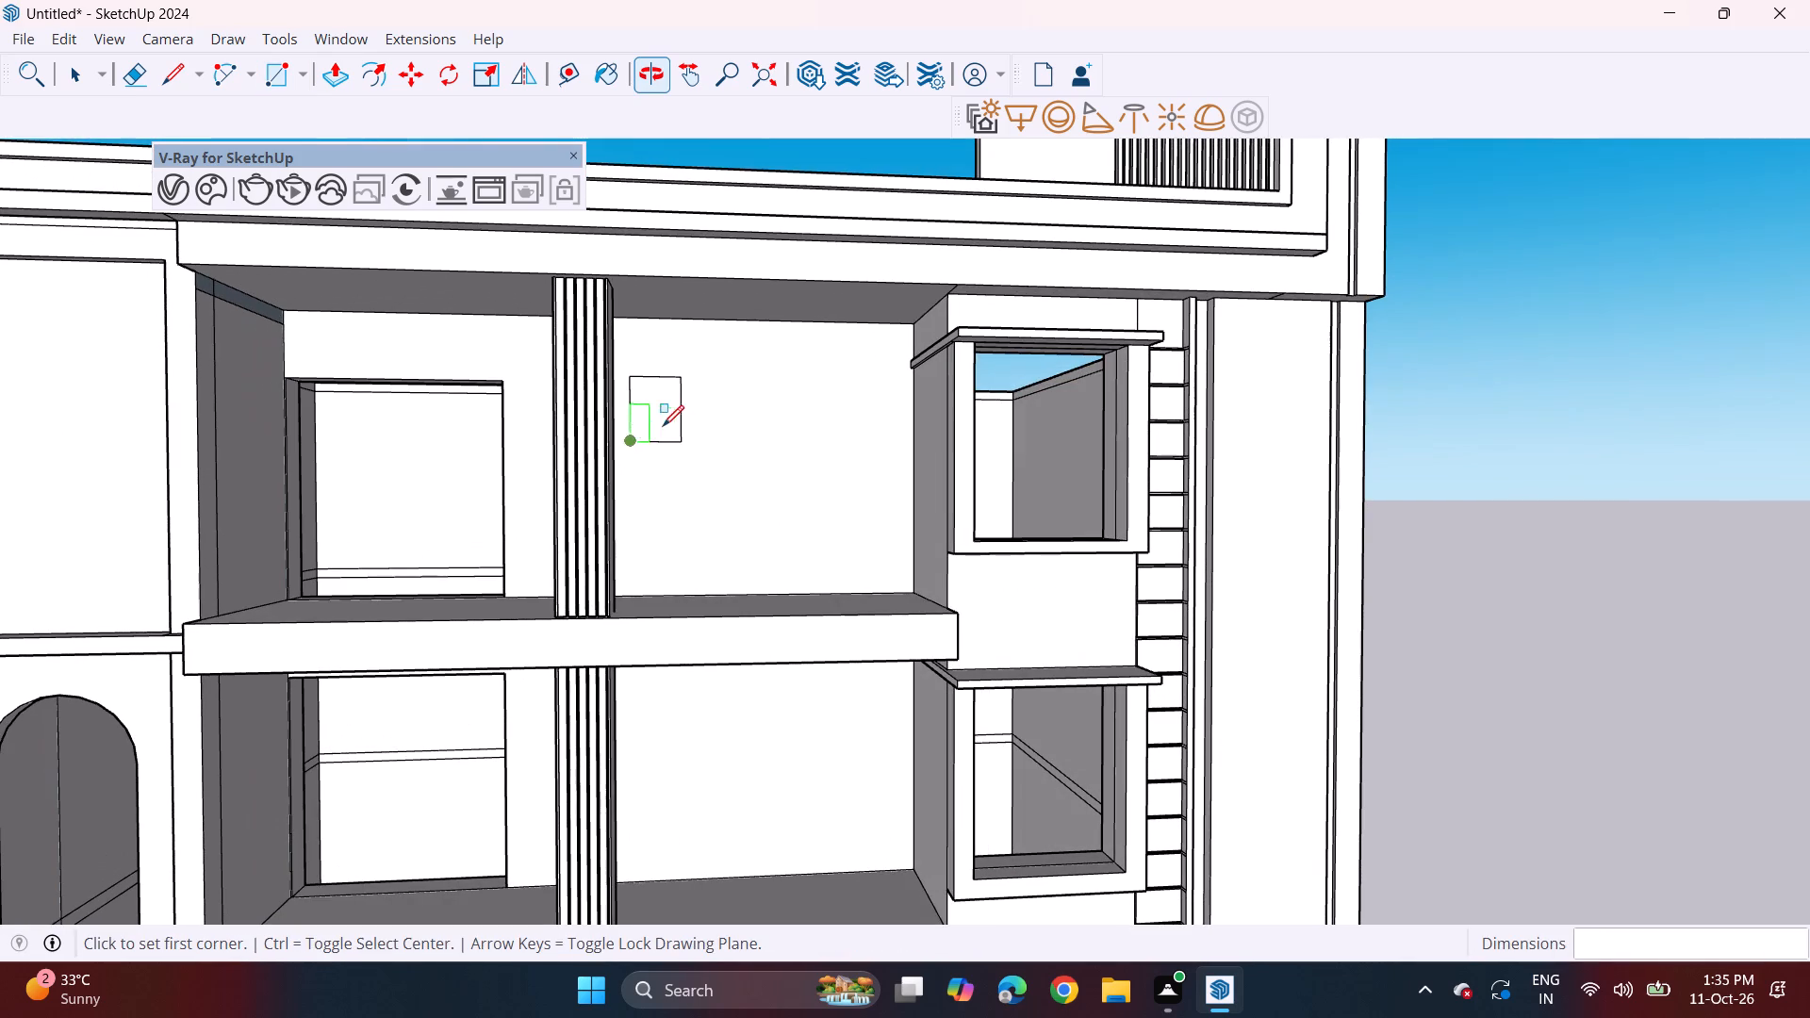
key(space)
double_click(638, 398)
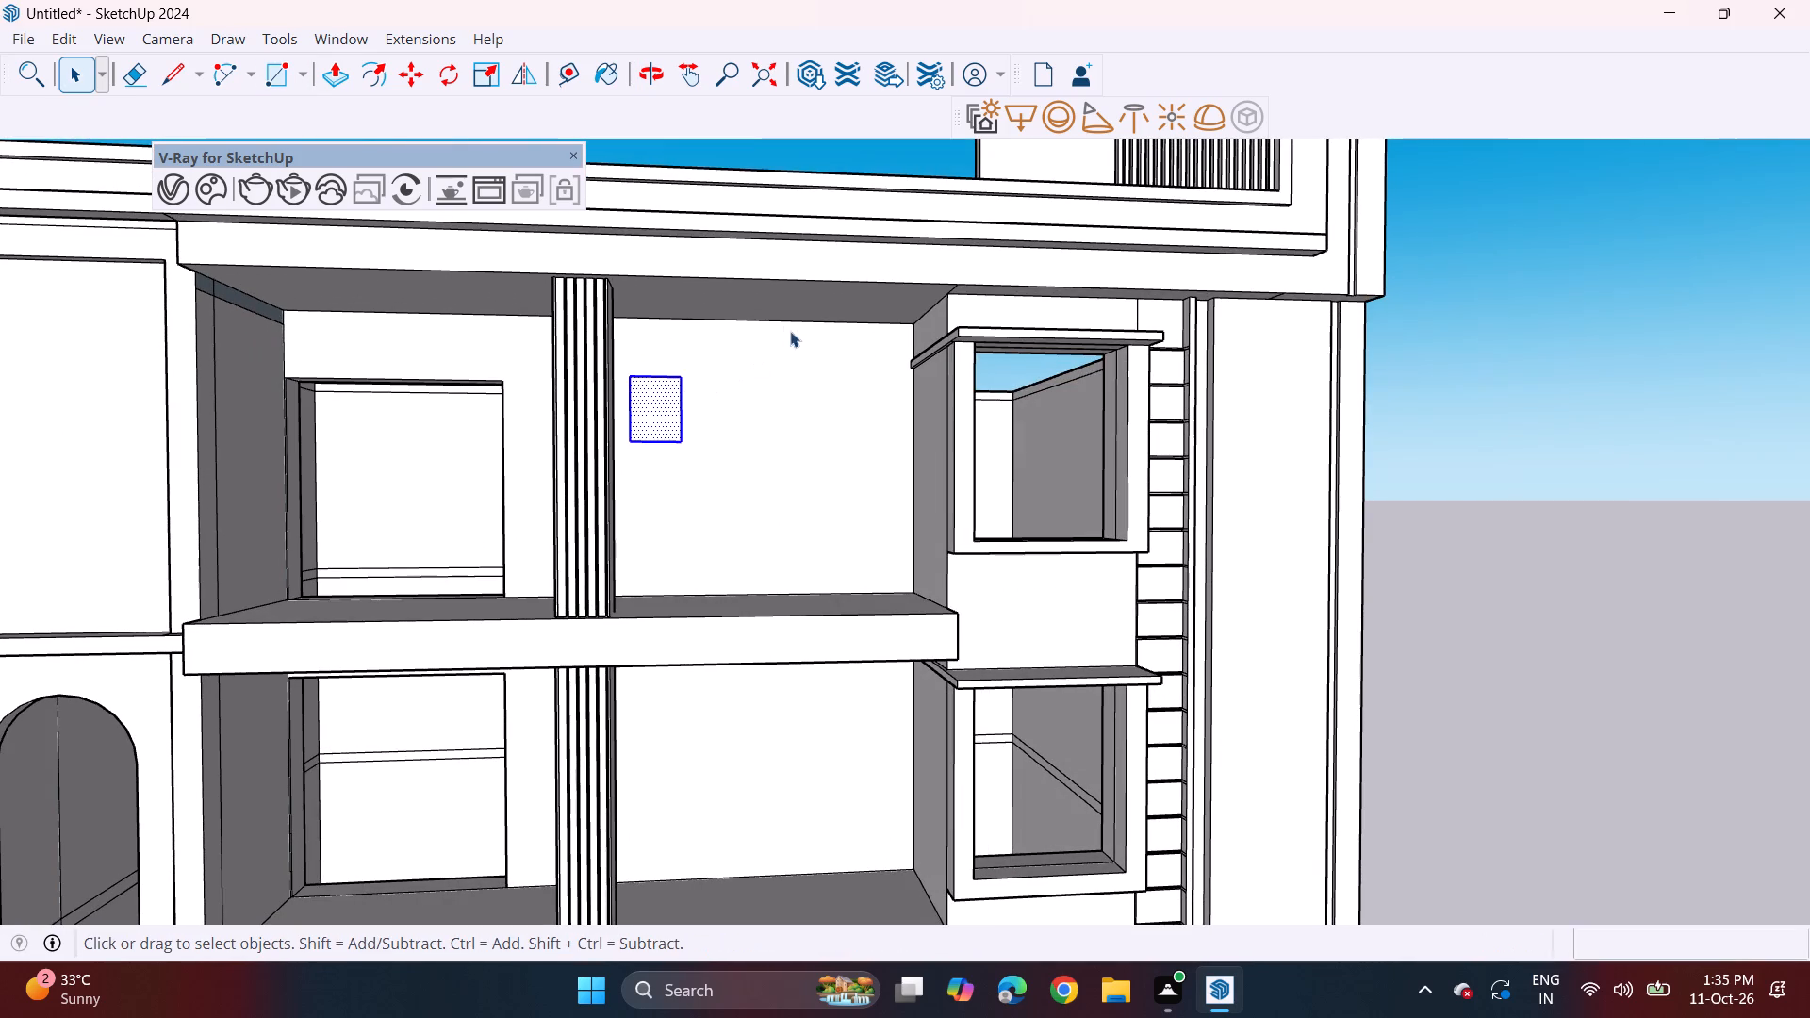
key(m)
click(909, 324)
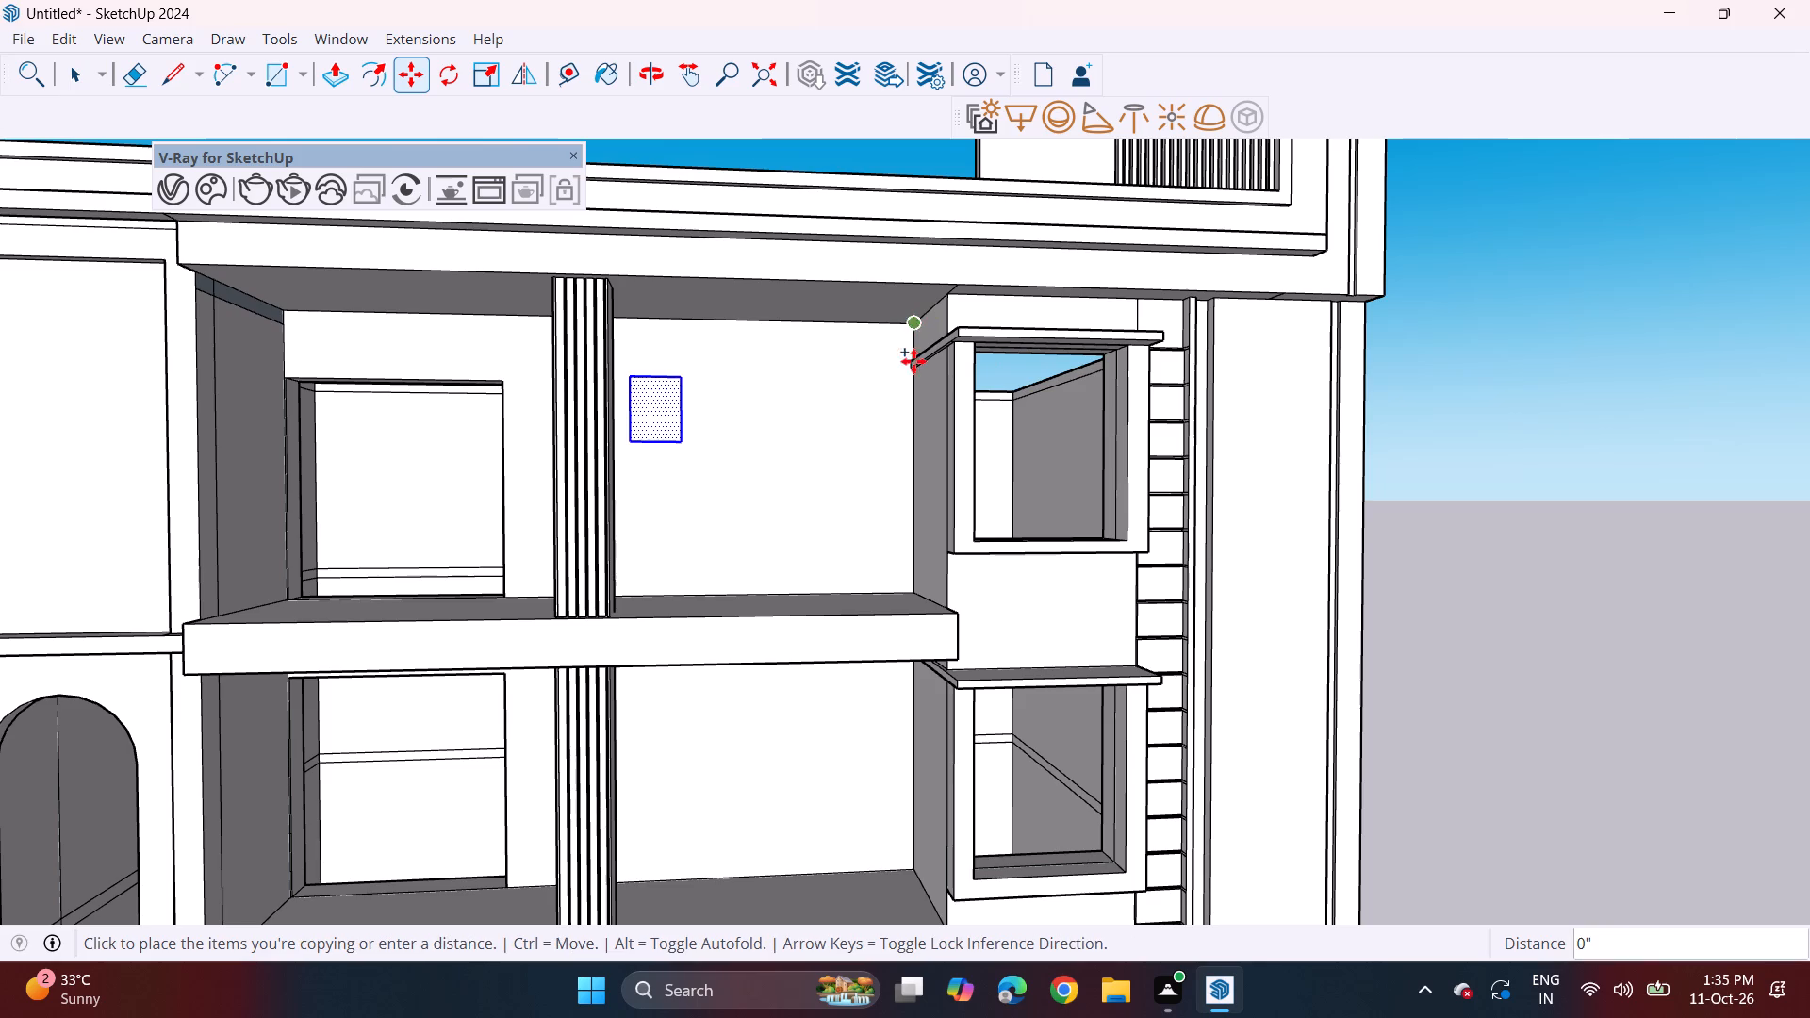
shift+middle_drag(848, 667, 827, 453)
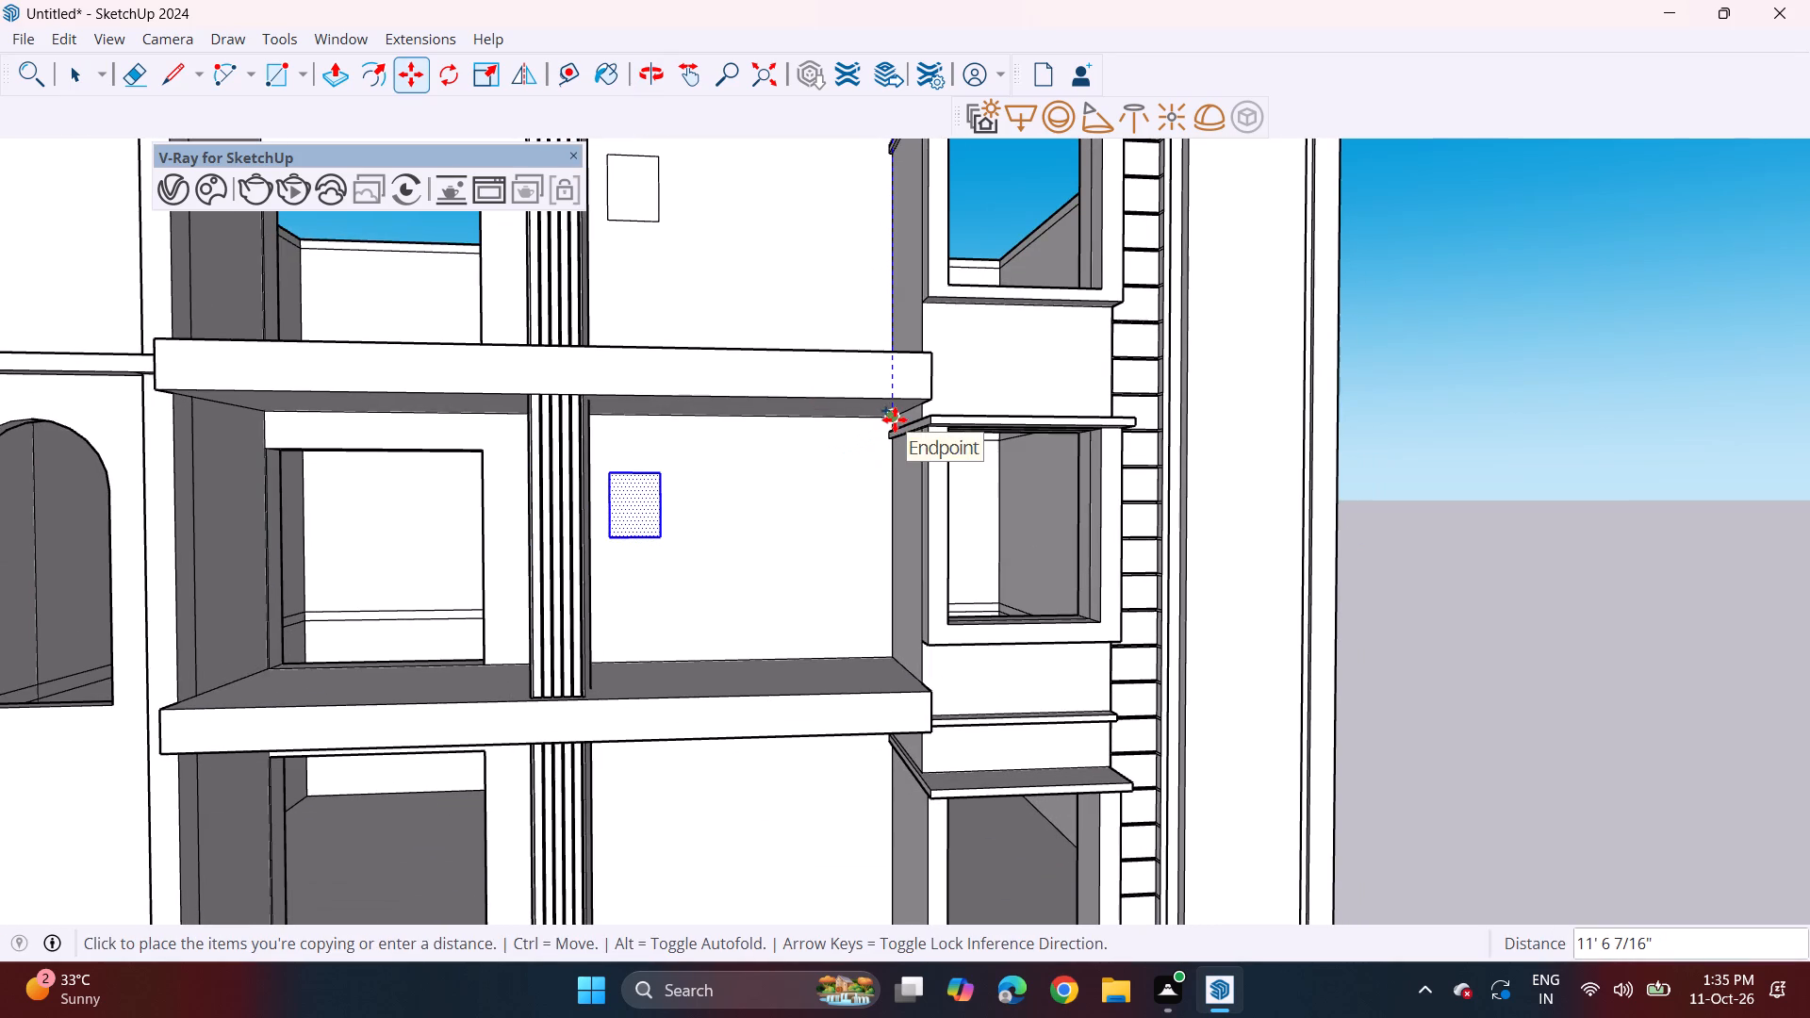
click(895, 419)
click(890, 418)
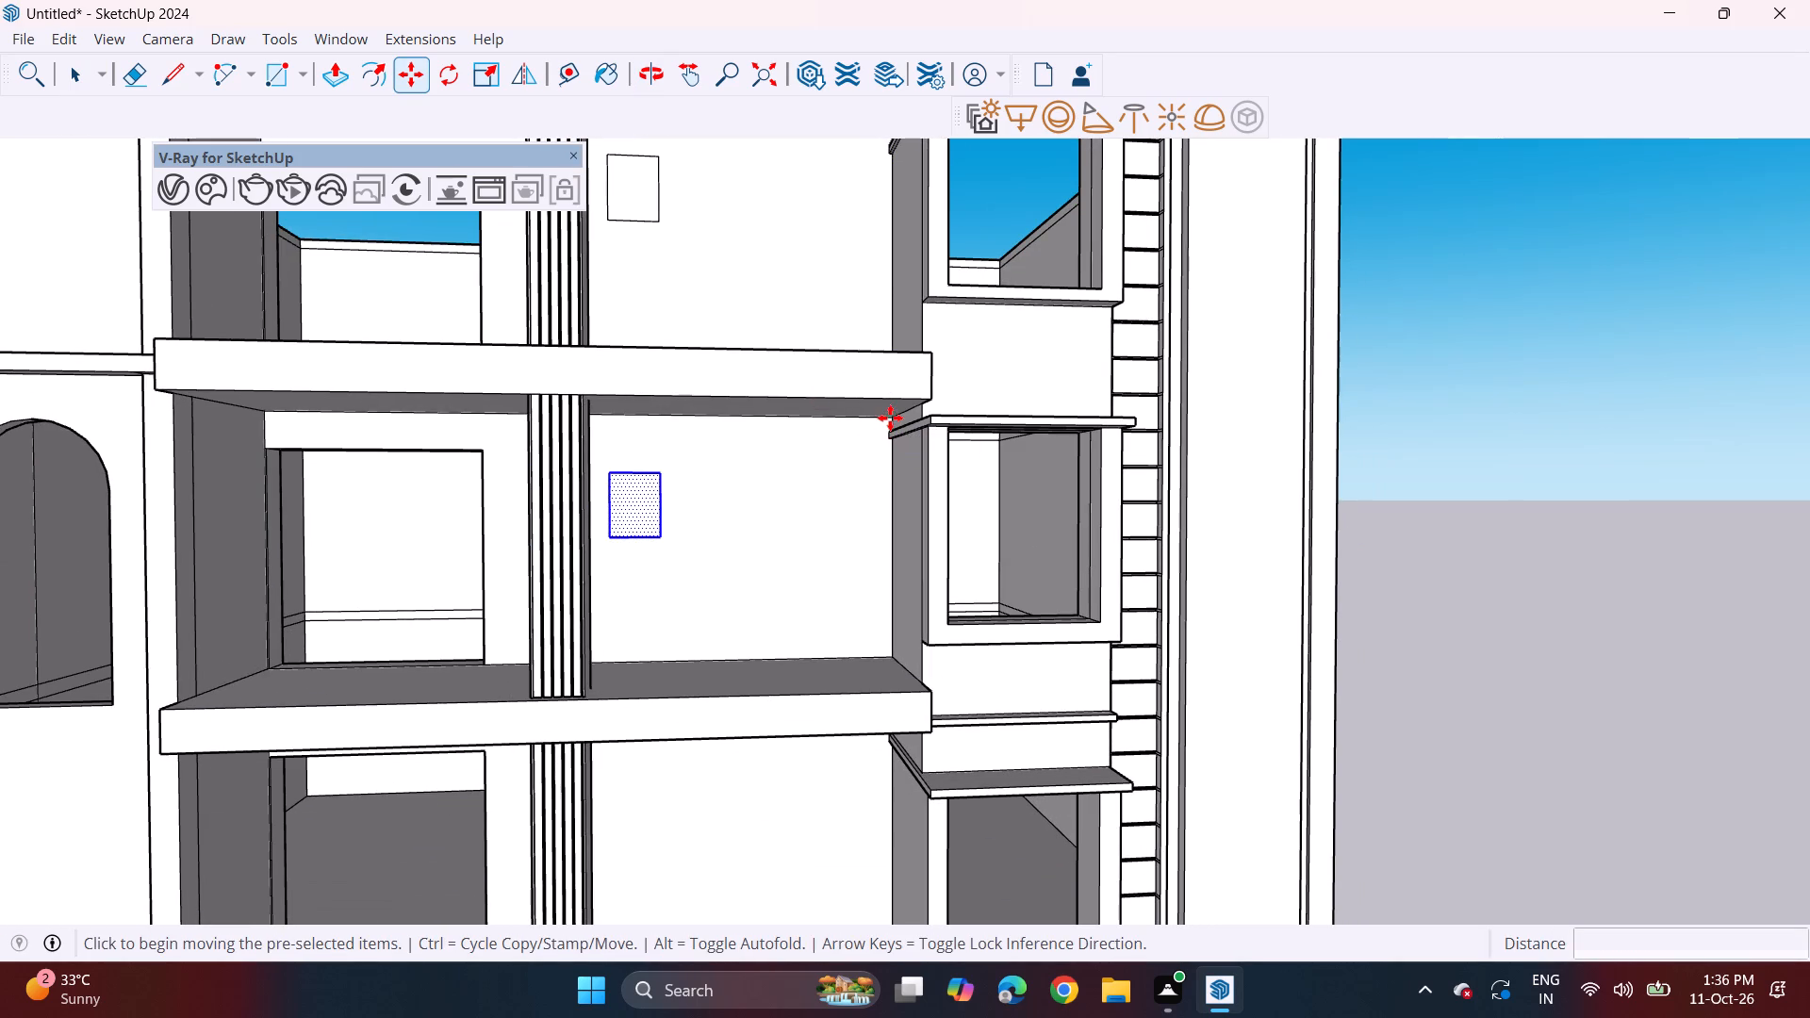
shift+middle_drag(868, 633, 820, 369)
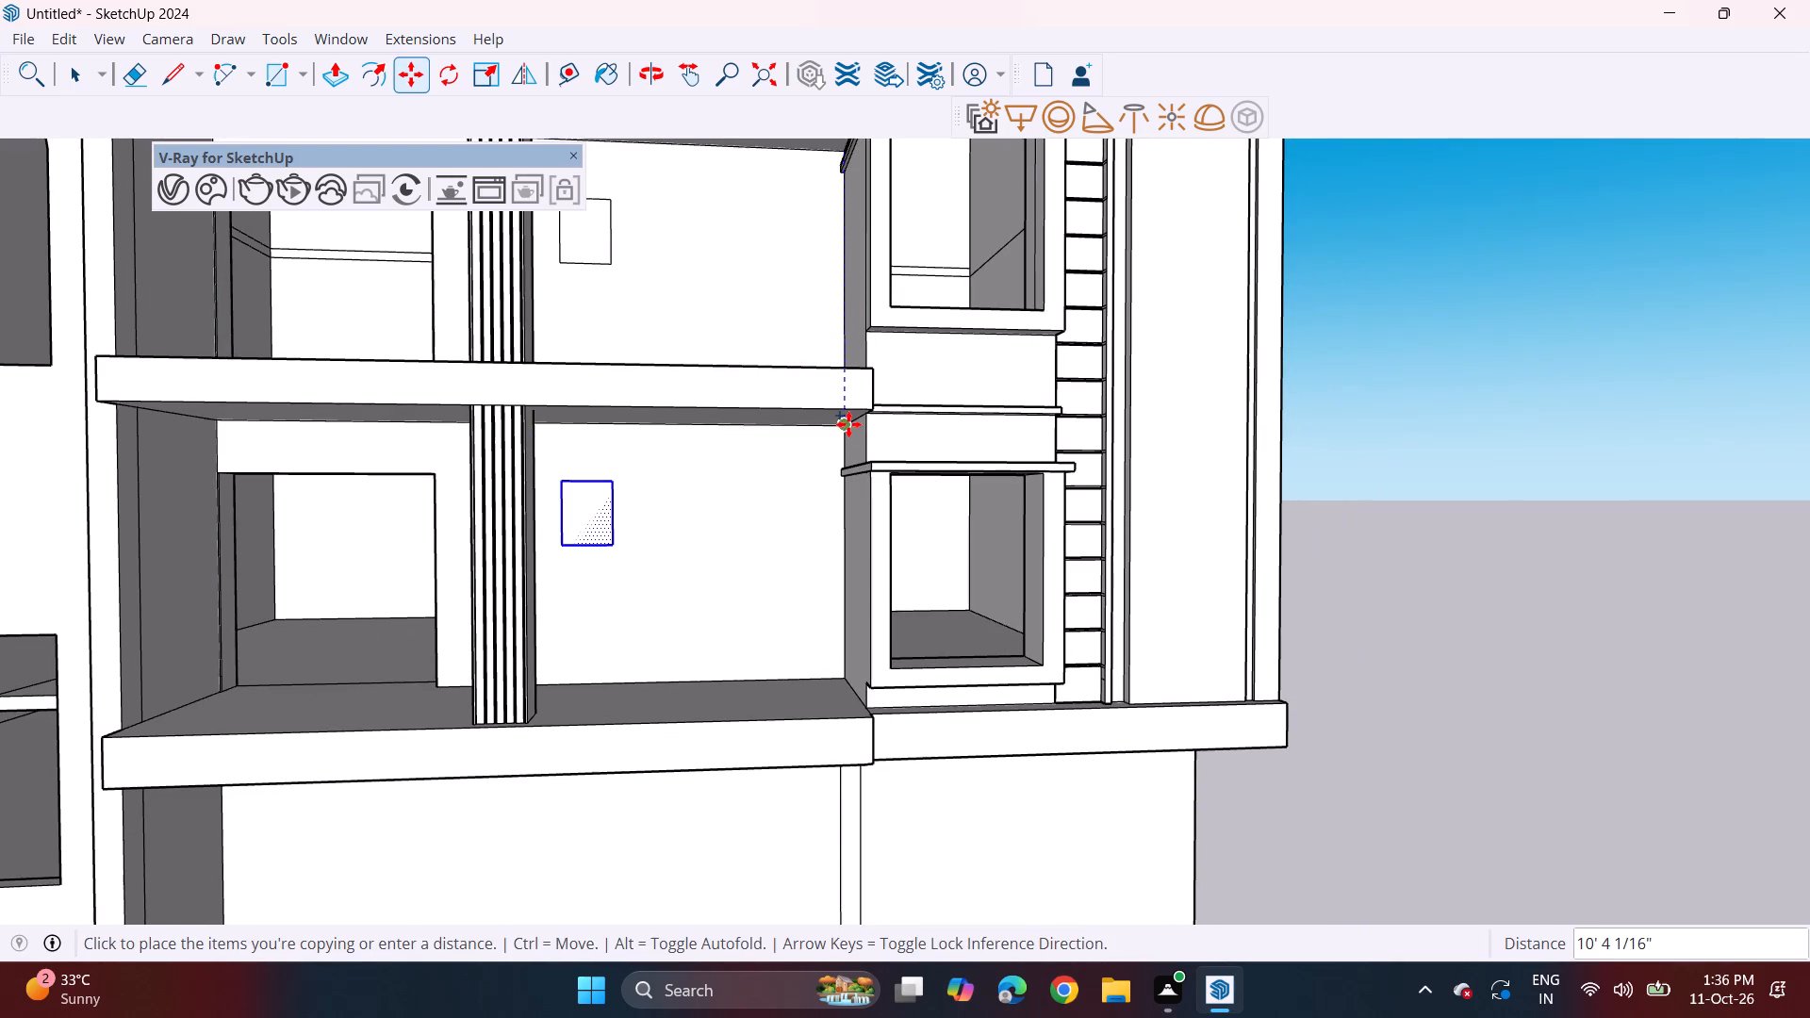
click(848, 424)
Push/Pull the lowest balcony's small rectangle inward 1' 4 15/16" to cut an opening through the back wall.
middle_drag(706, 459, 814, 548)
key(space)
key(m)
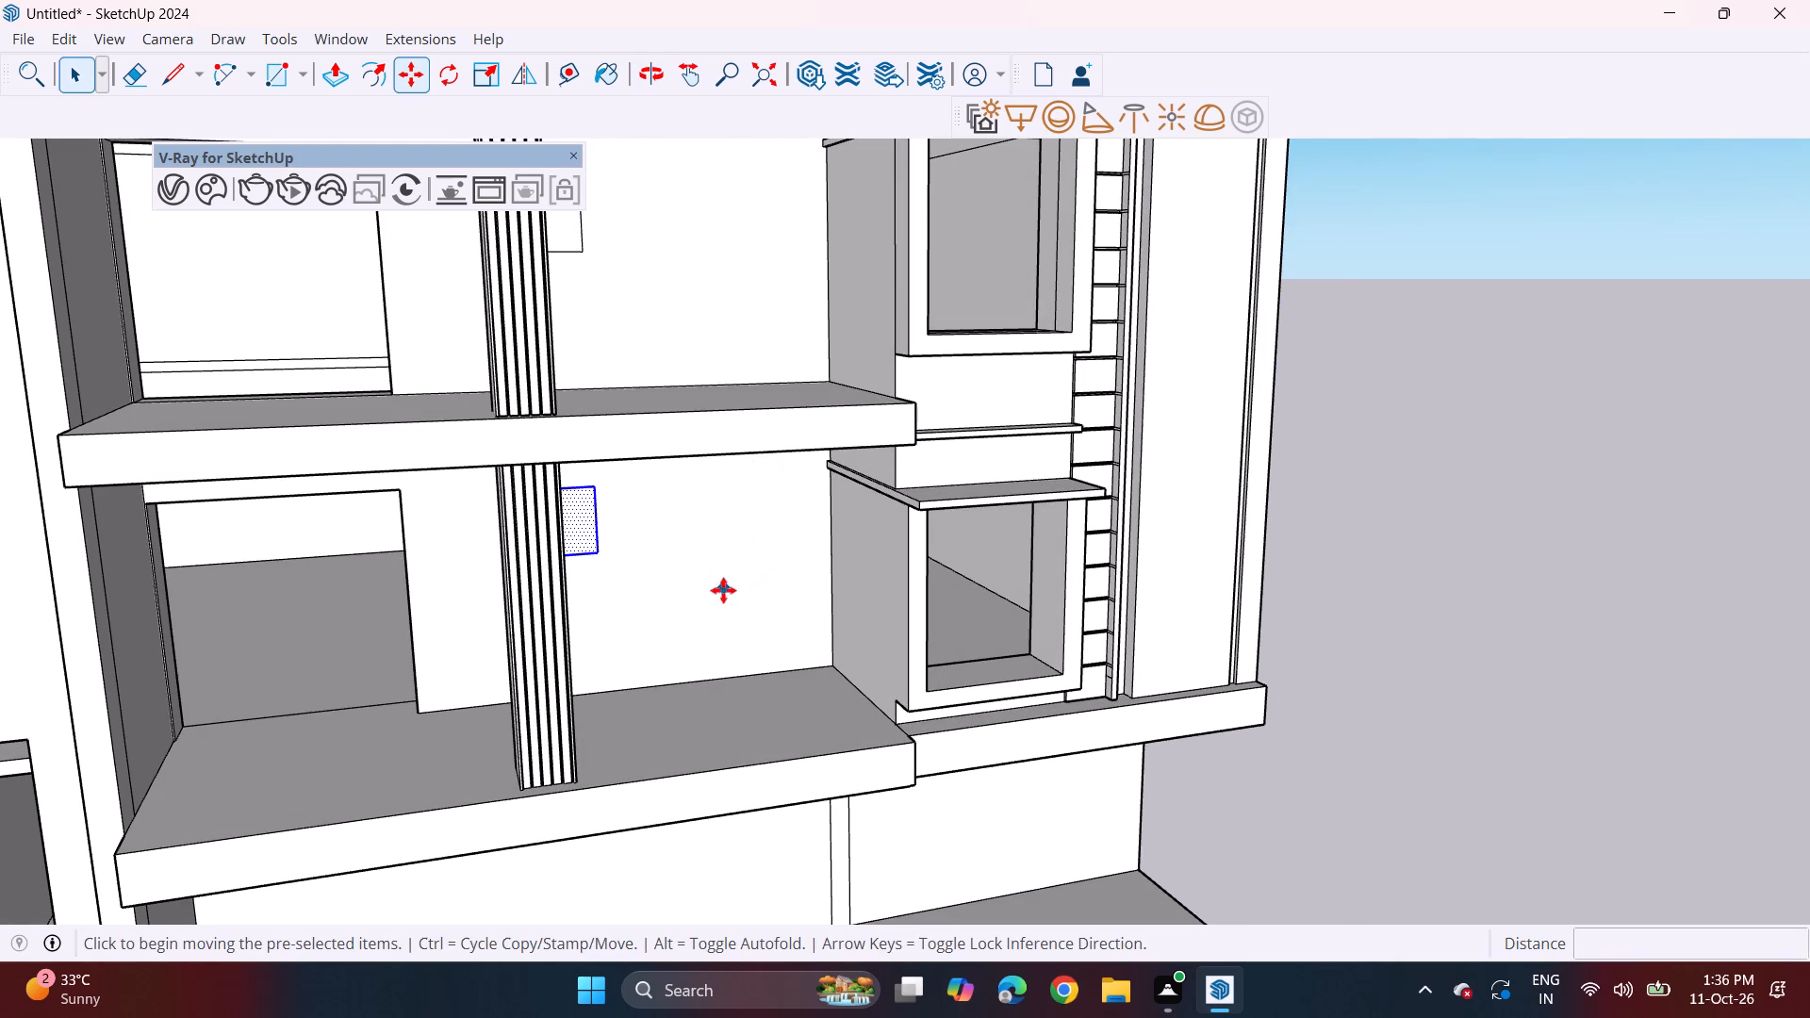
key(Escape)
key(p)
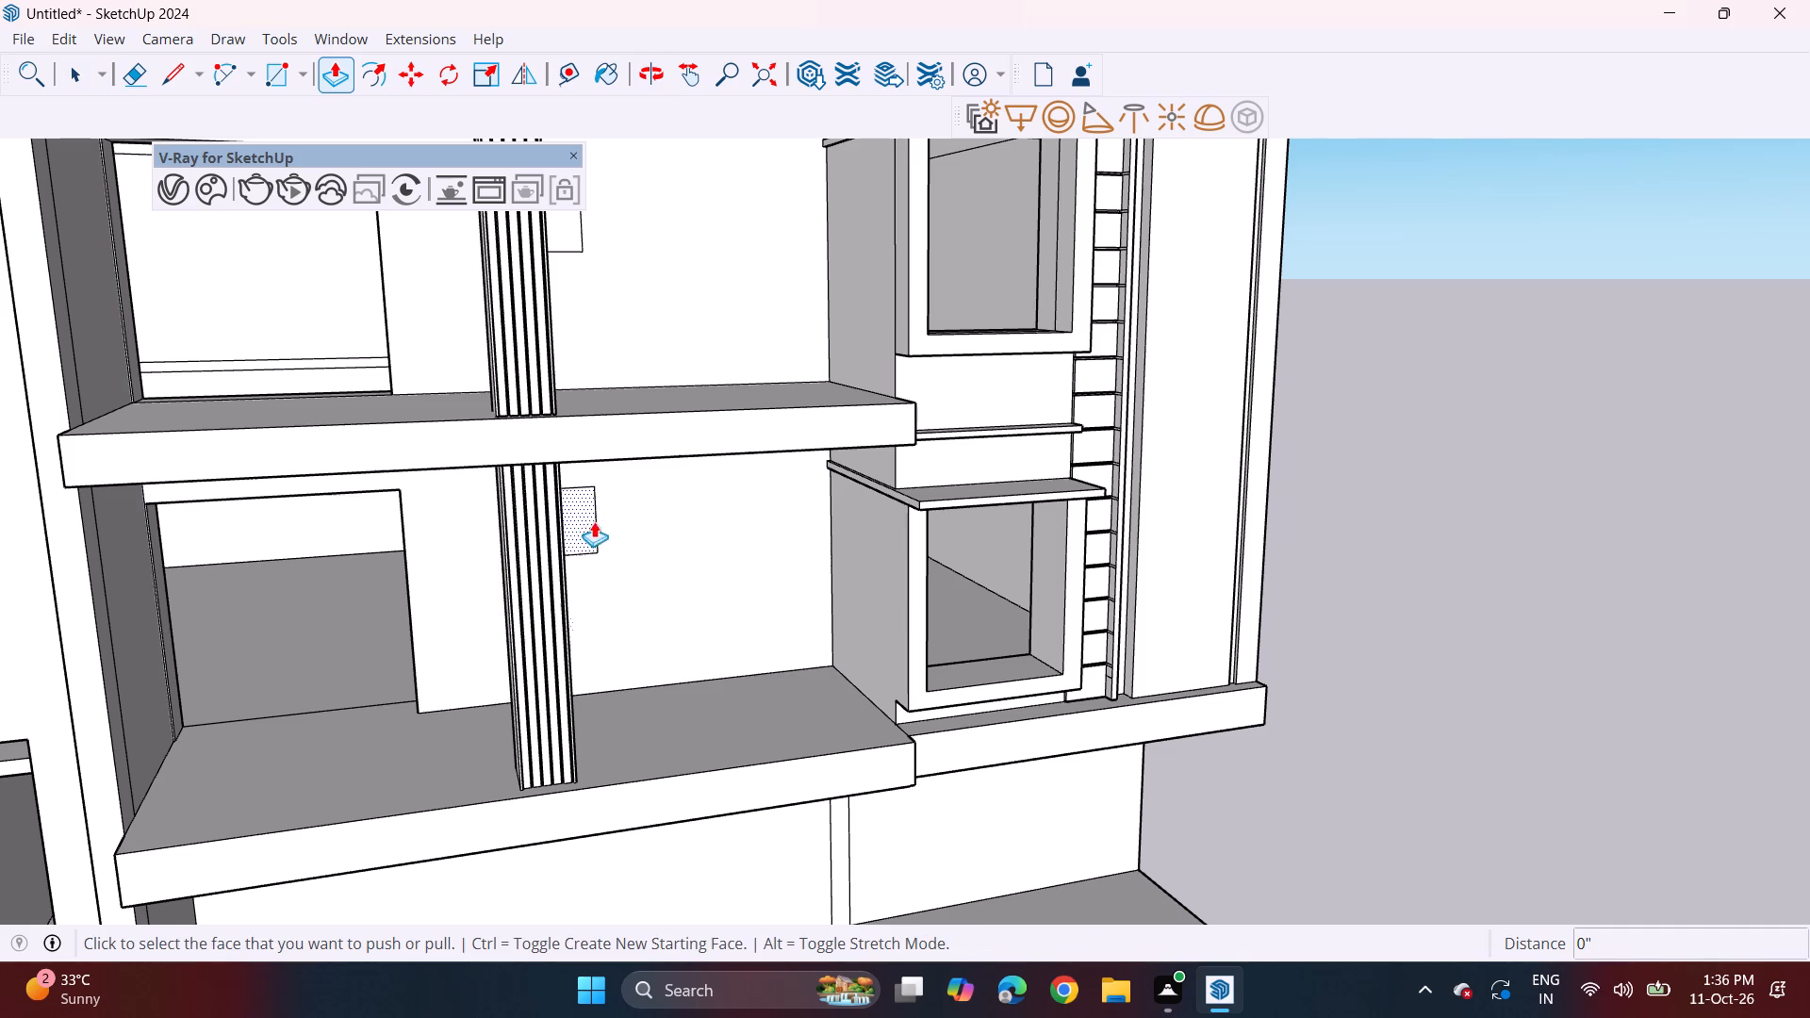
middle_drag(572, 526, 940, 461)
middle_drag(683, 524, 644, 543)
click(589, 541)
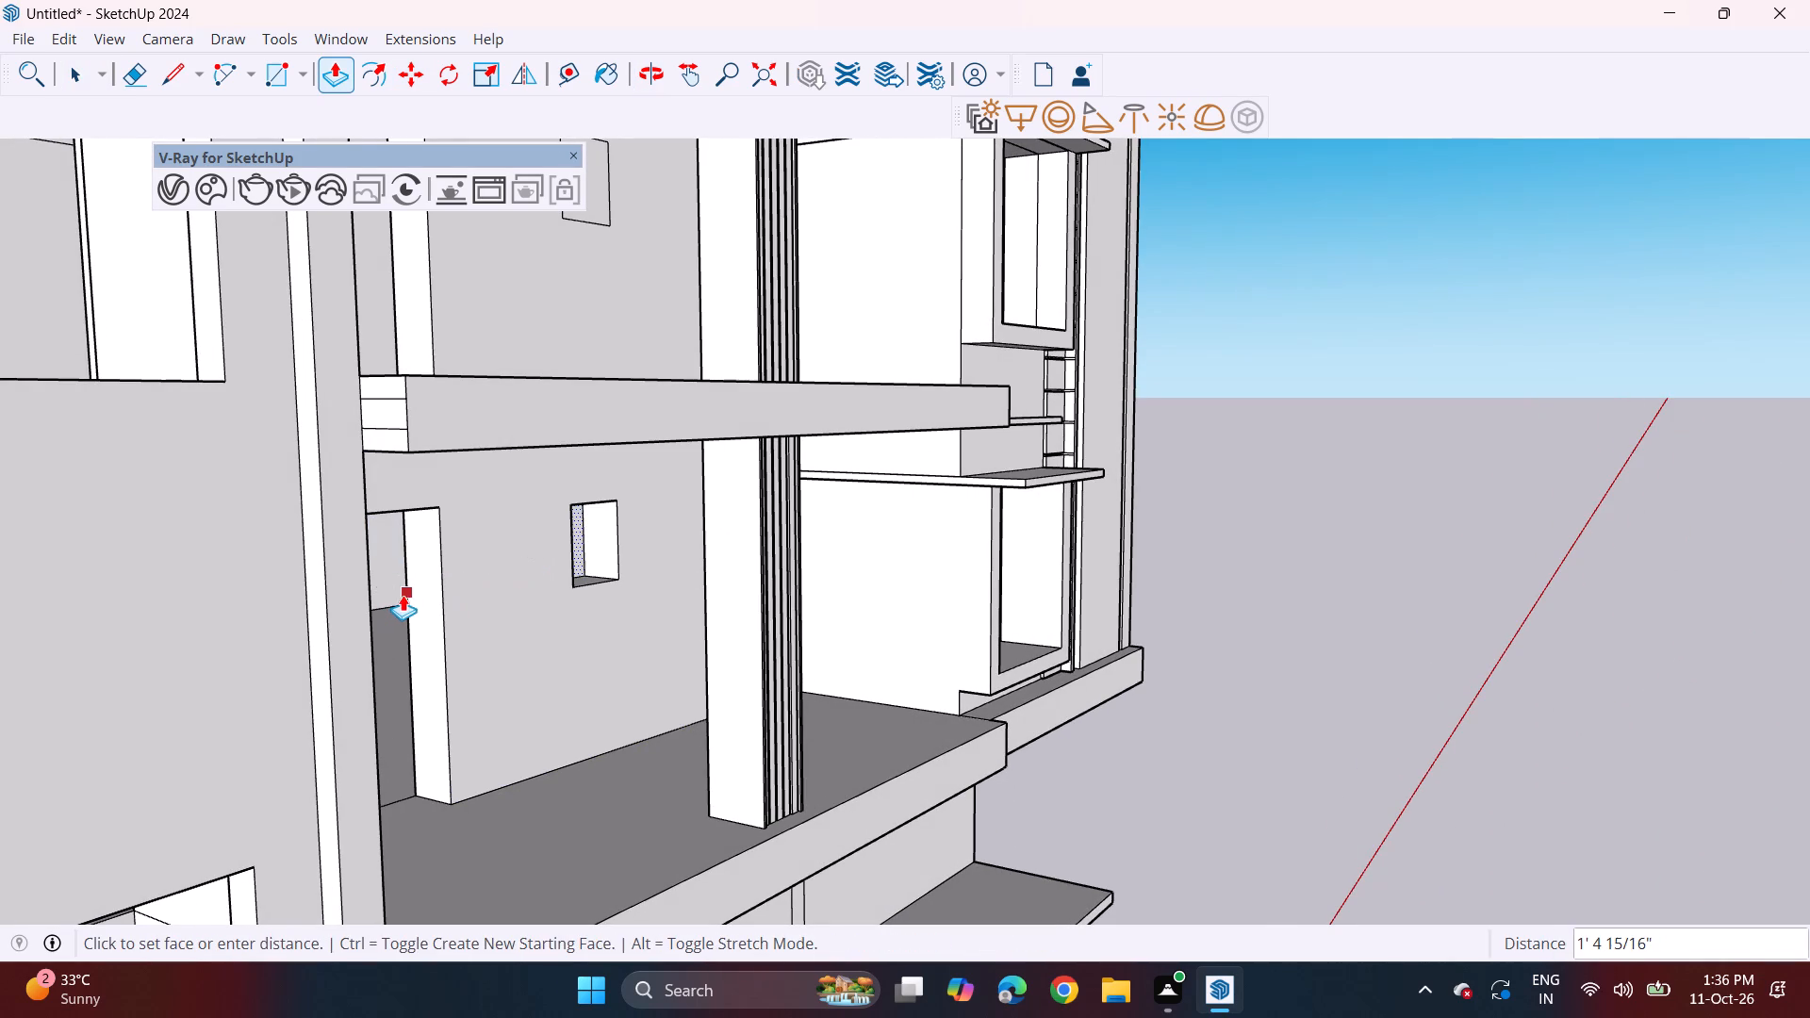
click(406, 595)
Repeat the same Push/Pull on the small rectangles of the middle and top storeys to cut matching openings.
shift+middle_drag(577, 321, 544, 662)
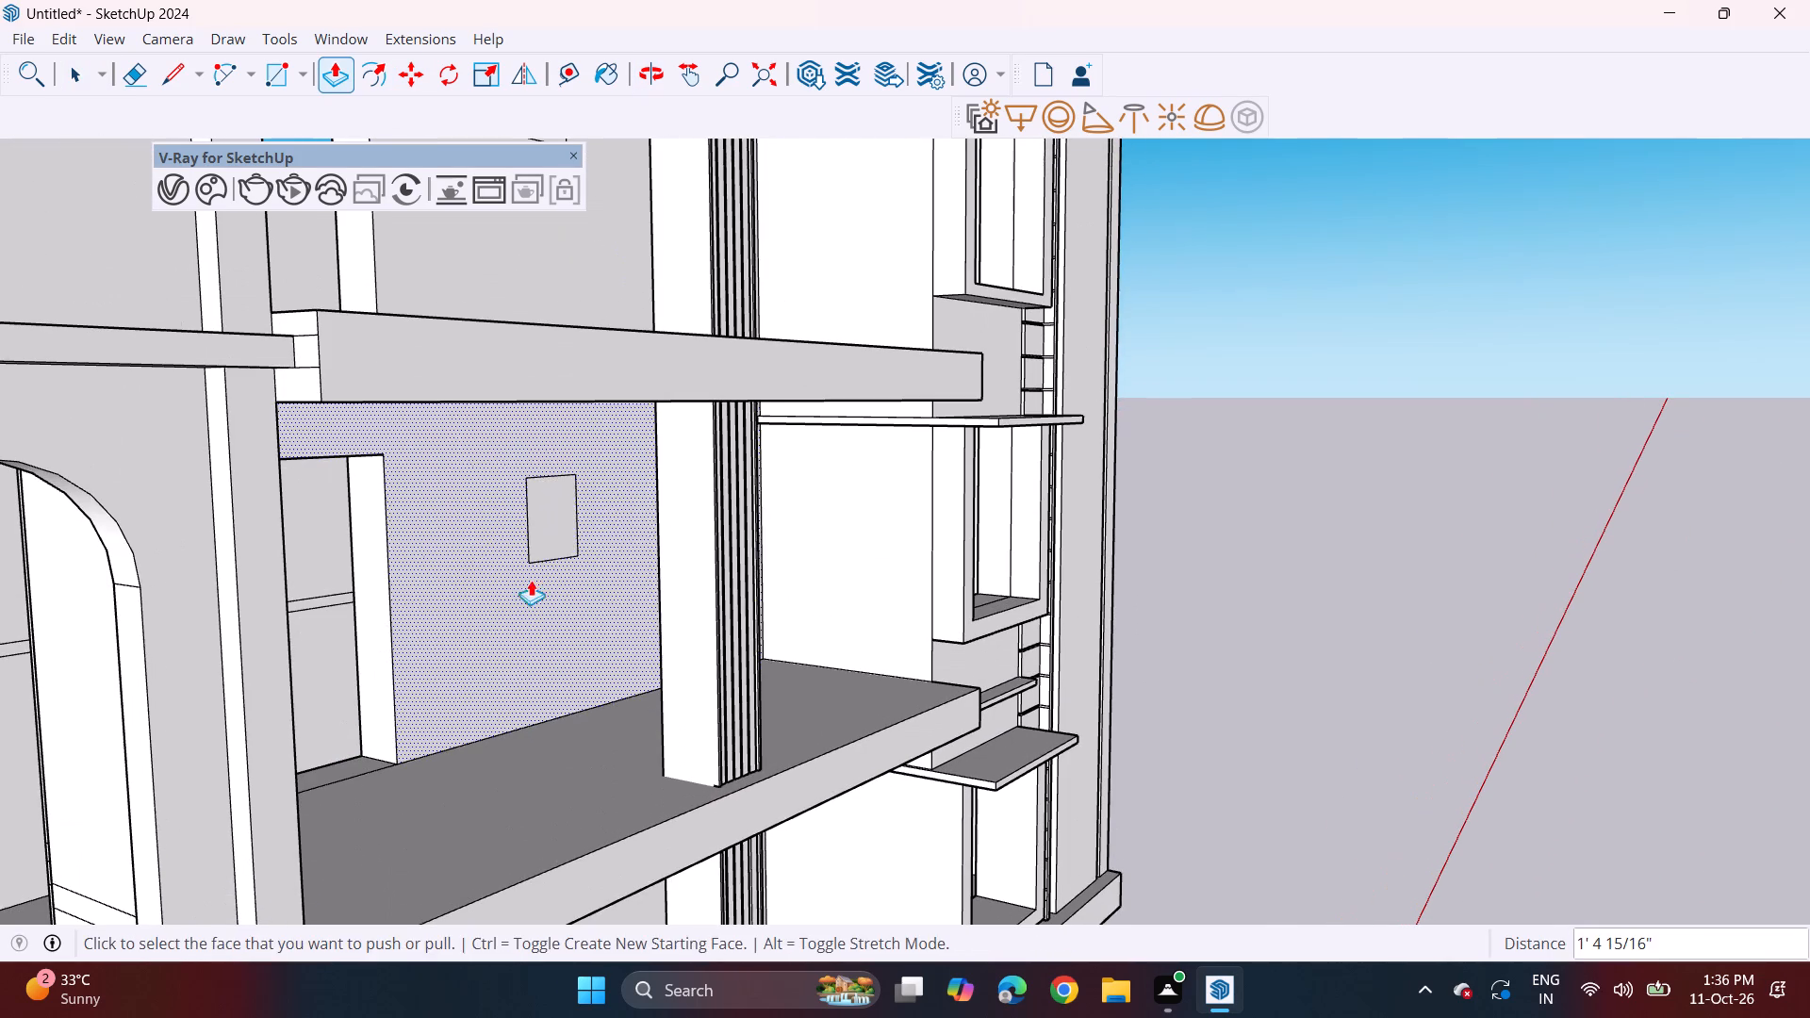
click(536, 547)
click(536, 547)
shift+middle_drag(558, 422, 565, 765)
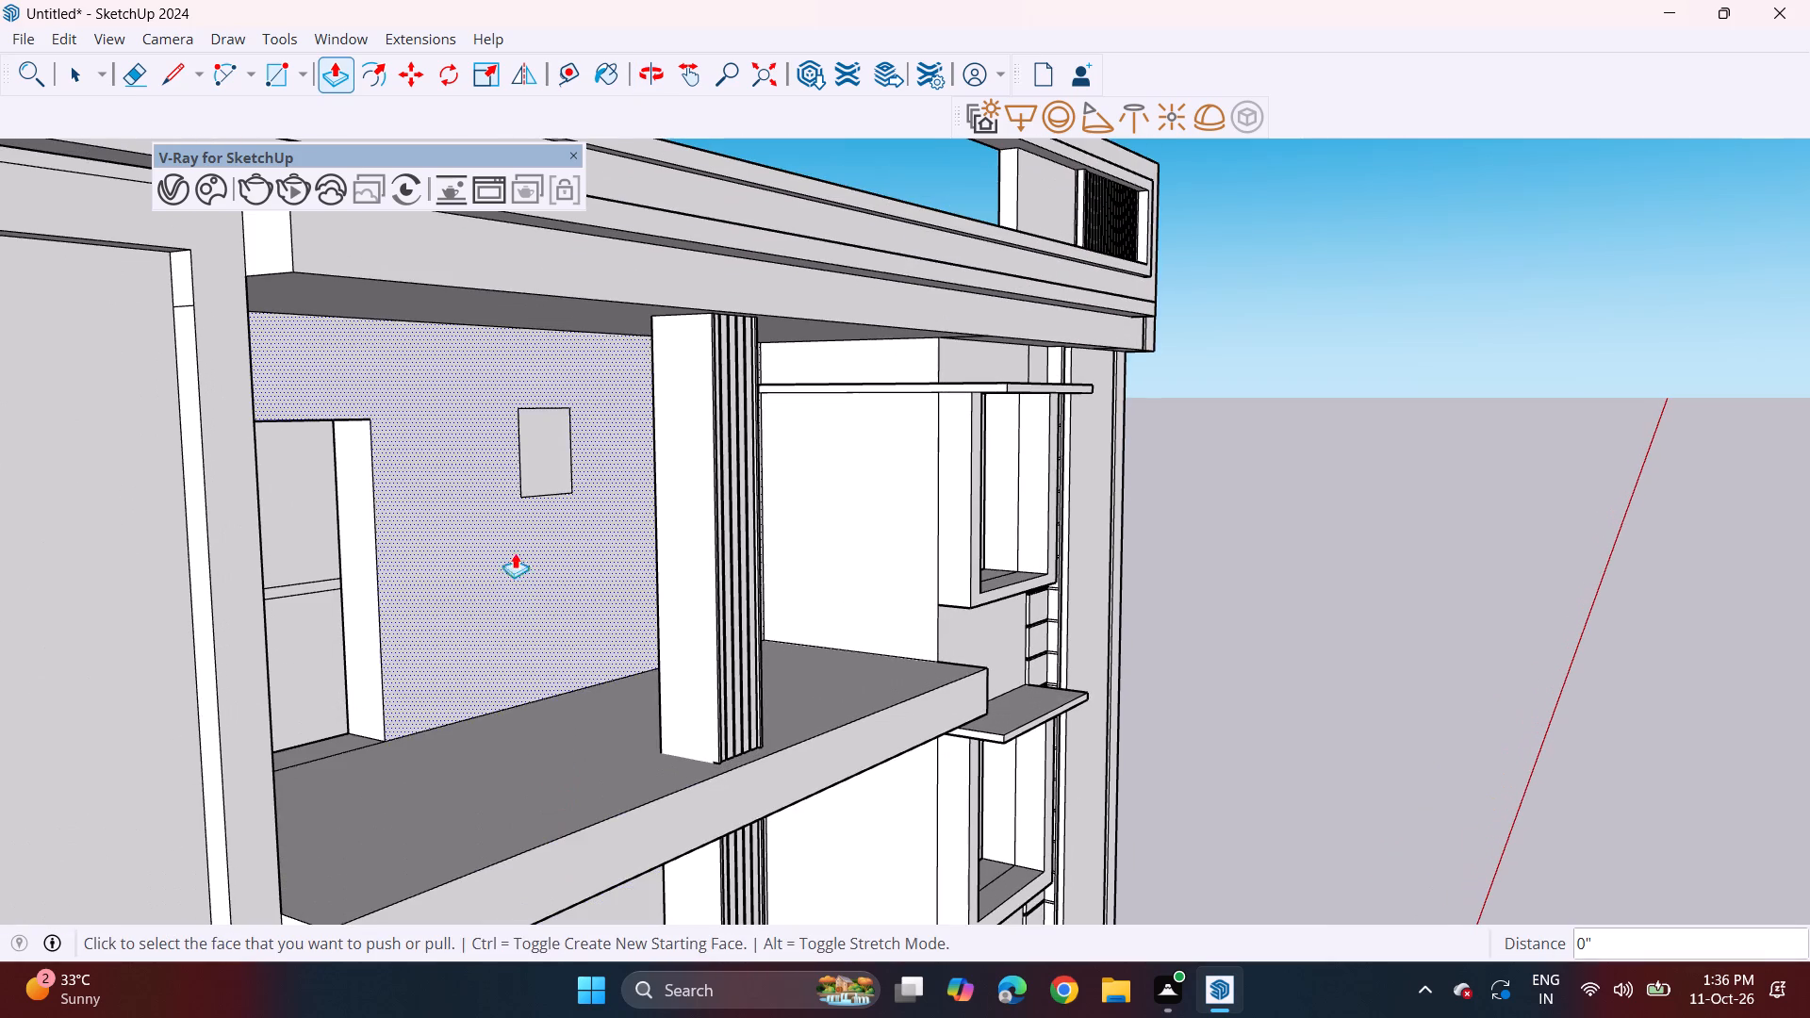
double_click(541, 452)
middle_drag(634, 479, 271, 435)
scroll(873, 449, down, 3)
scroll(725, 566, down, 4)
middle_drag(737, 624, 682, 617)
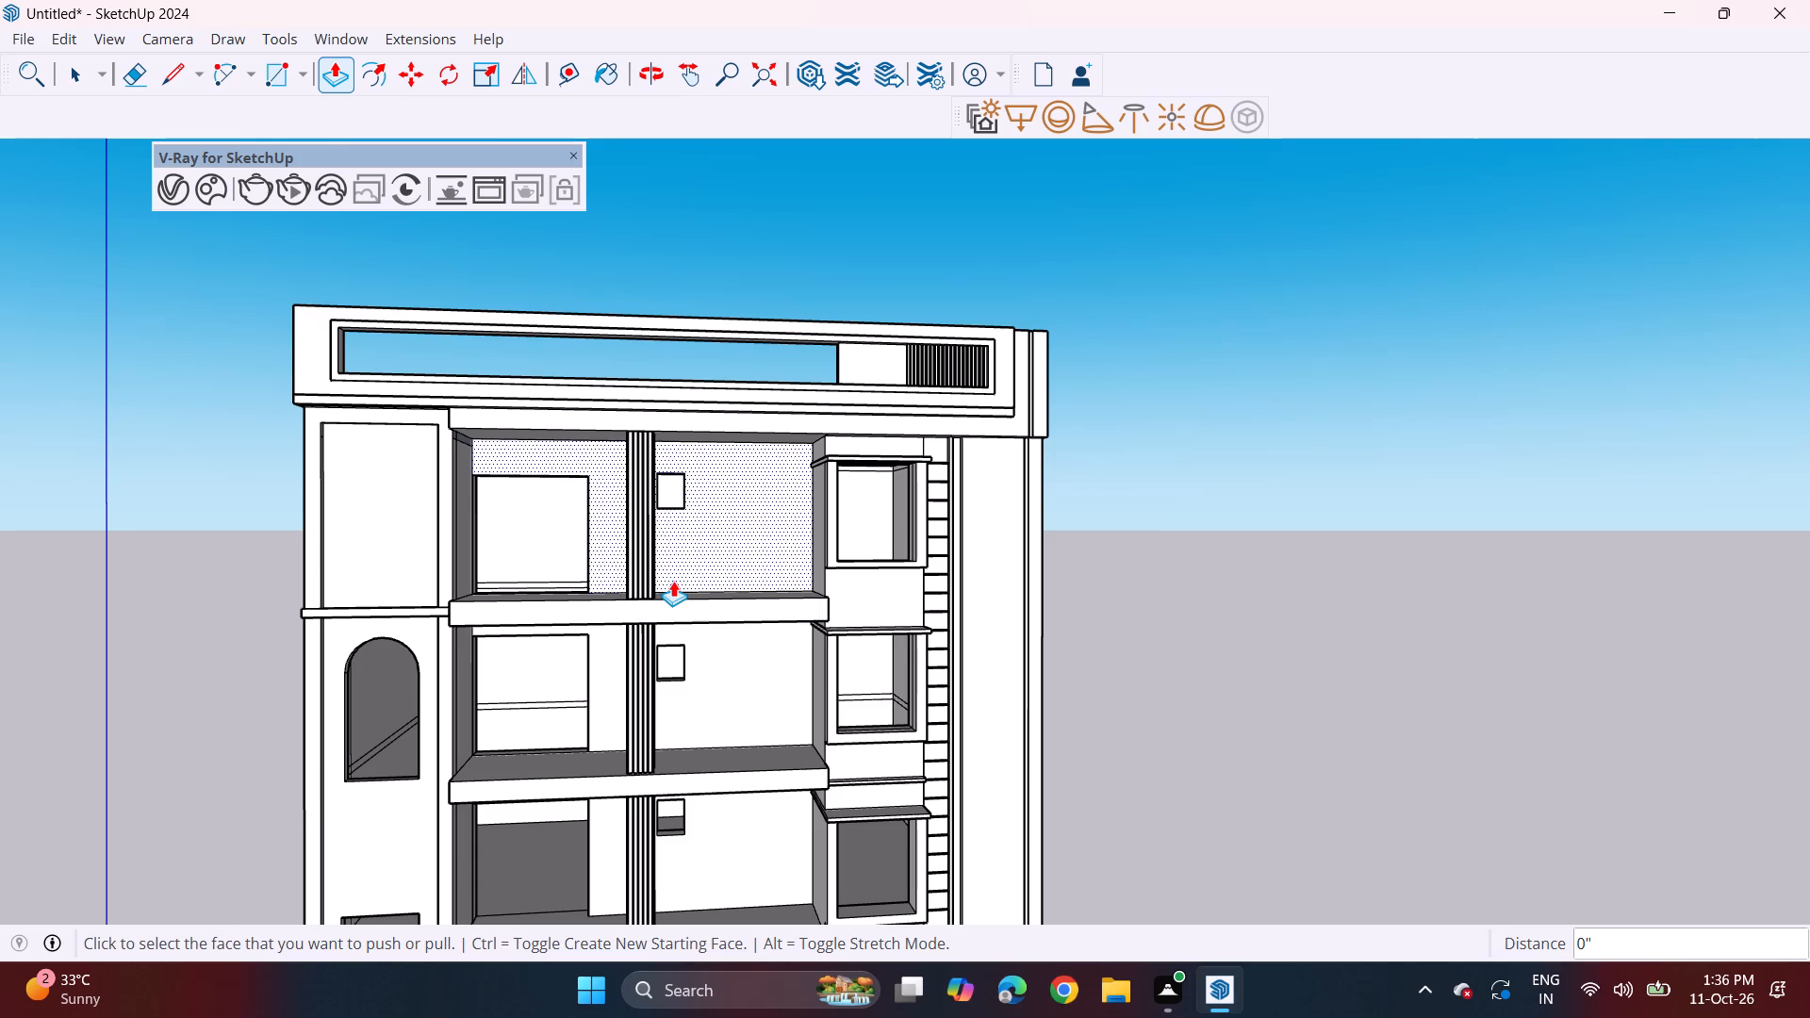
Examine the balcony back walls and the ledges and frames of the windows beside them from the front and from below.
middle_drag(913, 787, 834, 770)
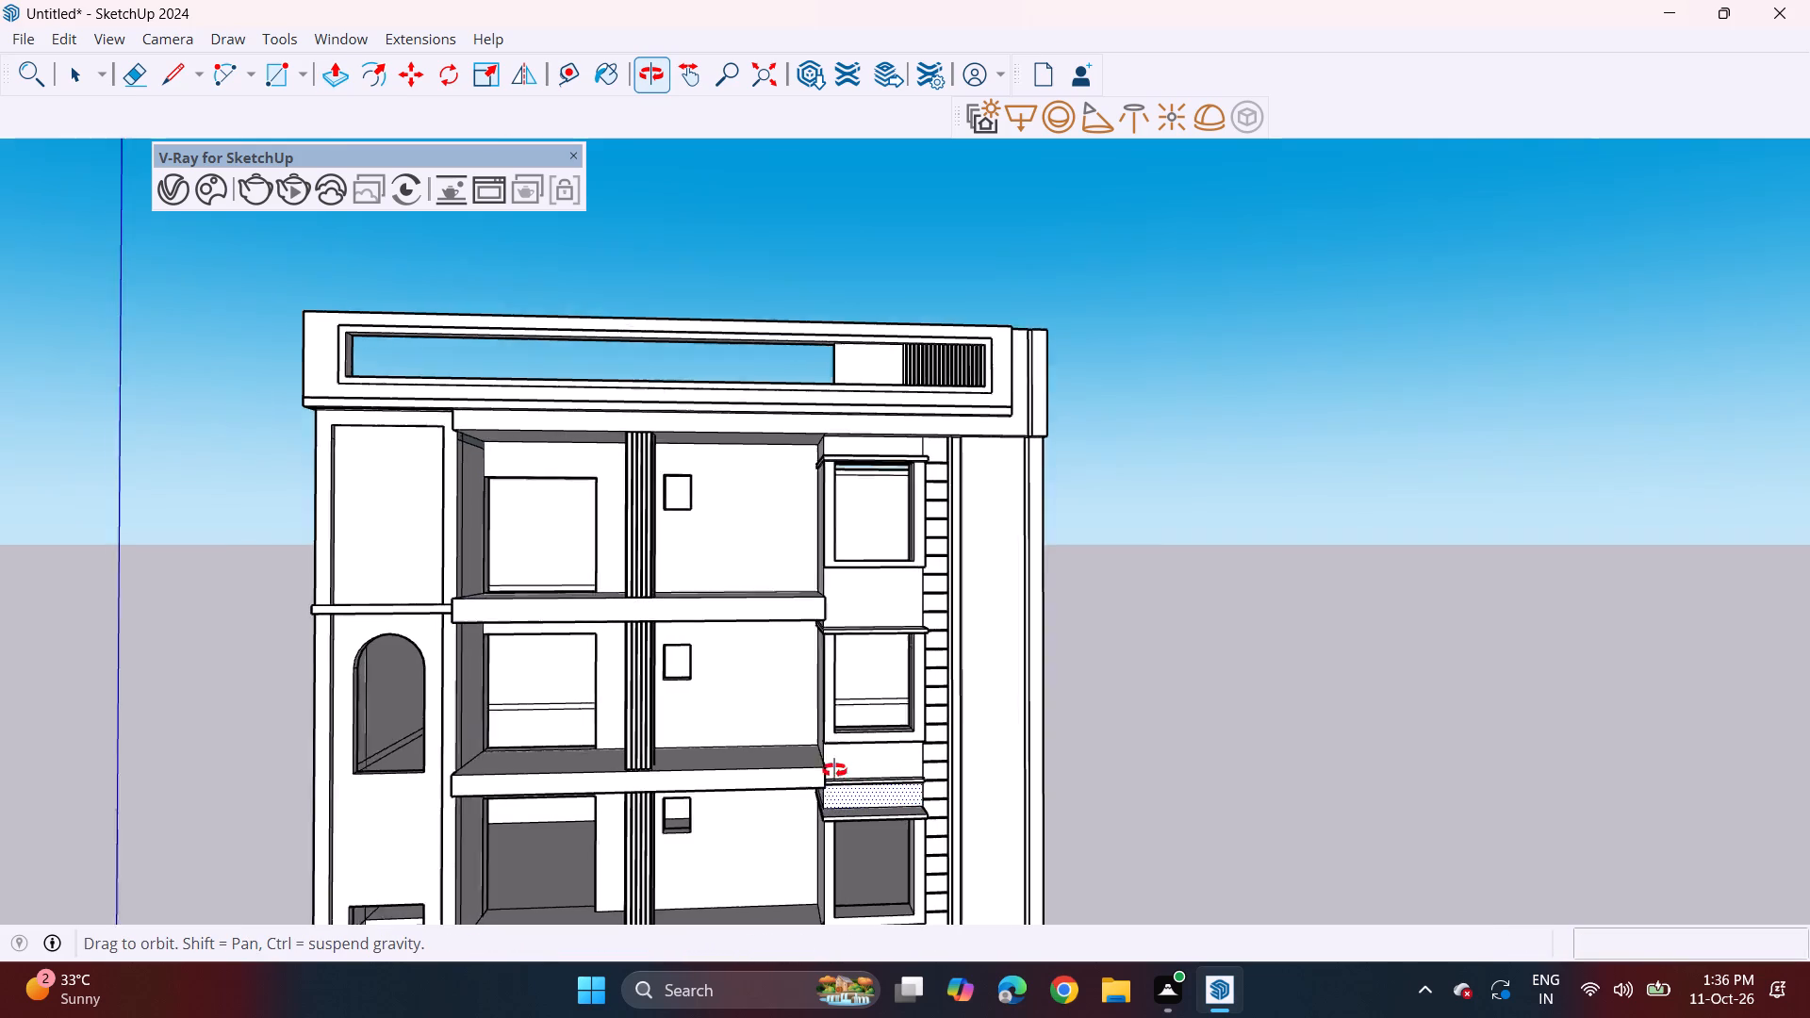
middle_drag(834, 770, 821, 766)
middle_drag(913, 807, 913, 782)
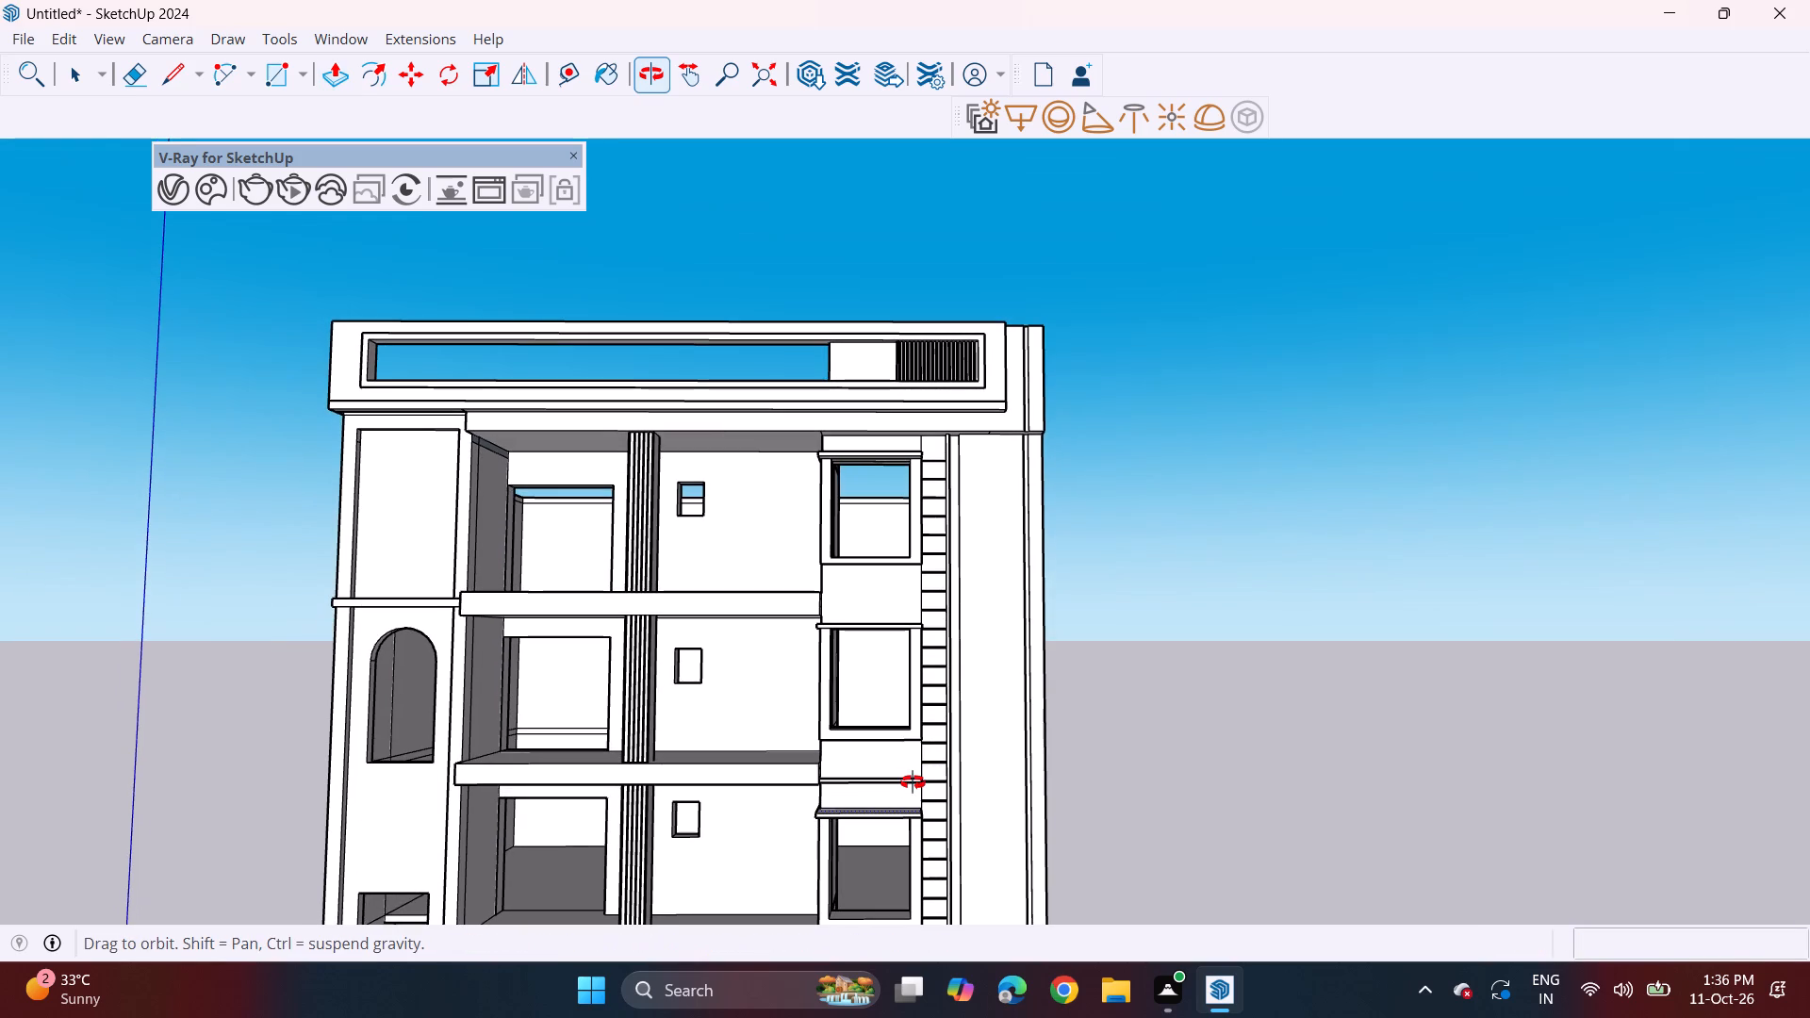
middle_drag(913, 782, 904, 766)
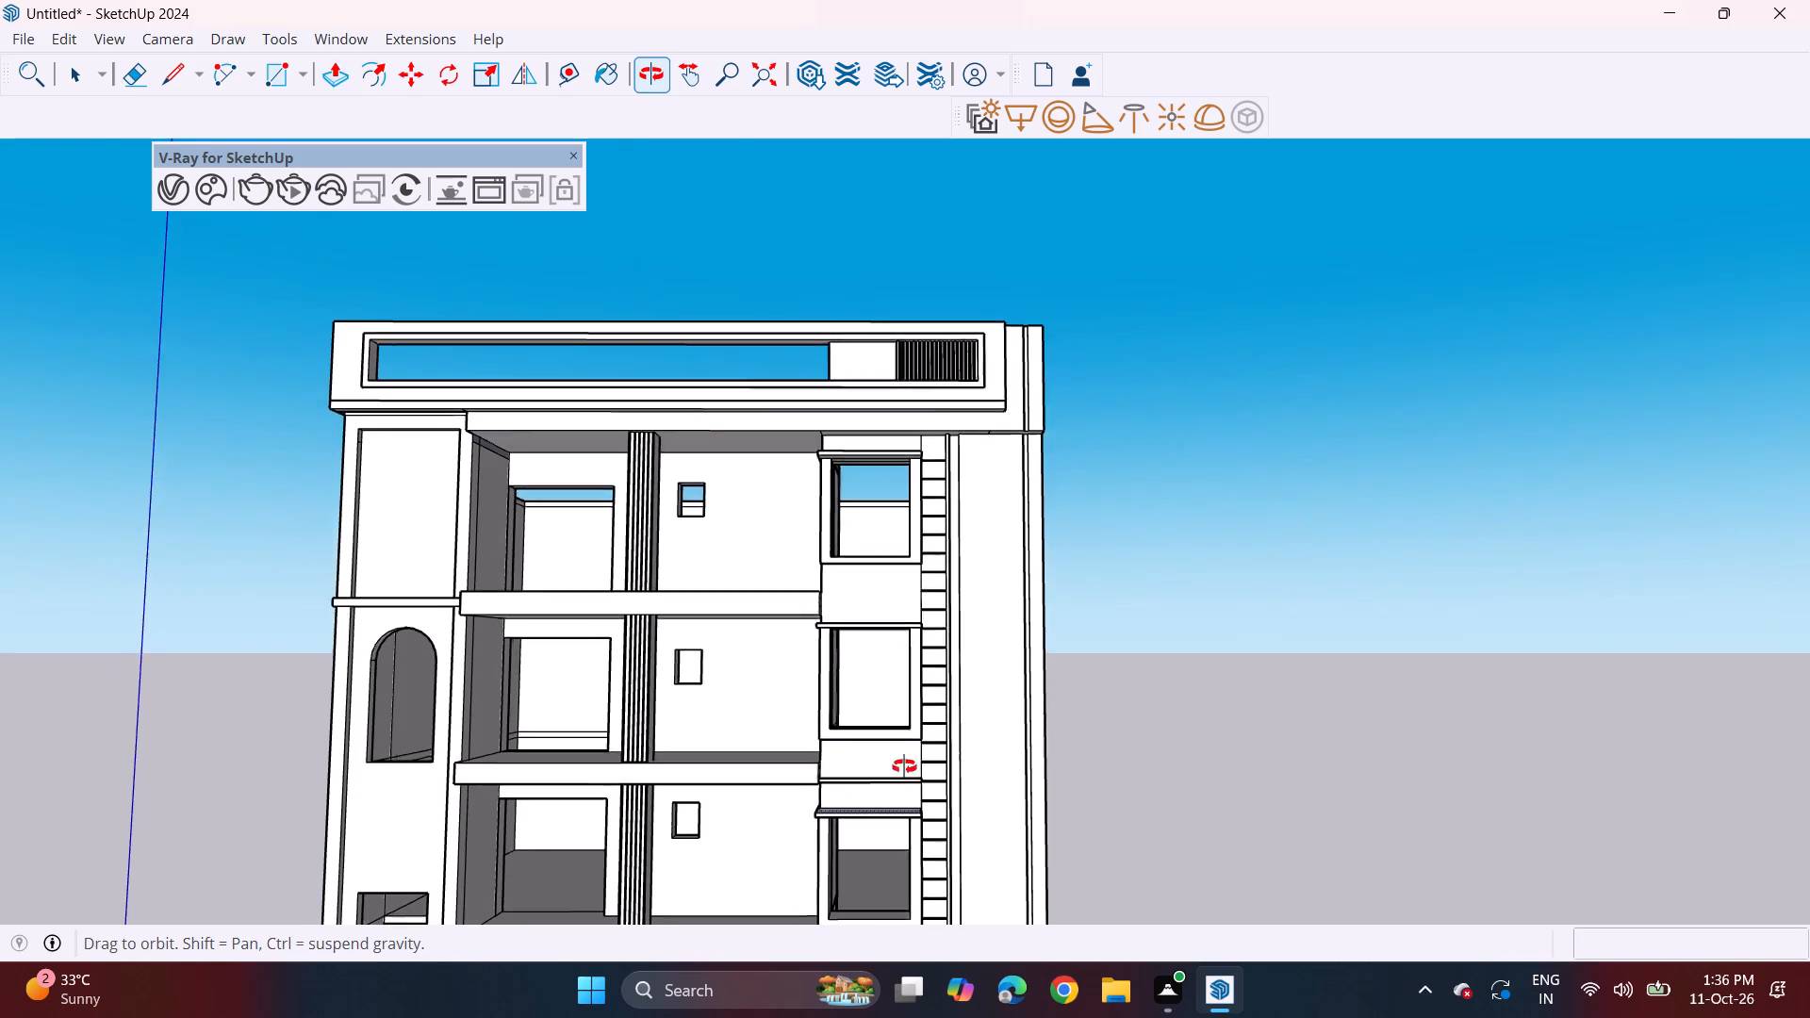
middle_drag(904, 766, 872, 763)
scroll(828, 607, up, 8)
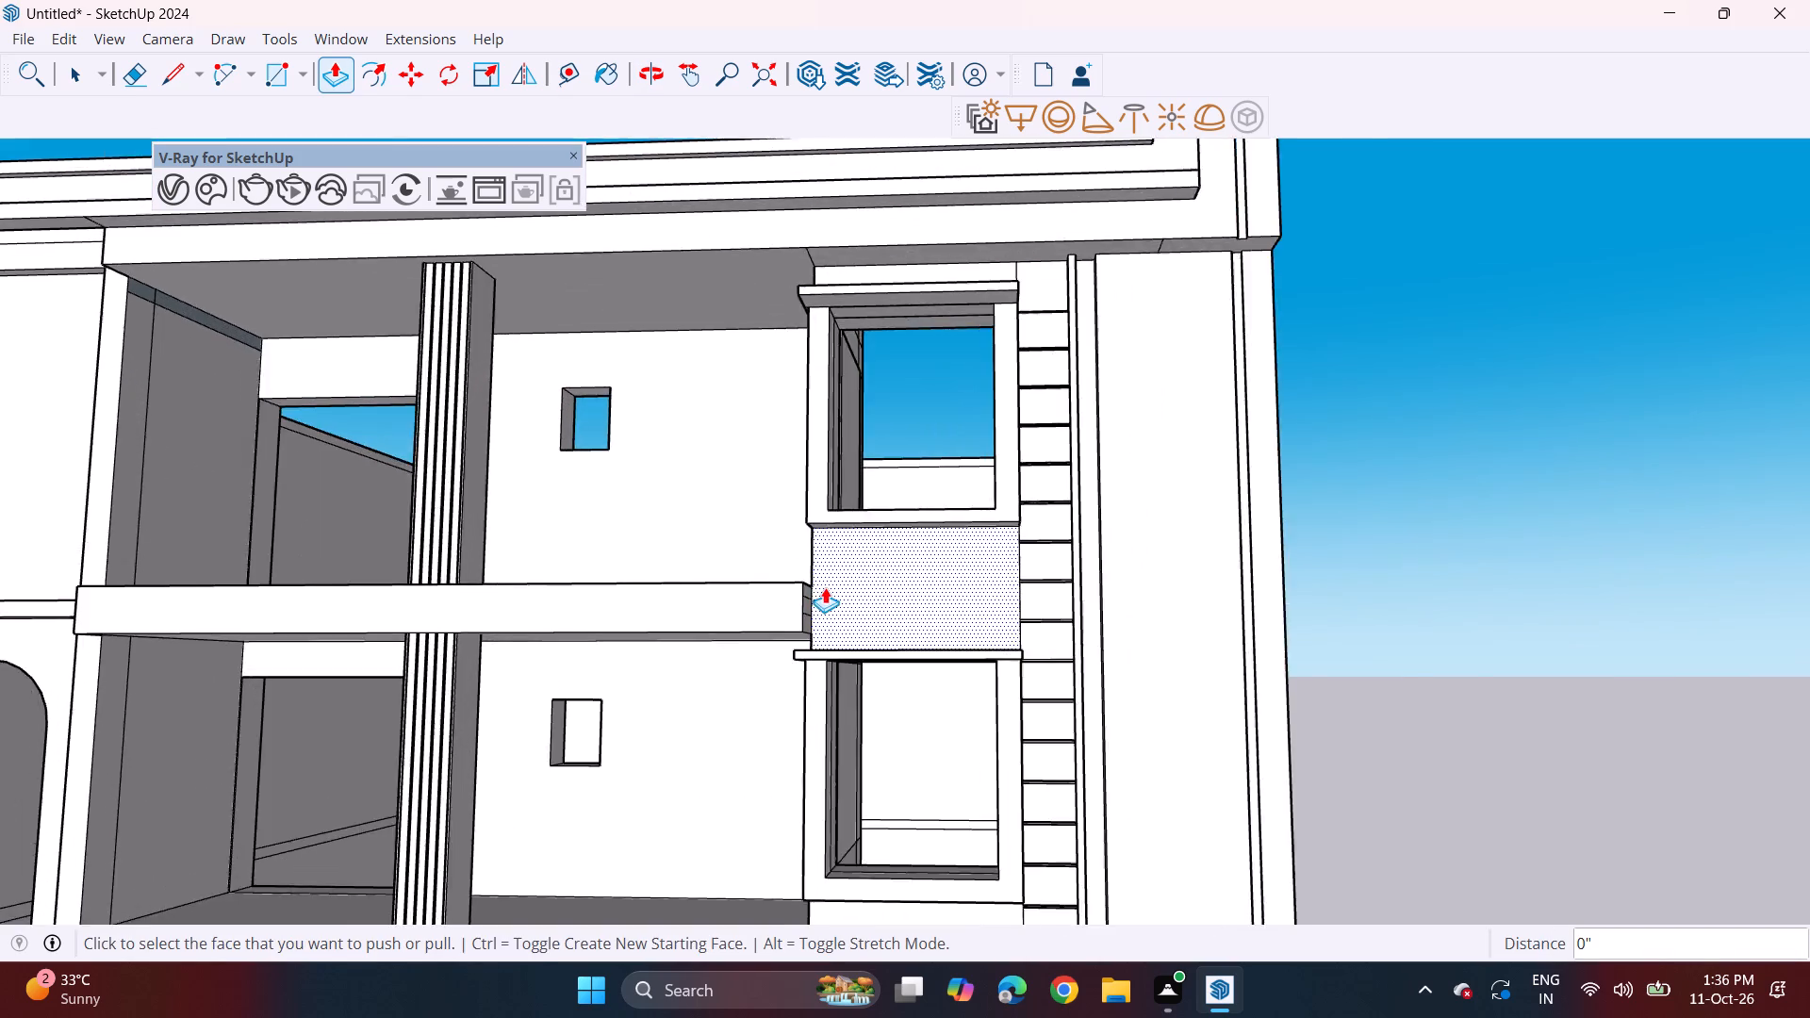
scroll(825, 587, up, 2)
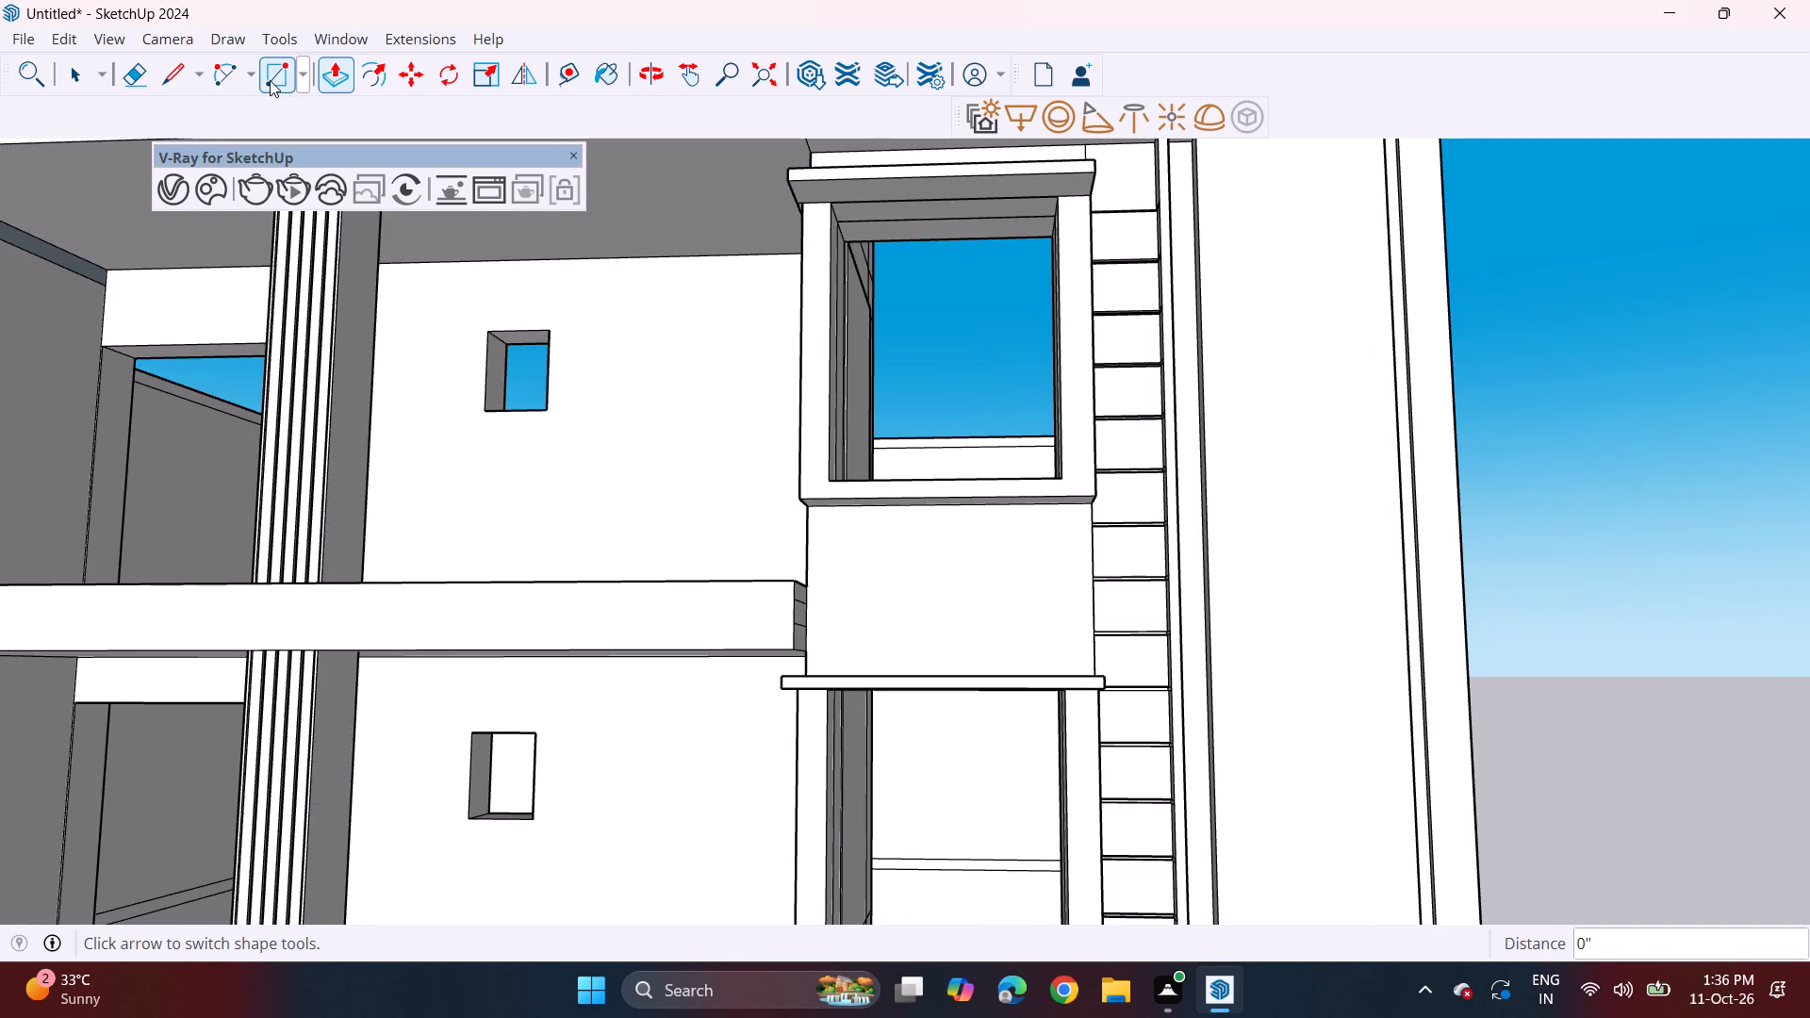
click(270, 80)
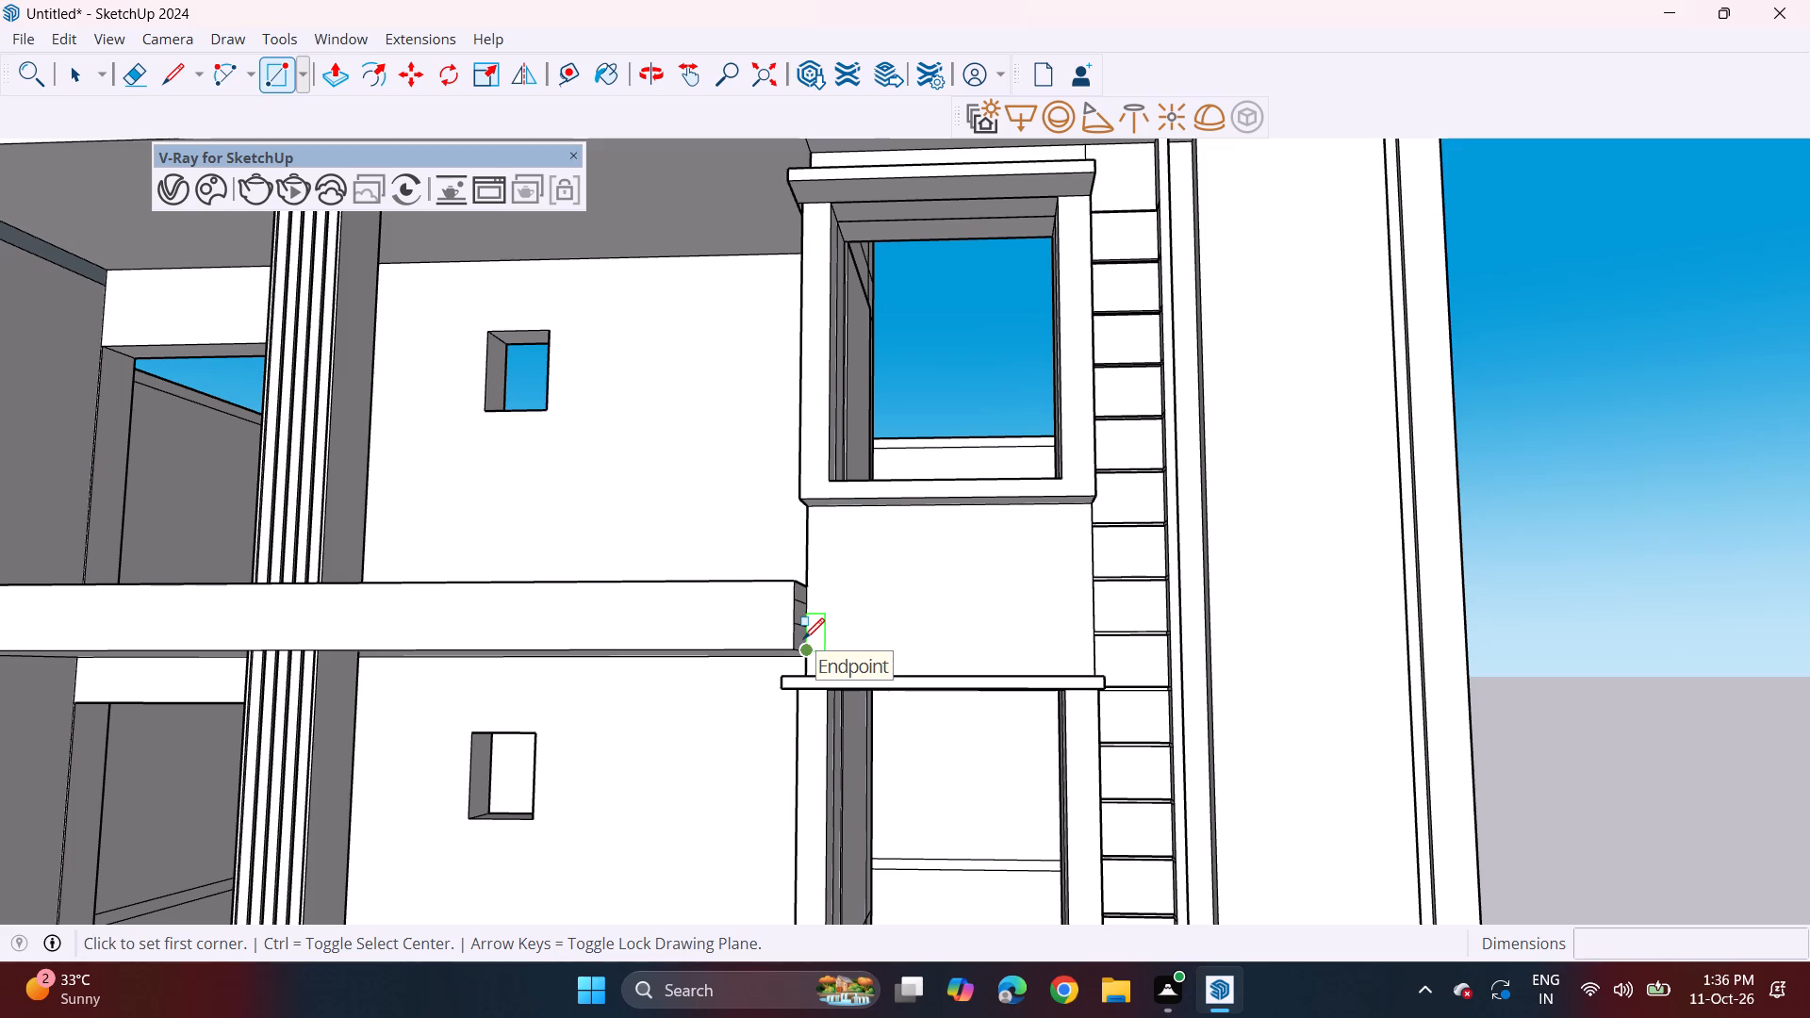
scroll(825, 604, down, 7)
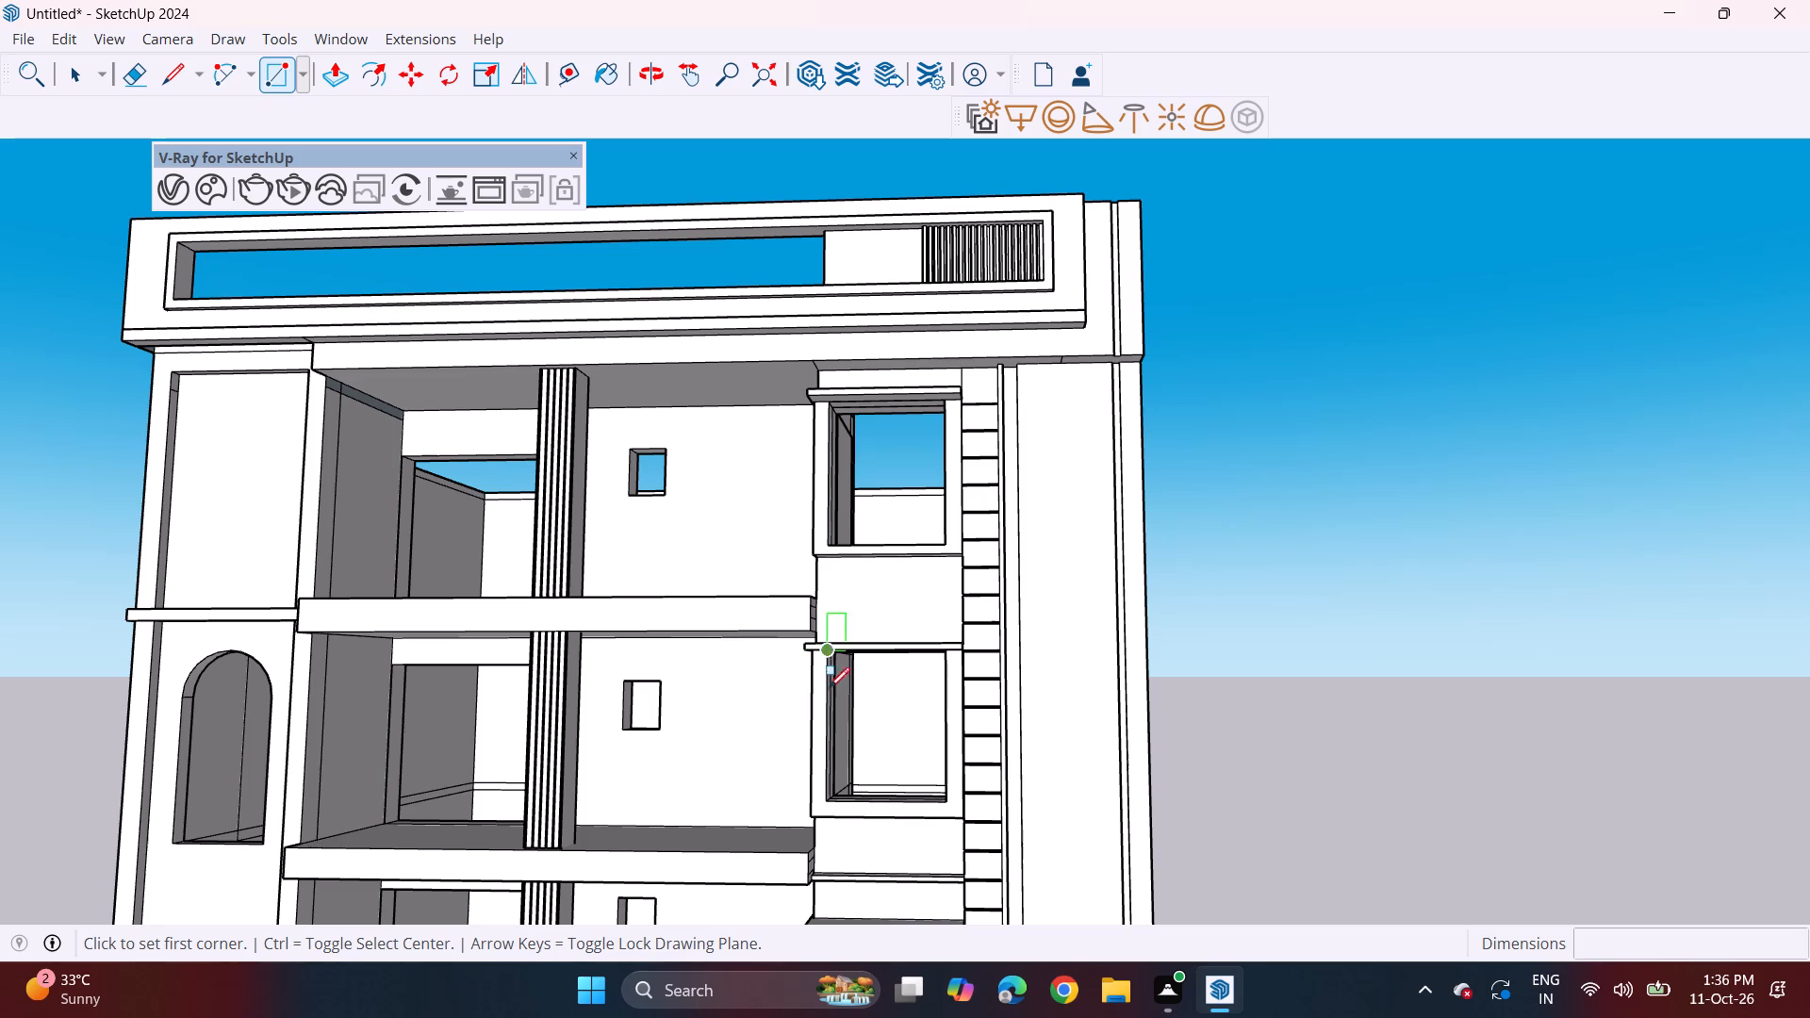
shift+middle_drag(772, 729, 754, 583)
scroll(784, 510, up, 1)
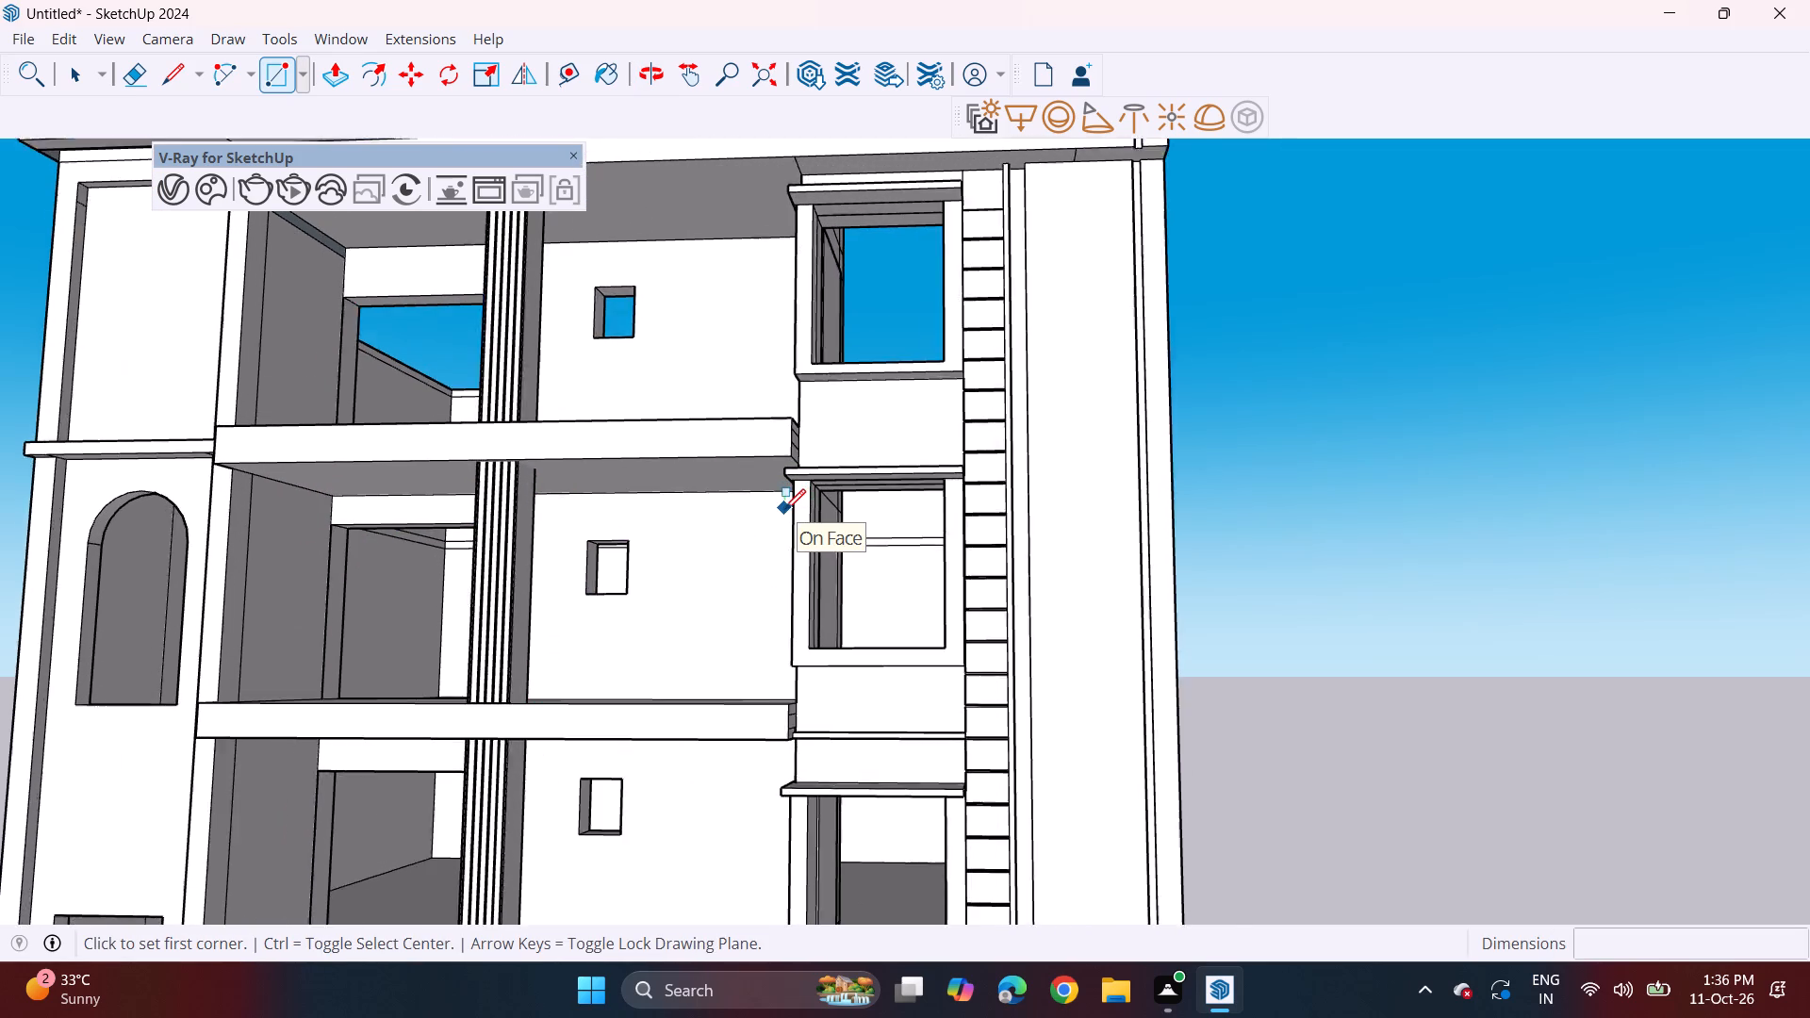
scroll(784, 510, up, 1)
scroll(882, 504, up, 3)
scroll(882, 505, down, 2)
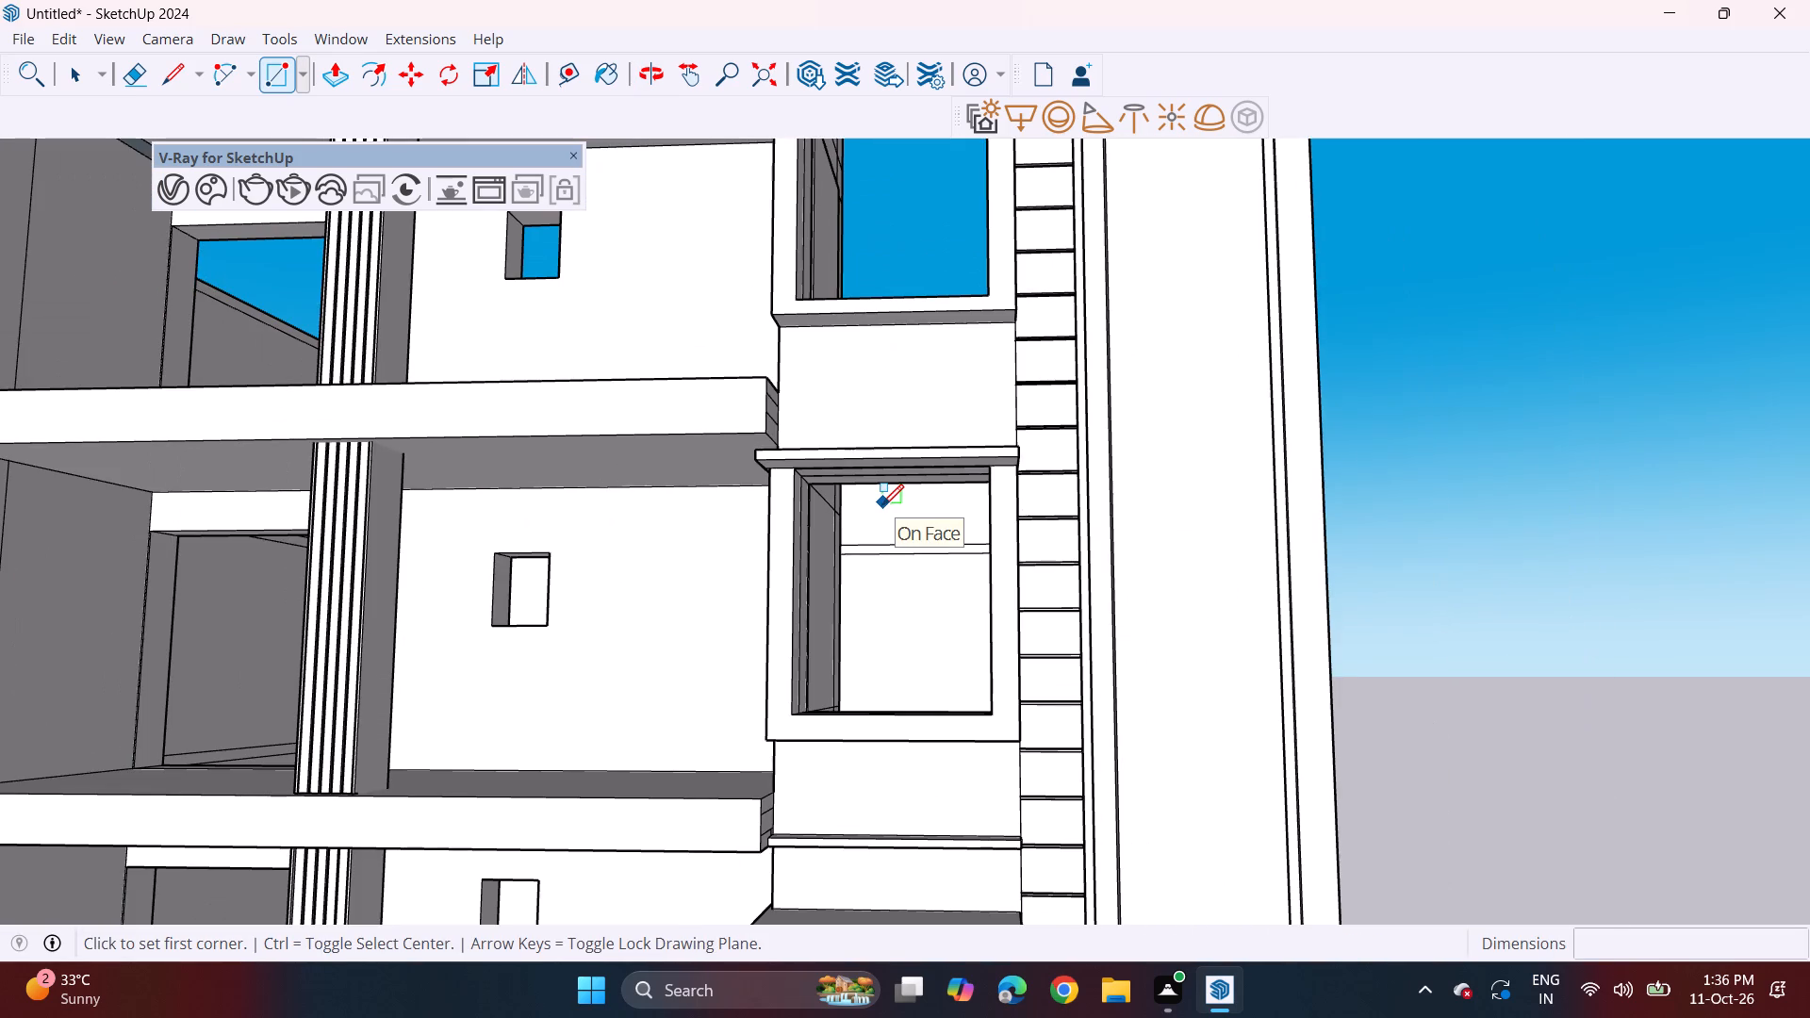
scroll(858, 537, down, 4)
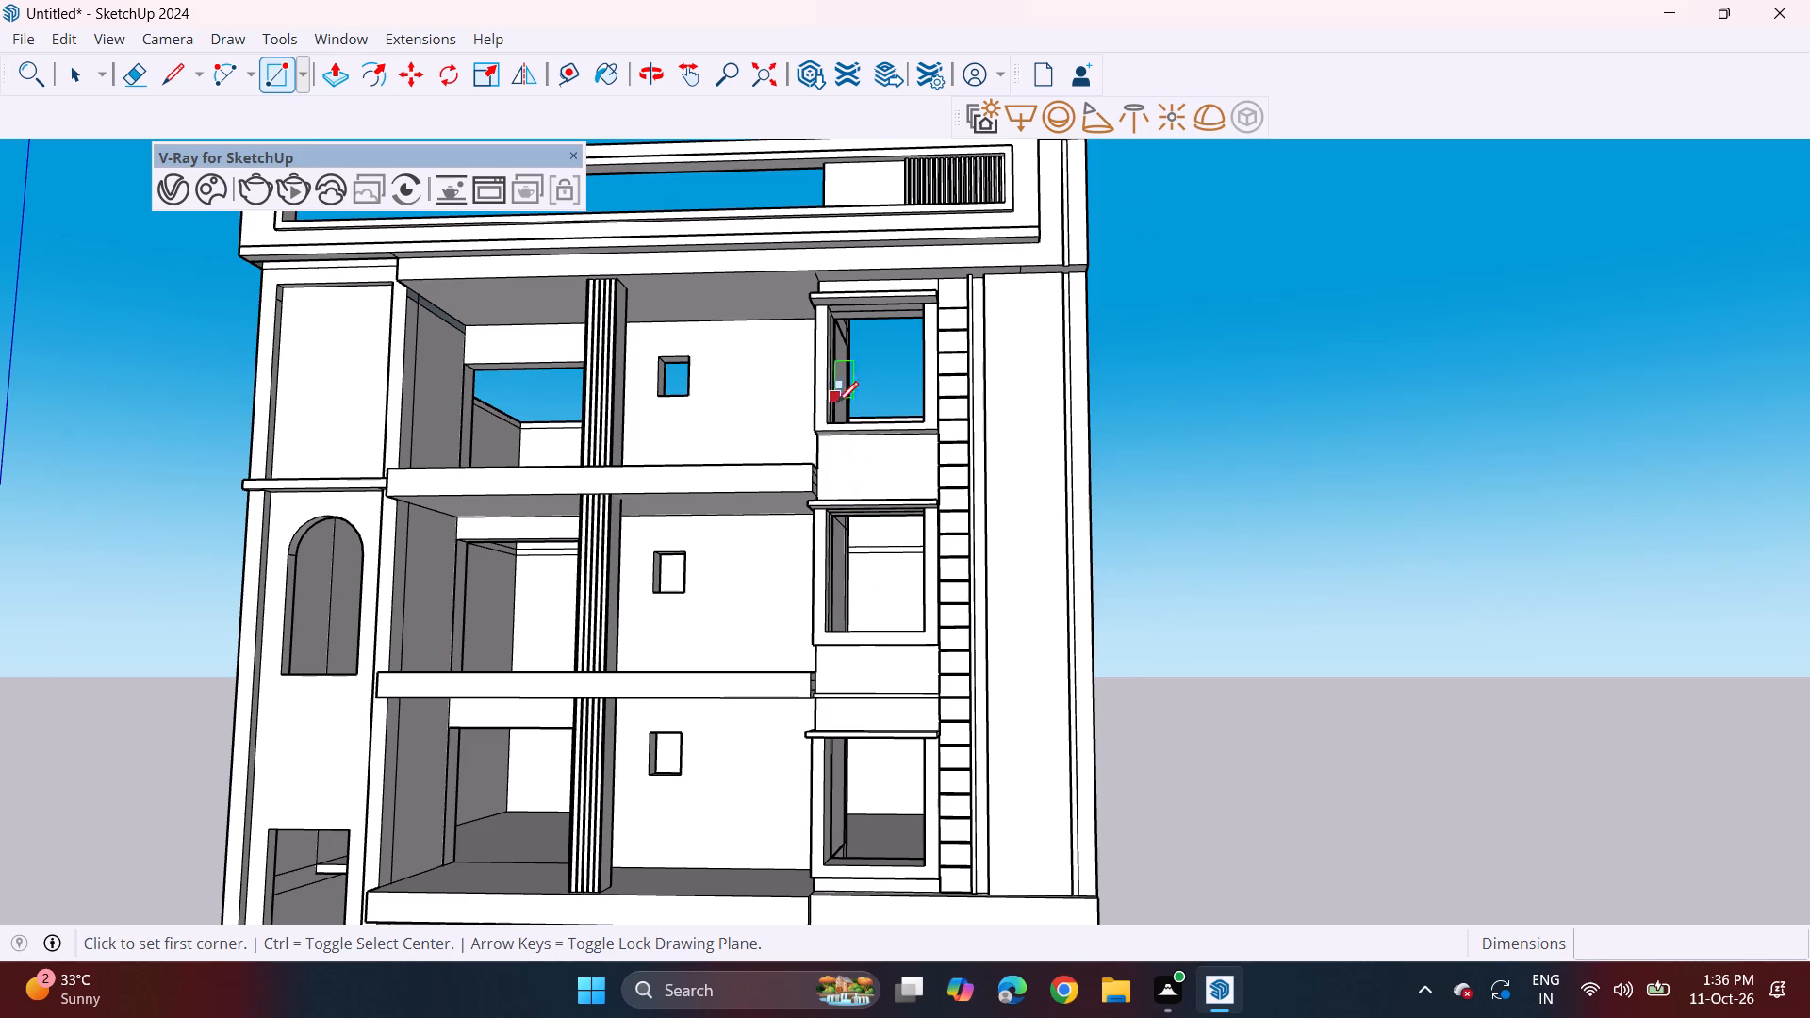
middle_drag(828, 445, 877, 519)
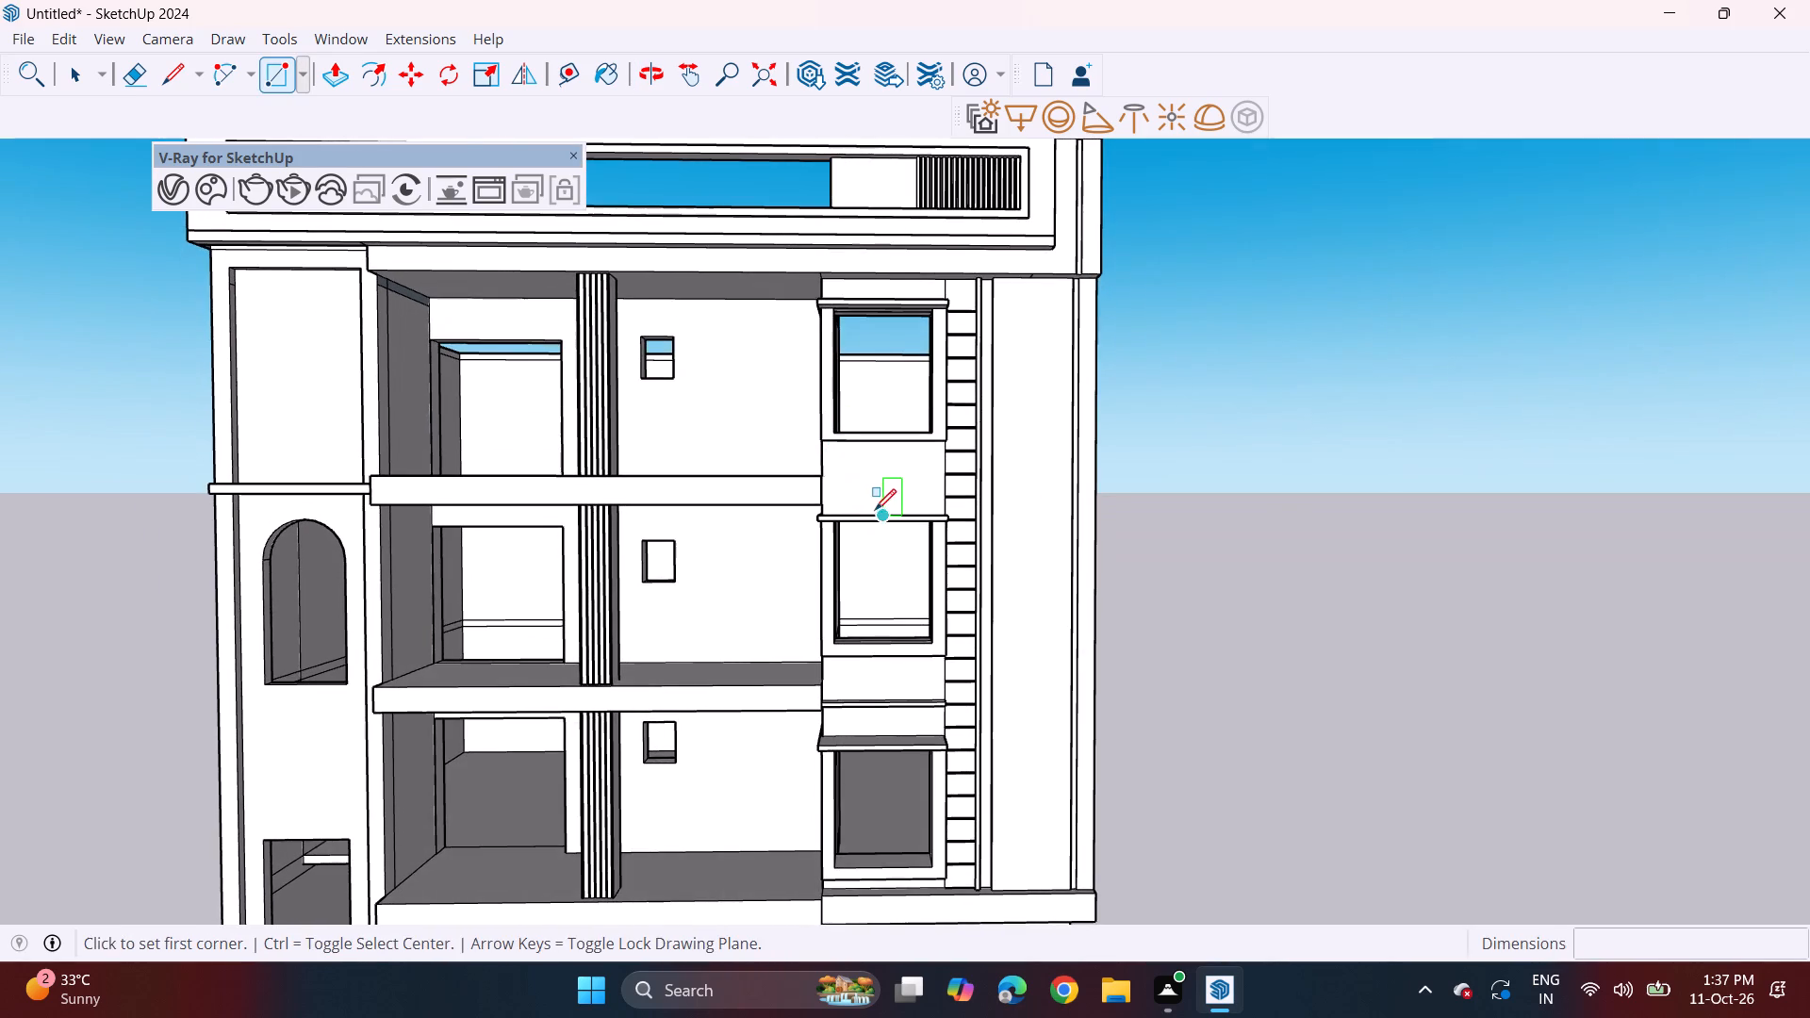
middle_drag(874, 510, 830, 528)
scroll(840, 543, up, 7)
middle_drag(857, 515, 850, 496)
scroll(837, 530, up, 3)
middle_drag(836, 524, 799, 446)
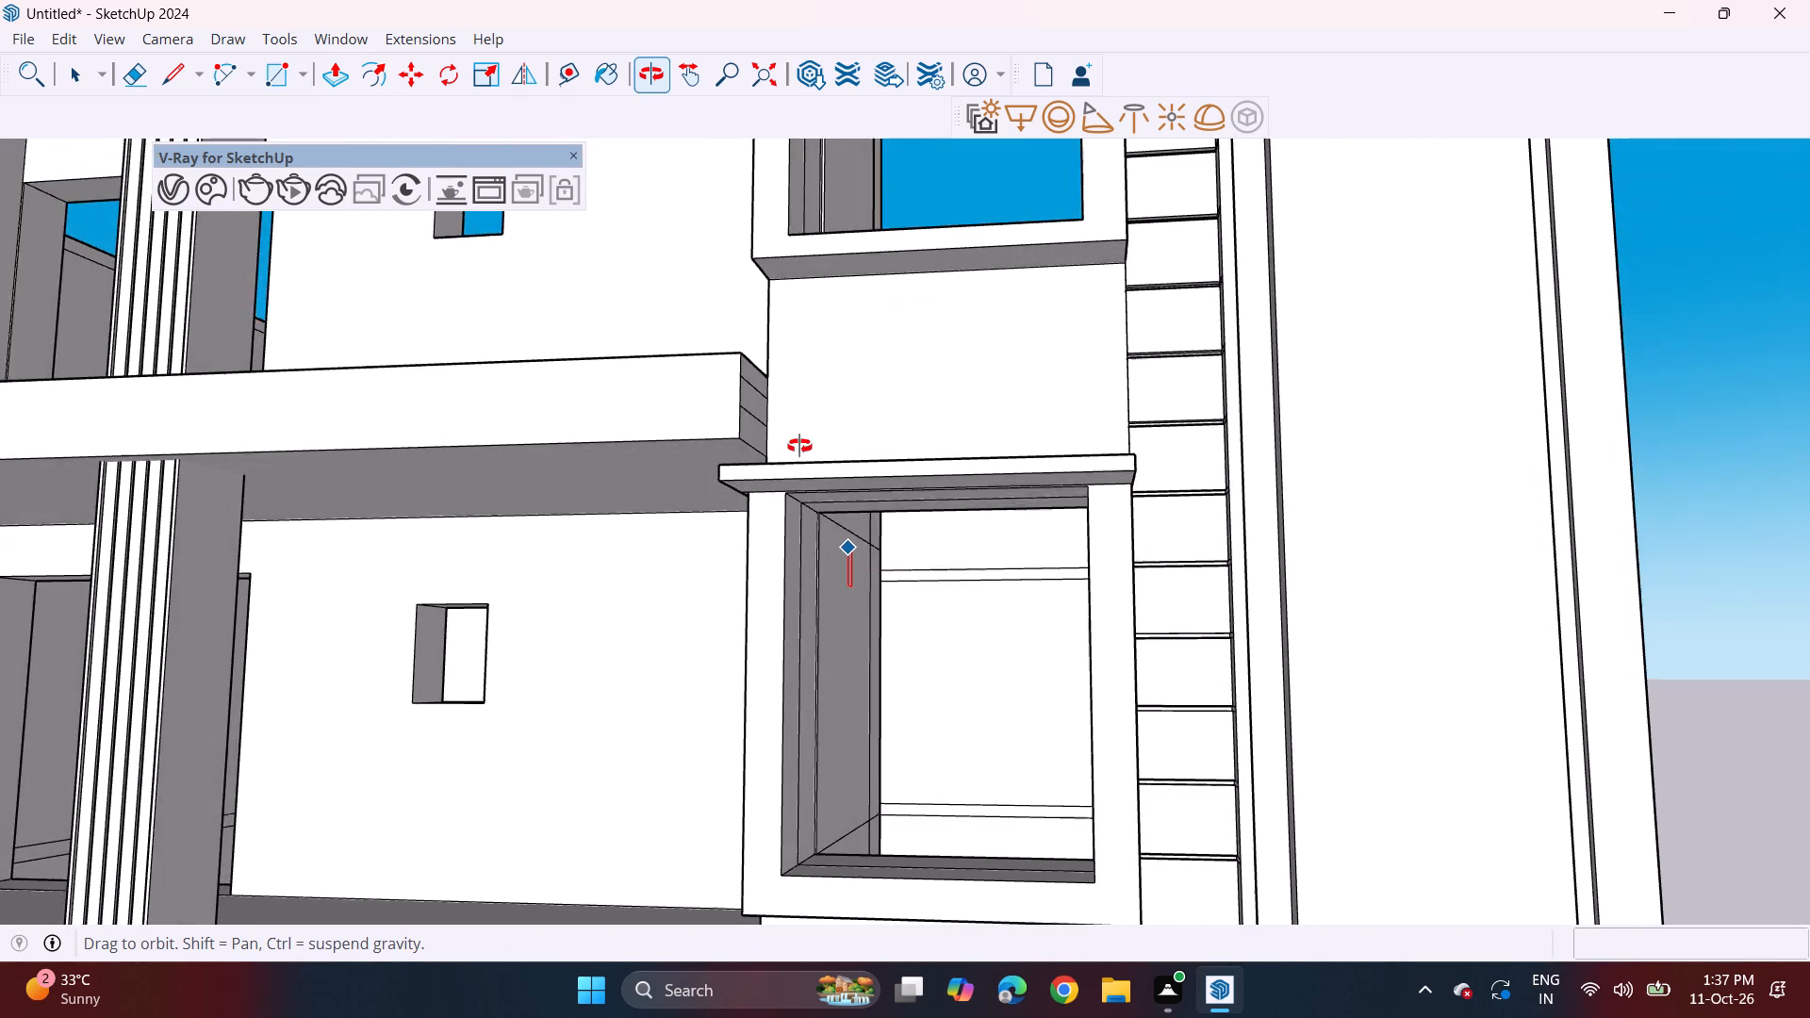
middle_drag(799, 446, 769, 535)
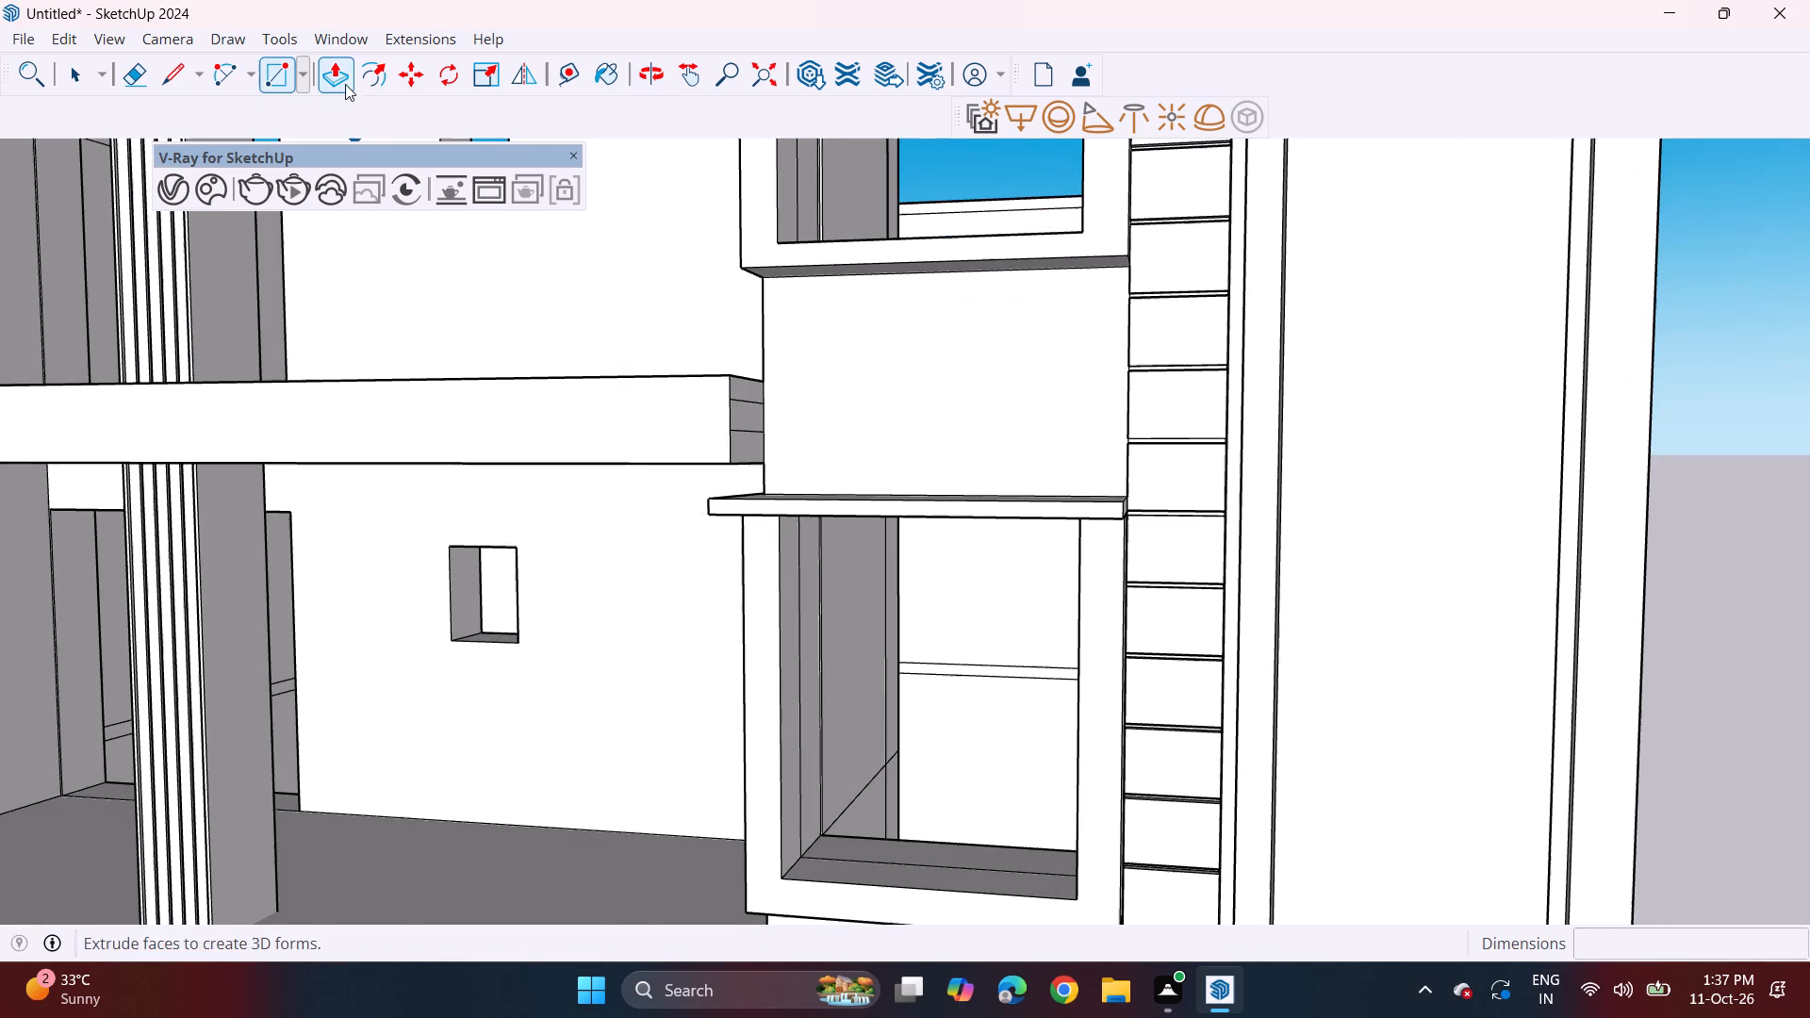
Push/Pull the middle-storey window opening's outer sill down about 4 9/16" and the underside of its frame down about 4 15/16".
click(345, 84)
shift+middle_drag(760, 796, 760, 534)
middle_drag(814, 557, 814, 630)
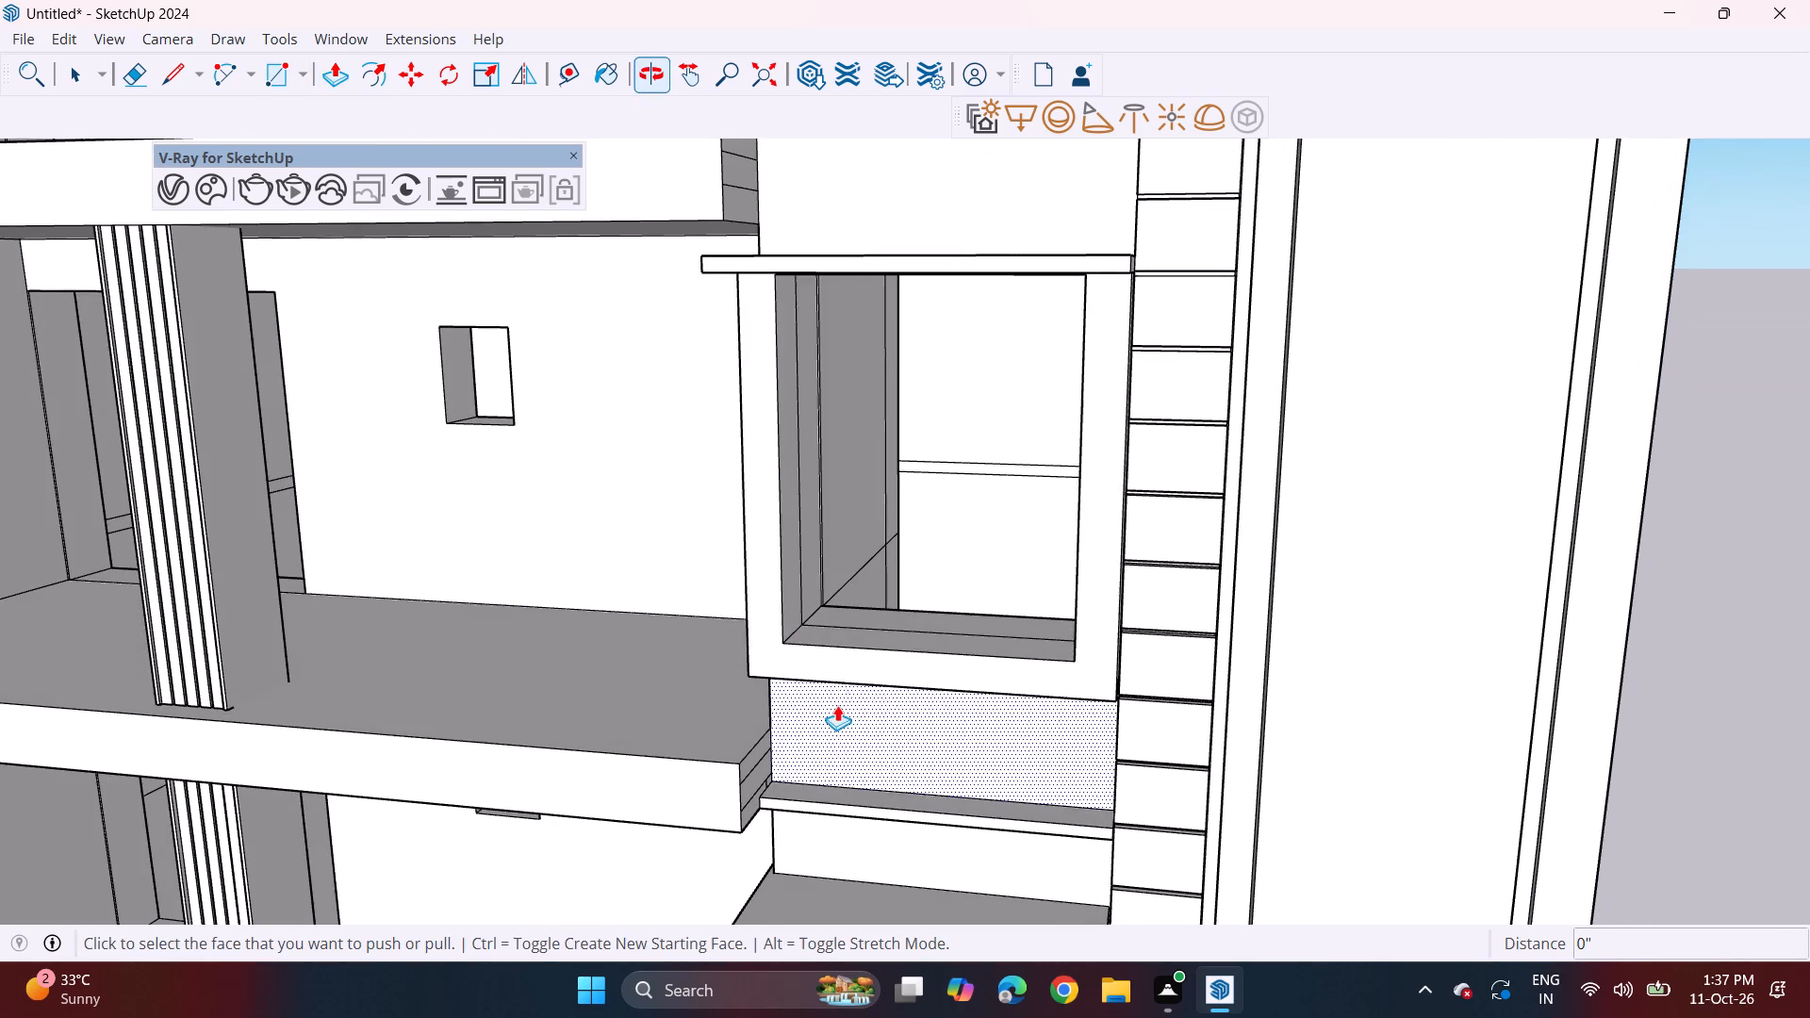
click(898, 634)
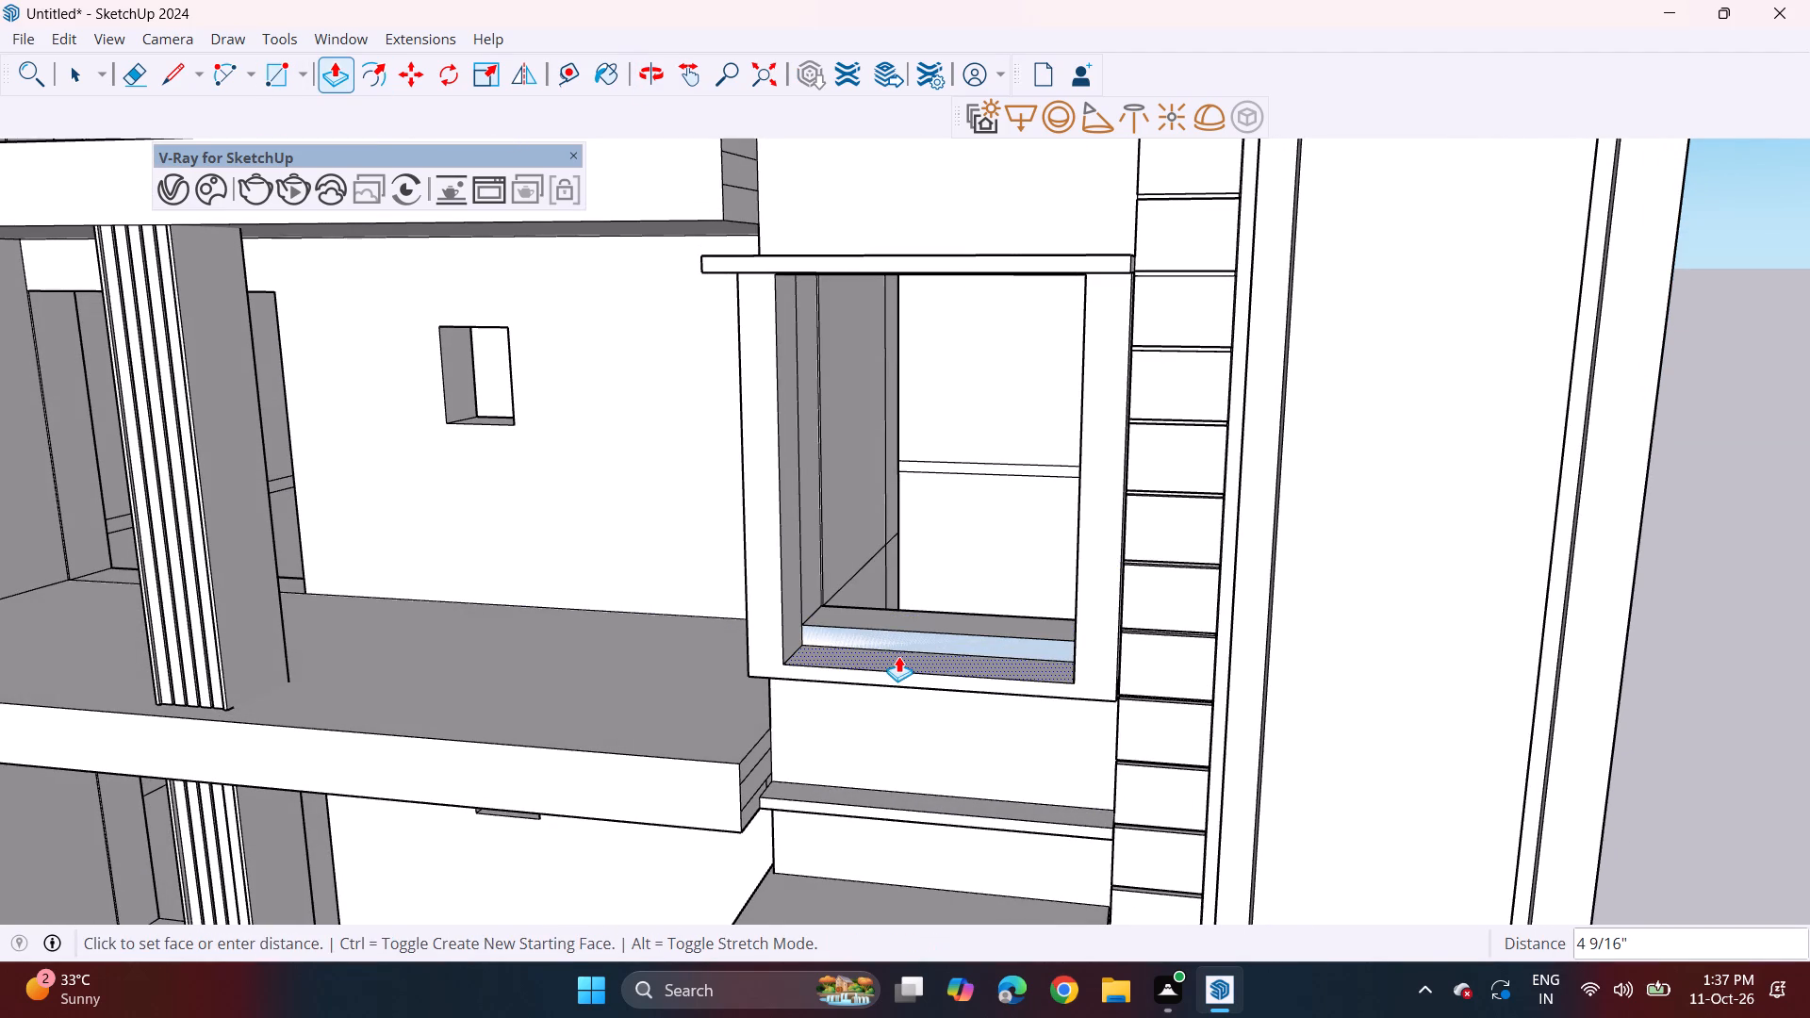
click(898, 656)
middle_drag(927, 657, 927, 436)
scroll(911, 609, up, 3)
click(905, 612)
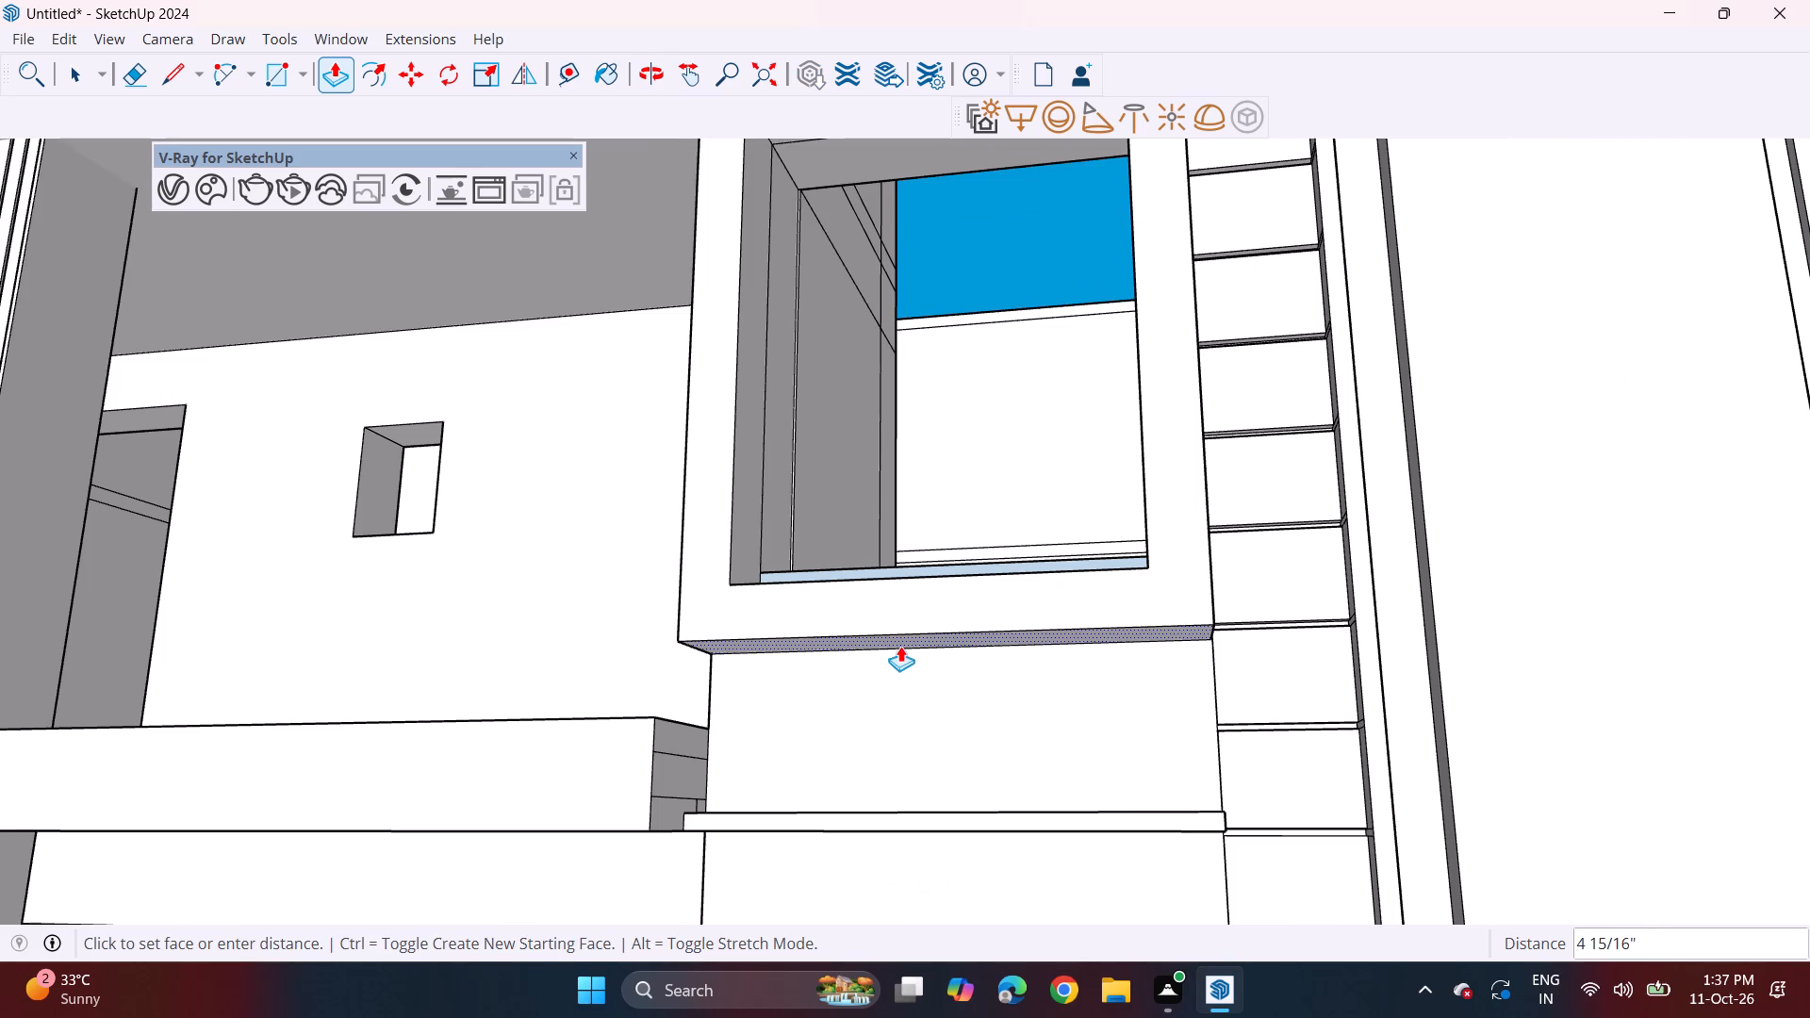
click(900, 646)
Push/Pull the raised inner sill strip of the middle-storey window down to the level of its lowered outer sill.
middle_drag(892, 547, 890, 814)
click(952, 662)
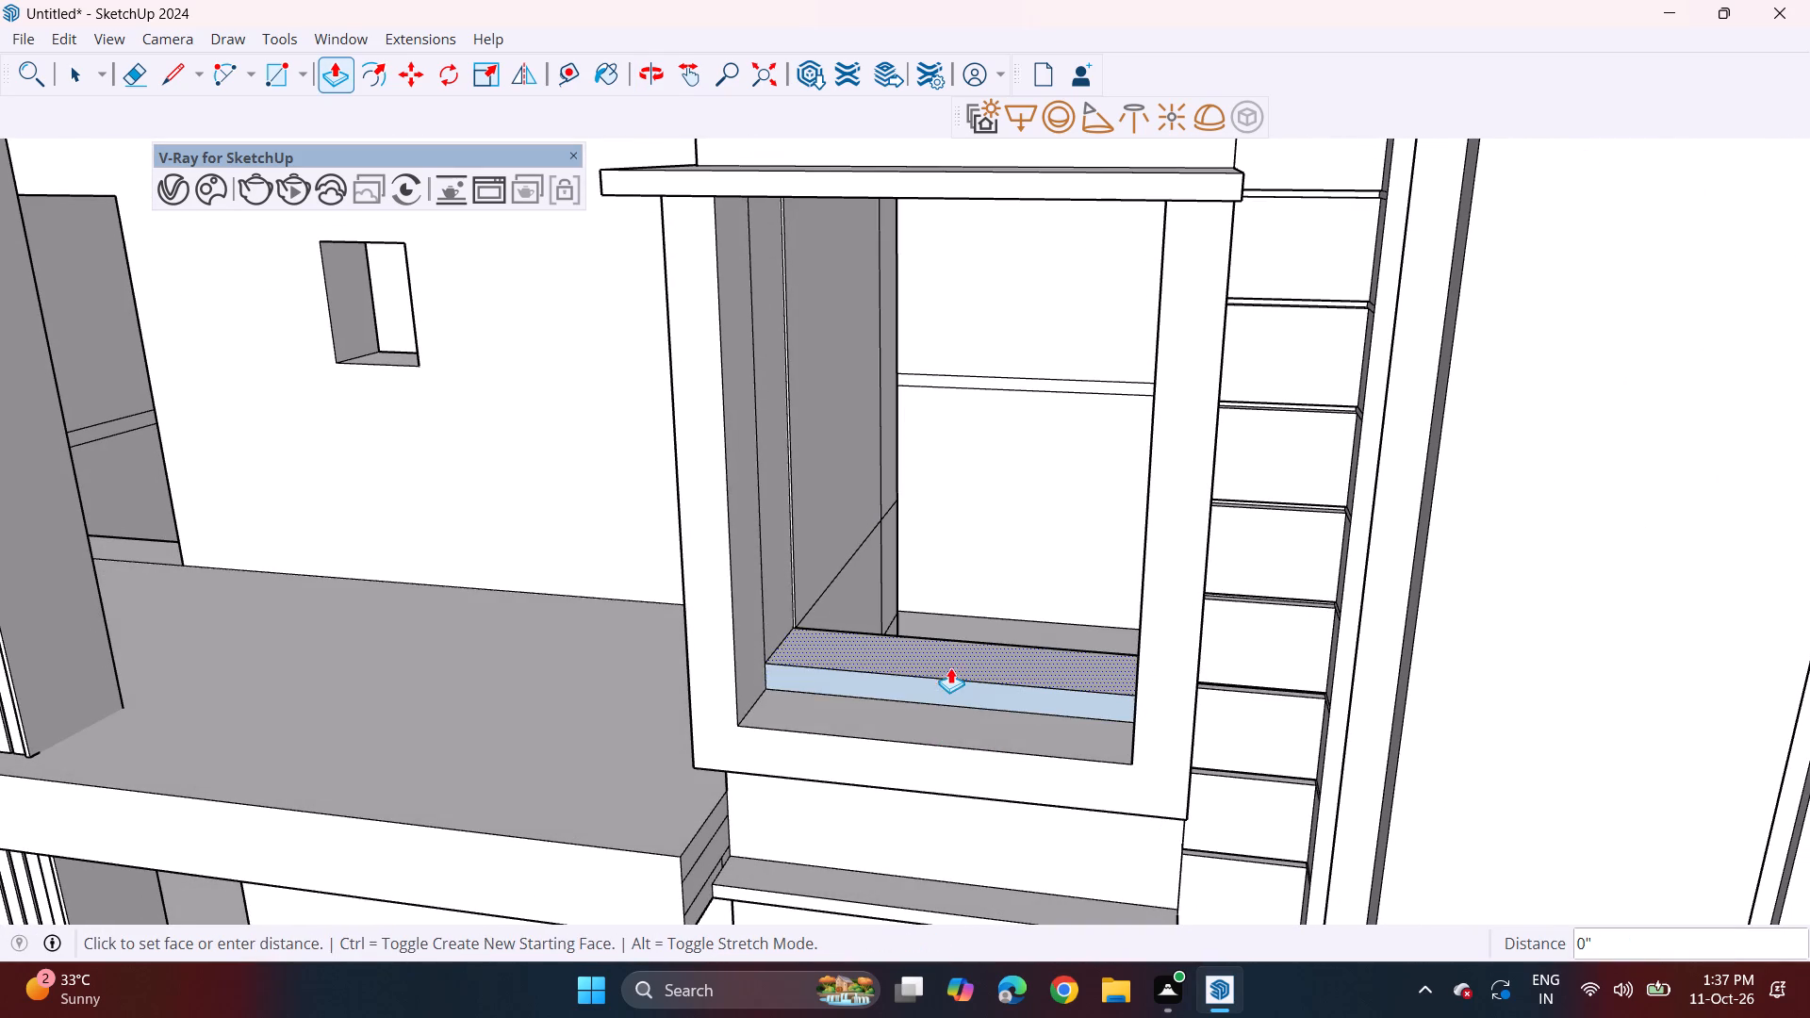
click(940, 701)
Push/Pull the head of the middle-storey window opening down 8 5/8" to deepen the frame's top band.
scroll(776, 531, down, 1)
middle_drag(847, 450, 853, 398)
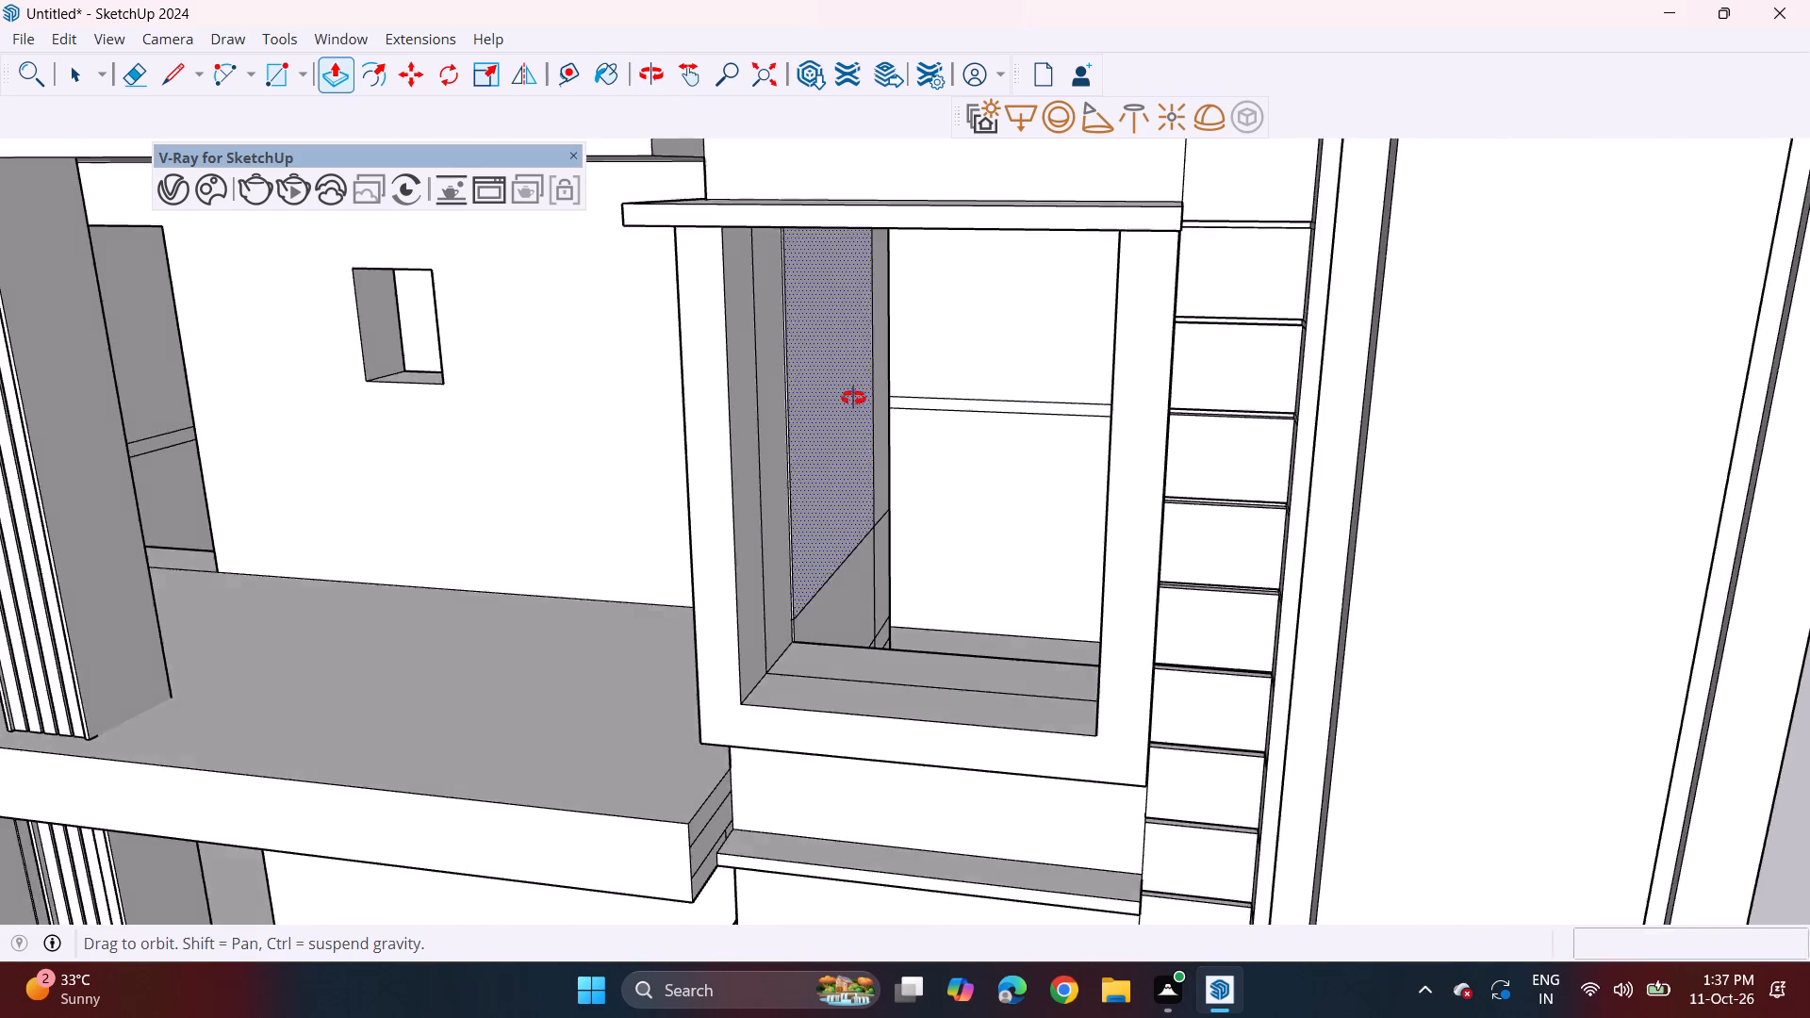
middle_drag(853, 398, 880, 295)
click(891, 186)
click(891, 191)
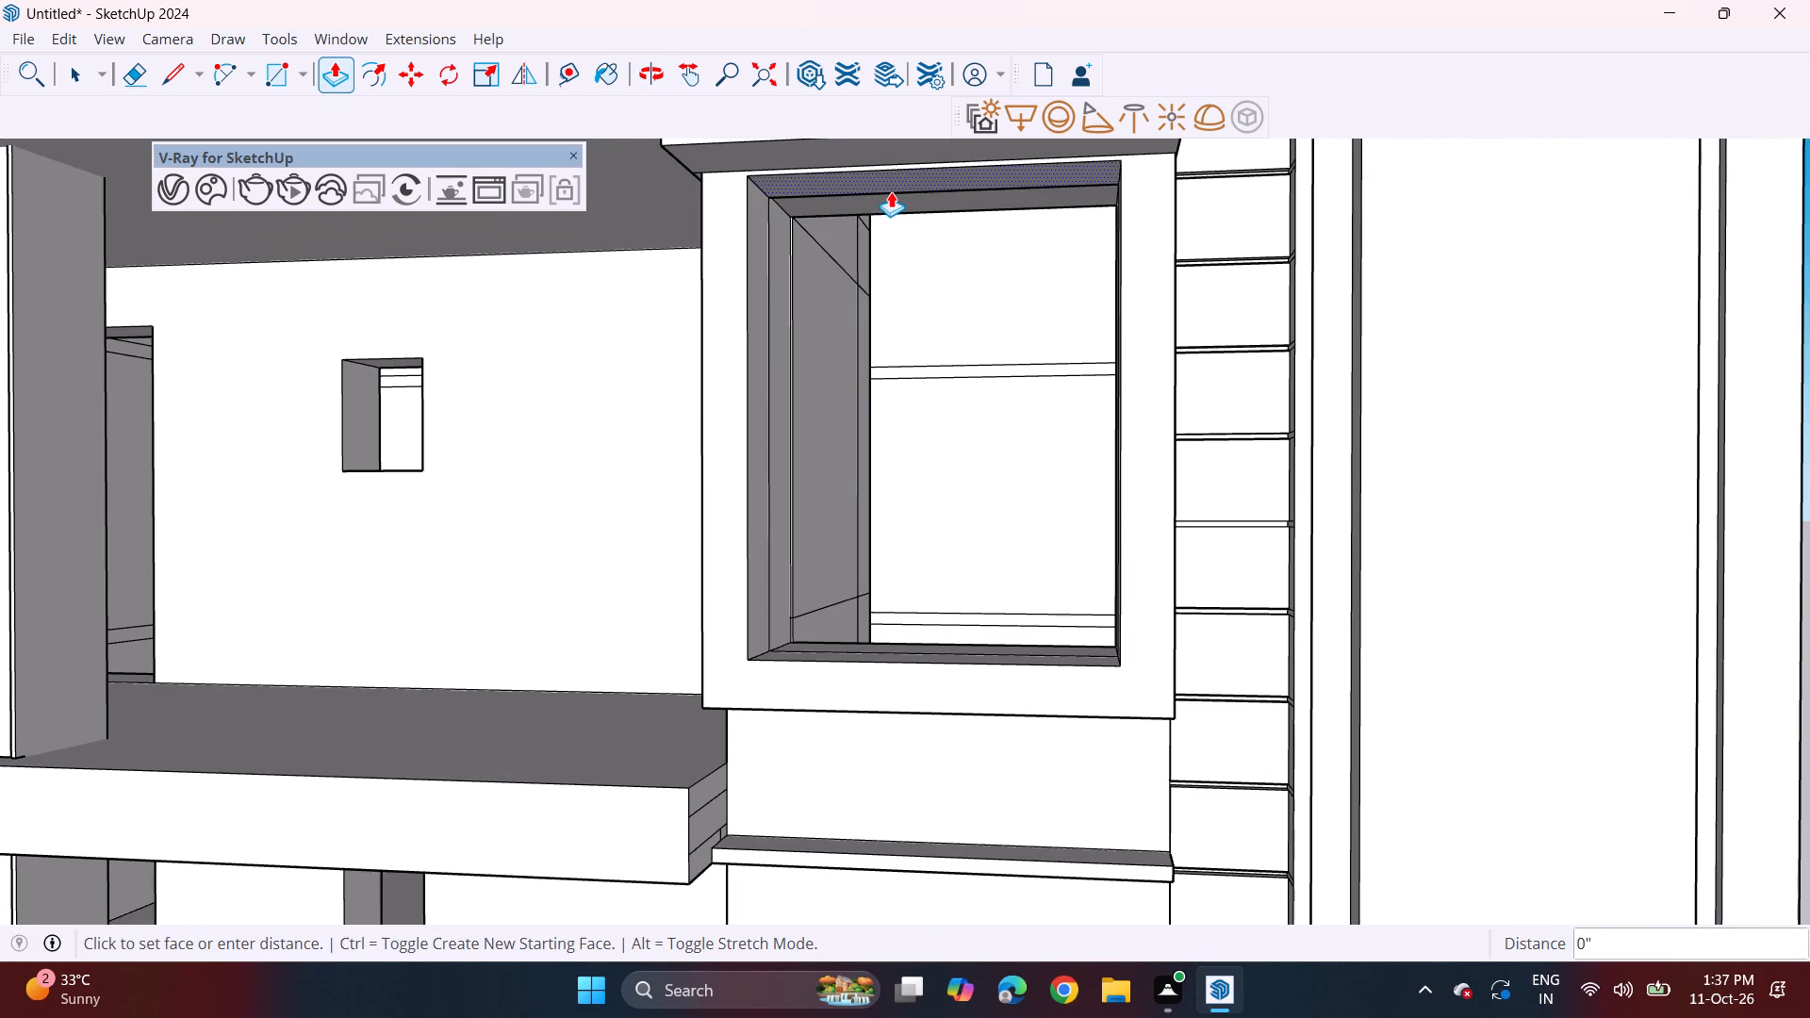
click(882, 242)
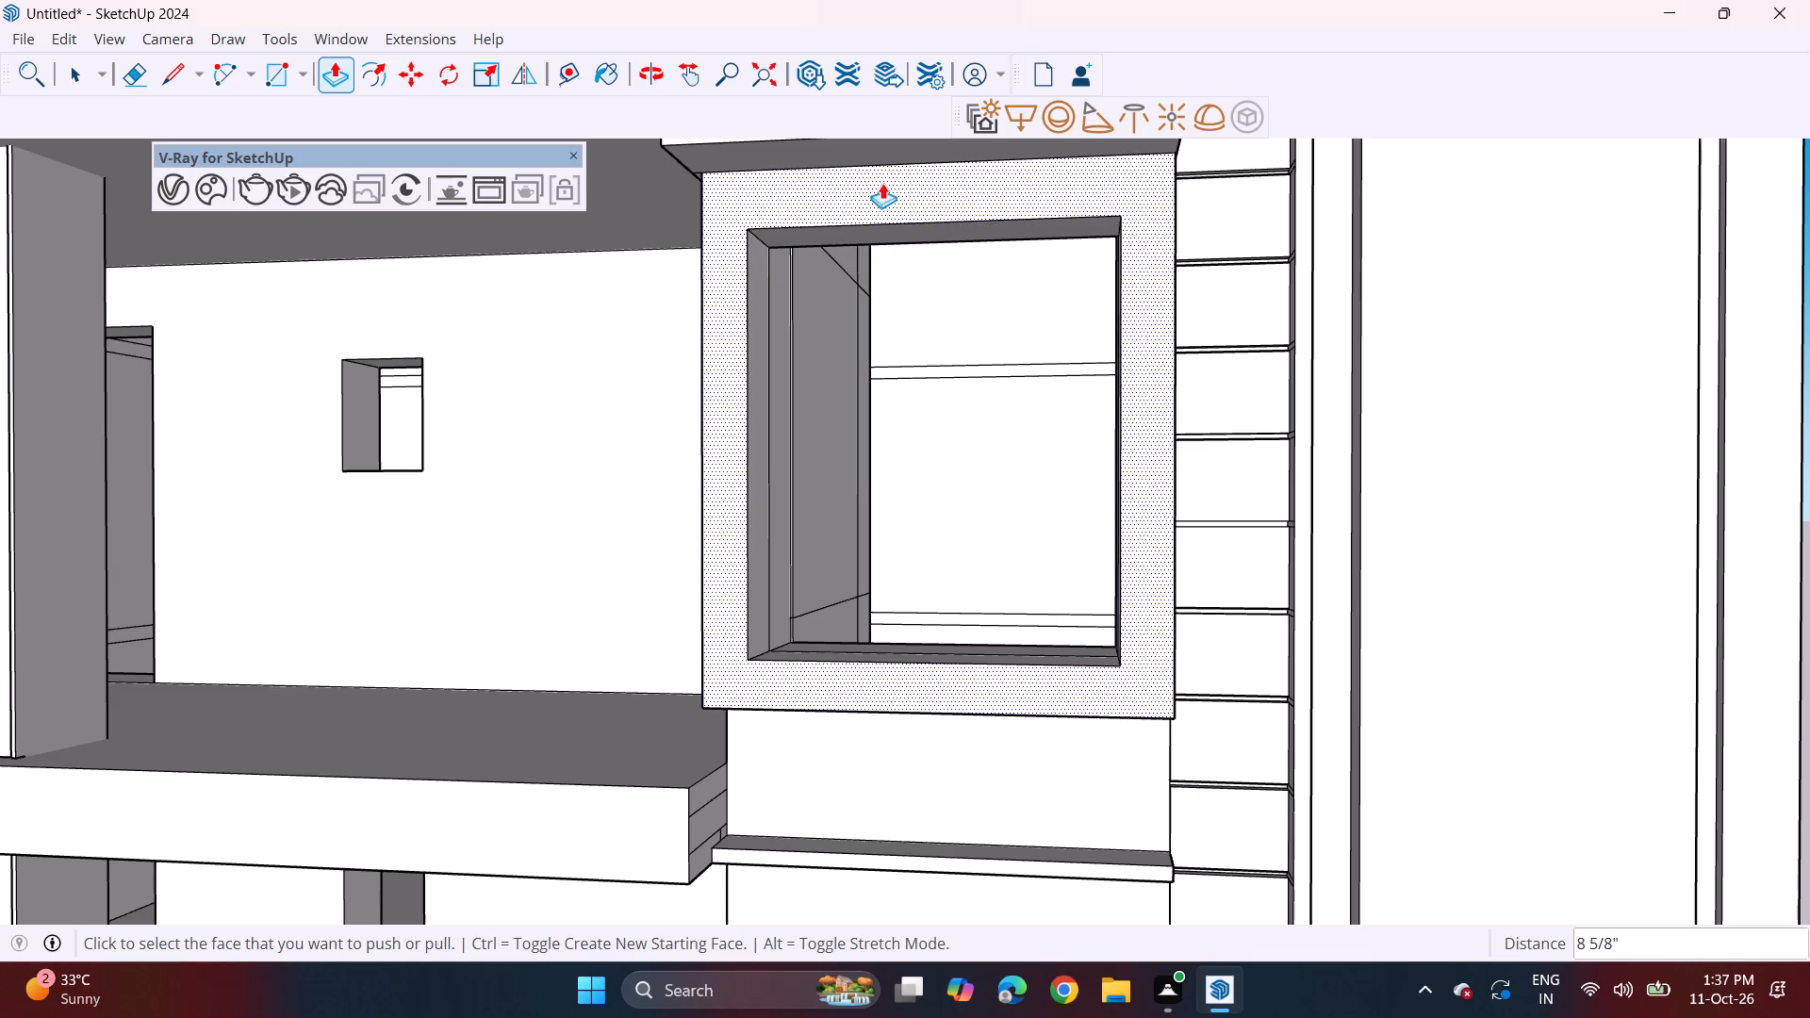
Push/Pull the underside of the ledge above the middle-storey window down 6 3/16".
shift+middle_drag(866, 190, 879, 277)
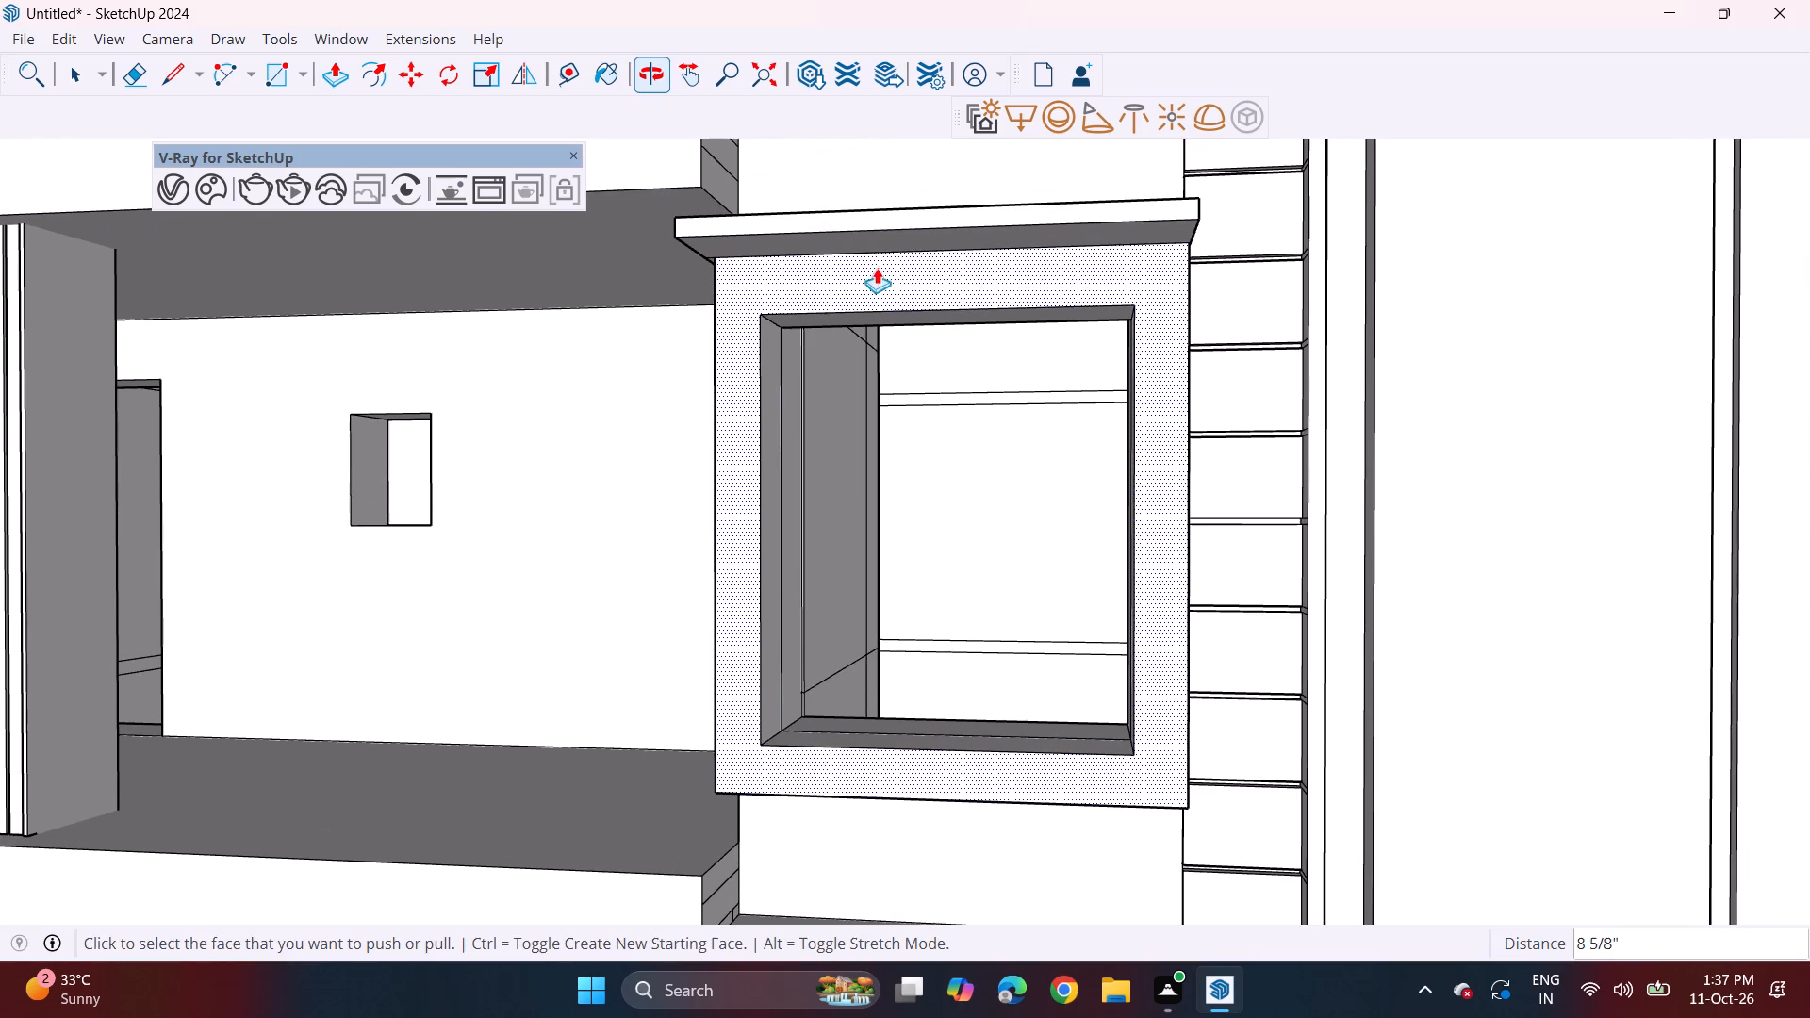
click(891, 240)
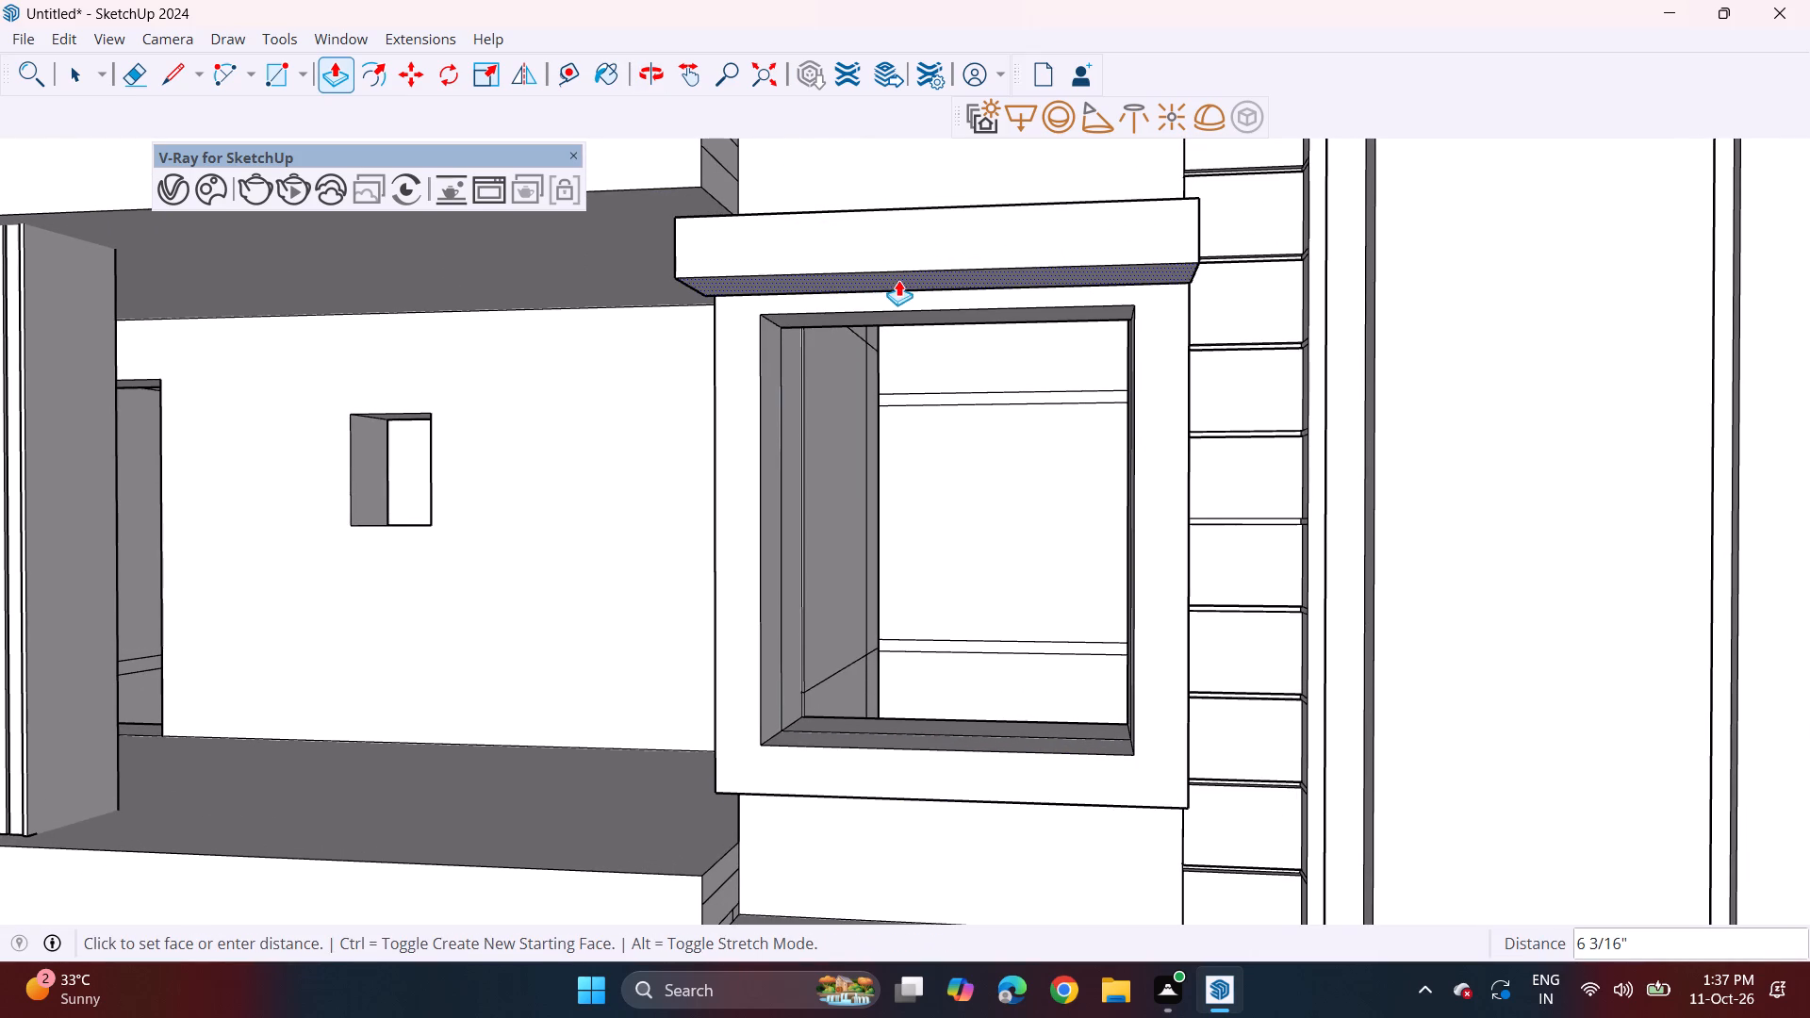
click(898, 280)
Push the same ledge's top face down about 3" and pull the exposed inner face forward to the ledge's front edge.
middle_drag(909, 211, 906, 327)
middle_drag(911, 255, 906, 372)
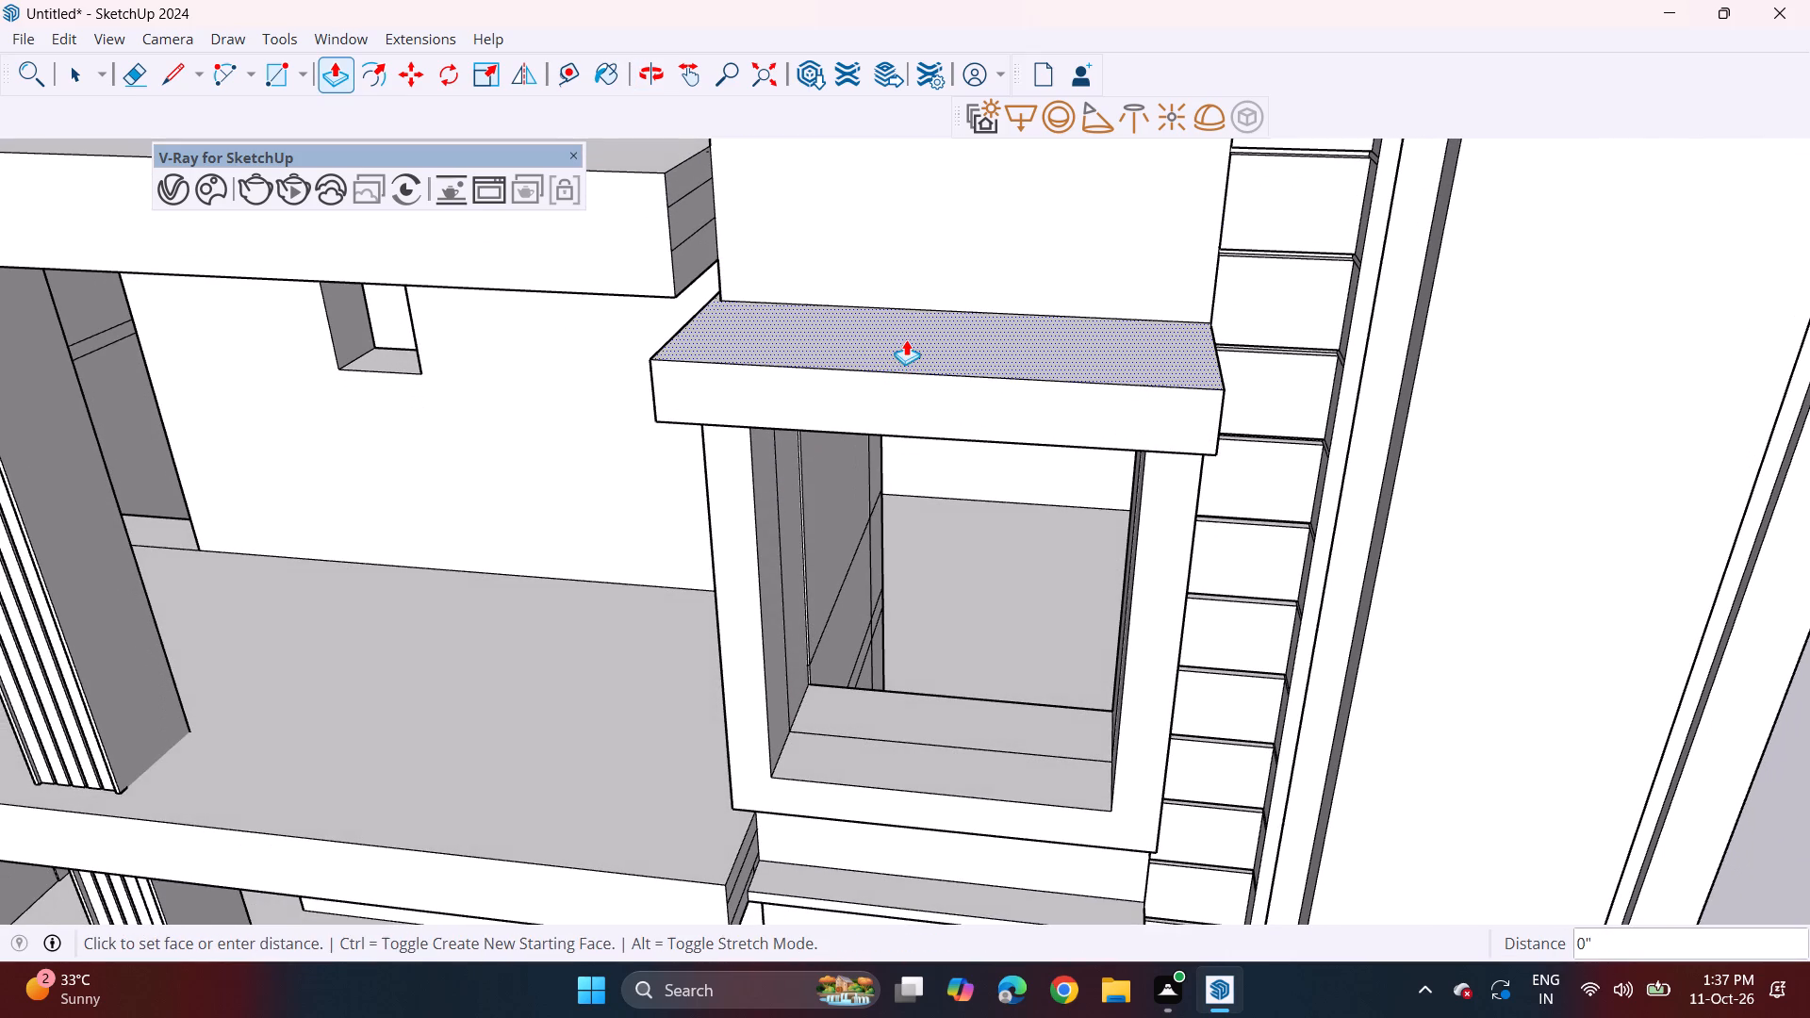
click(906, 339)
click(917, 381)
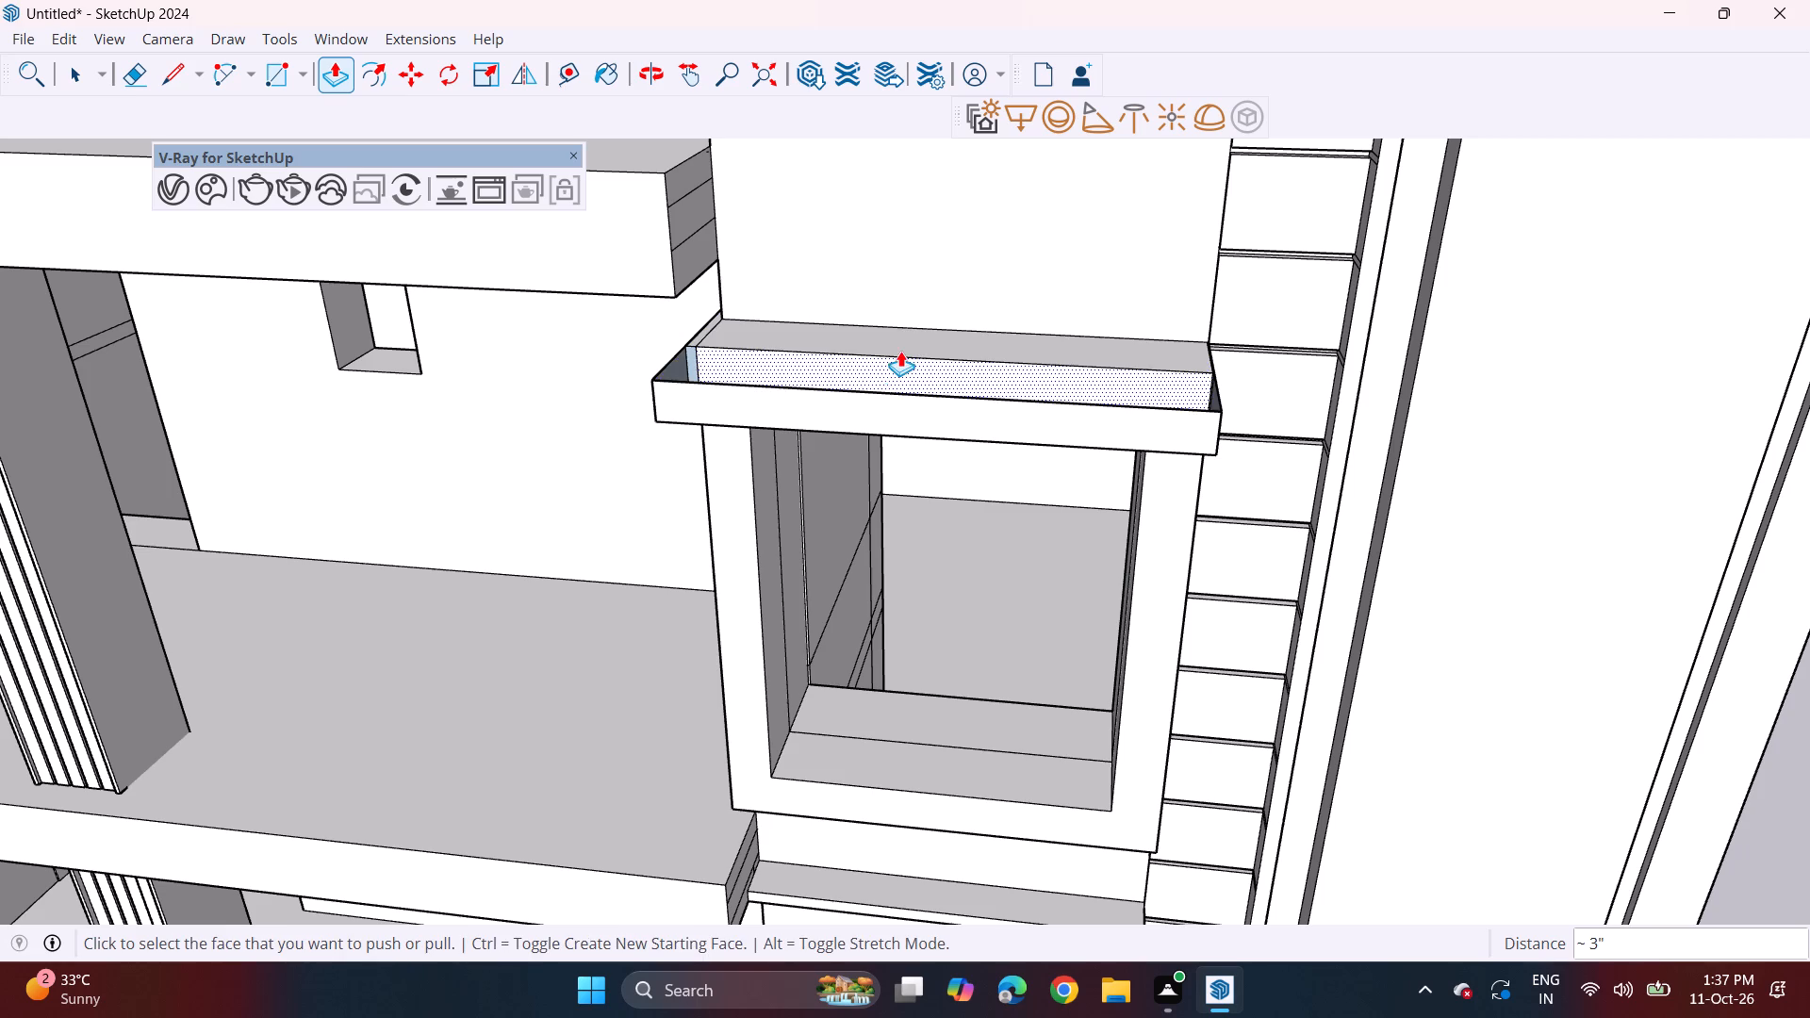
click(906, 362)
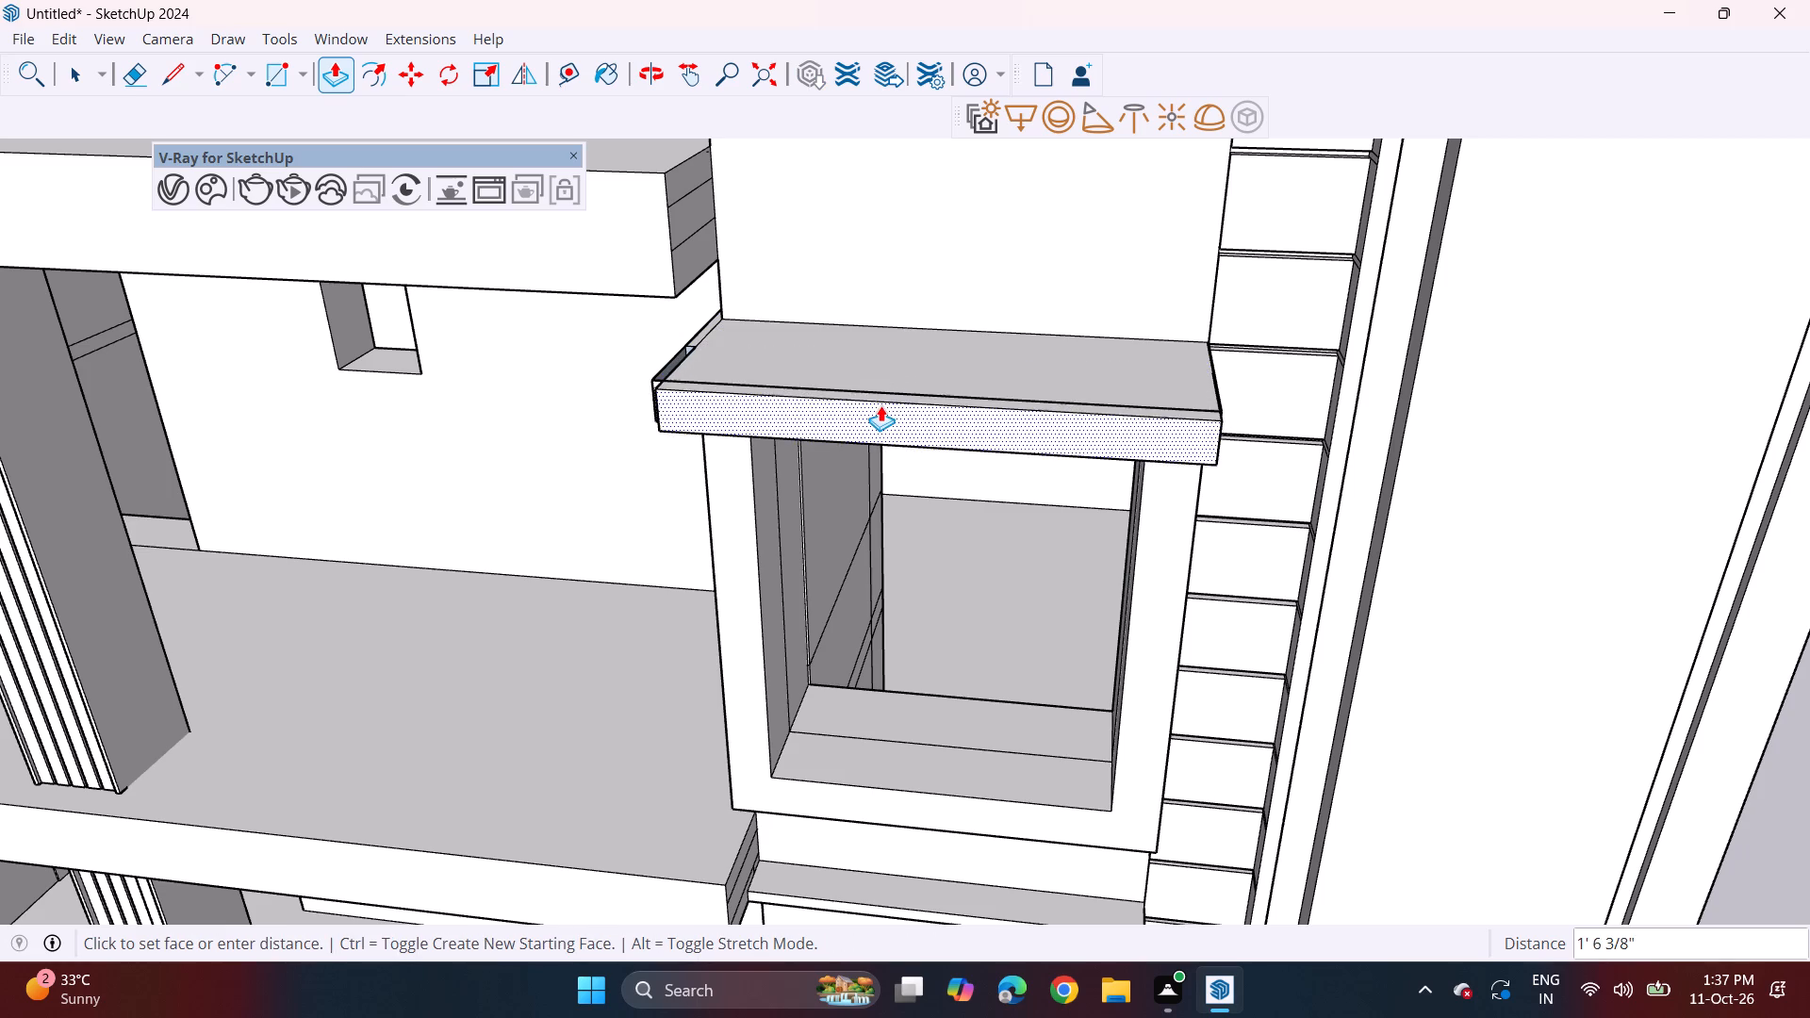
click(886, 395)
Rework the ledge's balcony-side end with Push/Pull, first by about 1 5/8", then by 6 3/16" to the front bottom corner.
middle_drag(692, 409, 1115, 480)
scroll(894, 473, up, 1)
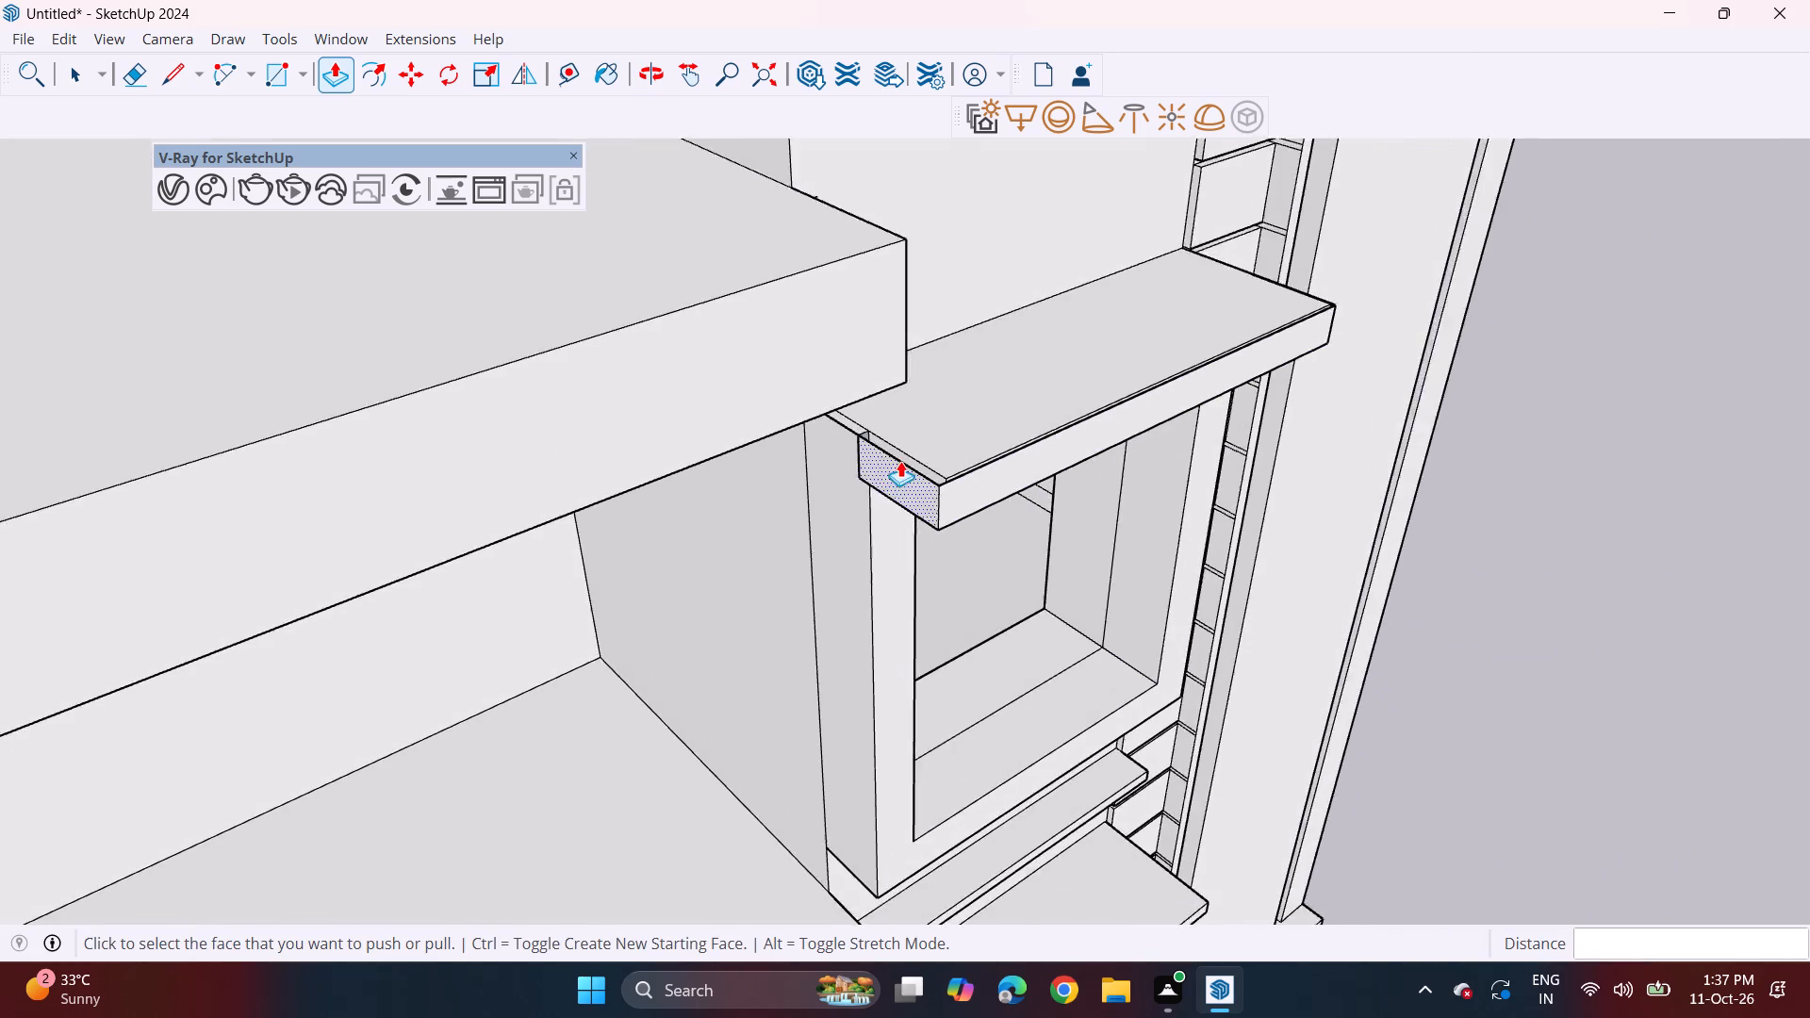
scroll(900, 461, up, 2)
click(923, 465)
click(915, 479)
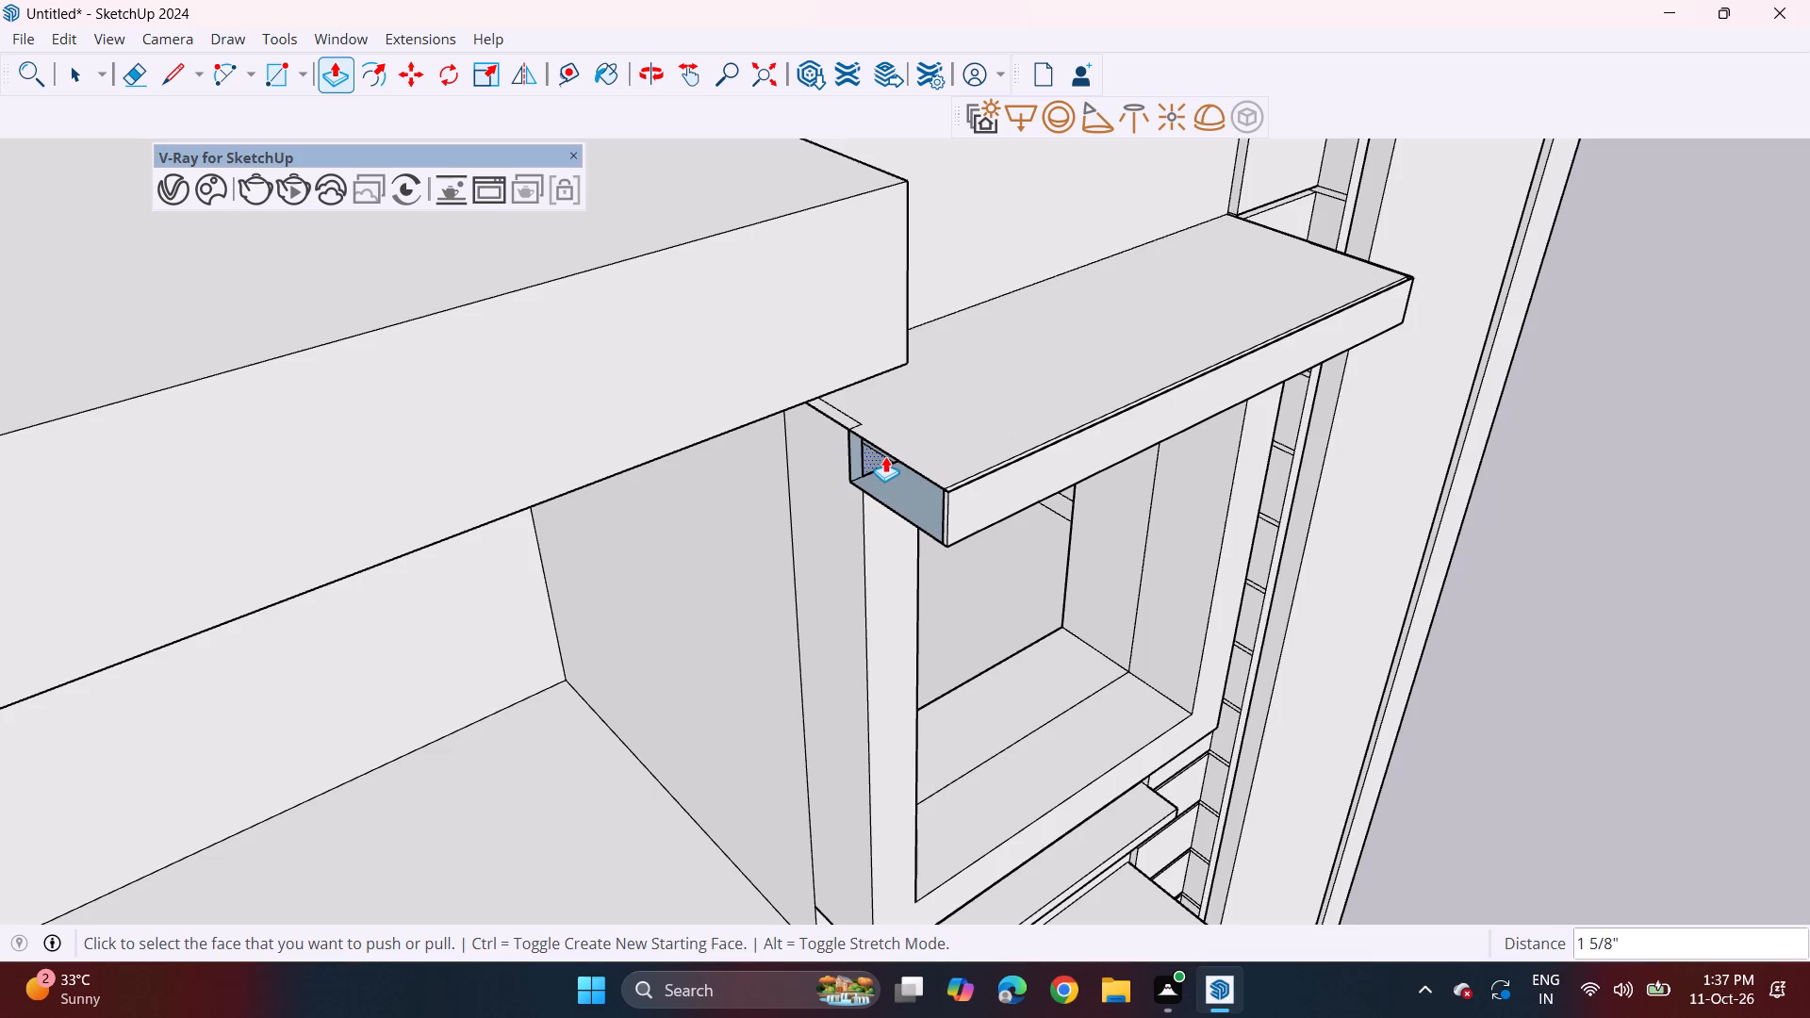
middle_drag(885, 456, 930, 246)
click(958, 211)
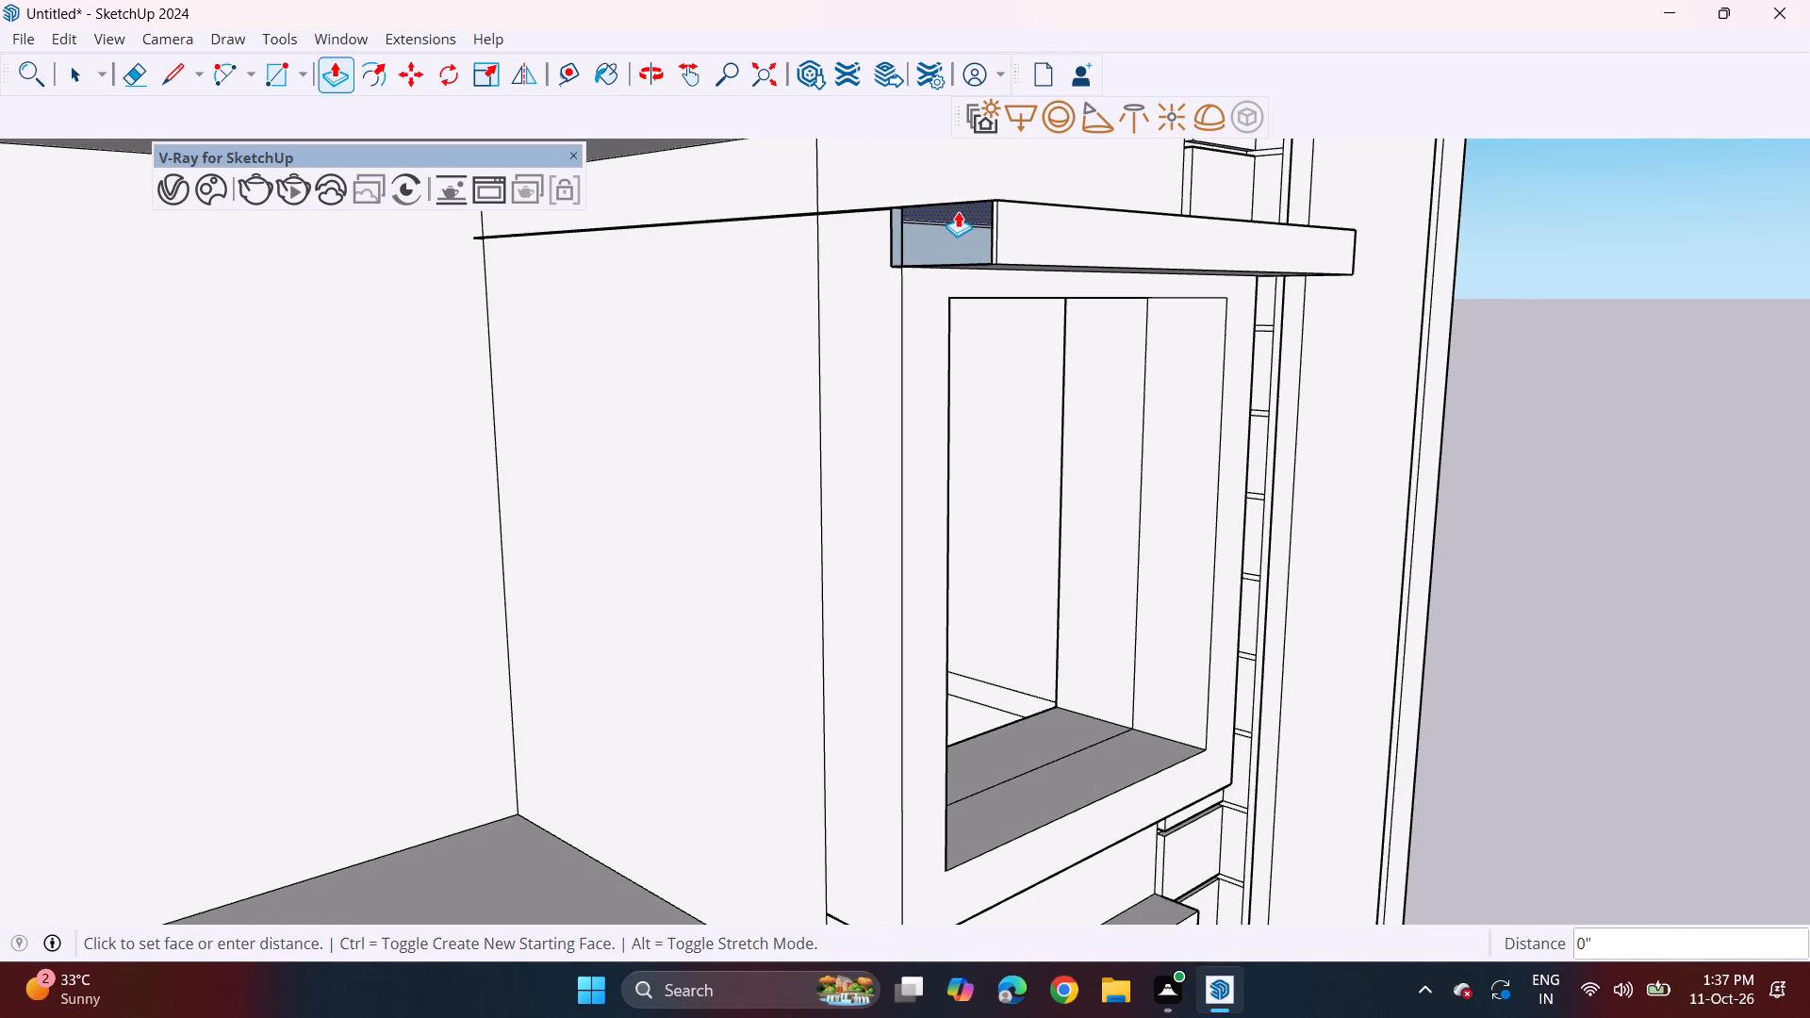
click(995, 265)
Push/Pull the middle-storey ledge's underside down about 3 1/4" from a new starting face, adding a second band beneath it.
middle_drag(1167, 208, 837, 140)
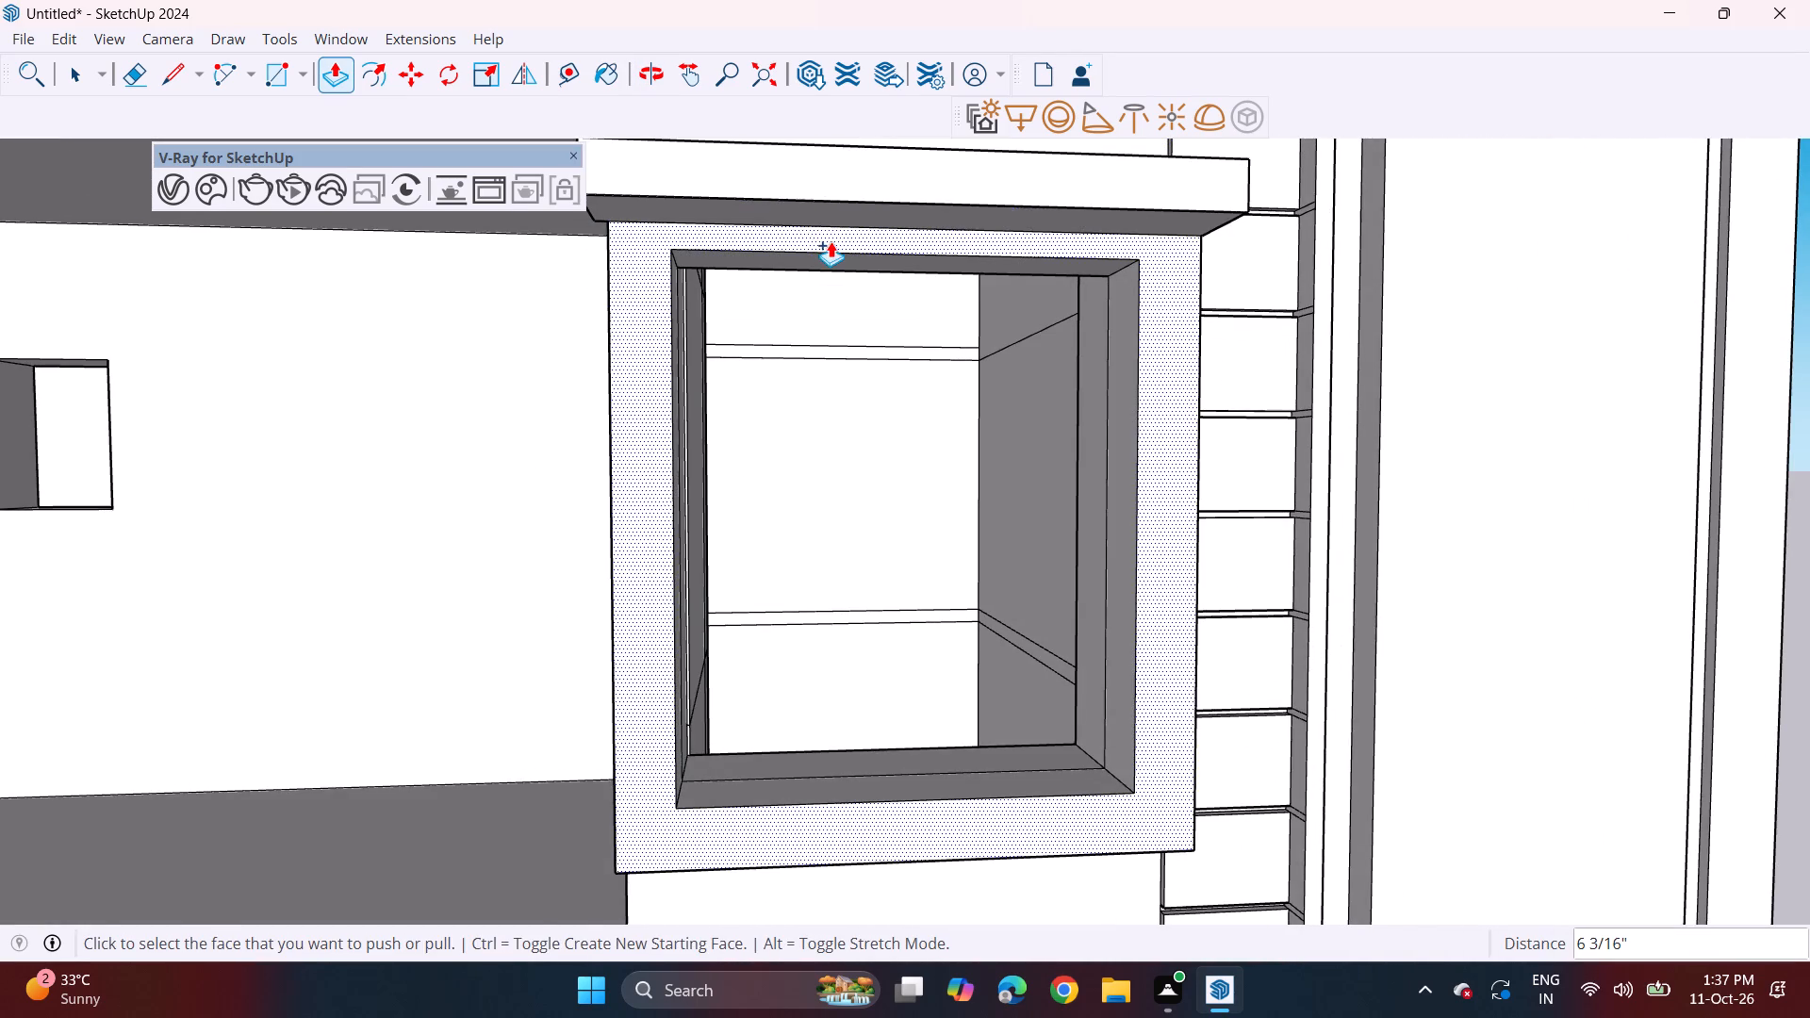
scroll(831, 243, down, 5)
middle_click(875, 261)
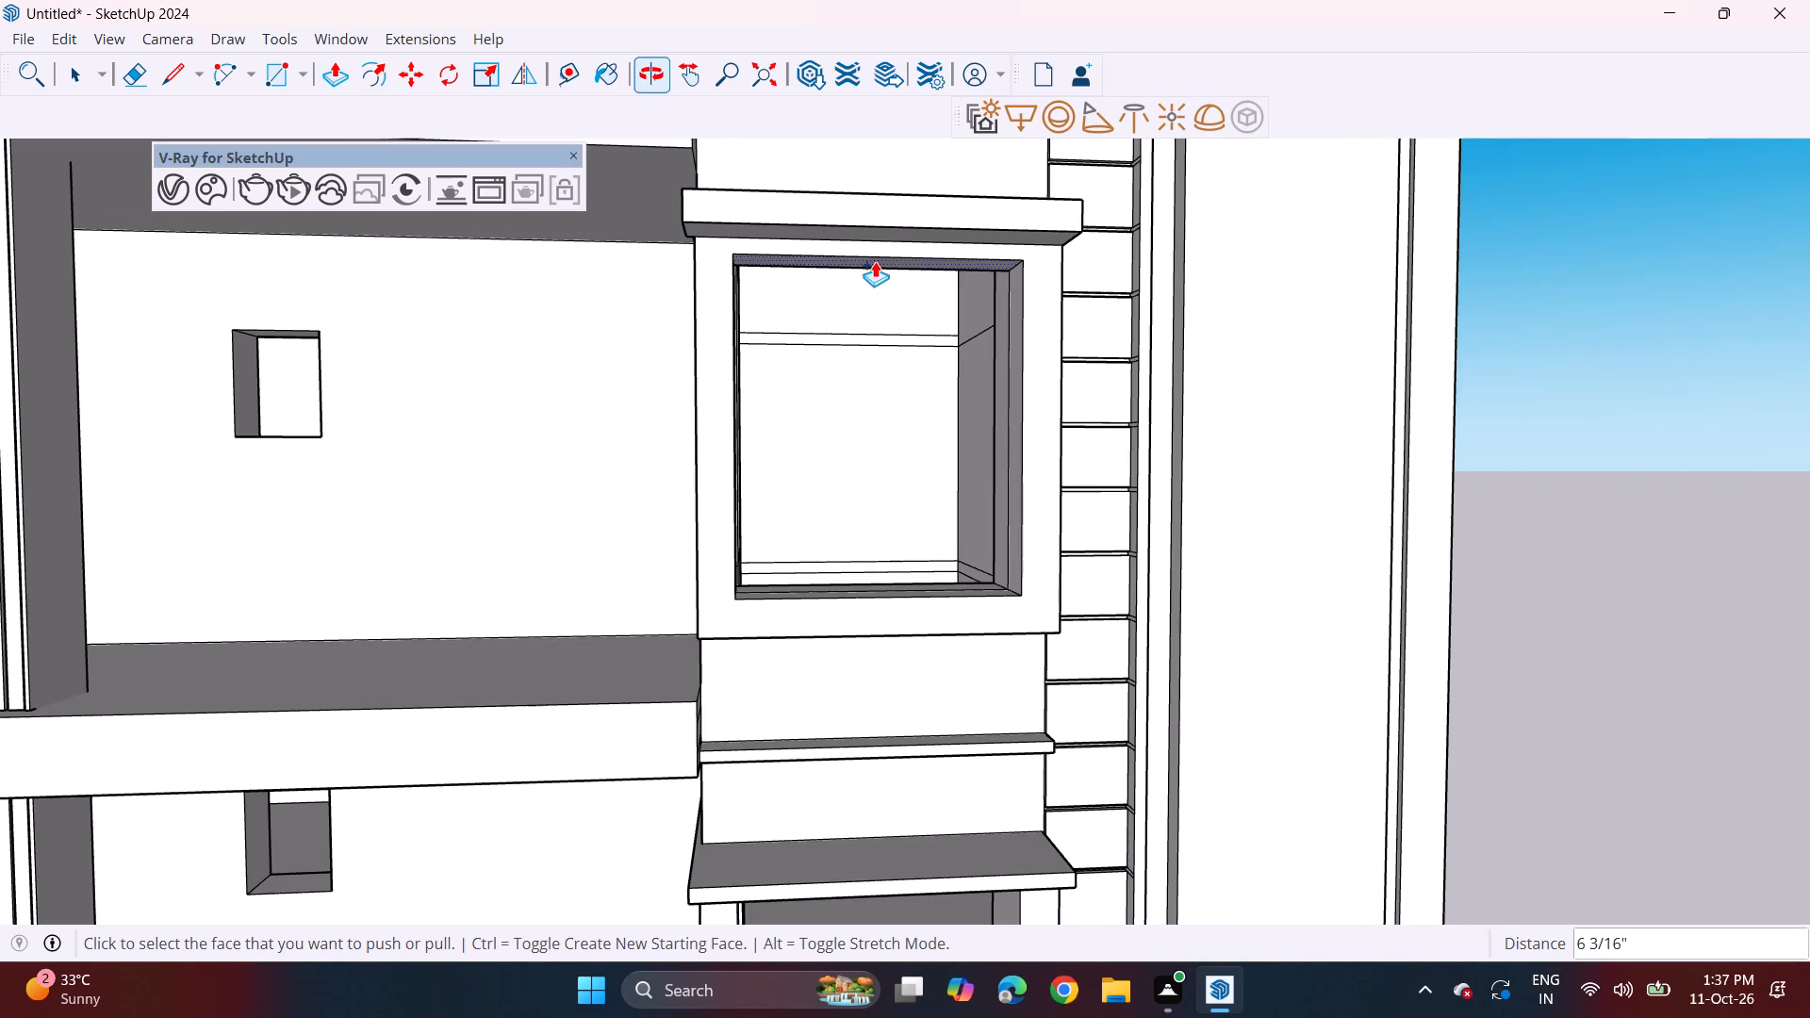
scroll(875, 261, up, 3)
click(877, 223)
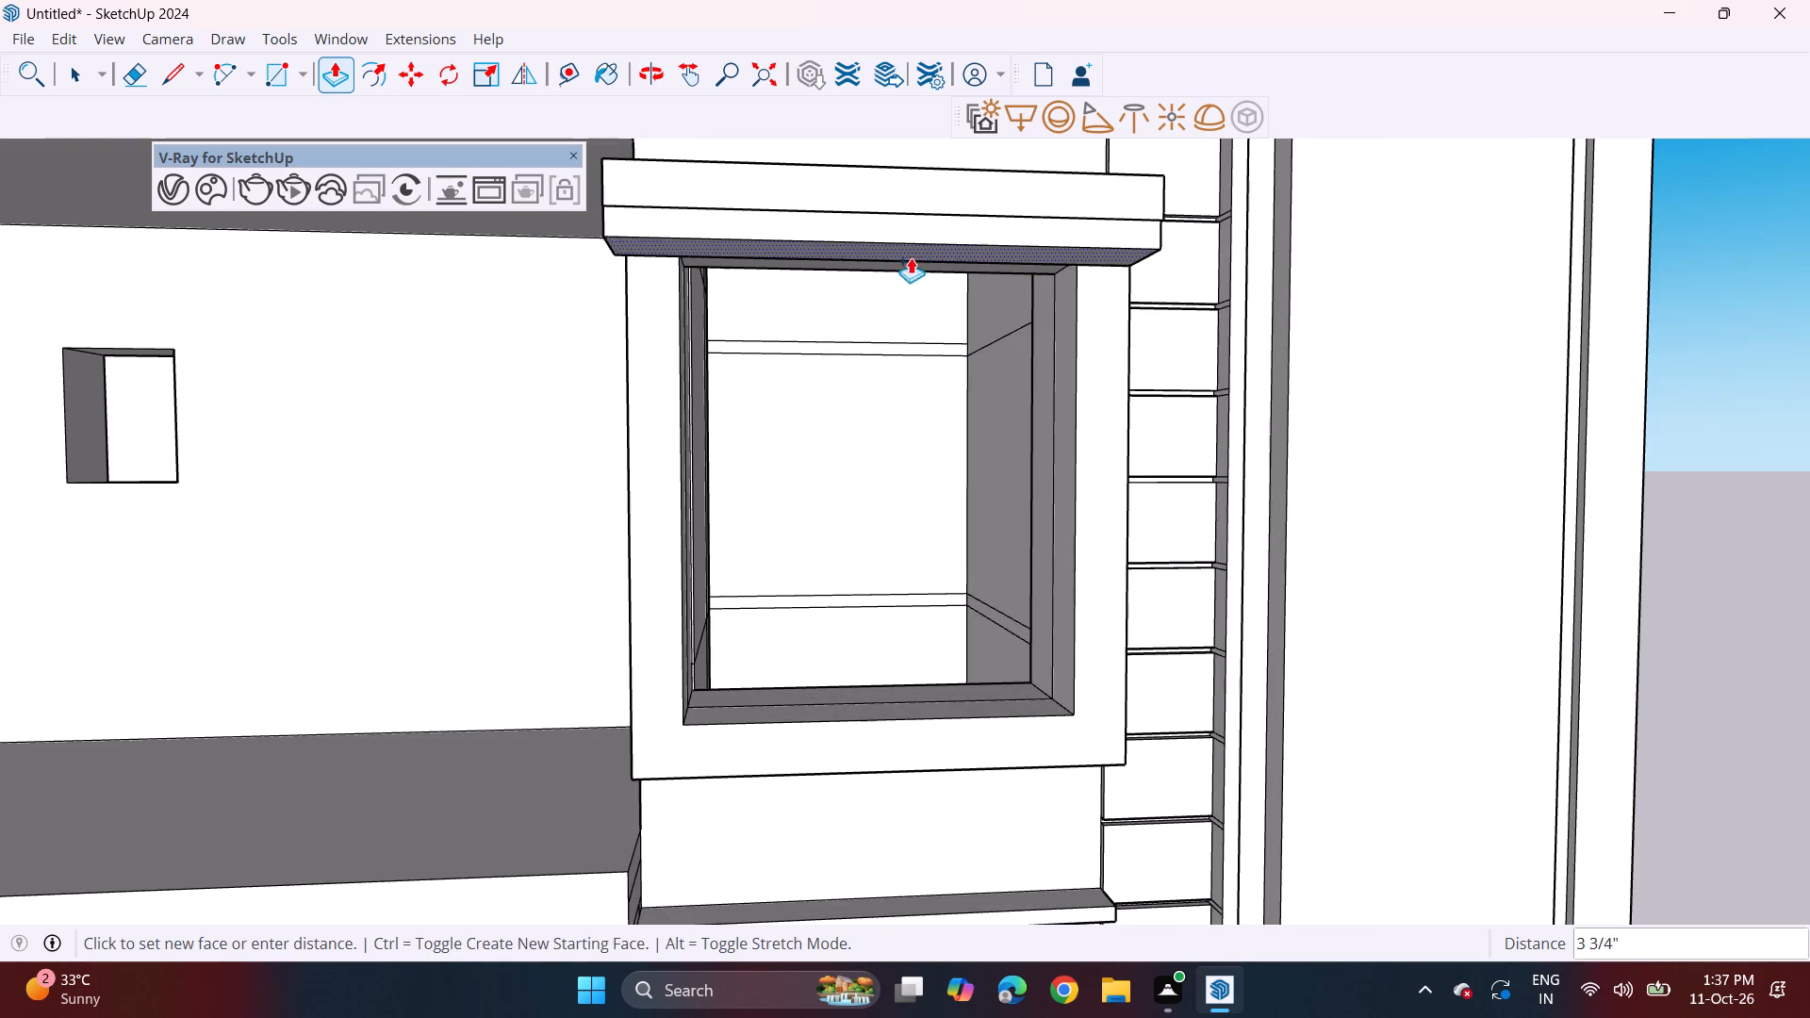
middle_drag(683, 234, 743, 183)
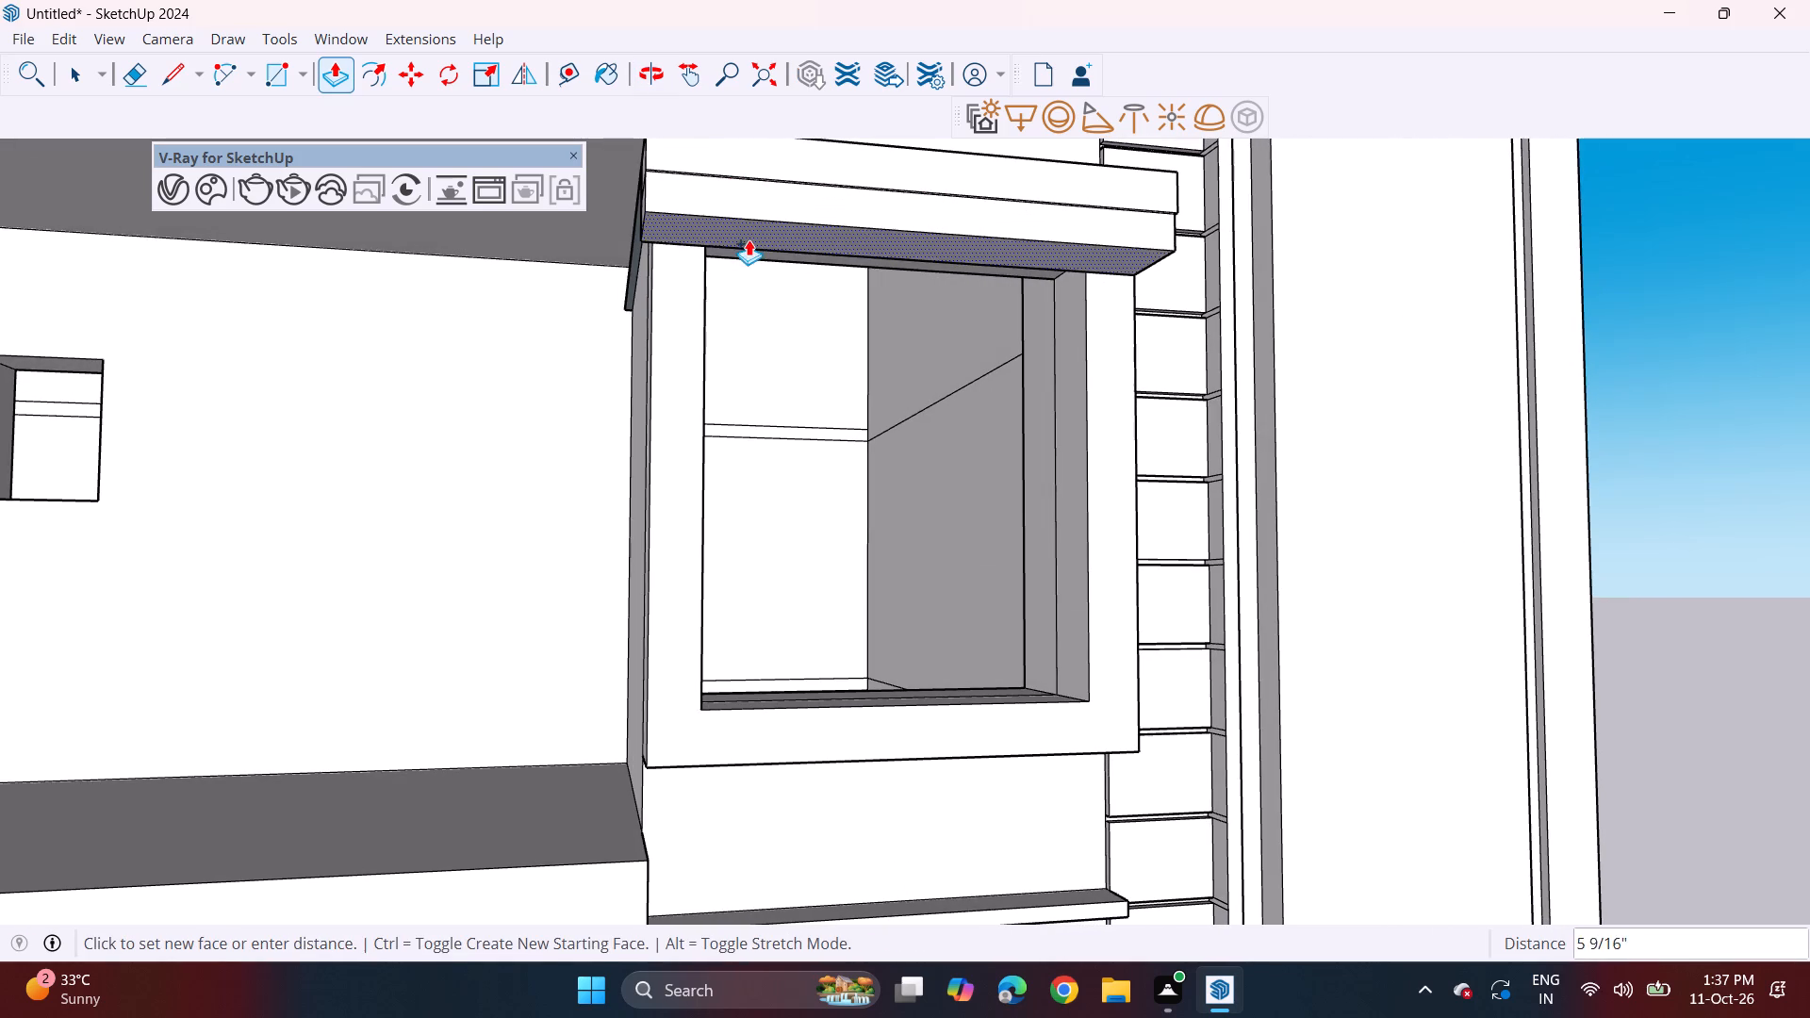
middle_drag(714, 221, 834, 173)
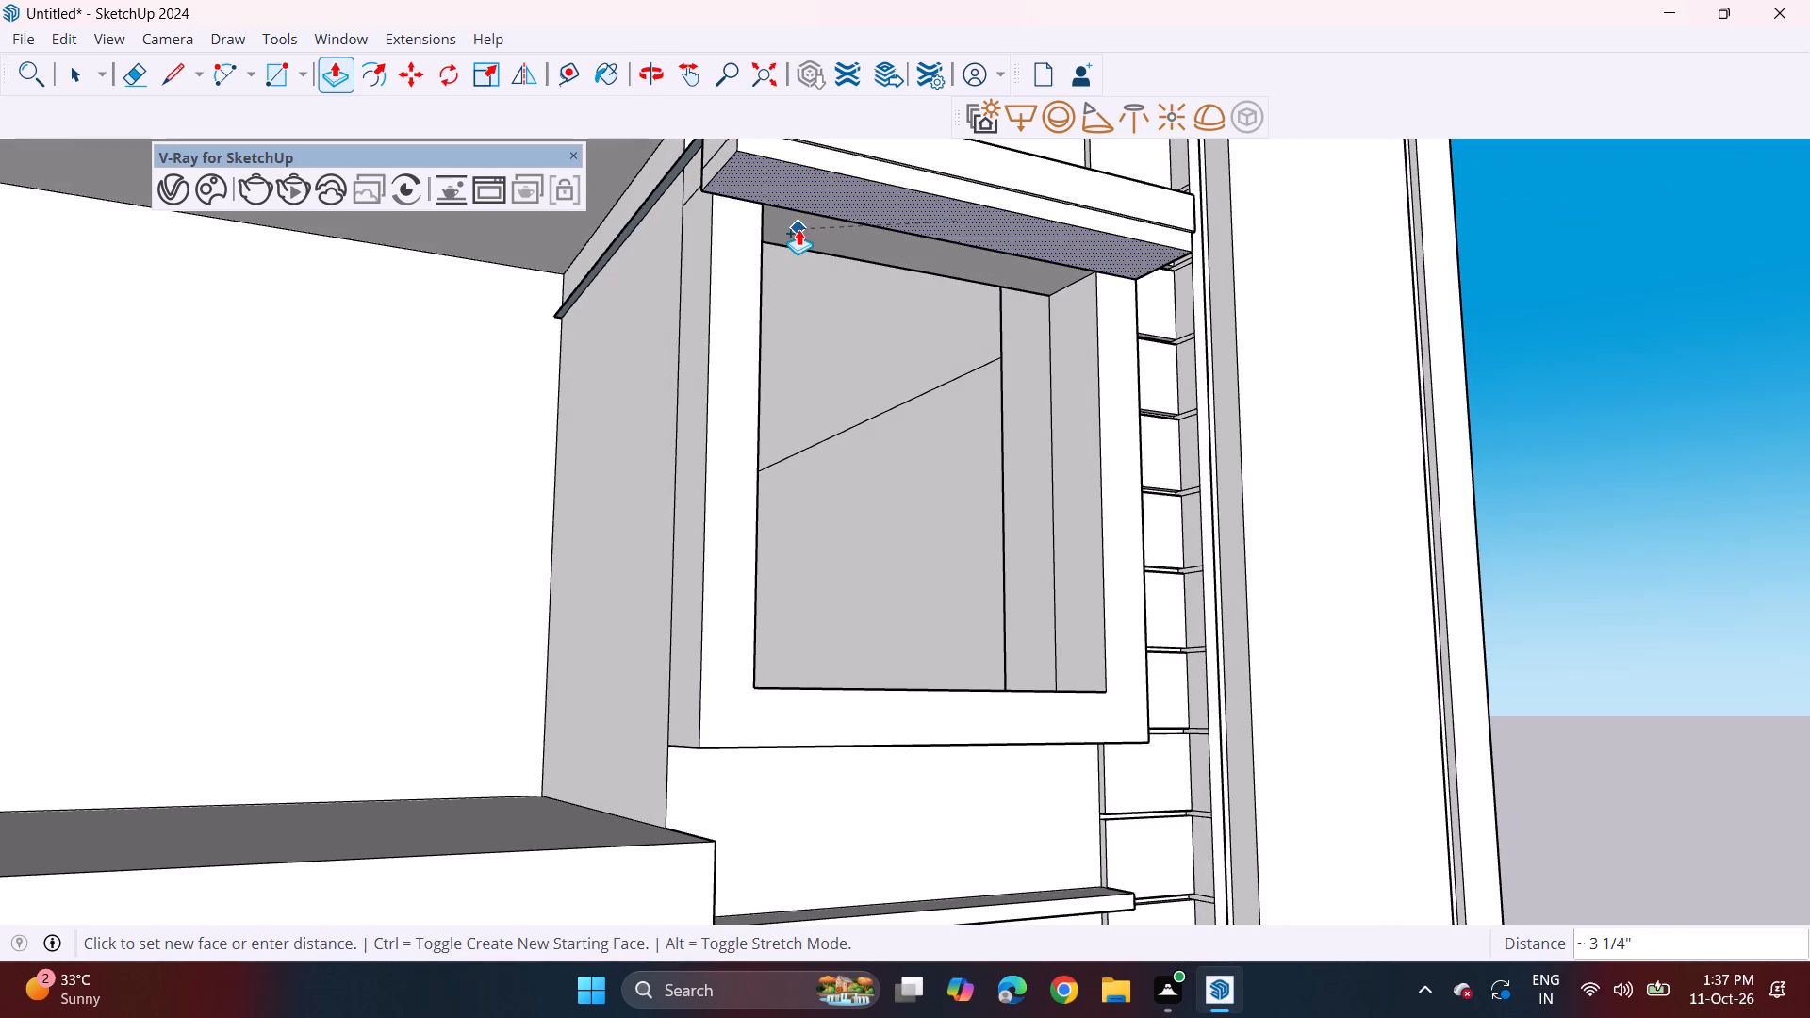
click(798, 229)
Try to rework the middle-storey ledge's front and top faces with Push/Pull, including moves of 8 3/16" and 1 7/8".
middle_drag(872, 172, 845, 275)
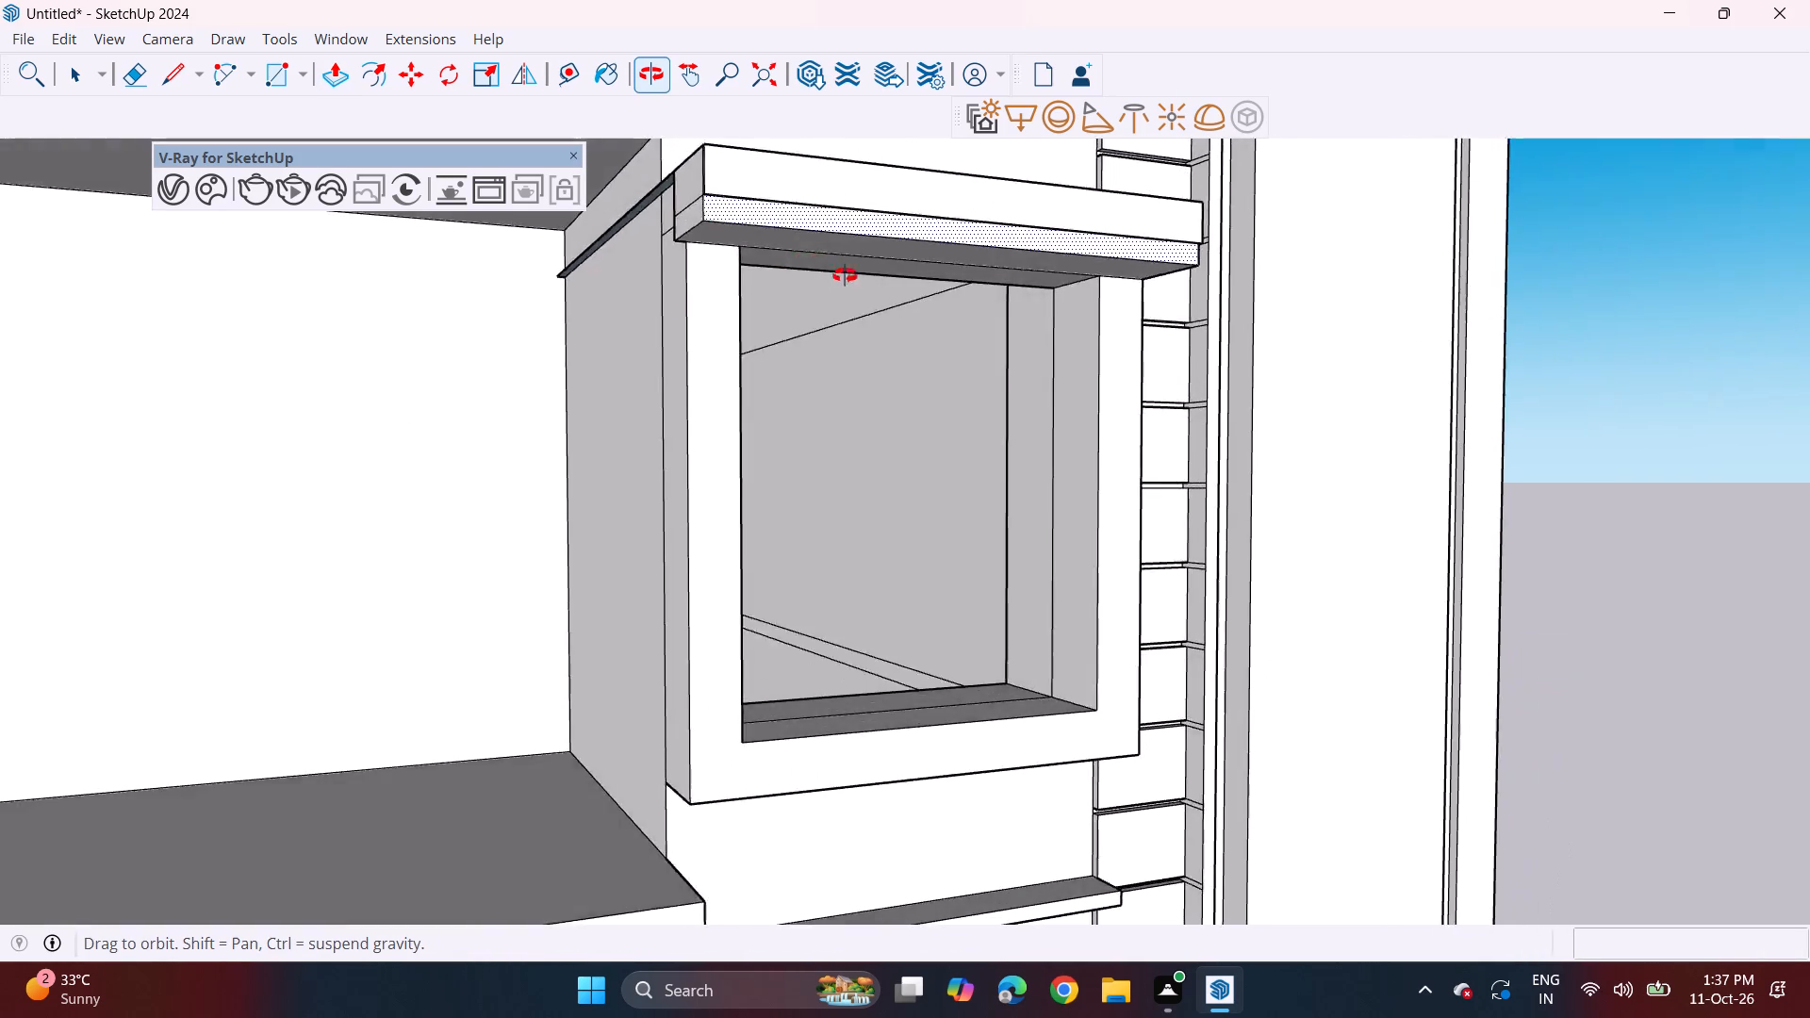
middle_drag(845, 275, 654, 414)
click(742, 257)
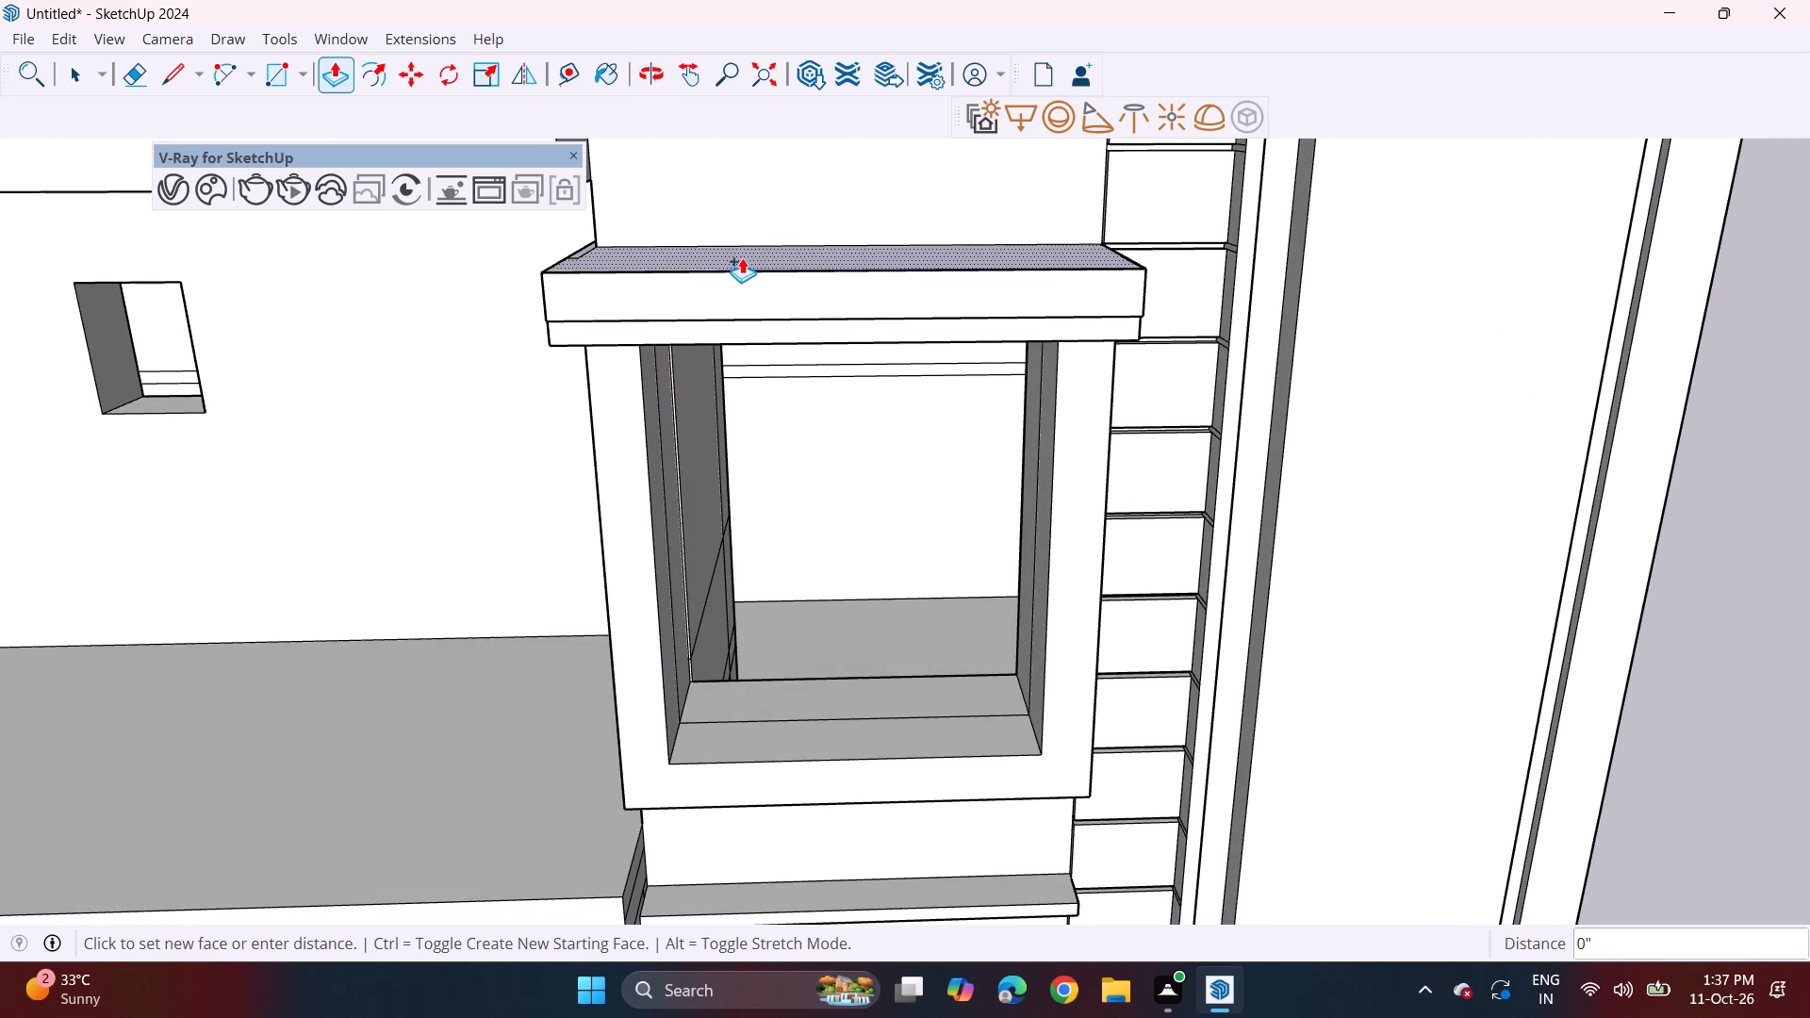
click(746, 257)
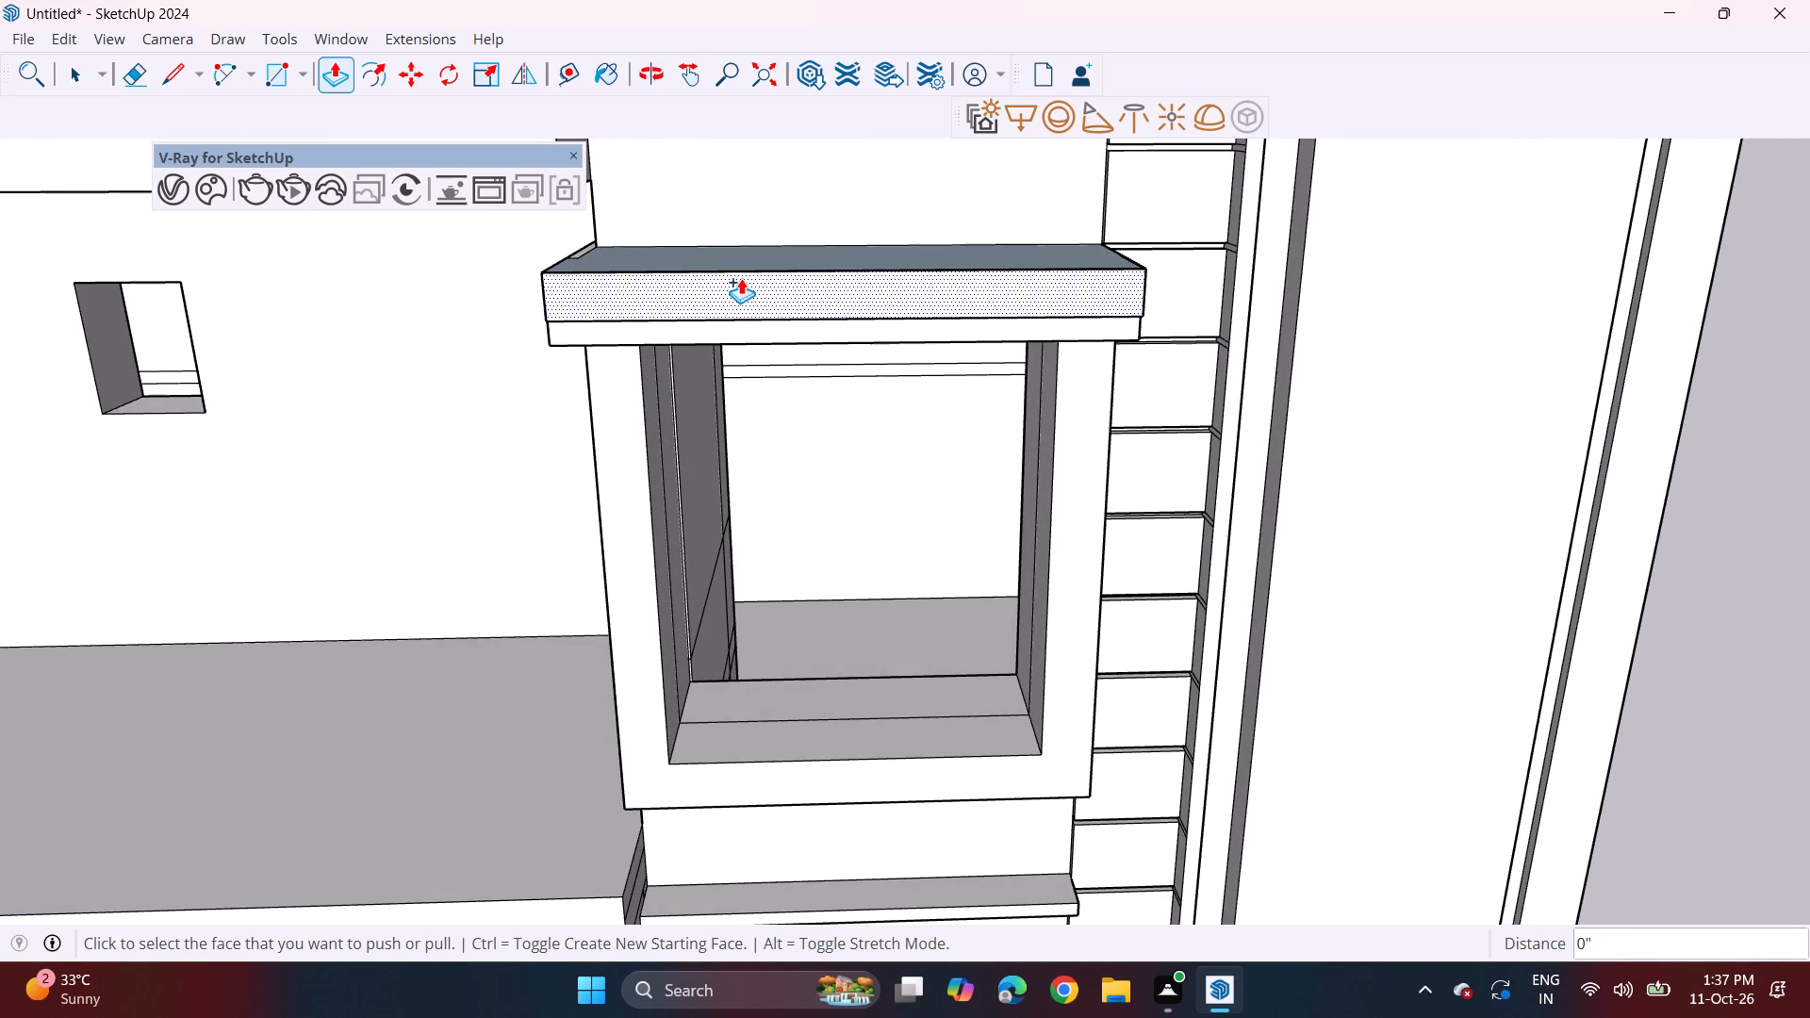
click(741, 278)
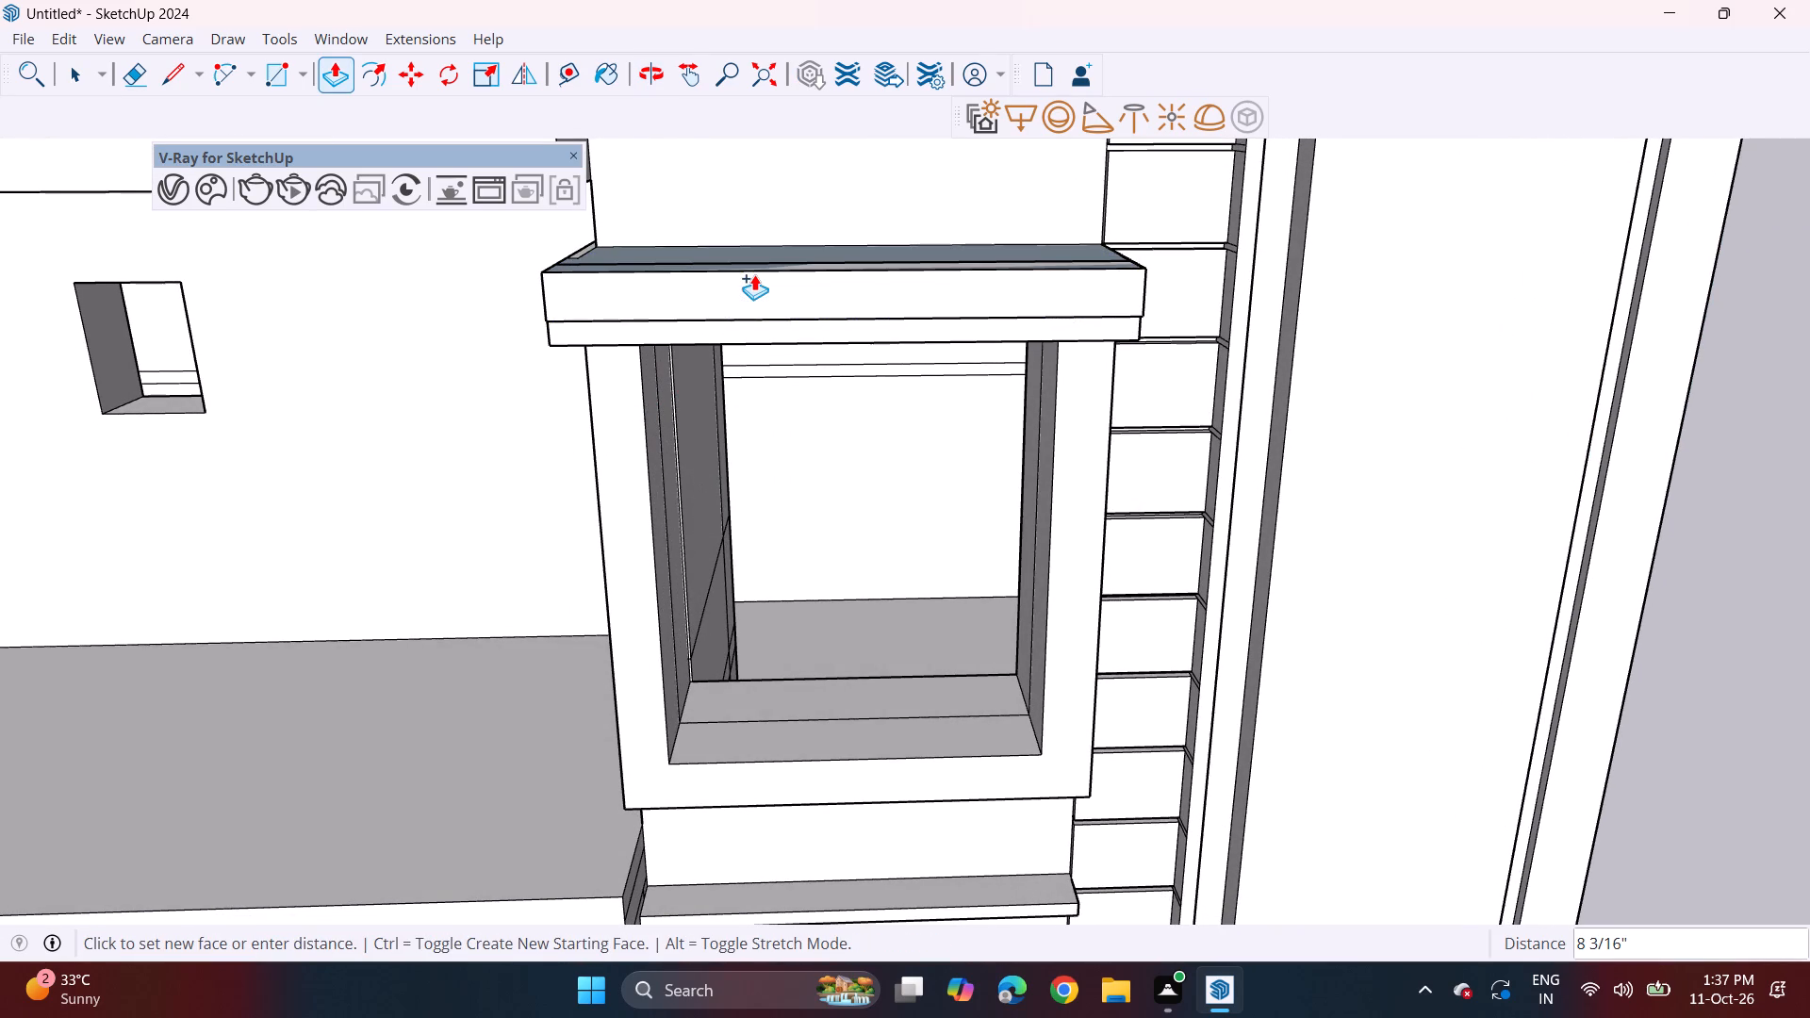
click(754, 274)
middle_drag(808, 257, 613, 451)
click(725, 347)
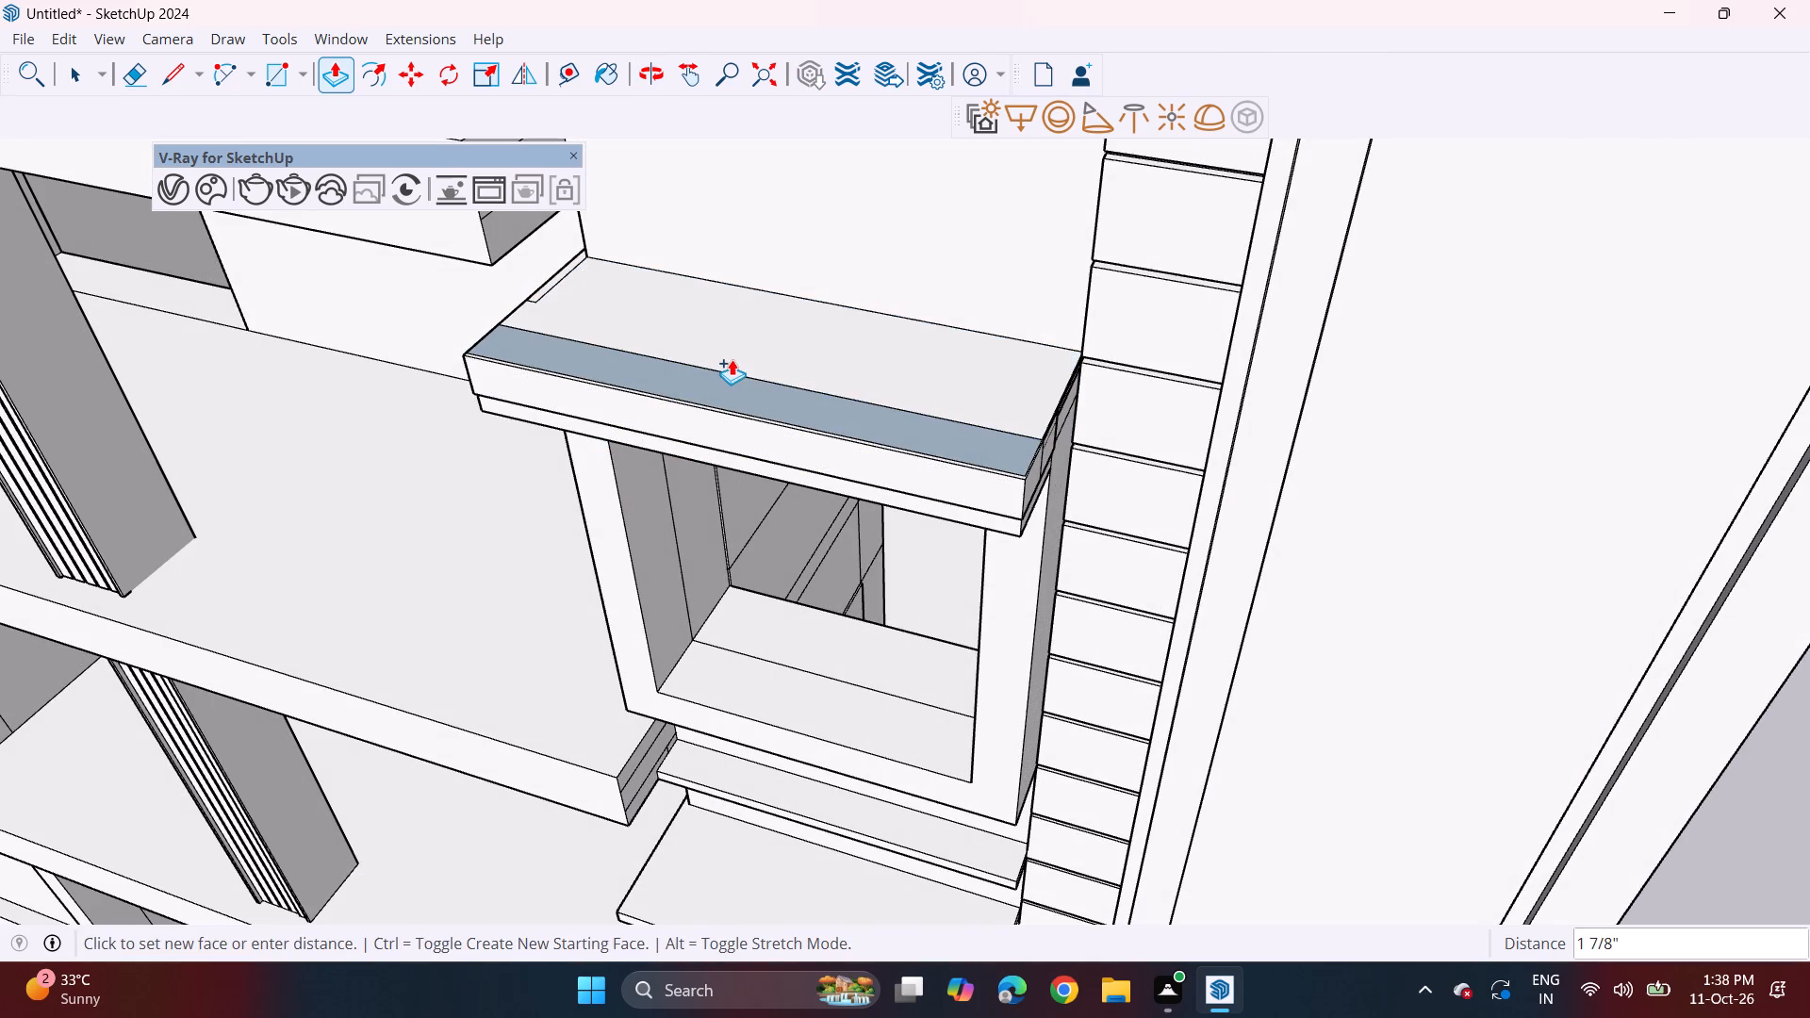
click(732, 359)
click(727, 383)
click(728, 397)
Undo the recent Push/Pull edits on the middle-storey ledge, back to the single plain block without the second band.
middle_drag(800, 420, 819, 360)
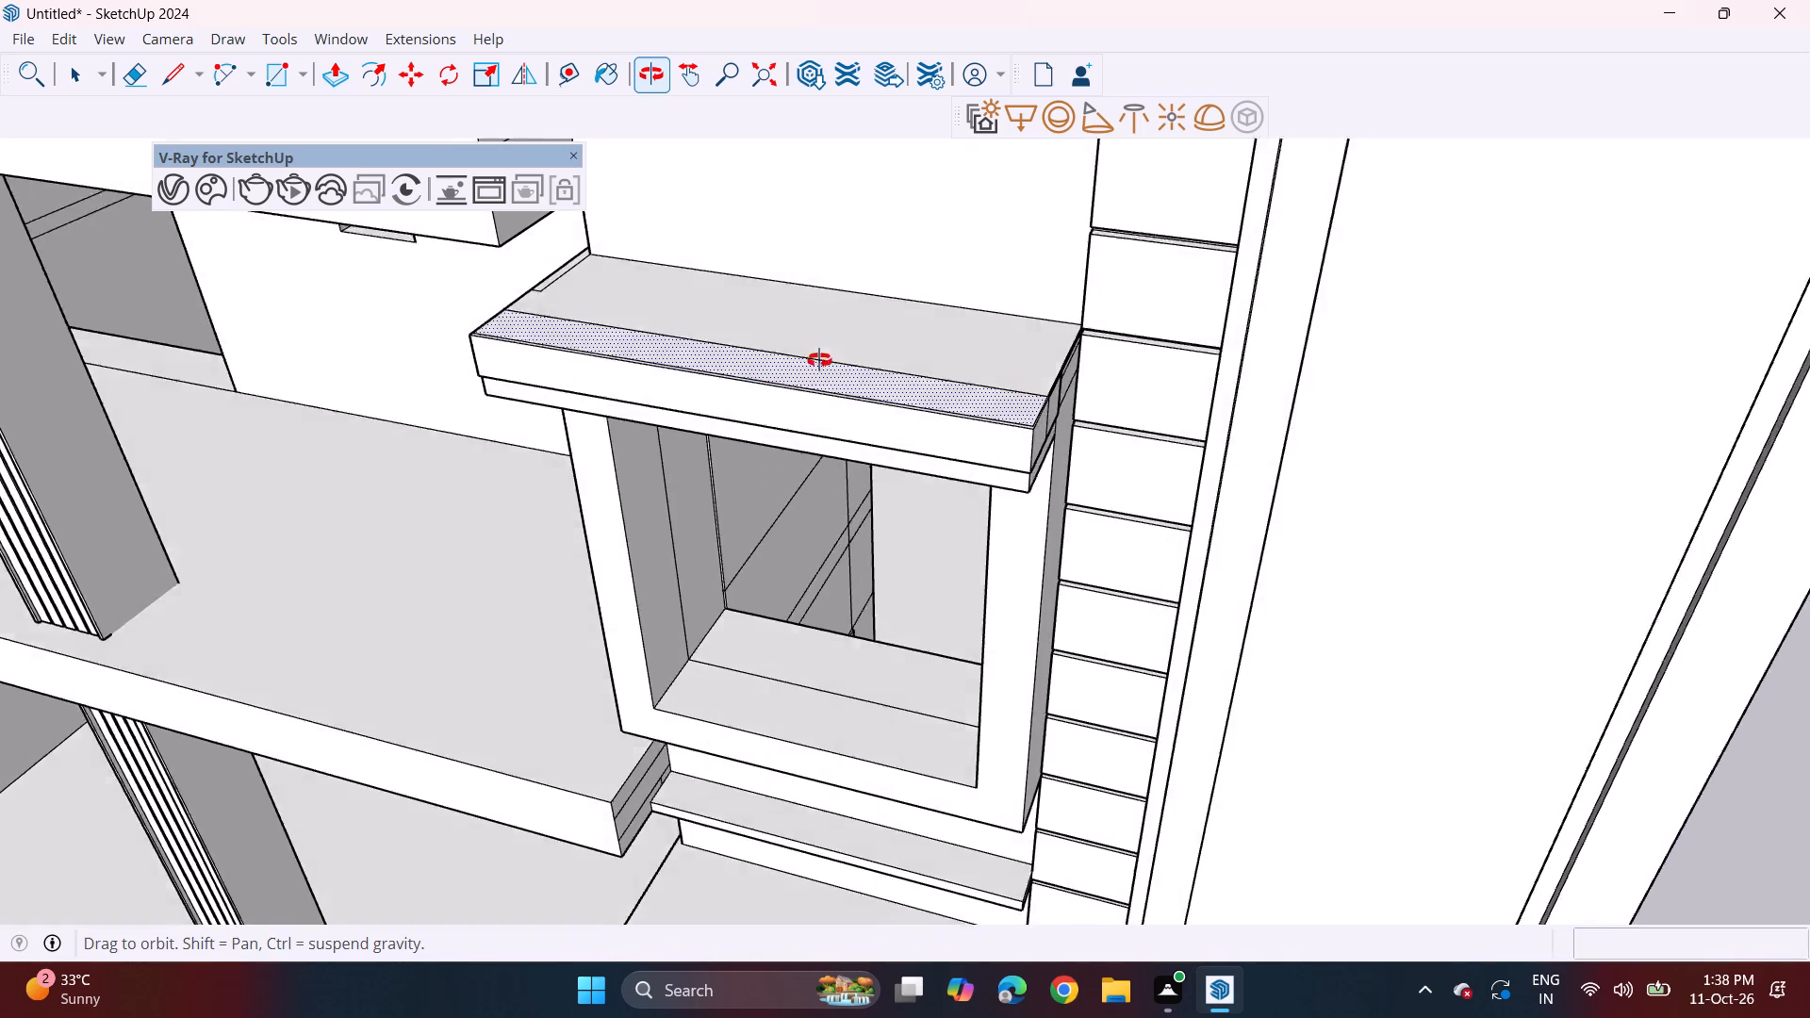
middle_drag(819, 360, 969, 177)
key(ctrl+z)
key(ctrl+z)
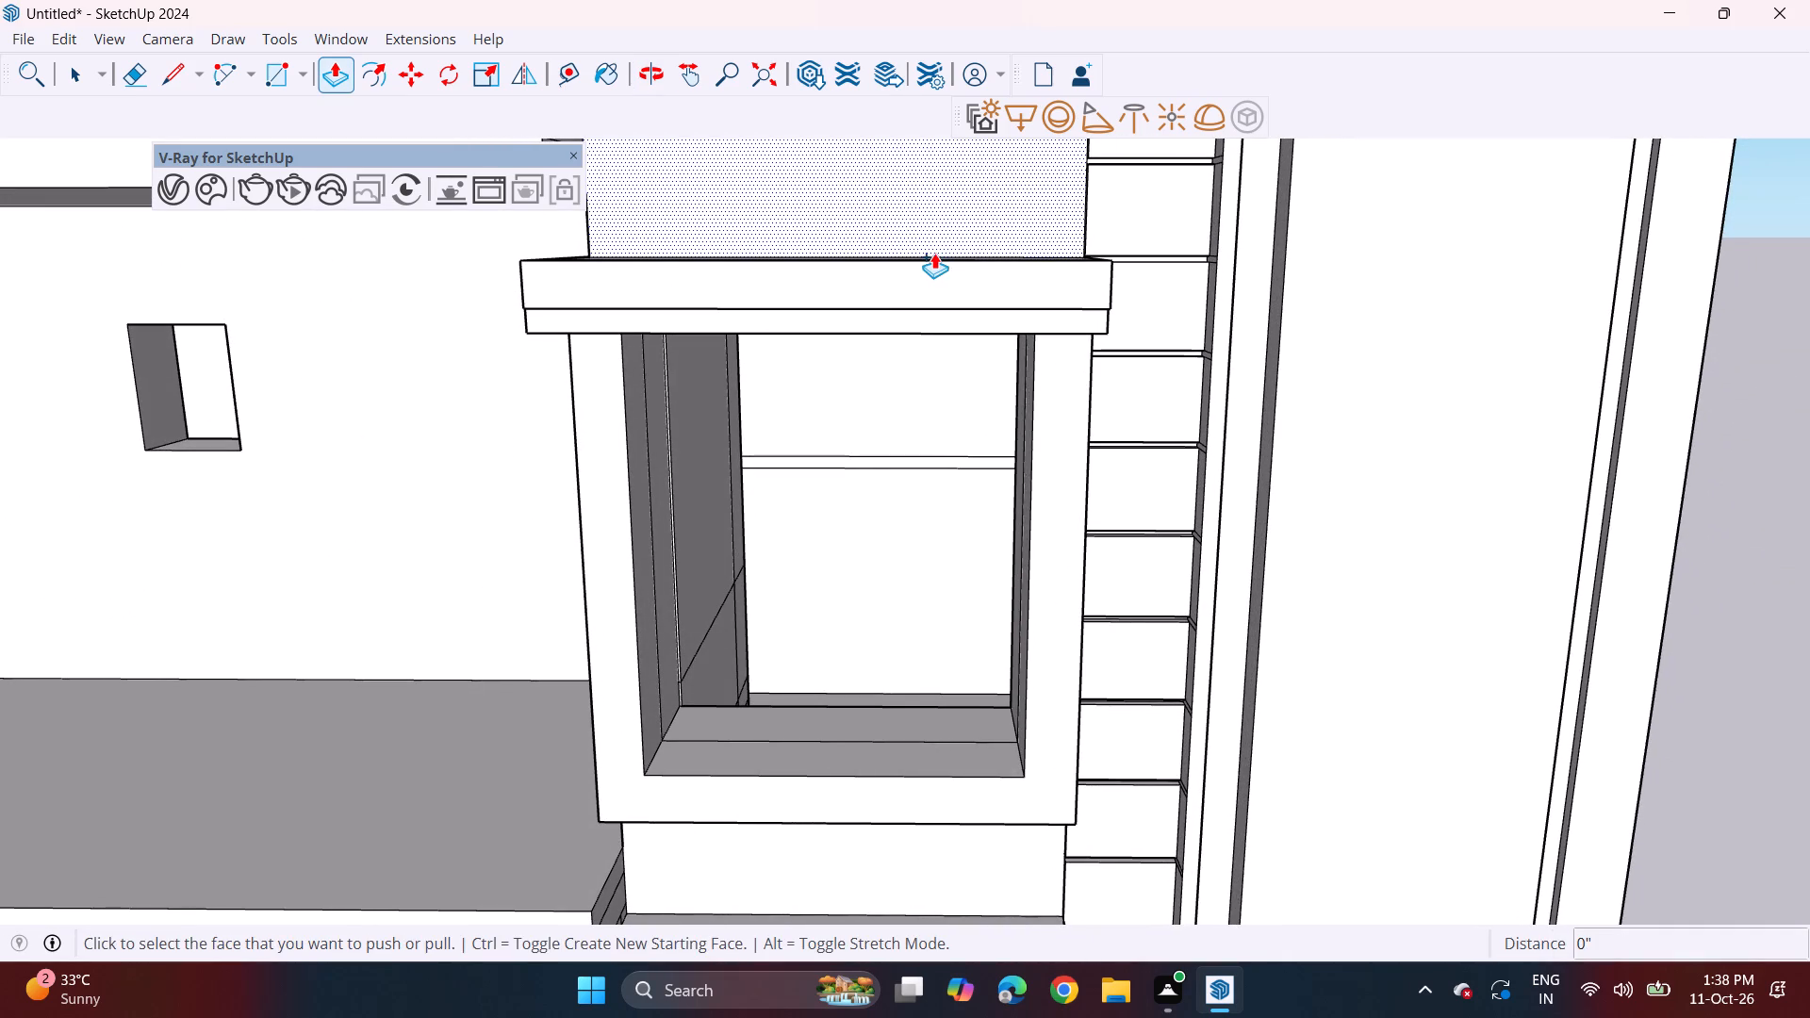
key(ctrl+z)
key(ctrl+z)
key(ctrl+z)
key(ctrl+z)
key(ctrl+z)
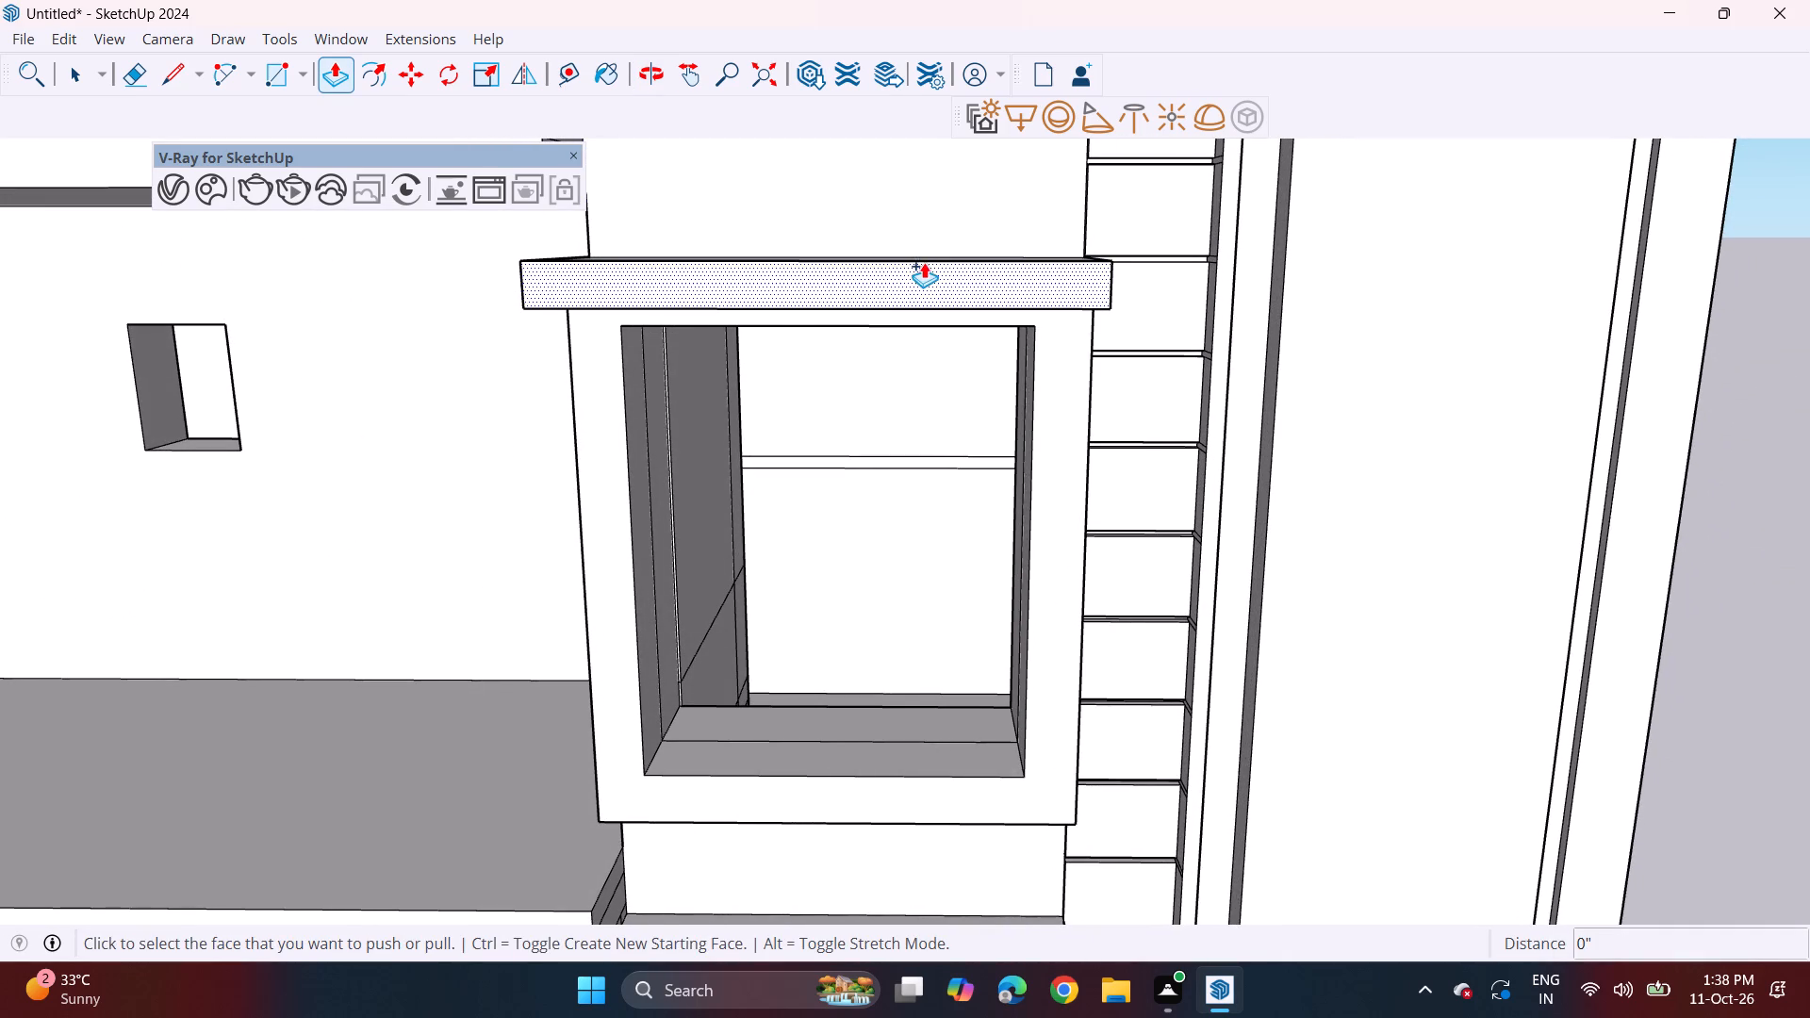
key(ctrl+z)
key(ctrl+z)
Push/Pull the plain ledge's top face down about 3".
middle_drag(907, 277, 816, 447)
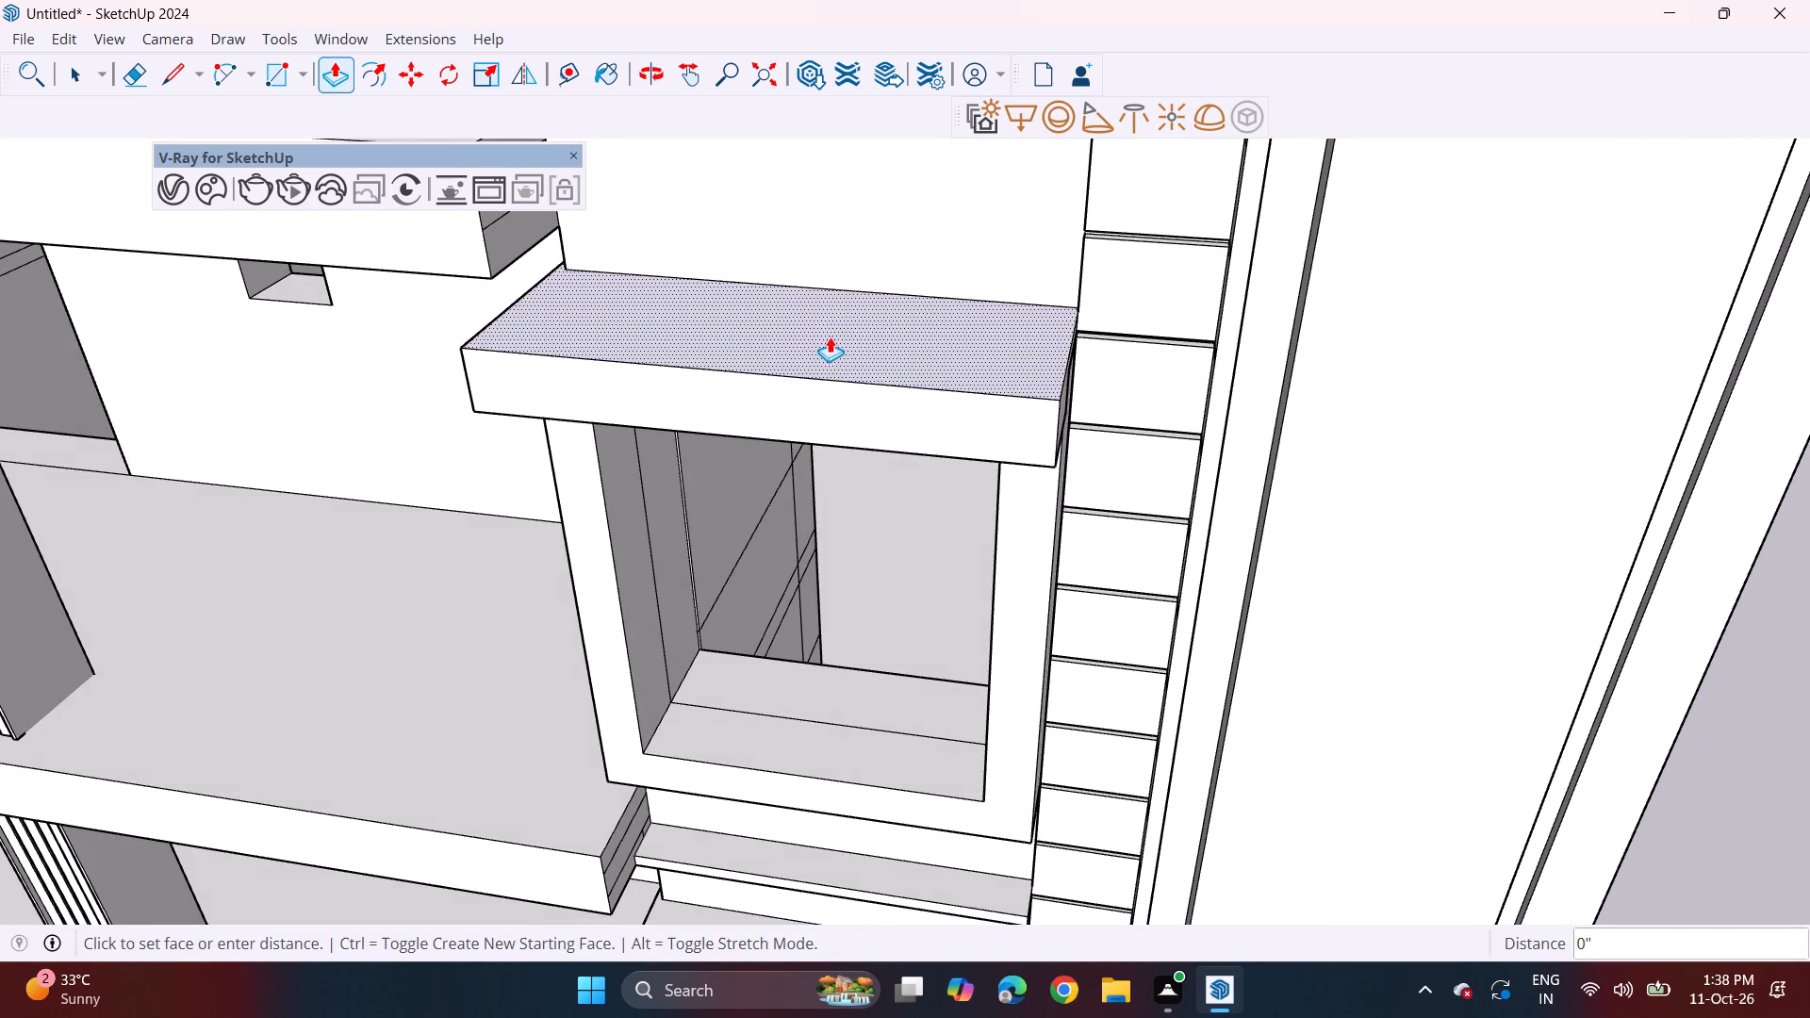
click(830, 337)
click(831, 372)
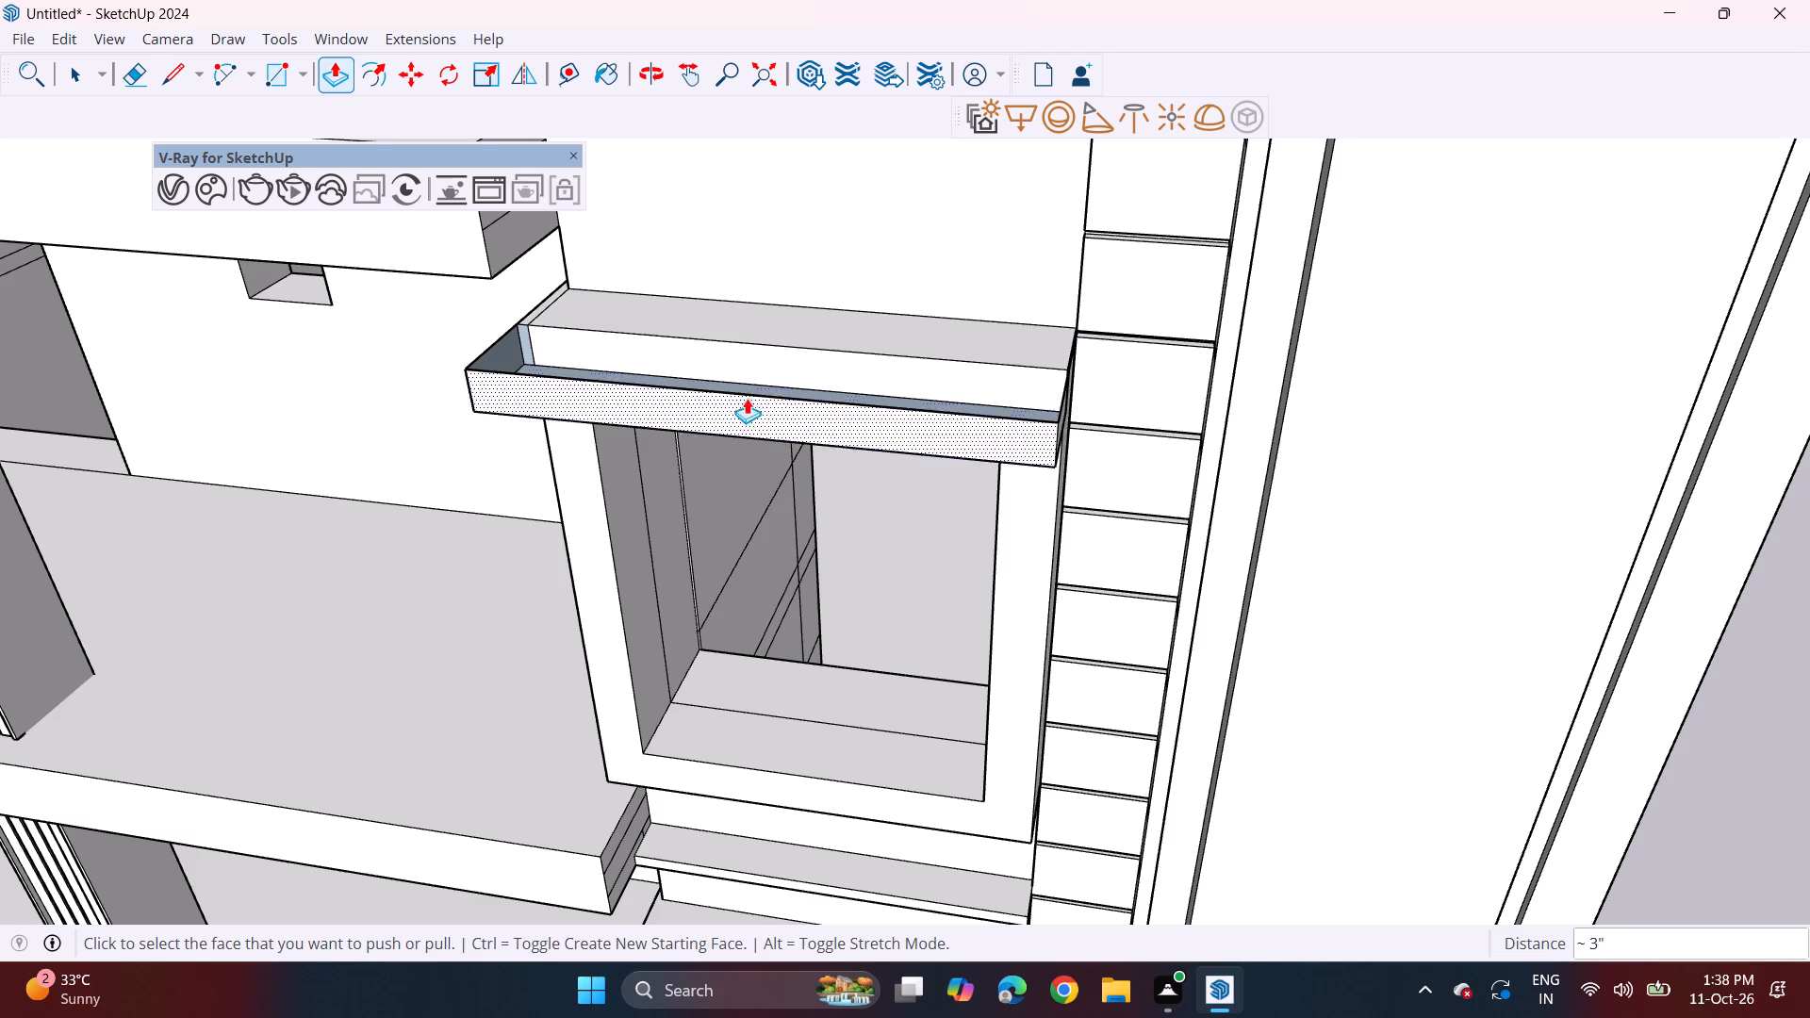
Erase the front face and underside of the ledge above the middle-storey window.
click(127, 74)
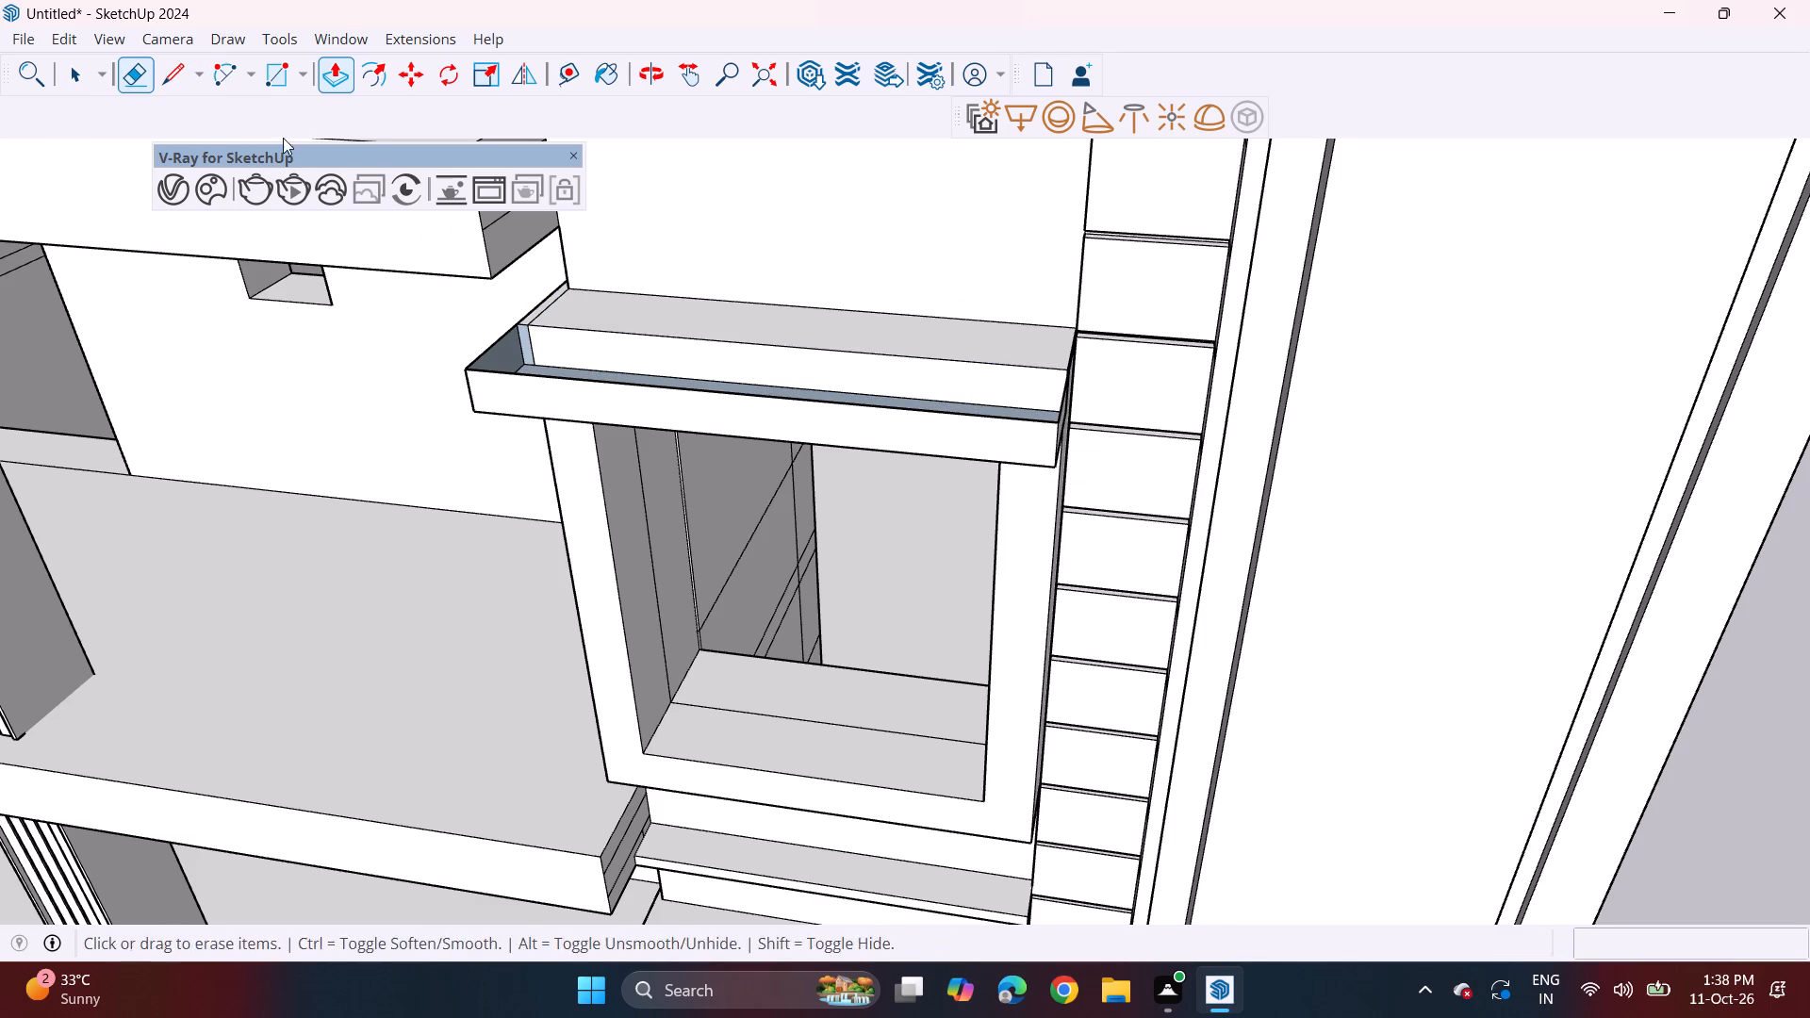
click(631, 386)
middle_drag(616, 388, 712, 218)
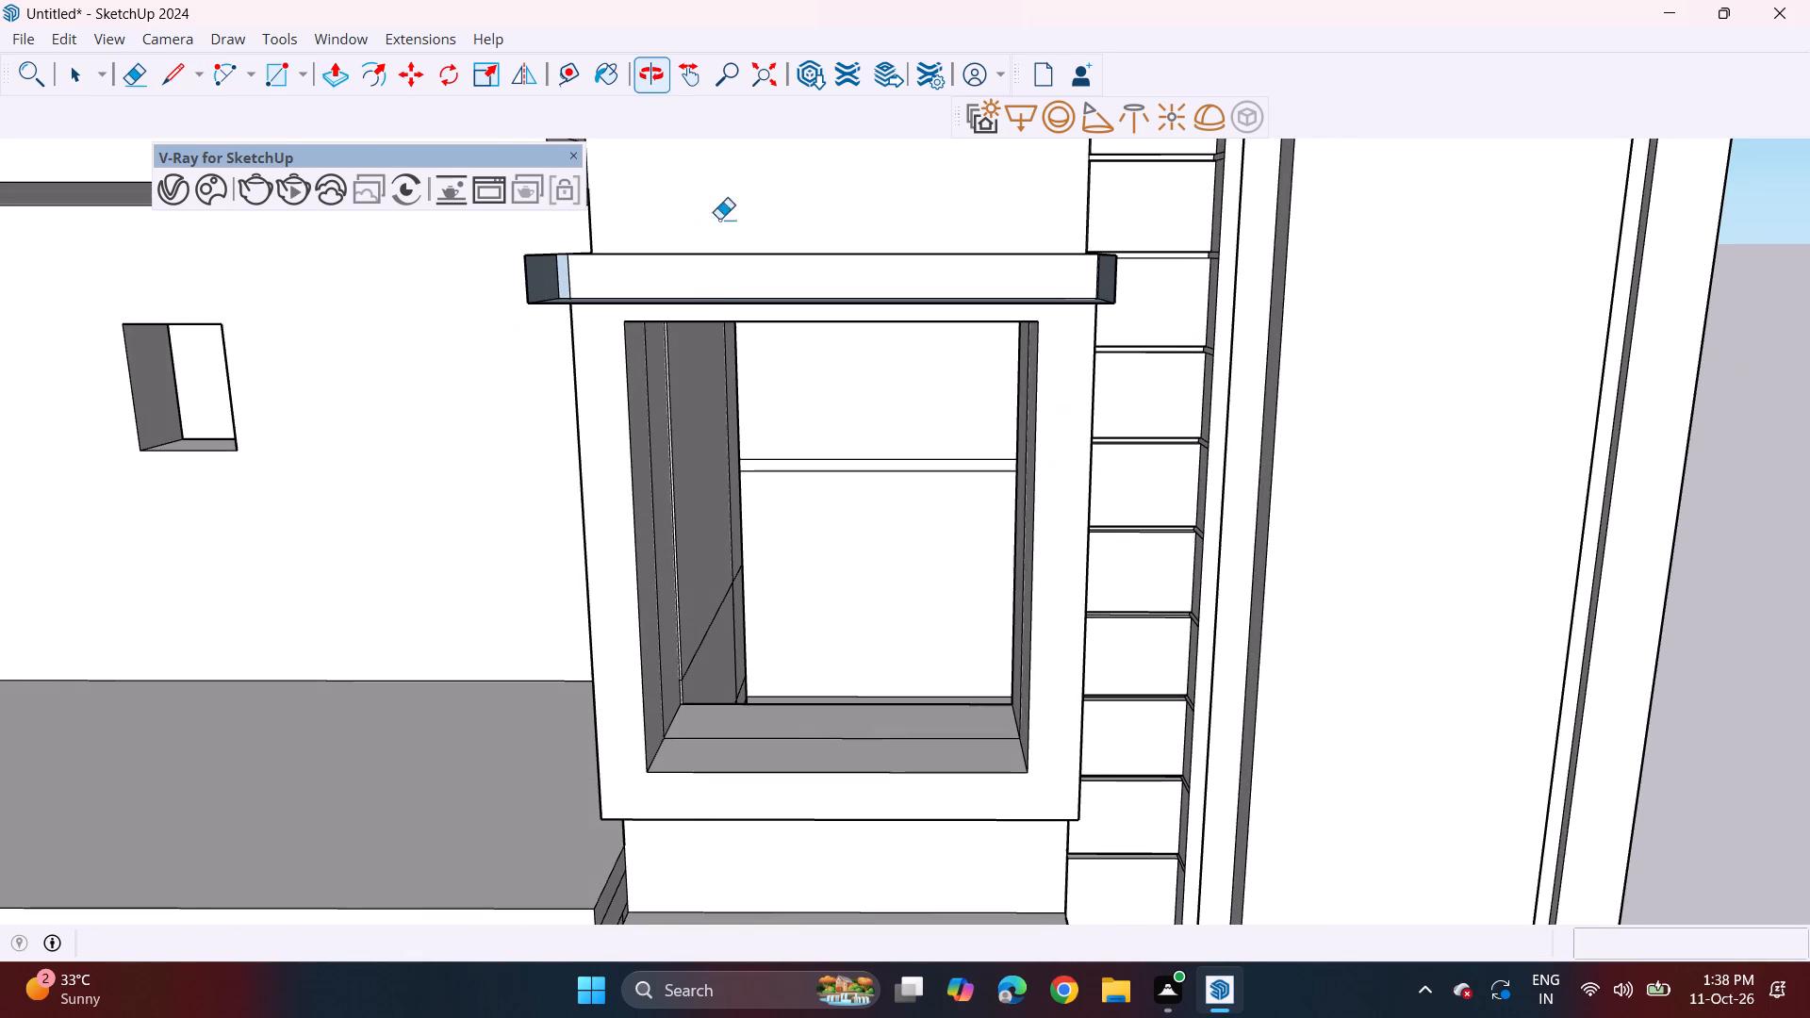
click(734, 303)
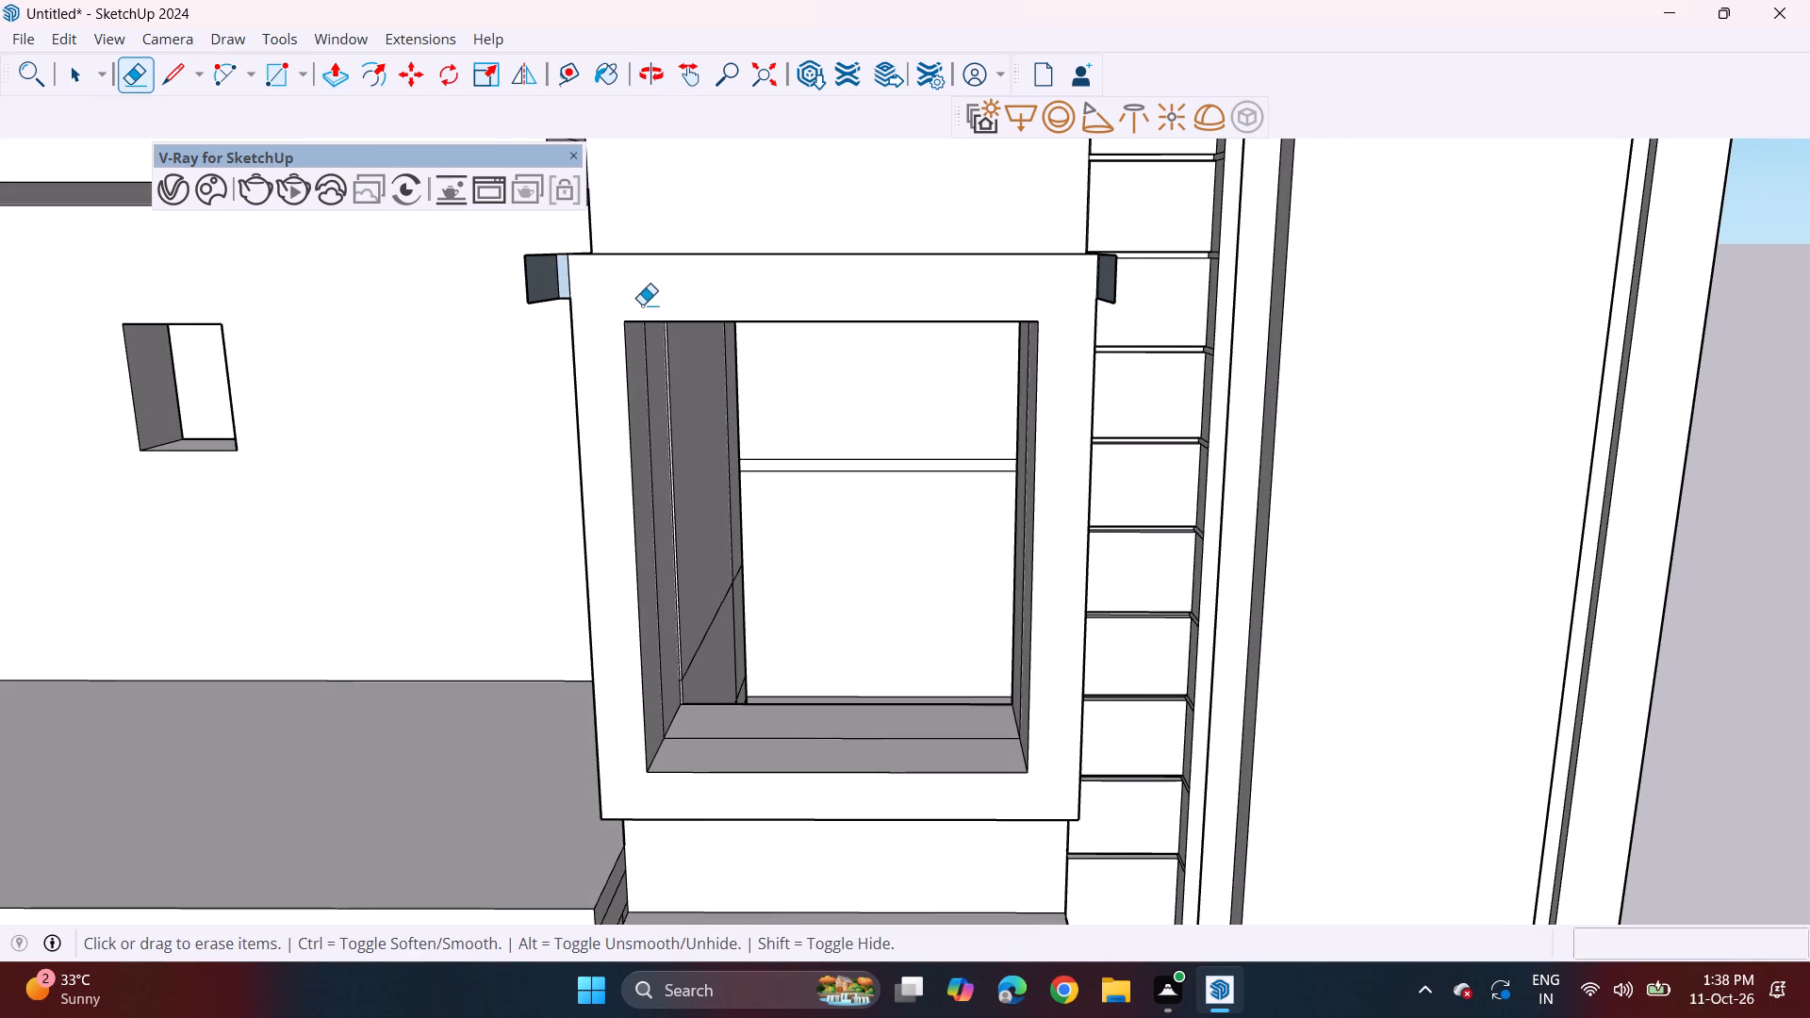
Erase the ledge's leftover end faces on the balcony side, undoing any erasure that removes the window frame's own faces.
middle_drag(639, 287, 727, 239)
click(584, 265)
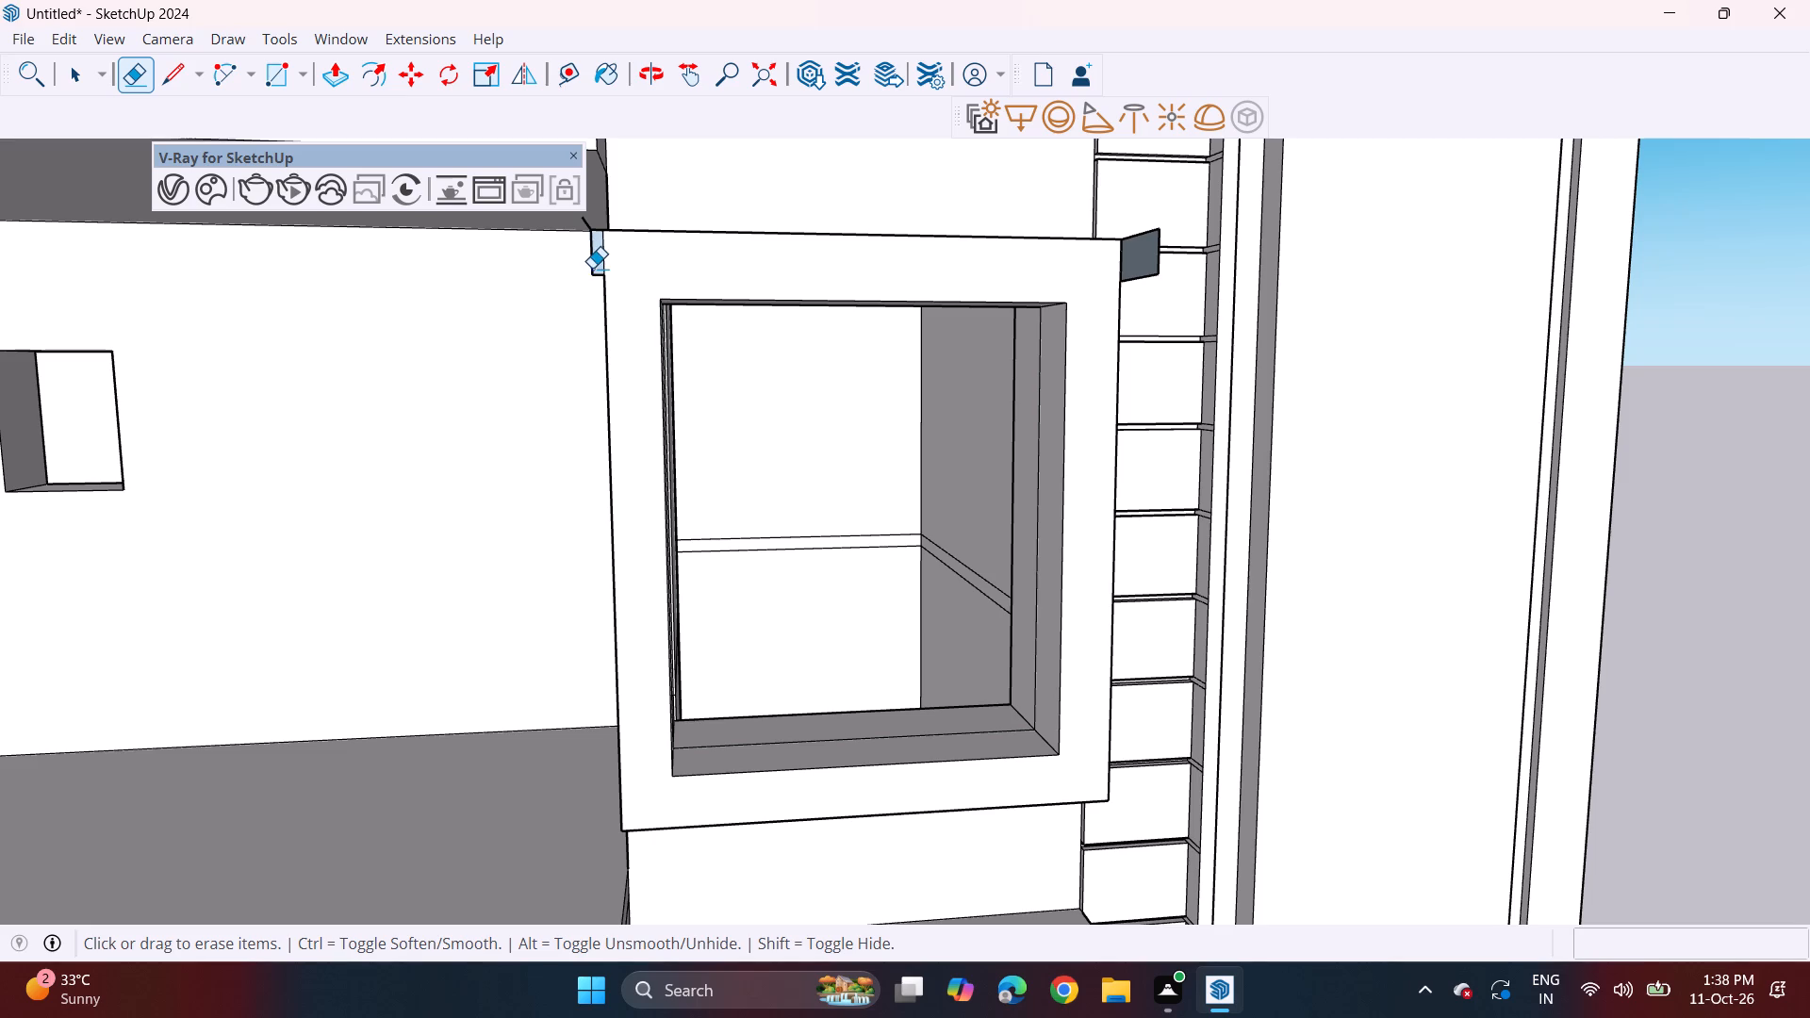
click(592, 268)
click(593, 274)
middle_drag(590, 230, 784, 254)
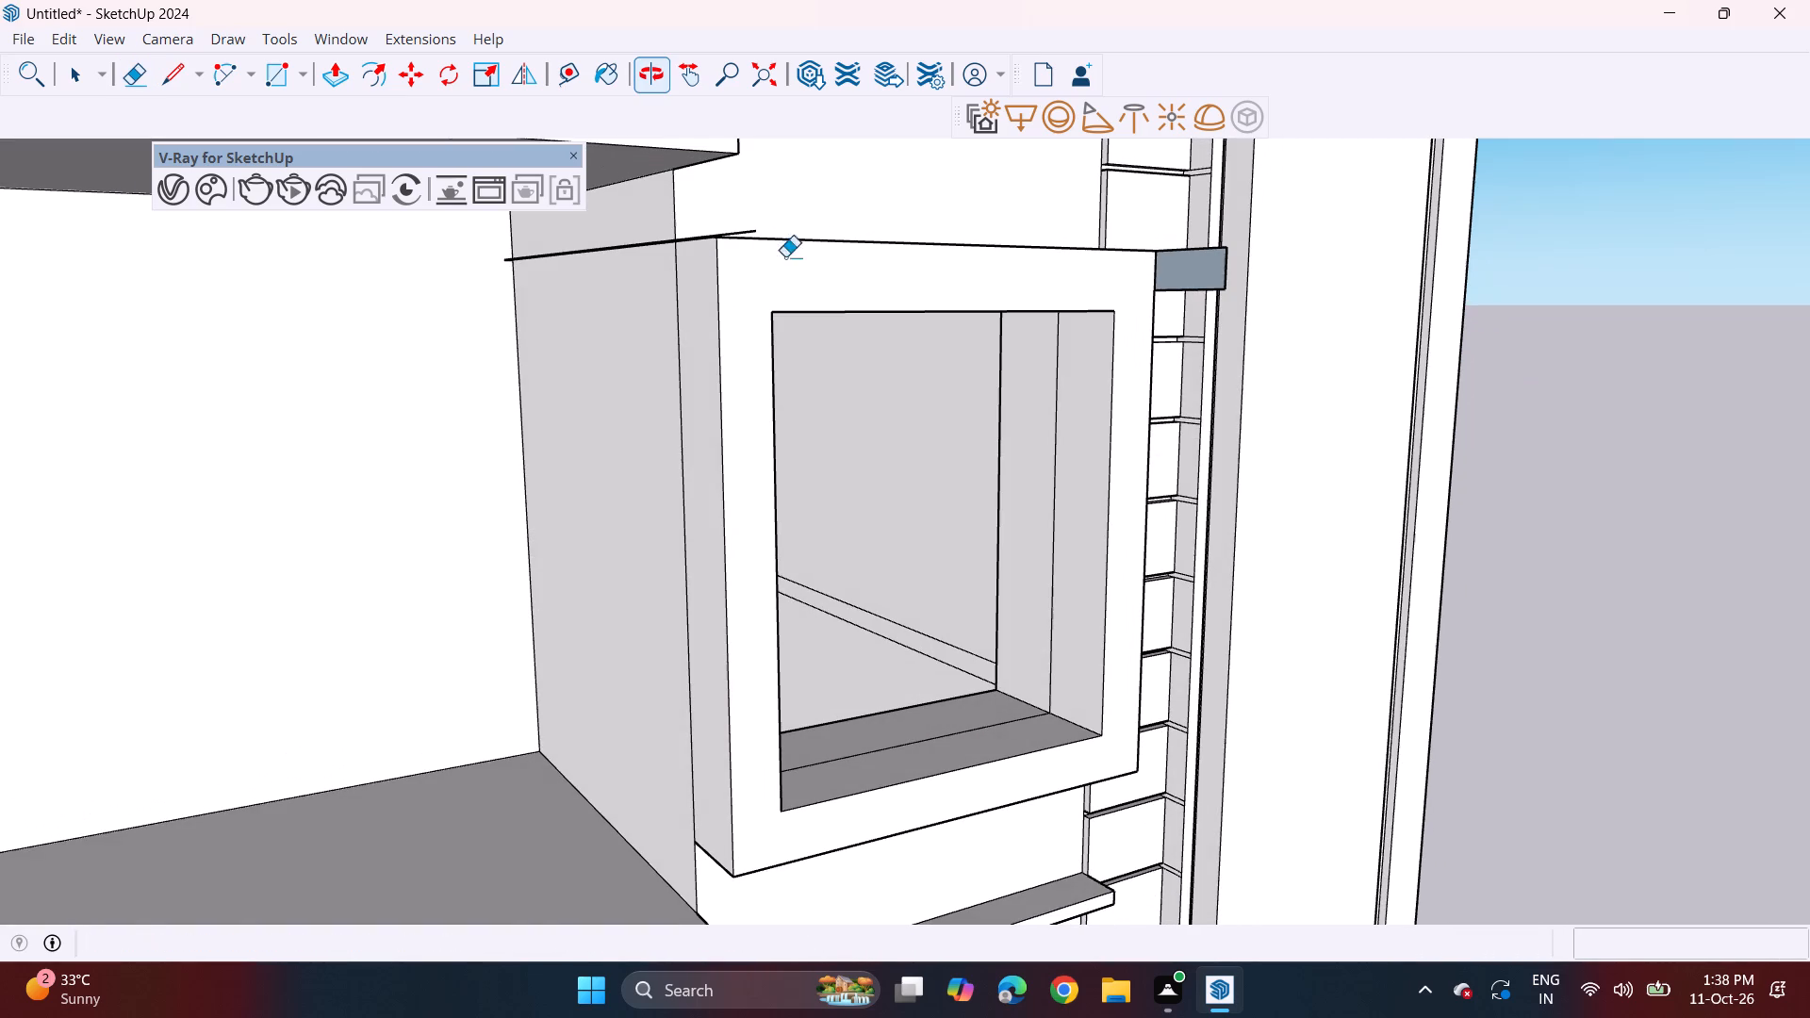
click(735, 233)
click(767, 235)
middle_drag(804, 238, 657, 266)
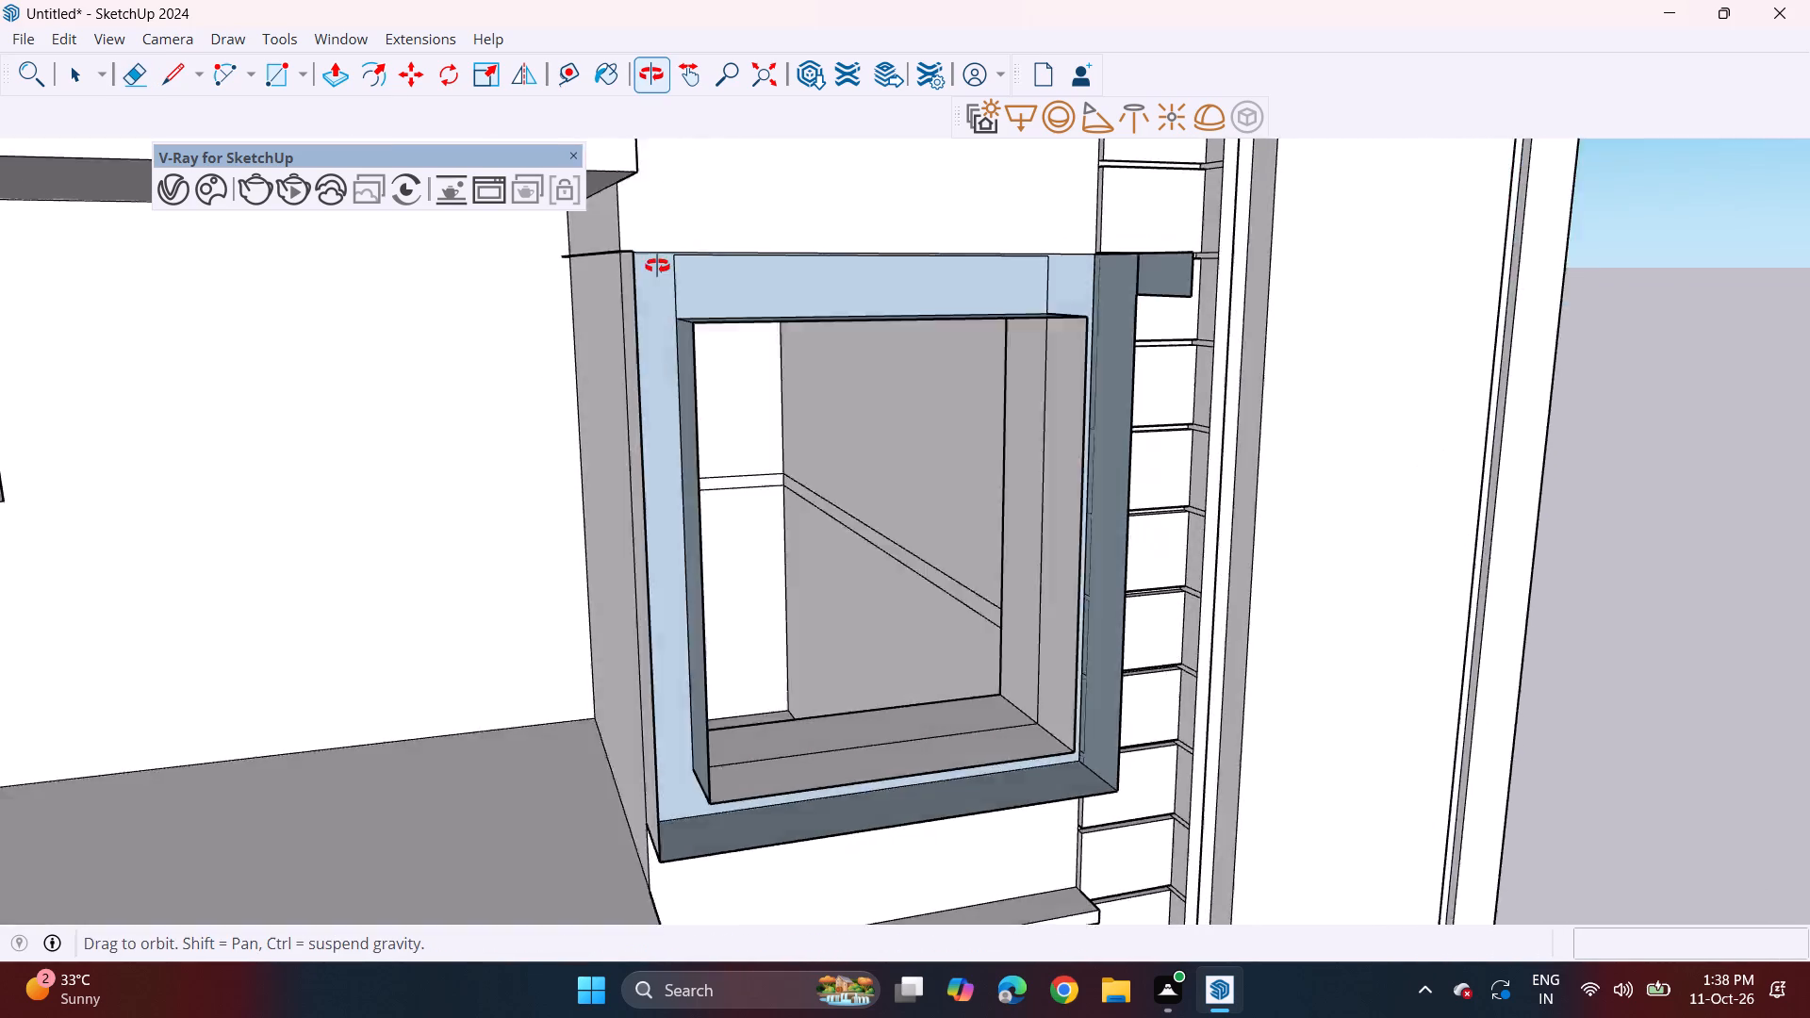
middle_drag(657, 266, 557, 299)
key(ctrl+z)
Erase the ledge's leftover end face and its loose edges on the side next to the grooved wall.
middle_drag(762, 312, 711, 303)
middle_drag(1051, 332, 1225, 328)
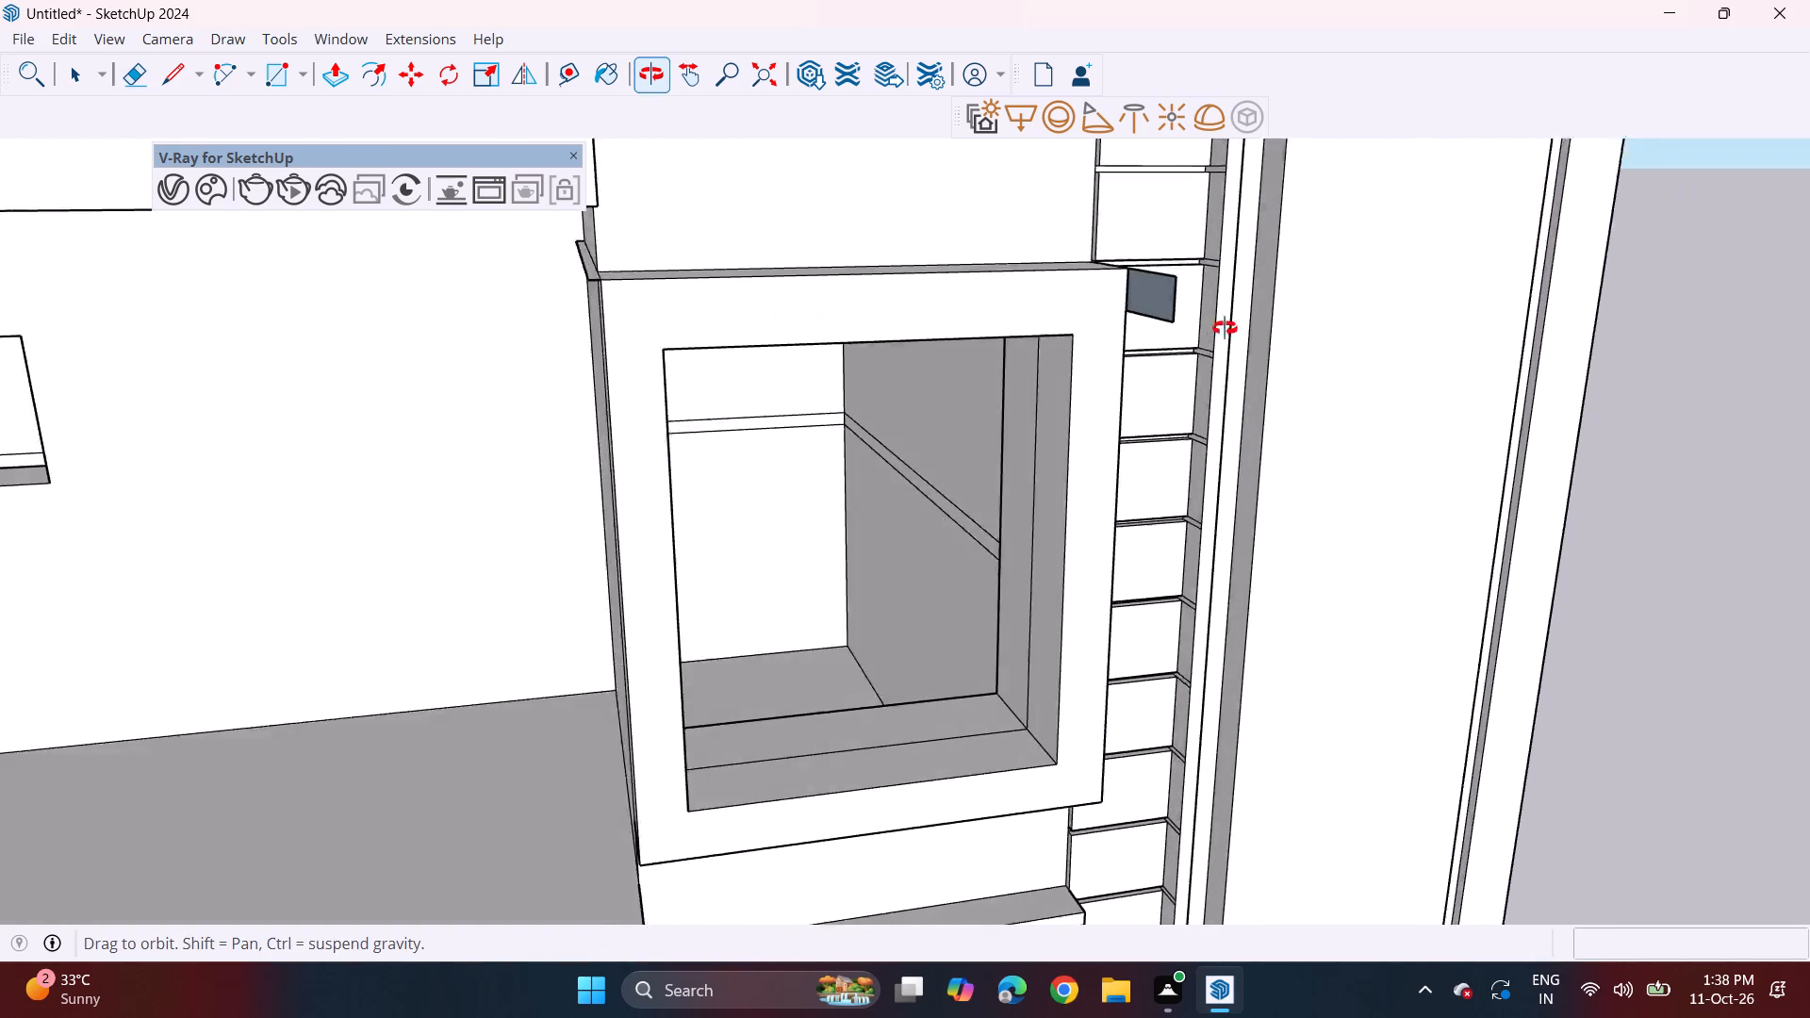
middle_drag(1225, 328, 1321, 324)
click(1187, 306)
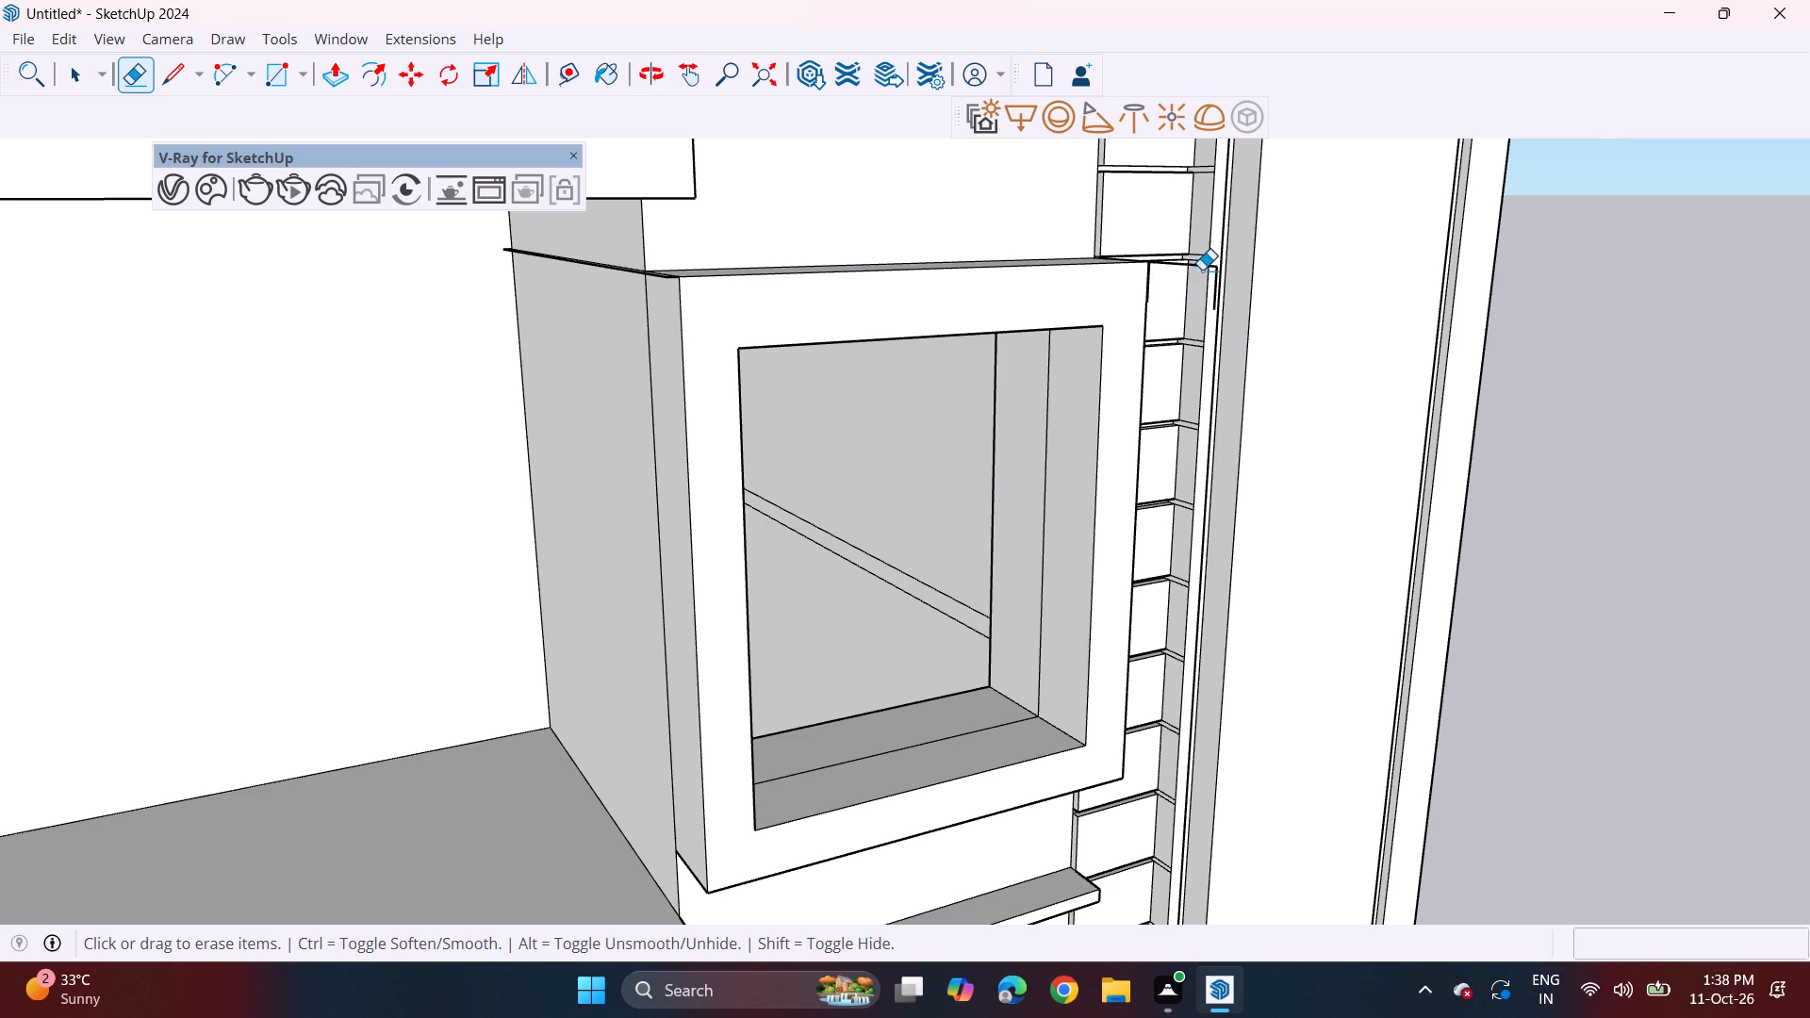
click(1205, 267)
click(1213, 275)
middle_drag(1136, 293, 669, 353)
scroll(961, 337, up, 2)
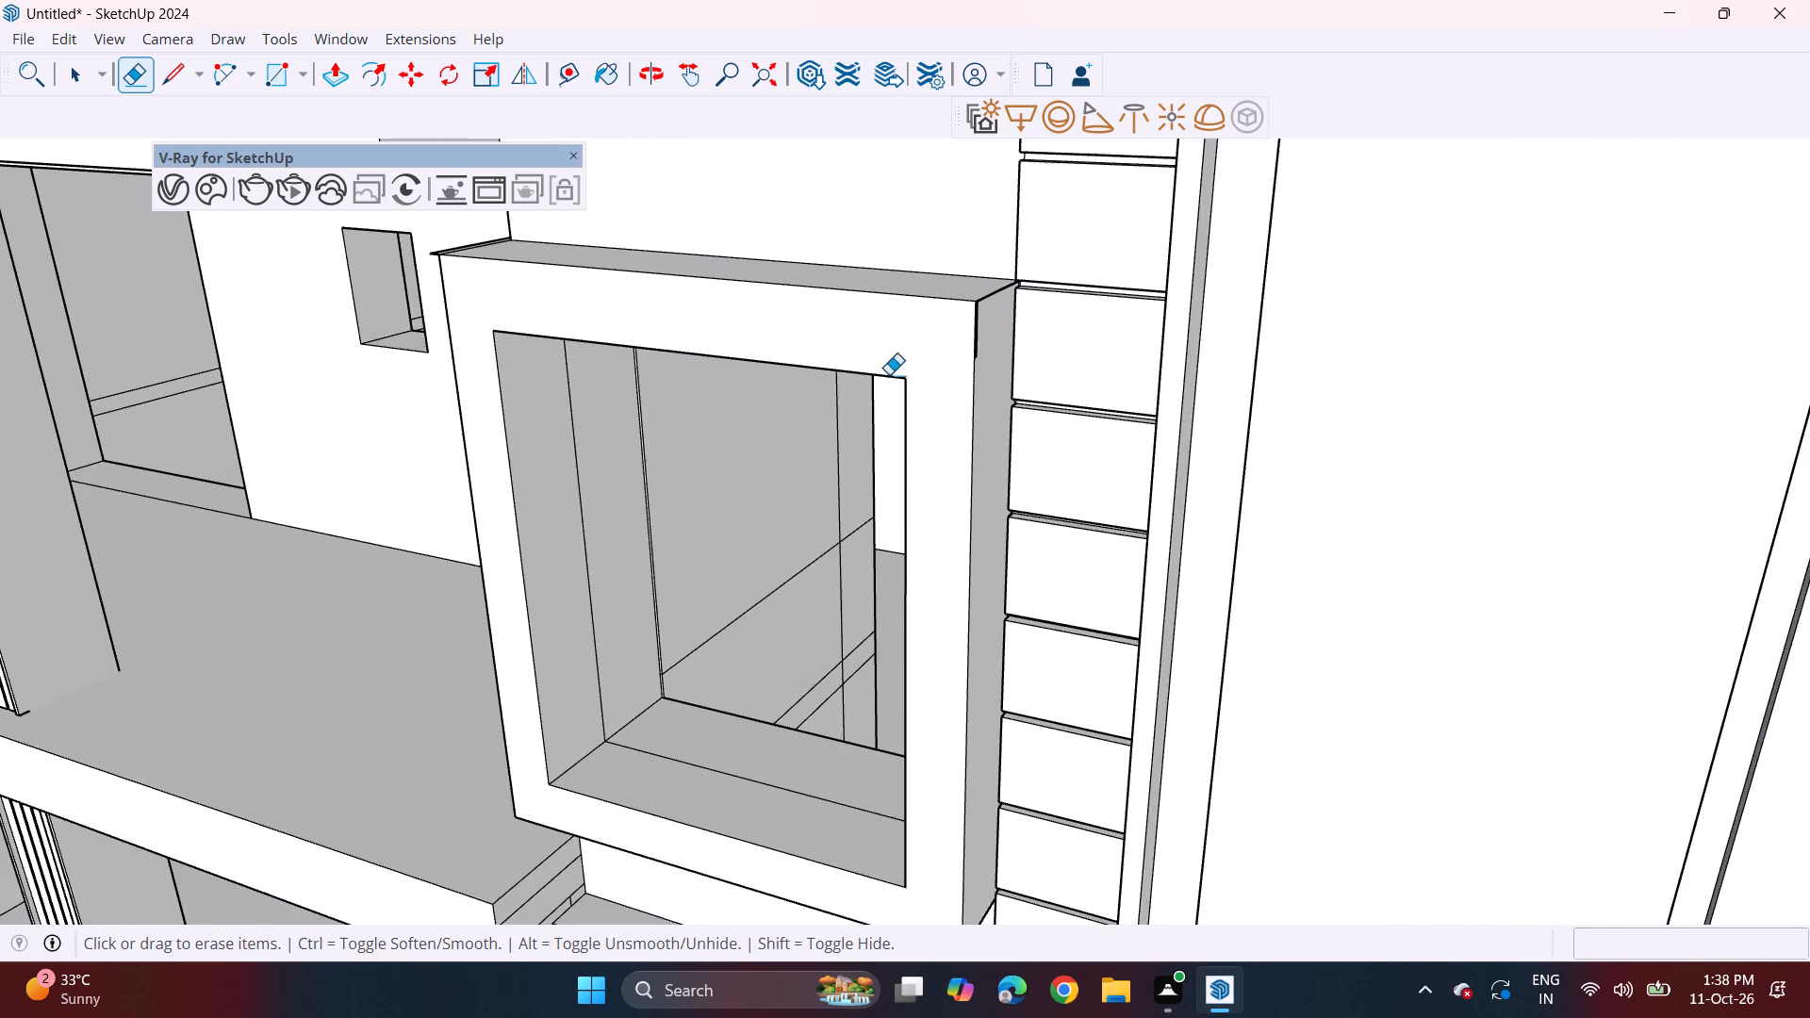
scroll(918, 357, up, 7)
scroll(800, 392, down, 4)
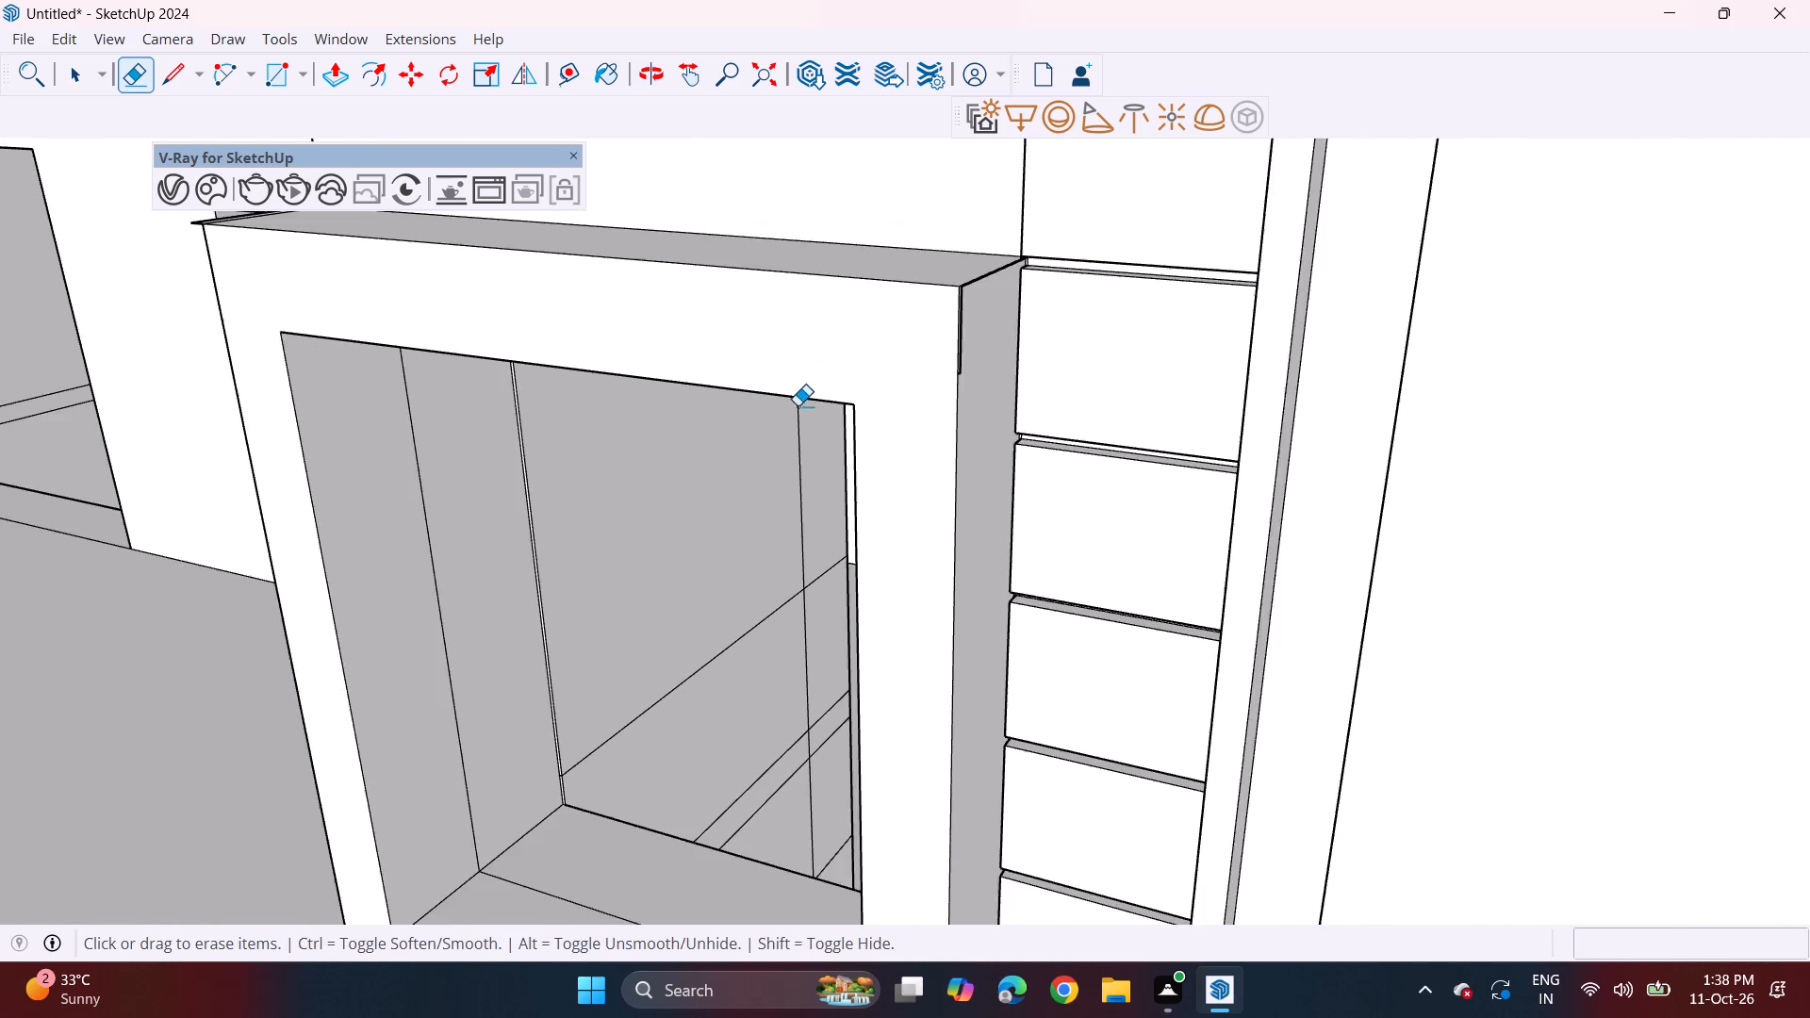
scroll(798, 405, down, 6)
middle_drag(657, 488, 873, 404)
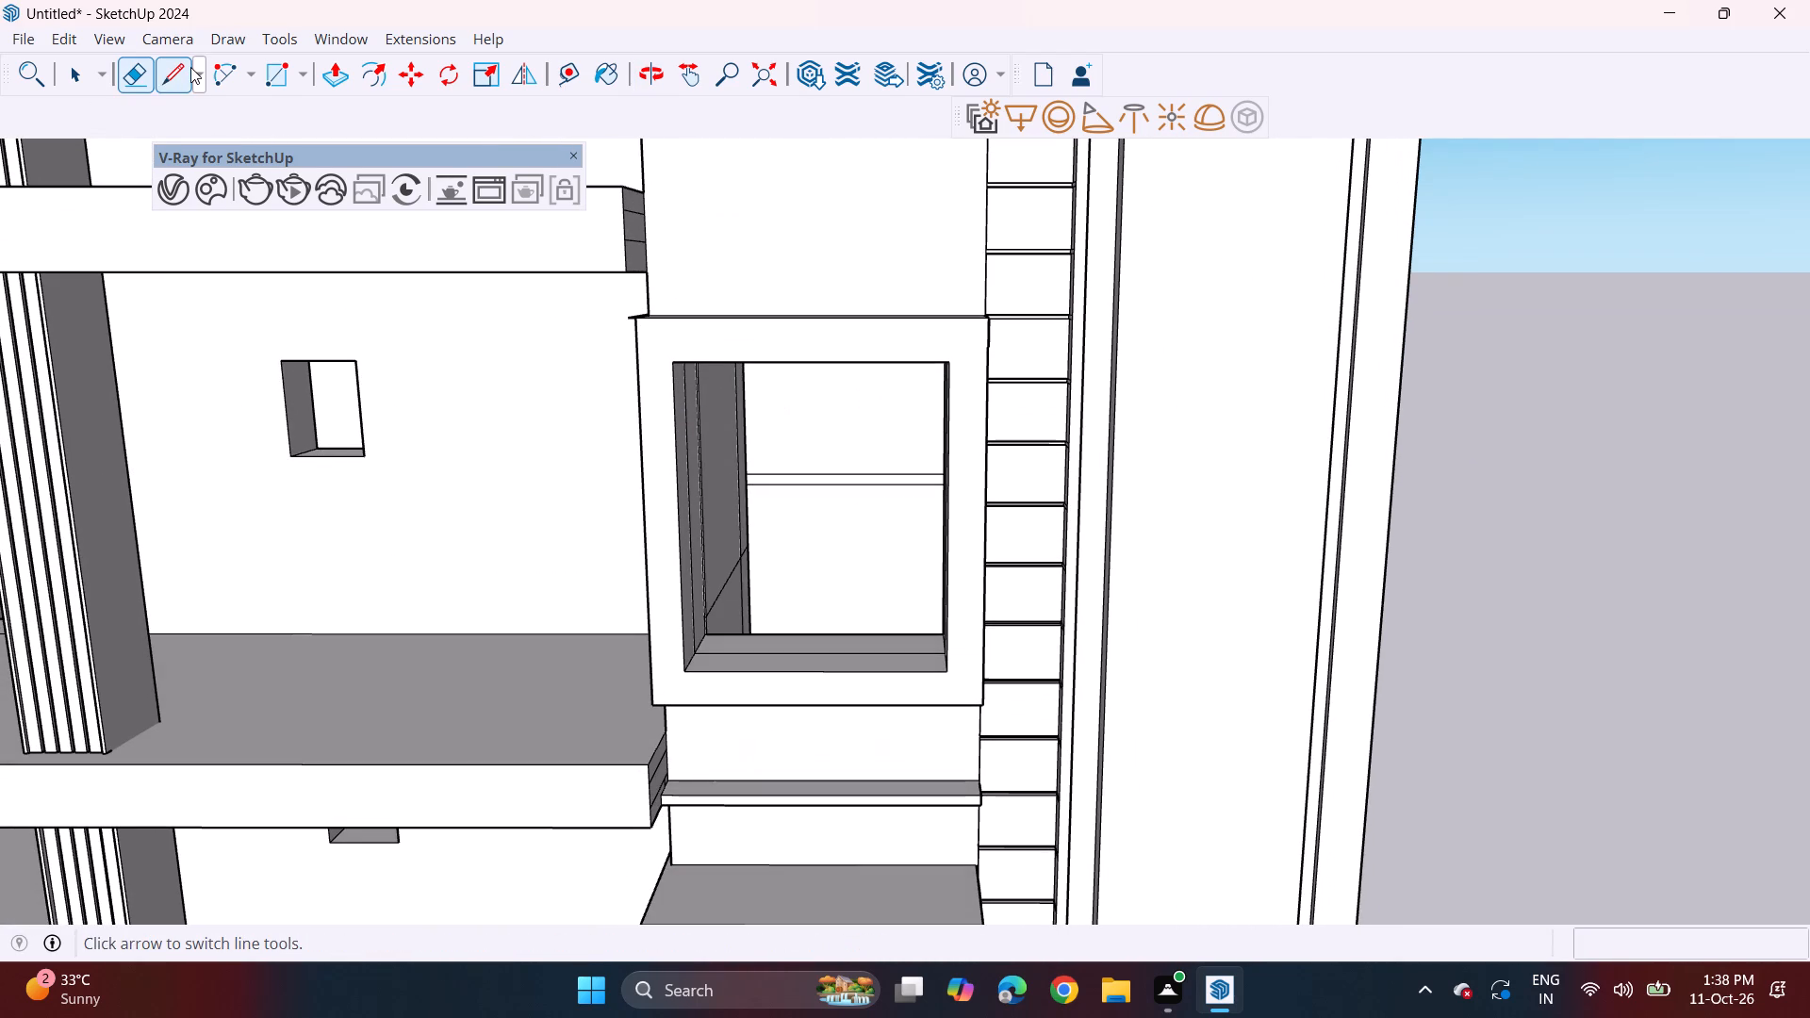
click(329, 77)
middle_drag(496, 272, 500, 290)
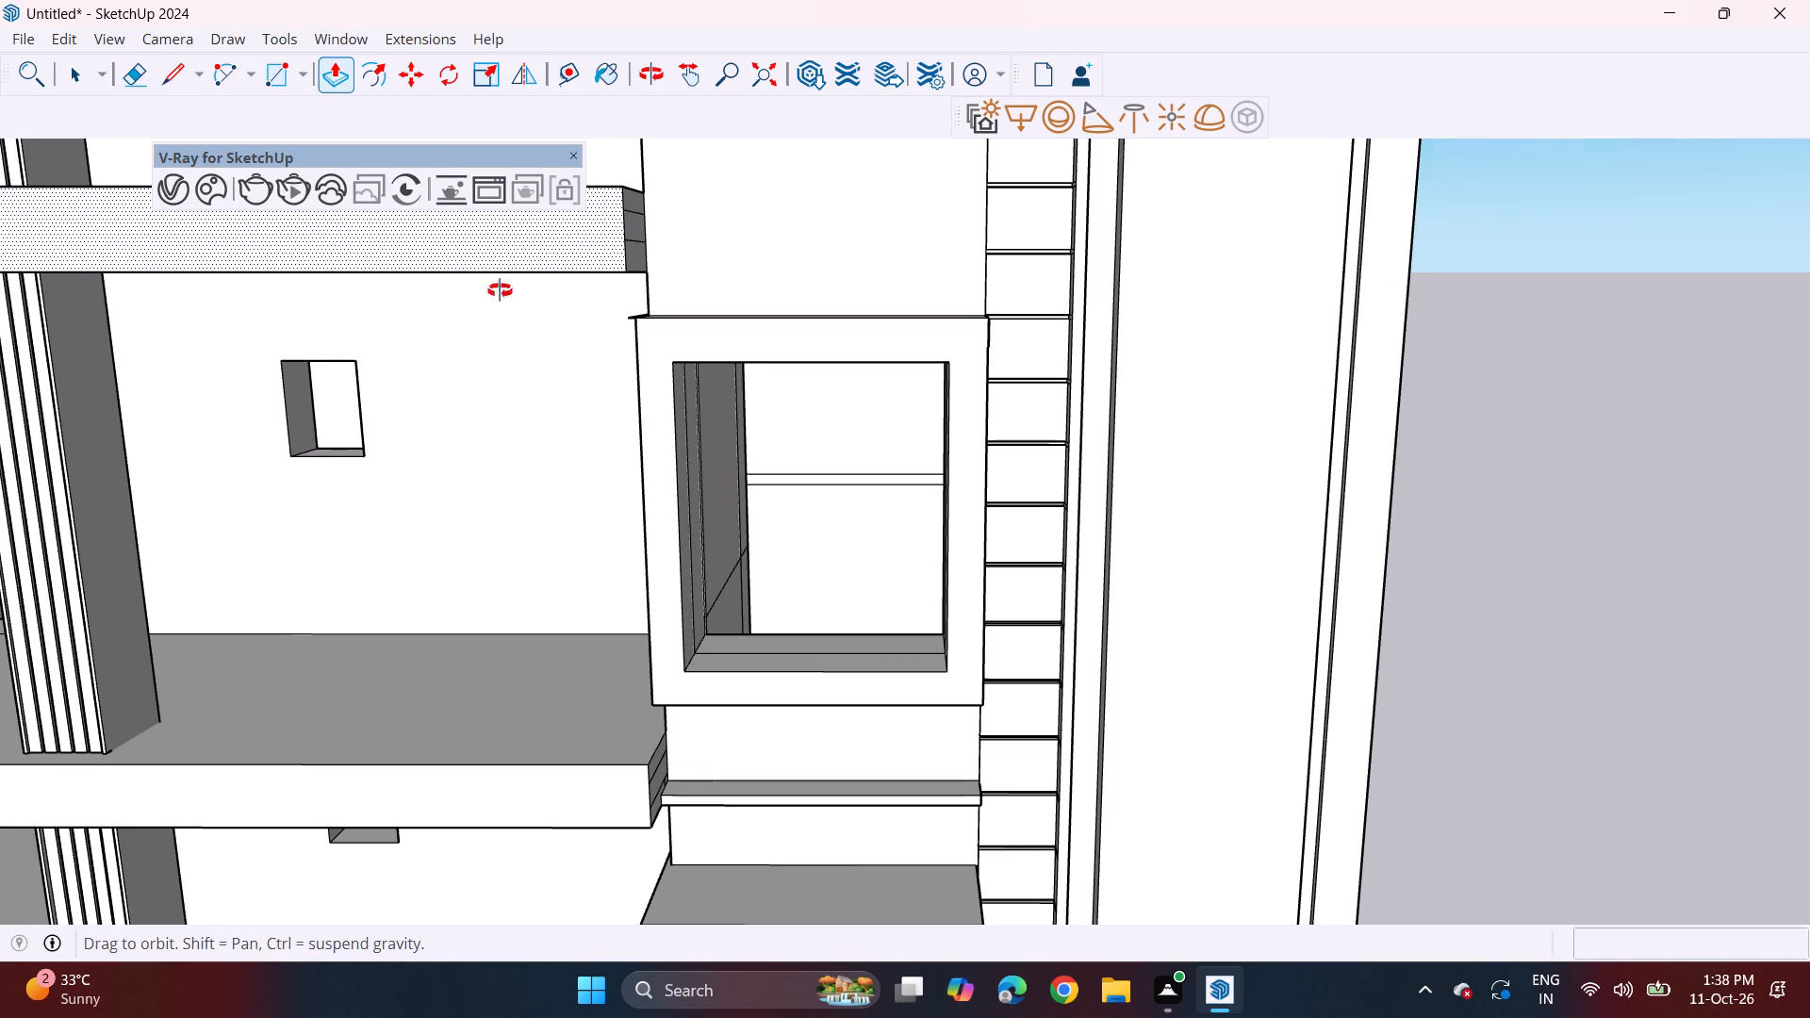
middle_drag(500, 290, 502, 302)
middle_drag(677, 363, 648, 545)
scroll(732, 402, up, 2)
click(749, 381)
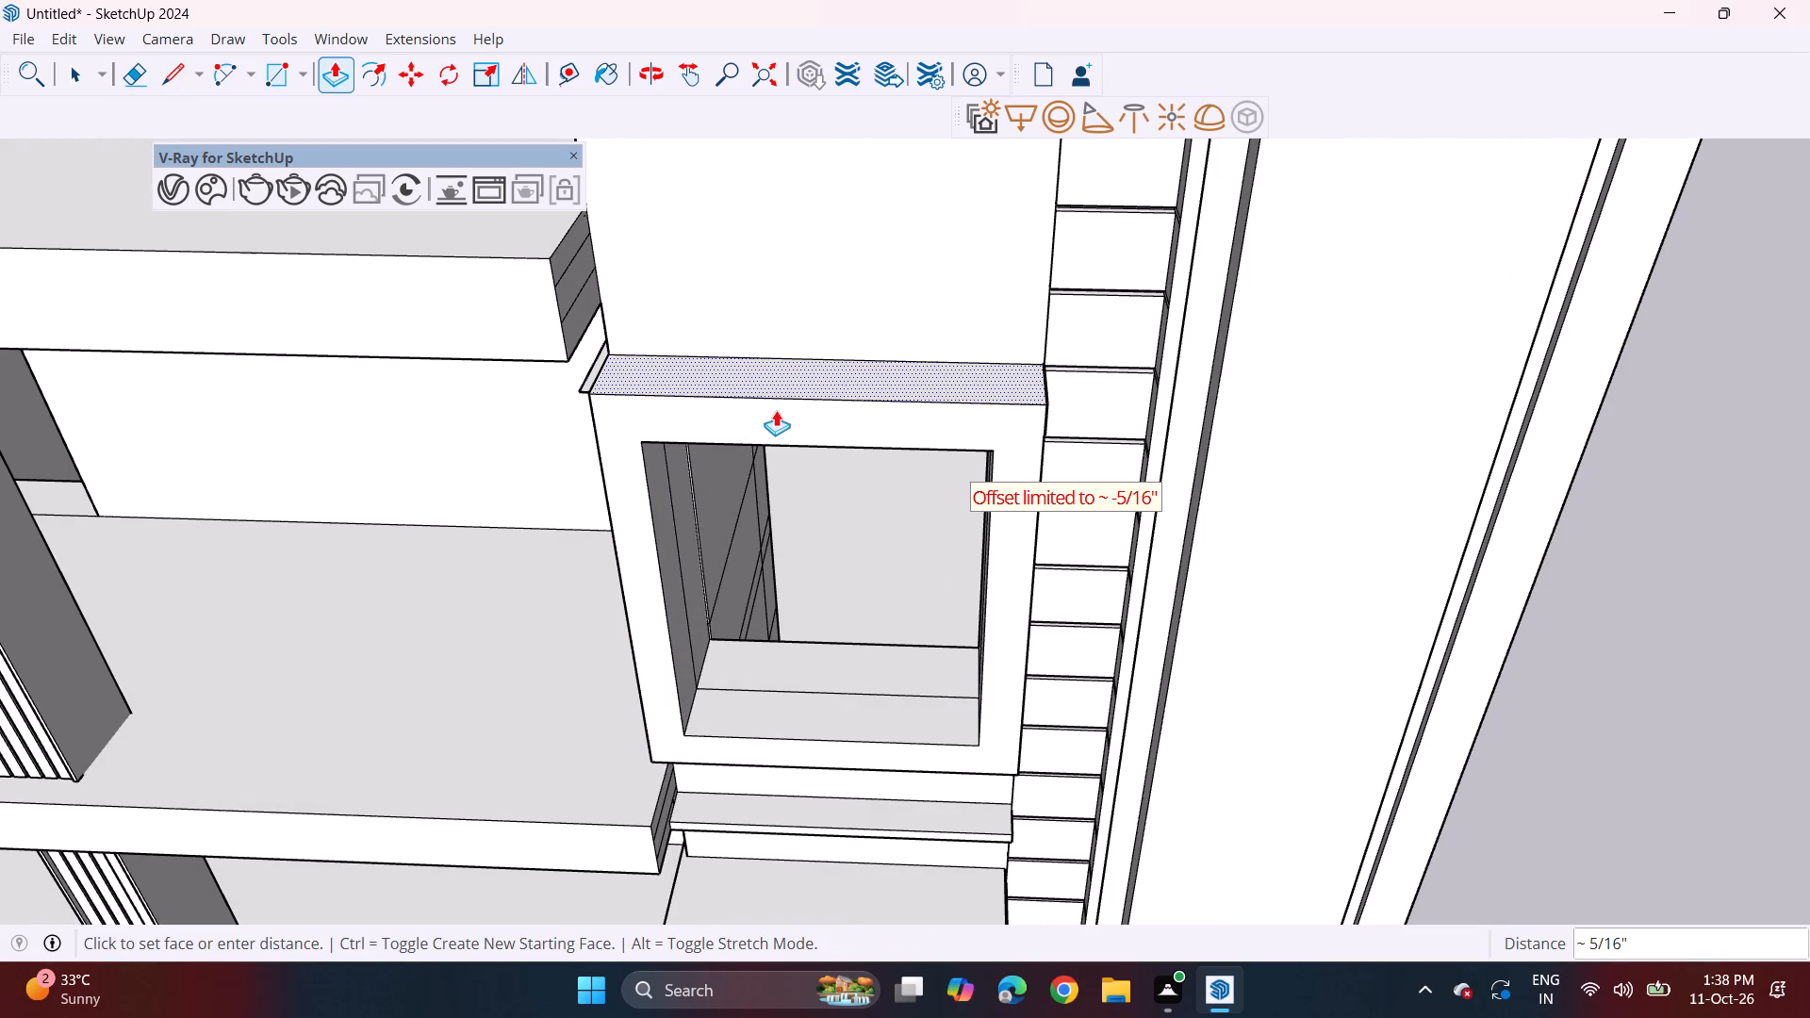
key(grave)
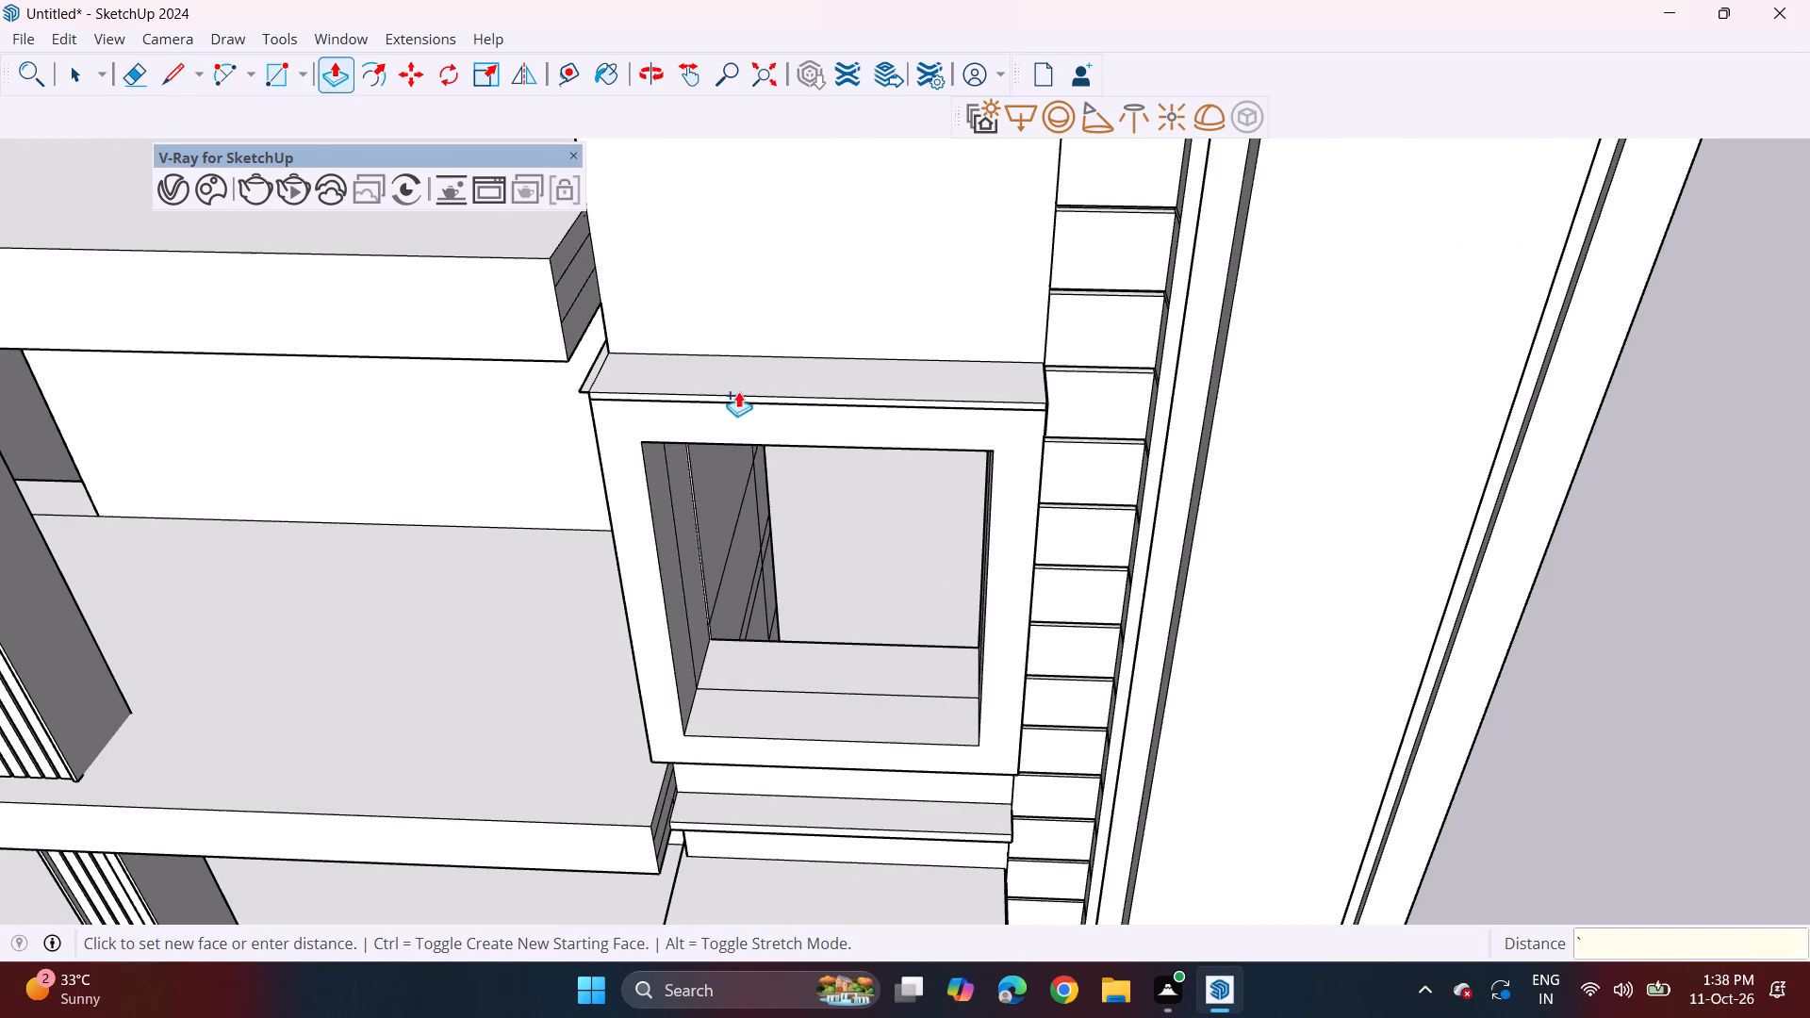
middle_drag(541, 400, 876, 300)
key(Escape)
Erase the leftover ledge strip and stray edge at the window frame's balcony-side top corner, keeping the frame's faces intact.
scroll(812, 329, up, 3)
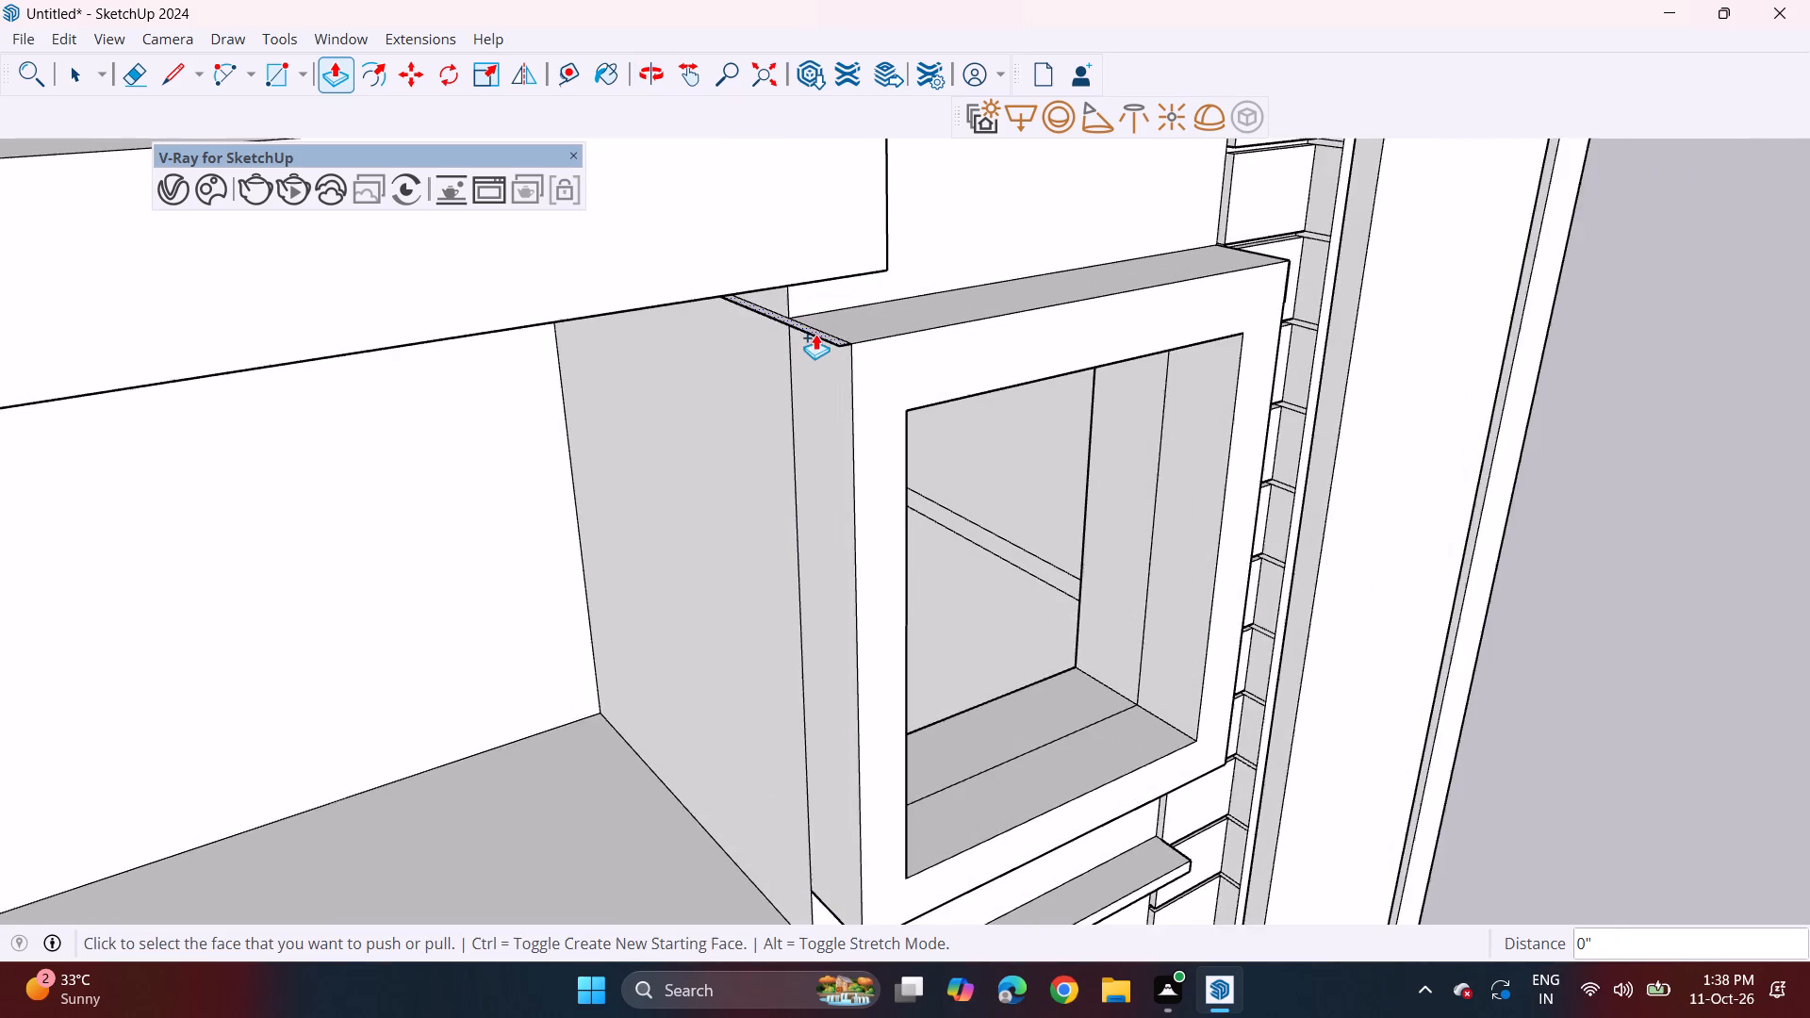
scroll(816, 337, up, 6)
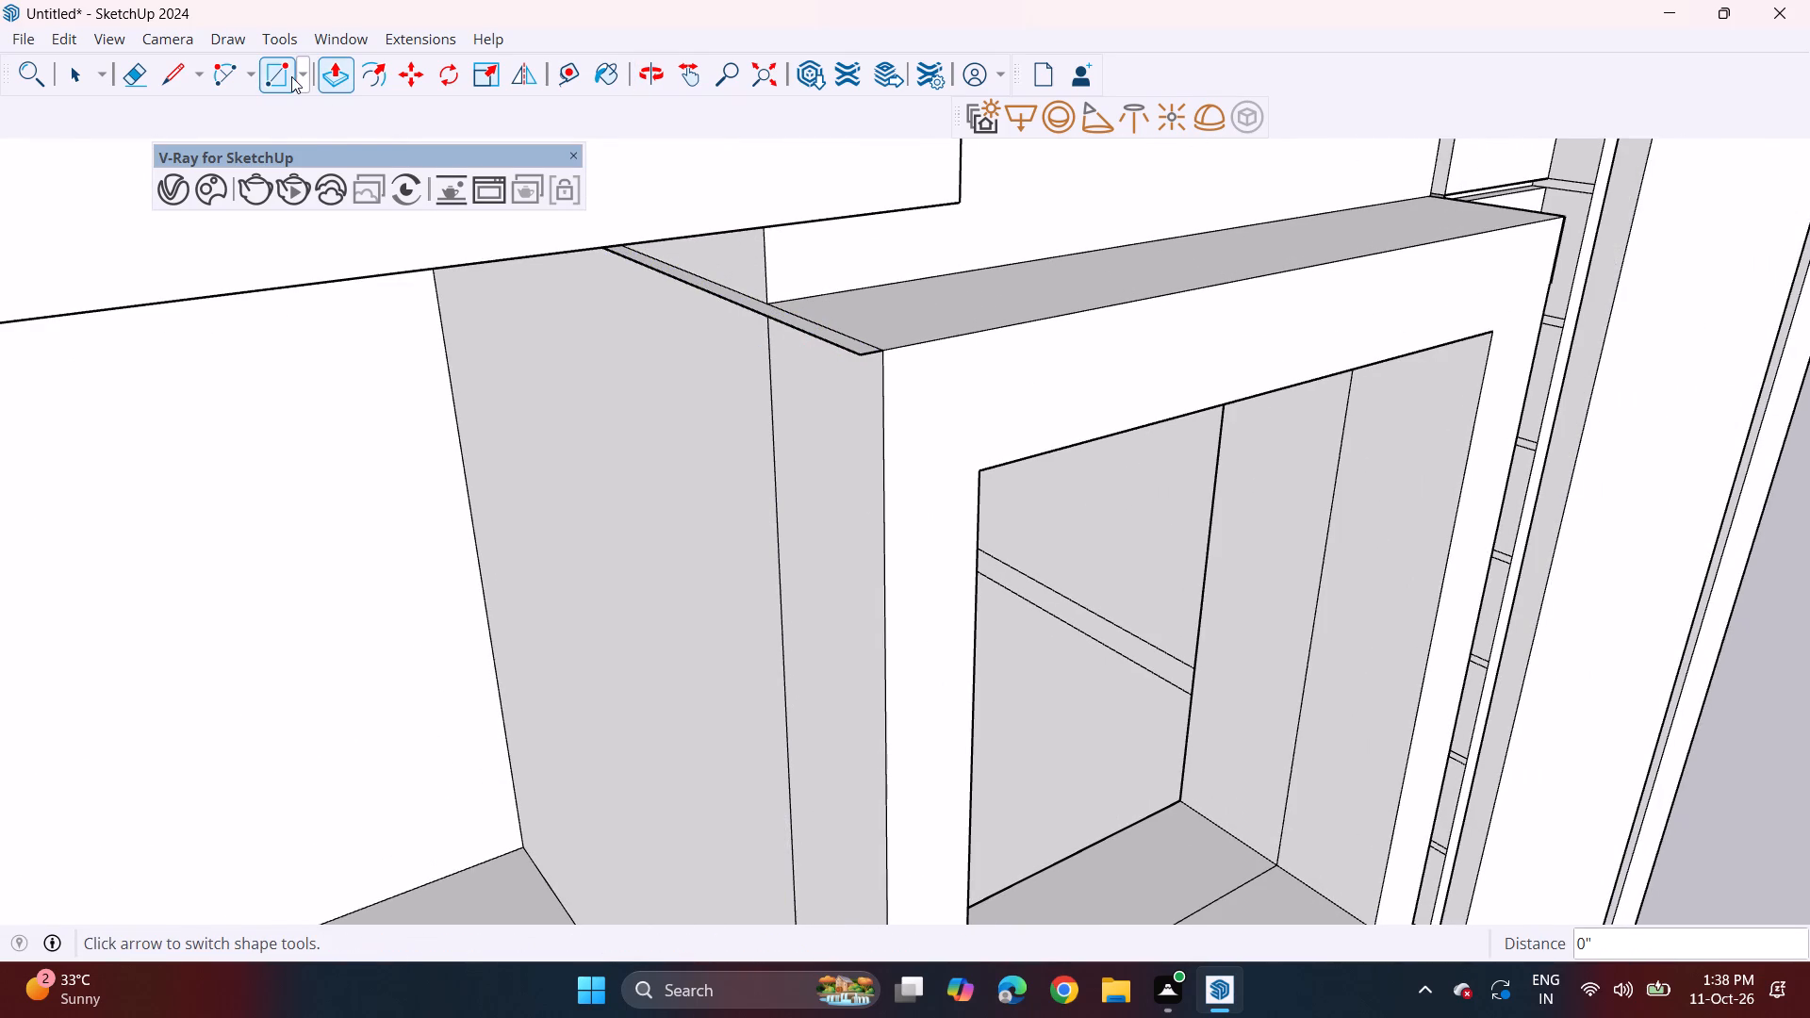
click(136, 86)
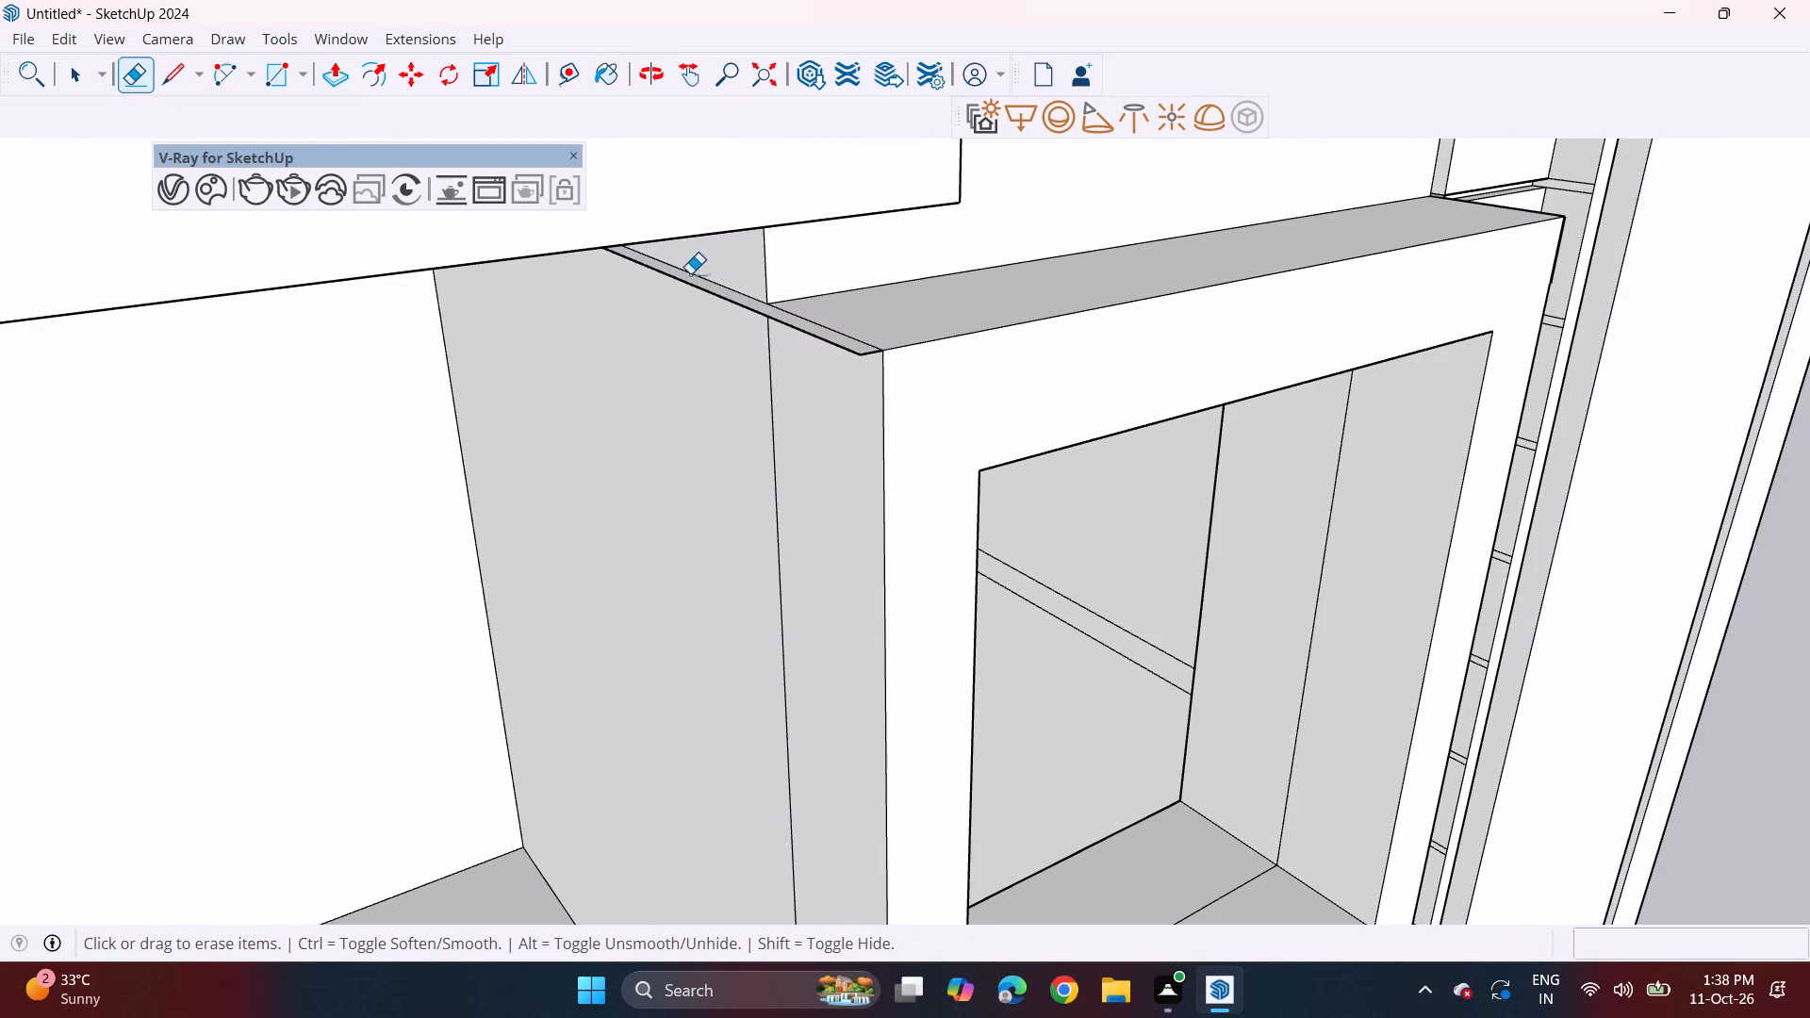
click(696, 284)
click(701, 280)
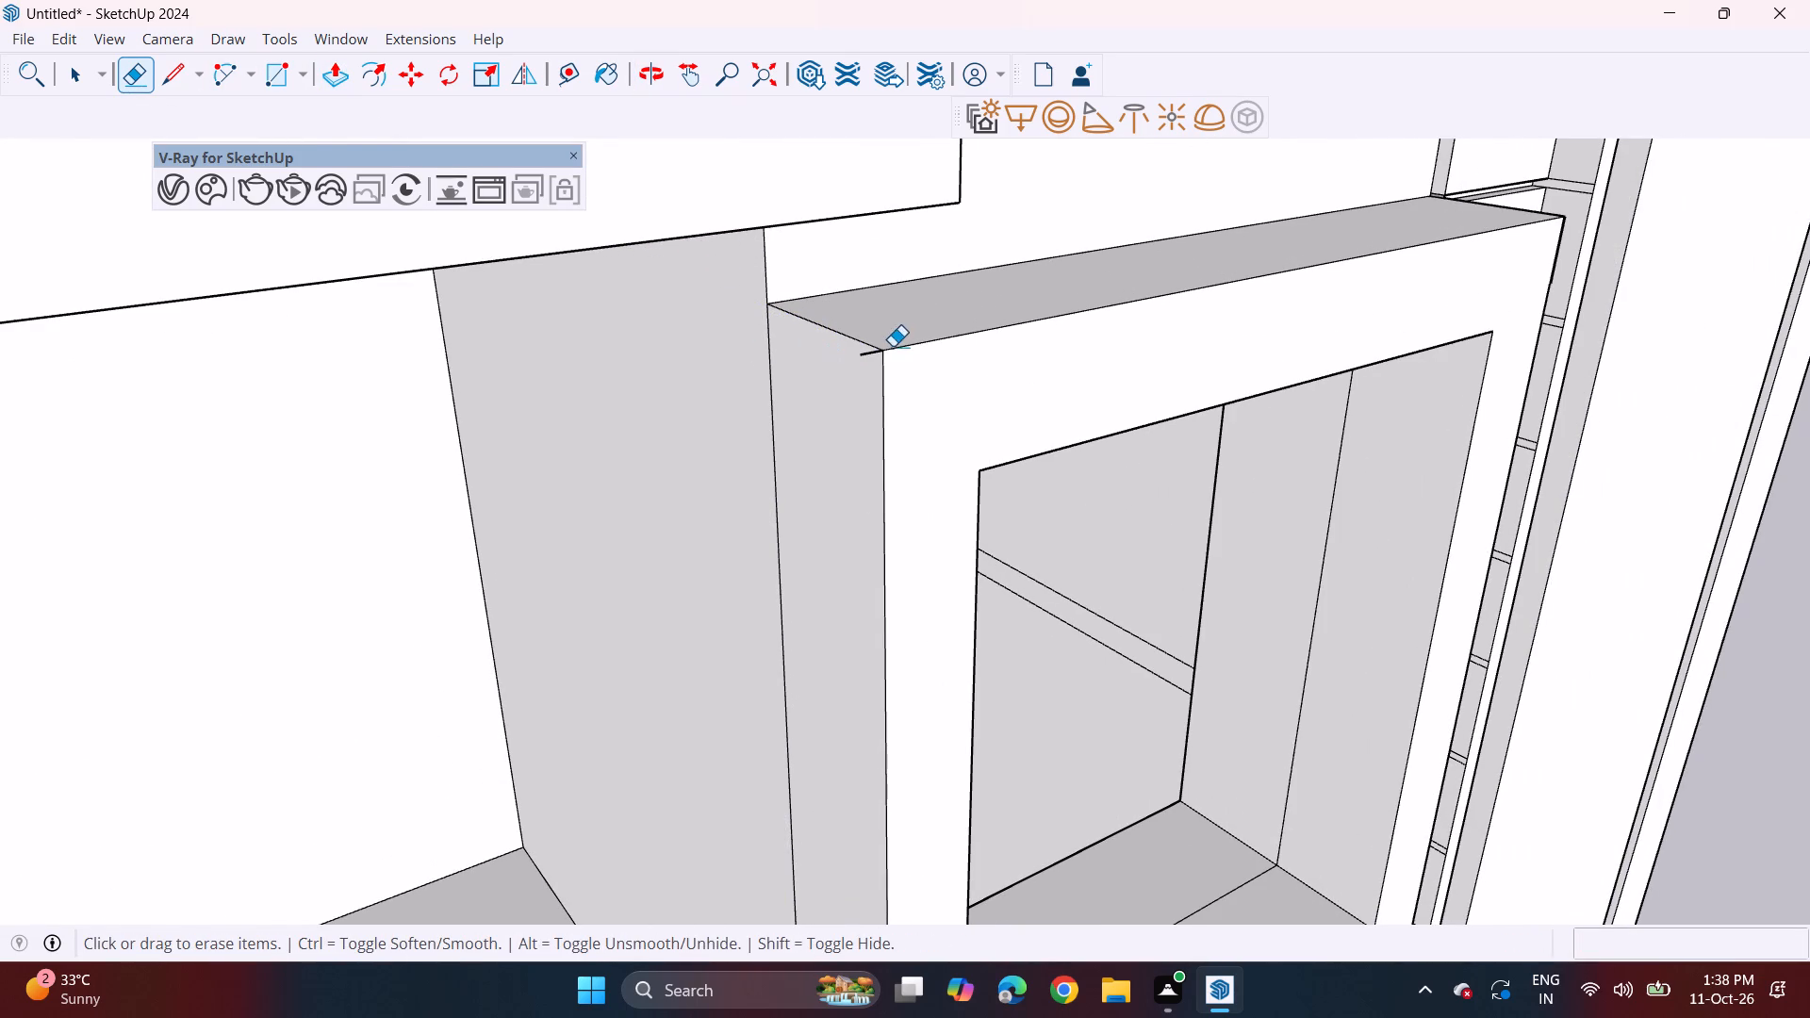
click(867, 349)
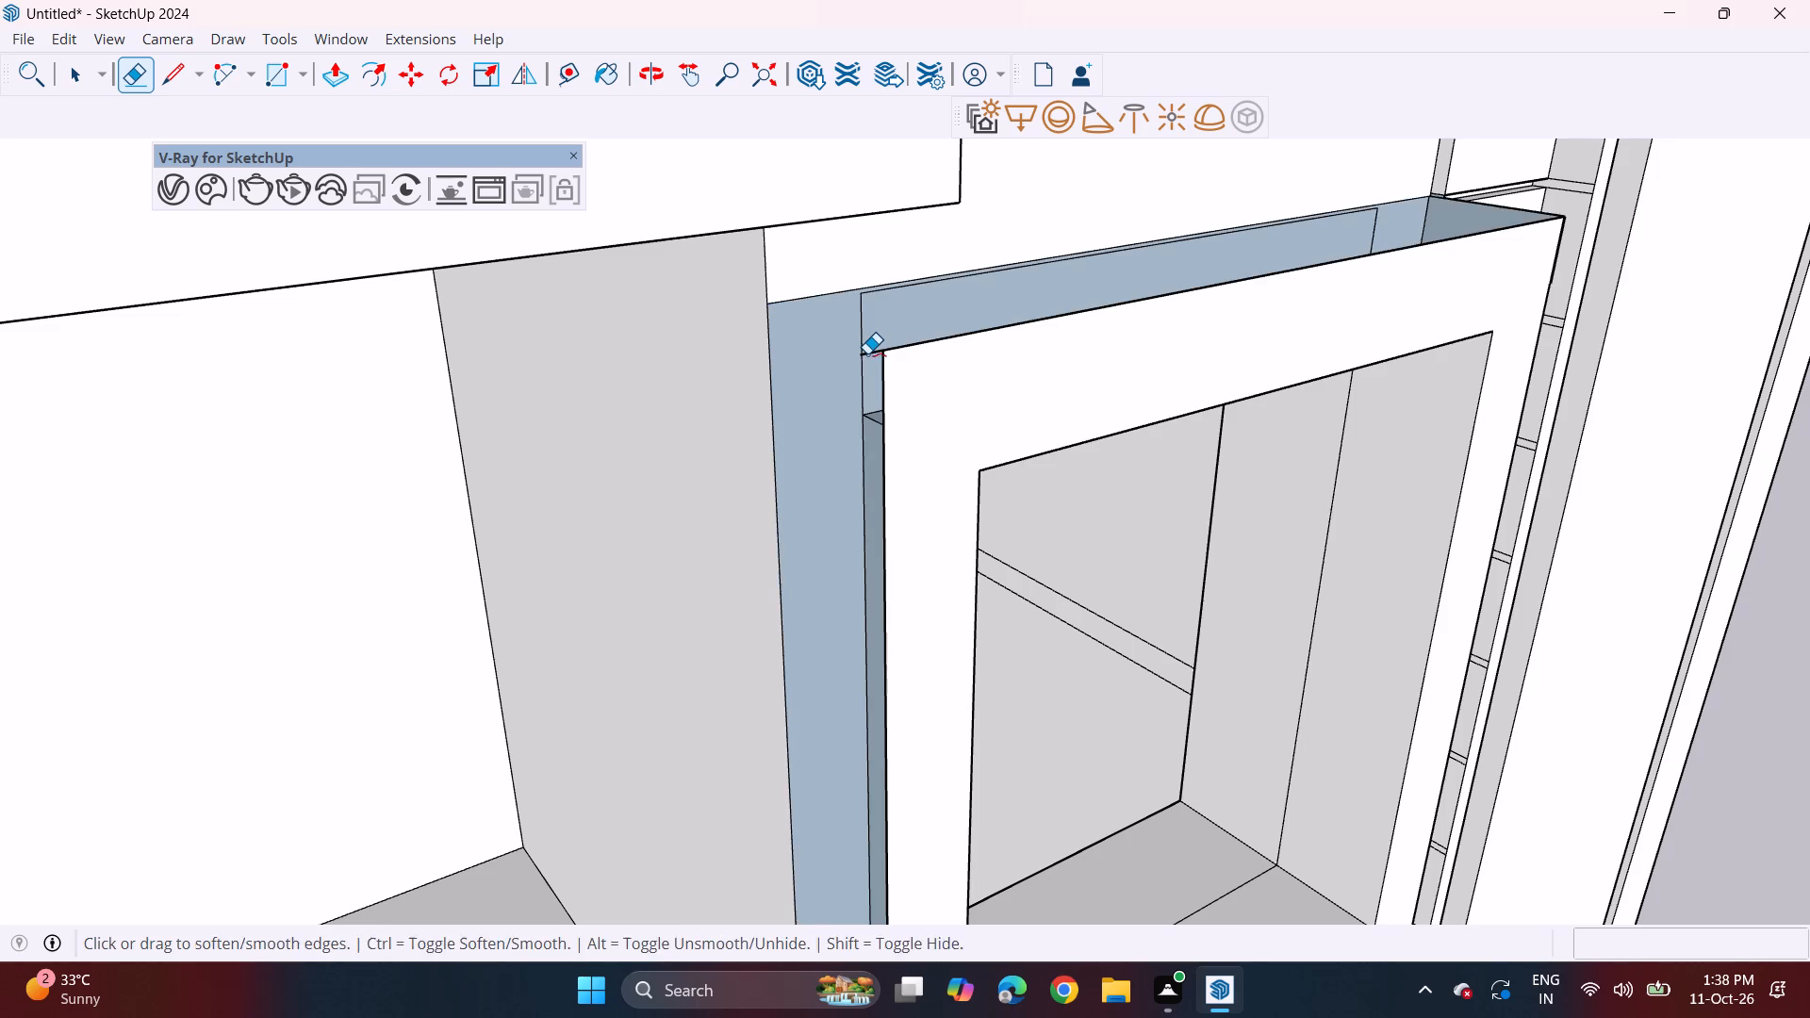
key(ctrl+z)
click(868, 350)
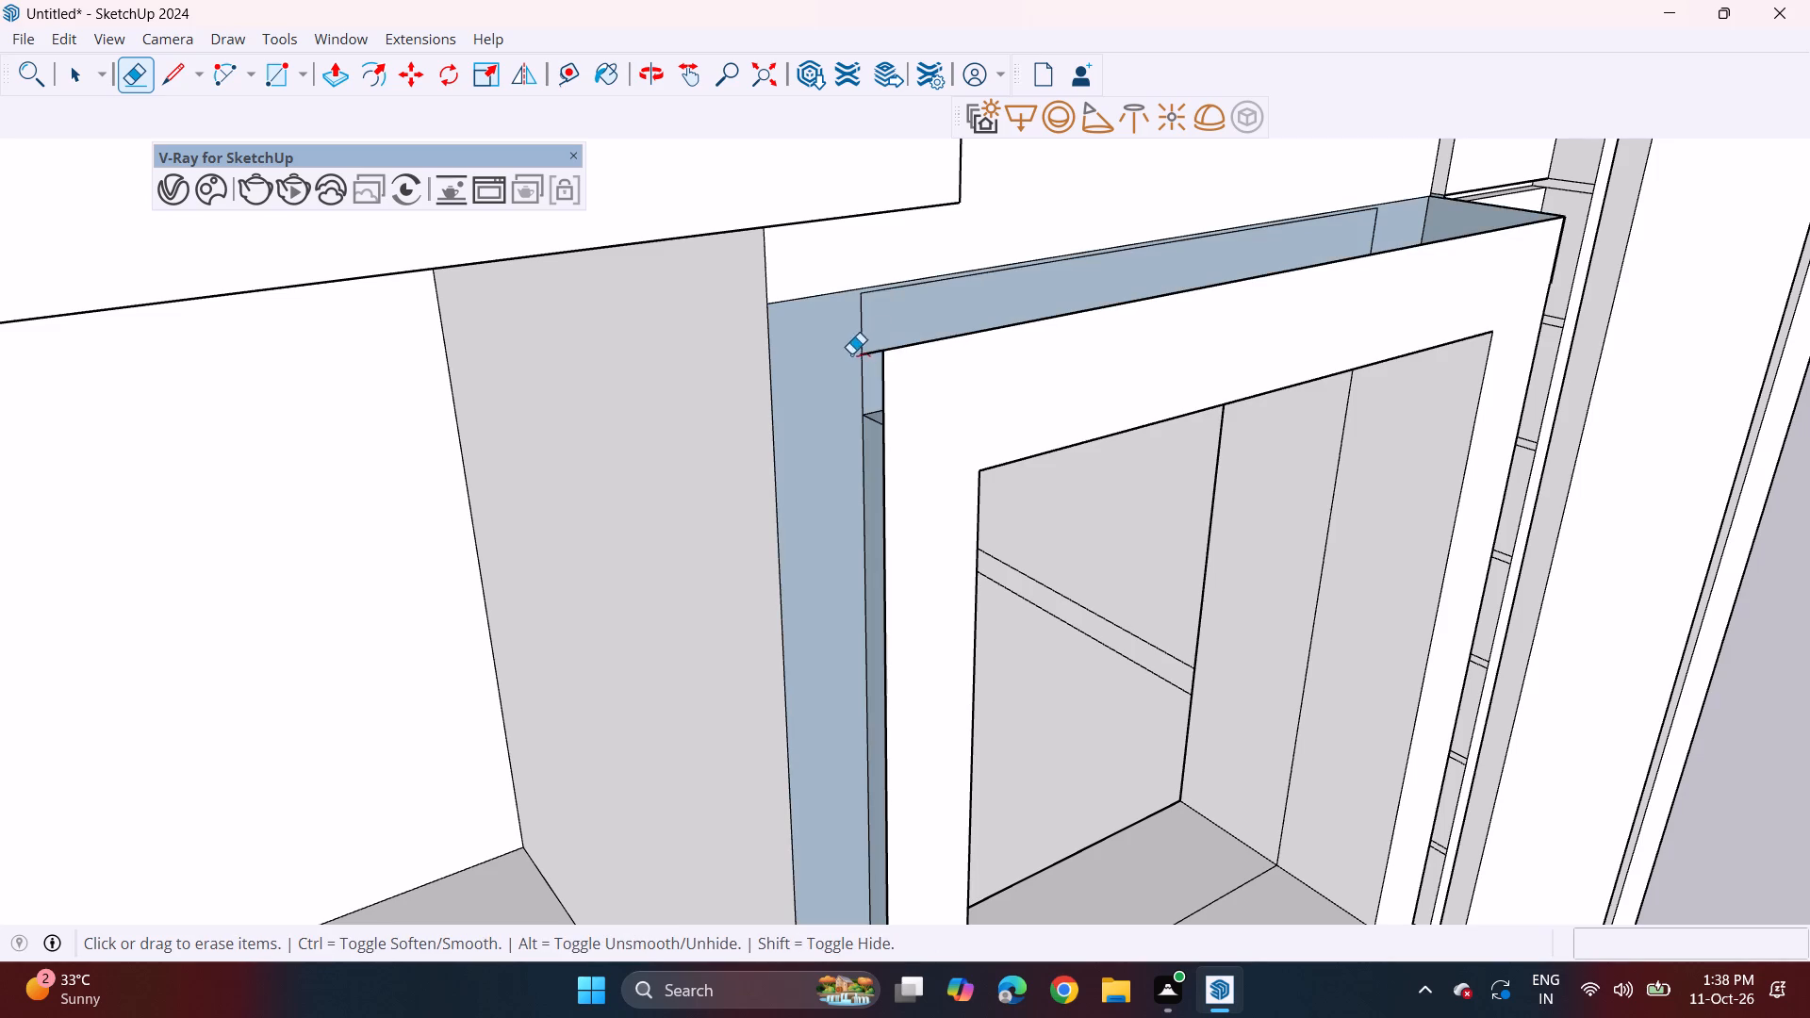
key(ctrl+z)
click(864, 353)
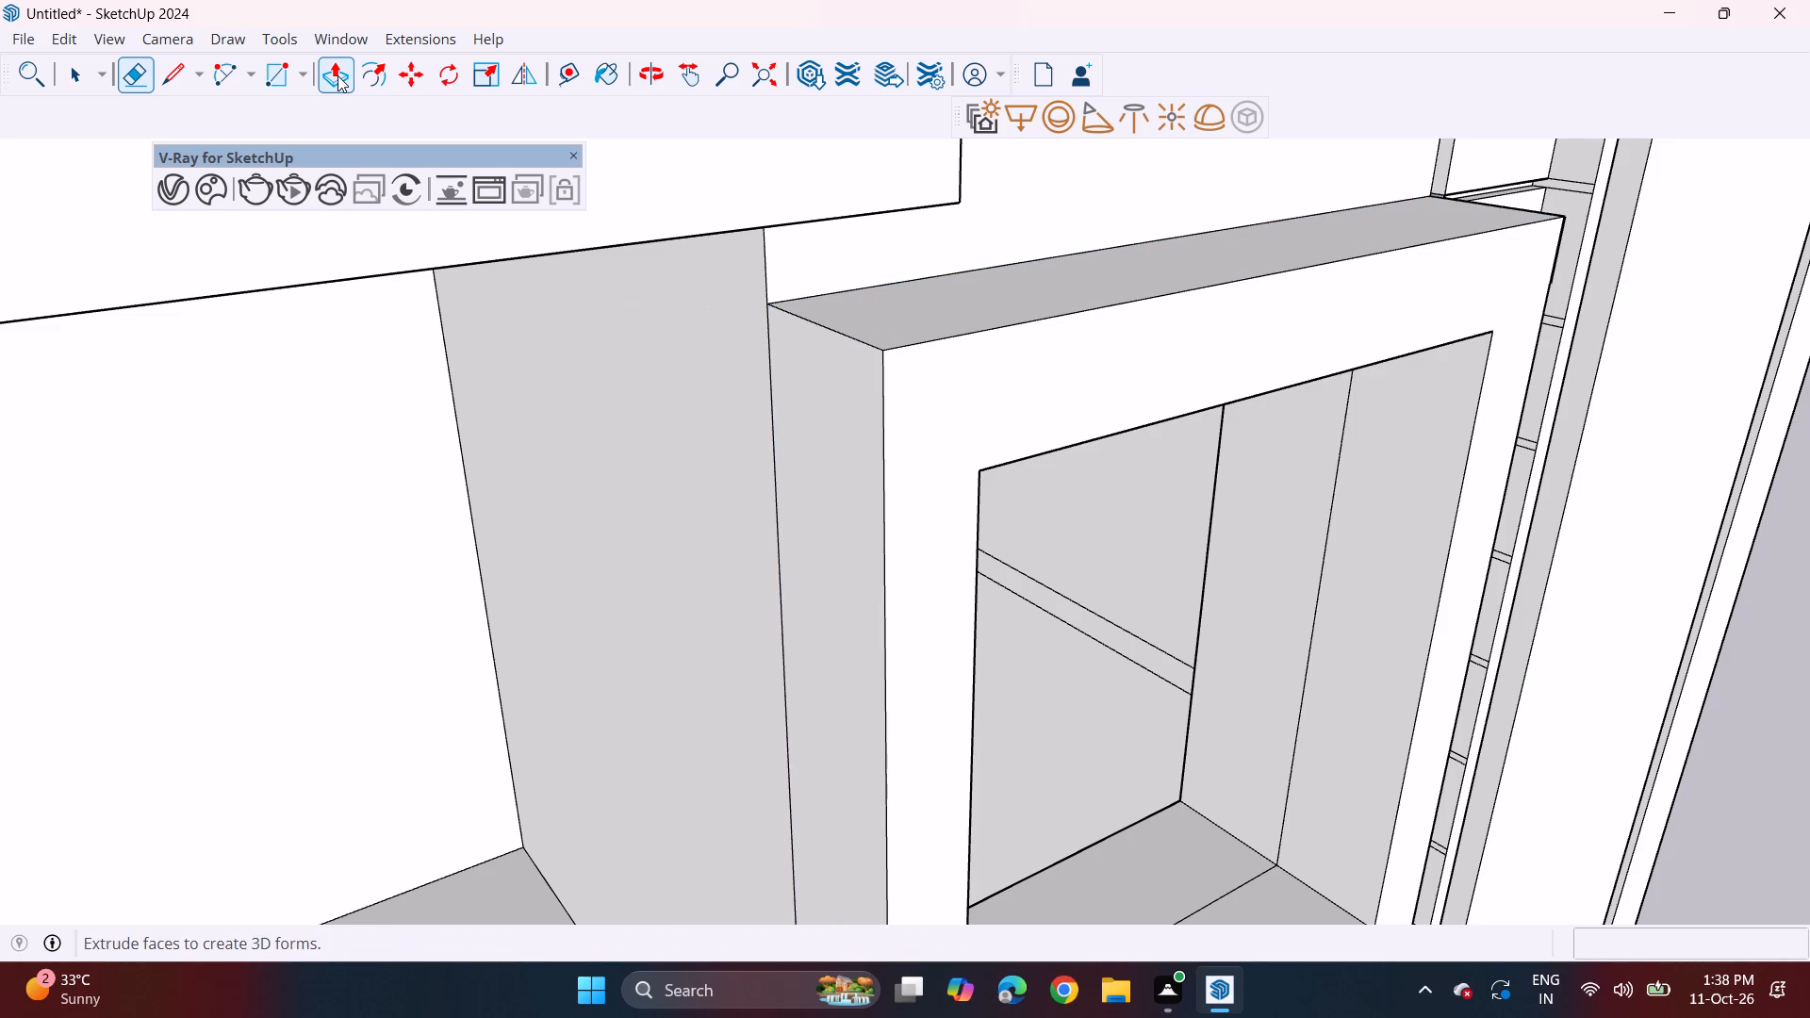
Push/Pull the middle-storey window frame's top face down about 5/16".
drag(337, 75, 349, 75)
click(923, 305)
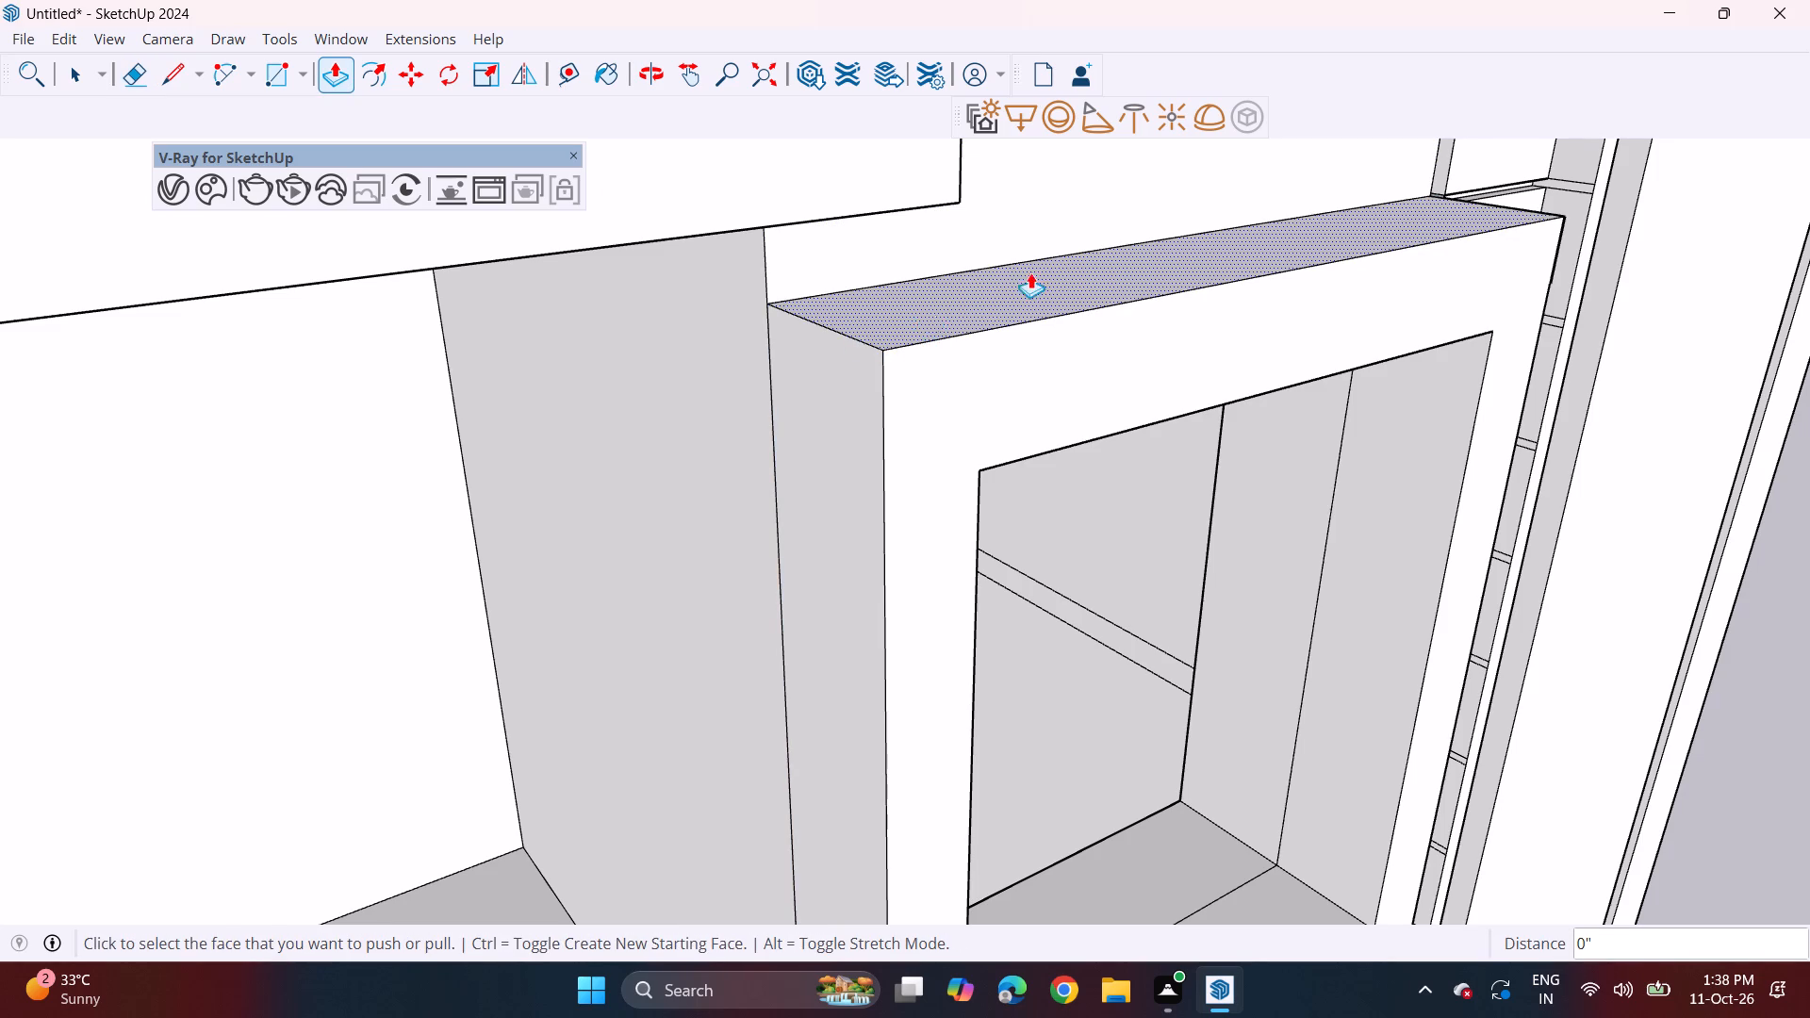
double_click(1128, 275)
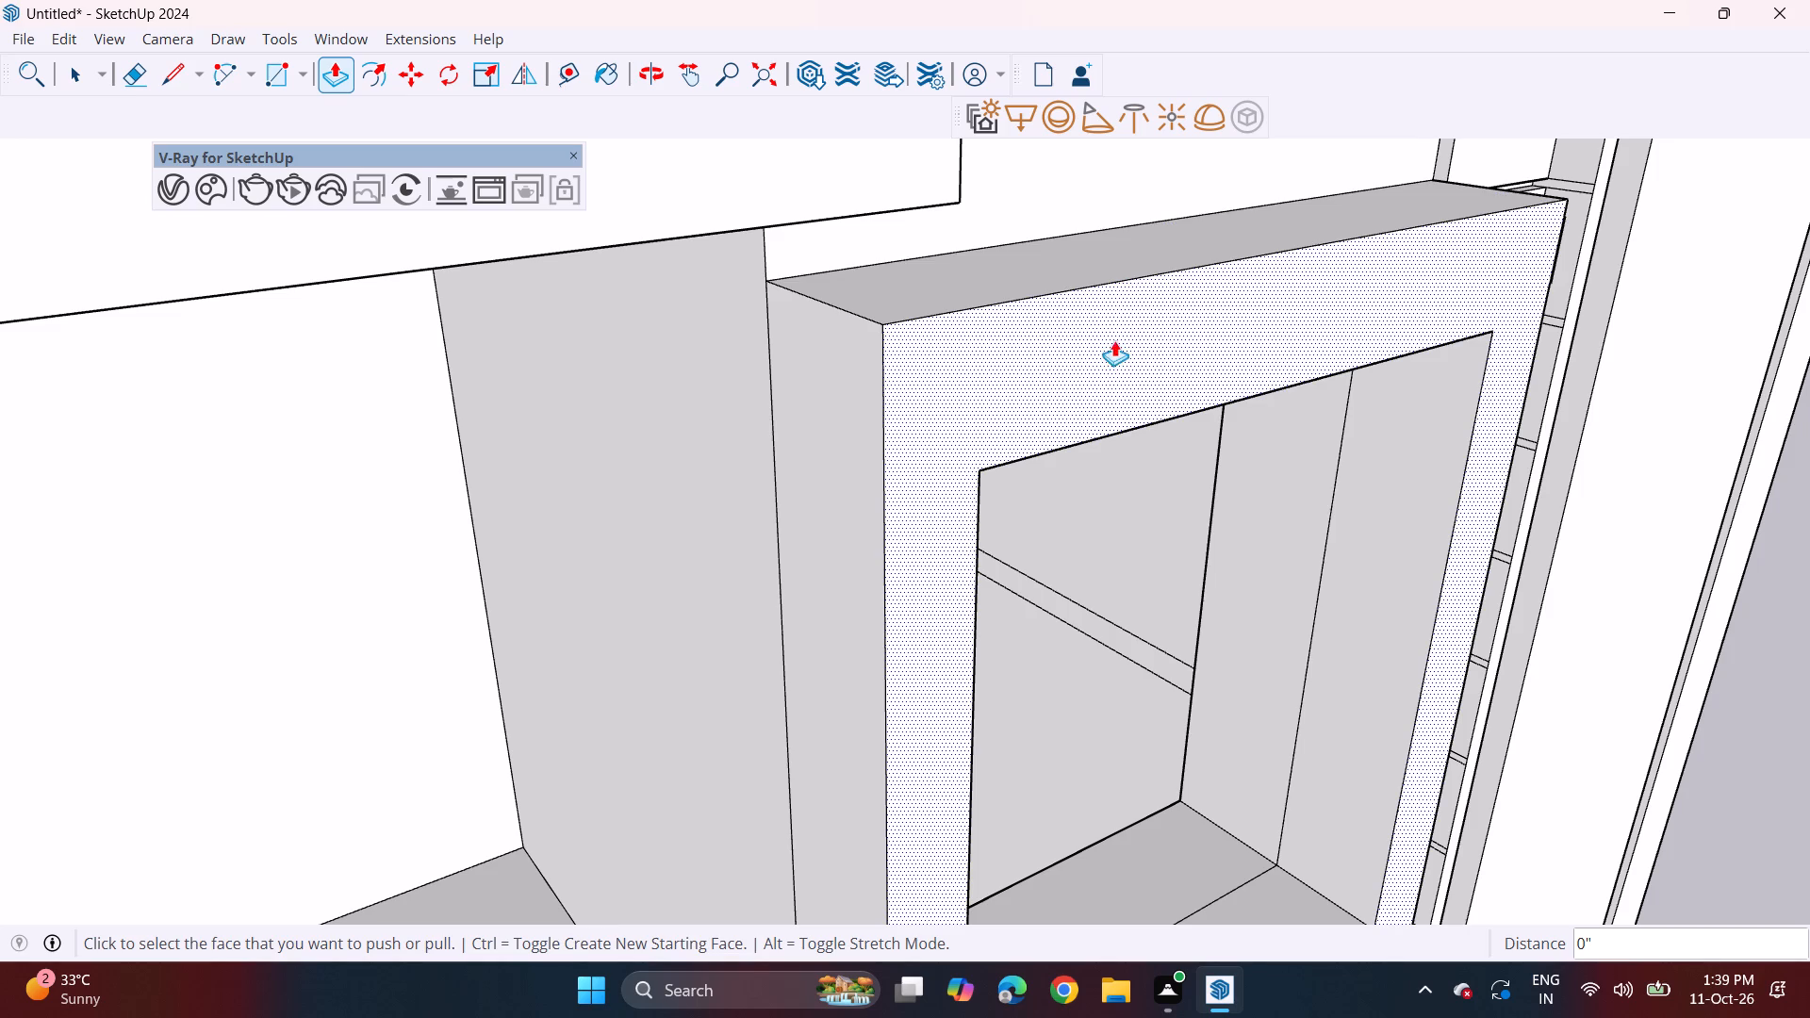
key(ctrl+z)
click(1095, 271)
click(1098, 296)
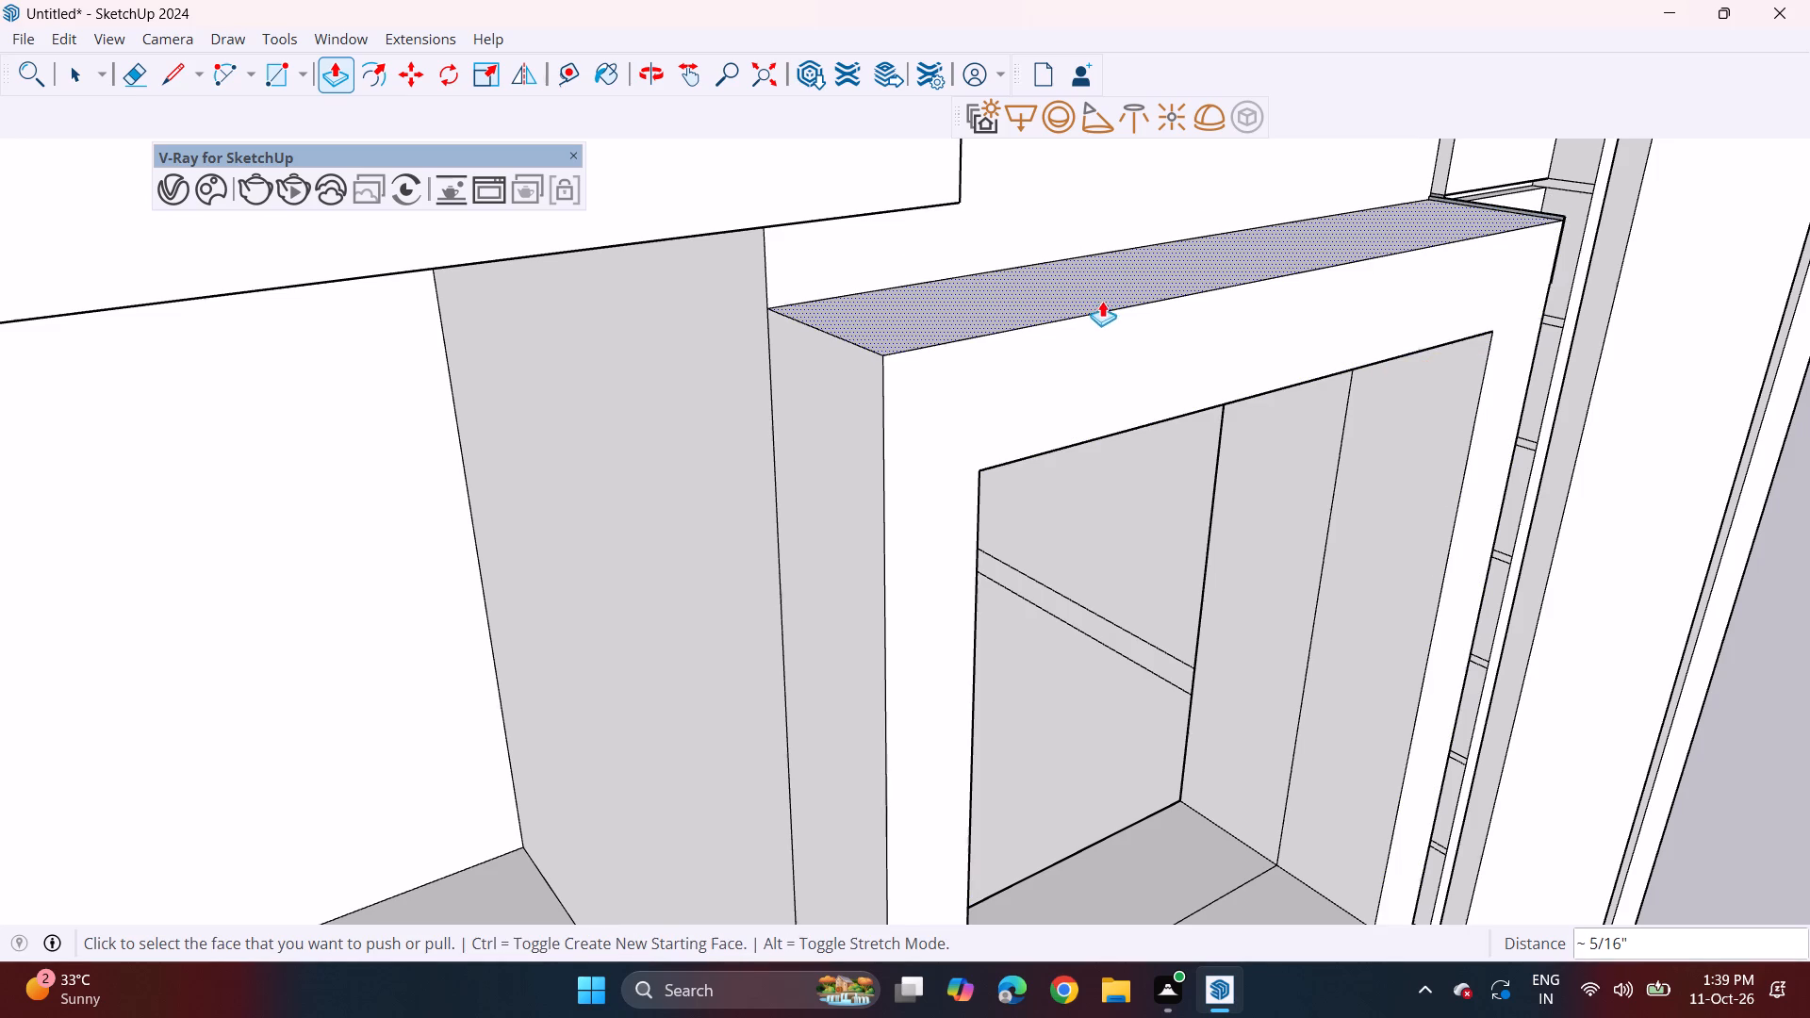
Push/Pull the middle-storey window frame's top face down about 4 7/16".
click(971, 313)
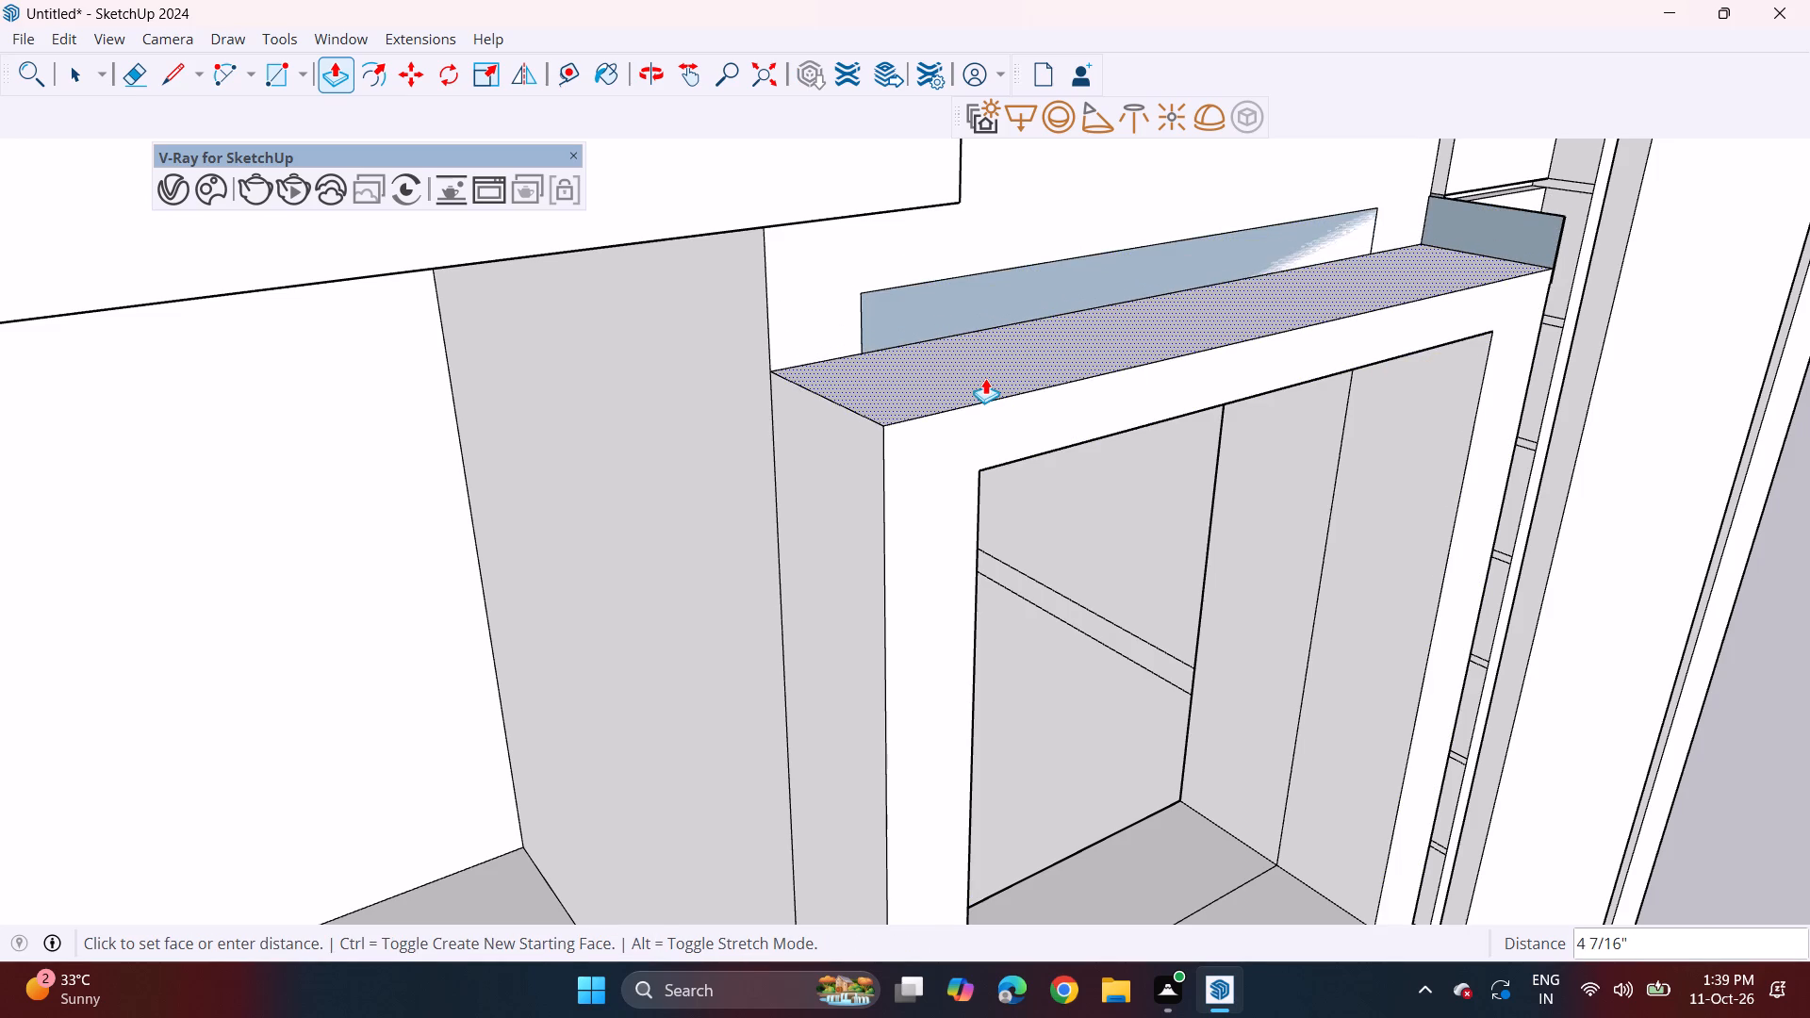
click(991, 405)
Push/Pull the leftover wall strip above the middle-storey window frame outward, level with the front of the lower-storey window's ledge.
middle_drag(1249, 316, 741, 224)
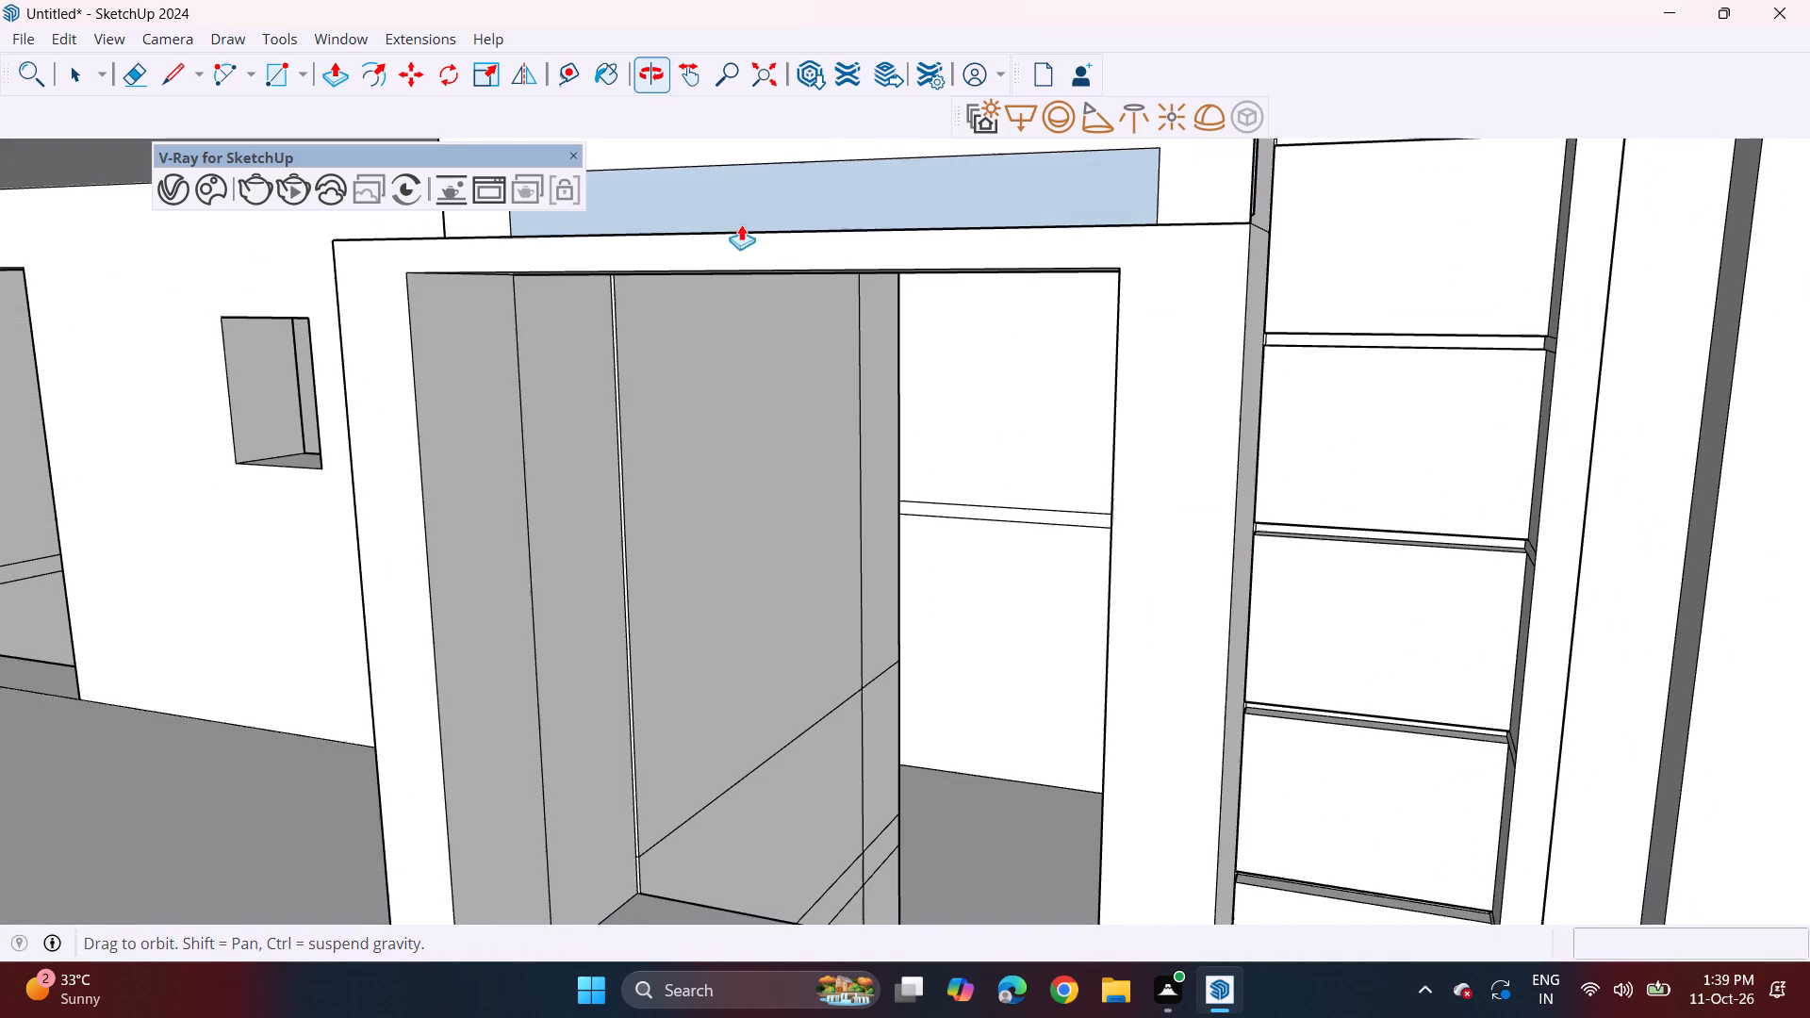
middle_drag(741, 224, 749, 205)
click(825, 184)
middle_drag(784, 194, 913, 234)
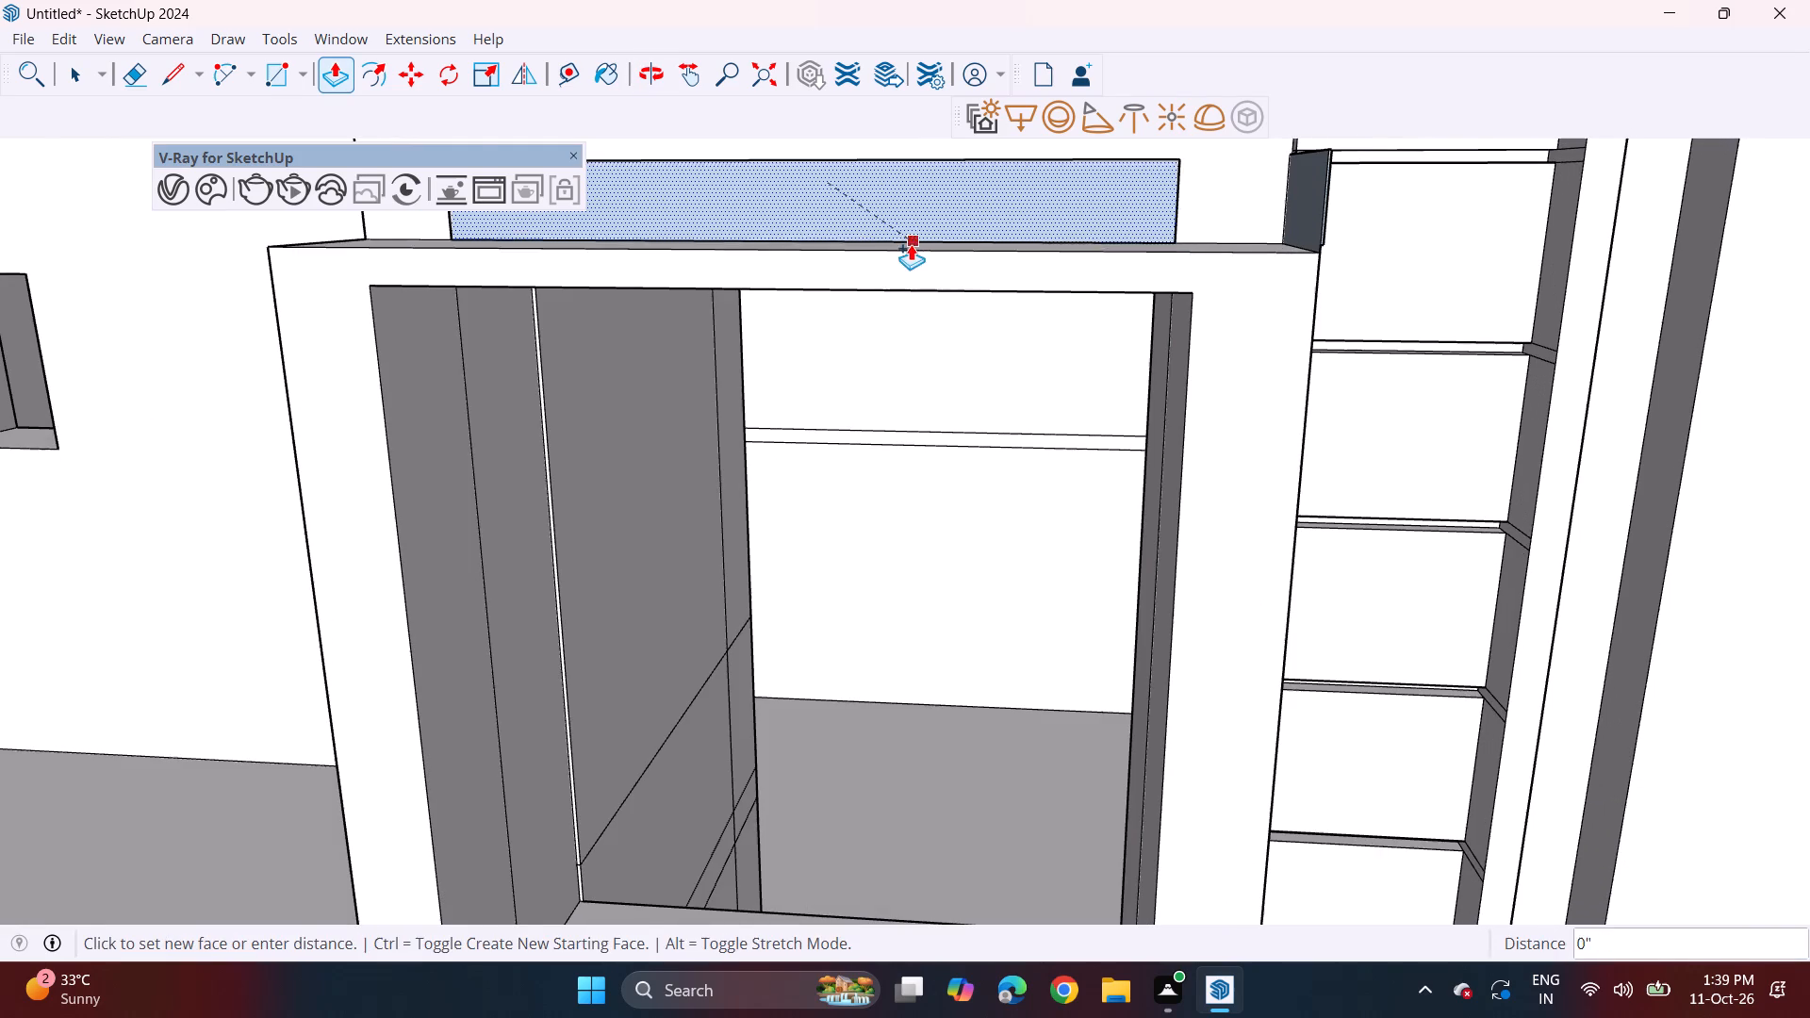
scroll(891, 228, down, 3)
shift+middle_drag(891, 228, 995, 338)
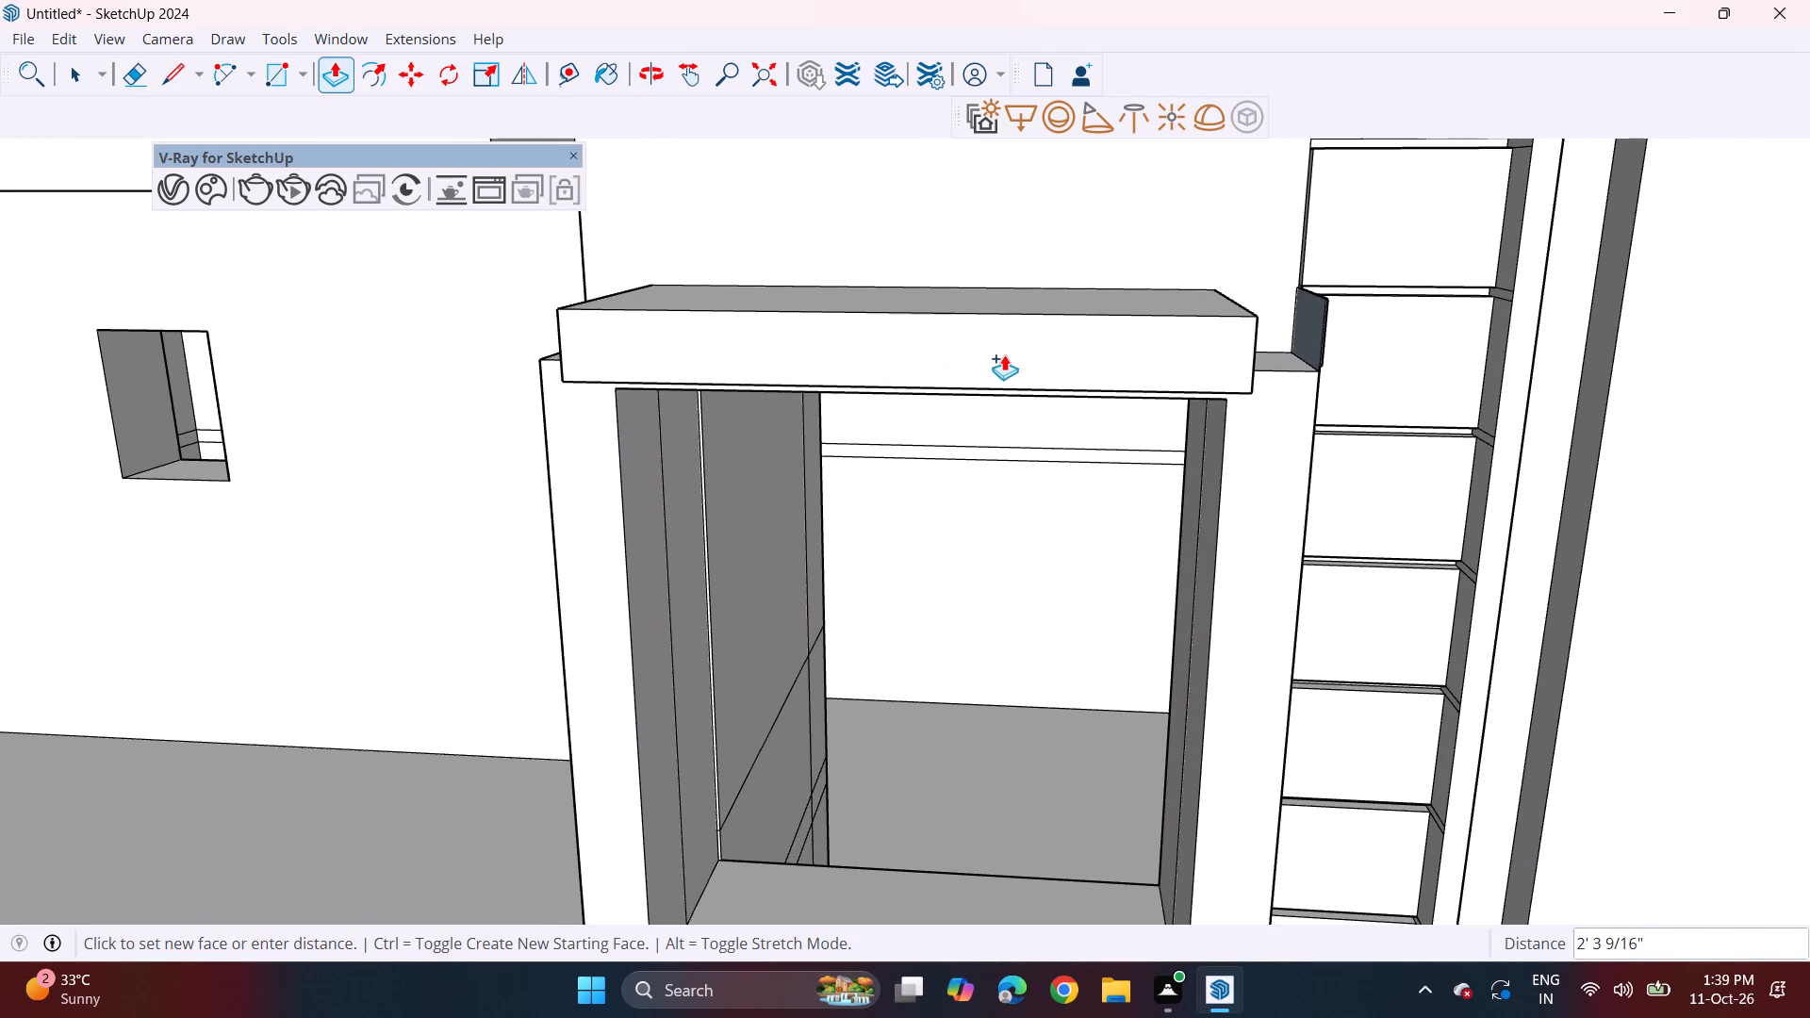
shift+middle_drag(998, 356, 849, 28)
scroll(847, 450, down, 1)
scroll(826, 595, down, 3)
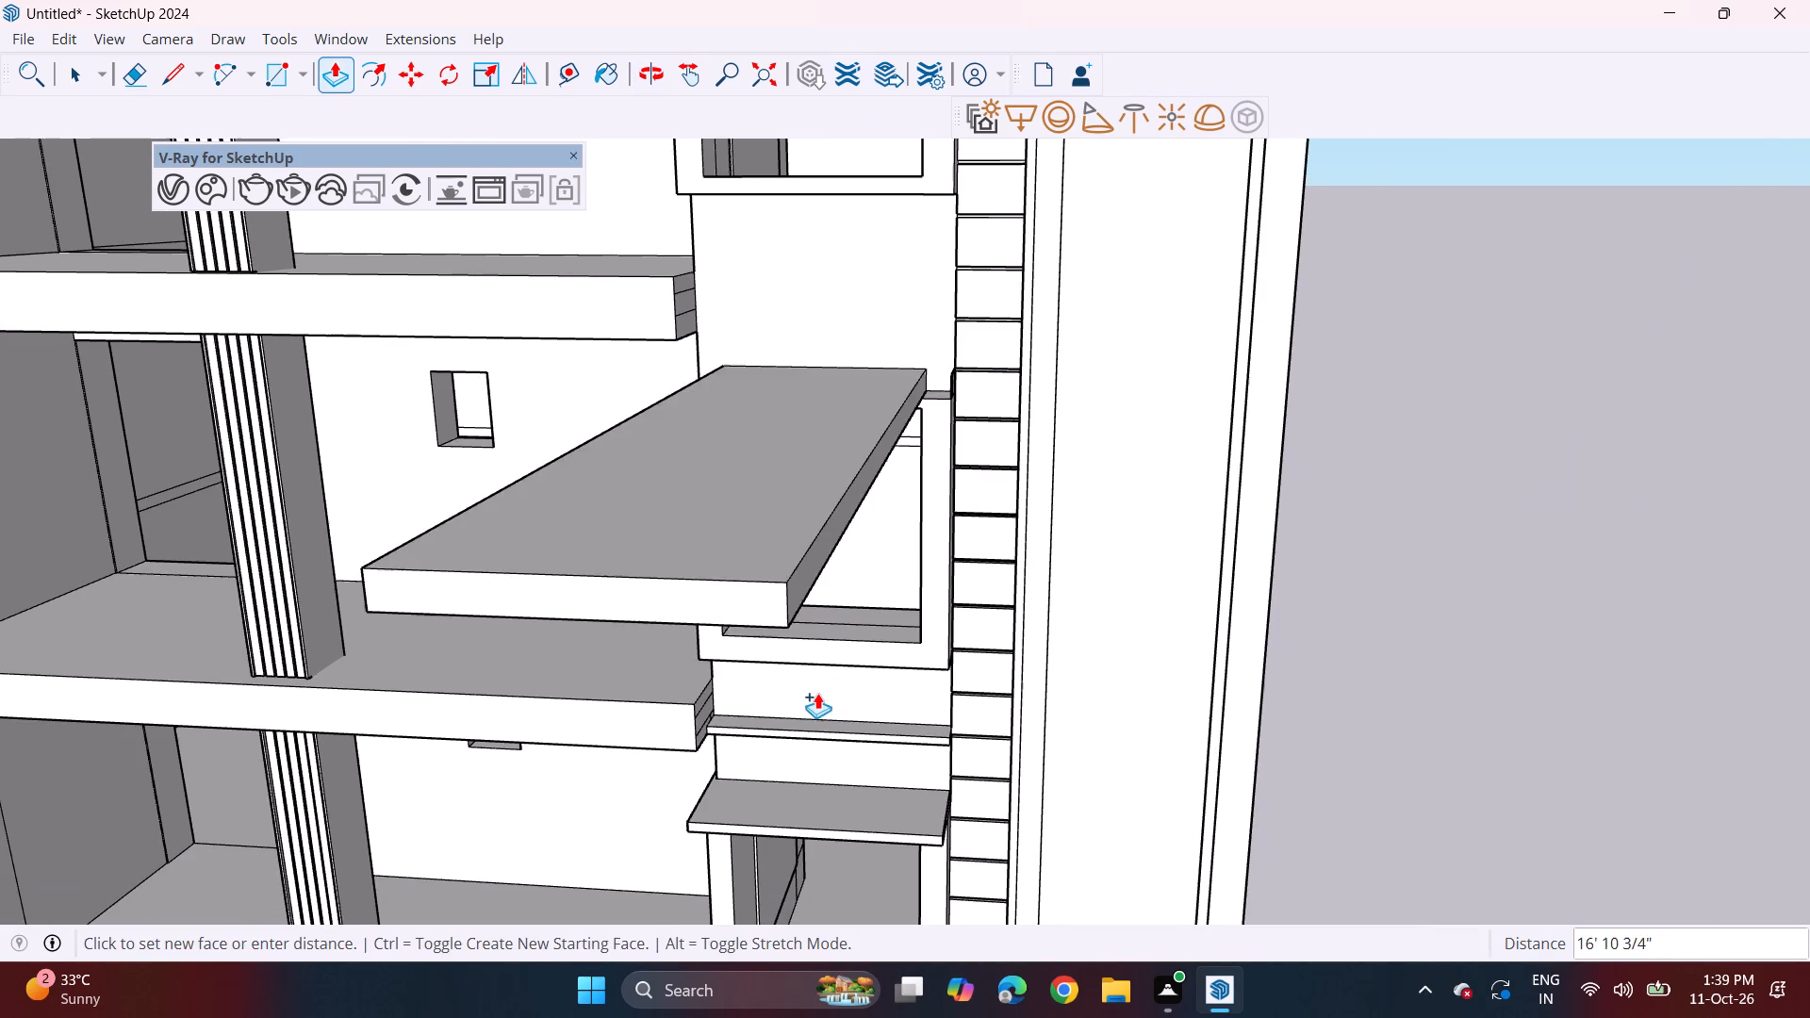
click(801, 838)
Push/Pull the new middle-storey ledge's top face down about 3 7/8" to thin the ledge.
middle_drag(943, 308, 880, 372)
scroll(868, 387, up, 4)
click(853, 398)
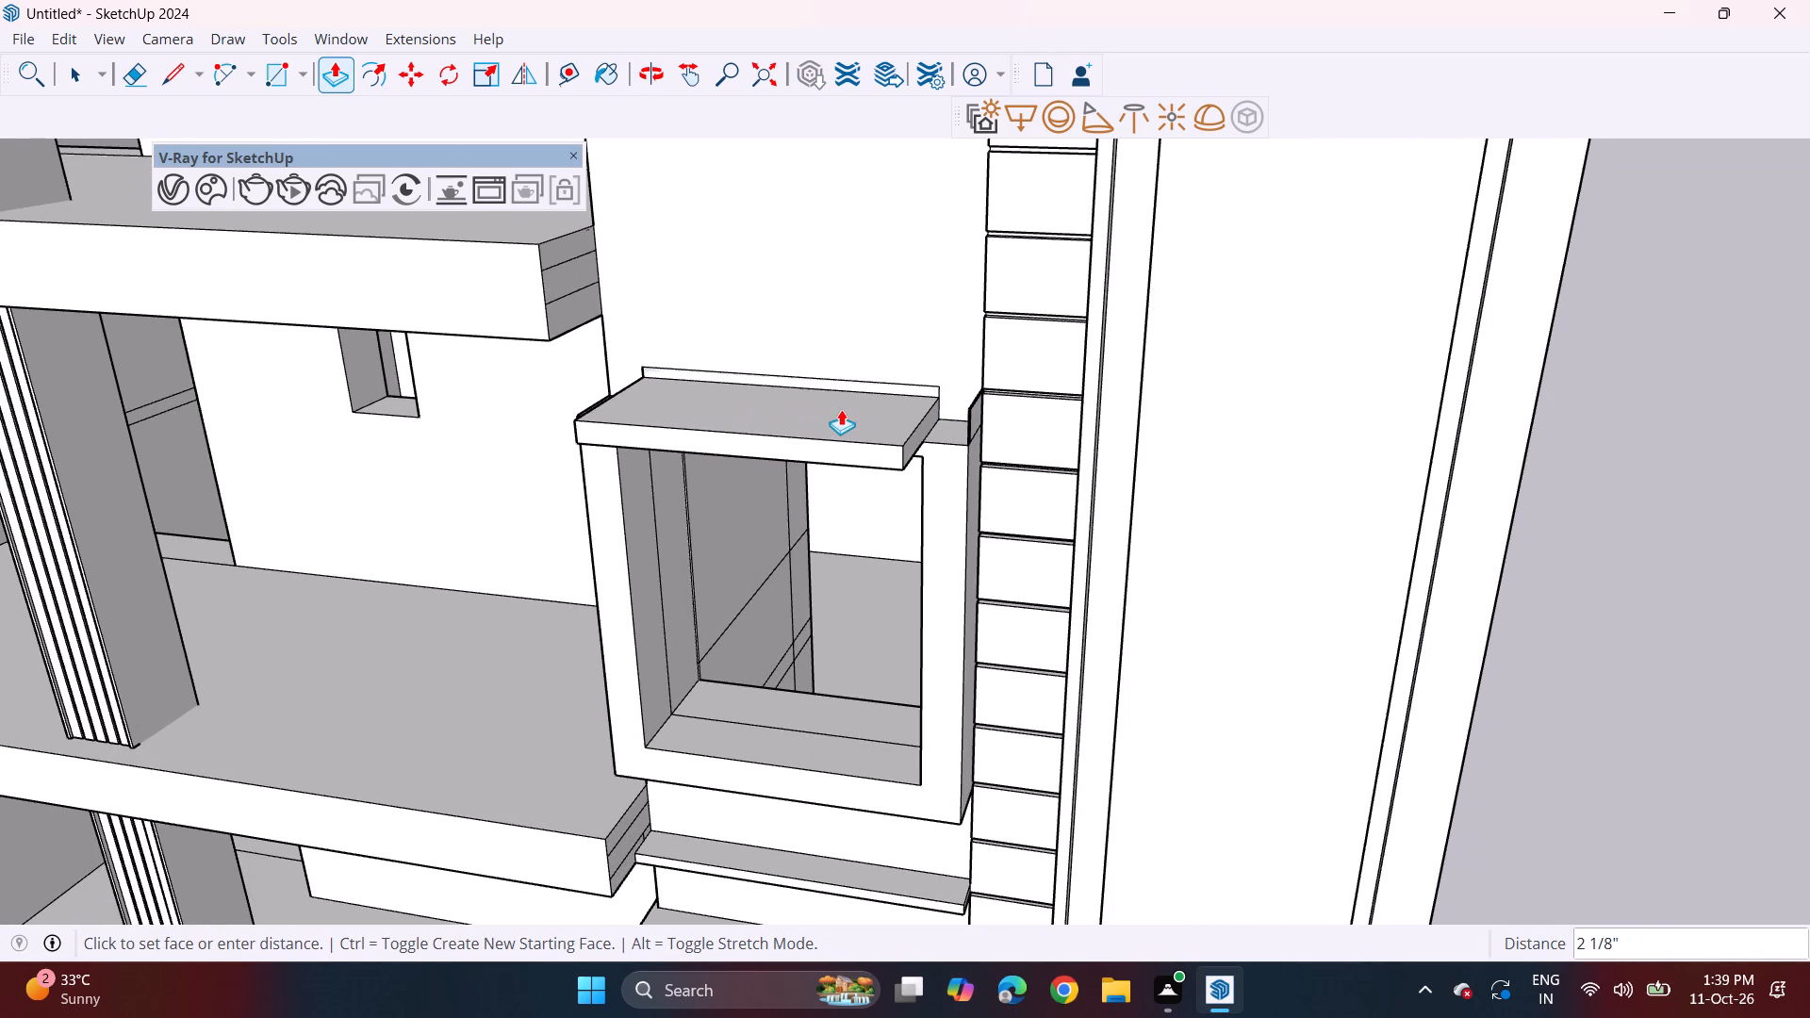
click(842, 419)
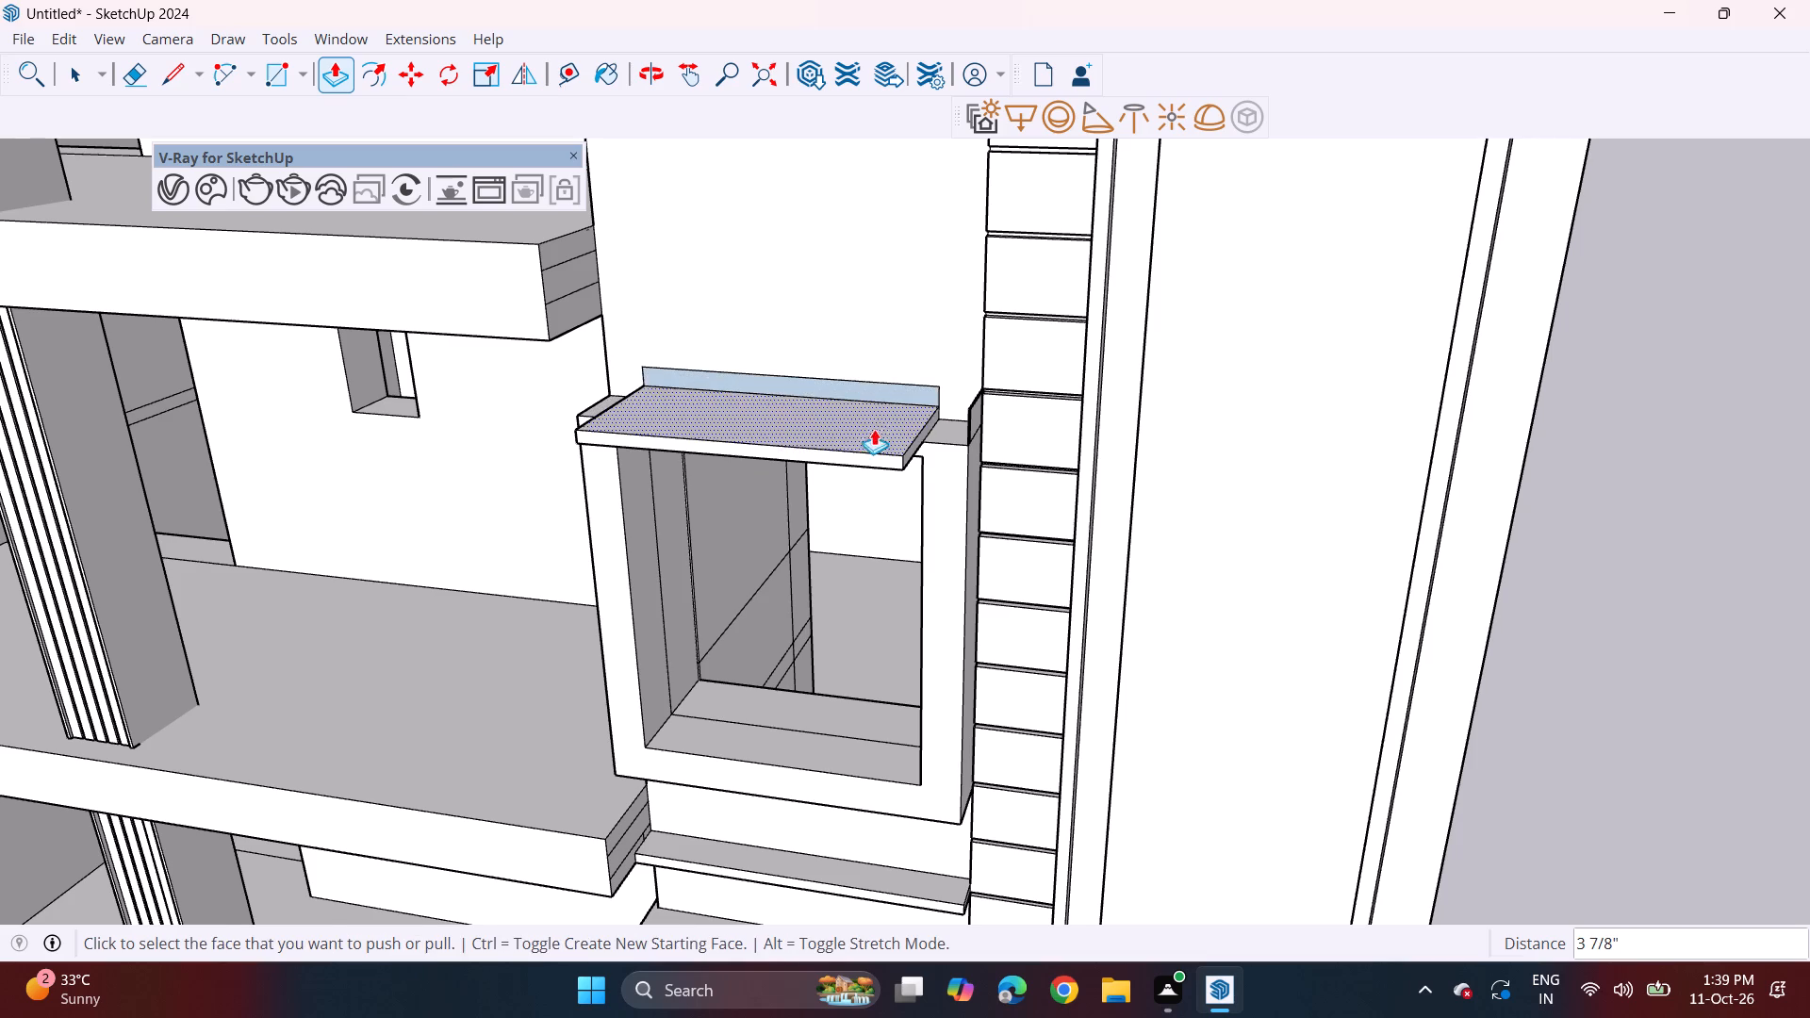
Push/Pull the ledge's end face nearest the grooved wall outward about 8 5/16", level with the window frame's outer side.
scroll(929, 439, up, 7)
double_click(909, 451)
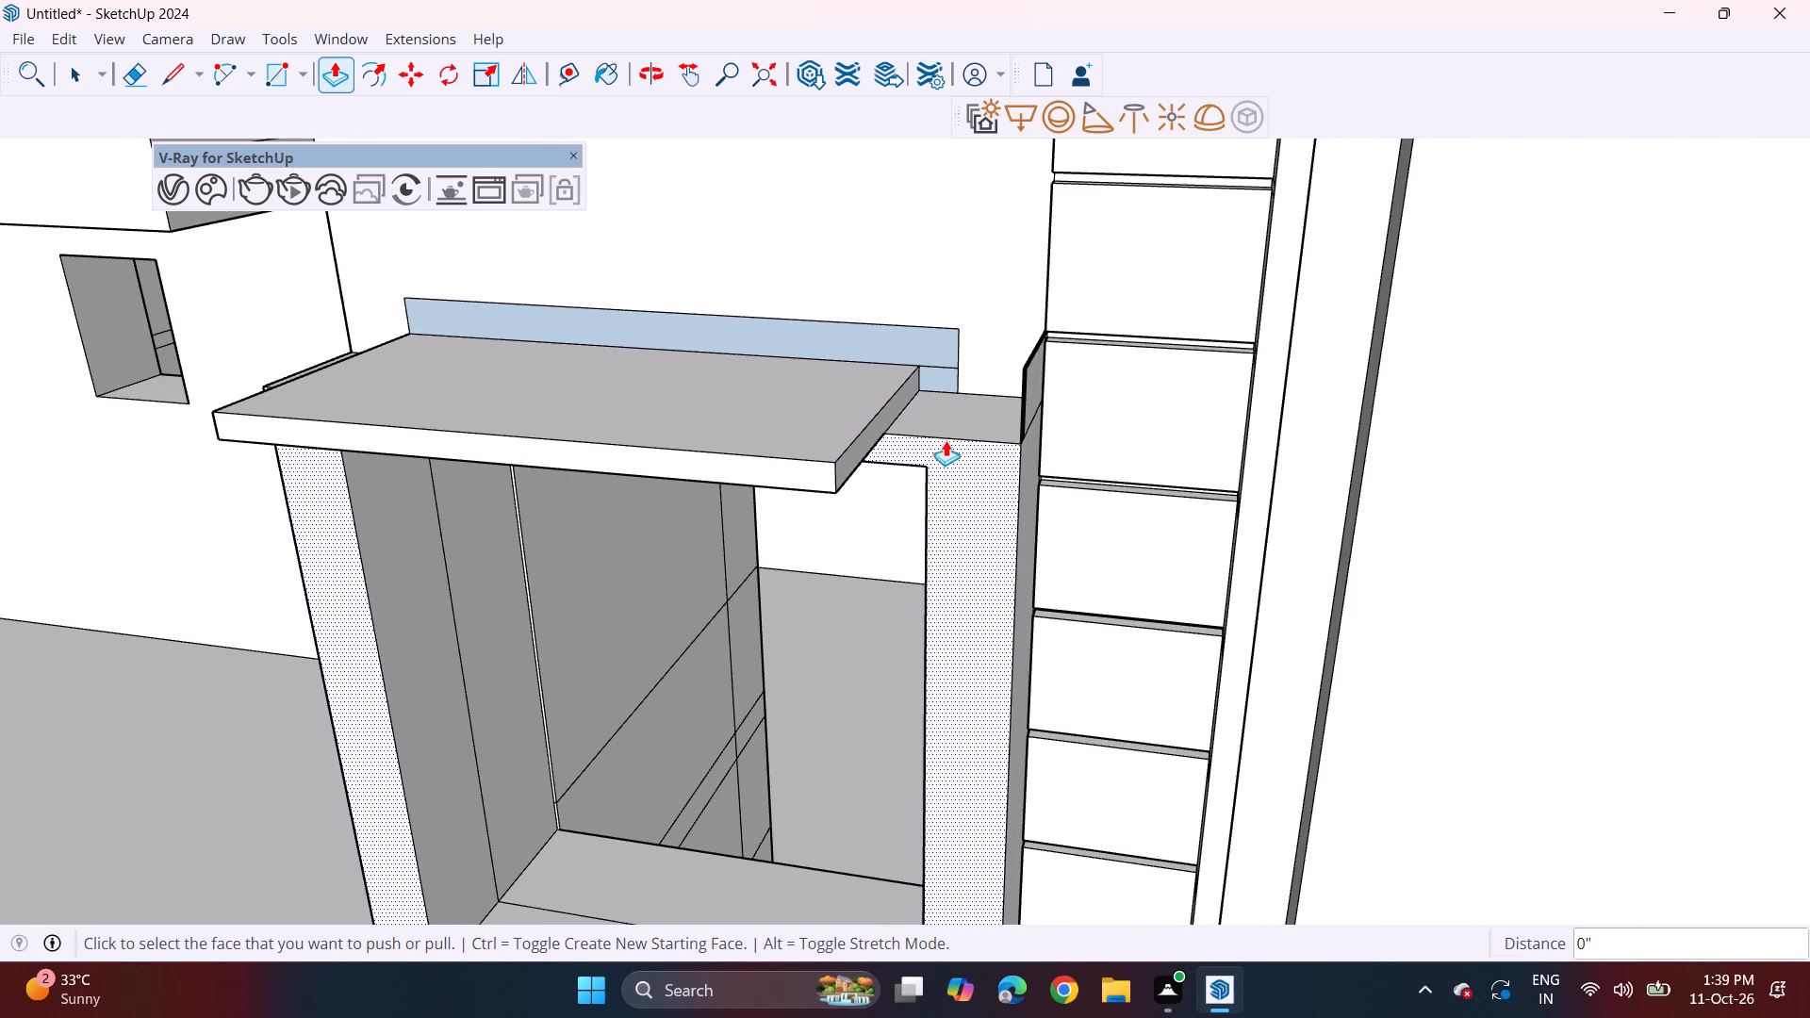
key(ctrl+z)
click(908, 448)
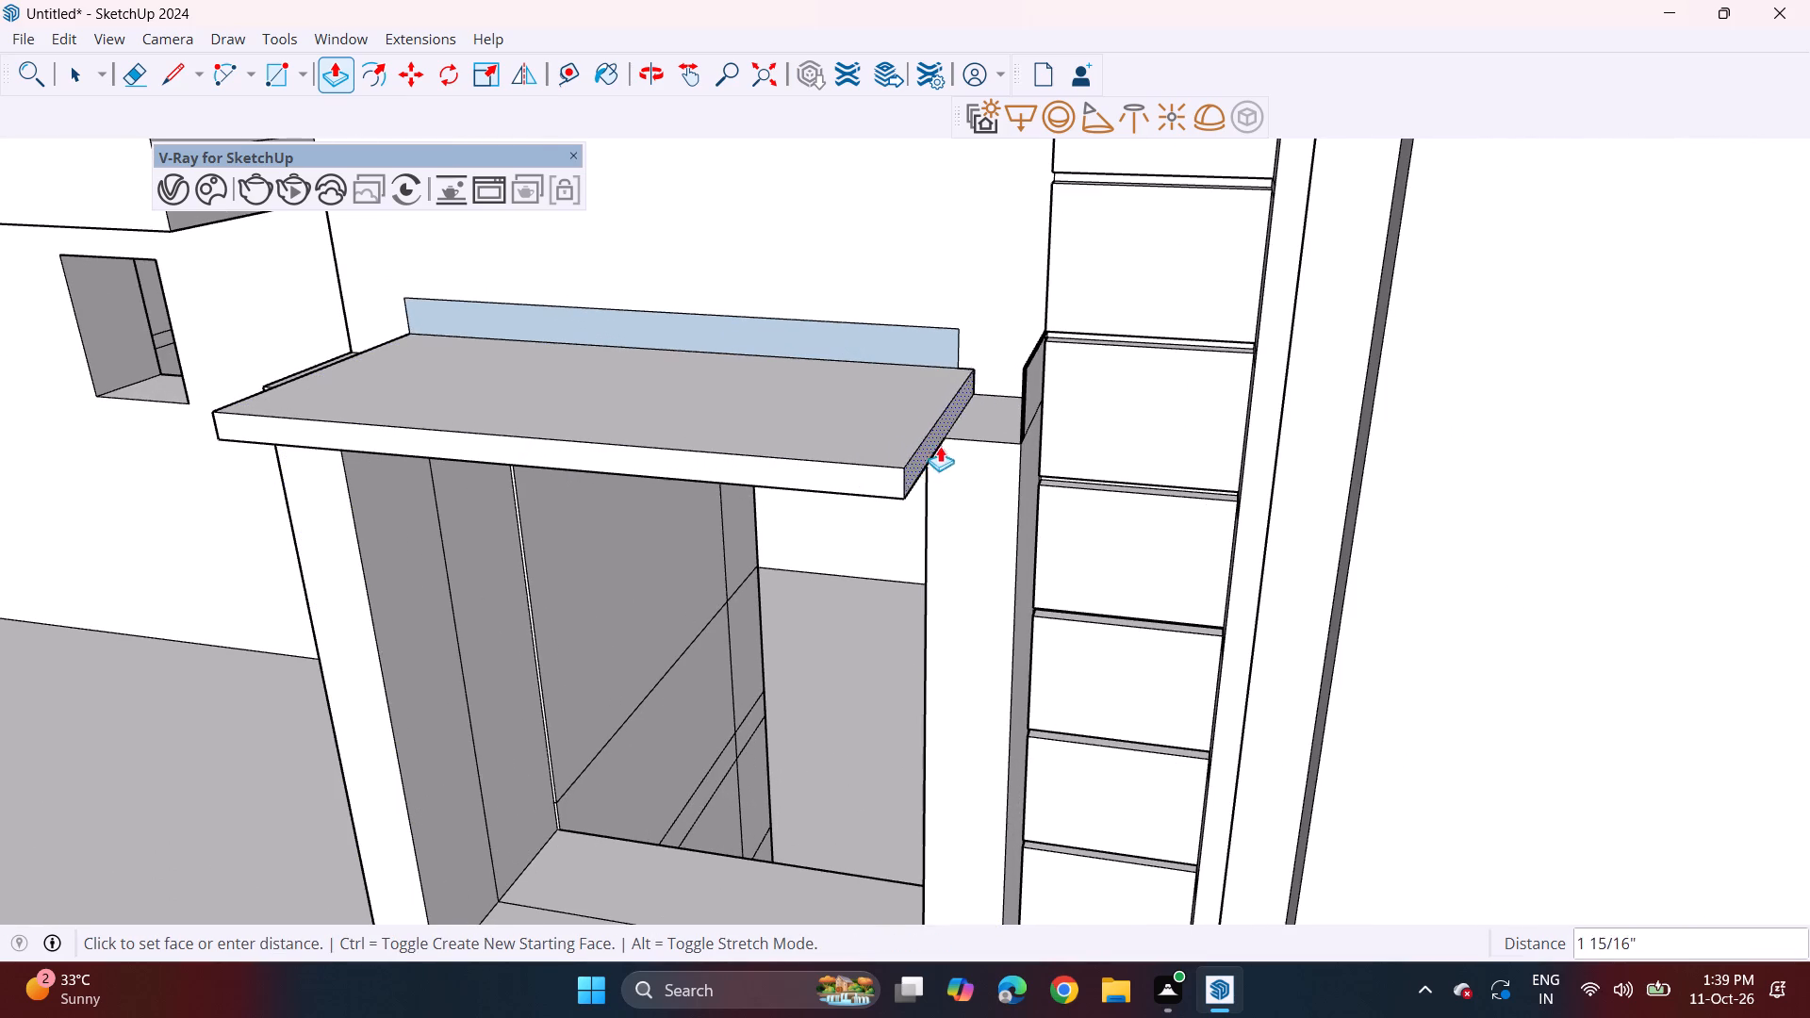
click(1026, 433)
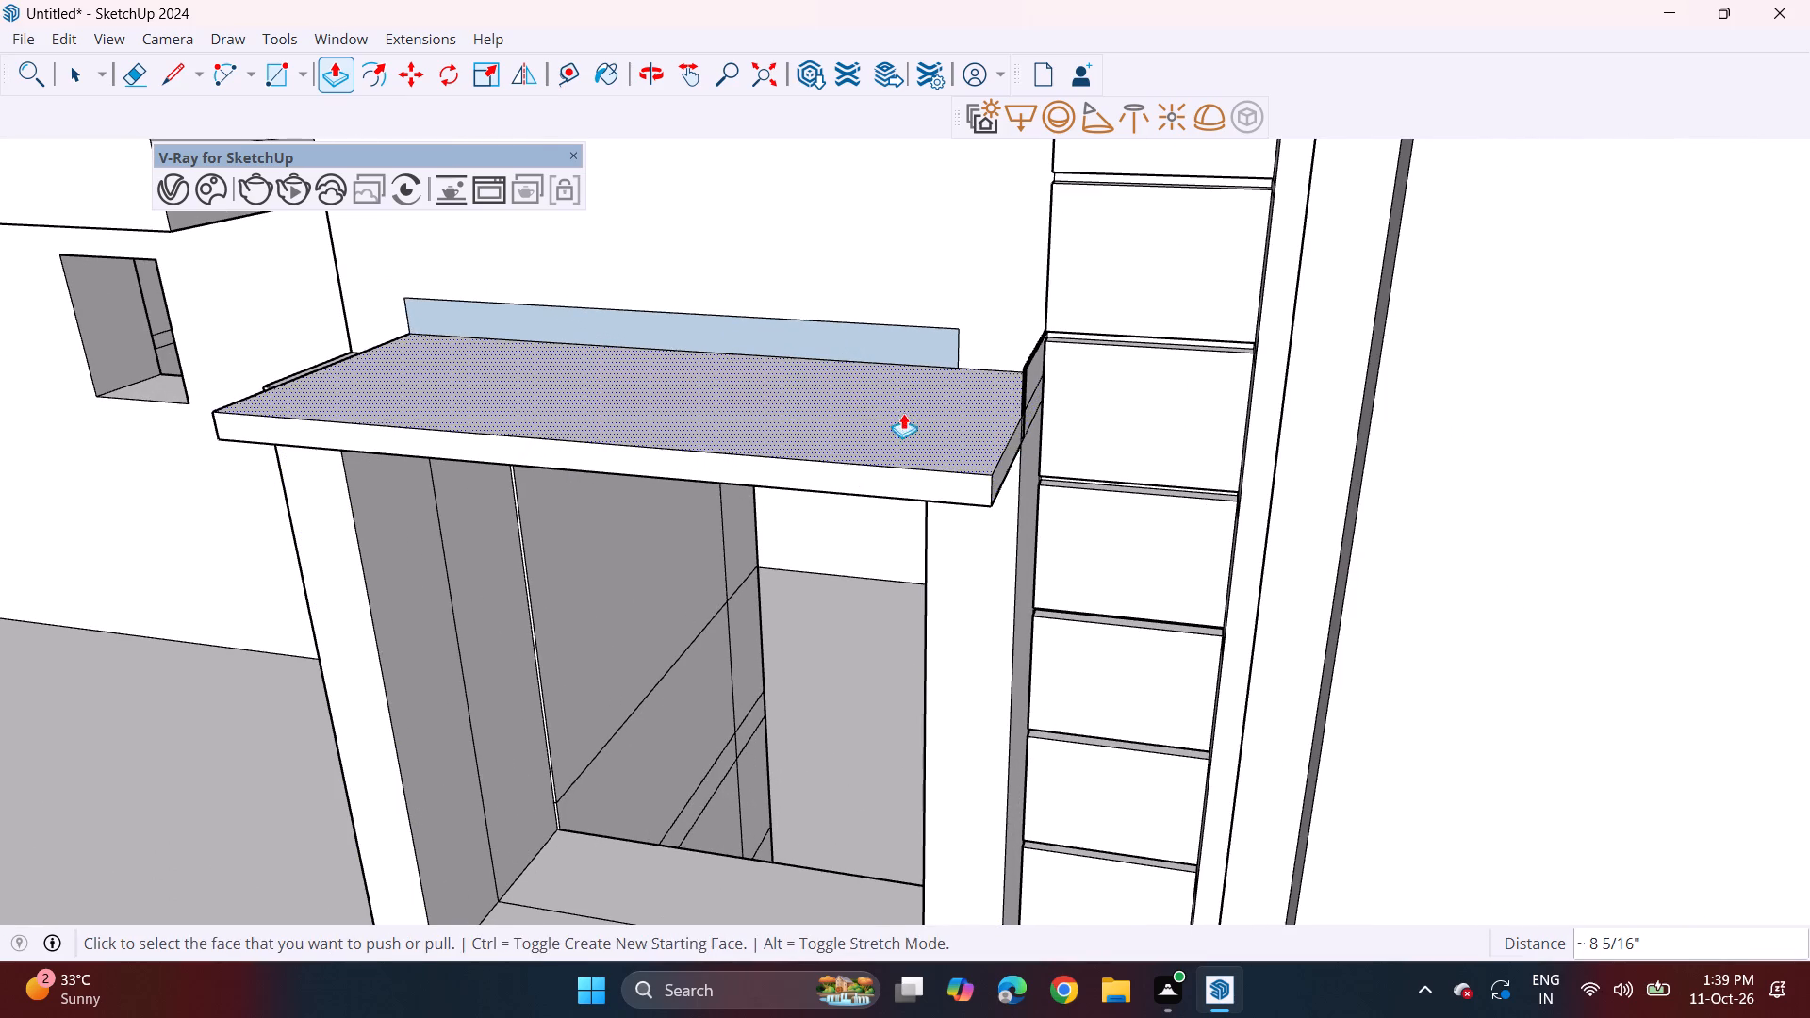
Erase the leftover upright face and its loose edges above the ledge's end next to the grooved wall.
middle_drag(875, 404, 598, 652)
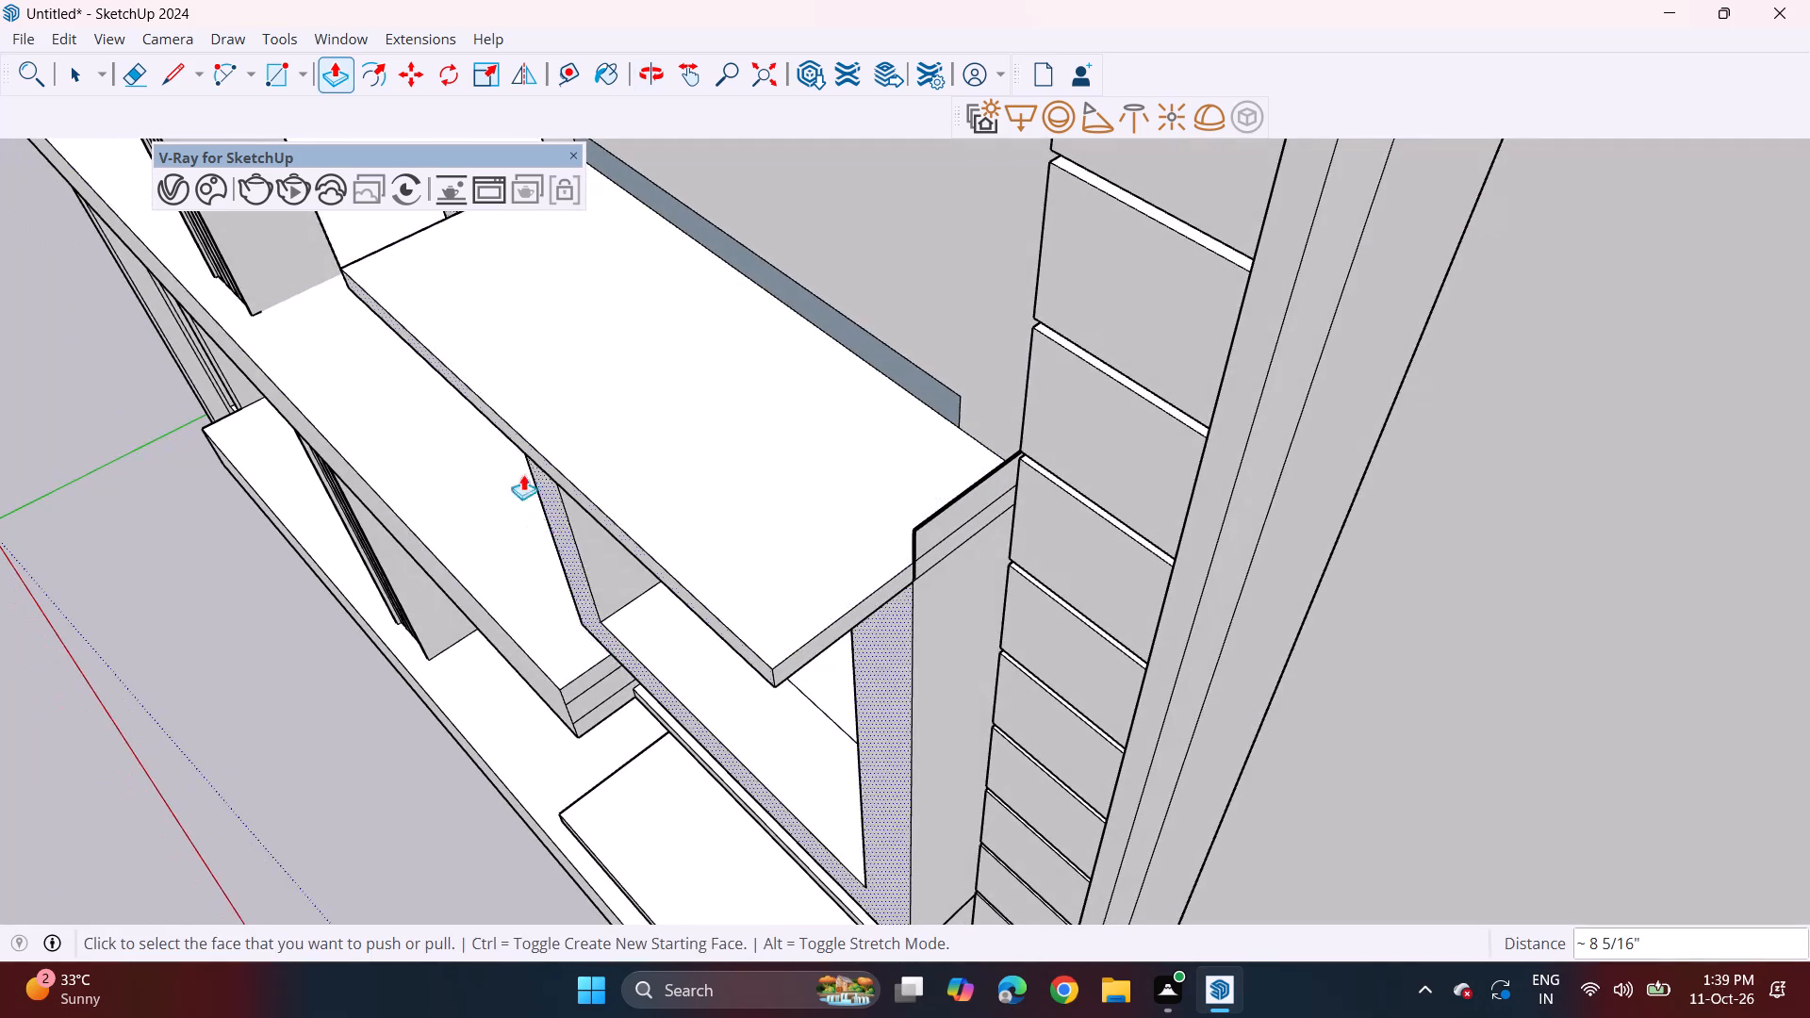
click(141, 76)
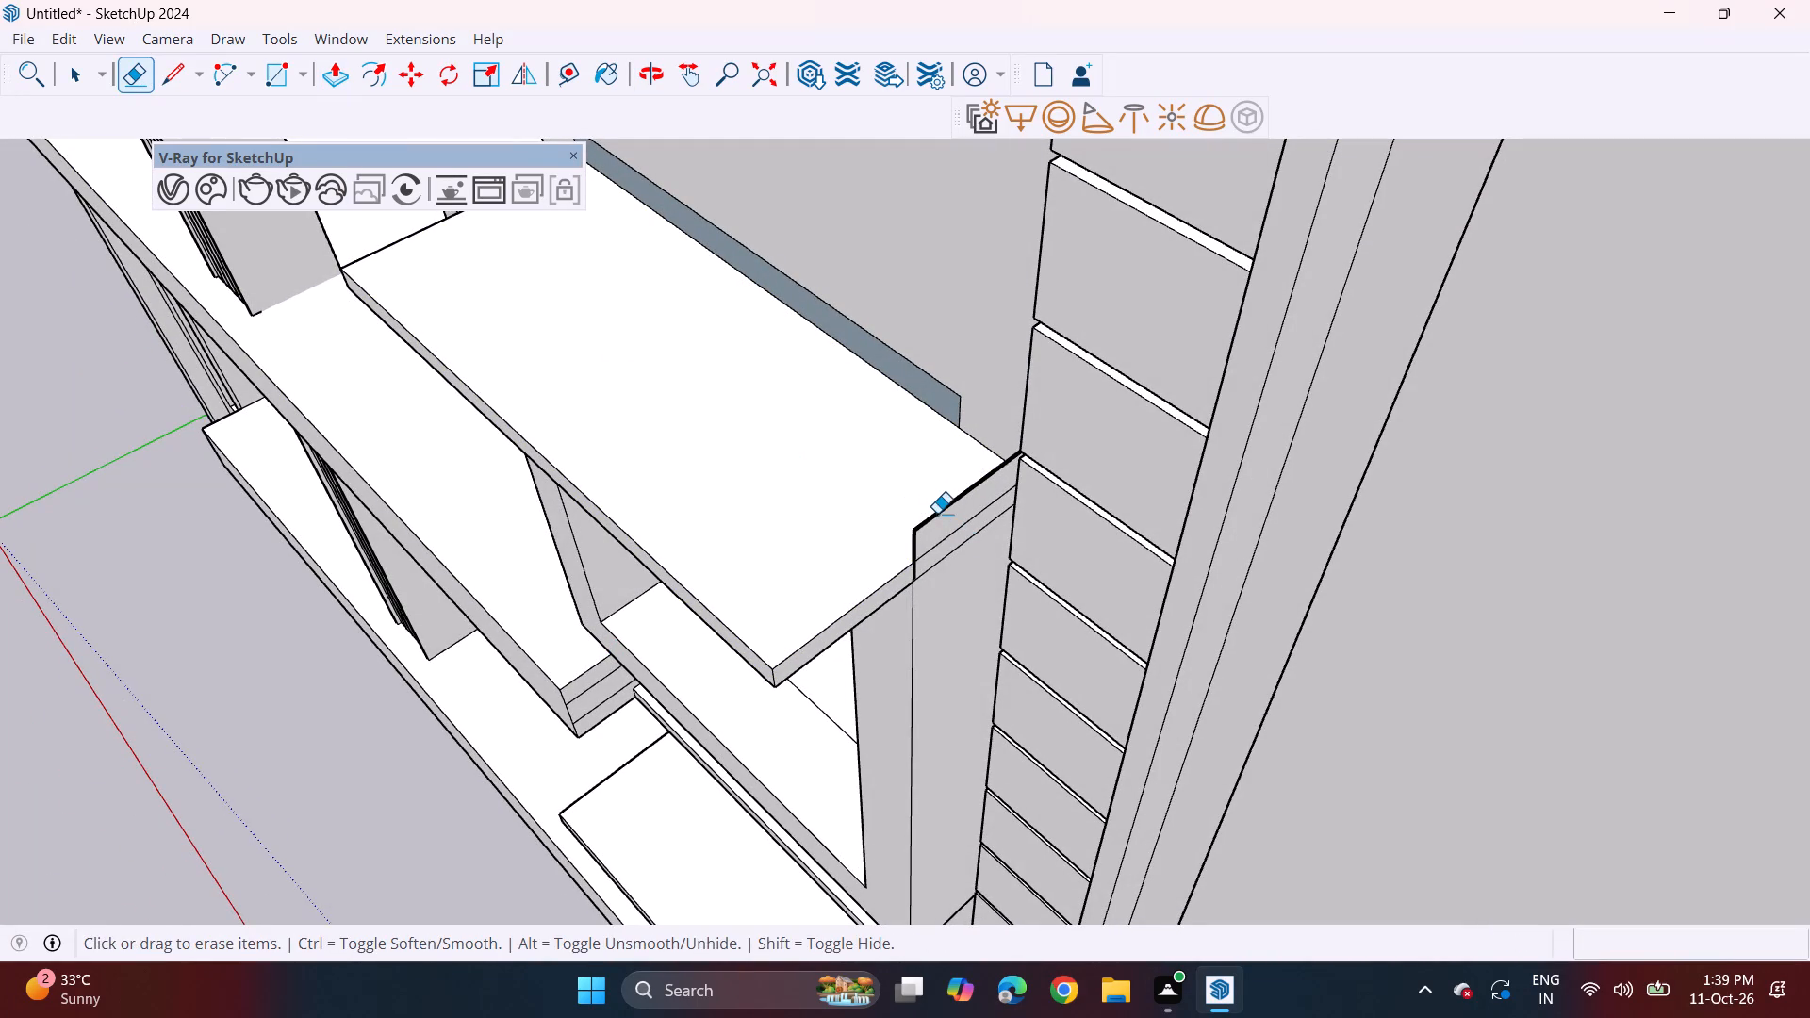
click(935, 508)
click(930, 520)
click(919, 527)
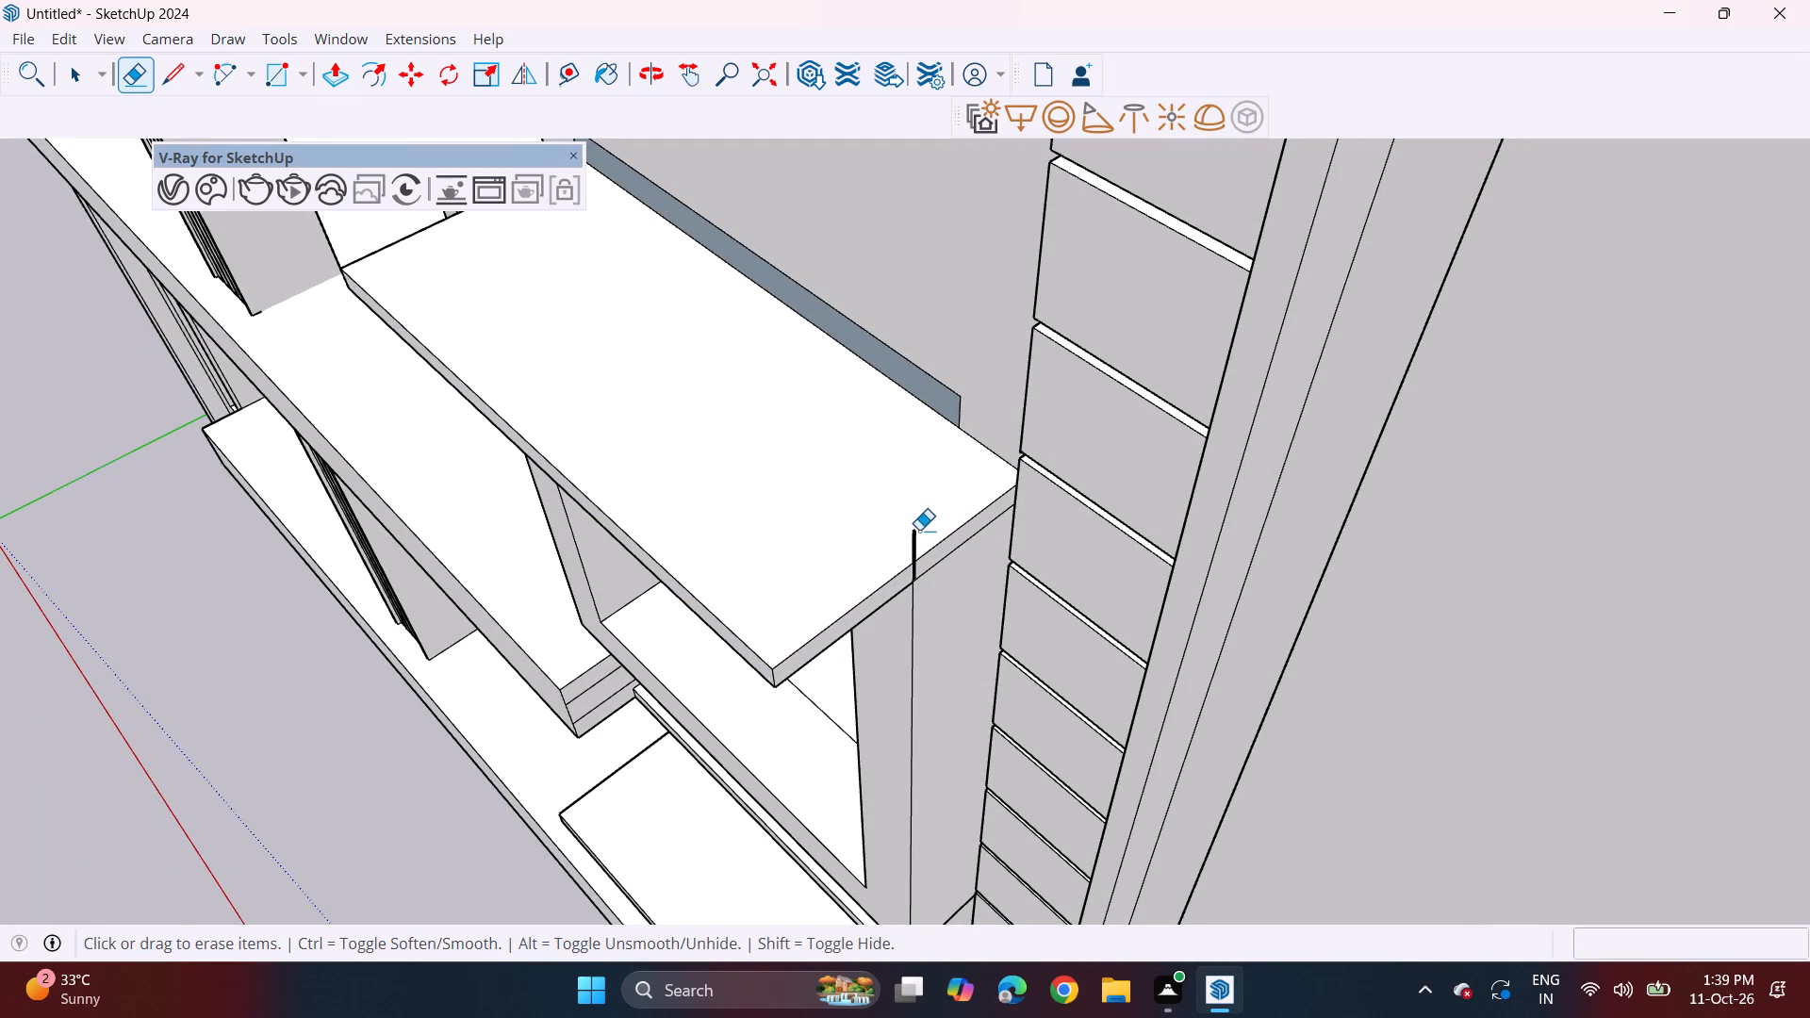
click(914, 535)
click(910, 524)
Push/Pull the ledge's balcony-side end face outward about 7 5/8" to extend it past the window frame.
middle_drag(722, 552, 1294, 445)
middle_drag(125, 681, 350, 535)
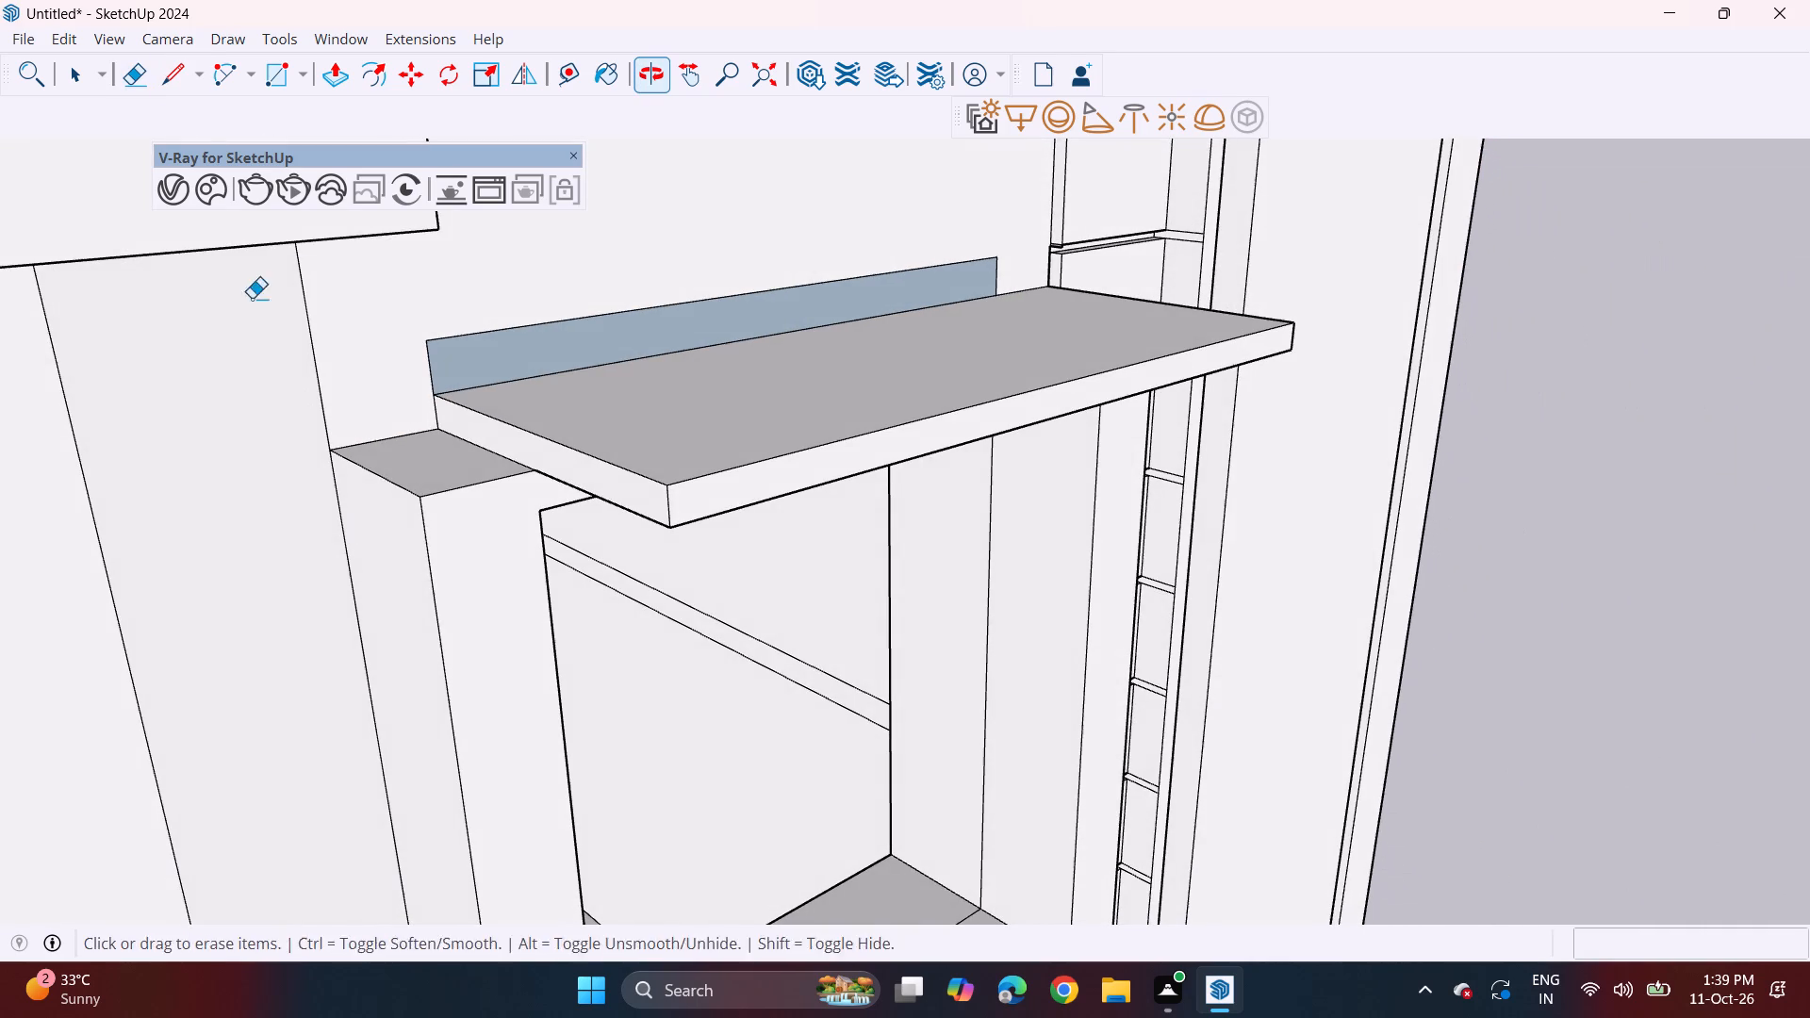
click(331, 90)
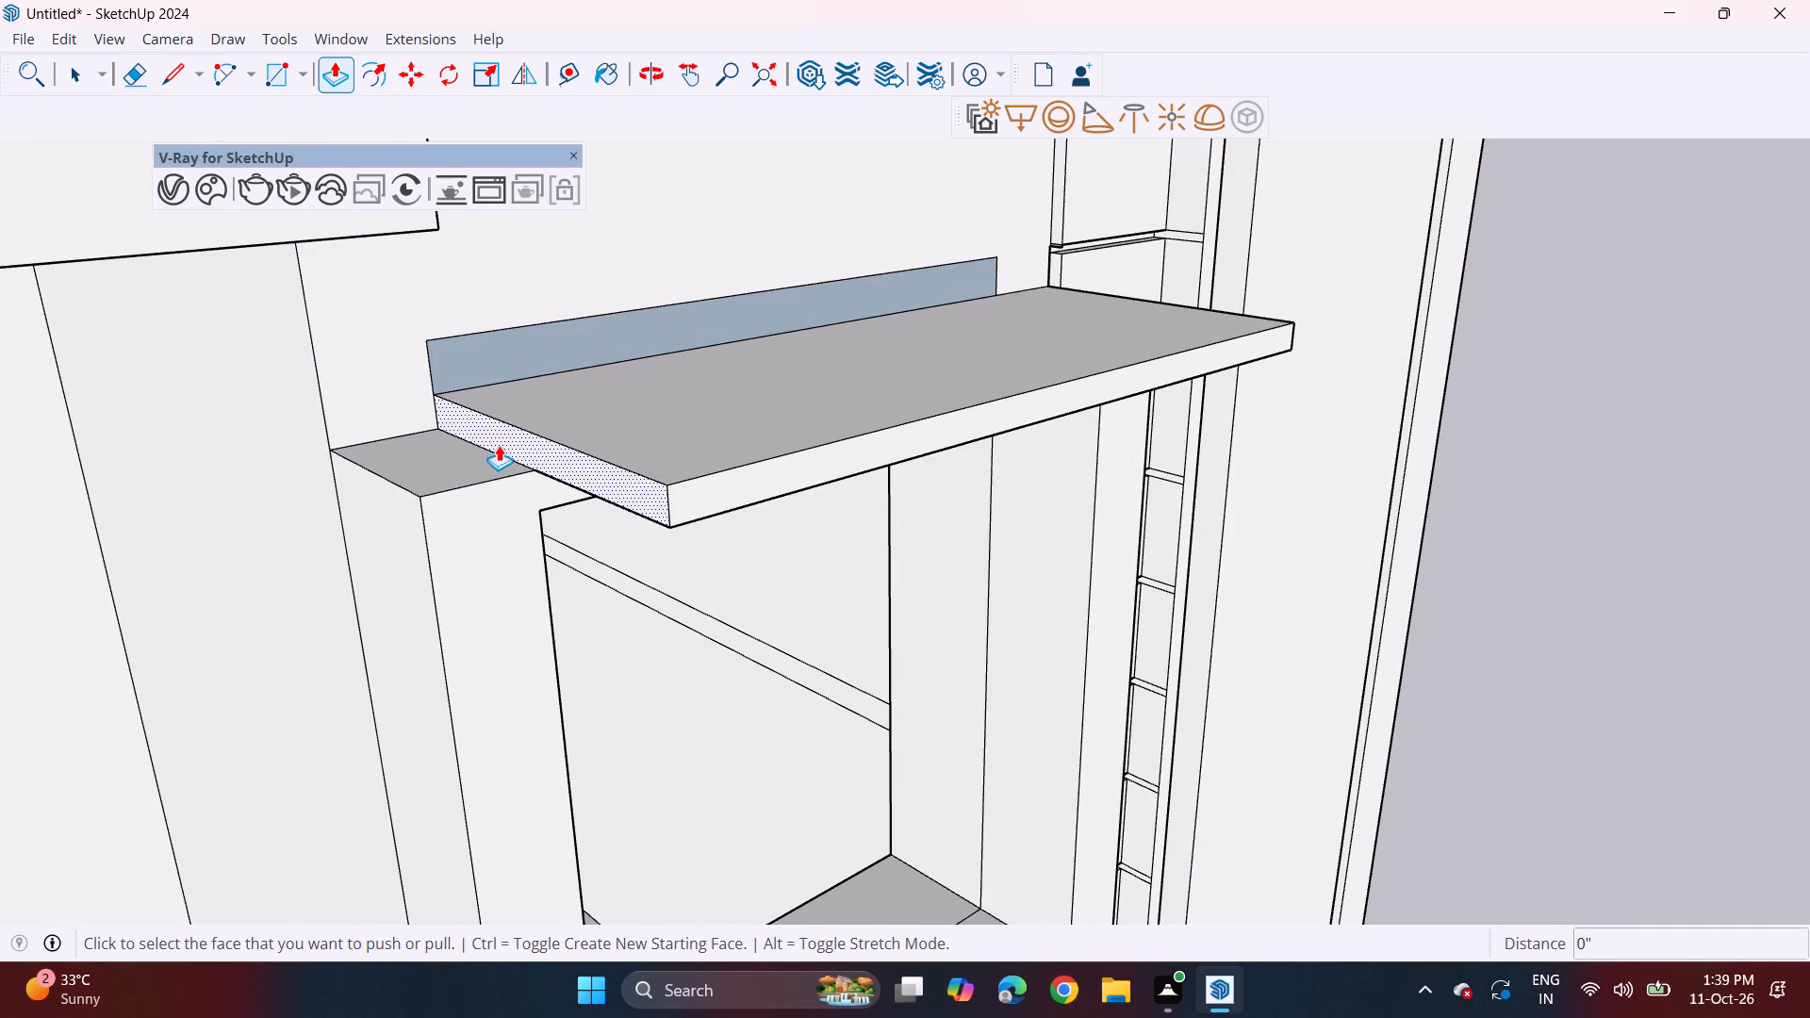
click(499, 445)
click(418, 518)
Erase the leftover strip and its stray edges on the wall just above the new ledge.
middle_drag(581, 423, 434, 419)
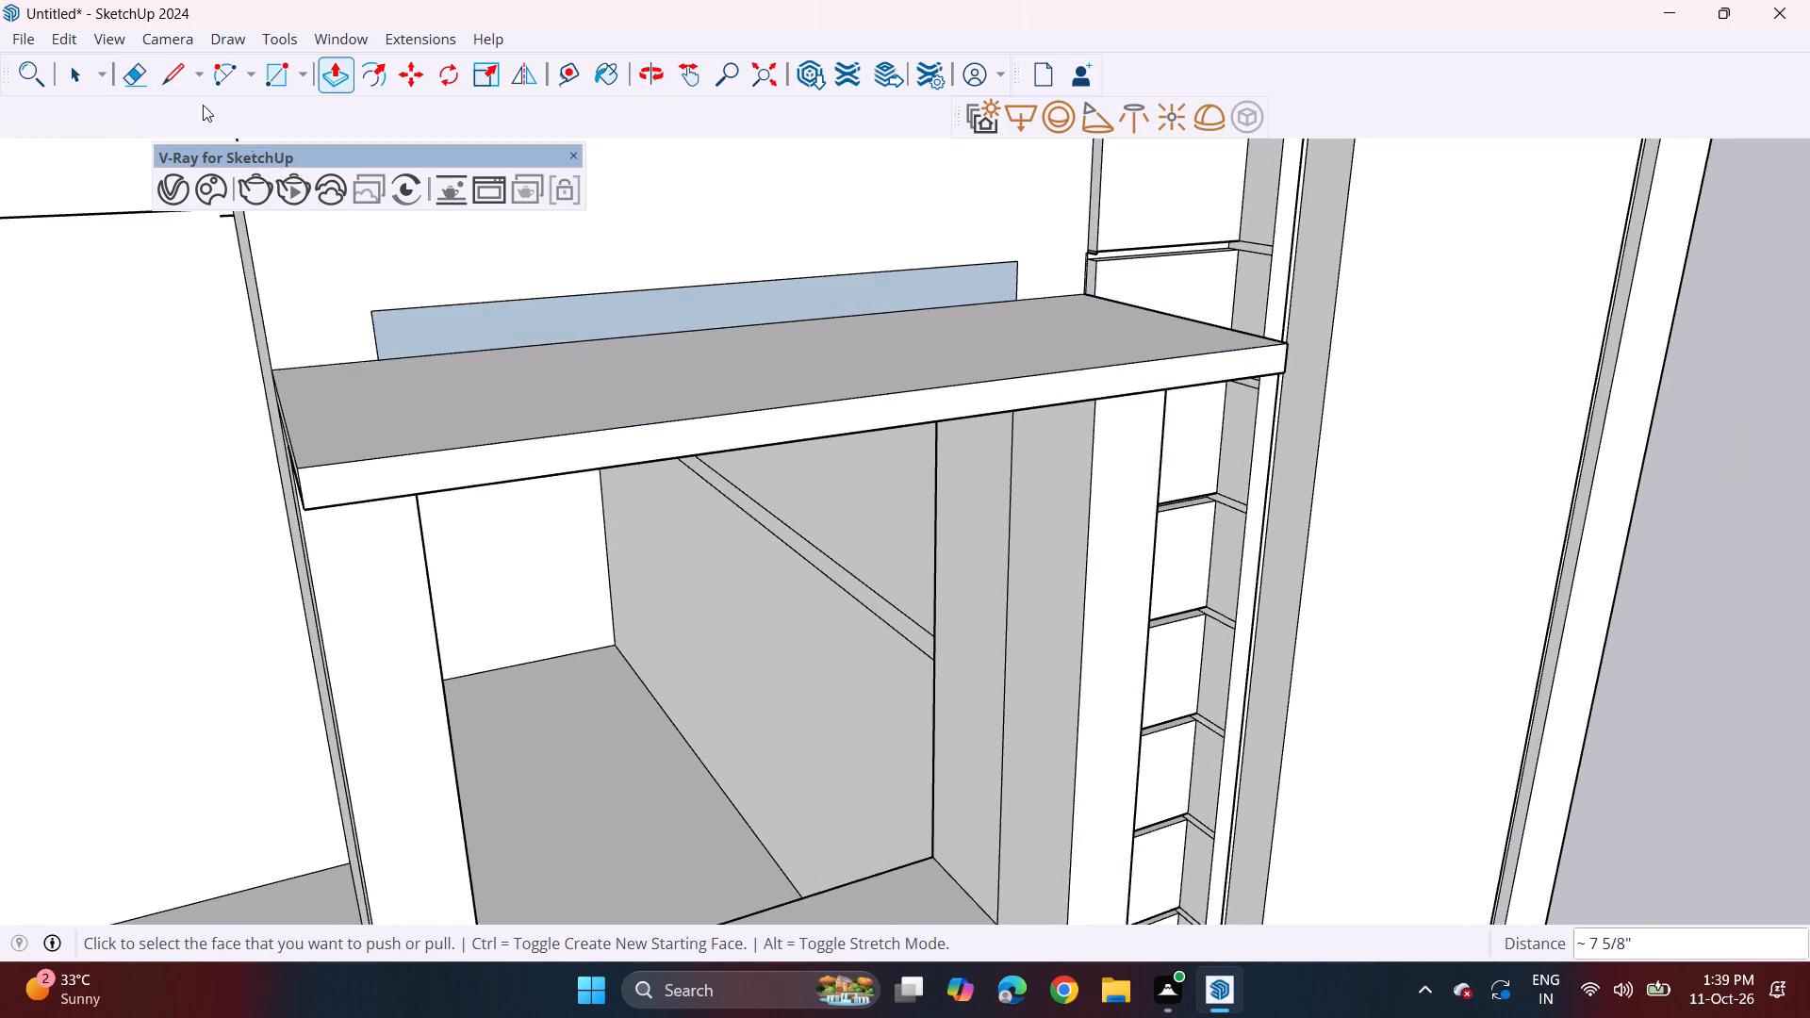
drag(128, 88, 154, 91)
click(377, 307)
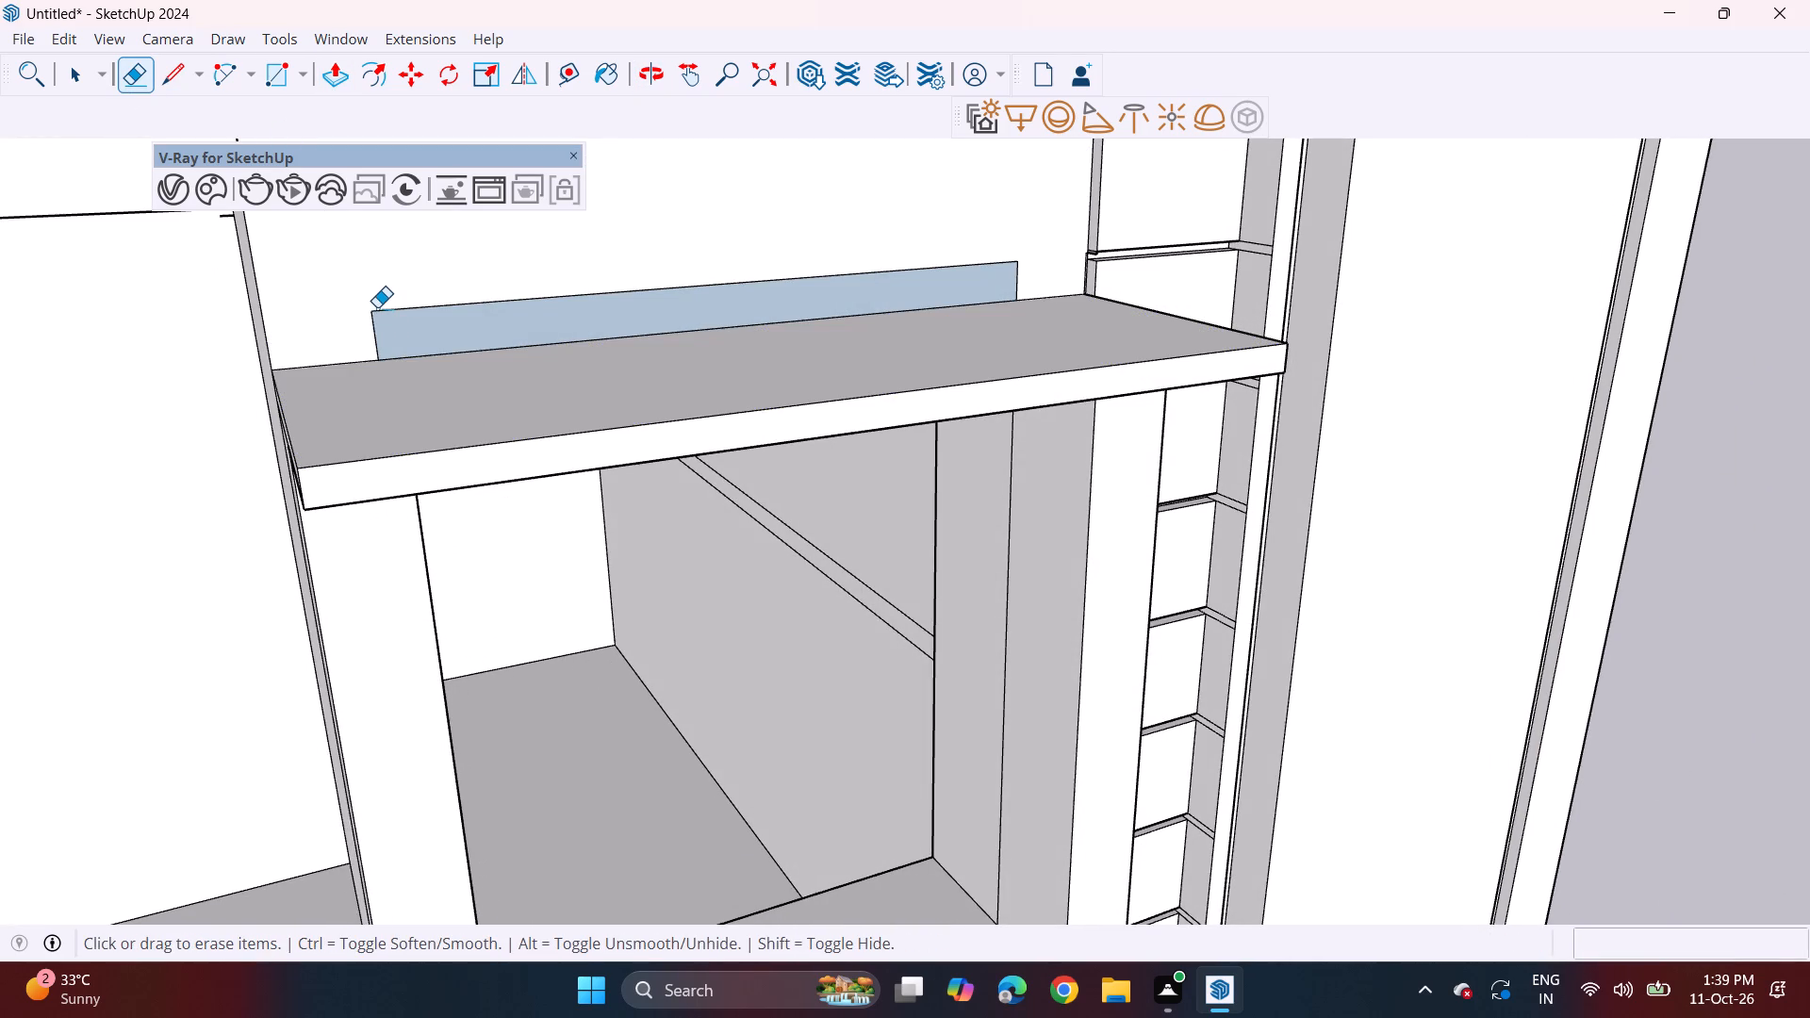
click(377, 308)
click(377, 308)
click(373, 315)
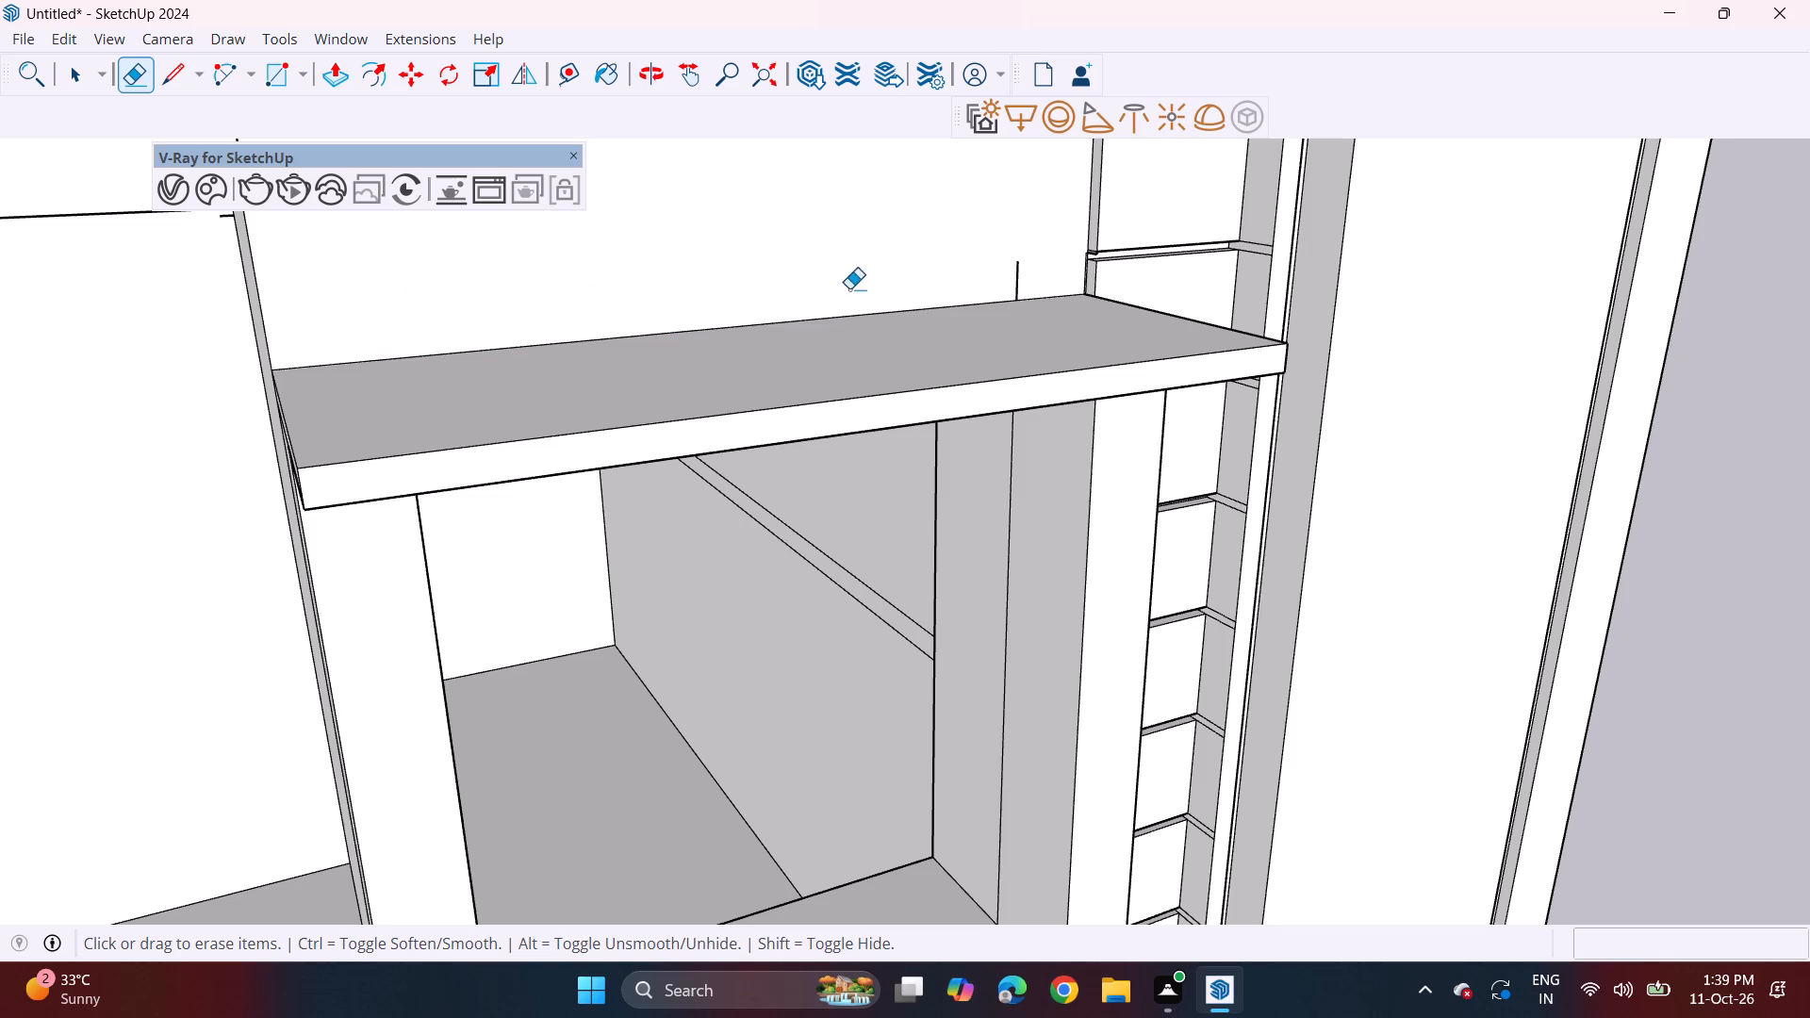
drag(1002, 278, 1027, 270)
Push/Pull the wall's two side faces inside the middle-storey window opening, aligning the balcony-side one with the frame's inner side.
middle_drag(981, 272, 715, 196)
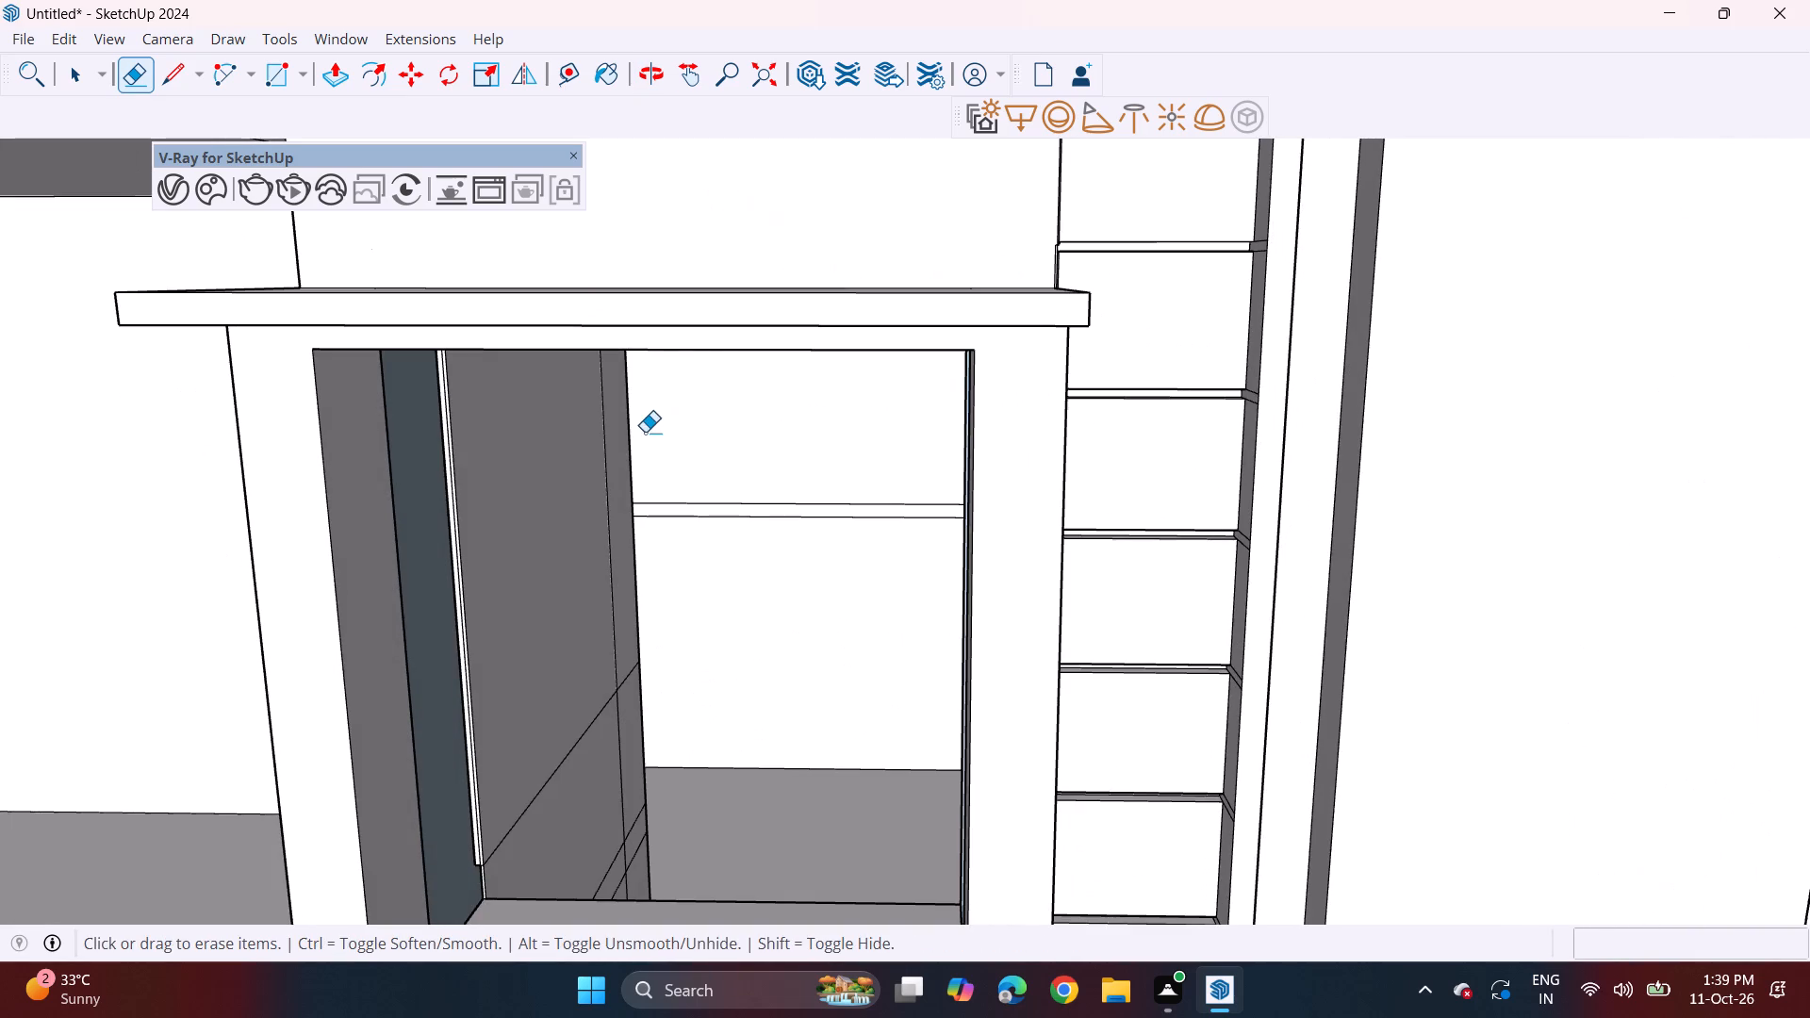
scroll(641, 428, down, 2)
key(p)
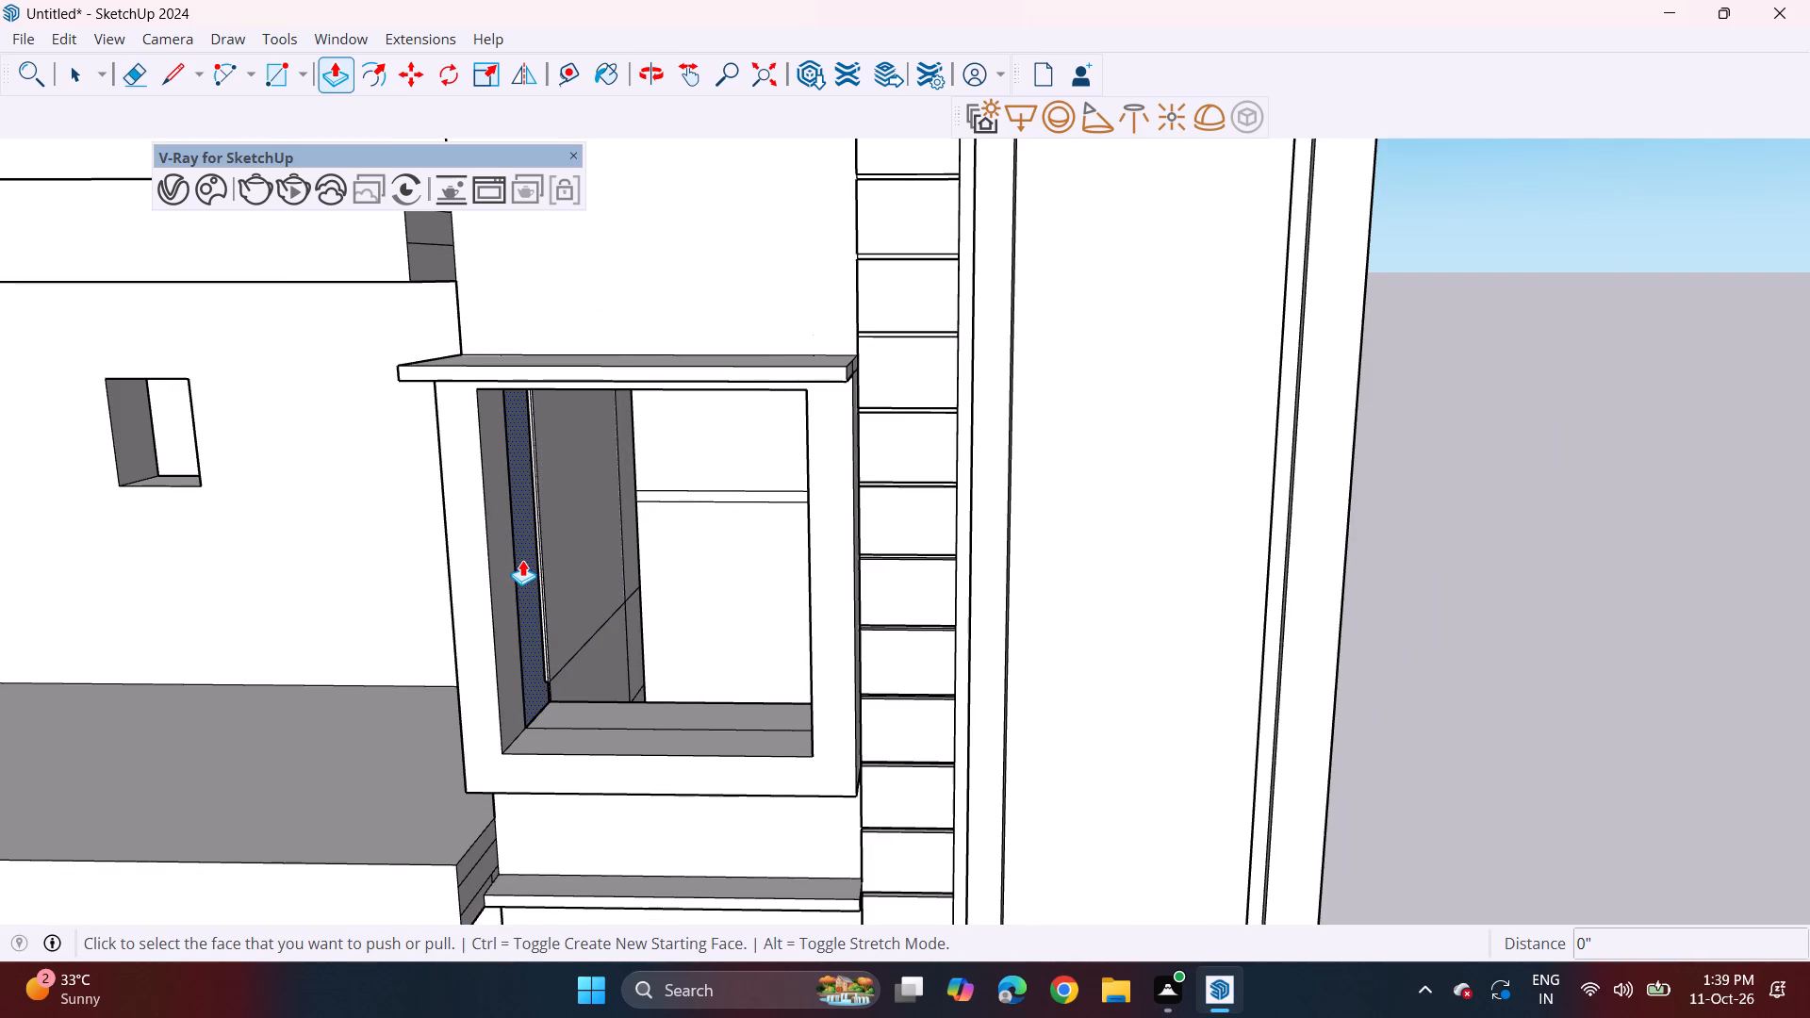
click(522, 560)
key(Escape)
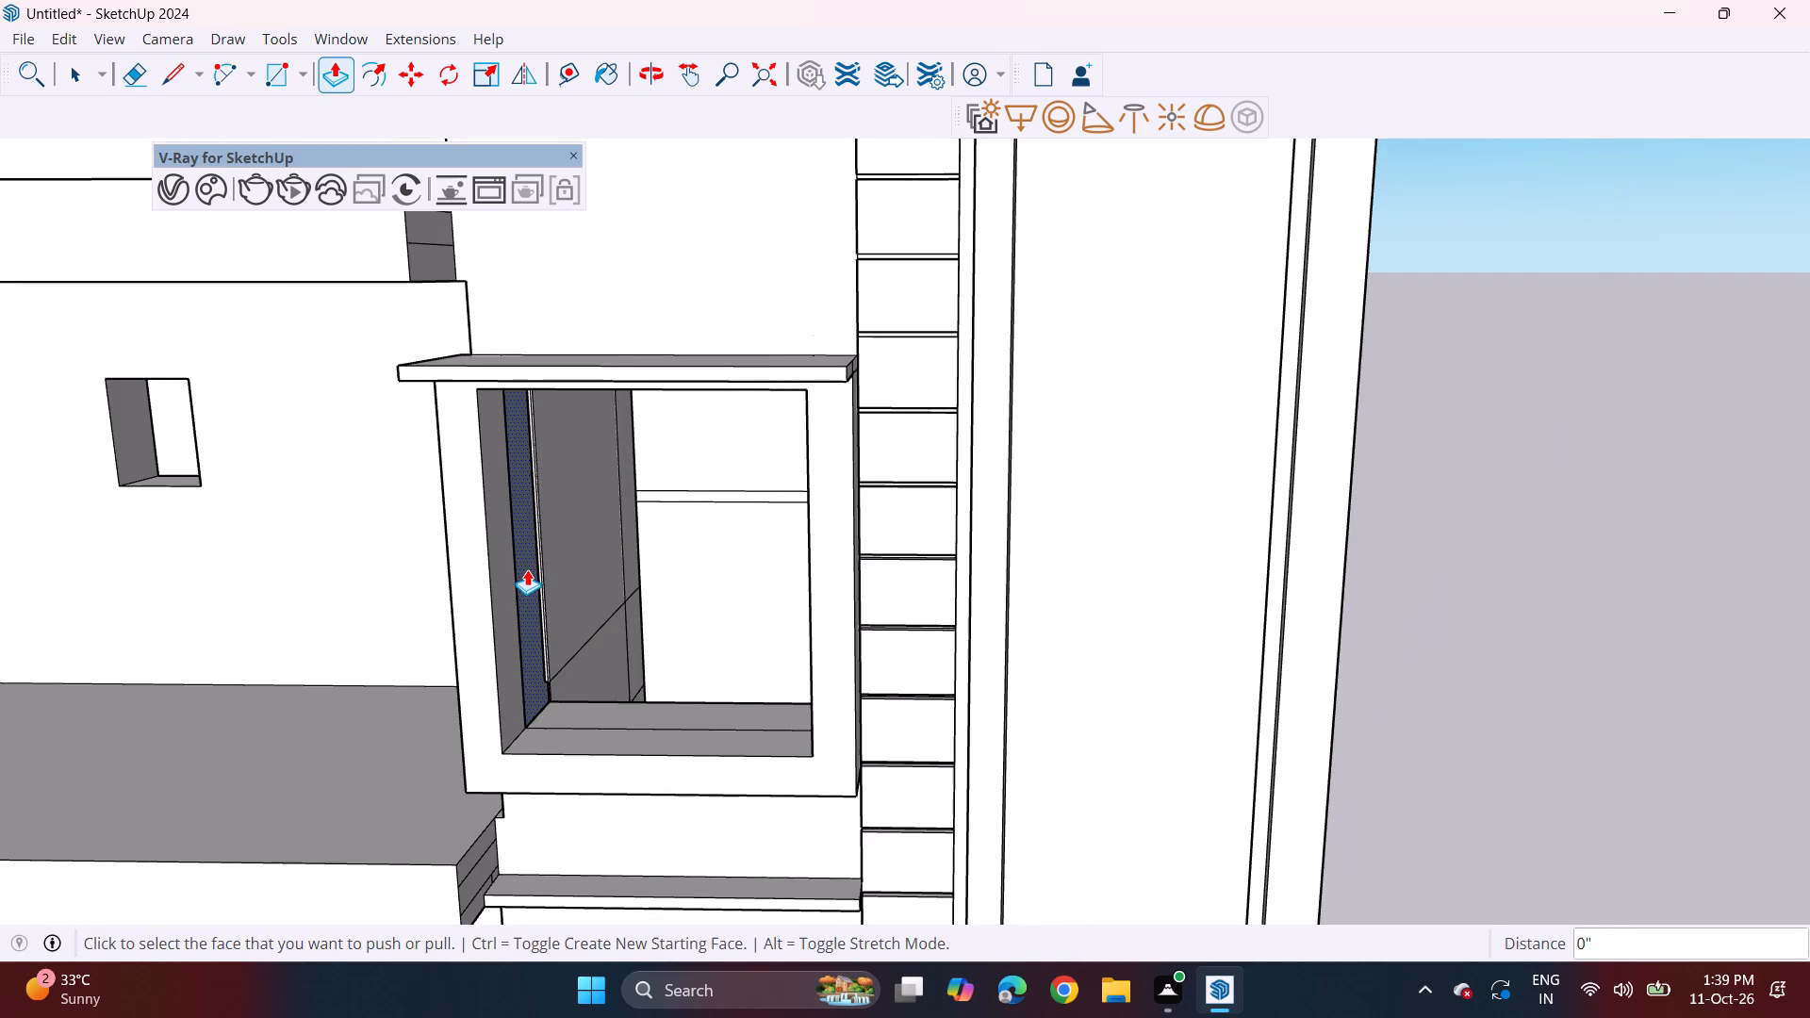
scroll(521, 573, up, 3)
click(522, 571)
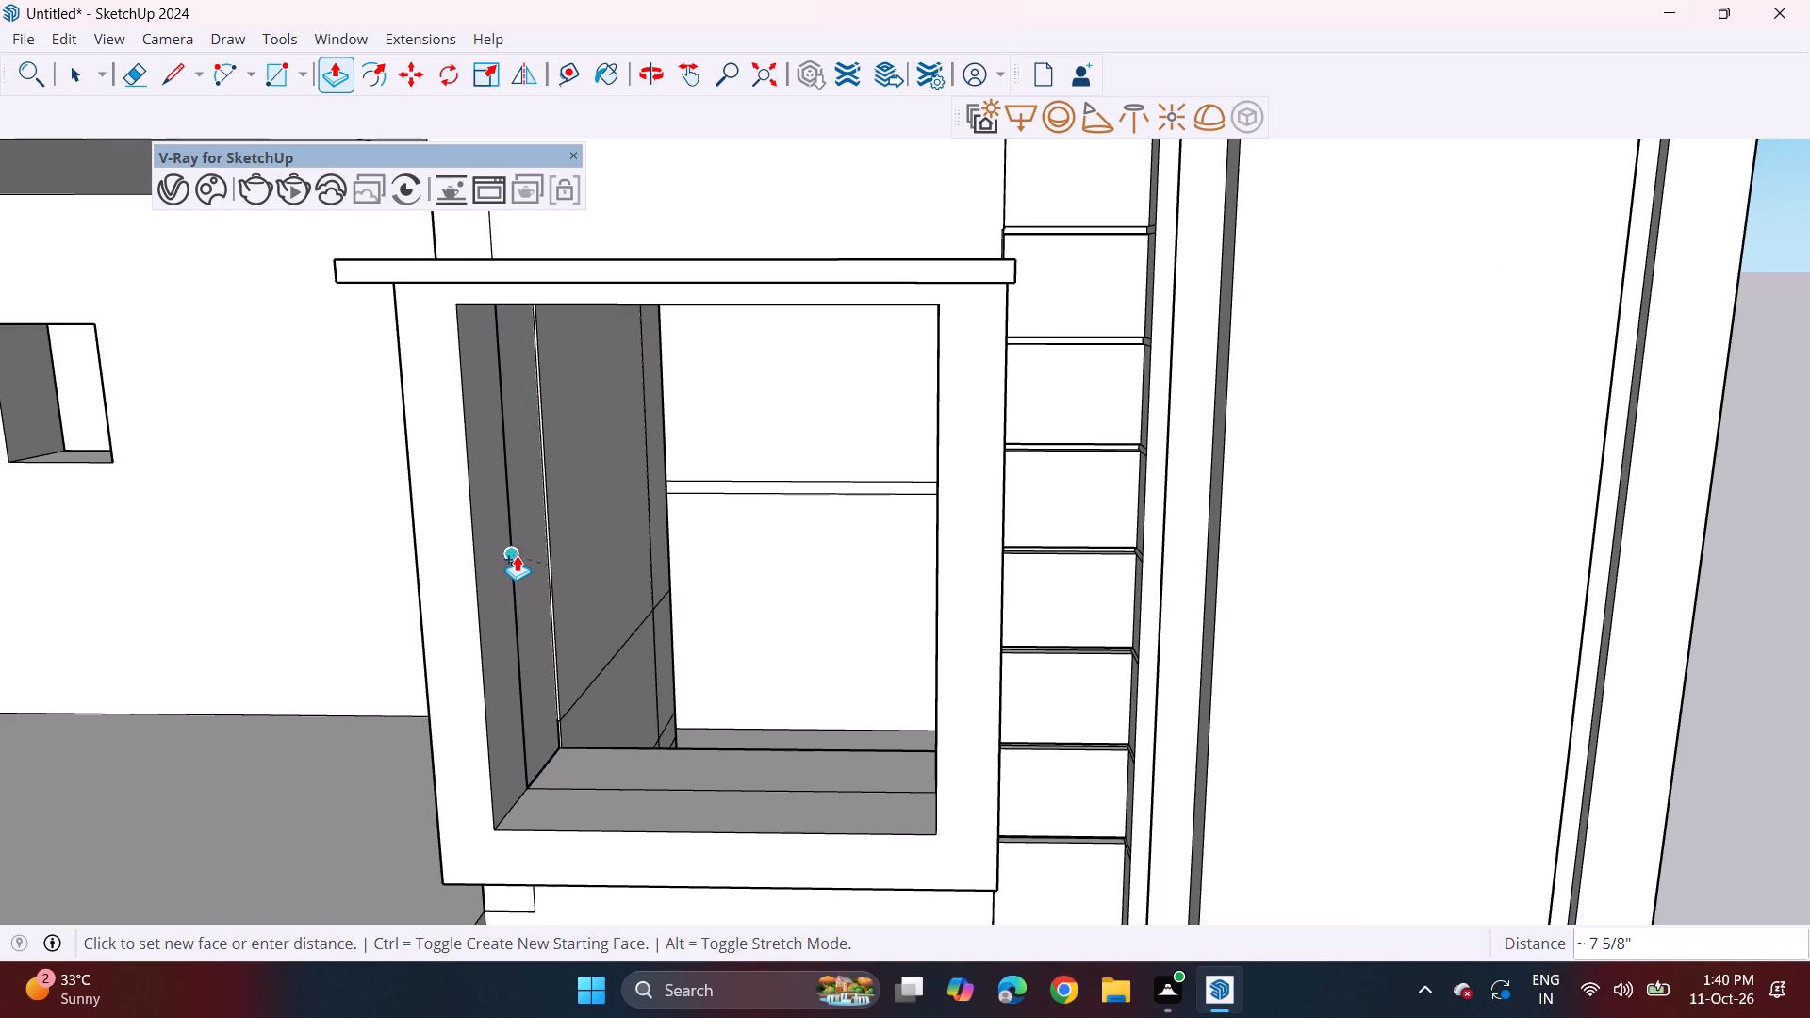
click(517, 555)
scroll(528, 550, down, 4)
middle_drag(538, 554, 810, 532)
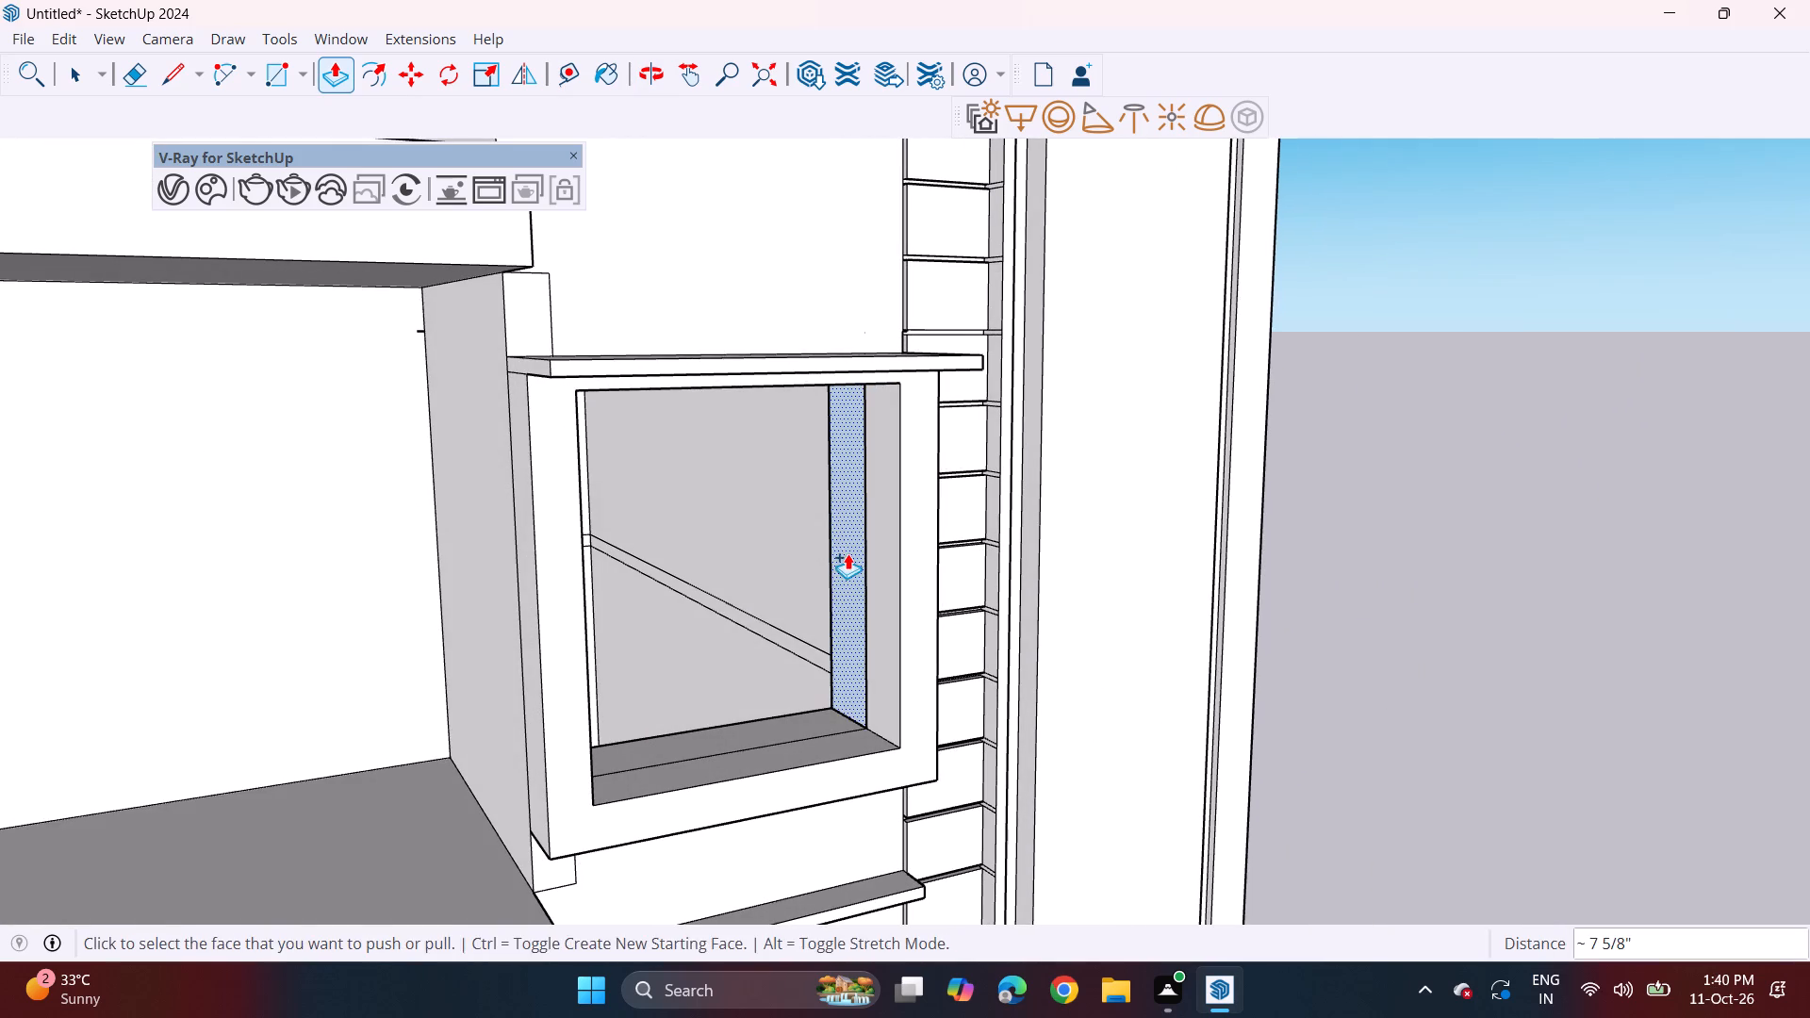
double_click(847, 553)
middle_drag(843, 579, 687, 515)
scroll(679, 512, down, 4)
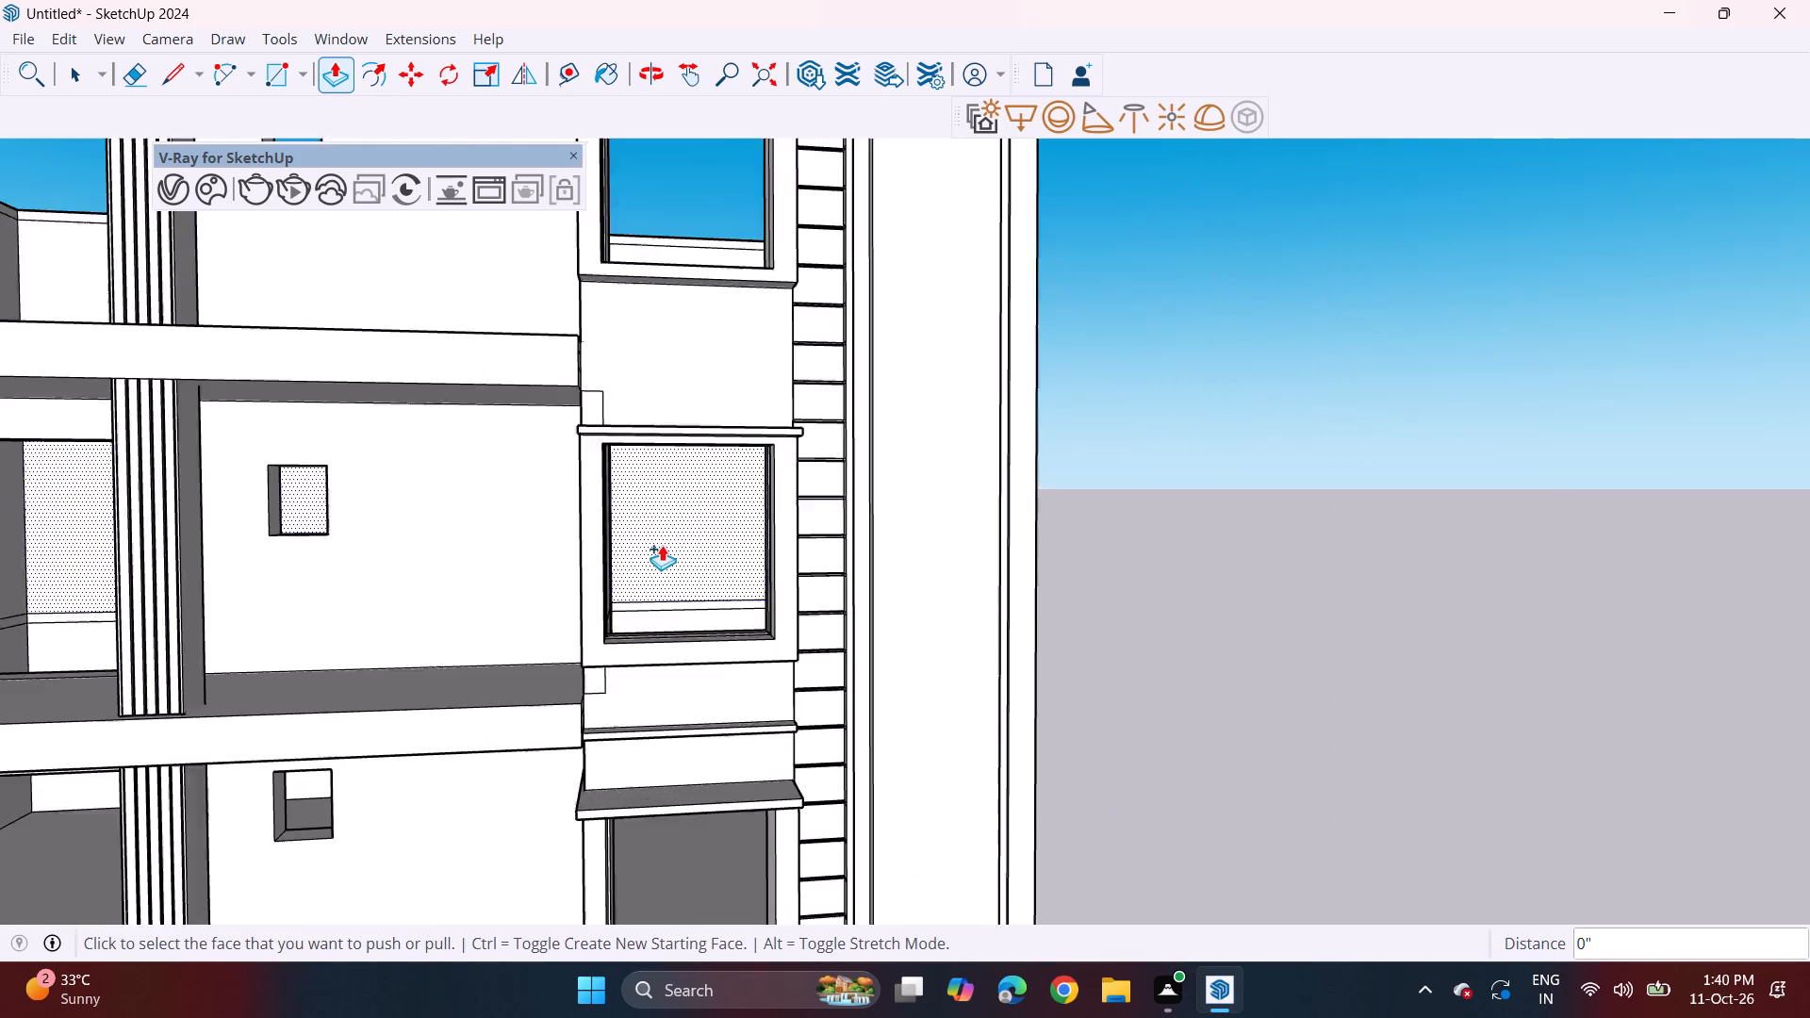
Erase the leftover corner outlines on the wall above and below the window frame's balcony side.
middle_drag(662, 545, 586, 510)
scroll(573, 484, up, 2)
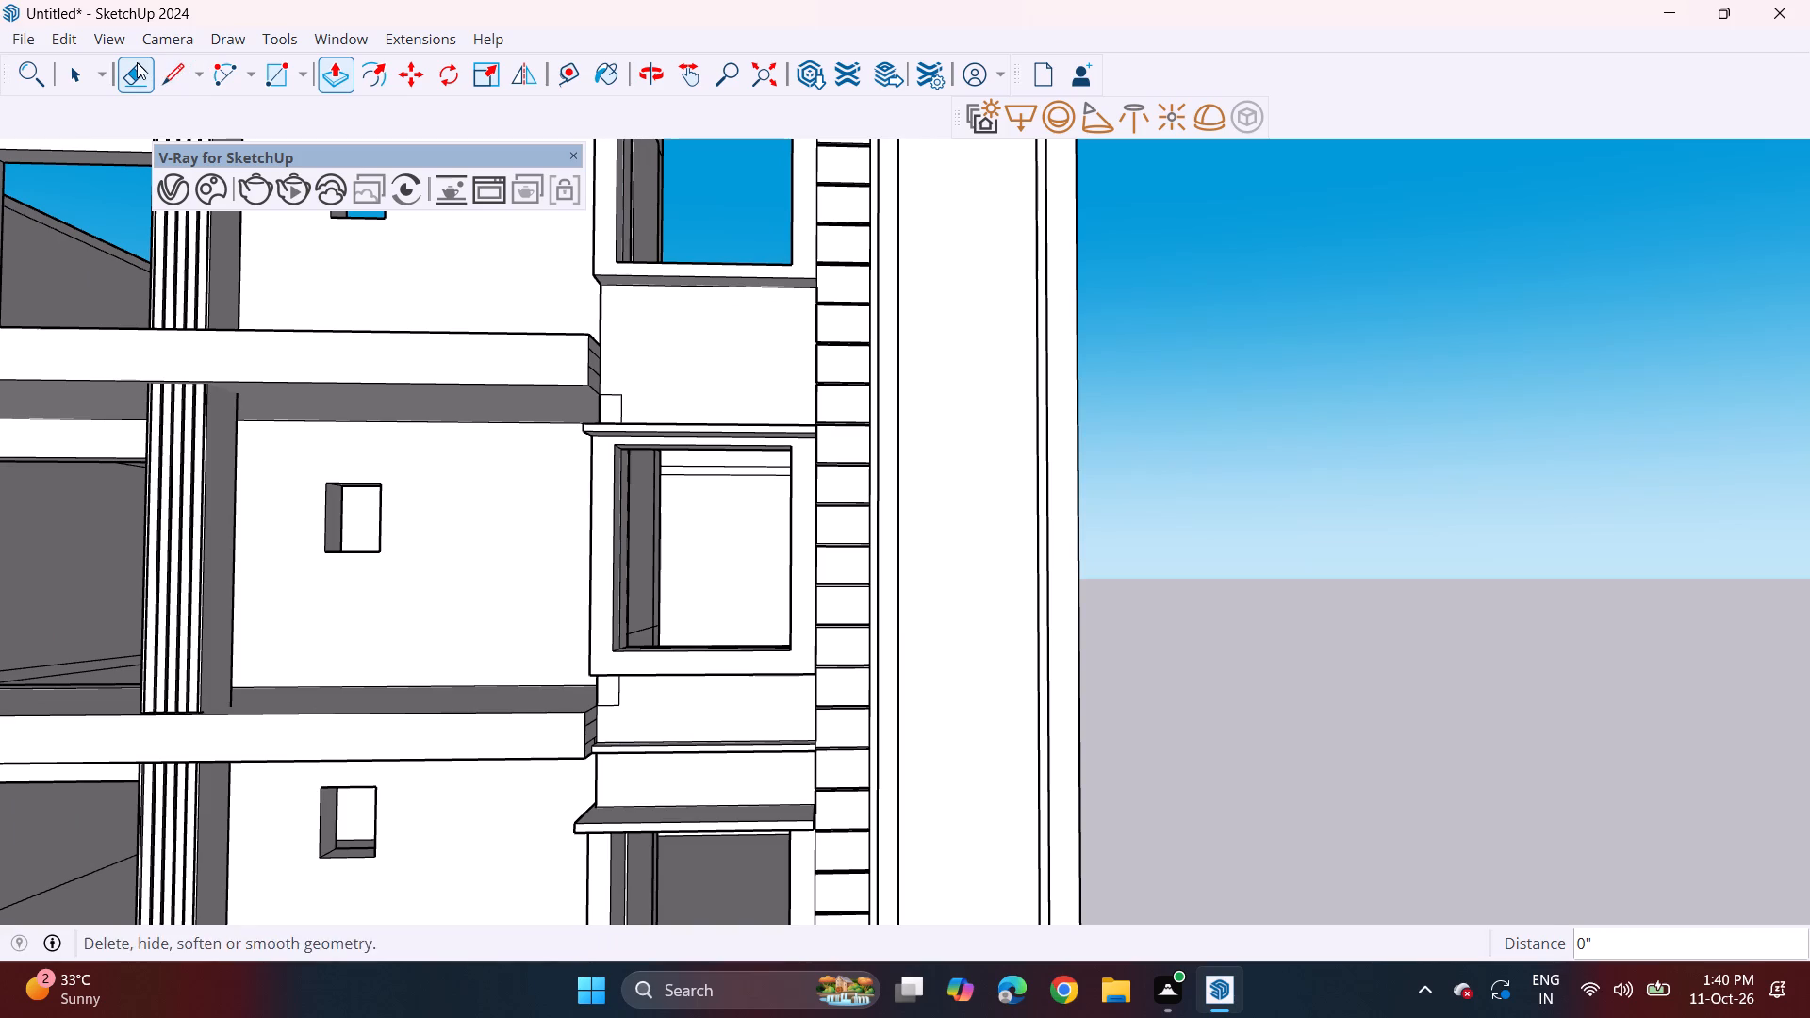
drag(137, 62, 143, 71)
click(621, 400)
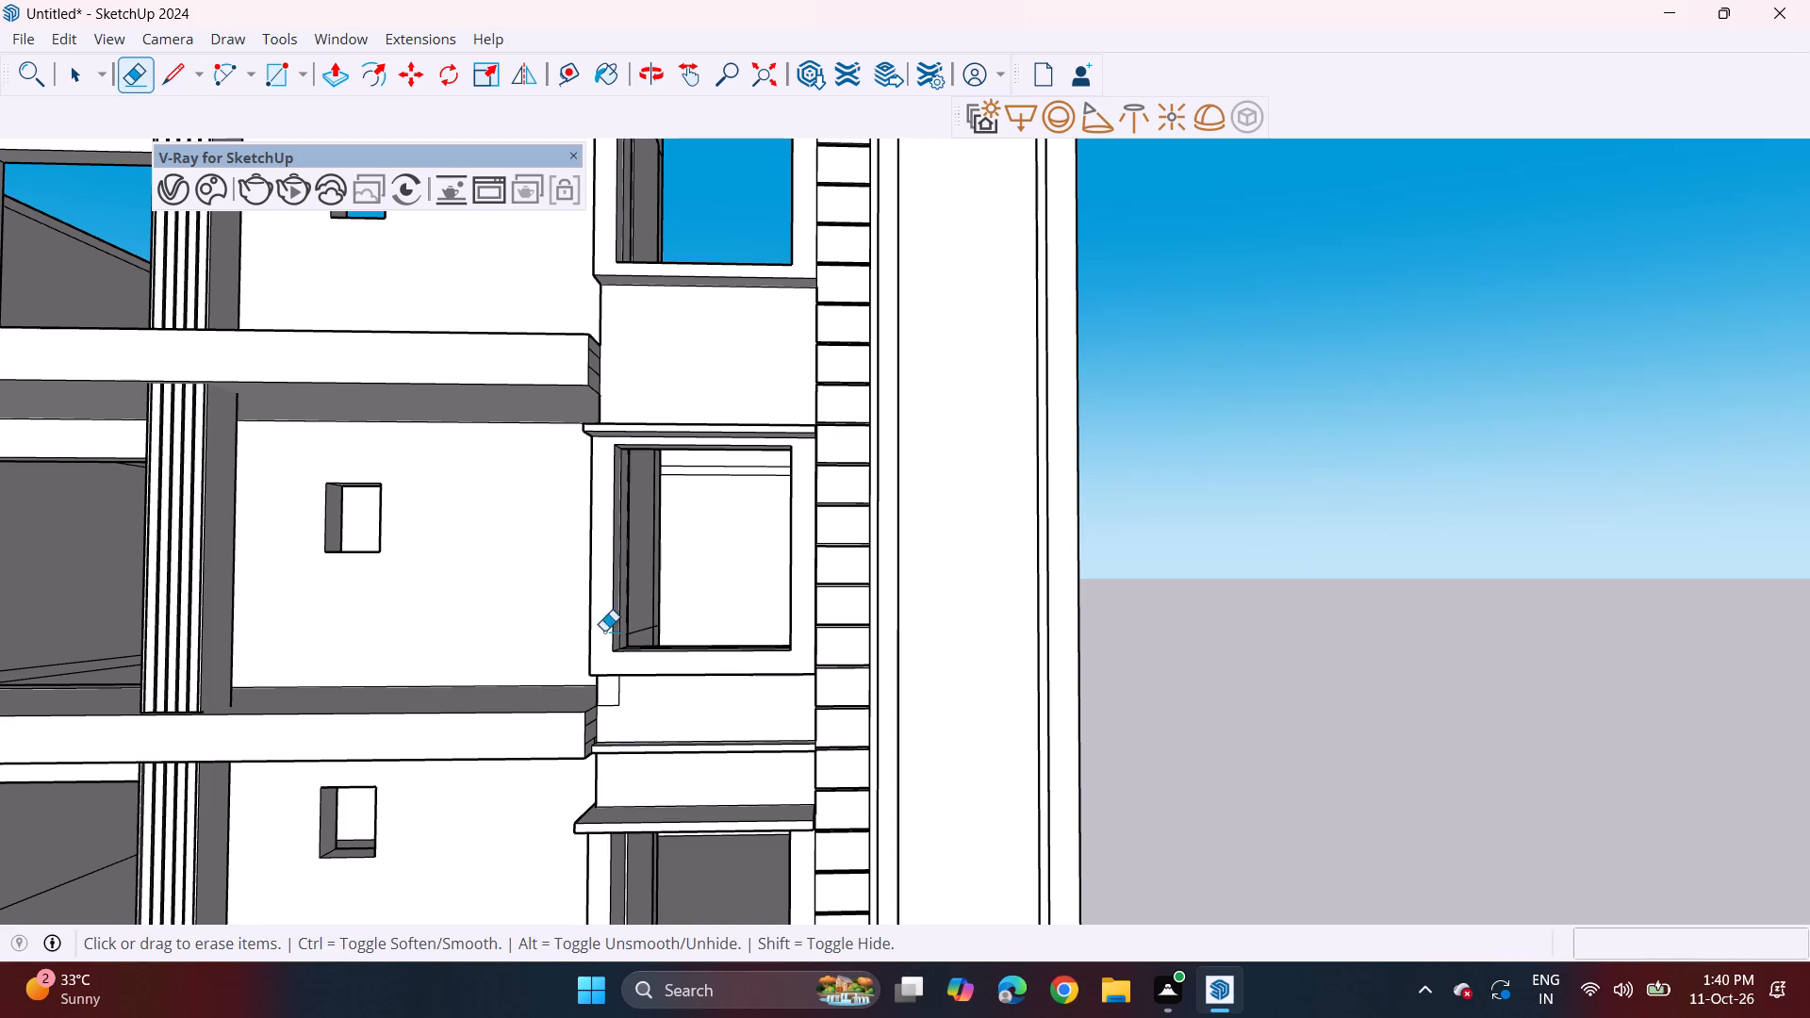
drag(620, 694, 611, 714)
Push/Pull the underside of the balcony slab above the middle-storey window up about 4 7/16".
middle_drag(620, 504, 665, 532)
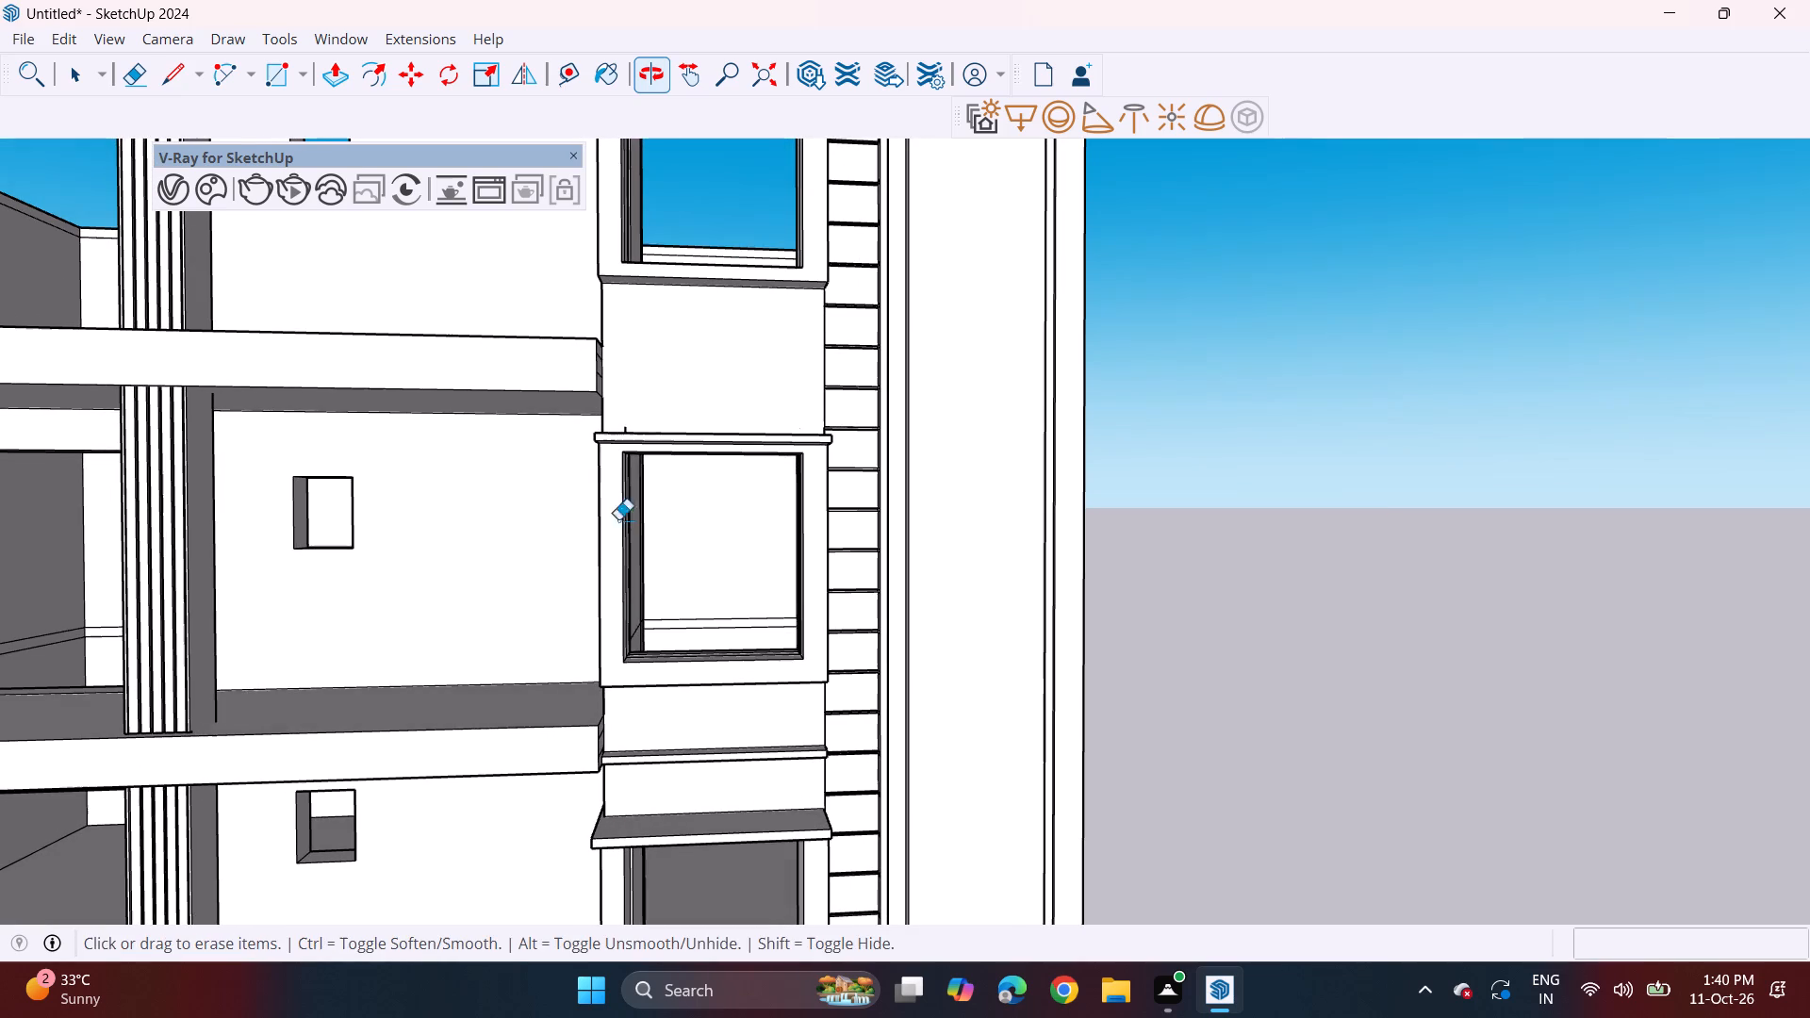
drag(333, 78, 358, 90)
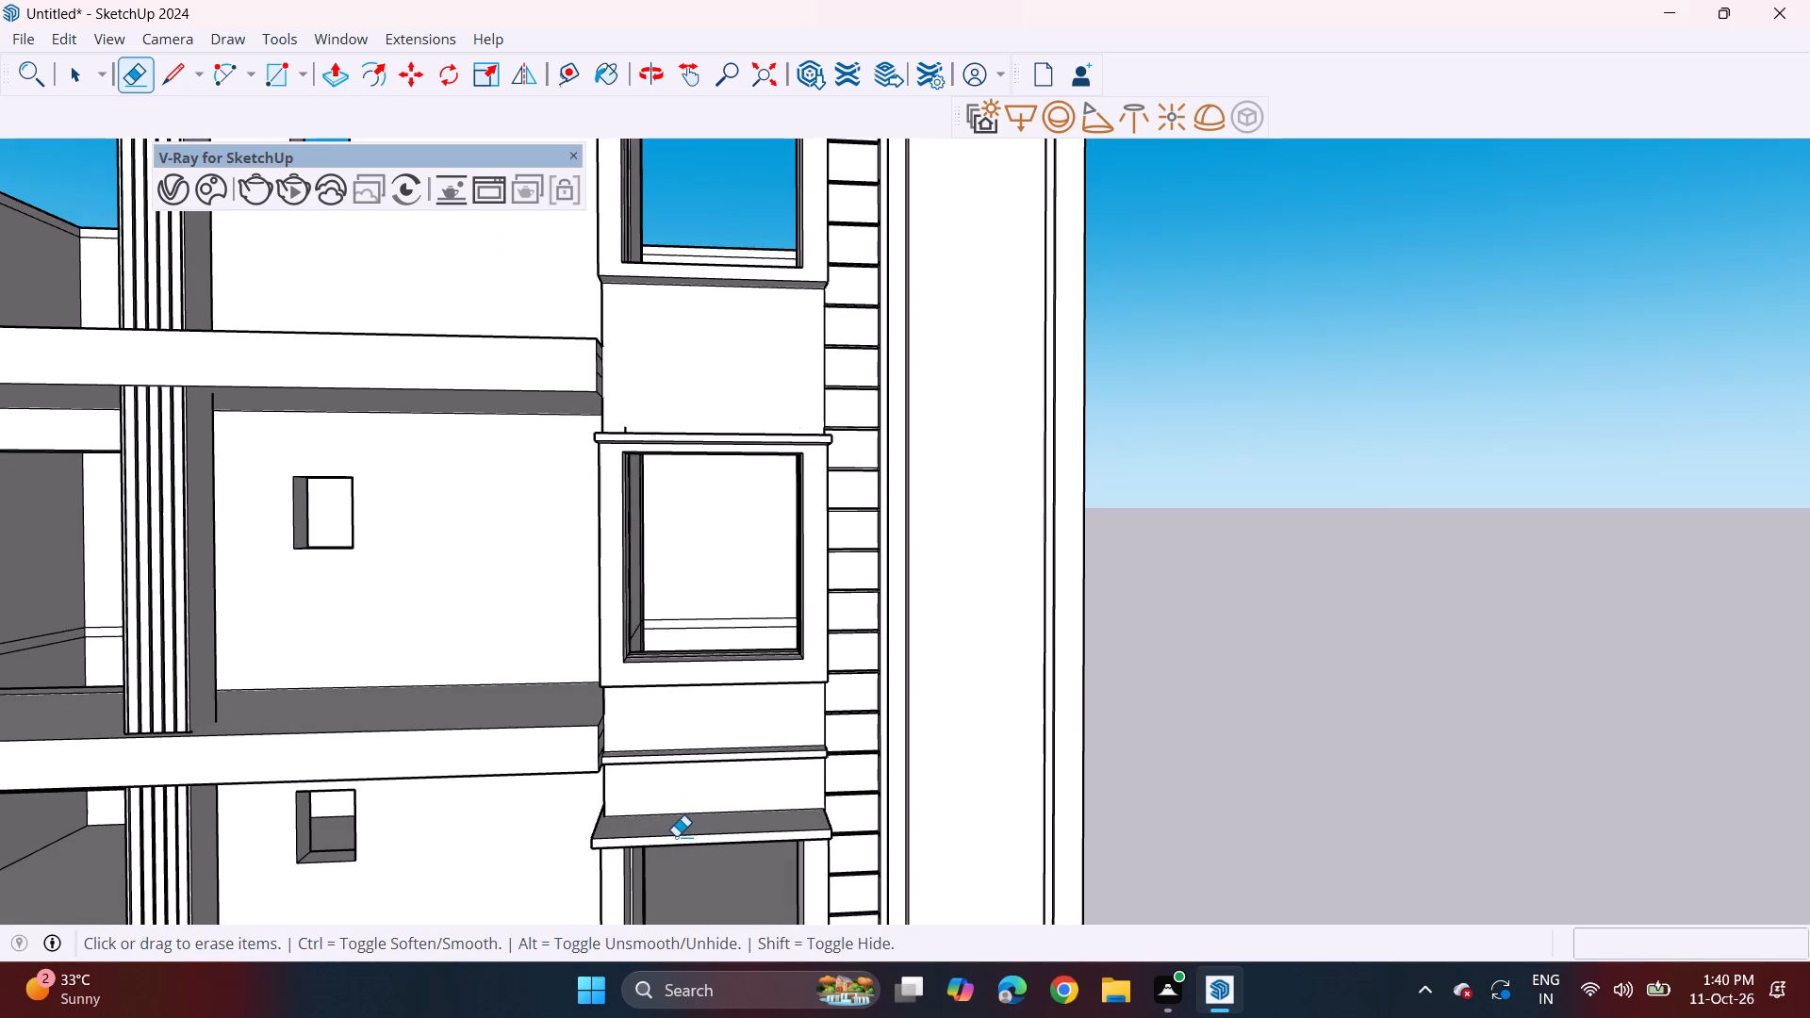
middle_drag(721, 596, 720, 599)
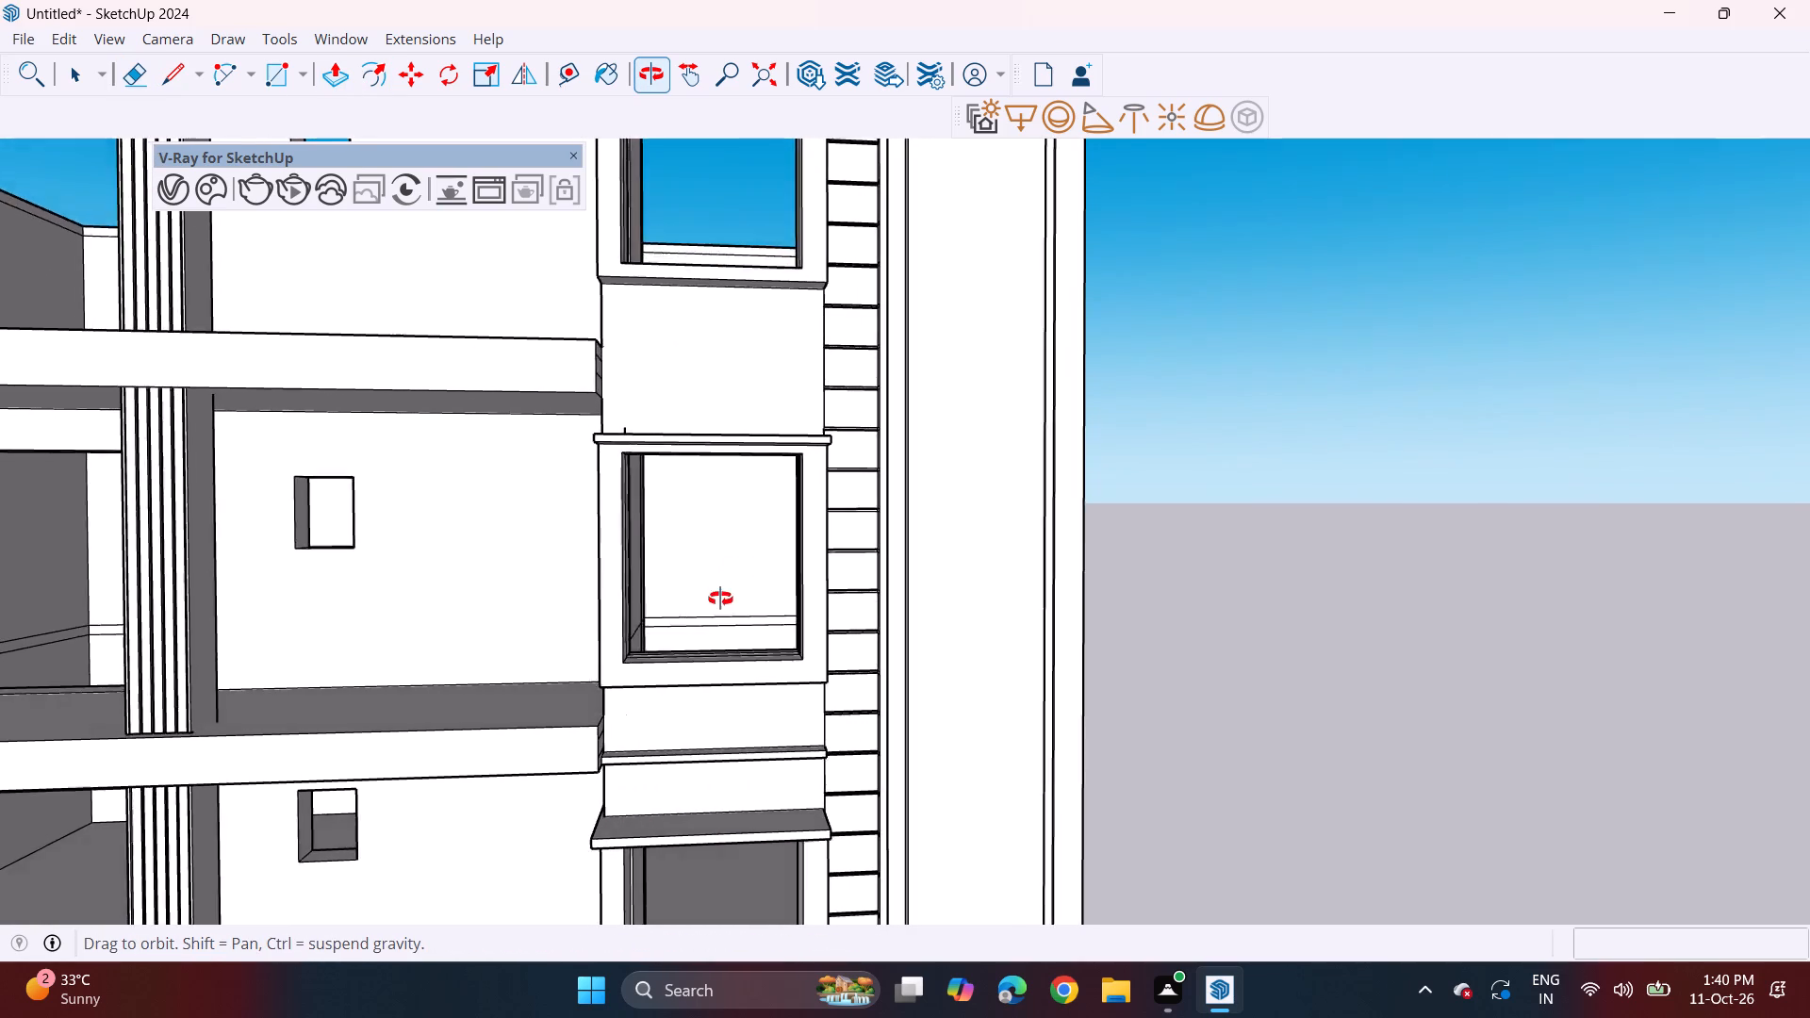
middle_drag(720, 599, 686, 616)
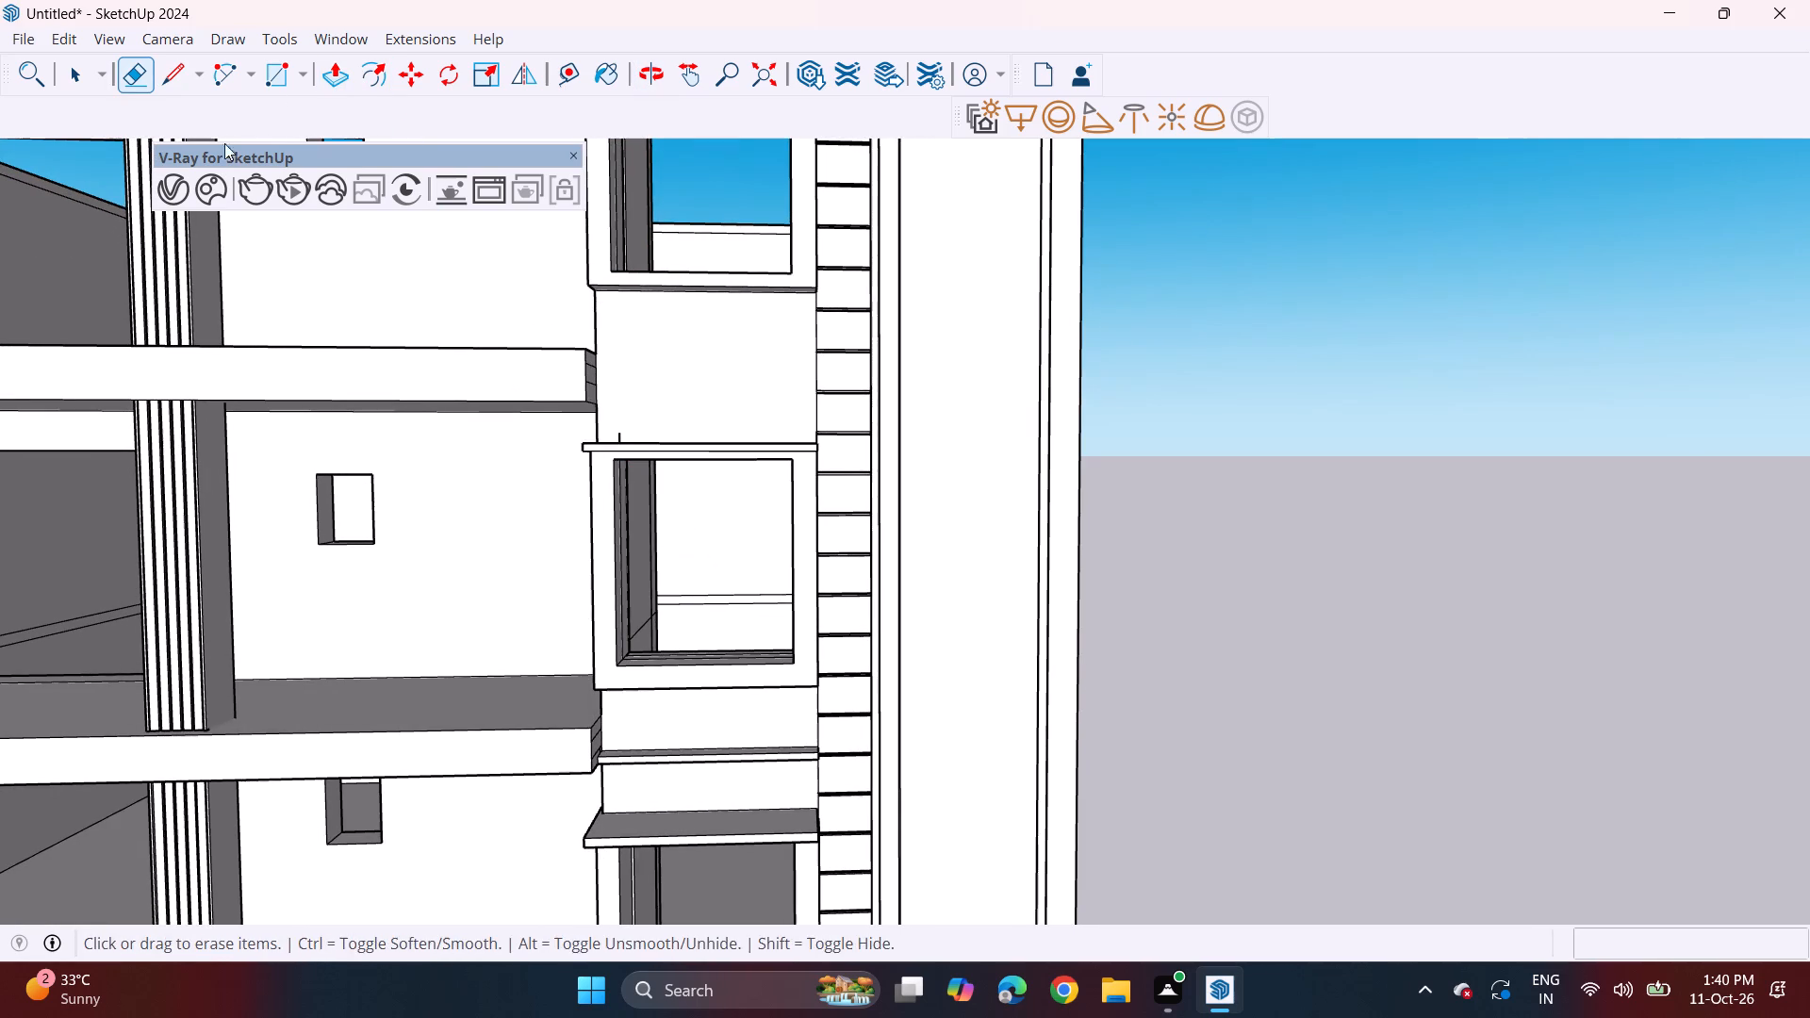
click(344, 74)
middle_drag(430, 397, 480, 267)
click(437, 393)
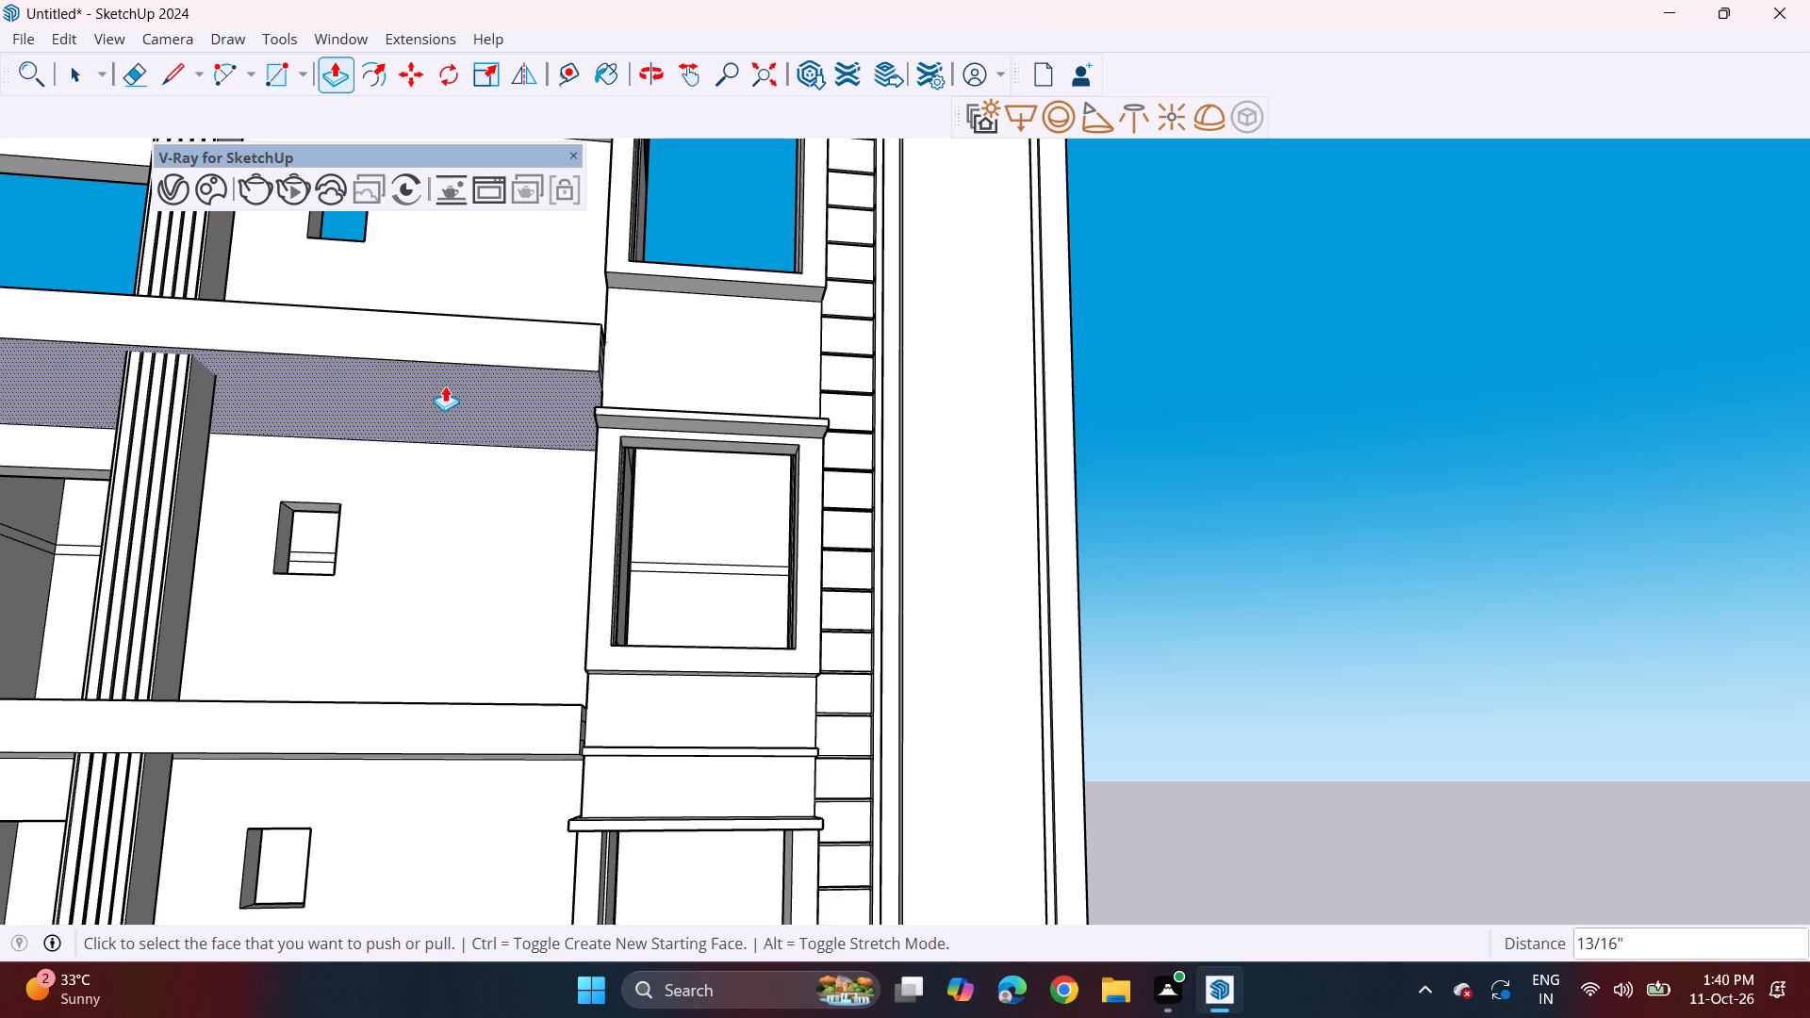
click(450, 373)
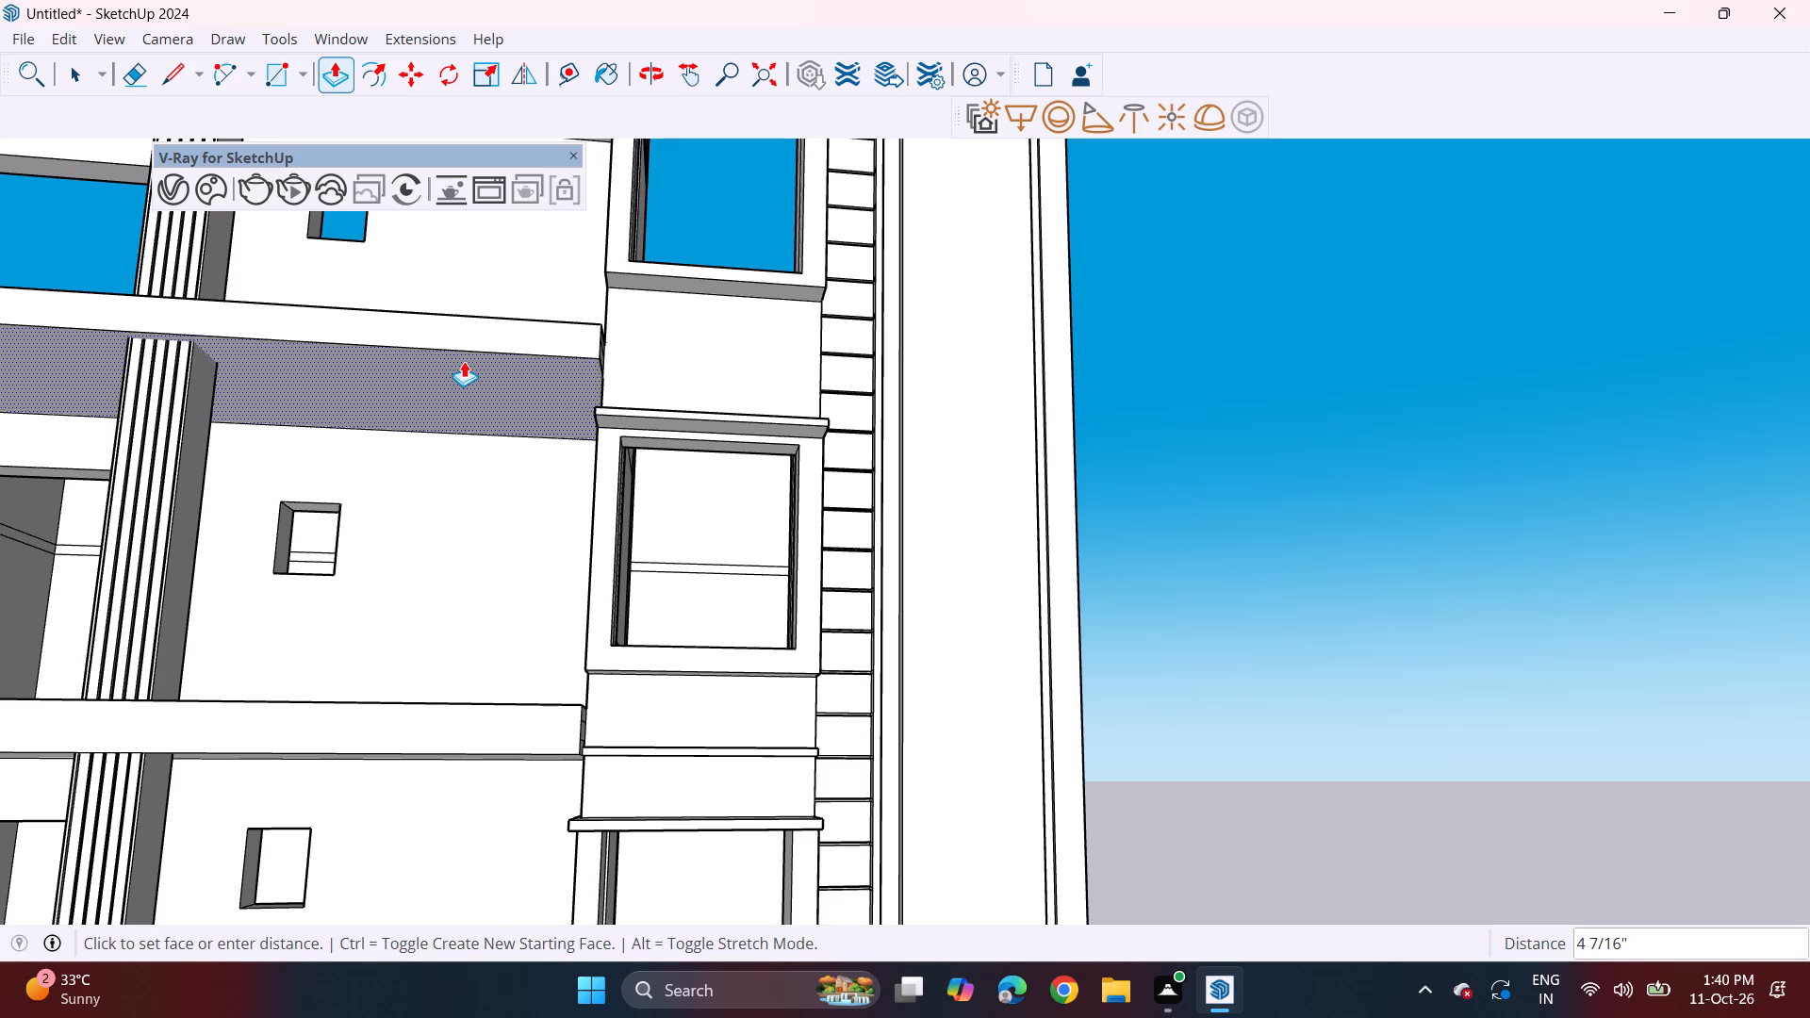
click(464, 361)
middle_drag(506, 301, 462, 523)
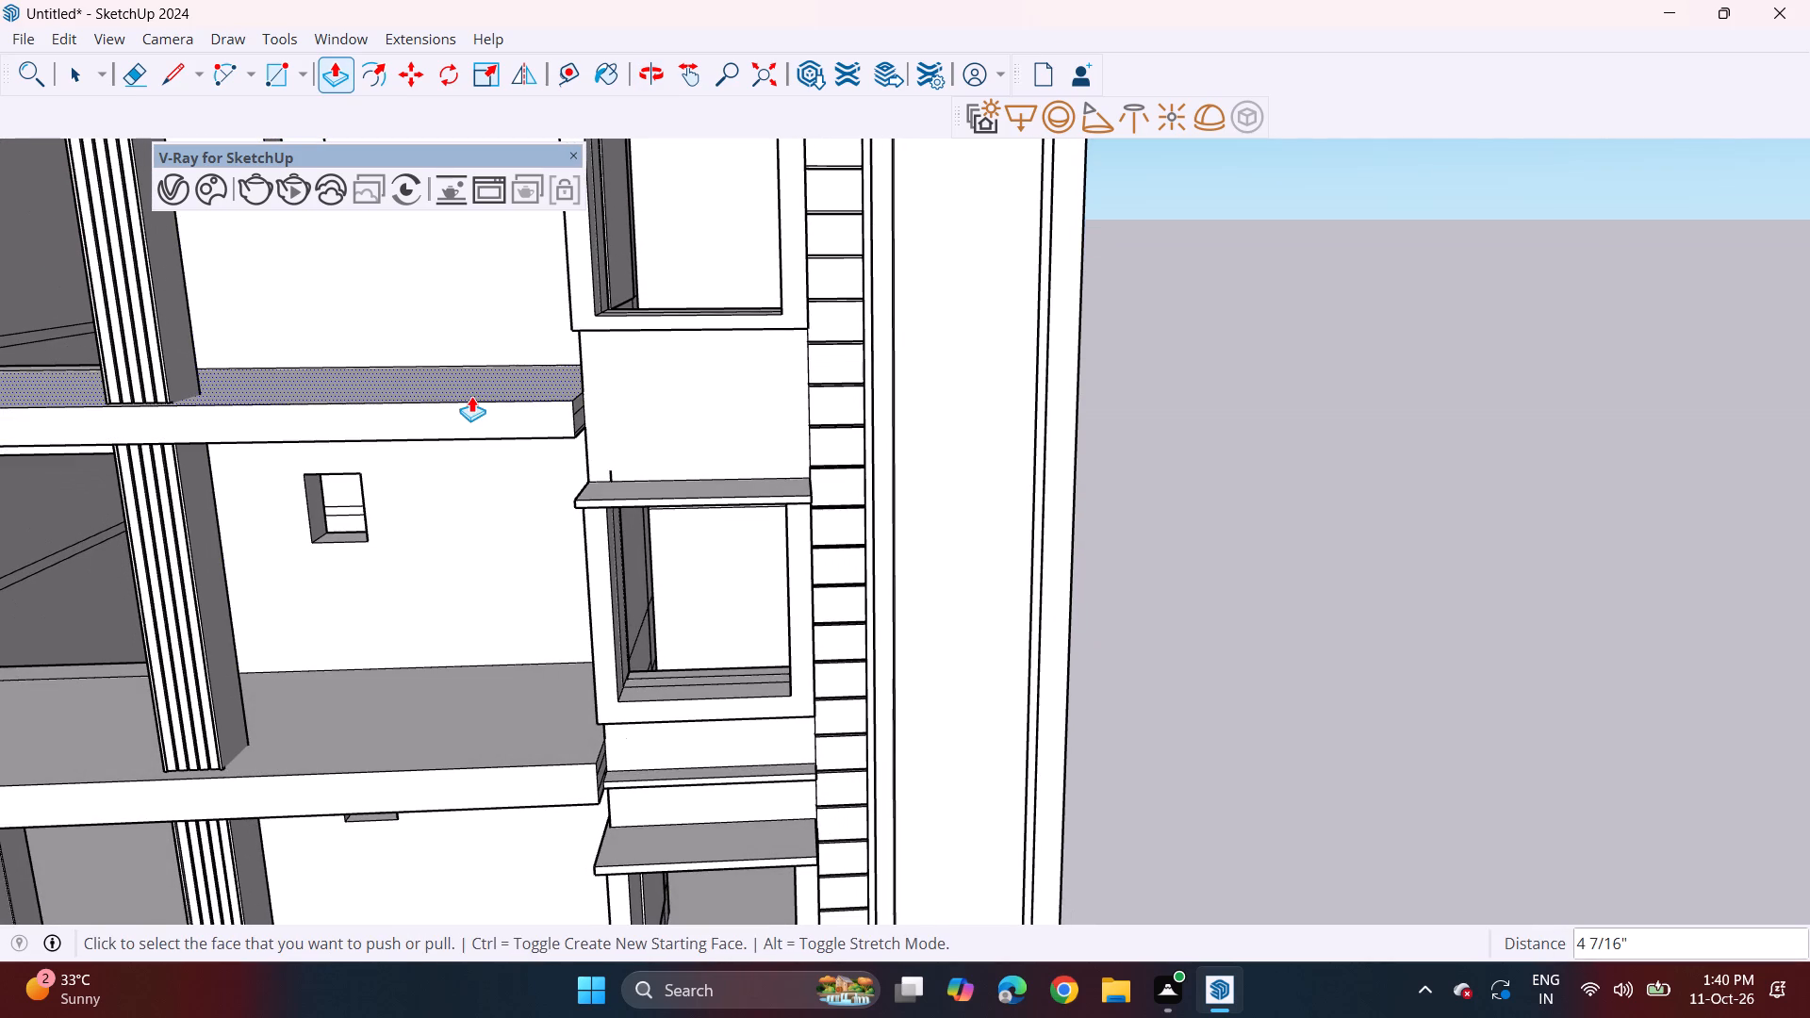
Push/Pull the top face of the balcony slab above the middle-storey window up about 2 13/16".
click(471, 396)
click(473, 387)
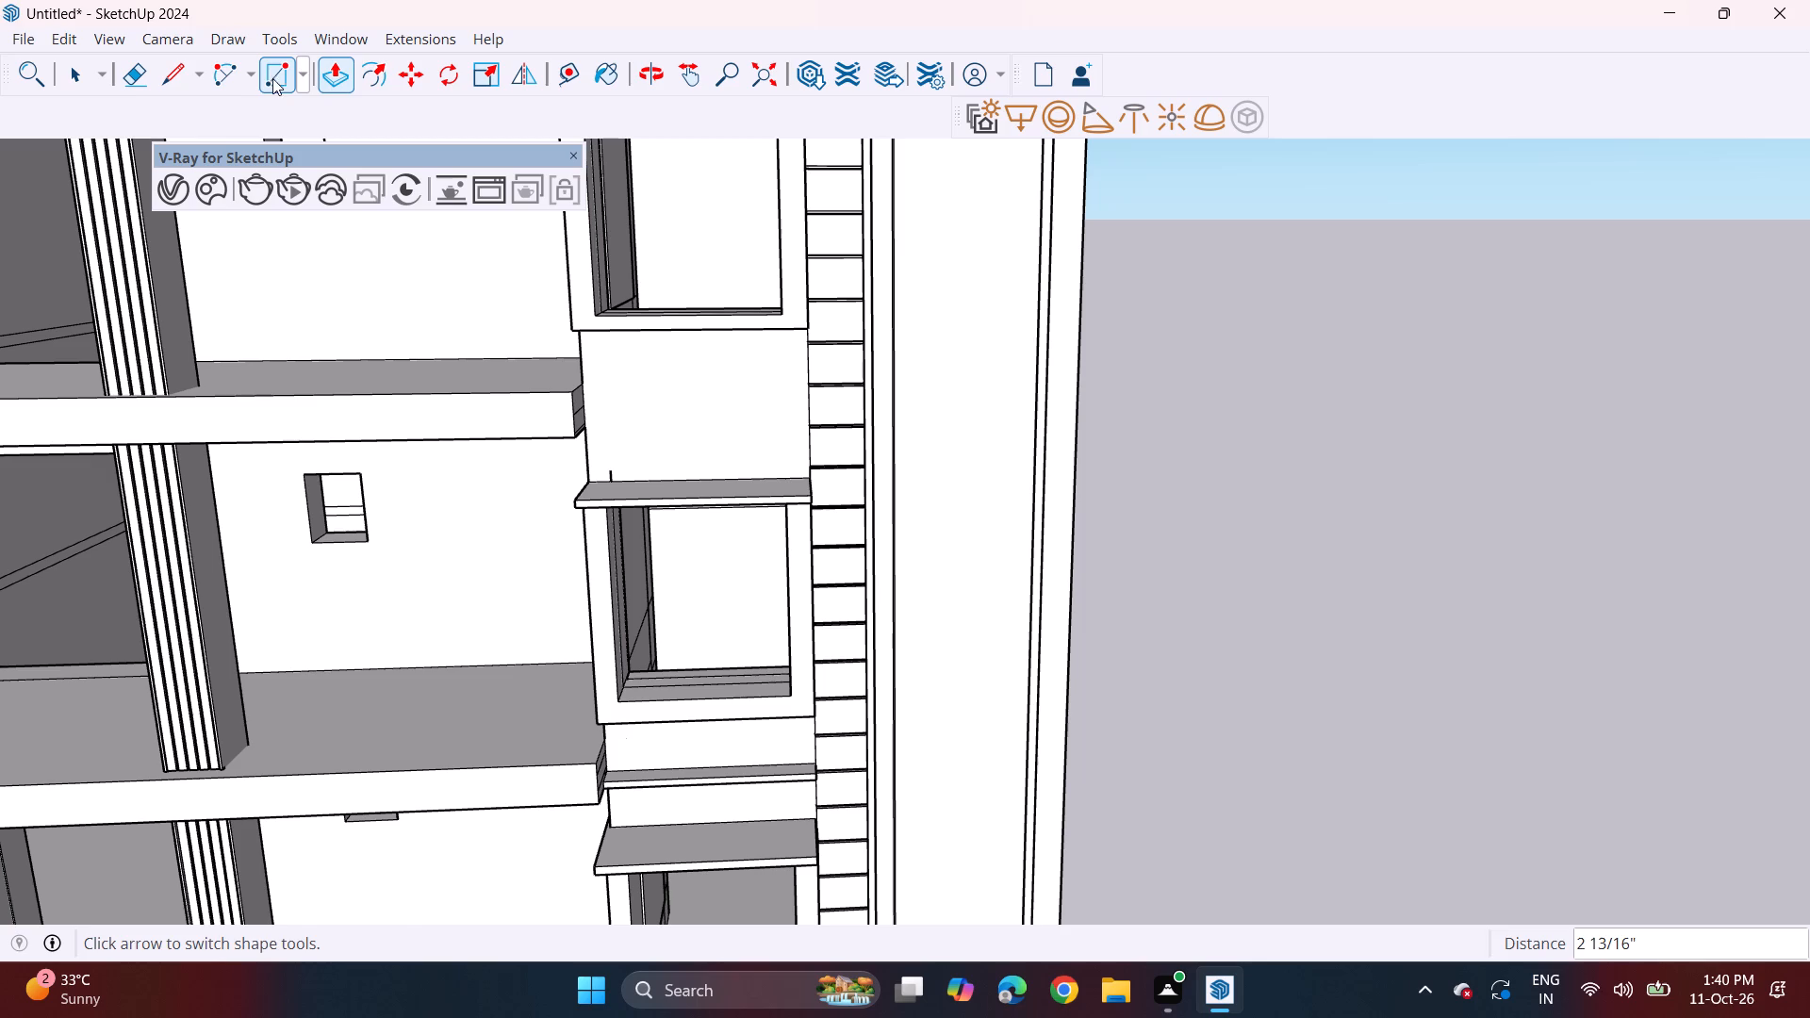
Draw a rectangular strip about 2 11/16" by 6' 4" across the wall above the middle-storey window ledge, starting level with the balcony slab's underside.
drag(271, 78, 279, 80)
scroll(668, 452, up, 5)
scroll(561, 433, up, 2)
click(551, 425)
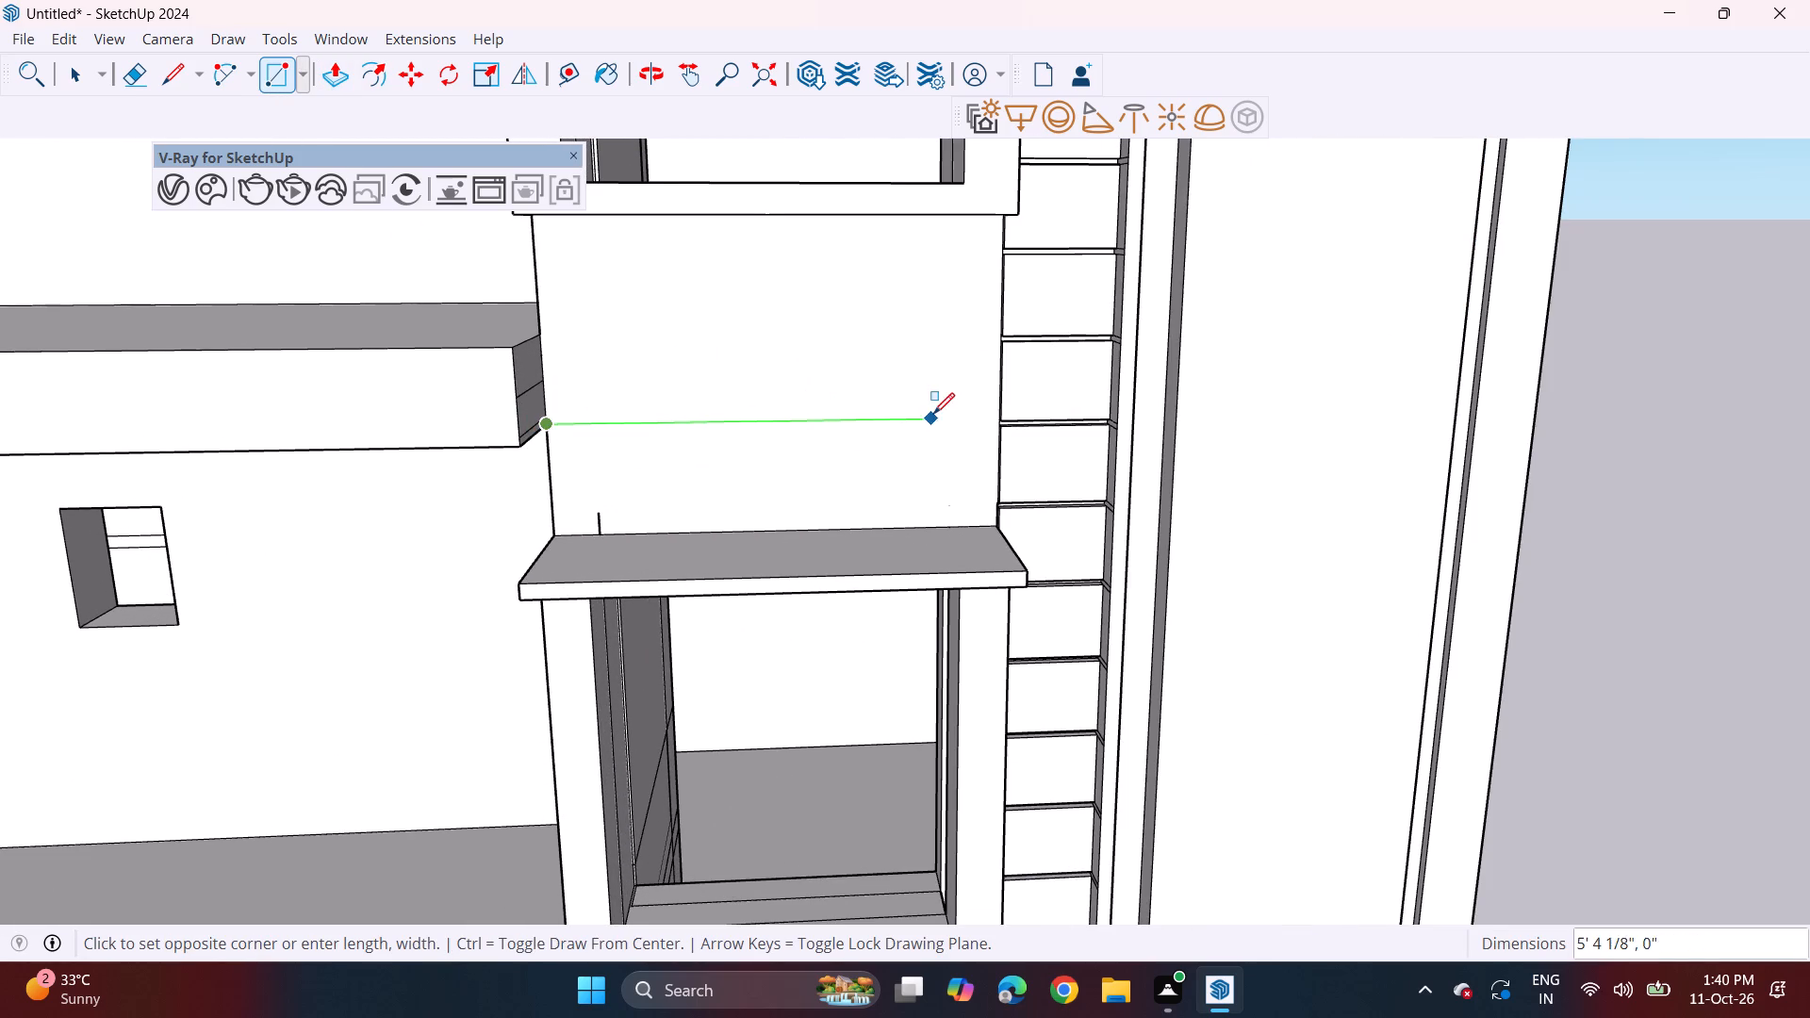
click(997, 403)
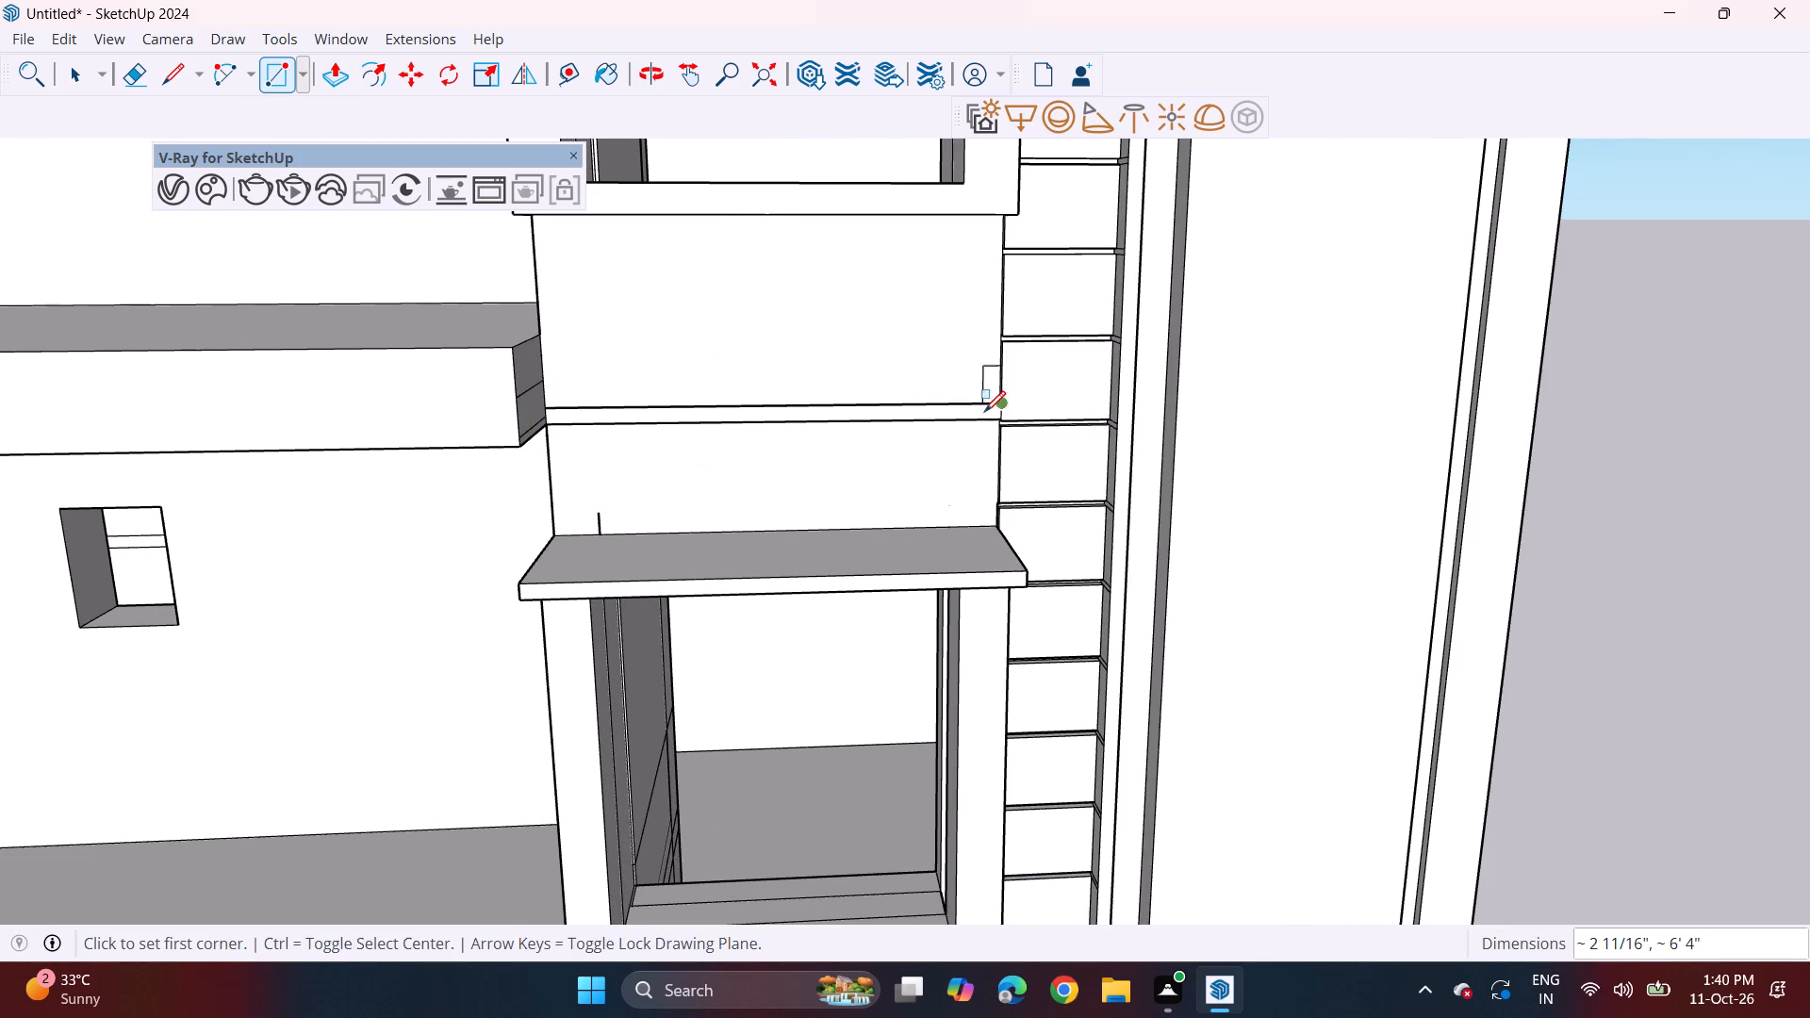
Push/Pull the new wall strip outward about 7 5/8", matching the projection of the band below the middle-storey window.
middle_drag(949, 467, 515, 525)
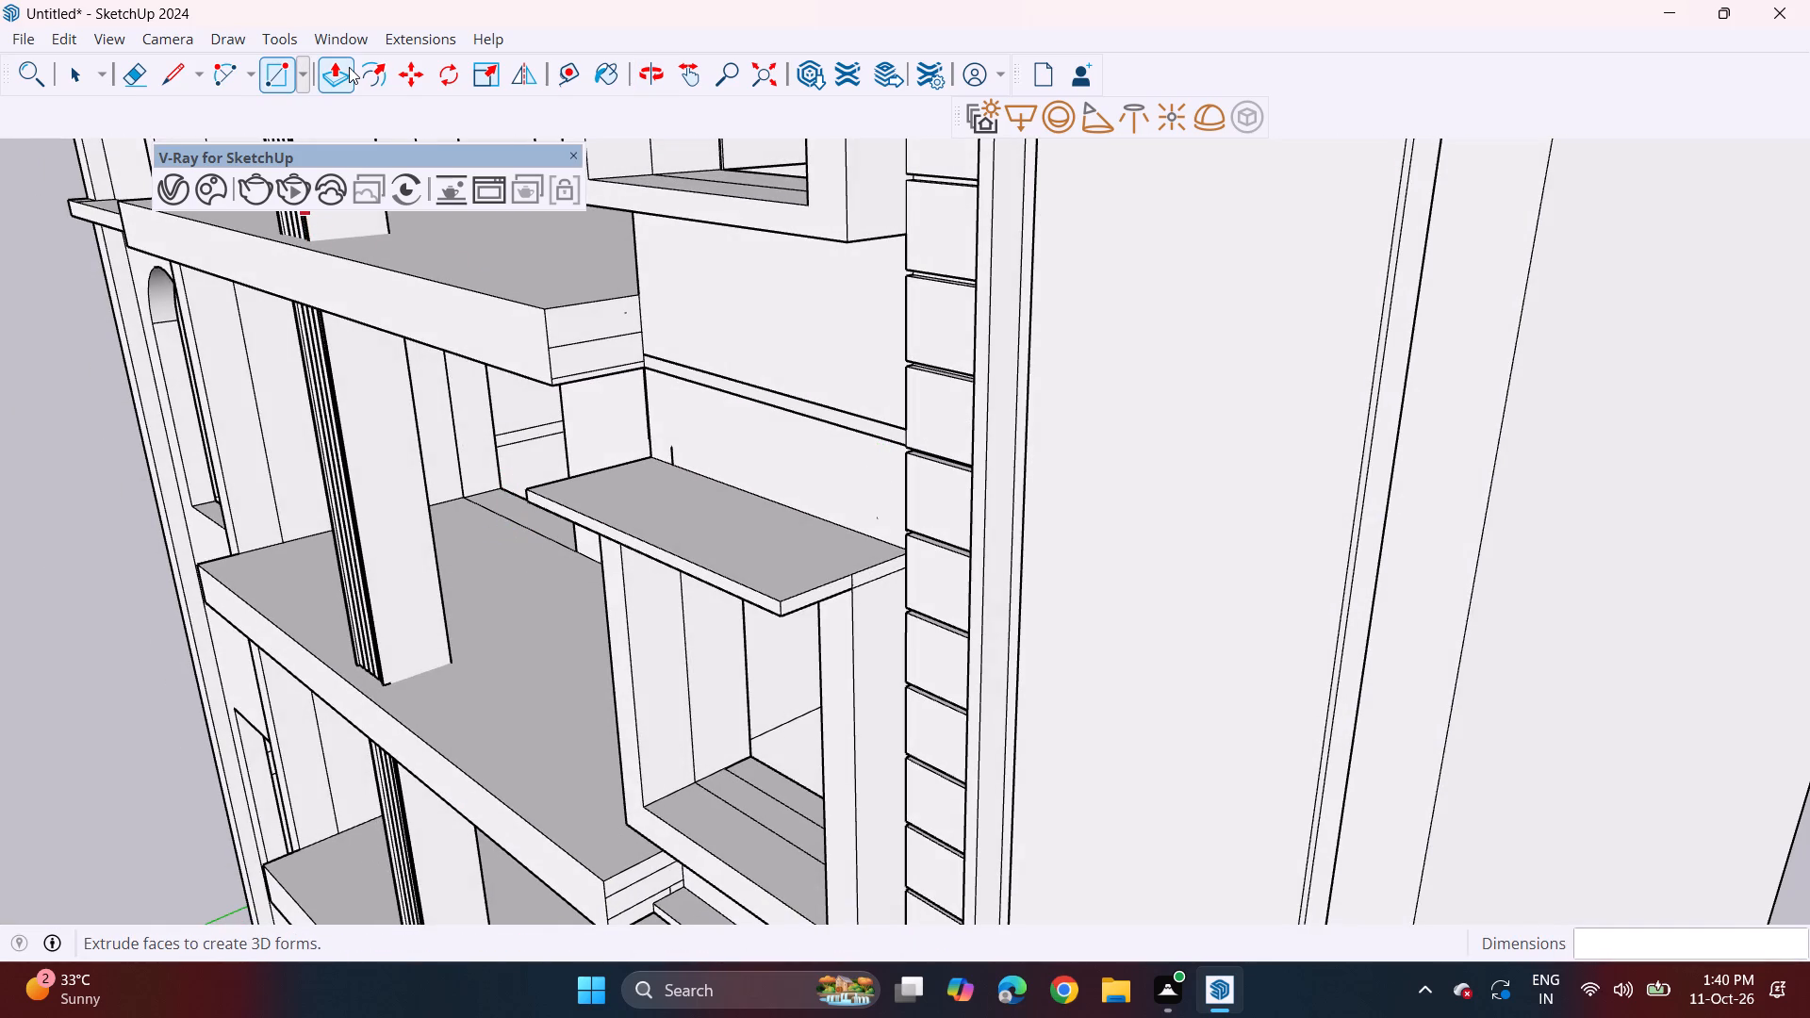
drag(349, 67, 355, 75)
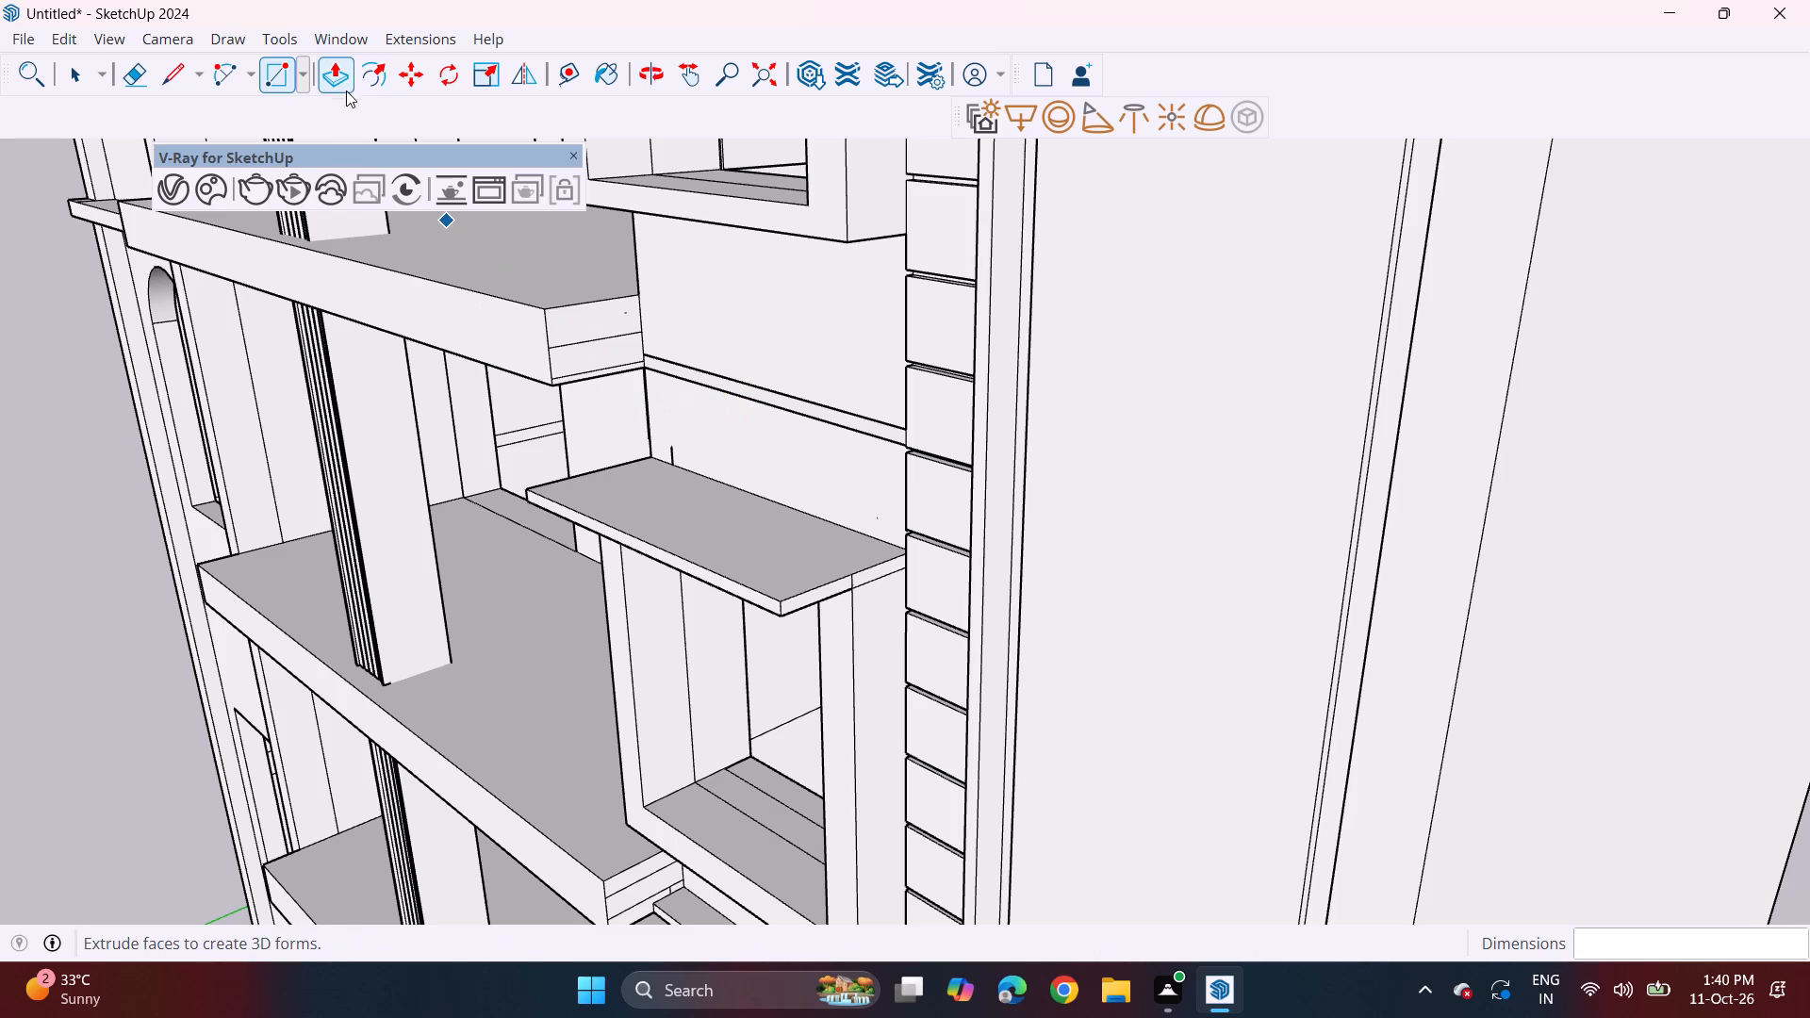
click(346, 79)
click(736, 386)
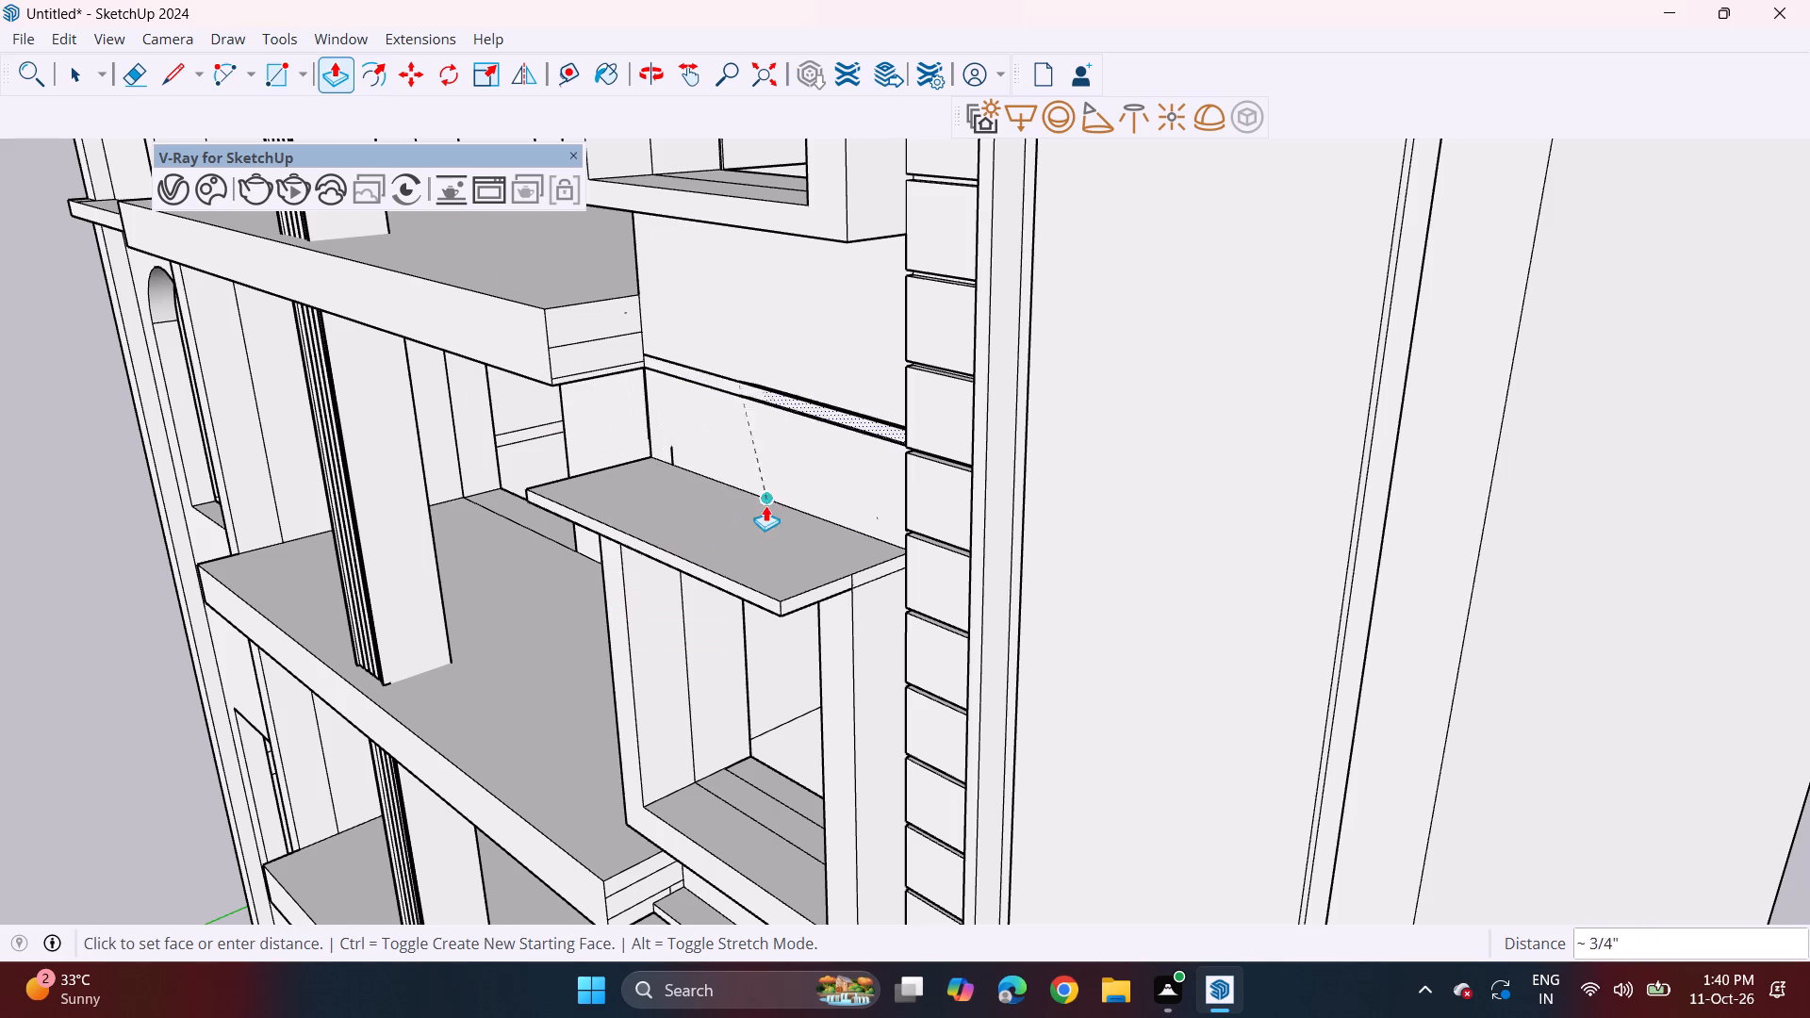
middle_drag(767, 697, 811, 501)
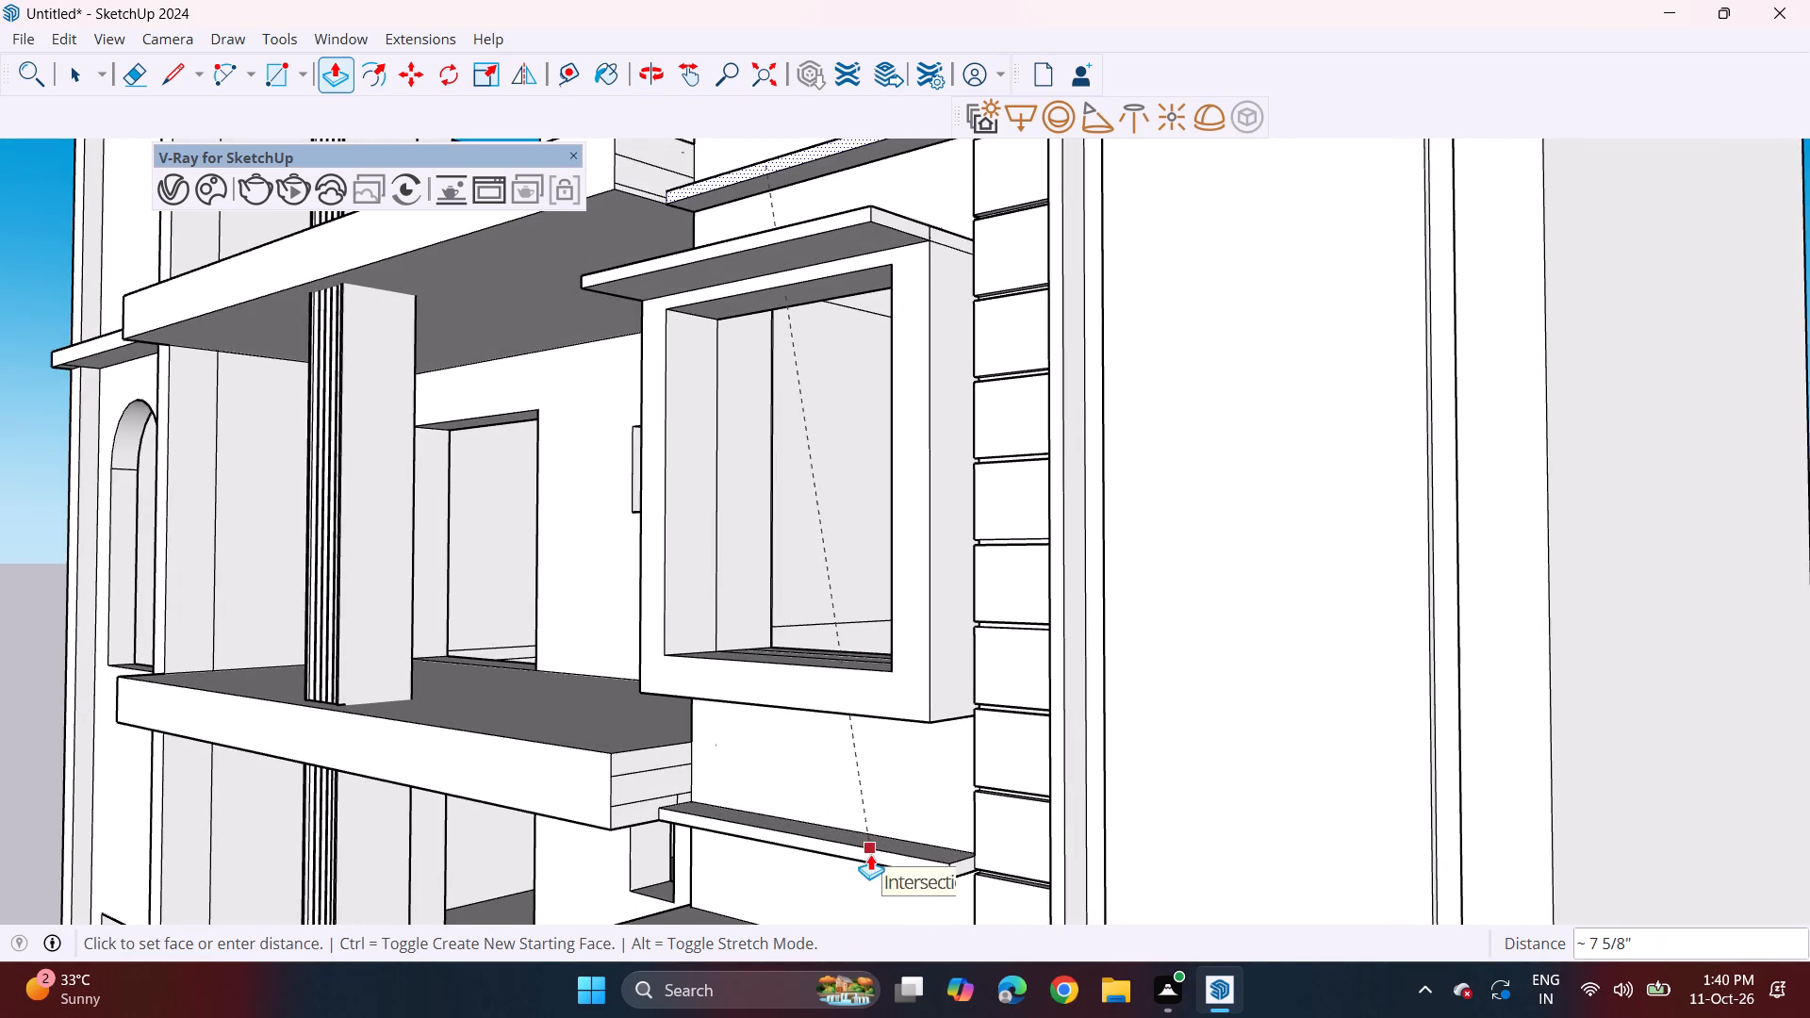
click(870, 854)
Examine the window ledges and wall bands across the storeys of the front elevation.
shift+middle_drag(751, 273, 778, 819)
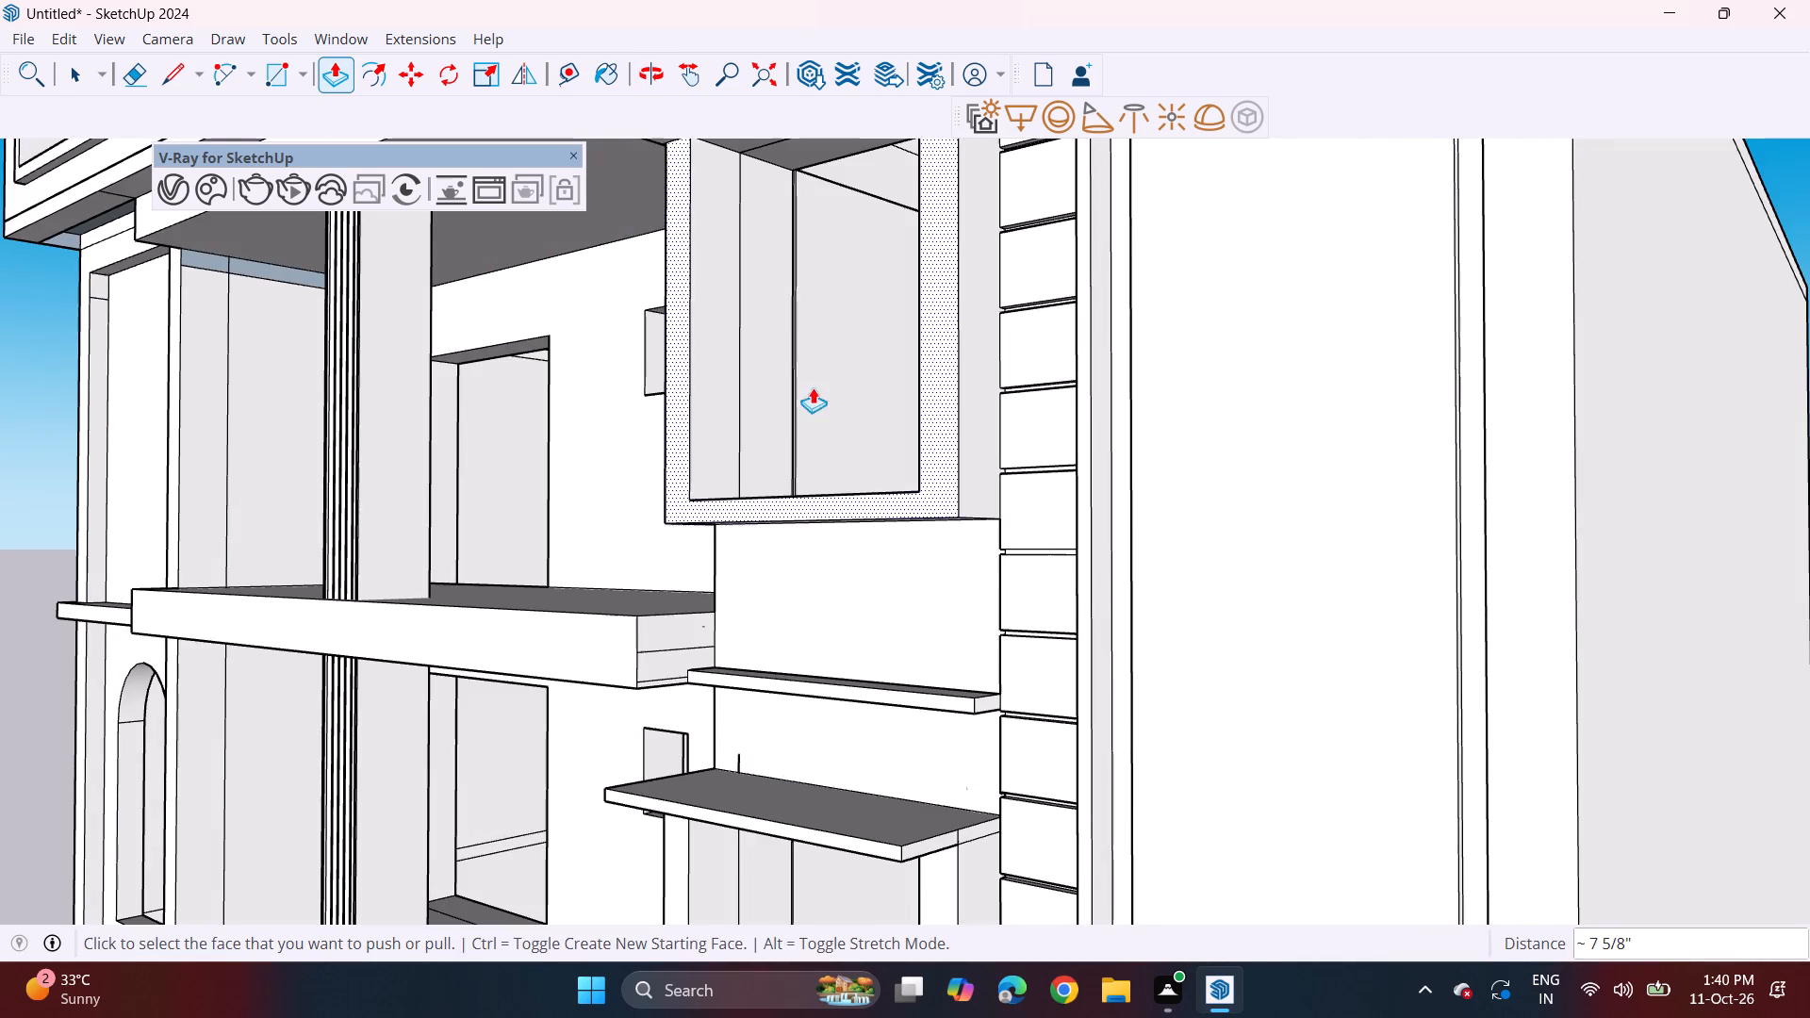
middle_drag(716, 500, 899, 551)
scroll(904, 498, down, 6)
middle_drag(873, 521, 928, 534)
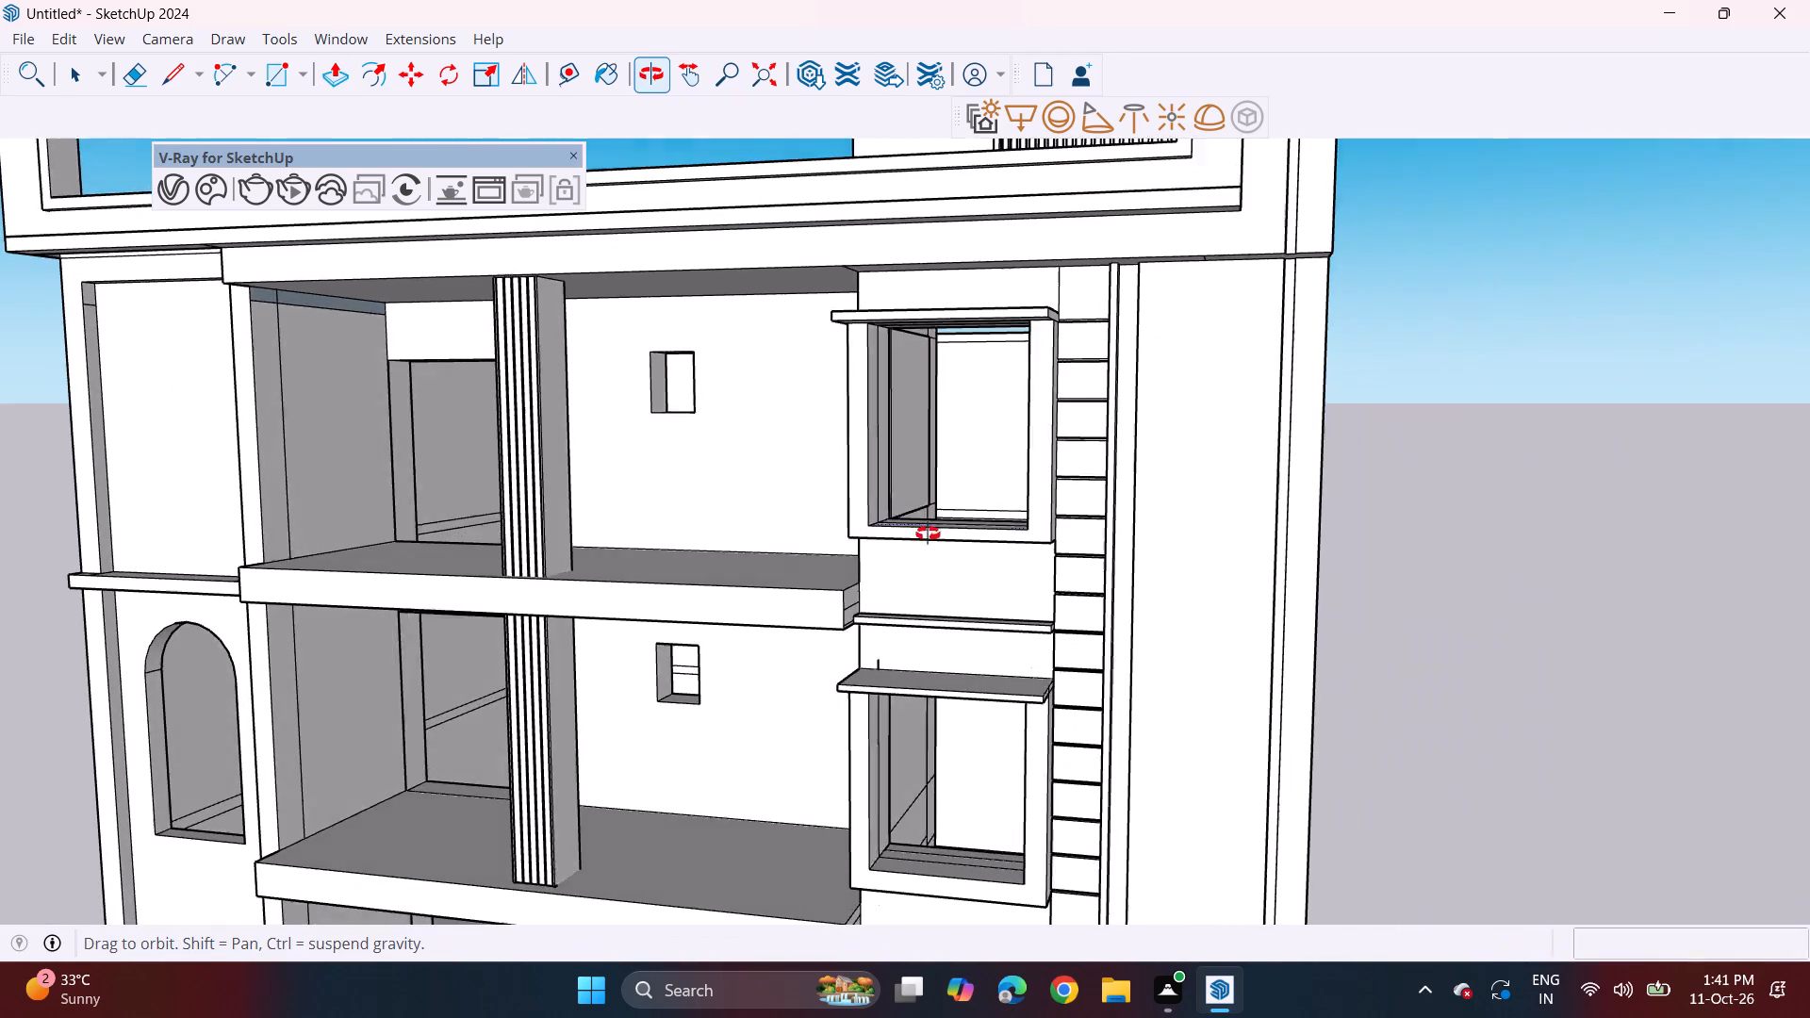
middle_drag(928, 534, 964, 553)
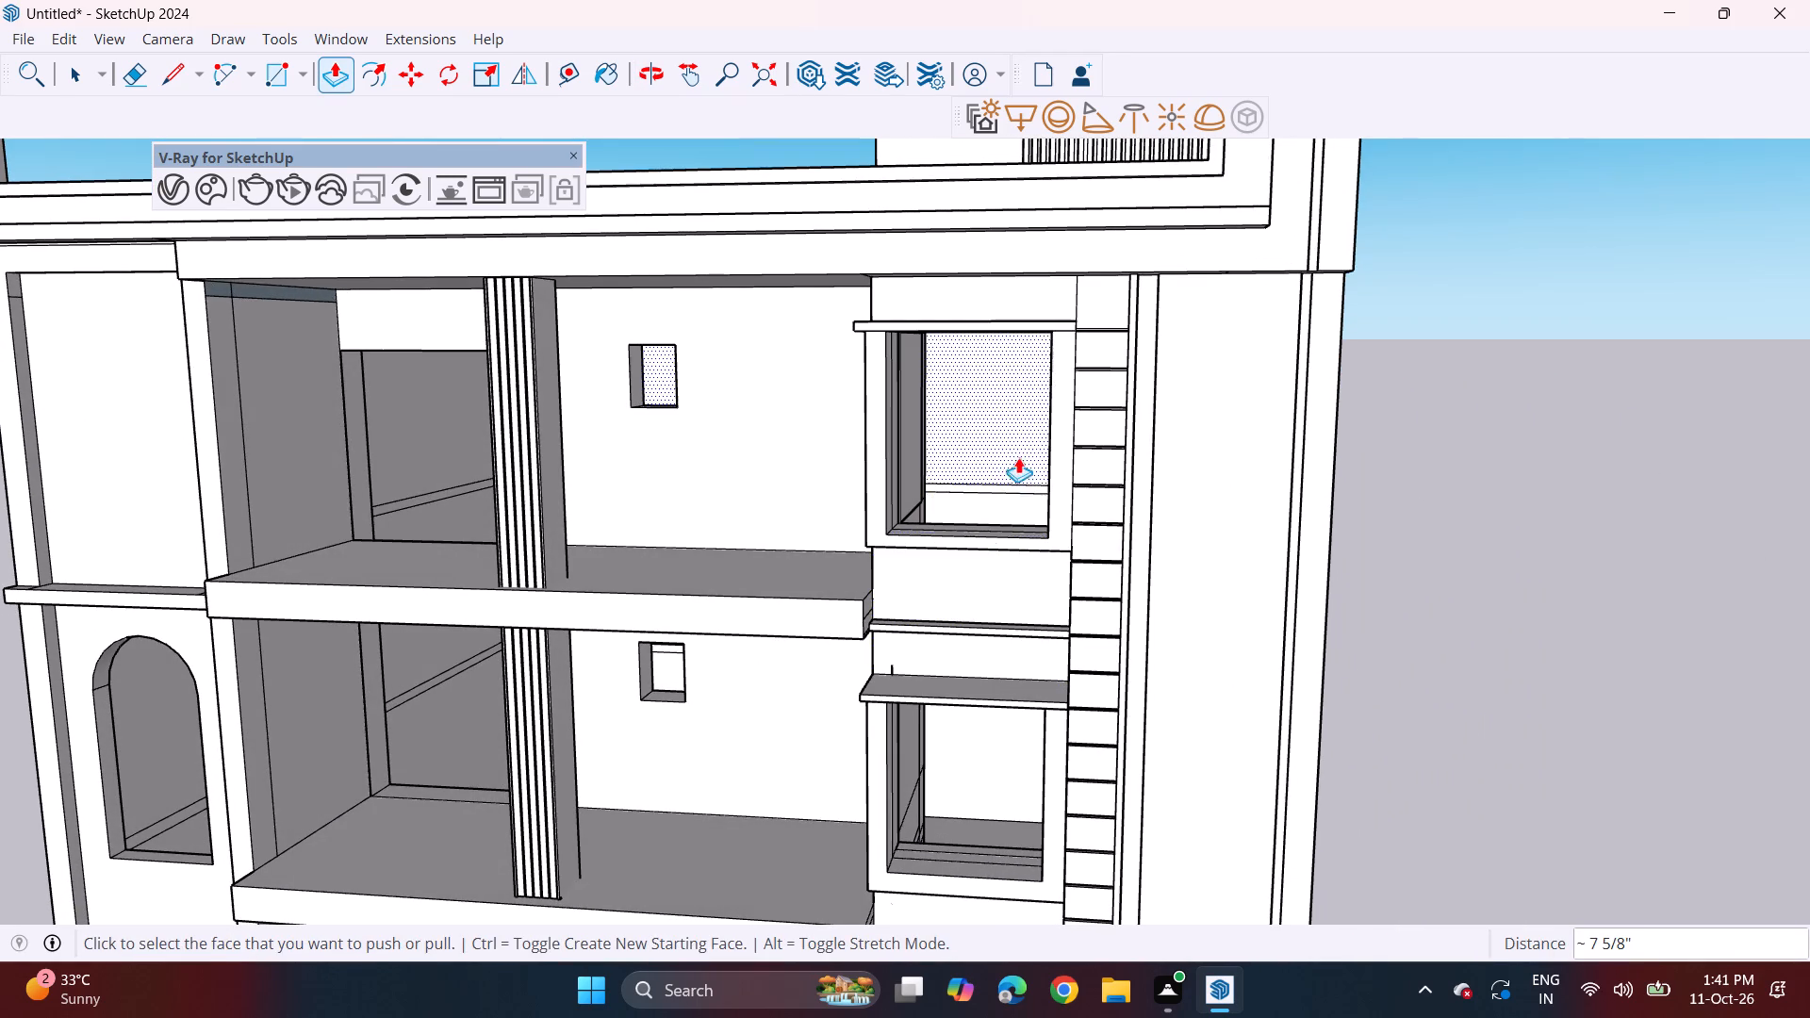
scroll(961, 585, down, 2)
middle_drag(977, 745, 1022, 655)
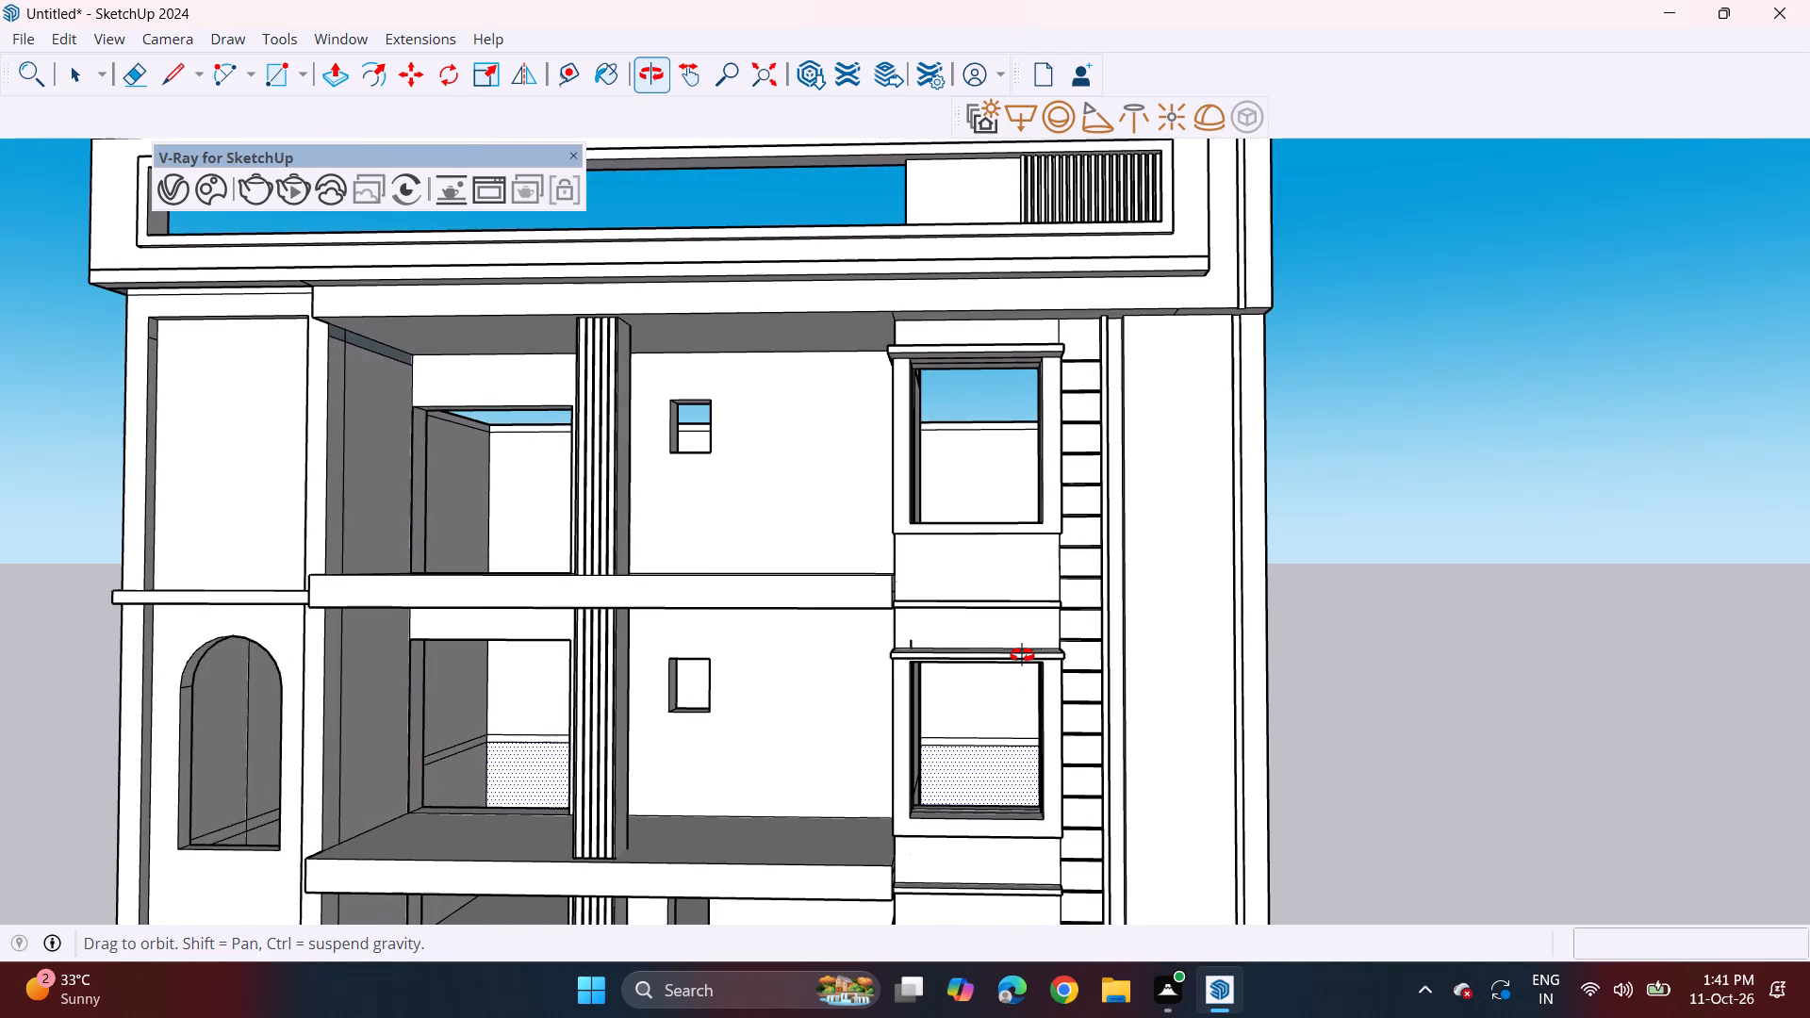
middle_drag(1022, 655, 1021, 654)
middle_click(1021, 654)
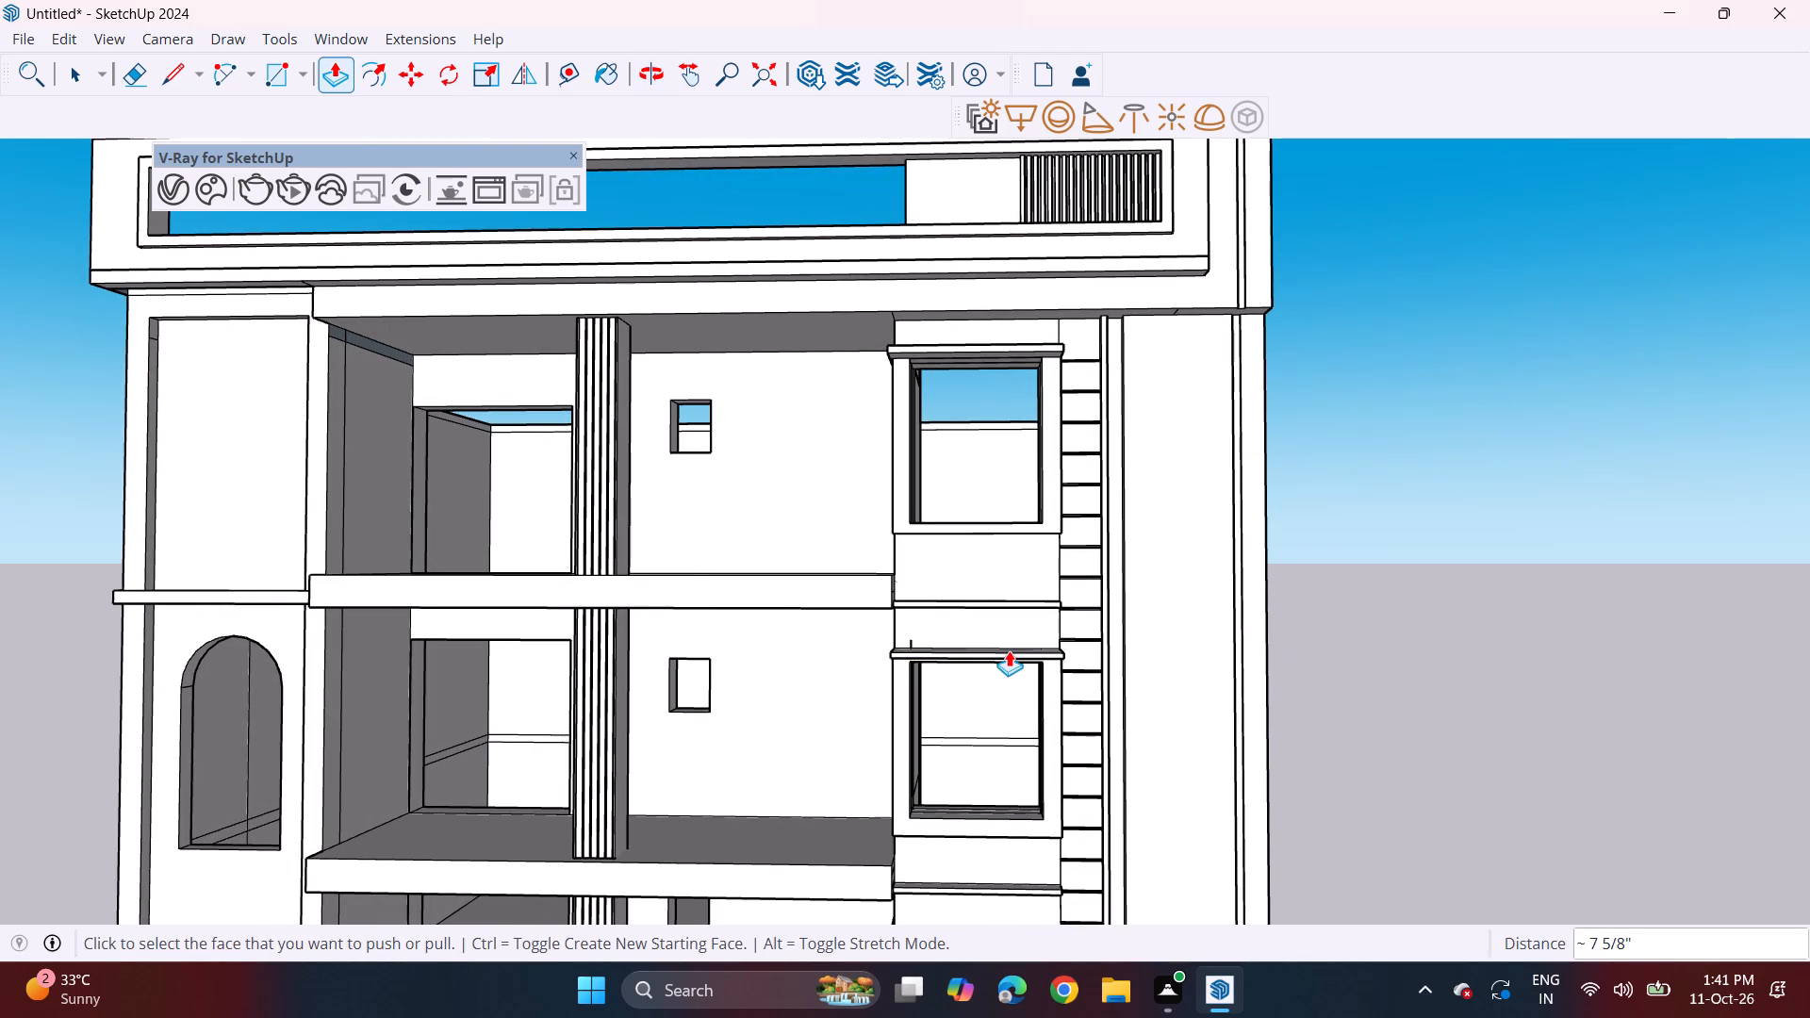
scroll(1007, 649, down, 2)
shift+middle_drag(978, 701, 872, 445)
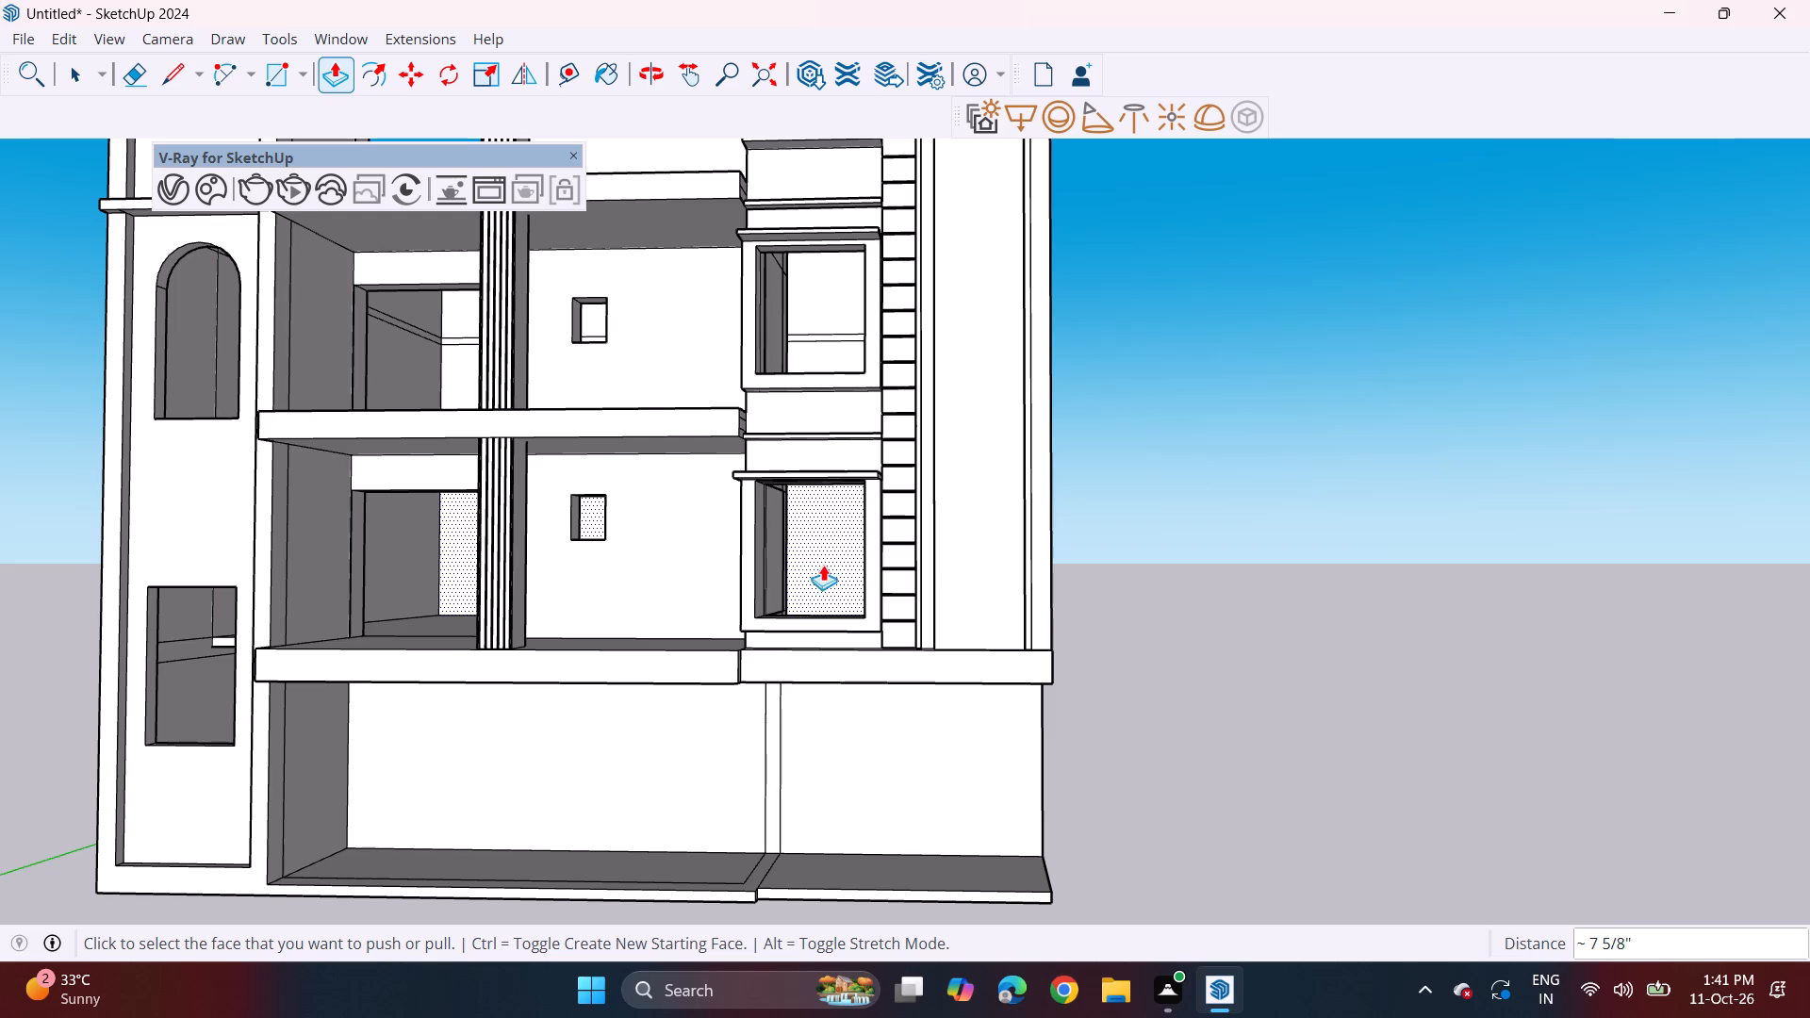
middle_drag(811, 534, 844, 475)
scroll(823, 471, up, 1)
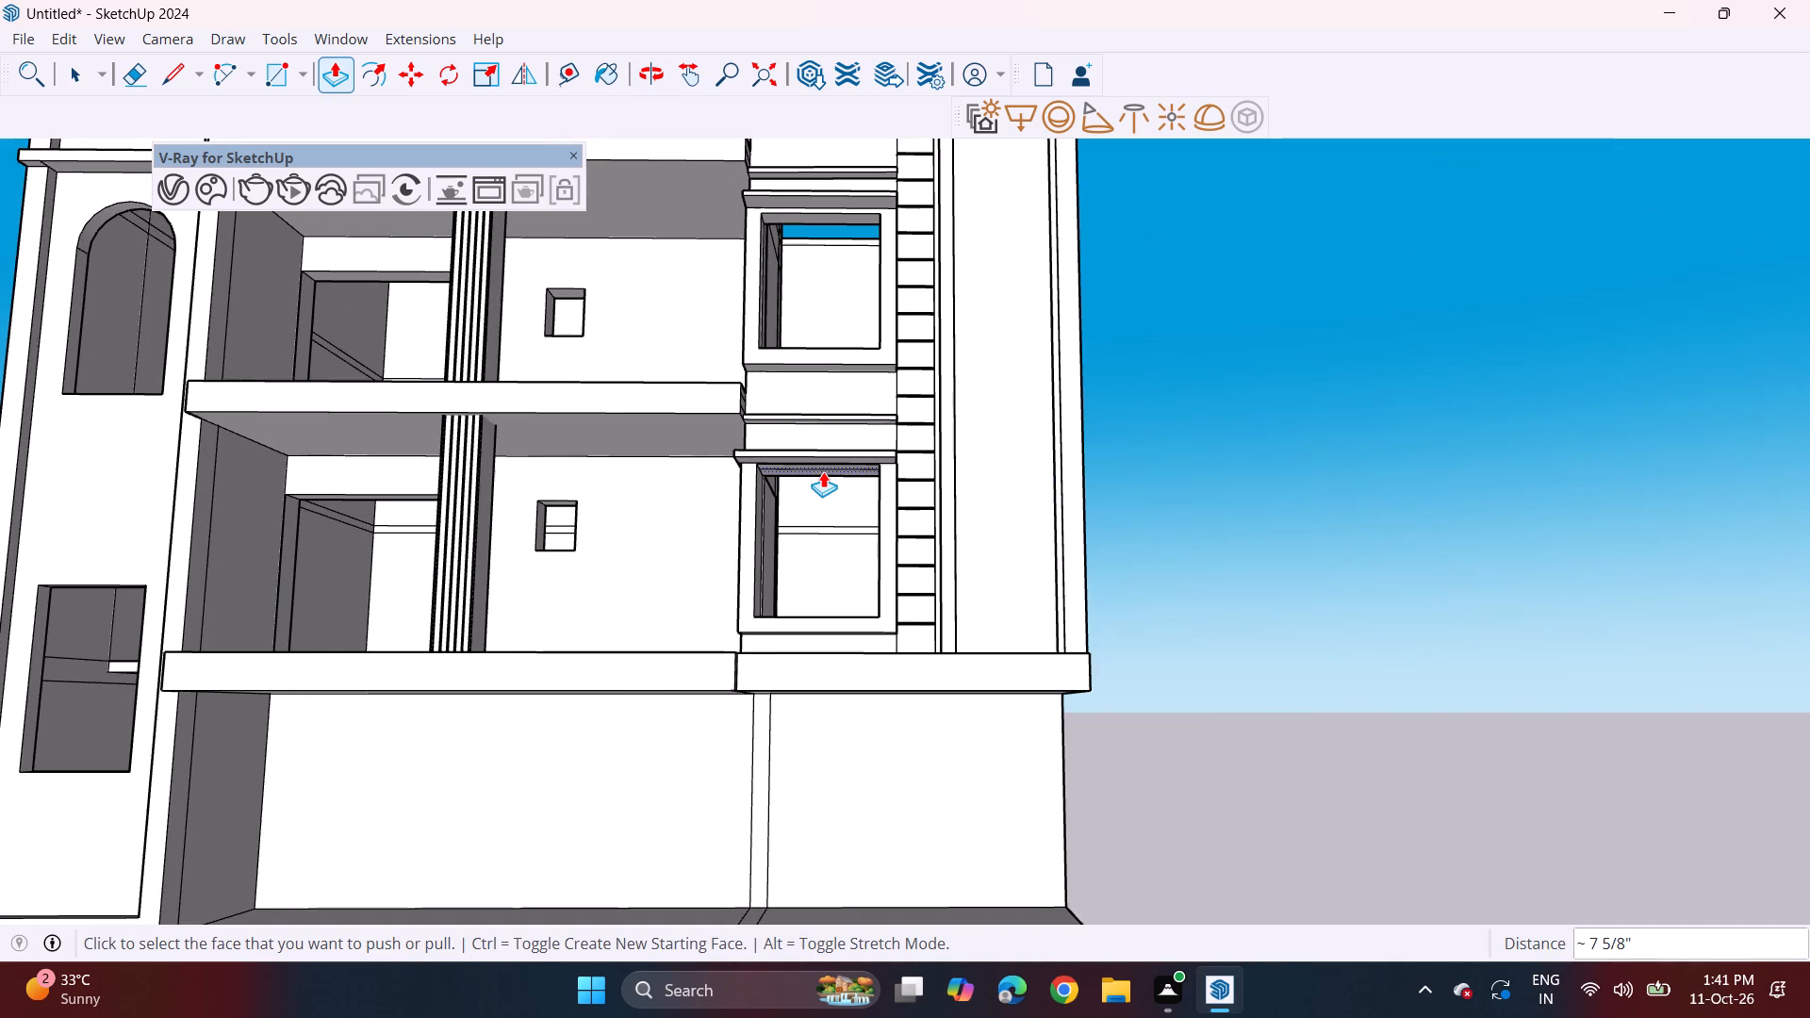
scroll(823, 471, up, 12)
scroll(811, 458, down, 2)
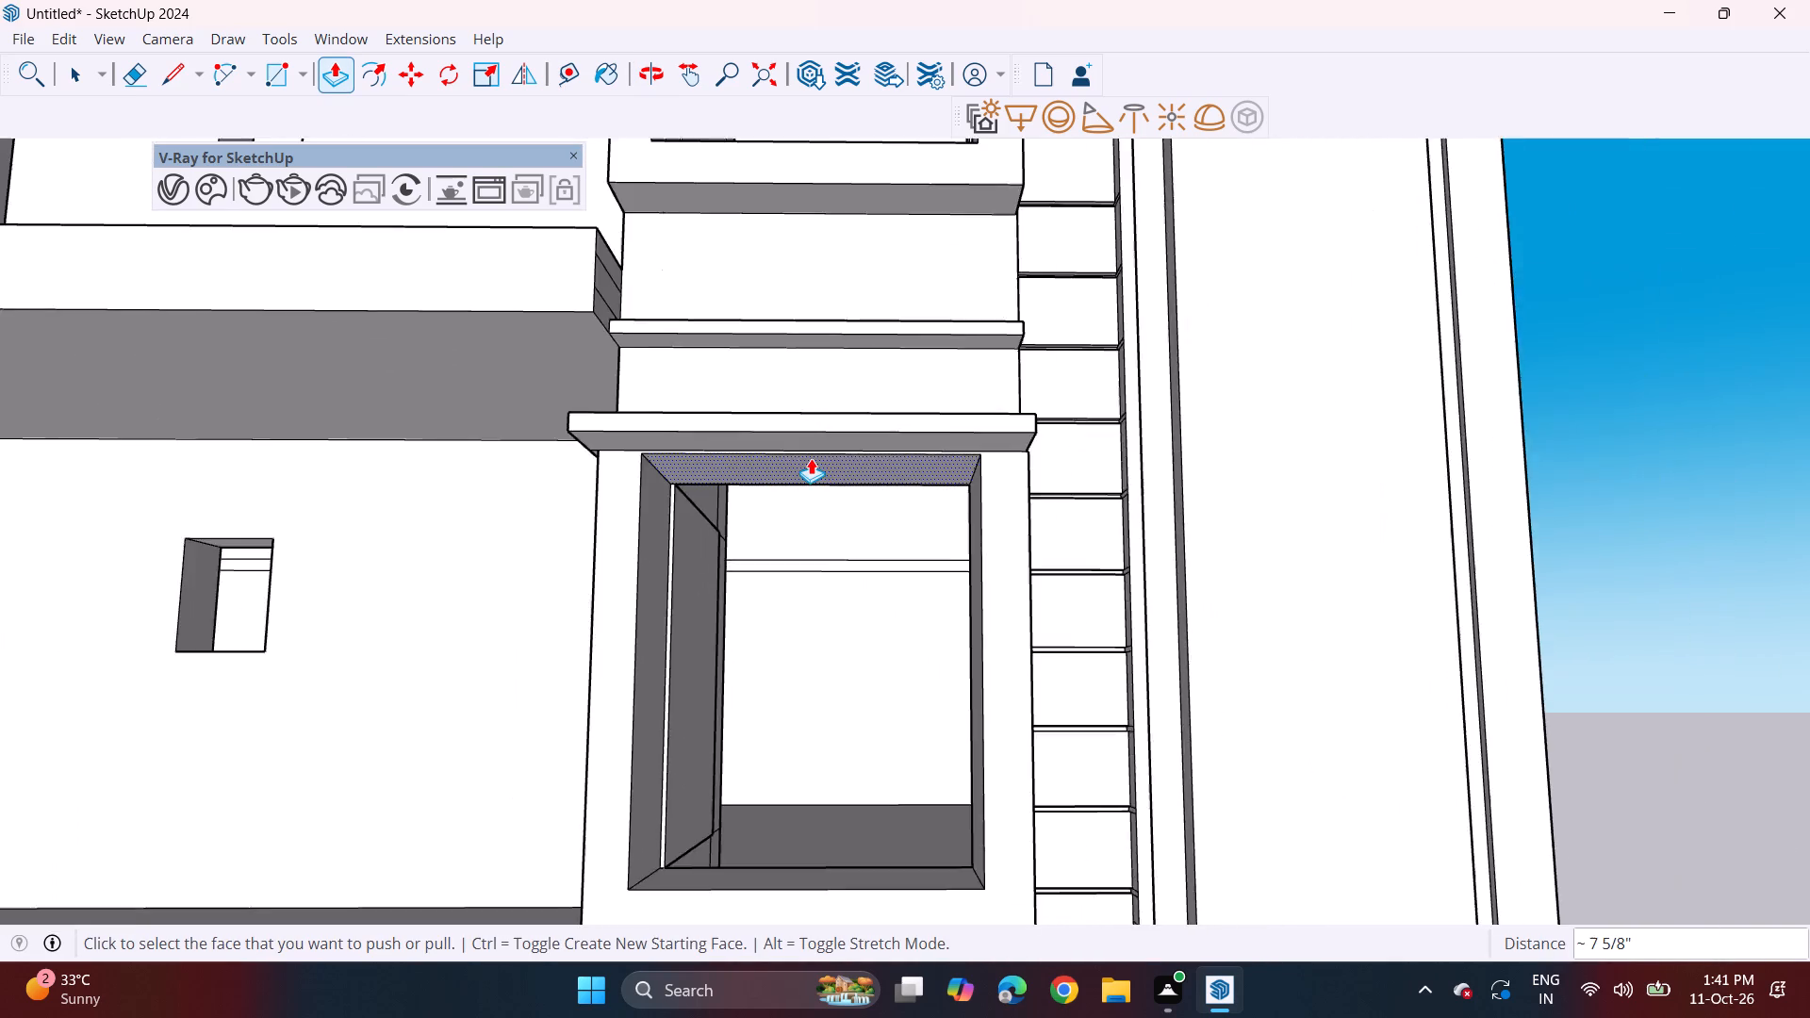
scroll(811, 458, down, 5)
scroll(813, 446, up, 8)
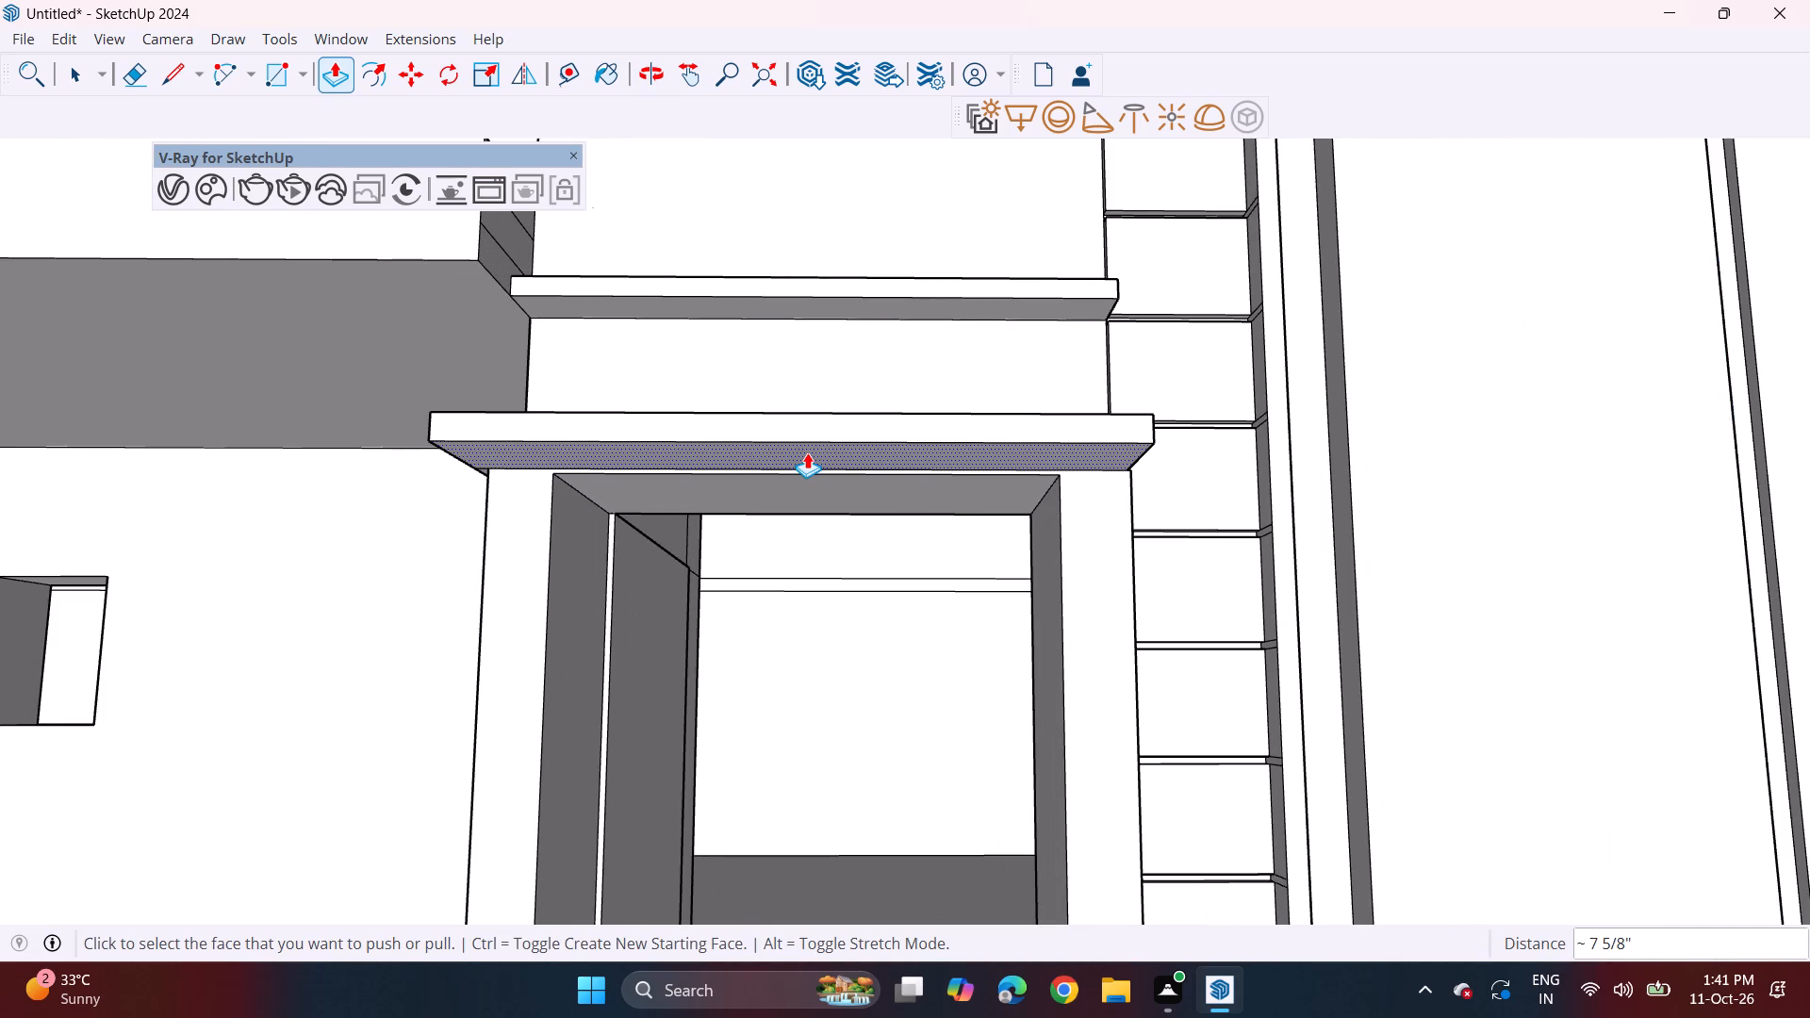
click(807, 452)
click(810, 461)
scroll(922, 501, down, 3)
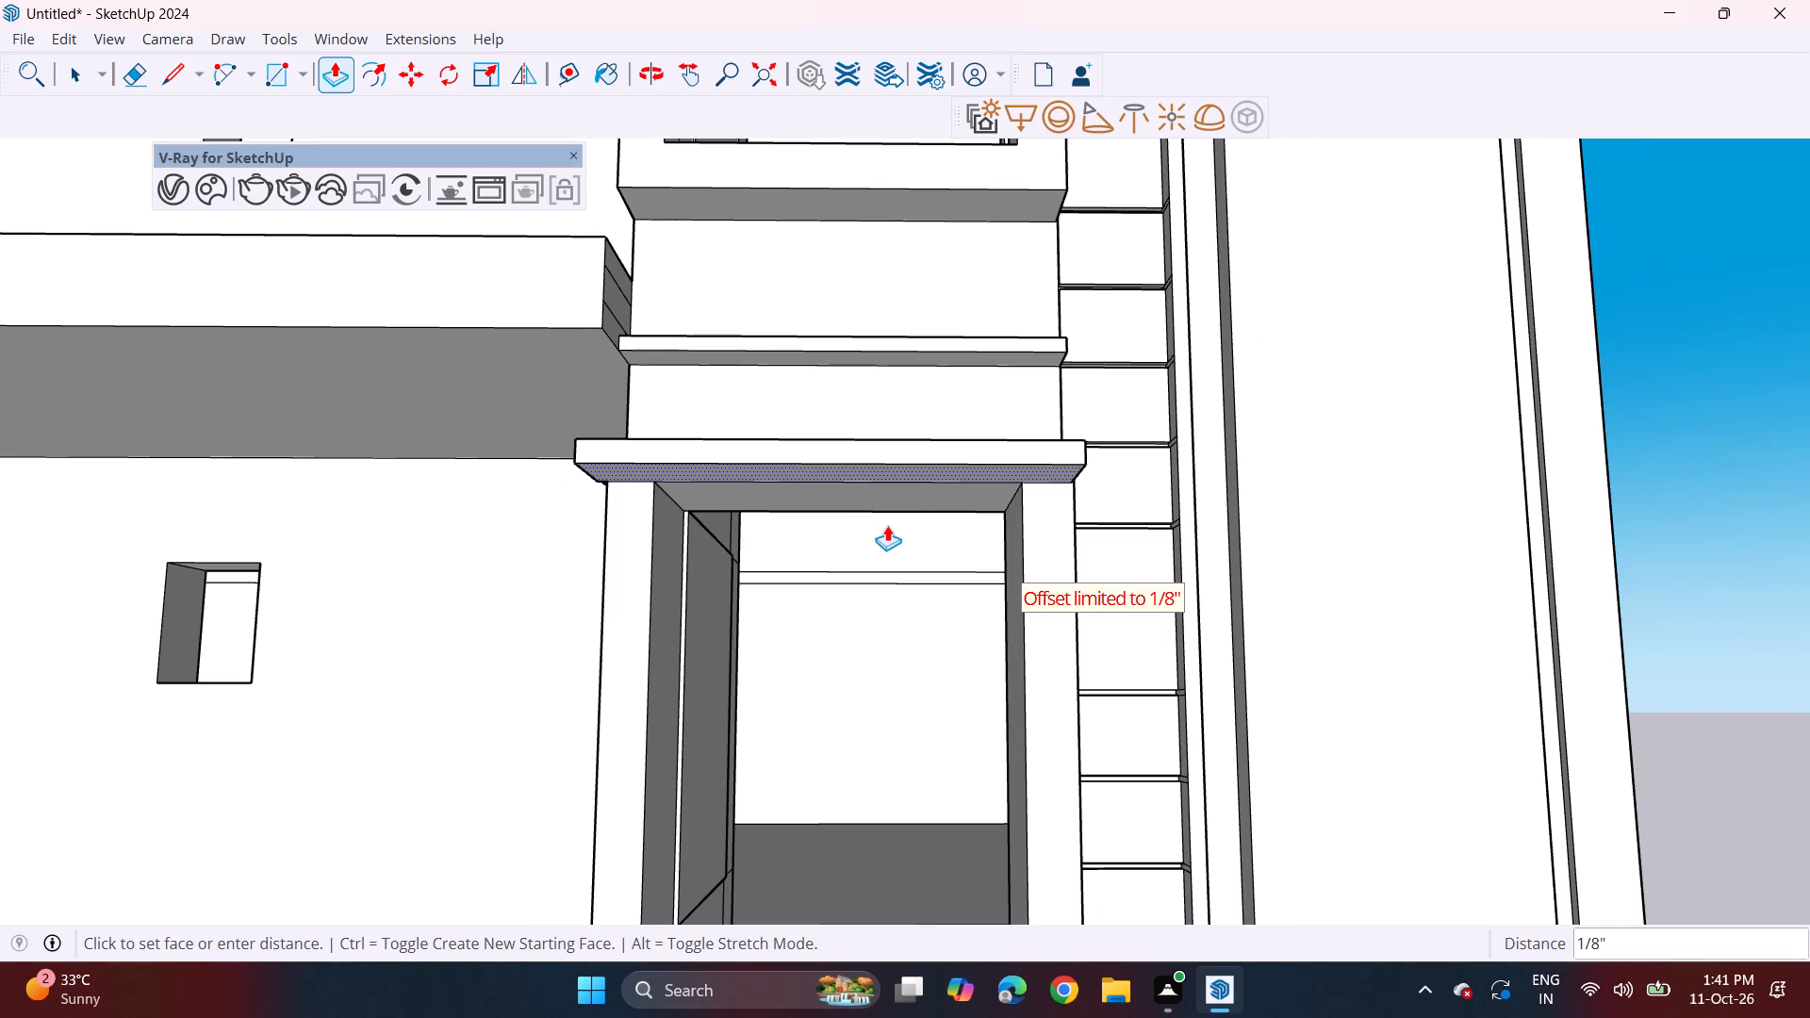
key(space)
Examine the overall front elevation with its three stacked windows and balcony slabs.
scroll(880, 522, down, 3)
middle_click(874, 643)
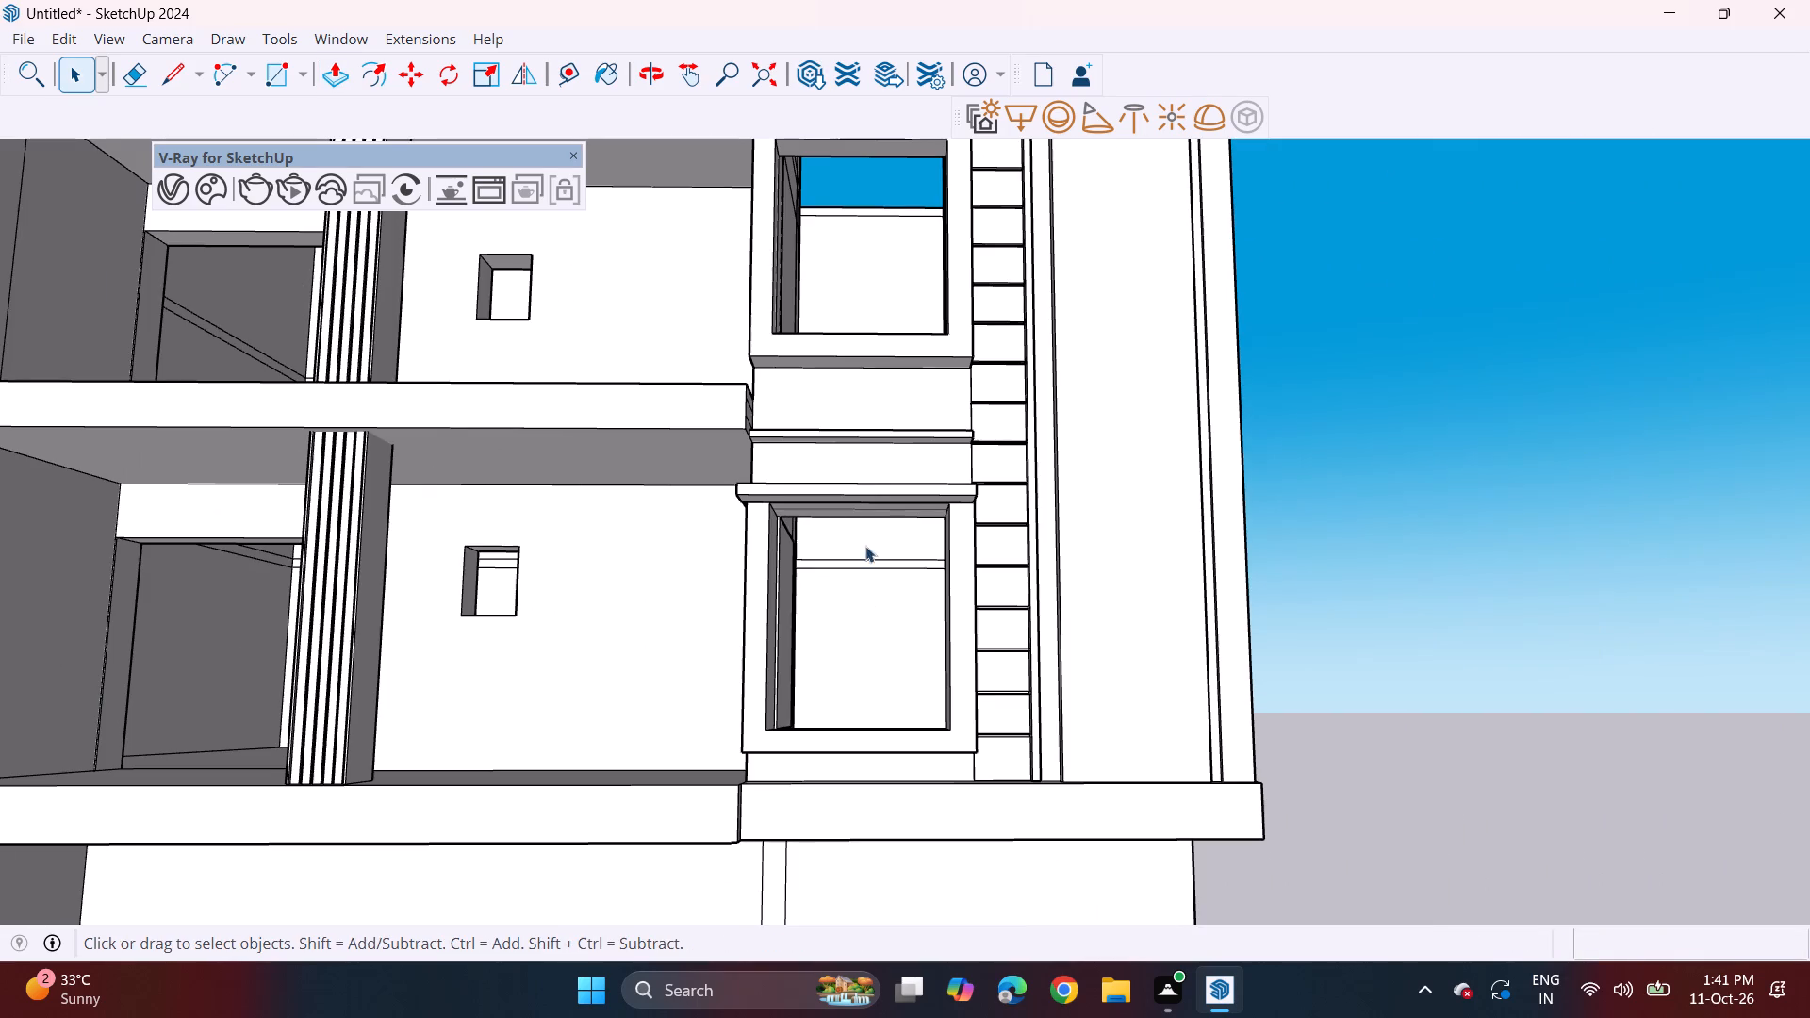
middle_click(832, 512)
scroll(822, 473, down, 5)
shift+middle_drag(800, 424, 800, 578)
scroll(800, 545, down, 2)
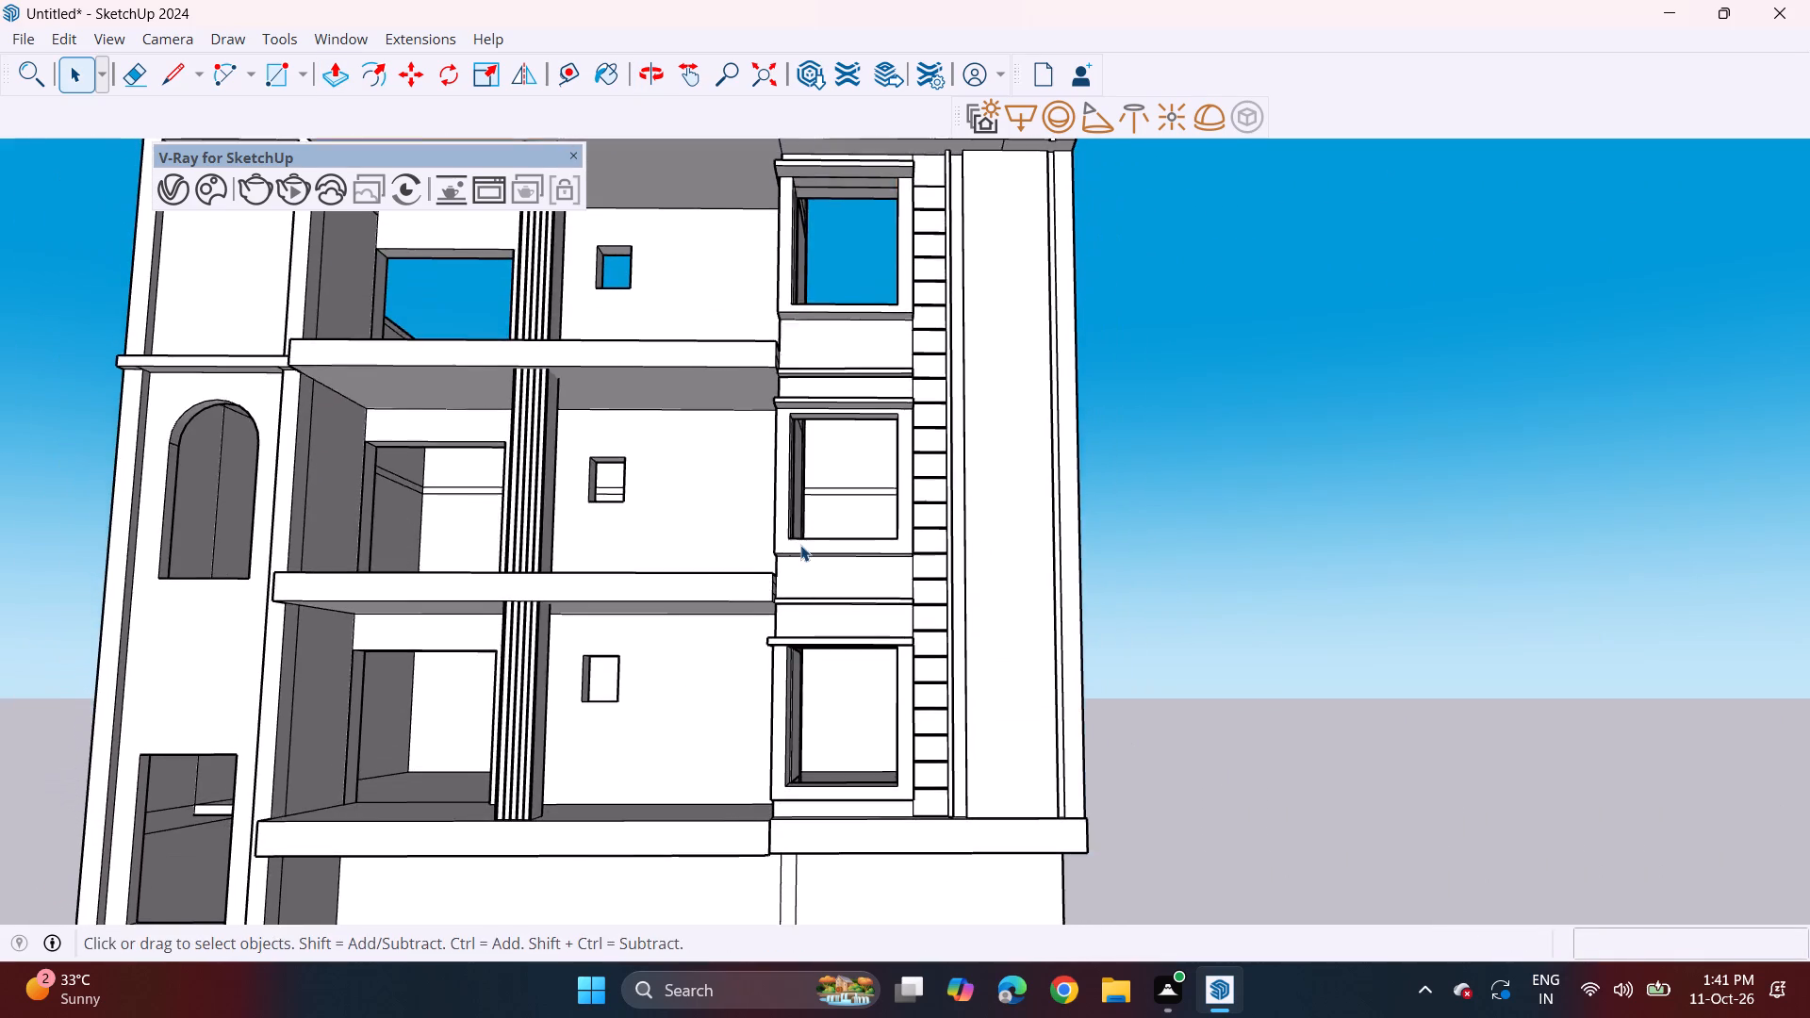
scroll(800, 545, down, 1)
middle_drag(800, 545, 802, 619)
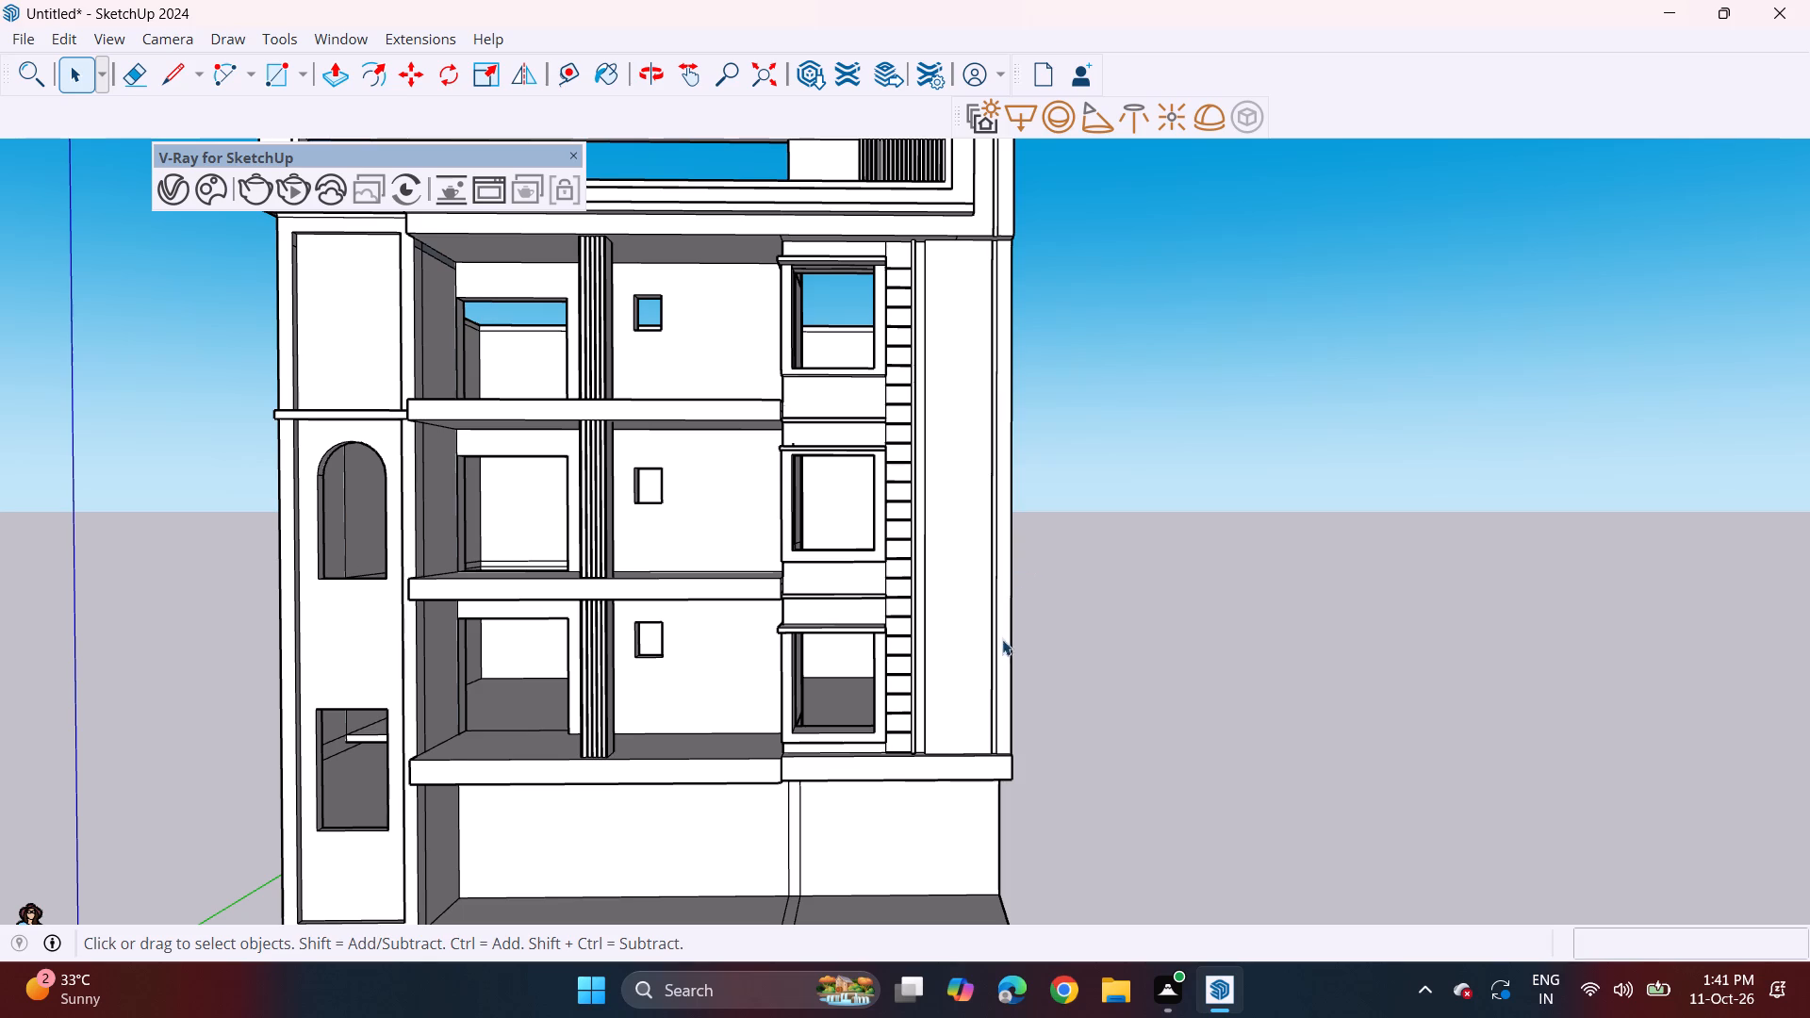
Start an import and look through the model files in the Downloads folder for a component to bring in.
click(11, 40)
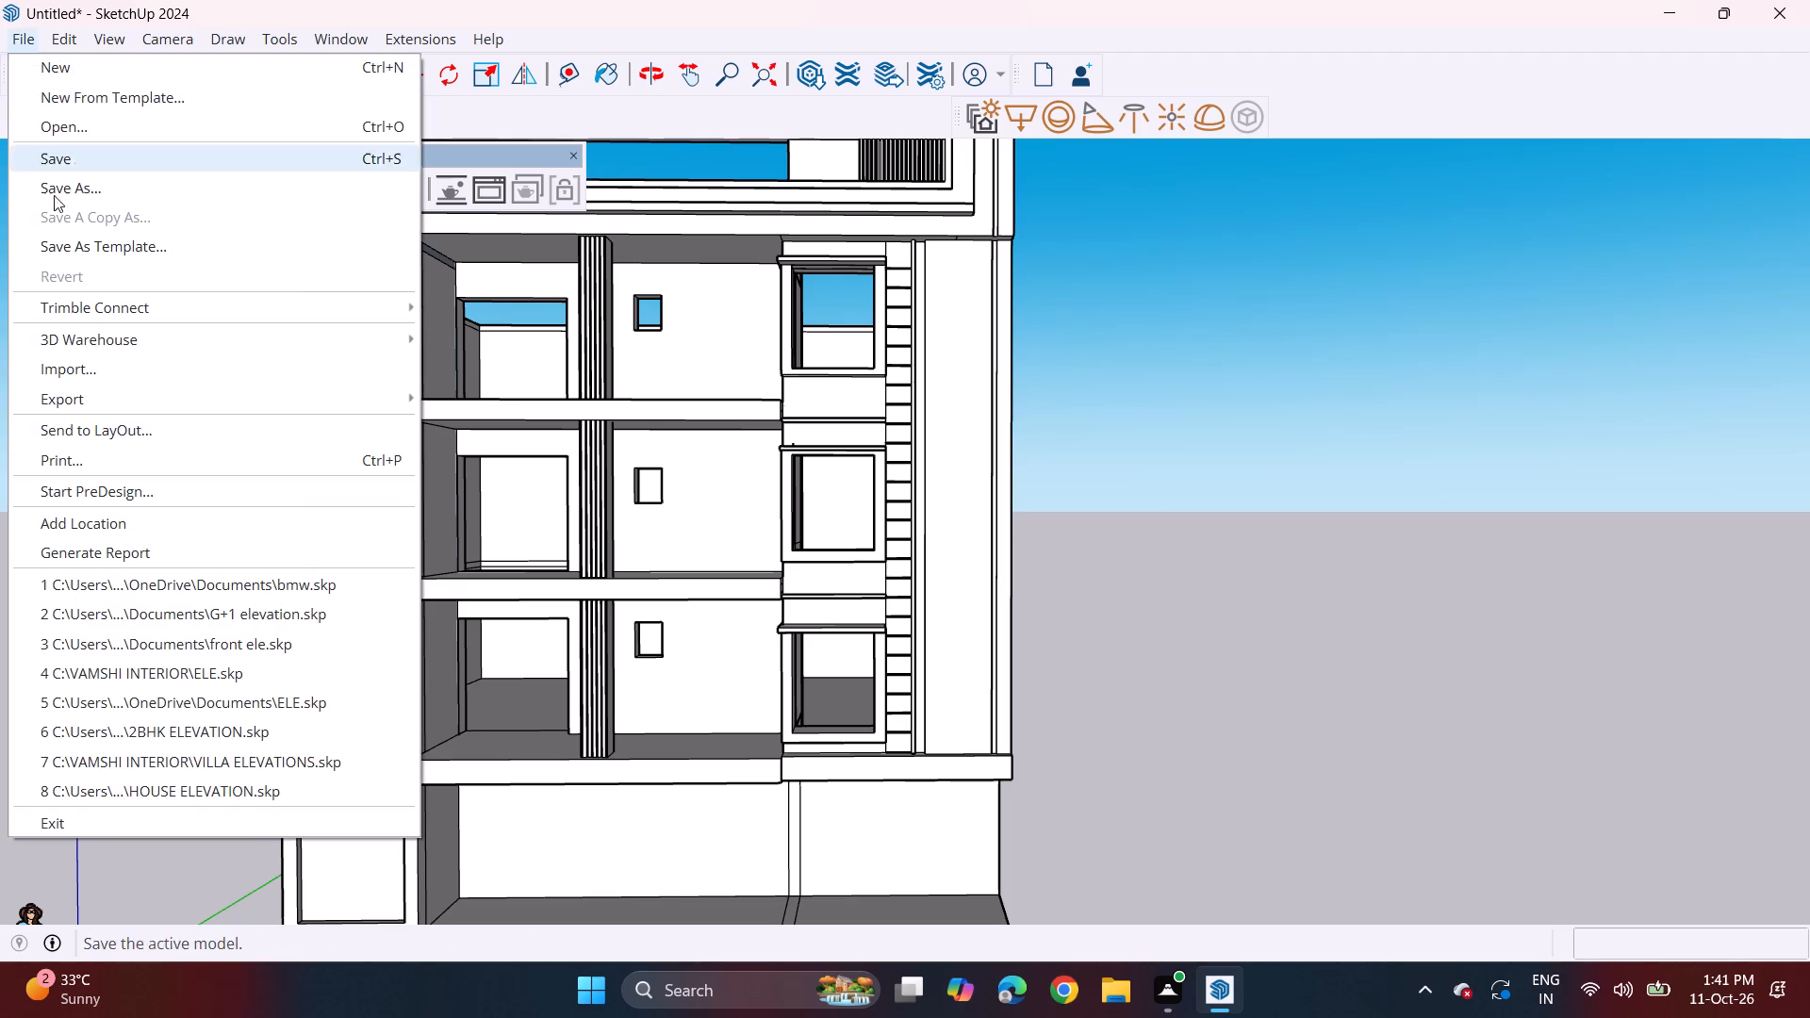
click(115, 366)
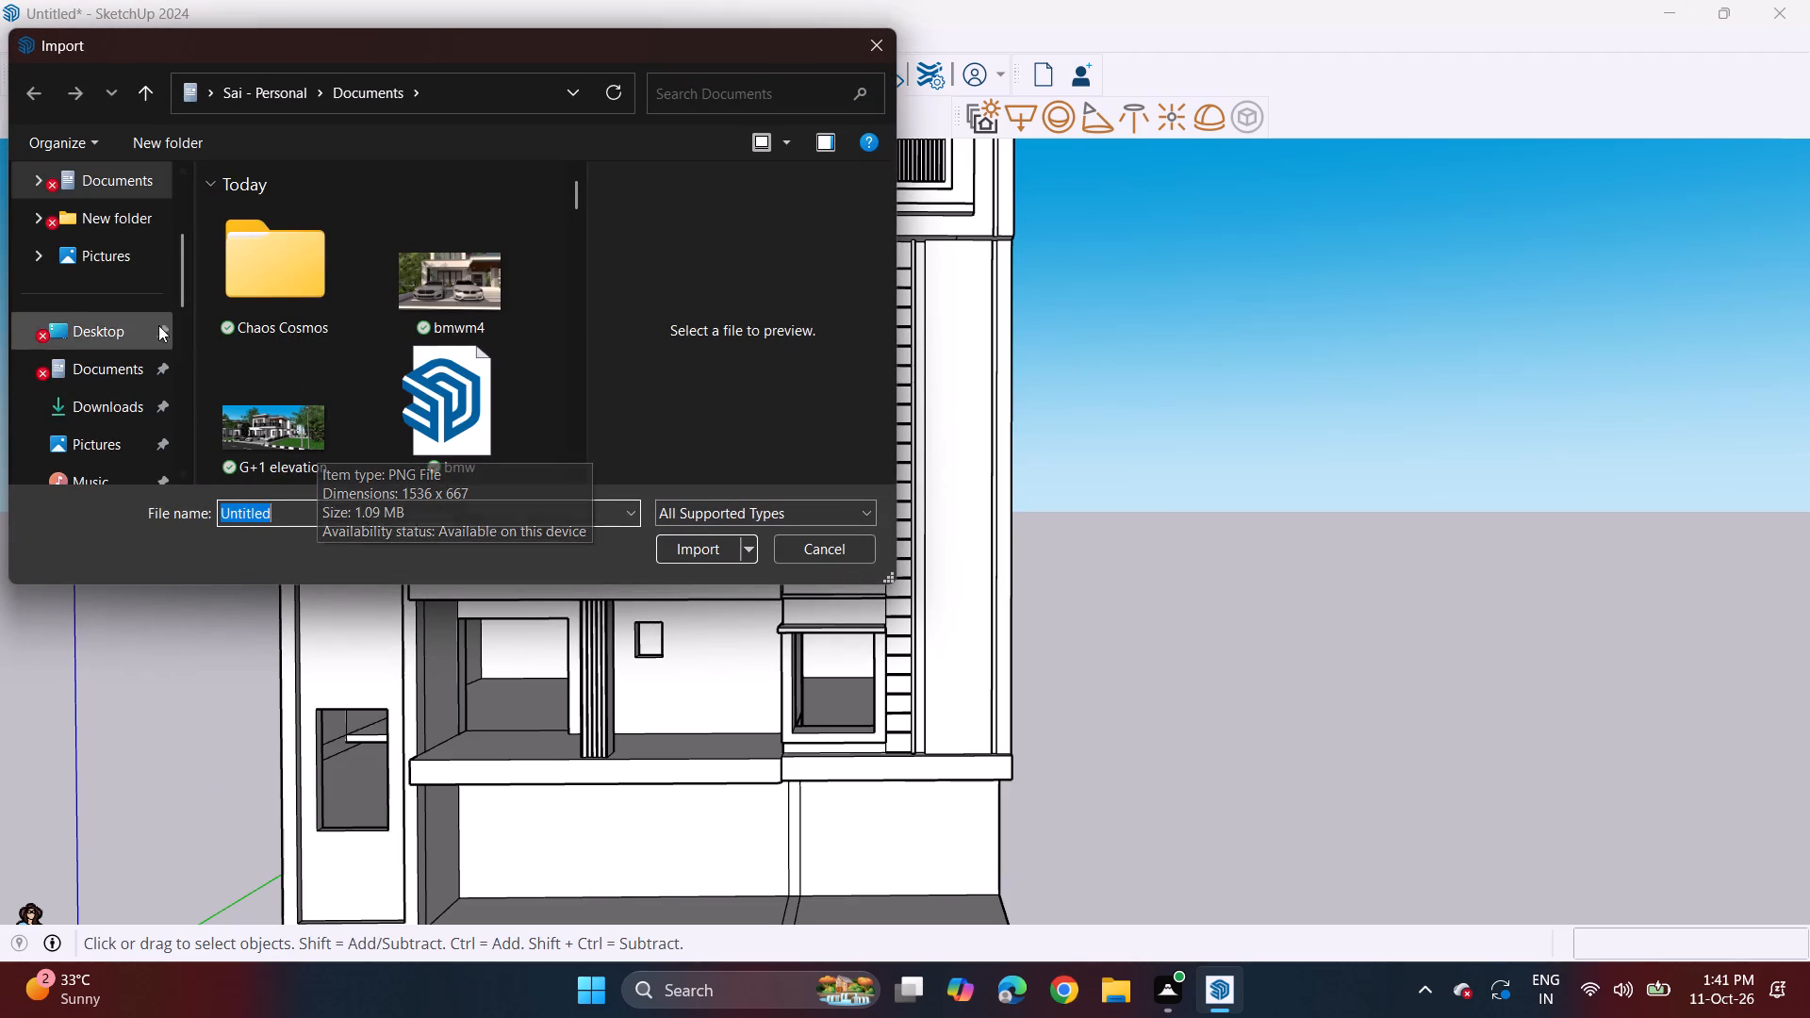
click(134, 403)
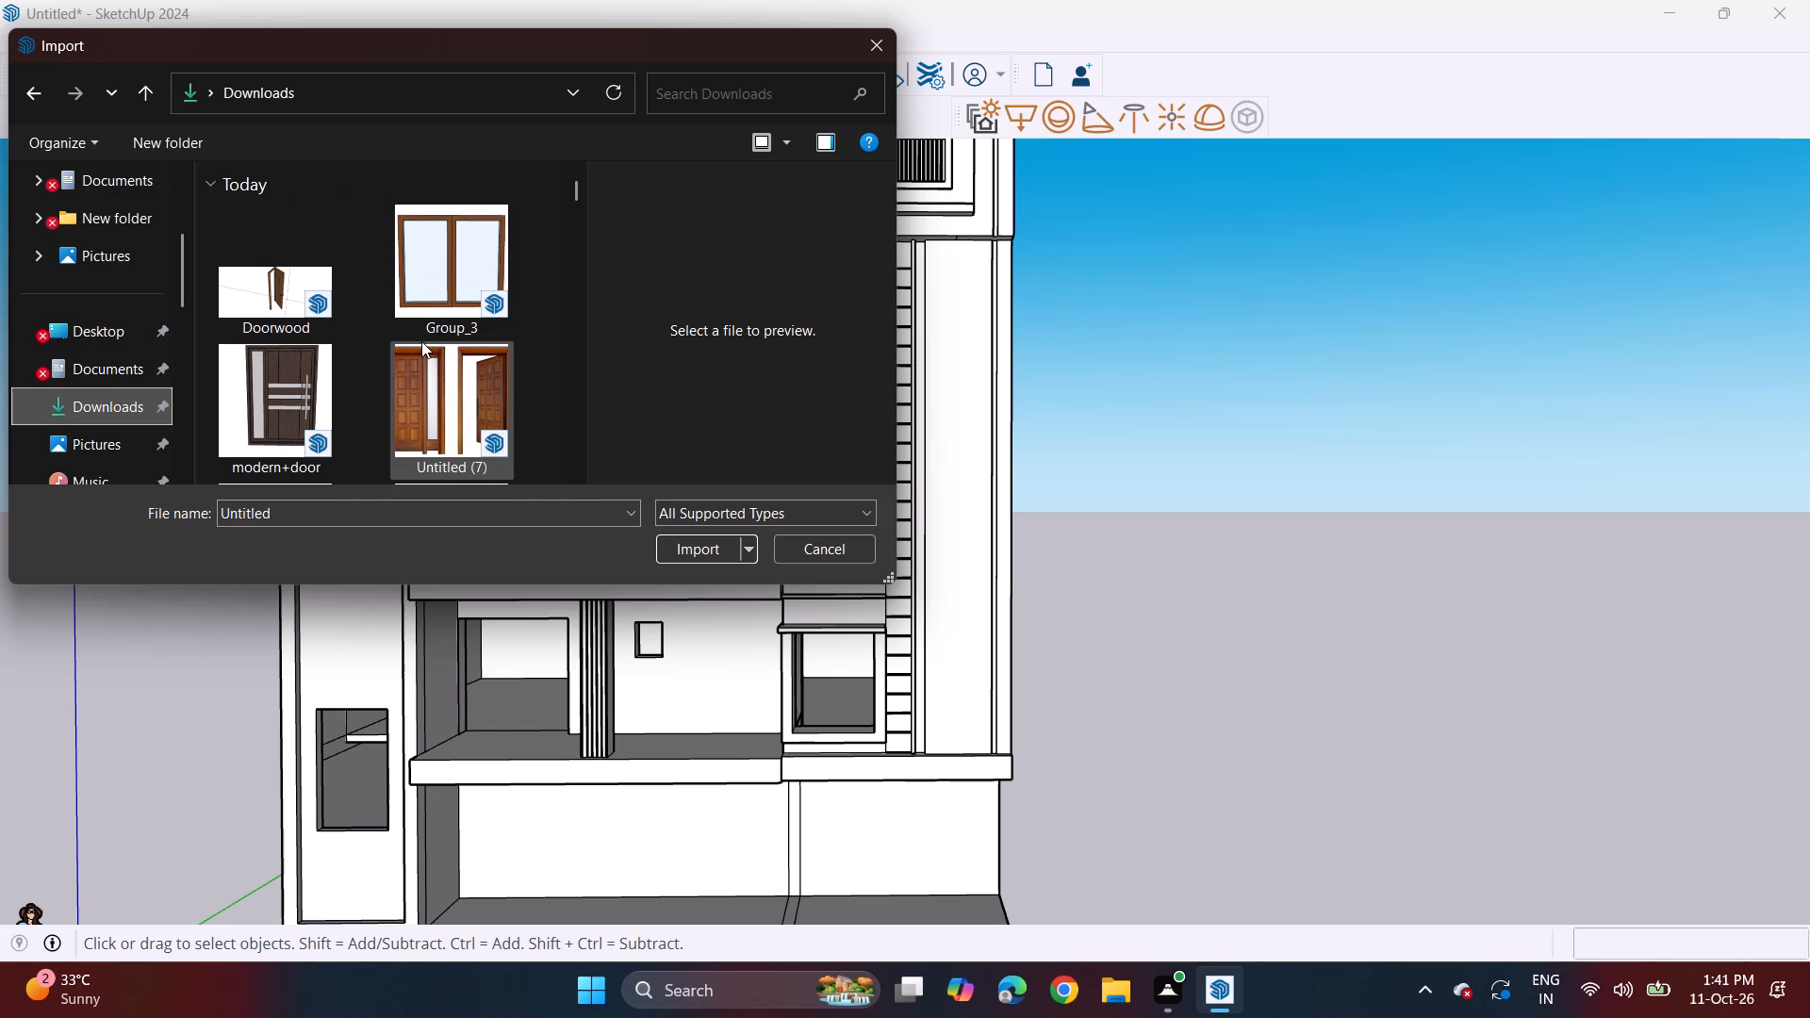
scroll(421, 341, down, 2)
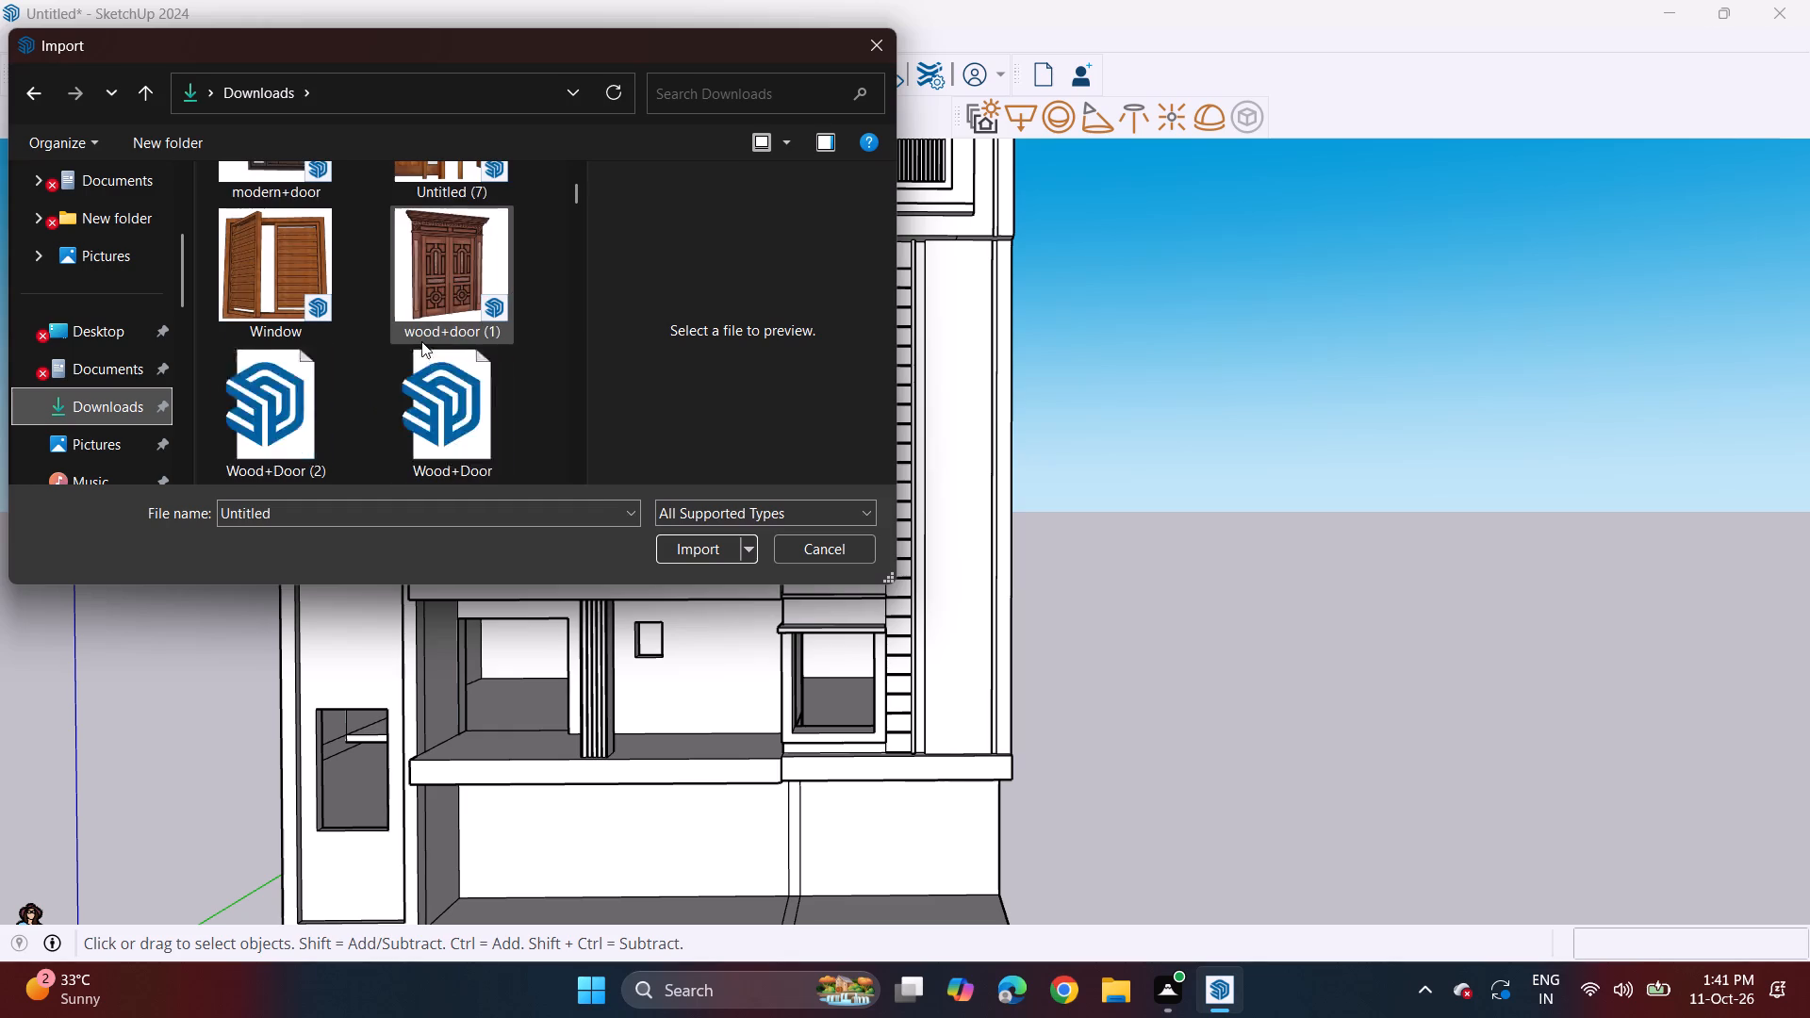
scroll(421, 341, down, 5)
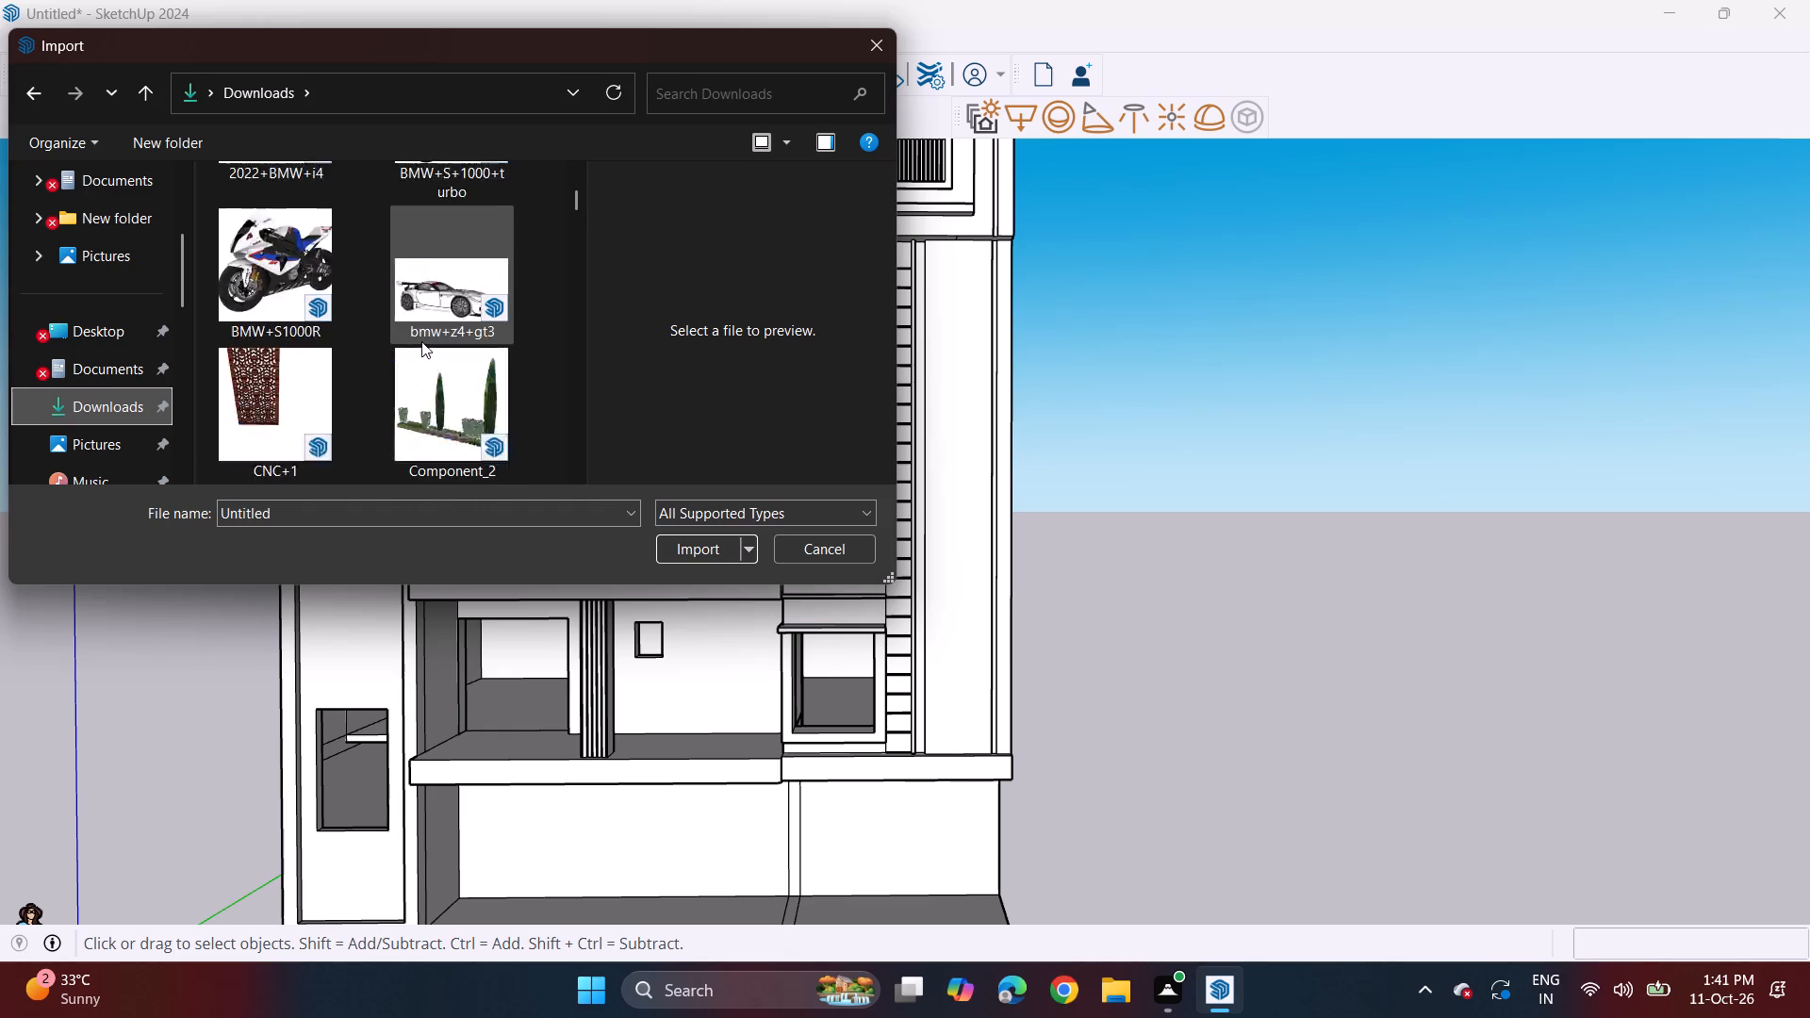
scroll(421, 341, down, 5)
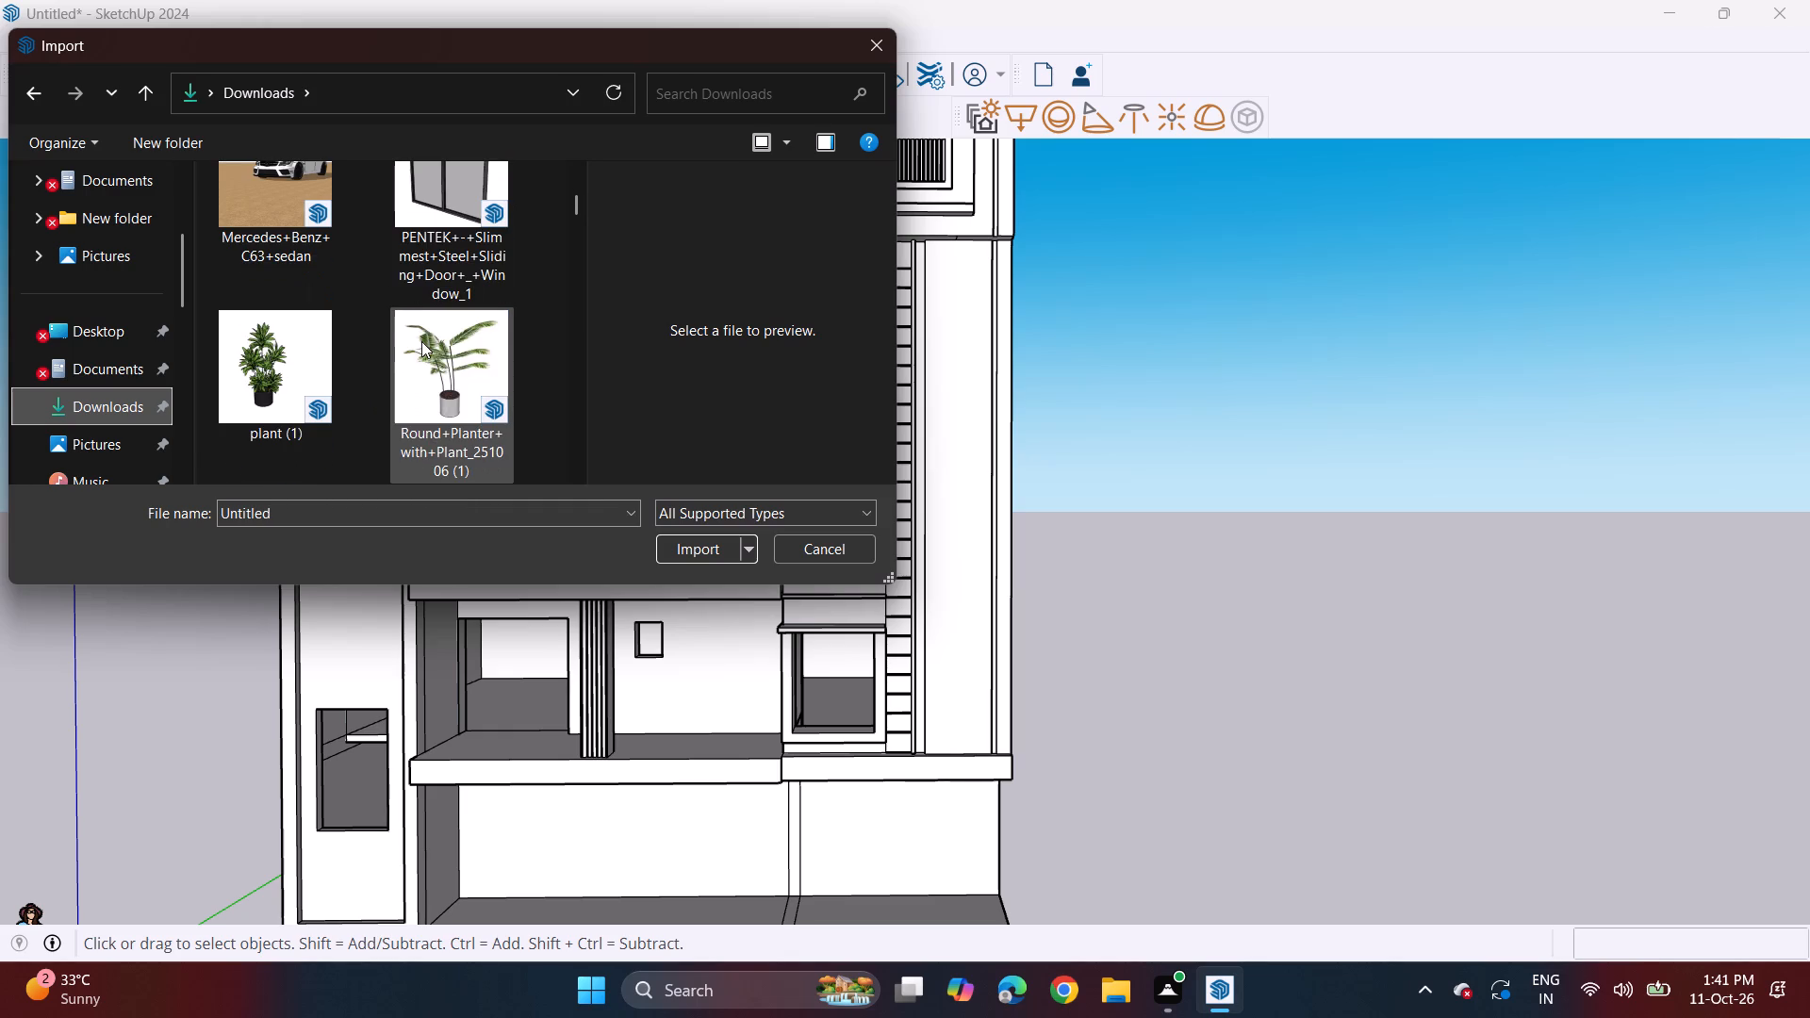
scroll(493, 293, up, 1)
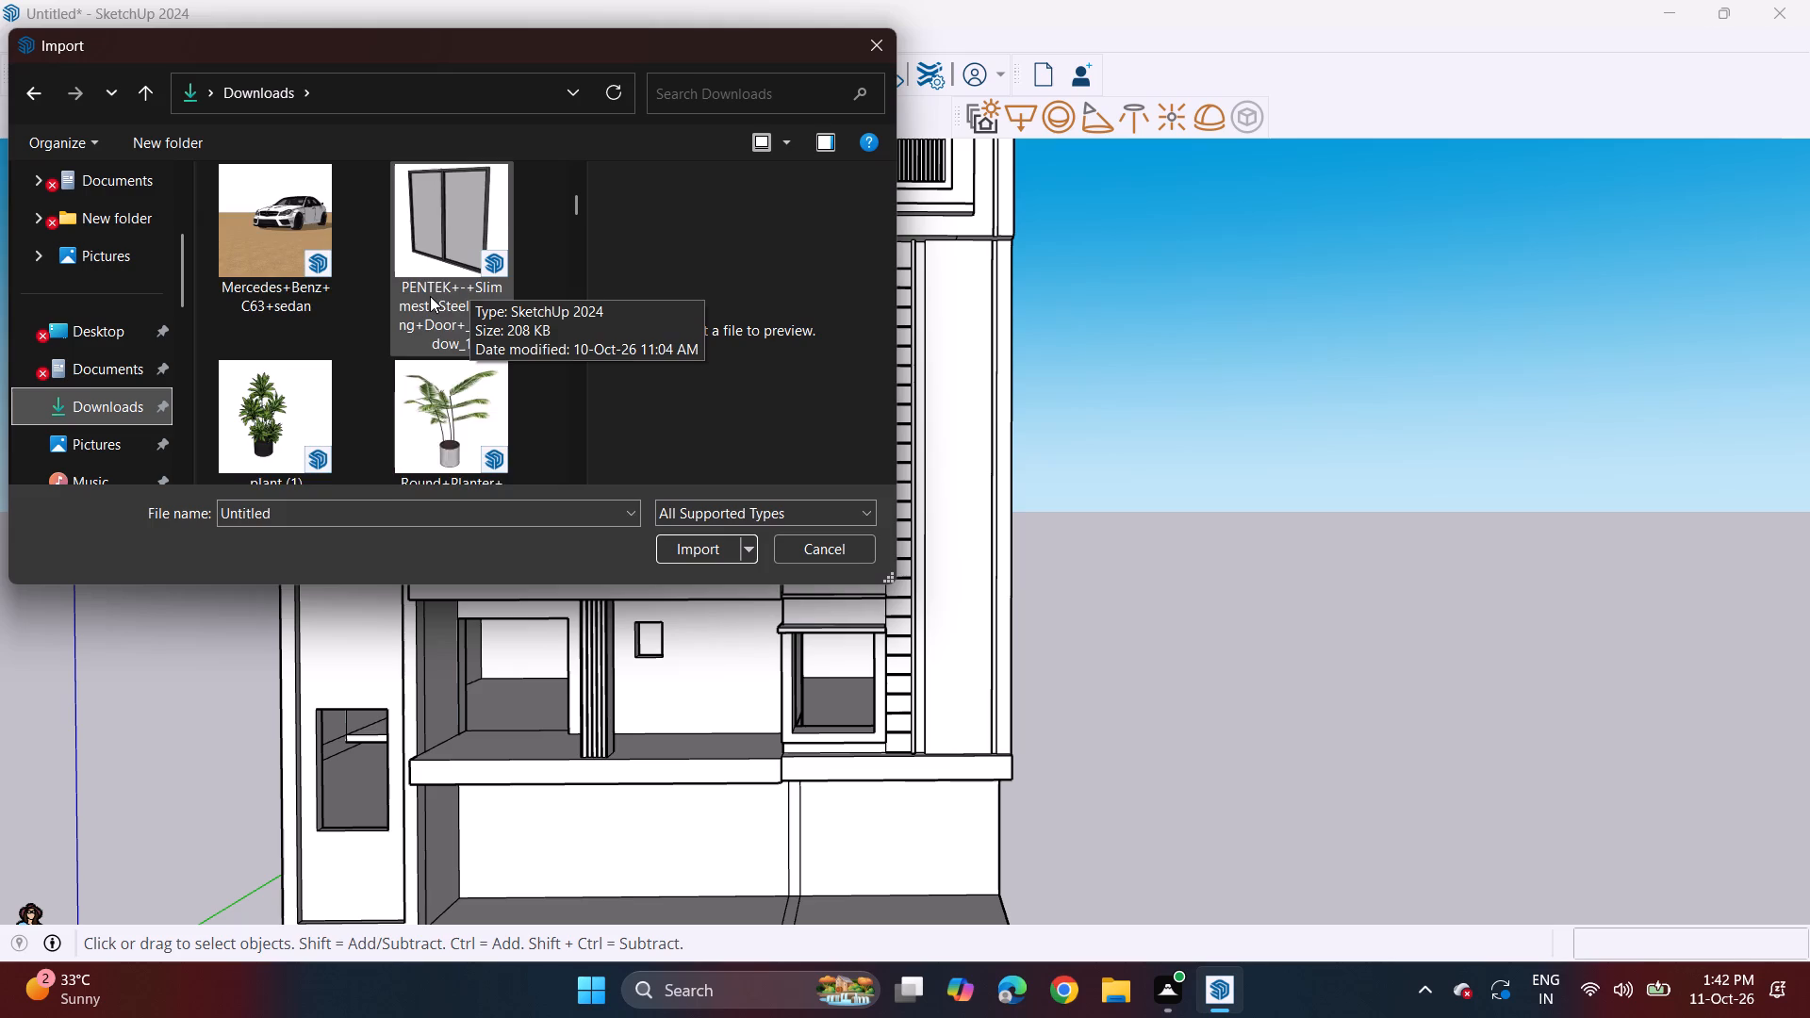
scroll(430, 296, up, 2)
scroll(427, 297, down, 5)
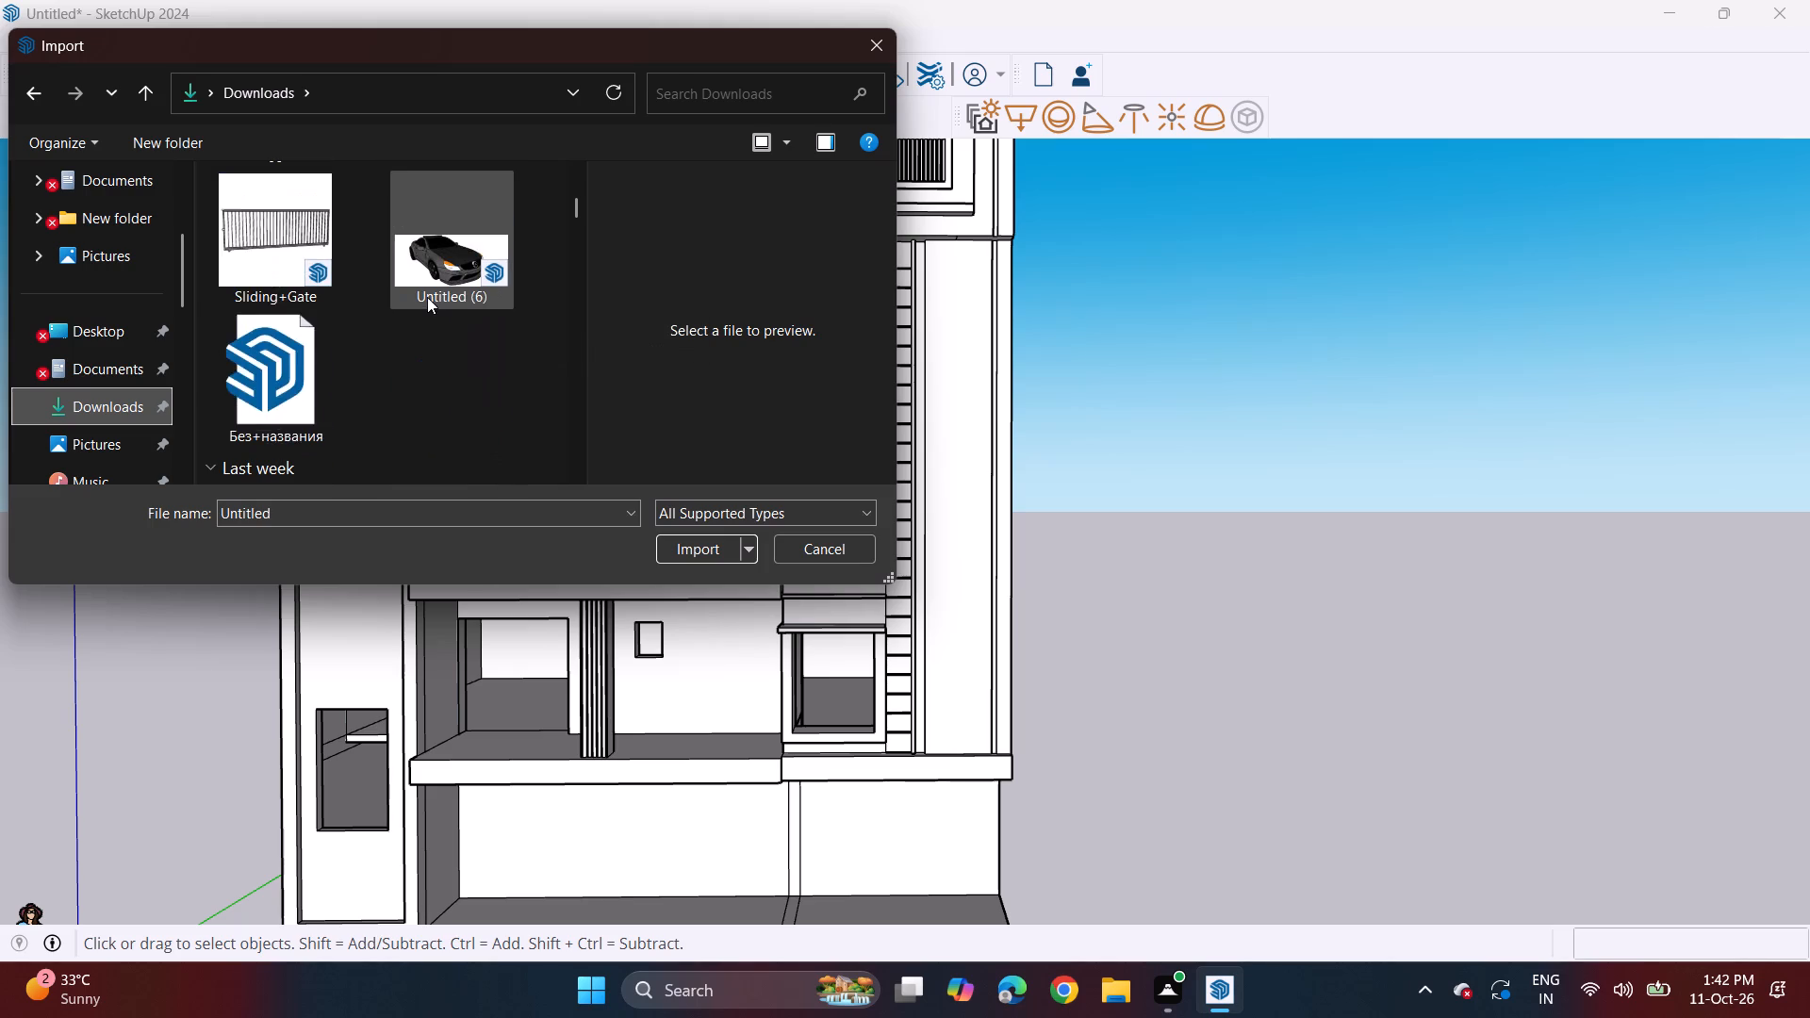
scroll(427, 297, down, 3)
scroll(426, 301, up, 4)
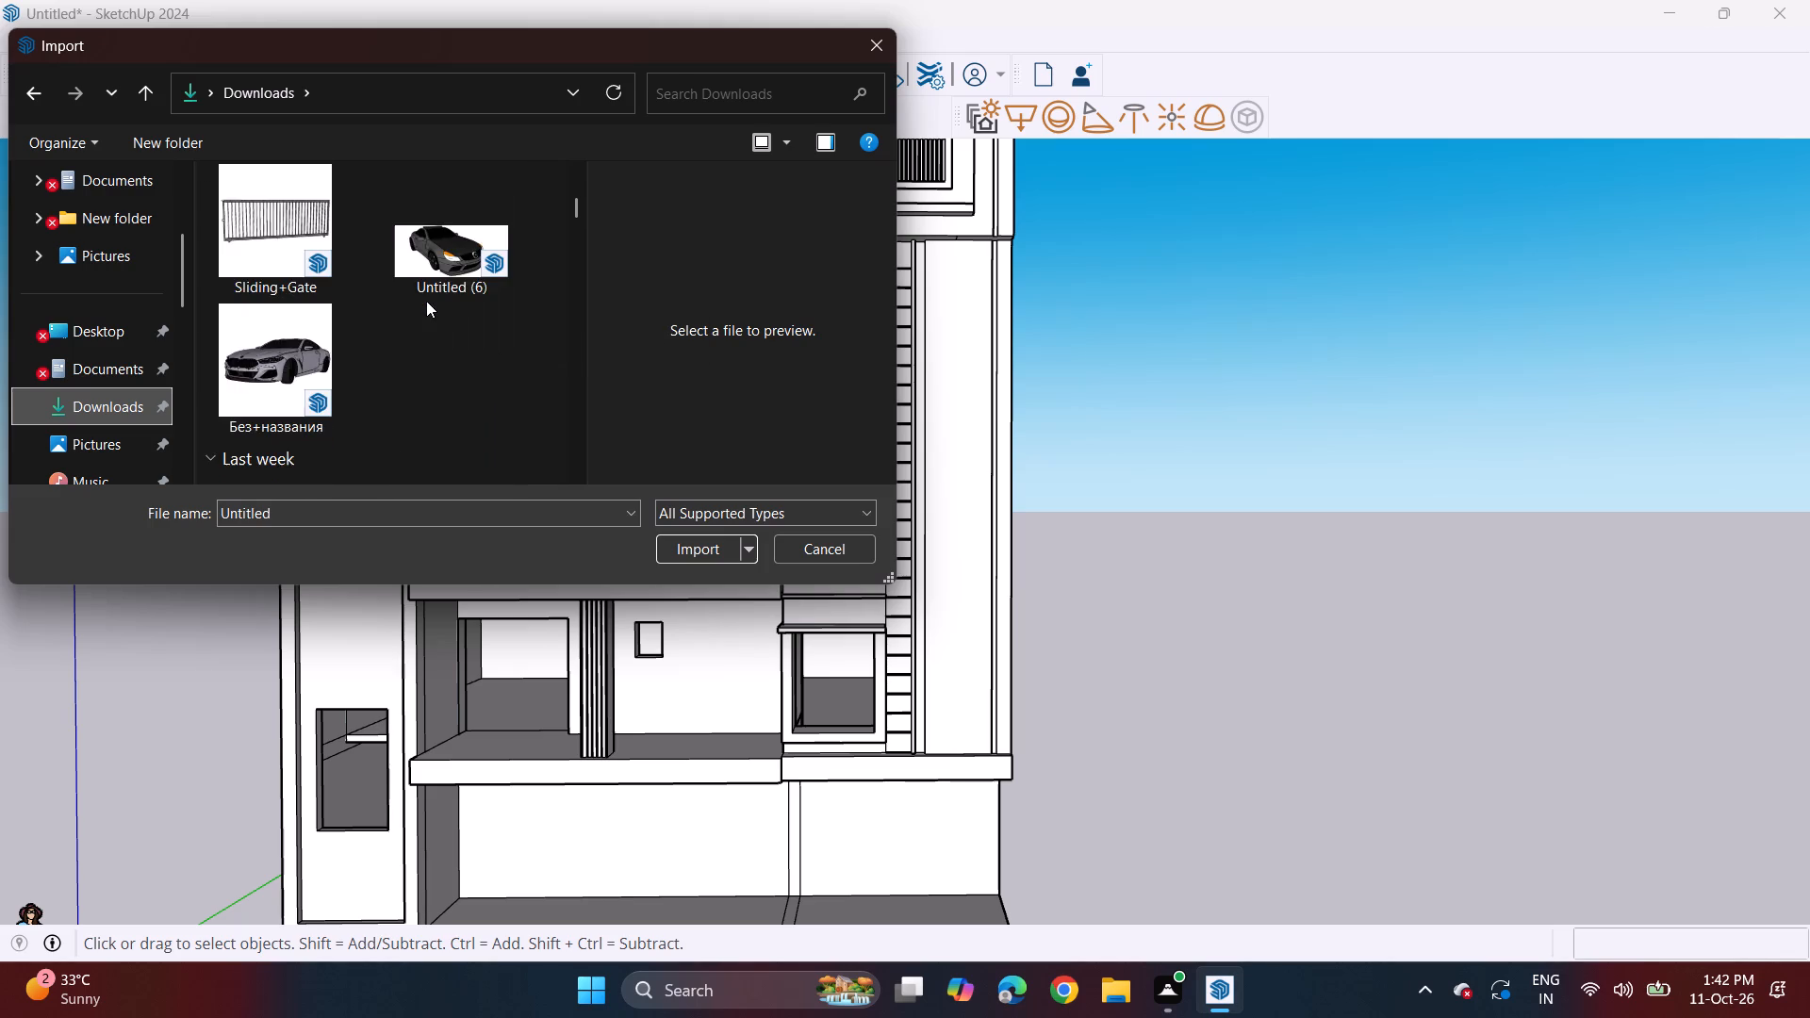
scroll(426, 301, down, 6)
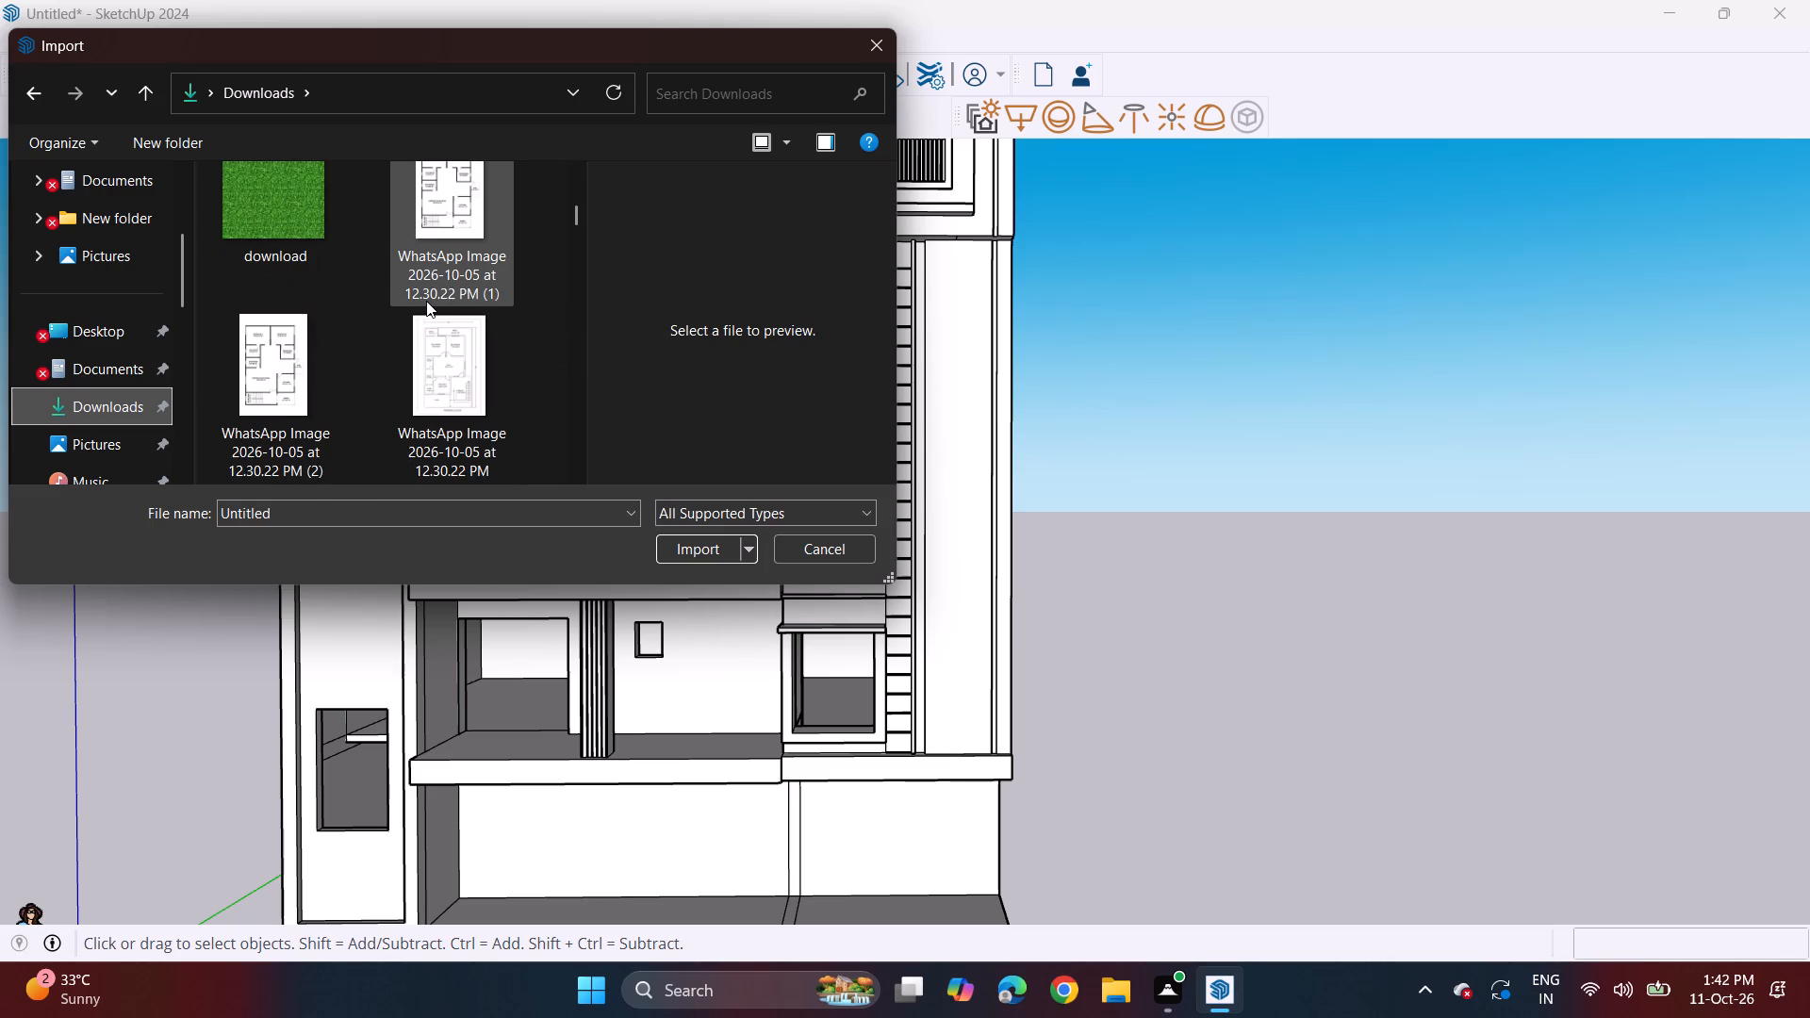
scroll(426, 301, down, 8)
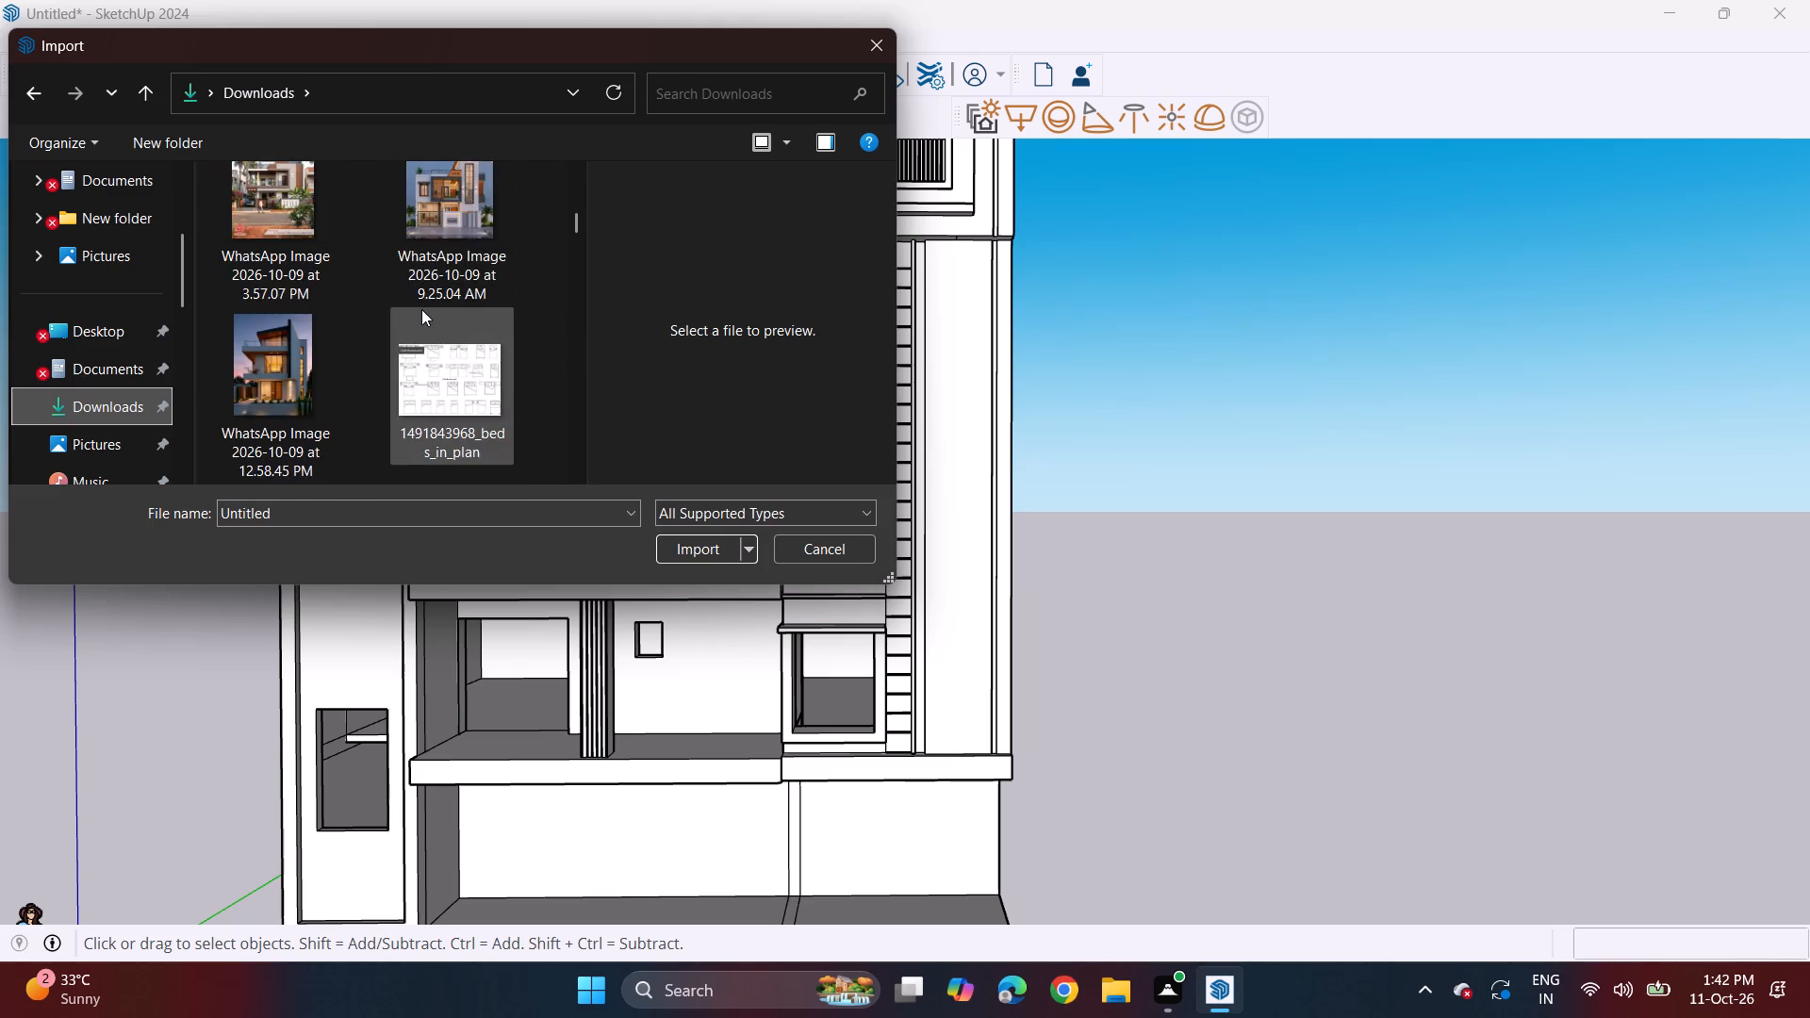
scroll(421, 309, down, 5)
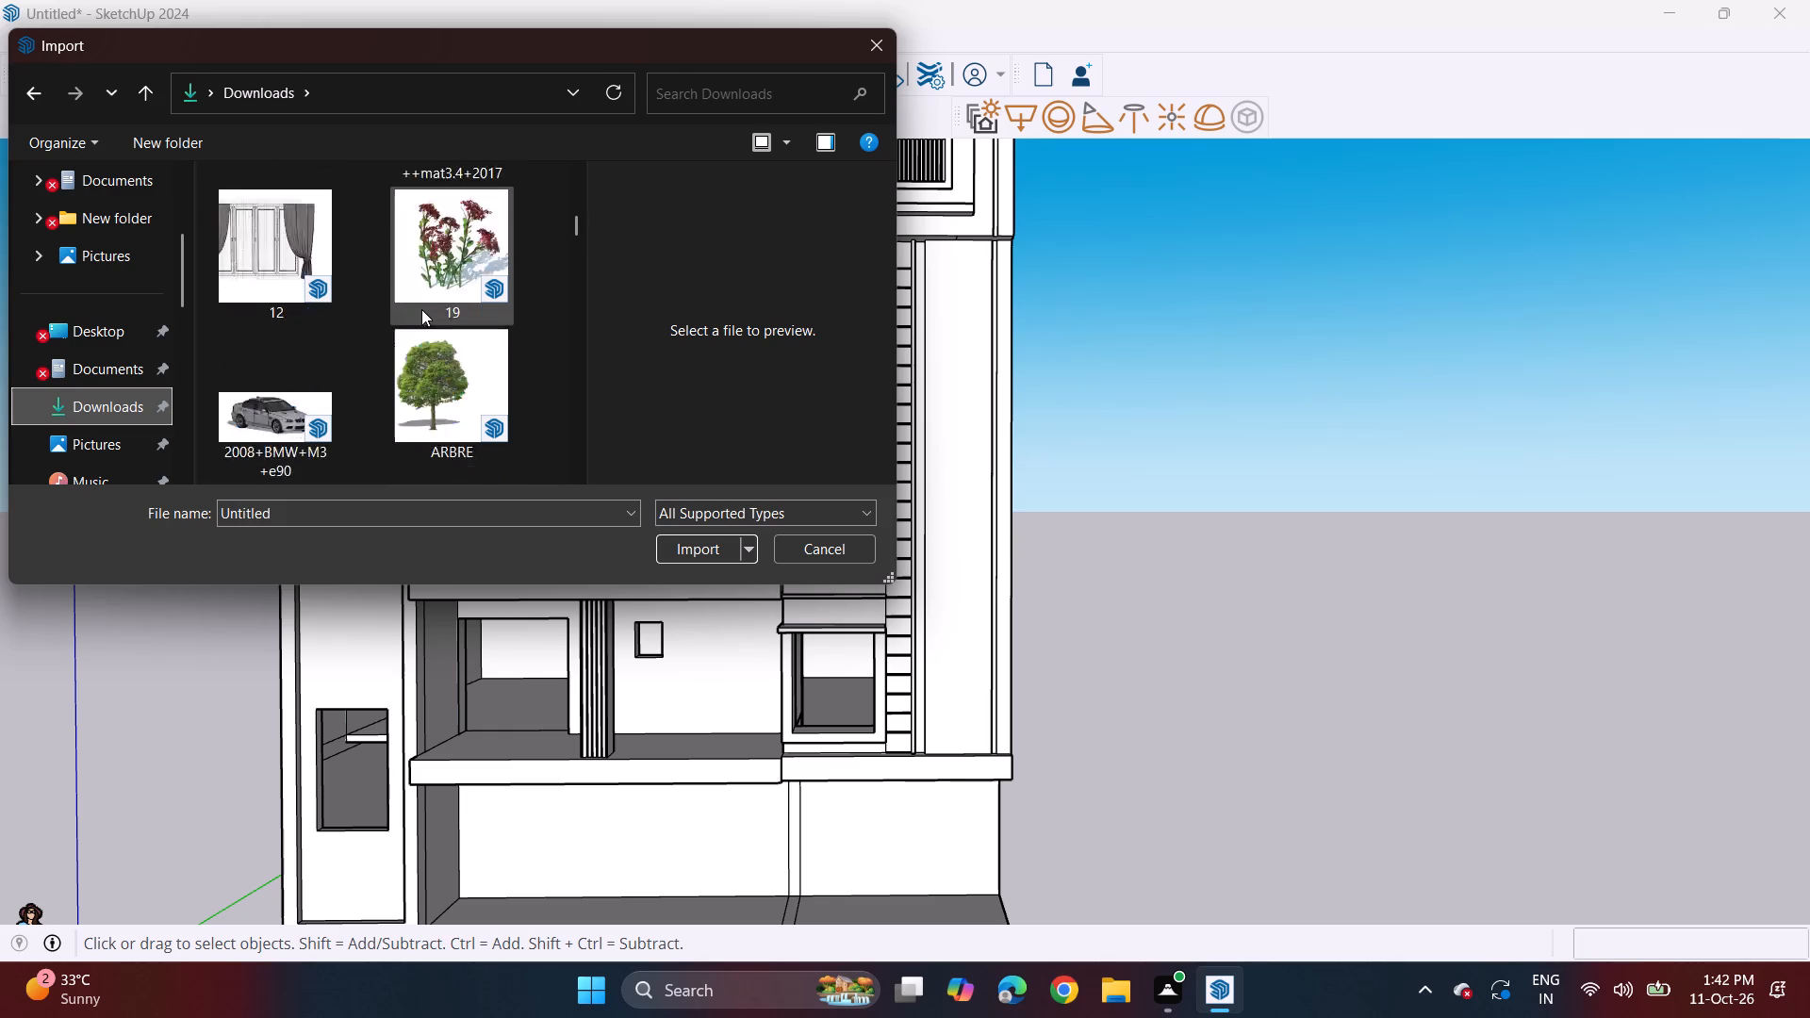
scroll(421, 309, down, 1)
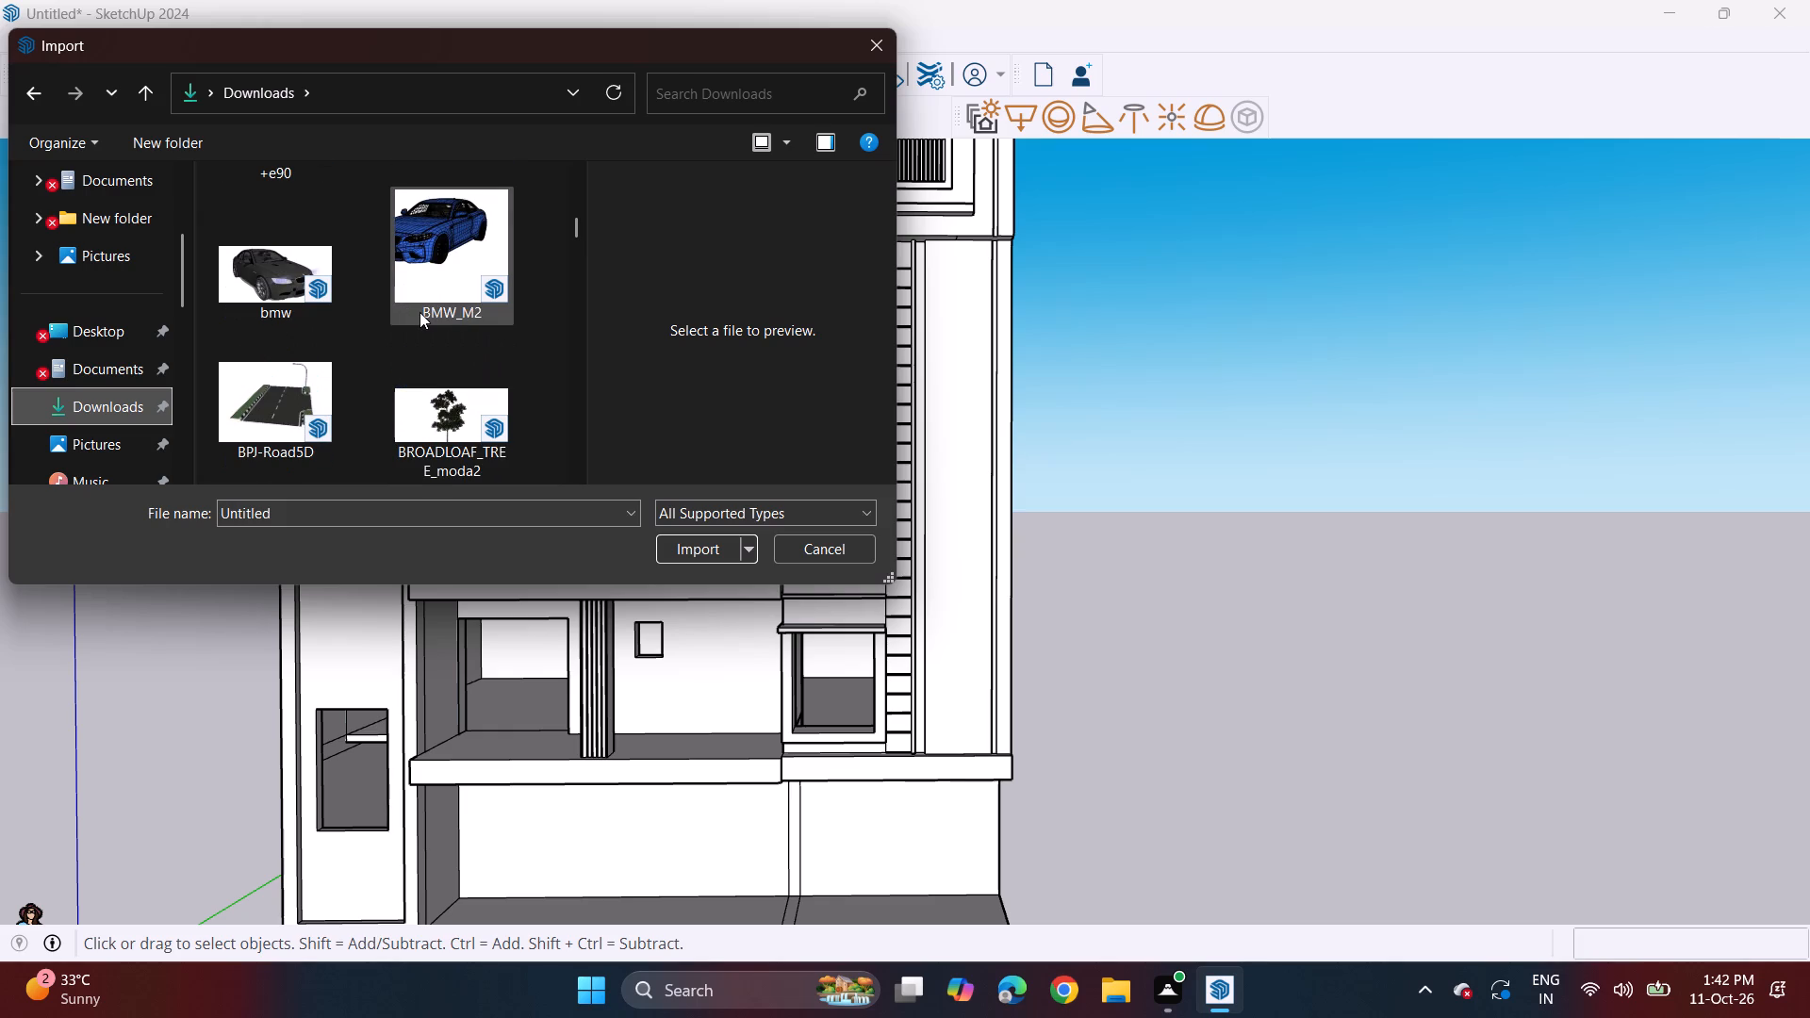
scroll(442, 306, down, 3)
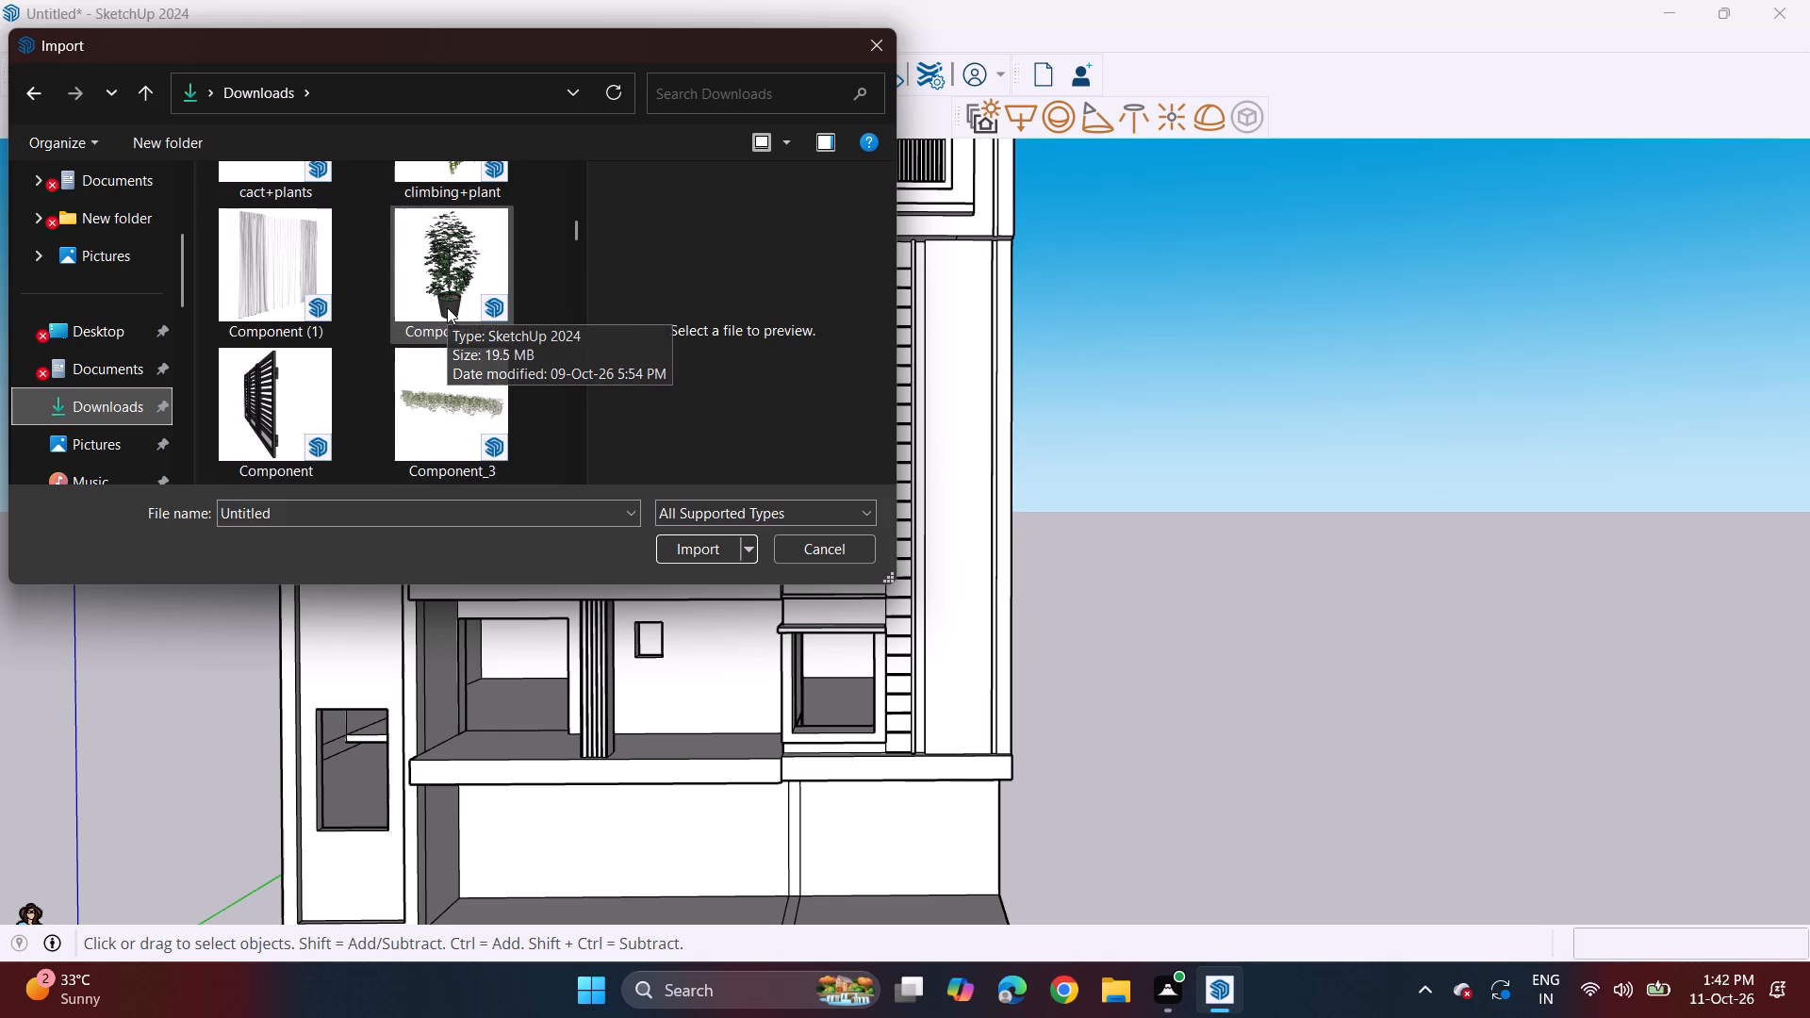
scroll(447, 307, down, 2)
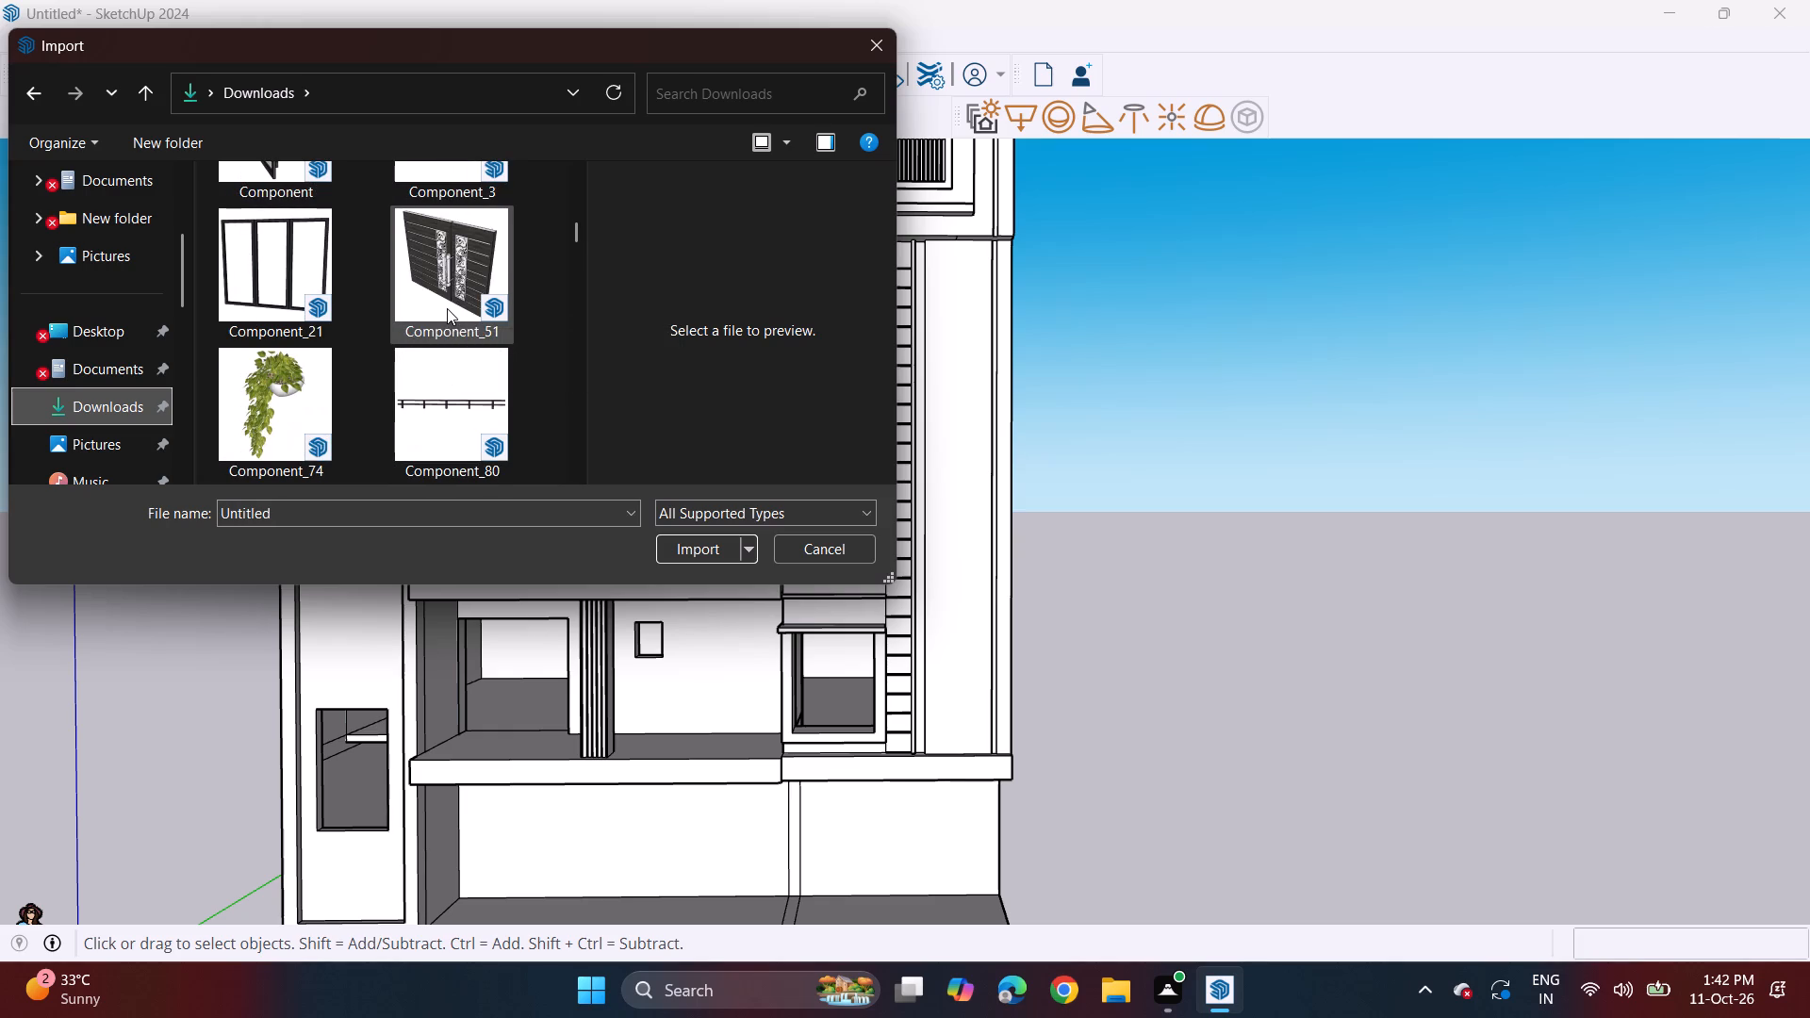
scroll(444, 313, down, 3)
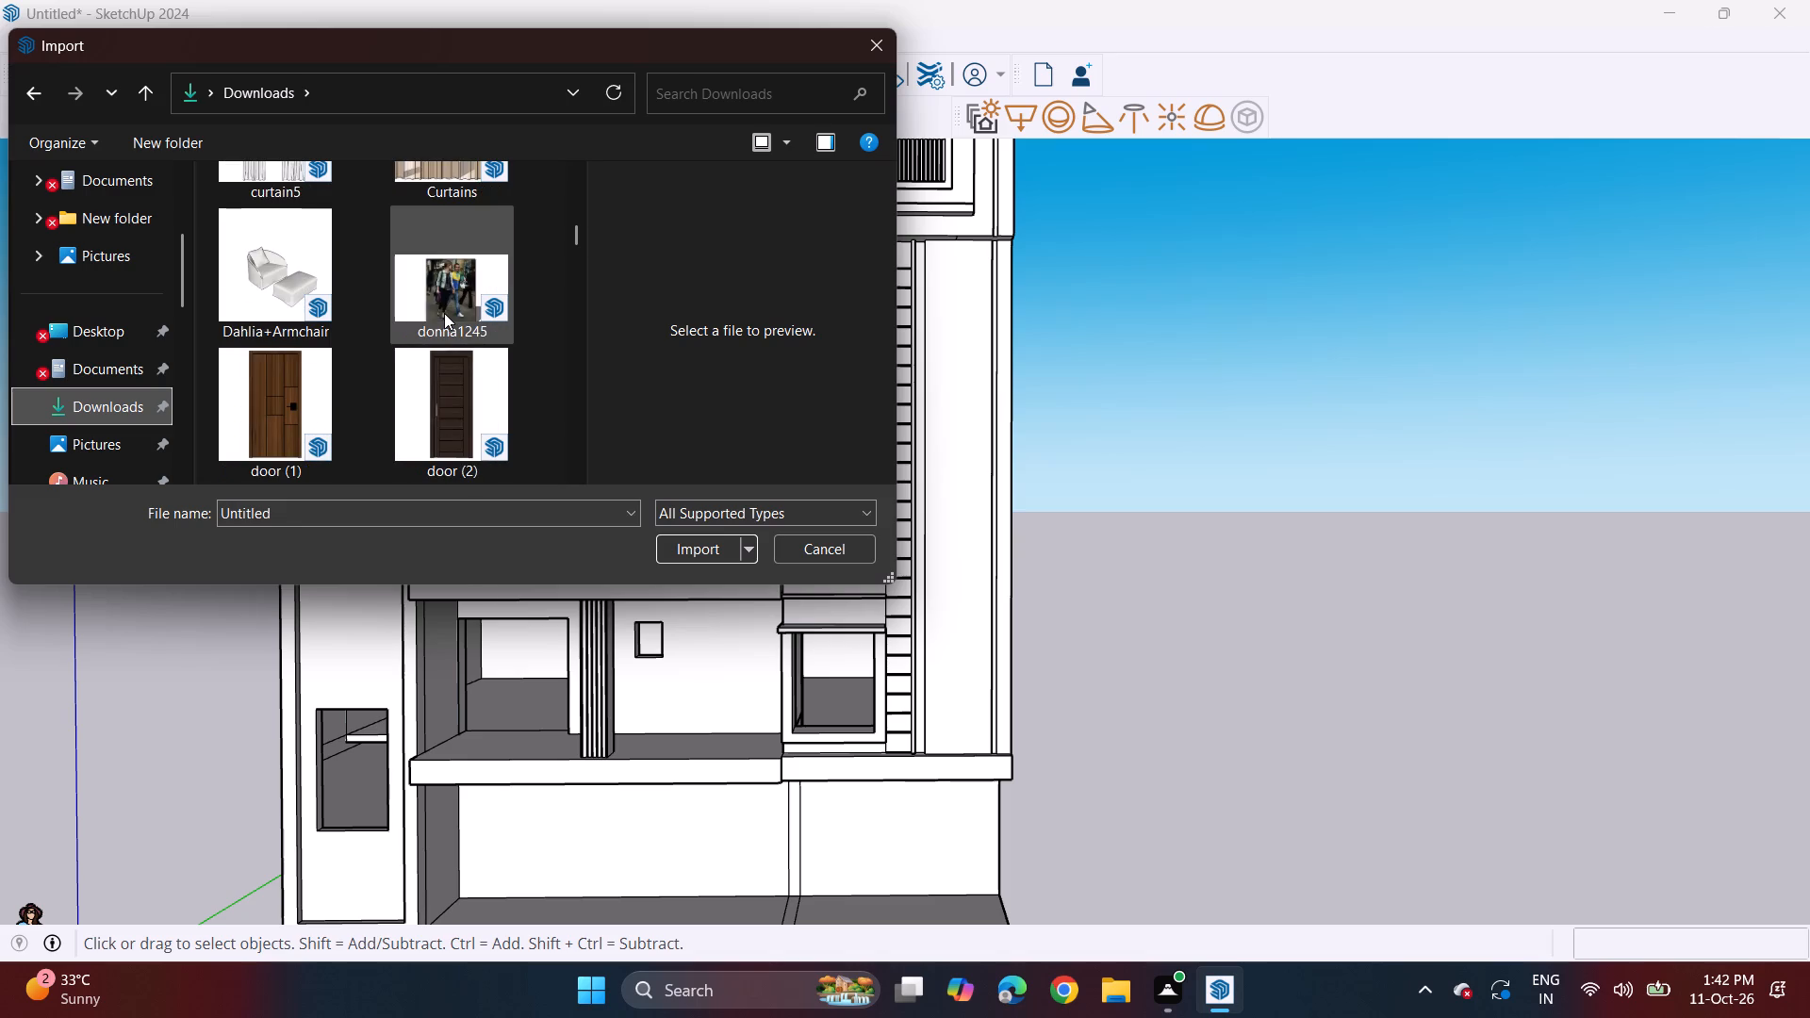
scroll(444, 313, down, 4)
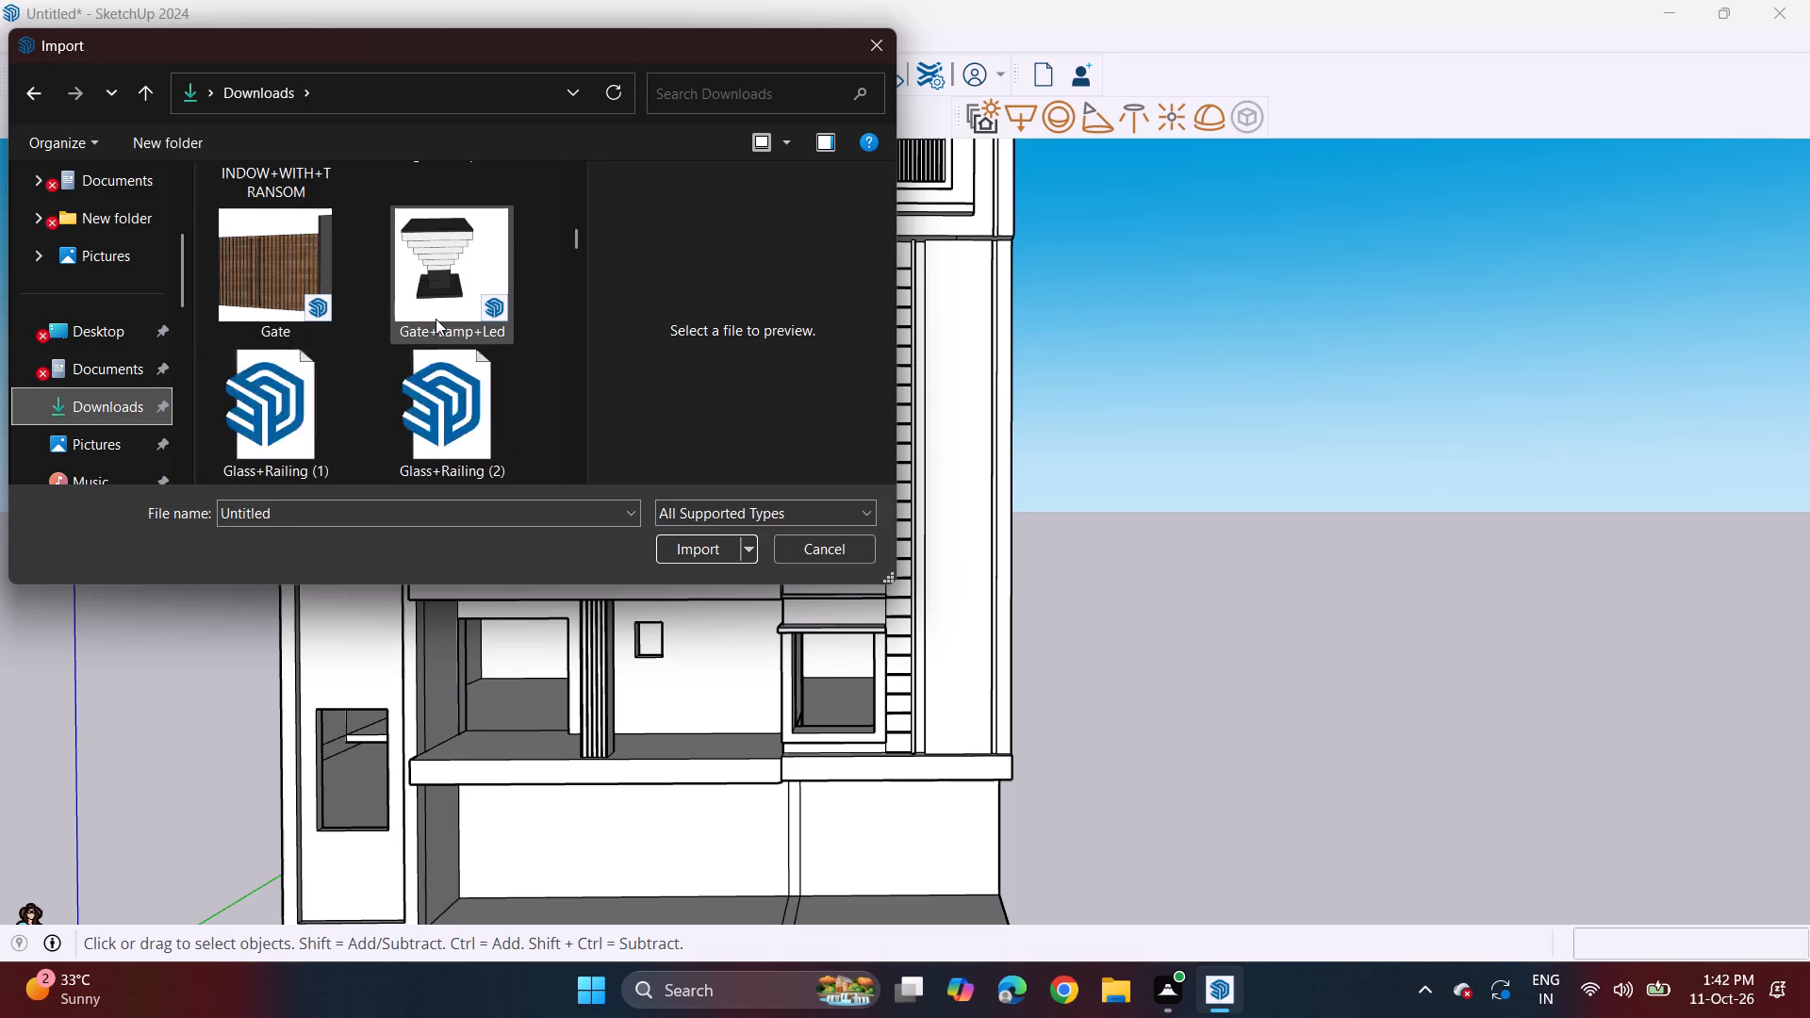
scroll(436, 319, down, 1)
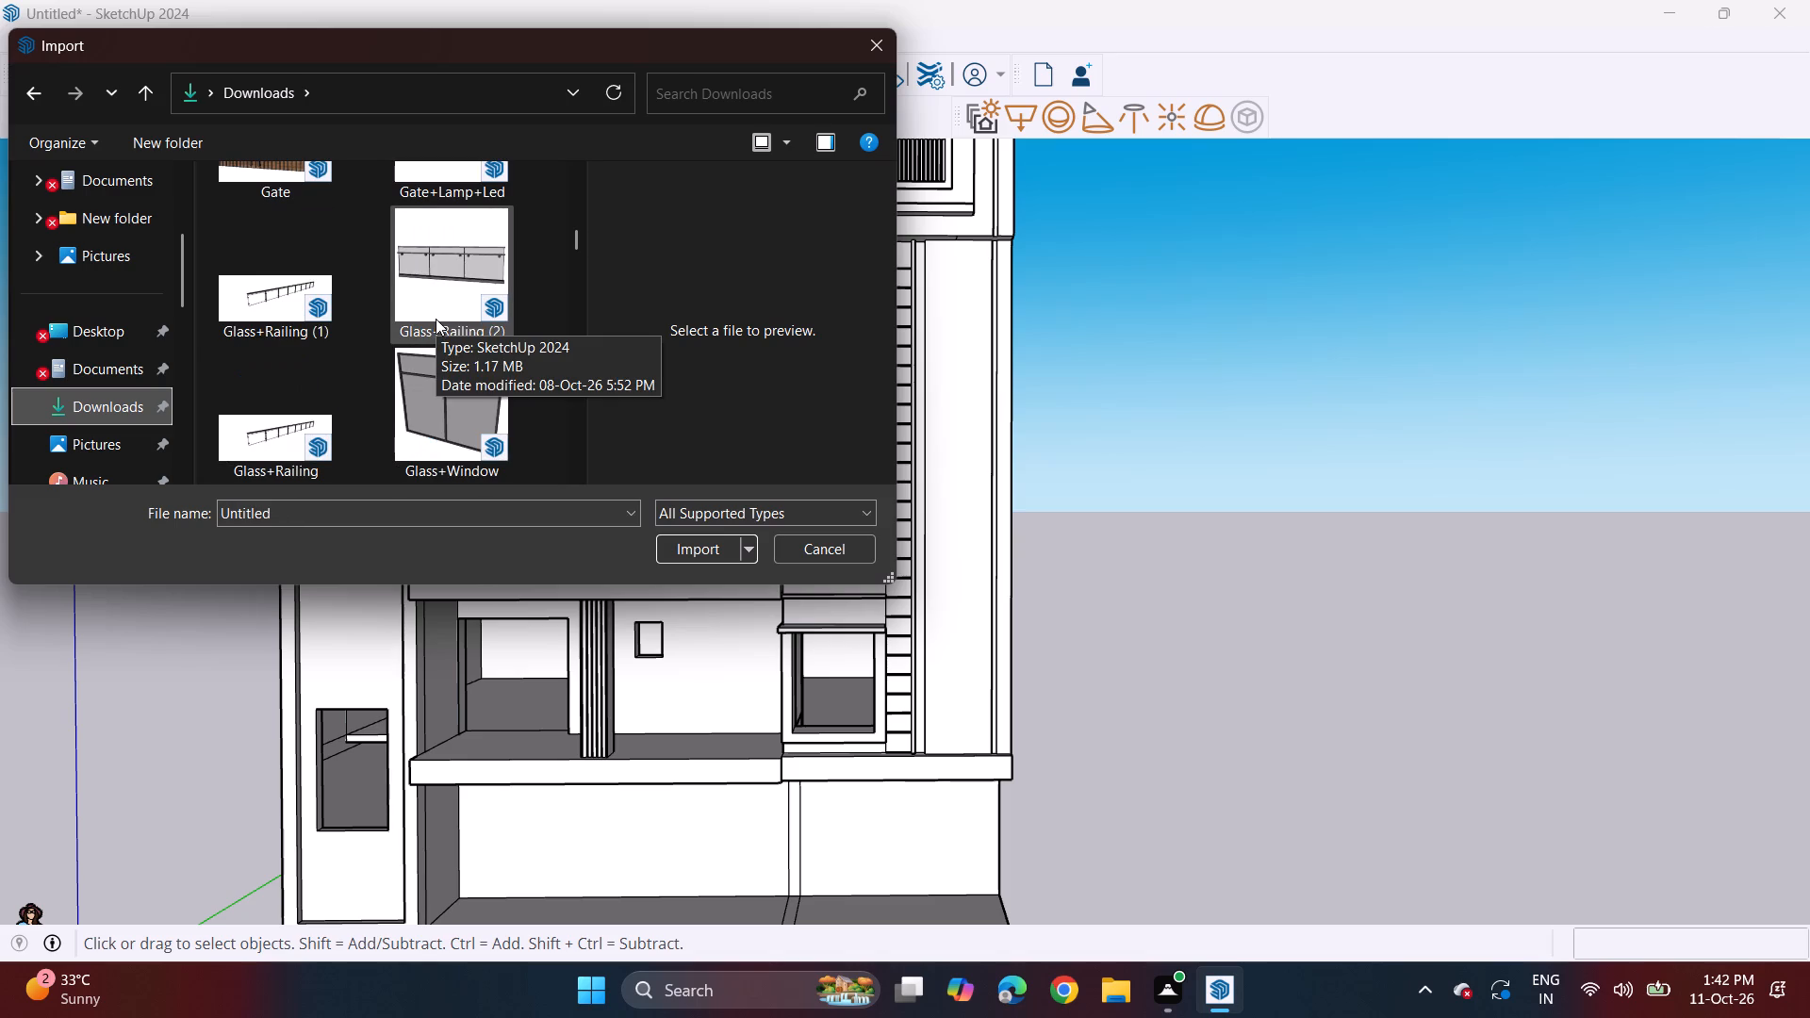
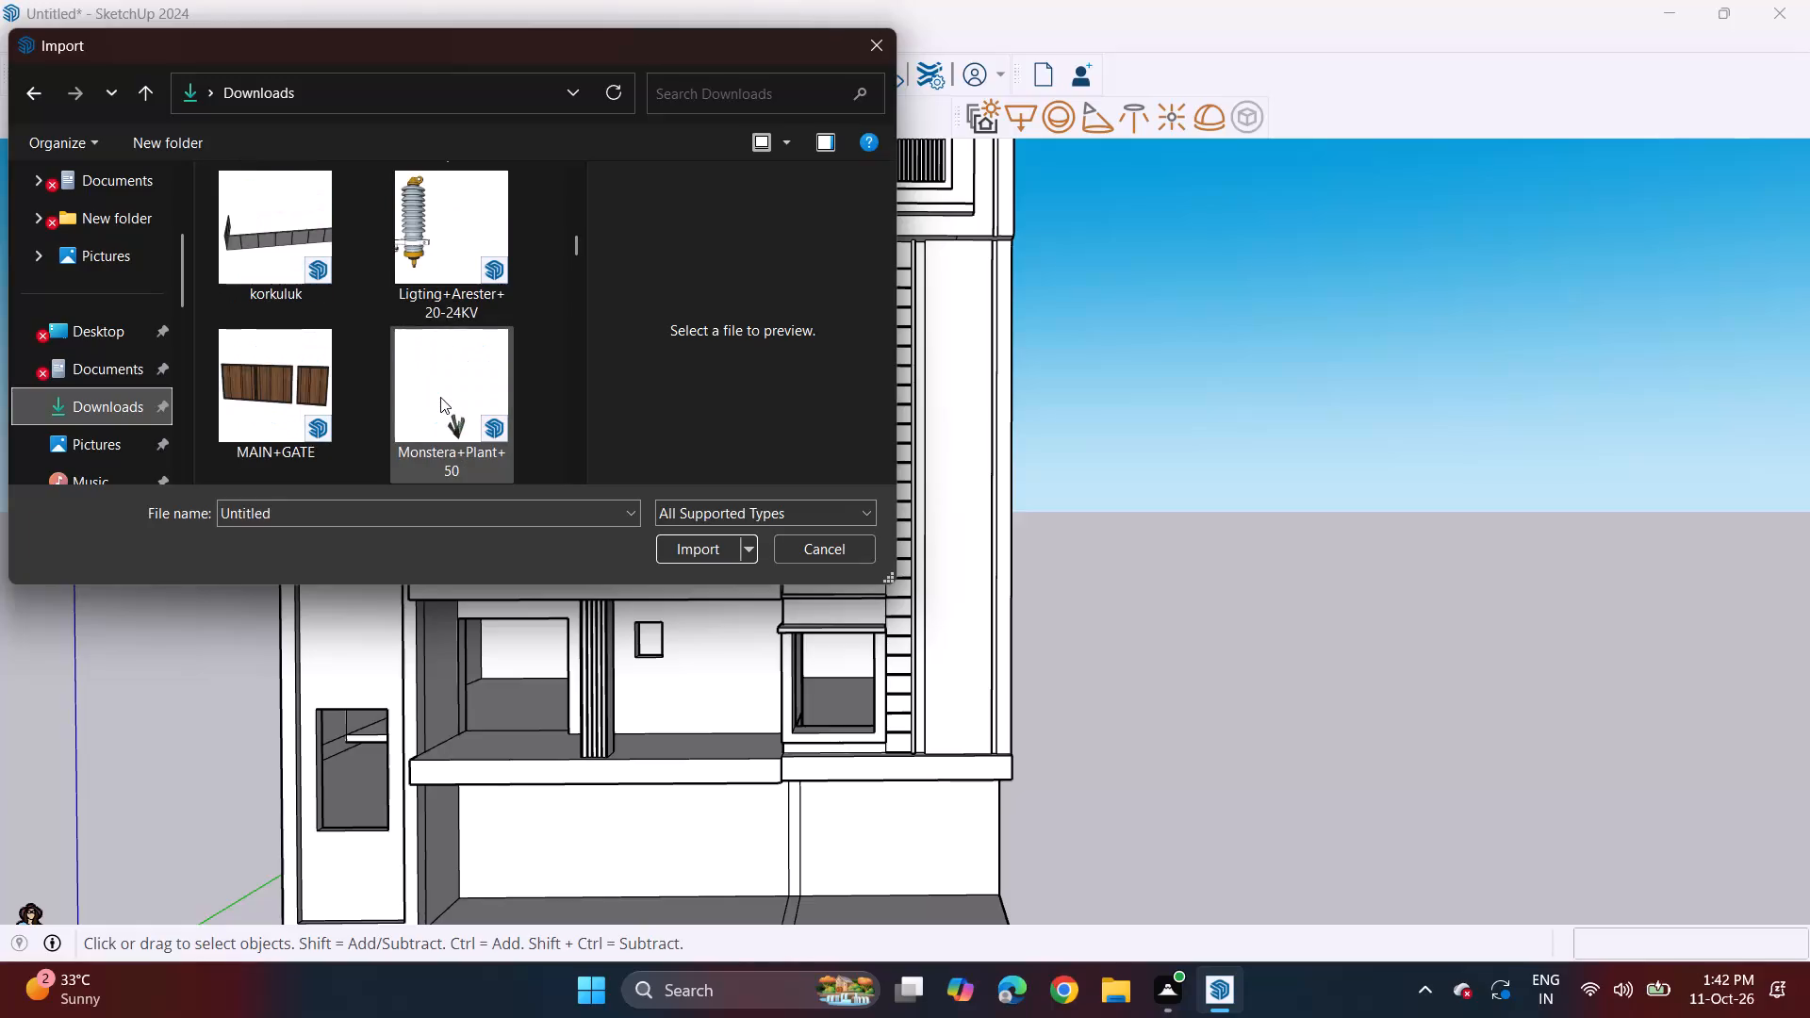
Import the Sliding+Door model from Downloads and place it at the bottom corner of the lowest balcony's door opening.
scroll(440, 397, down, 2)
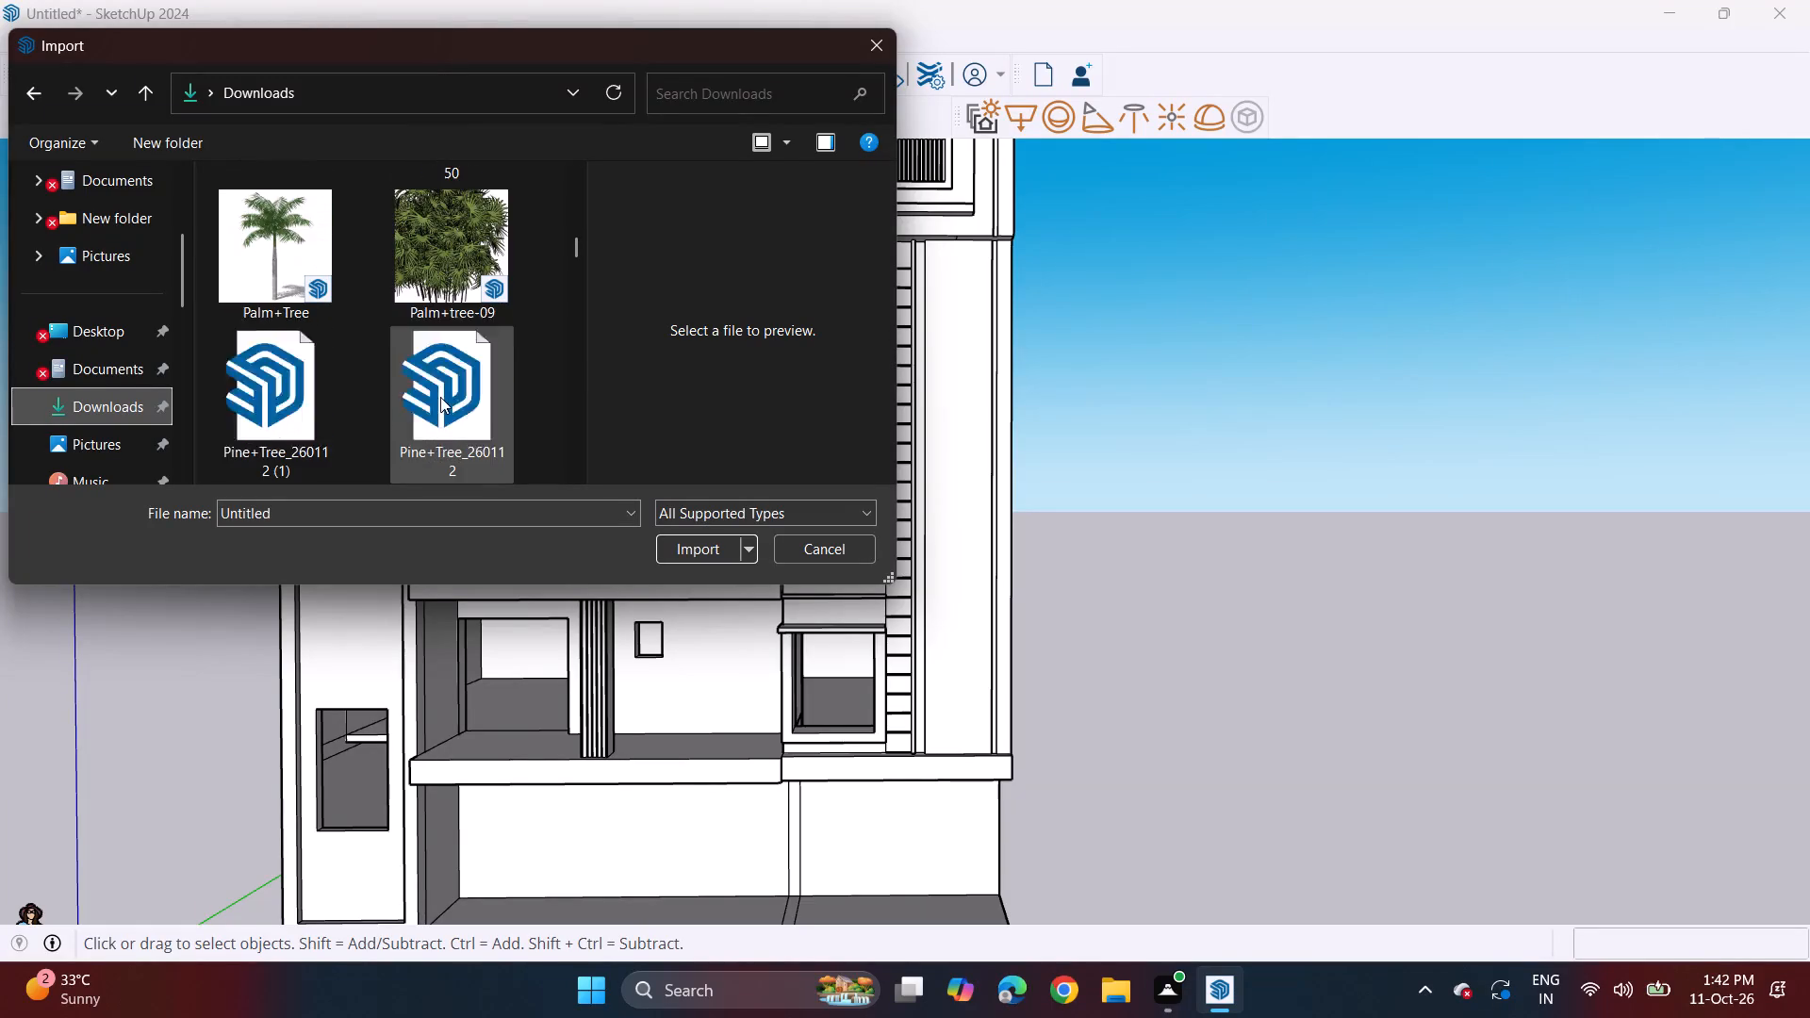
scroll(440, 397, down, 4)
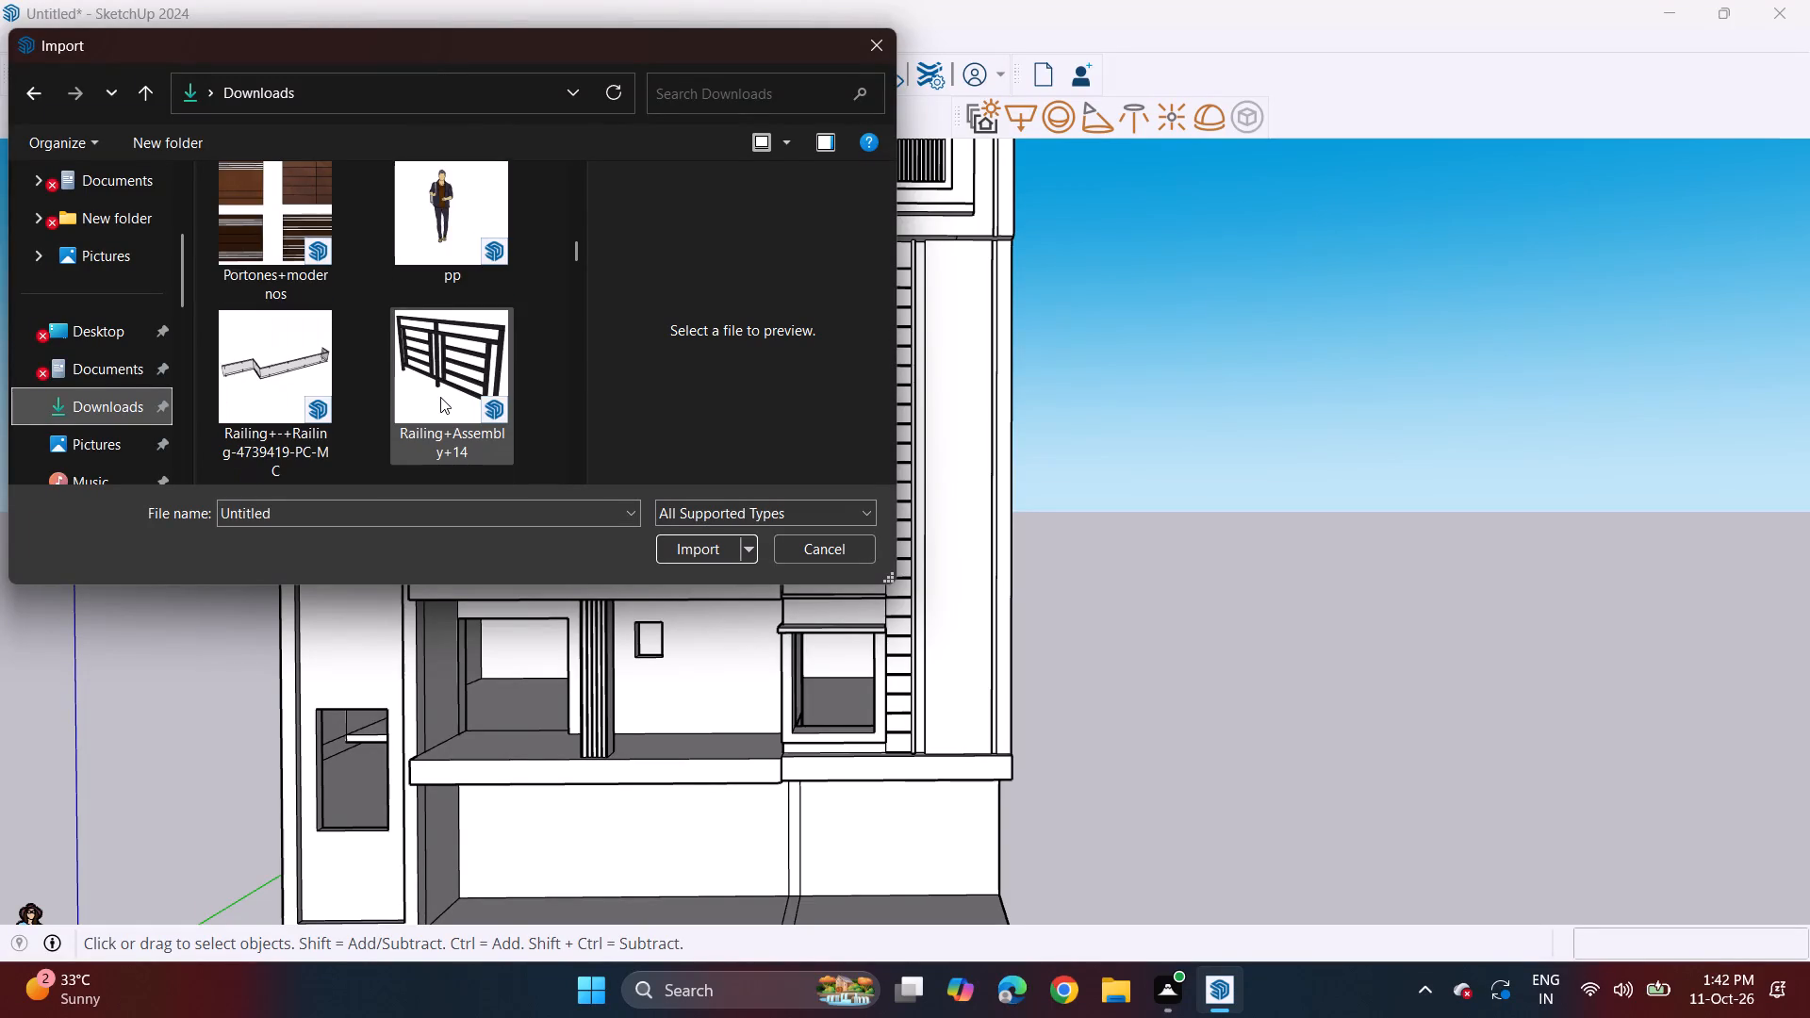
scroll(440, 397, down, 4)
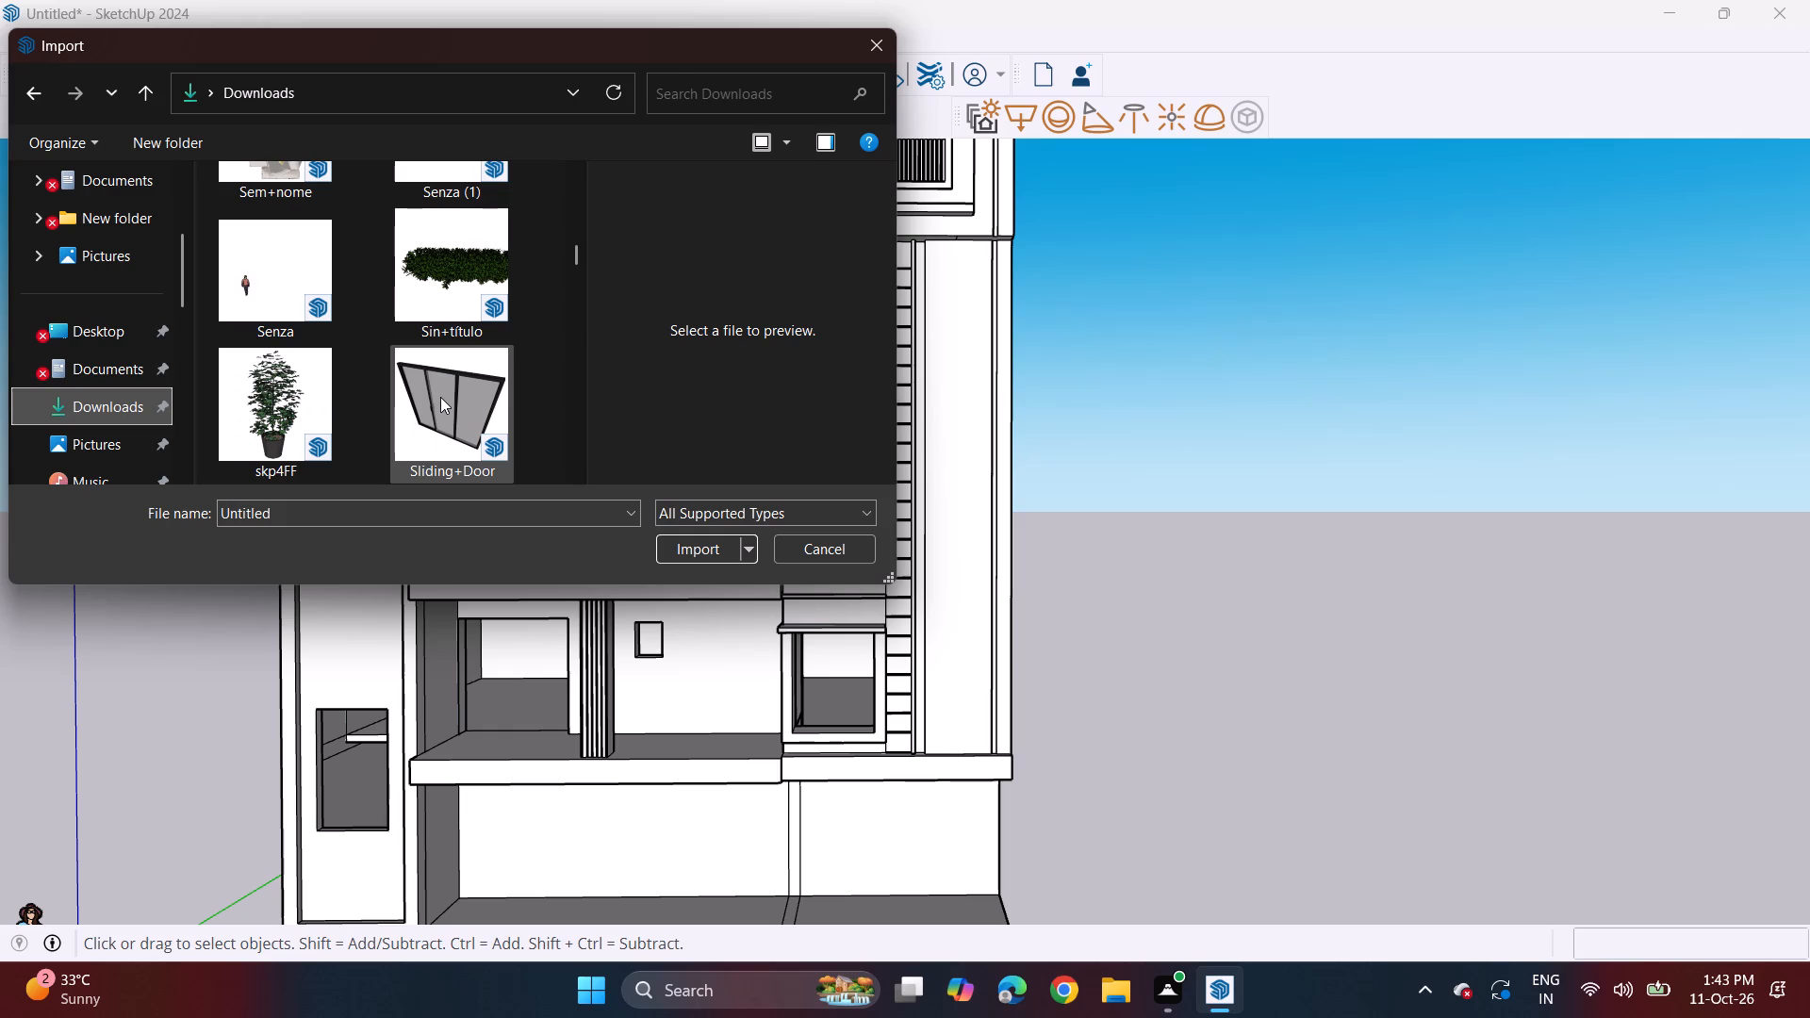
scroll(440, 397, down, 2)
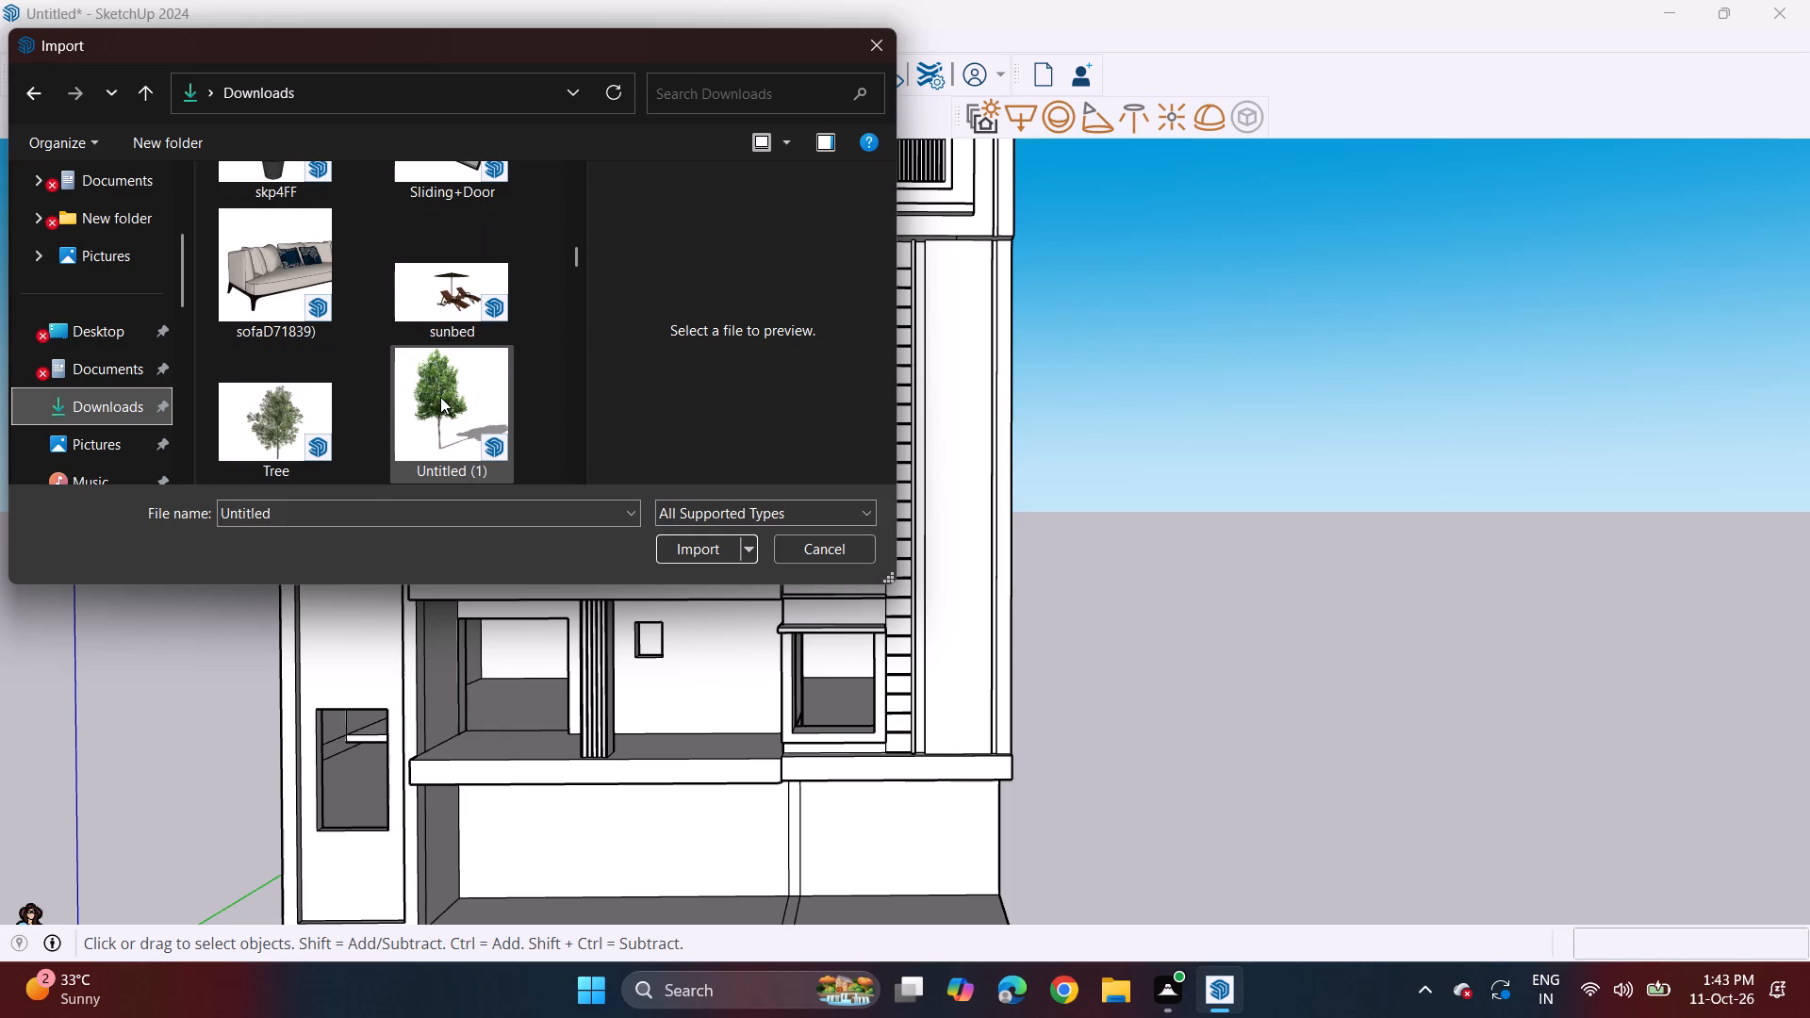
scroll(446, 391, down, 3)
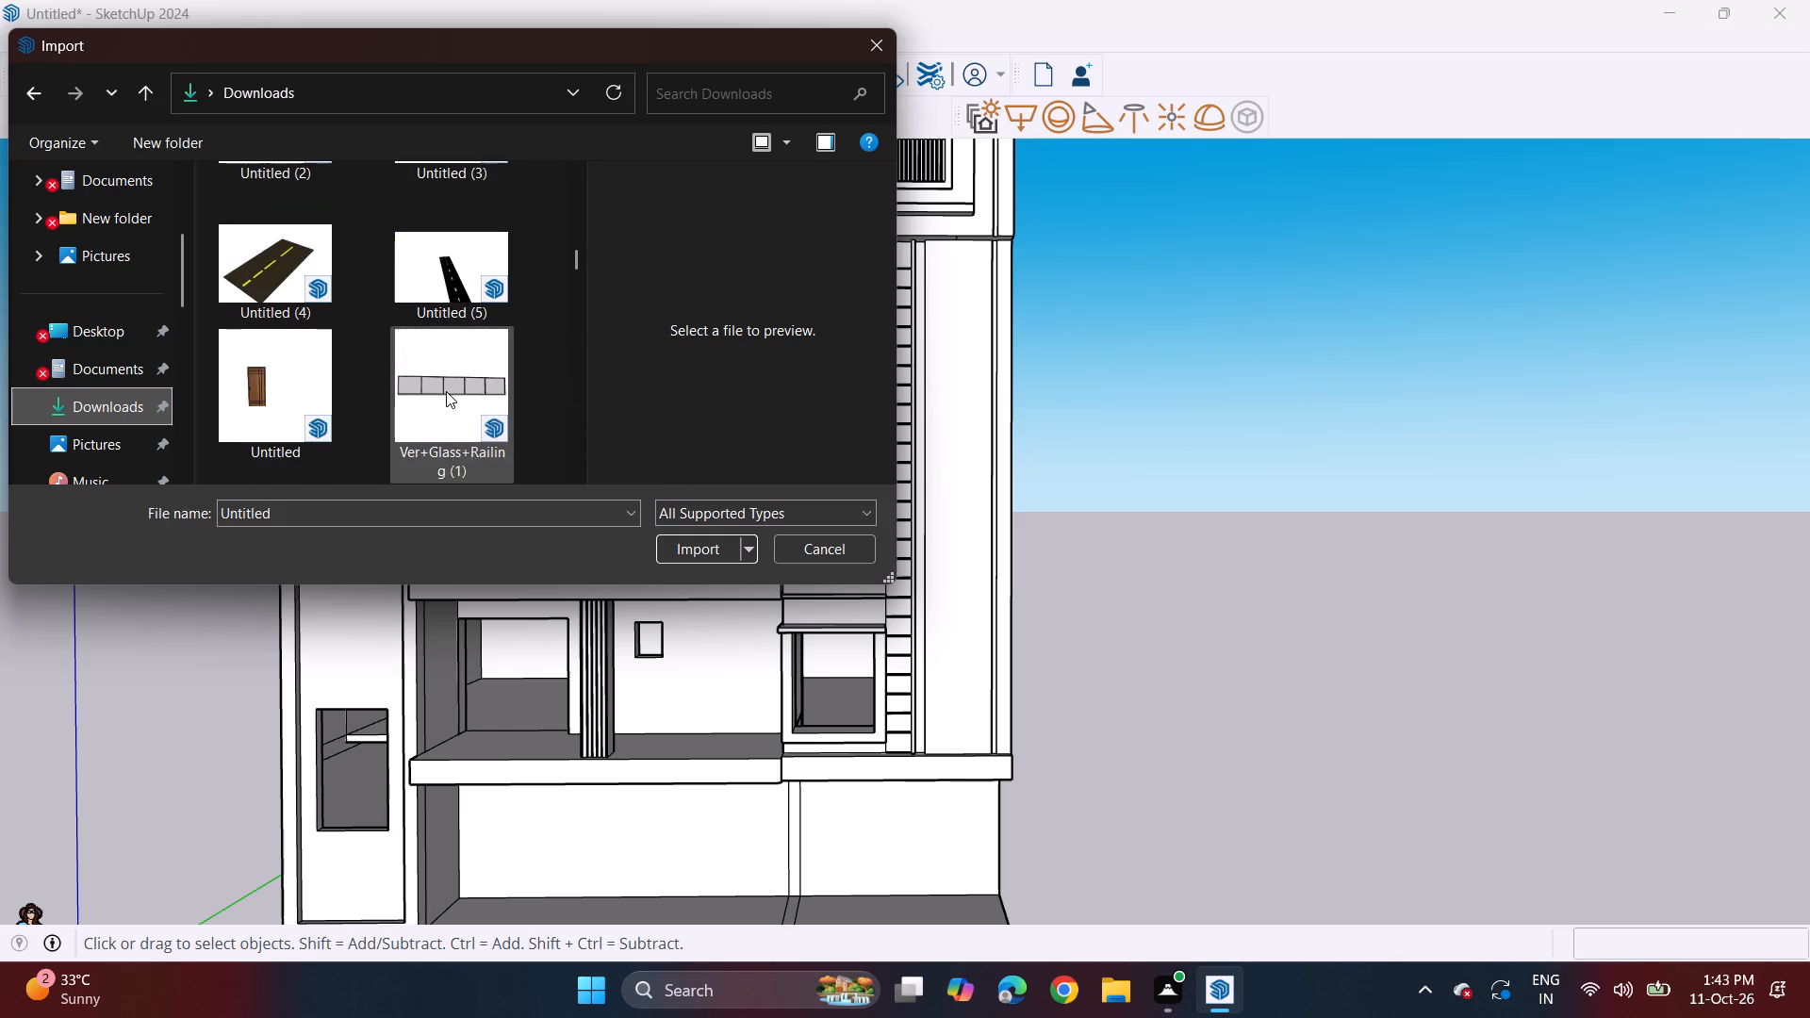
scroll(446, 391, down, 5)
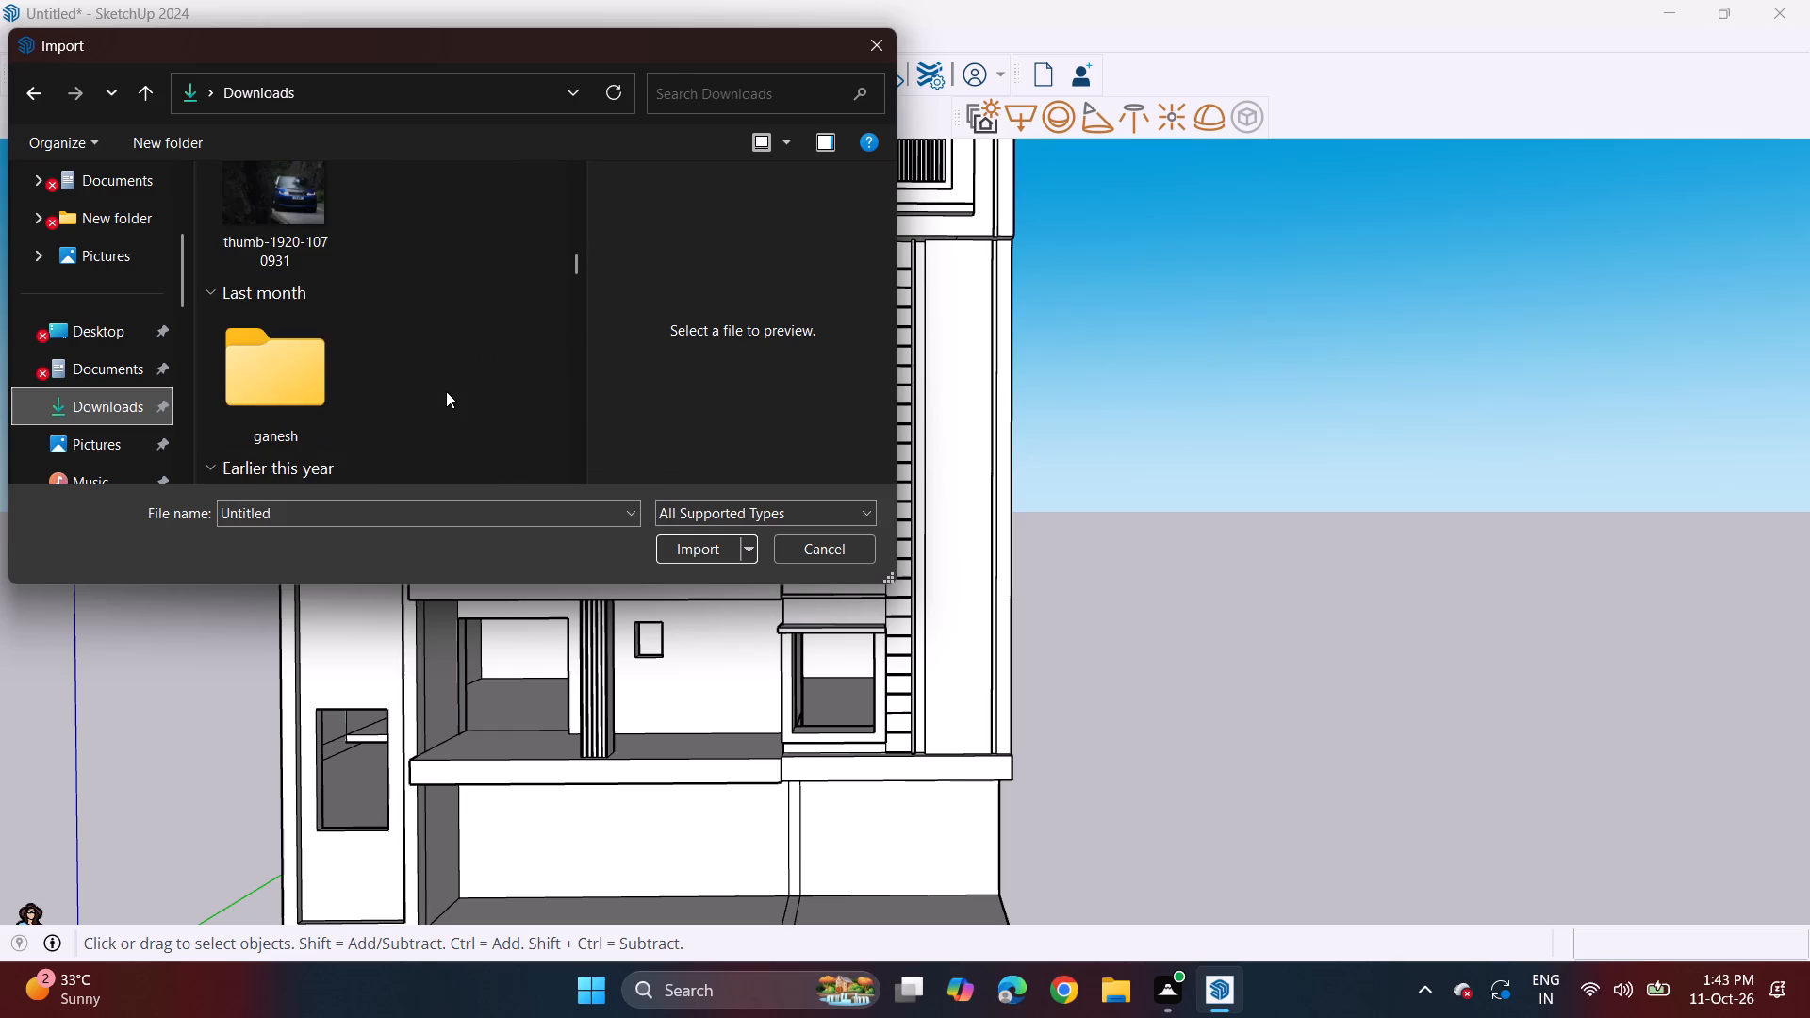
scroll(446, 391, up, 10)
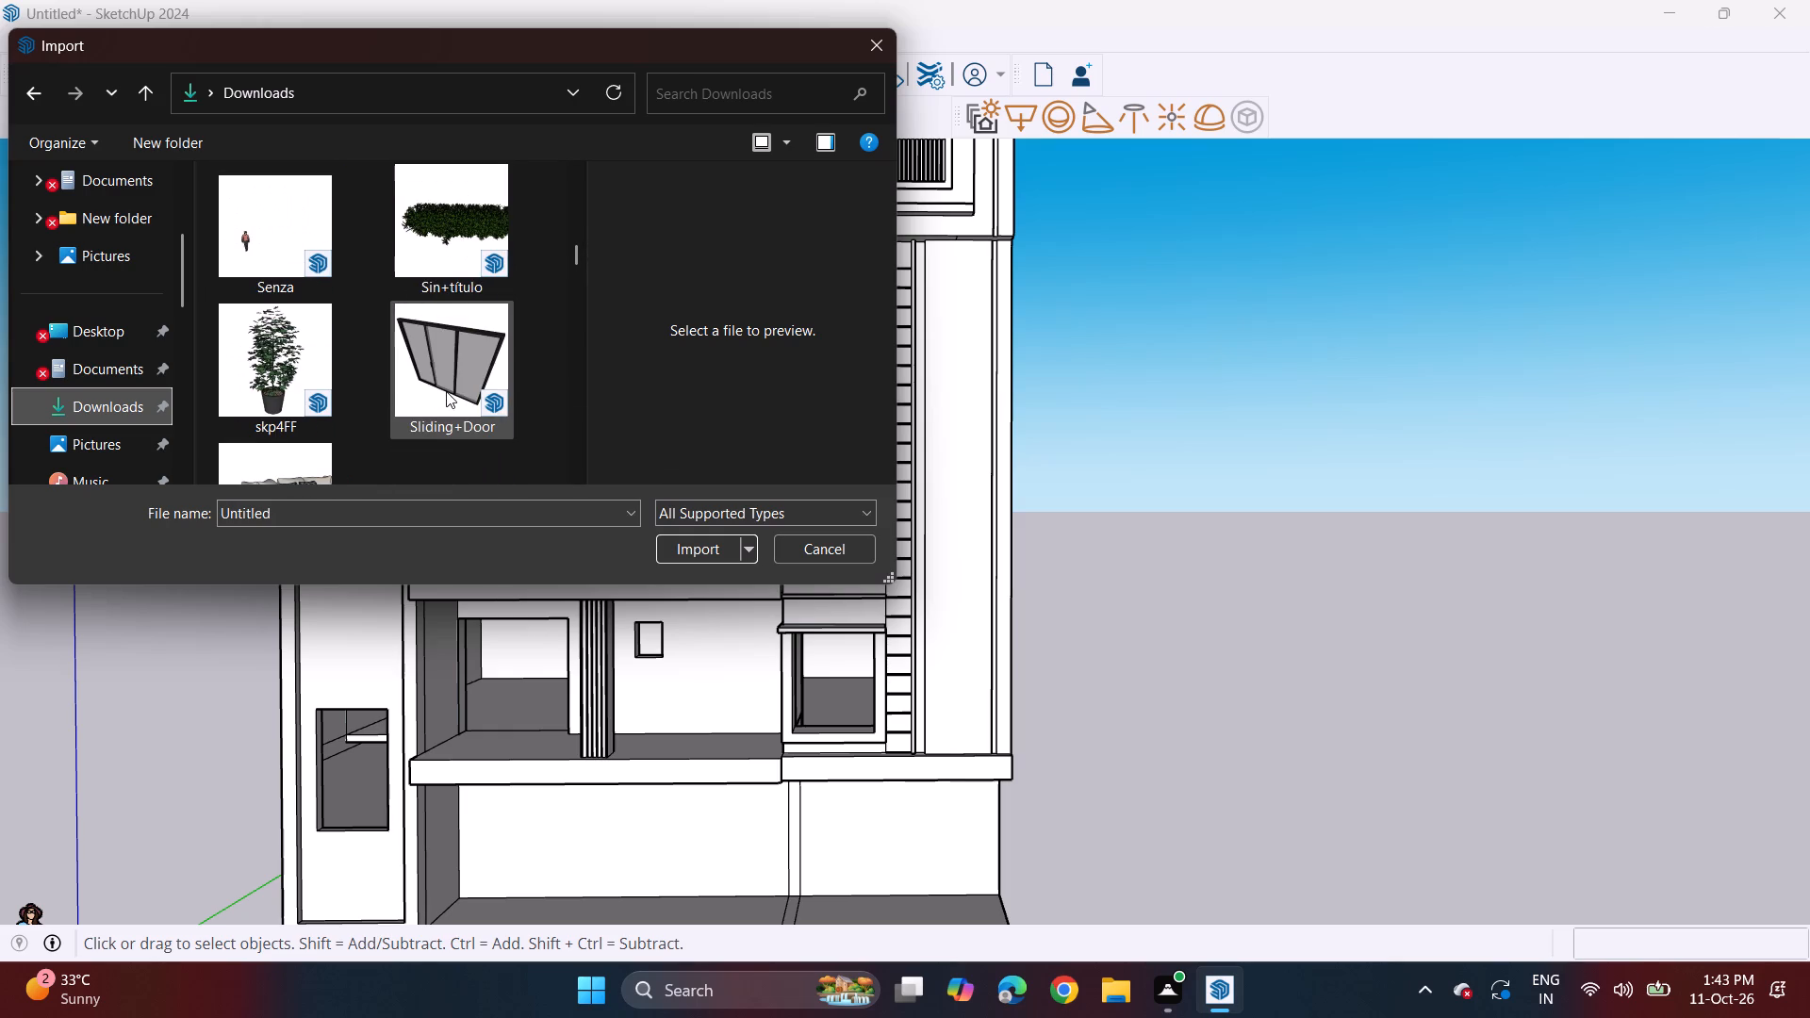
click(442, 357)
click(686, 544)
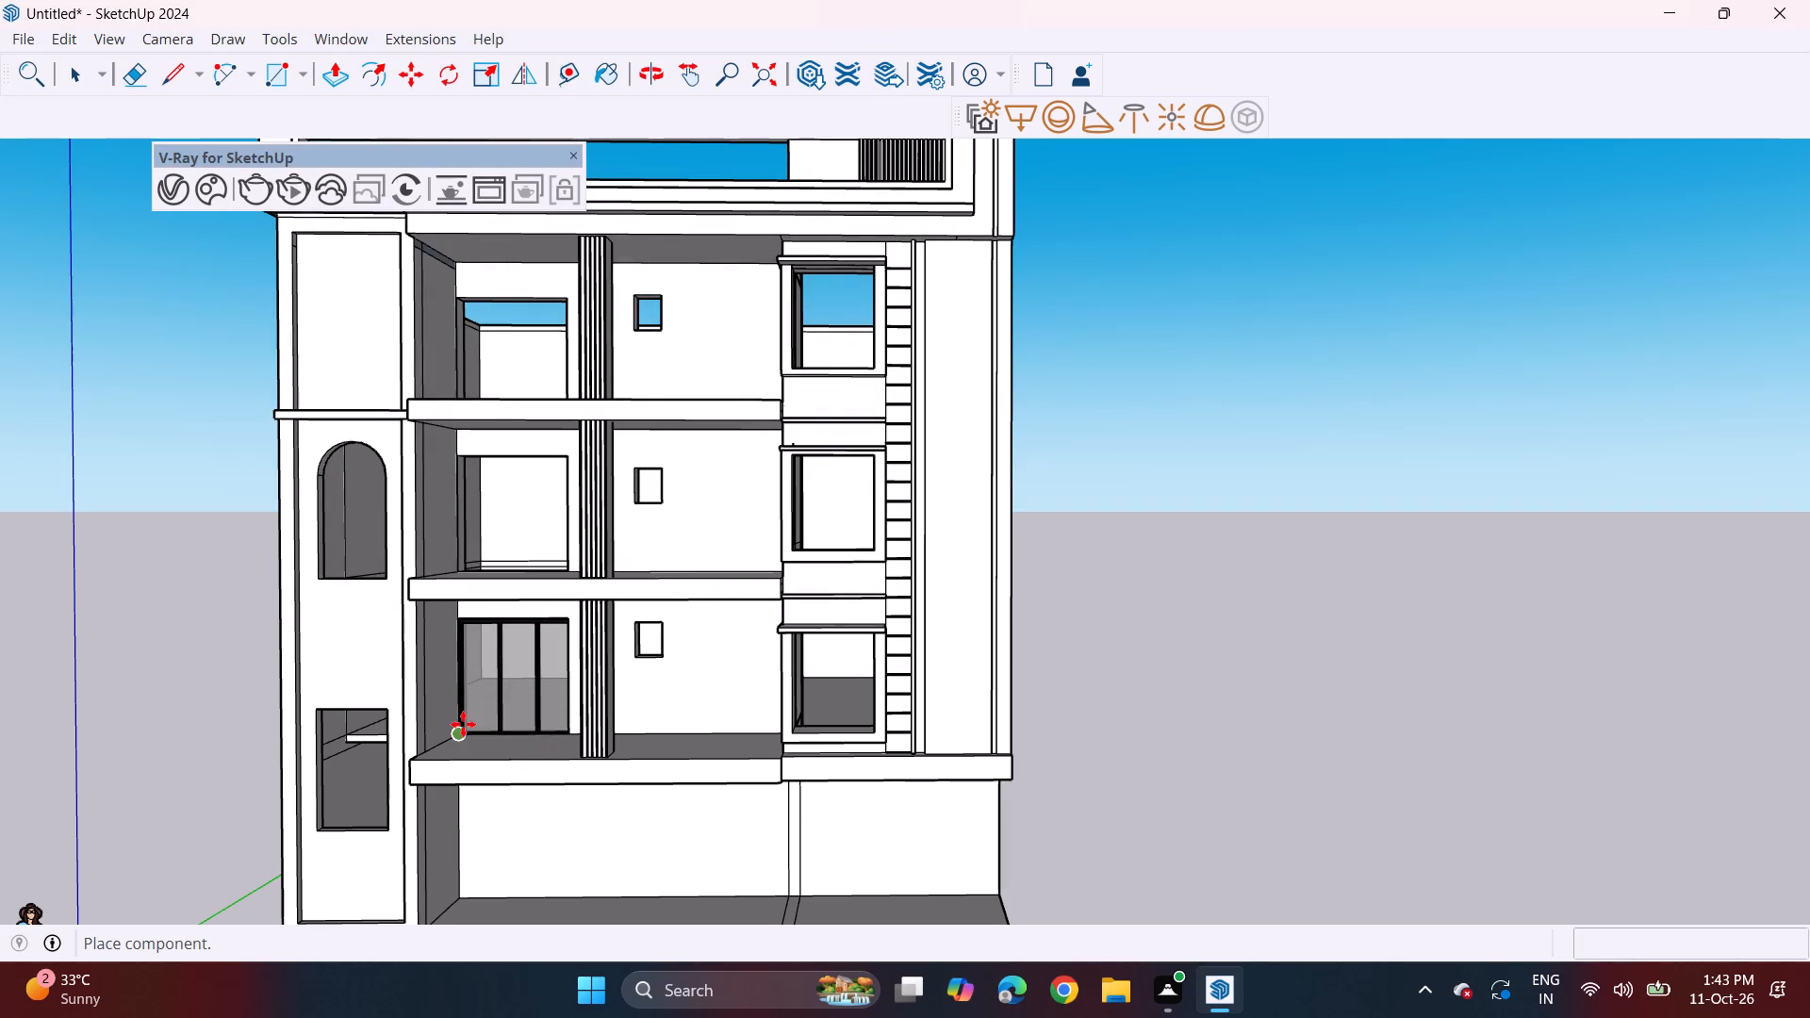
click(463, 724)
Import the Curtains model from the Downloads folder.
middle_drag(564, 659, 647, 659)
scroll(532, 682, up, 4)
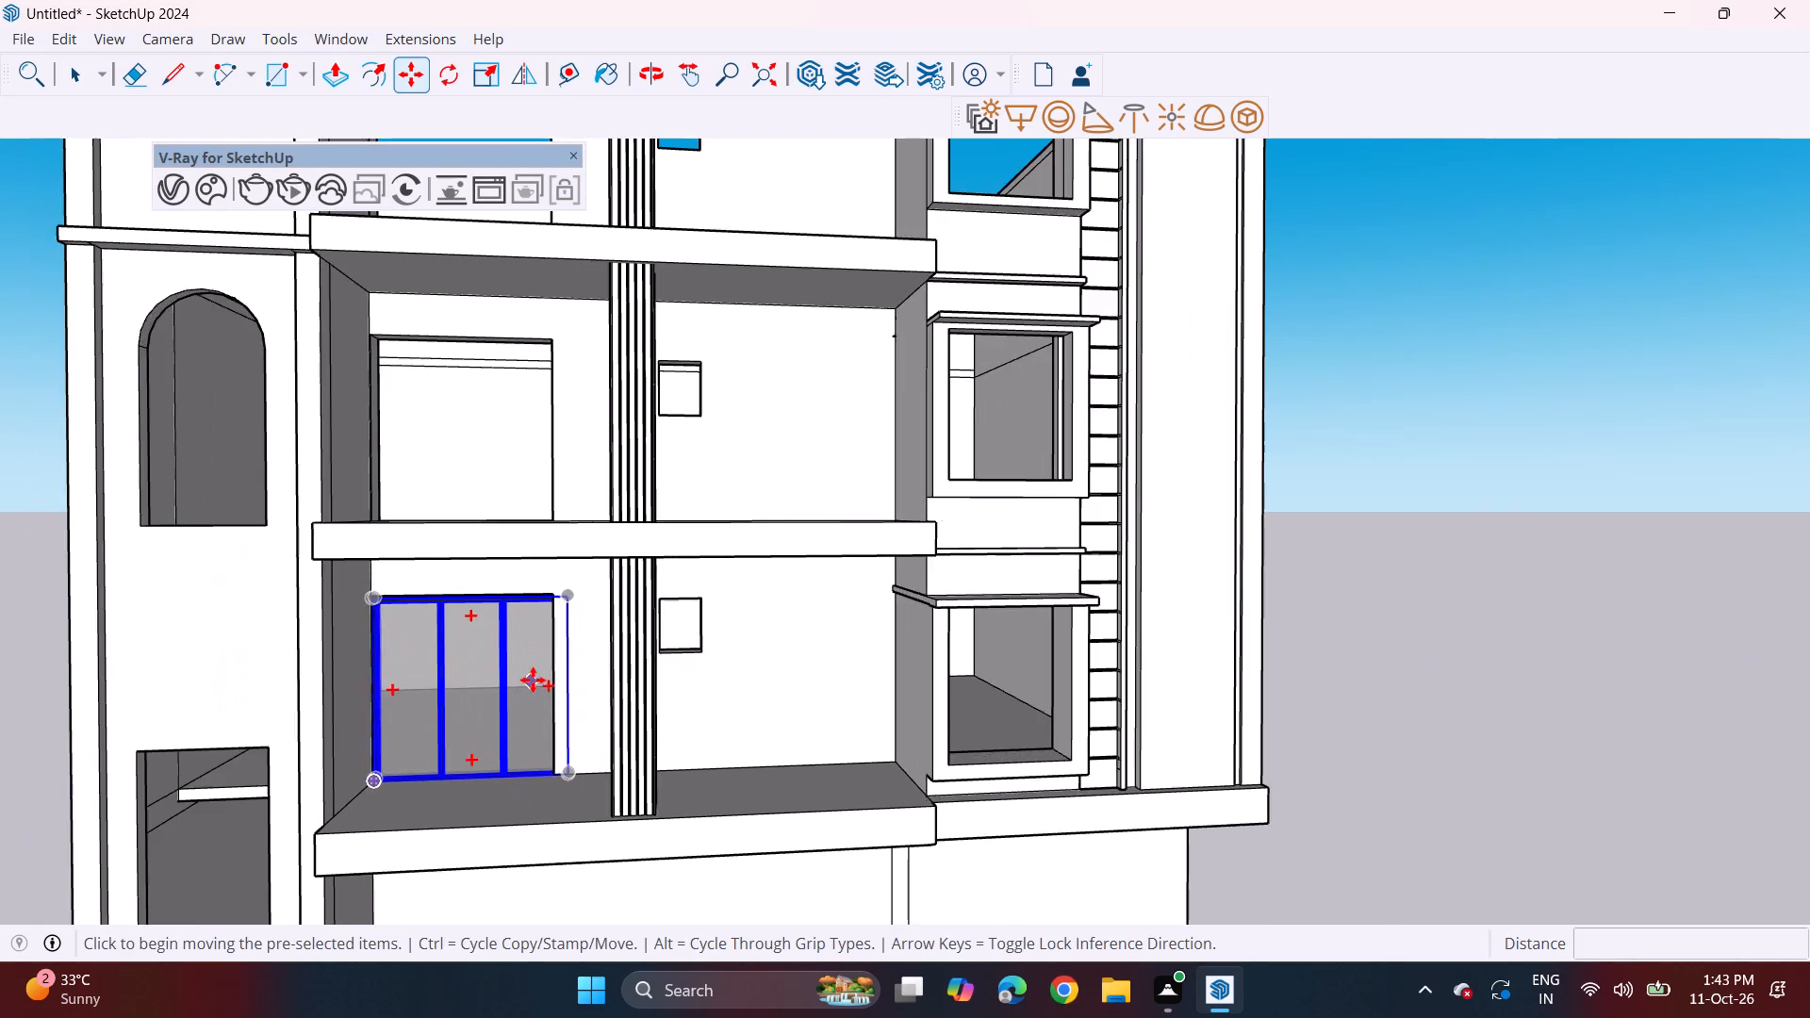
scroll(533, 680, up, 3)
middle_drag(533, 680, 489, 717)
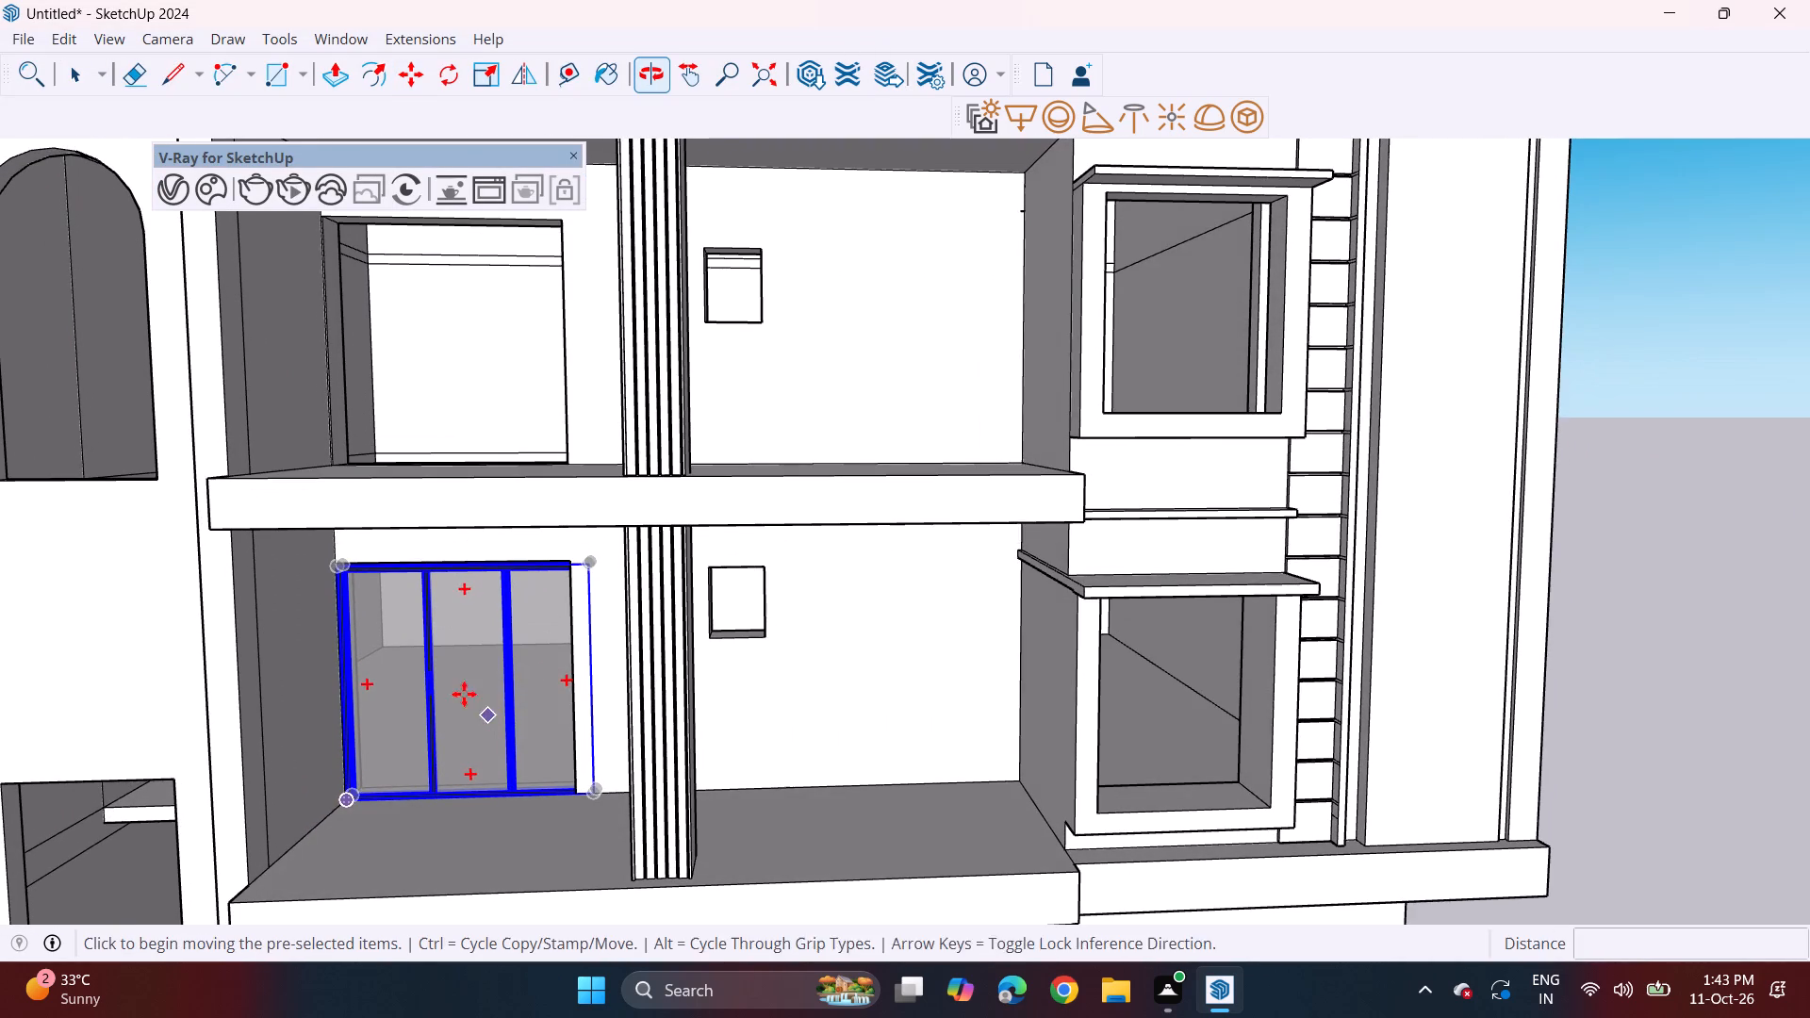
click(32, 35)
click(110, 364)
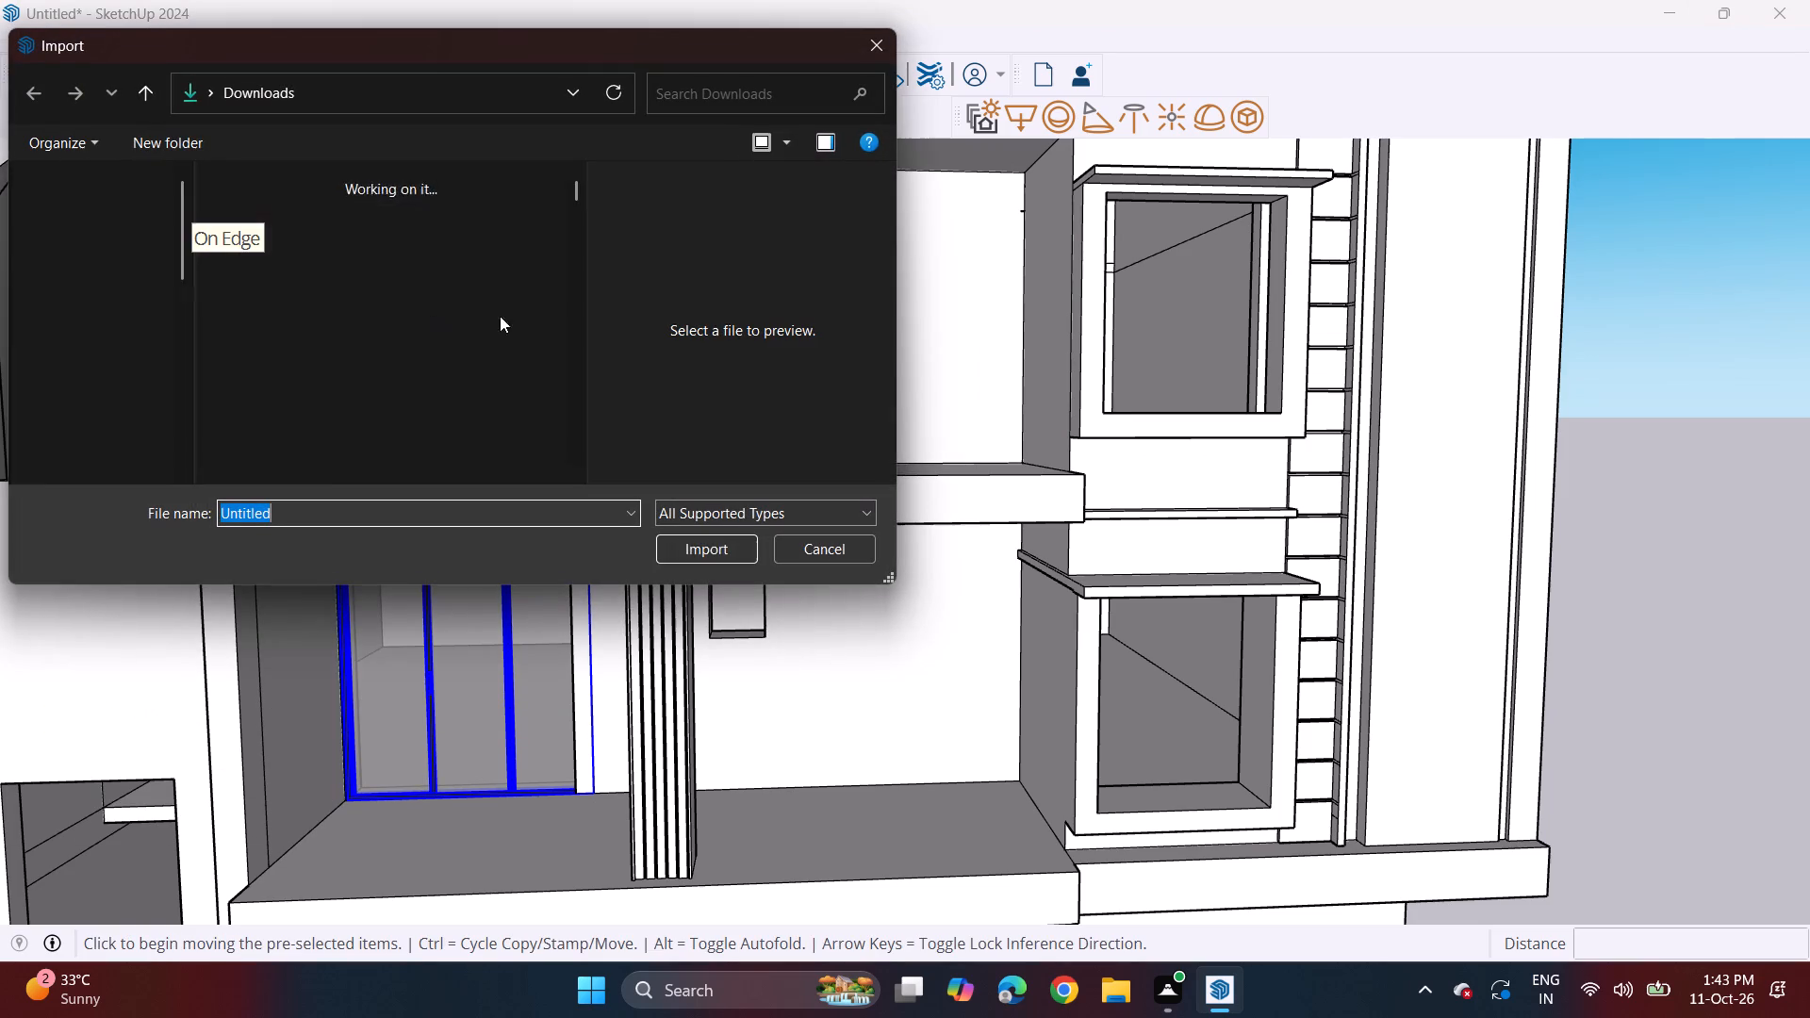
scroll(492, 320, down, 12)
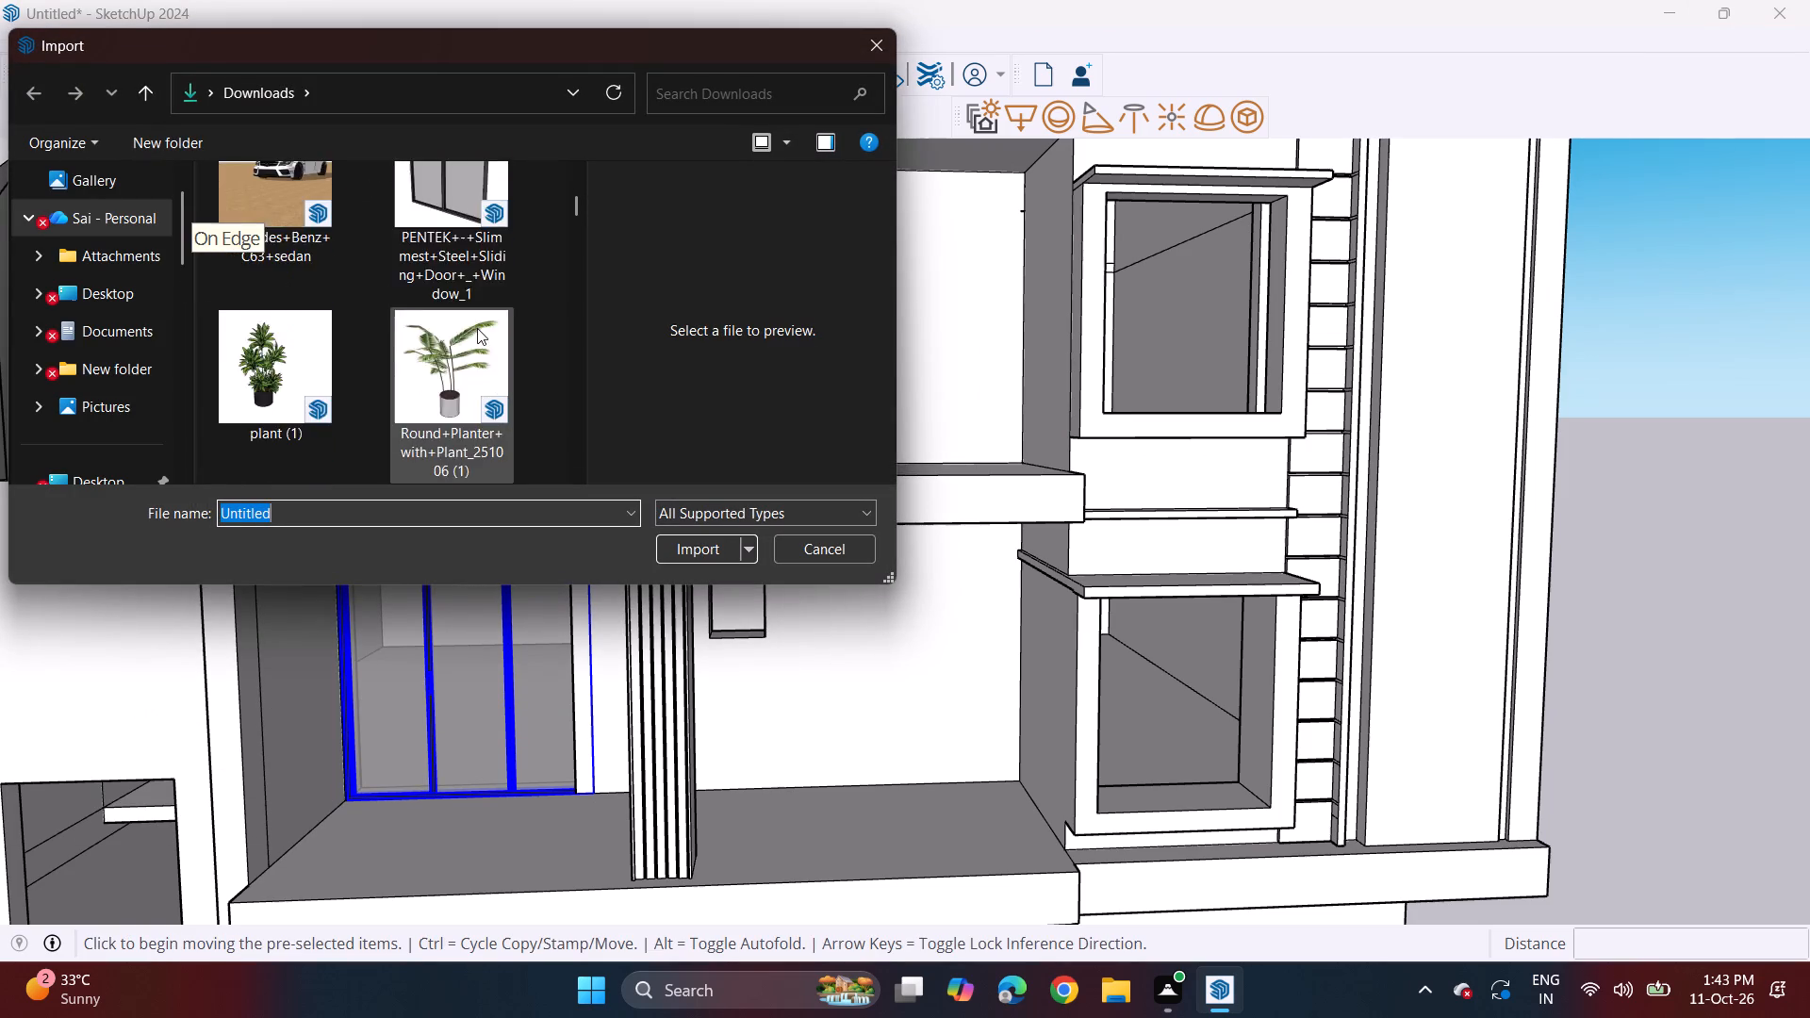
scroll(477, 328, down, 10)
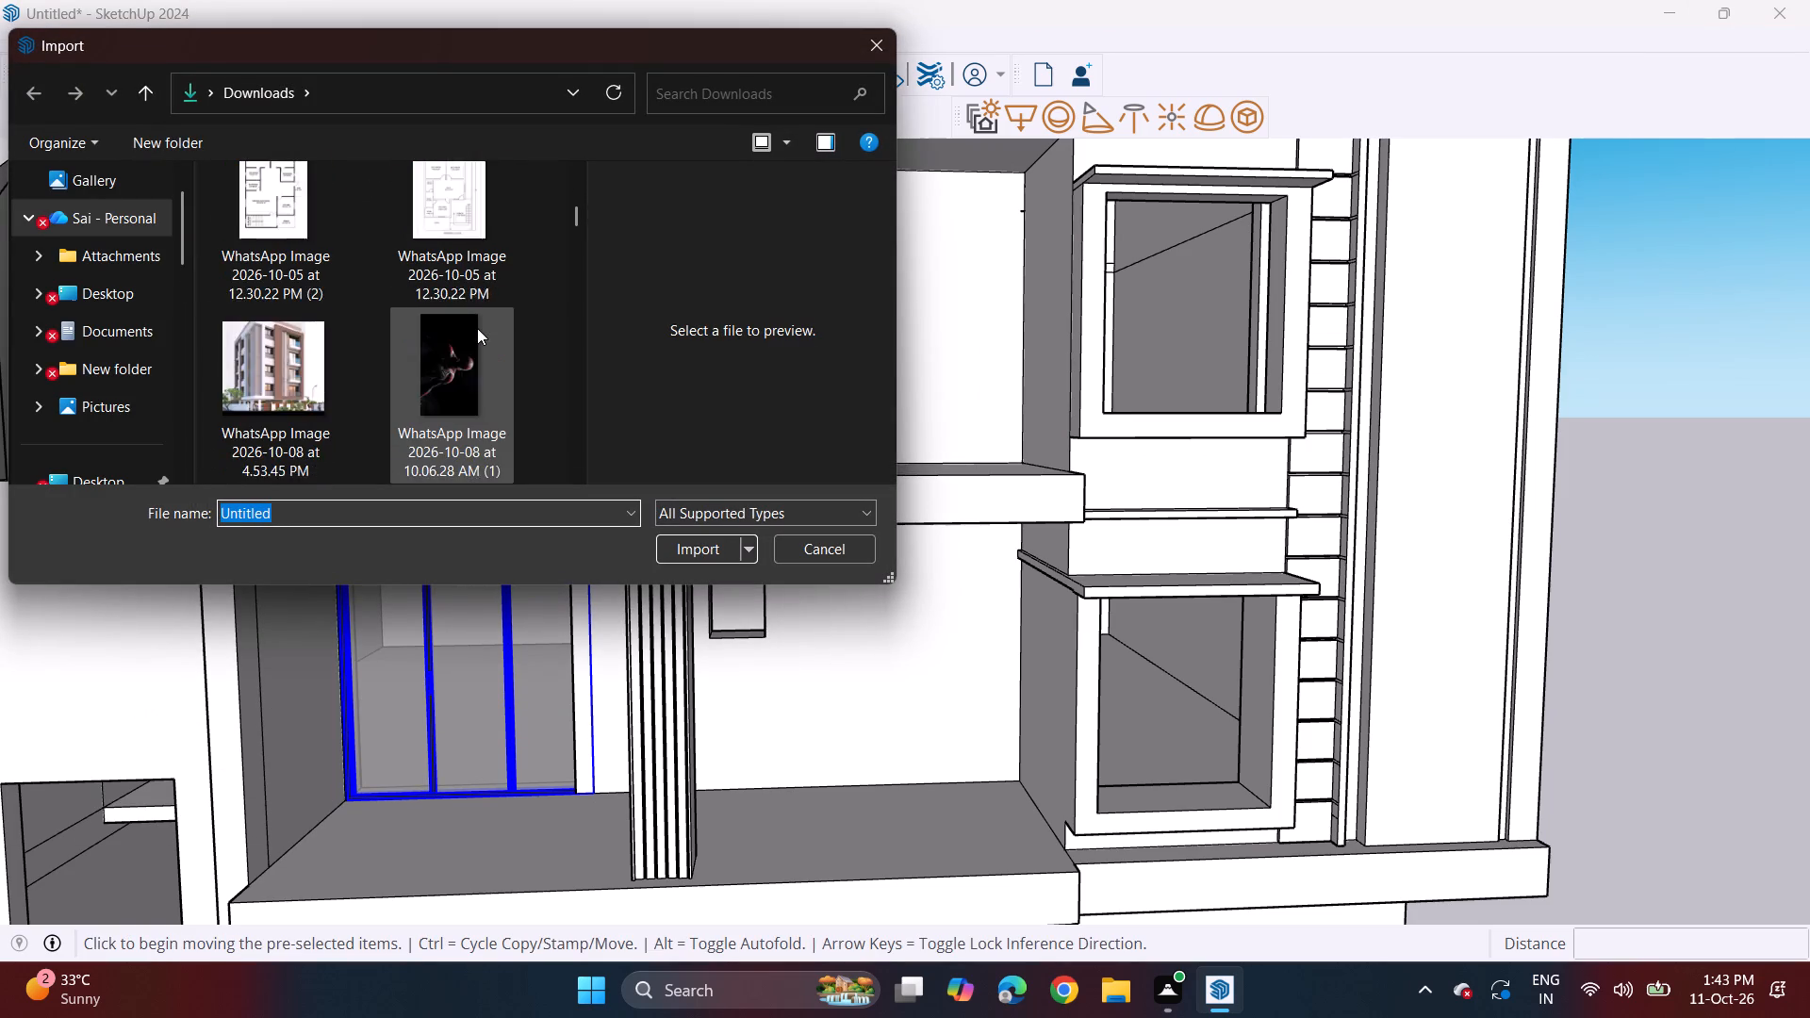
scroll(477, 328, down, 8)
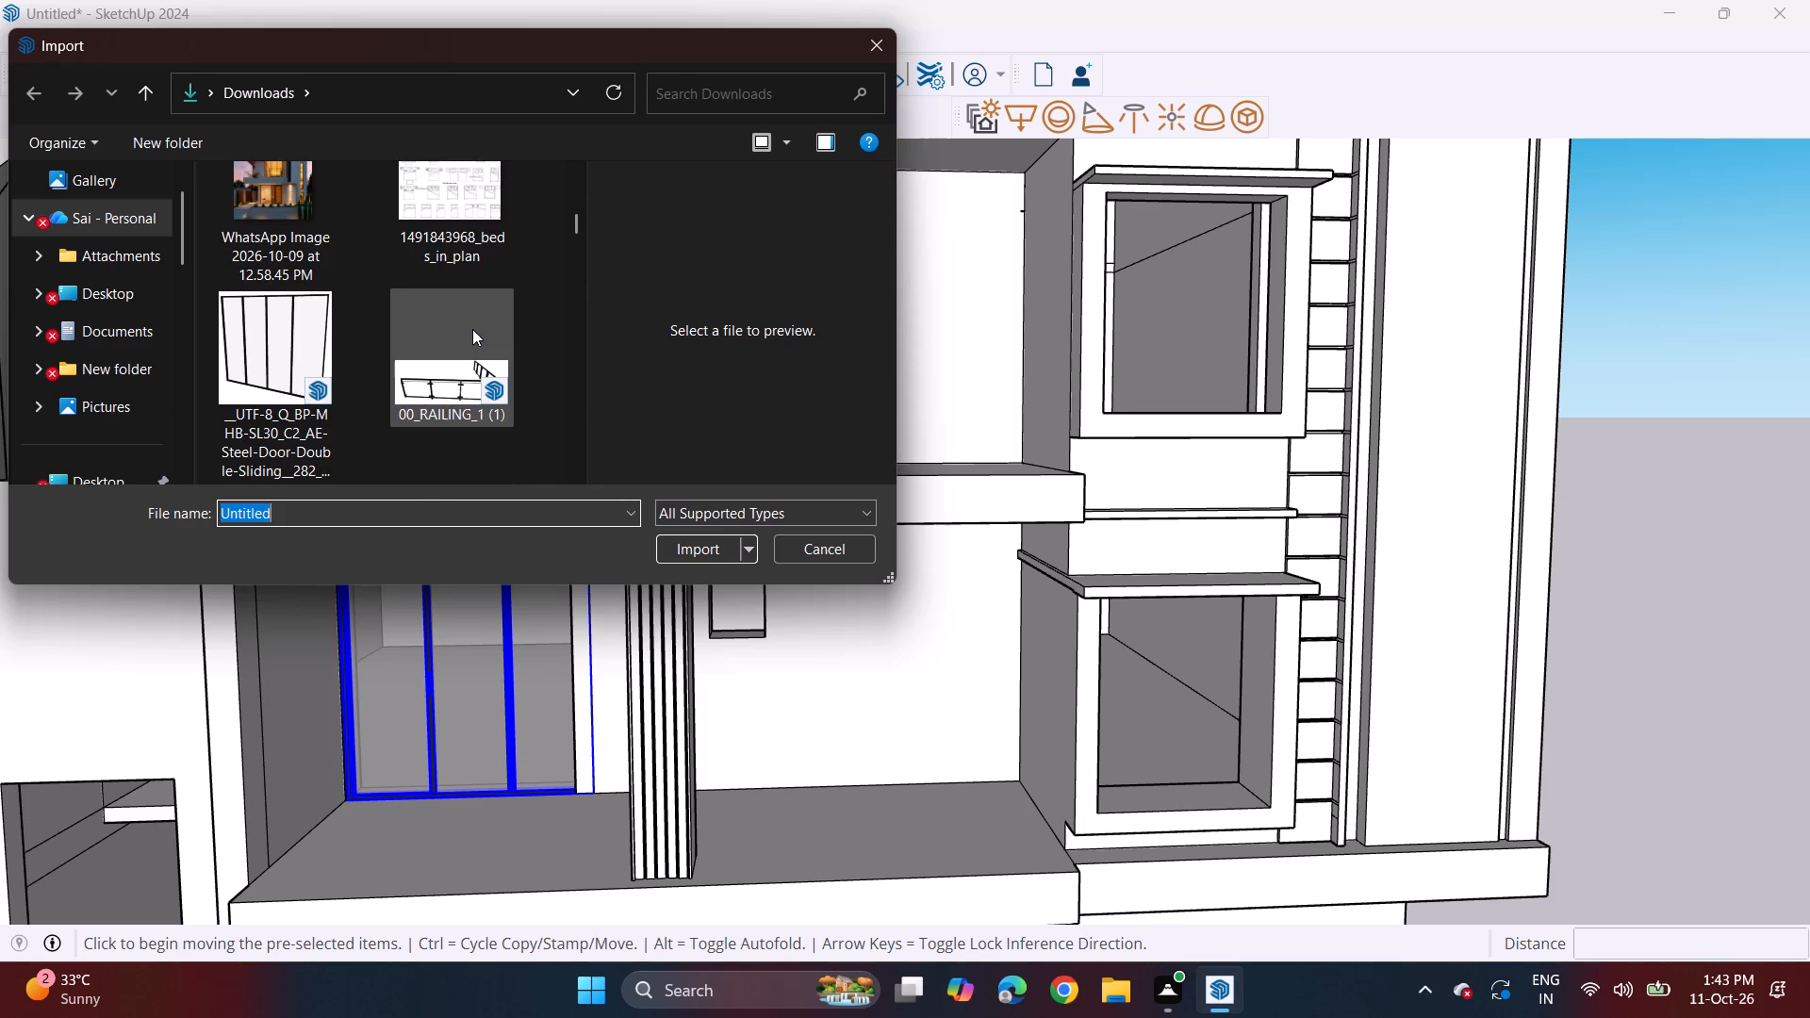
scroll(472, 329, down, 2)
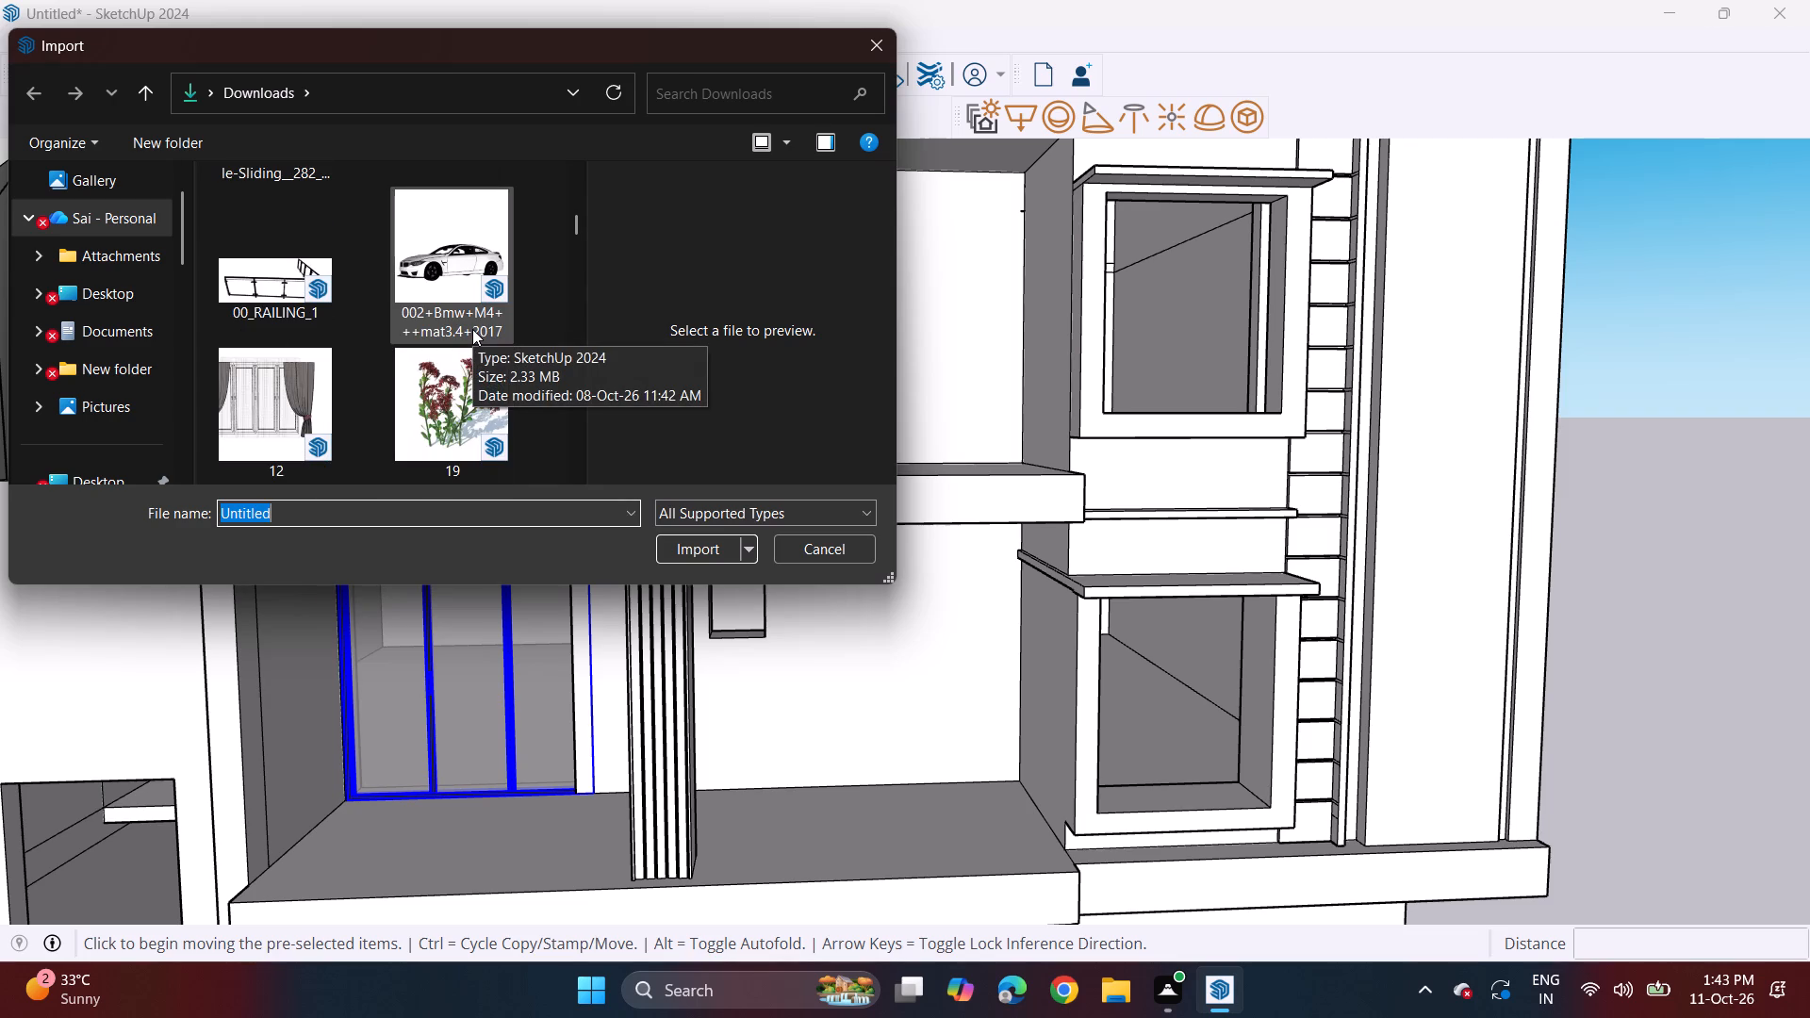
scroll(472, 329, down, 1)
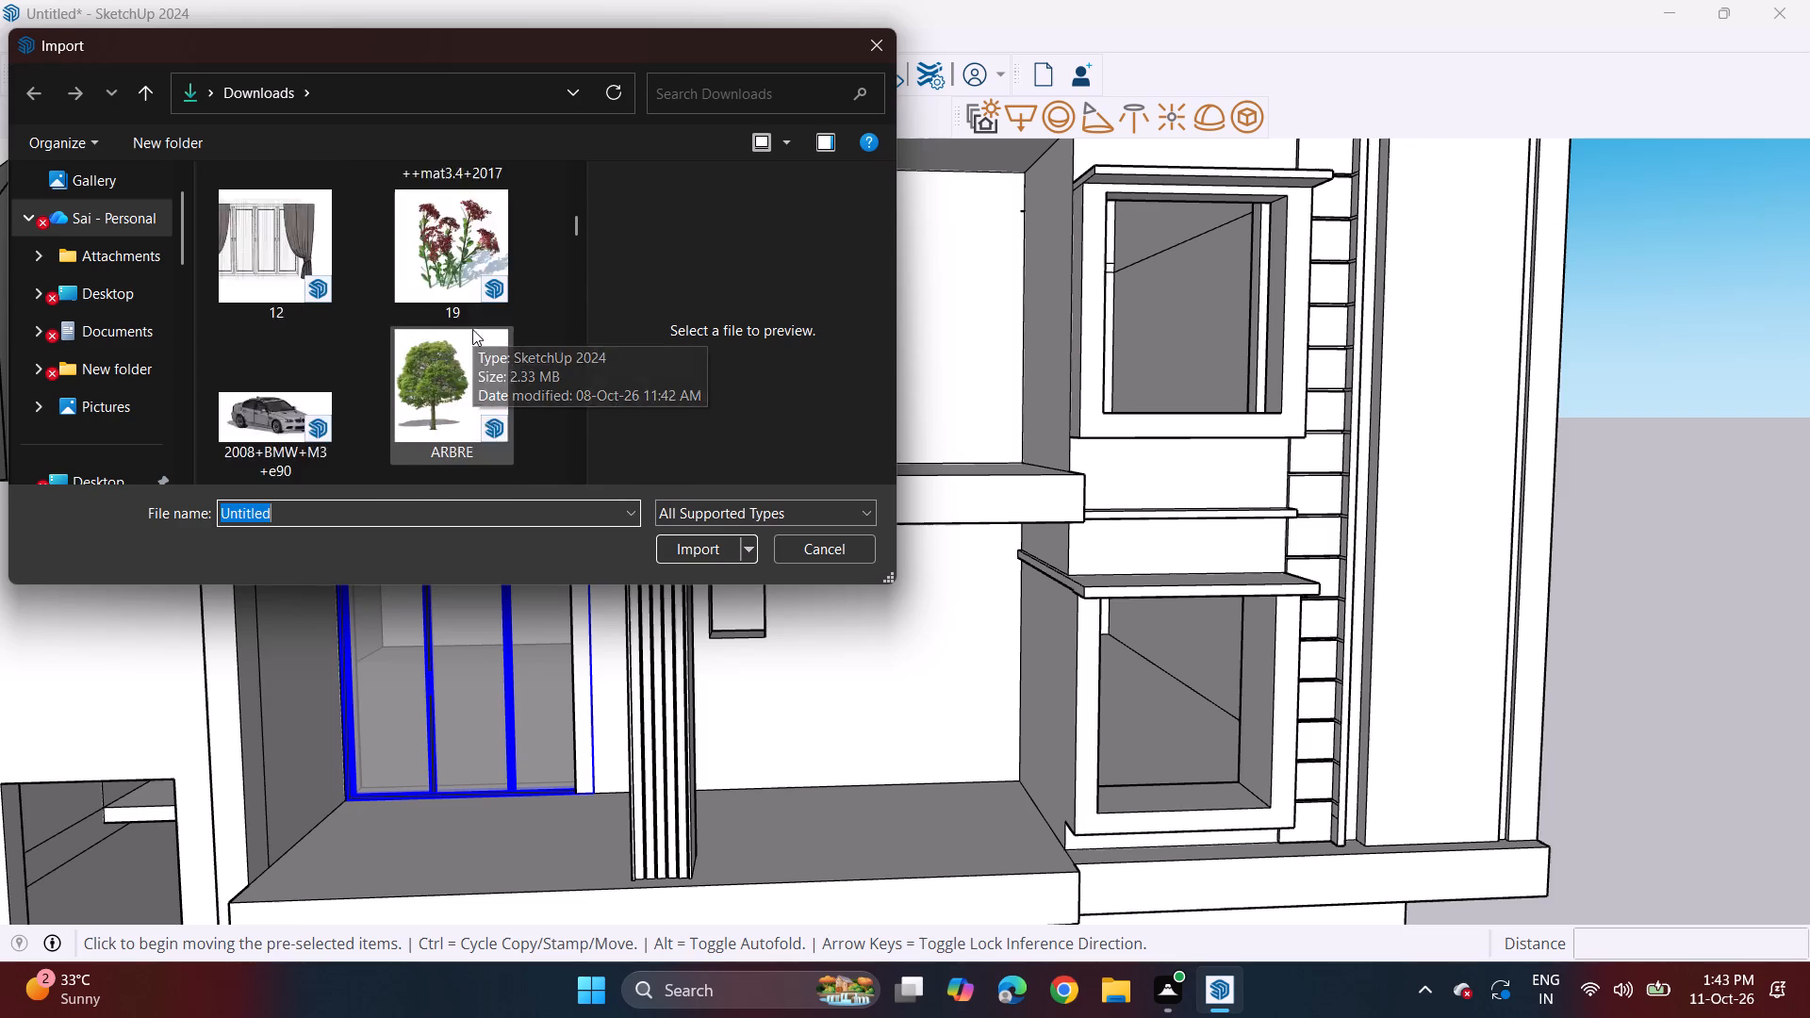
scroll(472, 329, down, 2)
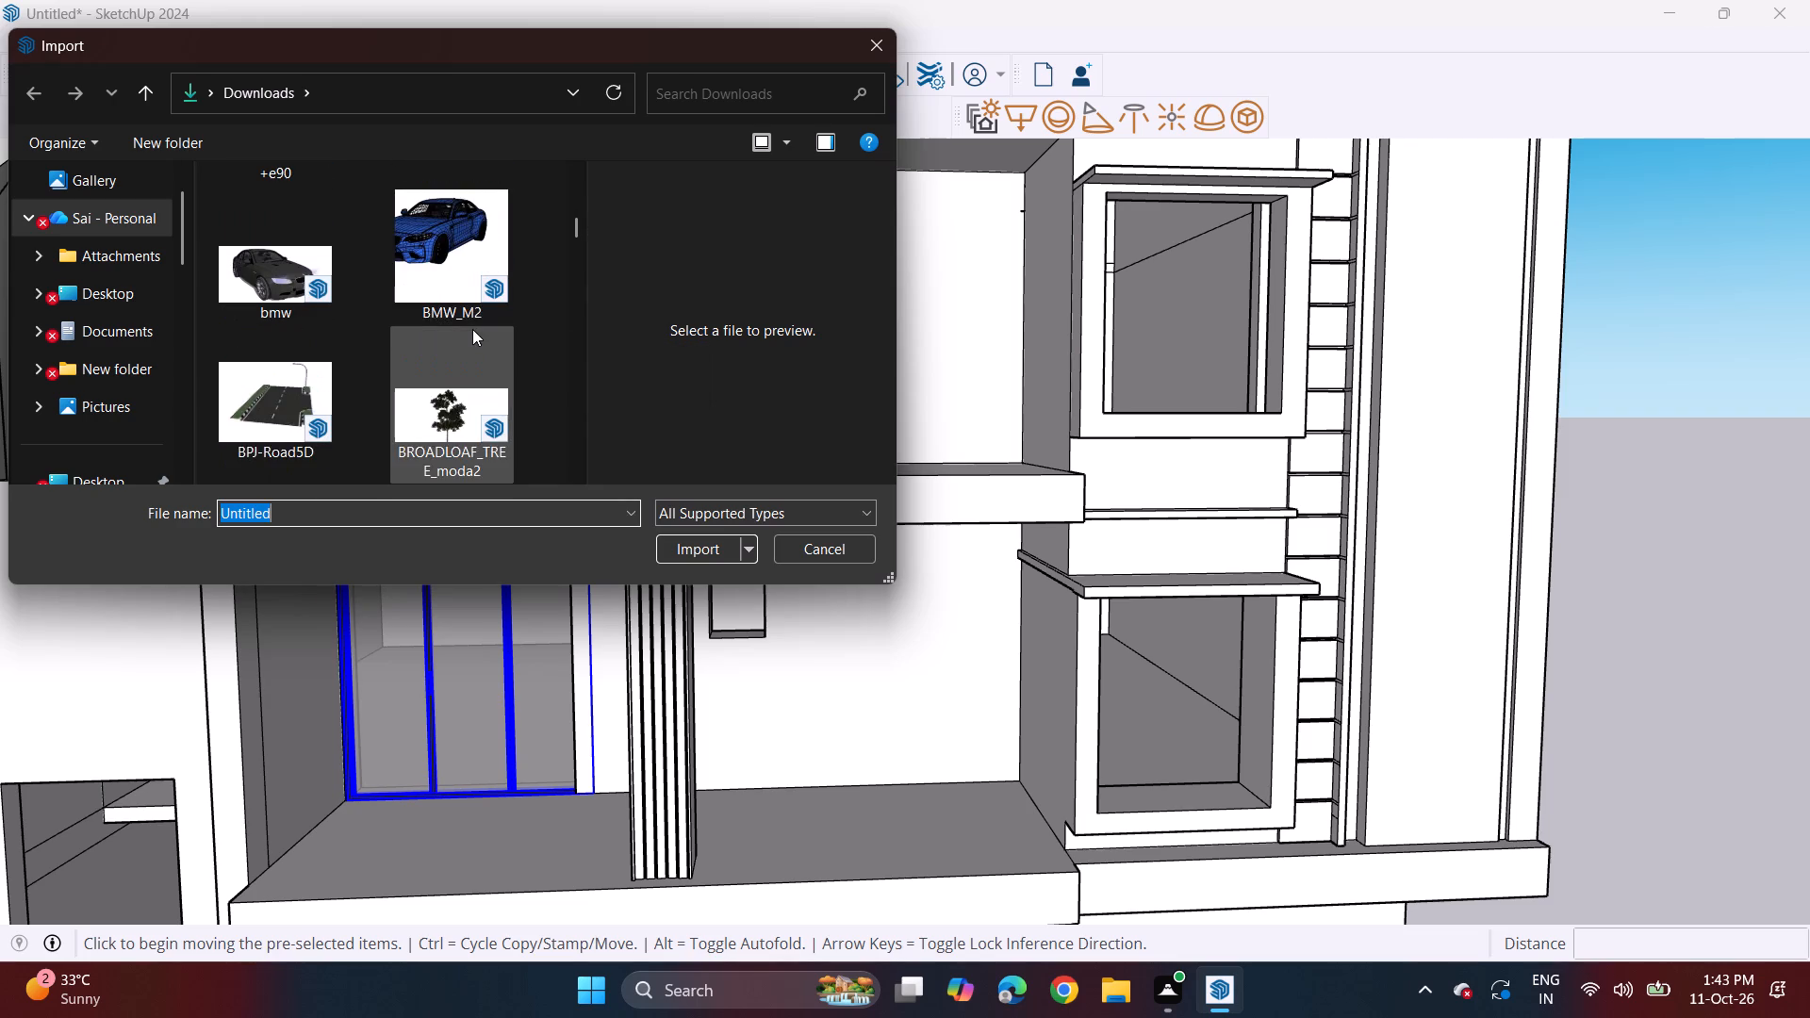
scroll(472, 329, down, 6)
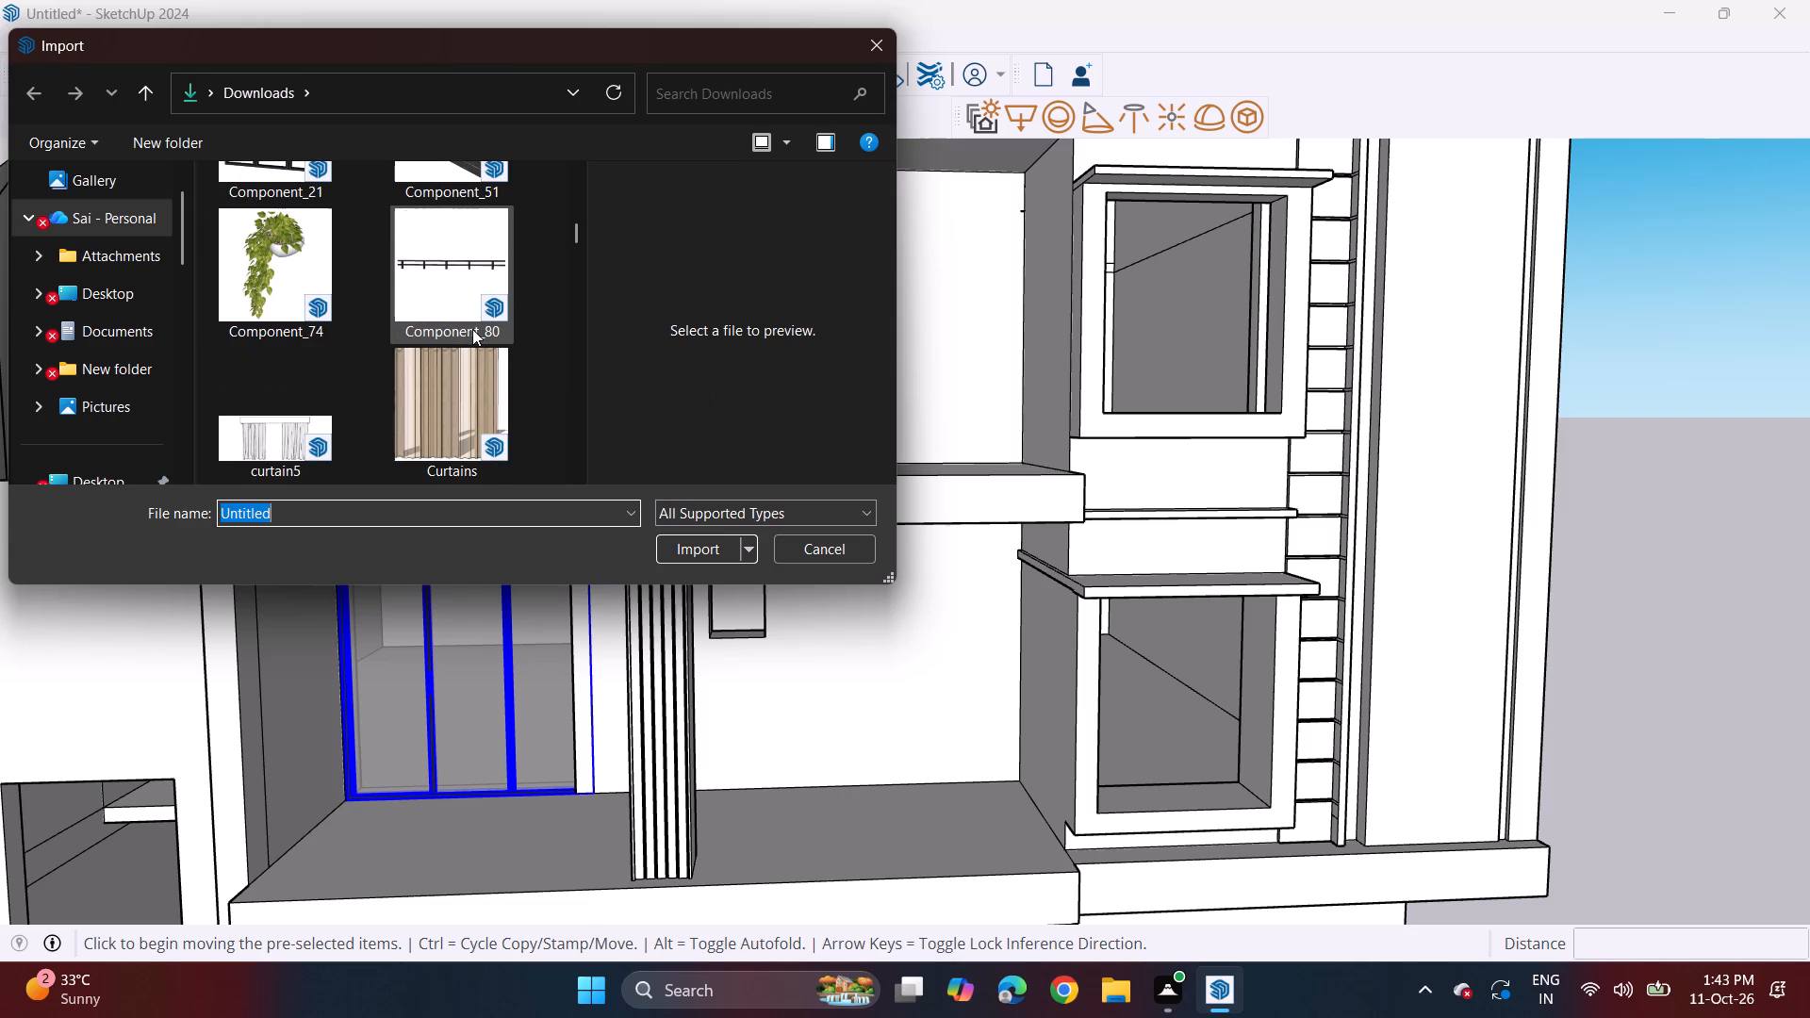
click(417, 378)
click(696, 541)
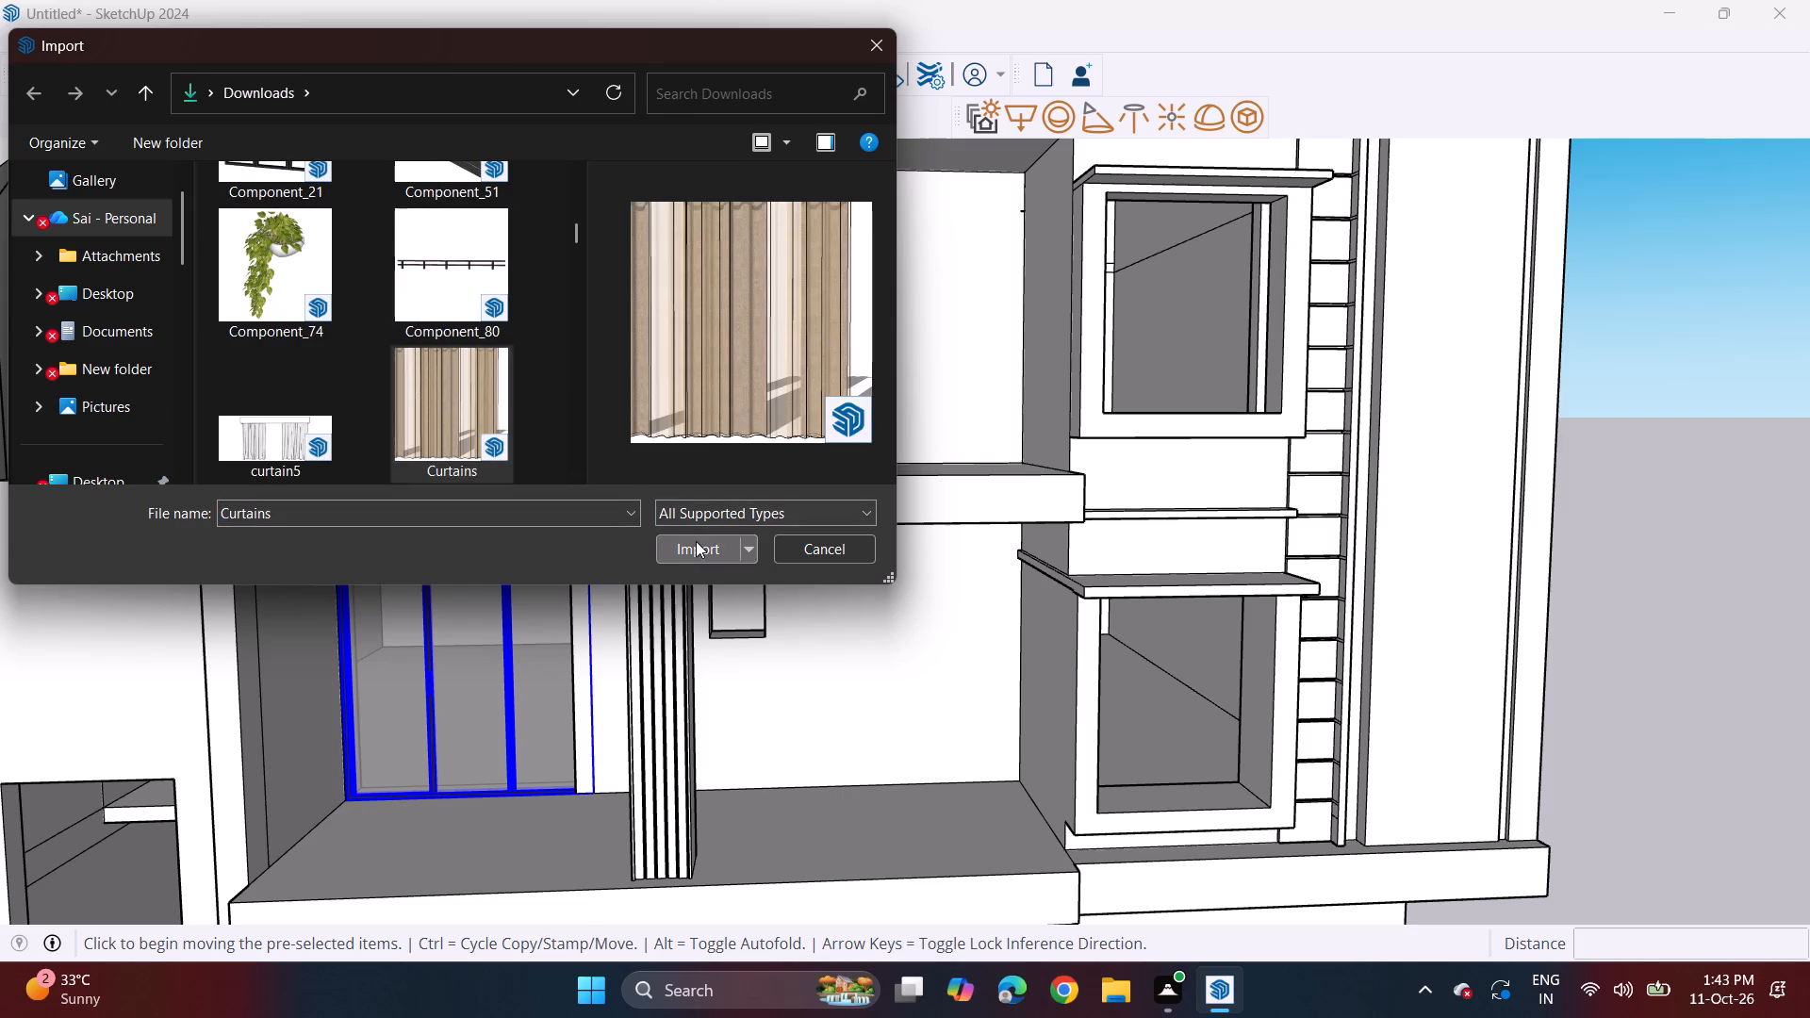
Place the curtains on the interior wall face, beside the lower corner of the door opening one storey above the sliding door.
middle_drag(395, 621, 649, 647)
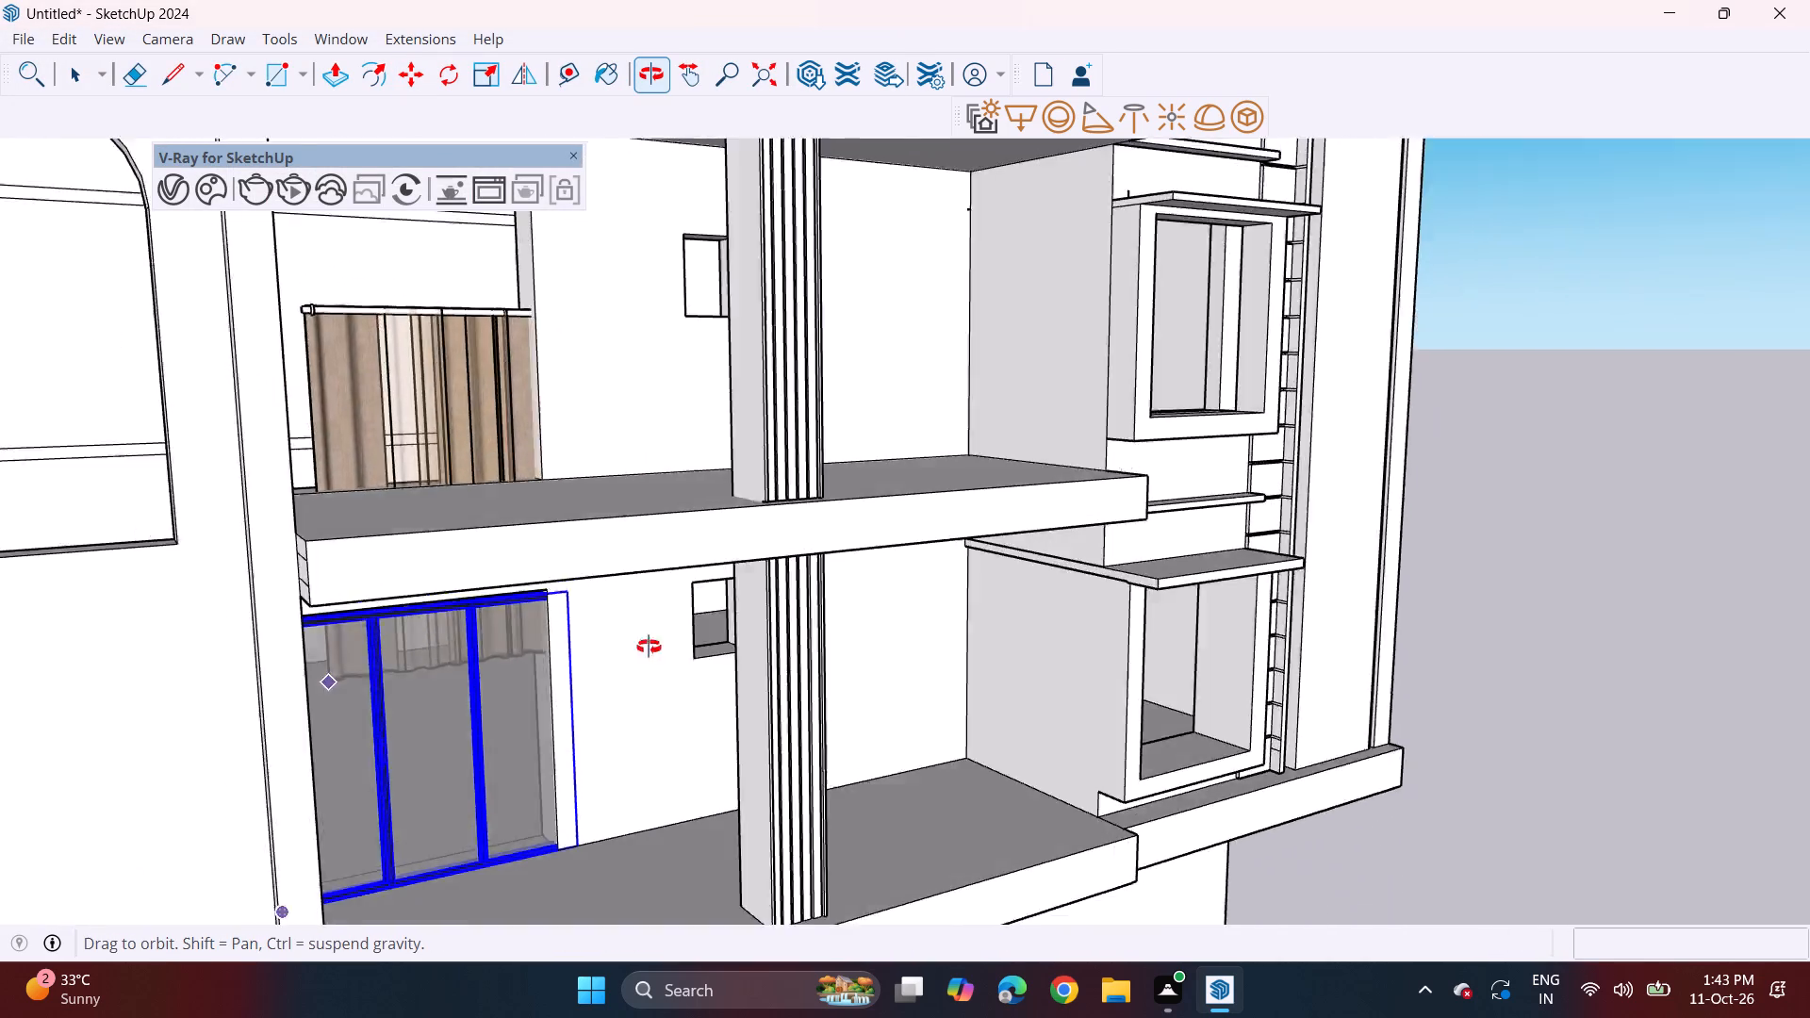
middle_drag(649, 647, 783, 679)
scroll(646, 545, up, 3)
scroll(477, 531, up, 3)
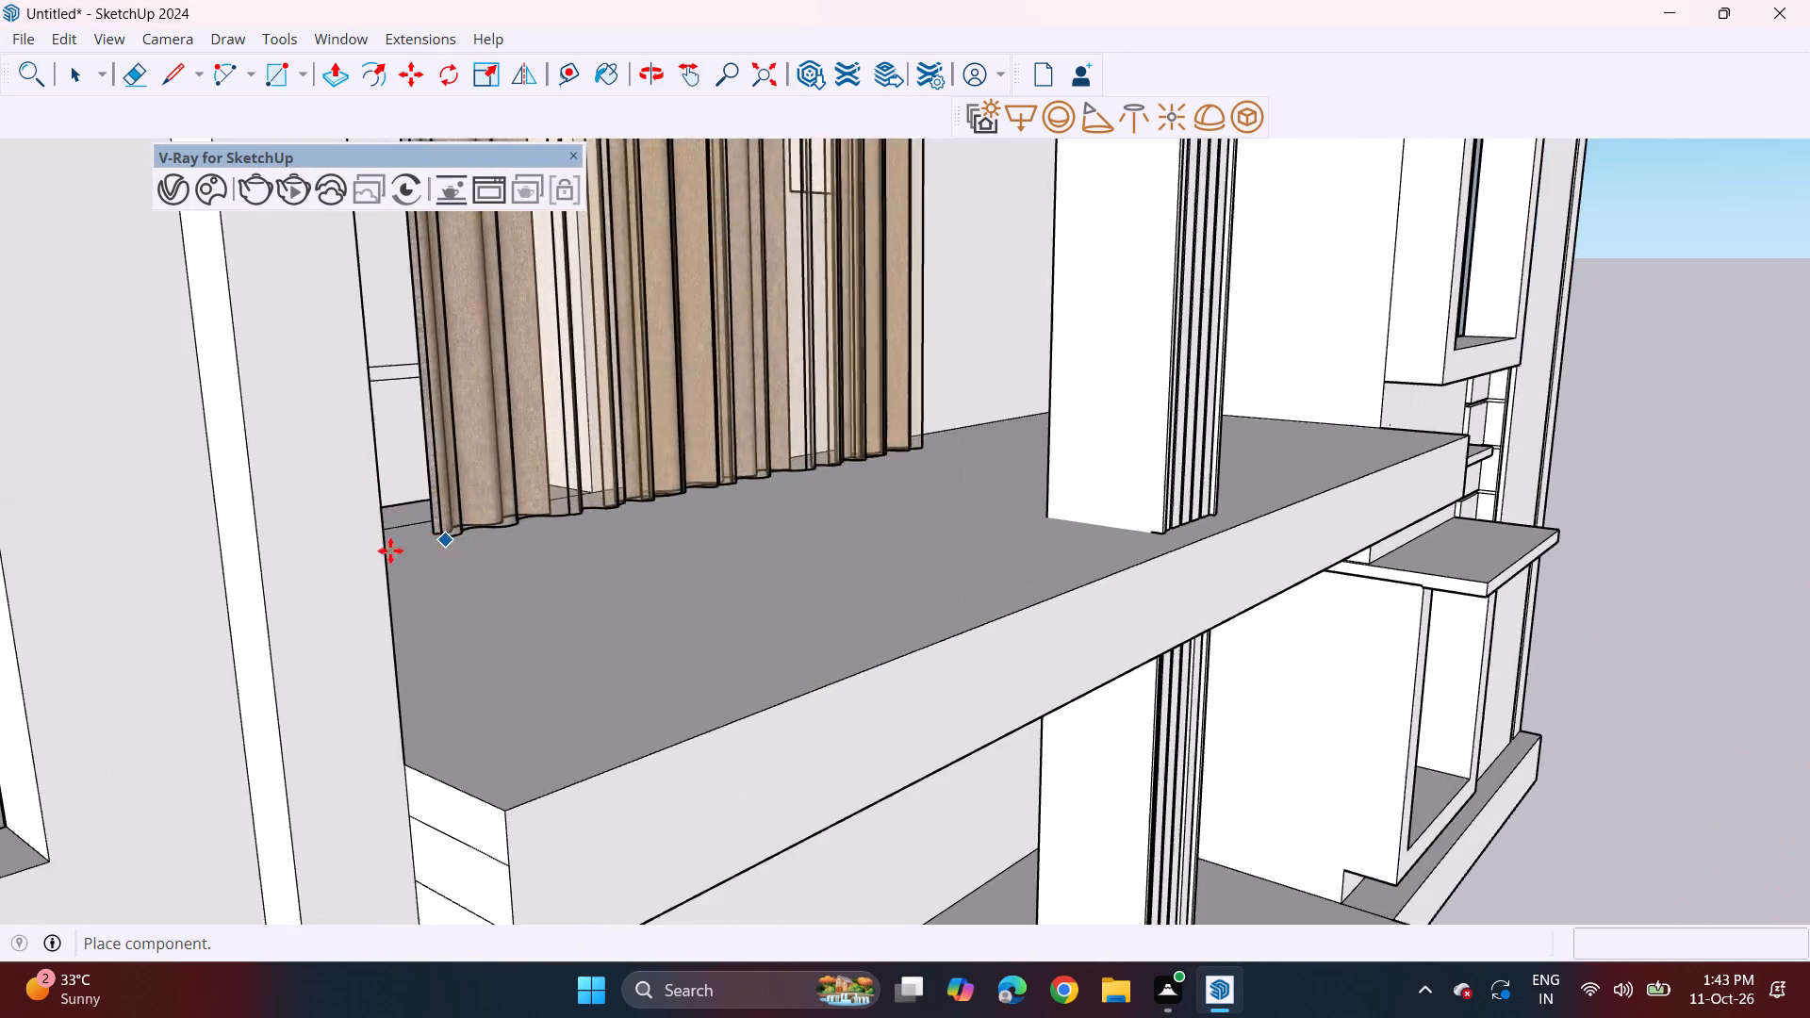
middle_drag(333, 556, 1322, 584)
scroll(1304, 571, down, 5)
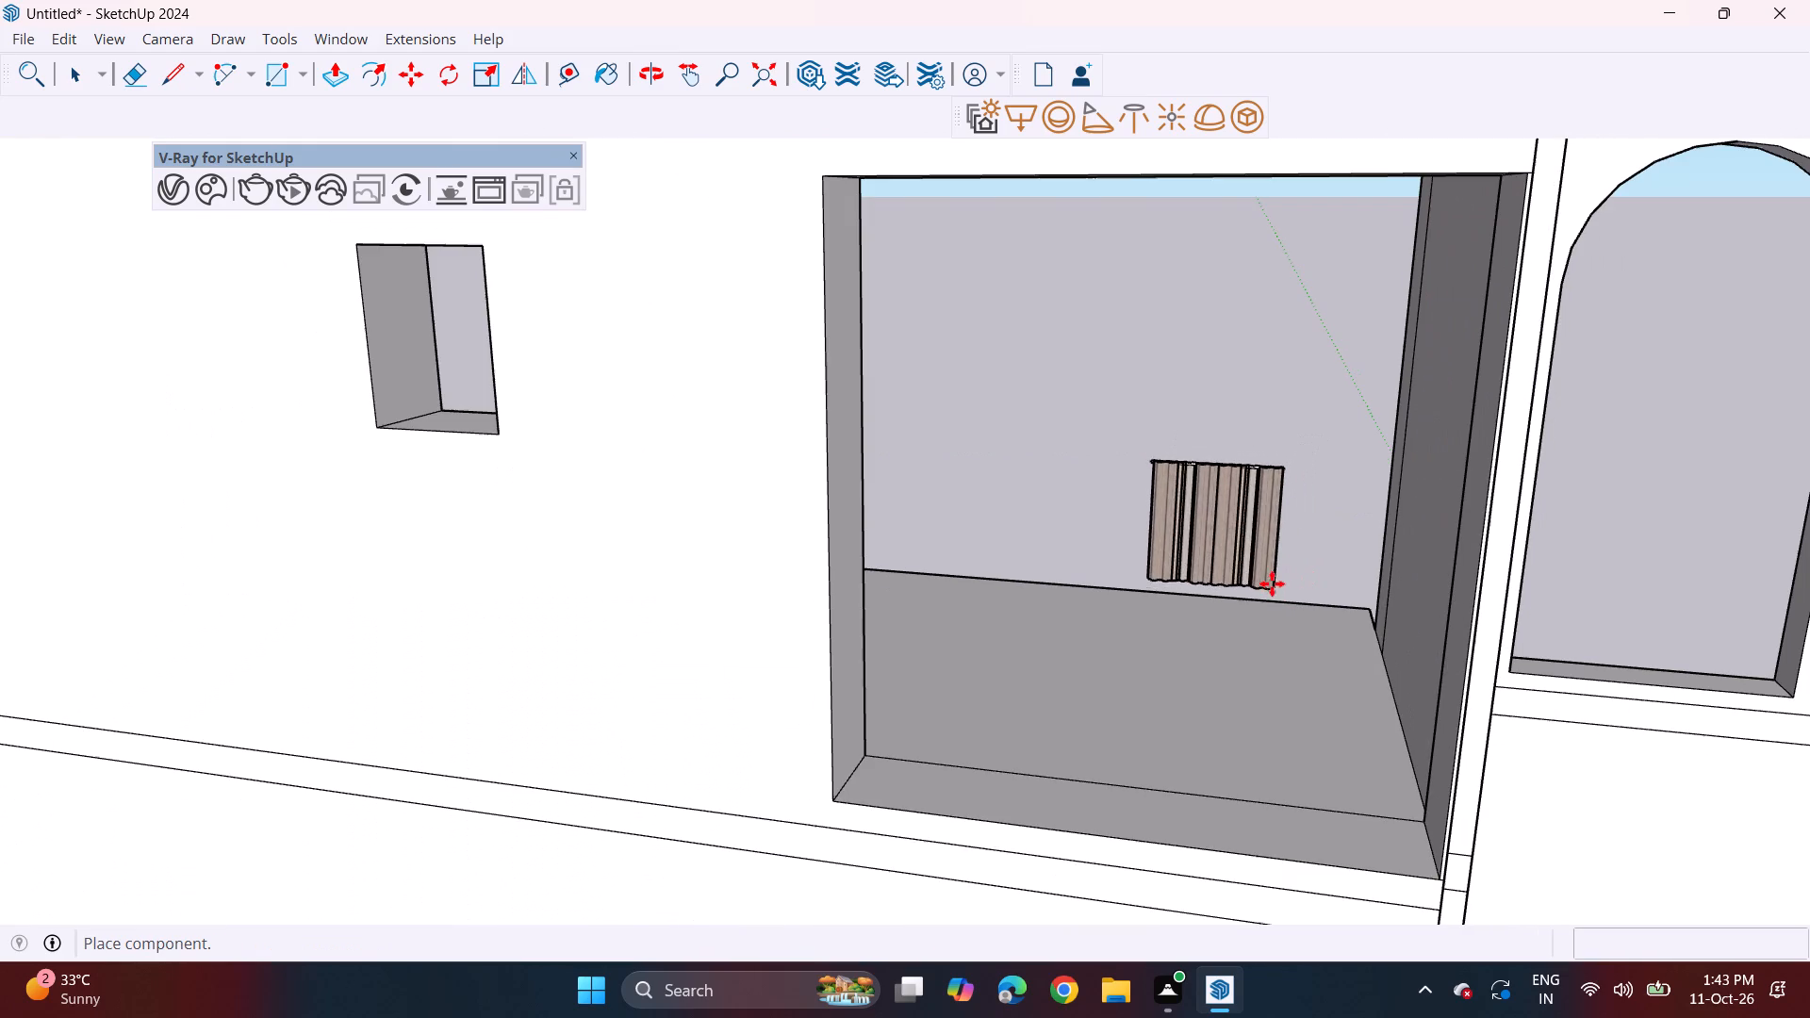
middle_drag(1259, 574, 1143, 448)
scroll(1130, 442, down, 4)
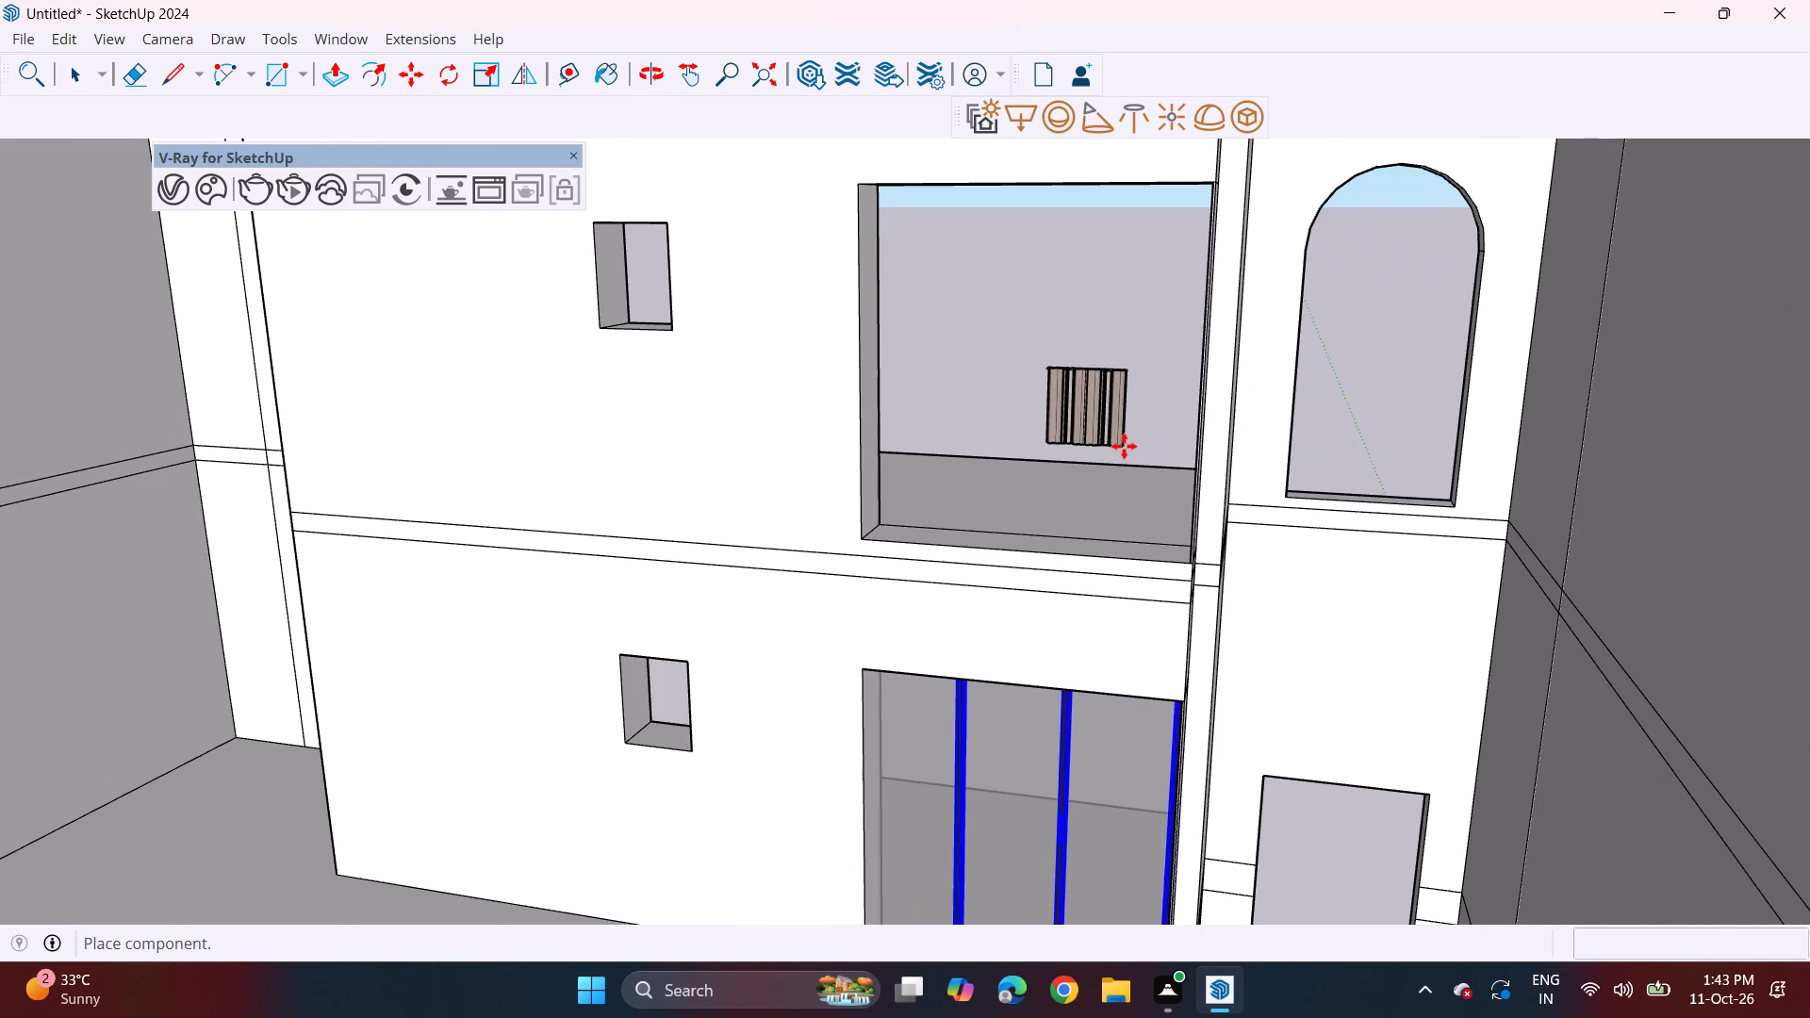
shift+middle_drag(1078, 455, 951, 506)
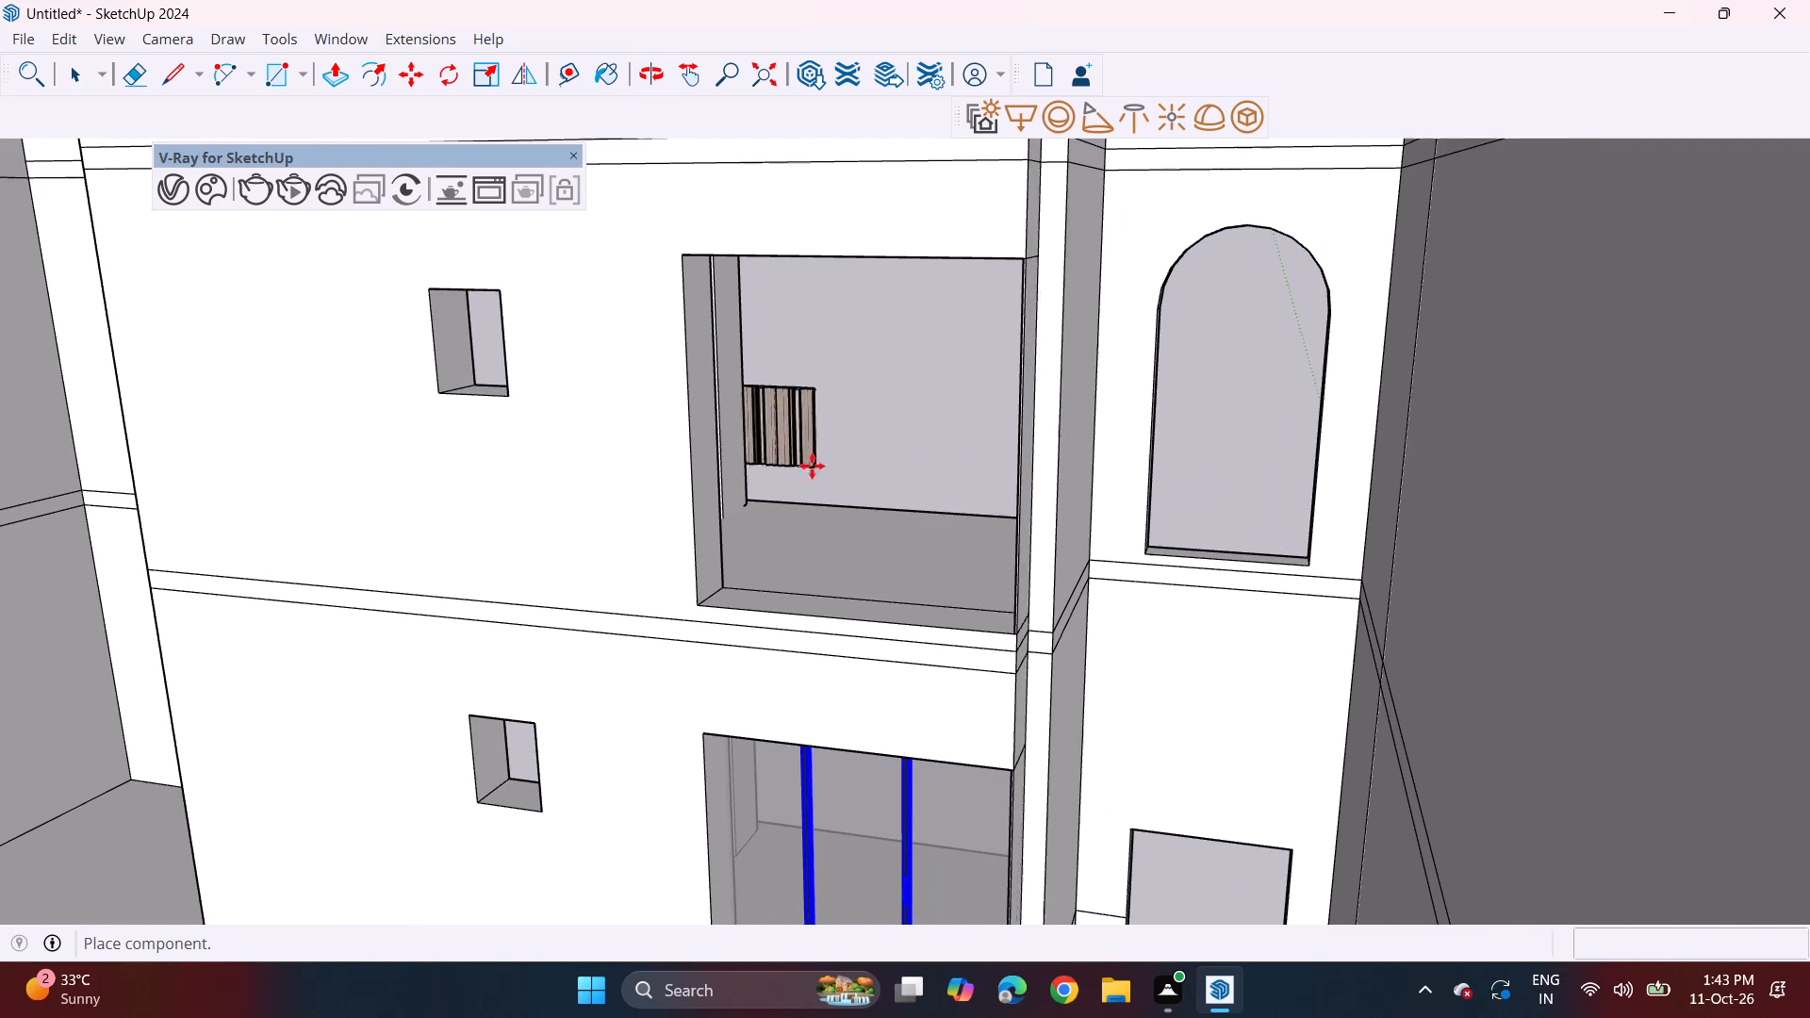
click(666, 583)
Move the curtains by their top corner about 8' 3 3/16" across the interior wall to the door opening's far top corner.
shift+middle_drag(633, 333, 621, 417)
drag(407, 71, 417, 75)
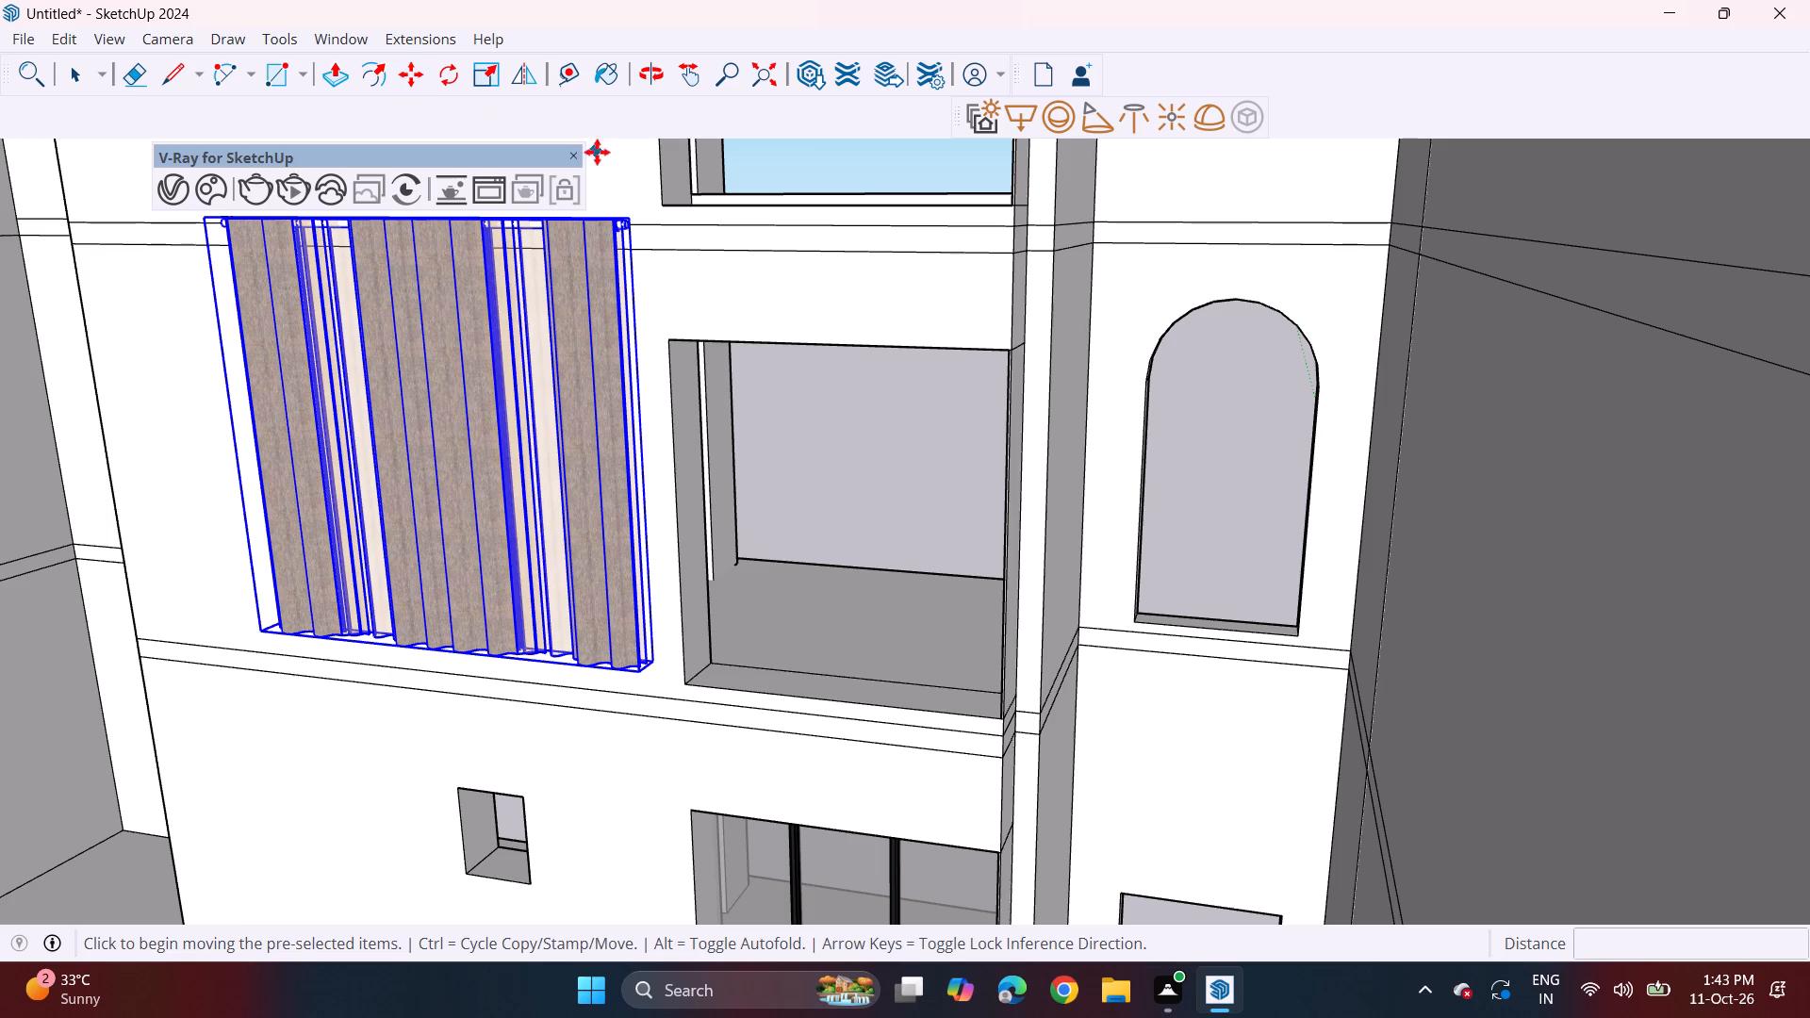
drag(643, 224, 657, 225)
middle_drag(884, 402, 1049, 385)
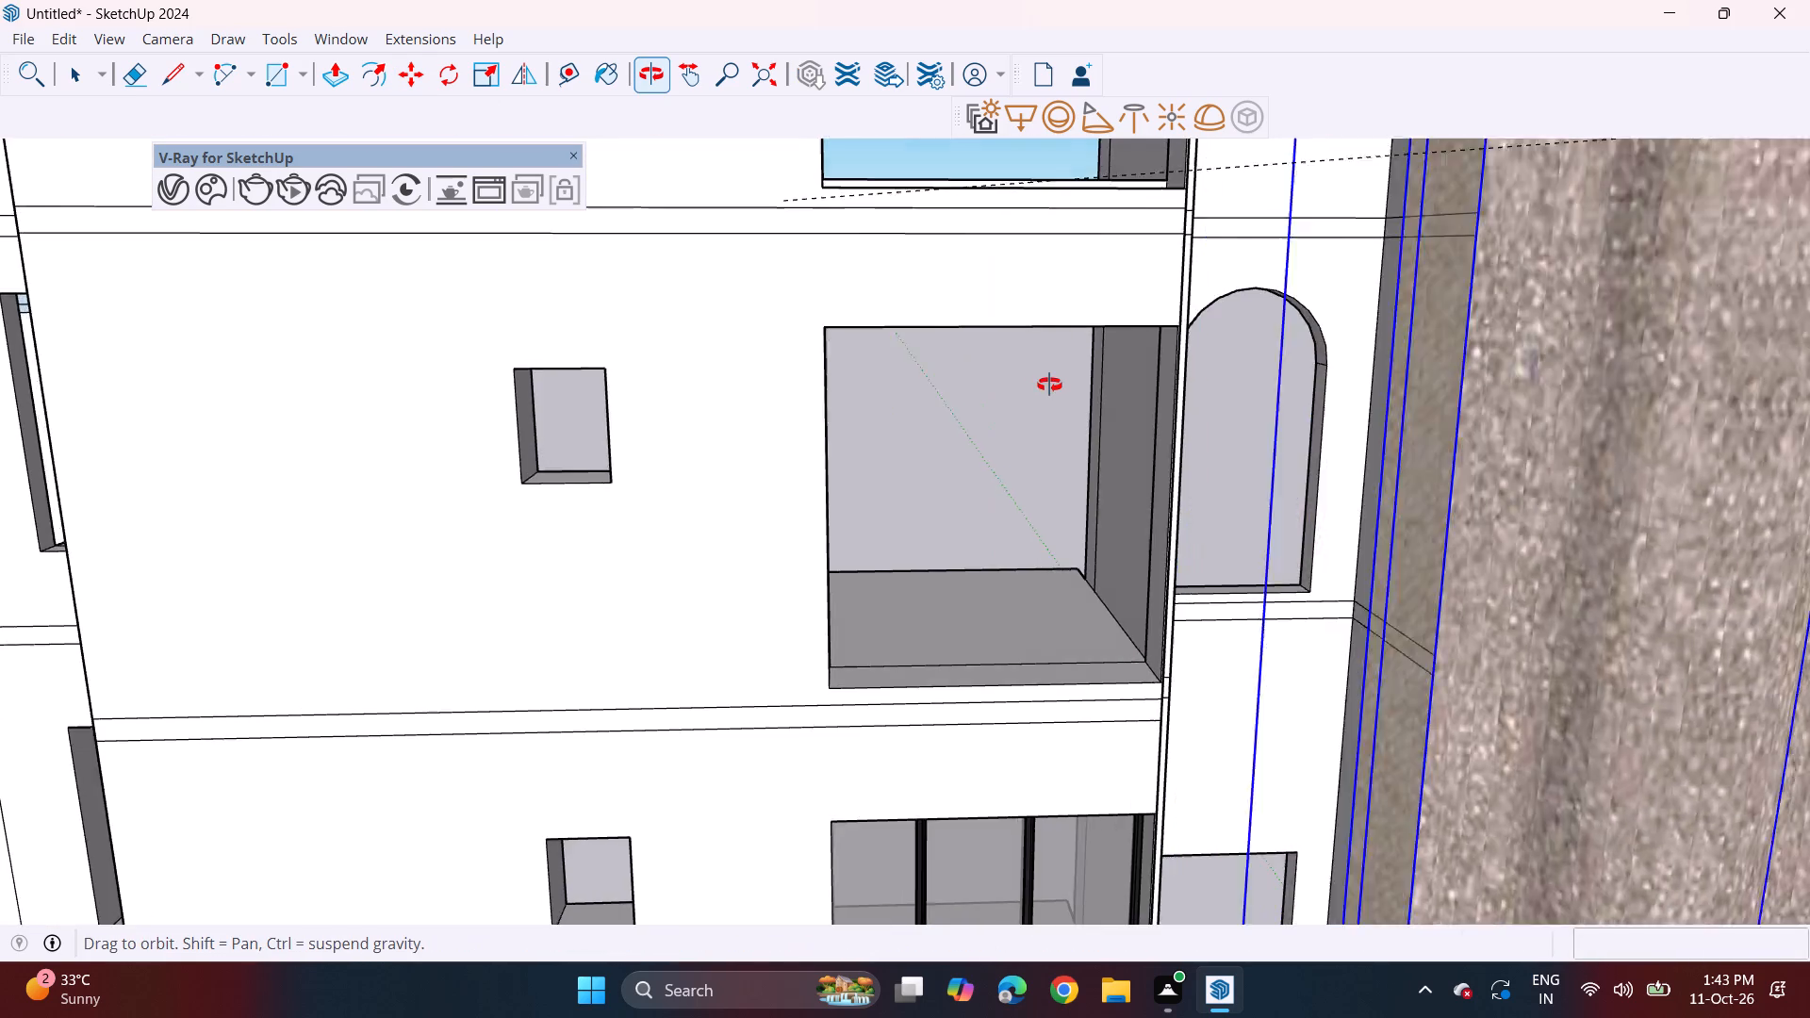
middle_drag(1049, 385, 1127, 386)
click(1228, 337)
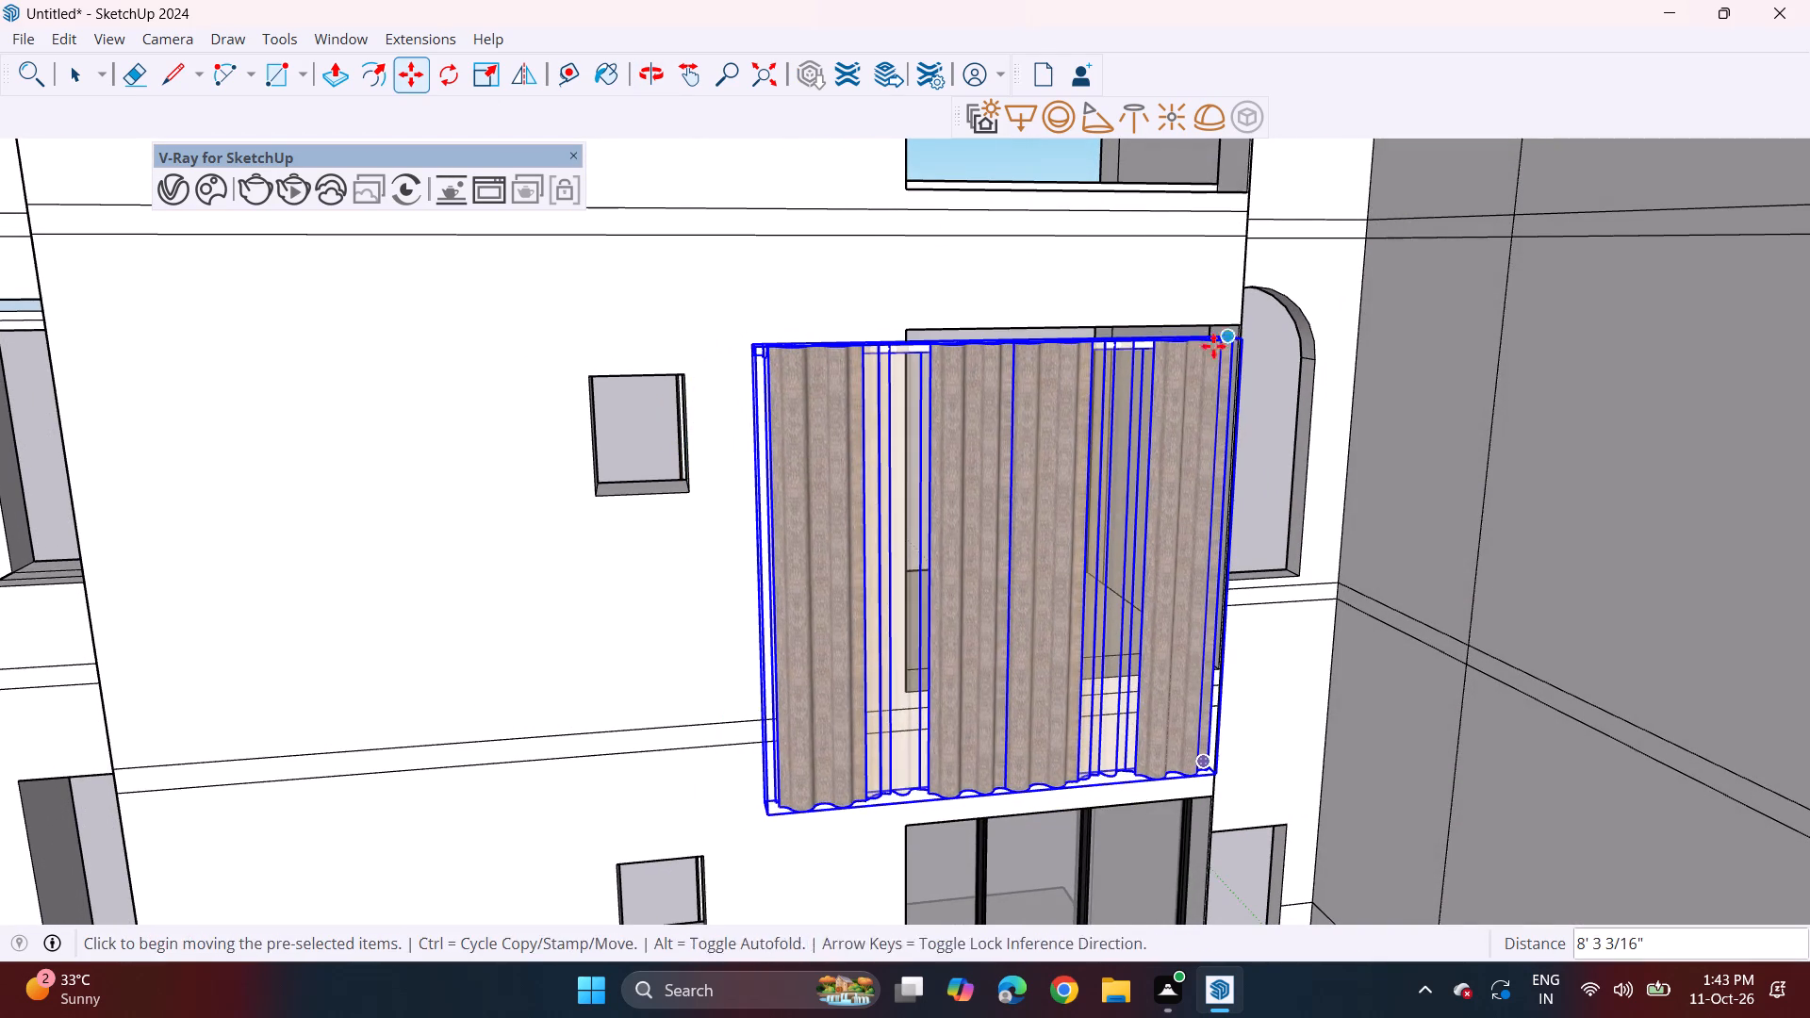
Shift the curtains about 4 1/4" more to line their top corner up with the edge of the door opening.
middle_drag(1134, 363, 1241, 483)
scroll(1250, 375, up, 3)
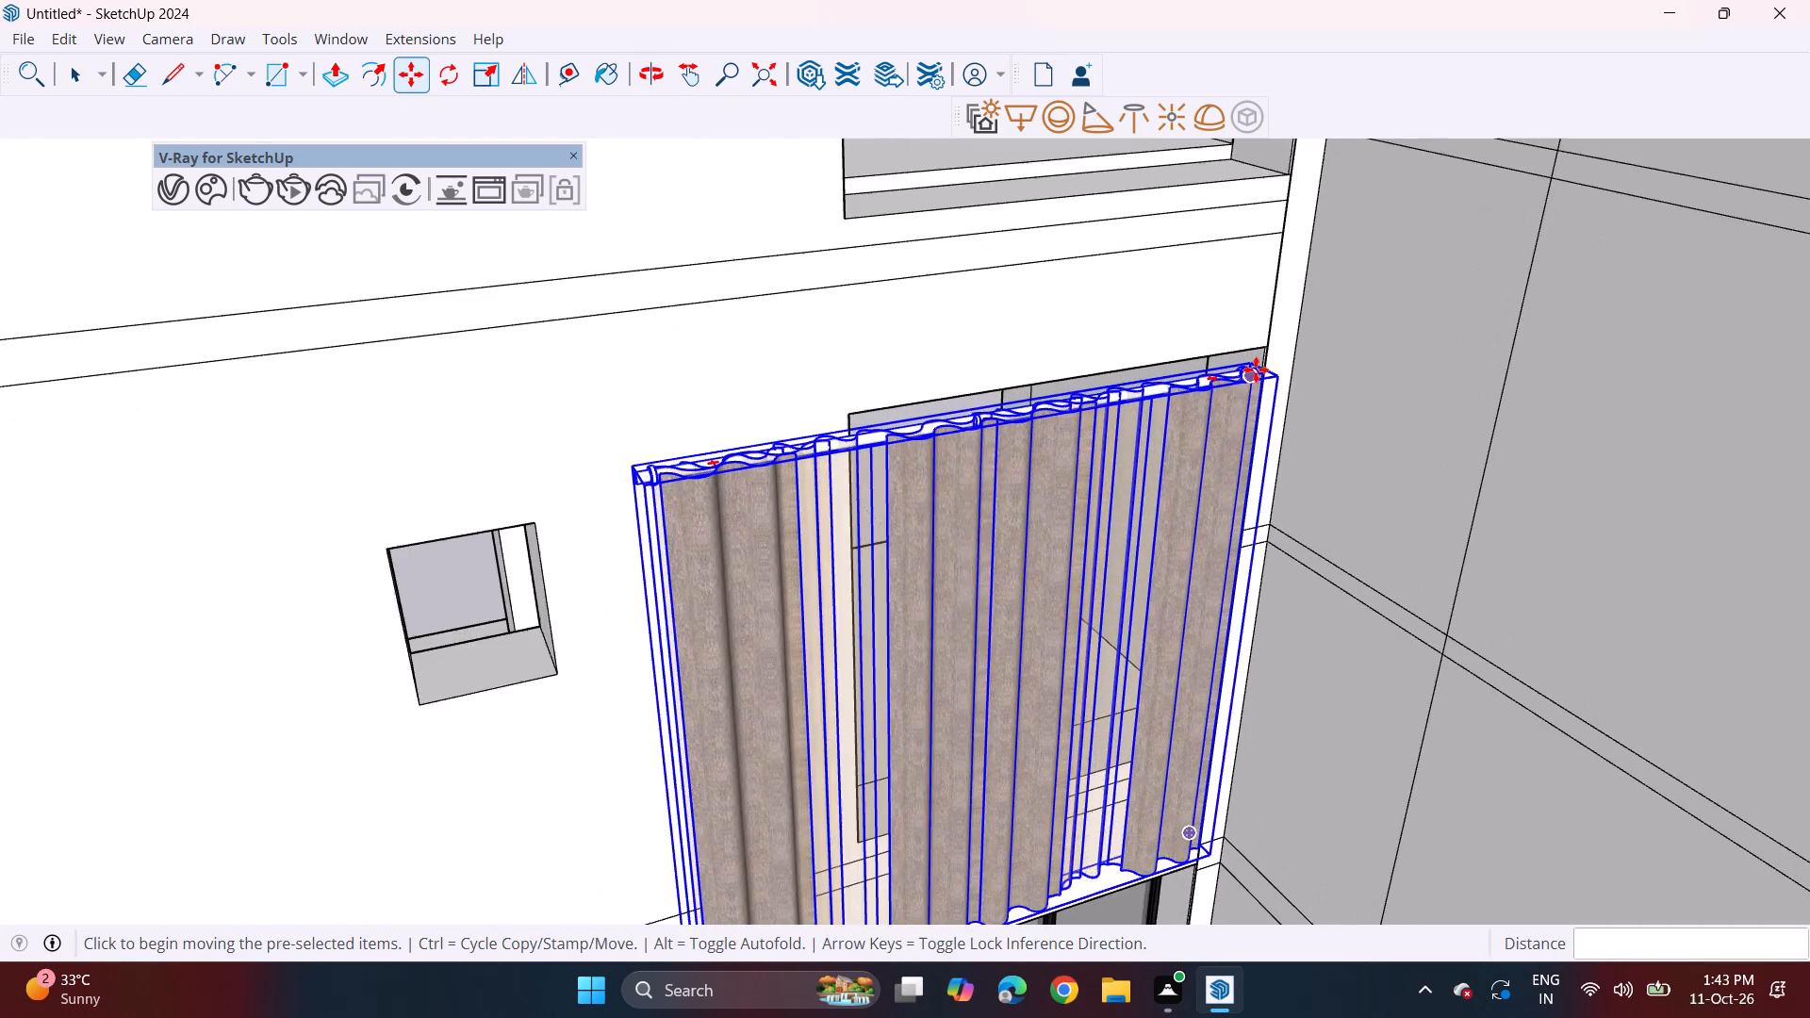
scroll(1260, 368, up, 4)
double_click(1245, 357)
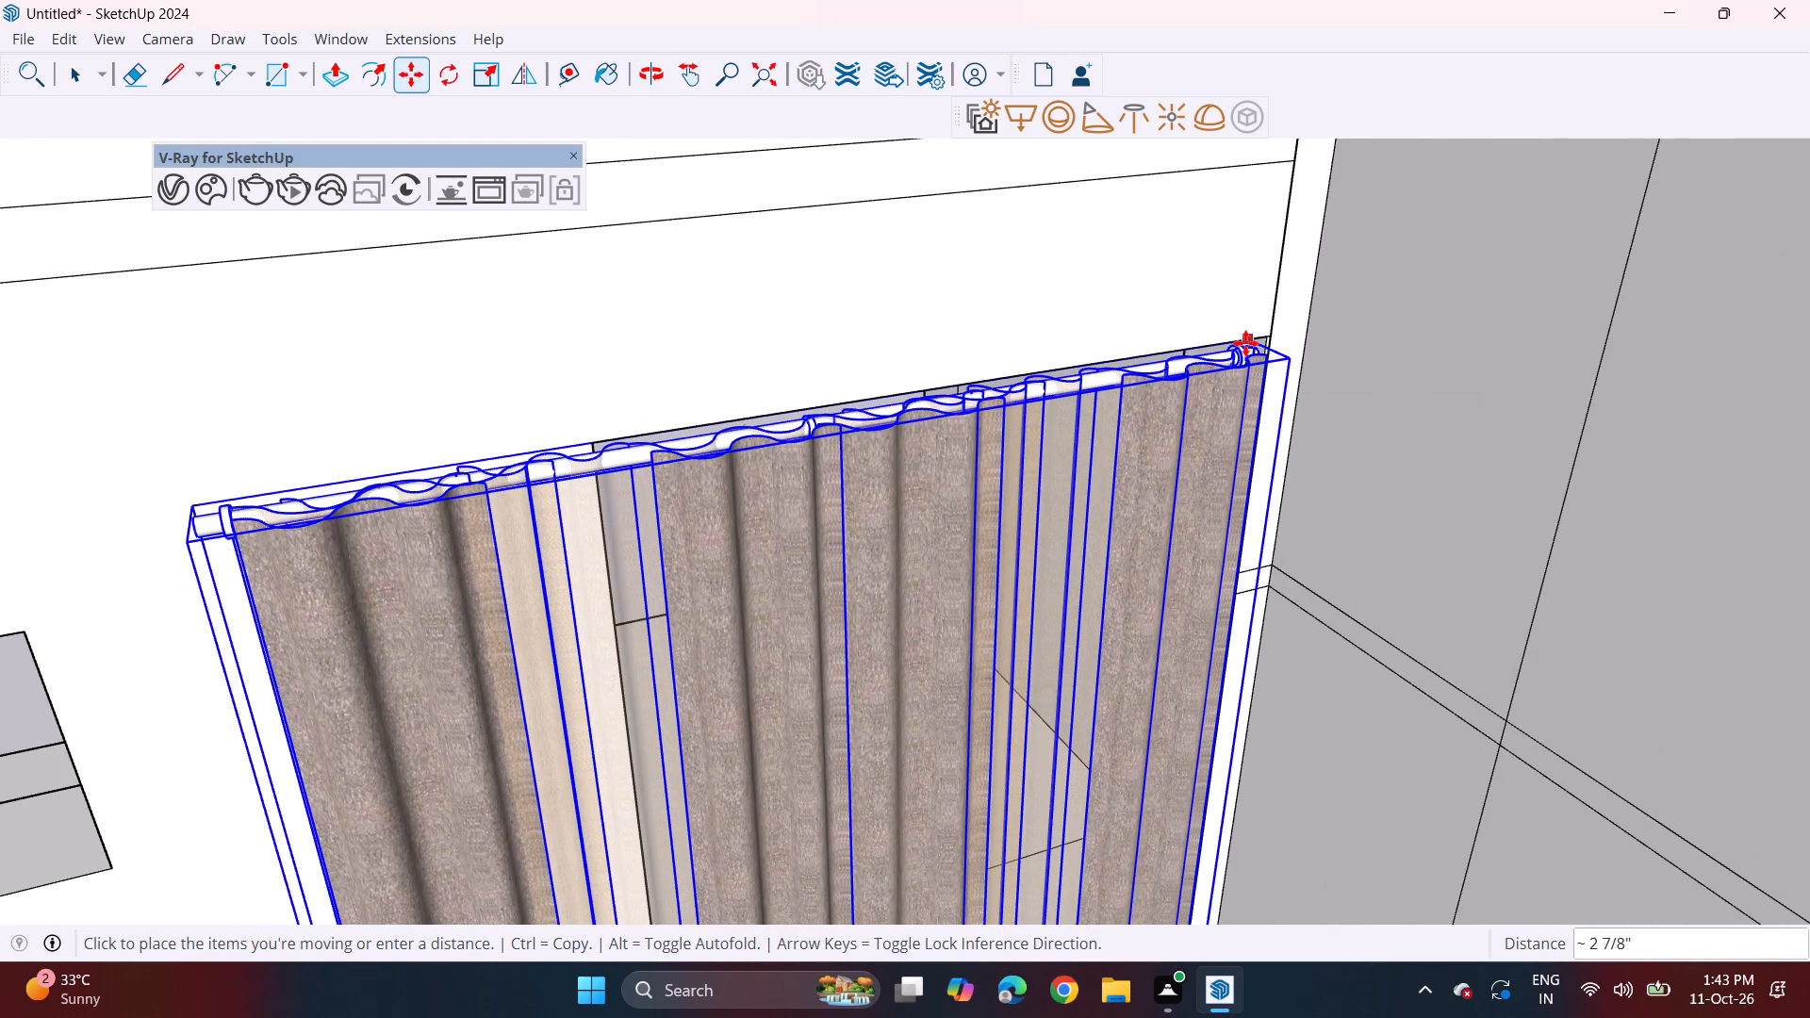
click(1262, 333)
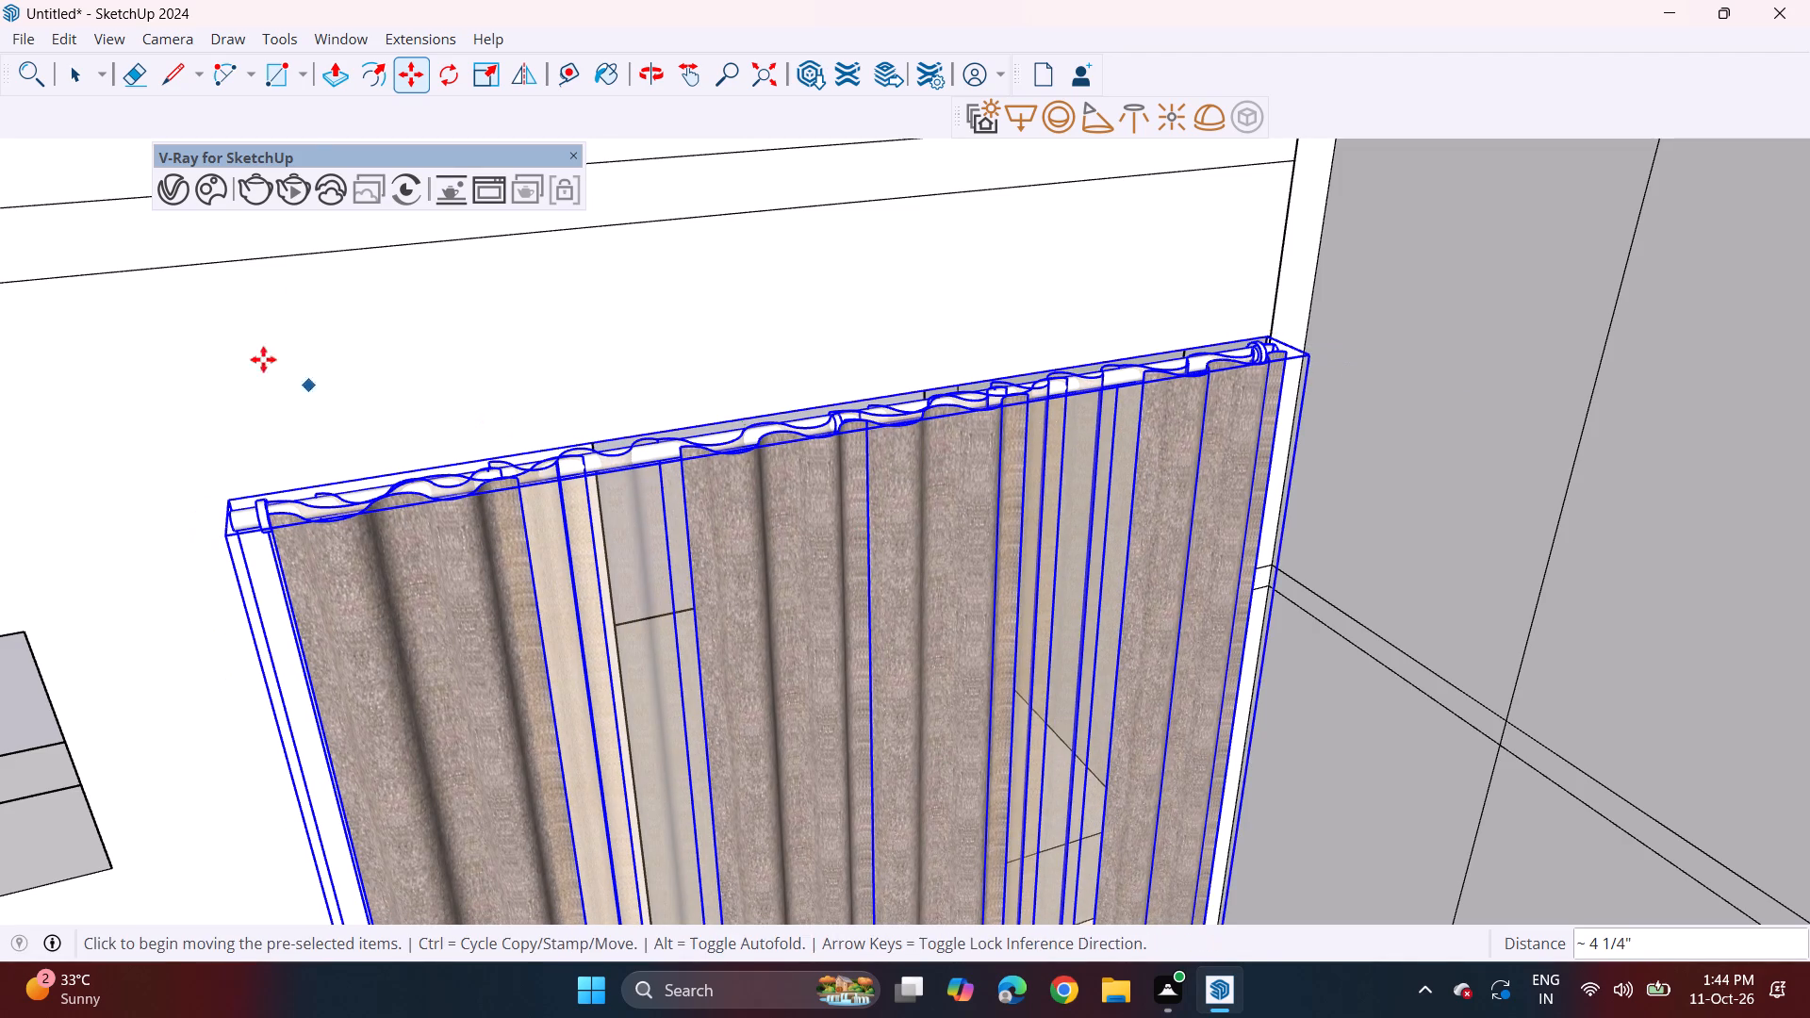
Scale the curtains' width along the red axis to about 0.72 so they fit the door opening.
click(485, 74)
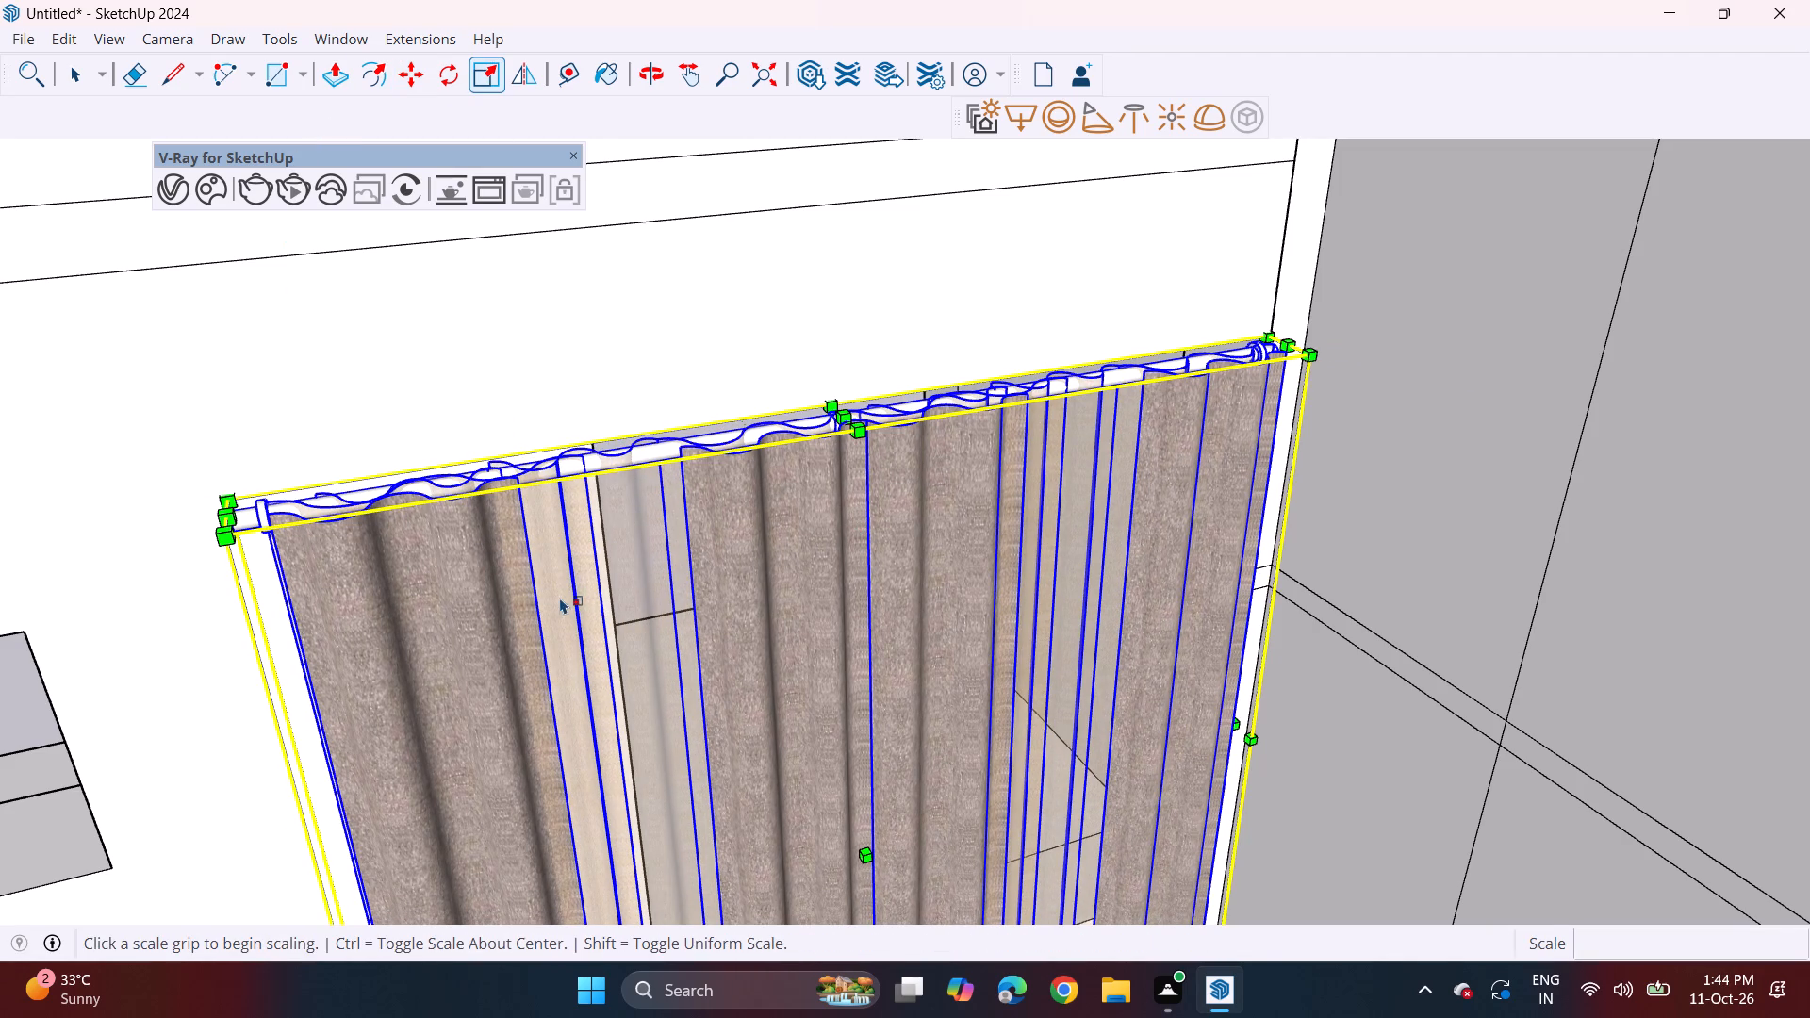
shift+middle_drag(560, 598, 553, 269)
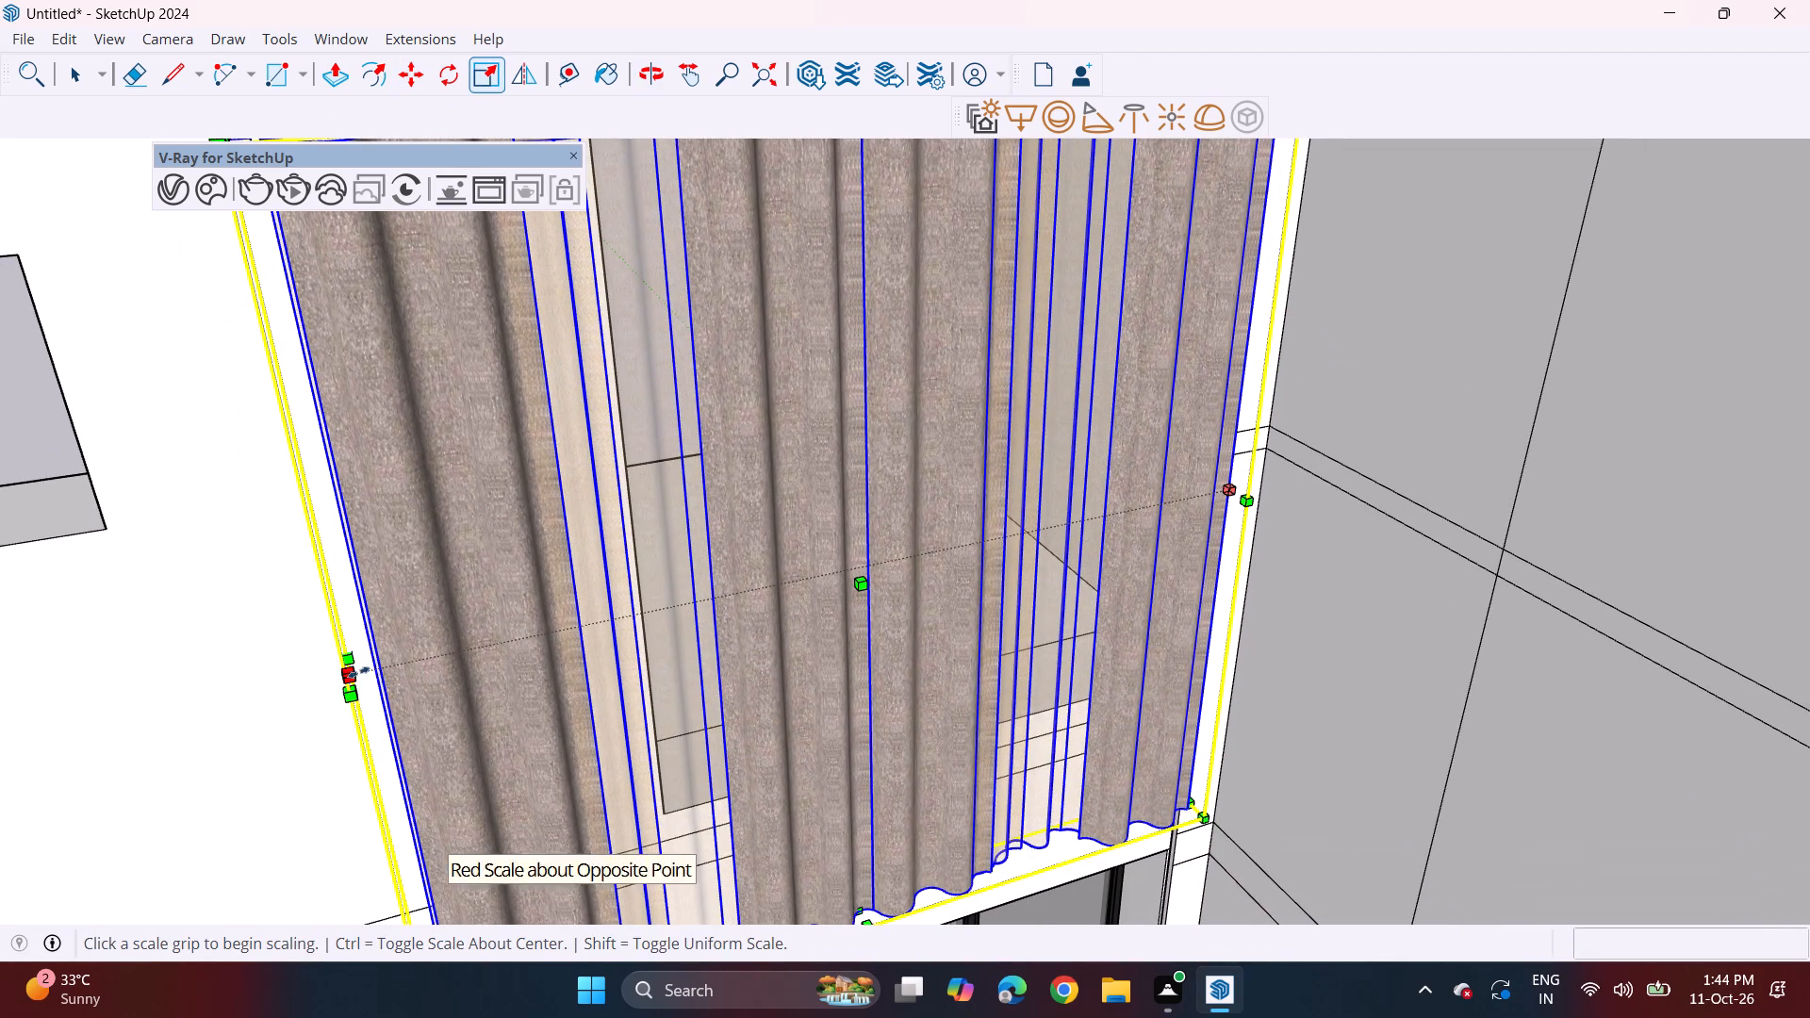
click(358, 672)
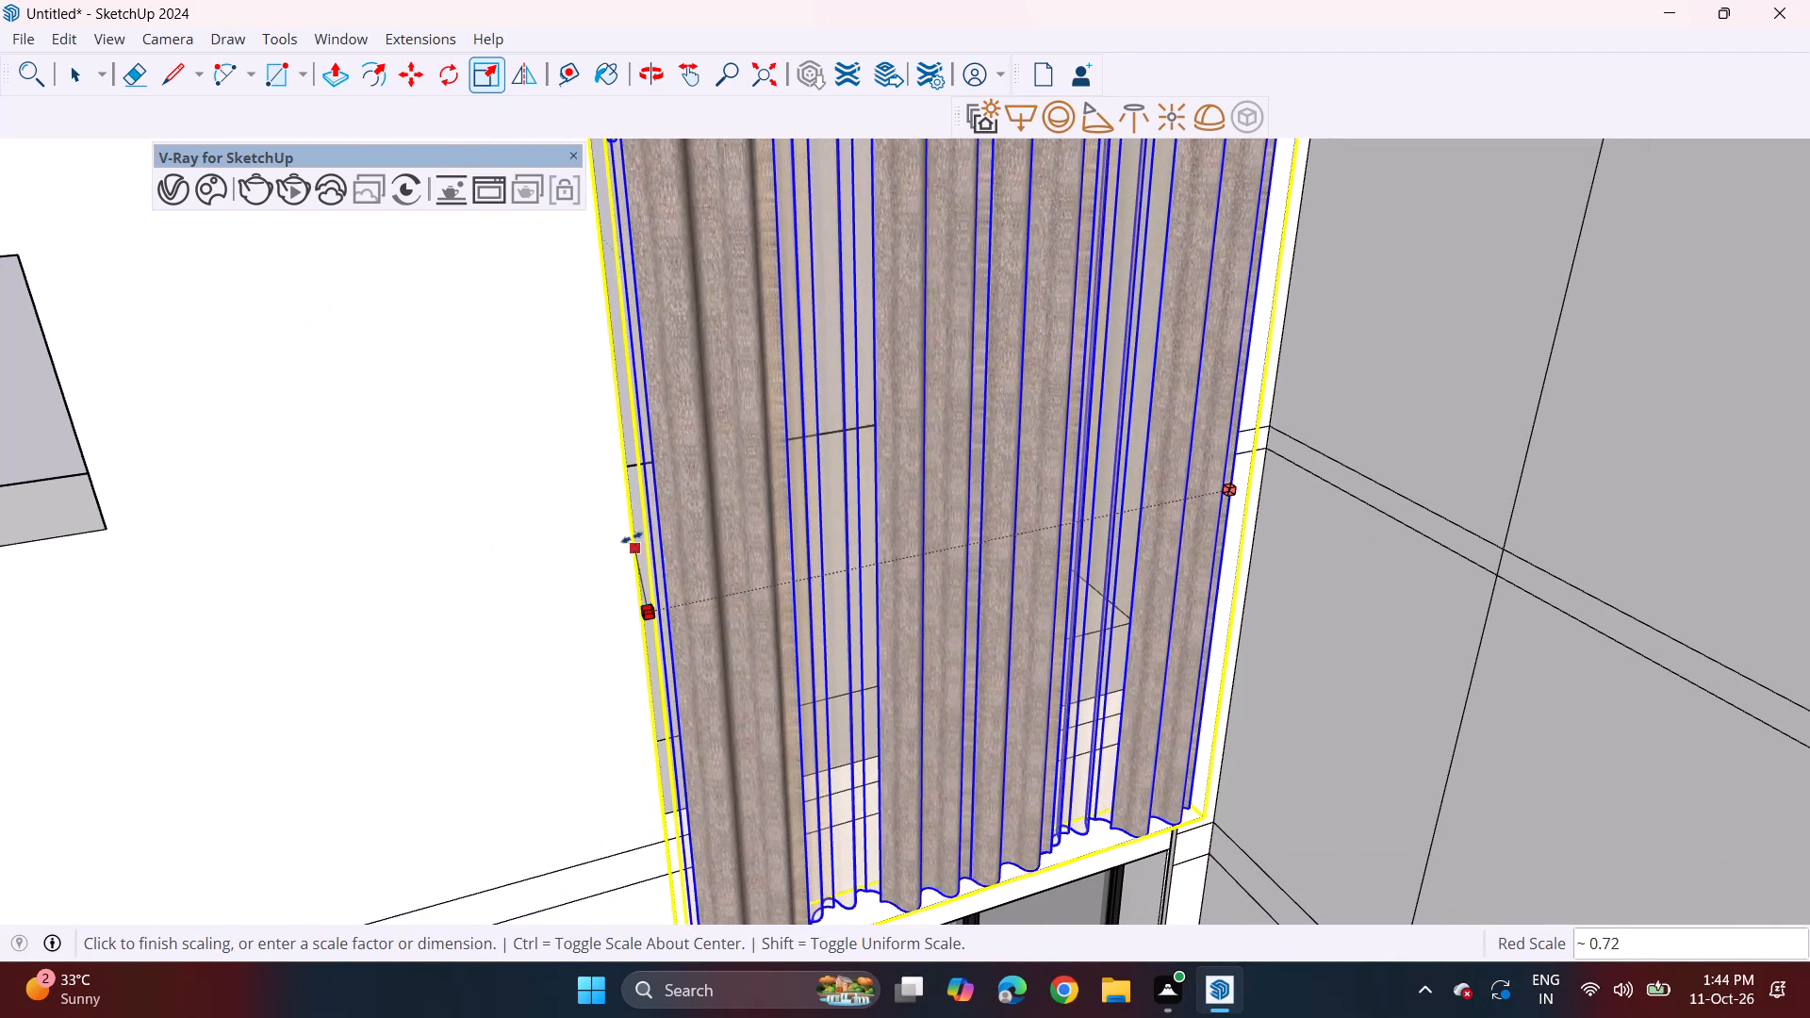
click(628, 518)
scroll(813, 599, down, 3)
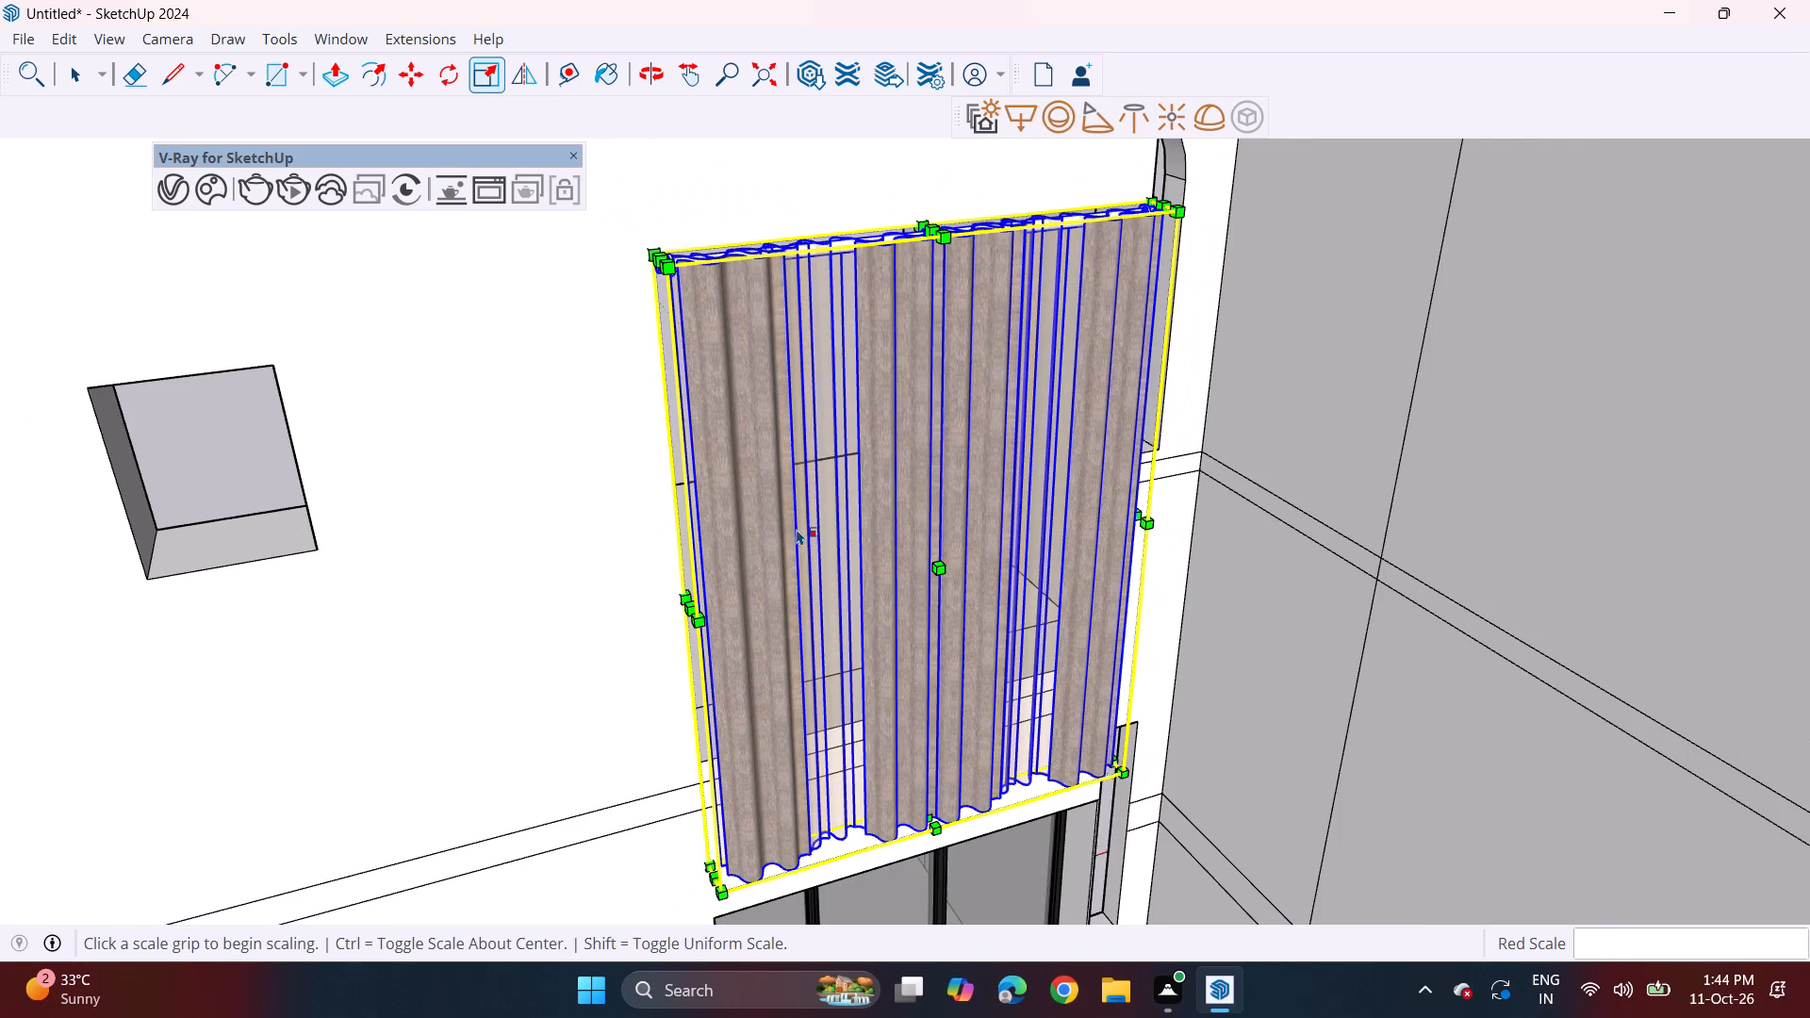
middle_drag(786, 531, 1809, 435)
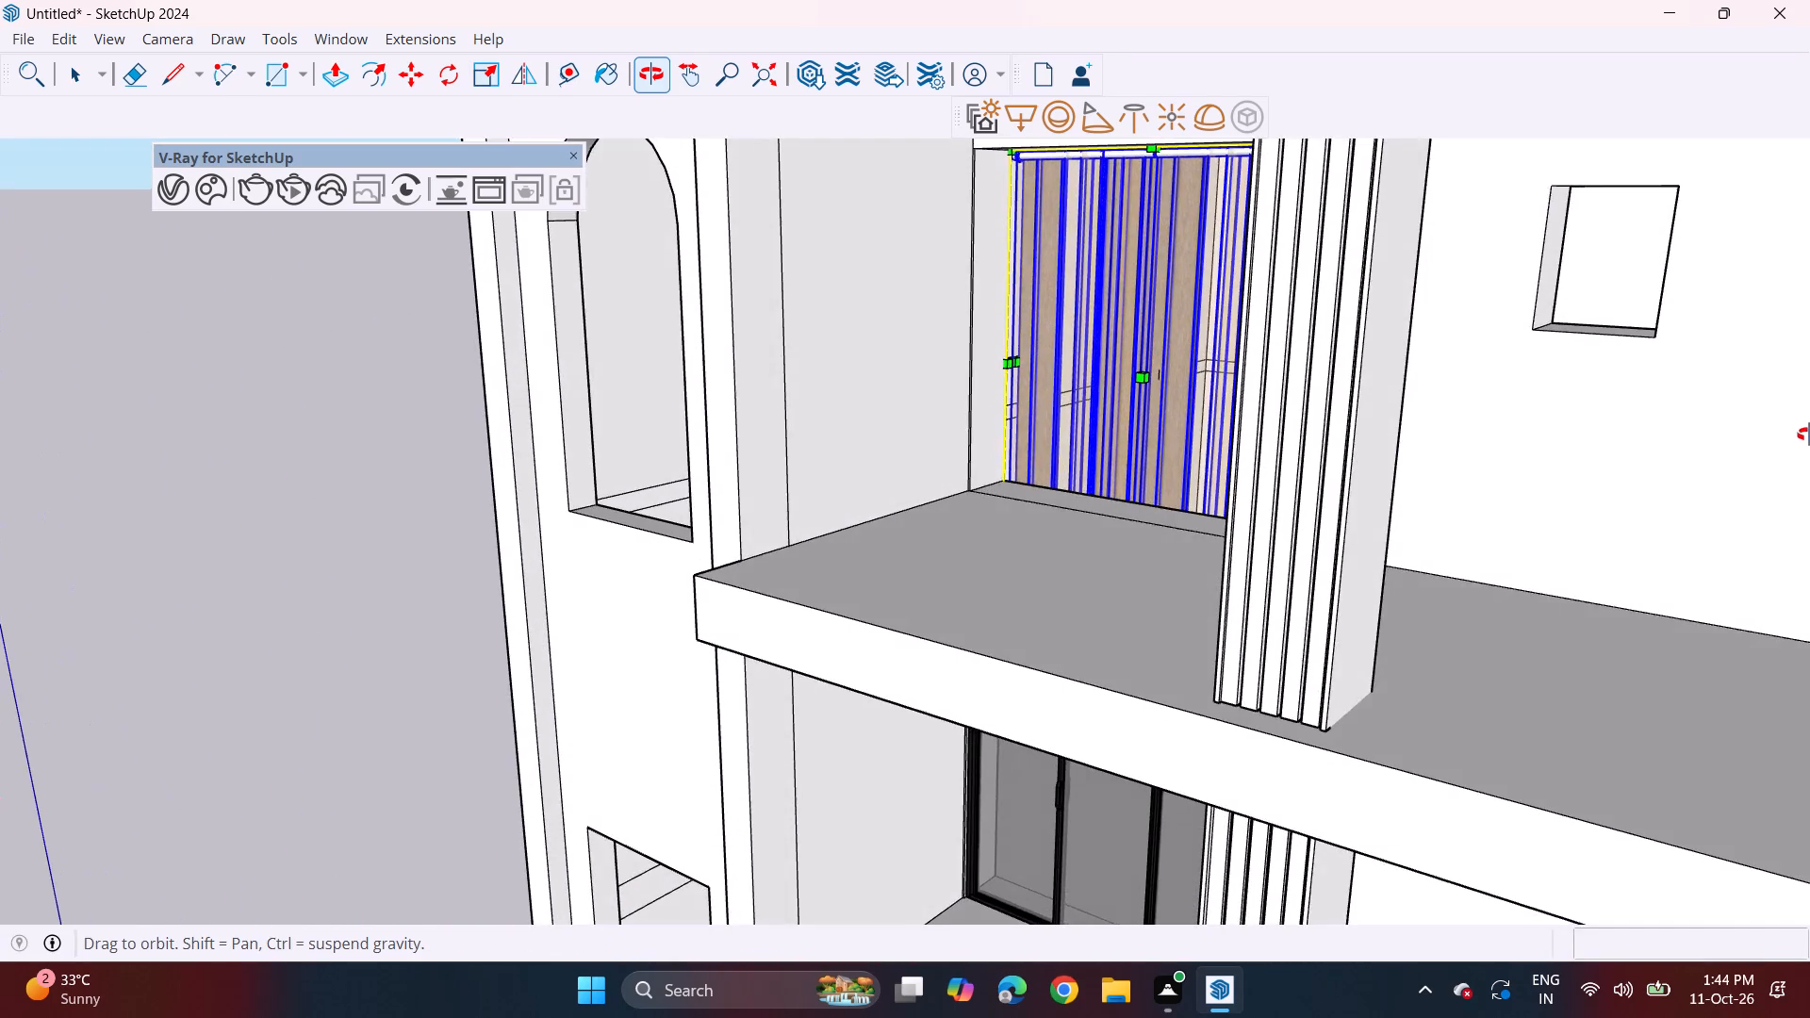
Scale the curtains' height along the blue axis to about 0.79 so they end at the bottom of the door opening.
middle_drag(1809, 435, 1095, 386)
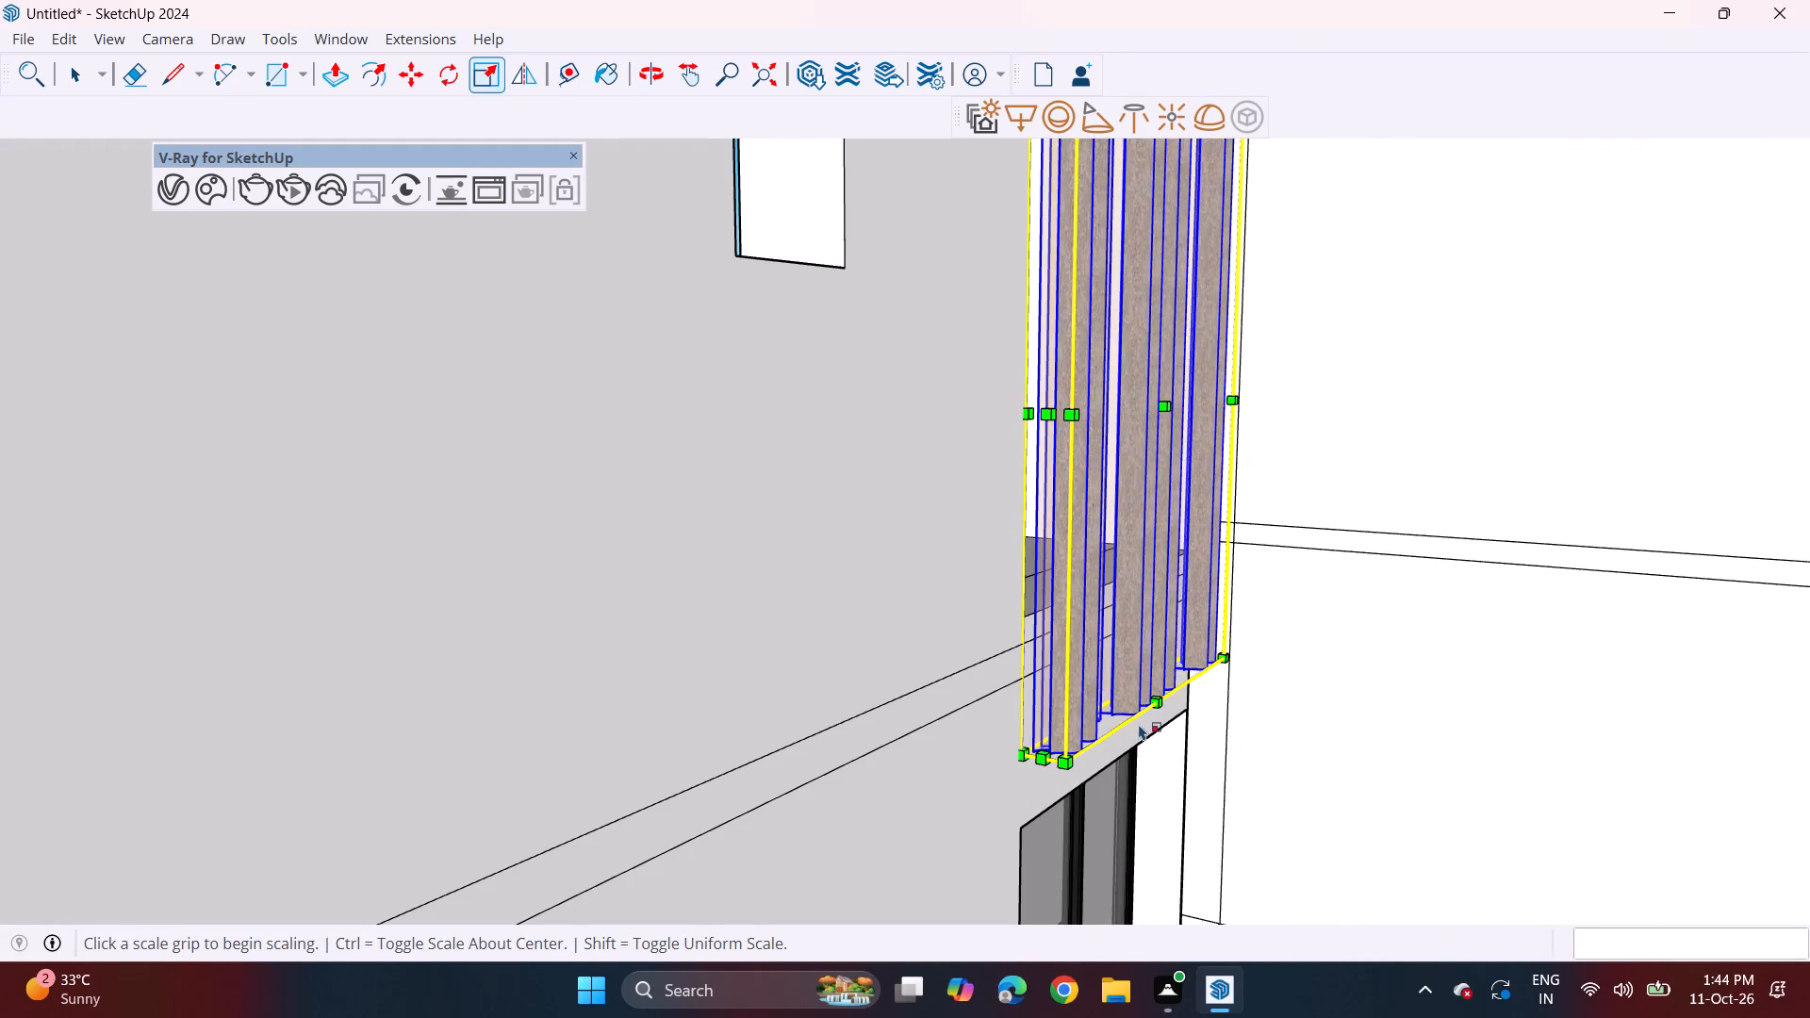
click(1141, 699)
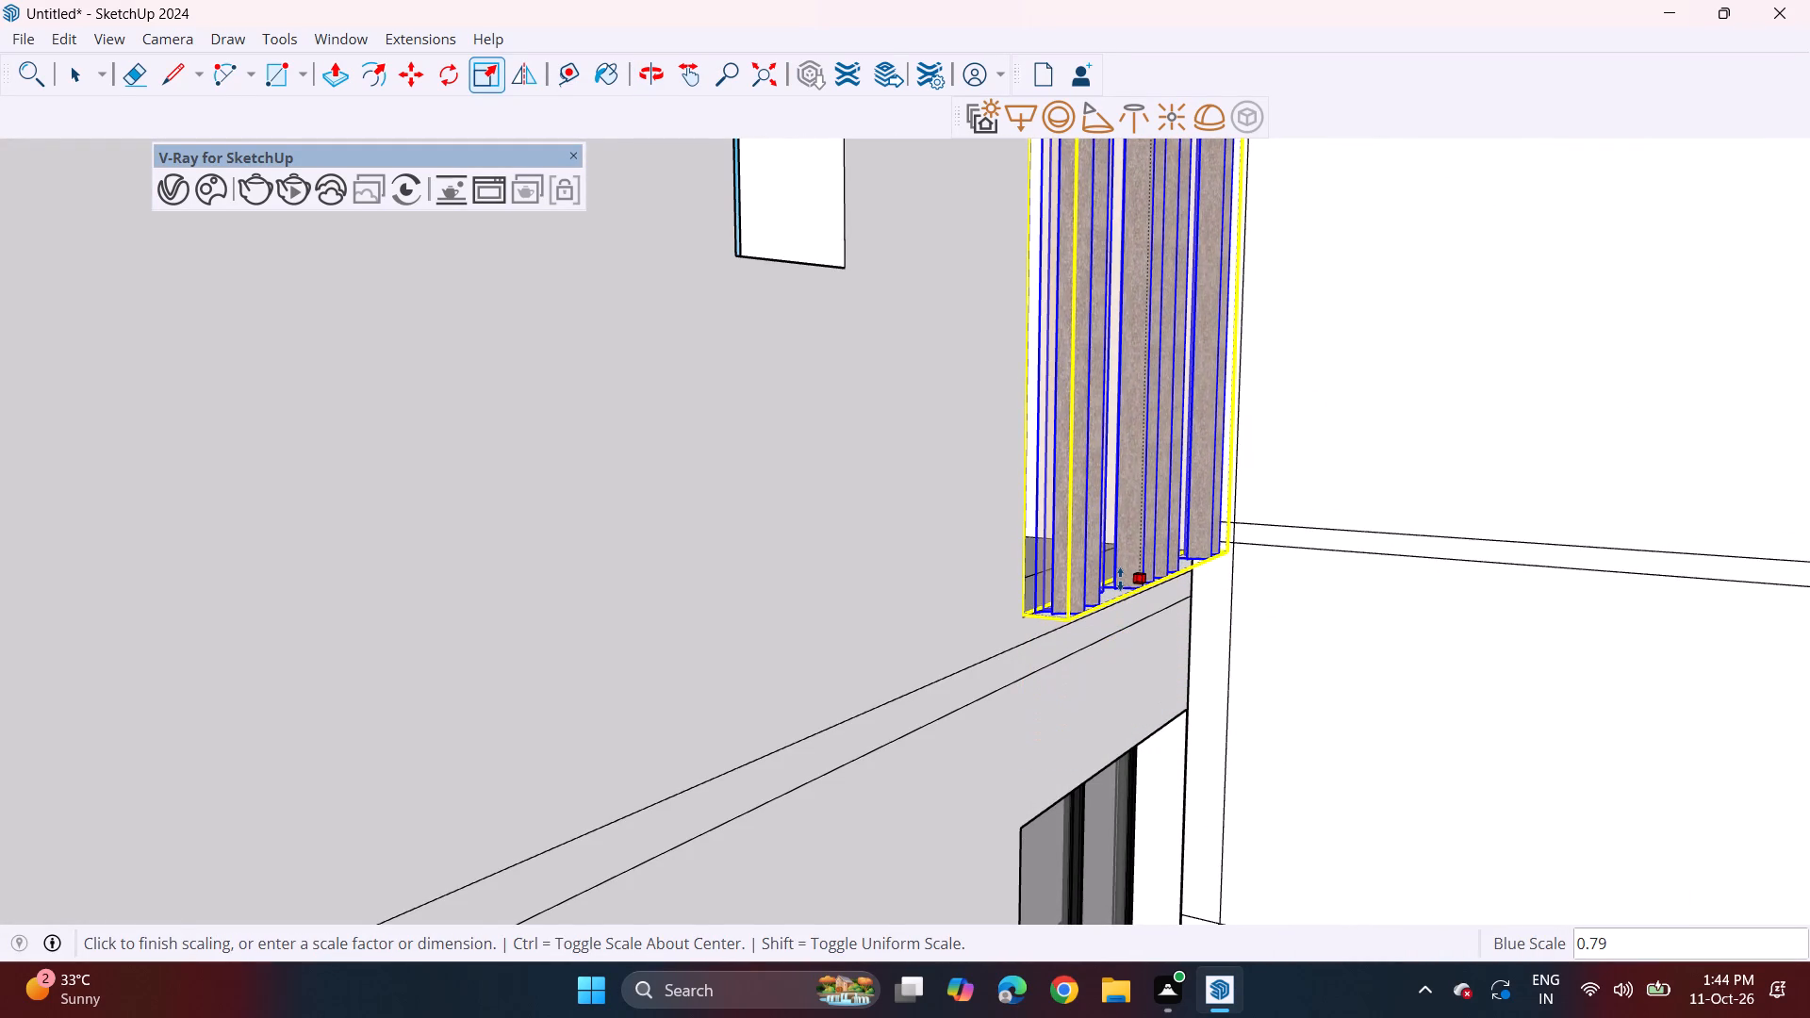
click(1120, 579)
Copy the curtains about 10' 9 13/16" down by their top corner to the sliding door's opening one storey below.
scroll(1112, 463, down, 2)
middle_drag(1117, 459, 627, 543)
key(space)
key(m)
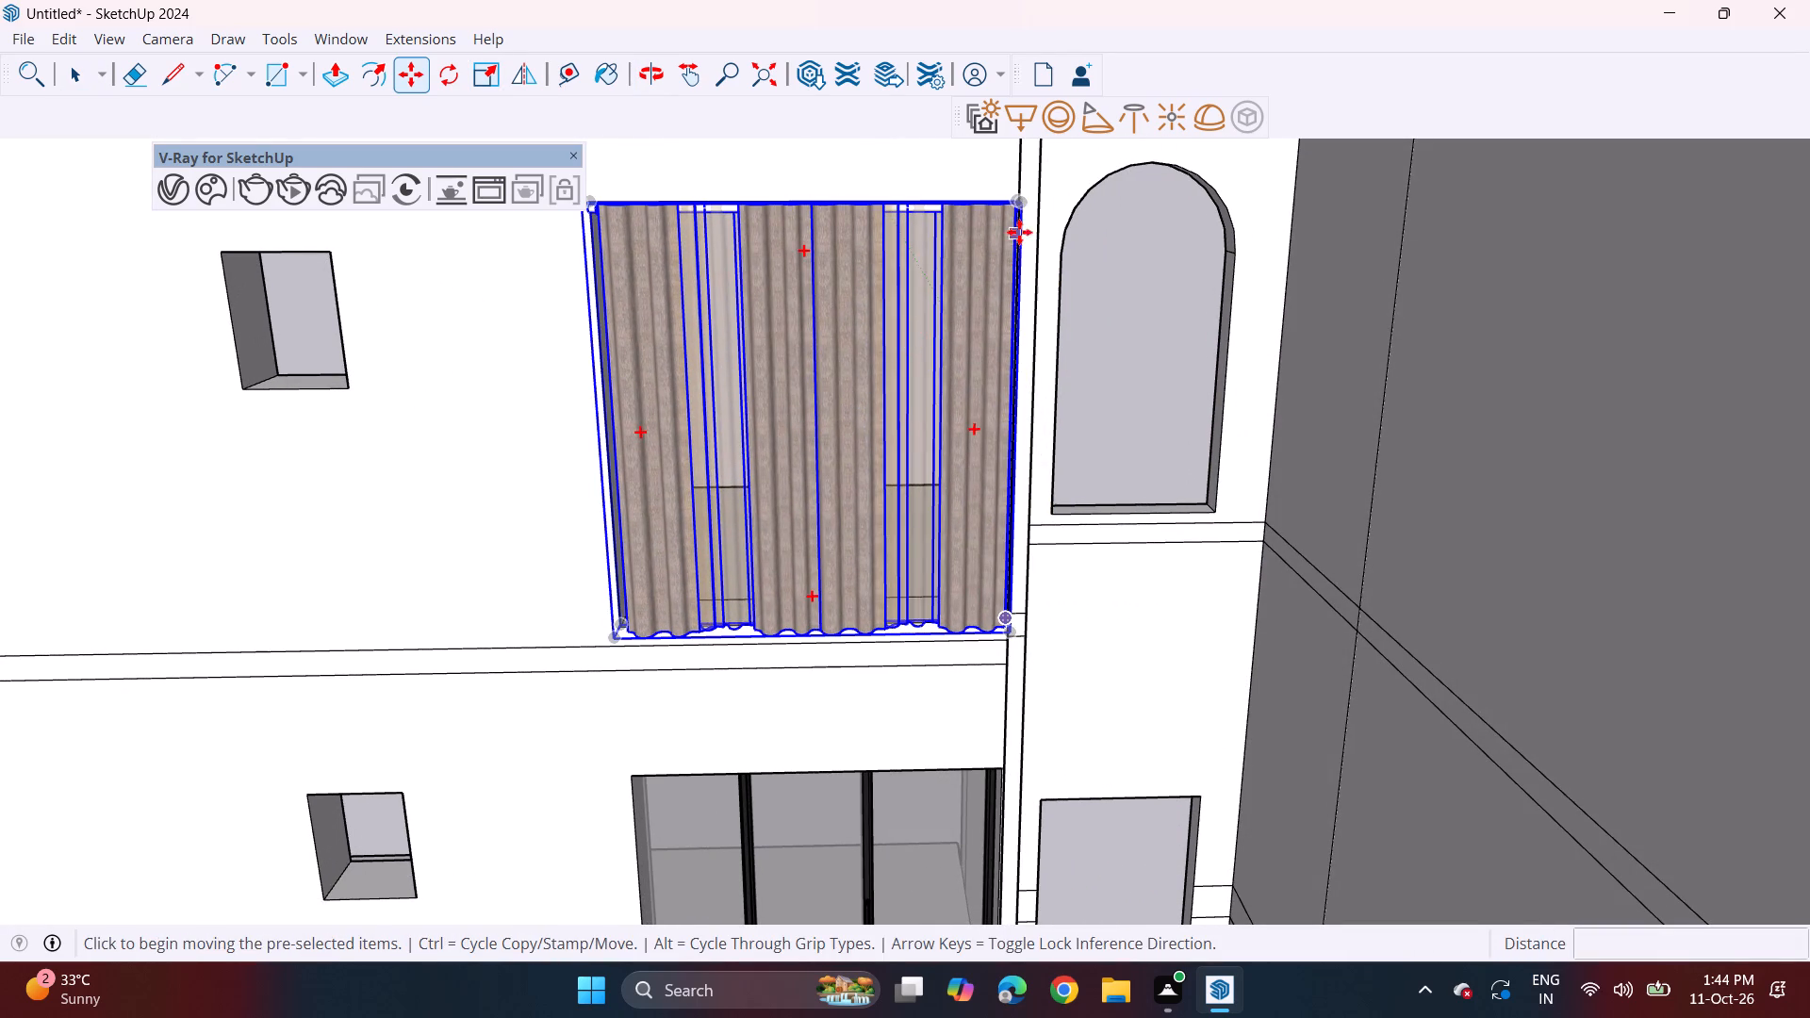
click(1024, 210)
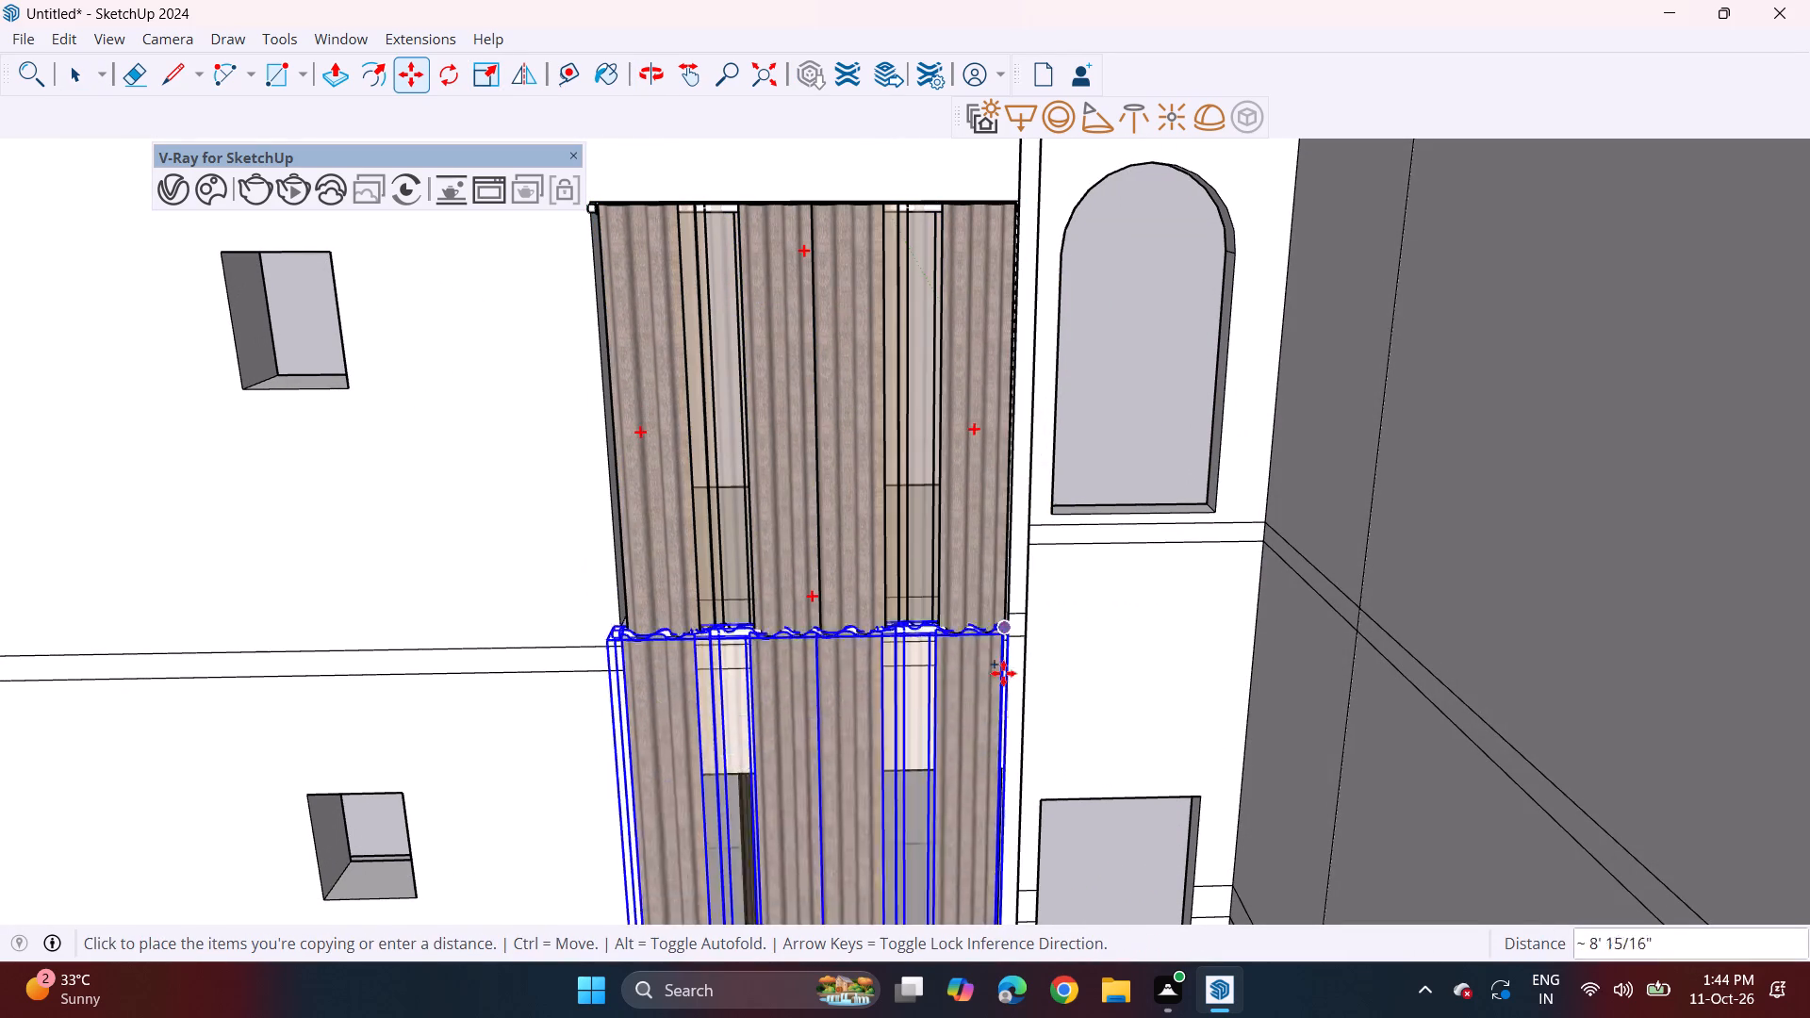
click(1002, 767)
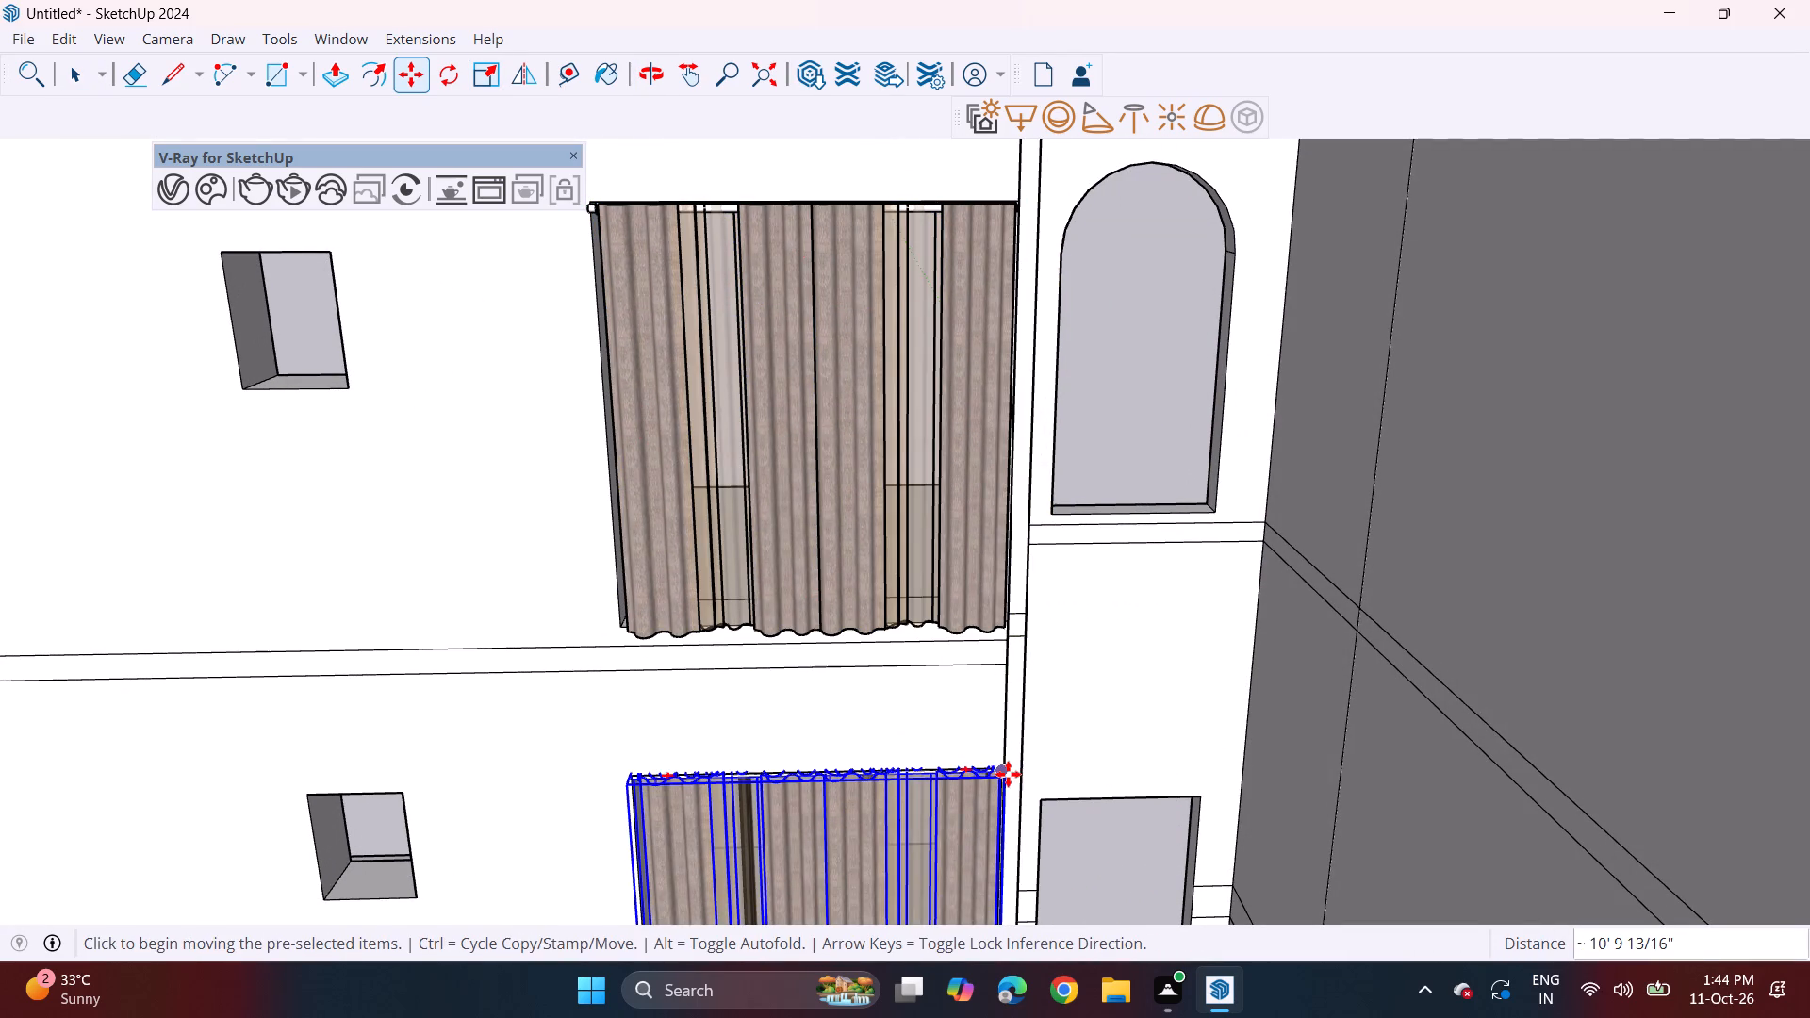
Copy the lower curtains about 21' 2 7/8" up by their top corner to the top storey's door opening.
click(1008, 774)
shift+middle_drag(996, 515, 995, 999)
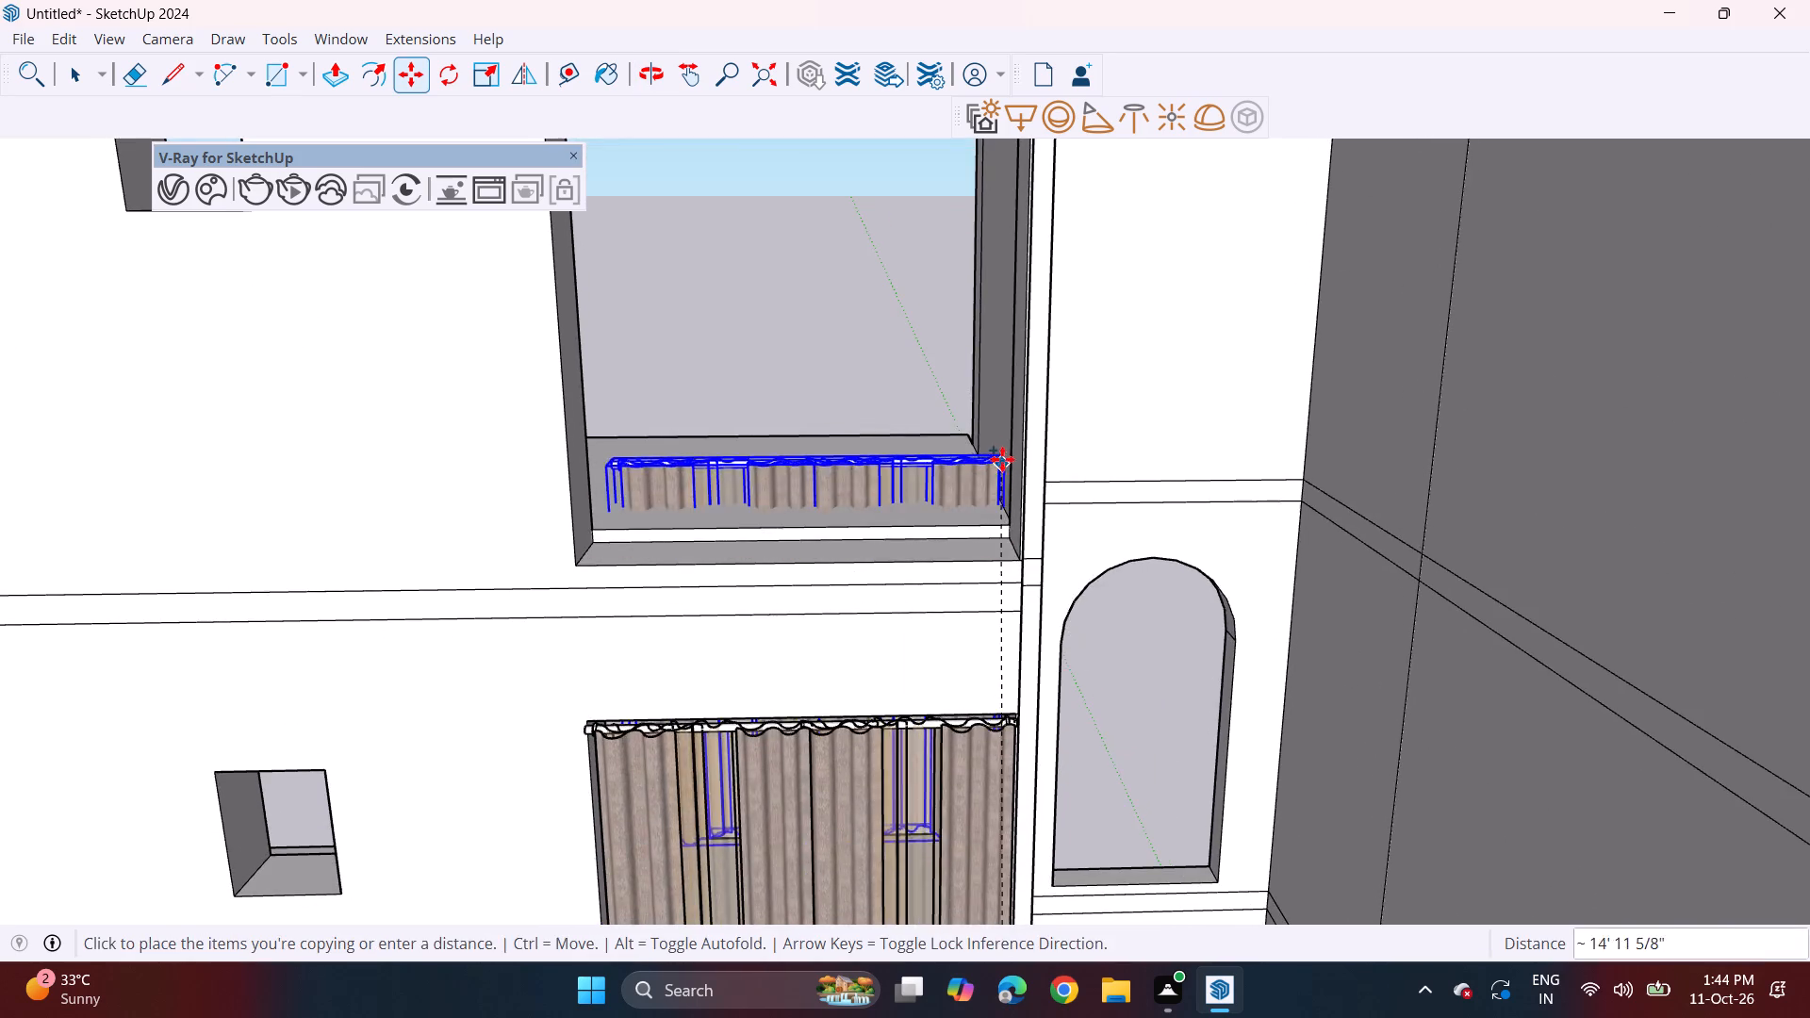
shift+middle_drag(1003, 458, 1007, 838)
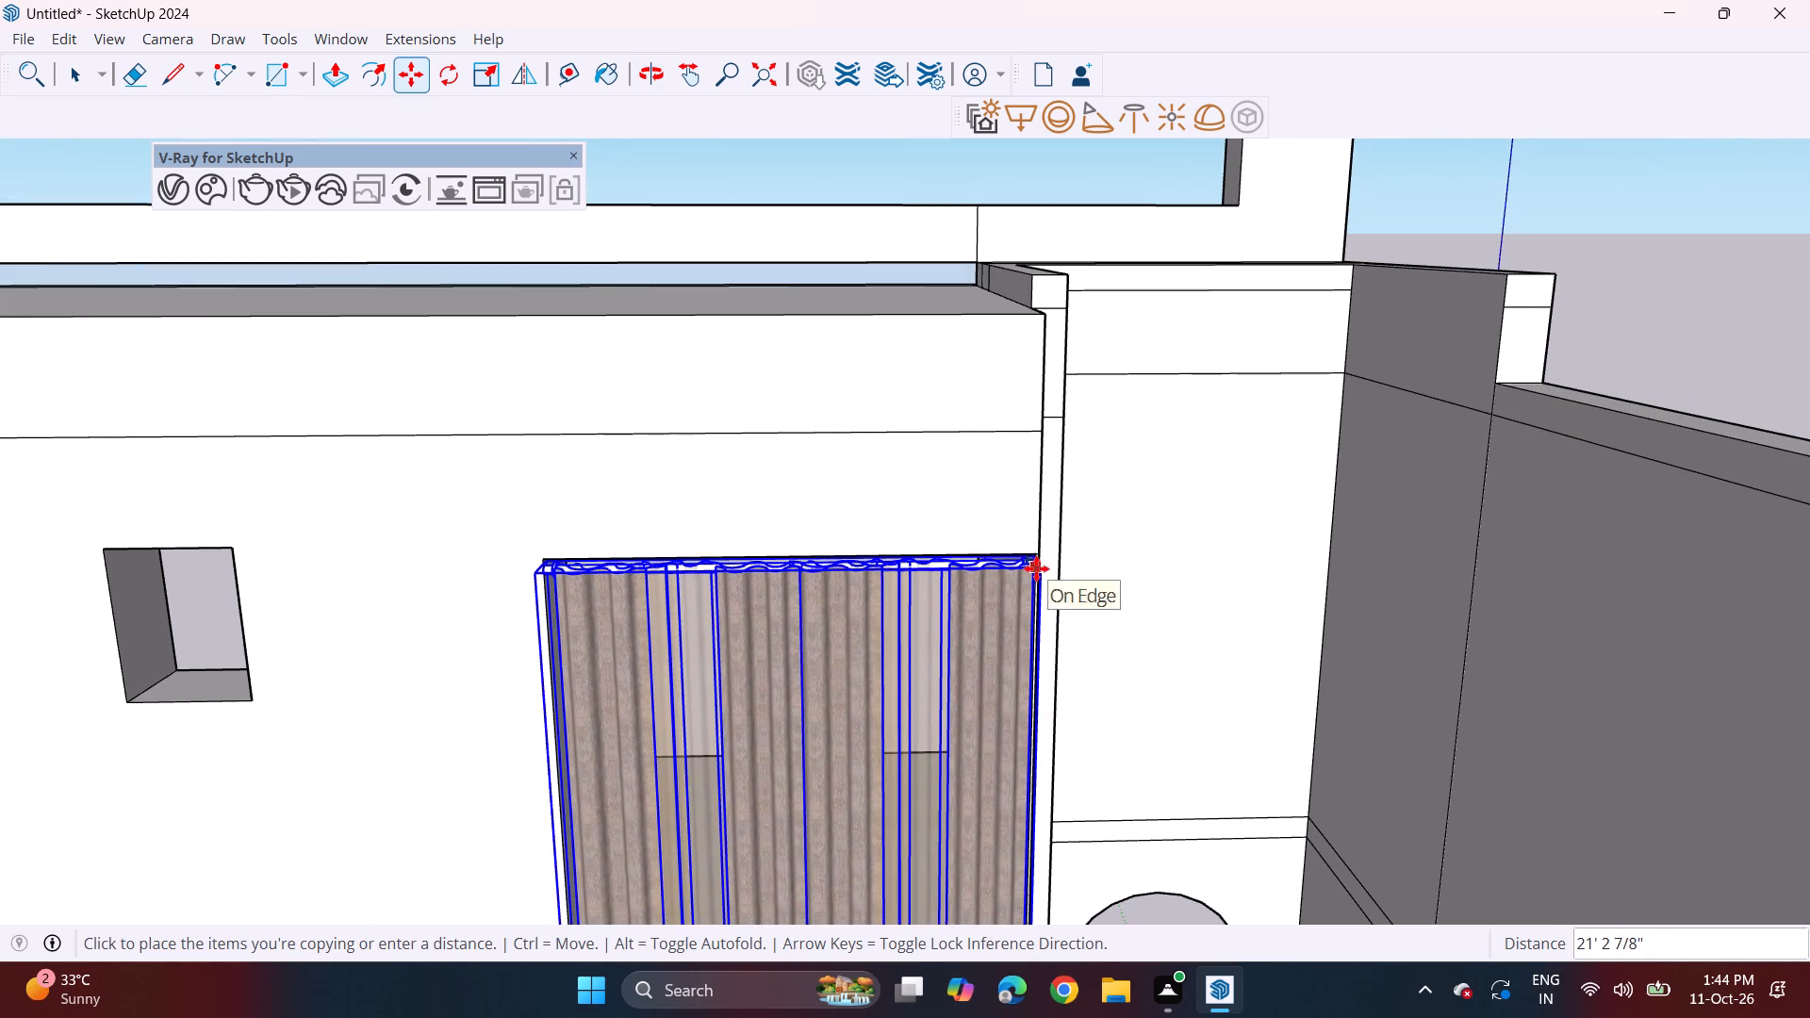
click(1036, 561)
Scale the sliding door's width along the red axis to about 0.93 to match the edge of its opening.
middle_drag(938, 646, 1809, 591)
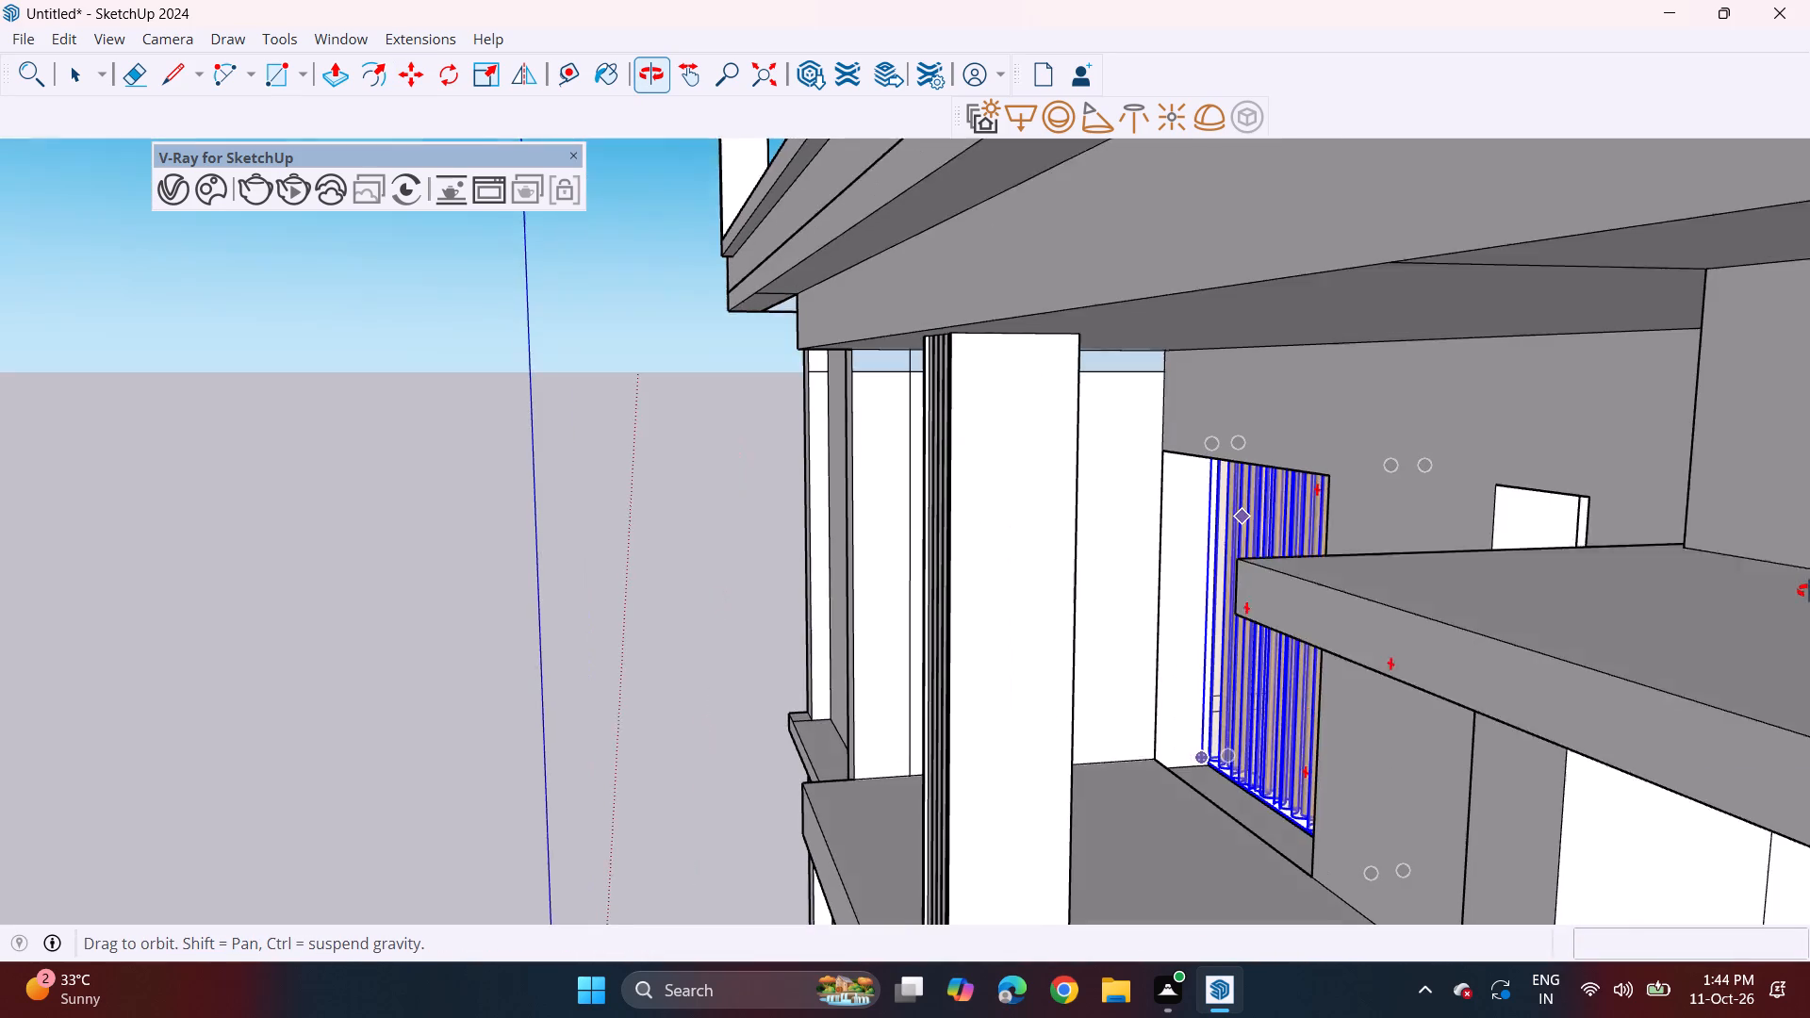
middle_drag(1809, 591, 1809, 583)
middle_click(1809, 583)
middle_drag(789, 796, 1222, 767)
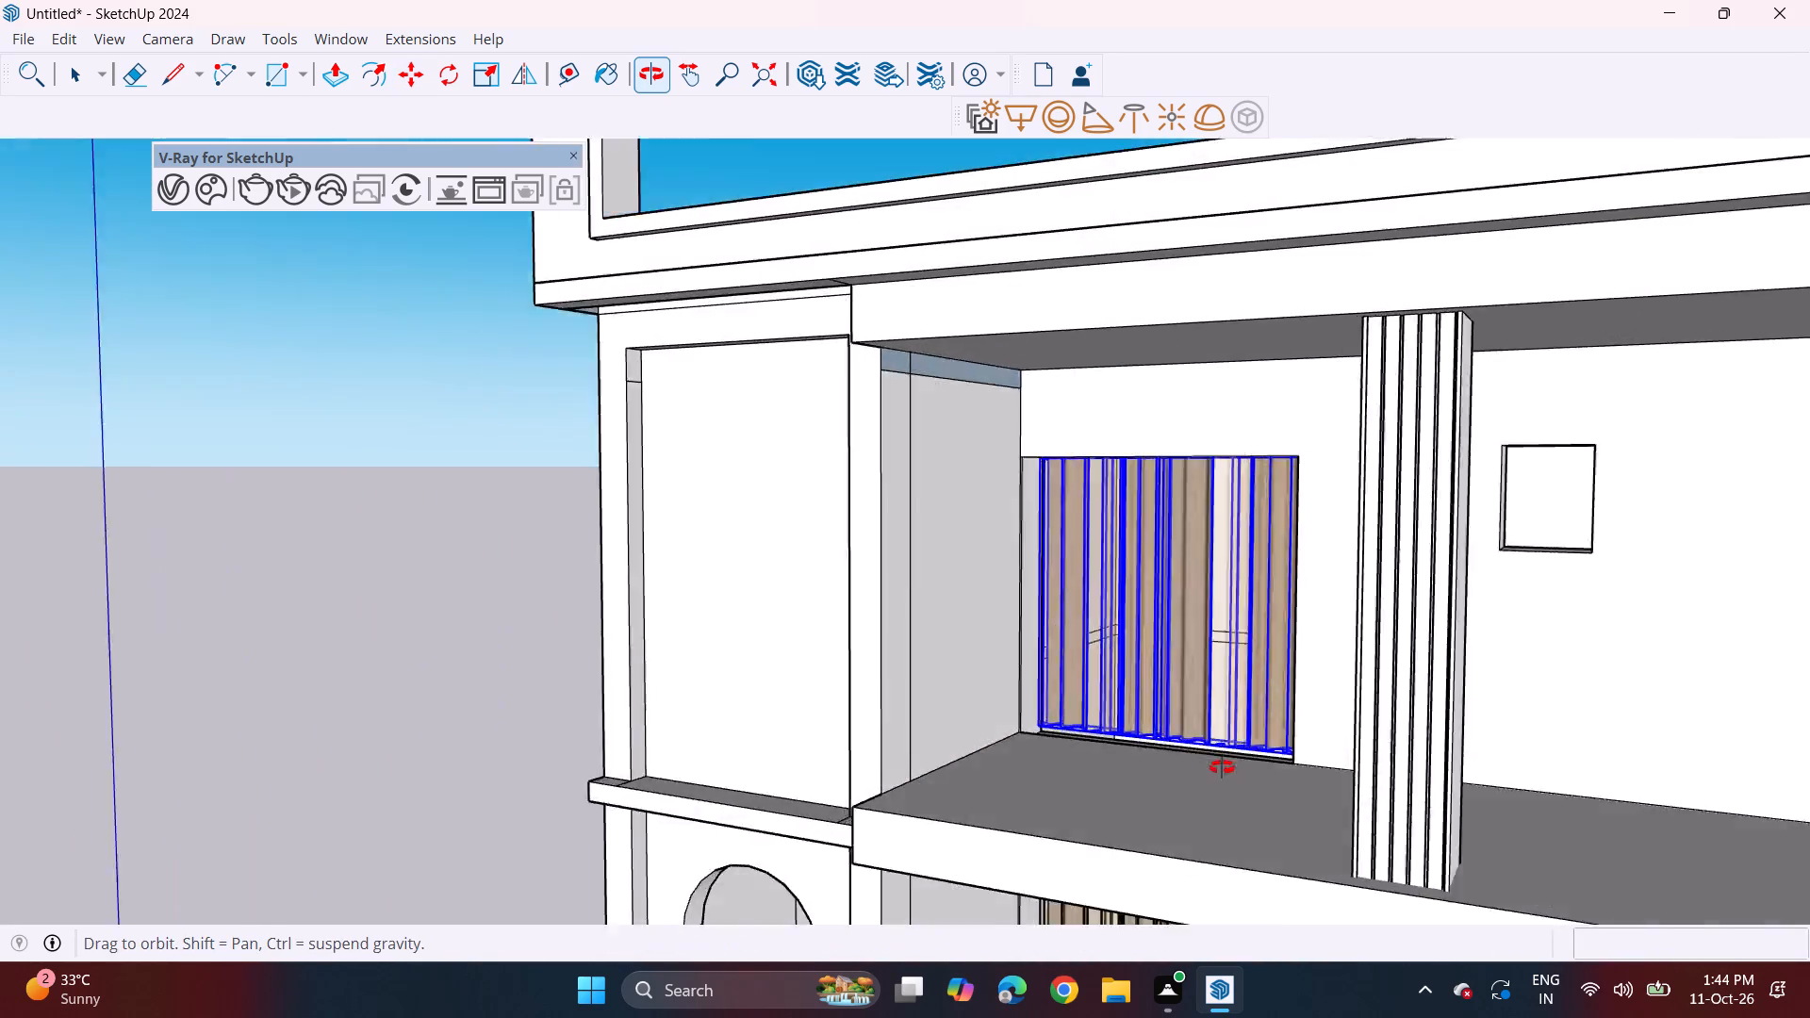
middle_drag(1222, 767, 1389, 683)
scroll(1307, 721, down, 4)
shift+middle_drag(1250, 763, 875, 452)
scroll(837, 478, down, 3)
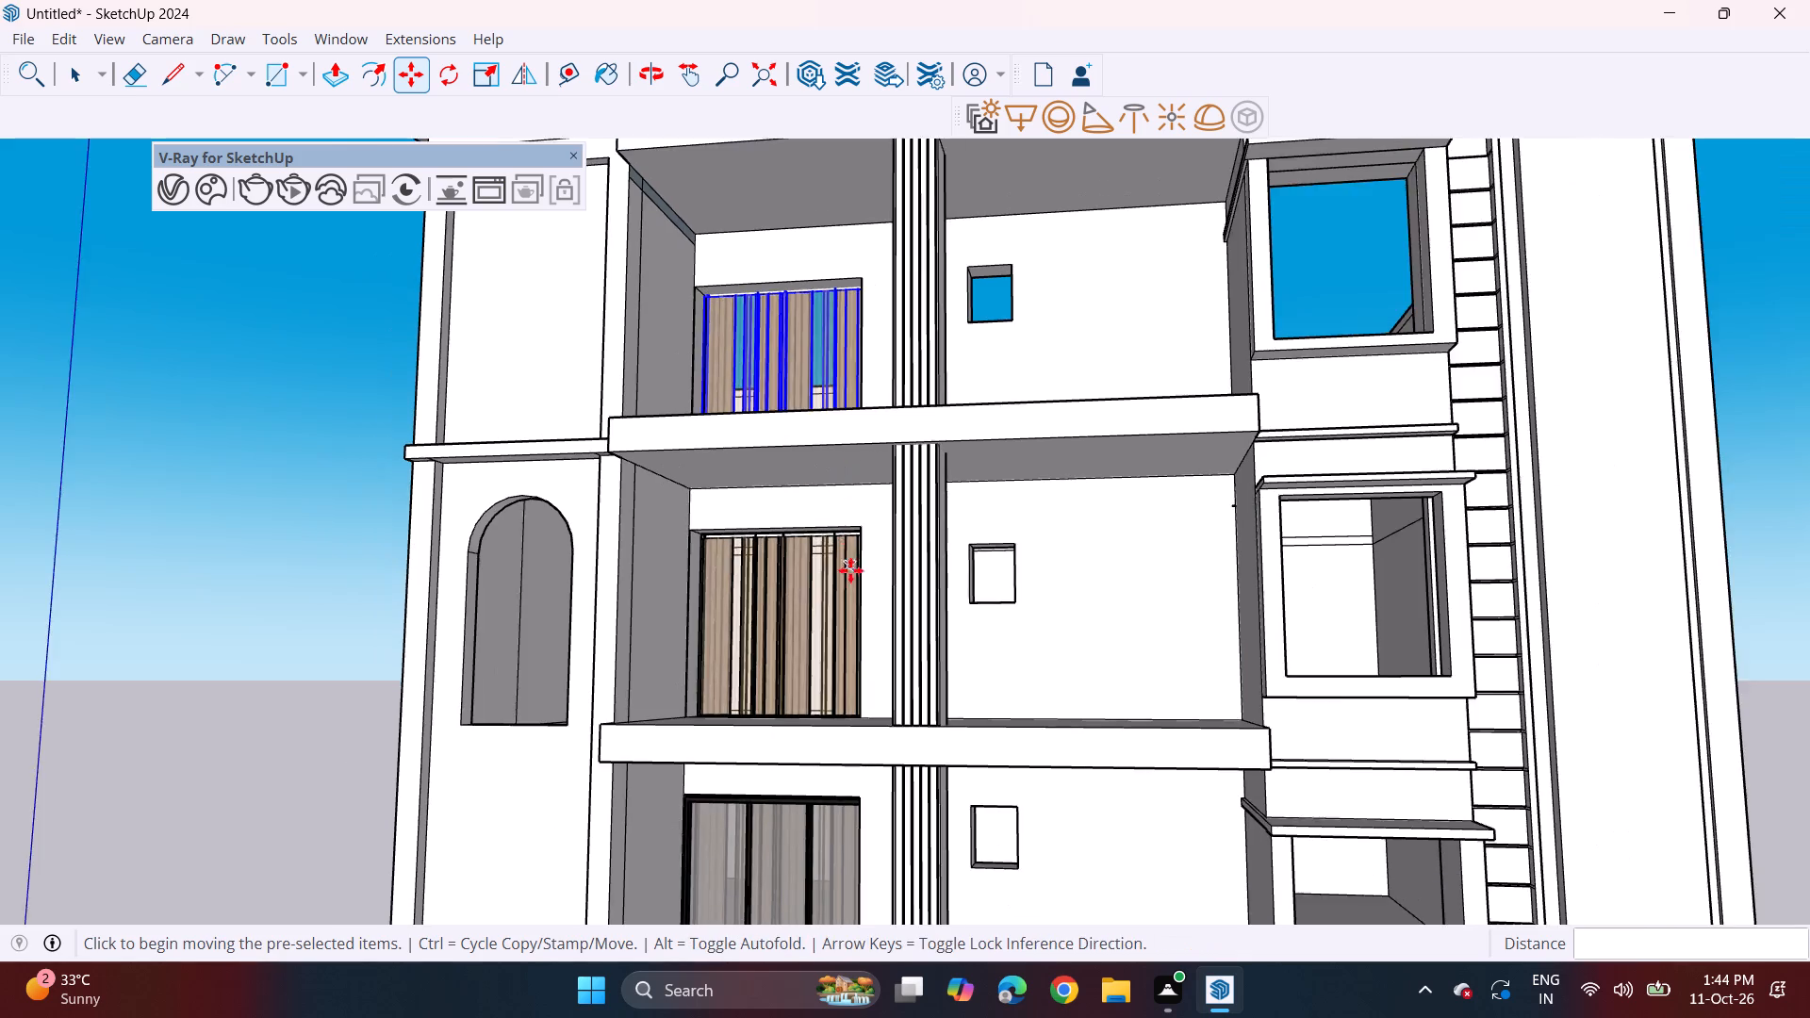
scroll(850, 570, down, 1)
key(space)
click(798, 826)
middle_drag(803, 833, 877, 868)
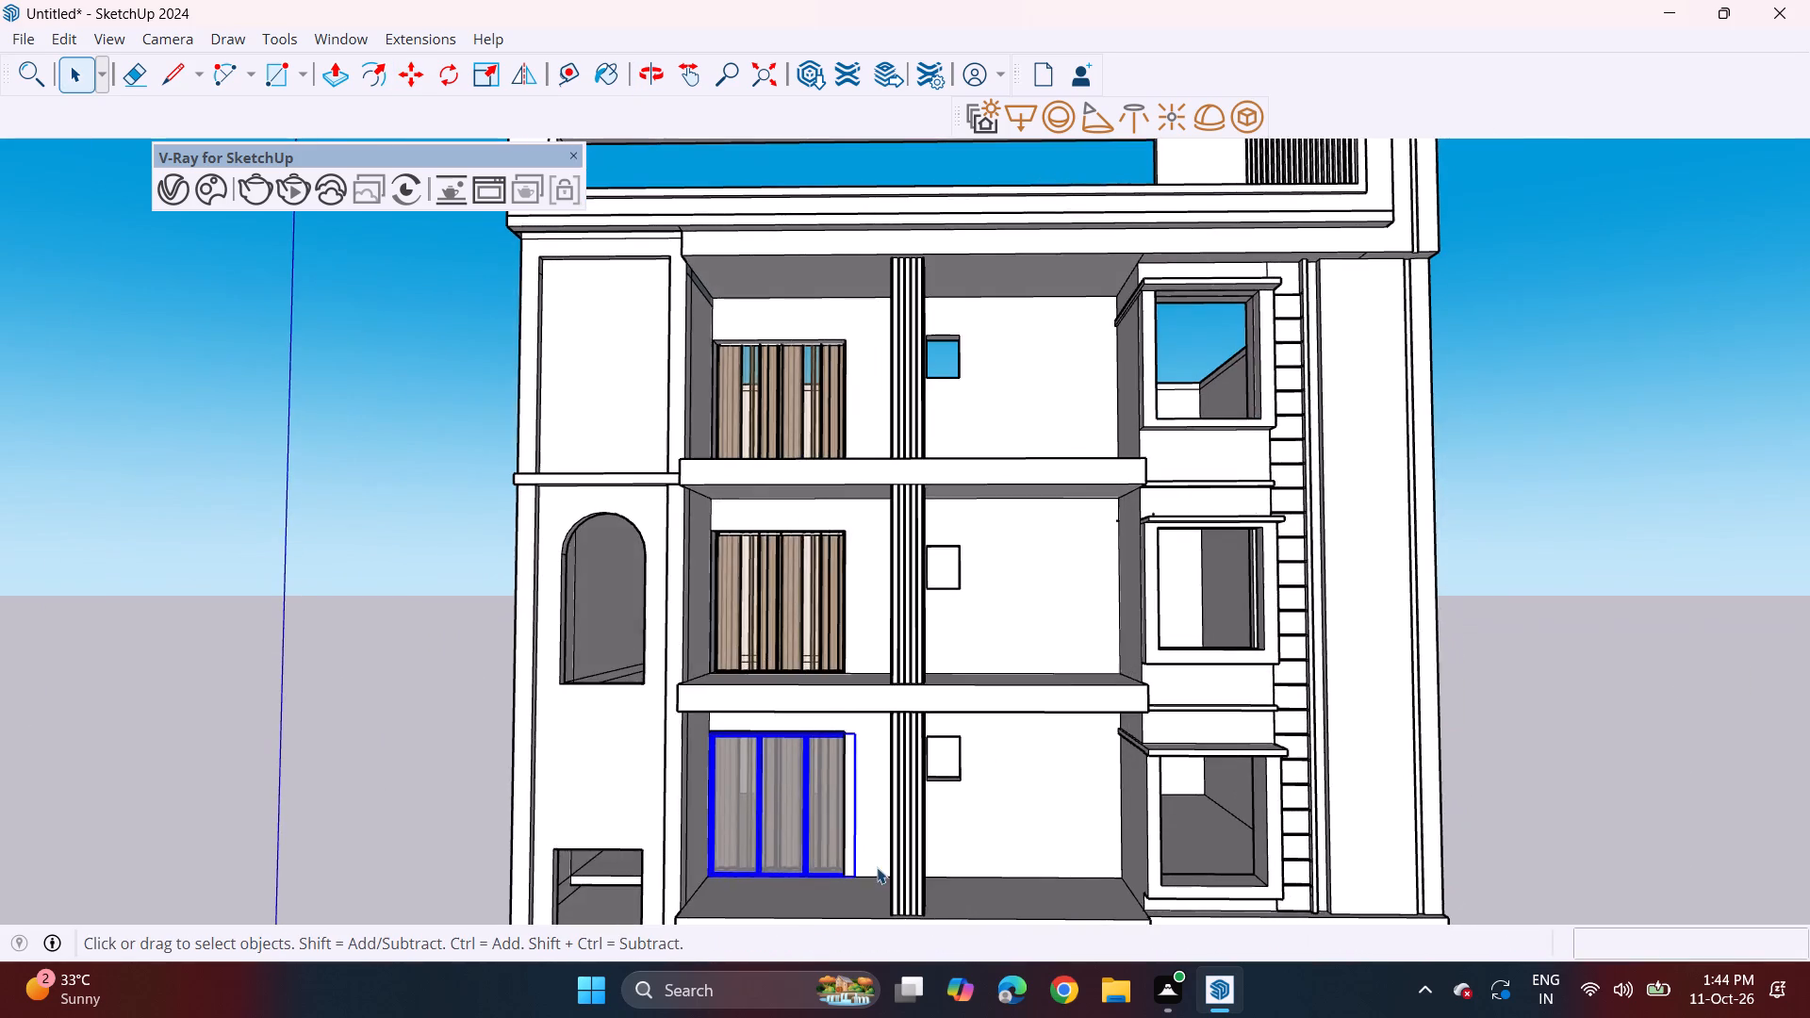
scroll(864, 858, up, 8)
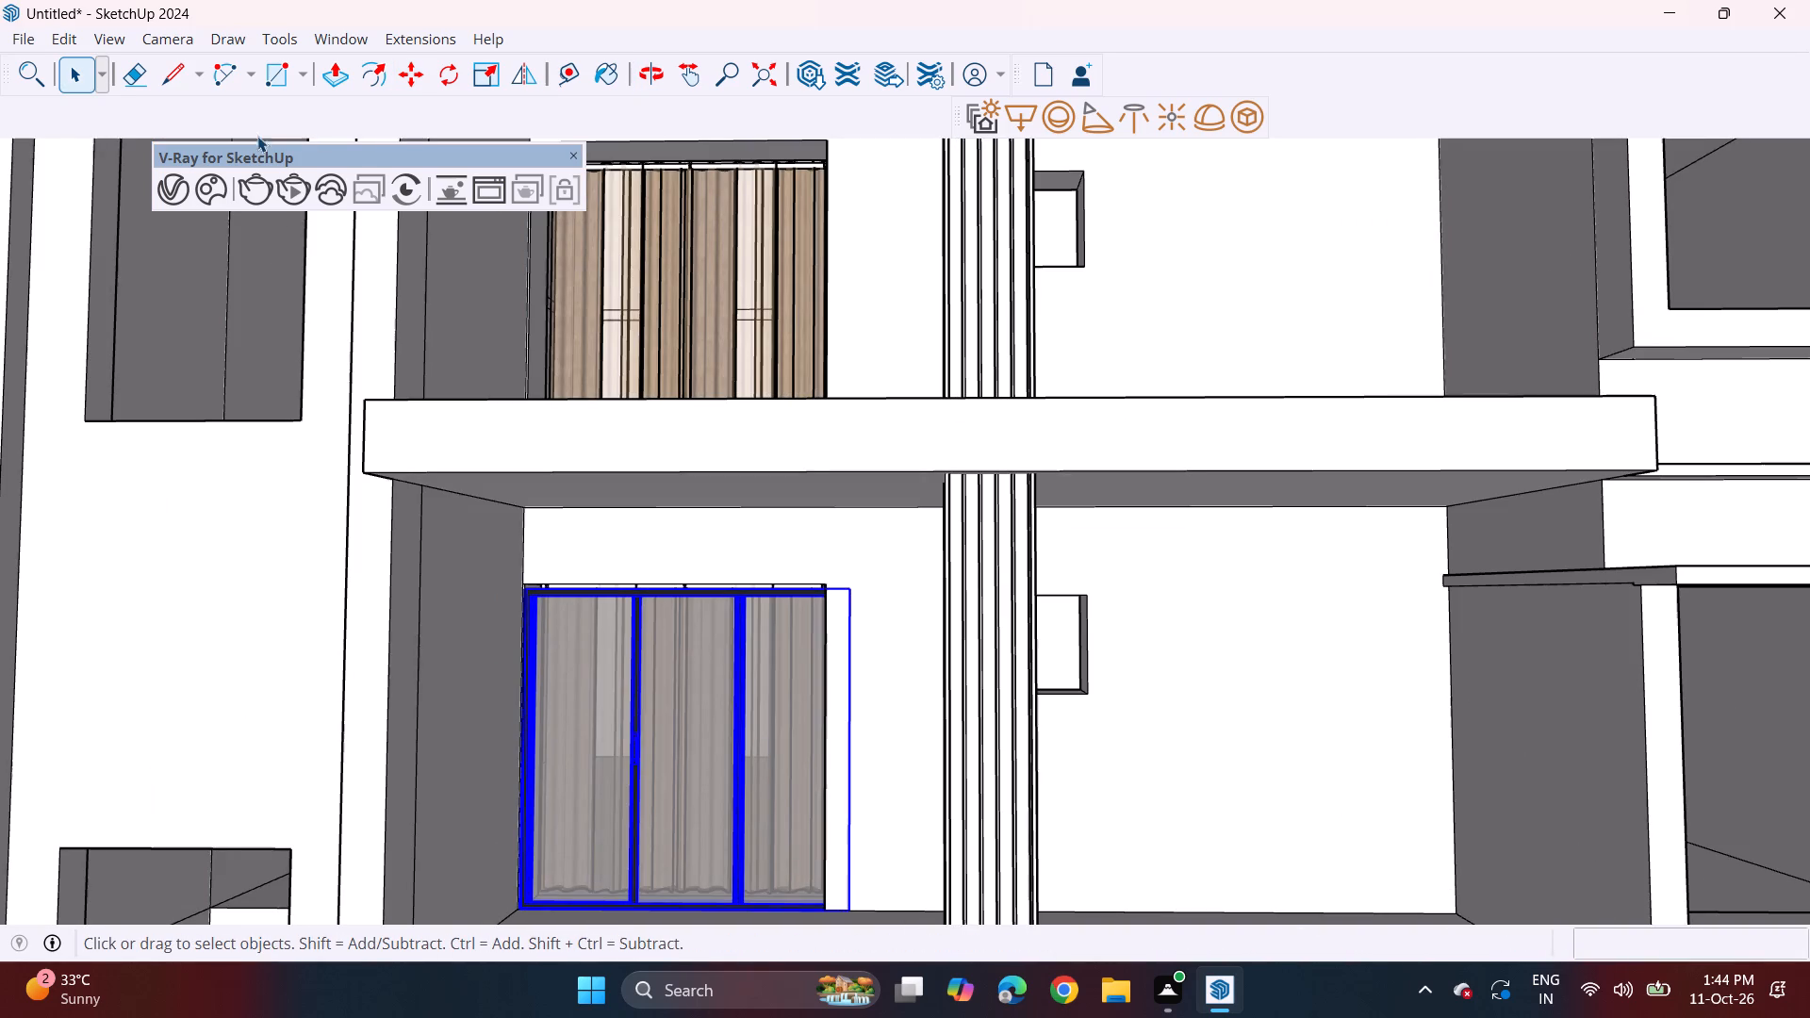
click(495, 66)
middle_drag(844, 952, 821, 1012)
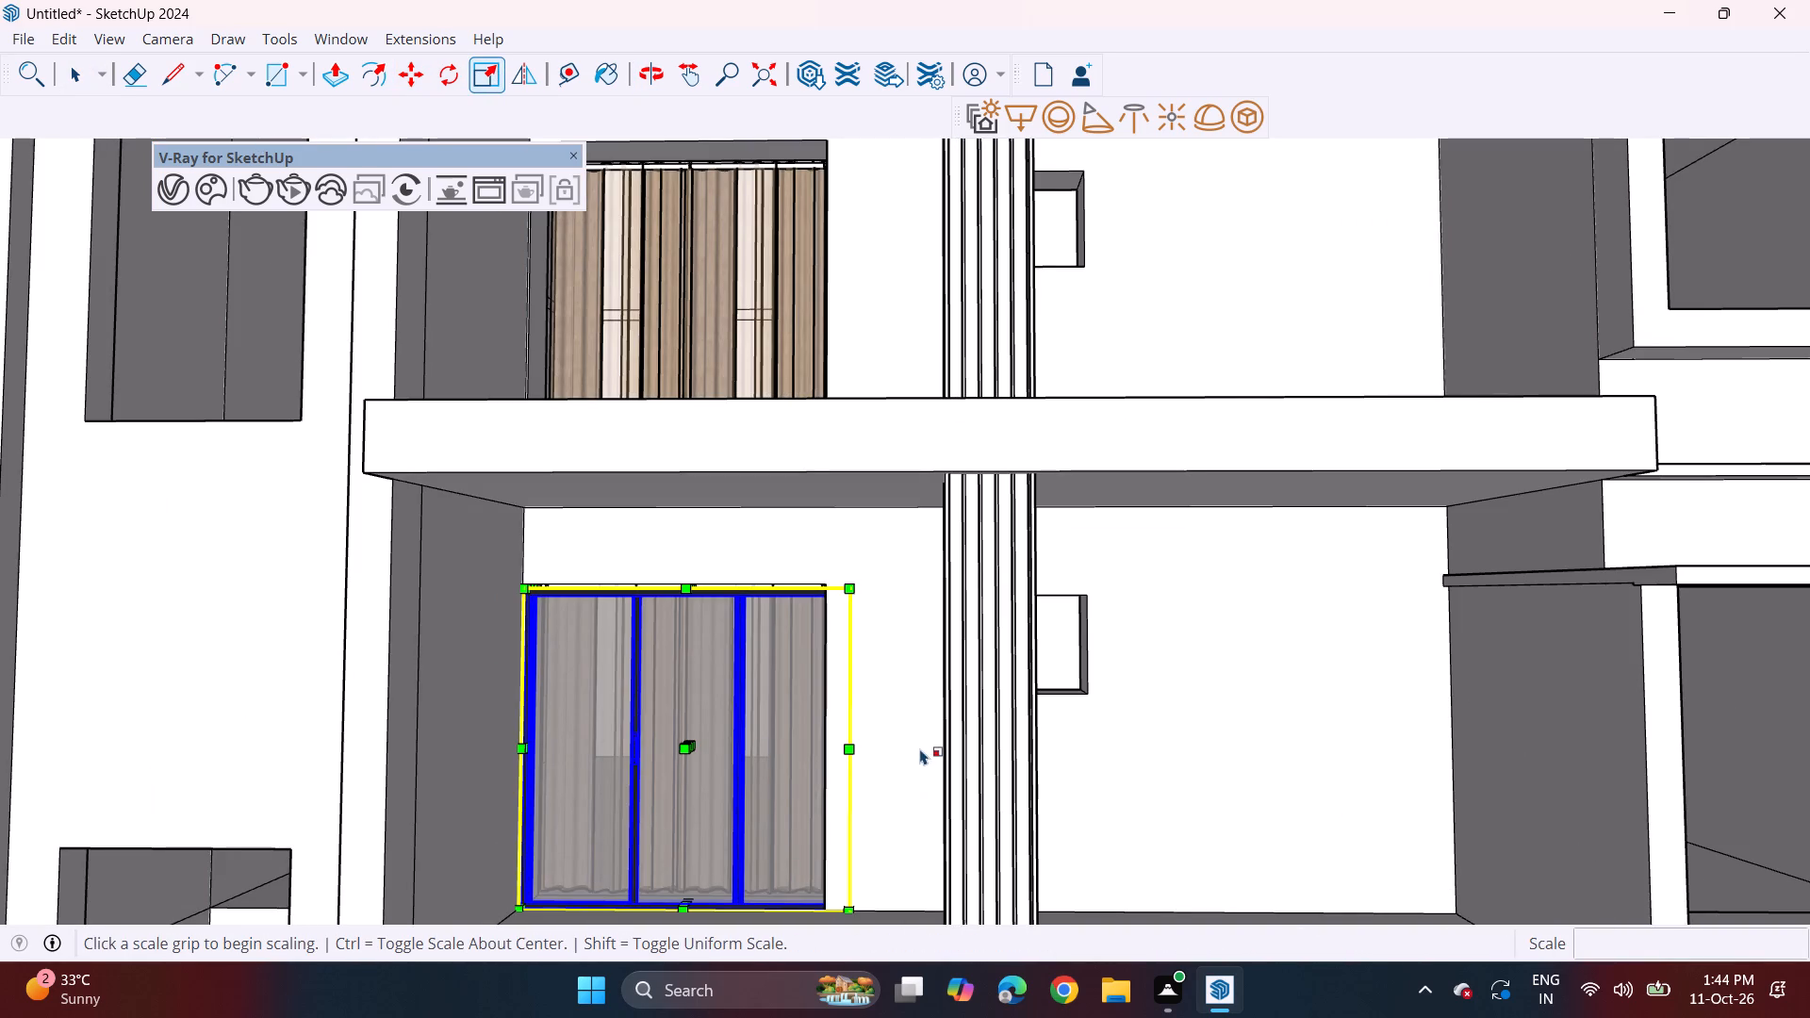
middle_drag(898, 791, 858, 866)
scroll(868, 724, up, 6)
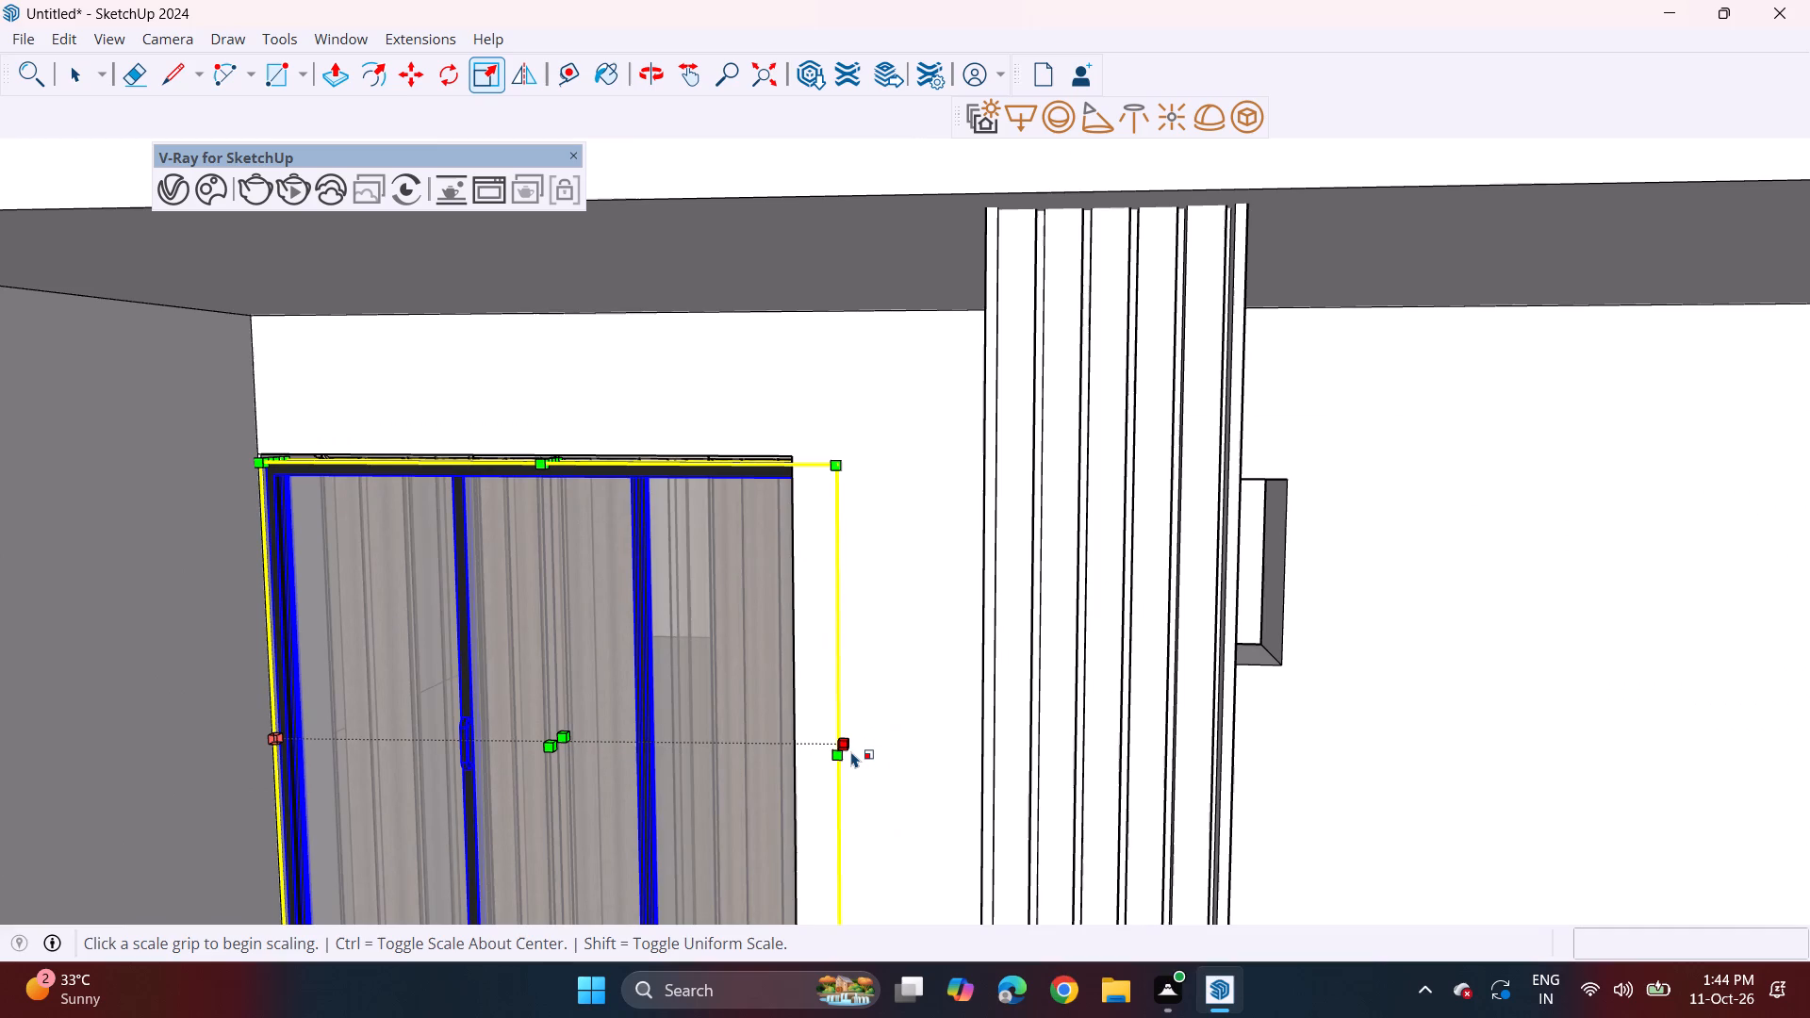
click(849, 743)
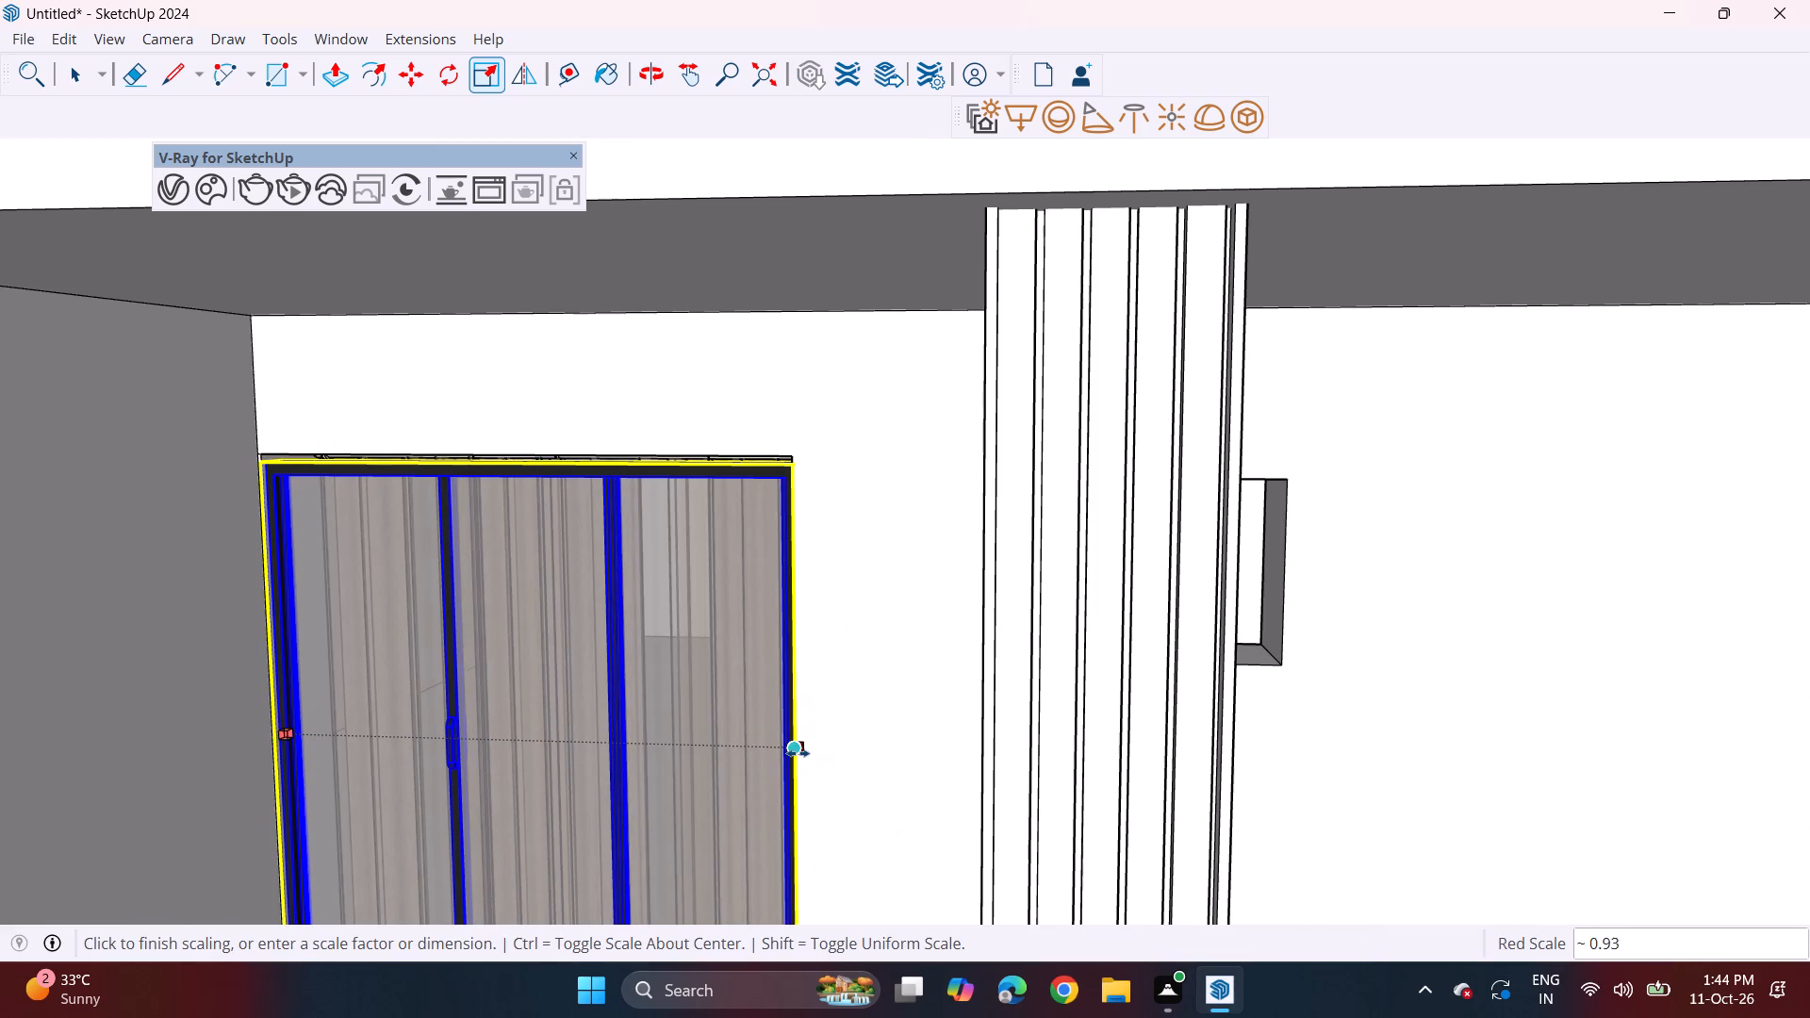
click(793, 747)
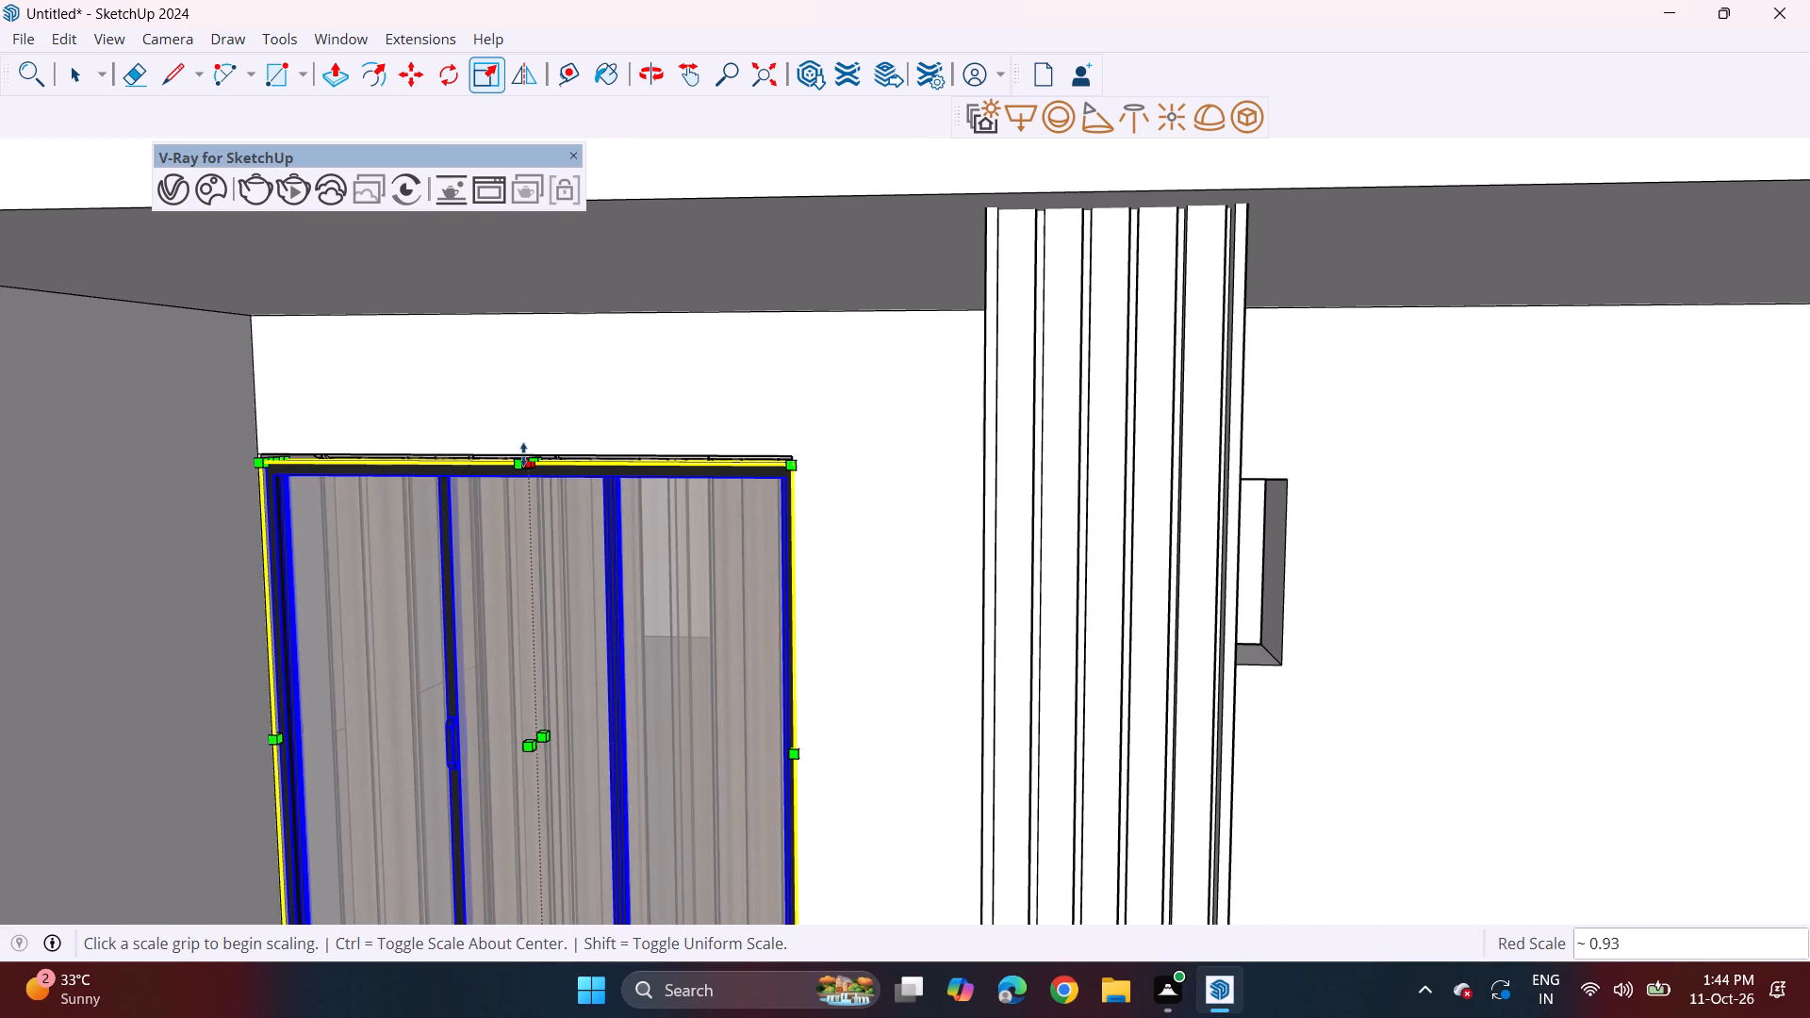
Scale the sliding door's height along the blue axis to about 1.02 to reach the top of its opening.
click(534, 454)
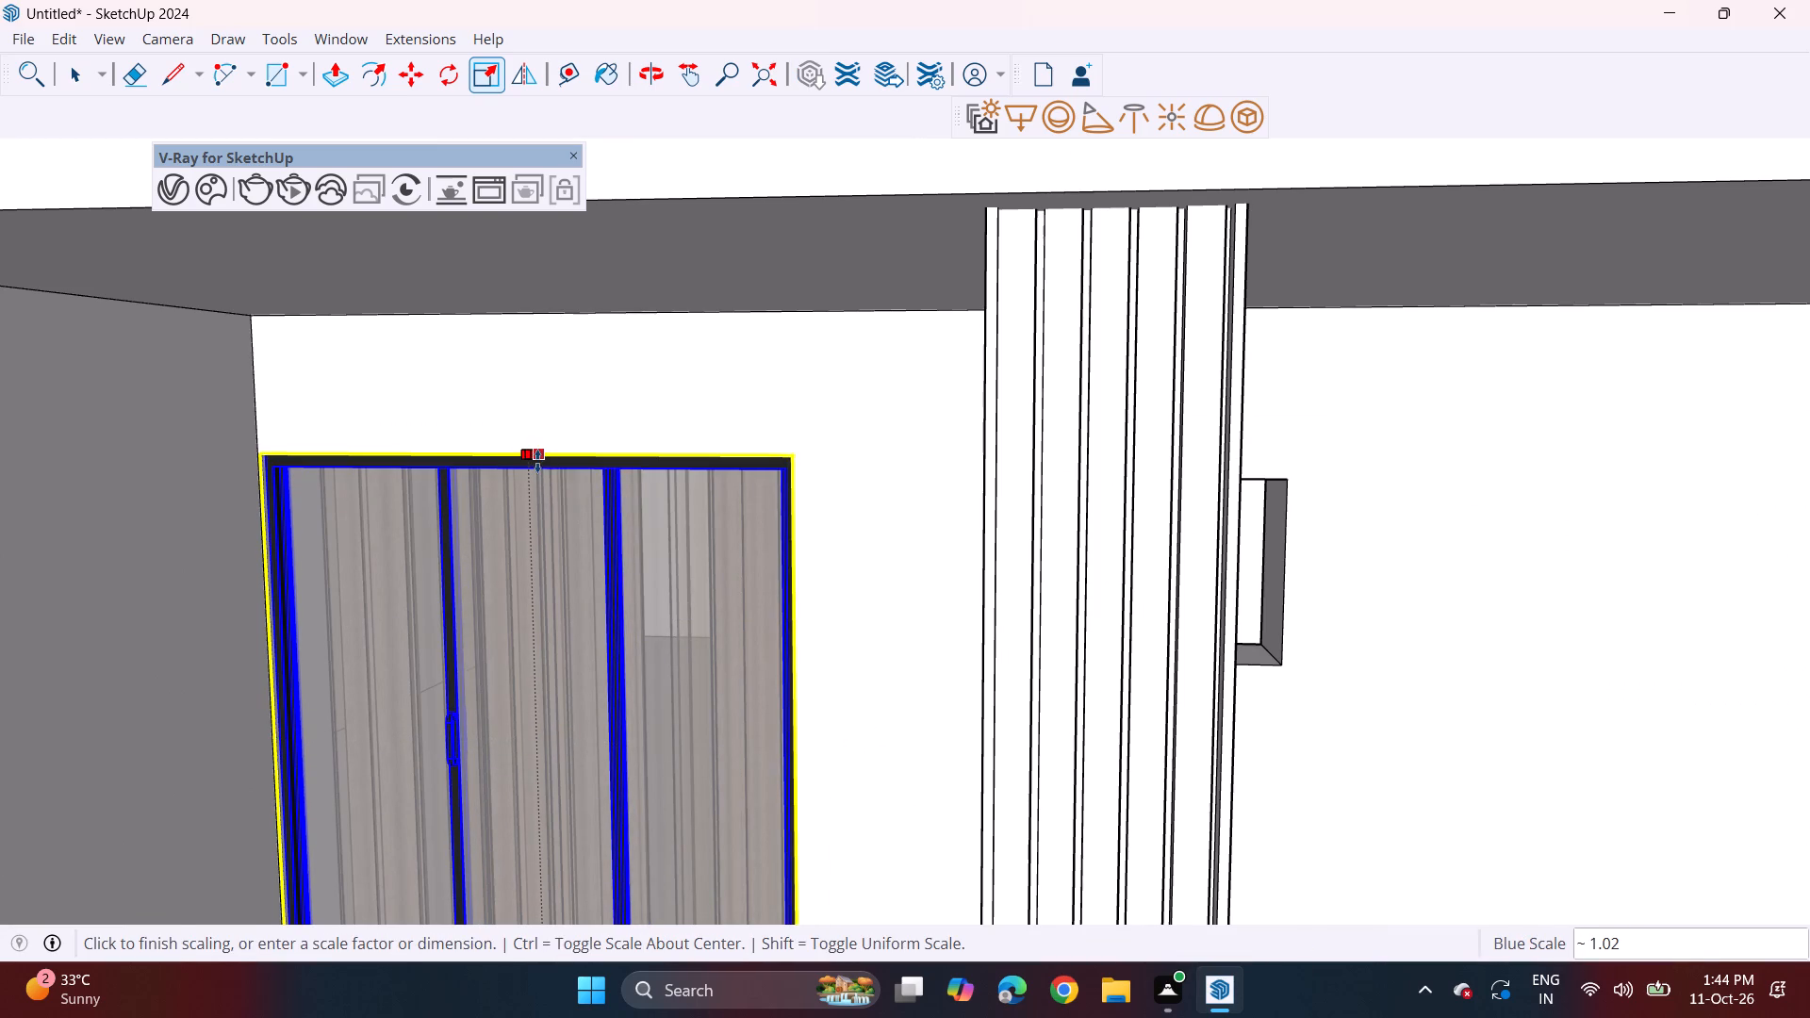
click(537, 461)
scroll(565, 544, down, 4)
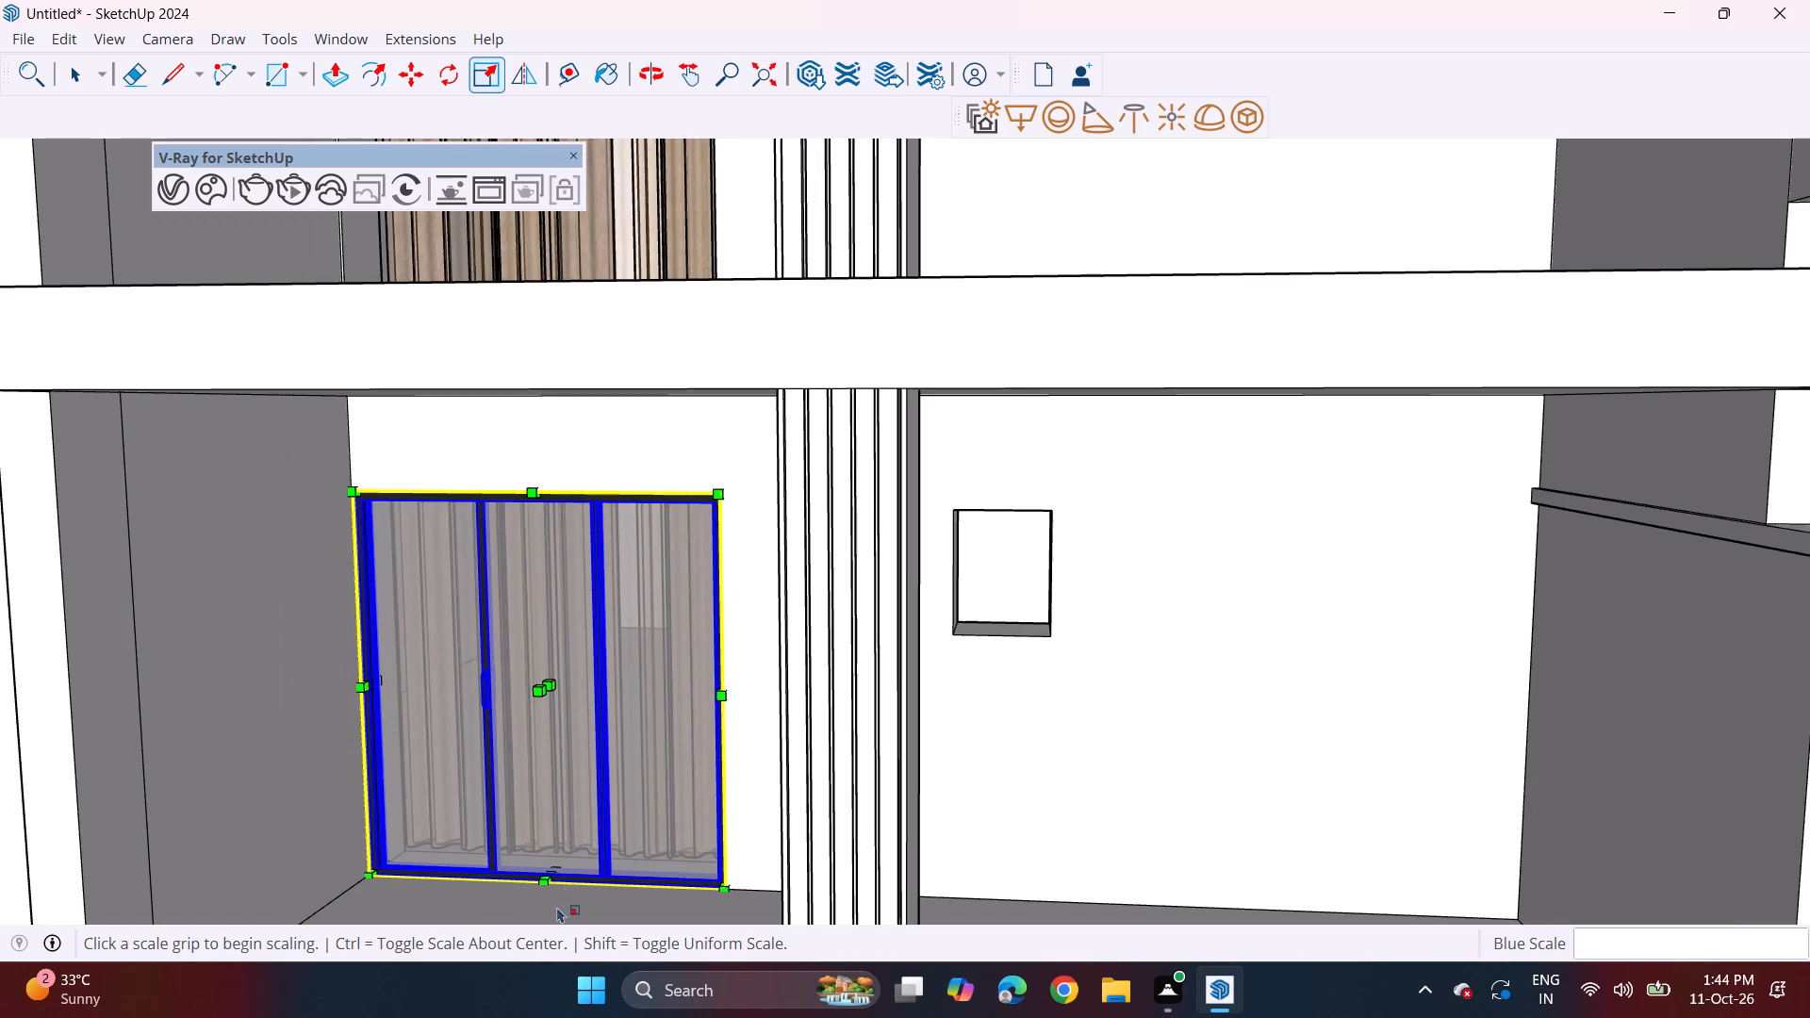
click(556, 878)
click(558, 884)
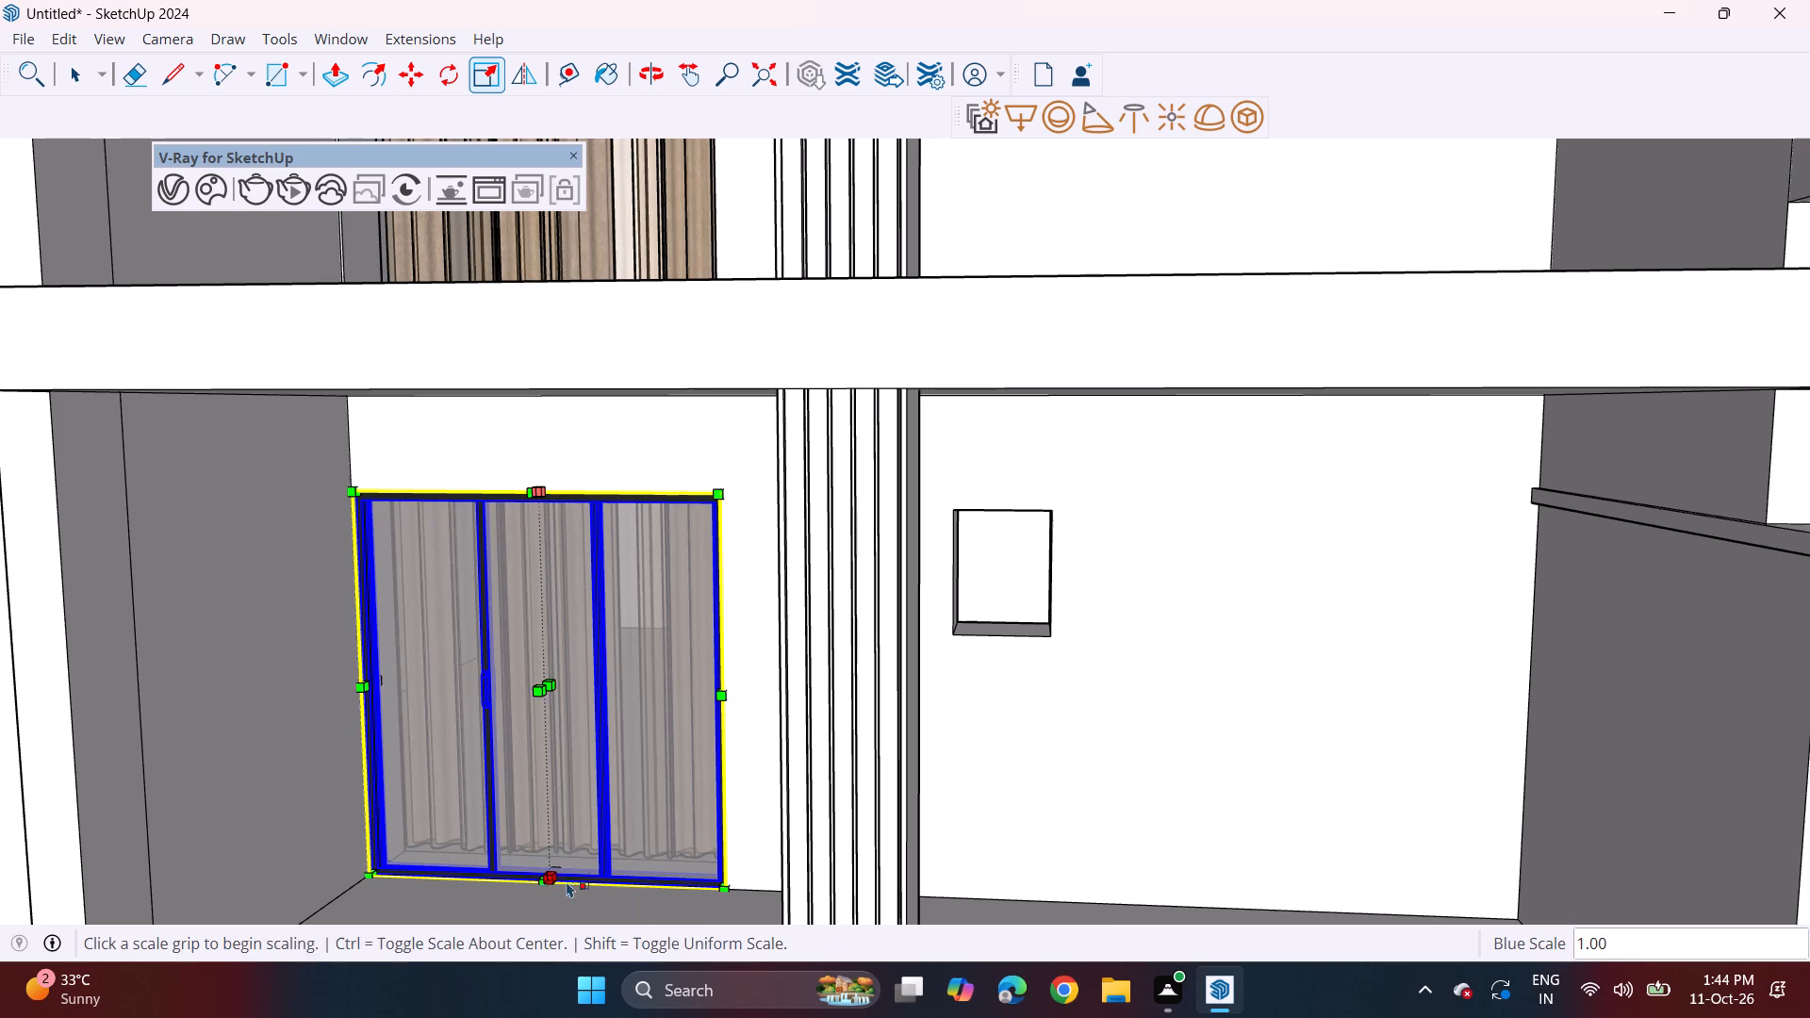
Copy the sliding door 10' 9 11/16" up by its top corner into the door opening one storey above.
middle_drag(576, 839, 669, 826)
scroll(669, 826, down, 5)
key(space)
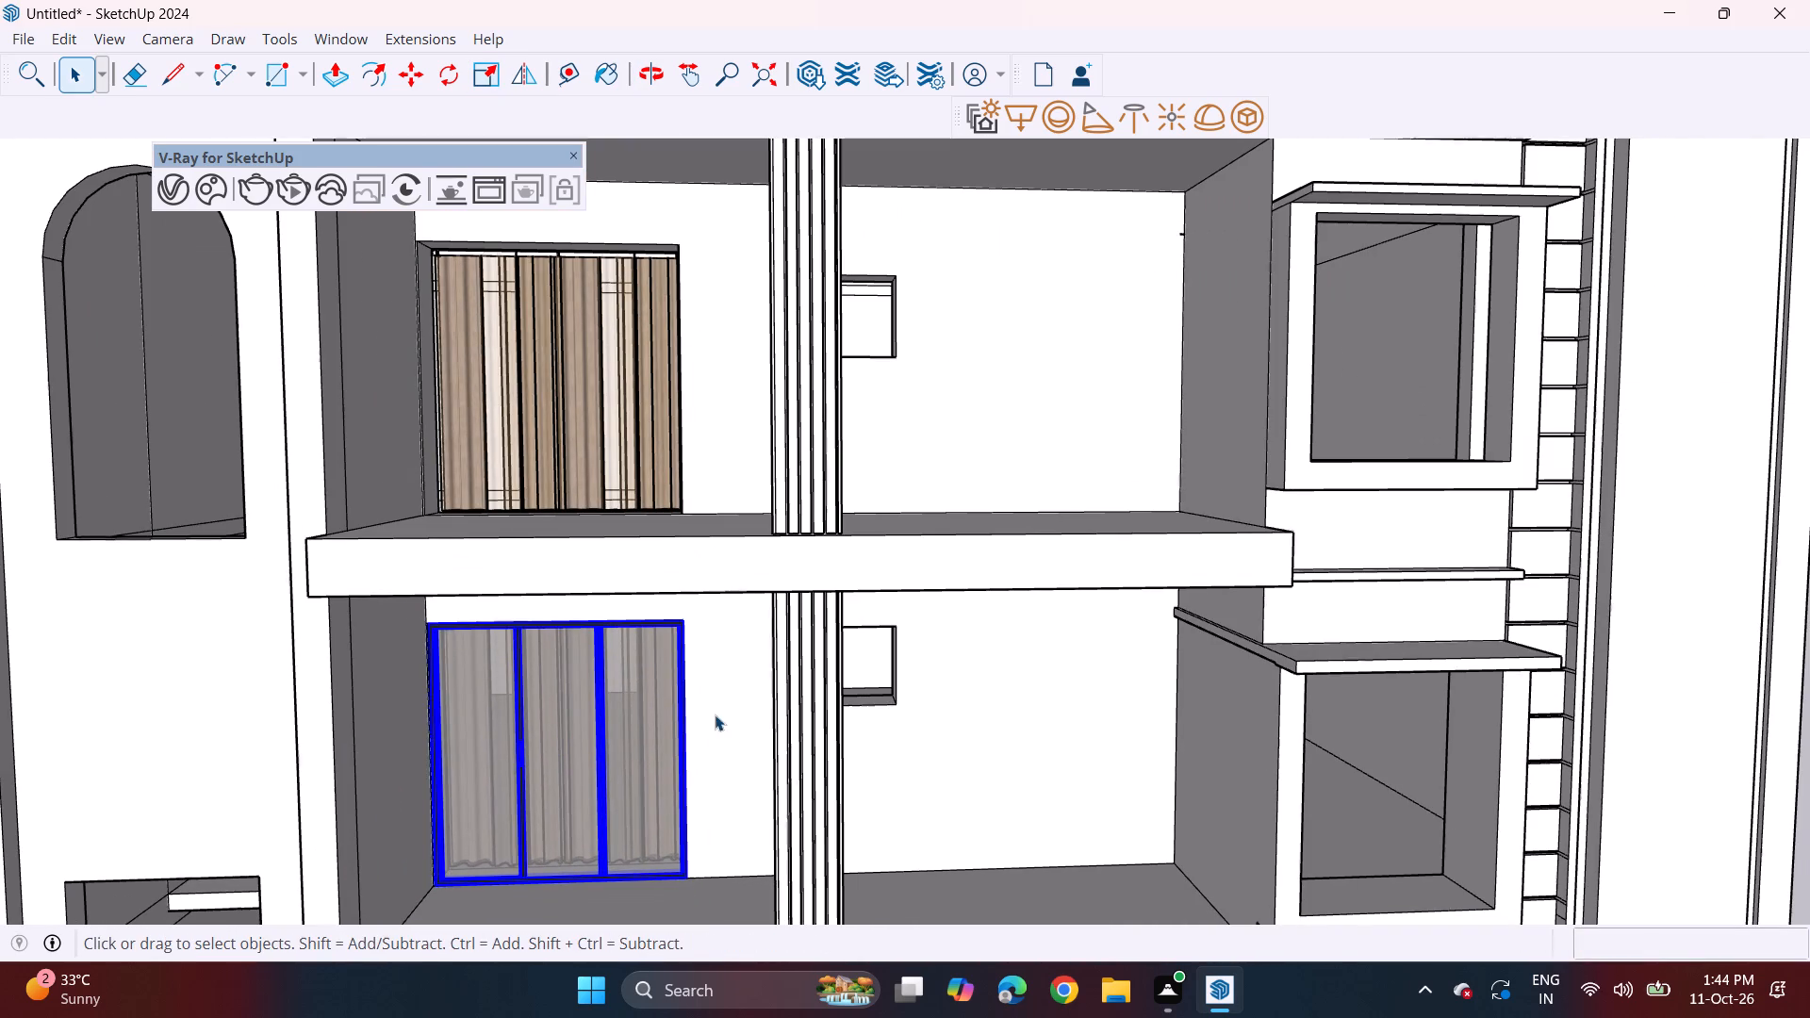
key(m)
click(689, 613)
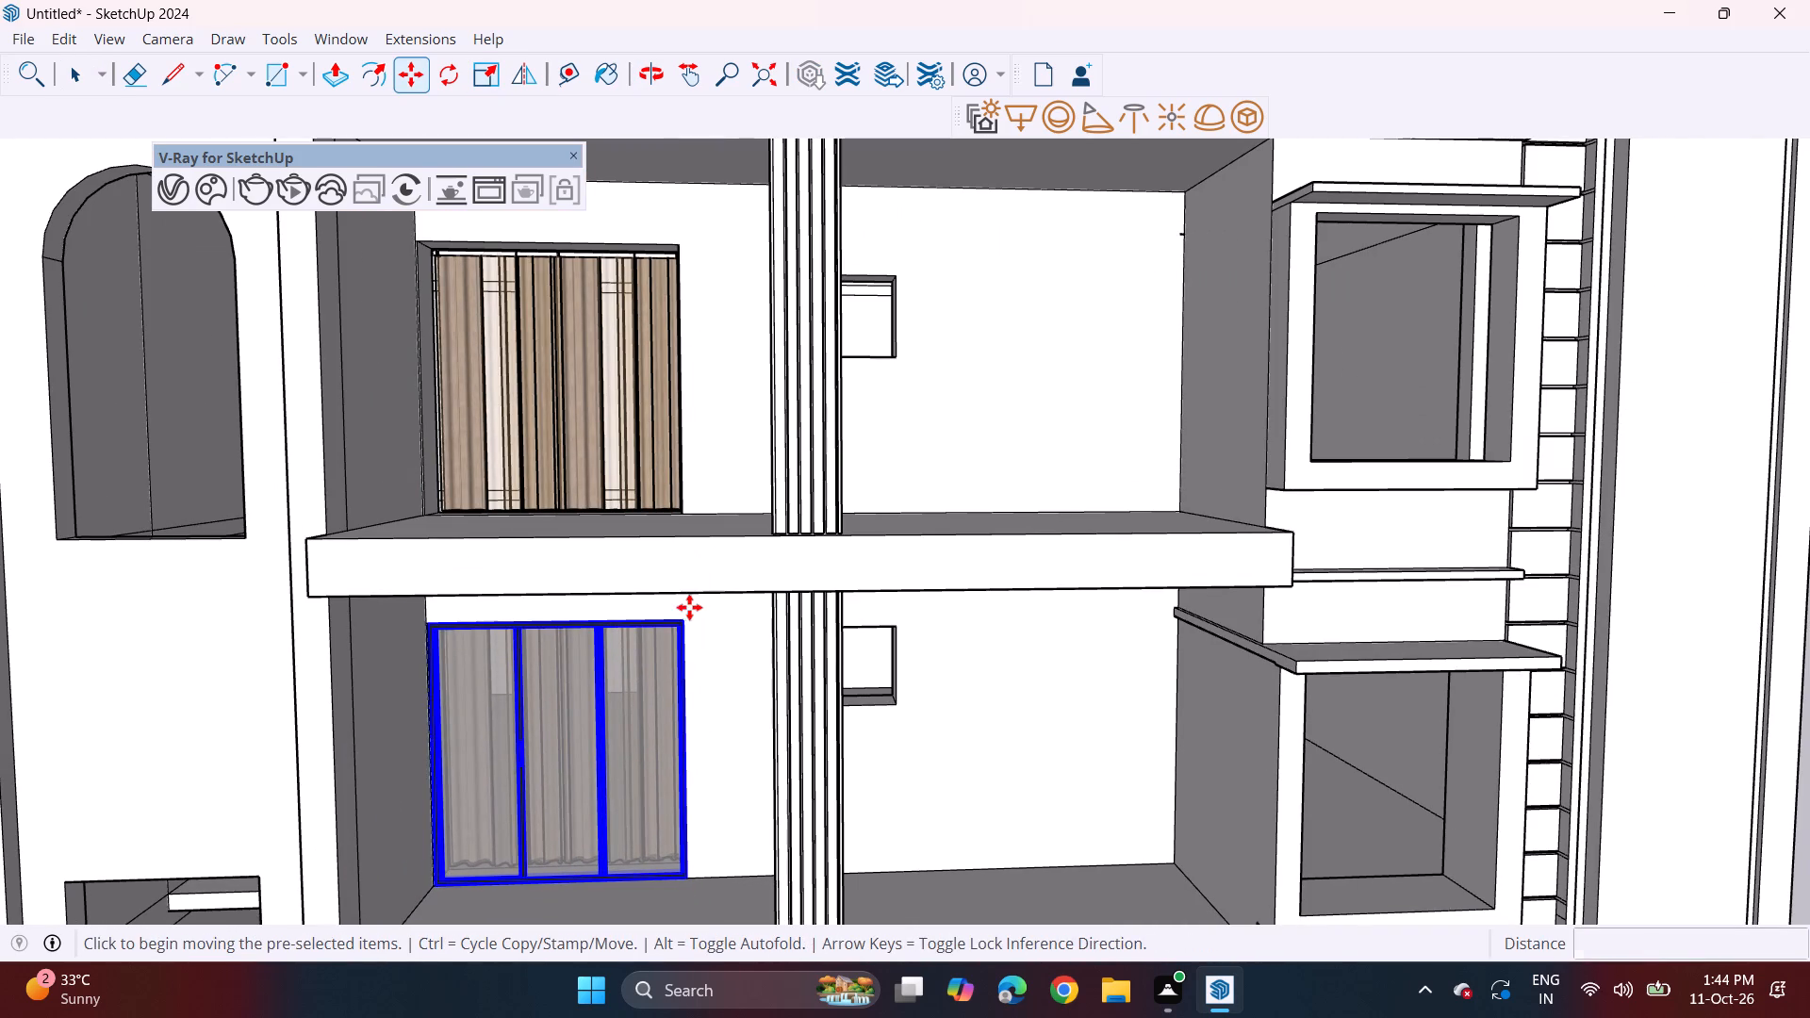
shift+middle_drag(689, 393, 689, 662)
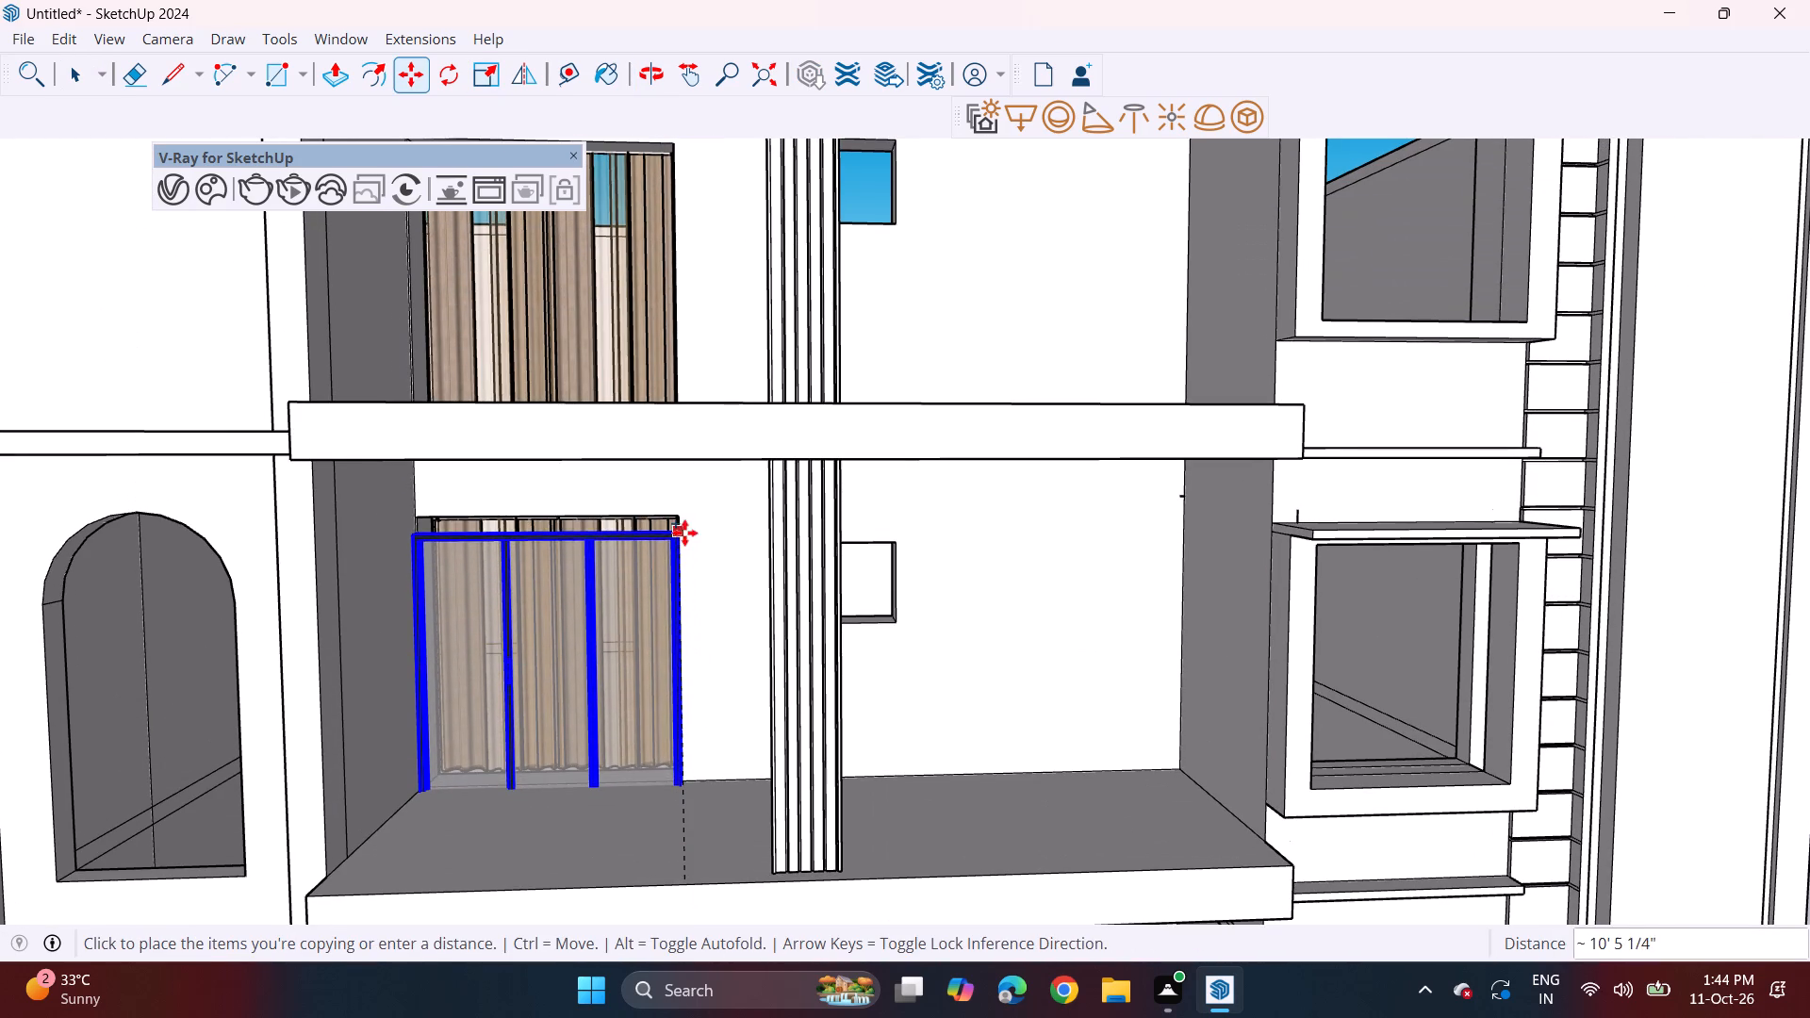
click(683, 518)
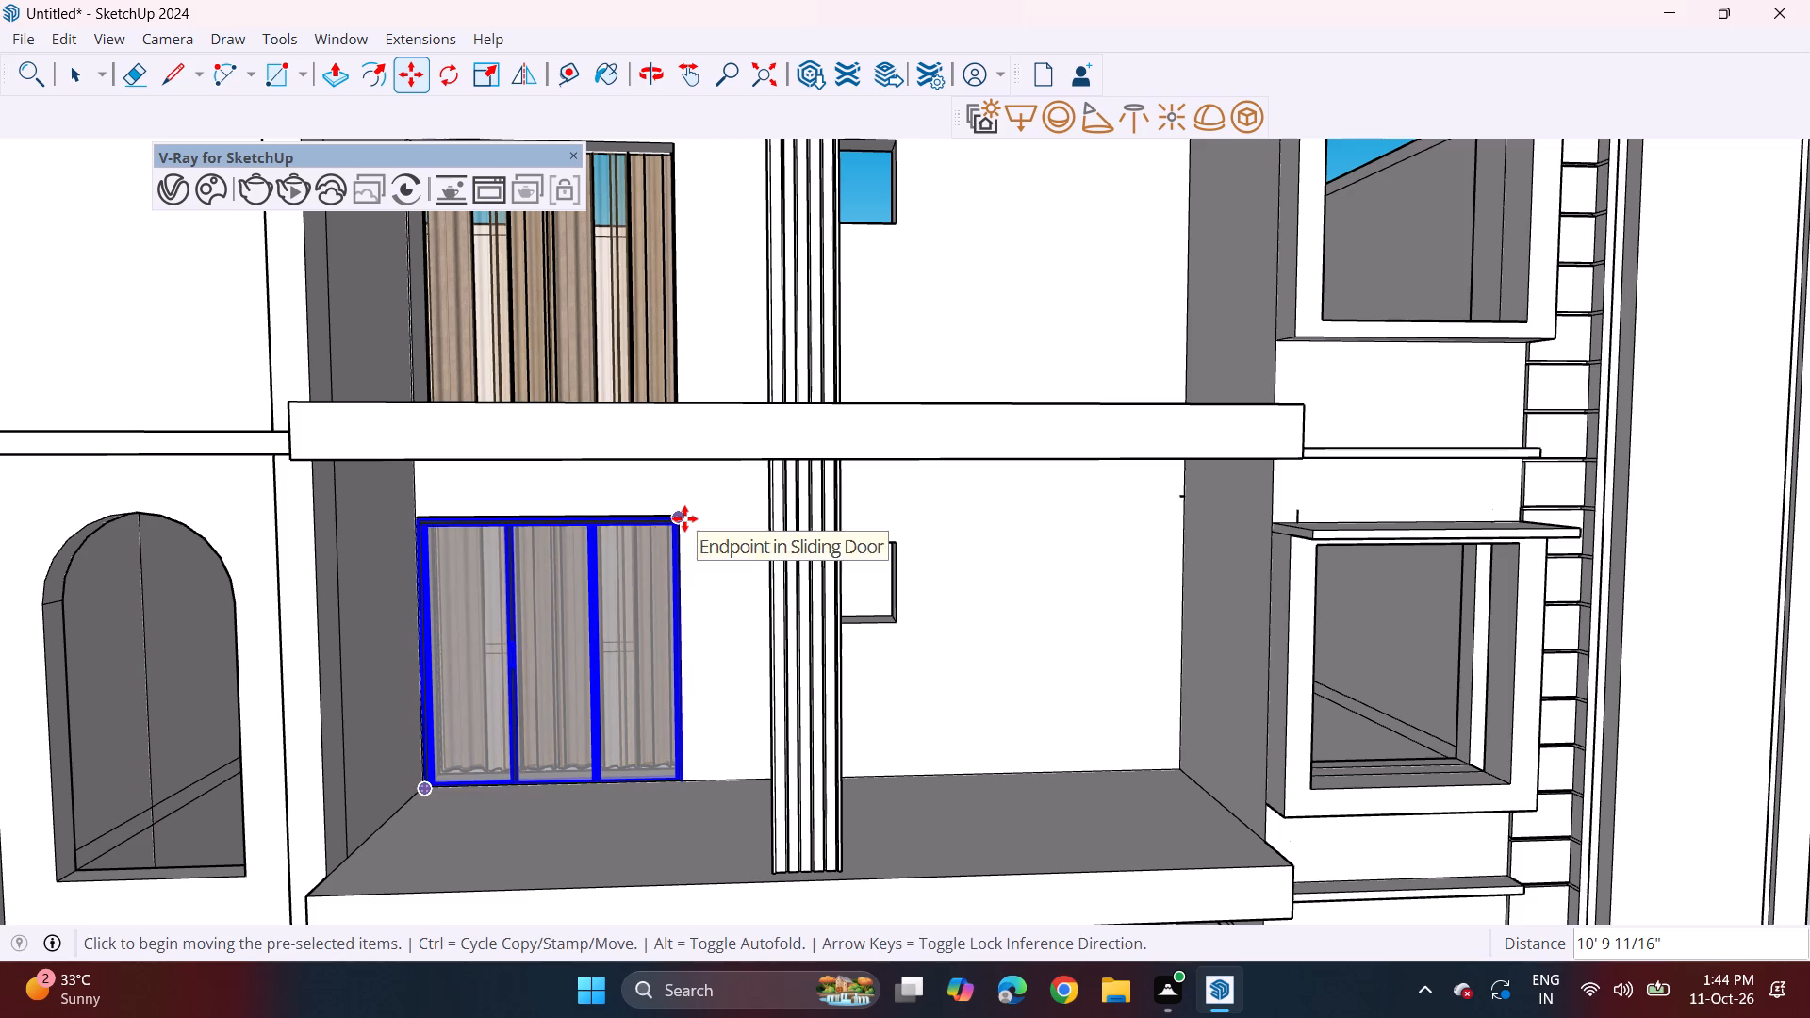
Copy the sliding door about 10' 6 15/16" further up into the top storey's door opening, then deselect it.
click(684, 518)
shift+middle_drag(673, 374, 710, 629)
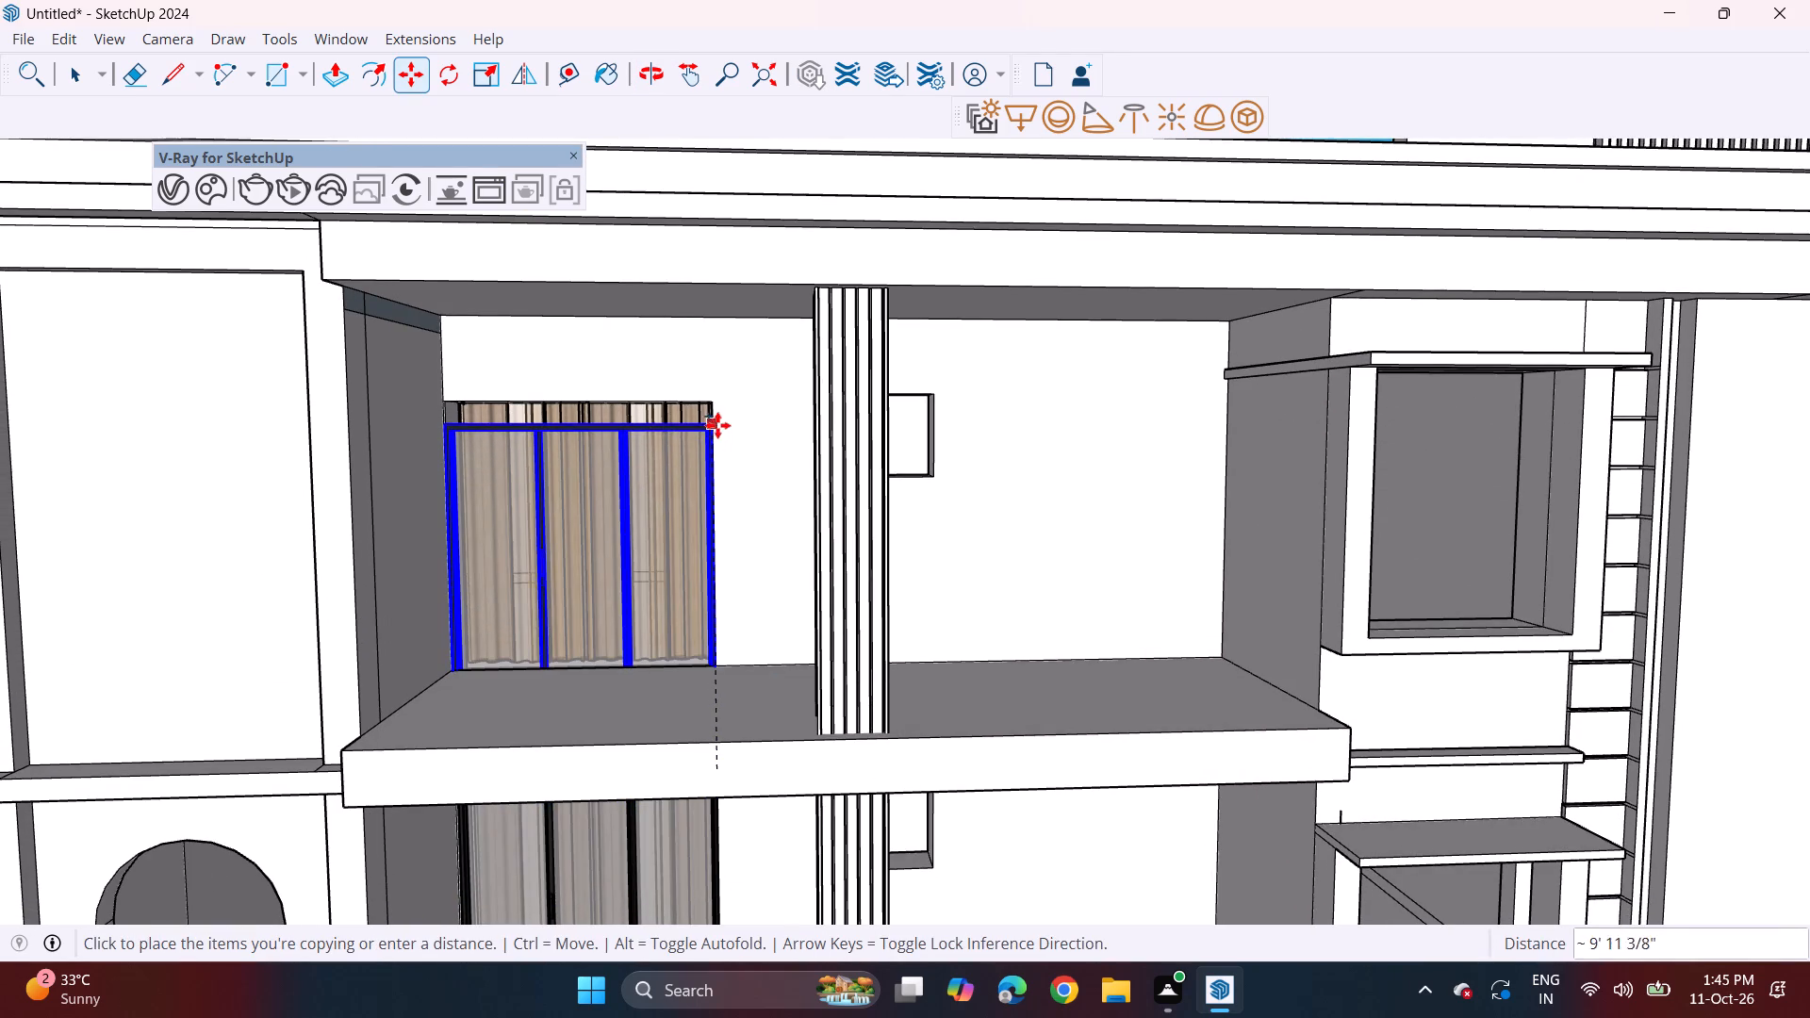
click(719, 408)
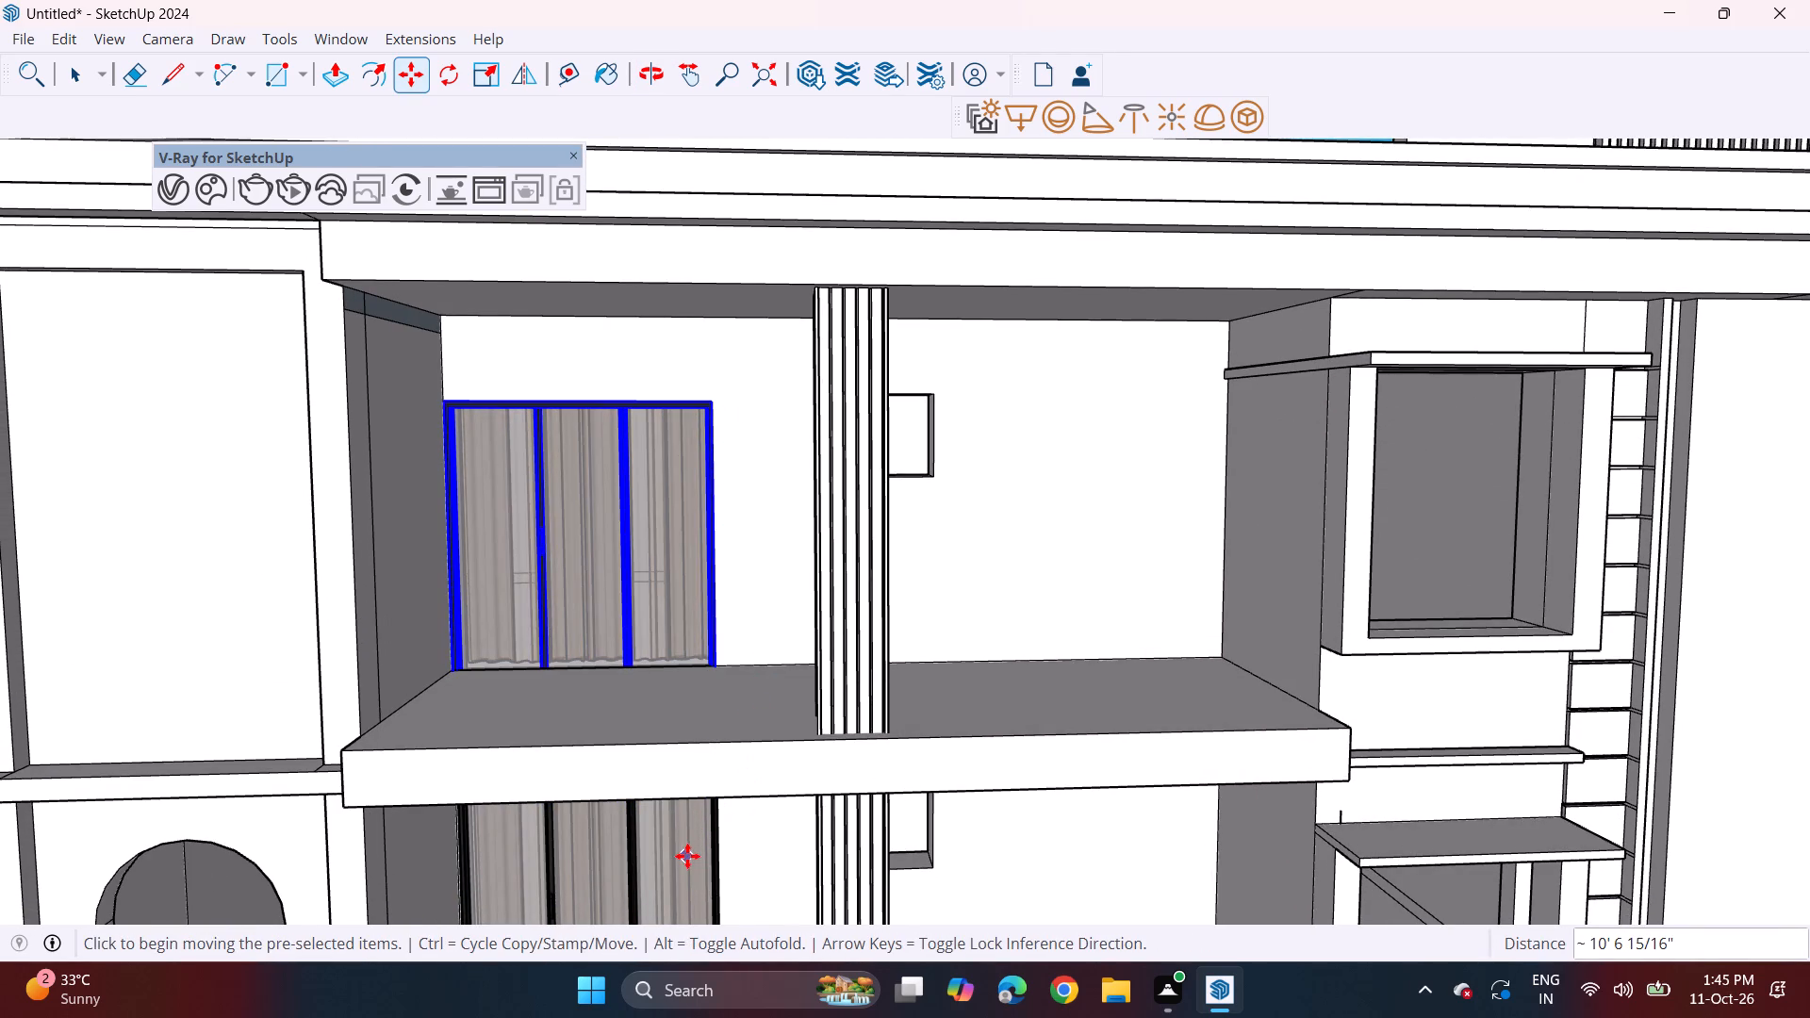
key(space)
click(465, 717)
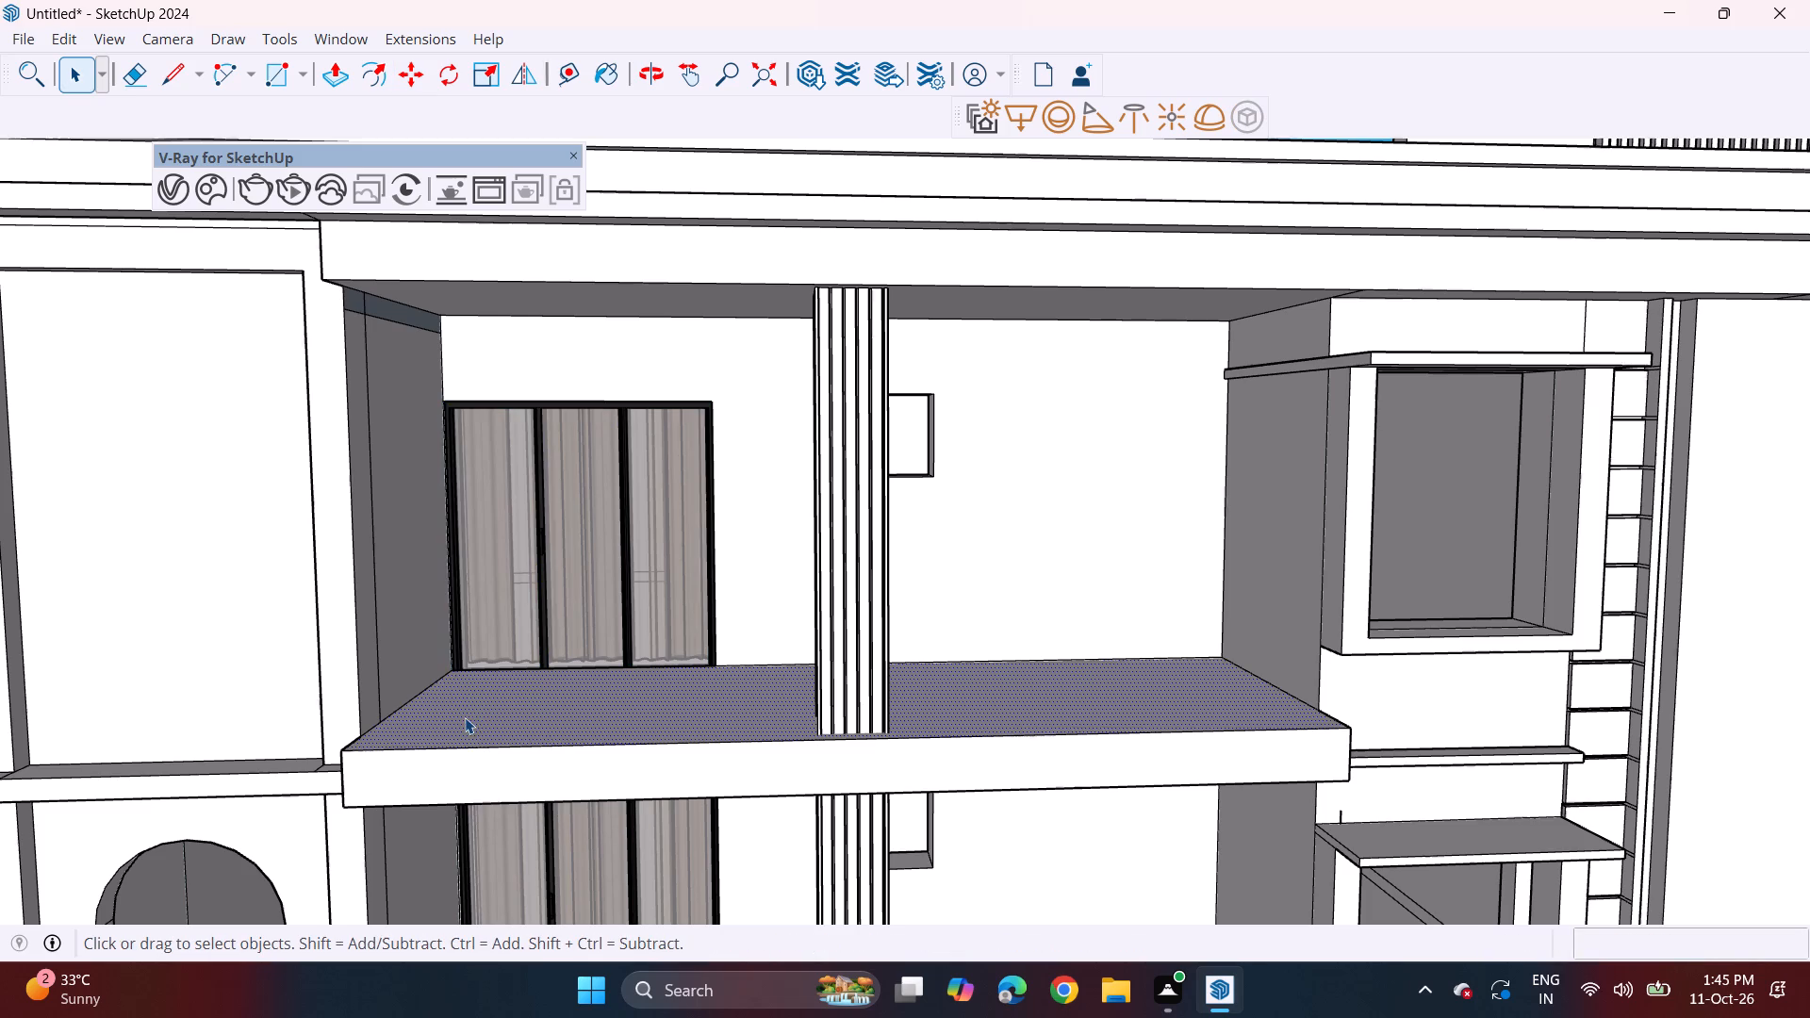
Examine the front elevation with the sliding doors and curtains in all three balcony openings.
middle_drag(607, 736, 571, 618)
scroll(543, 667, down, 4)
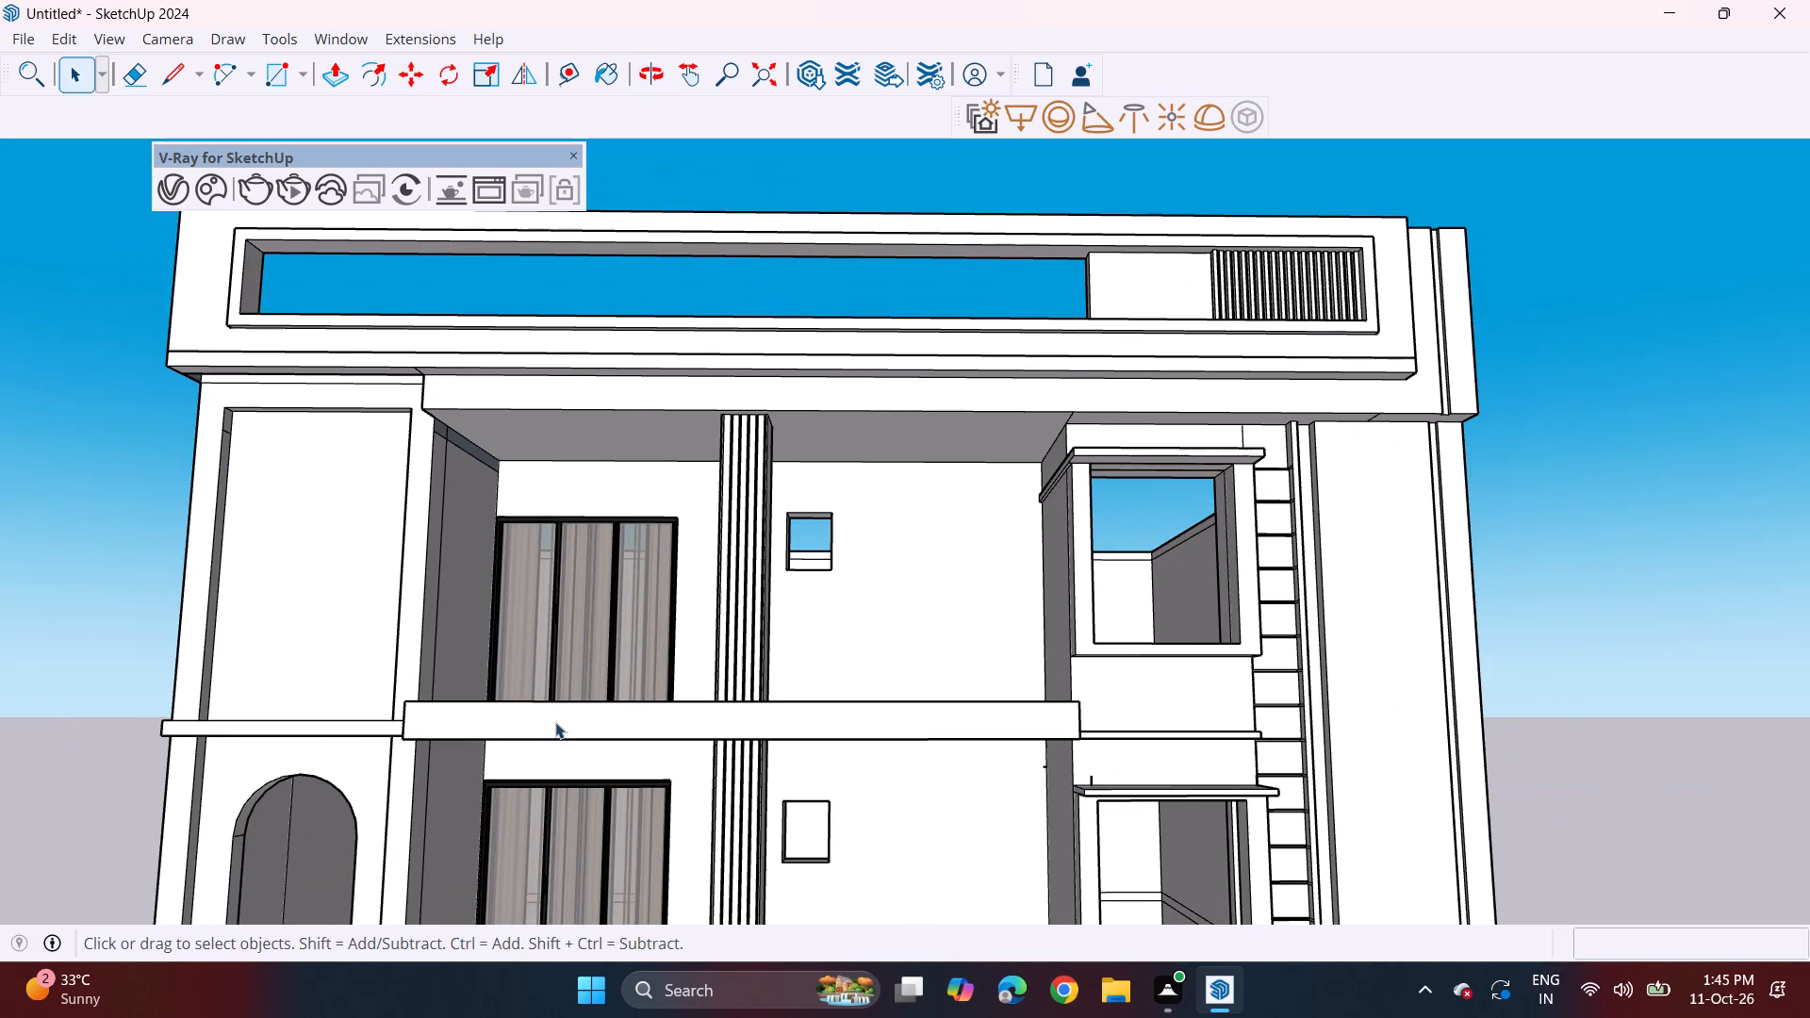
scroll(553, 750, down, 3)
shift+middle_drag(591, 822, 554, 628)
scroll(556, 609, down, 2)
middle_drag(557, 709, 553, 820)
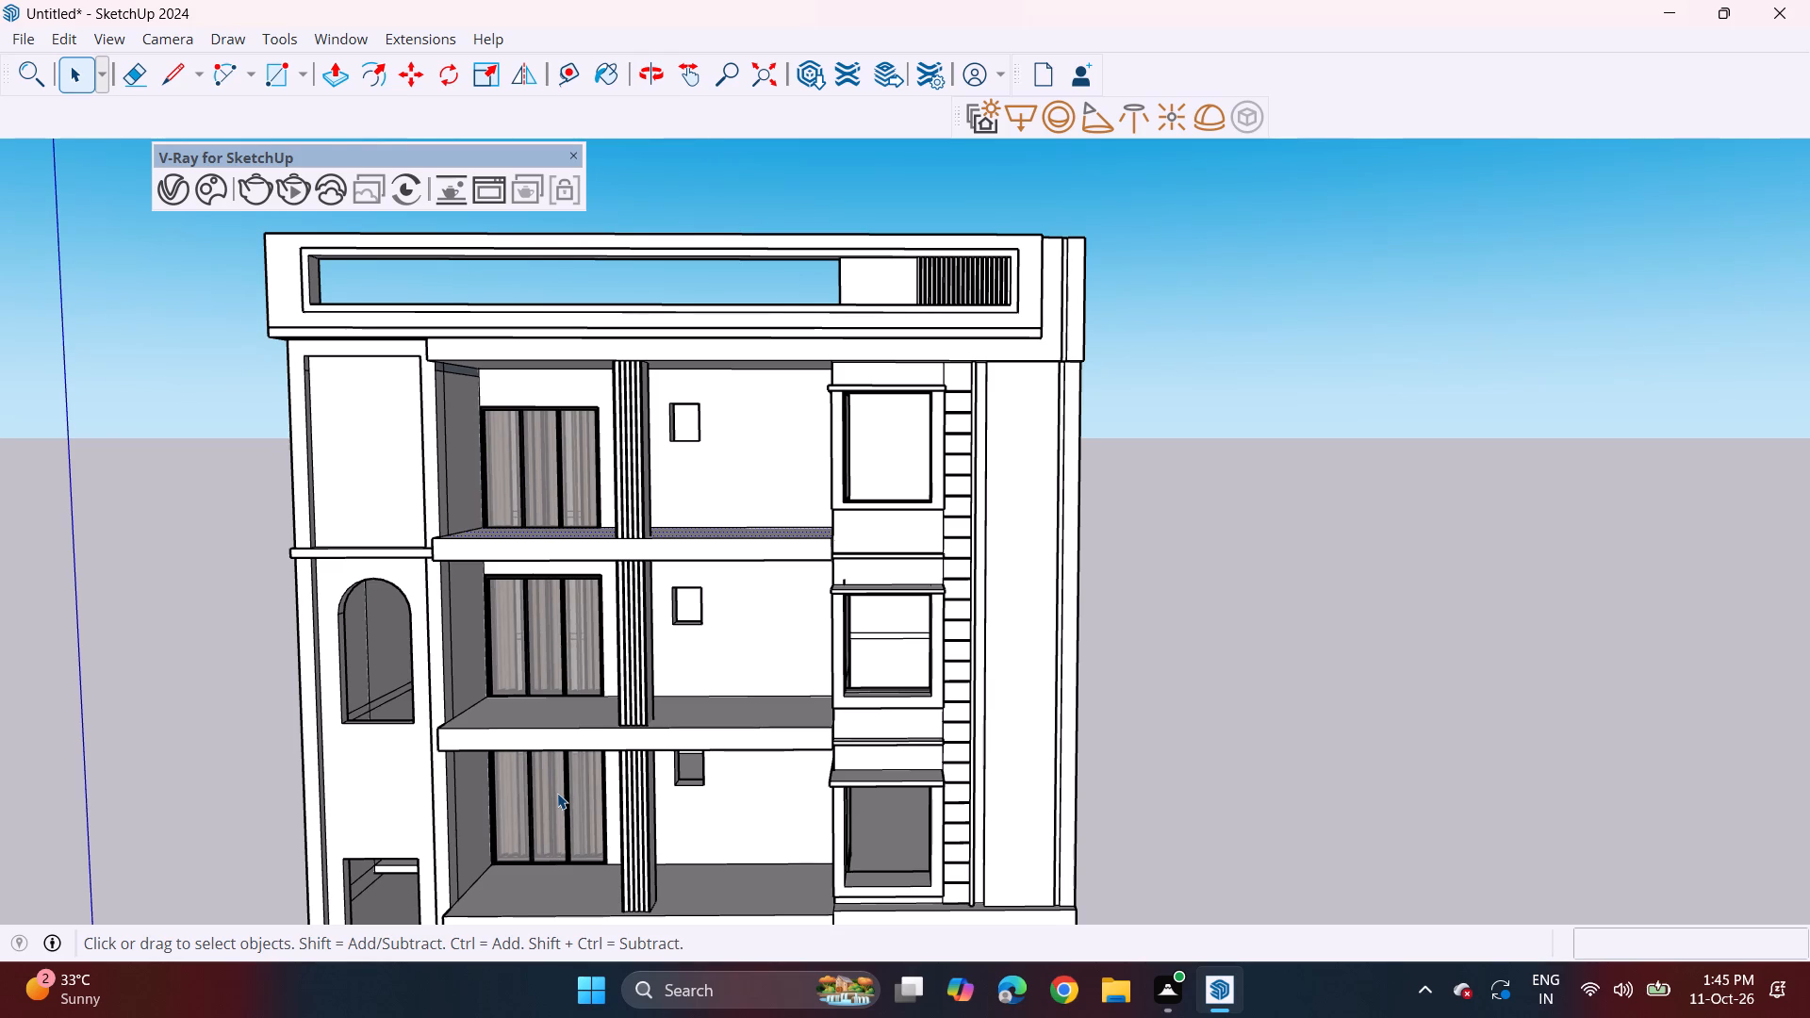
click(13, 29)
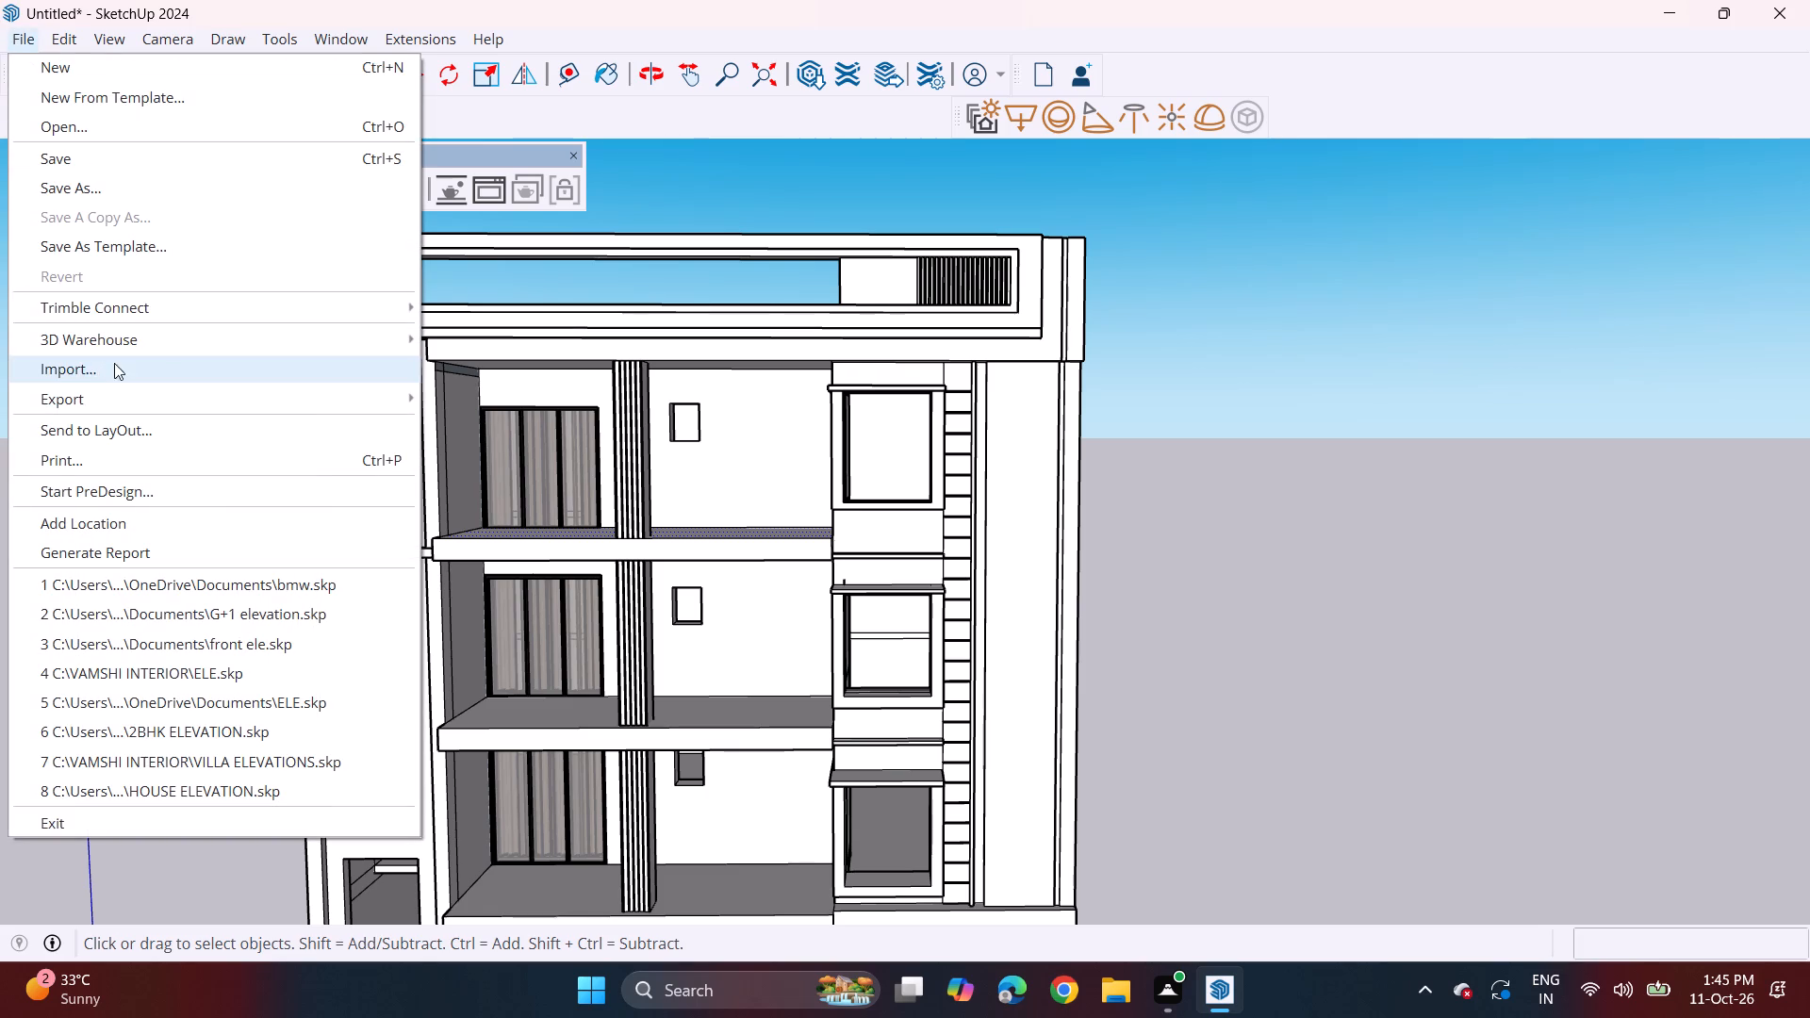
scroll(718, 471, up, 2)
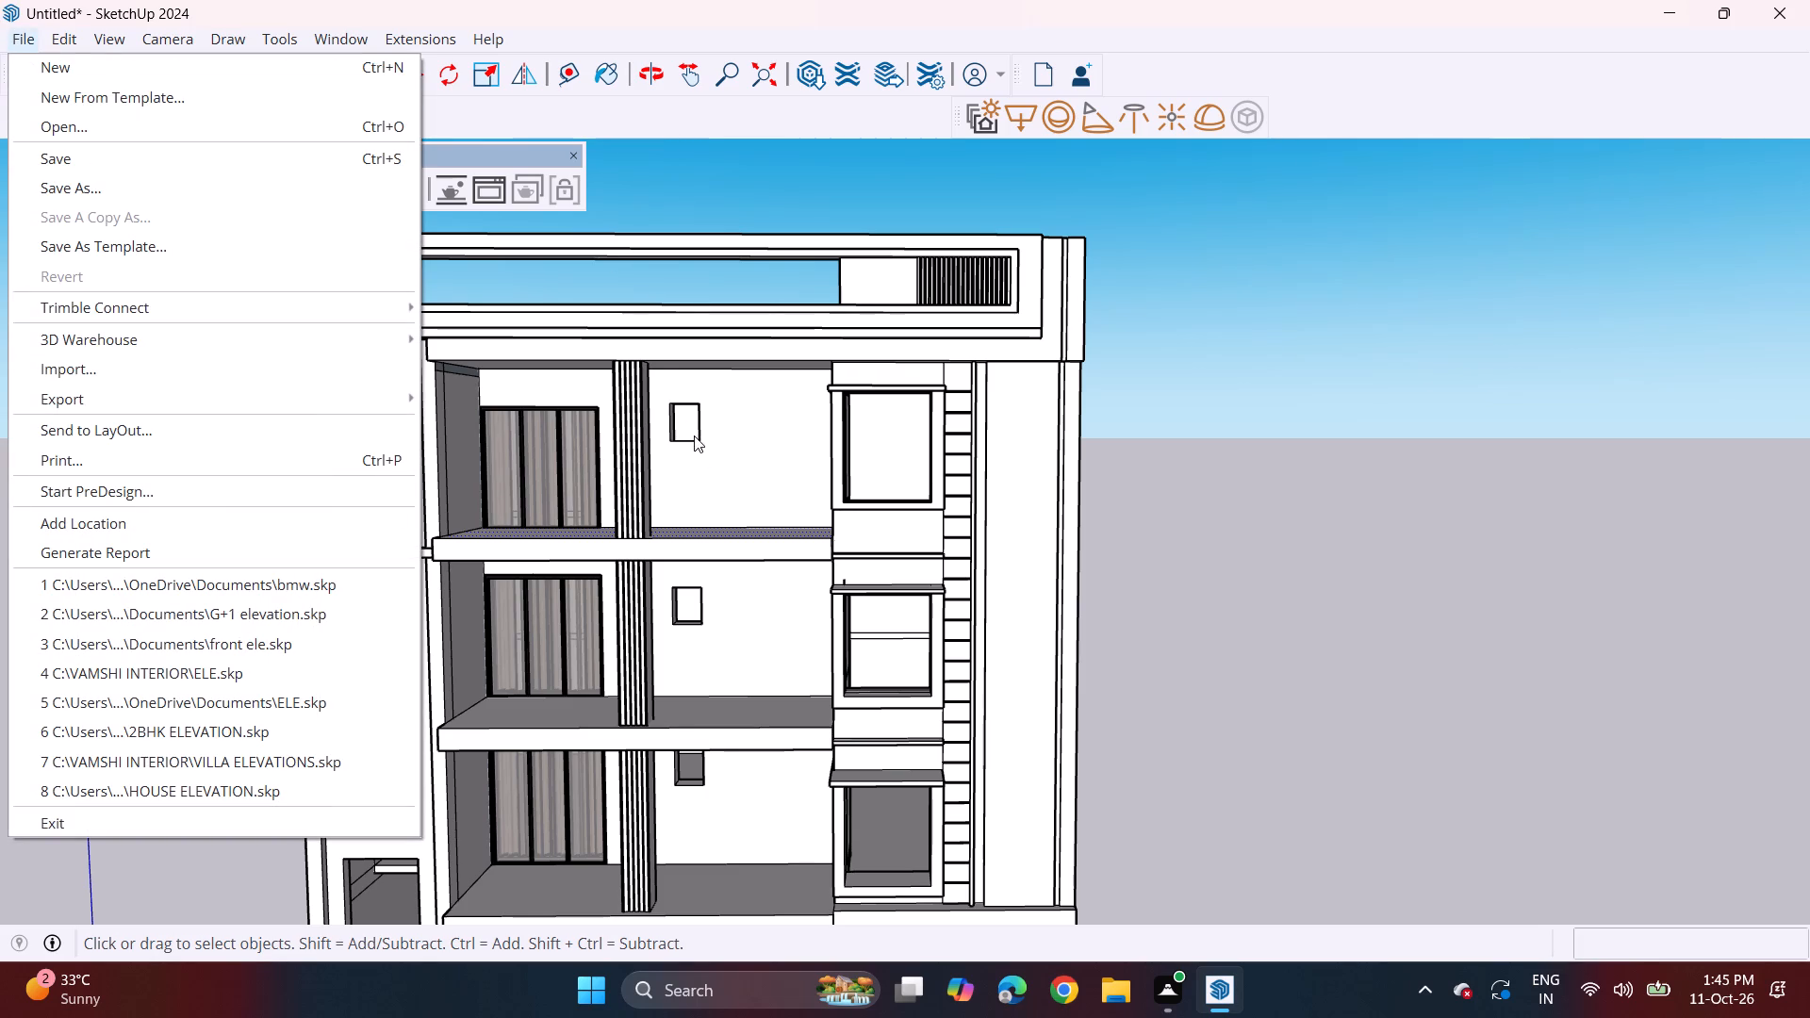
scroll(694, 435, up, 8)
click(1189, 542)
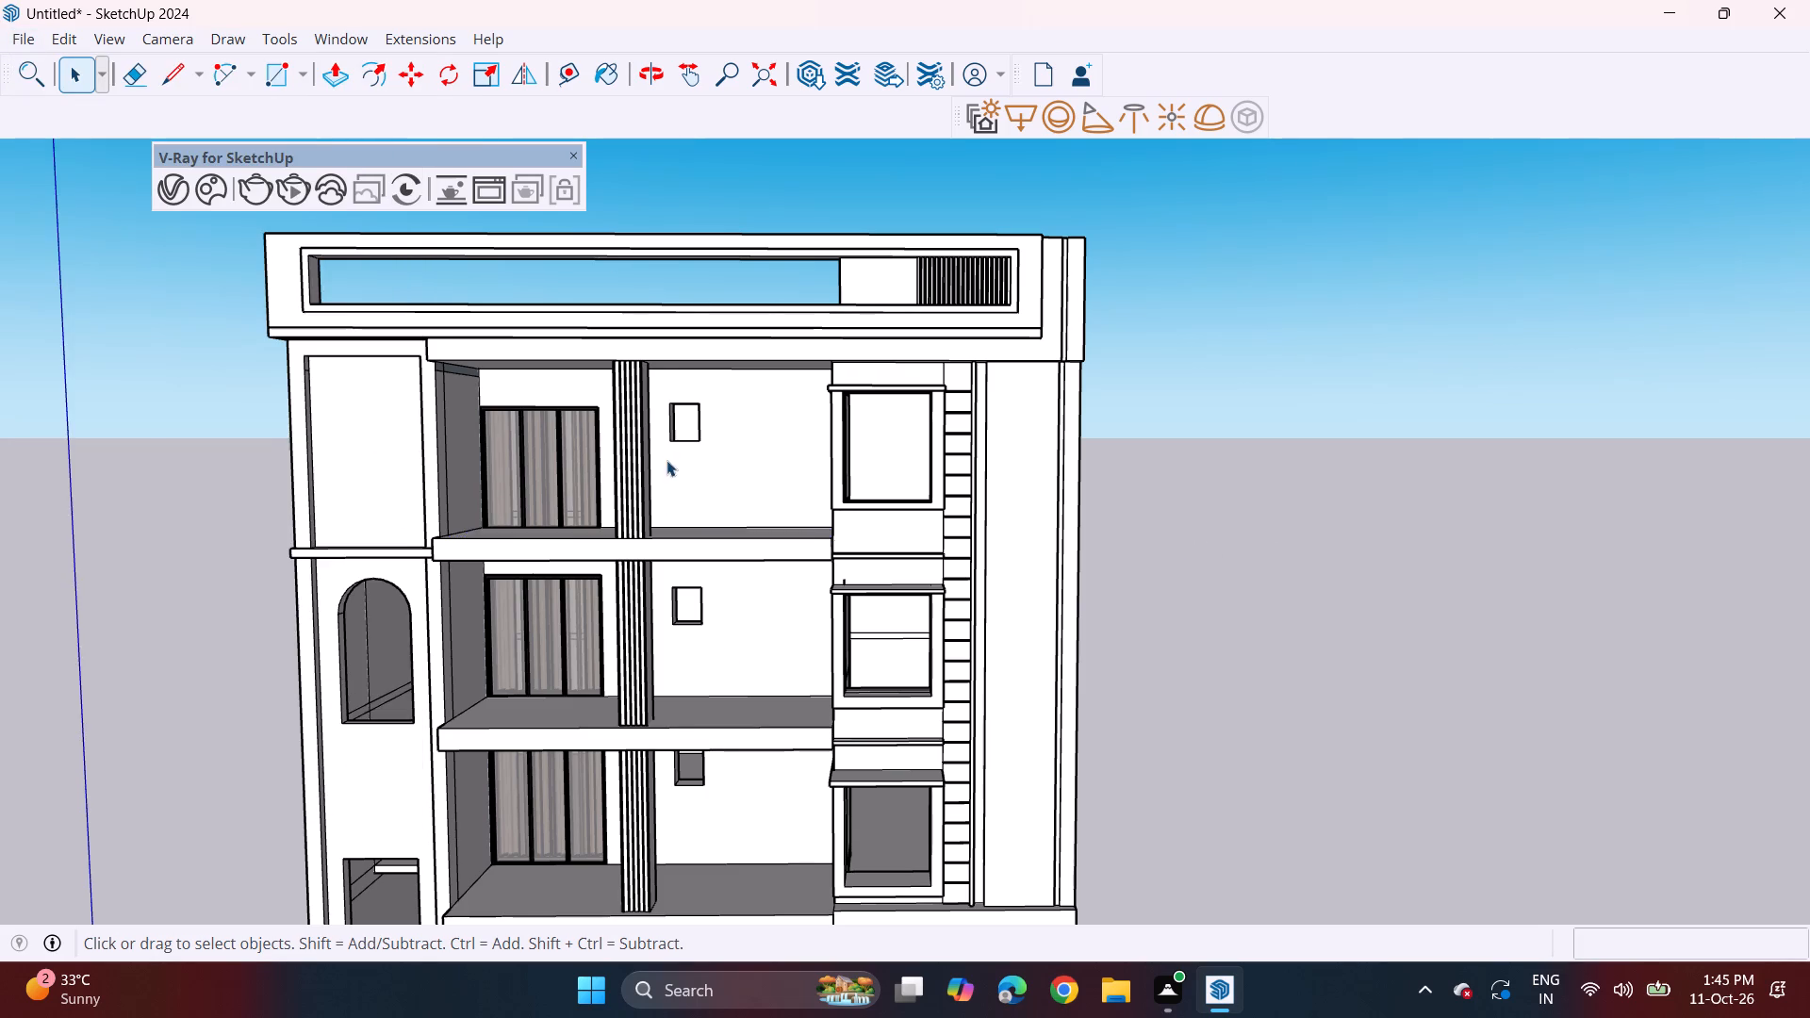
Examine the top storey's balcony wall, small window opening and curtains from the balcony and the interior side.
scroll(645, 439, up, 8)
middle_drag(780, 541, 603, 520)
scroll(904, 508, up, 4)
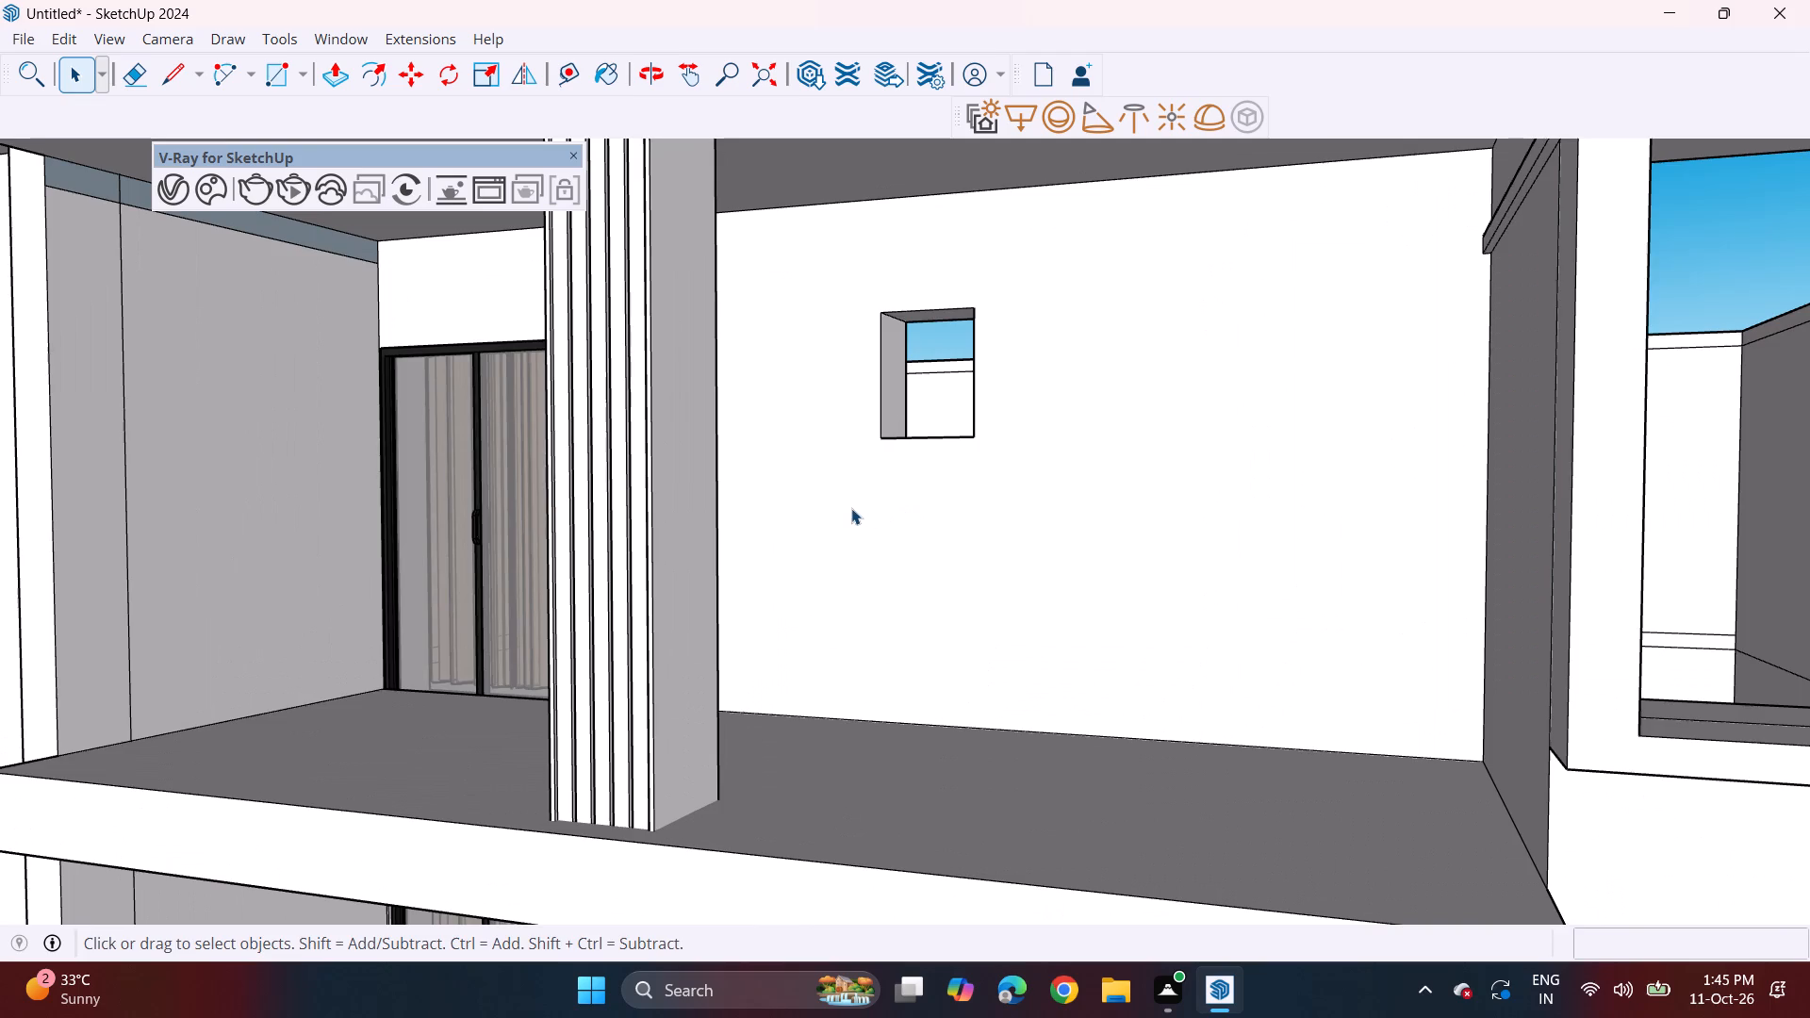
middle_drag(852, 507, 568, 573)
scroll(578, 565, up, 5)
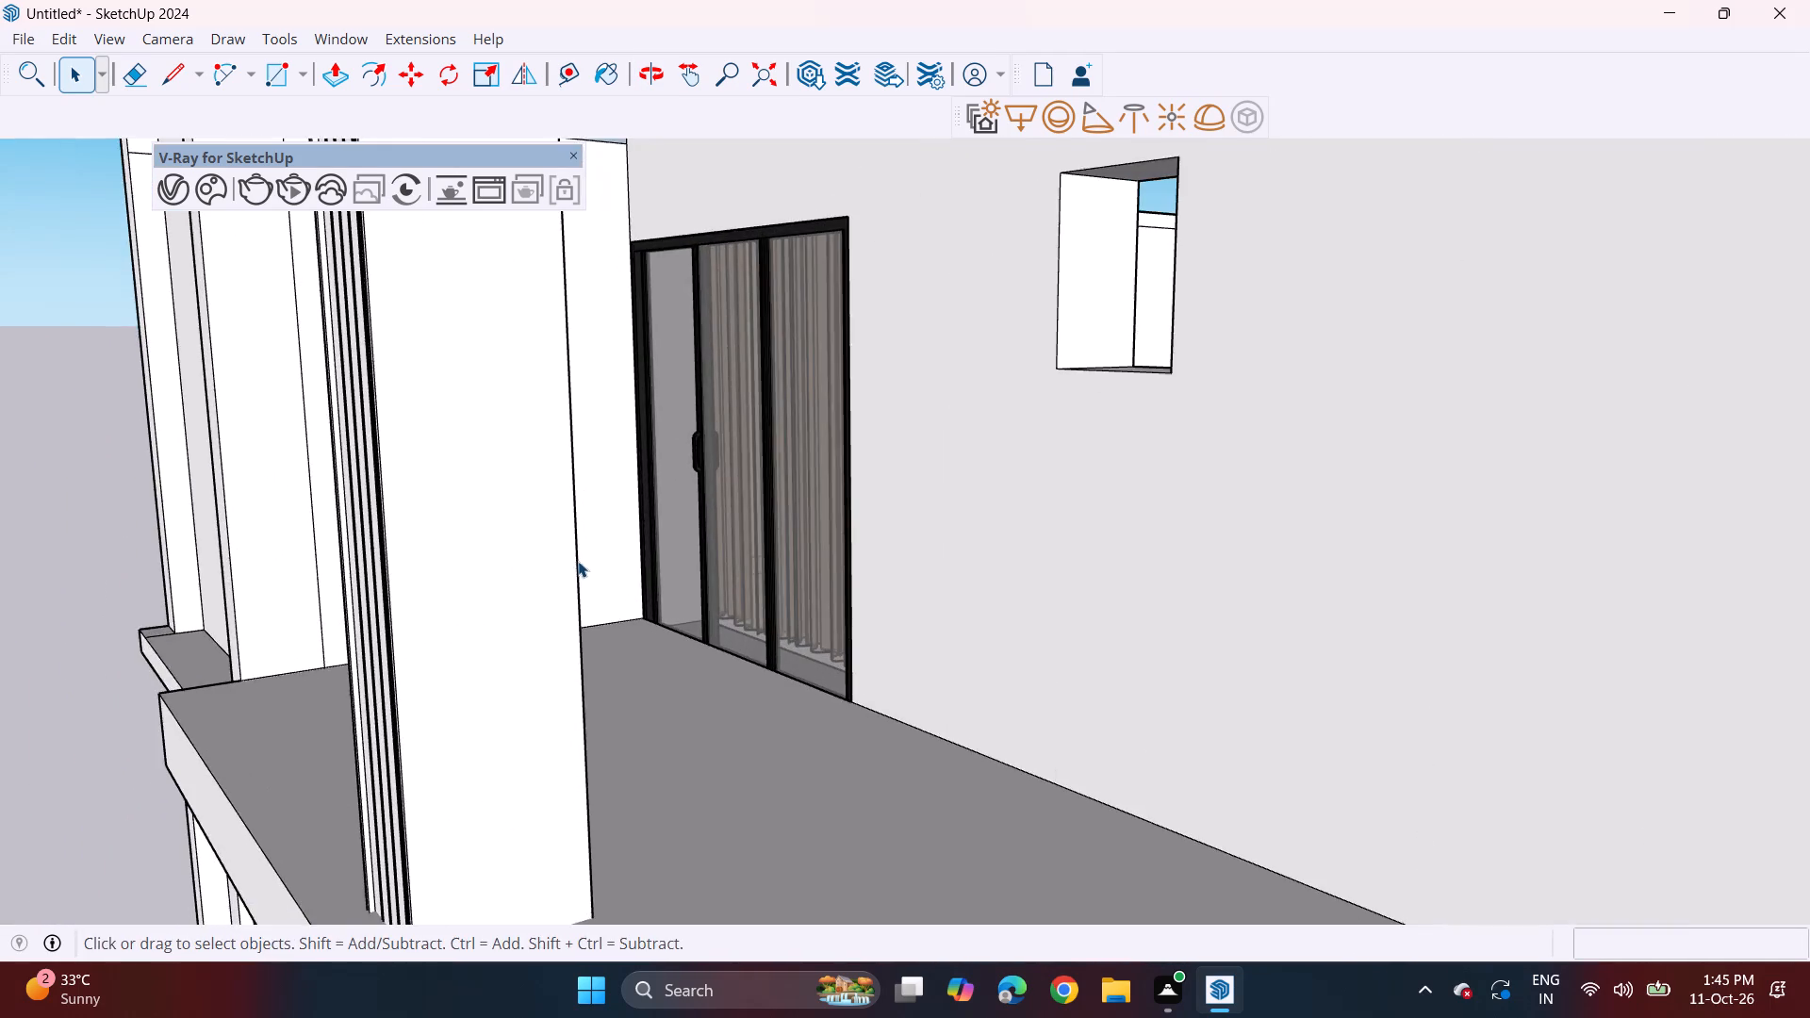
middle_drag(590, 547, 80, 533)
scroll(83, 509, down, 1)
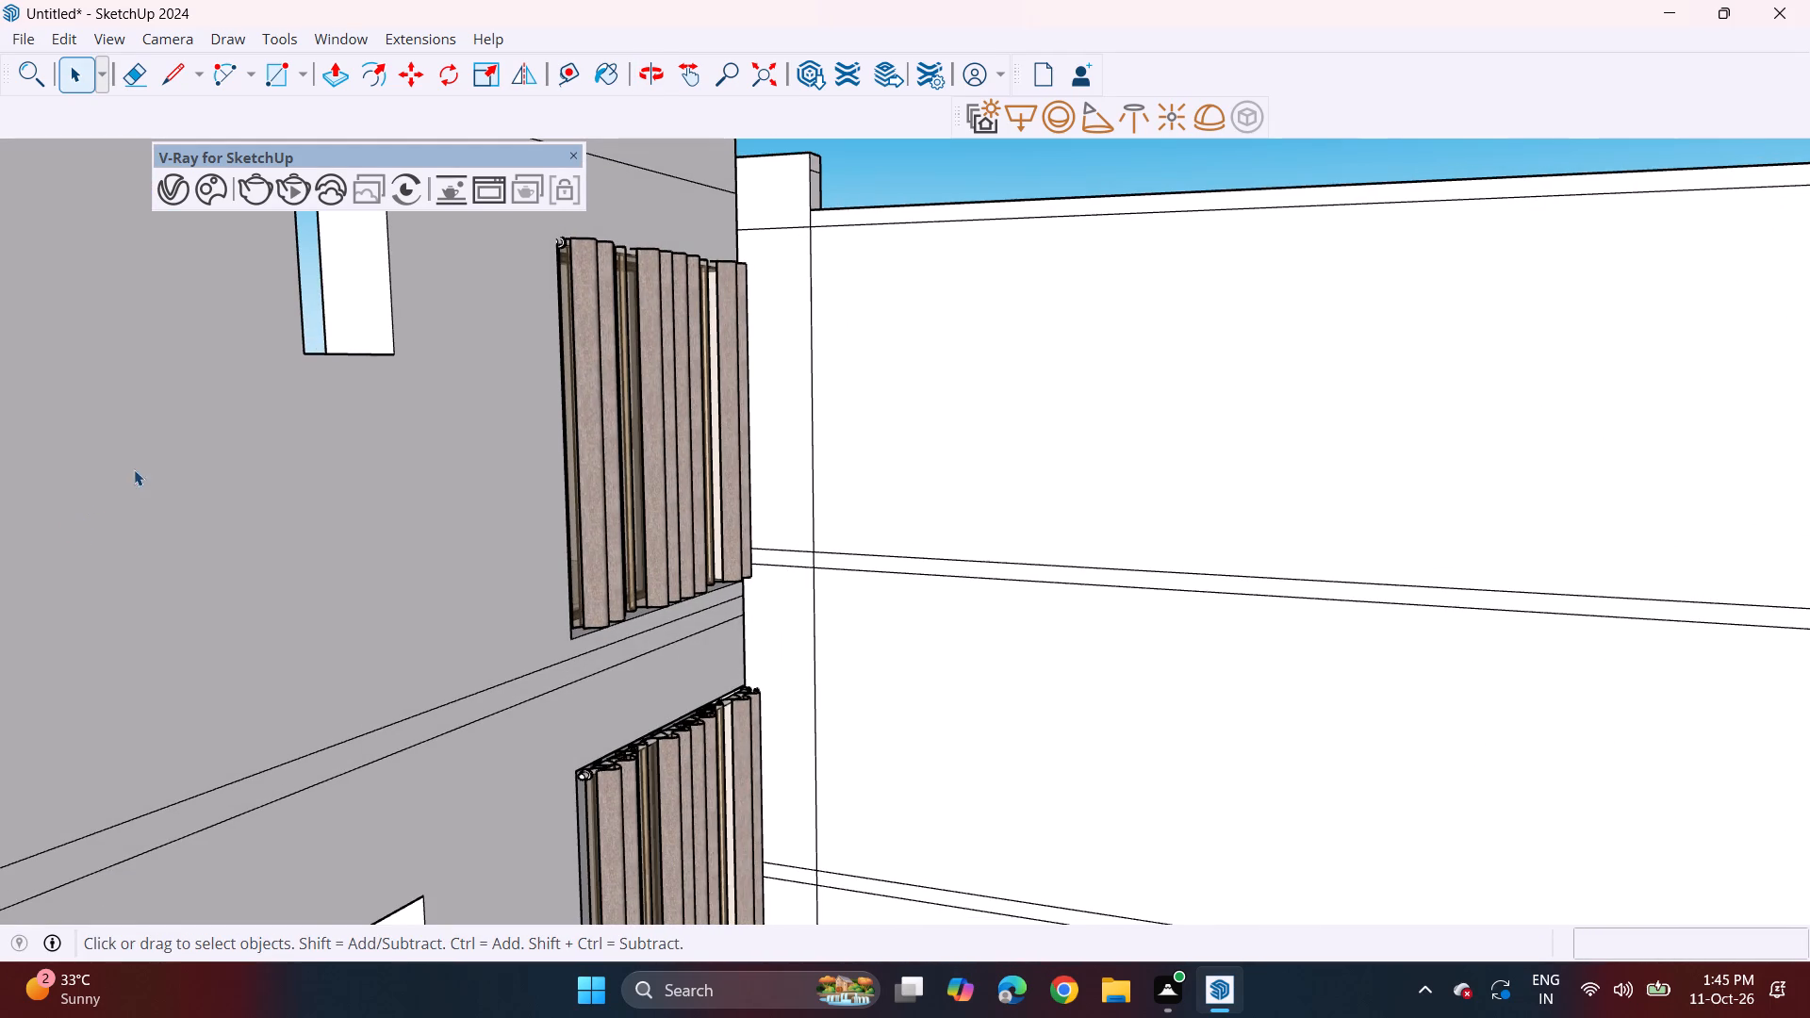
middle_drag(134, 469, 517, 493)
middle_drag(535, 499, 272, 515)
shift+middle_drag(240, 509, 562, 542)
middle_drag(666, 534, 374, 530)
shift+middle_drag(266, 491, 287, 499)
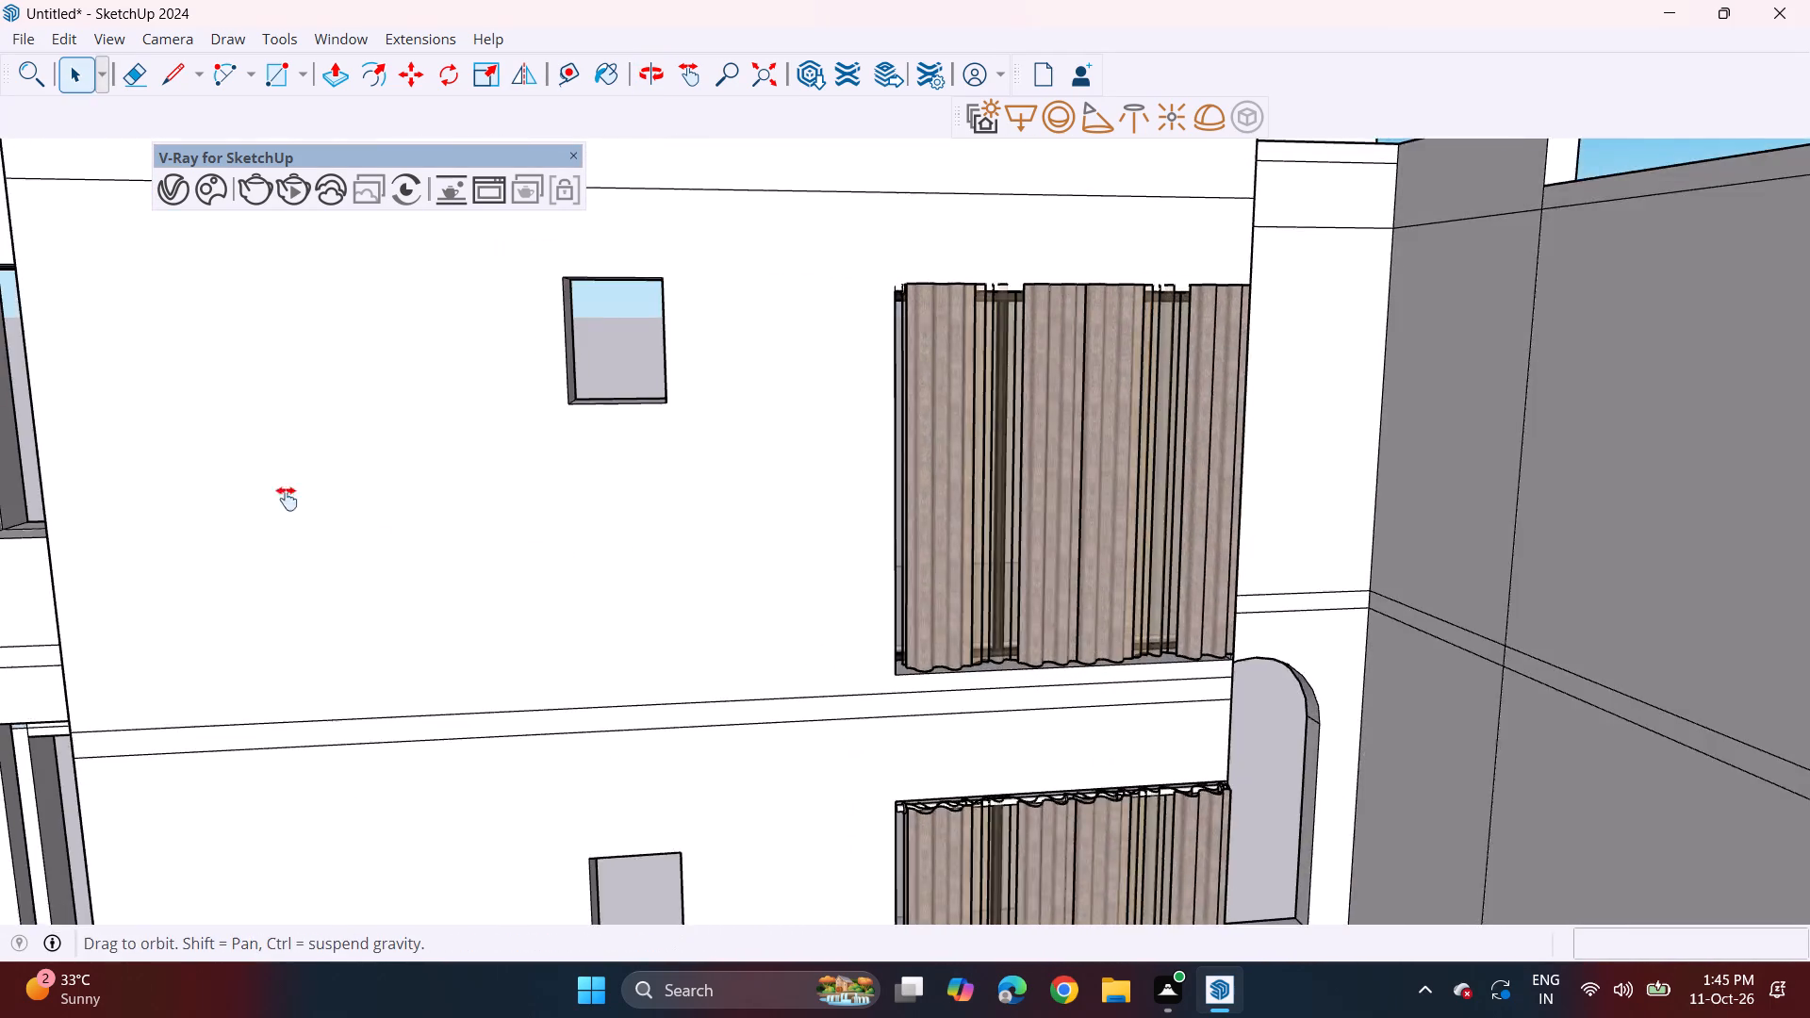
Copy the top storey's balcony door curtain by its top corner 21' 6 11/16" across to the window opening on the same storey.
shift+middle_drag(287, 499, 652, 500)
shift+middle_drag(621, 511, 1063, 514)
click(1748, 483)
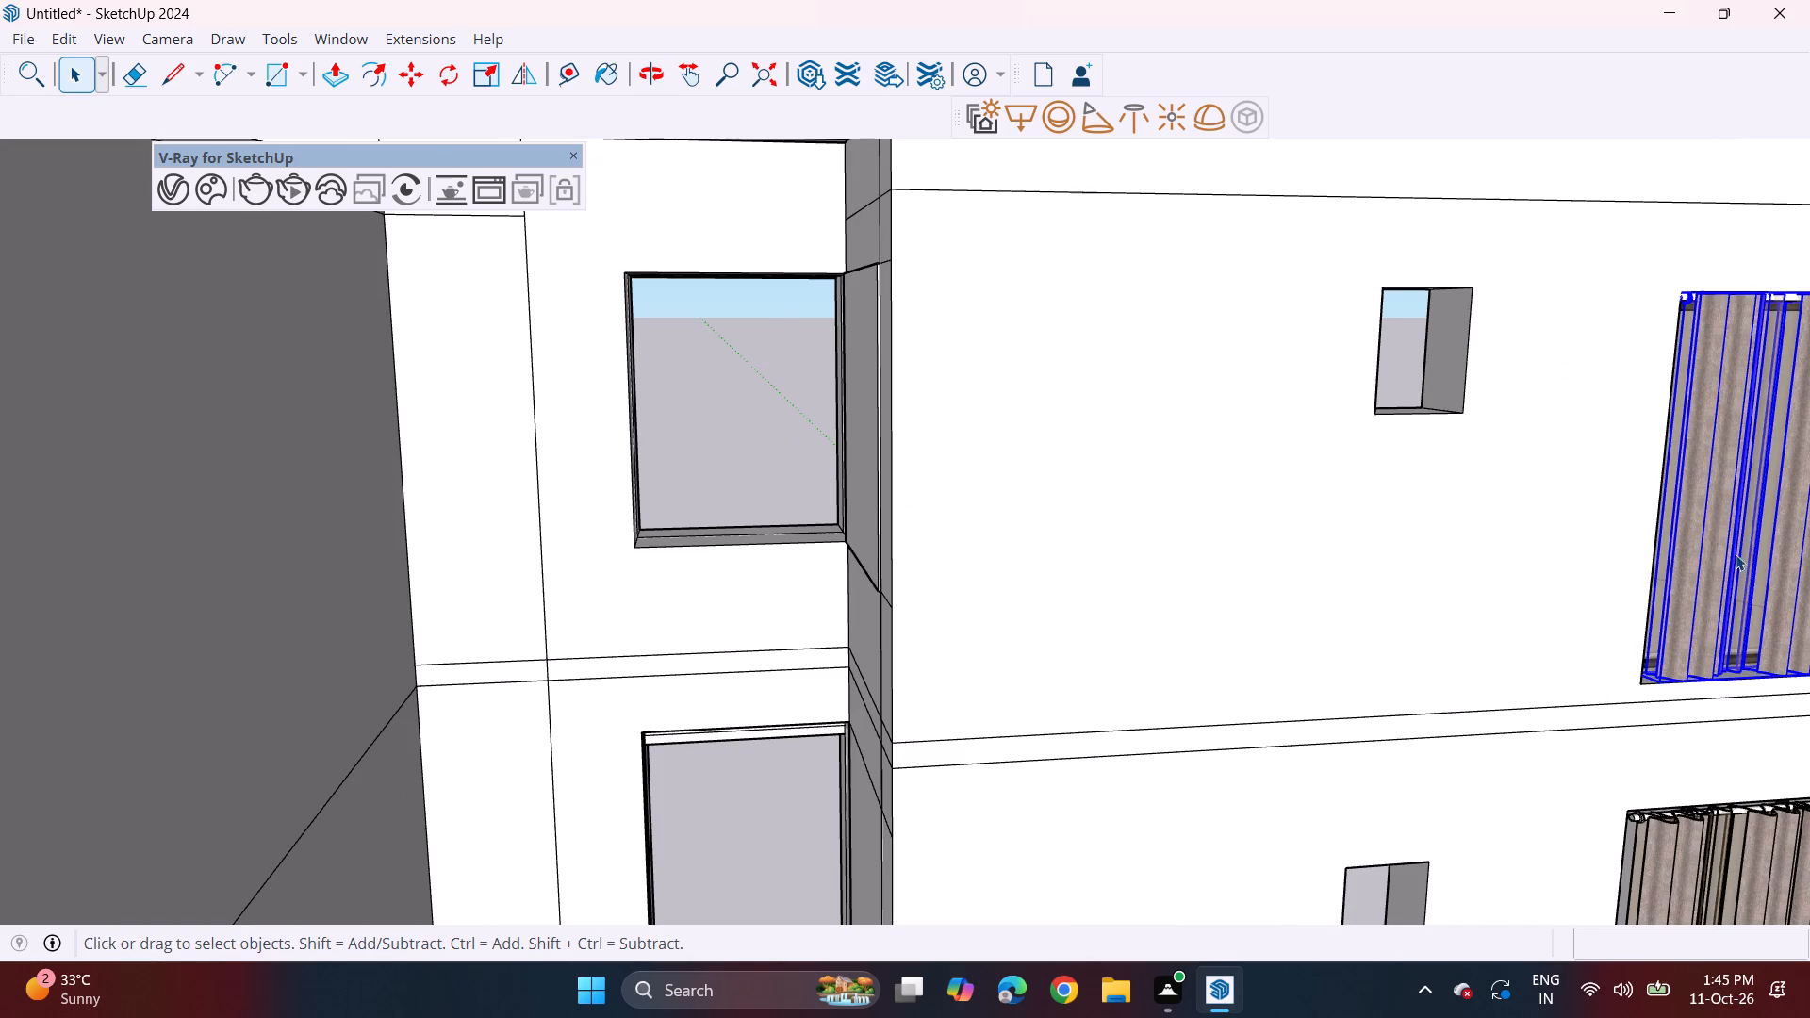
key(m)
click(1710, 304)
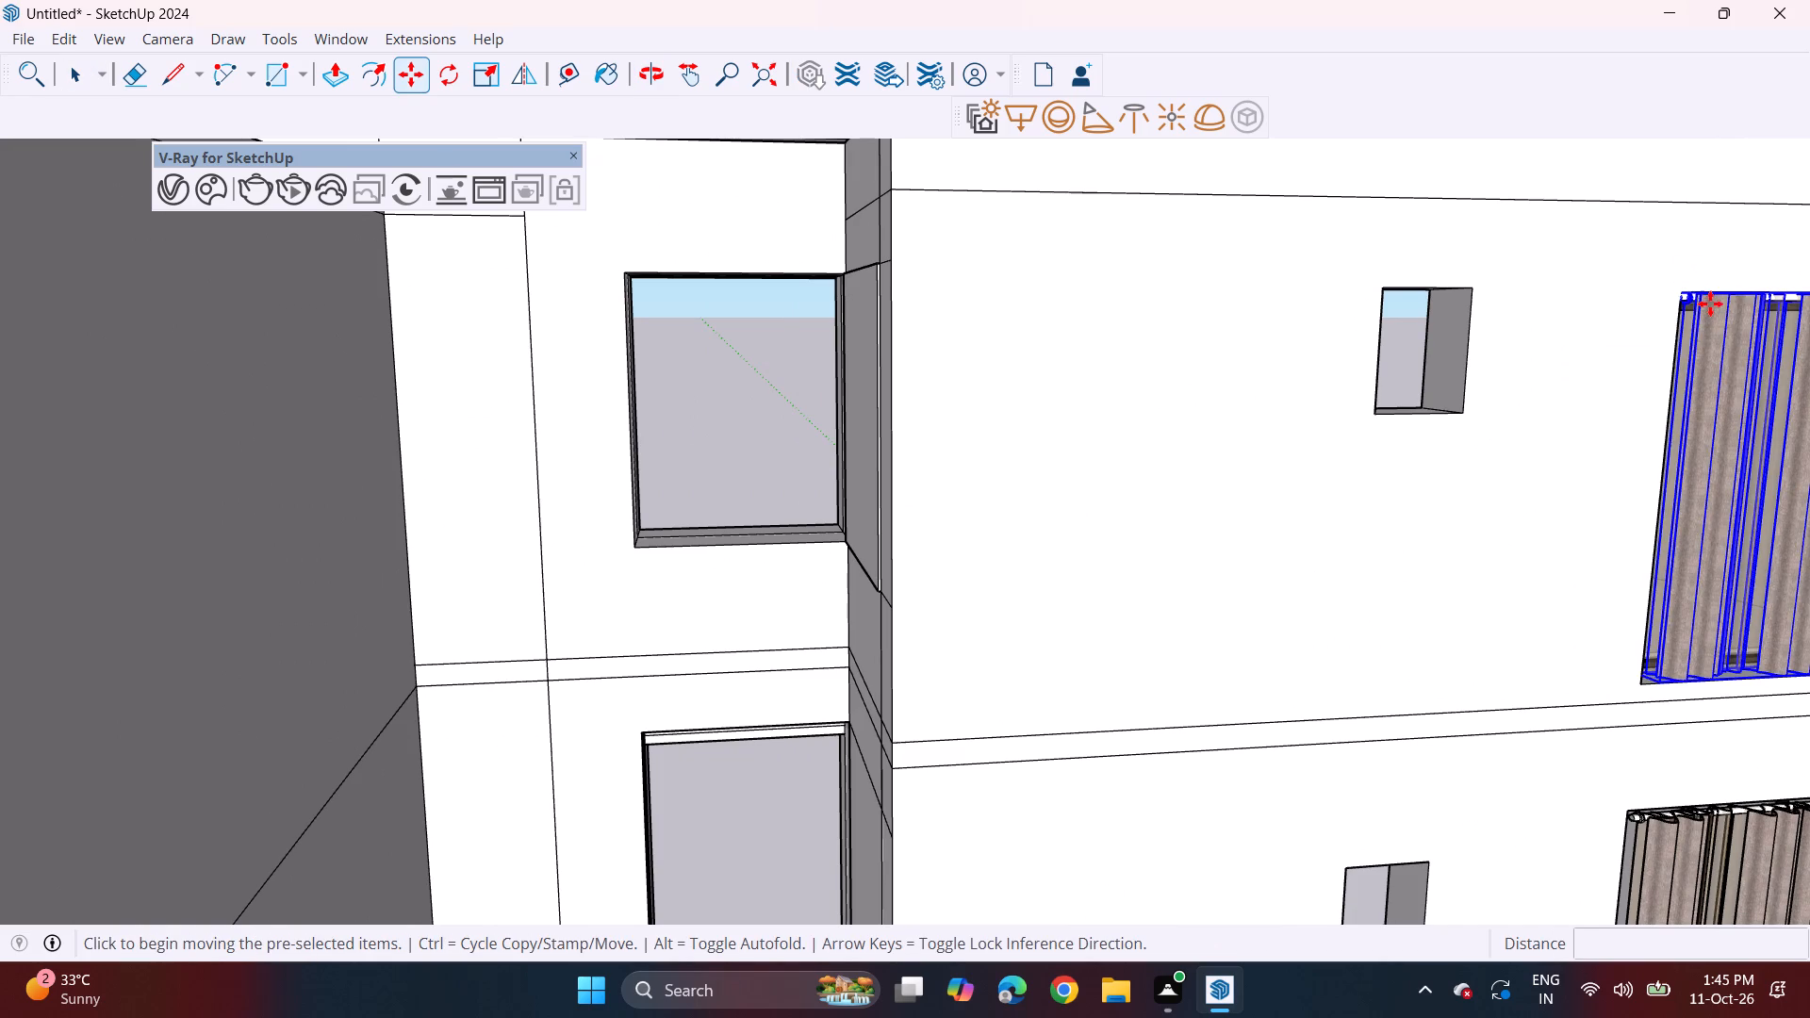
middle_drag(644, 308, 910, 532)
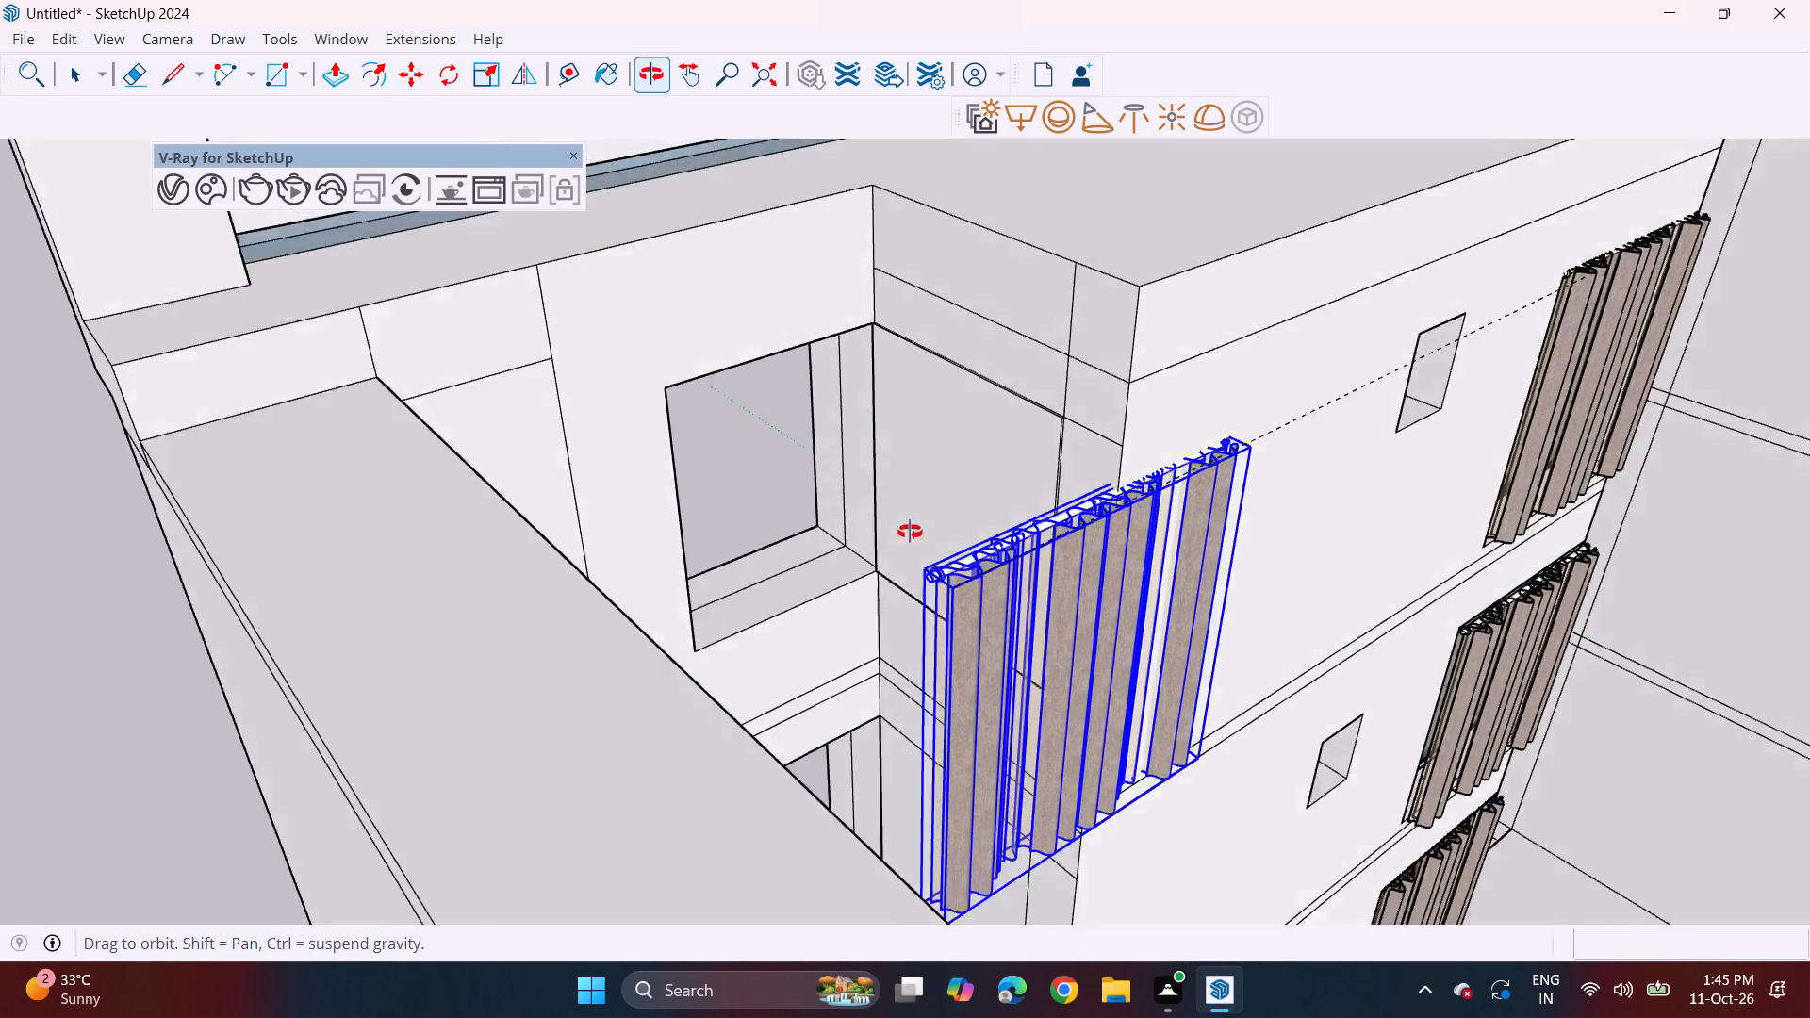
middle_drag(910, 532, 1021, 603)
middle_drag(858, 704, 830, 801)
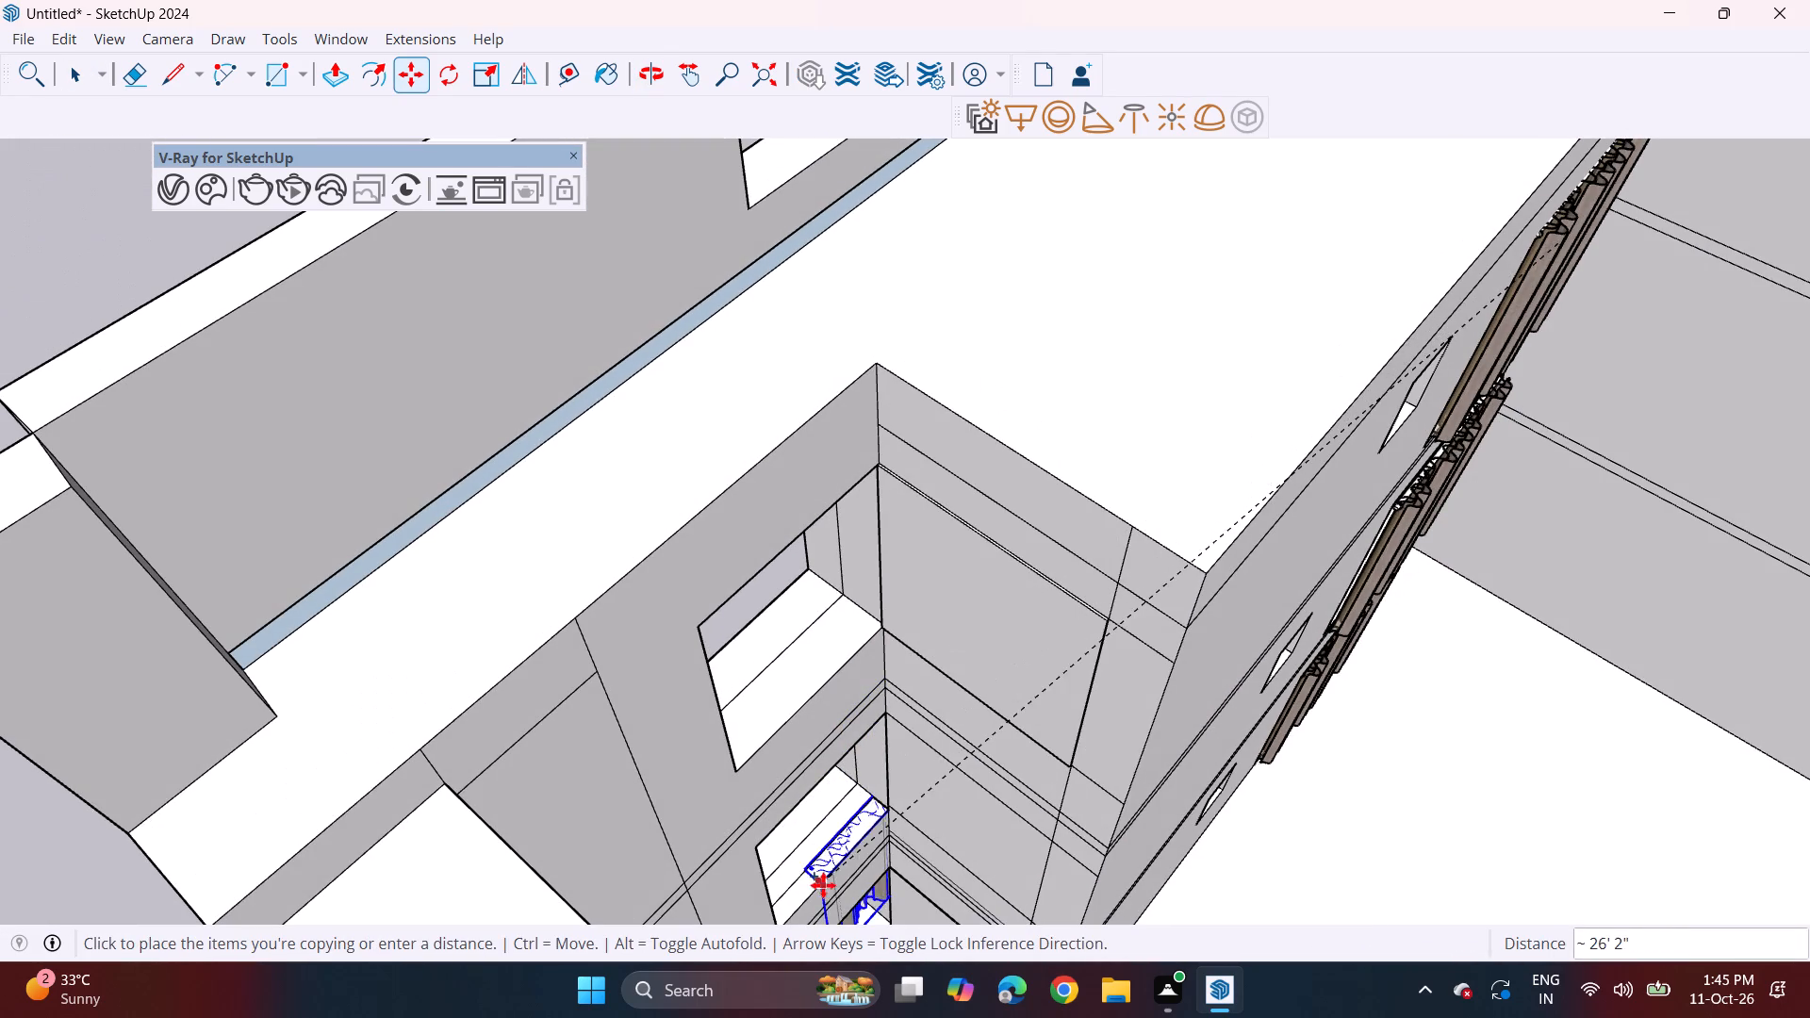
shift+middle_drag(830, 895, 788, 707)
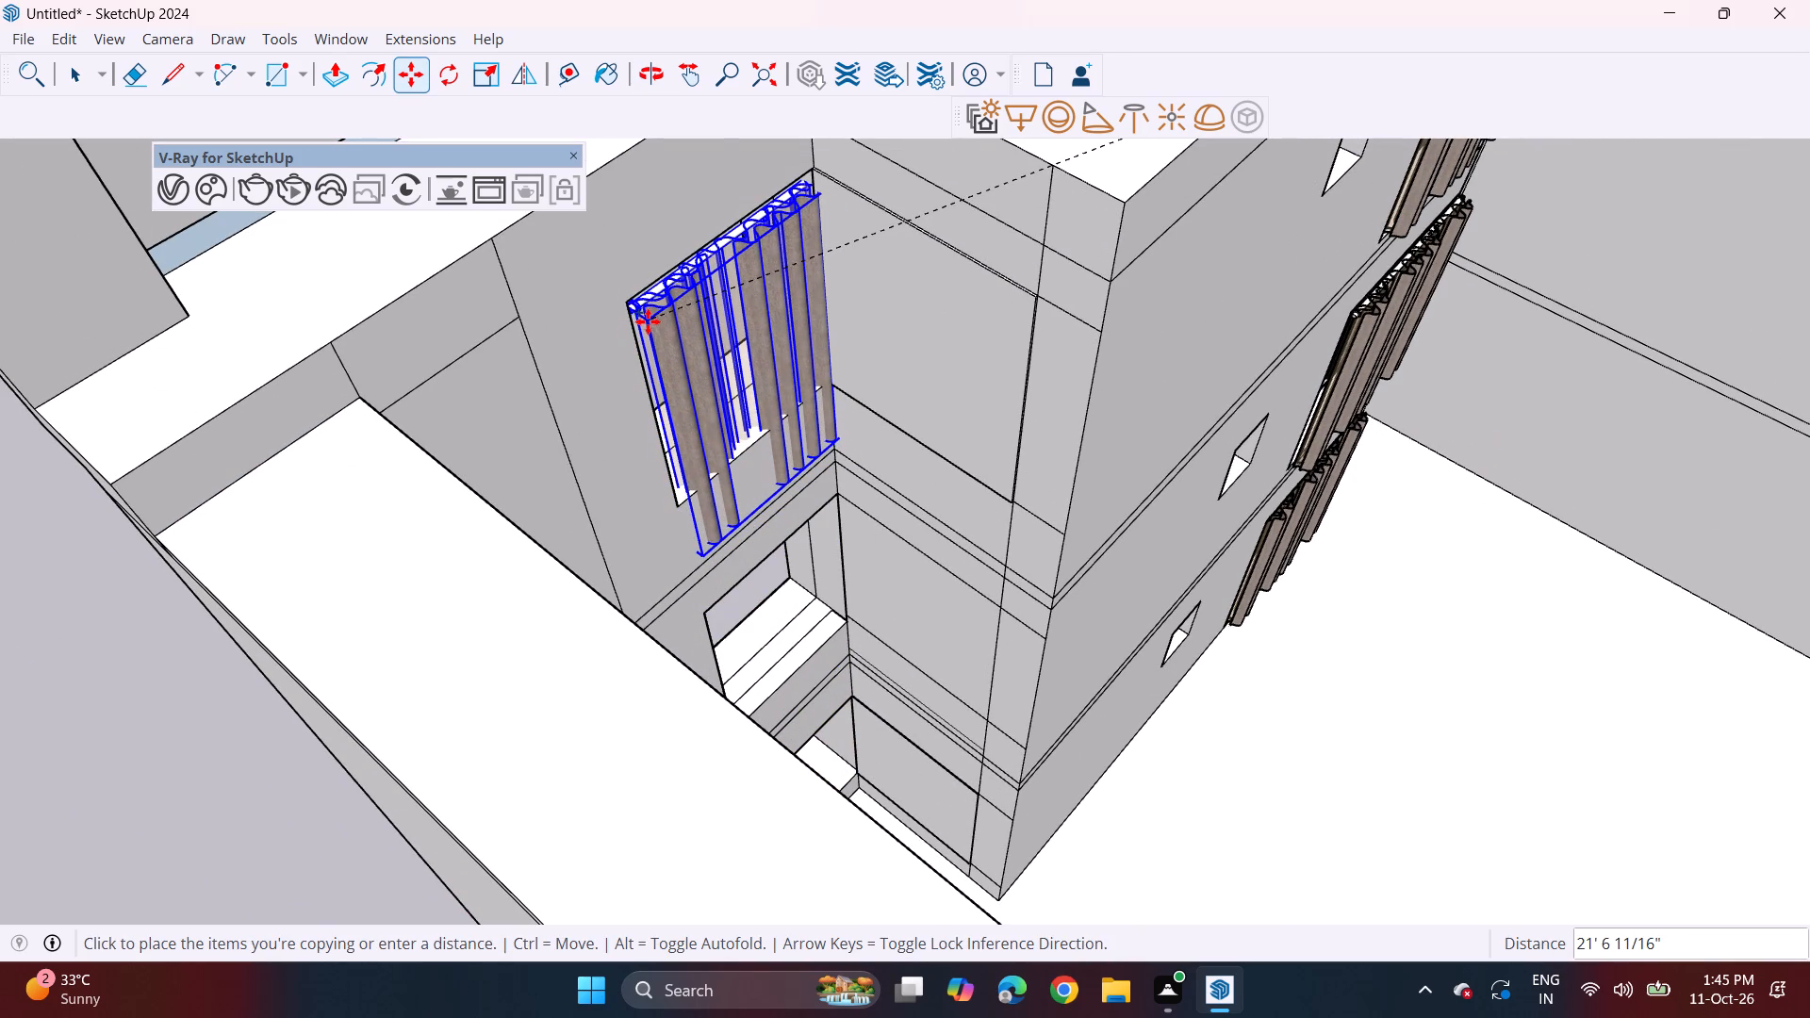
click(648, 321)
Scale the copied curtain's height to 0.74 so its bottom fits the top storey's window opening.
middle_drag(680, 389, 410, 302)
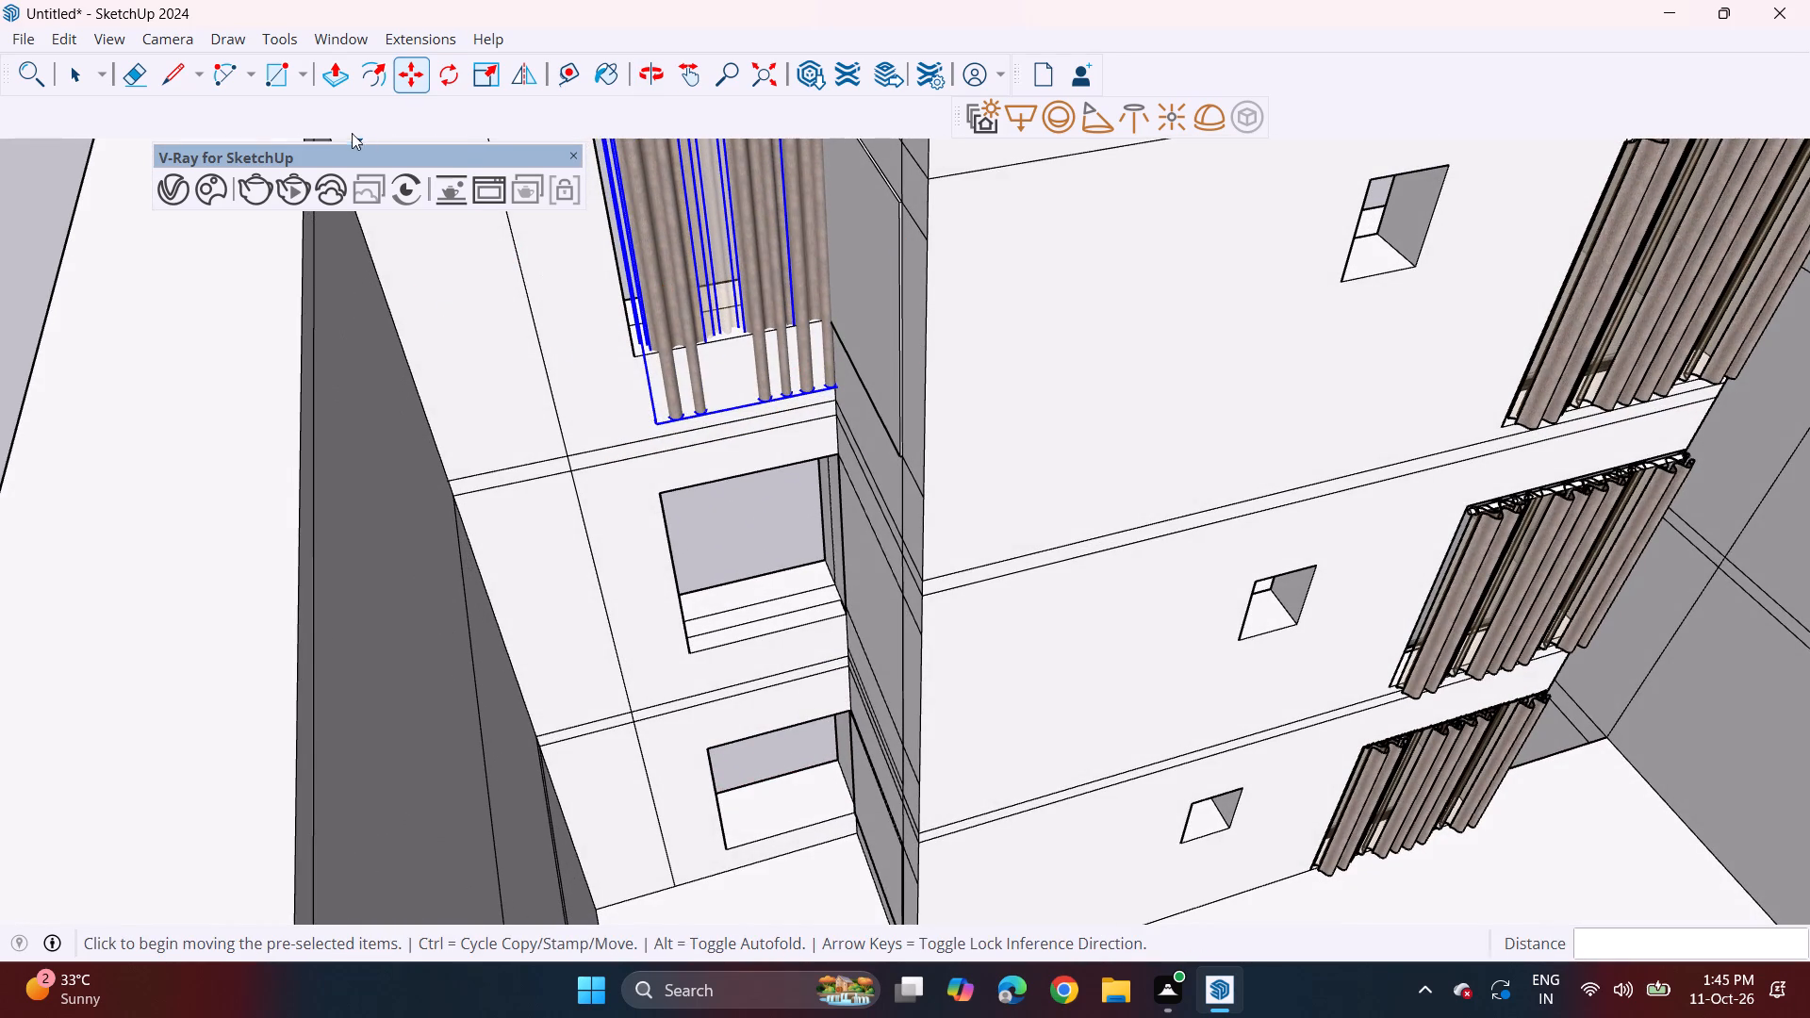
click(492, 71)
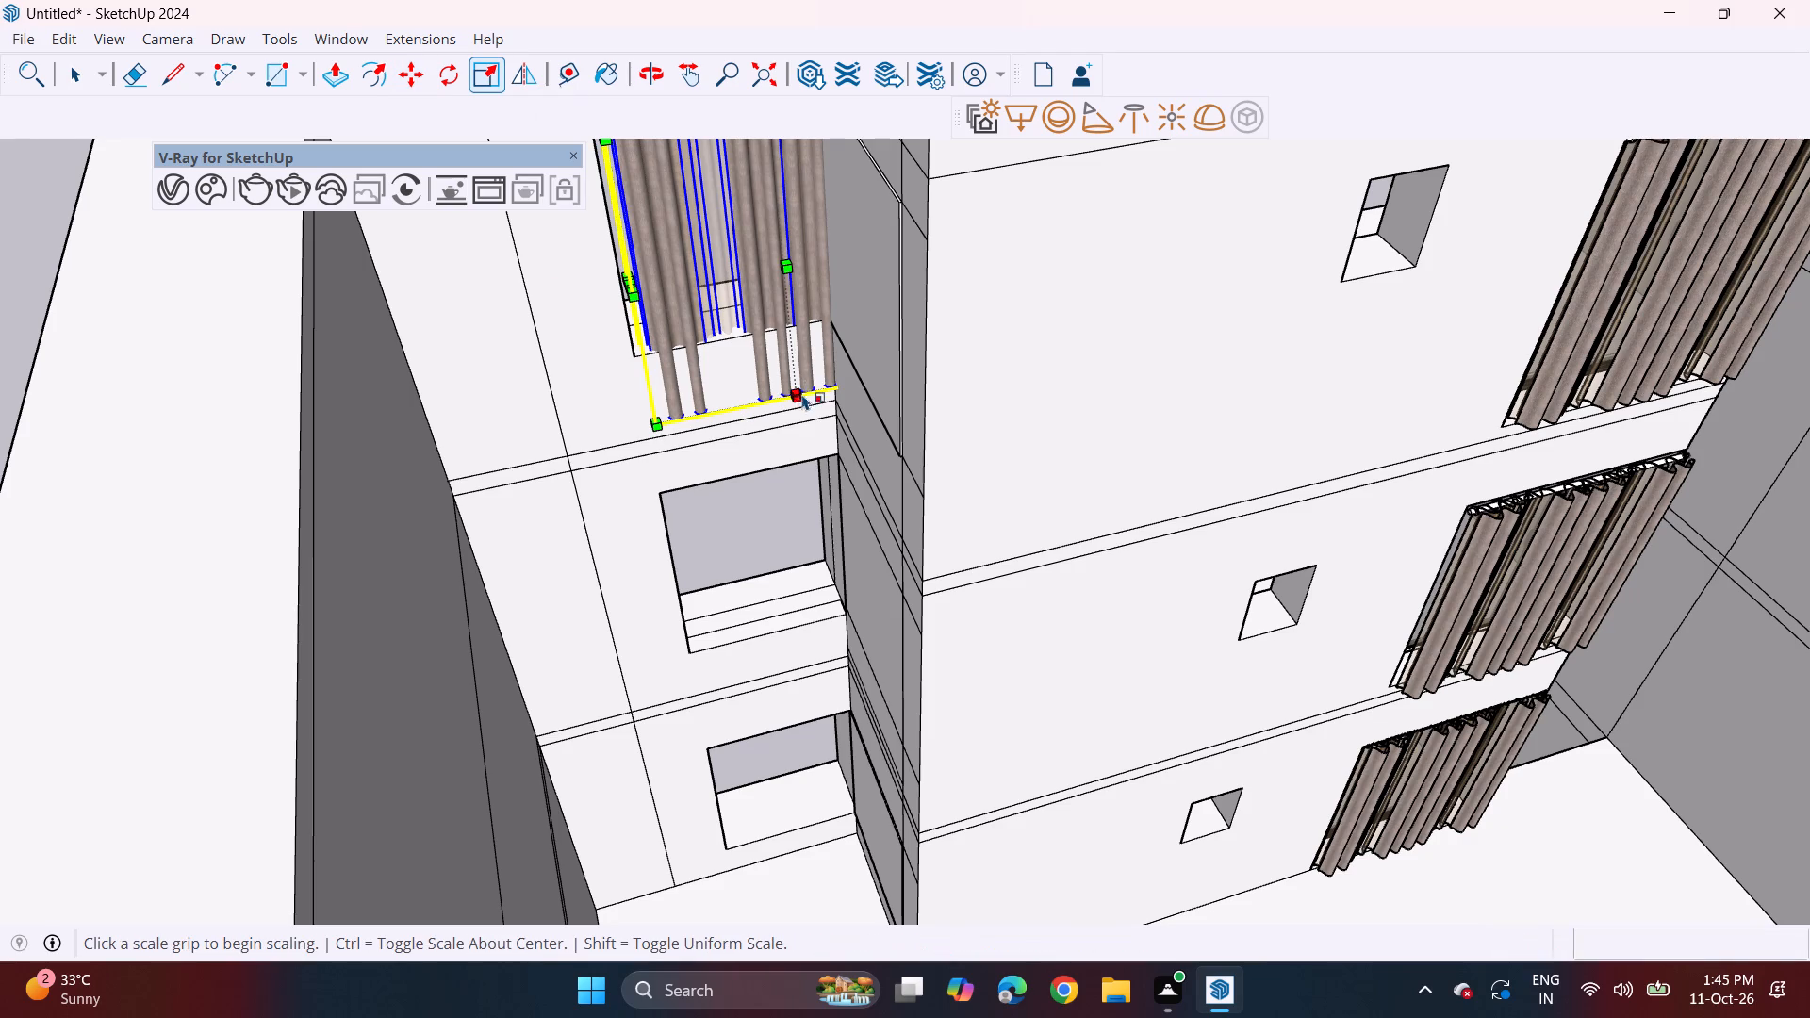
click(796, 380)
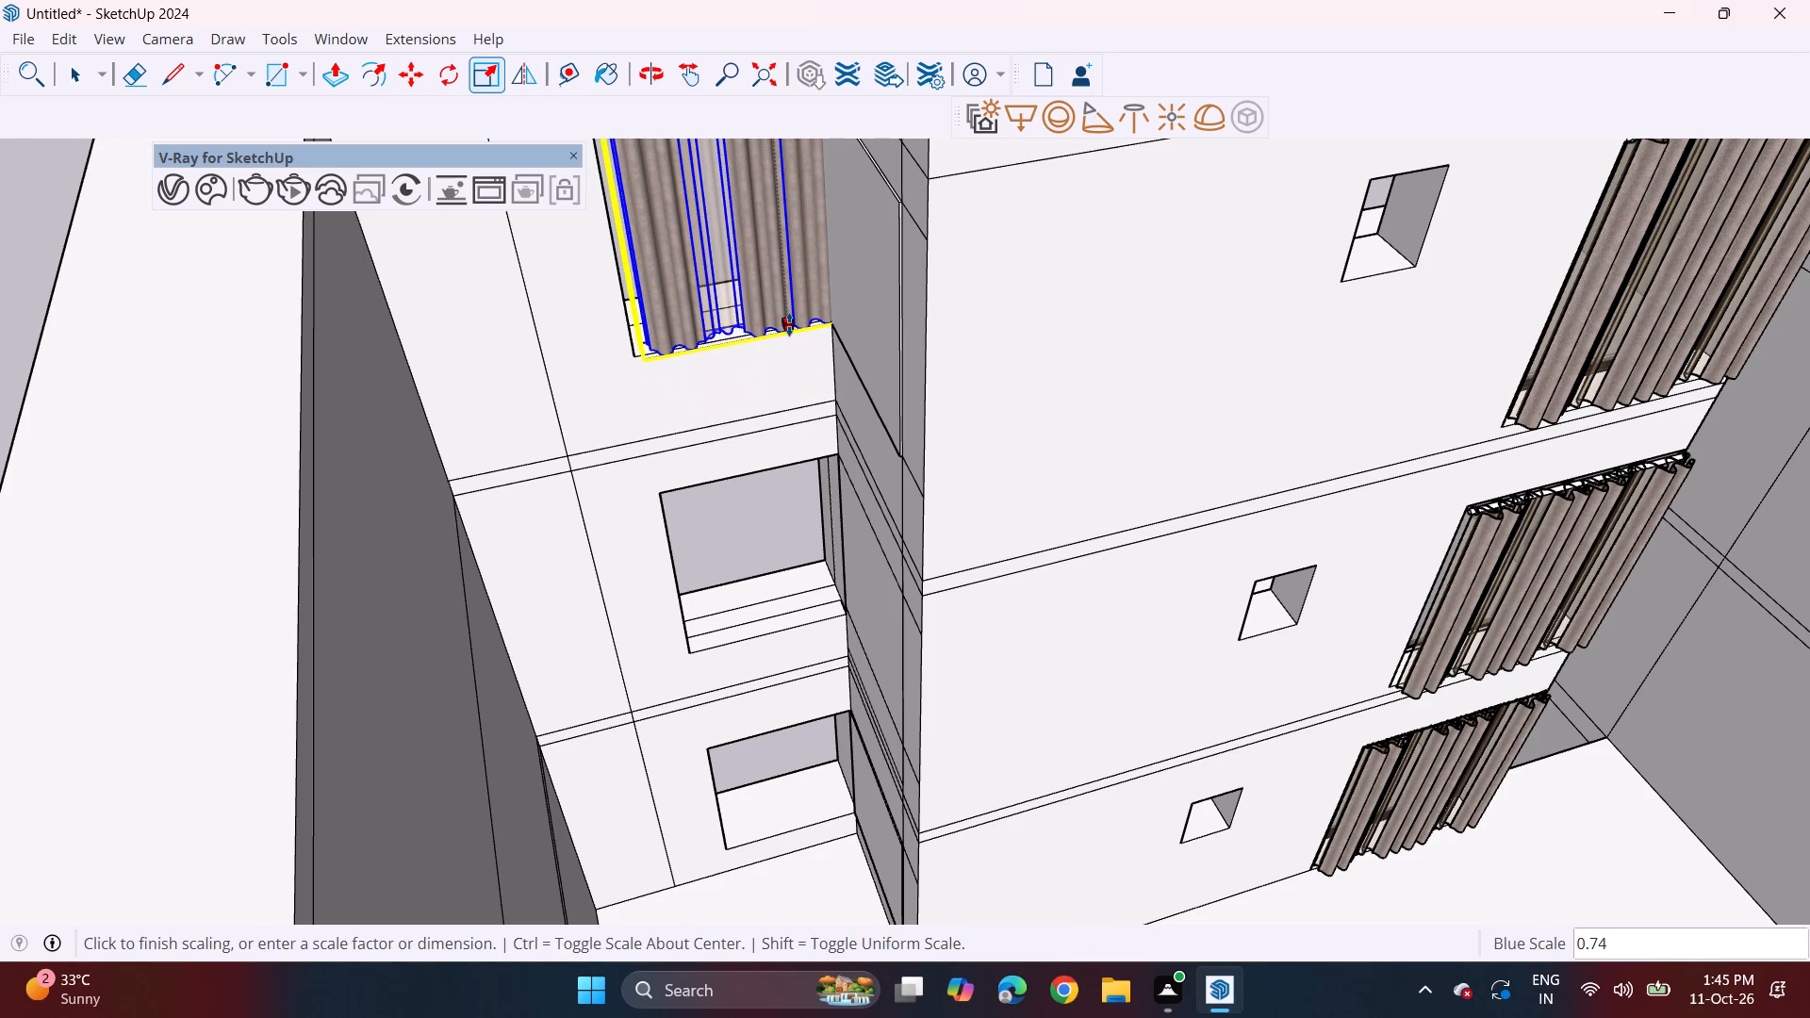
click(789, 324)
Slide the window curtain 3' 8 5/8" sideways along the wall and scale its width to 0.54.
middle_drag(807, 218, 905, 424)
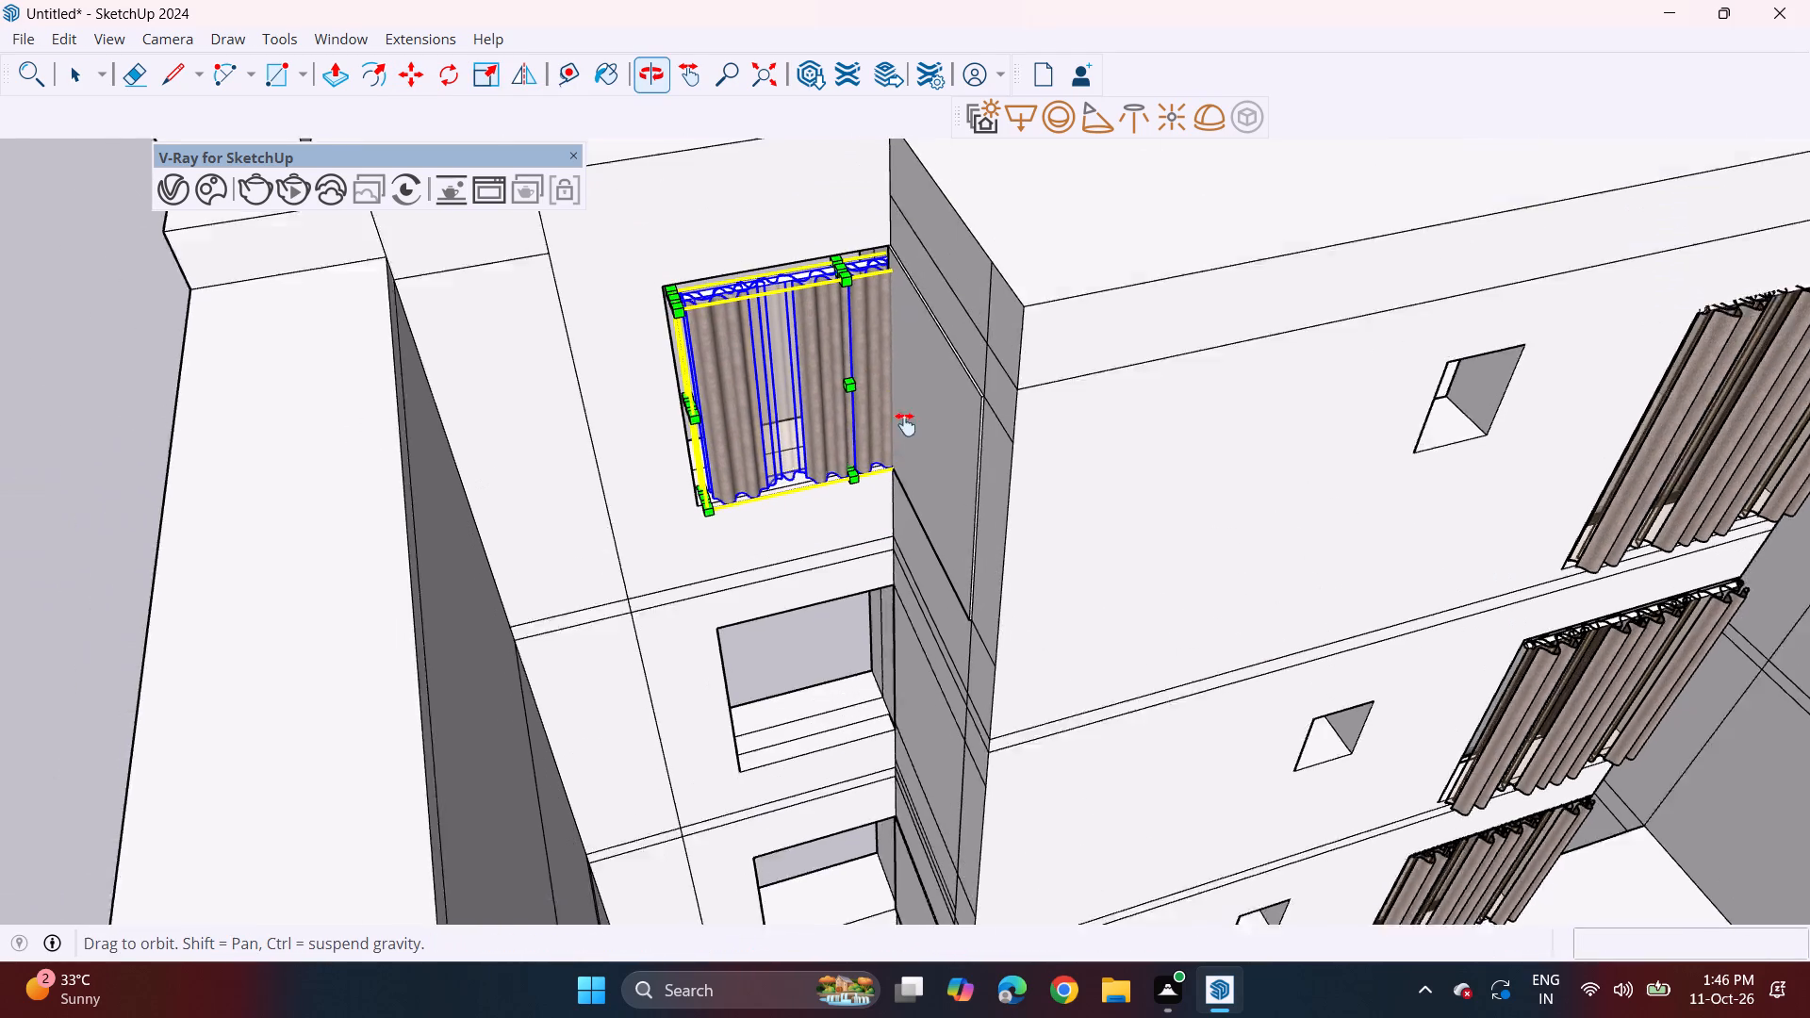
middle_drag(905, 424, 916, 445)
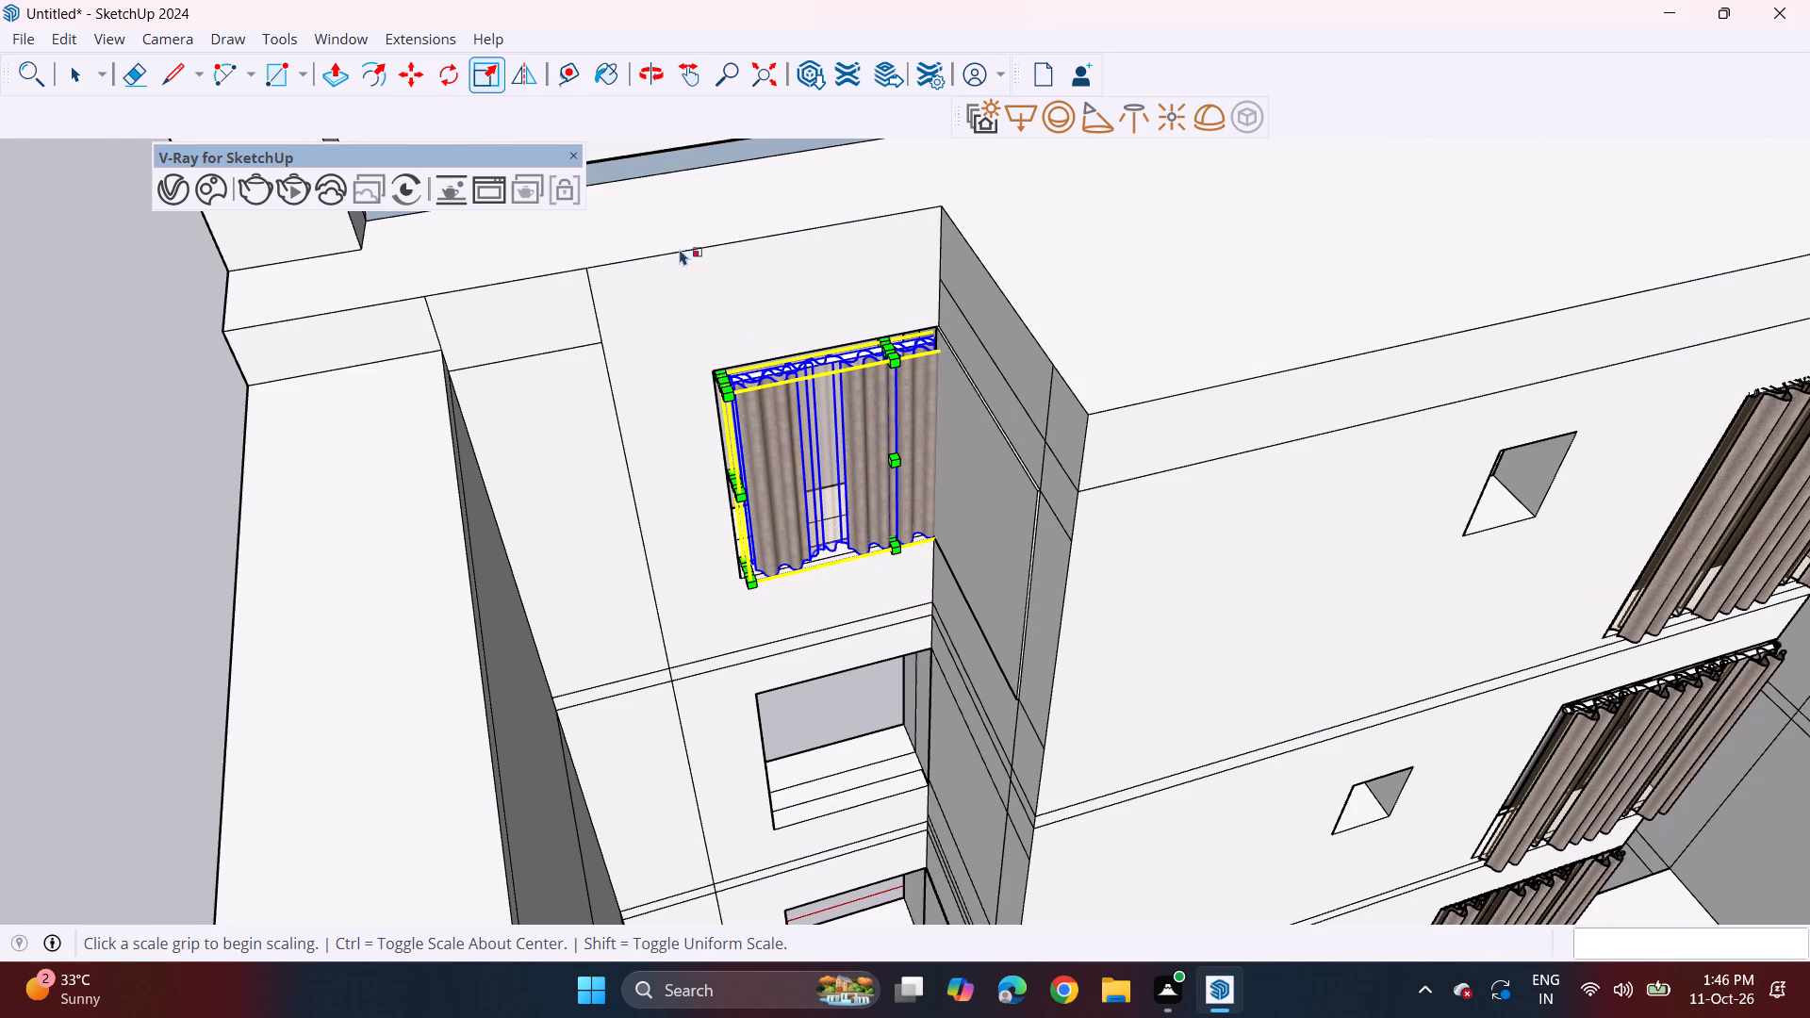
key(space)
key(m)
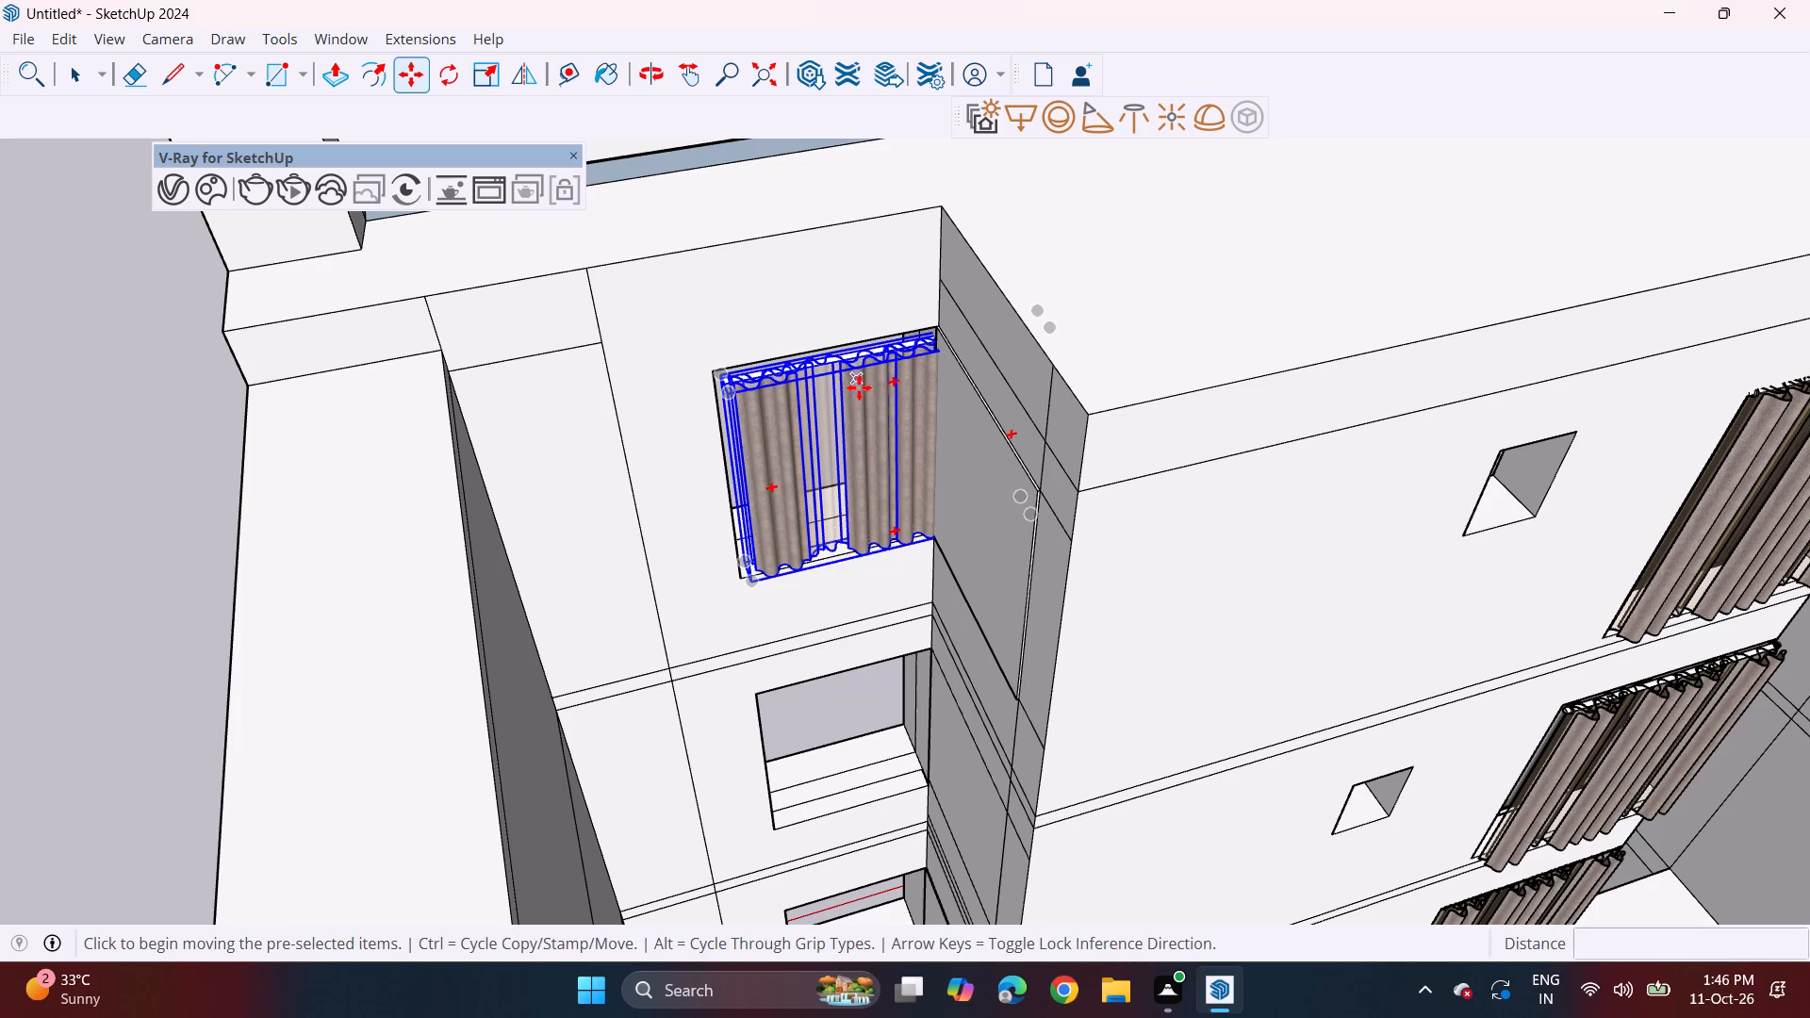
click(863, 386)
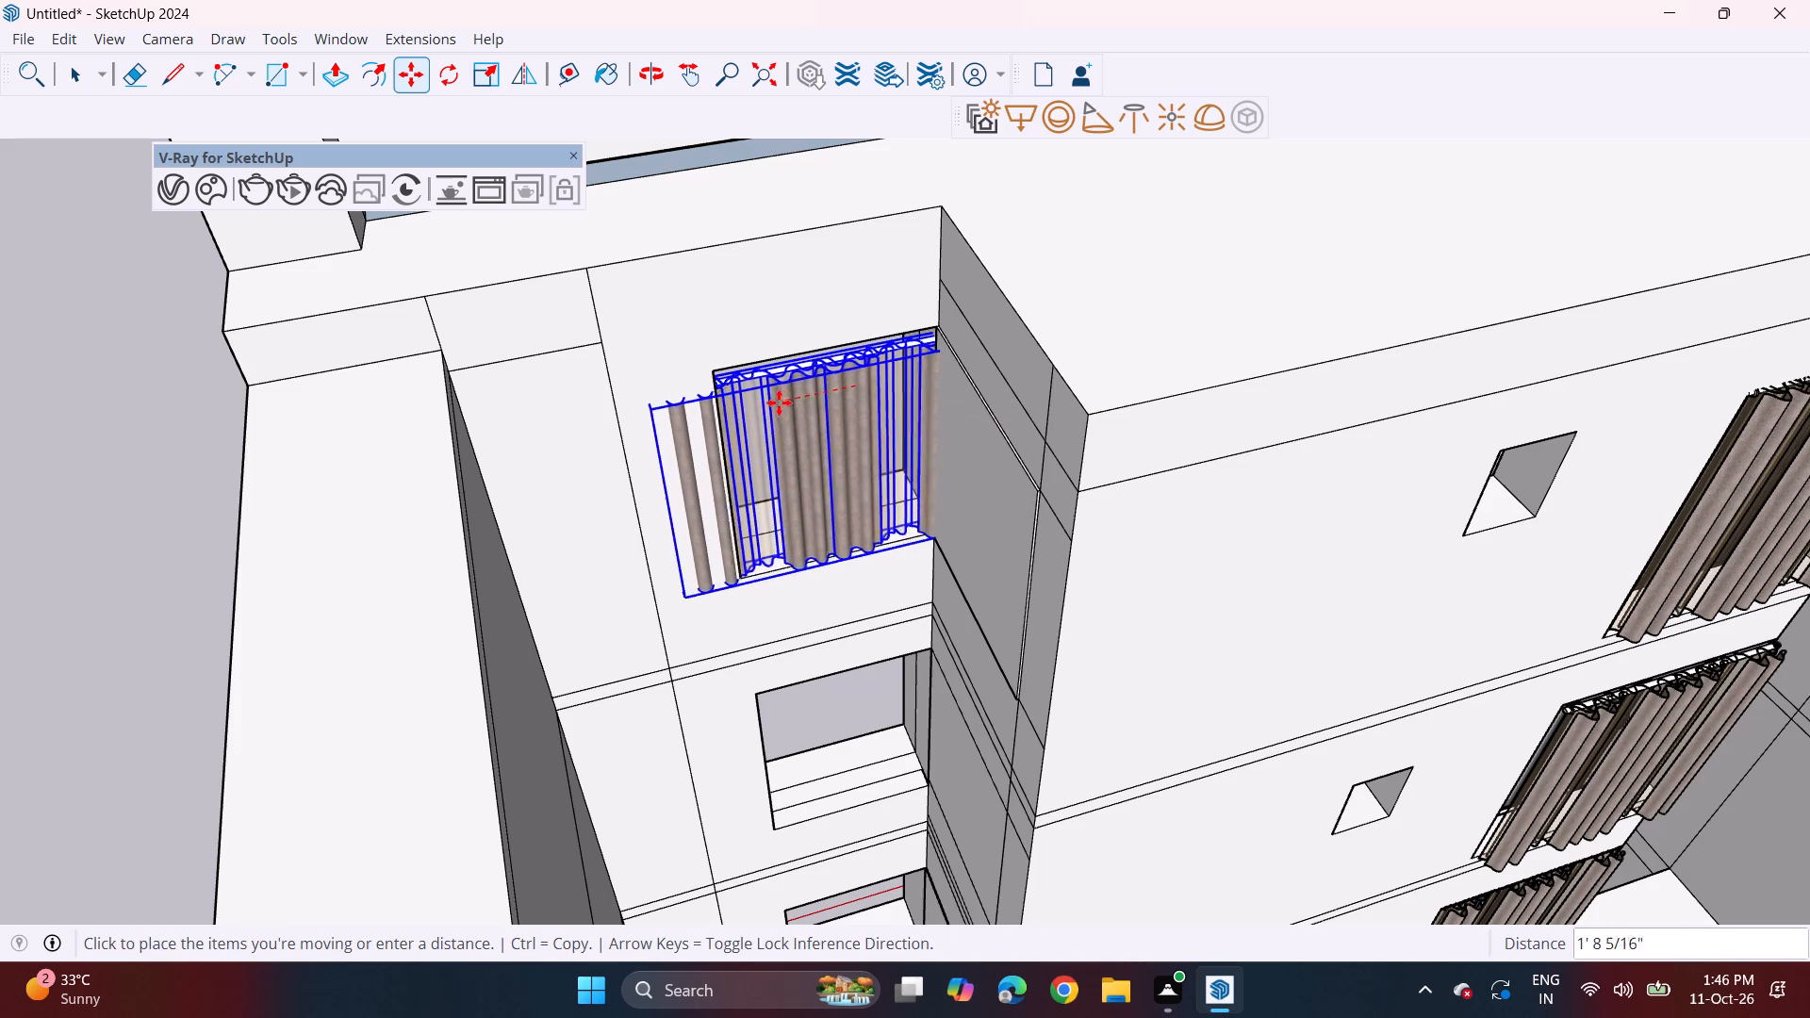
click(686, 416)
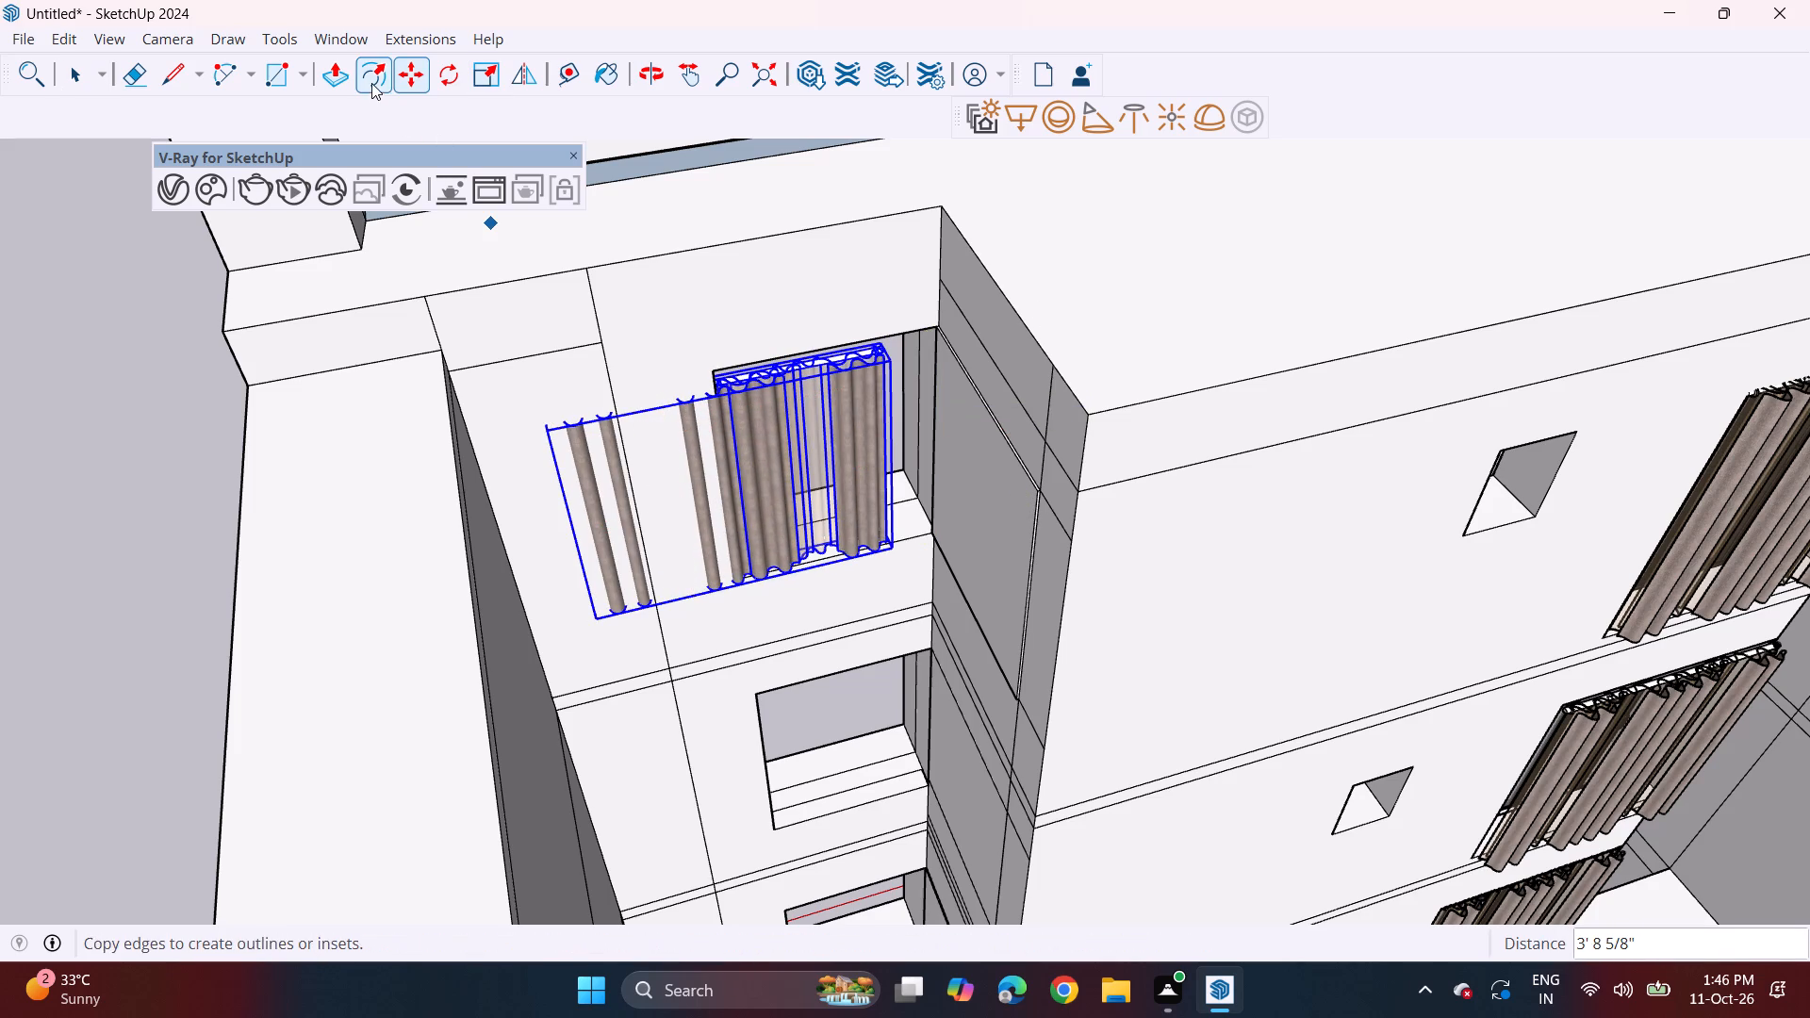
click(494, 68)
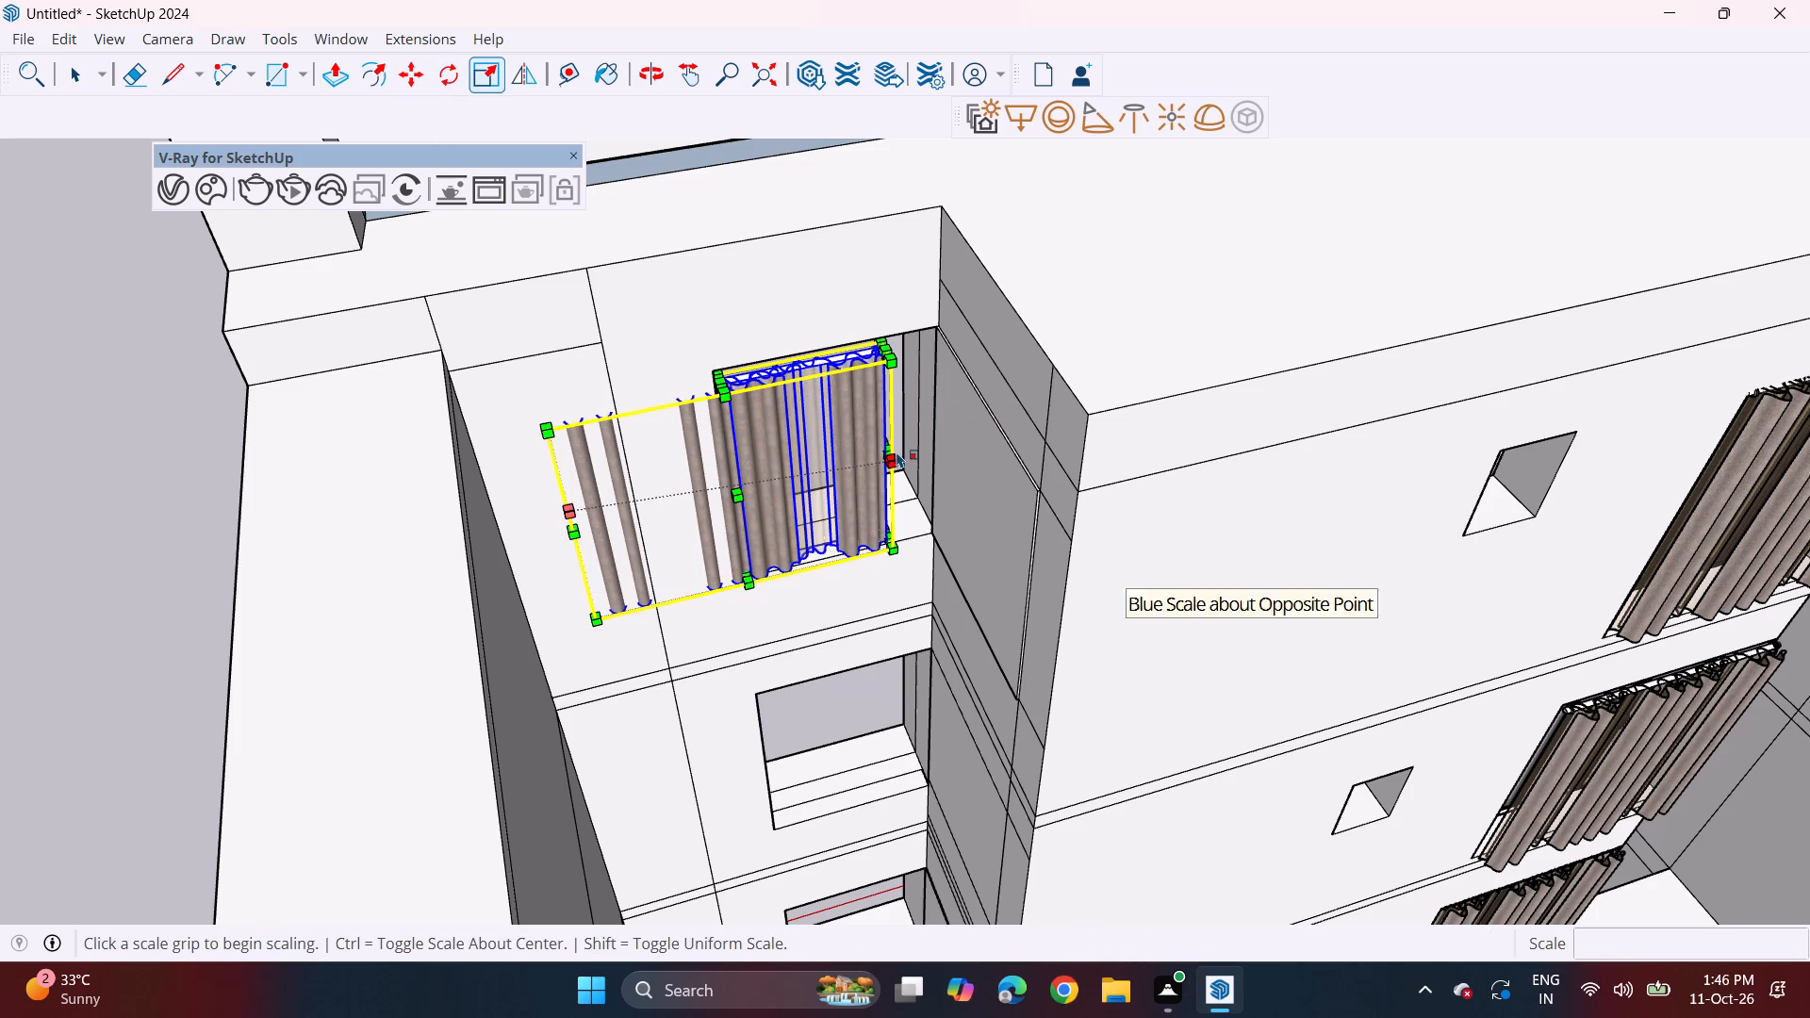
click(891, 451)
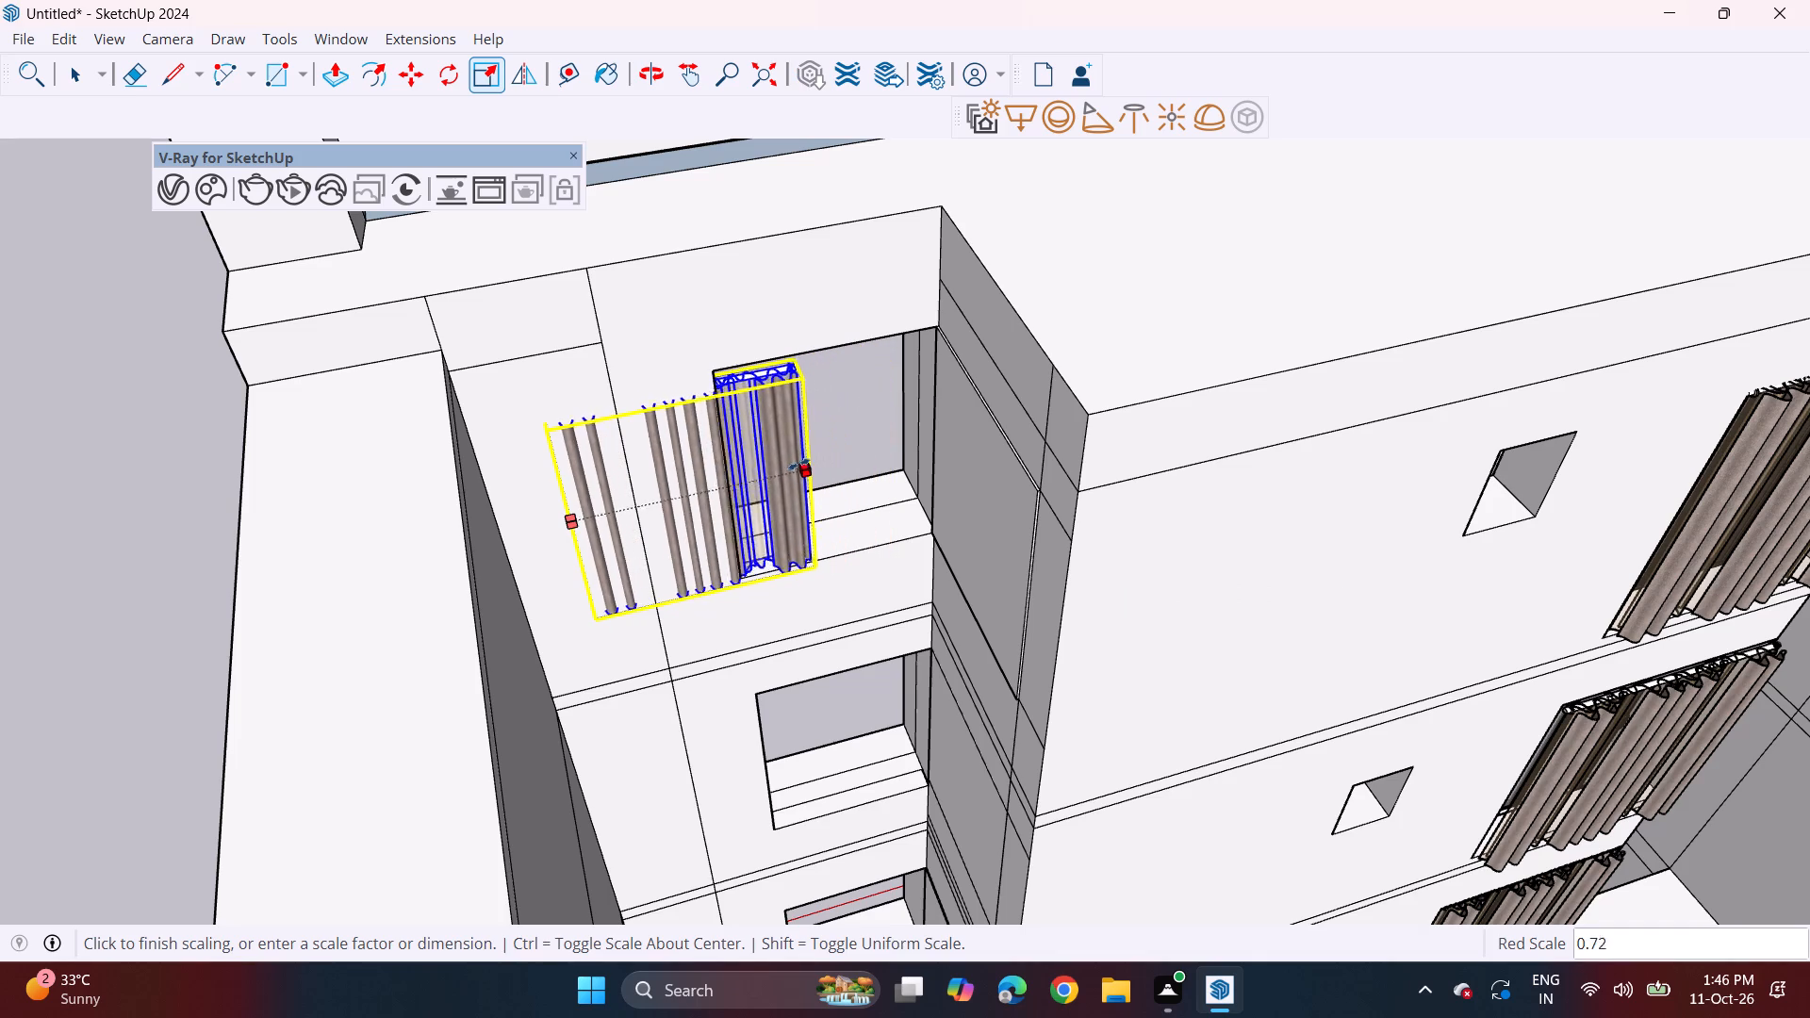
click(748, 480)
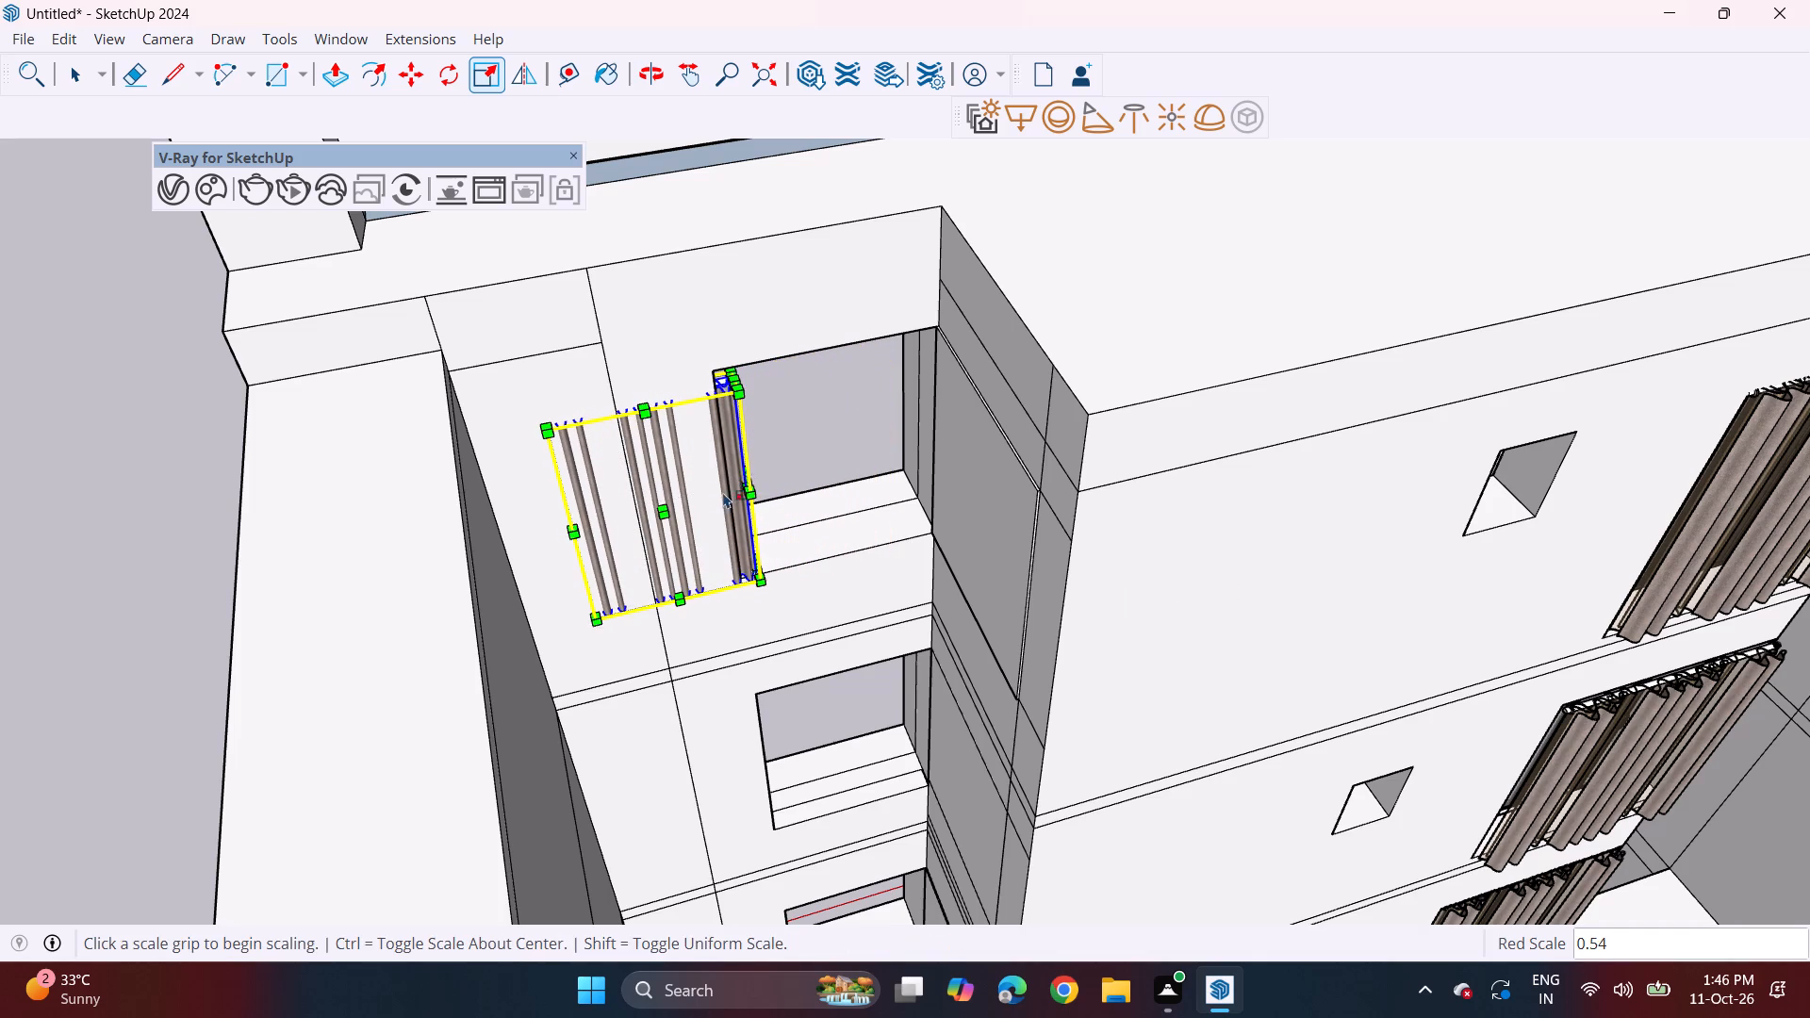
Move the curtain about 4' 6 5/16" to the window opening's inner top corner and scale its width about 1.25 to fill the opening.
key(space)
key(m)
drag(746, 371, 755, 369)
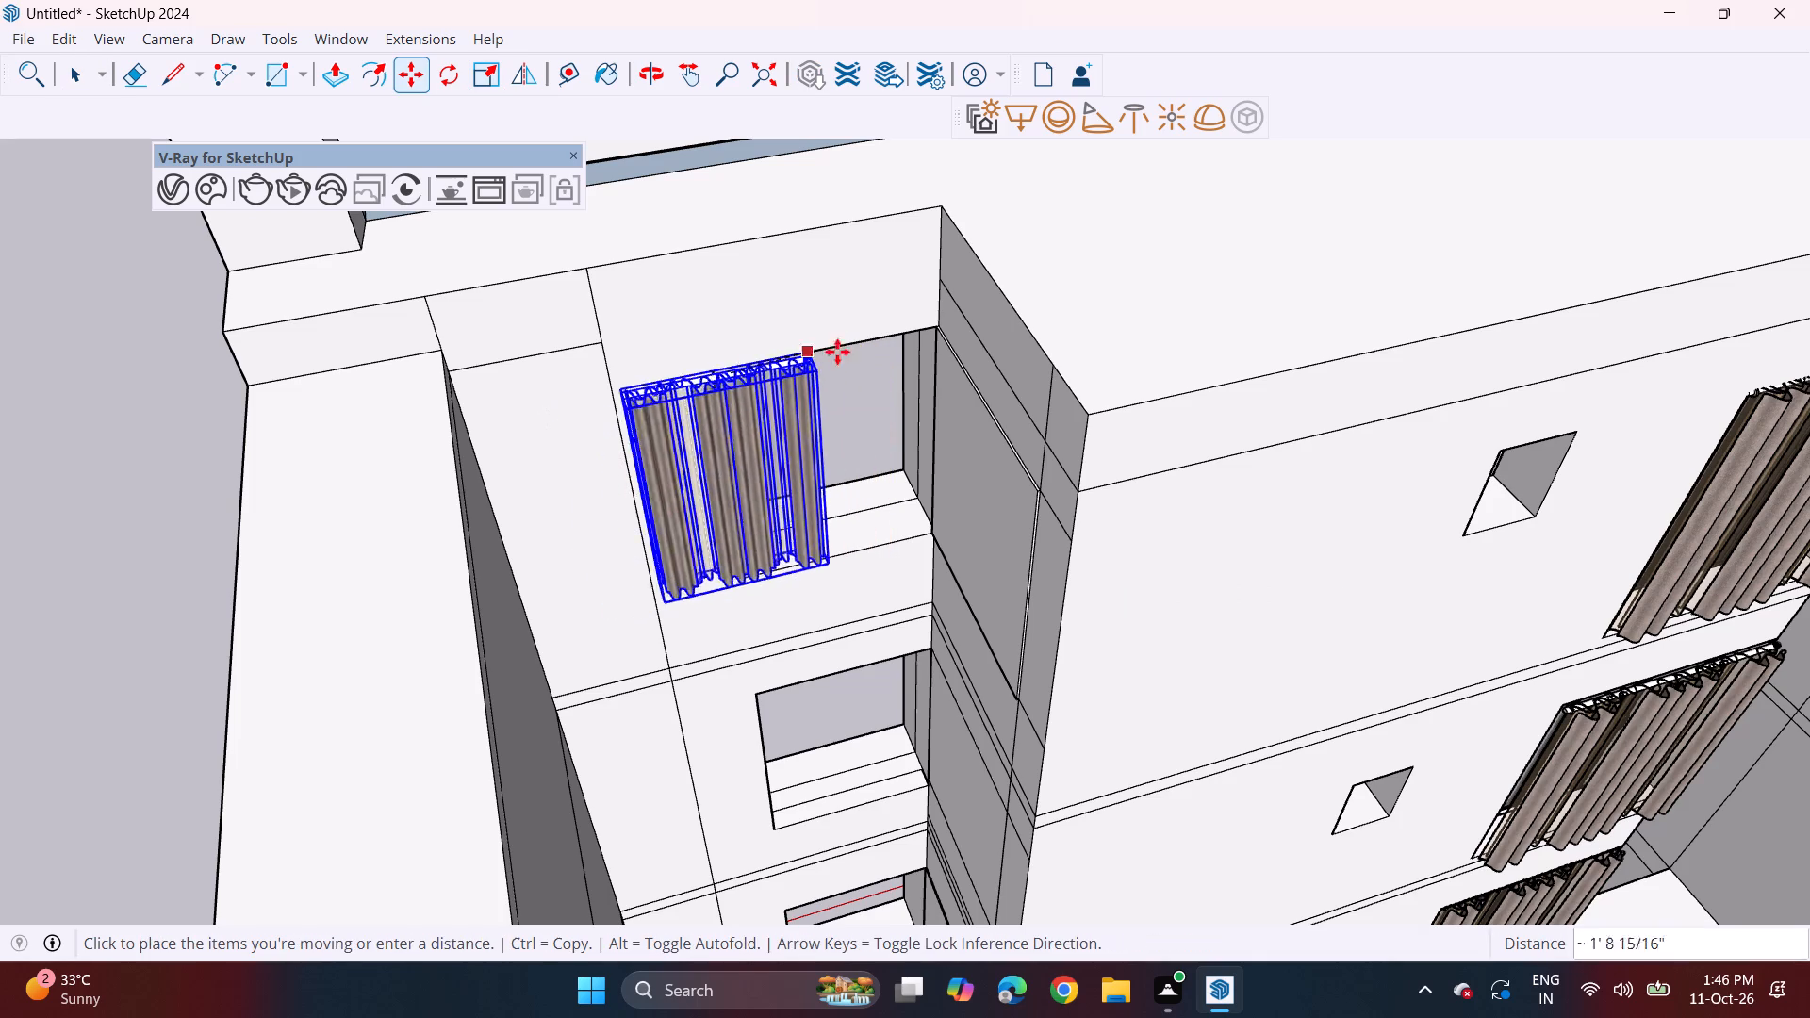
click(941, 326)
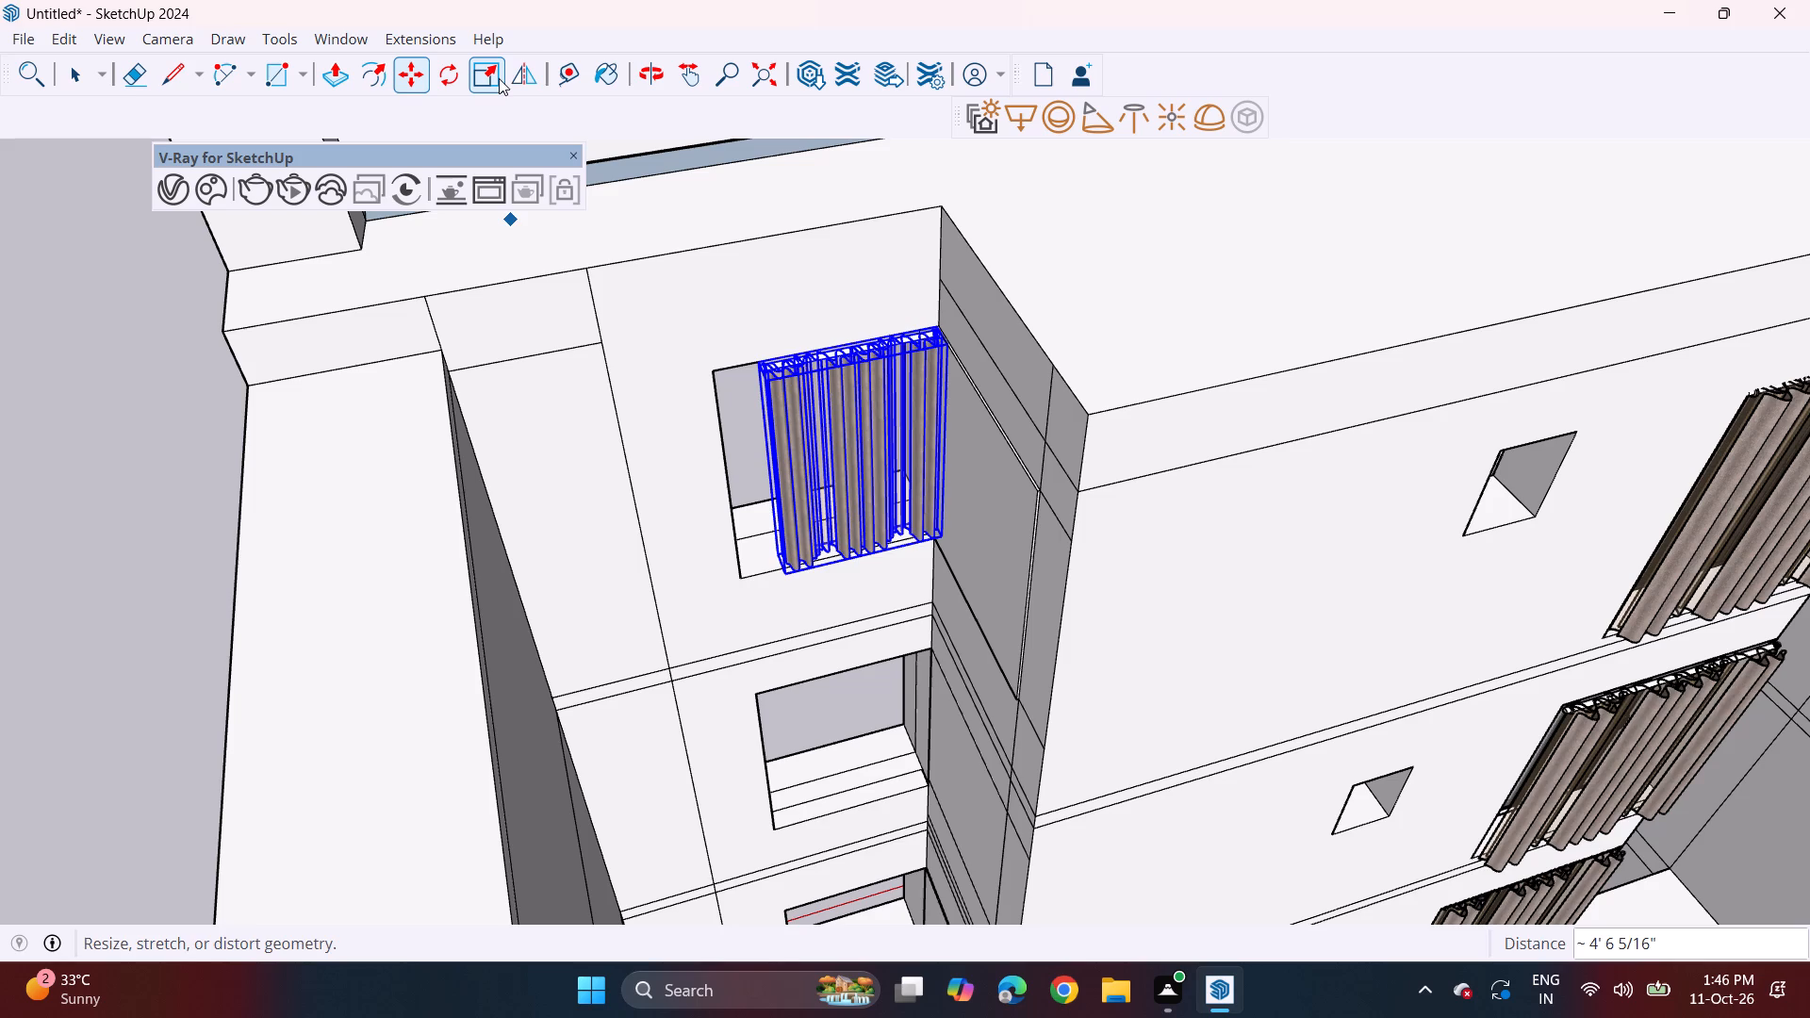
click(499, 78)
click(766, 478)
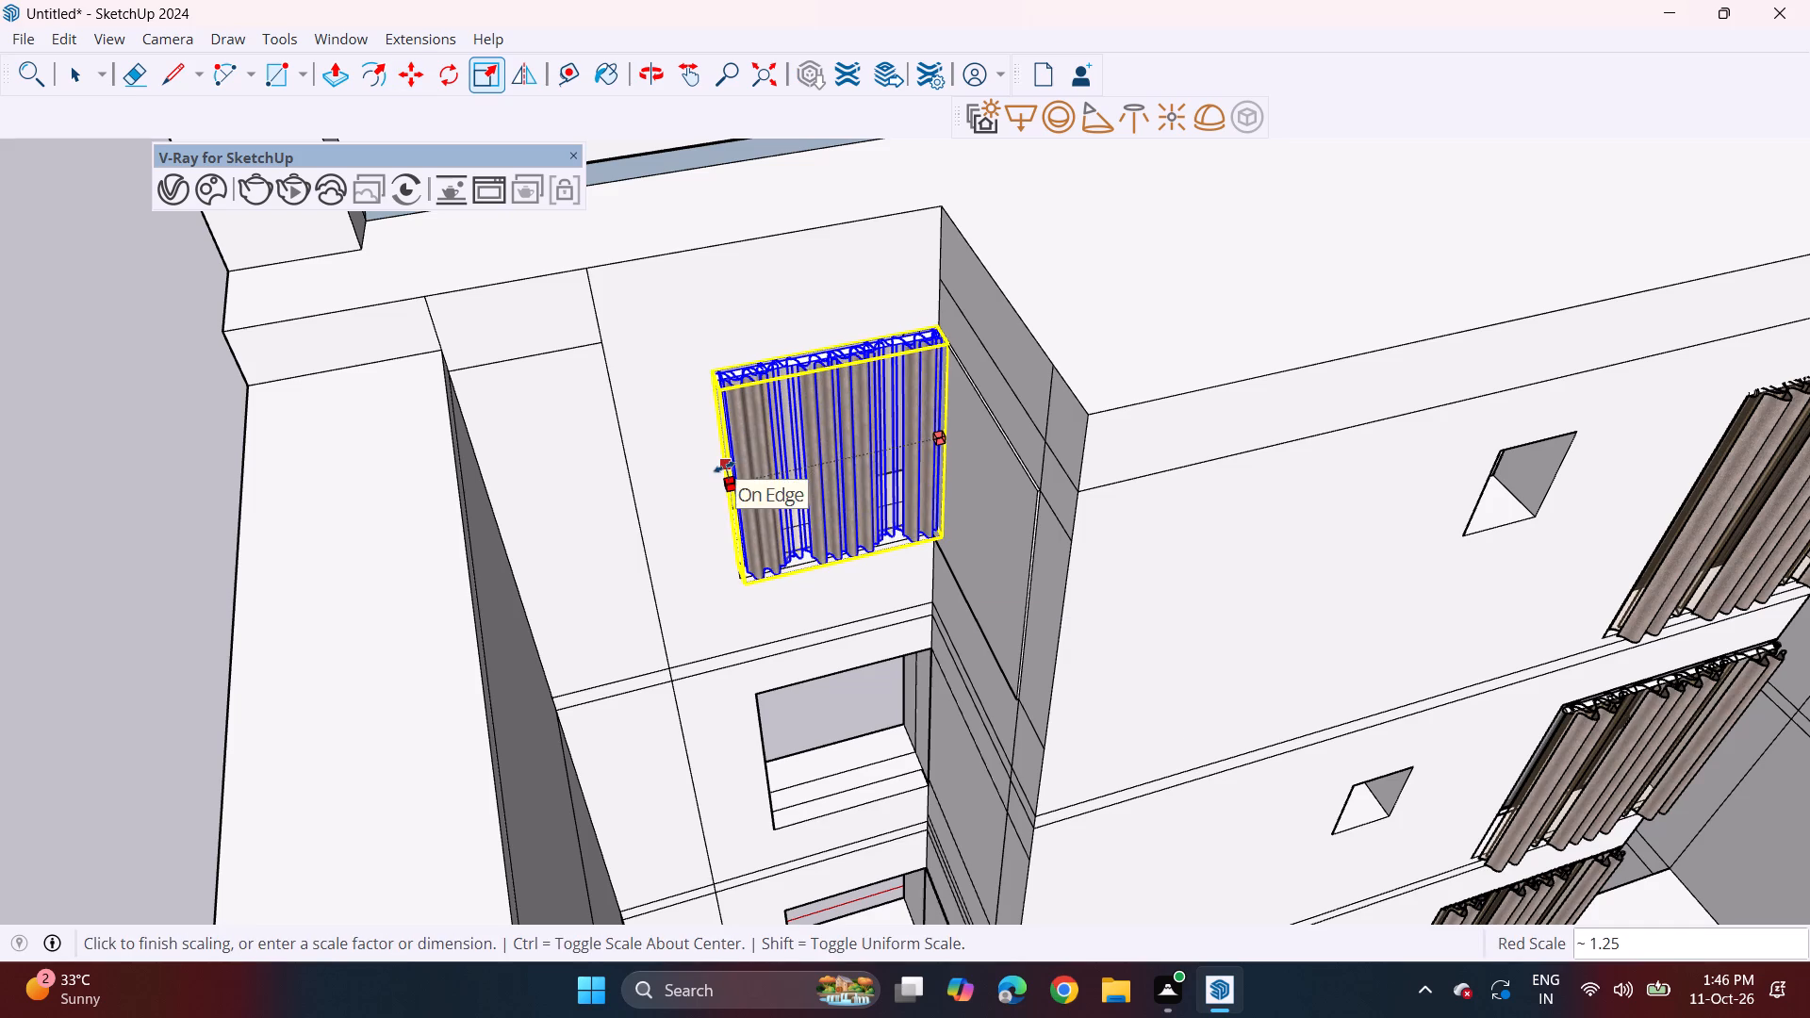
click(724, 467)
Copy the fitted window curtain by its top corner straight down into the window opening one storey below.
key(space)
key(m)
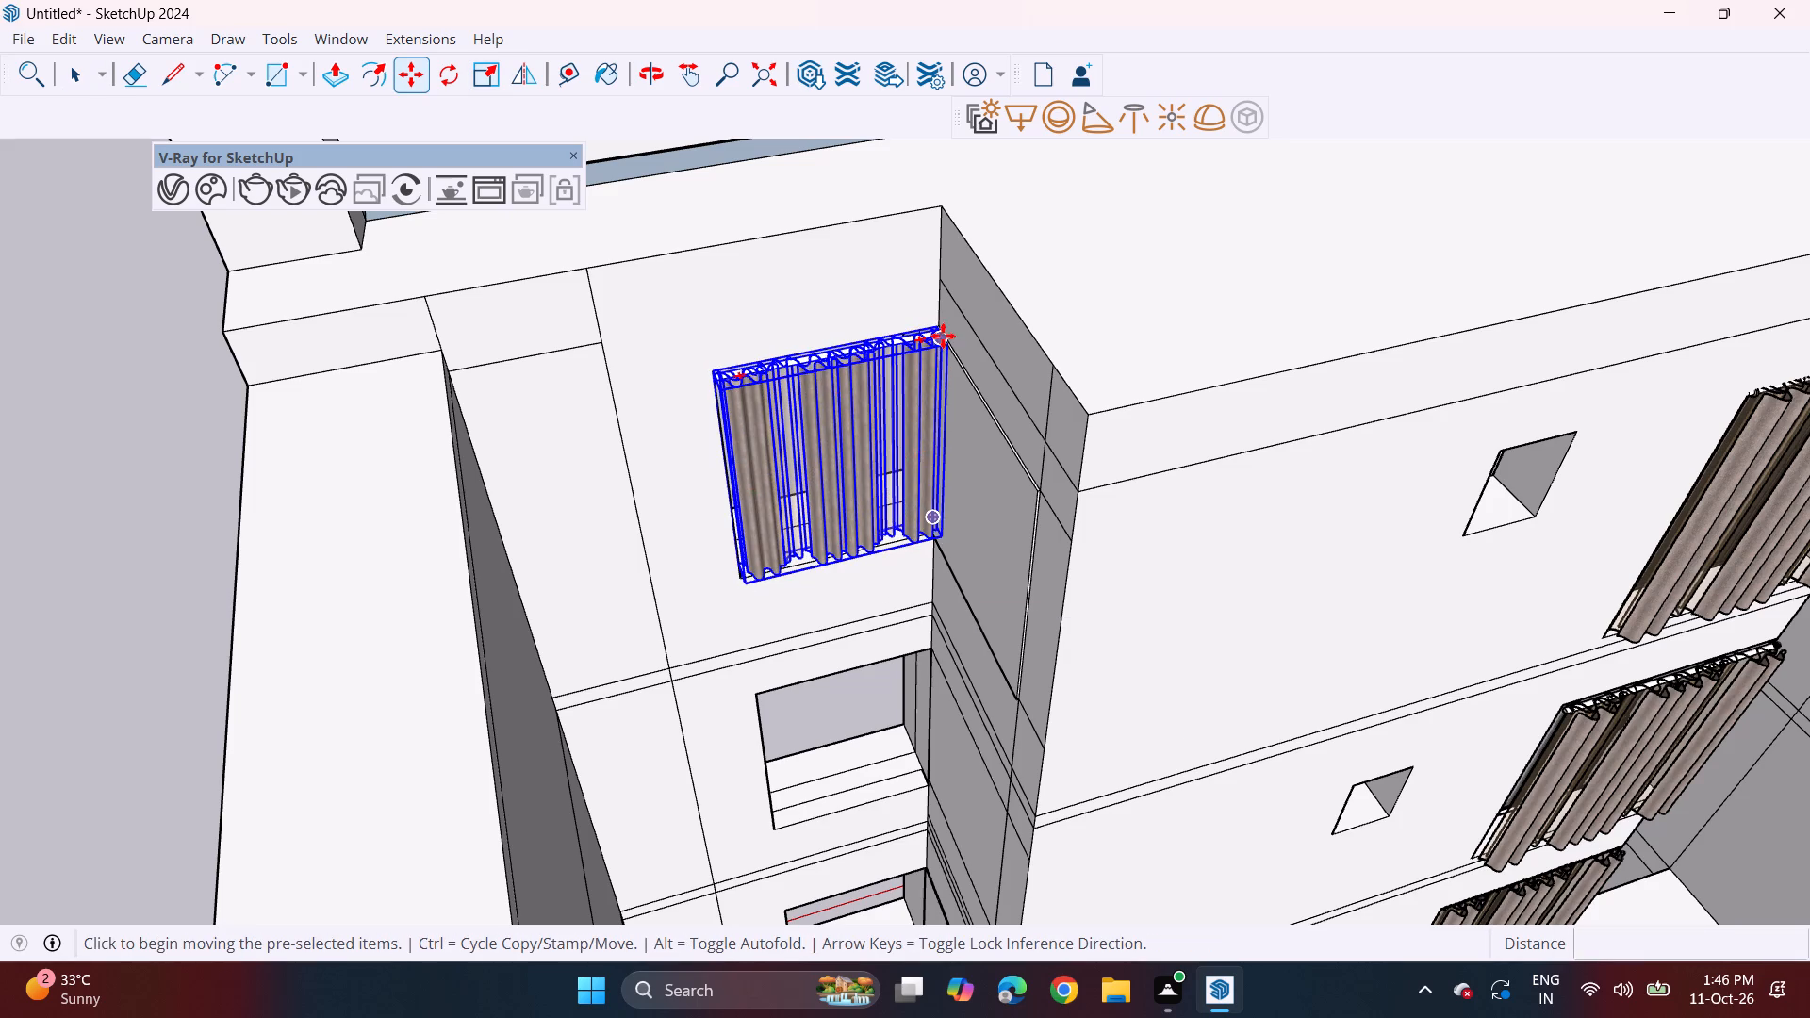
click(945, 323)
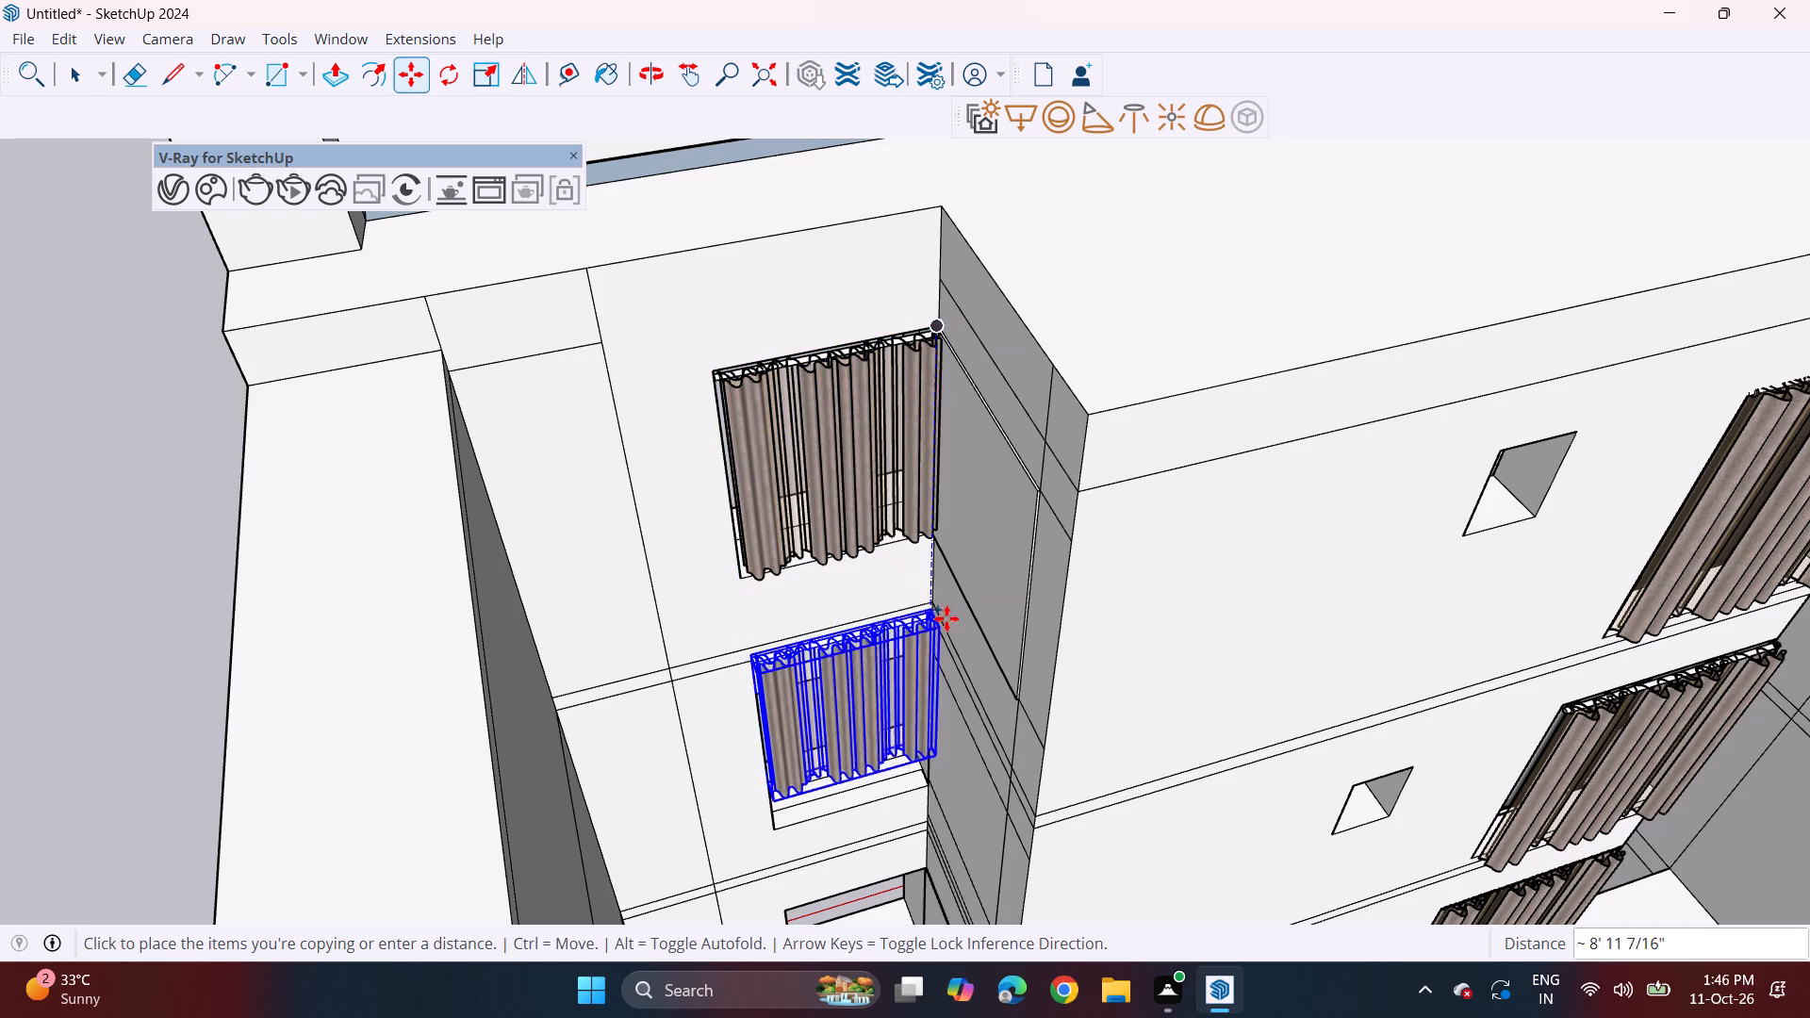
click(939, 655)
Copy the window curtain about 11' 5 1/2" further down into the lowest curtained storey's window opening, then deselect it.
click(936, 646)
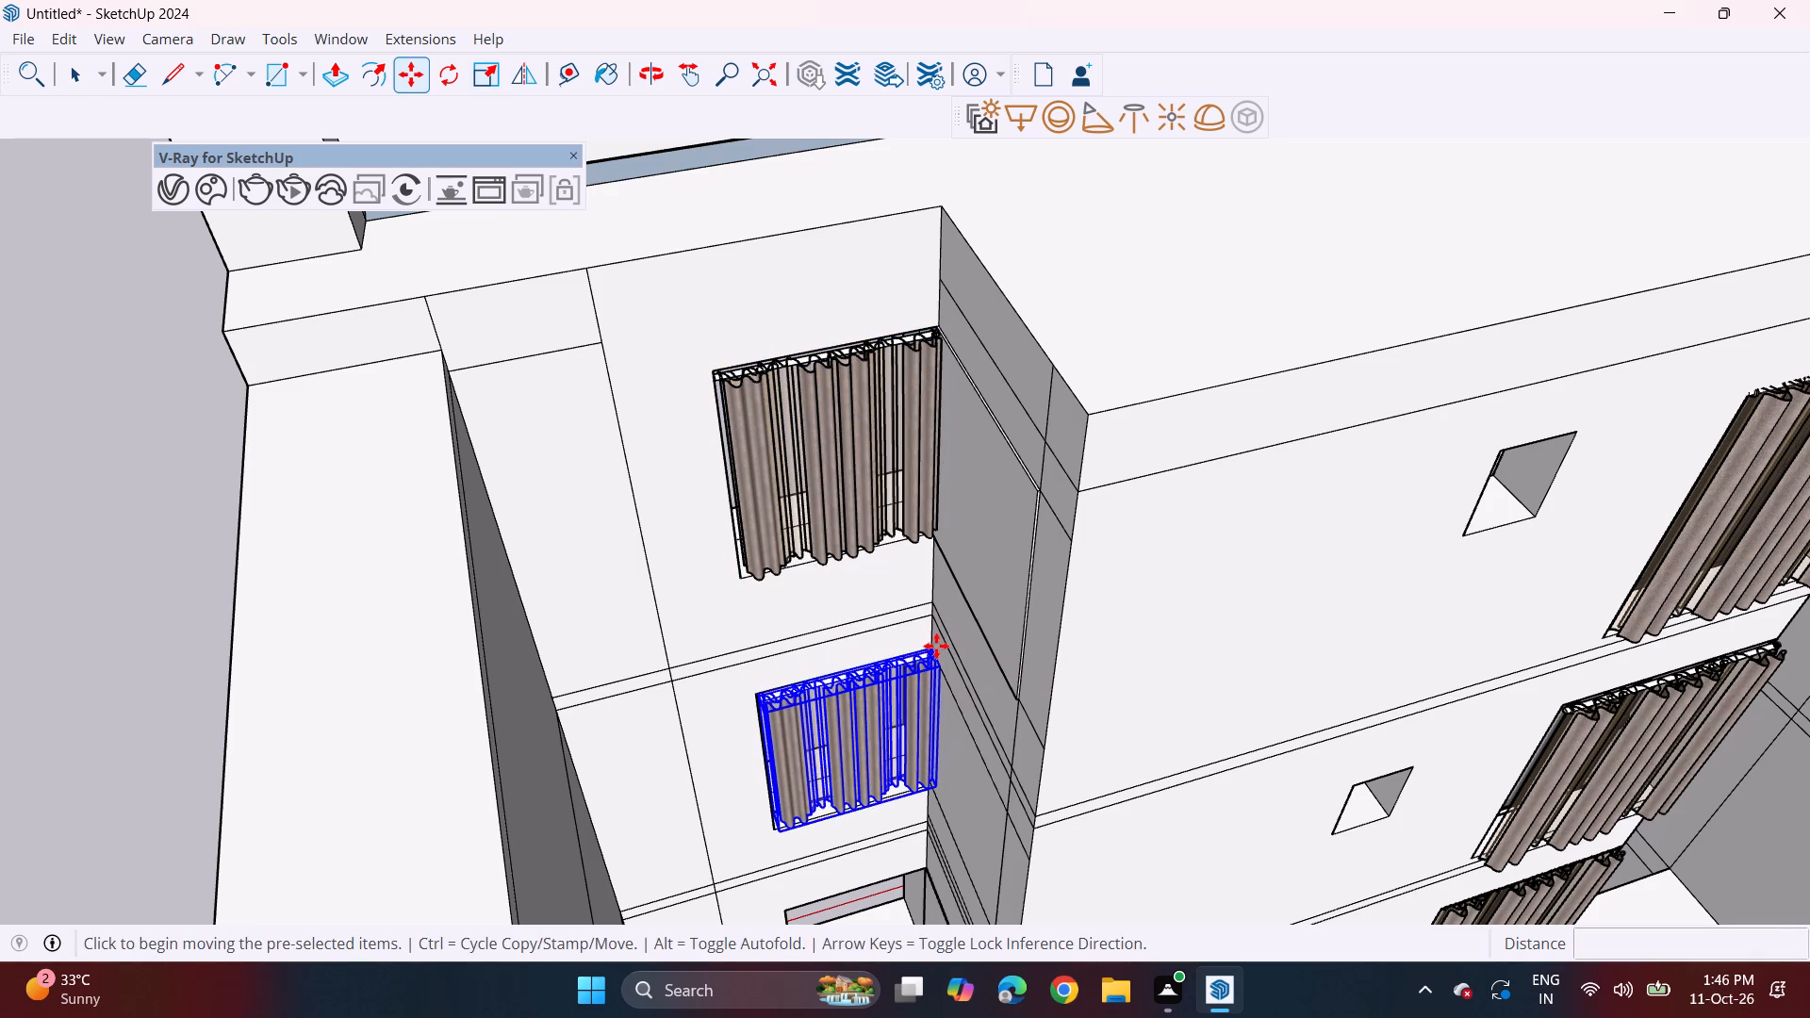
middle_drag(933, 720, 913, 414)
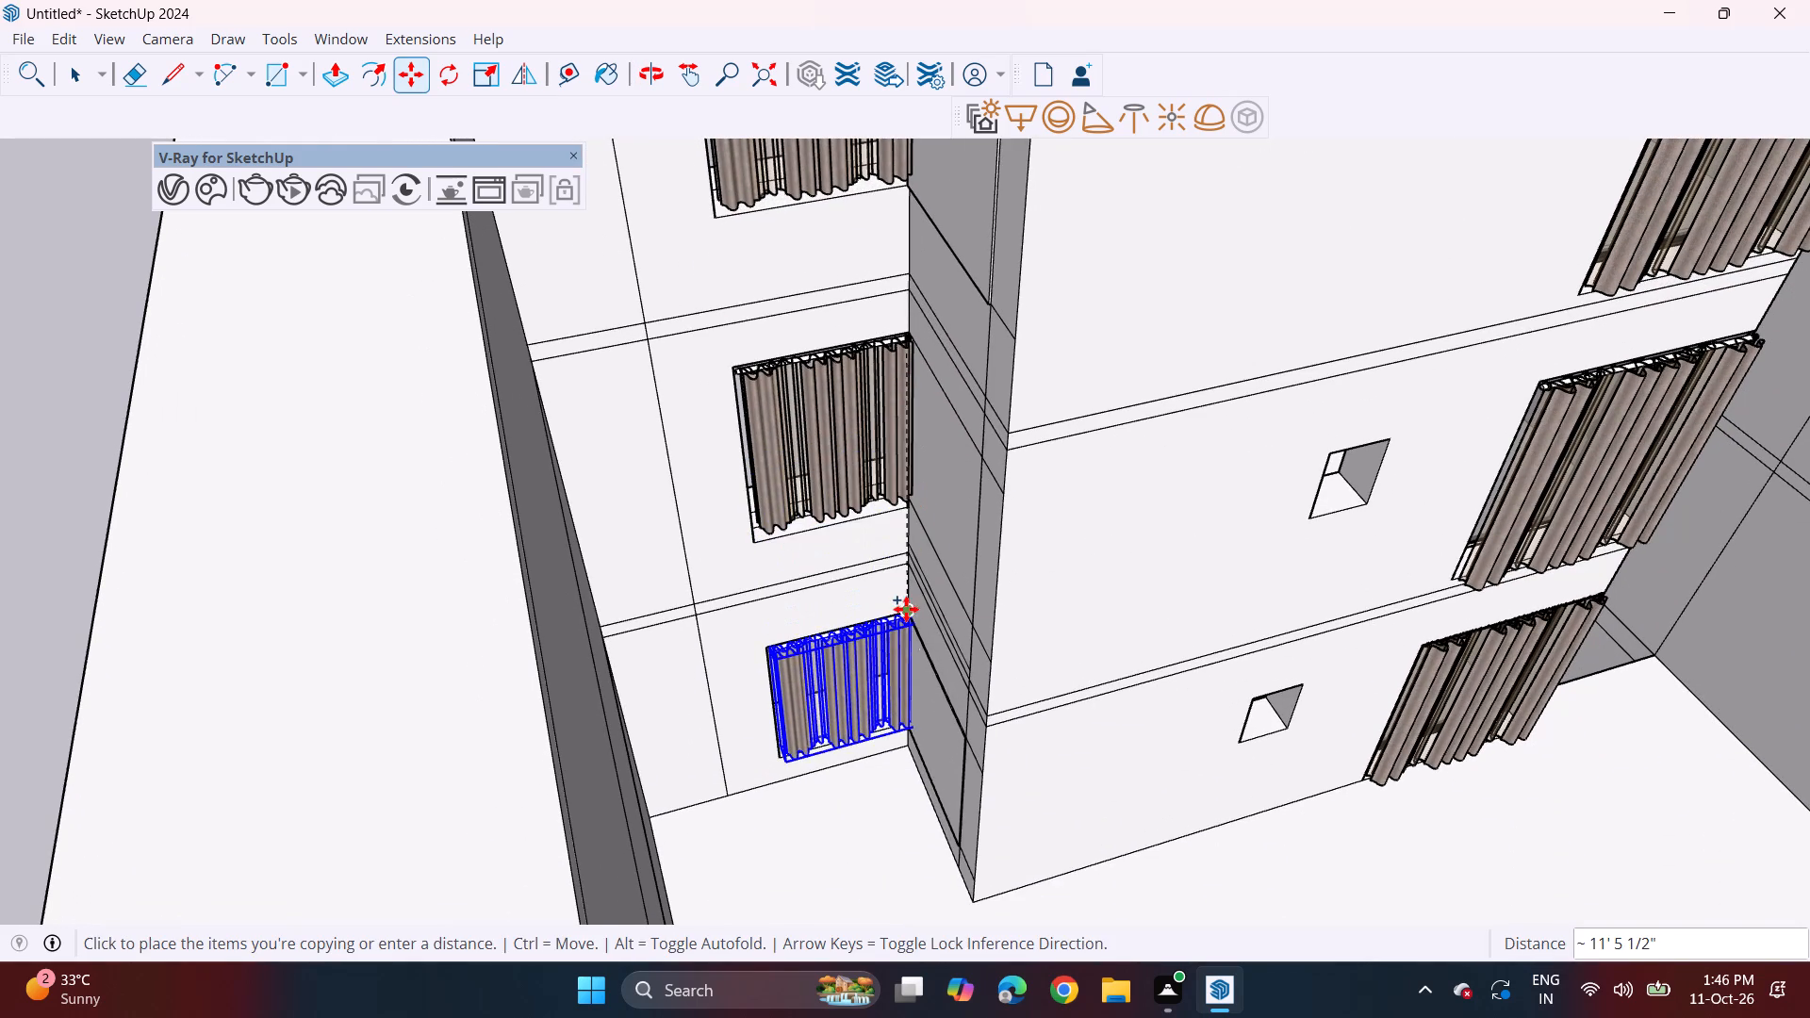
click(906, 609)
middle_drag(853, 608, 1805, 493)
middle_drag(871, 583, 1124, 500)
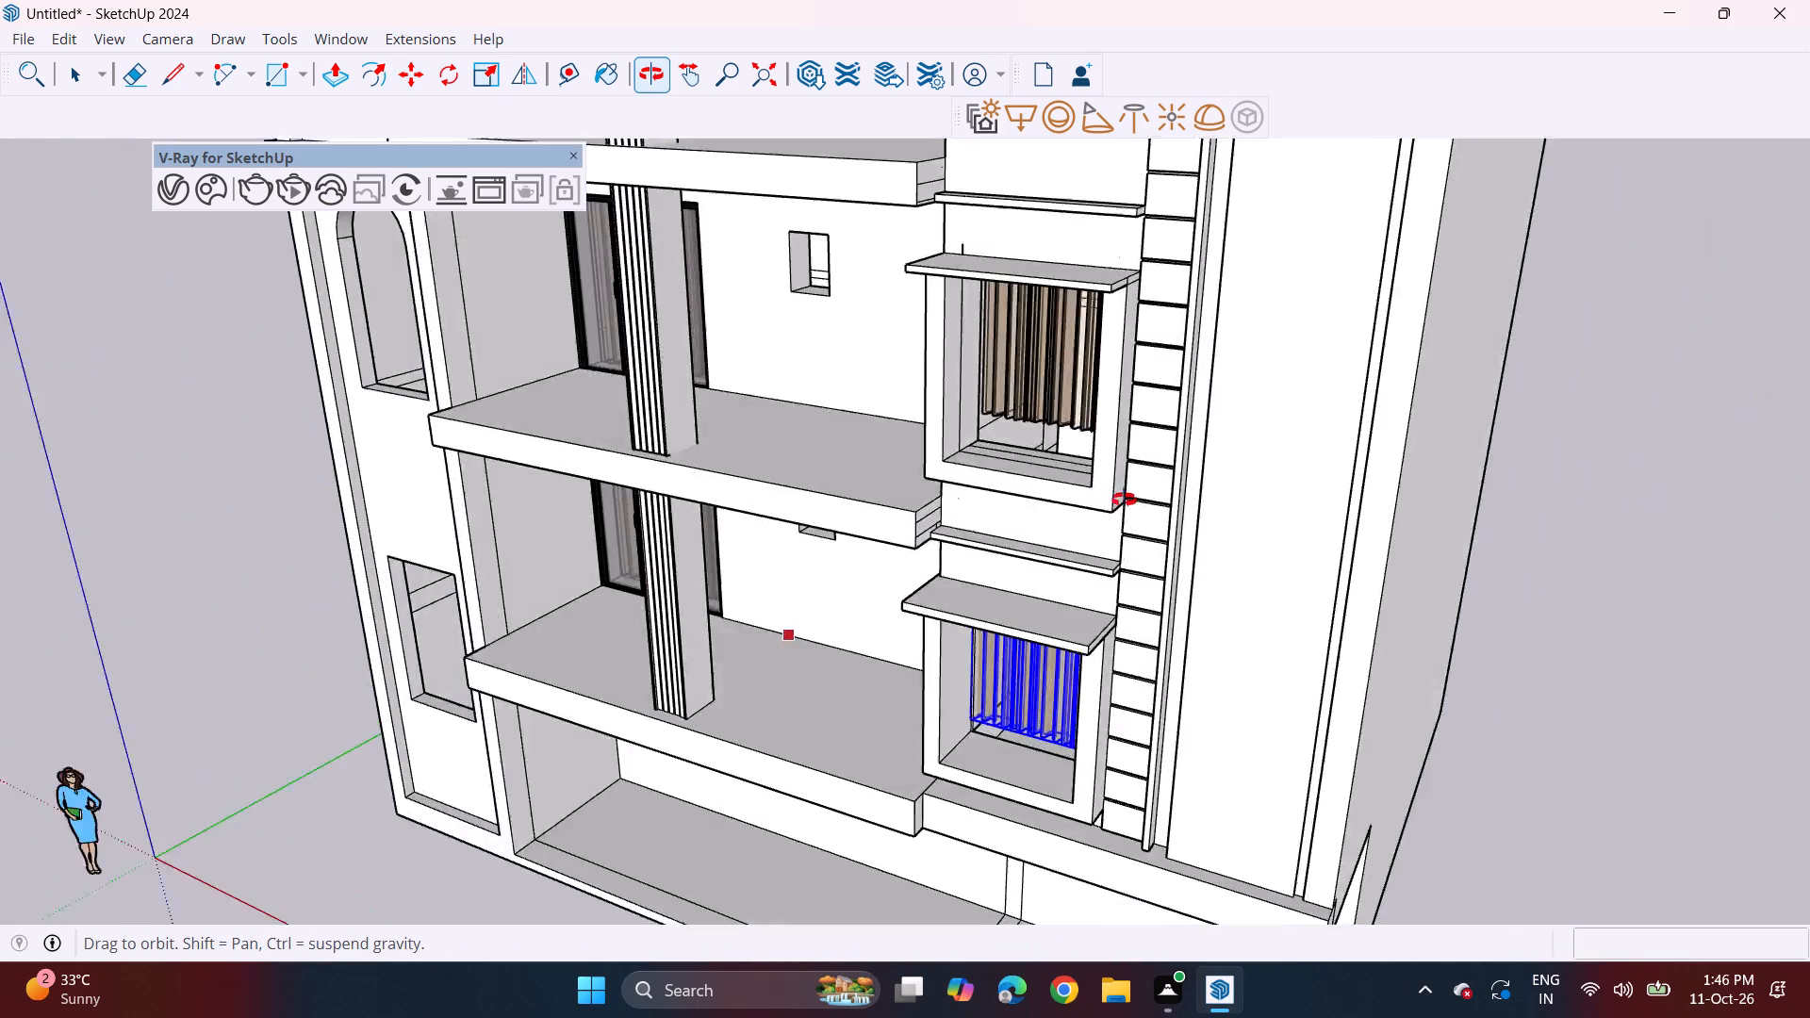
middle_drag(1124, 500, 1286, 343)
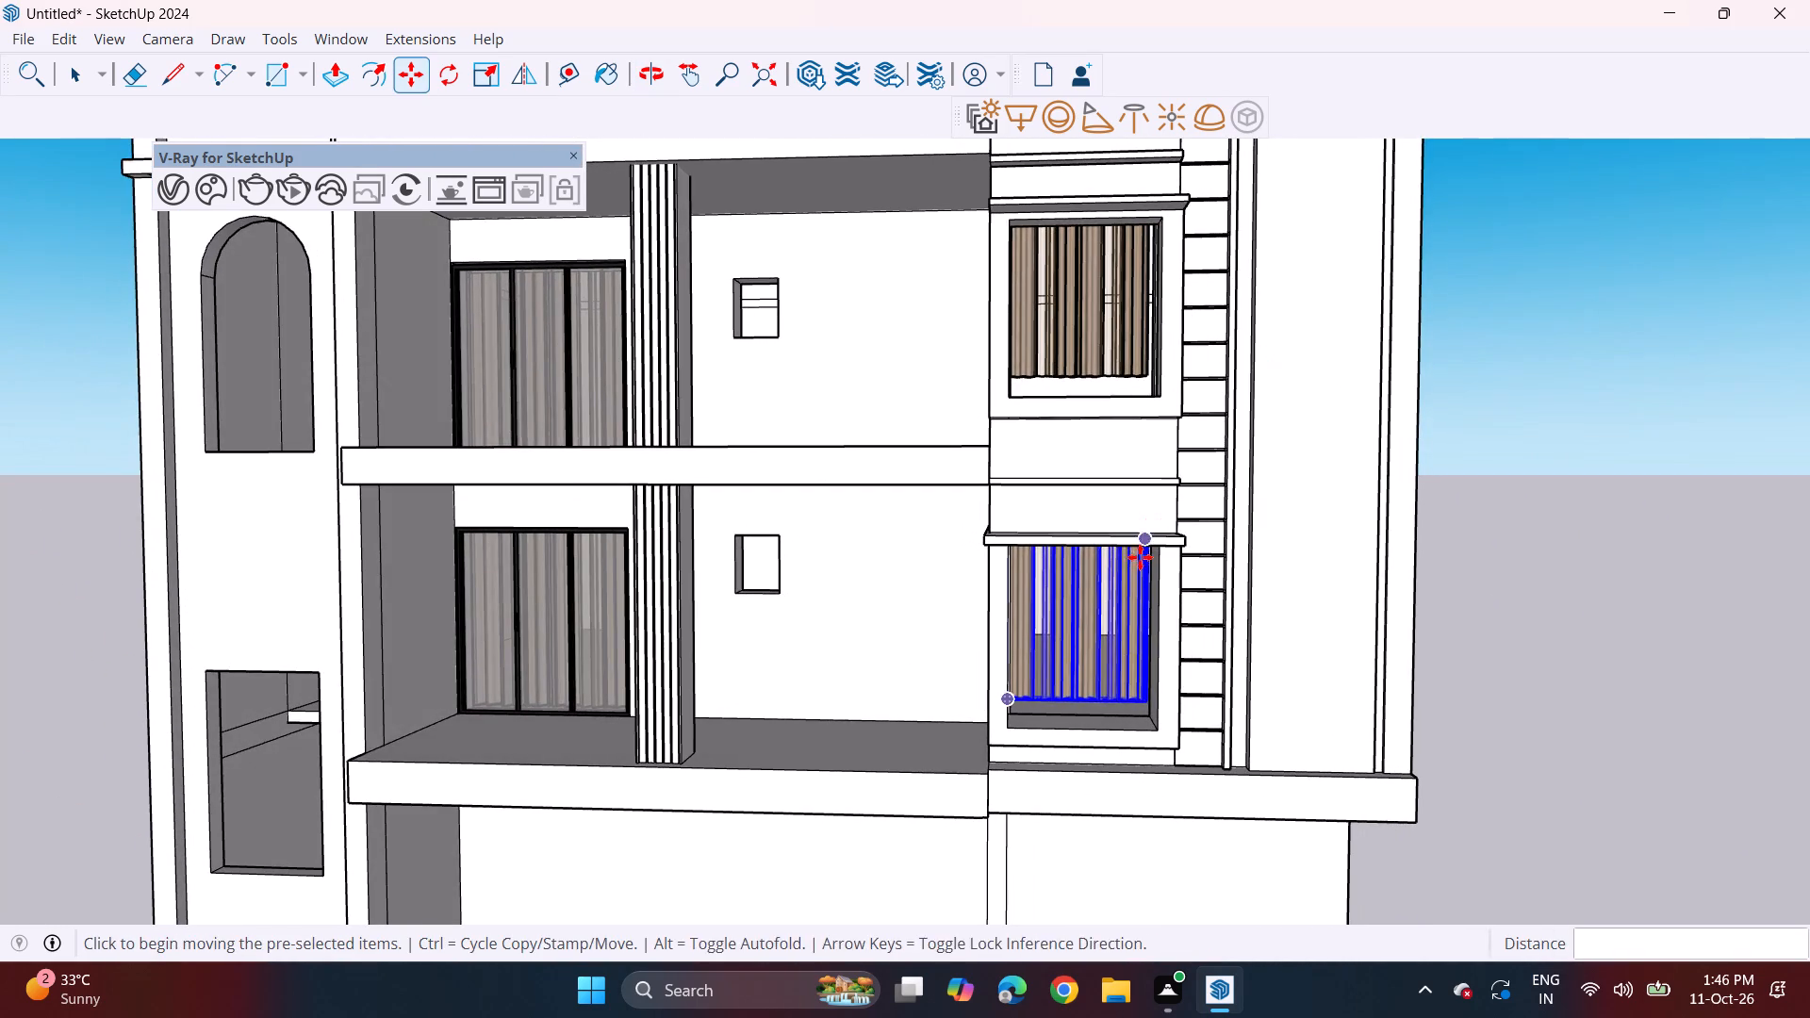
key(space)
click(1583, 337)
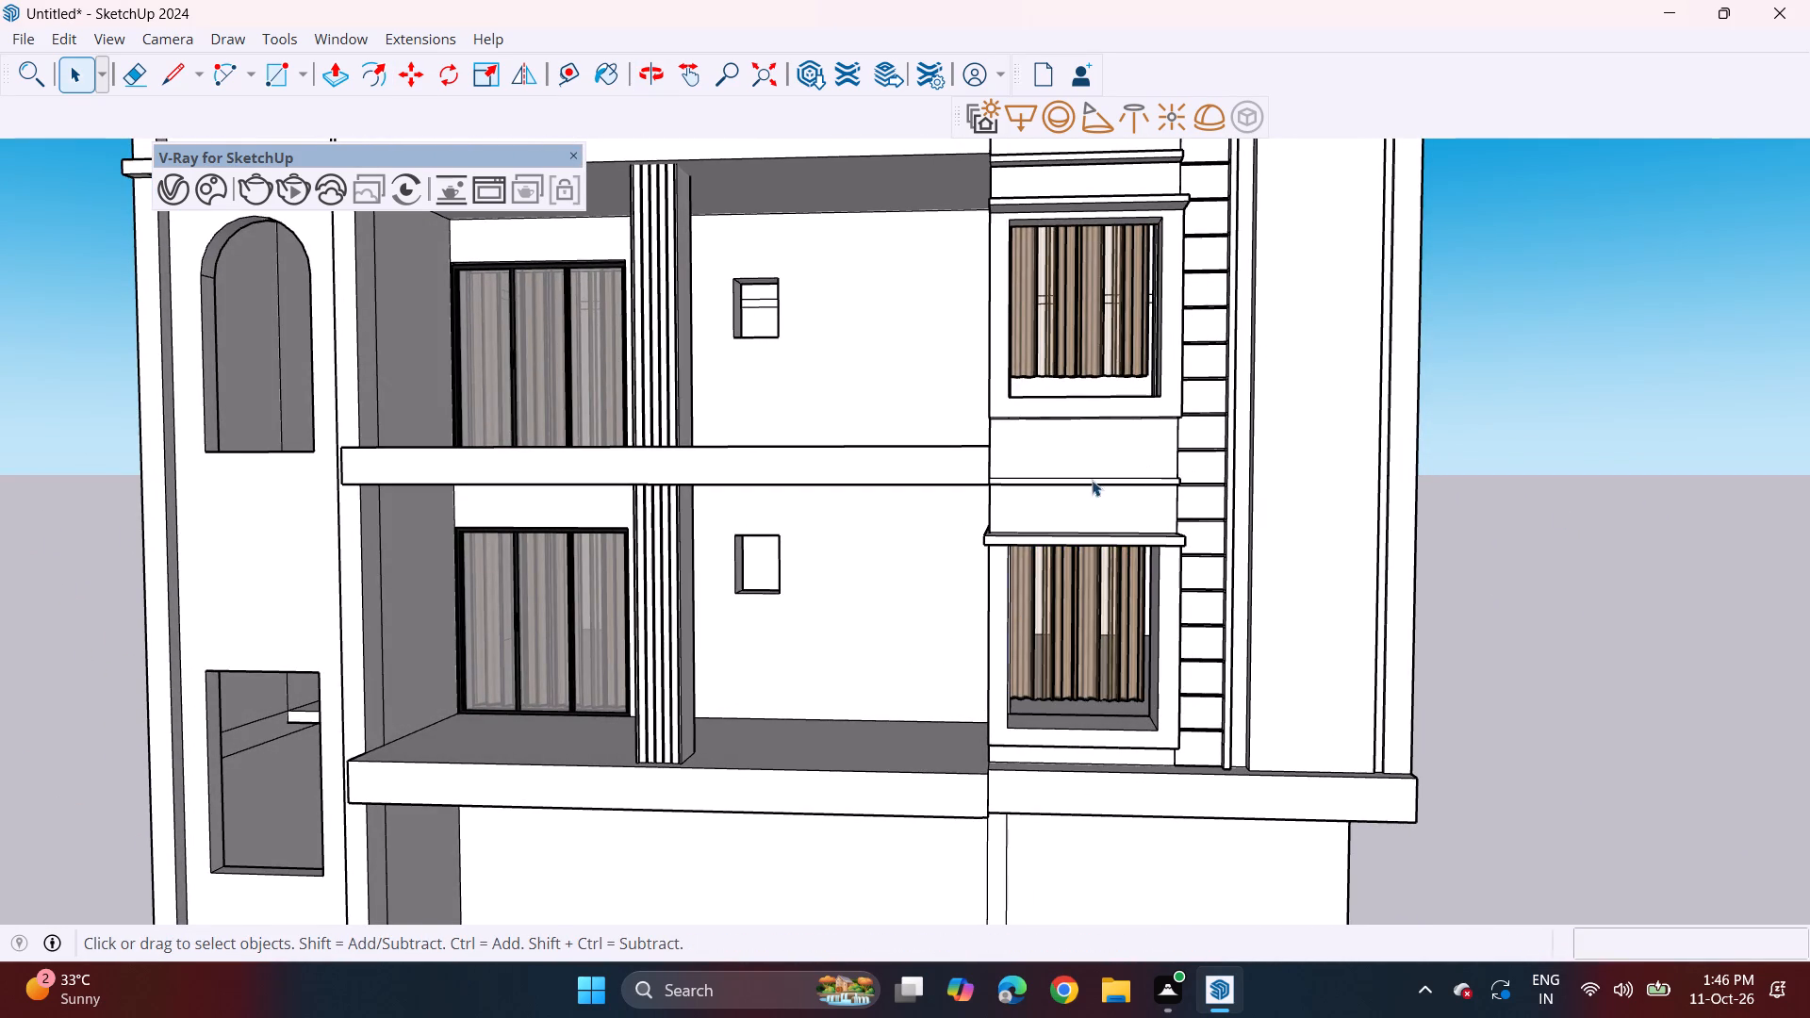
Import the PENTEK Slimmest Steel Sliding Door Window_1 model from the Downloads folder.
shift+middle_drag(1080, 604, 1088, 695)
scroll(1081, 598, down, 3)
shift+middle_drag(1079, 594, 1077, 695)
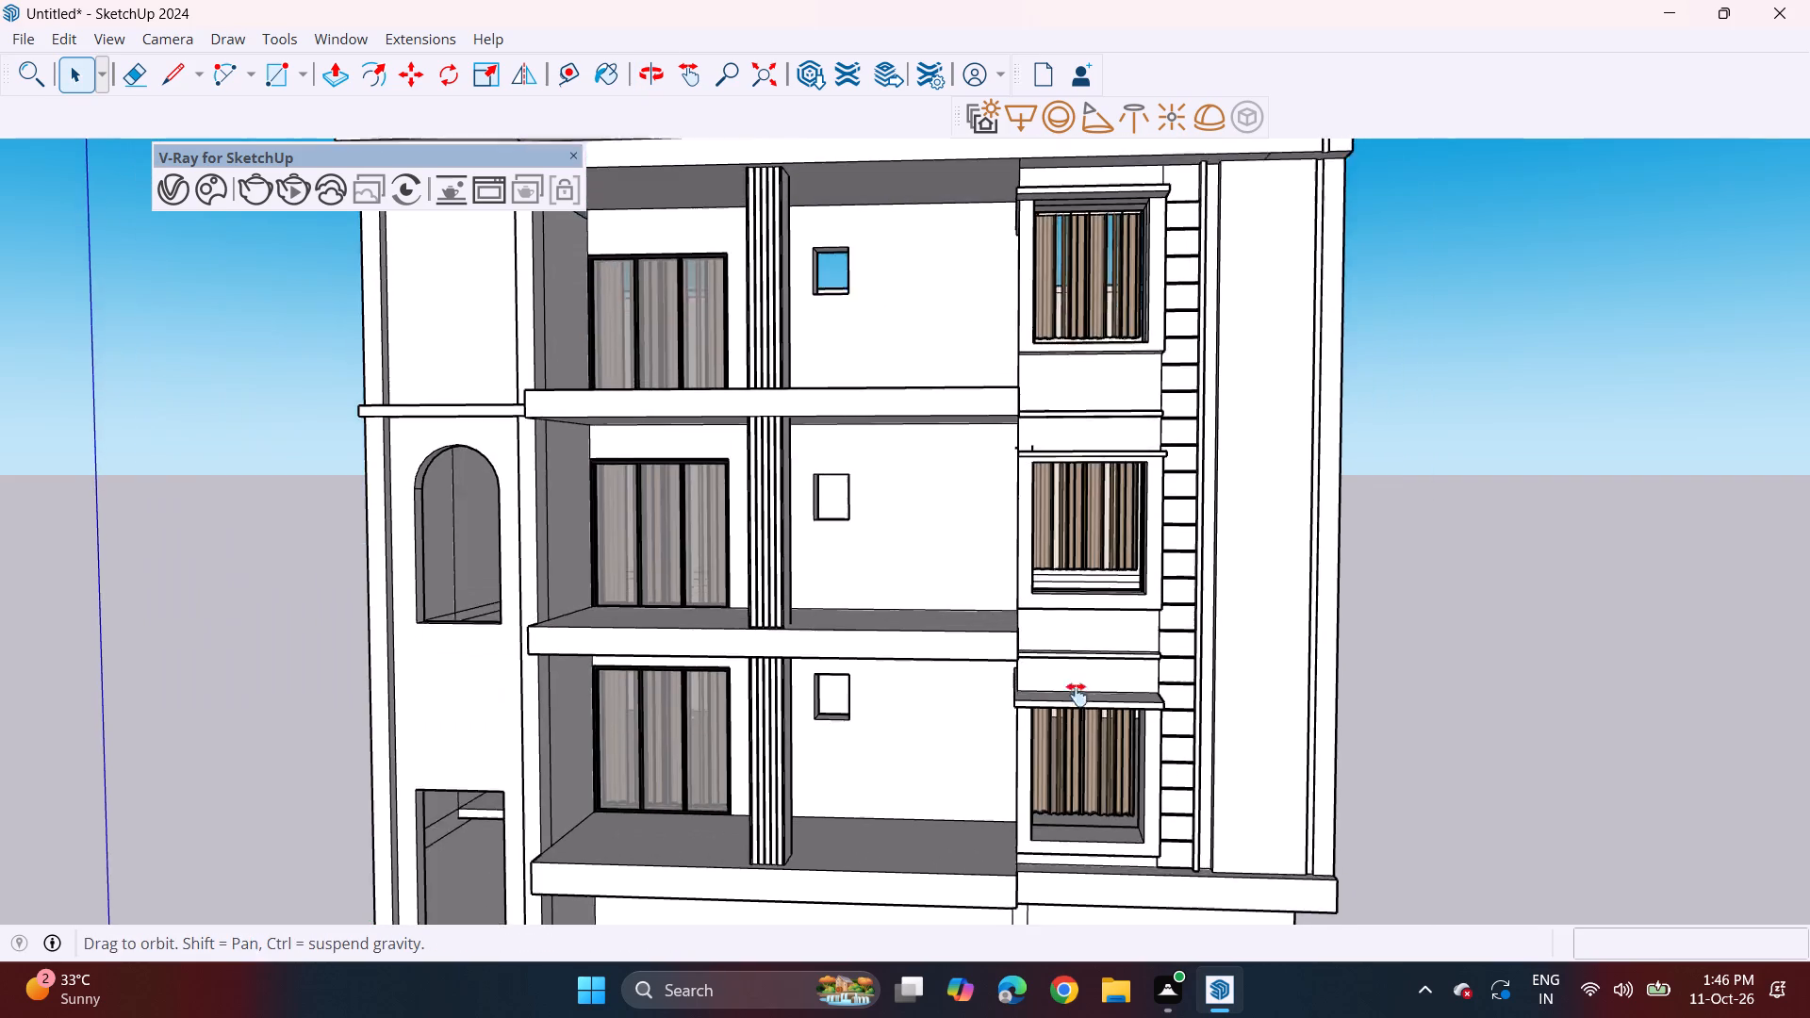
shift+middle_drag(1077, 695, 1070, 680)
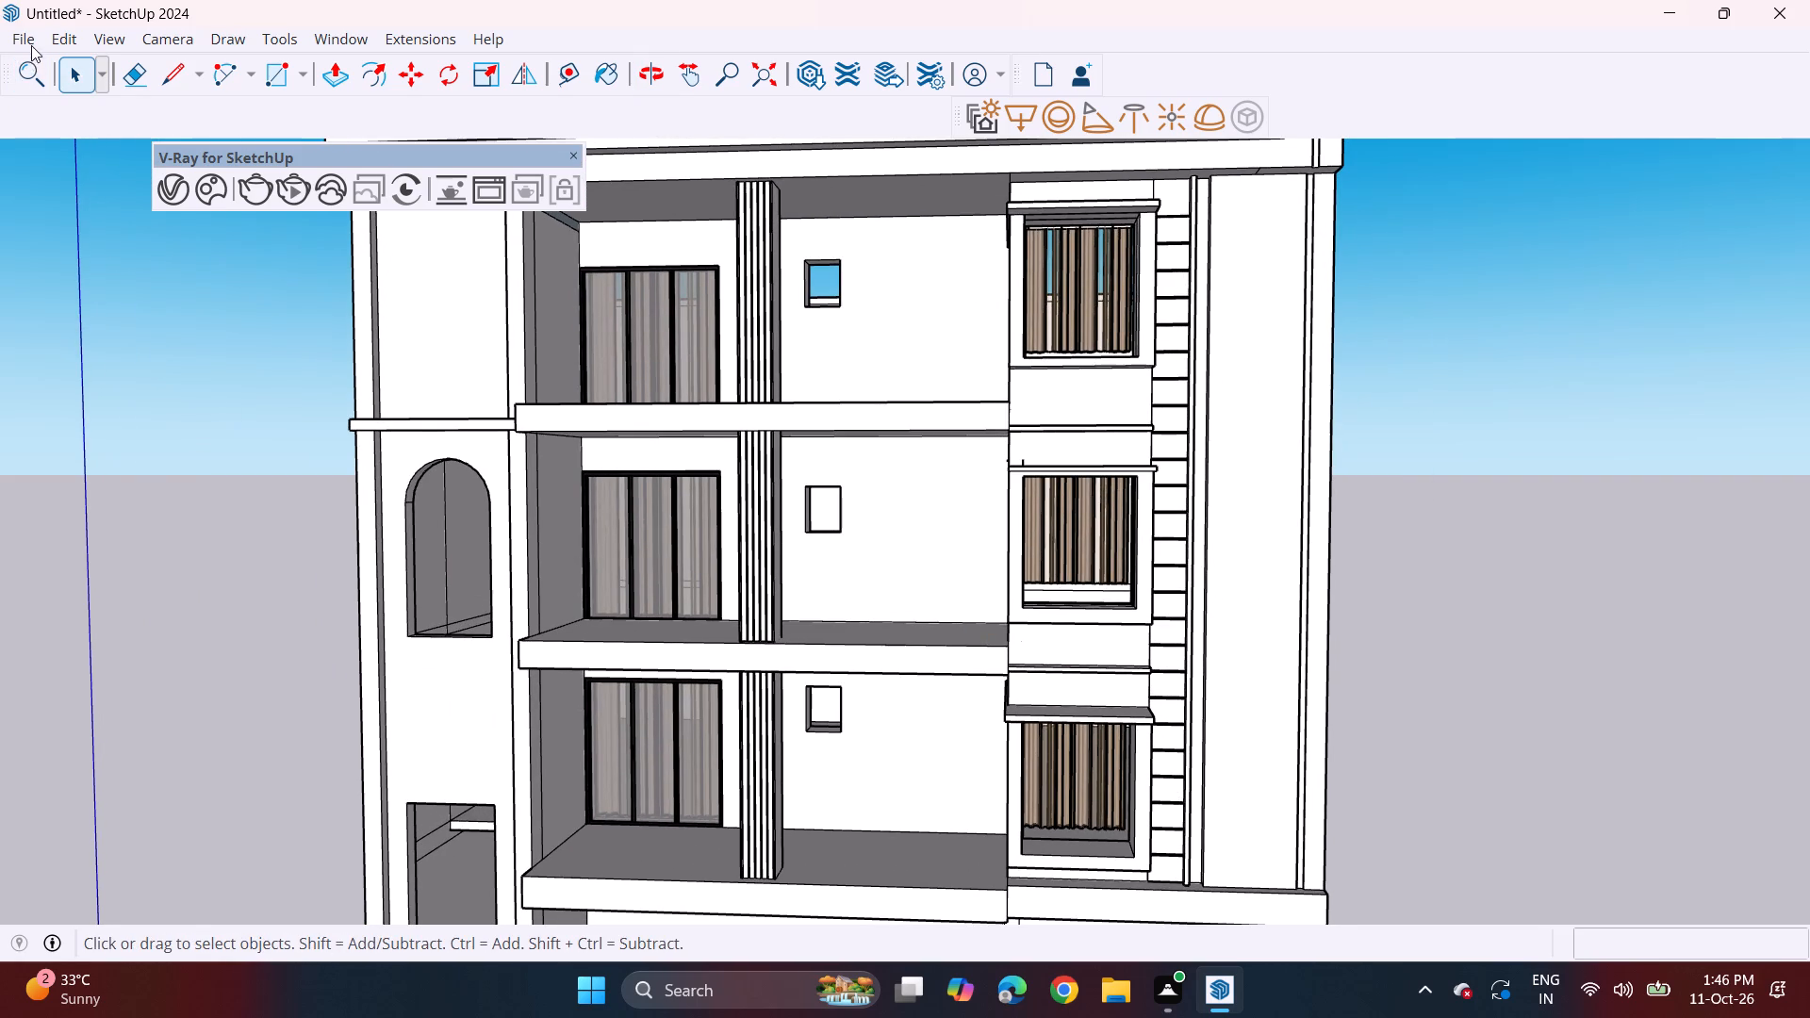
click(31, 41)
click(89, 357)
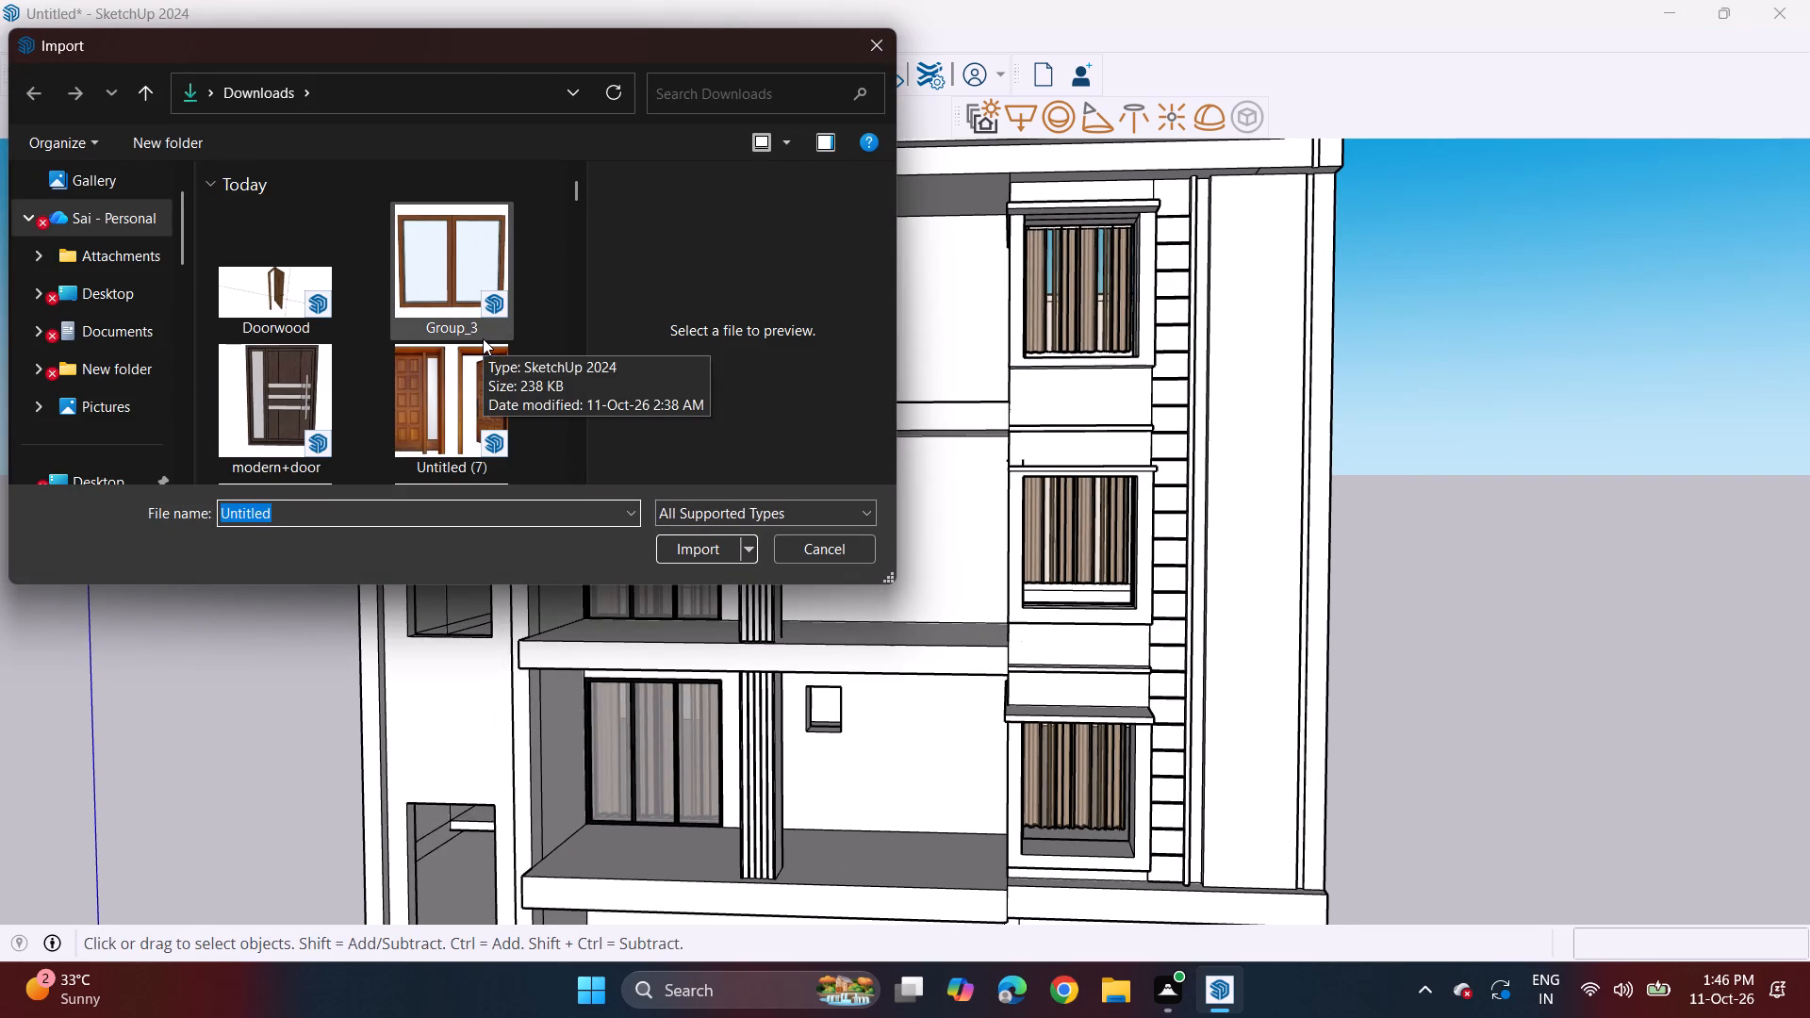
scroll(432, 374, down, 3)
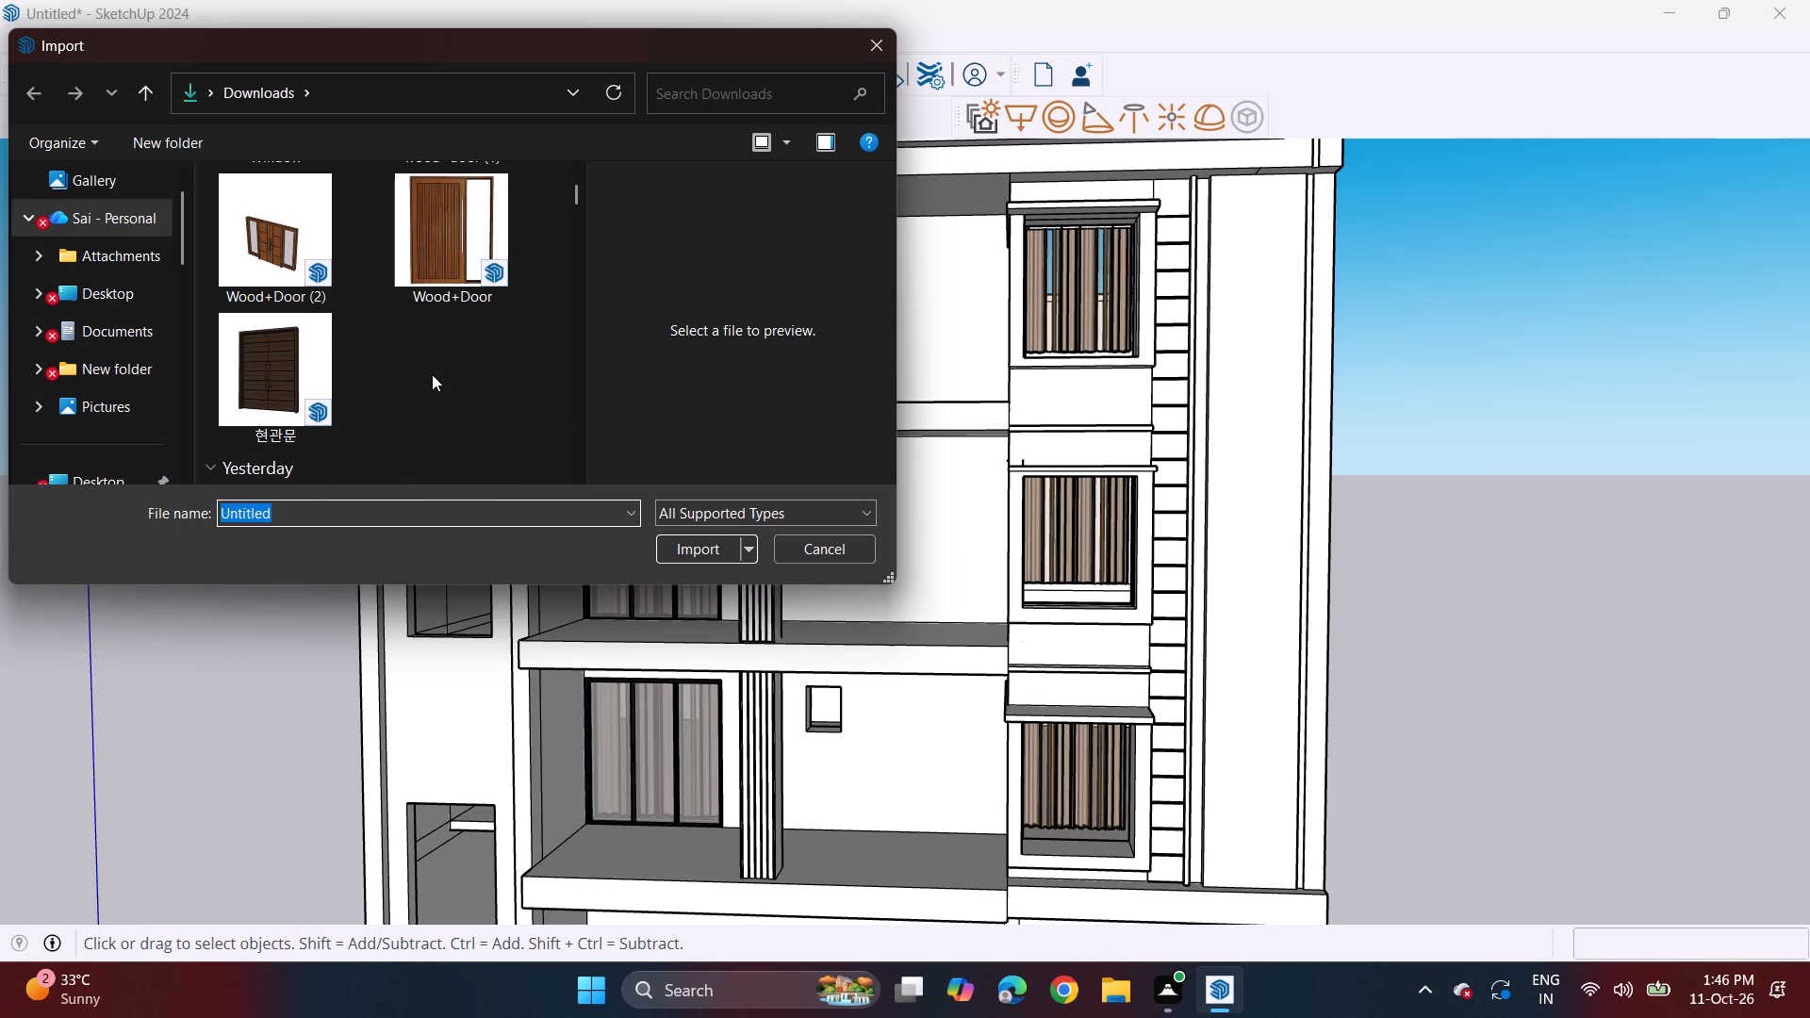
scroll(432, 374, up, 2)
scroll(432, 374, down, 5)
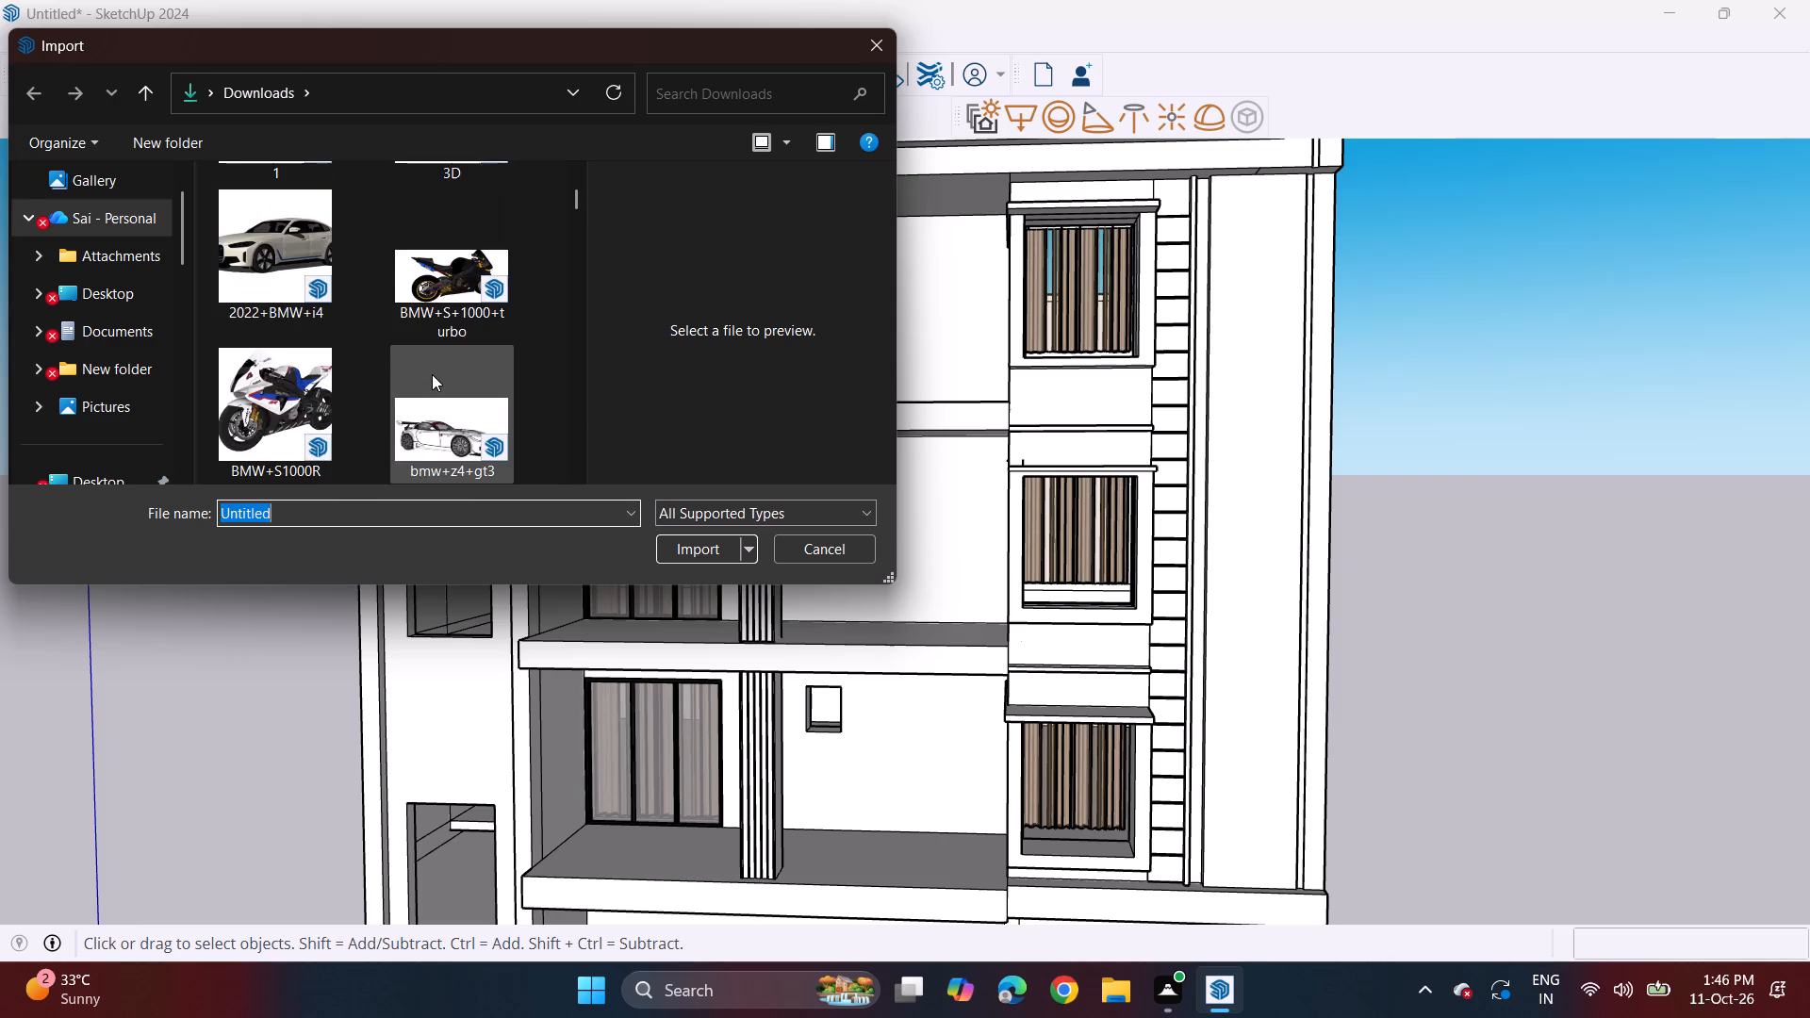
scroll(432, 374, down, 5)
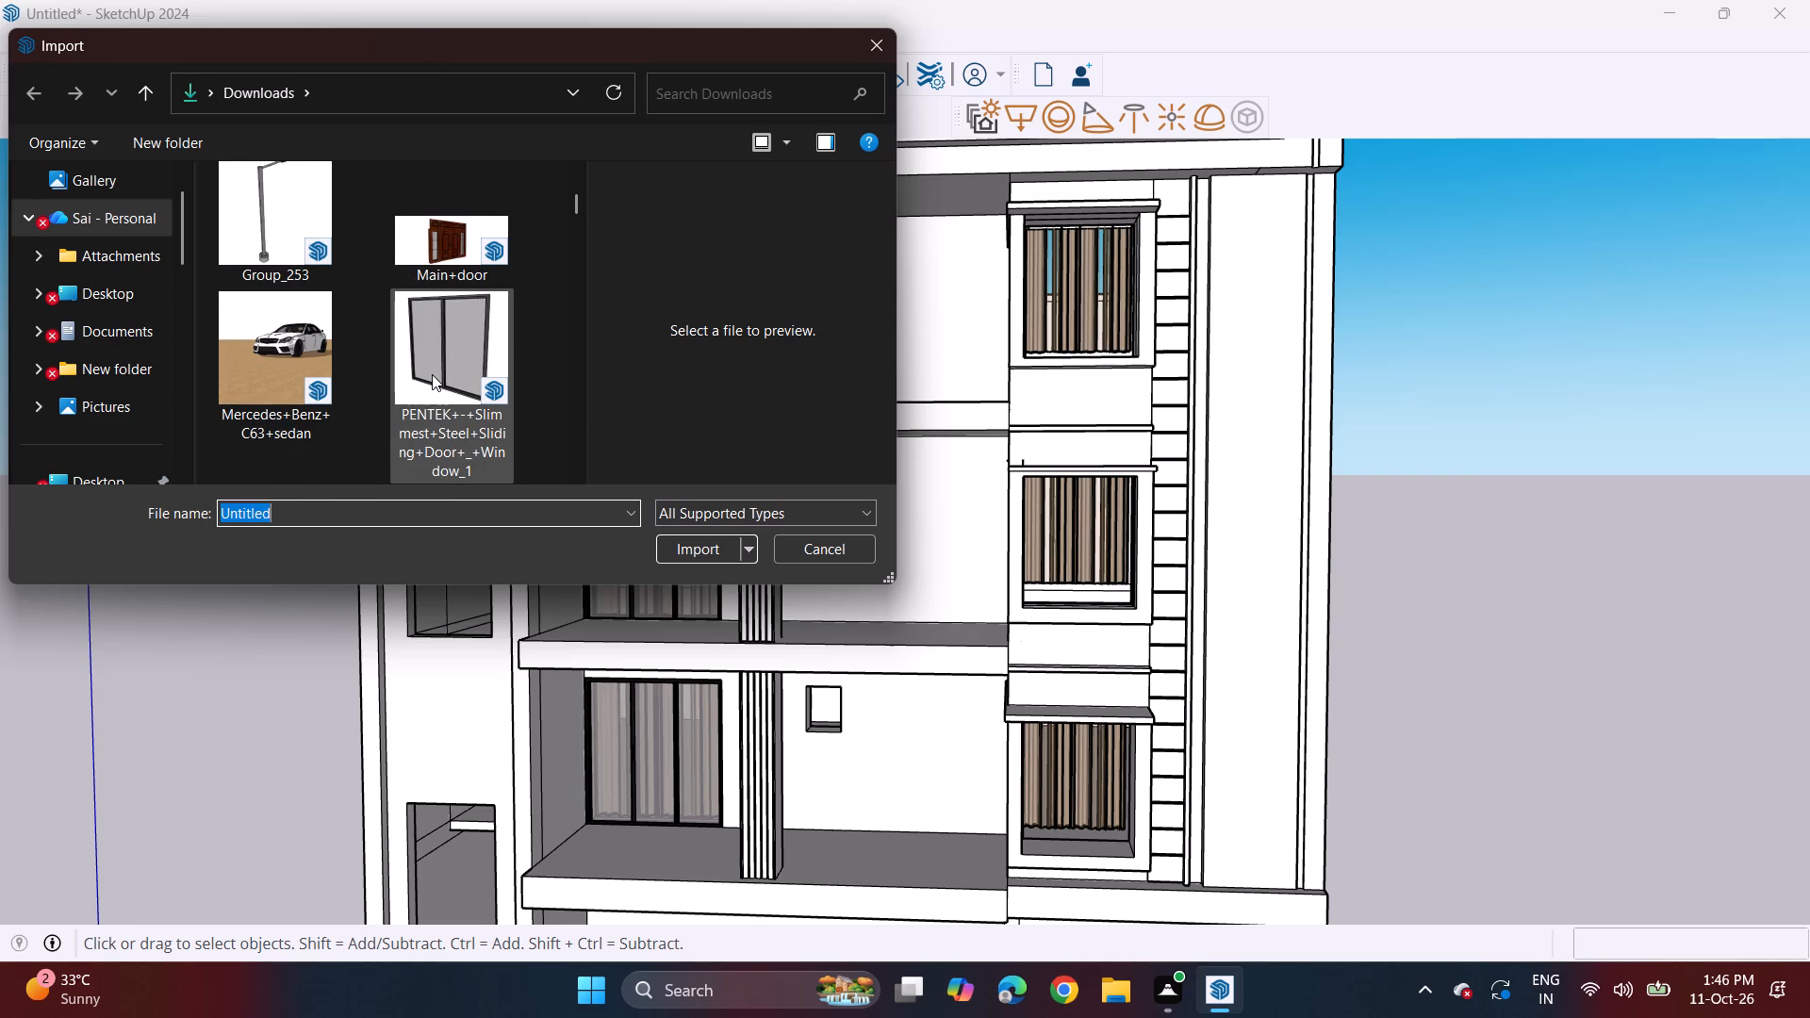
click(432, 374)
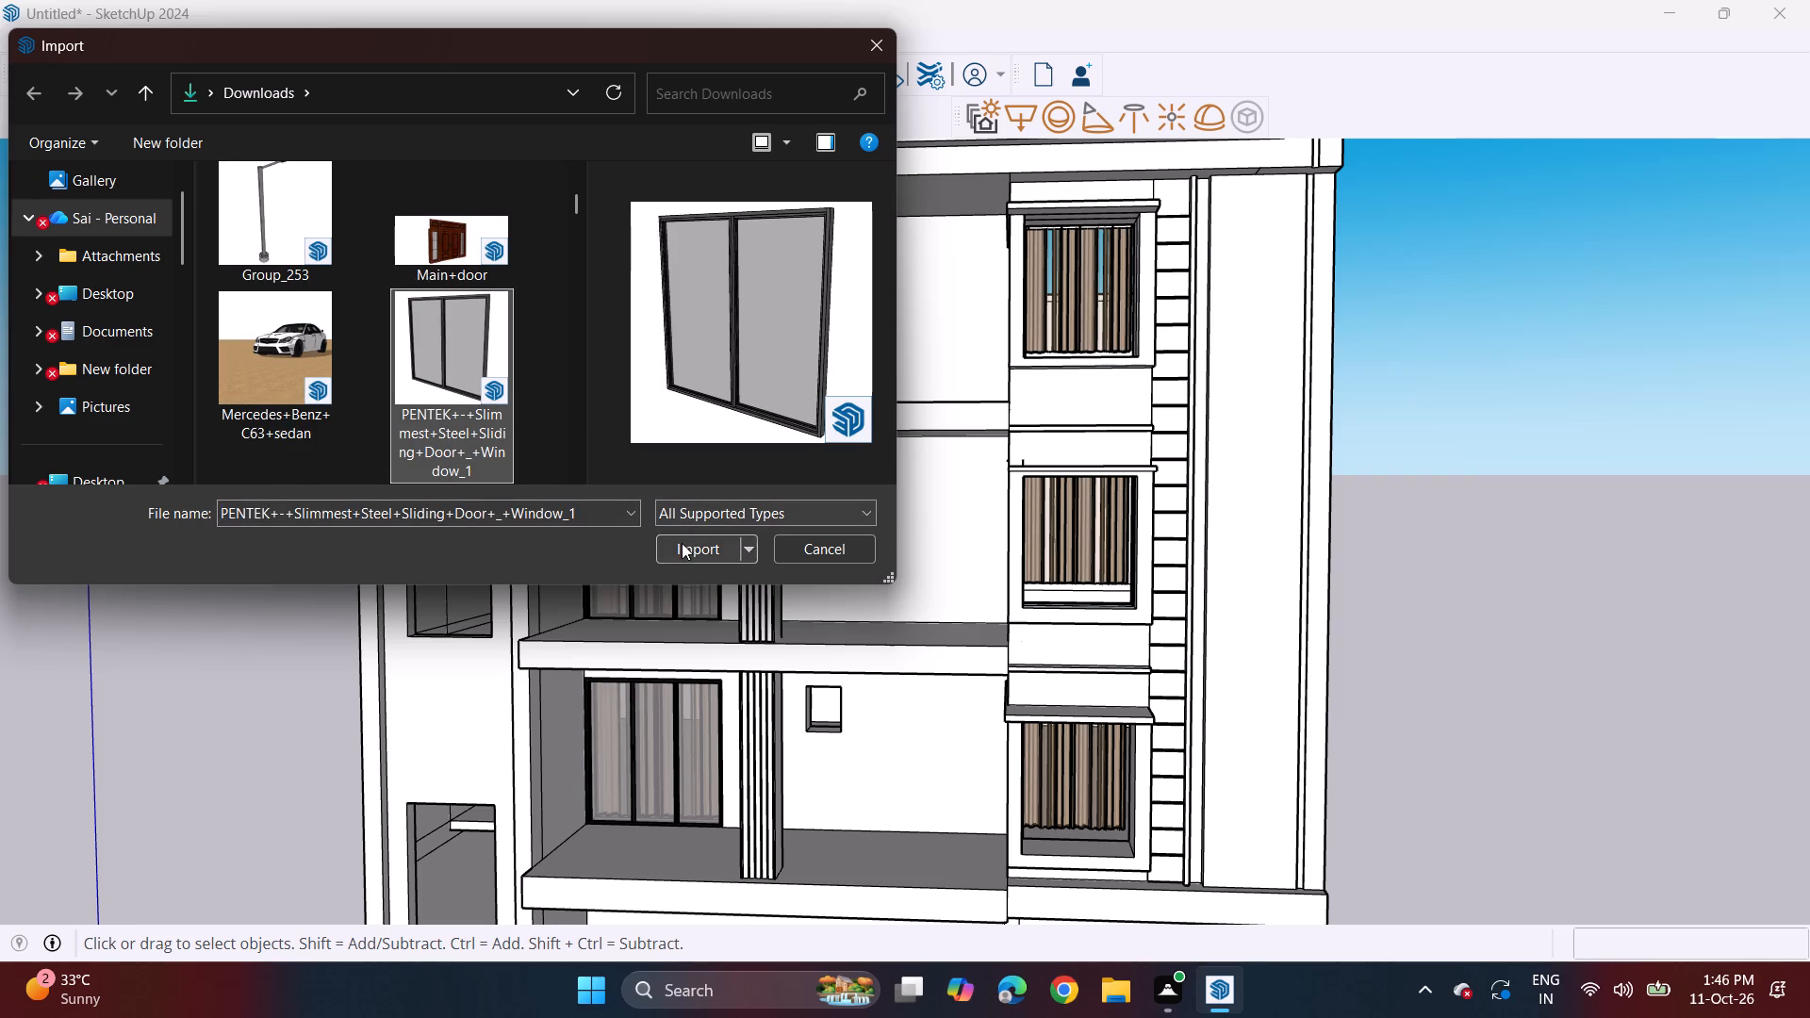
click(682, 543)
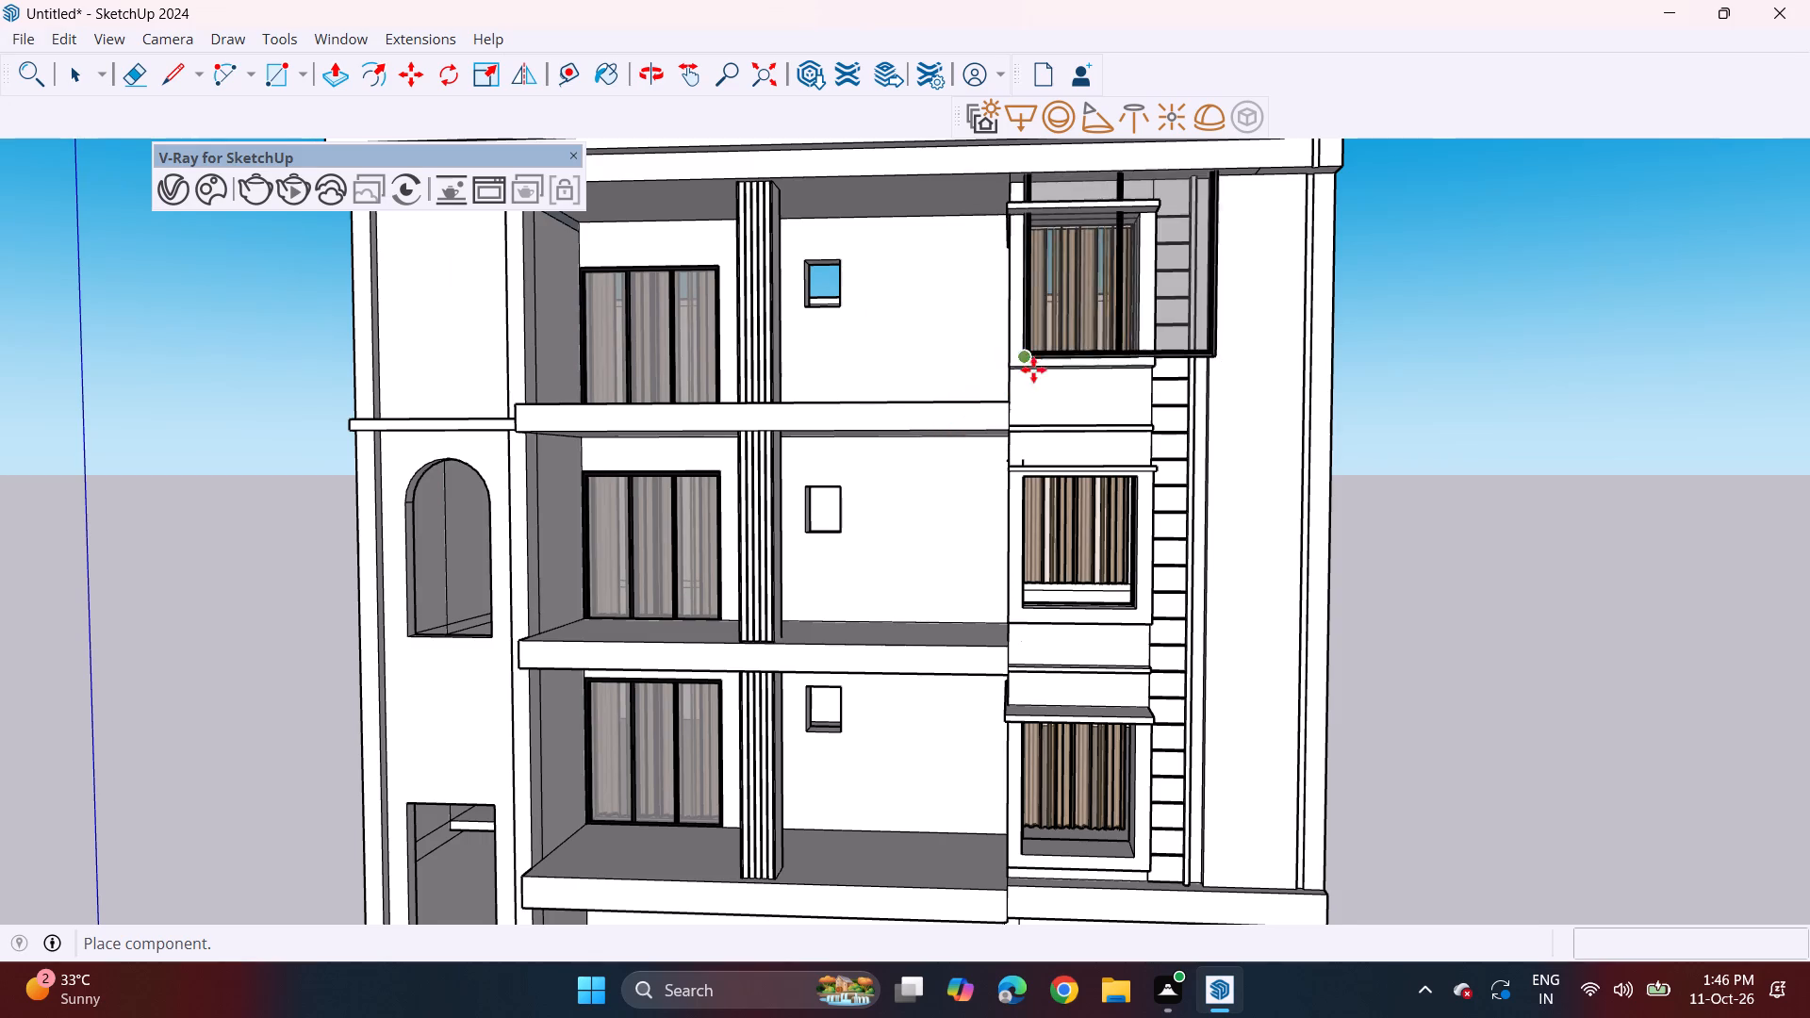
Place the imported PENTEK sliding window at the lower inner corner of the uppermost curtained window opening.
middle_drag(1042, 387, 1078, 523)
scroll(1034, 435, up, 8)
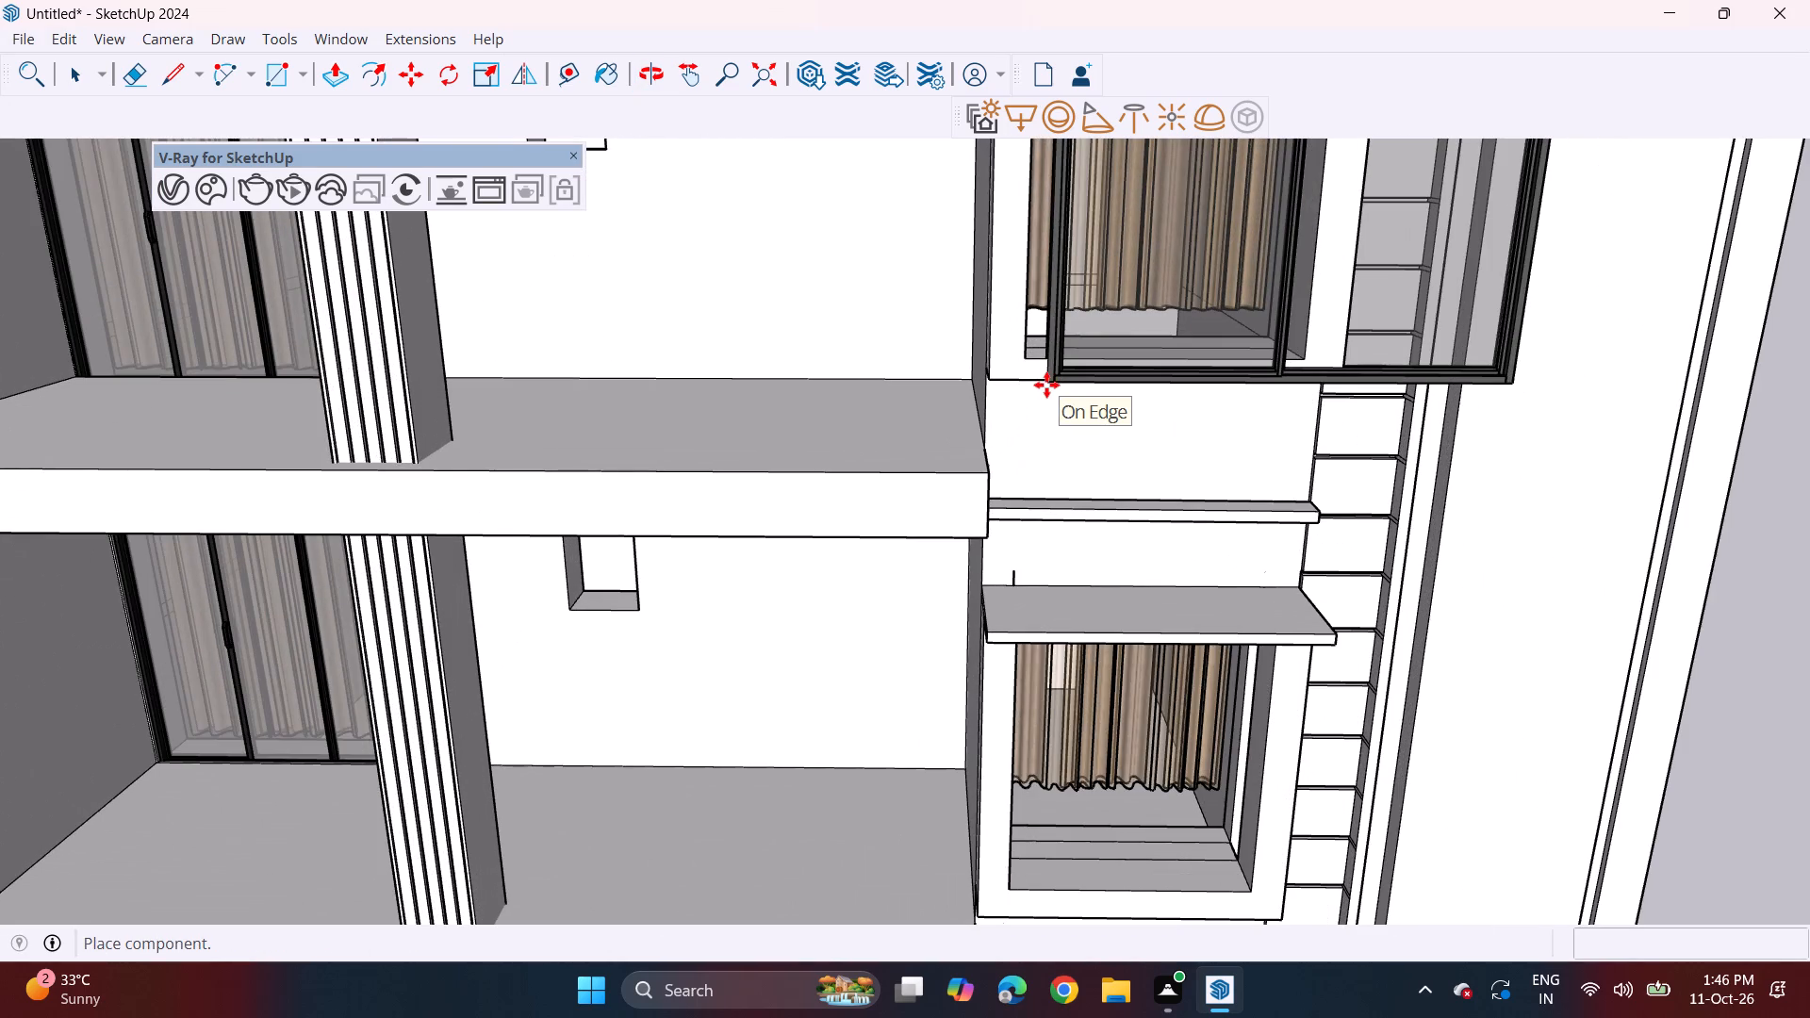
middle_drag(1046, 370, 981, 469)
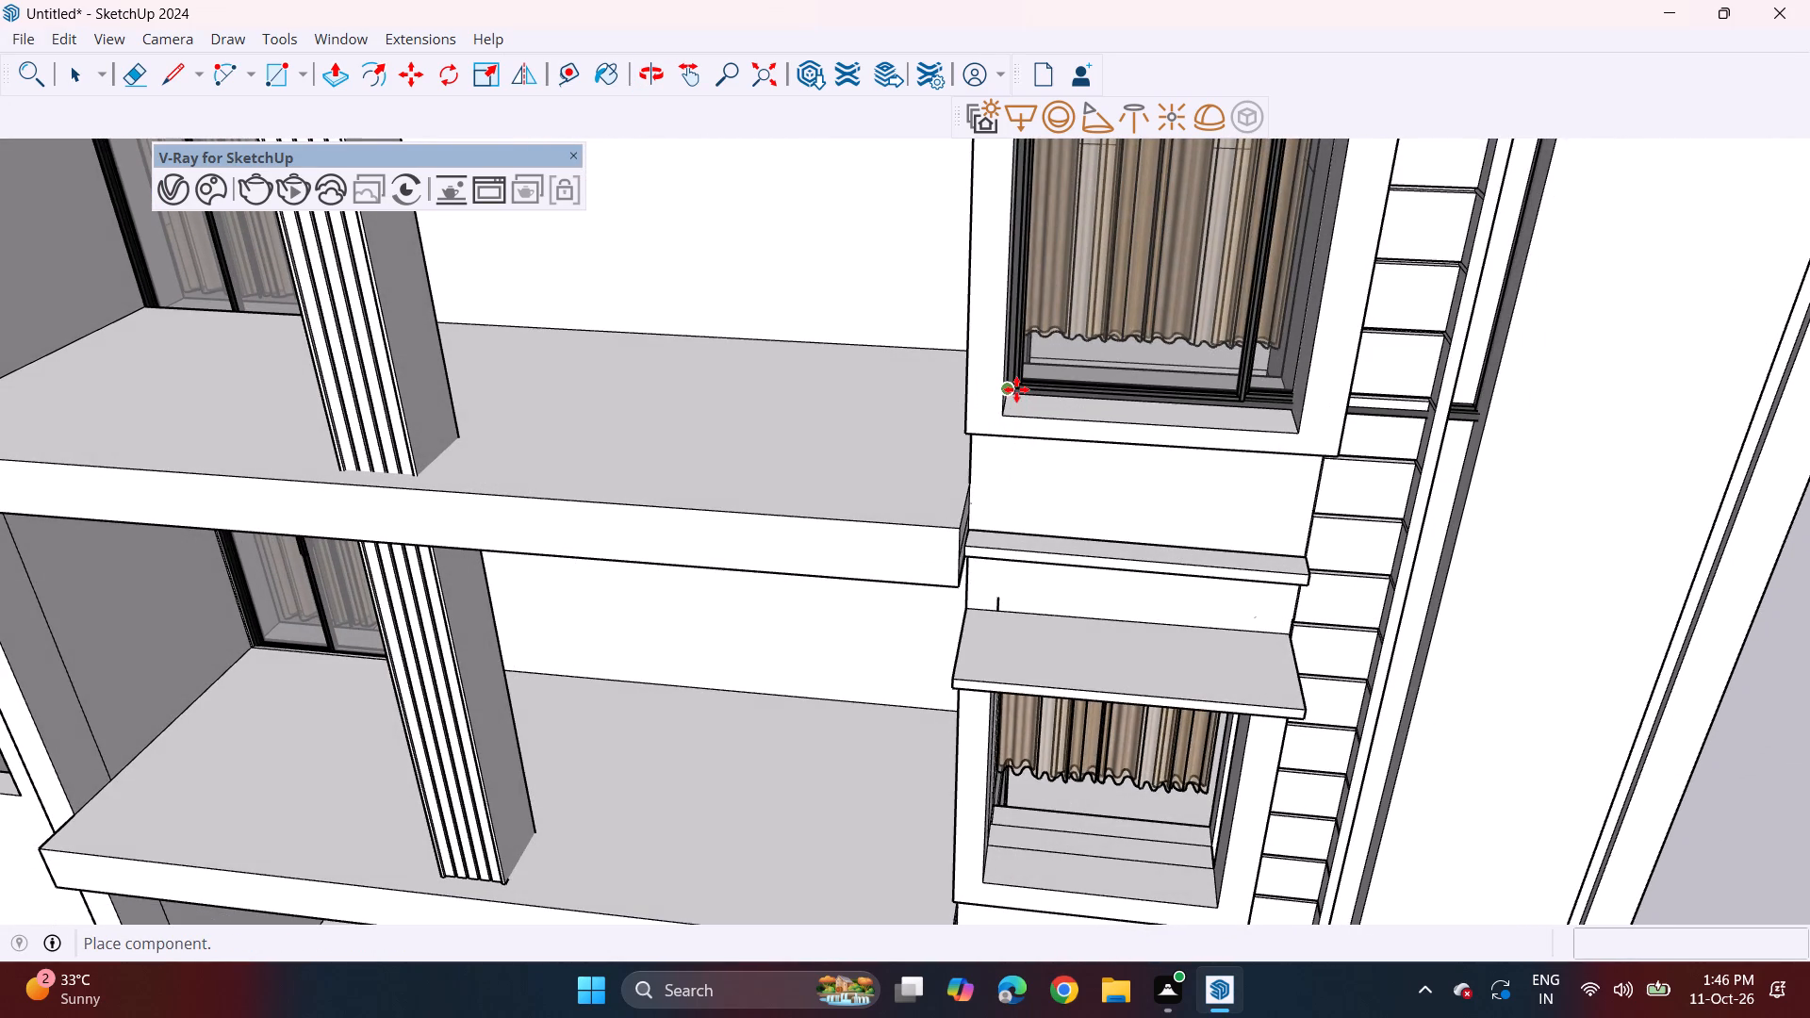
click(1016, 389)
Scale the placed sliding window uniformly to about 0.61 so its width fits the uppermost curtained opening.
scroll(1069, 328, down, 4)
shift+middle_drag(1047, 344, 941, 504)
scroll(941, 459, down, 2)
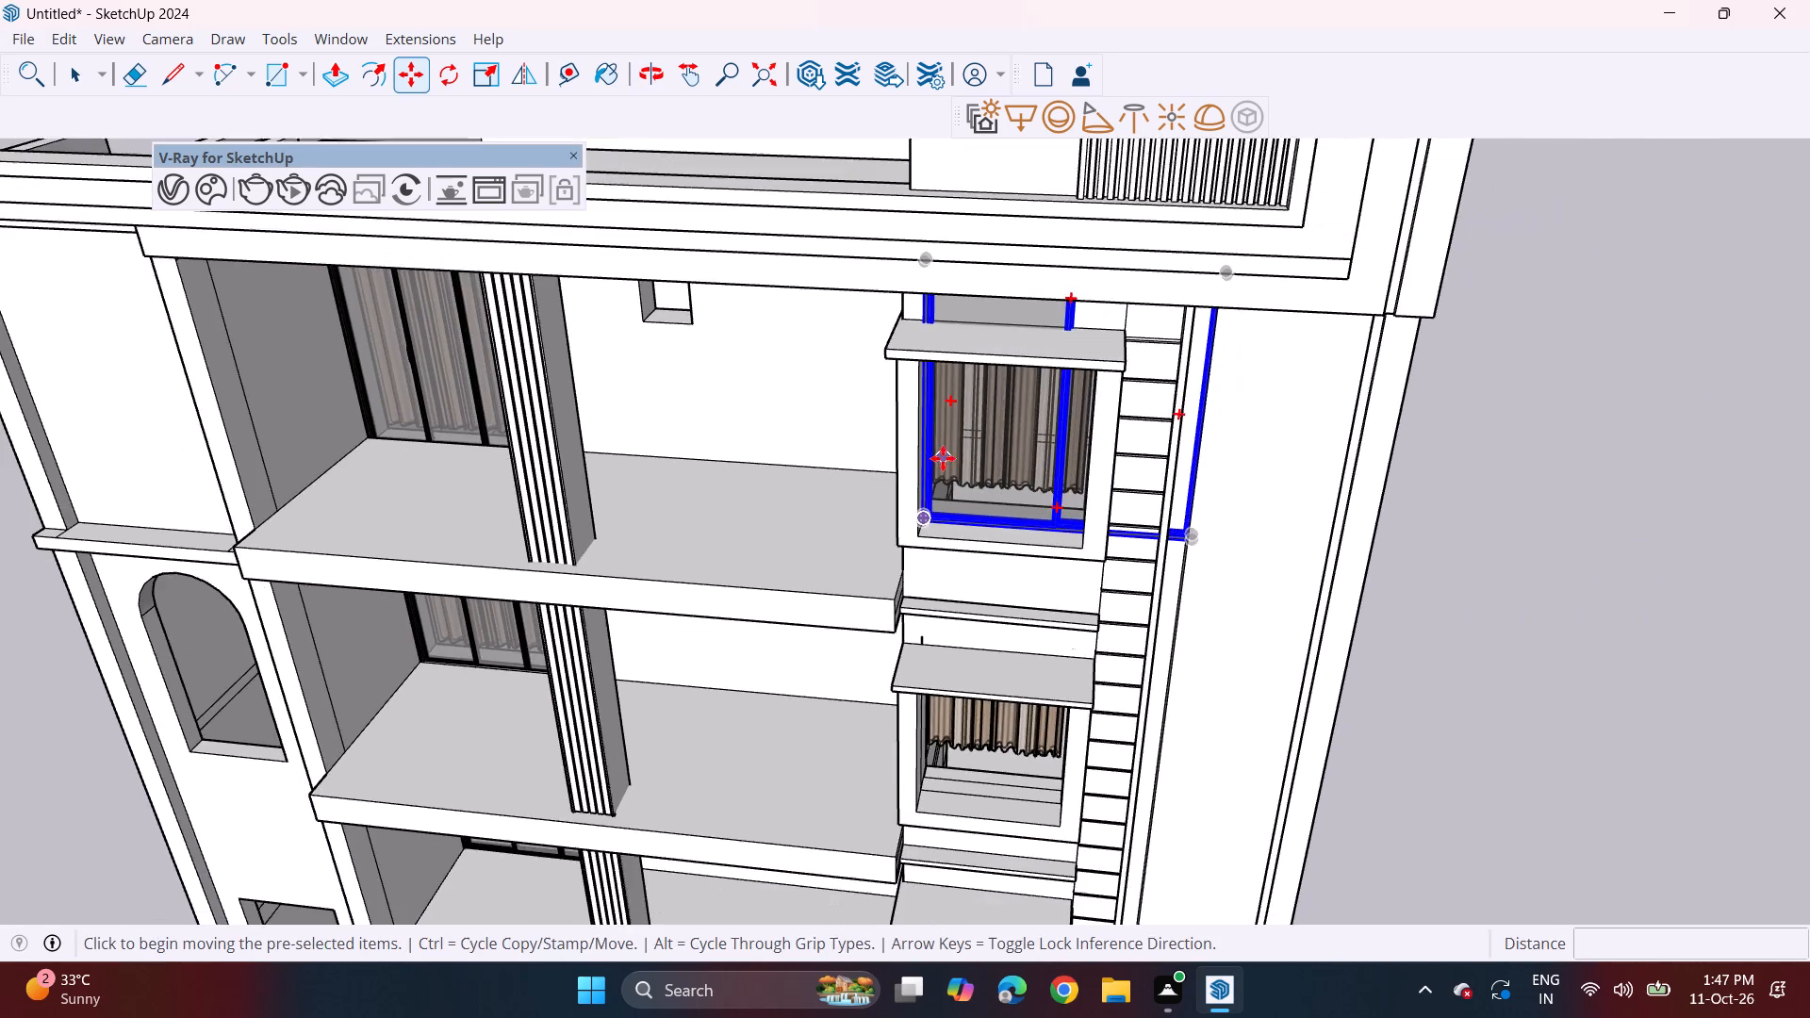
middle_drag(943, 458, 962, 379)
drag(472, 68, 494, 79)
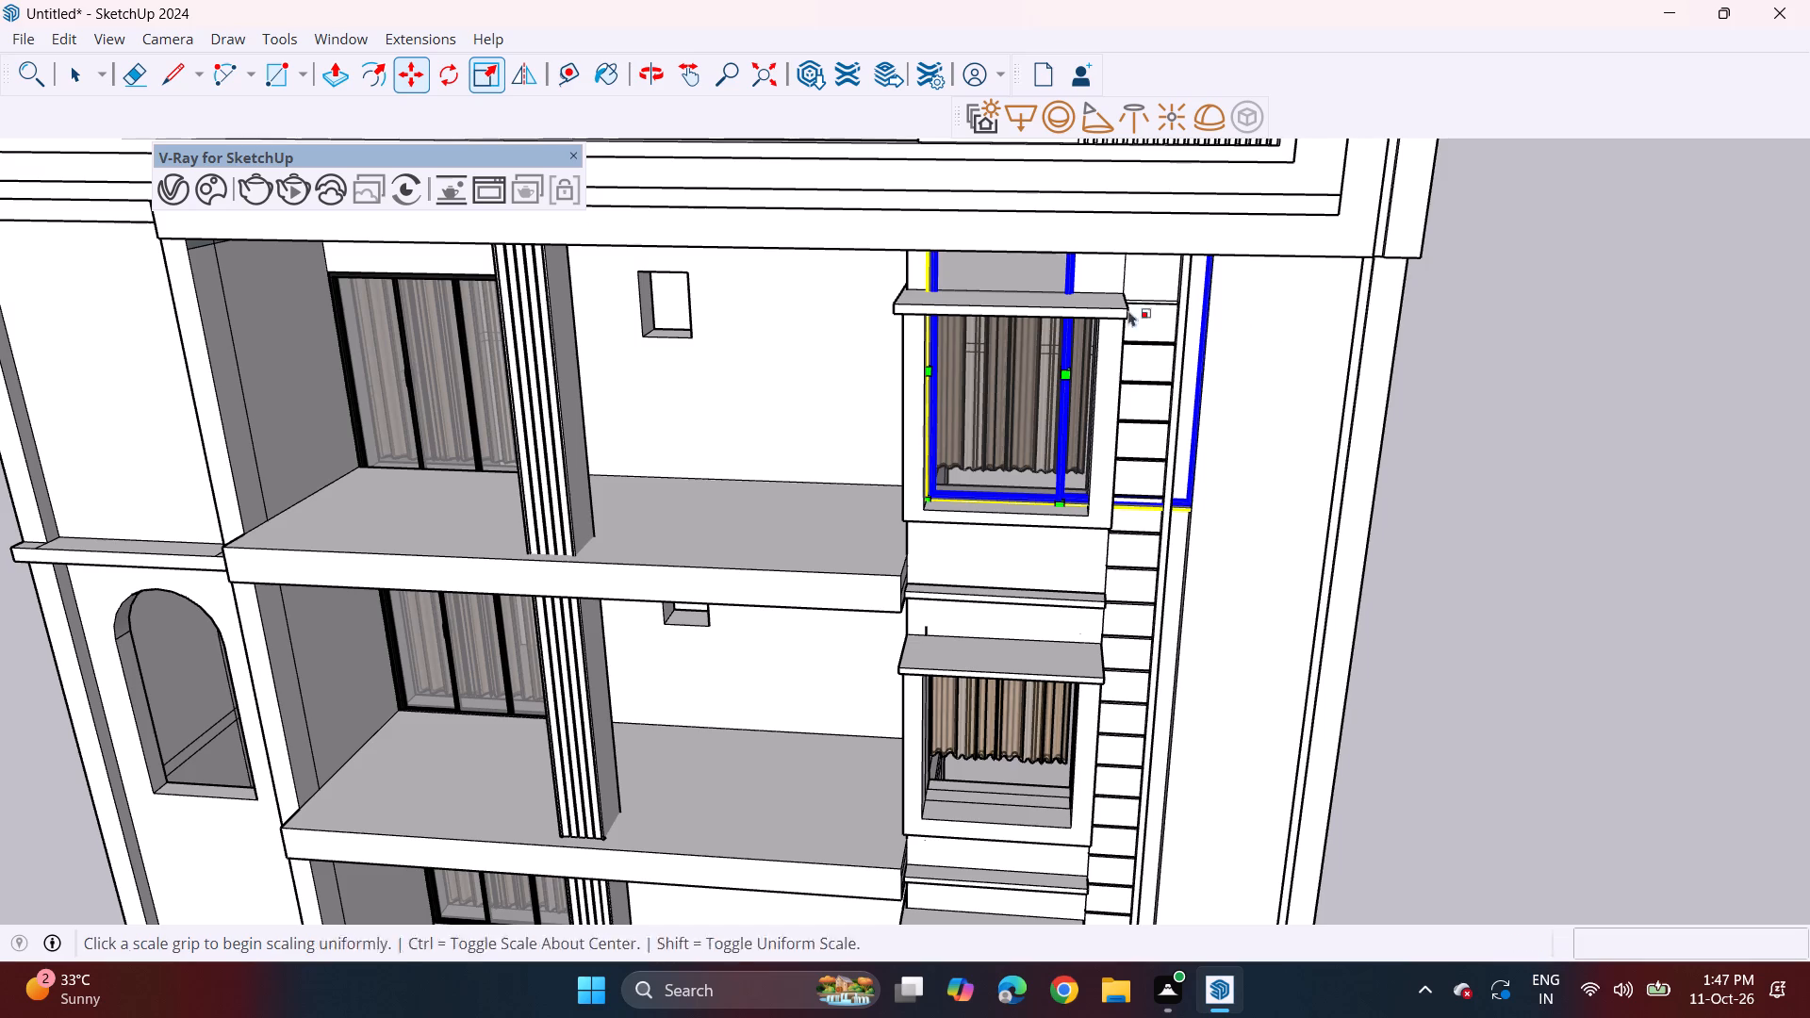
click(1226, 237)
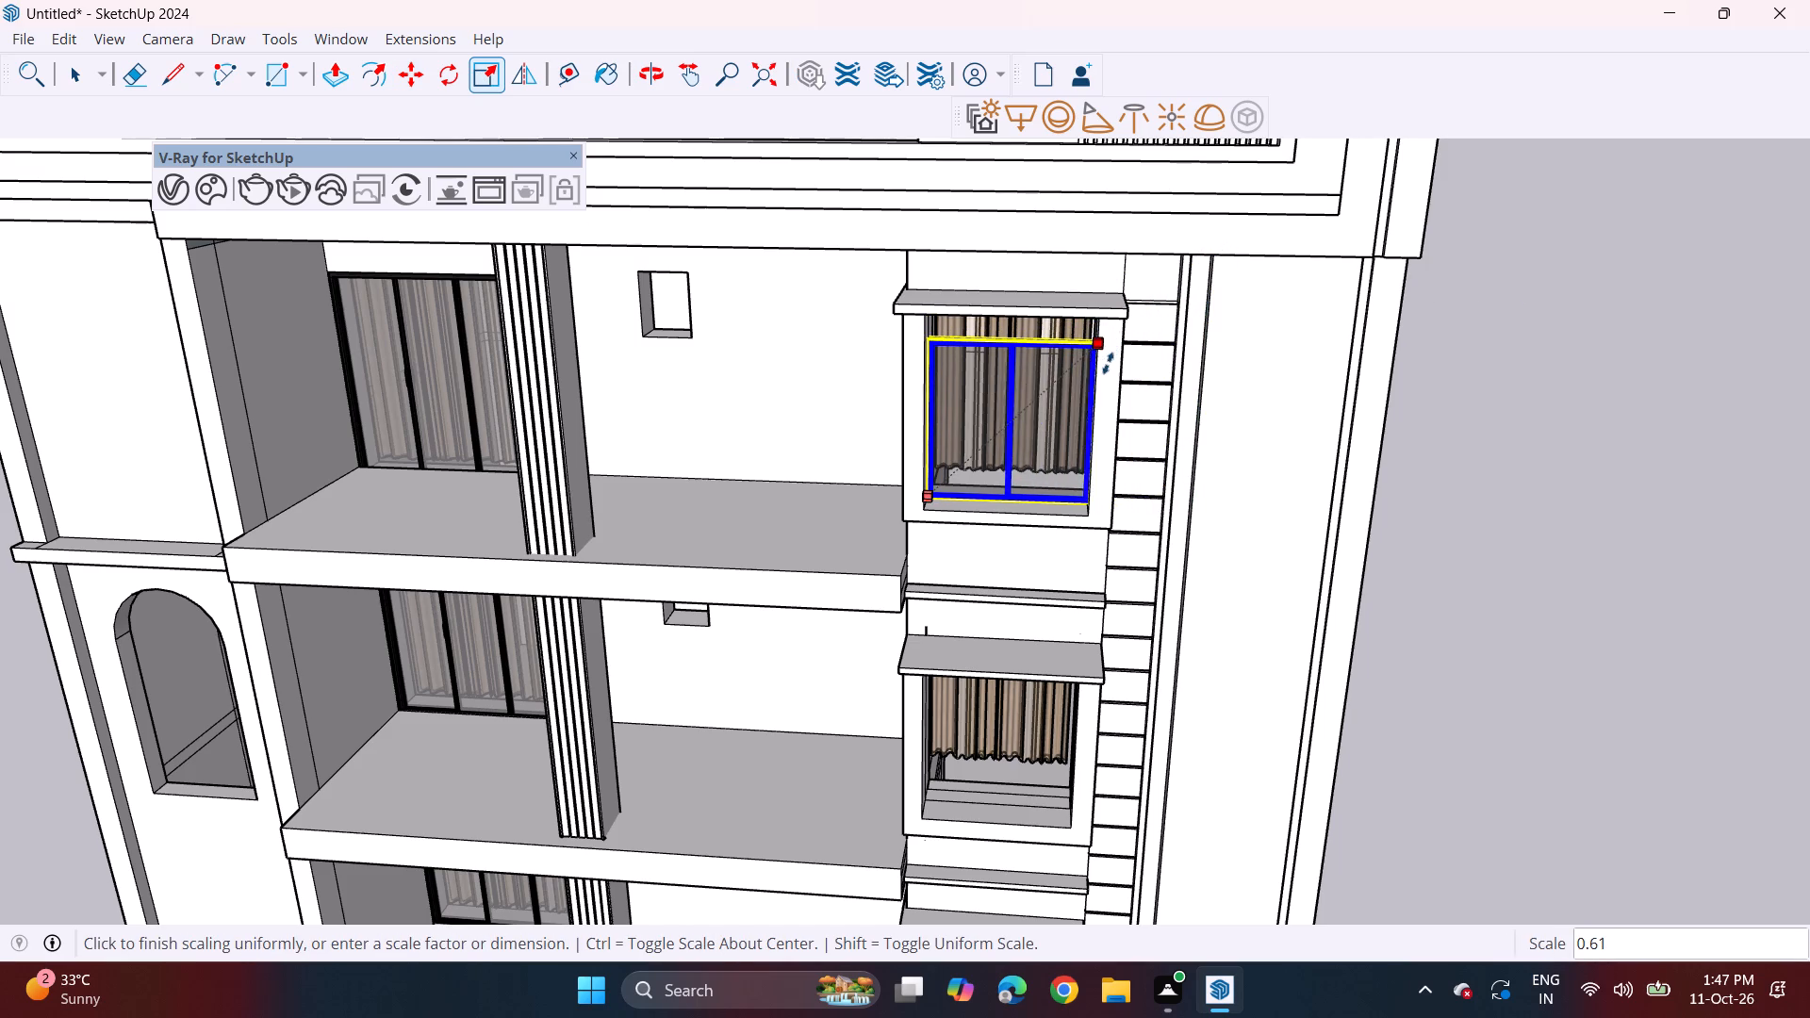
click(1108, 363)
Stretch the sliding window's height by a factor of about 1.26 to reach the top of the opening.
scroll(987, 325, up, 4)
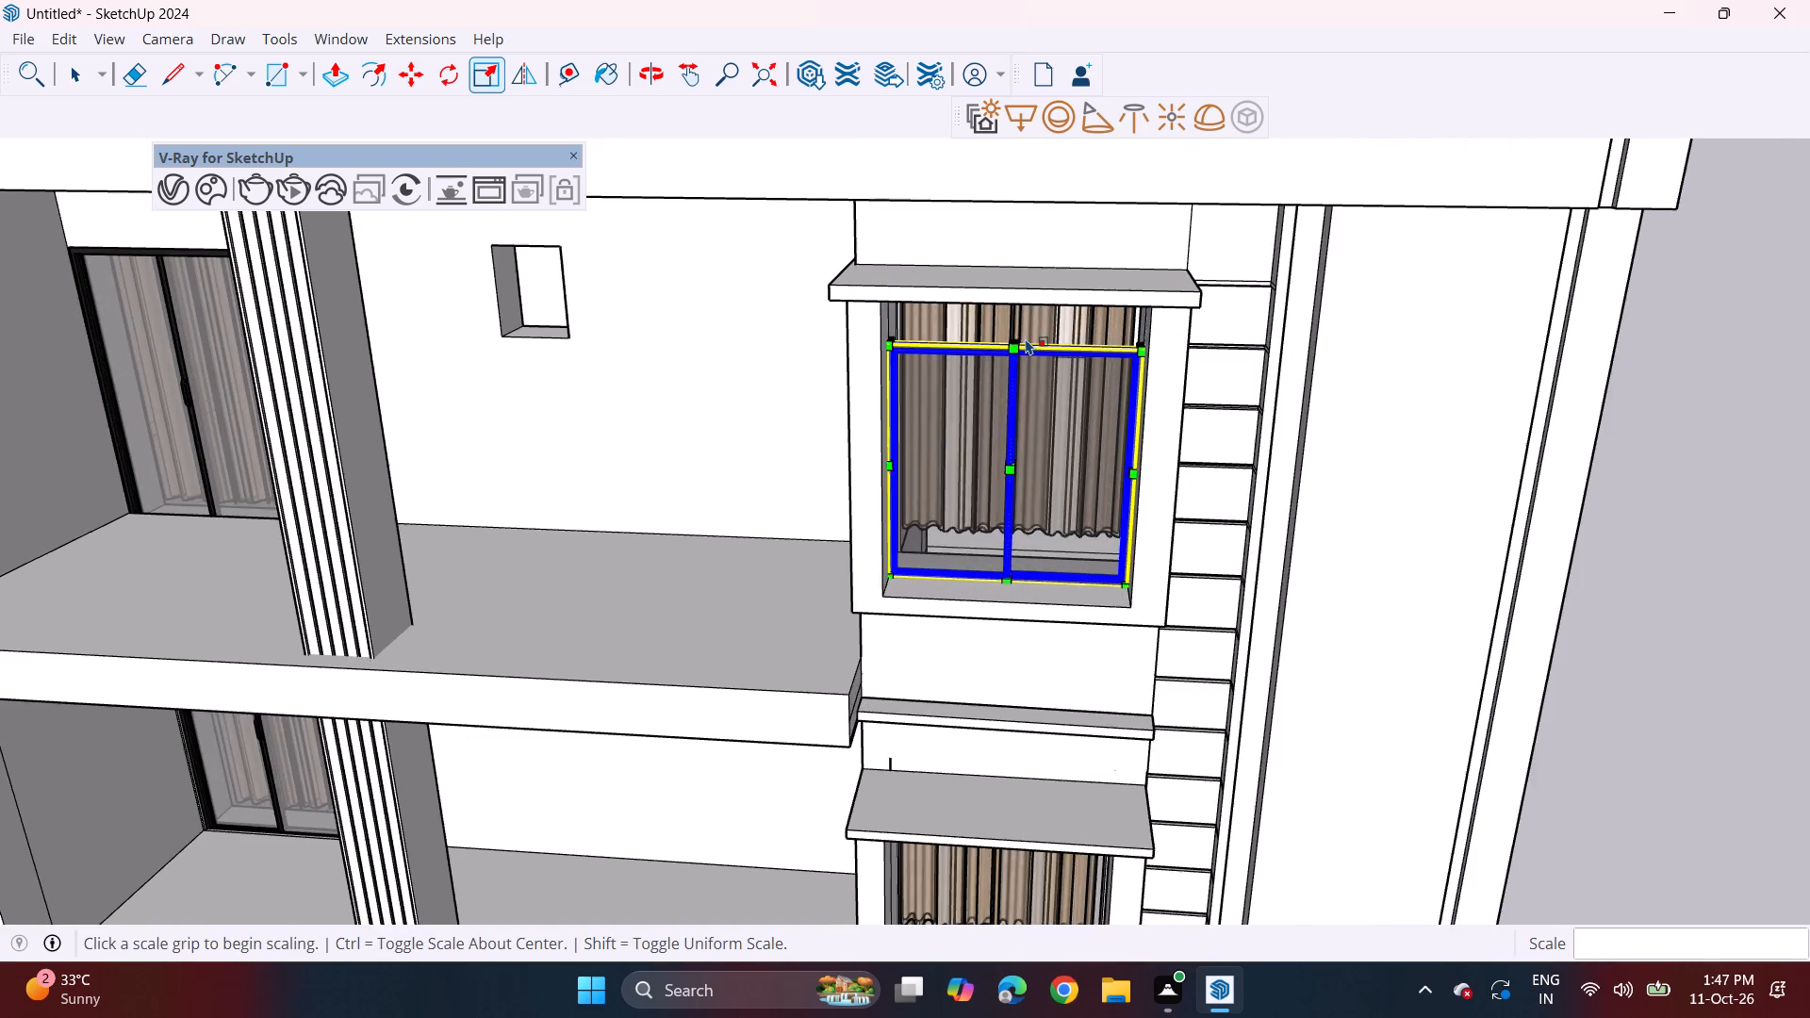
scroll(1026, 338, up, 6)
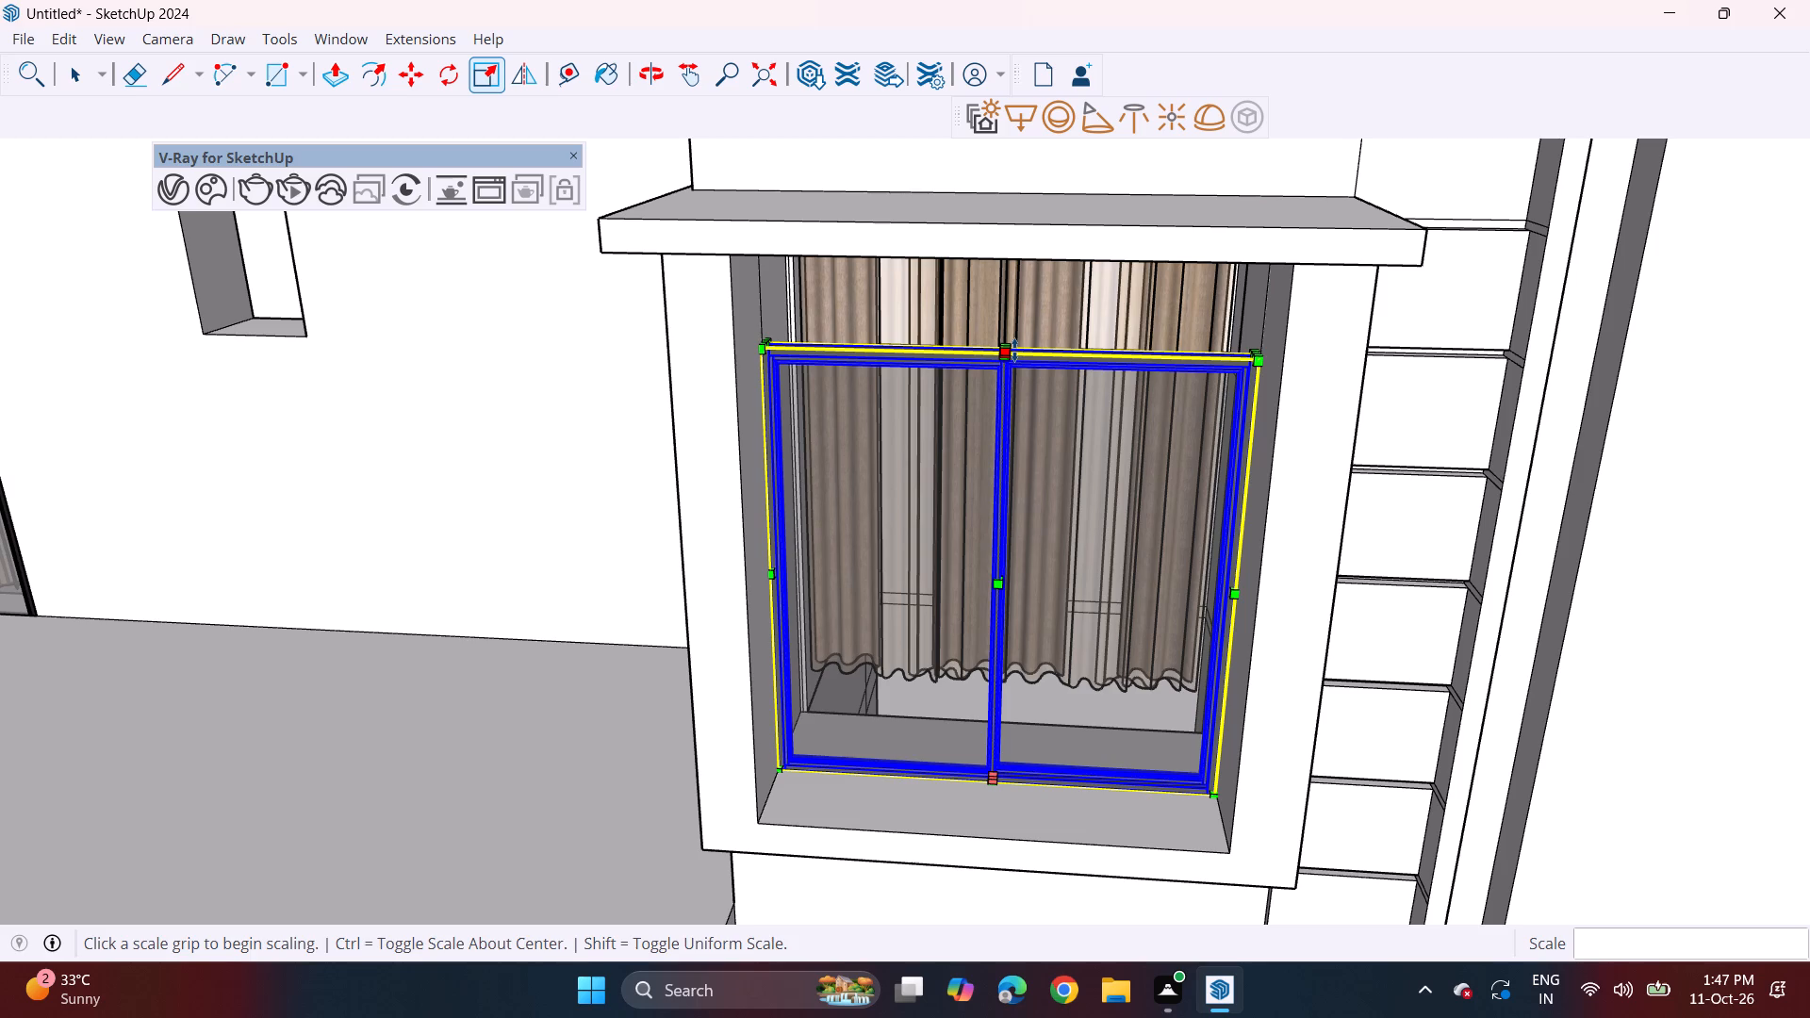
click(1014, 350)
middle_drag(1036, 300, 1038, 215)
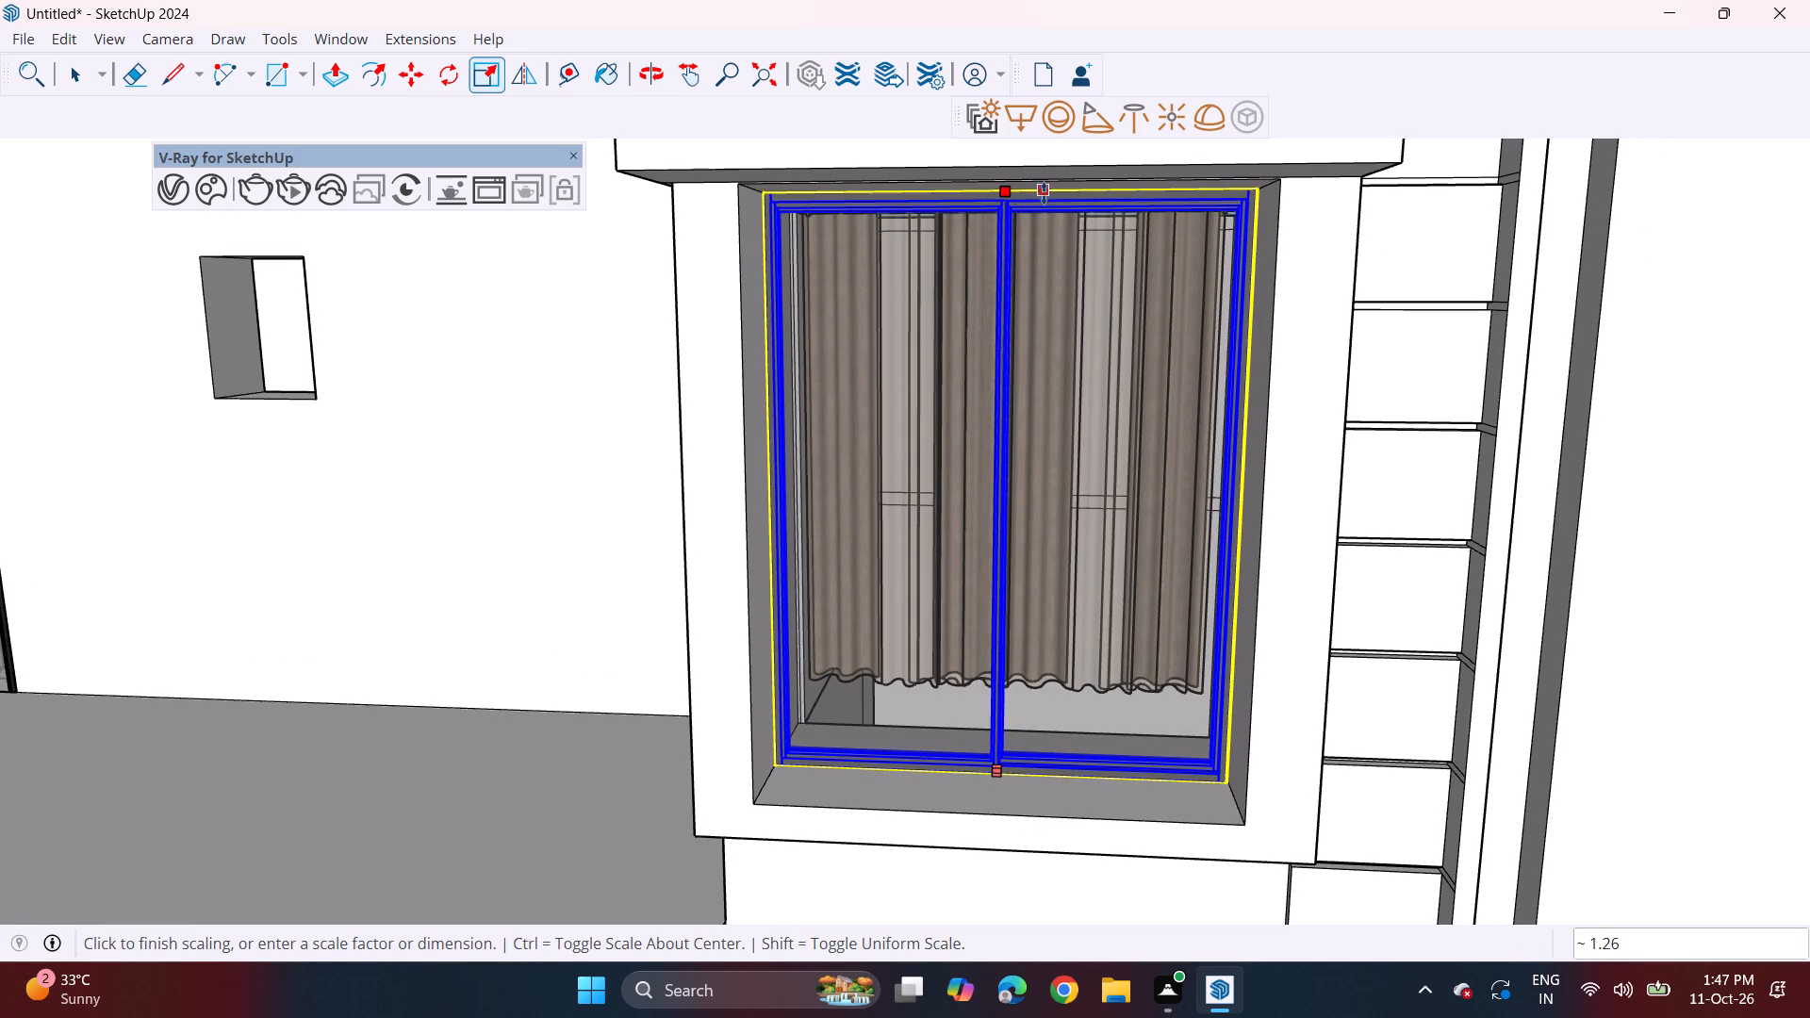
click(1050, 174)
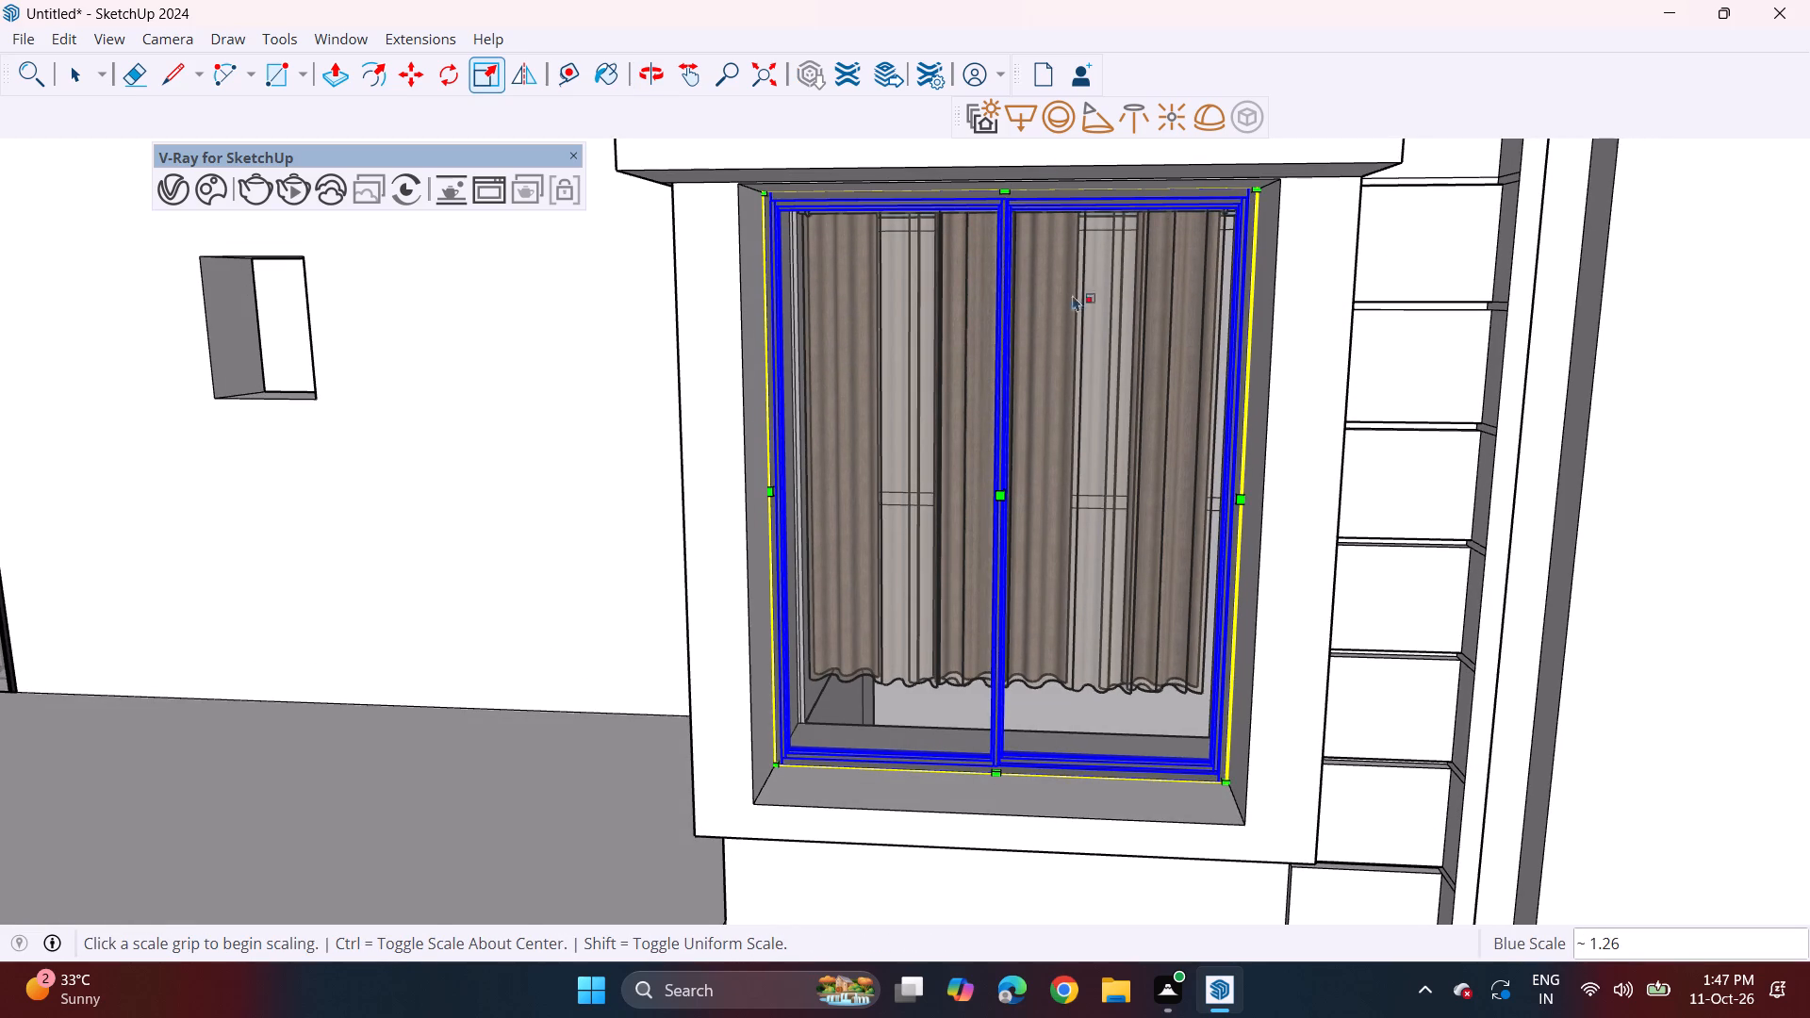
Copy the fitted sliding window by its bottom corner about 10' 9 15/16" down into the window opening one storey below.
scroll(1148, 596, down, 2)
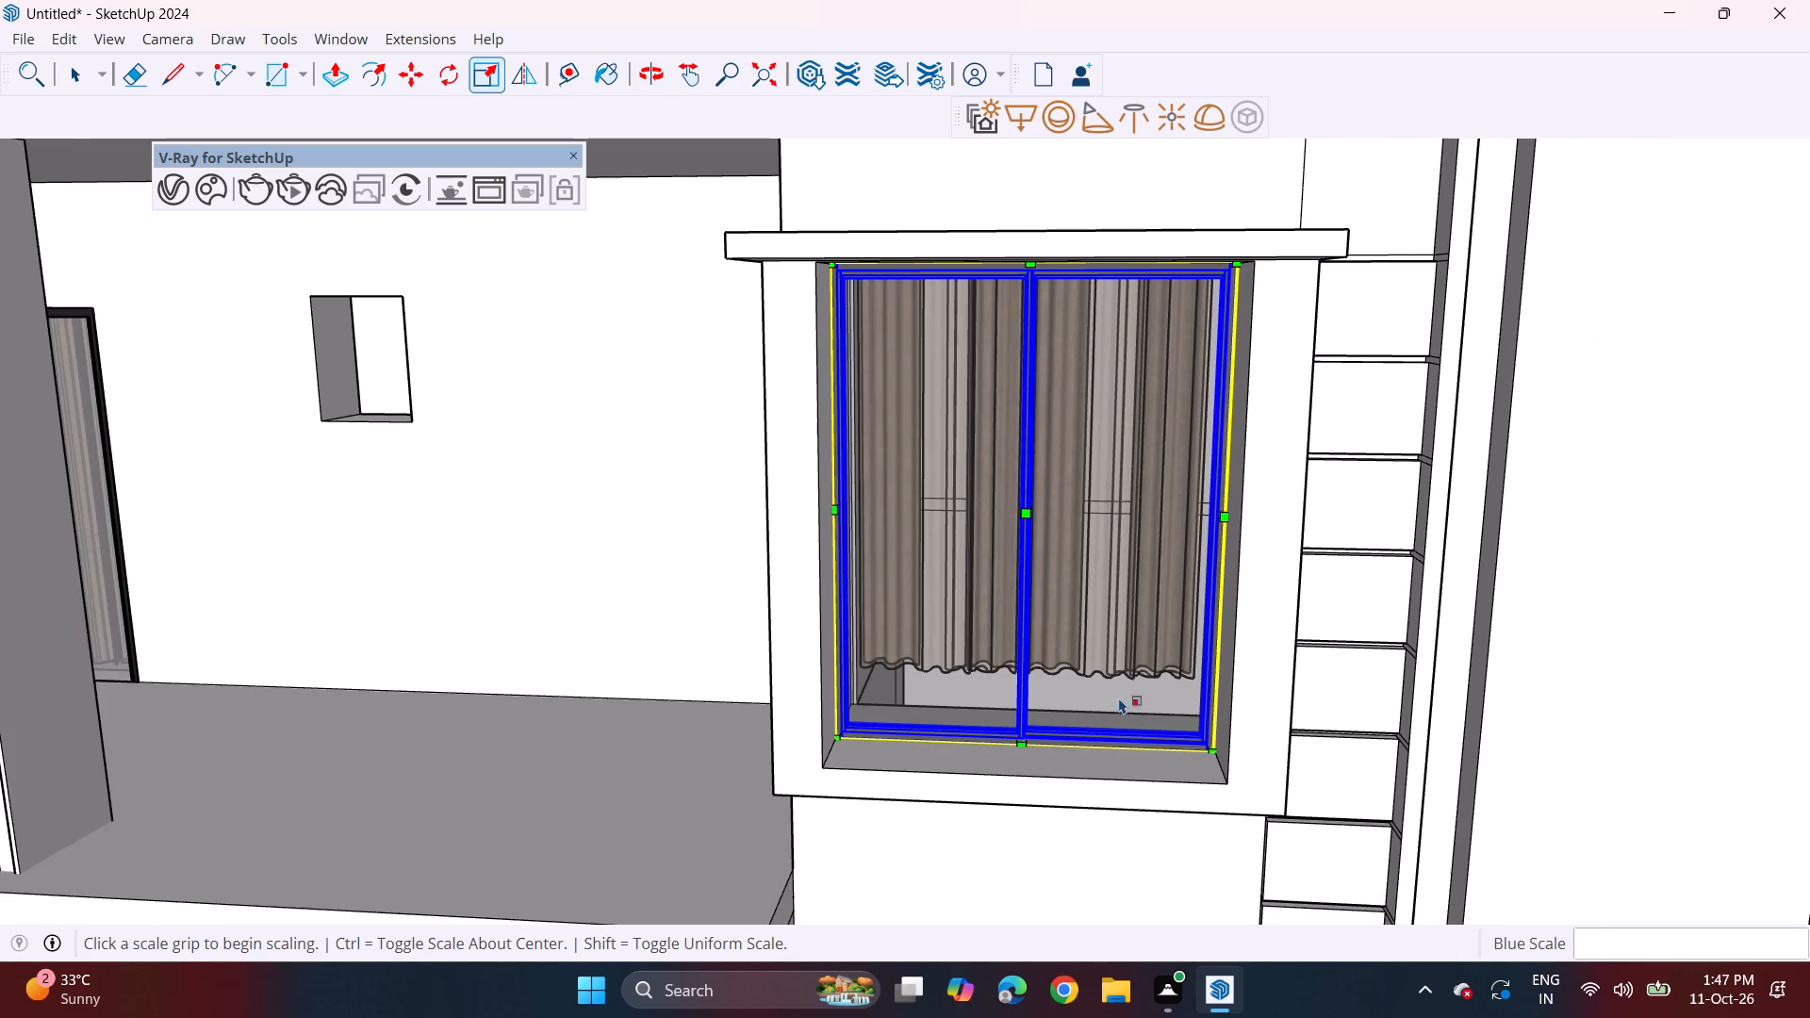
middle_drag(1097, 707, 1003, 346)
scroll(990, 352, down, 5)
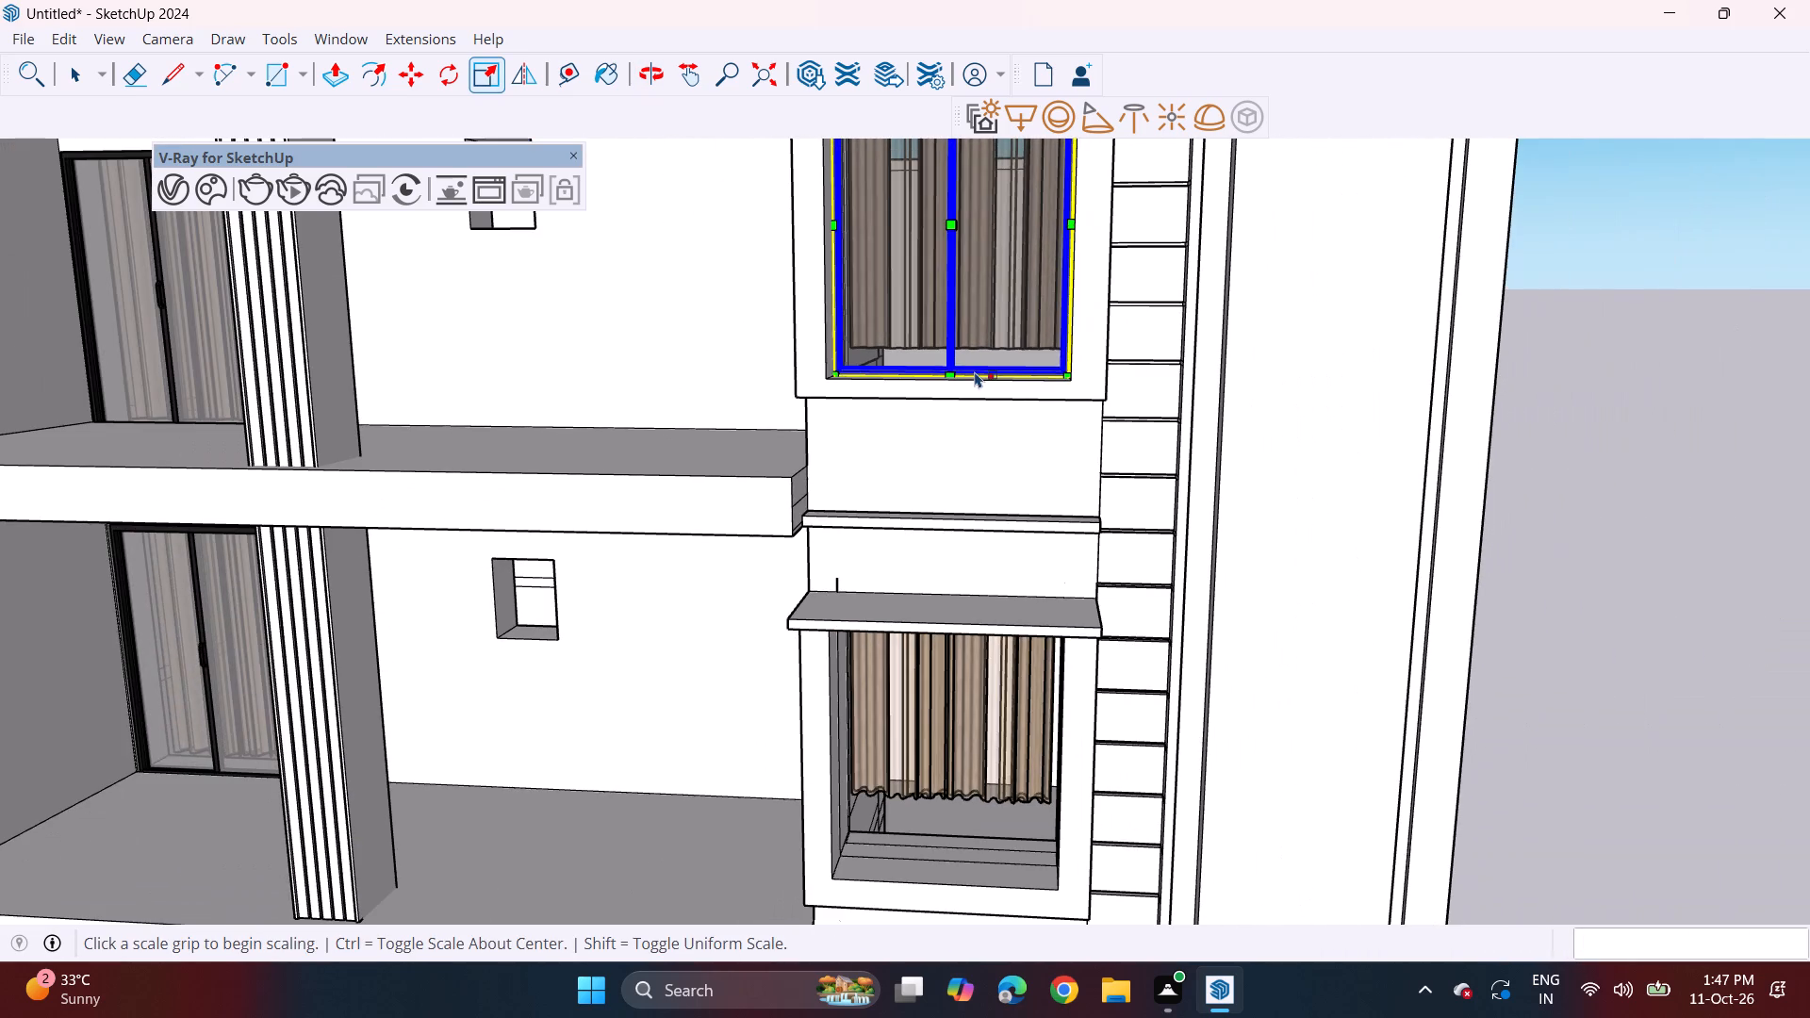
key(m)
click(1072, 377)
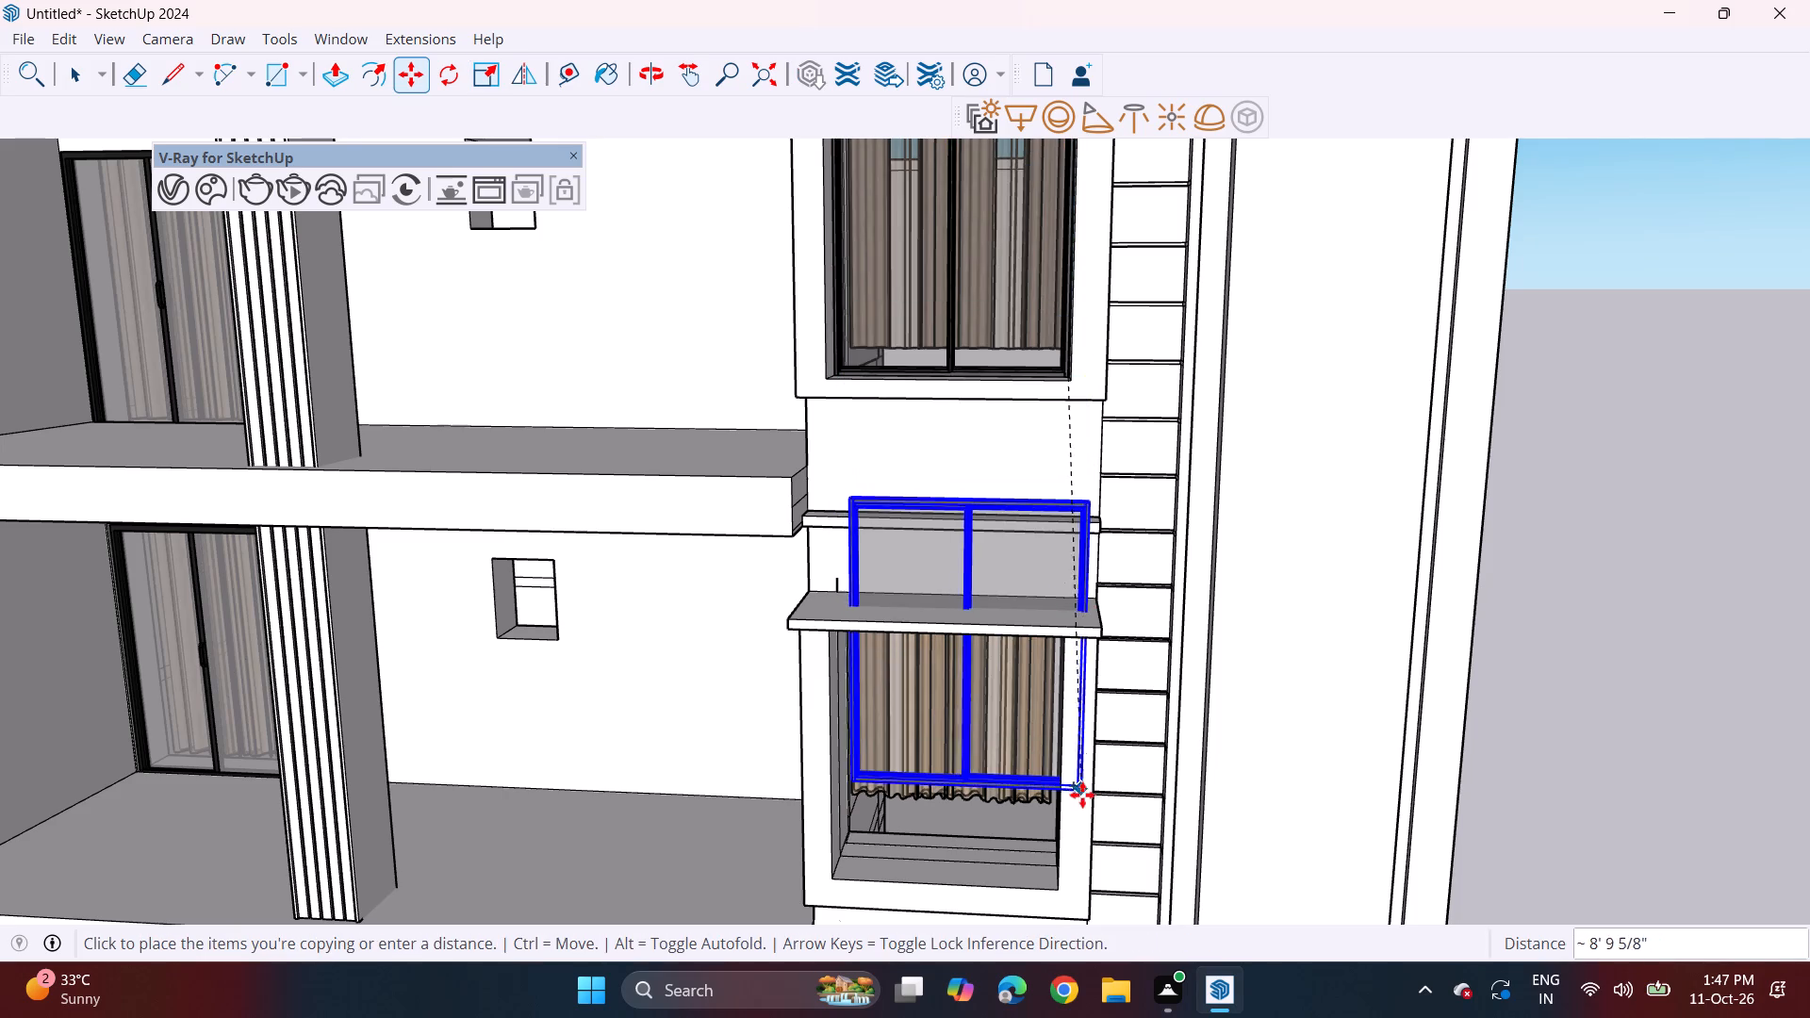
middle_drag(1077, 791, 1050, 485)
scroll(1020, 563, up, 4)
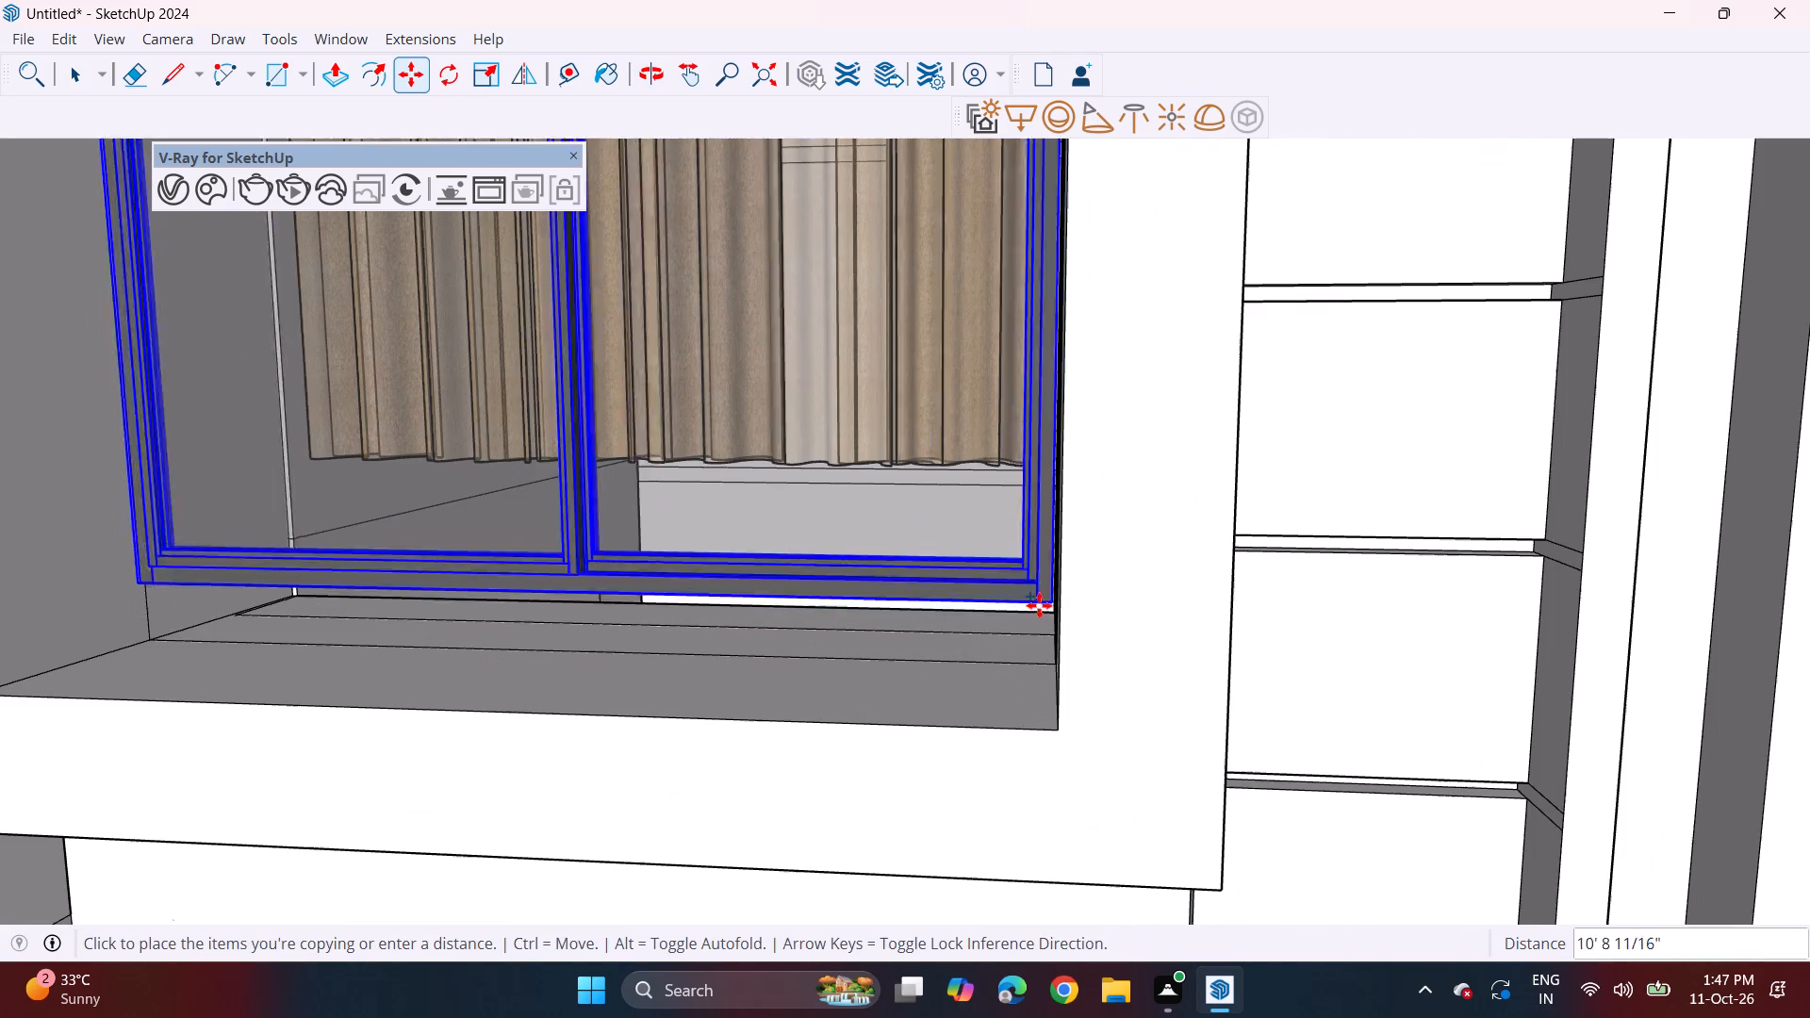
double_click(1054, 665)
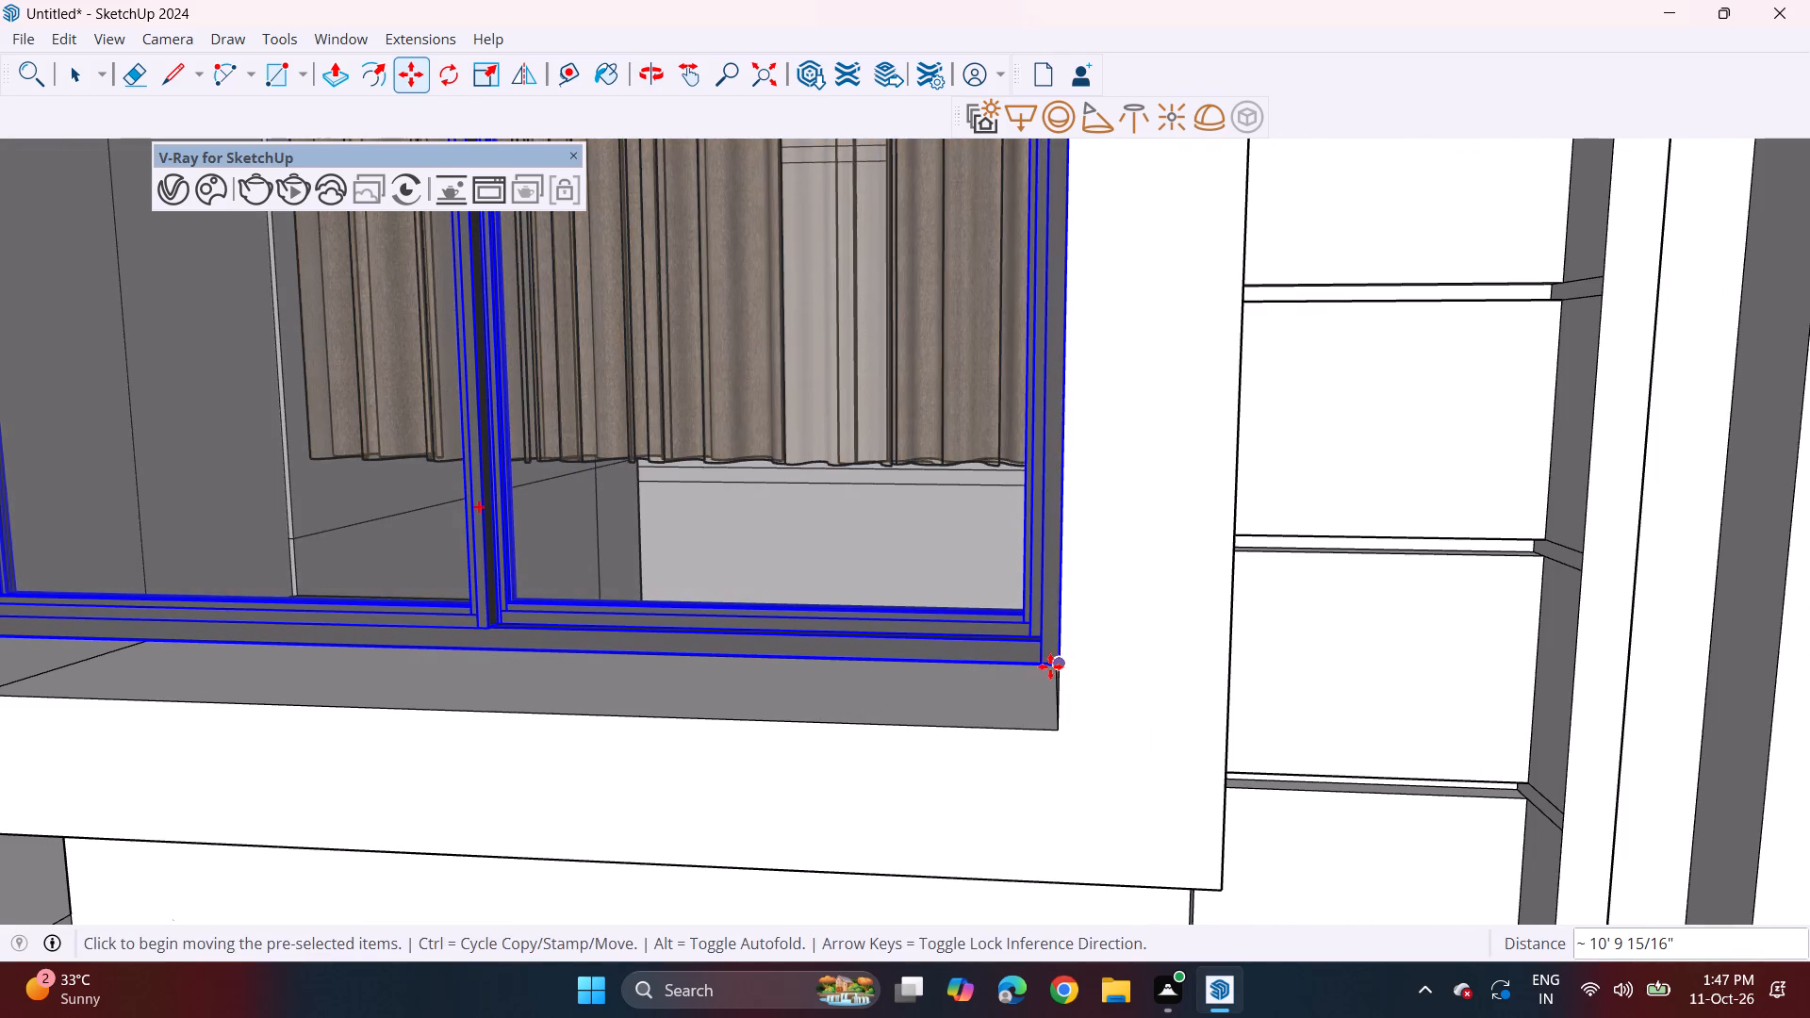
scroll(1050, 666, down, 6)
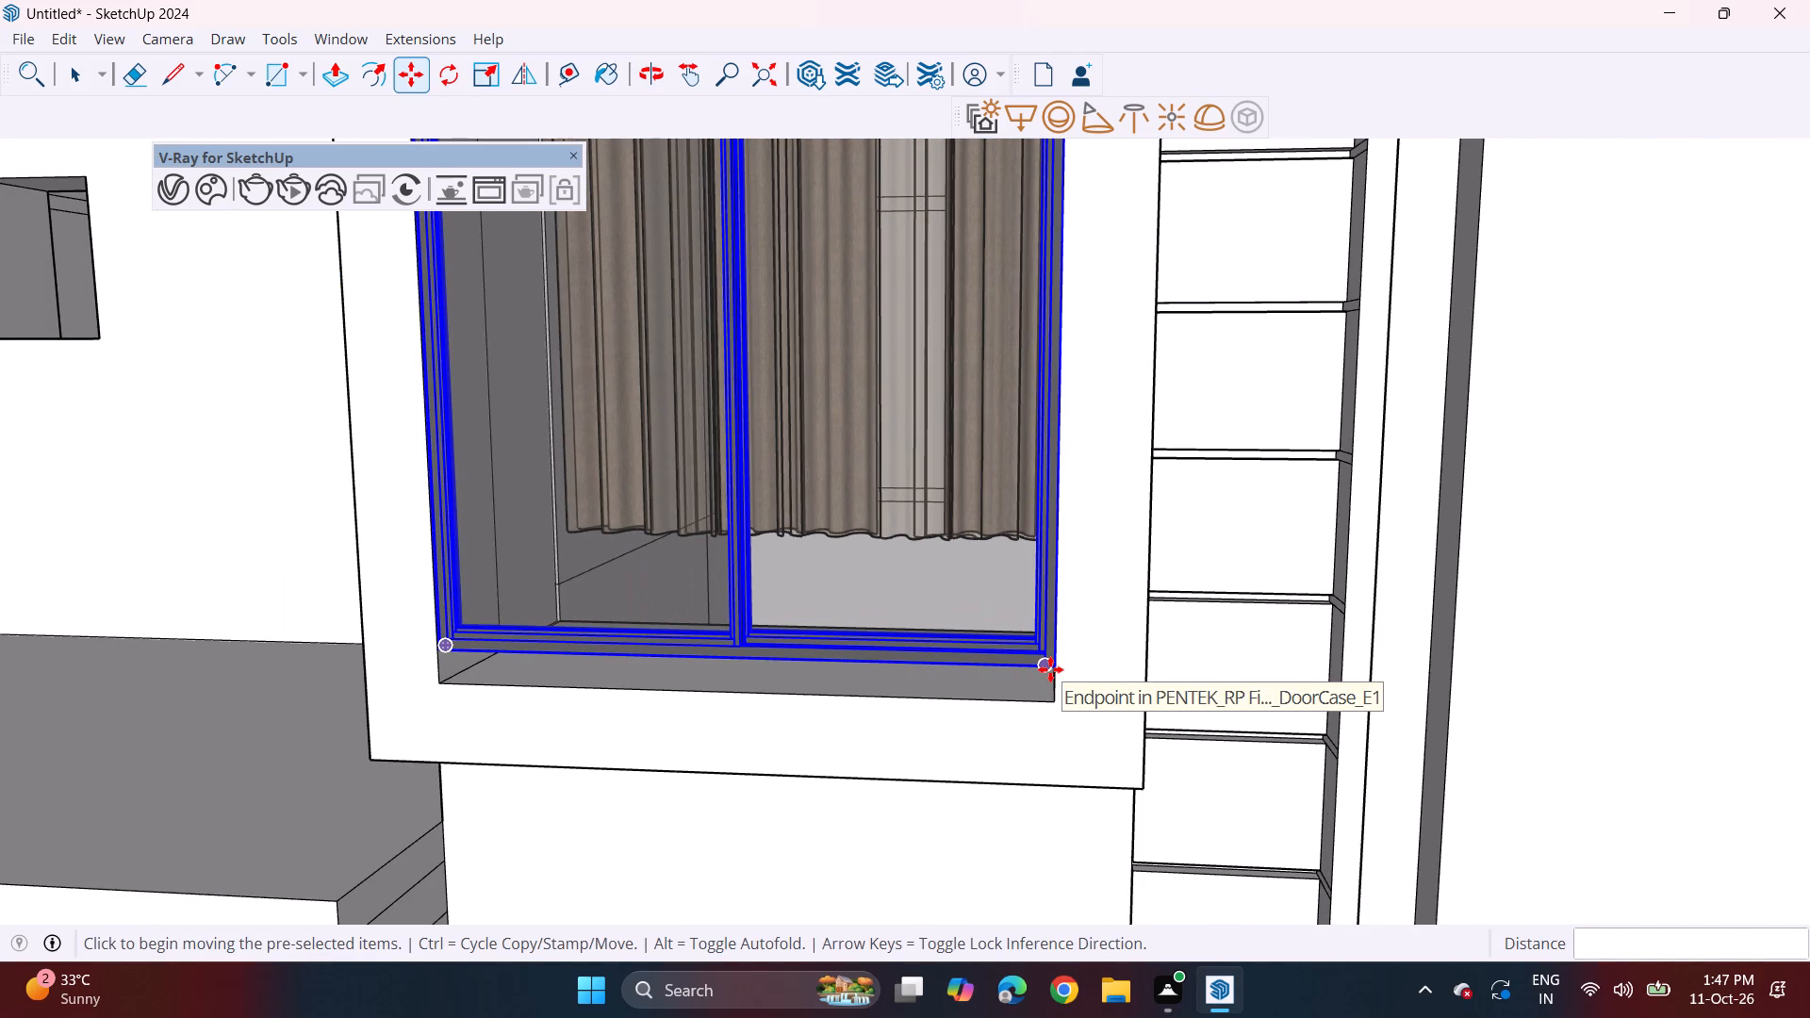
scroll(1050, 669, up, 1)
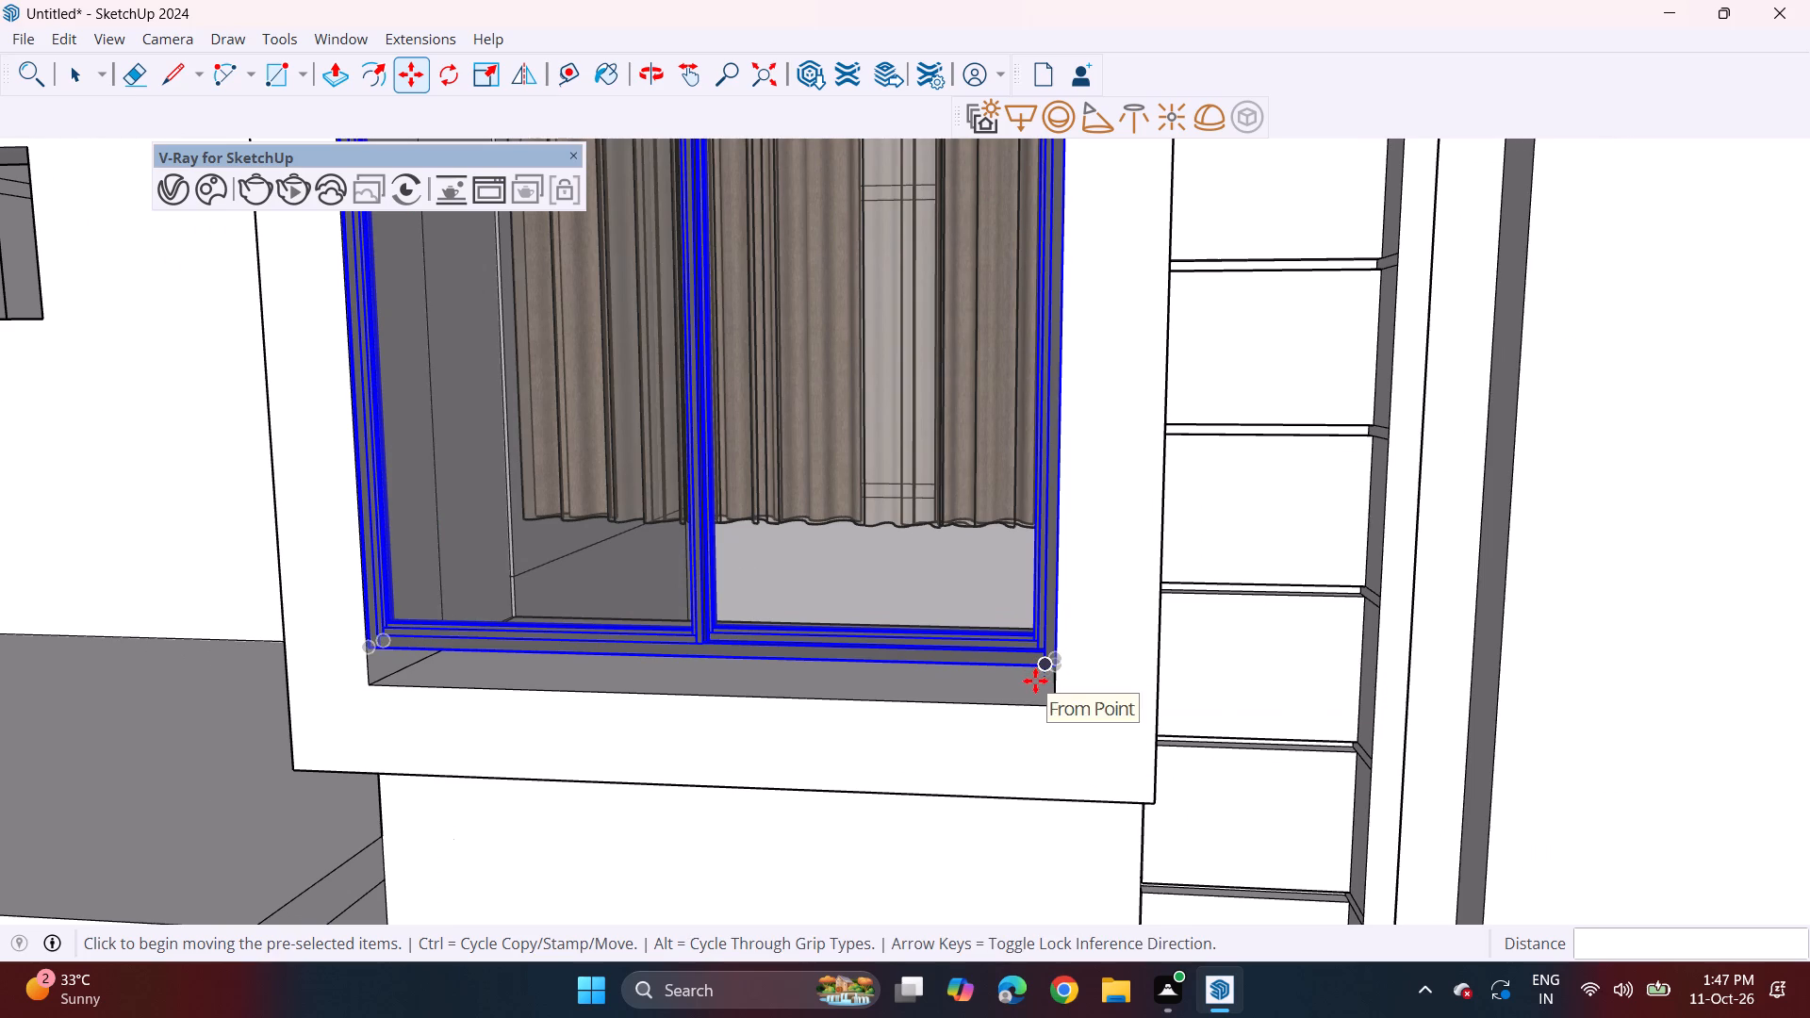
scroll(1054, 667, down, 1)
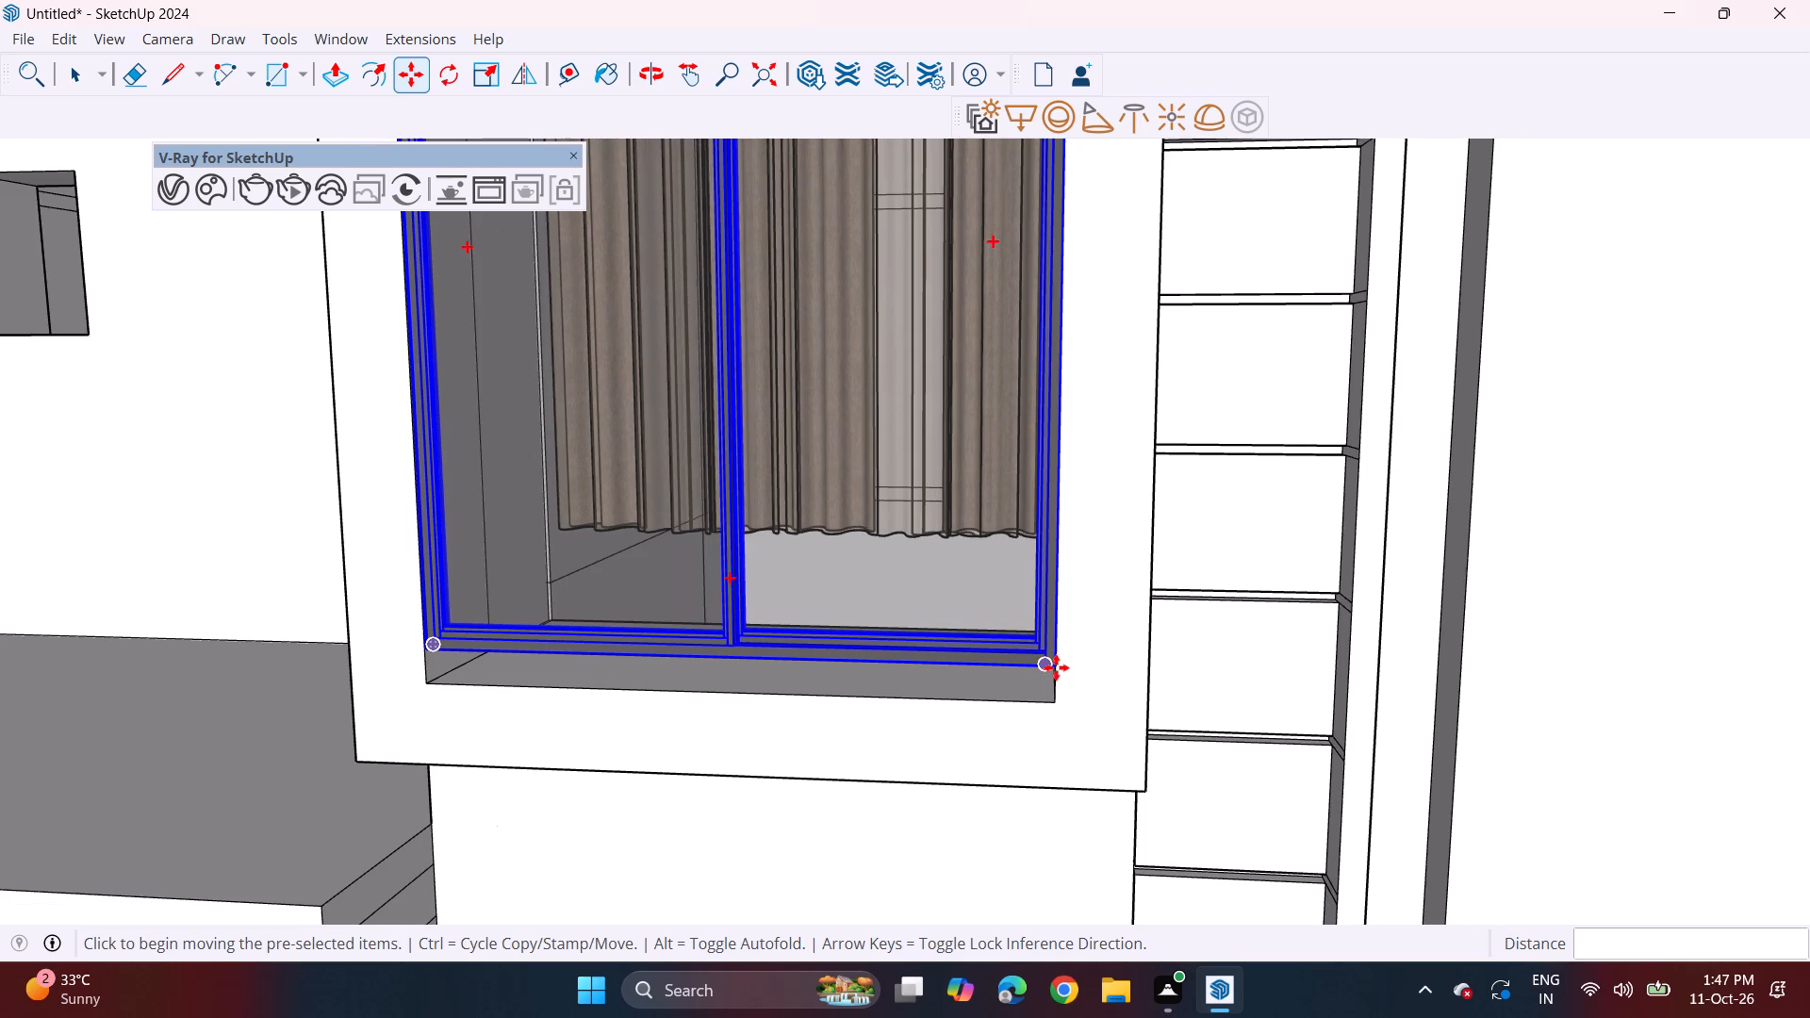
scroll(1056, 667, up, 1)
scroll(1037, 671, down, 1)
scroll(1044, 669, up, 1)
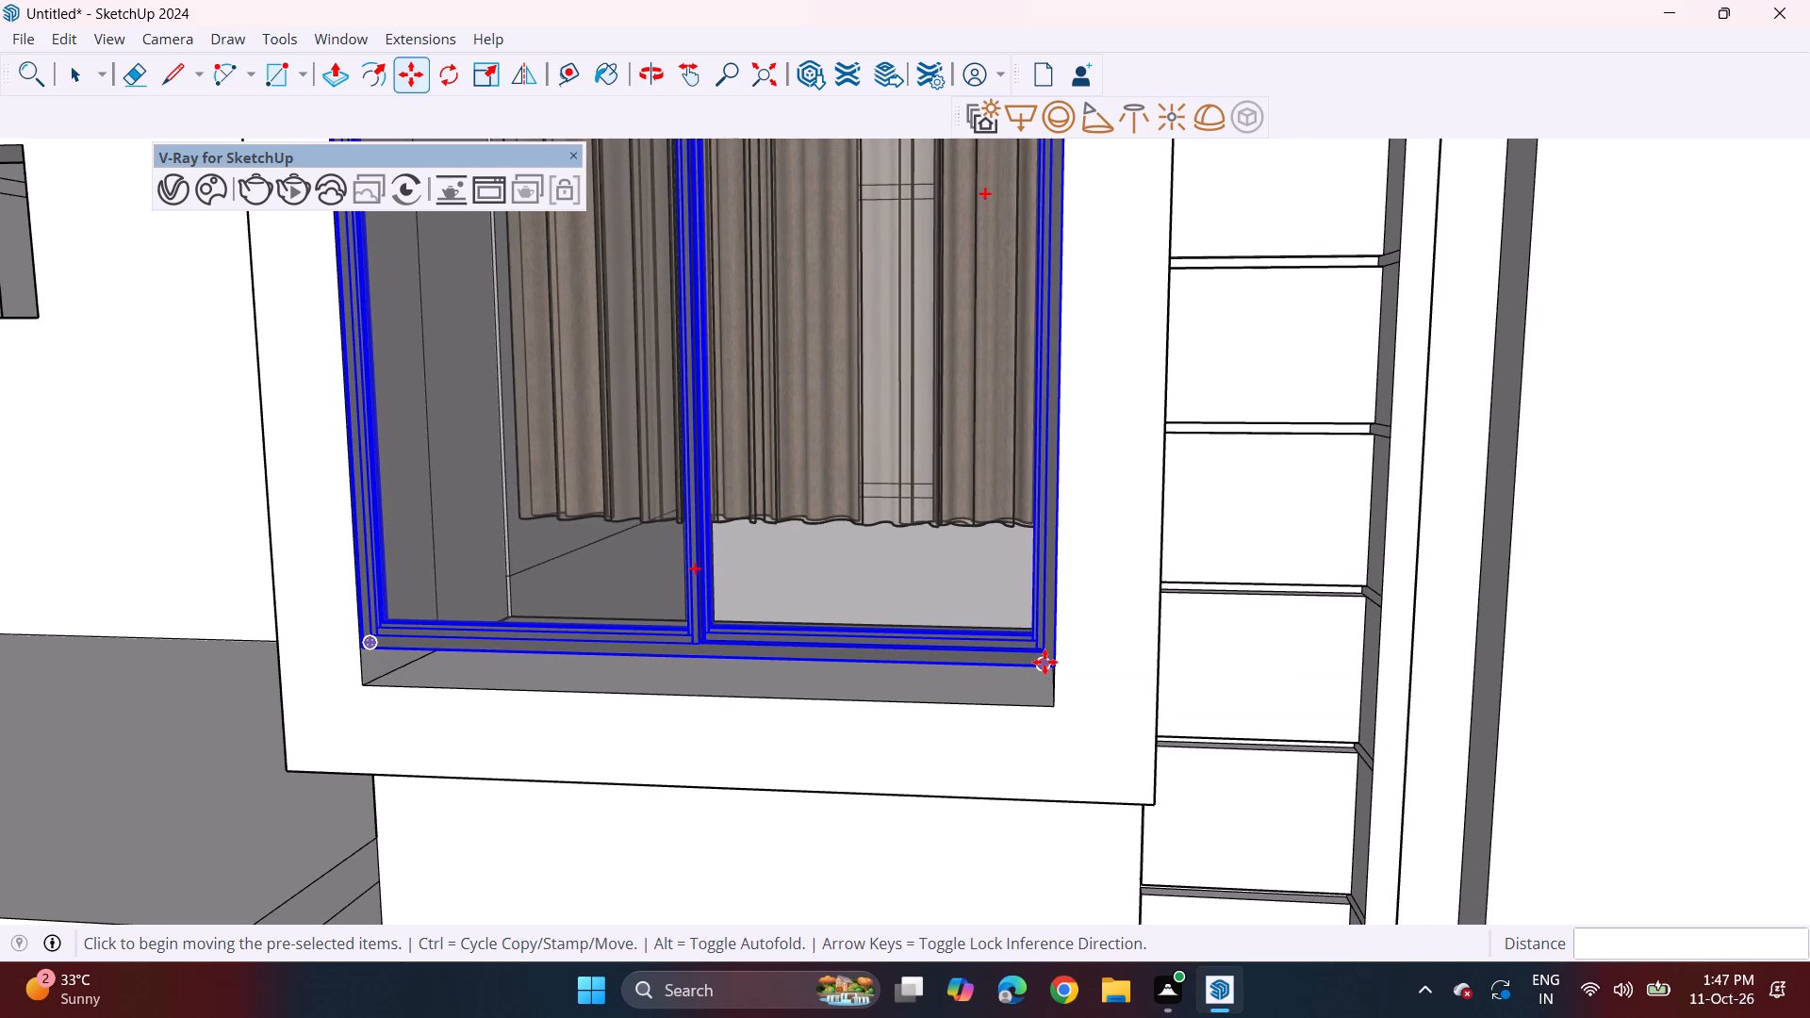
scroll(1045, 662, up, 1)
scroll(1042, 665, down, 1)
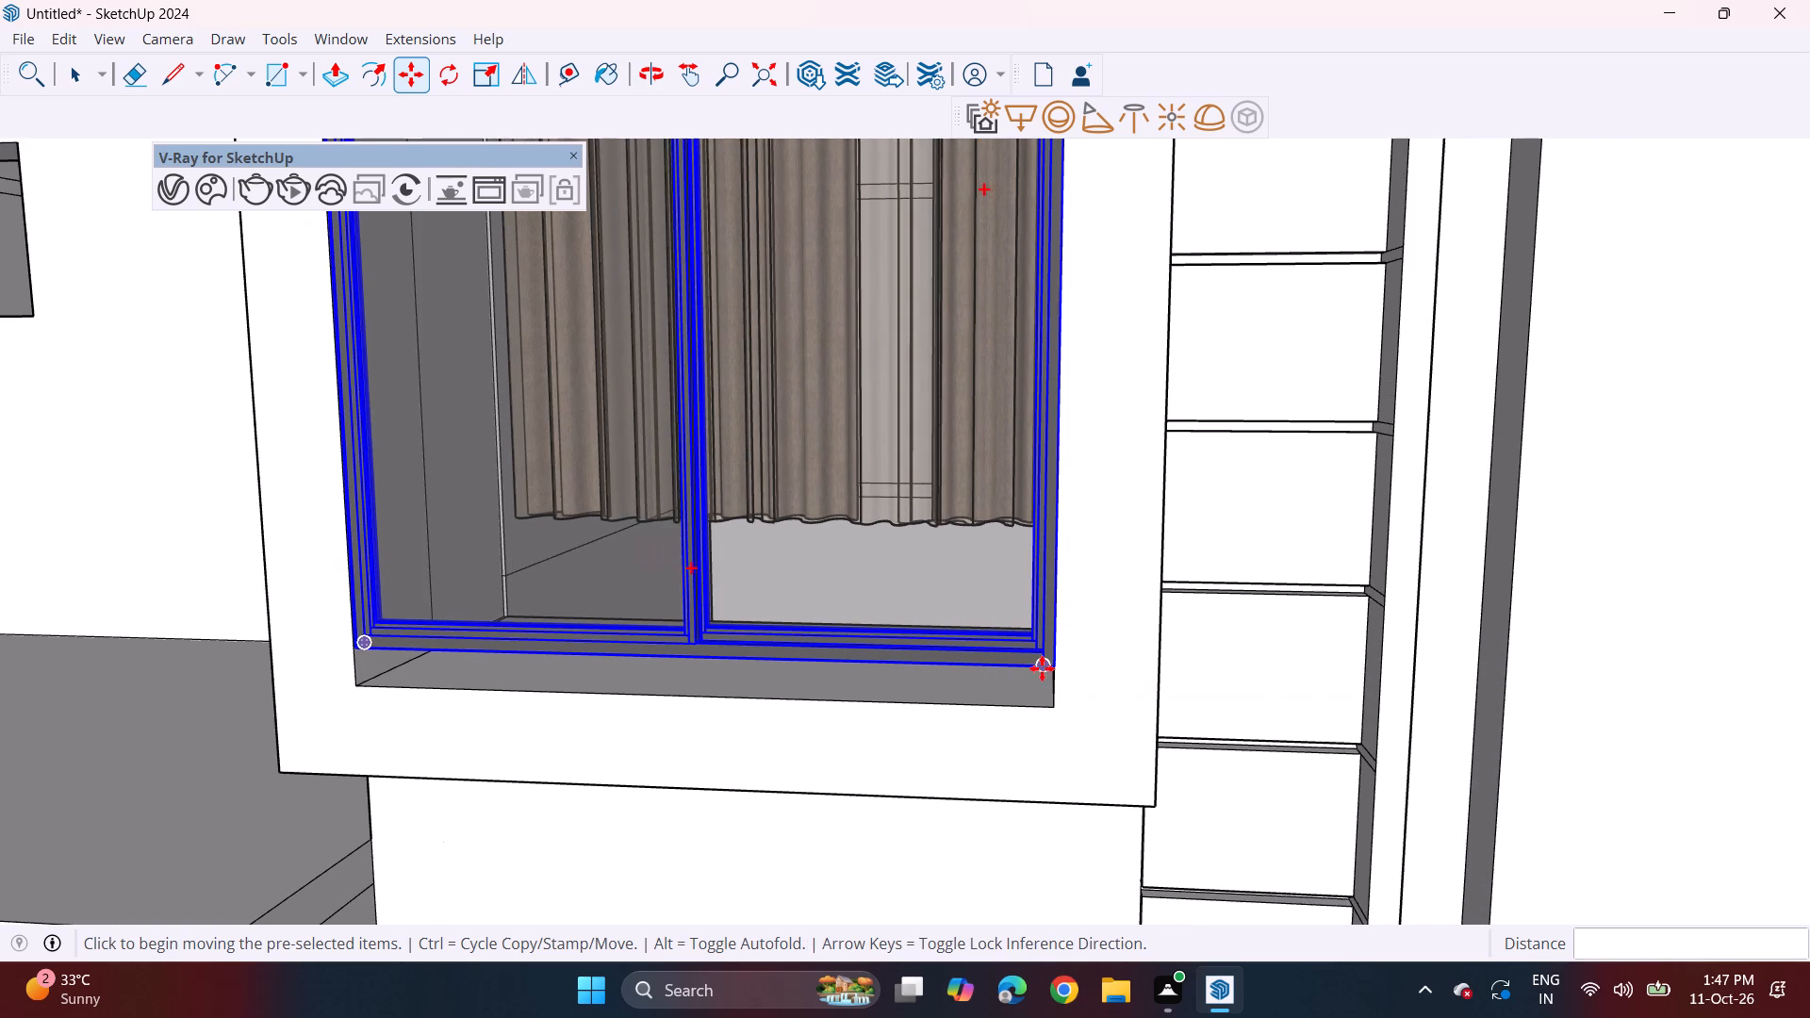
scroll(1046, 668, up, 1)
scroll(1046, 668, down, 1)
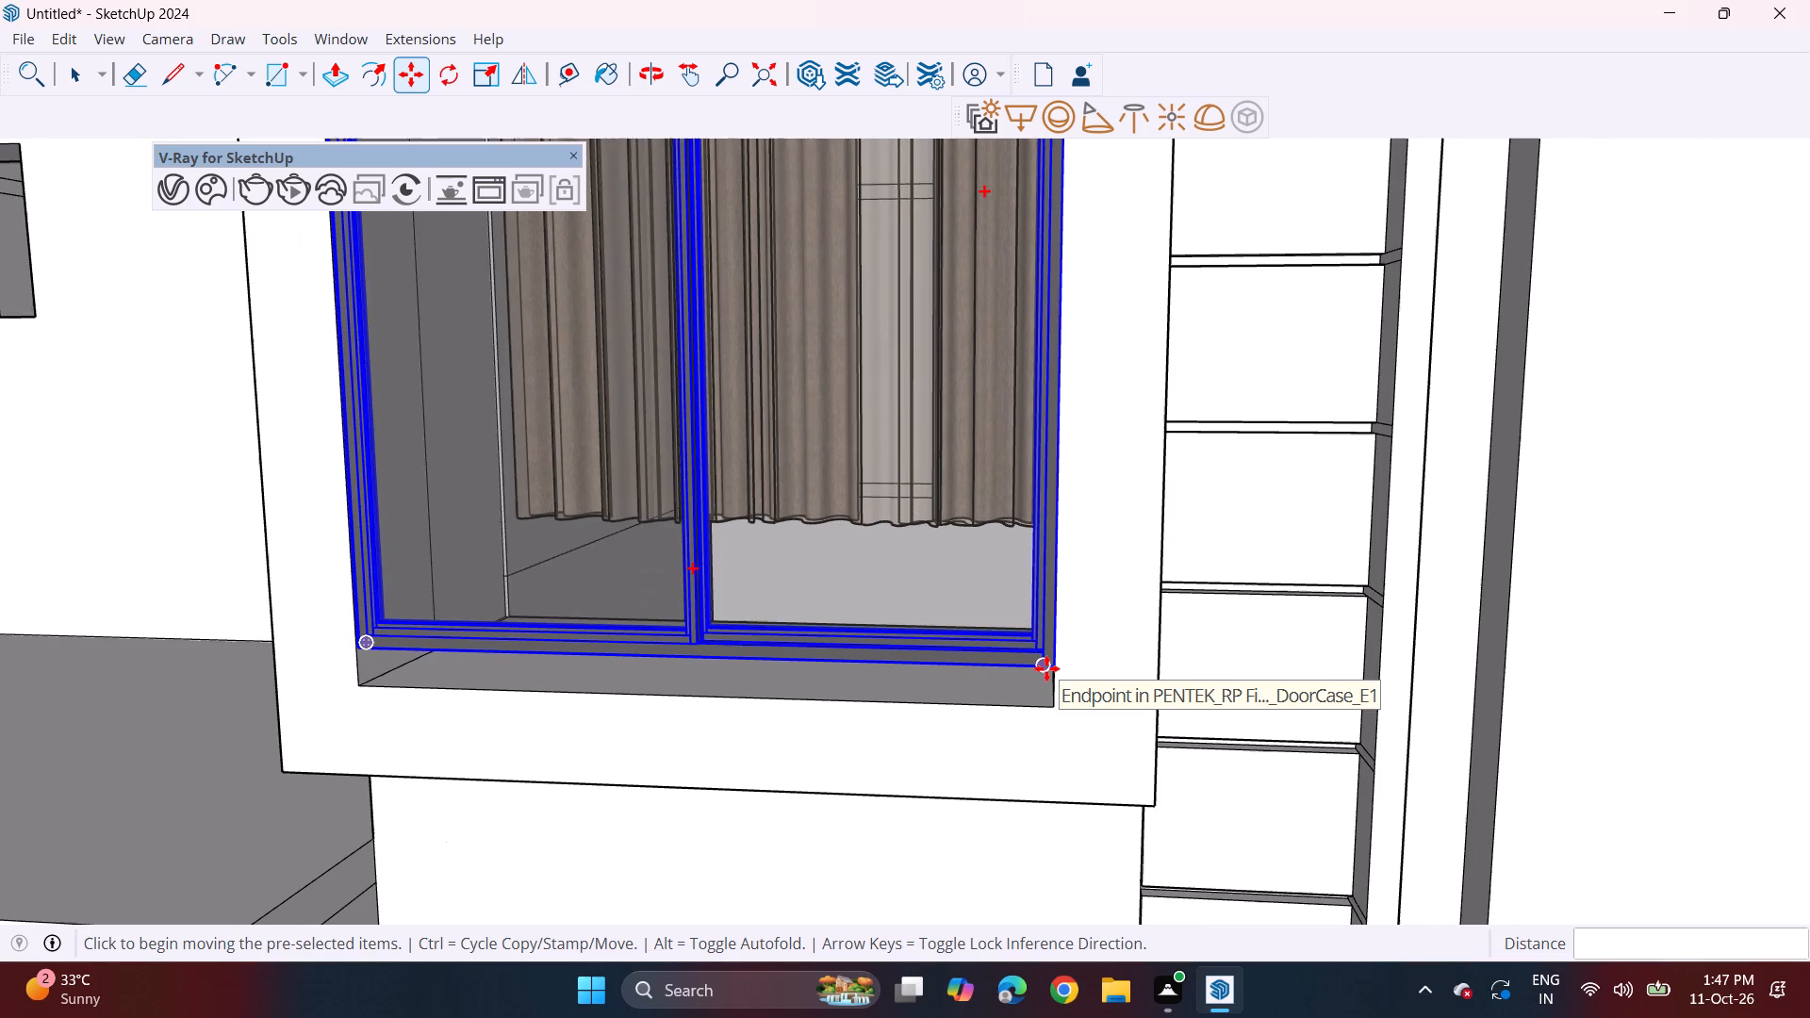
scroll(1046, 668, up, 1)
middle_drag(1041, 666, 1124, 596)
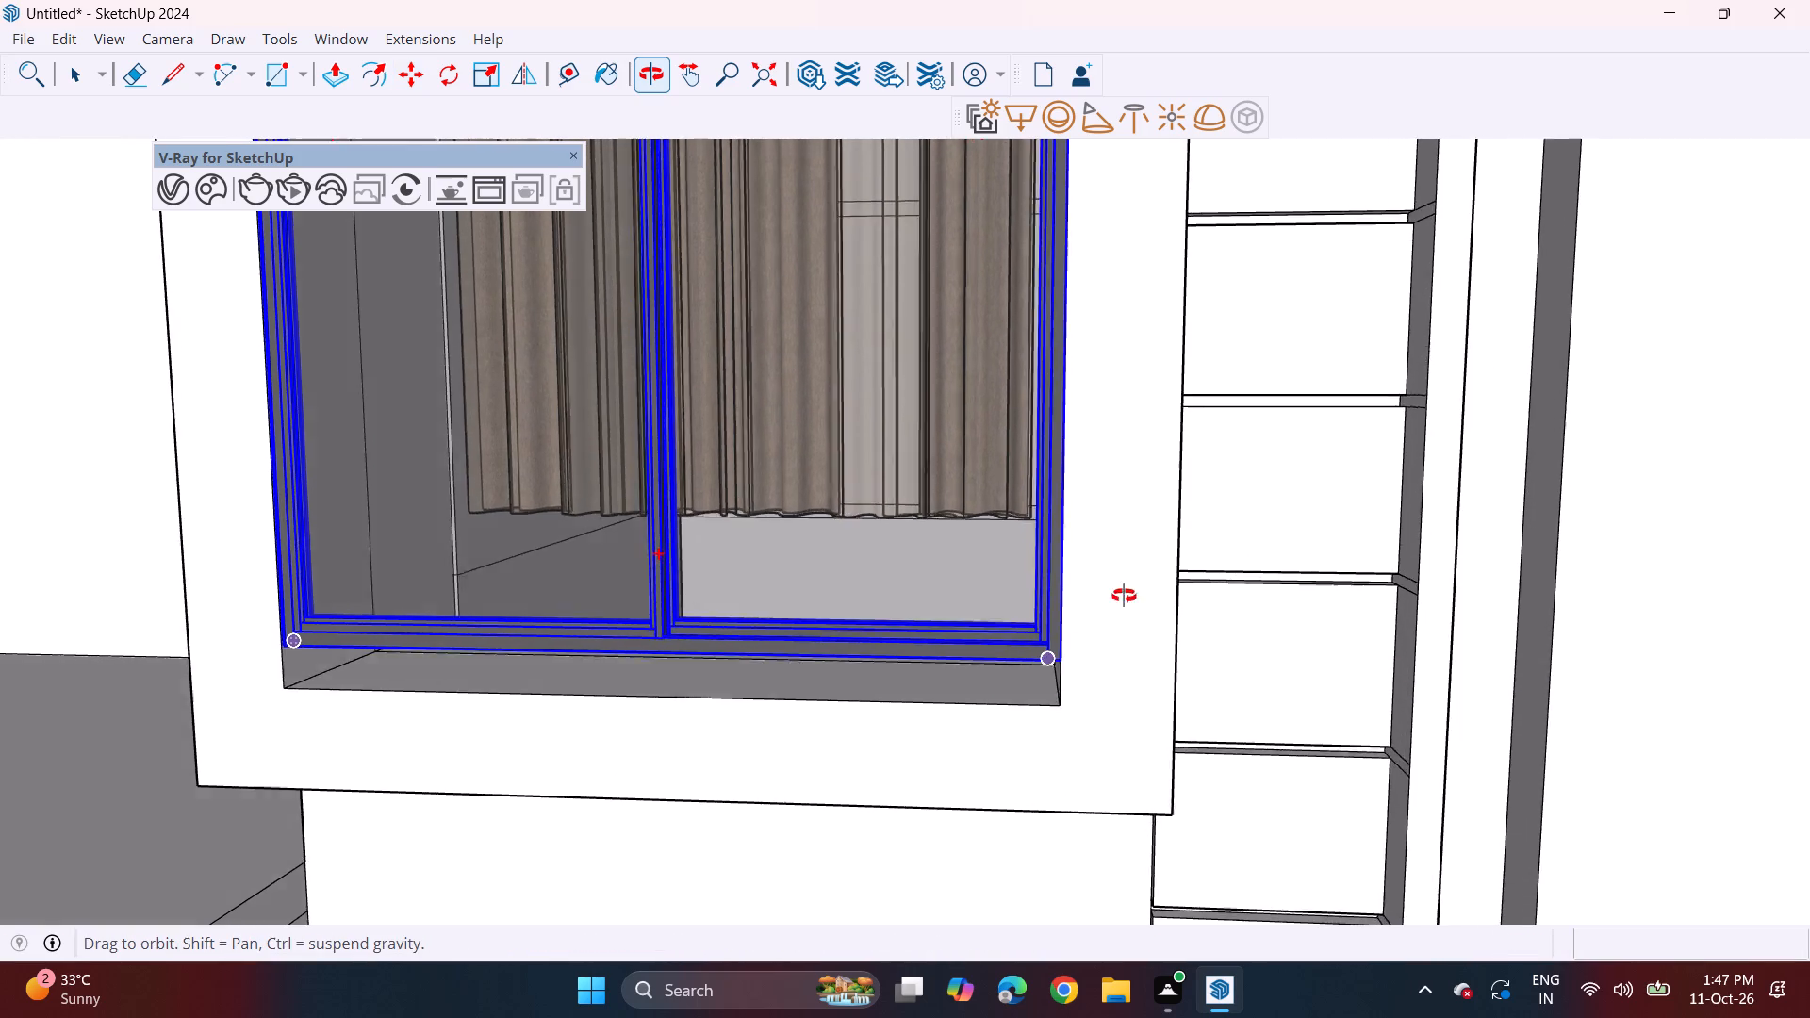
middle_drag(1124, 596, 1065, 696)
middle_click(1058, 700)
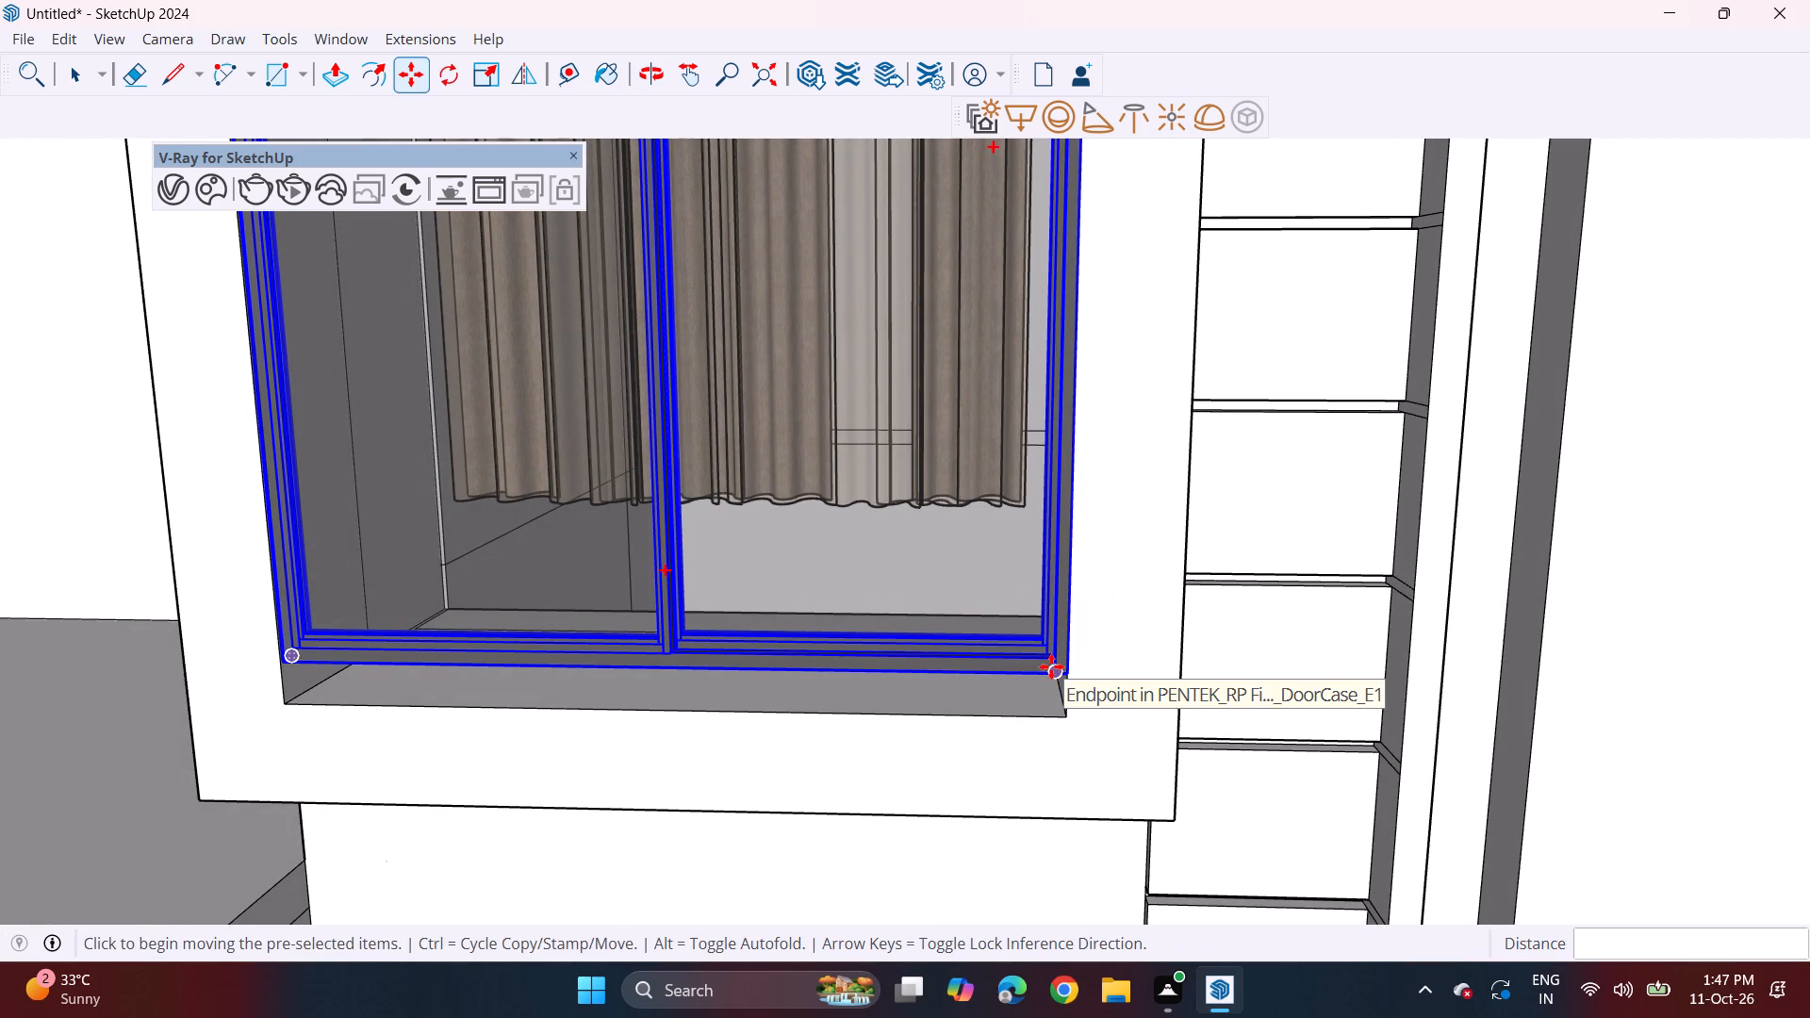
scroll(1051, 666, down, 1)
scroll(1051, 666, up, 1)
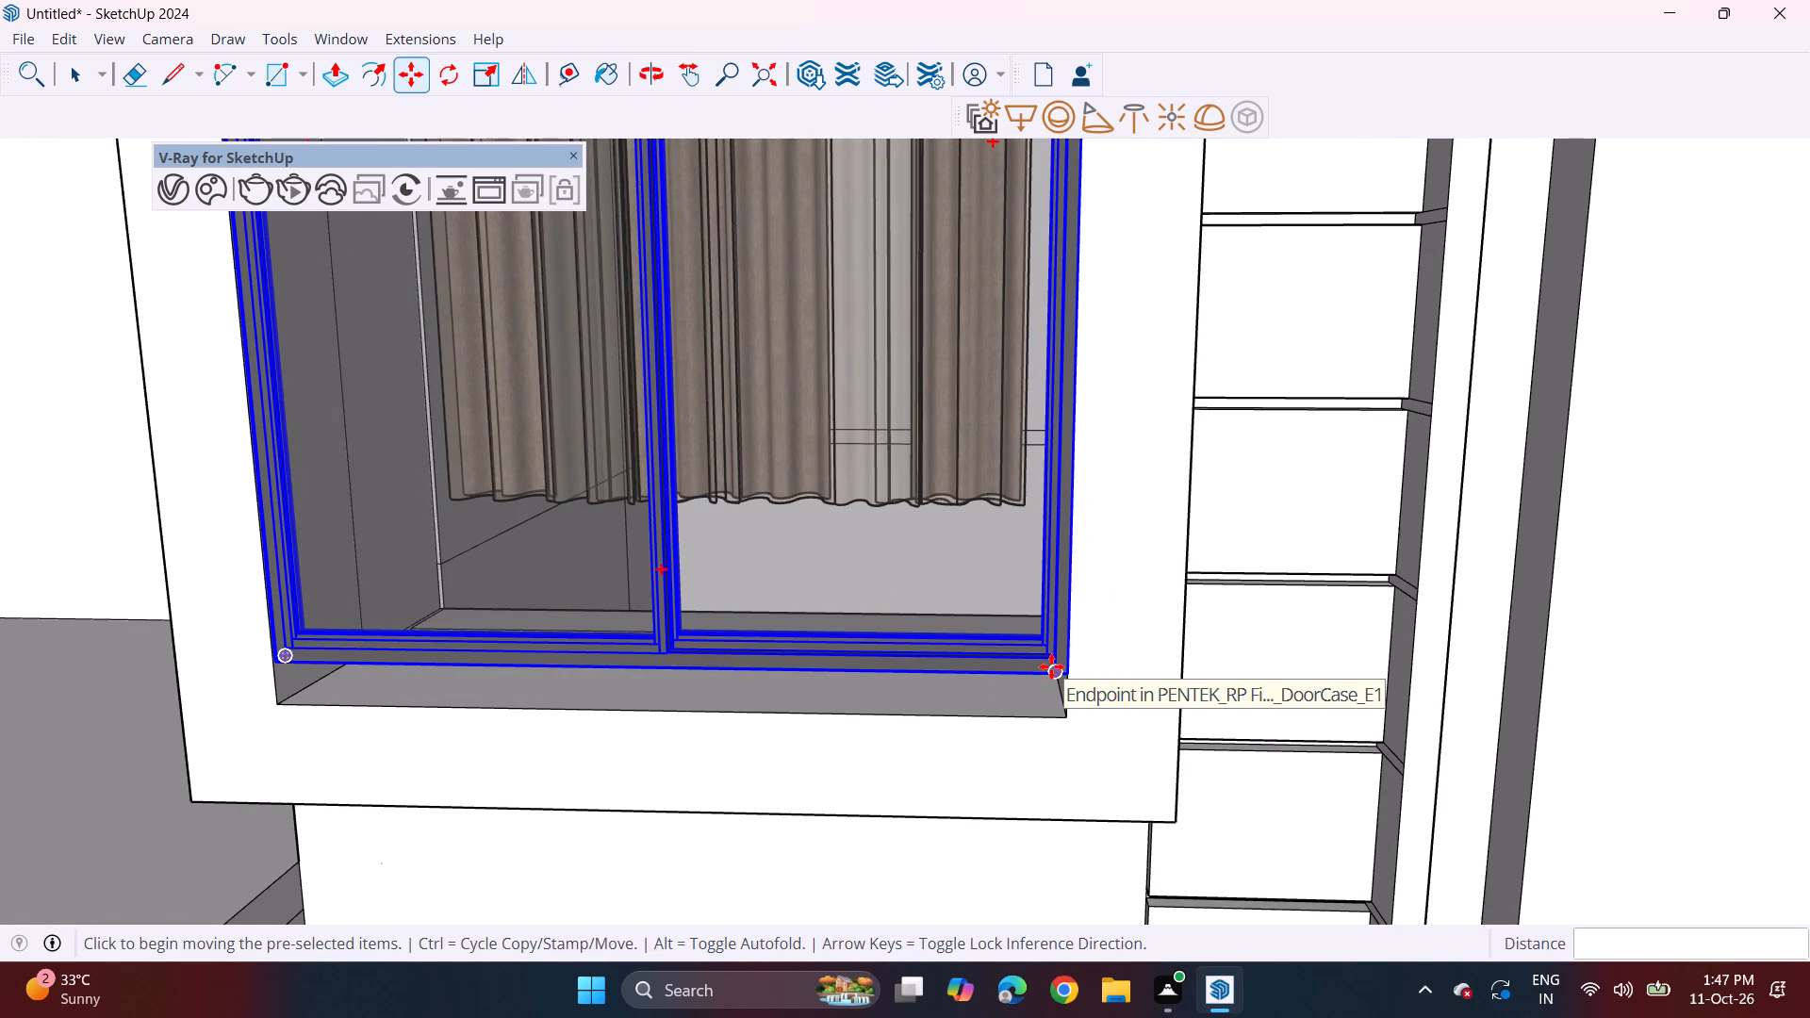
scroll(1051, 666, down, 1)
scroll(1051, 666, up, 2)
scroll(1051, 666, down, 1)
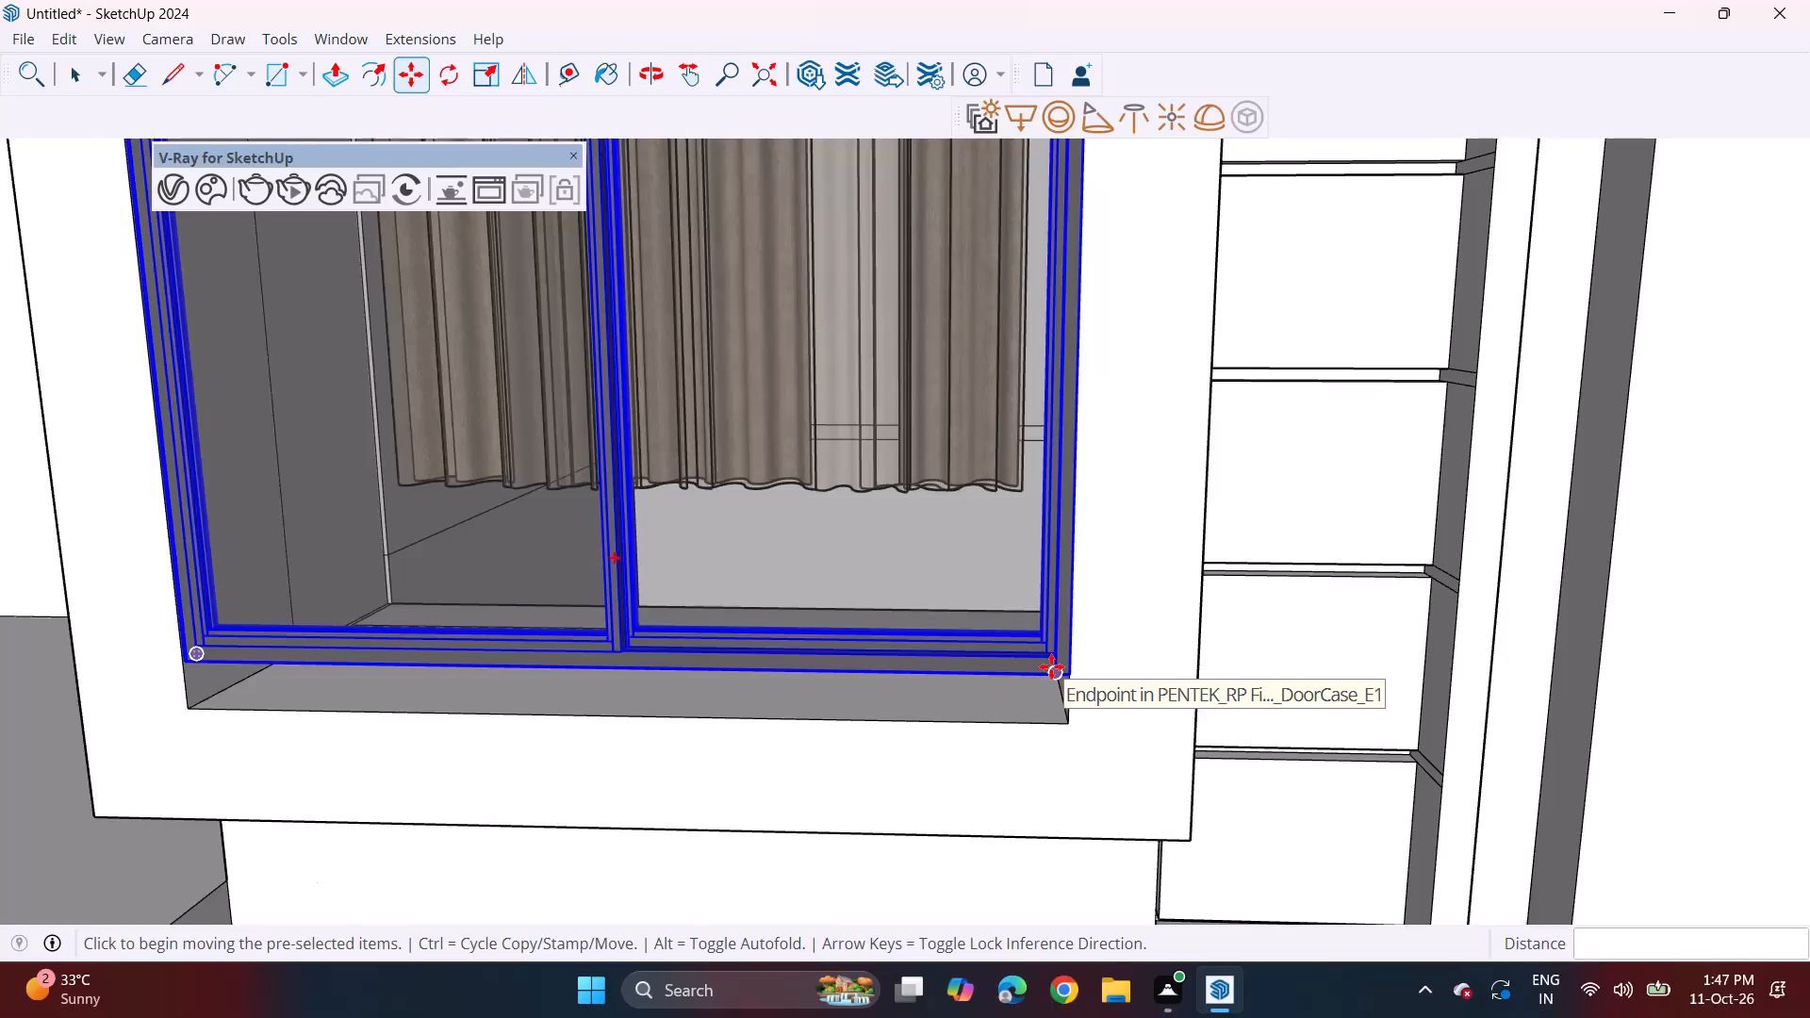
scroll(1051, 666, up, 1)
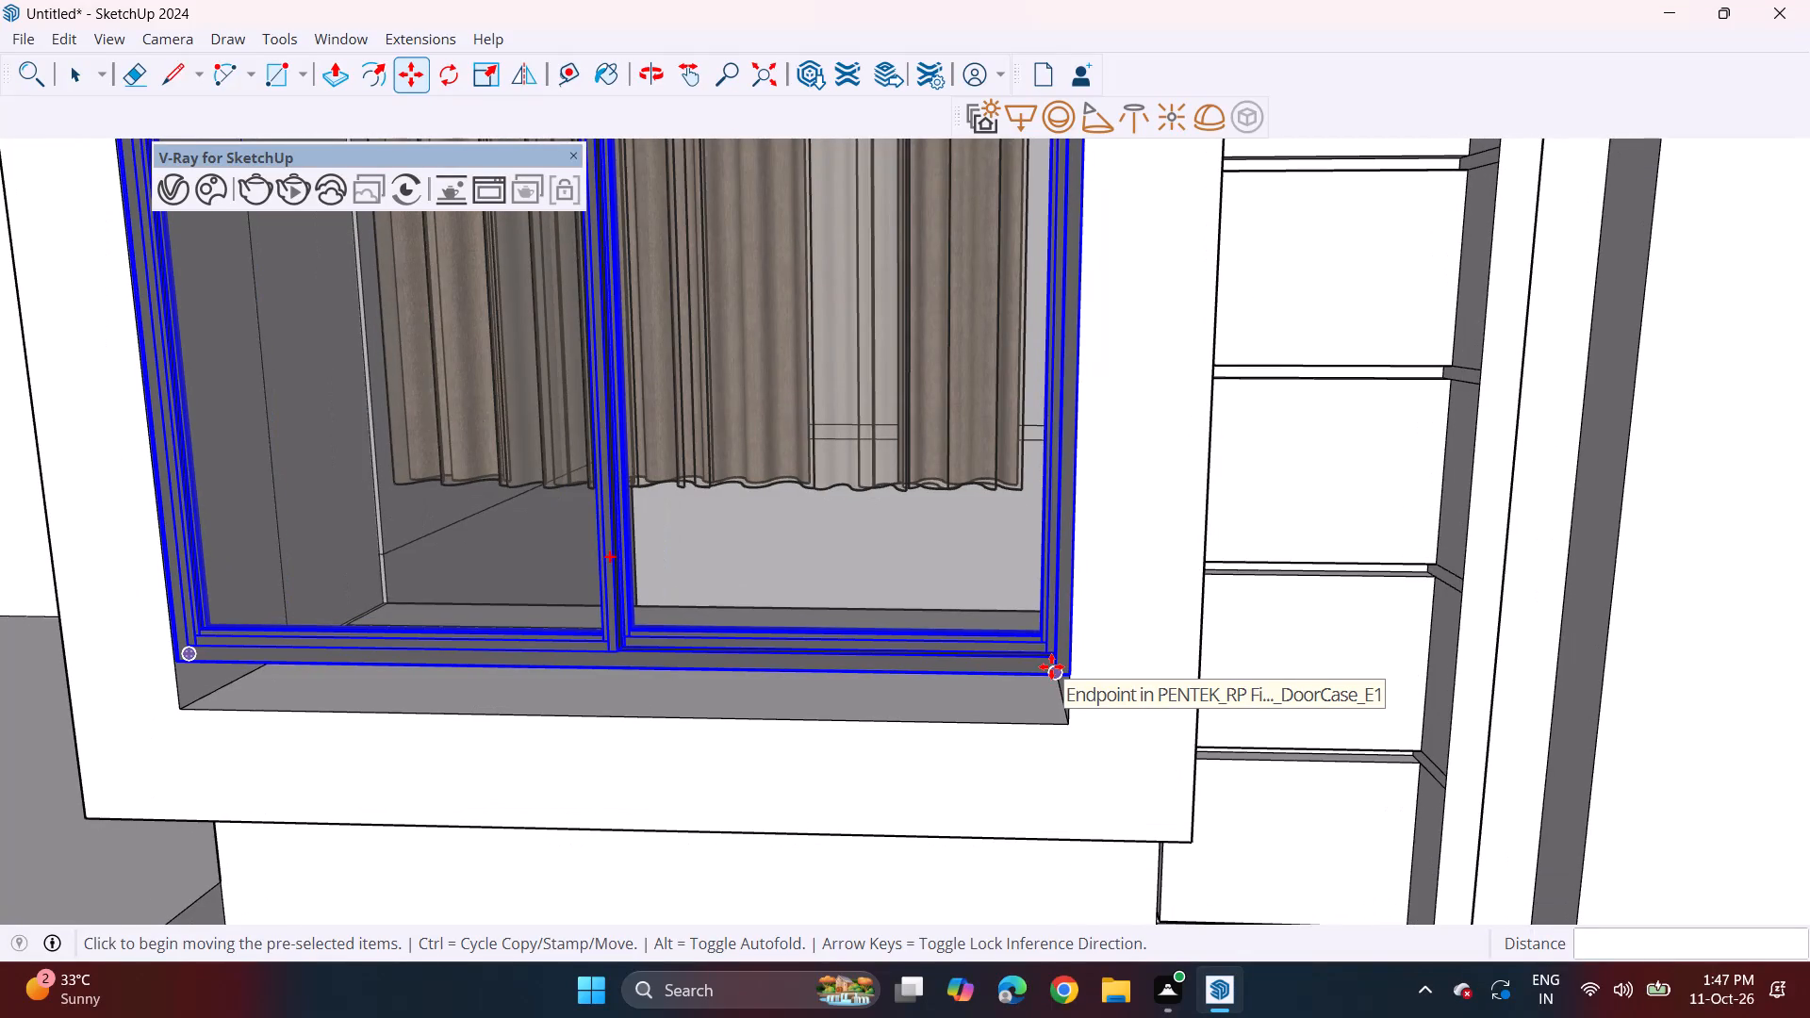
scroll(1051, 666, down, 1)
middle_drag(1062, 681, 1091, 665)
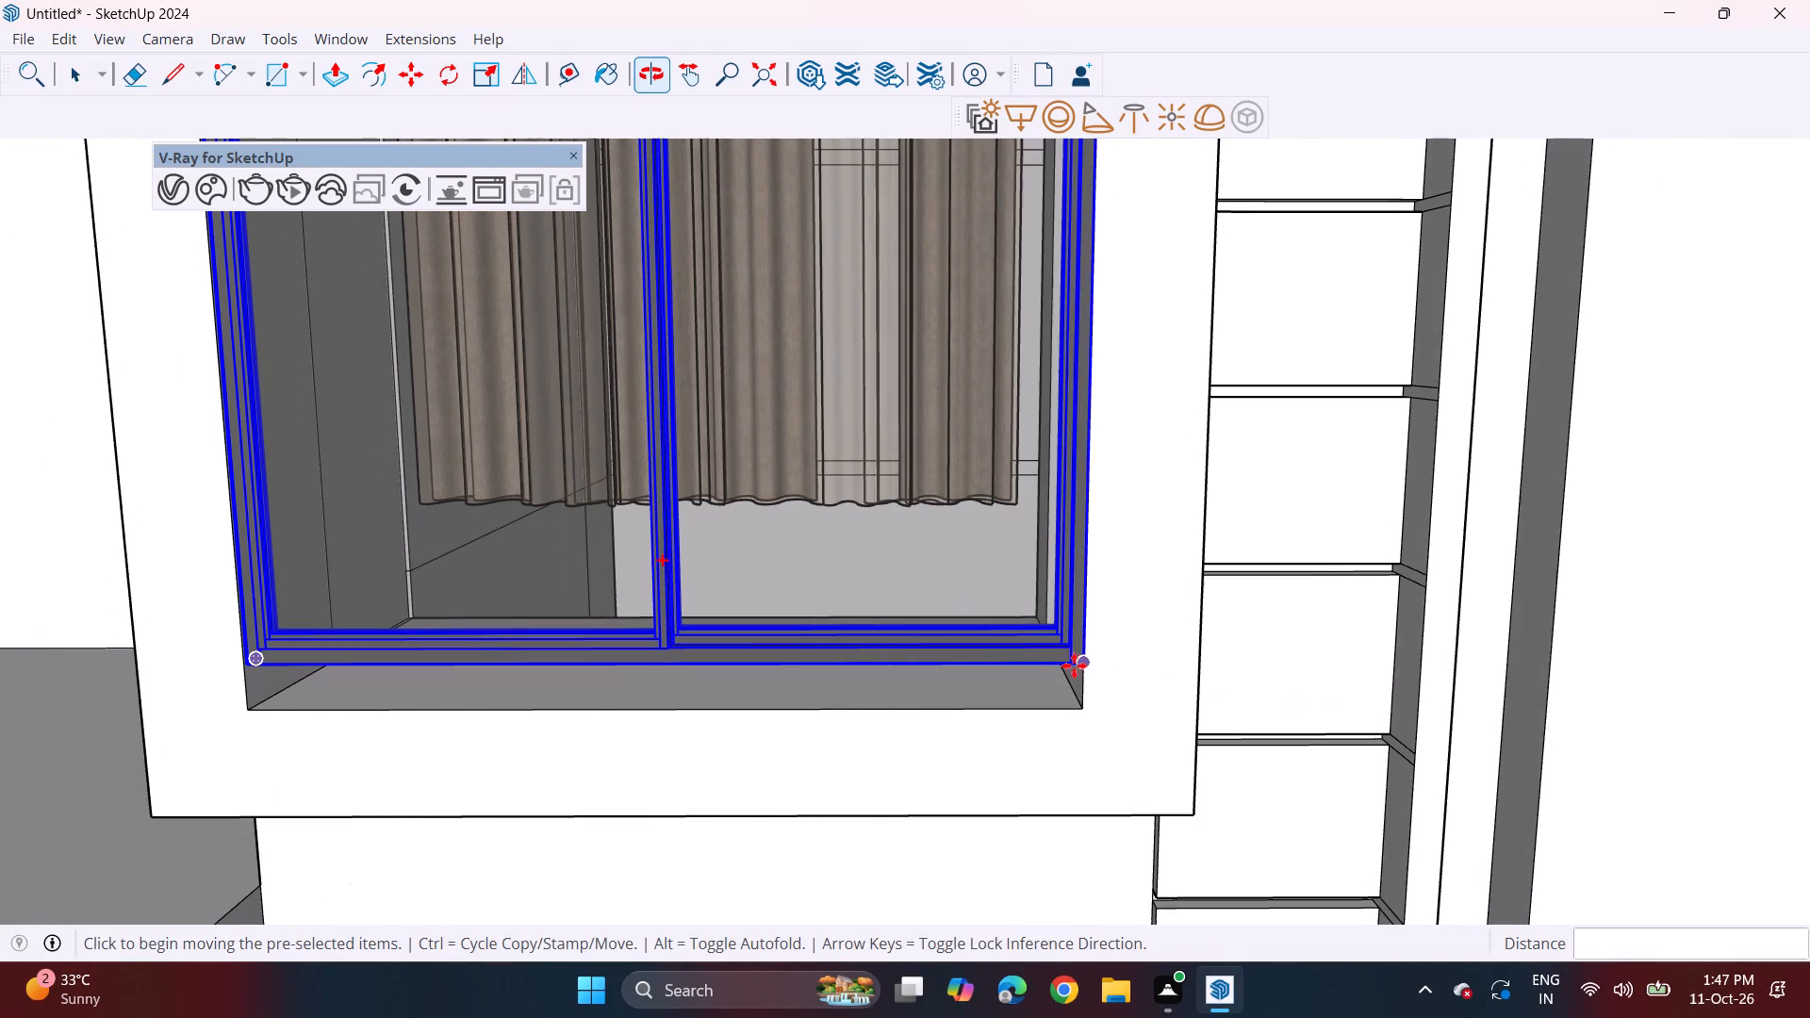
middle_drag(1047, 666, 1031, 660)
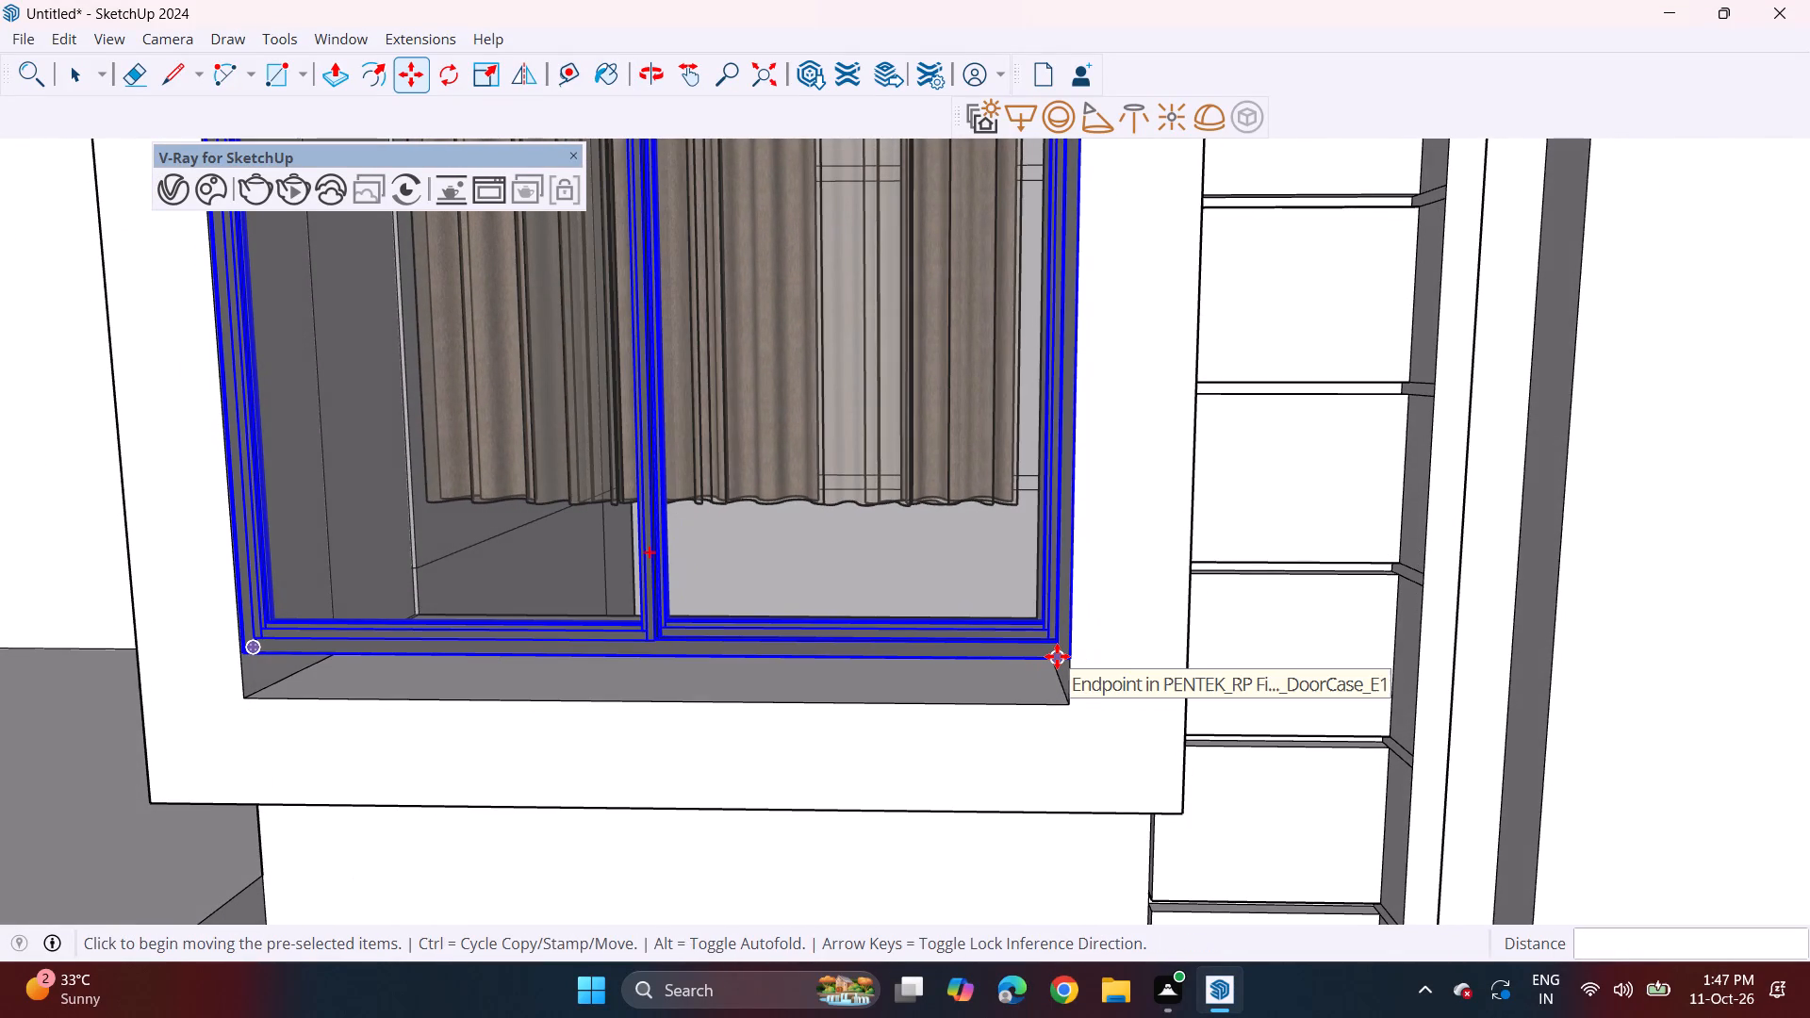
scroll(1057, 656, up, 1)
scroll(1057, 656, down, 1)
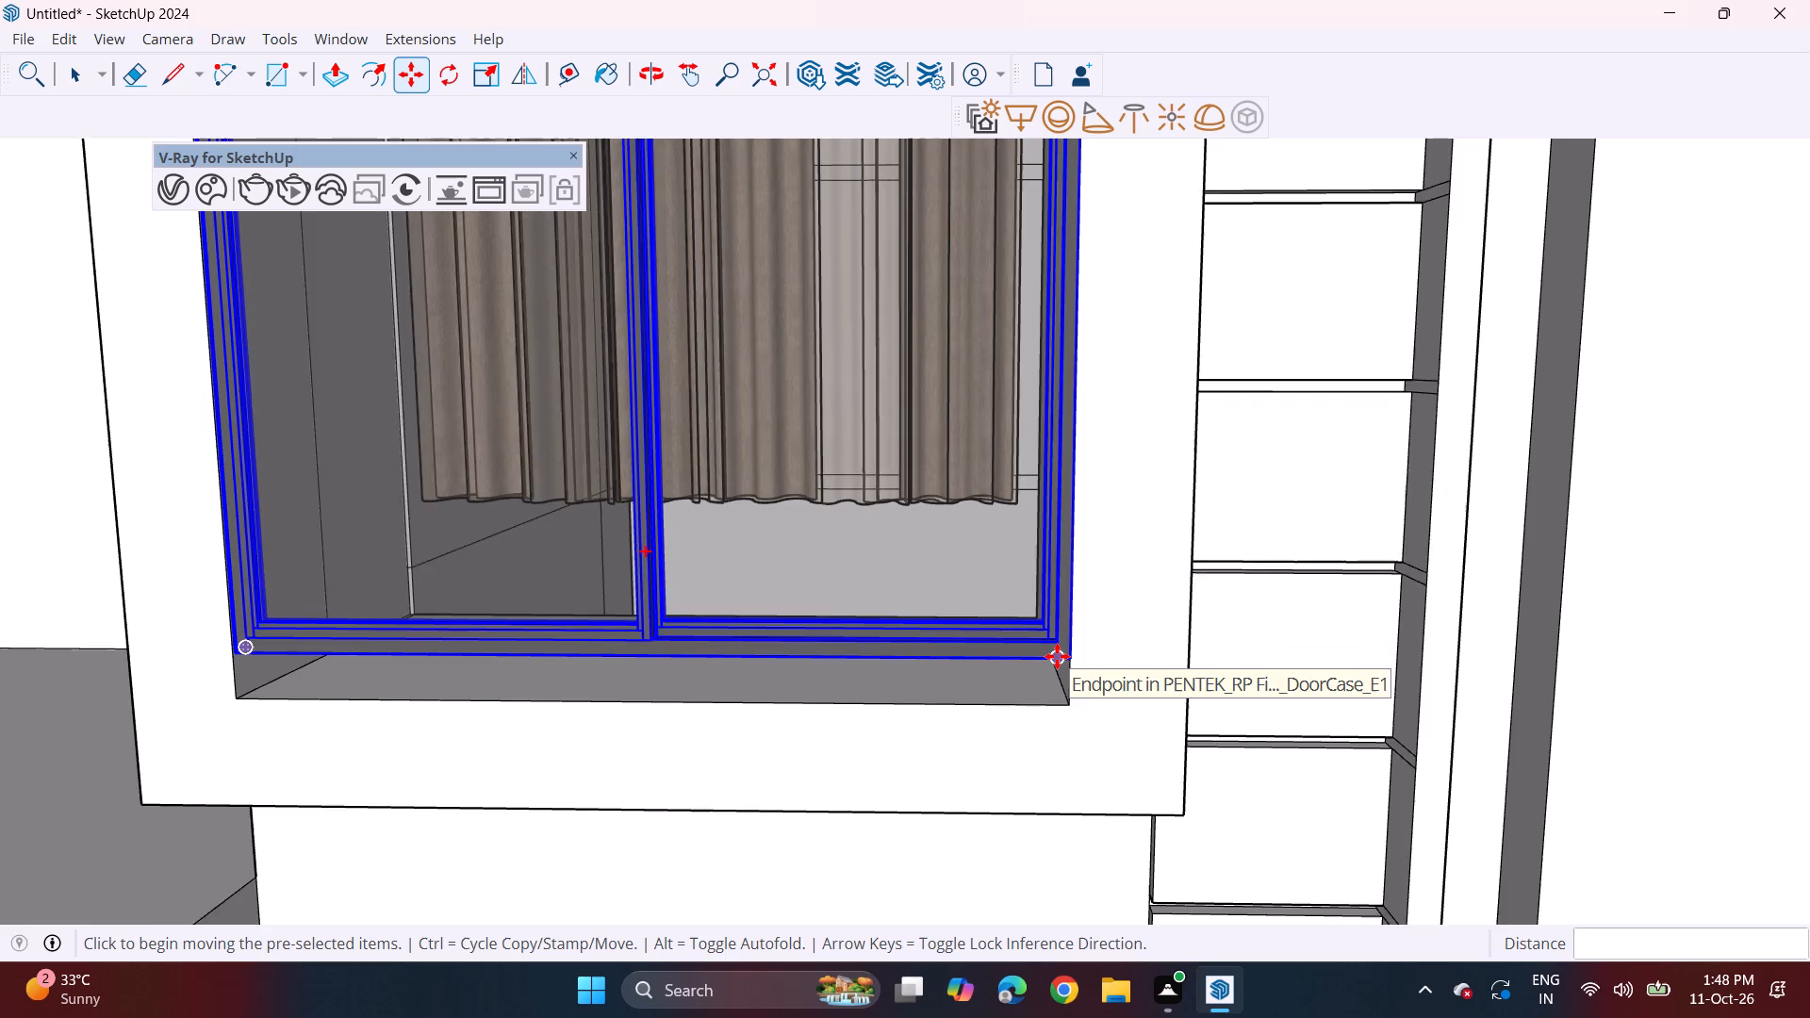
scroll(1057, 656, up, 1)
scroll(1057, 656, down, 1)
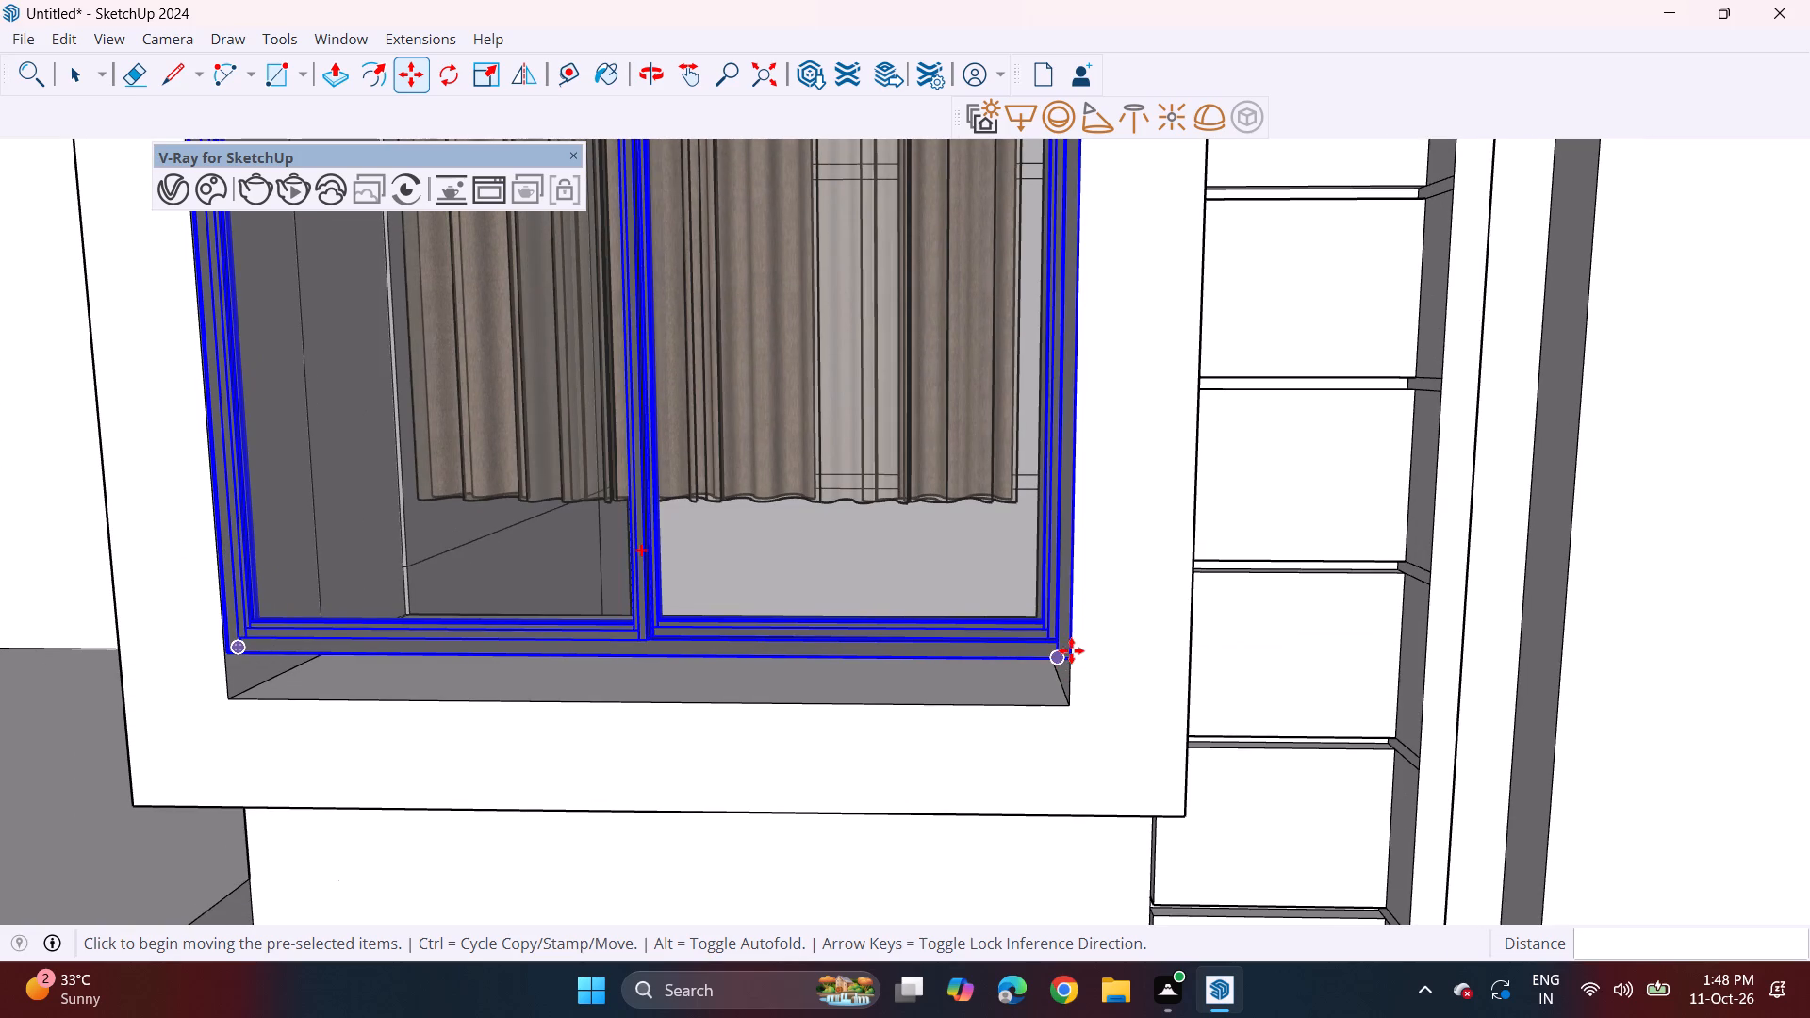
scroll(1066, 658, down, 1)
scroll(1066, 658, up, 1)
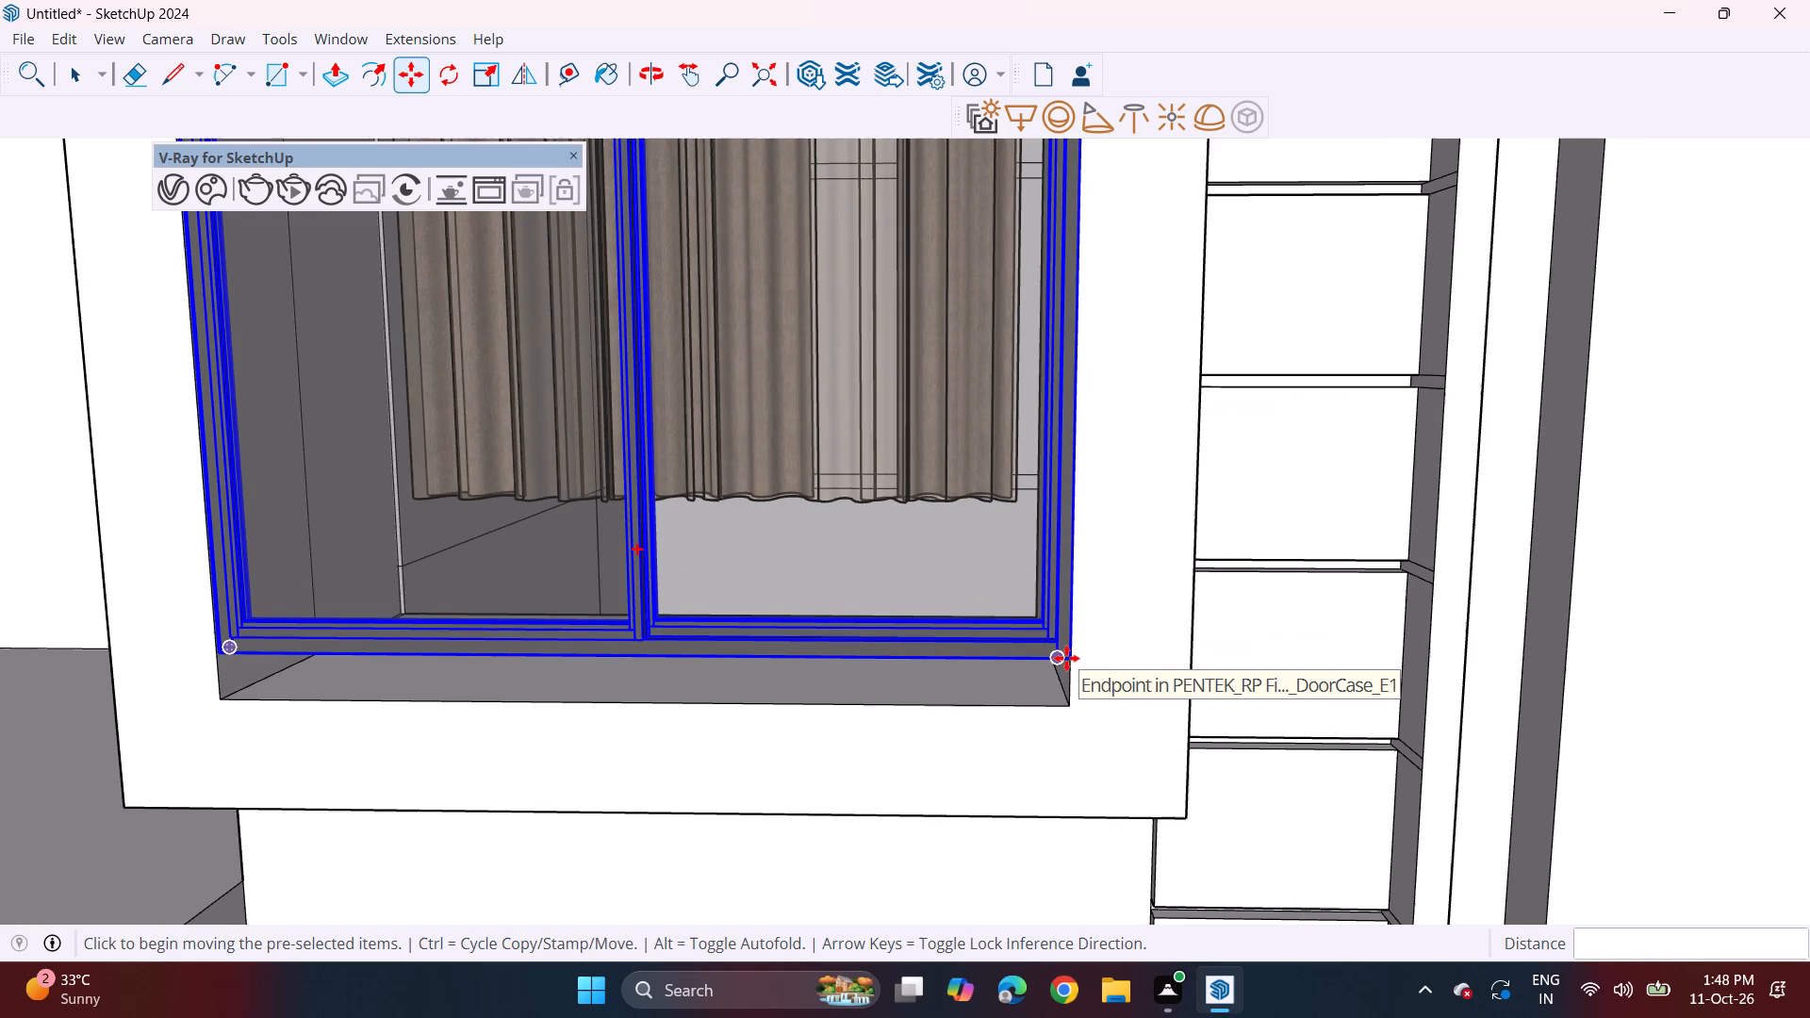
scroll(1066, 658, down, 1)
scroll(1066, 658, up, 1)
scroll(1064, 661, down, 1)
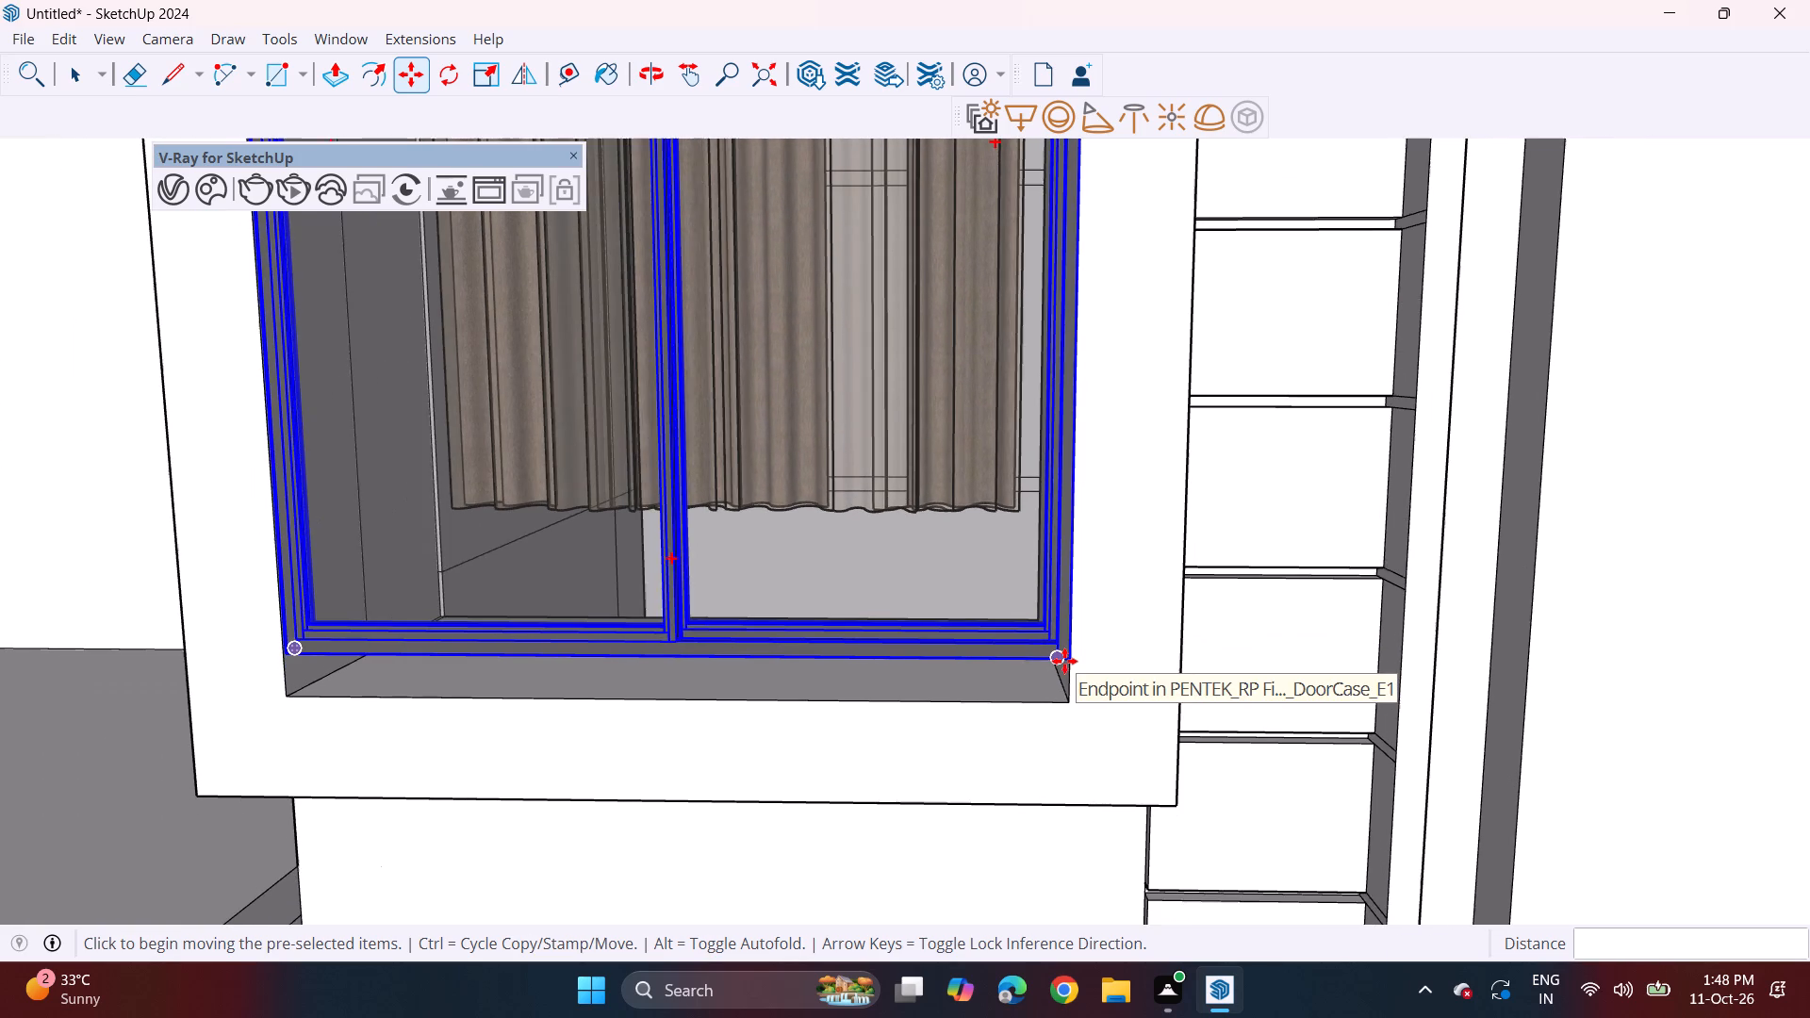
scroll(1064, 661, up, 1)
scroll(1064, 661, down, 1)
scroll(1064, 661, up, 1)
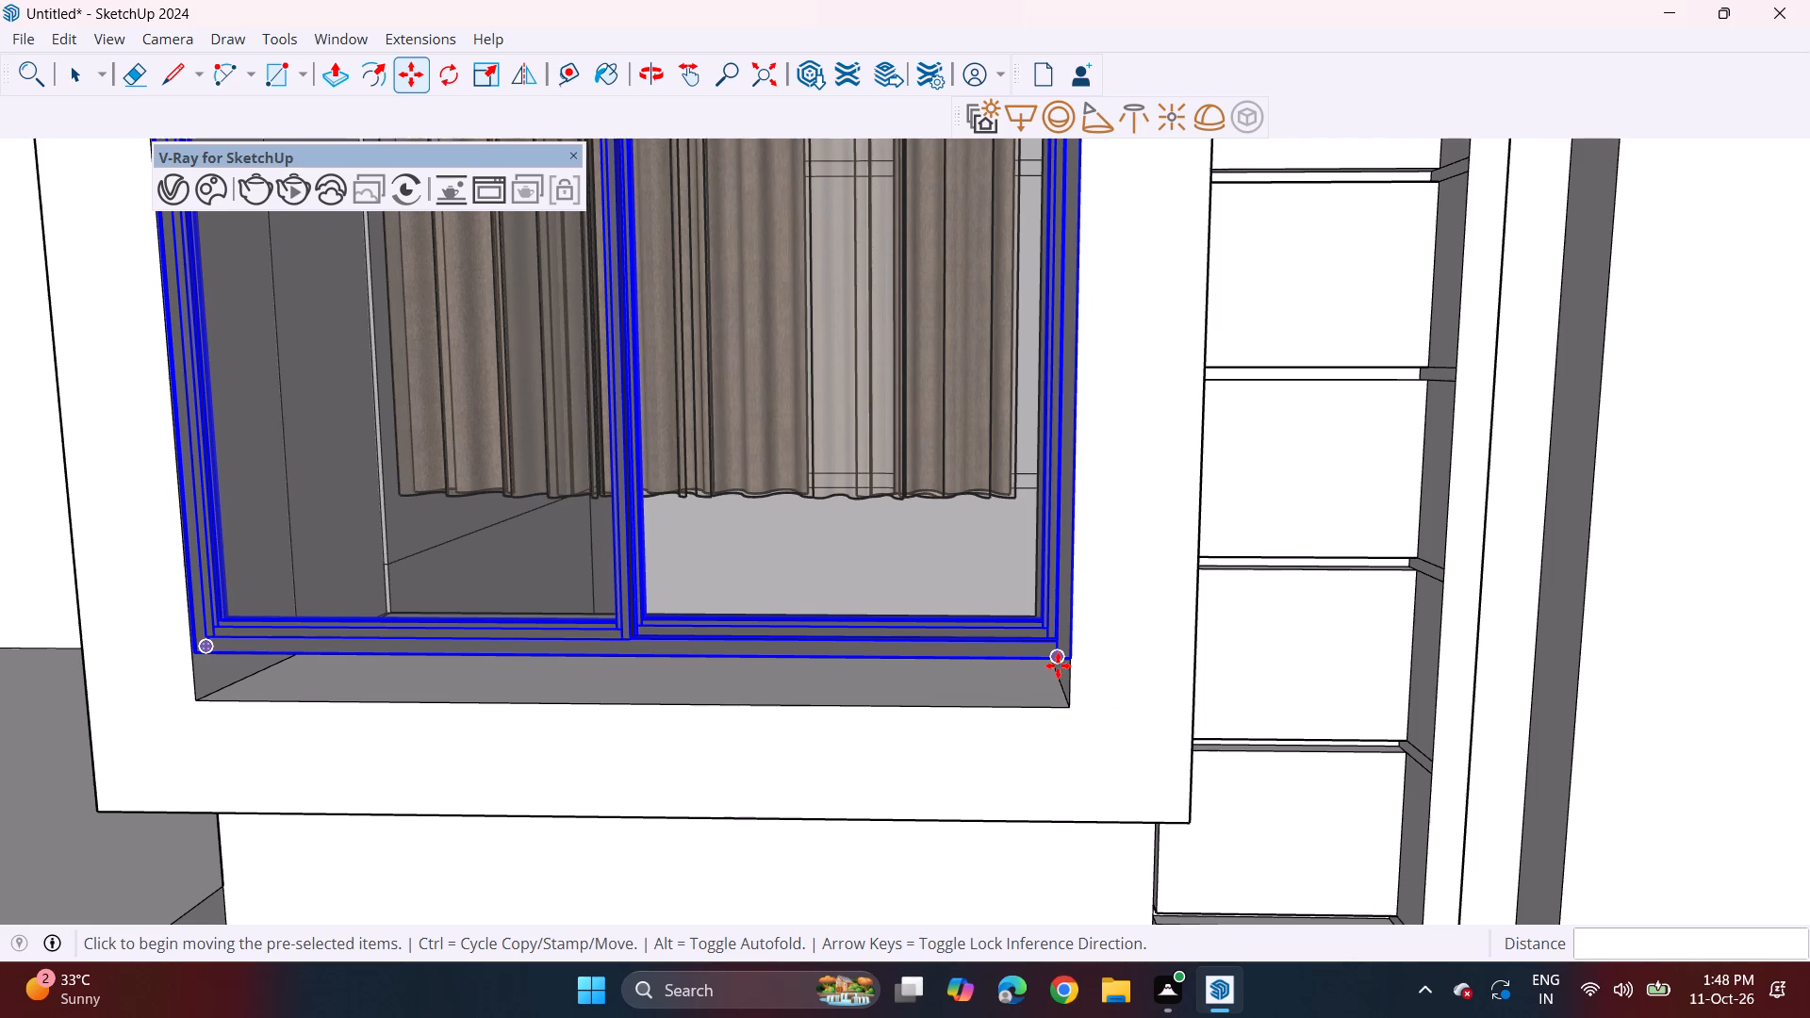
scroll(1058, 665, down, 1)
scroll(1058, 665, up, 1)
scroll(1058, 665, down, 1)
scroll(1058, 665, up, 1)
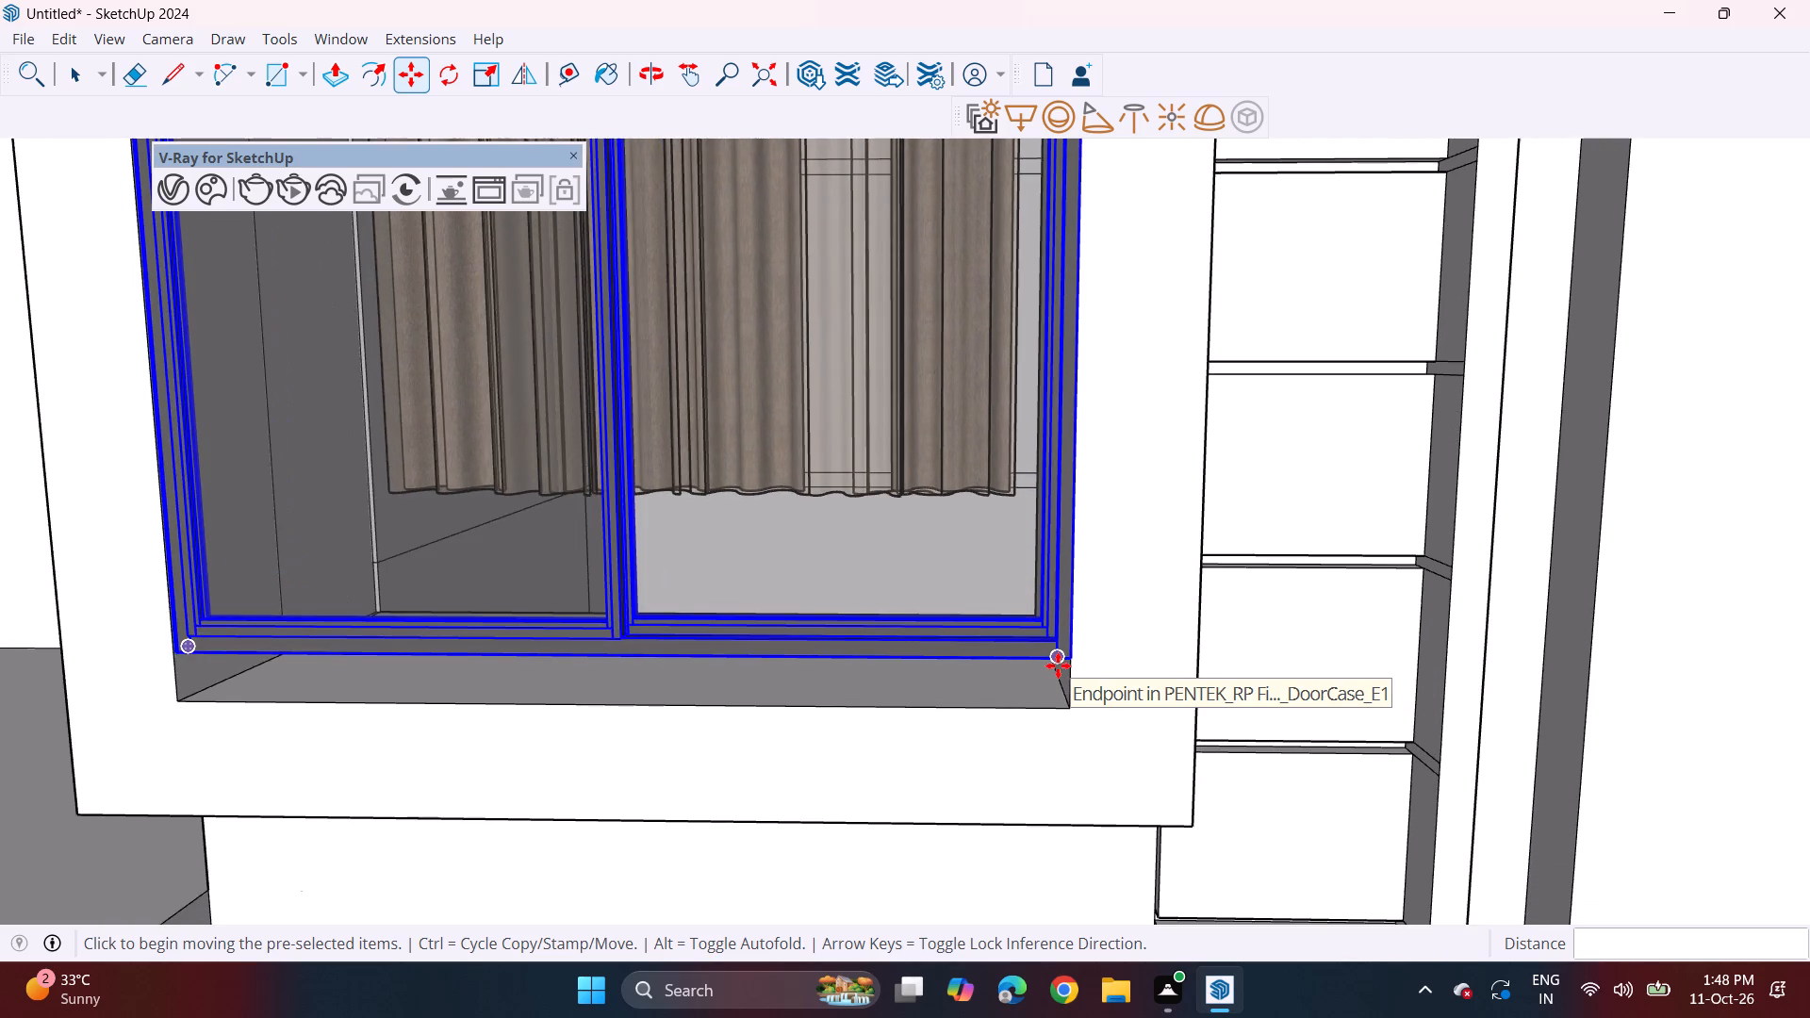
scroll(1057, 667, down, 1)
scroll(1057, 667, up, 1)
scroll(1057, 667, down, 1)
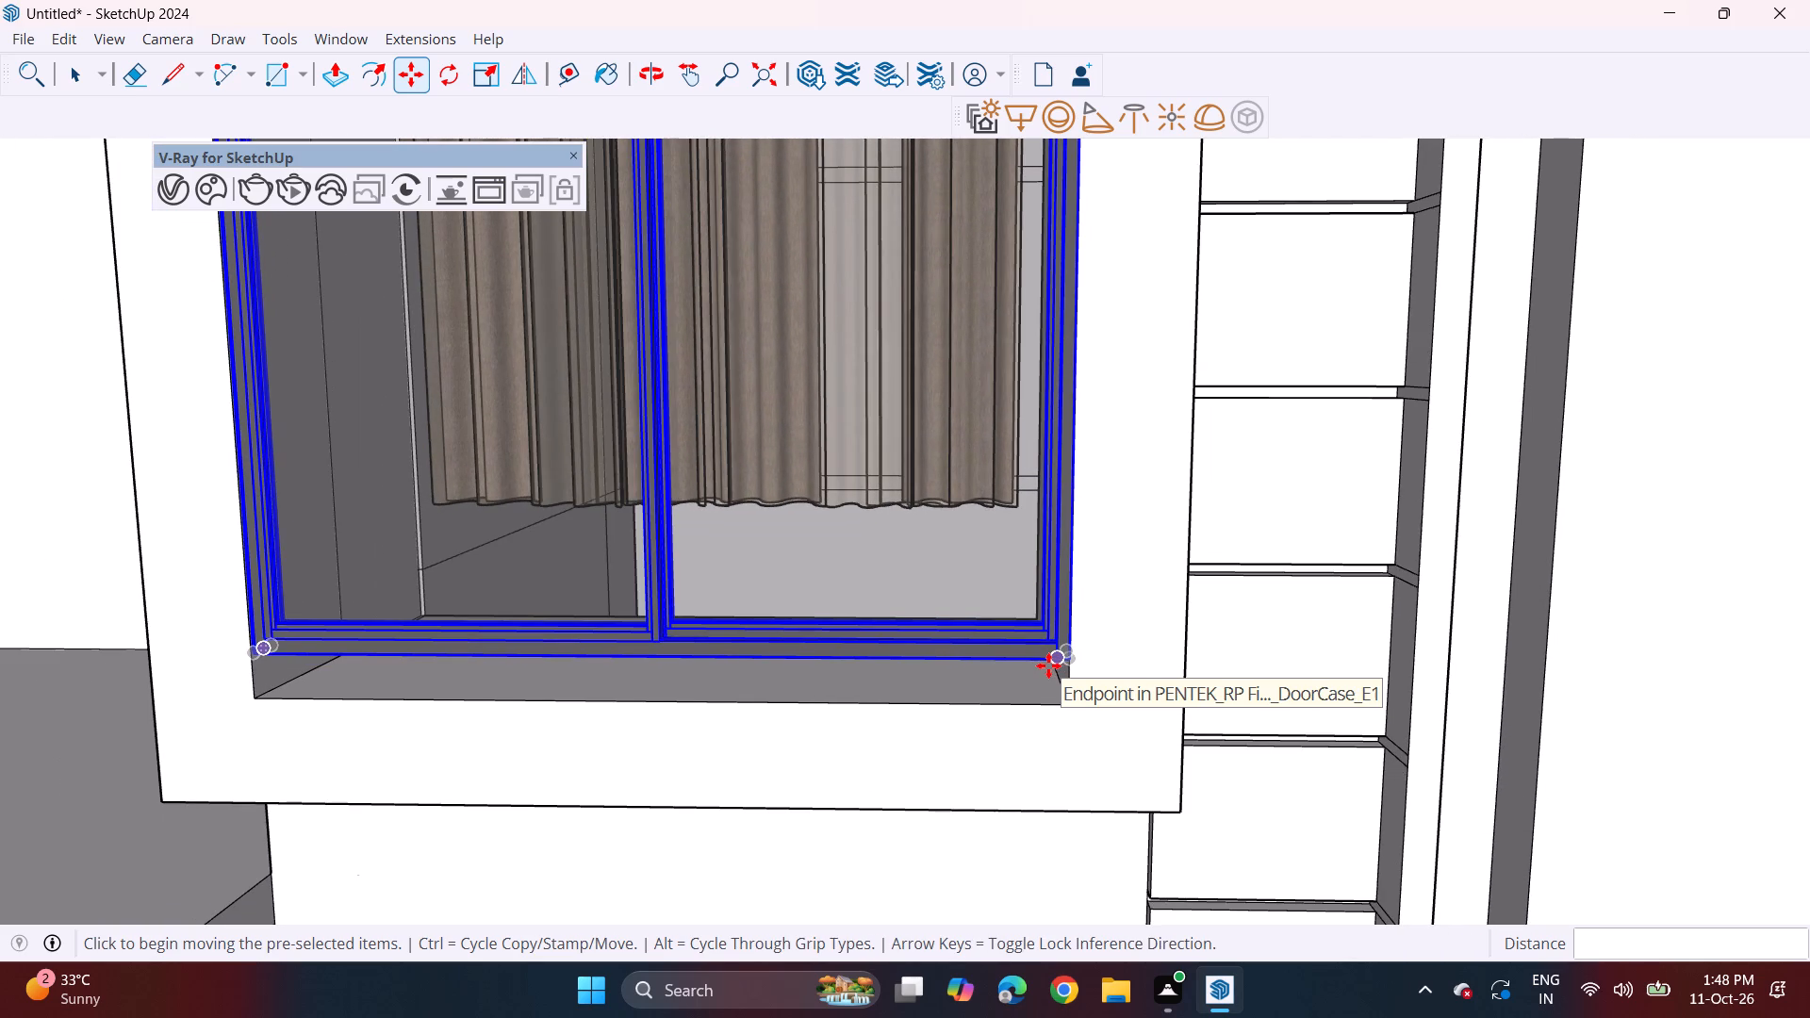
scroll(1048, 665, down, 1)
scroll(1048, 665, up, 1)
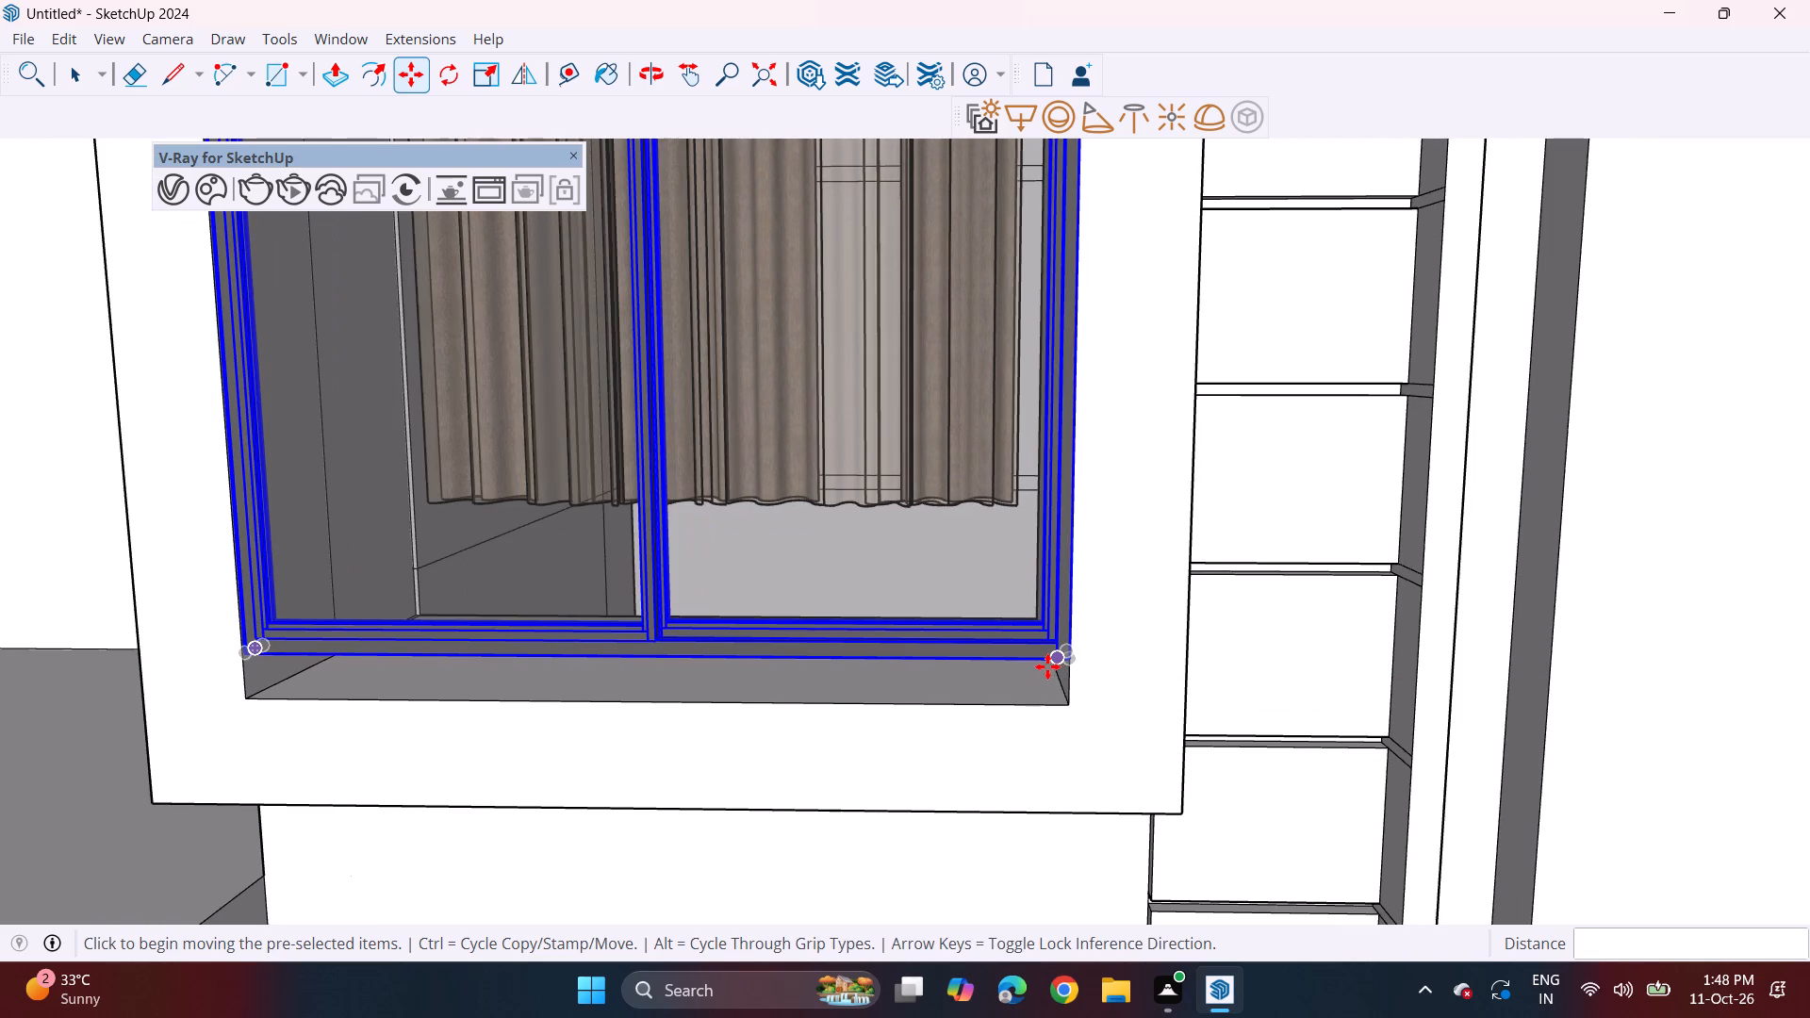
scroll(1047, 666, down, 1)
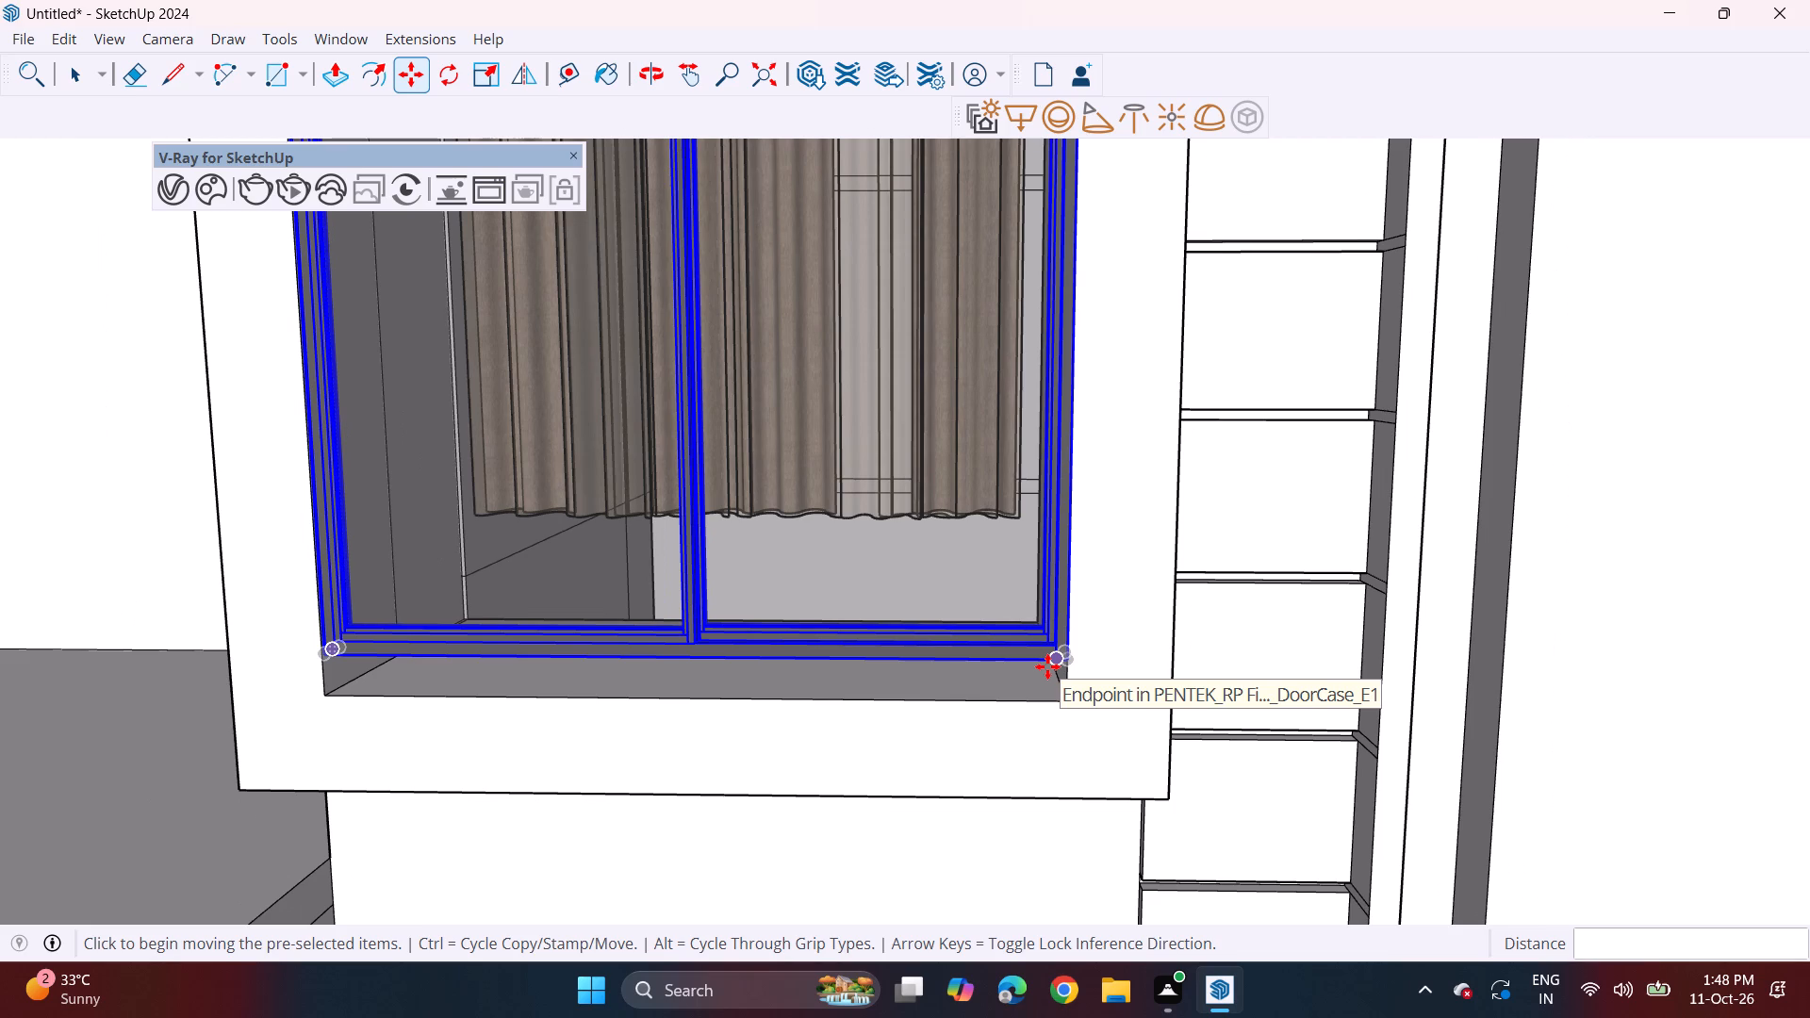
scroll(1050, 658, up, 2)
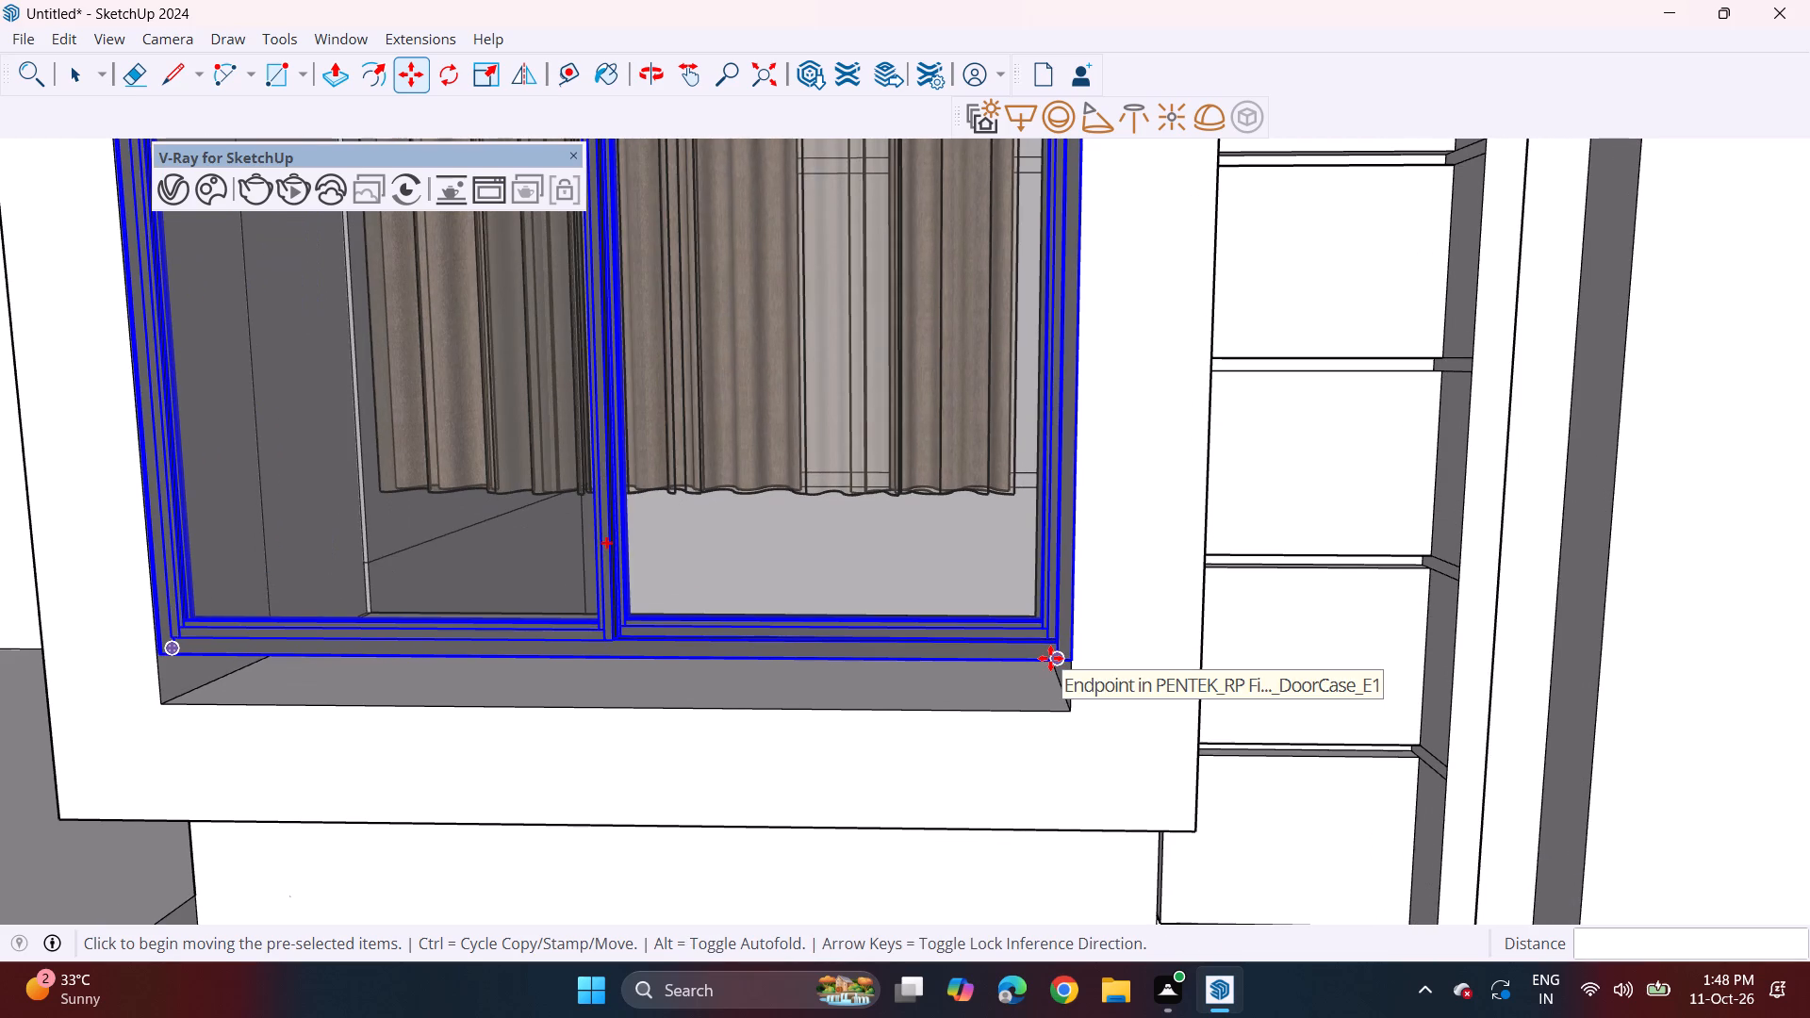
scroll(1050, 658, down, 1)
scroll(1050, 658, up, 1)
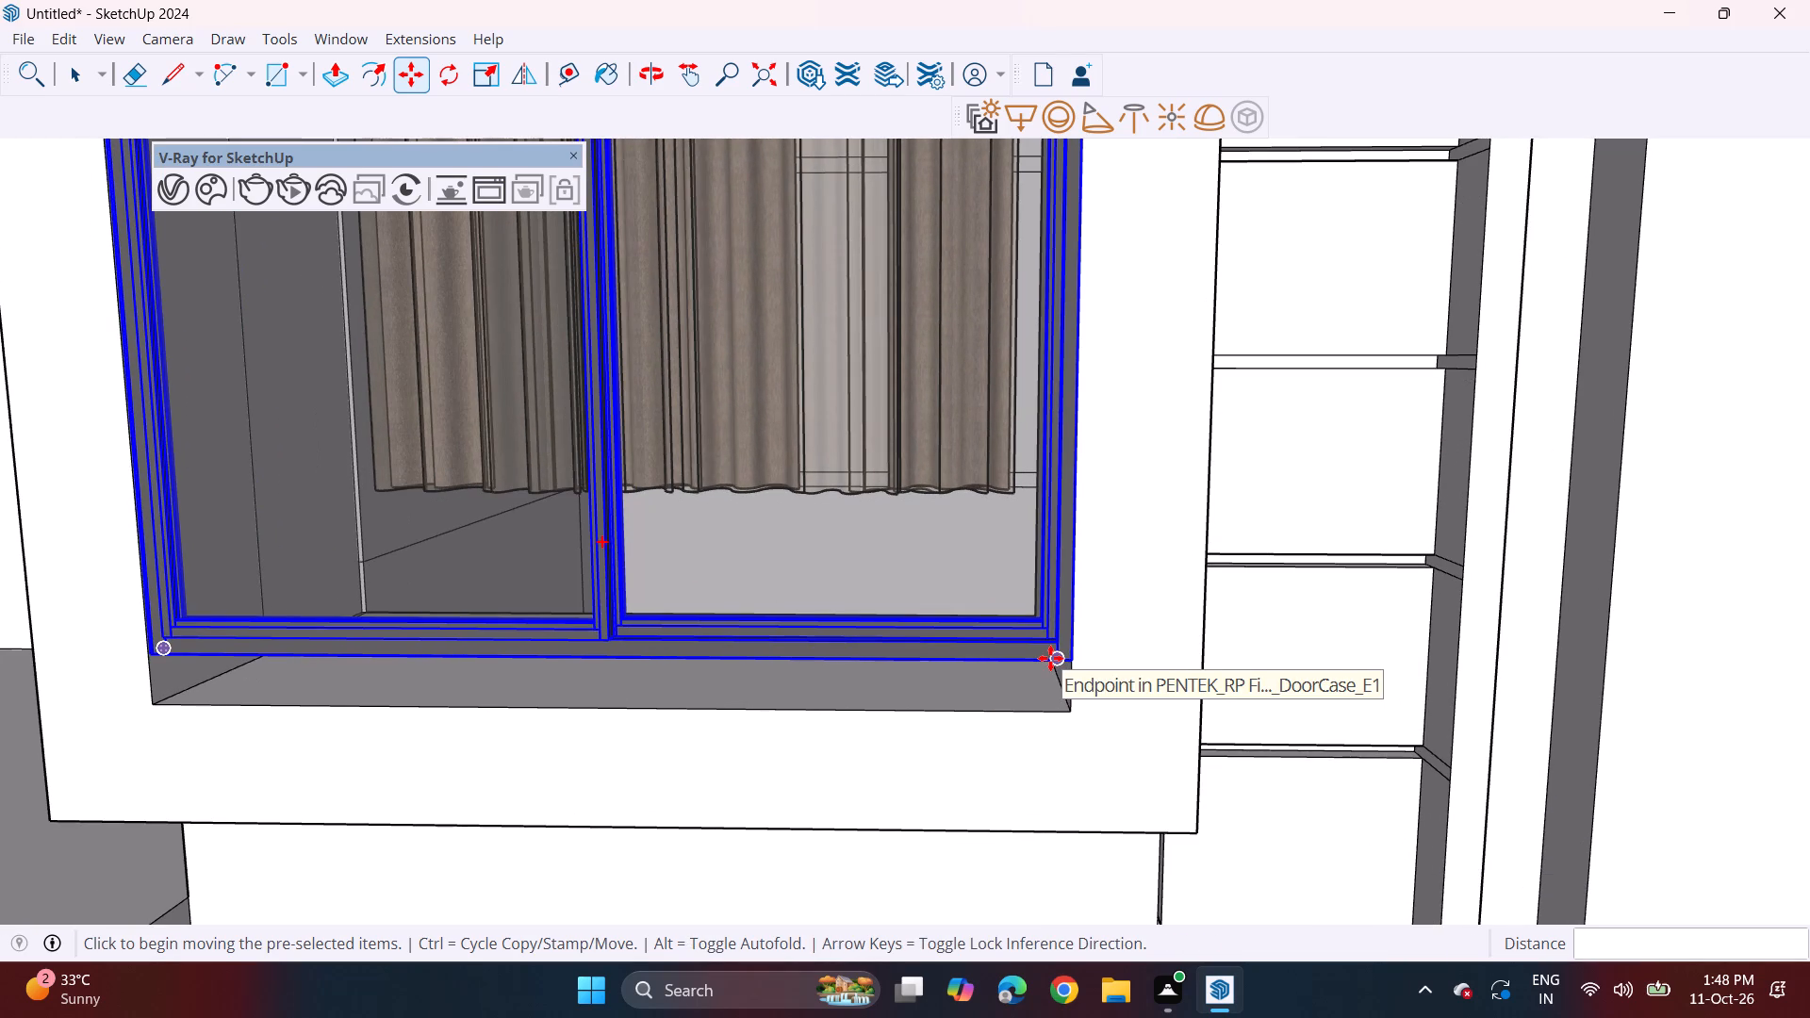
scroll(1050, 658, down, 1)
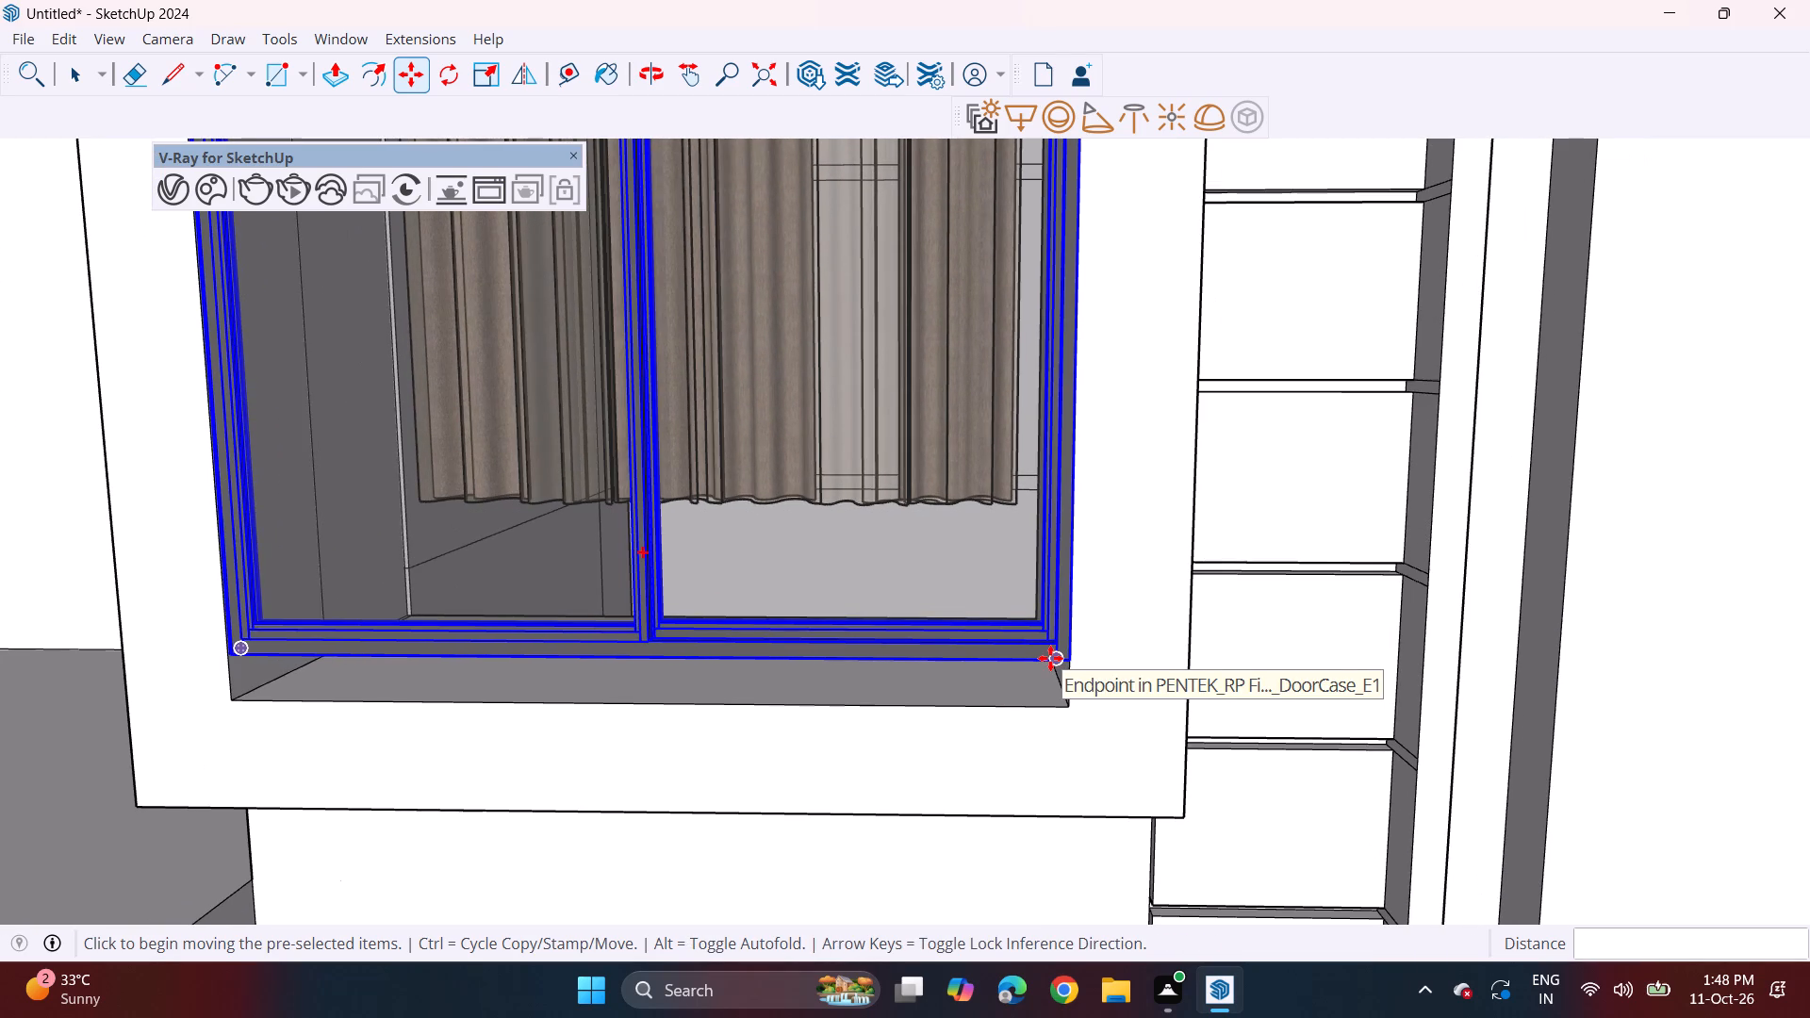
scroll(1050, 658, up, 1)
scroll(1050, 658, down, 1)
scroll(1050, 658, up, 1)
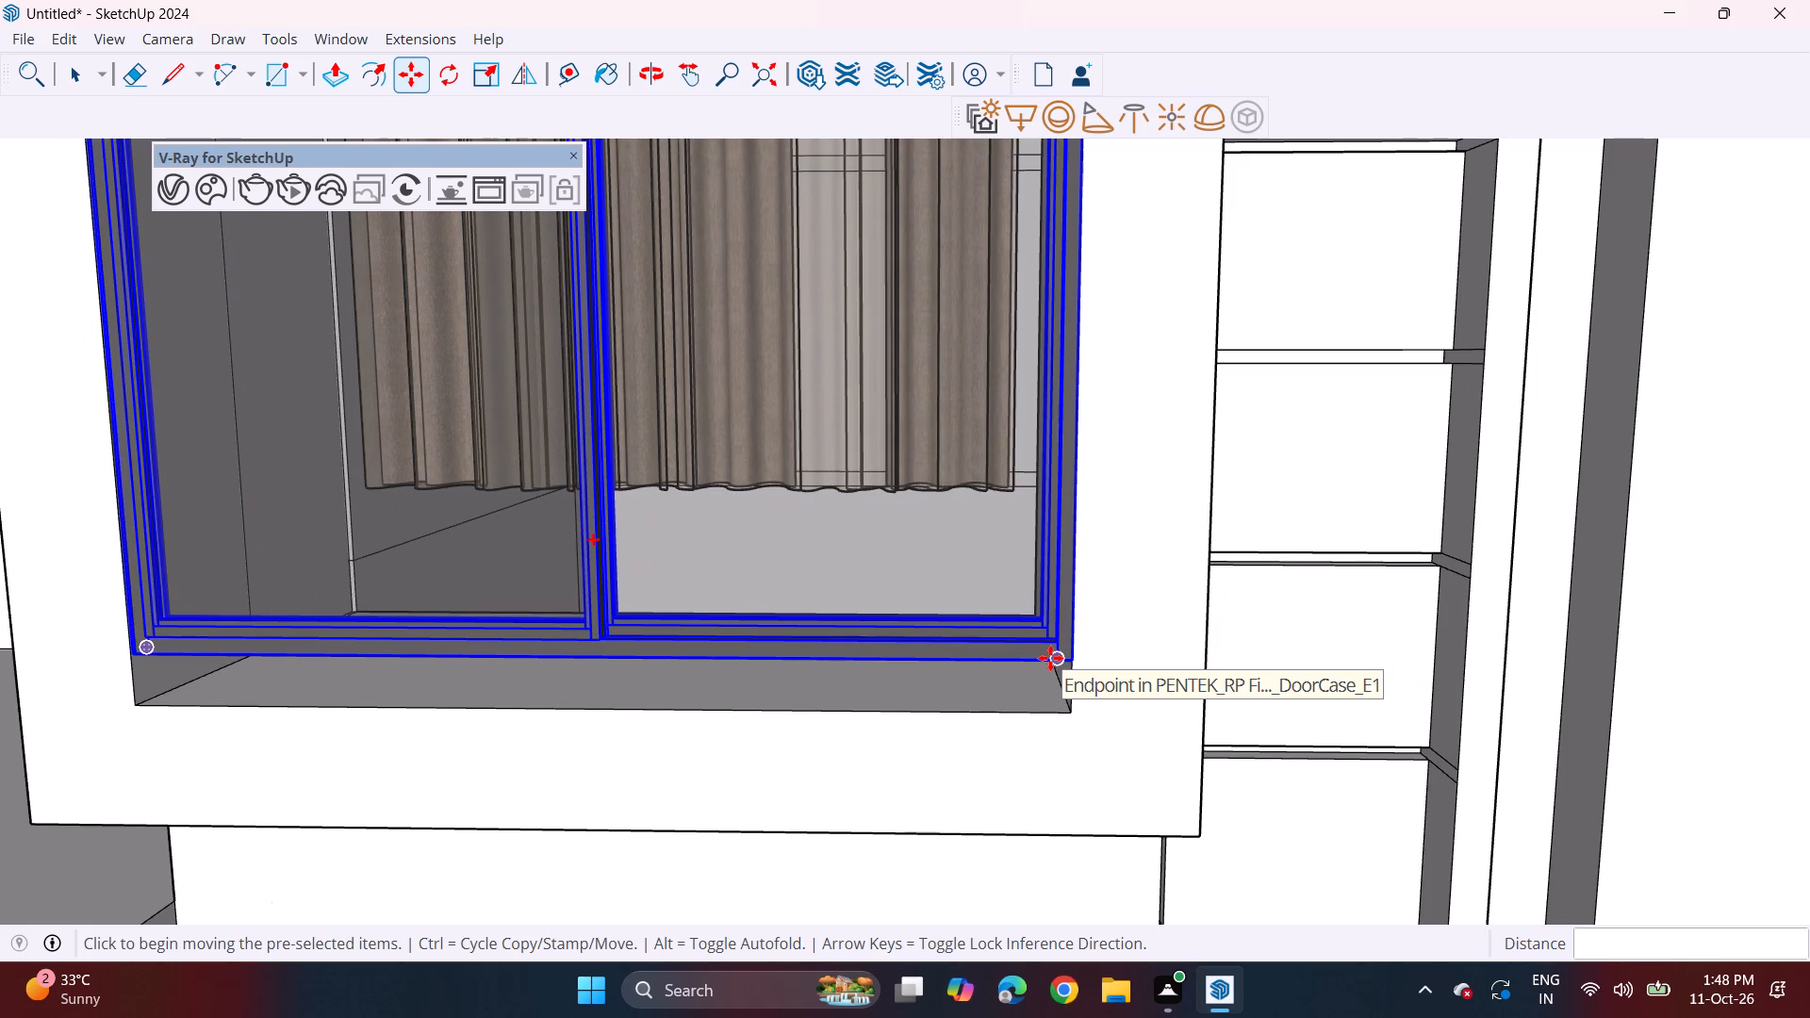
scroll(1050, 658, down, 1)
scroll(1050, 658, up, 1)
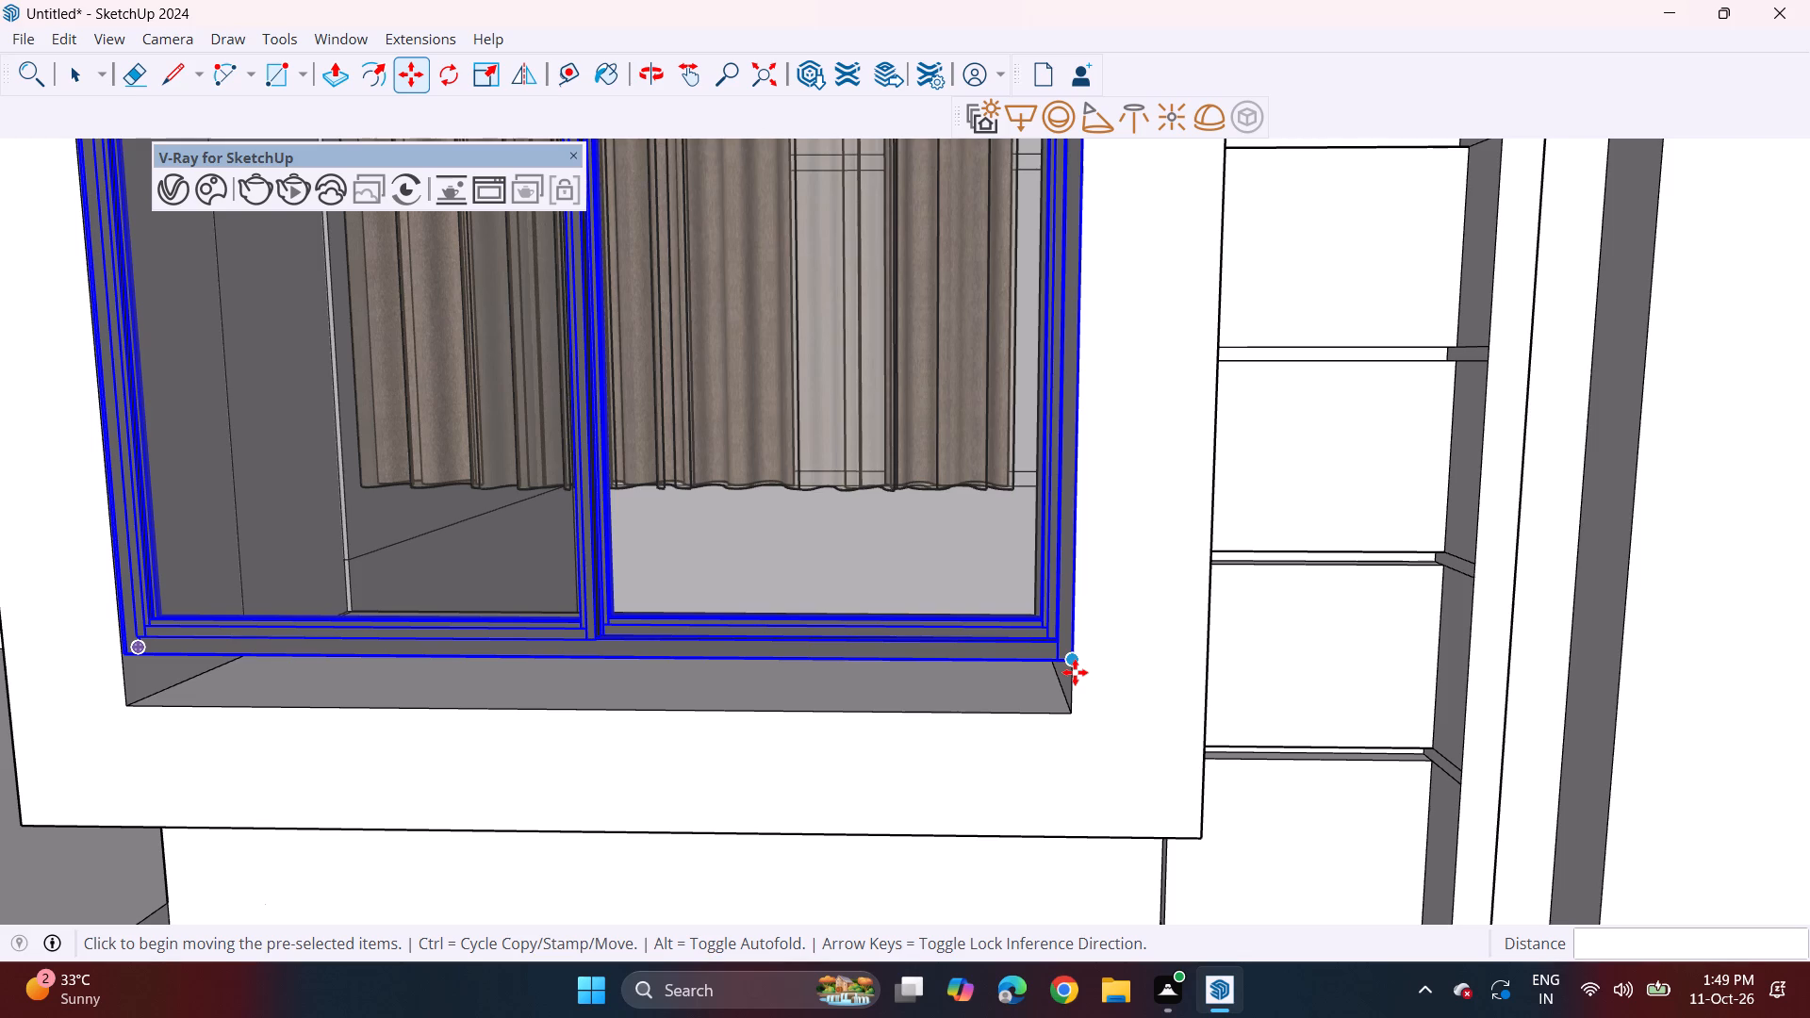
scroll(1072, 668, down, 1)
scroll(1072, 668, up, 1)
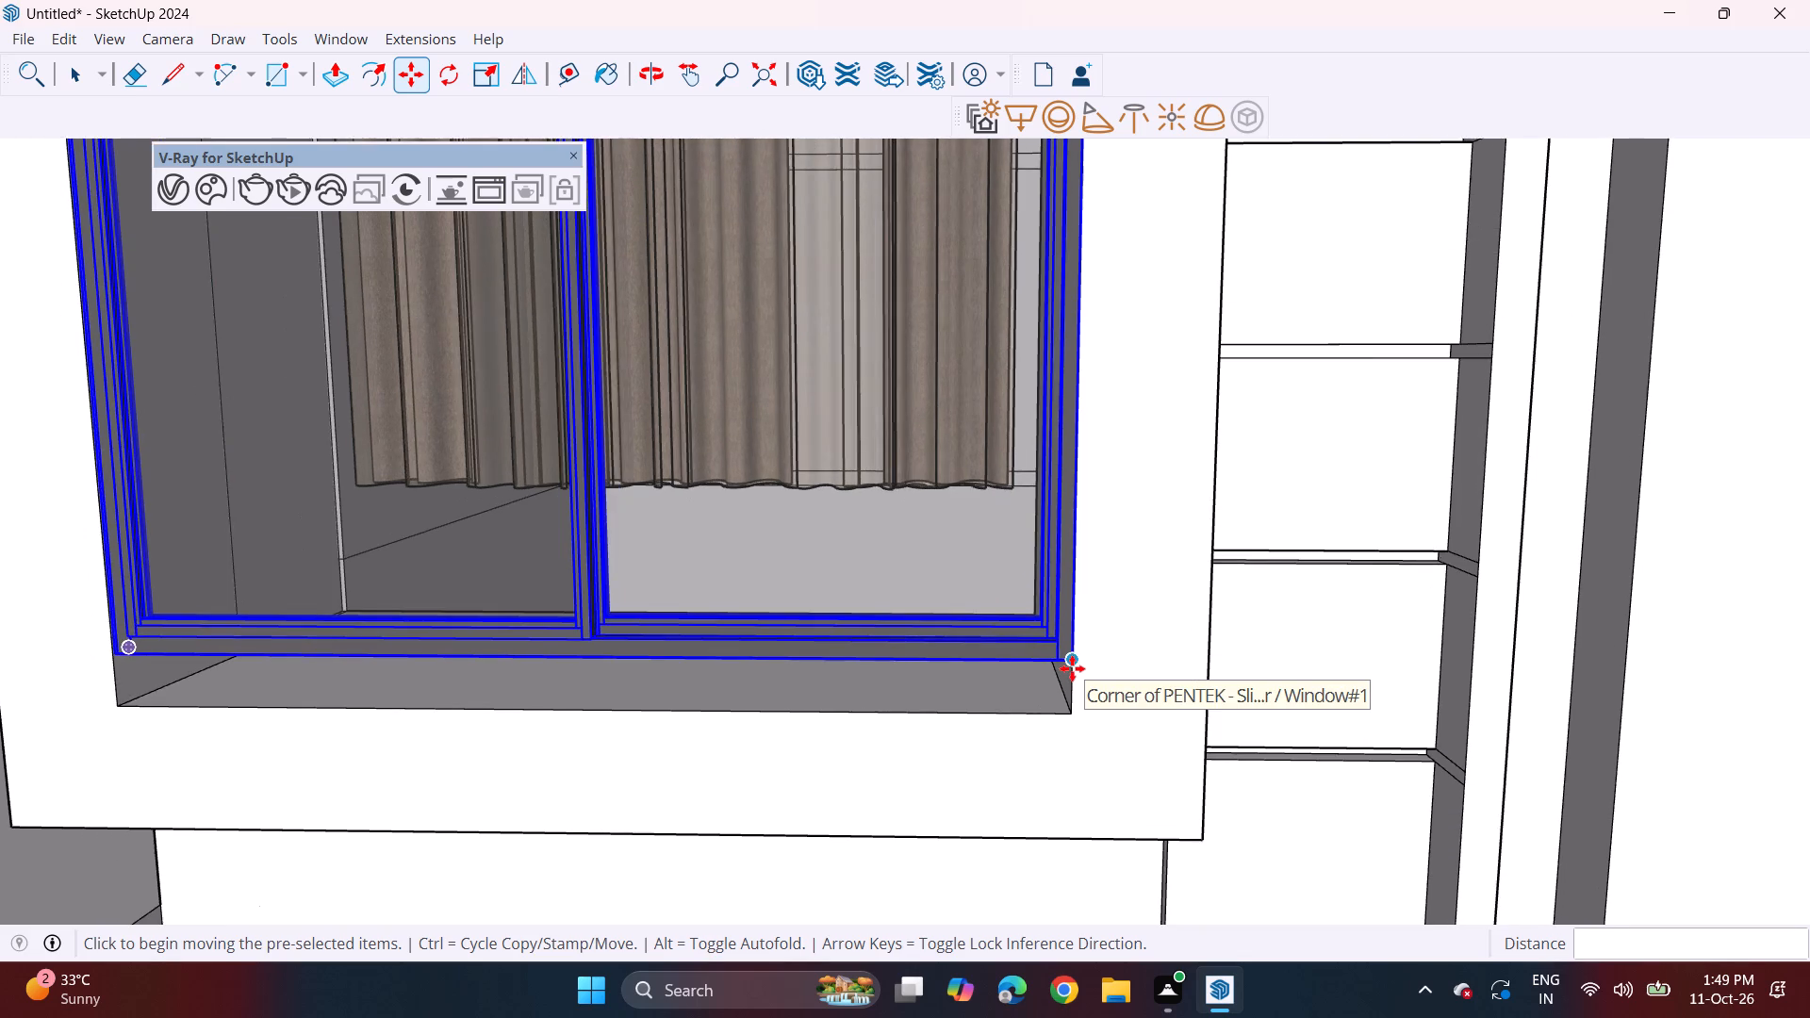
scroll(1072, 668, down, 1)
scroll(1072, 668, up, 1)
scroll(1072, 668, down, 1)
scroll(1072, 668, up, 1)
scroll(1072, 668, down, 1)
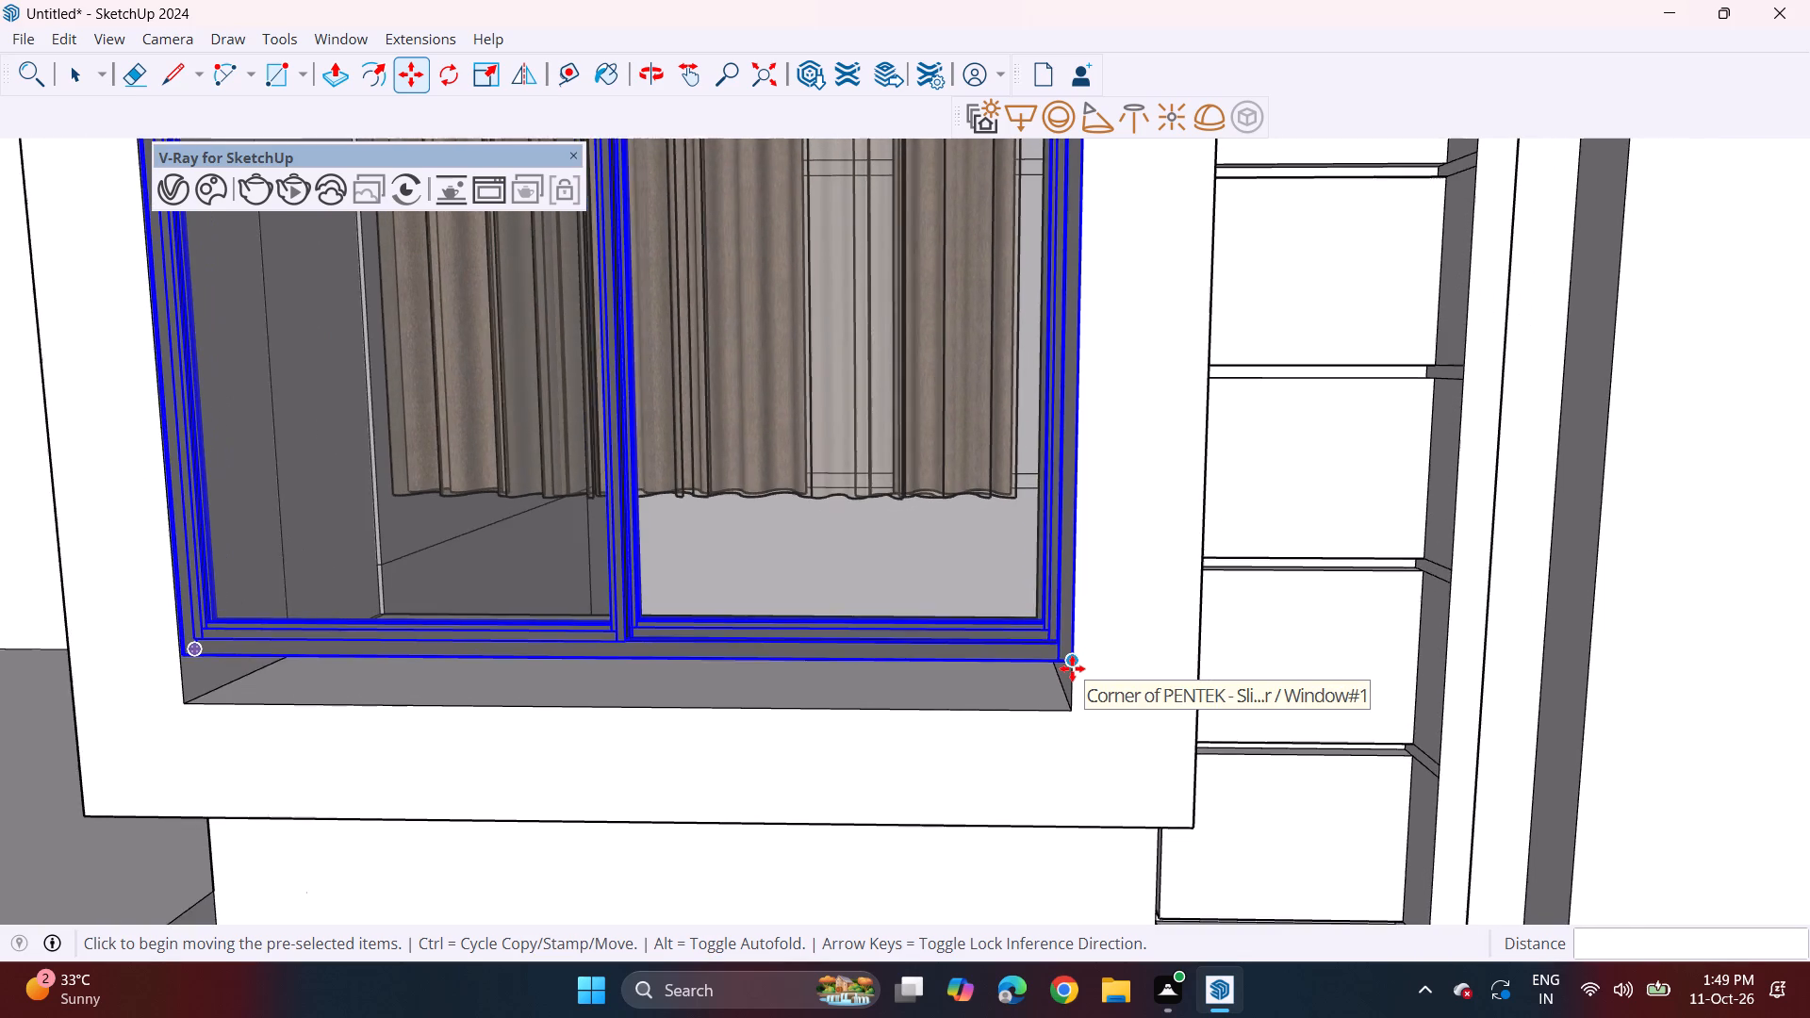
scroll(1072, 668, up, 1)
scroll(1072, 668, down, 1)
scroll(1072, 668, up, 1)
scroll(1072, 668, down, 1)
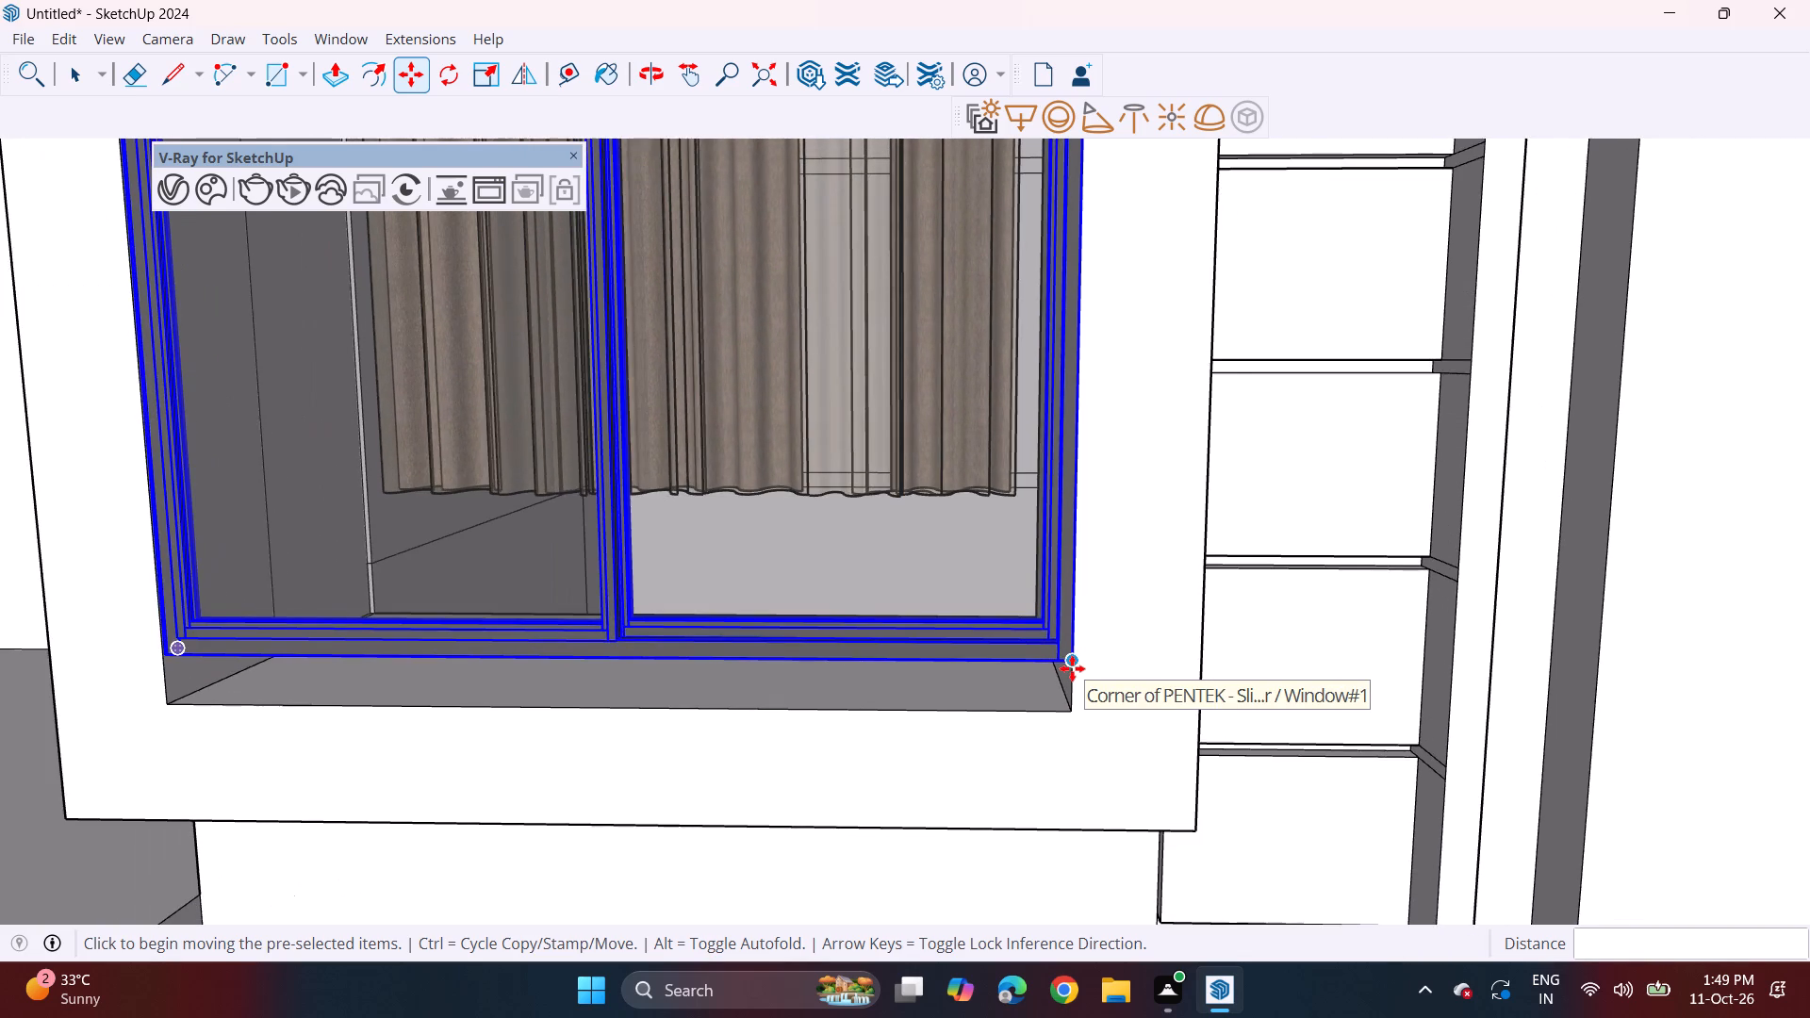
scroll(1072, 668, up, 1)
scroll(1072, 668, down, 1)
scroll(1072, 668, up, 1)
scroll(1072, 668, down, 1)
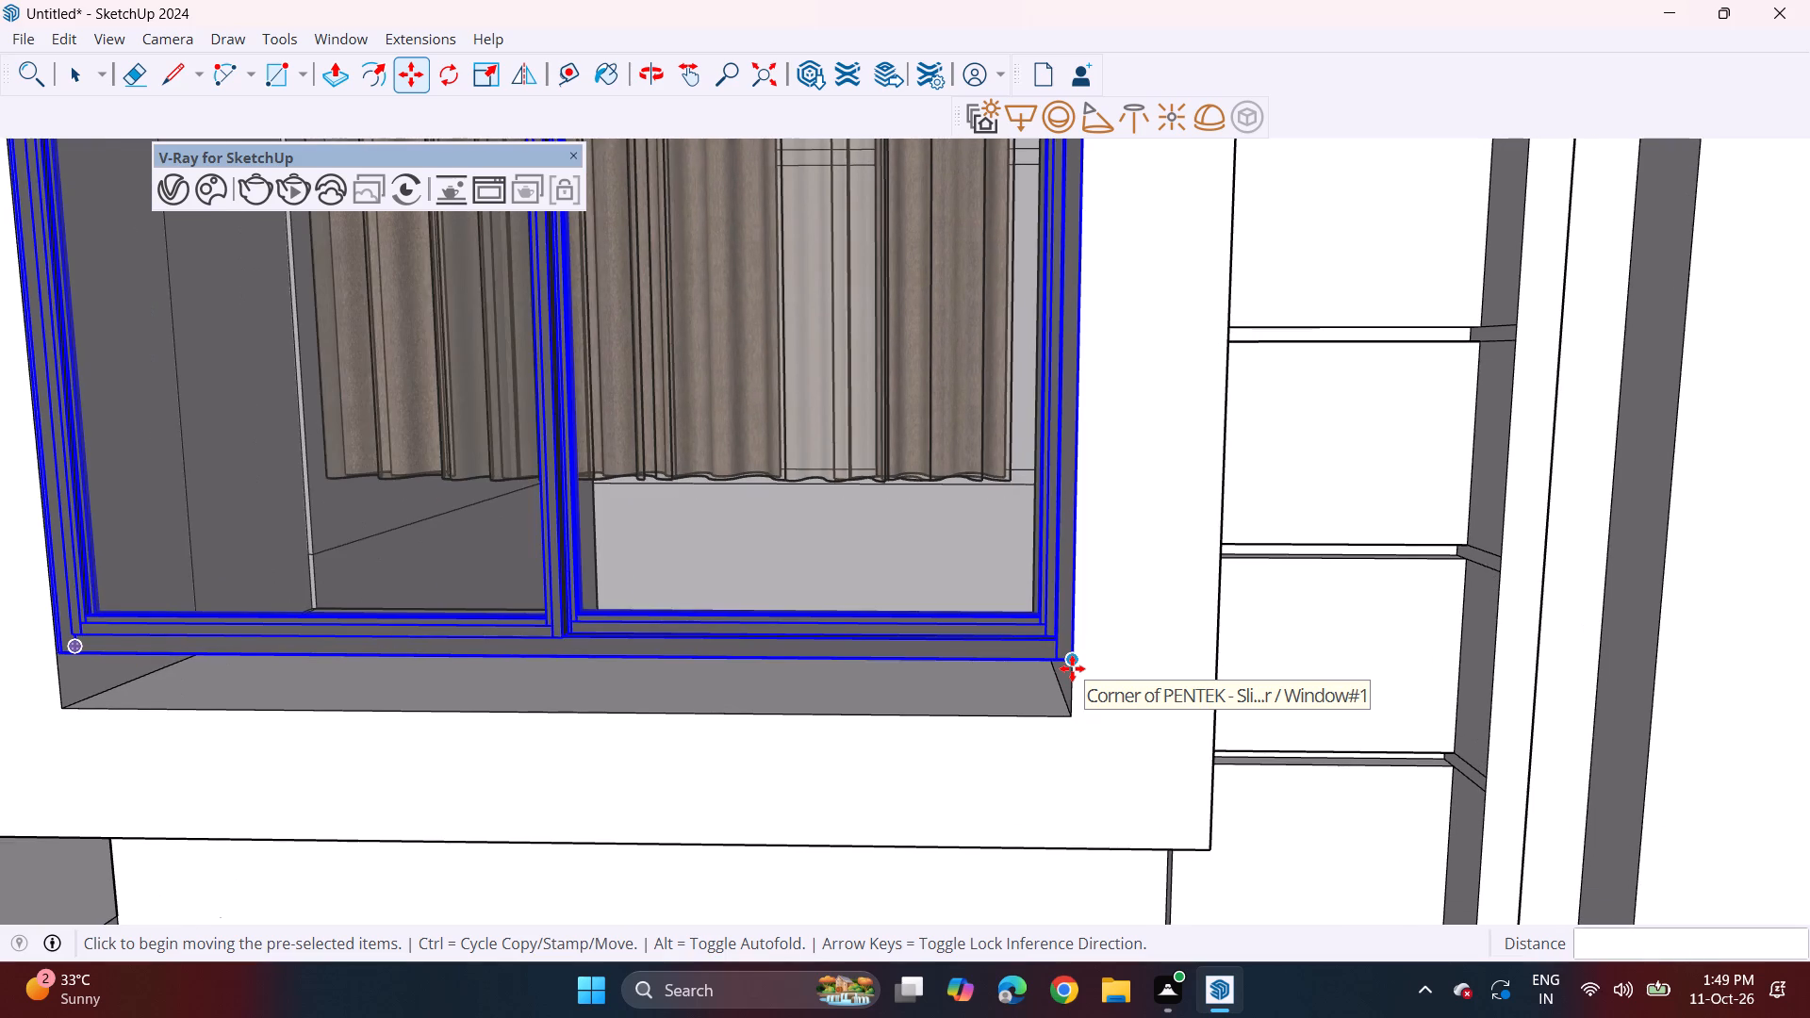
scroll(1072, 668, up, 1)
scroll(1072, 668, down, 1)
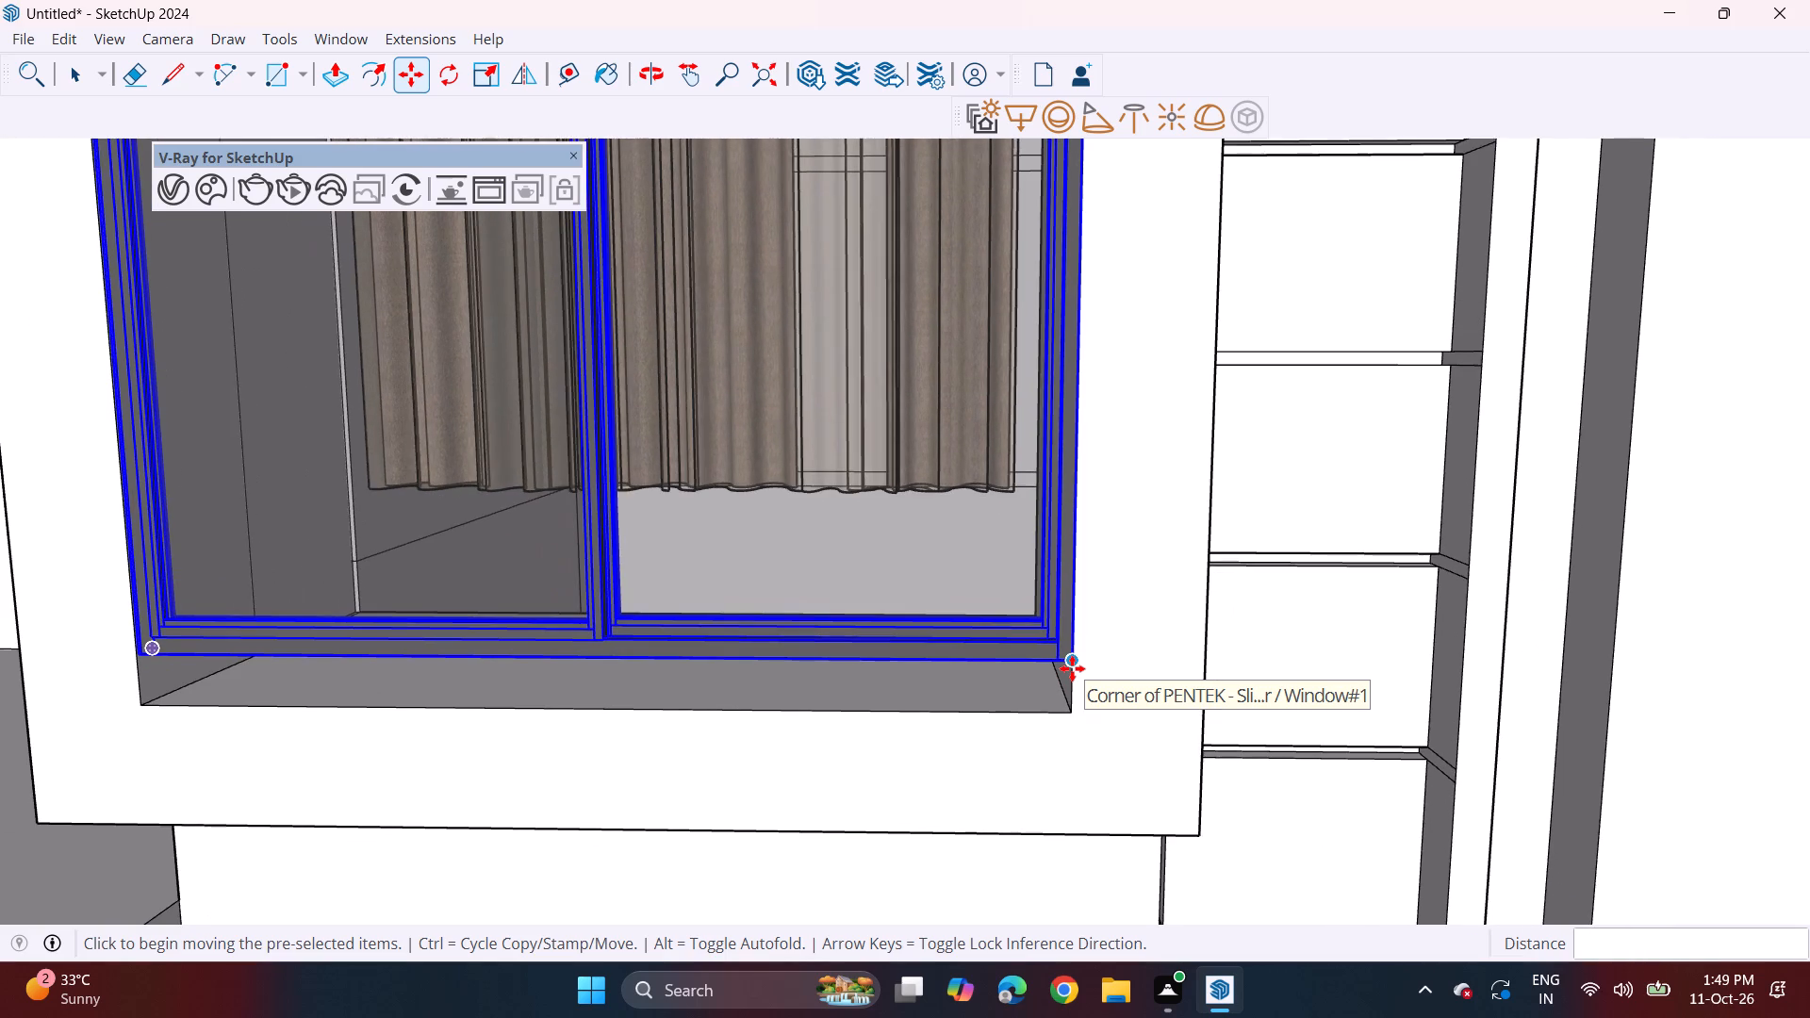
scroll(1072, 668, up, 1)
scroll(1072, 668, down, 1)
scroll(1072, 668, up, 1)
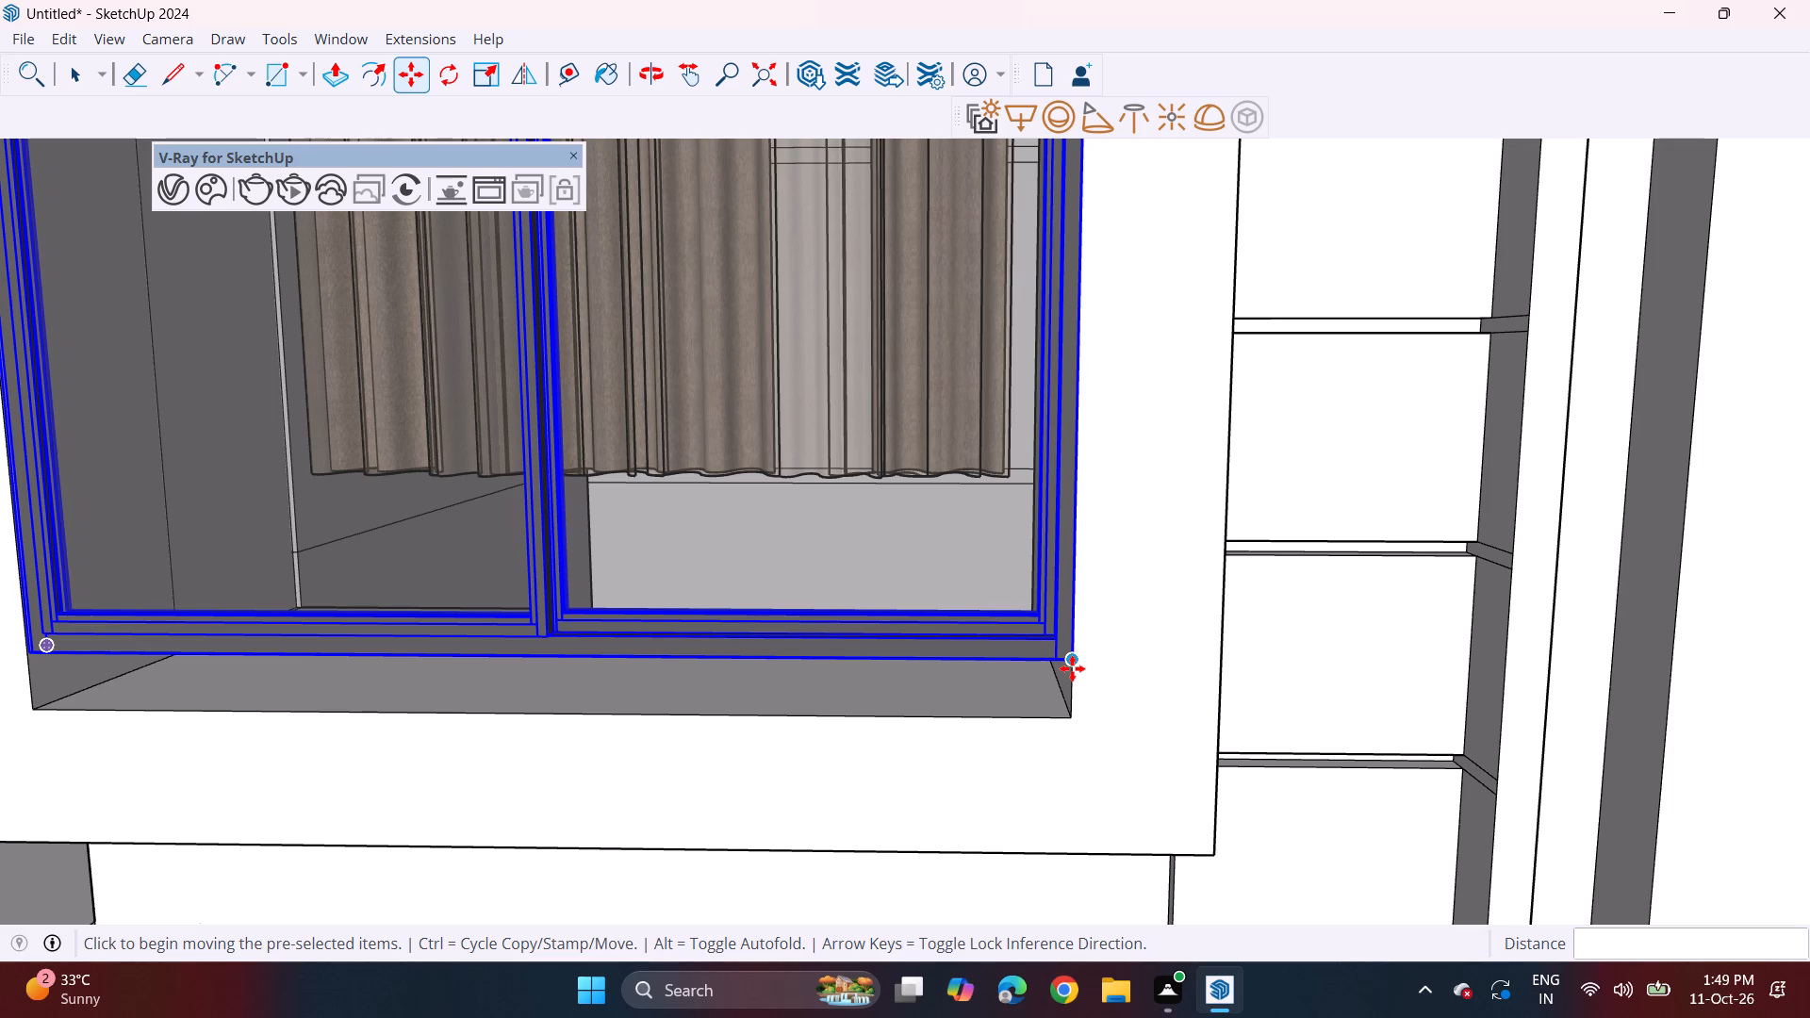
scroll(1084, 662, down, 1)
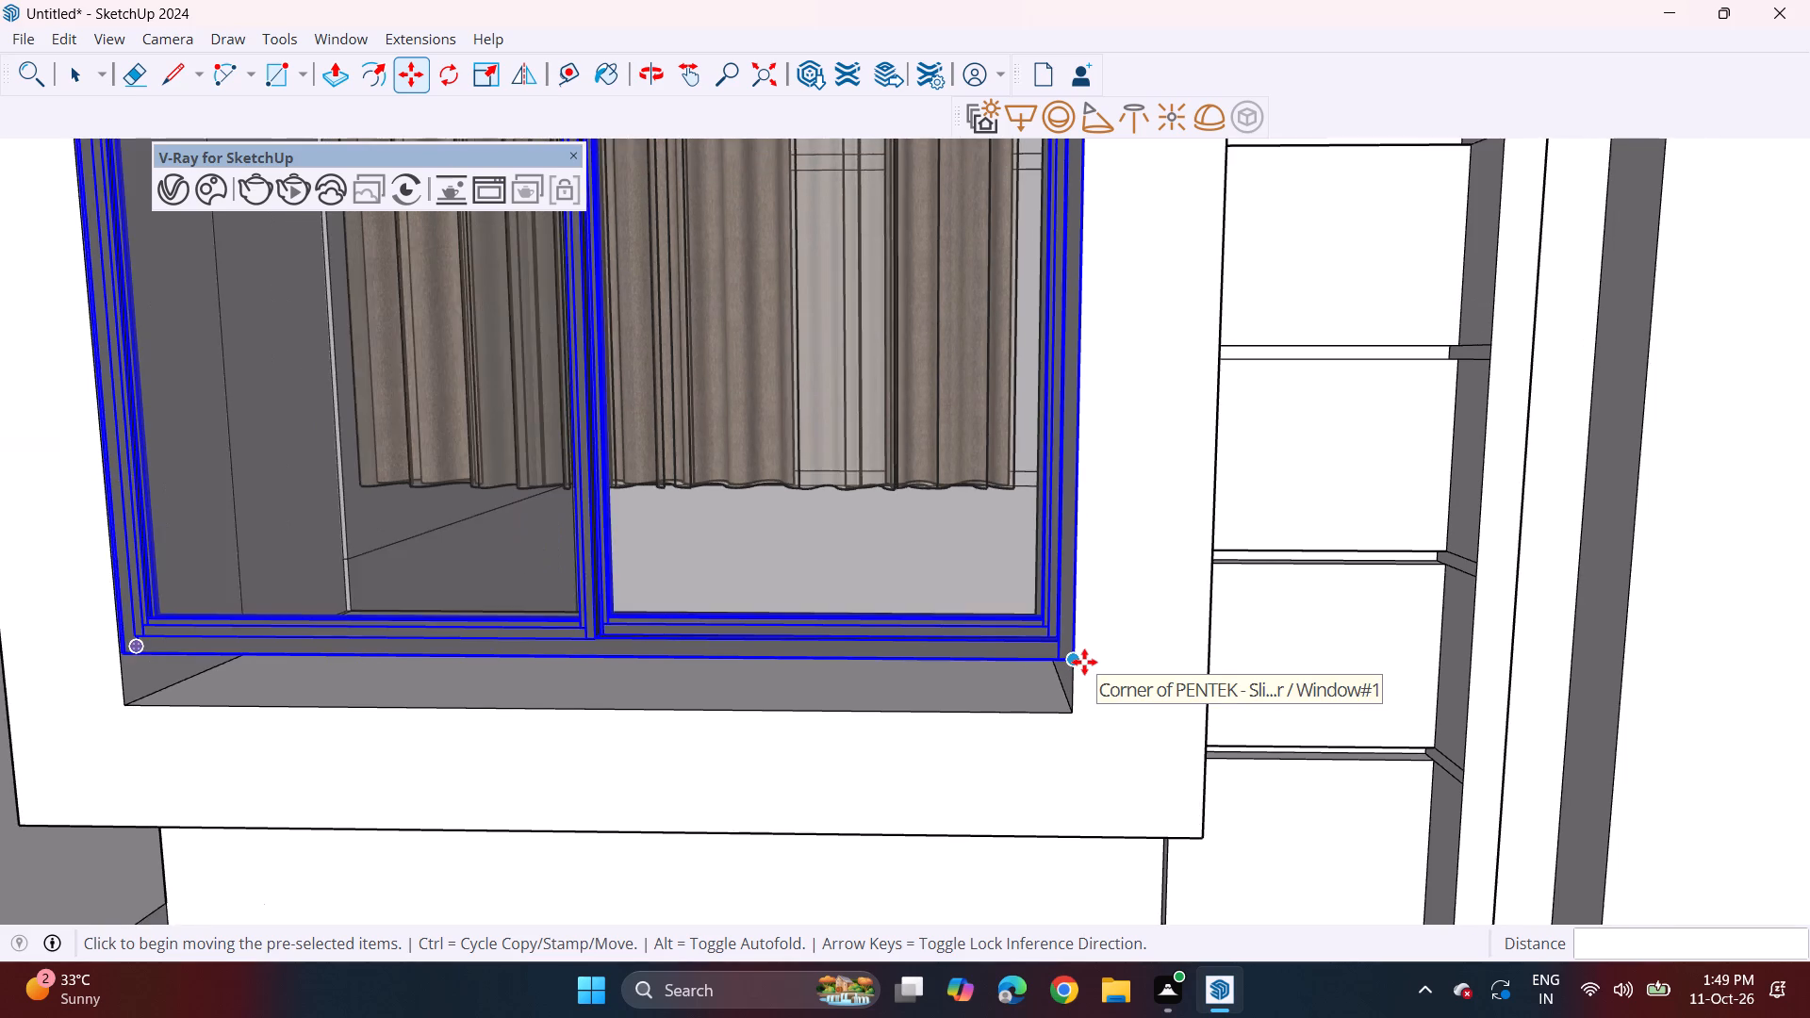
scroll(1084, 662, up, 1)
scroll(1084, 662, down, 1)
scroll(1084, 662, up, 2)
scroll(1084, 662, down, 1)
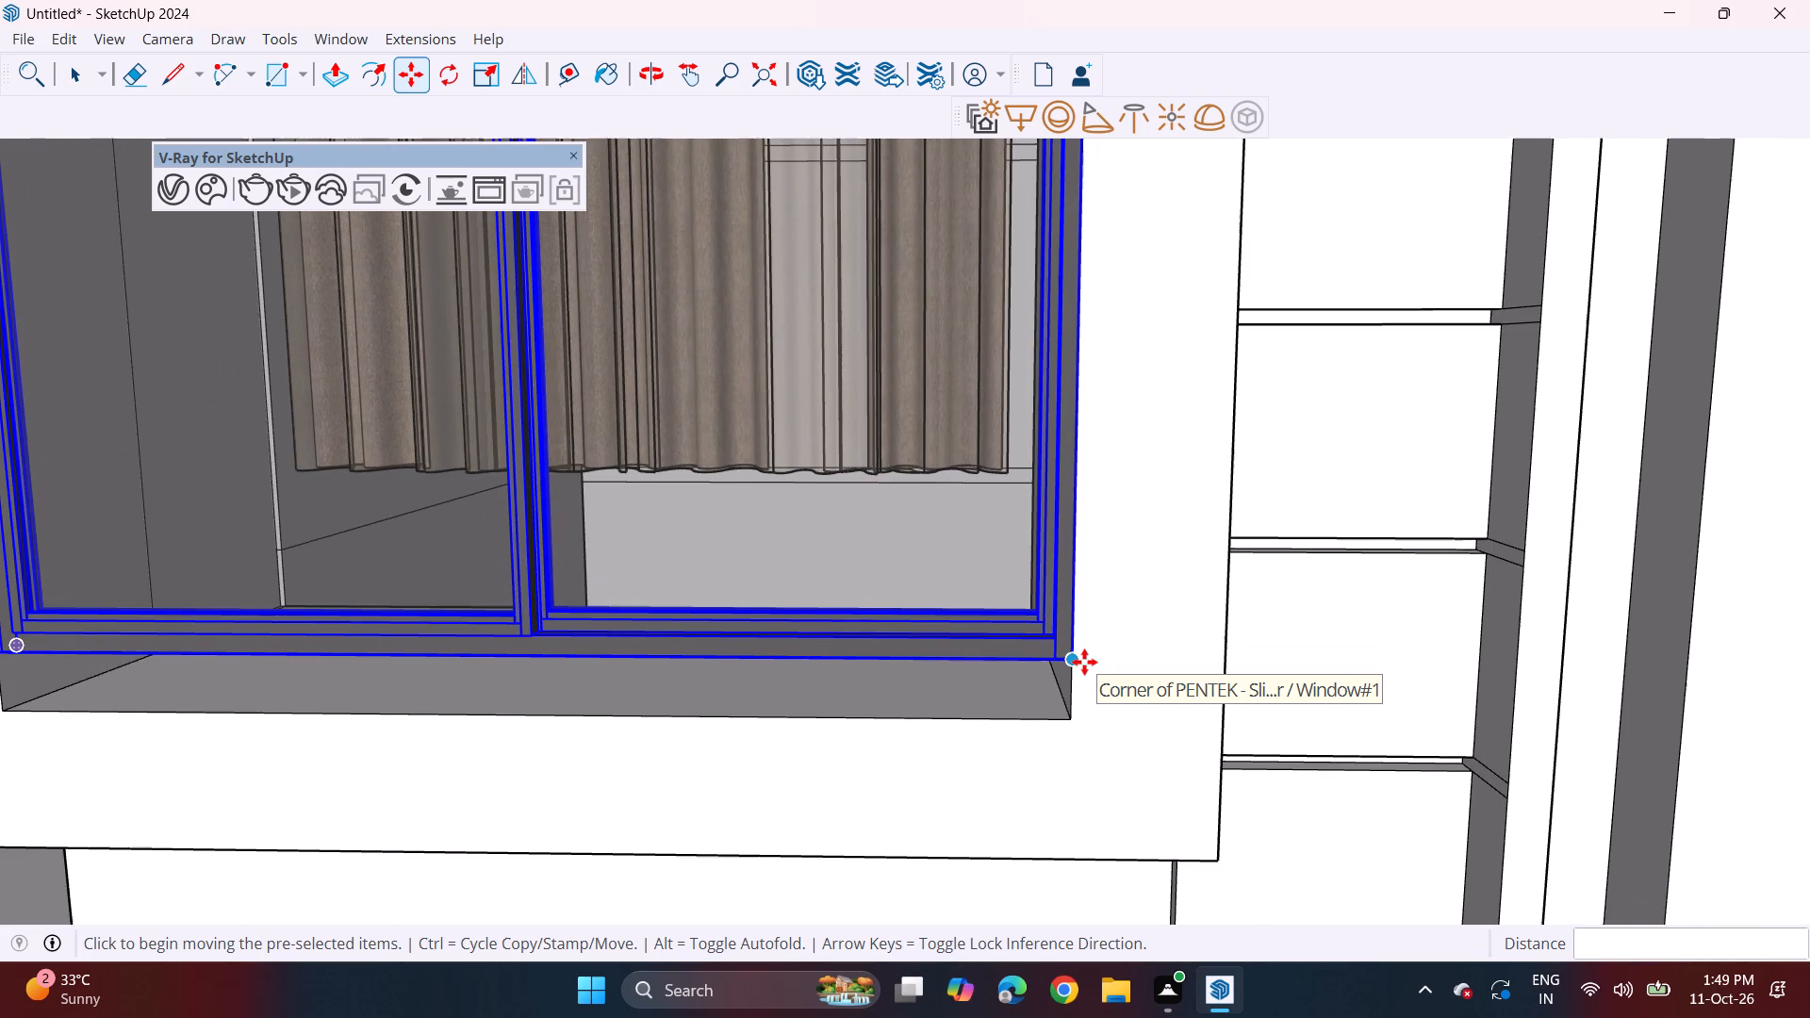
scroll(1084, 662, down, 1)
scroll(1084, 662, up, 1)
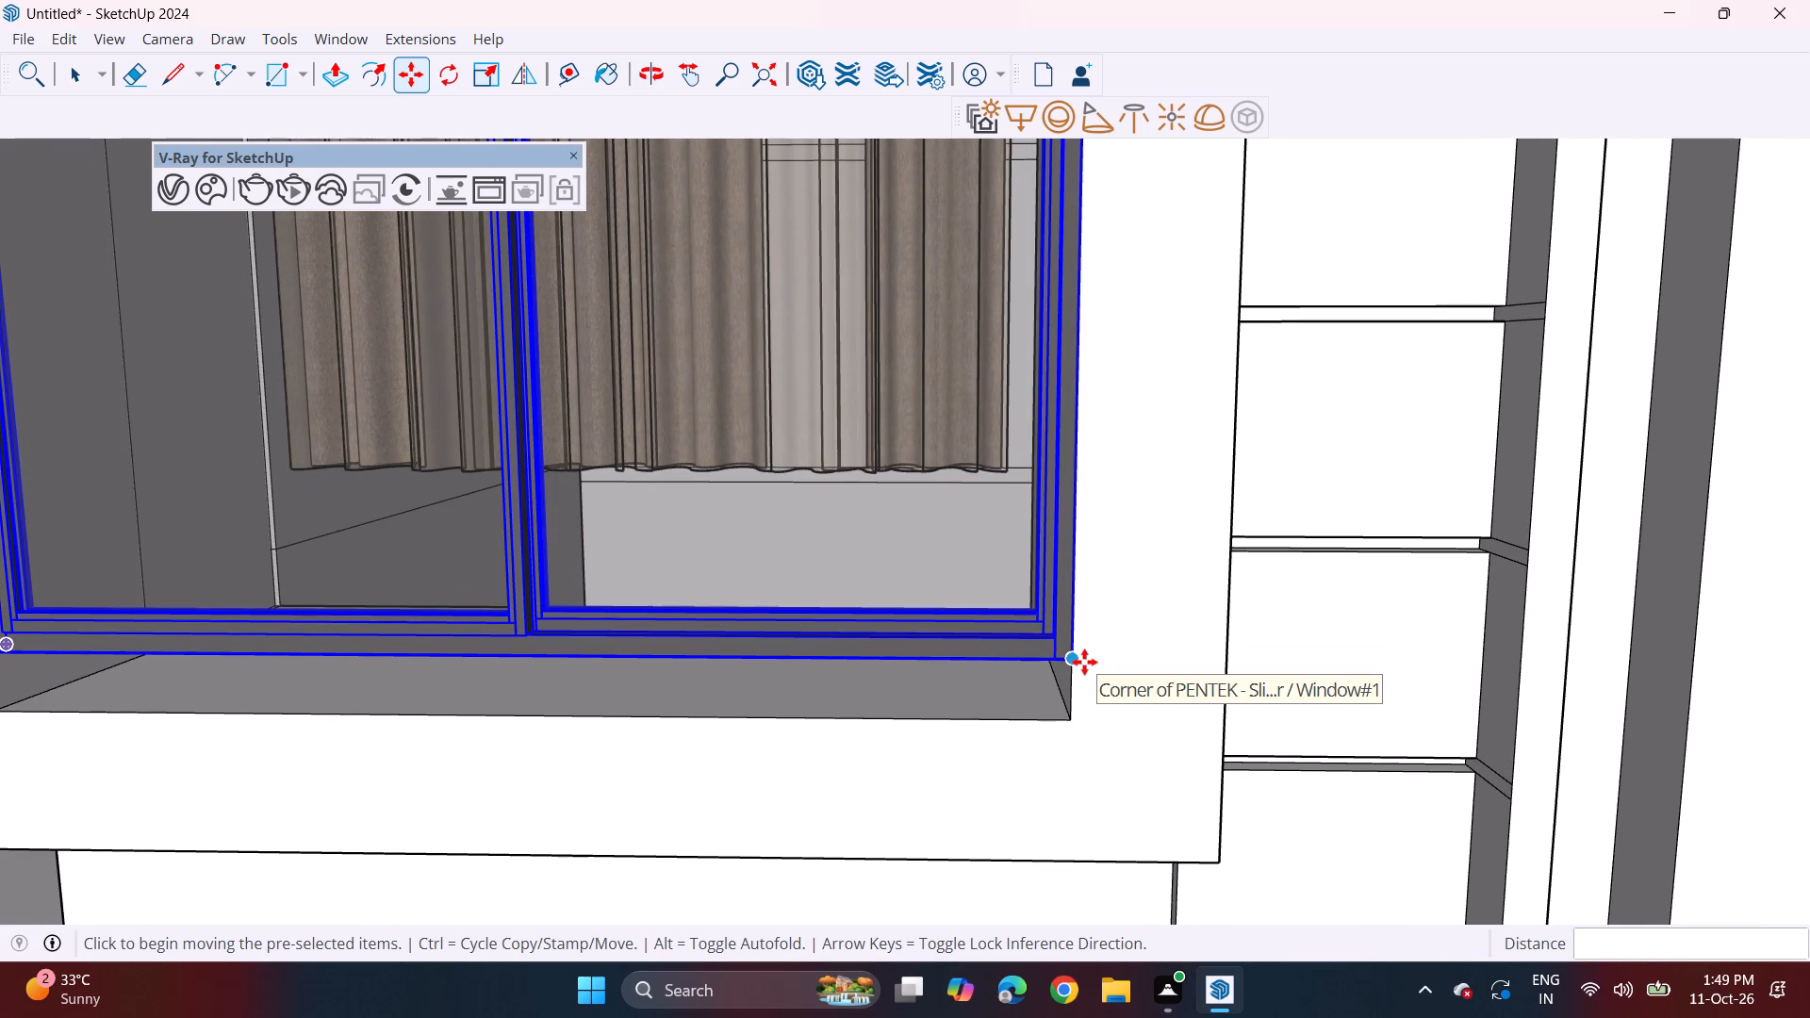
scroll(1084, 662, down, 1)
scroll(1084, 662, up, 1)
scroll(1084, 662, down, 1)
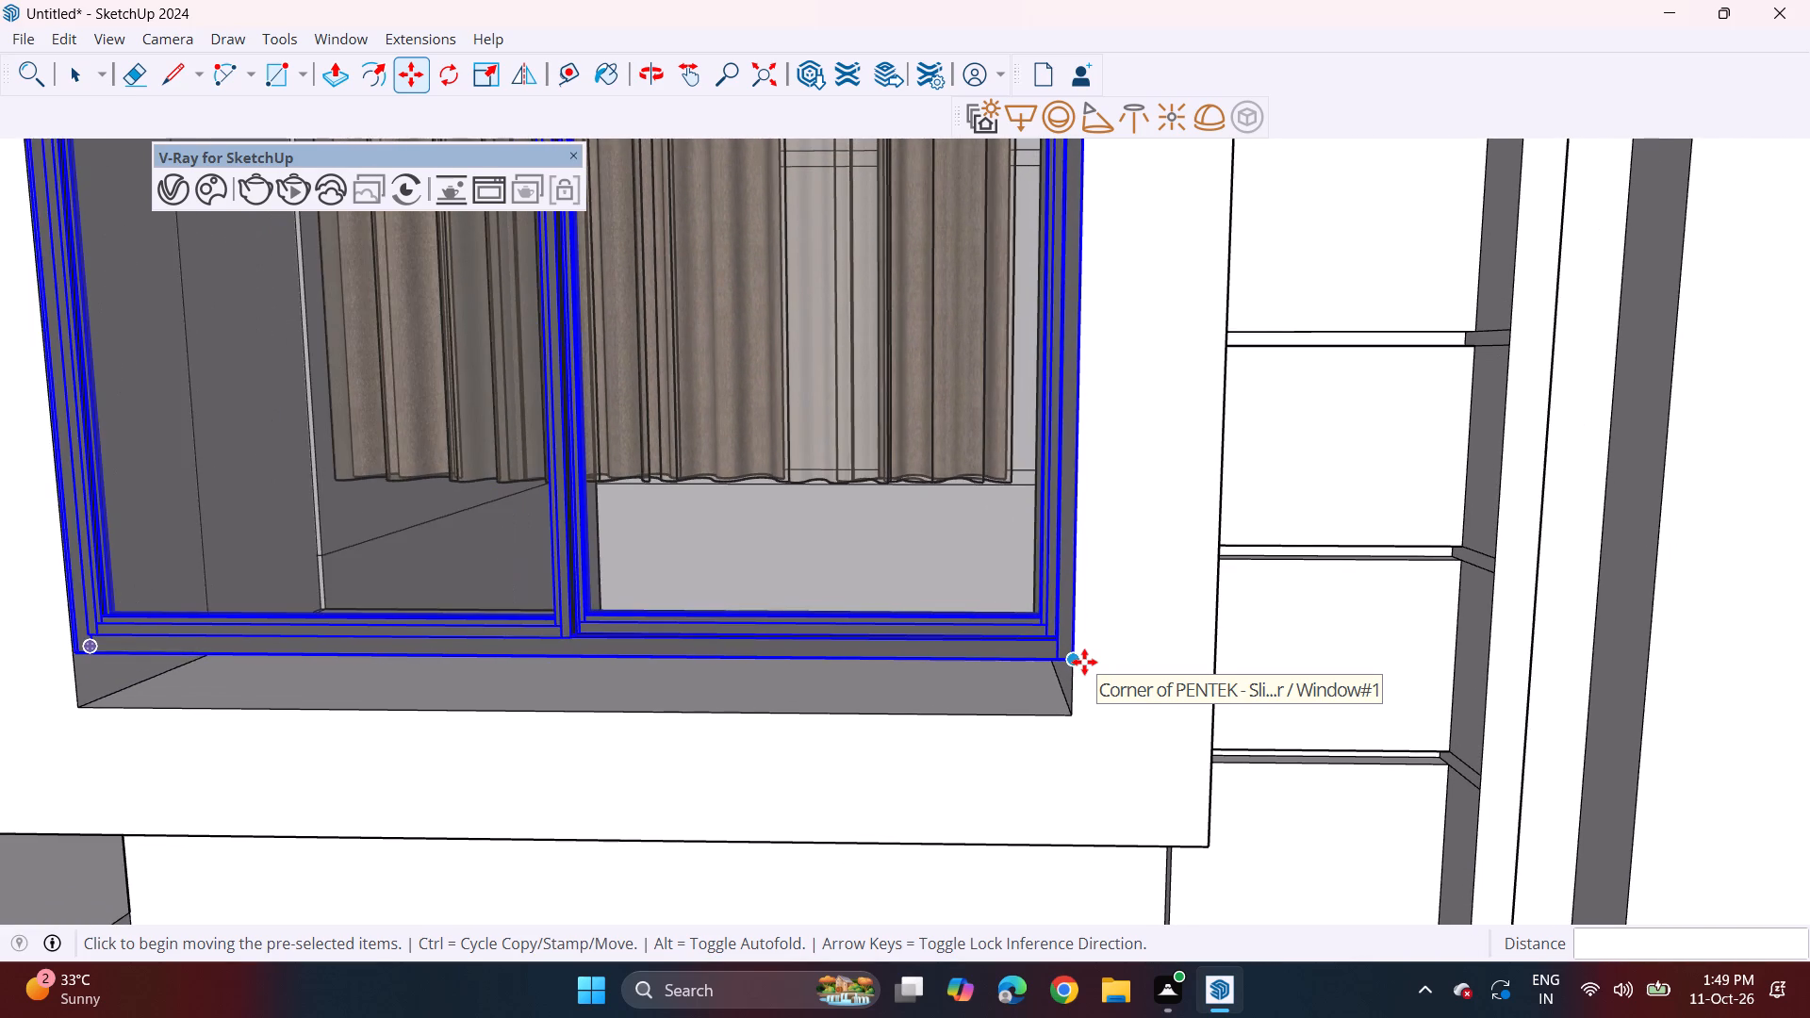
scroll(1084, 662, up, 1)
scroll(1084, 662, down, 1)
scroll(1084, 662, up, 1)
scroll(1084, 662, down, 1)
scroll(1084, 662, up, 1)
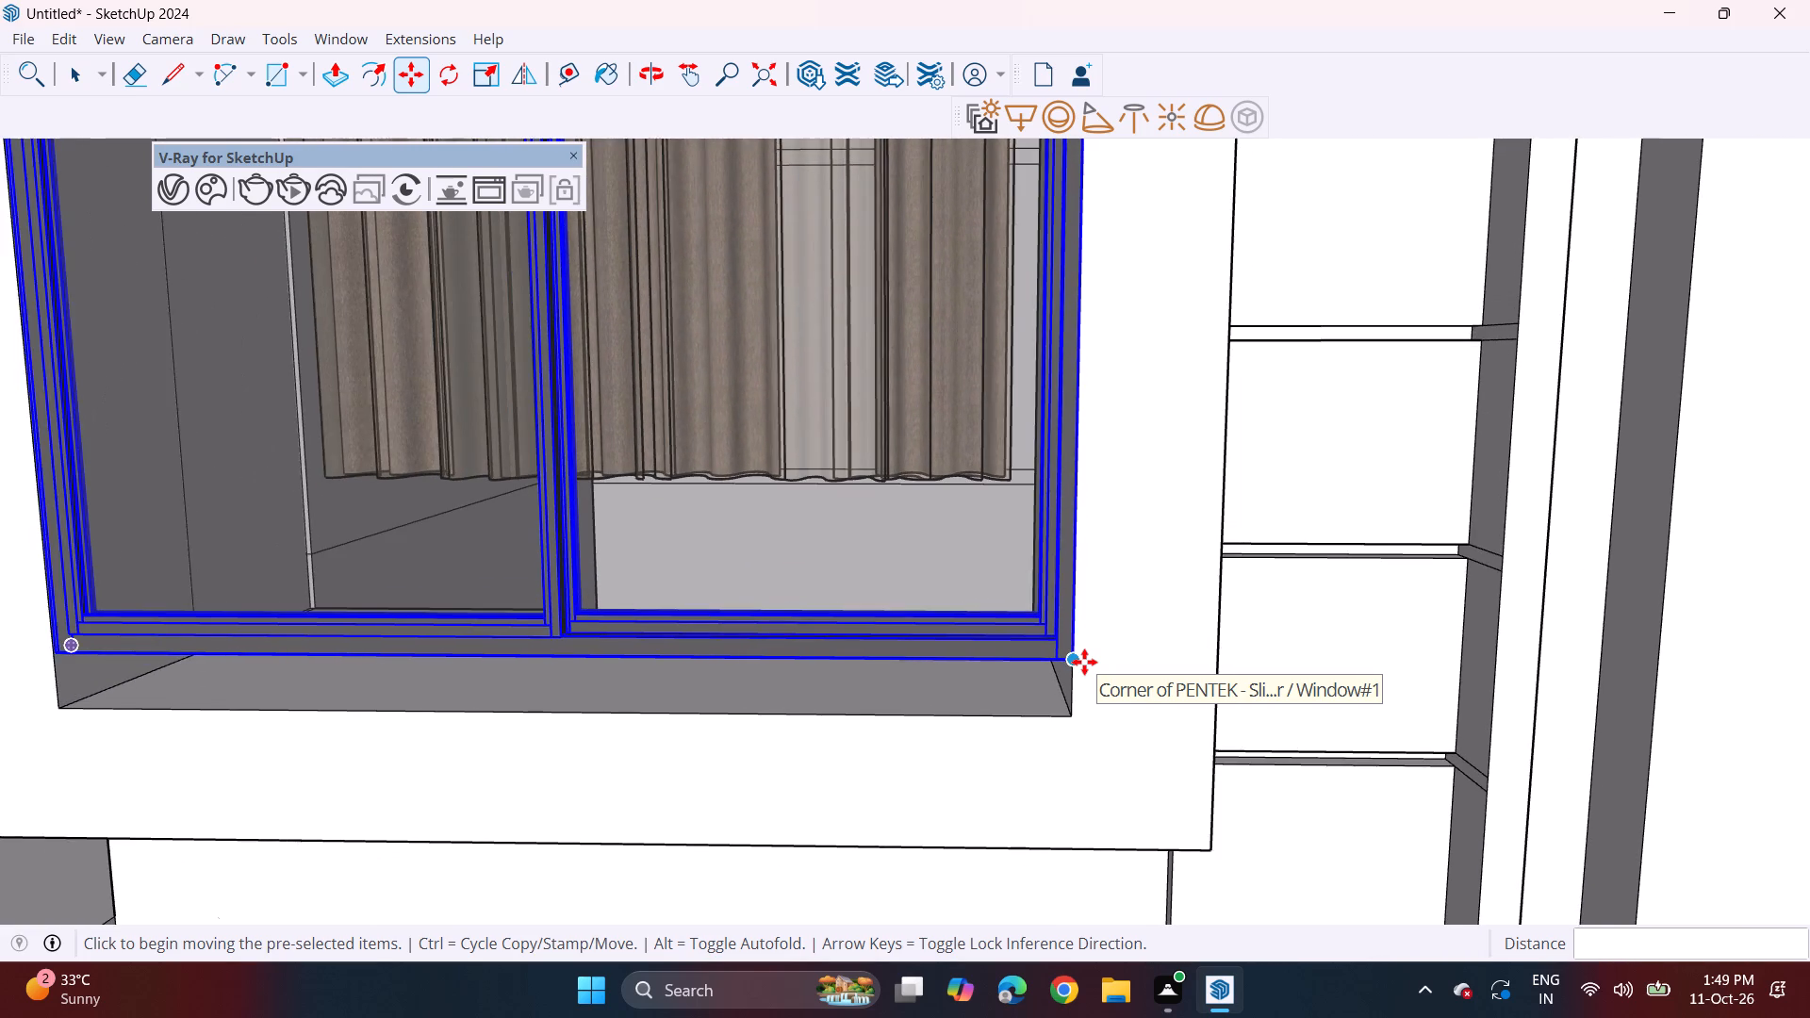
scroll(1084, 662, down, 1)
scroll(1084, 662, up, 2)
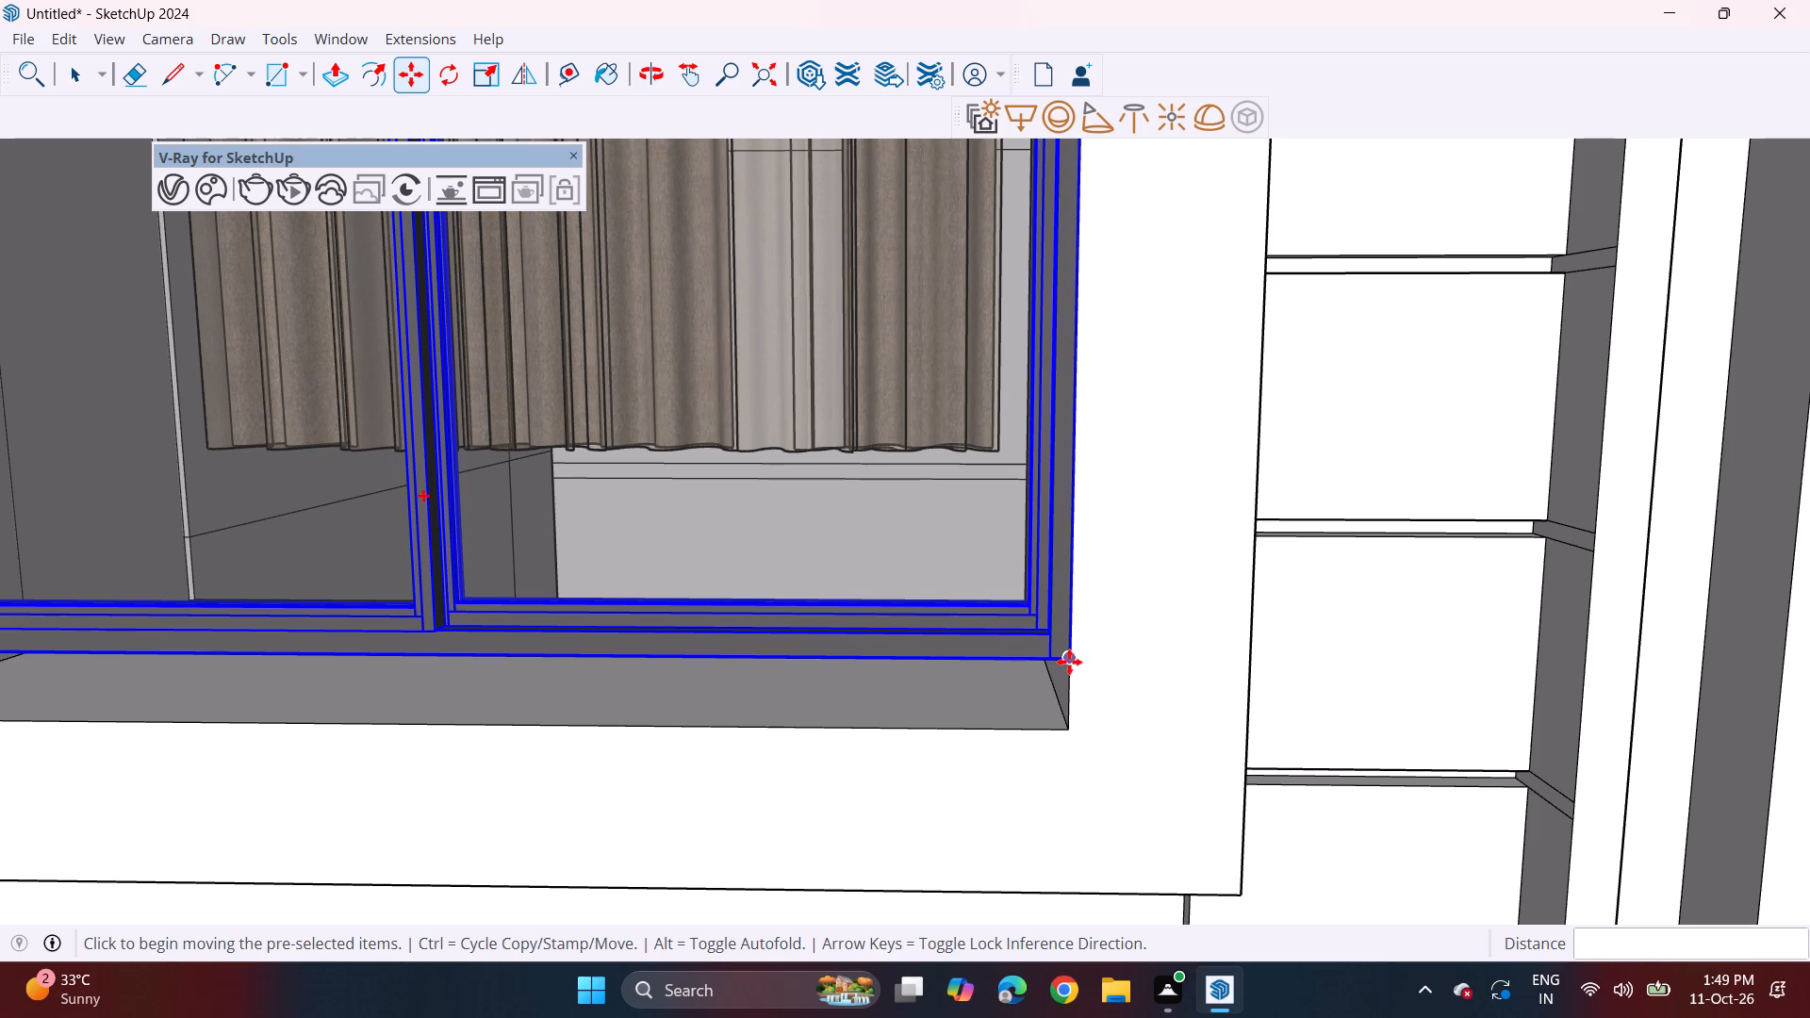
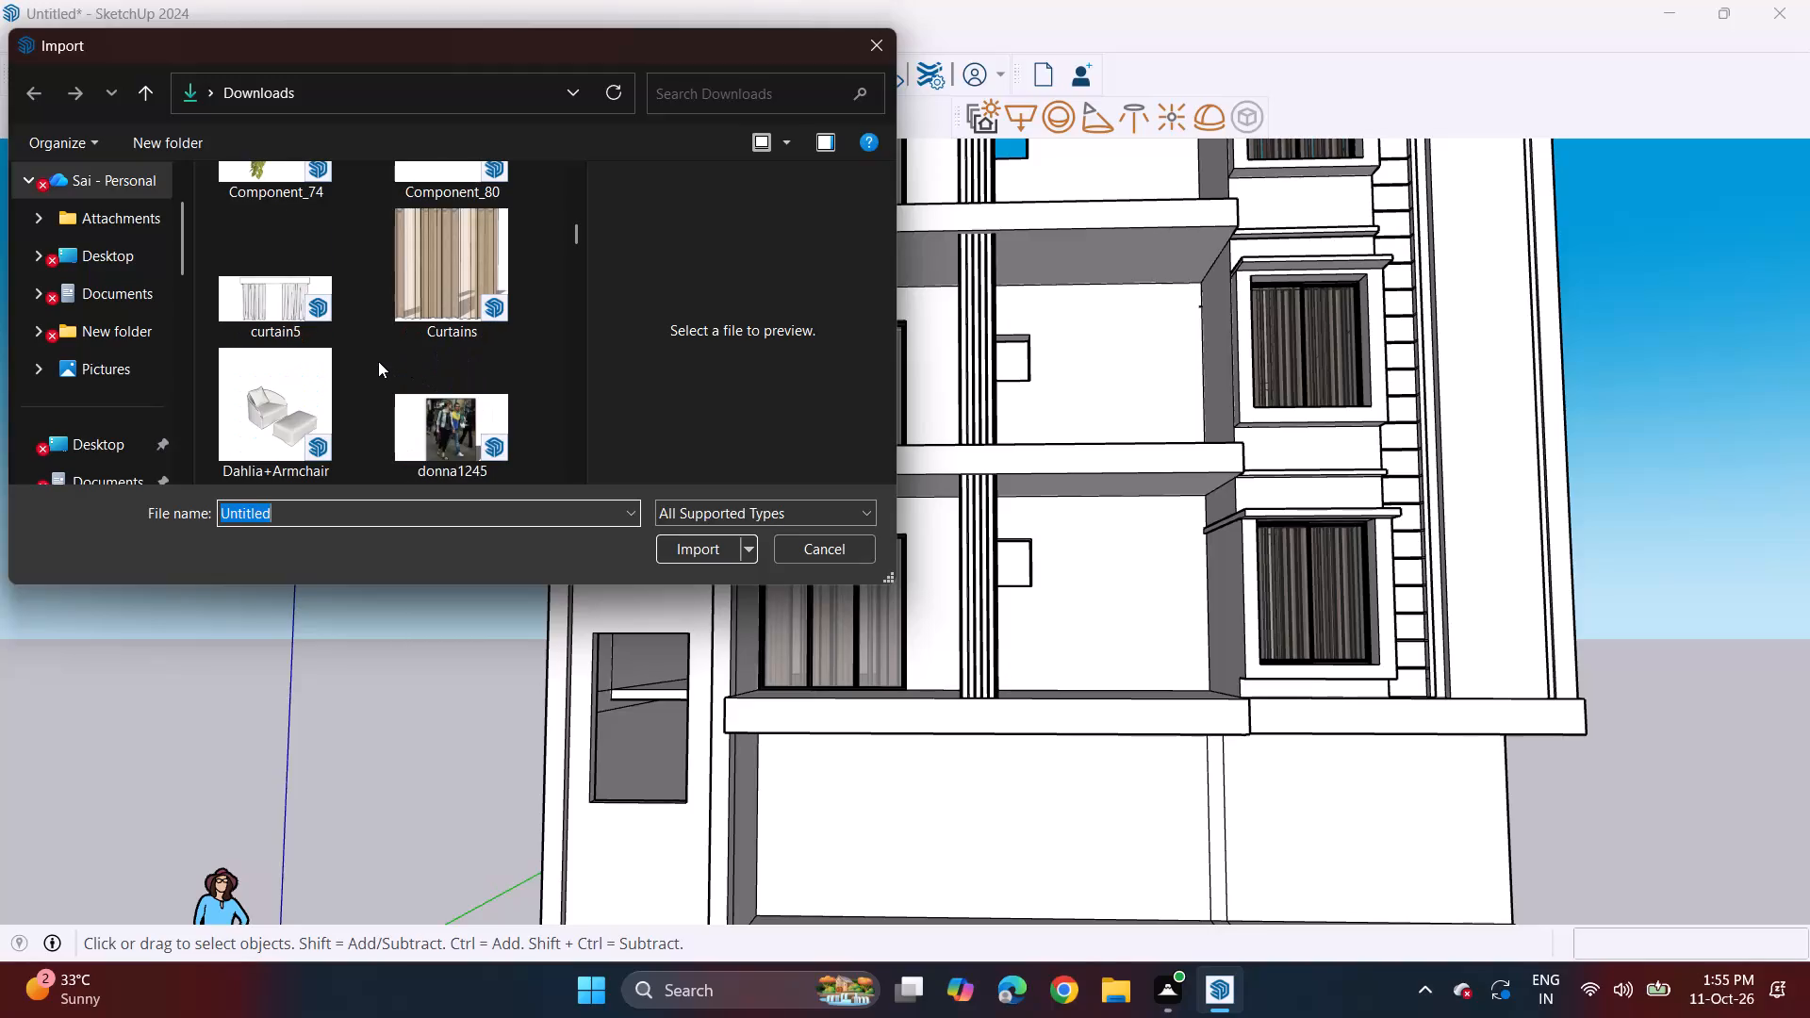
Import the FIXED+GLASS+WINDOW+WITH+TRANSOM model from Downloads and place it at the lower corner of the tower's rectangular opening.
scroll(378, 361, up, 1)
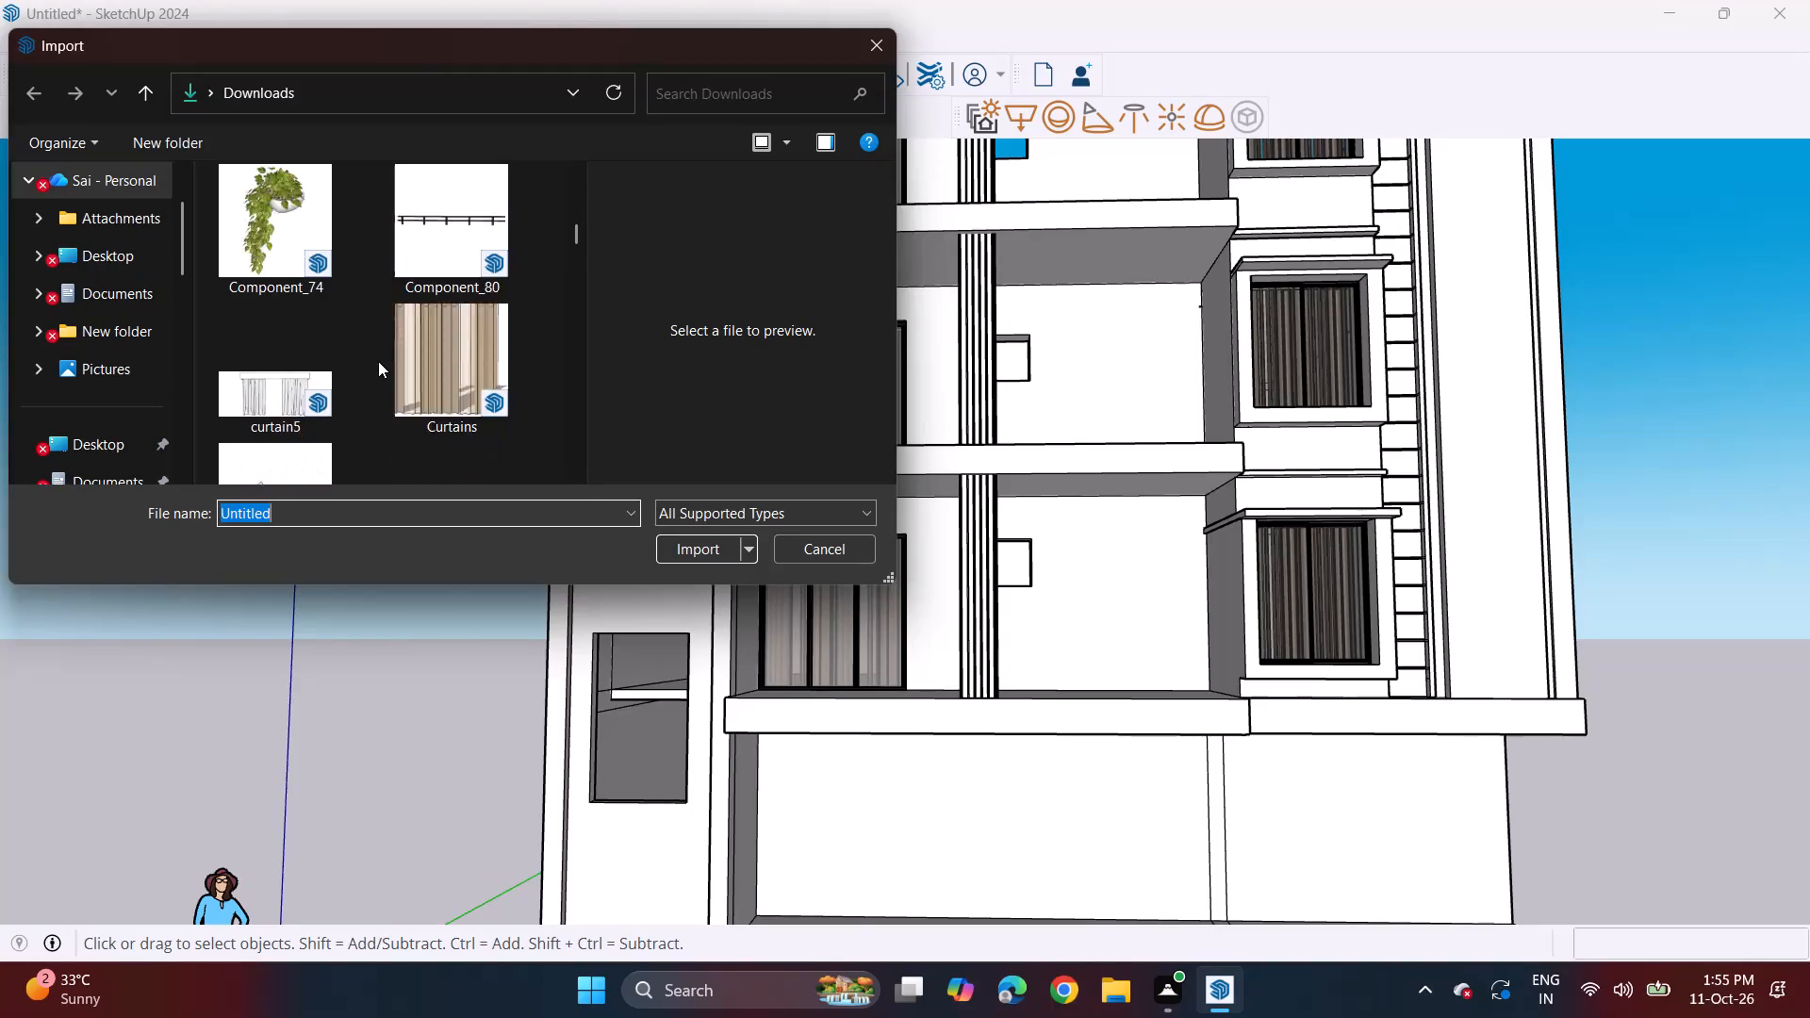
scroll(378, 361, up, 2)
scroll(378, 361, down, 6)
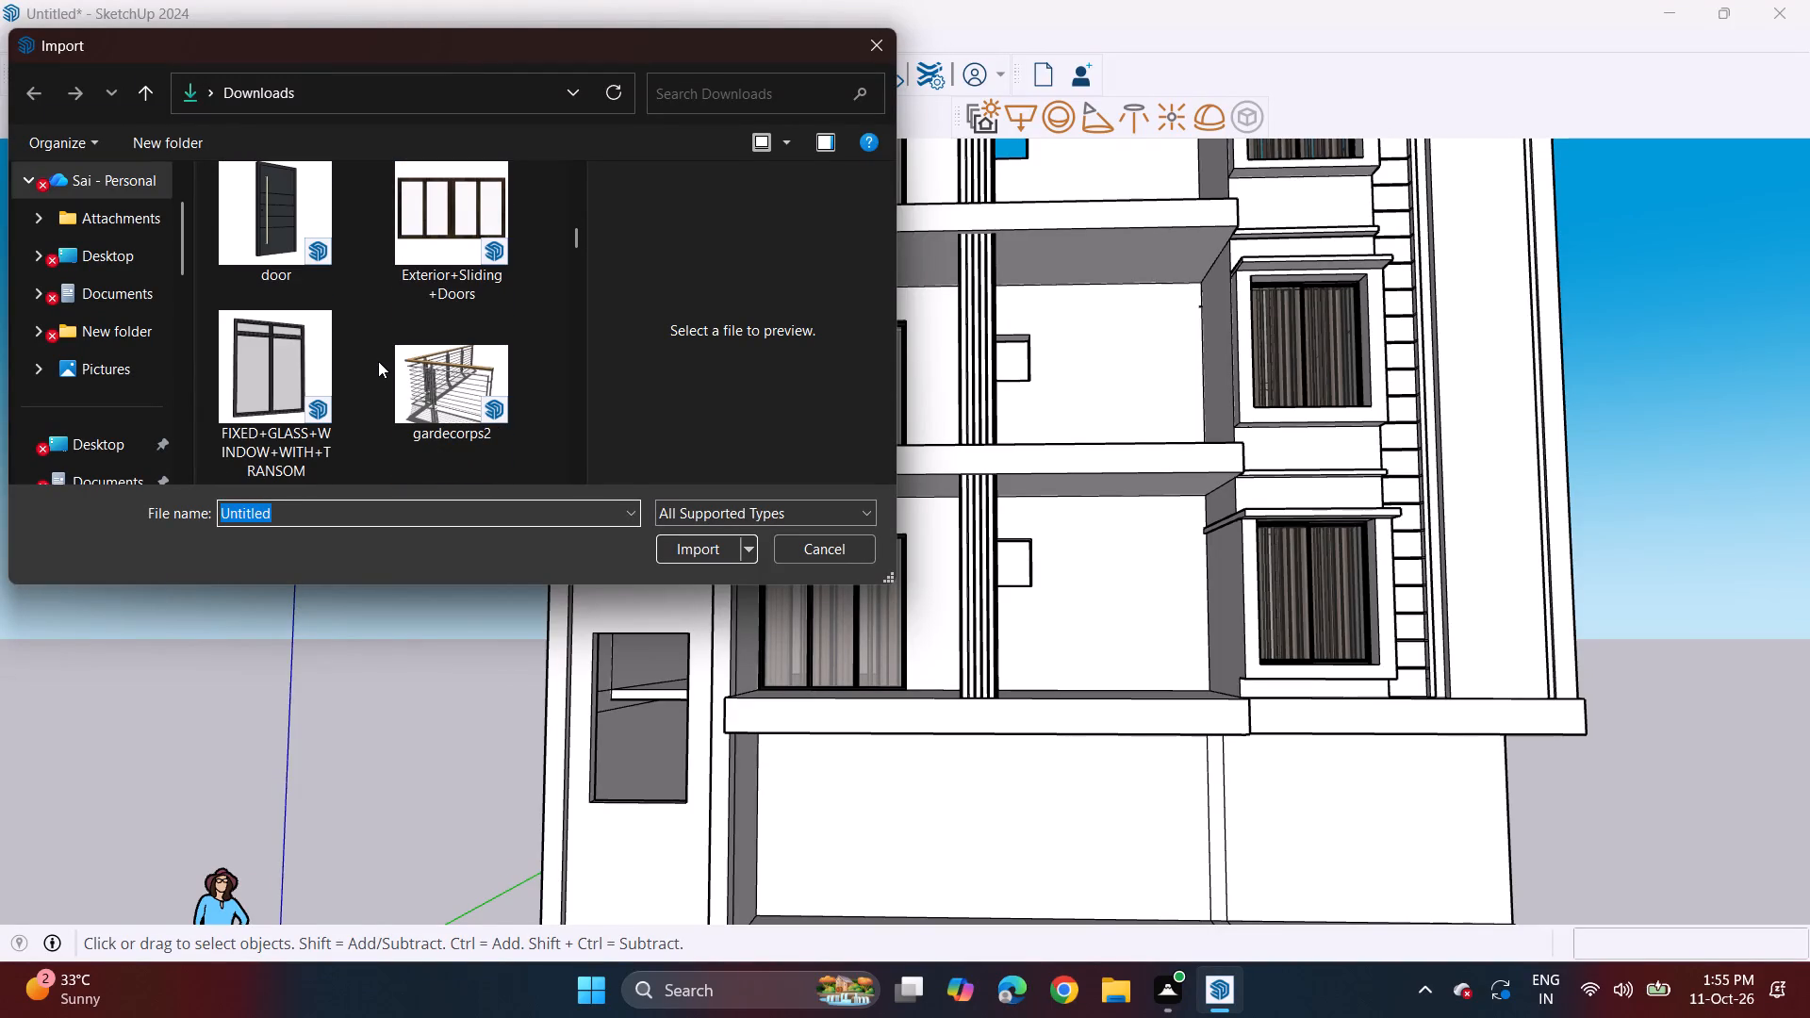
click(286, 362)
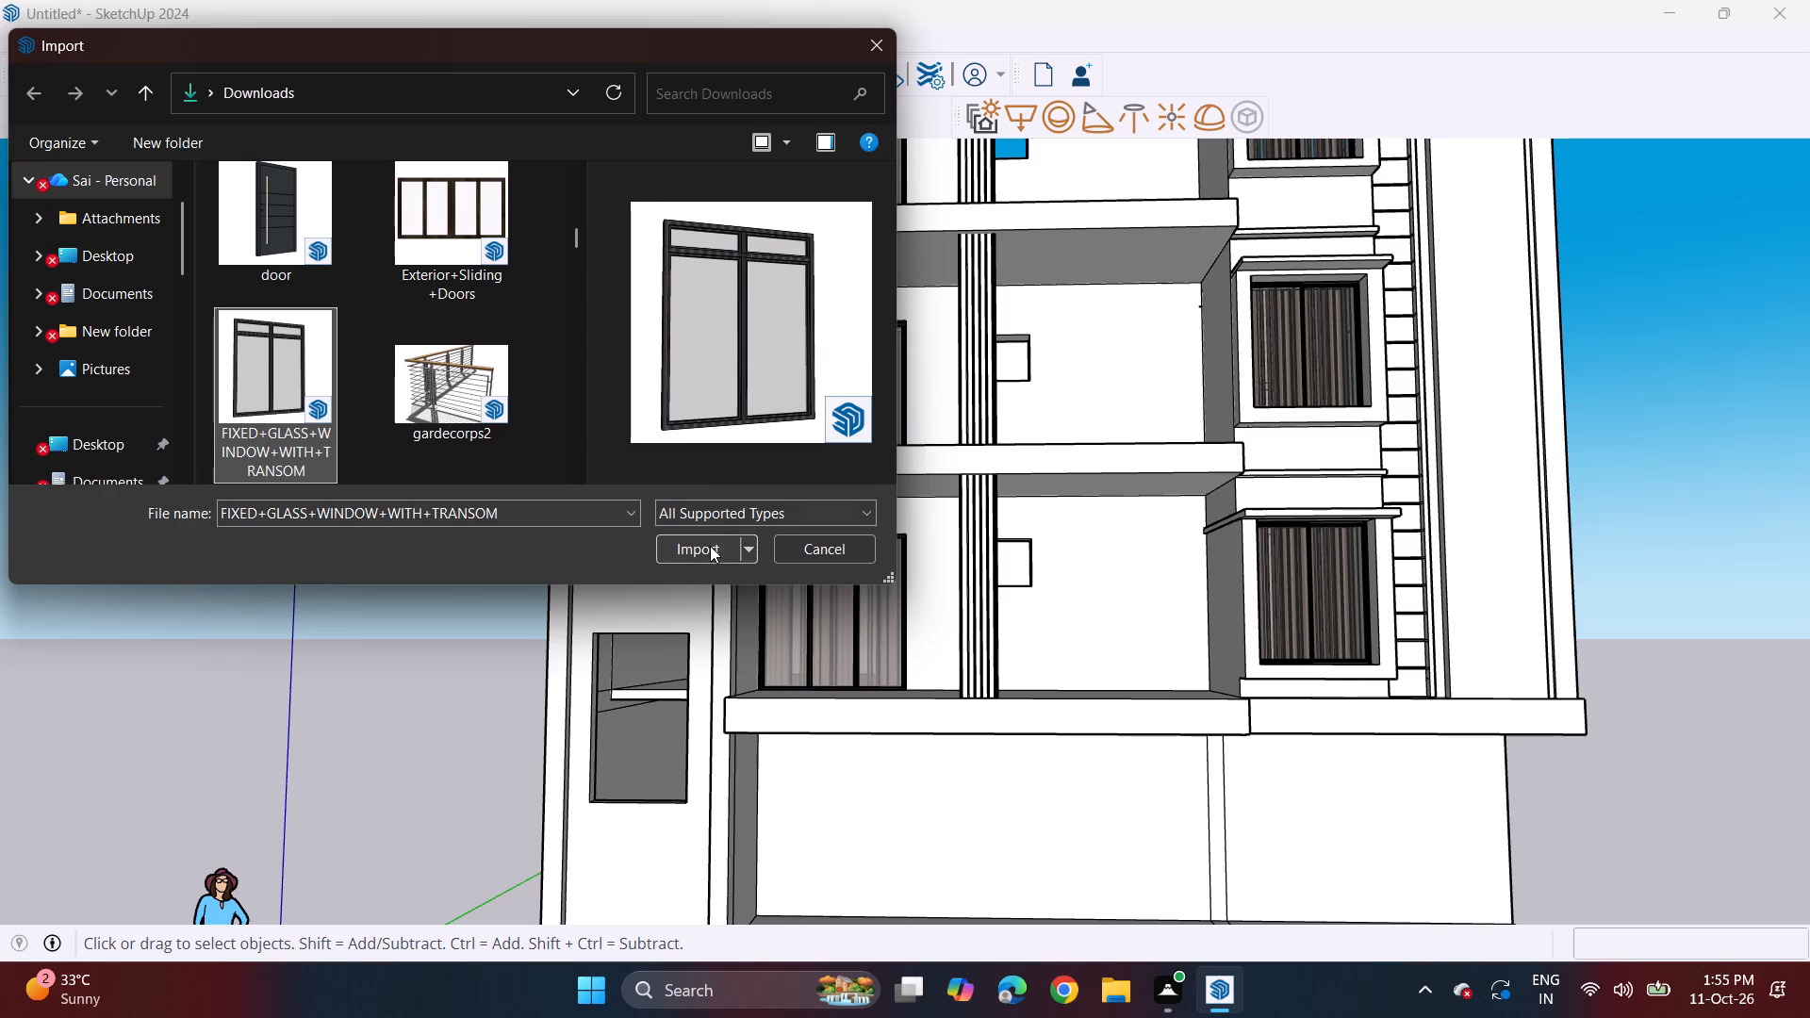
click(710, 546)
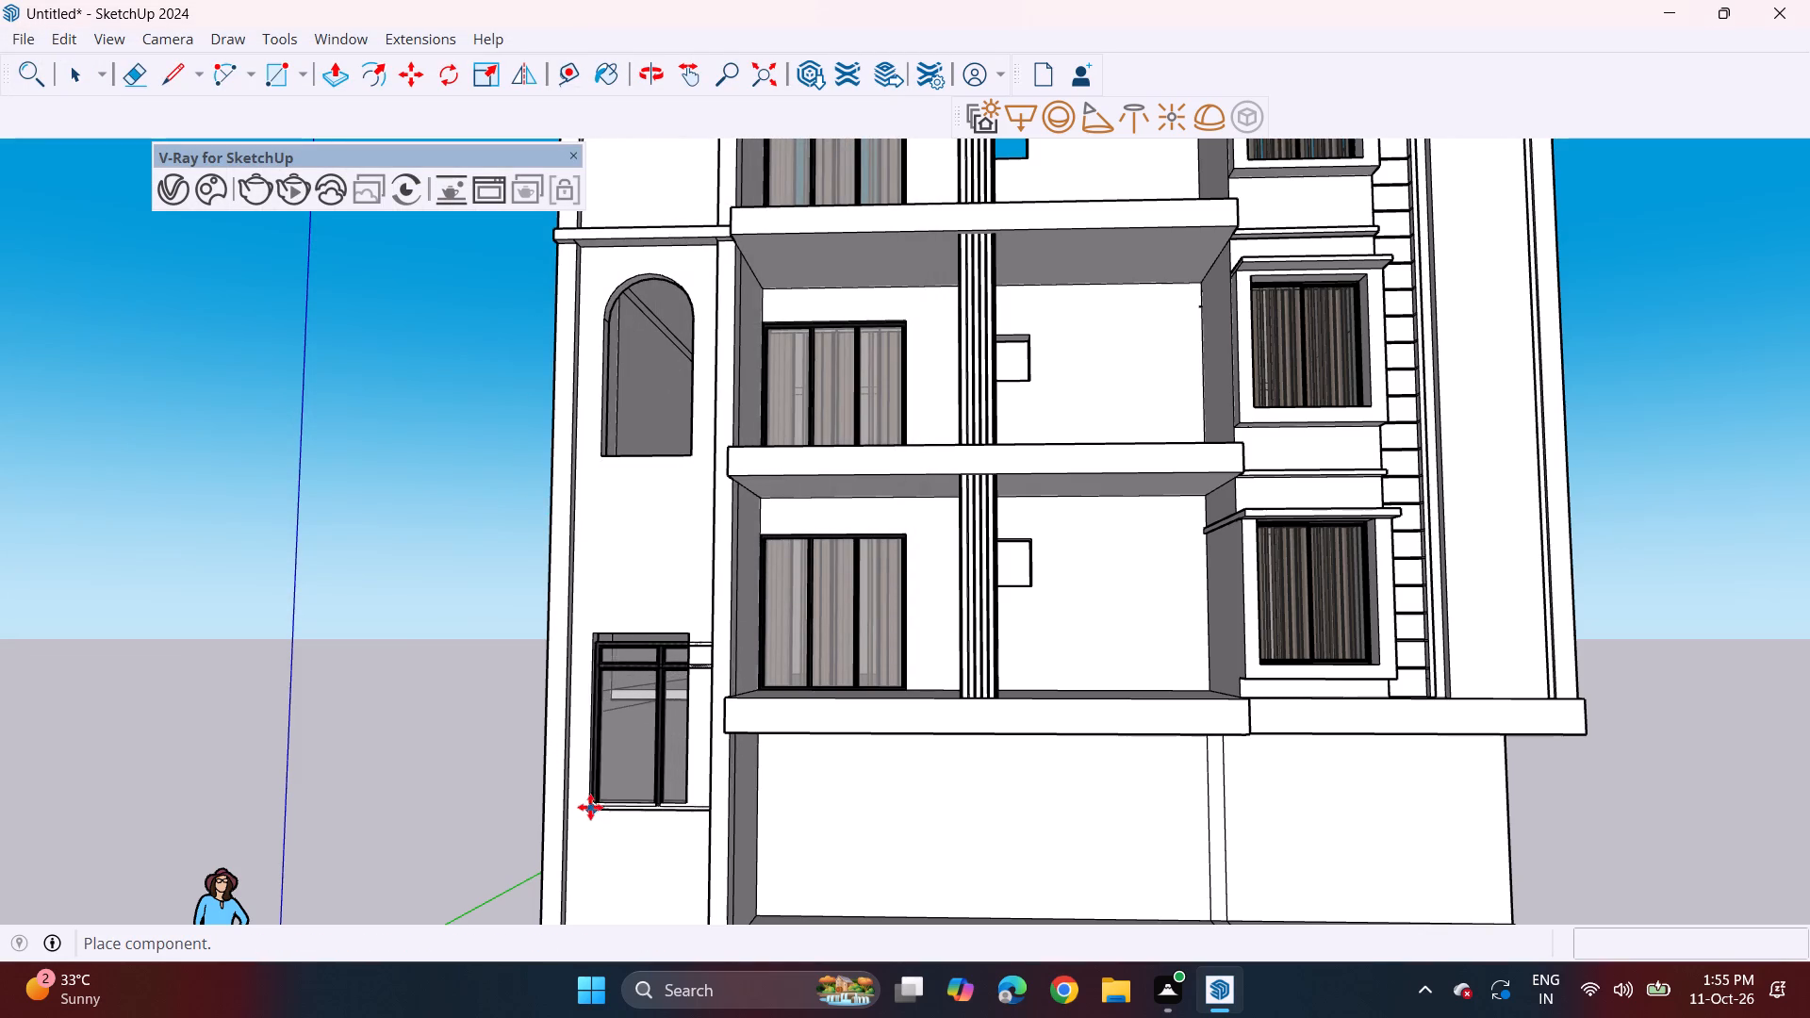
click(589, 803)
Scale the imported transom window narrower along the red axis so its width fits the rectangular wall opening.
middle_drag(646, 749, 724, 786)
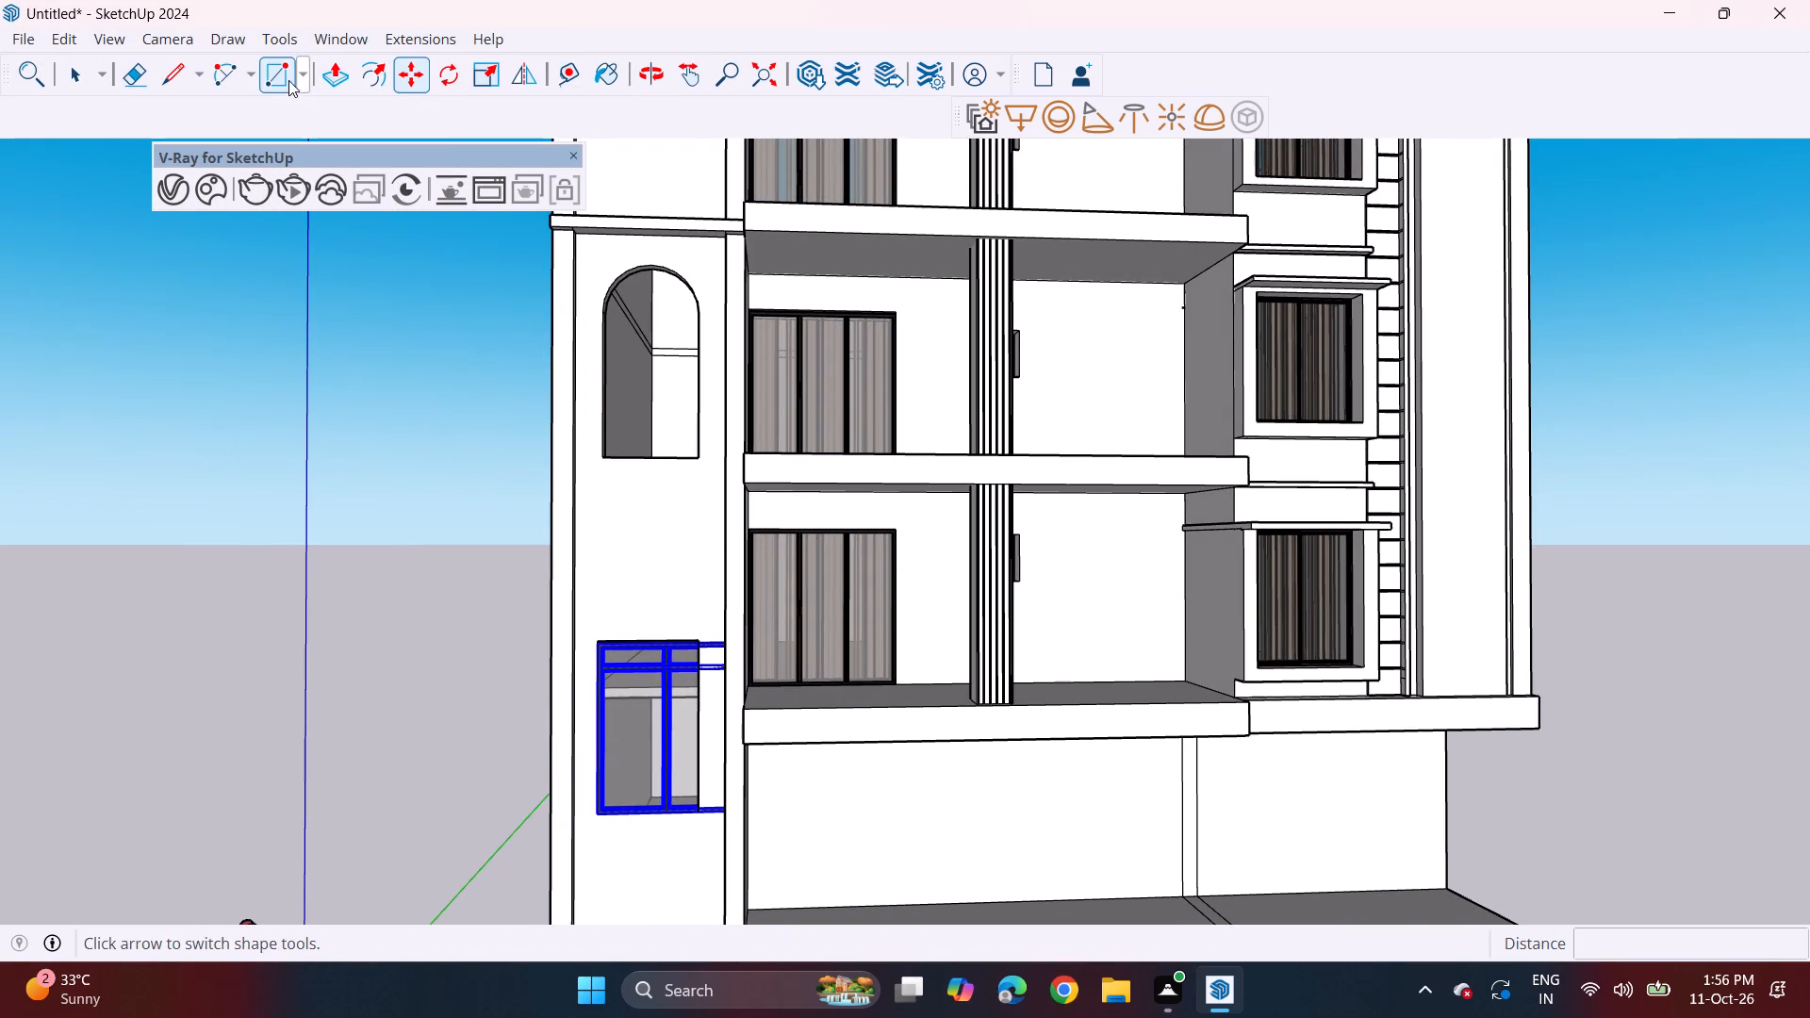
click(485, 76)
middle_drag(637, 635, 680, 745)
scroll(746, 770, up, 4)
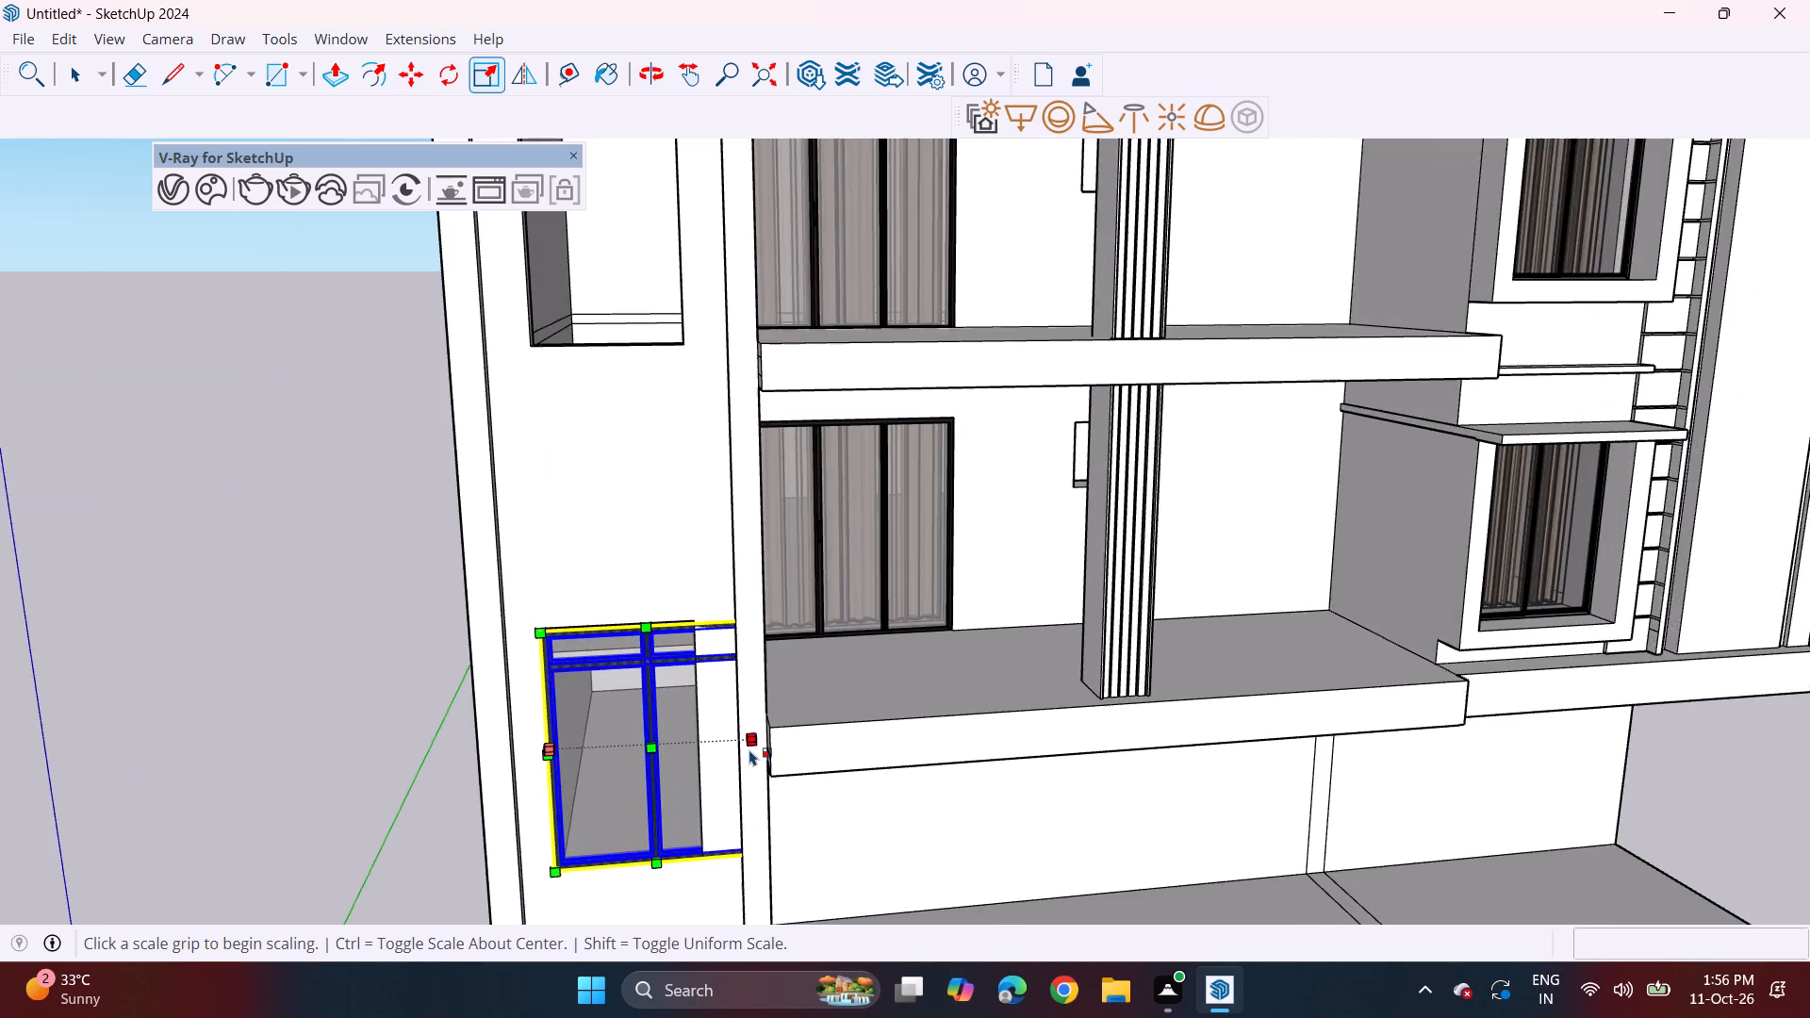
scroll(749, 747, up, 3)
middle_drag(761, 748, 806, 872)
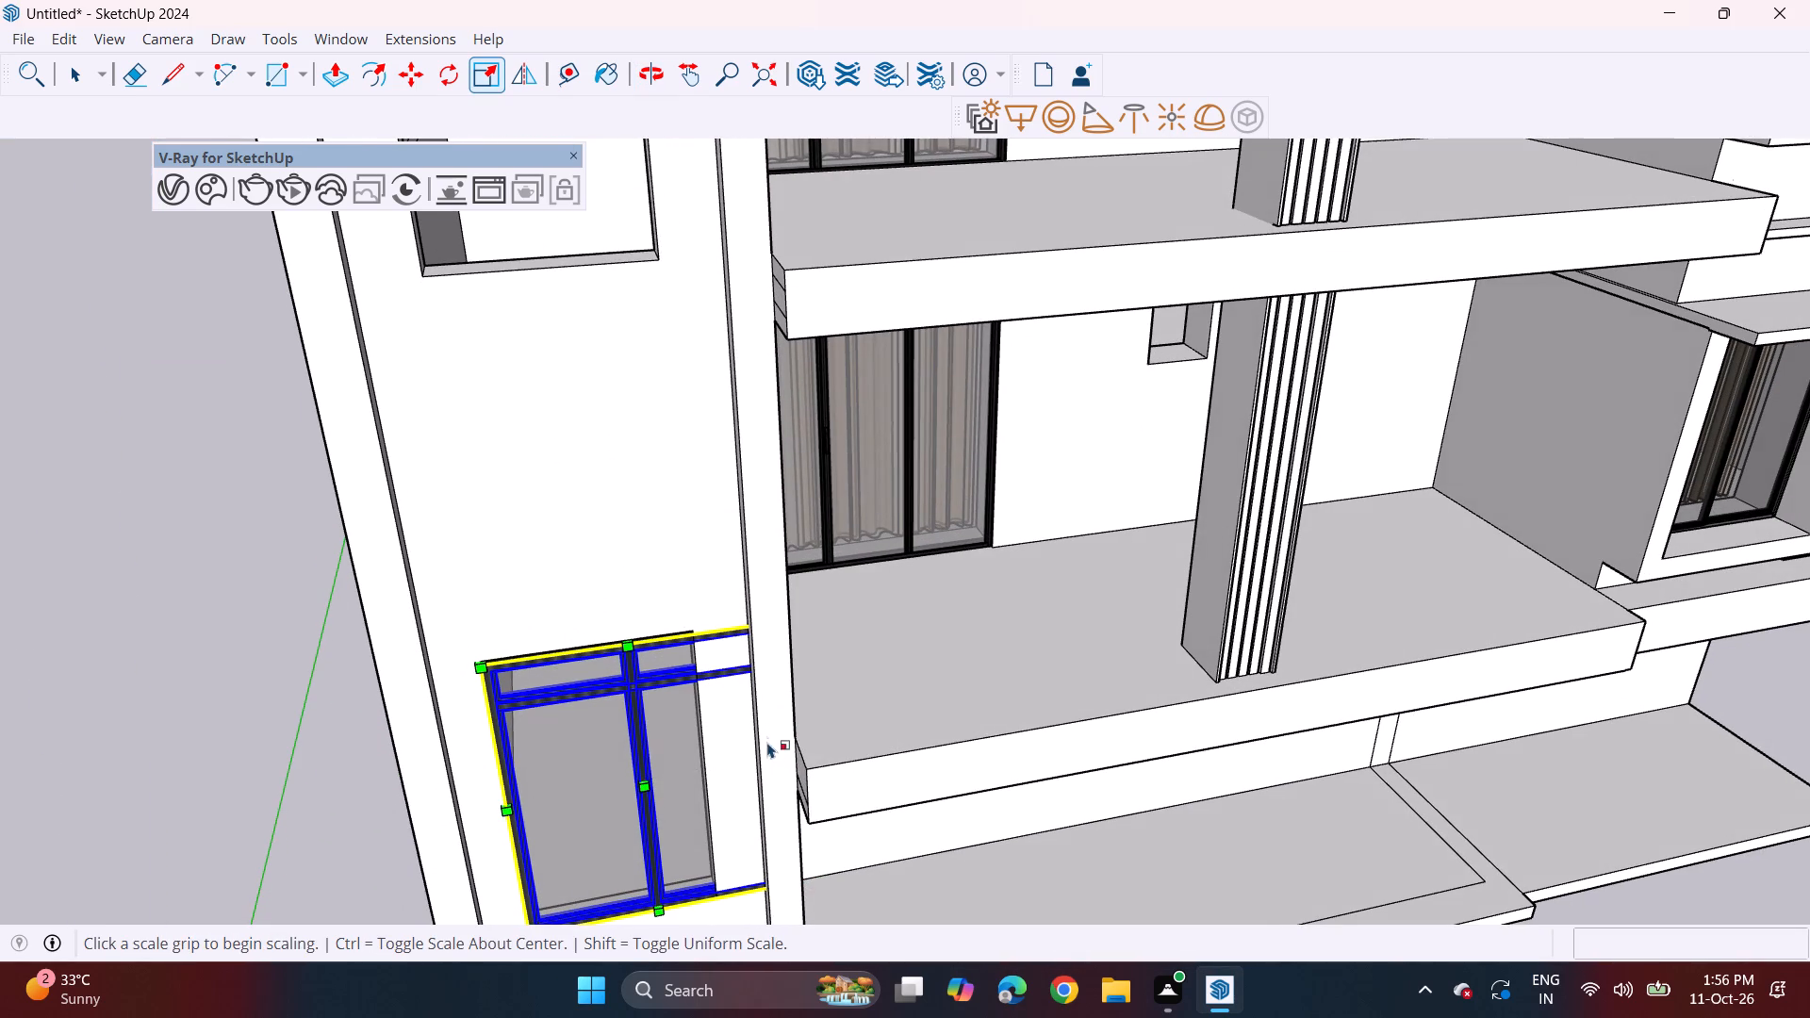
click(773, 750)
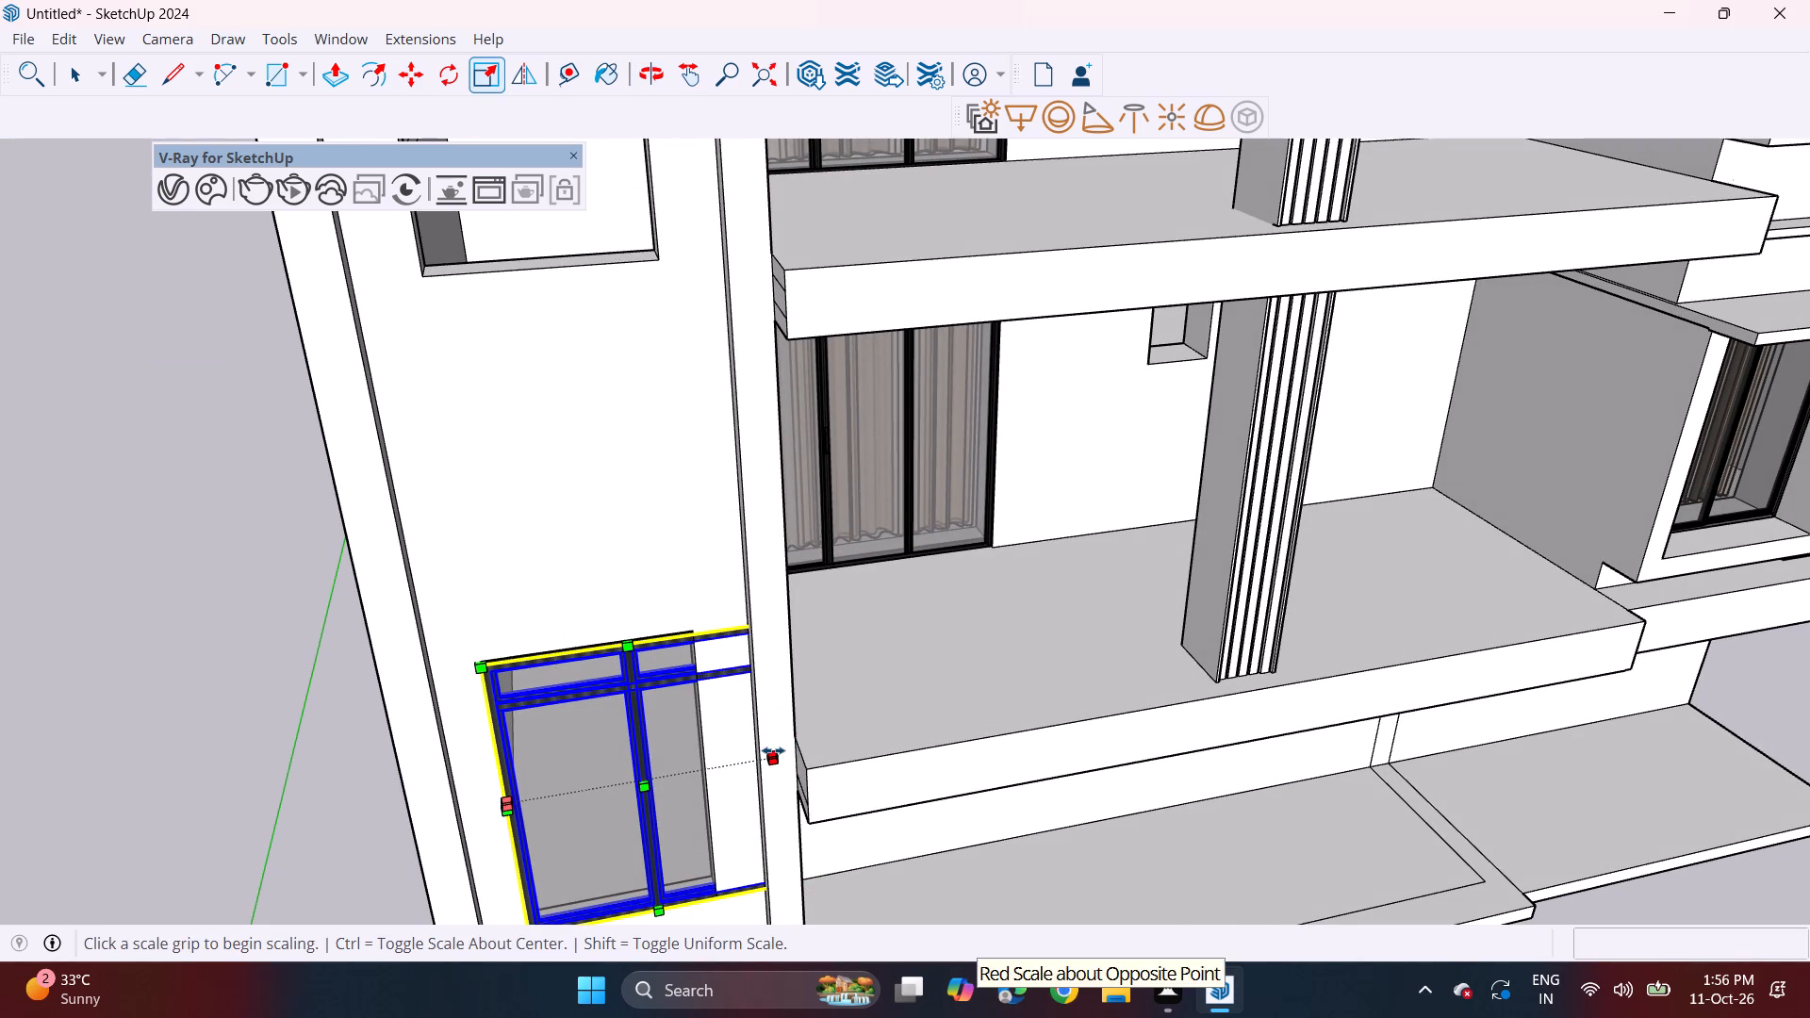
click(703, 778)
Scale the transom window along the blue axis so its top edge meets the top of the opening.
middle_drag(711, 773, 632, 630)
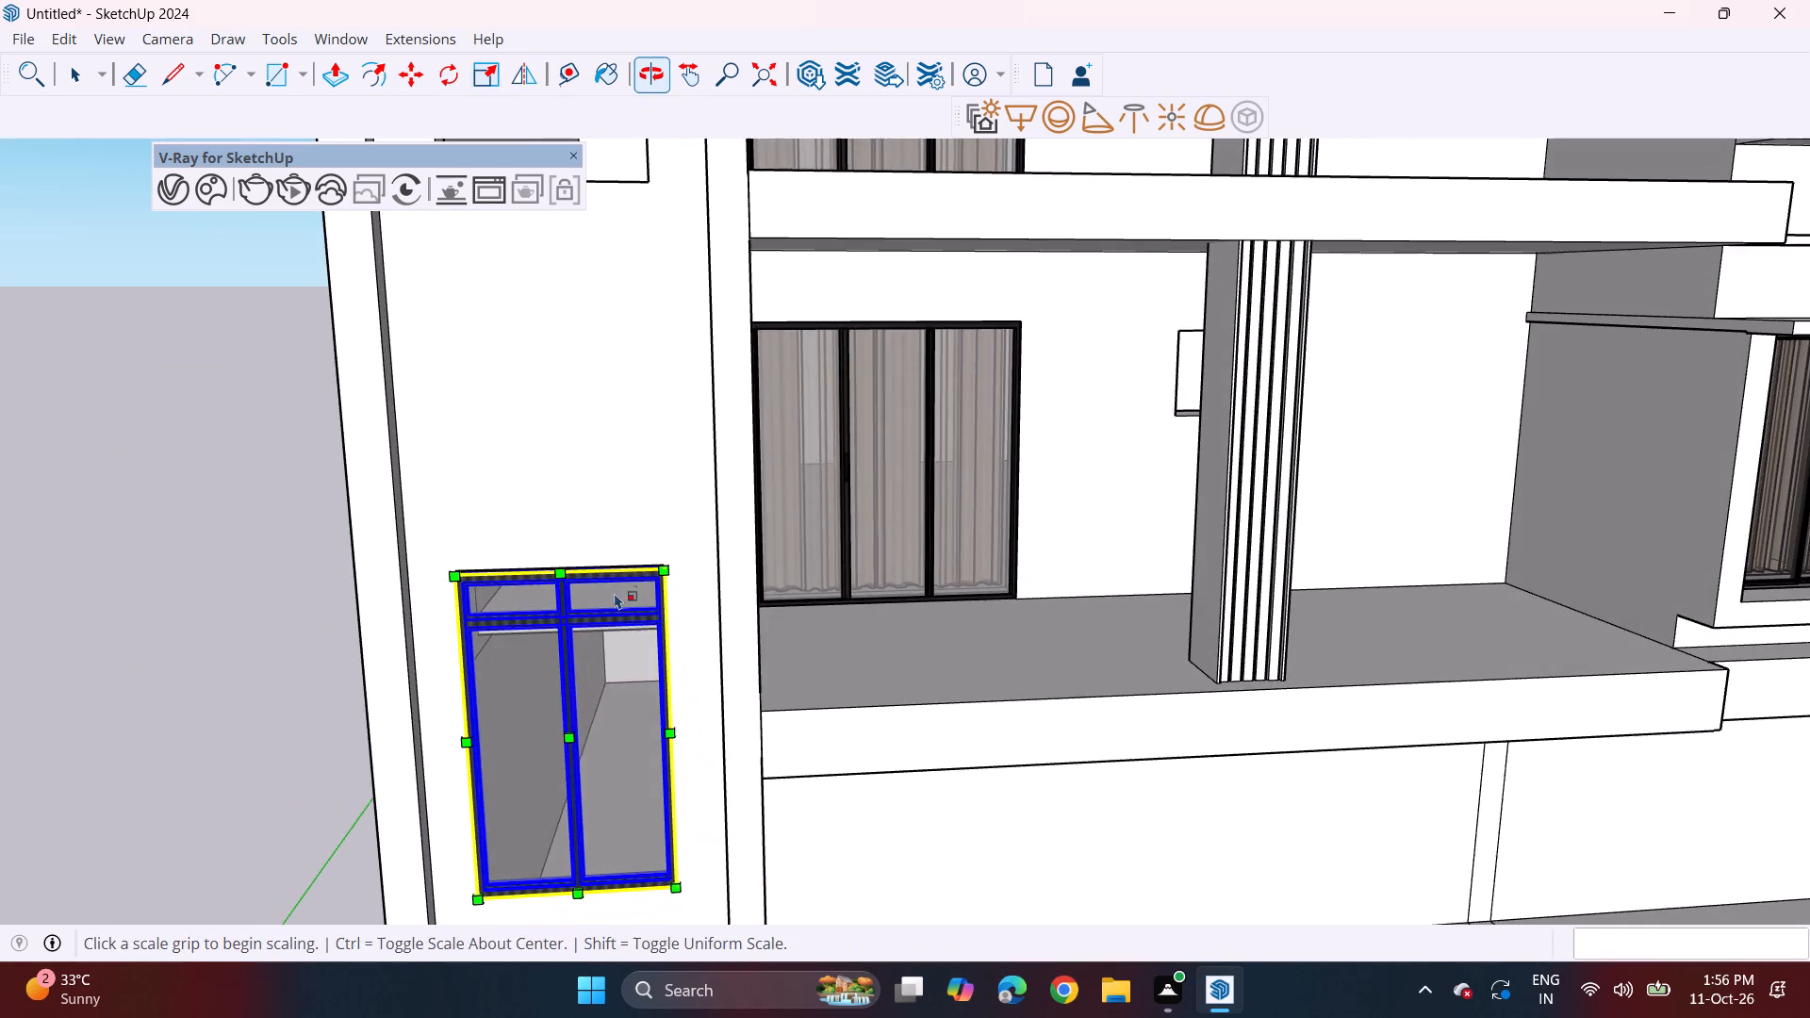
middle_drag(598, 552, 579, 649)
scroll(569, 599, up, 7)
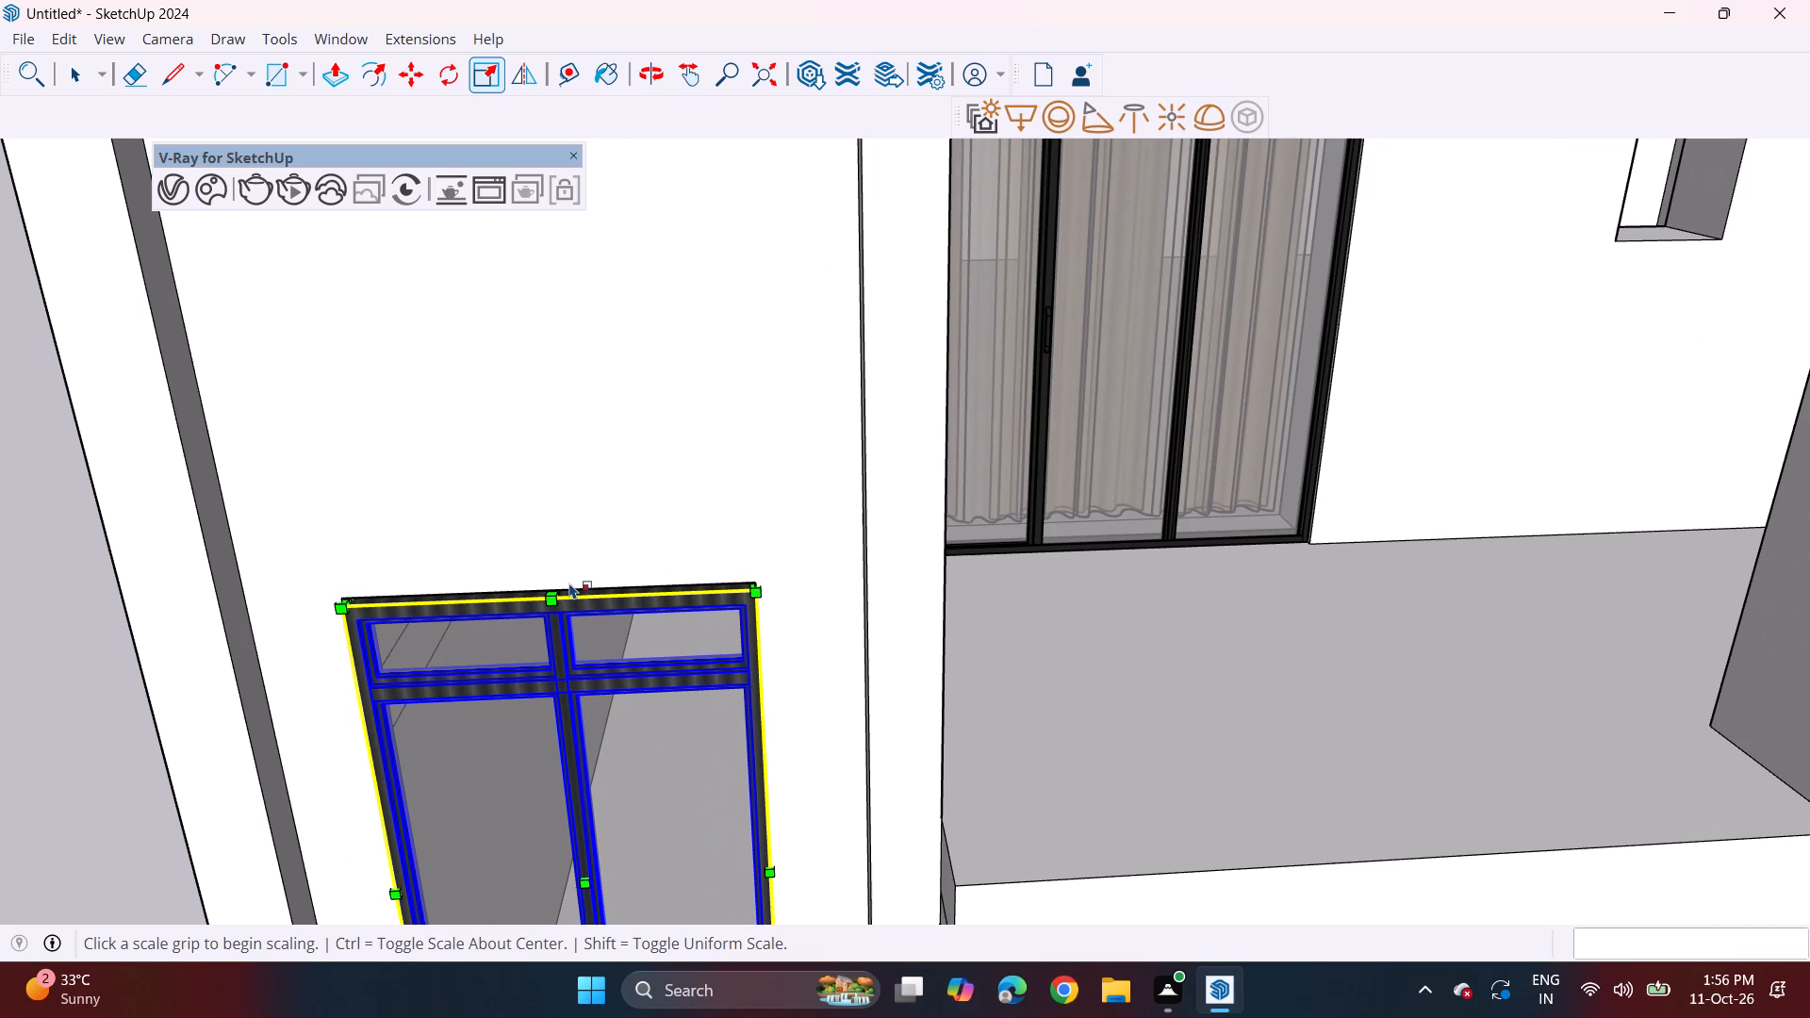
click(564, 587)
click(564, 585)
Examine the fitted transom window and the arched opening above it on the facade.
scroll(649, 580, down, 2)
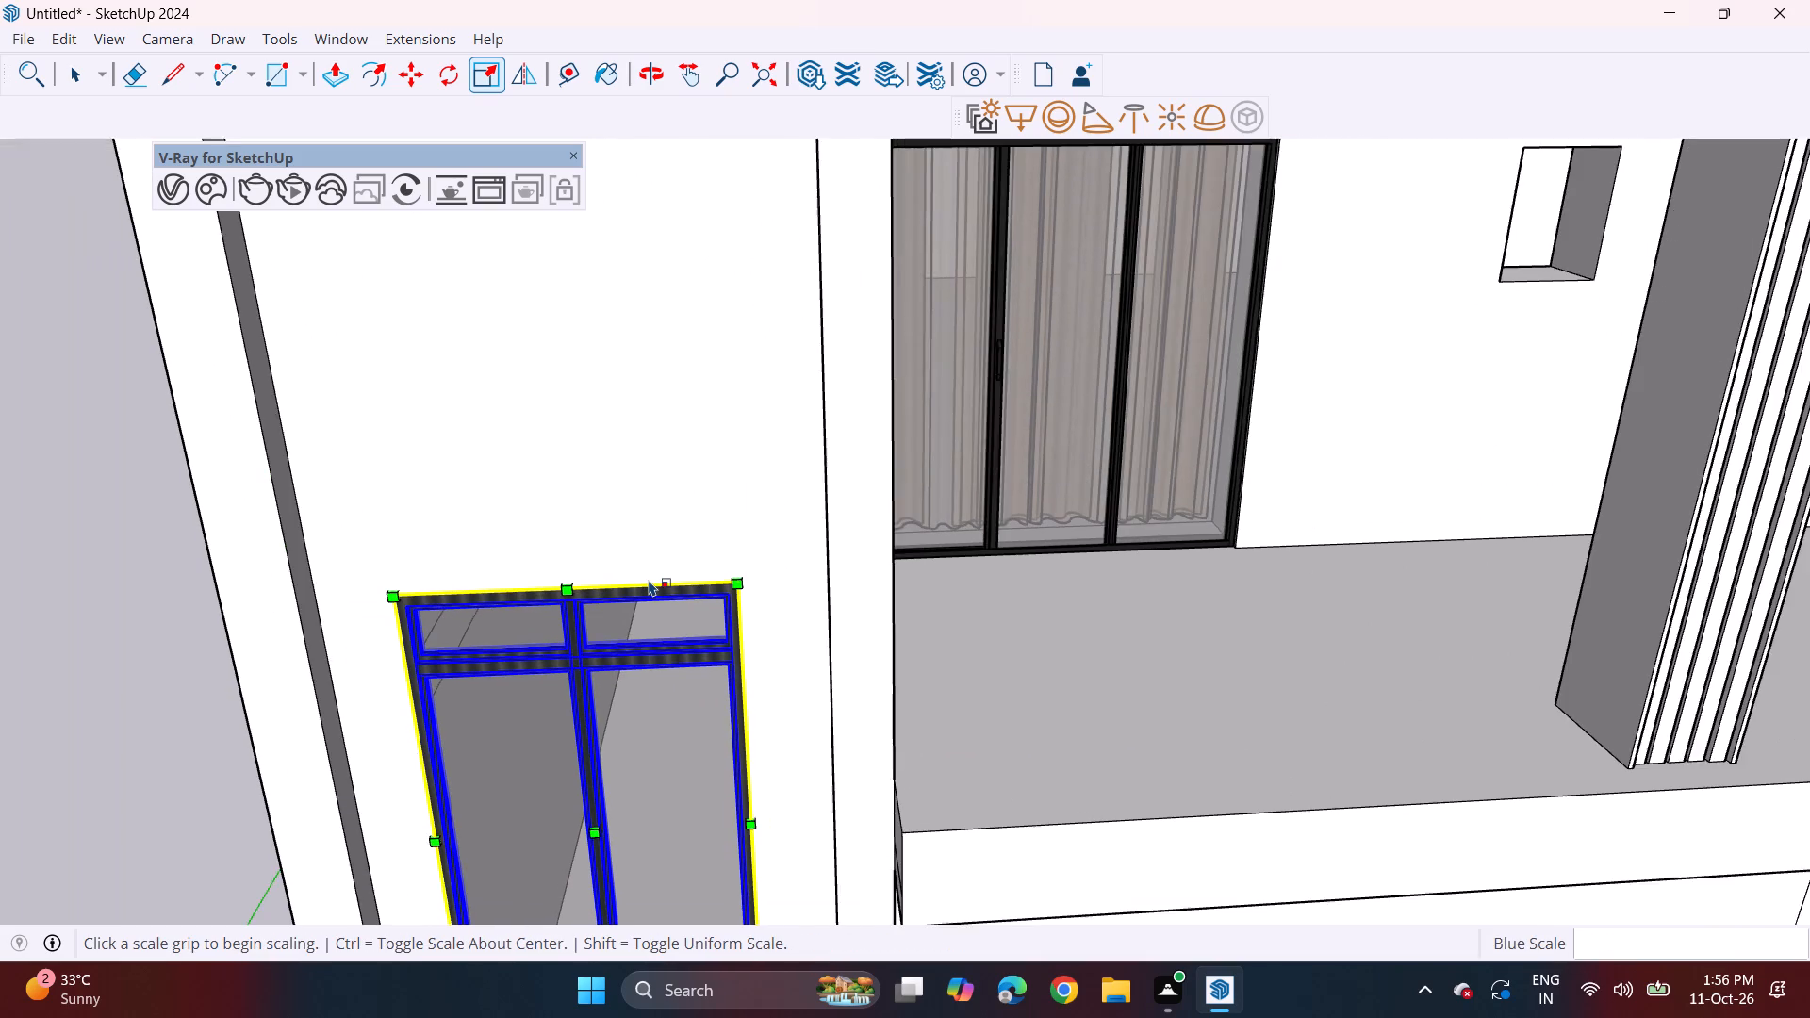
scroll(649, 580, down, 2)
middle_drag(823, 616, 740, 412)
scroll(631, 470, down, 2)
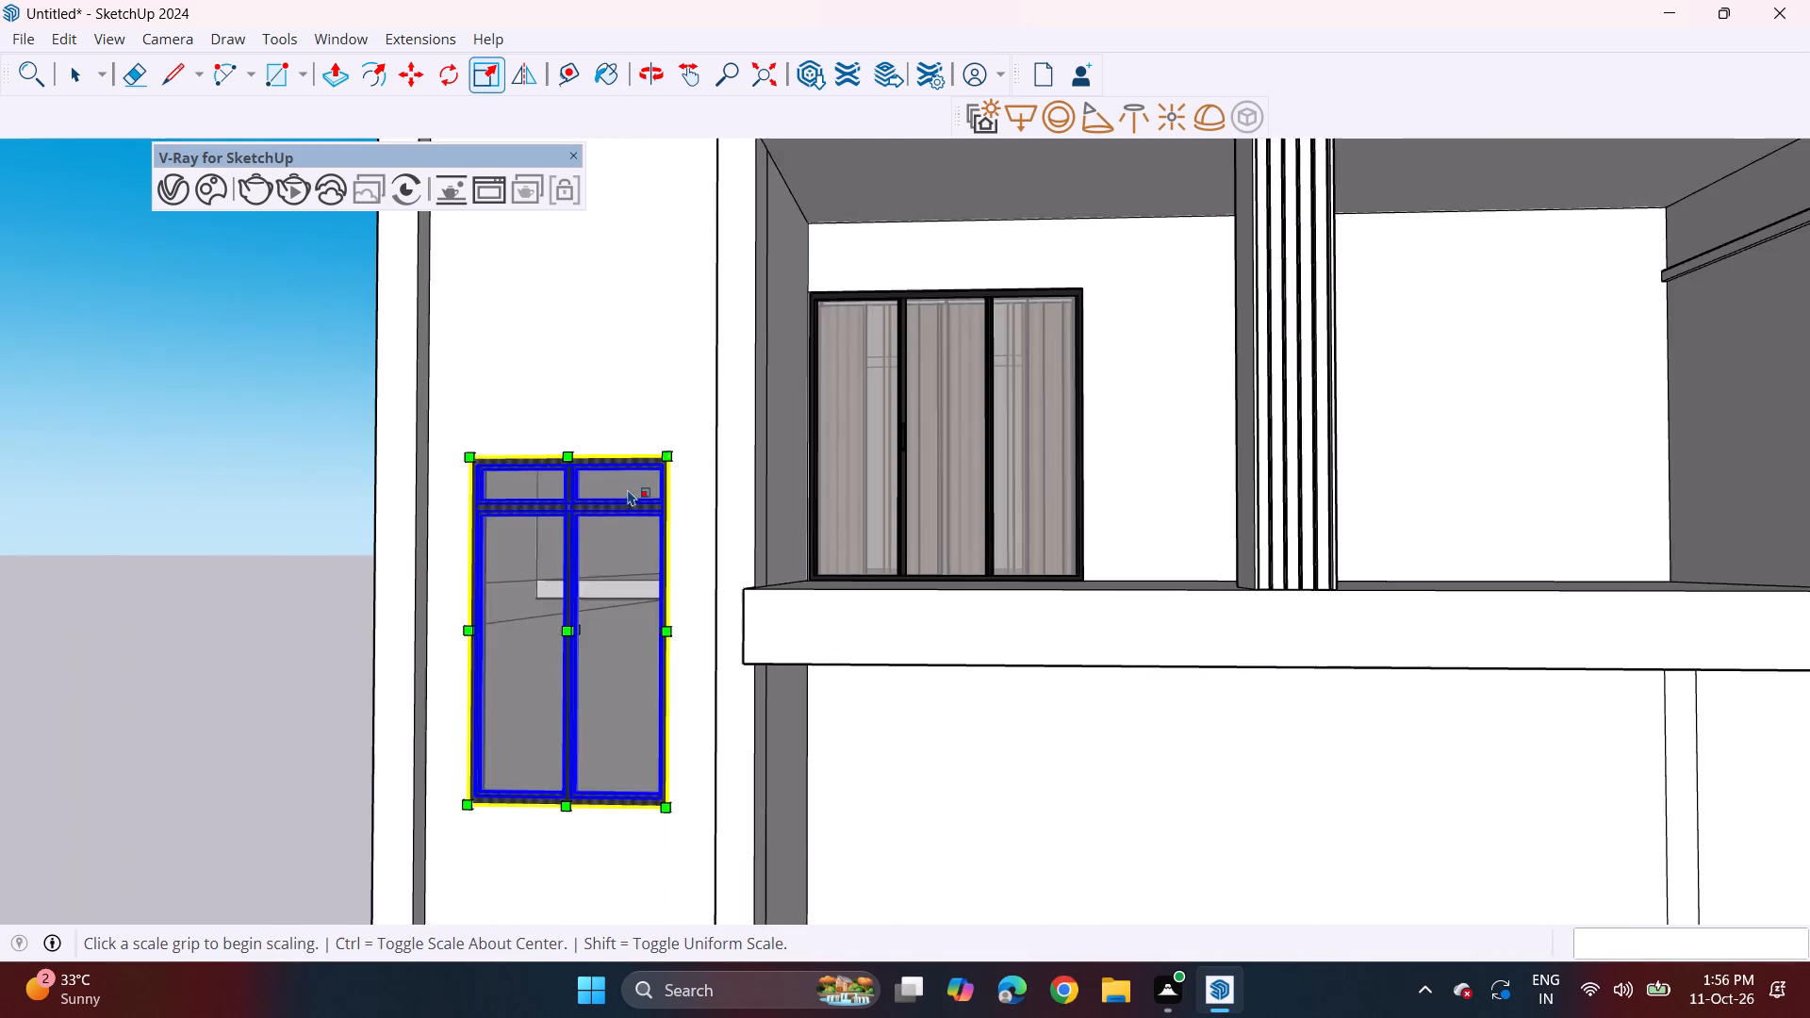
scroll(628, 489, down, 3)
middle_drag(588, 380, 752, 650)
middle_drag(719, 494, 723, 506)
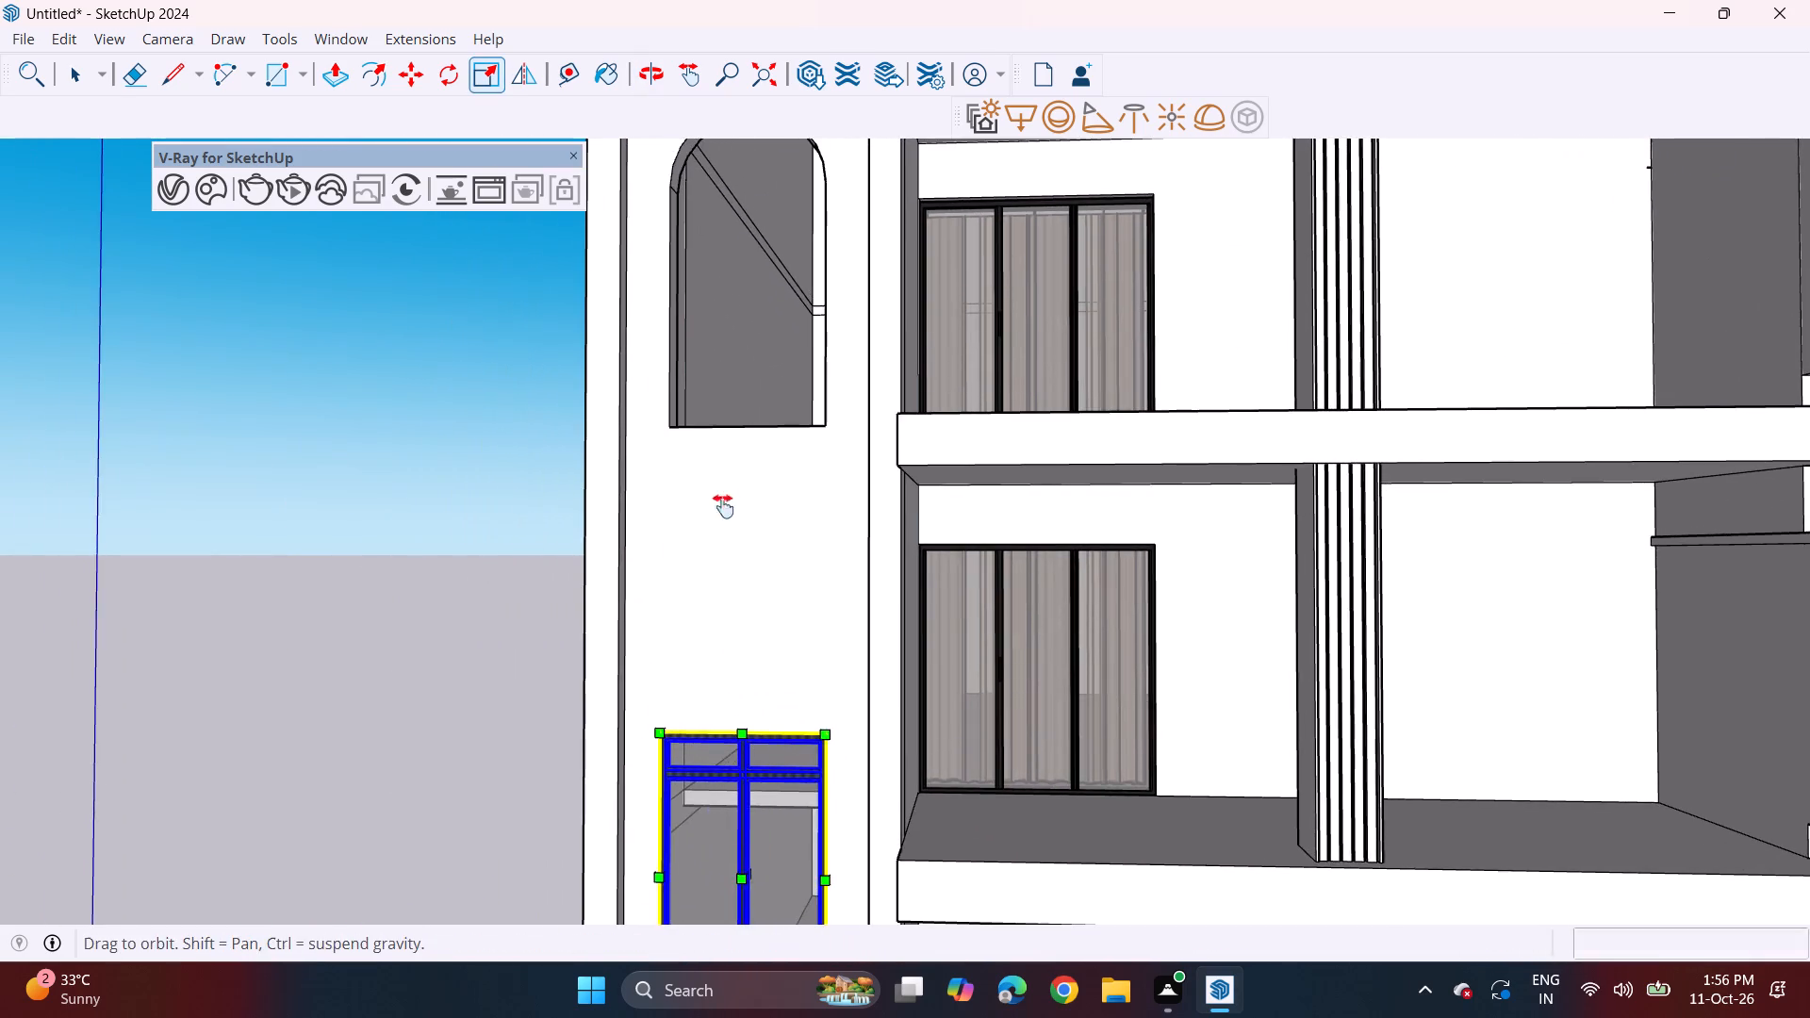
middle_drag(723, 506, 749, 615)
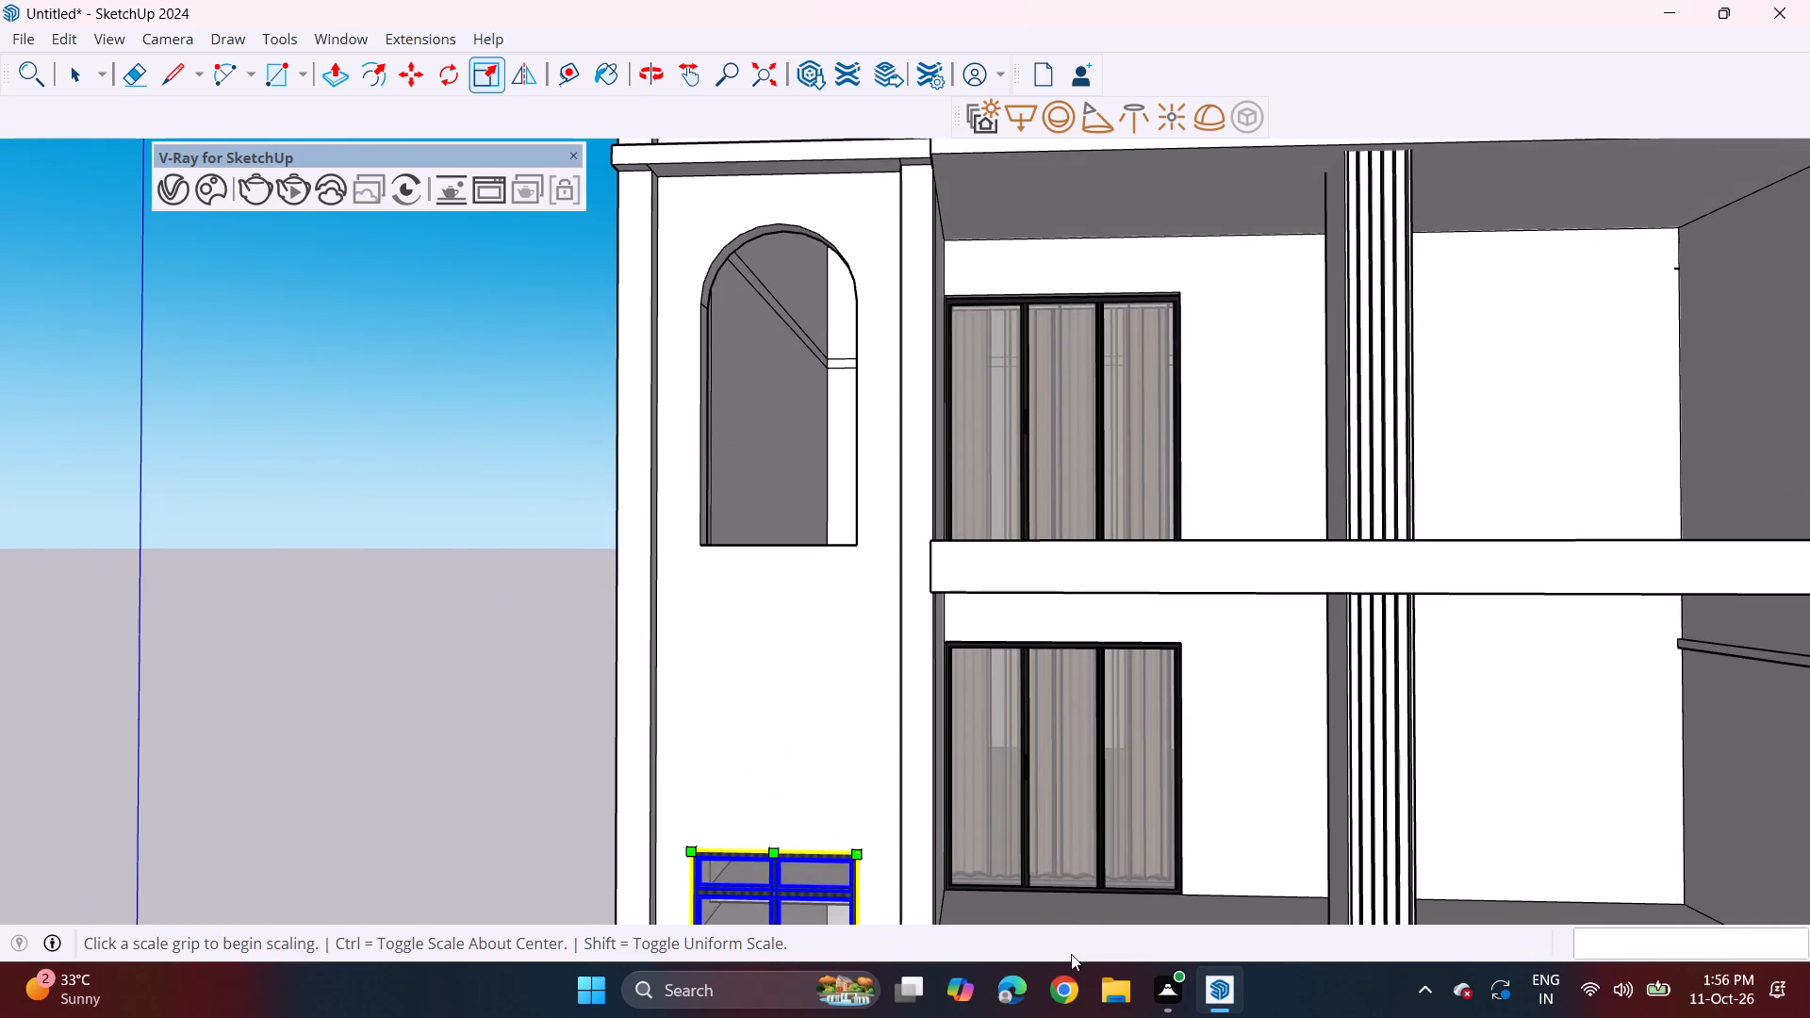
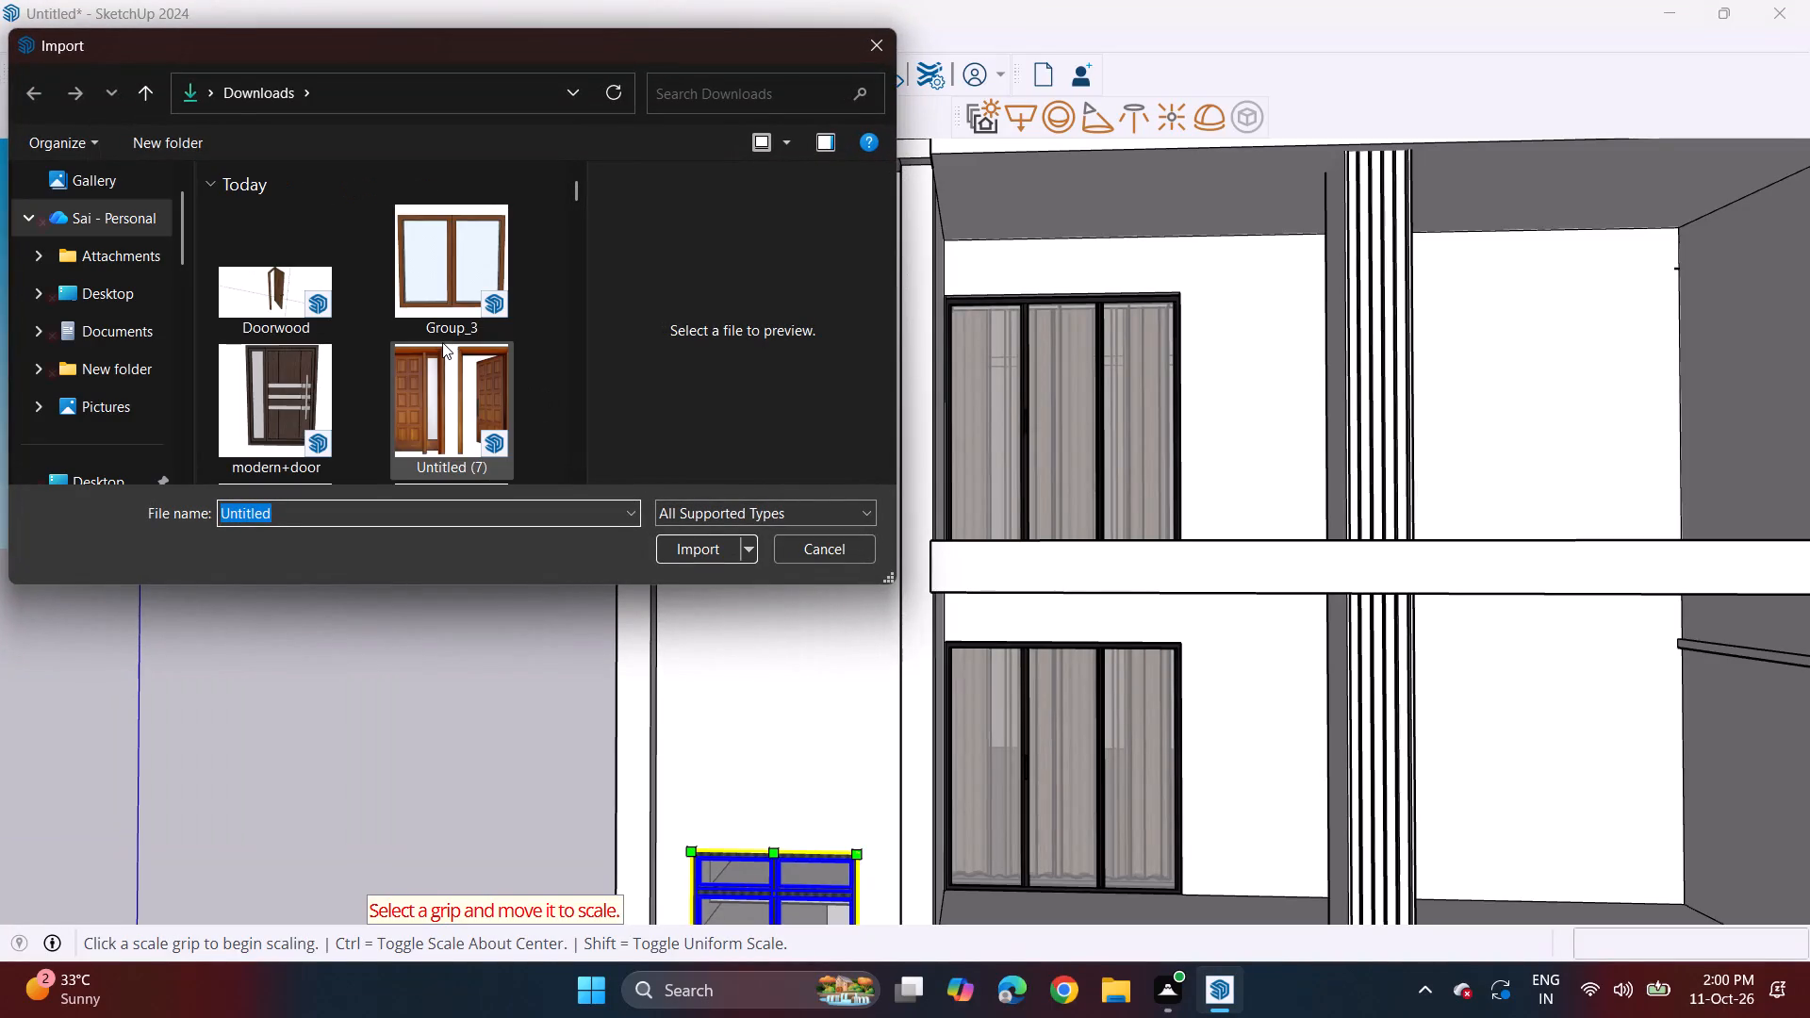
Import the WINDOW (1) model from Downloads and place it on the open ground beside the building.
scroll(442, 342, up, 3)
scroll(442, 342, down, 2)
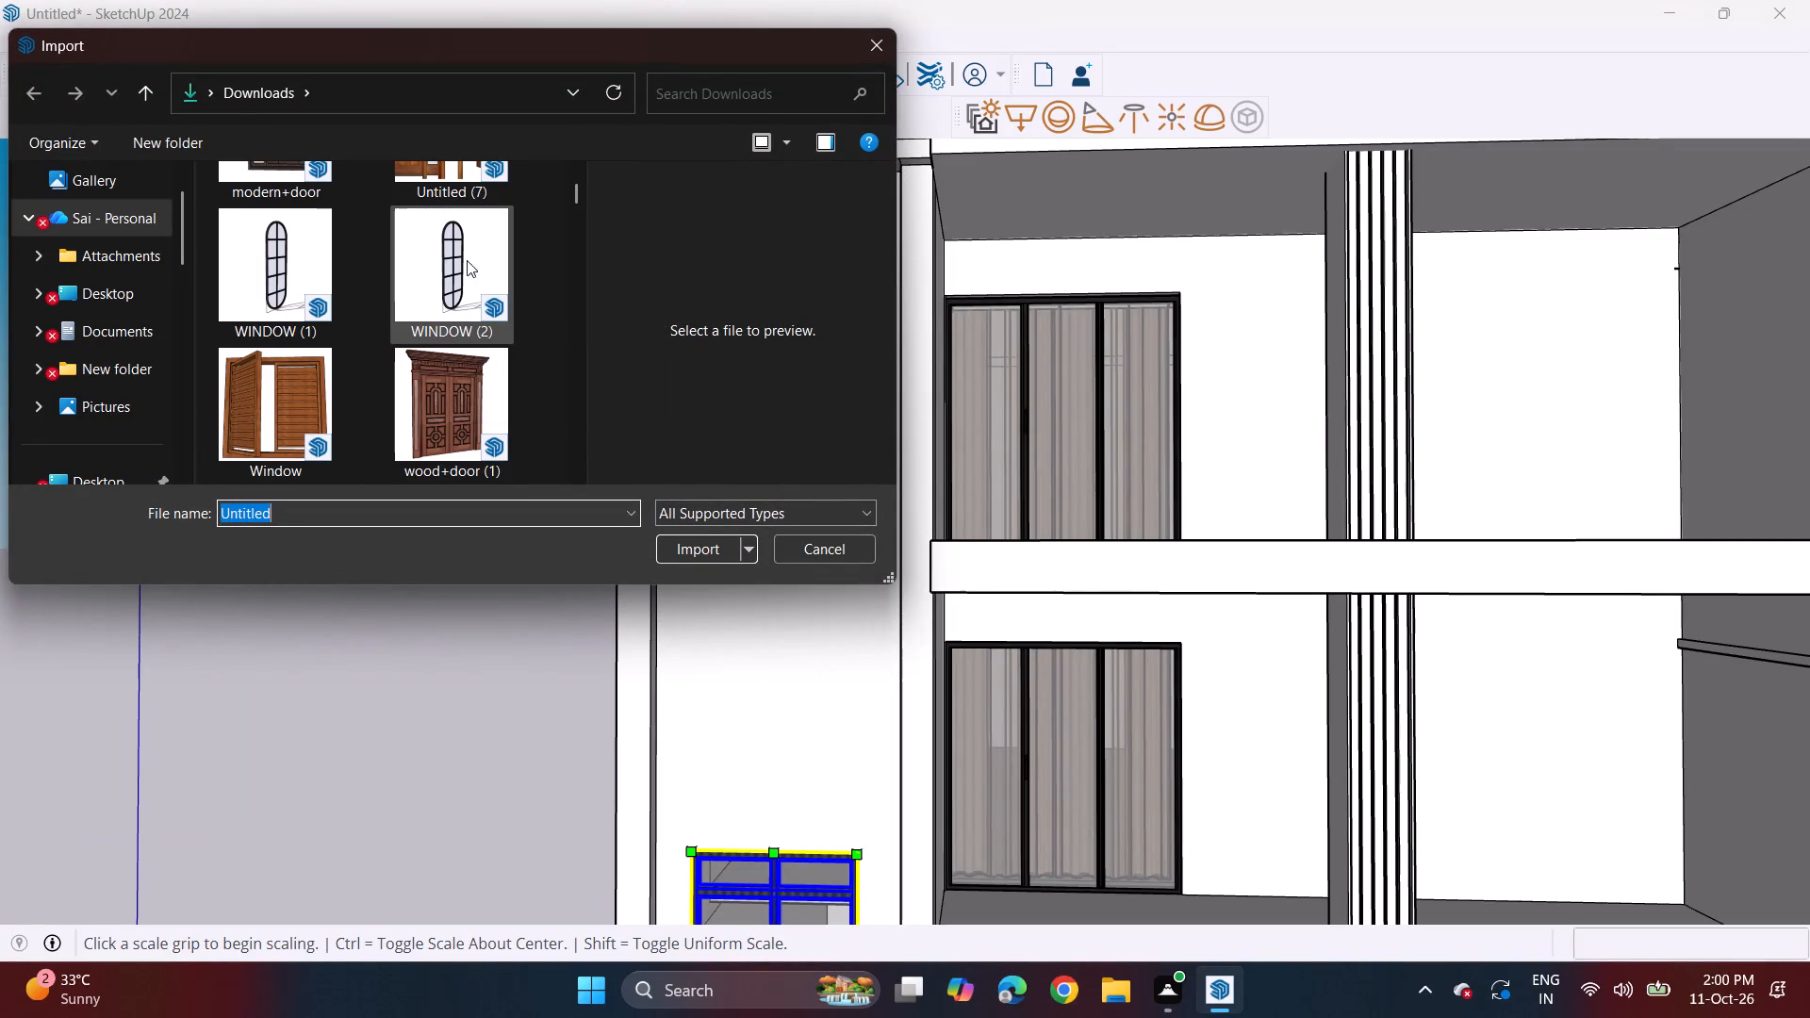
click(266, 250)
click(694, 548)
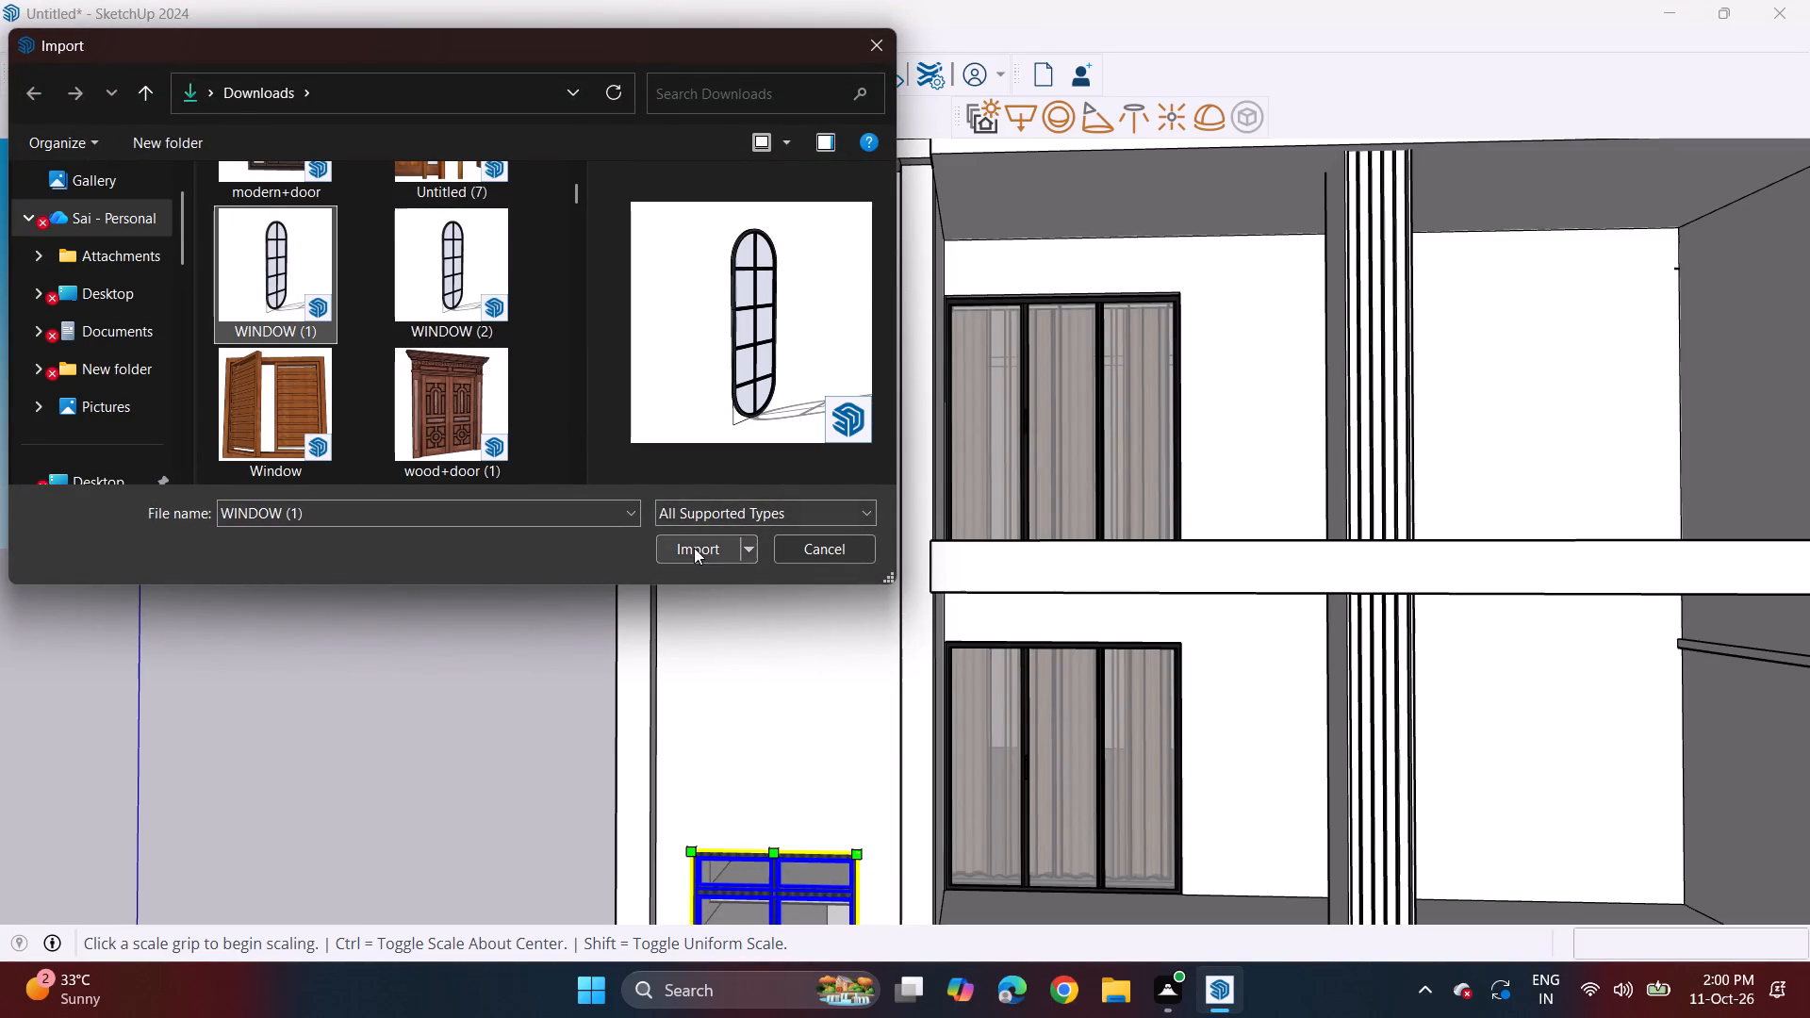
scroll(663, 582, down, 4)
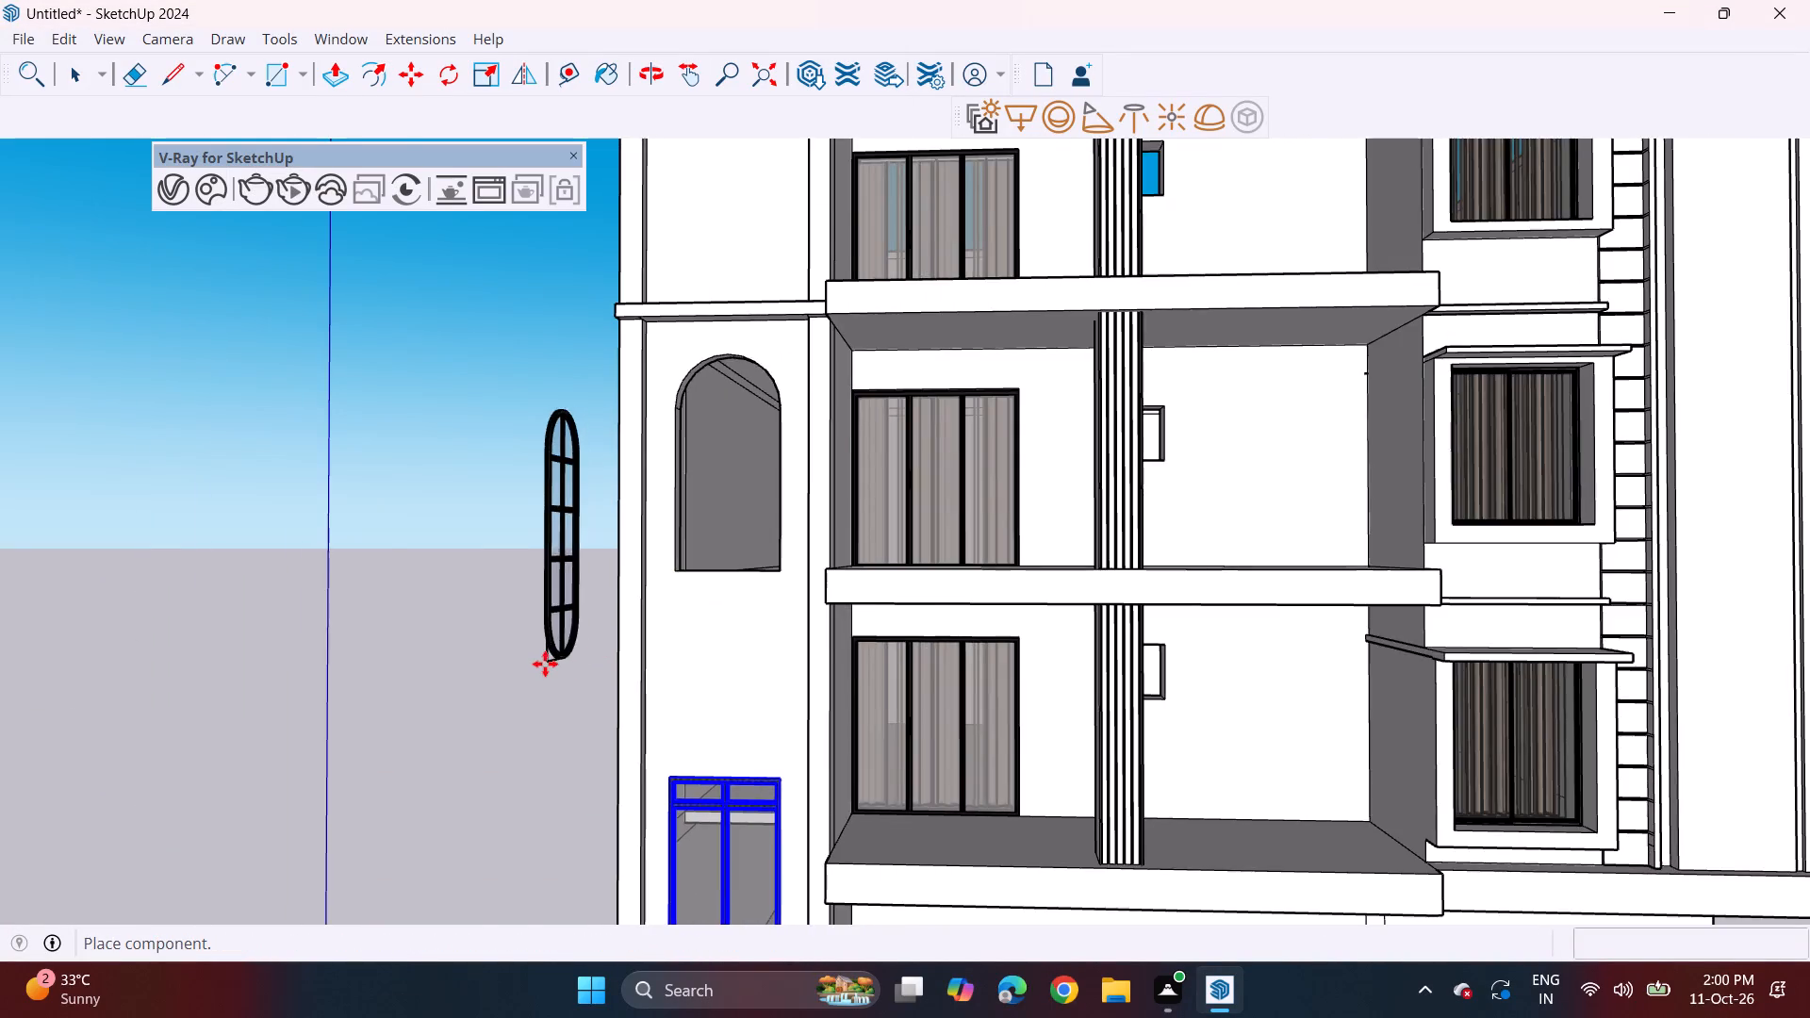
scroll(545, 664, down, 11)
click(1165, 733)
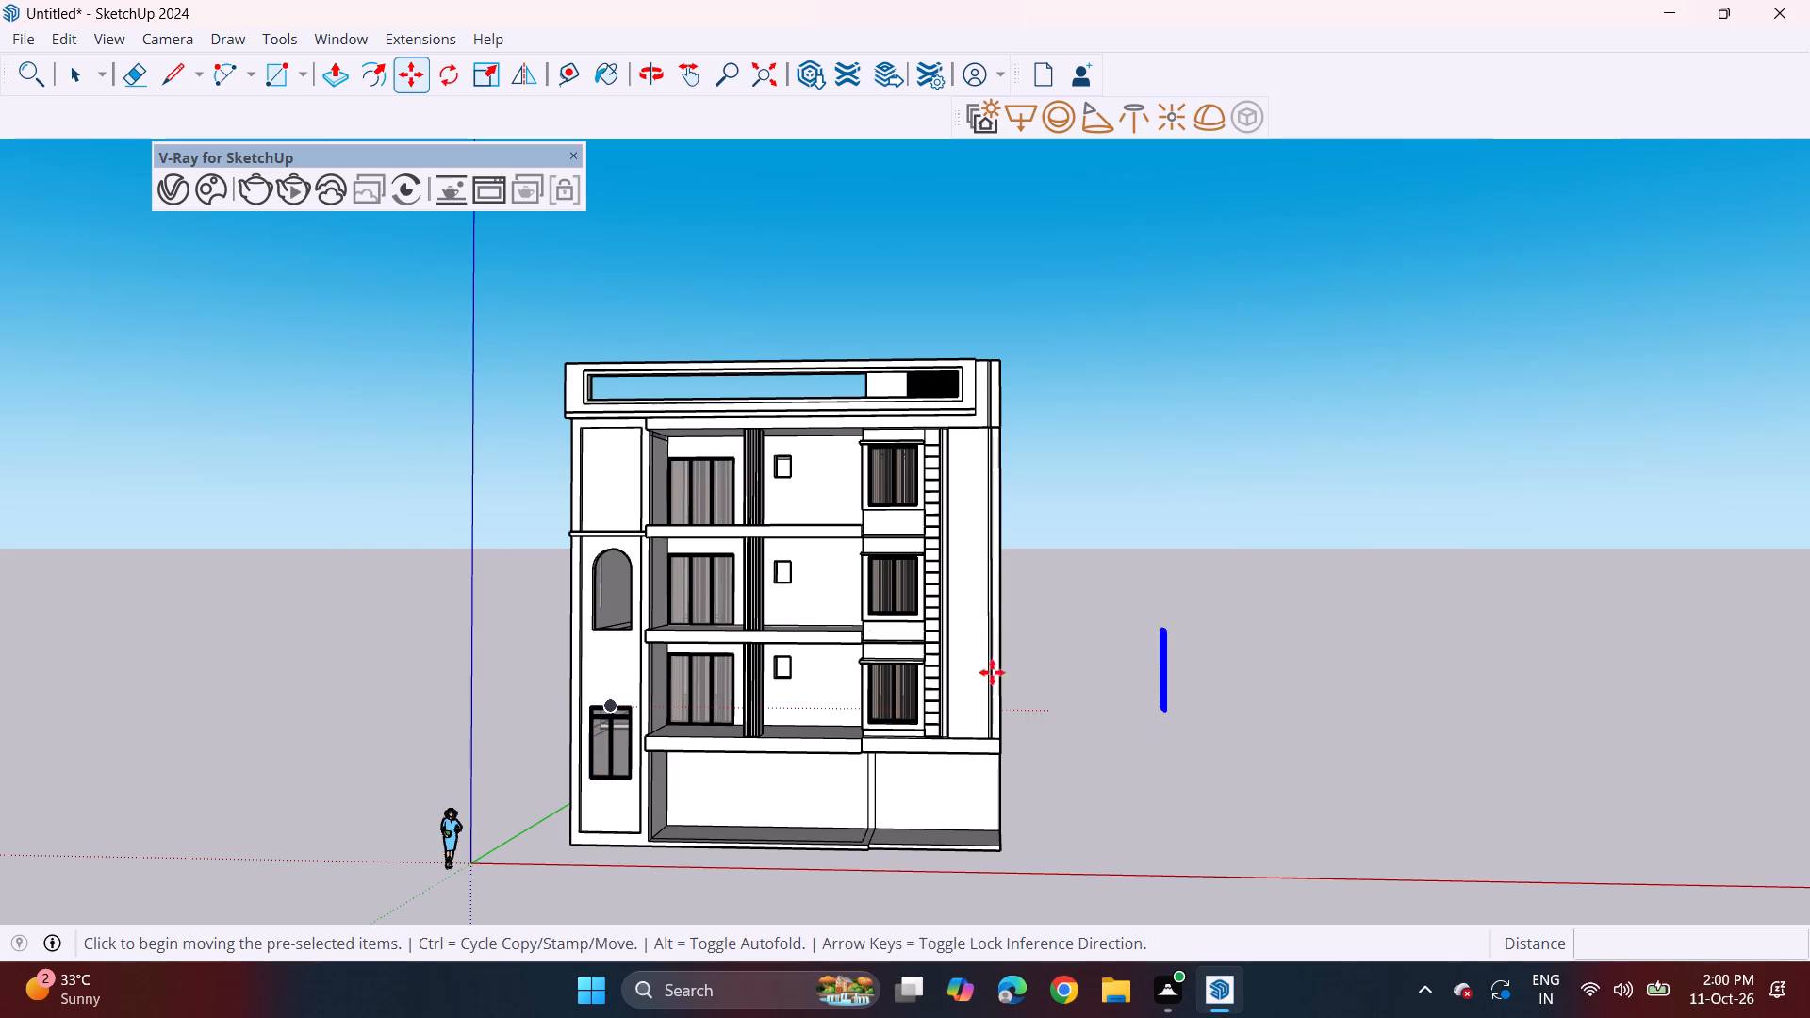
Rotate the imported rounded window 90 degrees about the vertical axis so it faces the same way as the facade.
click(454, 67)
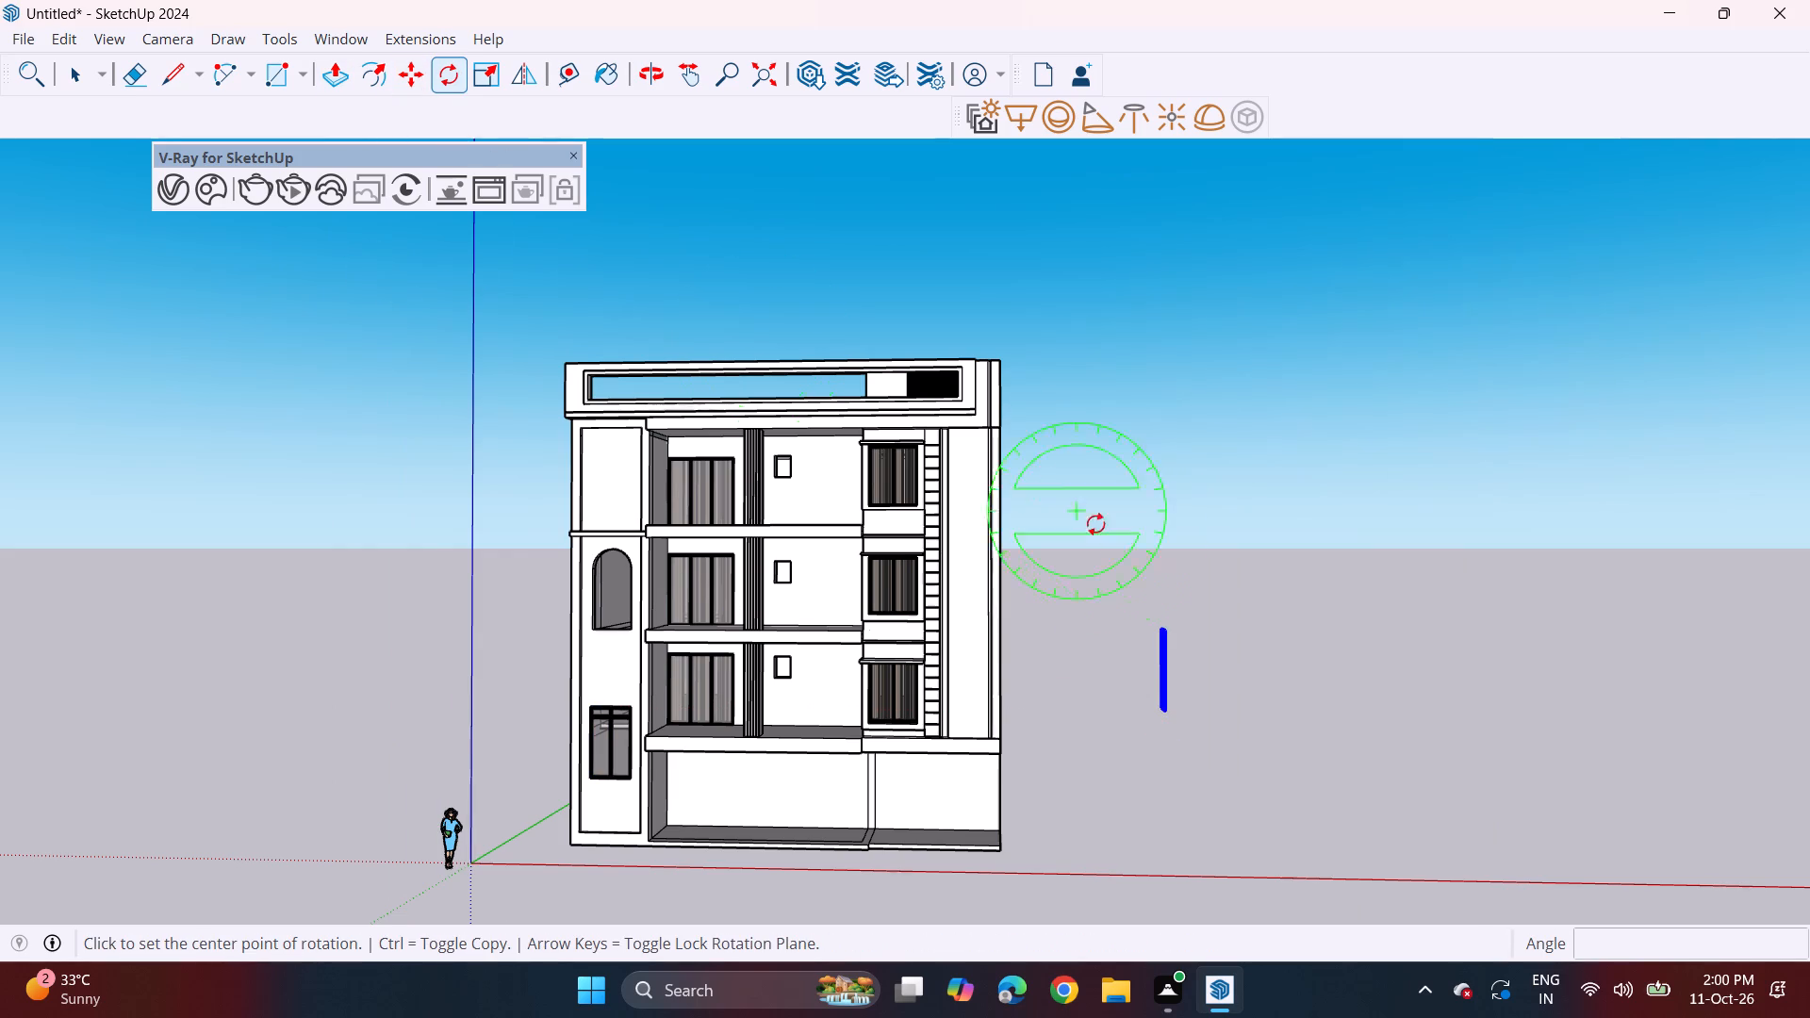
middle_drag(1134, 768, 1126, 897)
click(1159, 788)
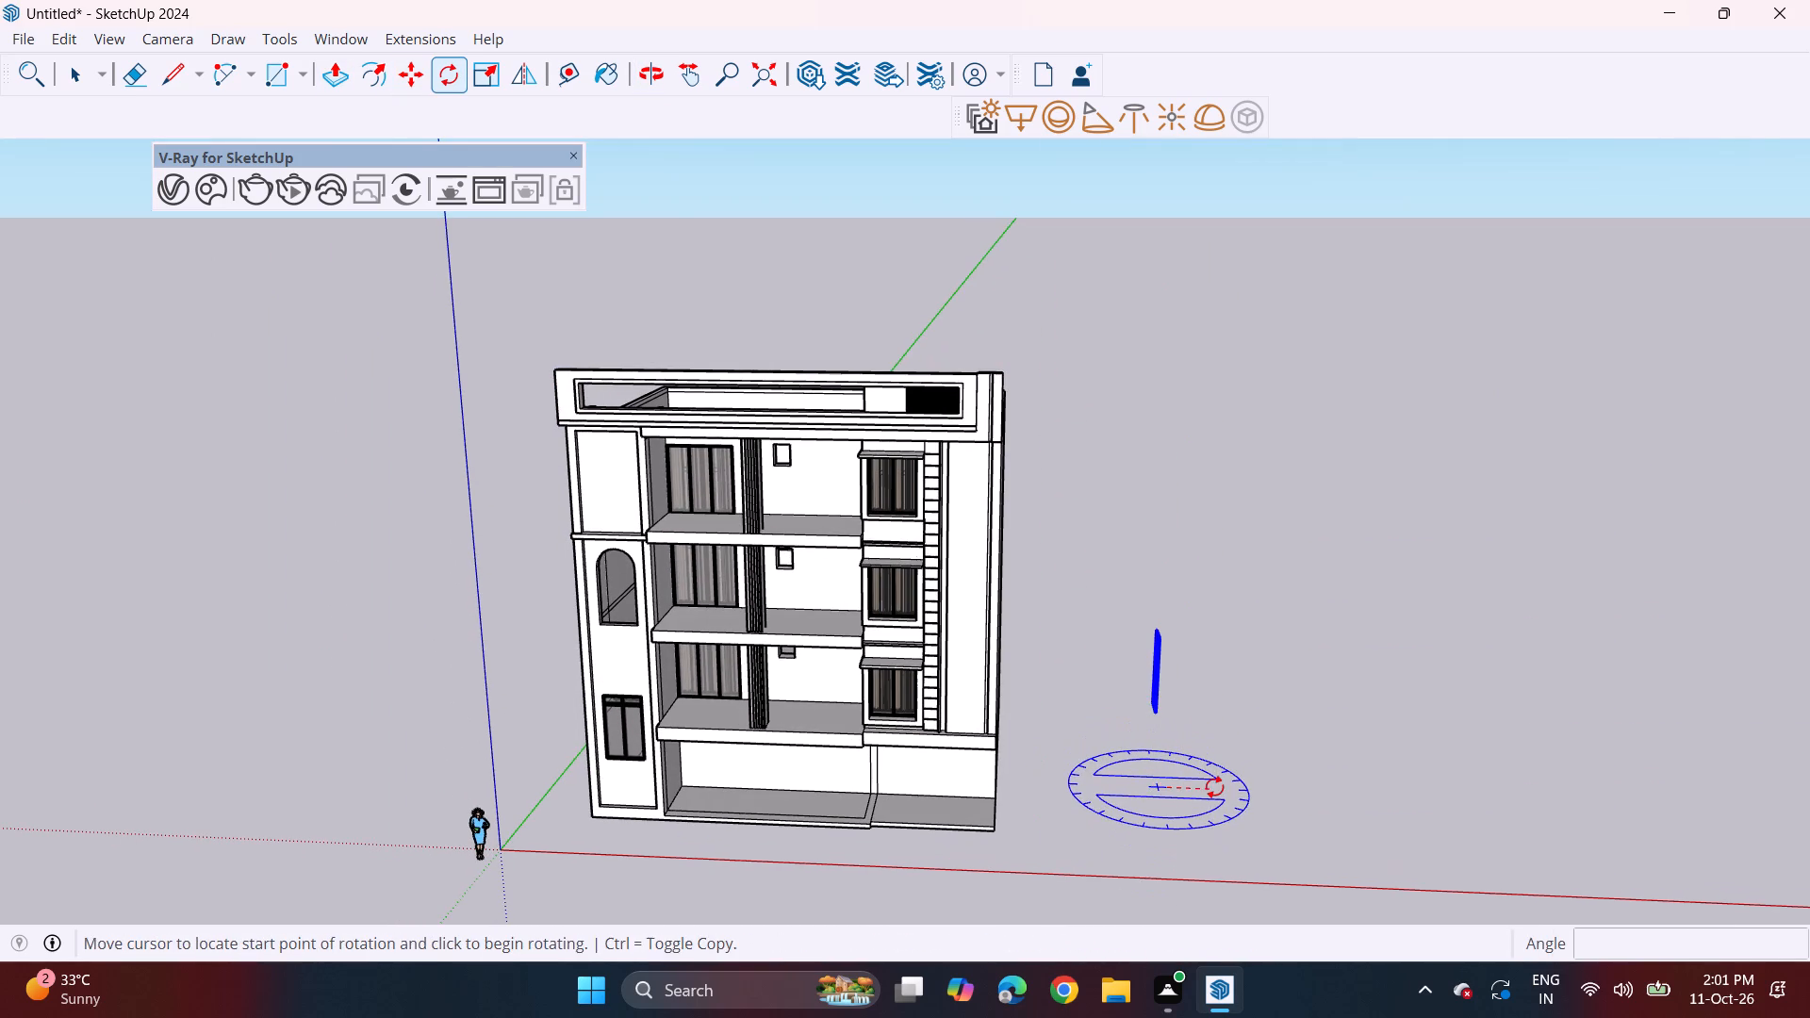
click(1214, 787)
click(1166, 815)
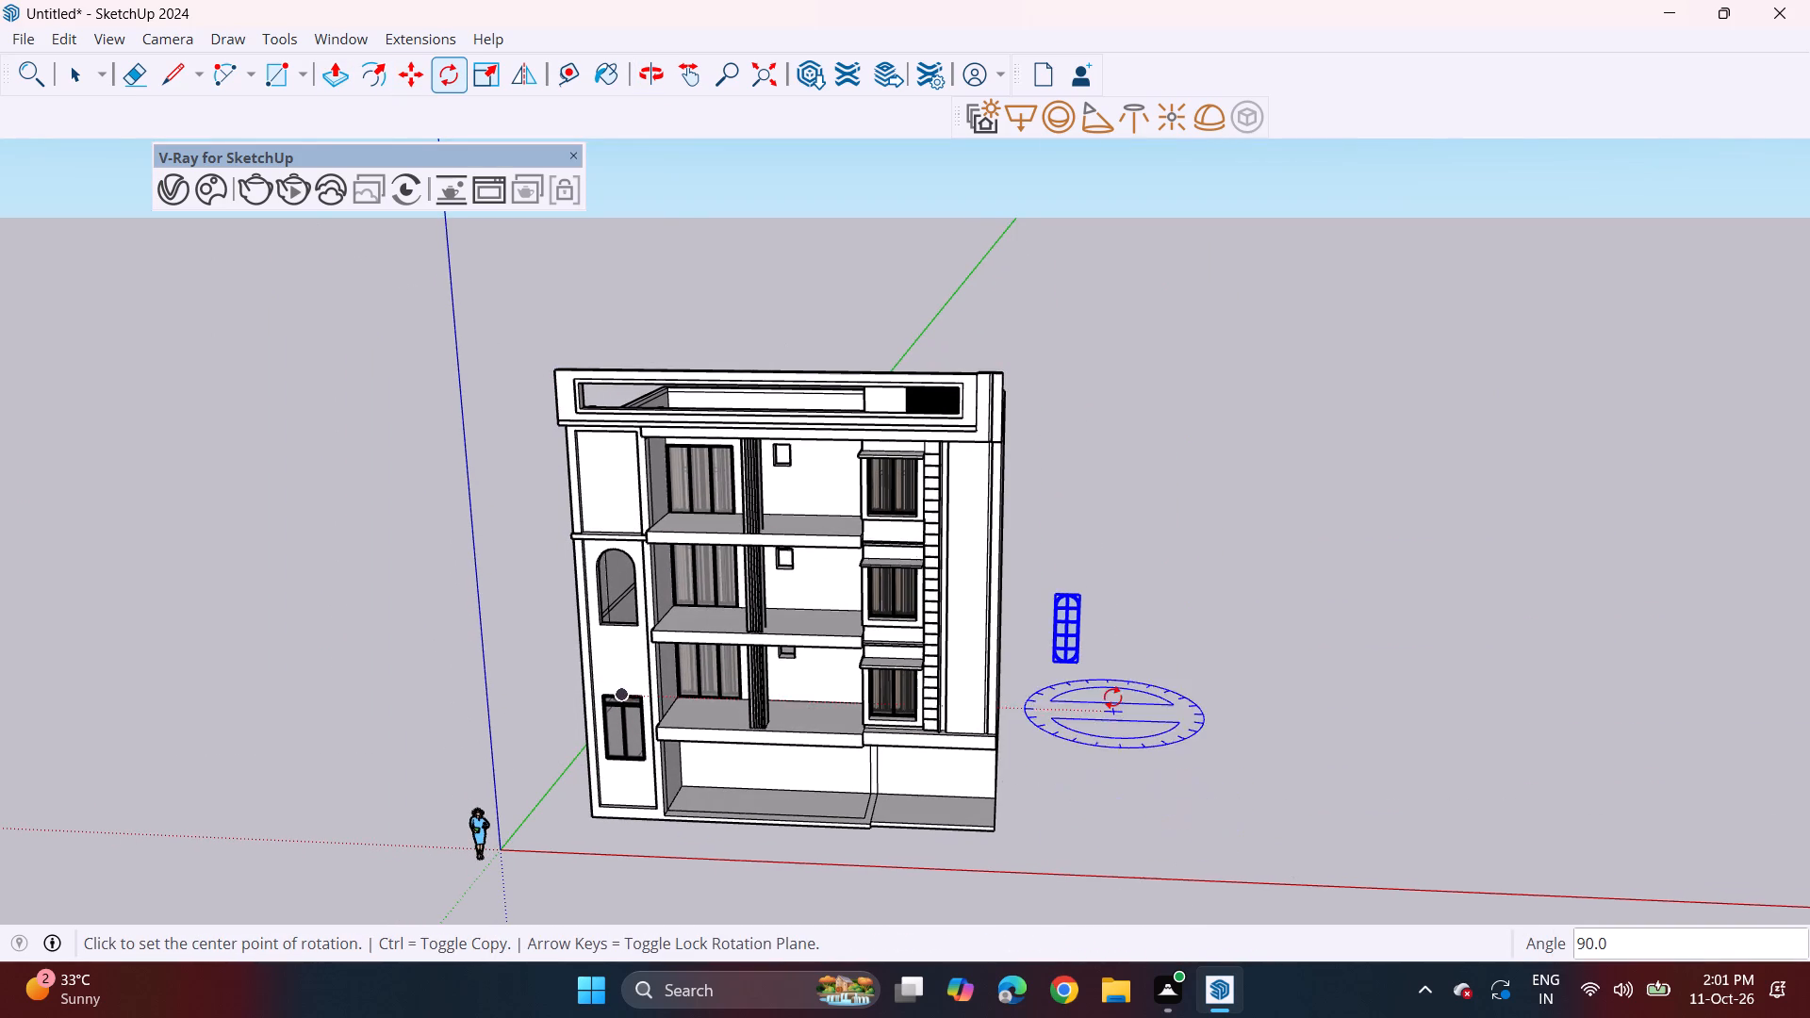
Explode the rotated window component and the nested level inside it into separate frame and glass groups.
scroll(1107, 687, up, 2)
scroll(1039, 647, up, 4)
key(space)
scroll(1059, 609, up, 4)
right_click(1059, 609)
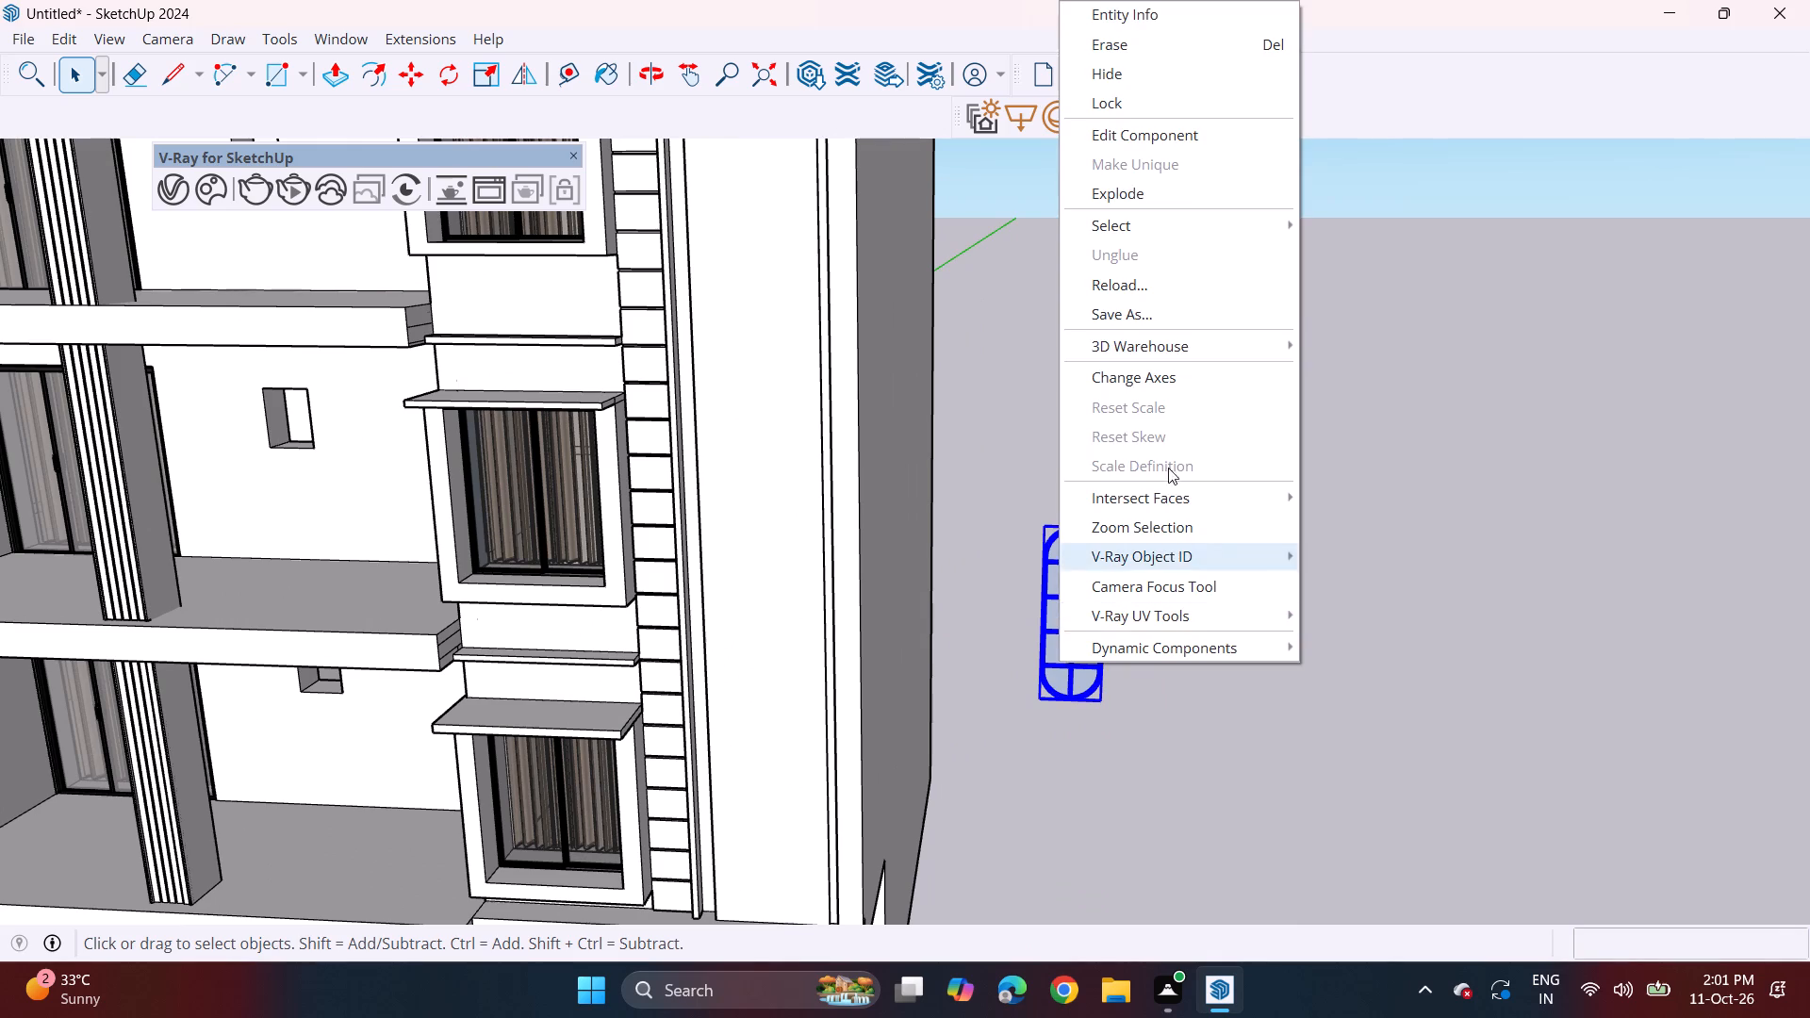
click(1182, 196)
click(1102, 616)
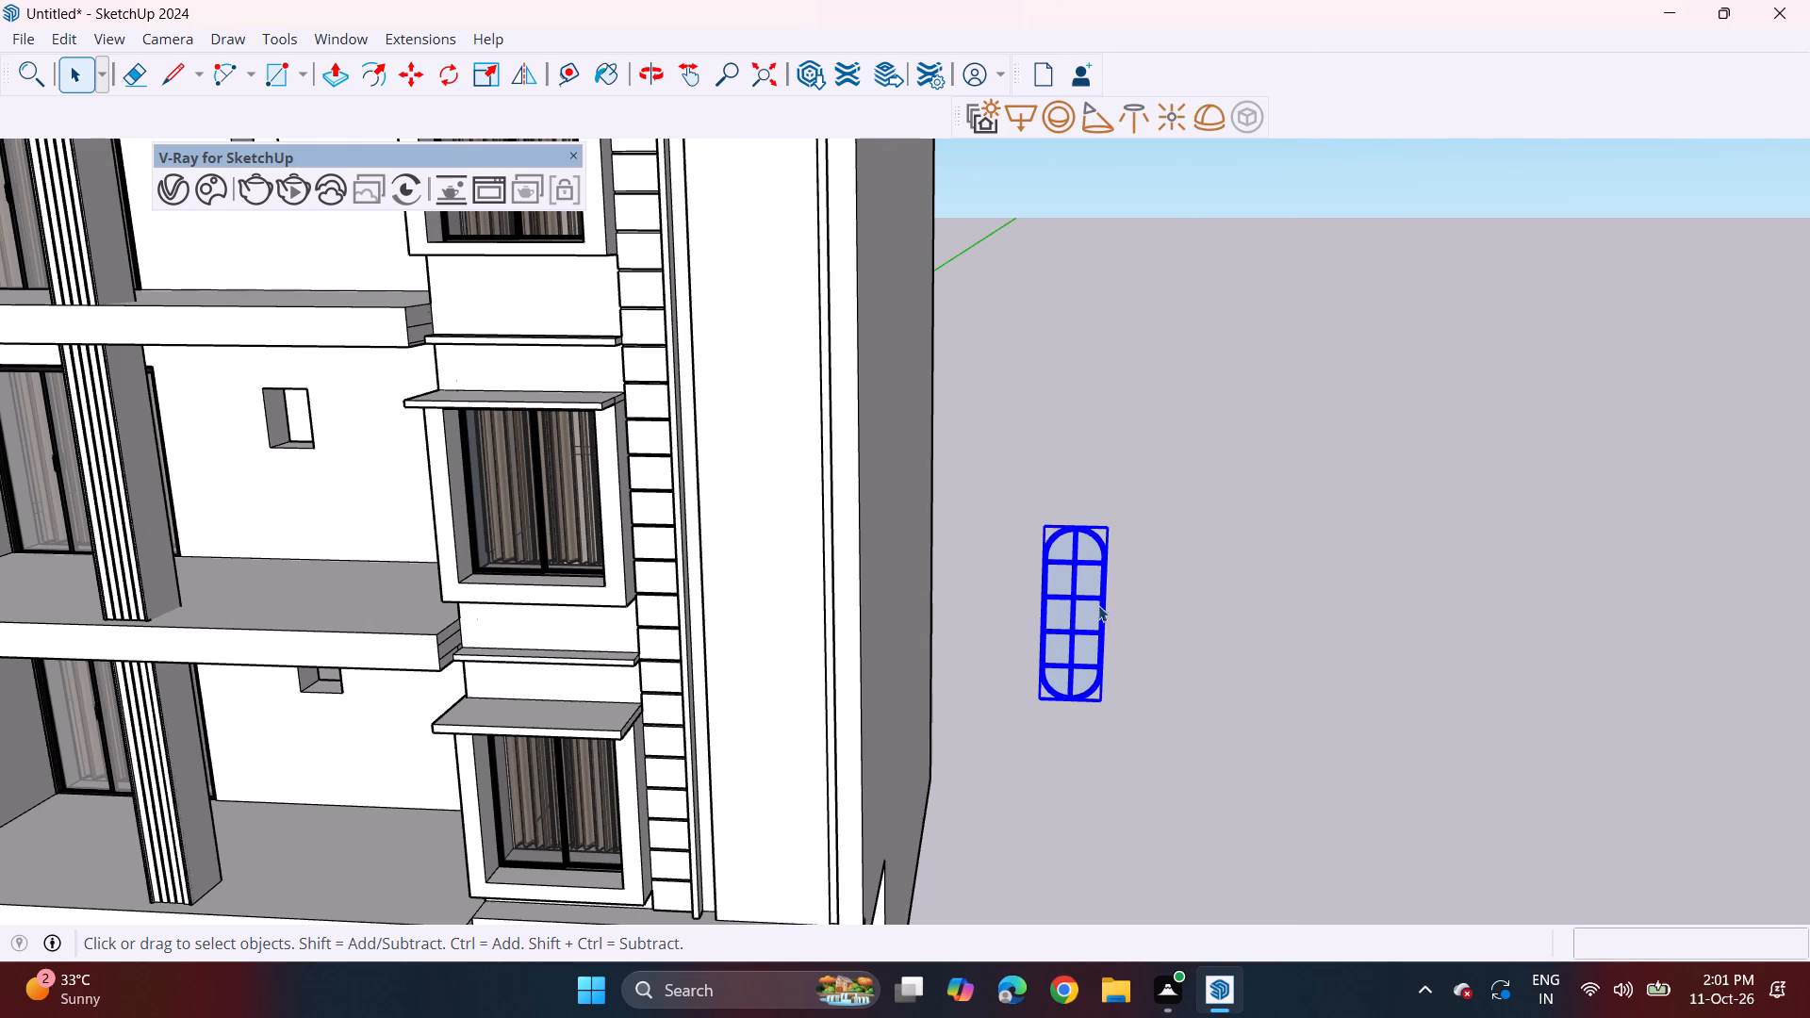
click(1086, 600)
right_click(1085, 599)
click(1159, 194)
Explode the window's black frame group into loose geometry, leaving the glass group separate.
click(1136, 597)
click(1096, 549)
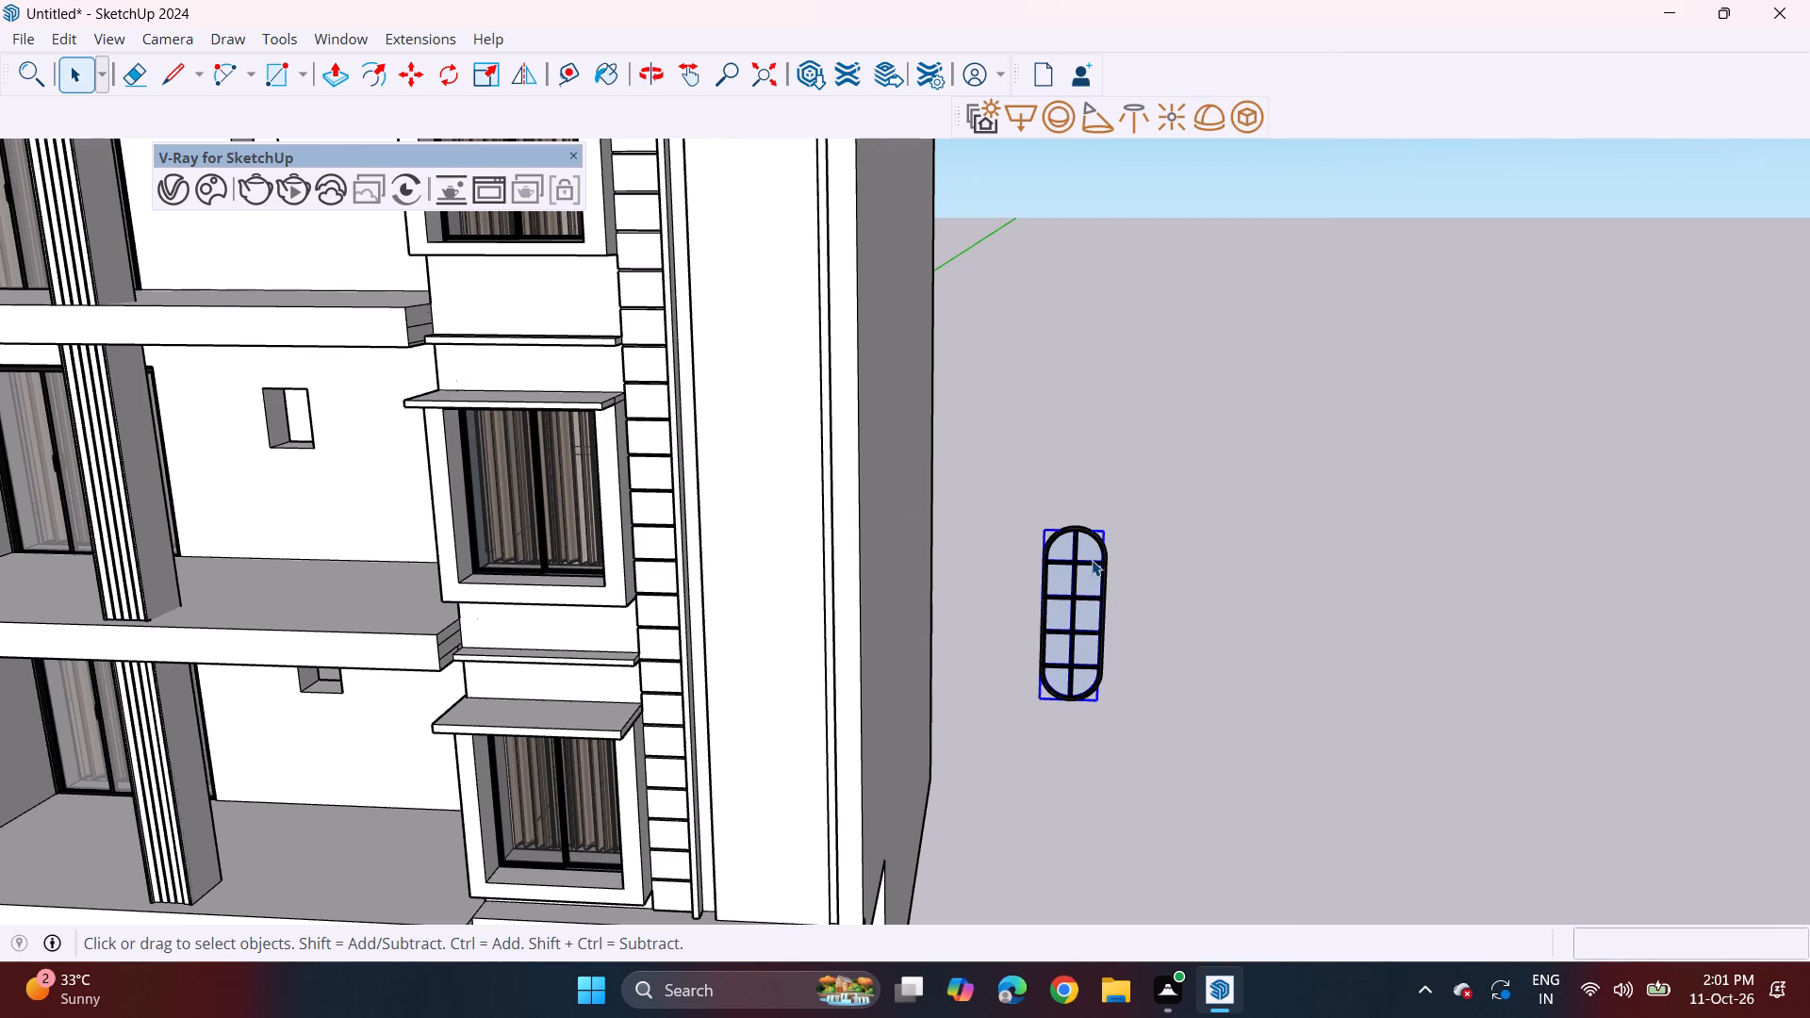
scroll(1092, 560, up, 3)
right_click(1104, 544)
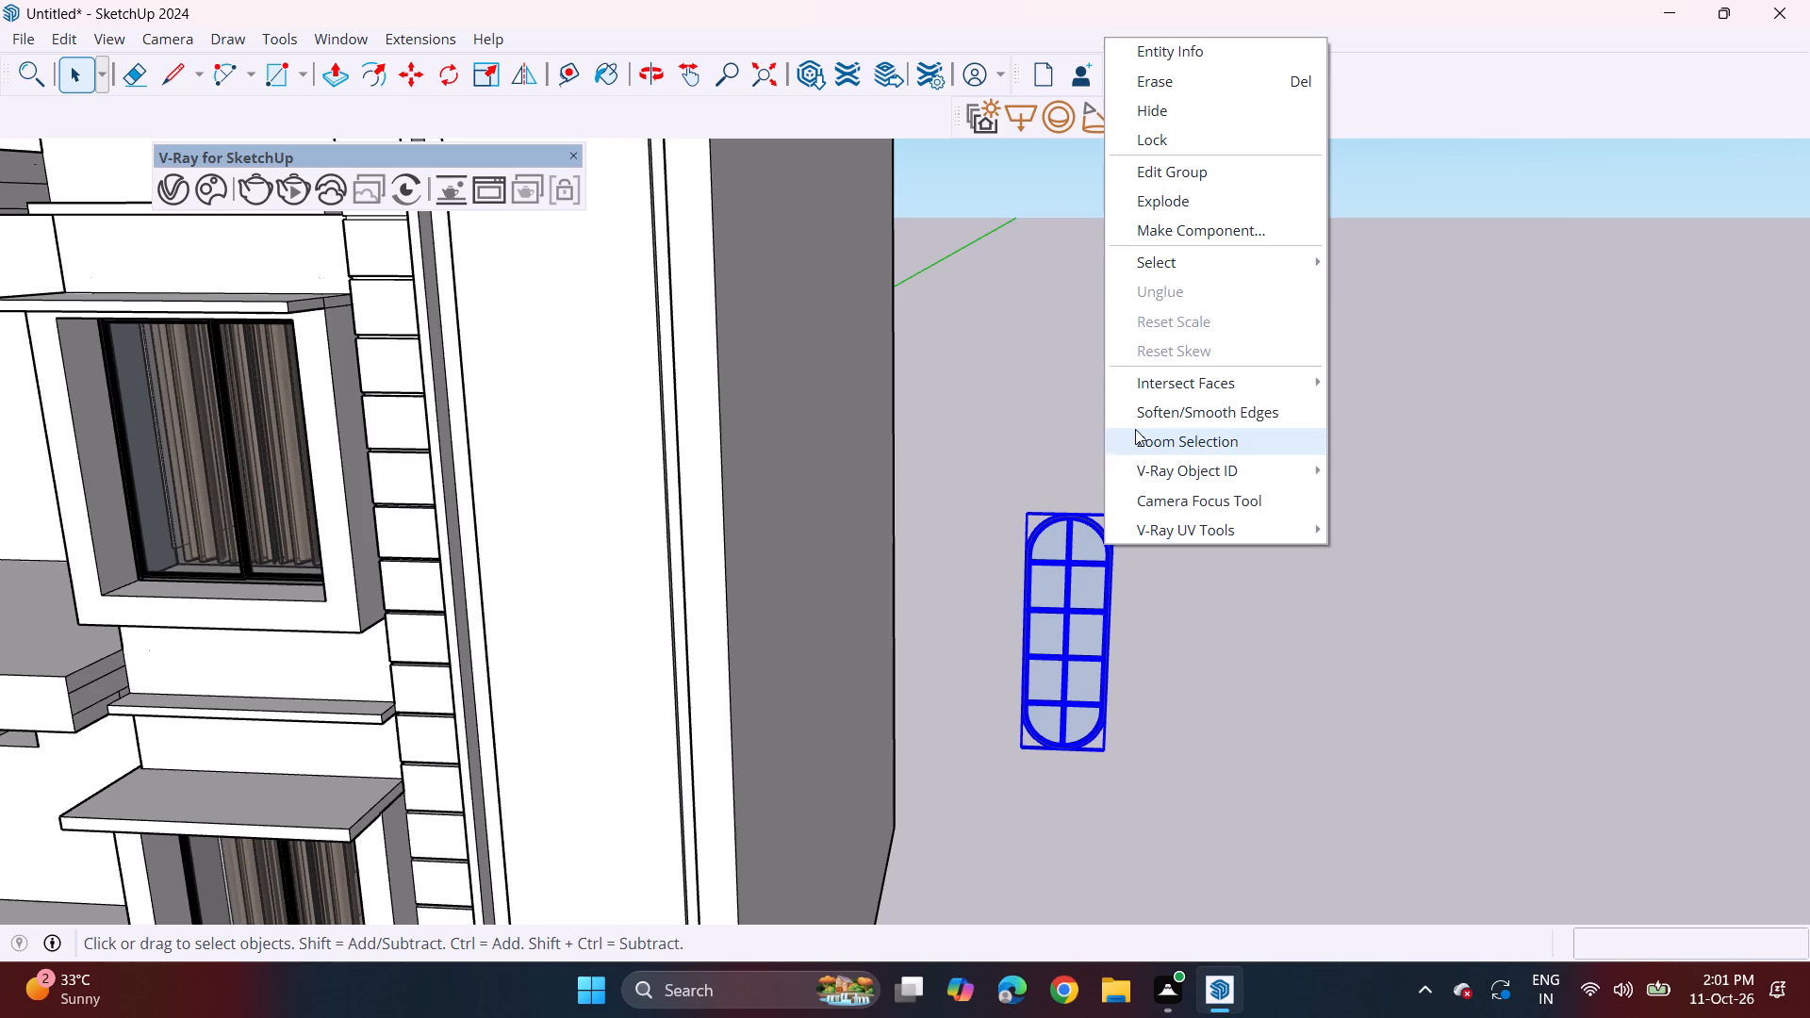
click(1181, 197)
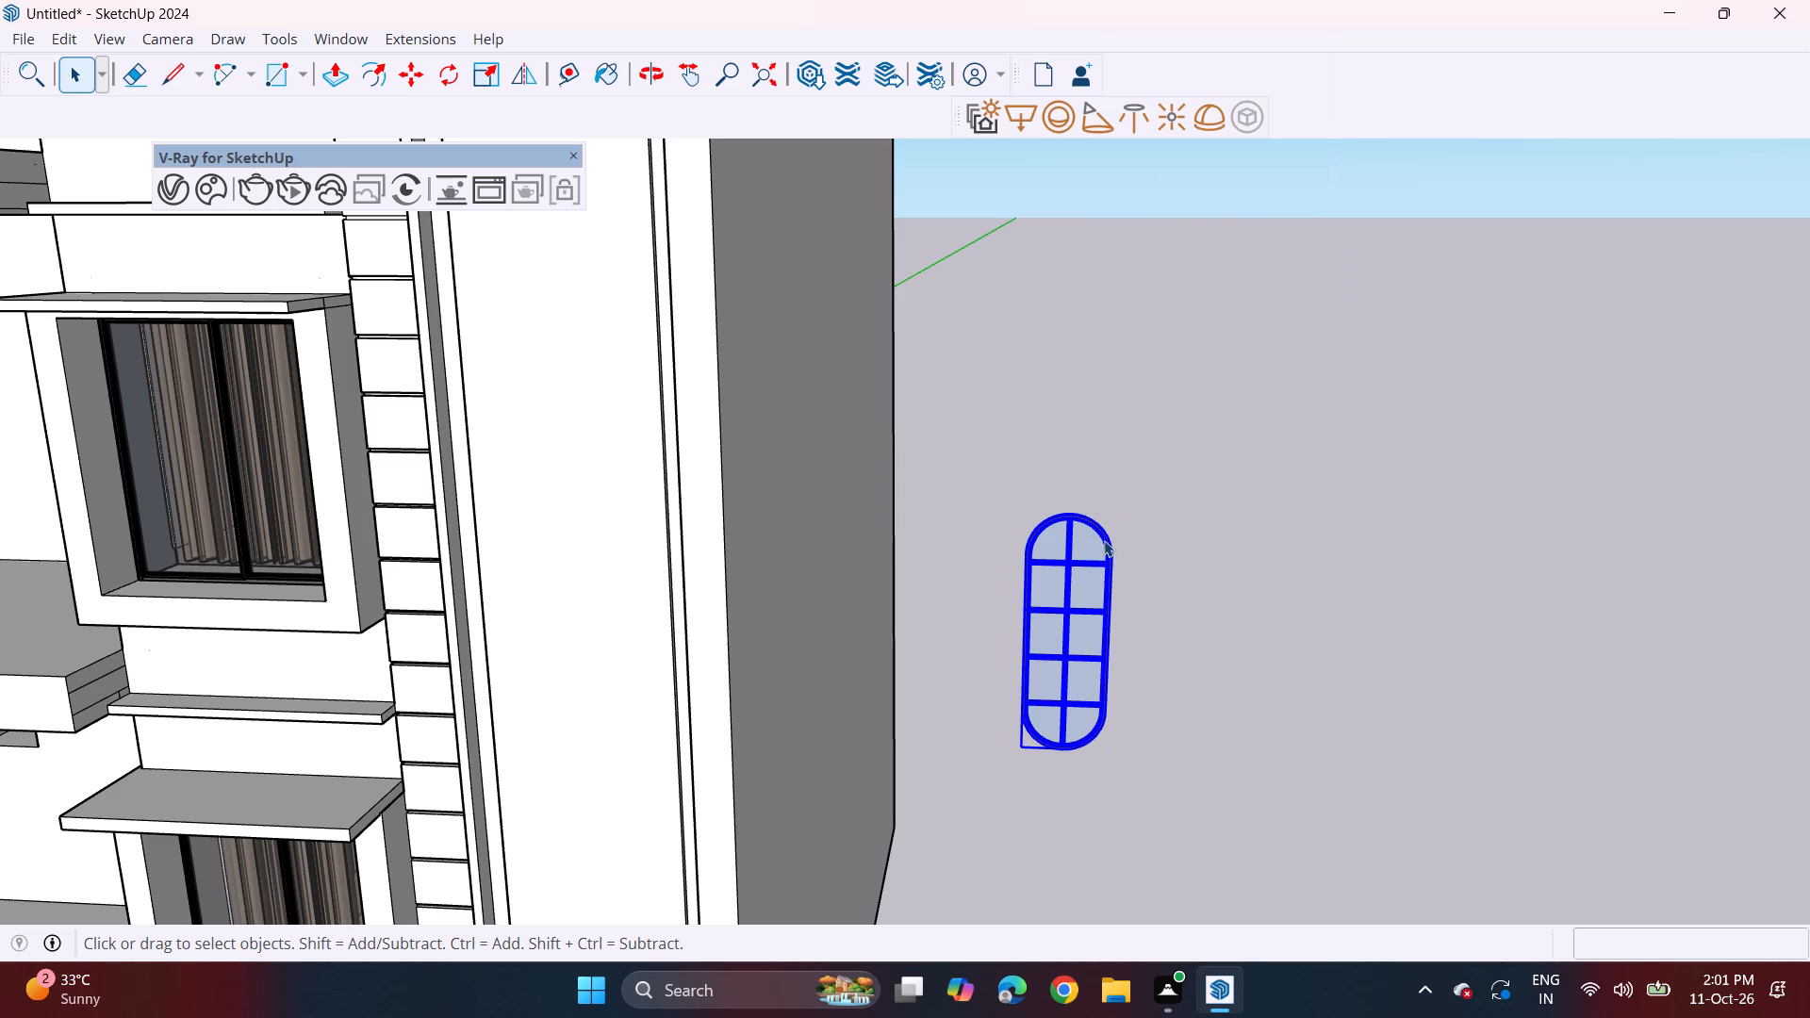
click(1104, 538)
click(1101, 555)
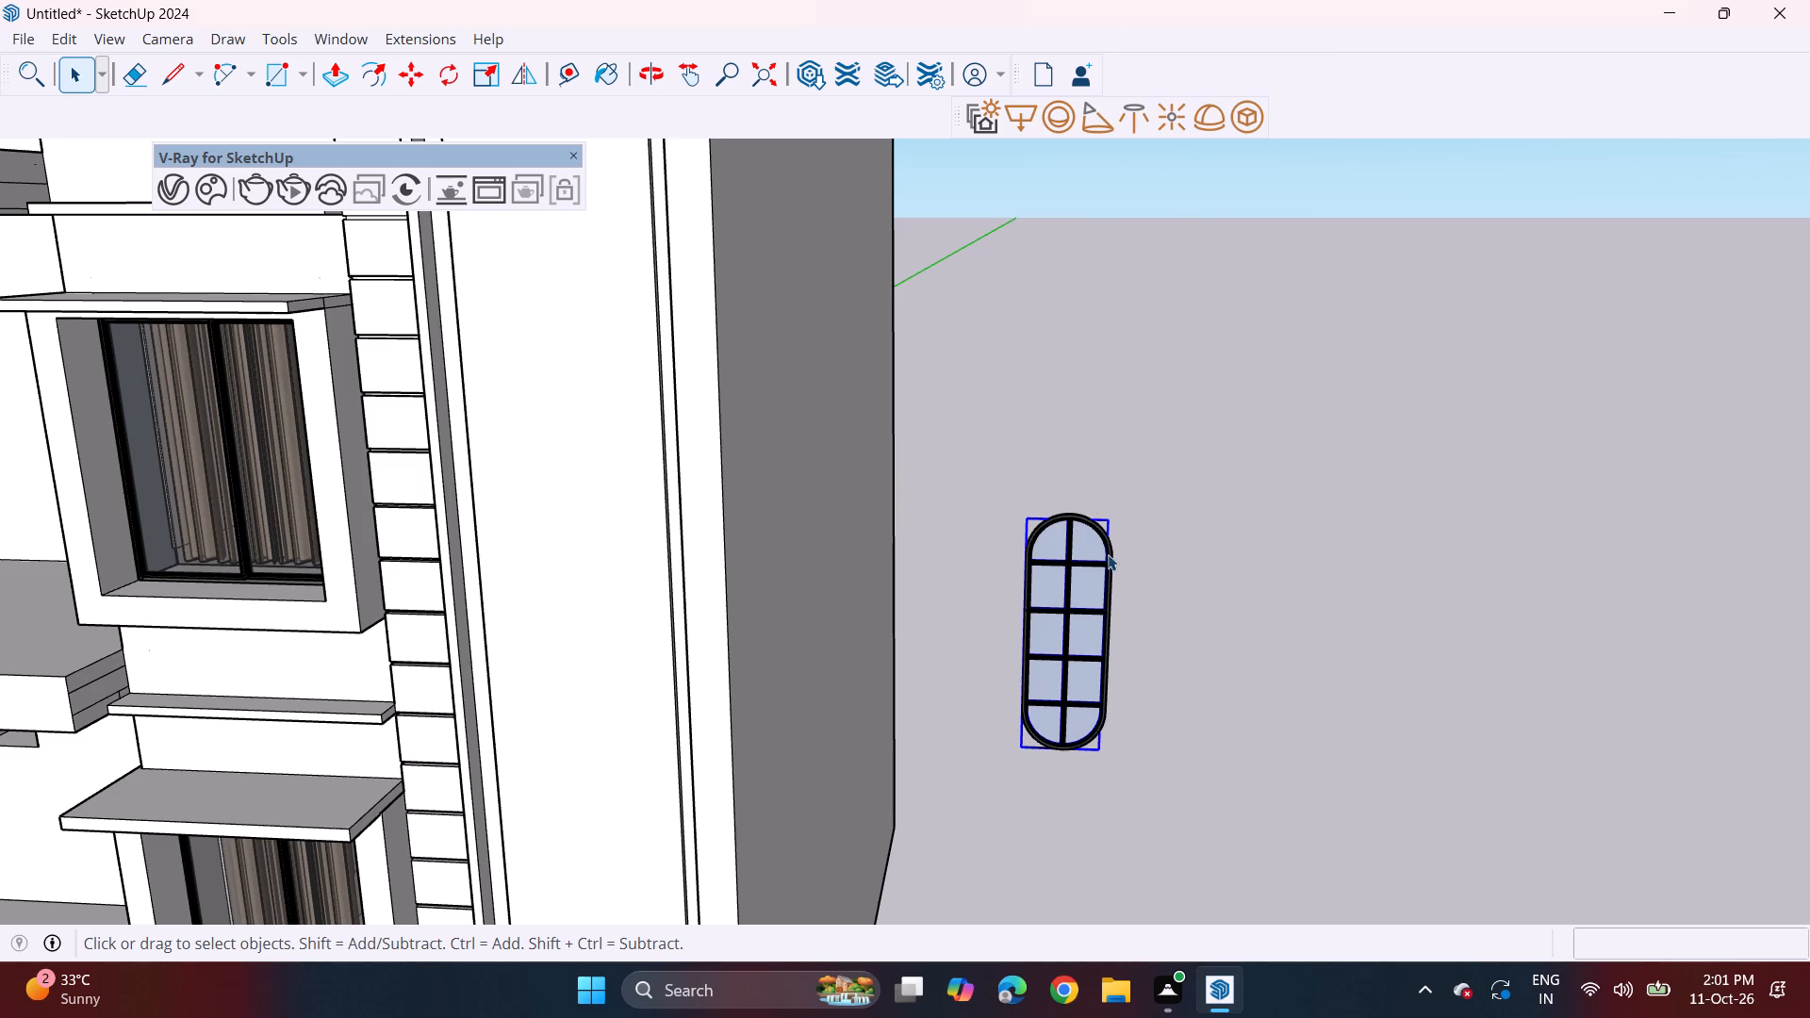
Copy the arched top portion of the window frame about 4' 4 1/2" to the side of the original window.
scroll(1095, 560, down, 2)
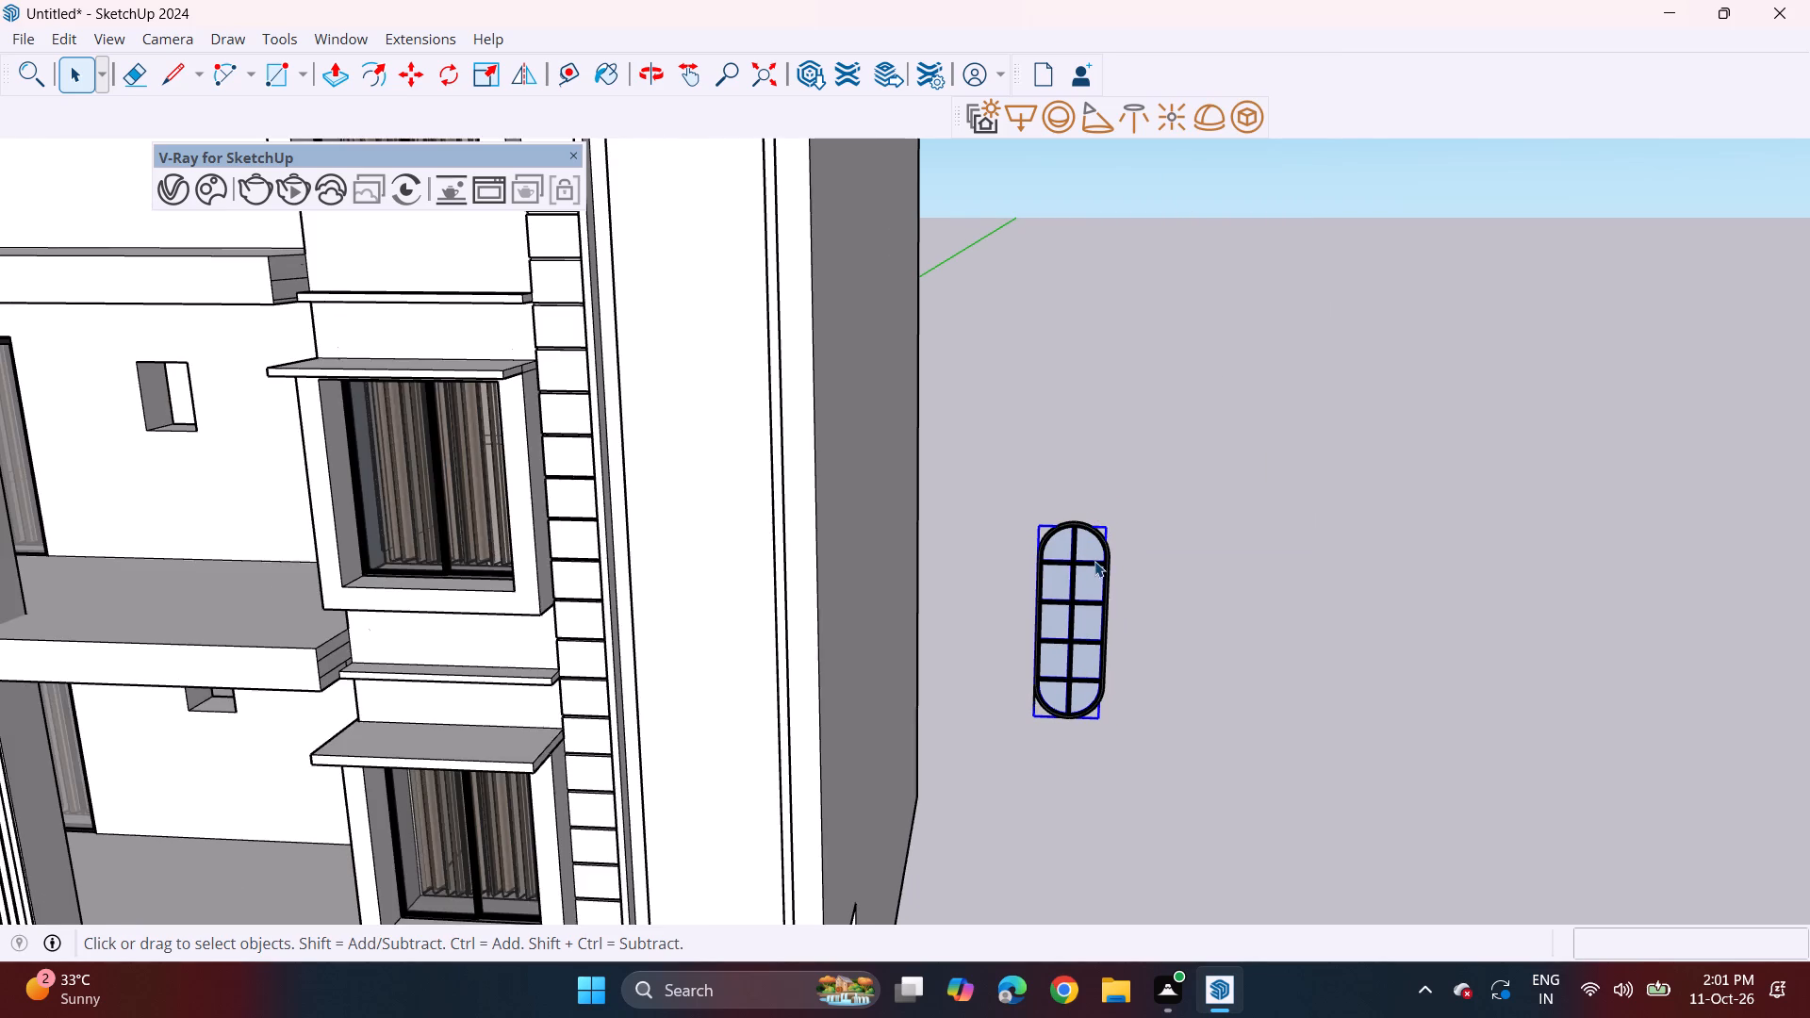
scroll(1094, 561, down, 1)
scroll(1094, 560, up, 6)
right_click(1106, 518)
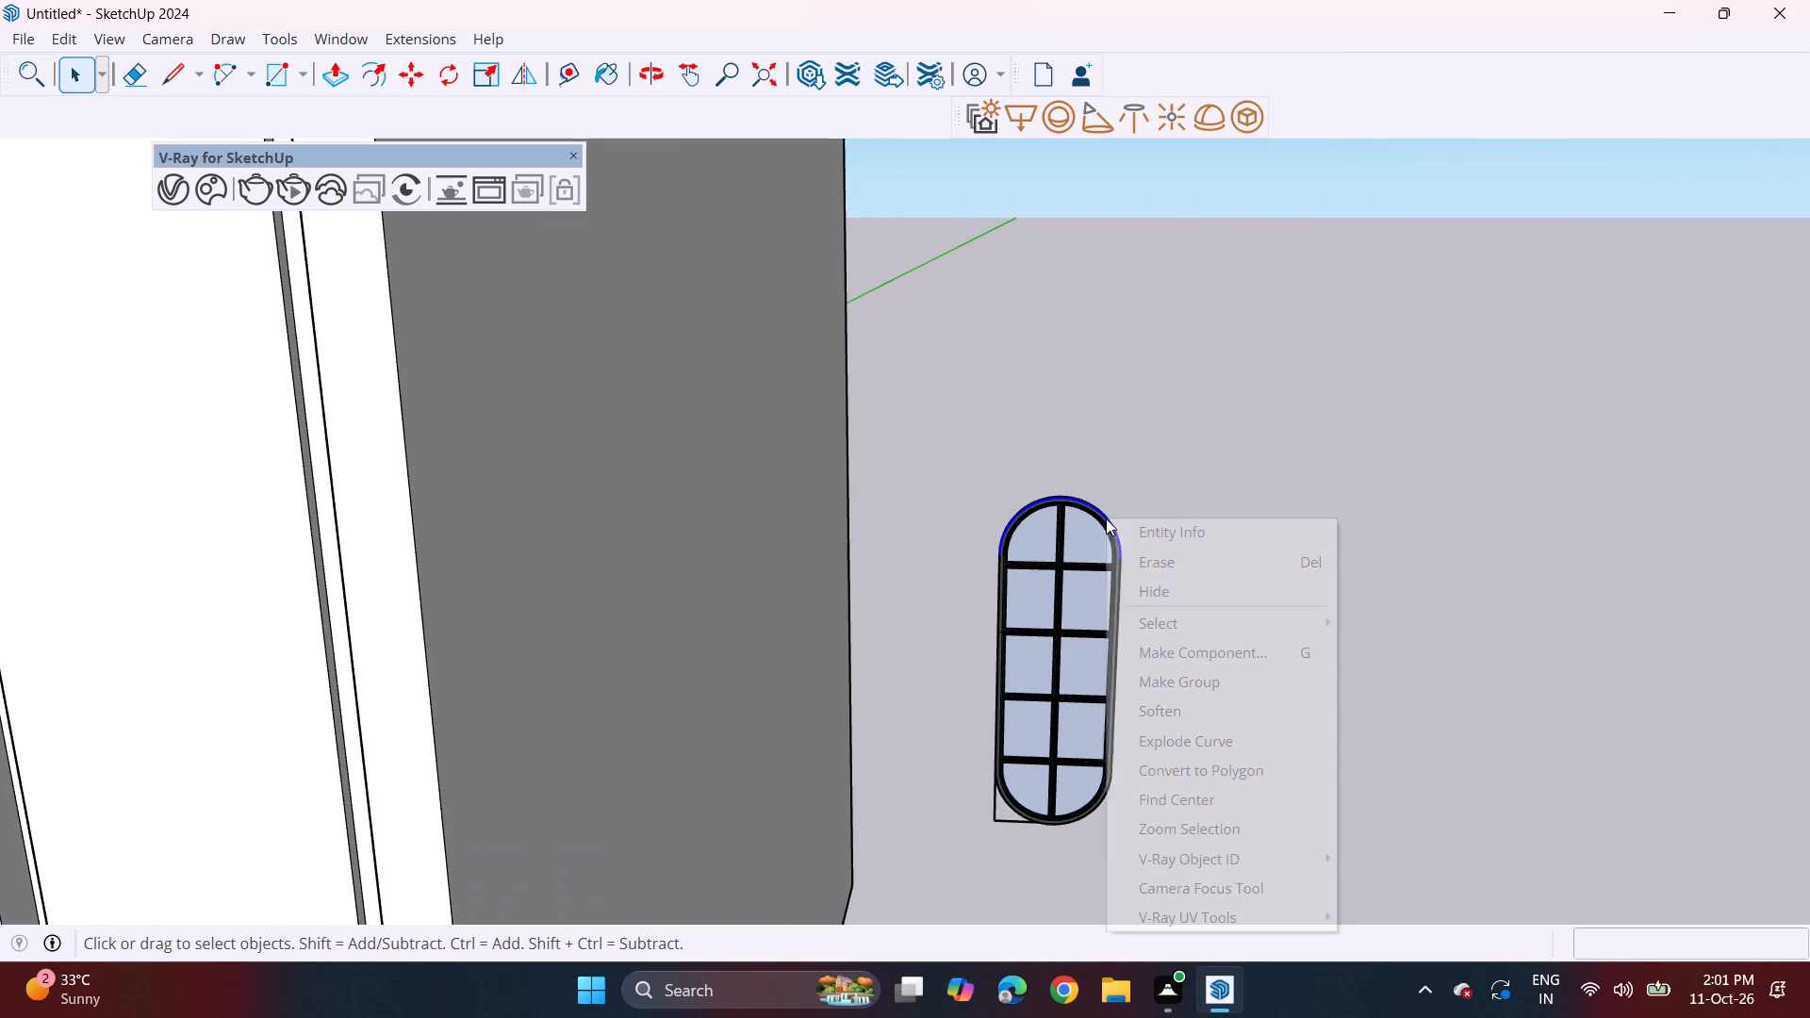
click(1057, 593)
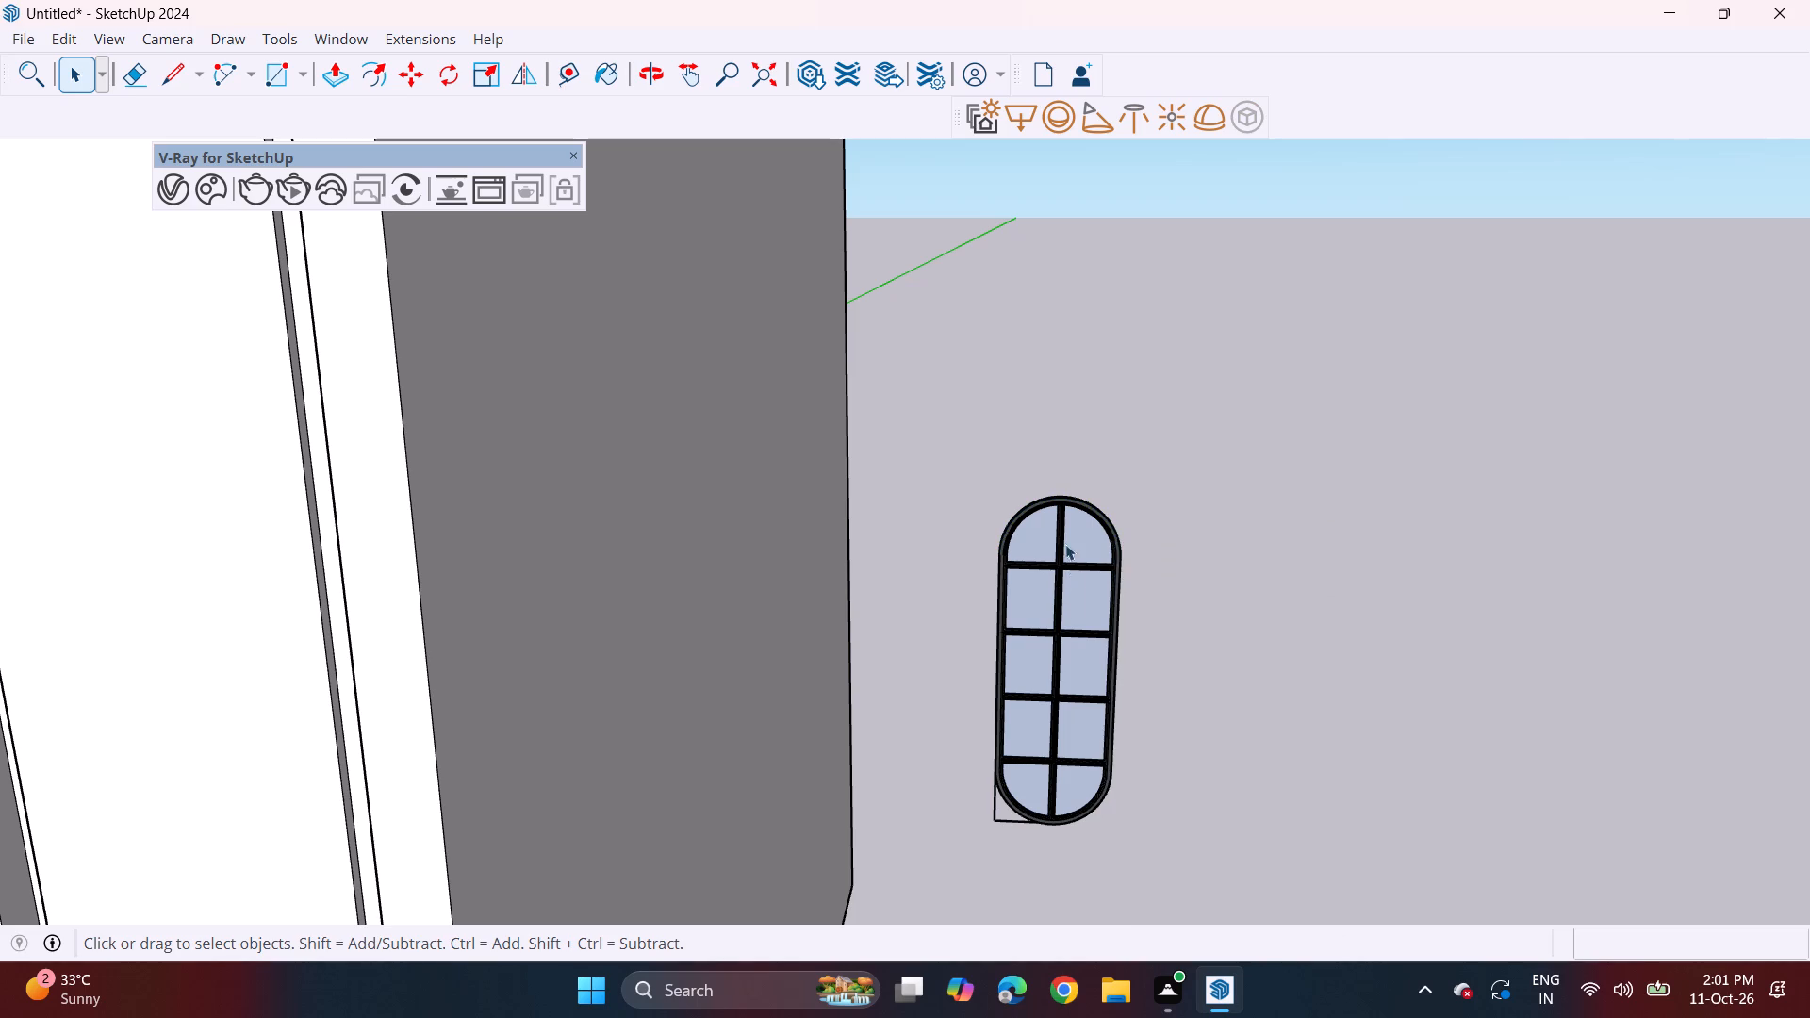
click(1078, 508)
click(1062, 493)
drag(969, 444, 1174, 566)
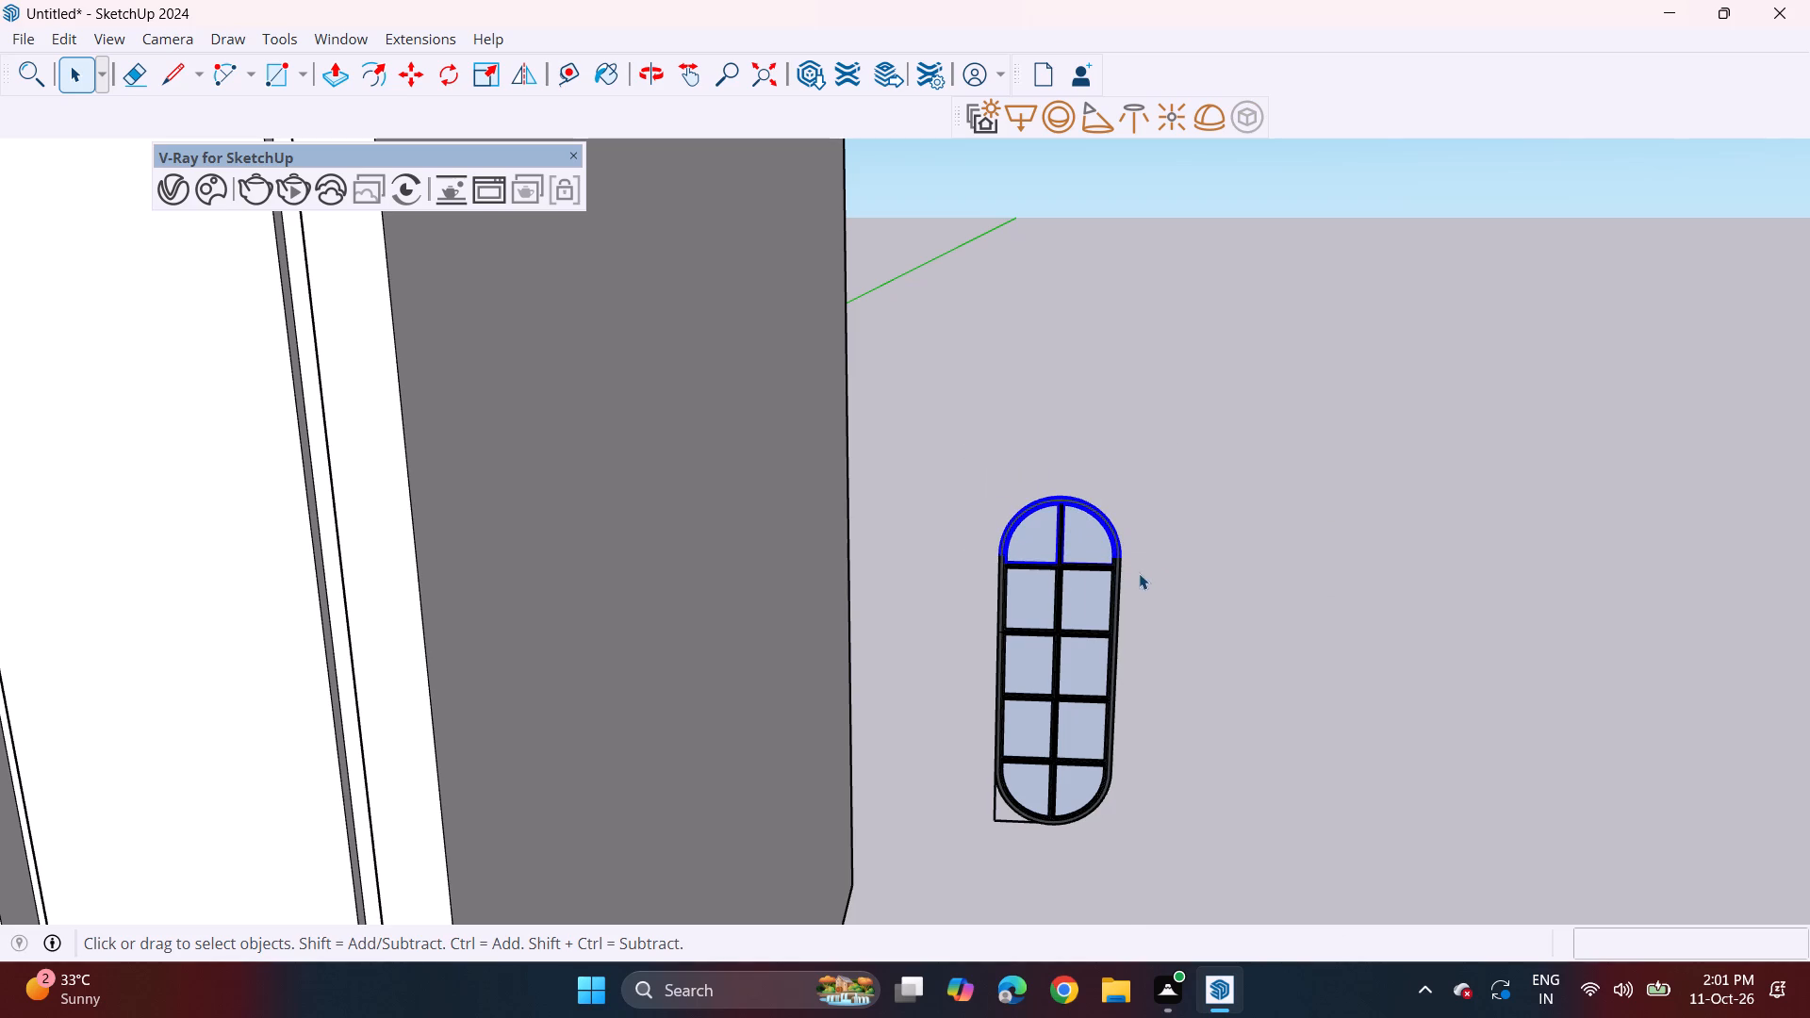
scroll(1124, 573, up, 2)
key(m)
click(1114, 550)
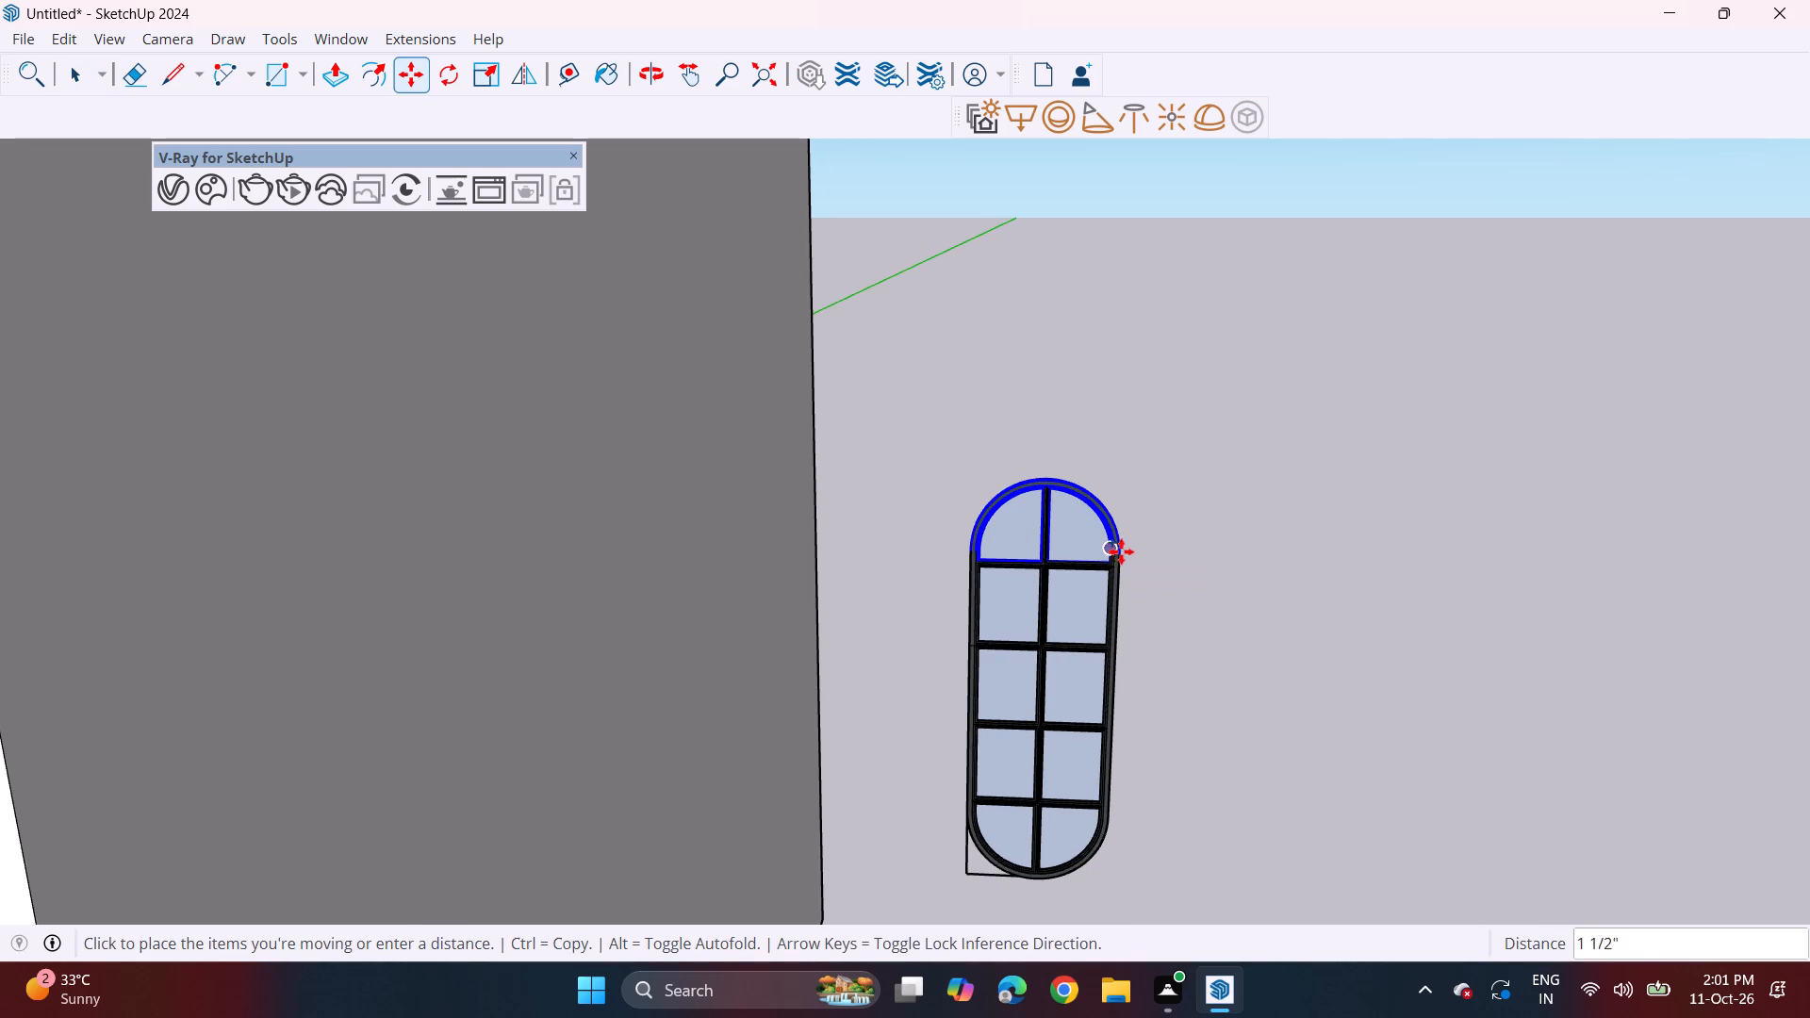
click(1349, 558)
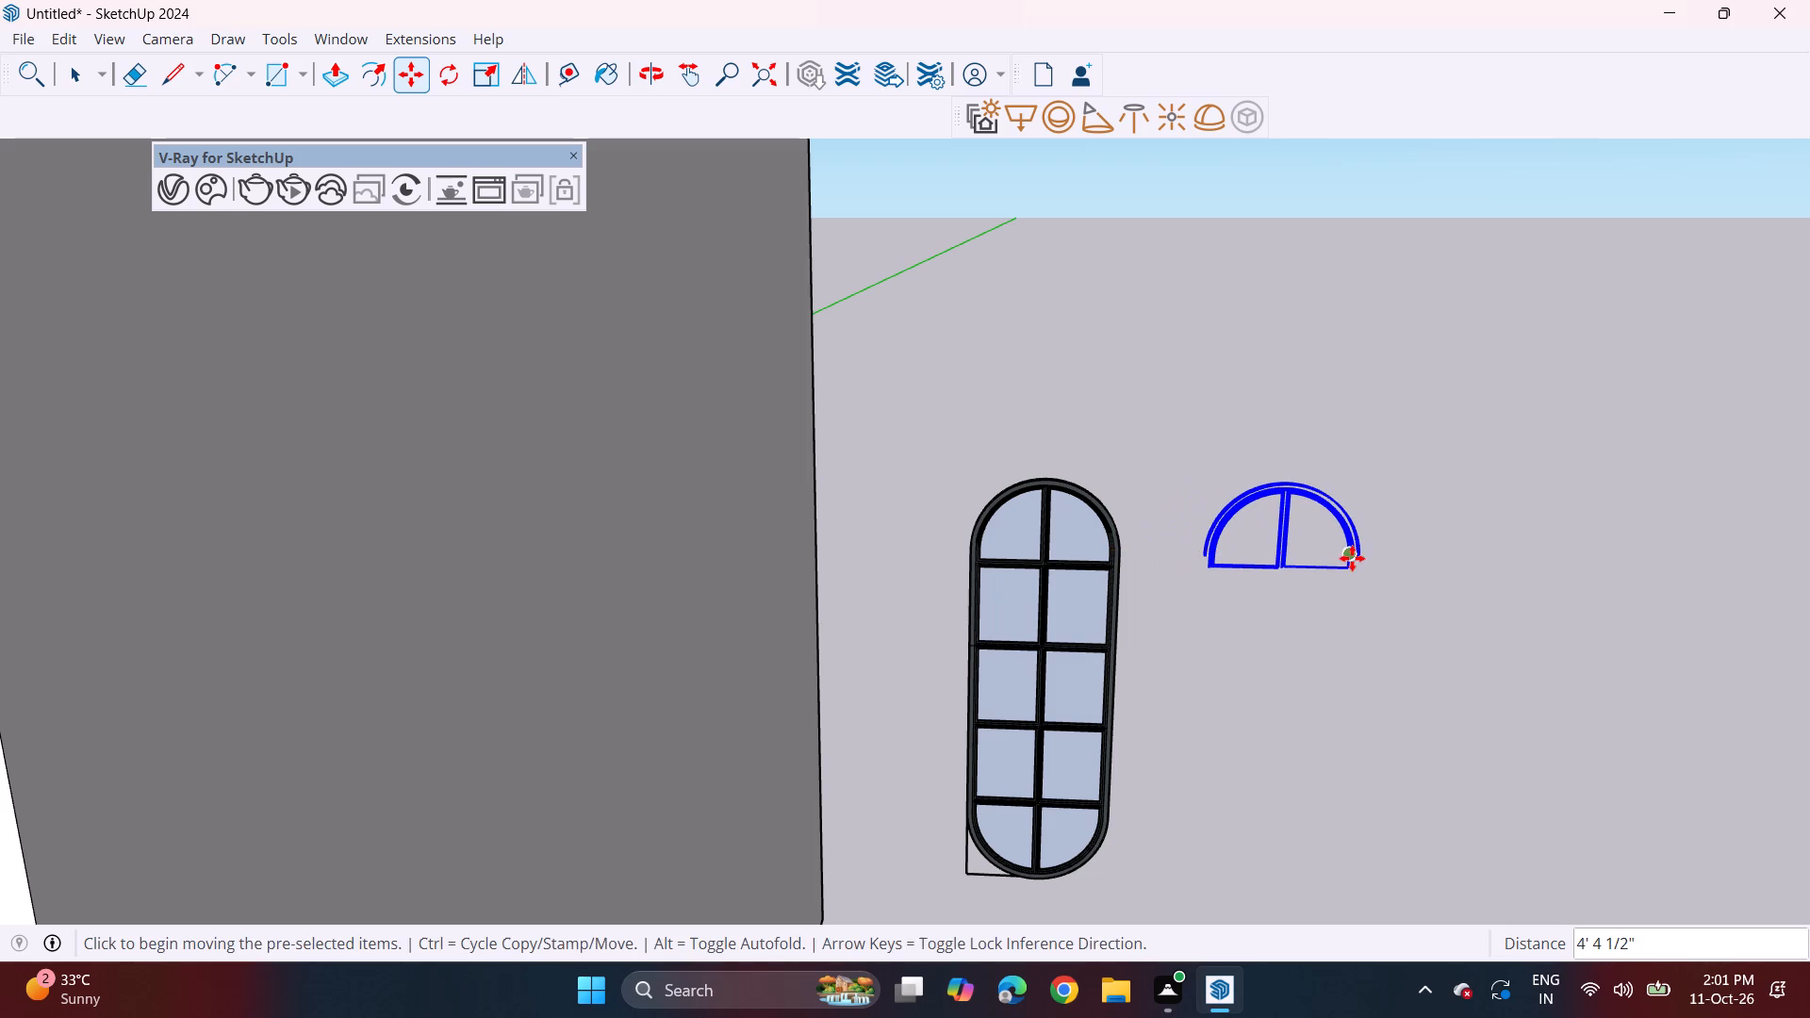
Copy the window's glass group about 4' 4 5/8" sideways so it sits within the copied arch frame.
middle_drag(1267, 581, 1264, 547)
scroll(1127, 576, up, 3)
key(space)
click(991, 532)
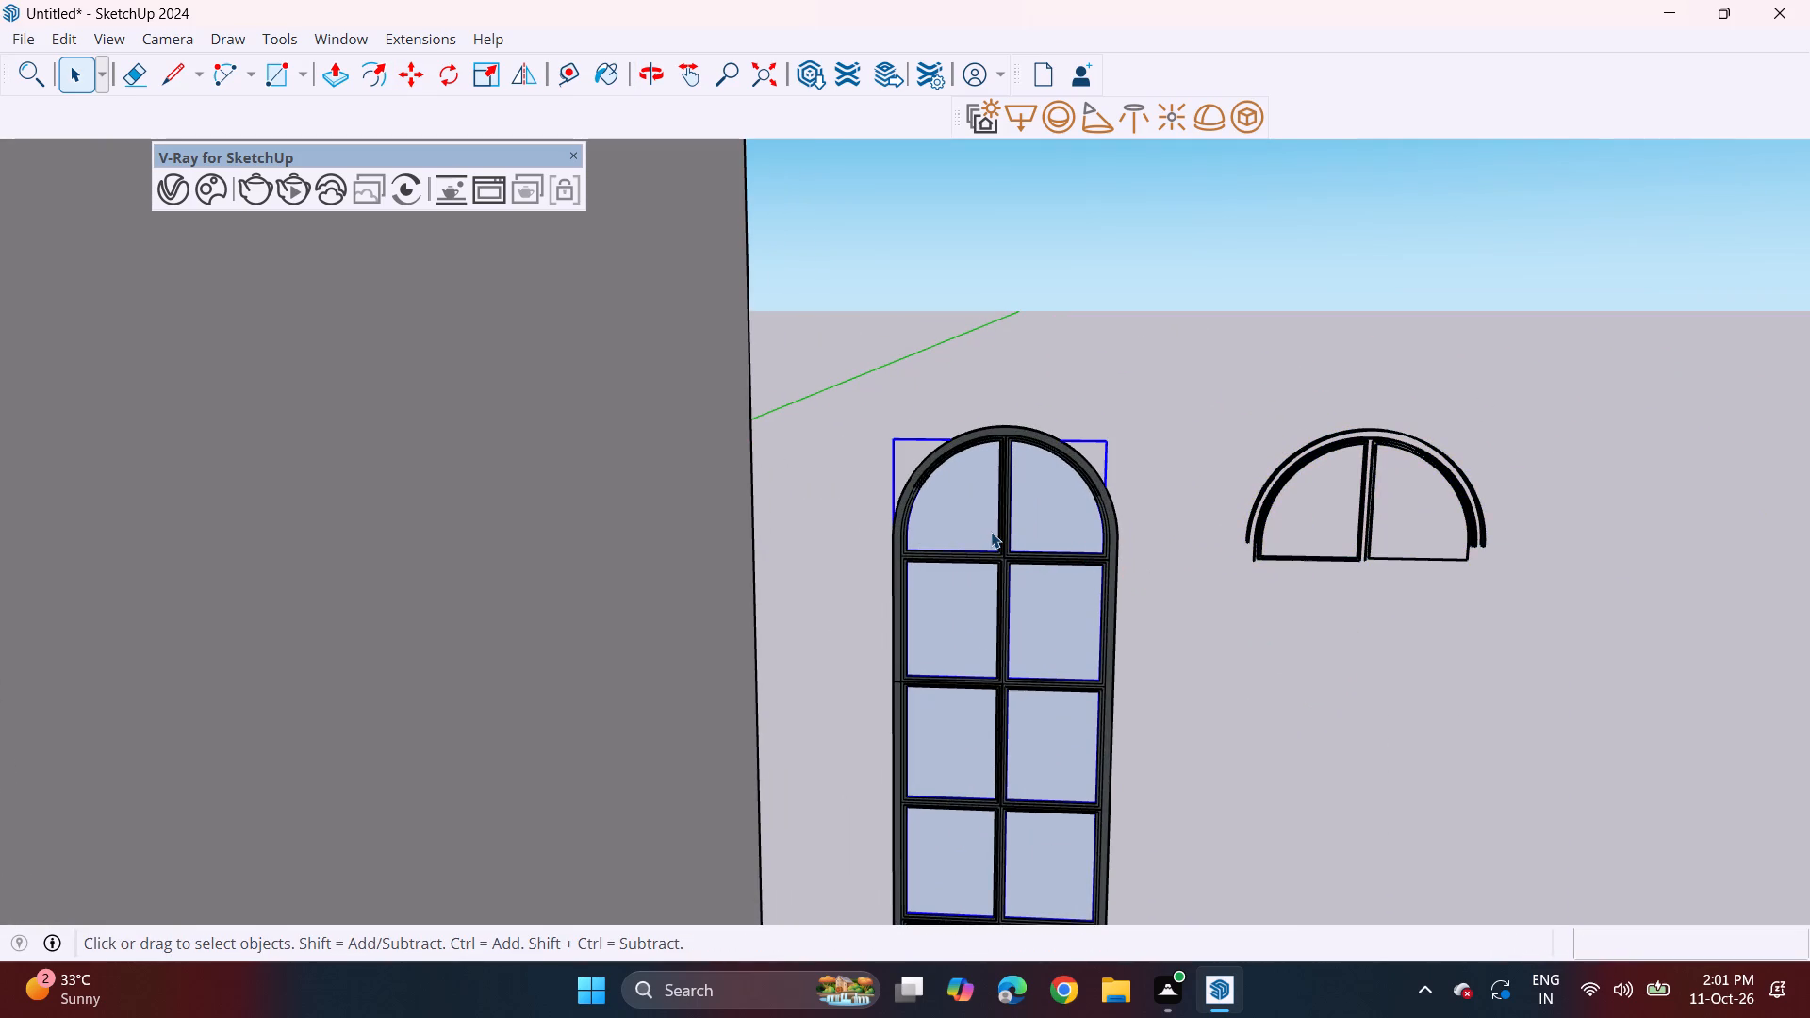
key(m)
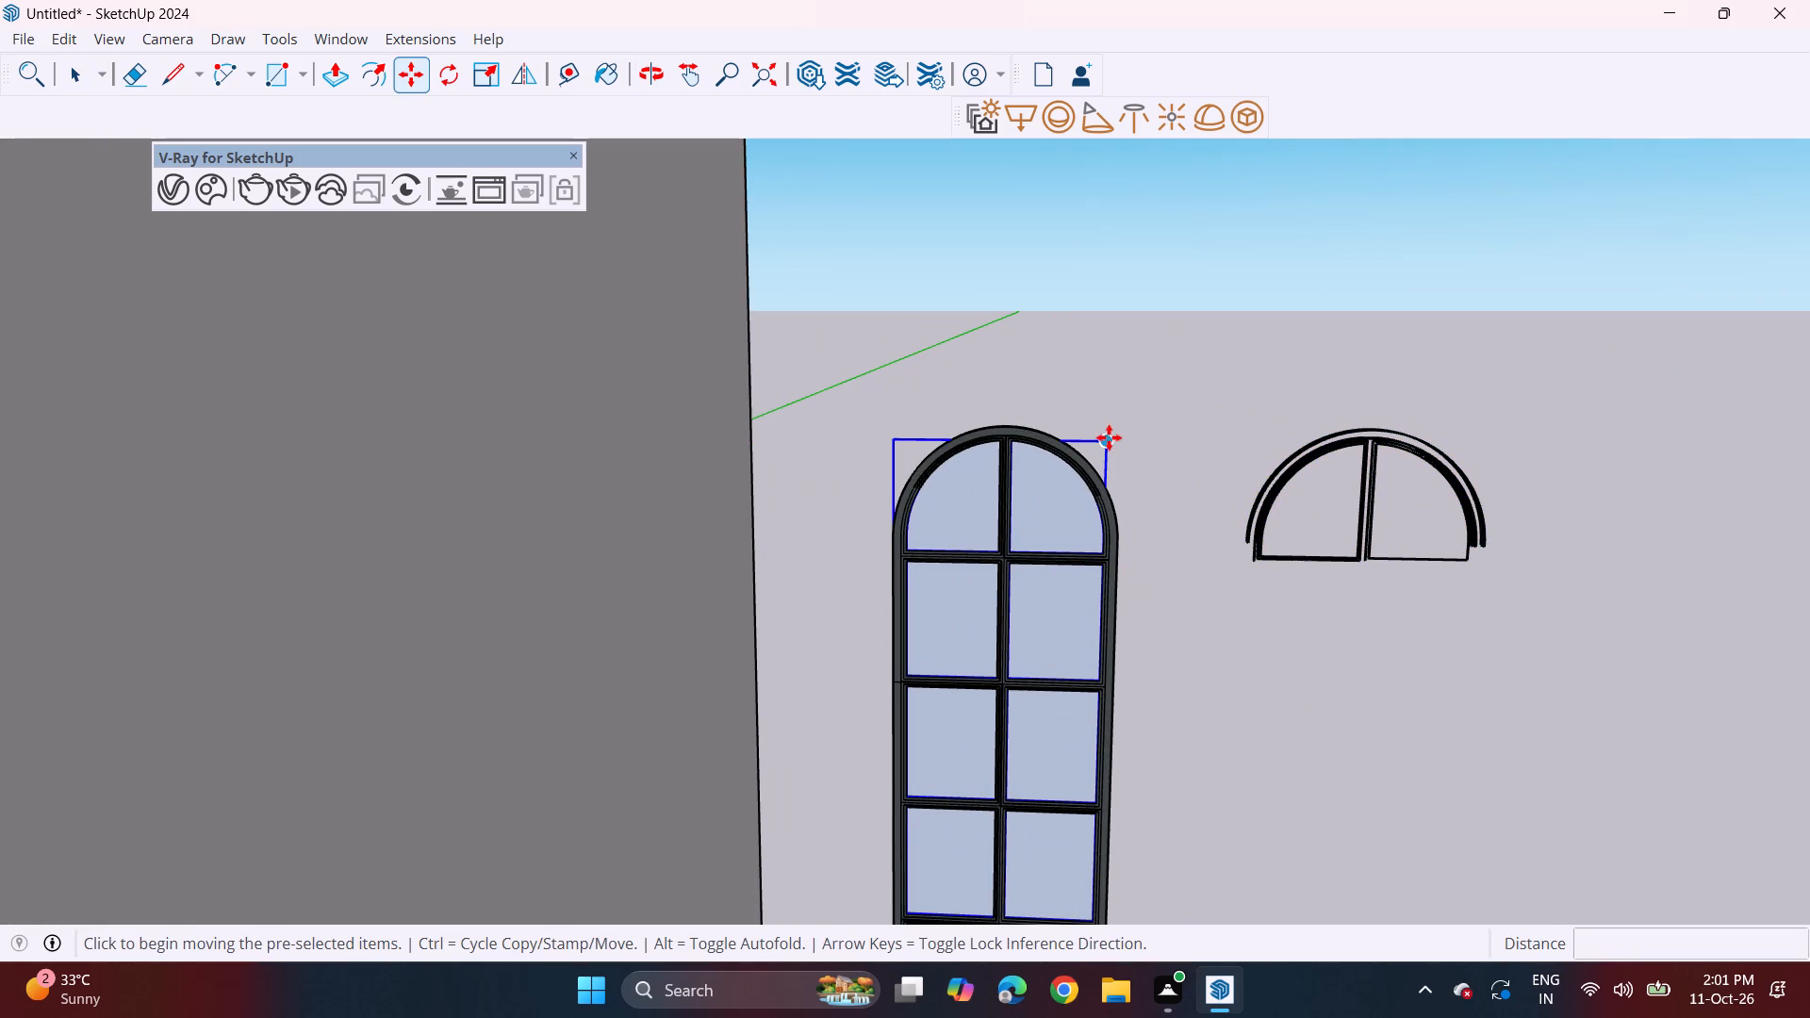
click(1109, 437)
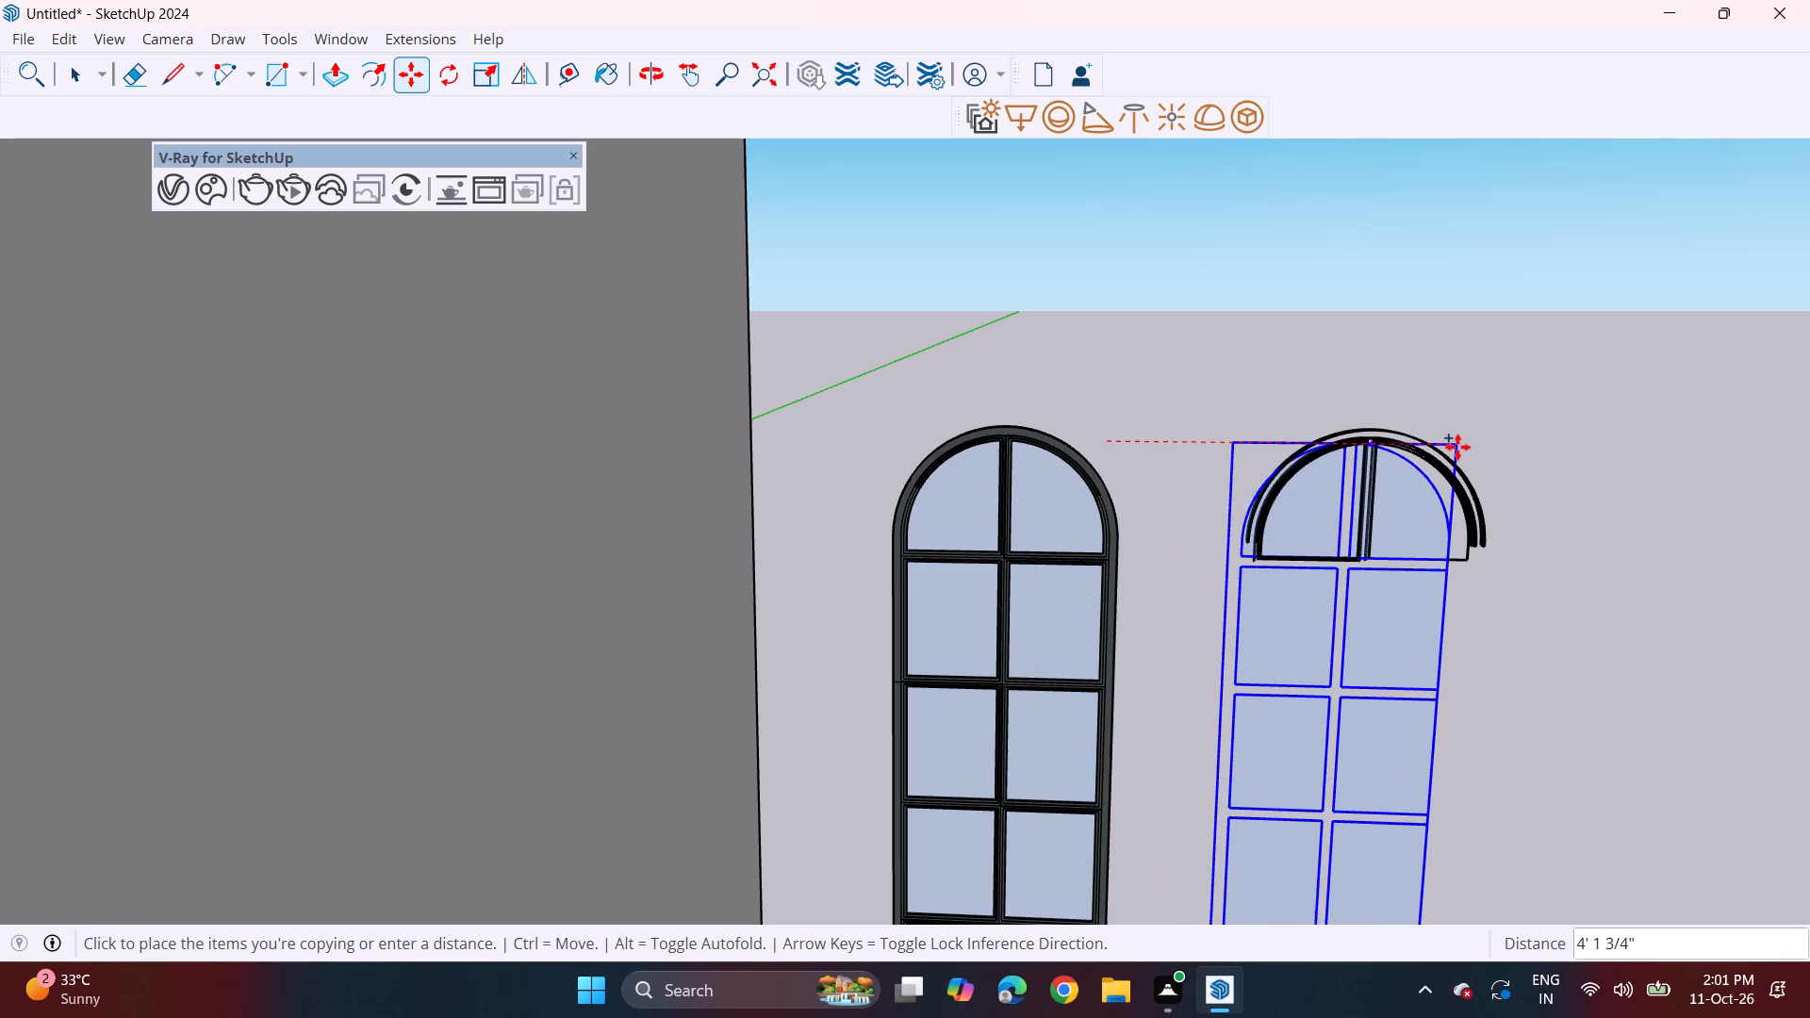
click(1478, 449)
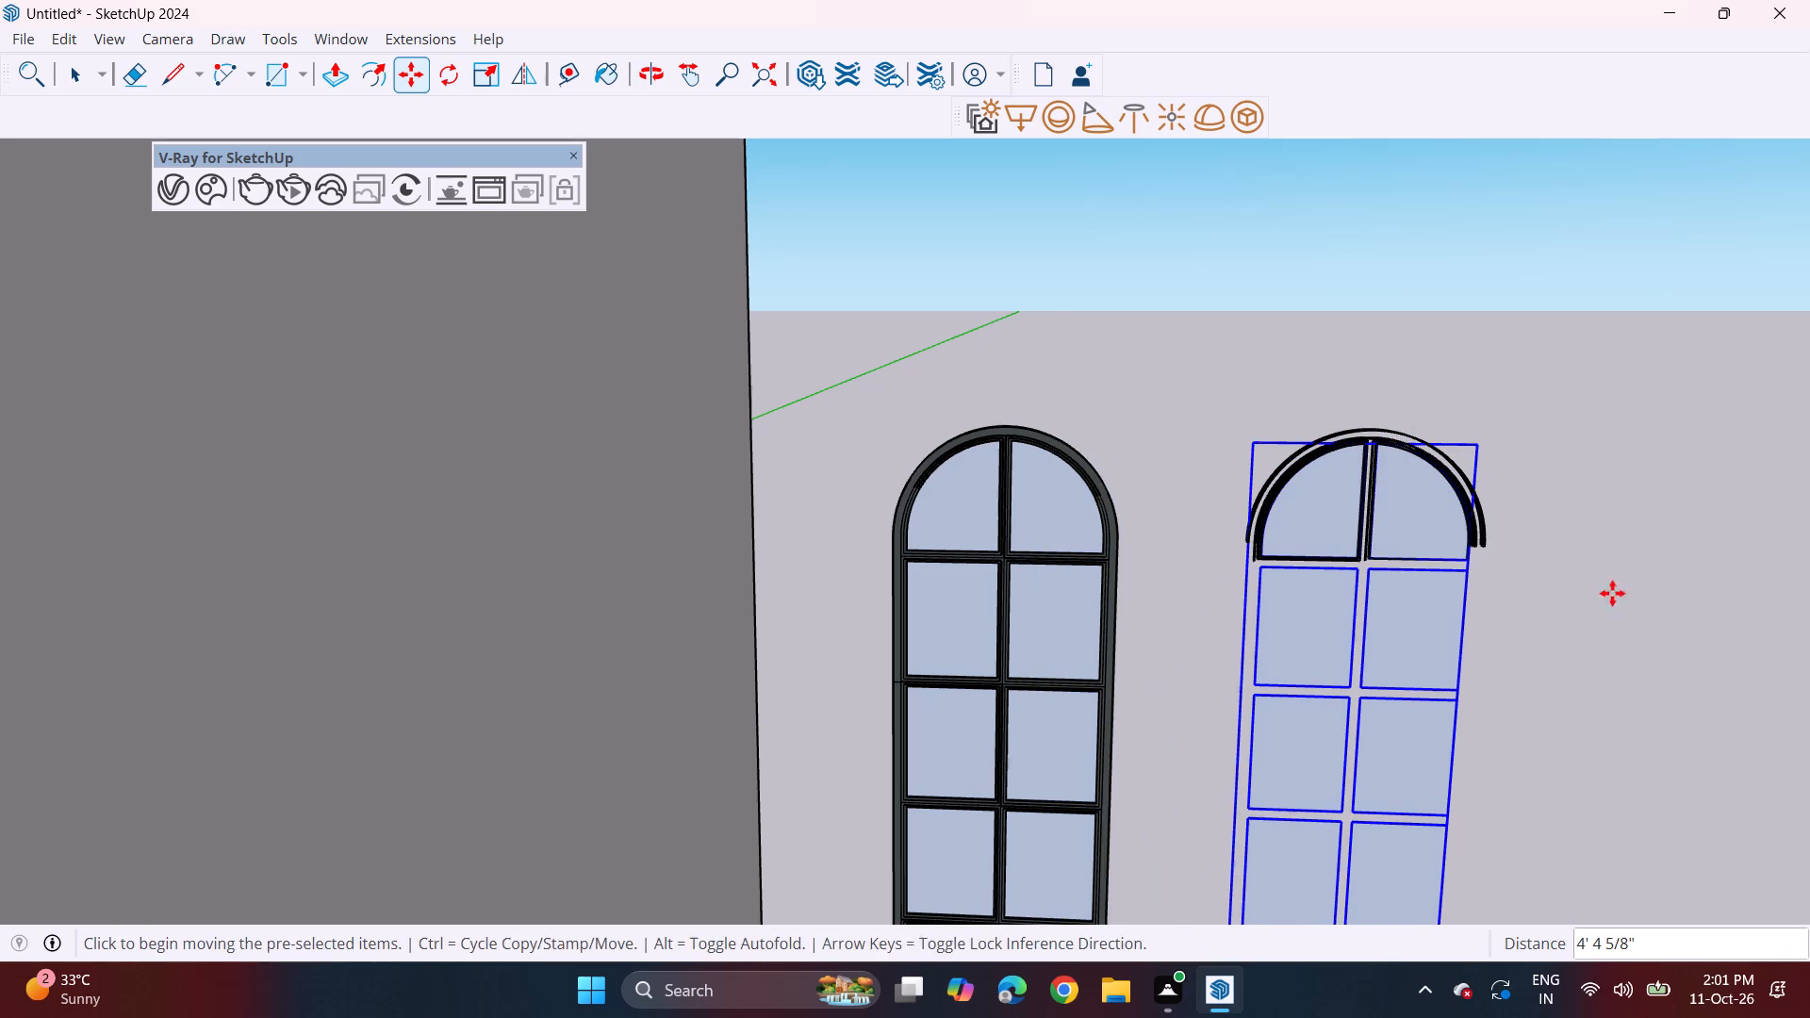
Explode the copied glass group so its panes can be edited individually.
middle_drag(1581, 574, 1265, 586)
scroll(1355, 599, down, 6)
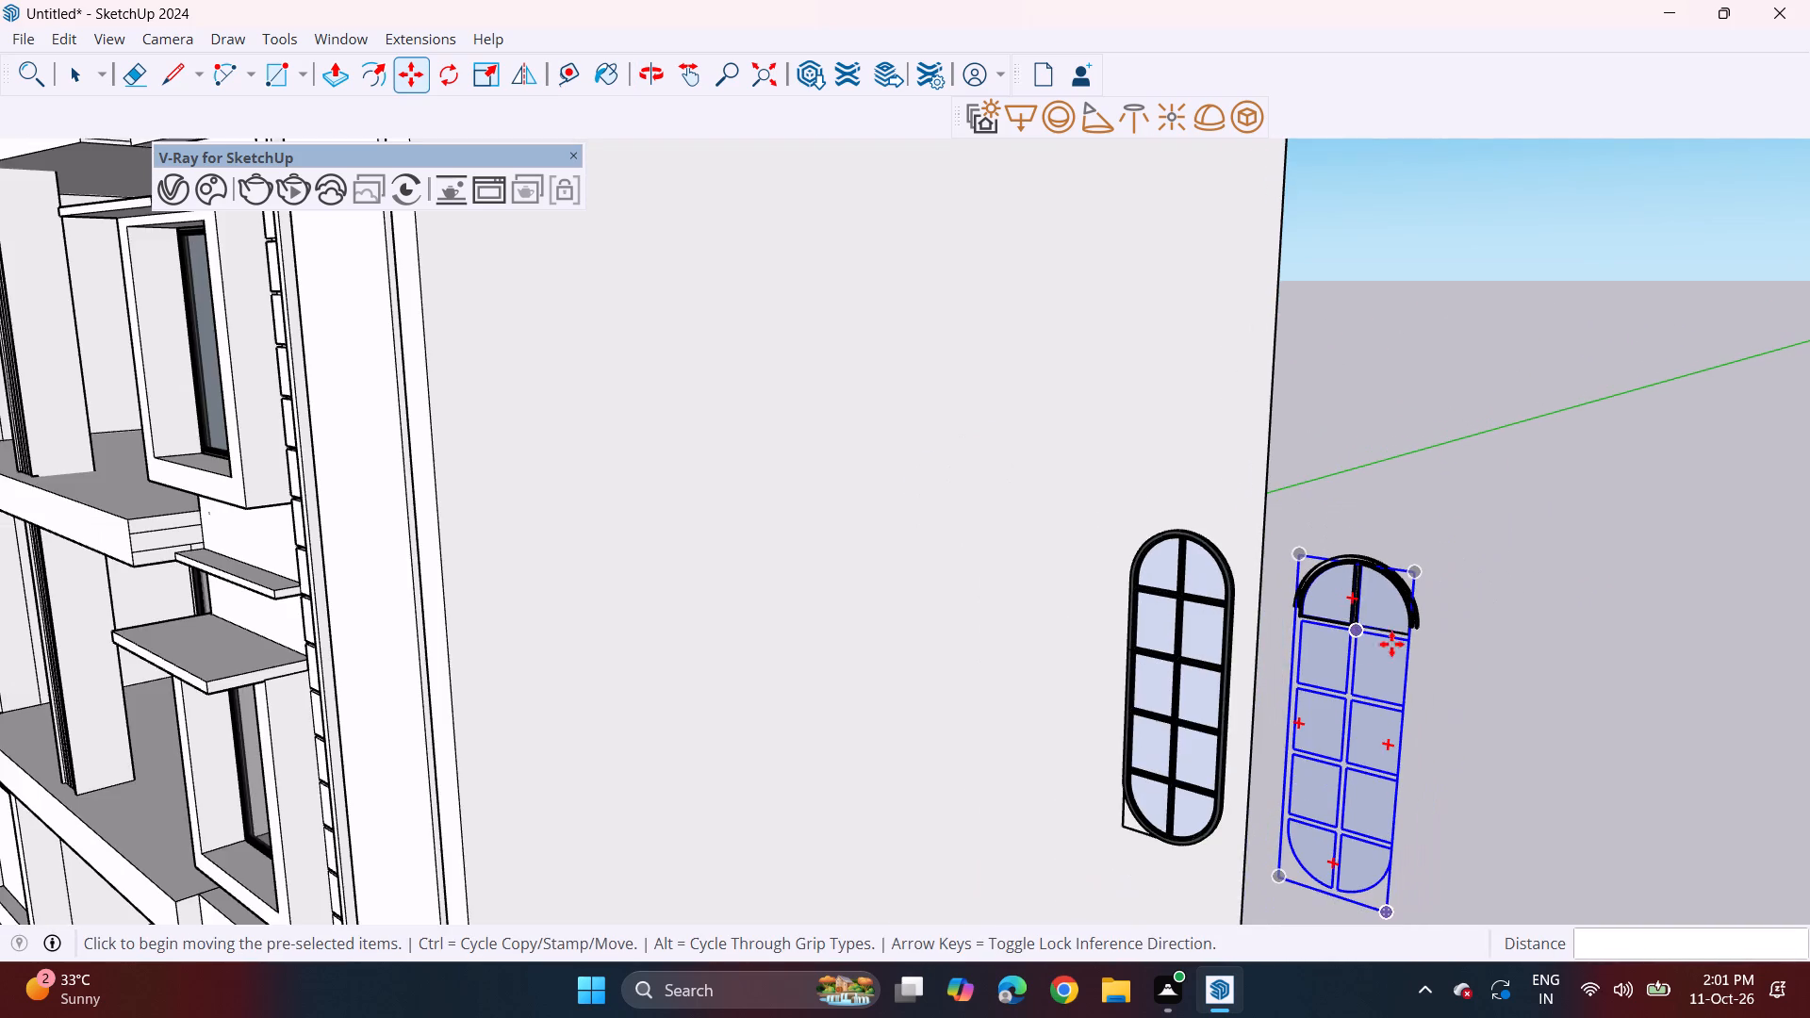
middle_drag(1404, 643, 1580, 606)
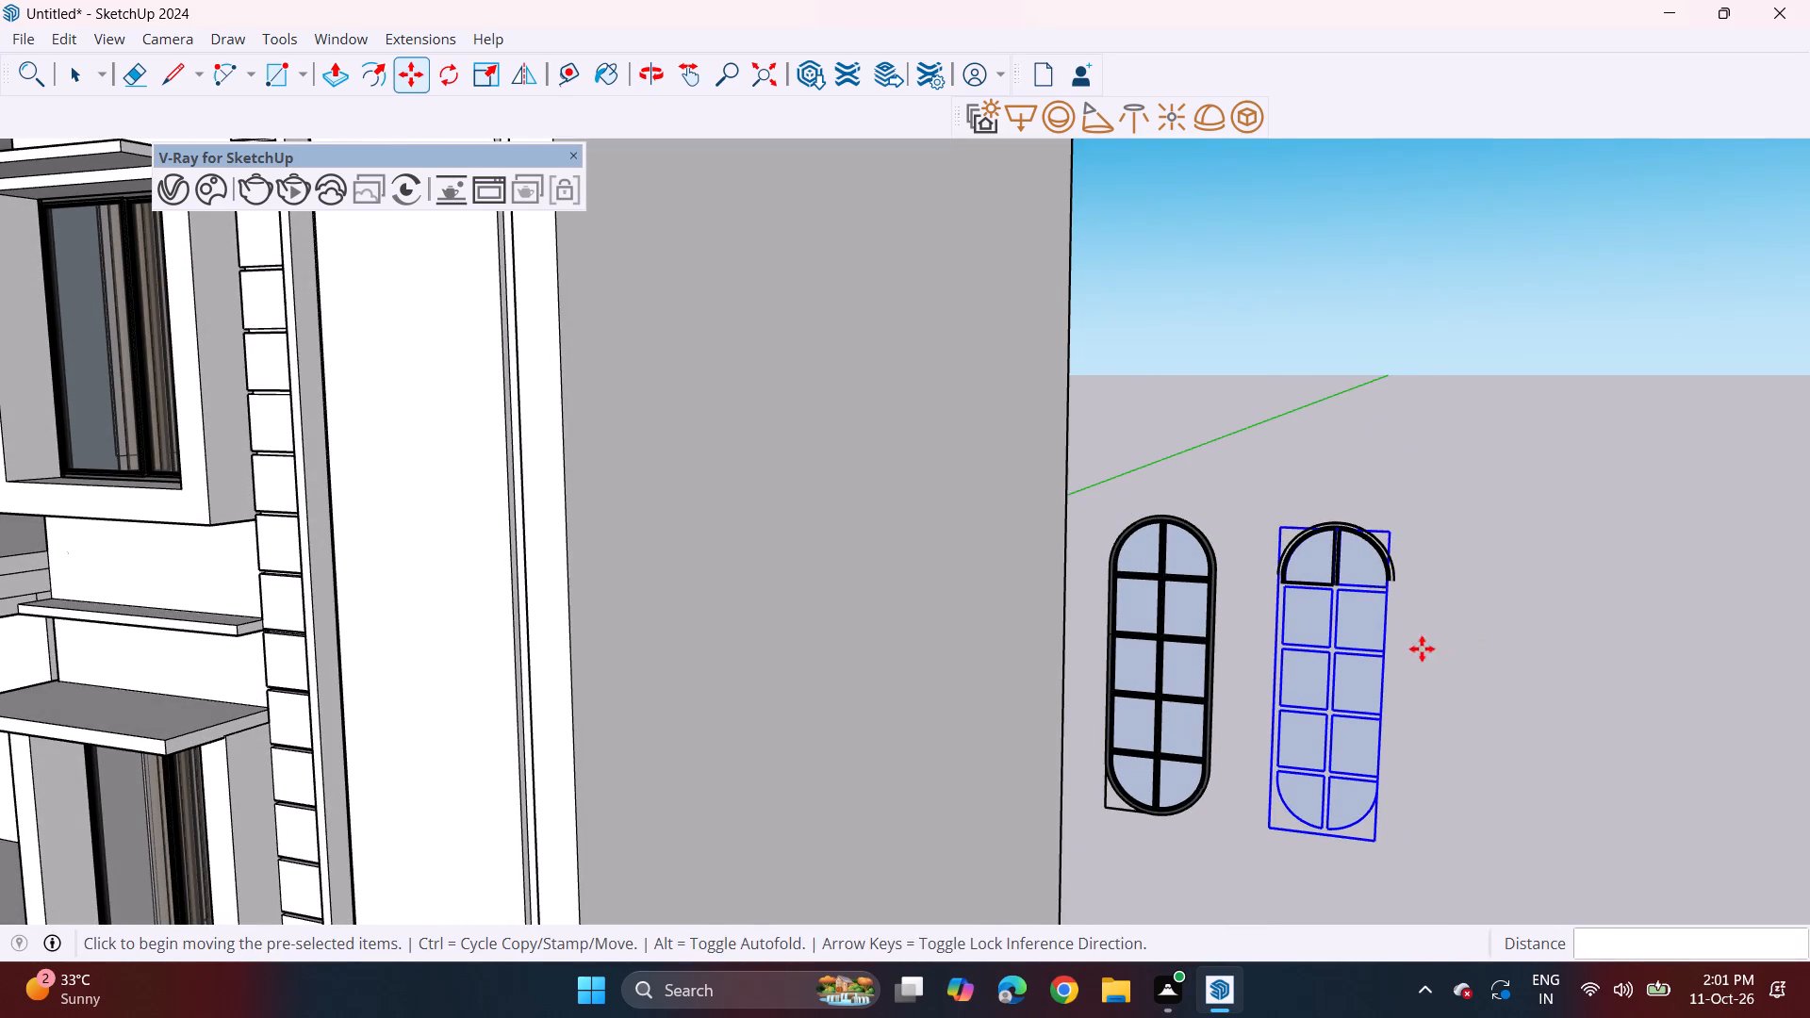
right_click(1350, 683)
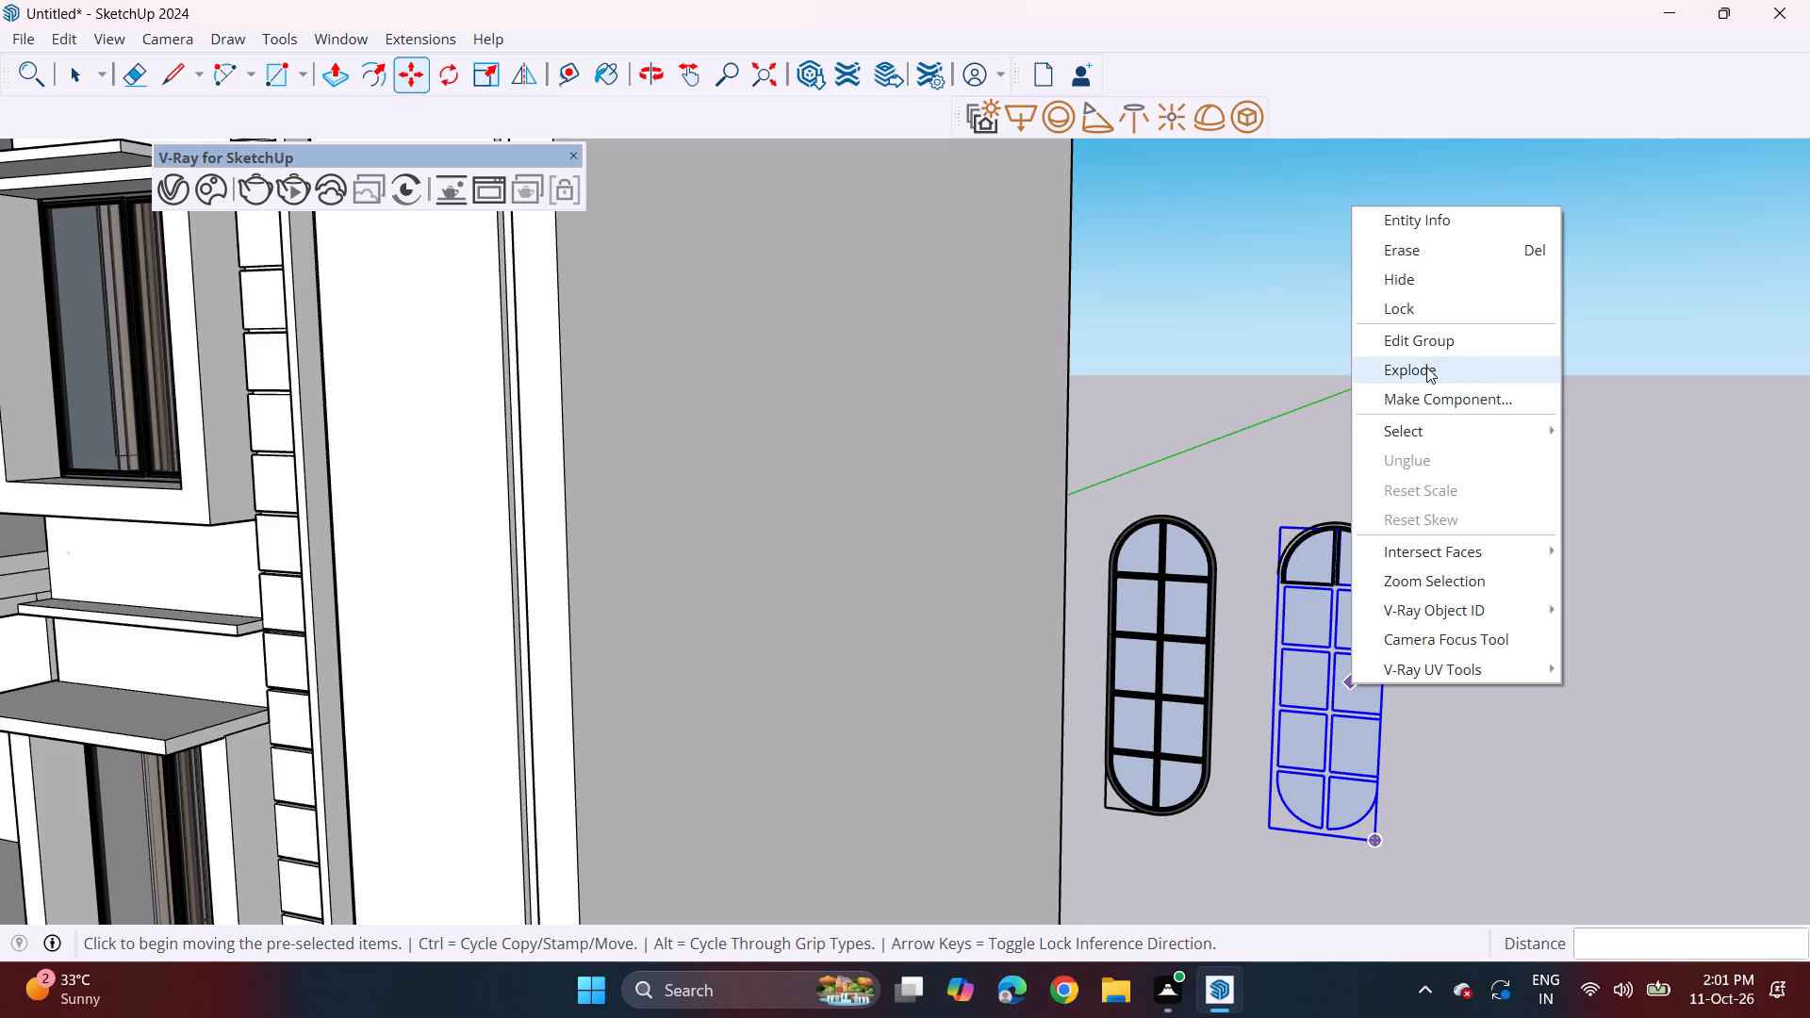
click(1426, 367)
Delete both rectangular glass panes directly below the copied arch, including their front and back faces.
key(space)
click(1323, 628)
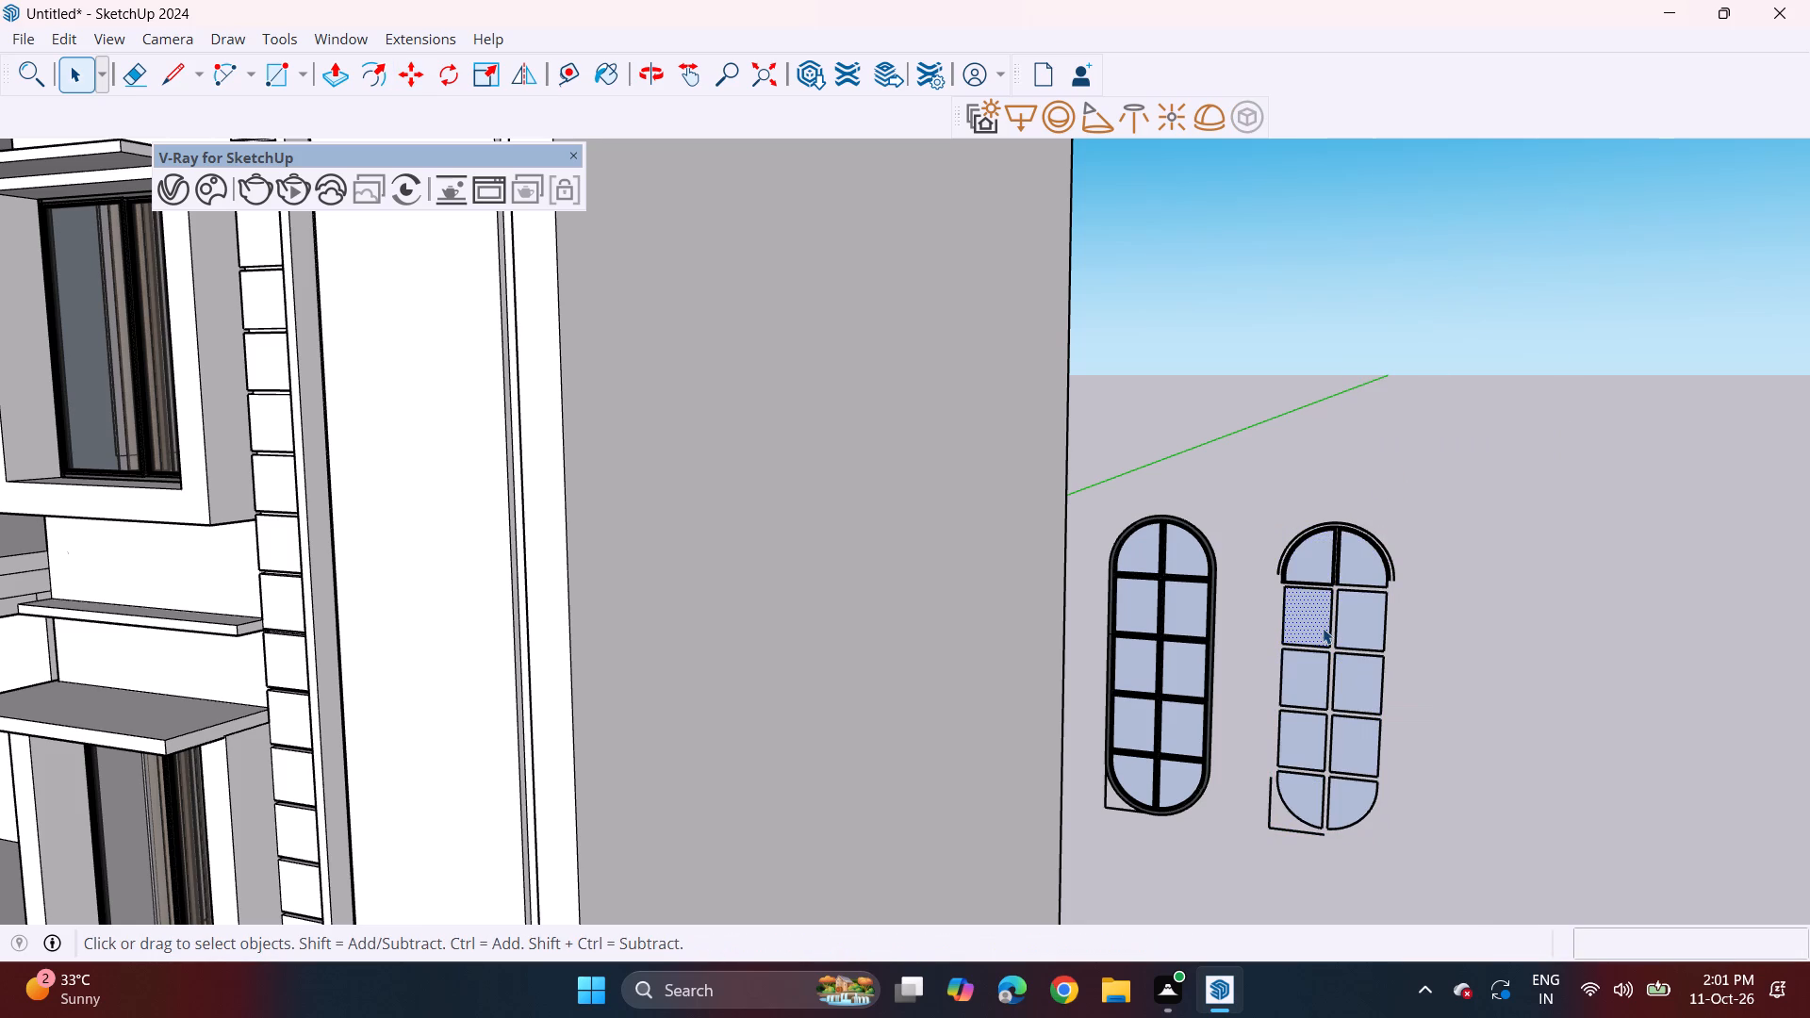
click(1323, 628)
double_click(1323, 628)
key(Delete)
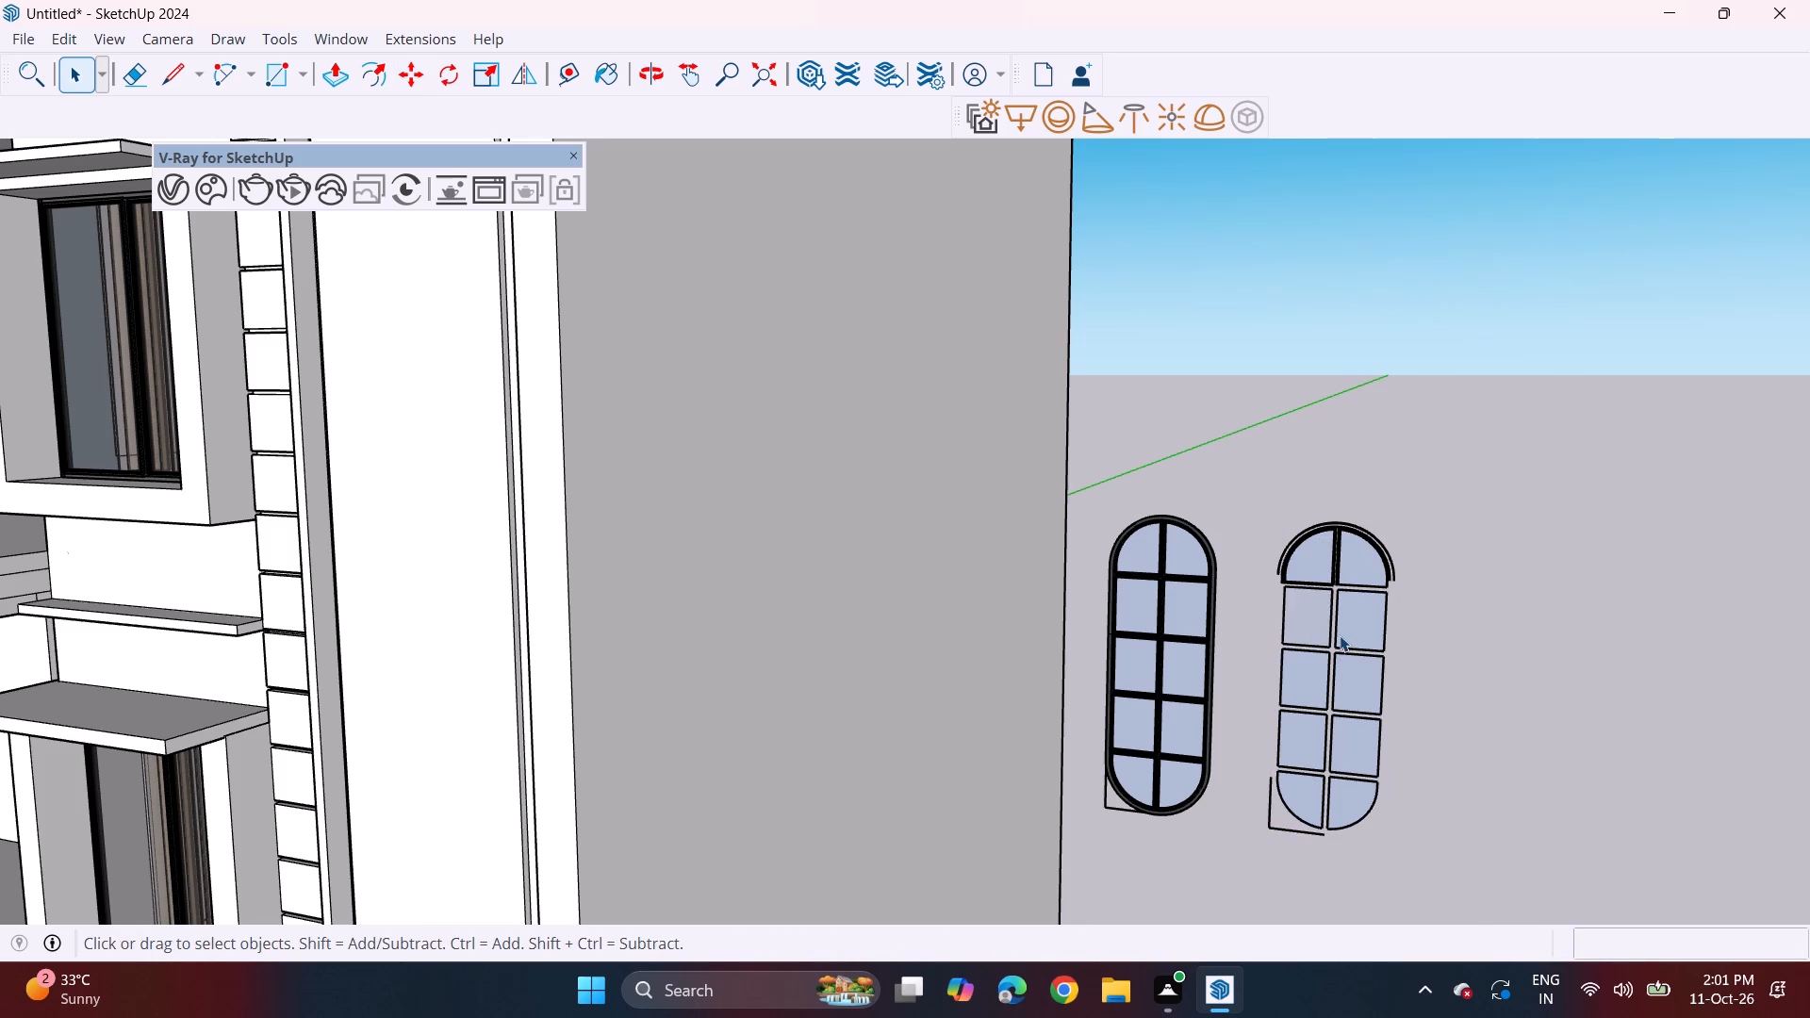
double_click(1344, 635)
key(Delete)
double_click(1308, 638)
key(Delete)
double_click(1343, 634)
click(1343, 634)
key(Delete)
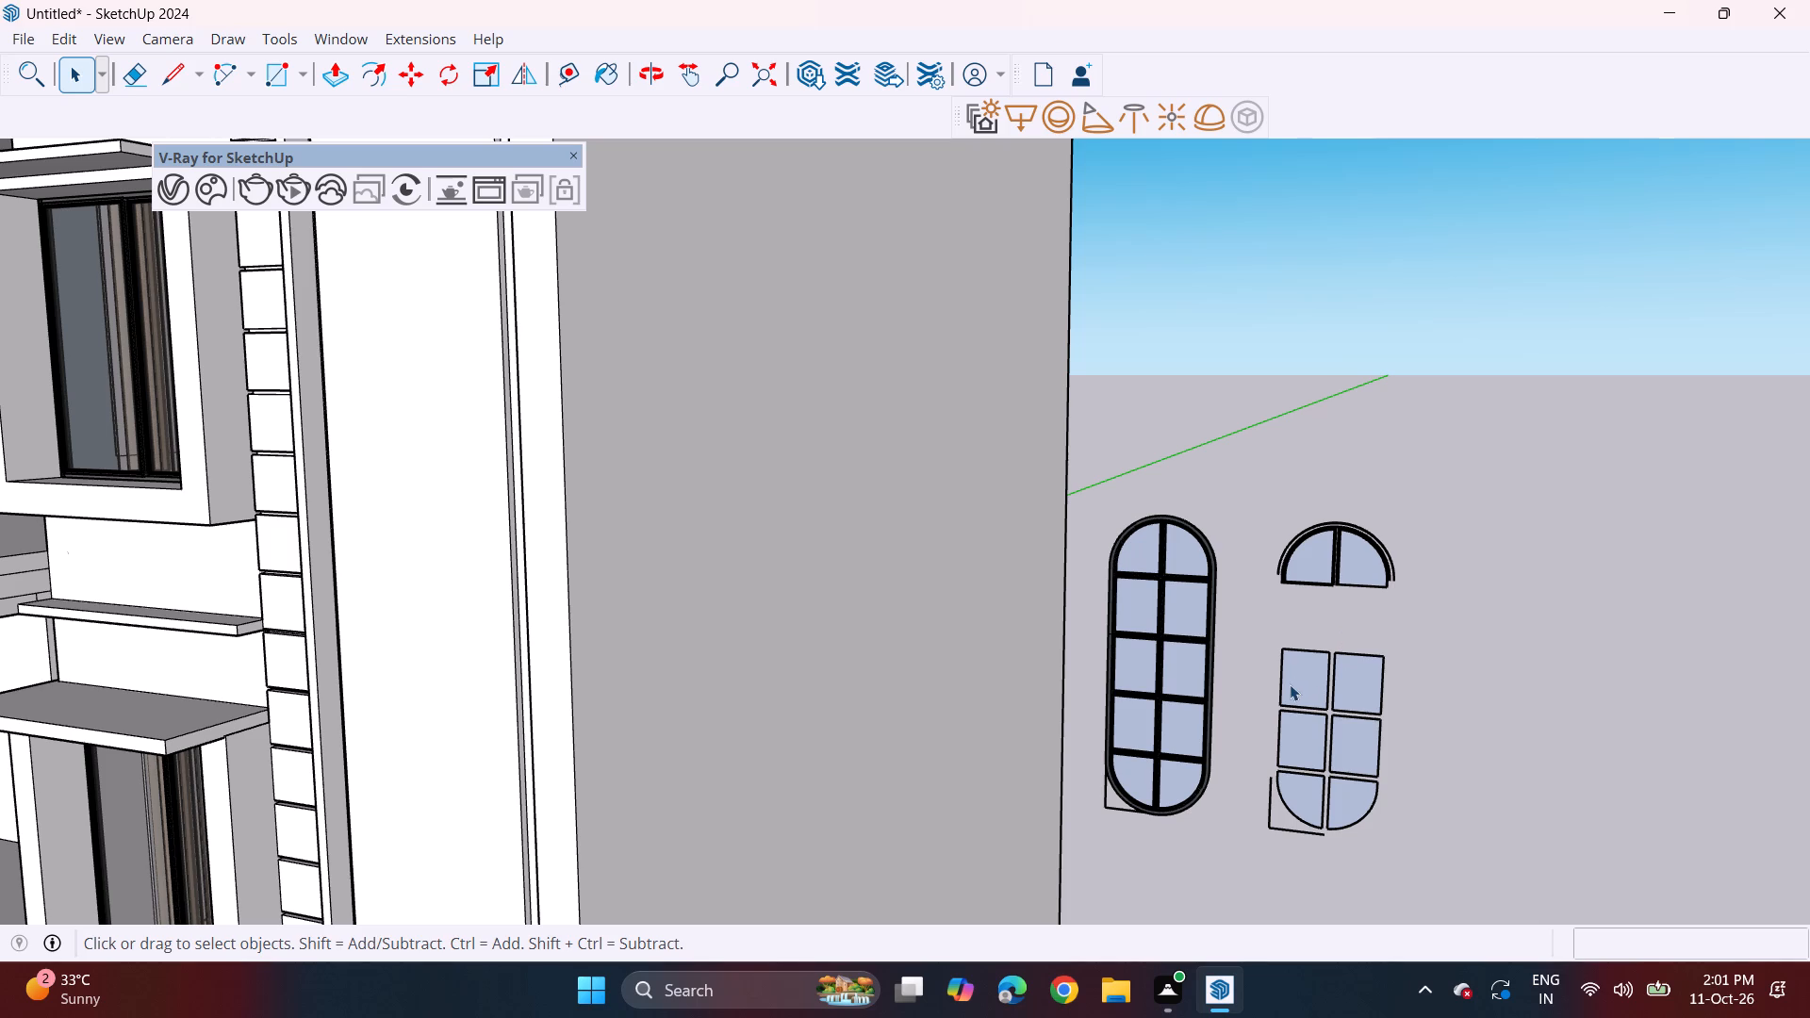
Delete both glass panes in the second rectangular row below the copied arch.
double_click(1290, 684)
key(Delete)
double_click(1357, 685)
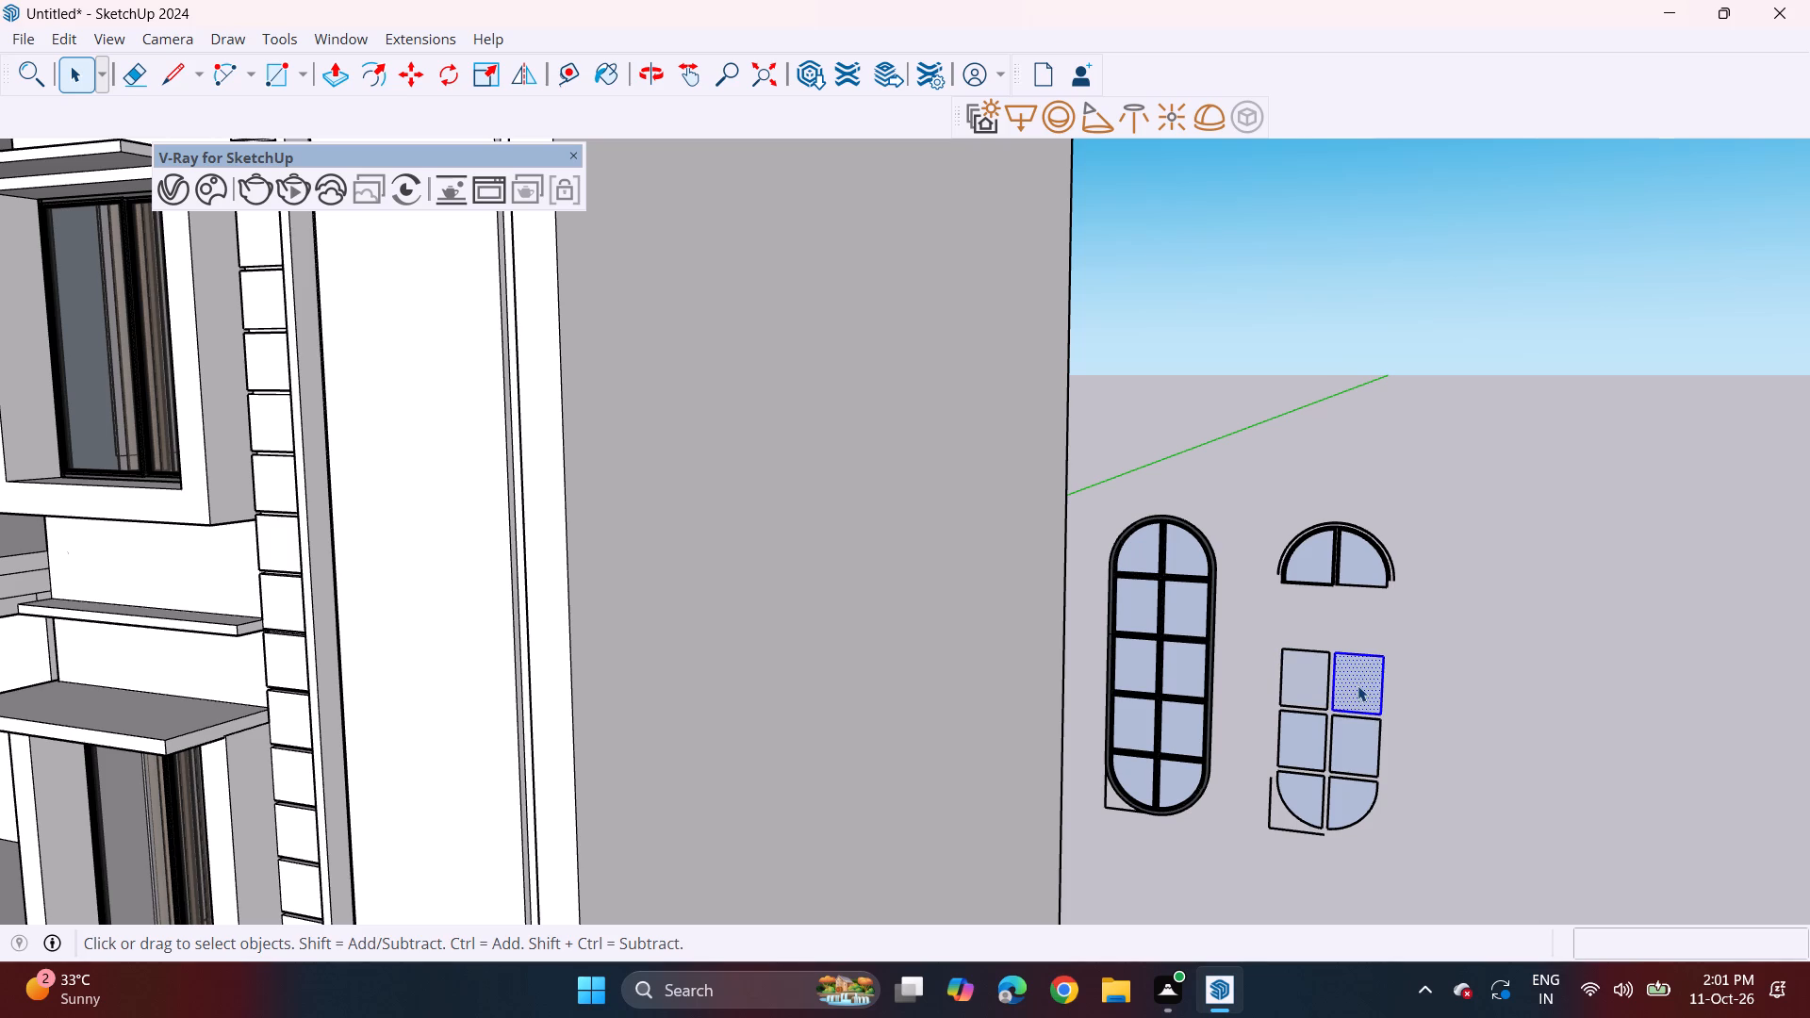
key(Delete)
double_click(1368, 676)
key(Delete)
double_click(1322, 681)
key(Delete)
Delete the remaining rectangular glass panes below the copied arch, including their front and back faces.
double_click(1293, 740)
click(1295, 741)
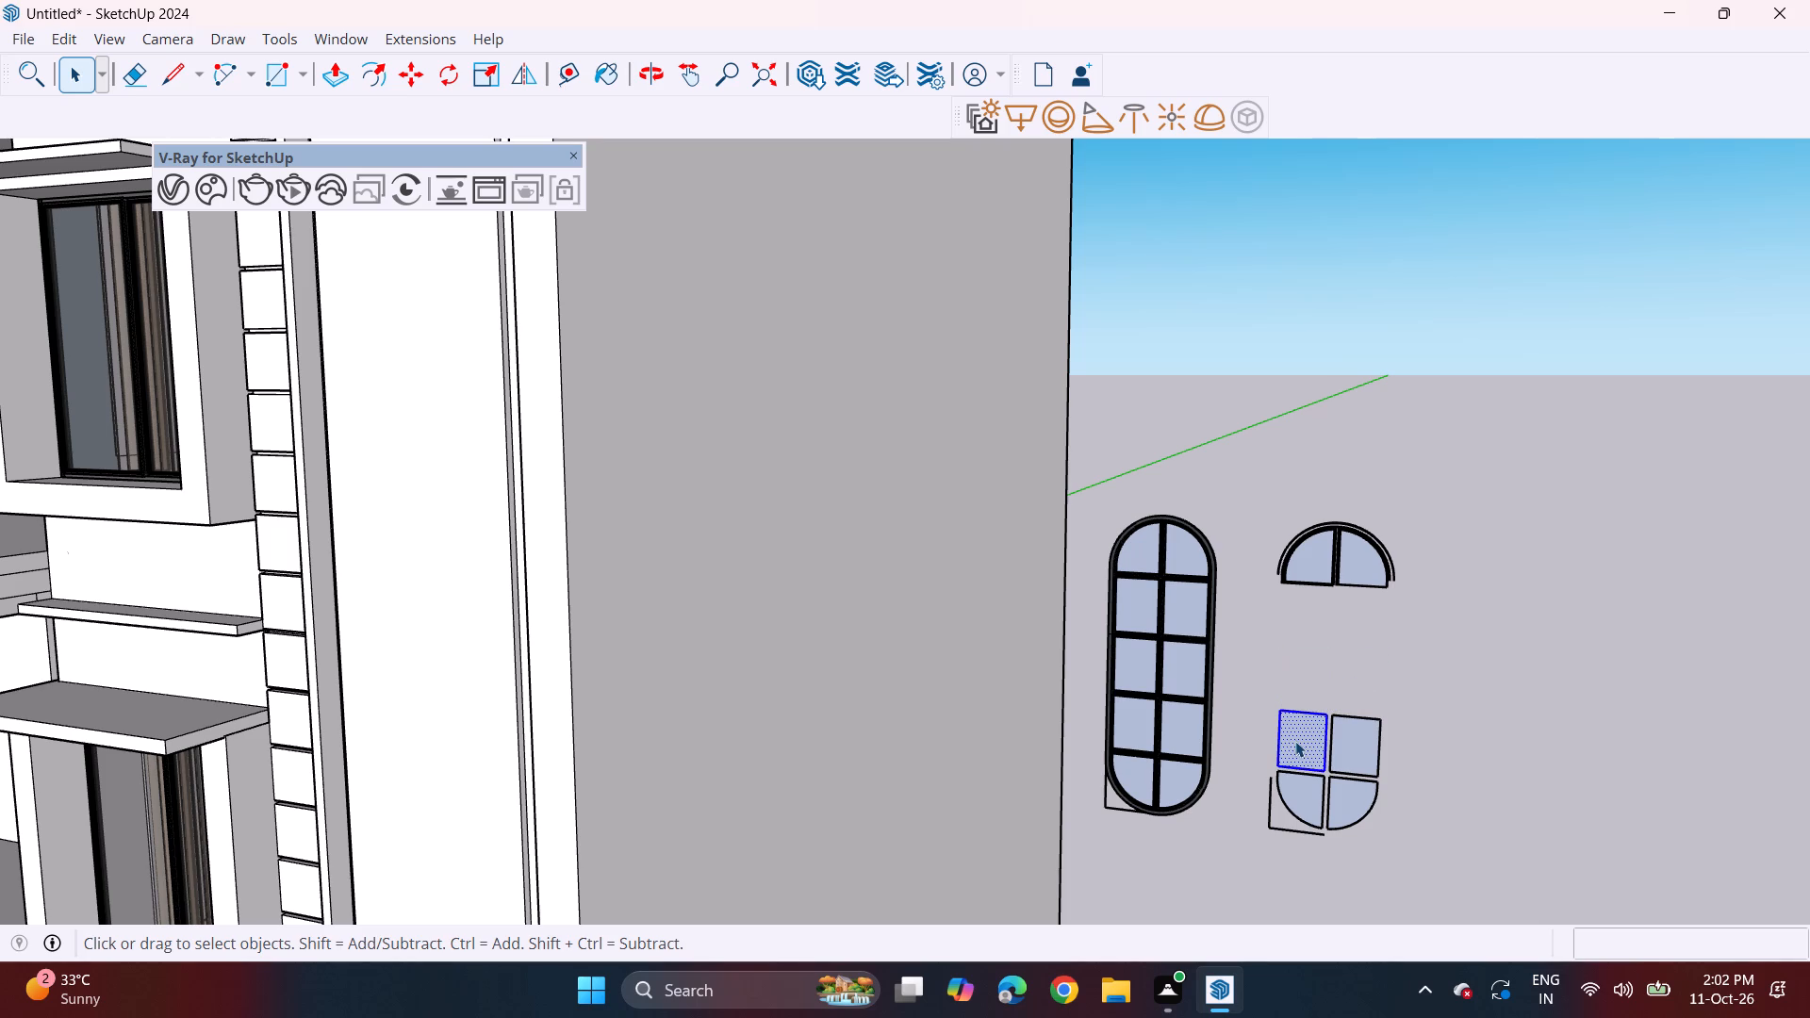
key(Delete)
double_click(1307, 747)
key(Delete)
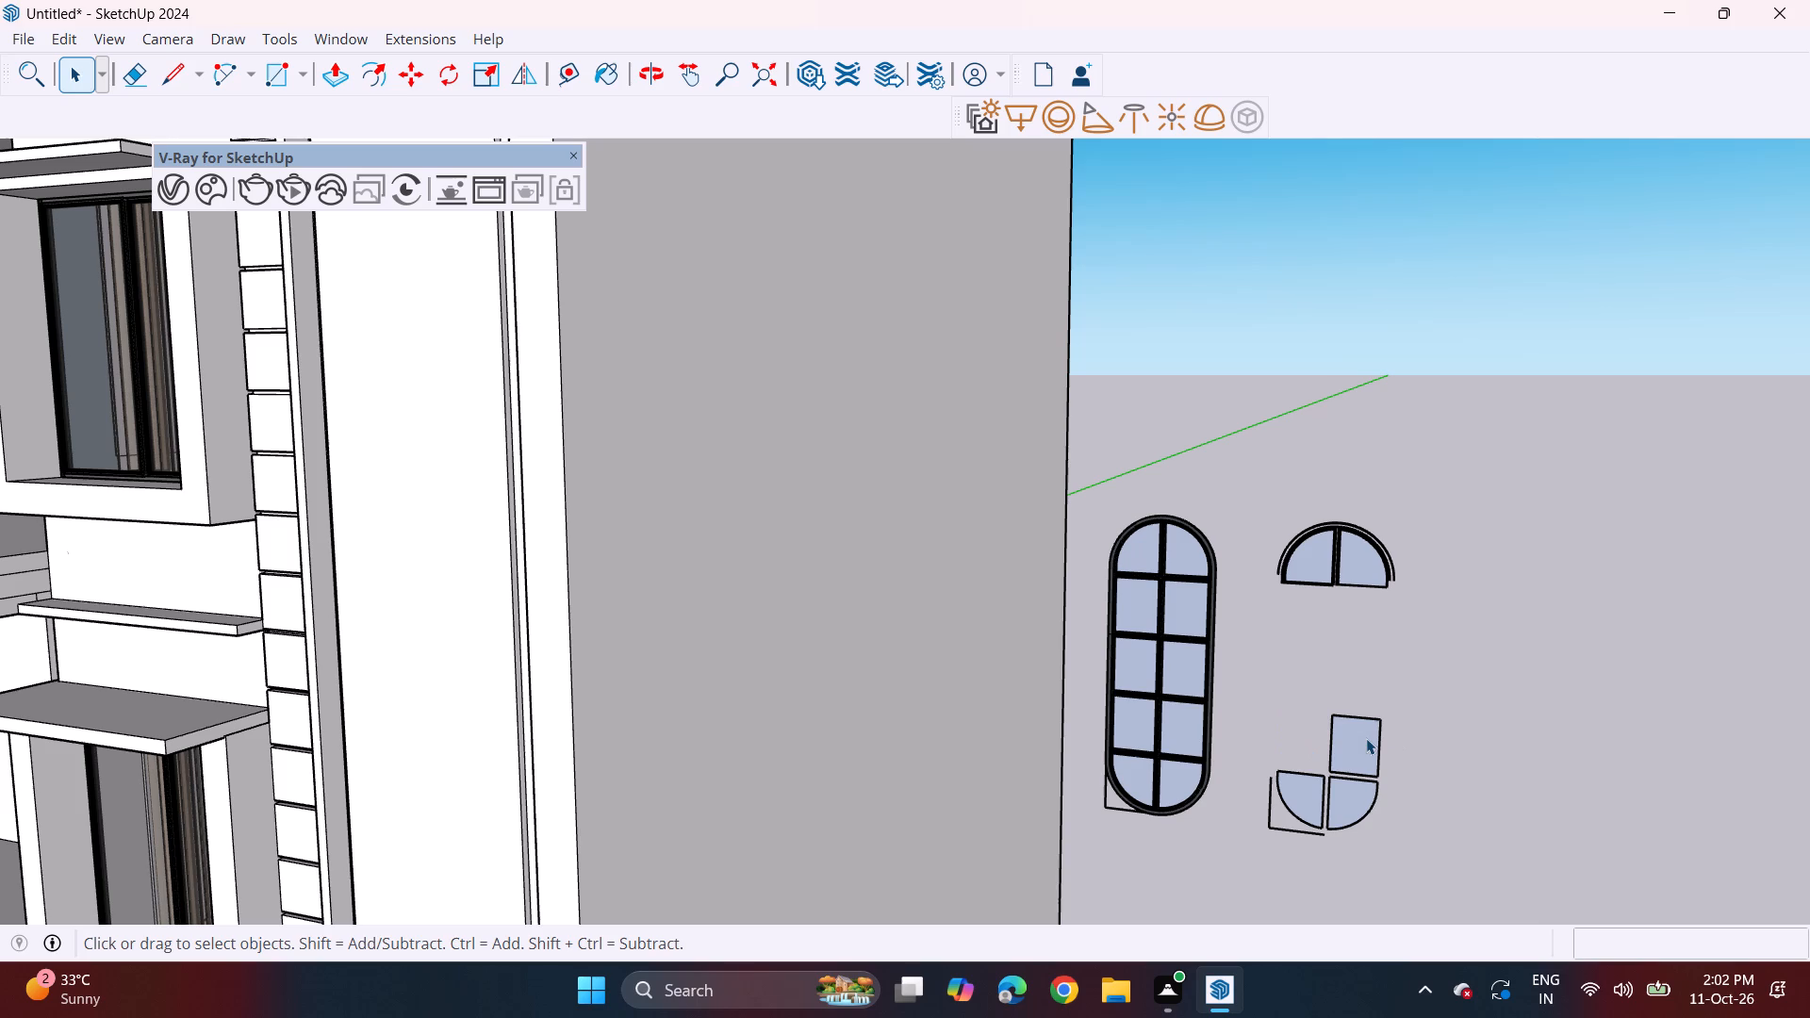
double_click(1366, 738)
key(Delete)
double_click(1349, 749)
key(Delete)
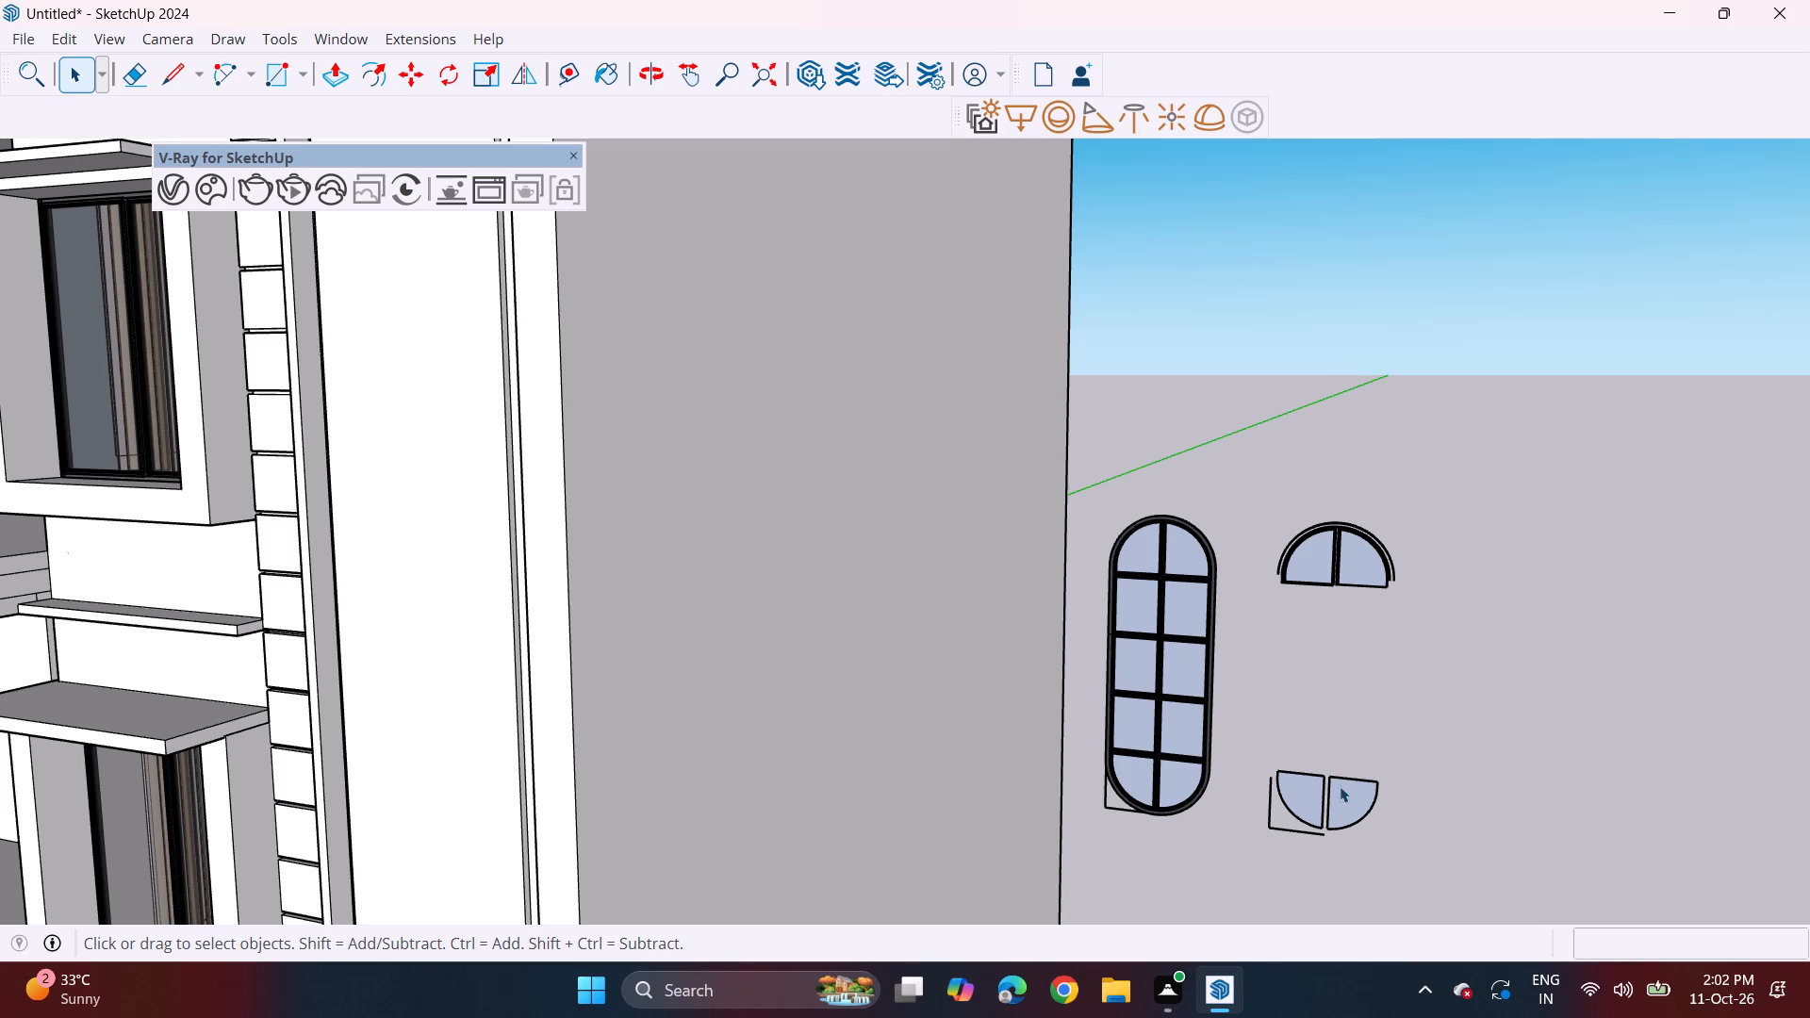
Delete the two quarter-round bottom glass panes and the leftover edges below the copied arch.
double_click(1340, 786)
key(Delete)
drag(1242, 698, 1450, 912)
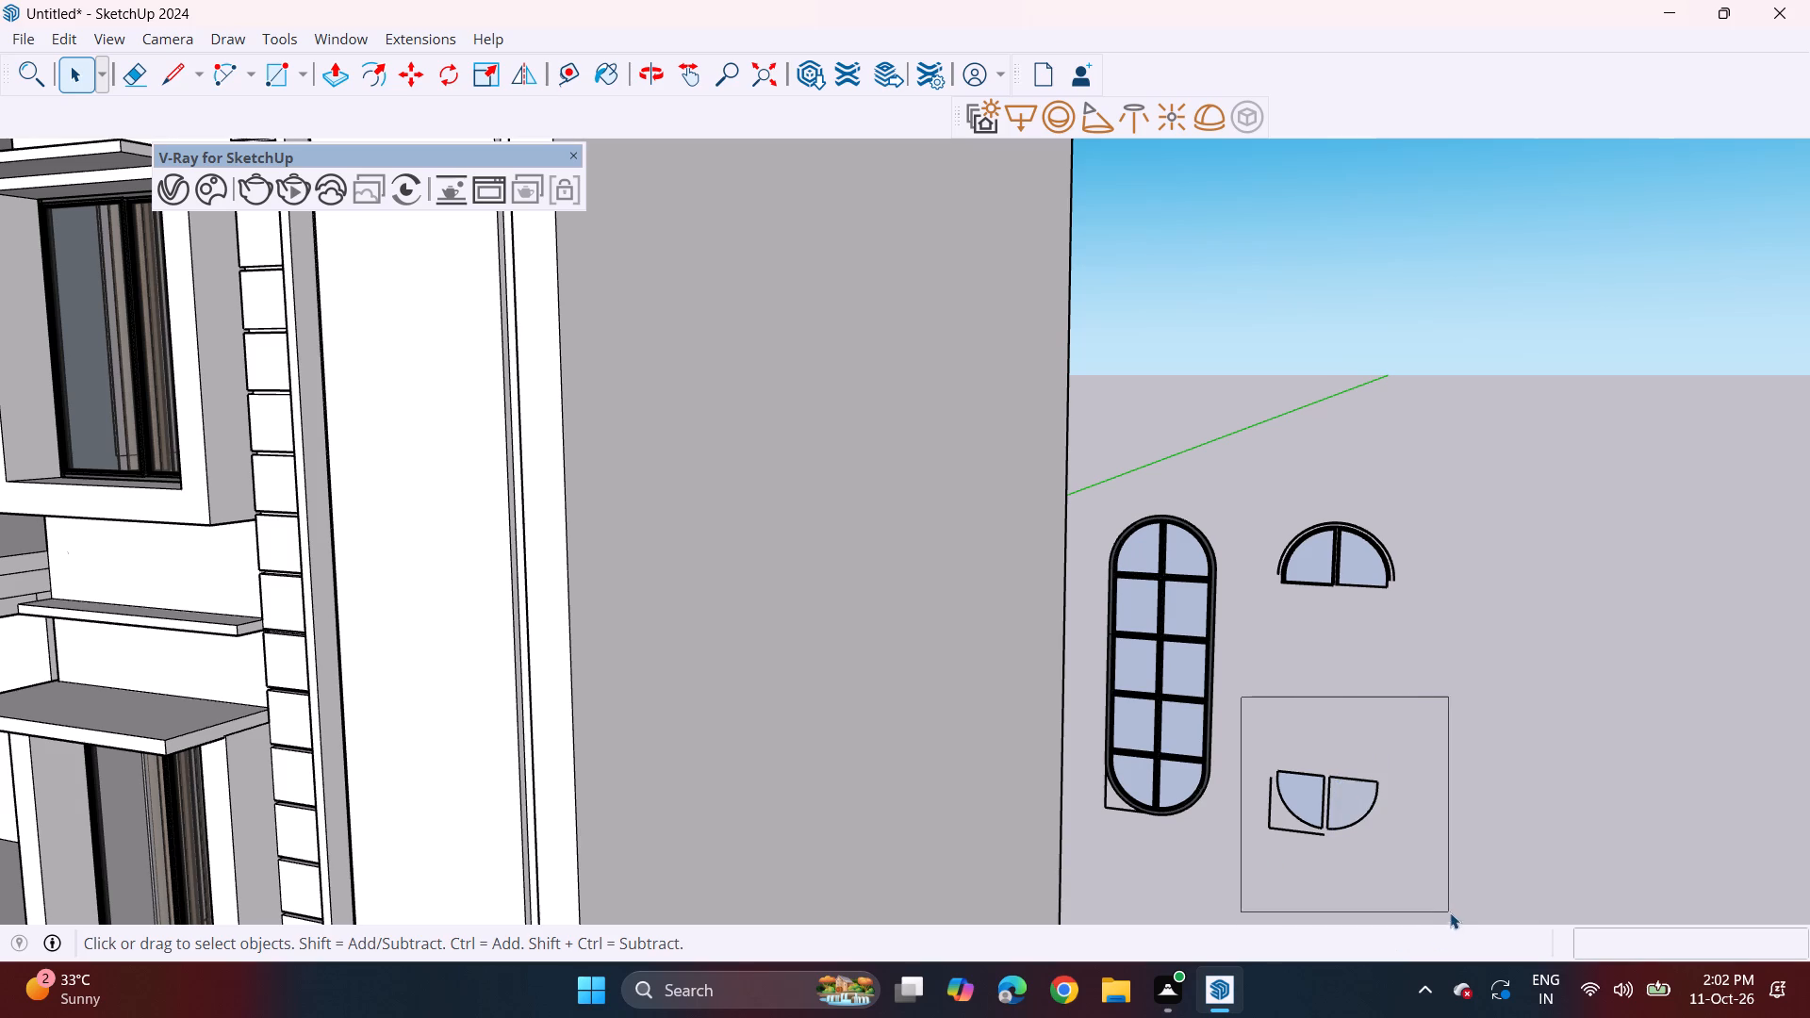
drag(1450, 912, 1449, 910)
key(Delete)
Group the copied arch frame together with its two remaining glass panes.
scroll(1289, 511, up, 1)
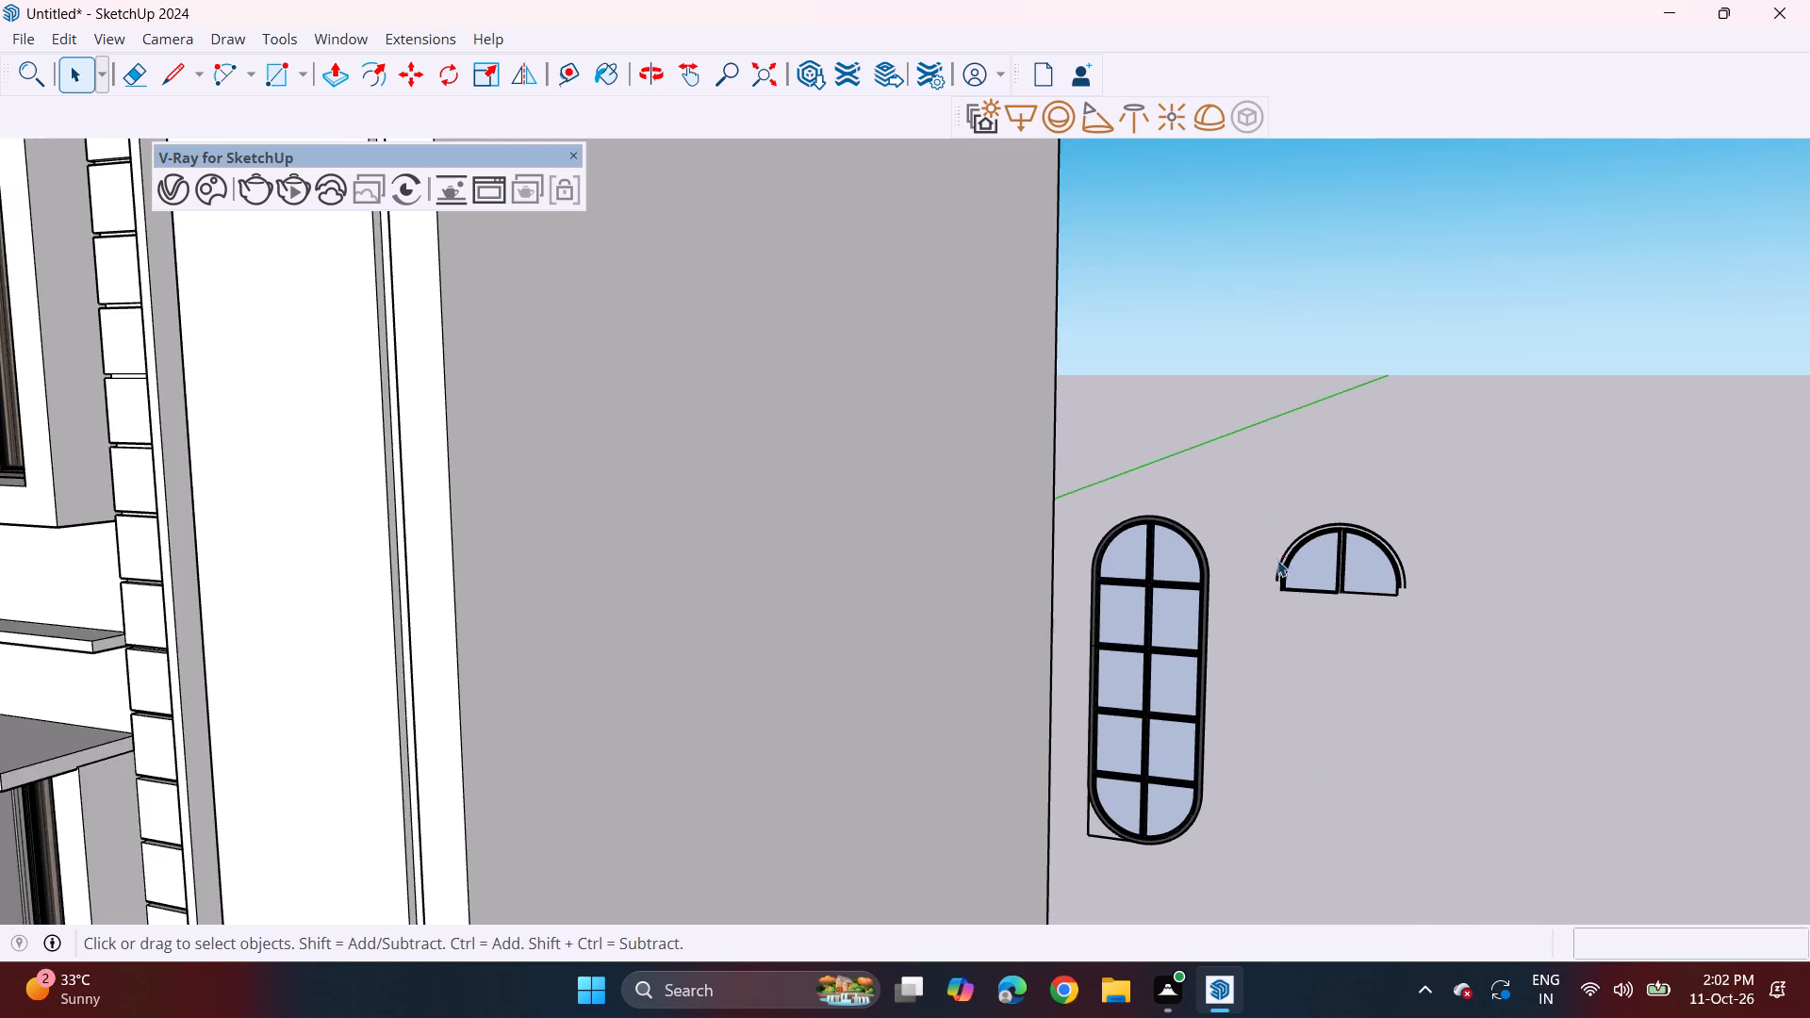
middle_drag(1279, 563, 1301, 680)
scroll(1288, 559, up, 12)
scroll(1266, 568, down, 13)
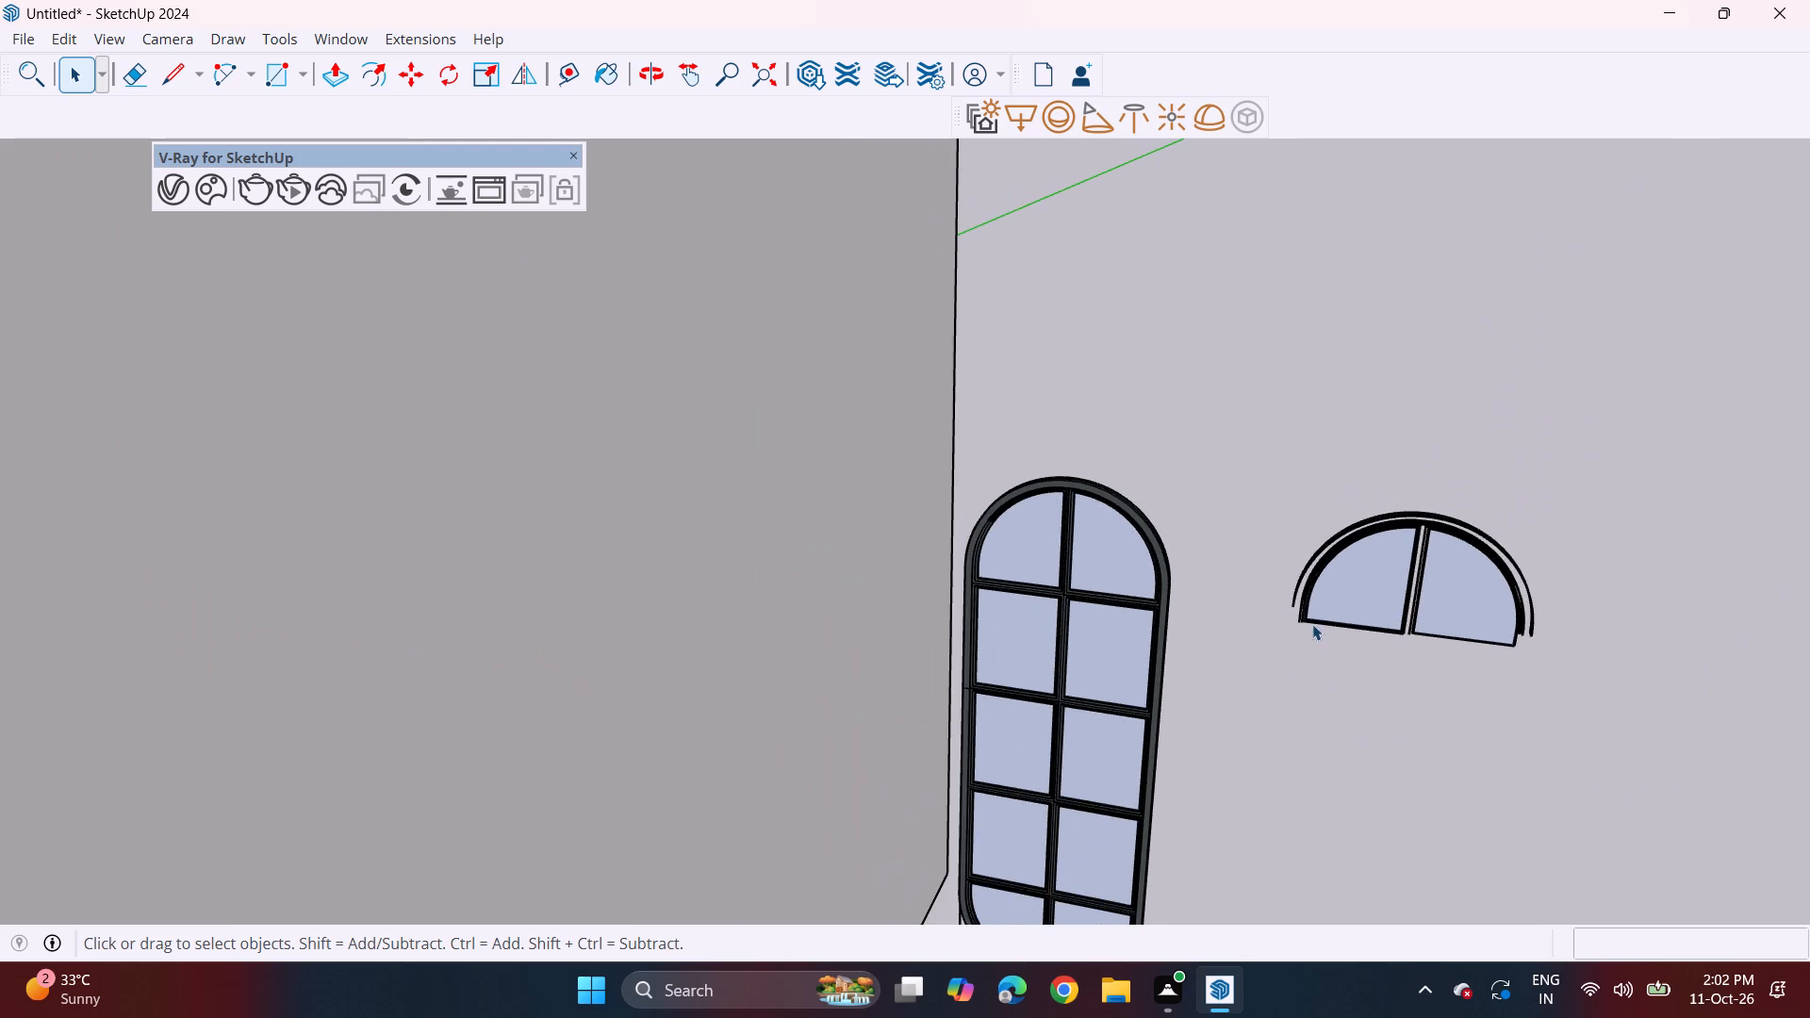
scroll(1315, 624, down, 2)
middle_drag(1314, 632, 1325, 555)
drag(1295, 431, 1528, 692)
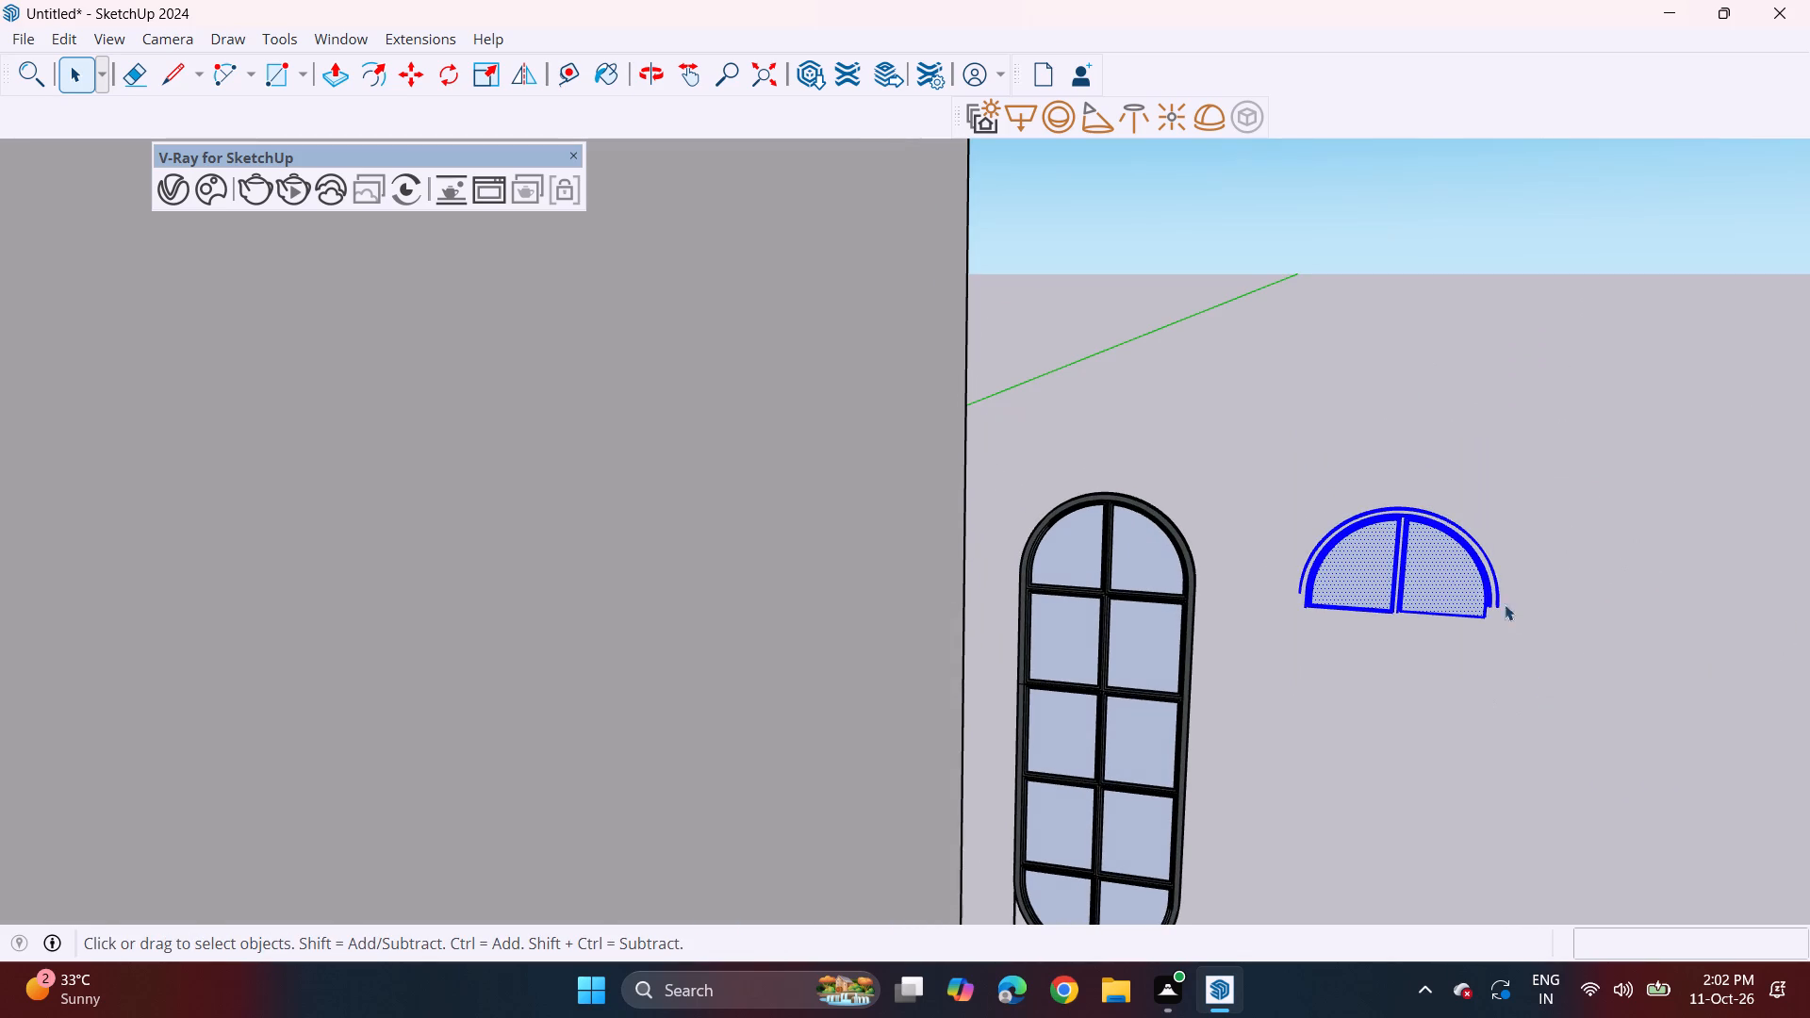
right_click(1446, 579)
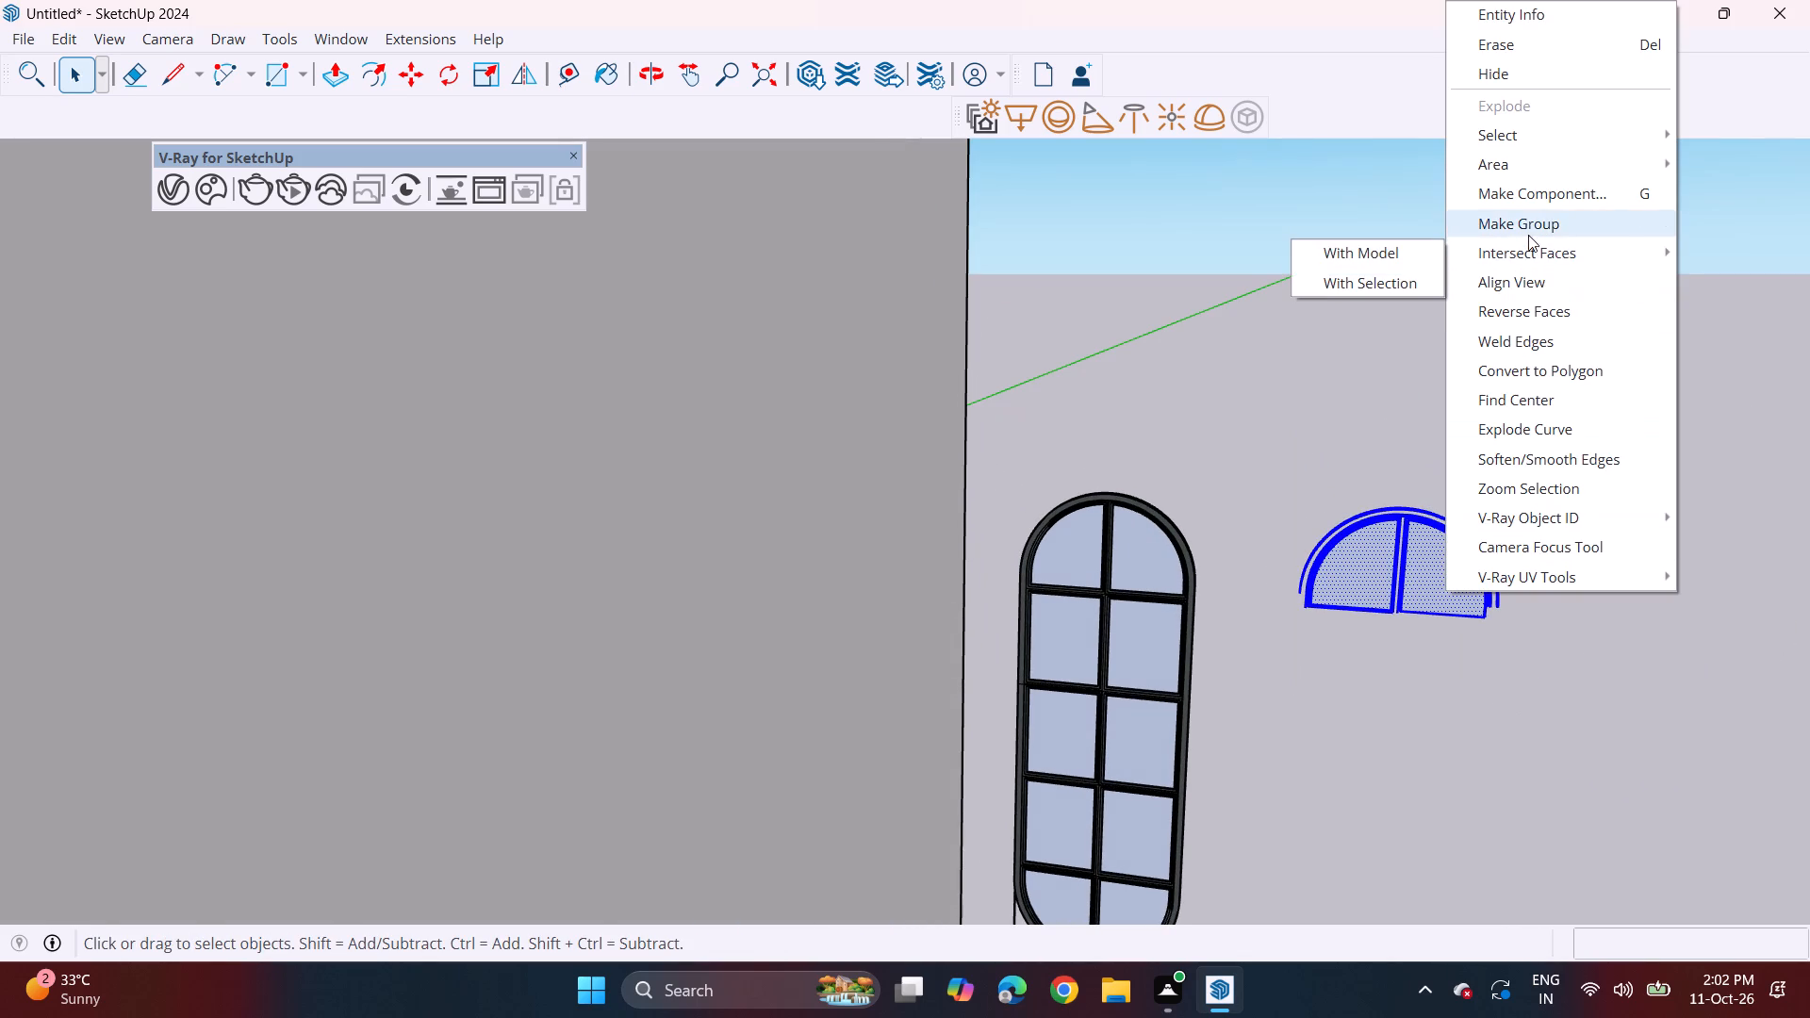
click(1528, 235)
Copy the arch group about 54' 4 15/16" to the tower's arched opening, aligning its lower corner with the arch's springing point.
key(m)
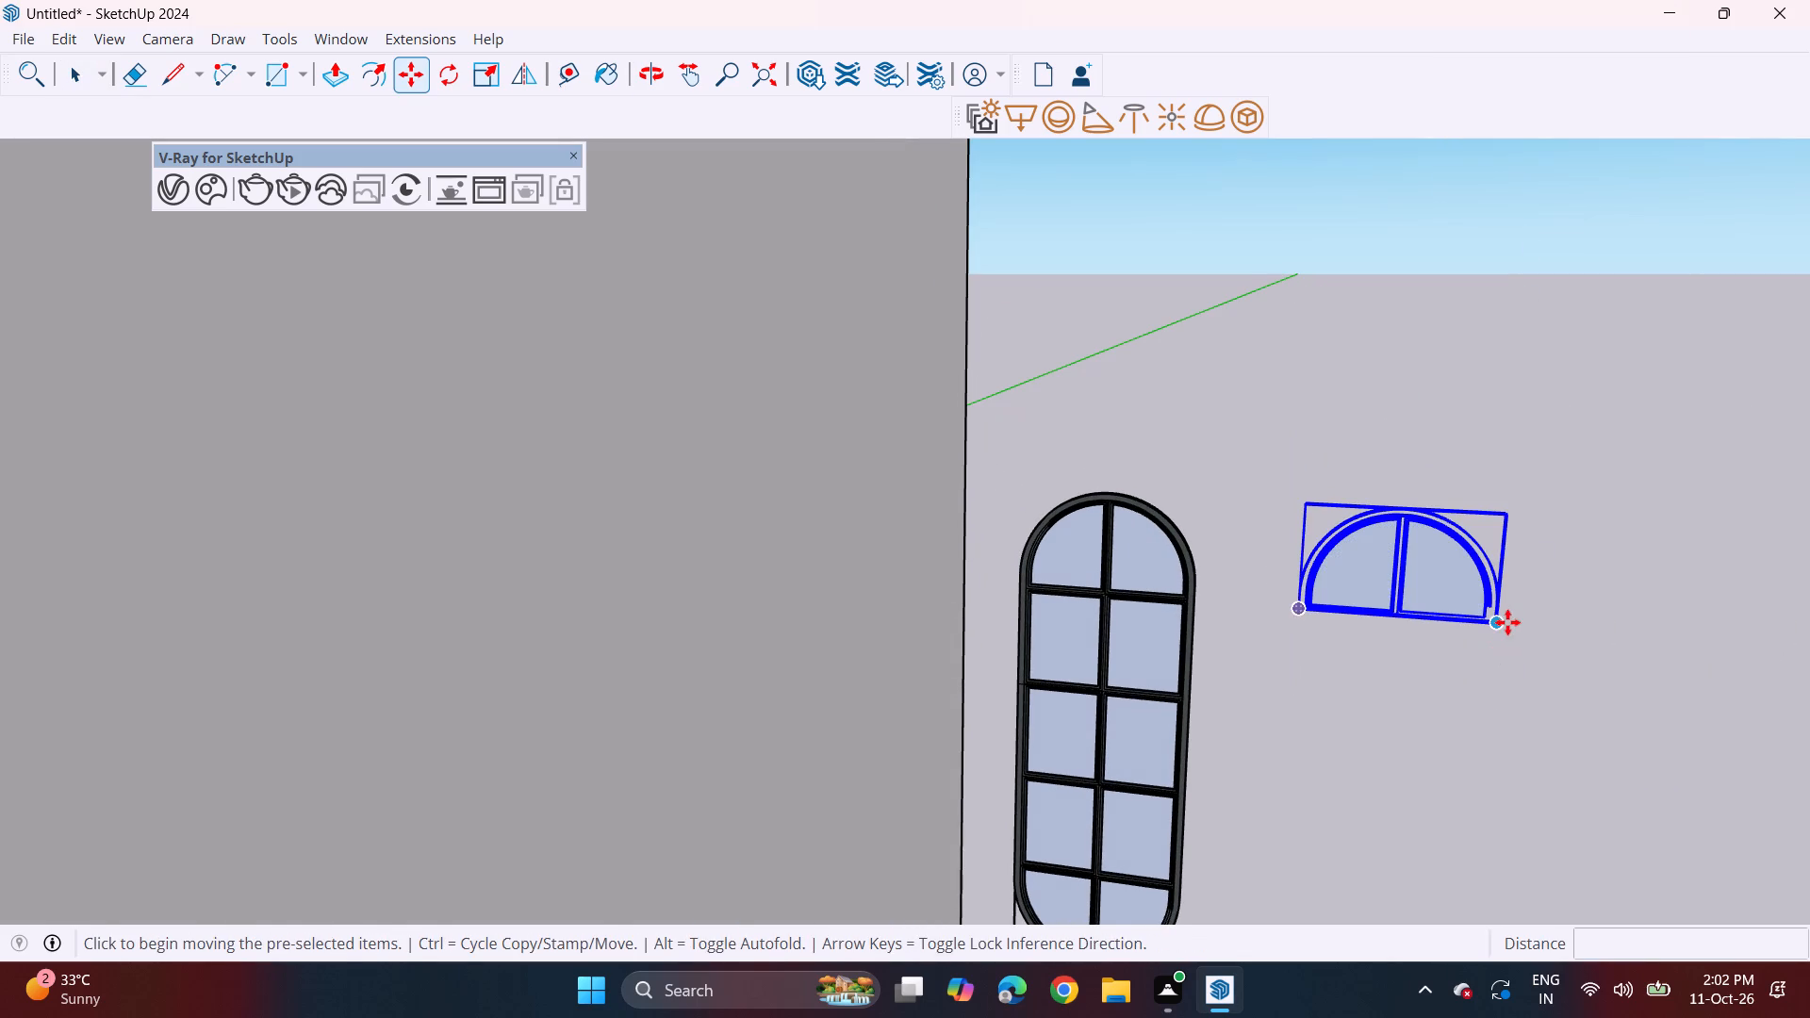
click(1507, 622)
scroll(873, 618, down, 2)
middle_drag(794, 621, 927, 616)
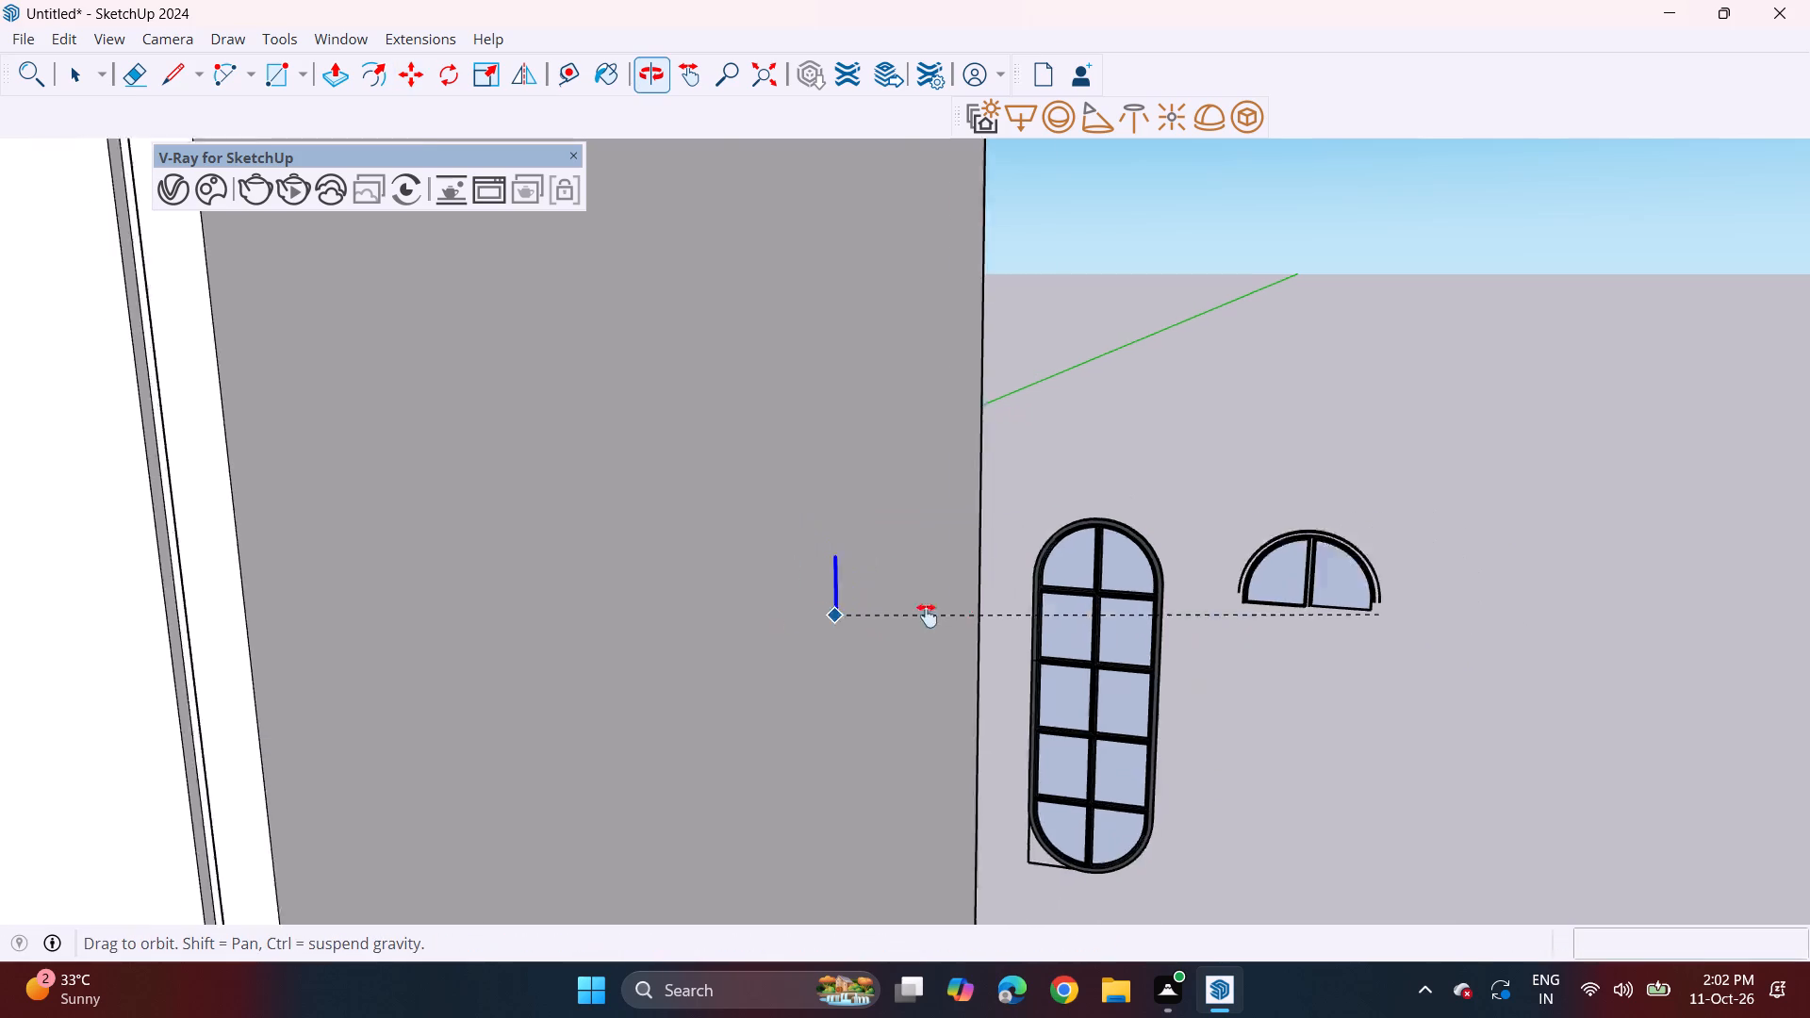
middle_drag(927, 616, 1519, 668)
shift+middle_drag(641, 464, 1586, 569)
middle_drag(552, 445, 723, 419)
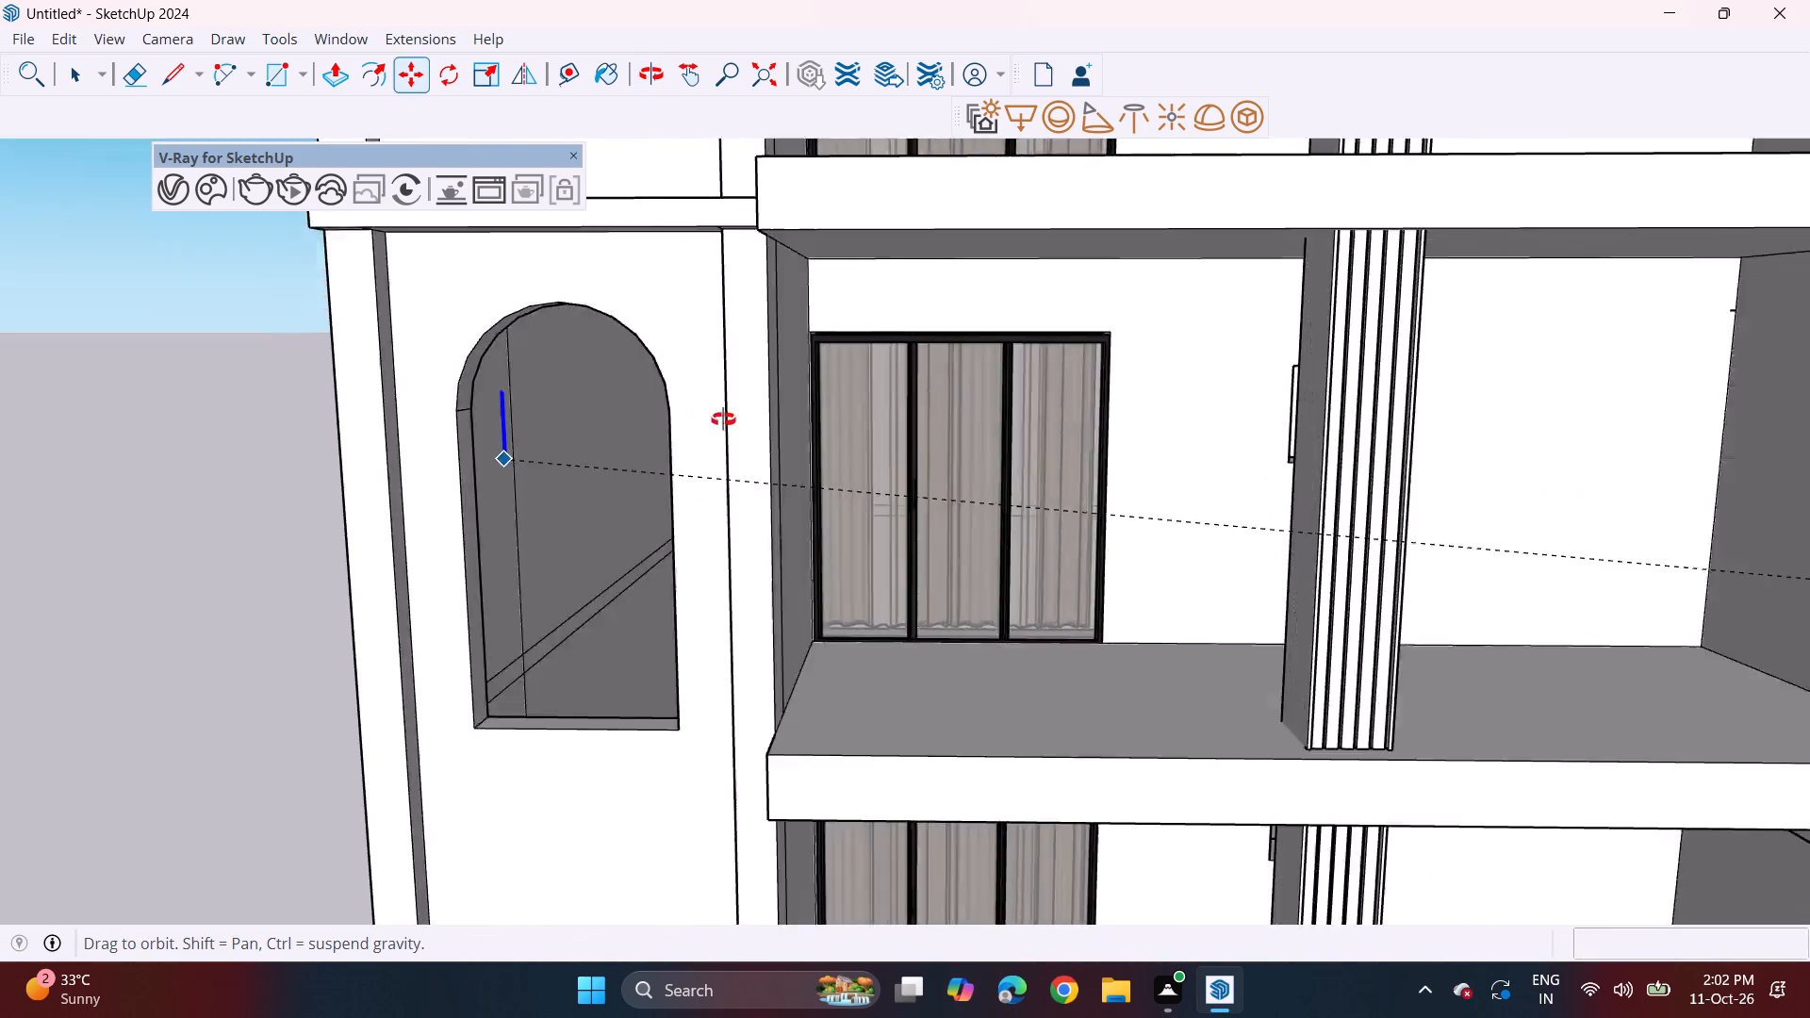
middle_drag(723, 419, 836, 402)
scroll(754, 392, up, 2)
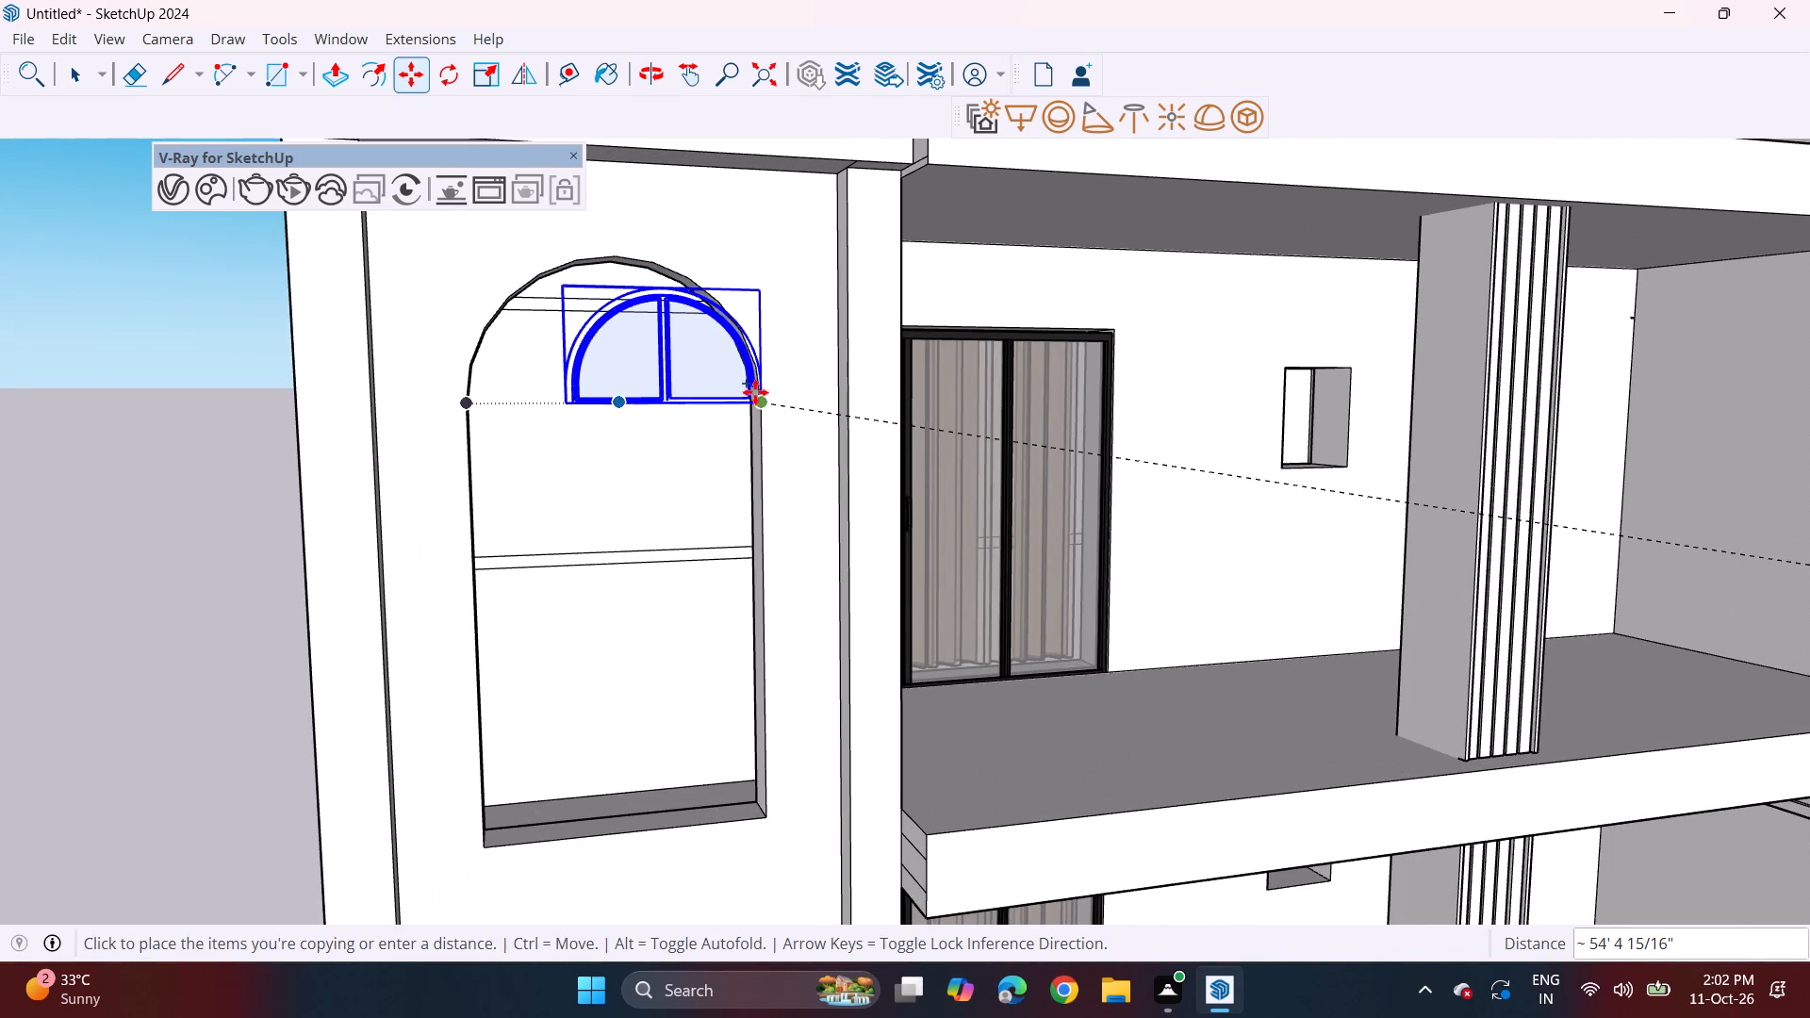
click(757, 399)
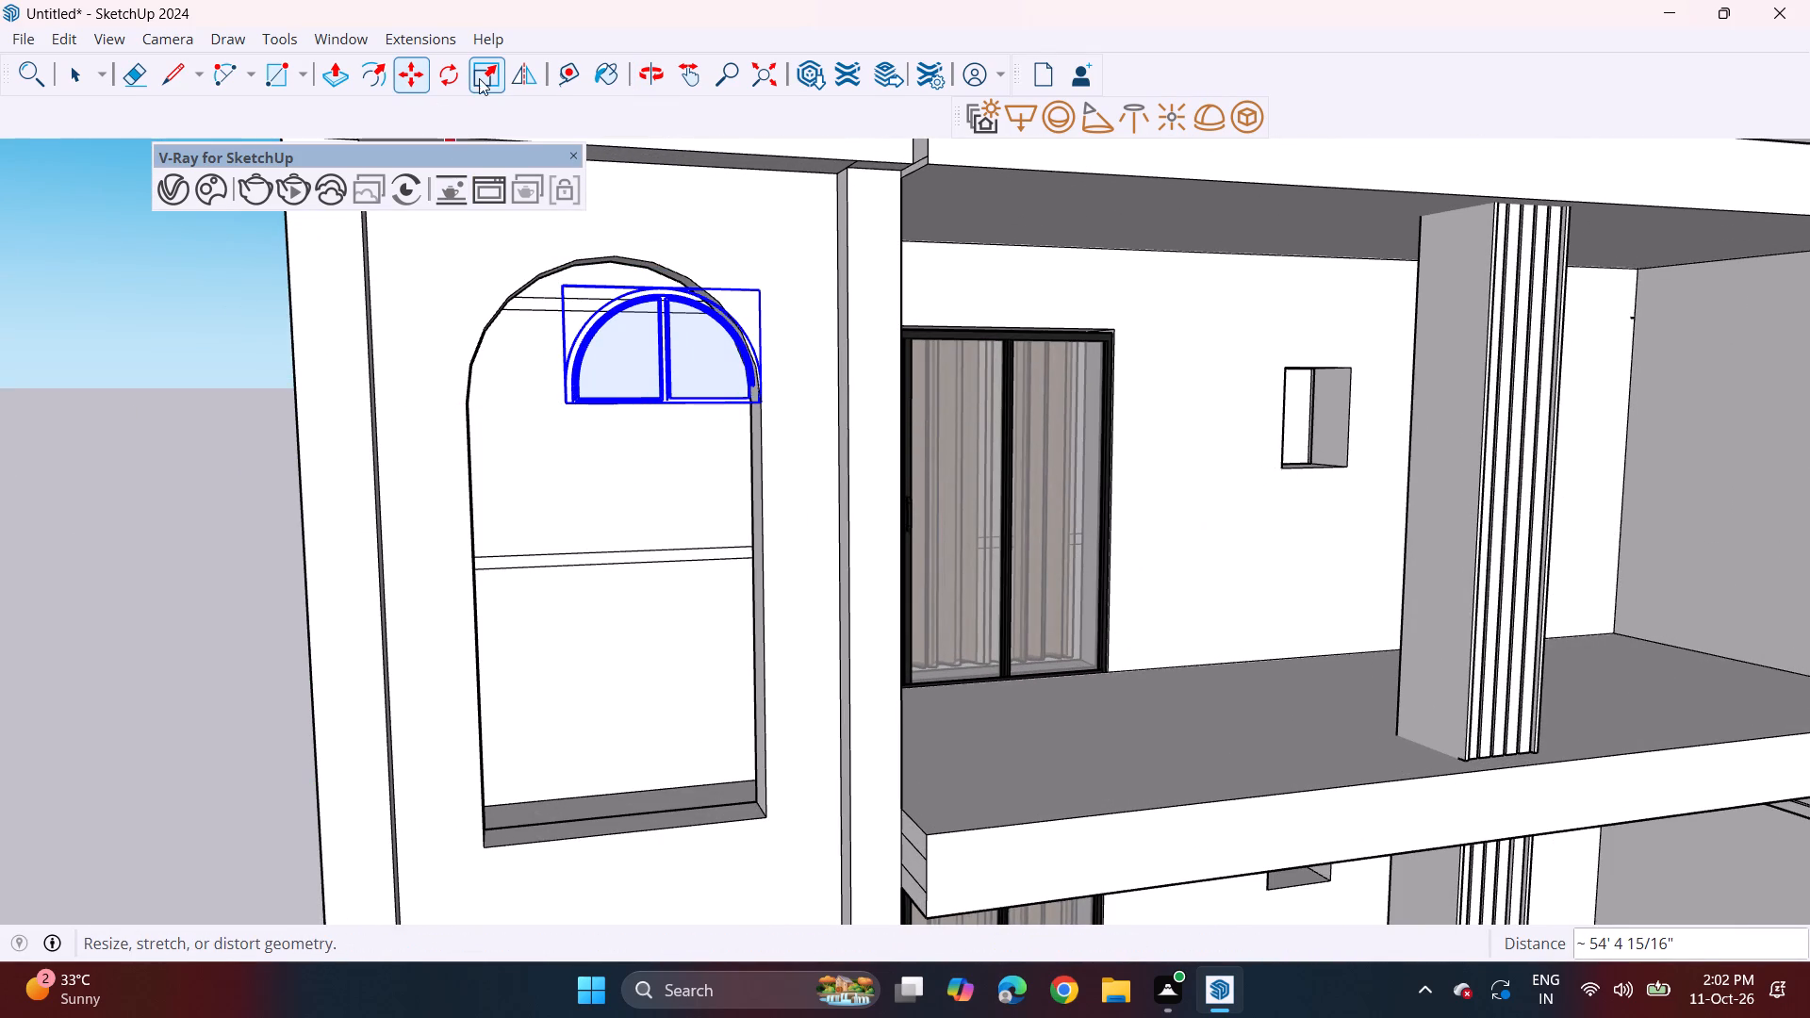
Scale the arch group's width by about 1.5 so it spans the tower's arched opening.
drag(479, 78, 481, 88)
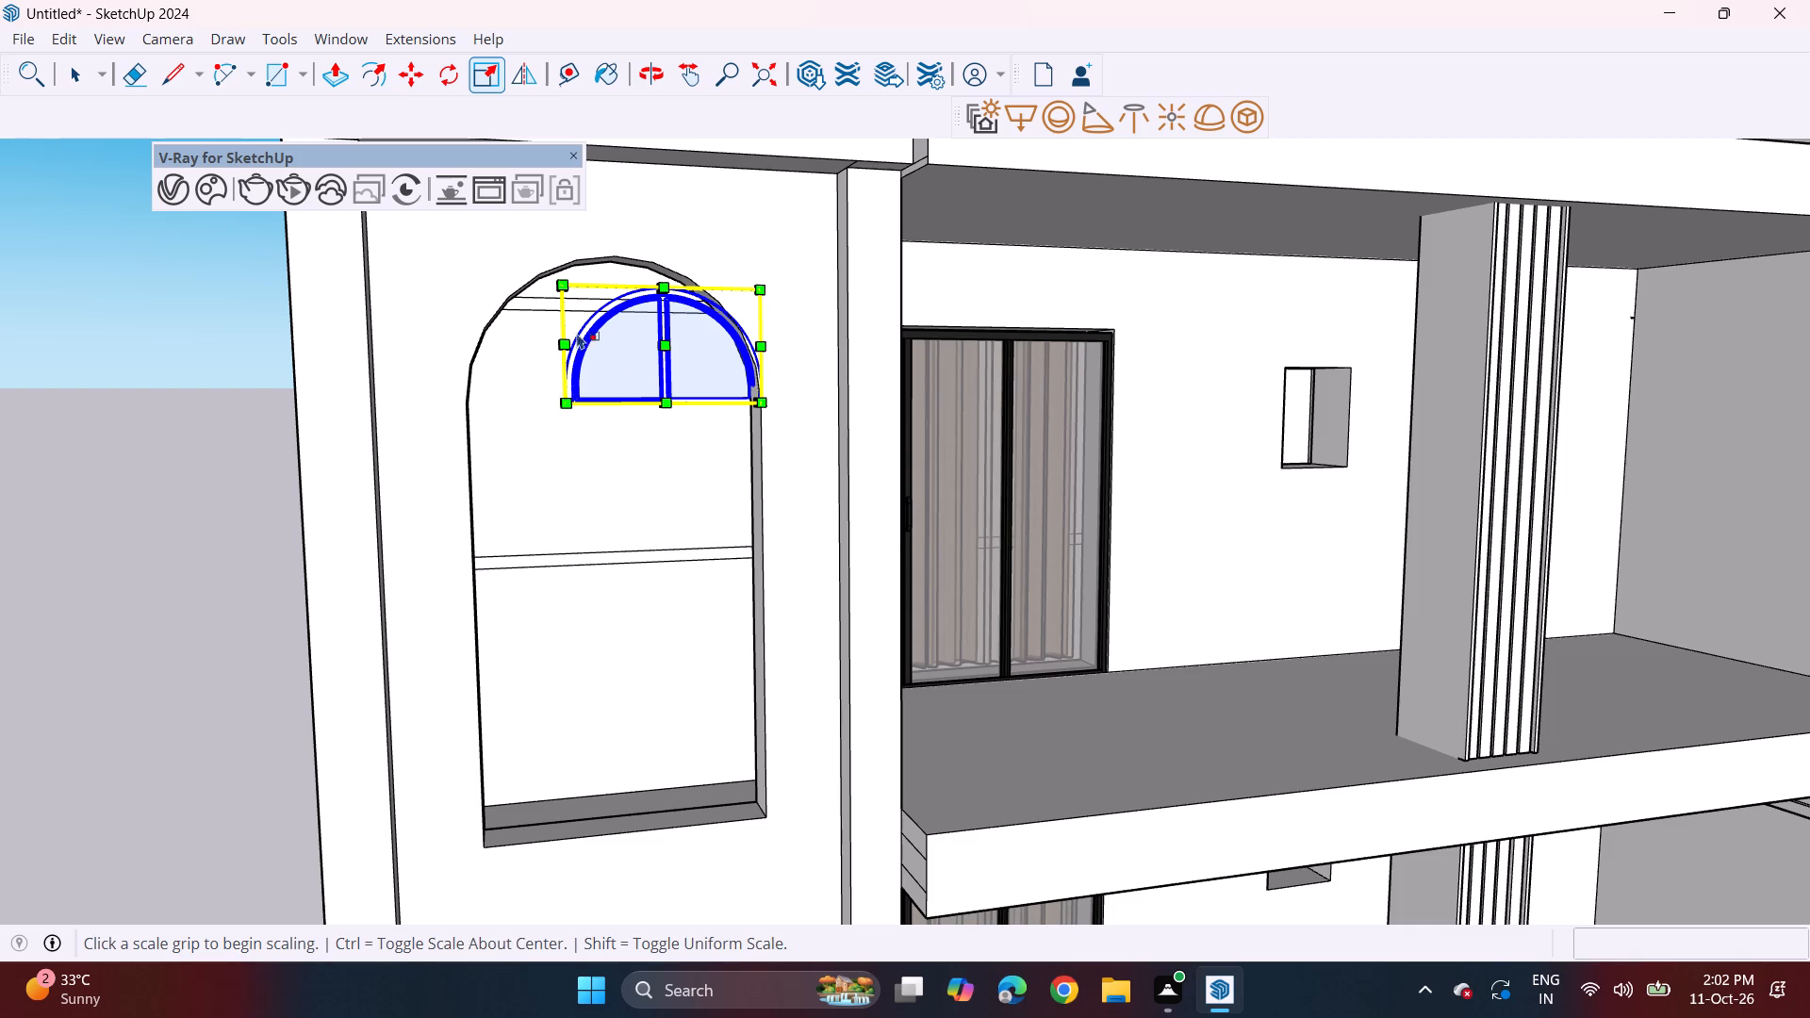
middle_drag(550, 345, 751, 465)
scroll(878, 544, up, 4)
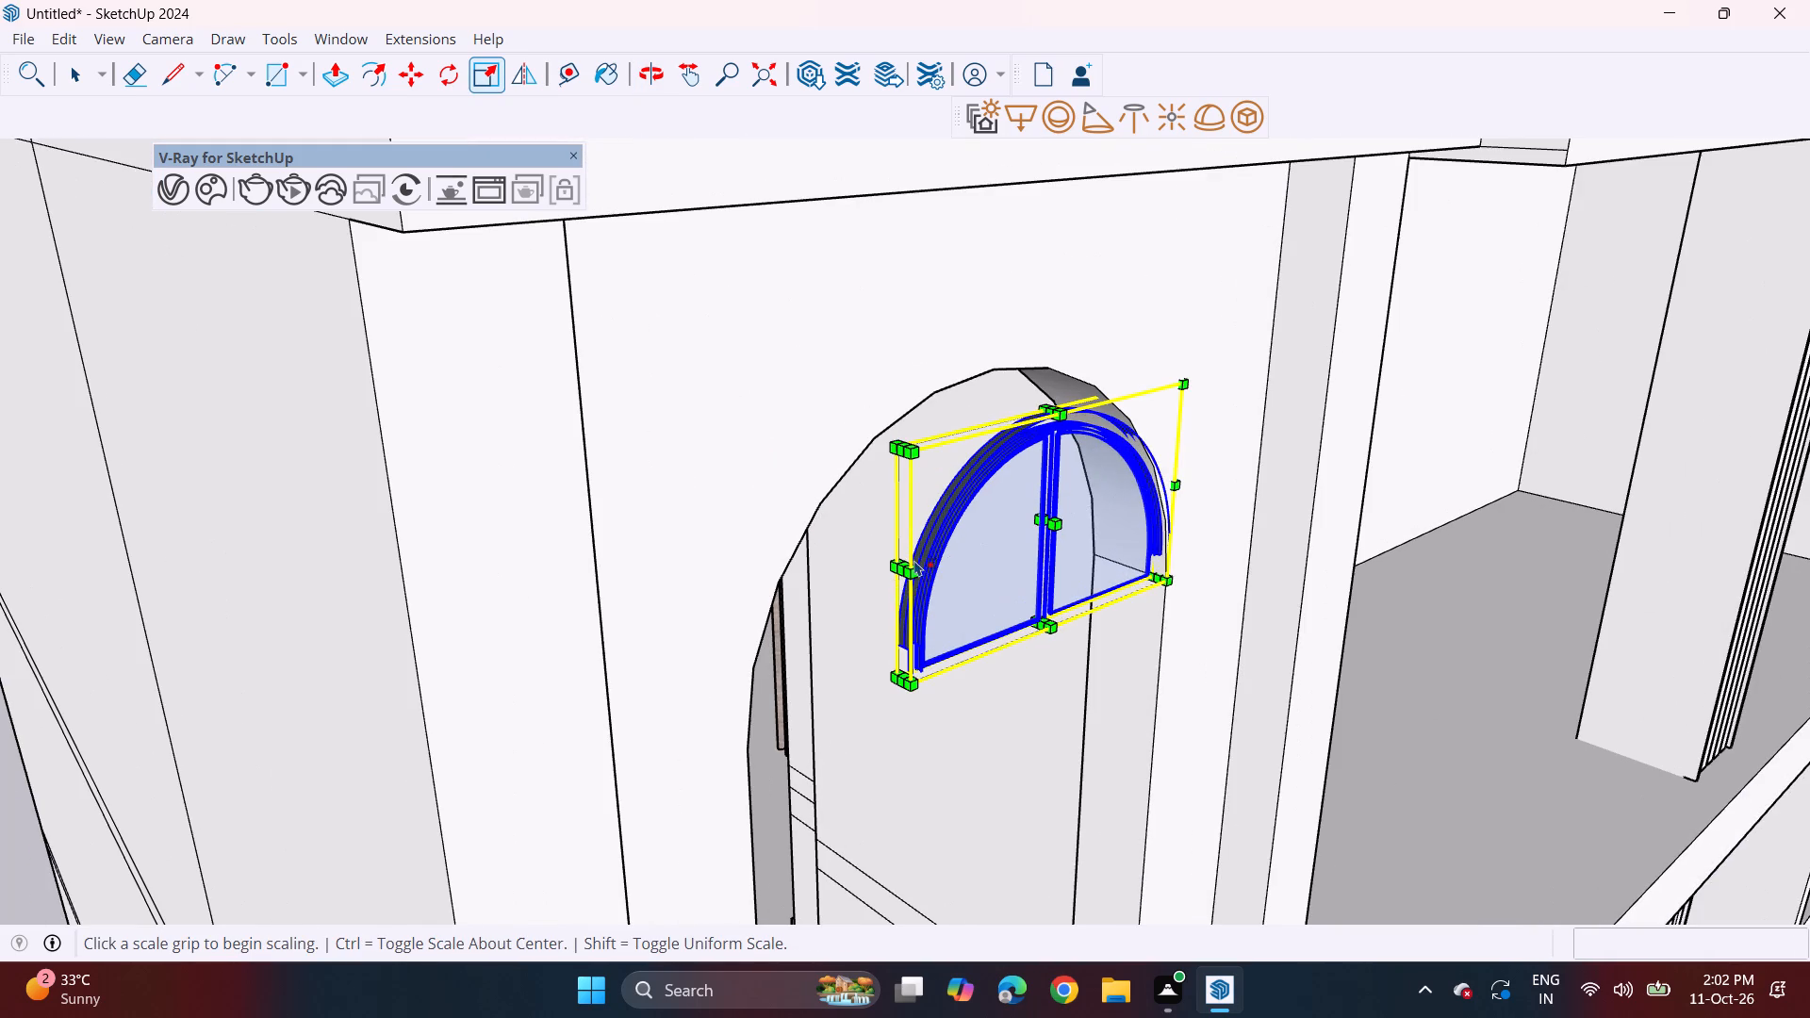
click(897, 567)
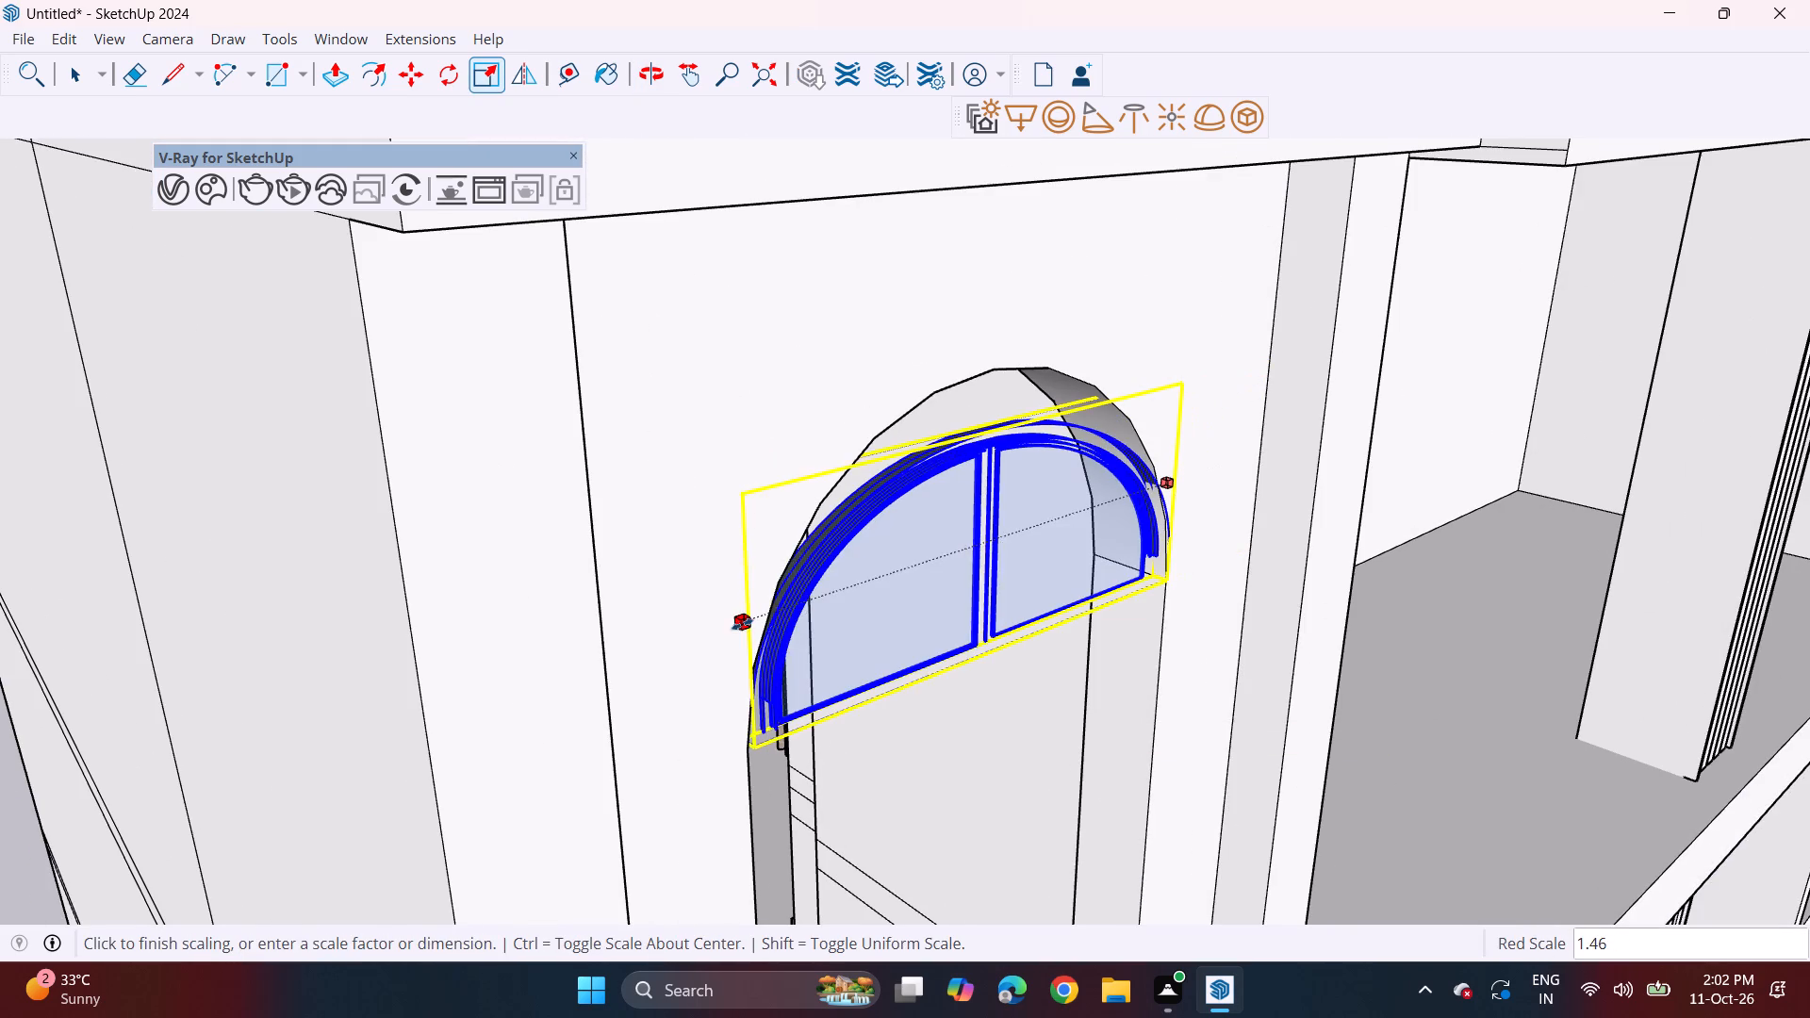
click(733, 684)
Stretch the arch group's height up to the opening's crown, finishing with a further vertical scale of 1.09.
middle_drag(918, 598, 845, 601)
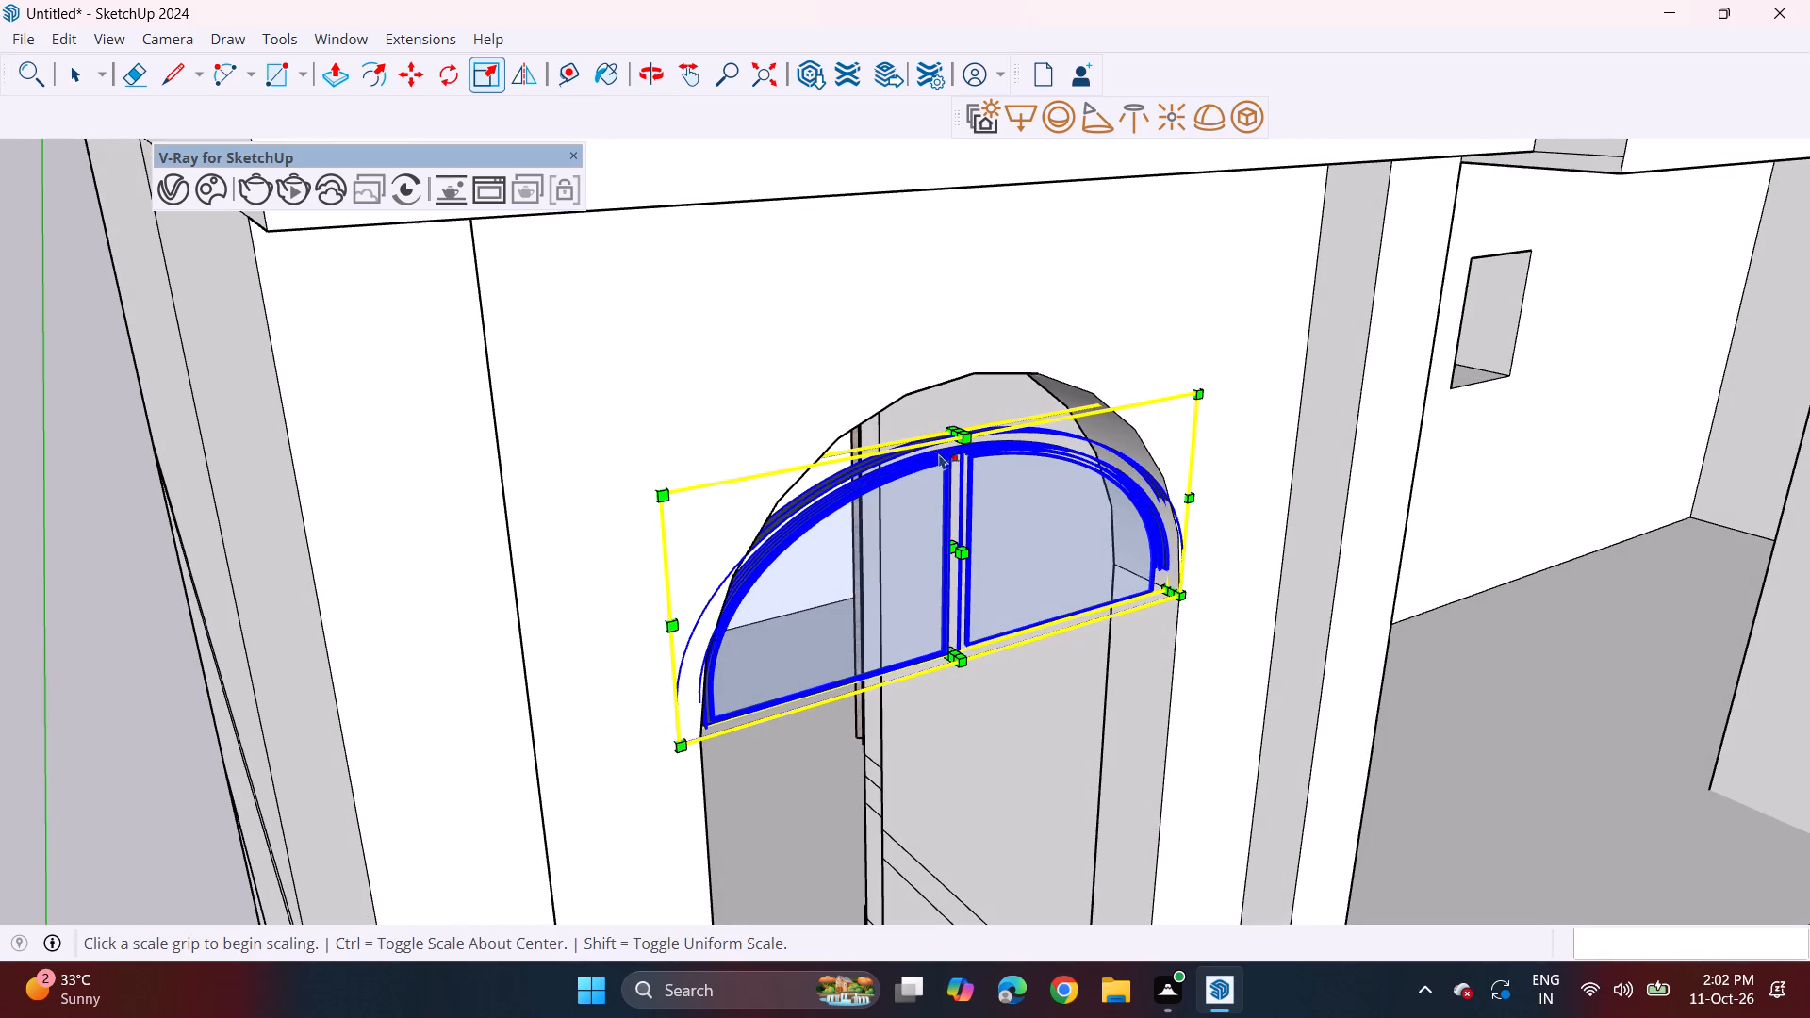
click(955, 427)
click(965, 374)
middle_drag(1004, 412, 871, 343)
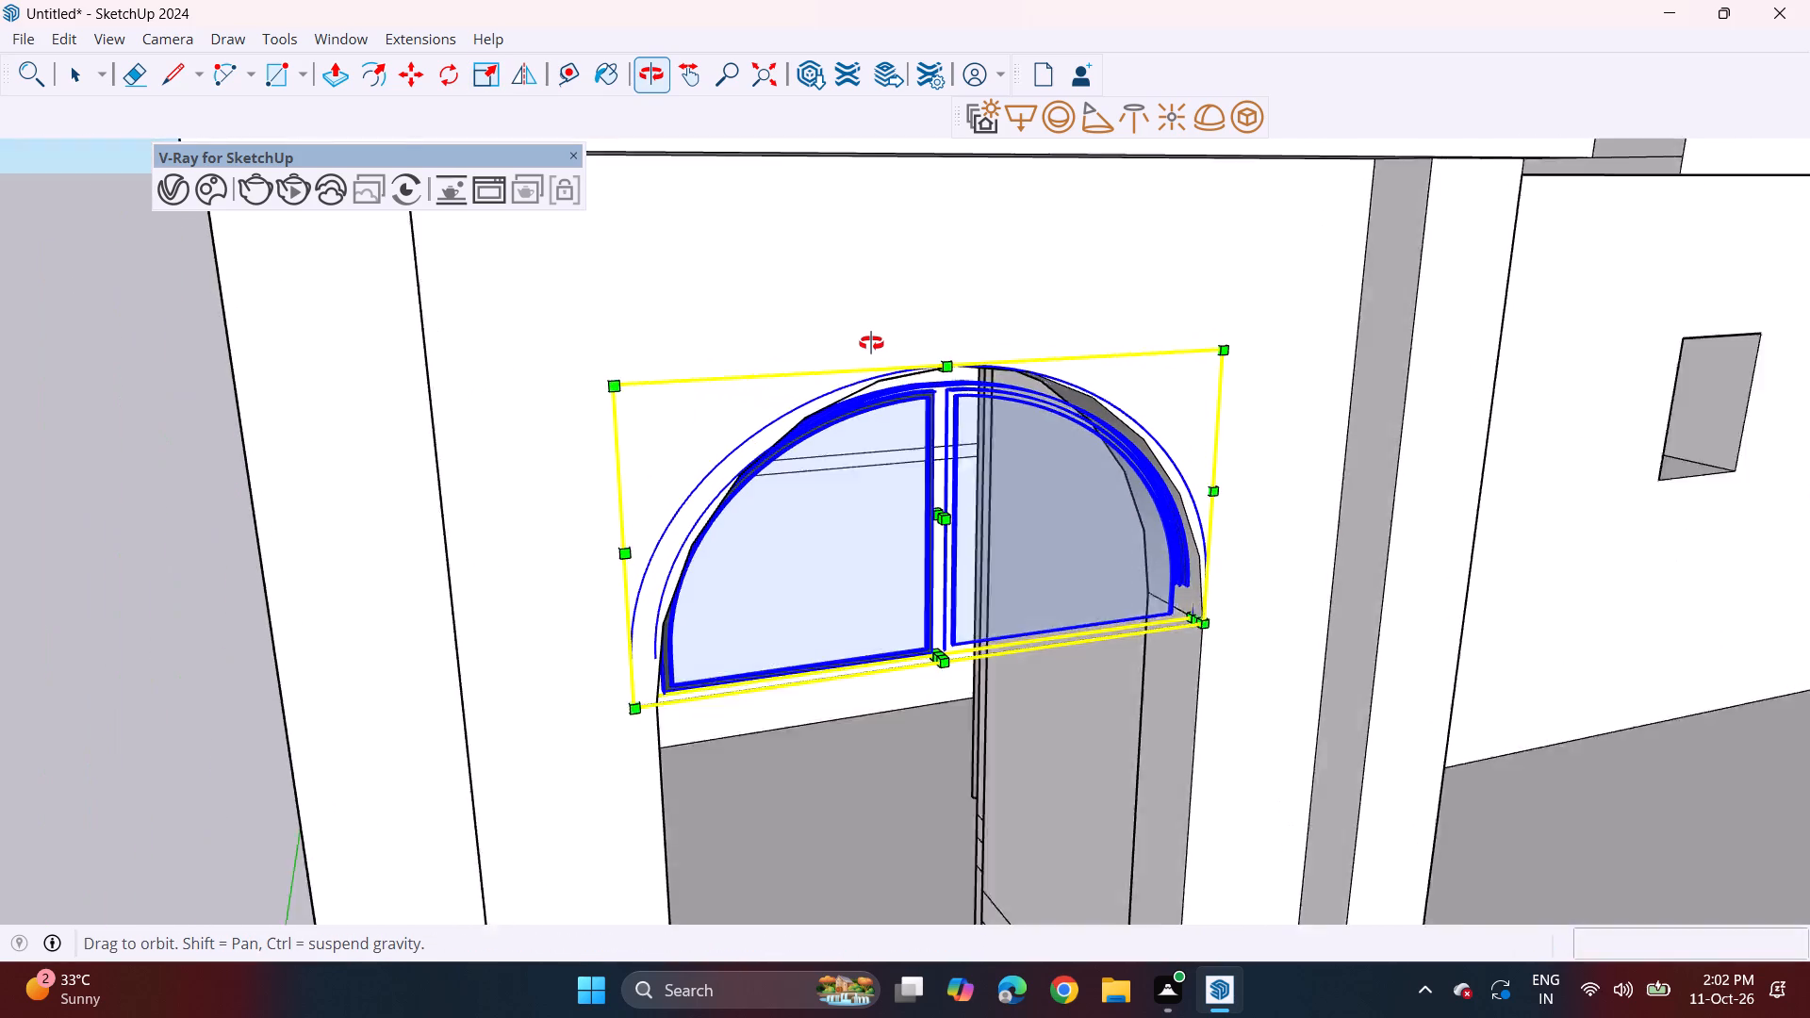
middle_drag(871, 343, 787, 524)
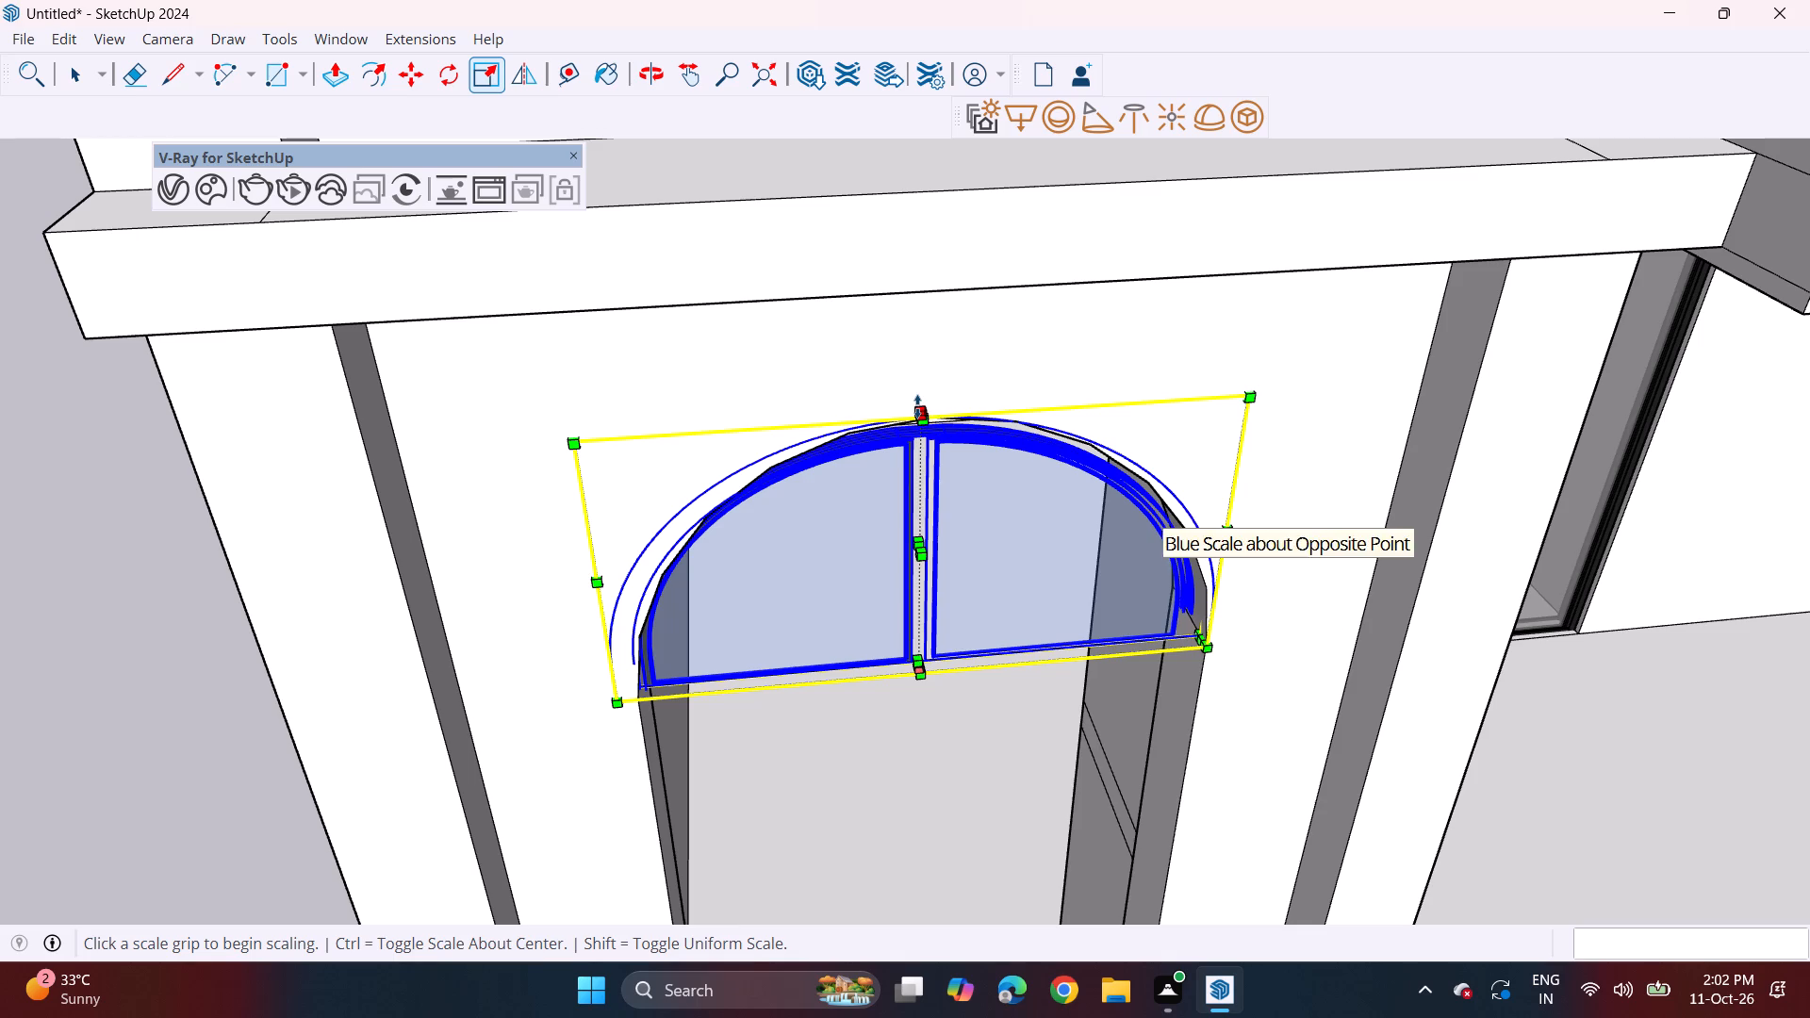
click(917, 406)
click(918, 386)
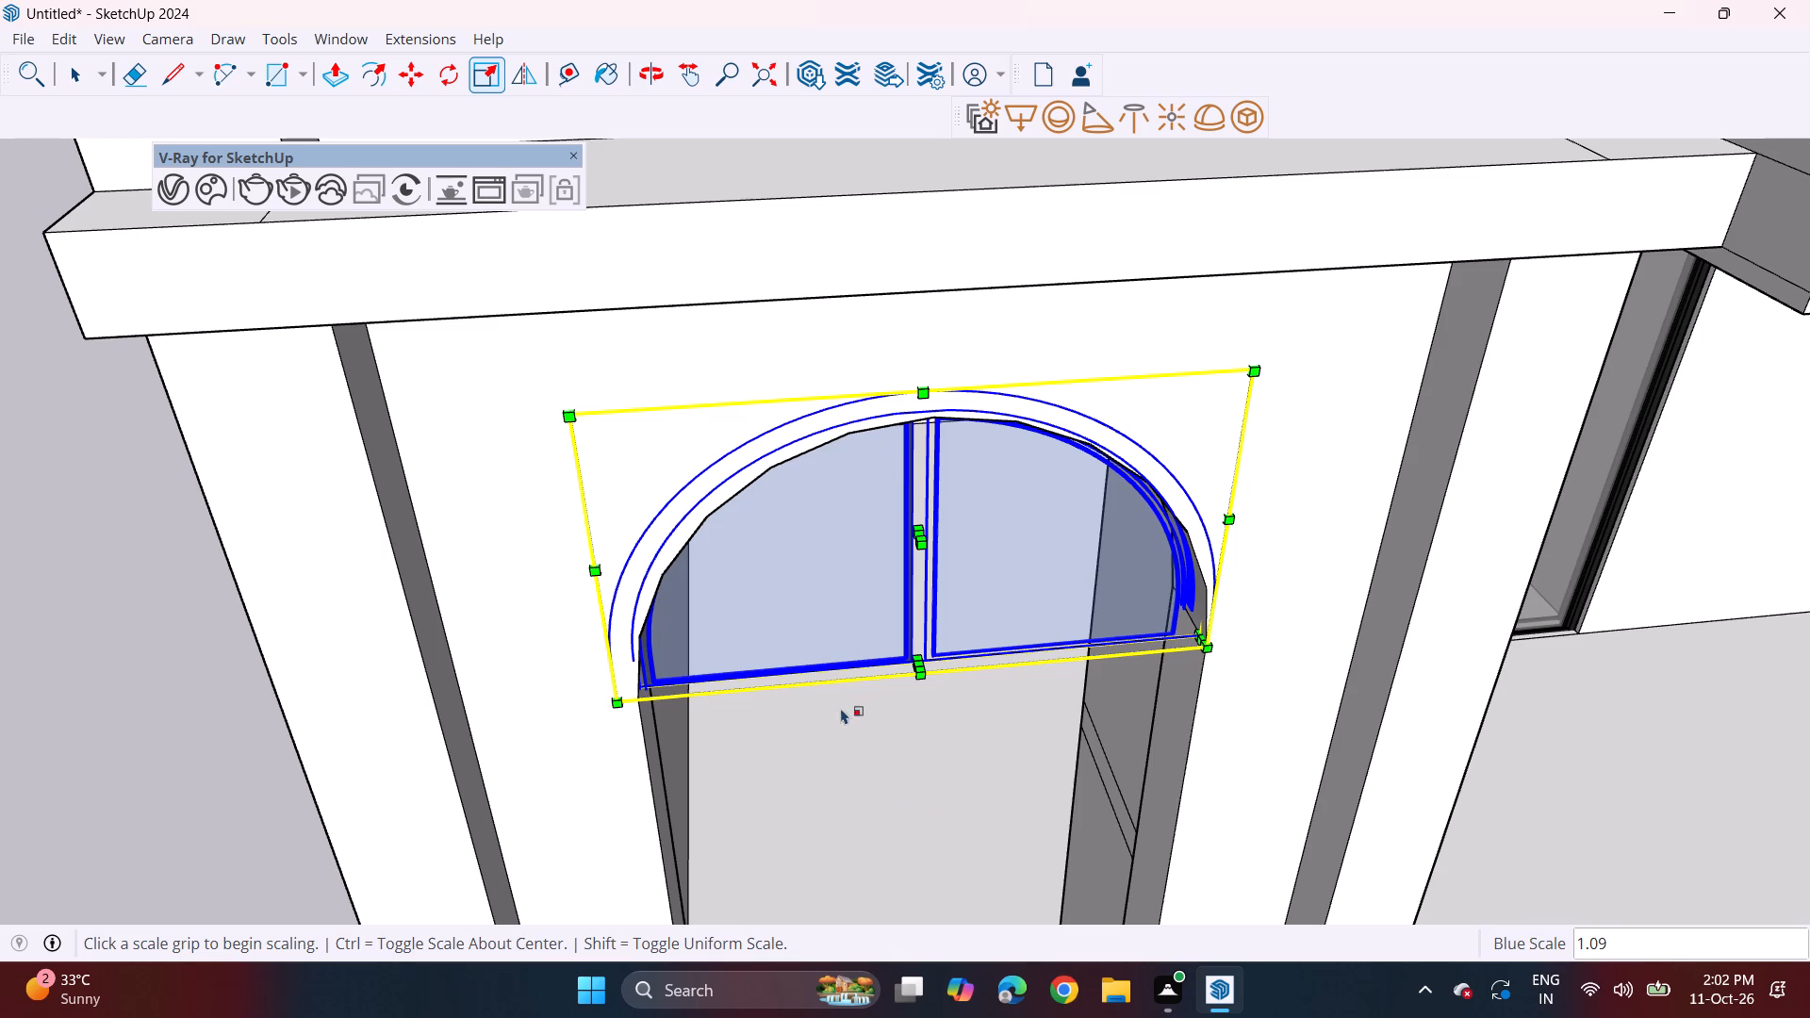
middle_drag(952, 724, 909, 592)
scroll(869, 524, down, 6)
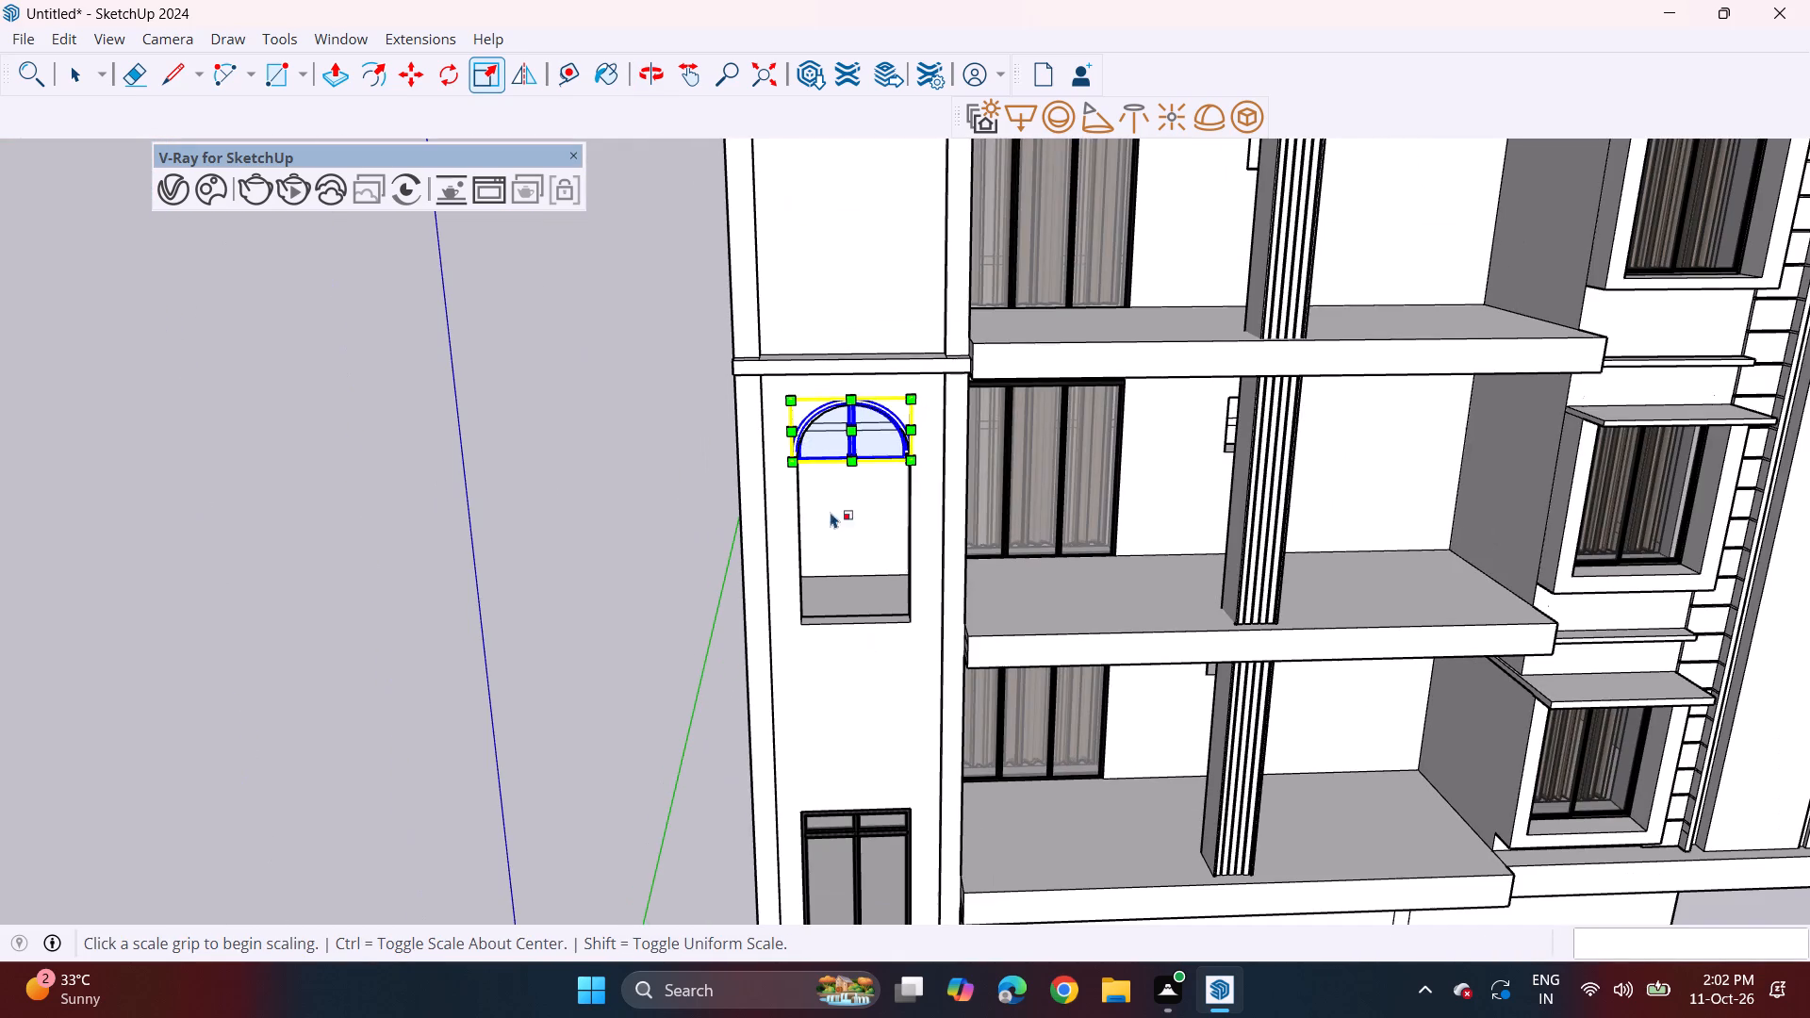
key(space)
click(652, 519)
Copy the rectangular window from the tower opening below about 14' 6 3/8" upward to sit beneath the arch group.
middle_drag(761, 564, 742, 478)
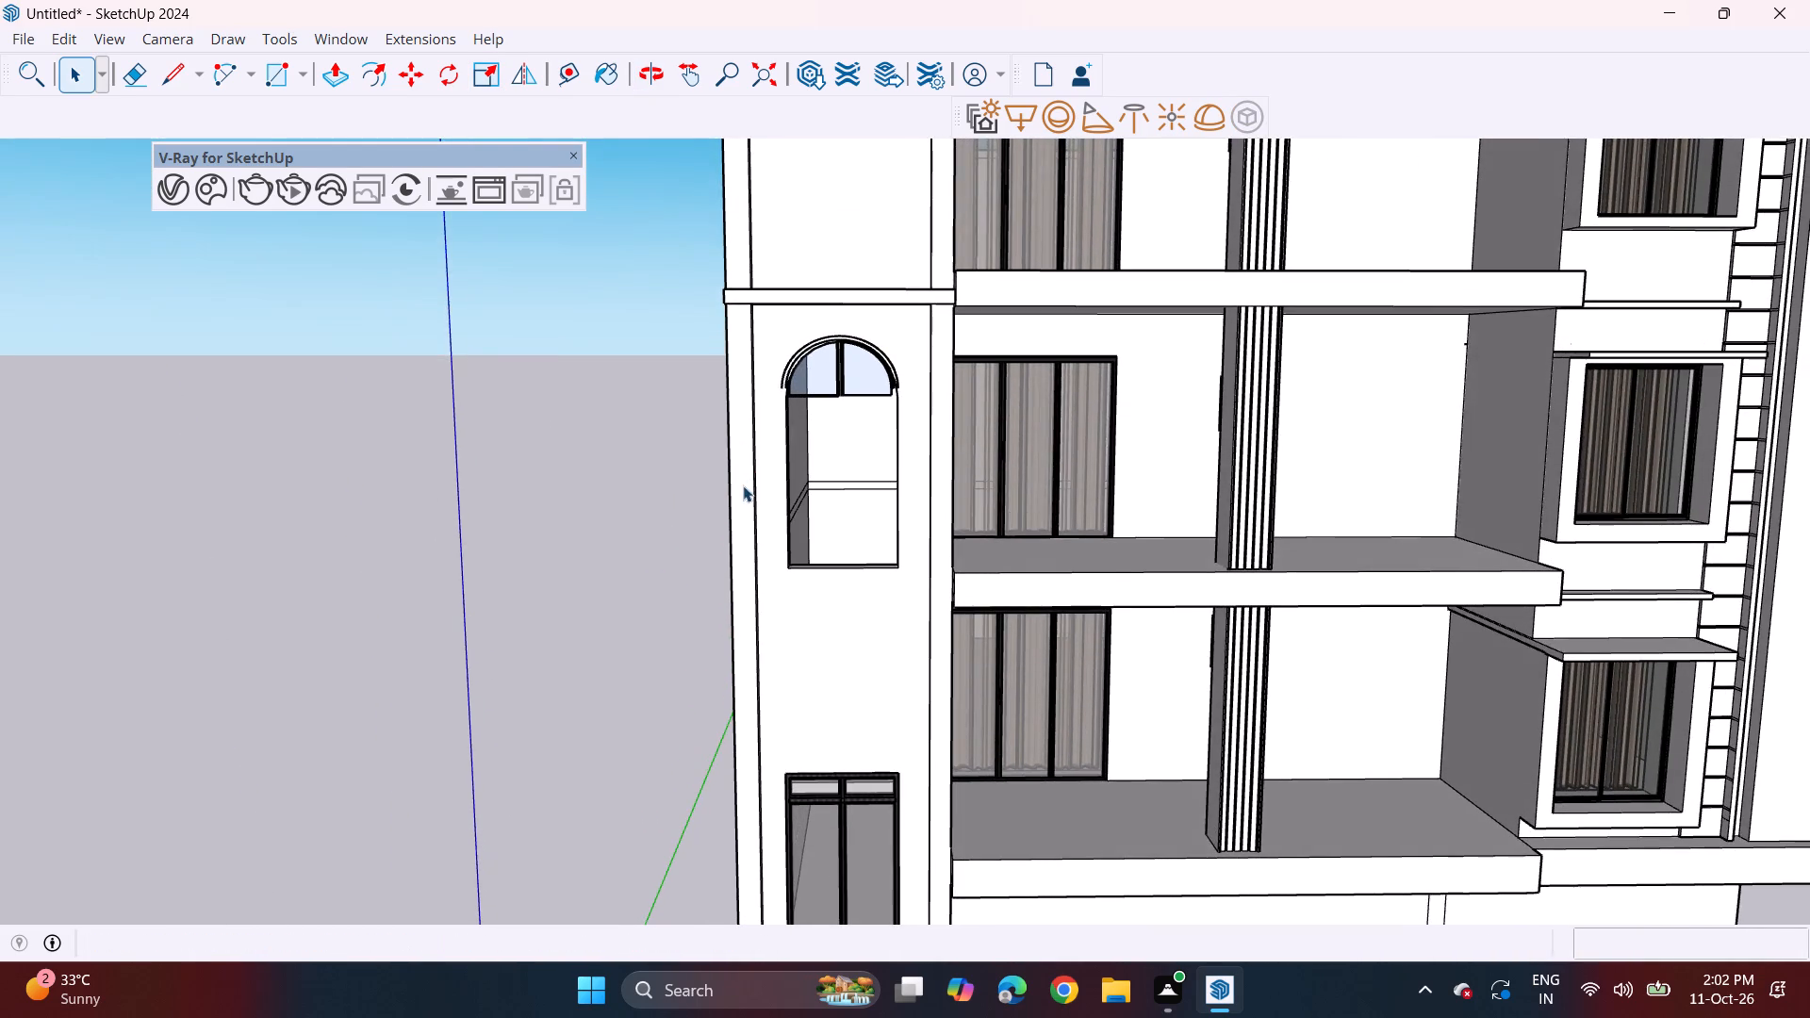
scroll(744, 492, down, 1)
click(846, 830)
key(m)
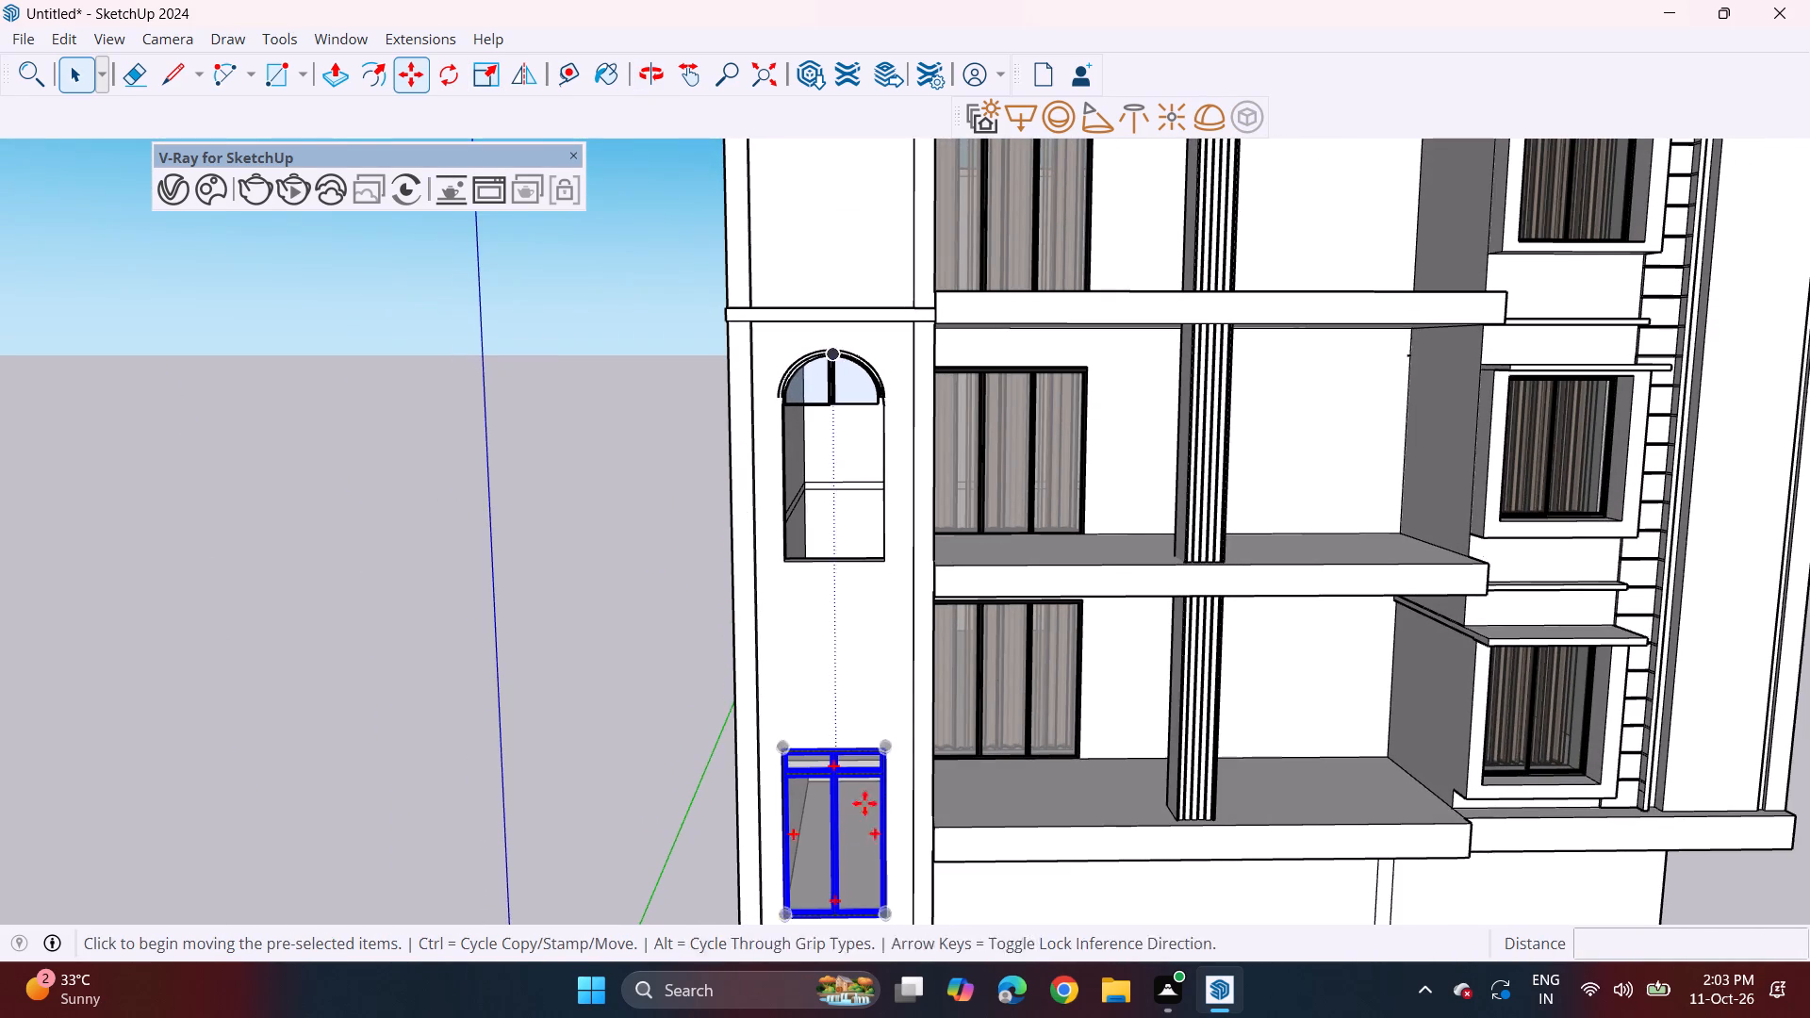
click(887, 761)
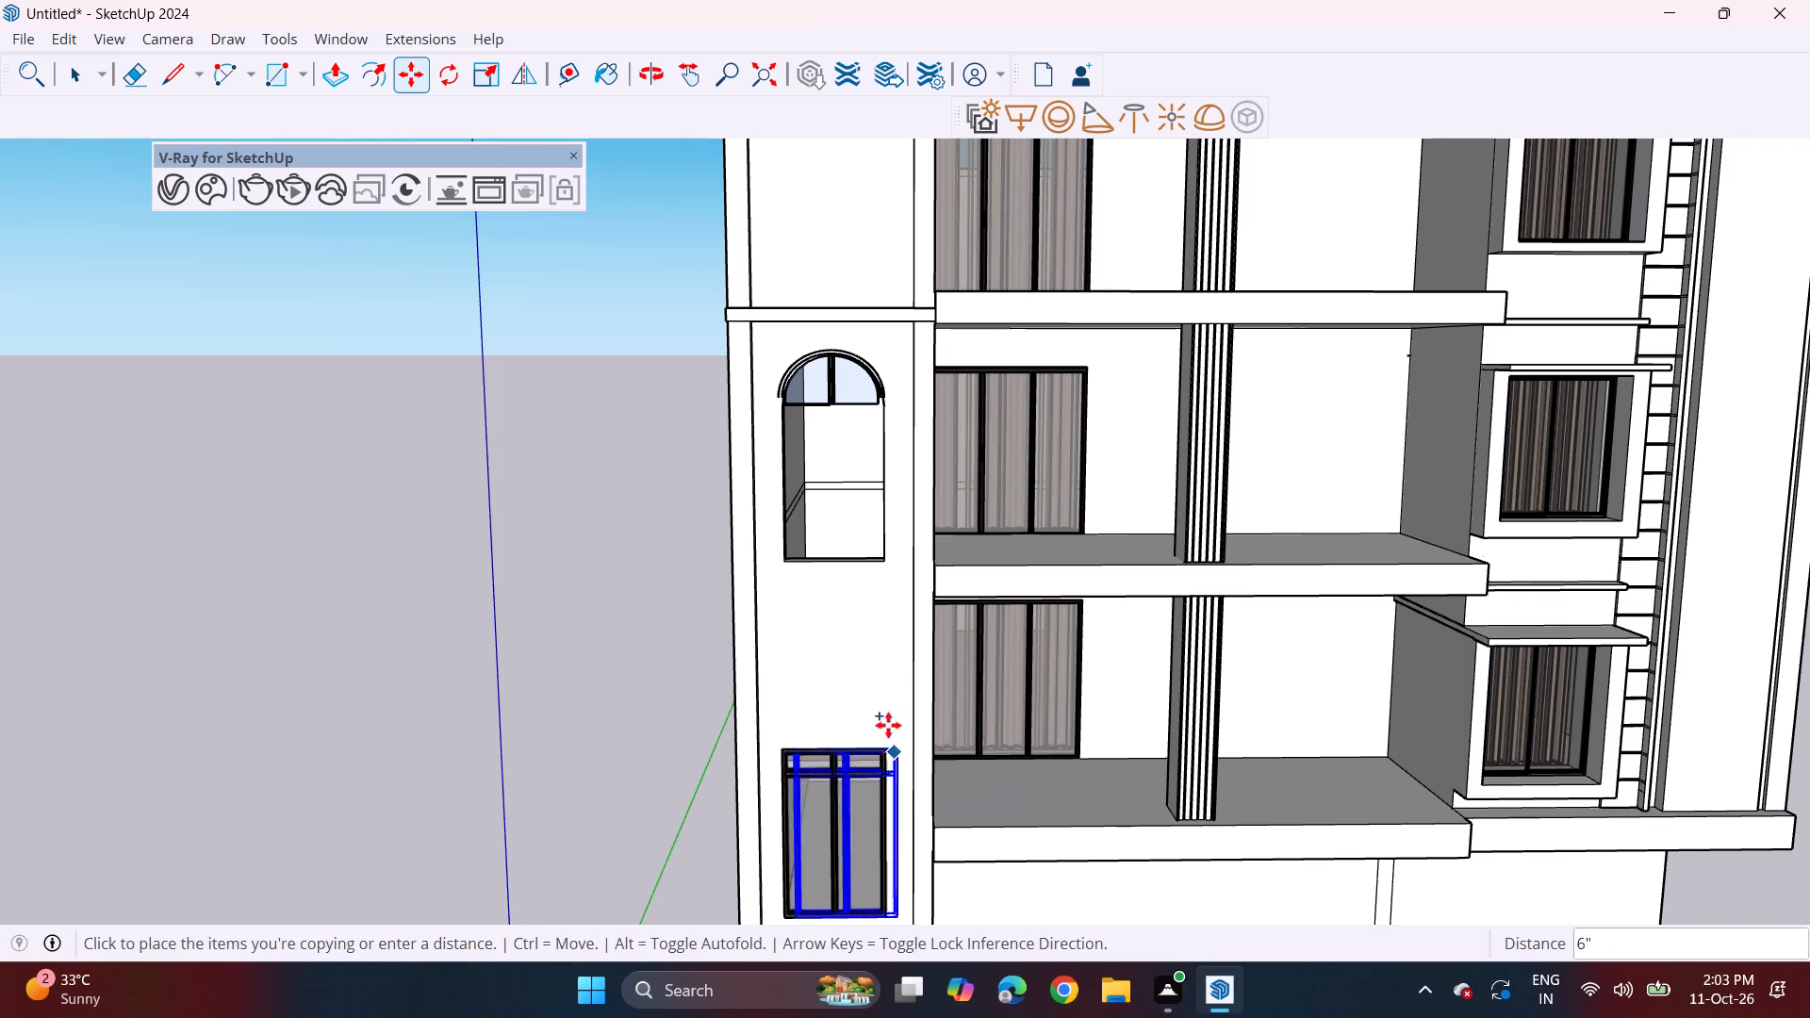
scroll(885, 408, up, 1)
middle_drag(885, 408, 898, 423)
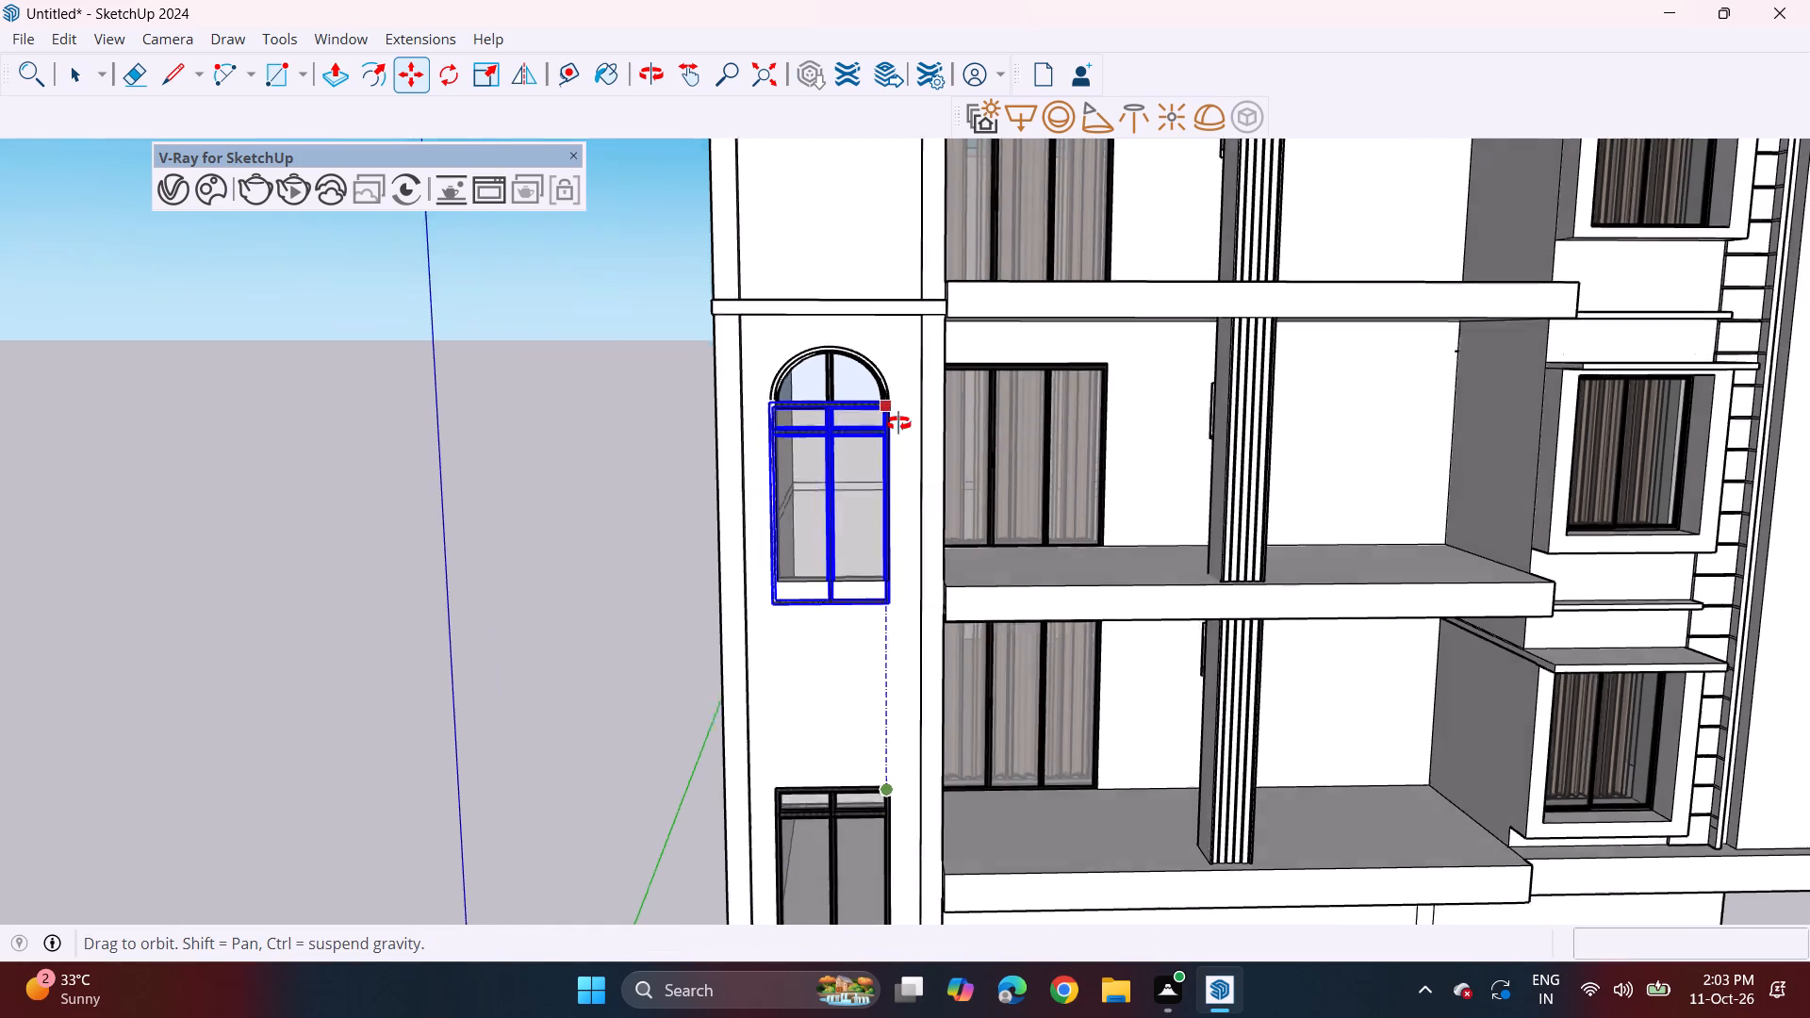
middle_drag(898, 423, 905, 435)
scroll(905, 435, up, 1)
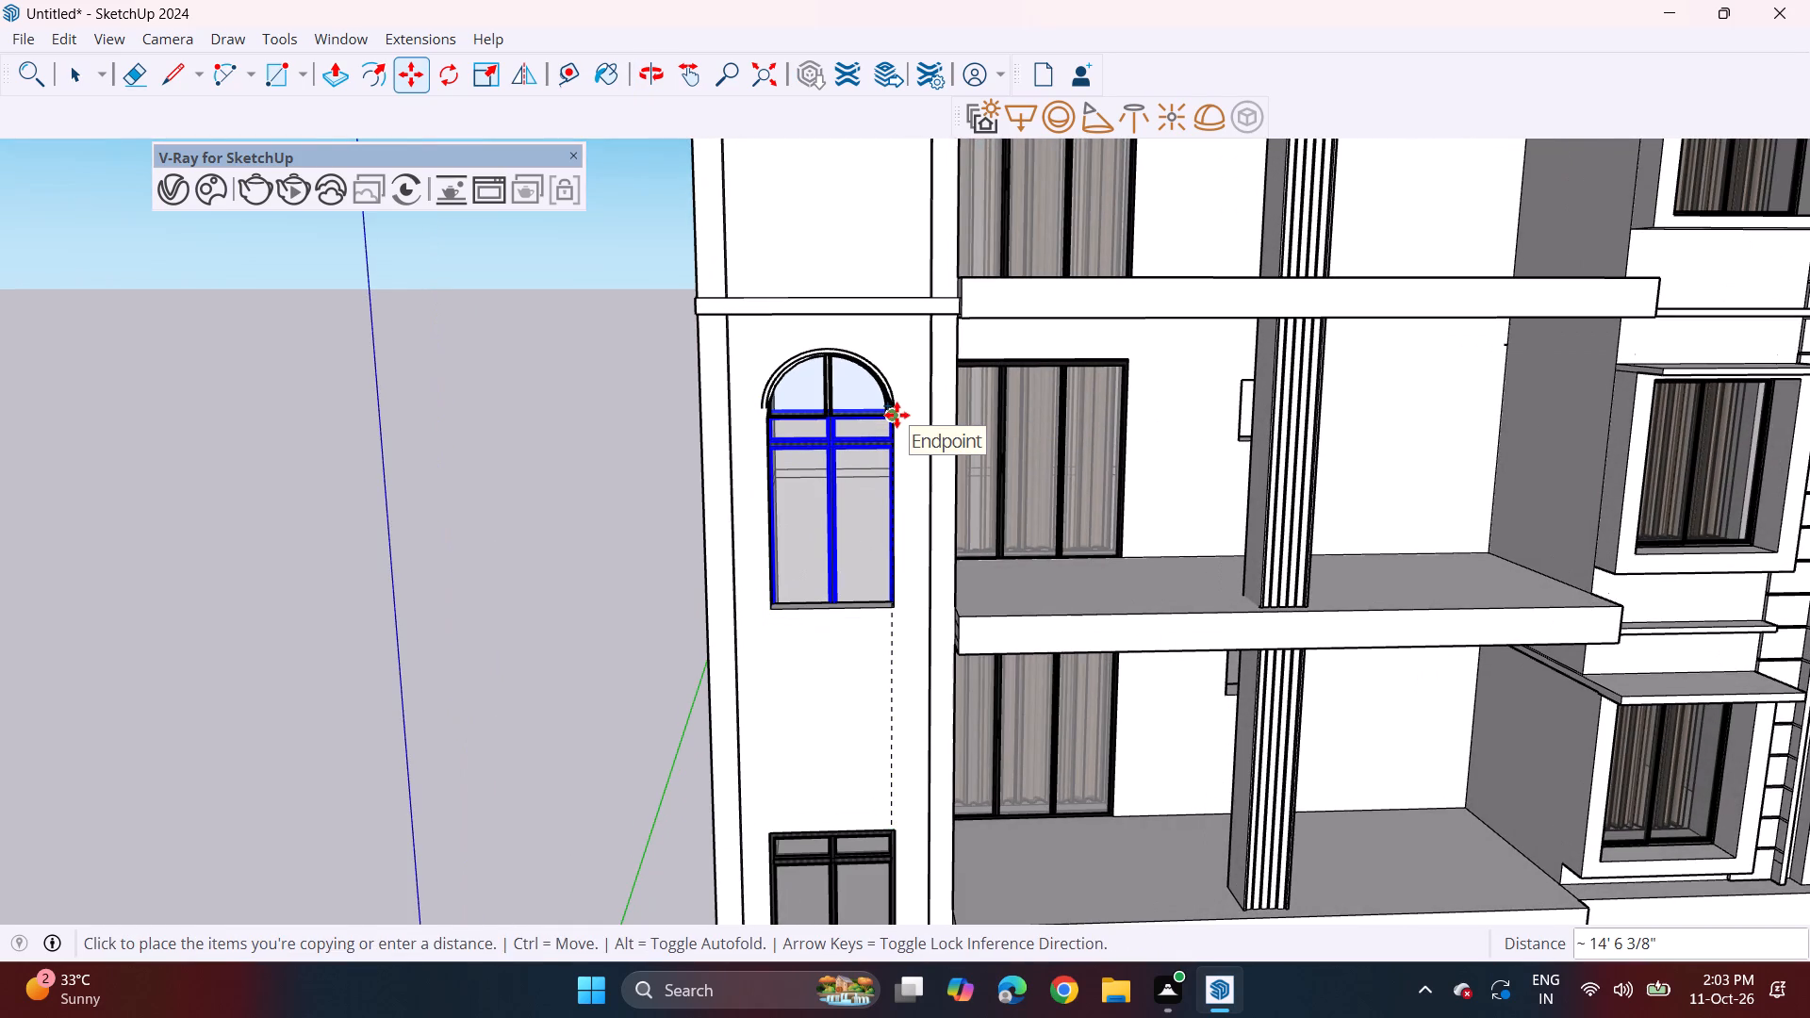
click(897, 415)
Scale the arch group down uniformly to about 0.97 so its outer frame fits the tower's arched opening.
middle_drag(882, 542, 946, 581)
scroll(849, 403, up, 4)
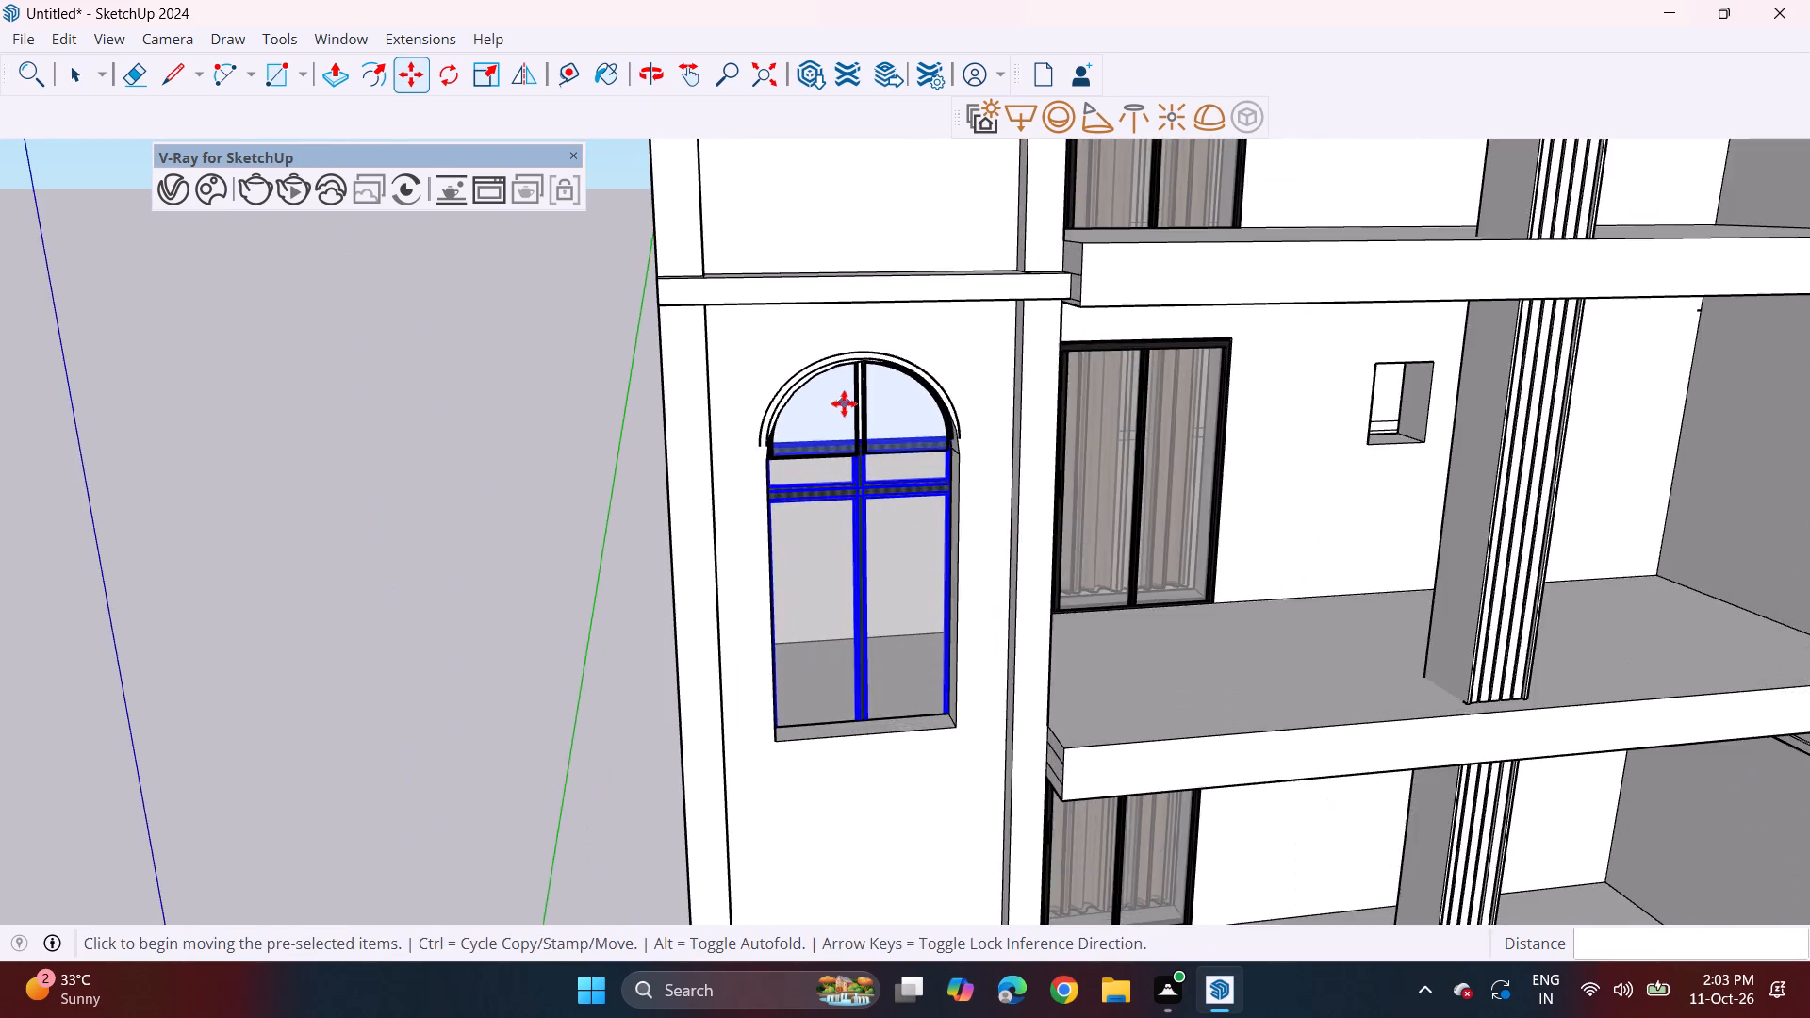
scroll(844, 403, up, 4)
middle_drag(843, 405, 740, 347)
scroll(740, 347, up, 4)
click(721, 310)
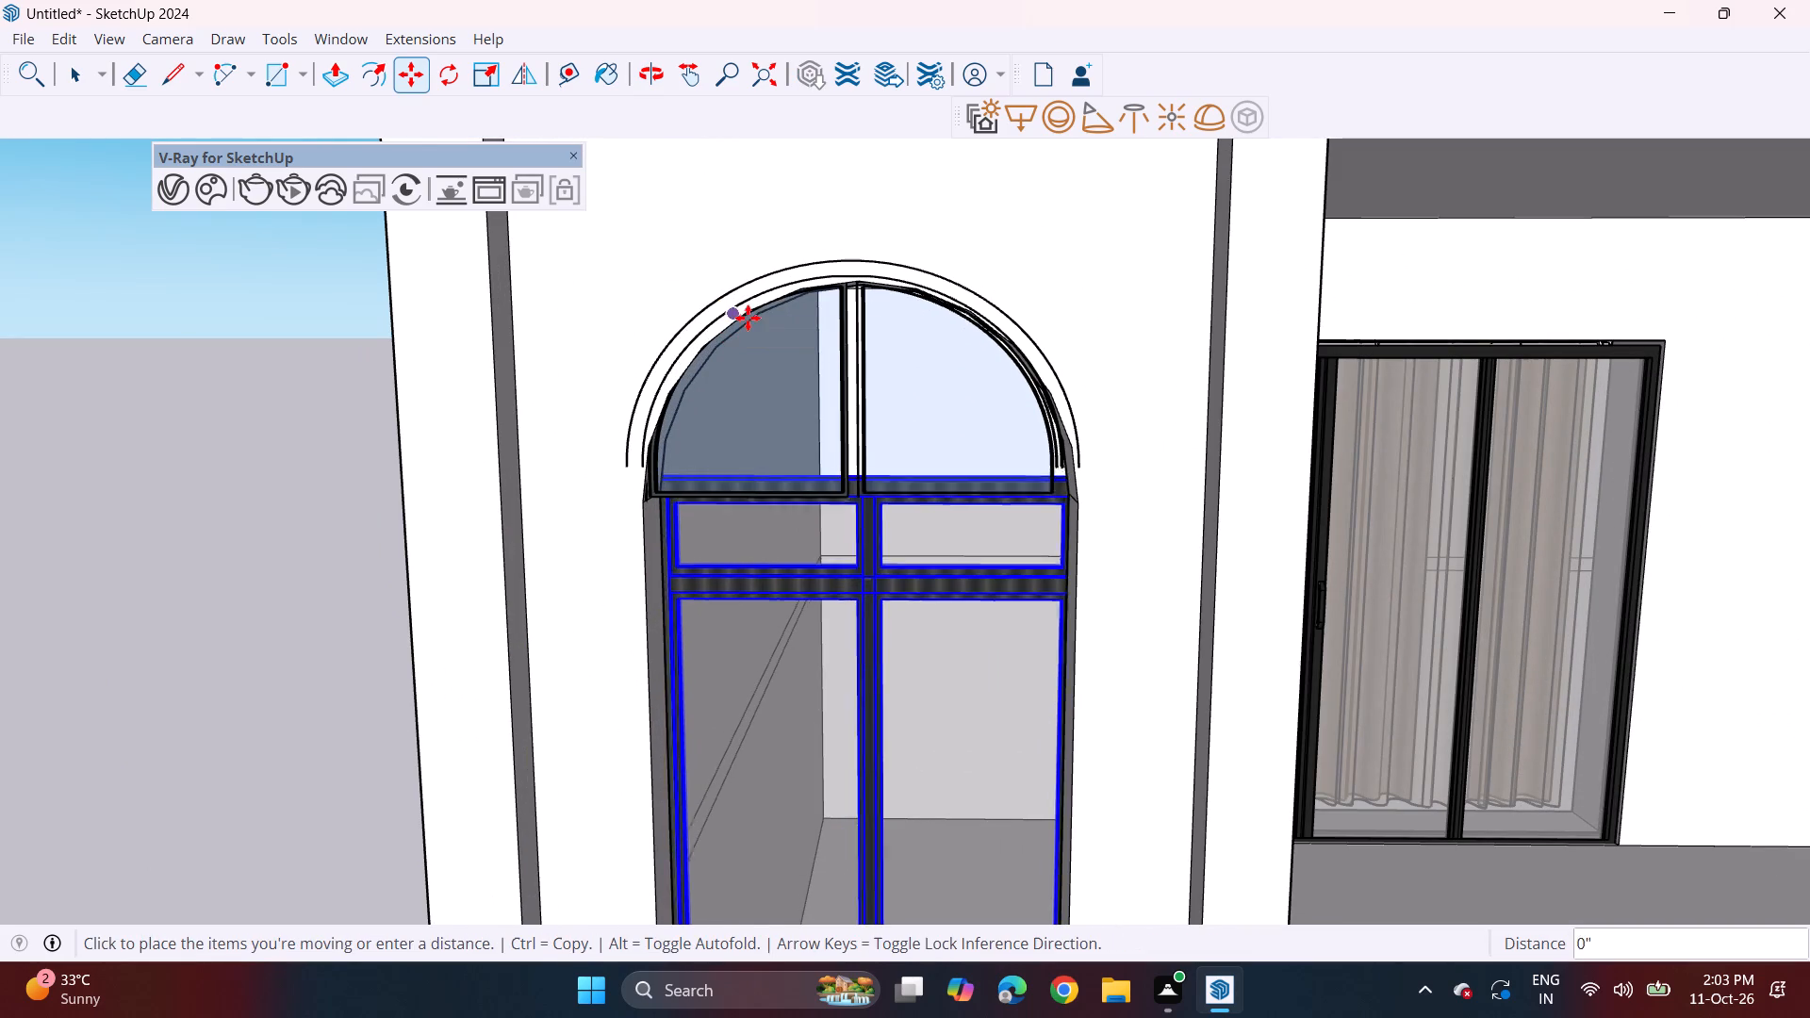
key(Escape)
key(space)
click(786, 296)
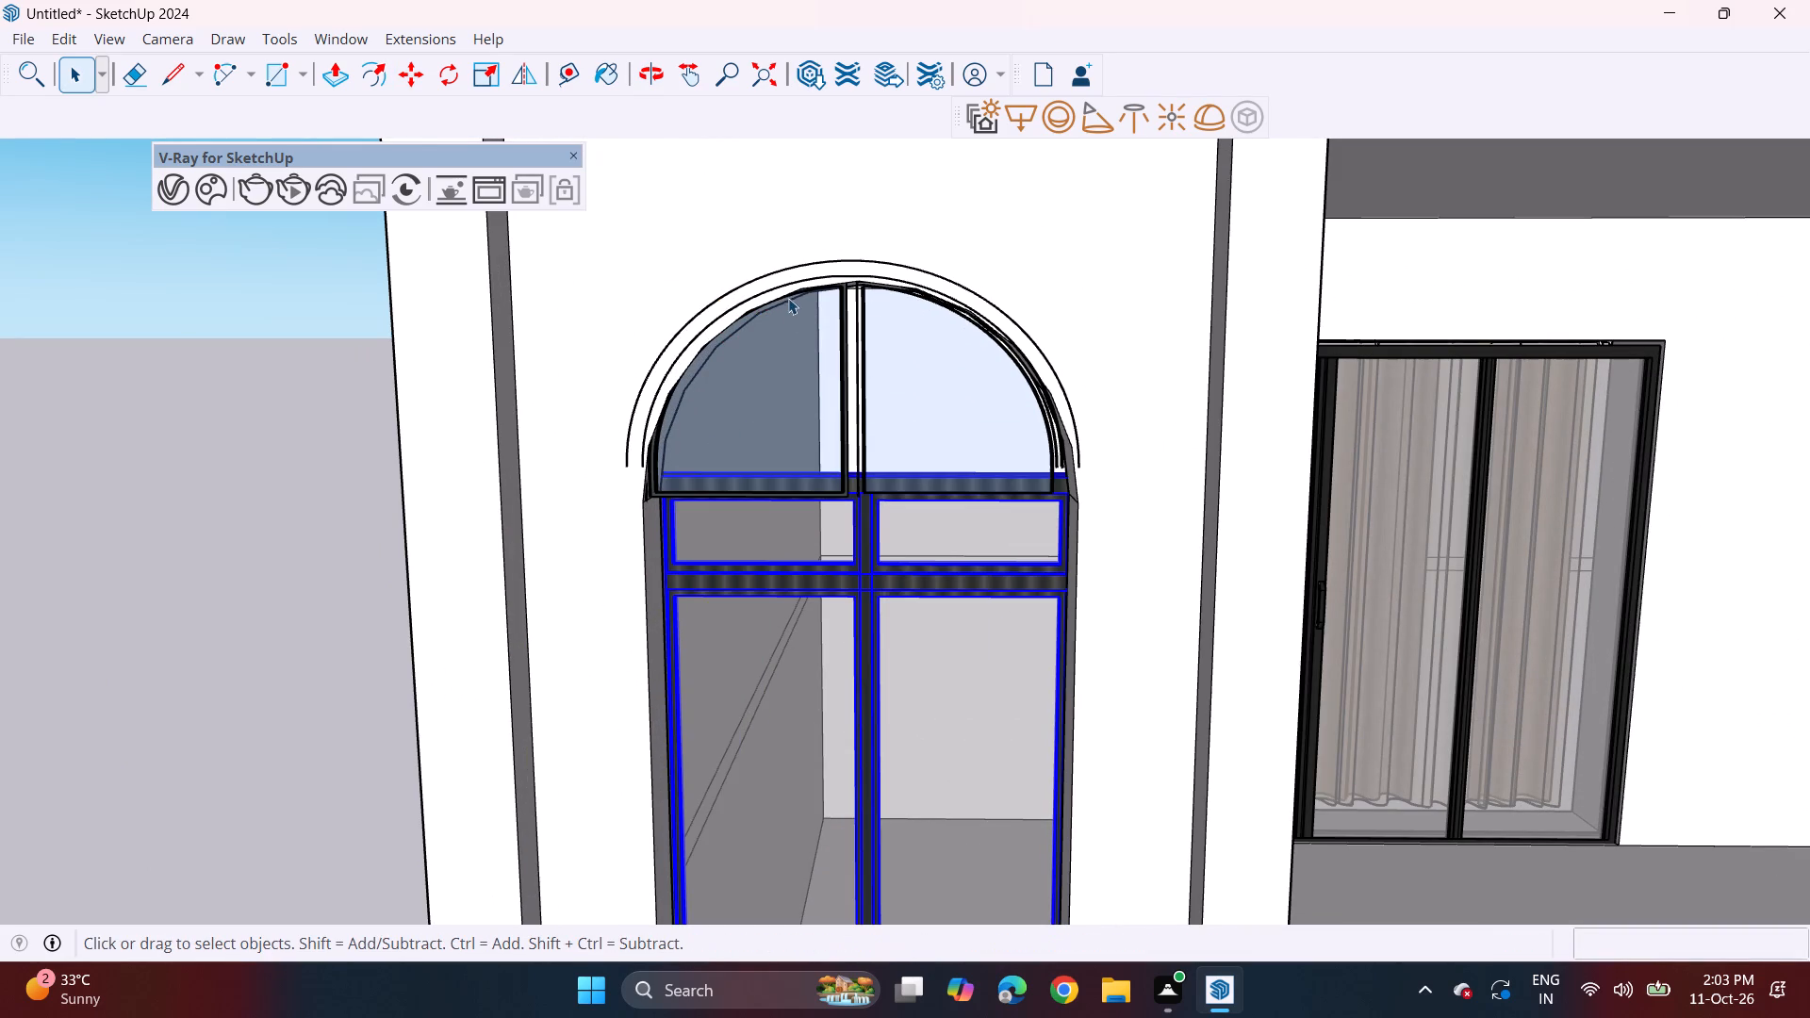
click(742, 328)
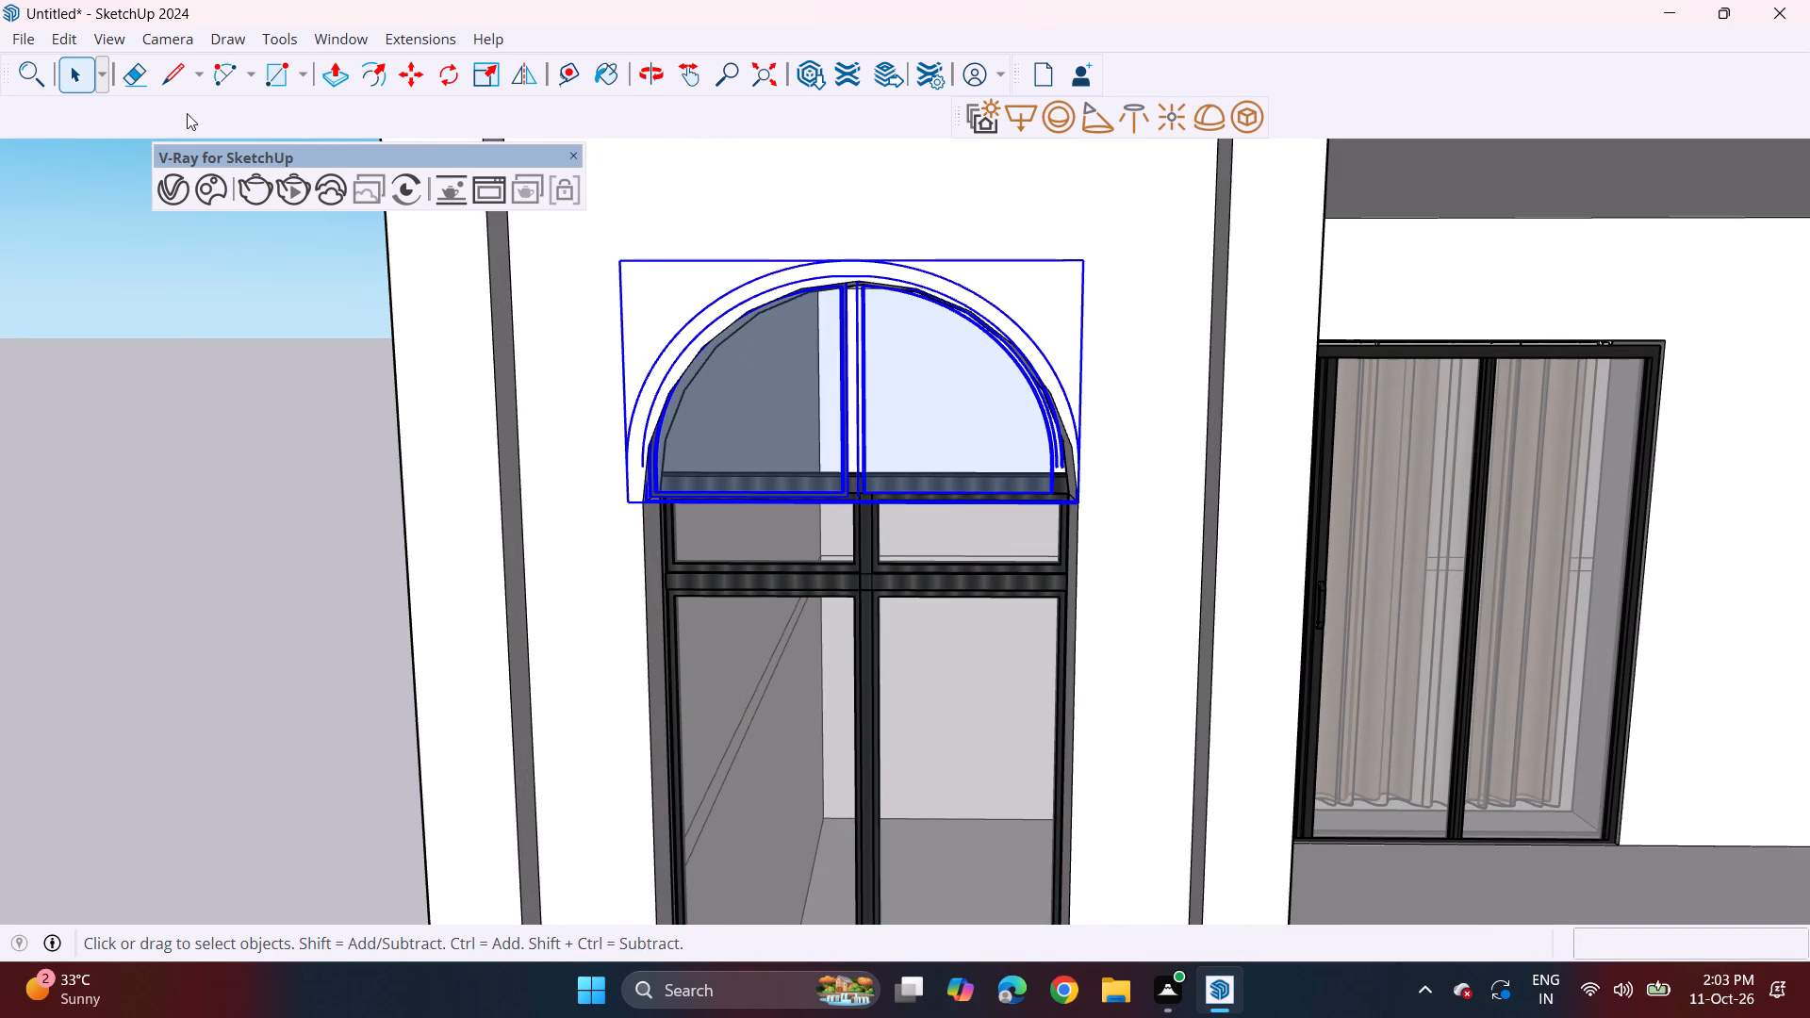
click(476, 81)
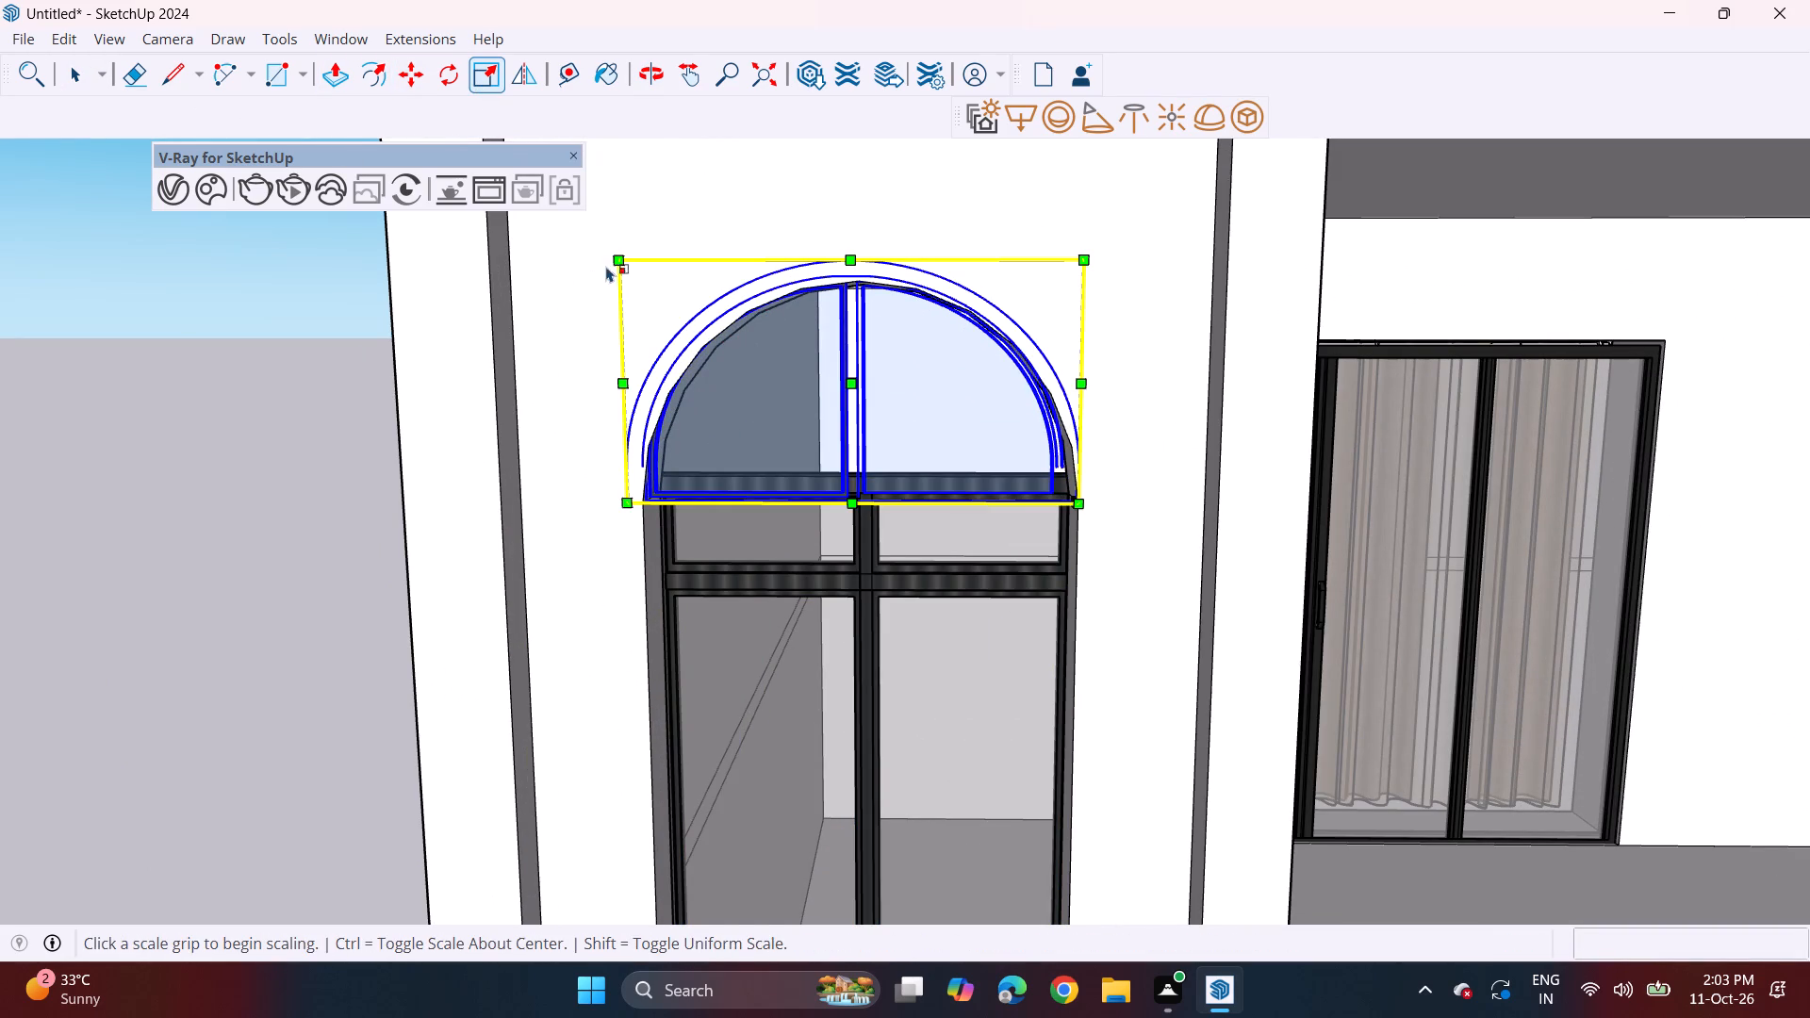
click(618, 254)
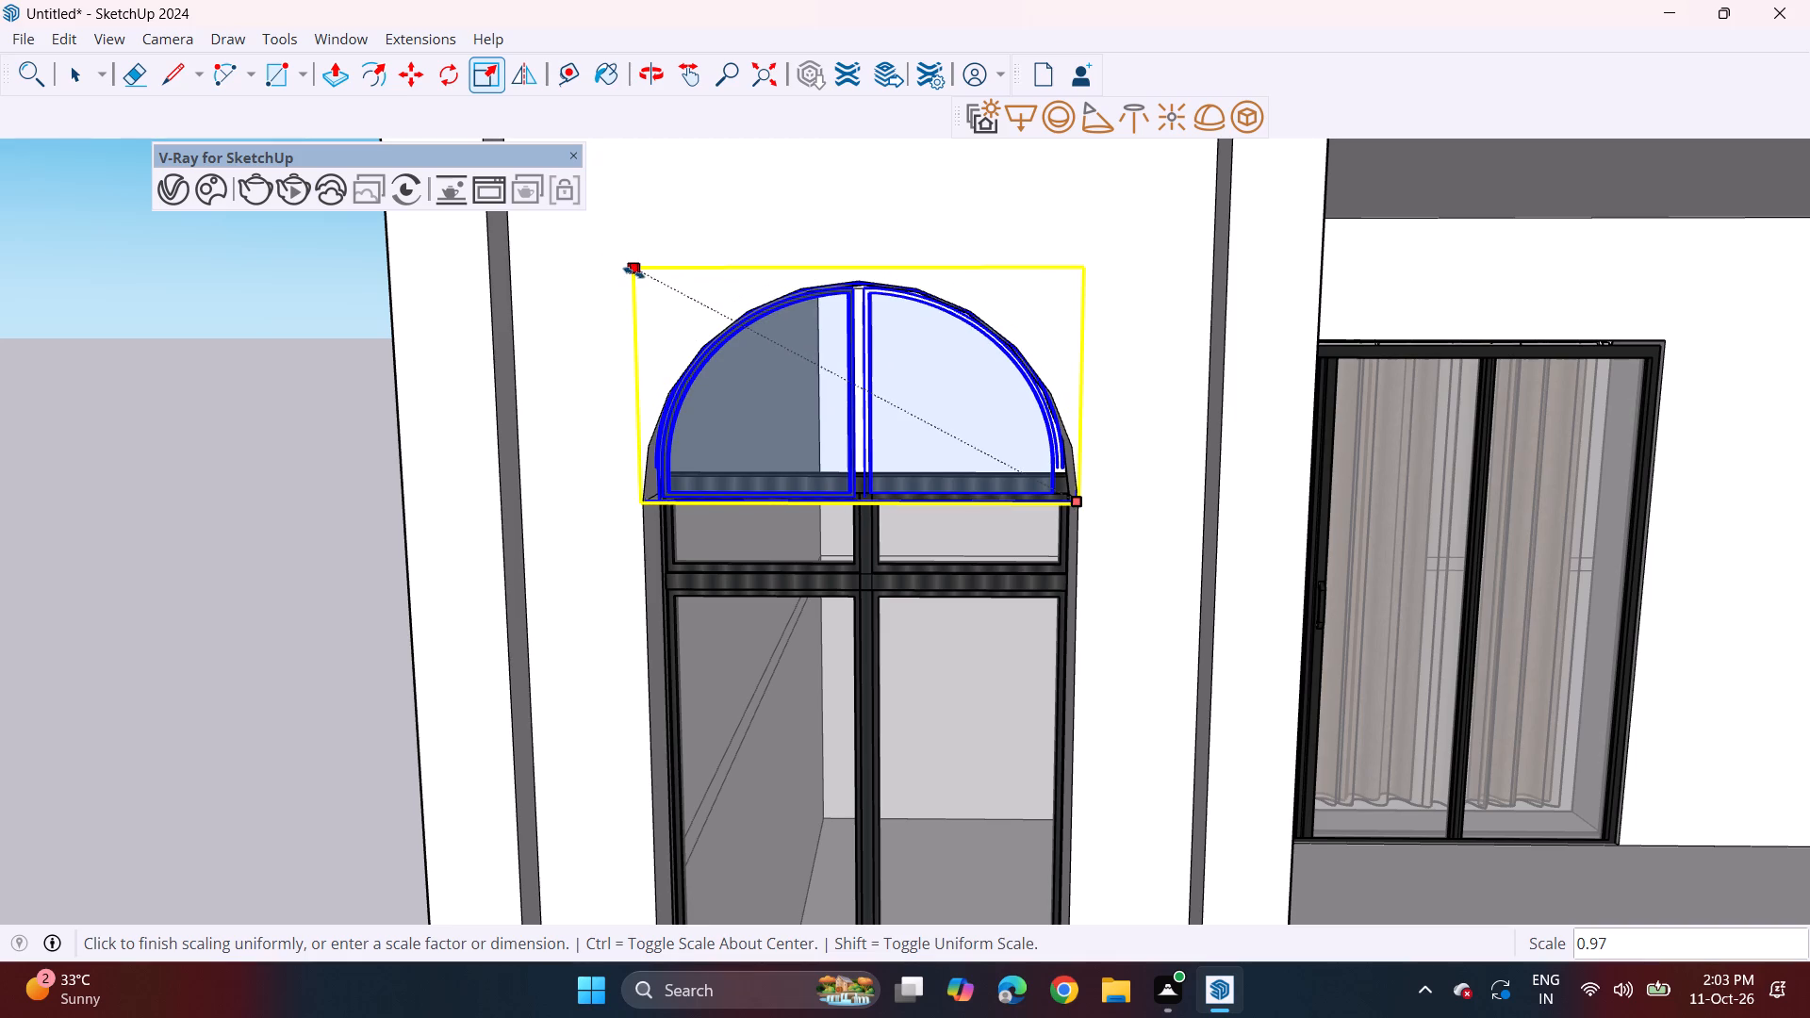
click(633, 272)
Stretch the arch group's width slightly along the red axis toward the side of the tower's arched opening.
middle_drag(1065, 384, 863, 435)
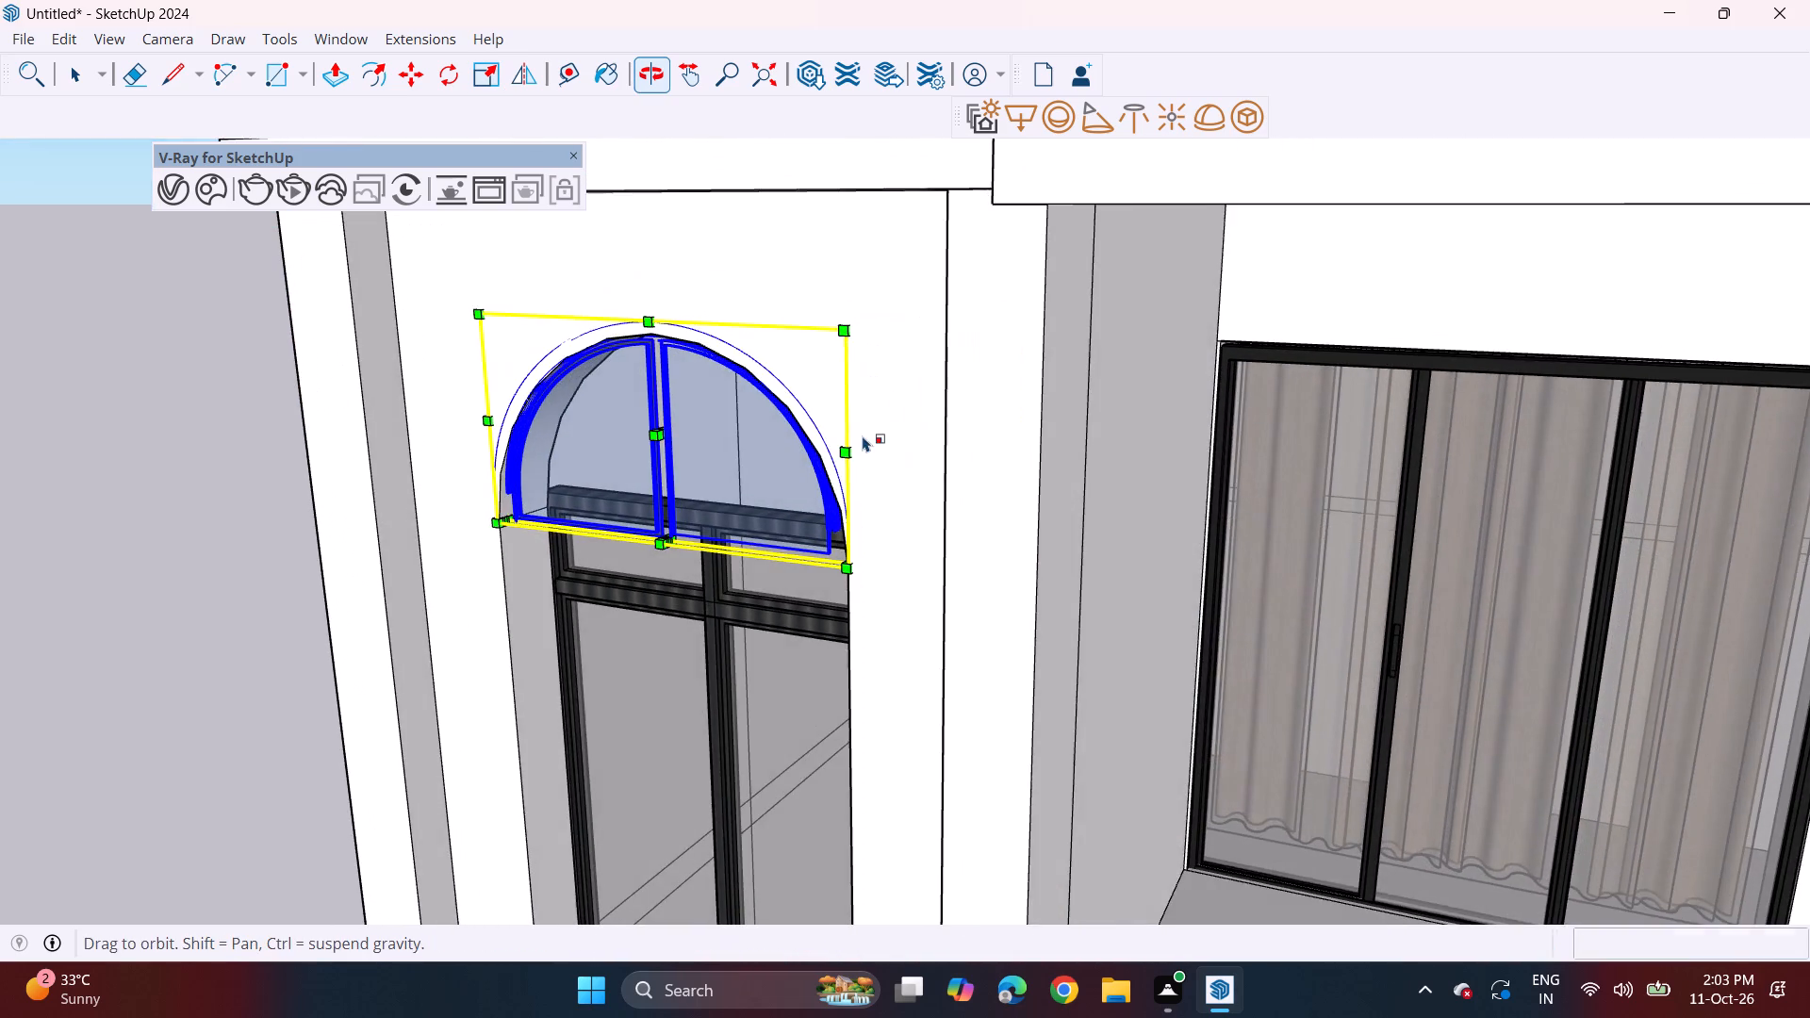
scroll(888, 444, up, 6)
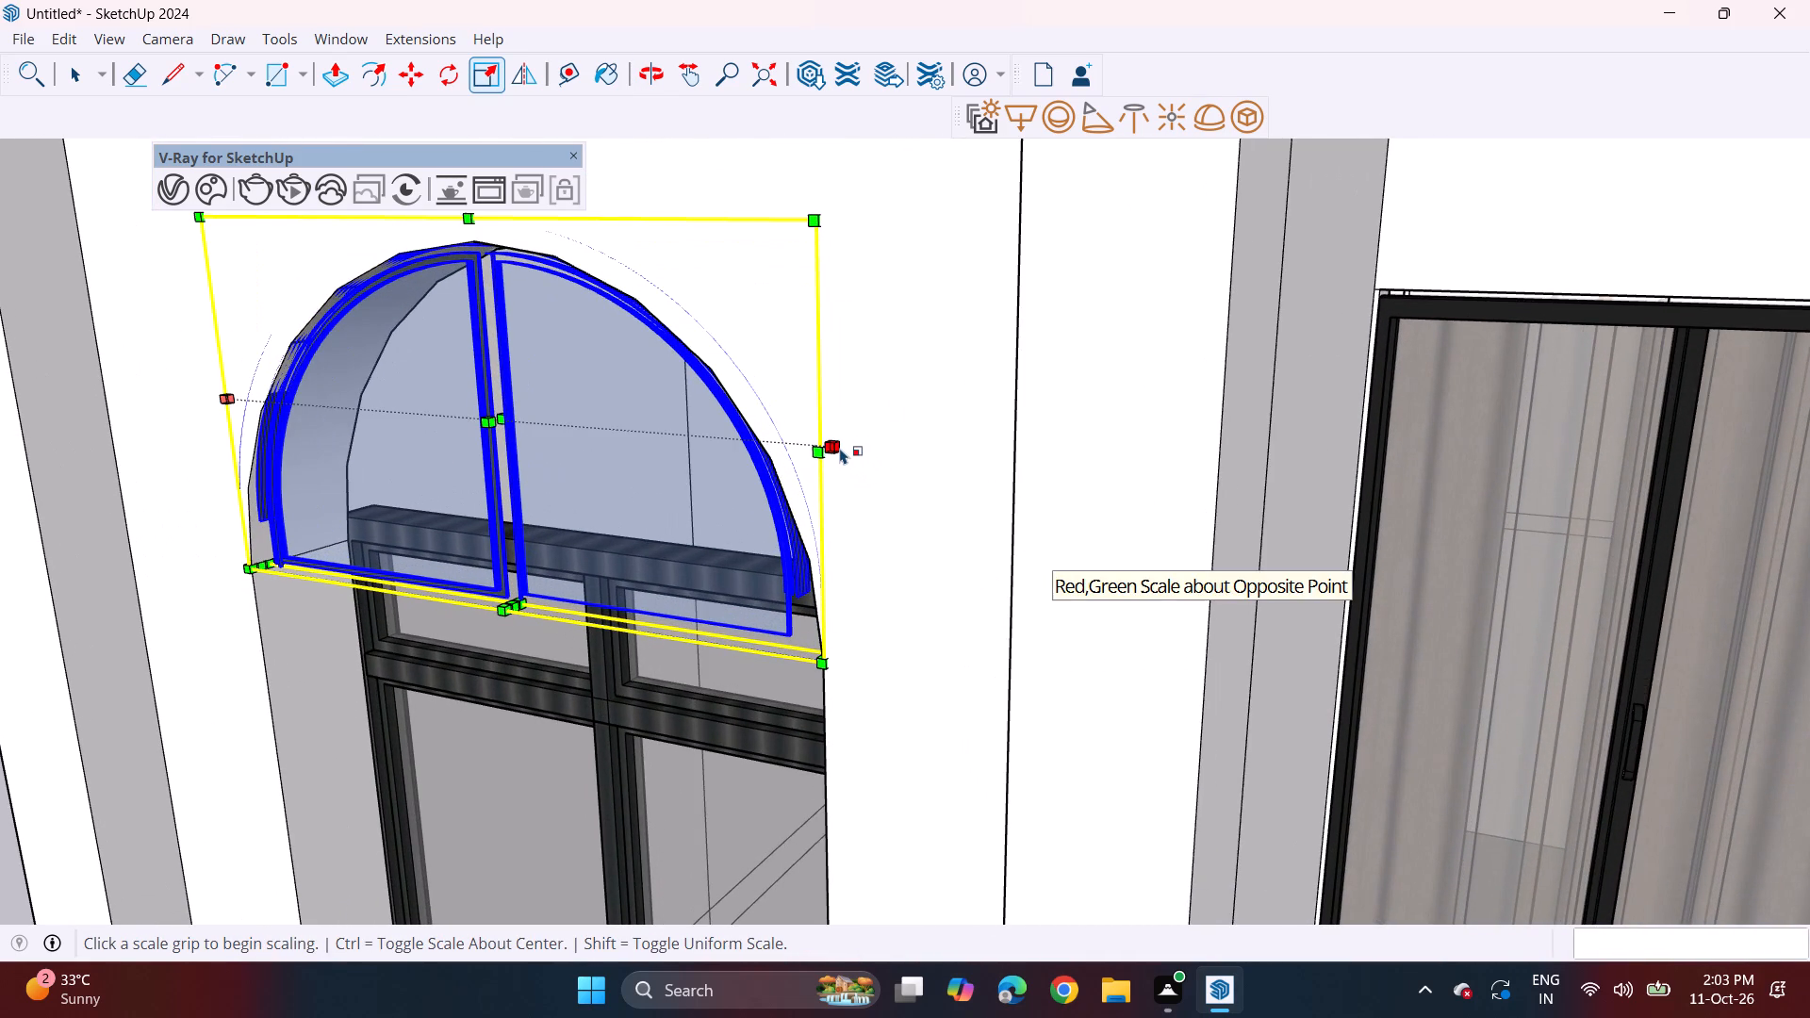
click(833, 453)
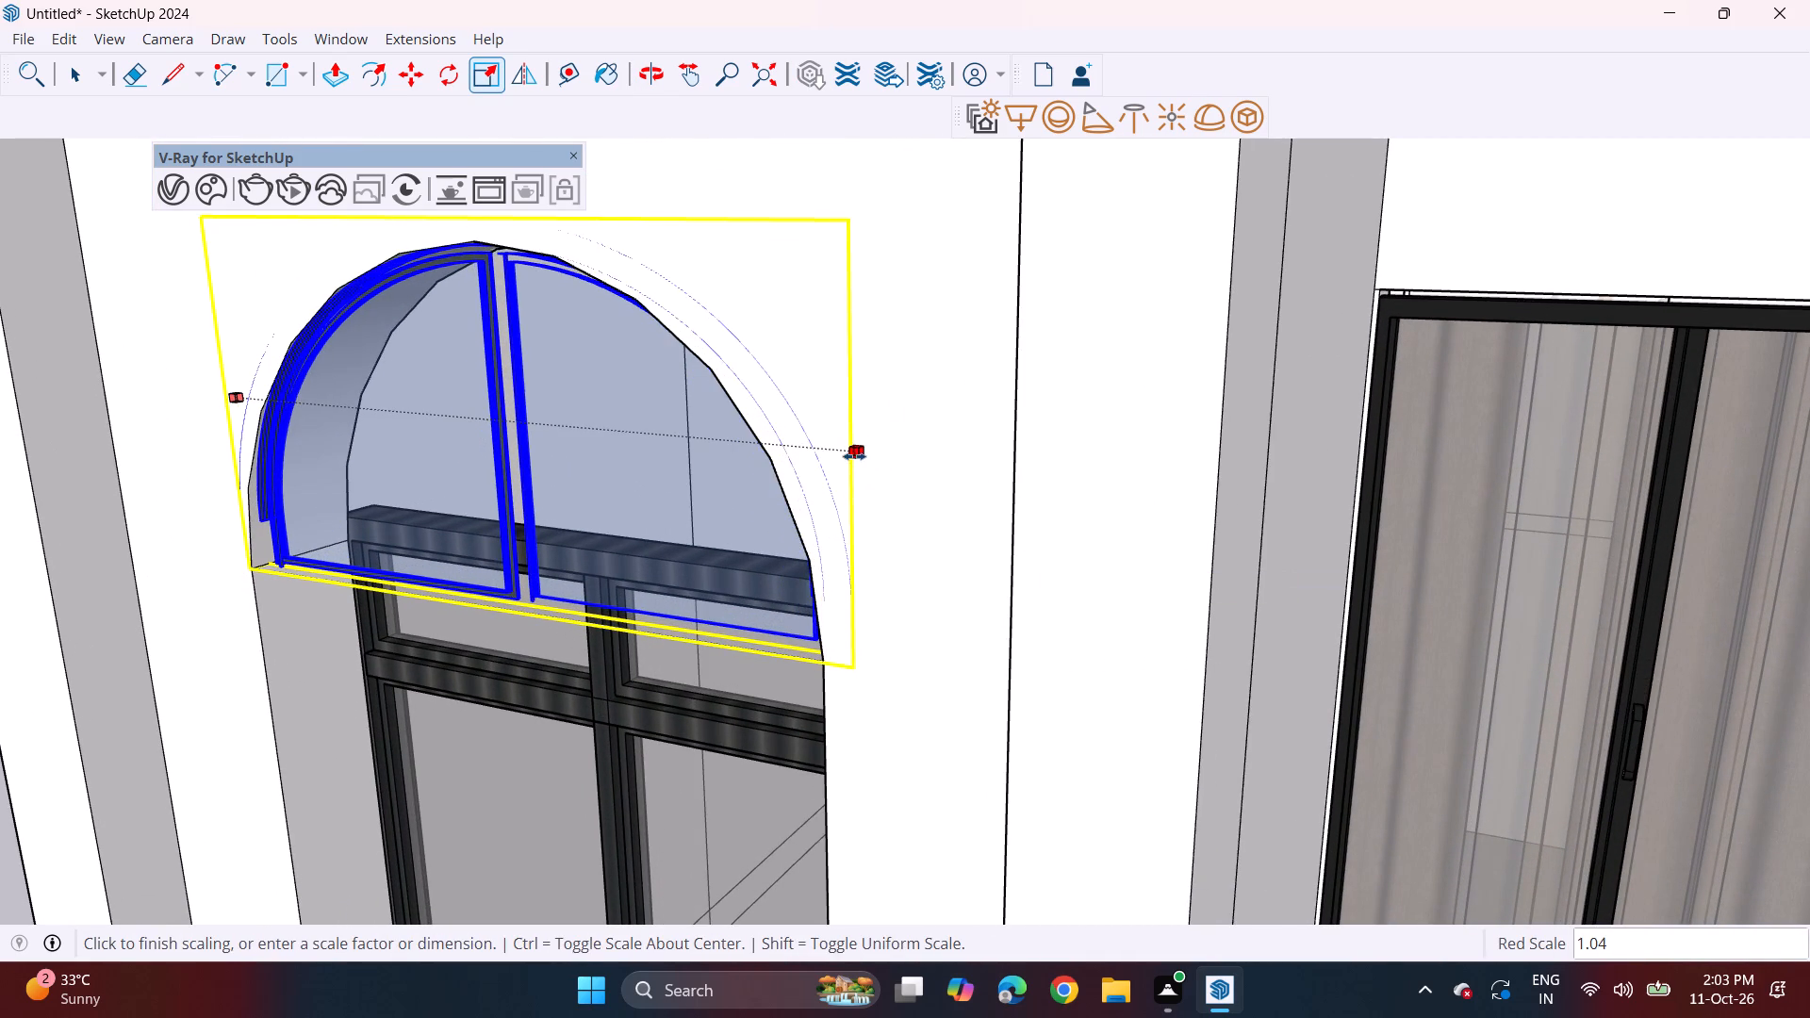
click(835, 451)
Move the copied rectangular window about 5 7/8" so its upper corner meets the arched opening's corner beneath the arch group.
middle_drag(618, 550, 847, 366)
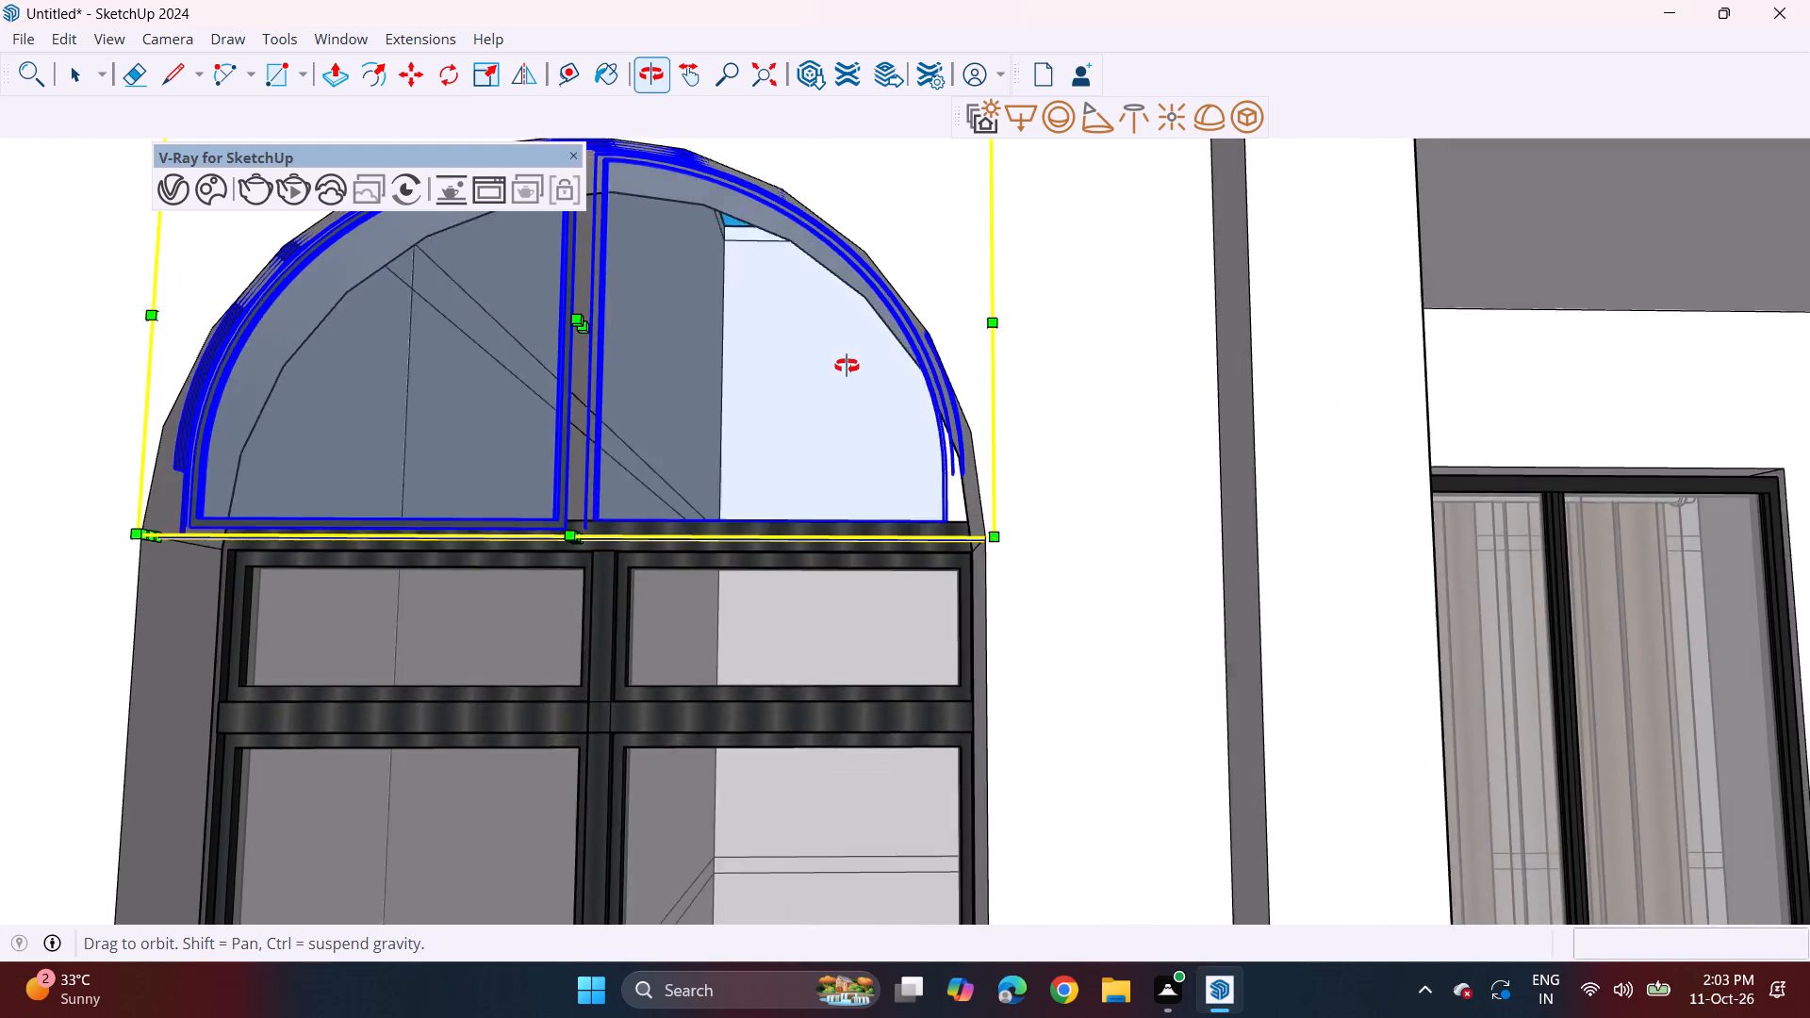
middle_drag(847, 366, 885, 287)
scroll(854, 398, down, 8)
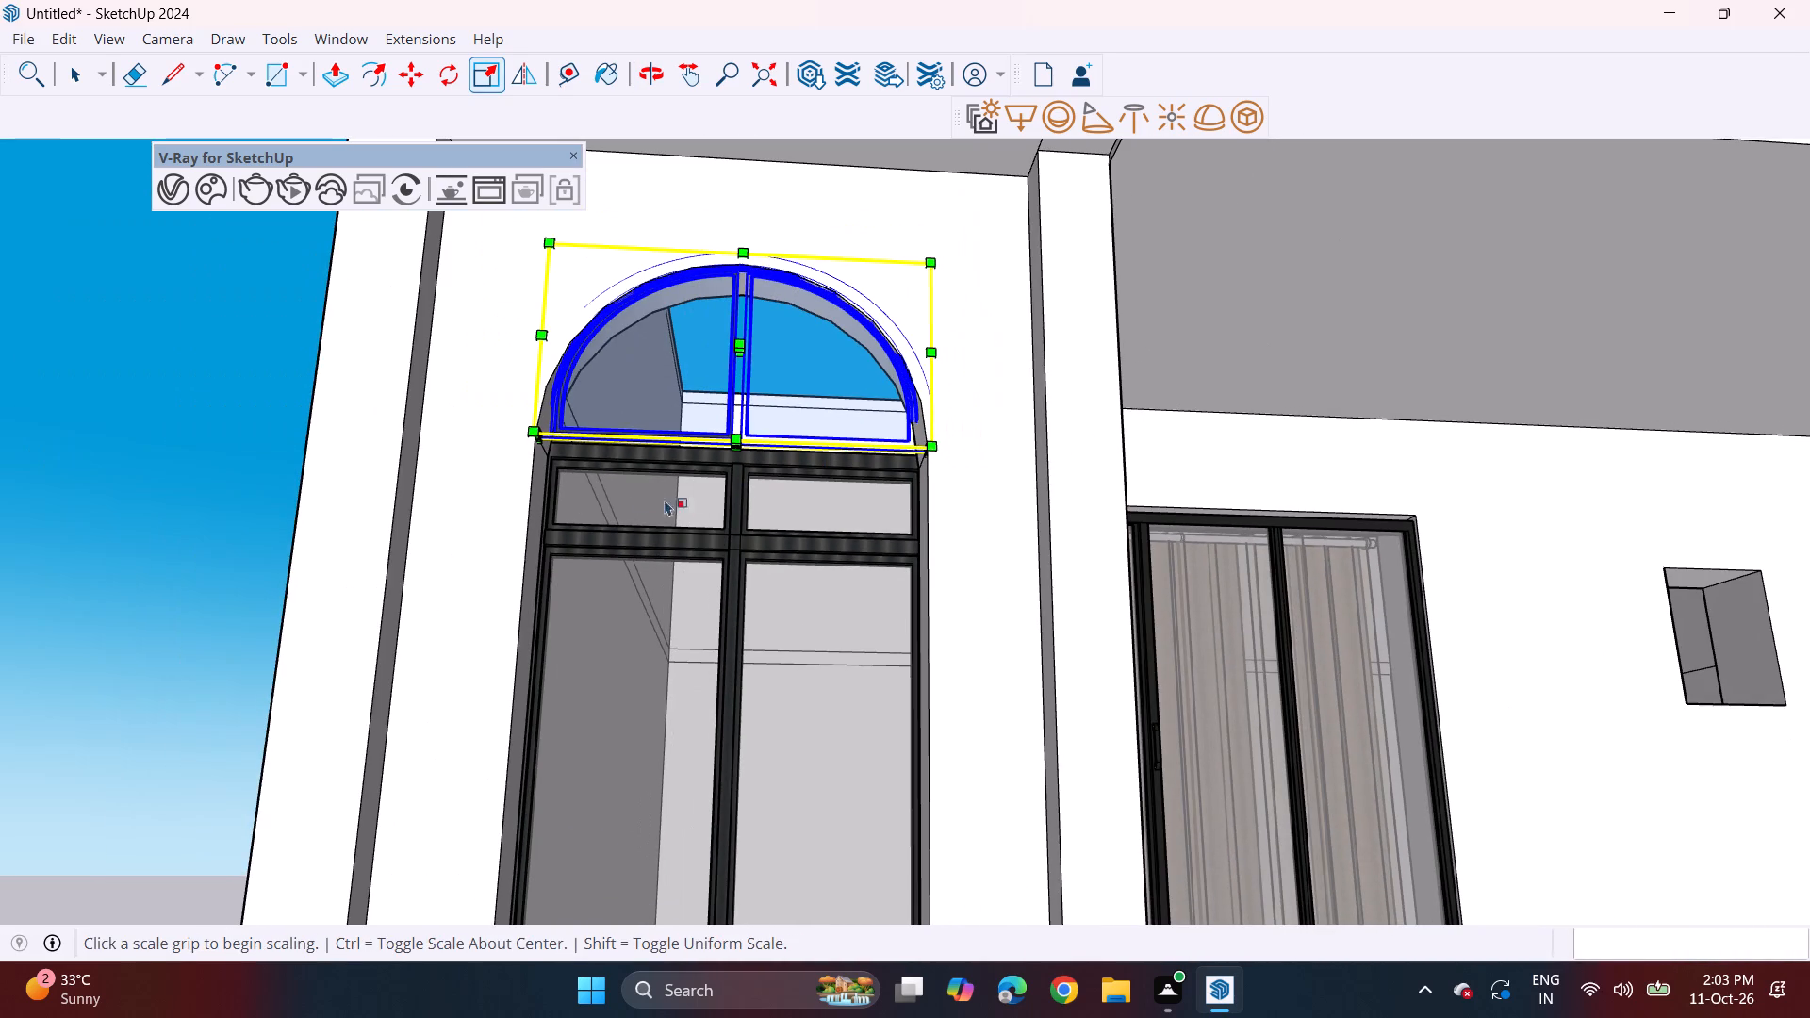
key(space)
click(189, 496)
click(721, 567)
middle_drag(728, 535, 749, 633)
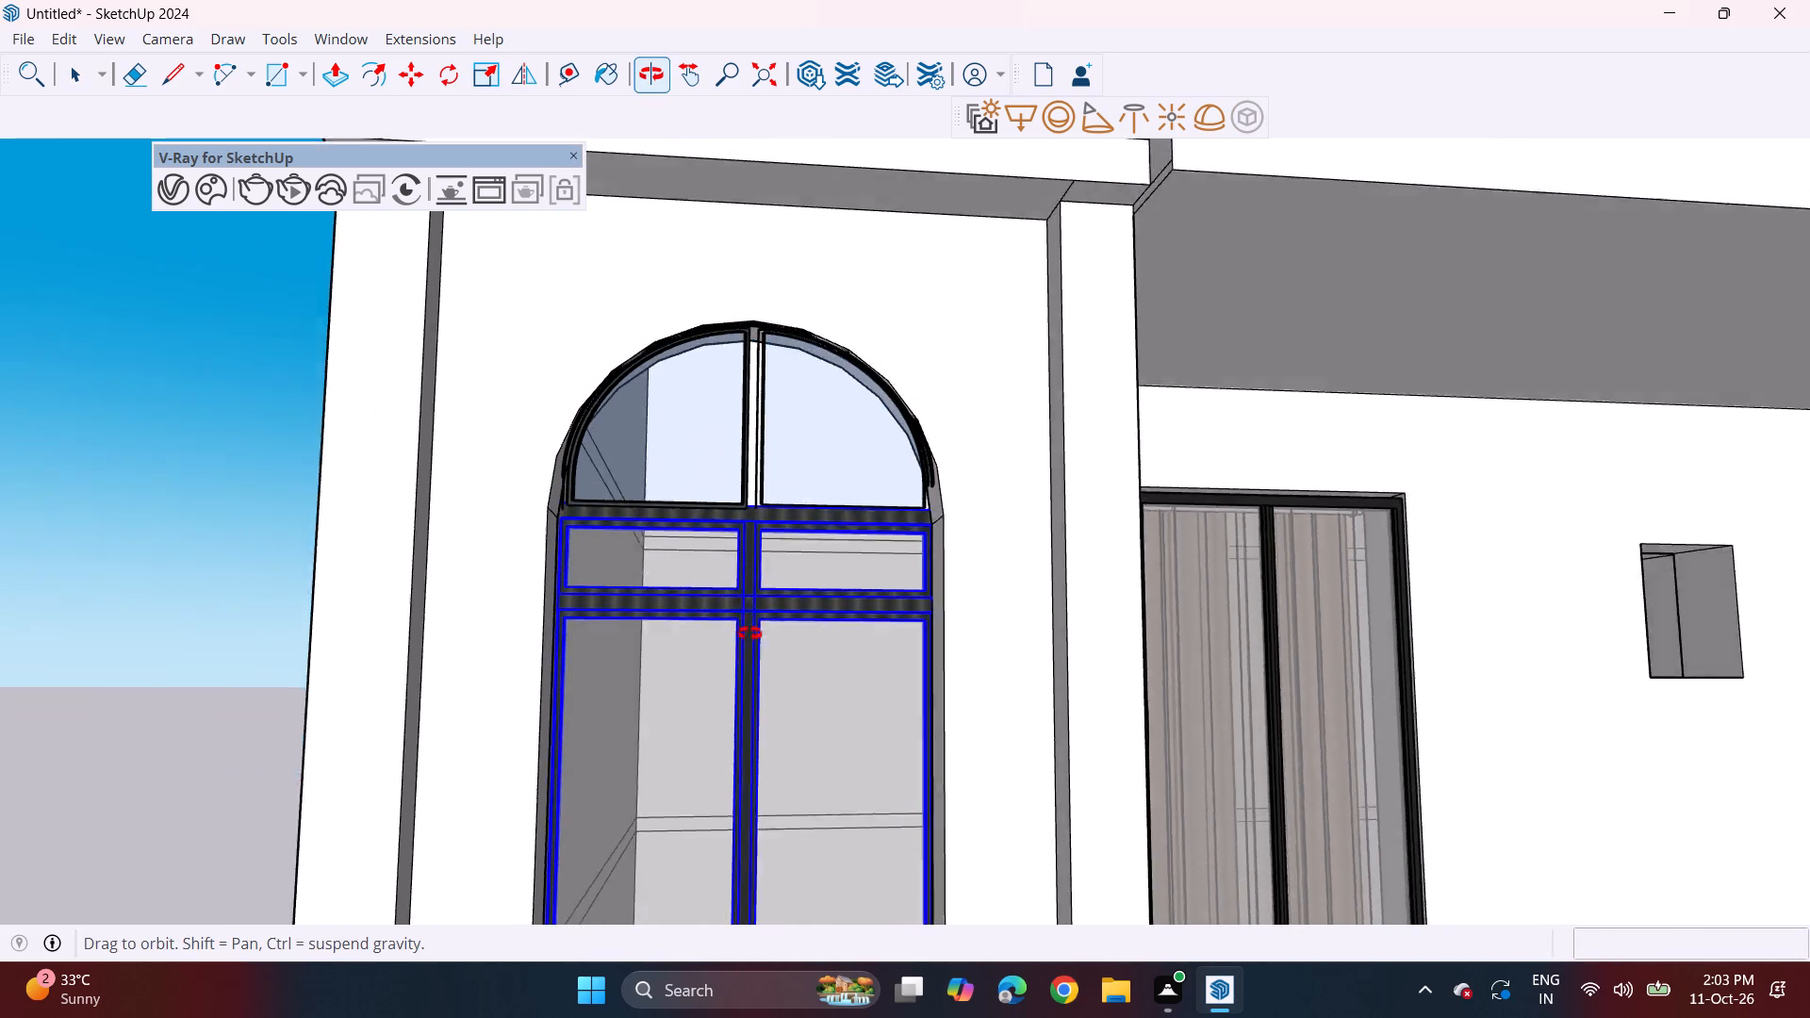
middle_drag(749, 633, 753, 649)
scroll(875, 565, up, 4)
scroll(1033, 550, up, 2)
key(m)
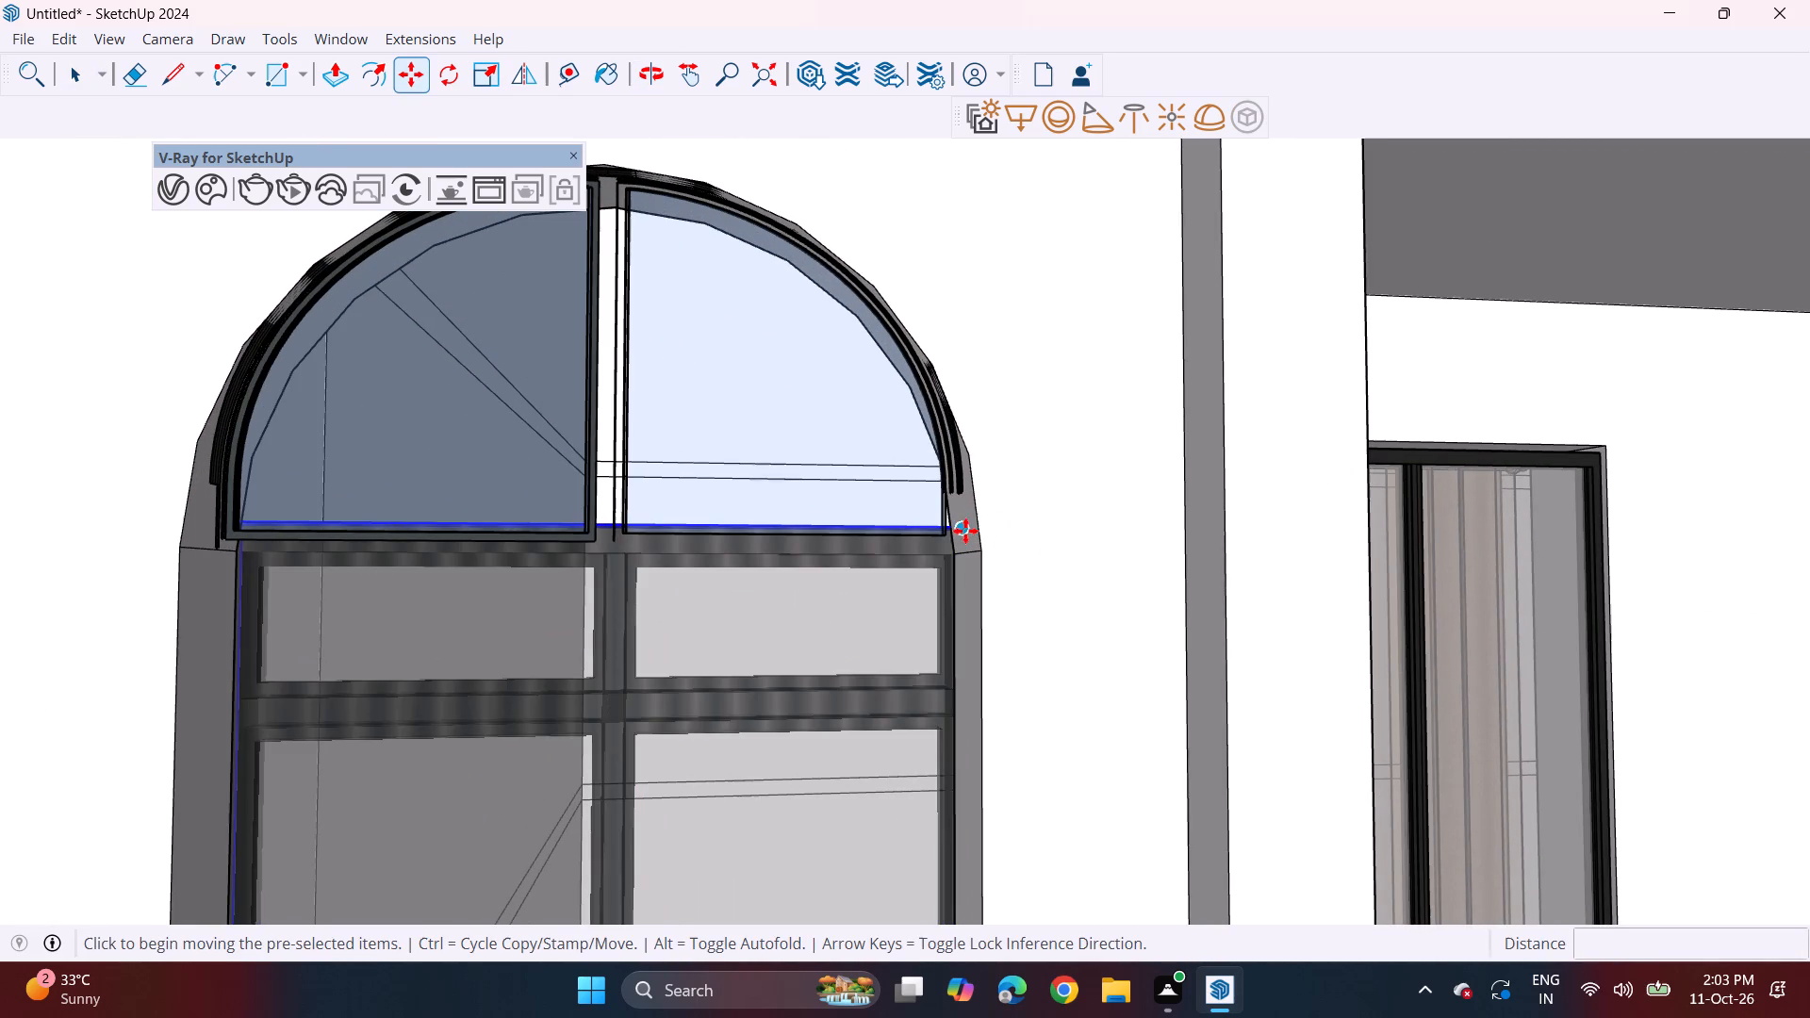
click(947, 534)
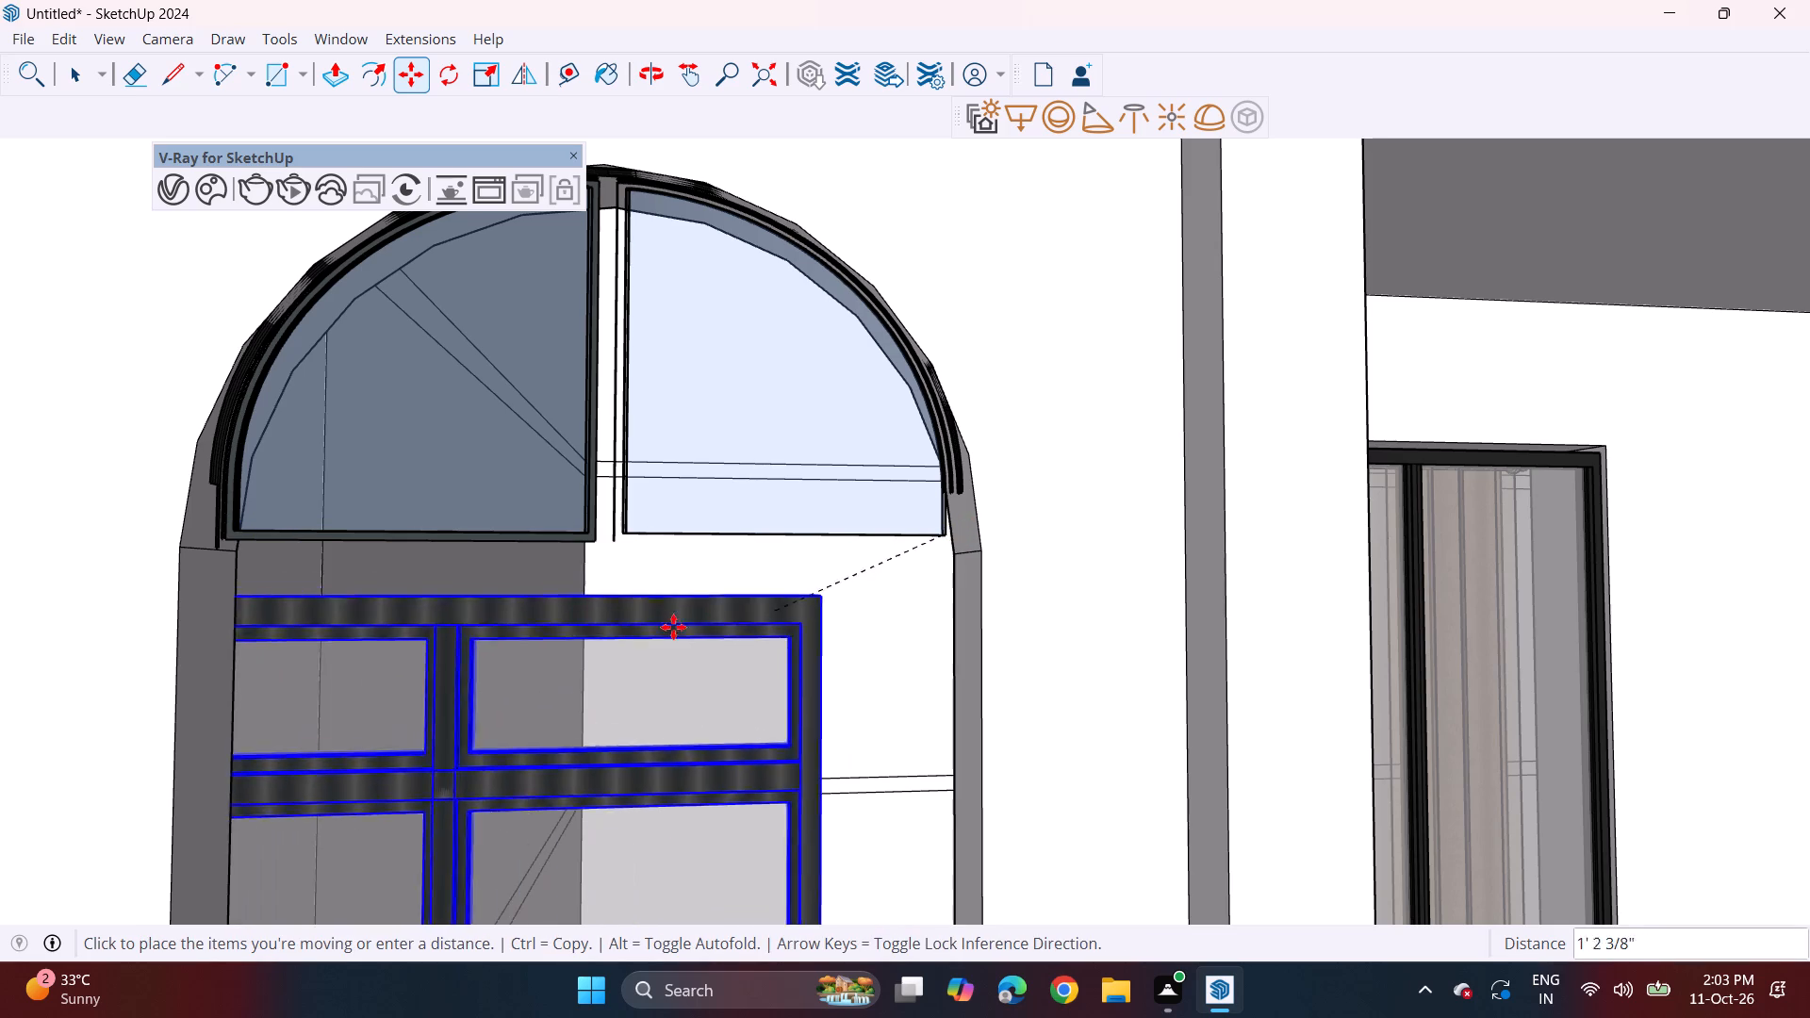
key(Escape)
scroll(290, 536, up, 2)
middle_drag(263, 541, 210, 457)
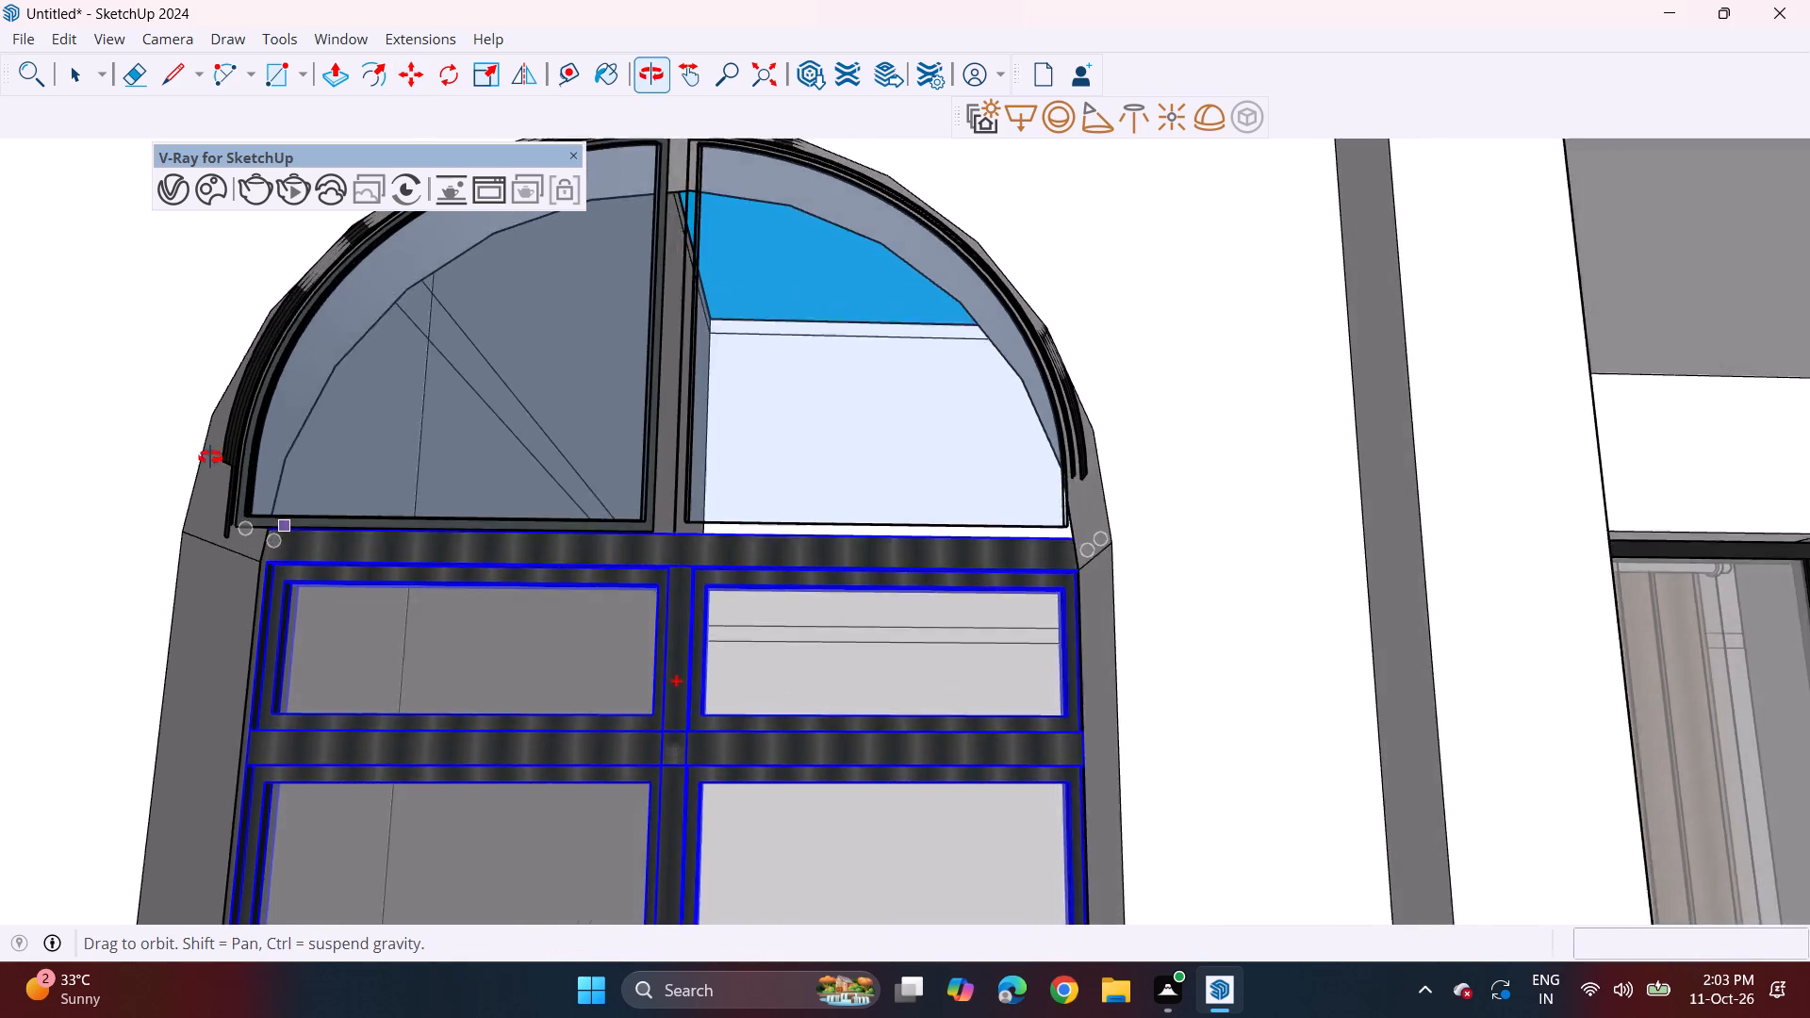
middle_drag(210, 457, 214, 386)
scroll(210, 385, up, 1)
scroll(286, 516, up, 4)
click(278, 580)
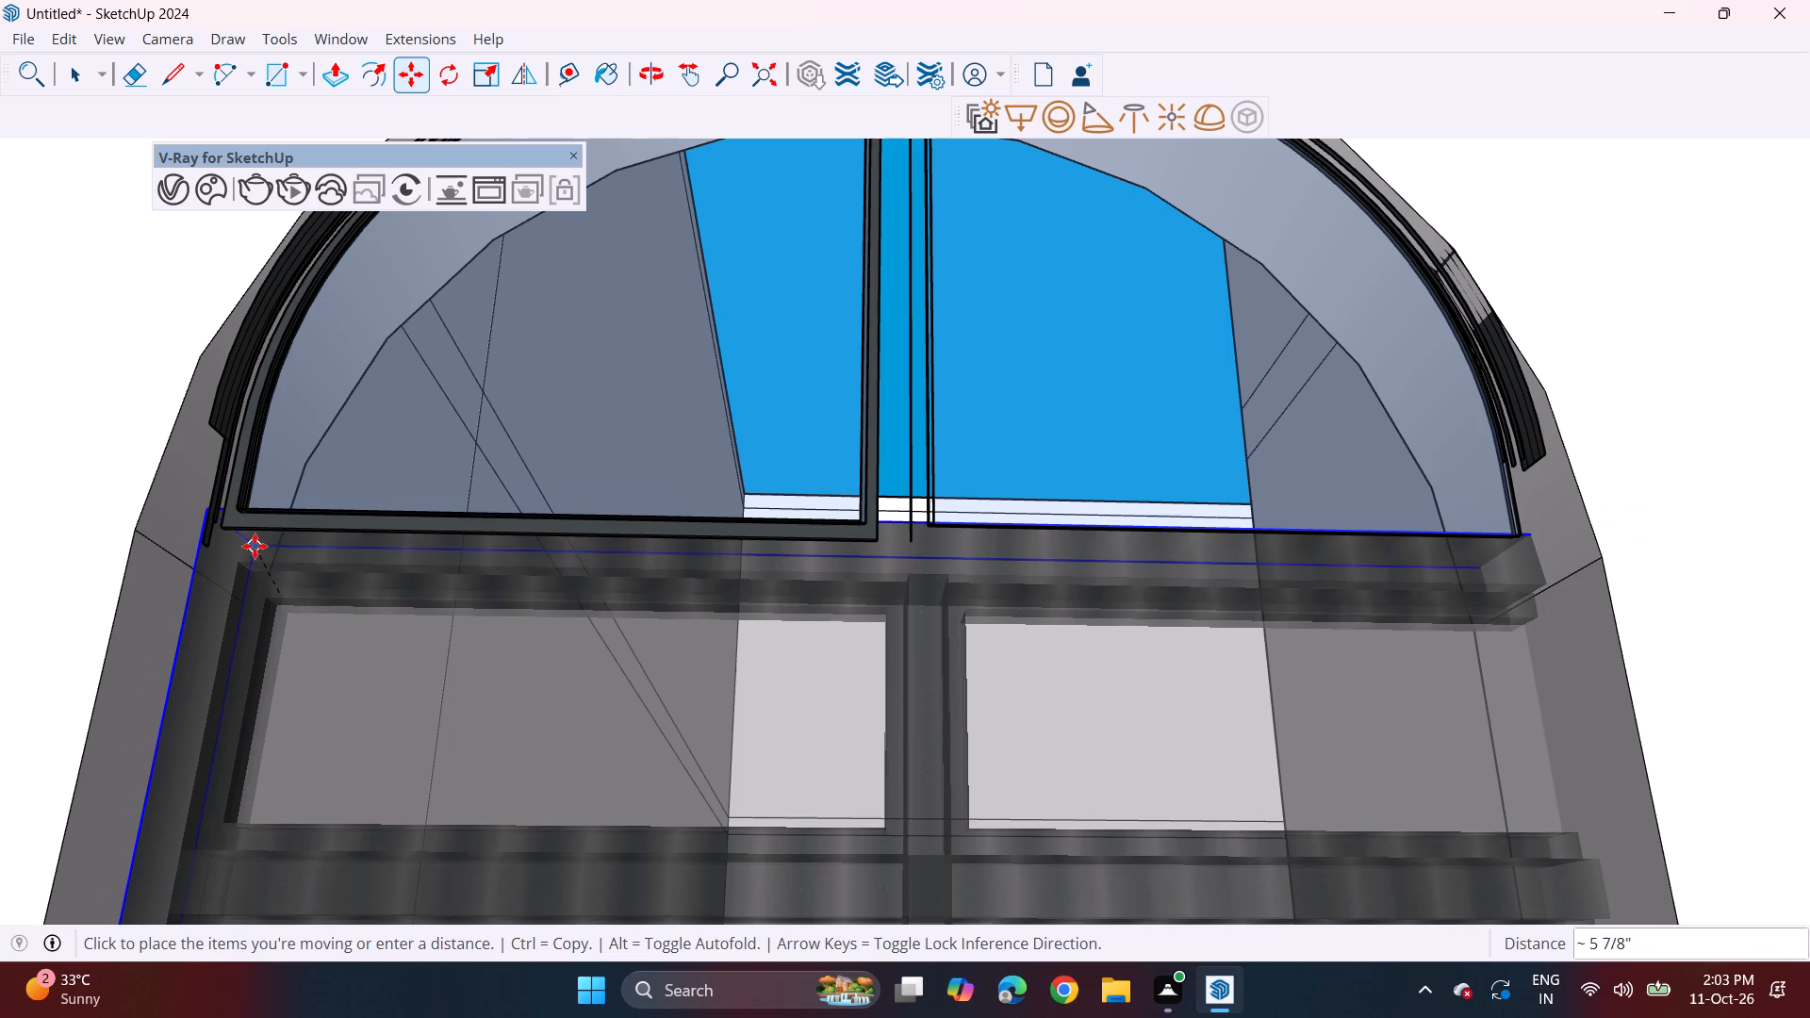
click(255, 547)
Scale the copied rectangular window's width to about 0.95 along the red axis to fit between the opening's sides.
scroll(303, 553, down, 14)
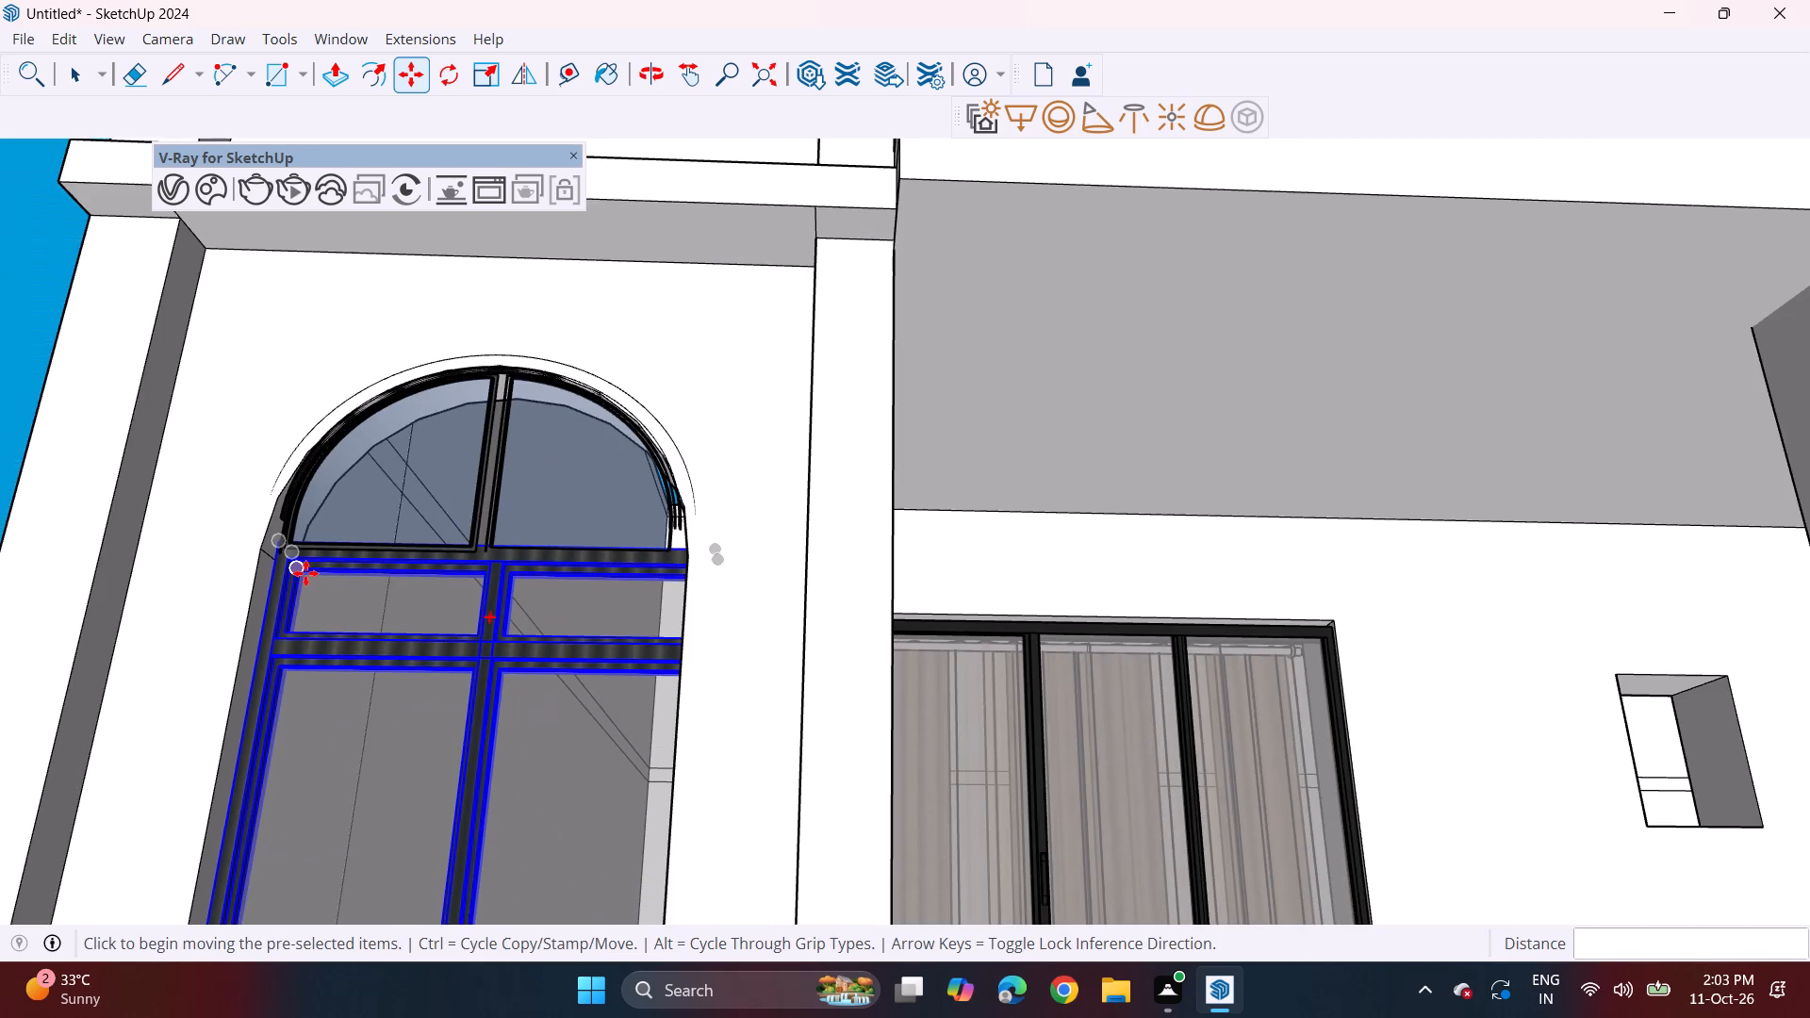
scroll(304, 571, down, 7)
shift+middle_drag(280, 591, 513, 480)
middle_drag(502, 563, 500, 679)
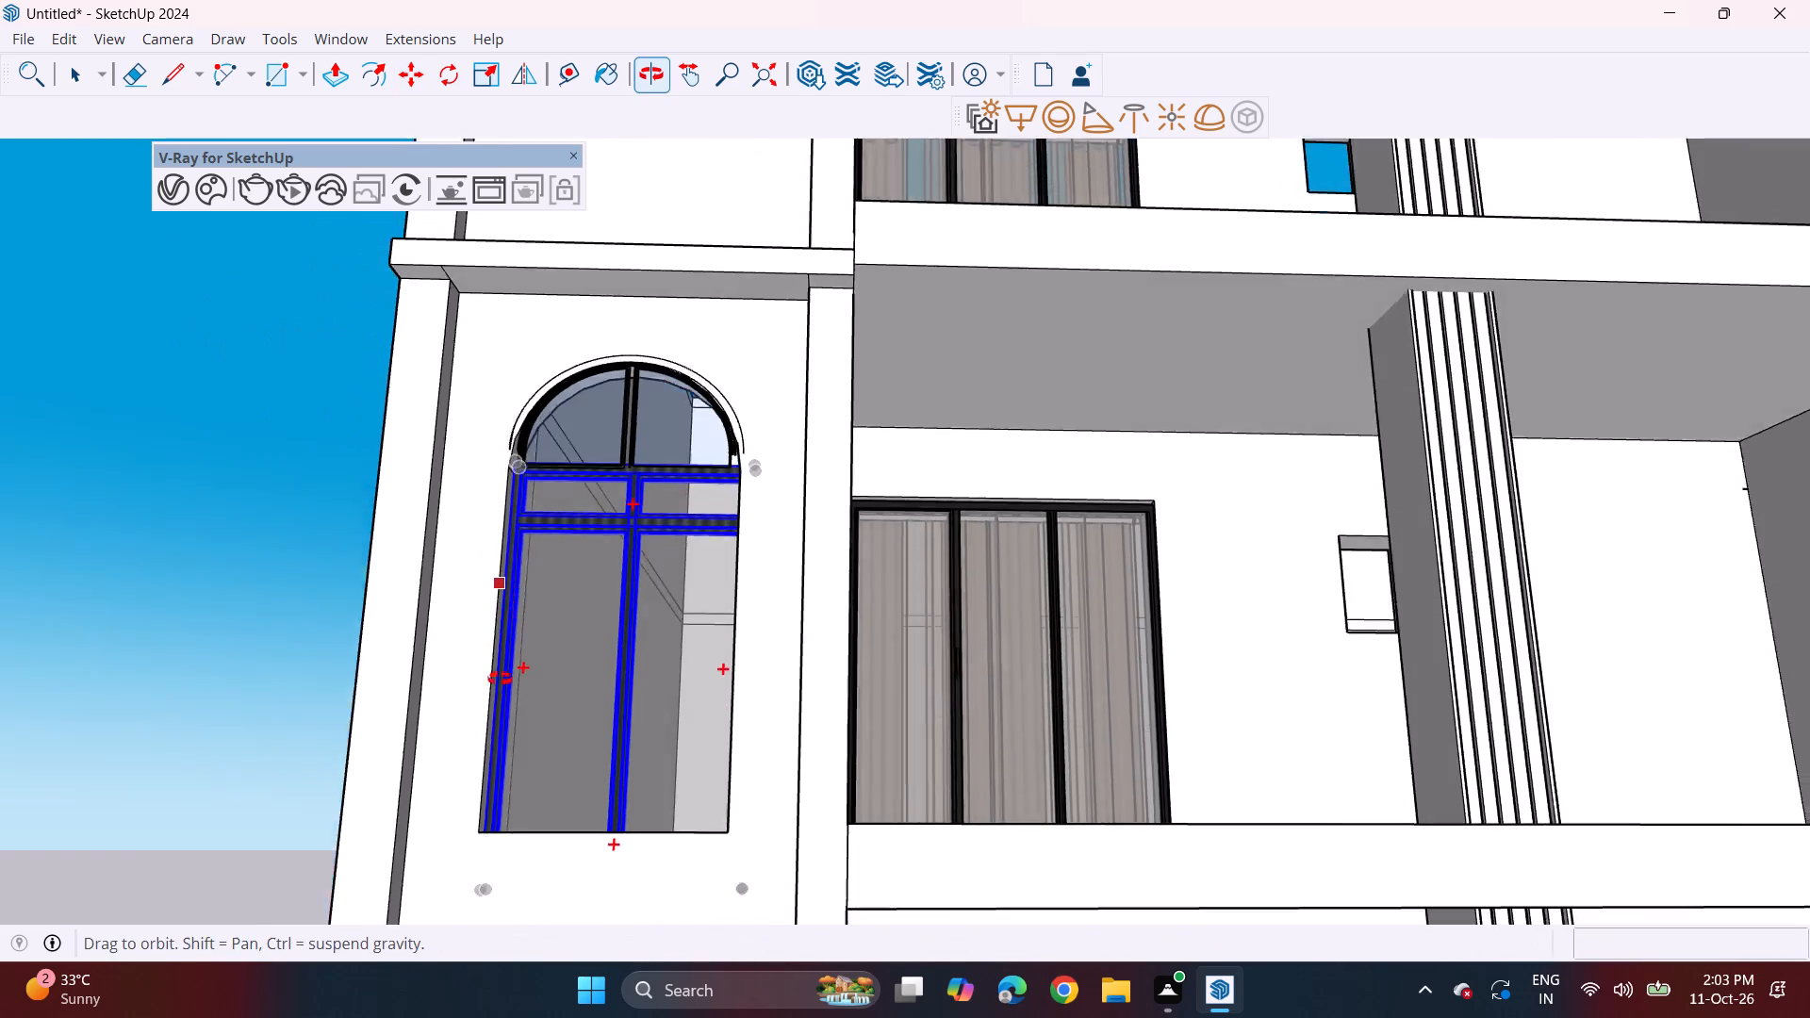
middle_drag(500, 679, 505, 732)
middle_drag(520, 605, 715, 592)
key(space)
click(433, 575)
scroll(574, 563, down, 4)
middle_drag(770, 628, 869, 641)
click(814, 639)
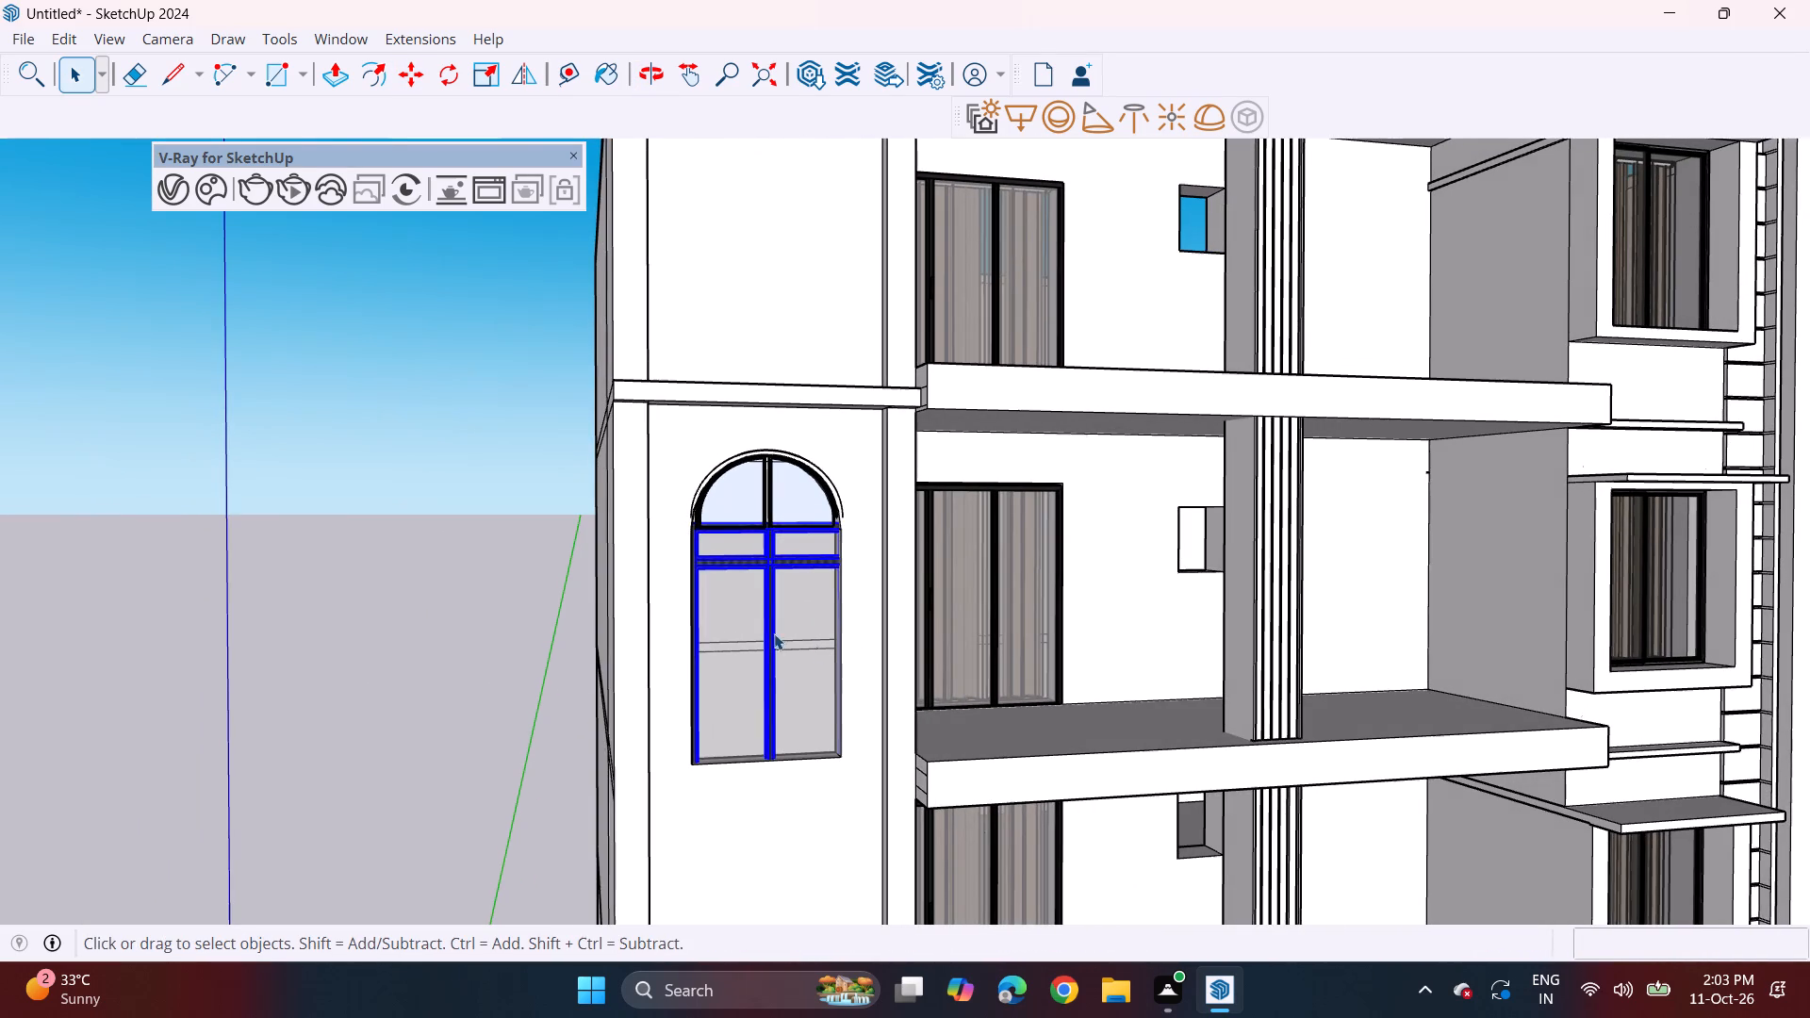
click(482, 67)
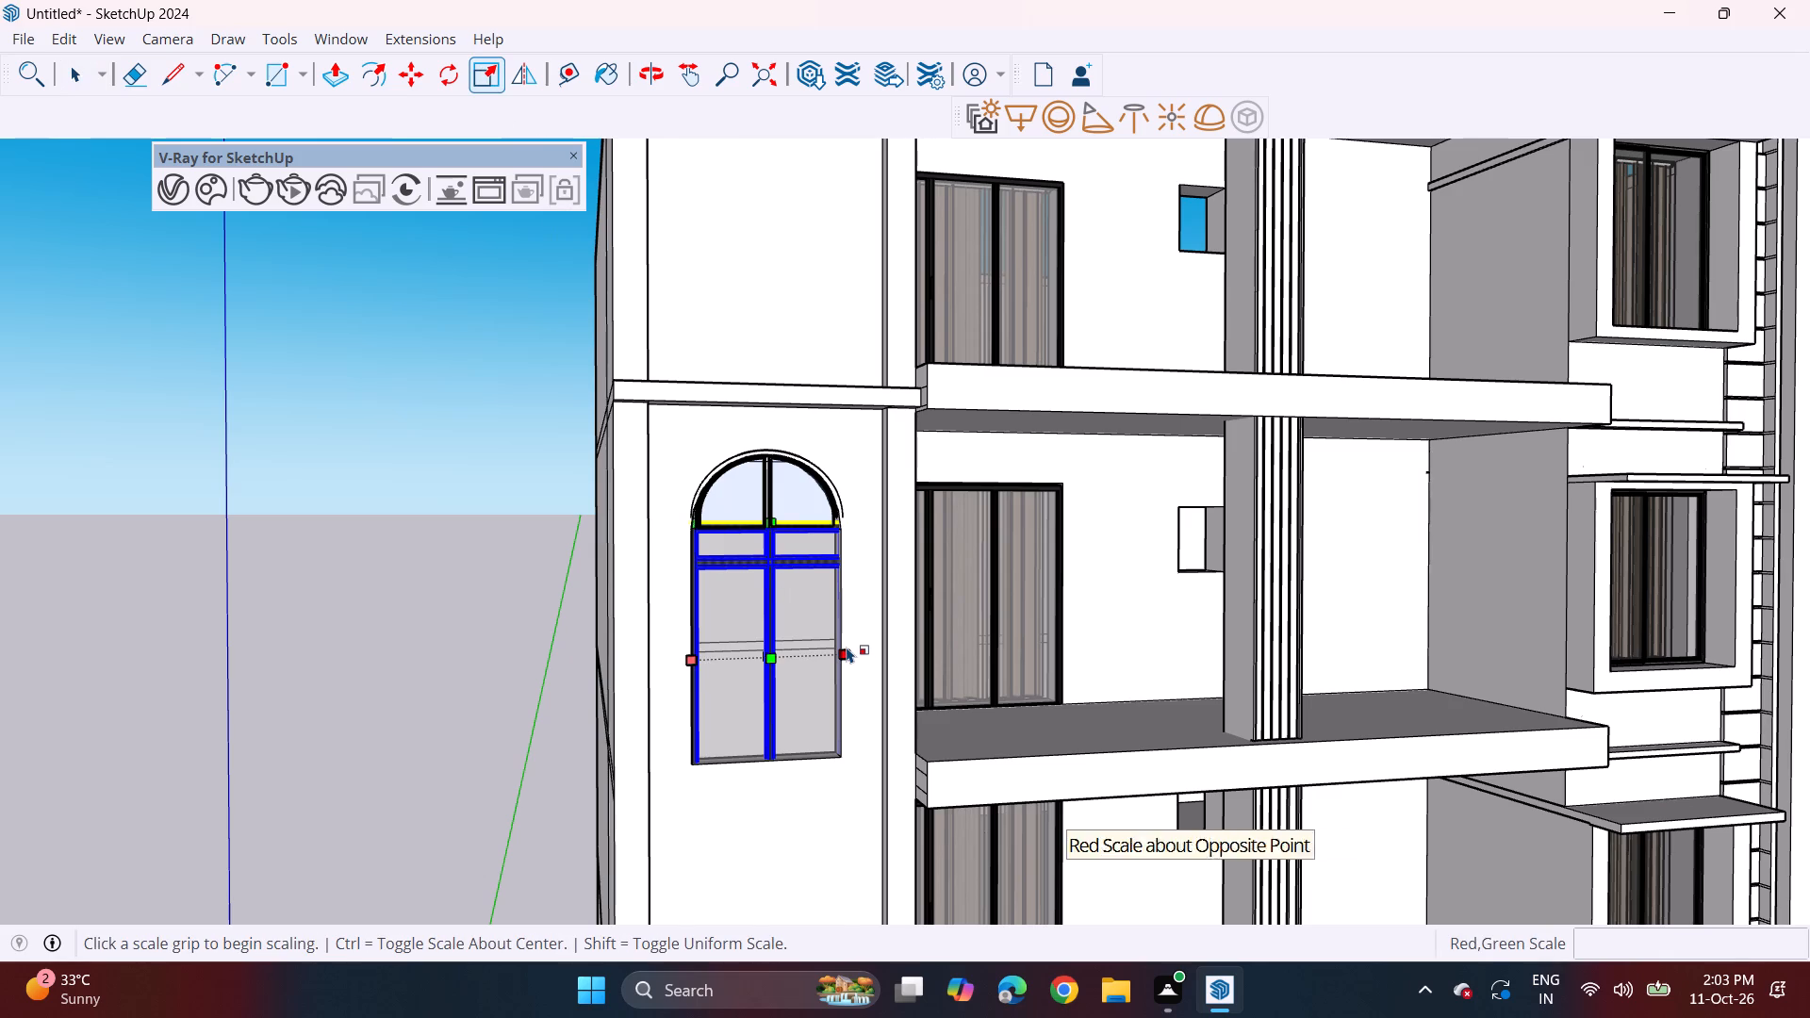
middle_drag(853, 648, 906, 678)
scroll(906, 681, up, 7)
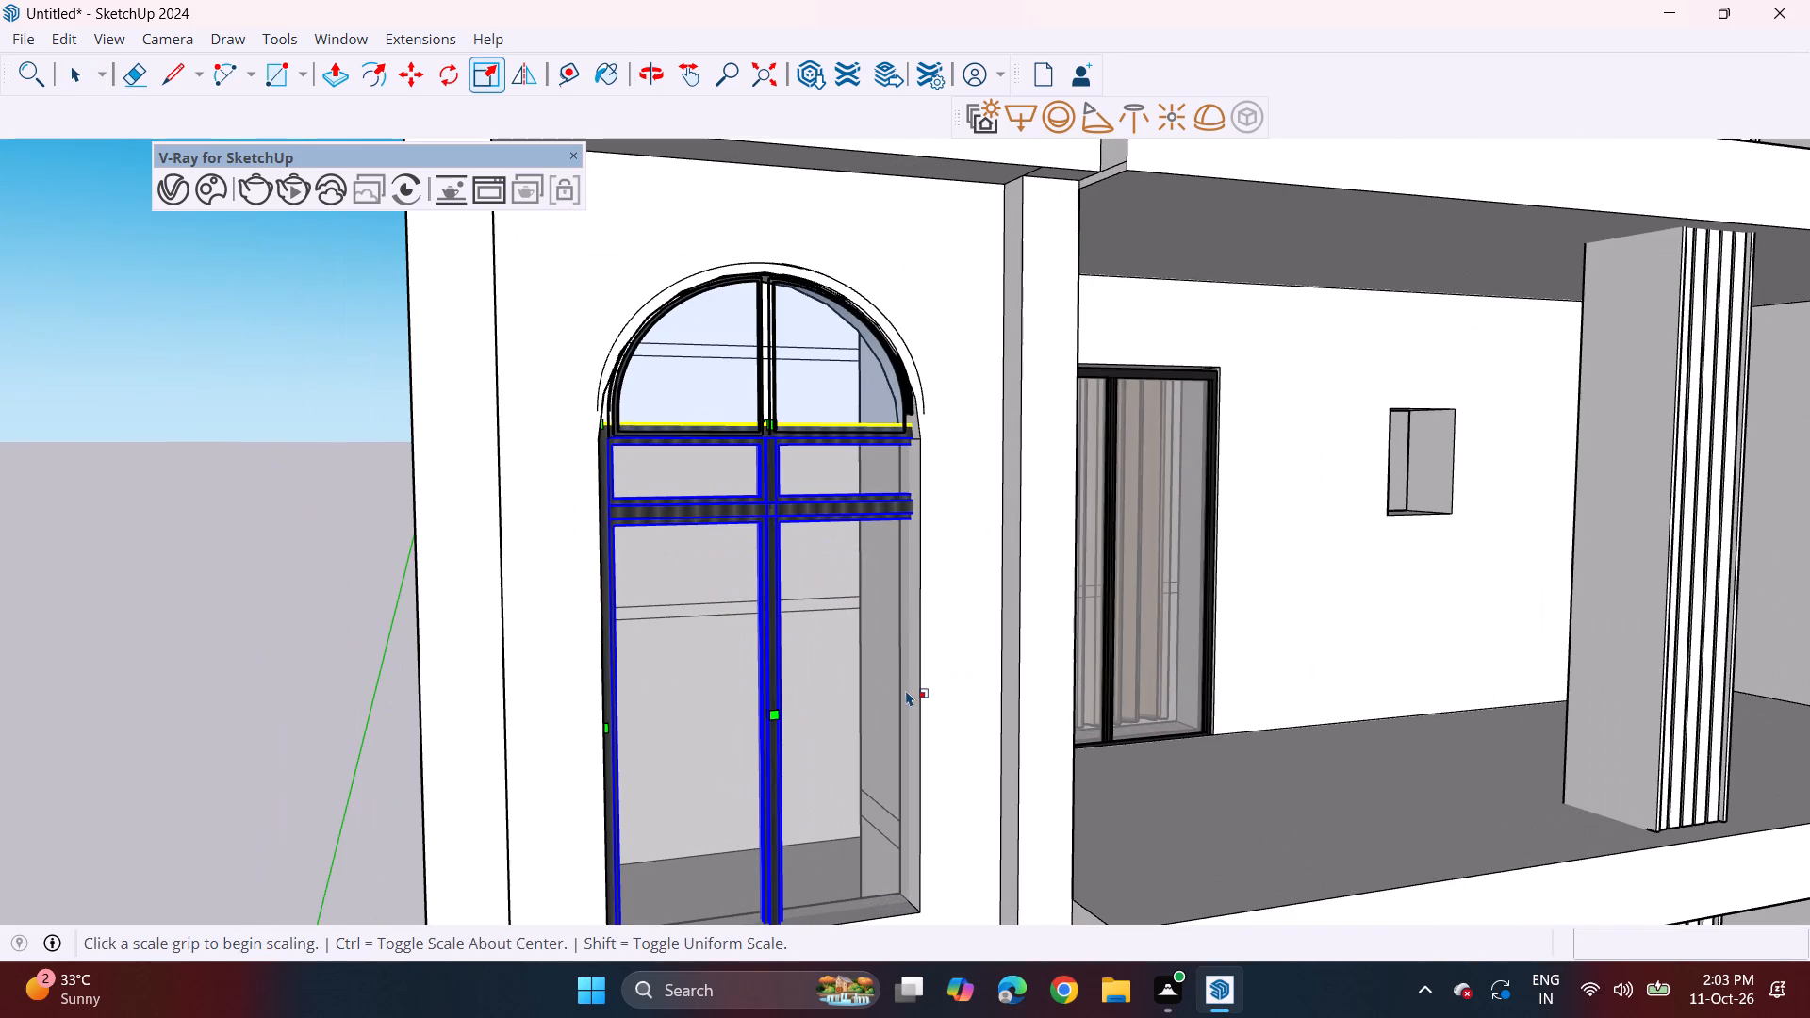
click(915, 700)
click(907, 701)
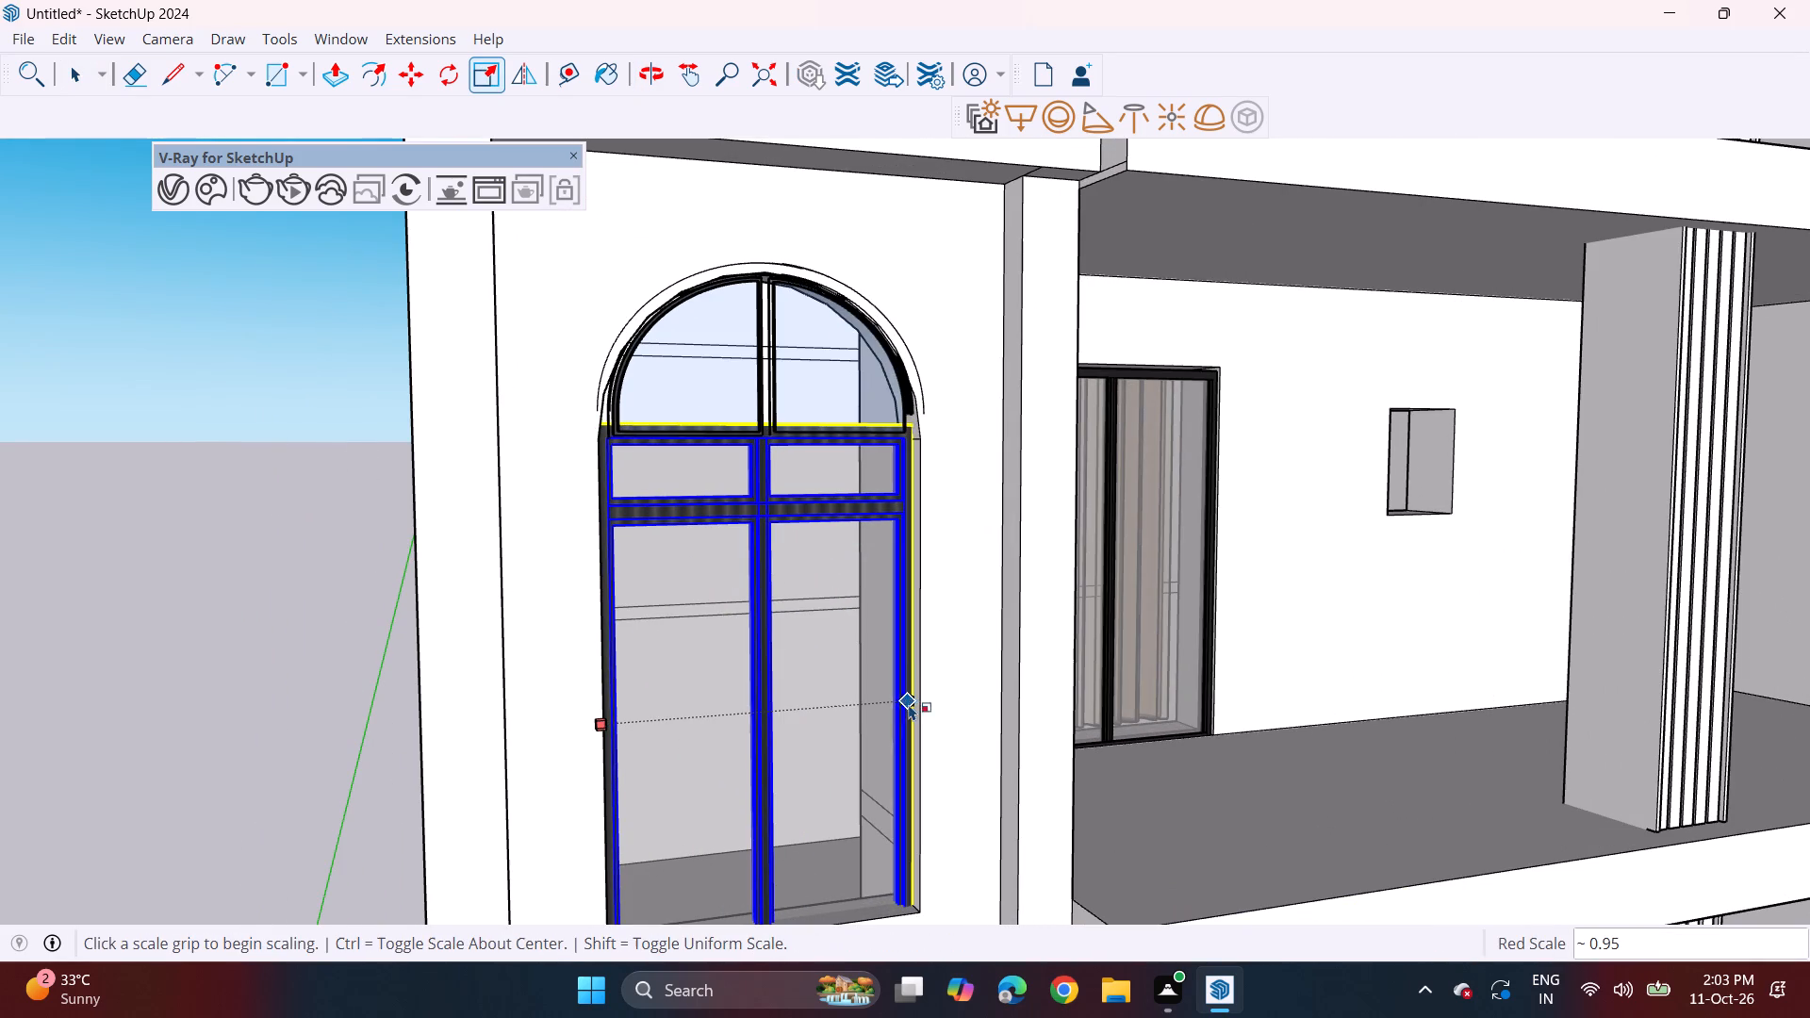
Shorten the copied rectangular window from its bottom edge so it ends at the arched opening's sill.
shift+middle_drag(825, 854, 831, 682)
middle_drag(832, 660, 841, 786)
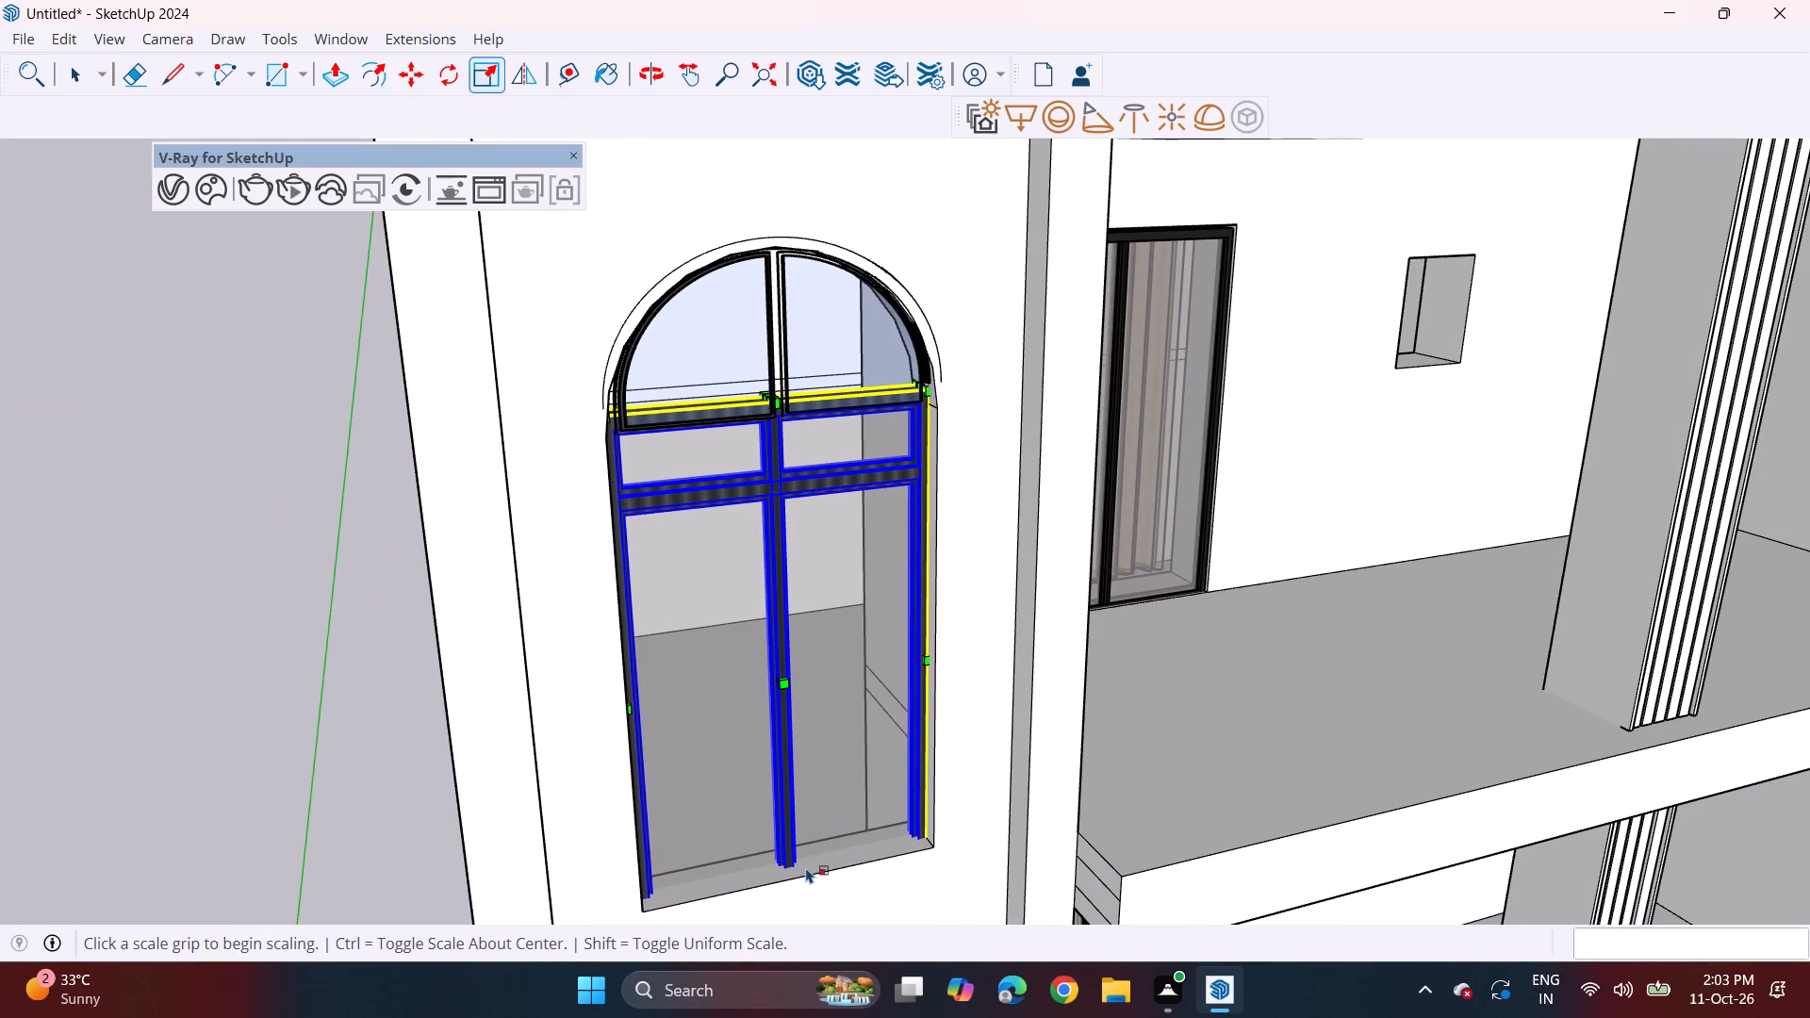
middle_click(808, 831)
shift+middle_drag(811, 812, 810, 641)
click(779, 760)
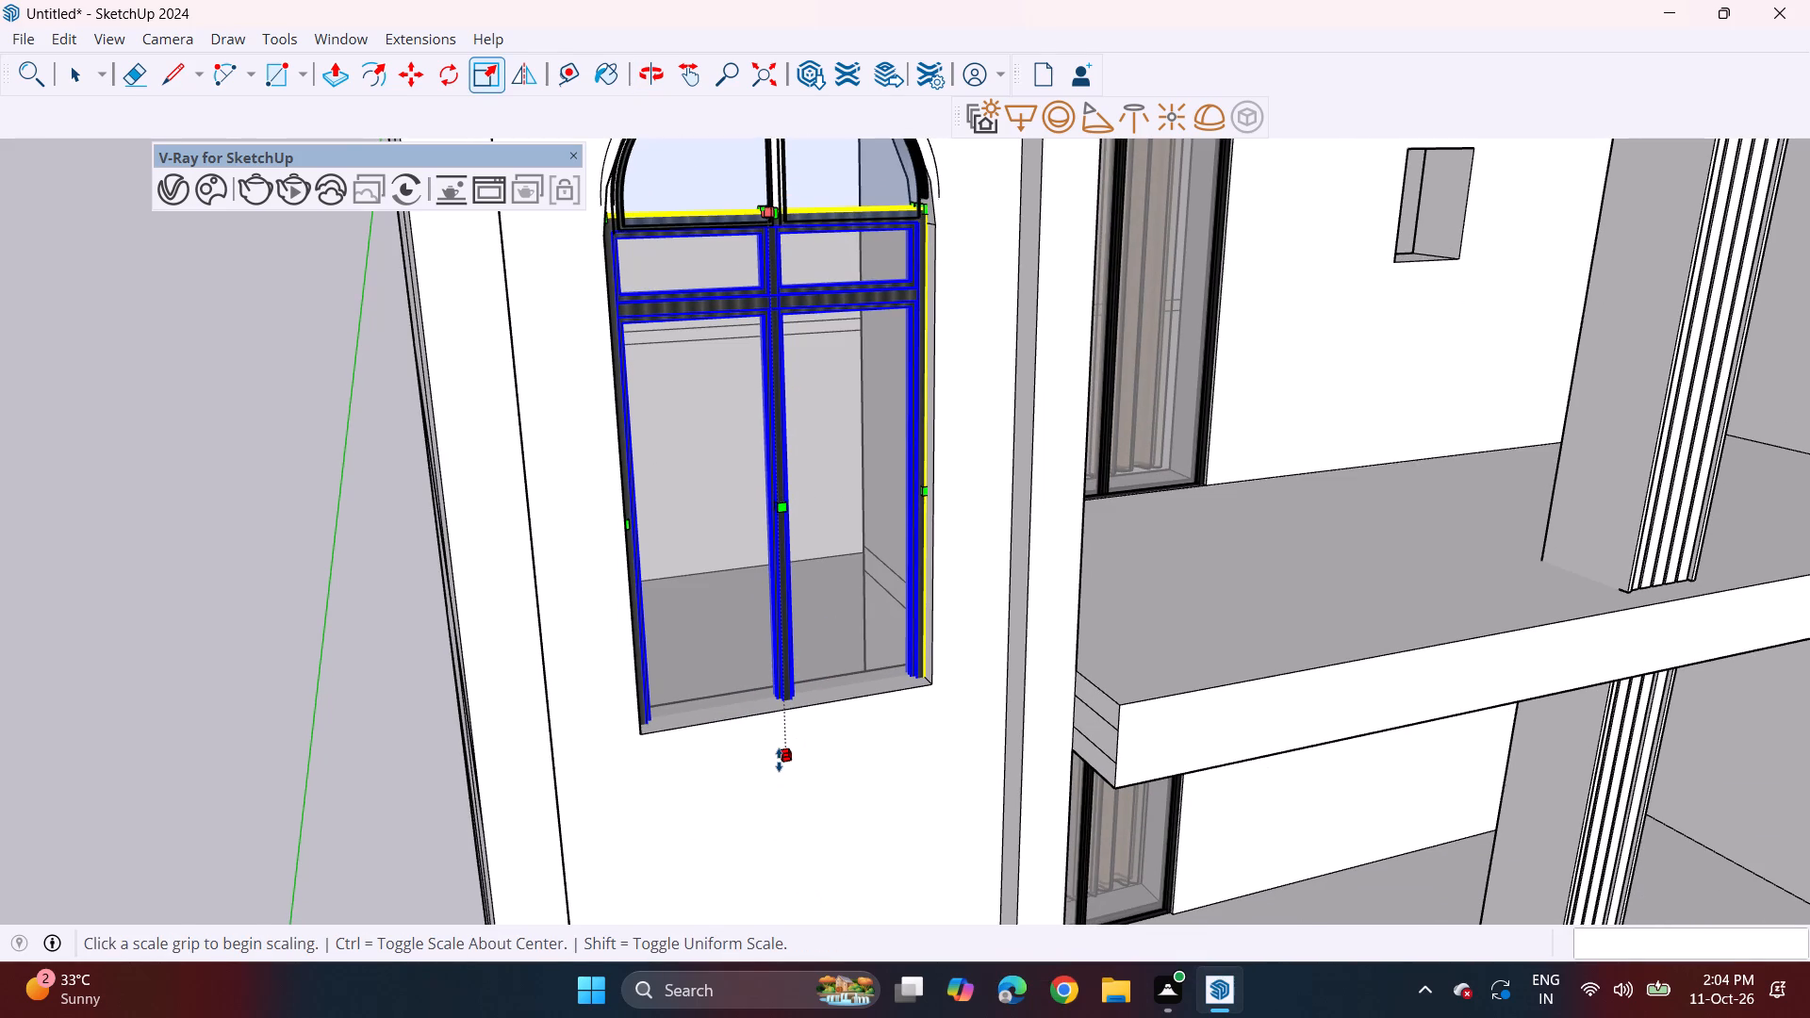
click(780, 700)
middle_drag(1020, 620, 874, 625)
key(space)
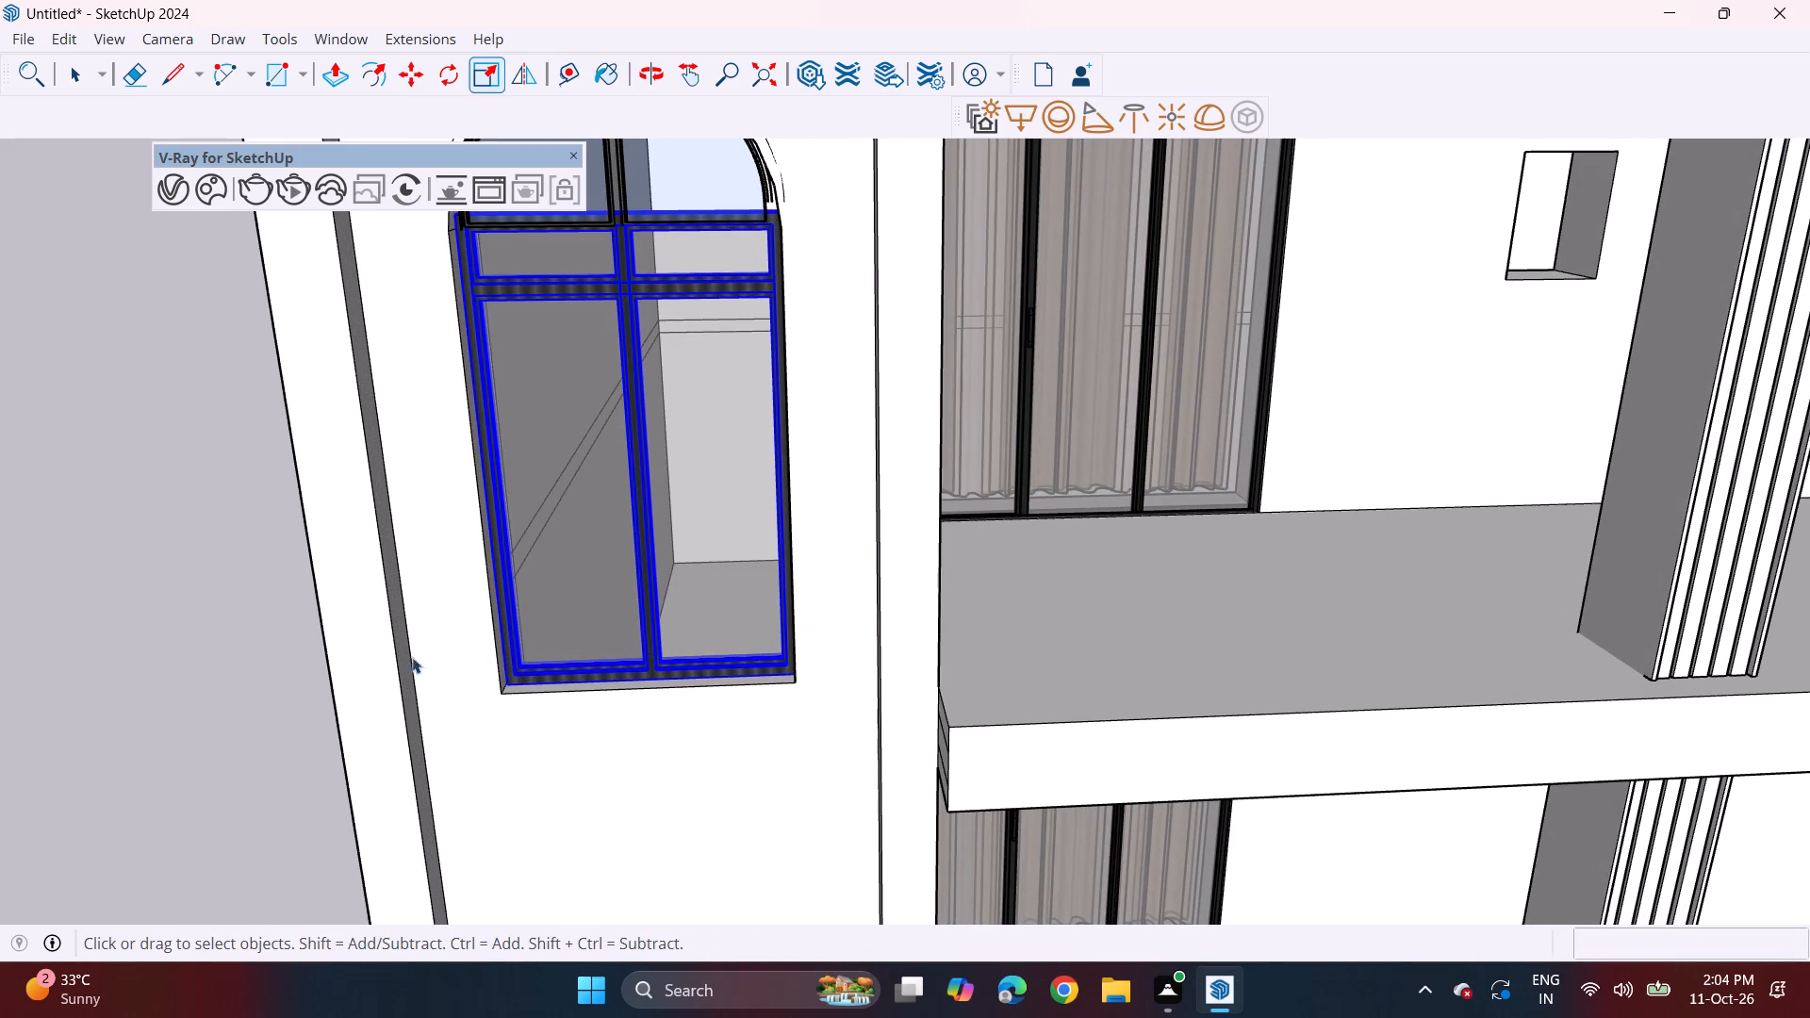
click(189, 649)
Delete the two leftover arched window models standing beside the building.
scroll(761, 545, down, 8)
middle_drag(787, 584, 782, 565)
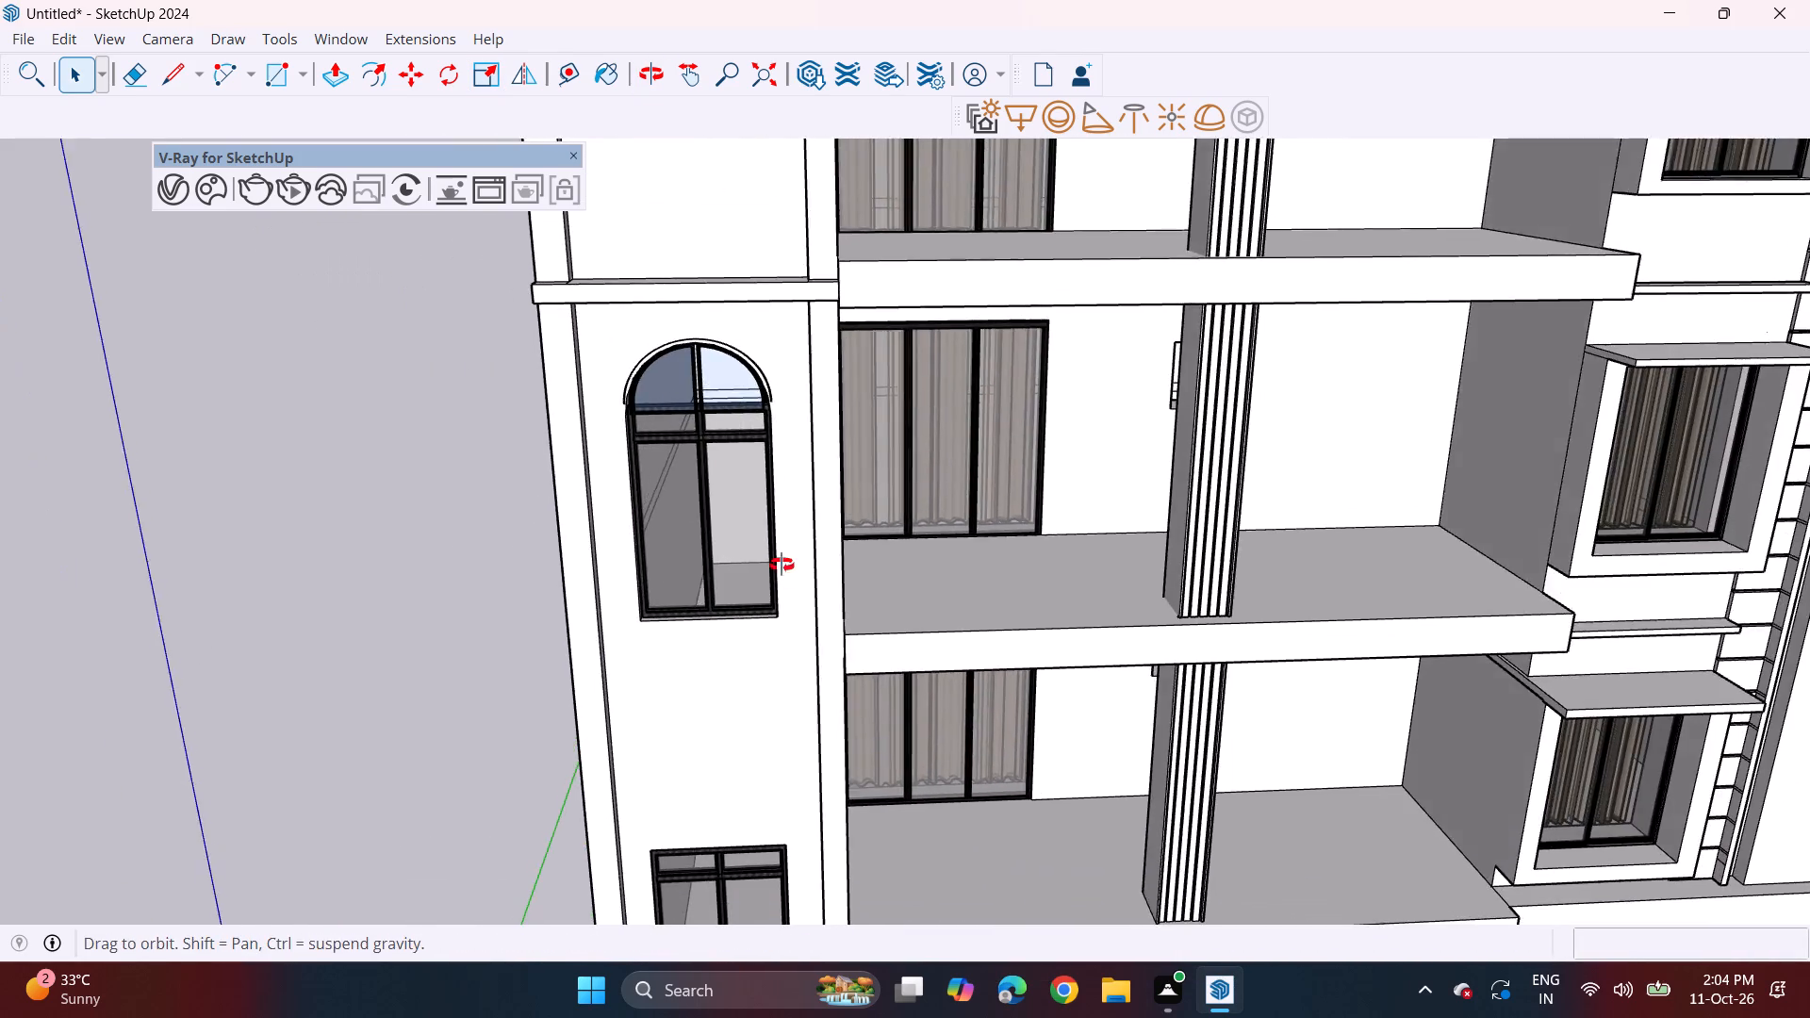
middle_drag(782, 565, 794, 492)
scroll(796, 487, down, 3)
shift+middle_drag(1014, 511, 763, 543)
scroll(765, 524, down, 2)
middle_drag(799, 611, 767, 539)
middle_drag(1357, 510, 1285, 528)
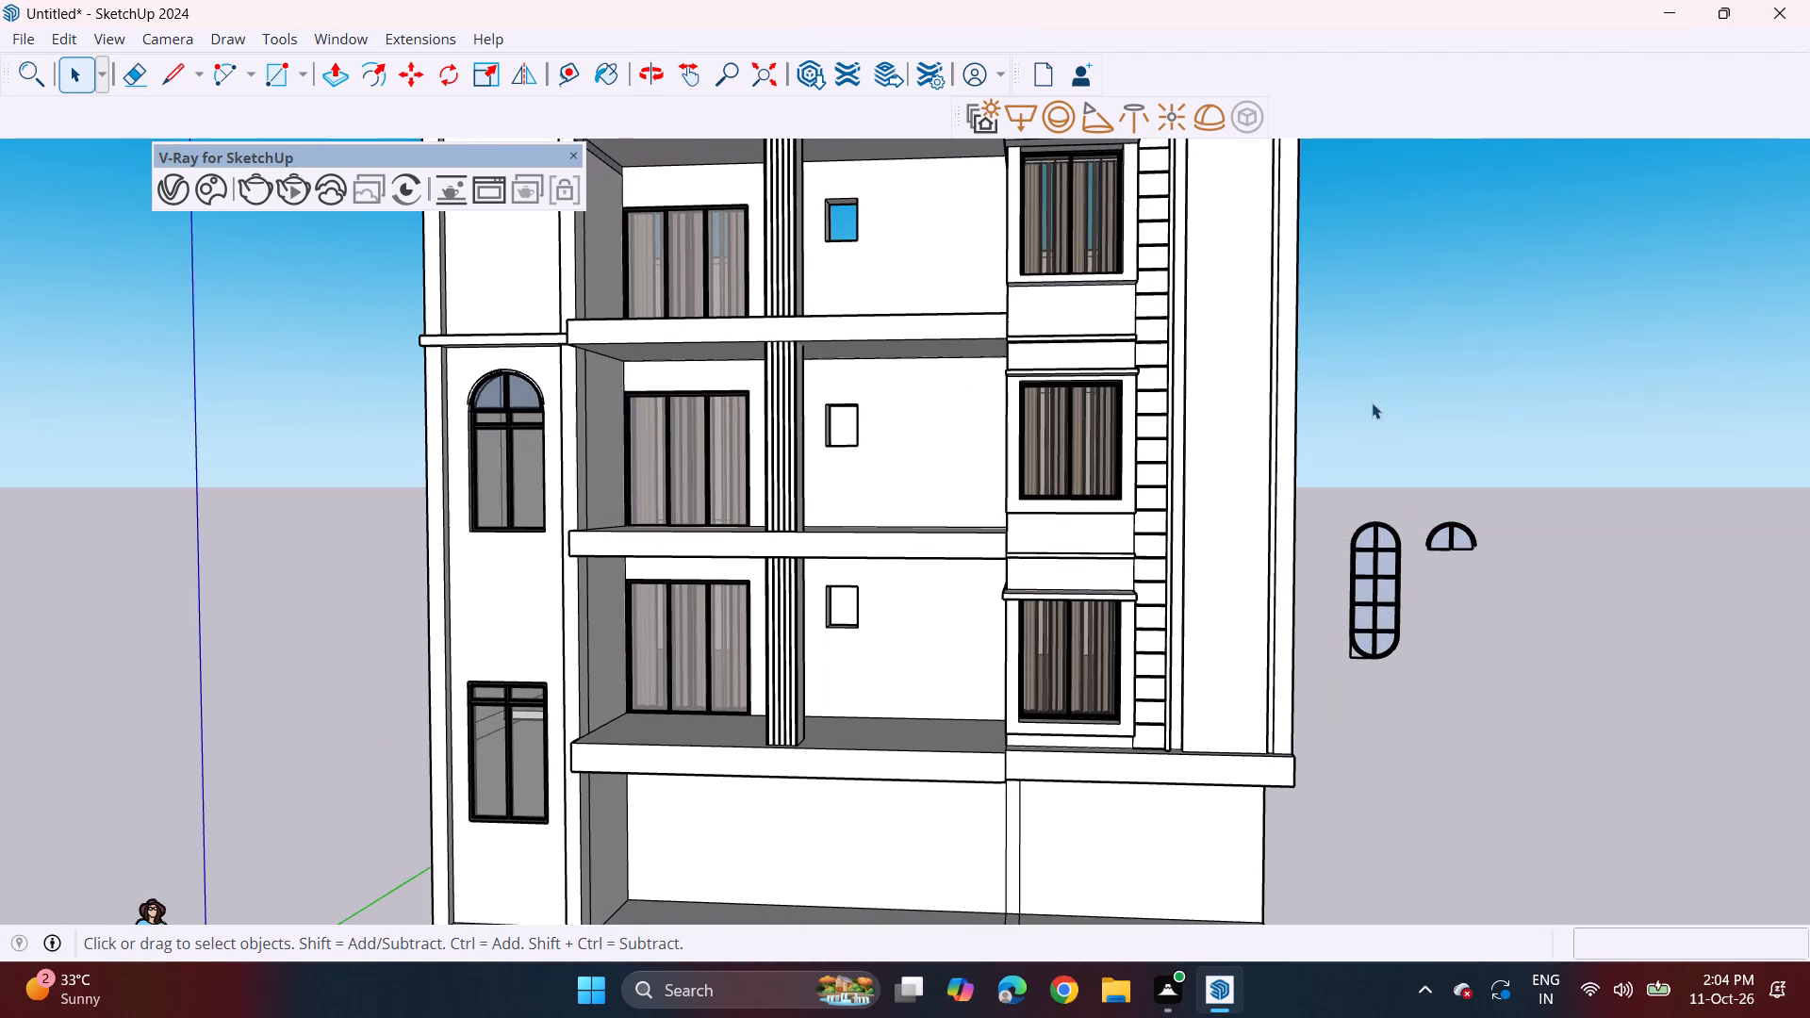
drag(1332, 396, 1492, 708)
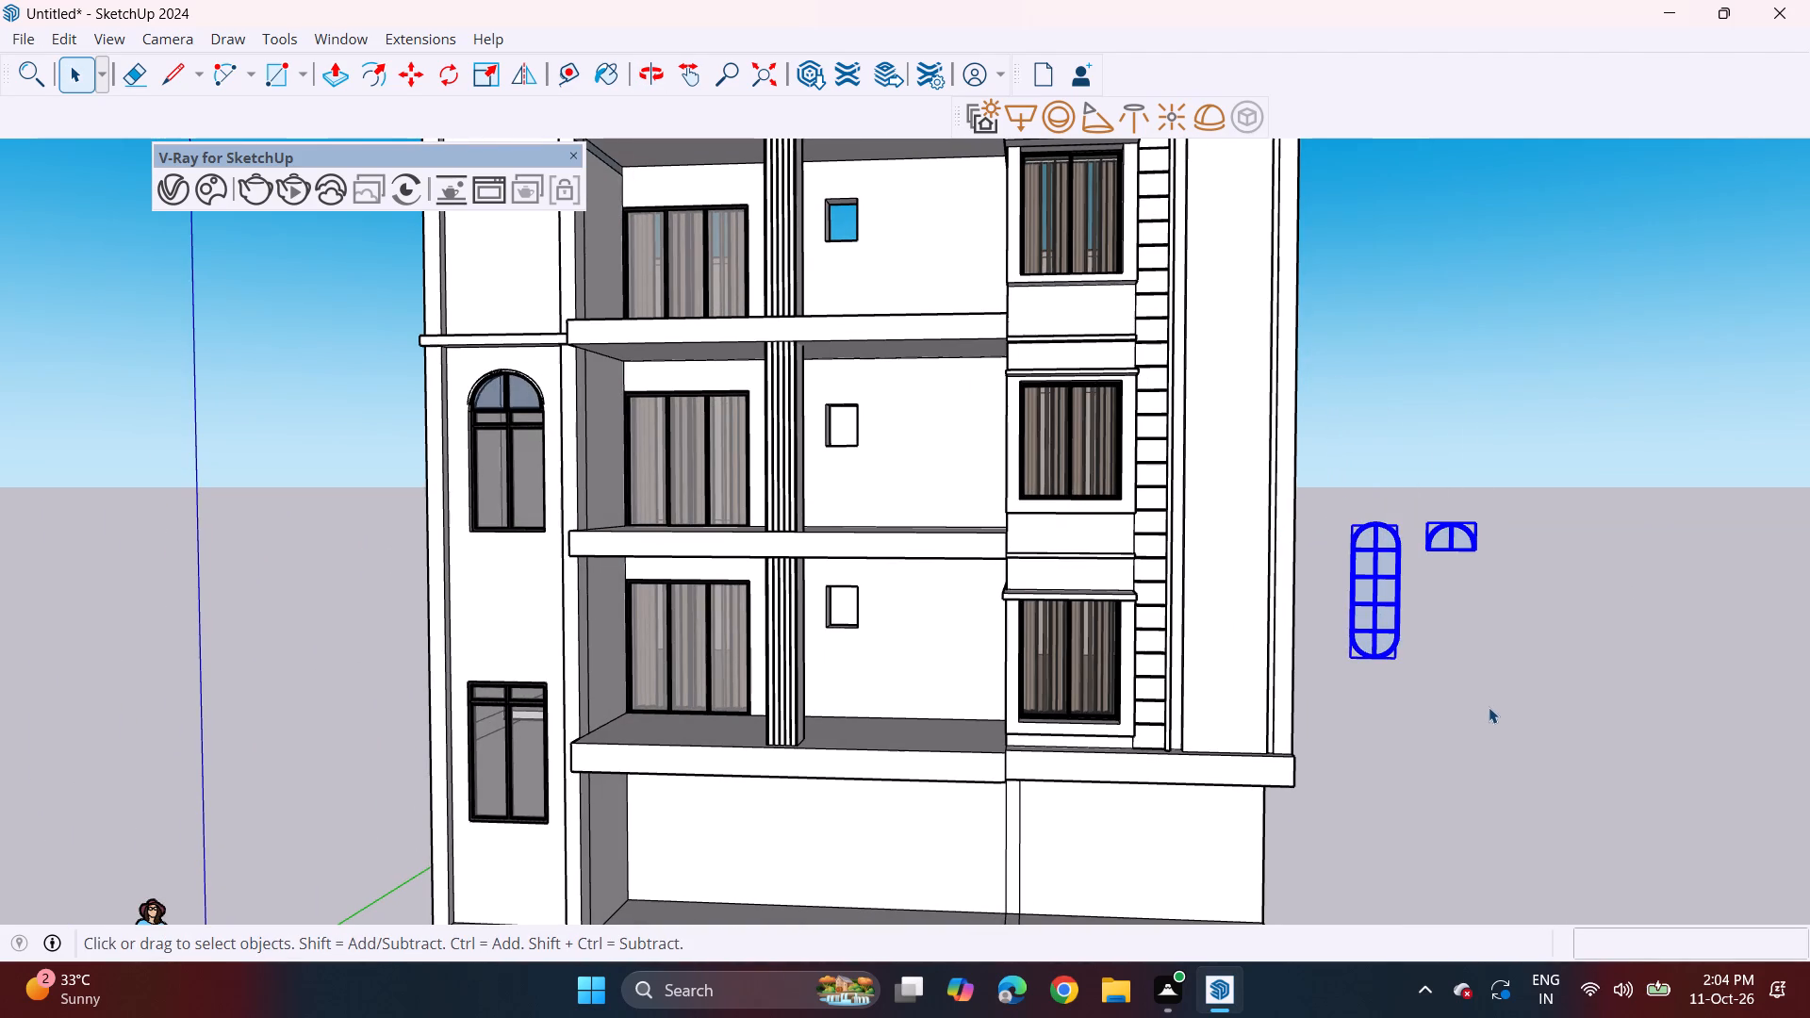
key(Delete)
Open the Import dialog and browse the Downloads folder for another model to bring in.
scroll(1160, 656, down, 2)
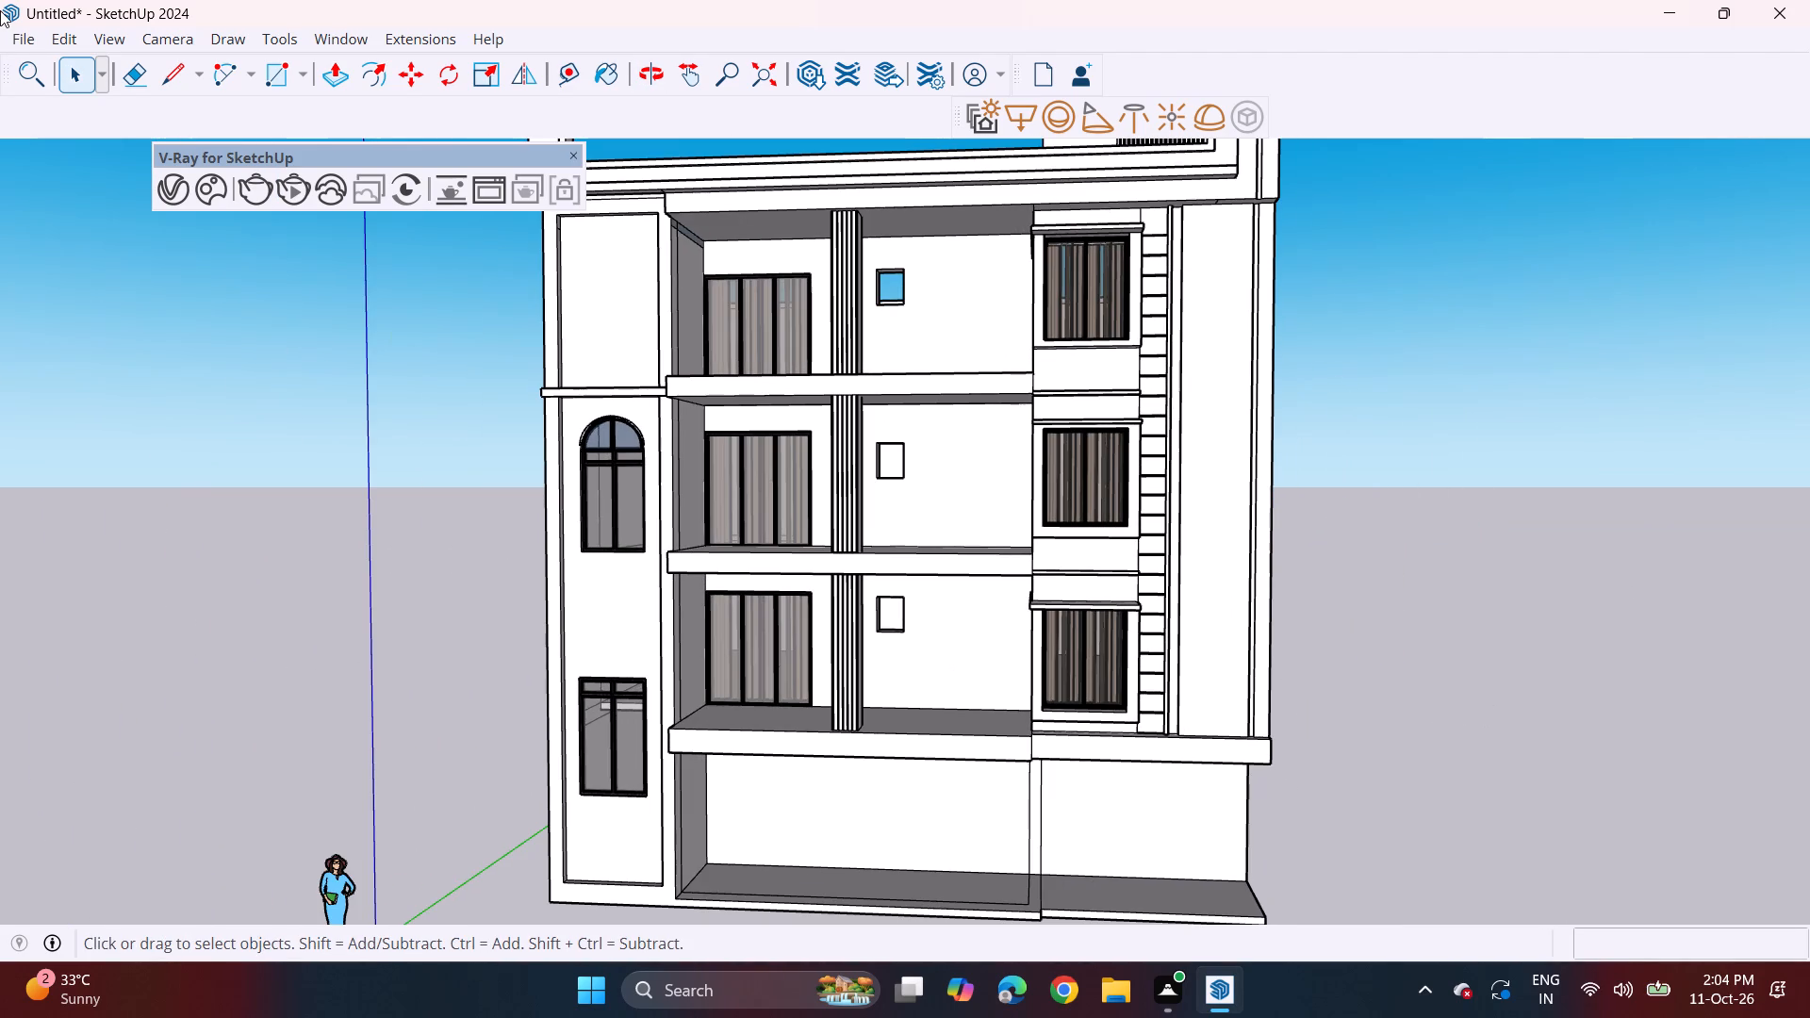
click(27, 27)
click(74, 378)
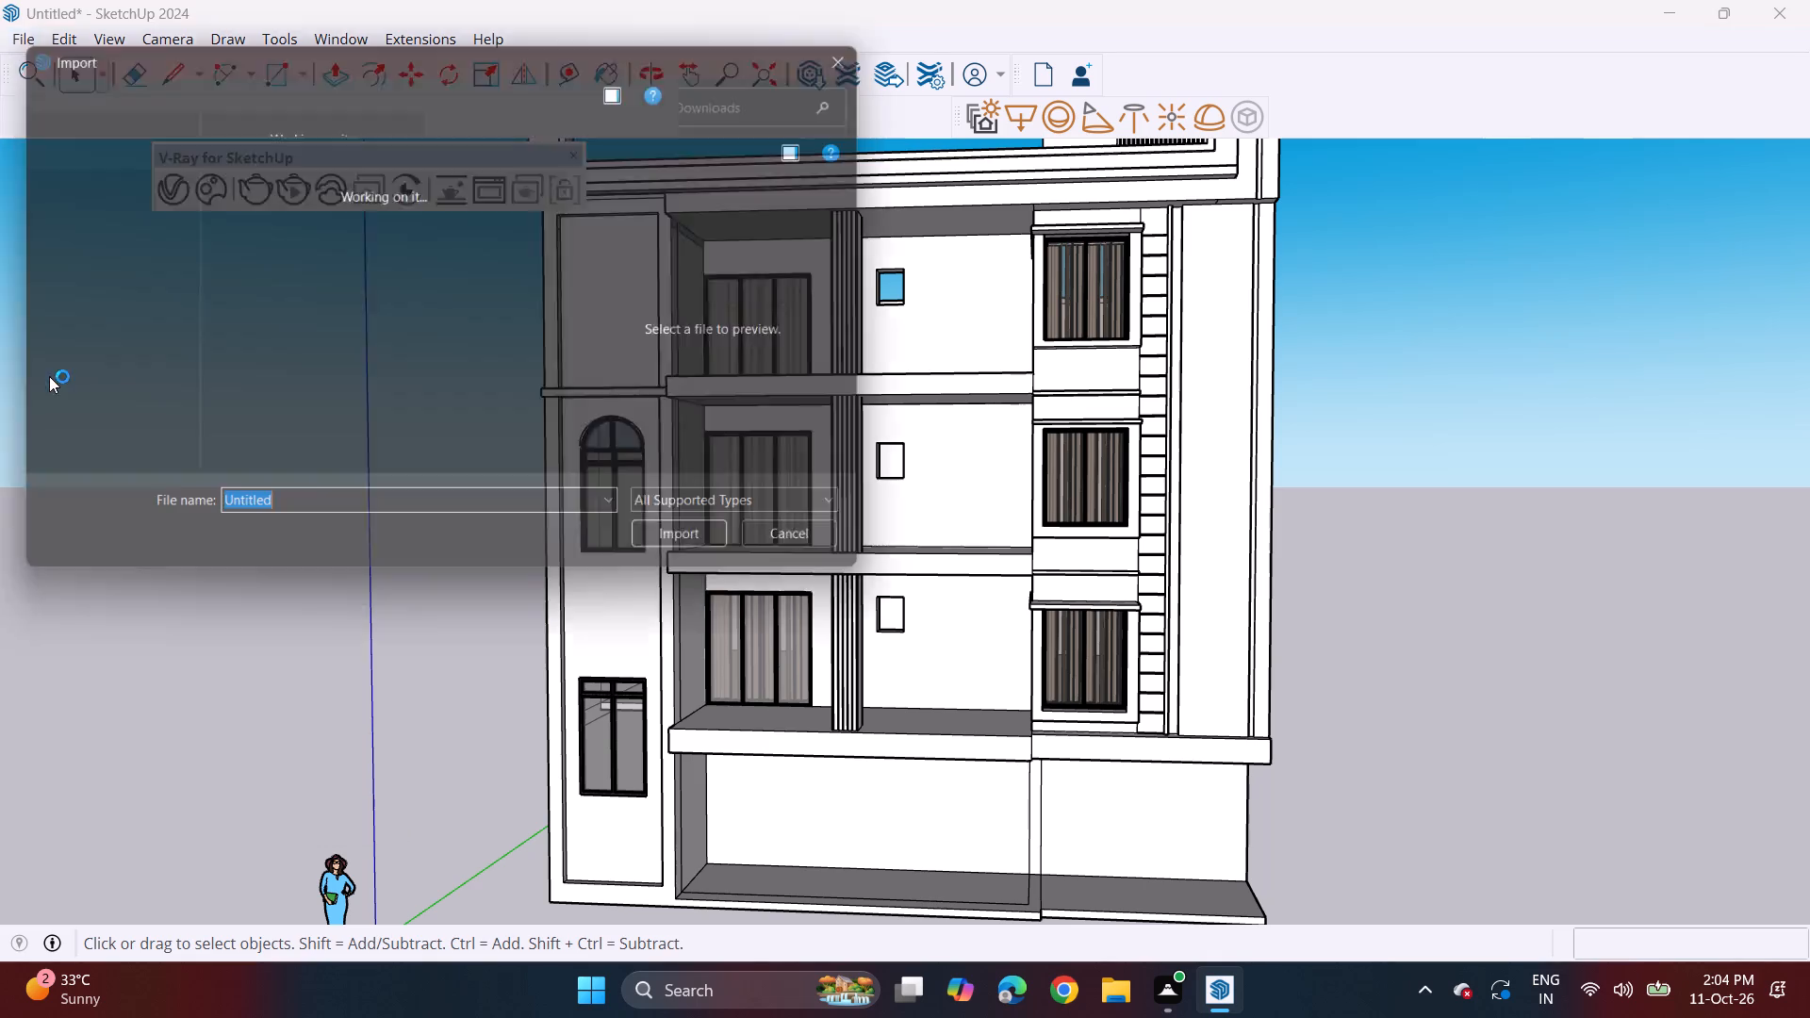
scroll(399, 337, down, 5)
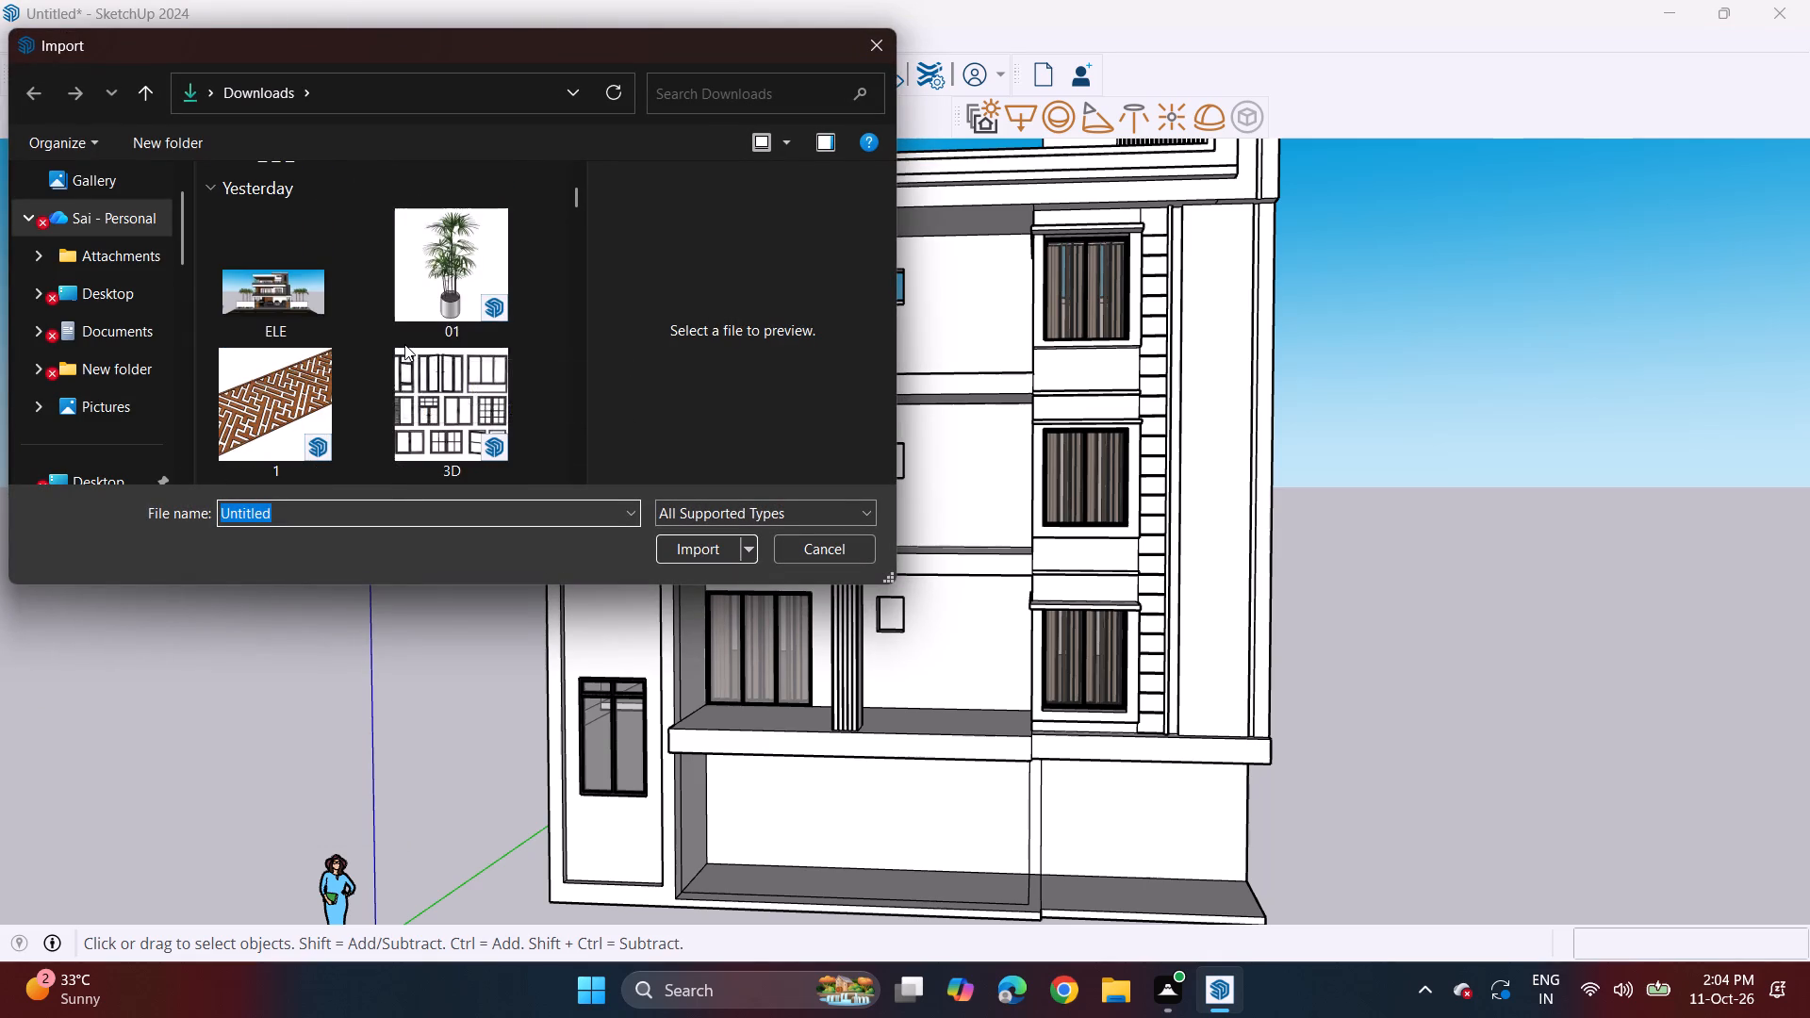
scroll(404, 346, down, 8)
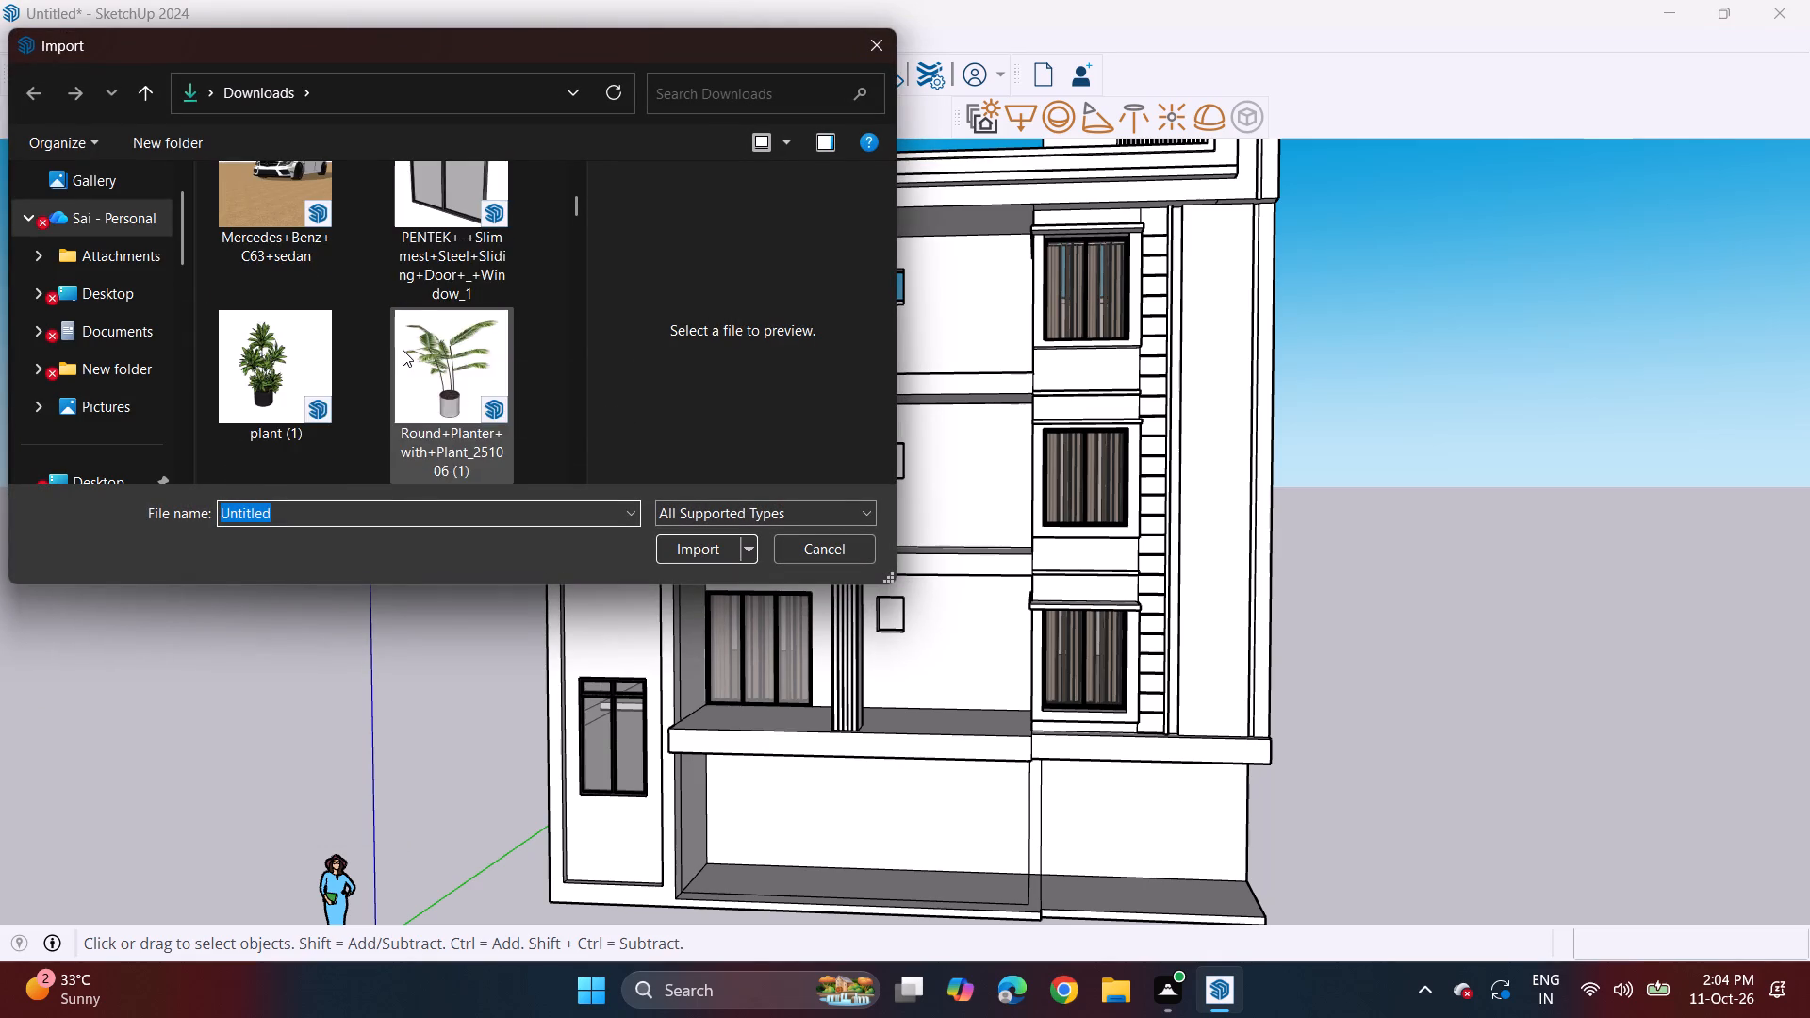
scroll(403, 350, down, 5)
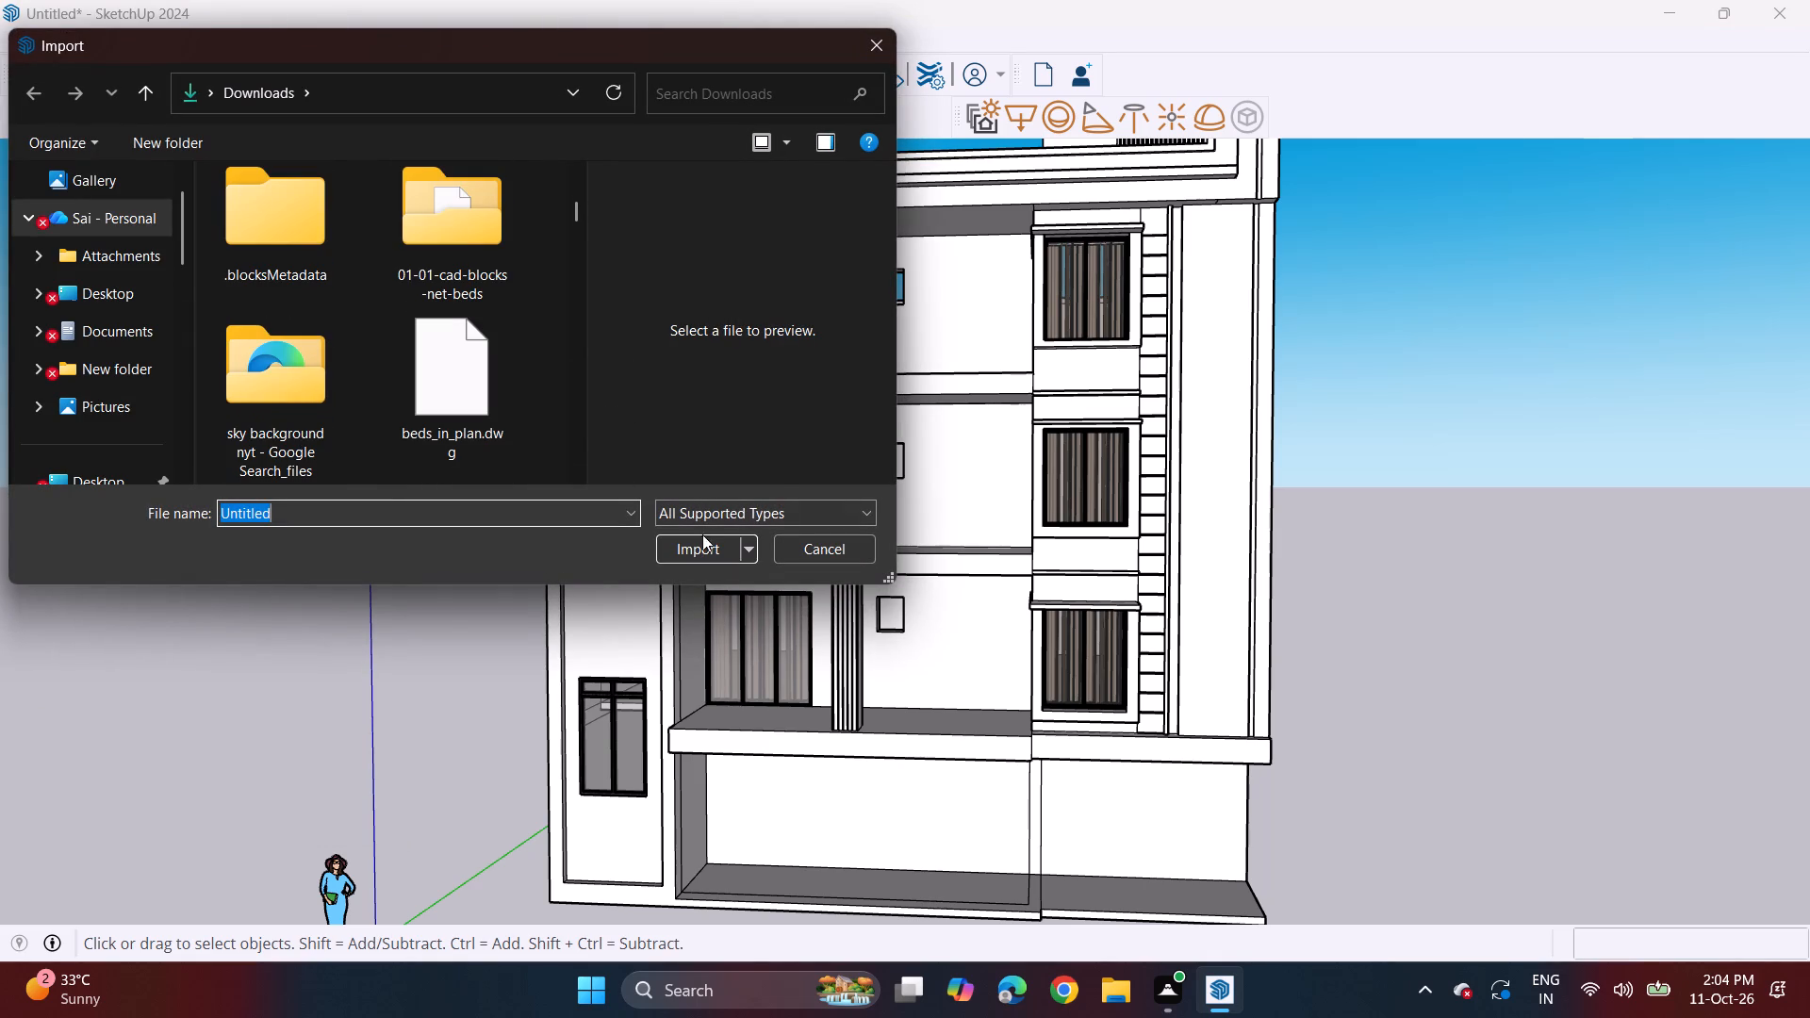
drag(1169, 984, 1174, 996)
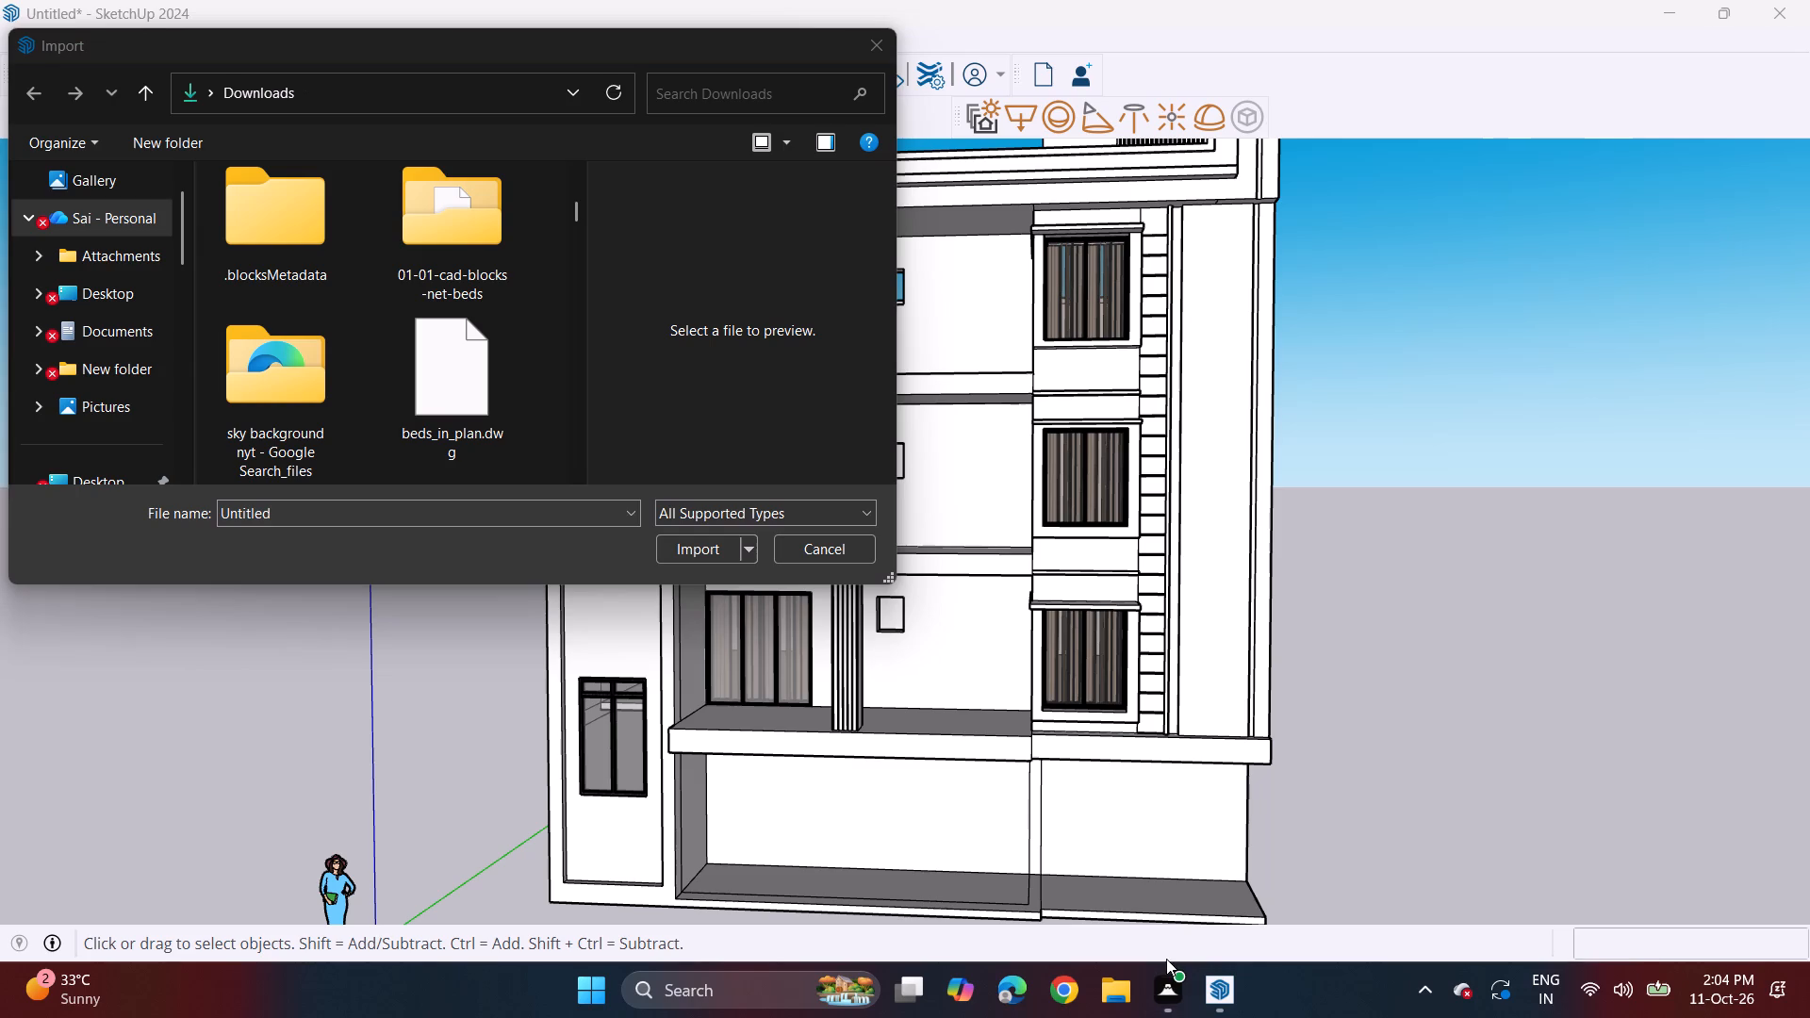
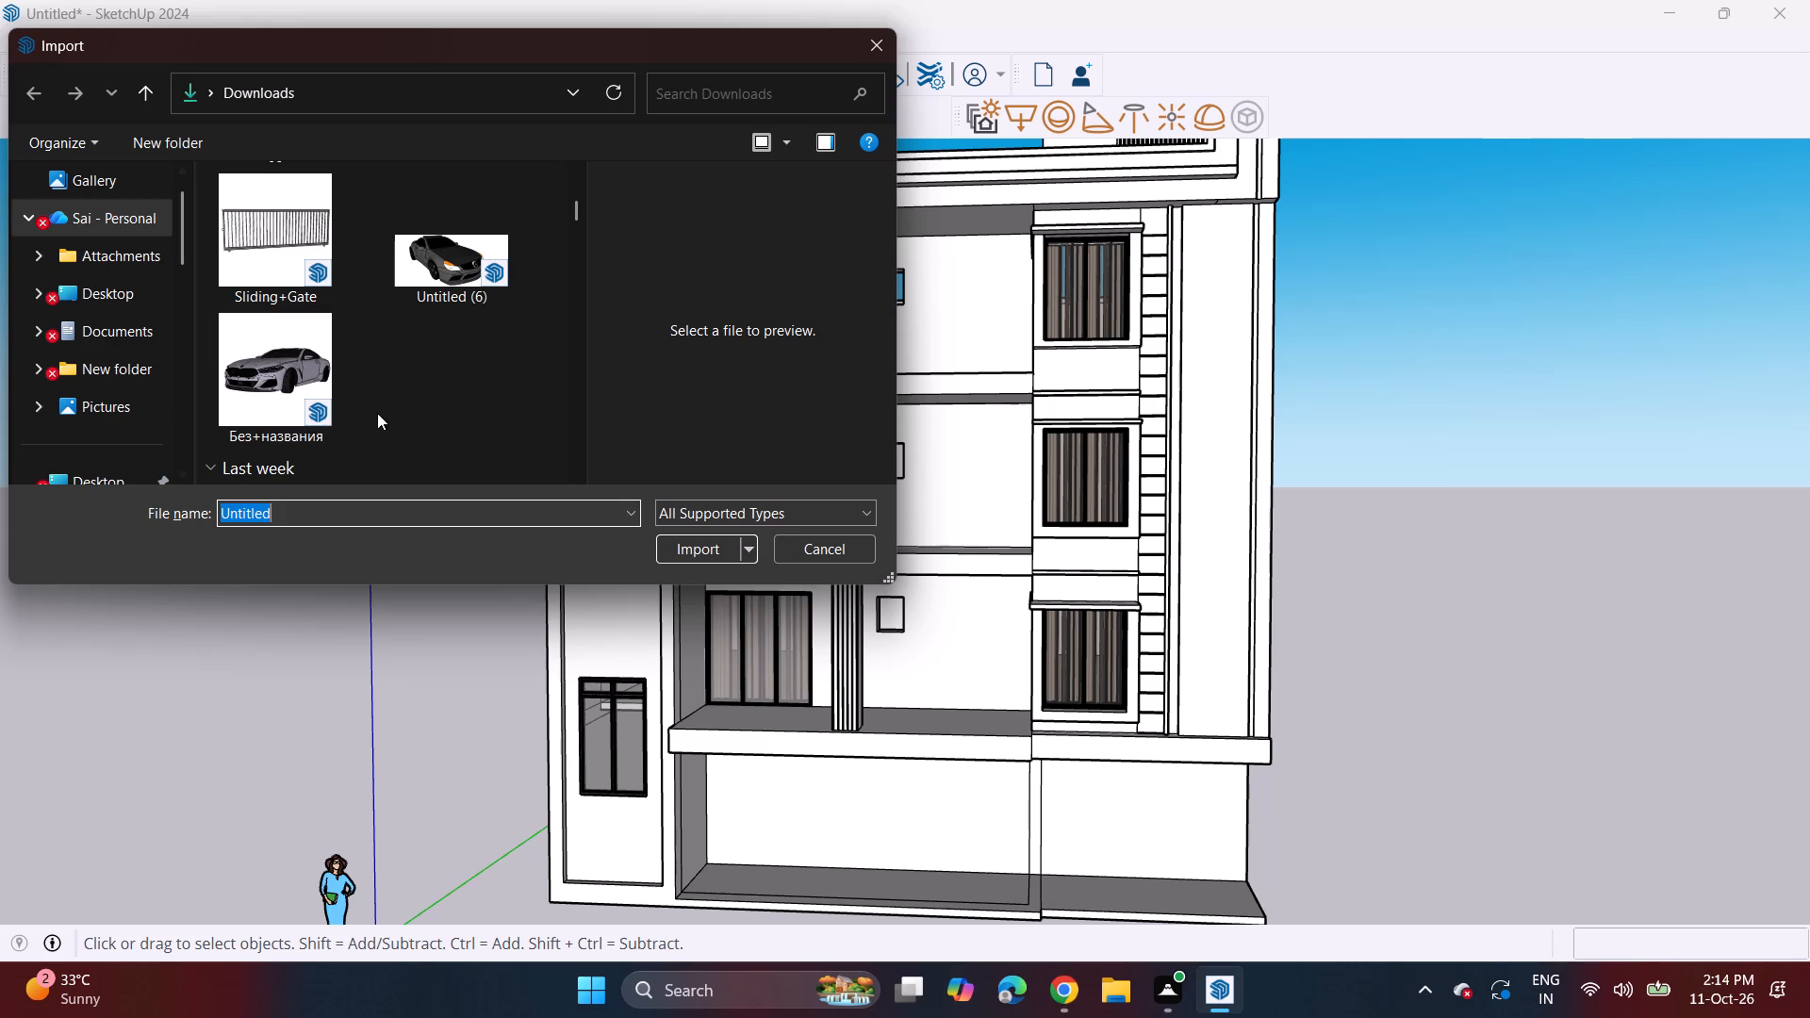
Import the VENTILATION model from the Downloads folder, accepting the file version notice.
scroll(398, 399, up, 12)
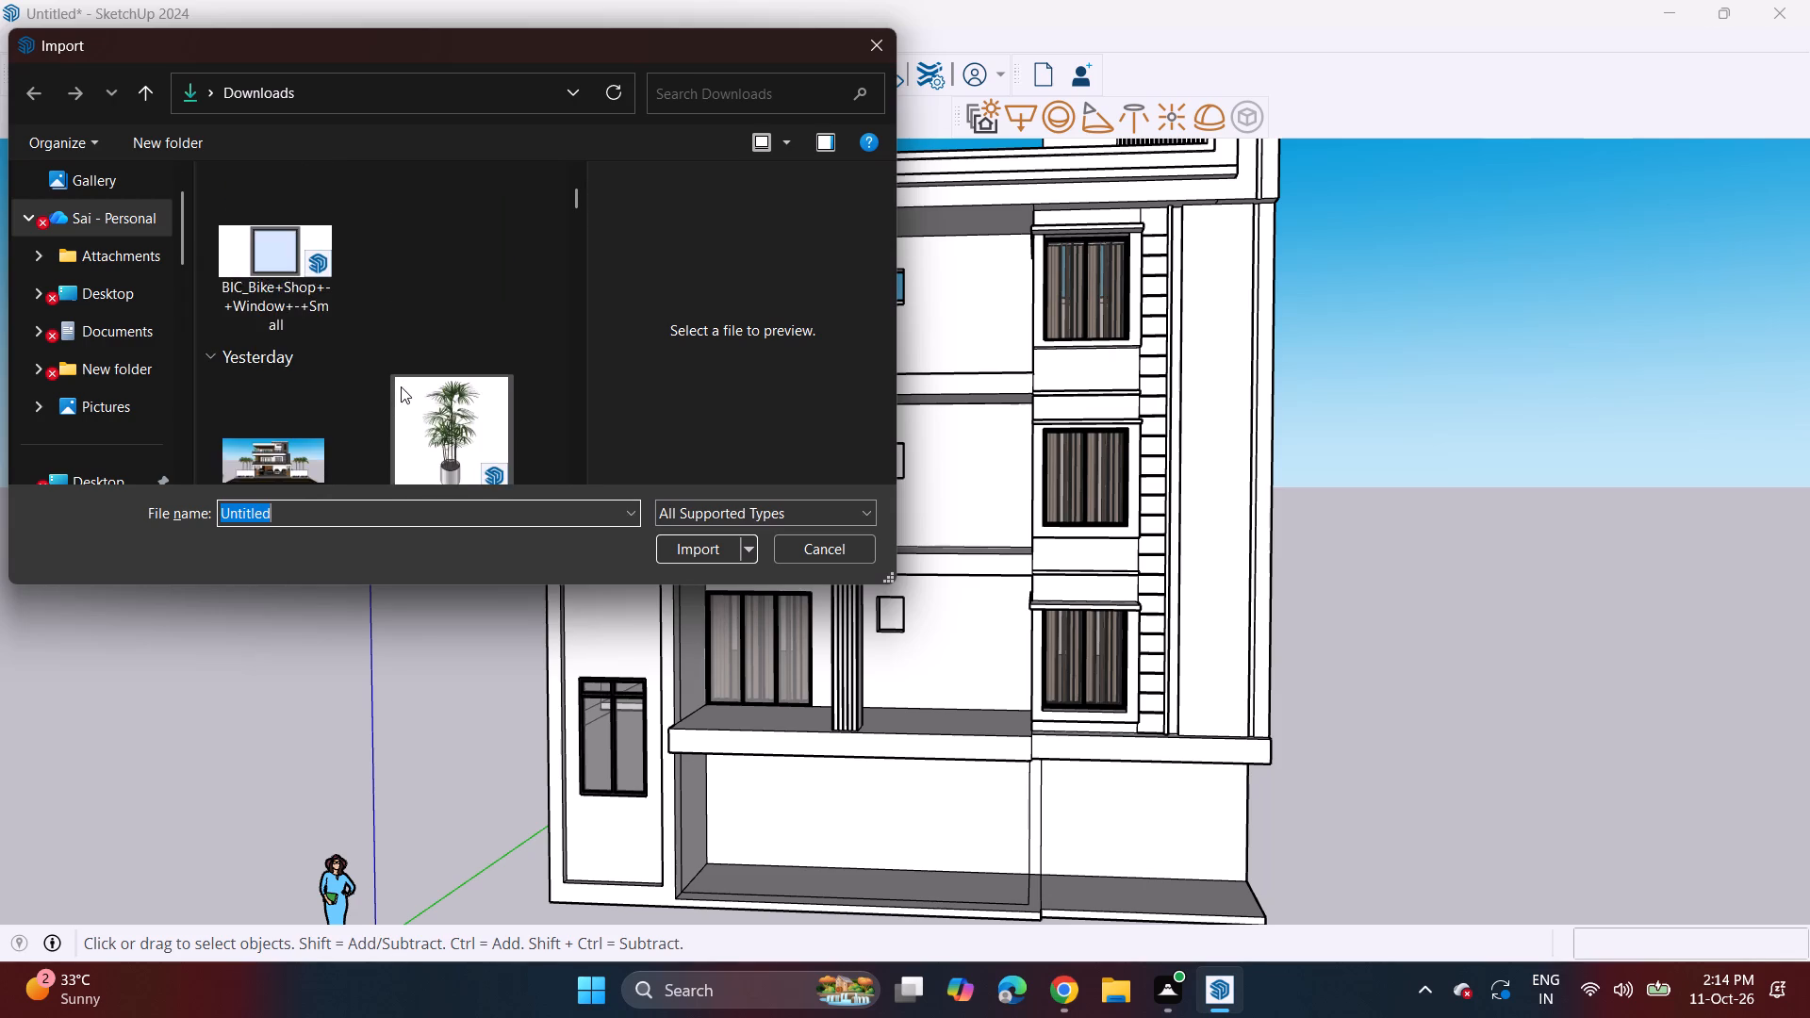
scroll(401, 386, up, 5)
scroll(401, 386, down, 4)
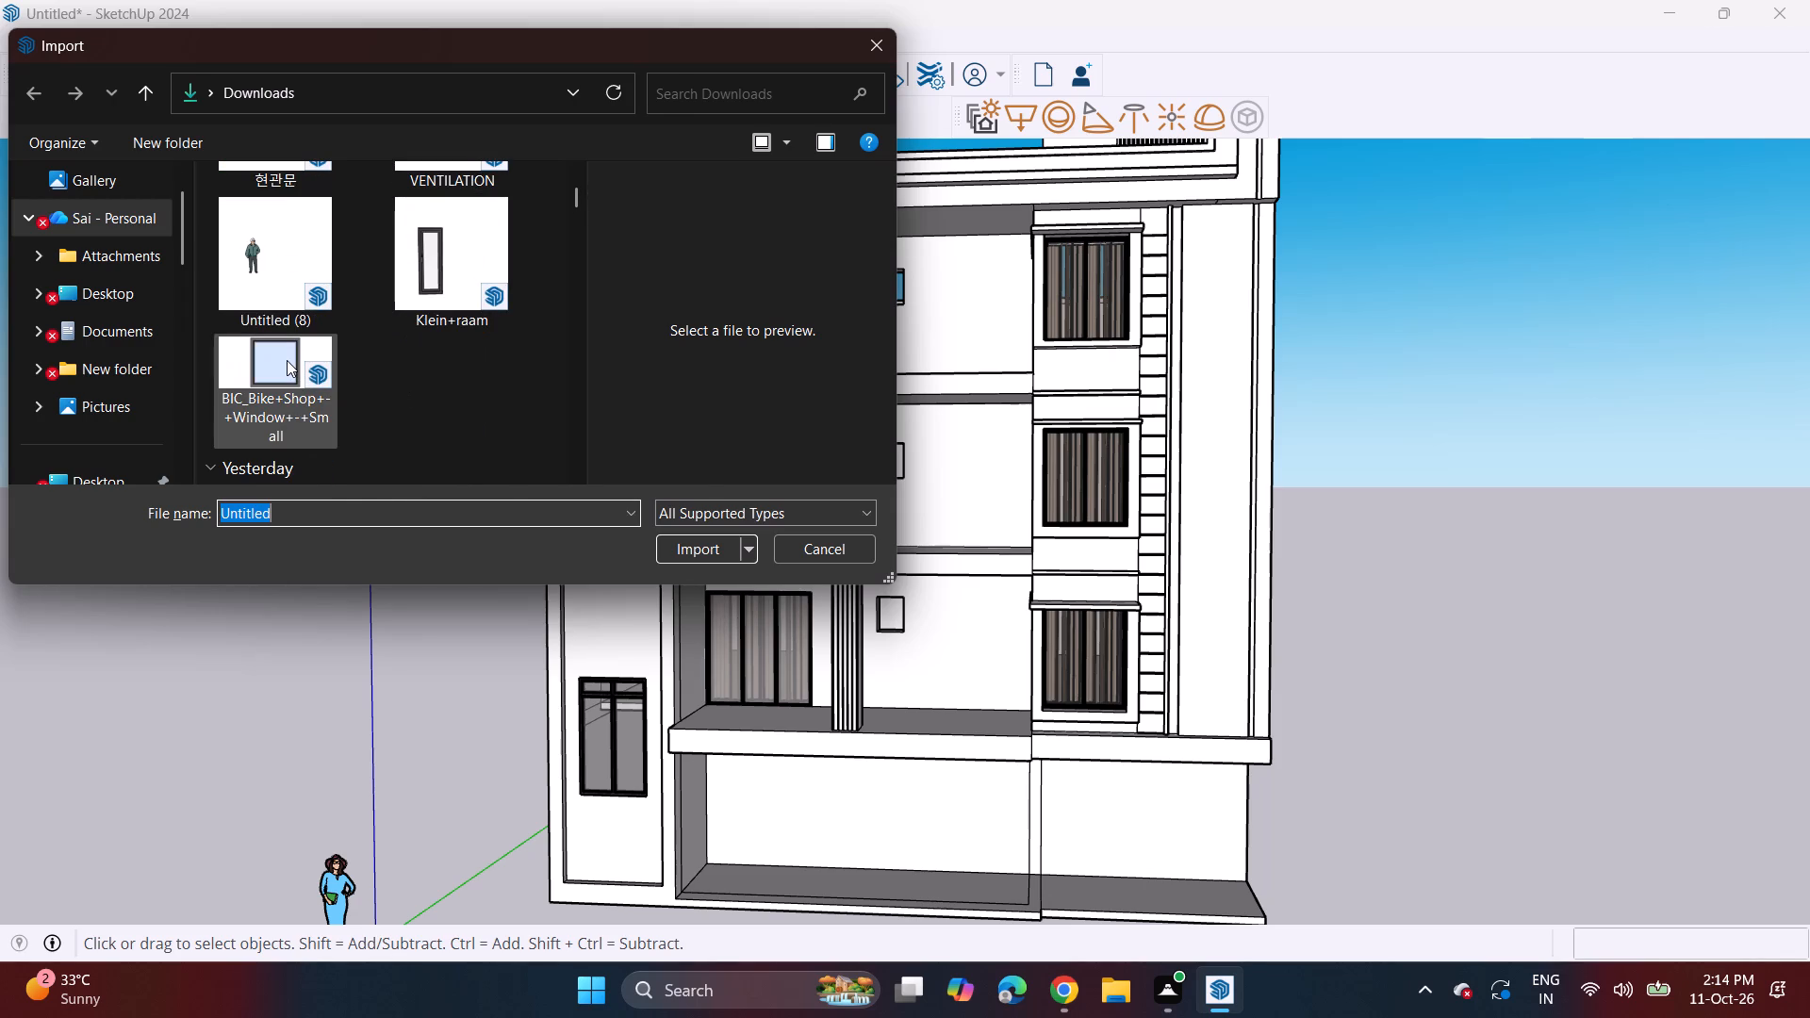
click(287, 360)
scroll(462, 391, up, 2)
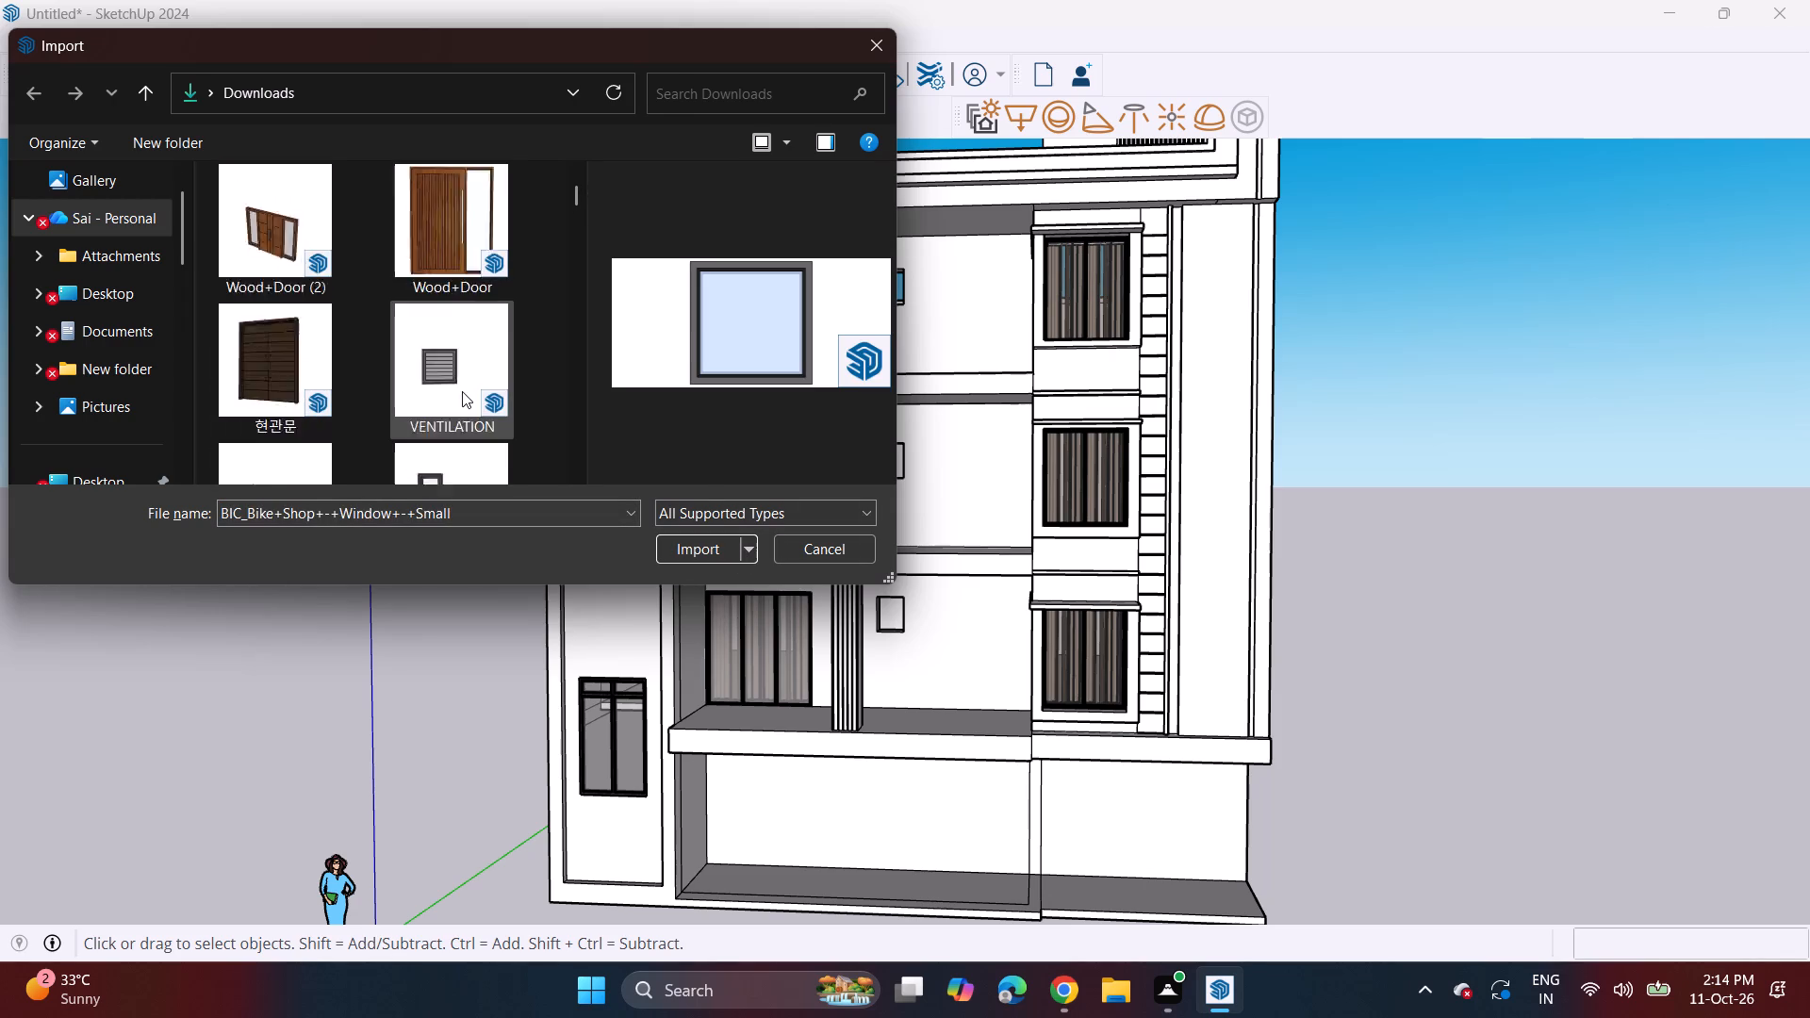
scroll(462, 391, up, 8)
scroll(462, 391, down, 3)
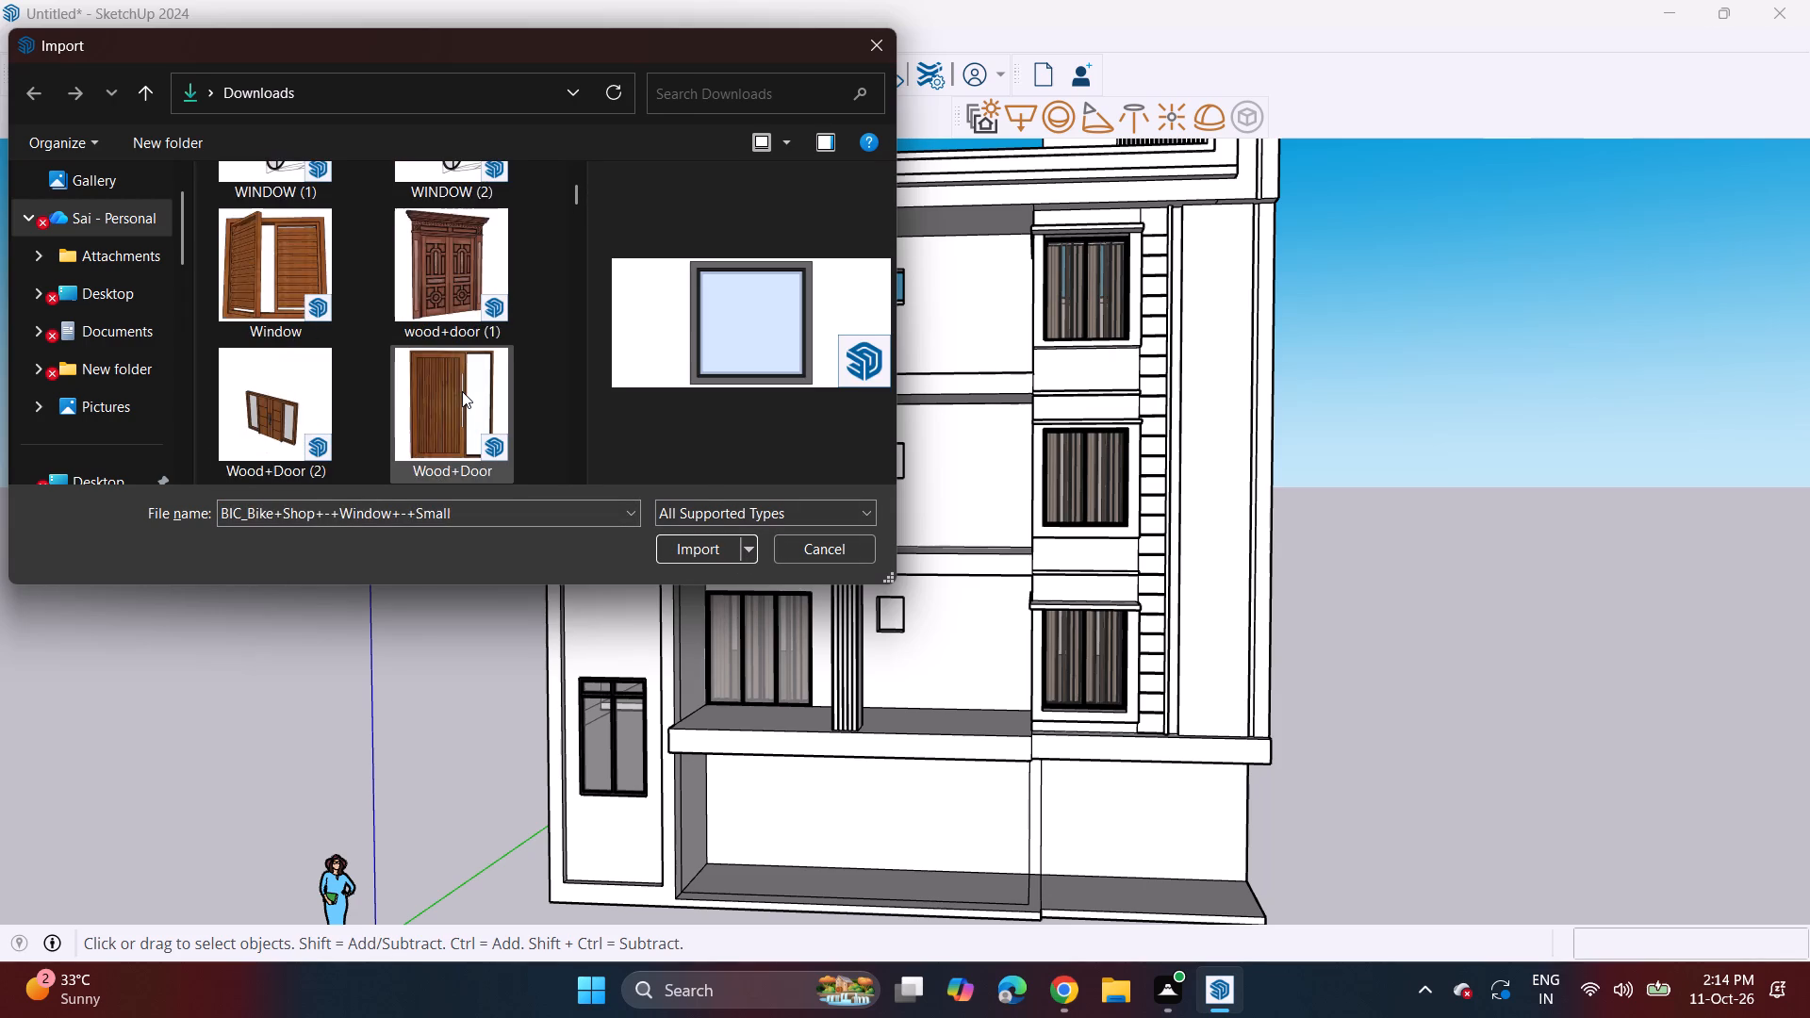
scroll(462, 391, down, 2)
click(442, 399)
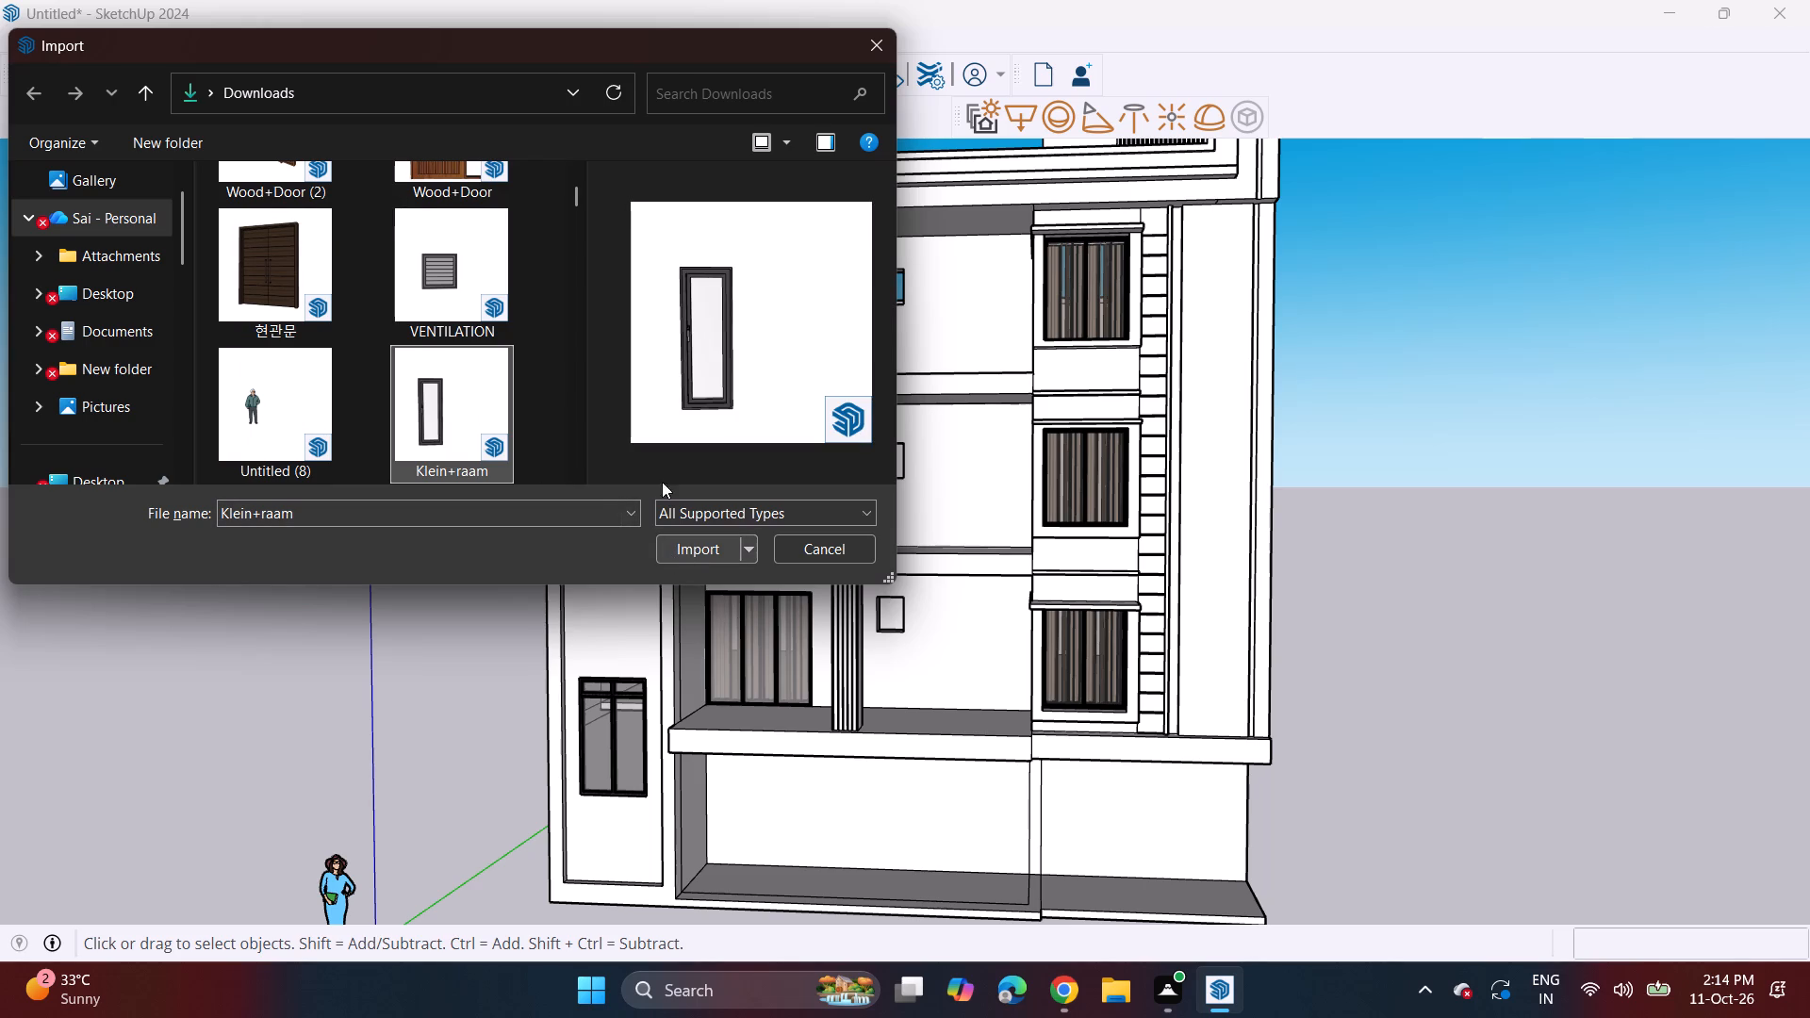
click(447, 302)
click(709, 546)
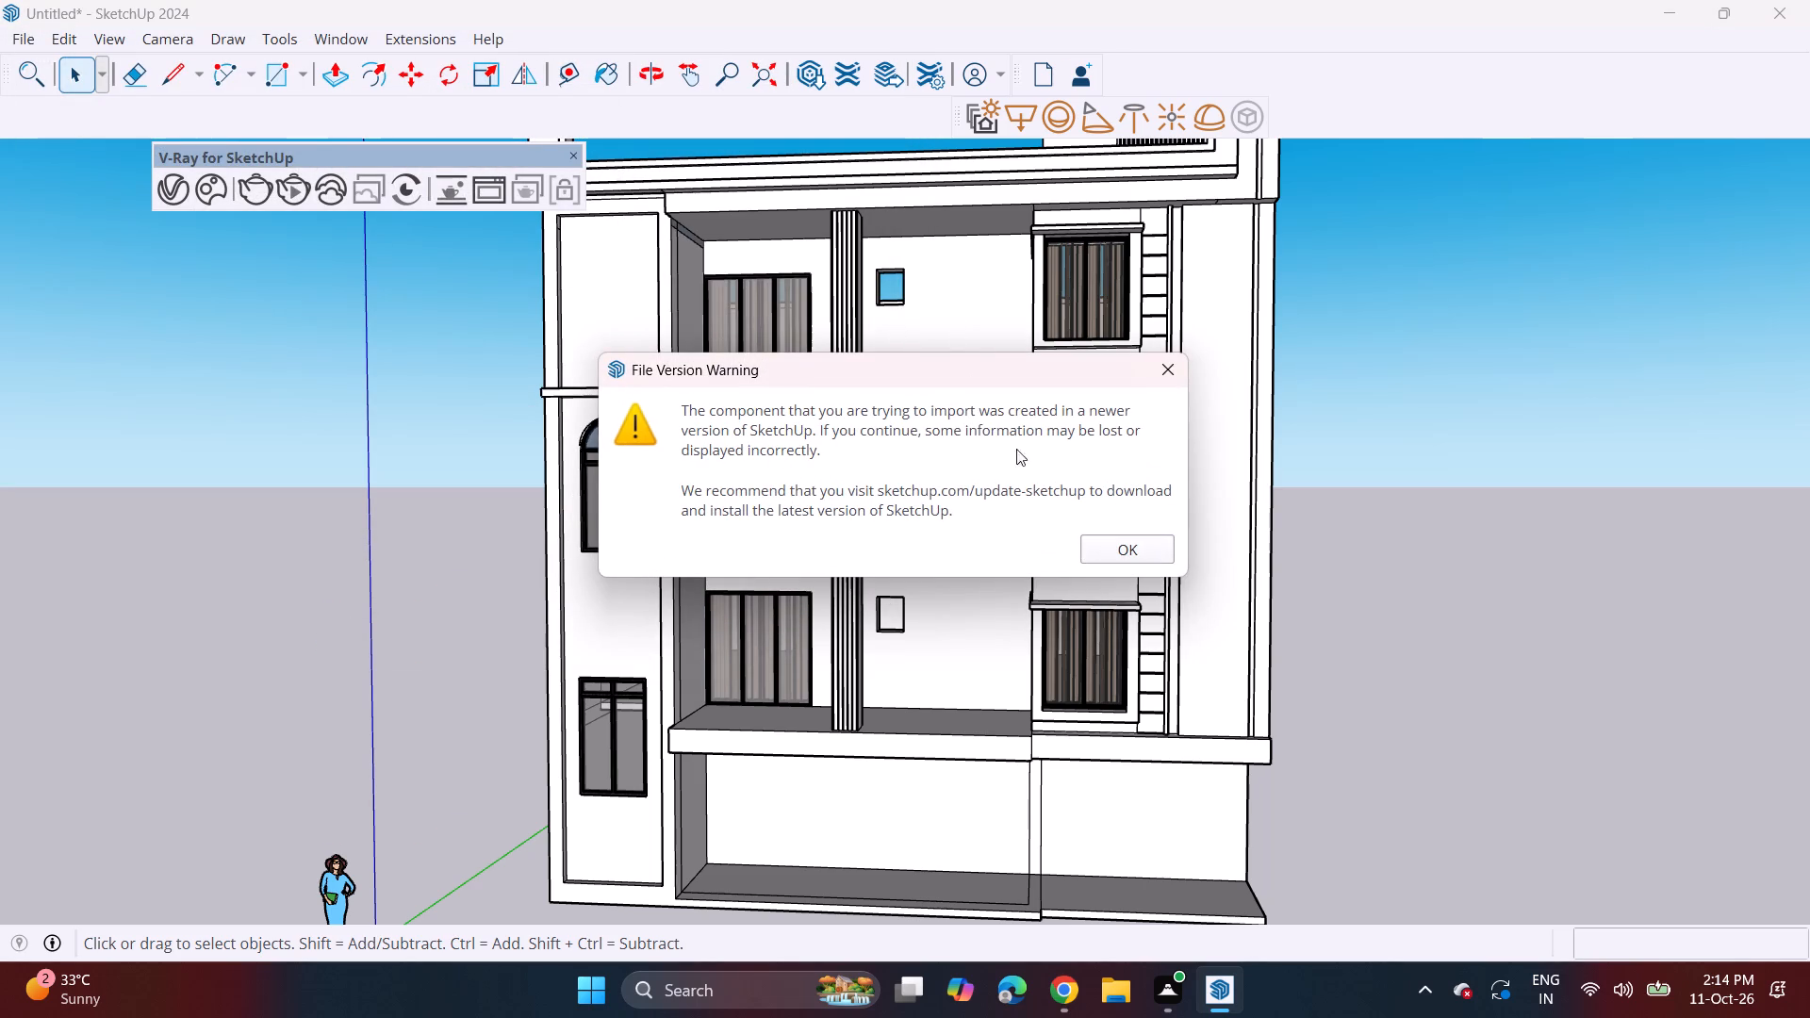
click(1140, 550)
Place the louvred ventilation component at the lower corner of the top balcony's small wall opening.
middle_drag(867, 382, 857, 409)
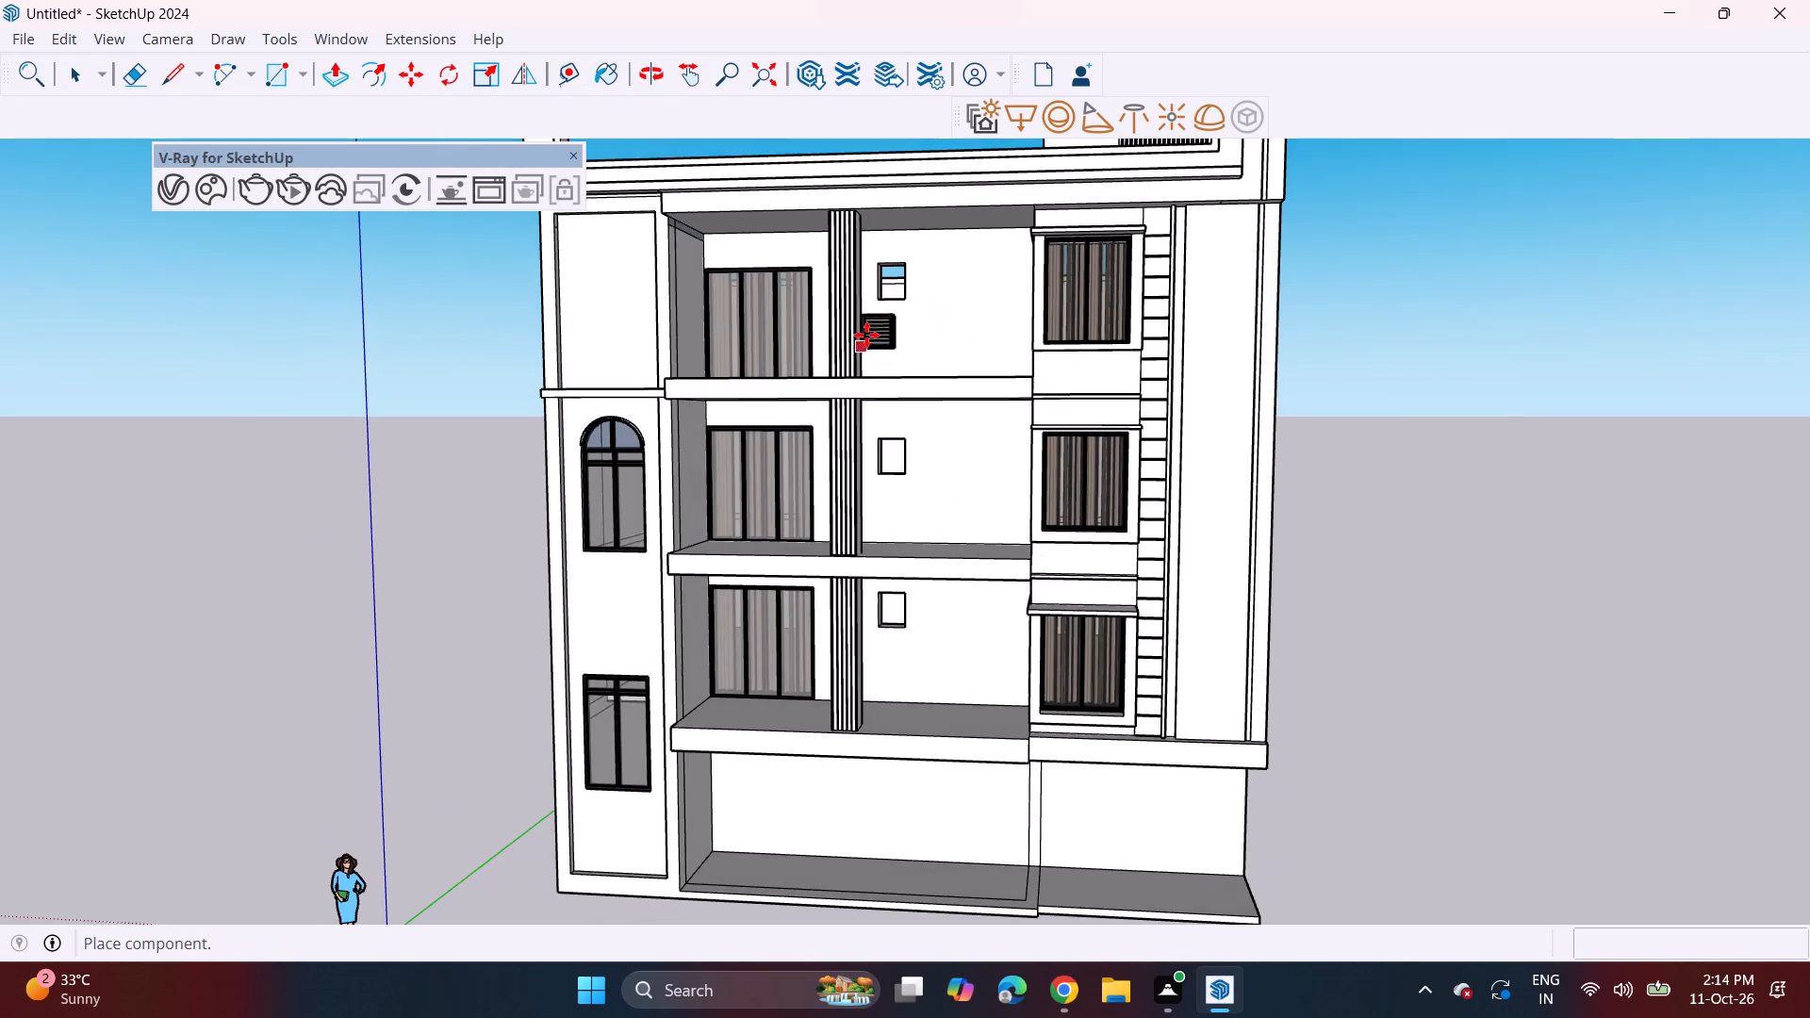
scroll(872, 324, up, 7)
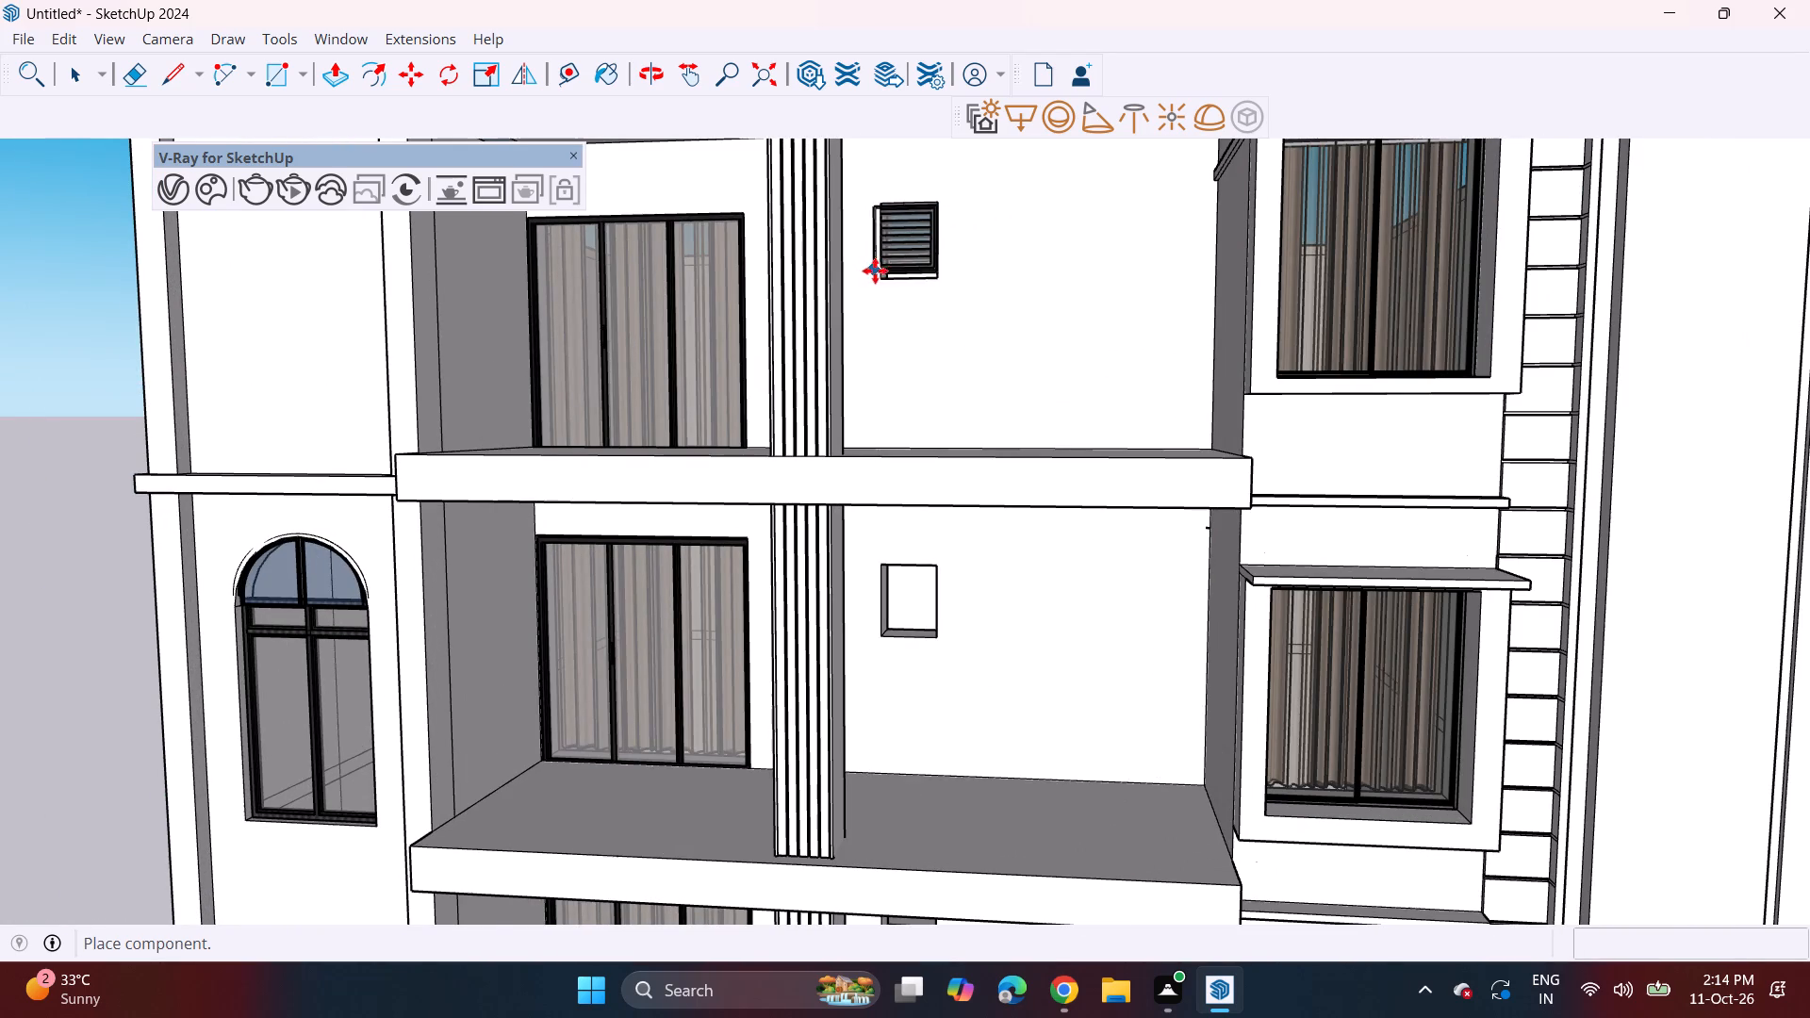
double_click(884, 267)
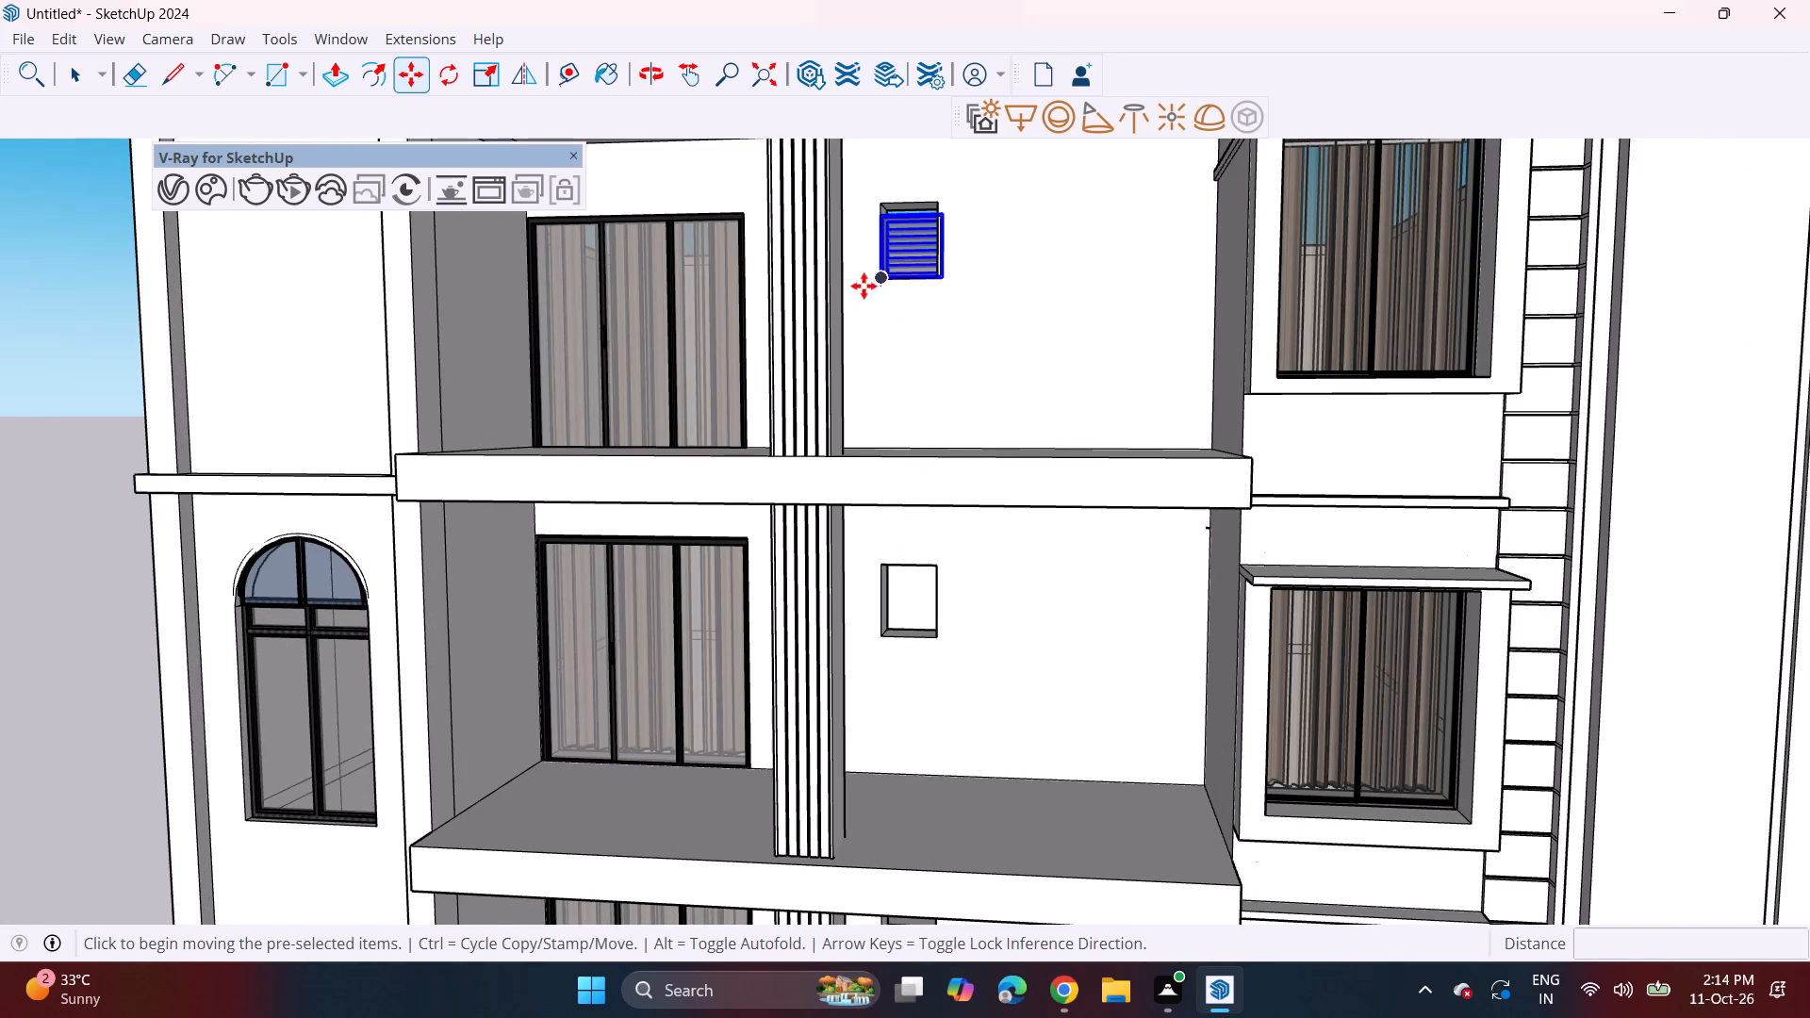
Scale the ventilation louvre's width to about 0.91 along the red axis to match the opening's width.
scroll(942, 234, up, 8)
shift+middle_drag(927, 268, 957, 410)
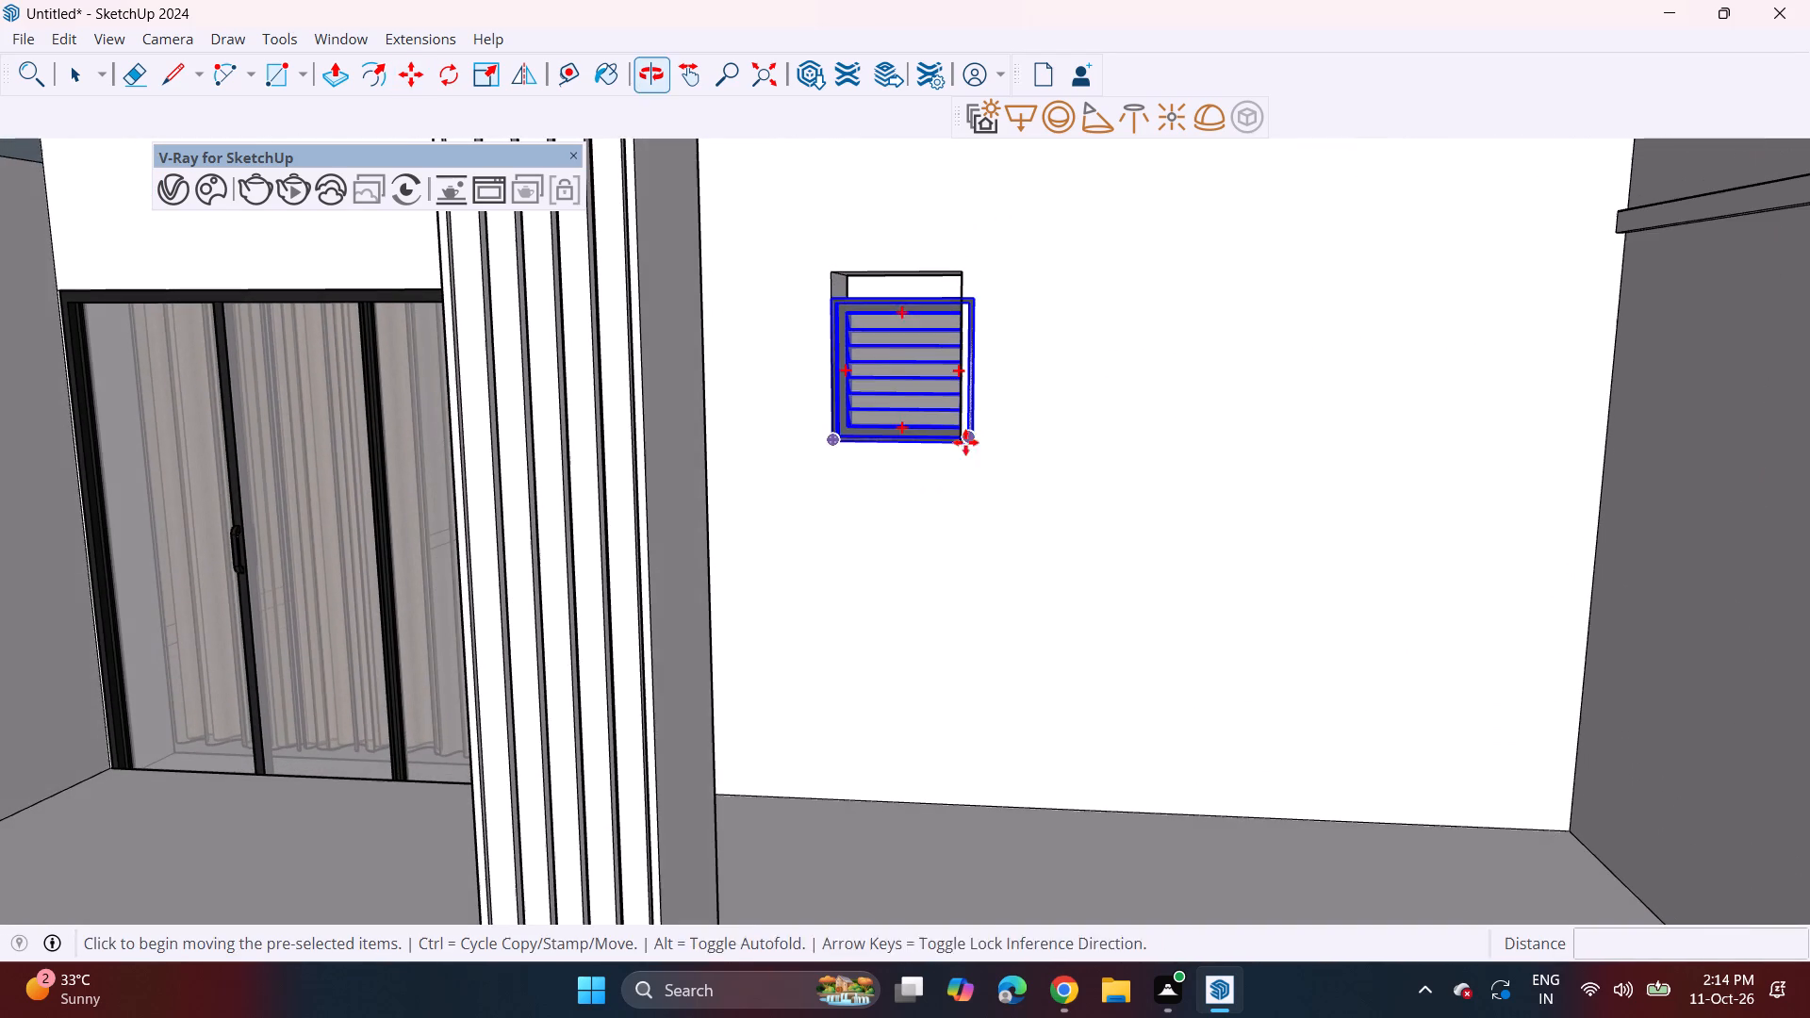
click(492, 84)
middle_drag(958, 356, 935, 416)
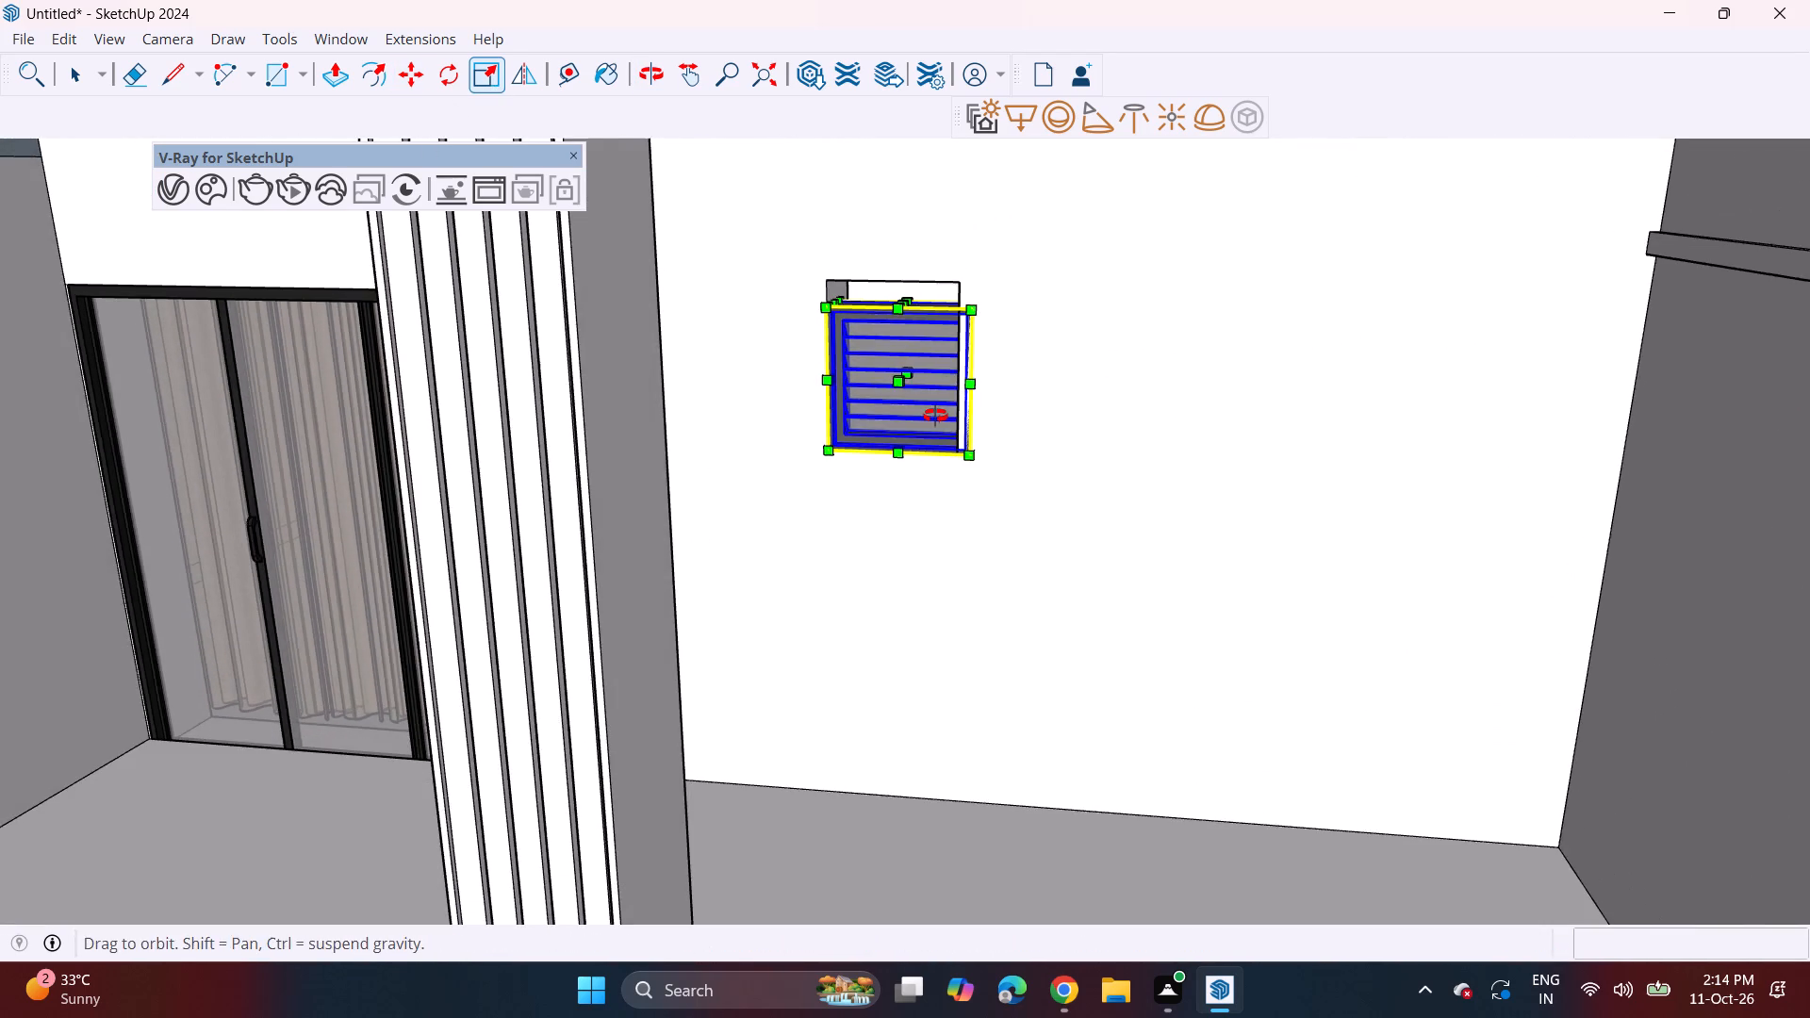
middle_drag(935, 416, 932, 419)
scroll(991, 356, up, 2)
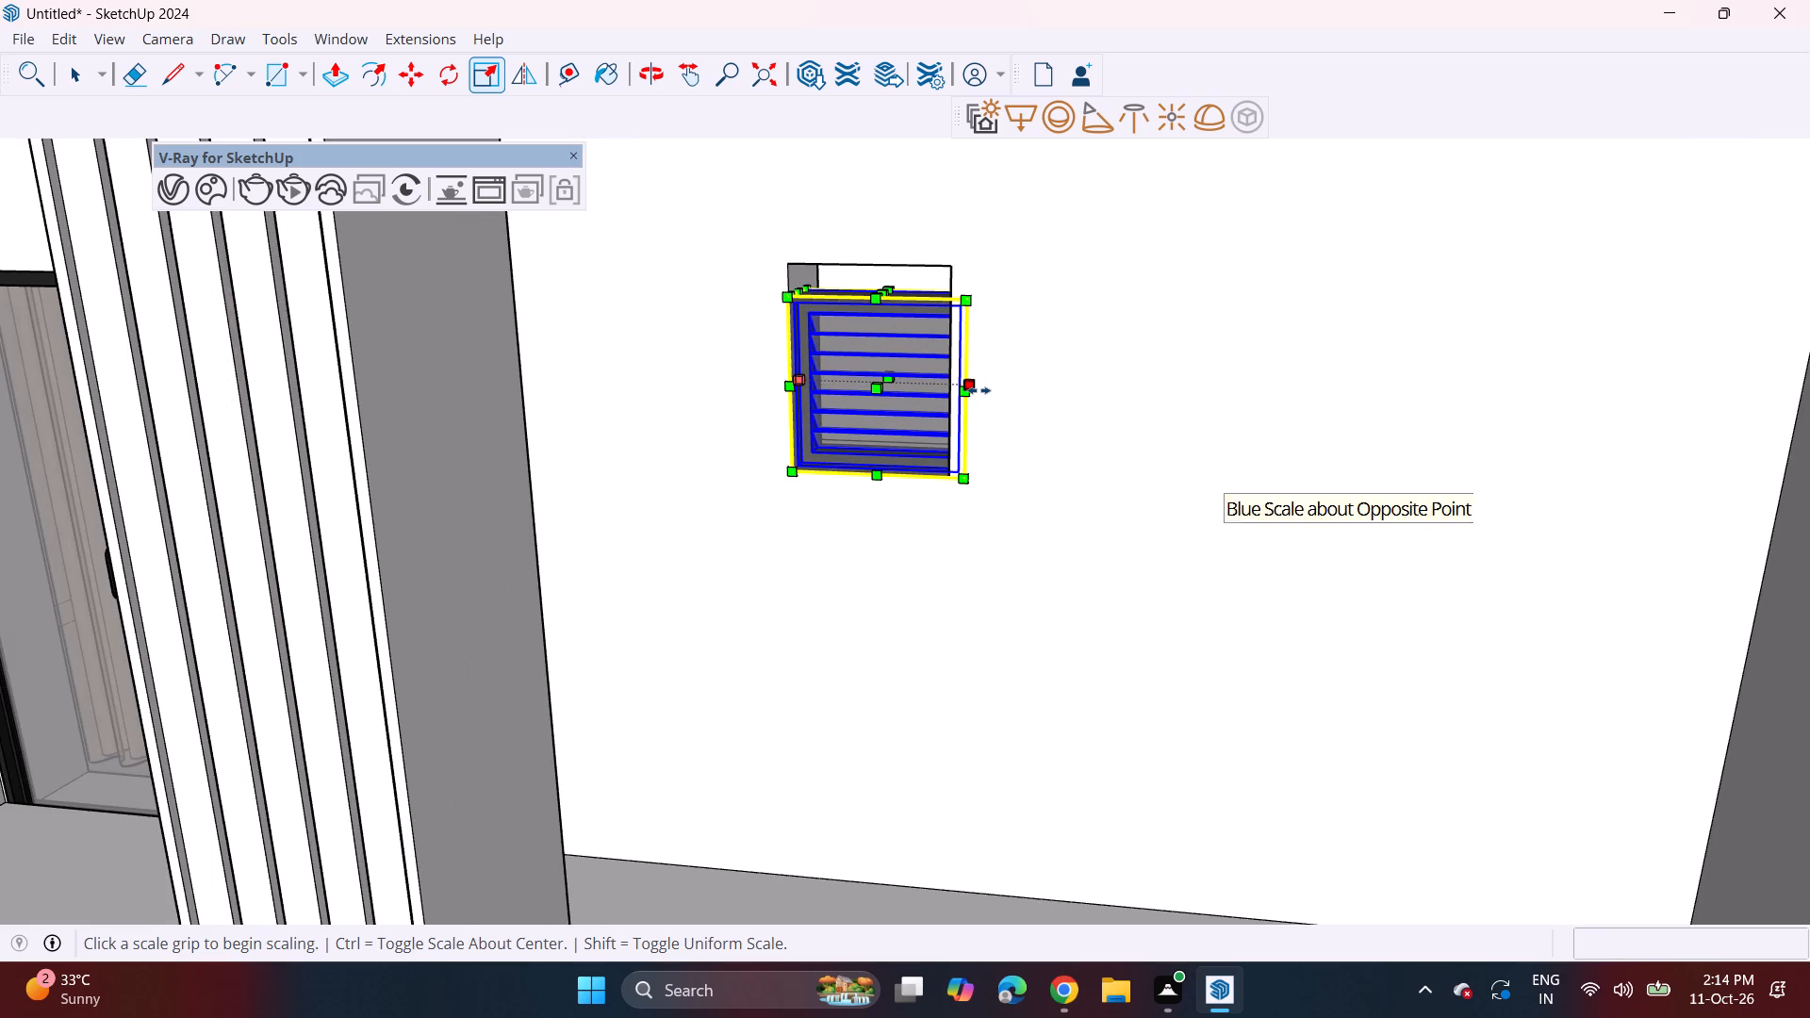
click(979, 390)
click(953, 391)
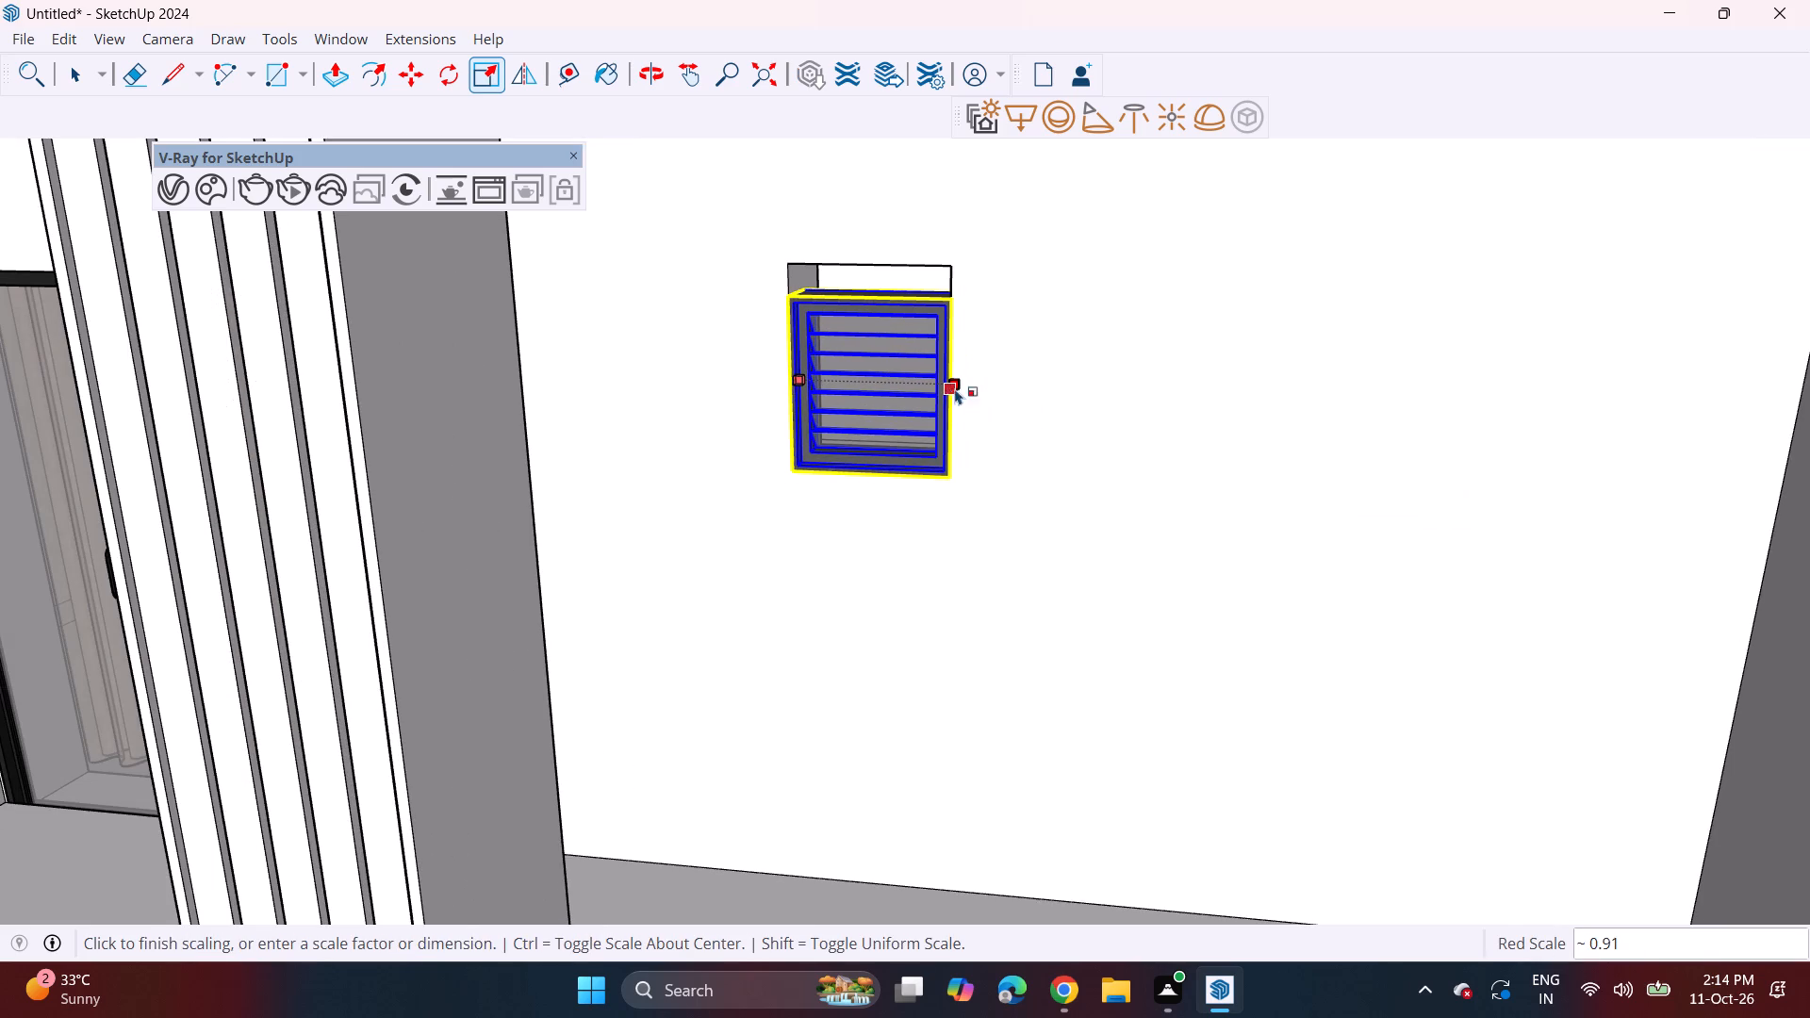
Scale the ventilation louvre's height to 1.21 along the blue axis so it reaches the opening's top edge.
click(880, 291)
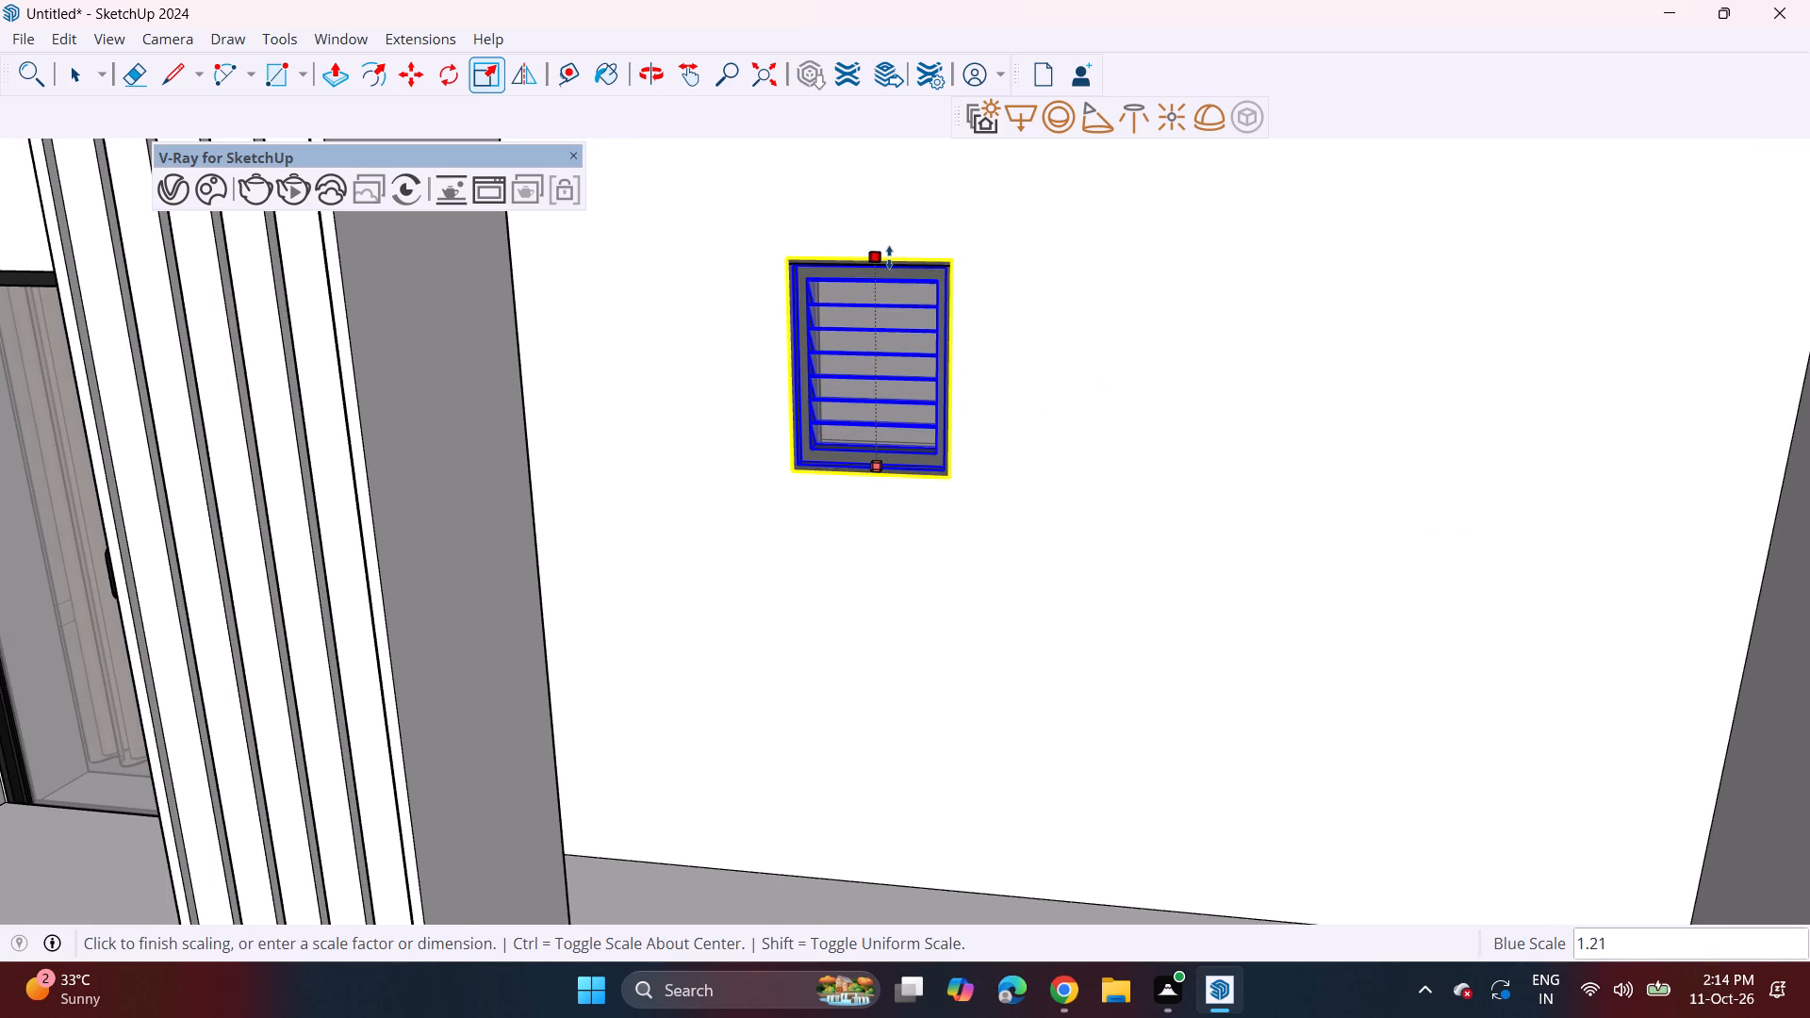
click(889, 257)
middle_drag(913, 367, 947, 309)
scroll(954, 322, down, 6)
key(space)
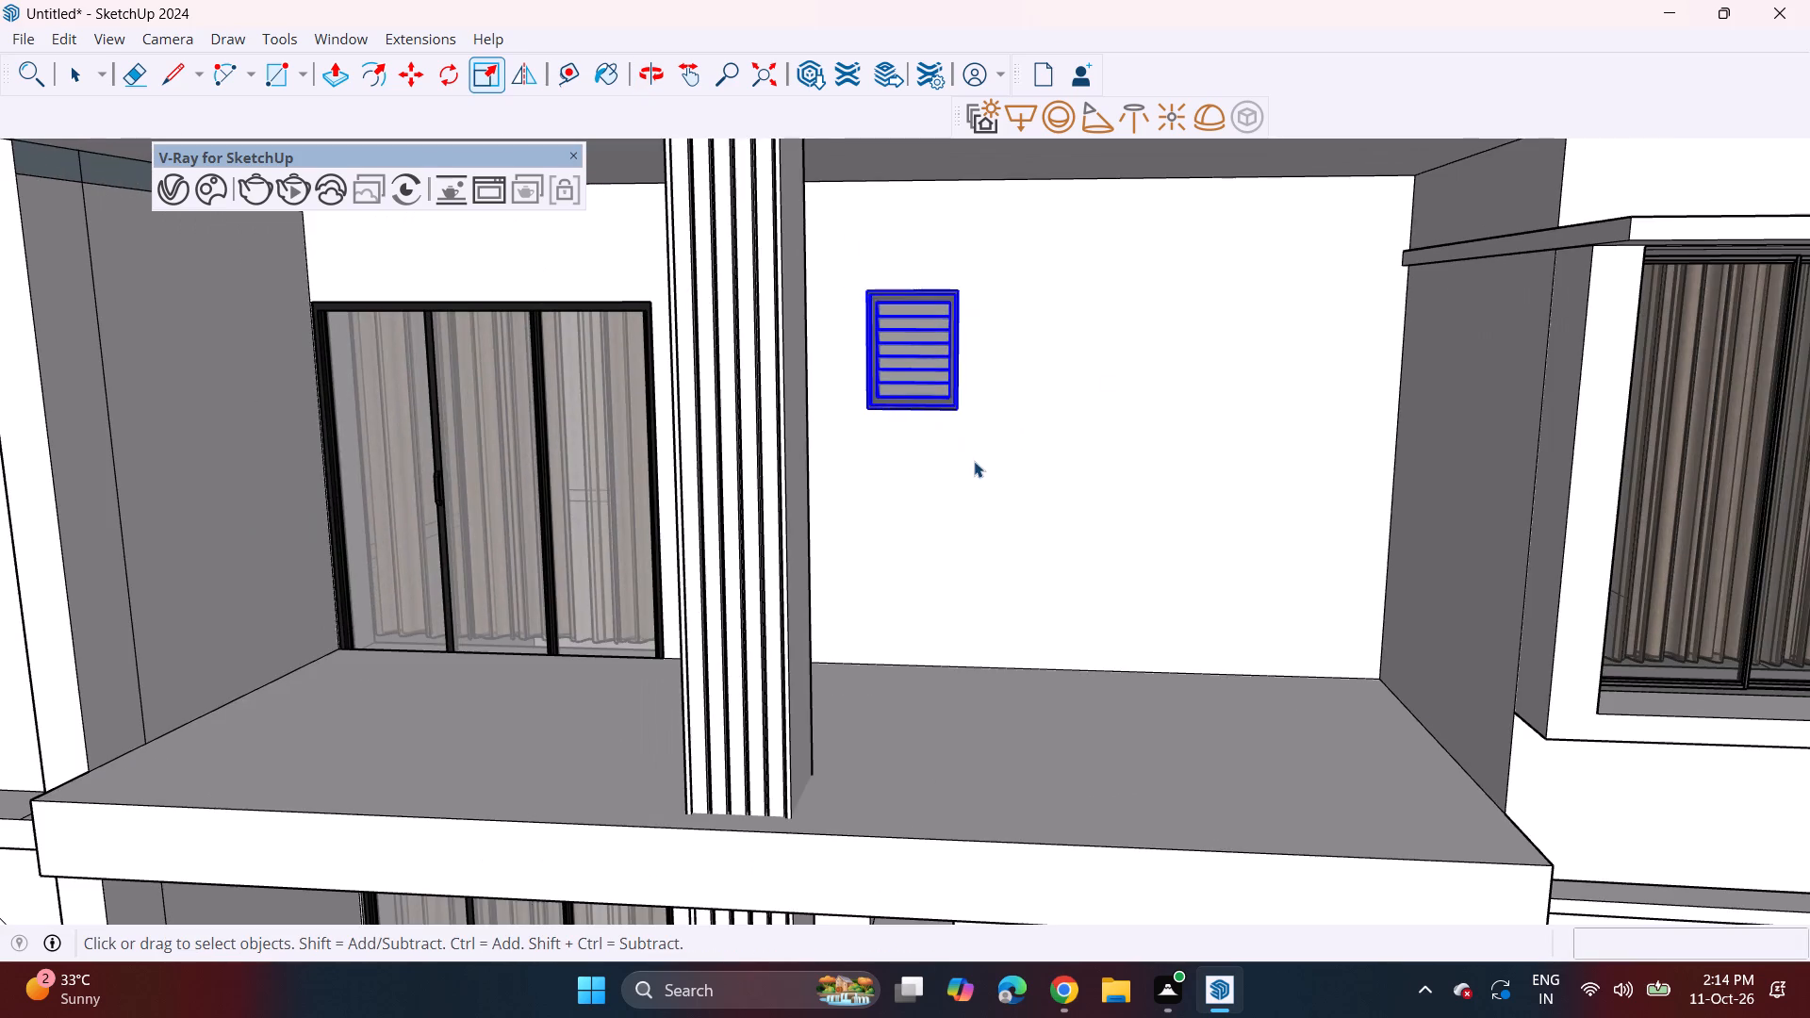
click(974, 461)
Copy the fitted ventilation louvre about 11' 6" straight down into the middle balcony's small opening.
scroll(966, 456, down, 3)
middle_drag(961, 442, 969, 404)
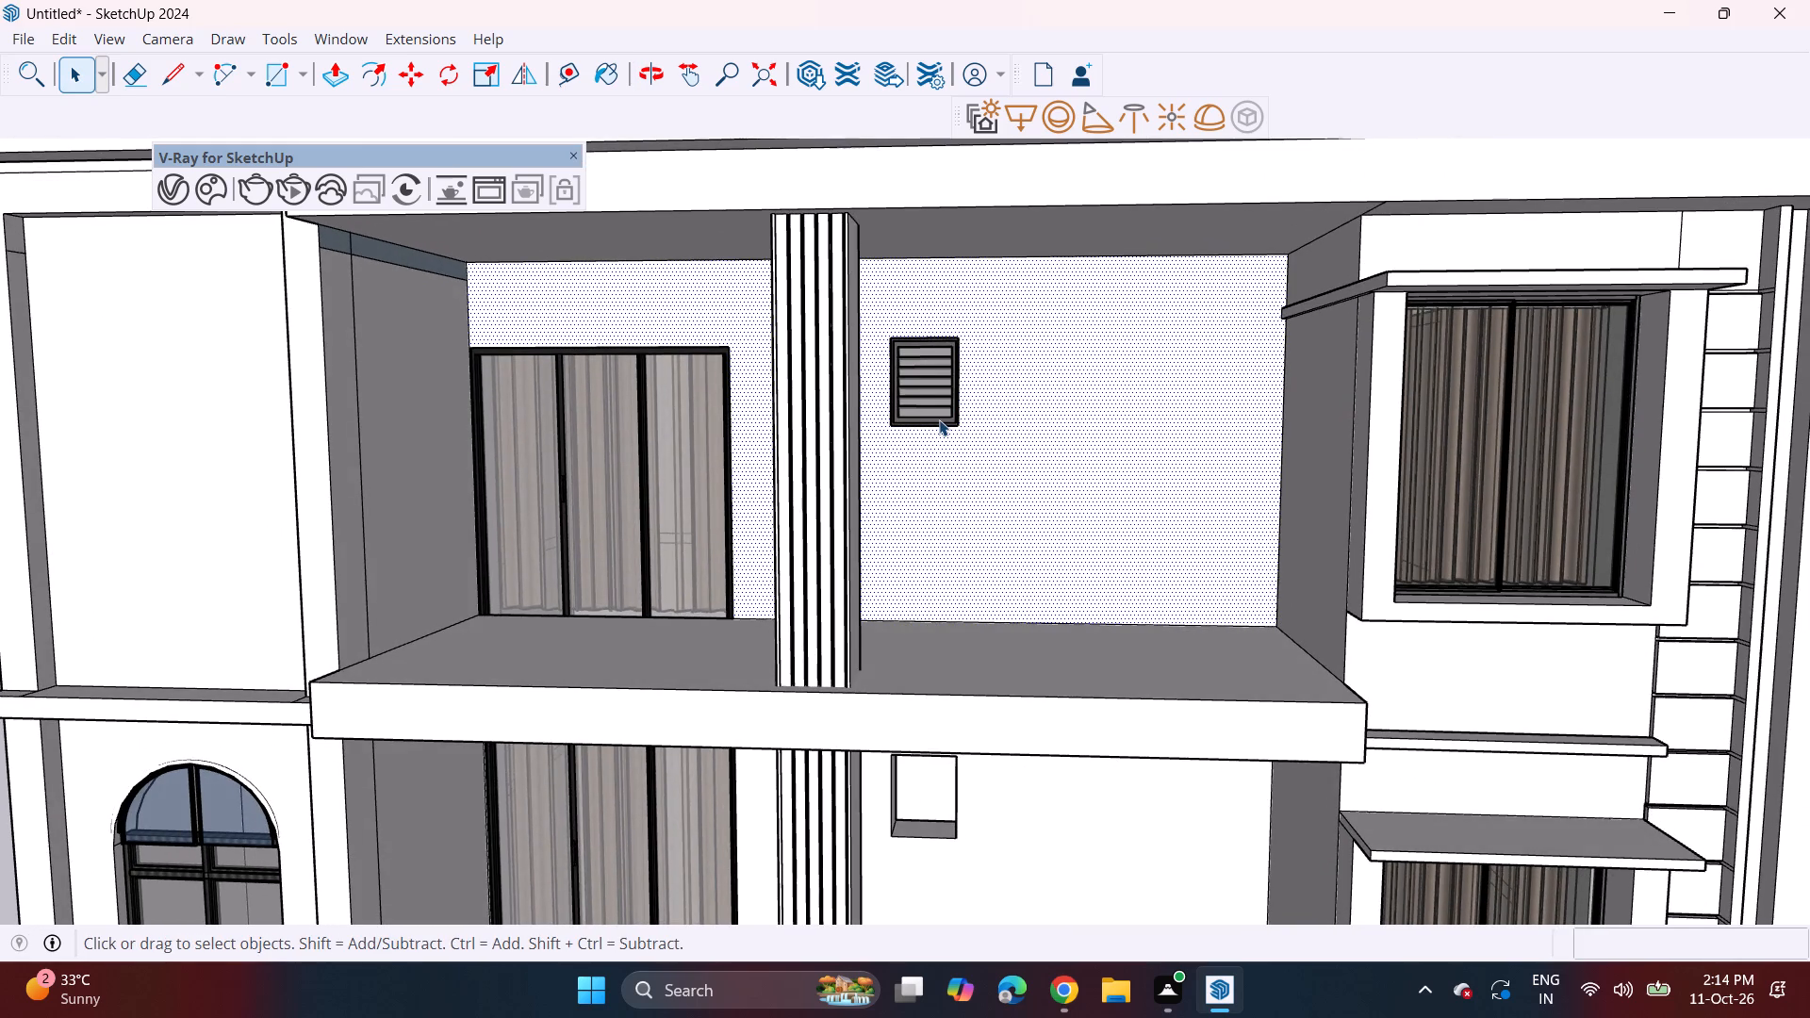
scroll(939, 419, up, 2)
click(931, 406)
key(m)
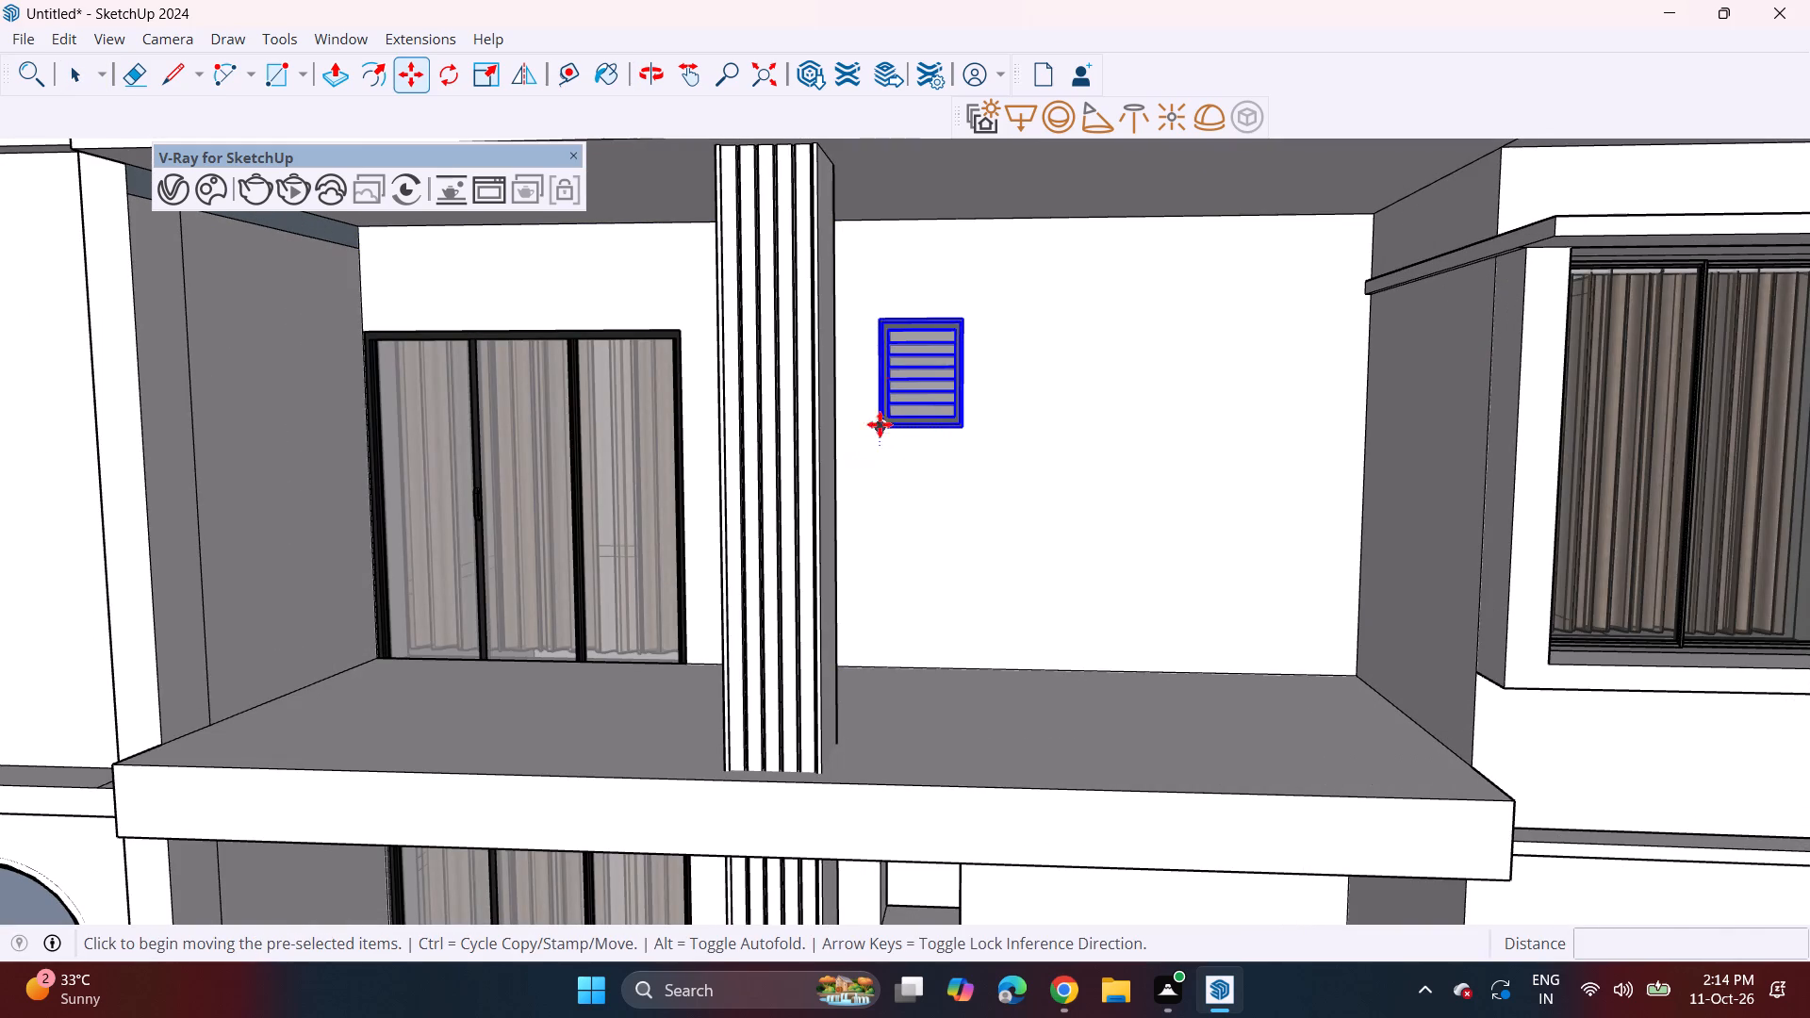
click(879, 431)
shift+middle_drag(831, 748, 920, 390)
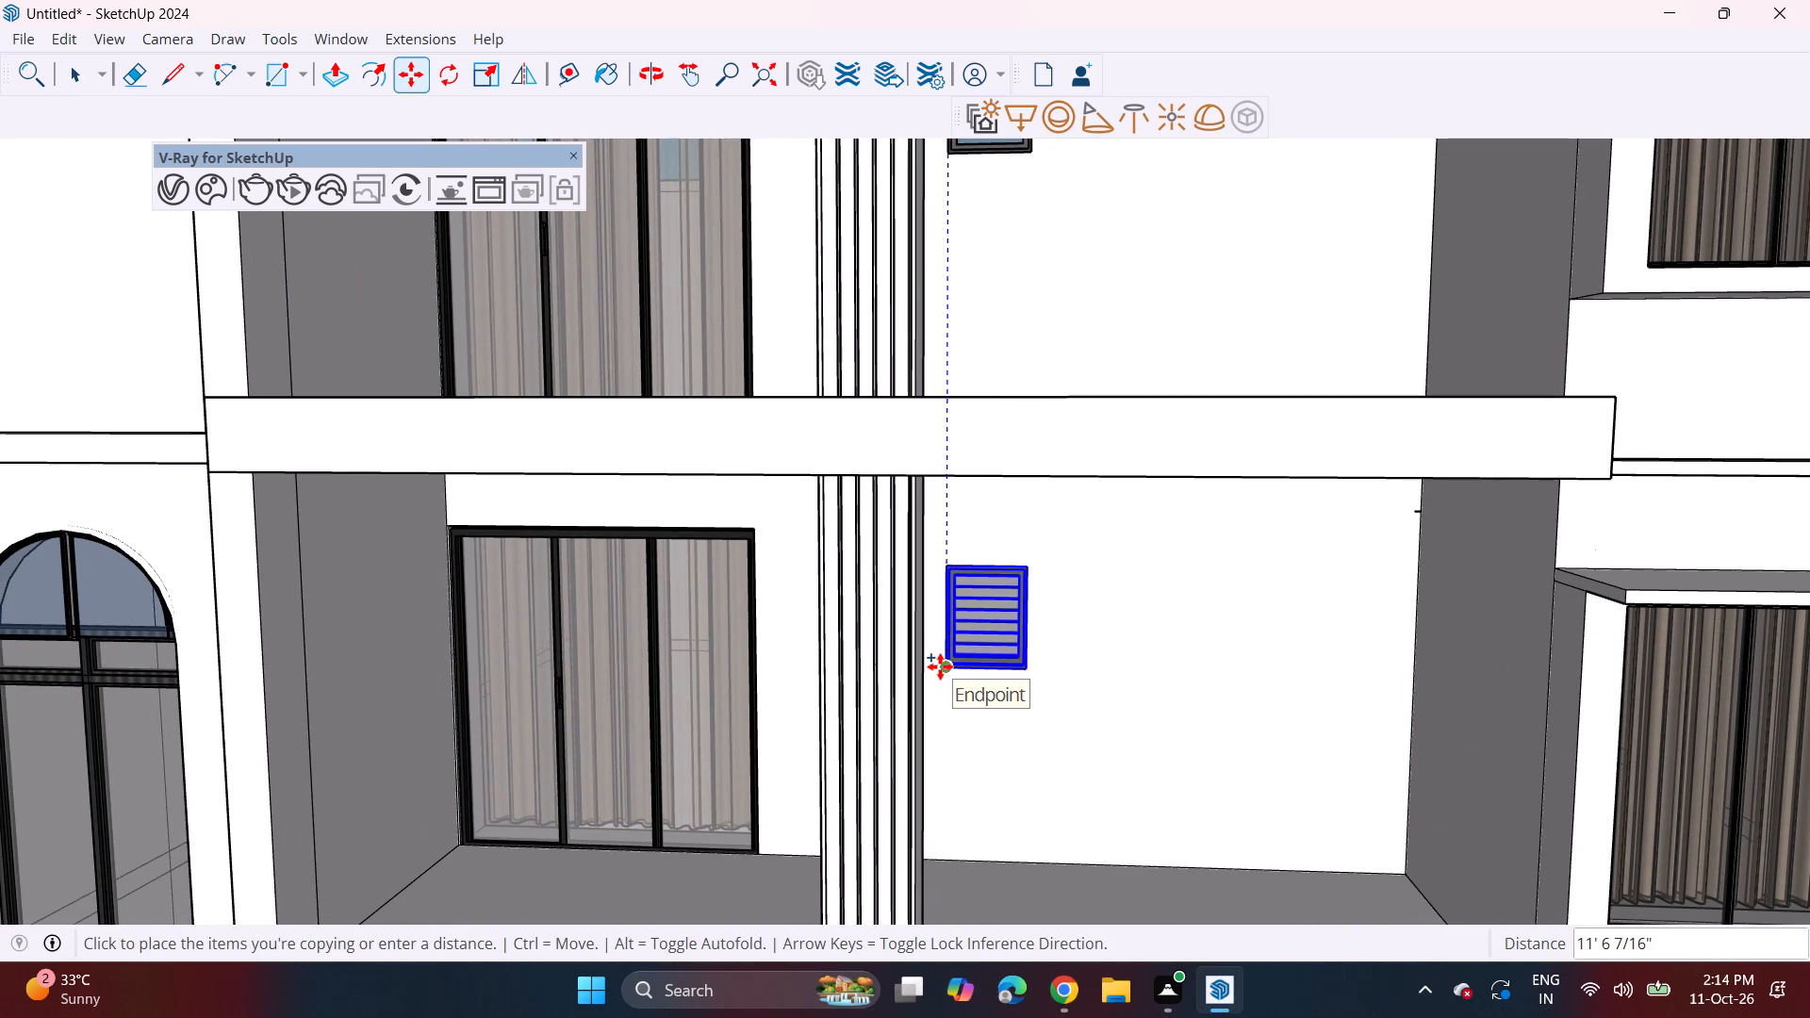
click(940, 666)
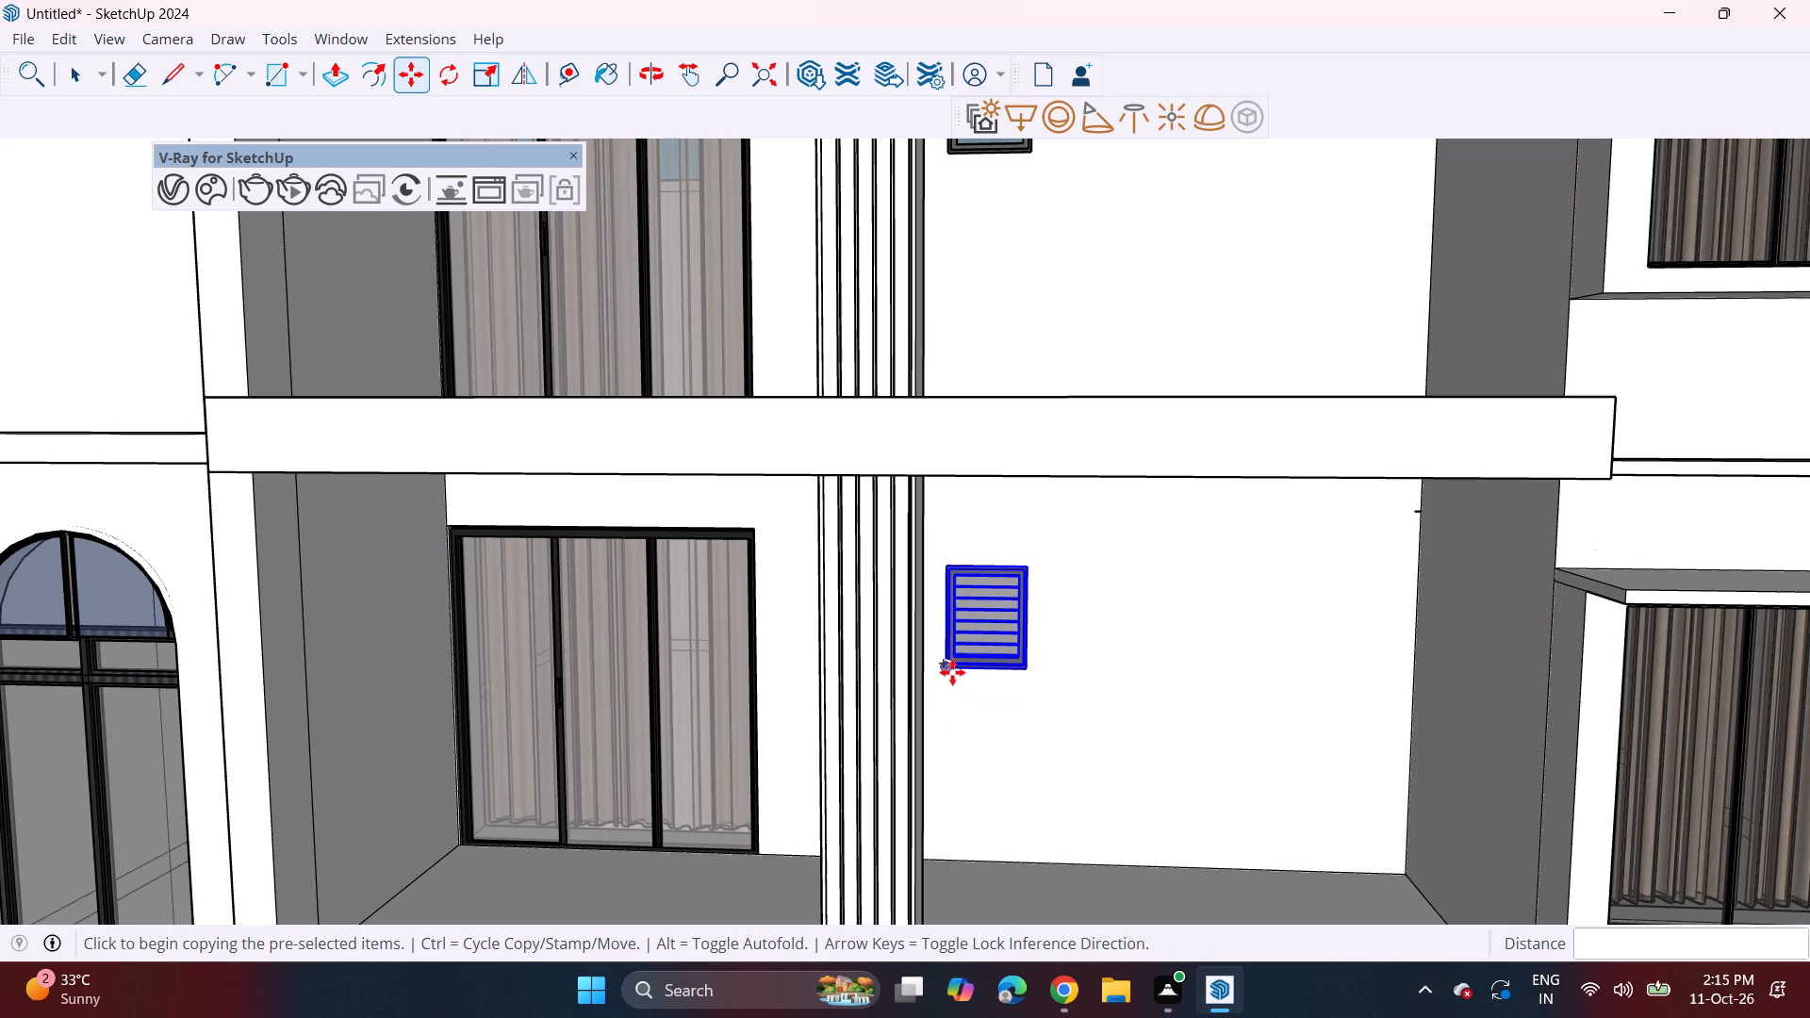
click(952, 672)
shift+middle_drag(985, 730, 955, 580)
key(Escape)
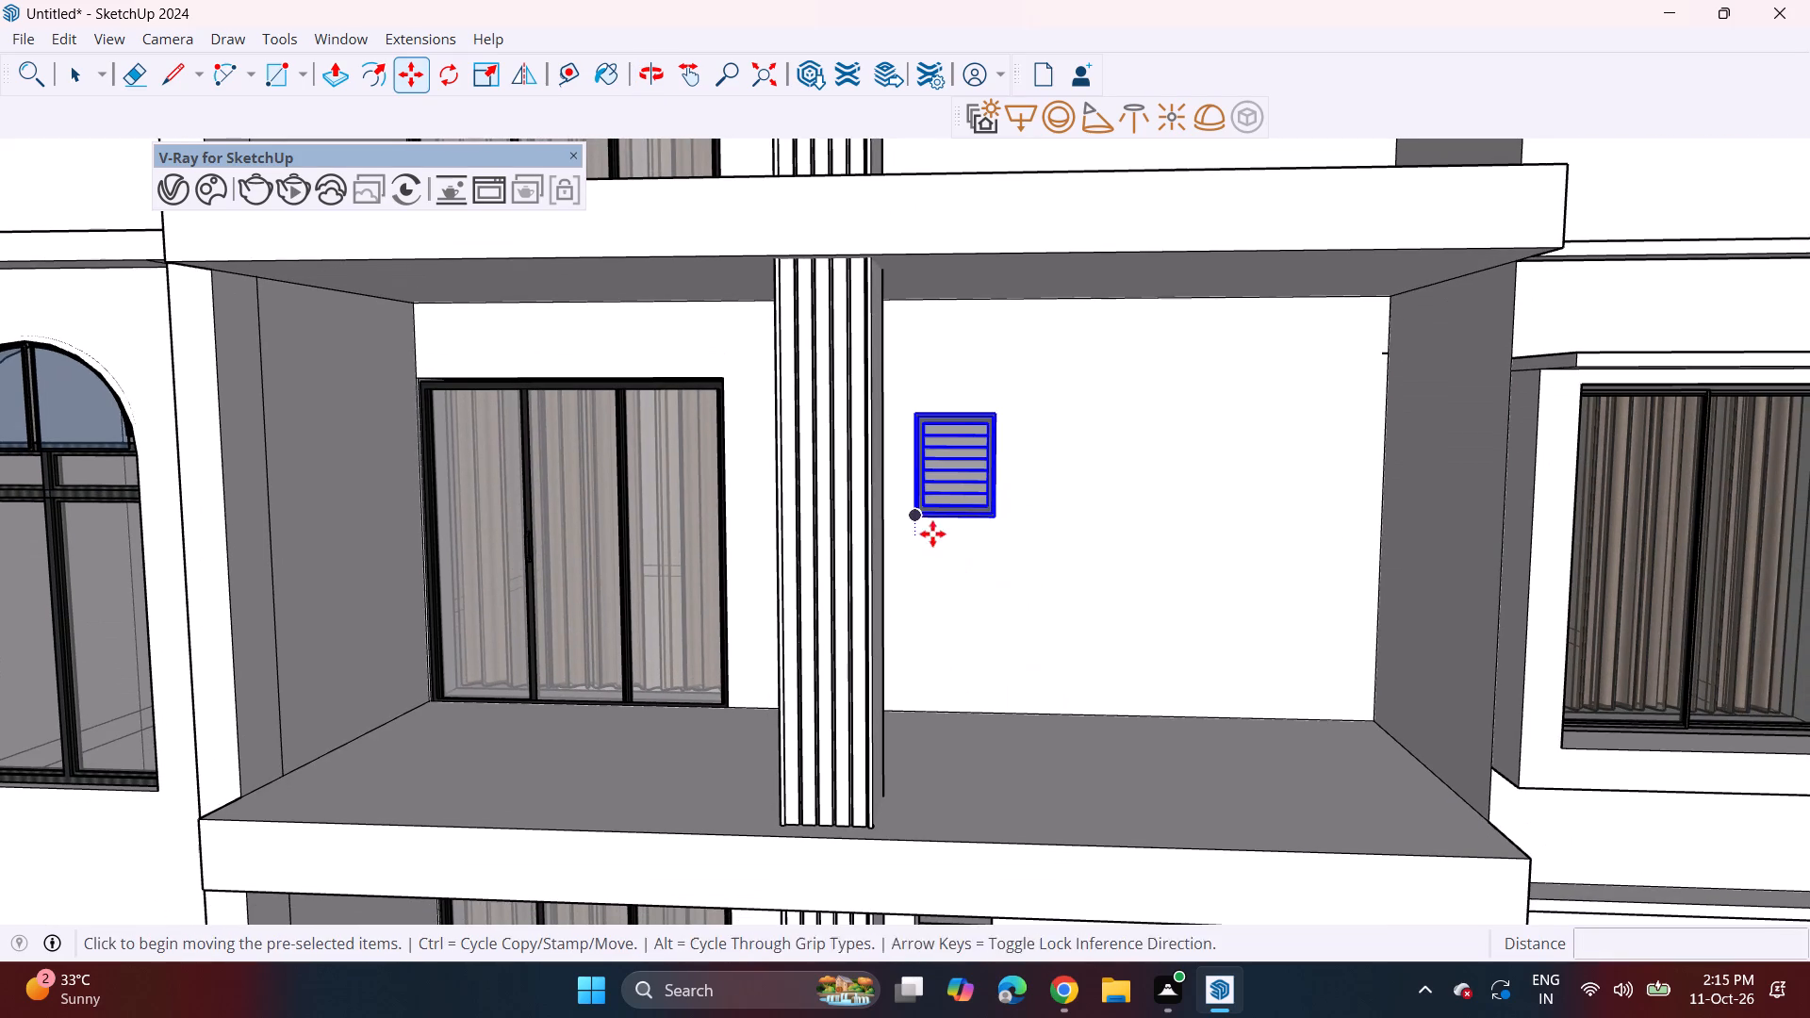
Copy the middle balcony's ventilation louvre 10' 4 1/16" down into the lowest balcony's small opening and deselect it.
click(925, 522)
shift+middle_drag(921, 663, 913, 345)
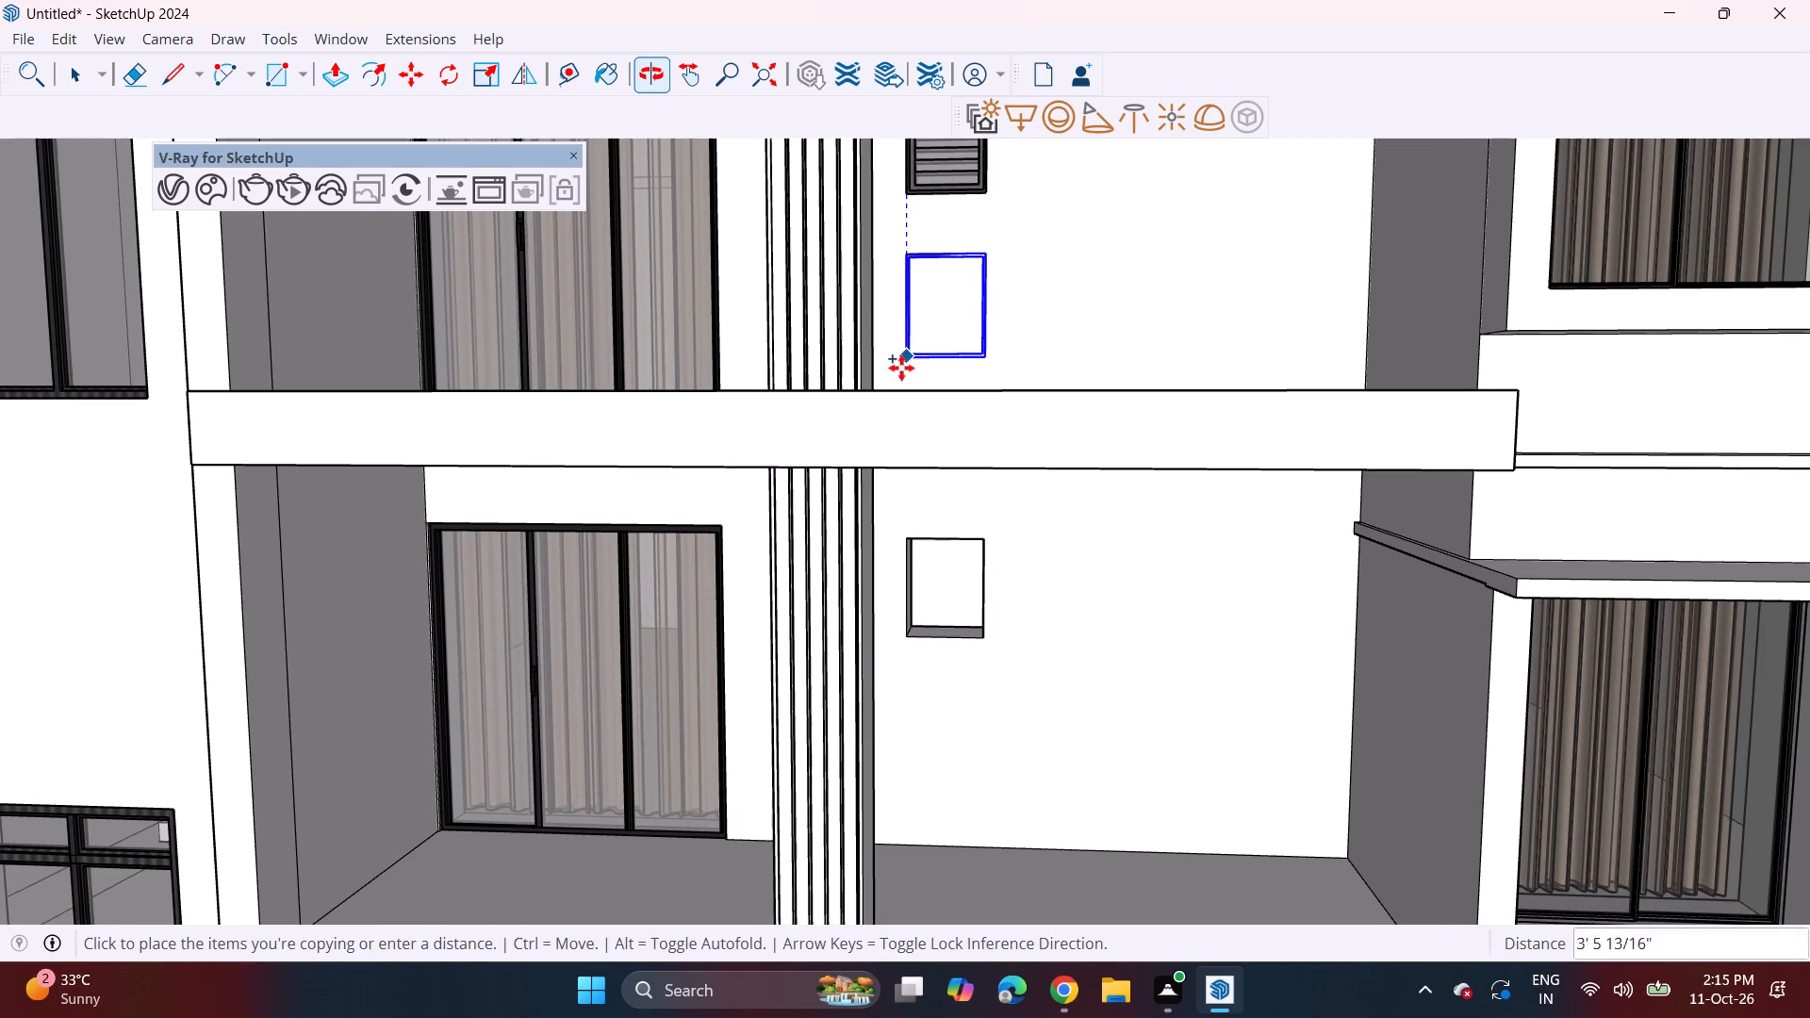
scroll(908, 627, up, 1)
click(908, 627)
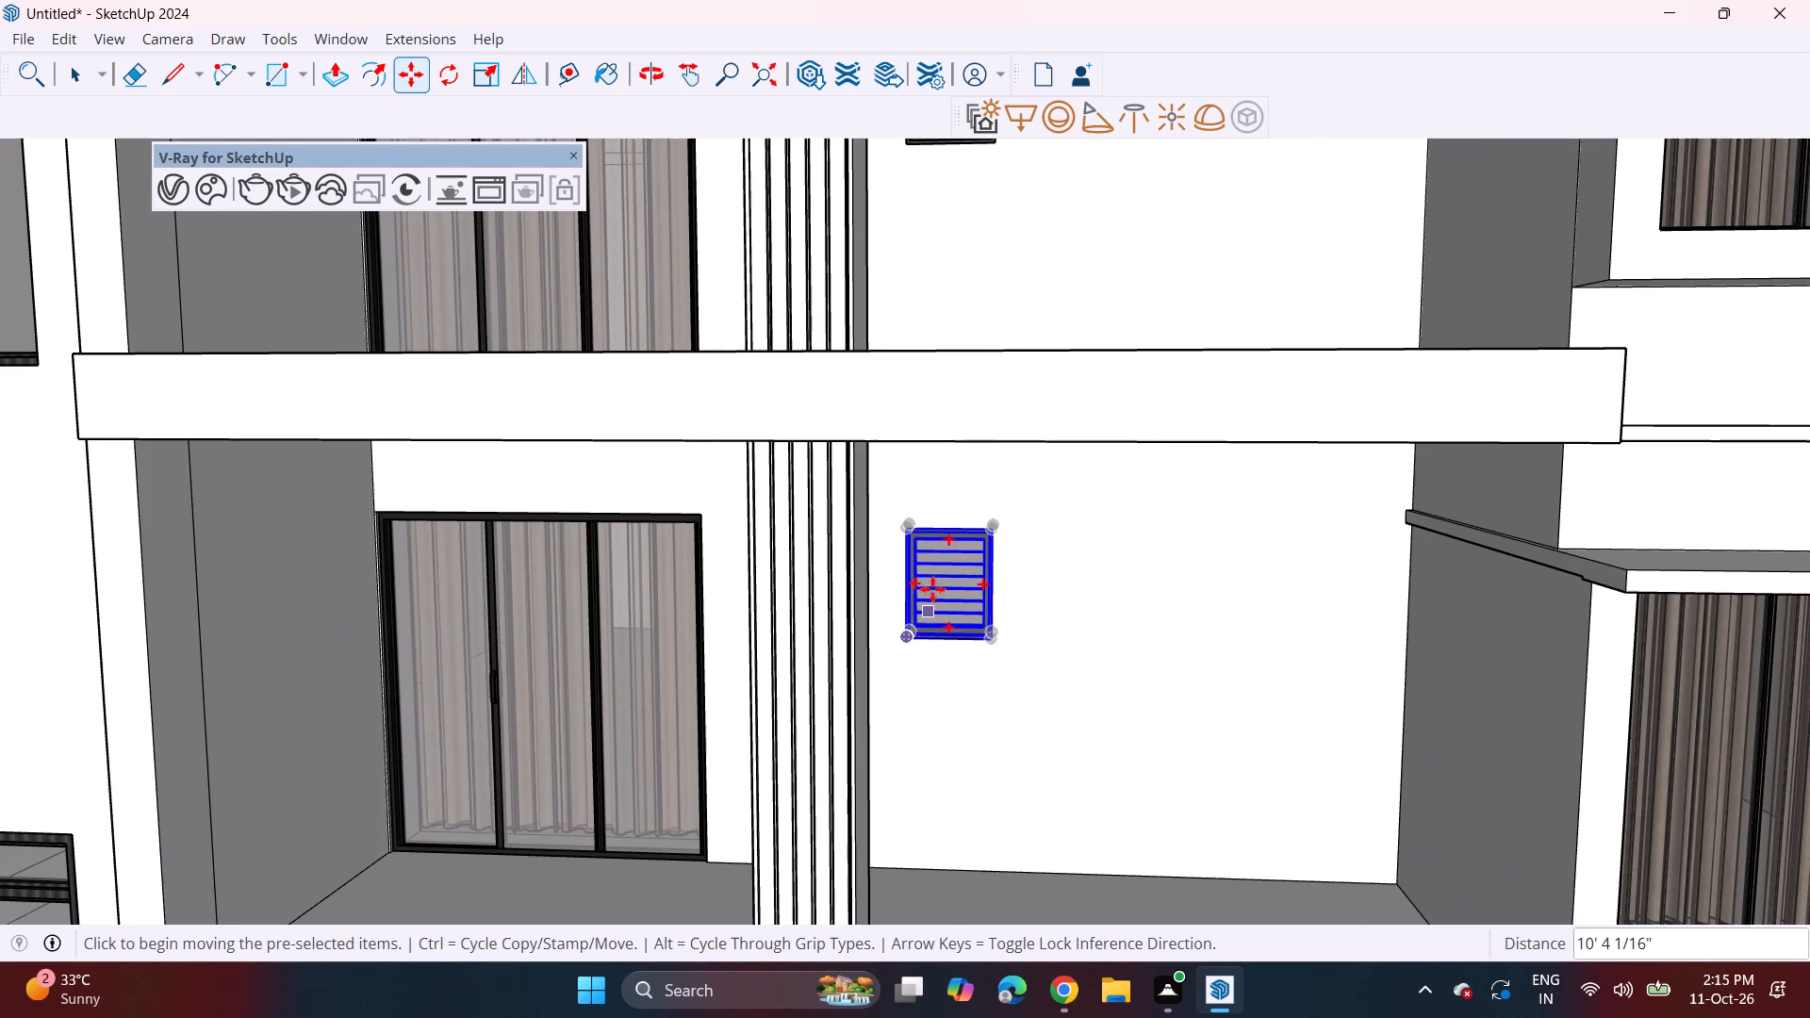
scroll(932, 586, down, 8)
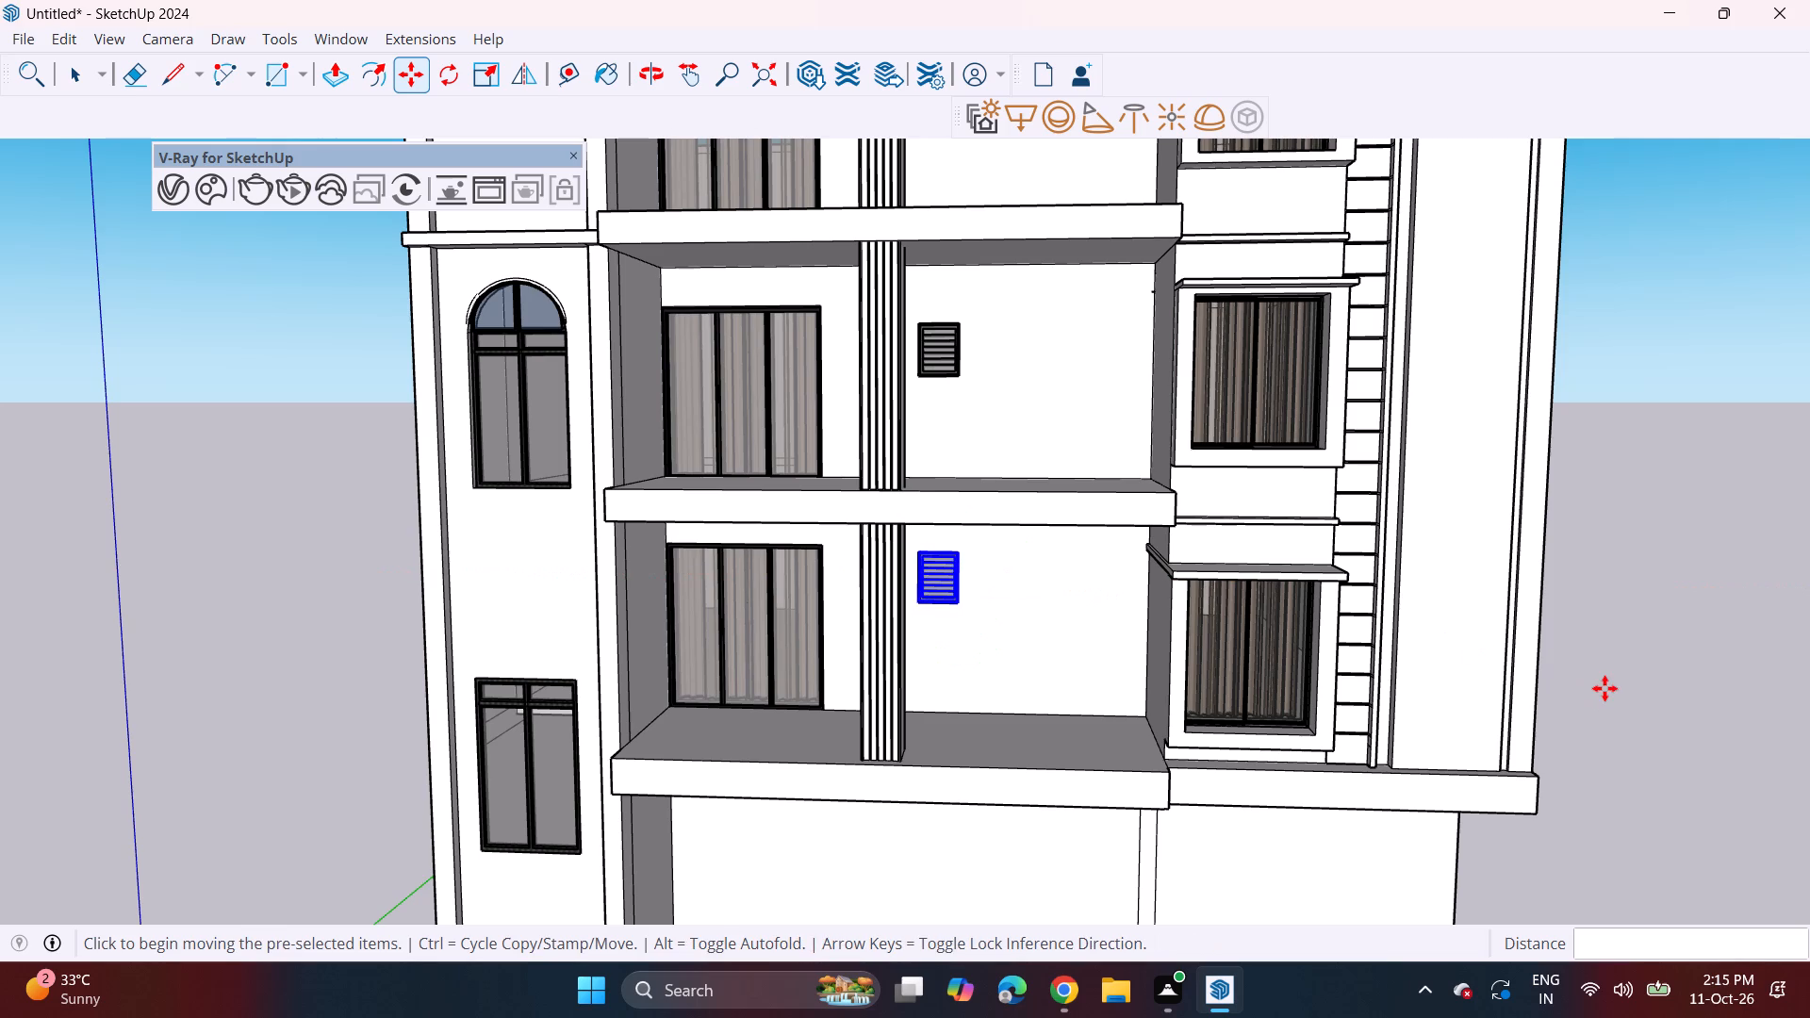
key(space)
click(1609, 667)
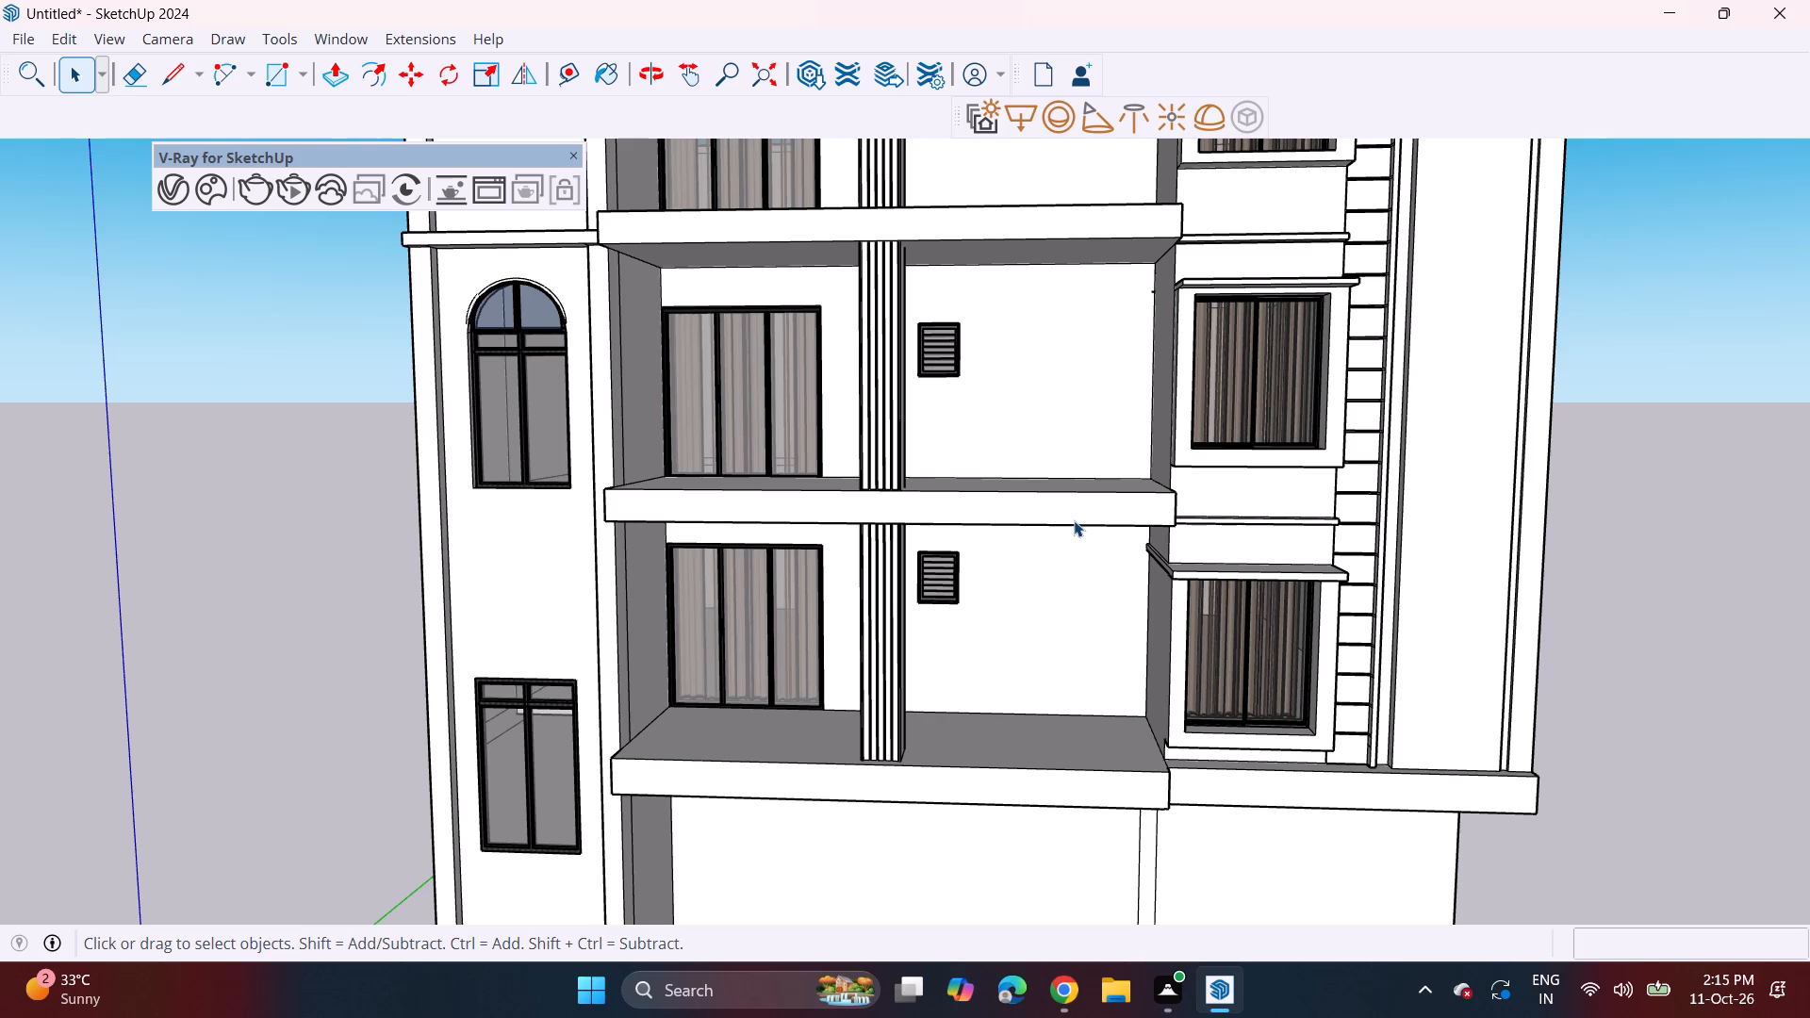
Import the BIC_Bike+Shop+-+Window+-+Small model from the Downloads folder.
scroll(992, 459, down, 4)
shift+middle_drag(976, 486, 930, 570)
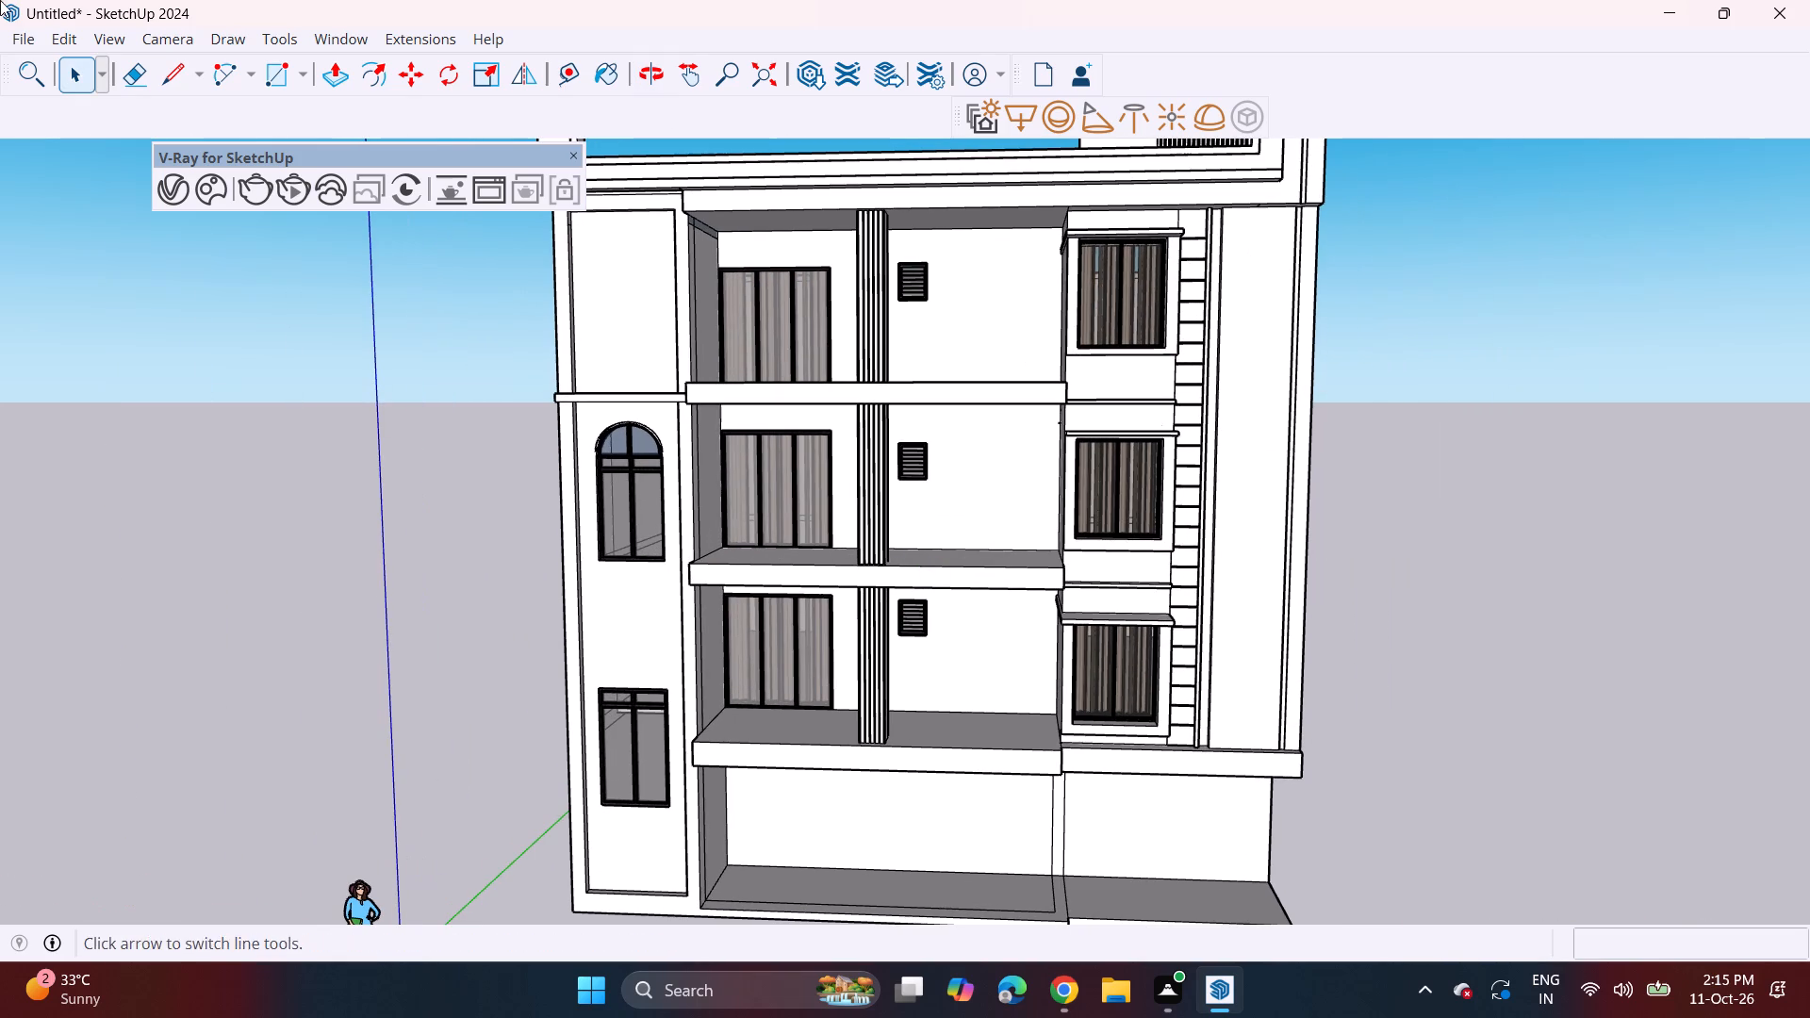
click(21, 40)
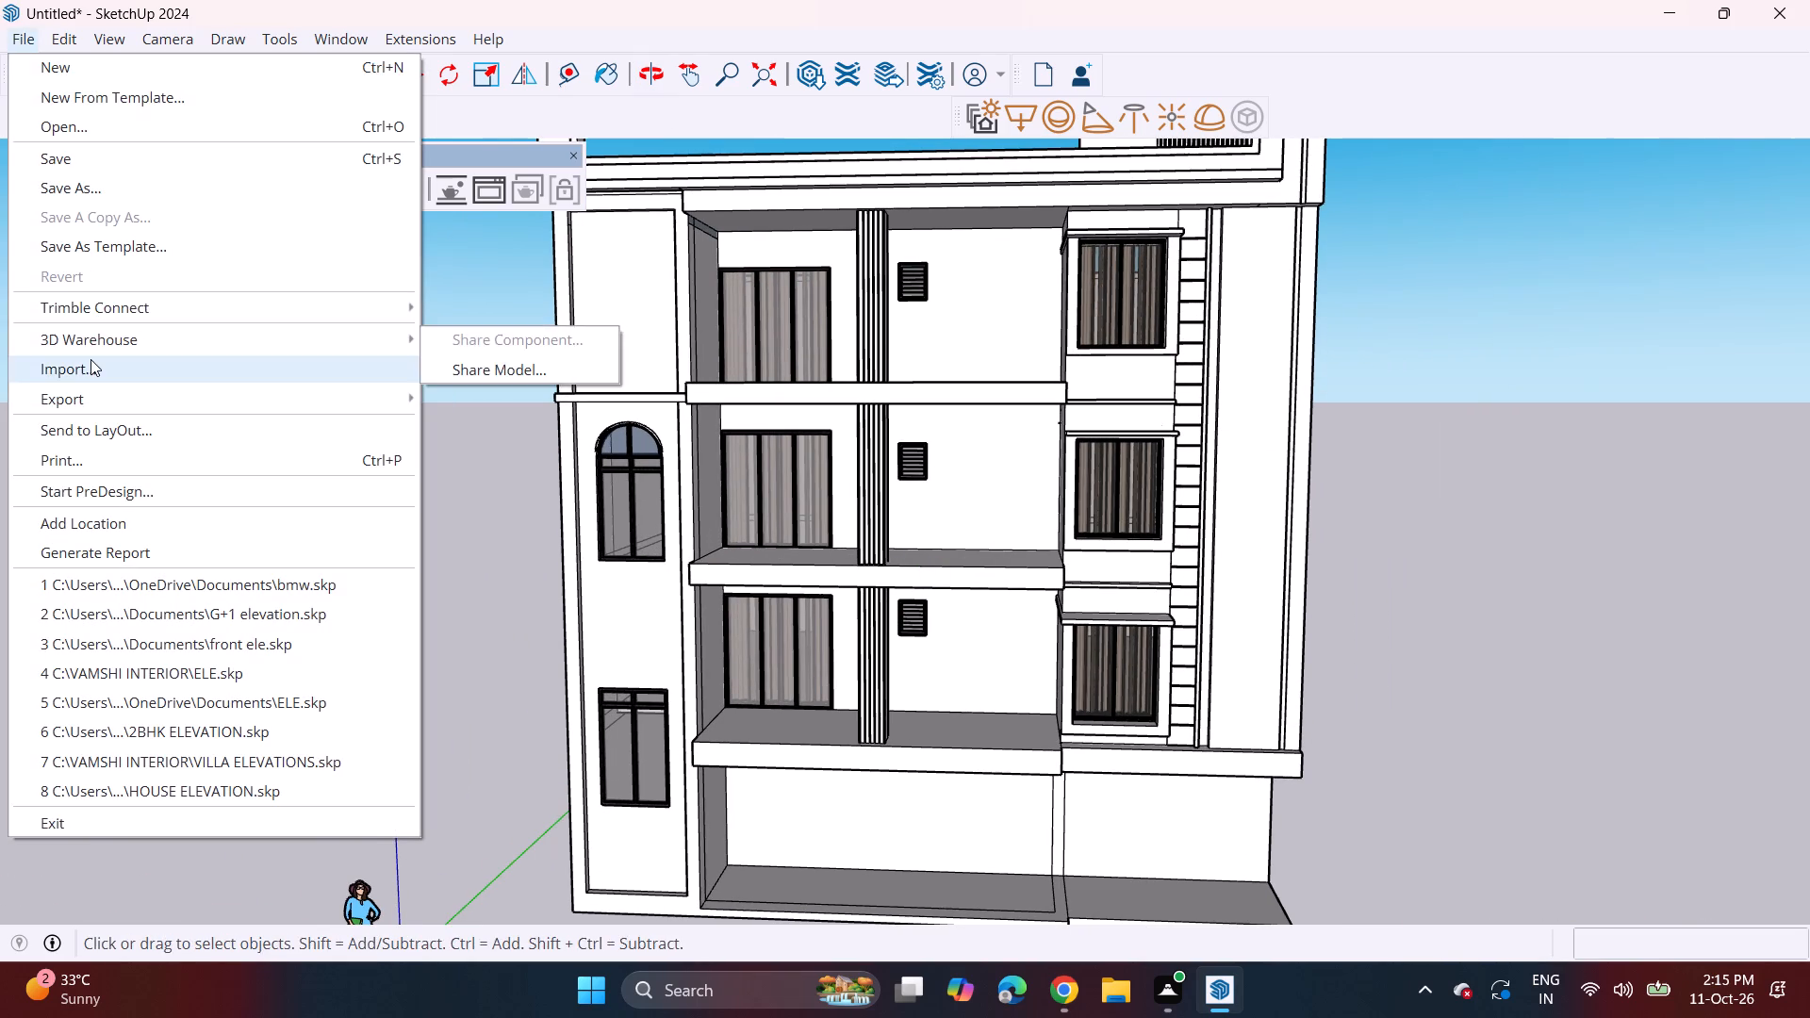
click(90, 359)
scroll(464, 345, down, 4)
scroll(461, 337, up, 2)
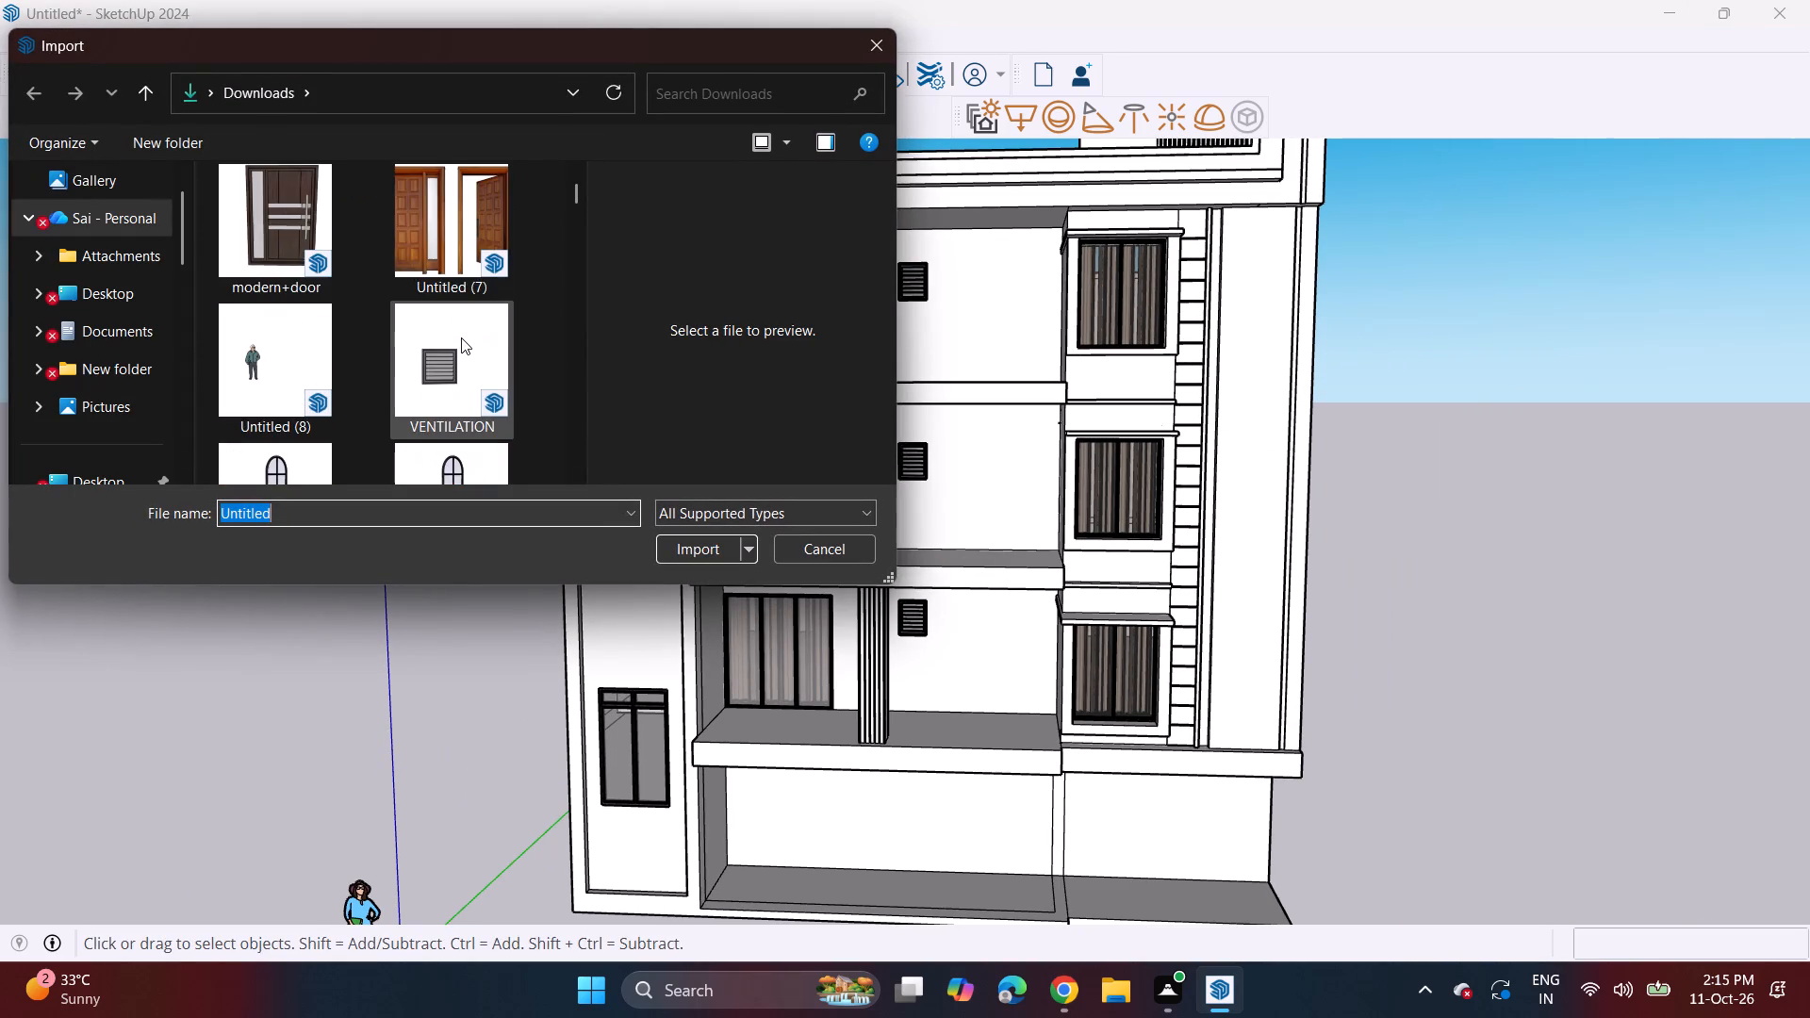
scroll(458, 337, down, 3)
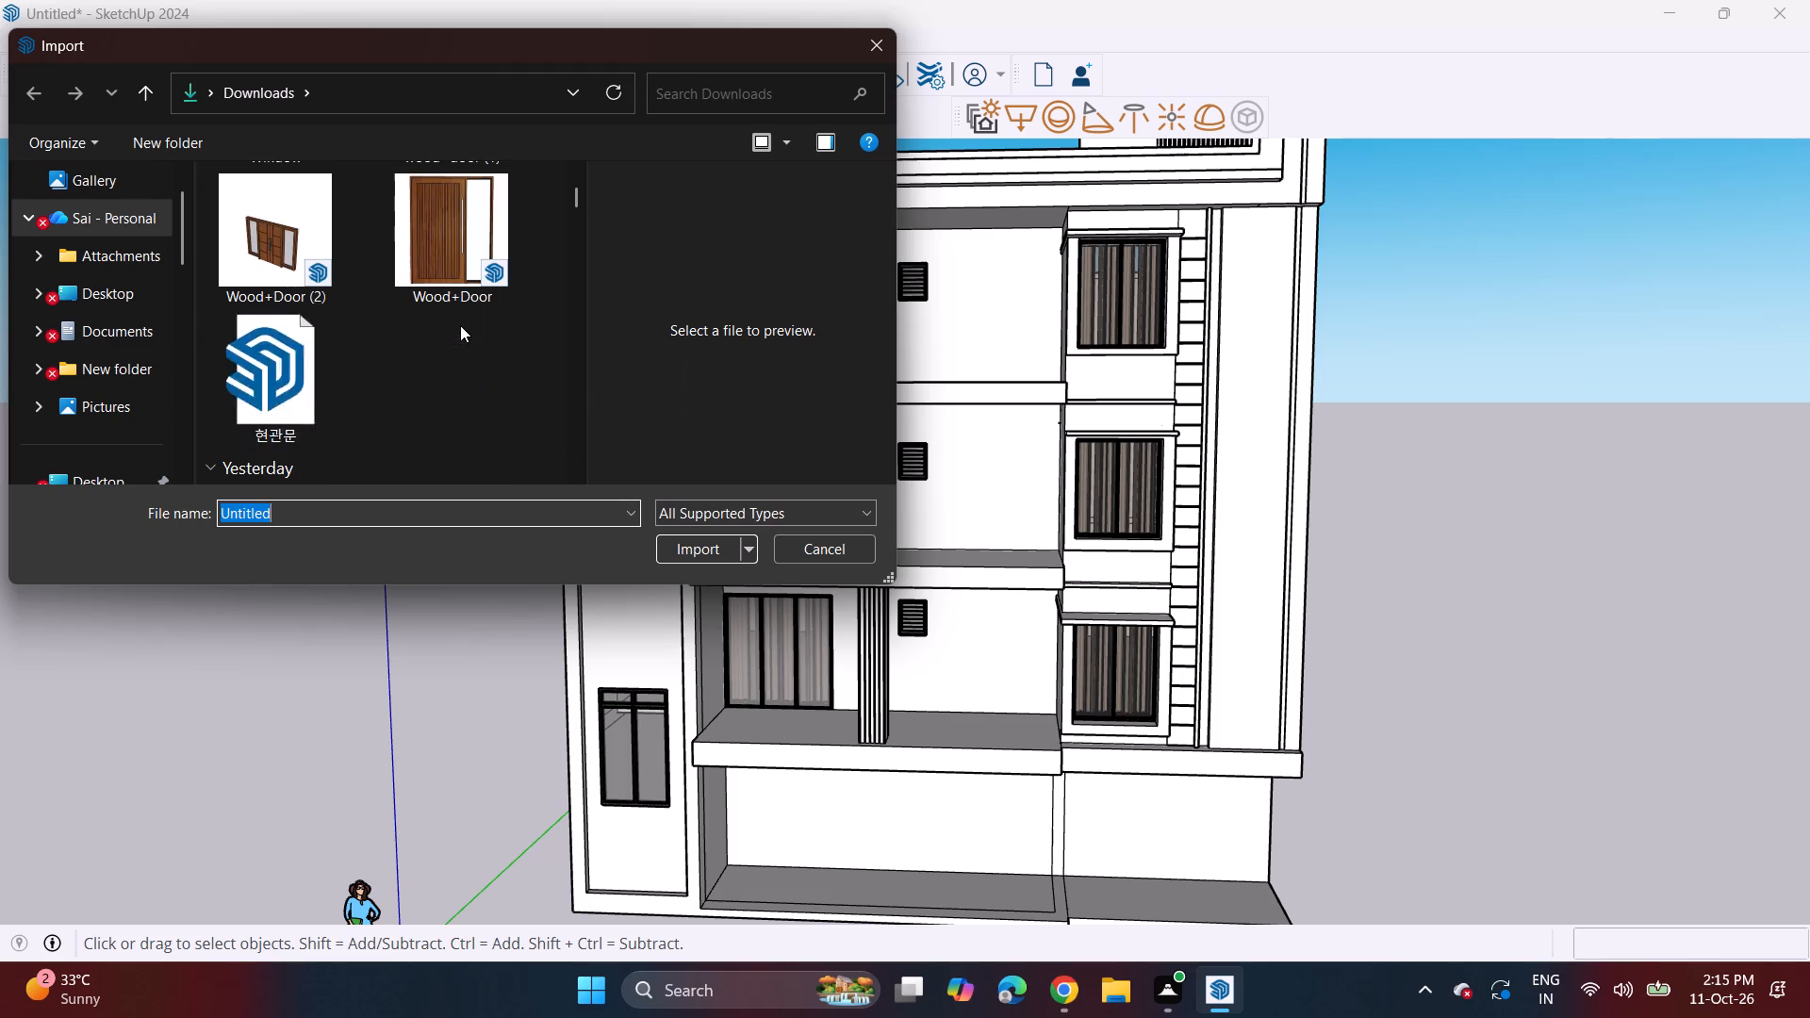
scroll(460, 325, down, 4)
scroll(449, 334, up, 1)
scroll(449, 334, down, 4)
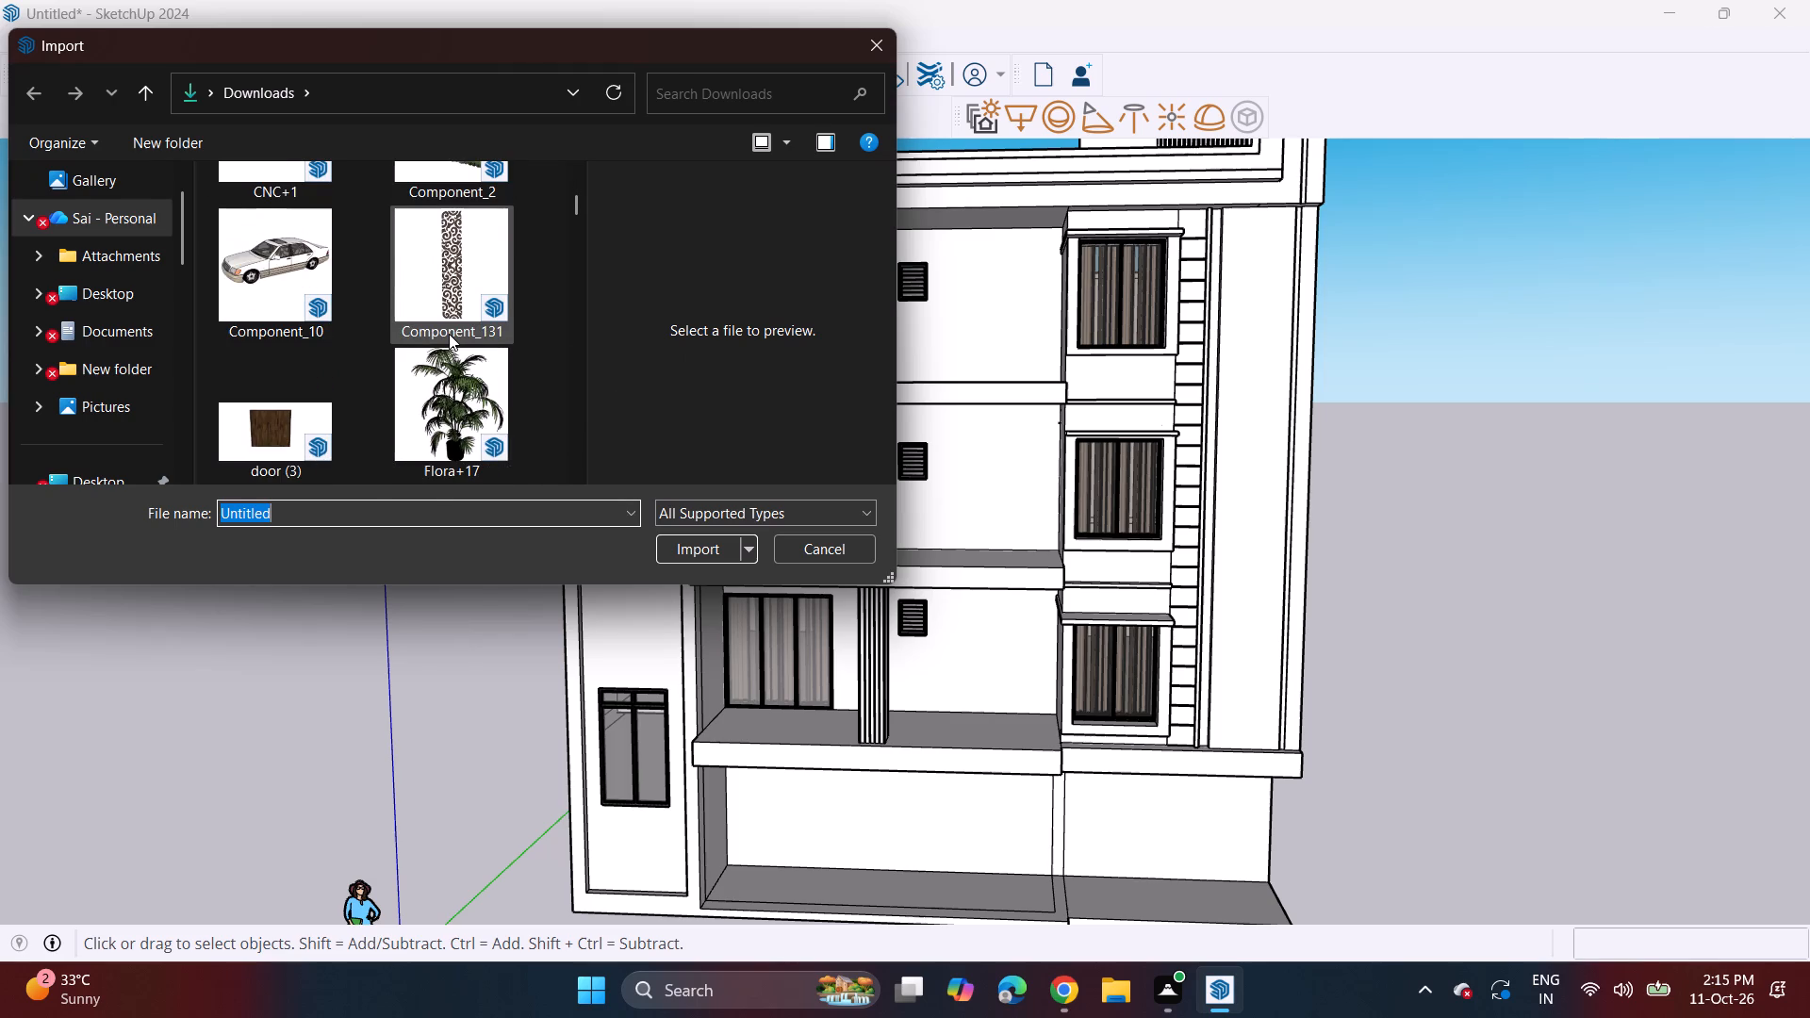
scroll(449, 334, down, 5)
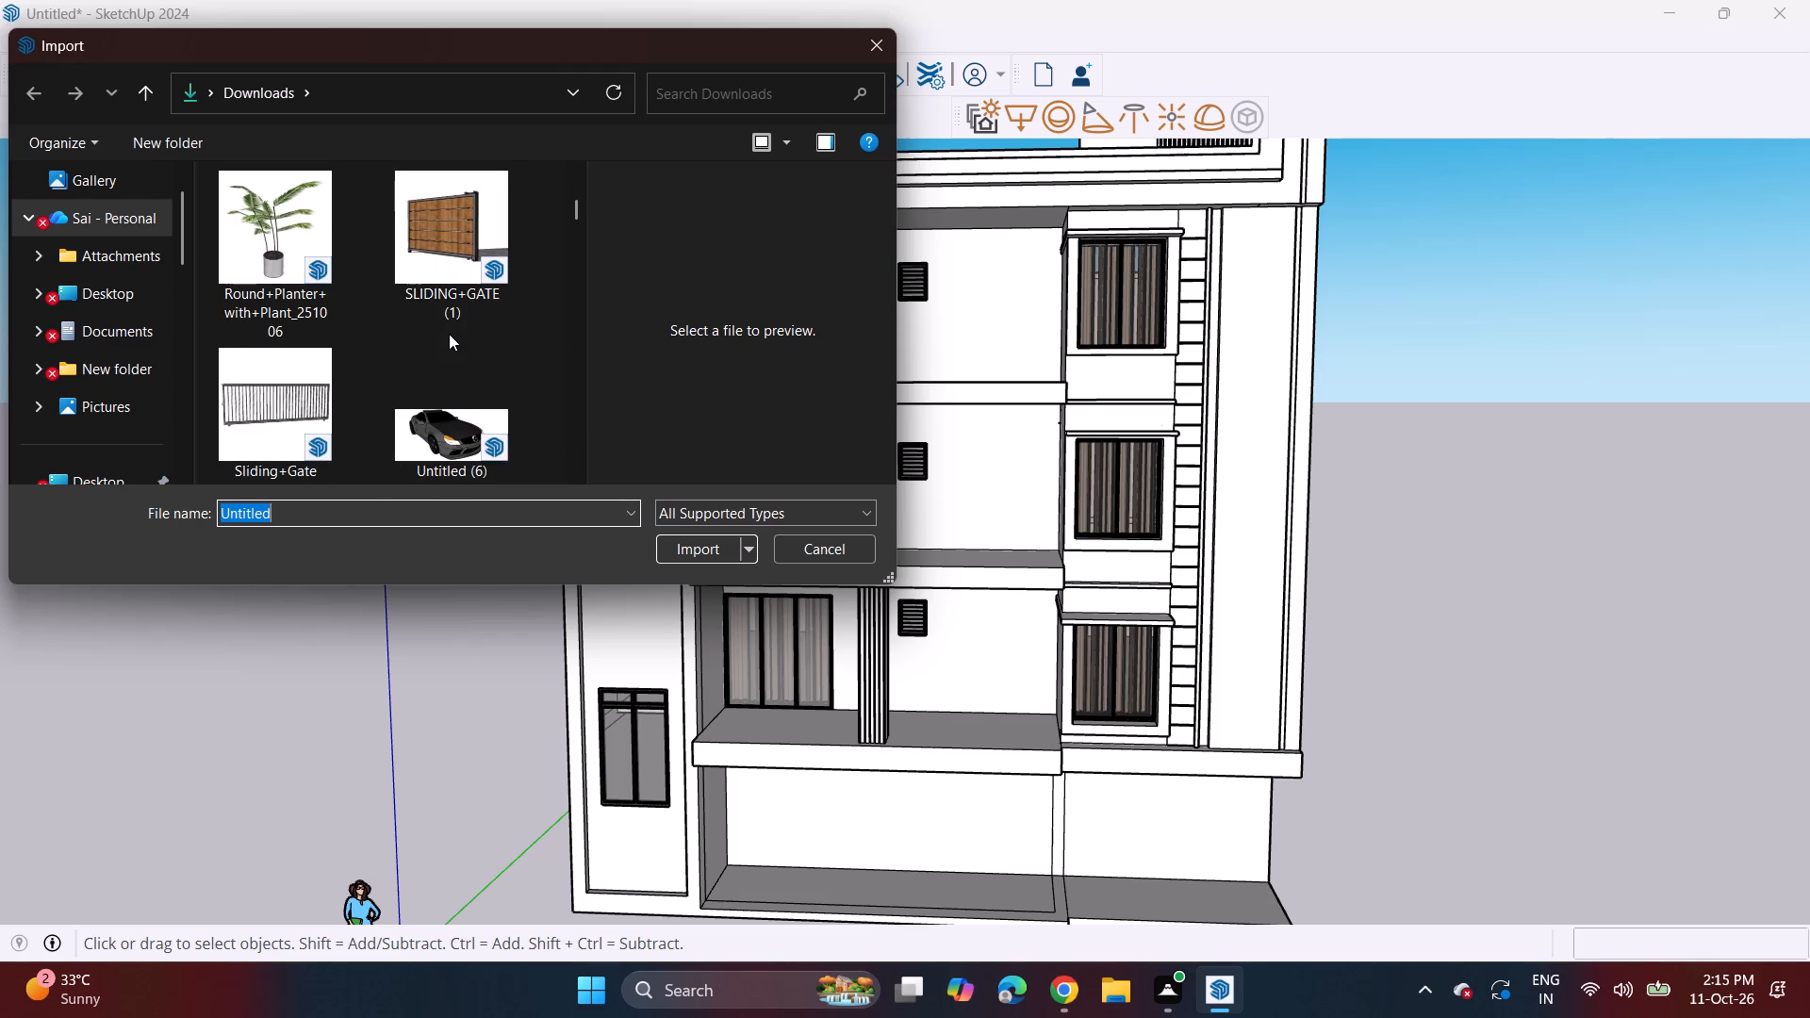
scroll(449, 334, down, 4)
scroll(449, 334, up, 10)
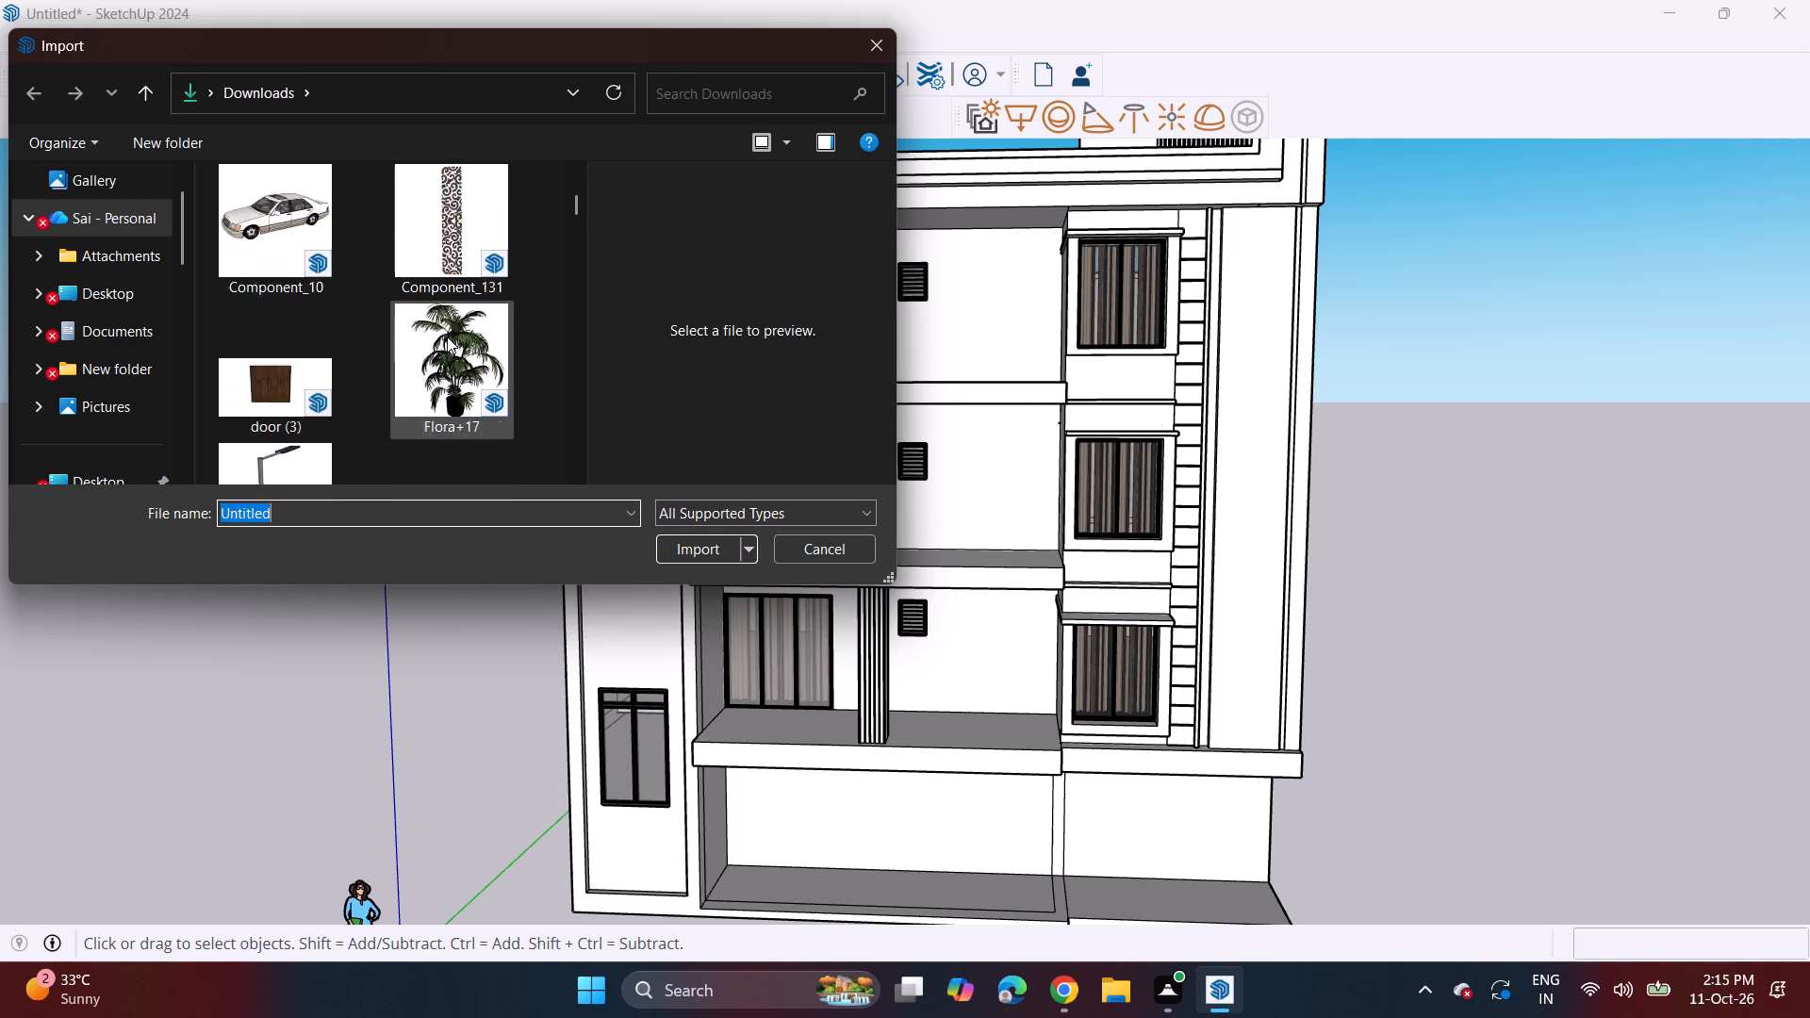
scroll(447, 337, up, 8)
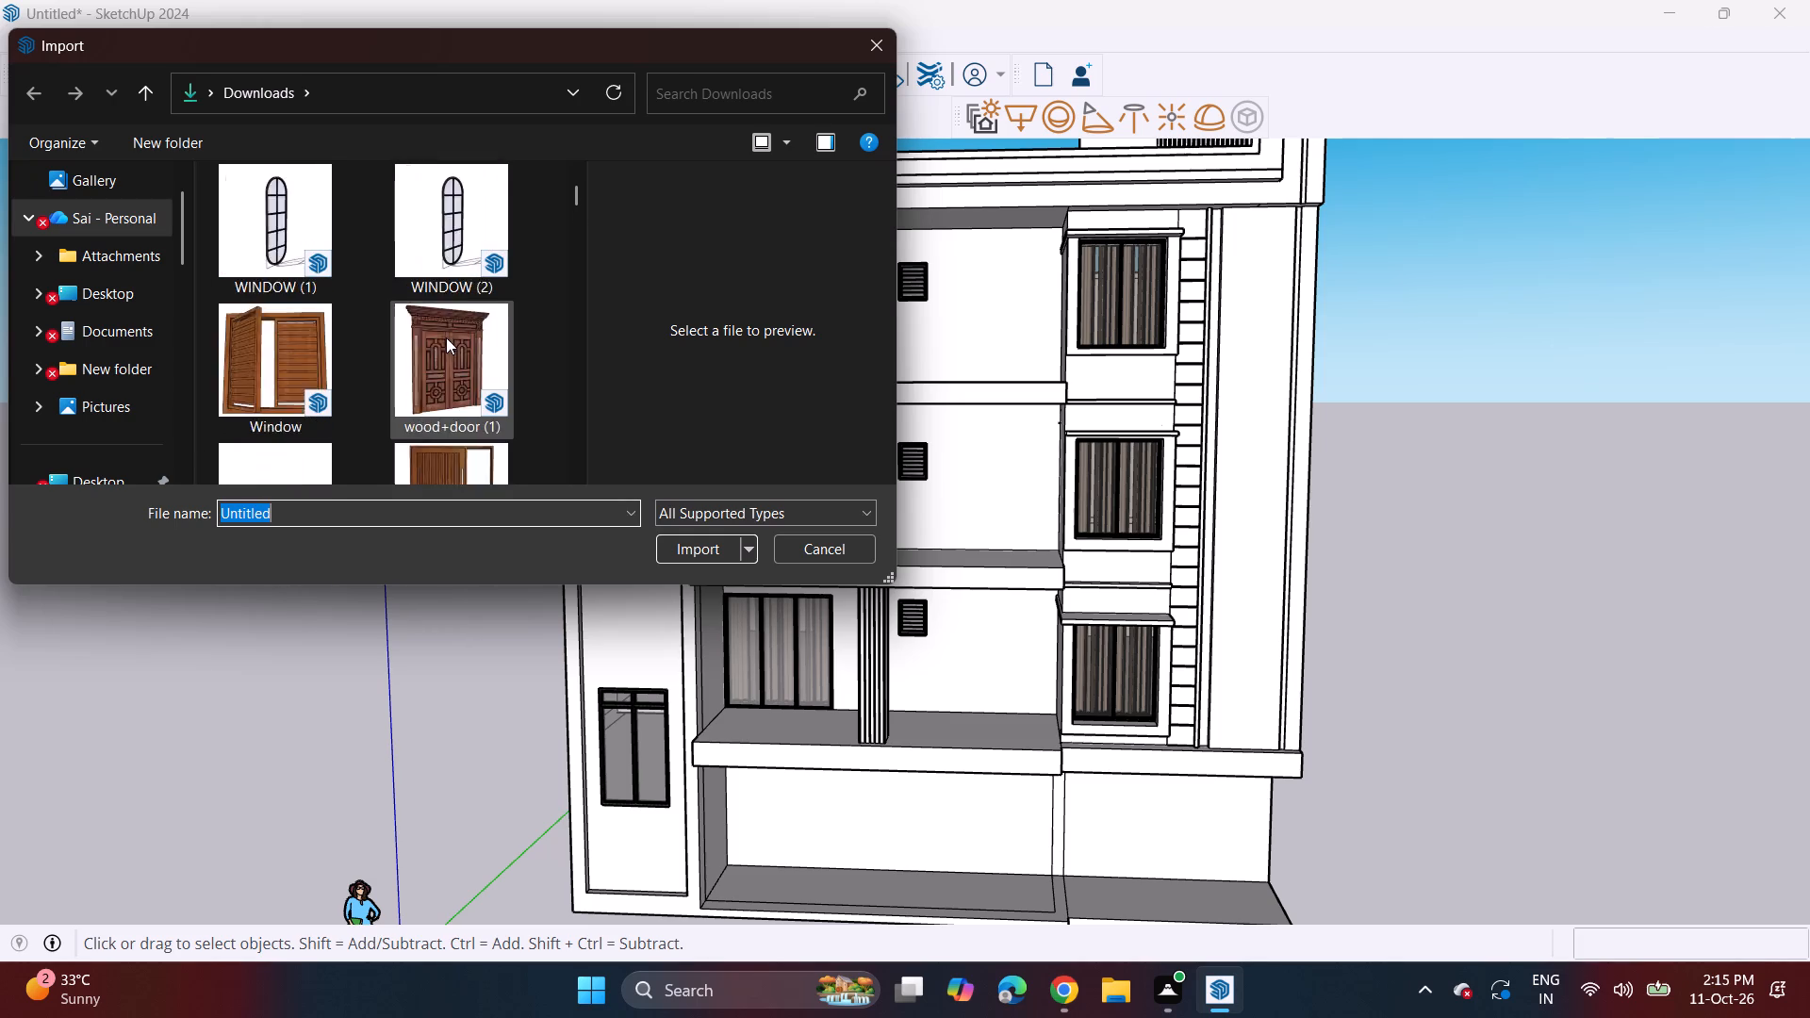
scroll(446, 337, up, 2)
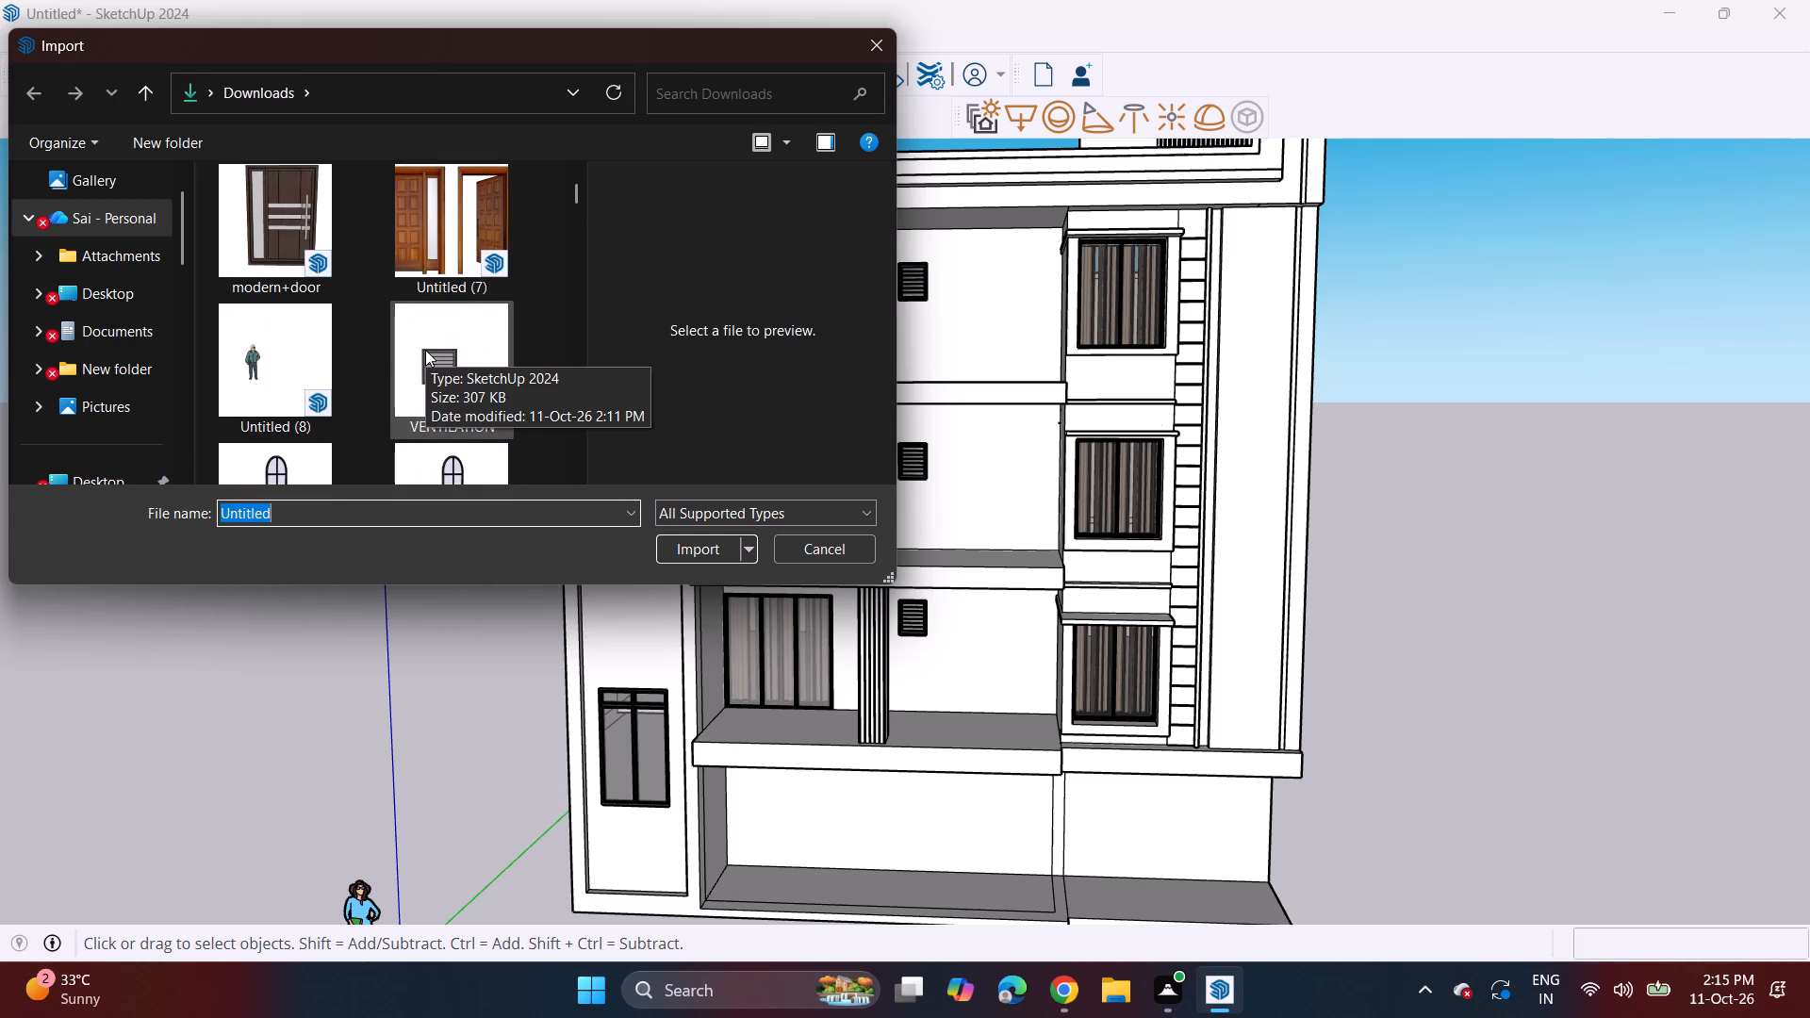
scroll(442, 350, up, 2)
click(222, 220)
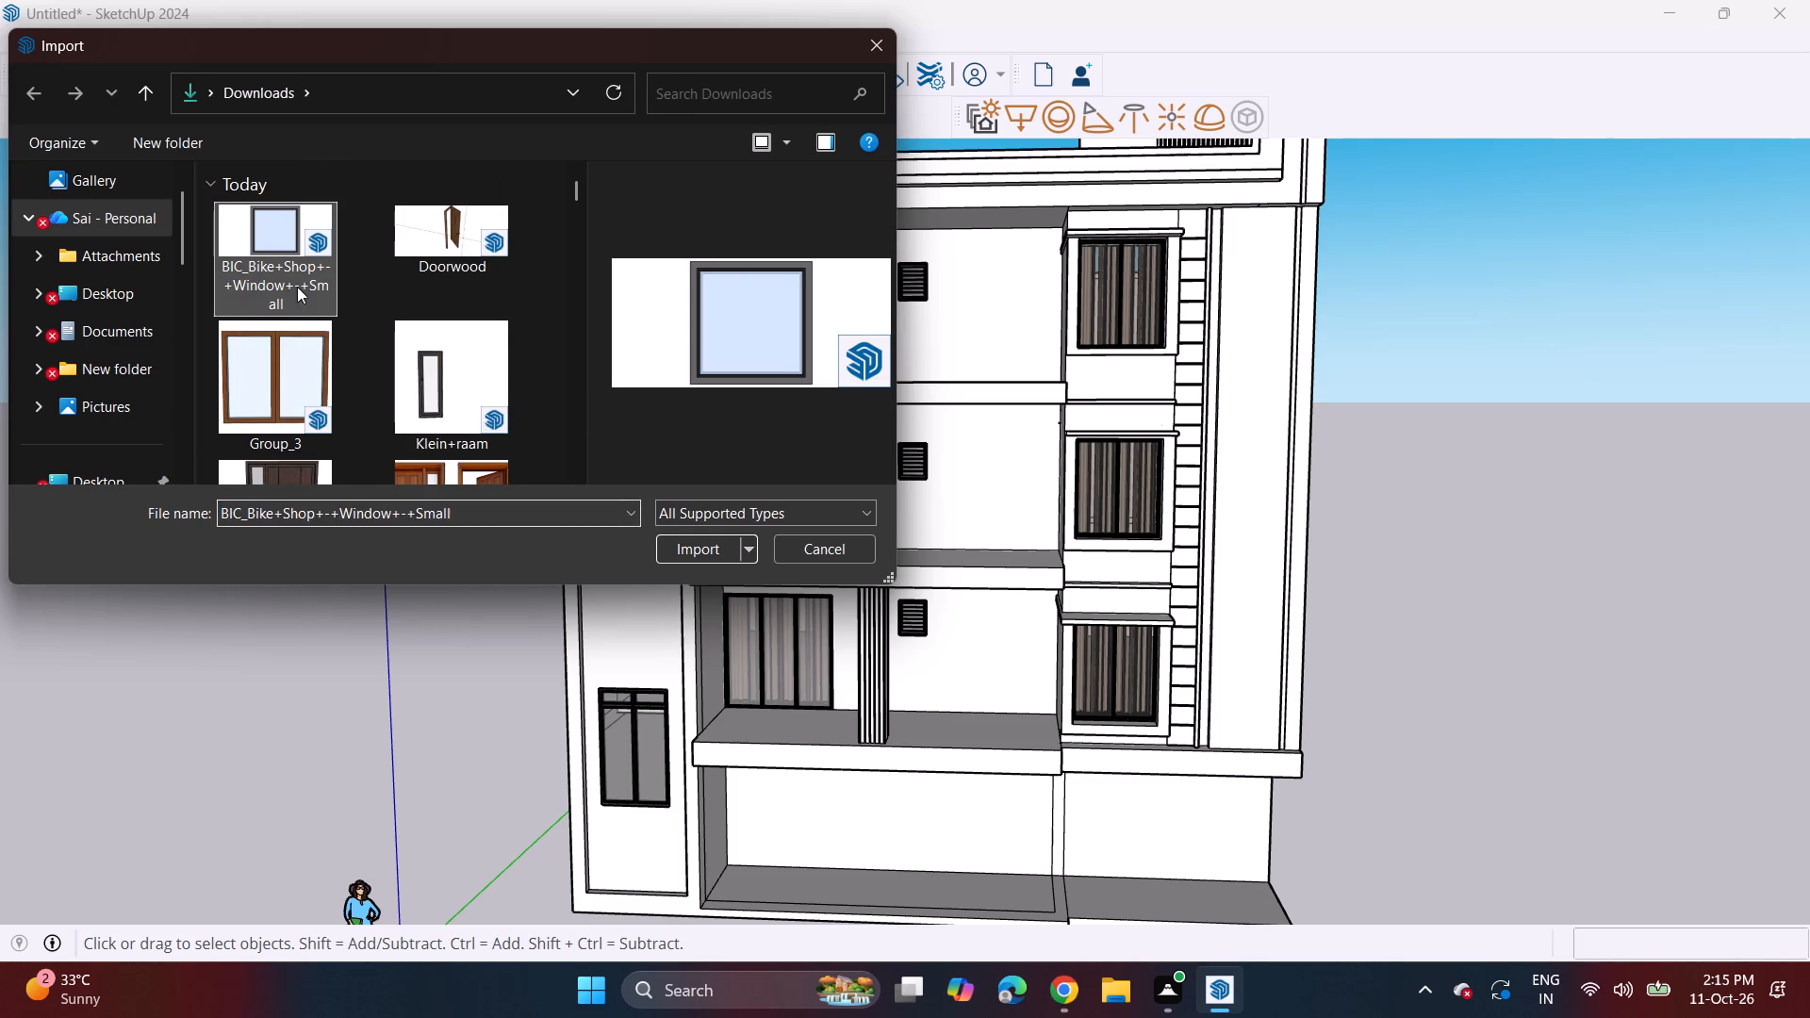
click(683, 554)
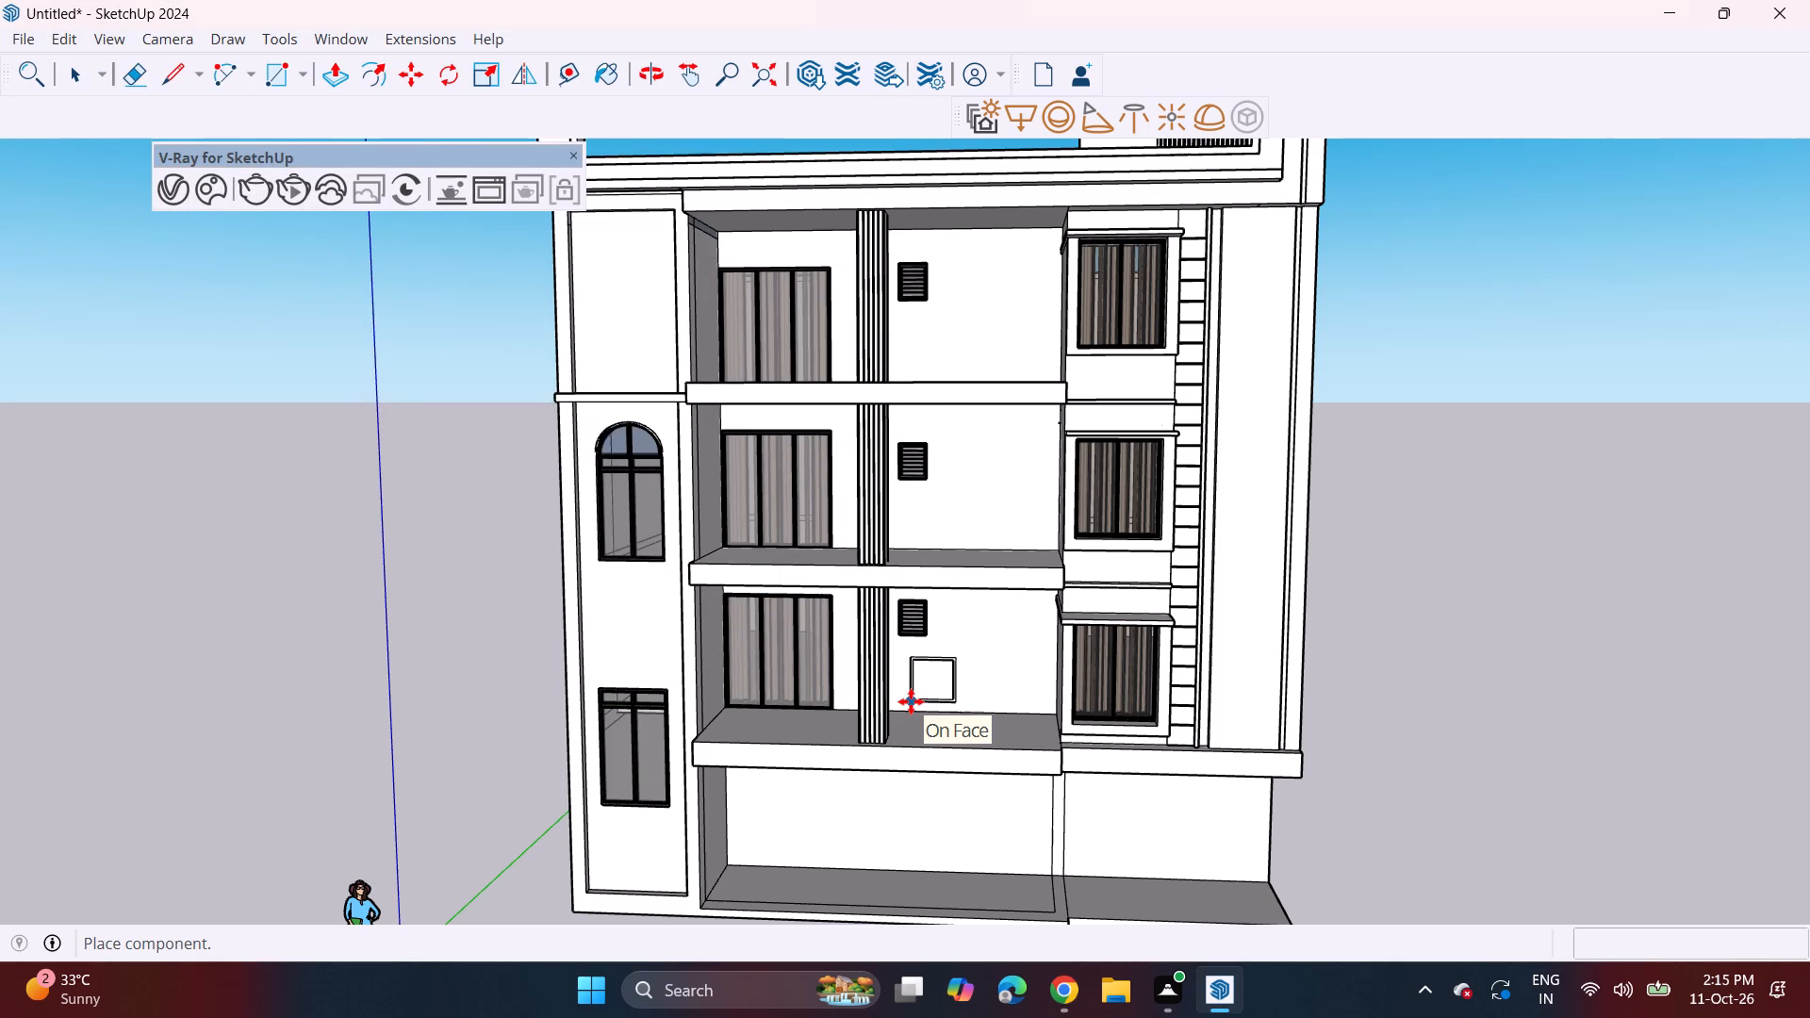
Place the imported small window on the lowest balcony's back wall, below the louvred opening.
click(911, 701)
Delete the ventilation louvre from the lowest balcony's small opening.
scroll(914, 698, up, 8)
key(space)
click(932, 484)
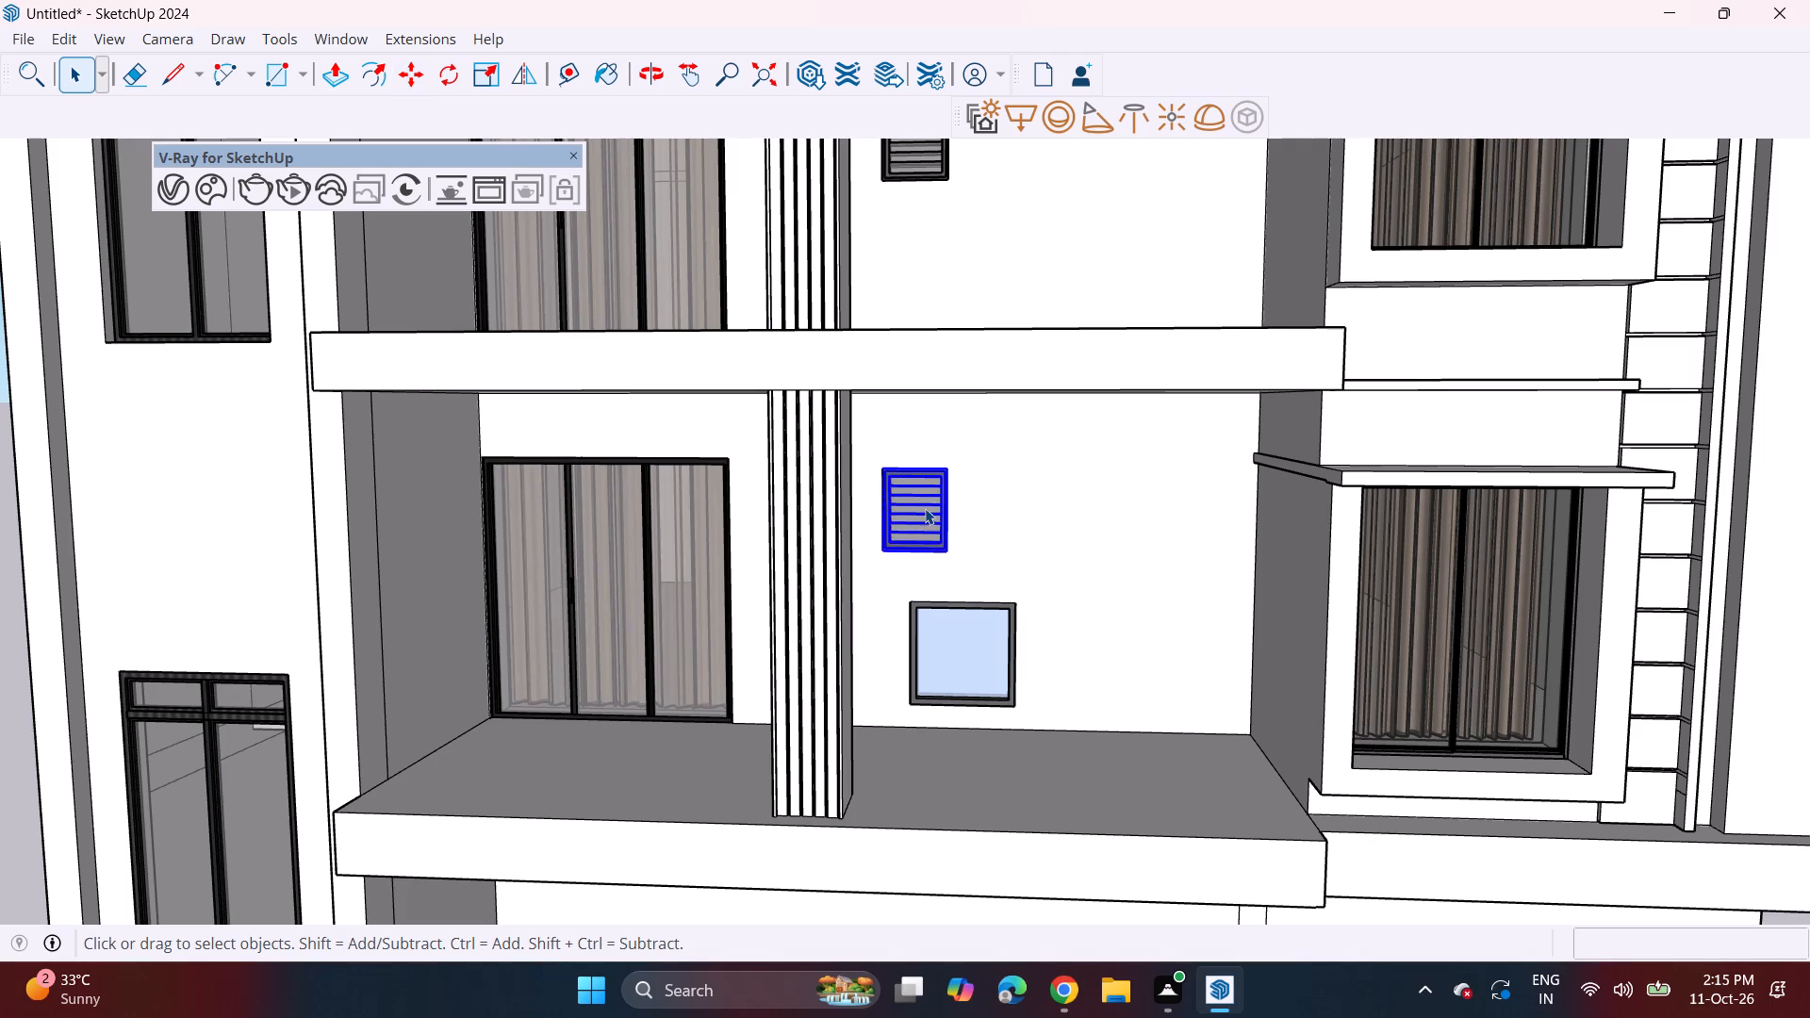
key(Delete)
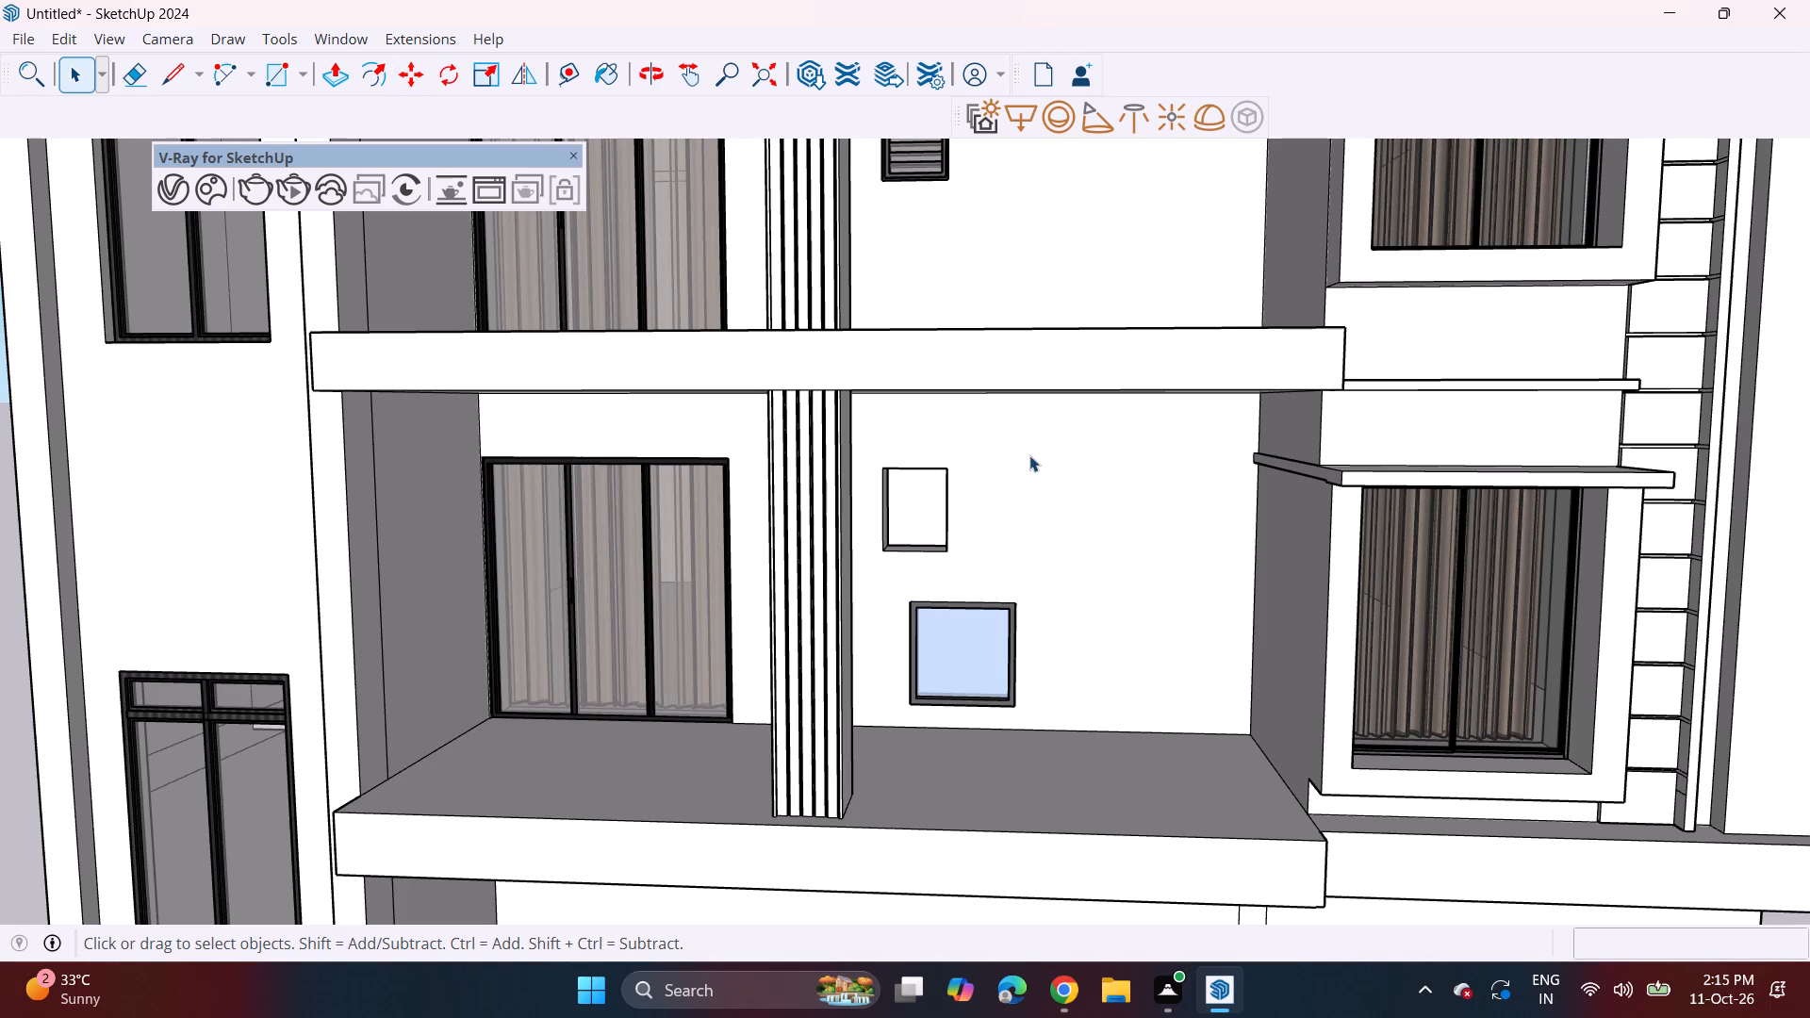
key(p)
key(space)
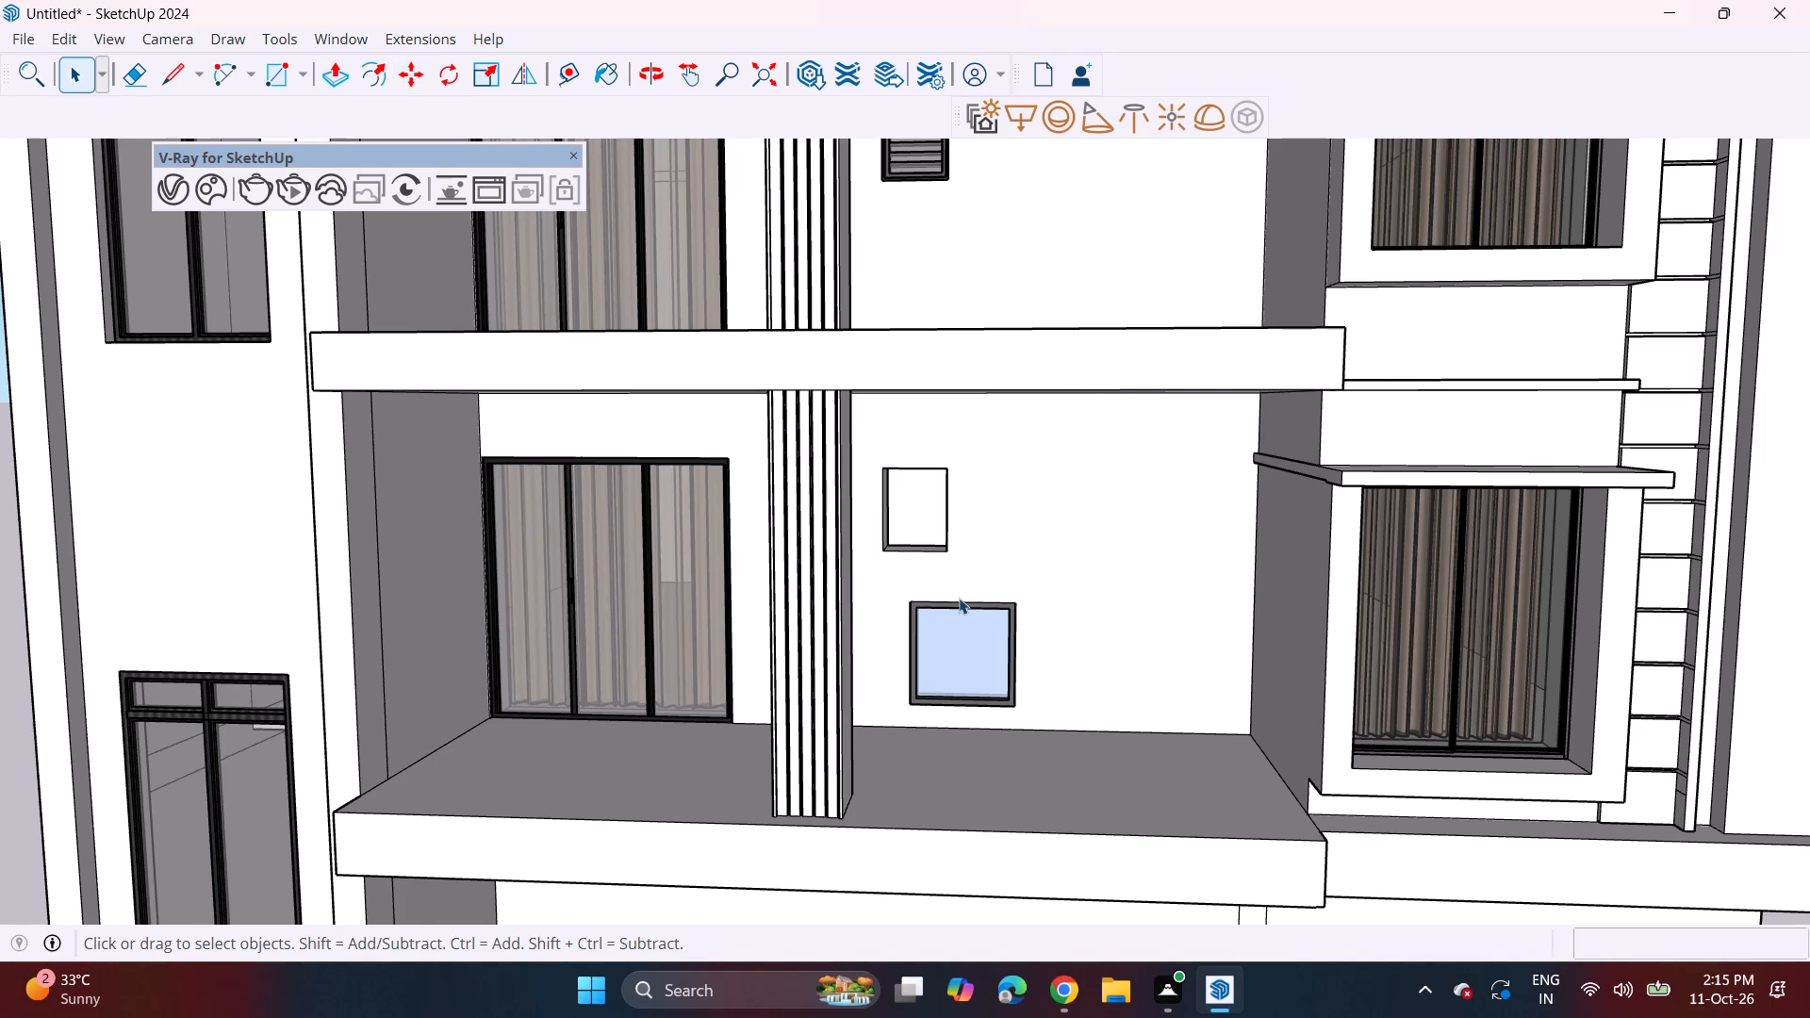
Move the small window up about 3' 11" so its upper-left corner meets that of the lowest balcony's small opening.
click(959, 598)
click(960, 619)
key(p)
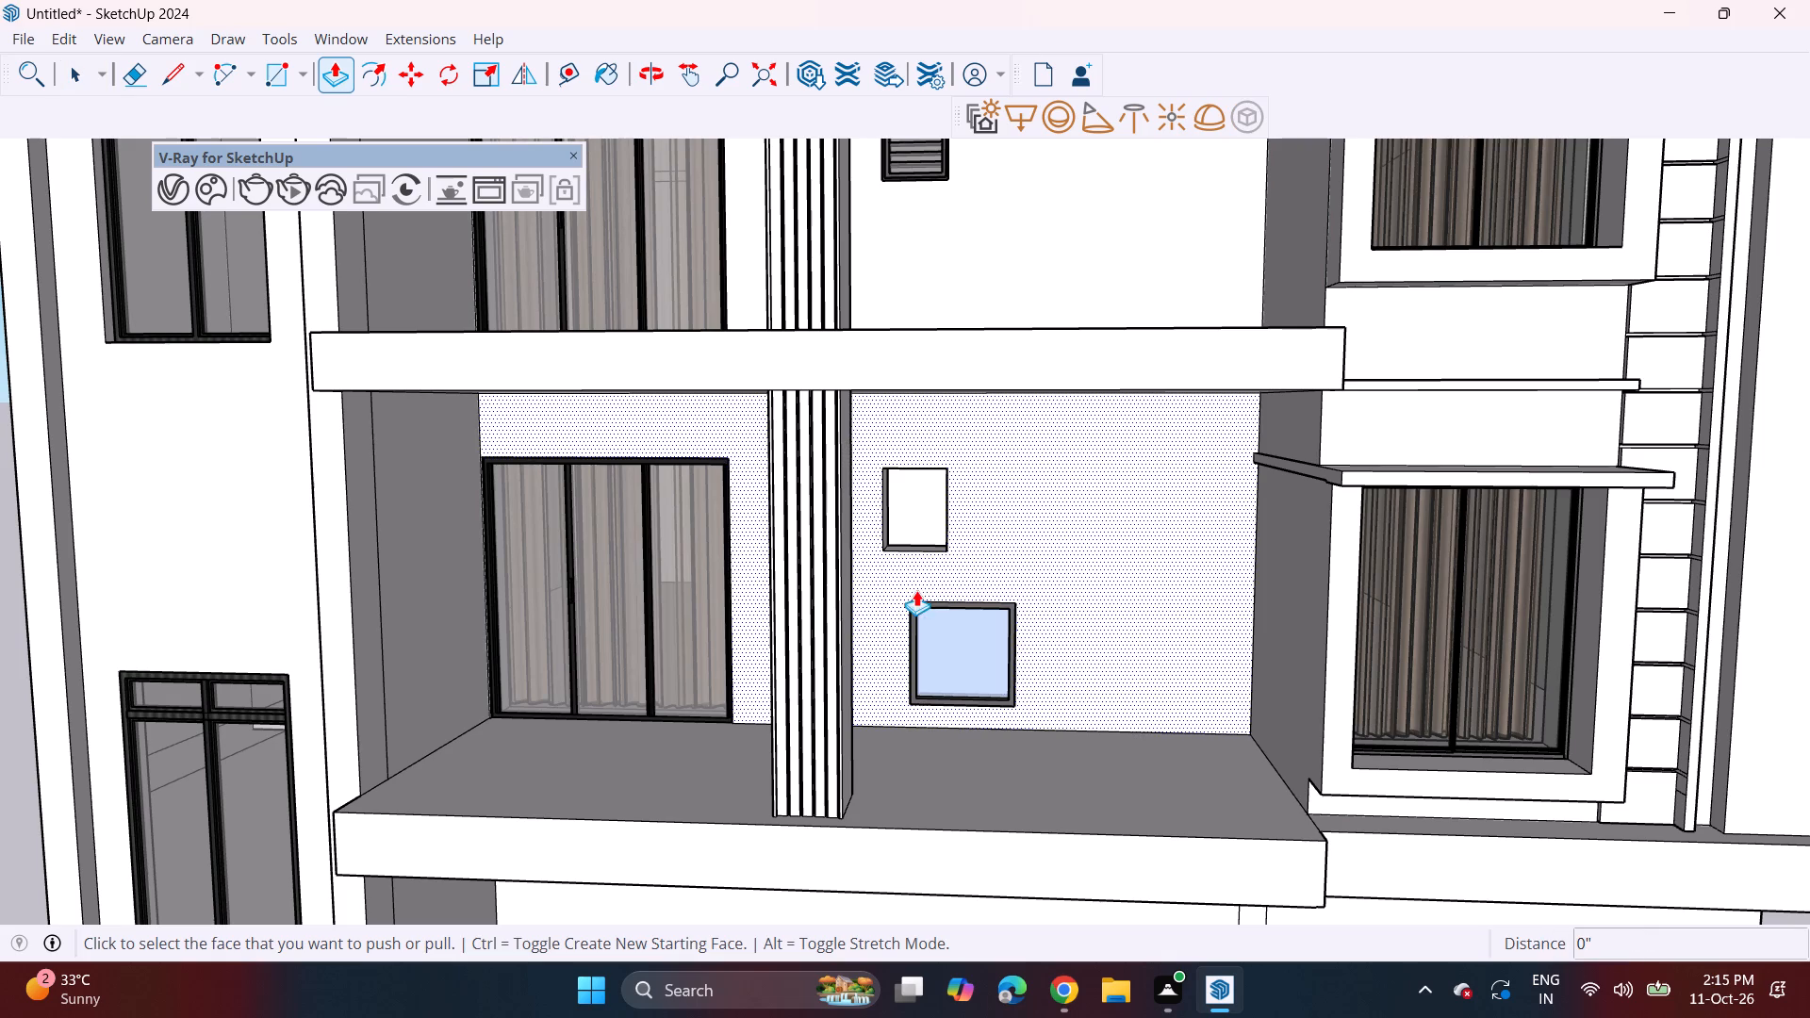
key(space)
click(953, 631)
key(m)
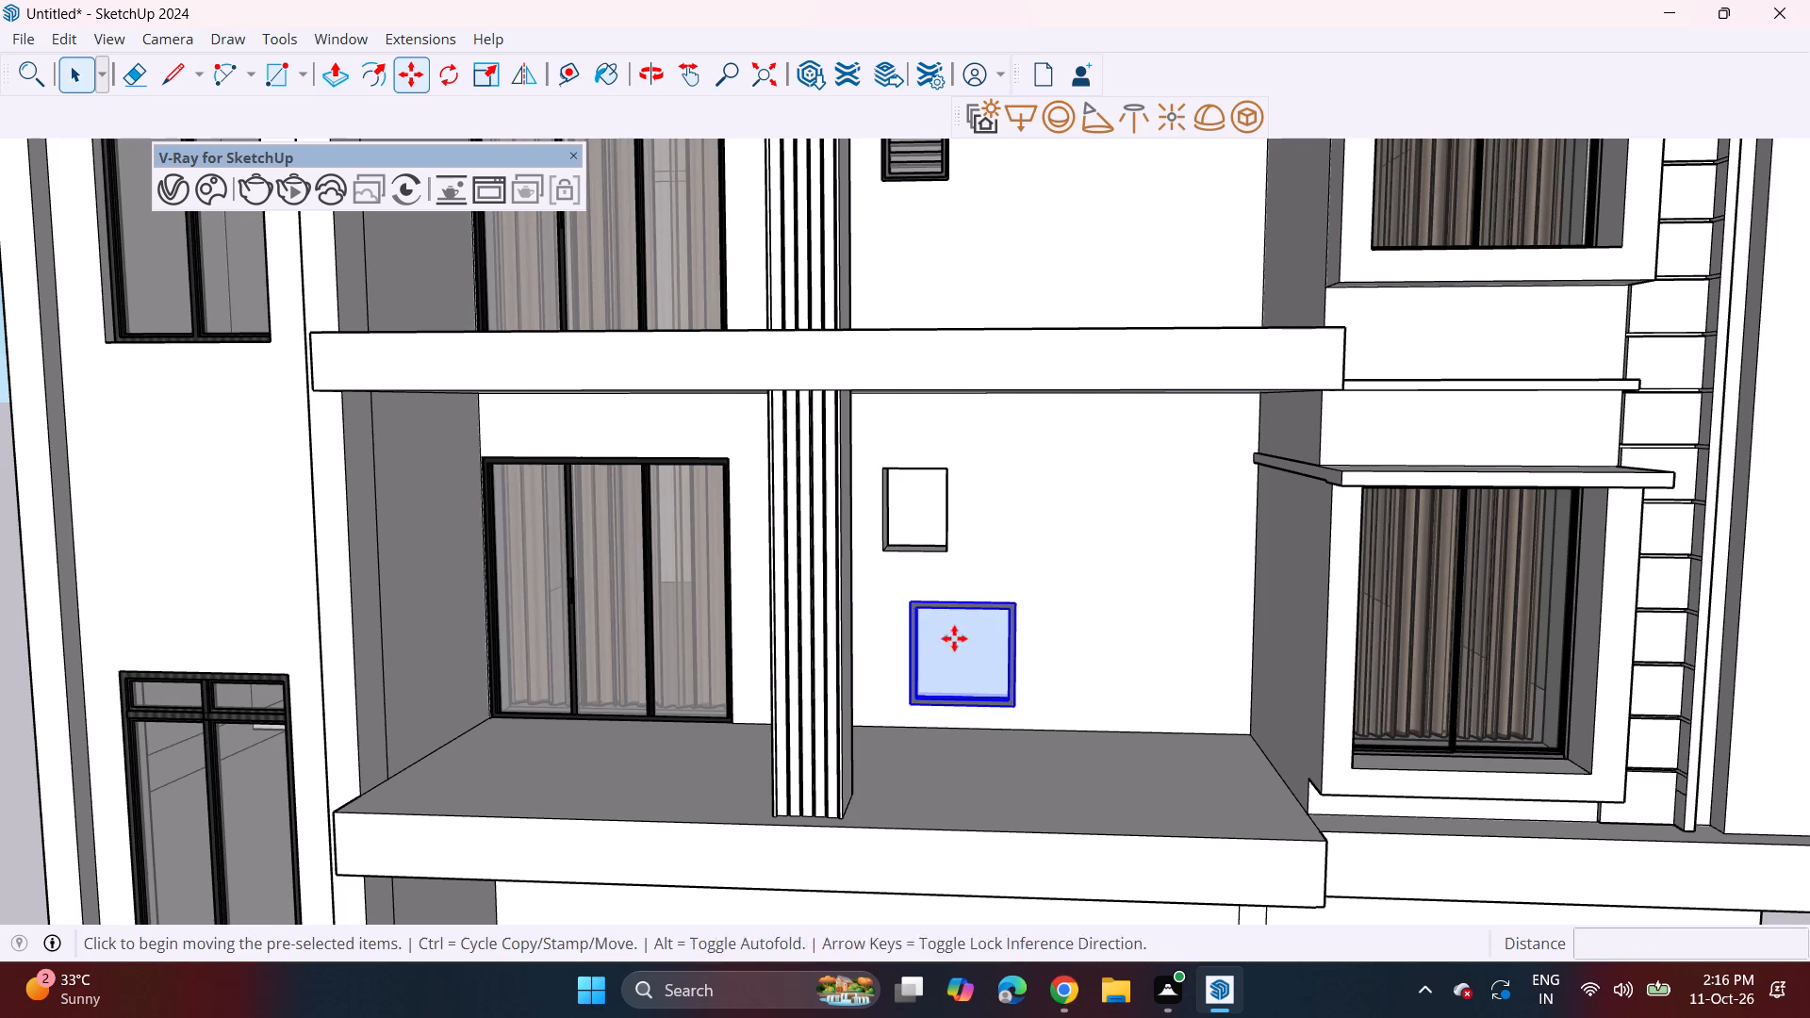
click(916, 599)
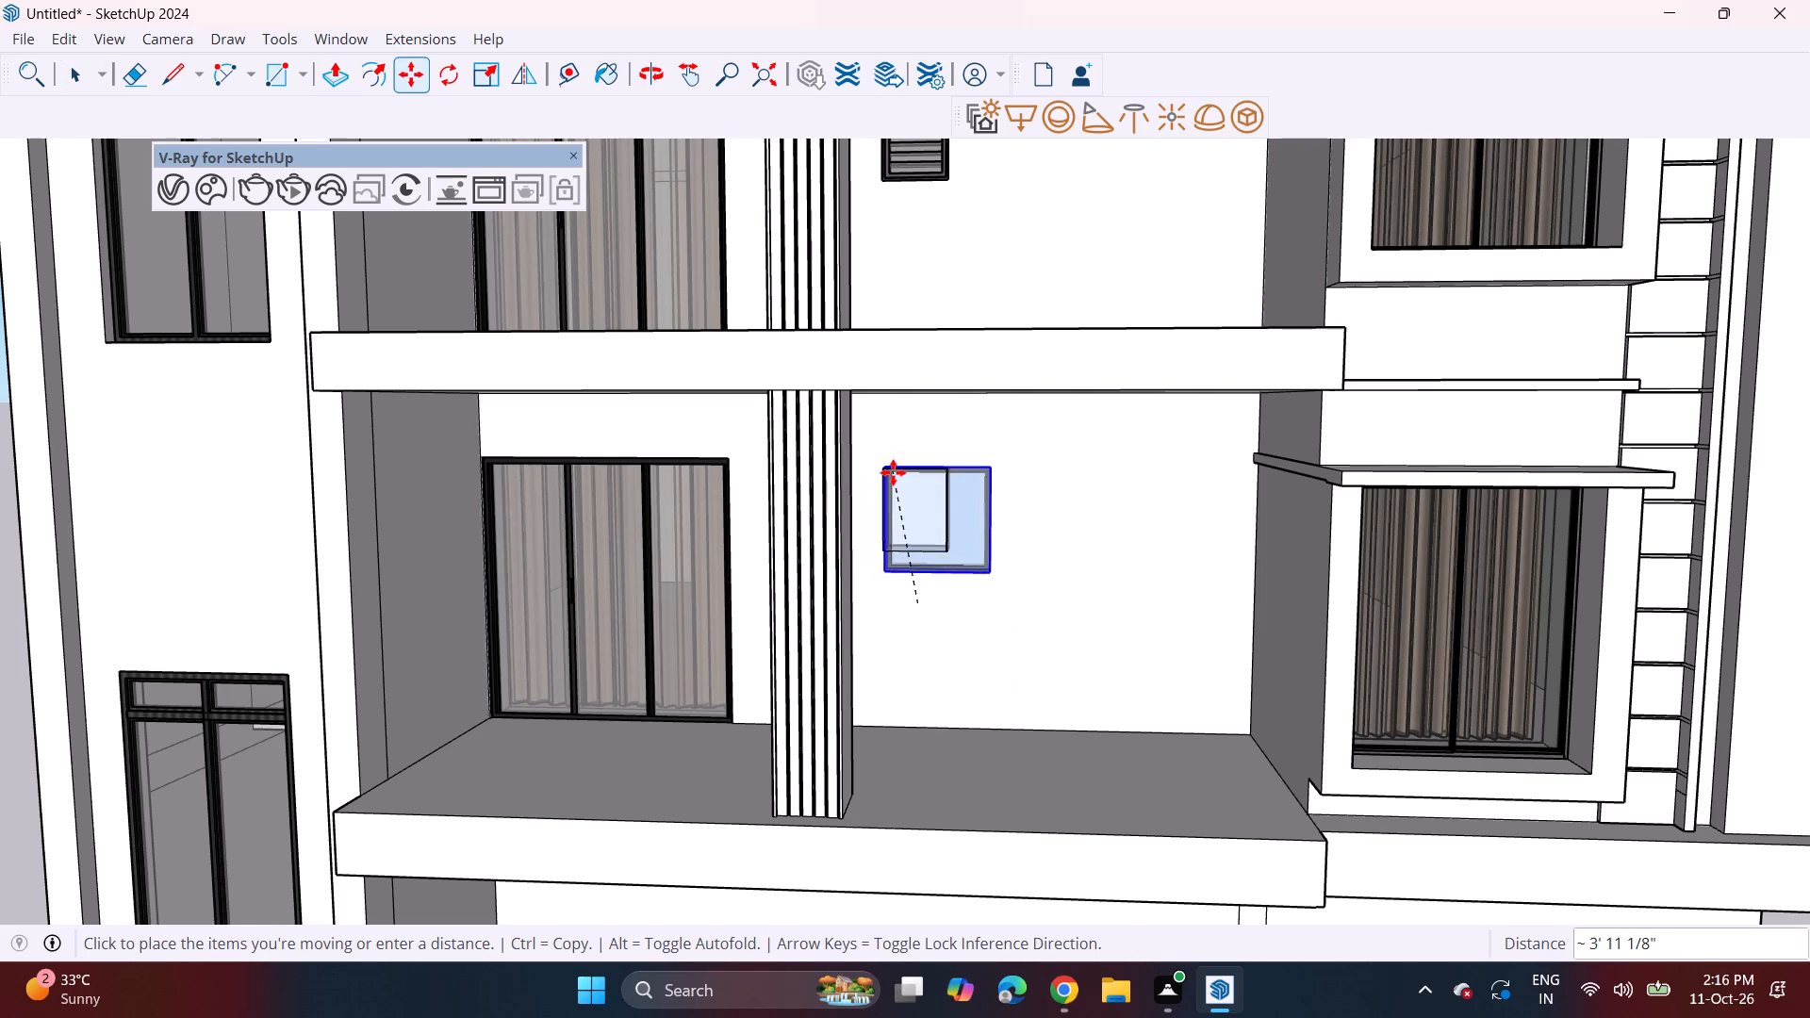
middle_drag(909, 488, 1208, 517)
scroll(902, 504, up, 6)
scroll(800, 442, up, 5)
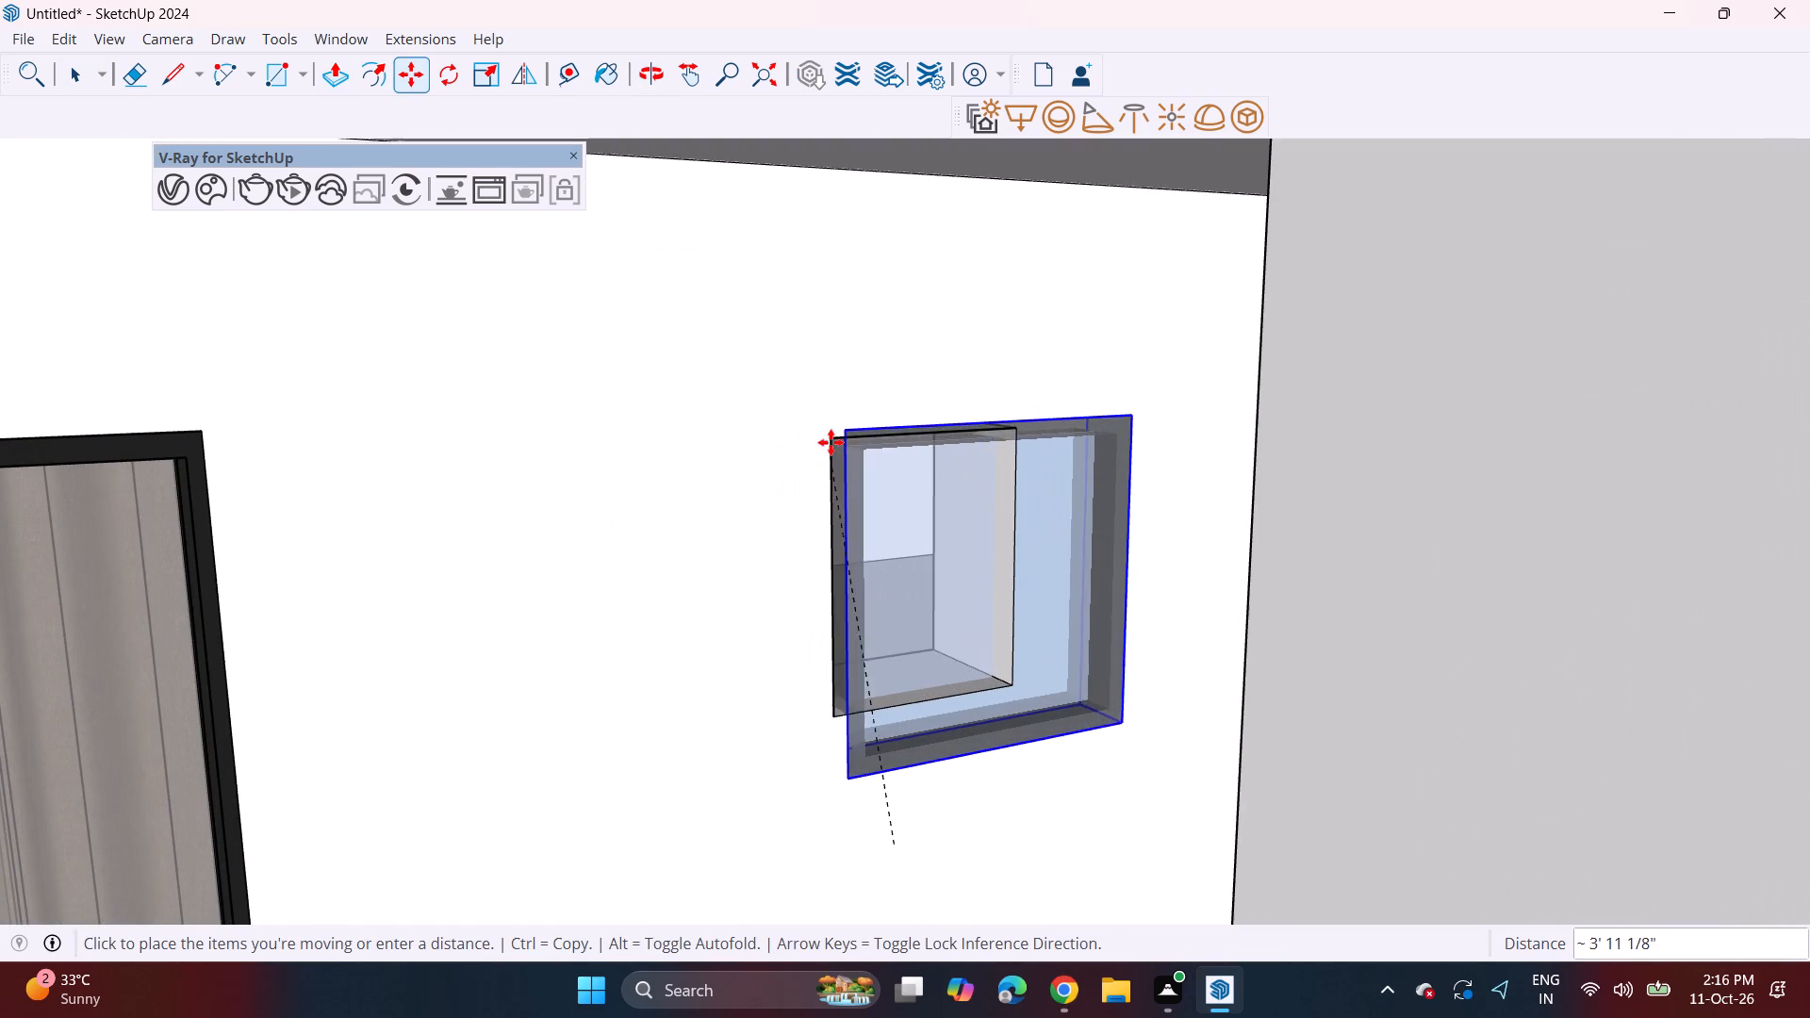
click(816, 455)
scroll(835, 454, up, 4)
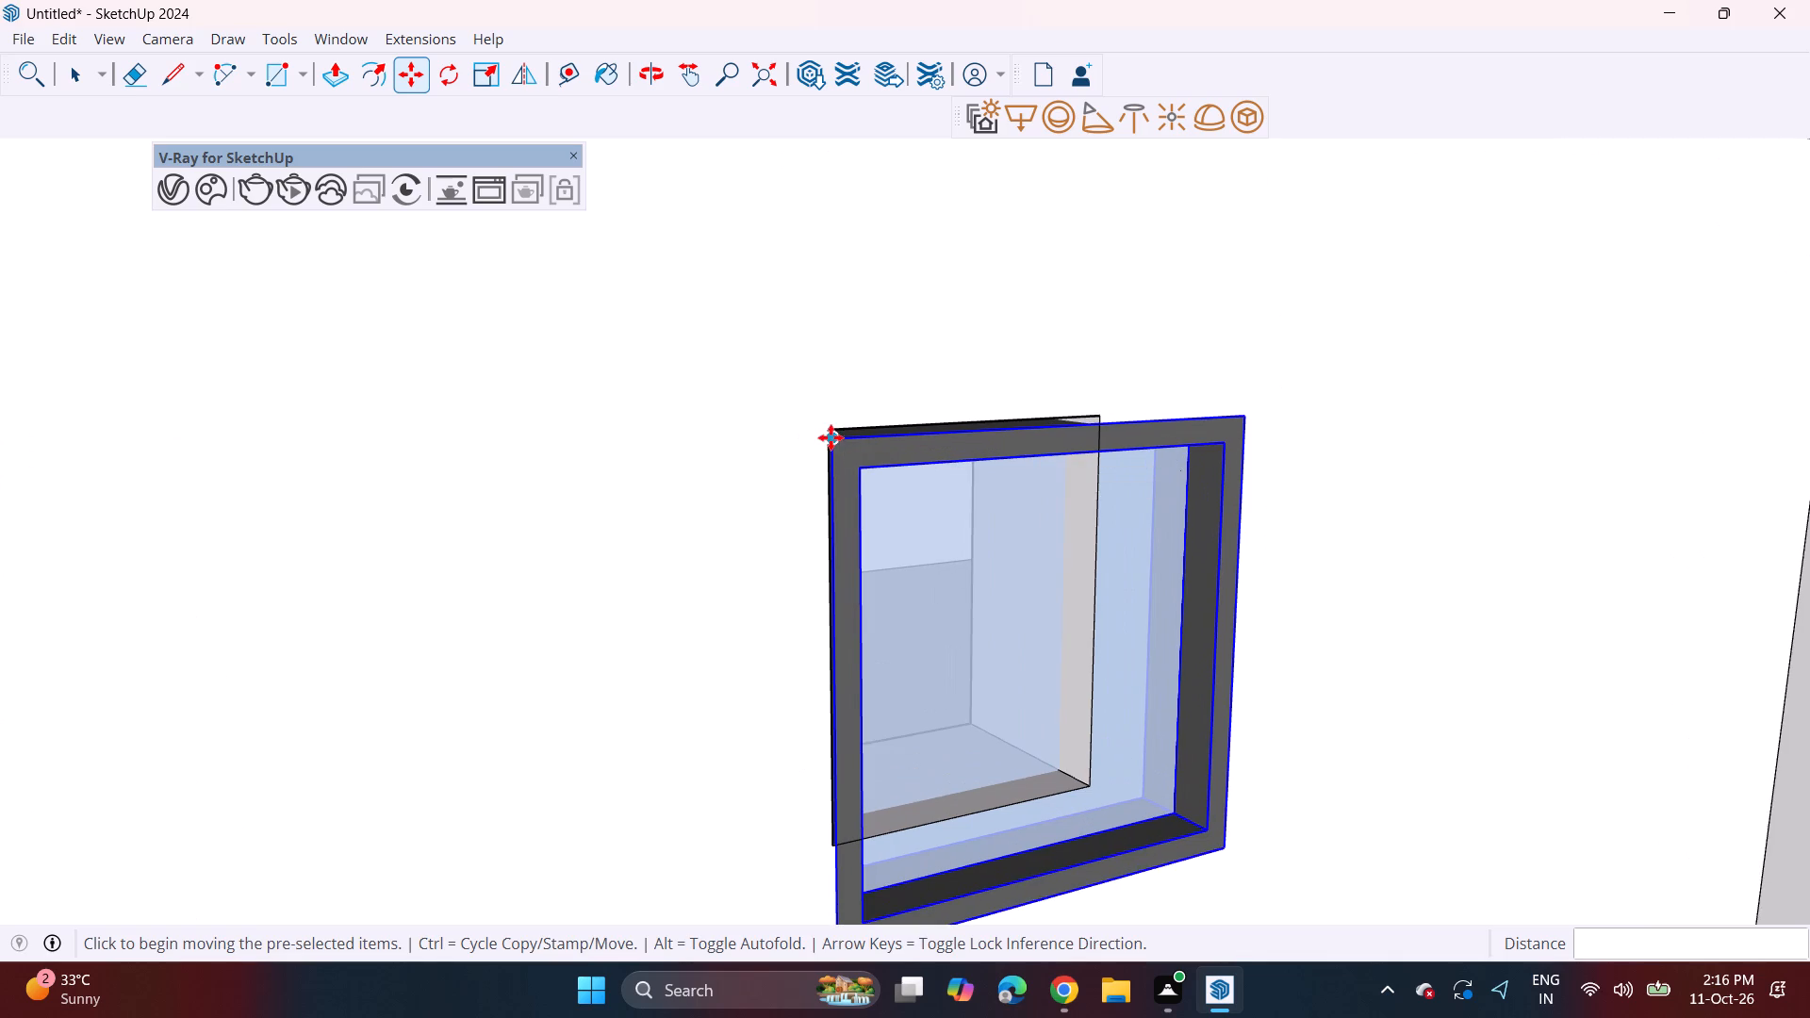
click(831, 437)
click(833, 437)
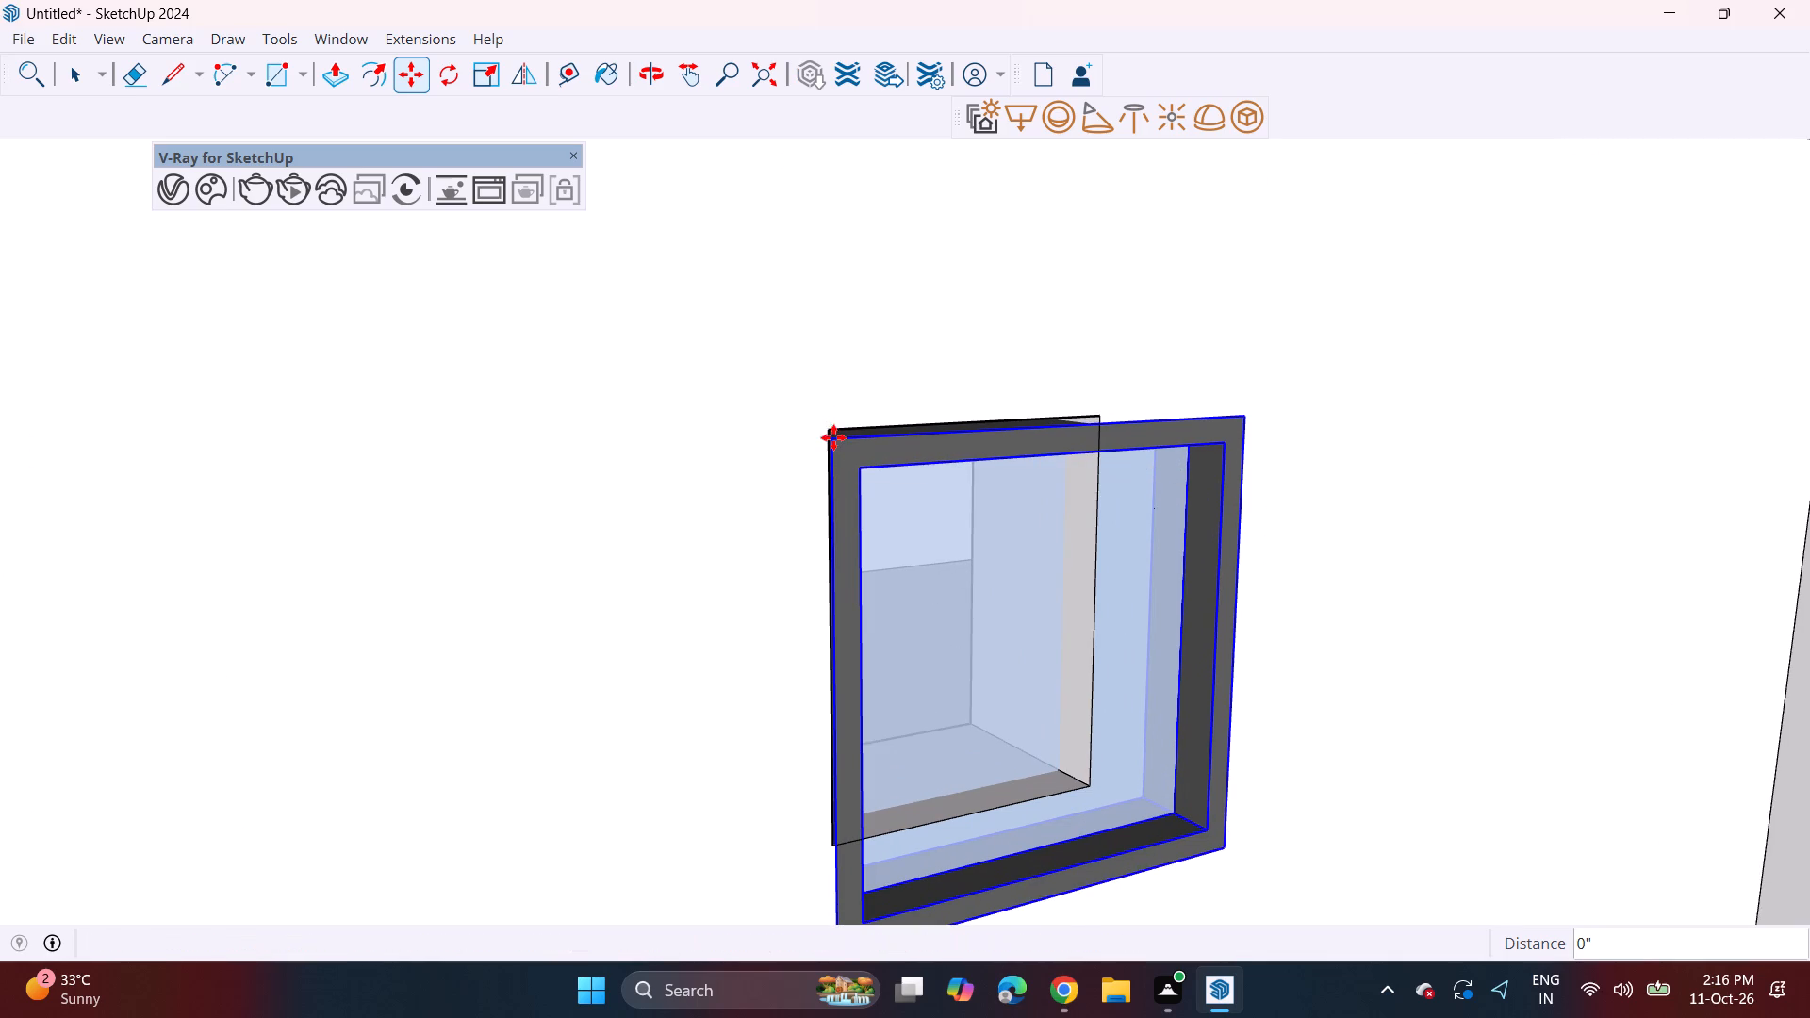
click(838, 451)
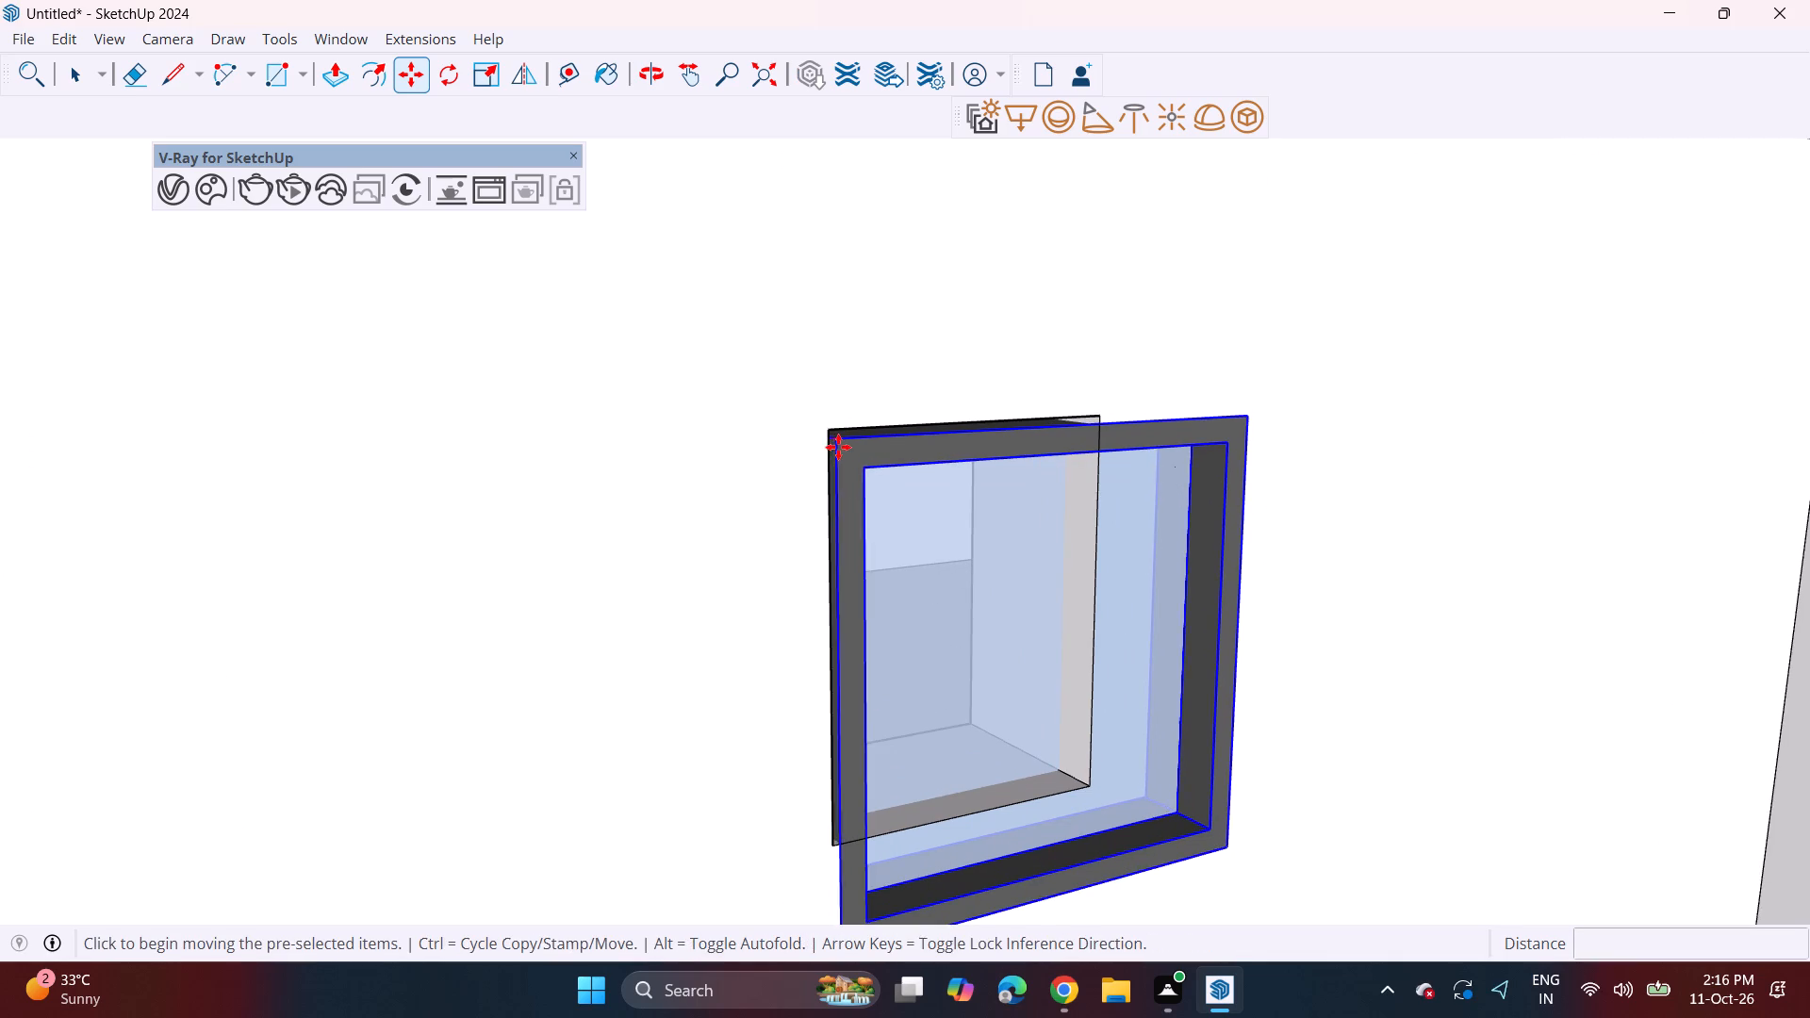
click(828, 435)
Scale the small window uniformly to about 0.61 from its upper-left corner to match the opening's width.
middle_drag(989, 525, 865, 453)
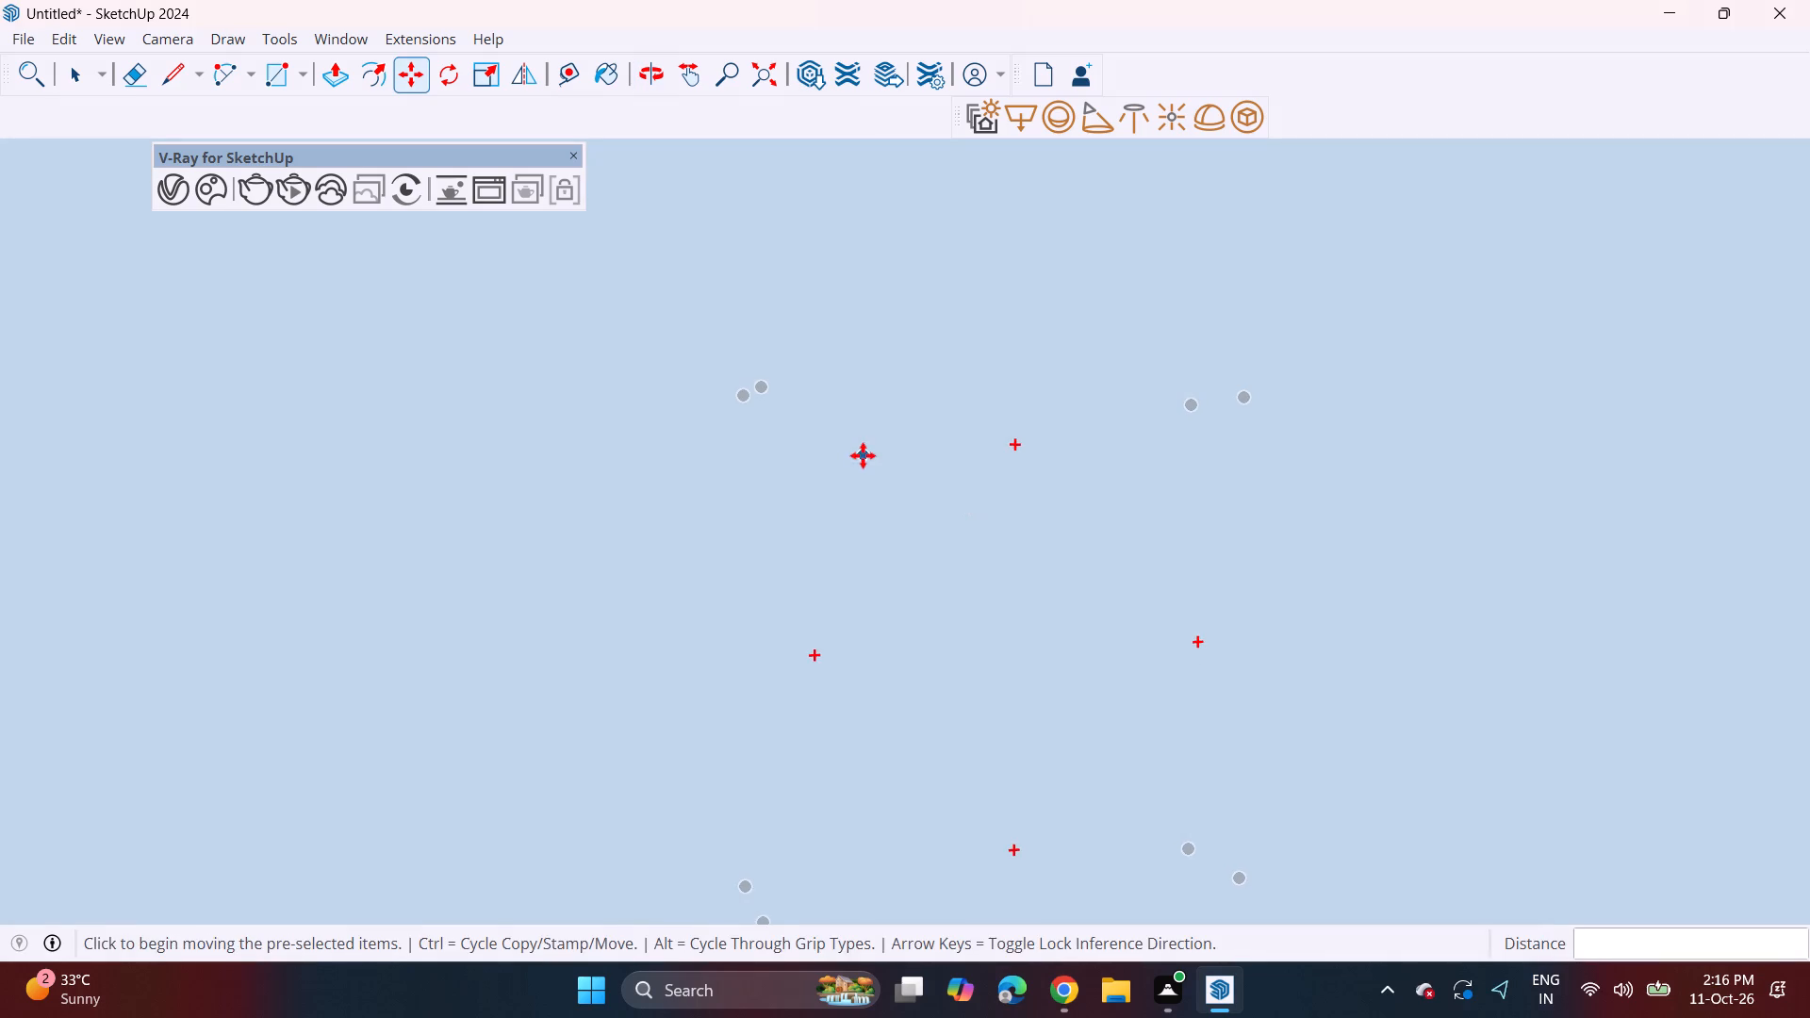
middle_drag(863, 455, 590, 405)
scroll(596, 407, down, 20)
scroll(596, 407, down, 12)
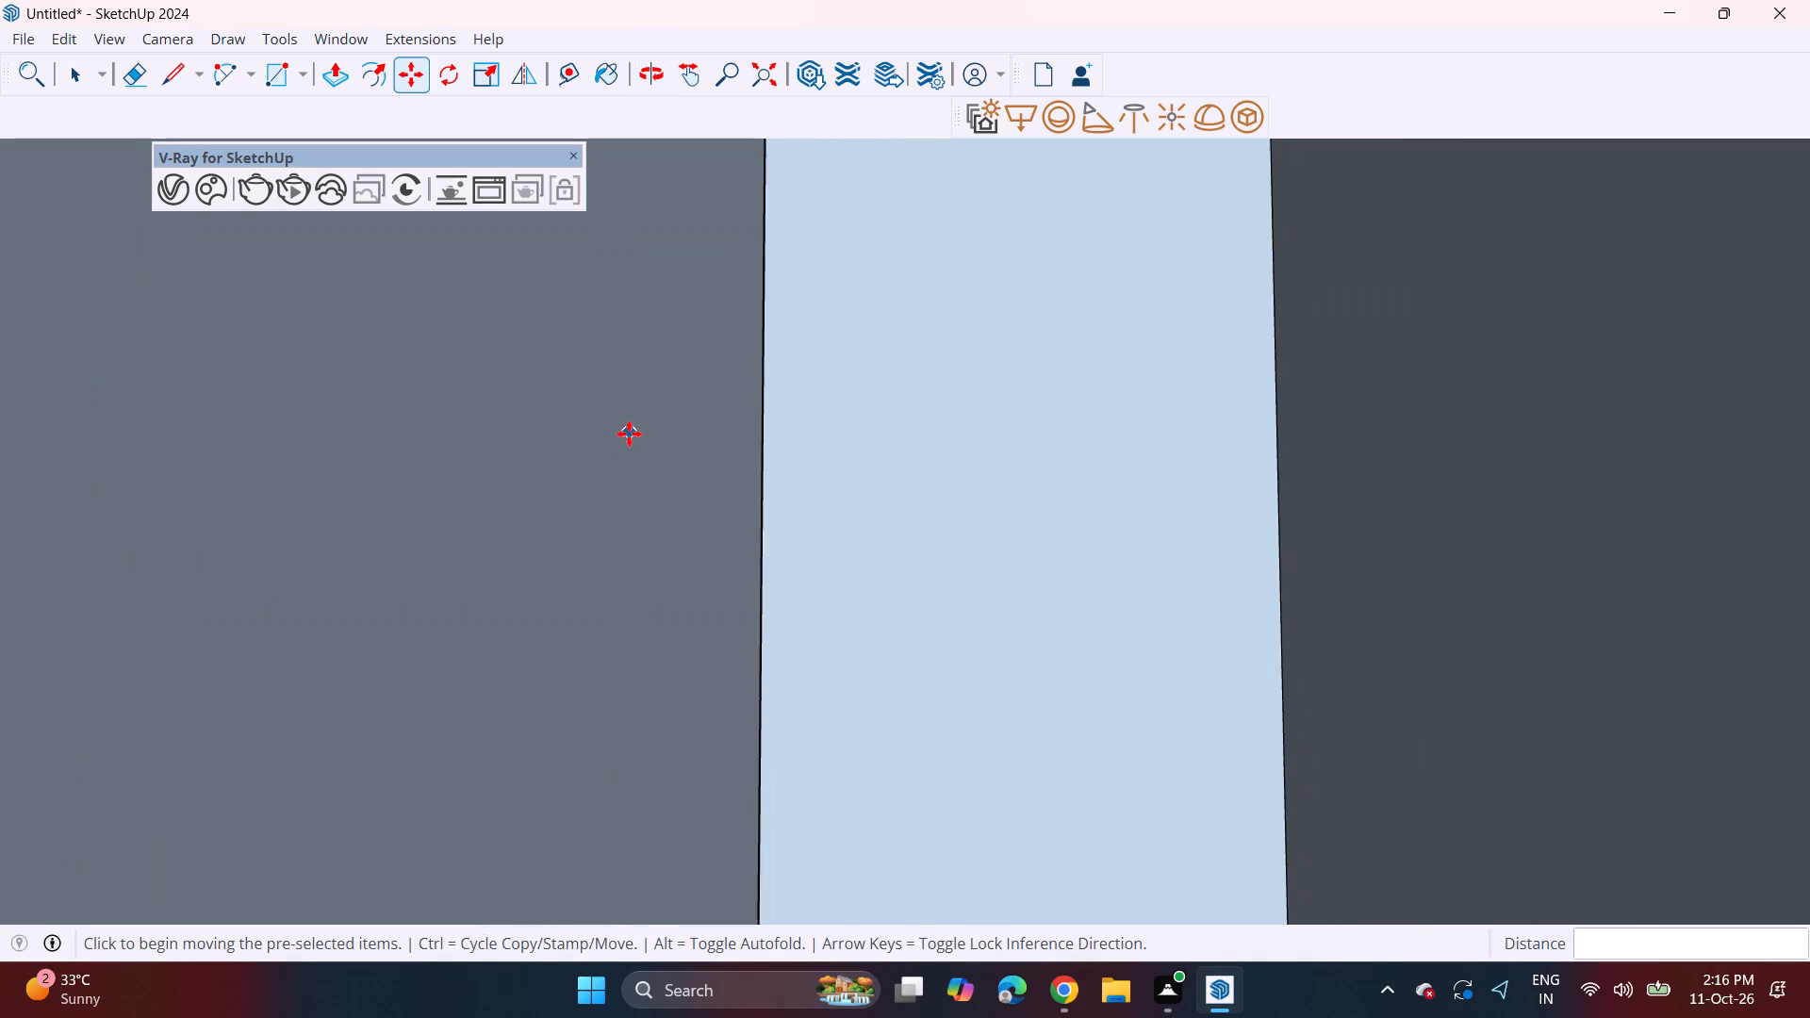
scroll(629, 434, down, 20)
scroll(629, 434, down, 20)
scroll(629, 434, down, 4)
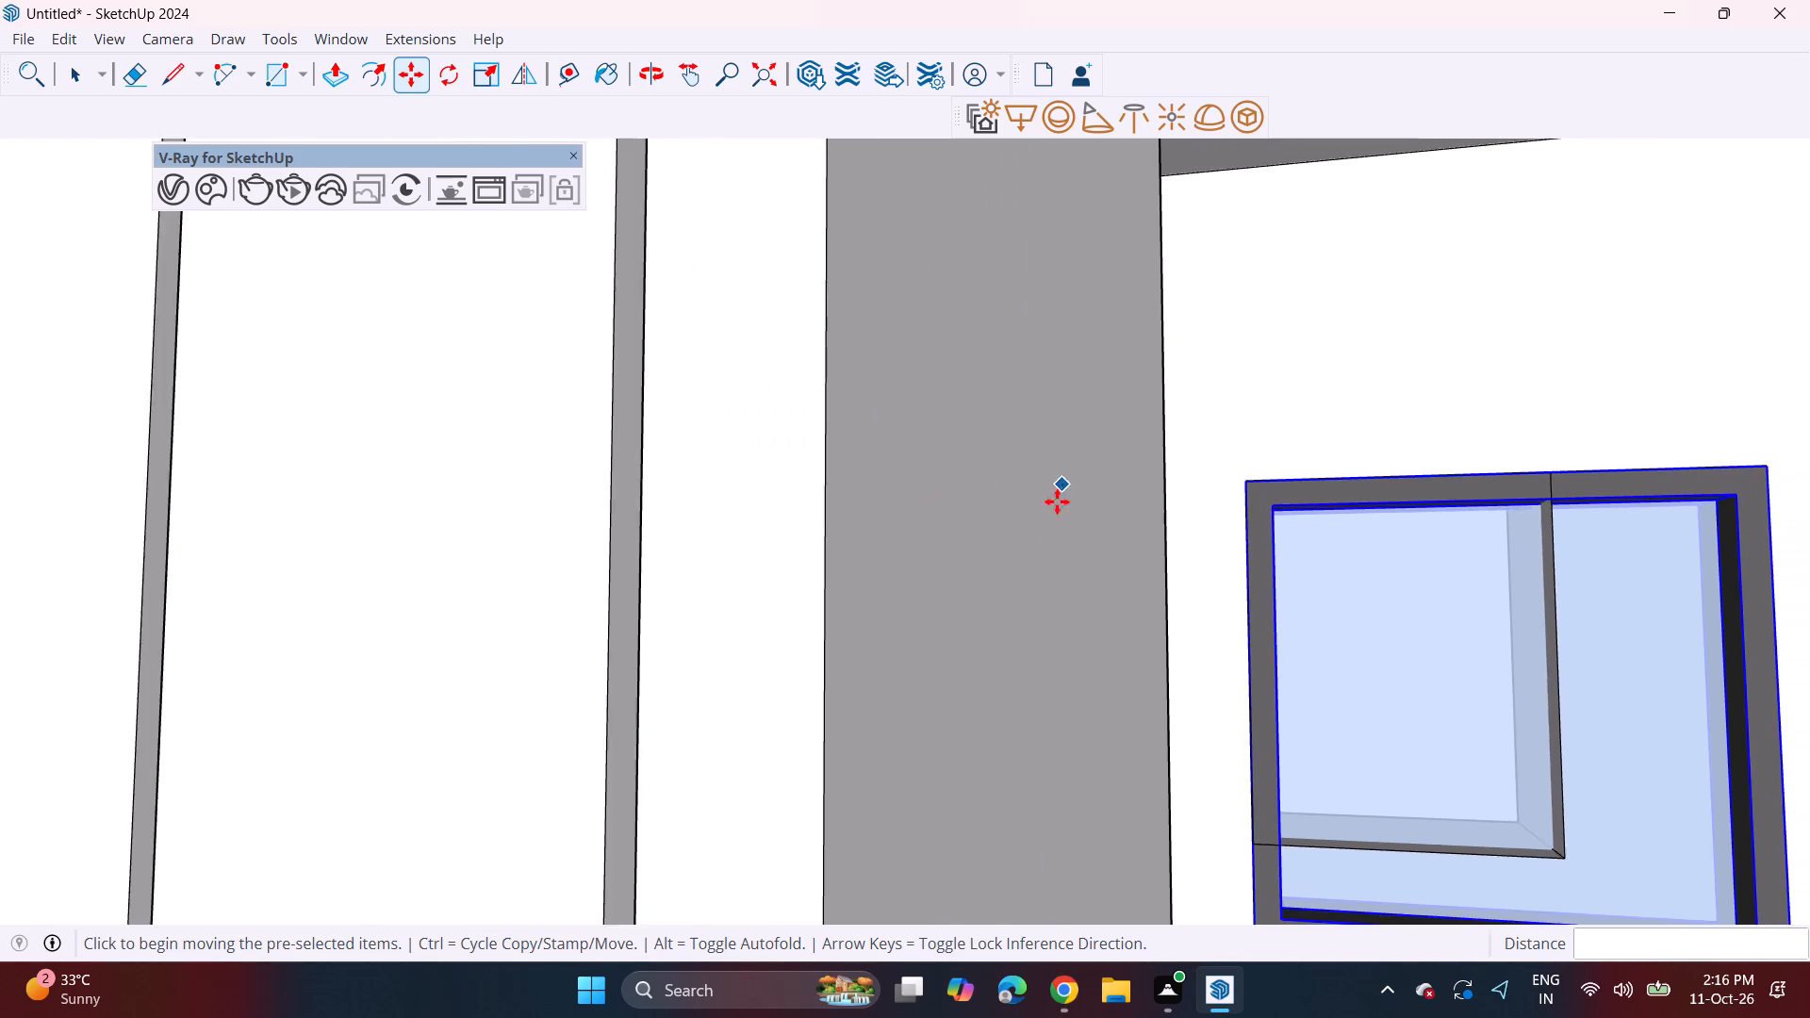
scroll(1057, 501, down, 20)
scroll(1057, 501, down, 20)
scroll(1057, 501, down, 4)
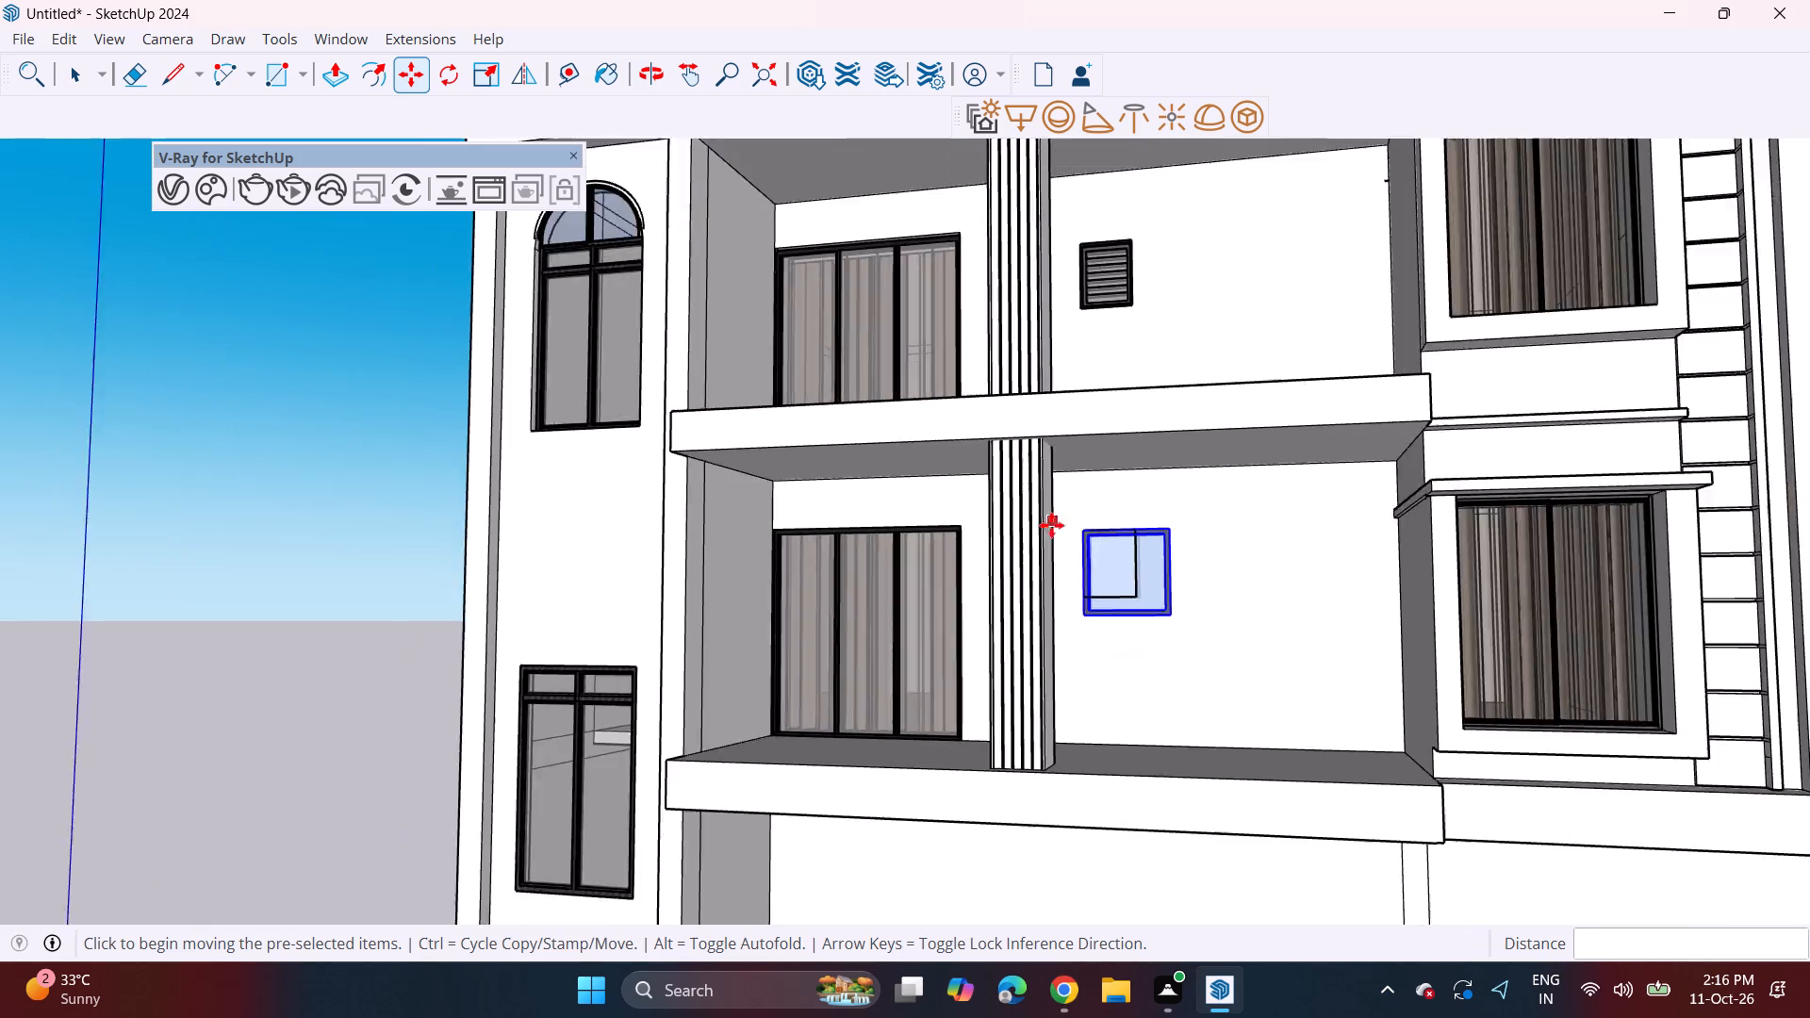
scroll(1051, 525, down, 2)
middle_drag(1069, 572, 939, 514)
scroll(1045, 525, up, 10)
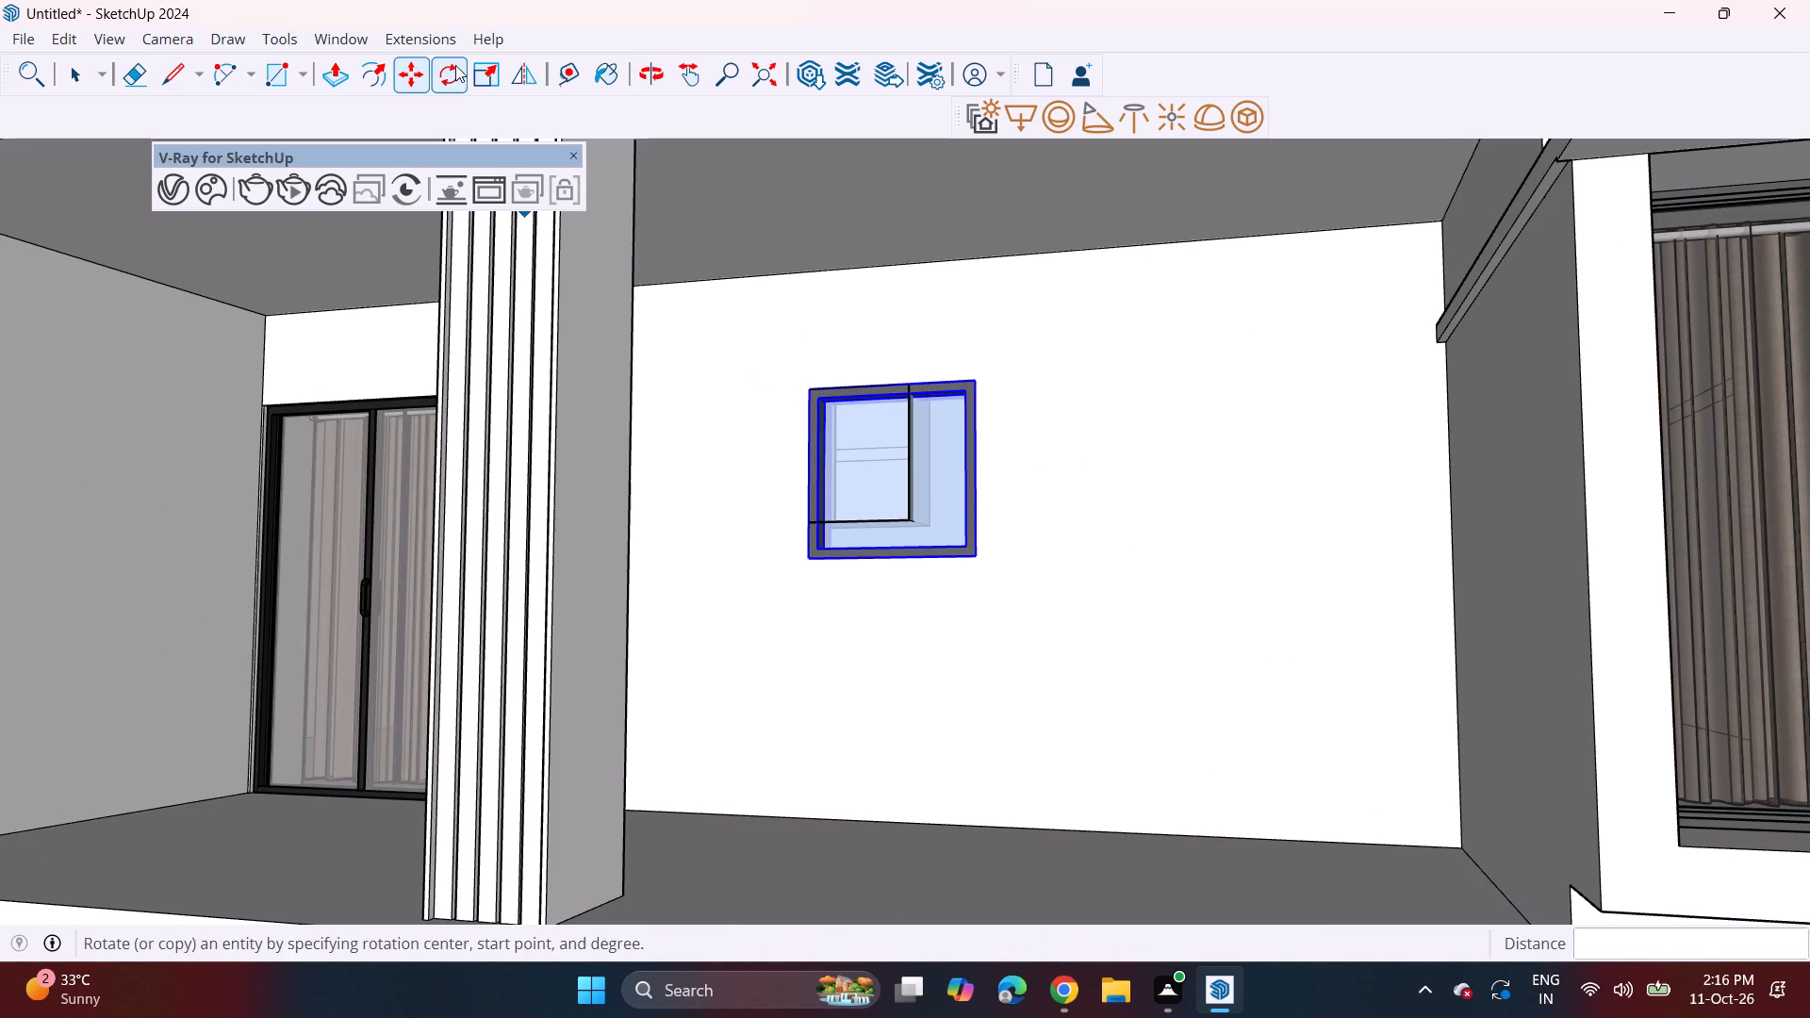
click(493, 87)
click(979, 559)
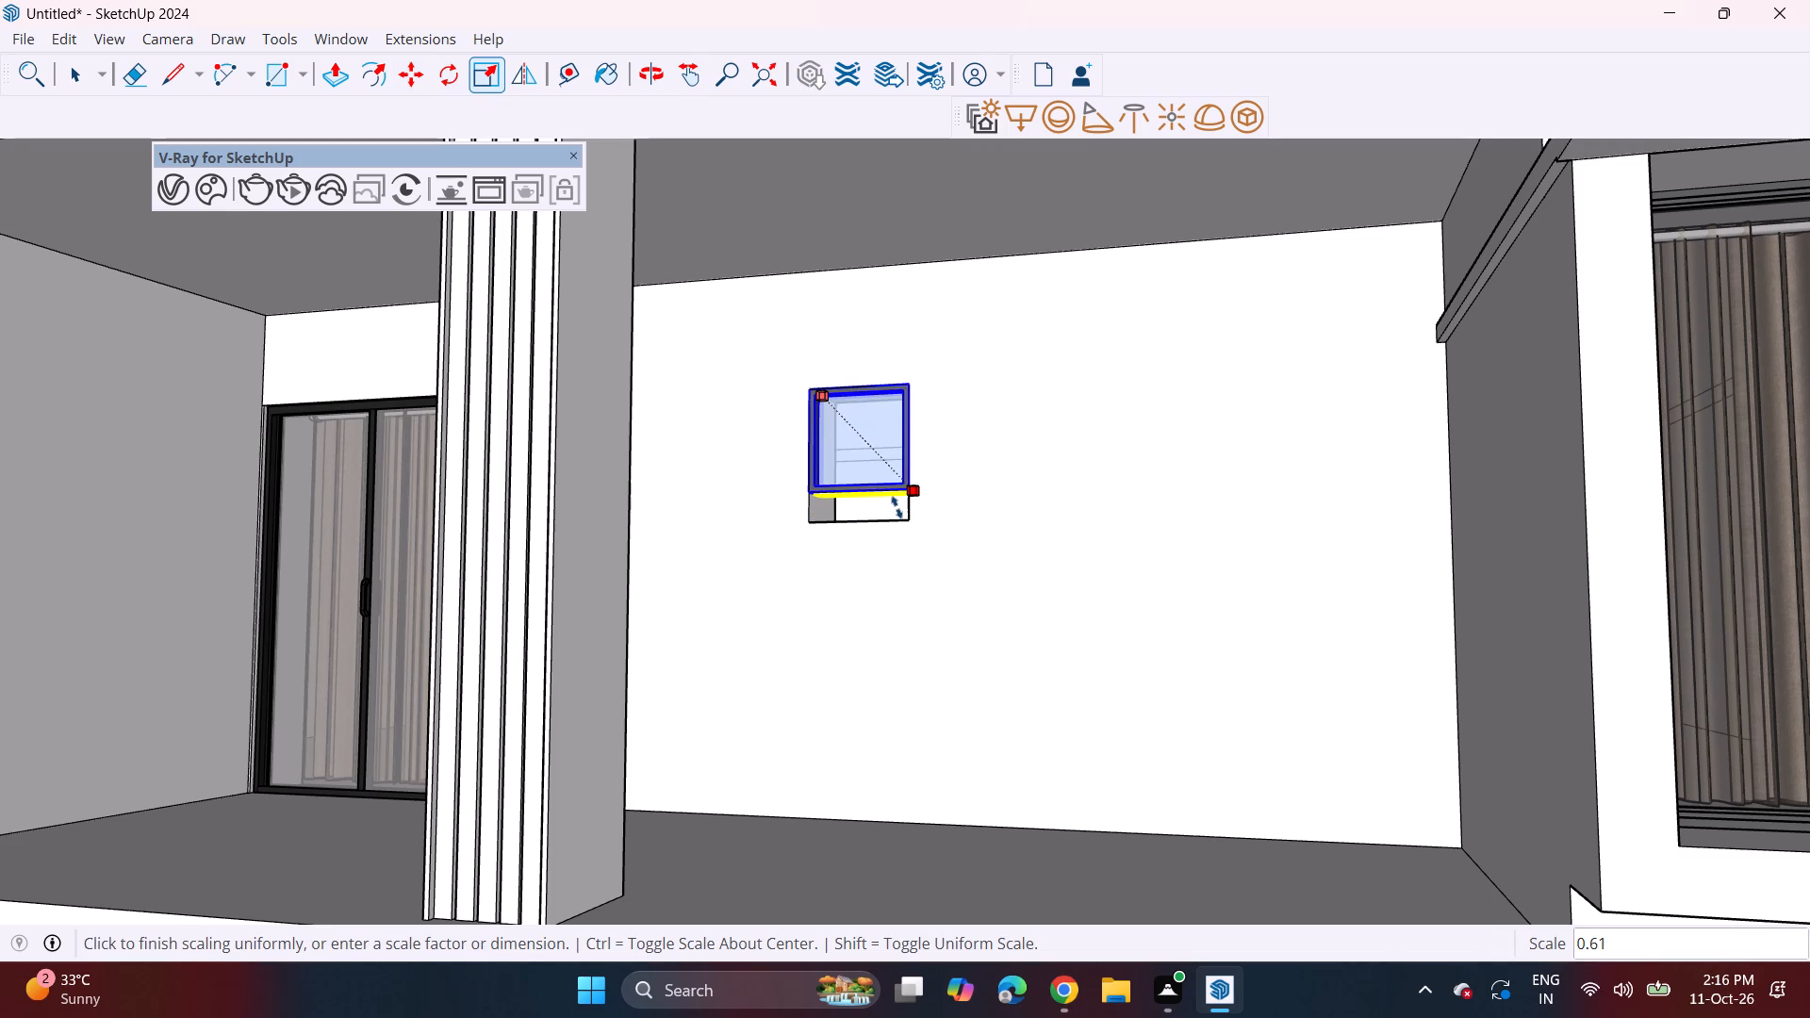
click(897, 507)
Stretch the small window's height down to the opening's bottom edge and deselect it.
scroll(859, 496, up, 9)
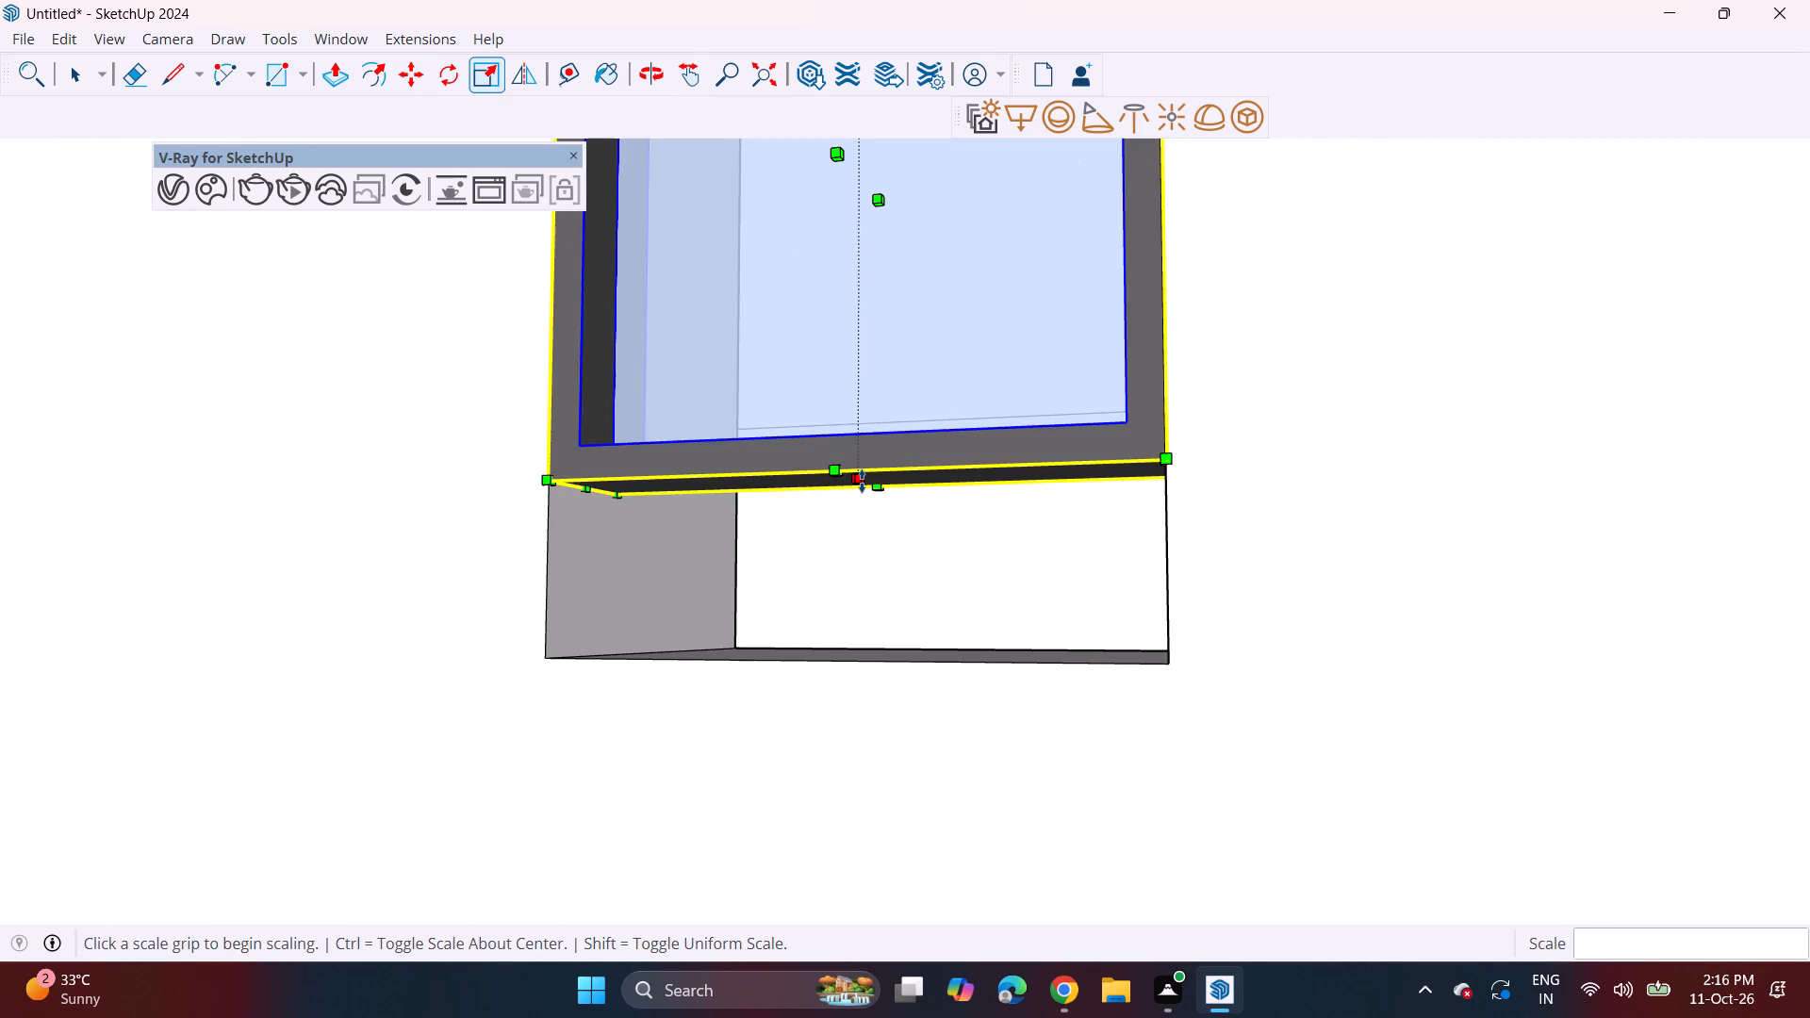
click(862, 481)
click(865, 658)
scroll(814, 548, down, 11)
middle_drag(671, 477, 870, 613)
scroll(845, 577, down, 9)
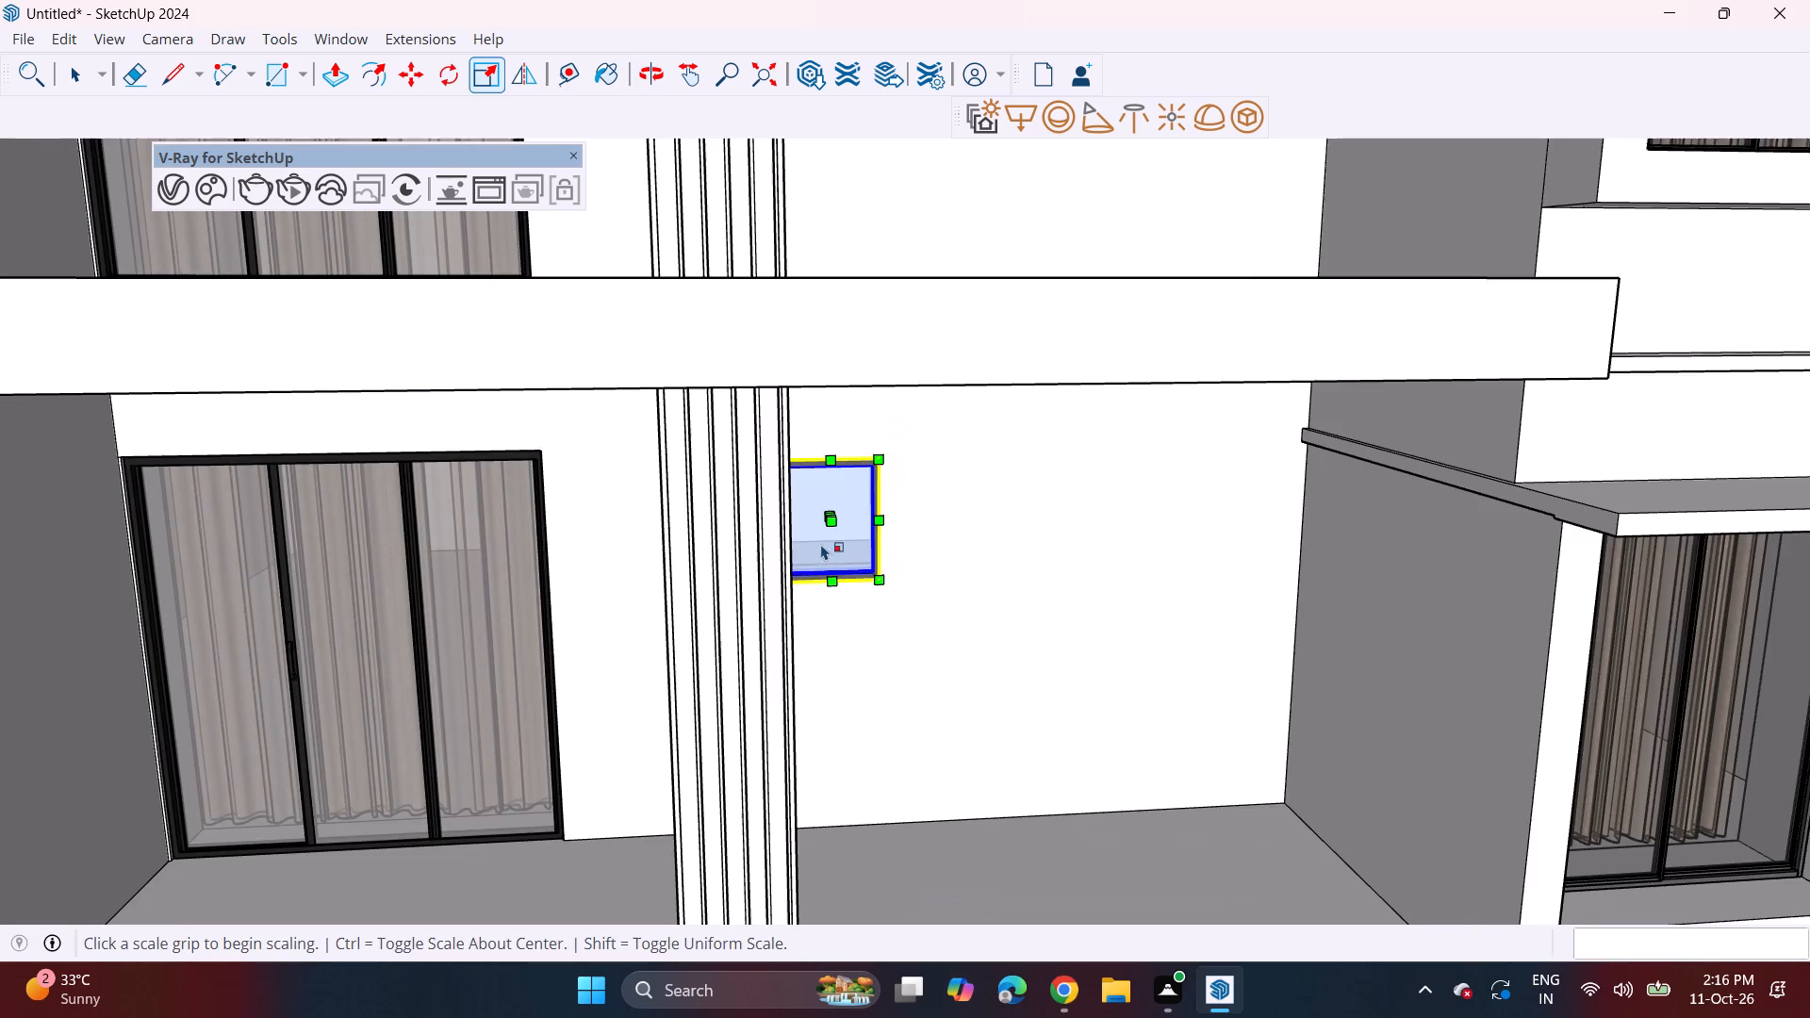
scroll(841, 525, down, 5)
middle_drag(903, 553, 822, 595)
middle_drag(767, 583, 749, 566)
key(space)
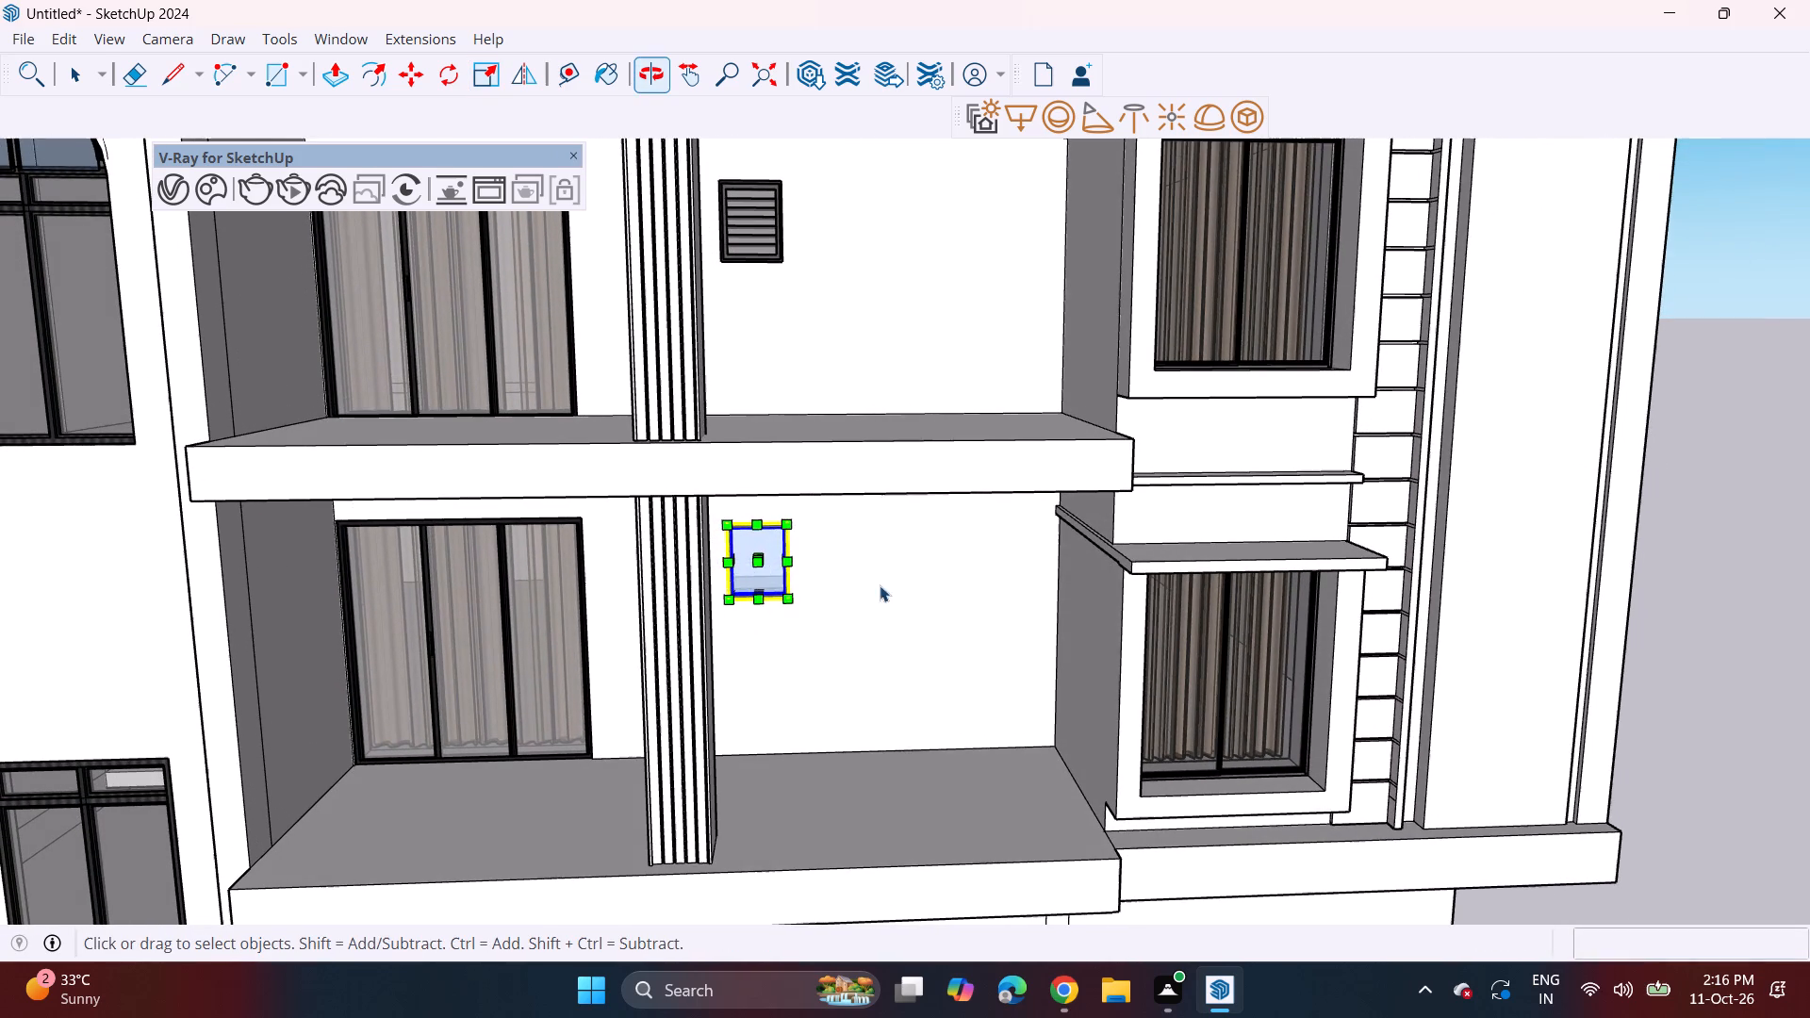
click(904, 593)
Delete the ventilation louvres from the middle and top balconies' small openings.
middle_drag(864, 576, 832, 524)
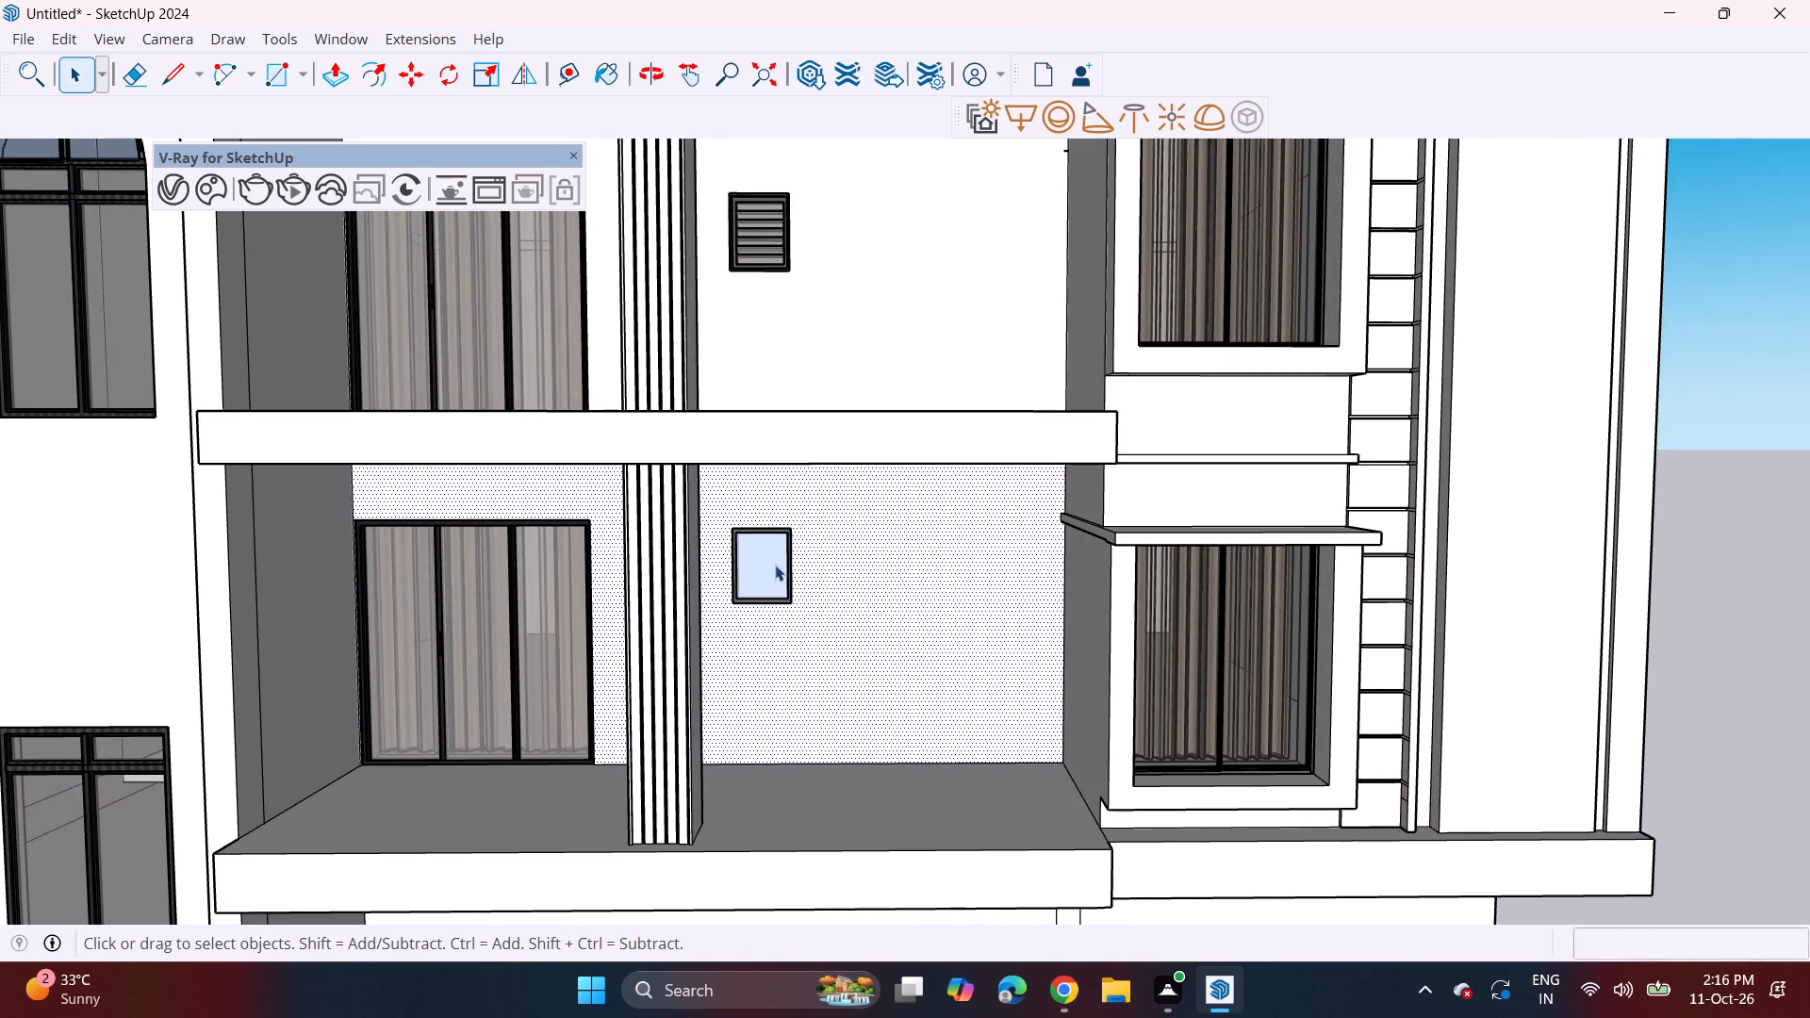
click(774, 565)
click(765, 208)
shift+middle_drag(796, 272, 796, 447)
key(Delete)
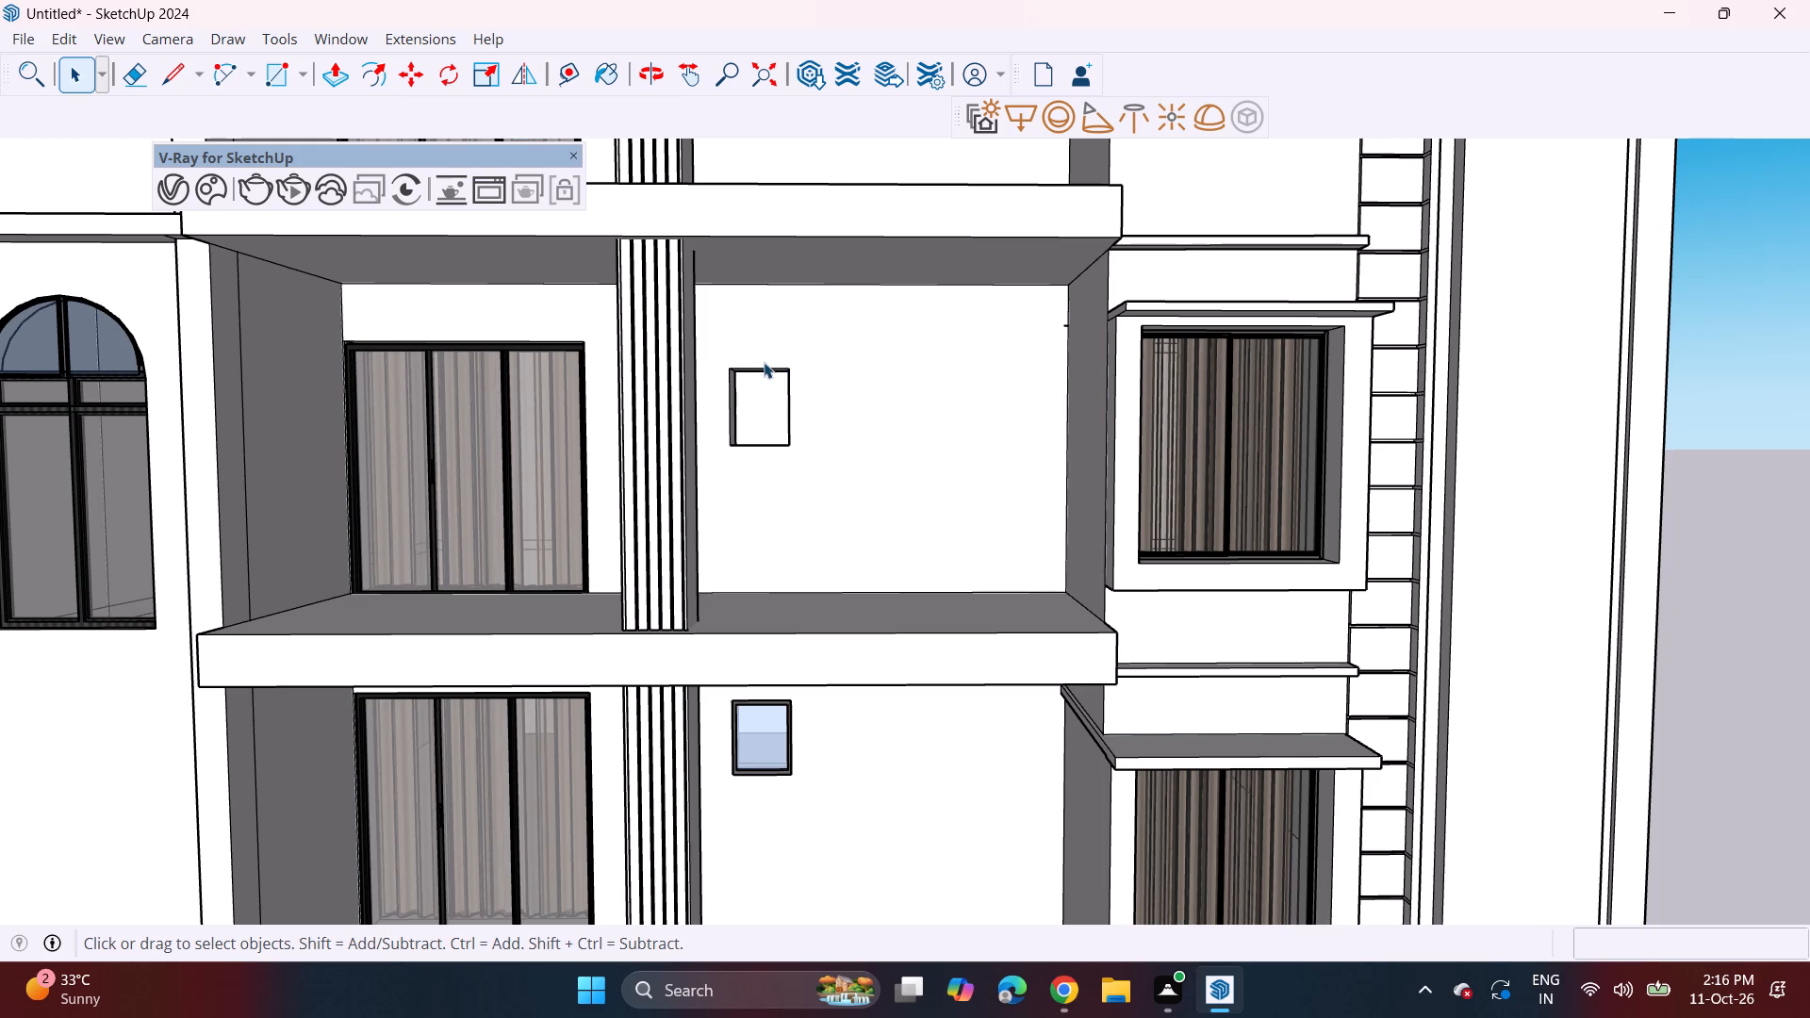
shift+middle_drag(798, 361, 802, 490)
click(765, 173)
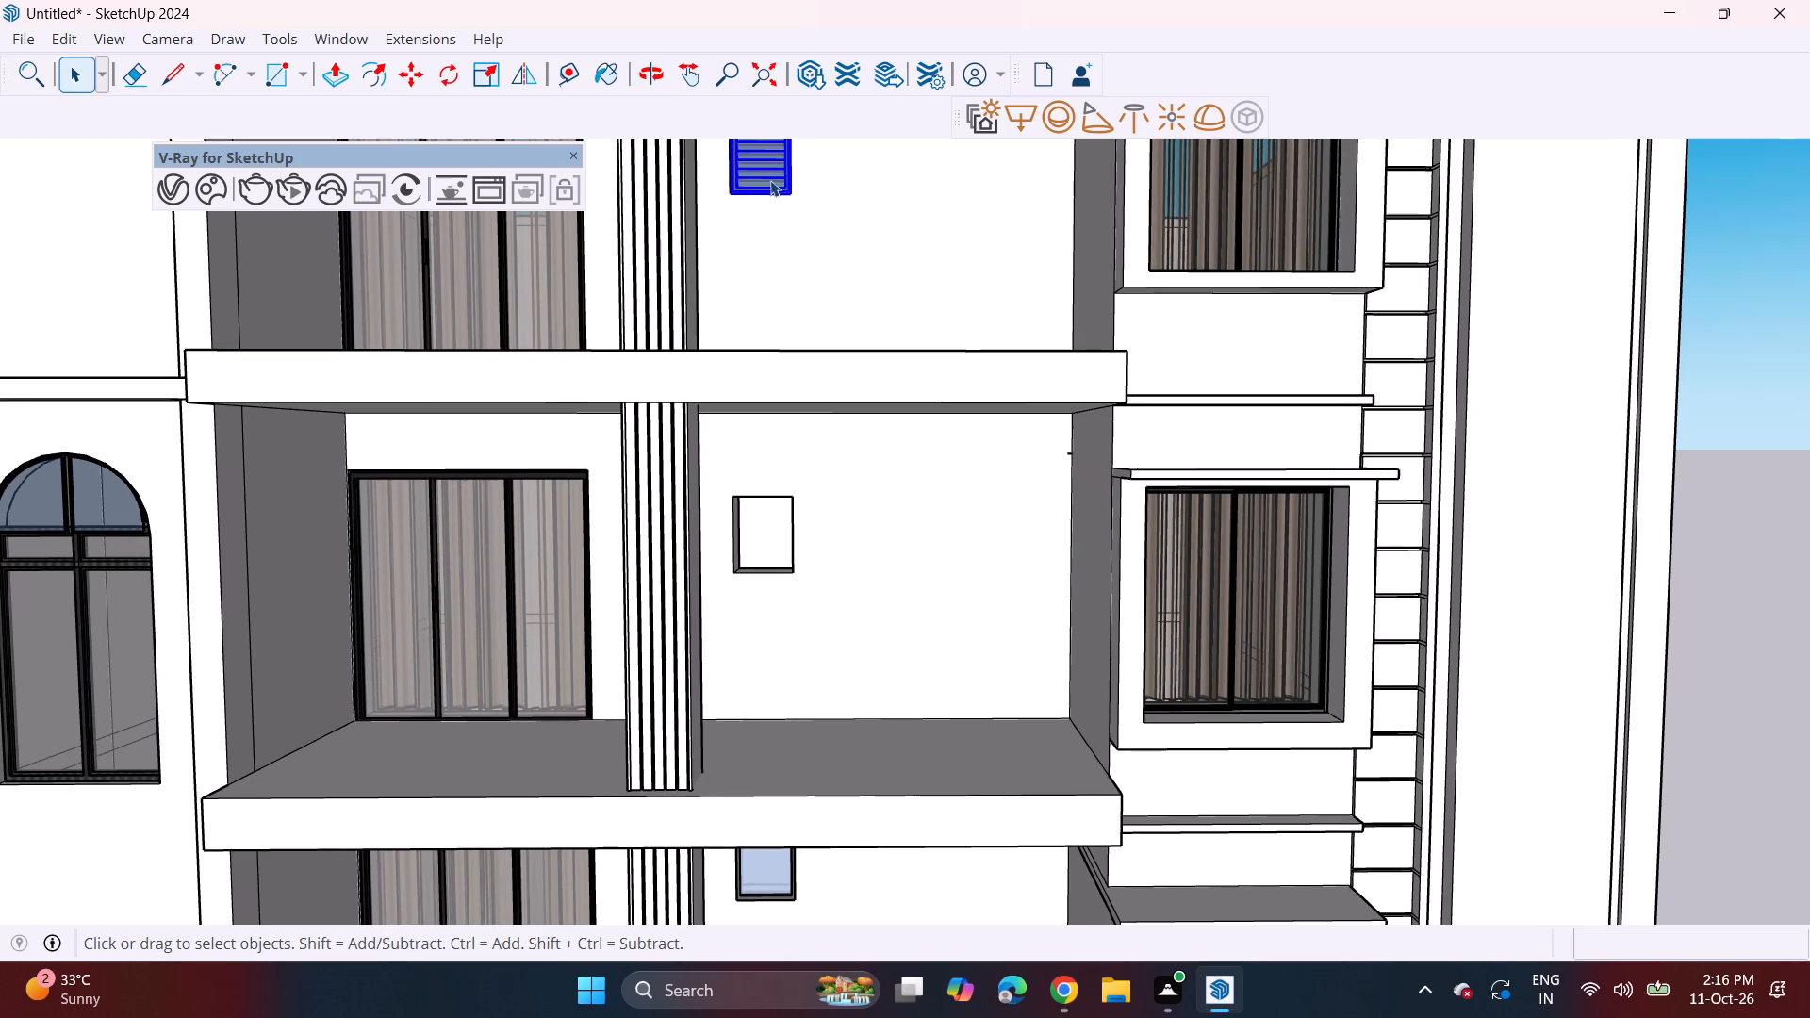
key(Delete)
Copy the fitted small window 10' 4 1/16" straight up into the middle balcony's small opening.
shift+middle_drag(798, 632, 808, 491)
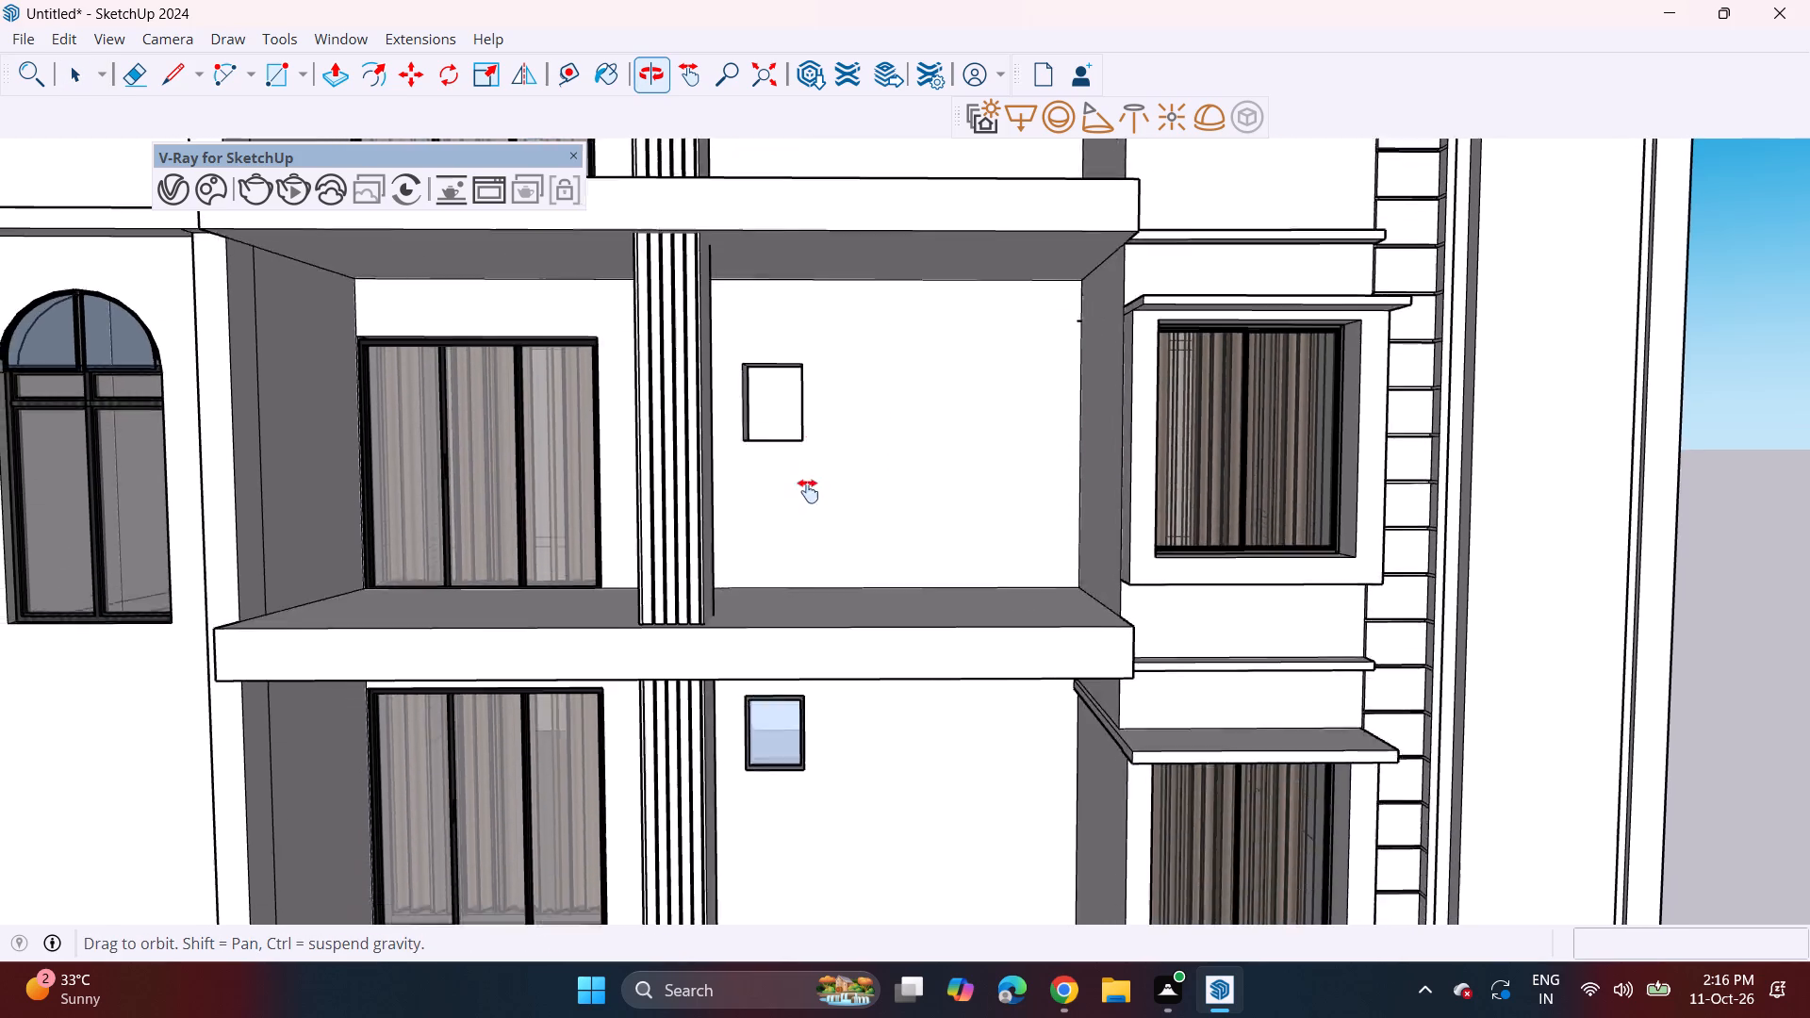
shift+middle_drag(808, 491, 813, 420)
scroll(769, 681, up, 4)
click(777, 650)
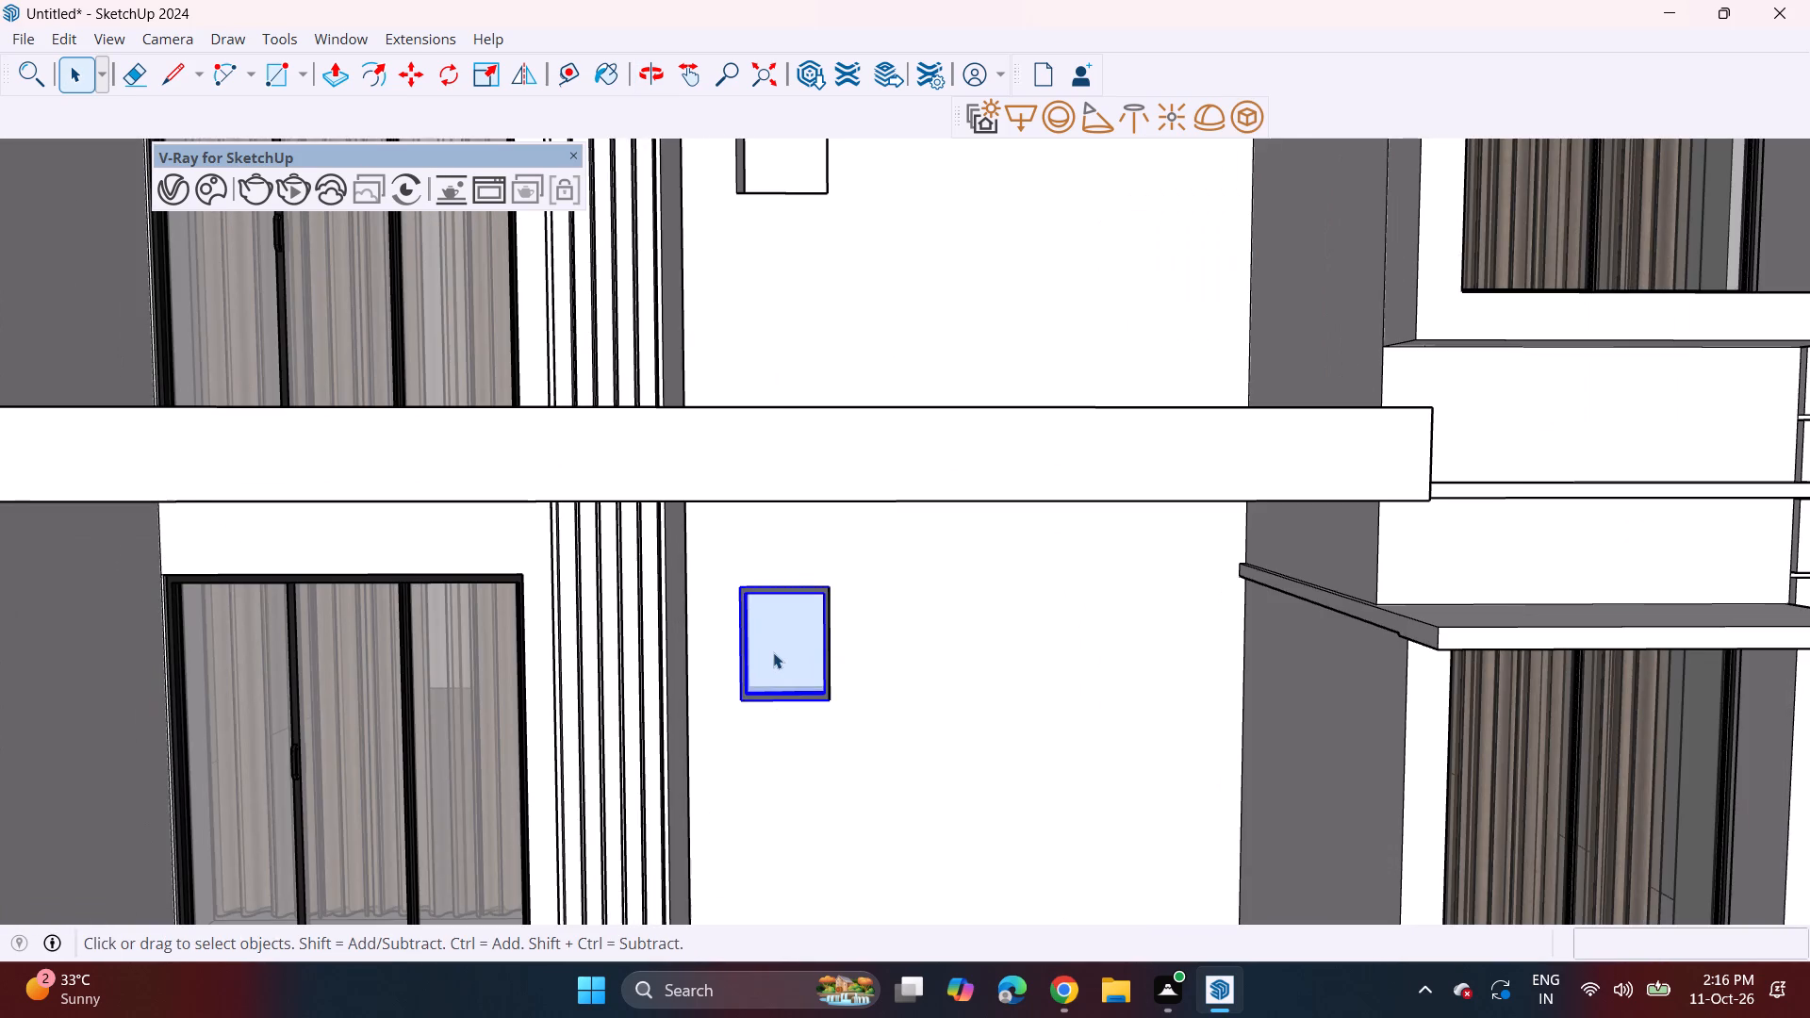
key(m)
click(832, 584)
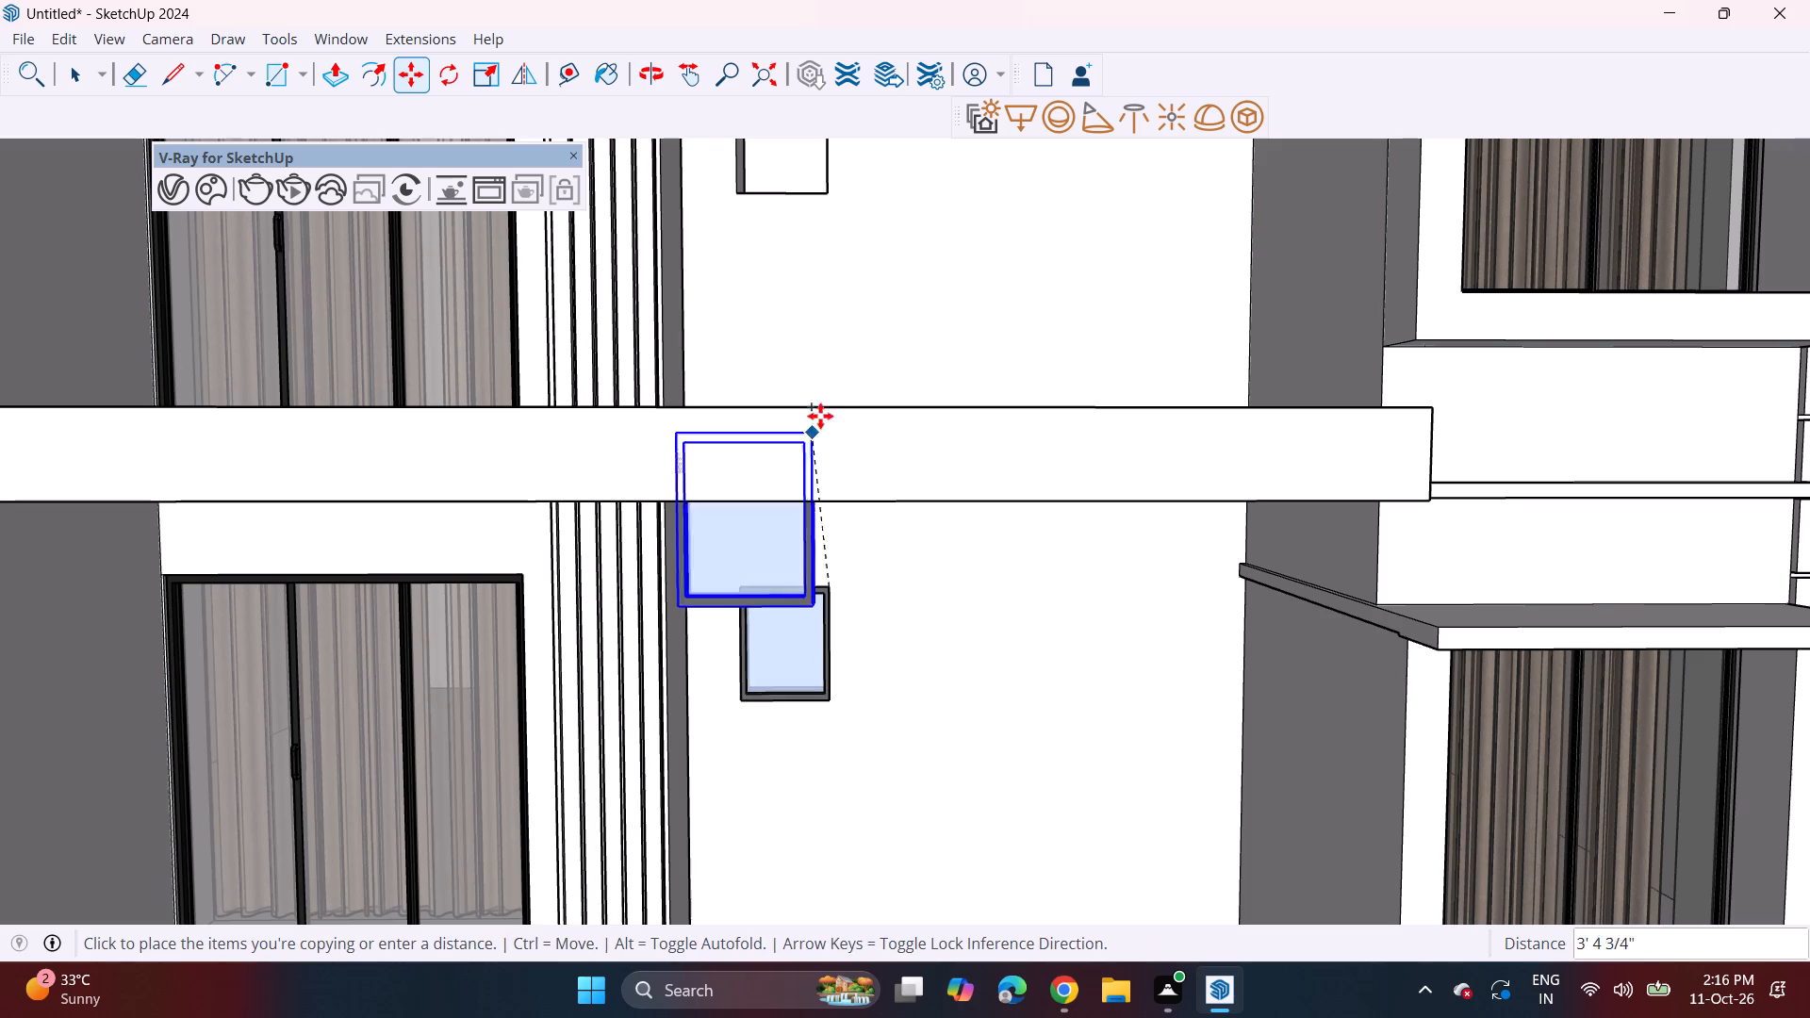
shift+middle_drag(846, 284, 847, 650)
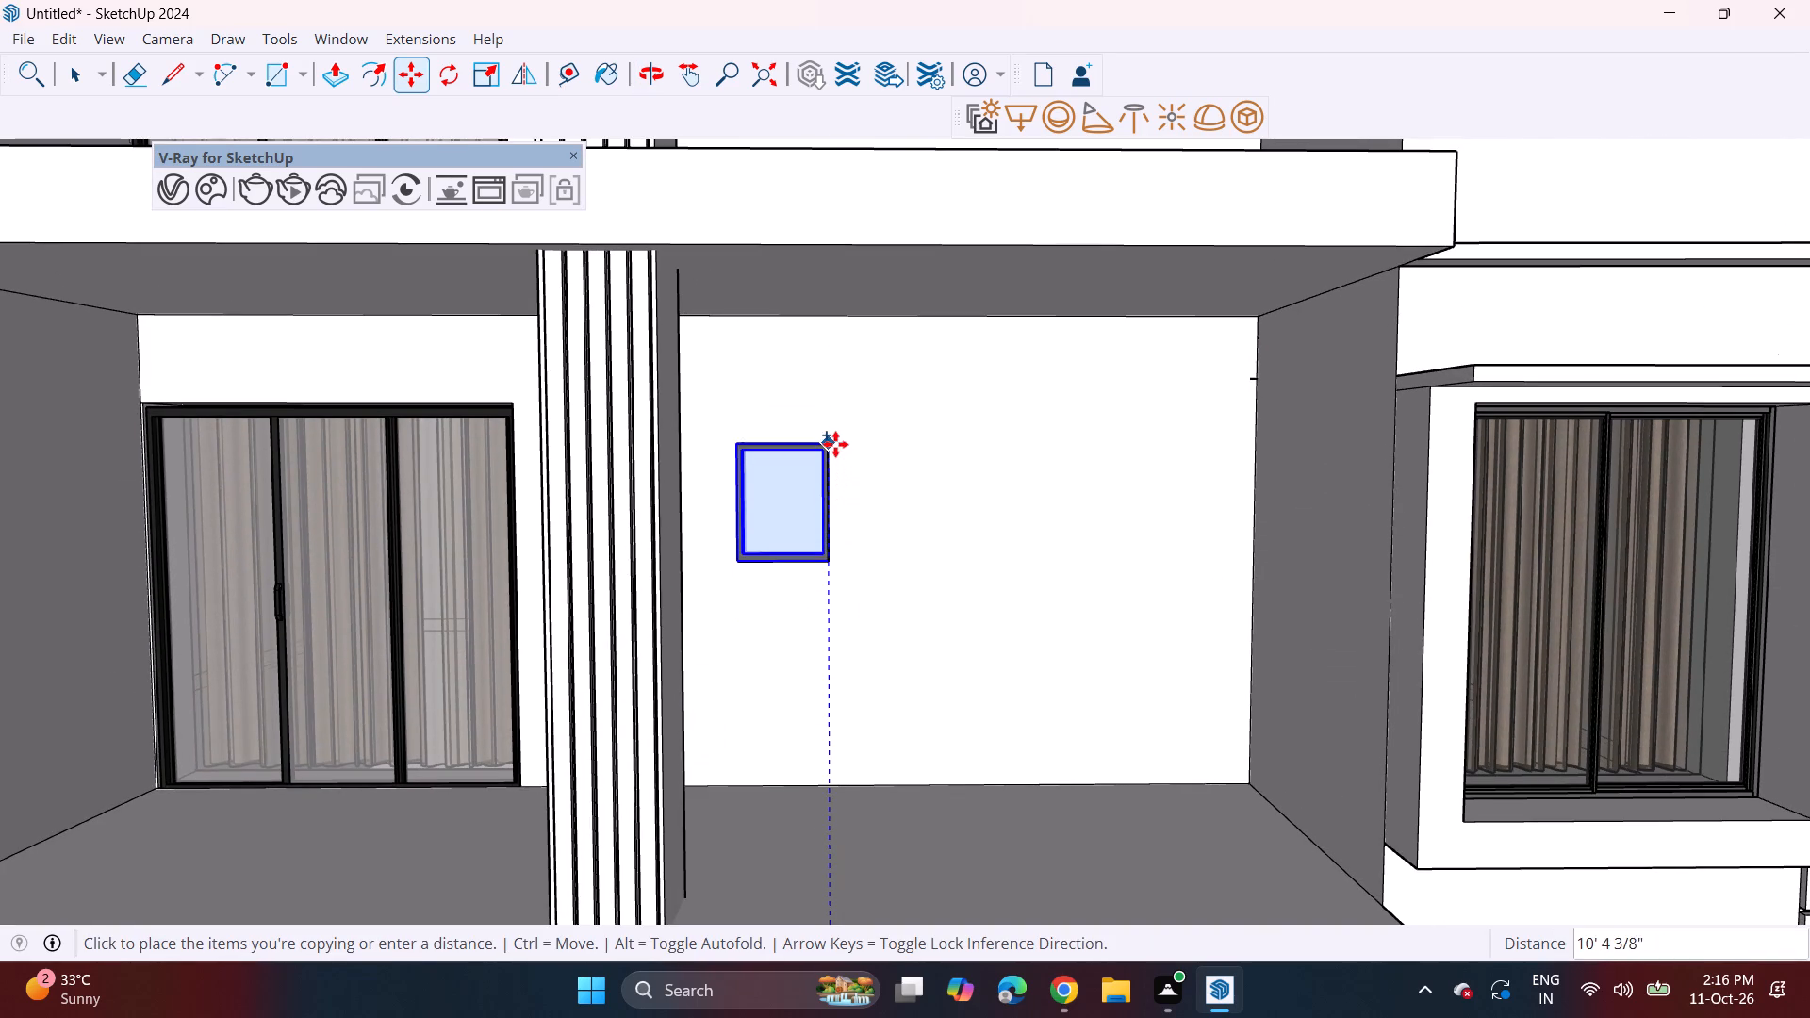
click(826, 447)
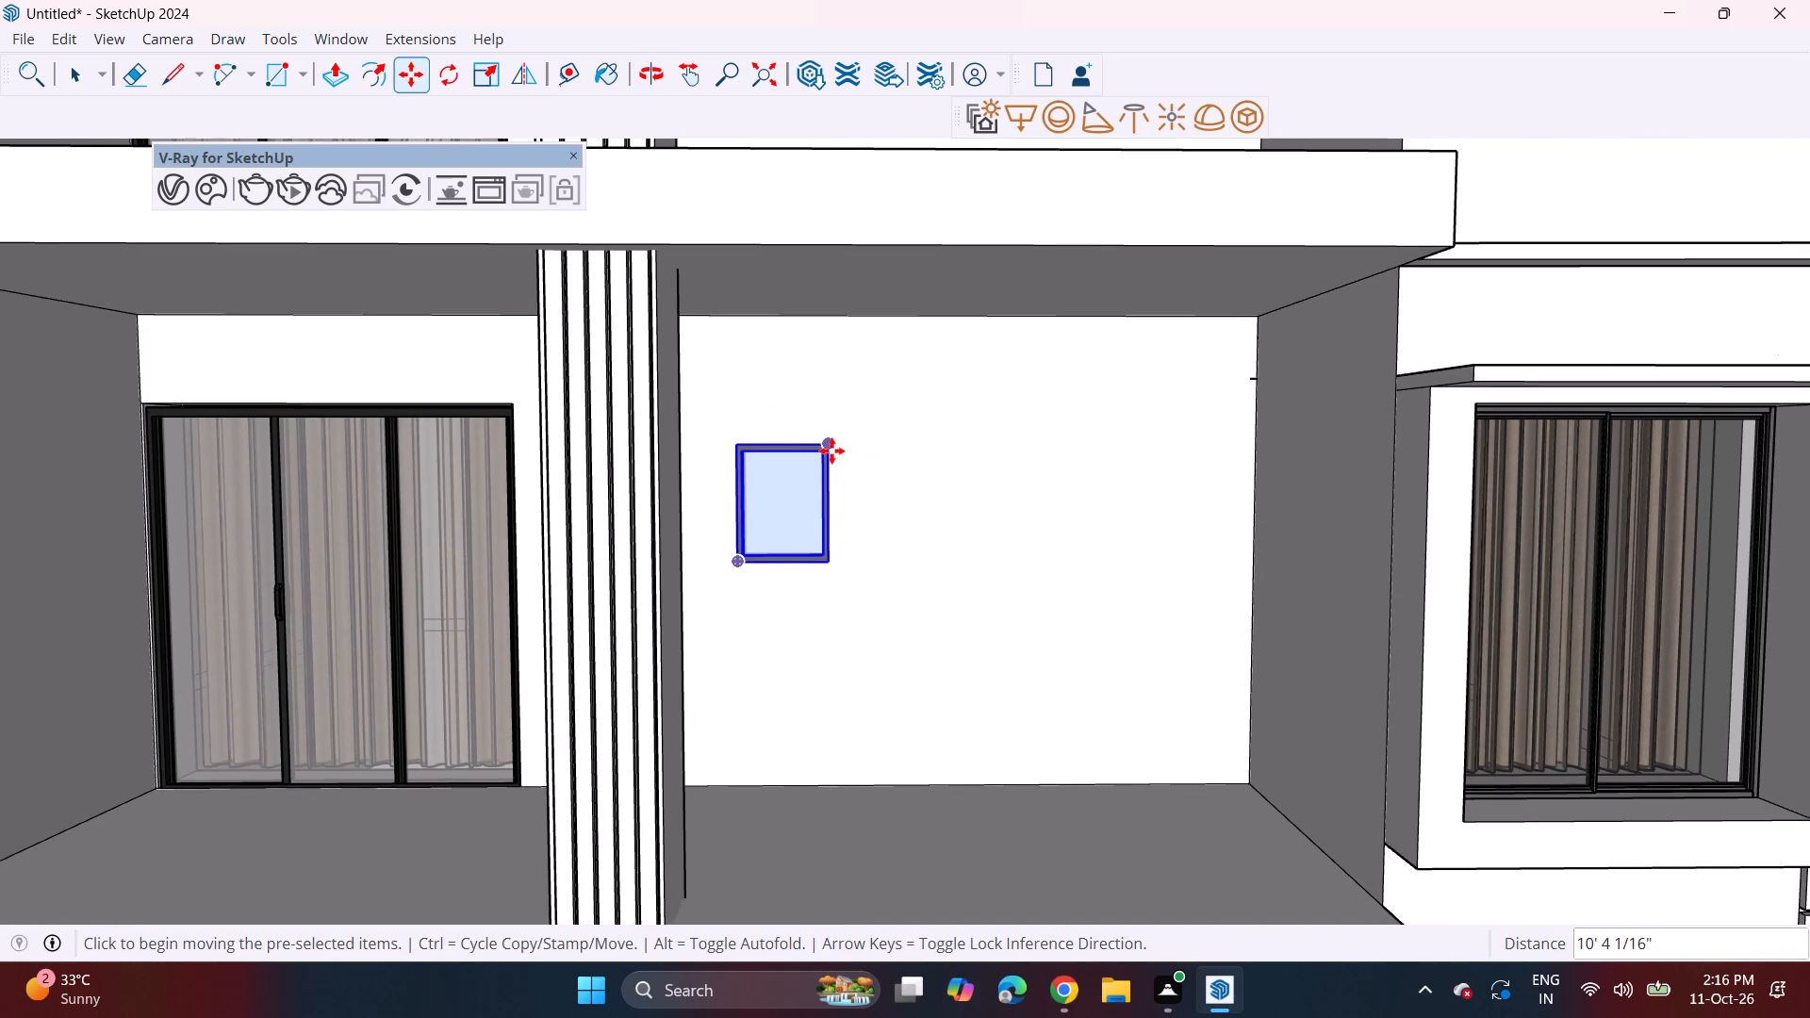
Copy the middle balcony's small window straight up into the top balcony's small opening and deselect it.
click(831, 451)
shift+middle_drag(839, 402, 840, 796)
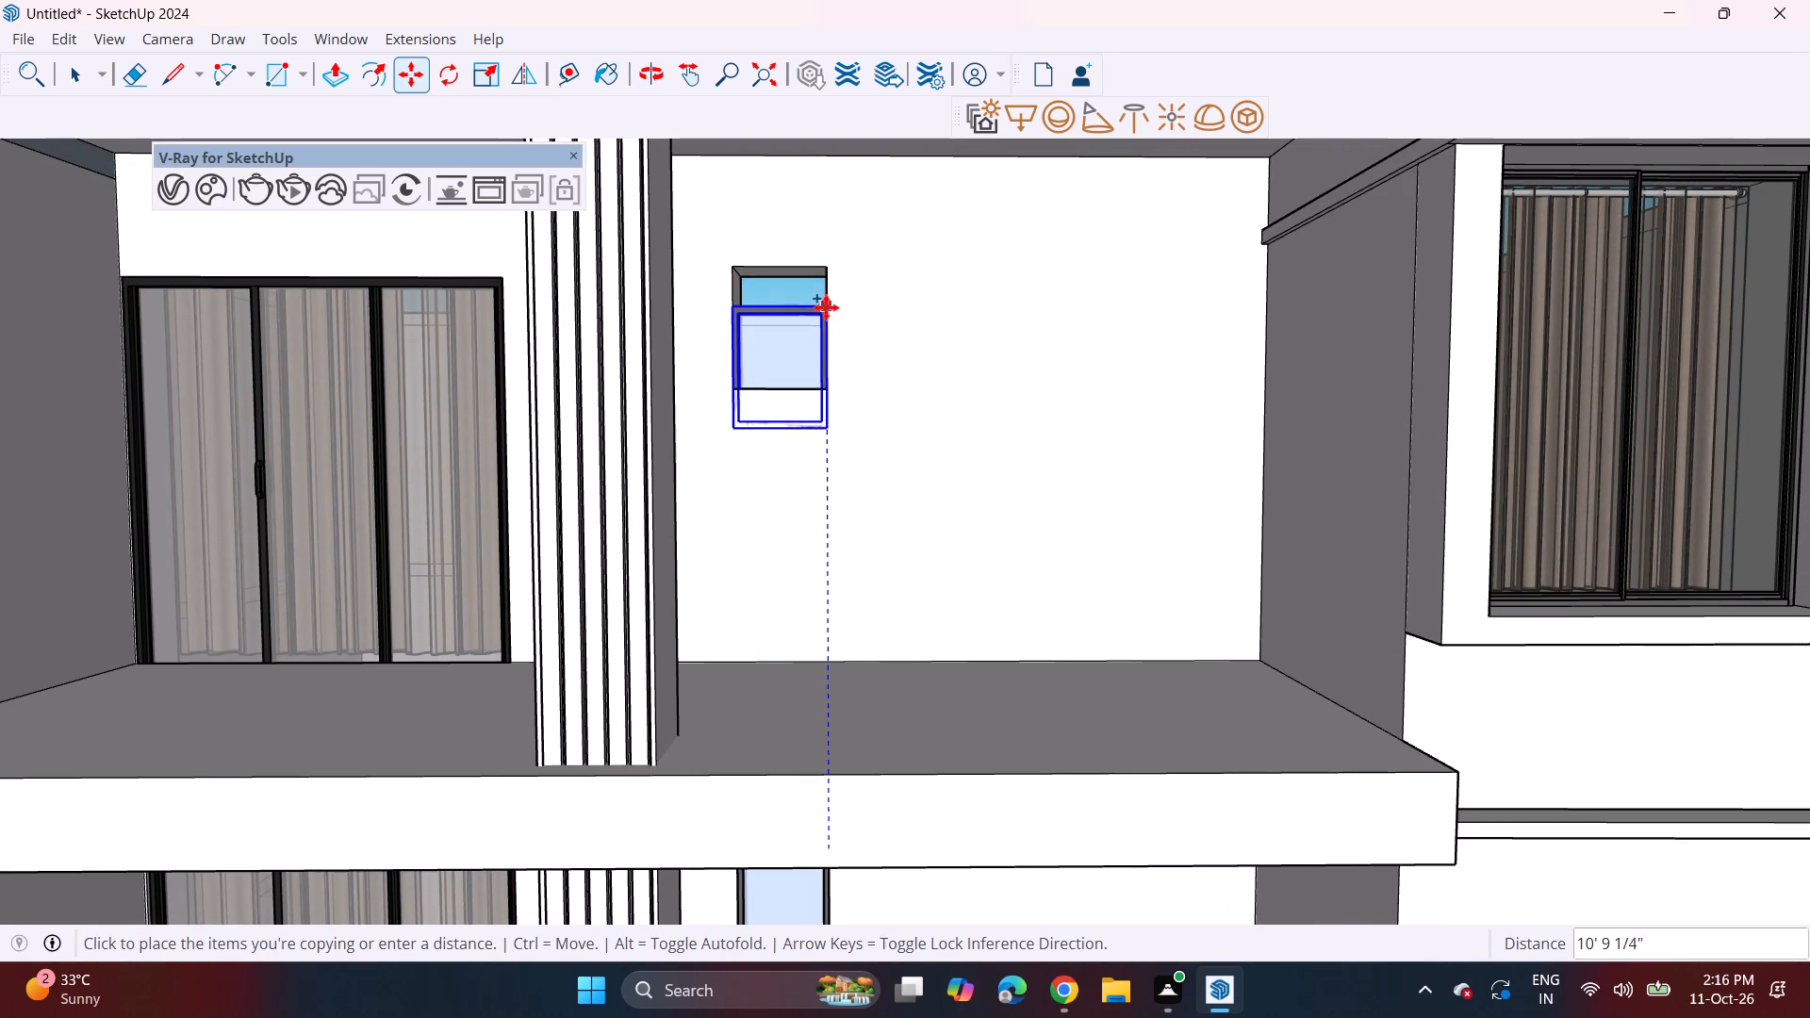
click(823, 271)
scroll(870, 380, down, 4)
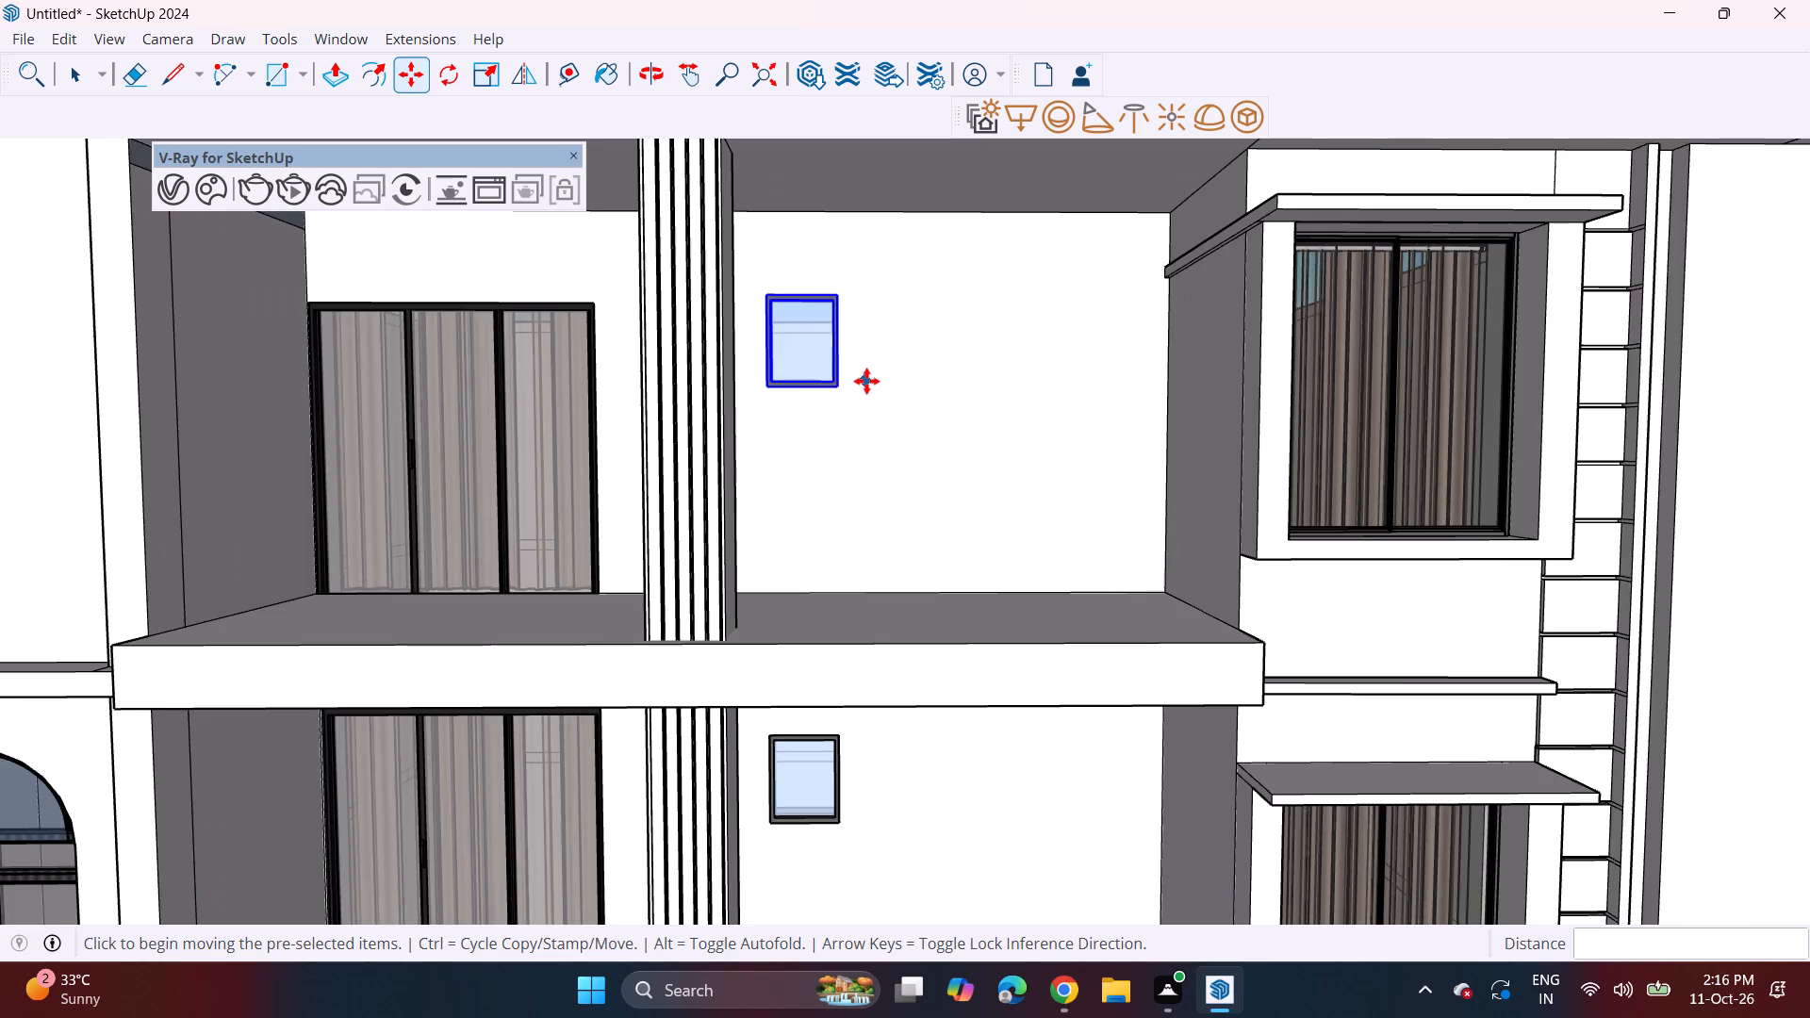
scroll(866, 381, down, 9)
key(space)
click(1217, 391)
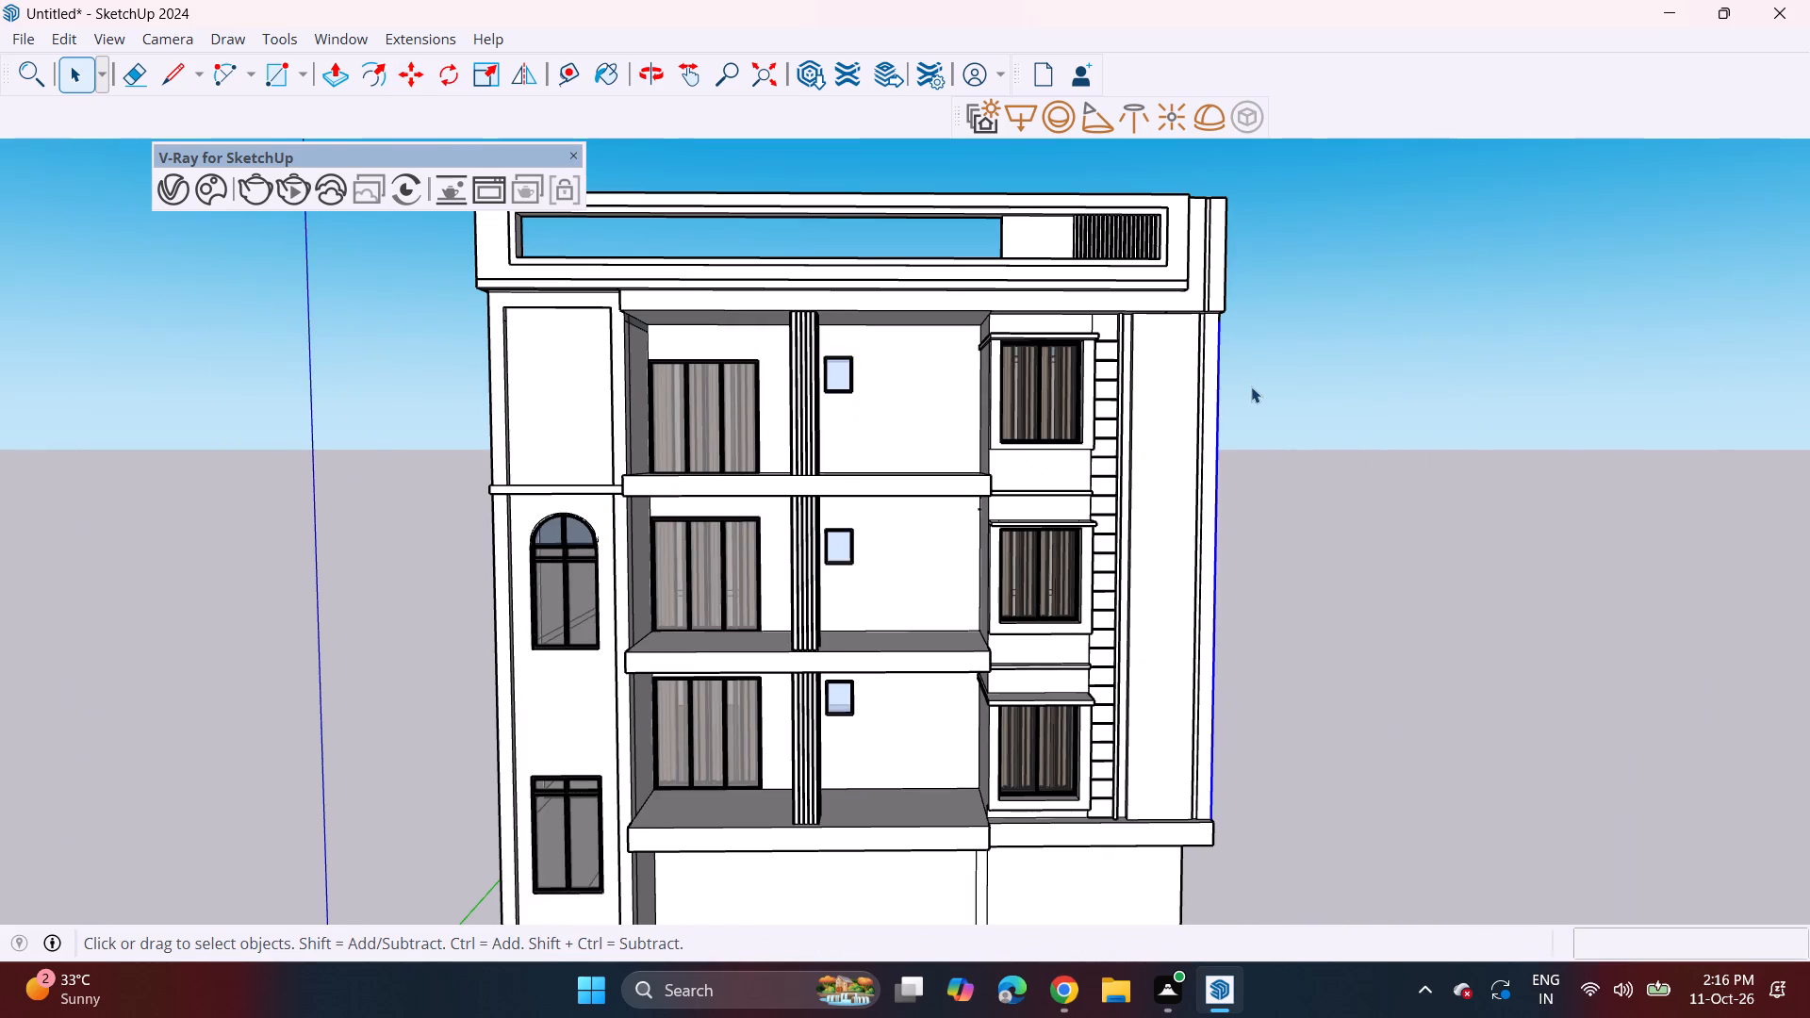
click(1251, 386)
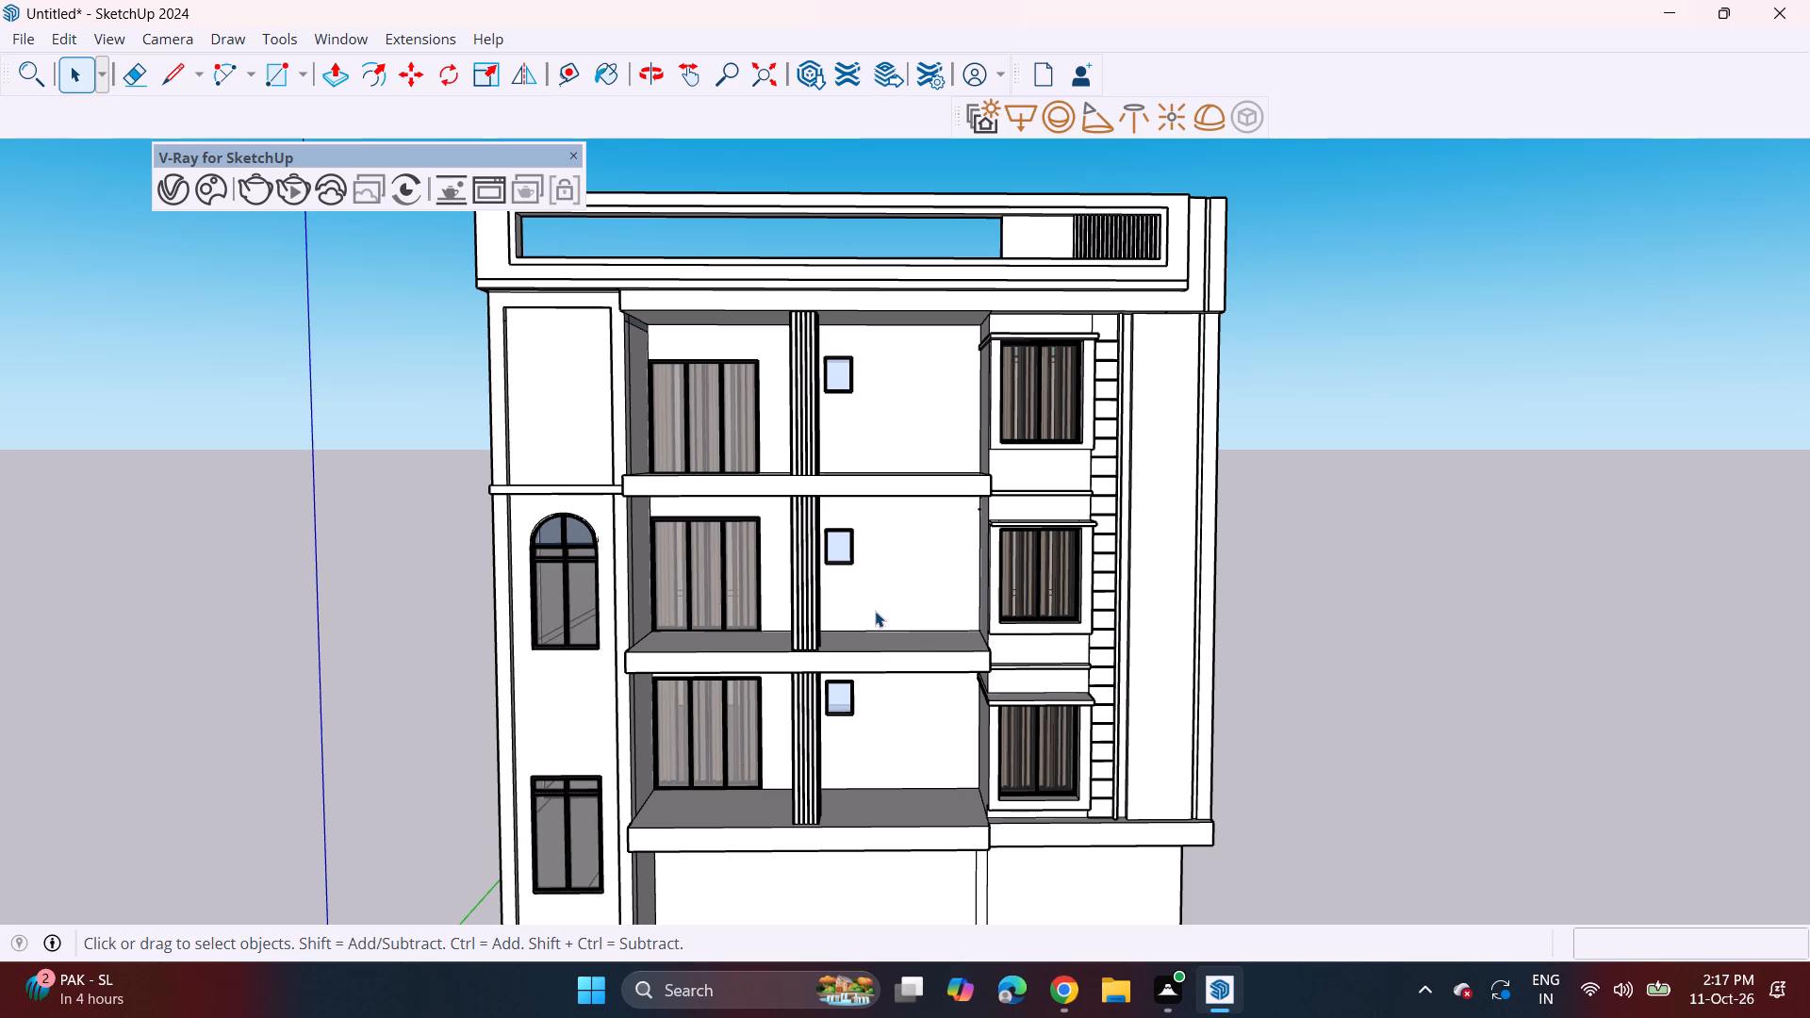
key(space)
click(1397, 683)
Raise the top faces of the three projecting windows' sunshades by 2 1/16" each, working from the lowest to the top one.
middle_drag(1044, 583, 1053, 404)
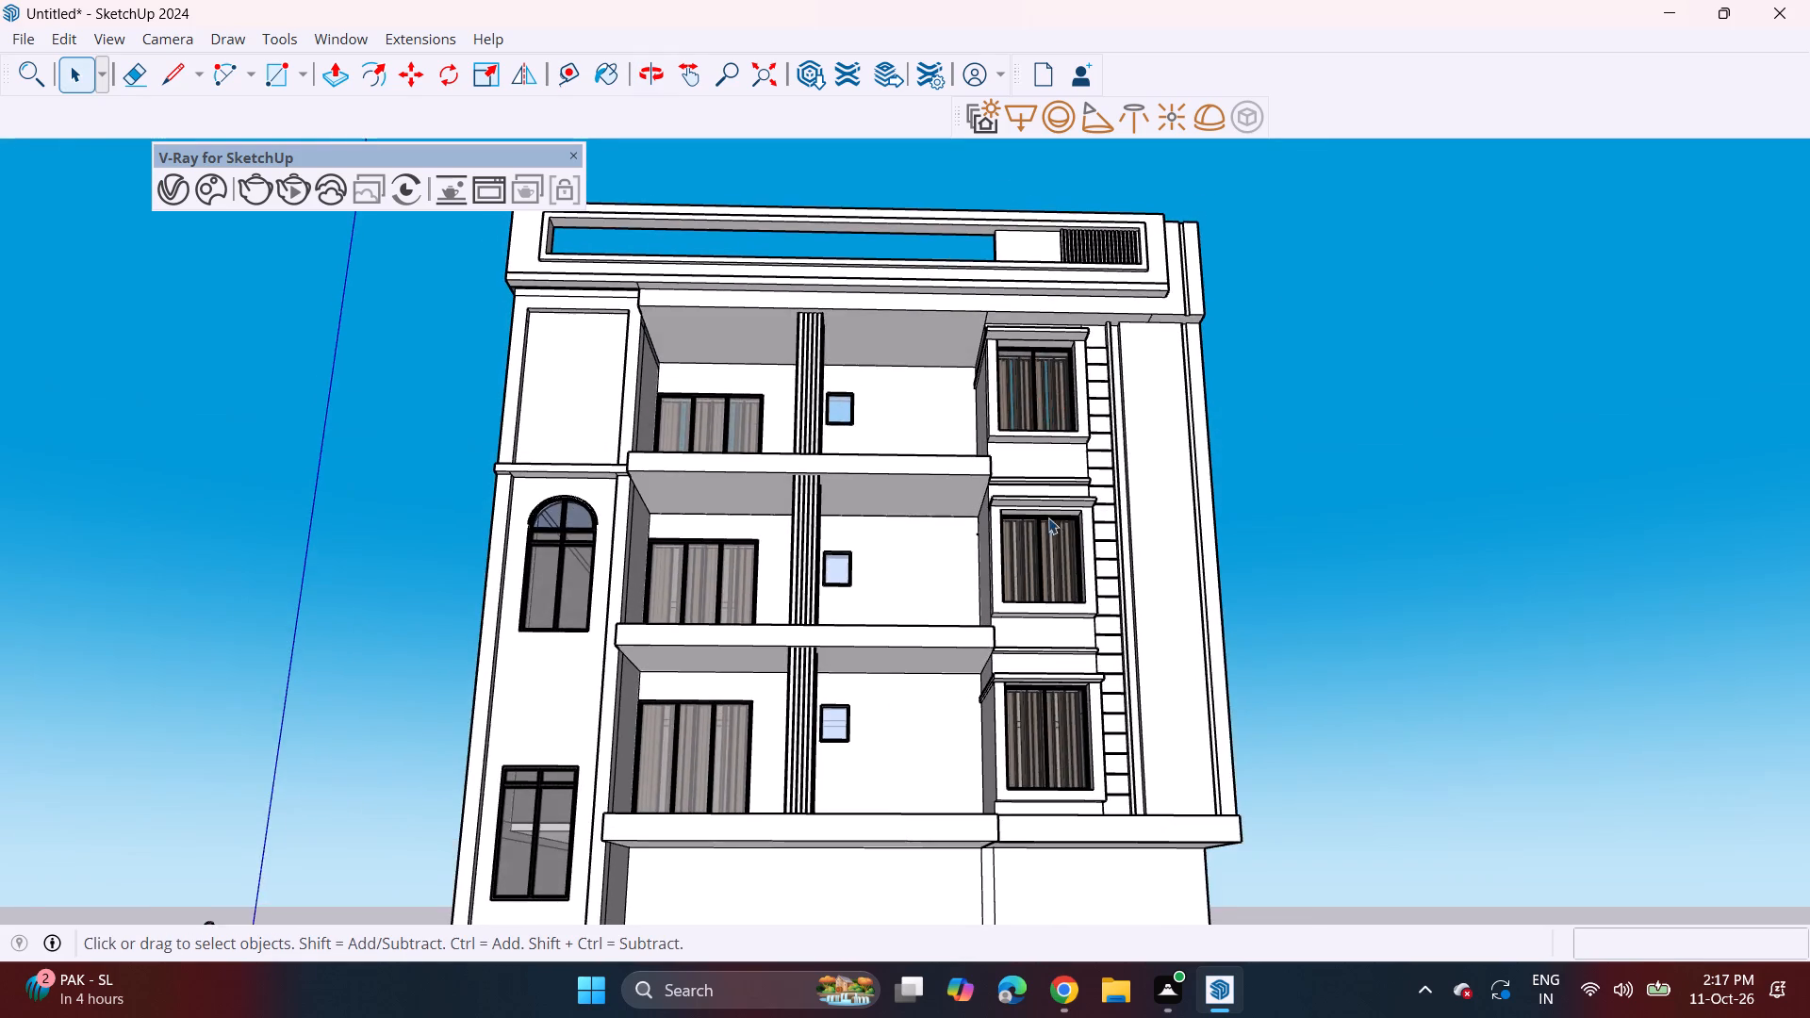
scroll(1066, 620, up, 3)
middle_drag(1045, 522, 963, 804)
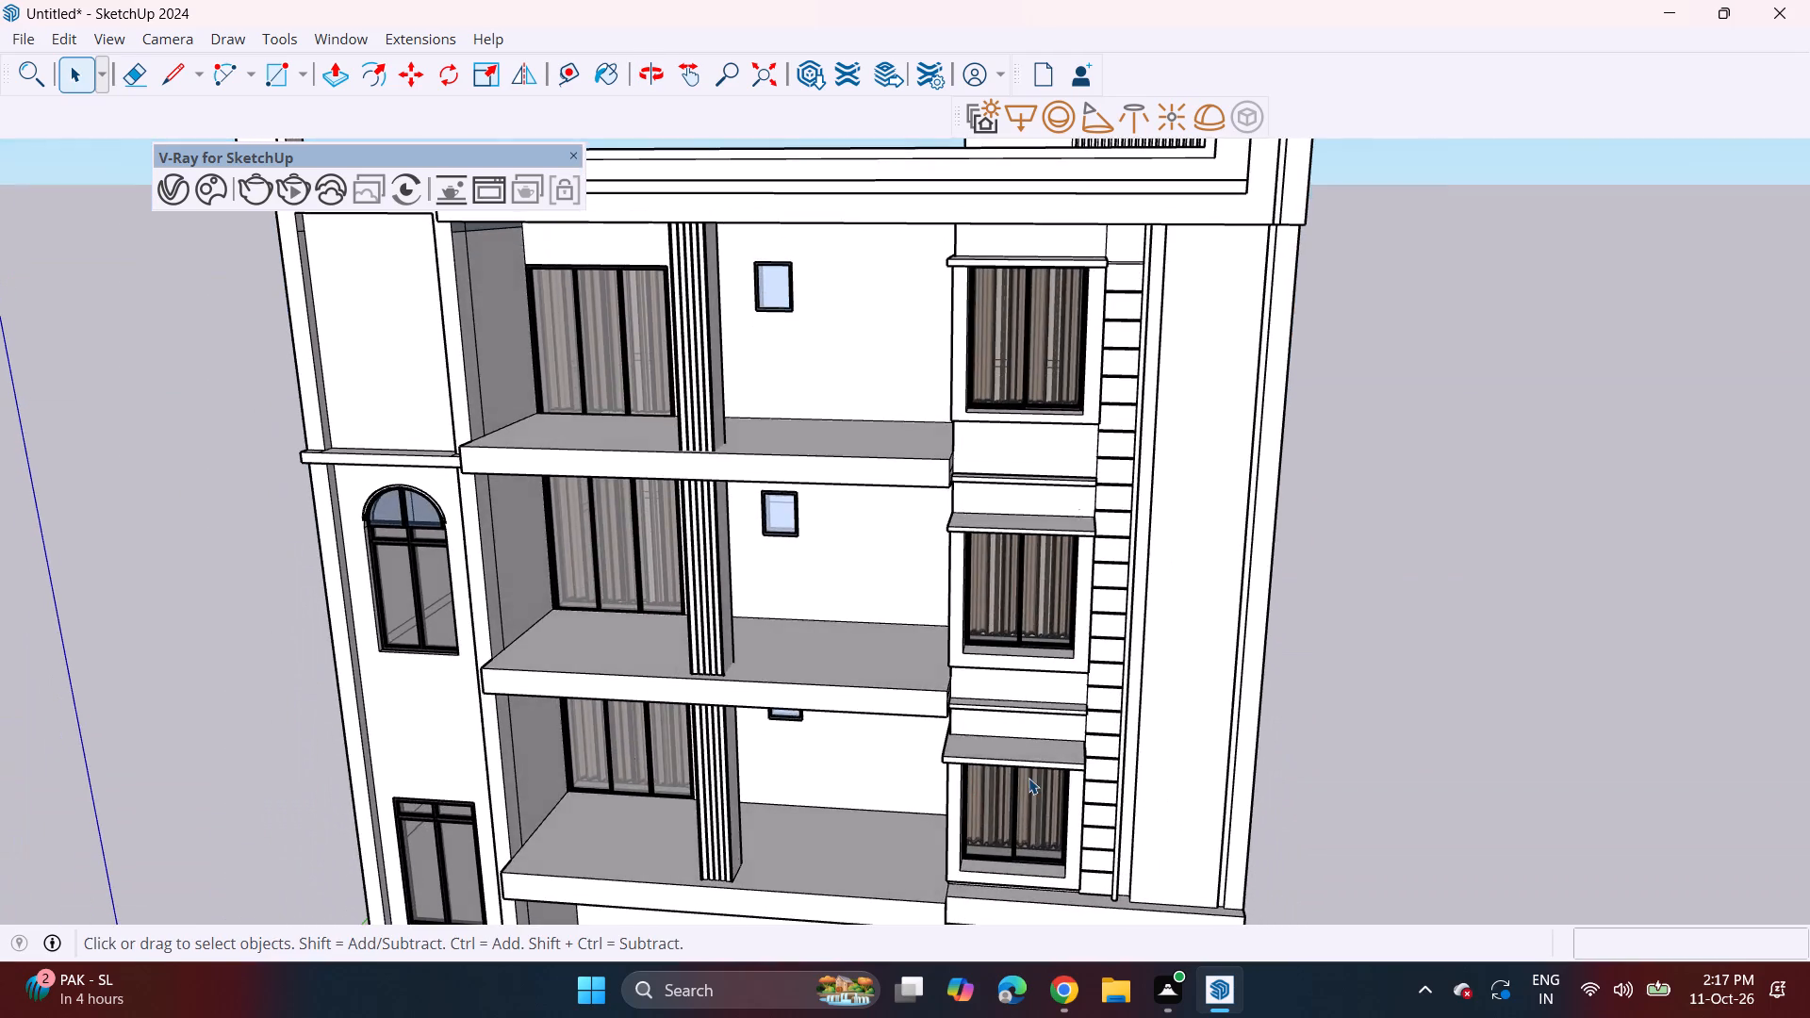
scroll(1028, 778, up, 10)
key(p)
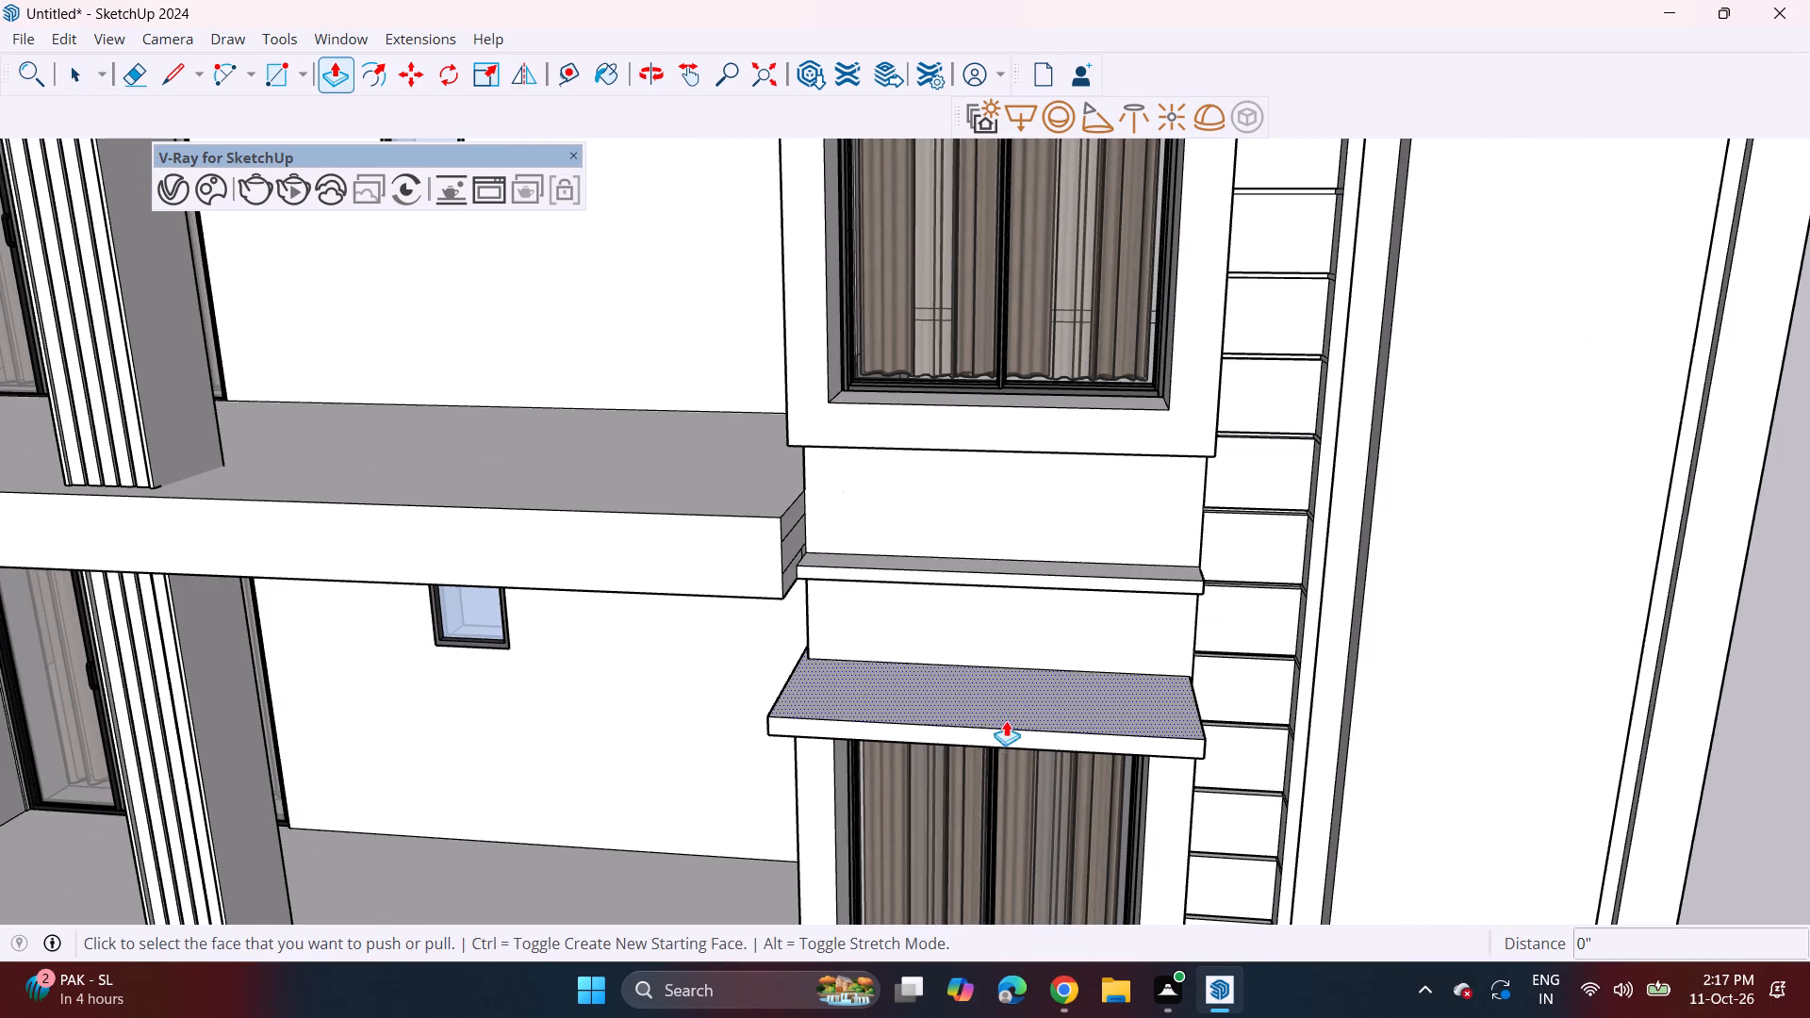
click(1012, 698)
click(1010, 686)
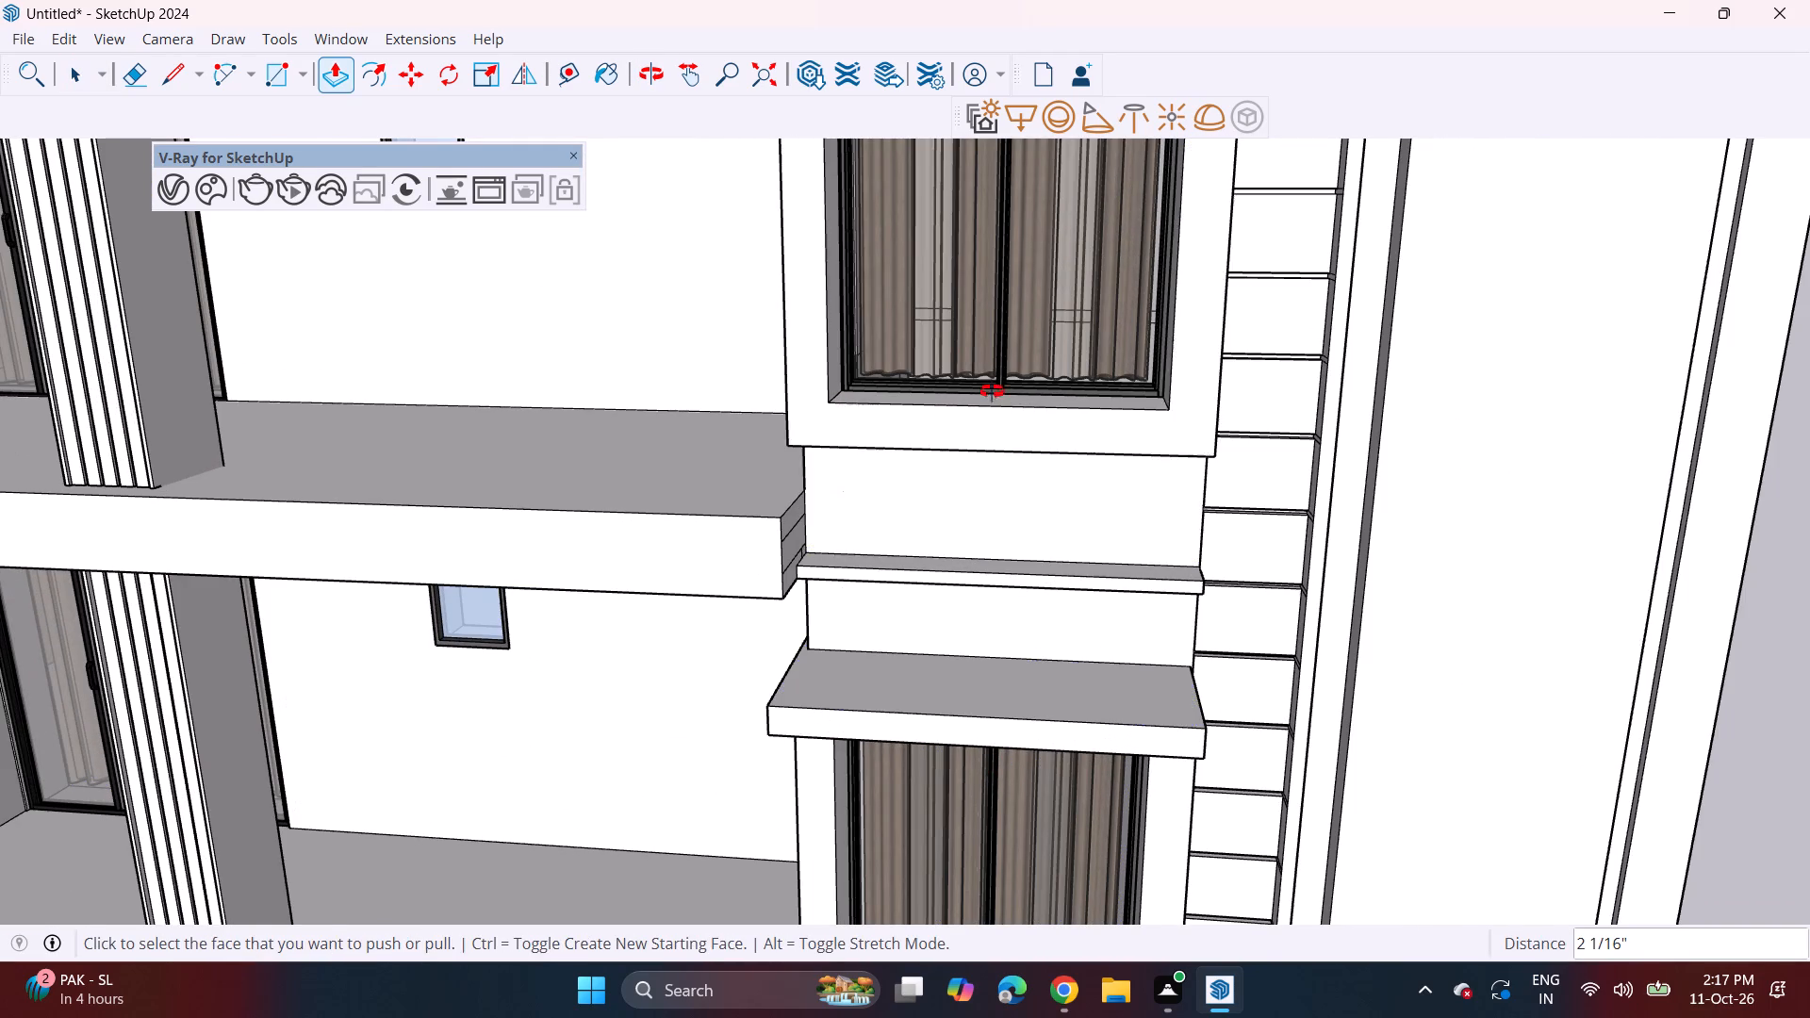
middle_drag(992, 391, 901, 1009)
shift+scroll(901, 1012, up, 1)
double_click(953, 669)
middle_drag(992, 461, 992, 480)
shift+middle_drag(984, 445, 987, 989)
double_click(994, 390)
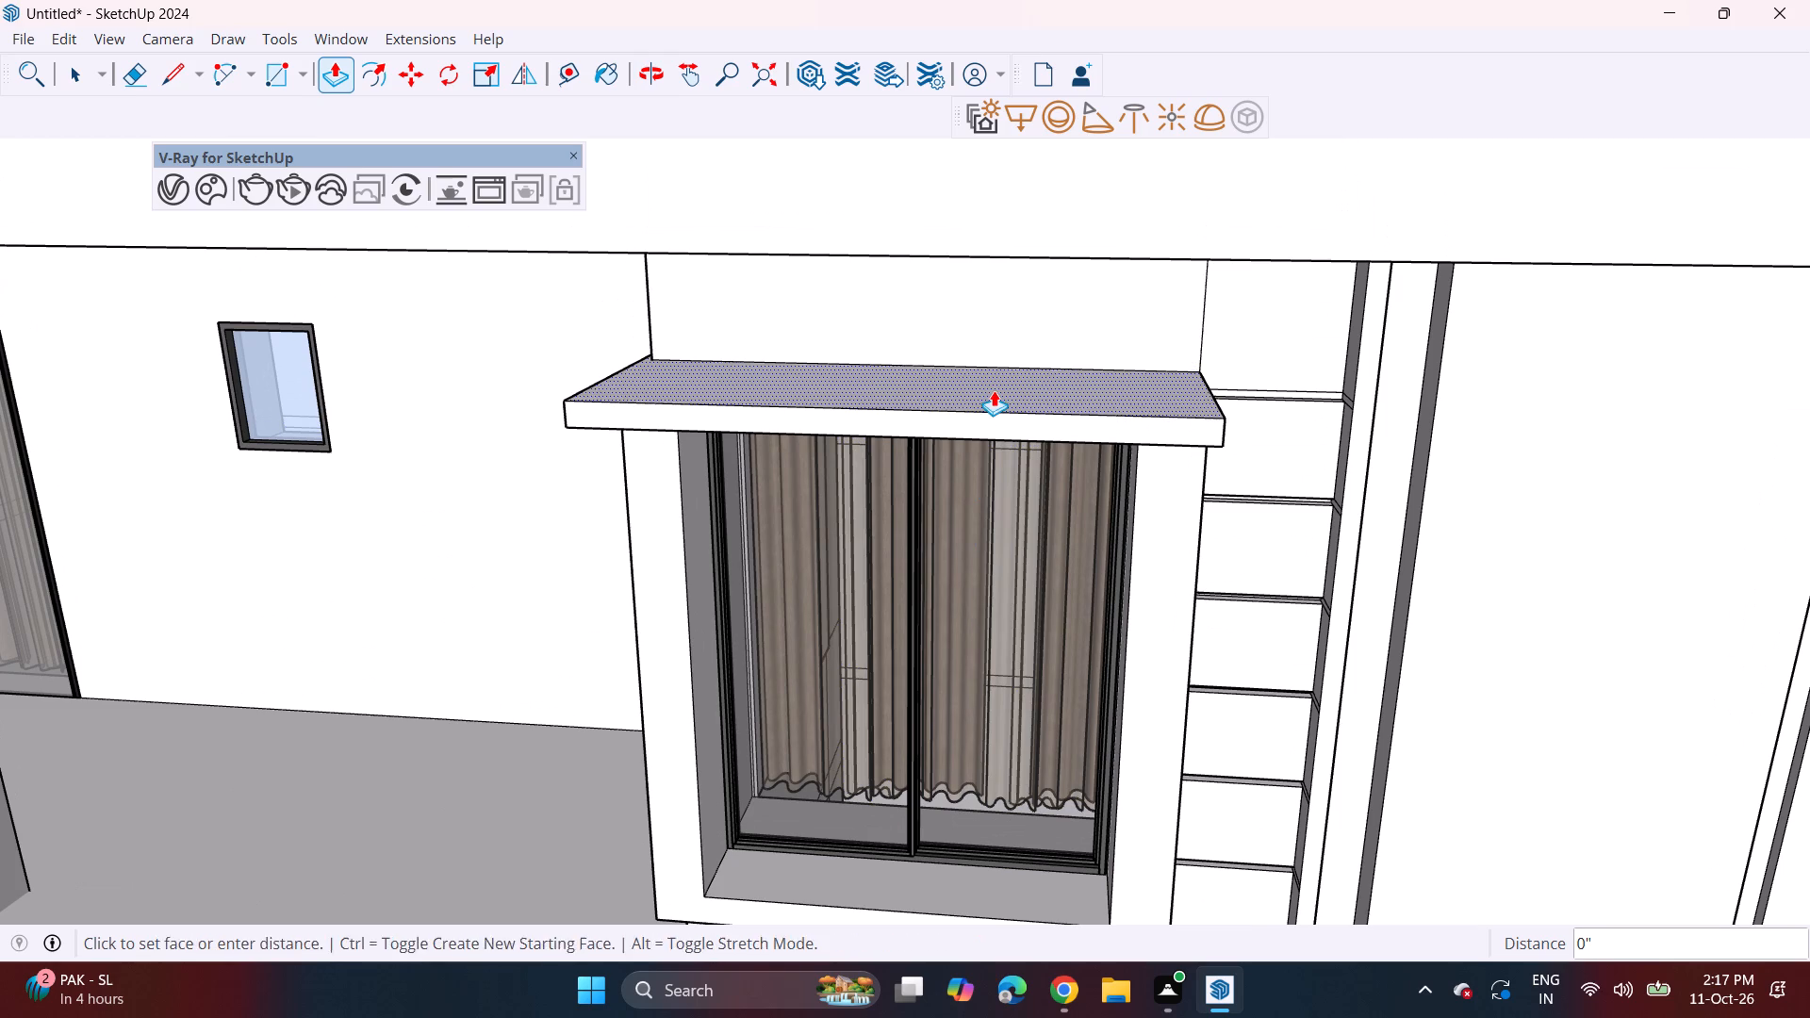
Draw a circle of about 2 3/4" radius on the underside of the top window's sunshade.
middle_drag(1031, 616, 1002, 362)
scroll(836, 218, up, 2)
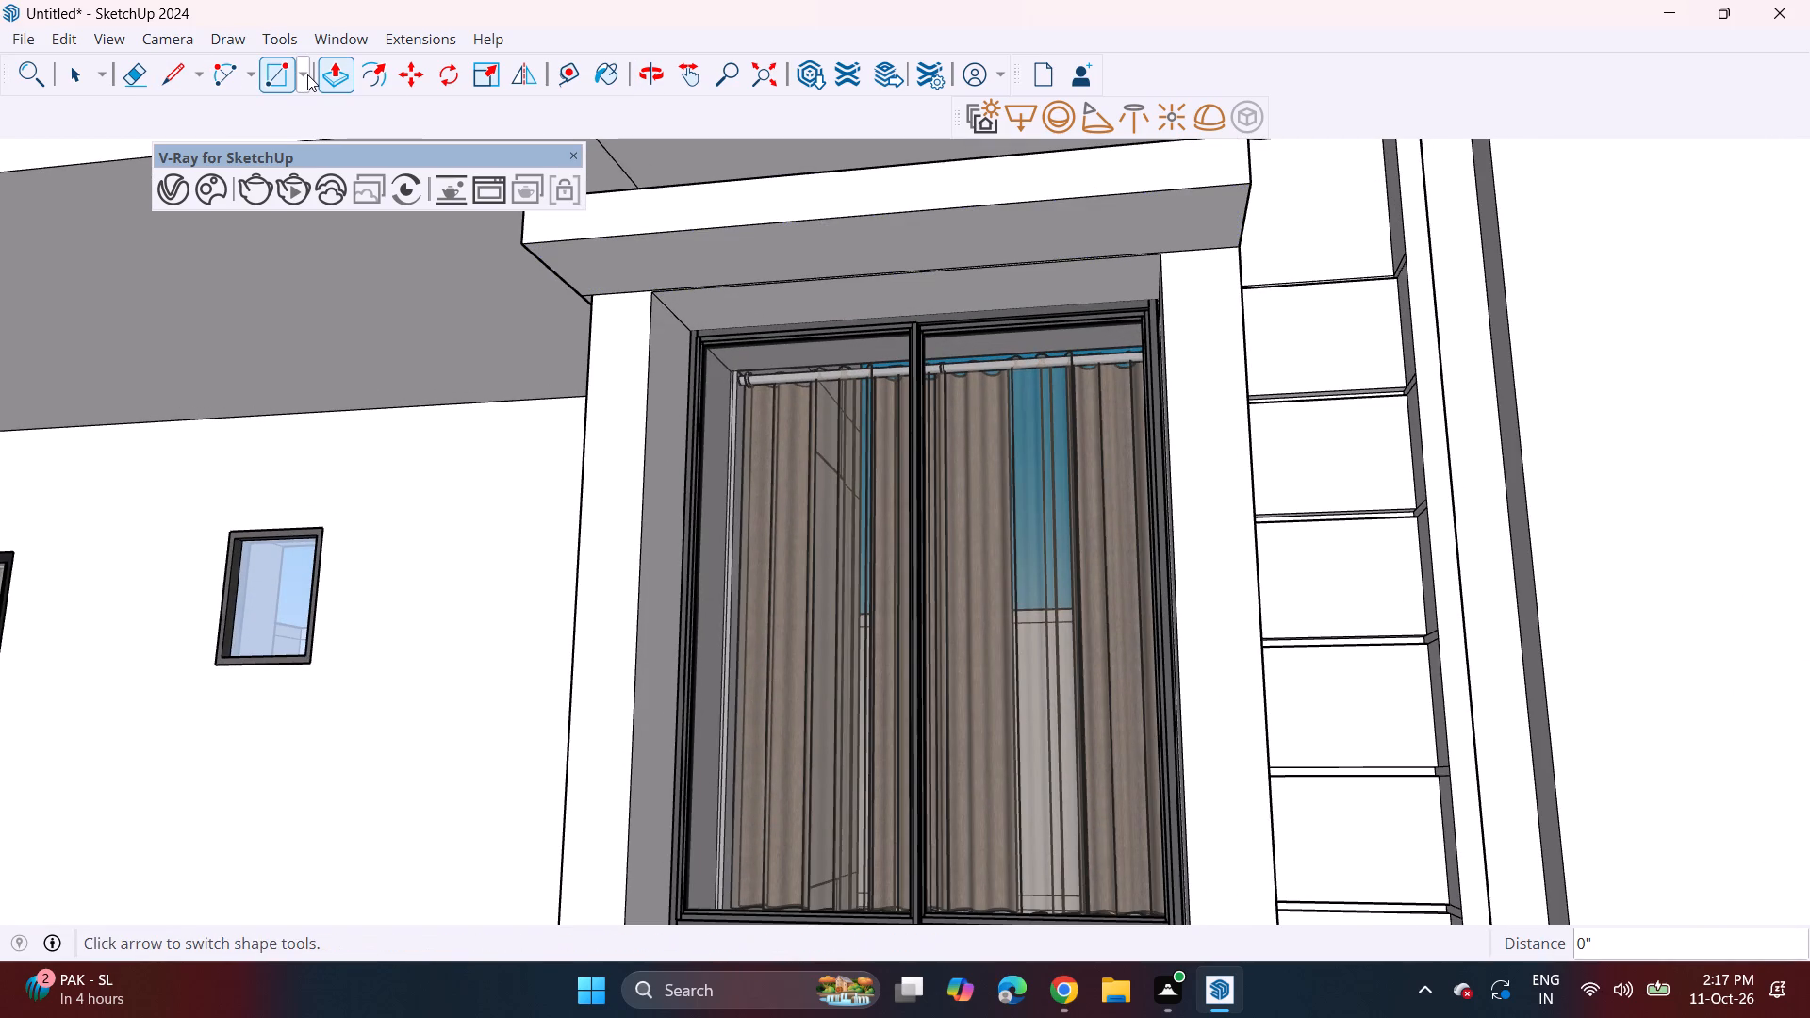
click(306, 80)
drag(301, 160, 312, 167)
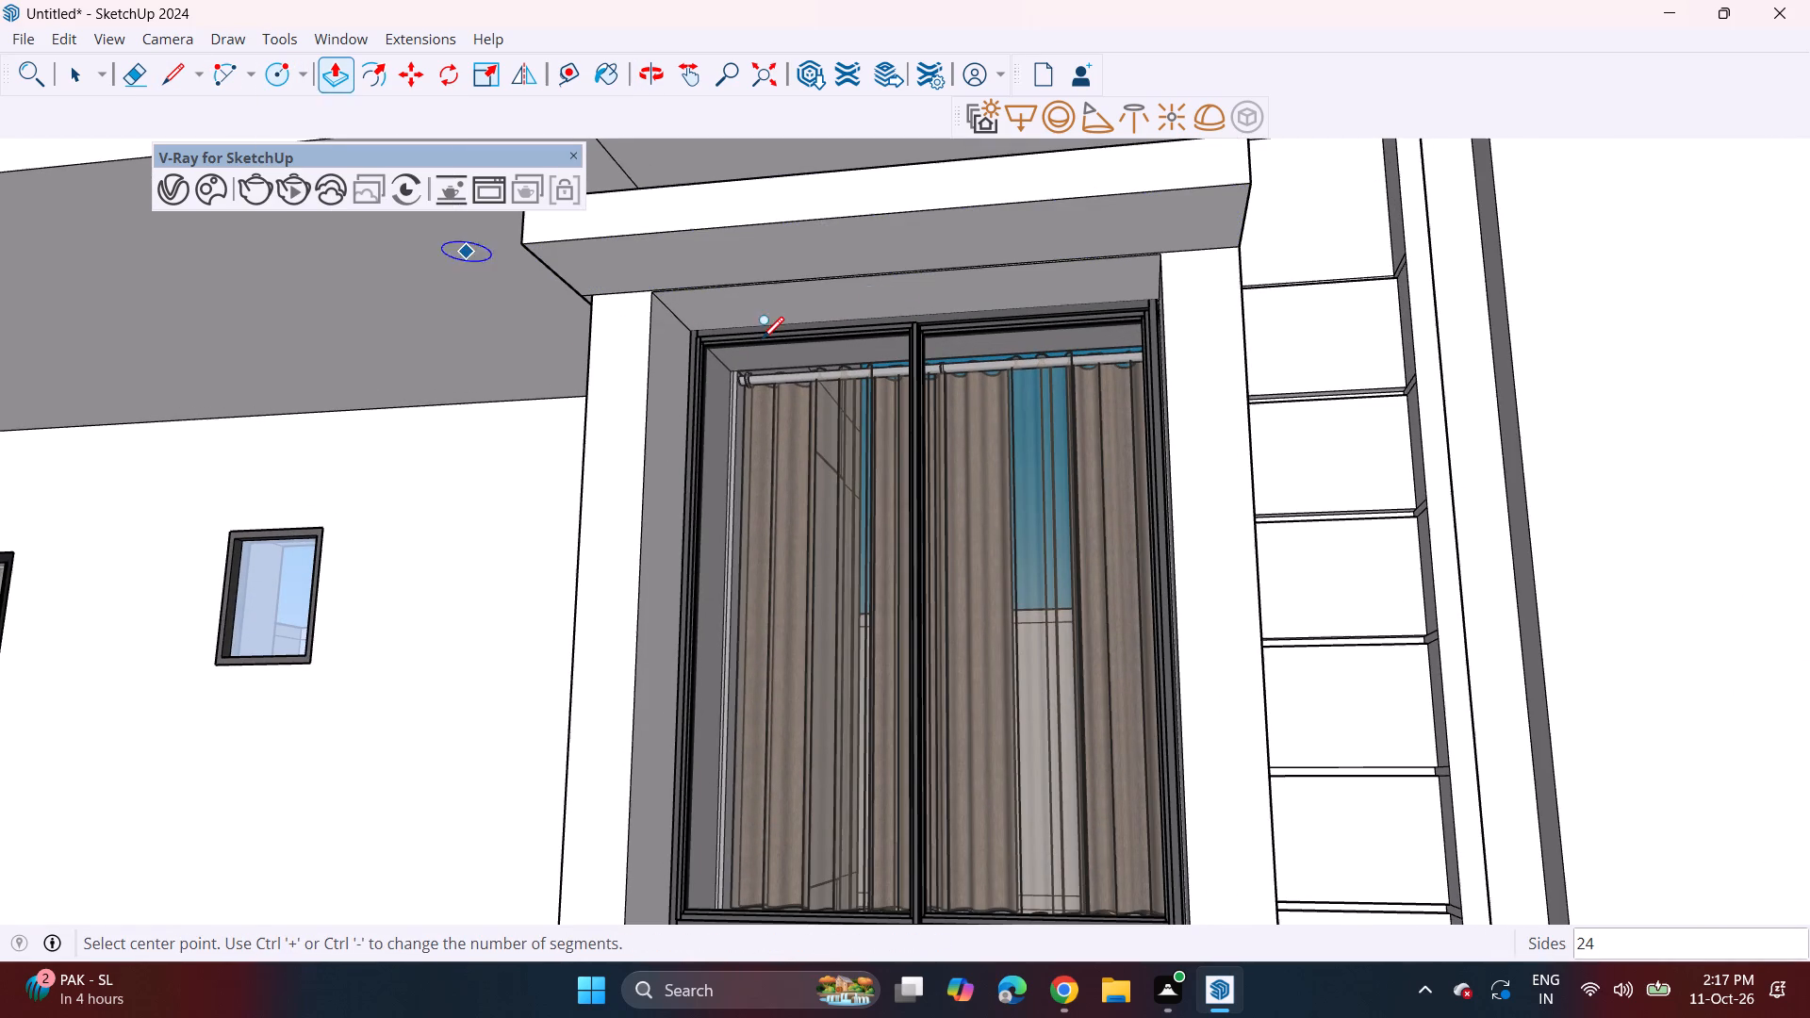
click(887, 240)
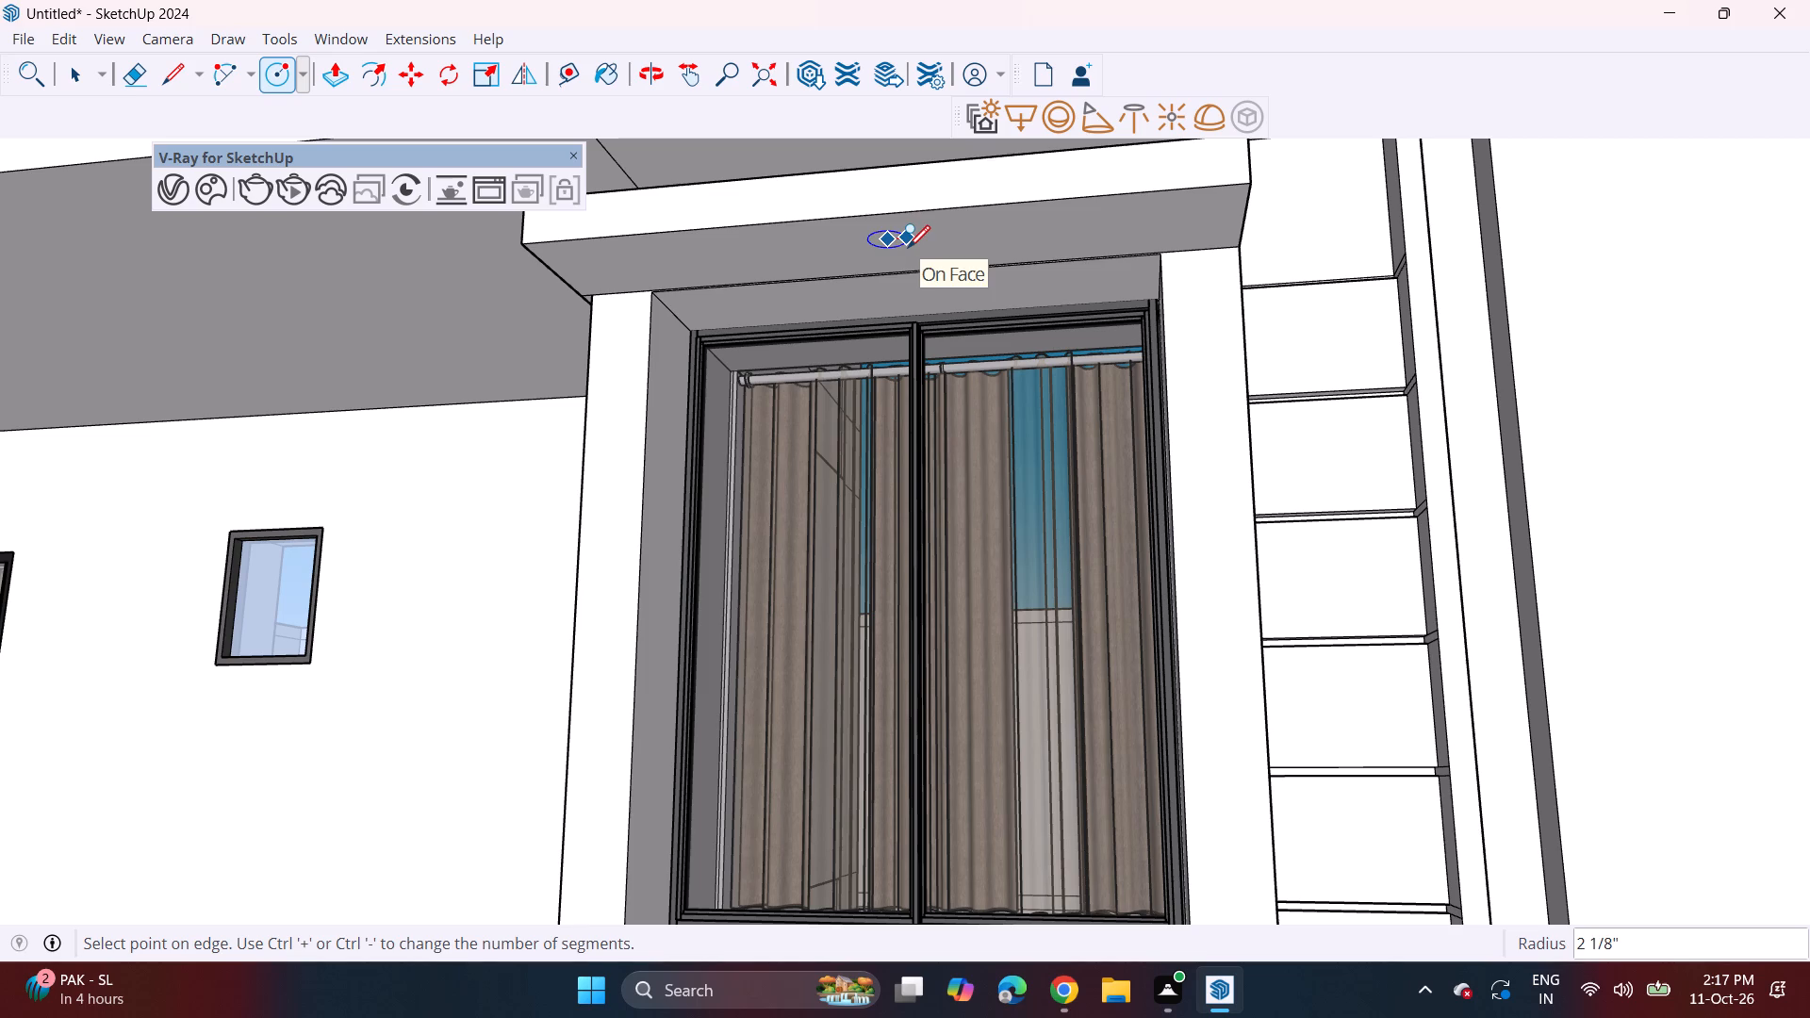
click(913, 248)
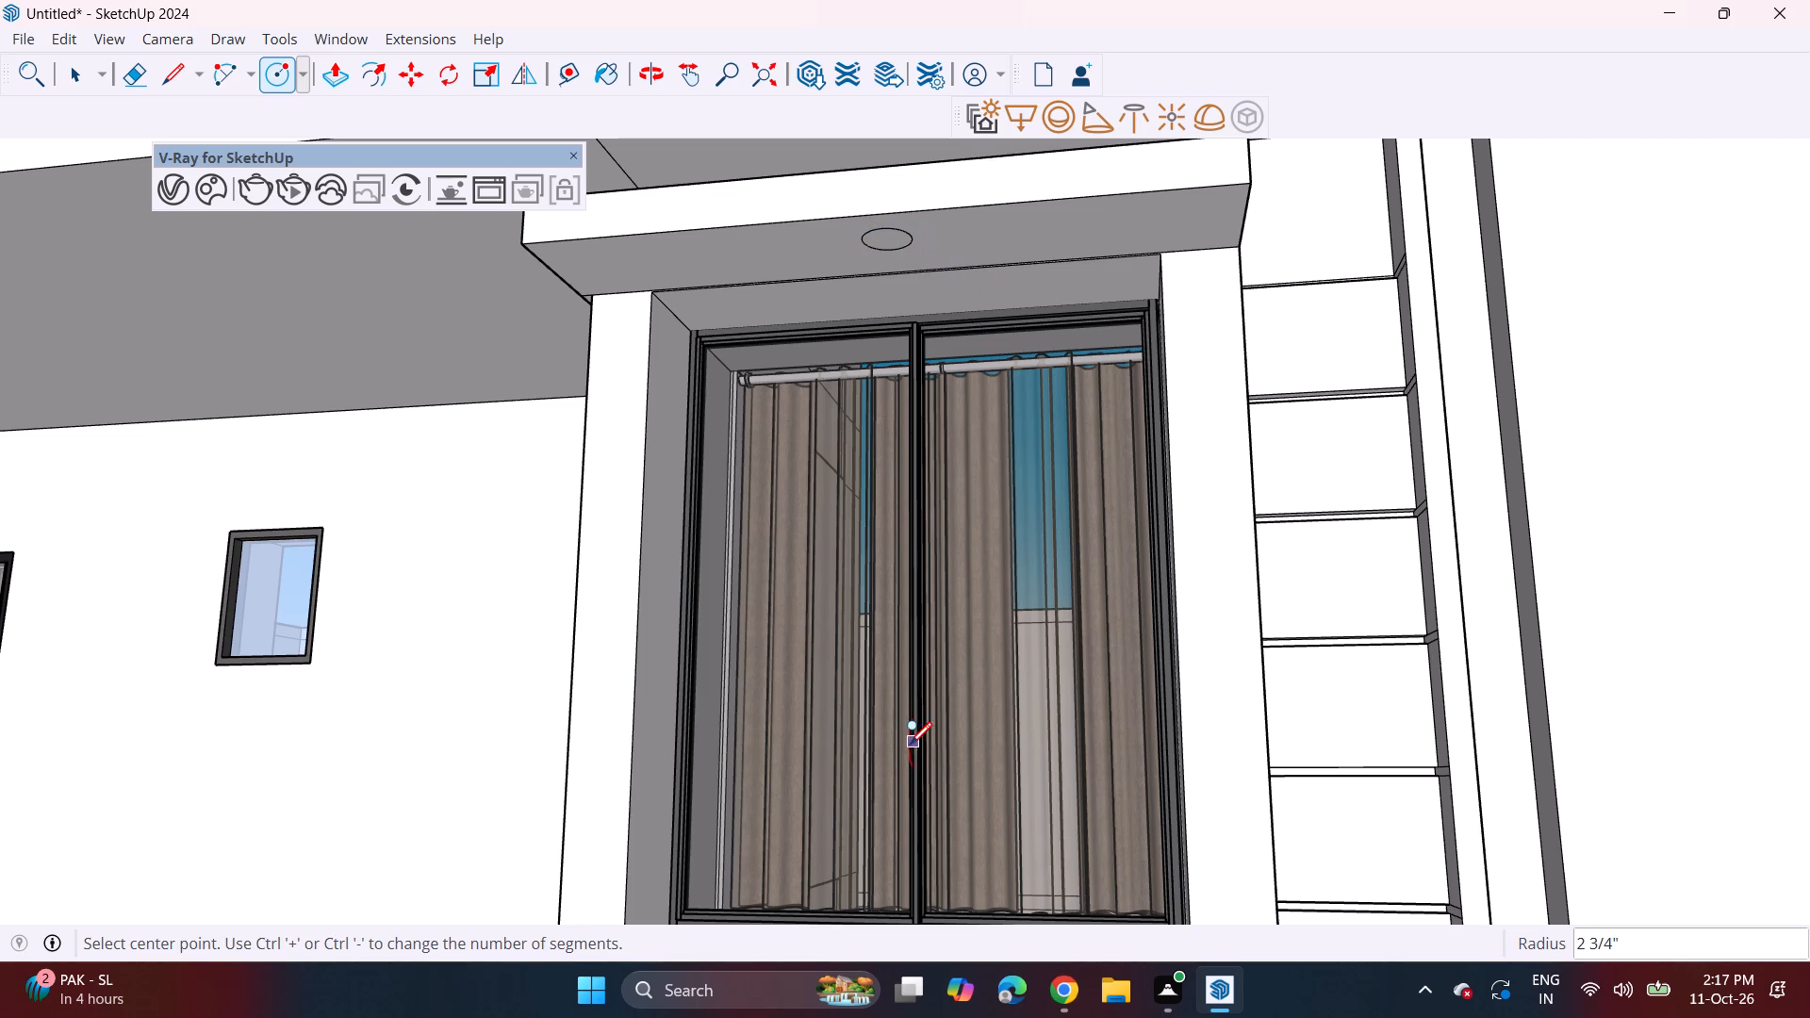
Draw a circle of about 2 15/16" radius on the underside of the middle window's sunshade.
shift+middle_drag(909, 740, 924, 215)
shift+middle_drag(910, 498, 915, 13)
click(918, 358)
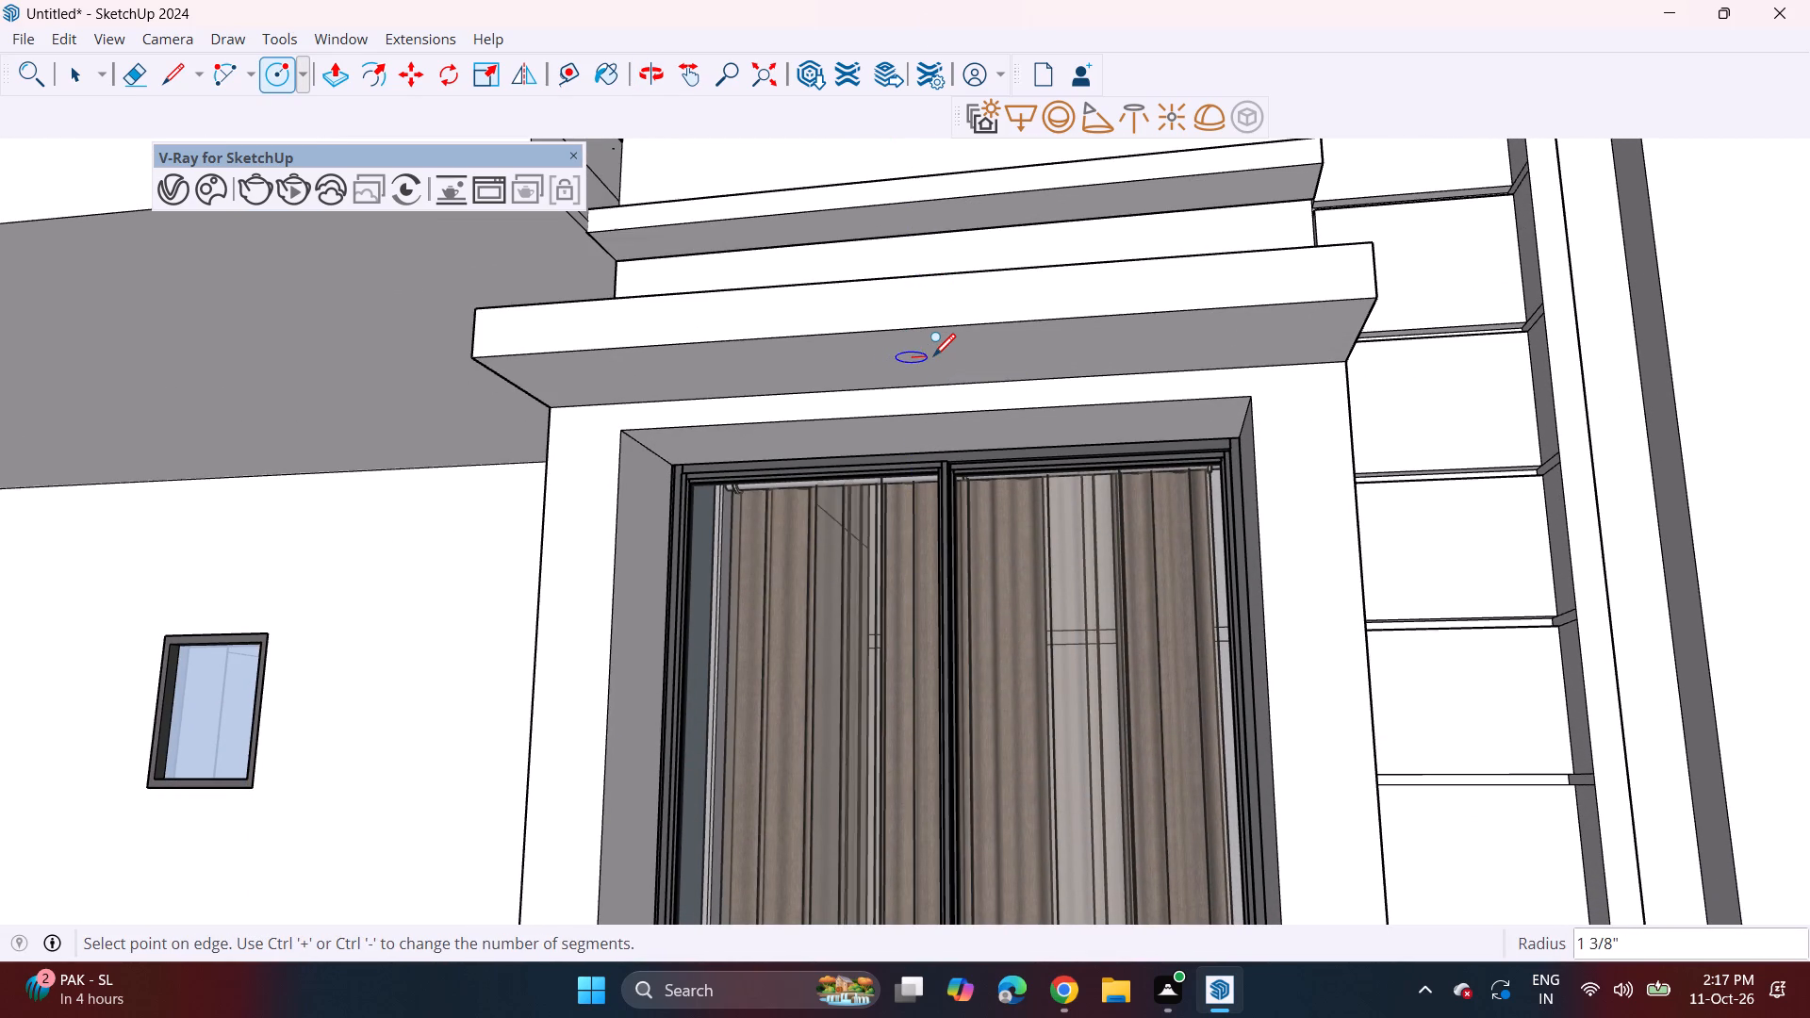
click(945, 353)
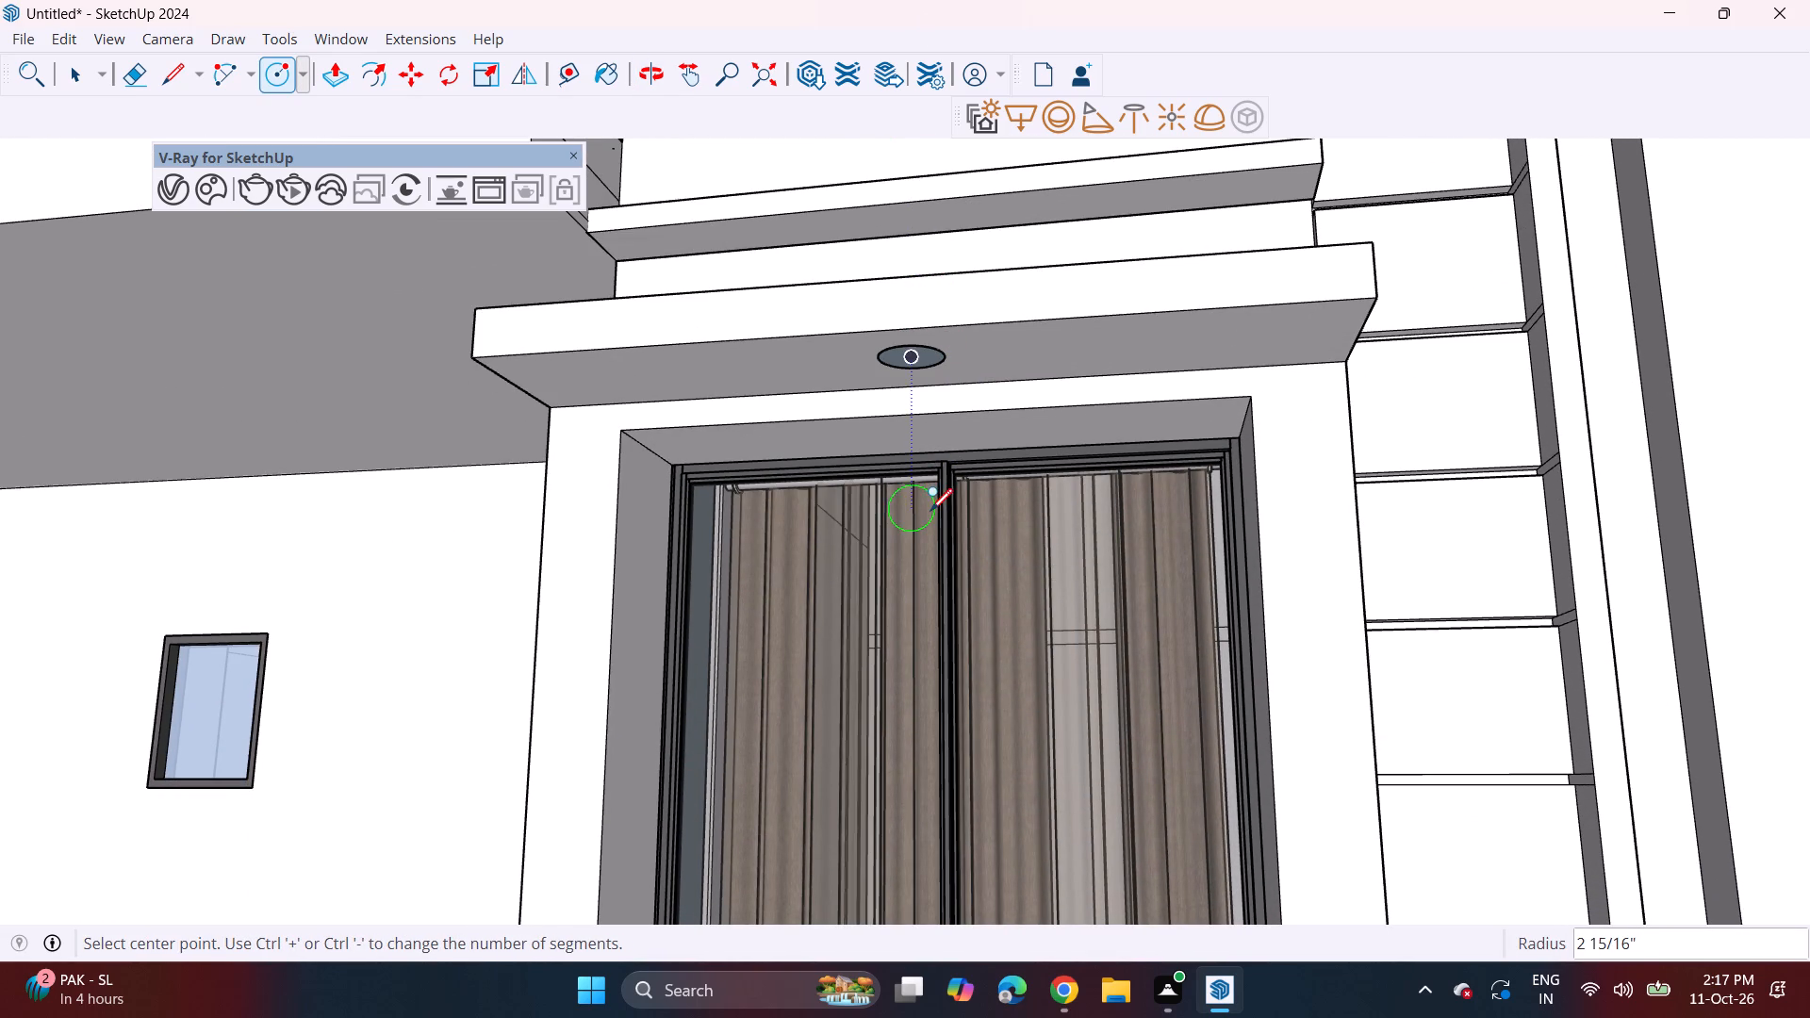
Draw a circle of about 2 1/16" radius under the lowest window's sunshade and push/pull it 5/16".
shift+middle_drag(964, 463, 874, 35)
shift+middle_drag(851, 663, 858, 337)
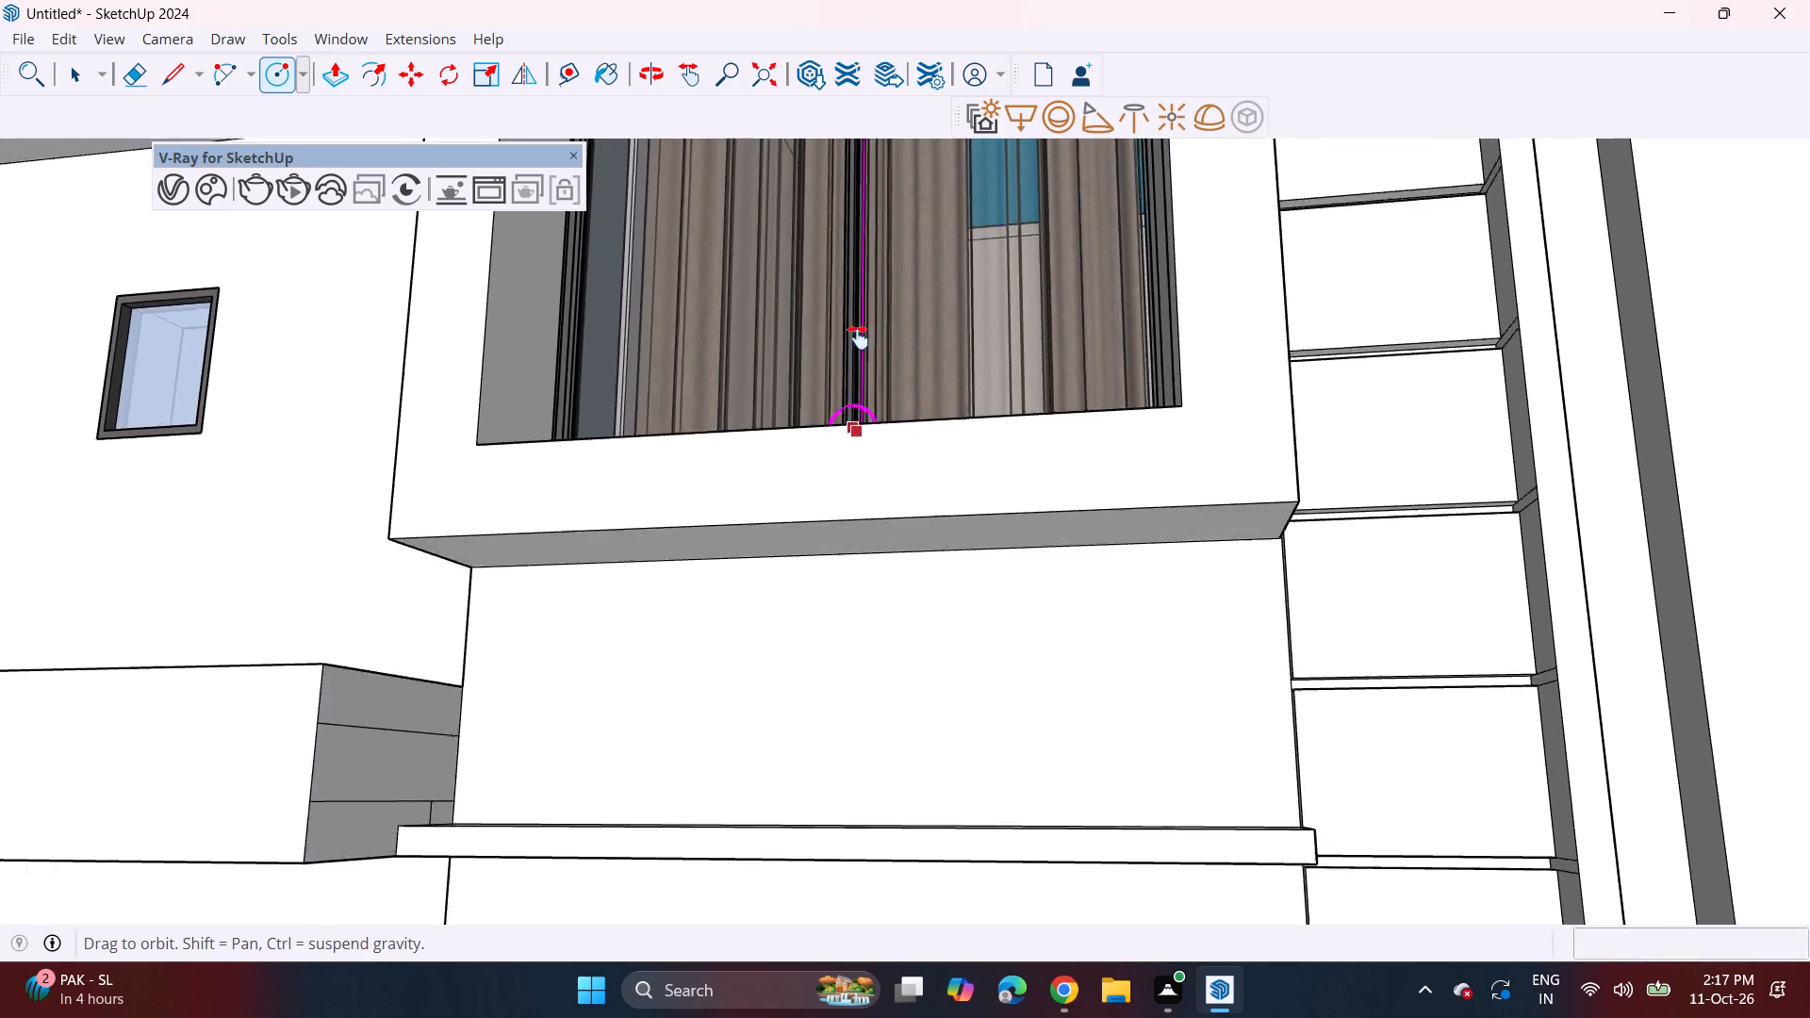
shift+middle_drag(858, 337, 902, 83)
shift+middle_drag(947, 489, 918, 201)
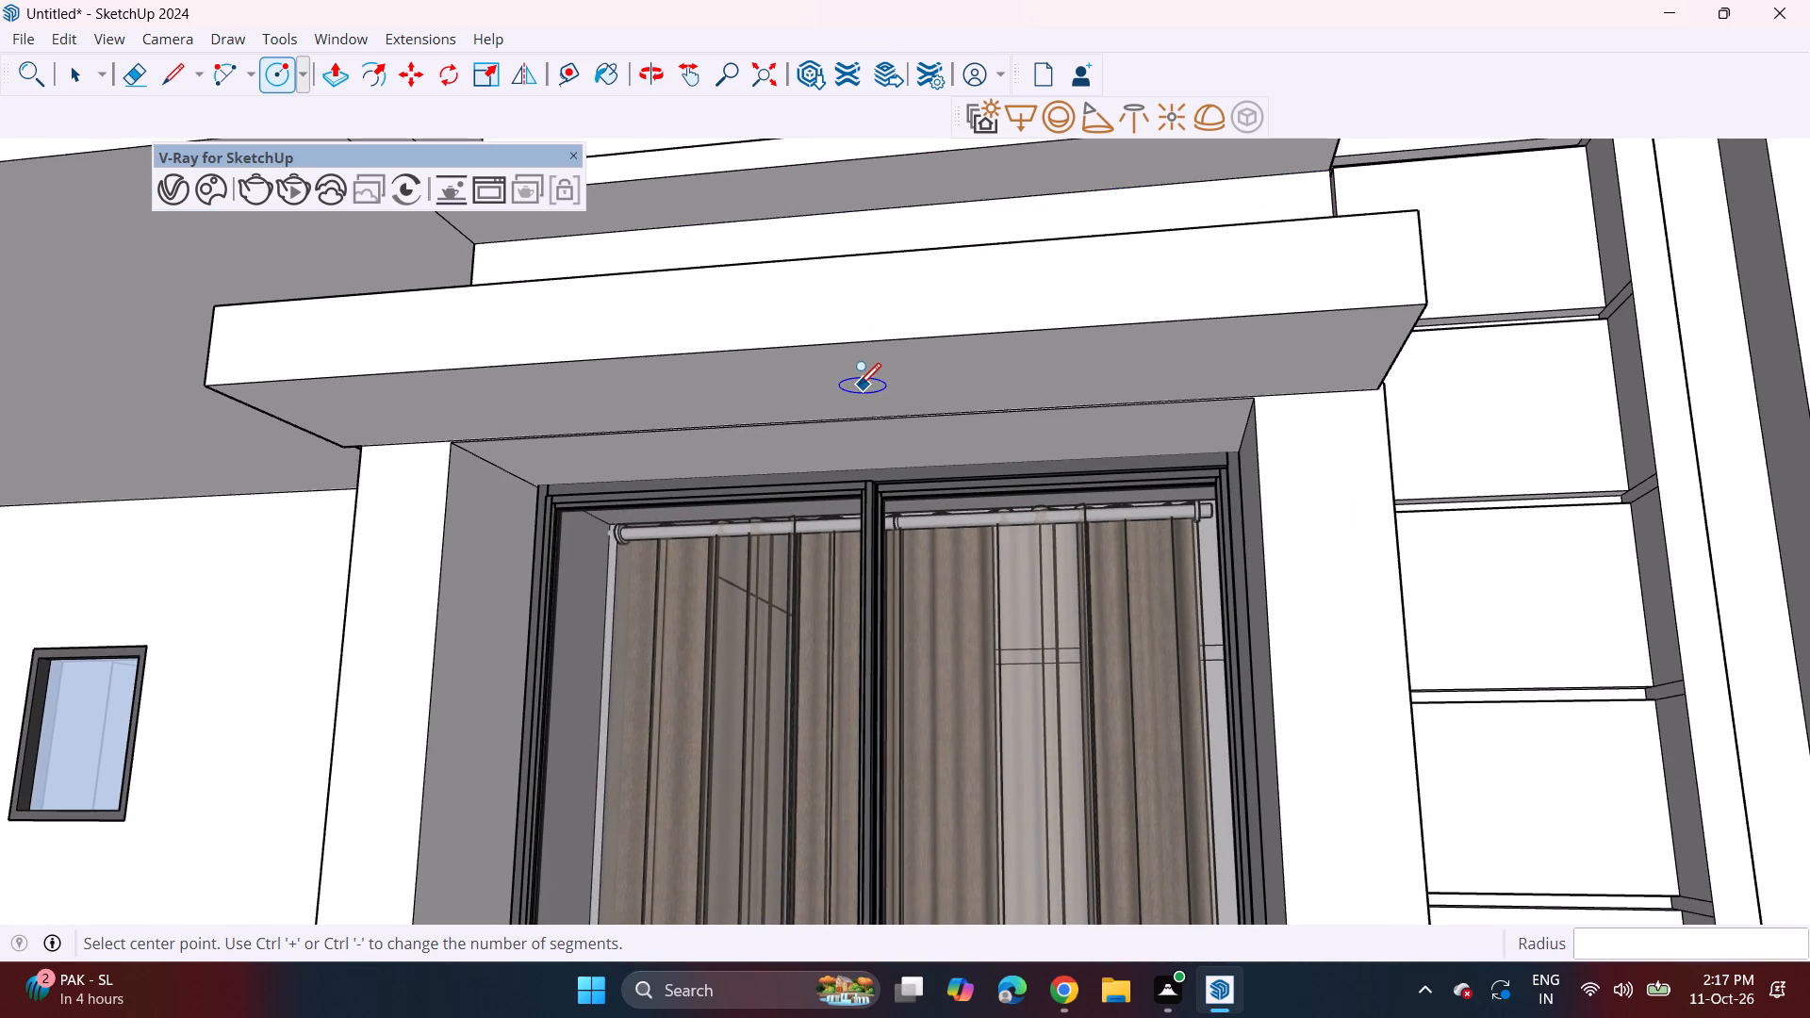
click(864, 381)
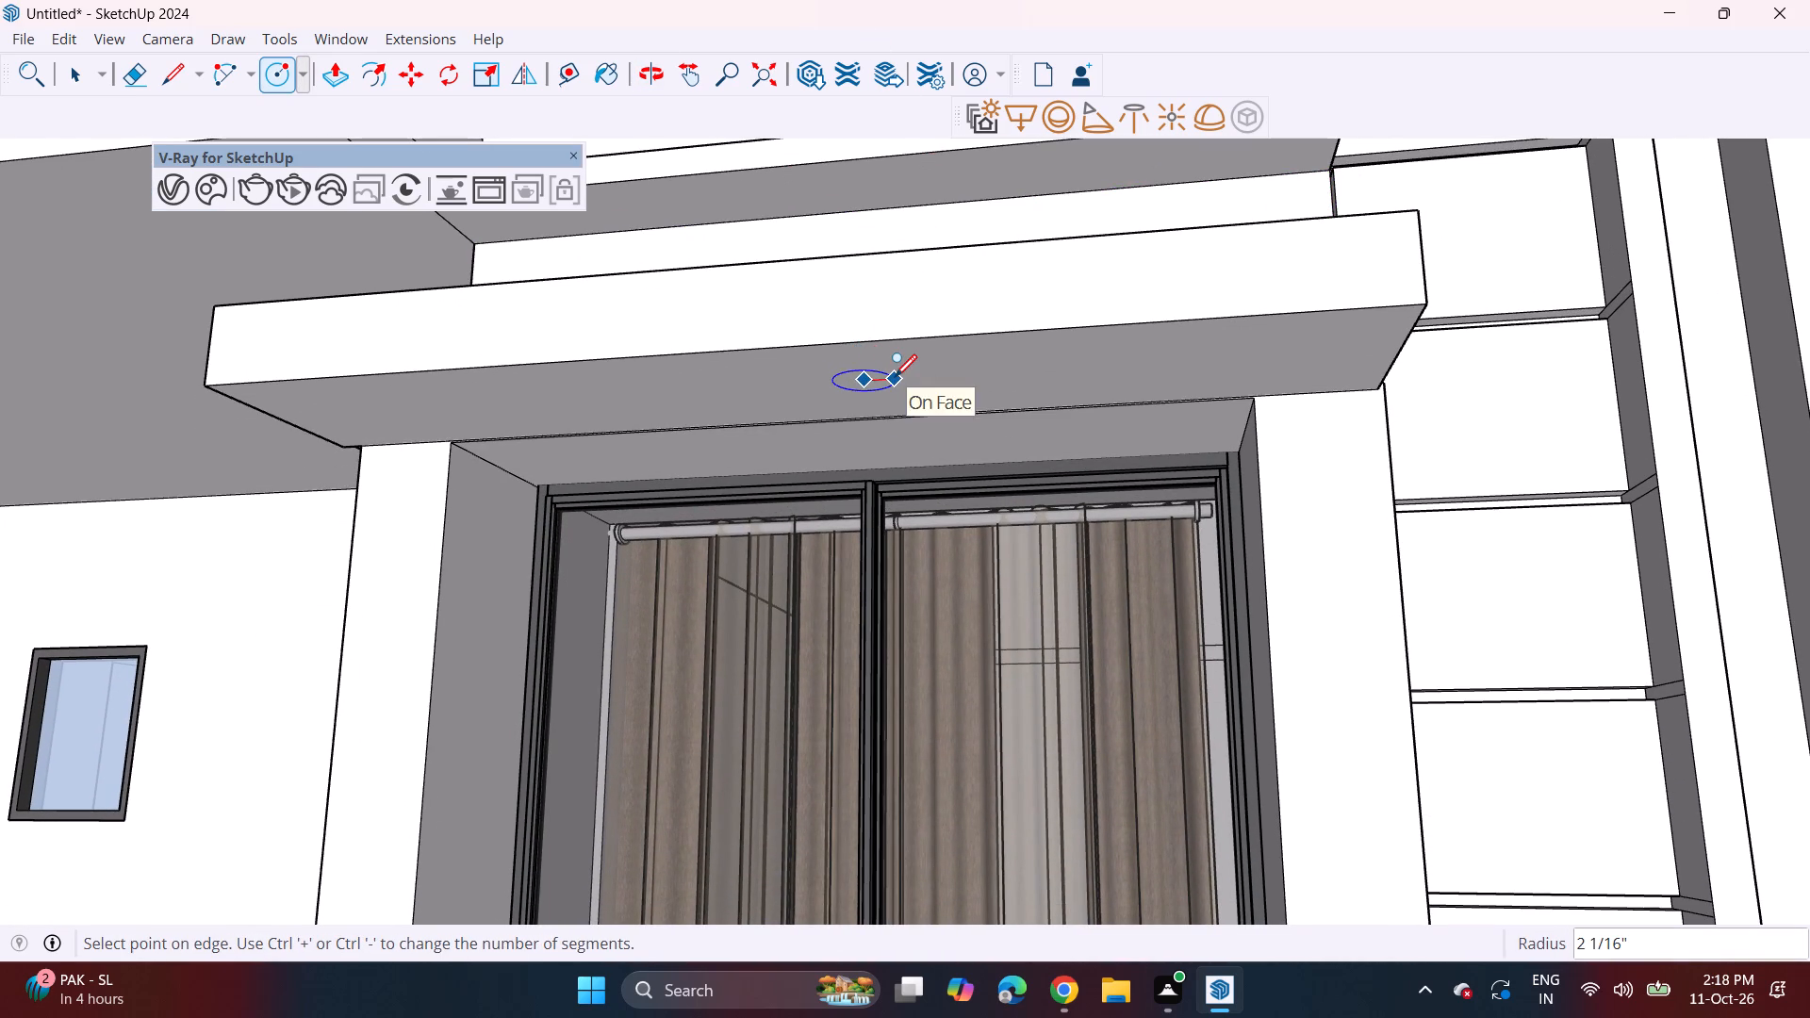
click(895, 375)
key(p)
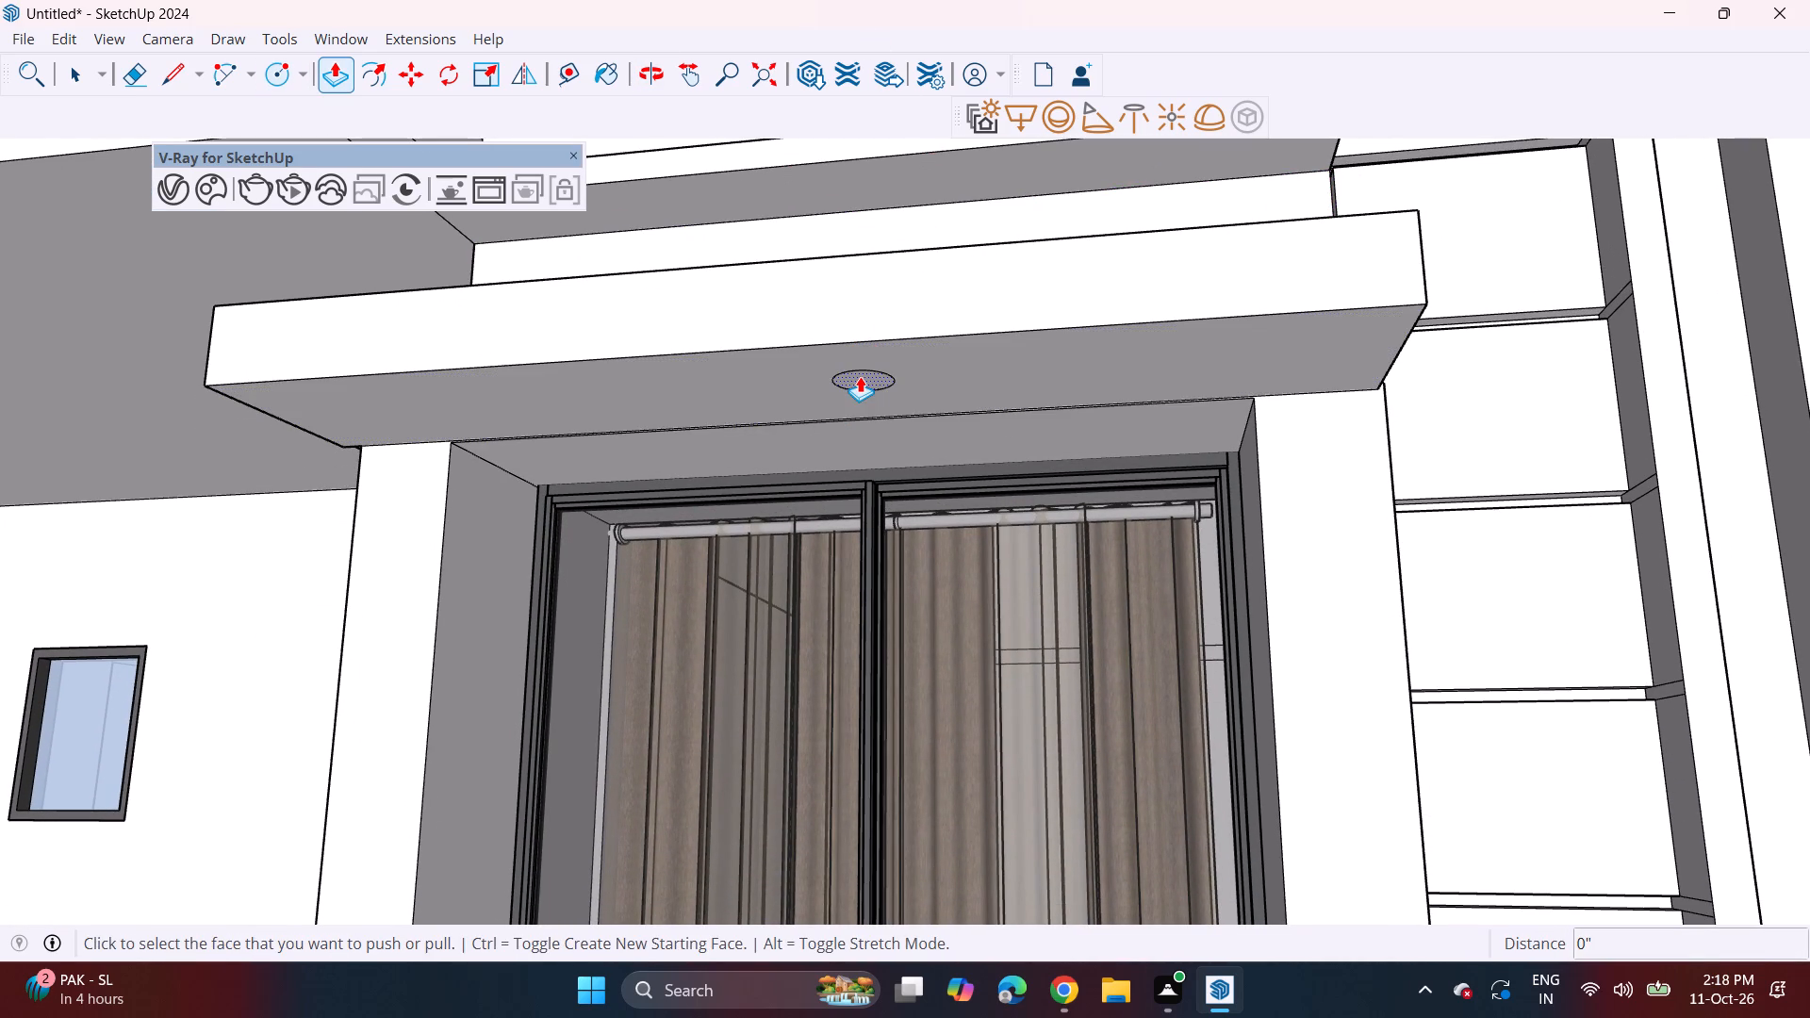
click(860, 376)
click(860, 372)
Push/pull the circle under the middle window's sunshade into a thin disc, fine-tuning its depth with a final 1/8" adjustment.
shift+middle_drag(854, 143, 852, 681)
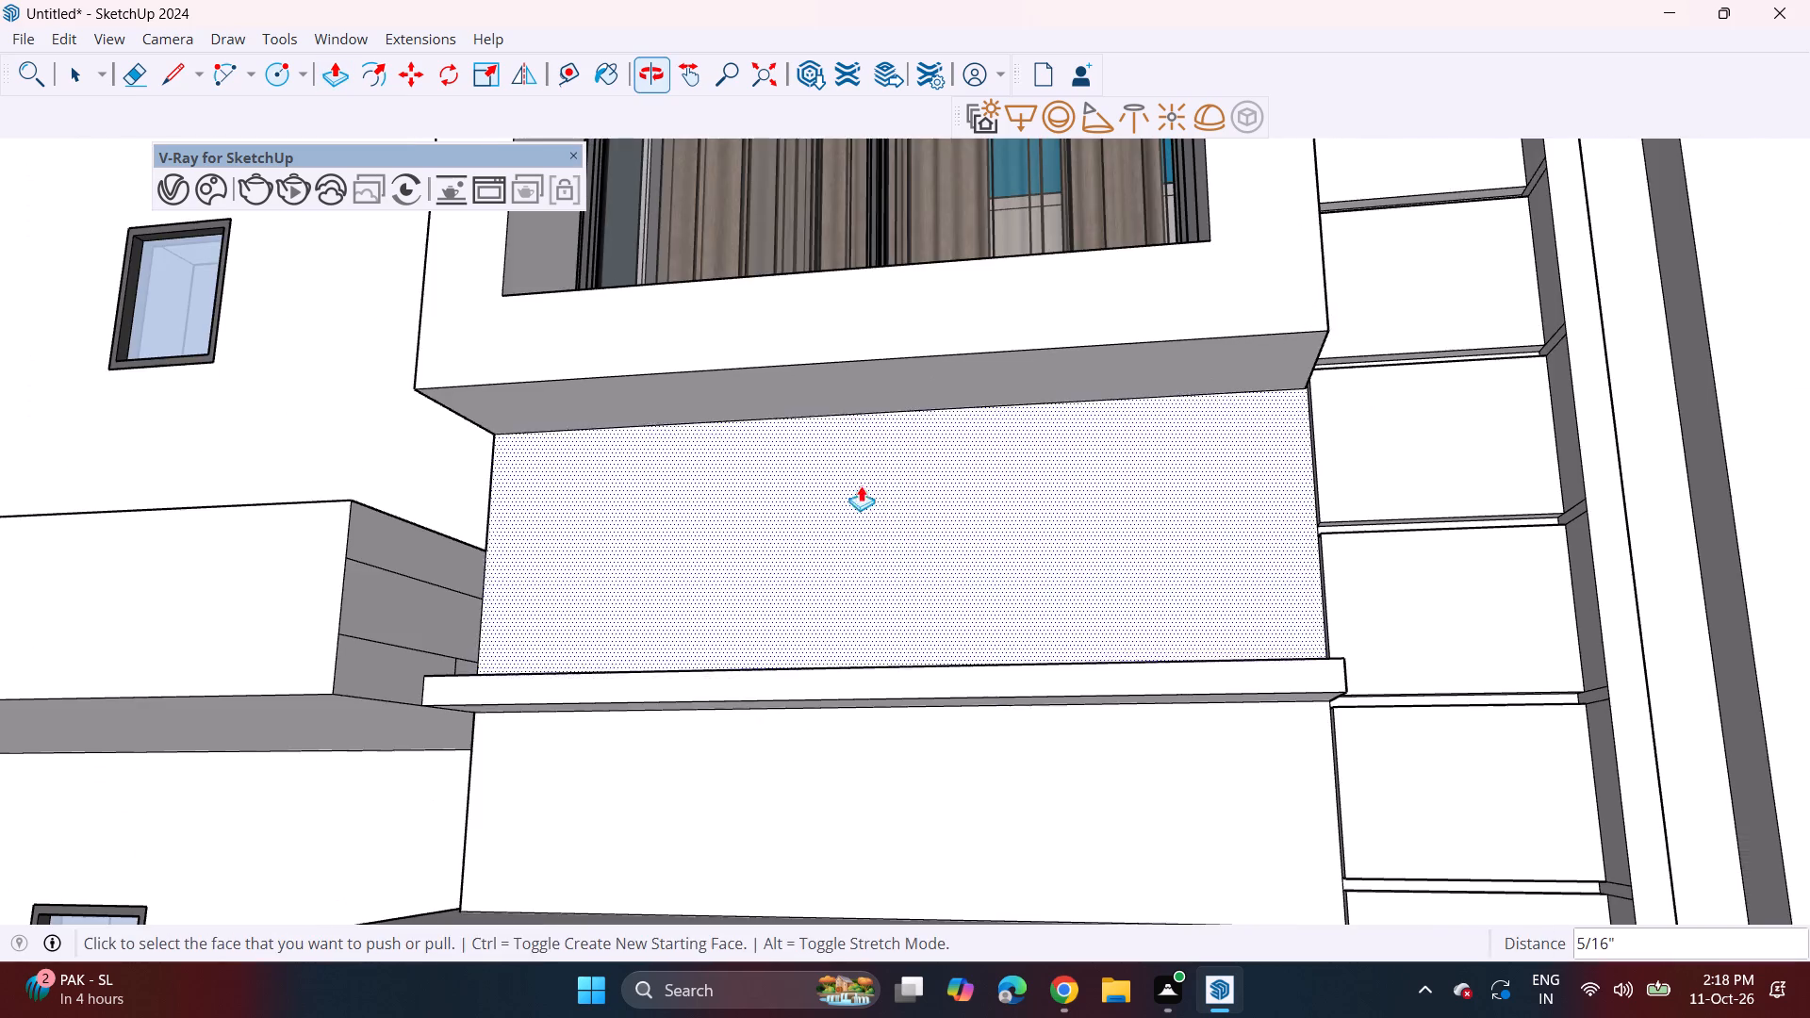
shift+middle_drag(850, 383, 856, 881)
shift+middle_drag(847, 305, 867, 911)
middle_drag(861, 775, 868, 579)
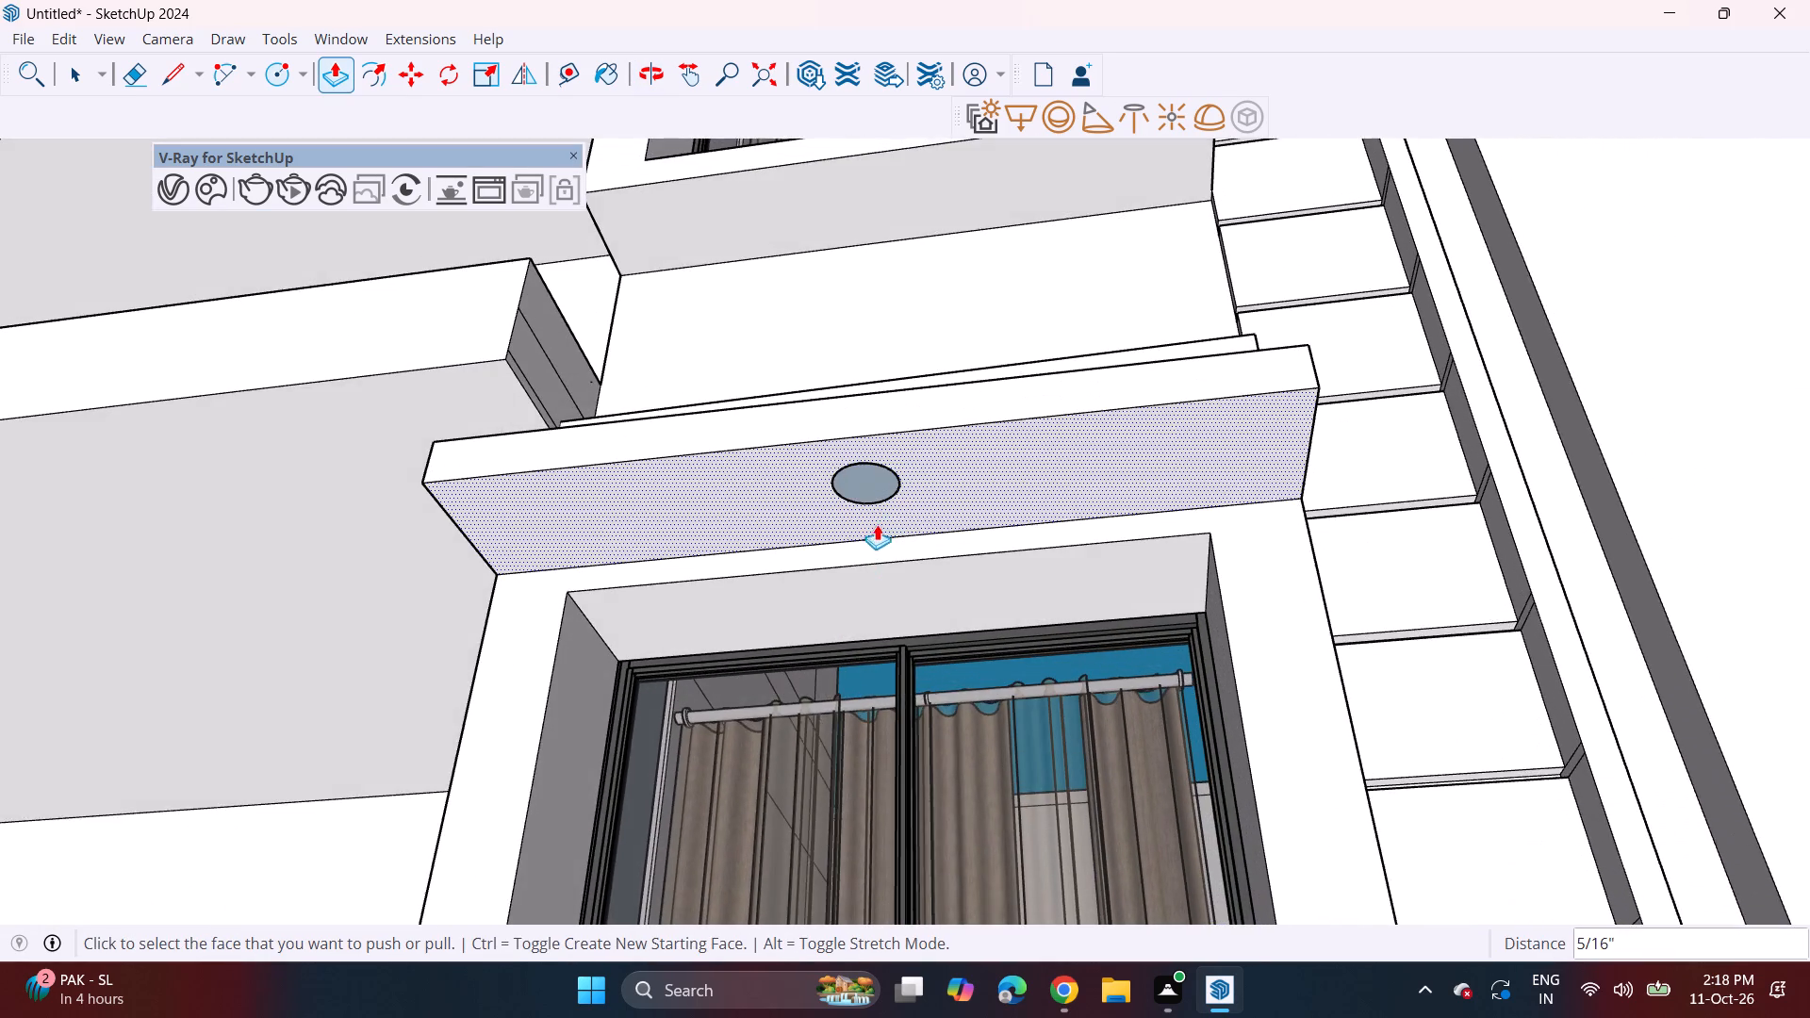
scroll(873, 512, up, 1)
click(870, 488)
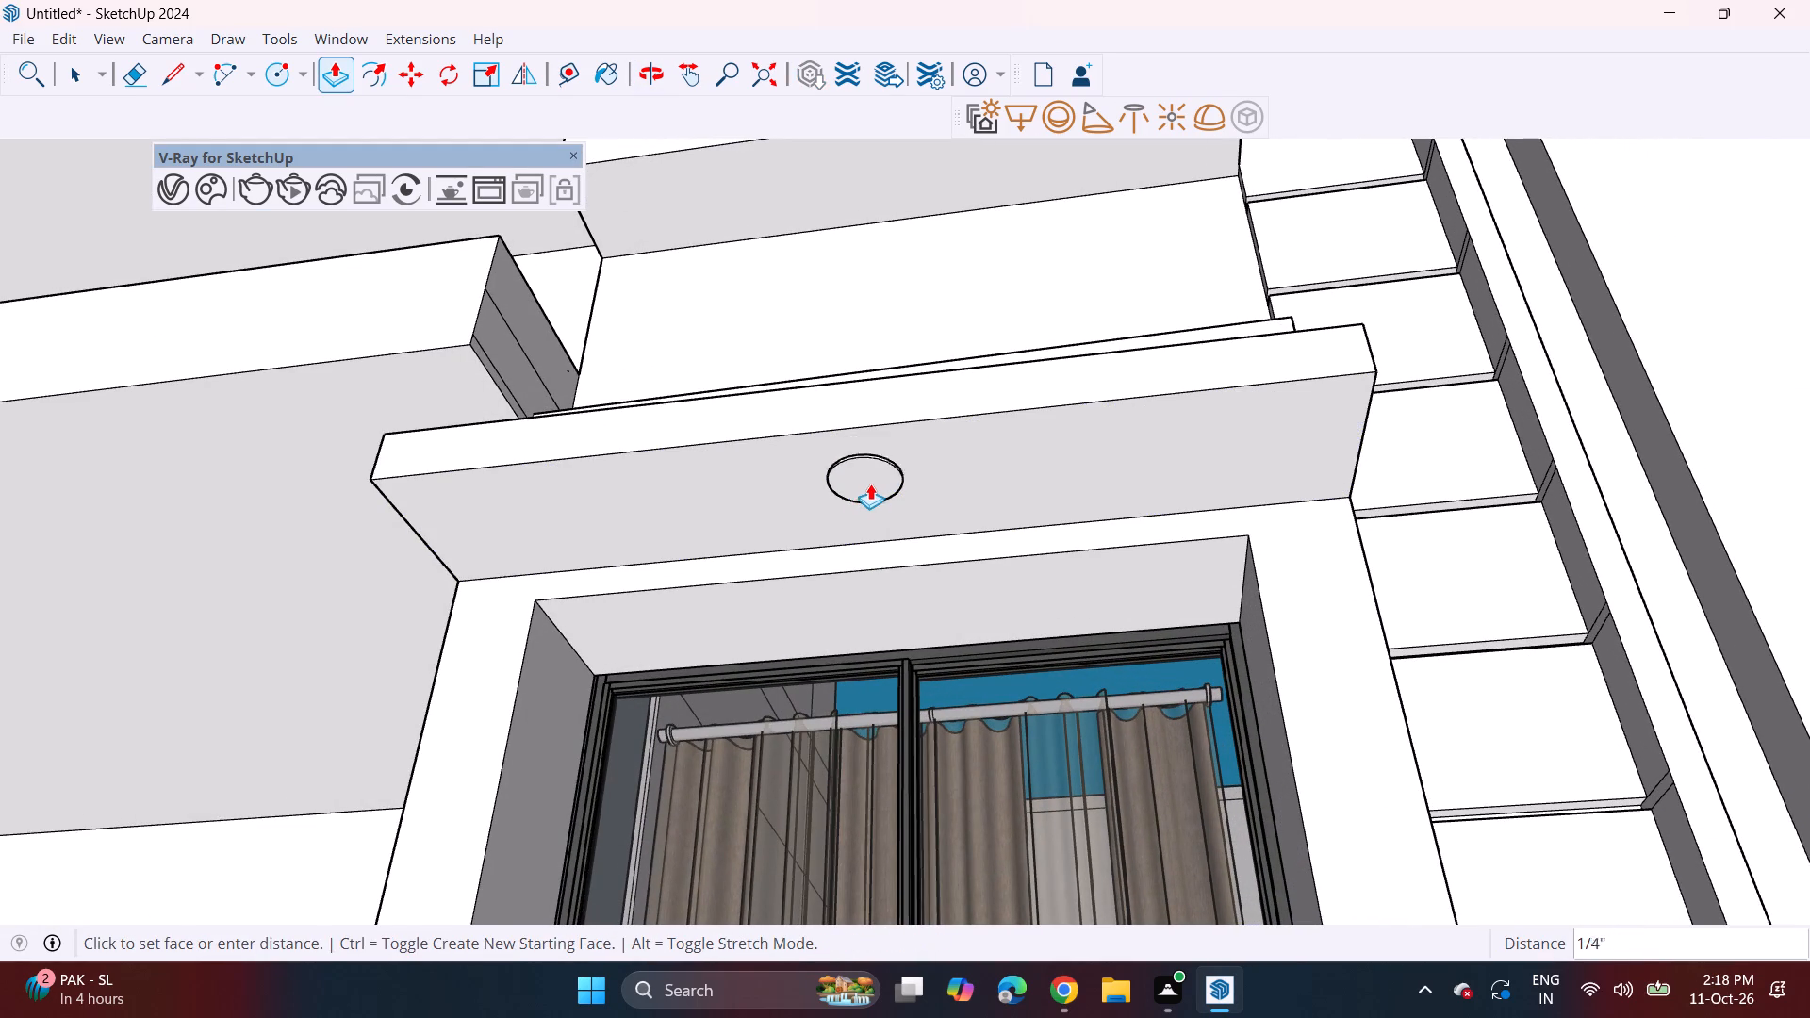
click(872, 481)
click(857, 484)
key(Escape)
scroll(861, 480, up, 8)
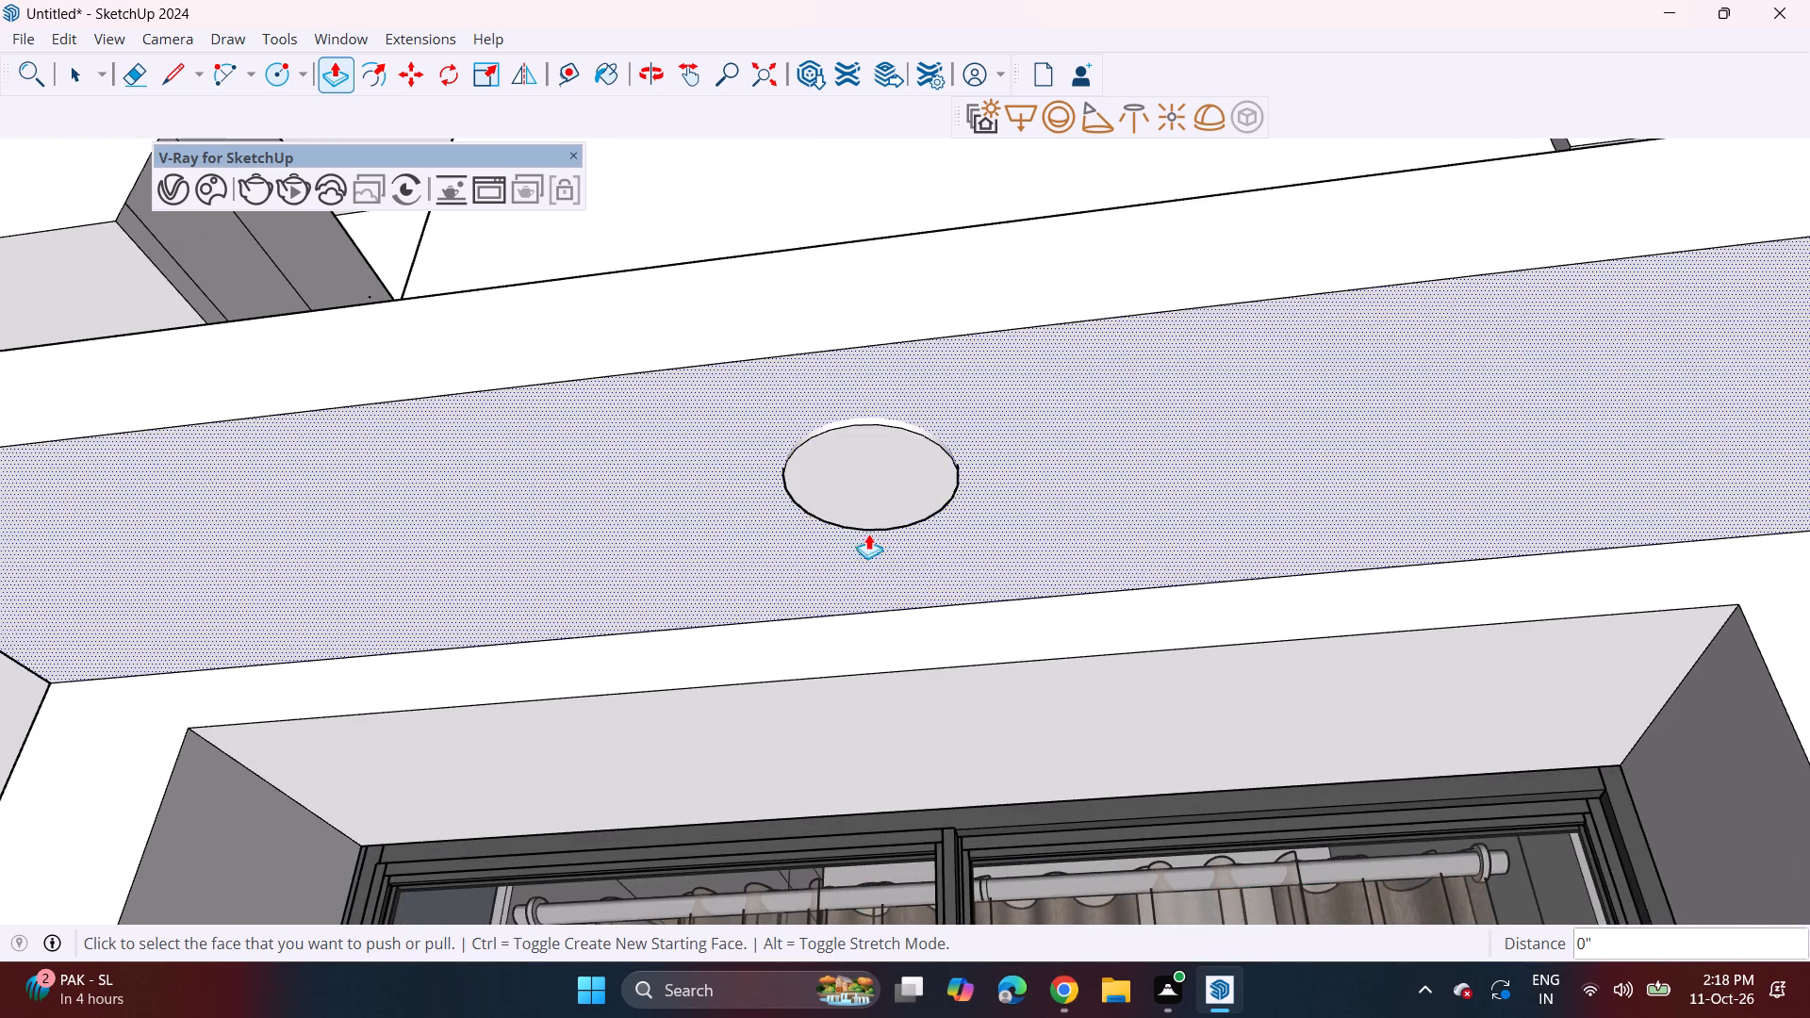
scroll(888, 503, up, 5)
click(888, 499)
click(887, 489)
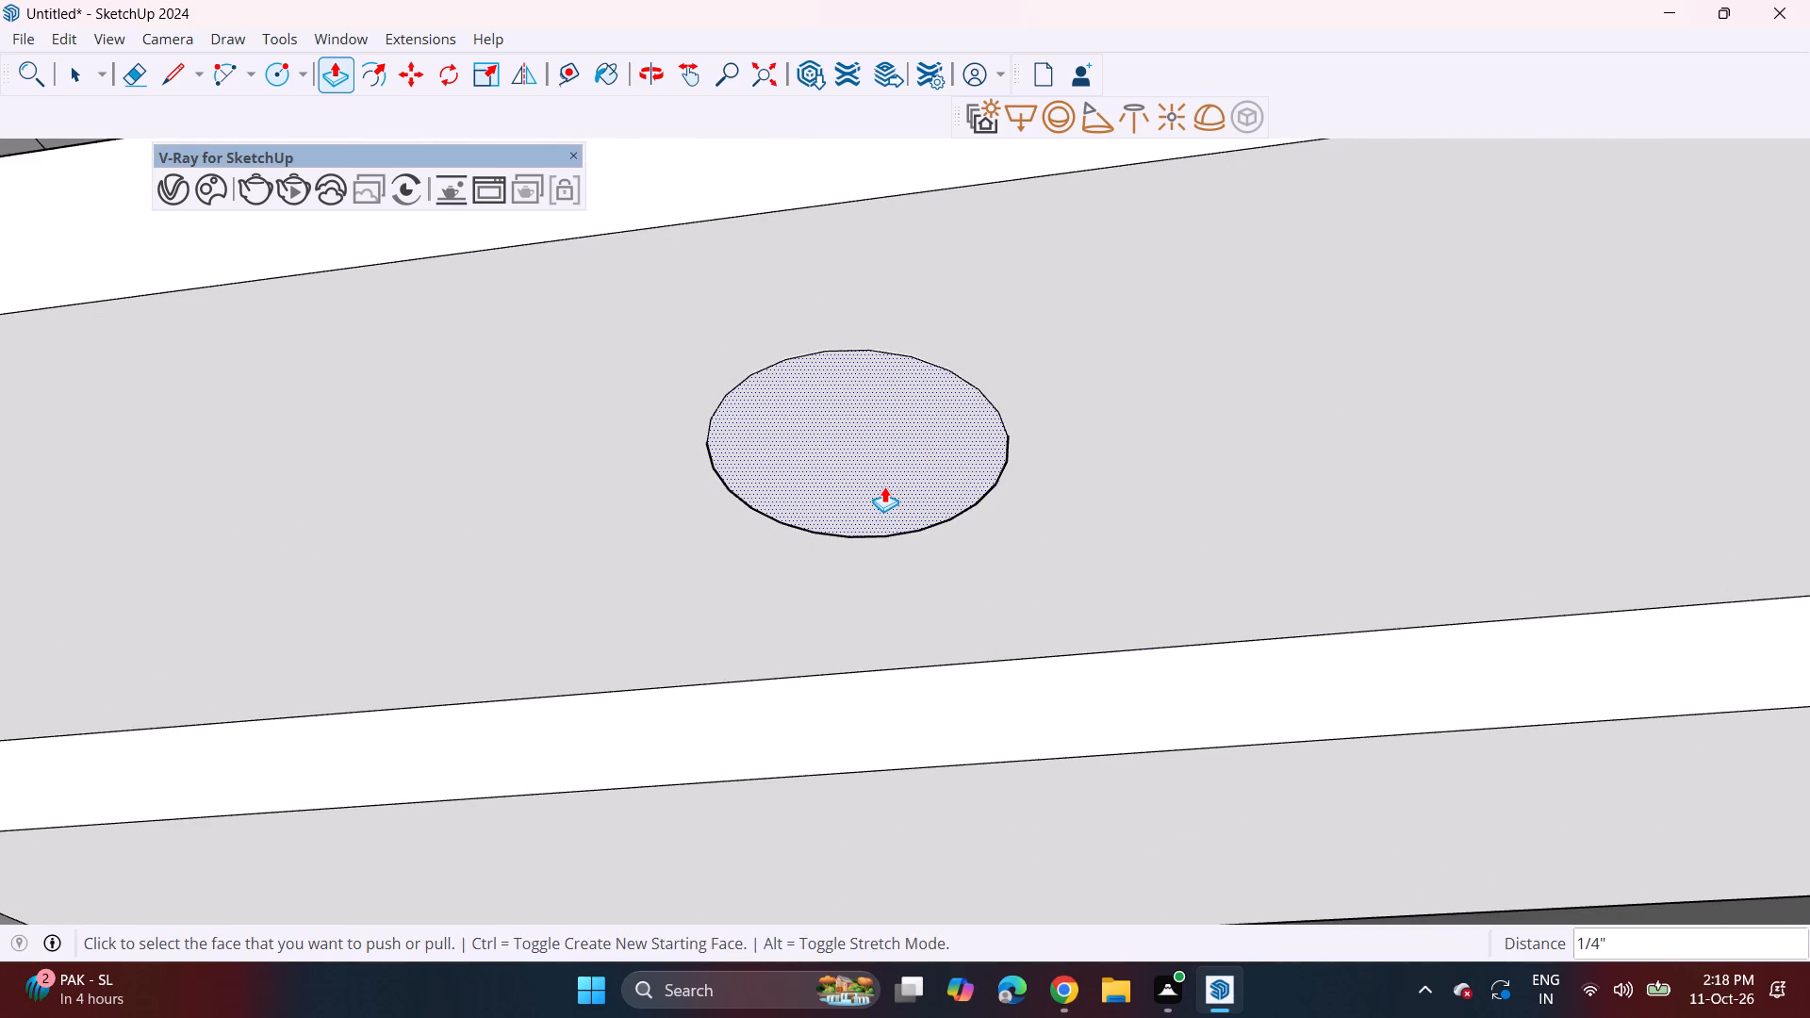
click(884, 486)
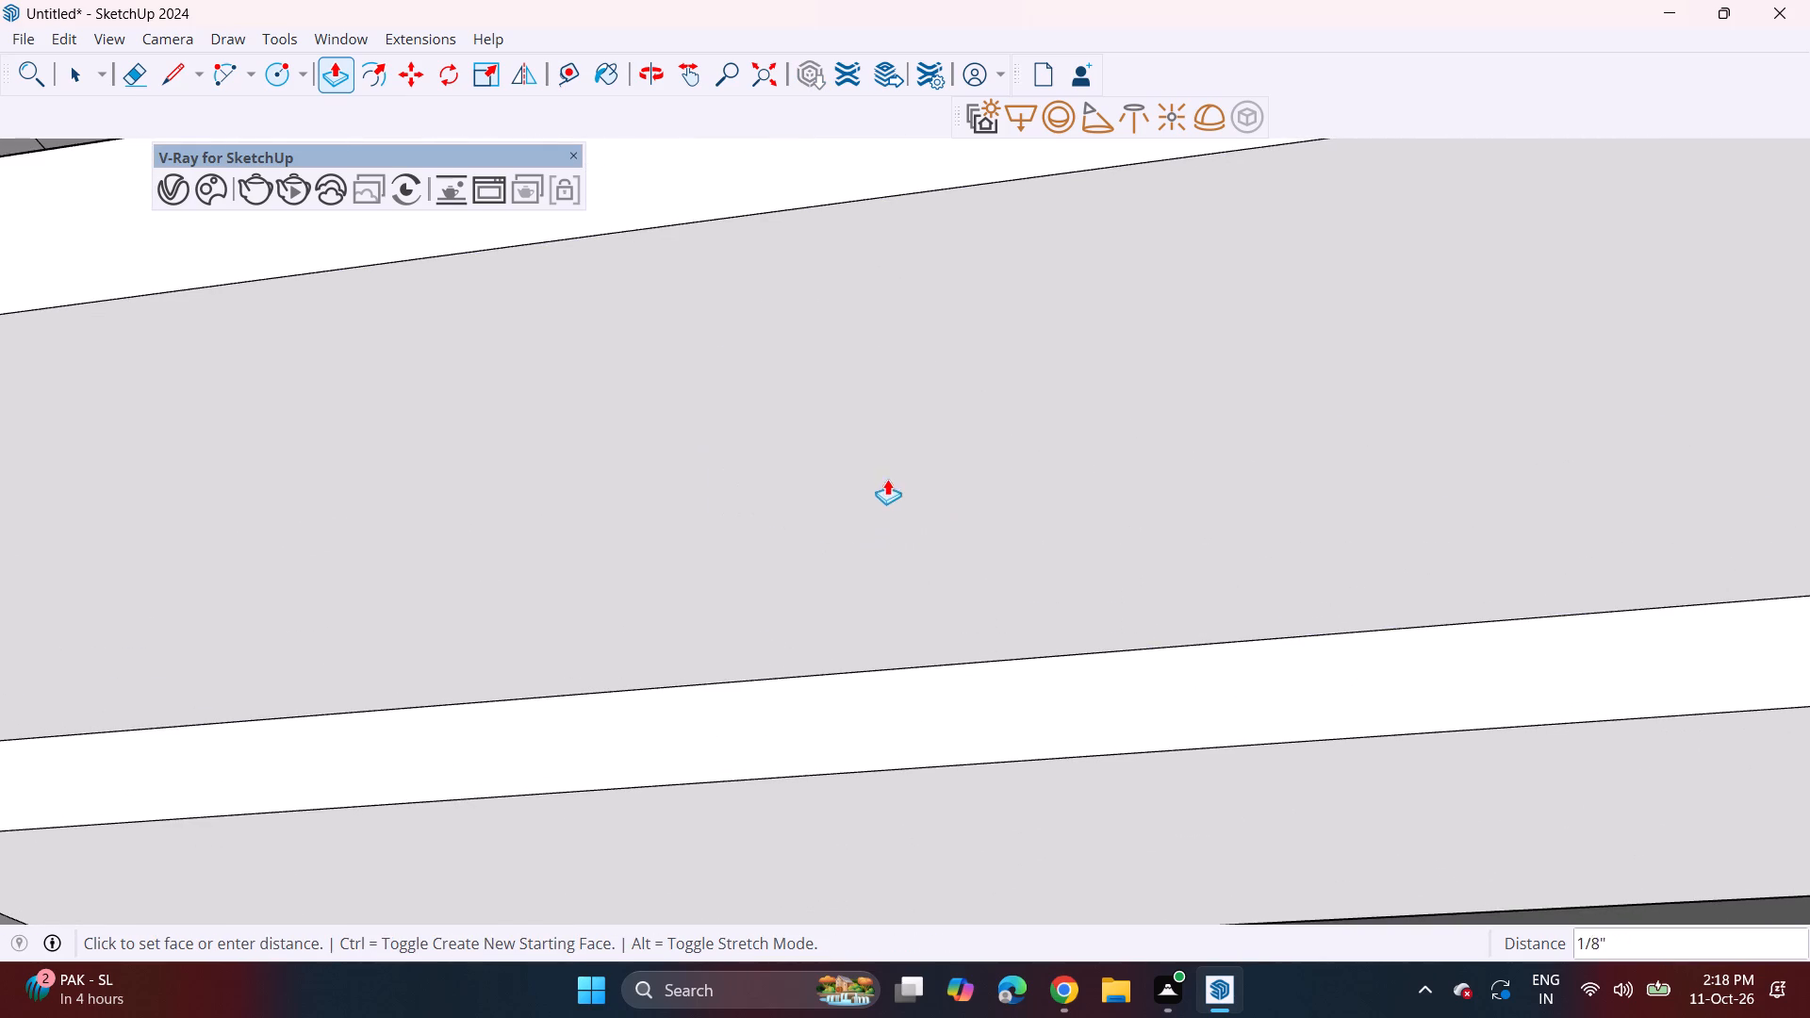
click(882, 489)
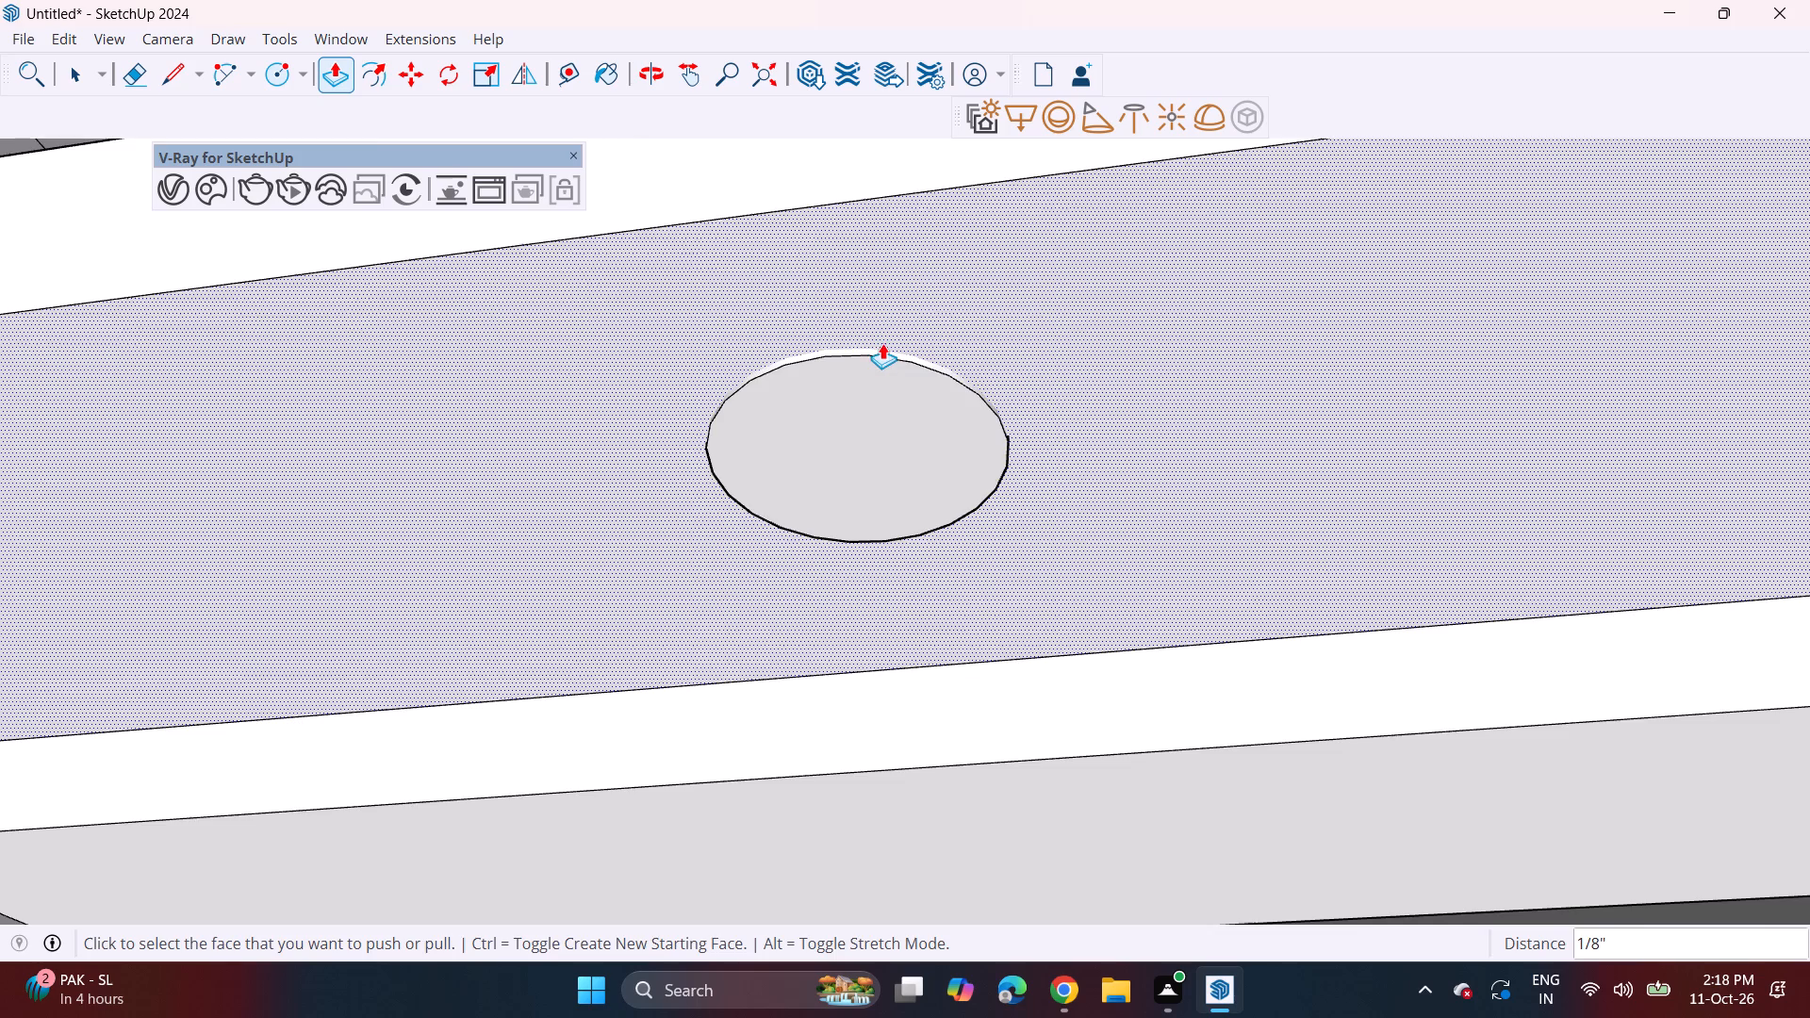
Push/pull the circle under the top window's sunshade by 9/16", undoing the first repeated push/pull.
scroll(880, 343, down, 3)
middle_drag(880, 621, 888, 385)
shift+middle_drag(897, 365, 873, 737)
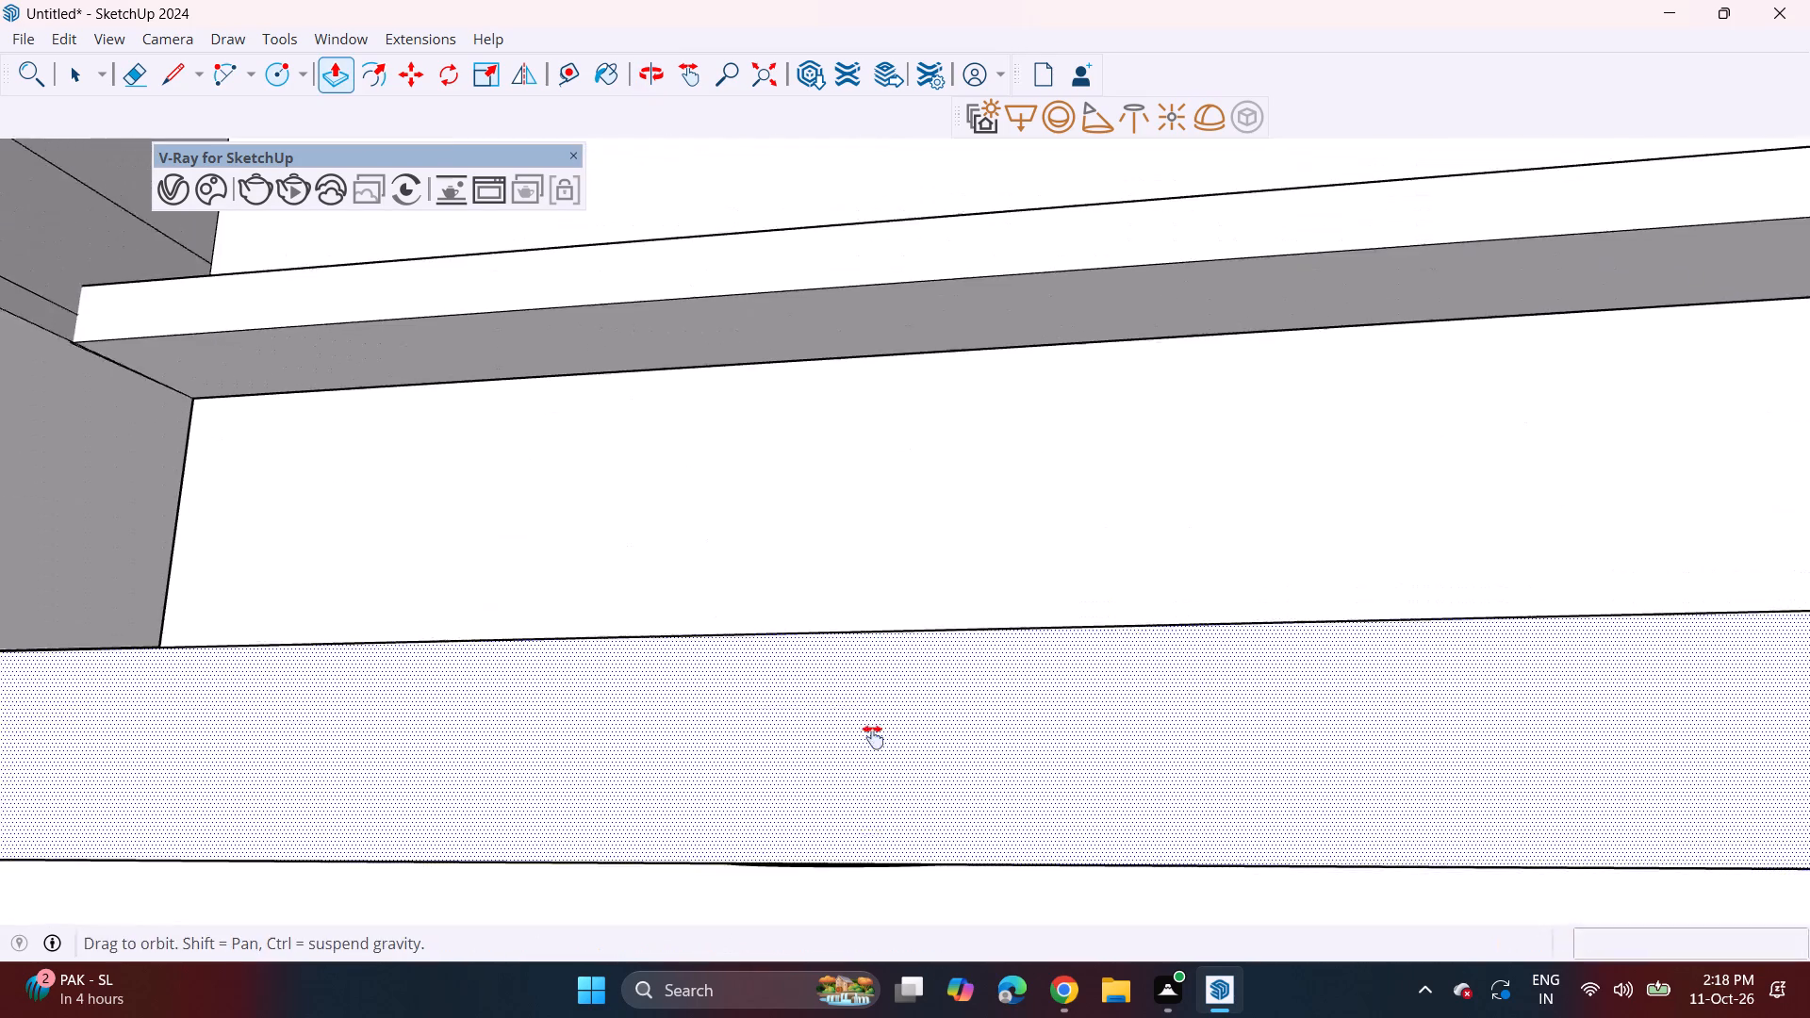
shift+middle_drag(873, 737, 869, 833)
shift+middle_drag(887, 488, 881, 811)
scroll(882, 540, down, 16)
shift+middle_drag(867, 411, 839, 612)
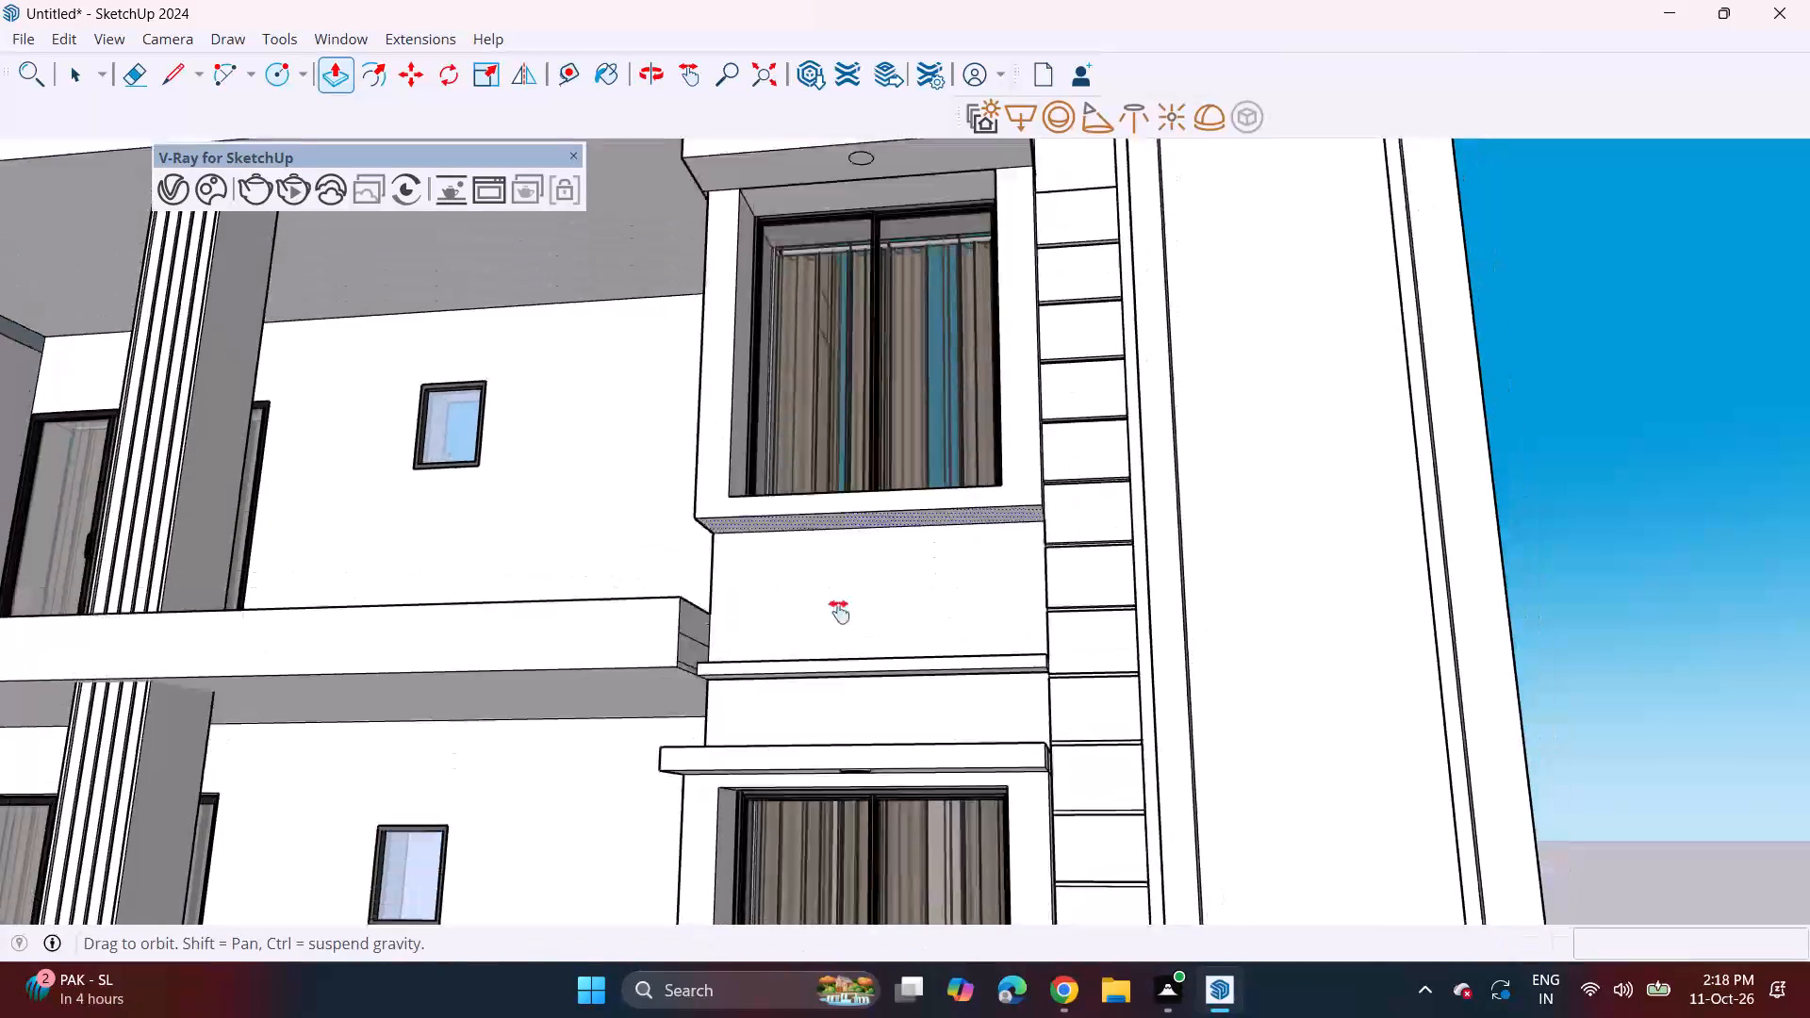
shift+middle_drag(839, 612, 795, 794)
middle_drag(843, 532, 840, 416)
scroll(826, 399, up, 13)
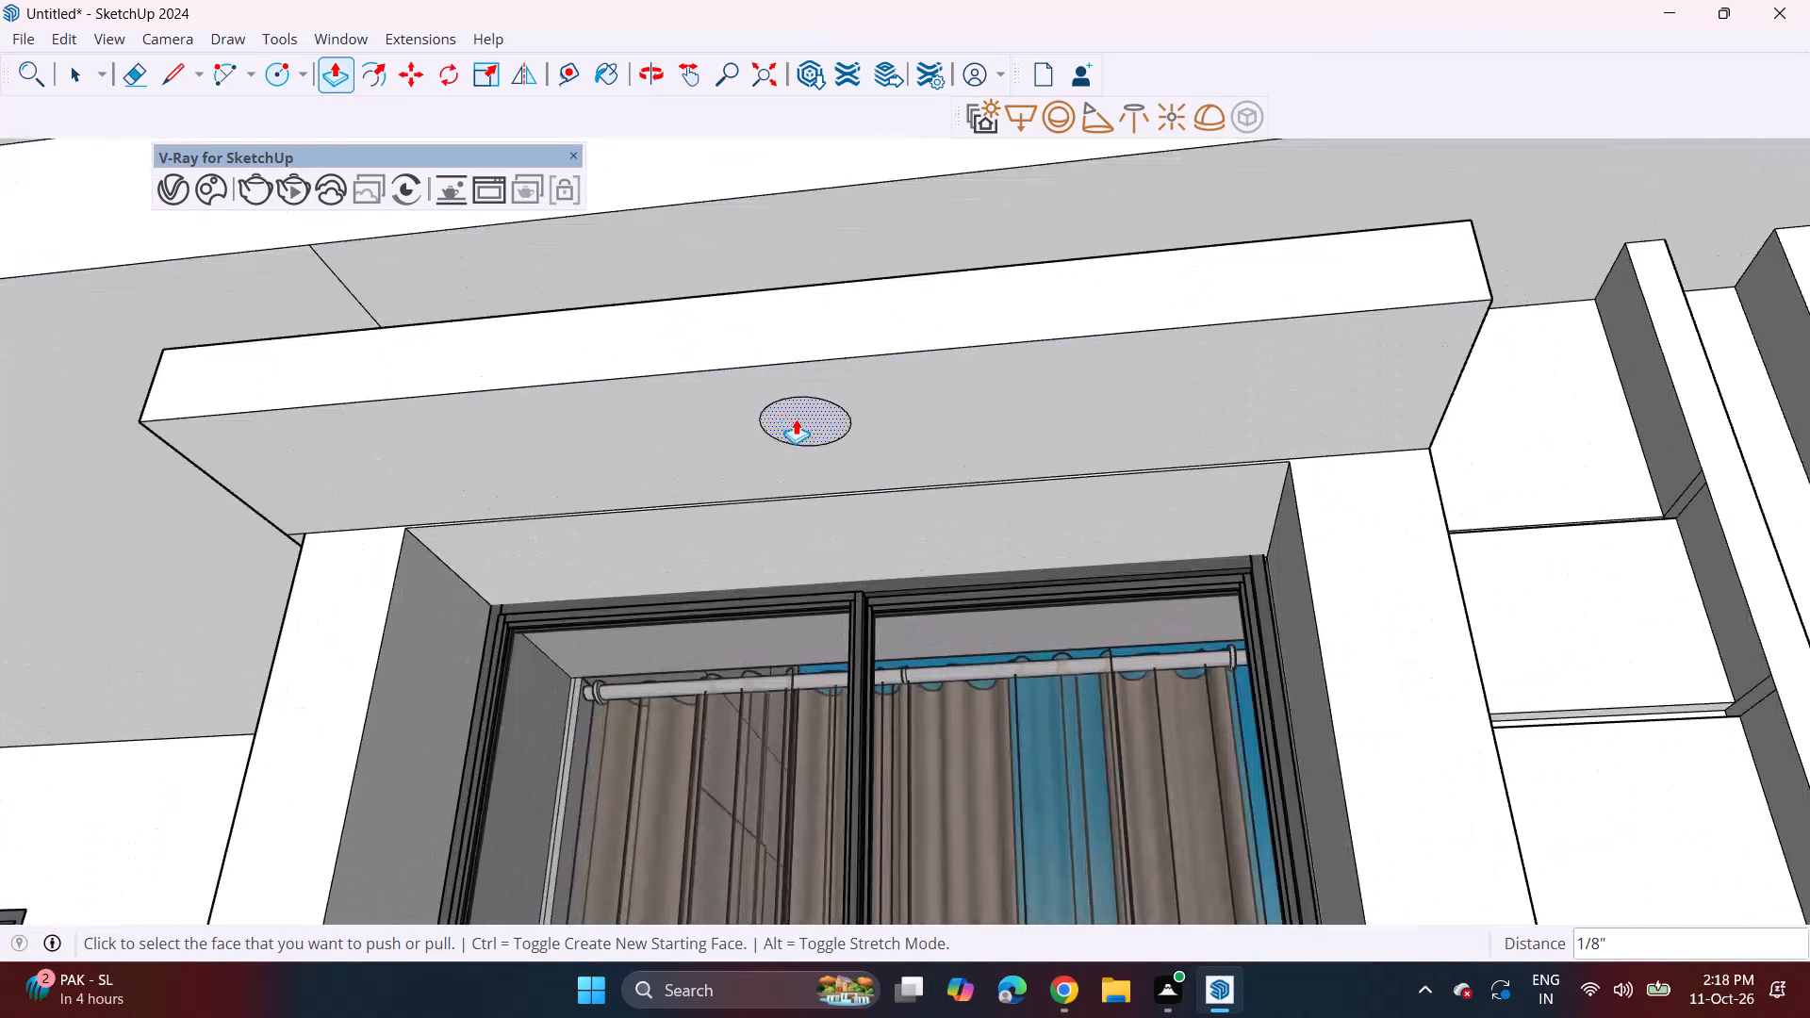
double_click(797, 421)
key(ctrl+z)
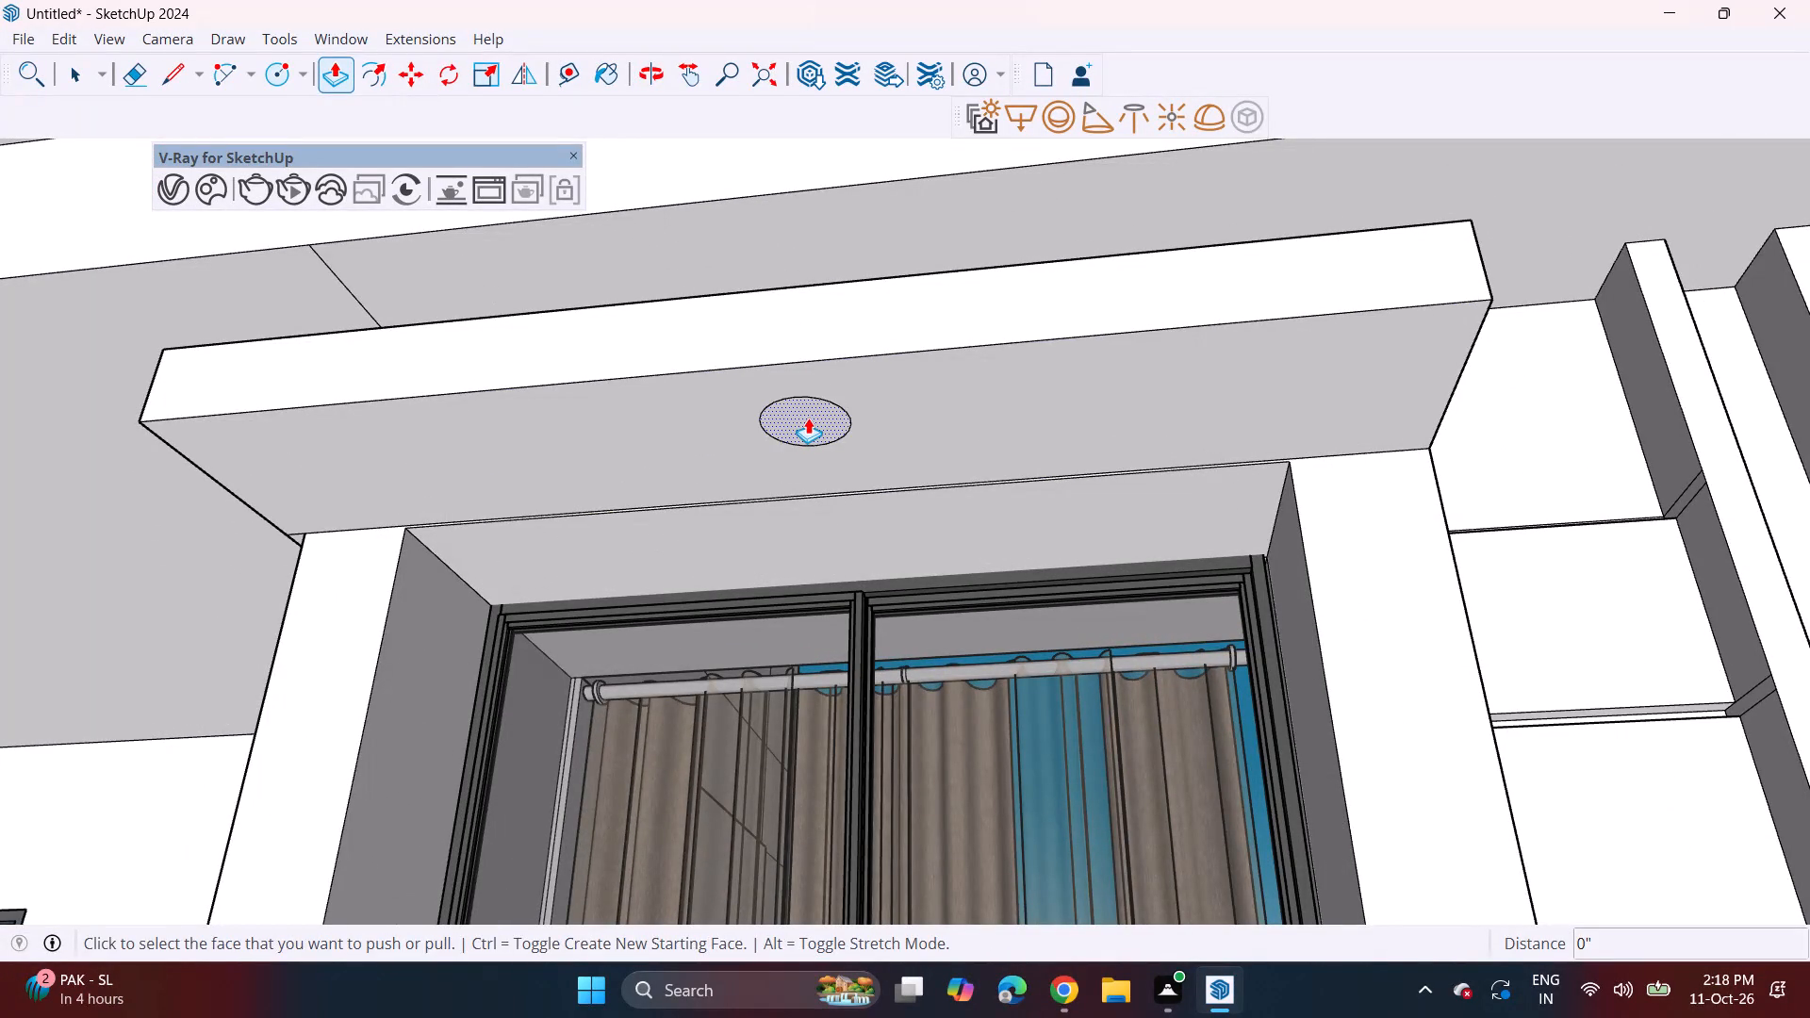
click(808, 418)
click(813, 411)
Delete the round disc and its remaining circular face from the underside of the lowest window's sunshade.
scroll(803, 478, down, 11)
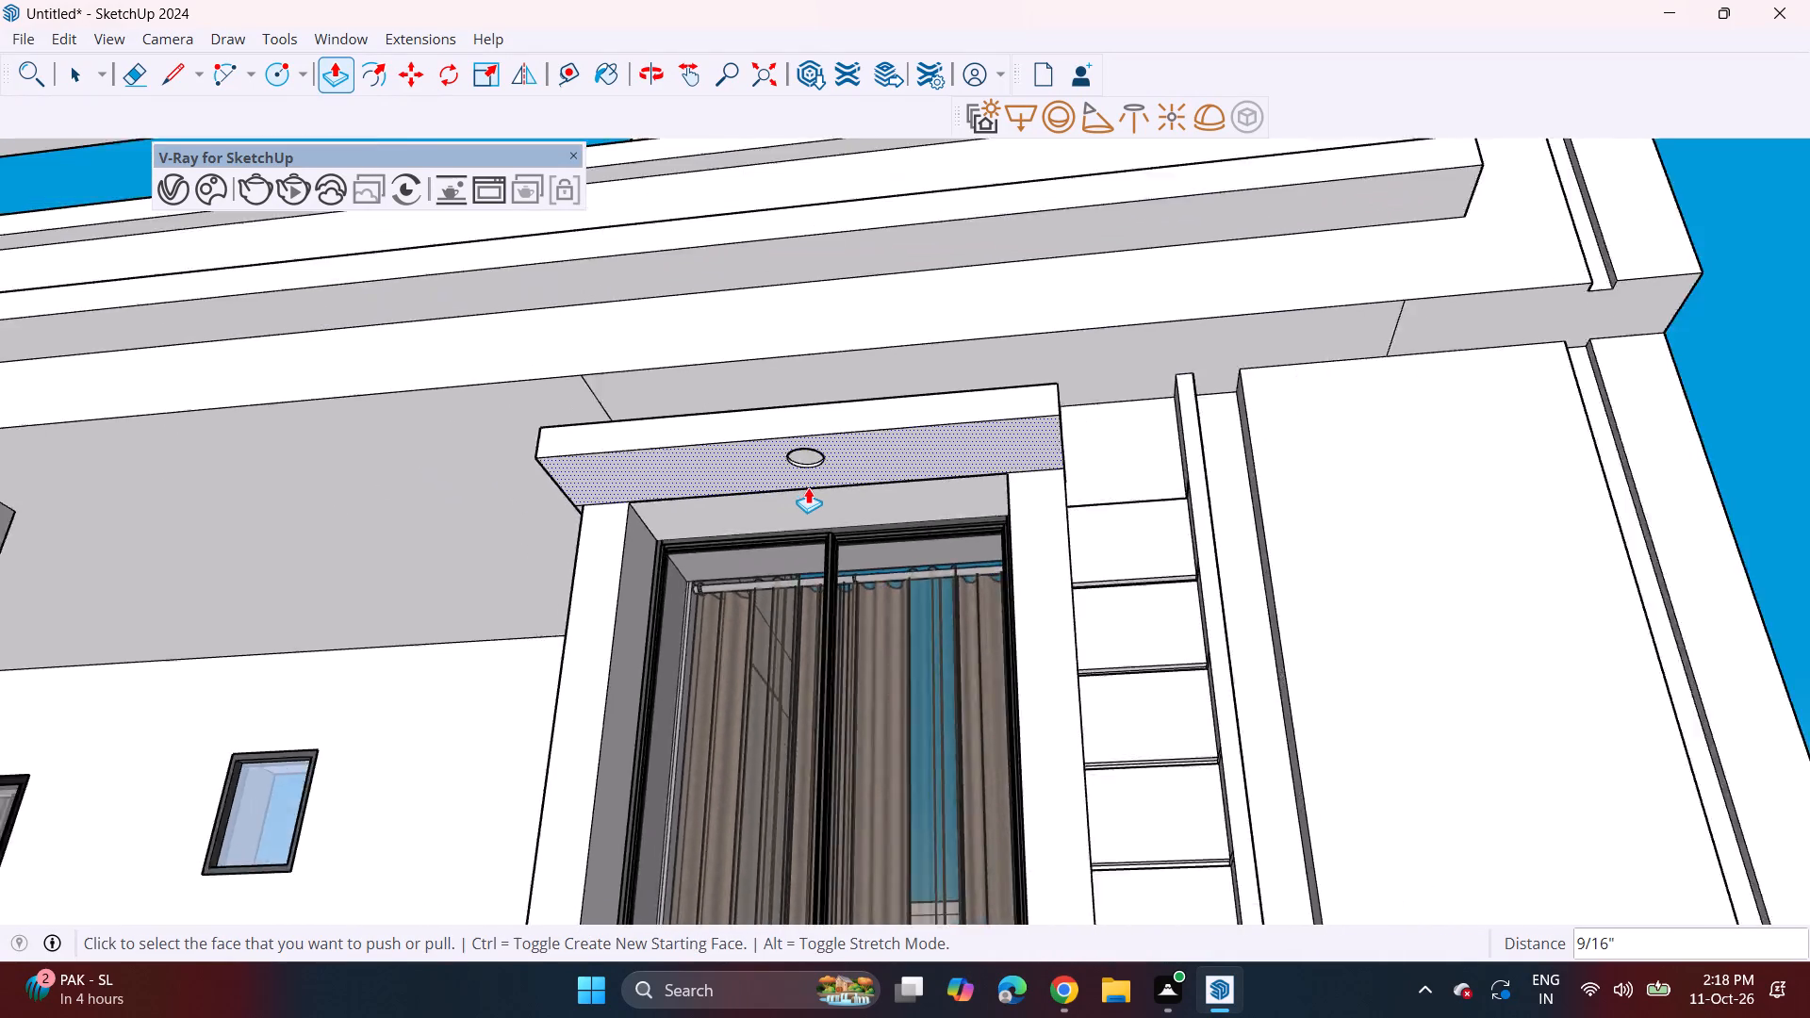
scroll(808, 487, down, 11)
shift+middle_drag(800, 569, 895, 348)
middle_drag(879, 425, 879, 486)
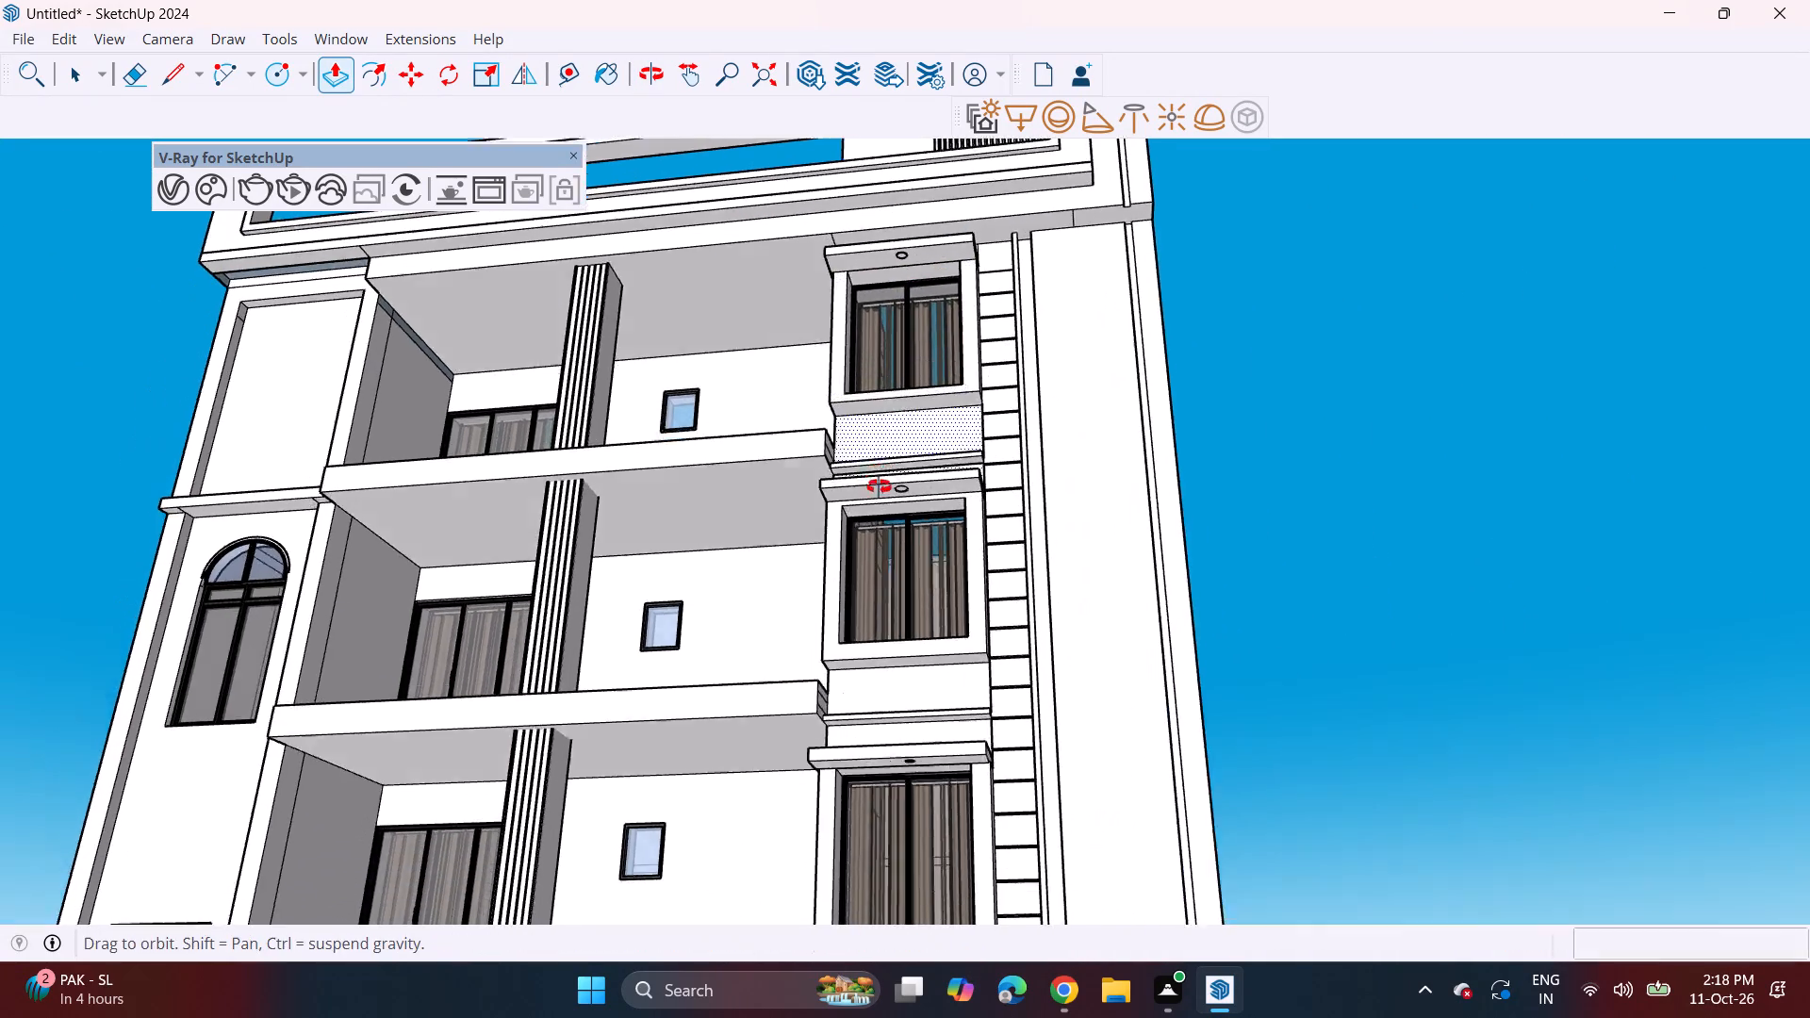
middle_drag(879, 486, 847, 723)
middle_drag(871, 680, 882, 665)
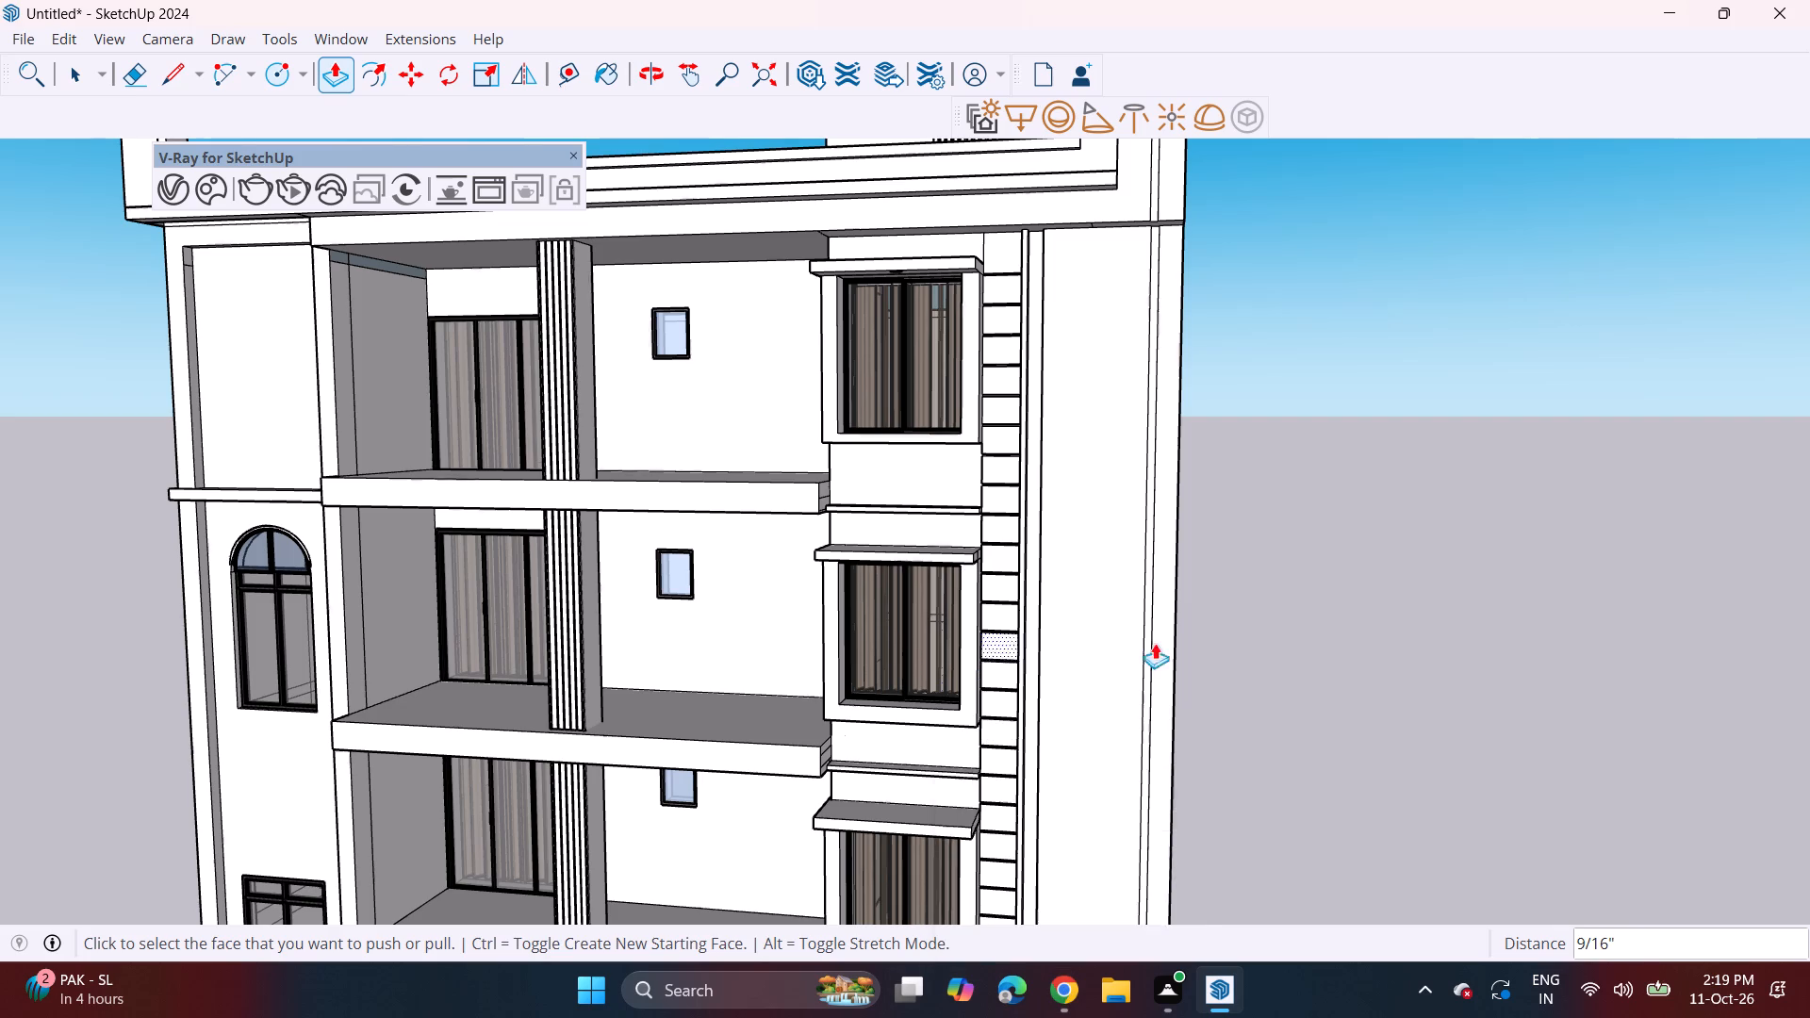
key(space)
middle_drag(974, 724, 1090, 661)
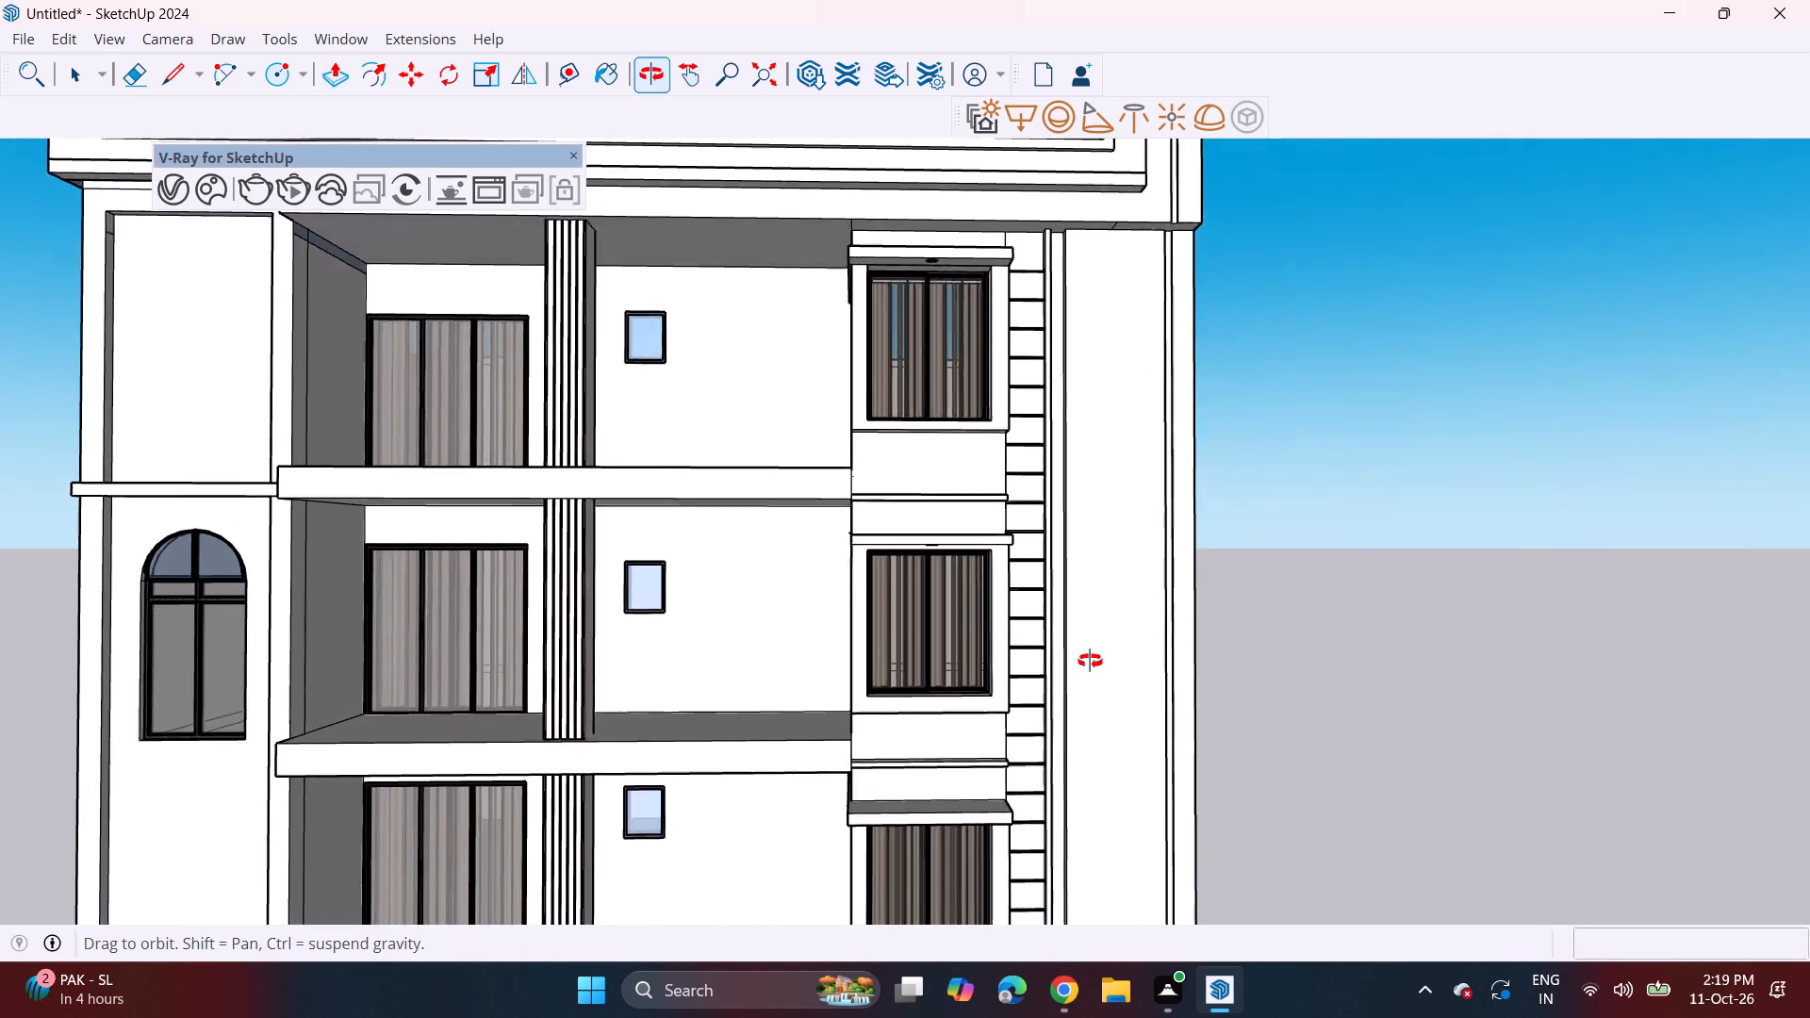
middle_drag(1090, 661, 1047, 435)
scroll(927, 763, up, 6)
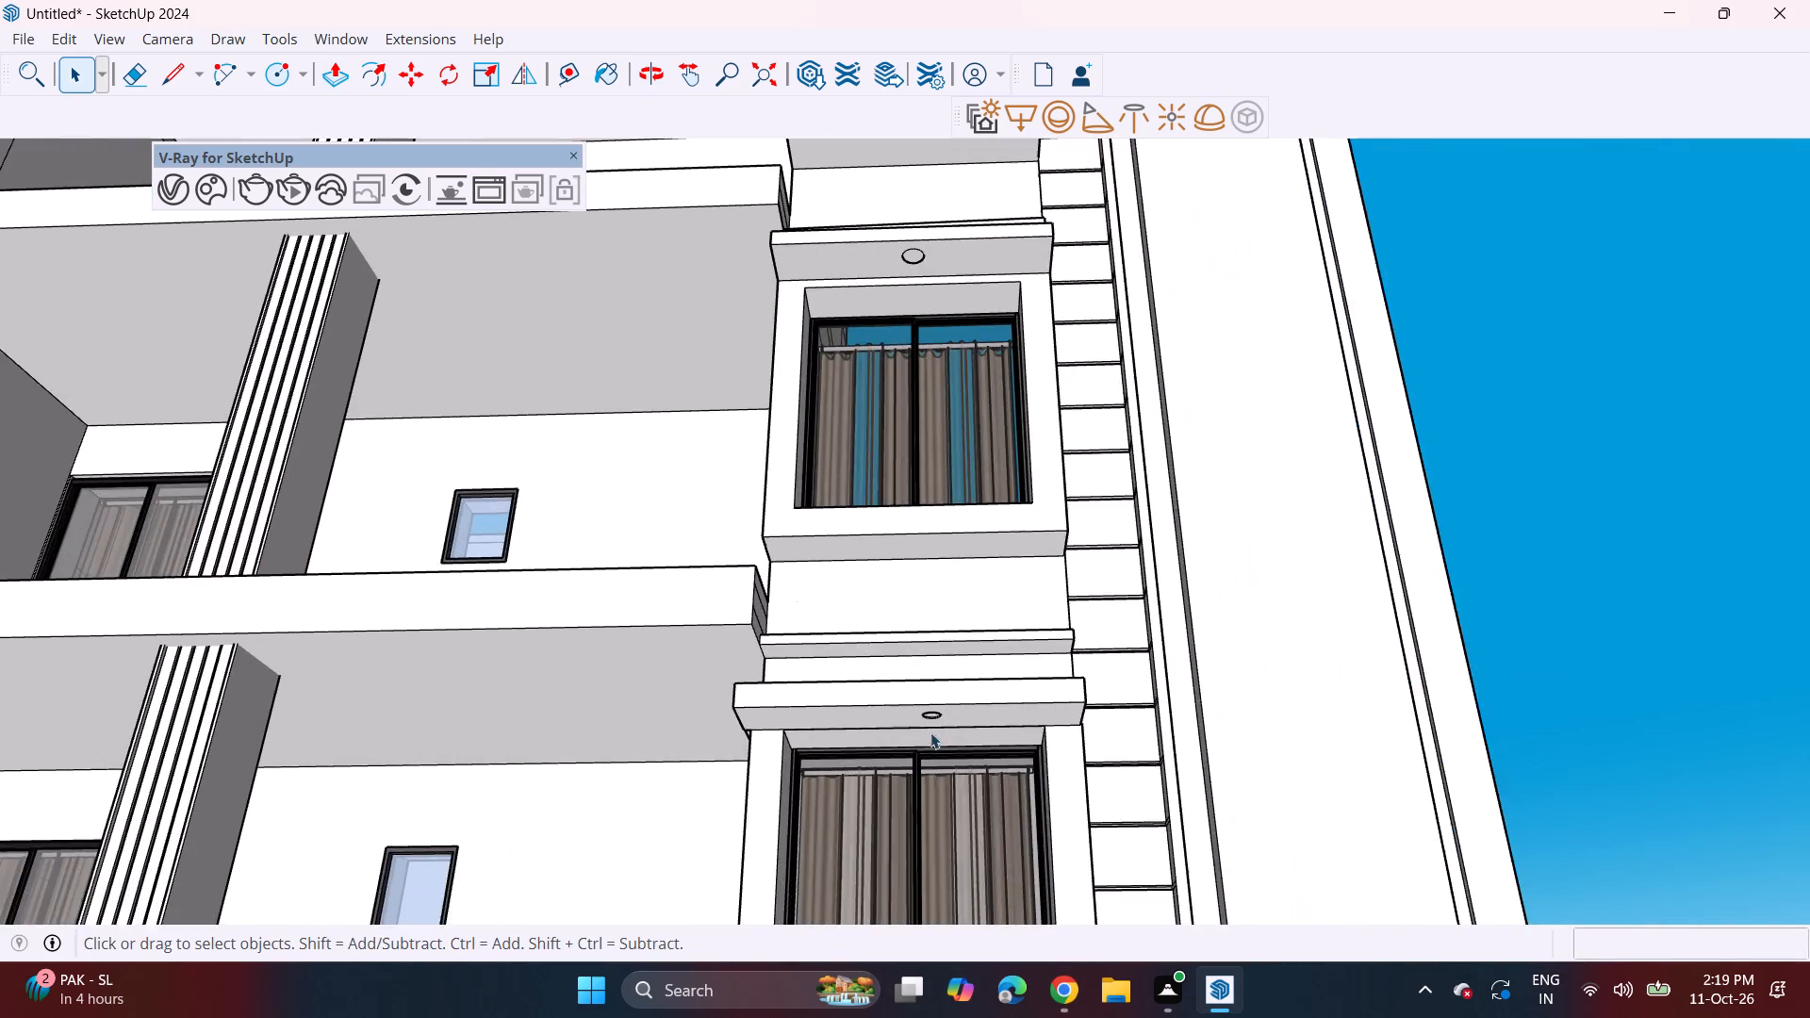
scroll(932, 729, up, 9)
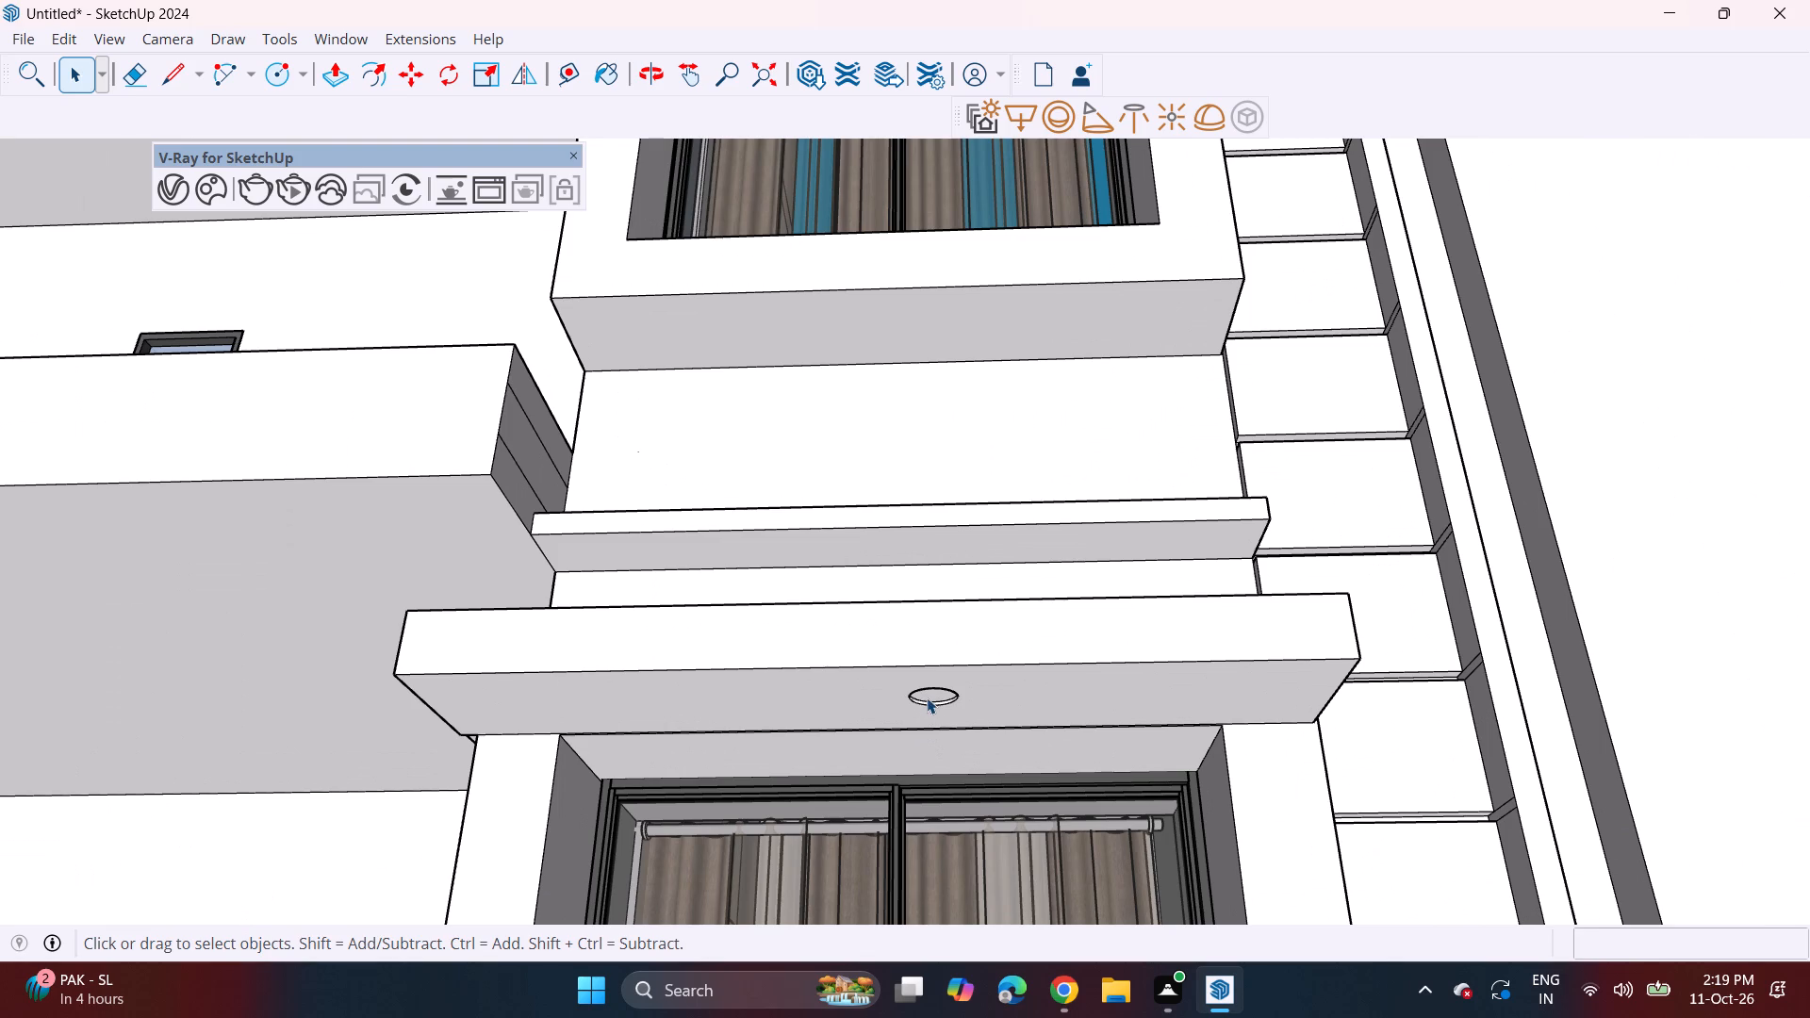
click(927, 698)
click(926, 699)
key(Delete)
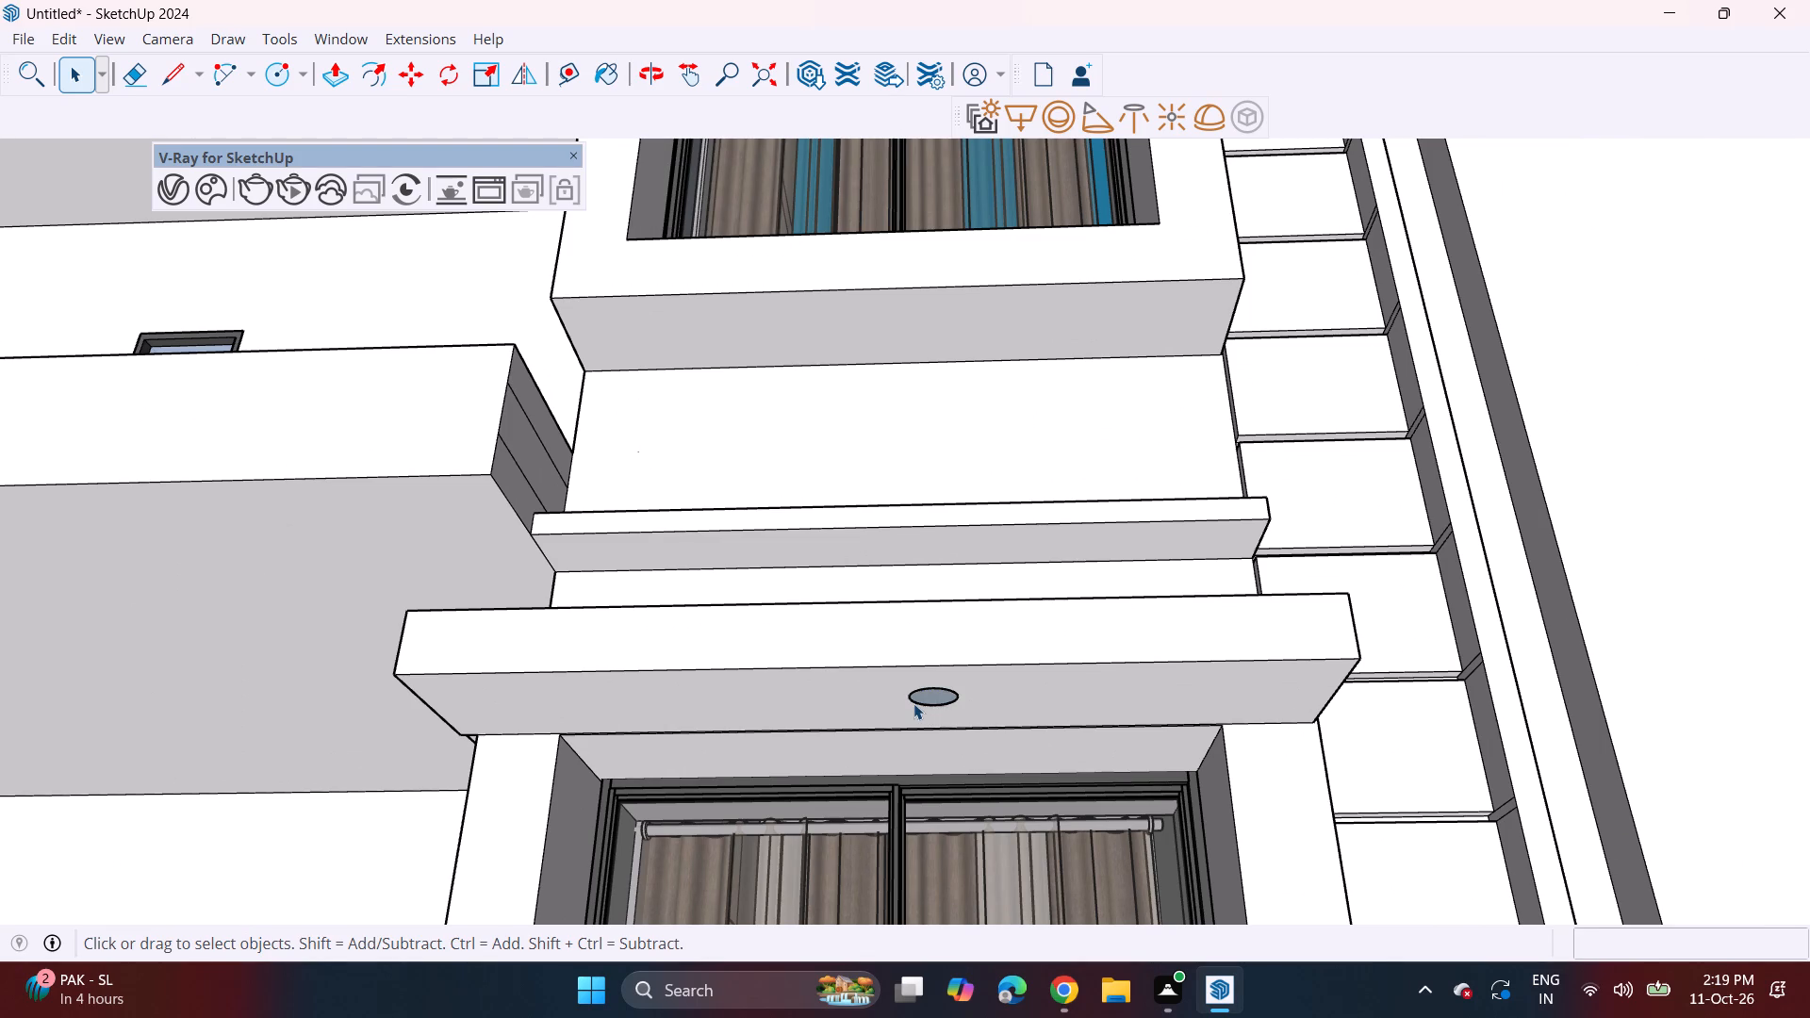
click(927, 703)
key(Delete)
Draw a circle of about 2 7/16" radius under the lowest window's sunshade and push/pull it into a shallow recess.
click(282, 69)
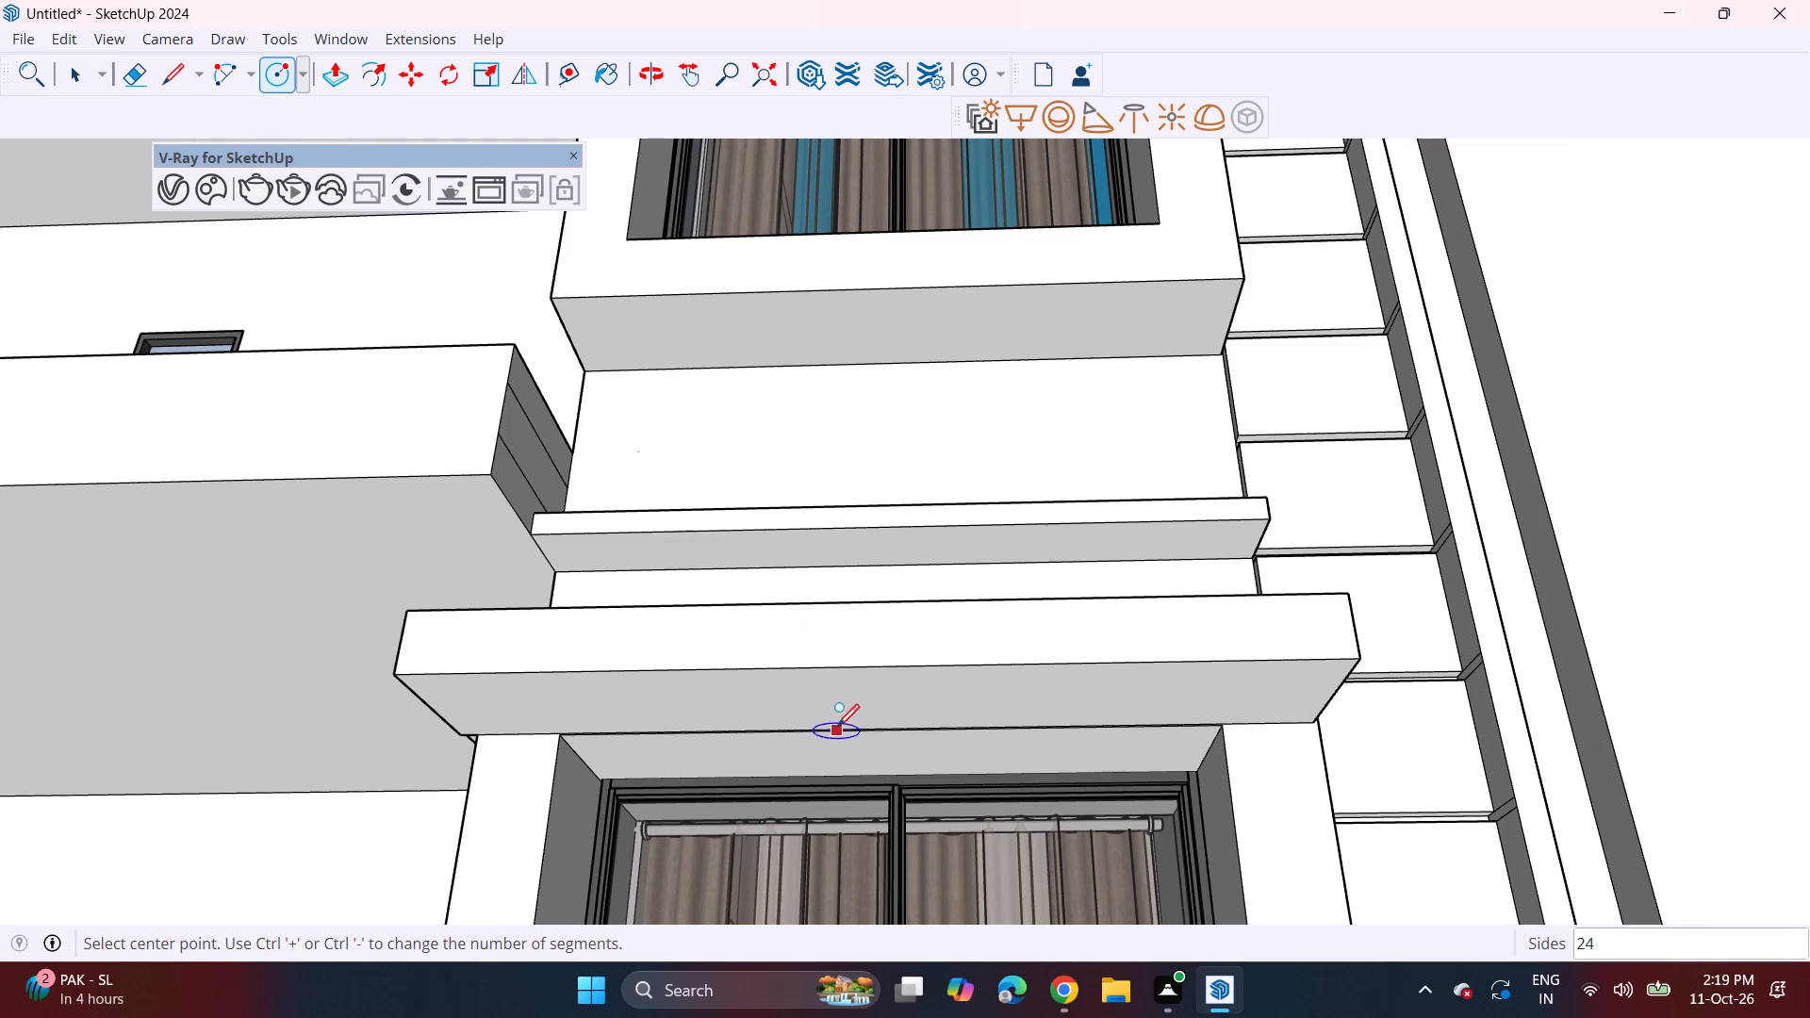
click(864, 696)
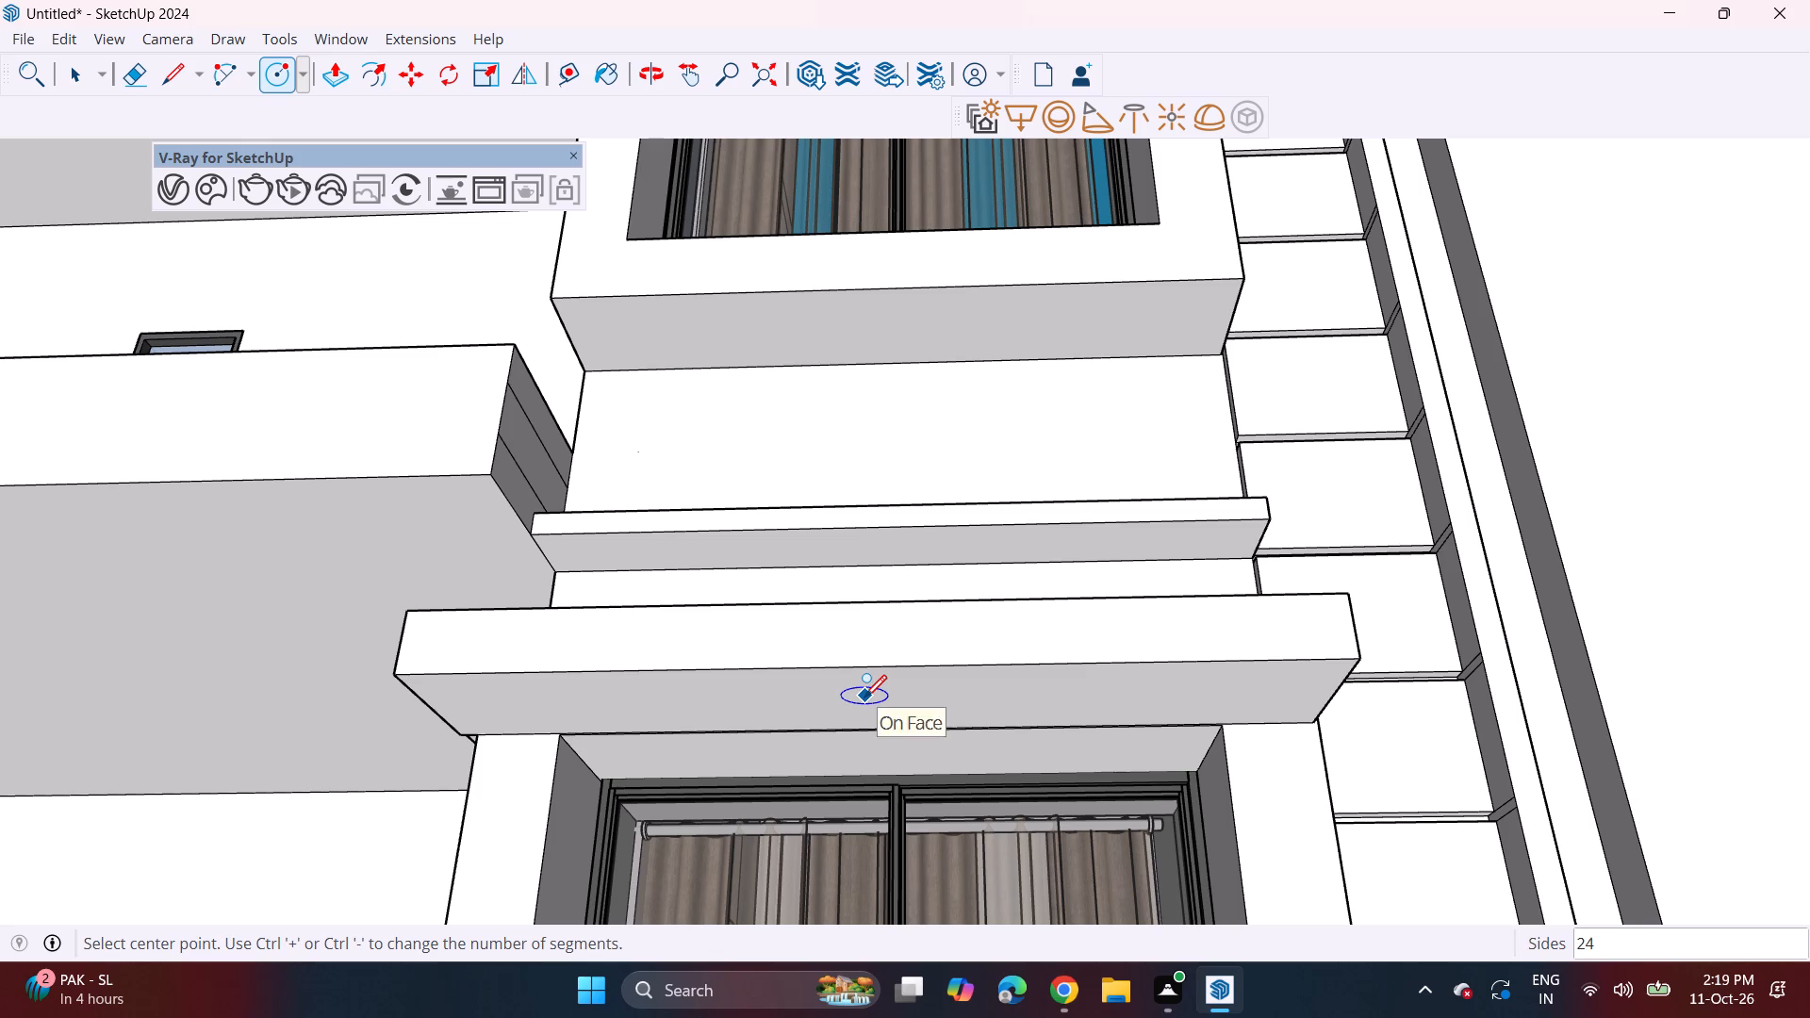
click(895, 697)
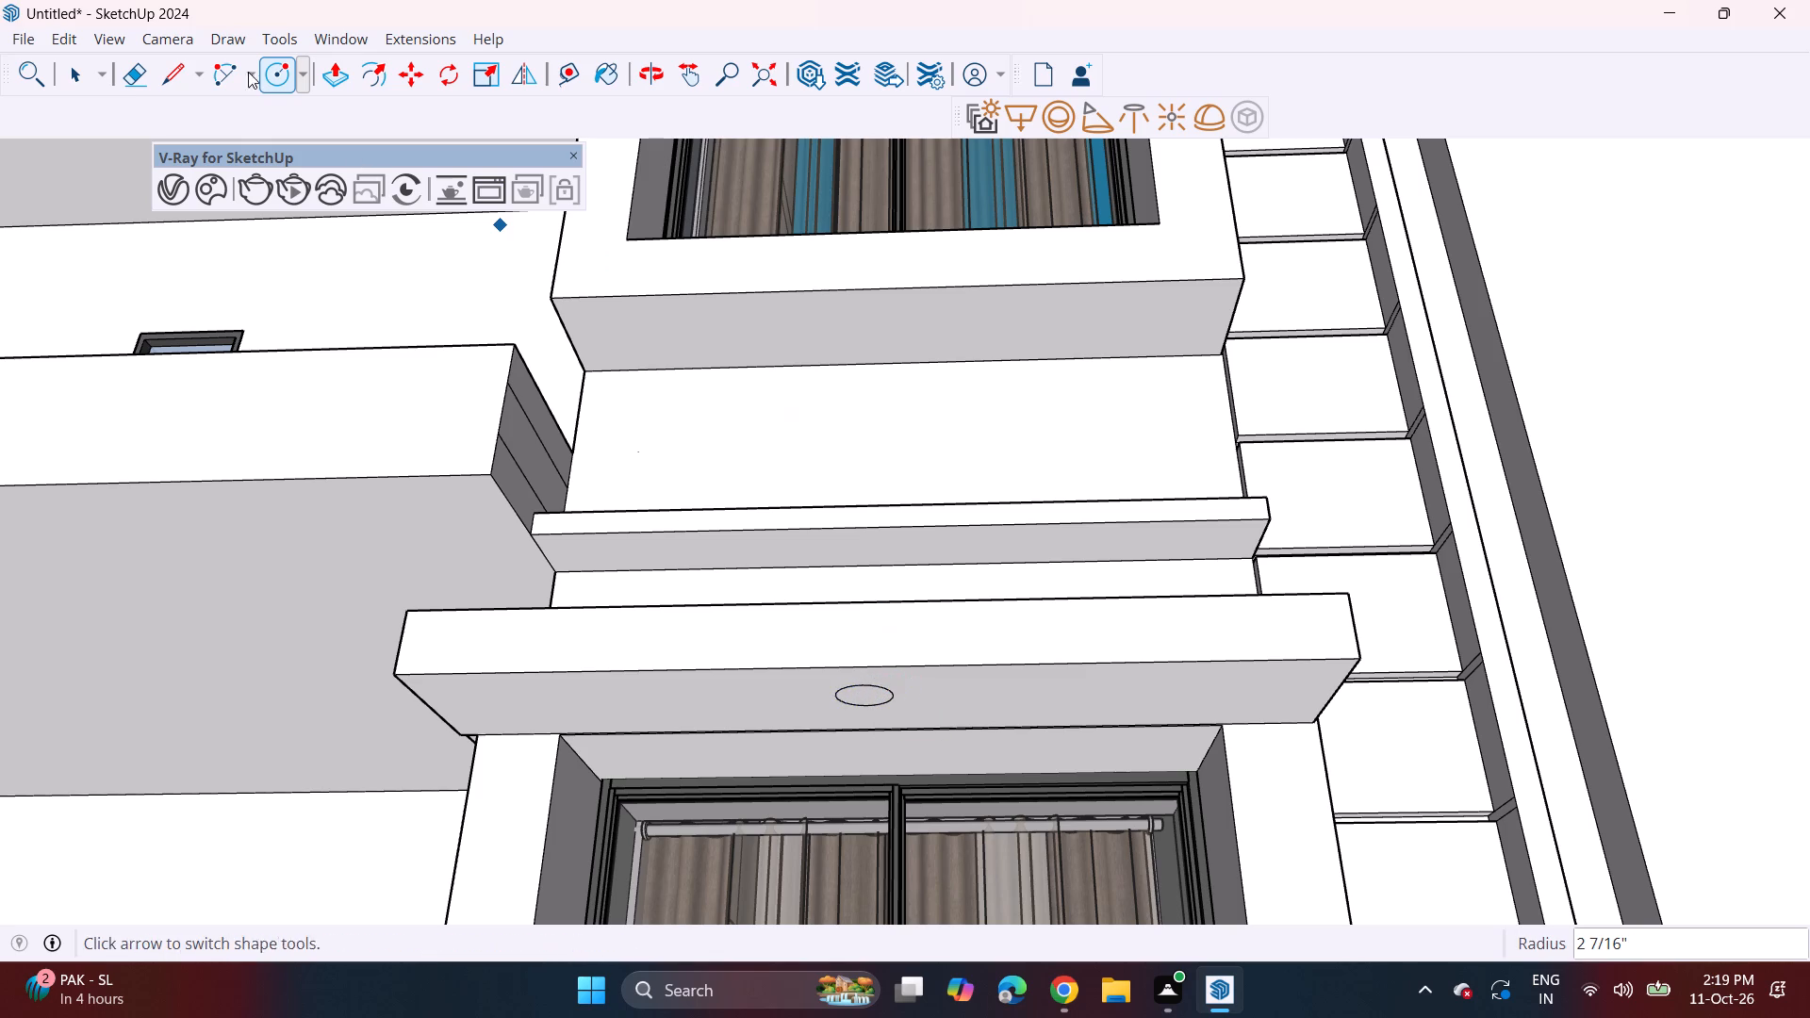
click(325, 71)
click(857, 704)
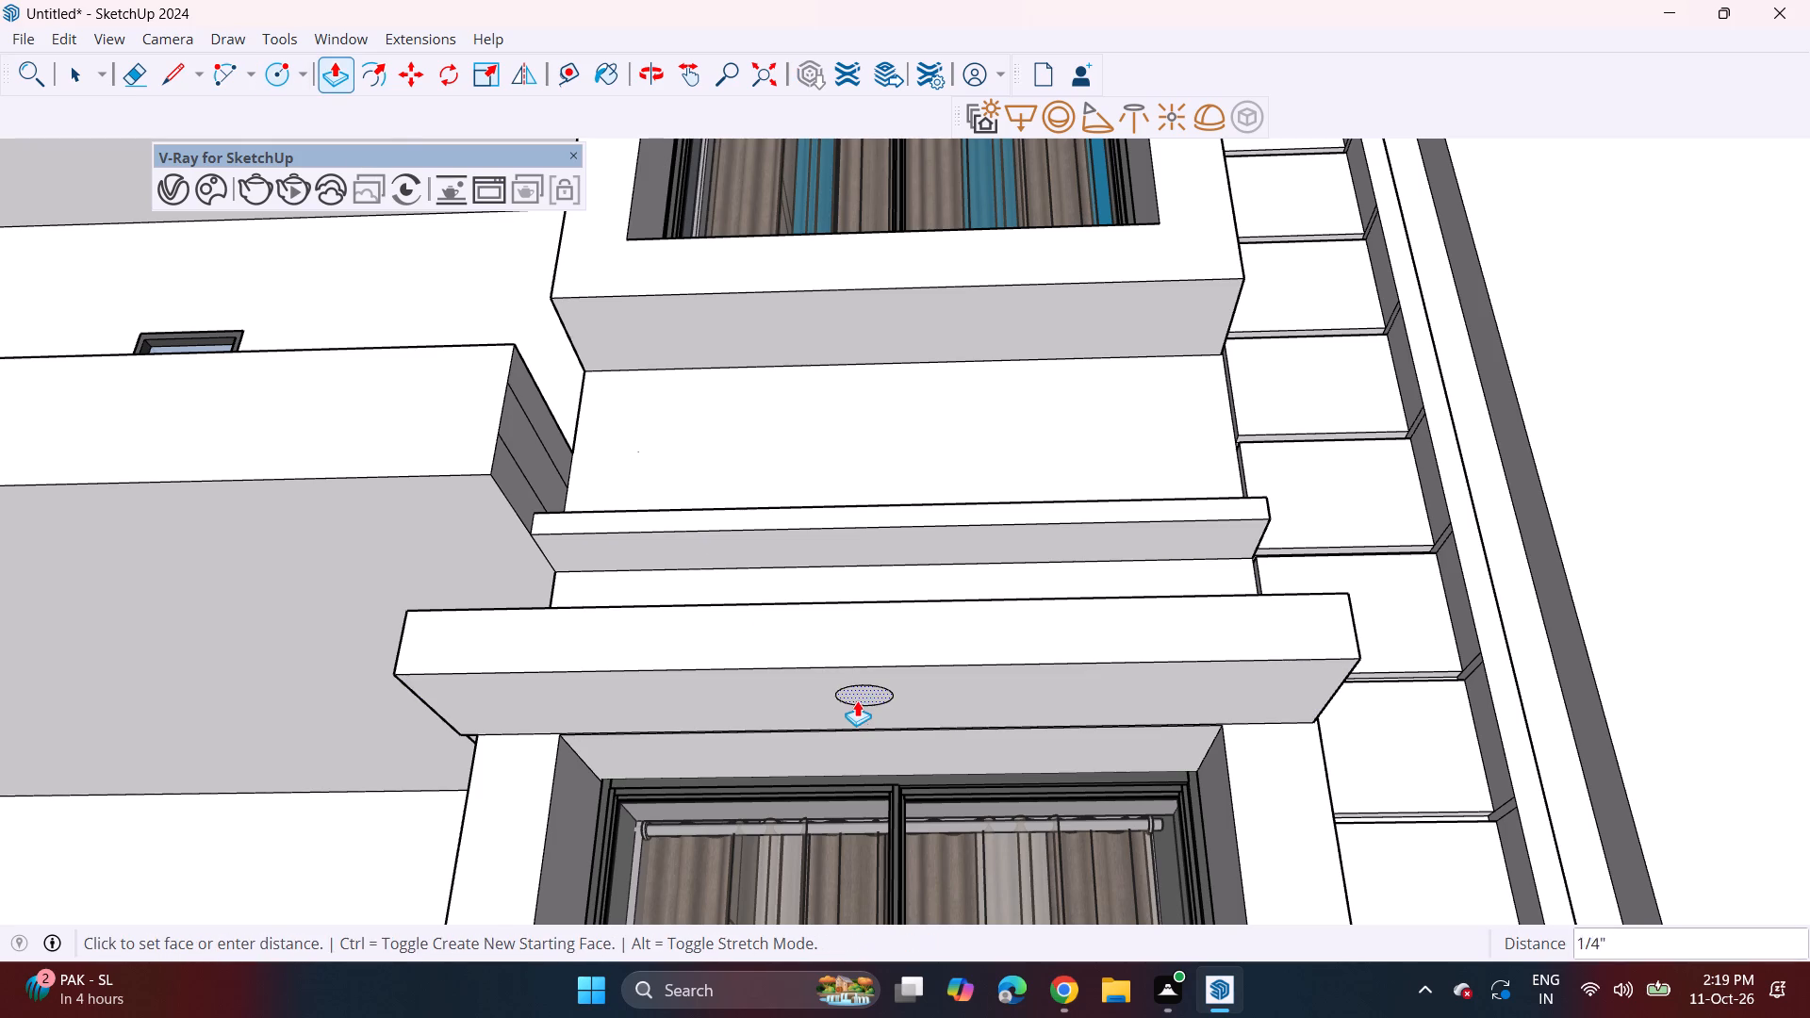
click(857, 698)
key(space)
Draw two circles side by side on the underside of the lowest balcony slab, with radii of about 6" and 6 7/8".
scroll(1040, 661, down, 1)
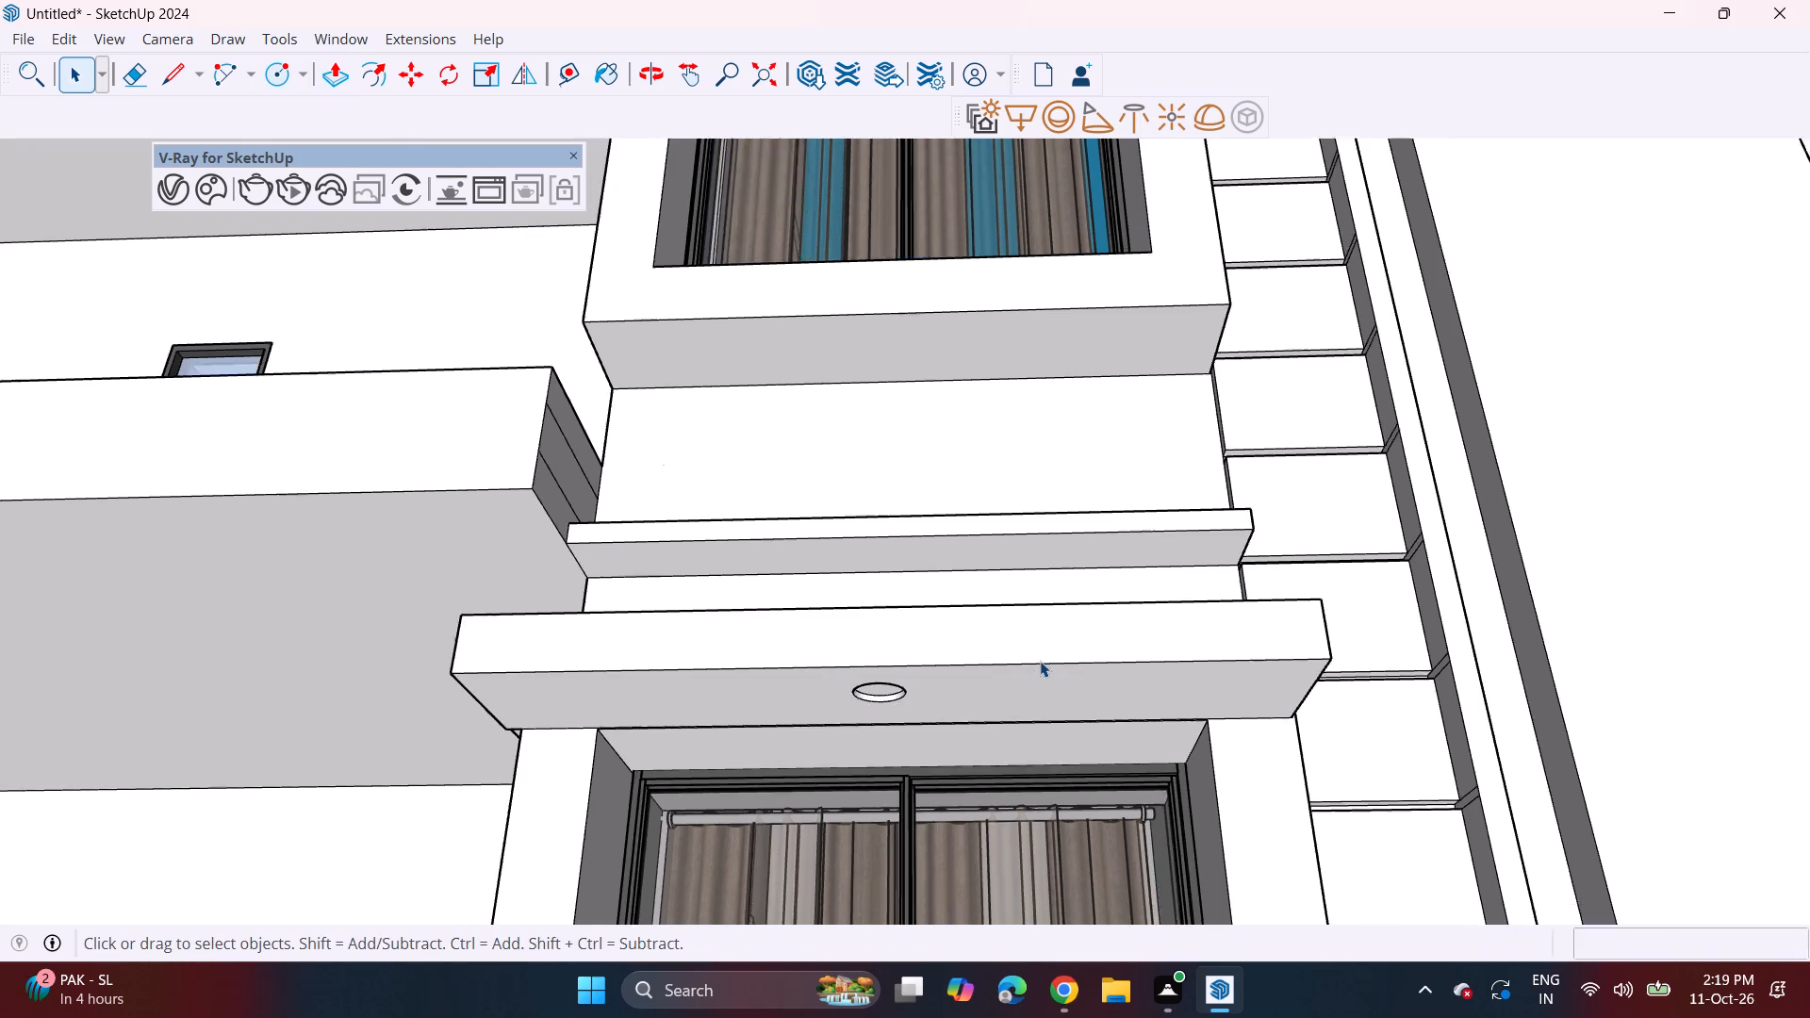
scroll(1040, 661, down, 15)
middle_drag(1024, 641, 1024, 686)
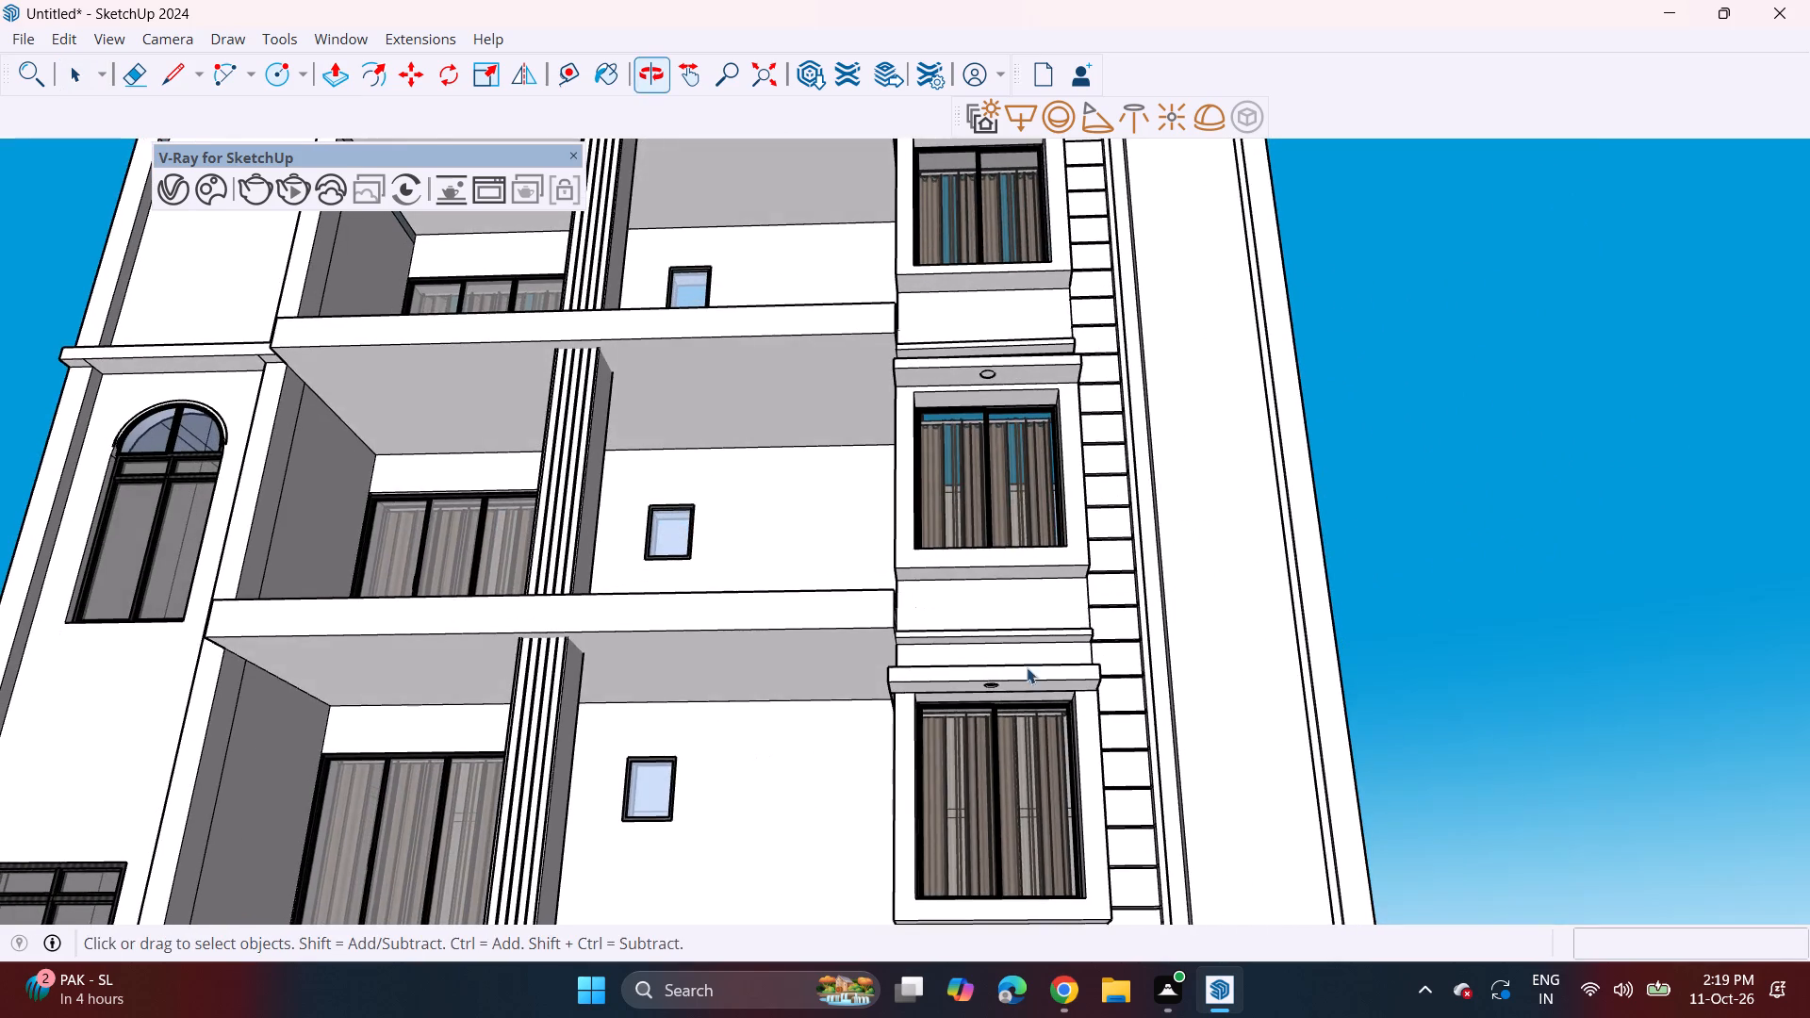
shift+middle_drag(1003, 656, 1095, 610)
middle_drag(1098, 600, 1081, 661)
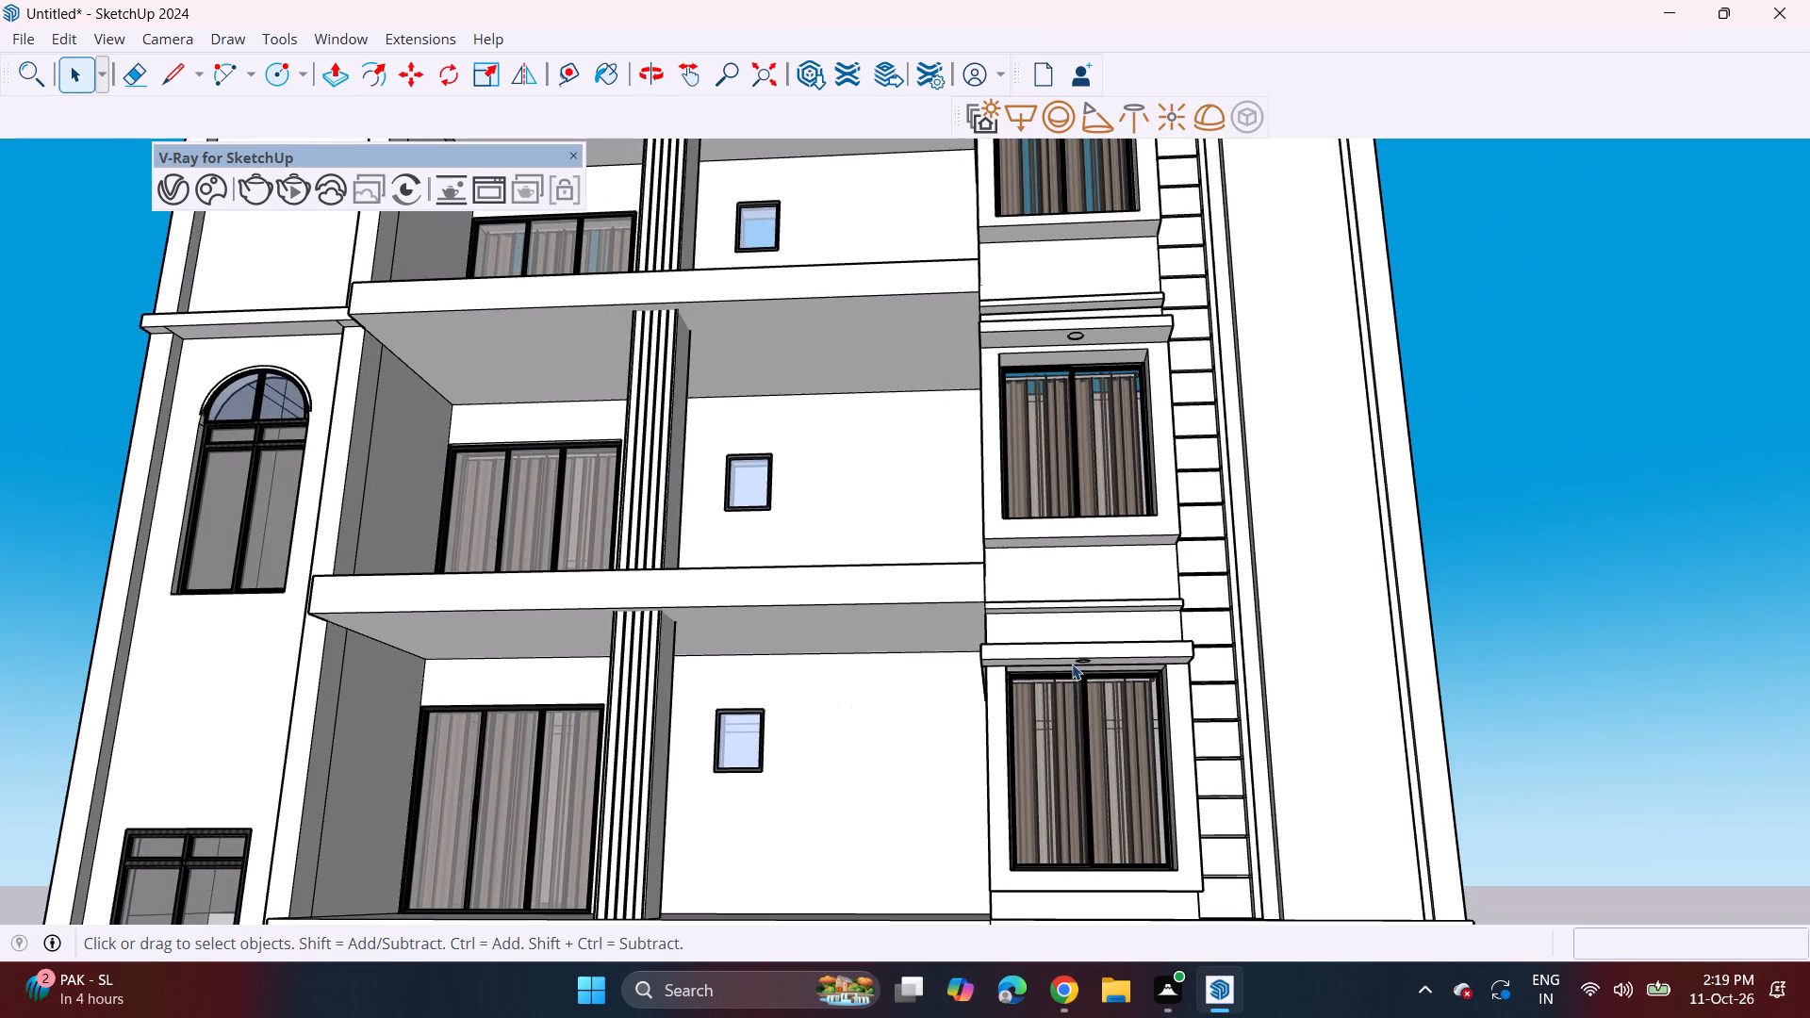
scroll(1066, 664, down, 2)
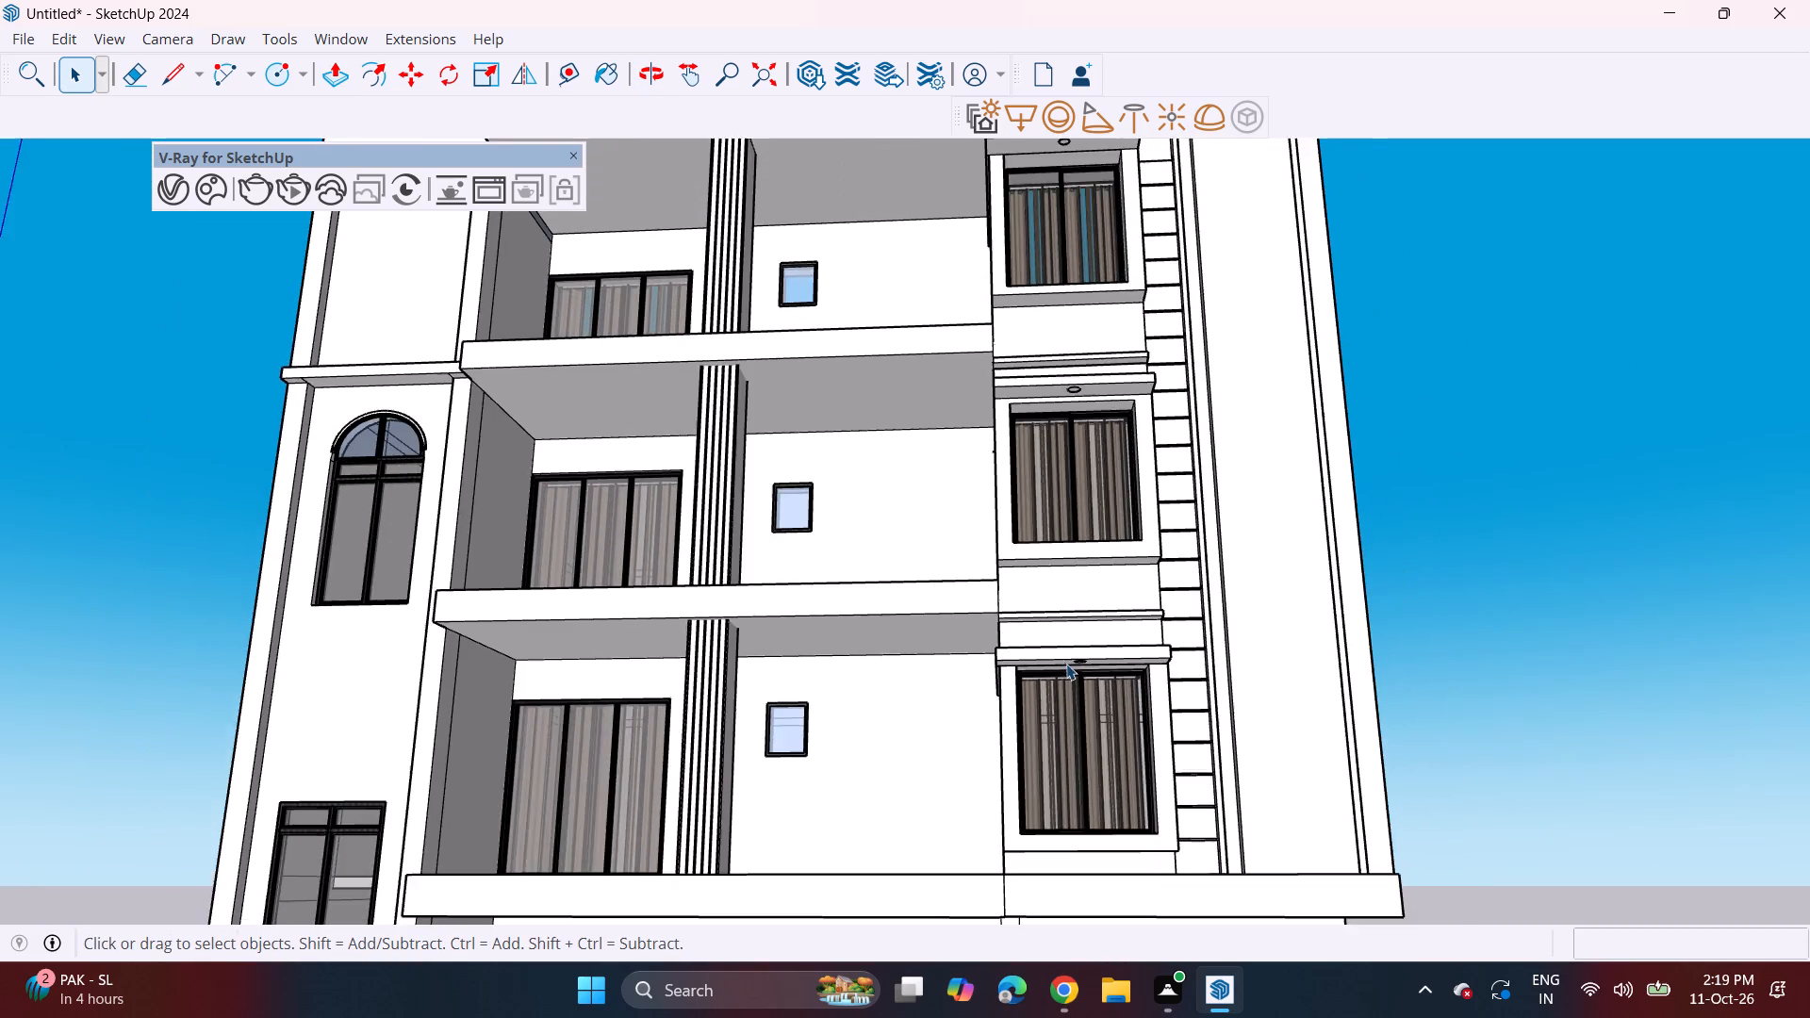
scroll(1058, 647, down, 2)
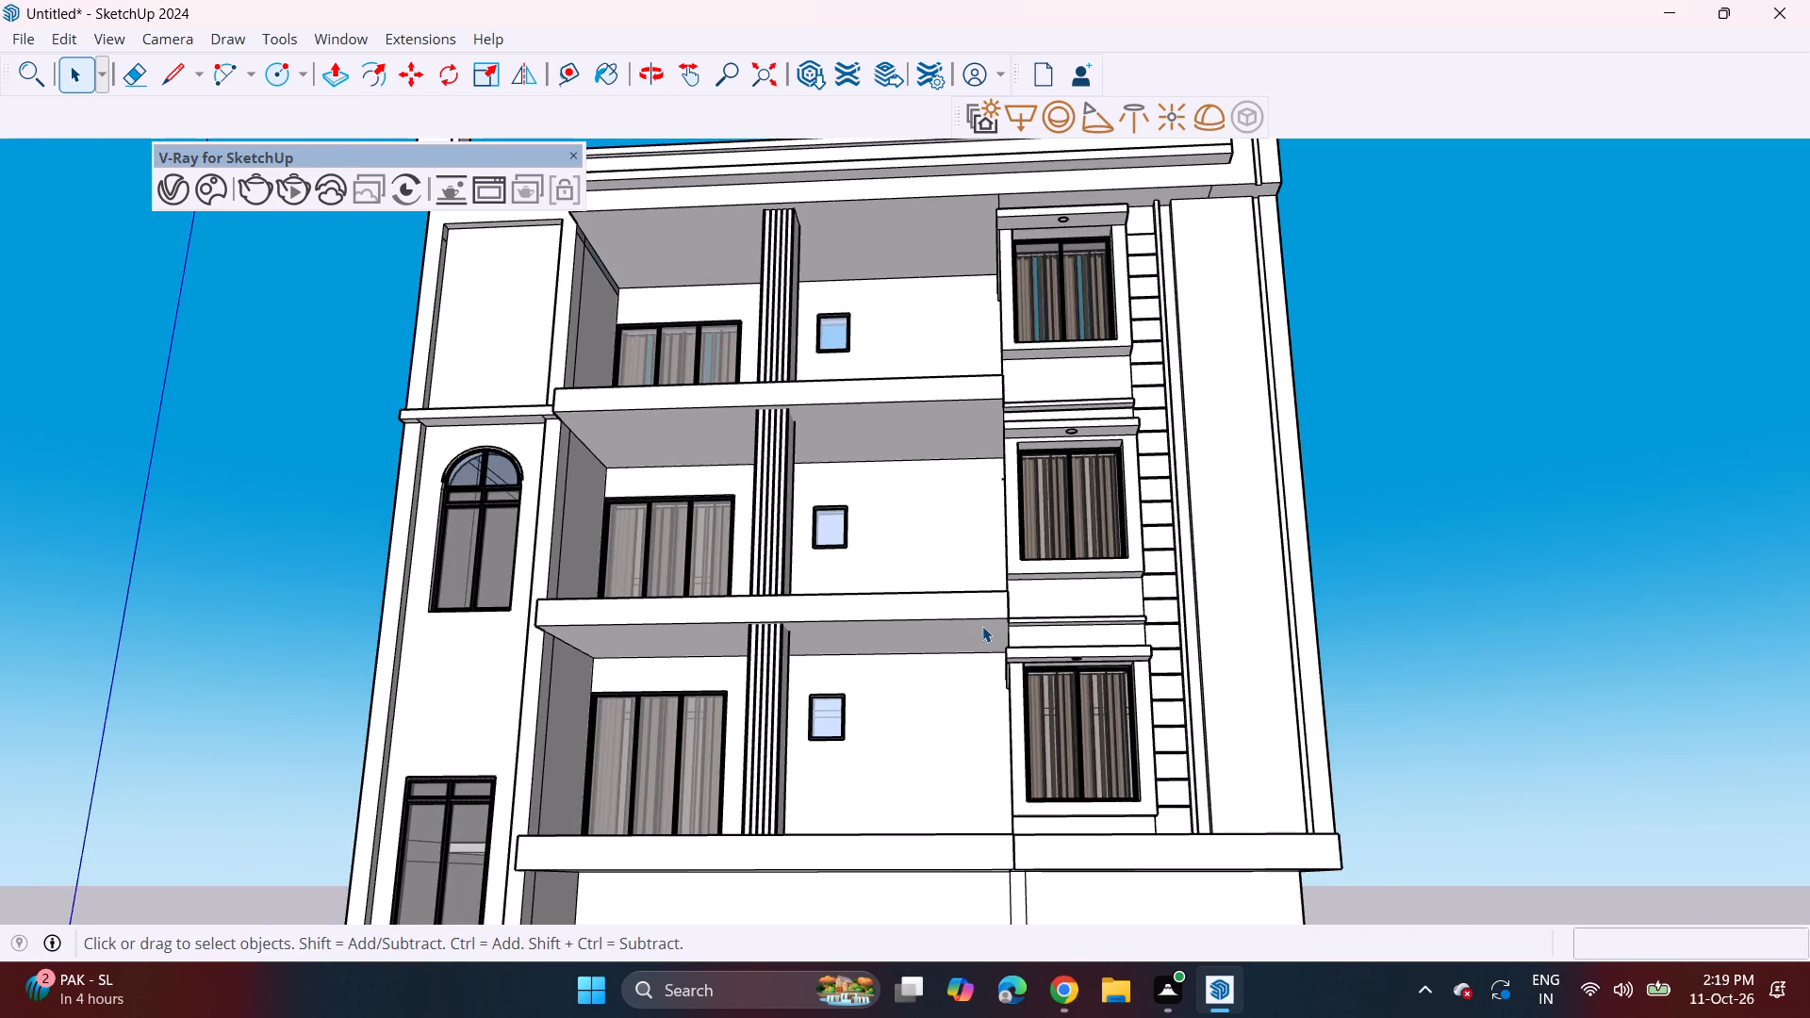
middle_drag(826, 778, 850, 702)
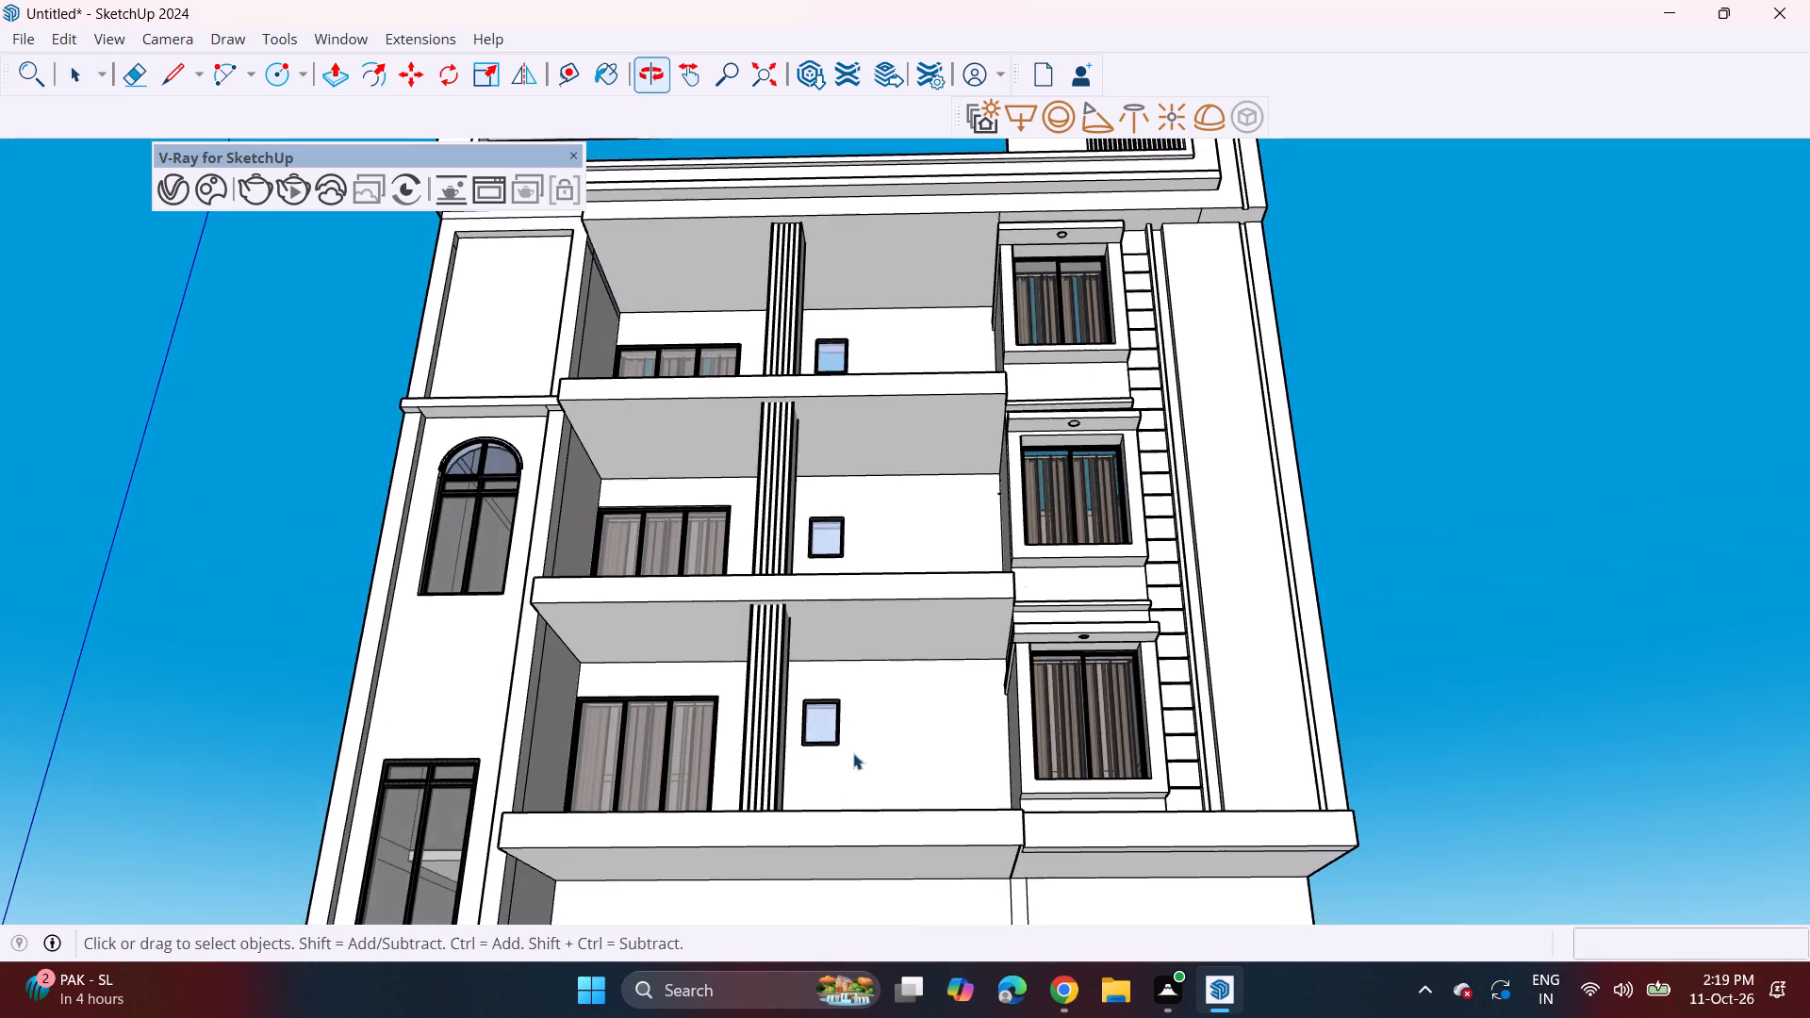
shift+middle_drag(840, 784, 964, 519)
scroll(832, 583, up, 8)
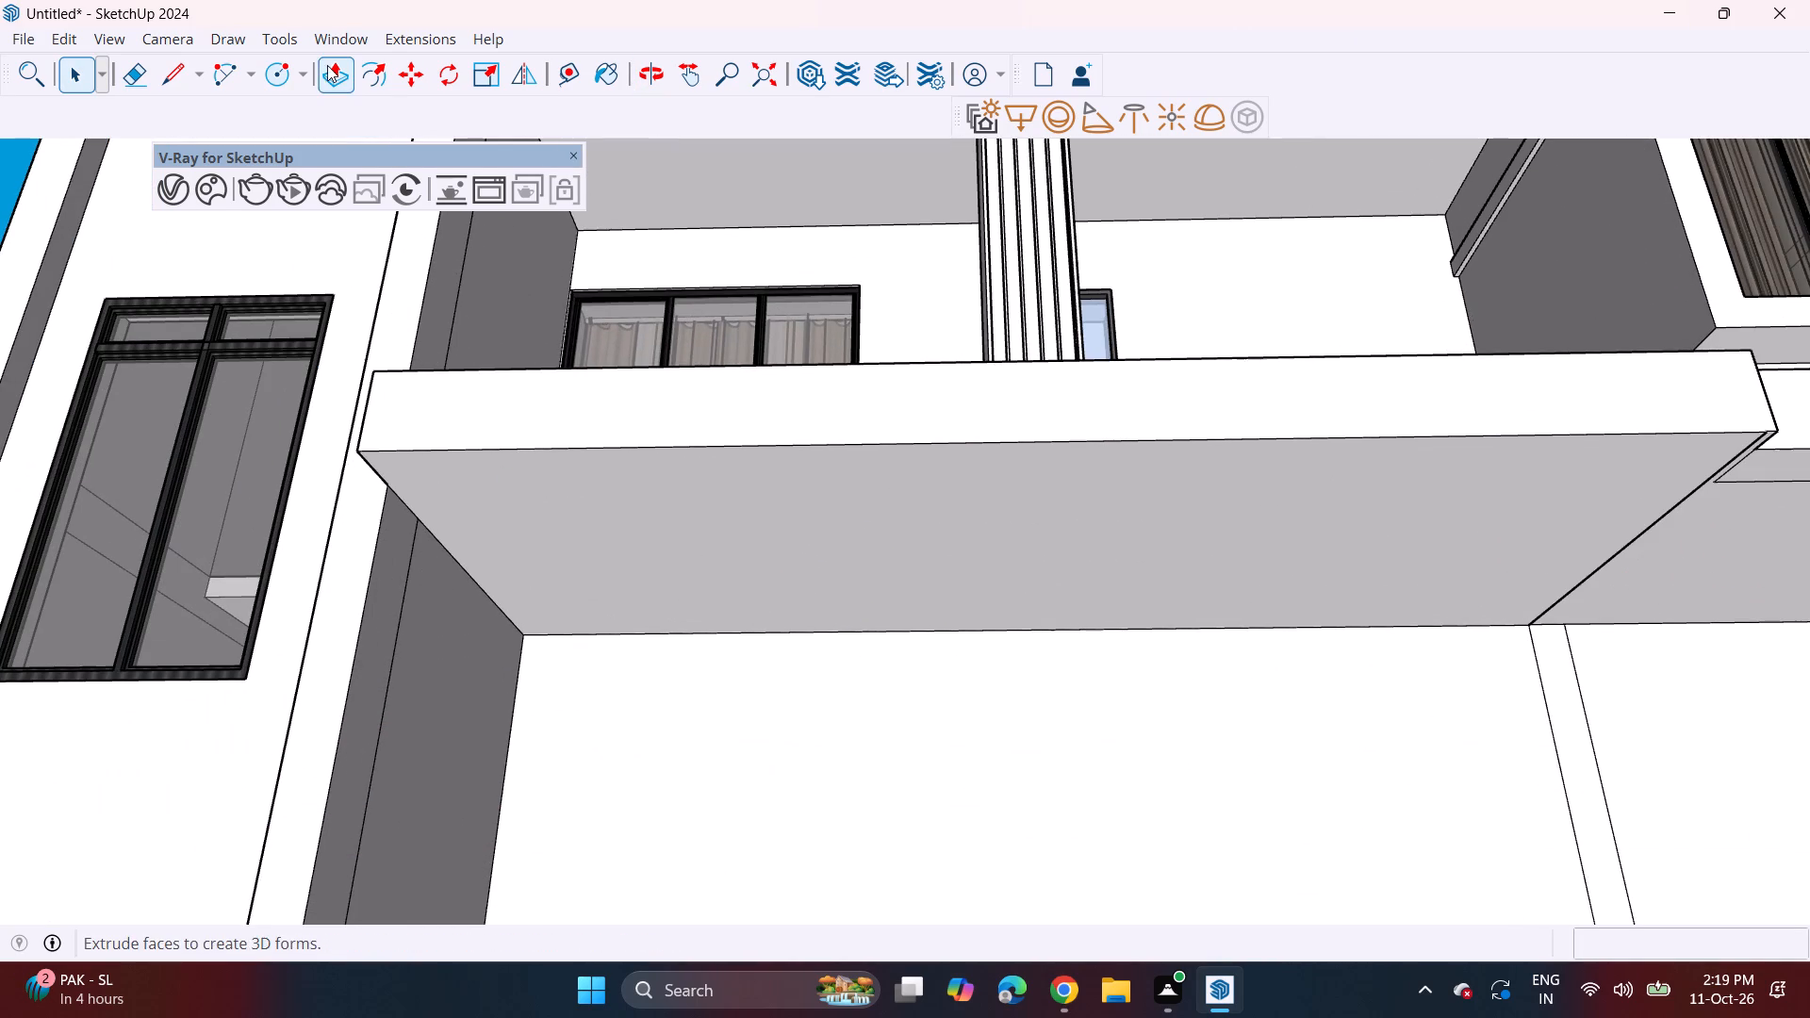
click(286, 82)
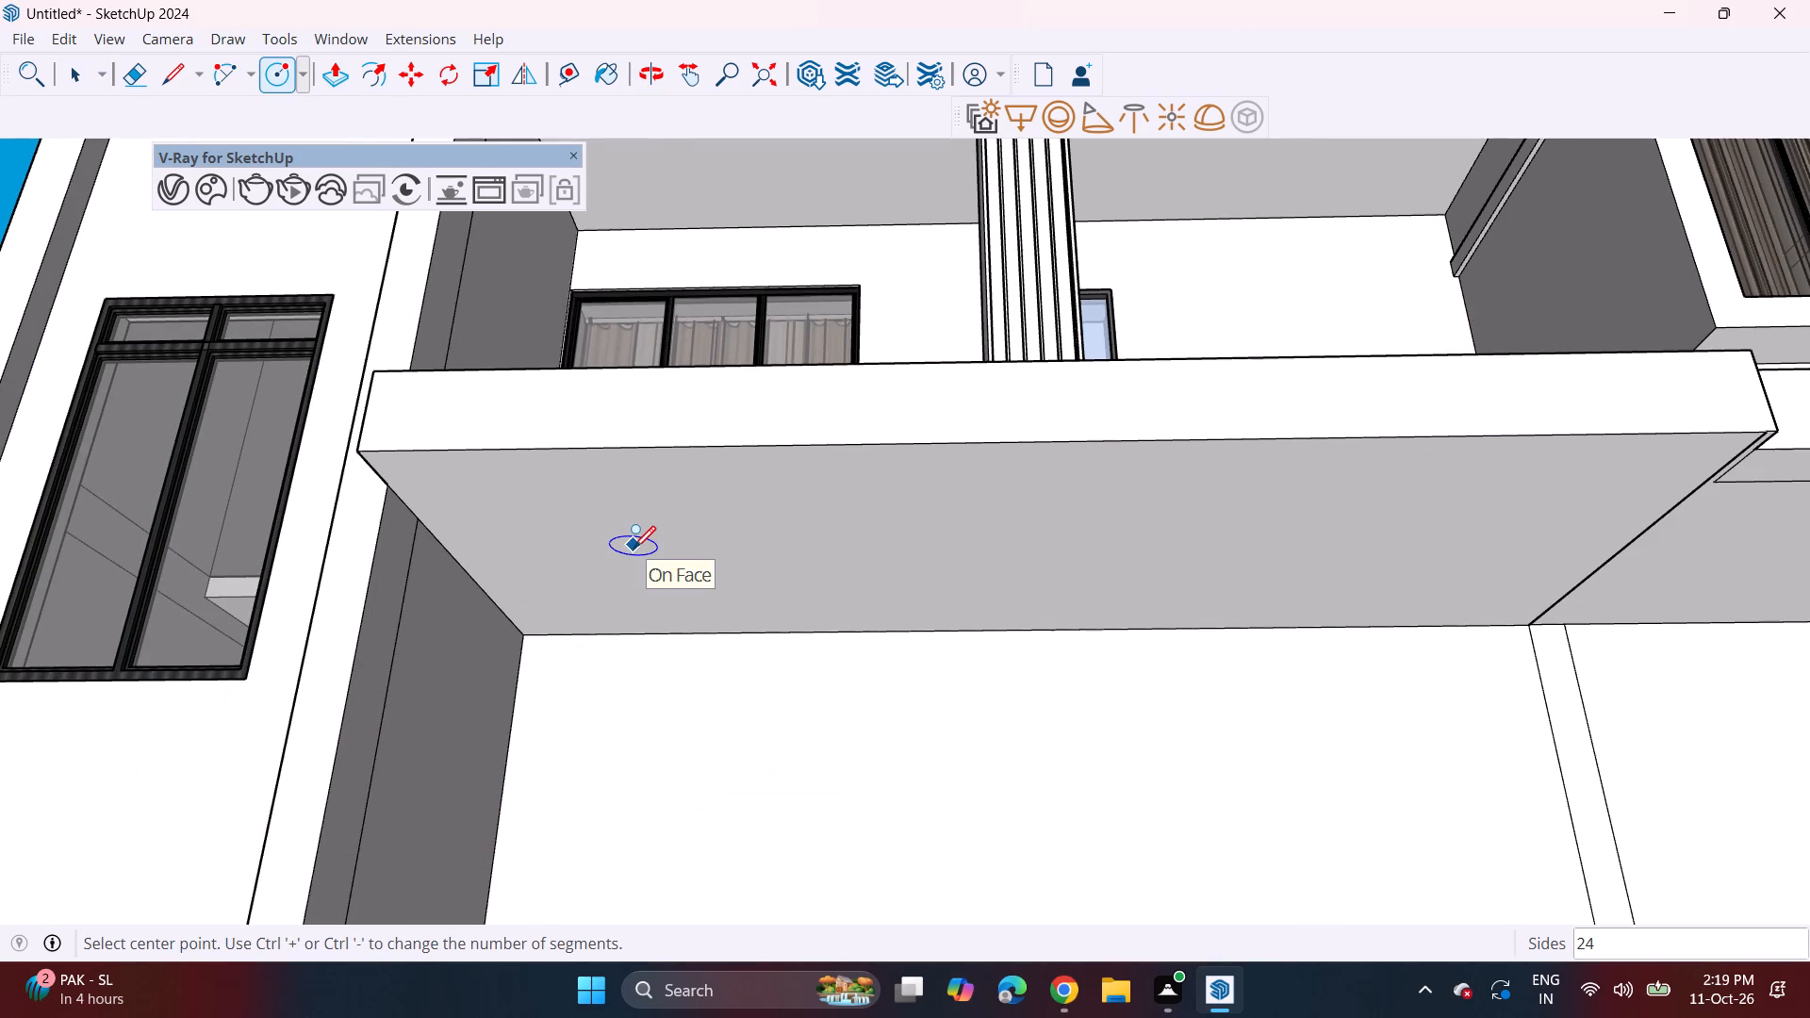
click(633, 548)
click(652, 545)
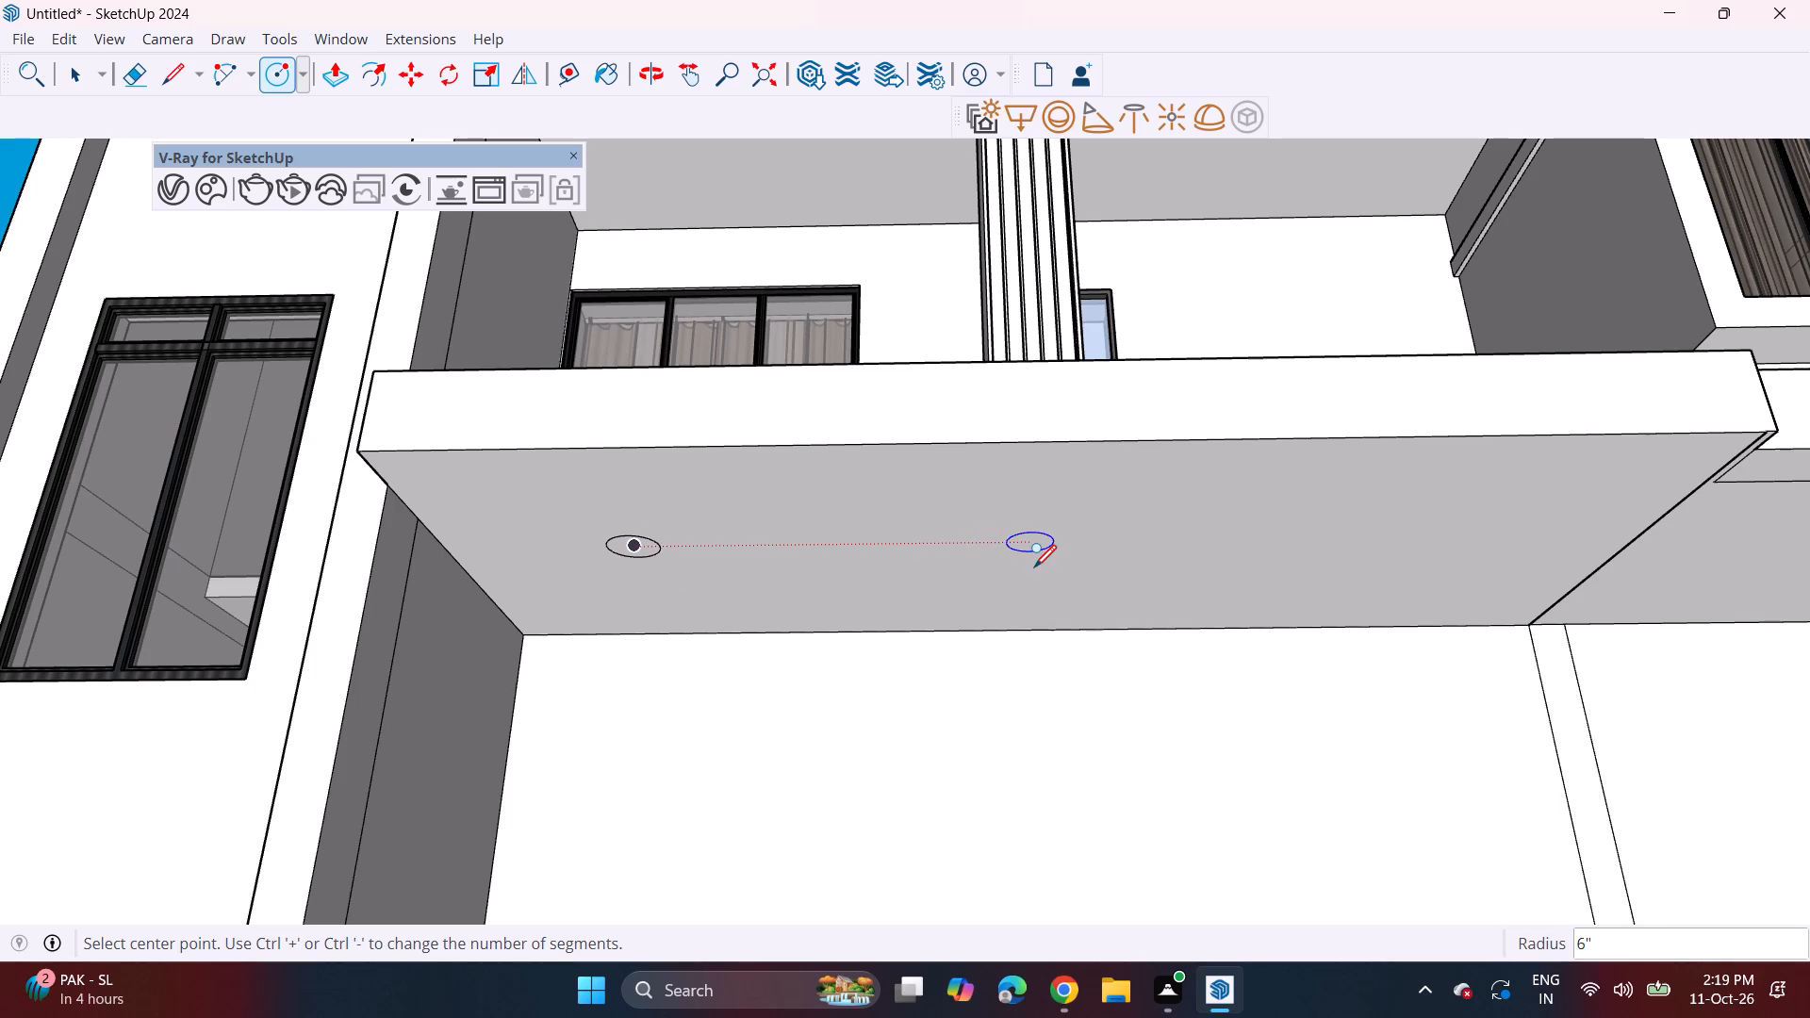
click(1034, 566)
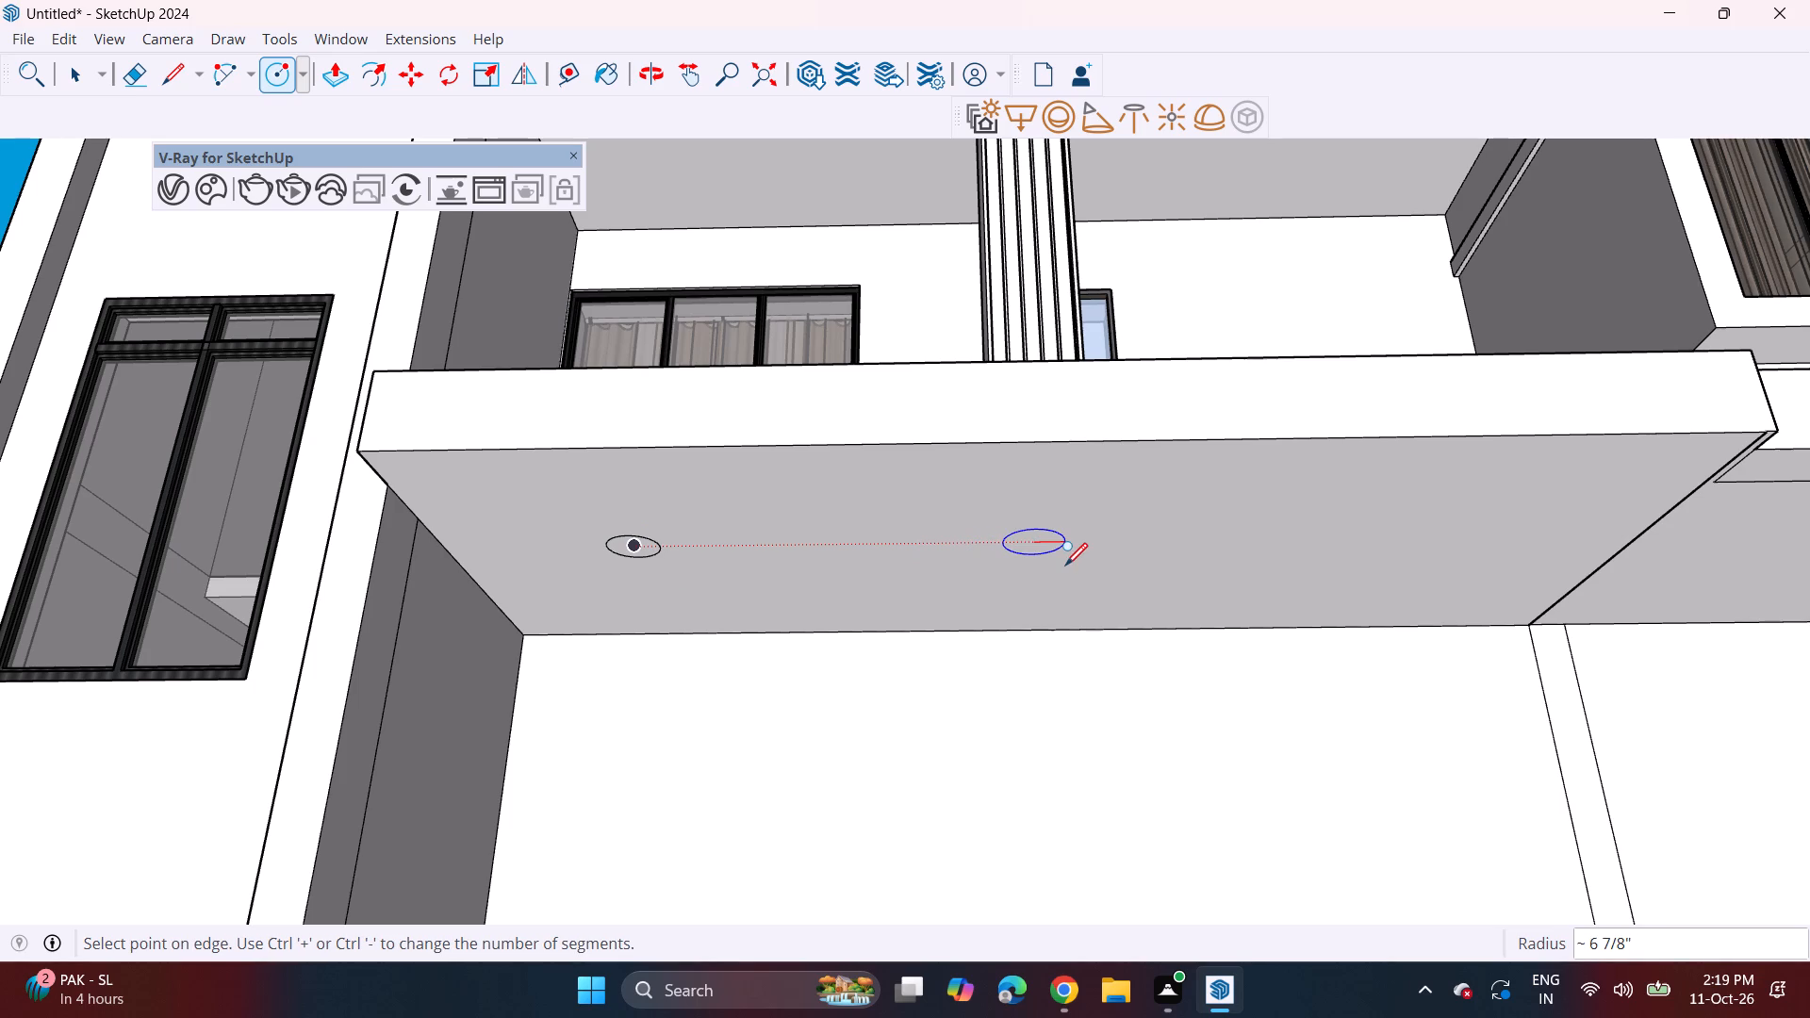
click(1065, 564)
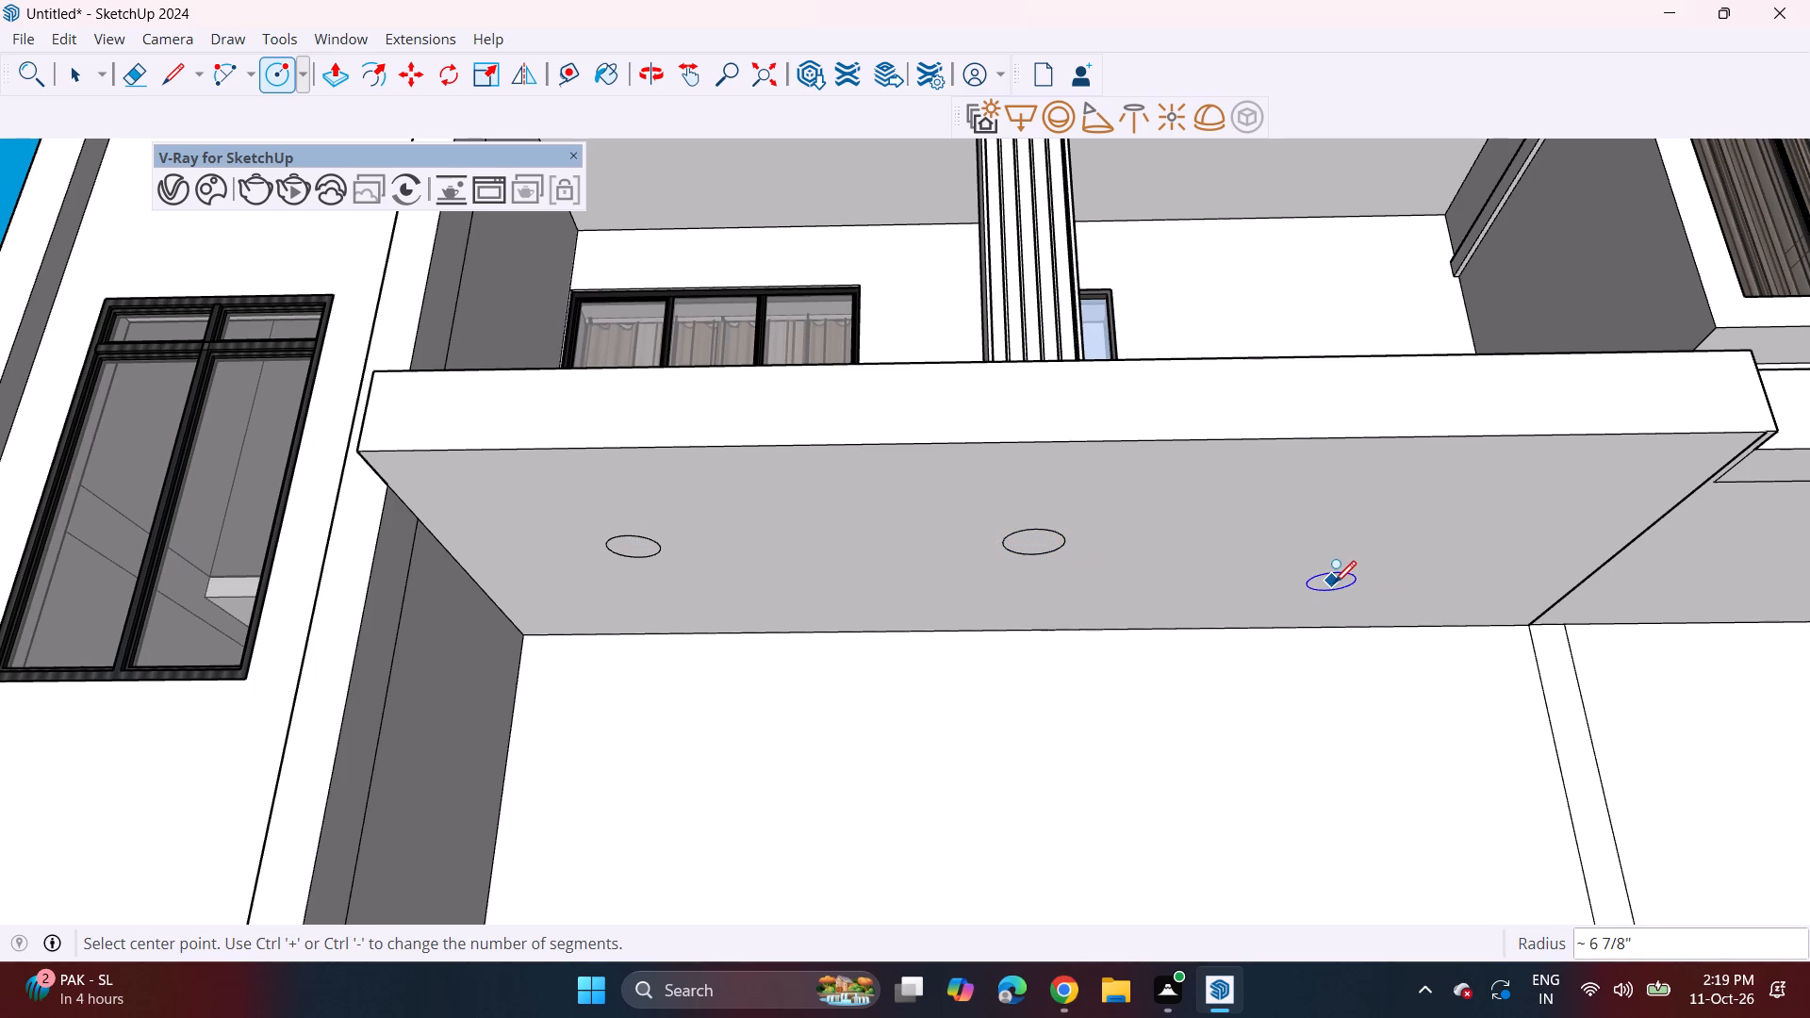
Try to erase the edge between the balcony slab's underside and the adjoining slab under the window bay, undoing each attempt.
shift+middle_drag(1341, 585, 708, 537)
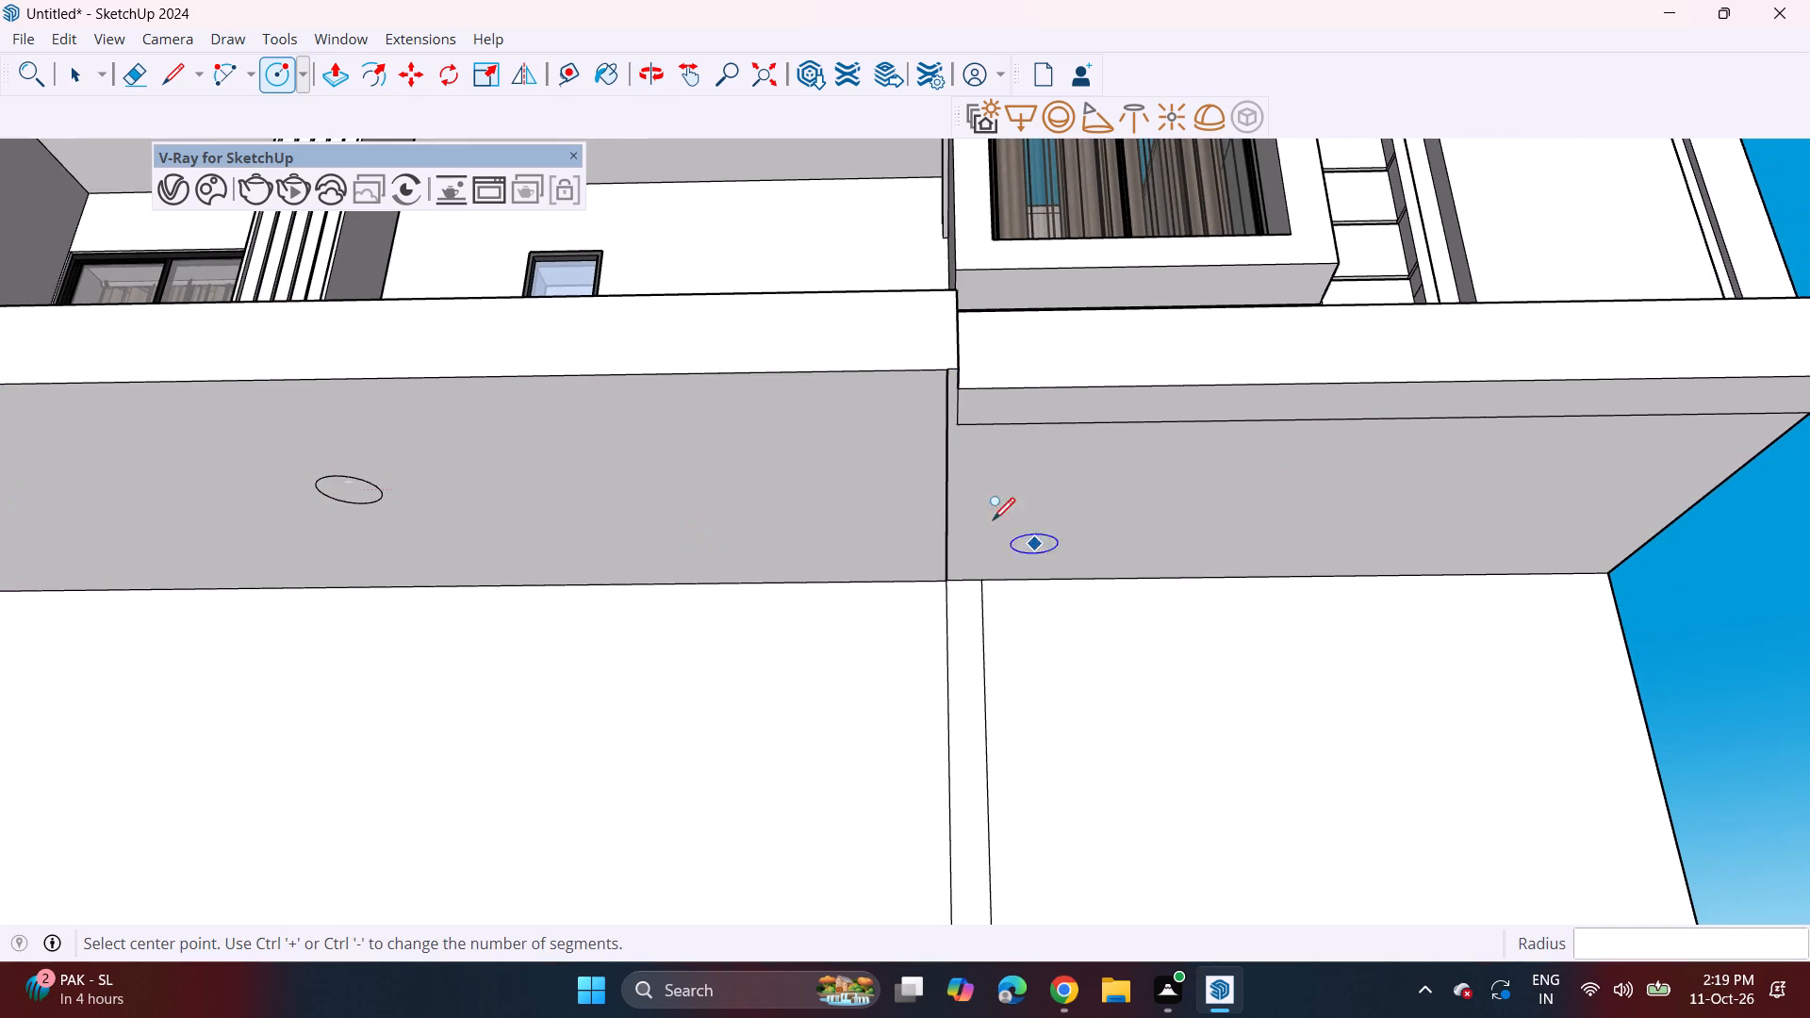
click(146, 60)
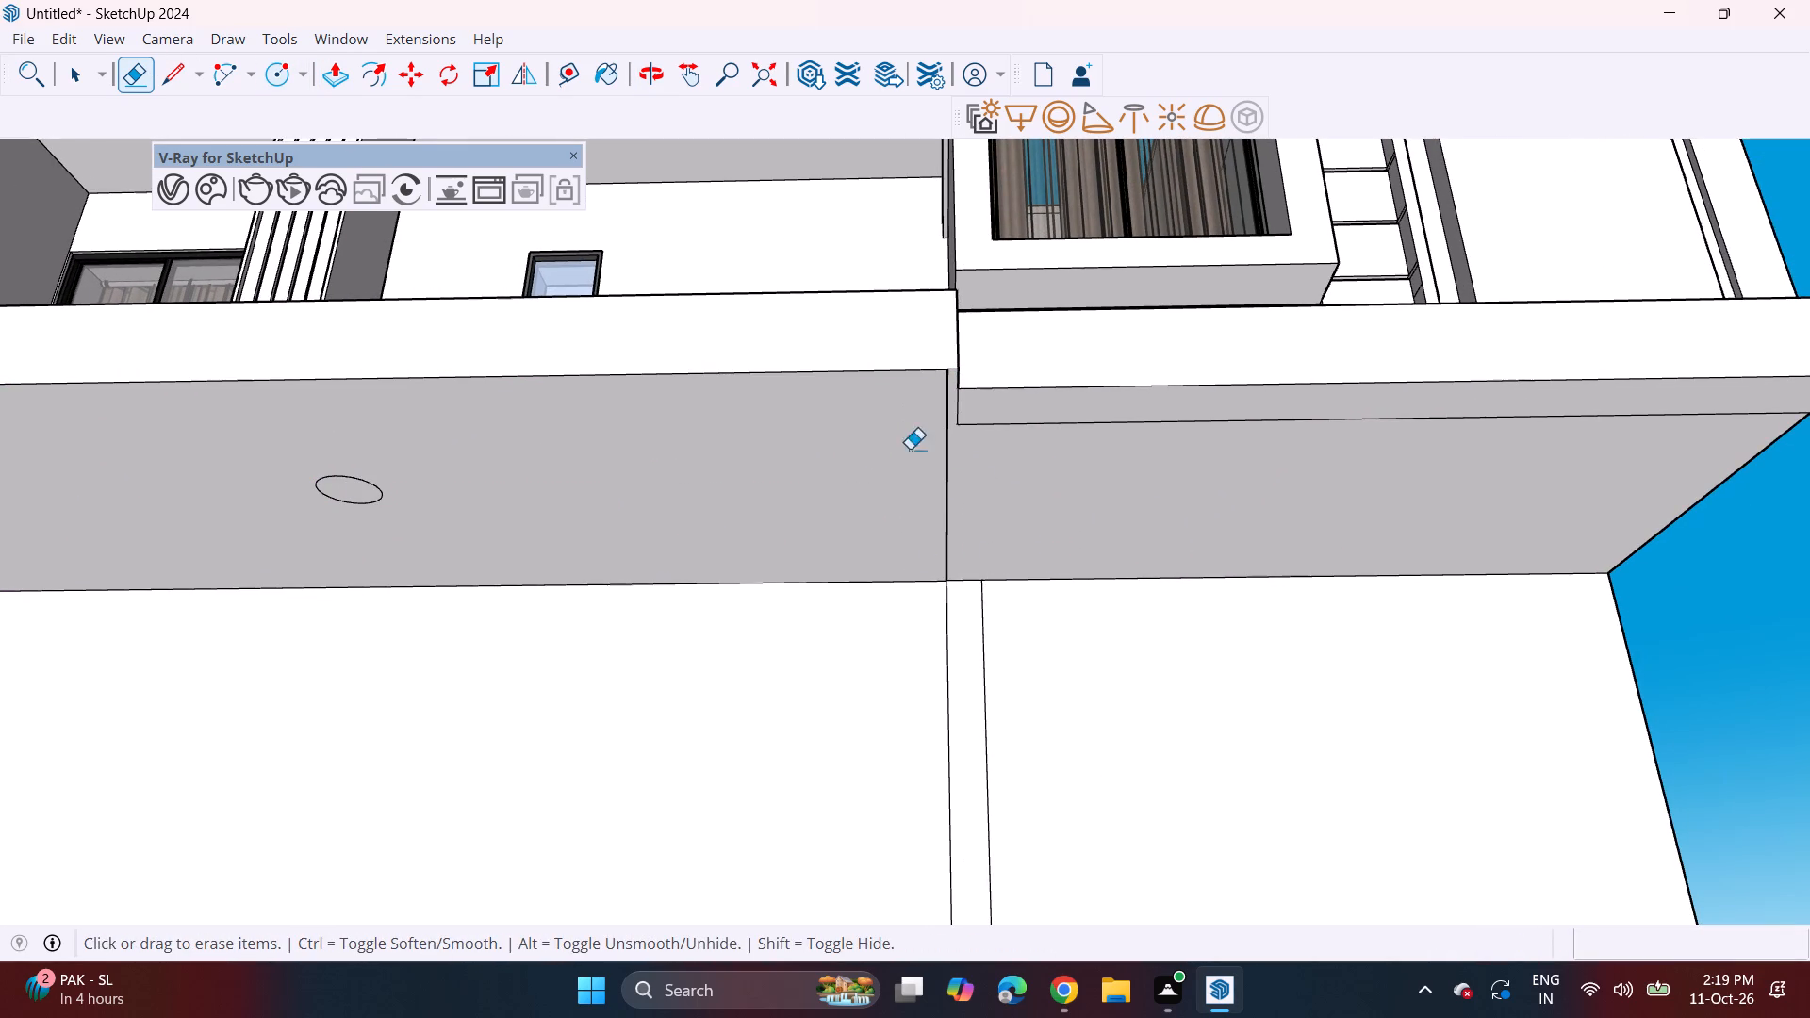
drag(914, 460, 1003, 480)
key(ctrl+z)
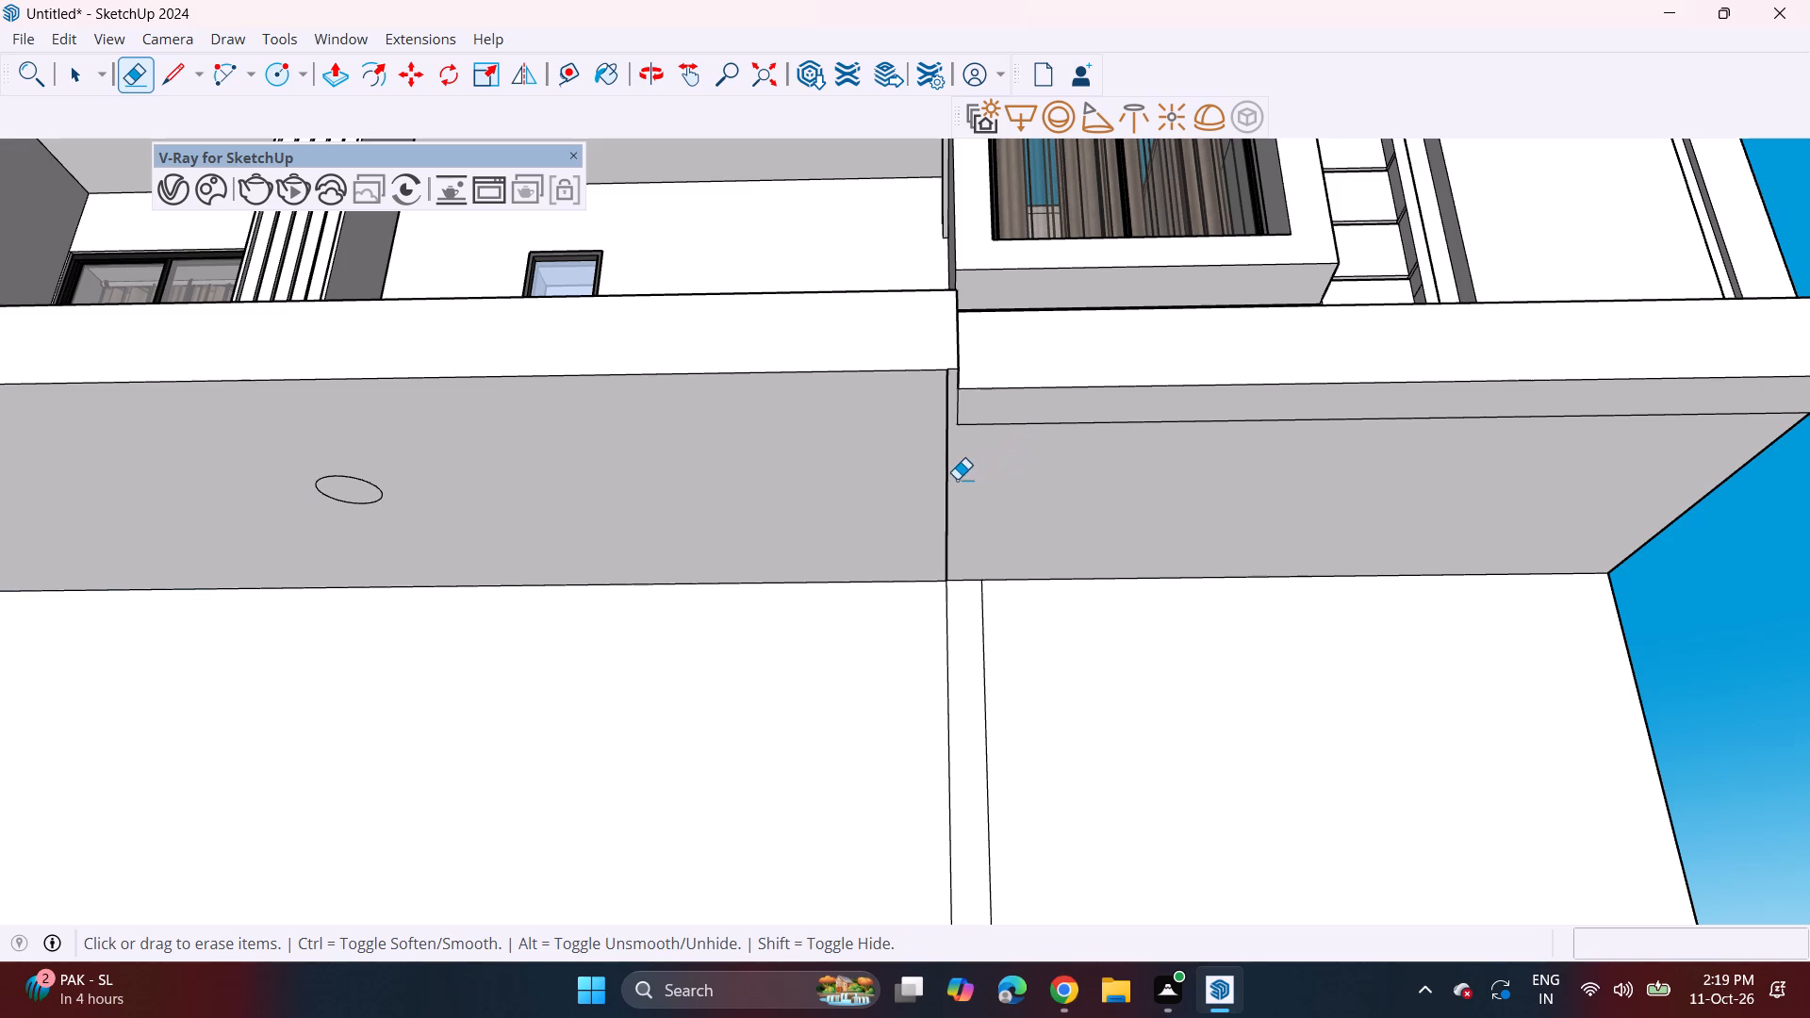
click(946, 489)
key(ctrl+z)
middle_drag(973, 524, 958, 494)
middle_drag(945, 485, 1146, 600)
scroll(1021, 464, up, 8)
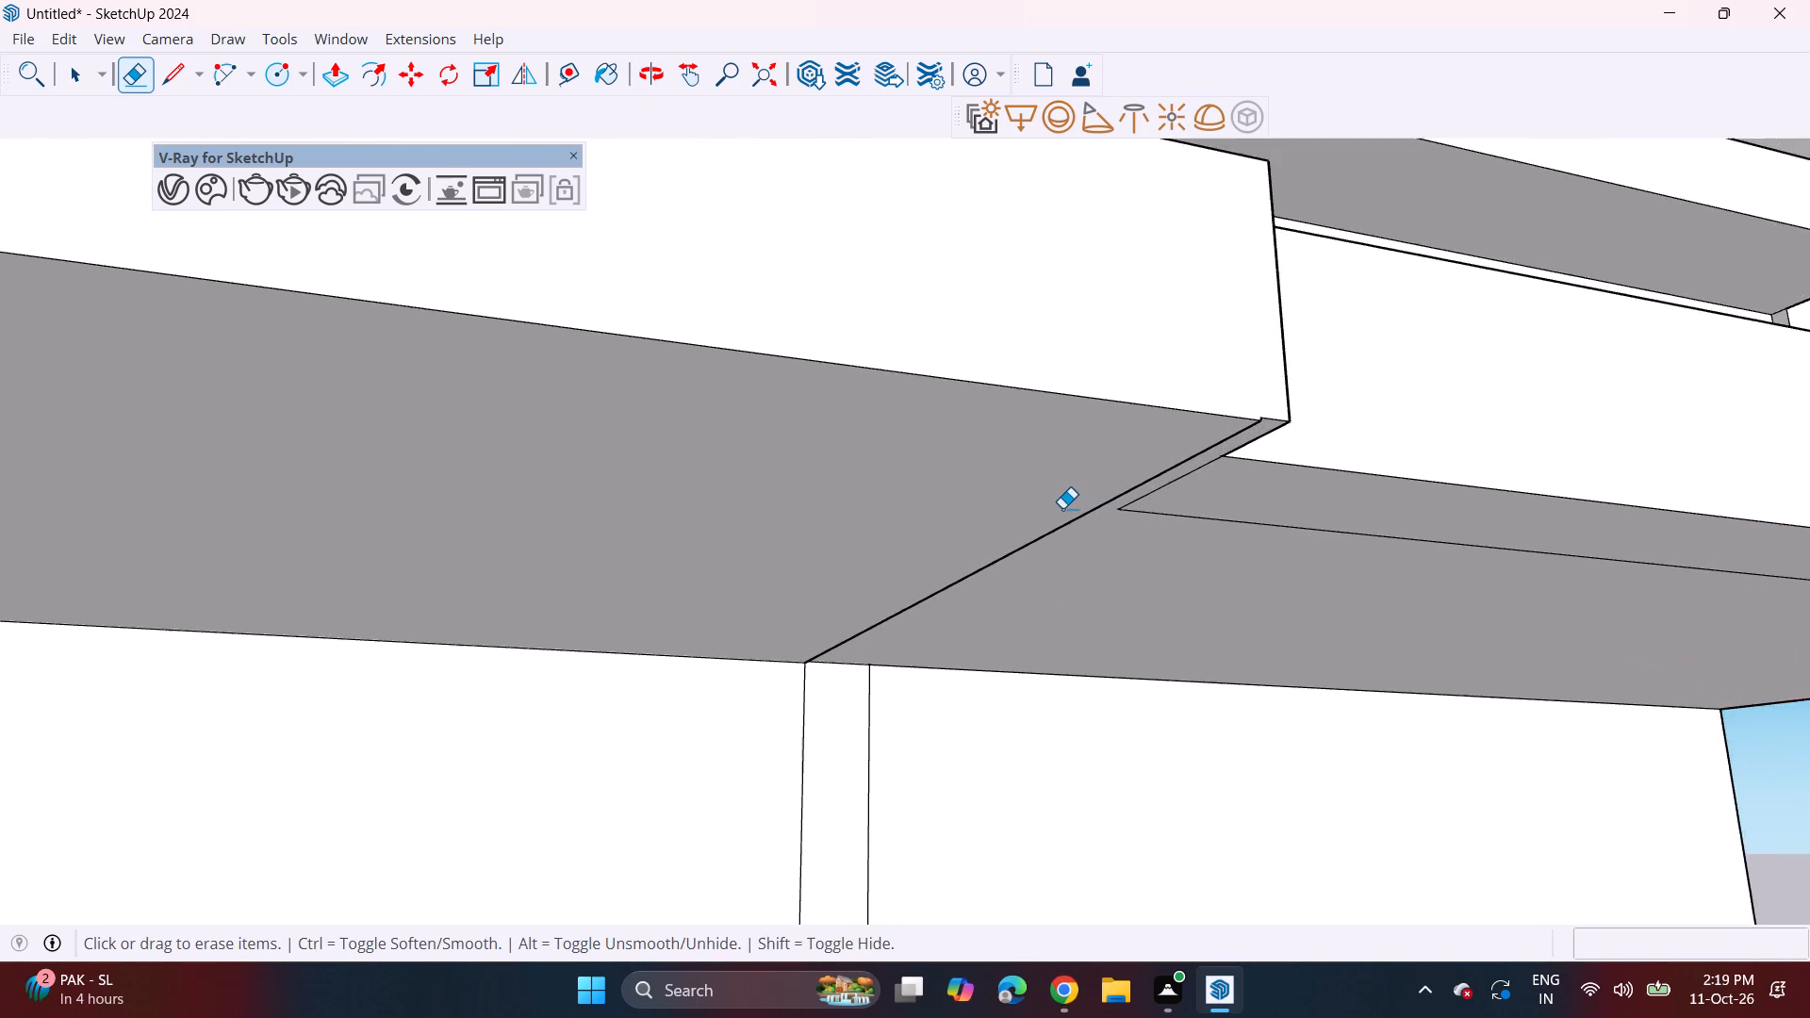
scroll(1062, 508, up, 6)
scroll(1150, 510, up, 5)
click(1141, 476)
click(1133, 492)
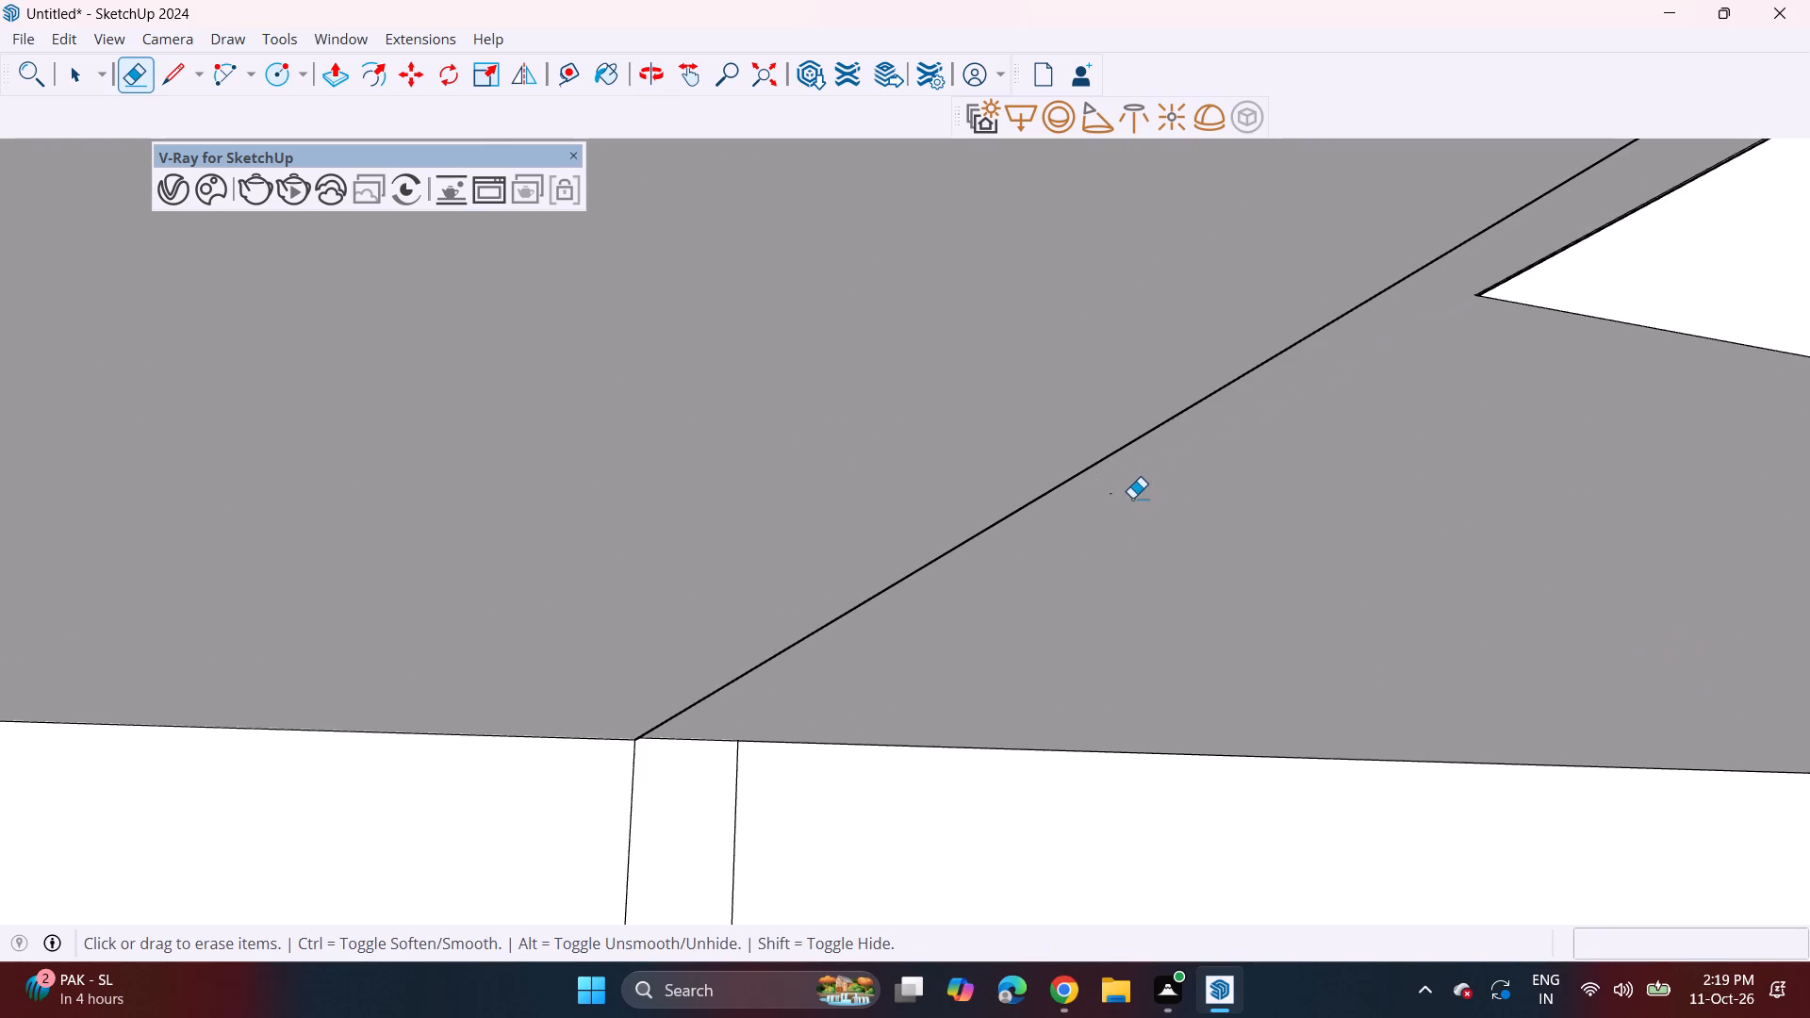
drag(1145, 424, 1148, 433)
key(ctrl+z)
Push/pull the lower of the two adjoining slab undersides by 3/16" to make them flush.
middle_drag(1154, 466, 757, 529)
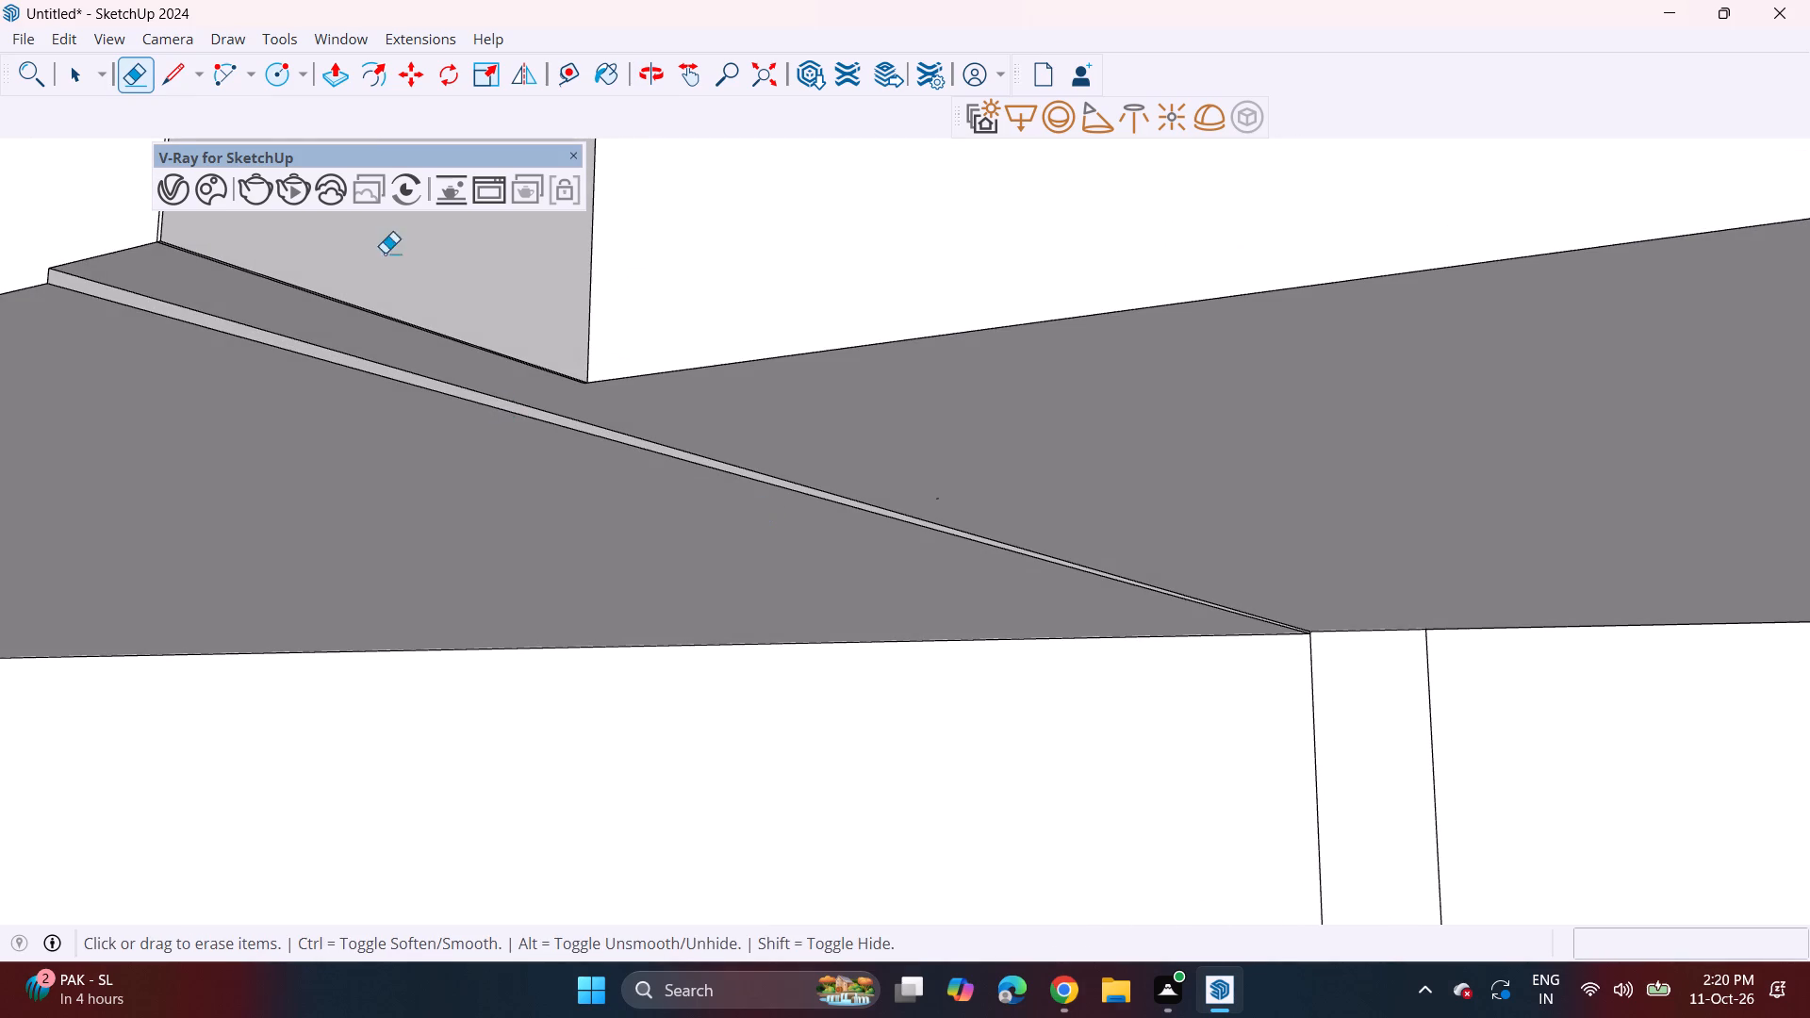
click(334, 89)
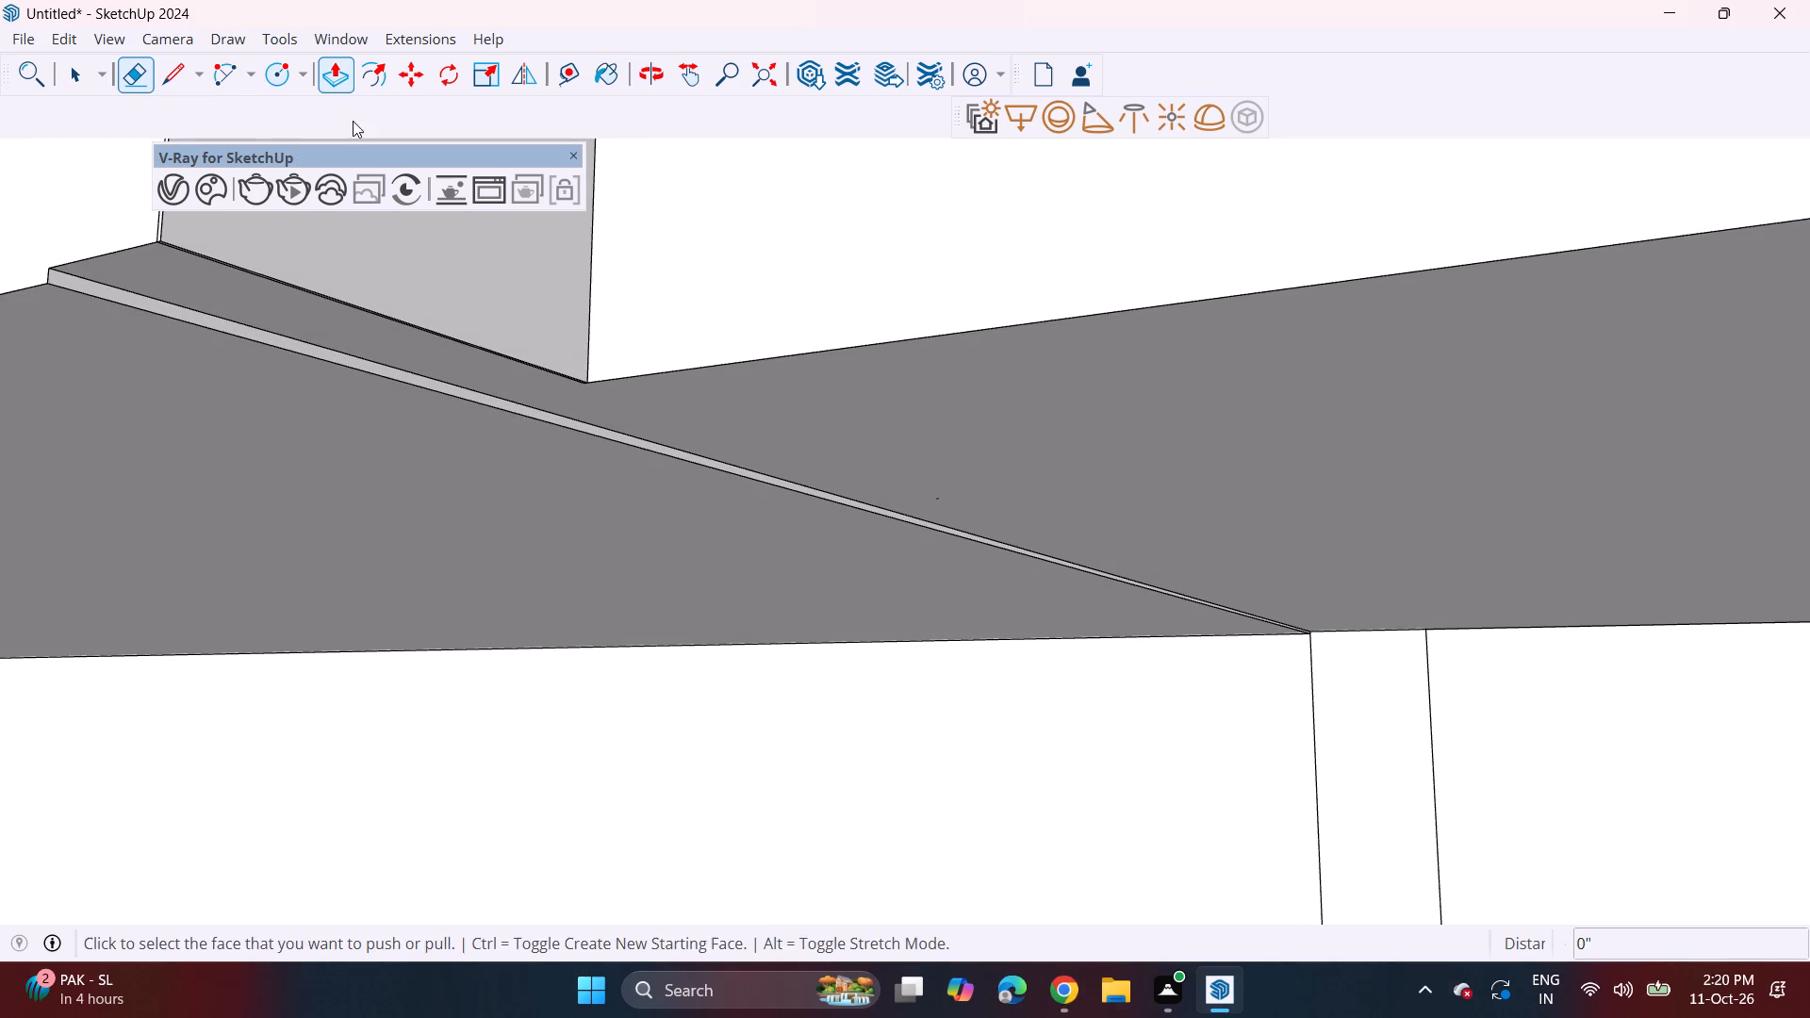
click(399, 486)
click(399, 474)
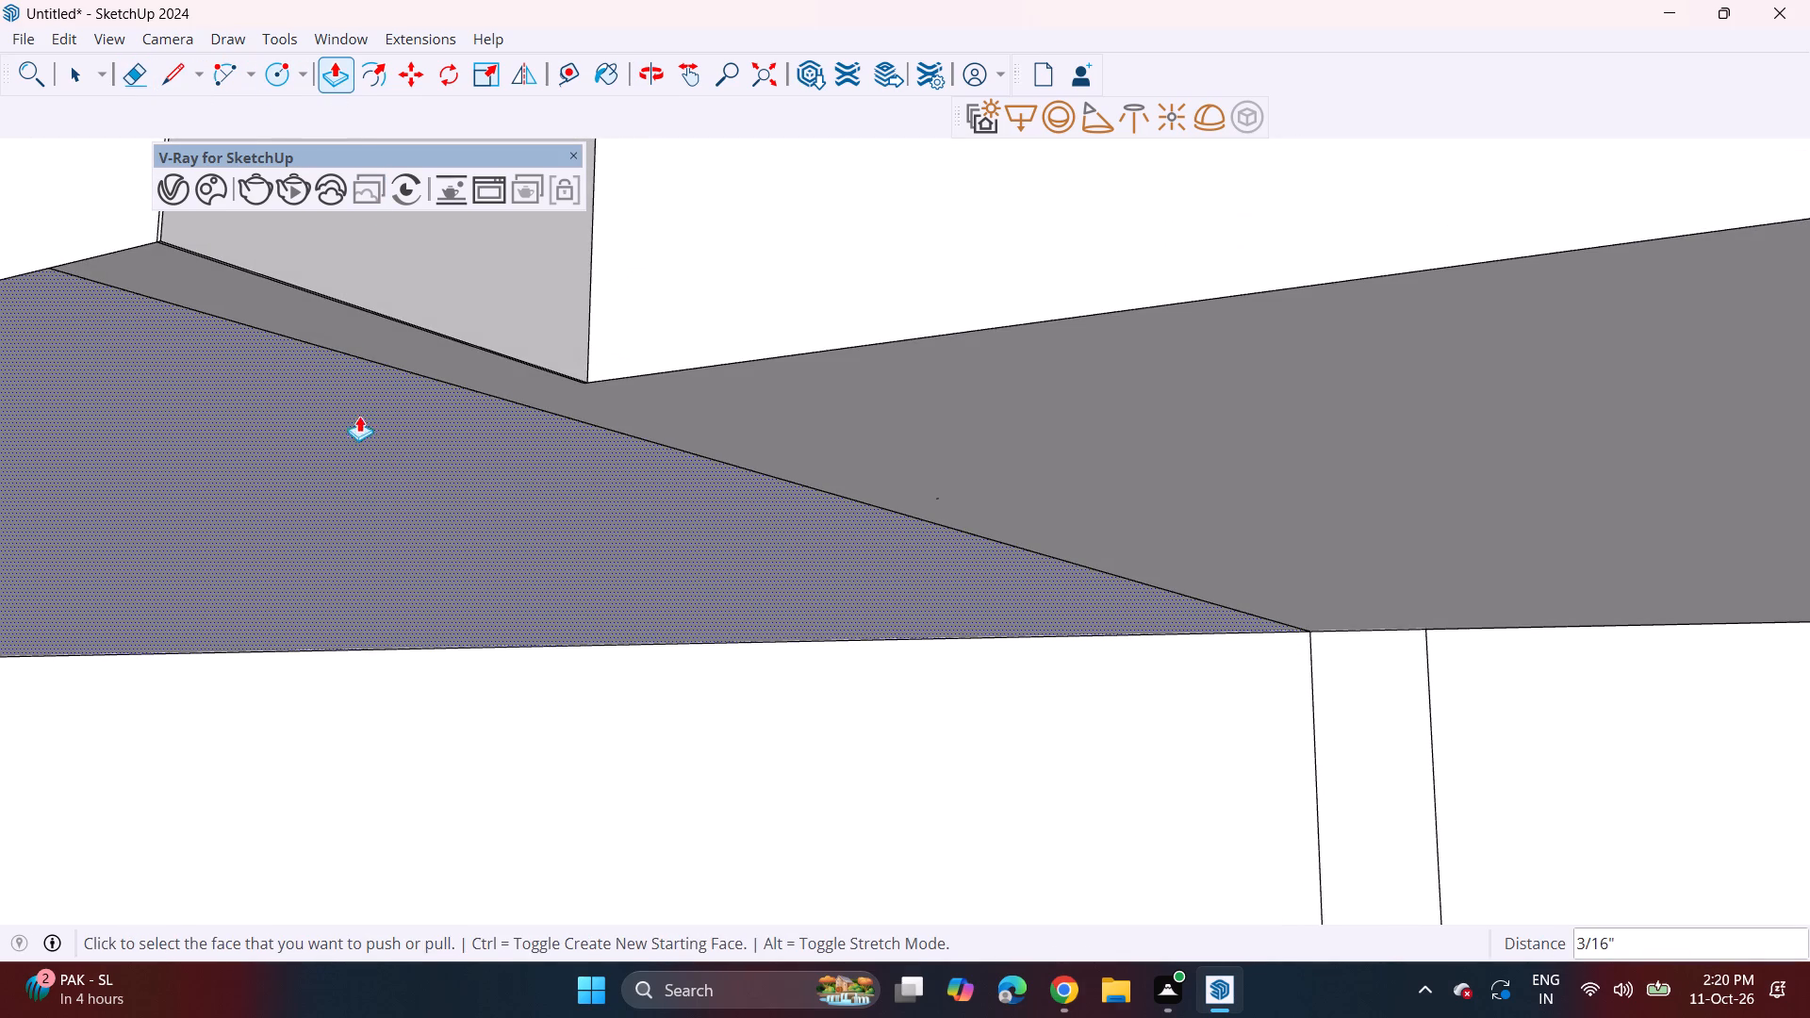
Erase the dividing edge between the two flush slab undersides to merge them into one face.
middle_drag(467, 352, 679, 335)
shift+middle_drag(544, 386, 955, 469)
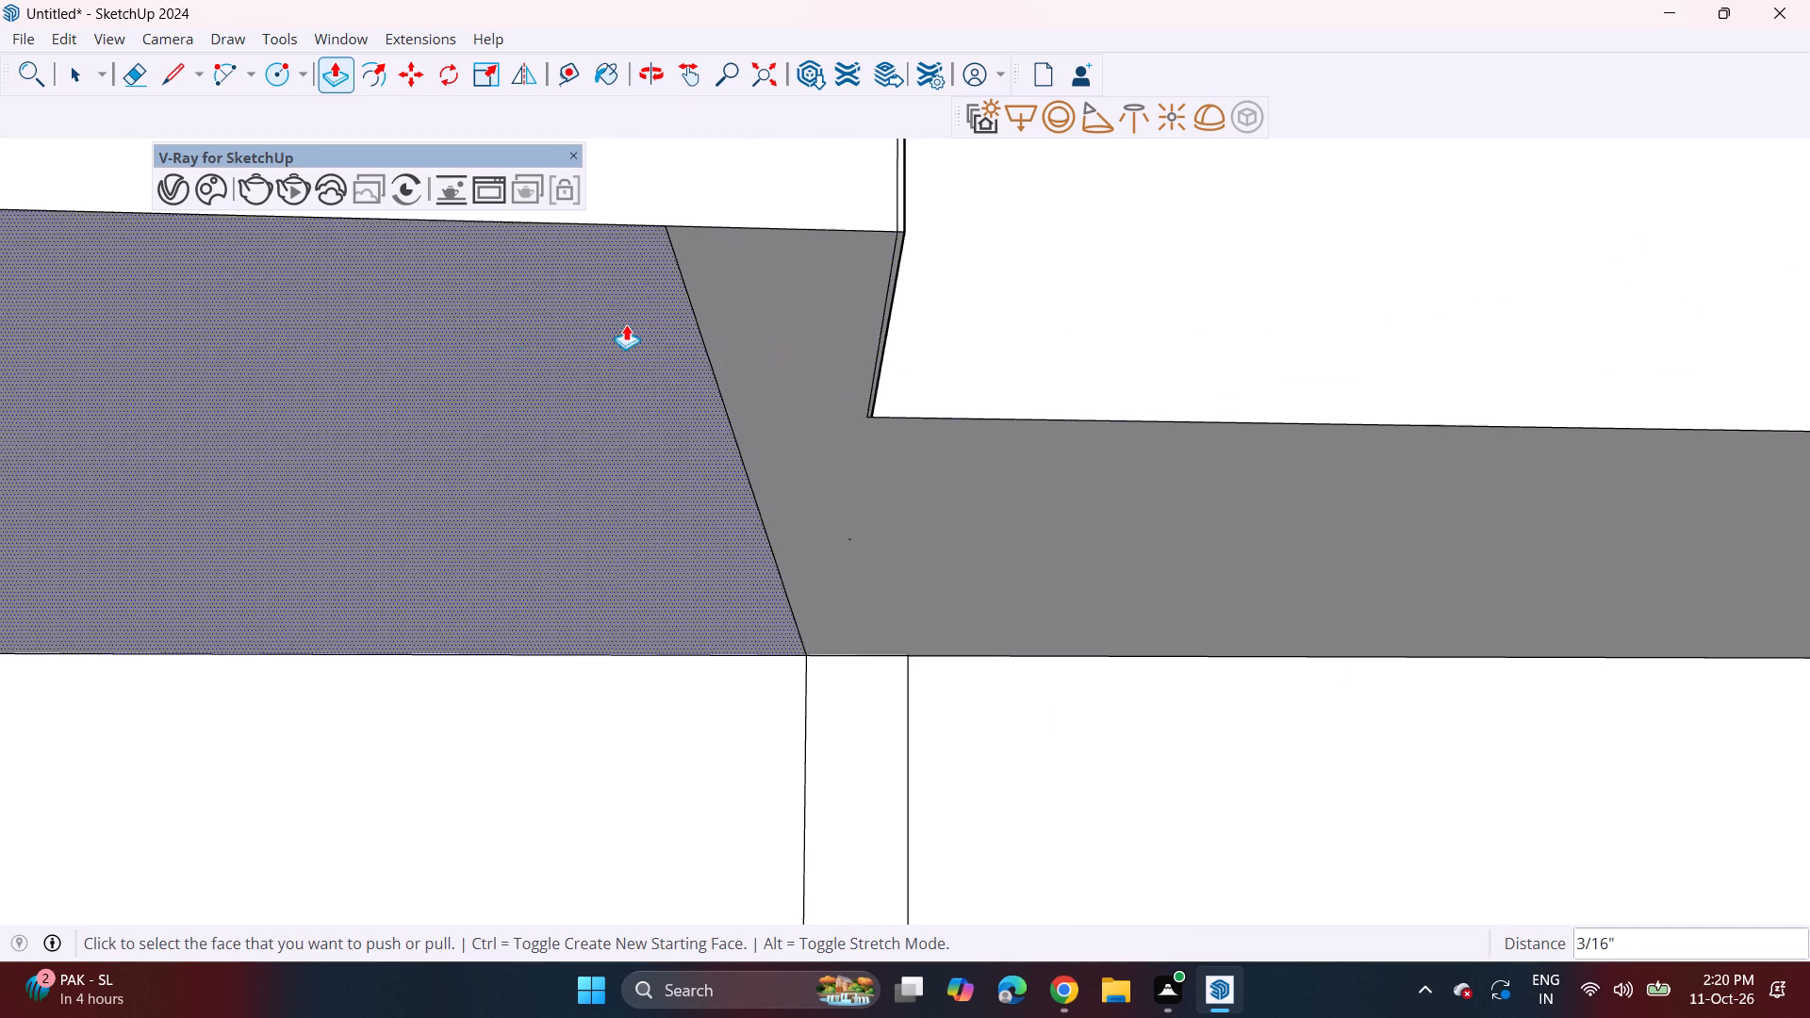
click(141, 67)
drag(740, 374, 726, 380)
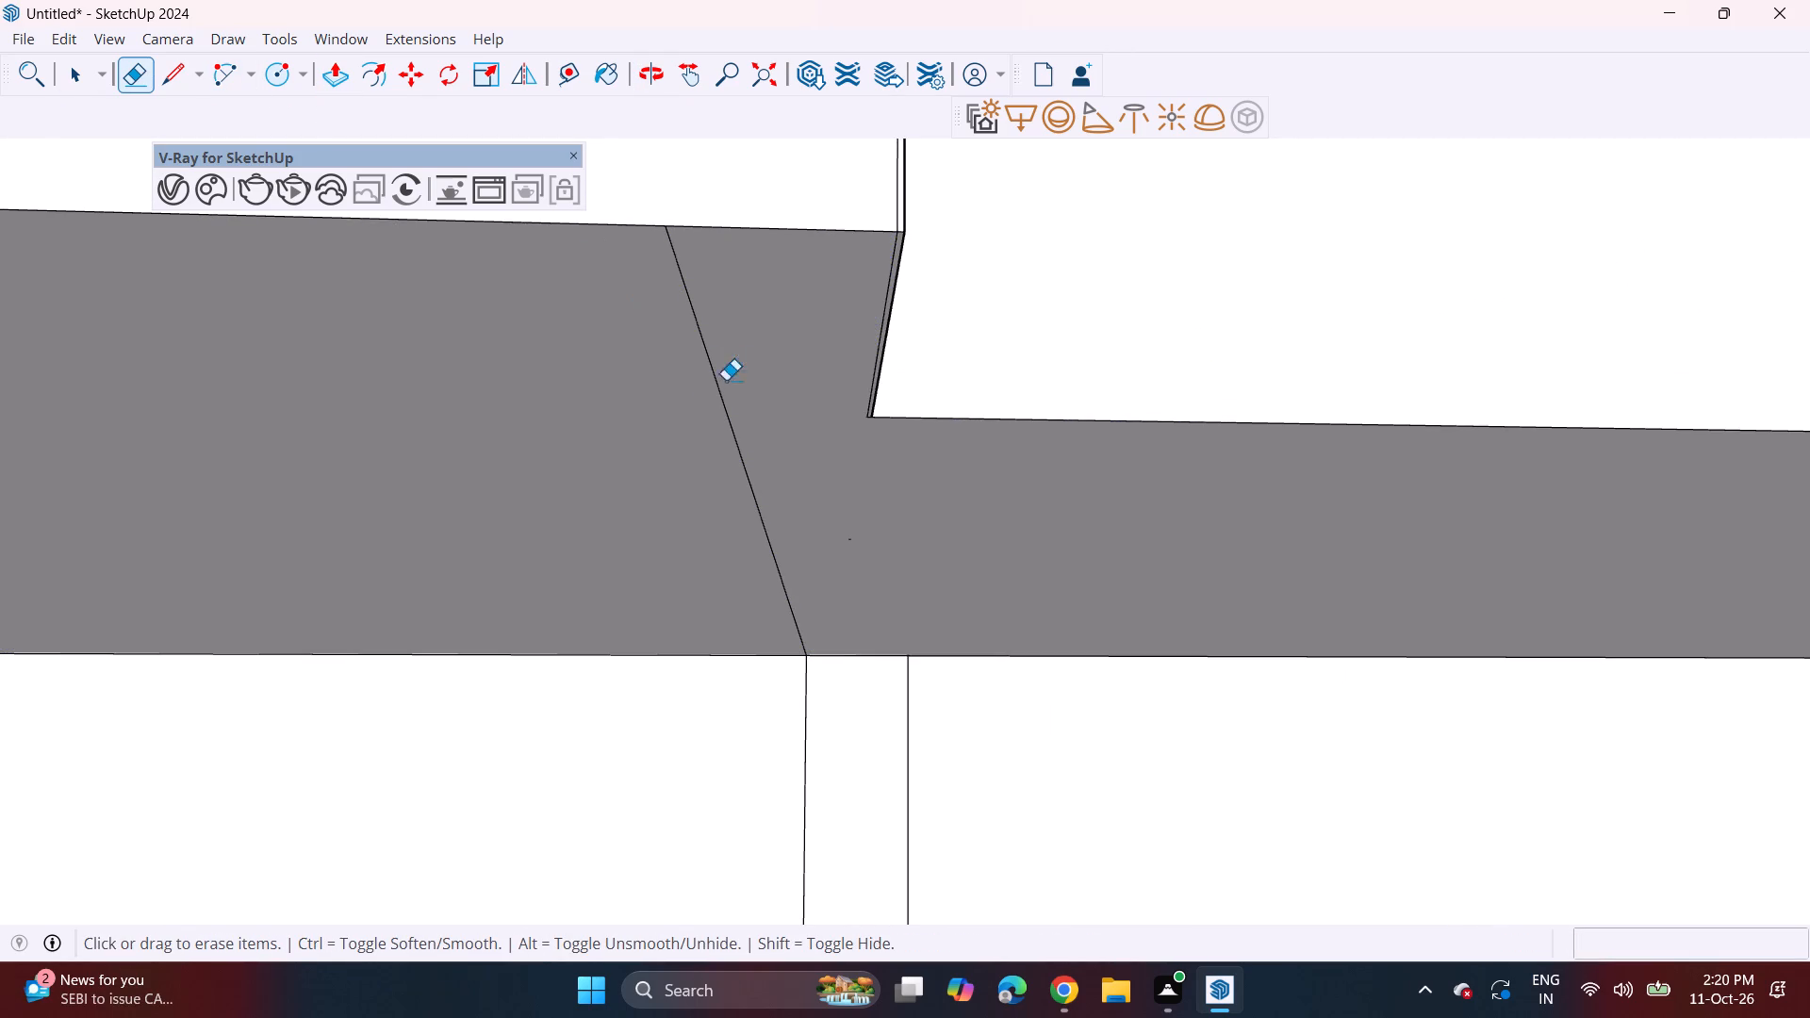
drag(726, 380, 701, 397)
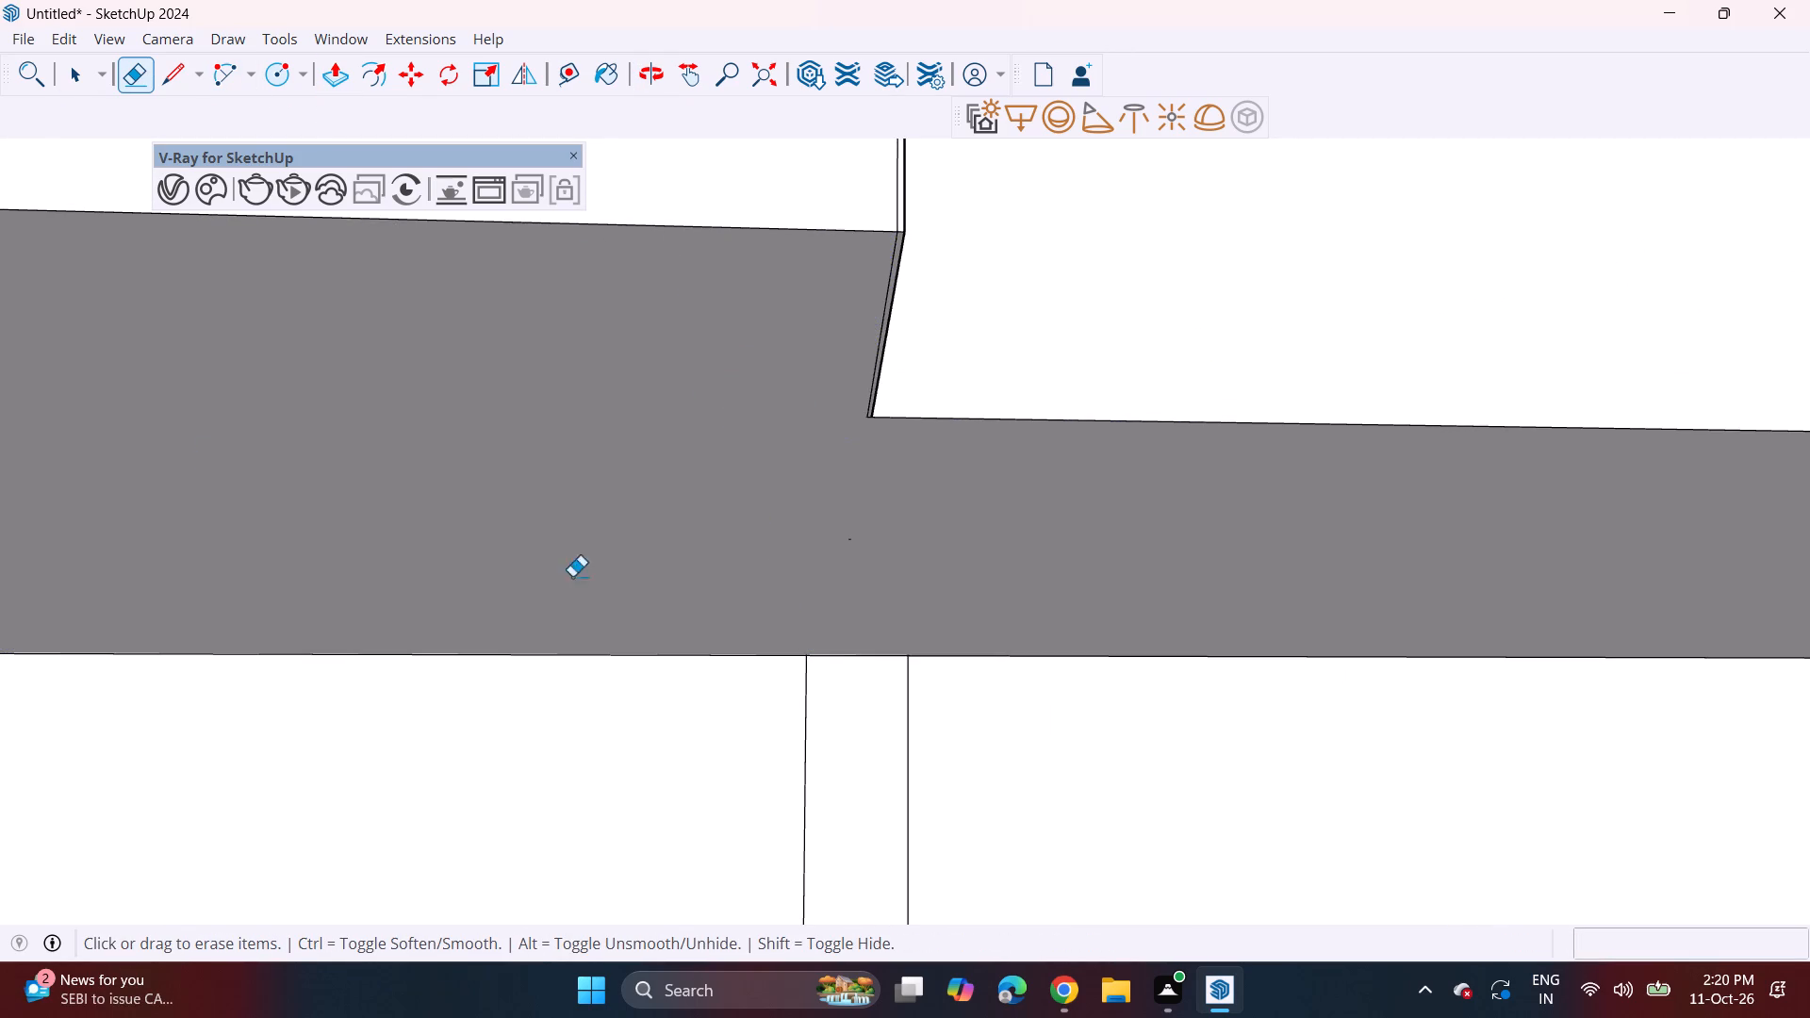
Move the larger circle on the slab's underside about 7' 2 3/8" along the red axis toward the window bay.
scroll(906, 466, down, 18)
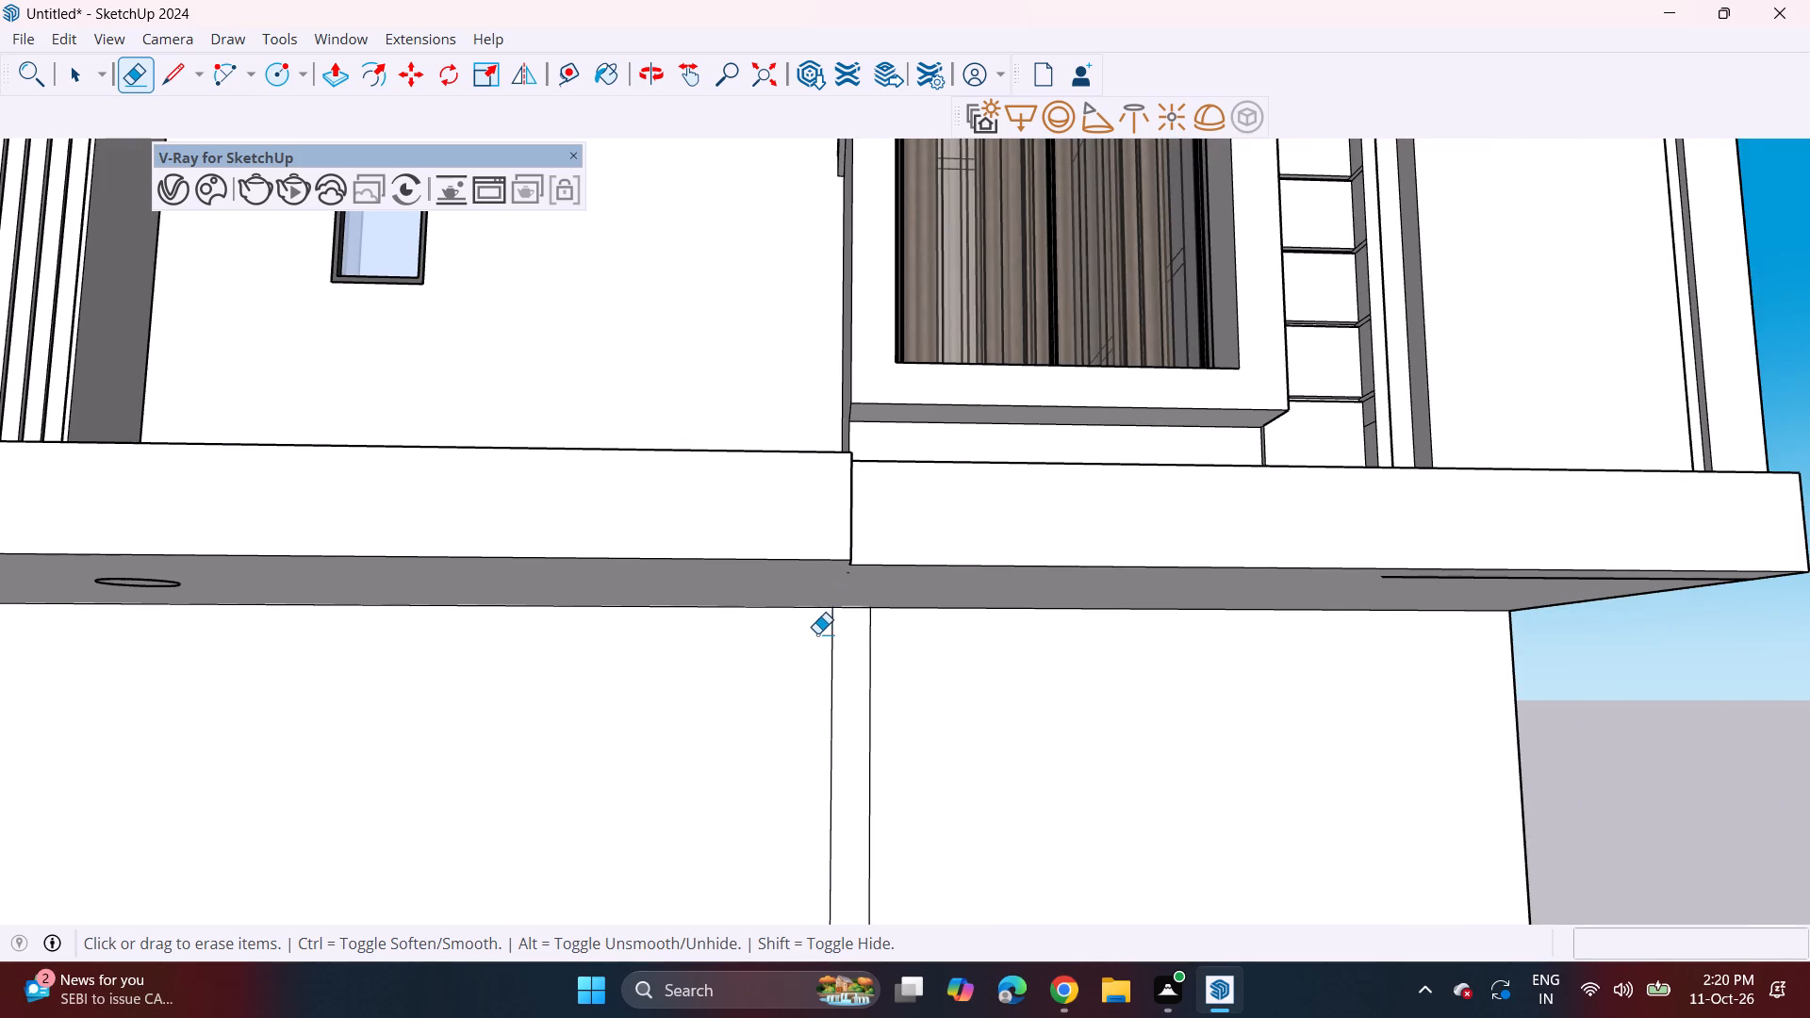
middle_drag(817, 633, 813, 537)
scroll(813, 537, down, 8)
middle_drag(683, 596, 757, 584)
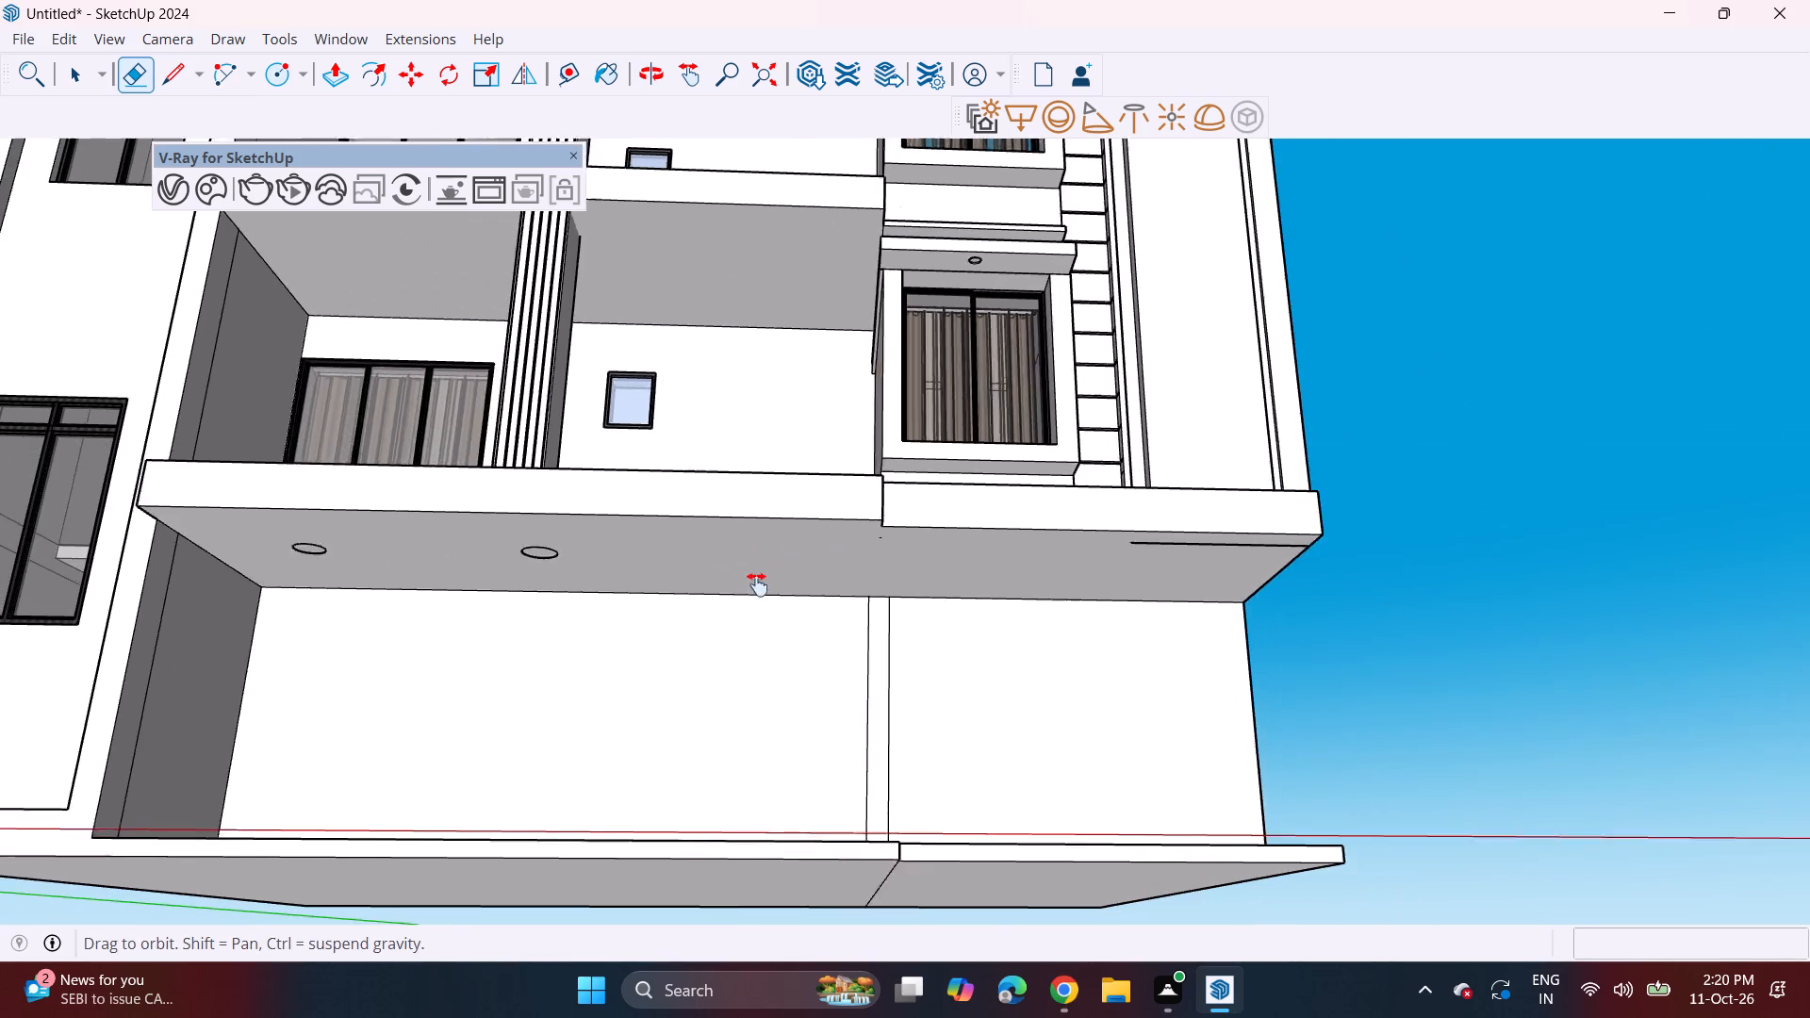
middle_drag(757, 584, 804, 581)
scroll(663, 579, up, 4)
scroll(660, 577, down, 2)
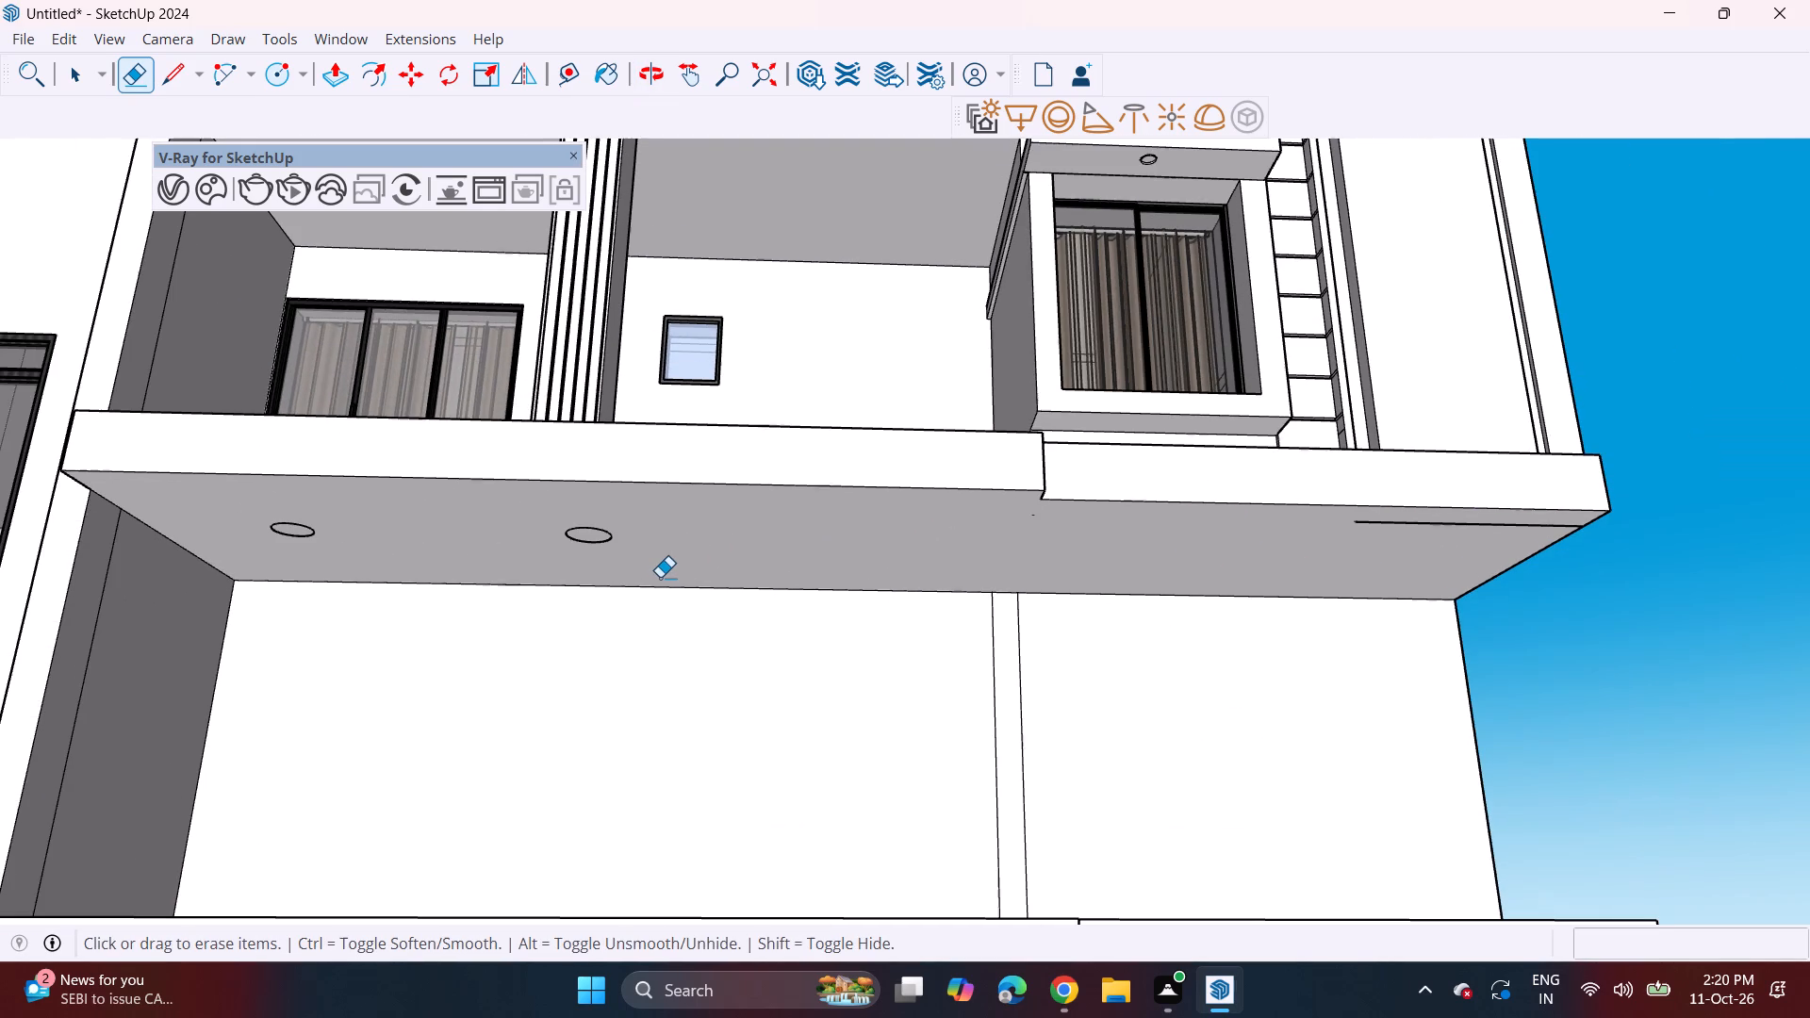
key(space)
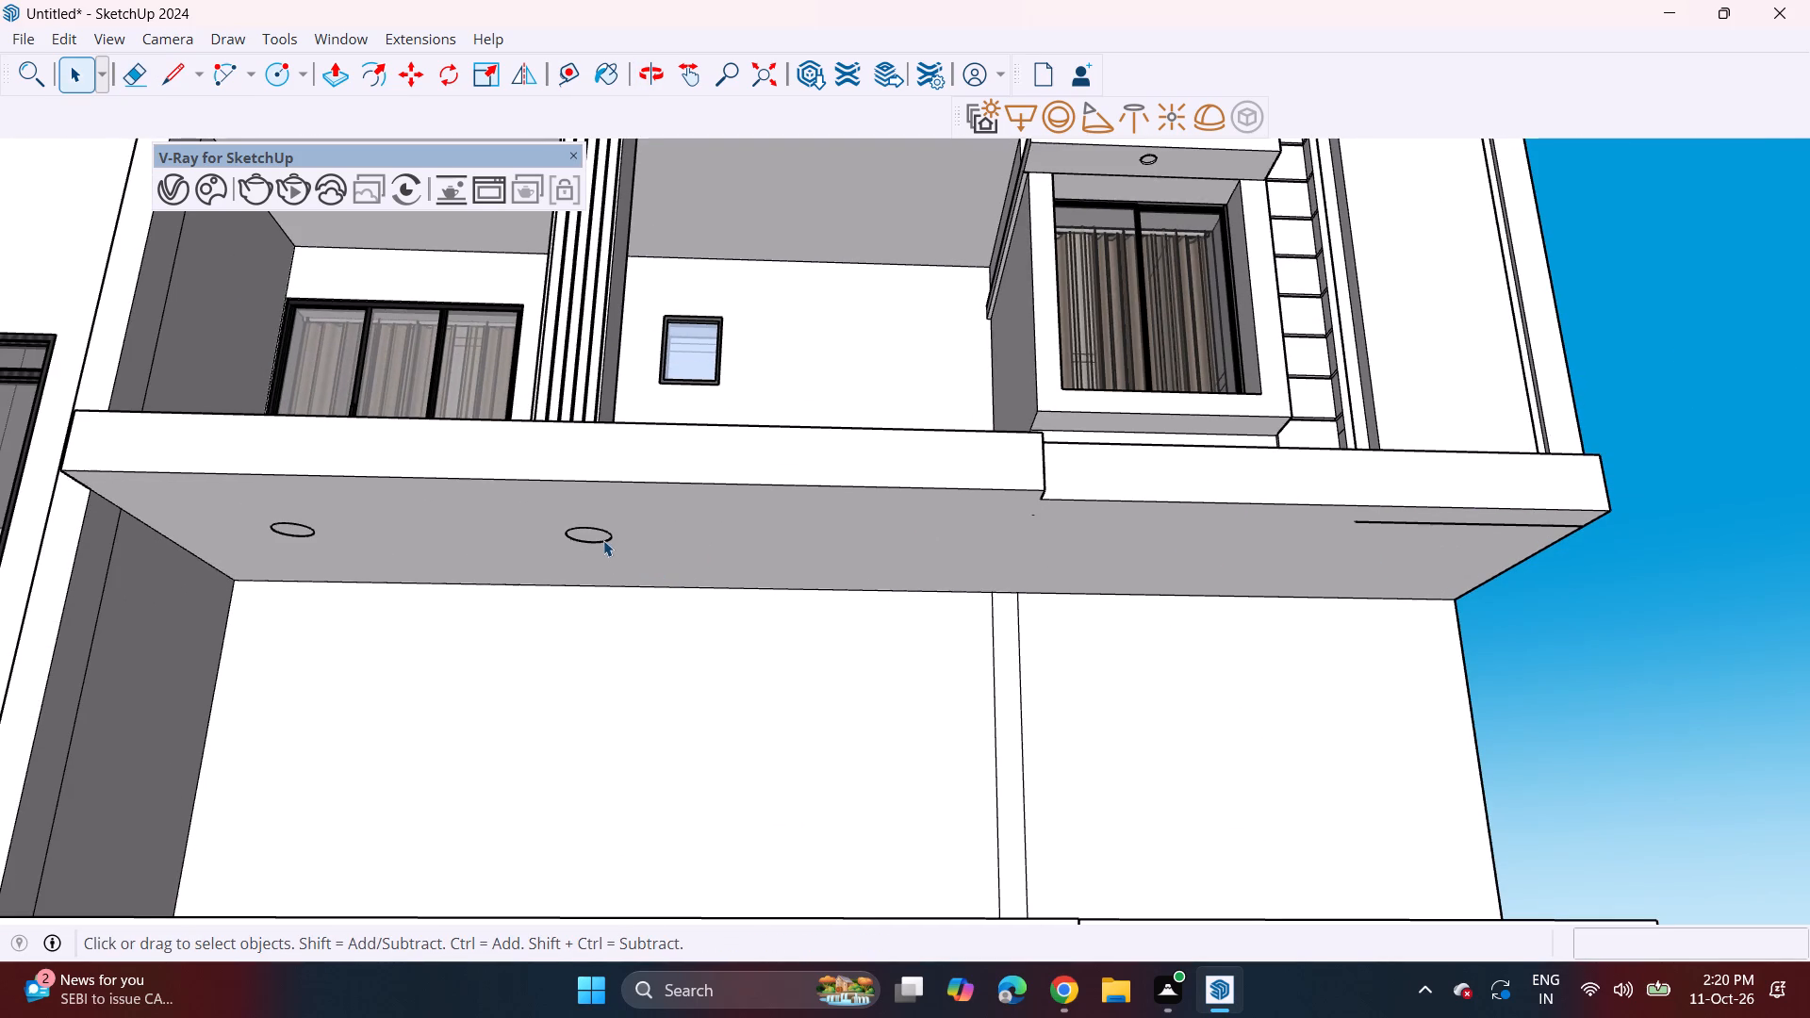
double_click(603, 540)
key(m)
click(608, 532)
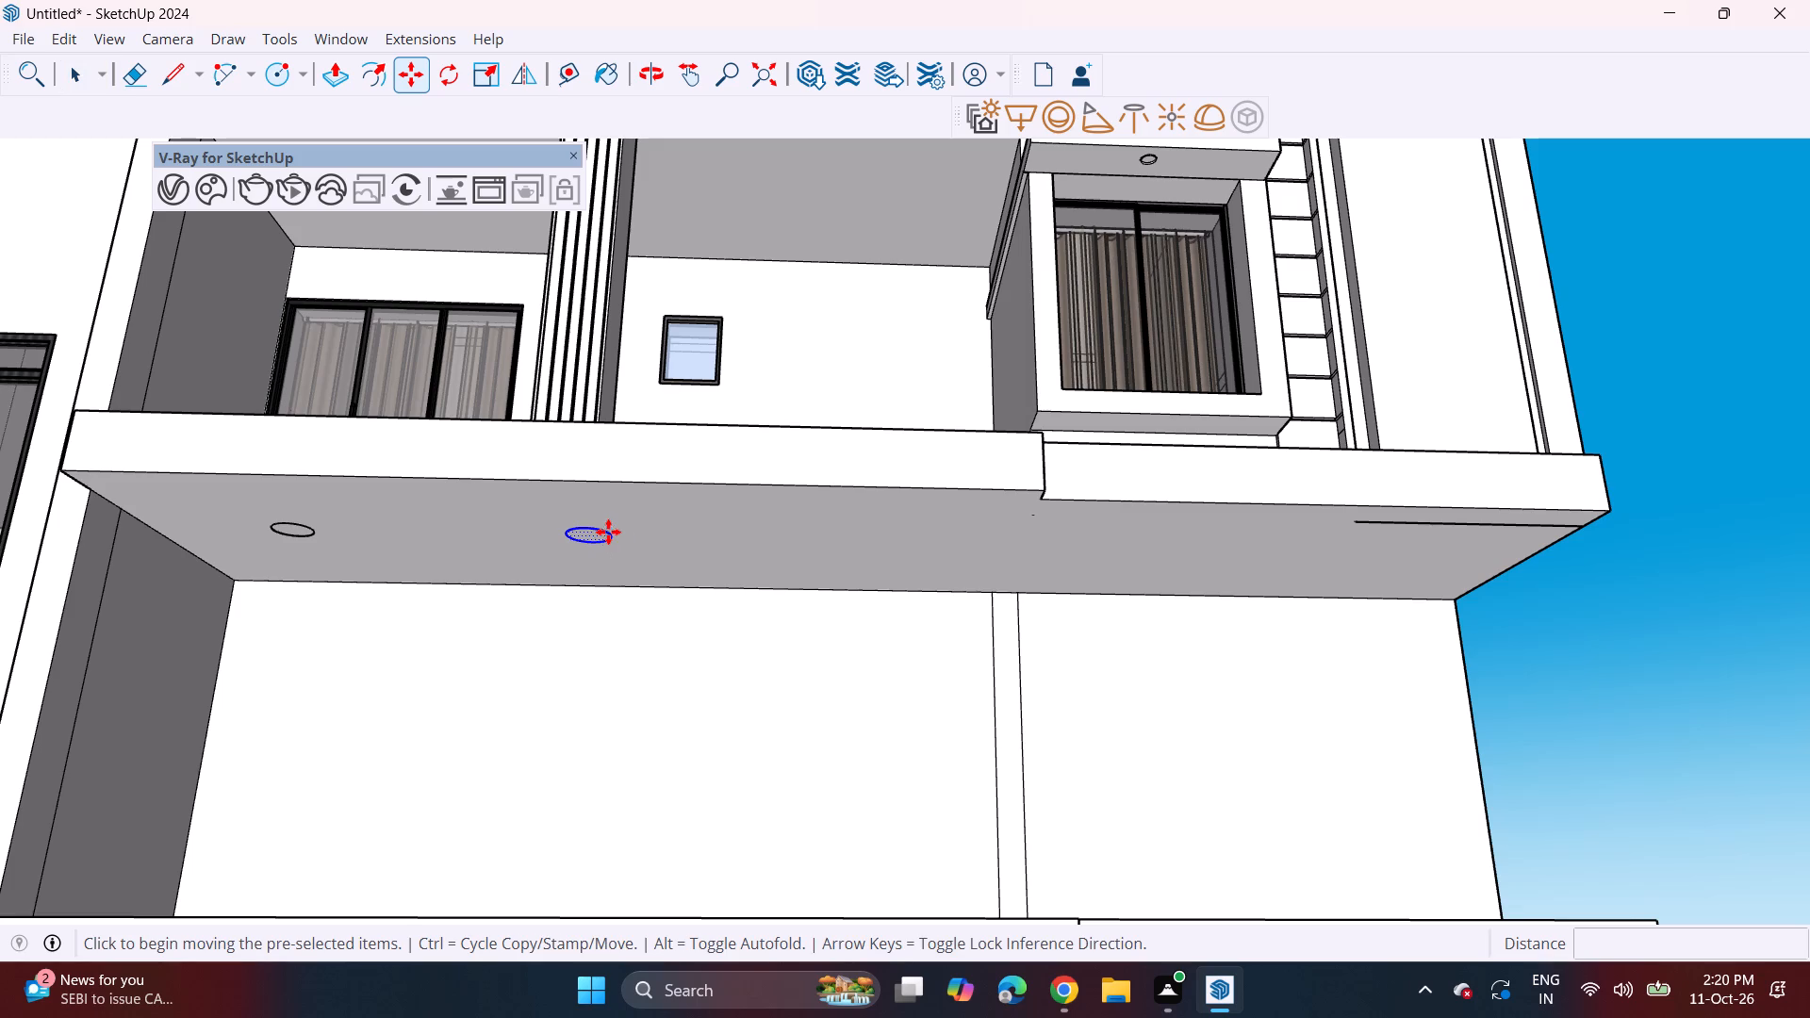
click(888, 538)
Copy the moved circle along the slab's underside to the far end beneath the window bay.
click(892, 539)
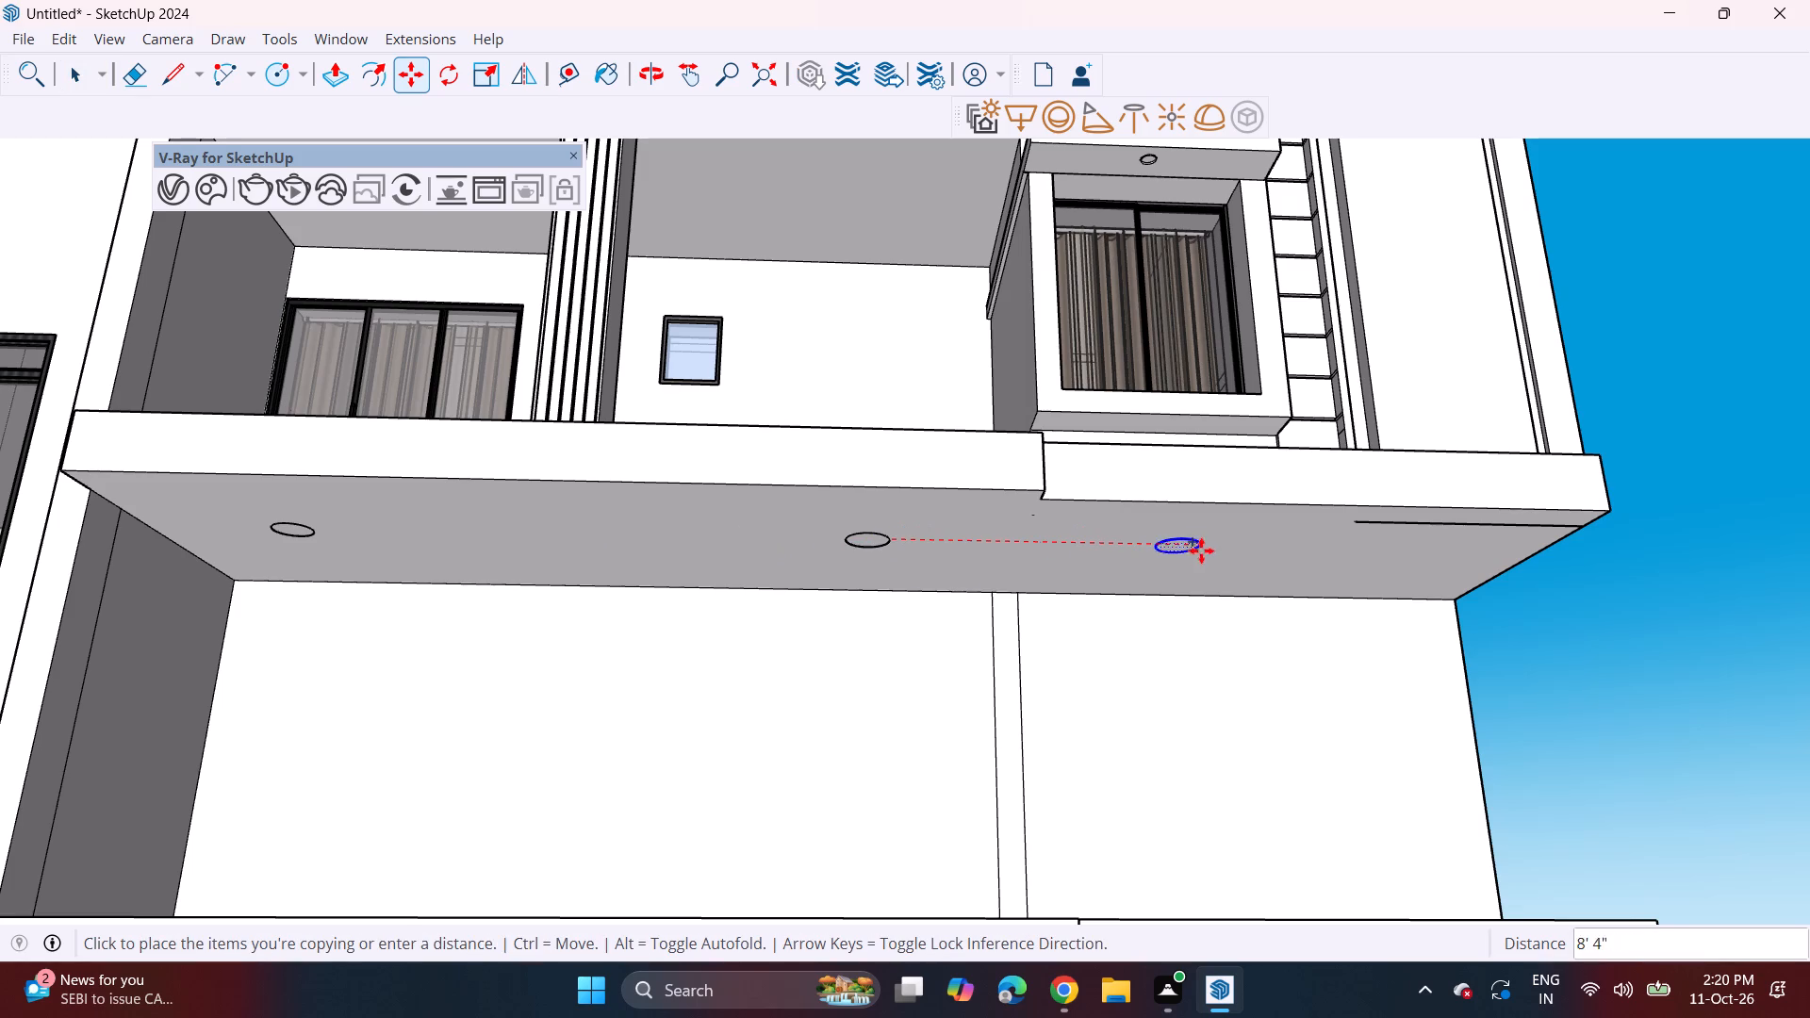
click(1391, 553)
key(space)
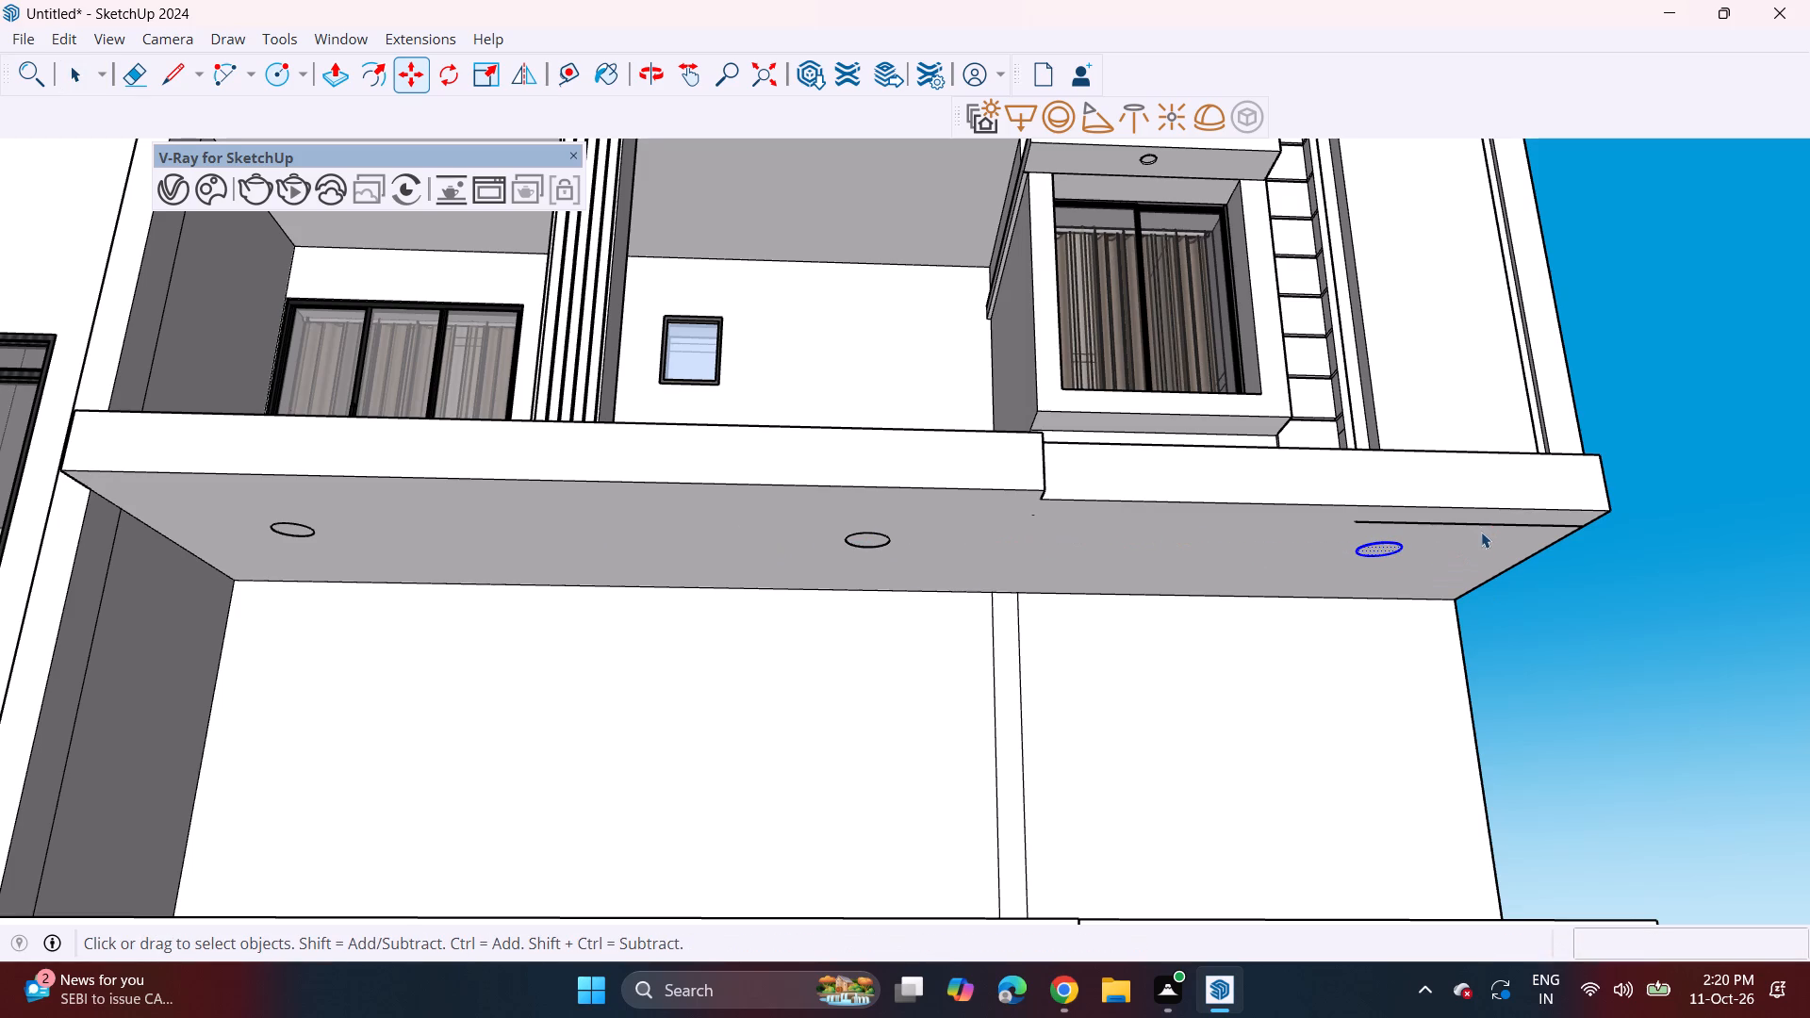
Delete the stray edge segments next to the end circle on the slab's underside beneath the window bay.
click(1480, 526)
key(Delete)
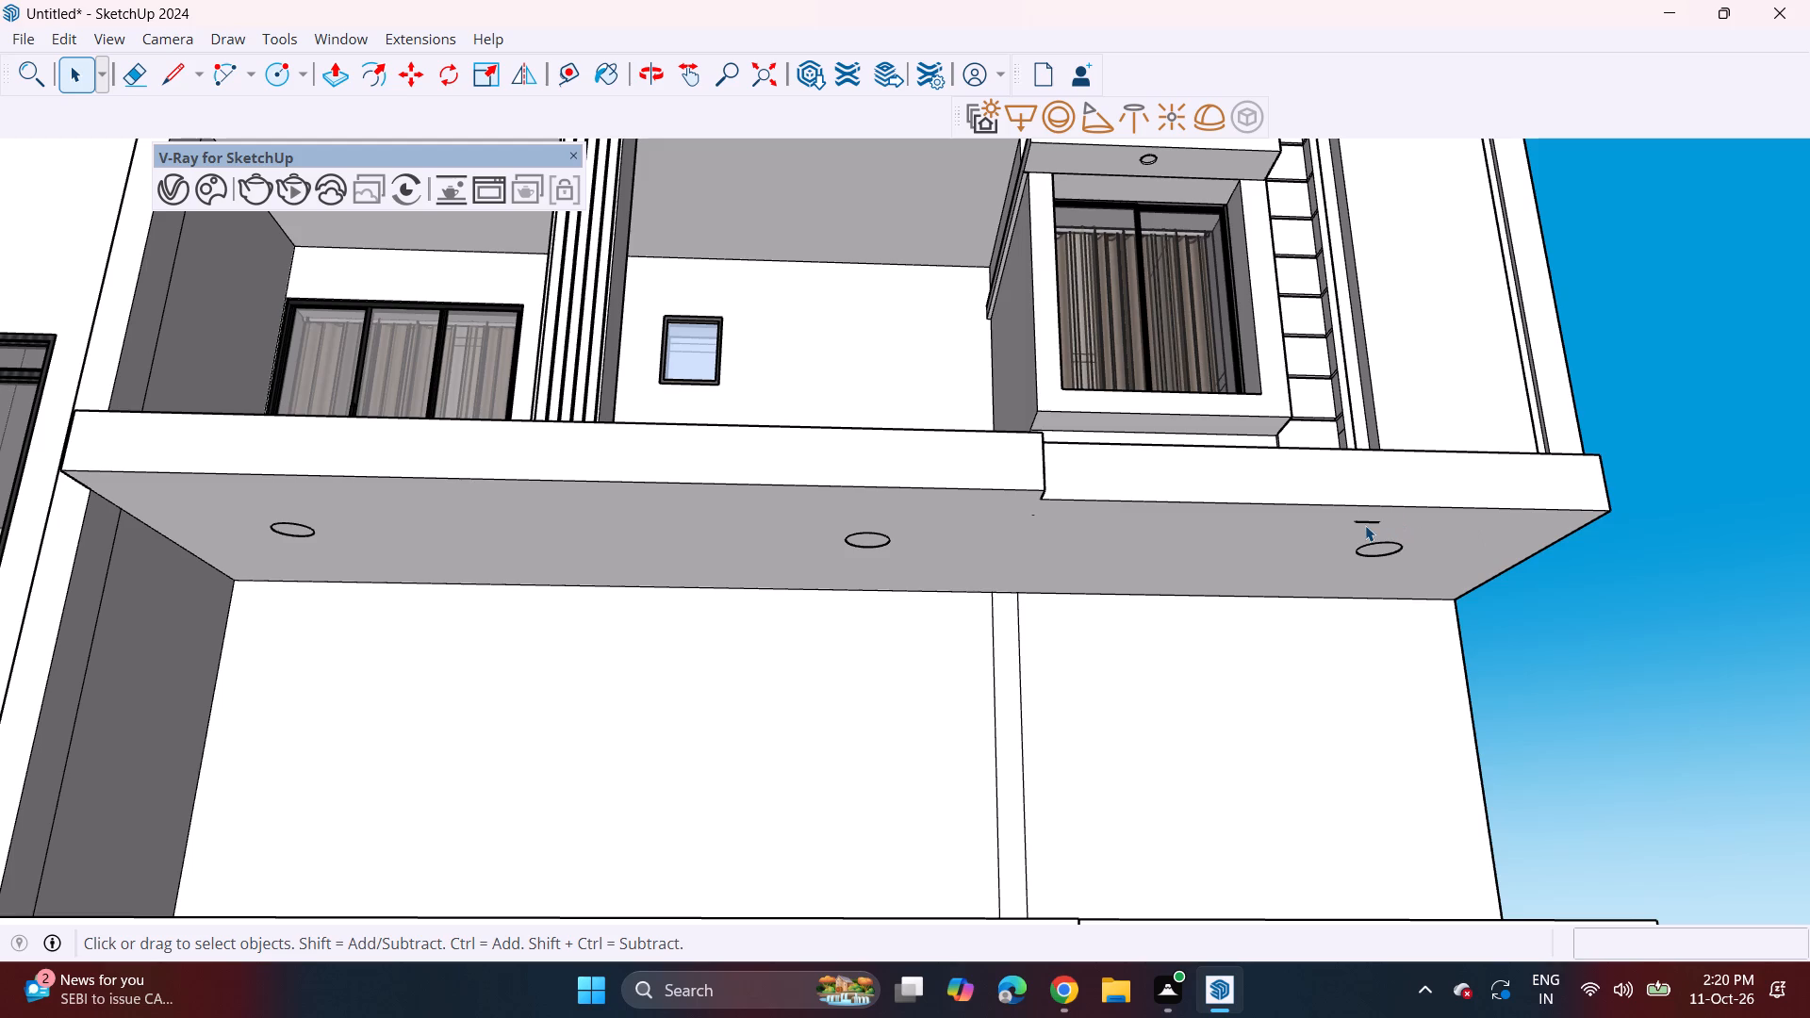
click(1365, 525)
key(Delete)
click(1353, 522)
key(Delete)
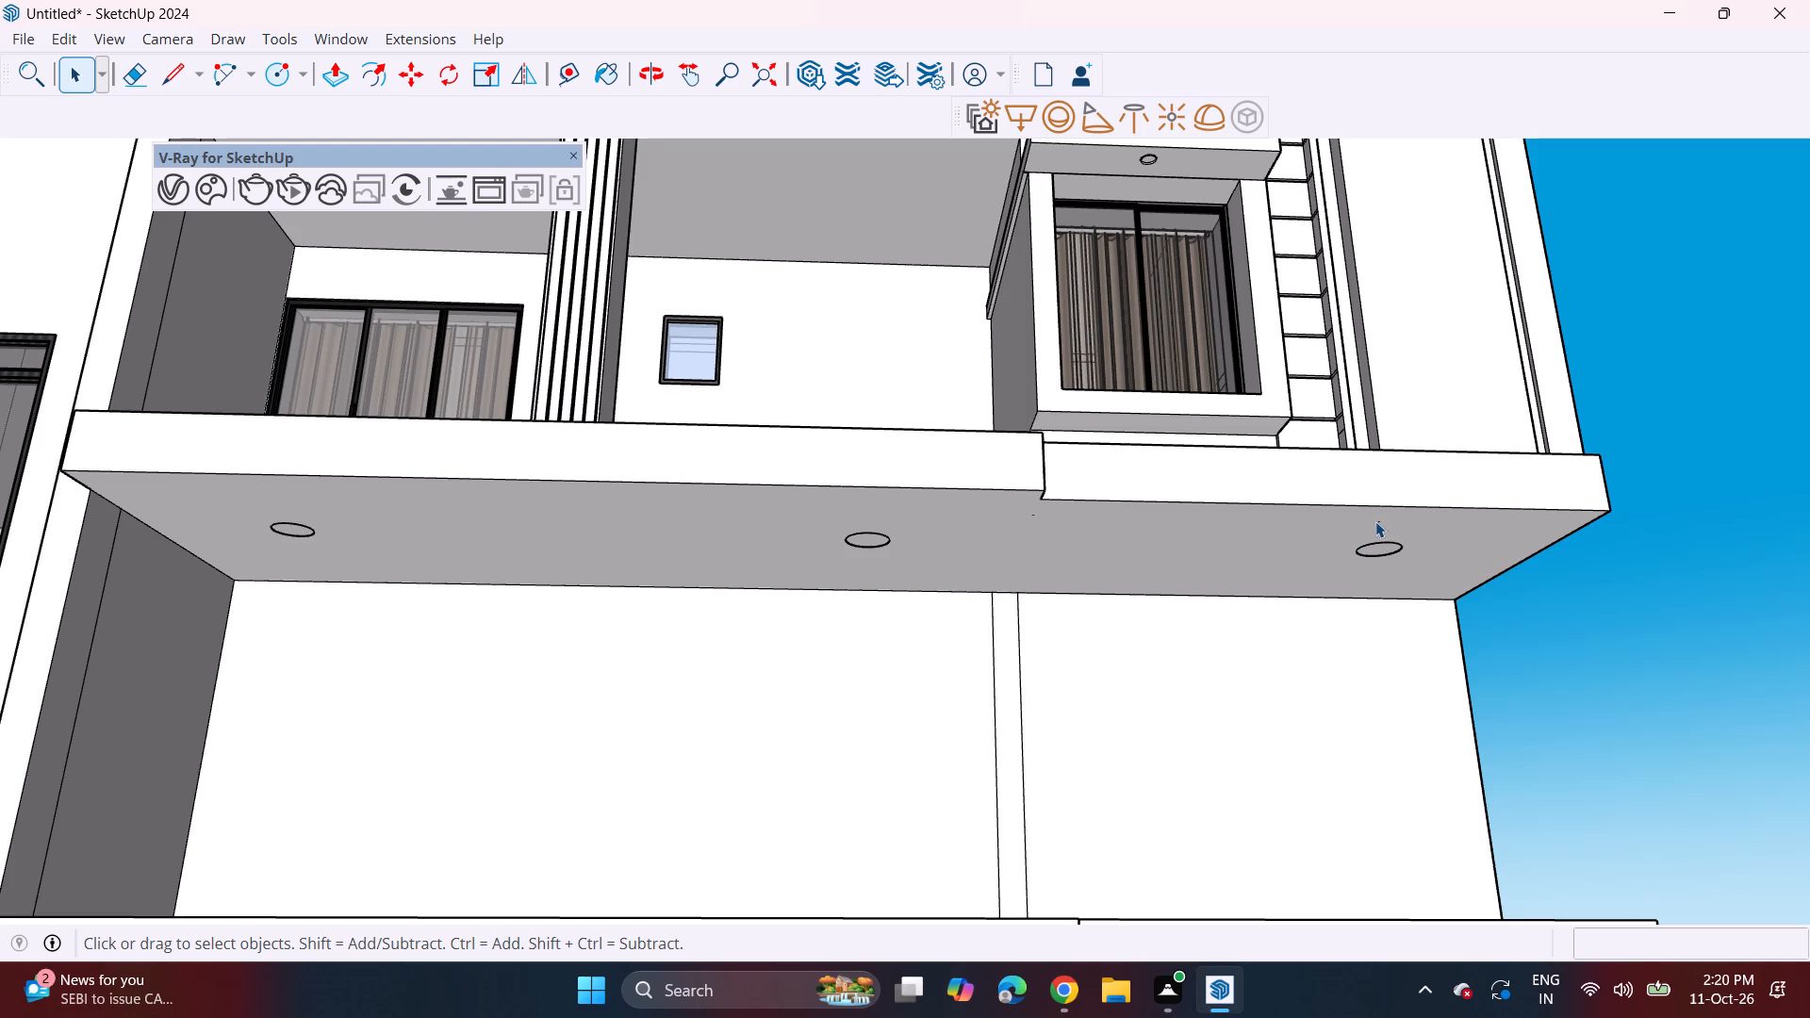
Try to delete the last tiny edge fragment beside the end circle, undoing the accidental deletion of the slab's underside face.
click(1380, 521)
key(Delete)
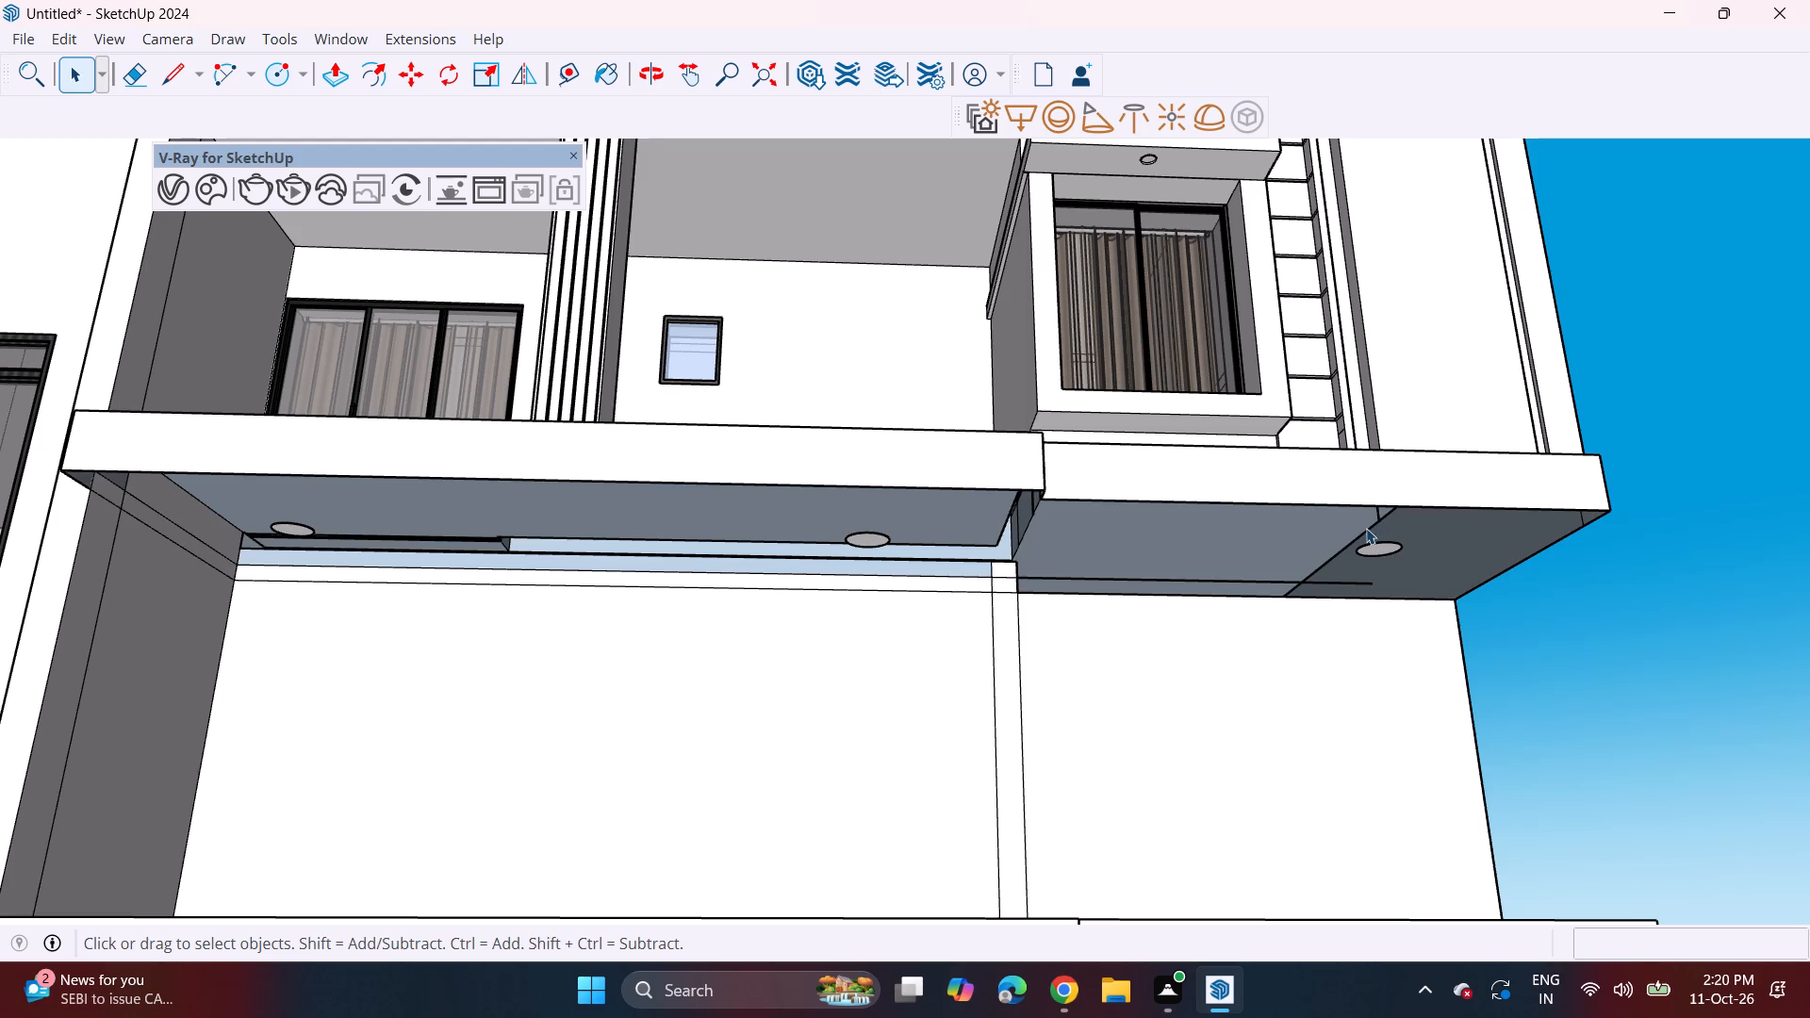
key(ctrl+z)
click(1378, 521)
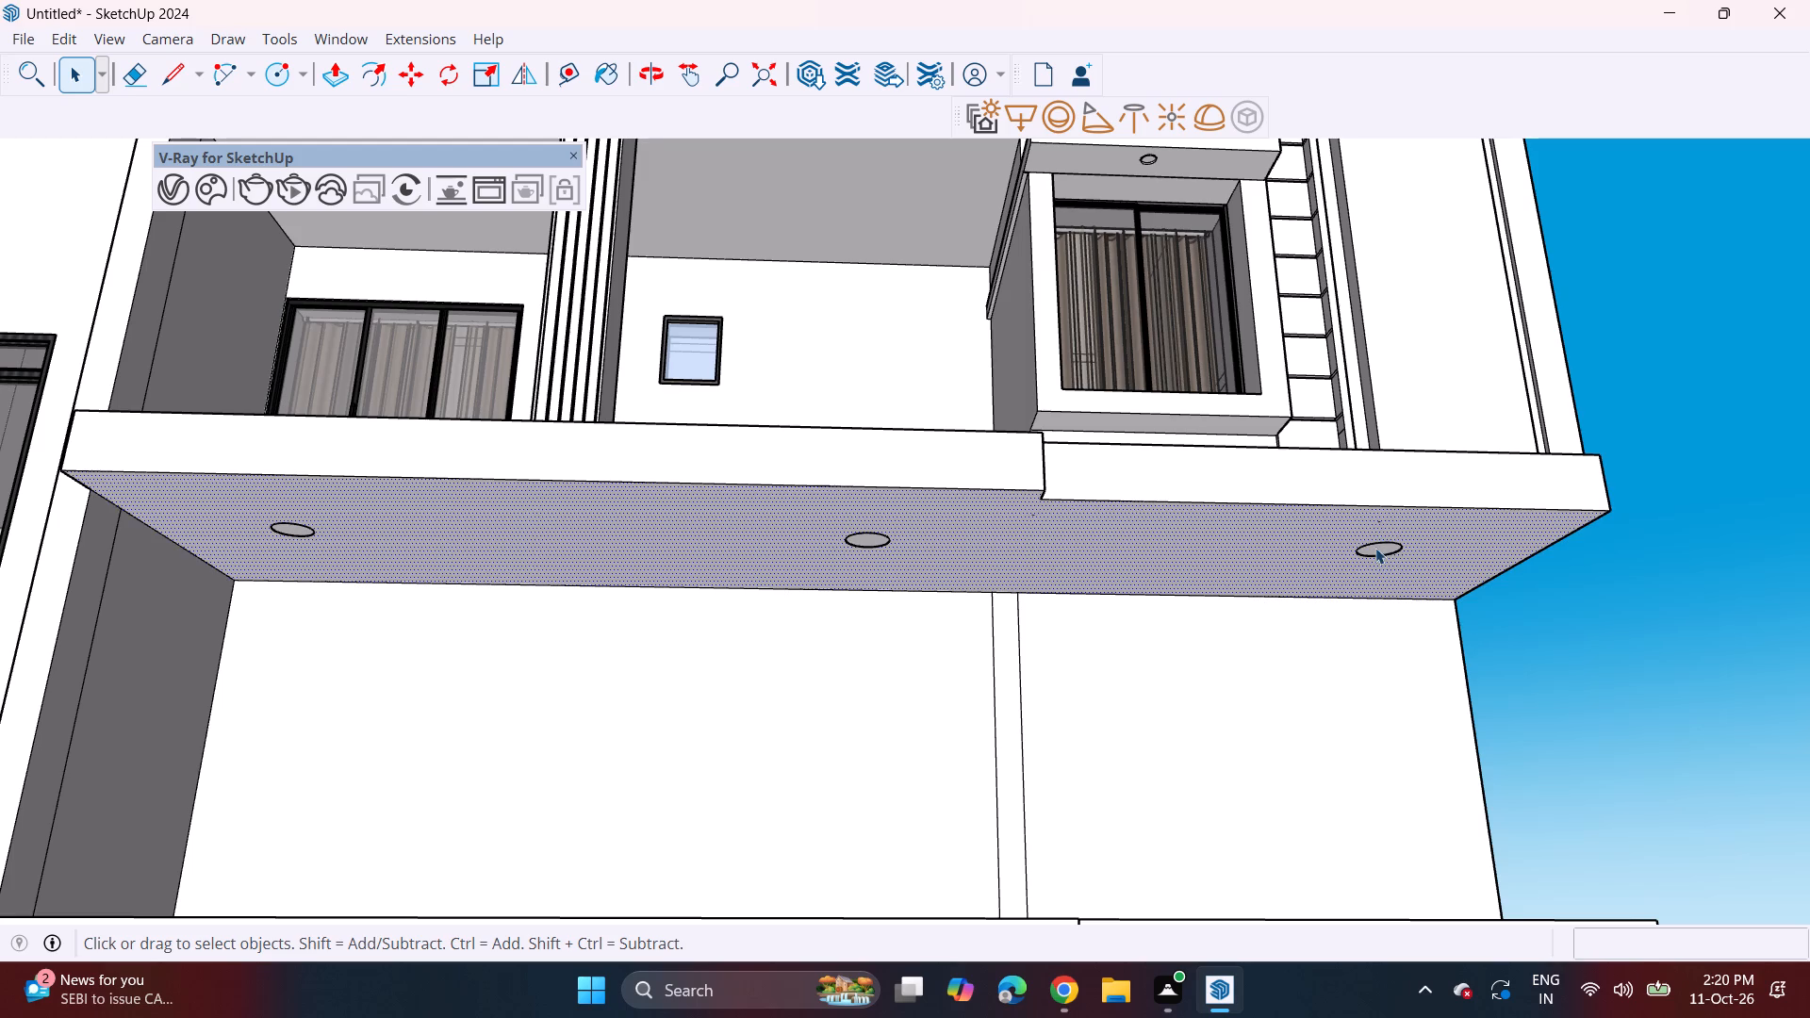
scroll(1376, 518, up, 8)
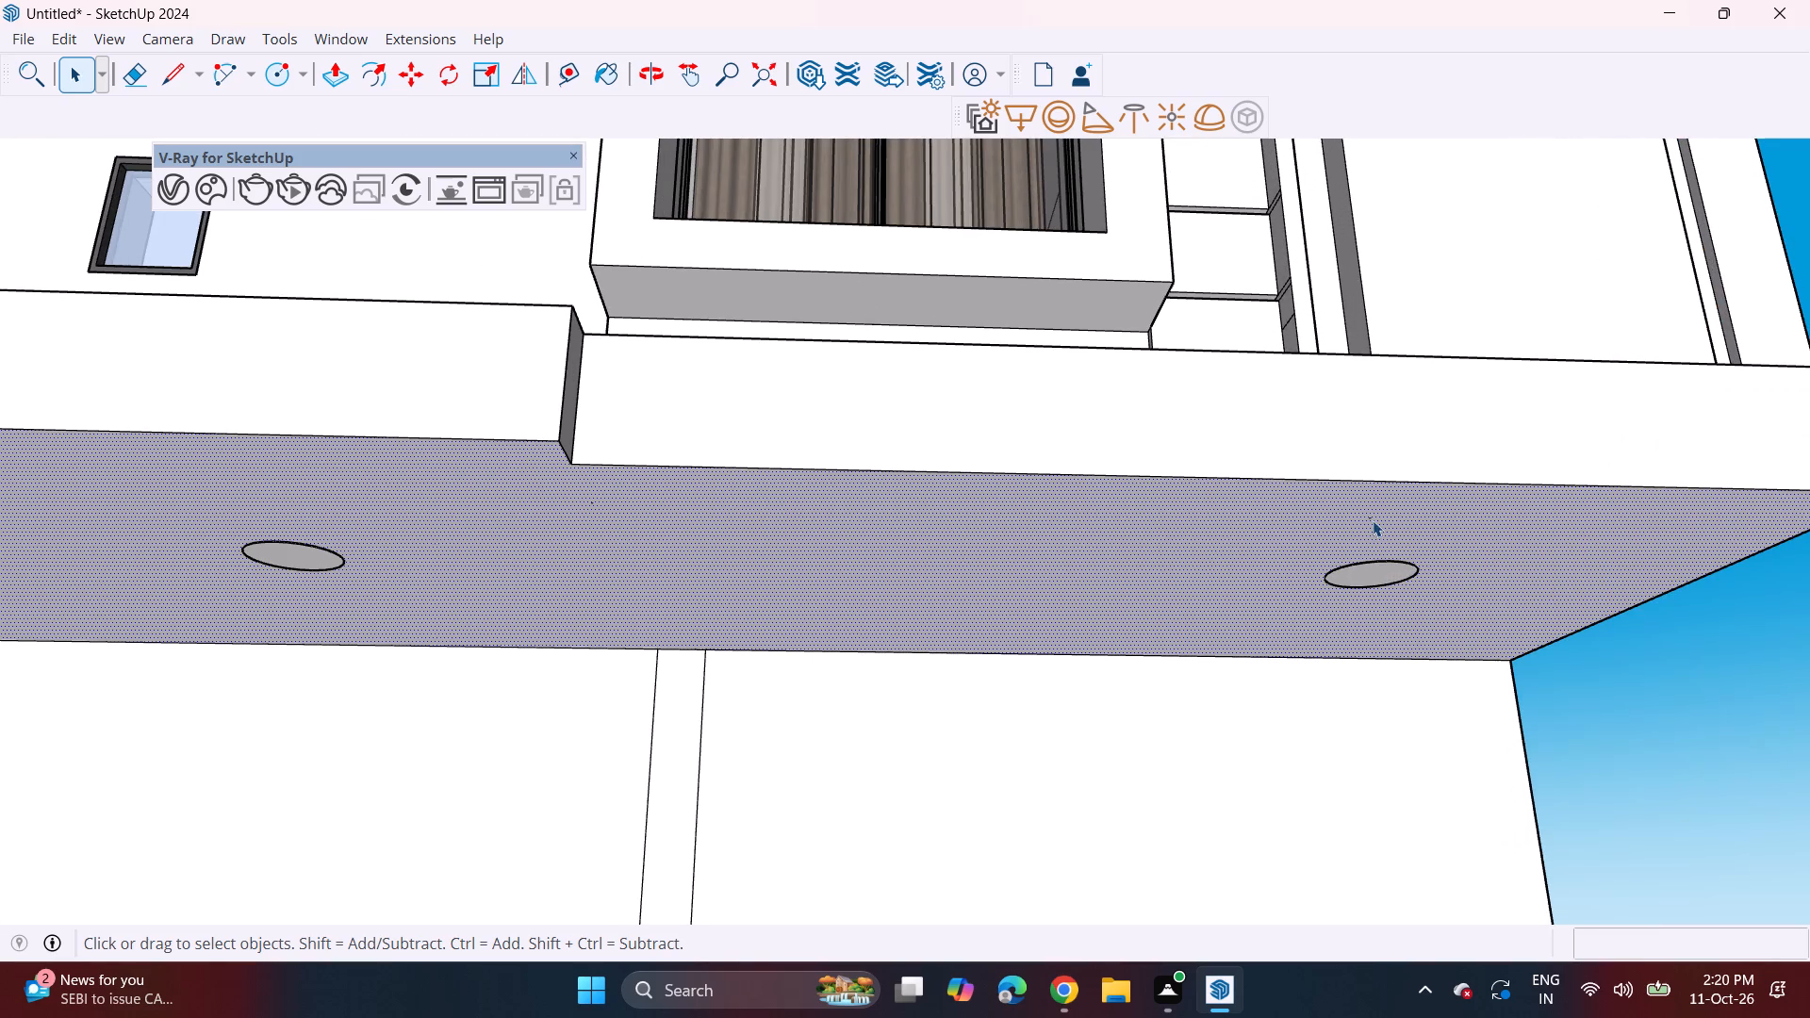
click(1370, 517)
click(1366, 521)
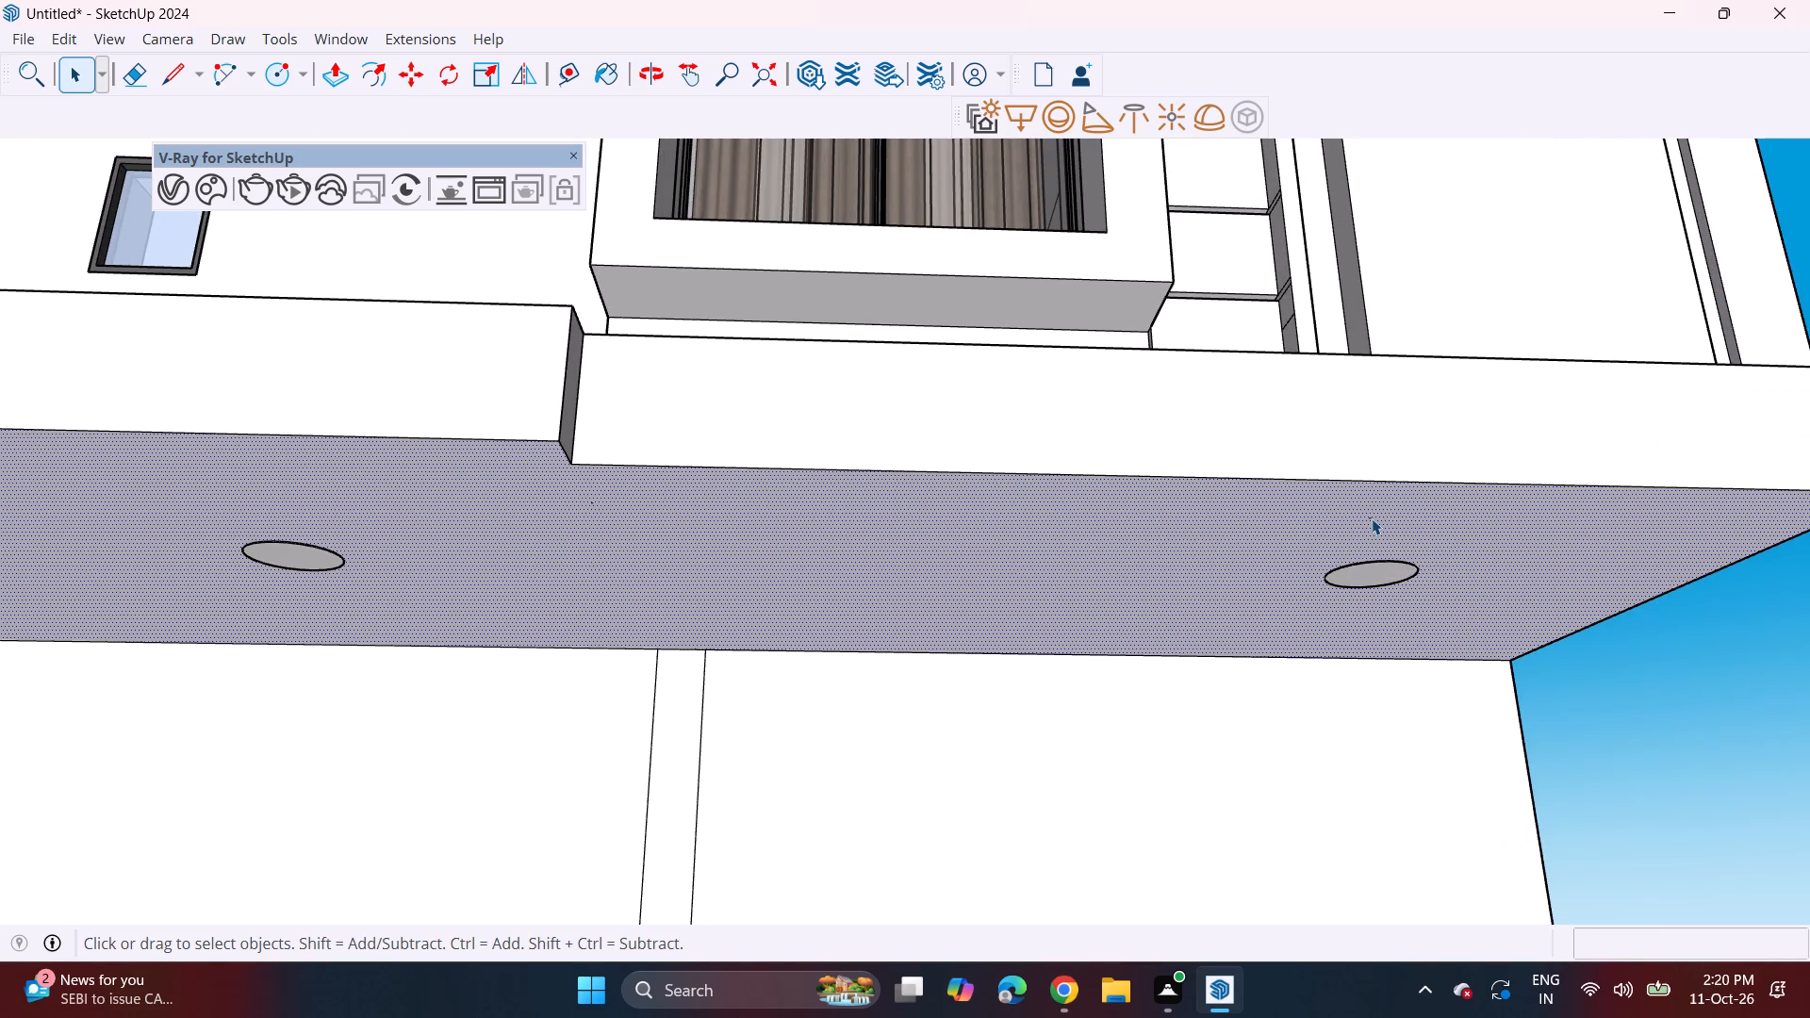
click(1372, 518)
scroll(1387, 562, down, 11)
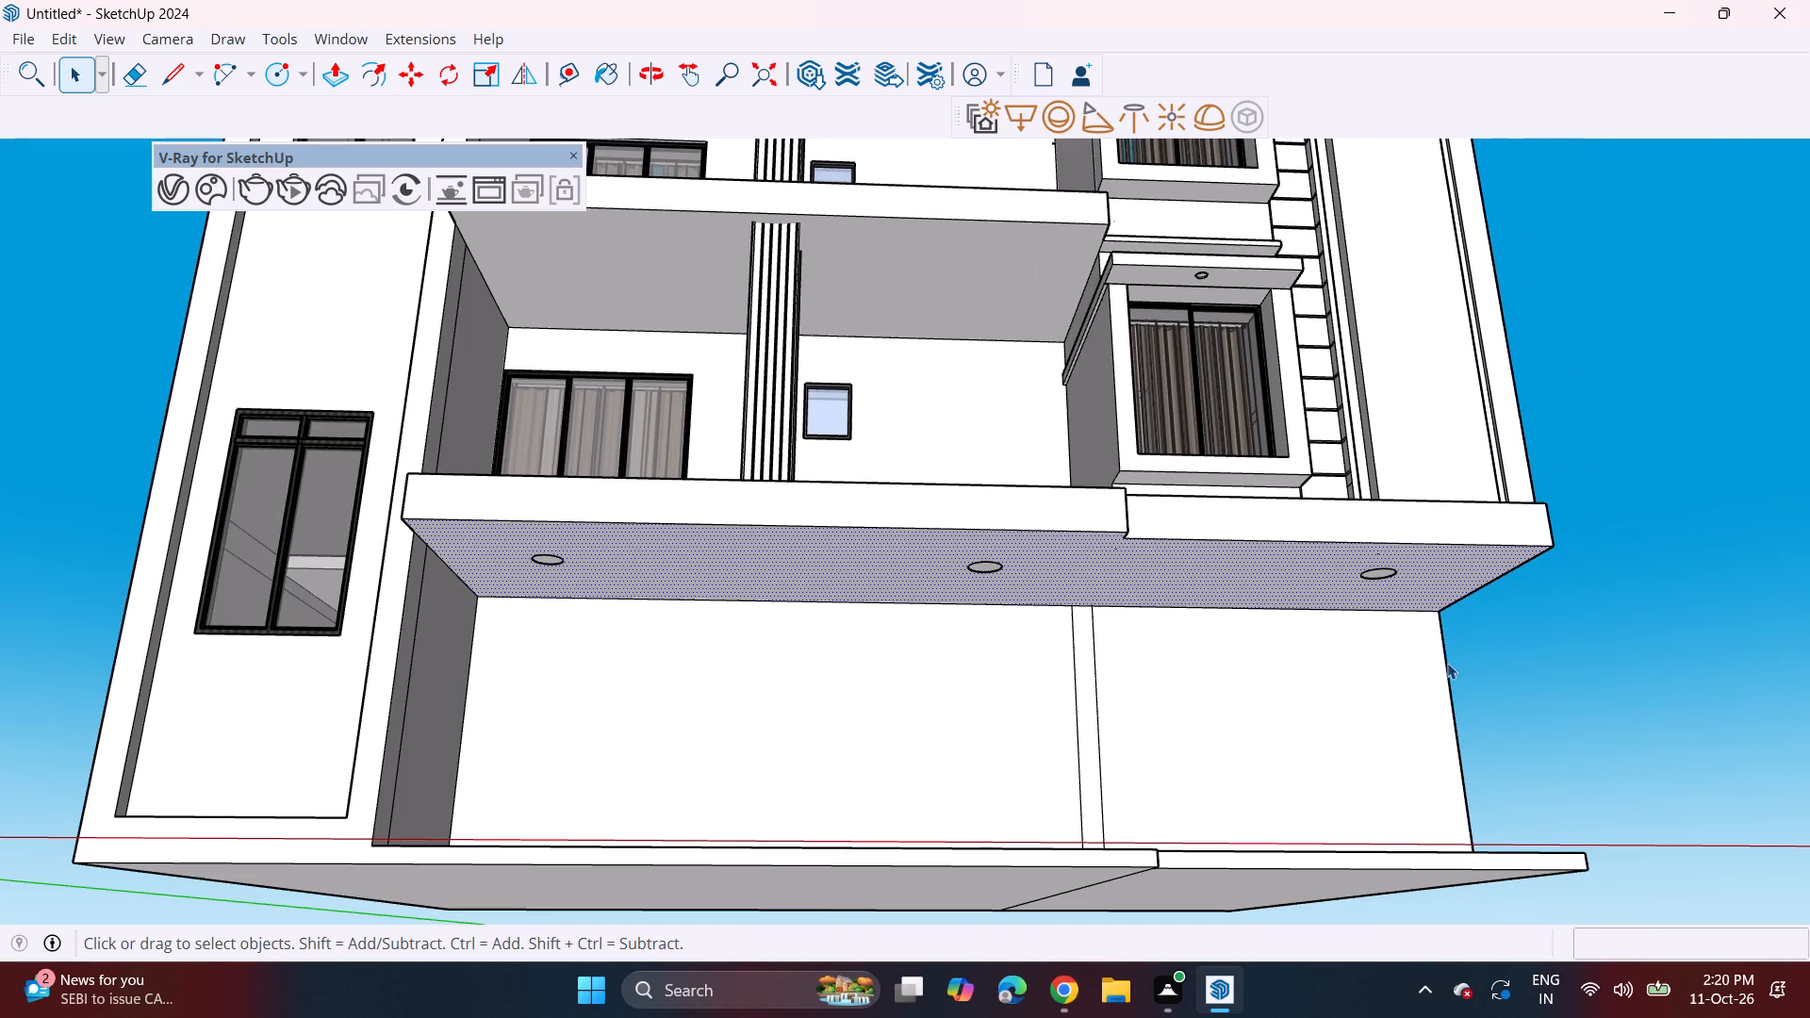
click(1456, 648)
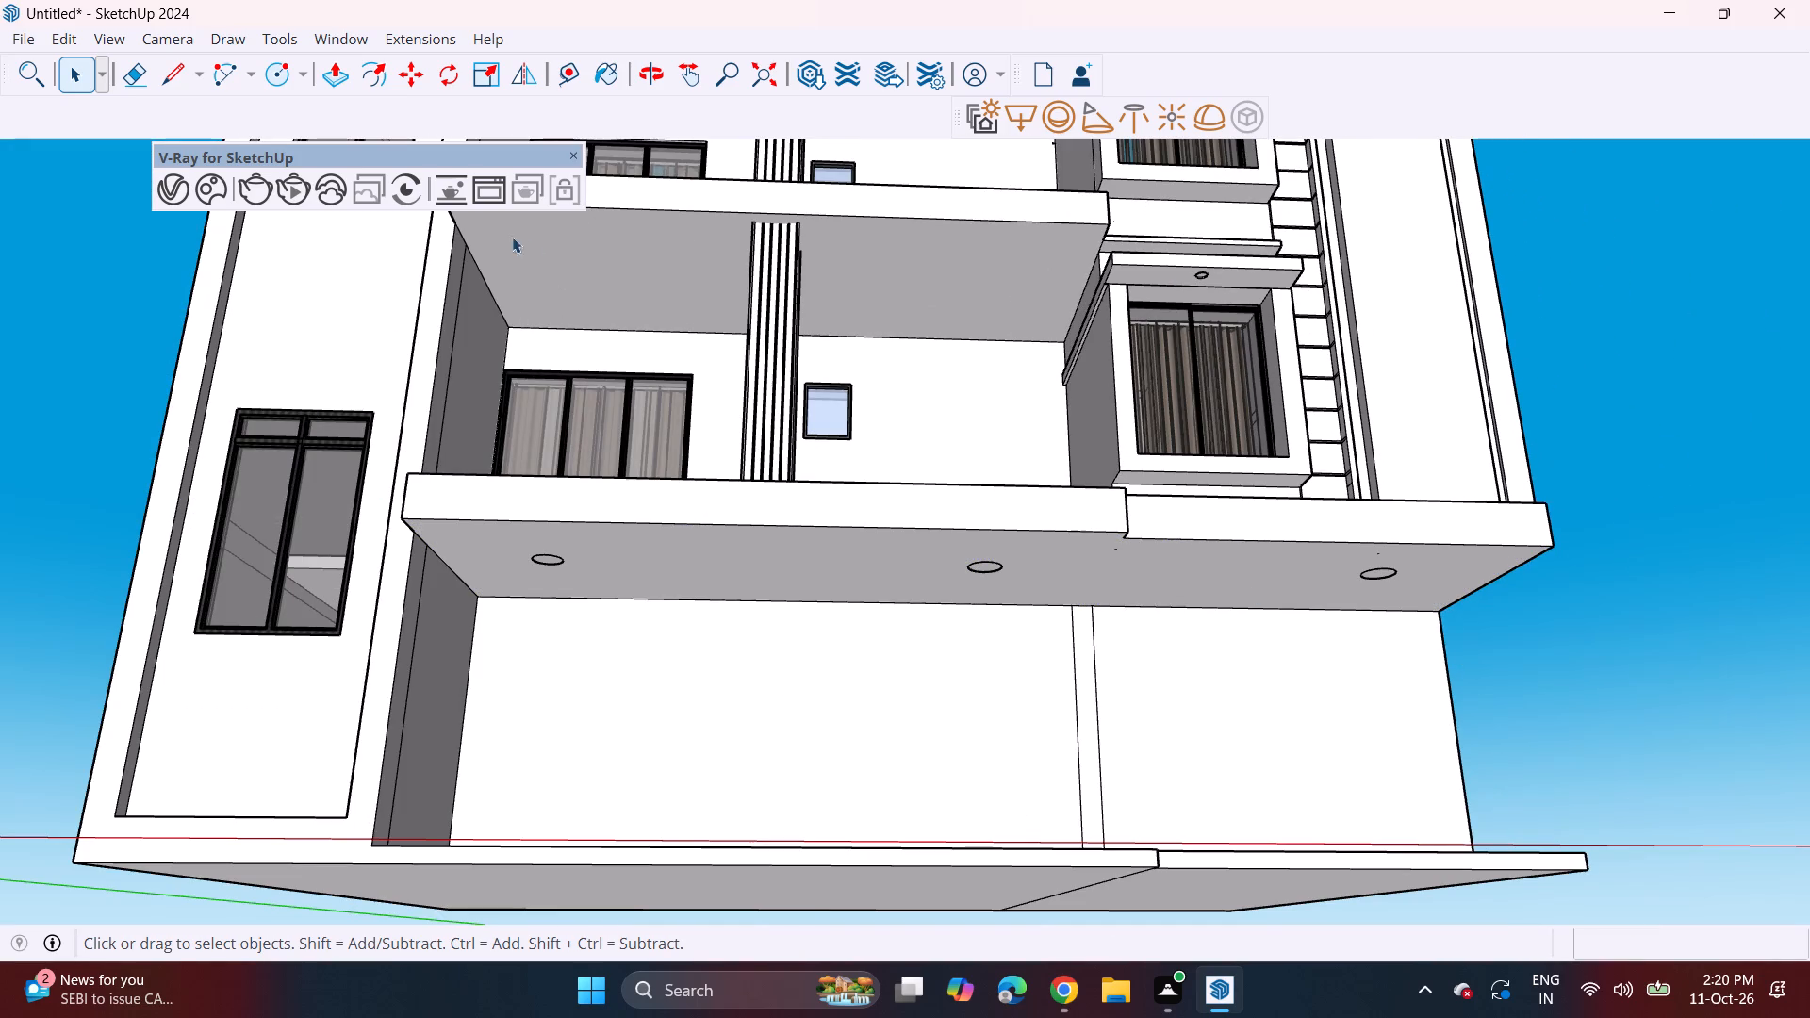
Push/pull all three circles on the slab's underside 1" into the slab as round recesses.
drag(323, 77, 330, 87)
scroll(552, 584, up, 8)
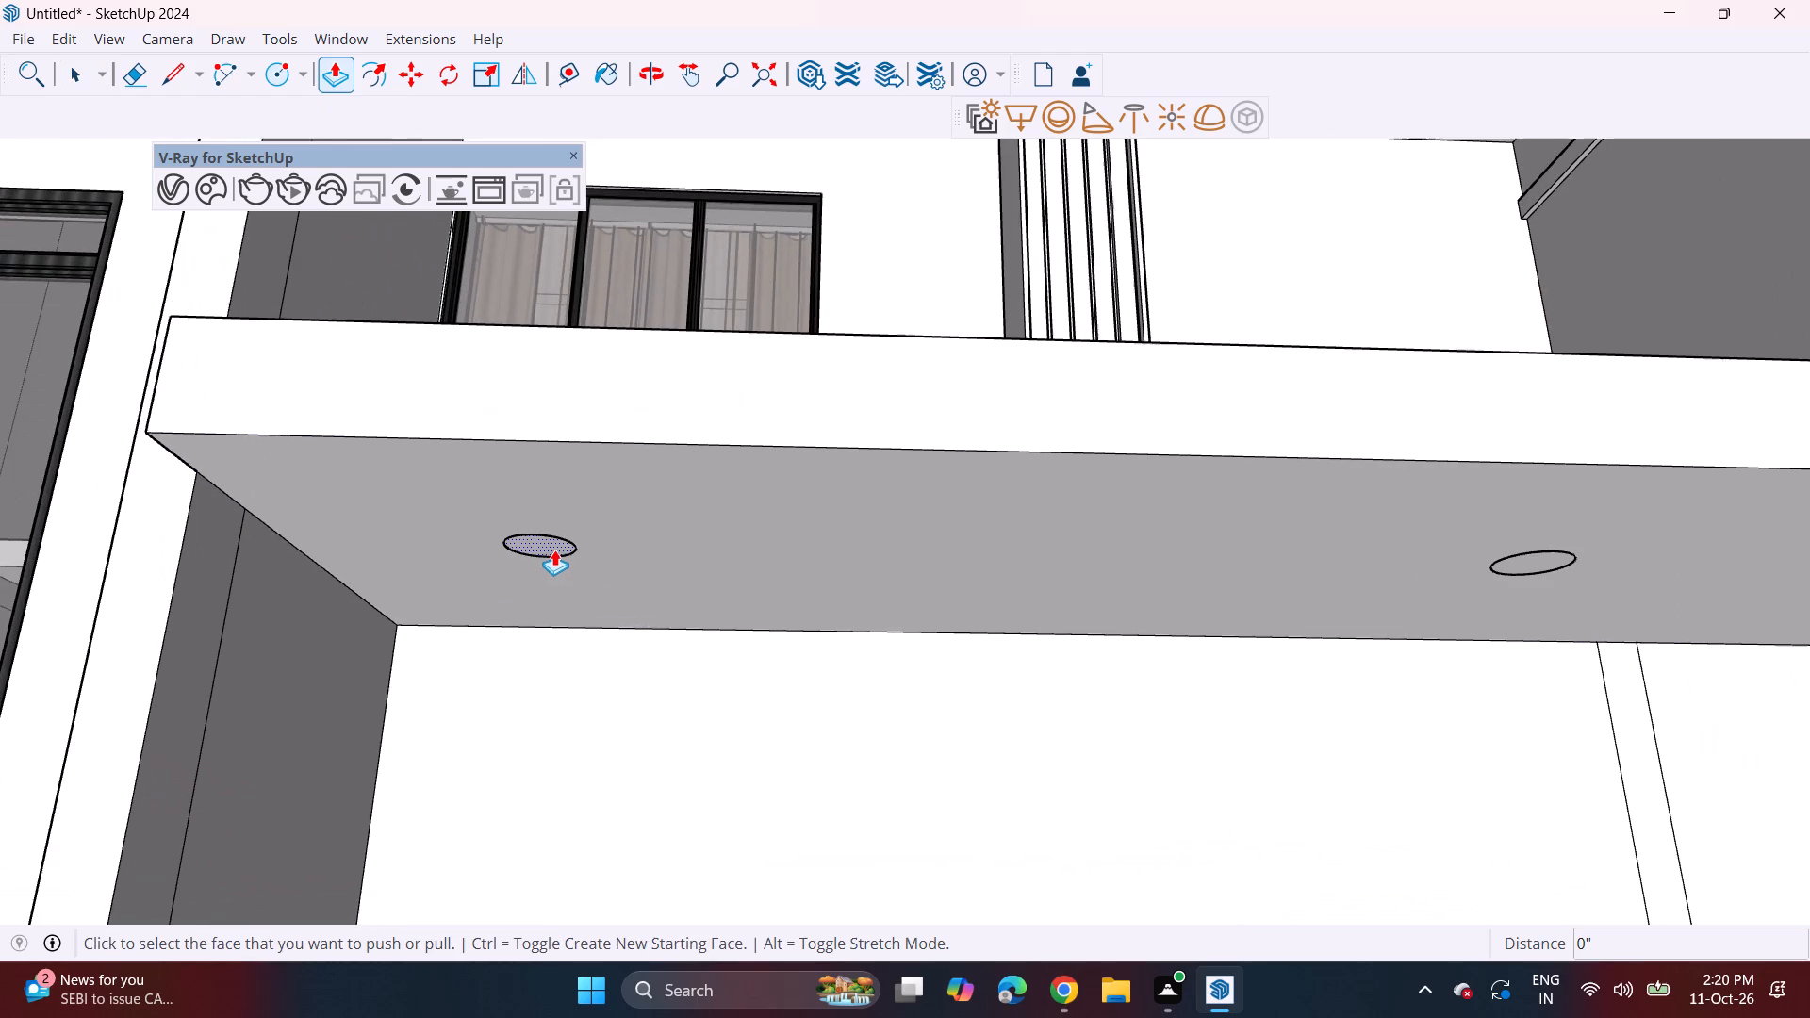
click(544, 556)
click(543, 550)
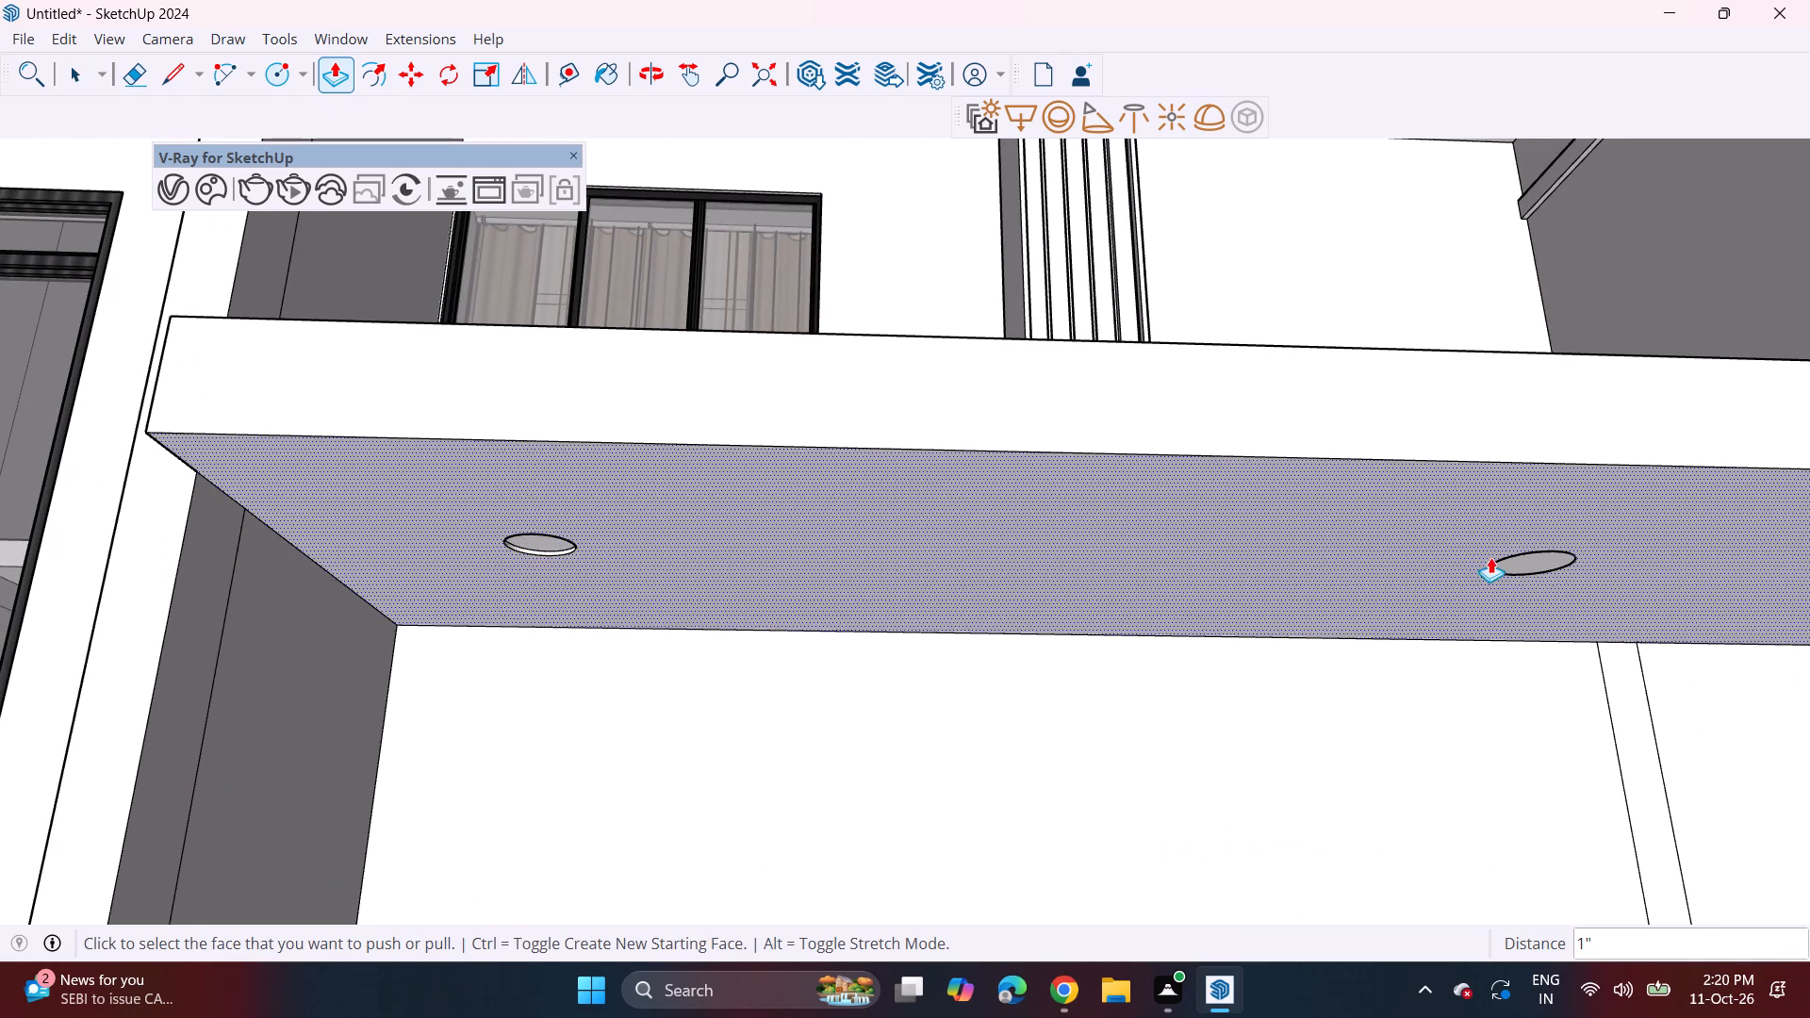
double_click(1516, 566)
scroll(1514, 608, down, 4)
shift+middle_drag(1519, 609, 780, 597)
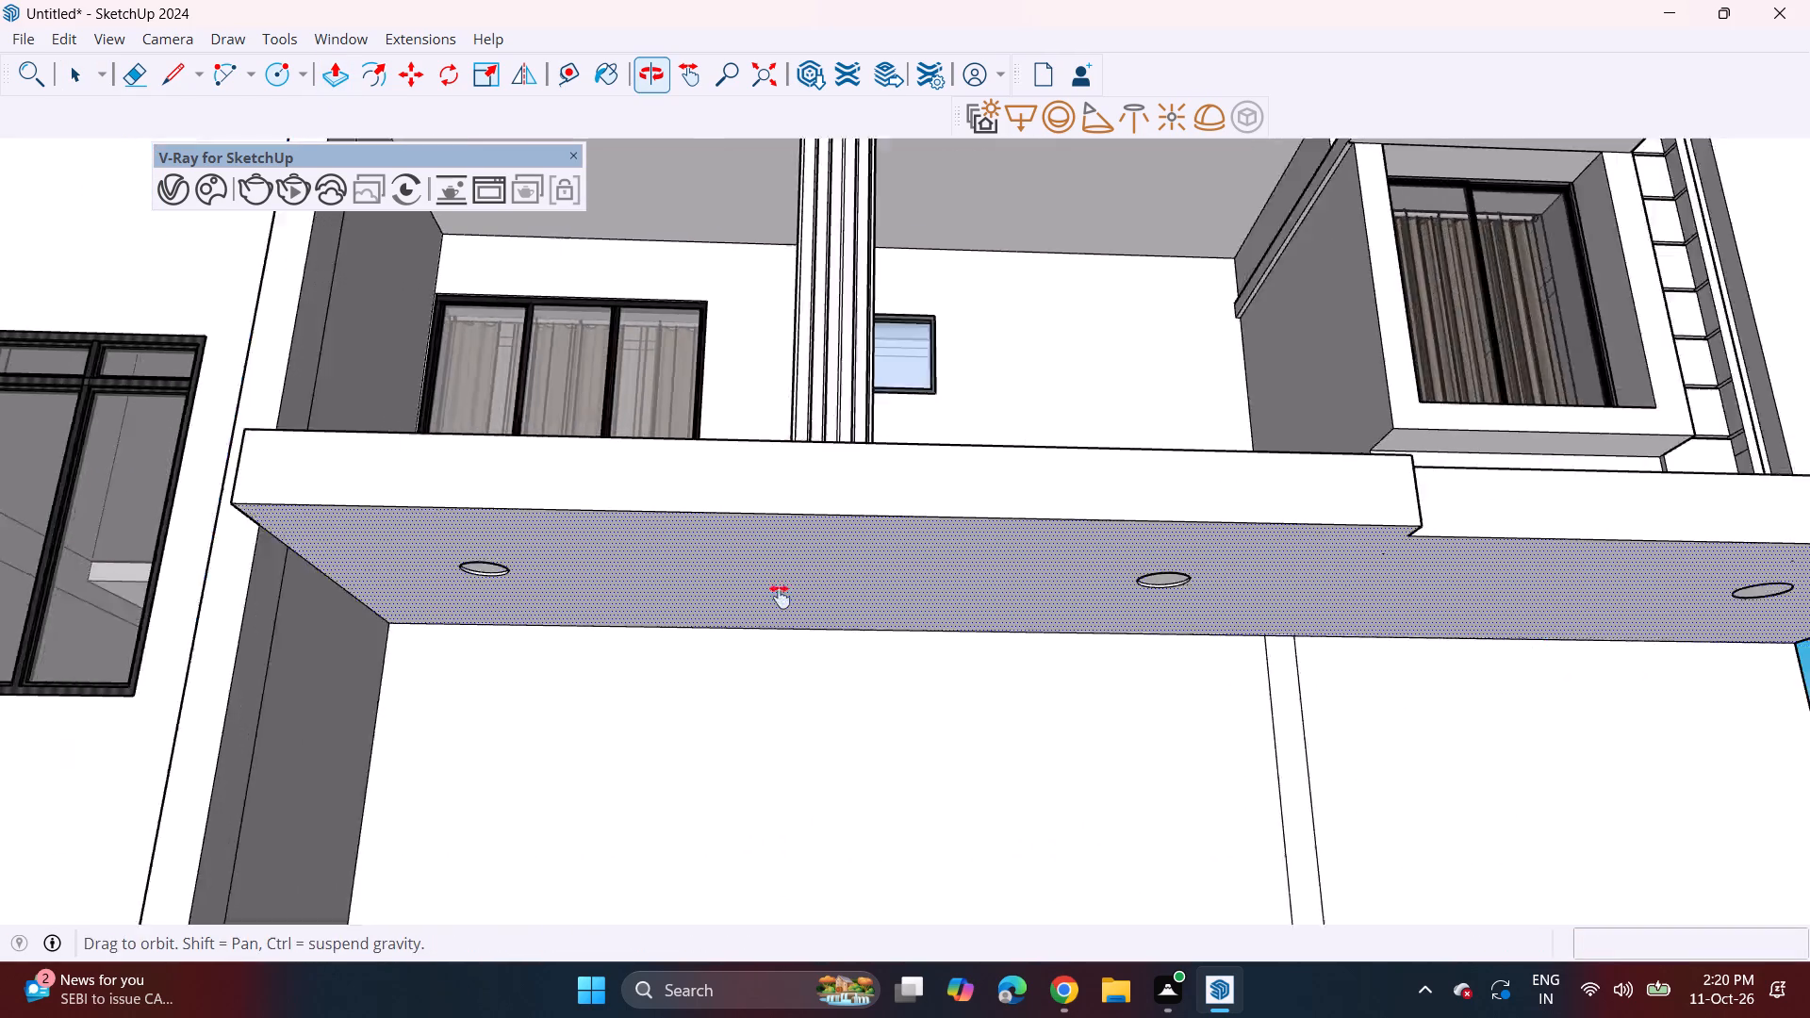
shift+middle_drag(780, 597, 628, 595)
scroll(1227, 587, up, 4)
double_click(1151, 564)
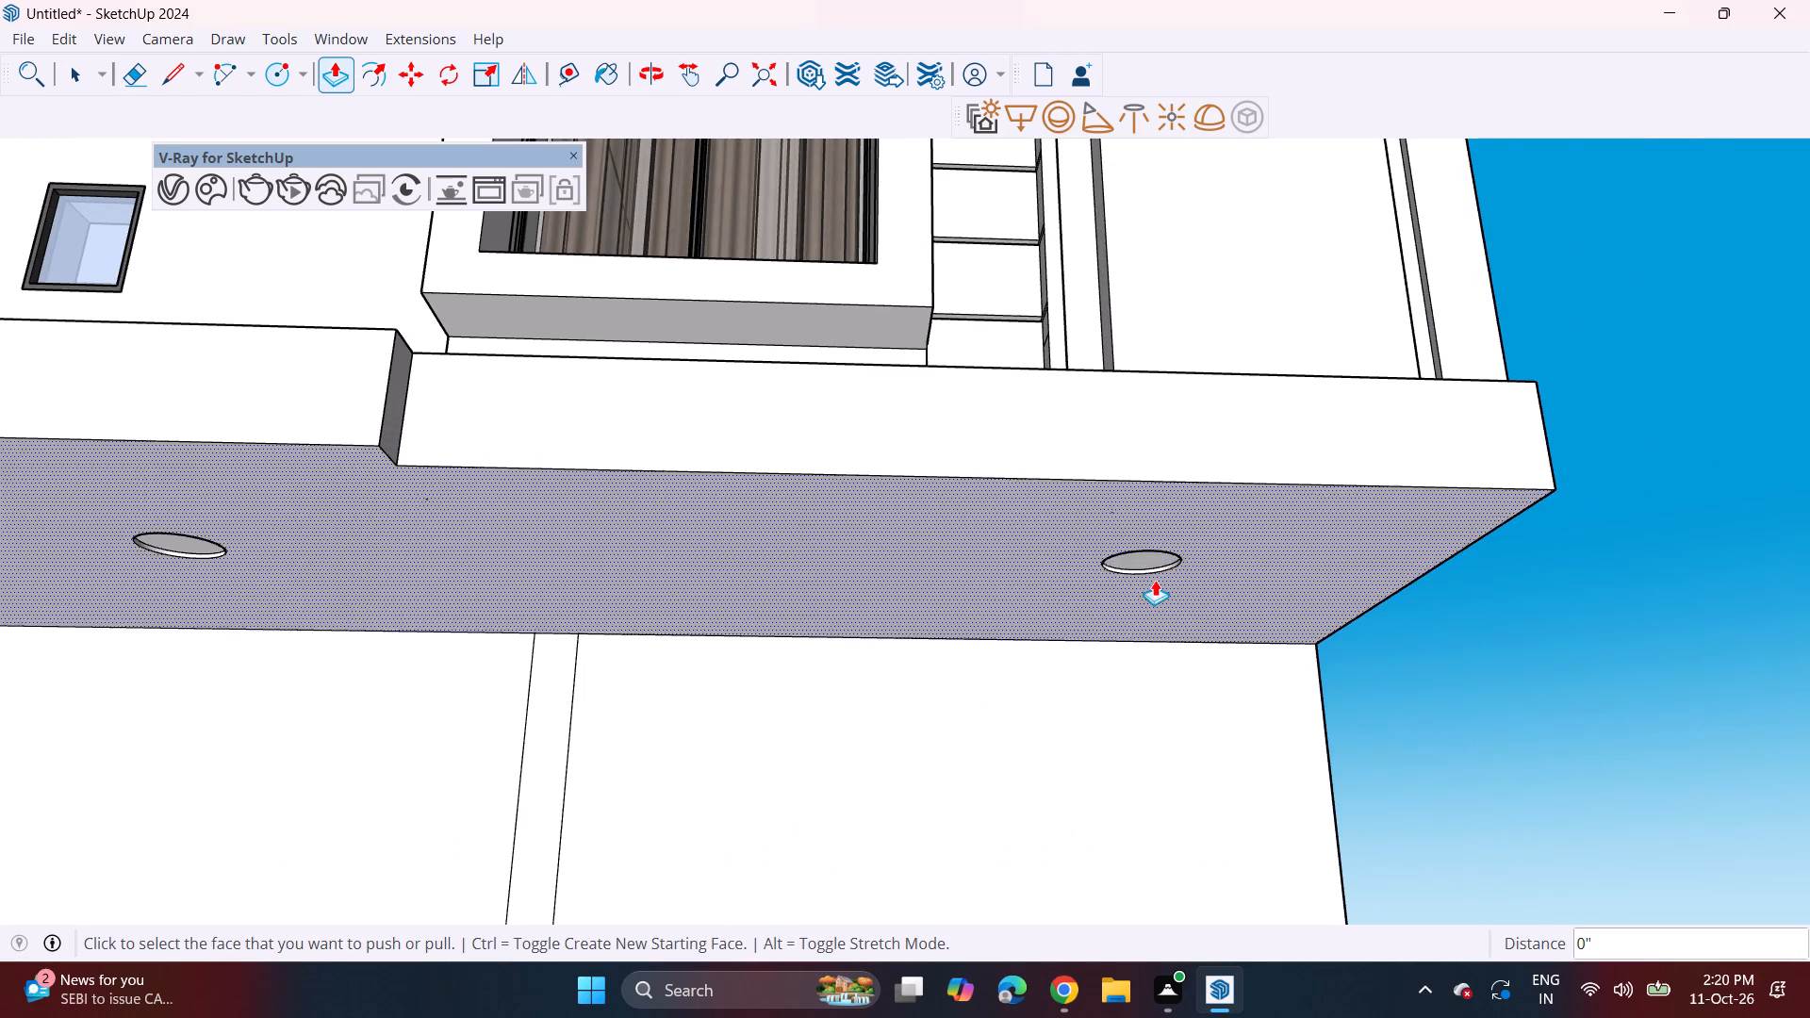
Examine the recessed circles under the slab and the building's whole front facade.
scroll(1155, 580, up, 6)
scroll(1143, 558, down, 12)
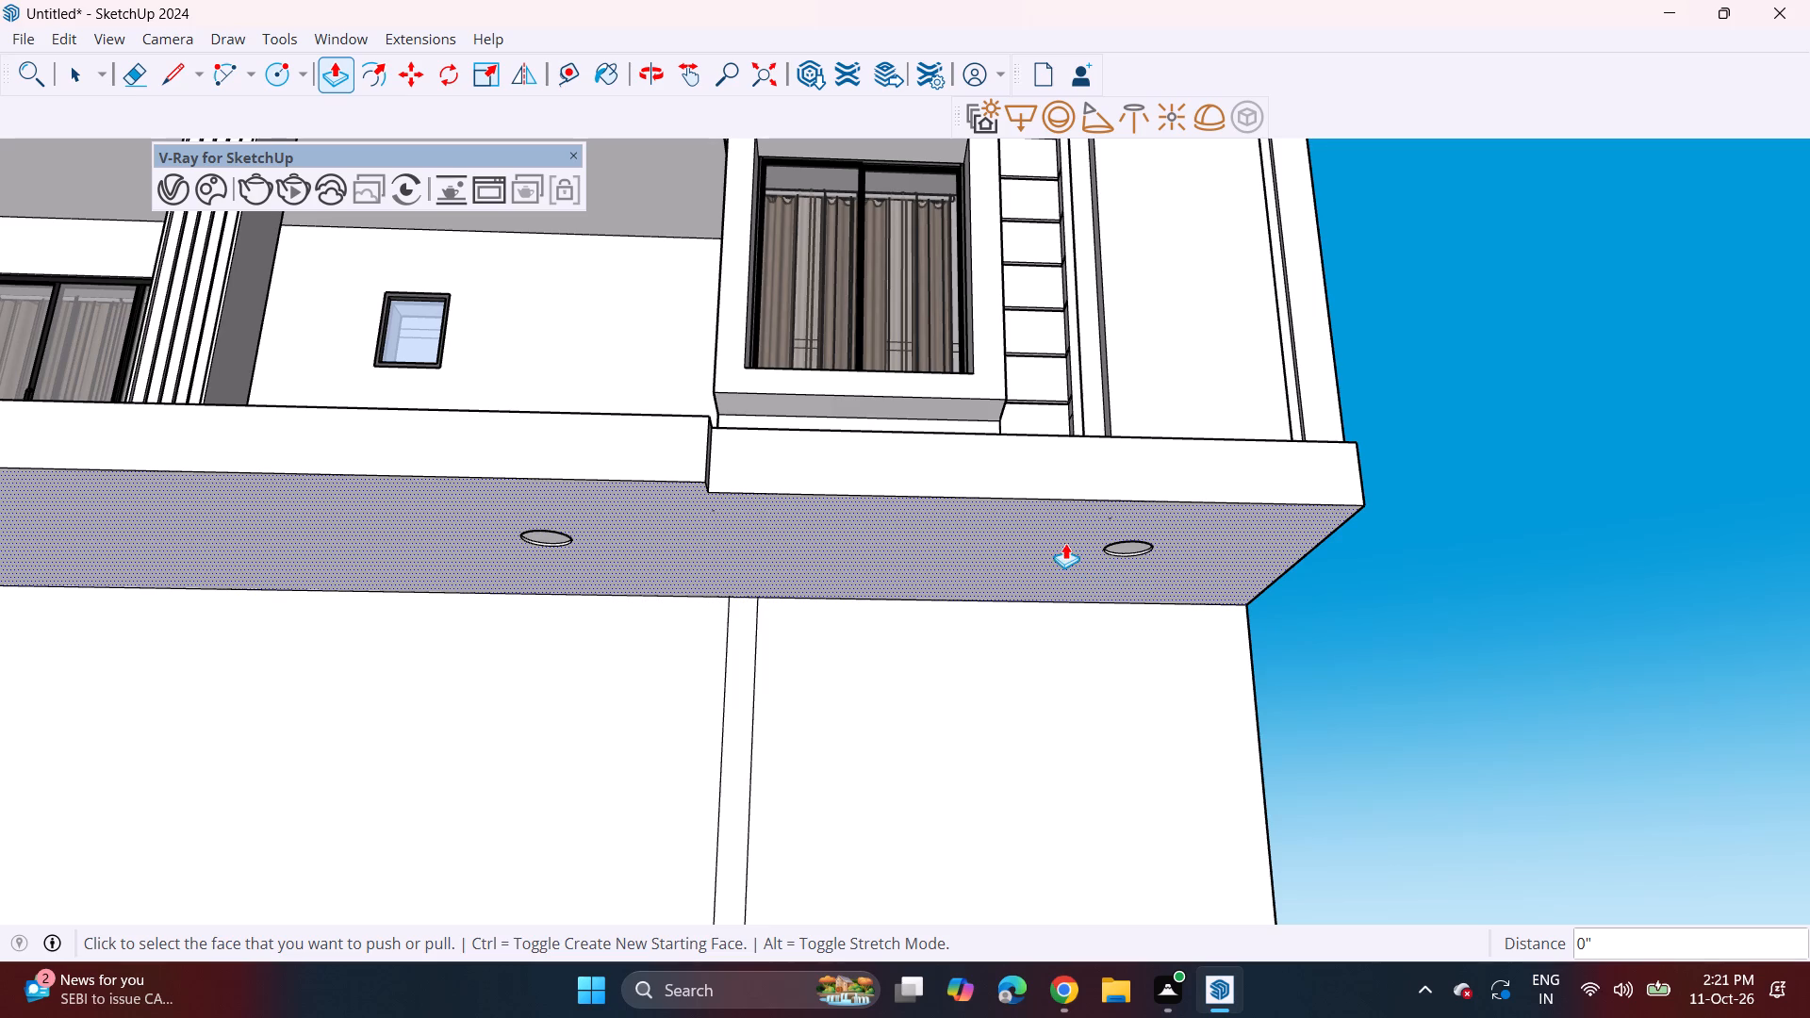
scroll(913, 673, down, 10)
shift+middle_drag(726, 660, 864, 810)
middle_drag(859, 708, 824, 829)
shift+middle_drag(847, 782, 846, 706)
middle_drag(847, 665, 822, 755)
middle_drag(834, 718, 835, 688)
middle_drag(837, 686, 841, 666)
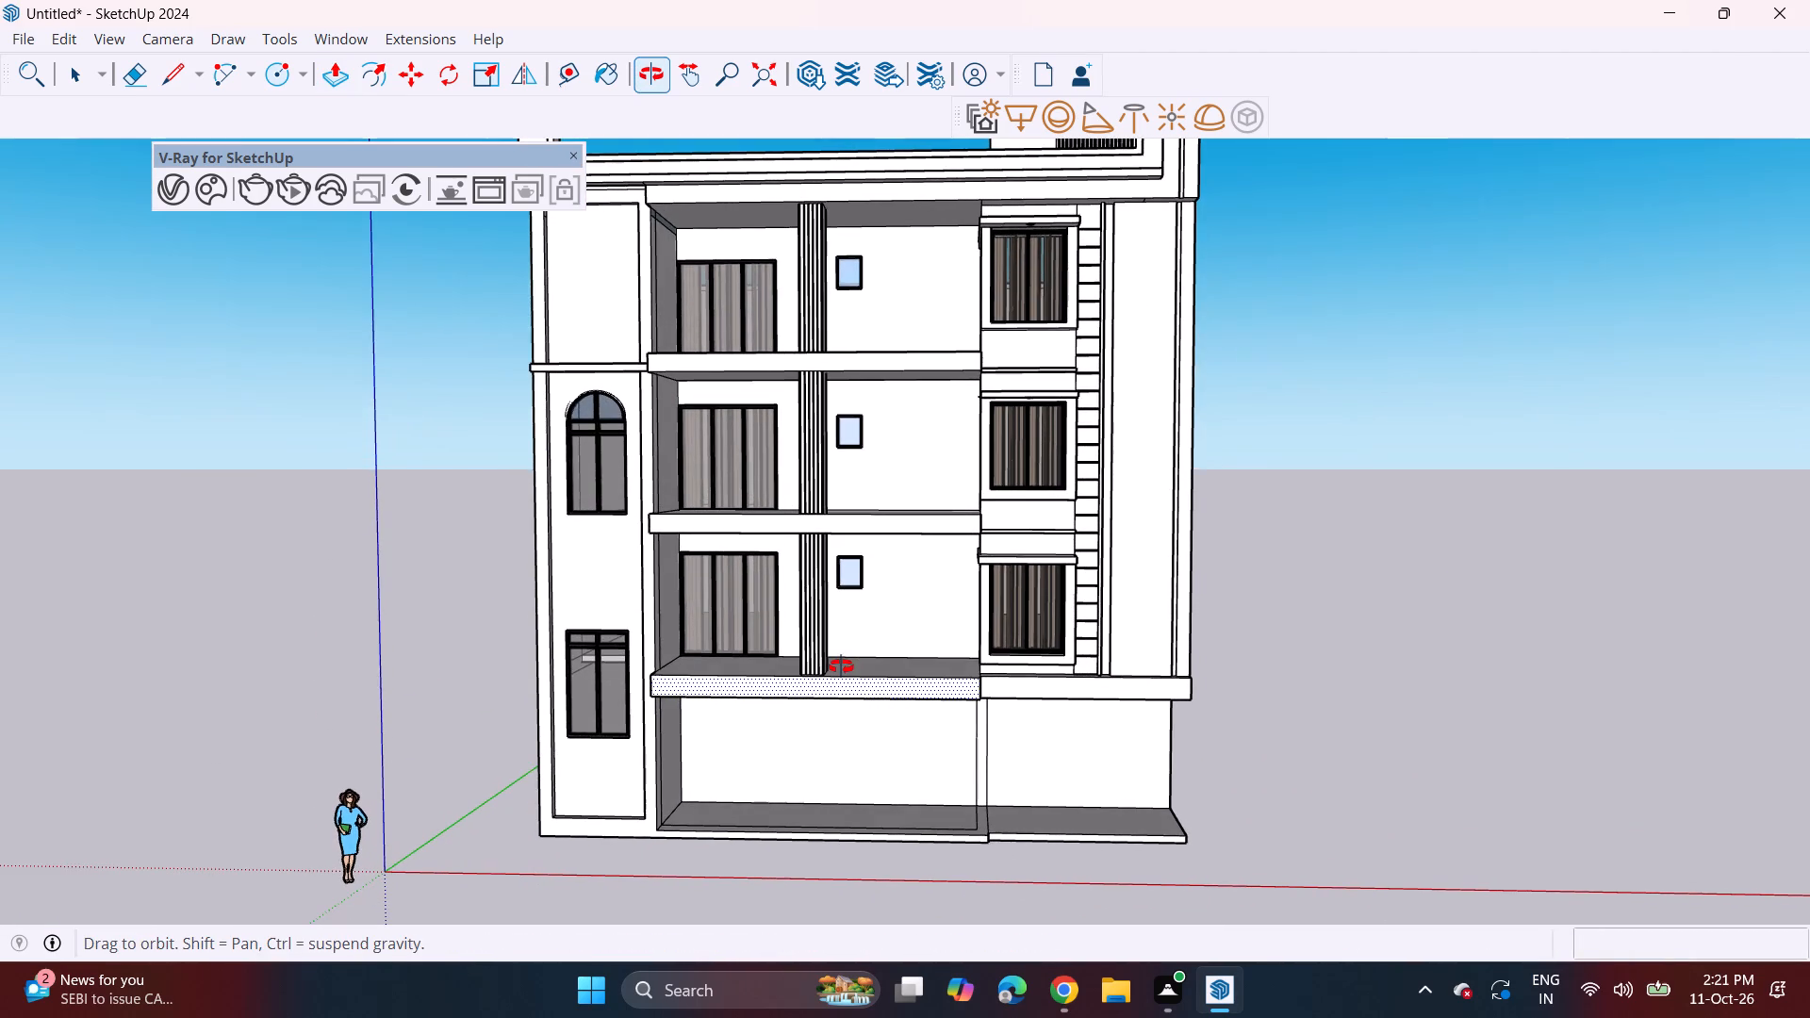
middle_drag(841, 666, 823, 641)
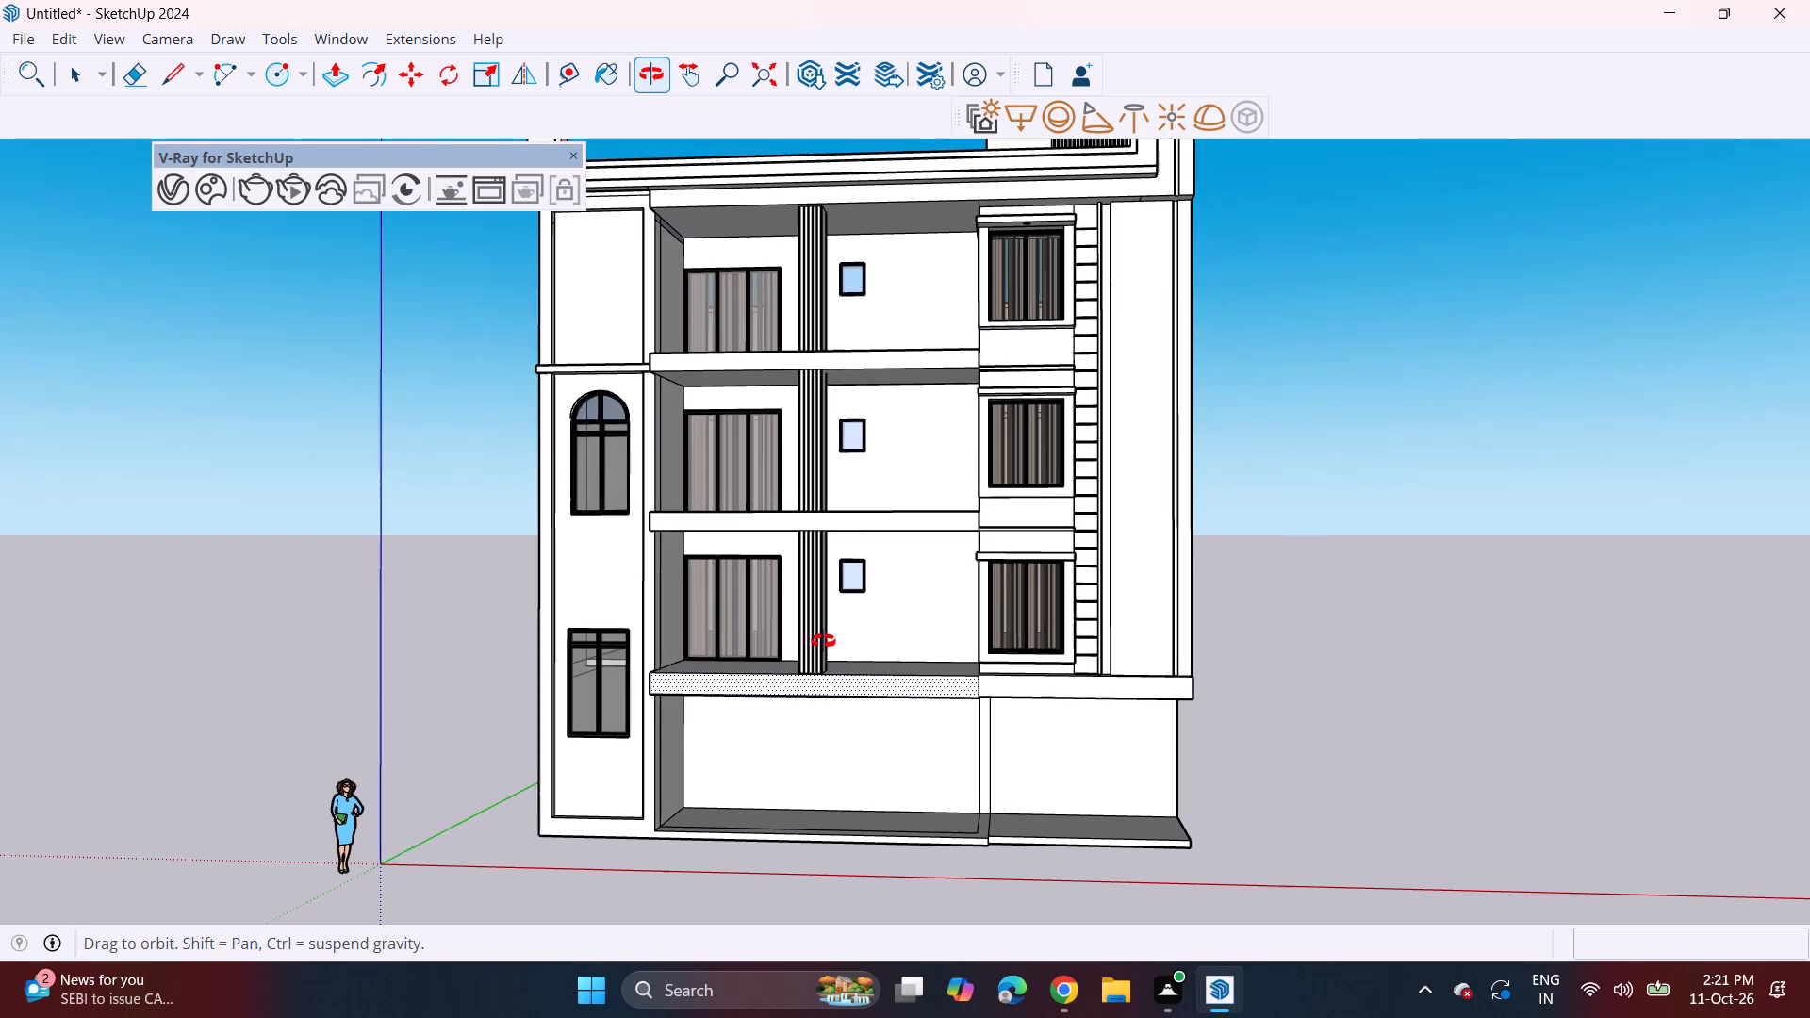
middle_drag(823, 641, 824, 639)
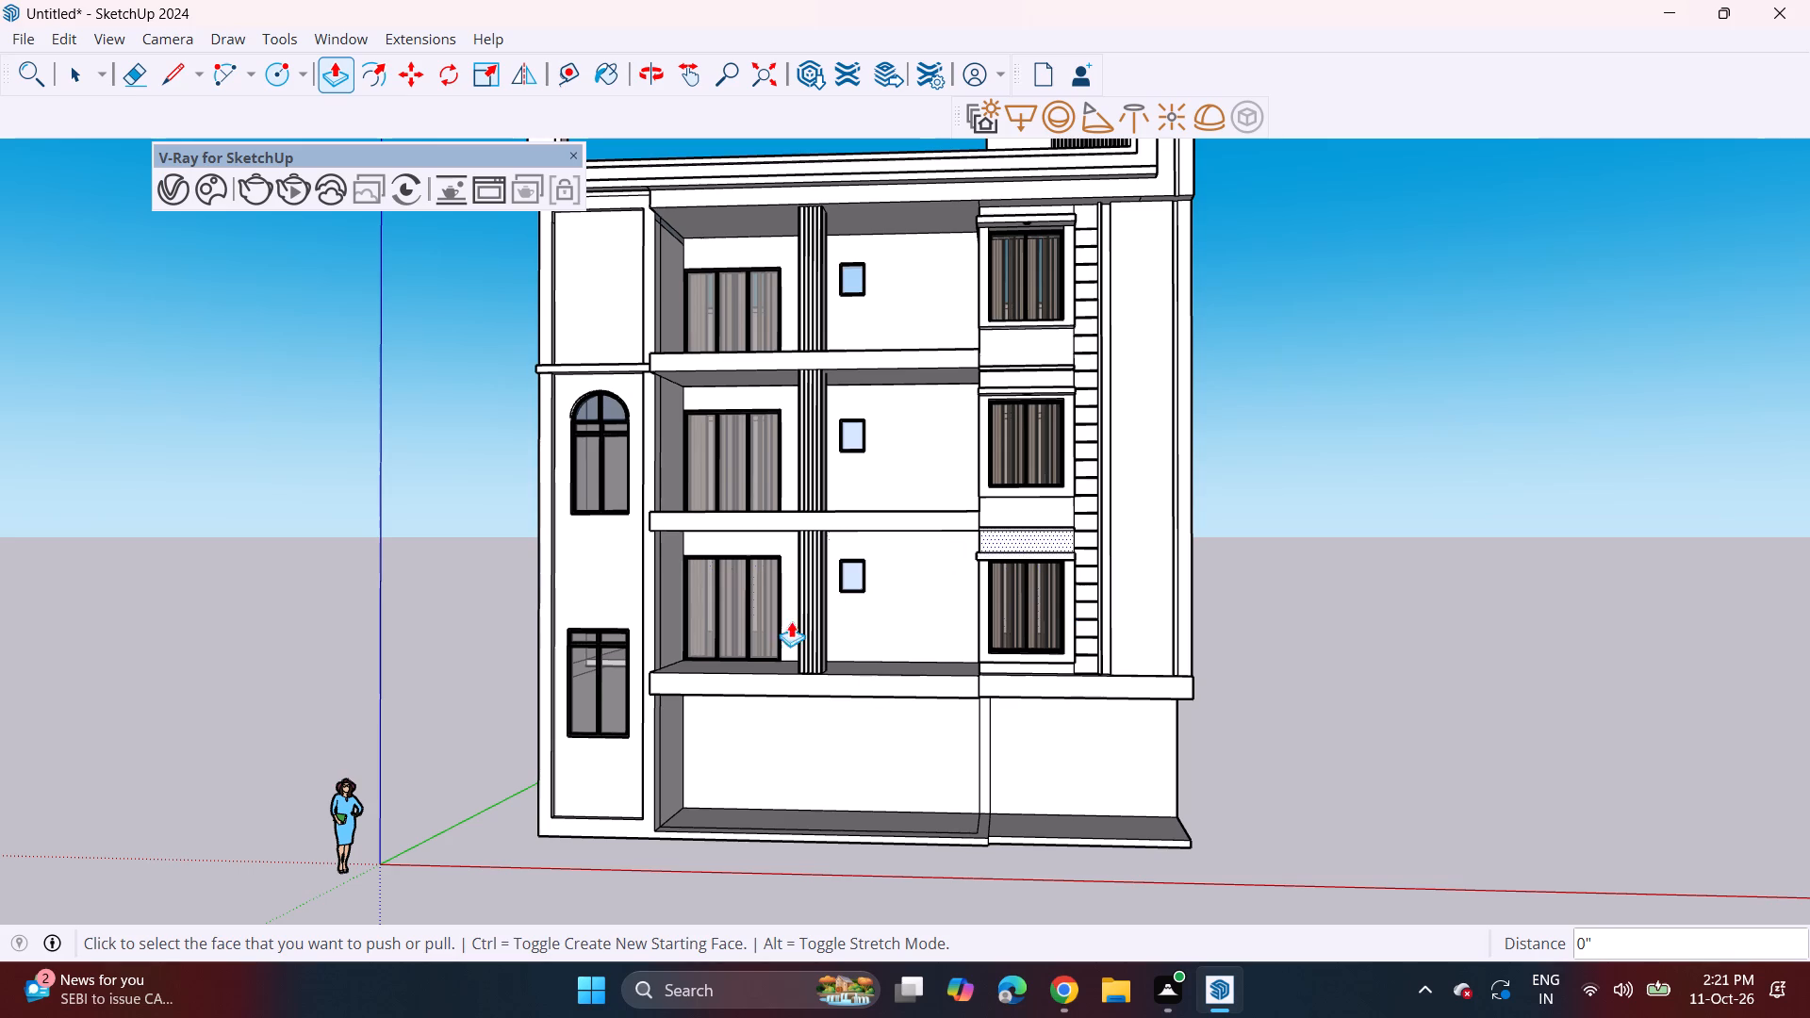
key(space)
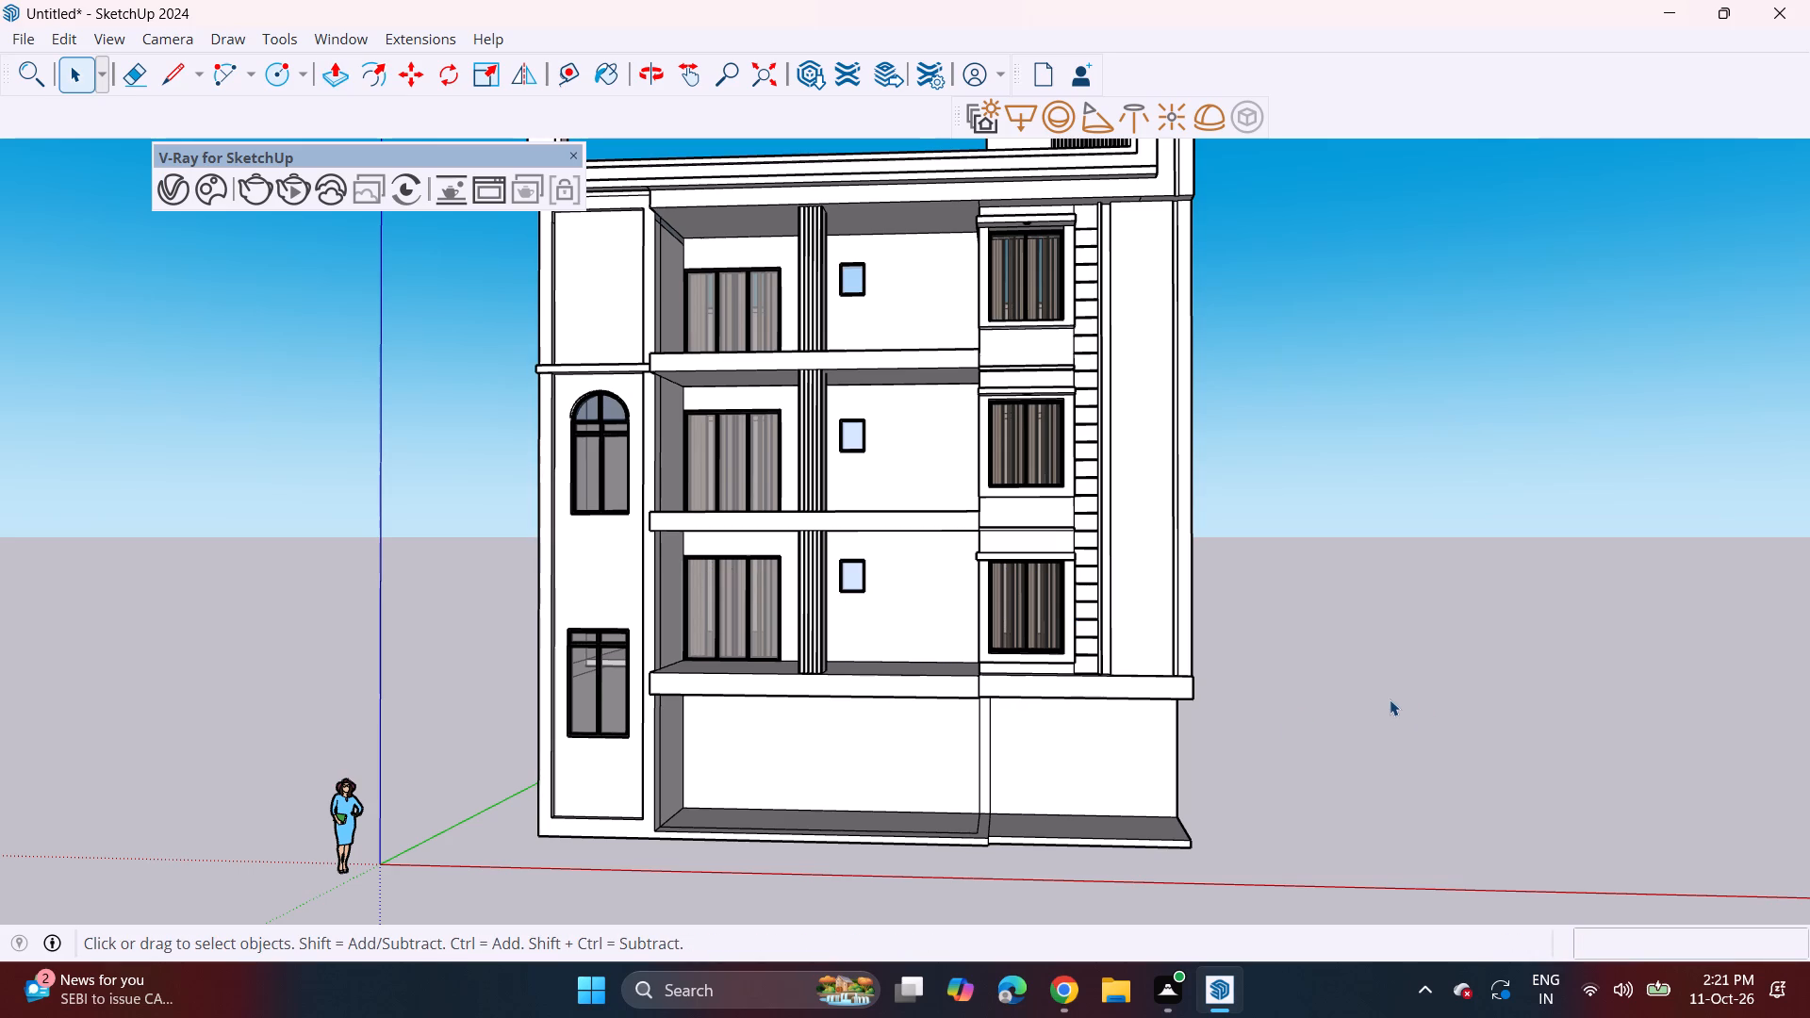
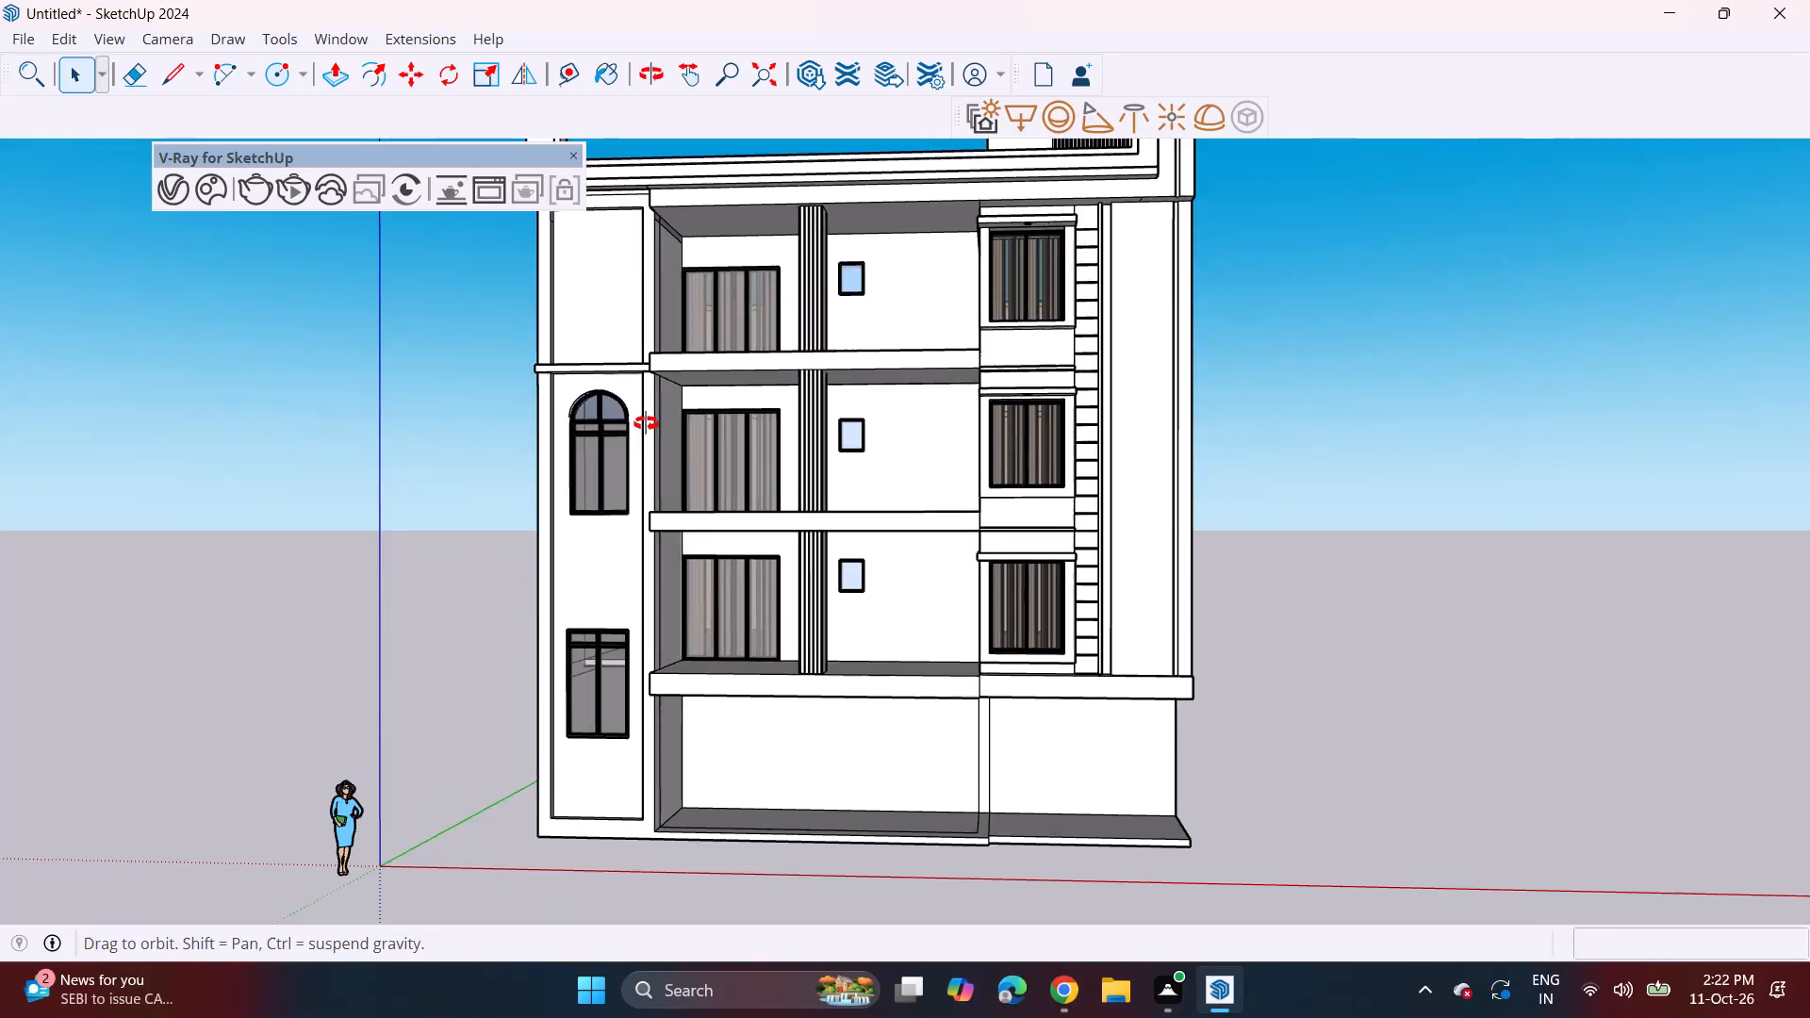
Scale the arched top frame of the upper stair-bay window downward along the blue axis by about 1.38.
scroll(586, 445, up, 7)
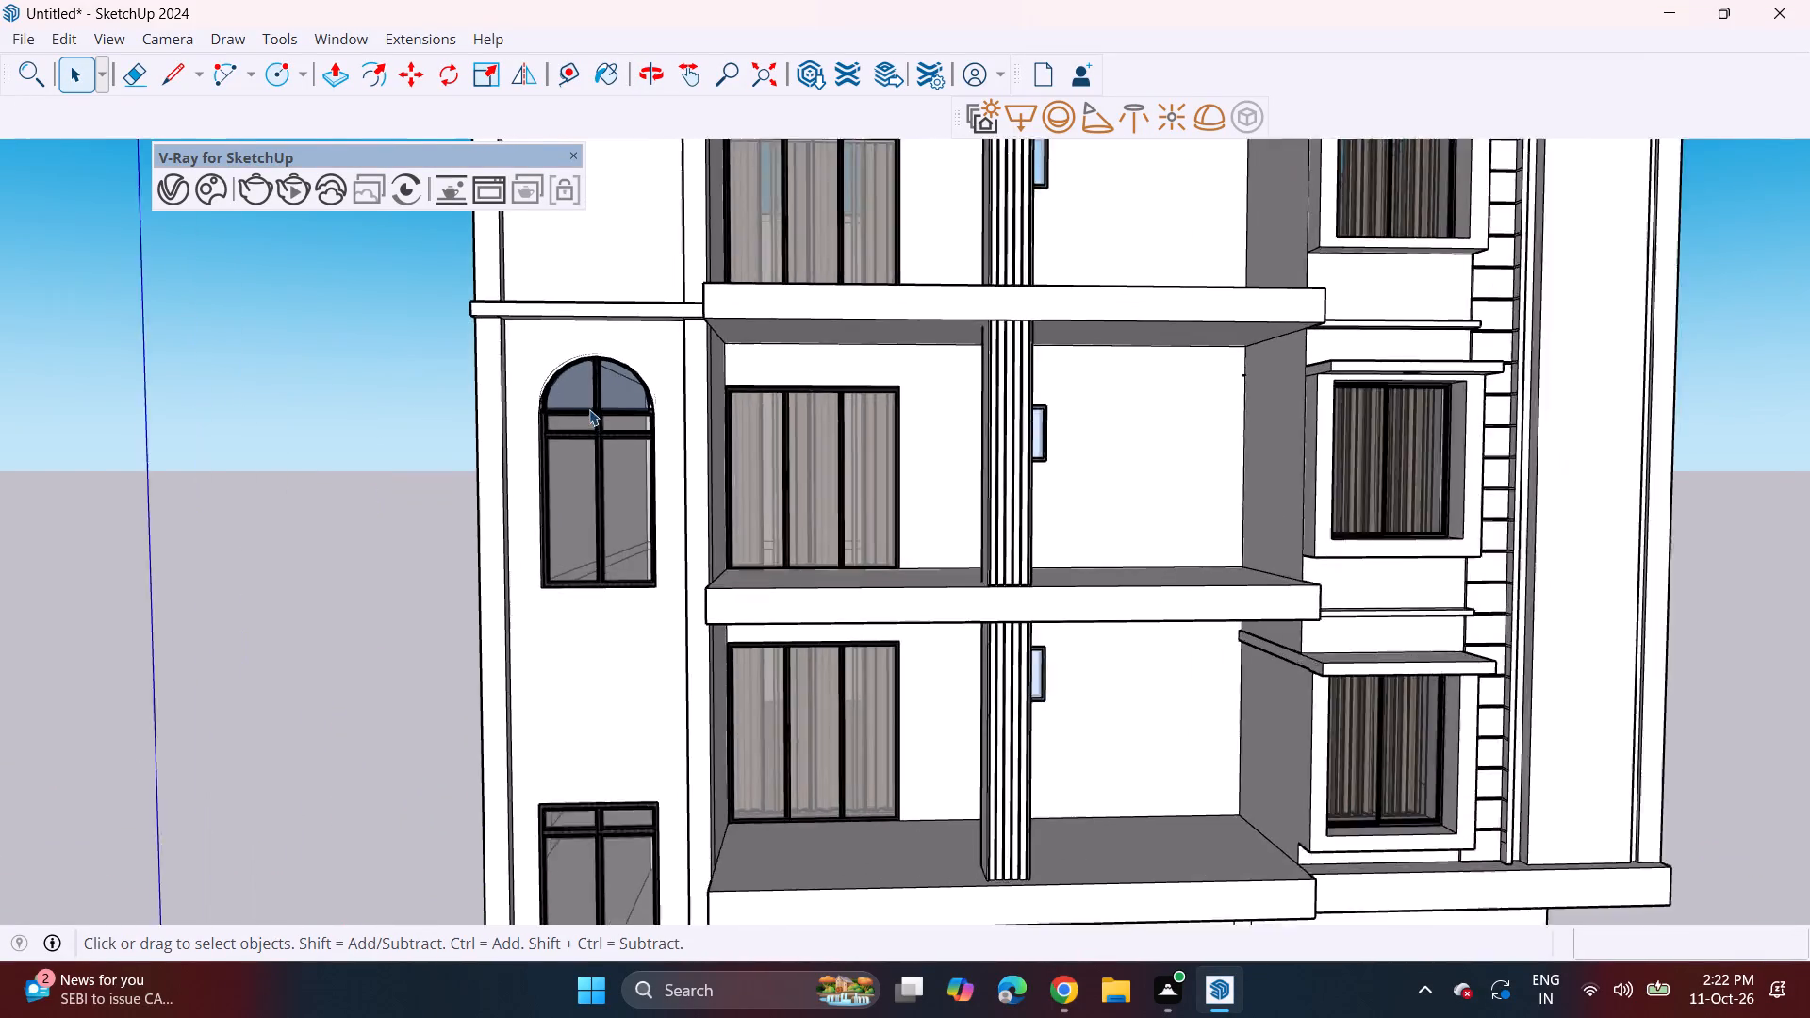
scroll(598, 396, up, 3)
click(601, 393)
middle_drag(621, 395, 612, 355)
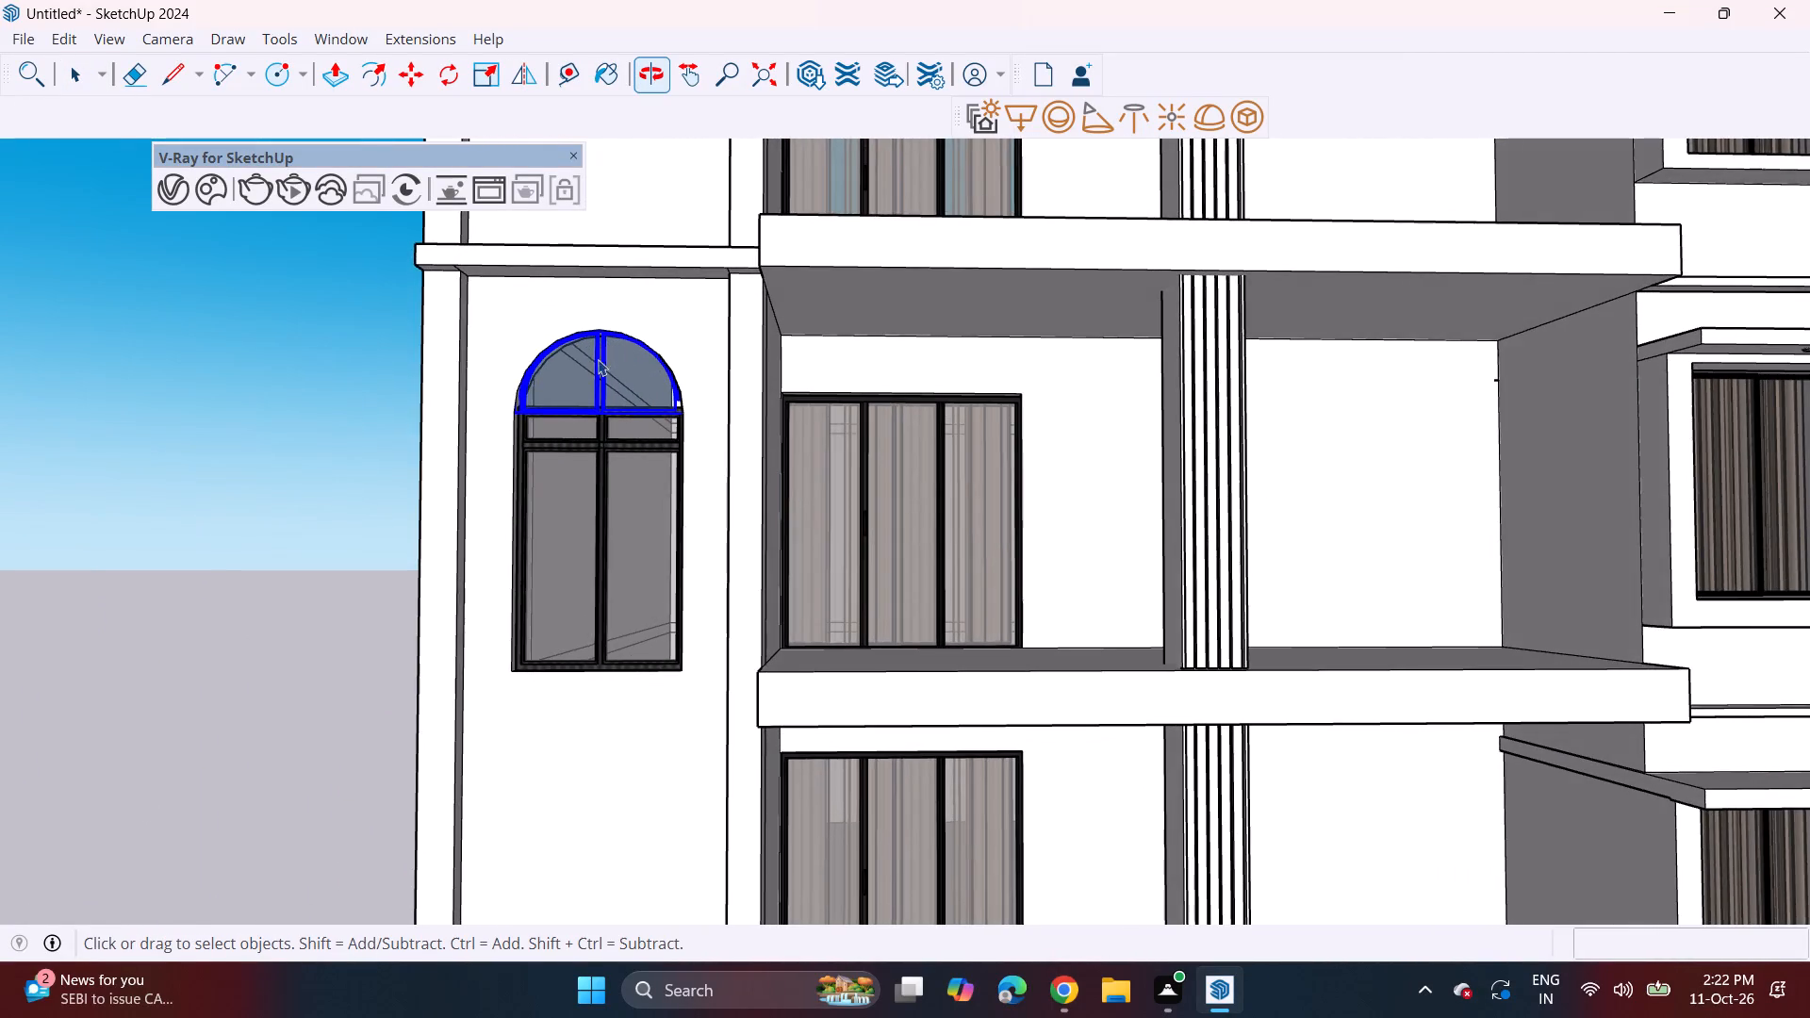
scroll(604, 417, up, 11)
middle_drag(599, 416, 589, 383)
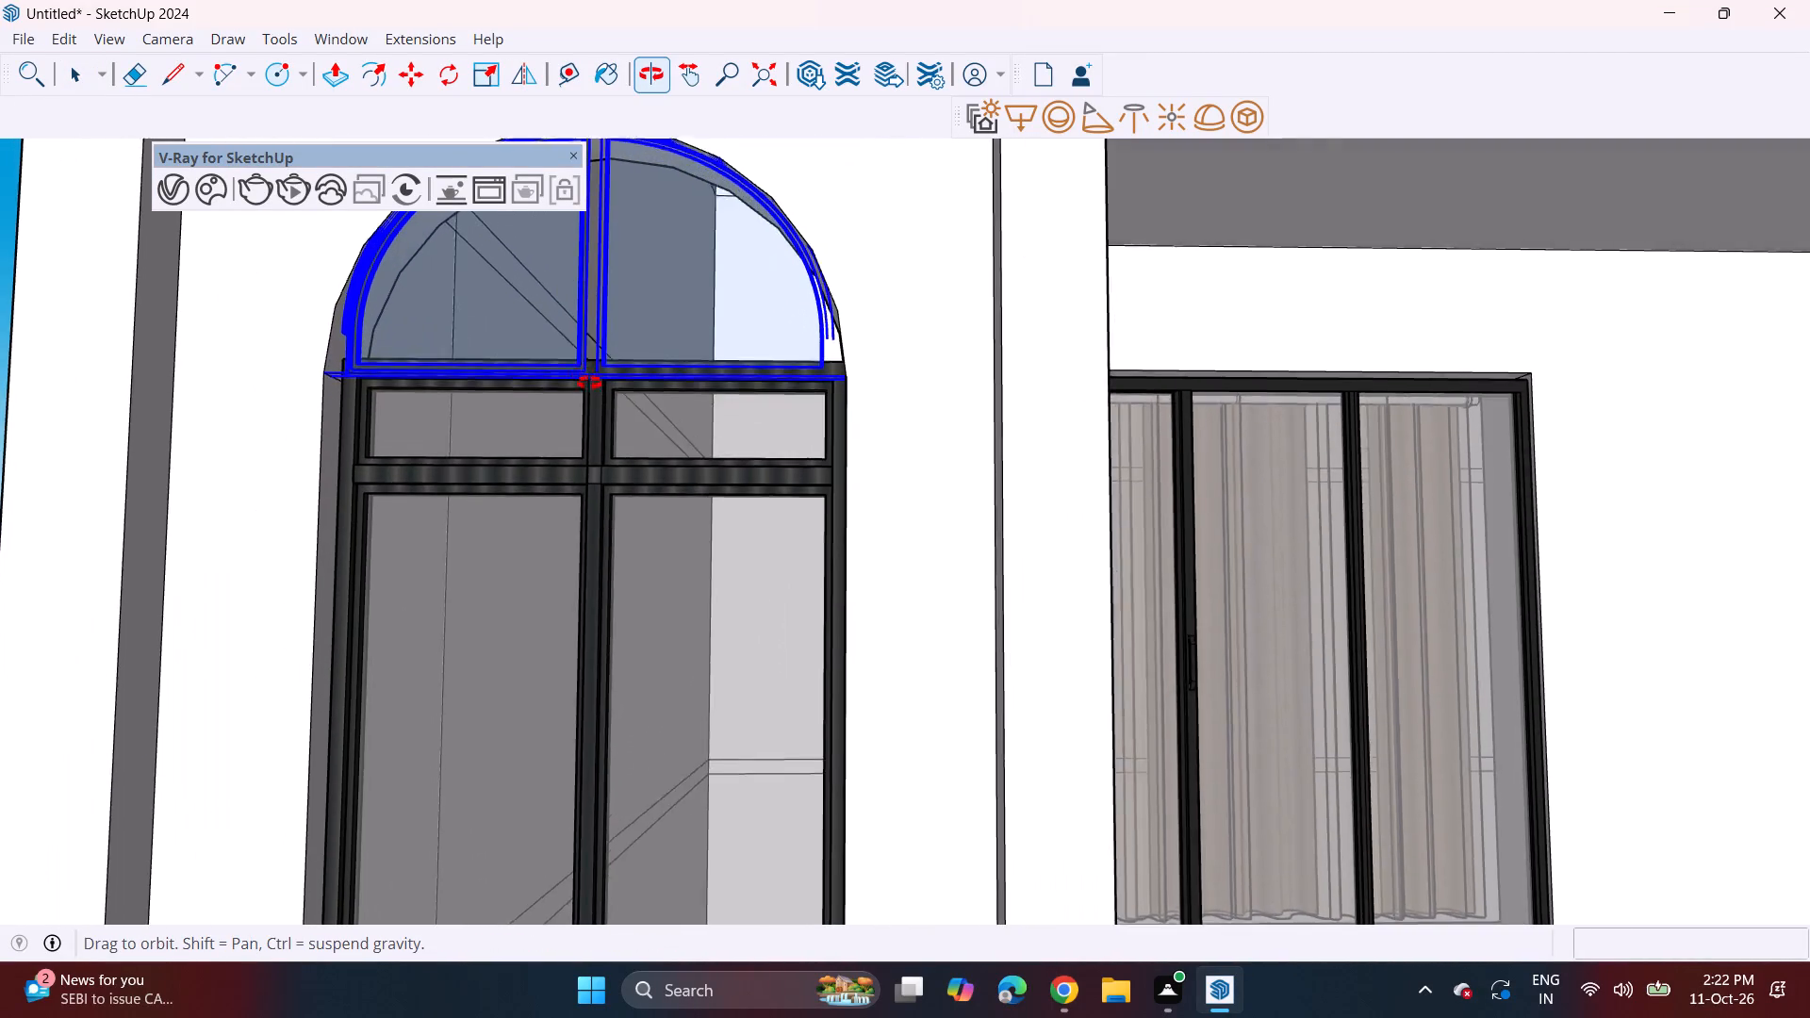
middle_drag(589, 383, 579, 371)
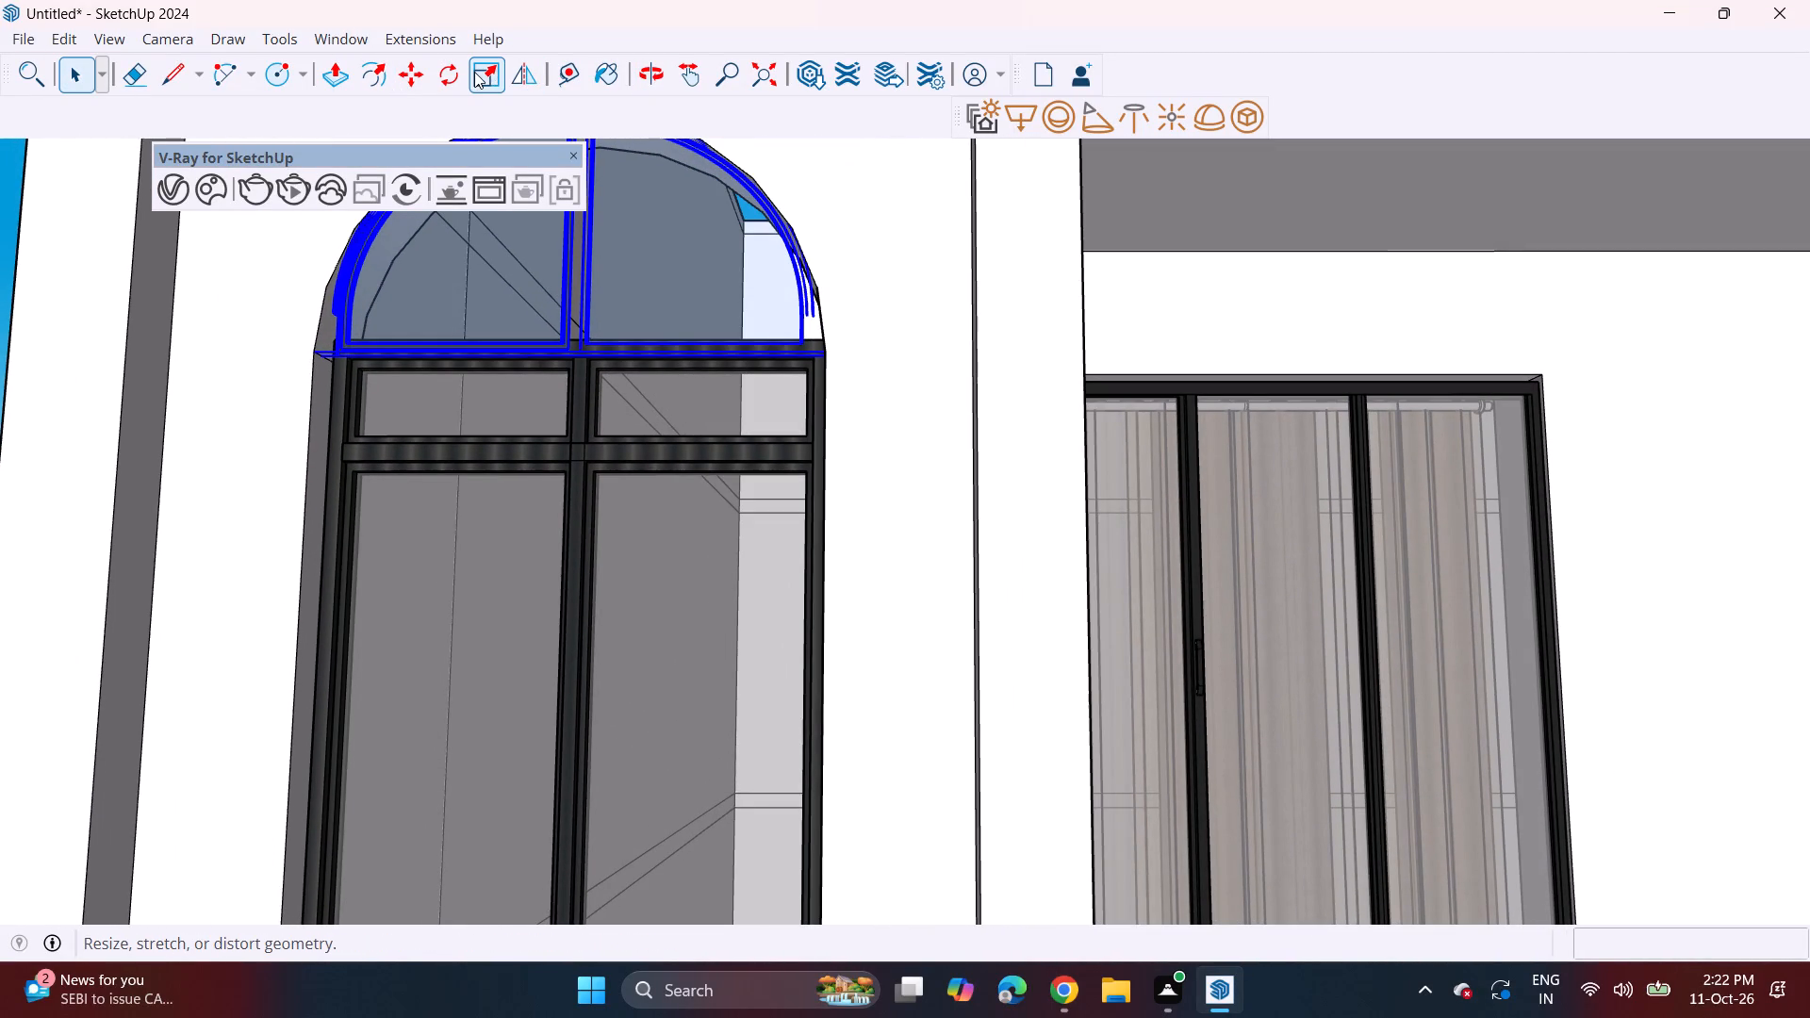
click(482, 72)
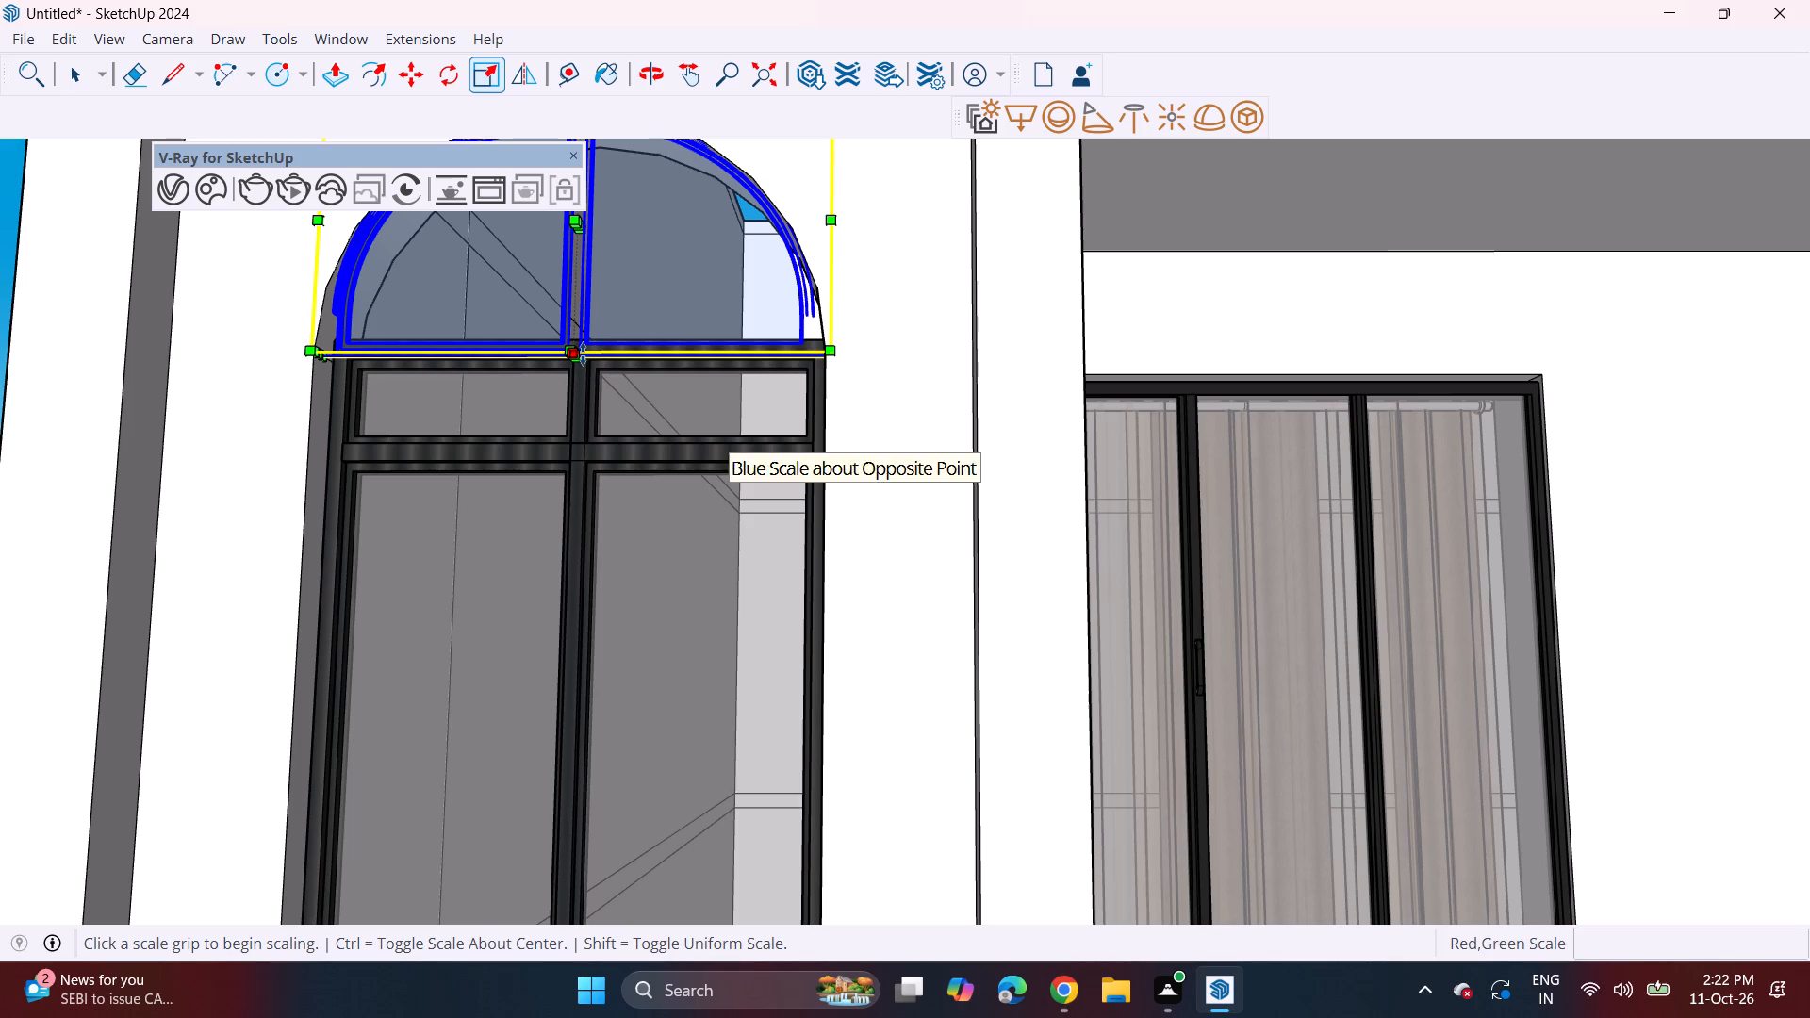
click(583, 353)
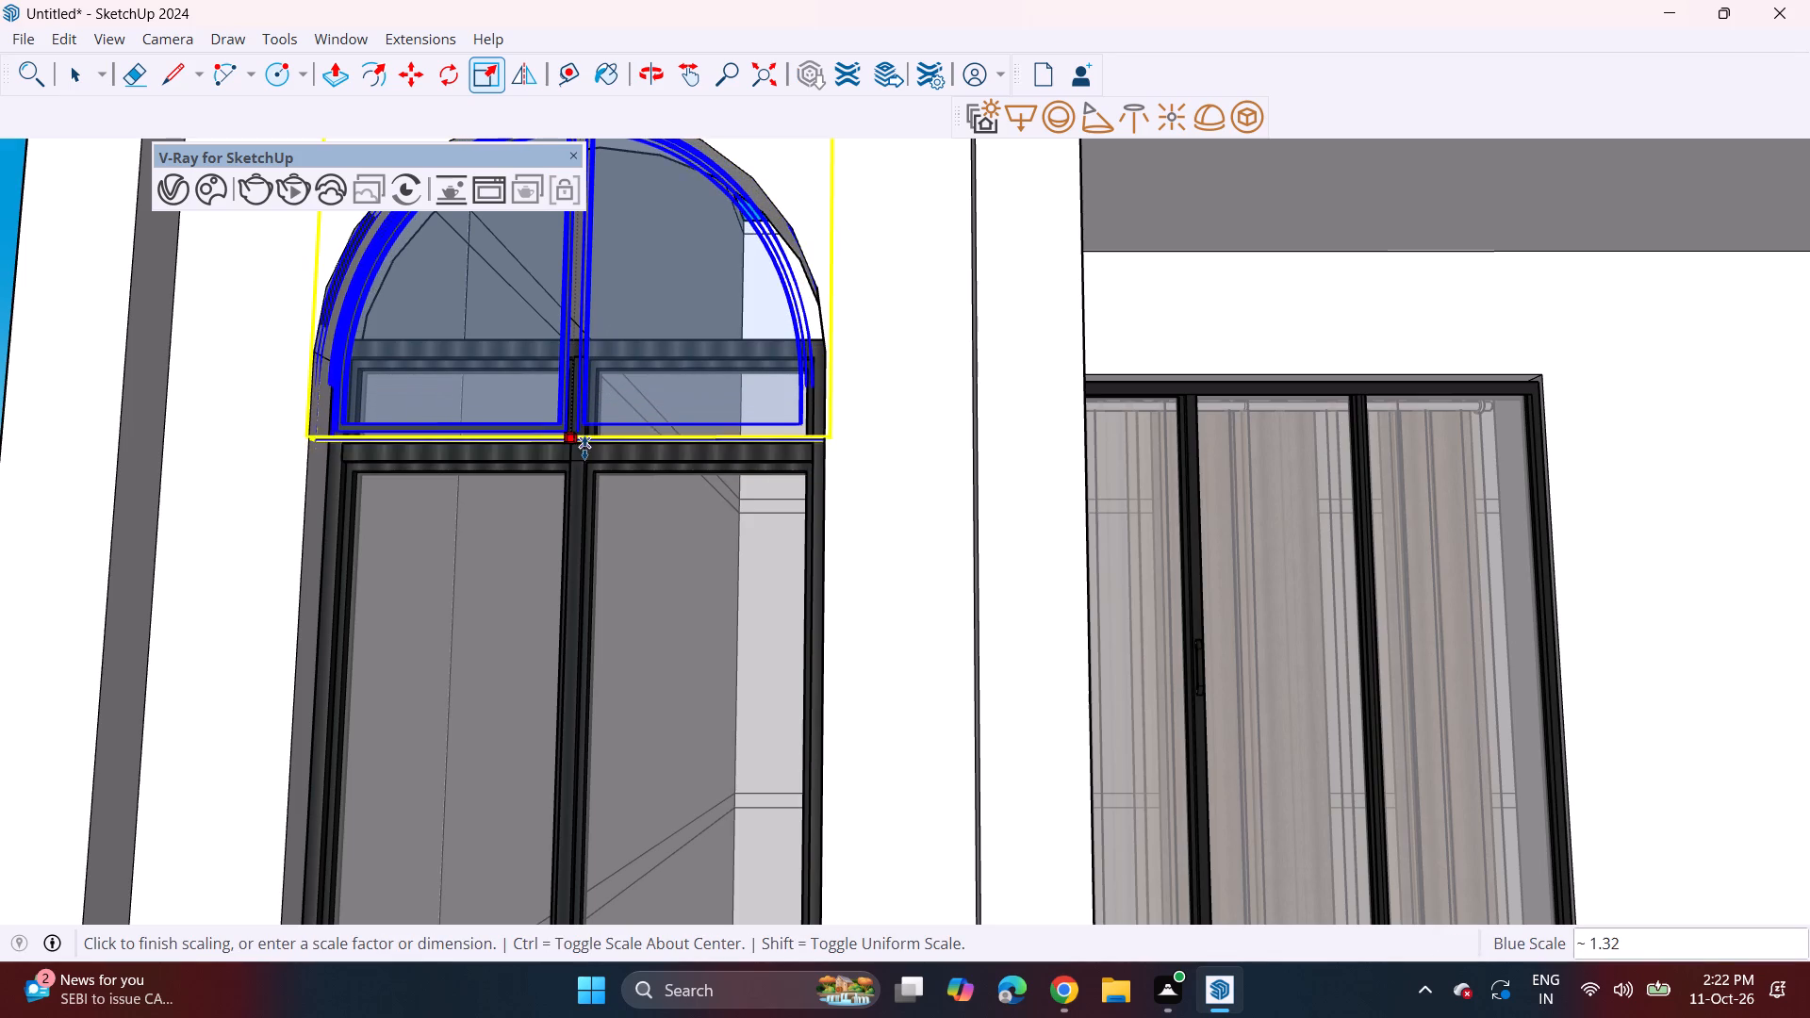
click(578, 462)
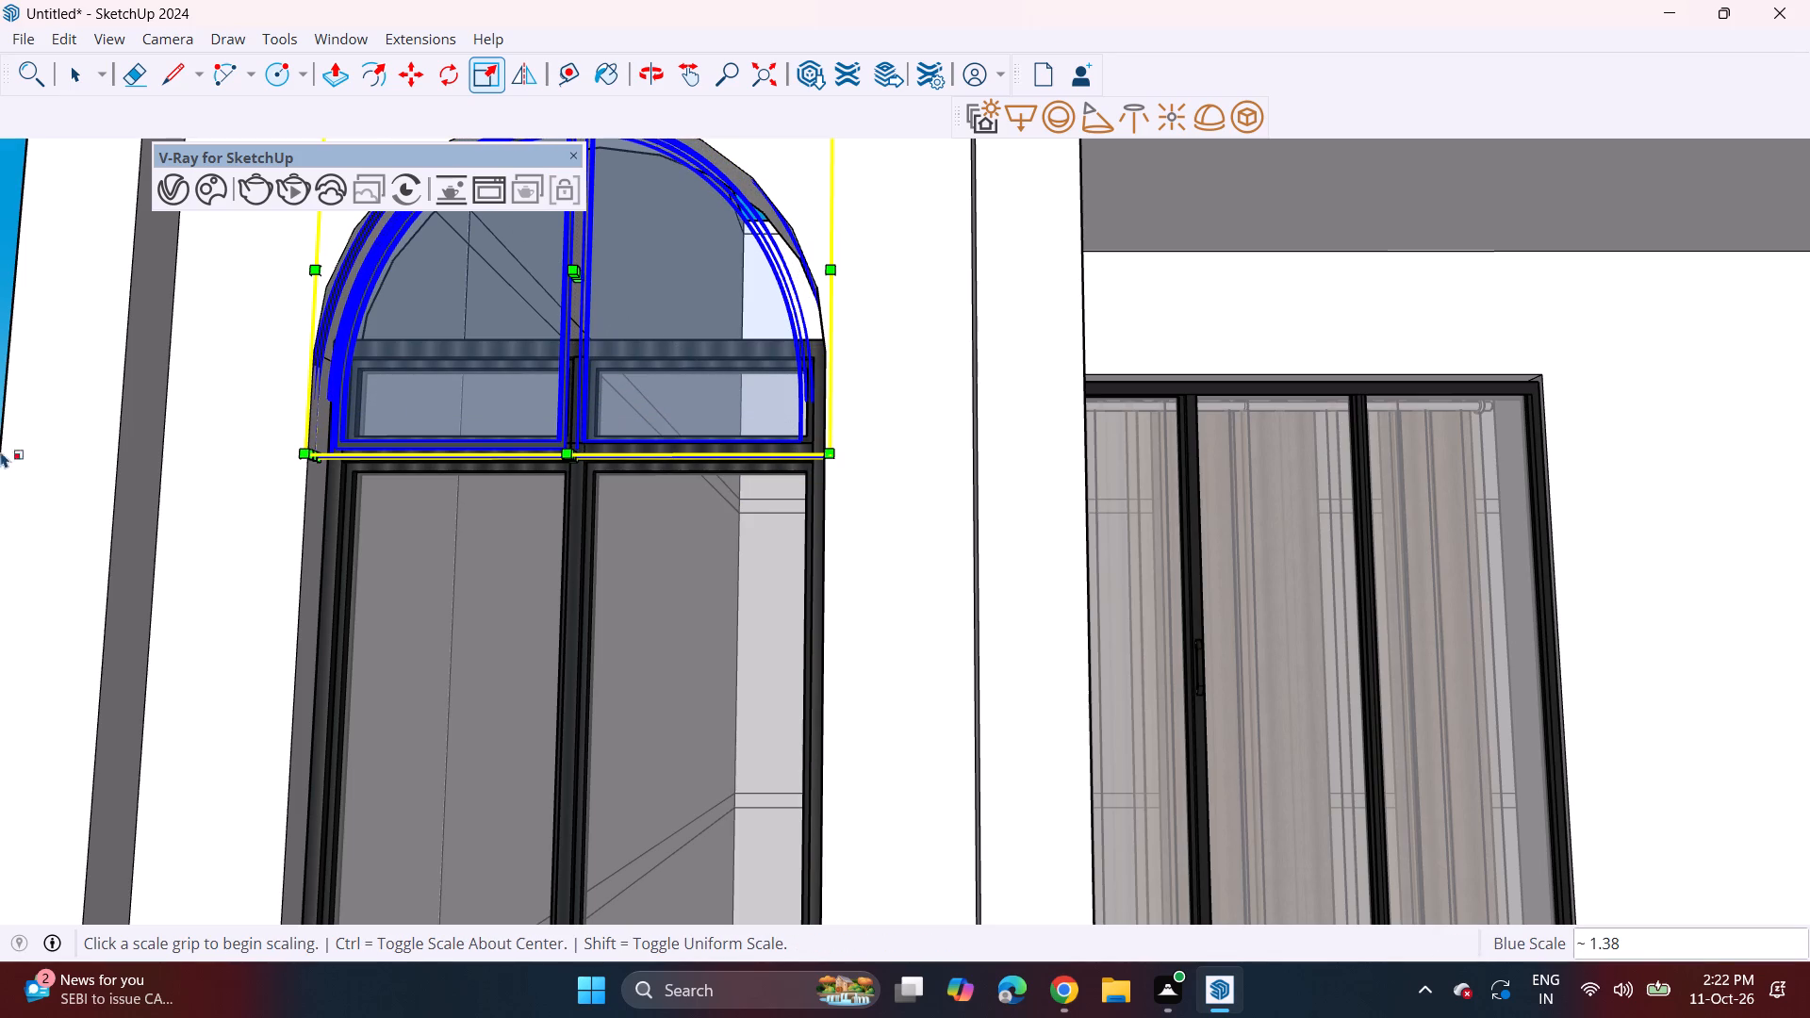
key(space)
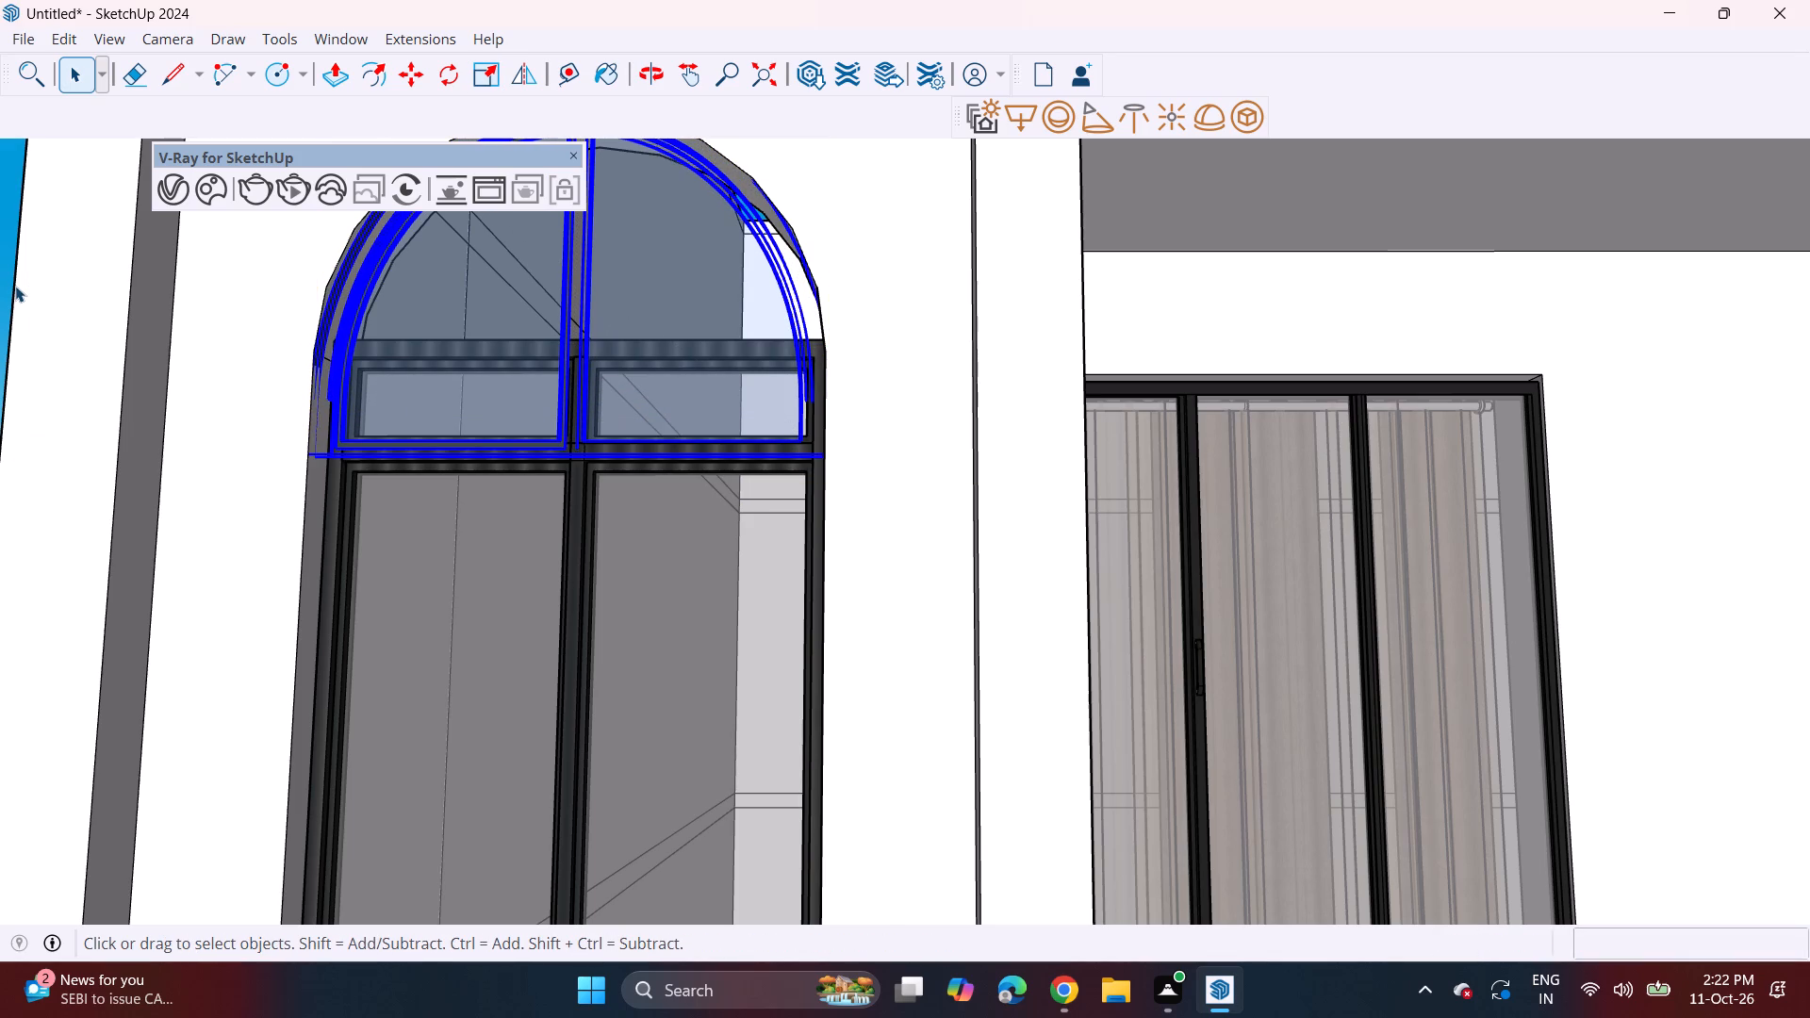
scroll(15, 286, down, 3)
click(7, 221)
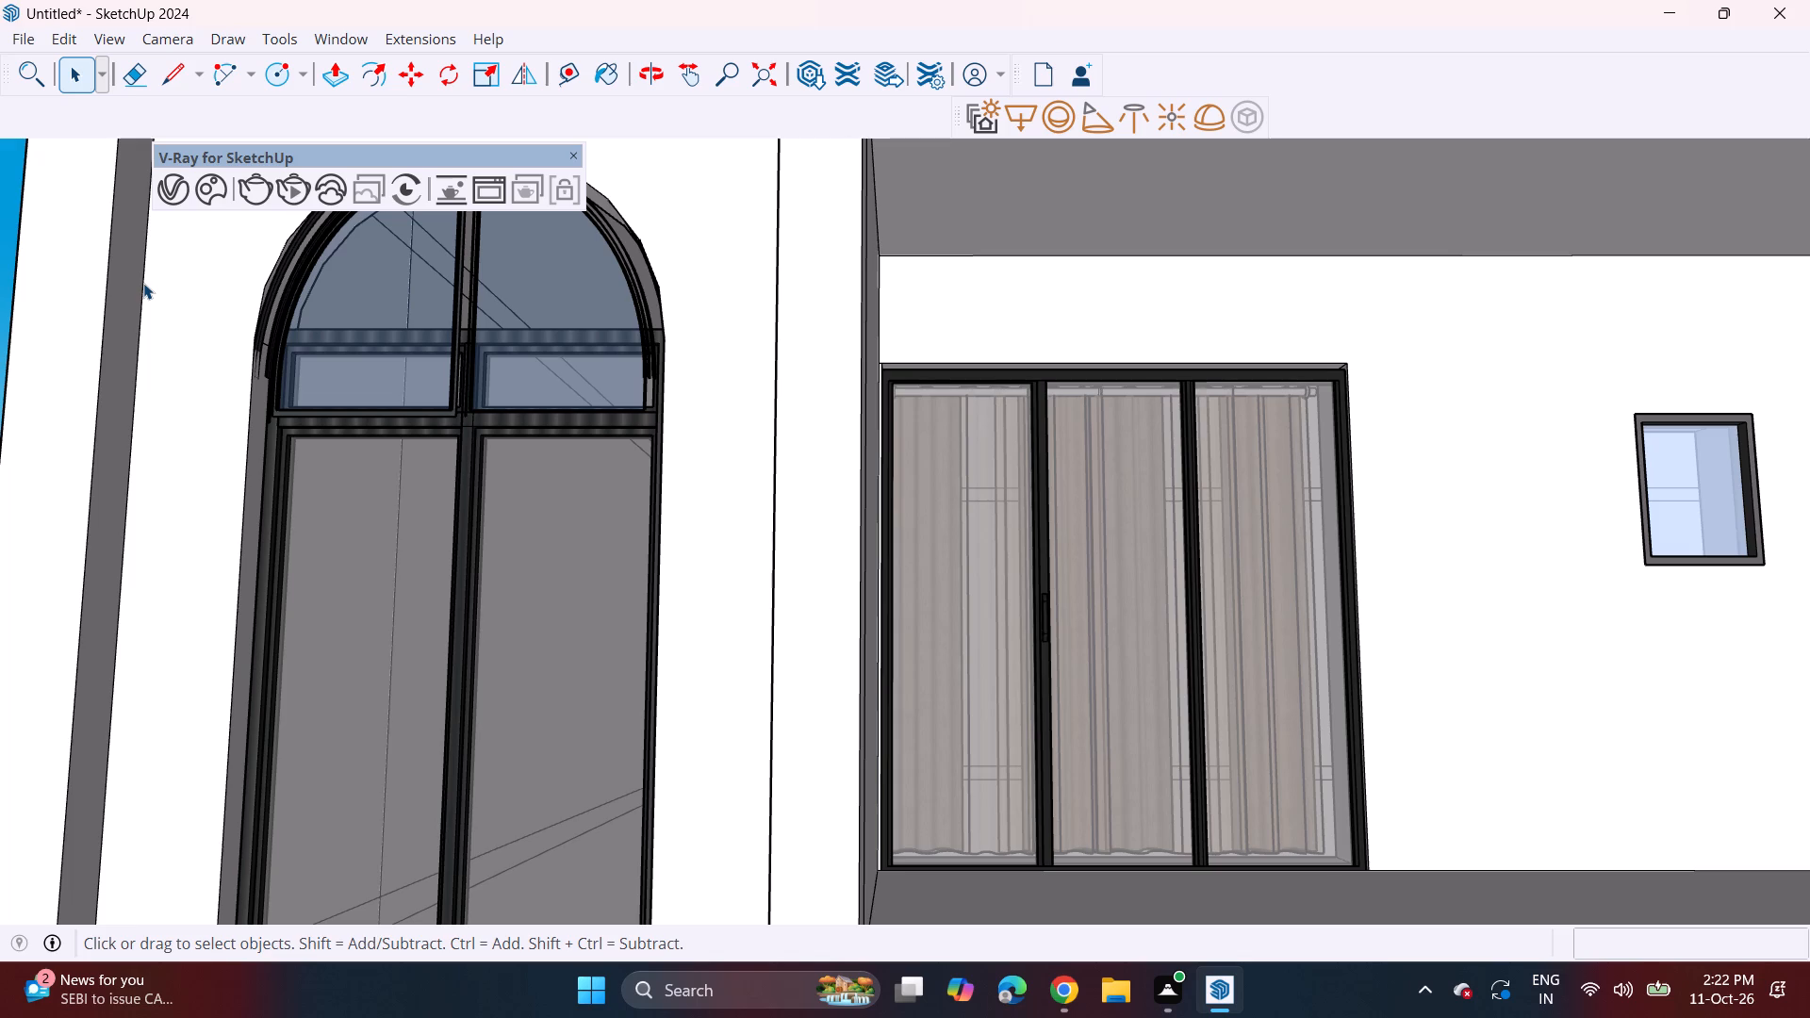
scroll(186, 352, down, 8)
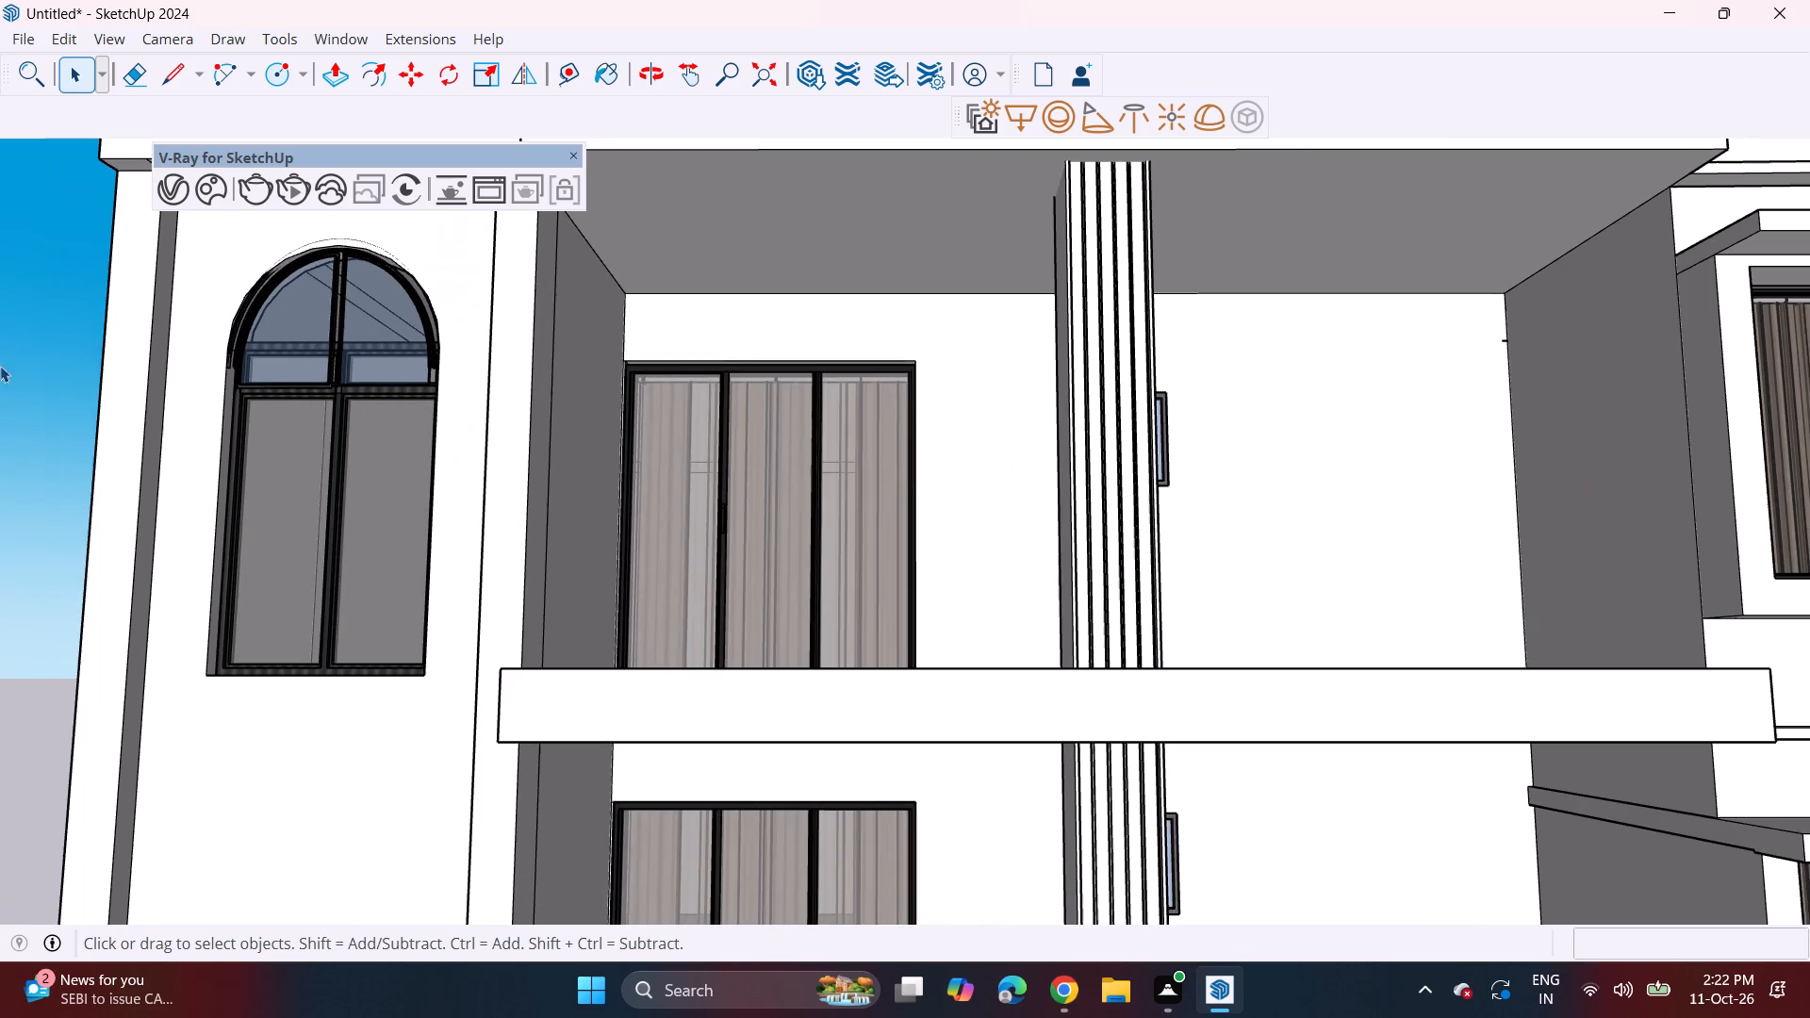
click(39, 338)
Scale the rectangular frame below the arch upward from its top edge by about 1.06 along the blue axis.
middle_drag(277, 434, 371, 501)
scroll(371, 461, down, 7)
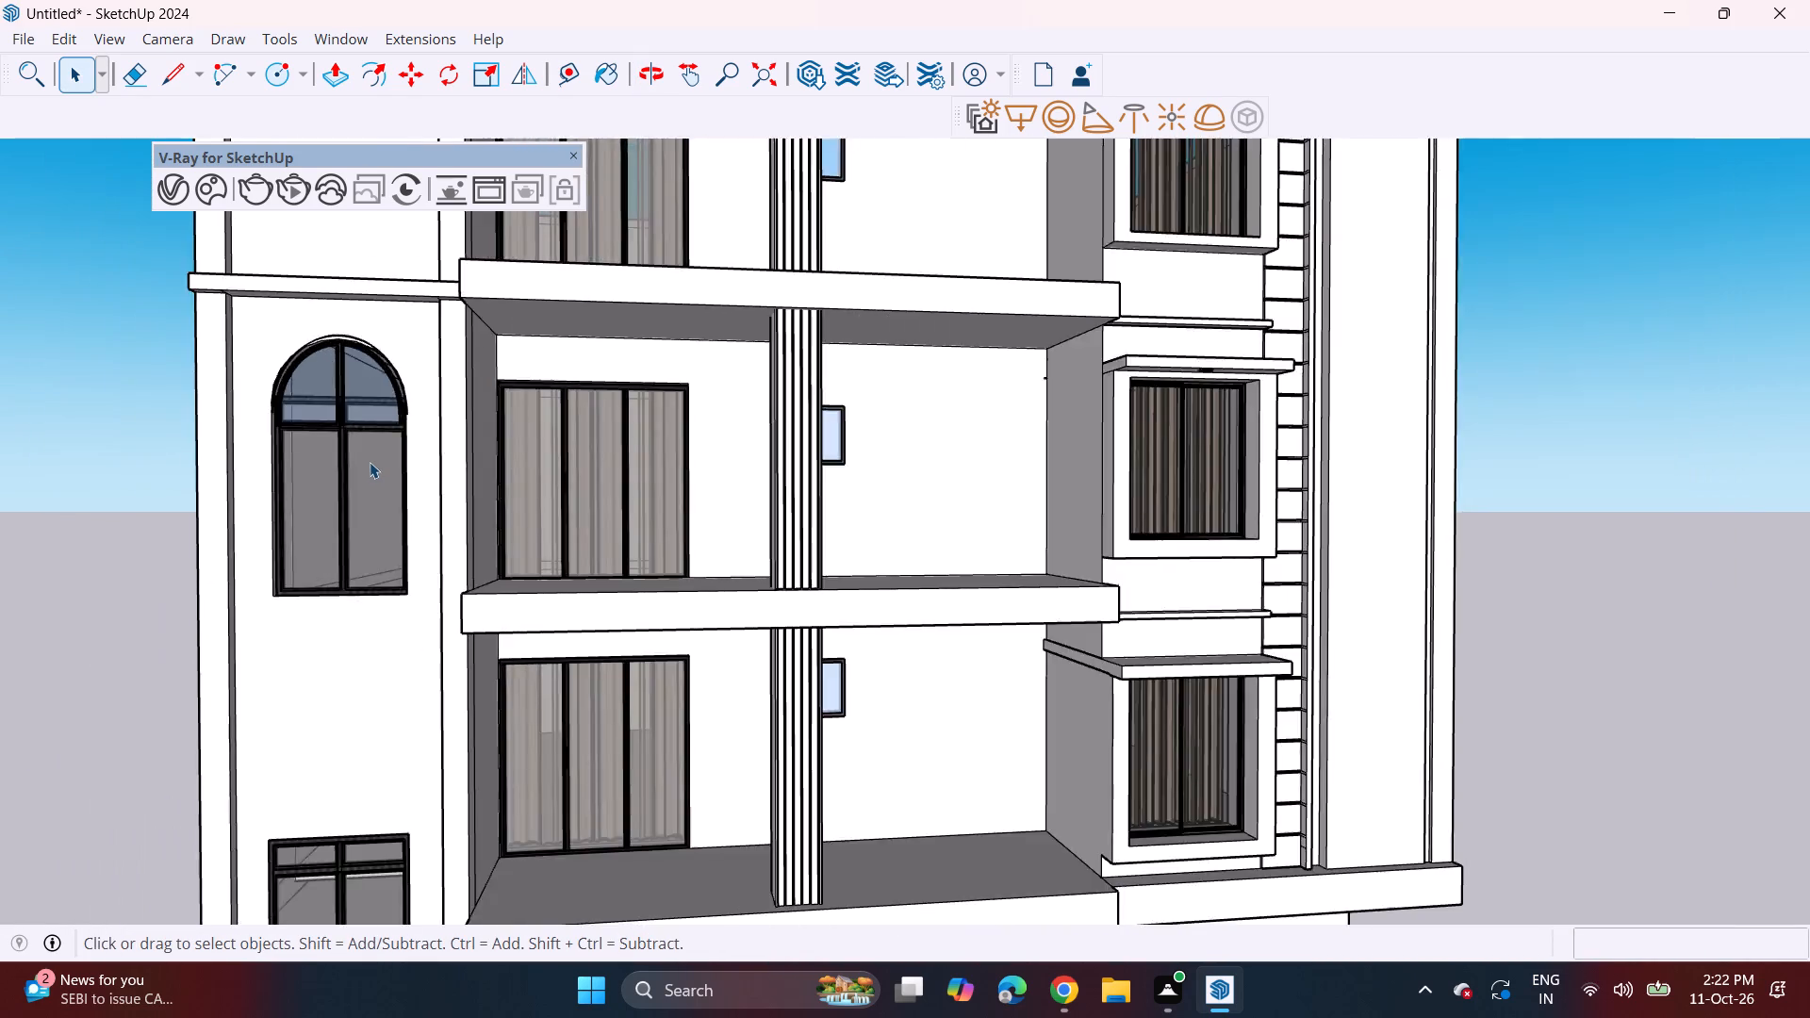
scroll(370, 462, down, 7)
middle_drag(633, 514, 590, 536)
scroll(454, 449, up, 3)
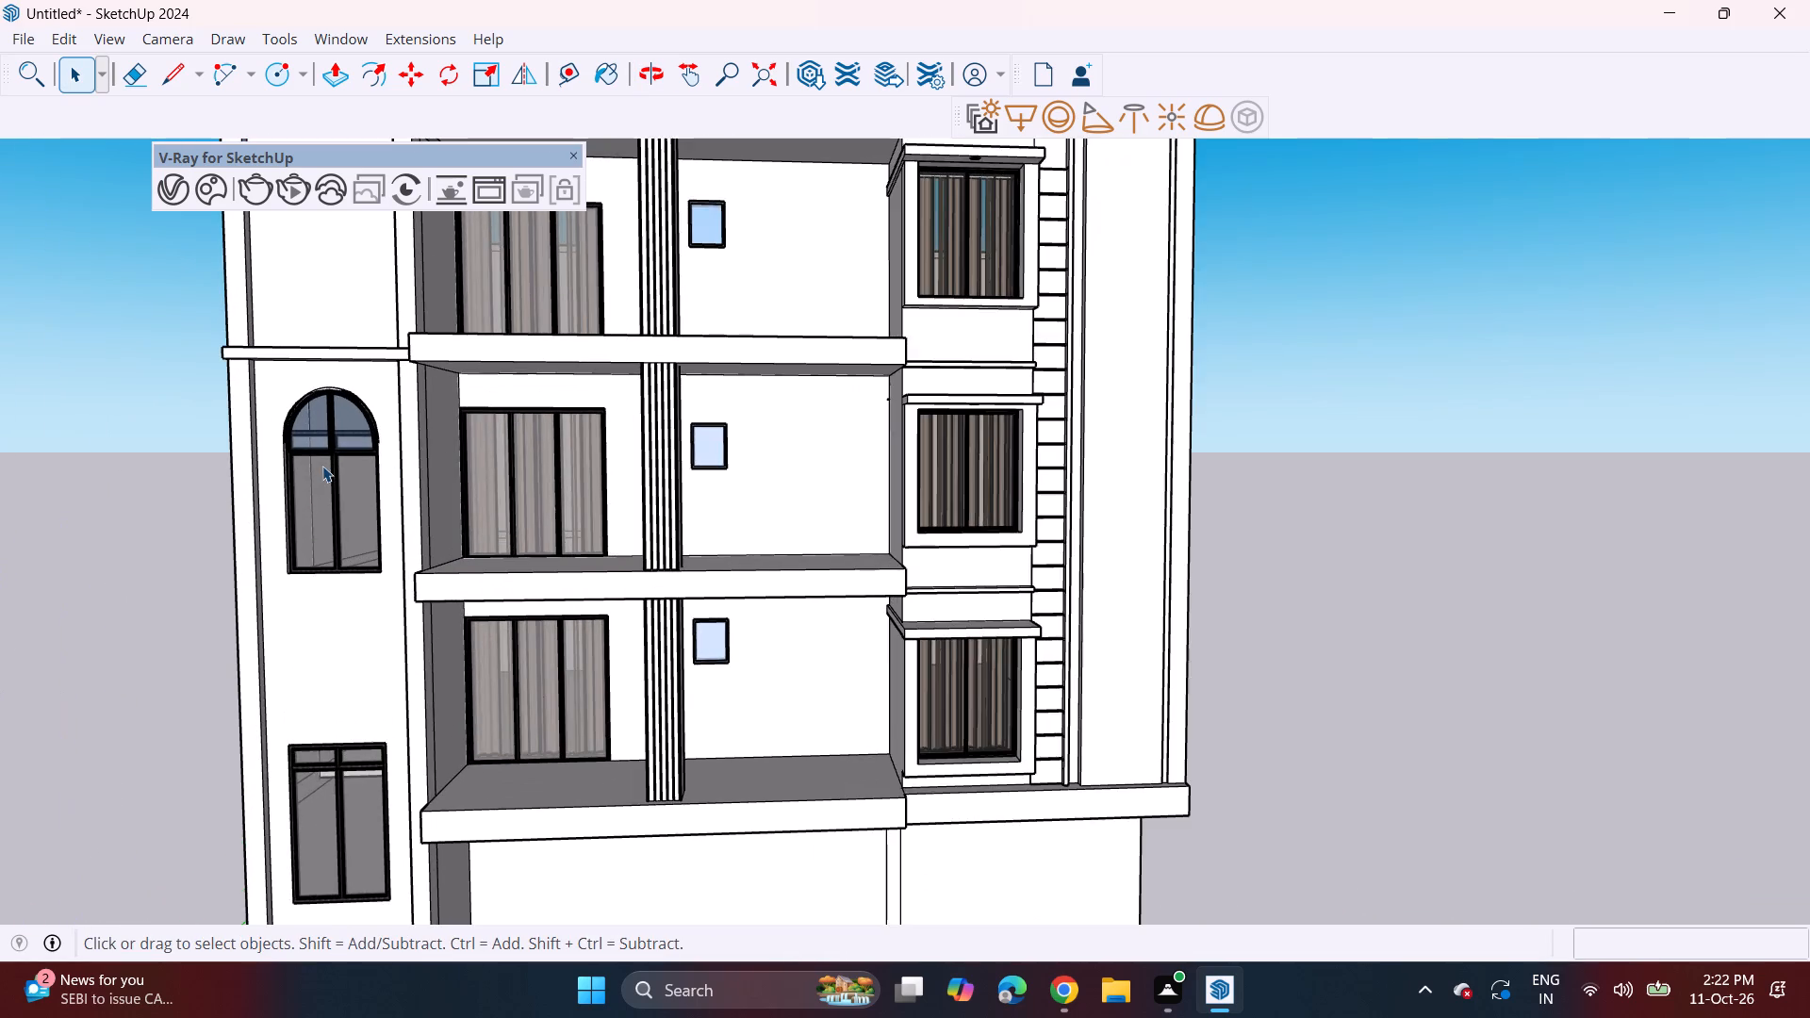
scroll(322, 466, up, 3)
middle_click(322, 466)
middle_drag(321, 466, 452, 470)
scroll(337, 485, up, 2)
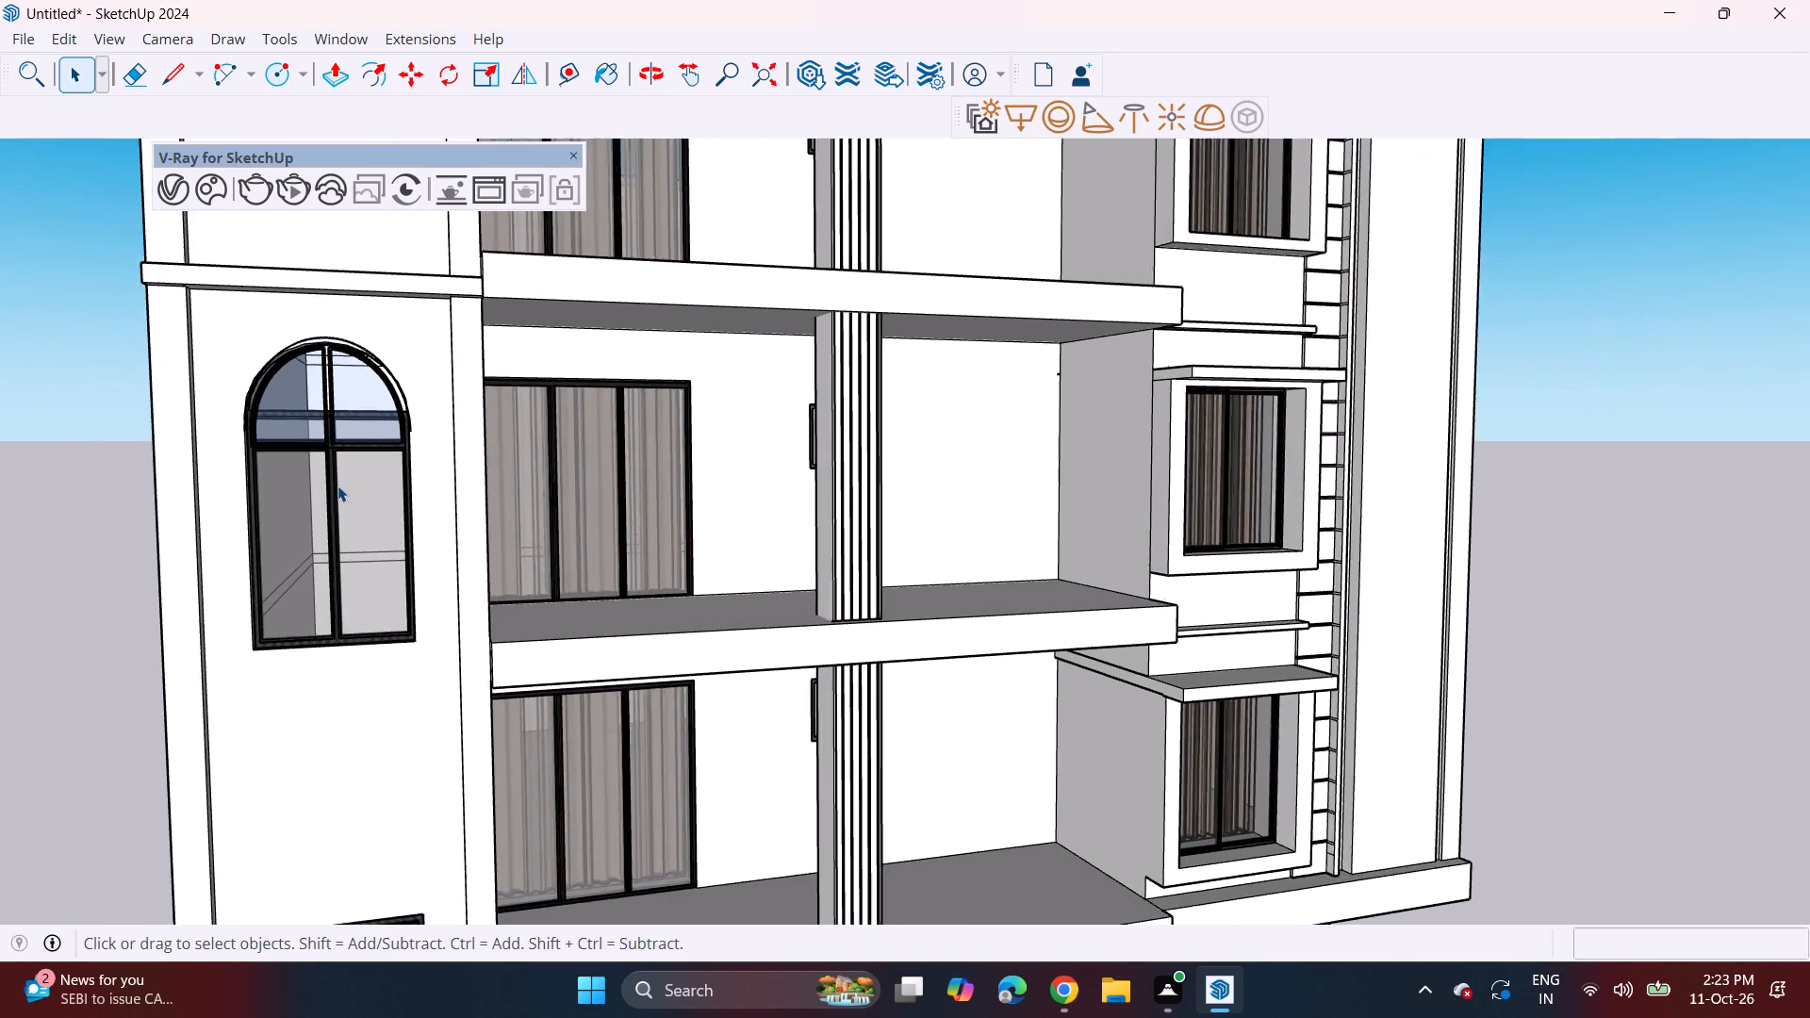
scroll(337, 485, up, 2)
click(336, 484)
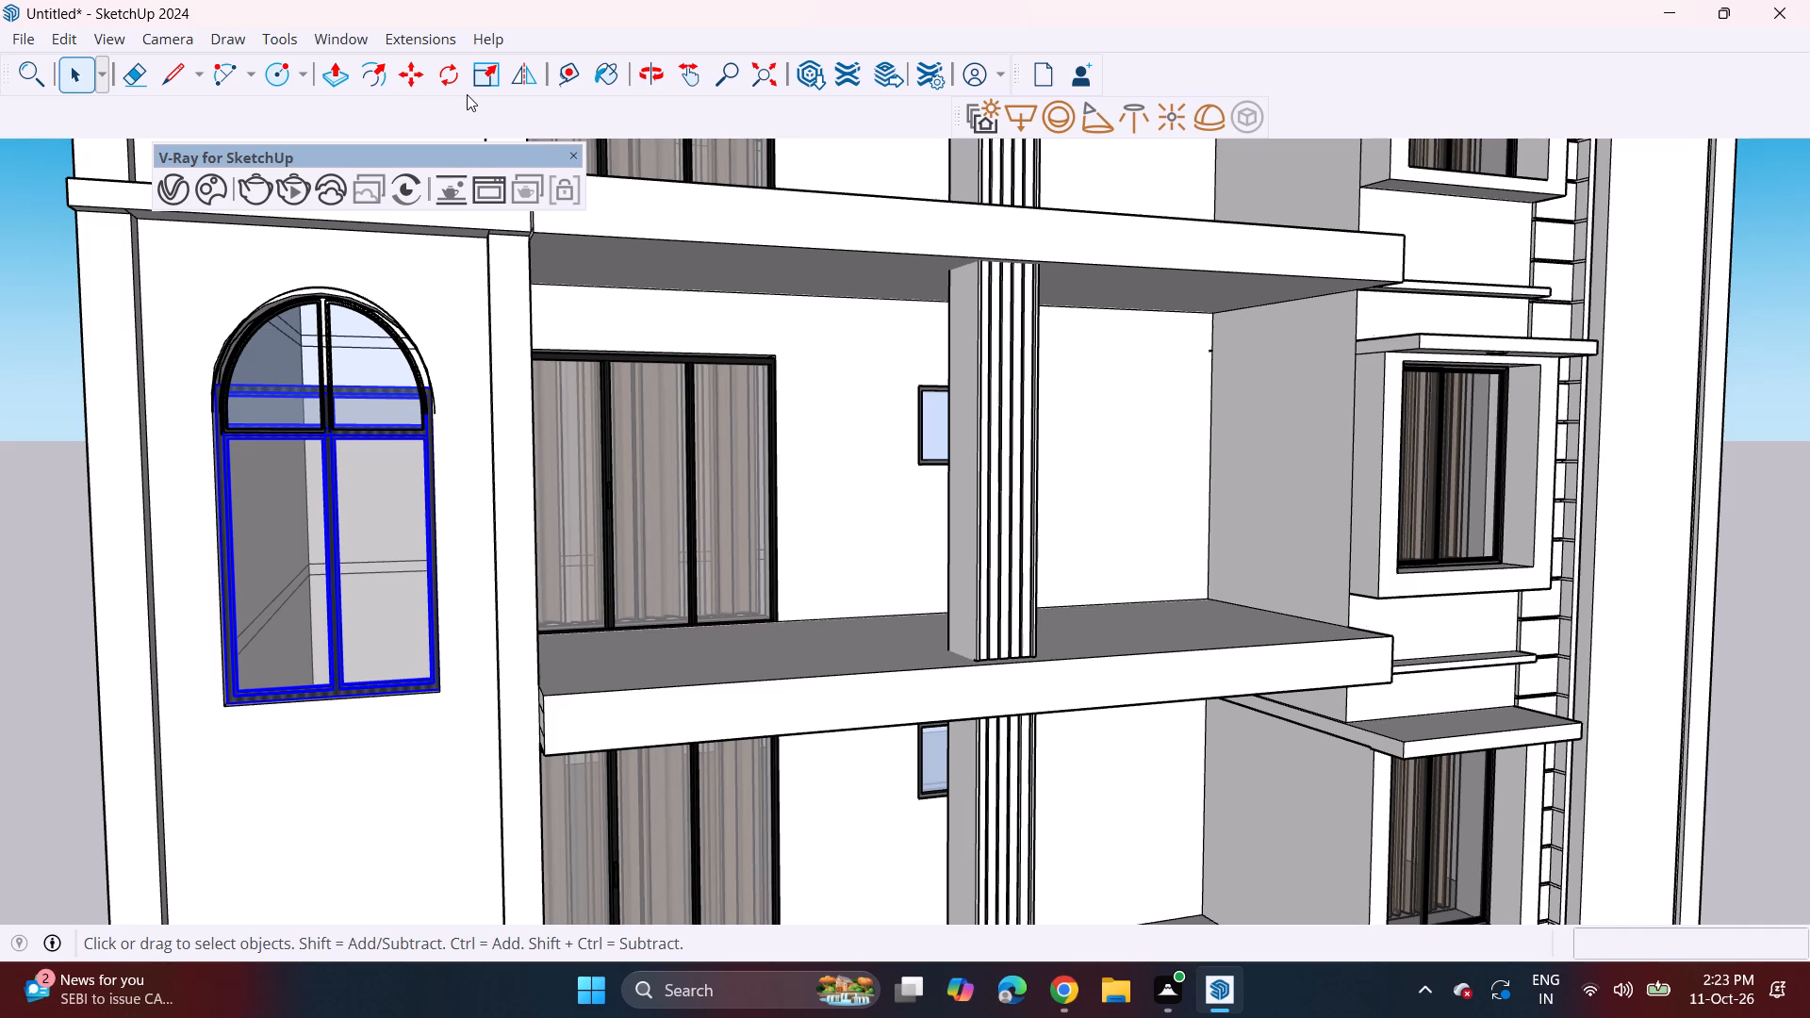
click(488, 79)
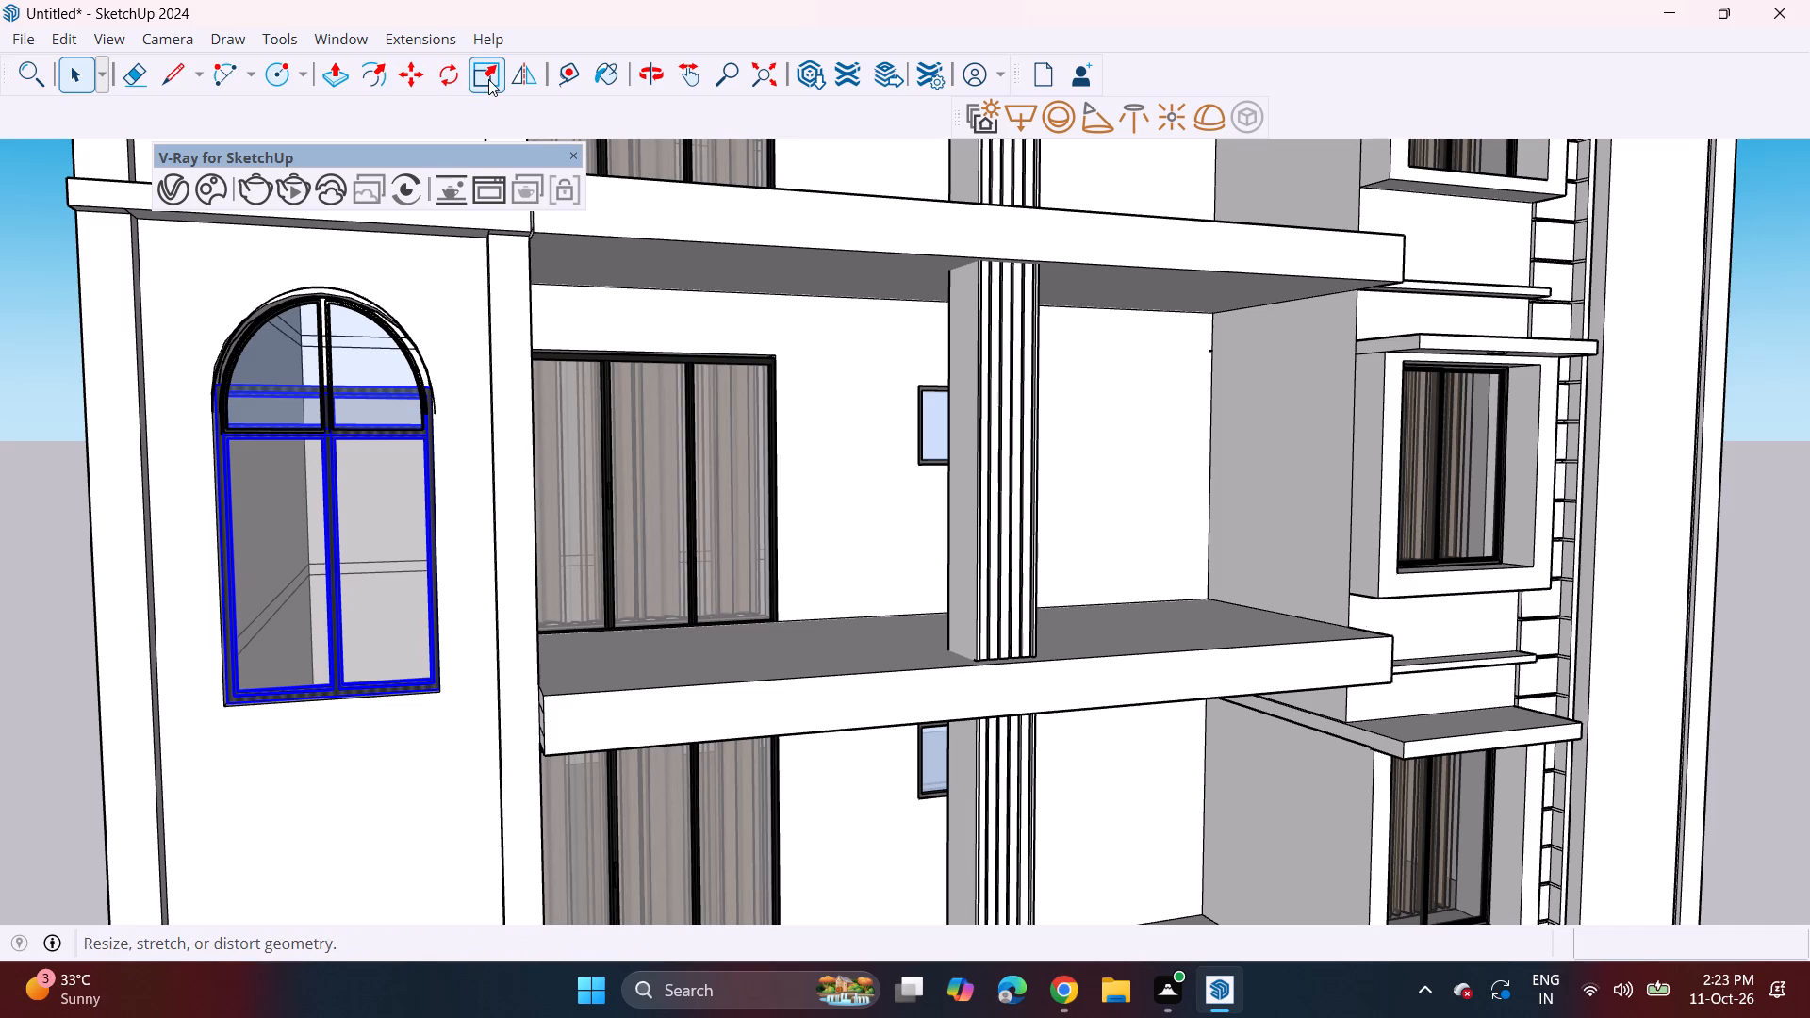
click(325, 379)
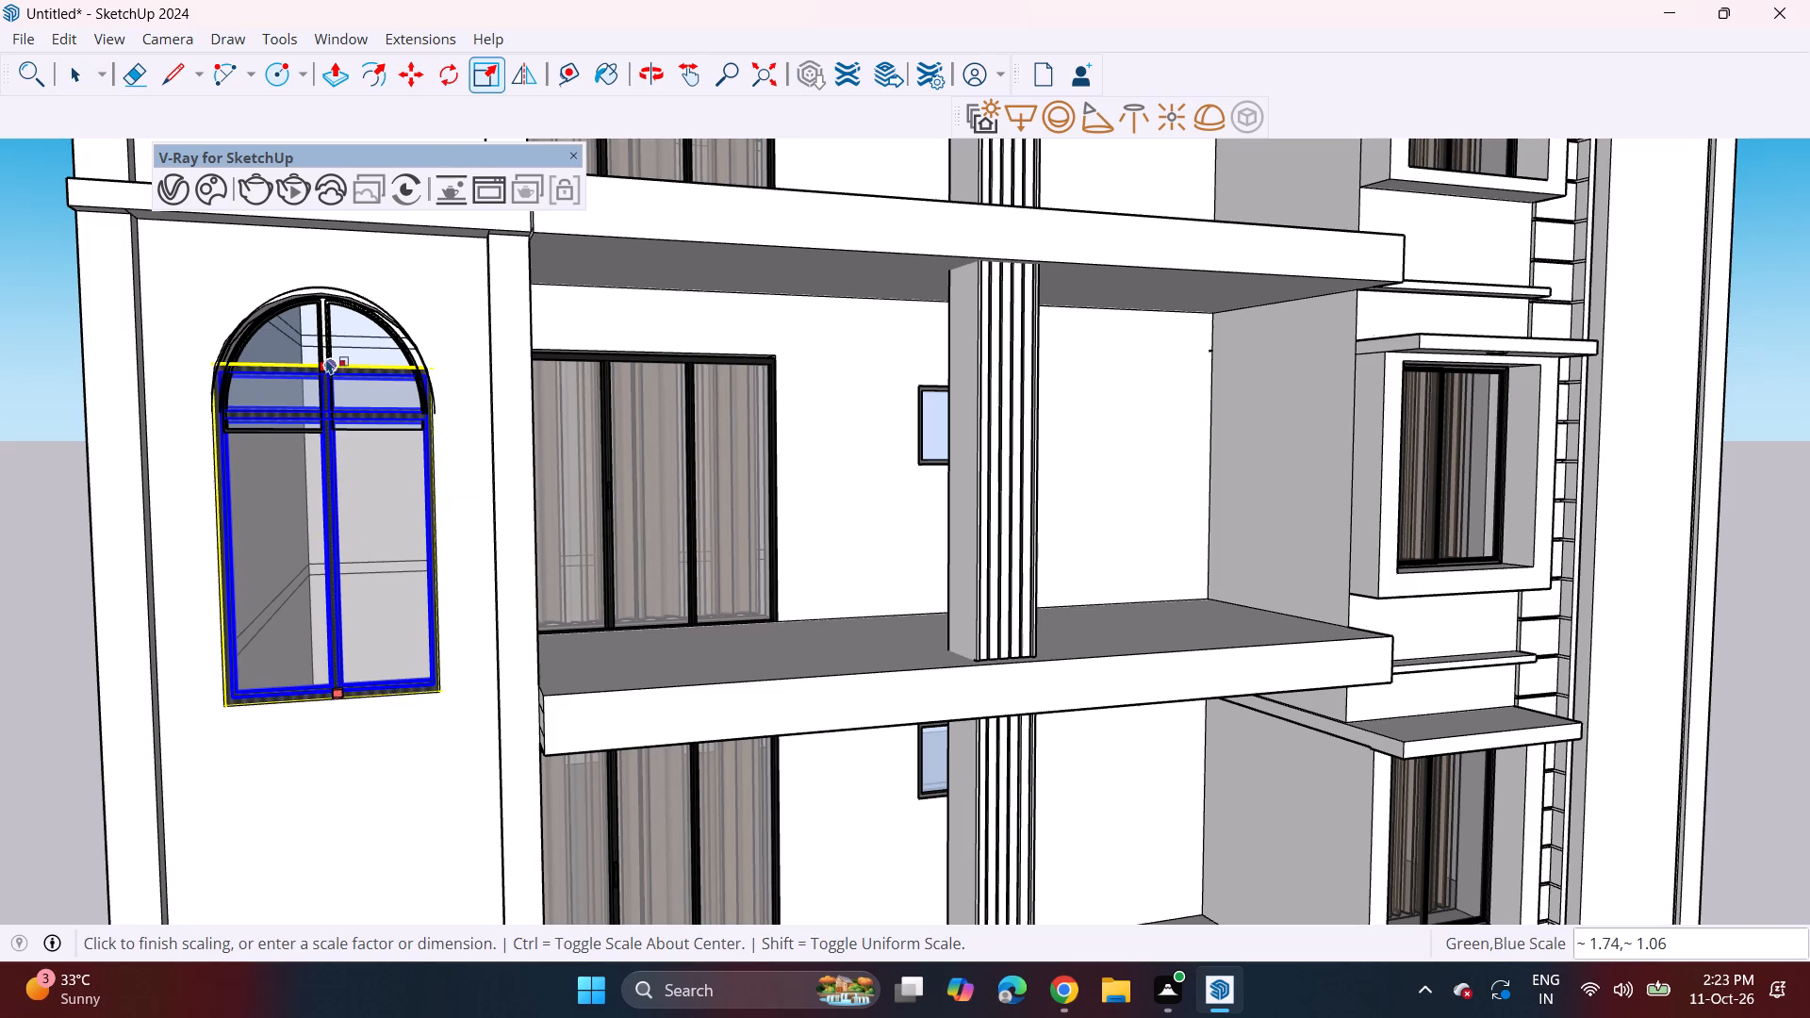
middle_drag(309, 373, 568, 472)
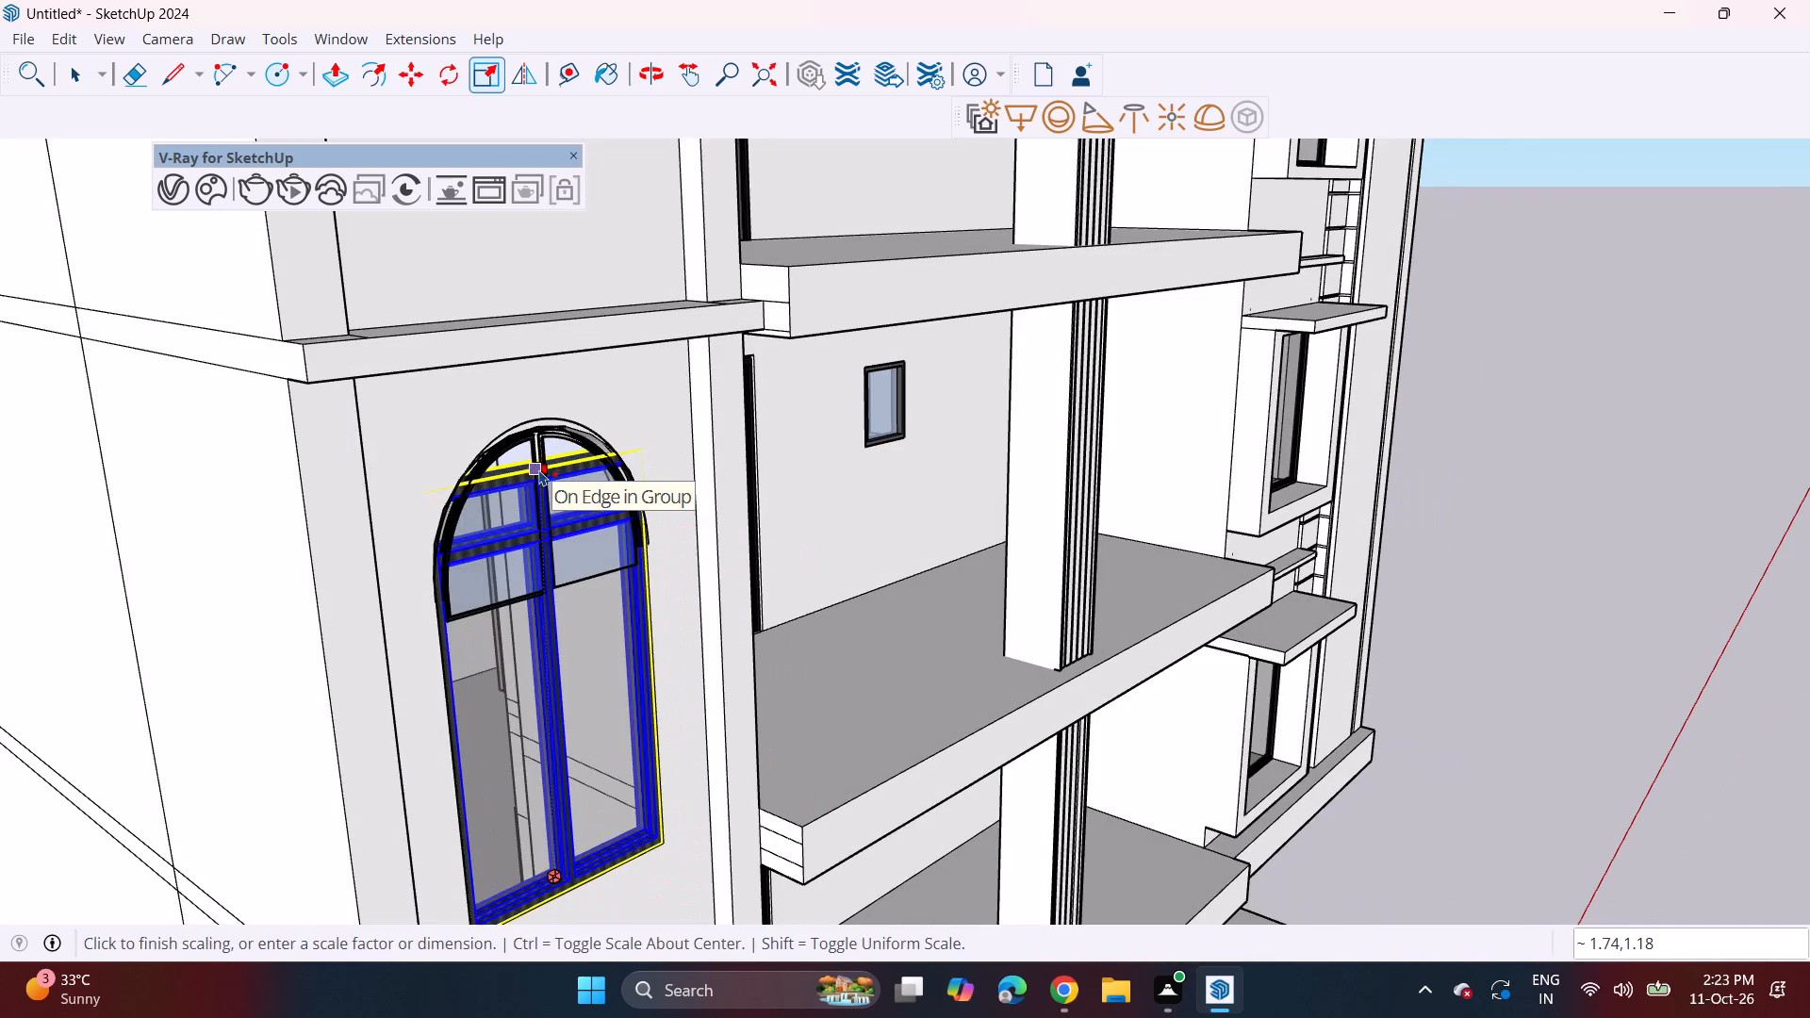
key(Escape)
scroll(537, 533, up, 3)
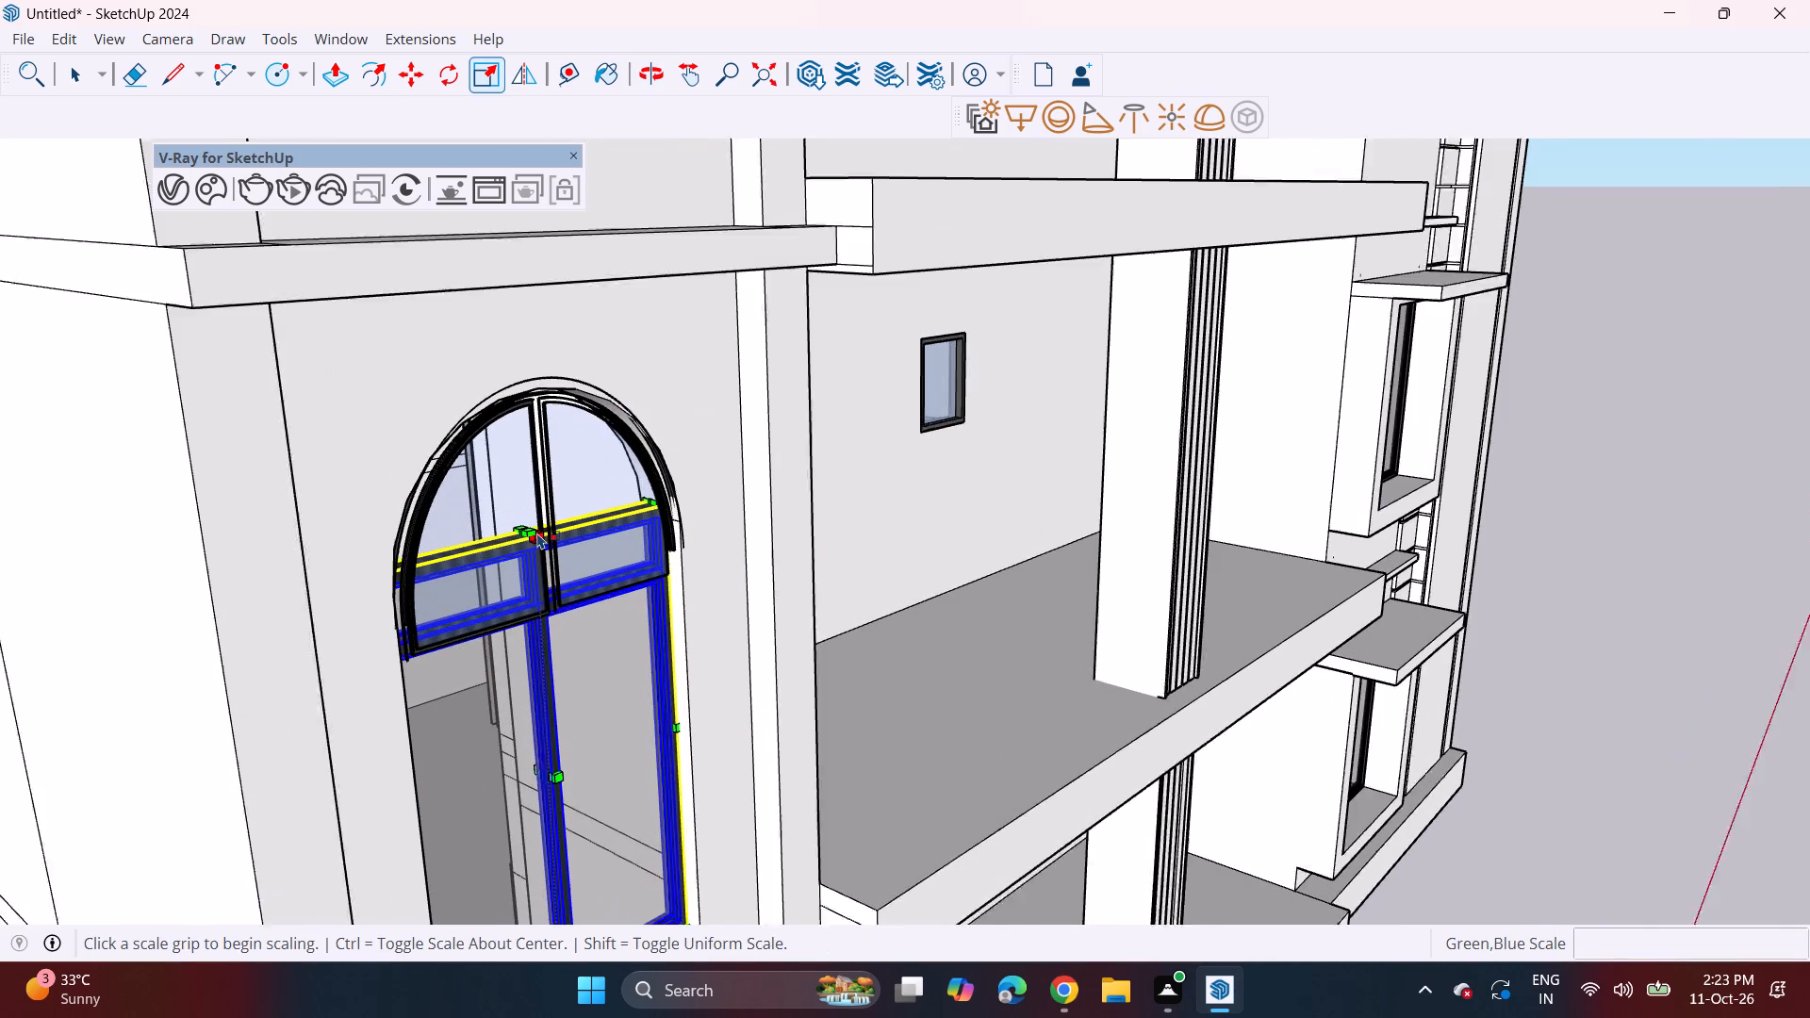
scroll(537, 533, up, 1)
click(529, 526)
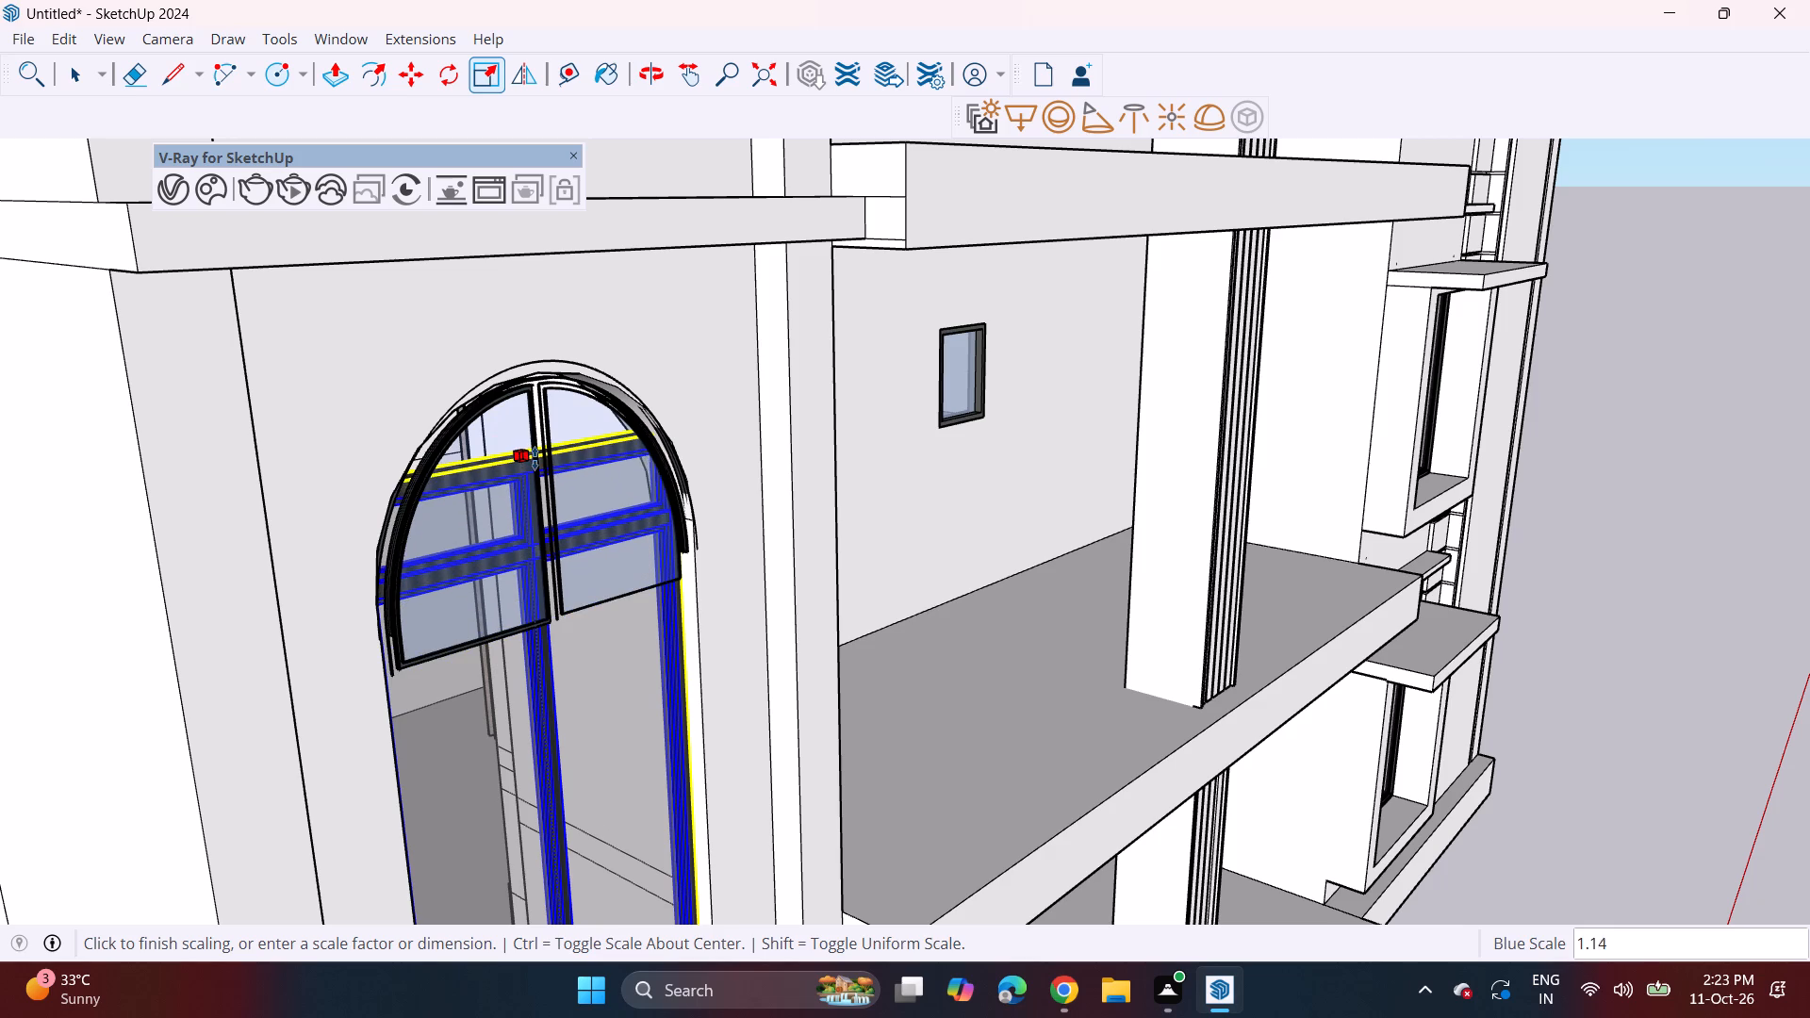
click(542, 516)
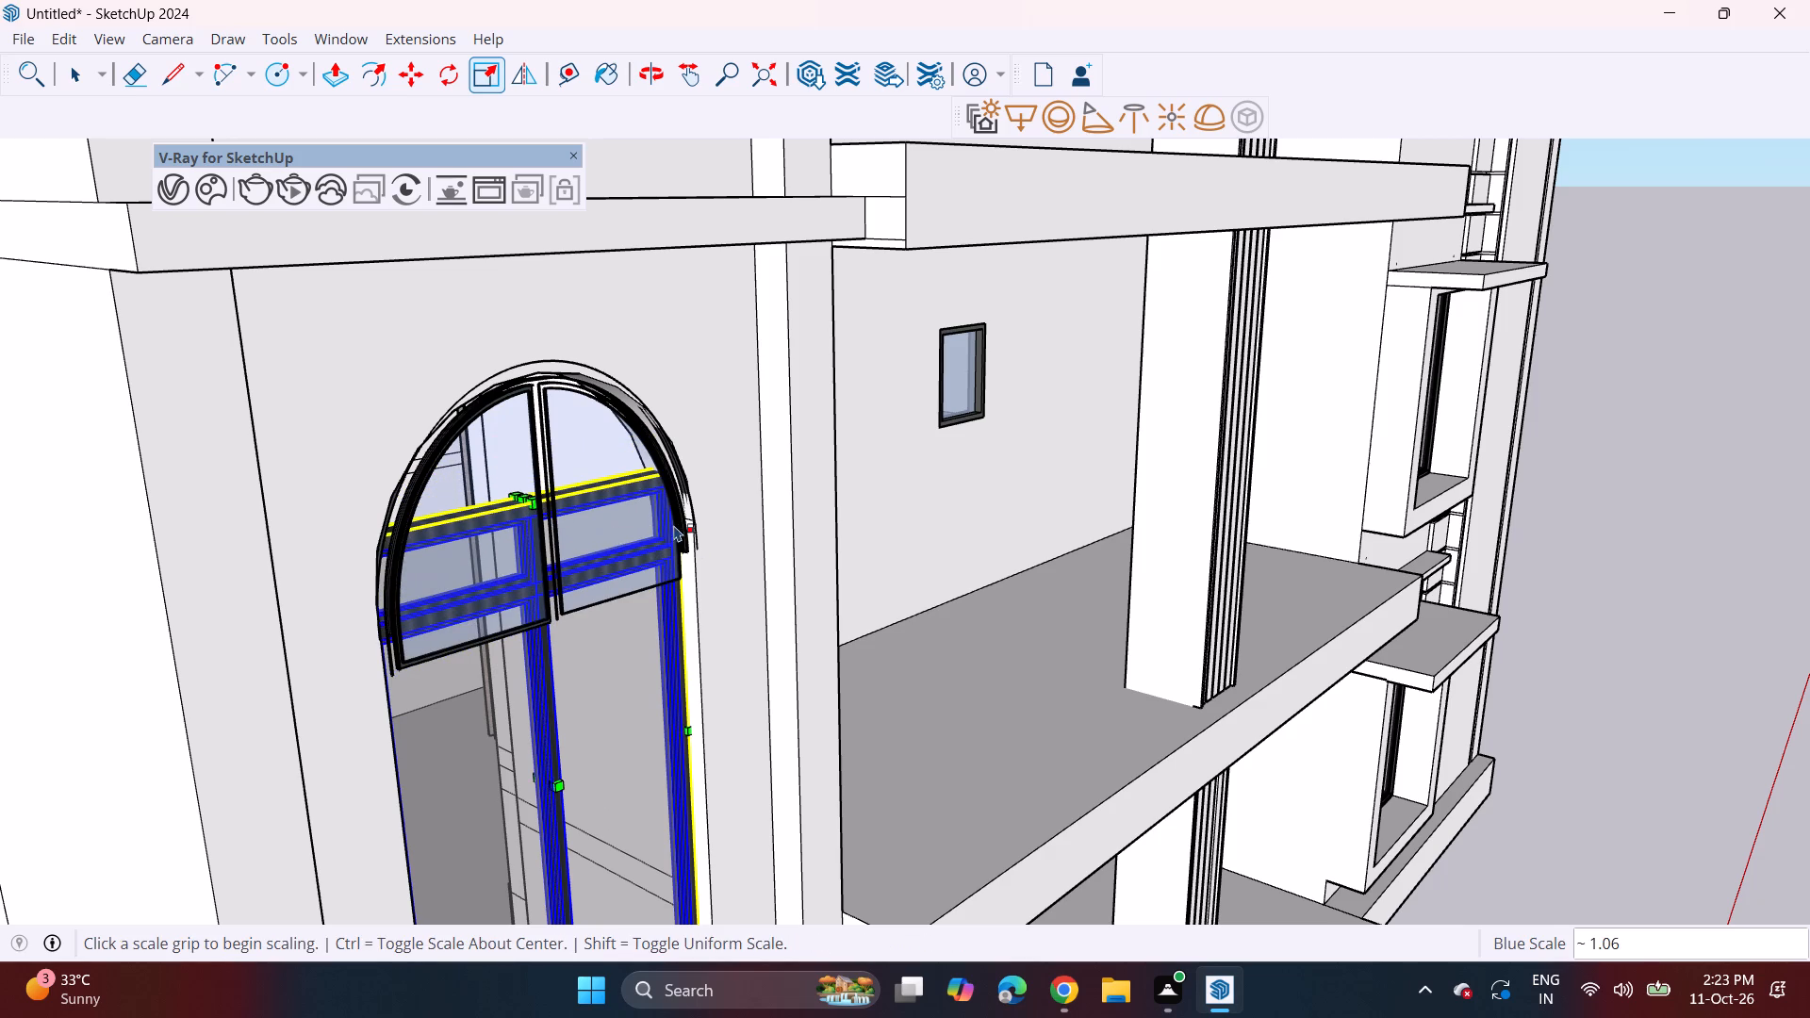
Scale the rectangular frame's height by about 0.94 along the blue axis, lowering its top inside the arch, and deselect it.
middle_drag(698, 541, 508, 512)
middle_drag(507, 513, 678, 559)
scroll(633, 523, up, 3)
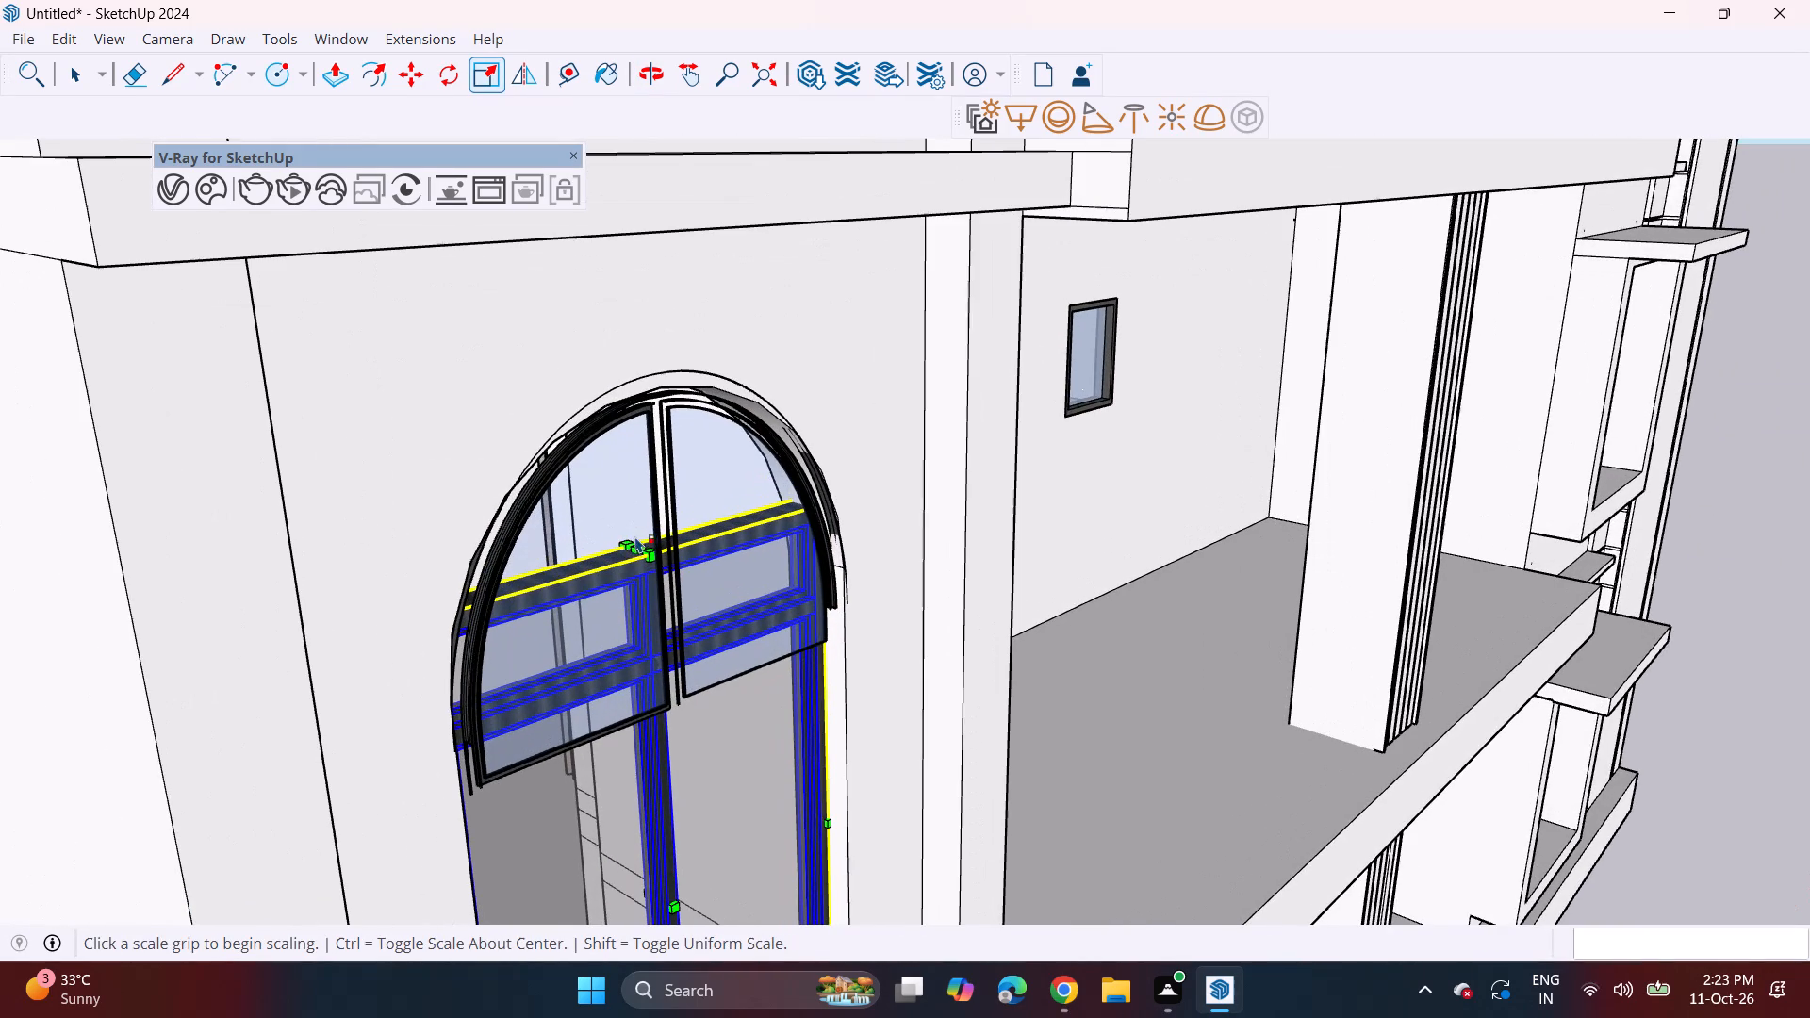
click(631, 543)
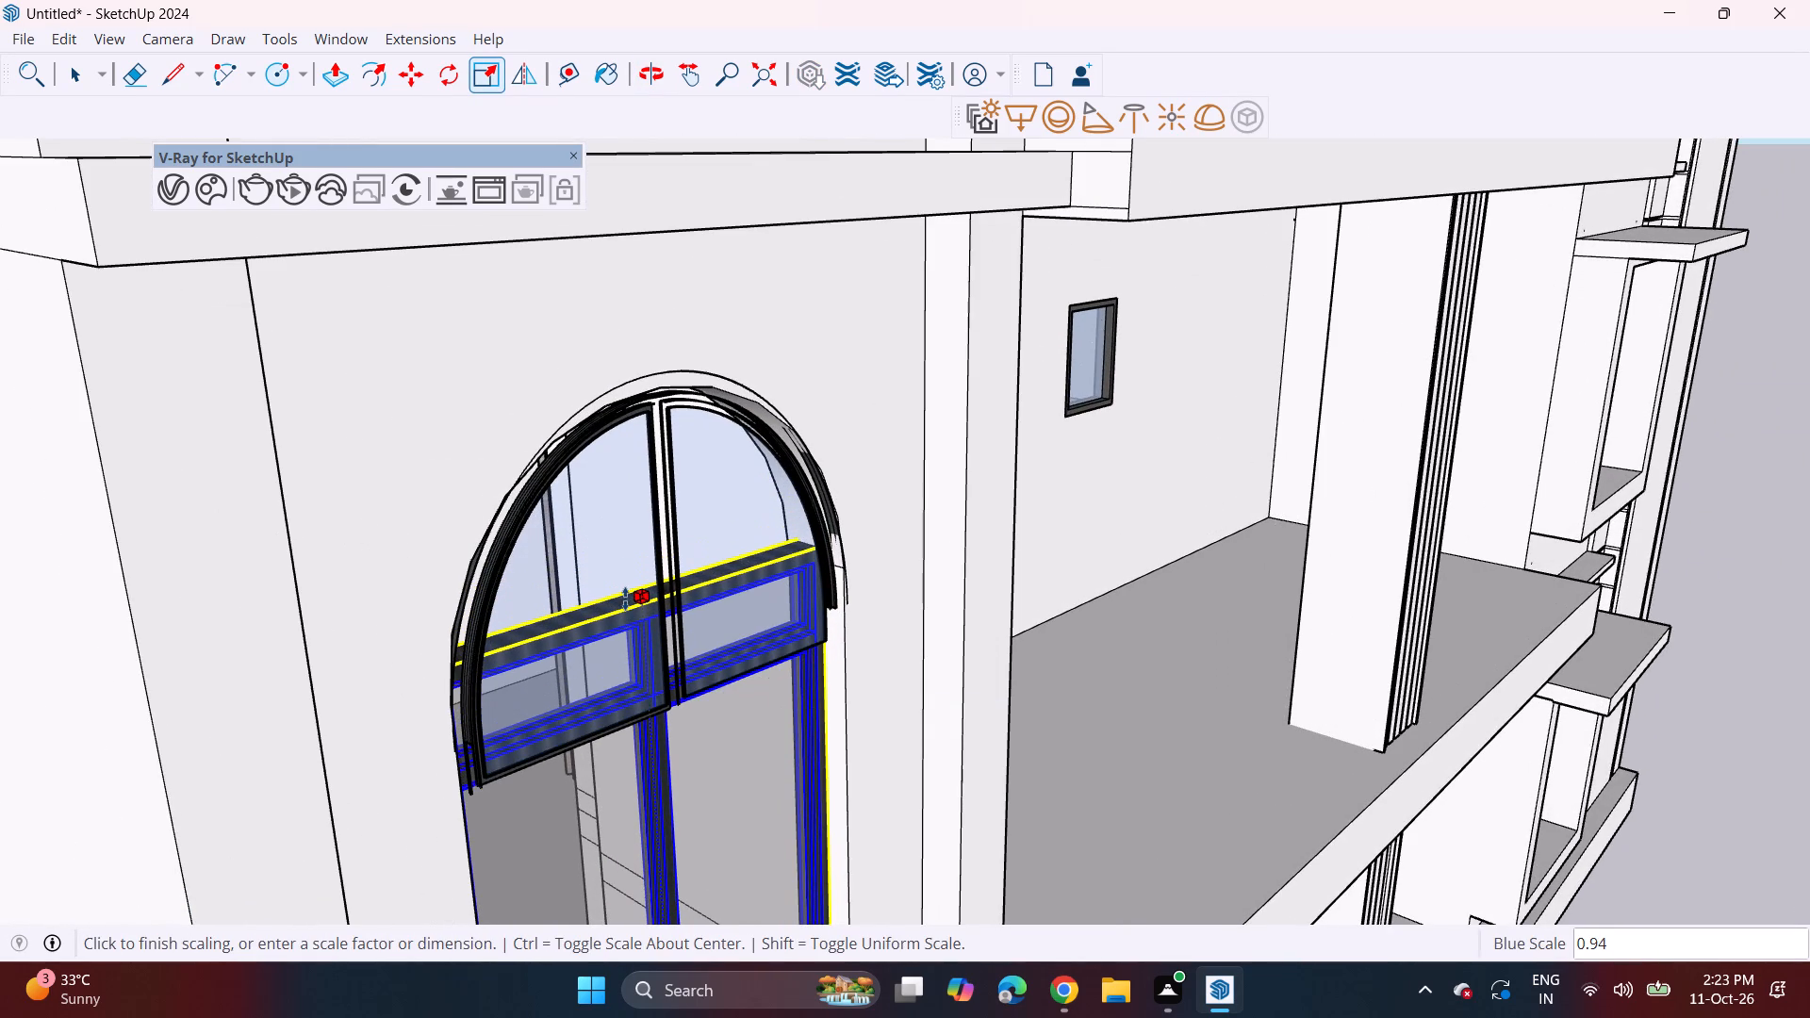
click(627, 594)
middle_drag(798, 619, 556, 555)
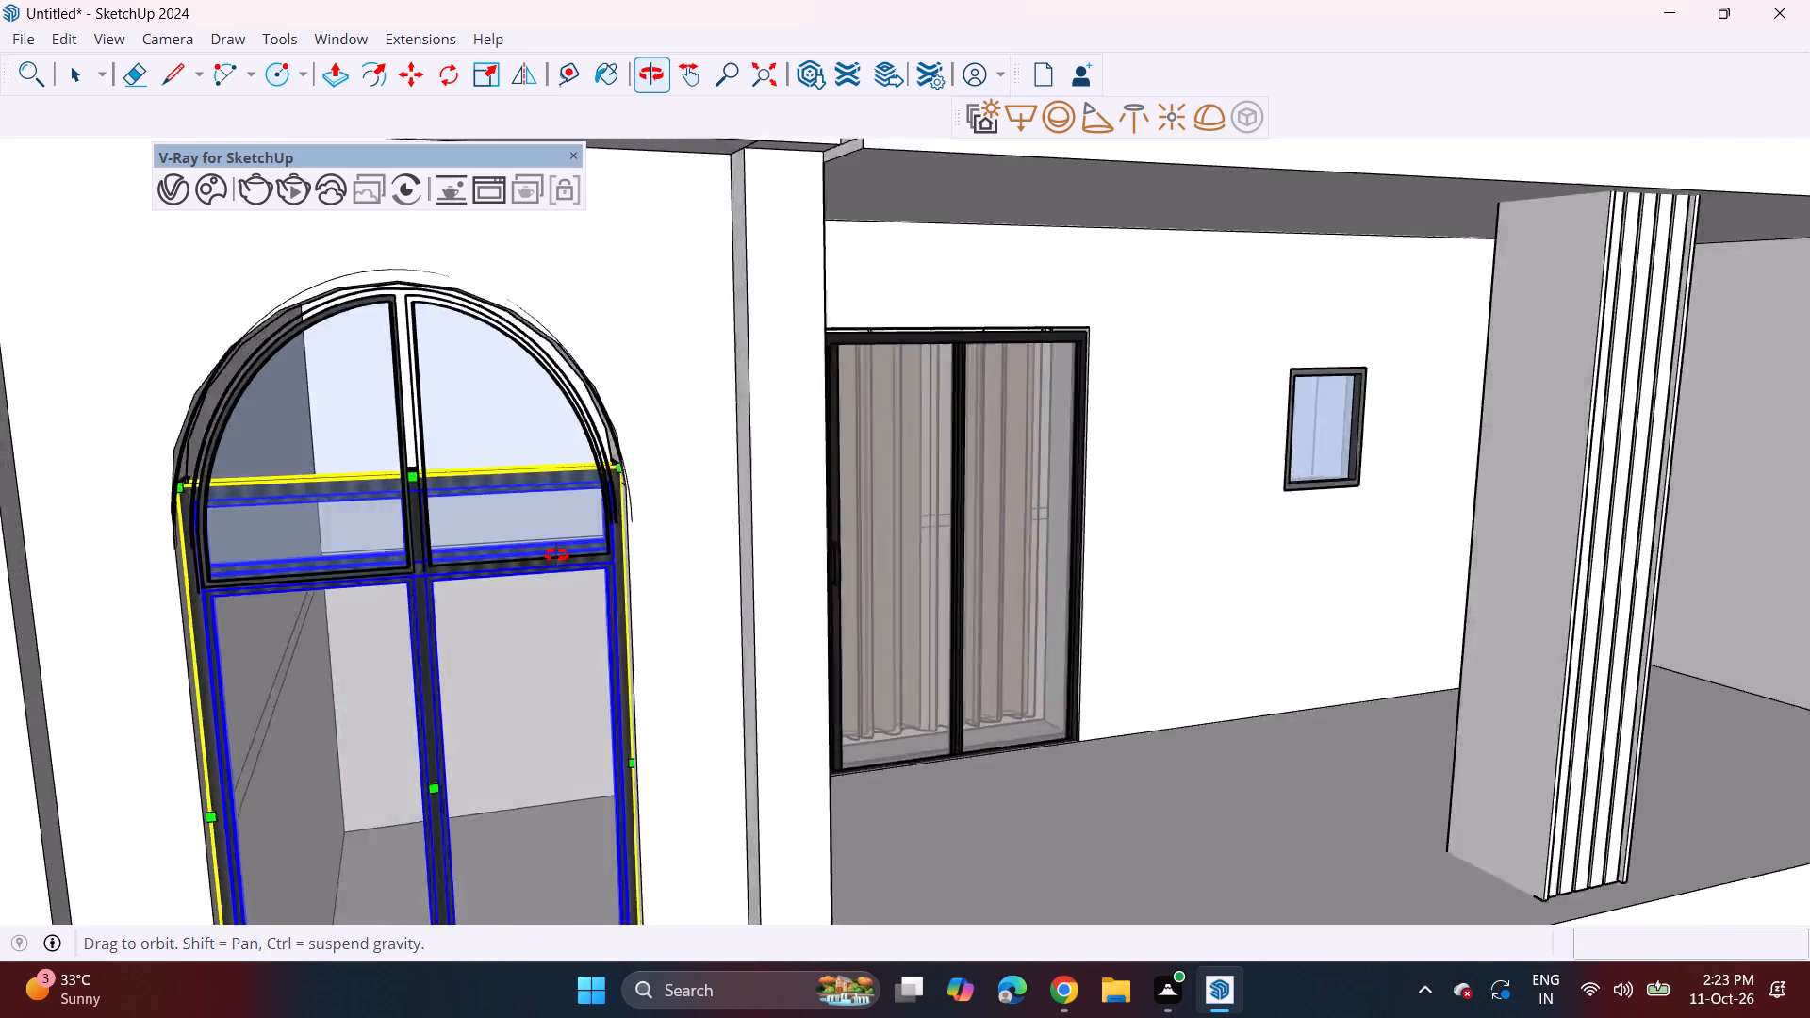
middle_drag(556, 555, 402, 516)
scroll(397, 501, down, 16)
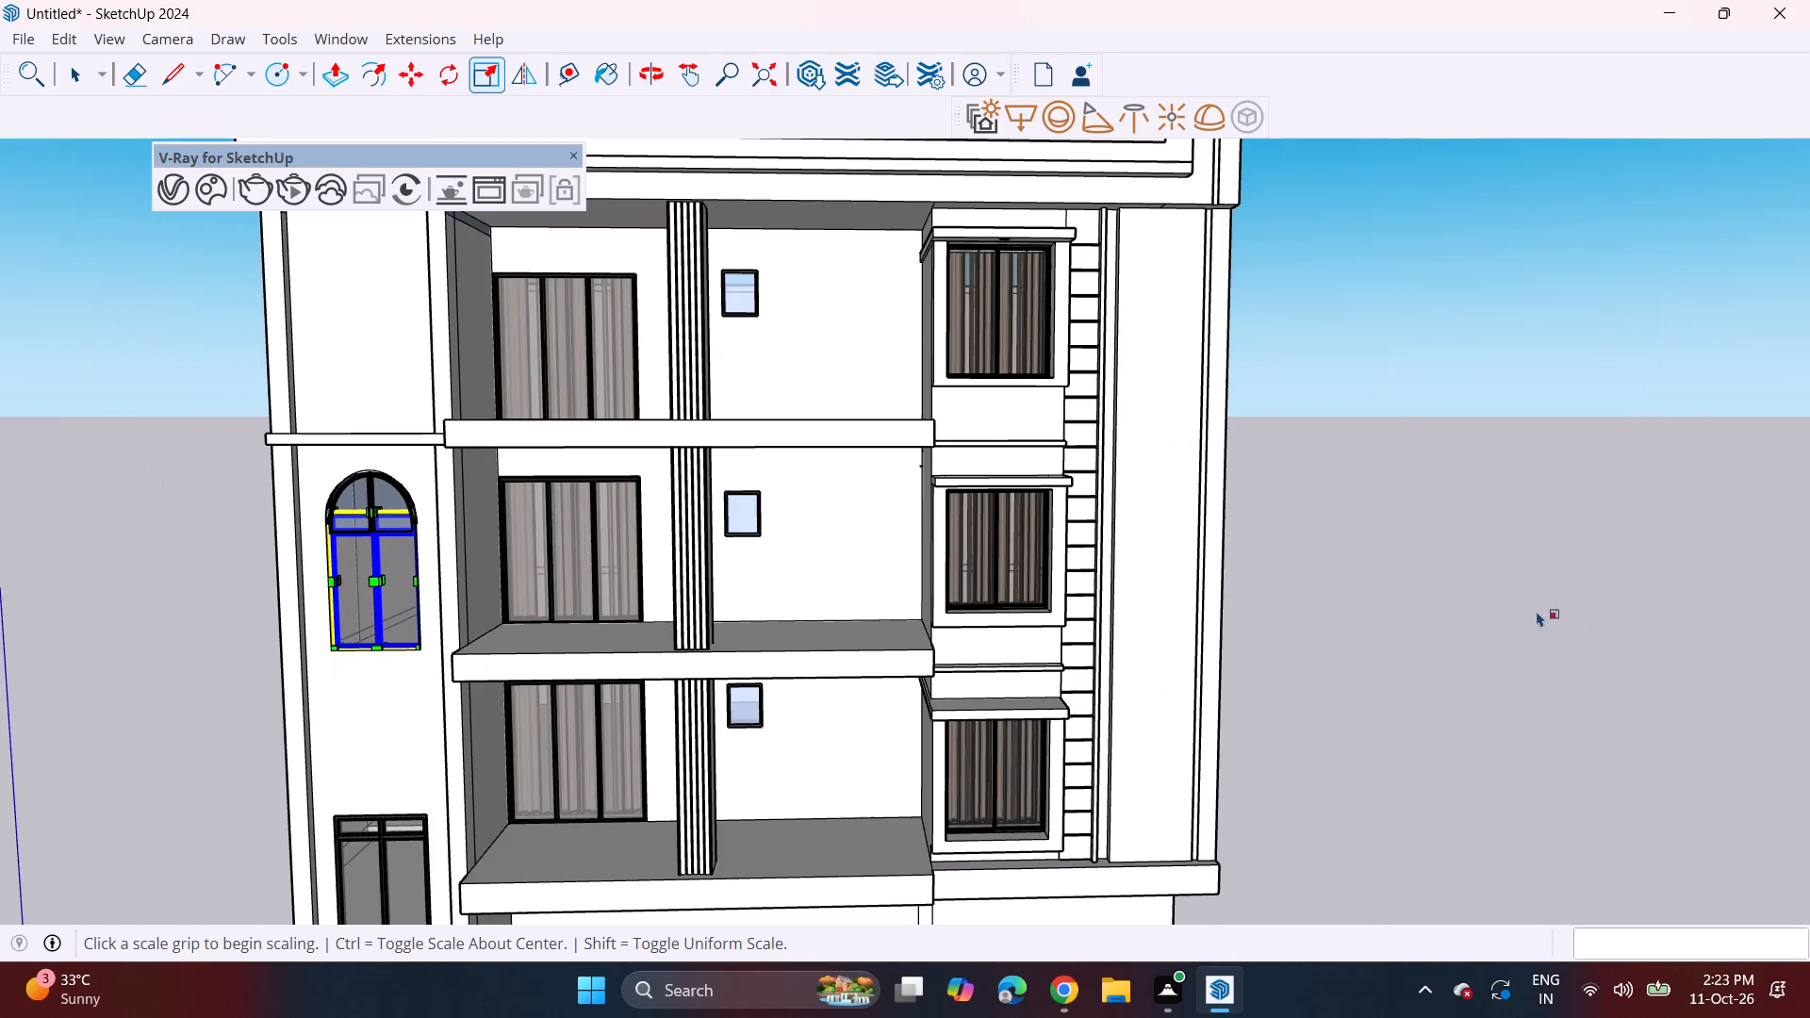
key(space)
click(1407, 613)
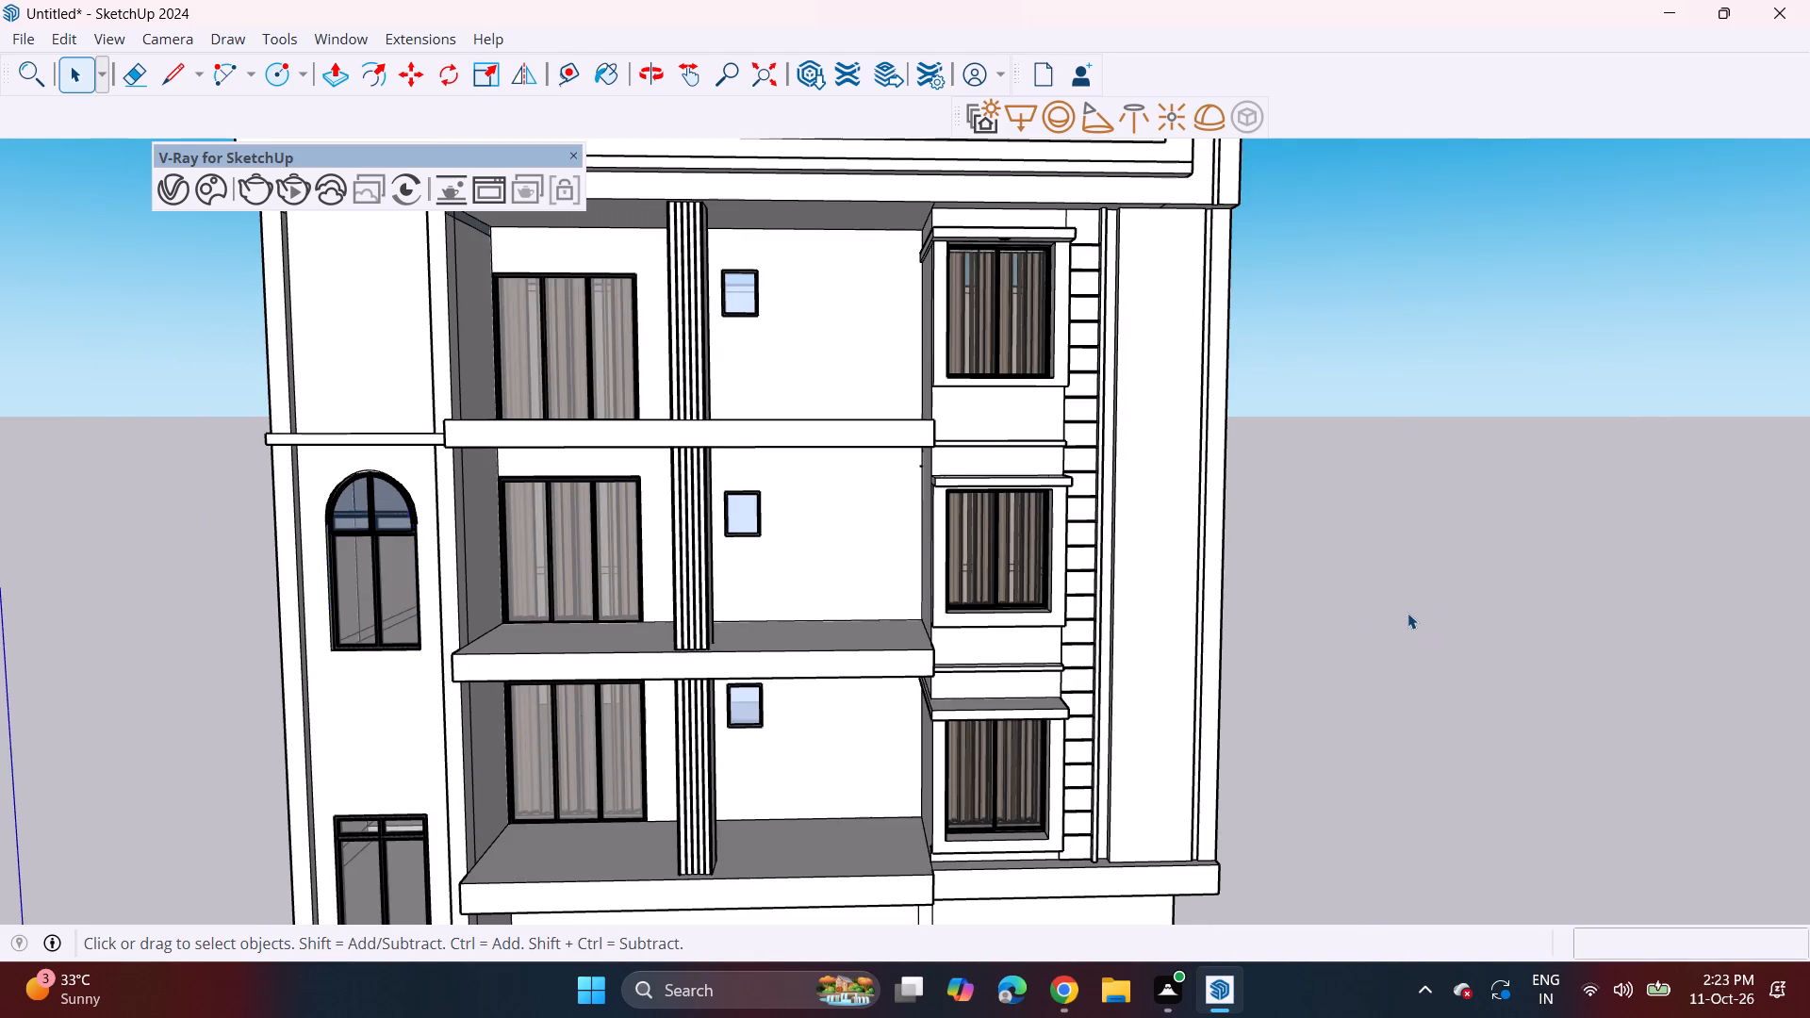
Examine the whole front facade, including the arched window, the balconies and the curtained window bay with its sunshades.
middle_drag(865, 661, 886, 612)
scroll(886, 612, down, 3)
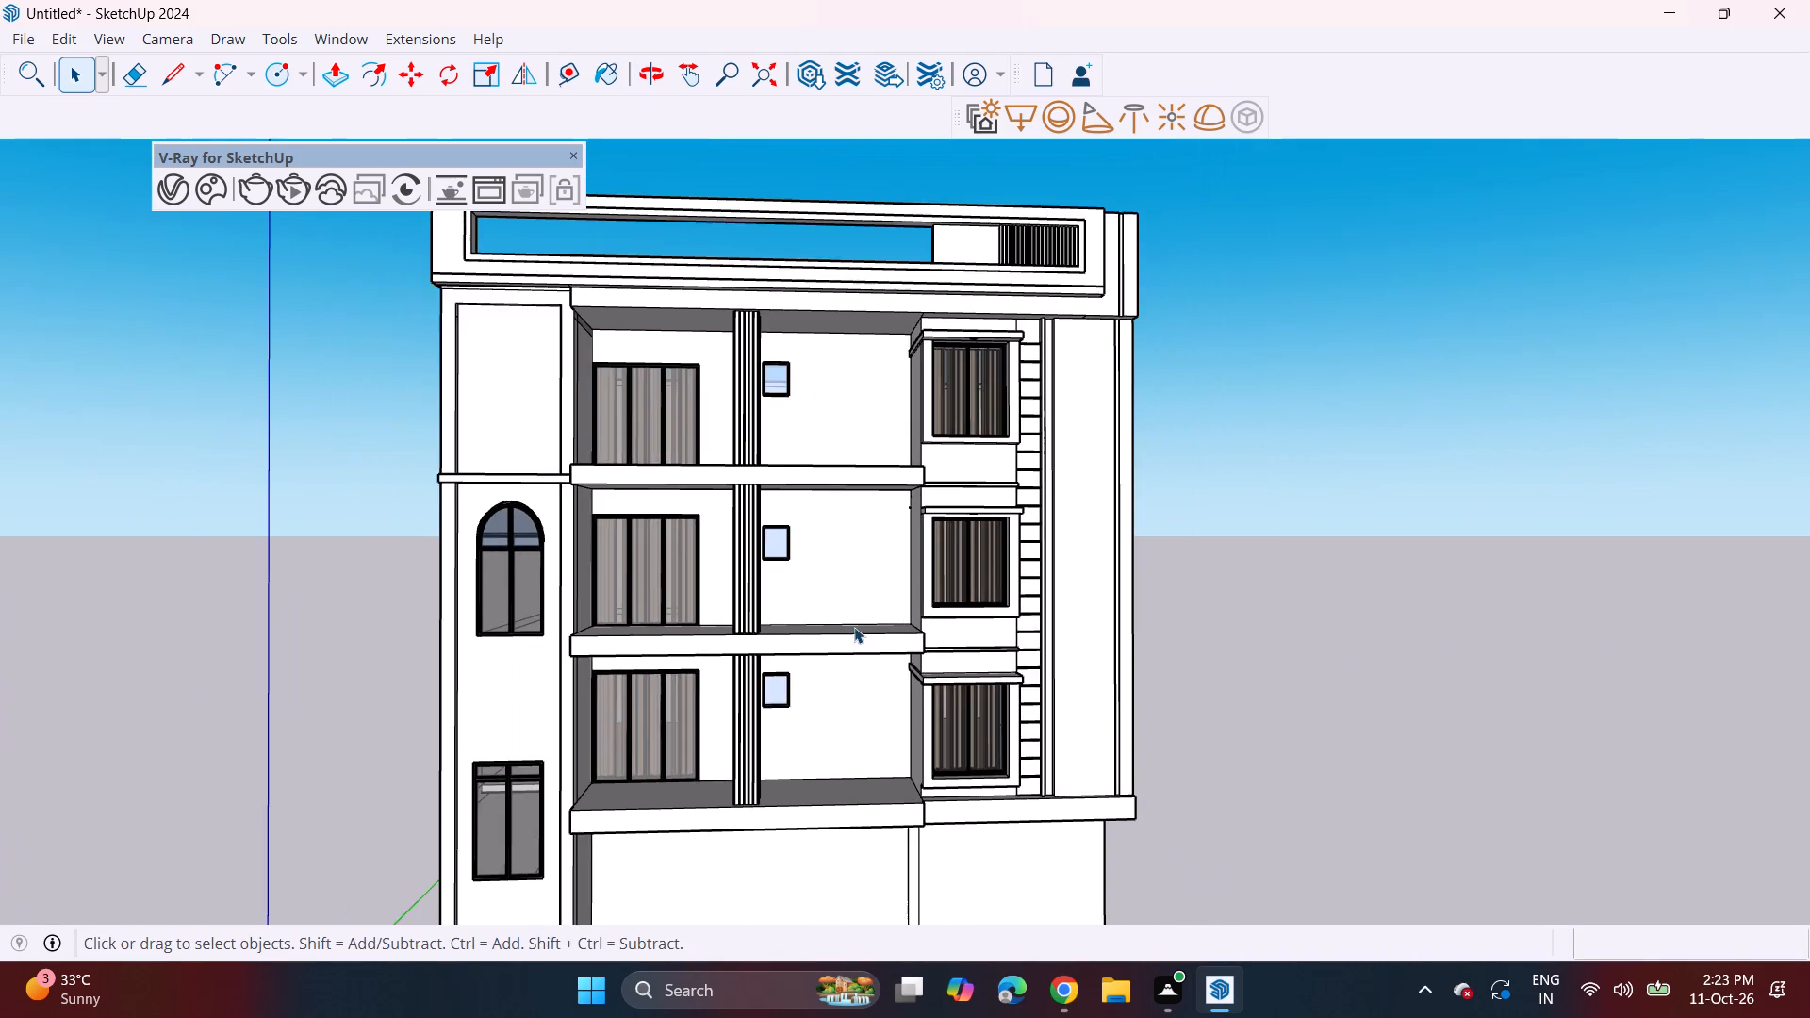
scroll(854, 627, down, 2)
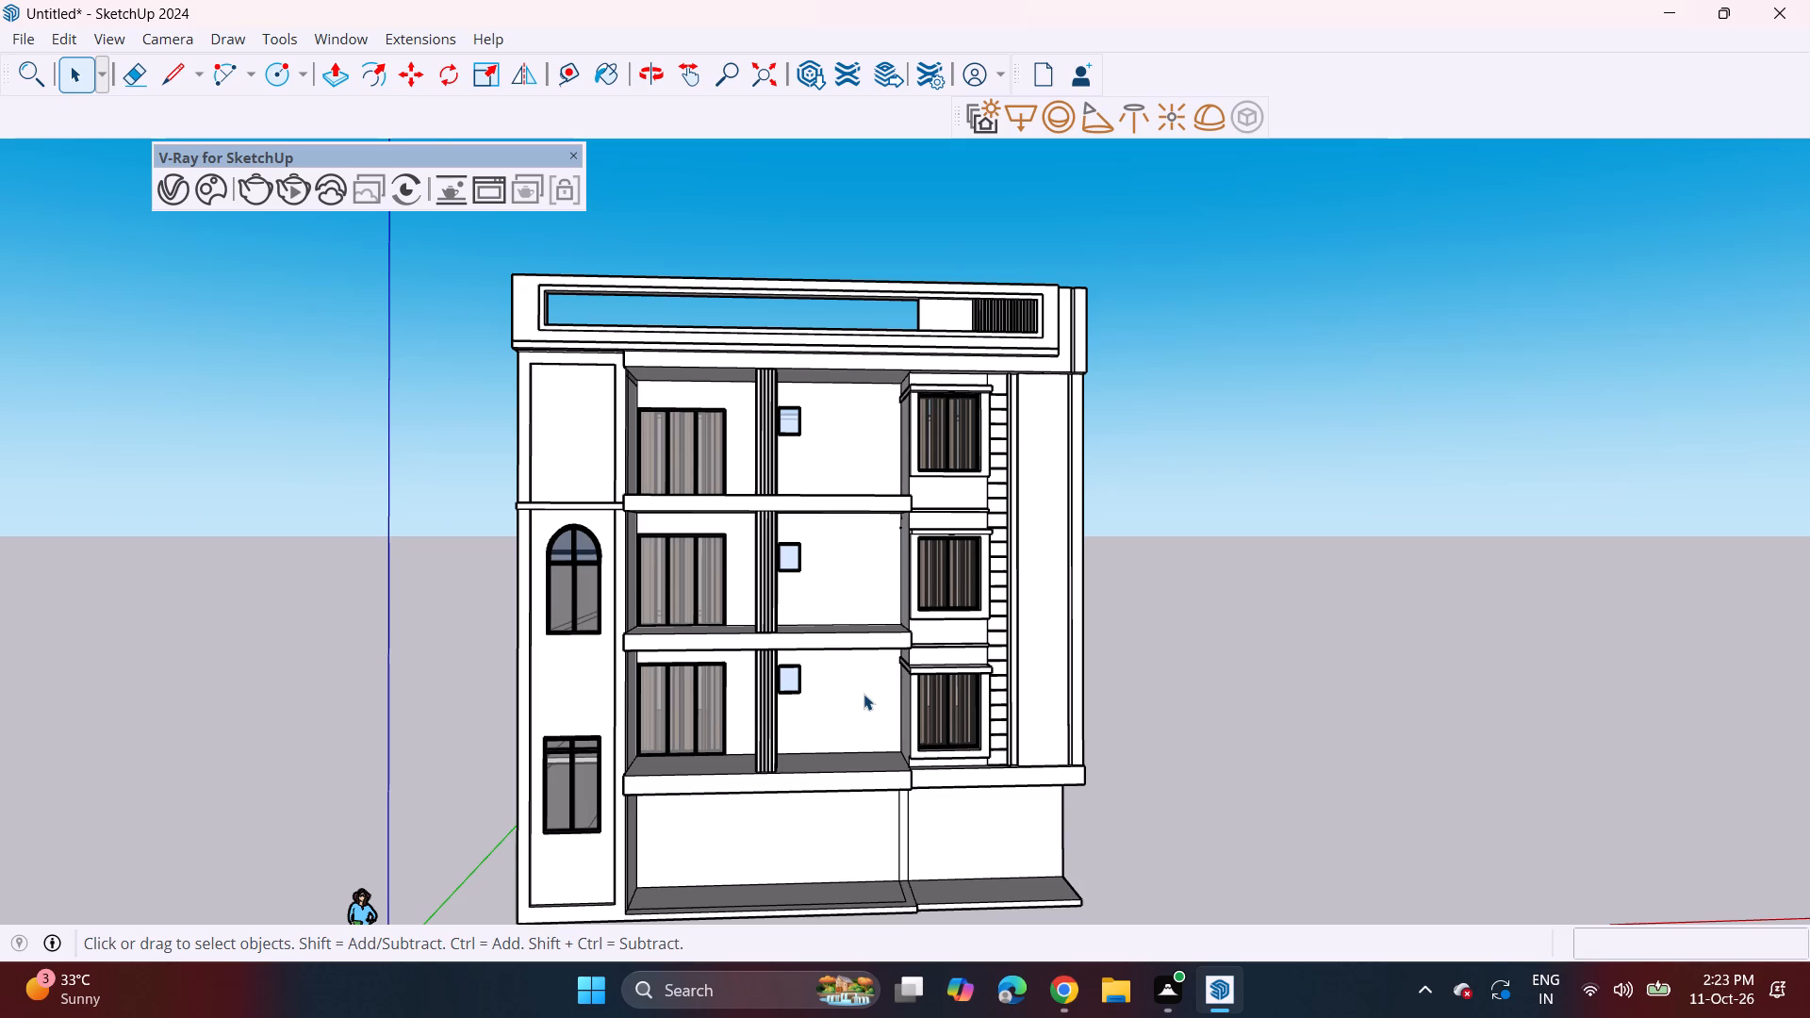
scroll(959, 485, up, 1)
scroll(959, 455, down, 1)
scroll(950, 549, up, 4)
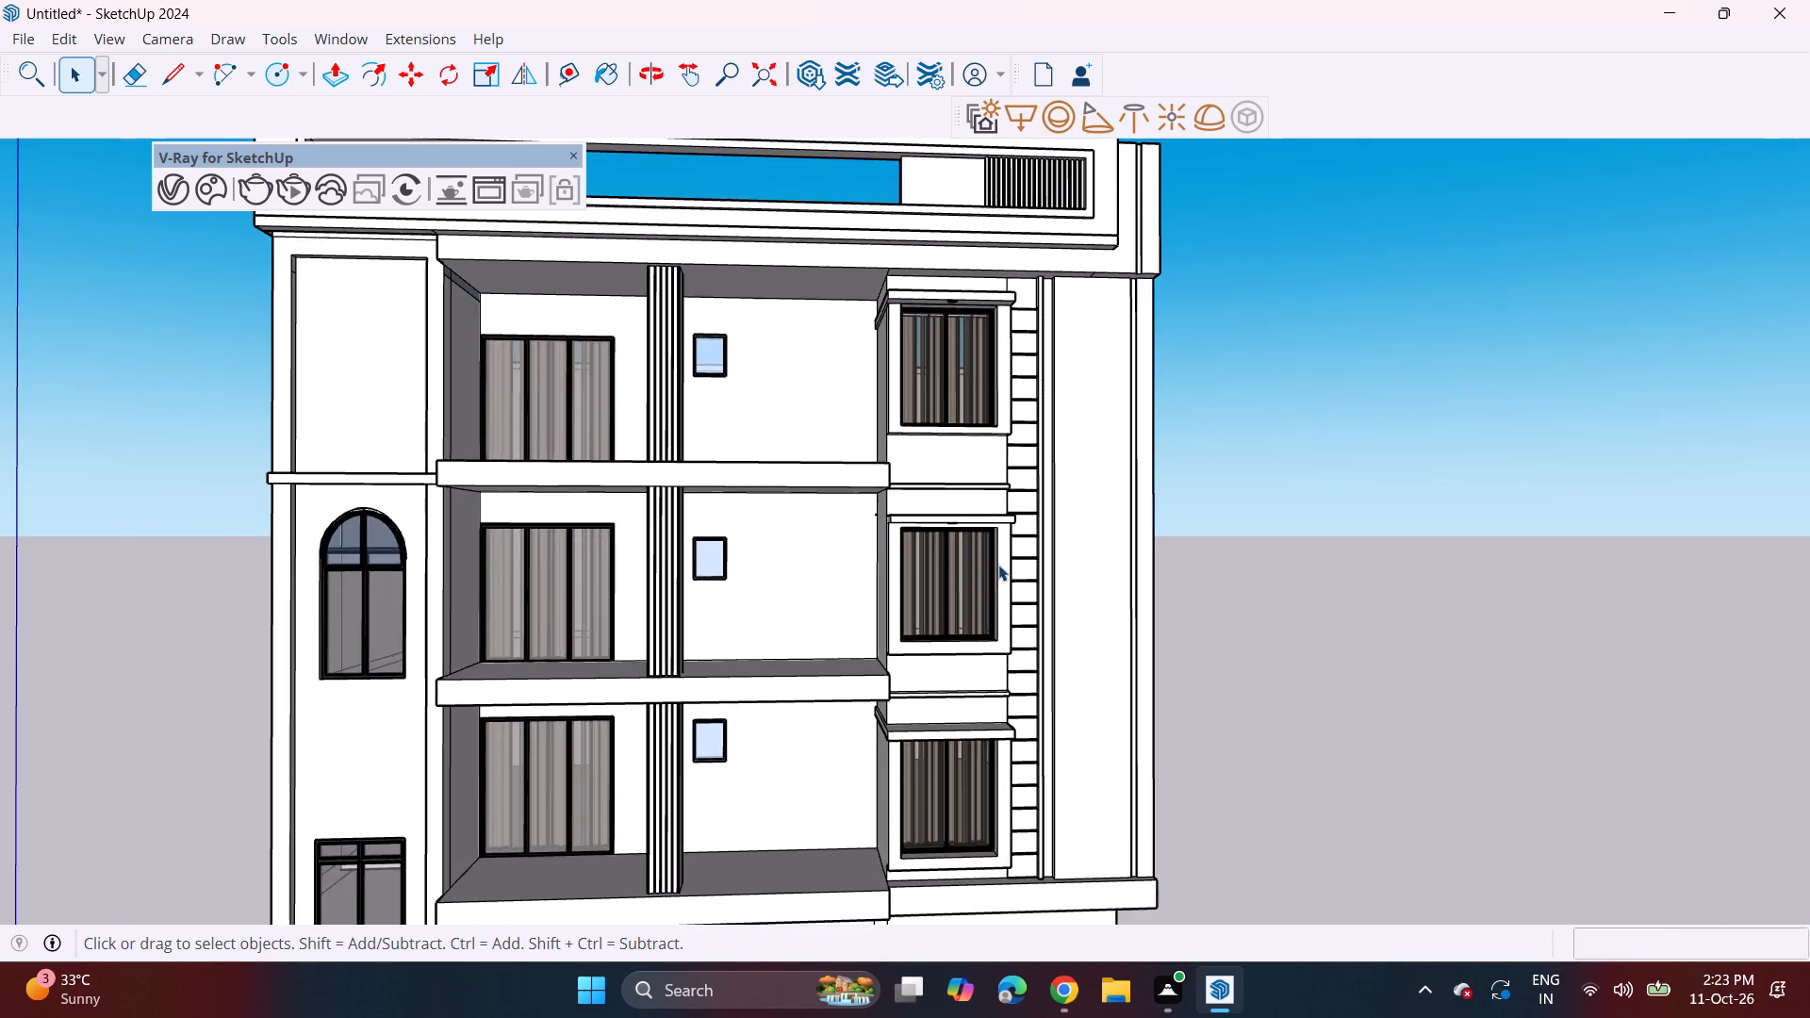
scroll(998, 565, up, 9)
middle_drag(922, 573, 840, 568)
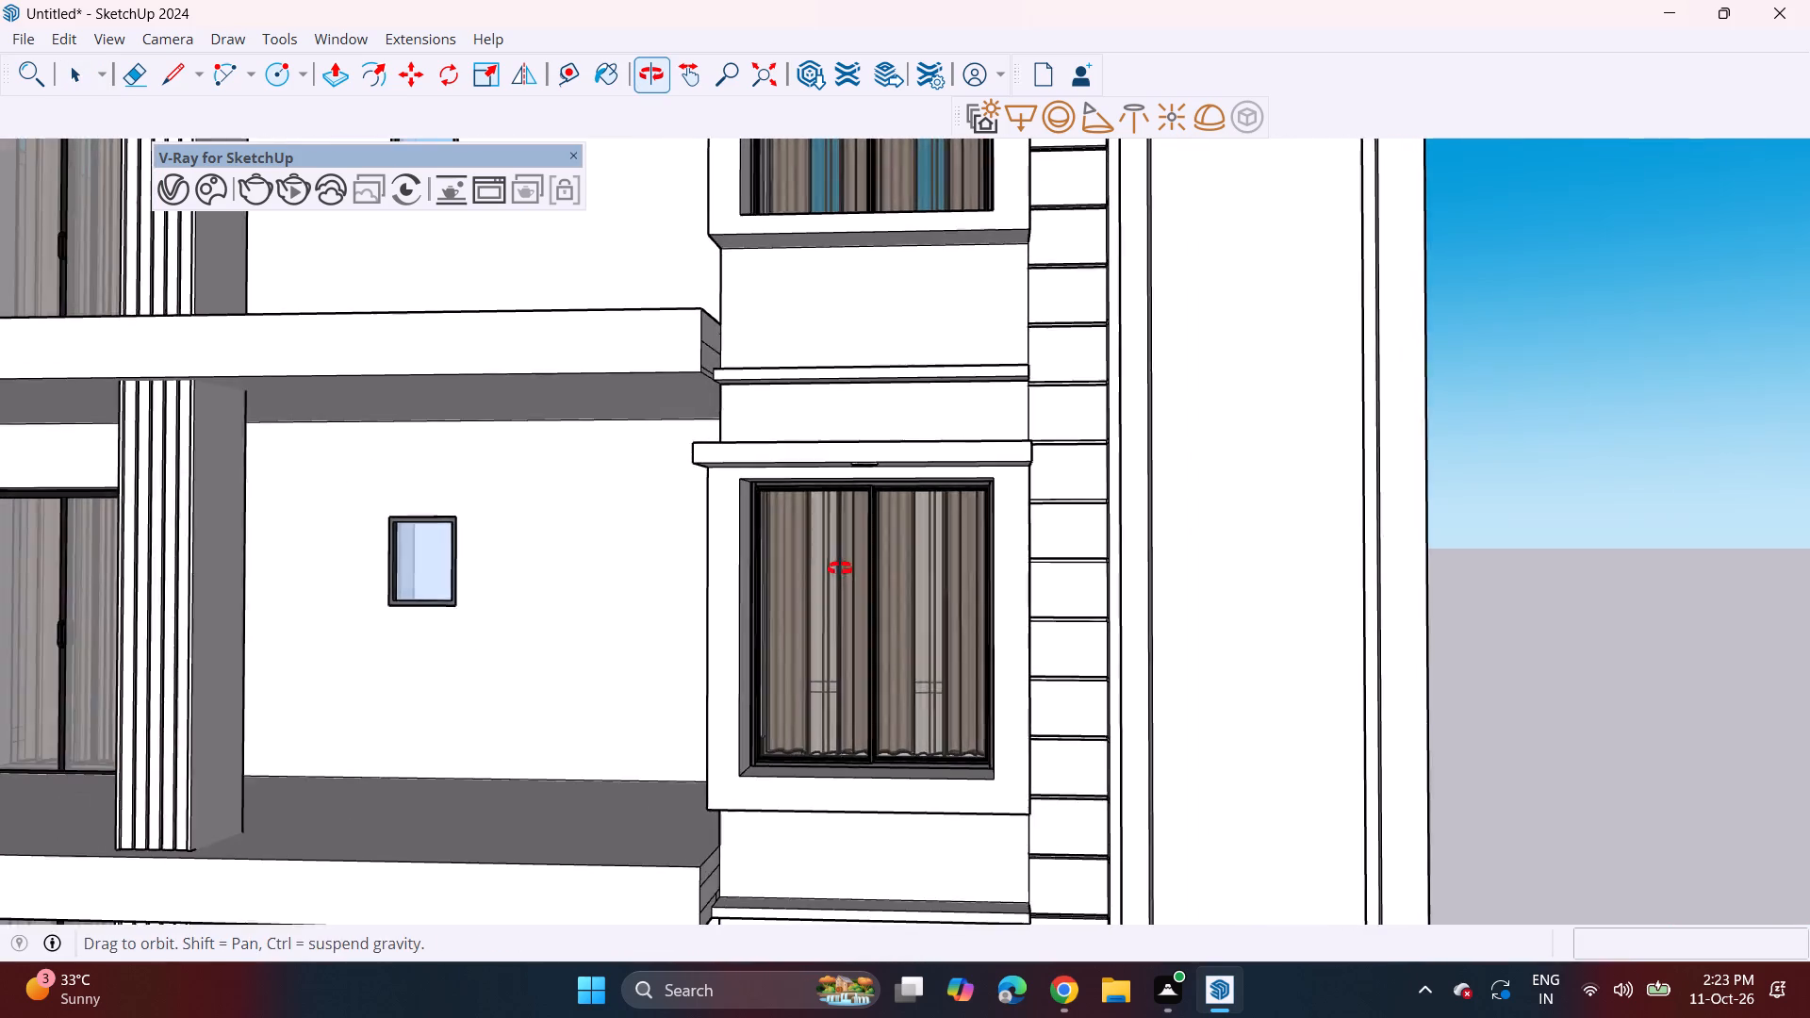
middle_drag(840, 568, 829, 571)
scroll(789, 586, down, 7)
middle_drag(411, 705, 480, 706)
scroll(438, 706, down, 6)
scroll(83, 653, up, 4)
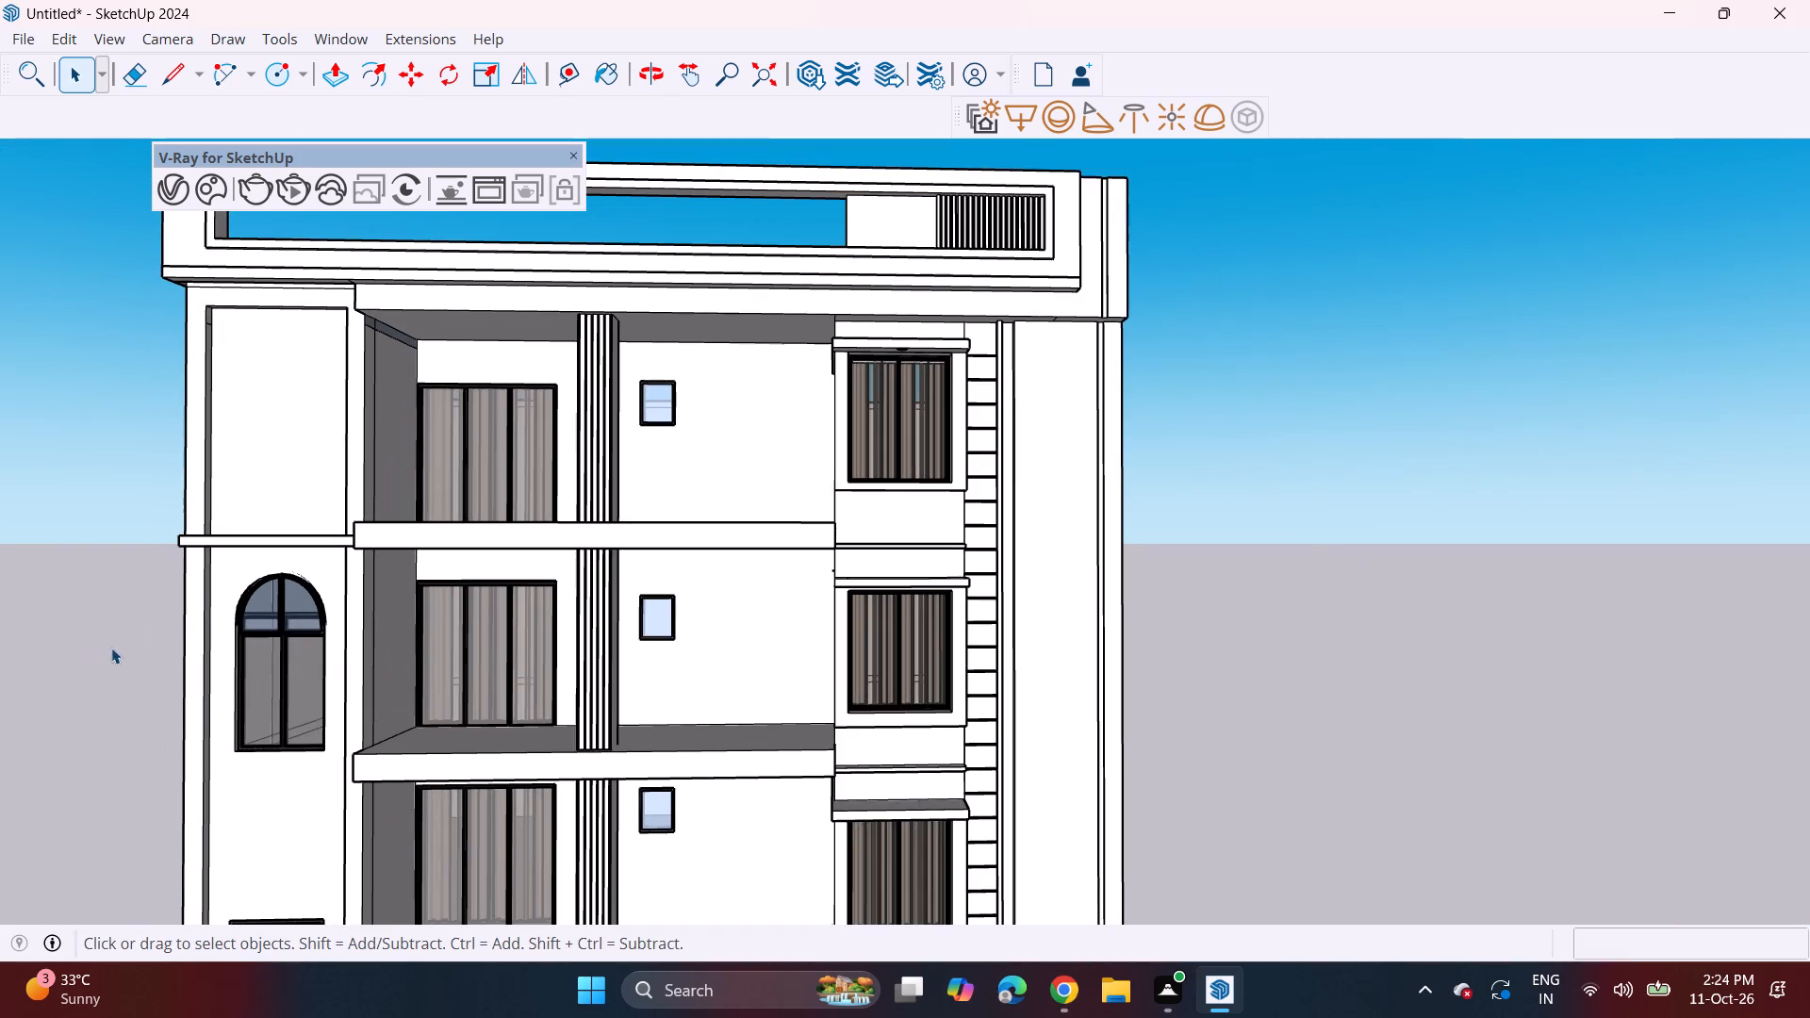
scroll(185, 632, up, 3)
scroll(185, 632, down, 7)
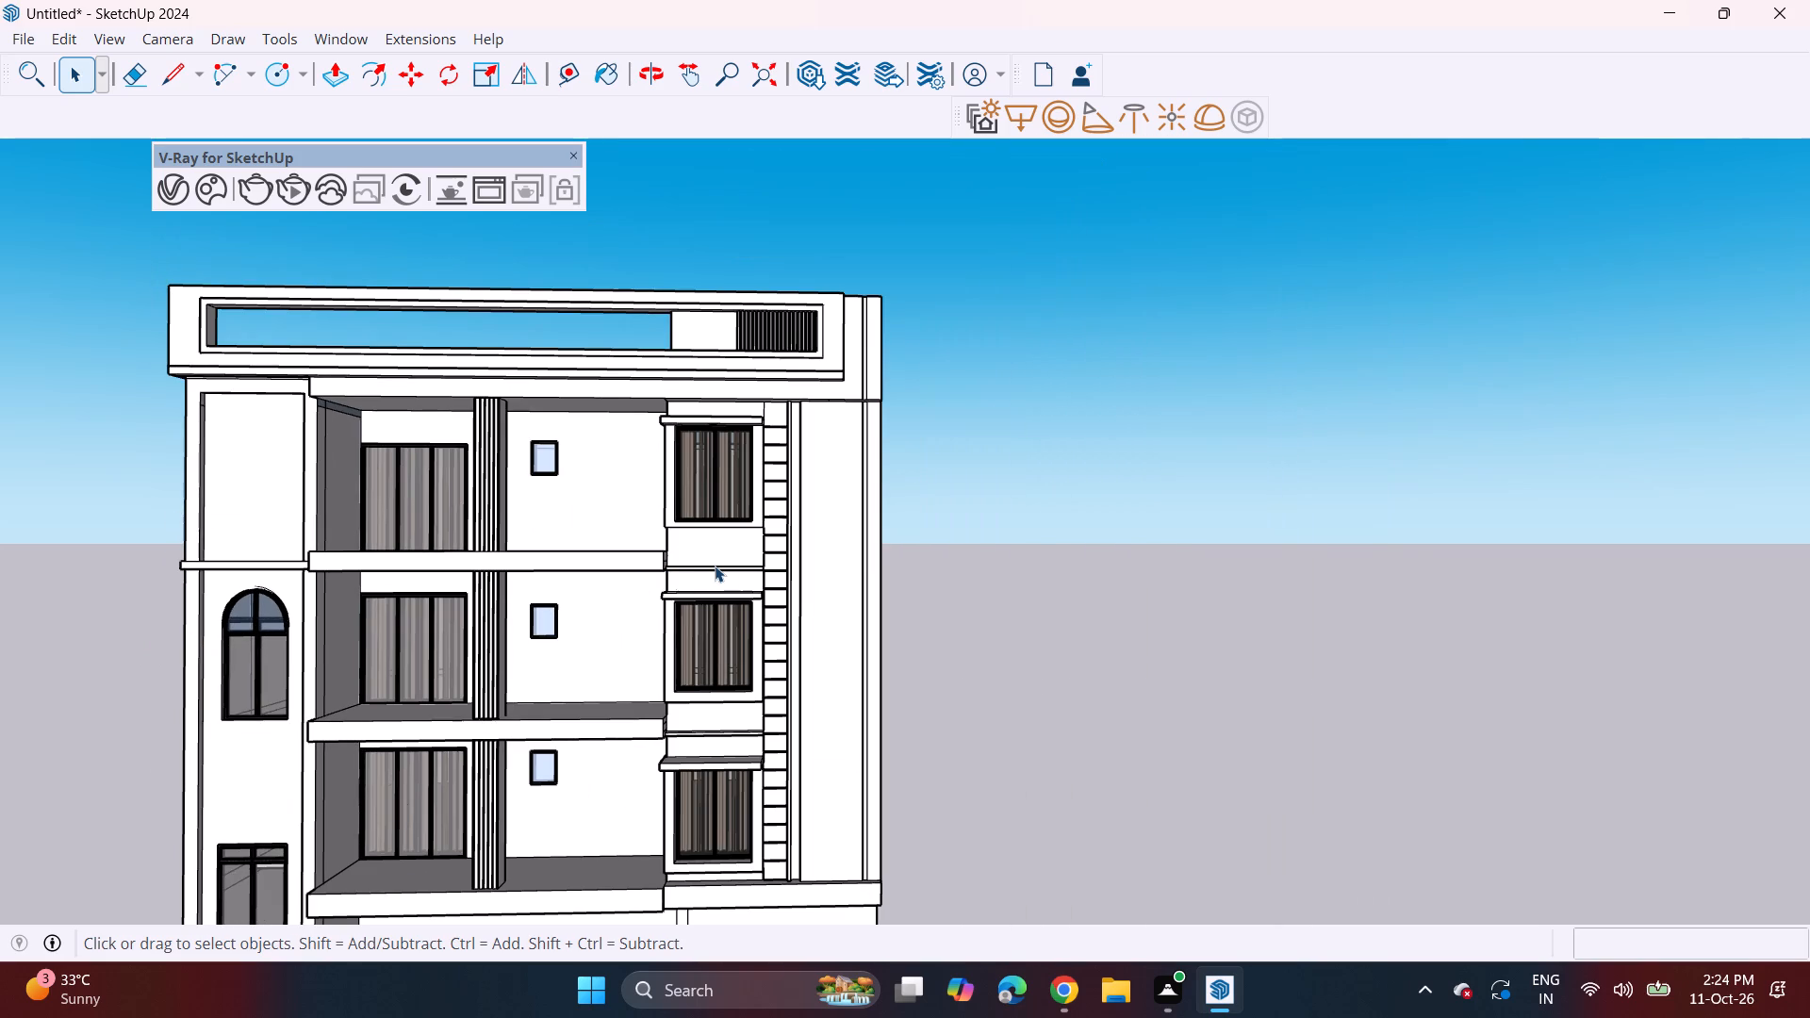
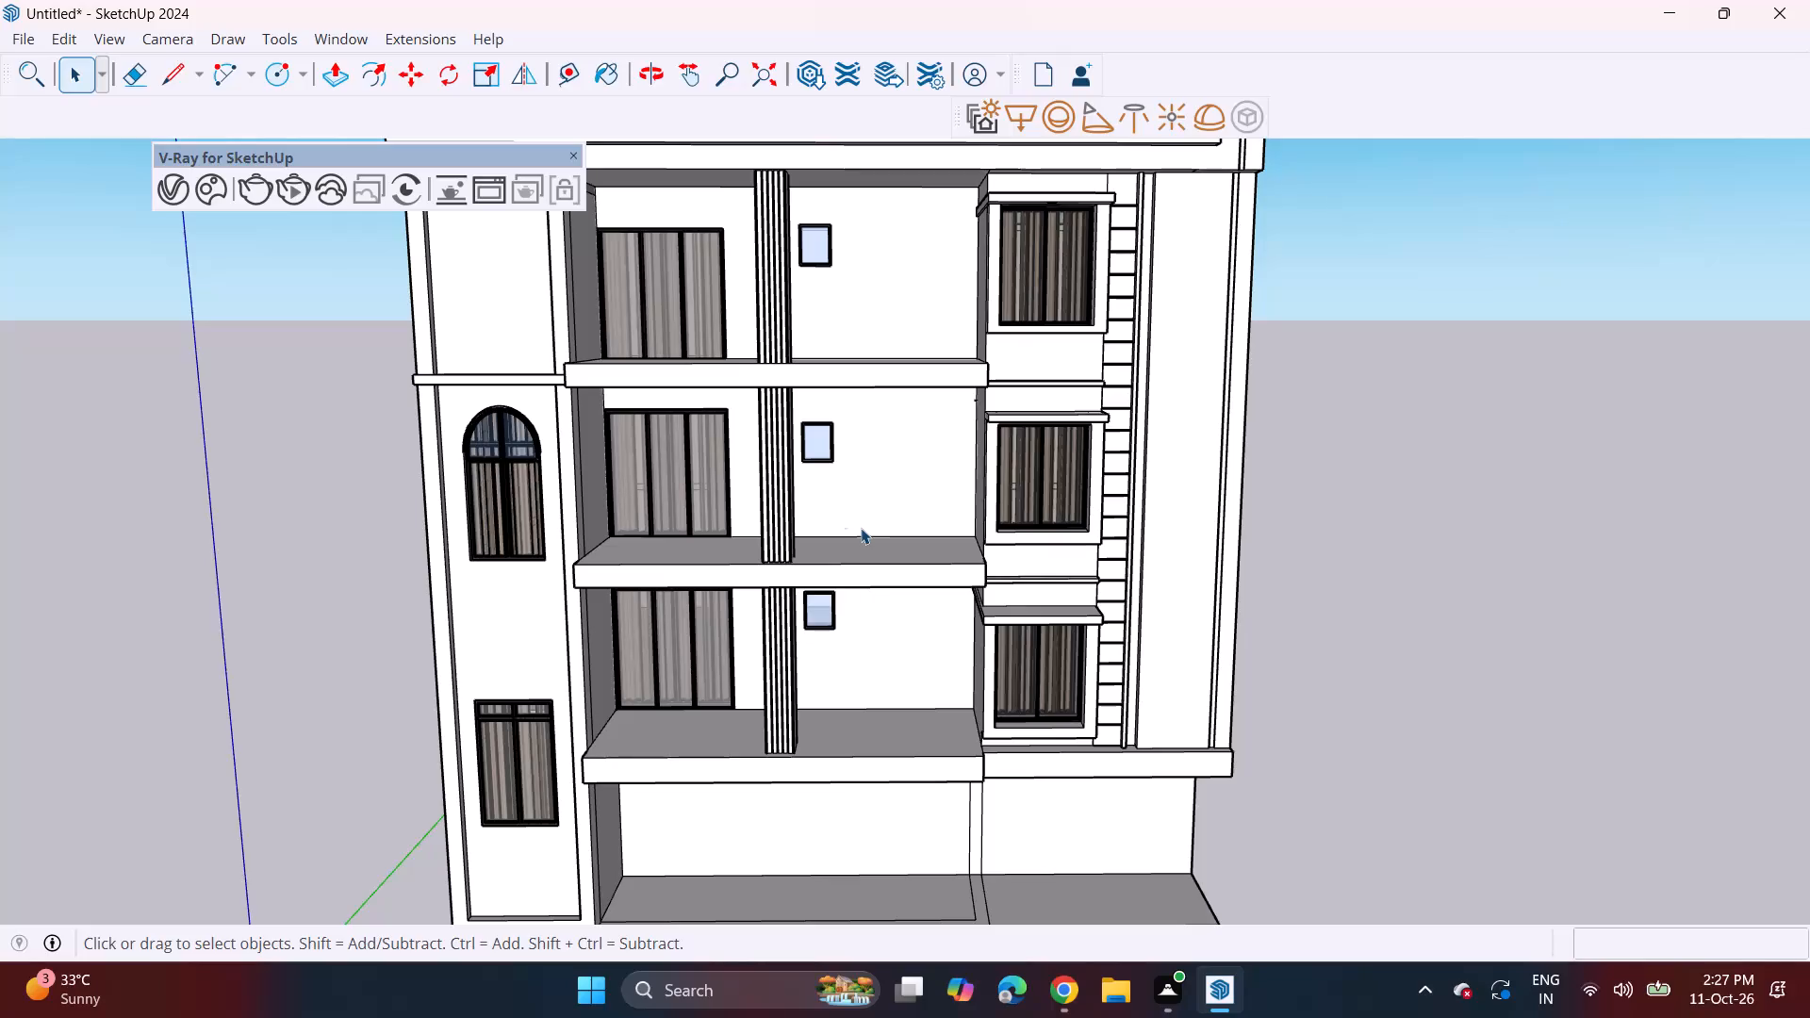
Import the Ver+Glass+Railing (1) model from Downloads and place it on the open ground beside the building.
click(26, 40)
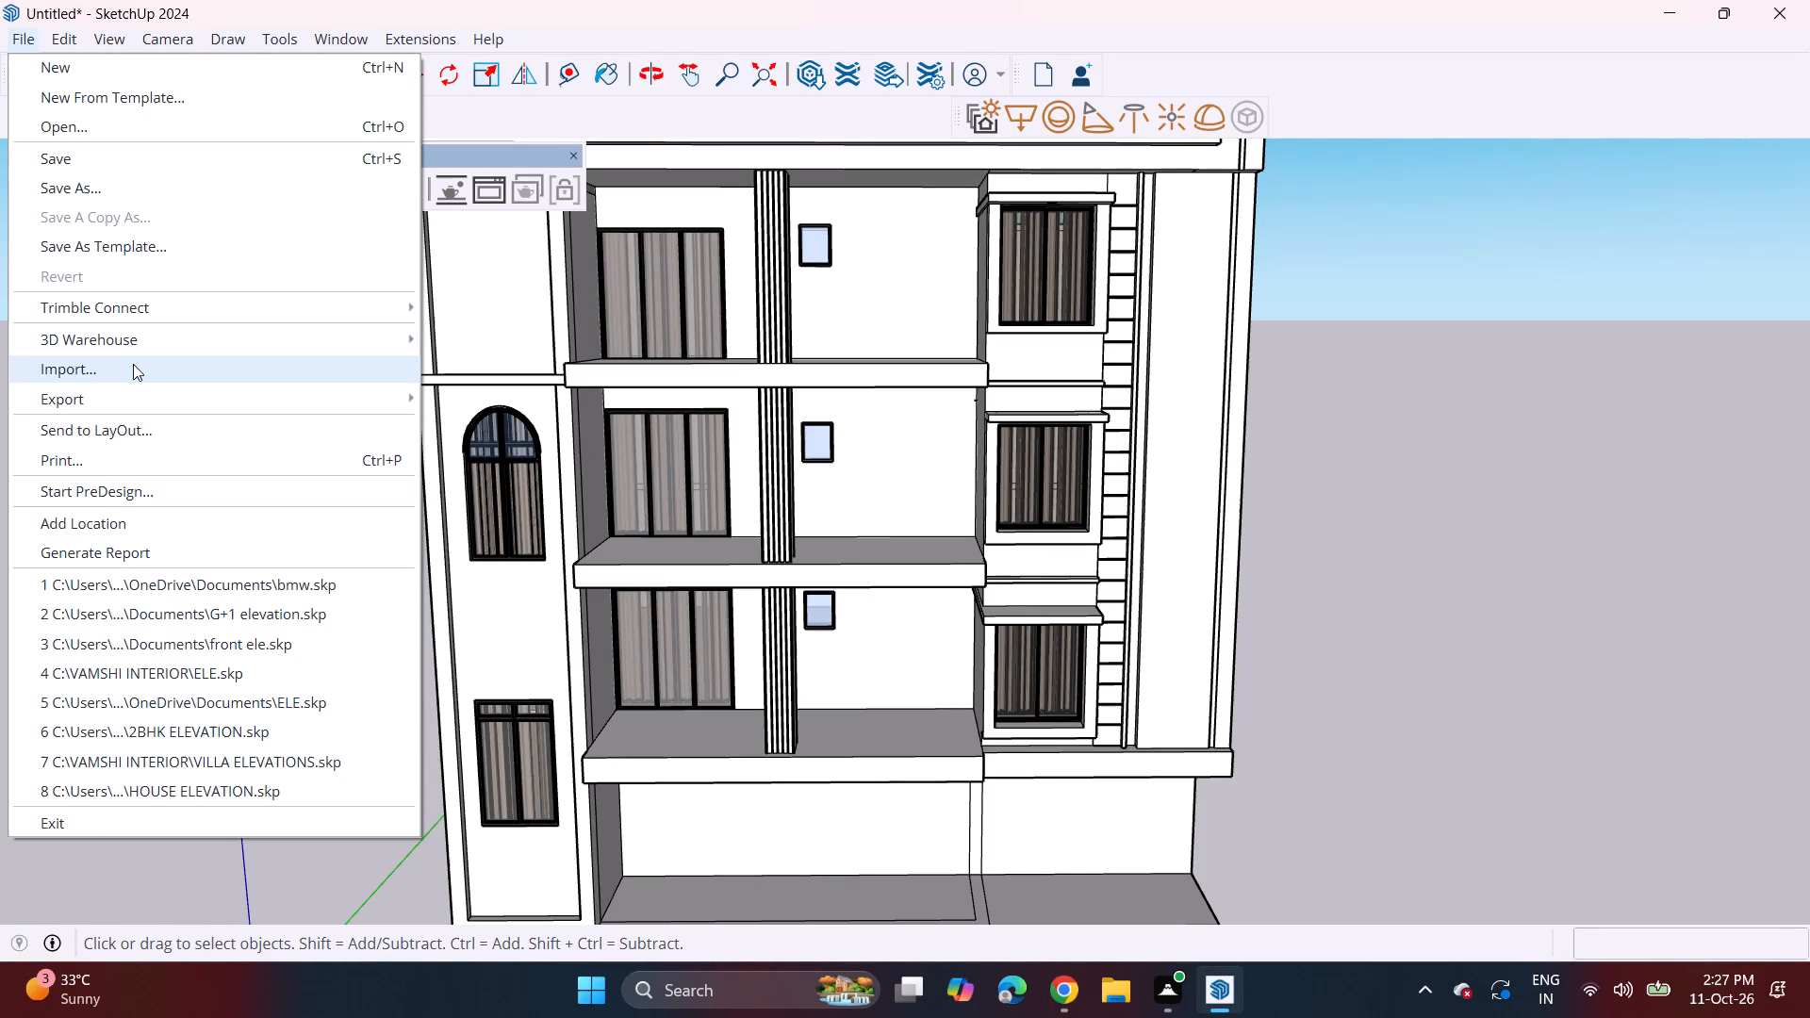
click(133, 364)
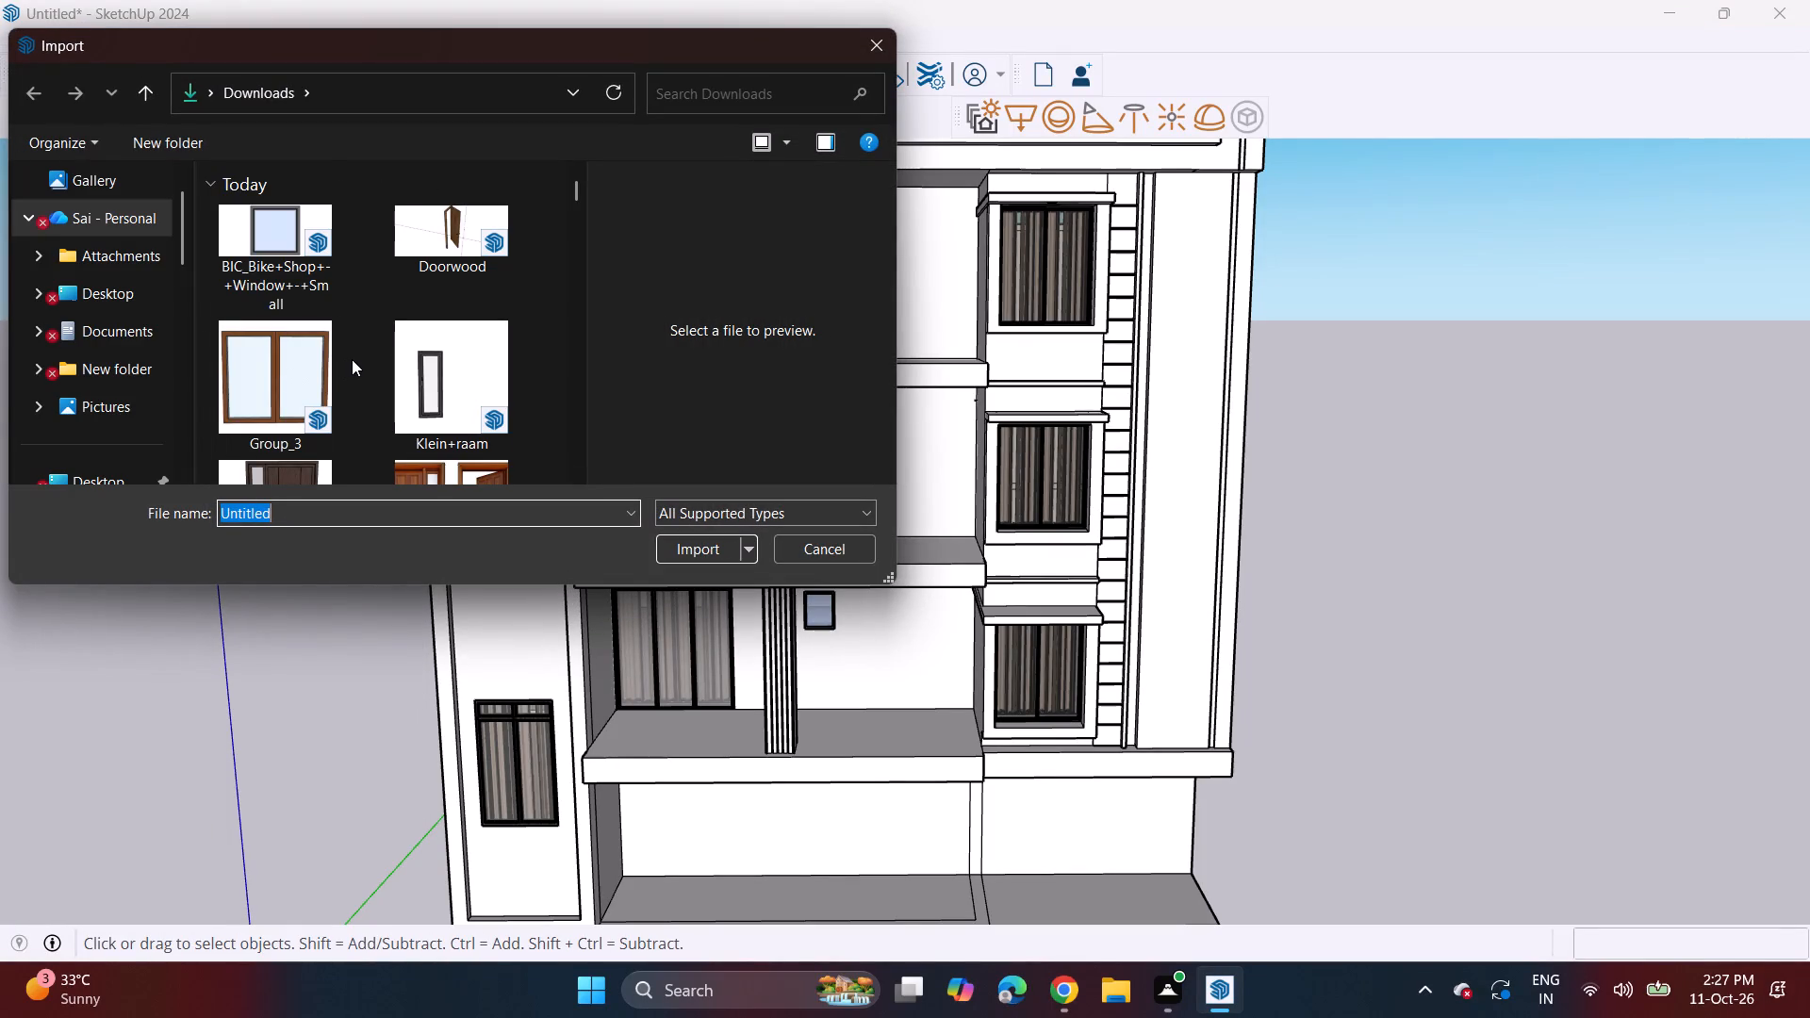
scroll(352, 361, down, 10)
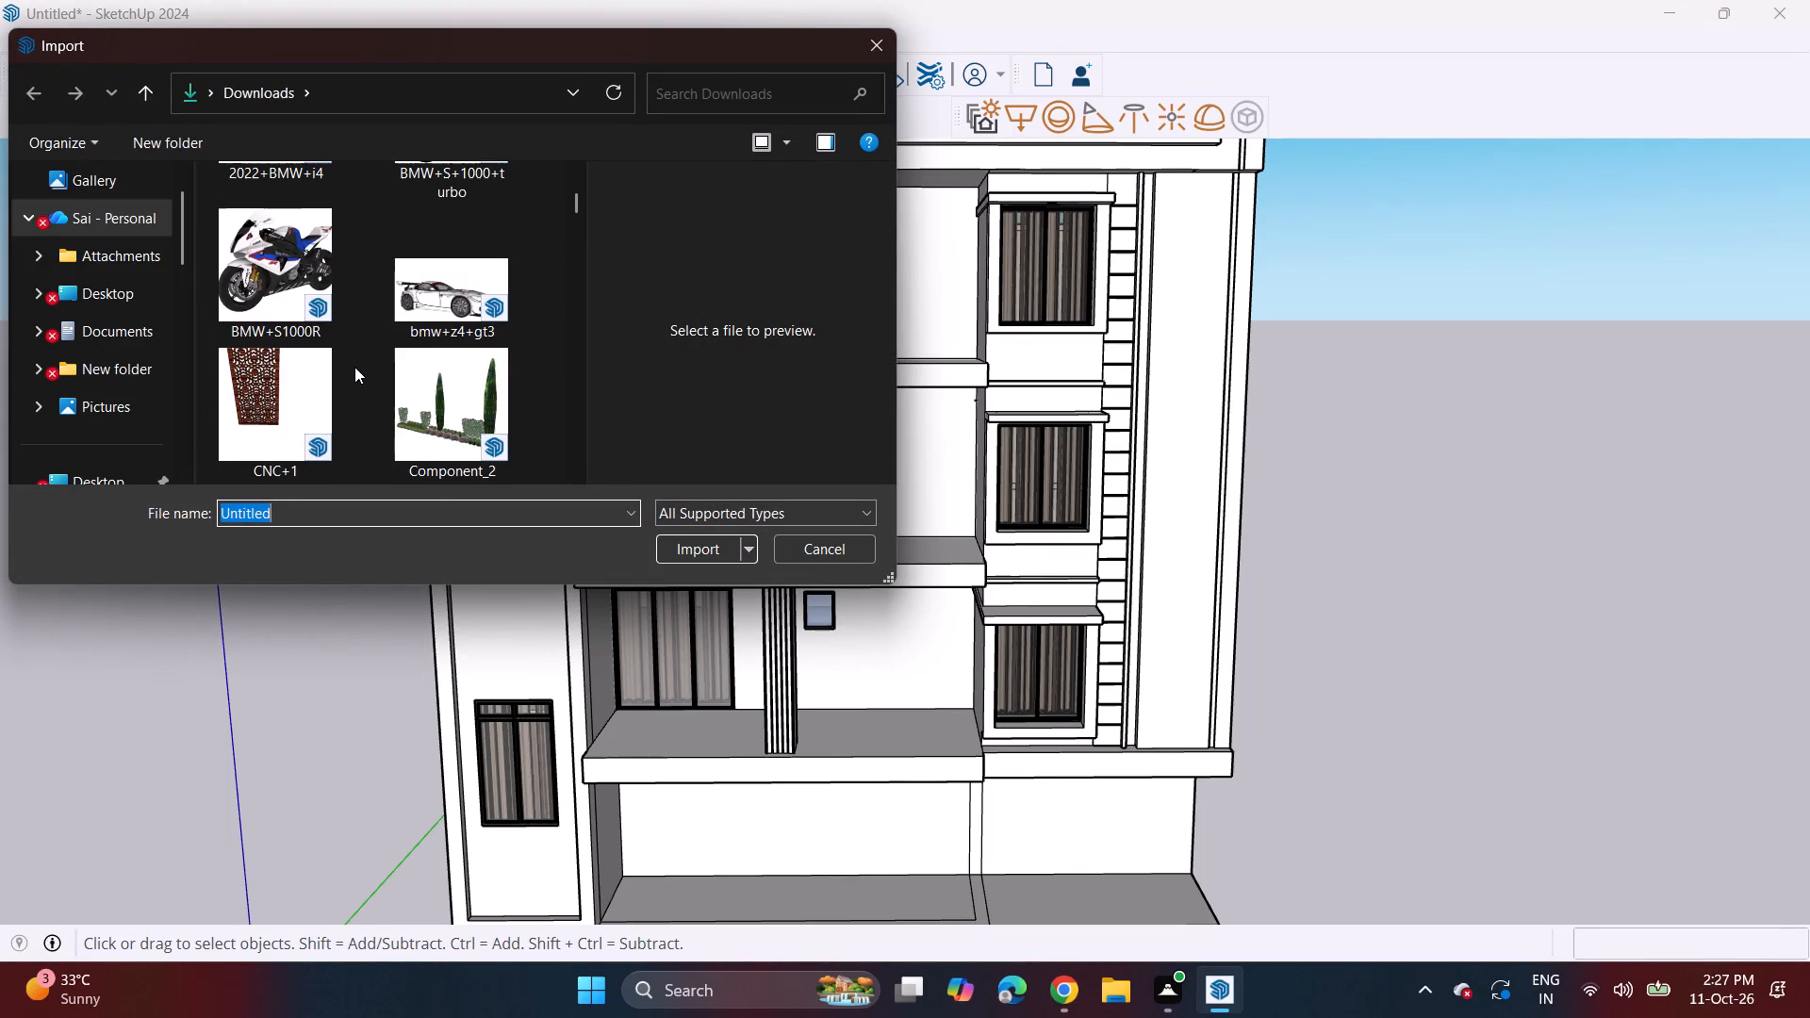
scroll(354, 367, down, 6)
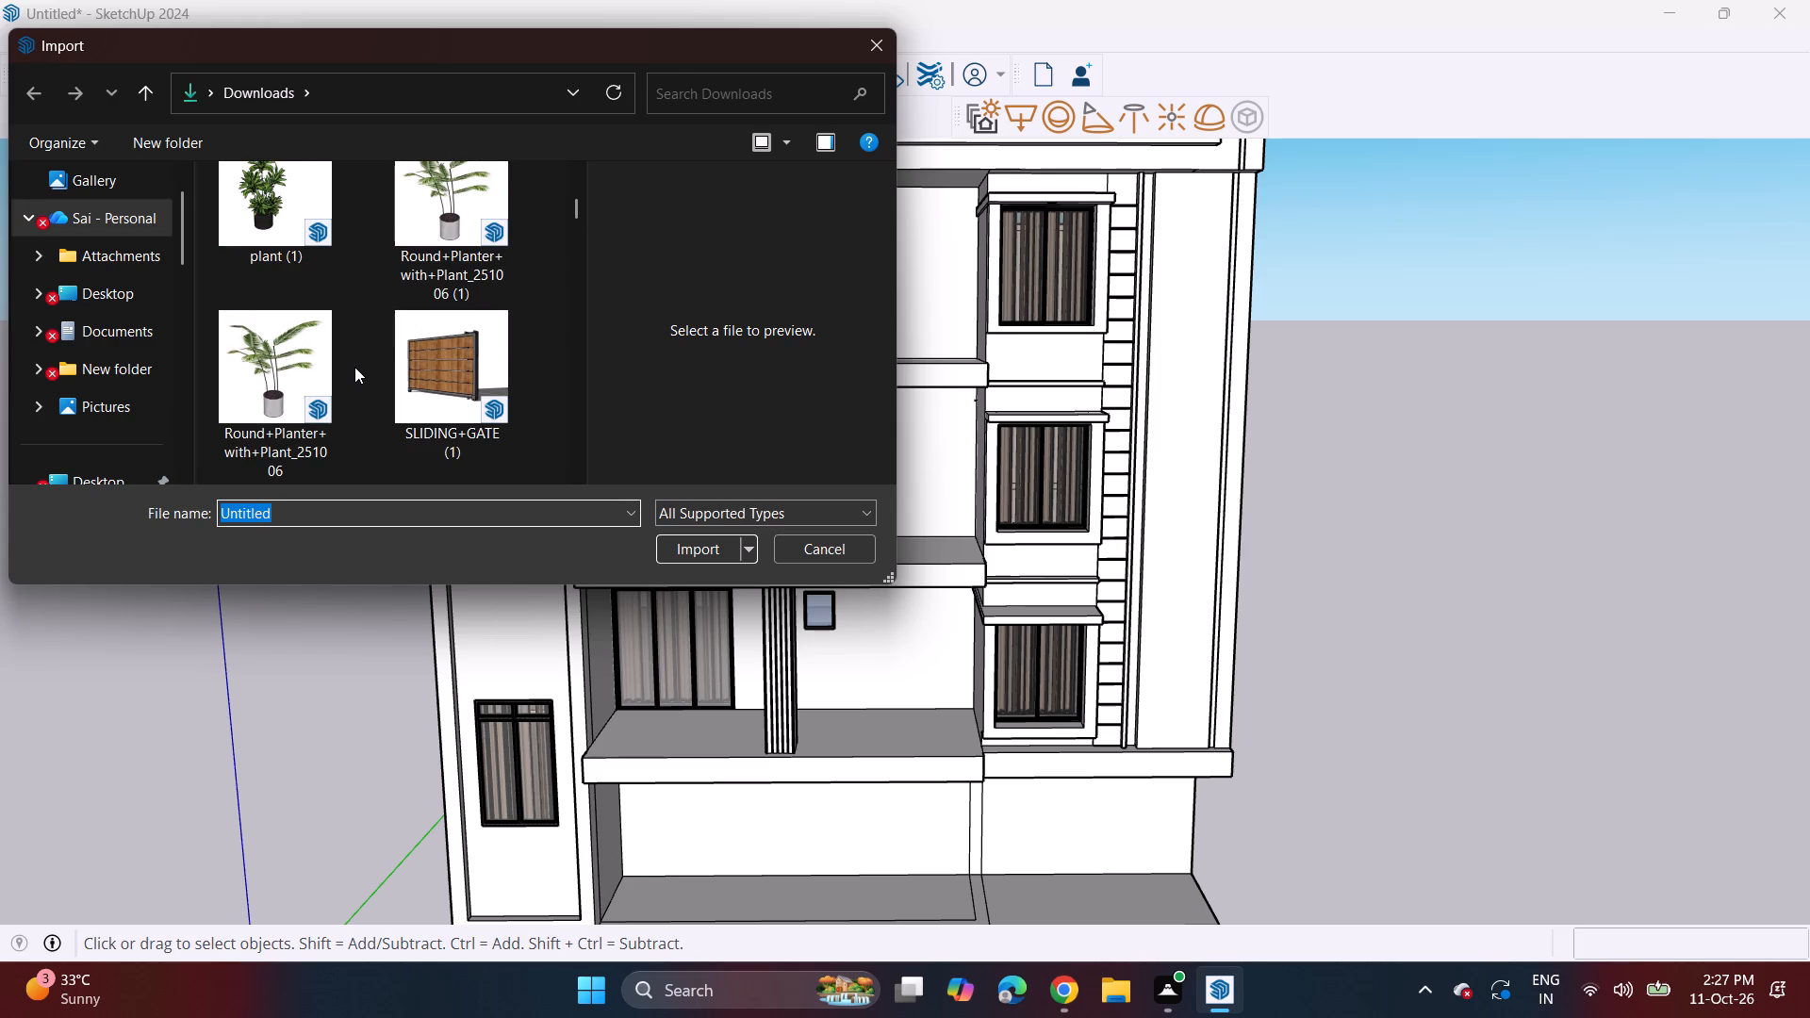
scroll(354, 367, down, 12)
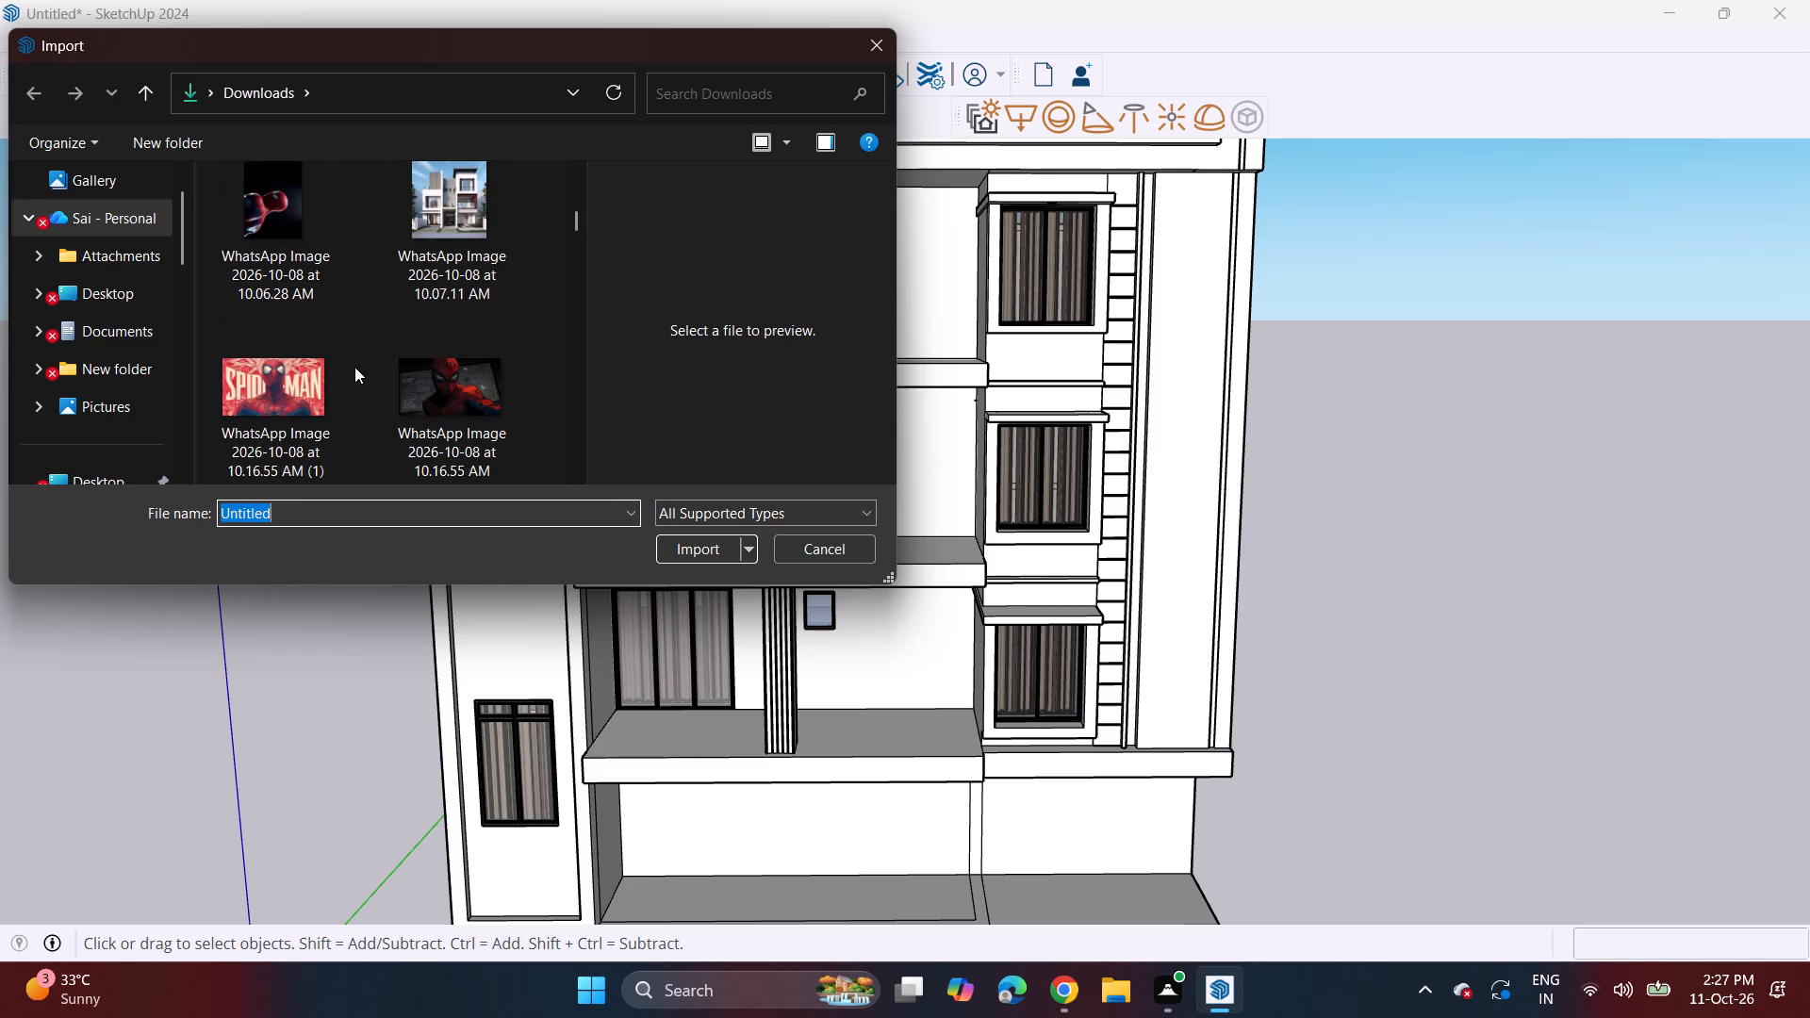
scroll(354, 367, down, 6)
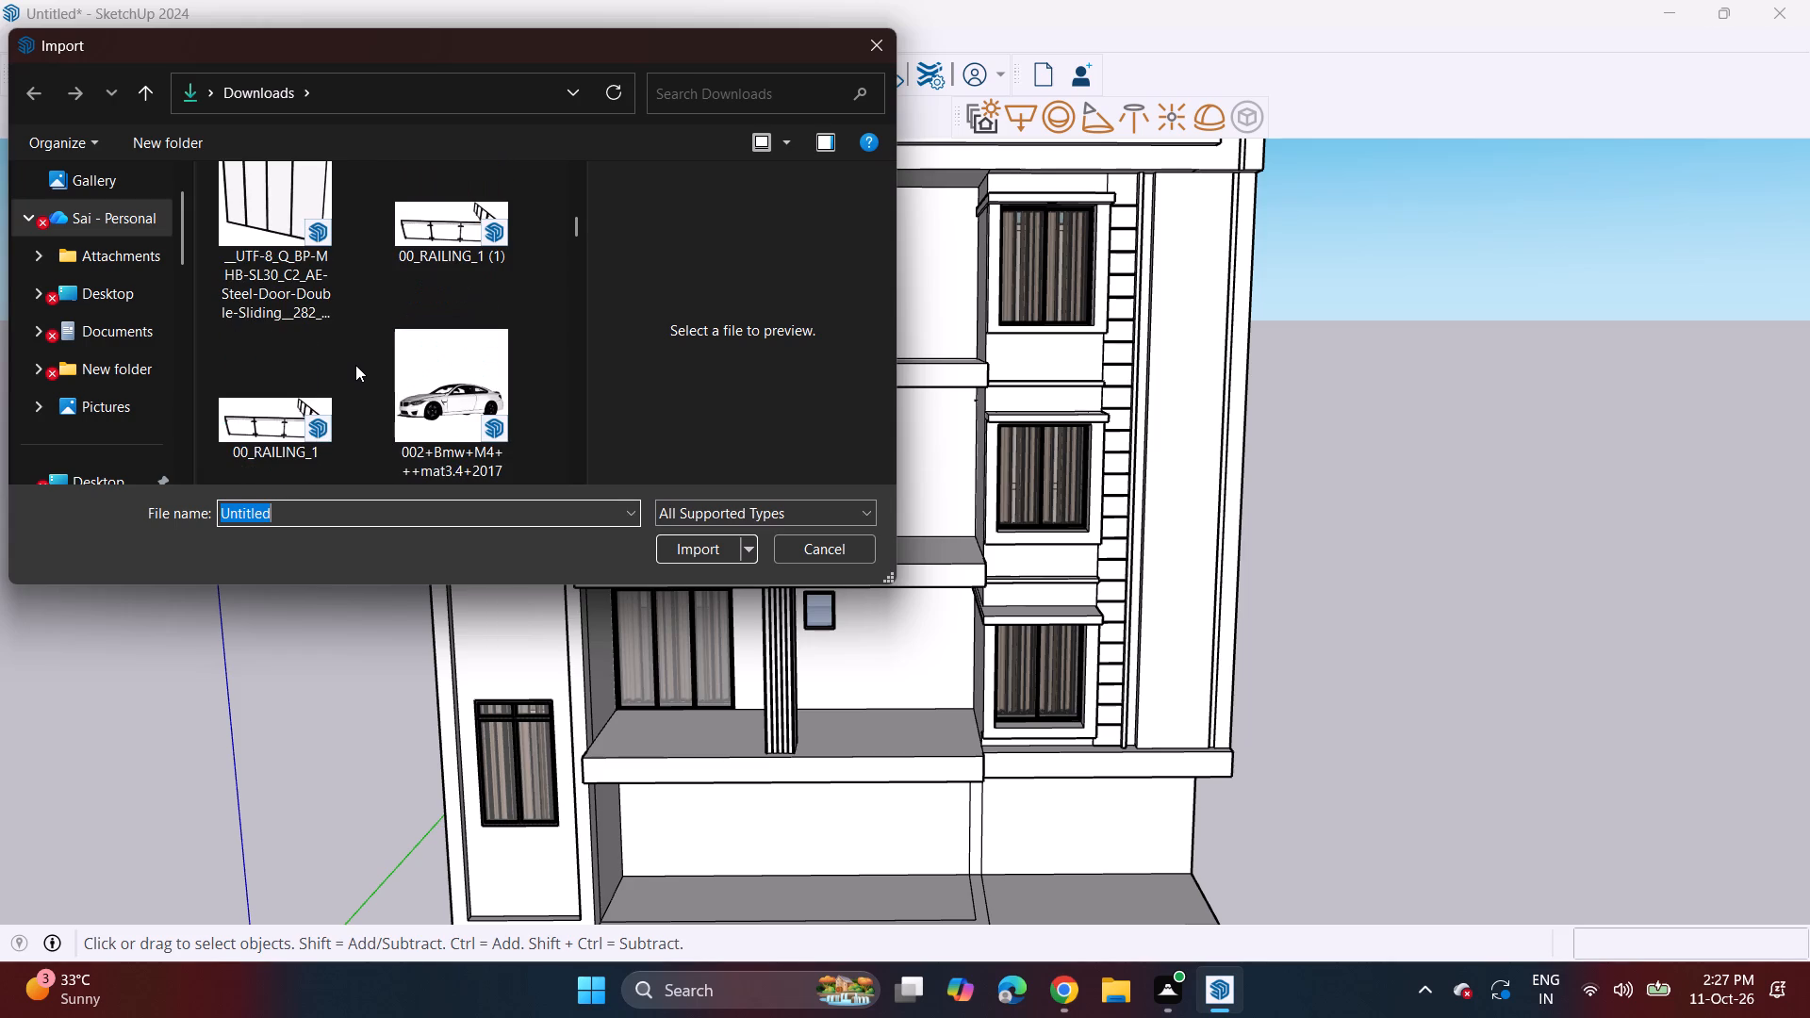
scroll(355, 365, down, 4)
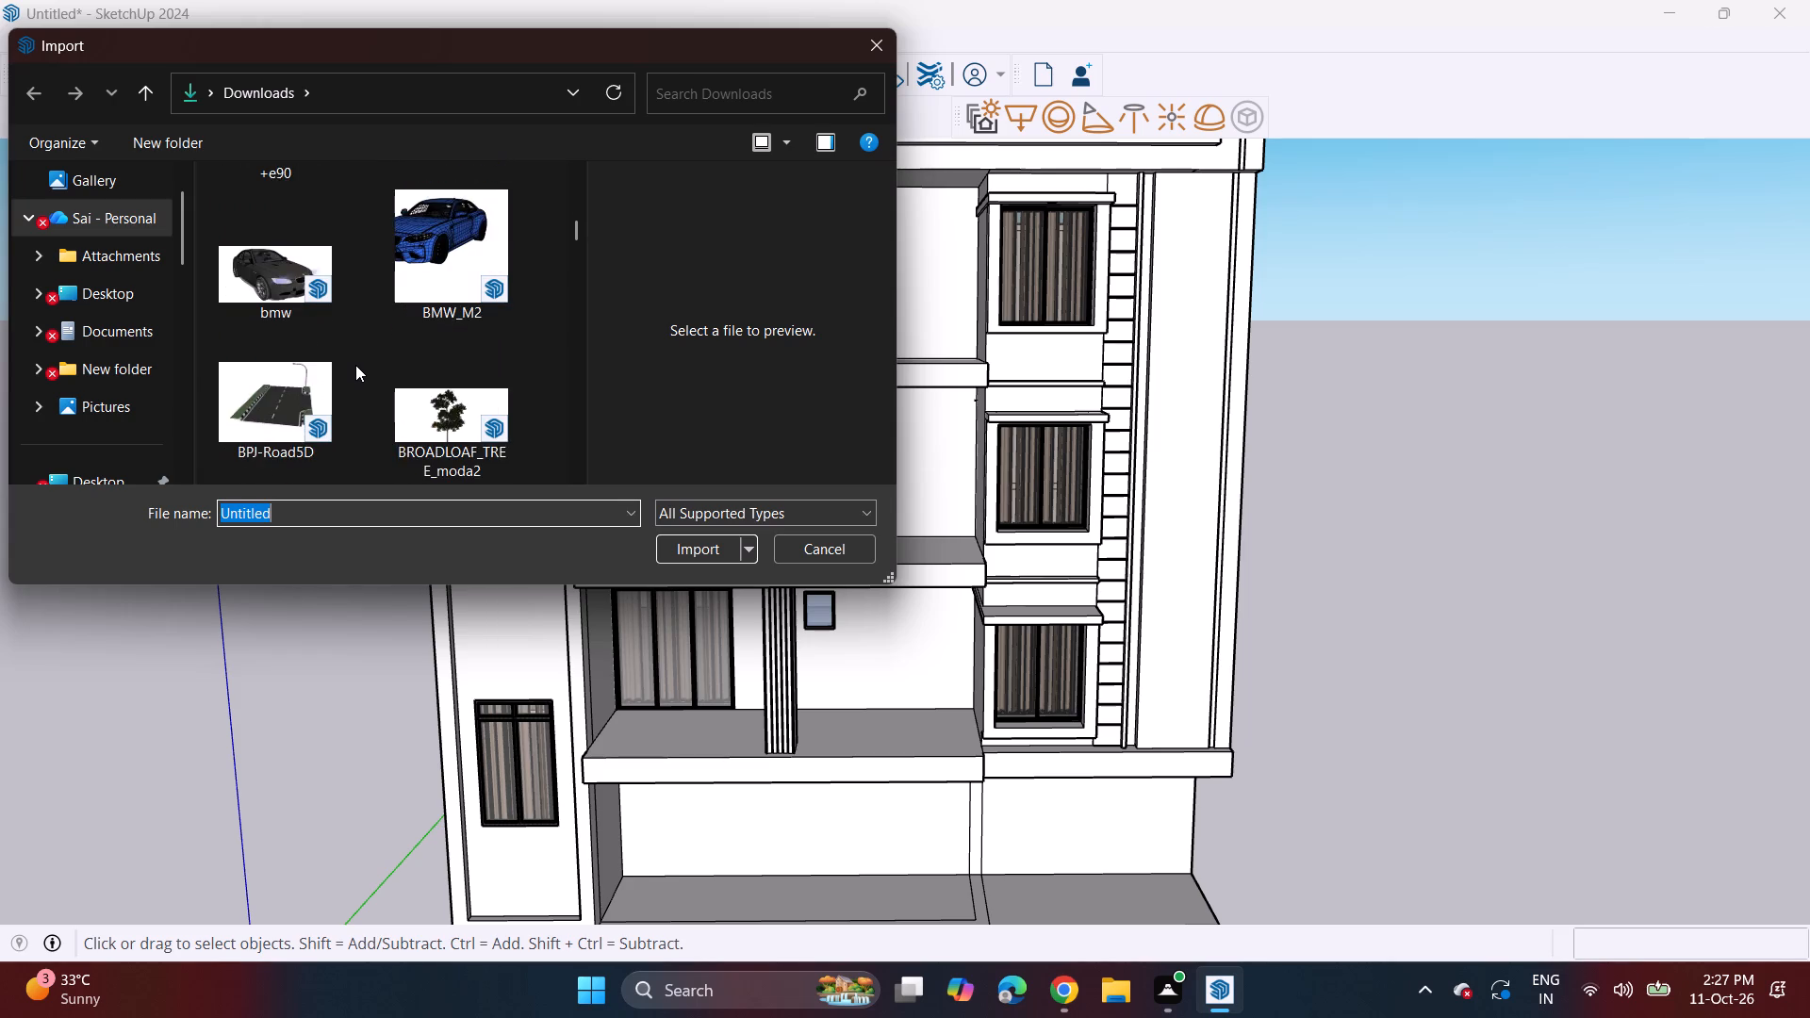
scroll(355, 365, down, 7)
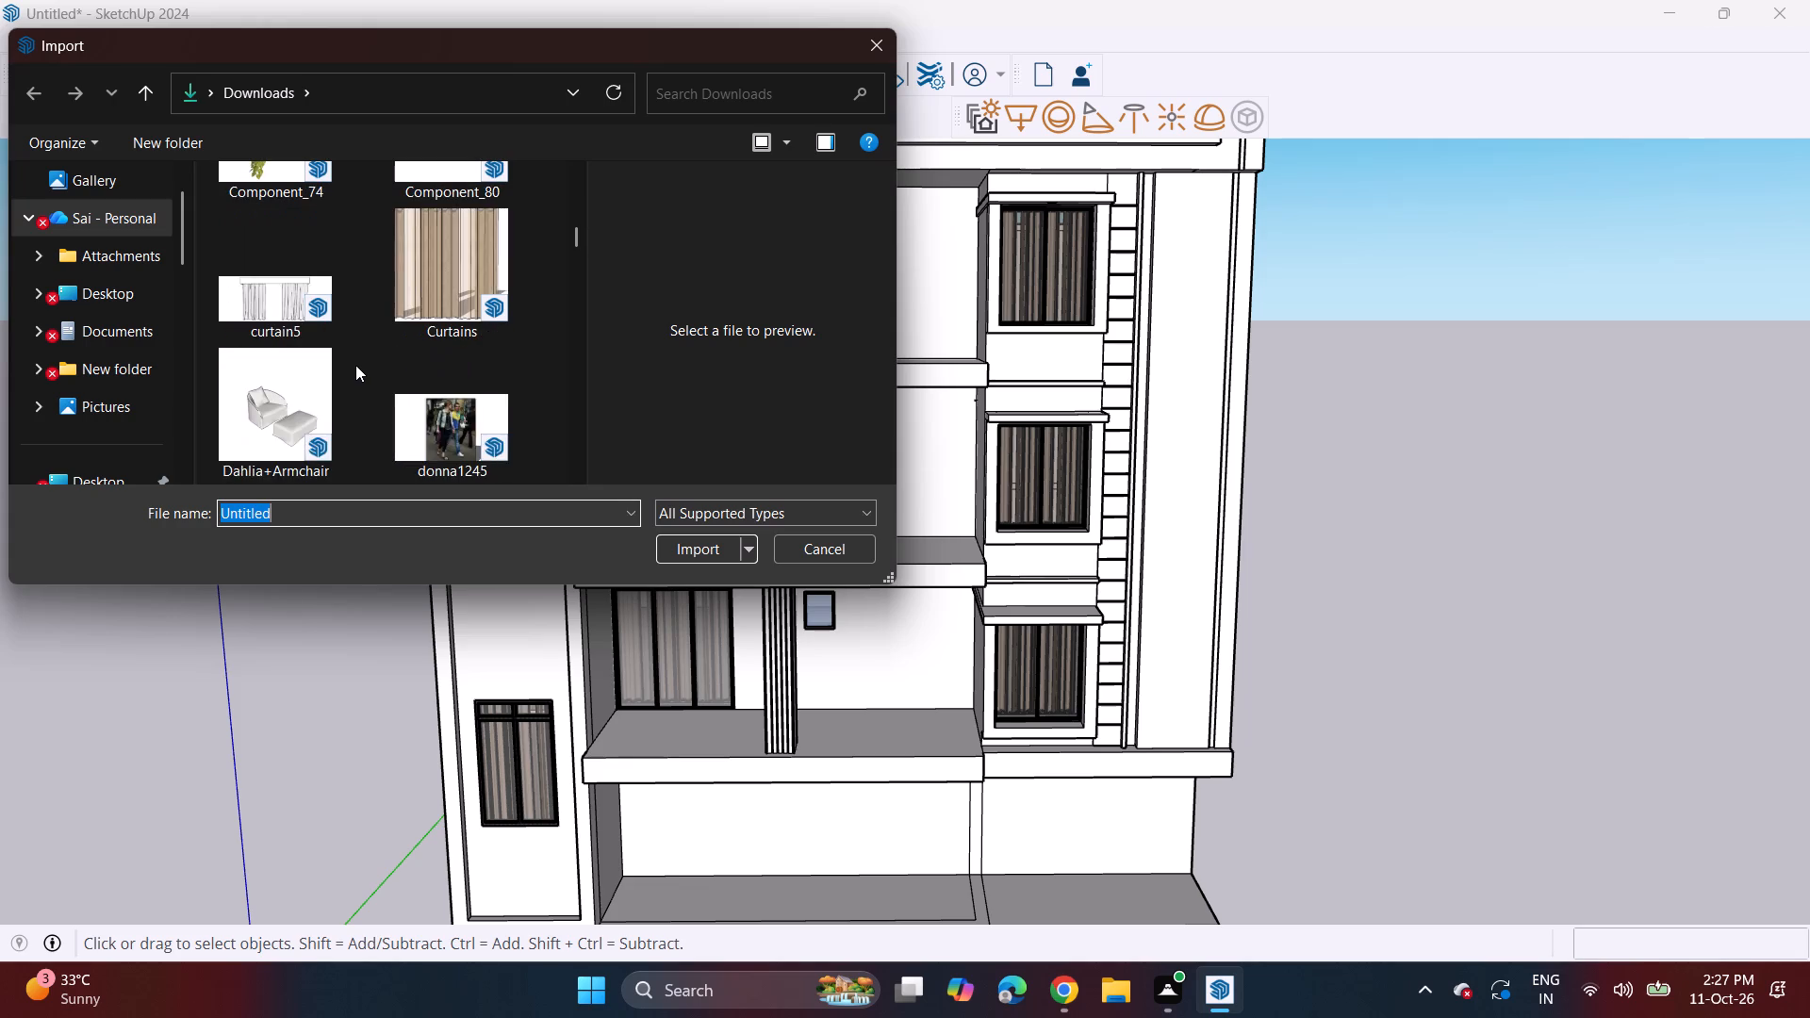
scroll(355, 365, down, 7)
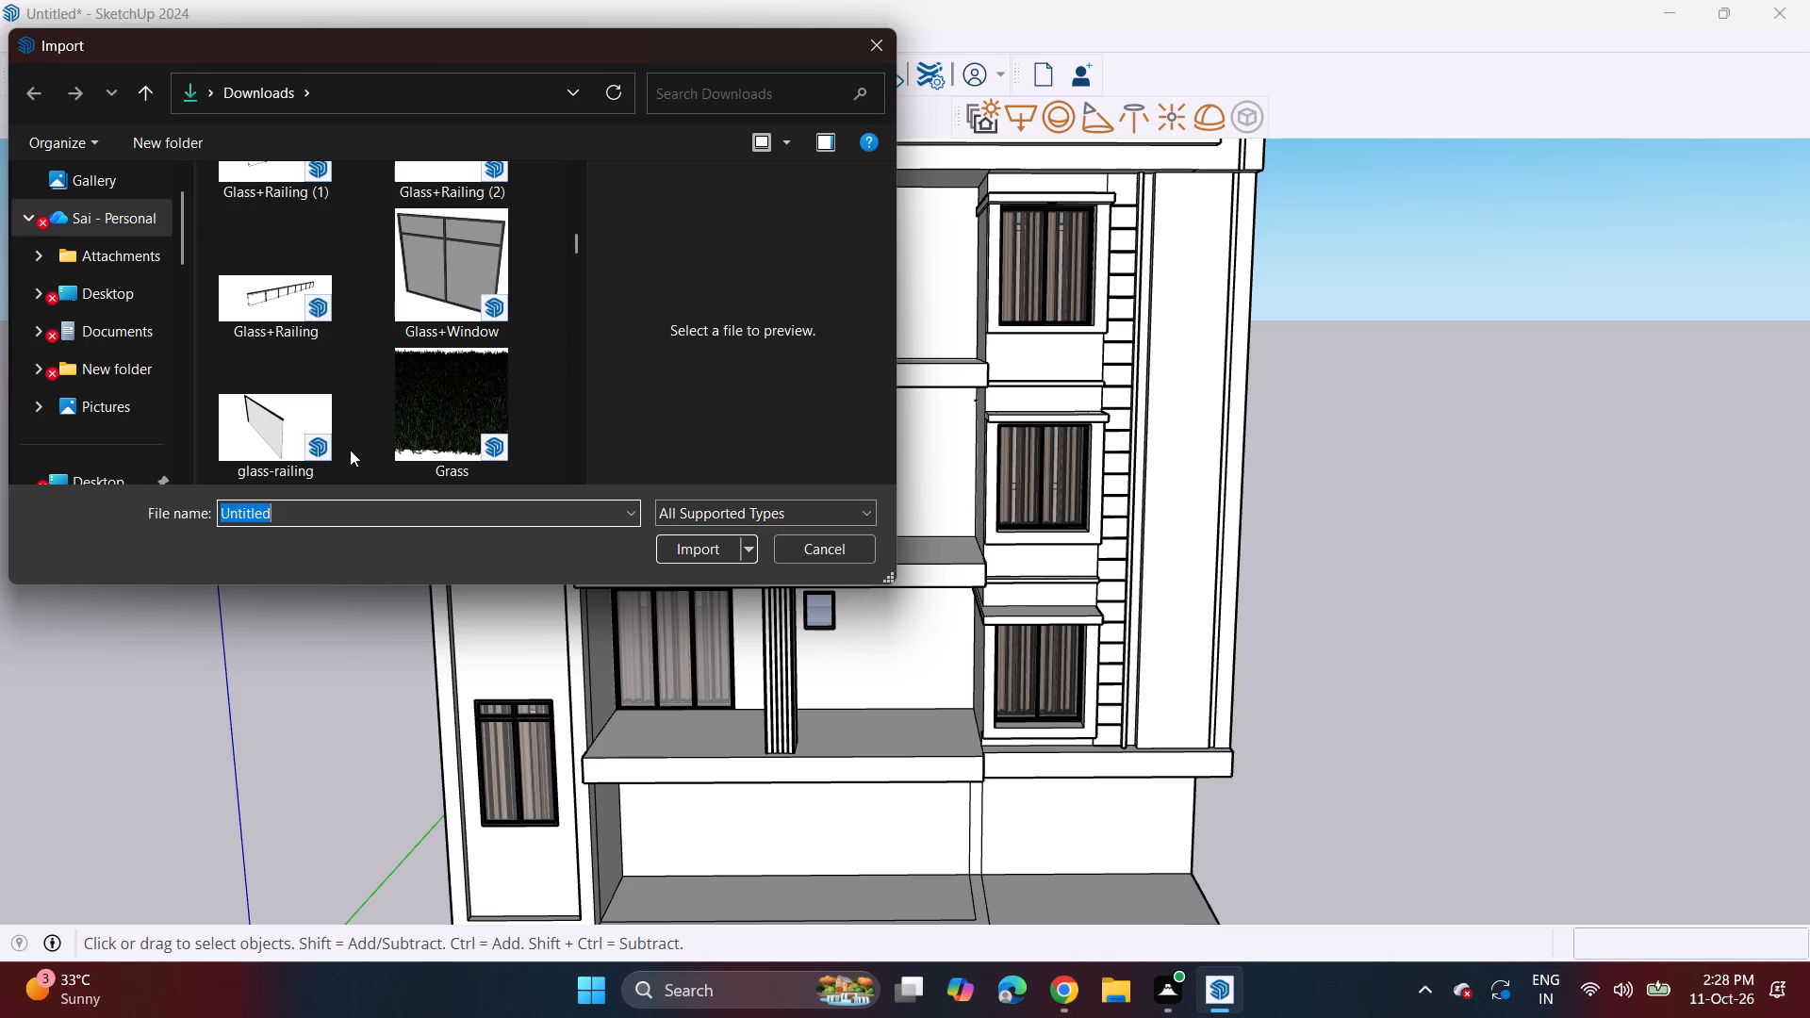
scroll(358, 431, down, 6)
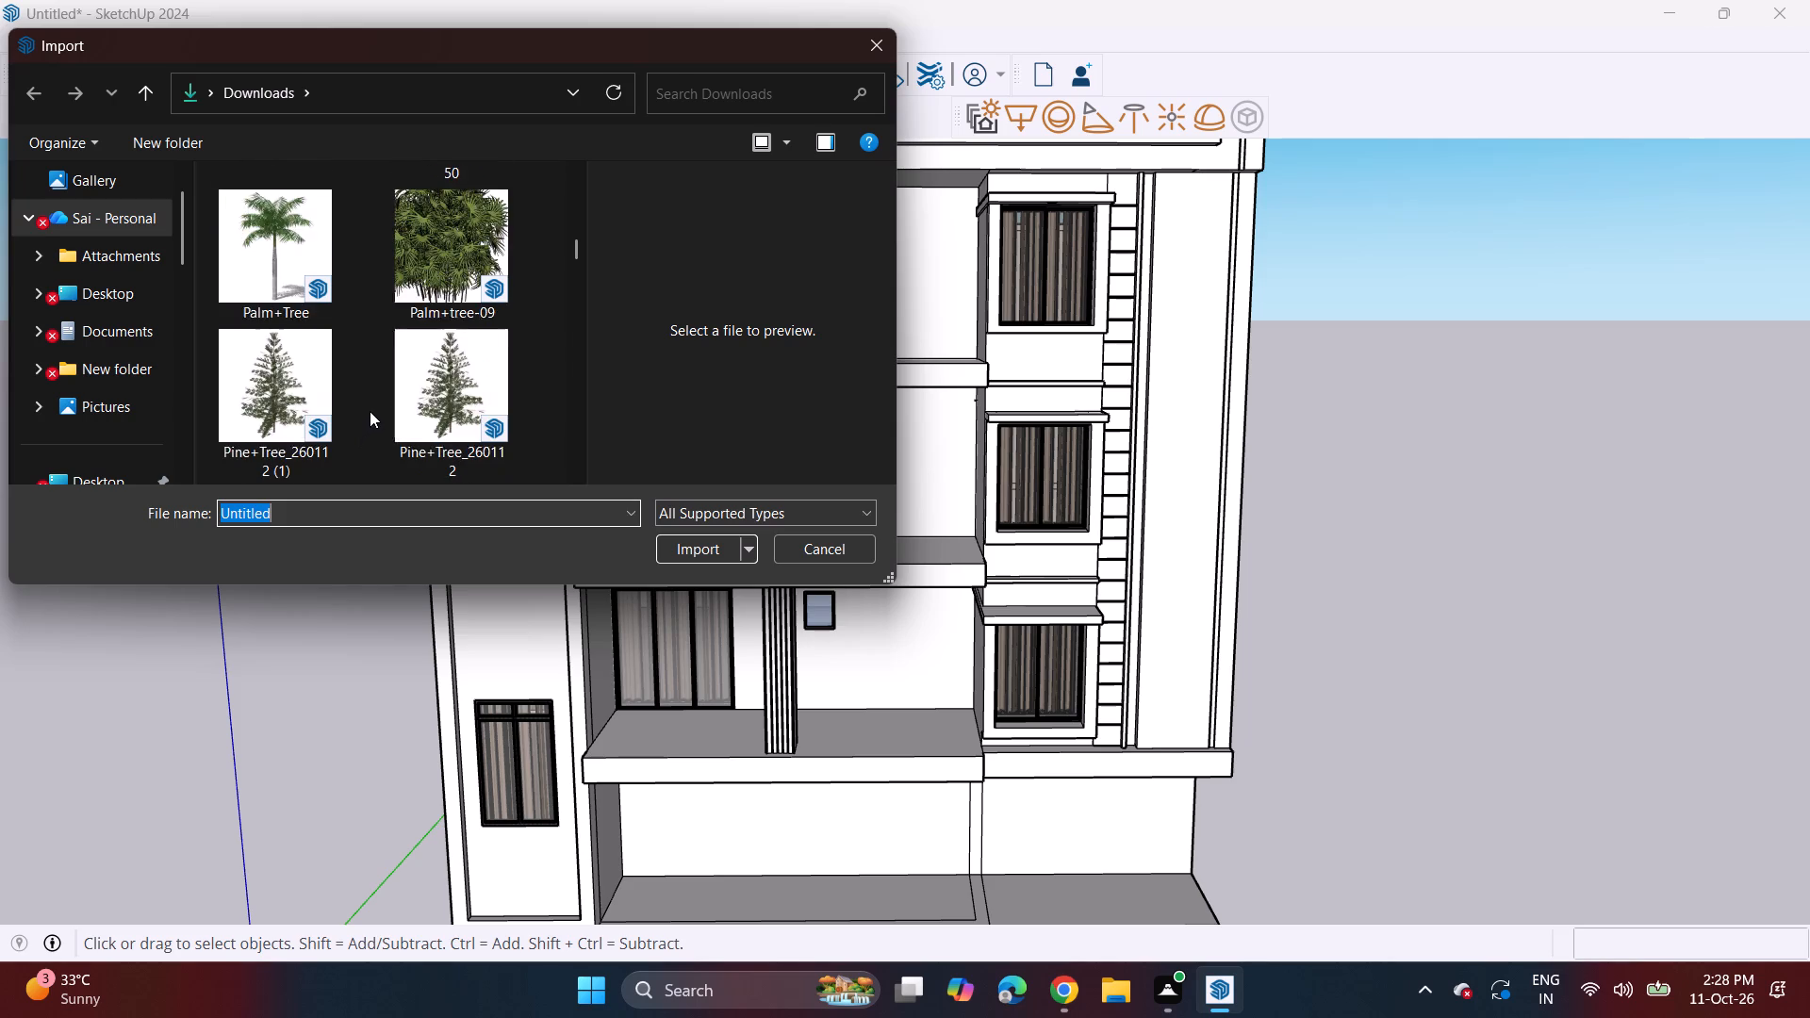
scroll(370, 411, down, 3)
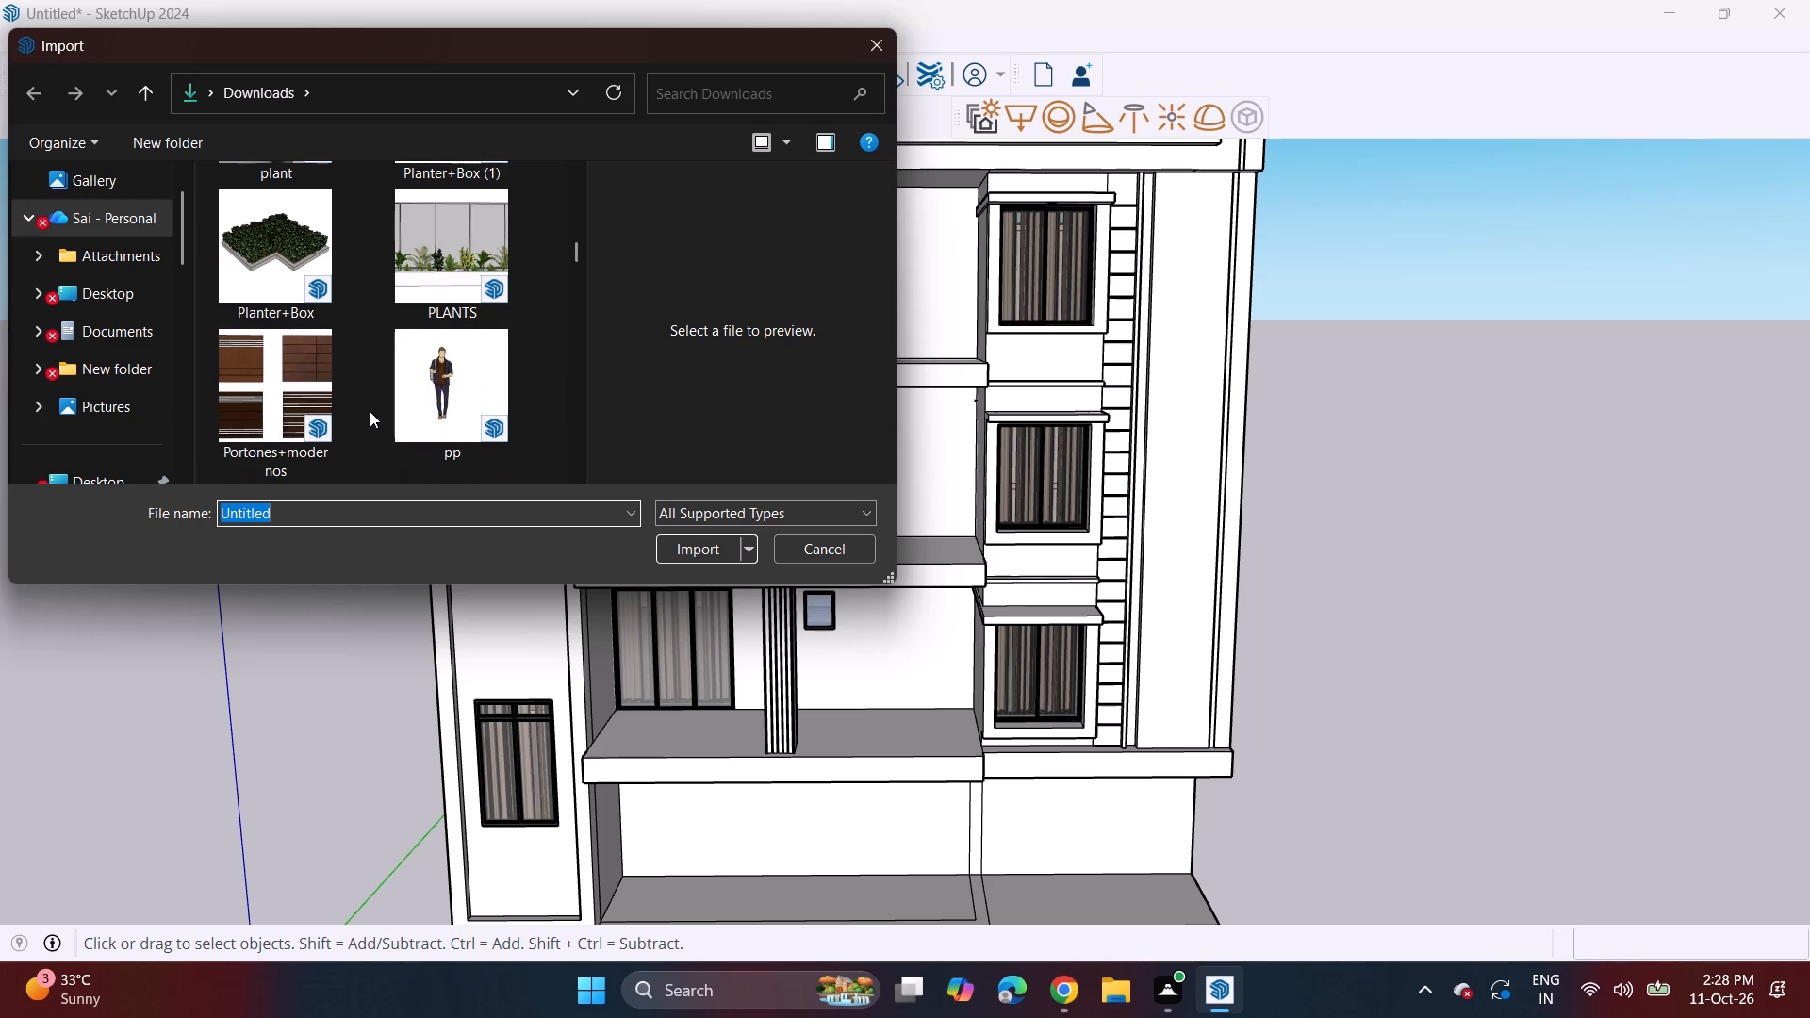
scroll(370, 411, down, 2)
scroll(370, 411, up, 3)
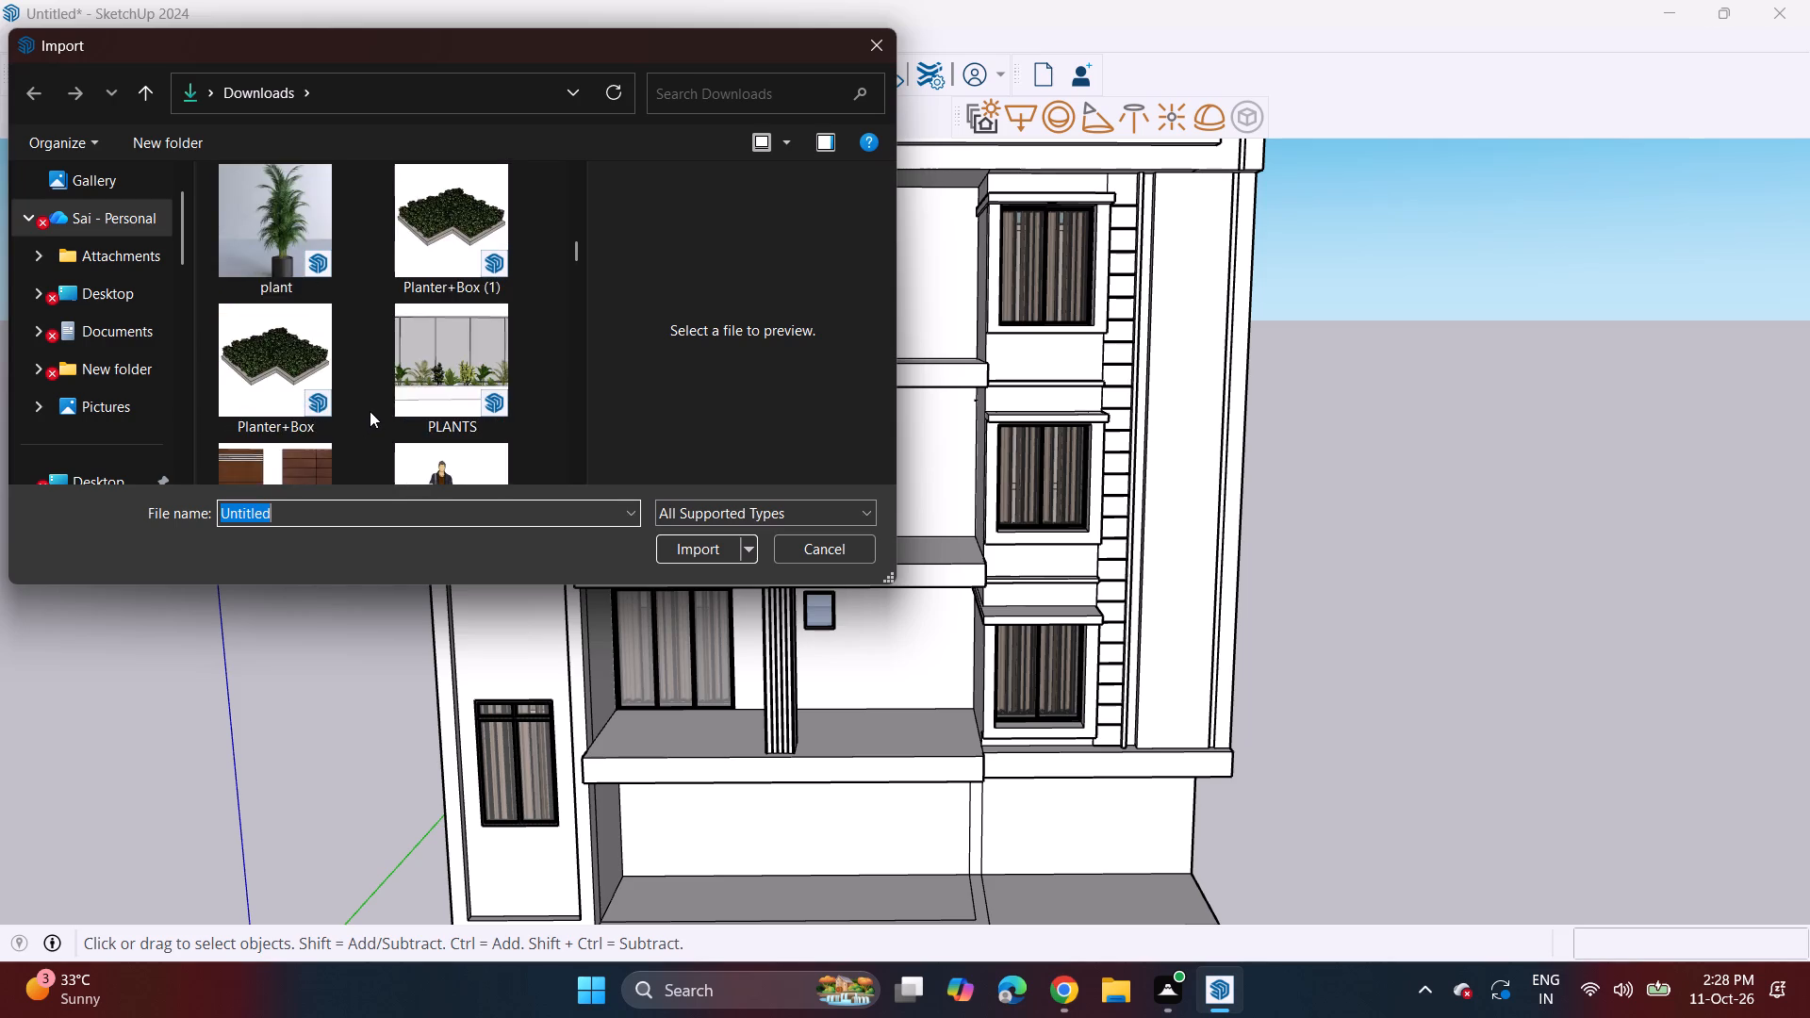
scroll(370, 411, down, 5)
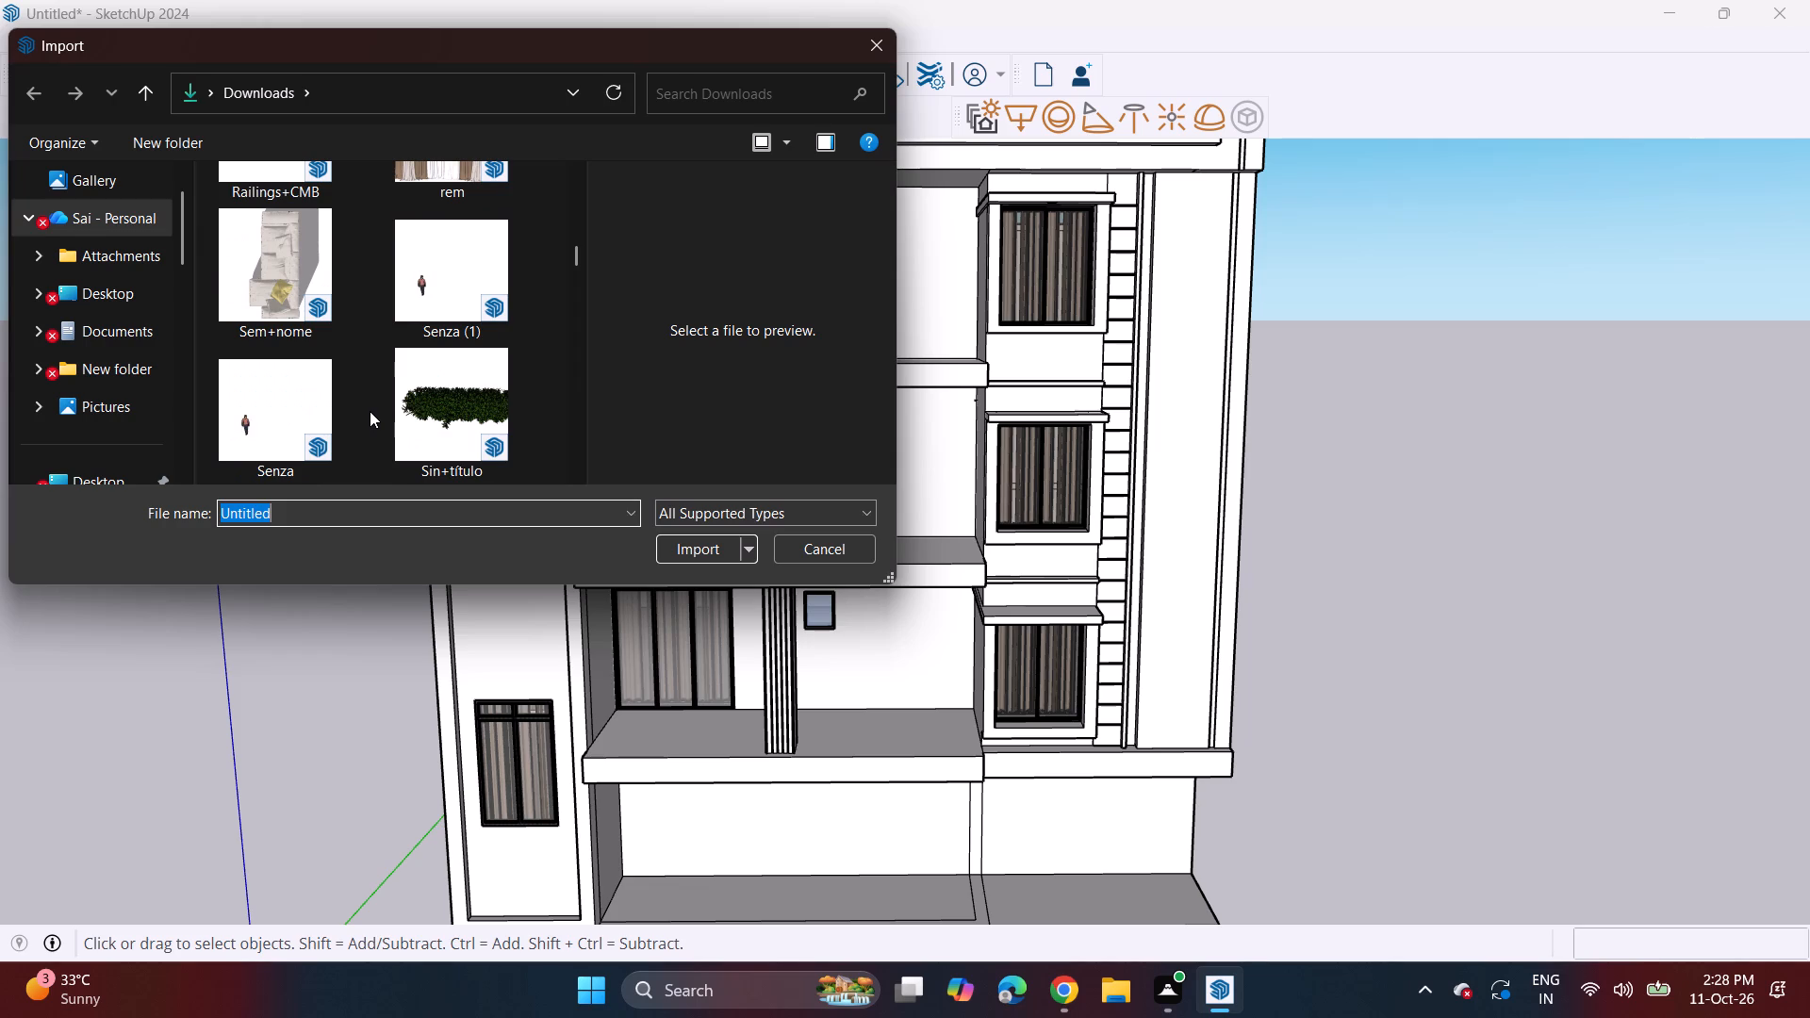
scroll(370, 411, down, 4)
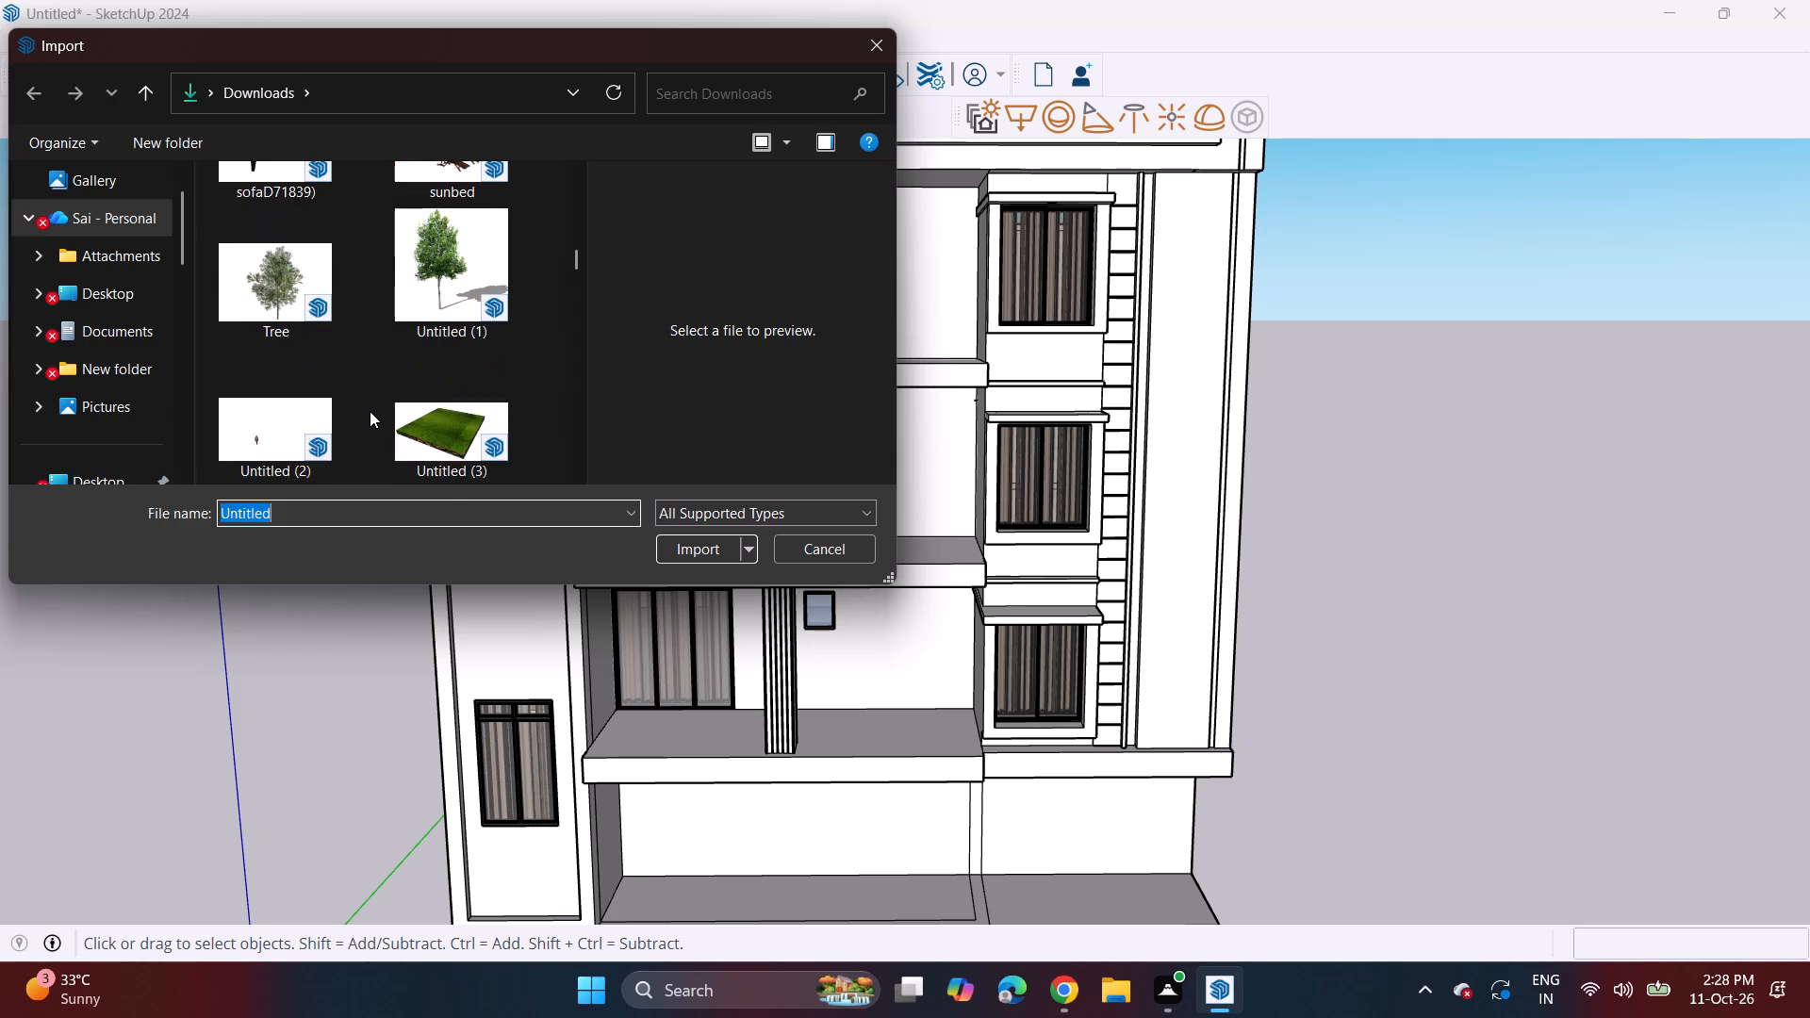
scroll(370, 411, down, 2)
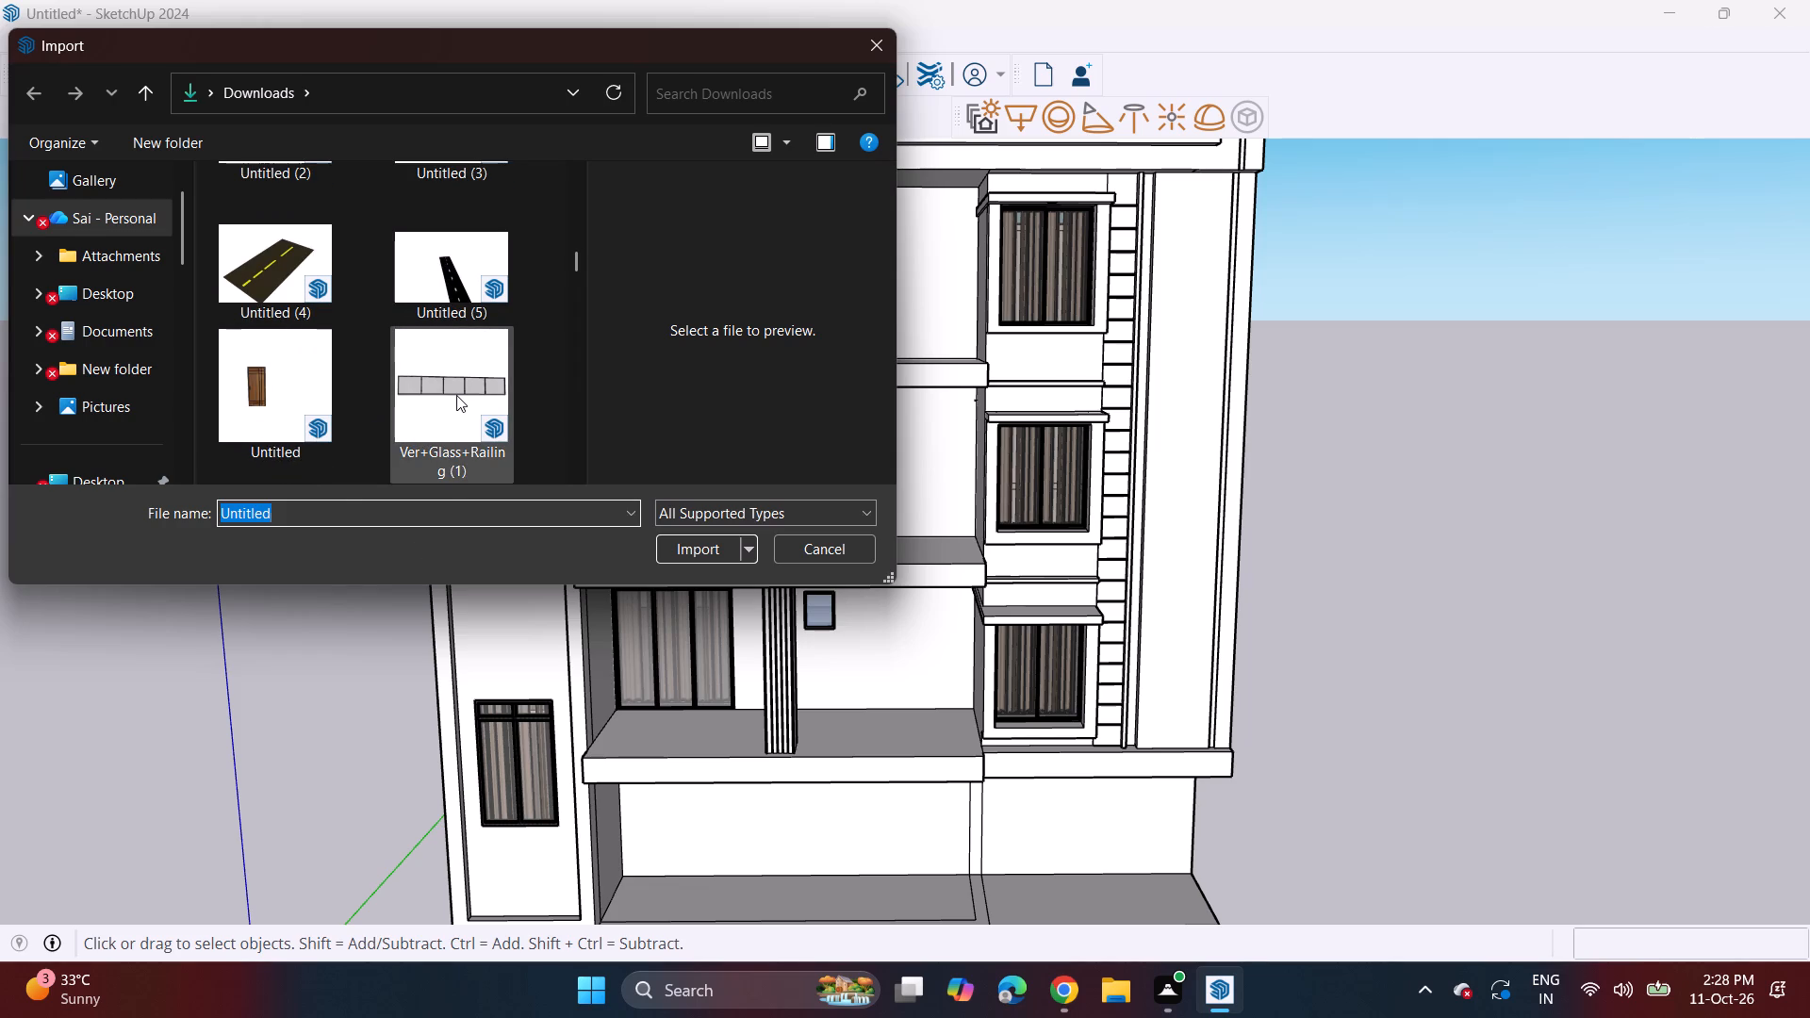
click(456, 395)
click(679, 549)
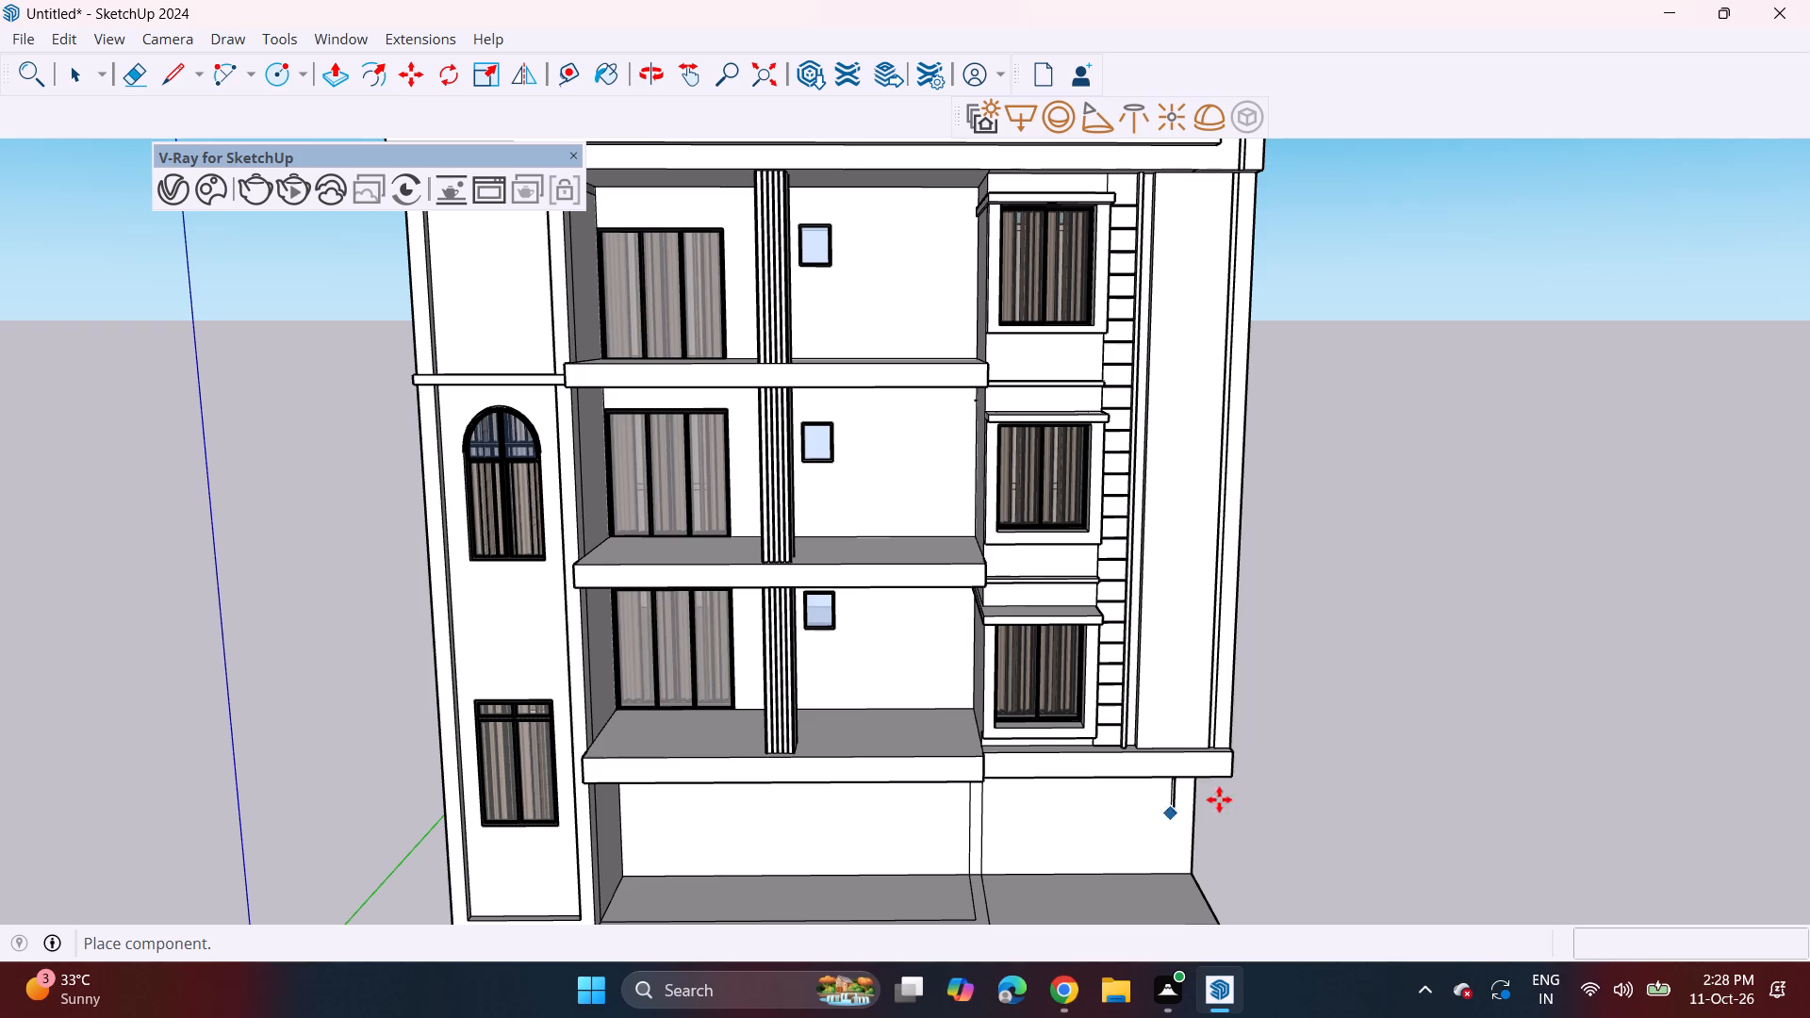
click(1373, 799)
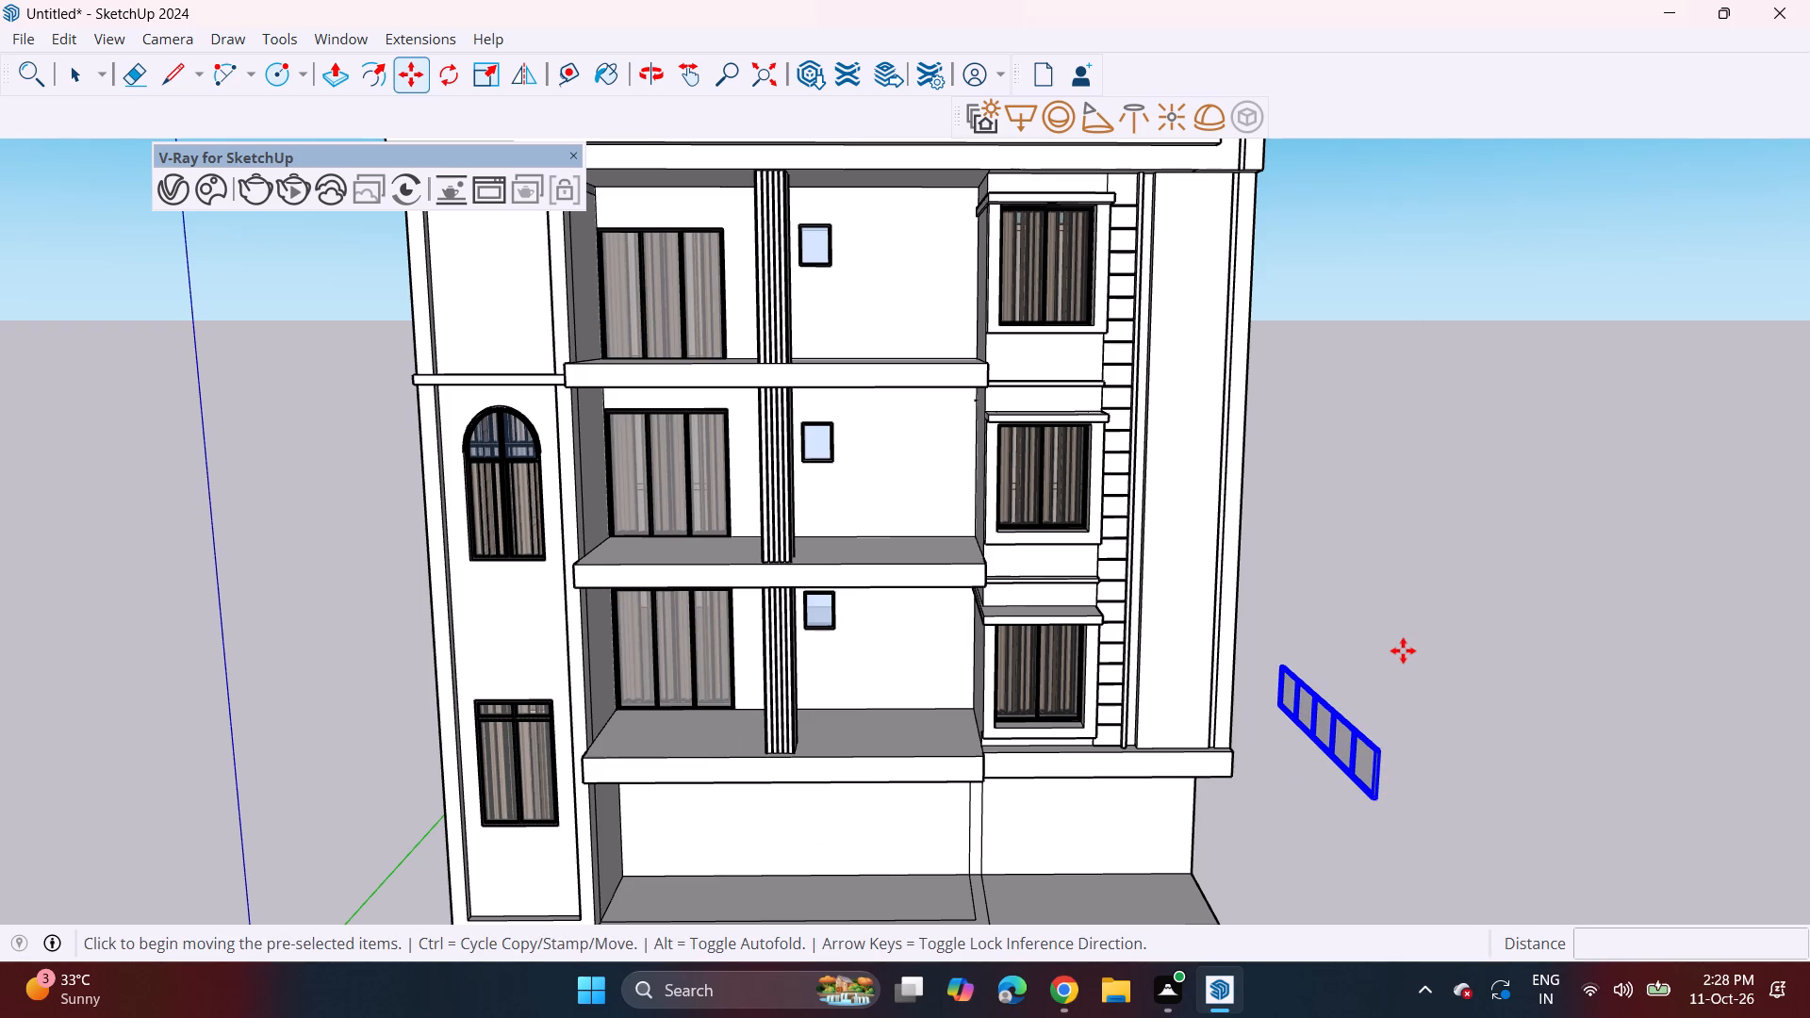
Rotate the glass railing about the blue axis until it runs parallel to the front facade.
scroll(1379, 632, down, 2)
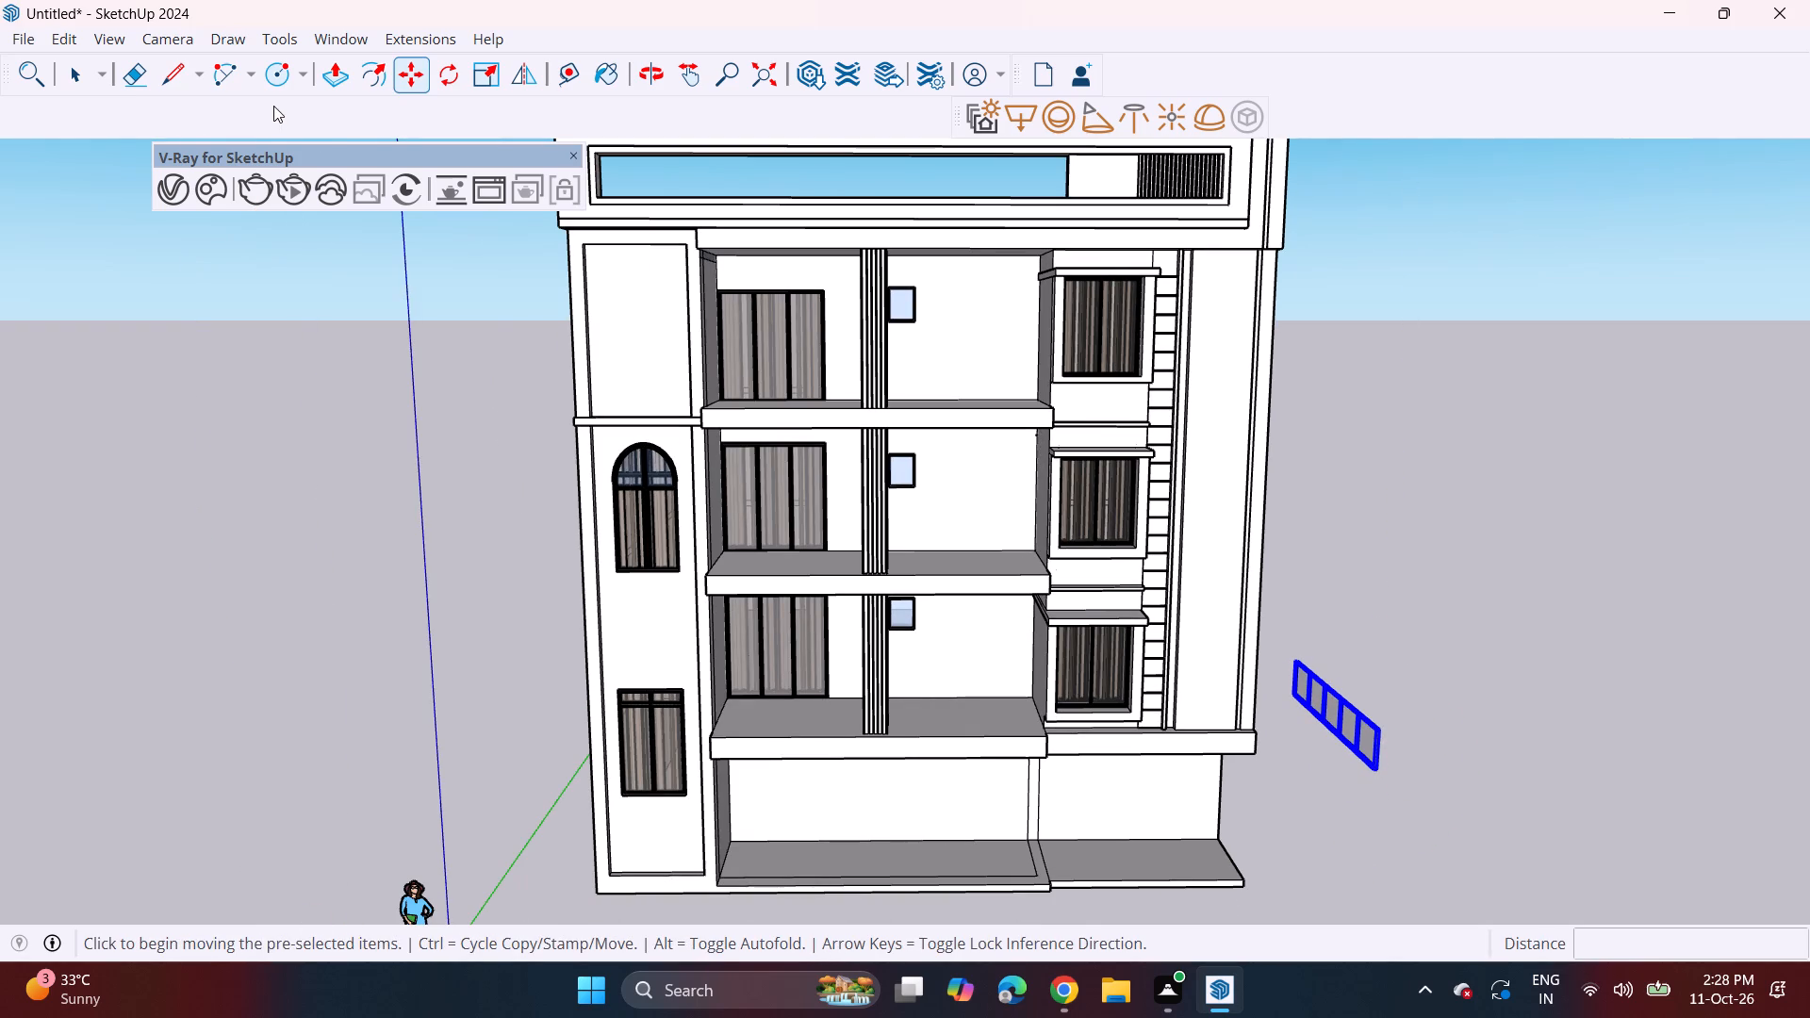
click(446, 73)
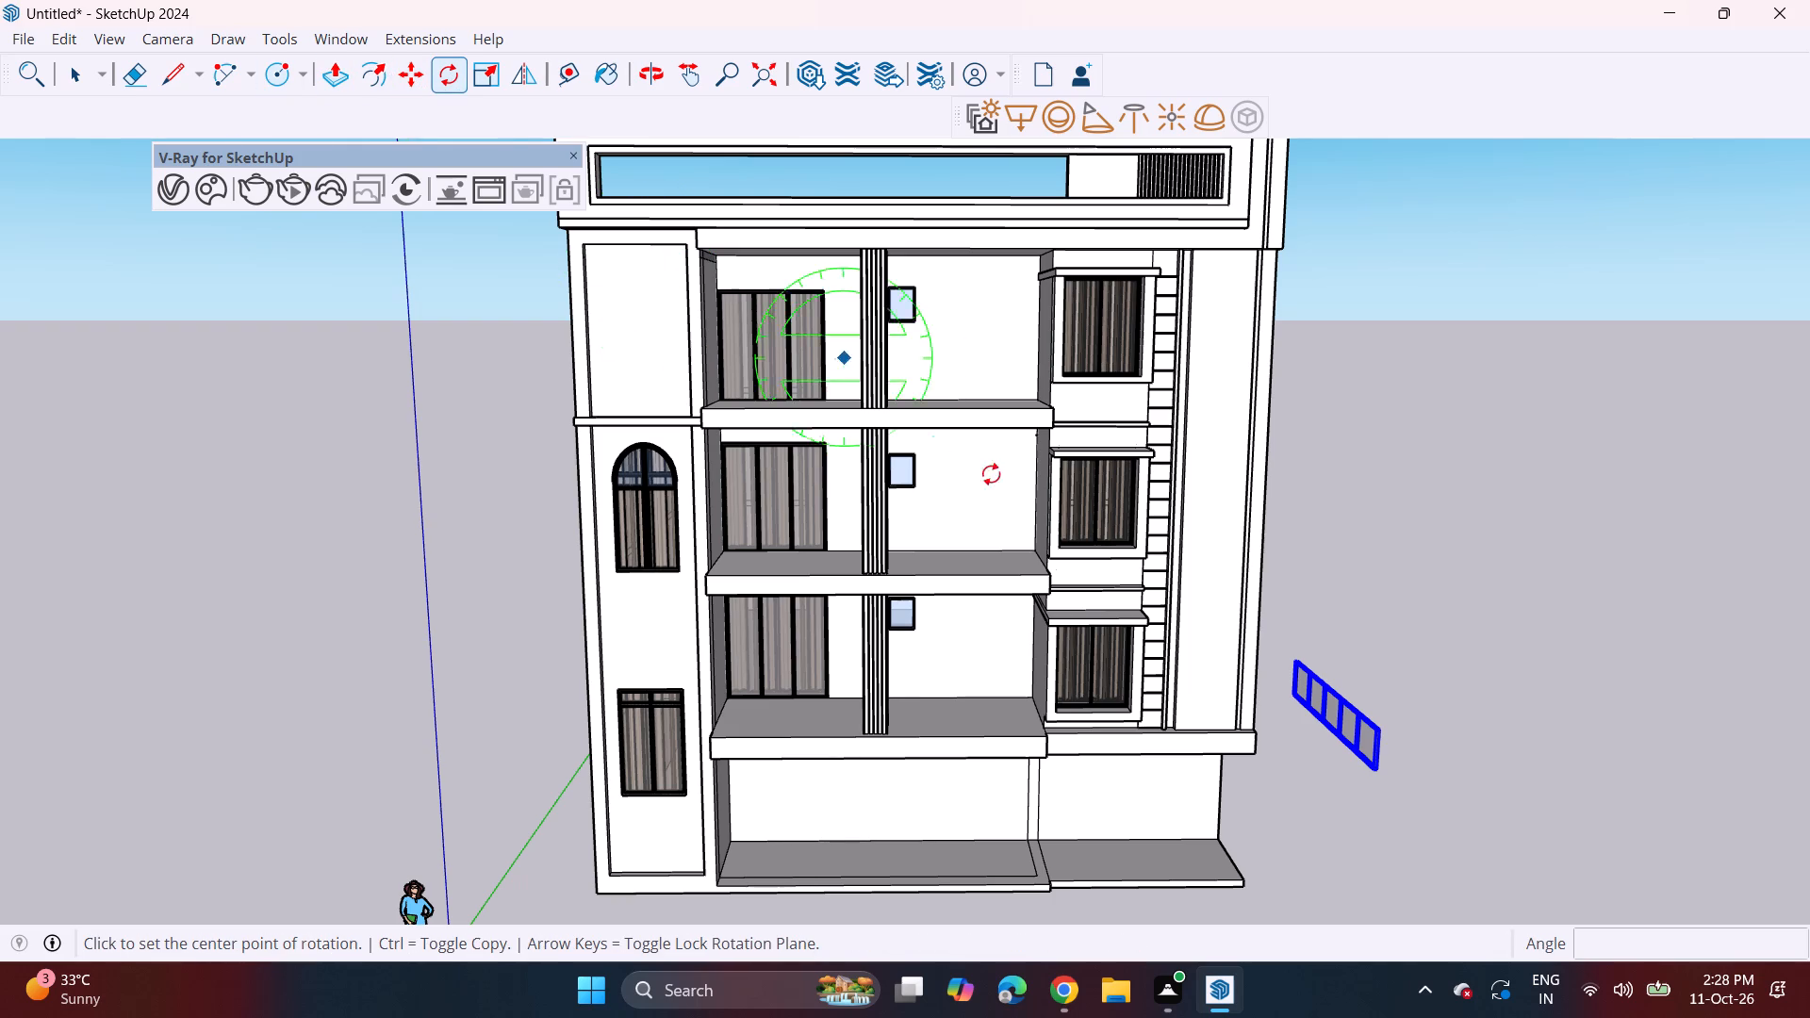
middle_drag(1416, 728, 1381, 911)
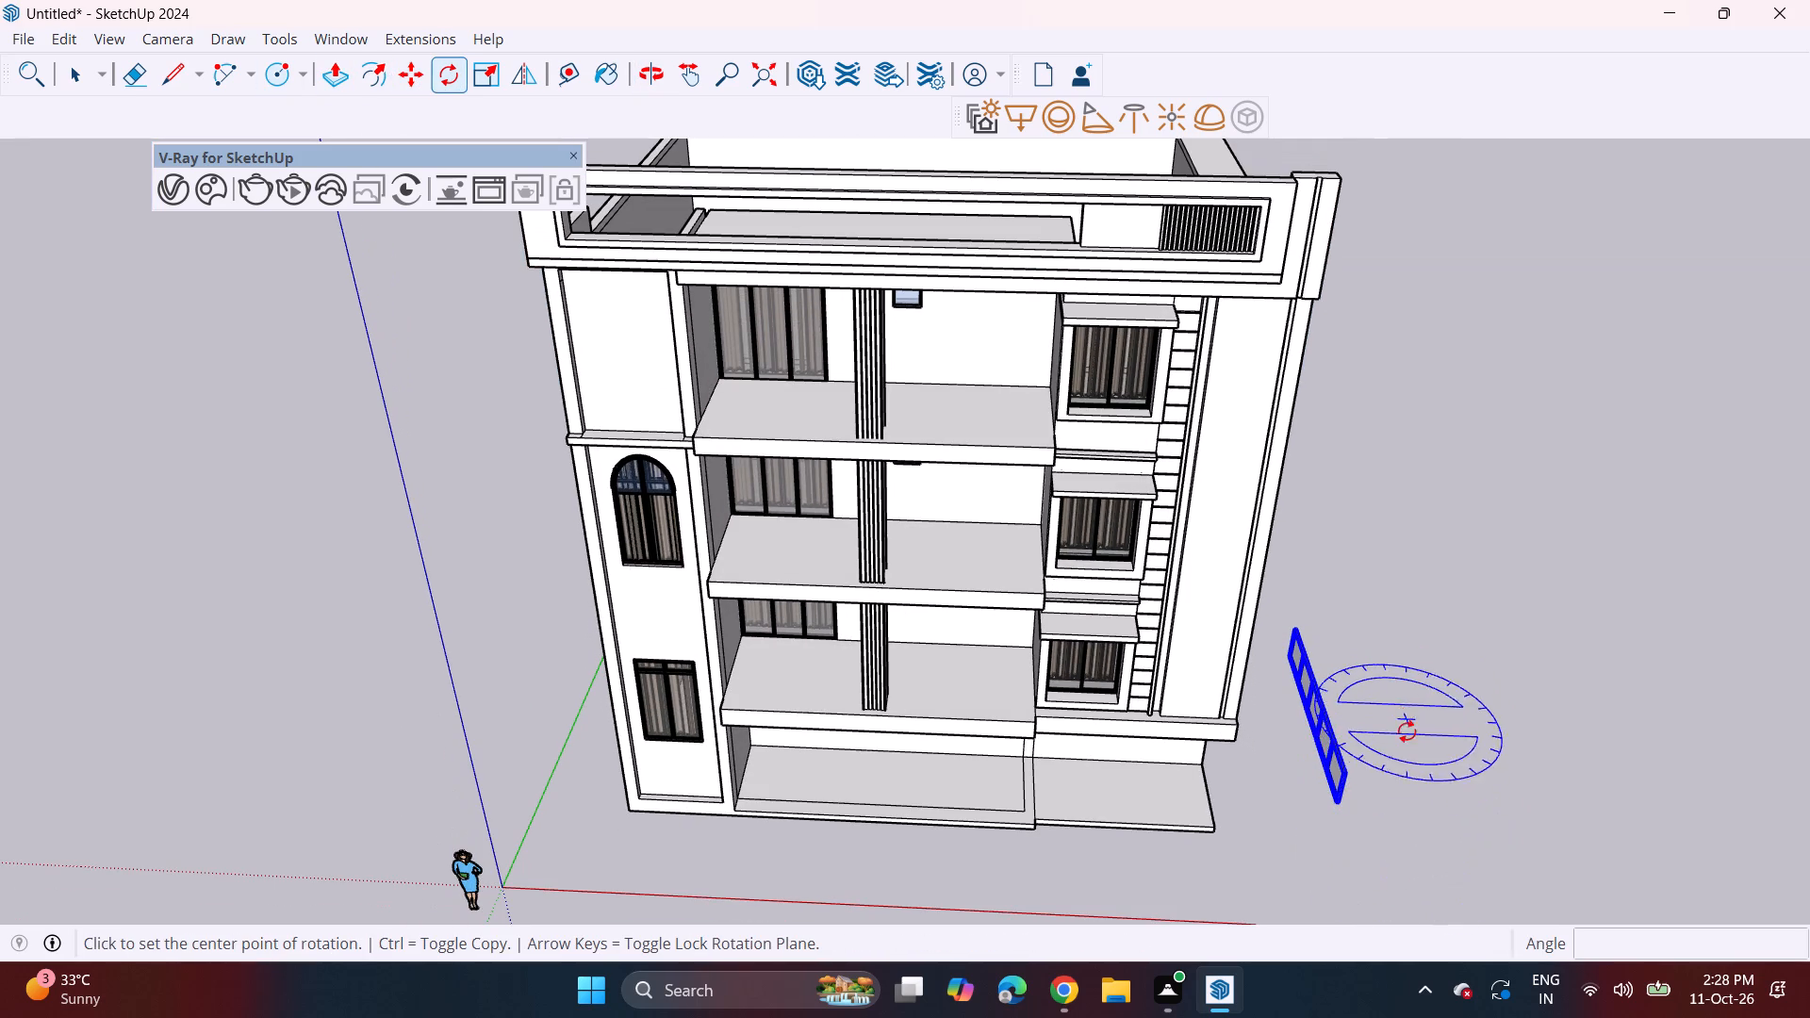
click(1407, 734)
click(1487, 726)
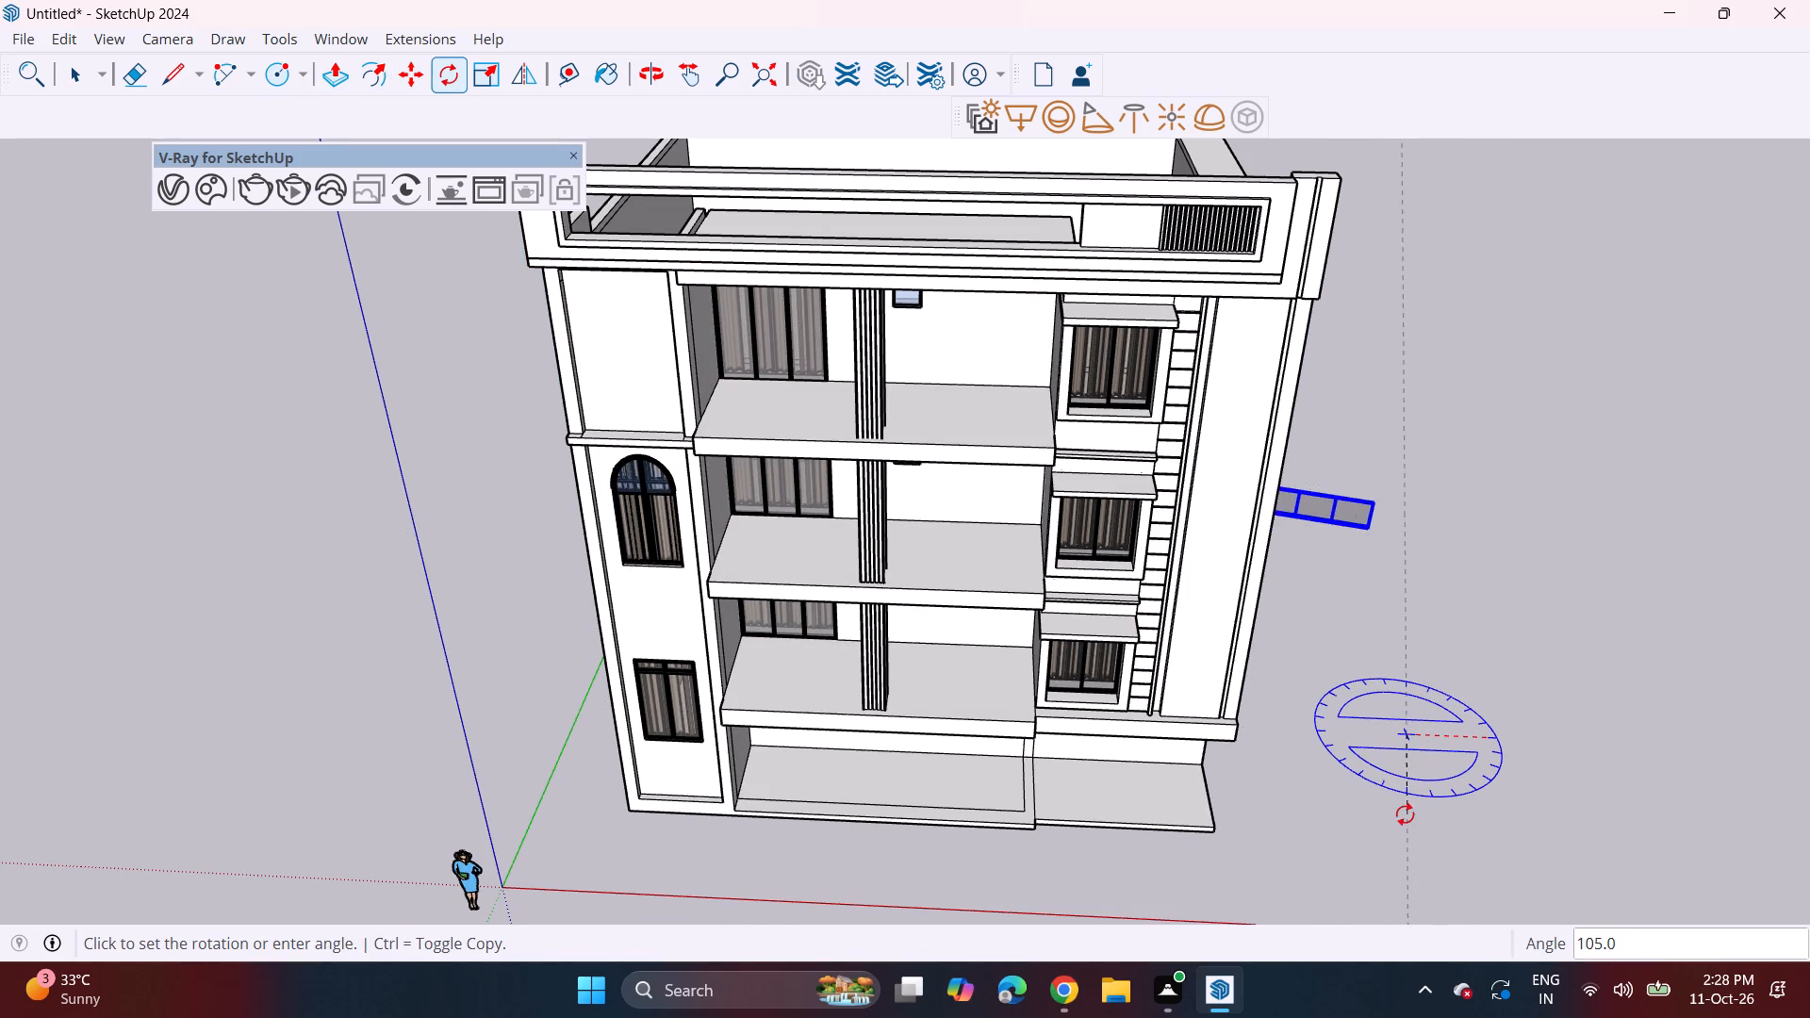
click(1429, 814)
Move the glass railing by its lower end corner about 41' 9" onto the front edge of the topmost balcony slab.
scroll(1373, 518, up, 7)
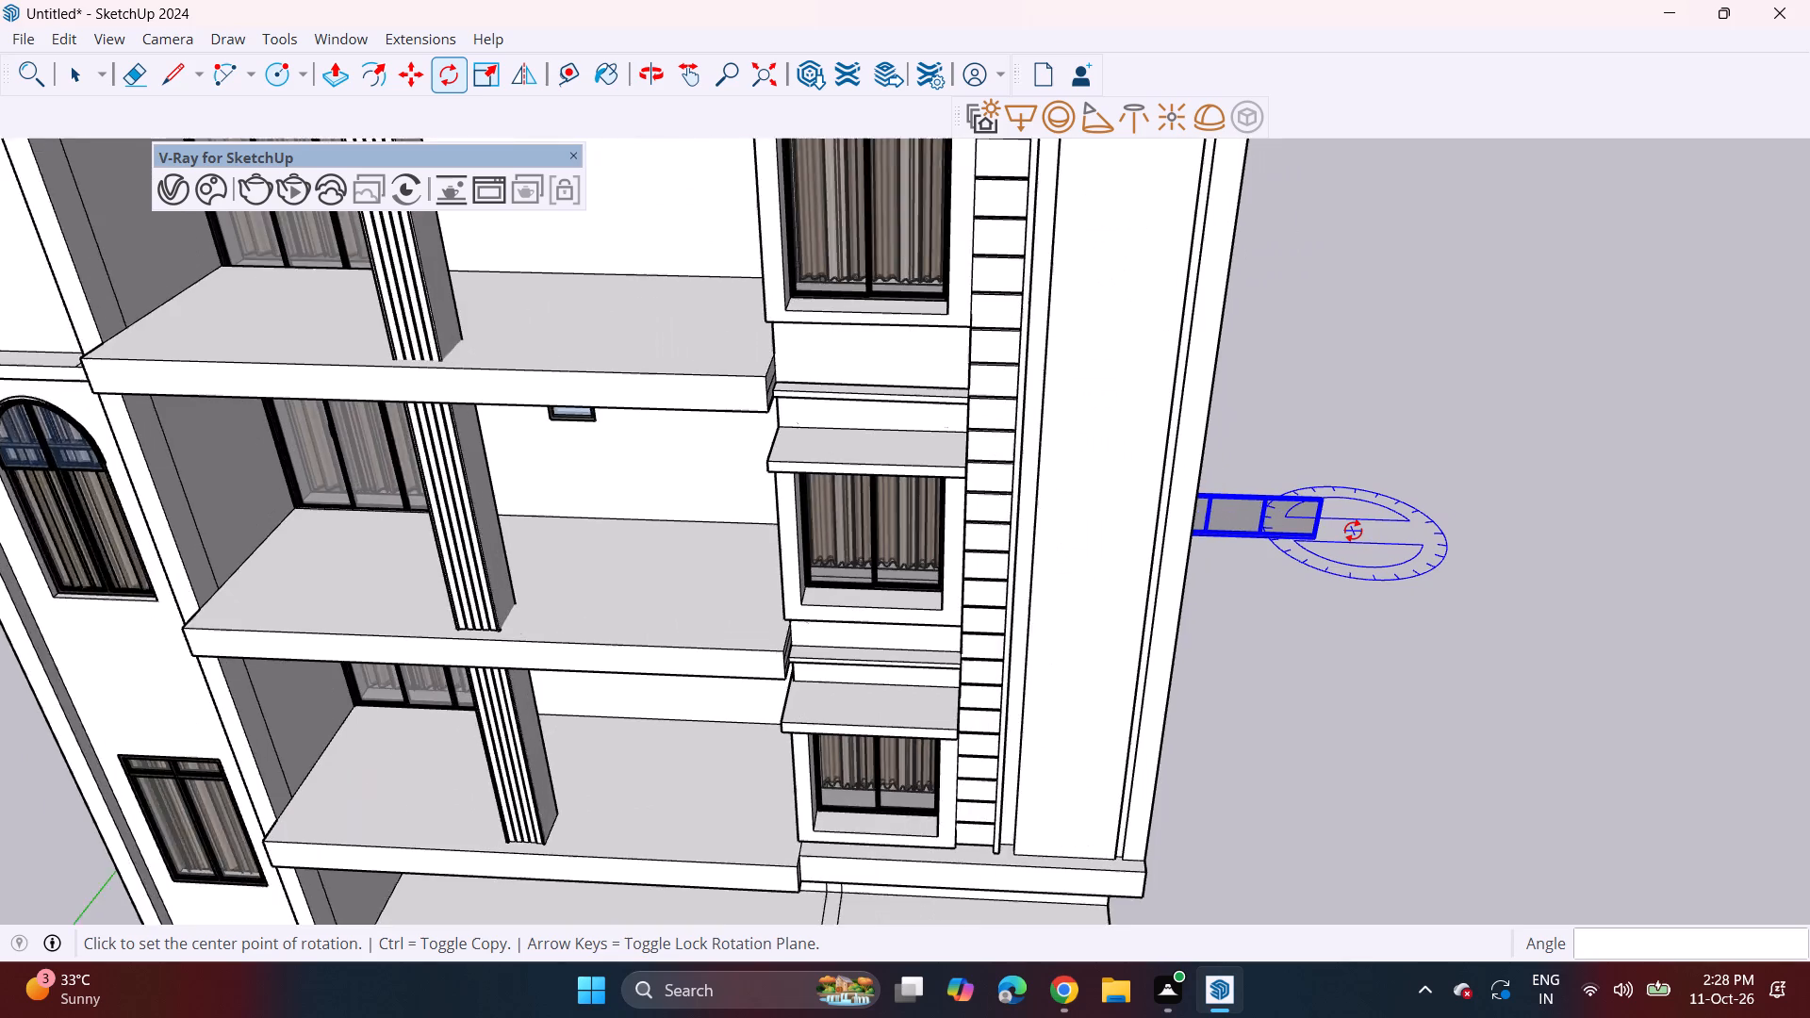
key(space)
key(m)
click(1323, 543)
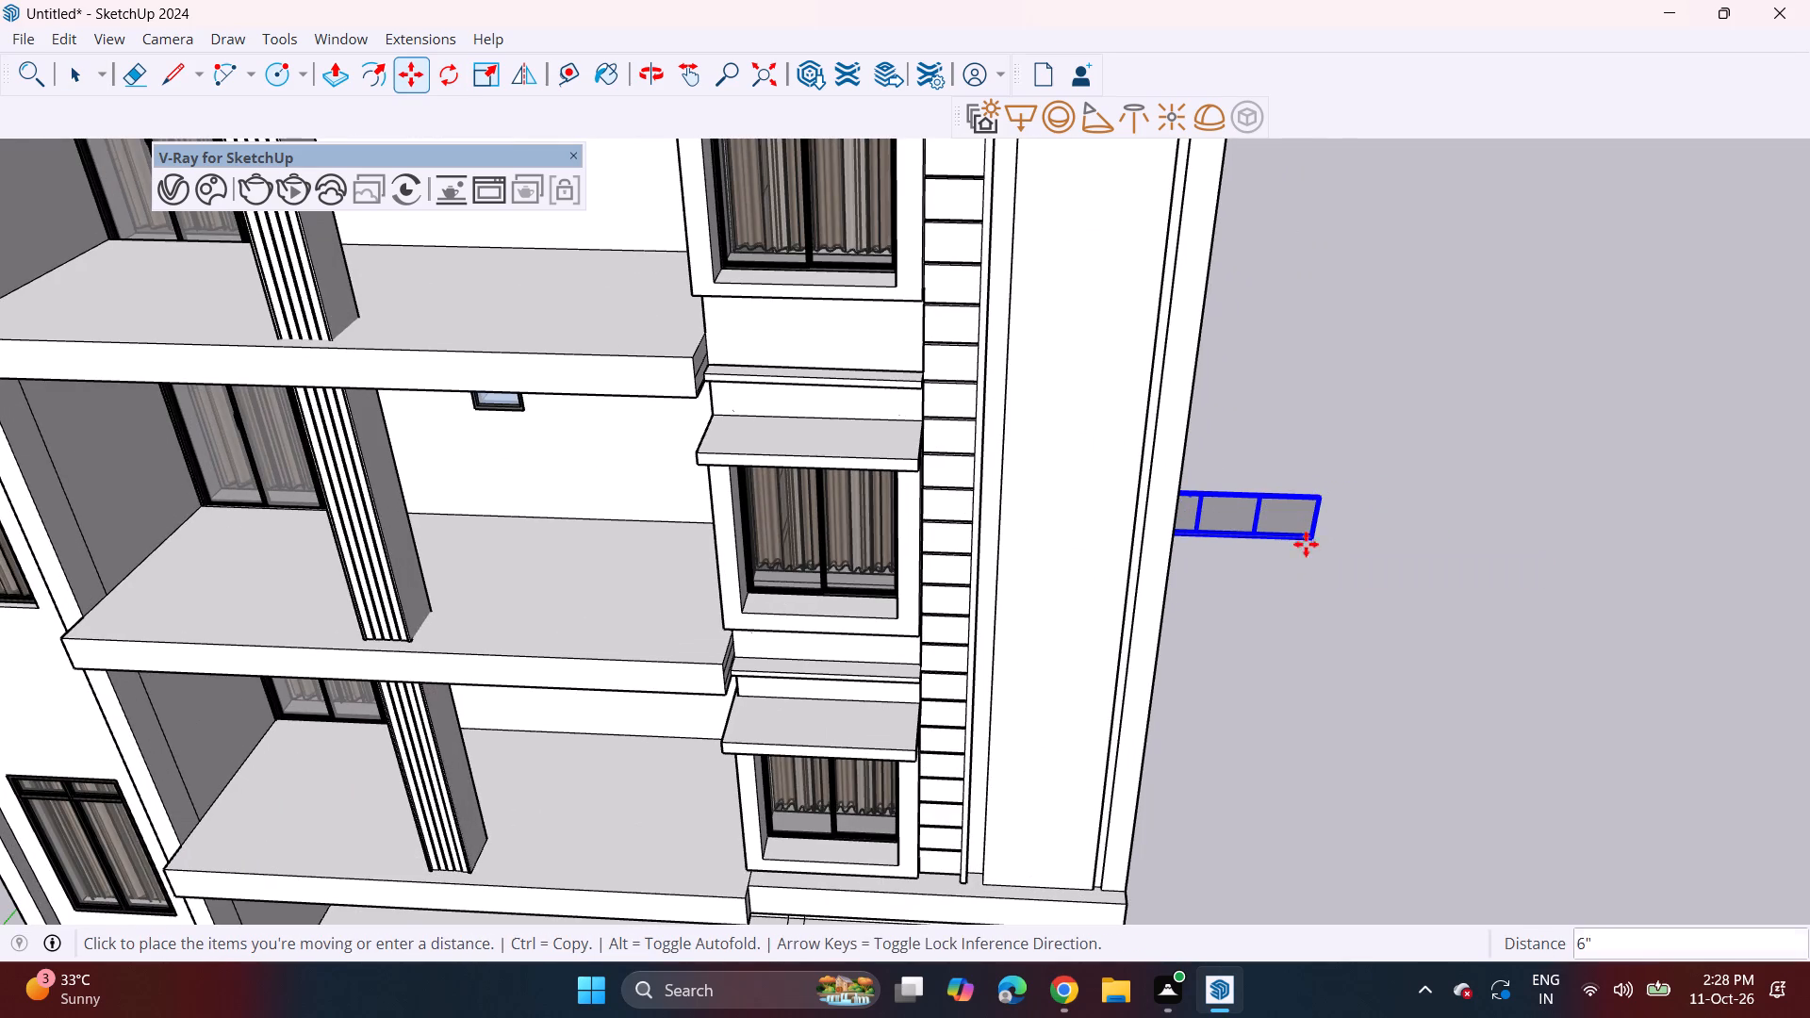
middle_drag(722, 386, 1159, 533)
click(1139, 472)
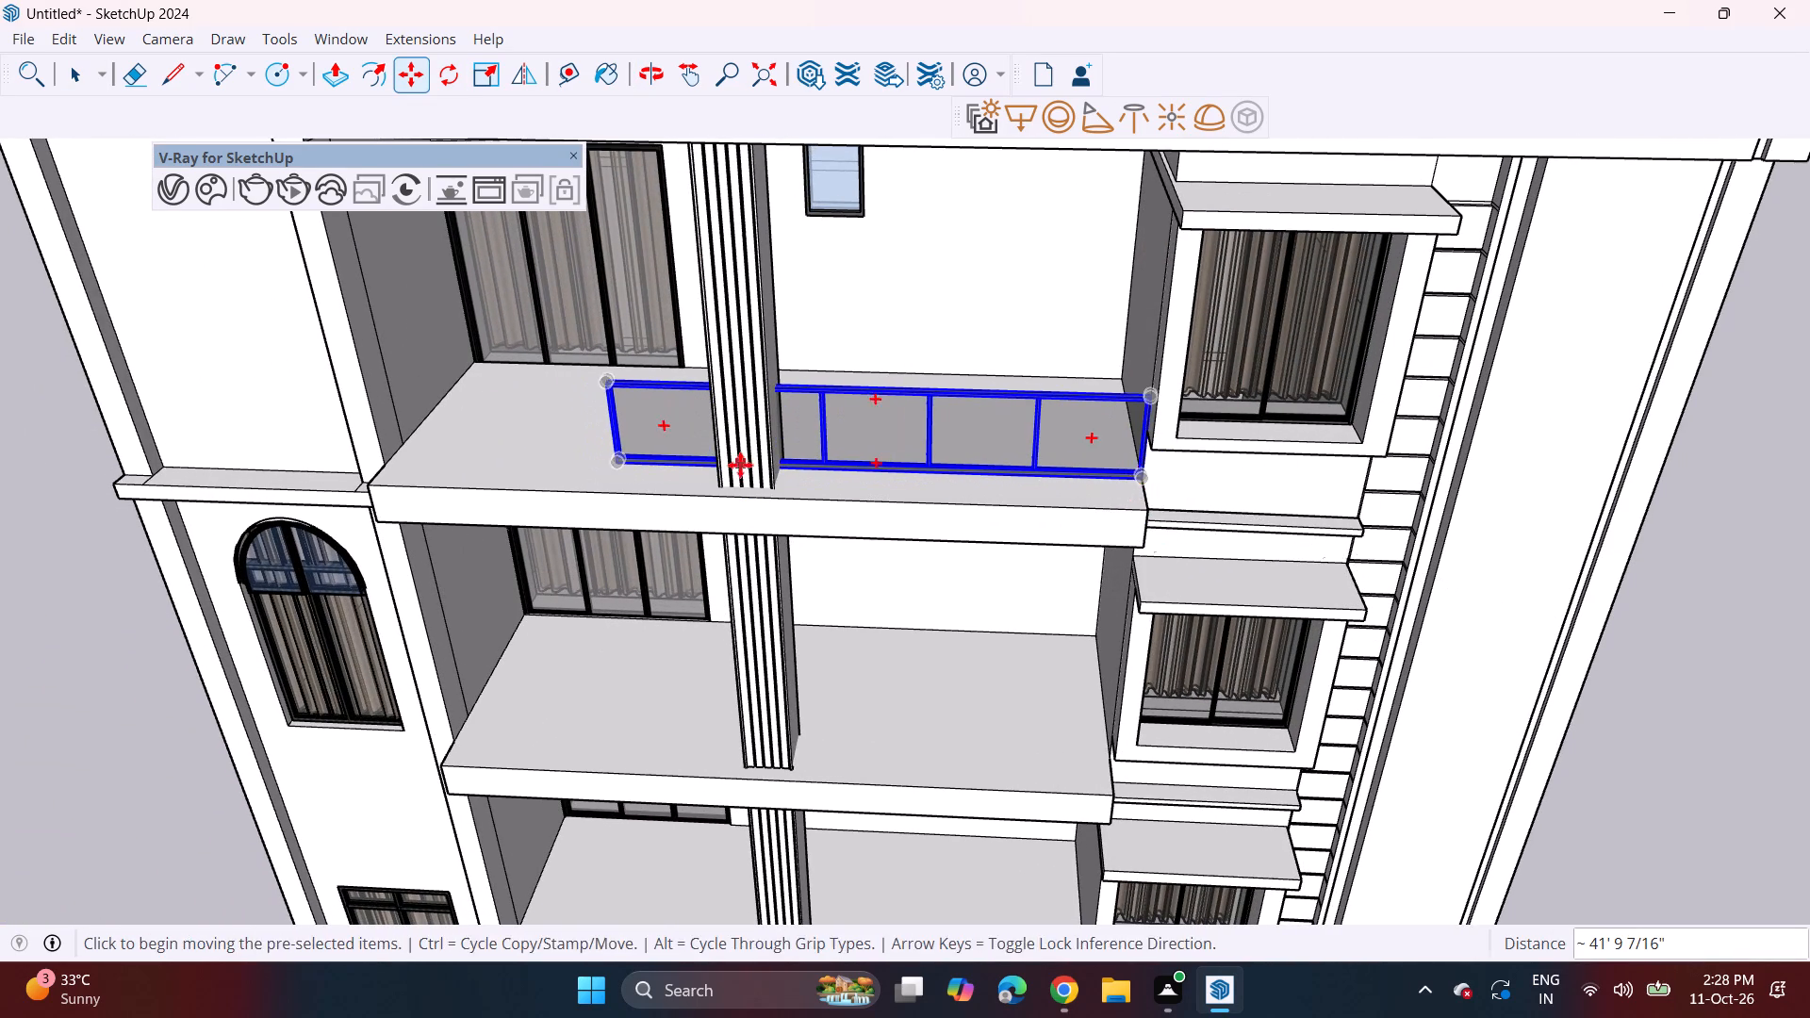
Stretch the railing's length along the green axis by about 1.44 and again by about 1.02 to span the balcony.
middle_drag(743, 462, 995, 298)
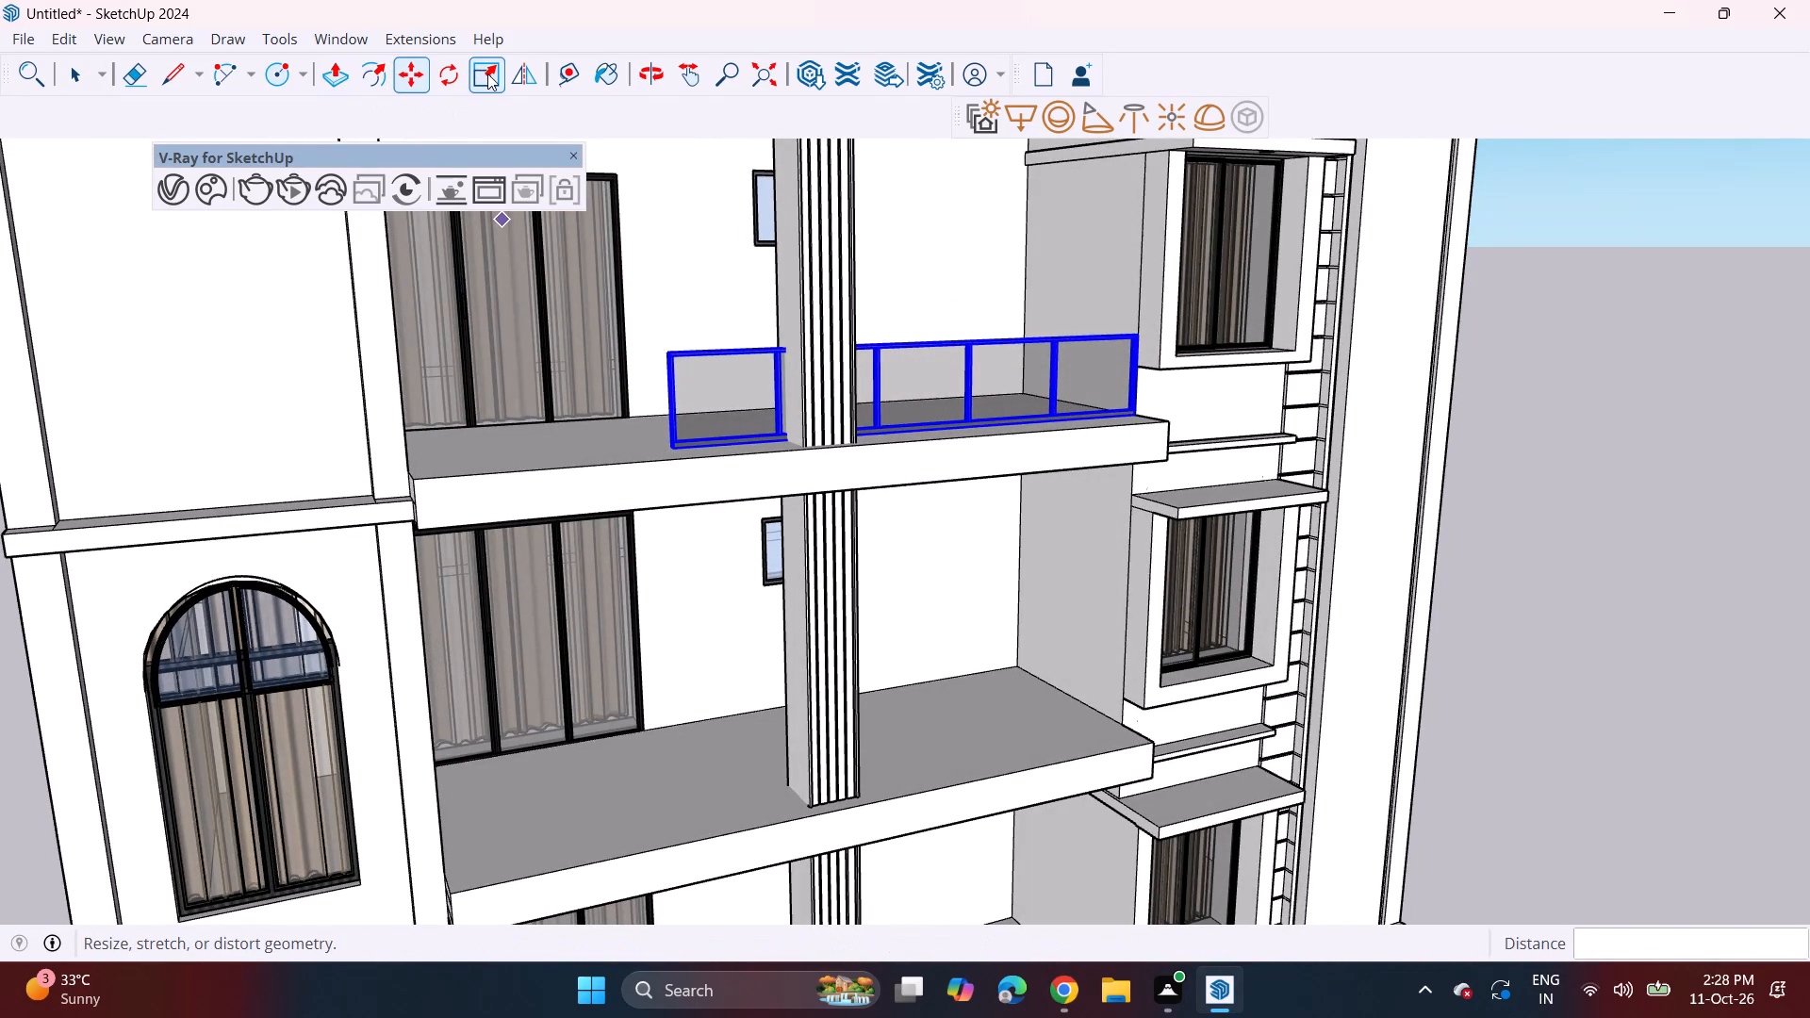
click(487, 74)
middle_drag(786, 376, 962, 406)
scroll(798, 464, up, 3)
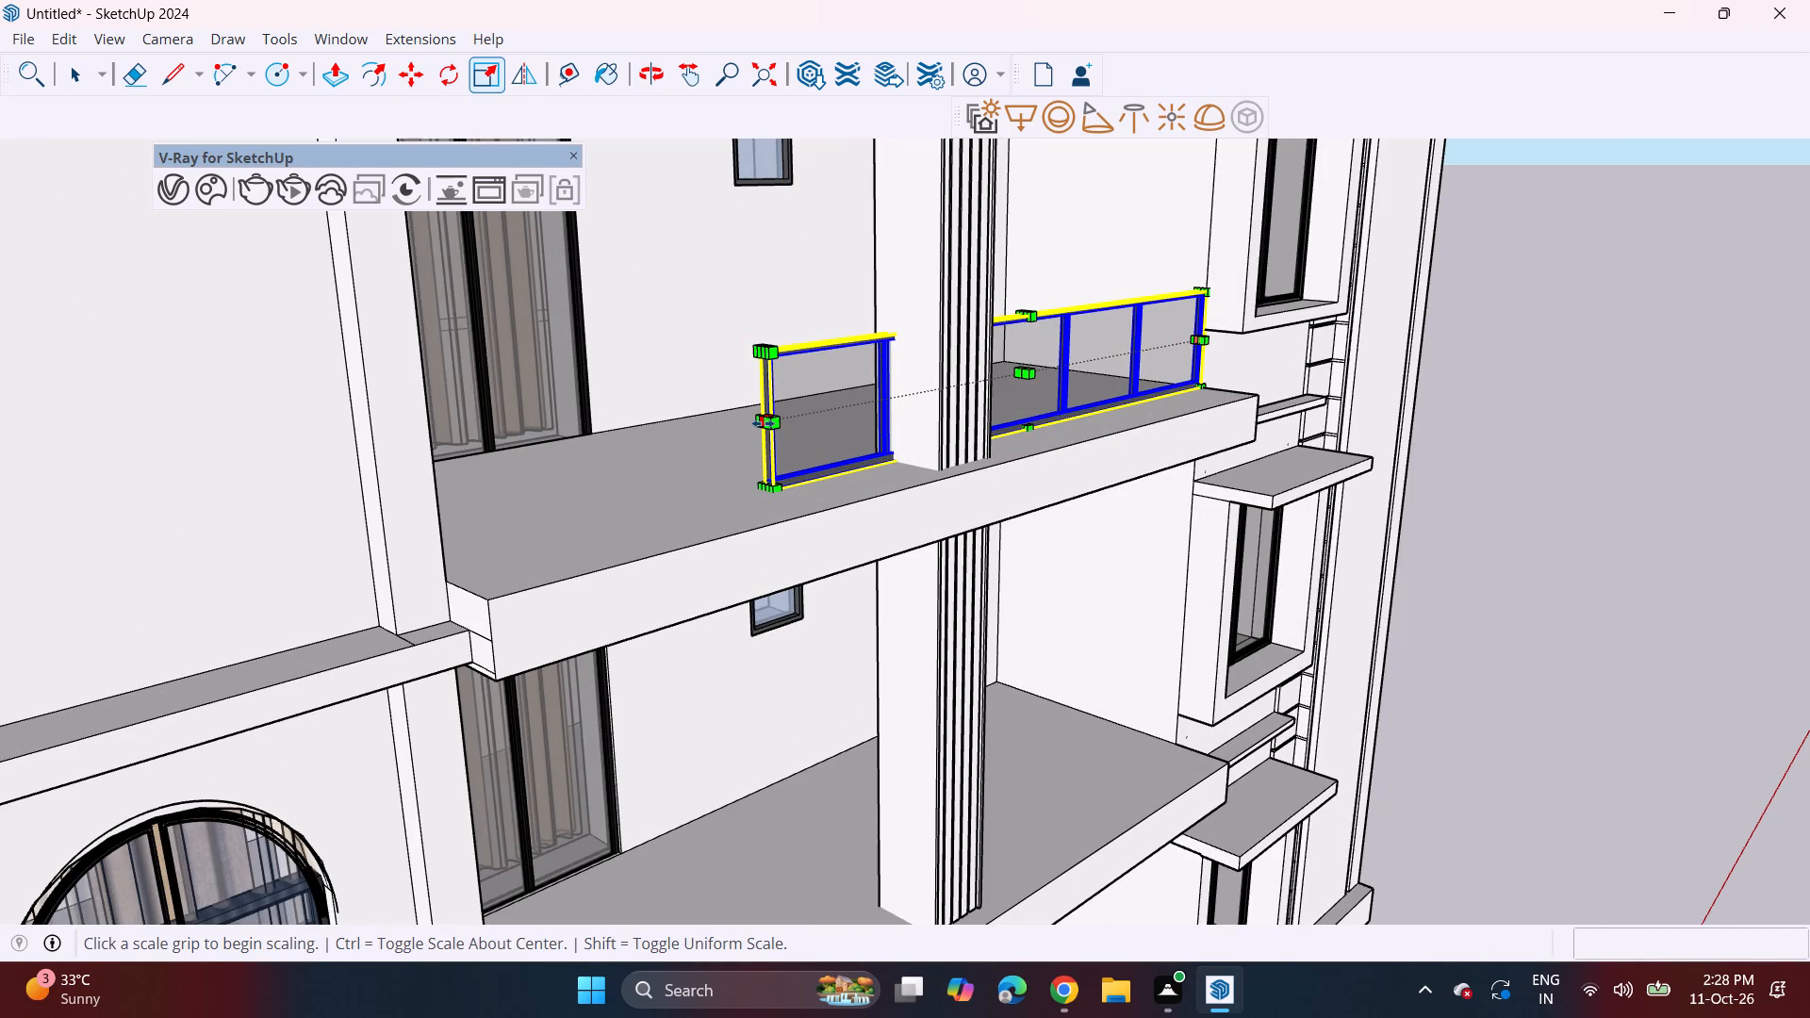
click(763, 423)
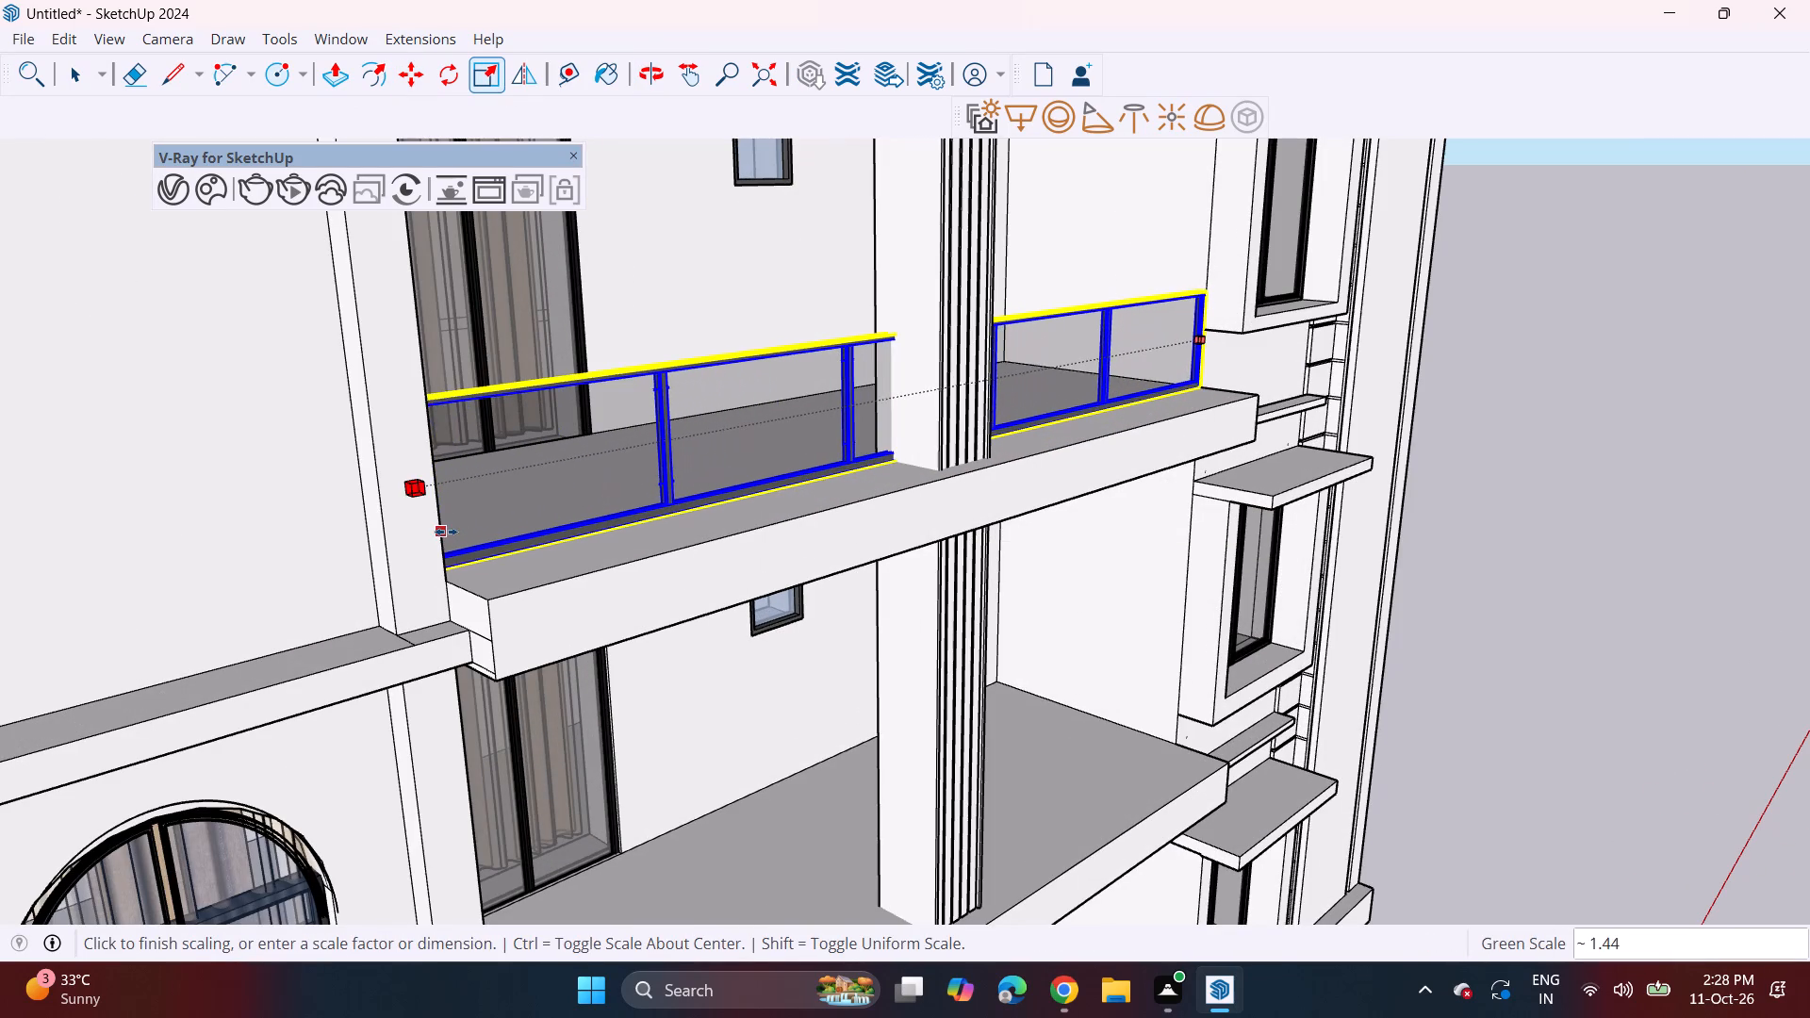
drag(446, 532, 460, 527)
scroll(490, 481, up, 3)
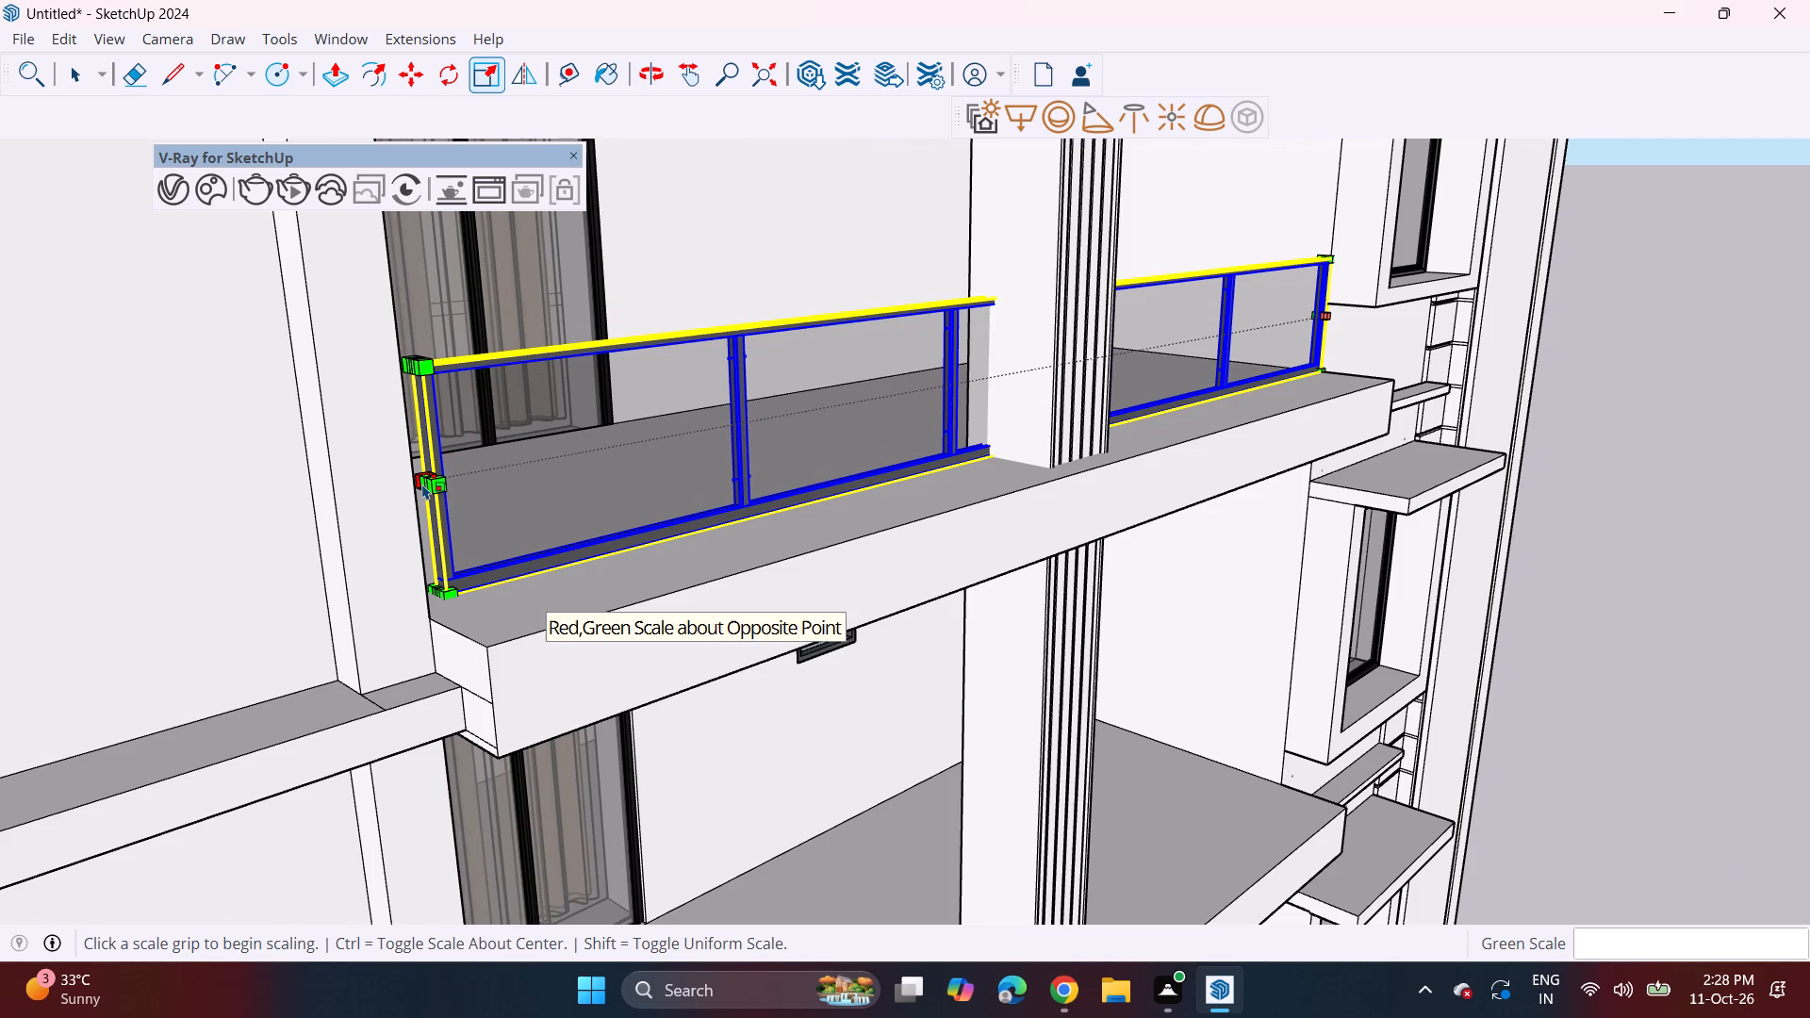
click(423, 487)
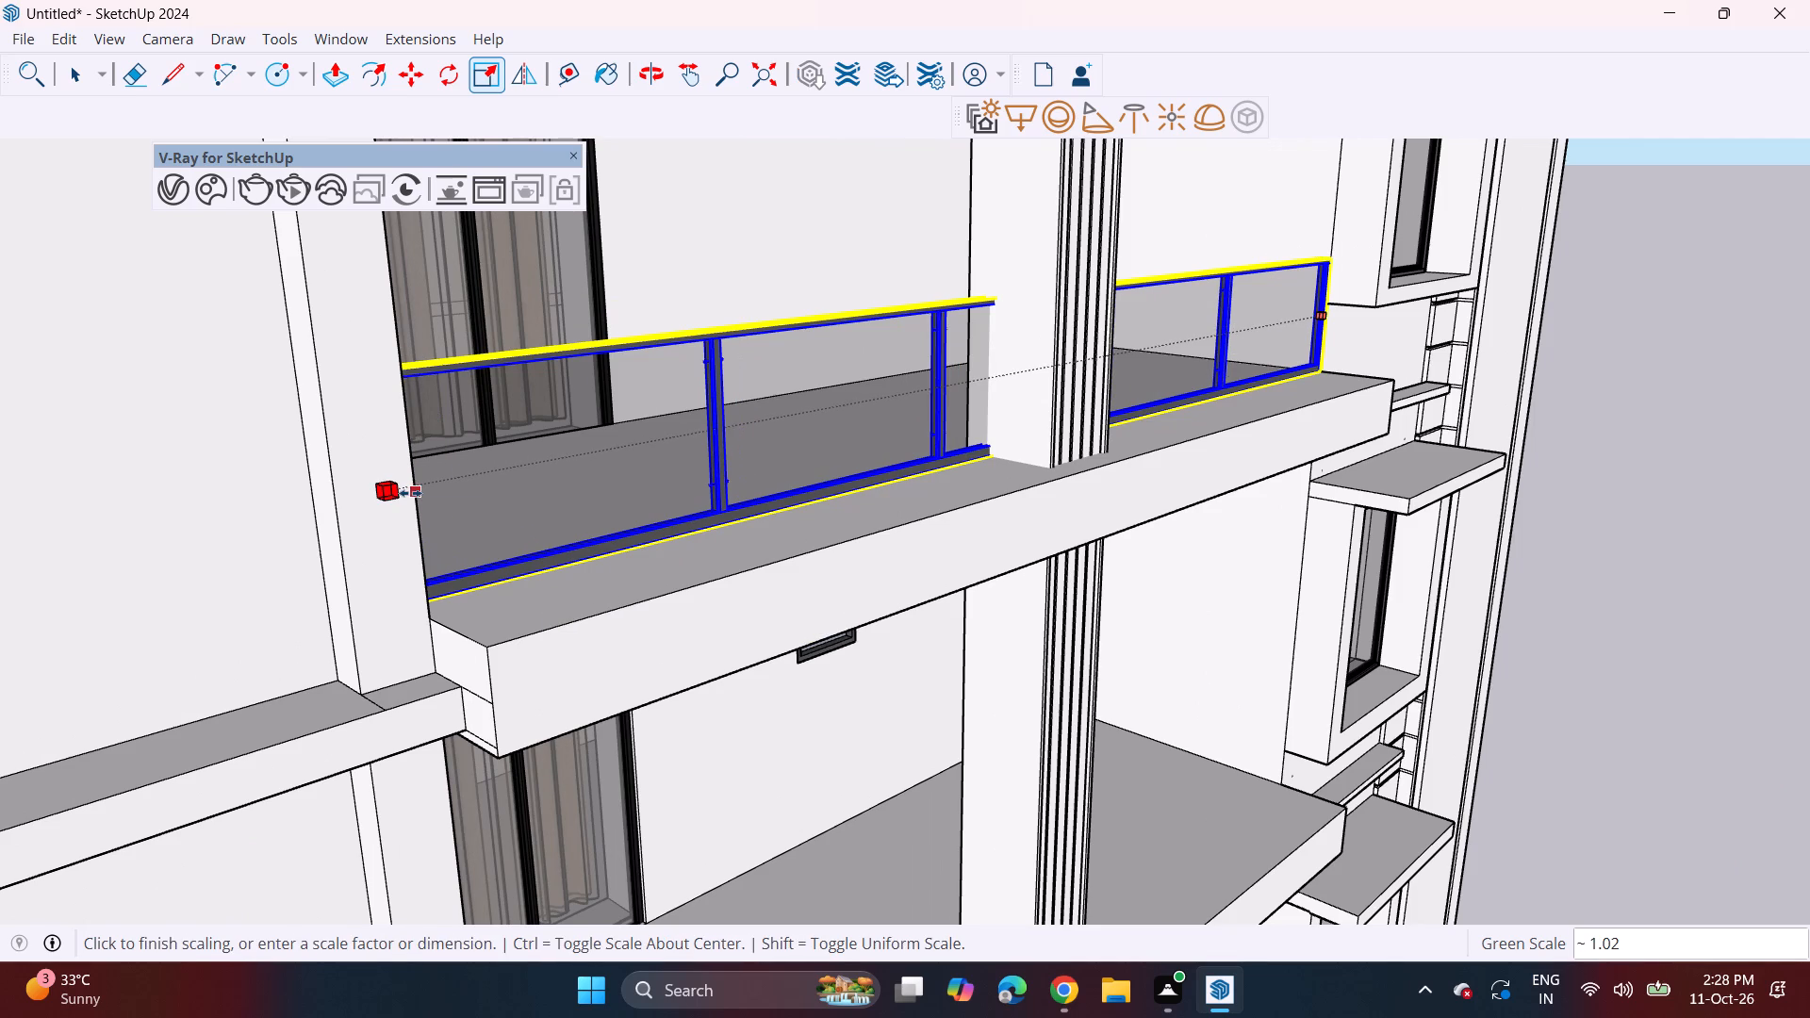
click(410, 493)
Scale the balcony railing's height upward from its top edge by 1.40 along the blue axis.
middle_drag(858, 427, 564, 414)
middle_drag(765, 334, 719, 495)
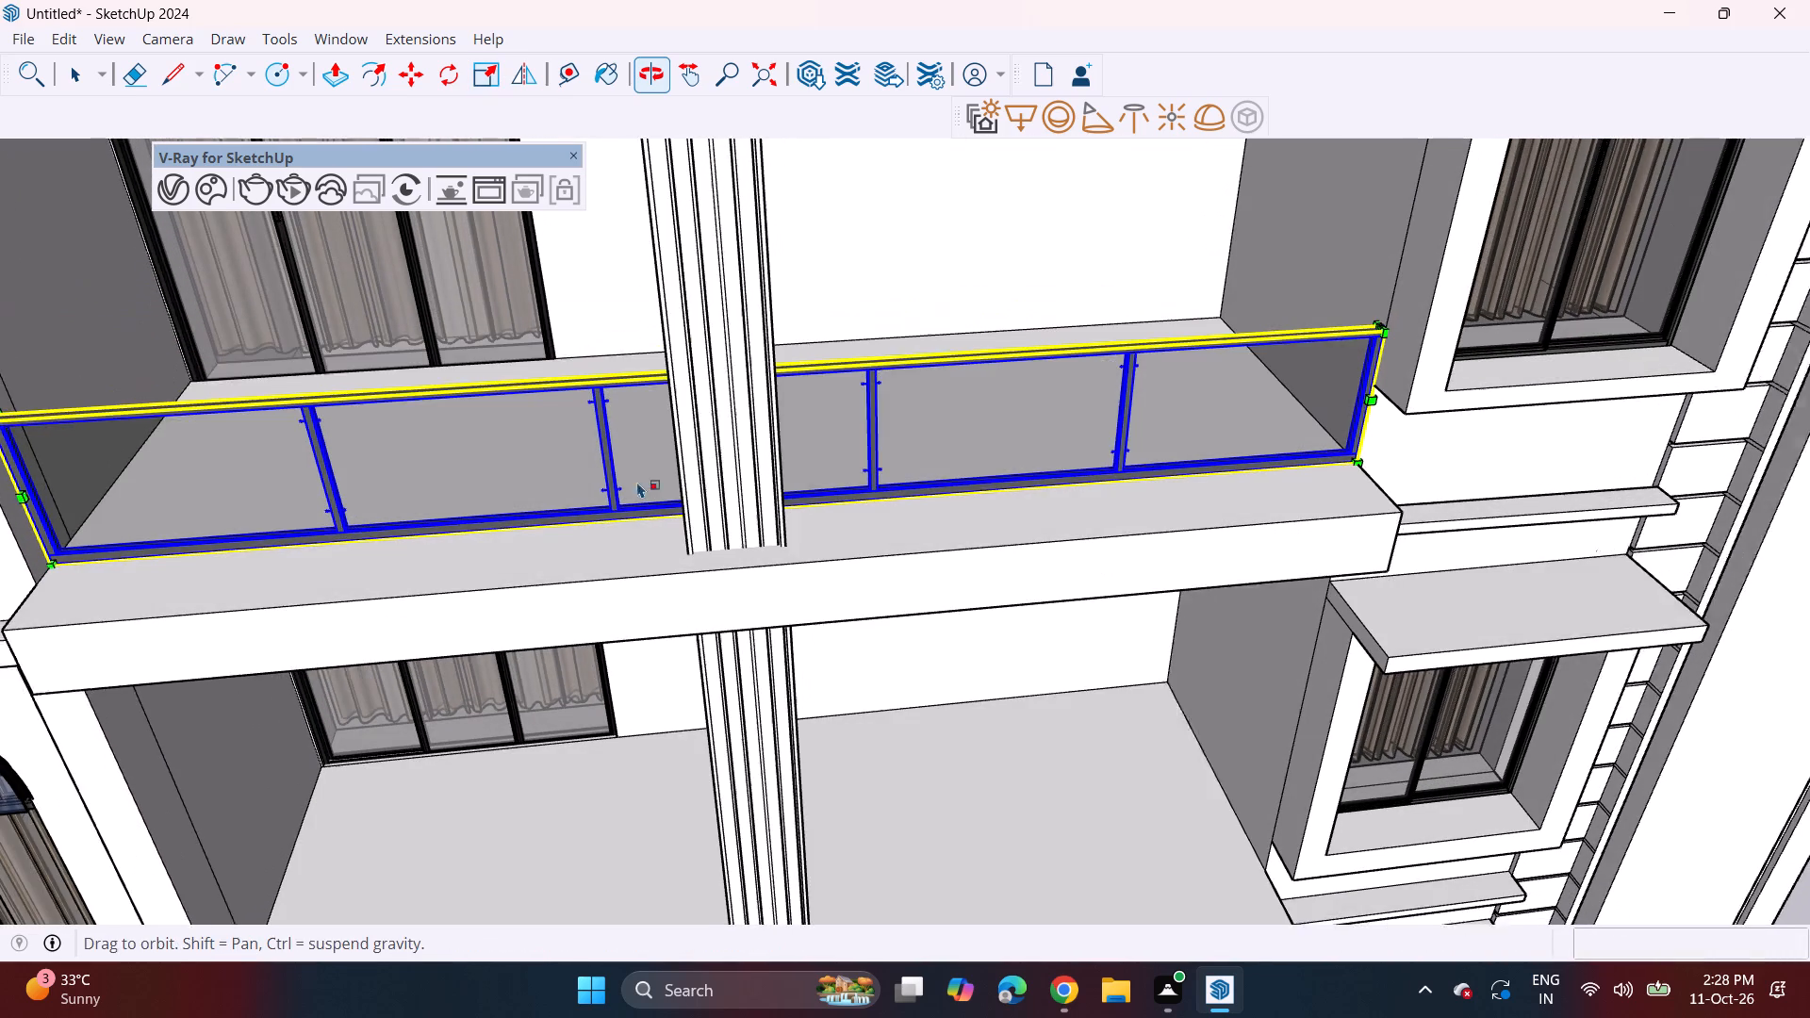
key(space)
click(555, 427)
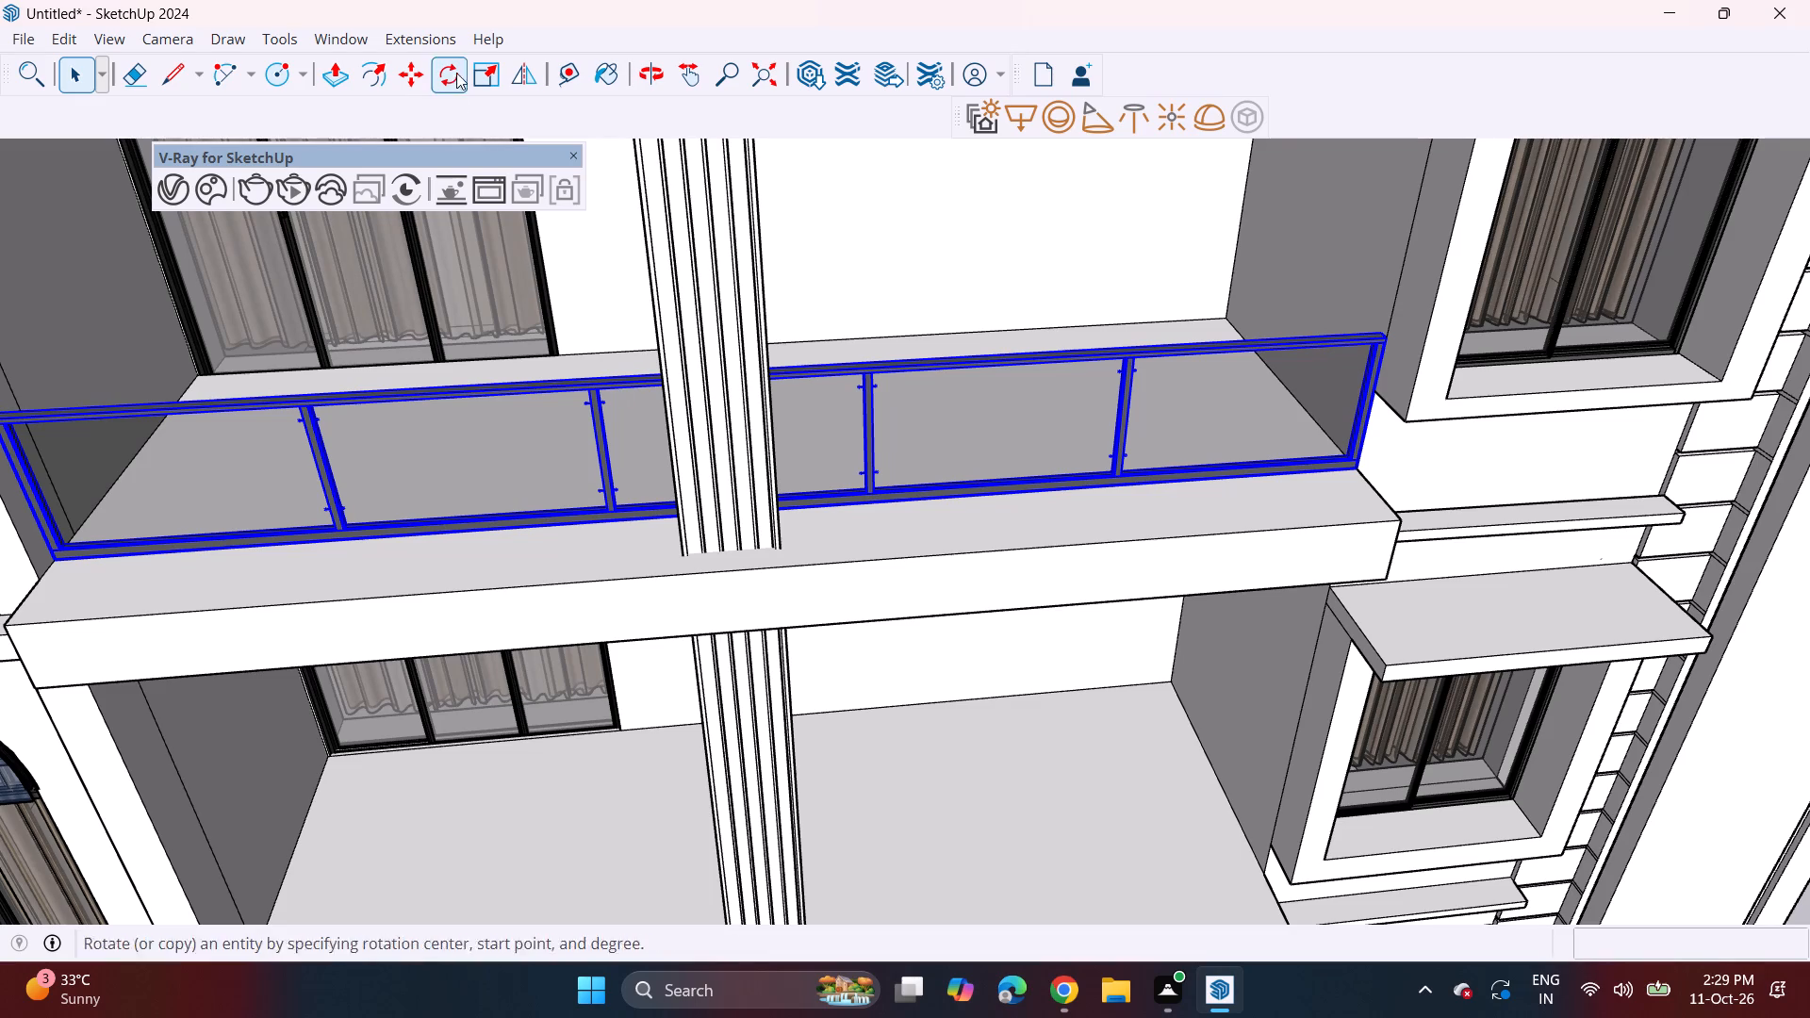
click(485, 77)
middle_drag(551, 335, 798, 302)
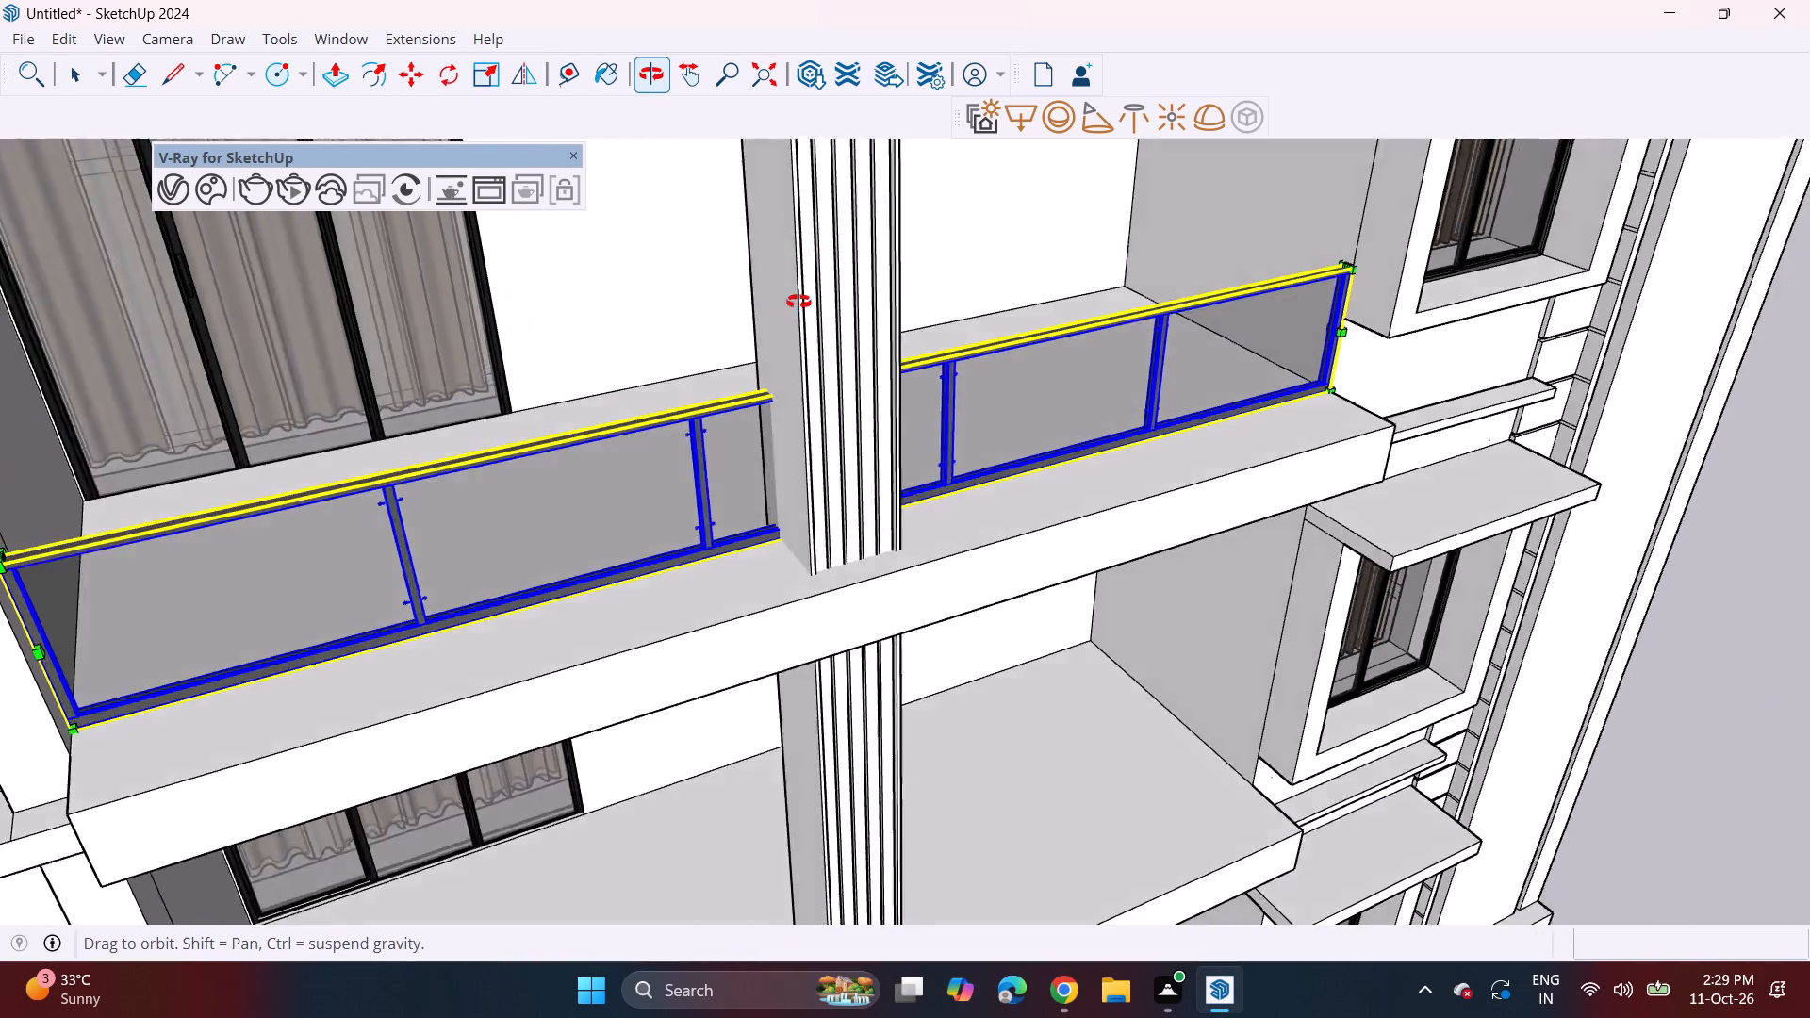
middle_drag(798, 302, 933, 287)
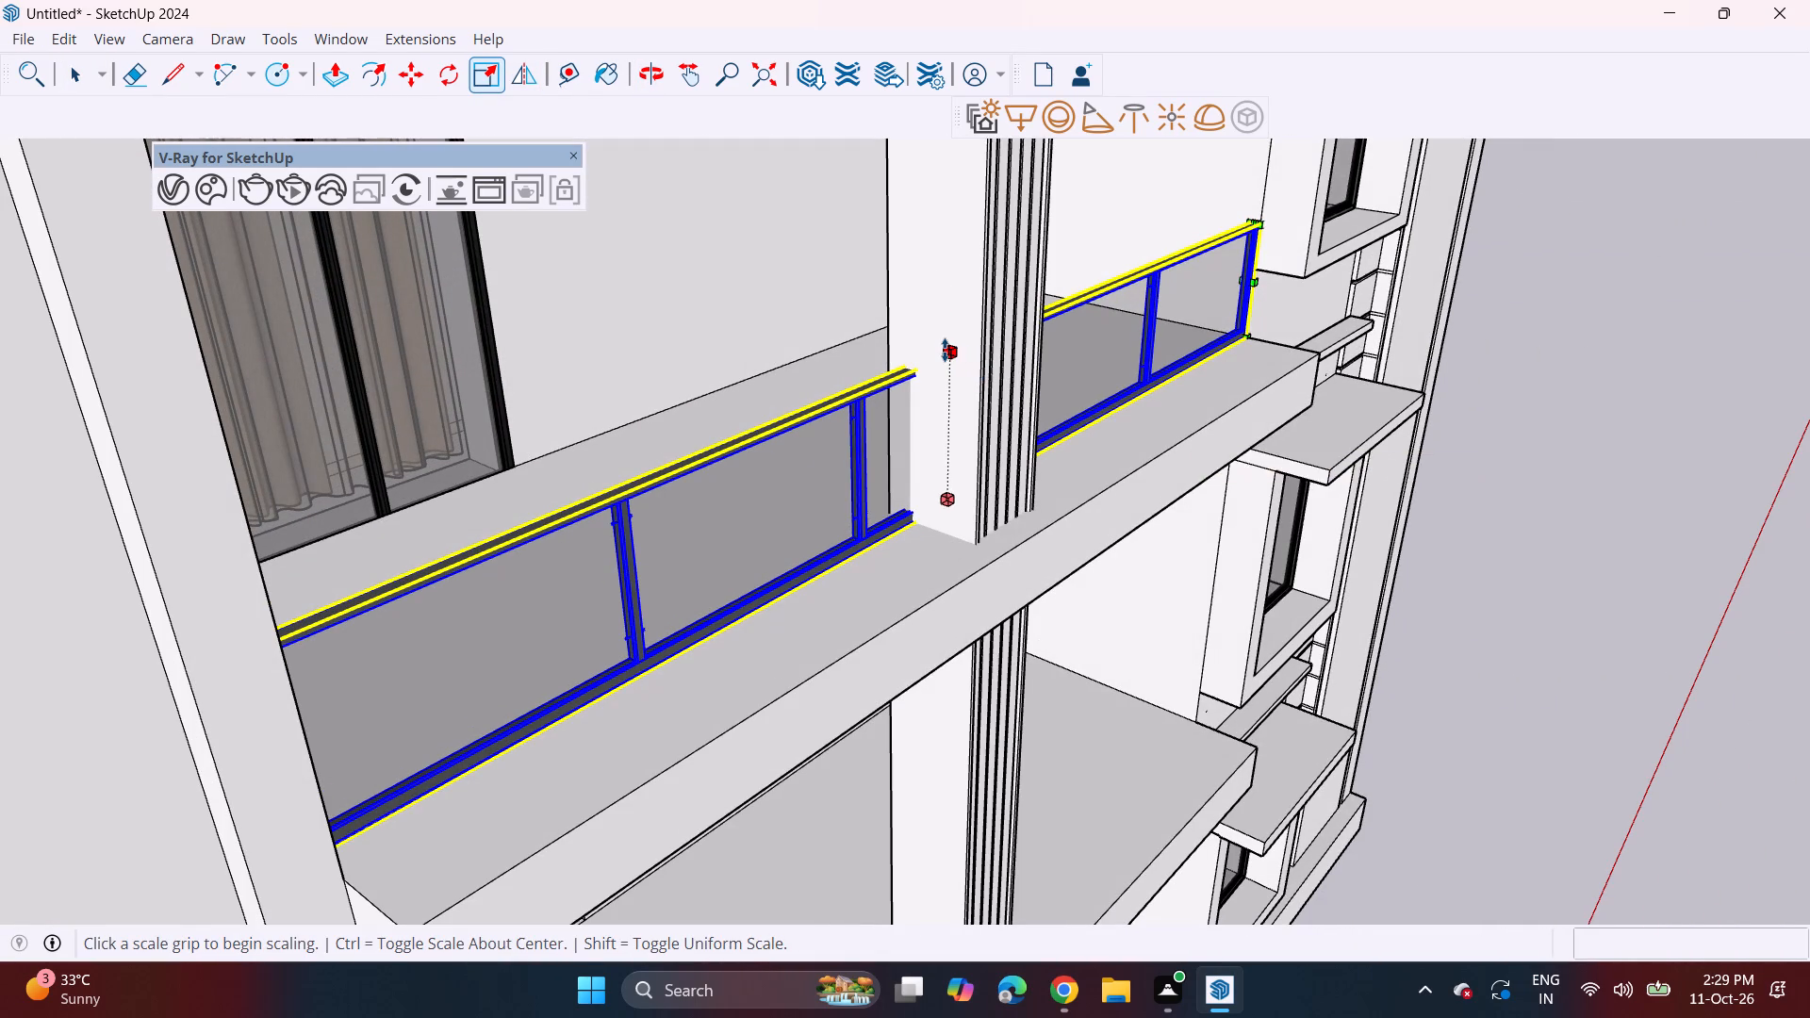
click(945, 350)
click(945, 289)
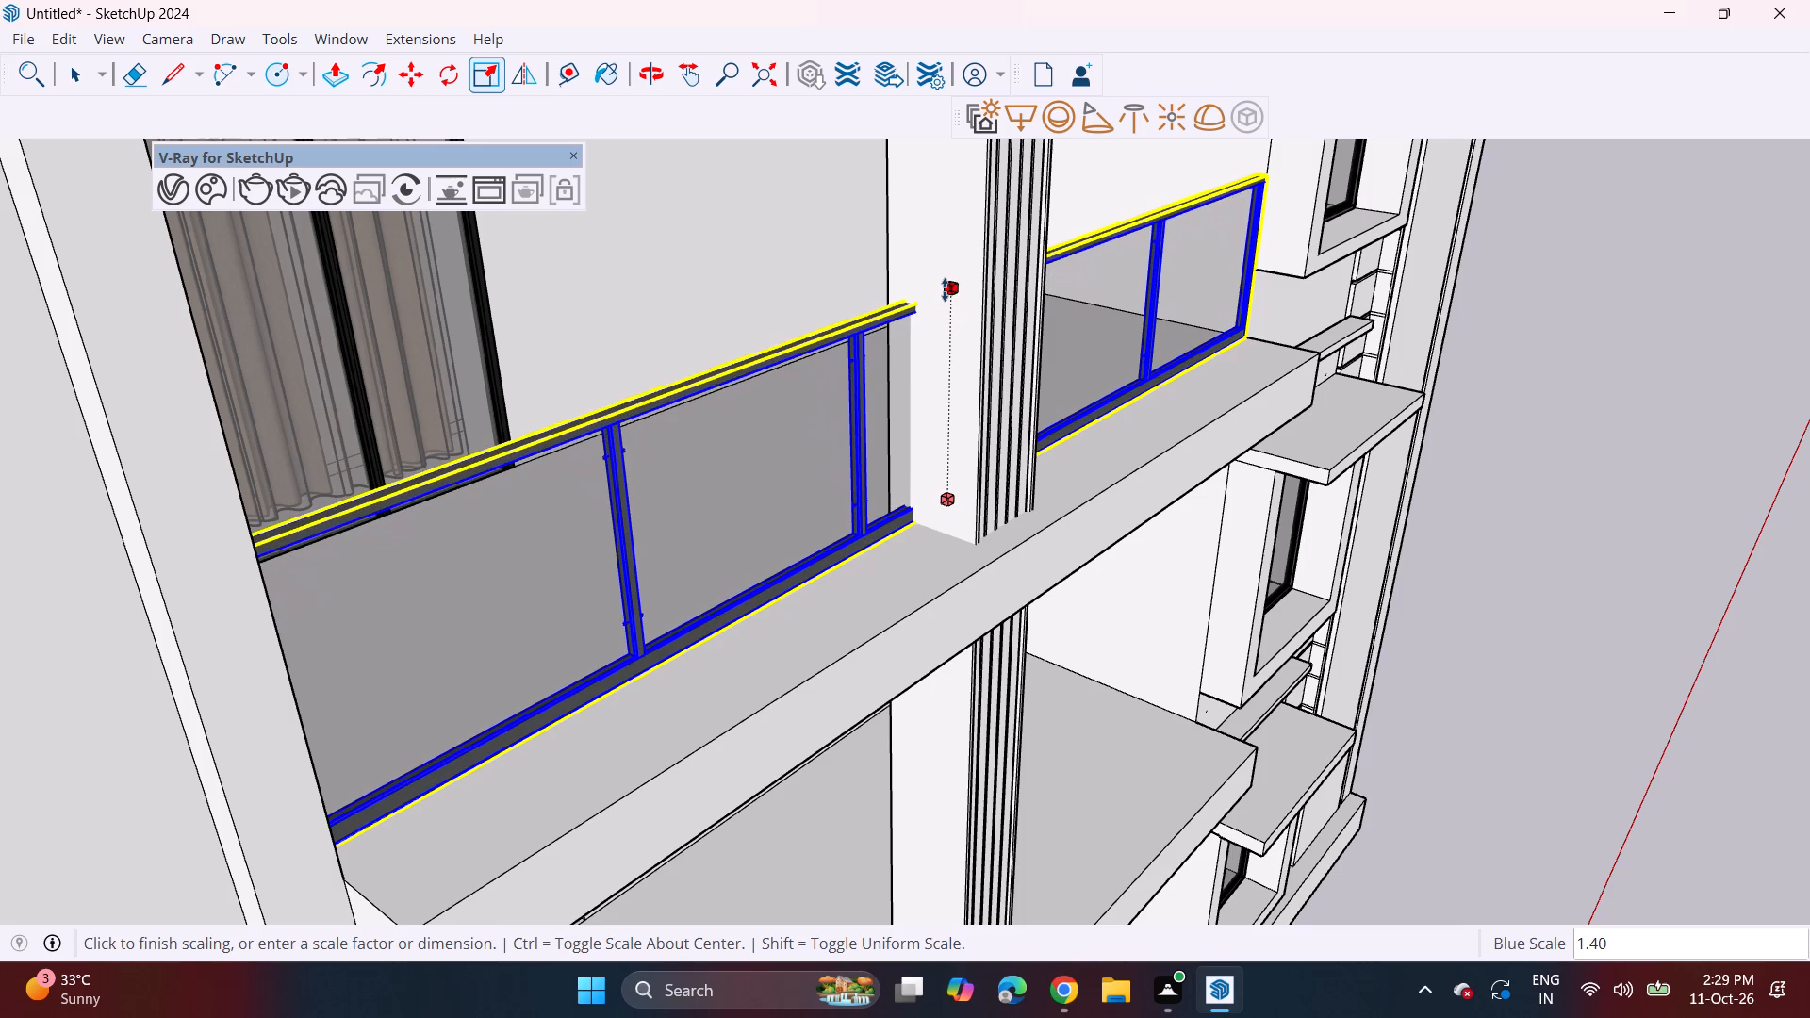
middle_drag(1000, 343, 631, 189)
scroll(618, 180, down, 10)
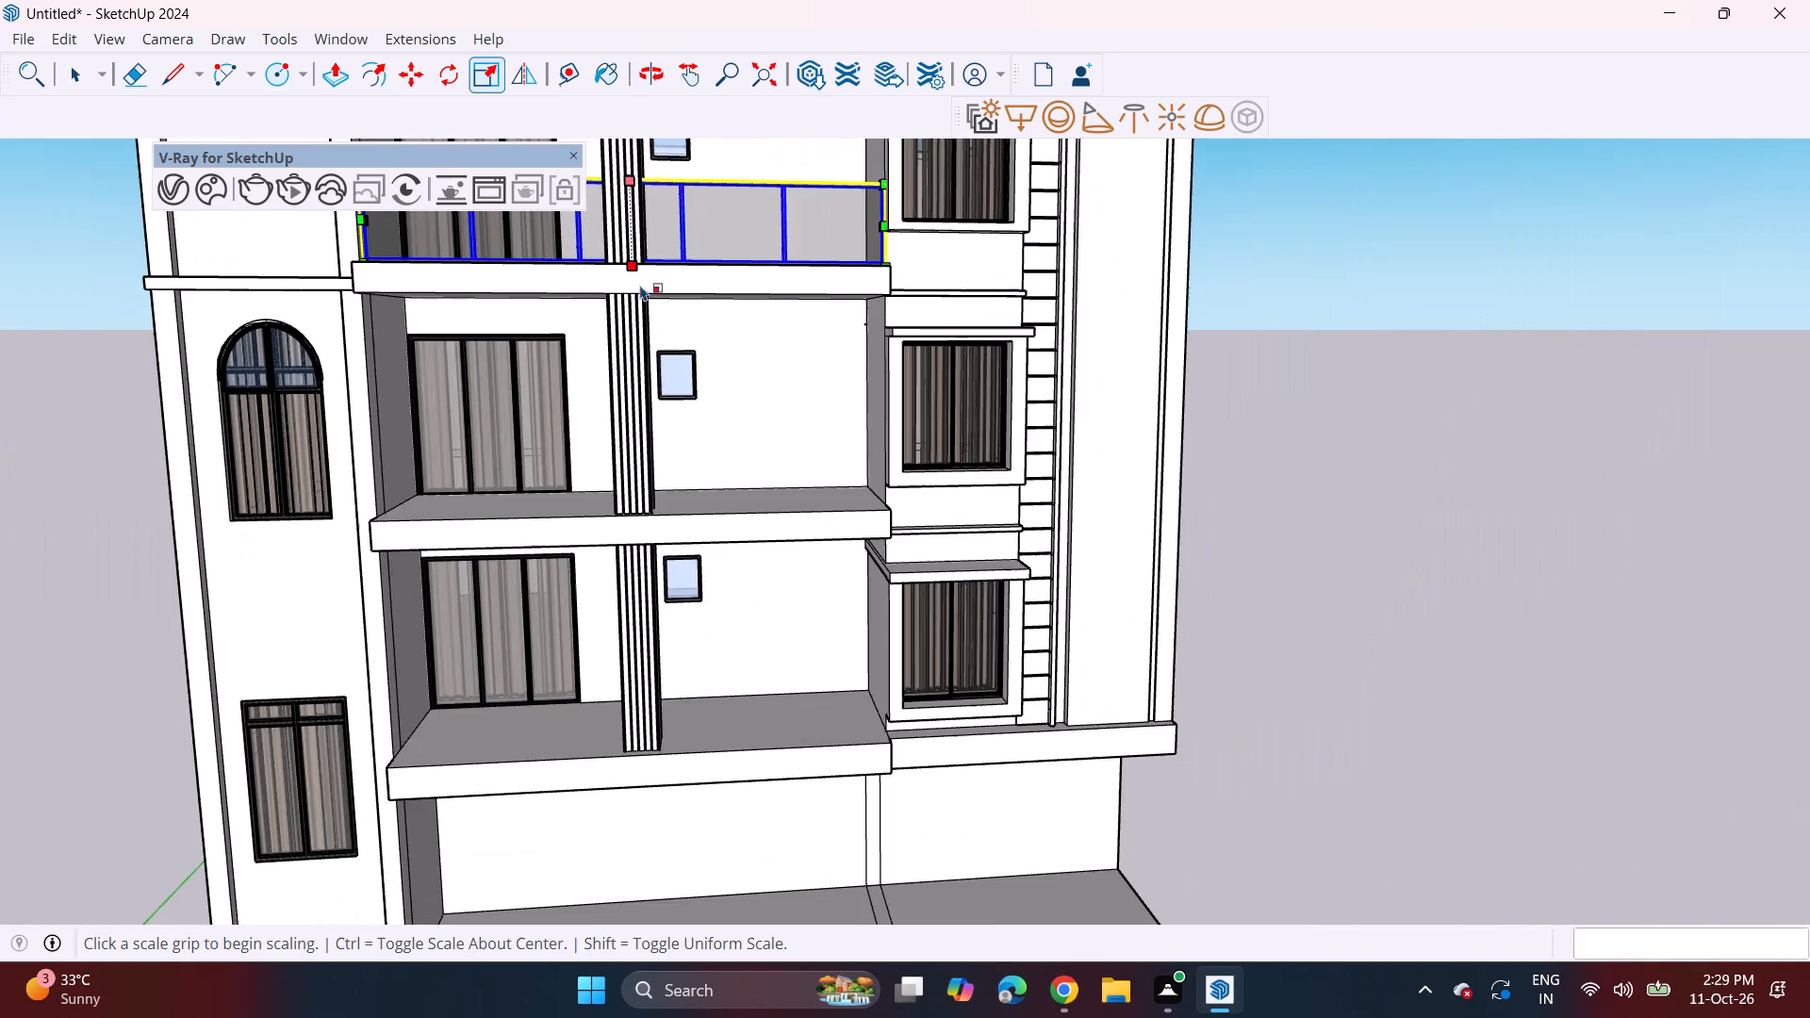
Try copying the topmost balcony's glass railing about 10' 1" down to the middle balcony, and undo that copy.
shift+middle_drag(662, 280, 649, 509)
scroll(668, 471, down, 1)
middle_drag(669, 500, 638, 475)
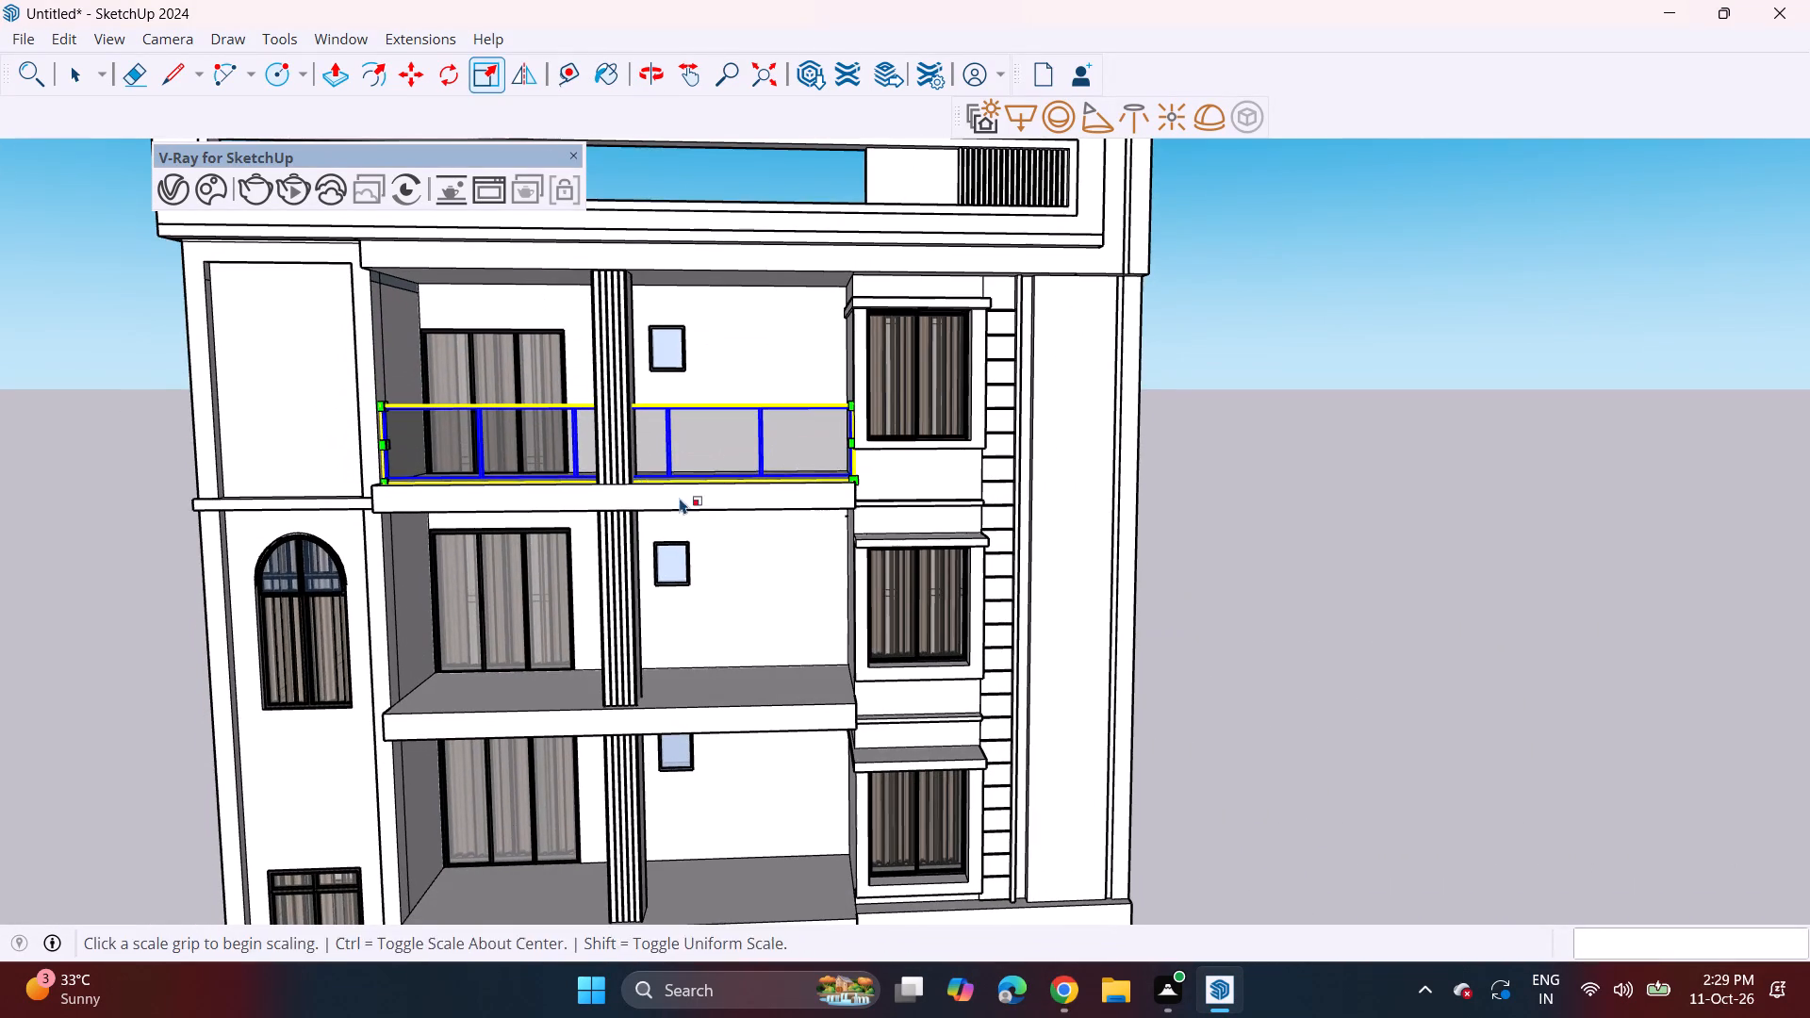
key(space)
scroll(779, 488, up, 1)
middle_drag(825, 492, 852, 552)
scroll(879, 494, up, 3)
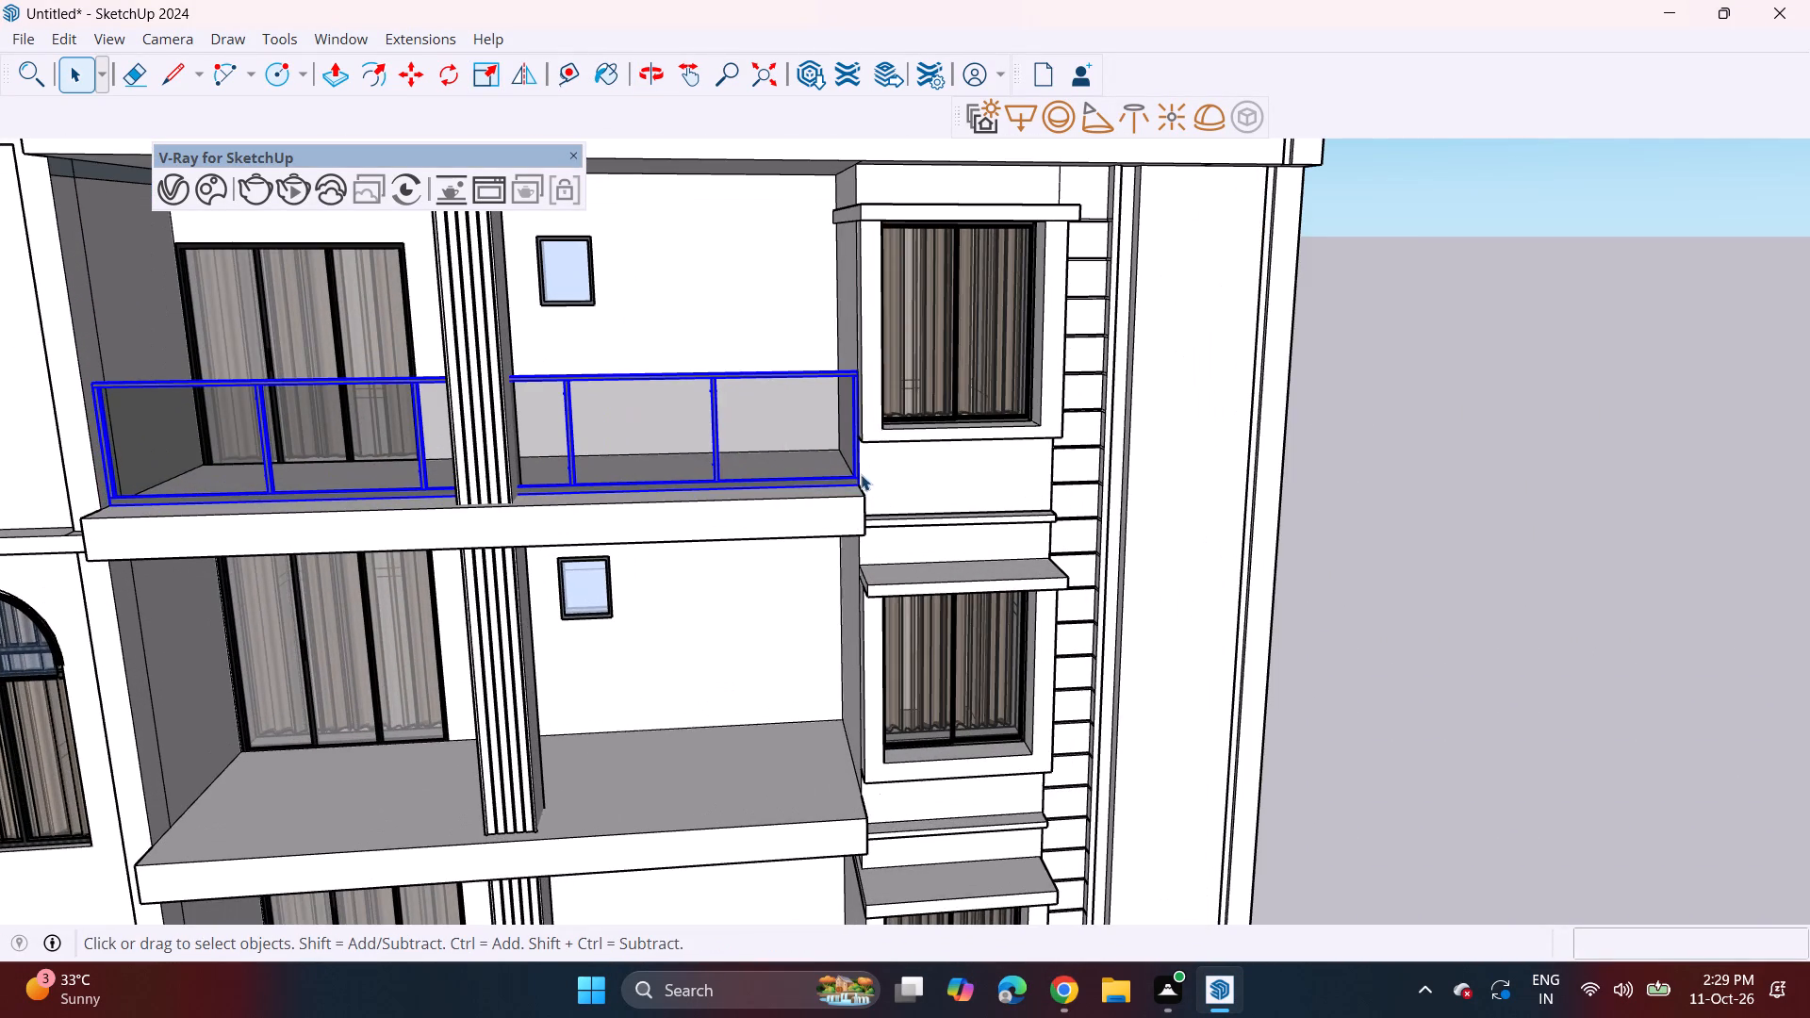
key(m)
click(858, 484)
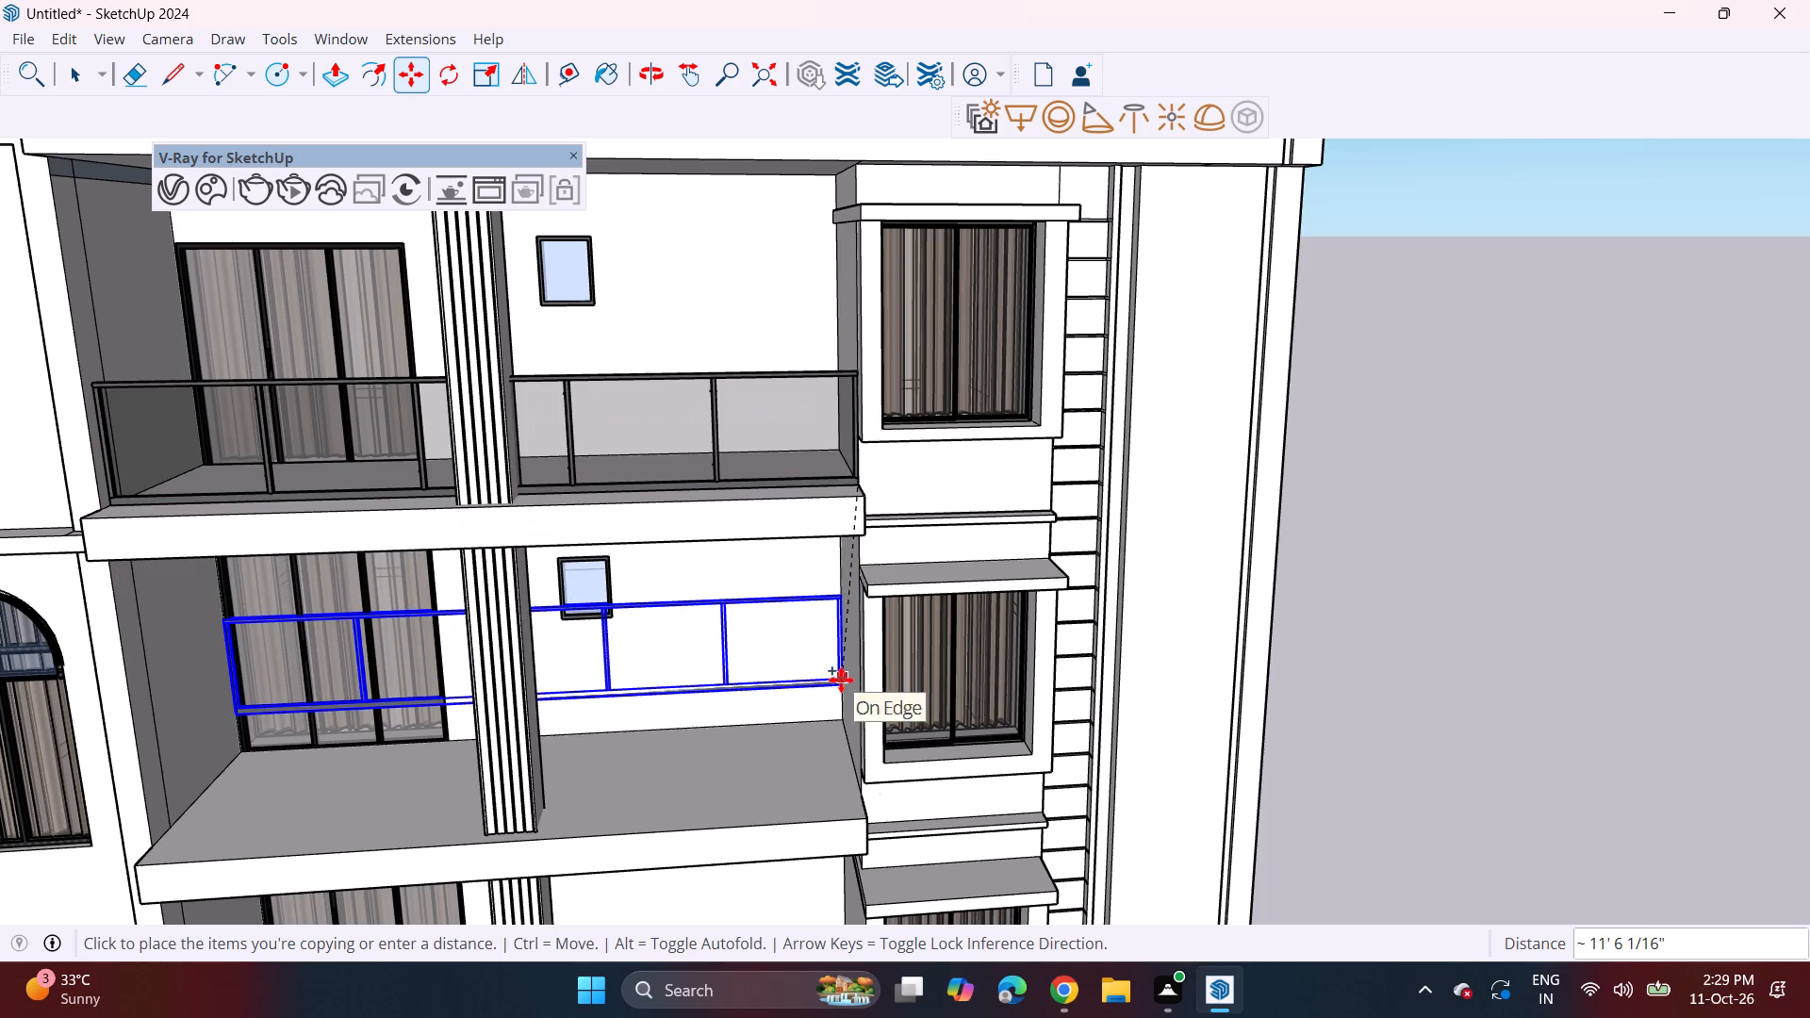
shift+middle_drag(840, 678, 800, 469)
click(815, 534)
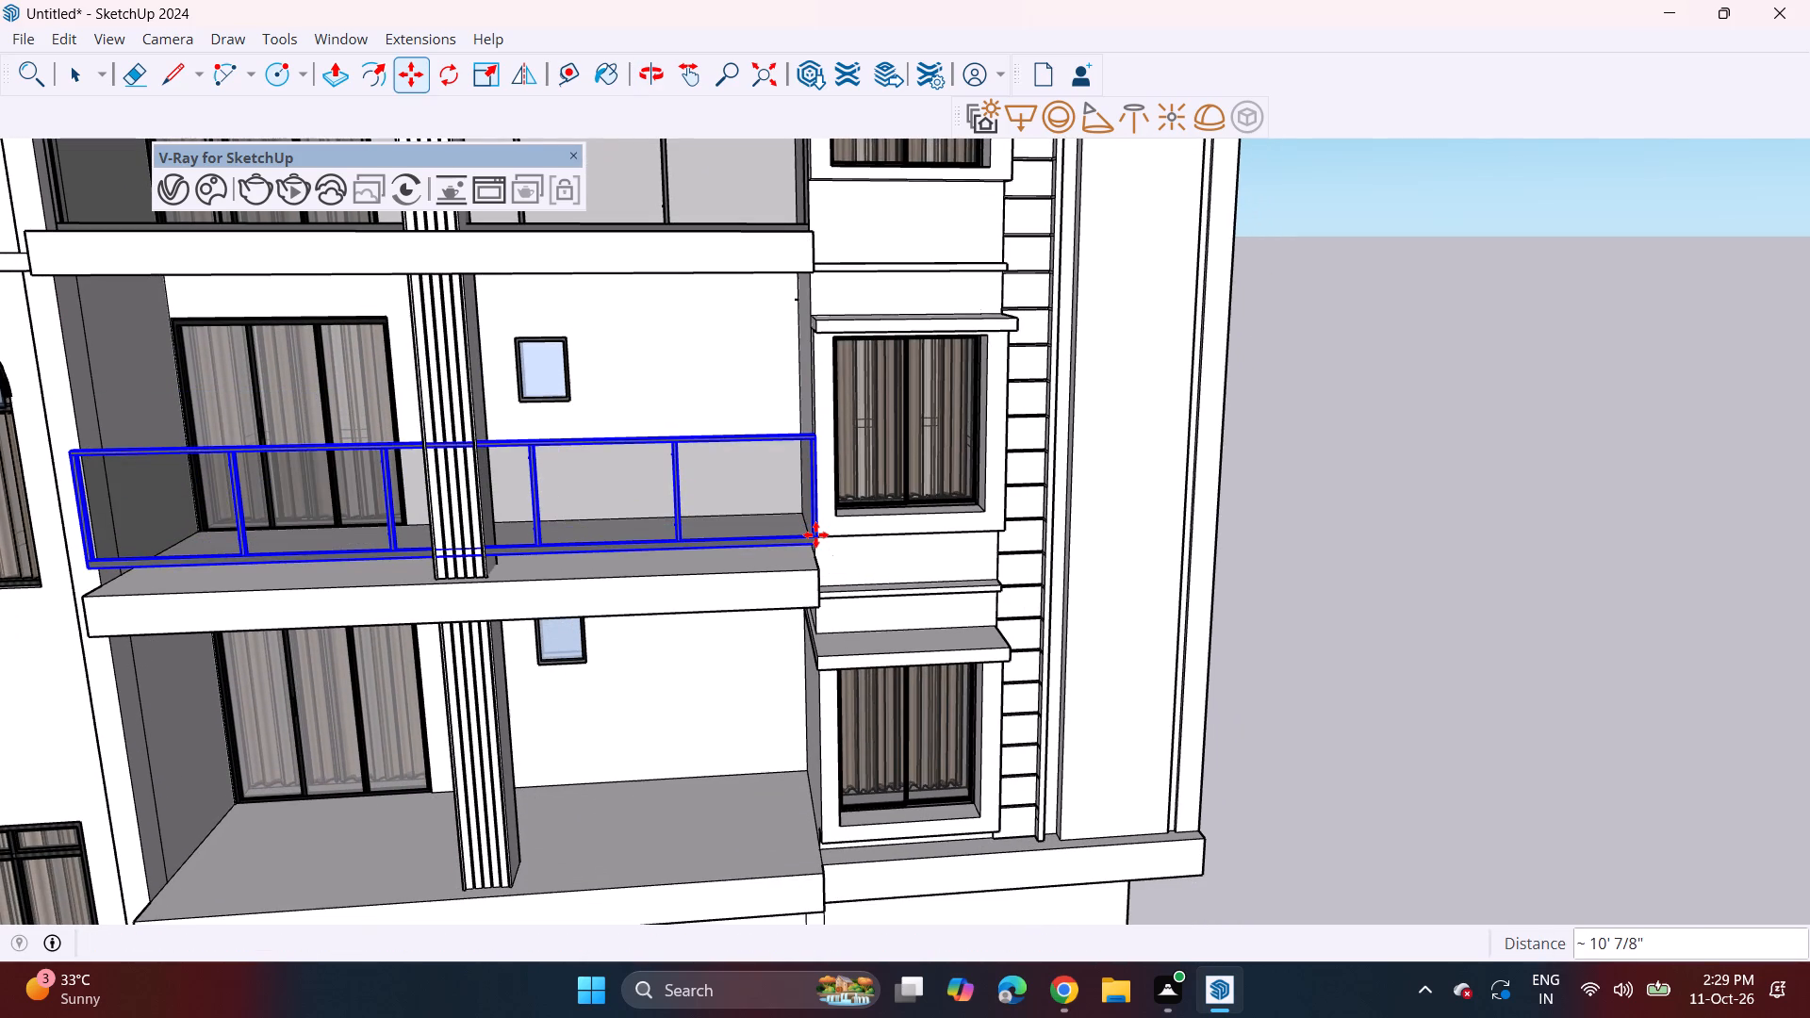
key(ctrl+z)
Copy the topmost balcony's glass railing by its lower end corner 10' 8 13/16" down onto the middle balcony slab.
scroll(815, 537, up, 2)
middle_drag(812, 542, 818, 552)
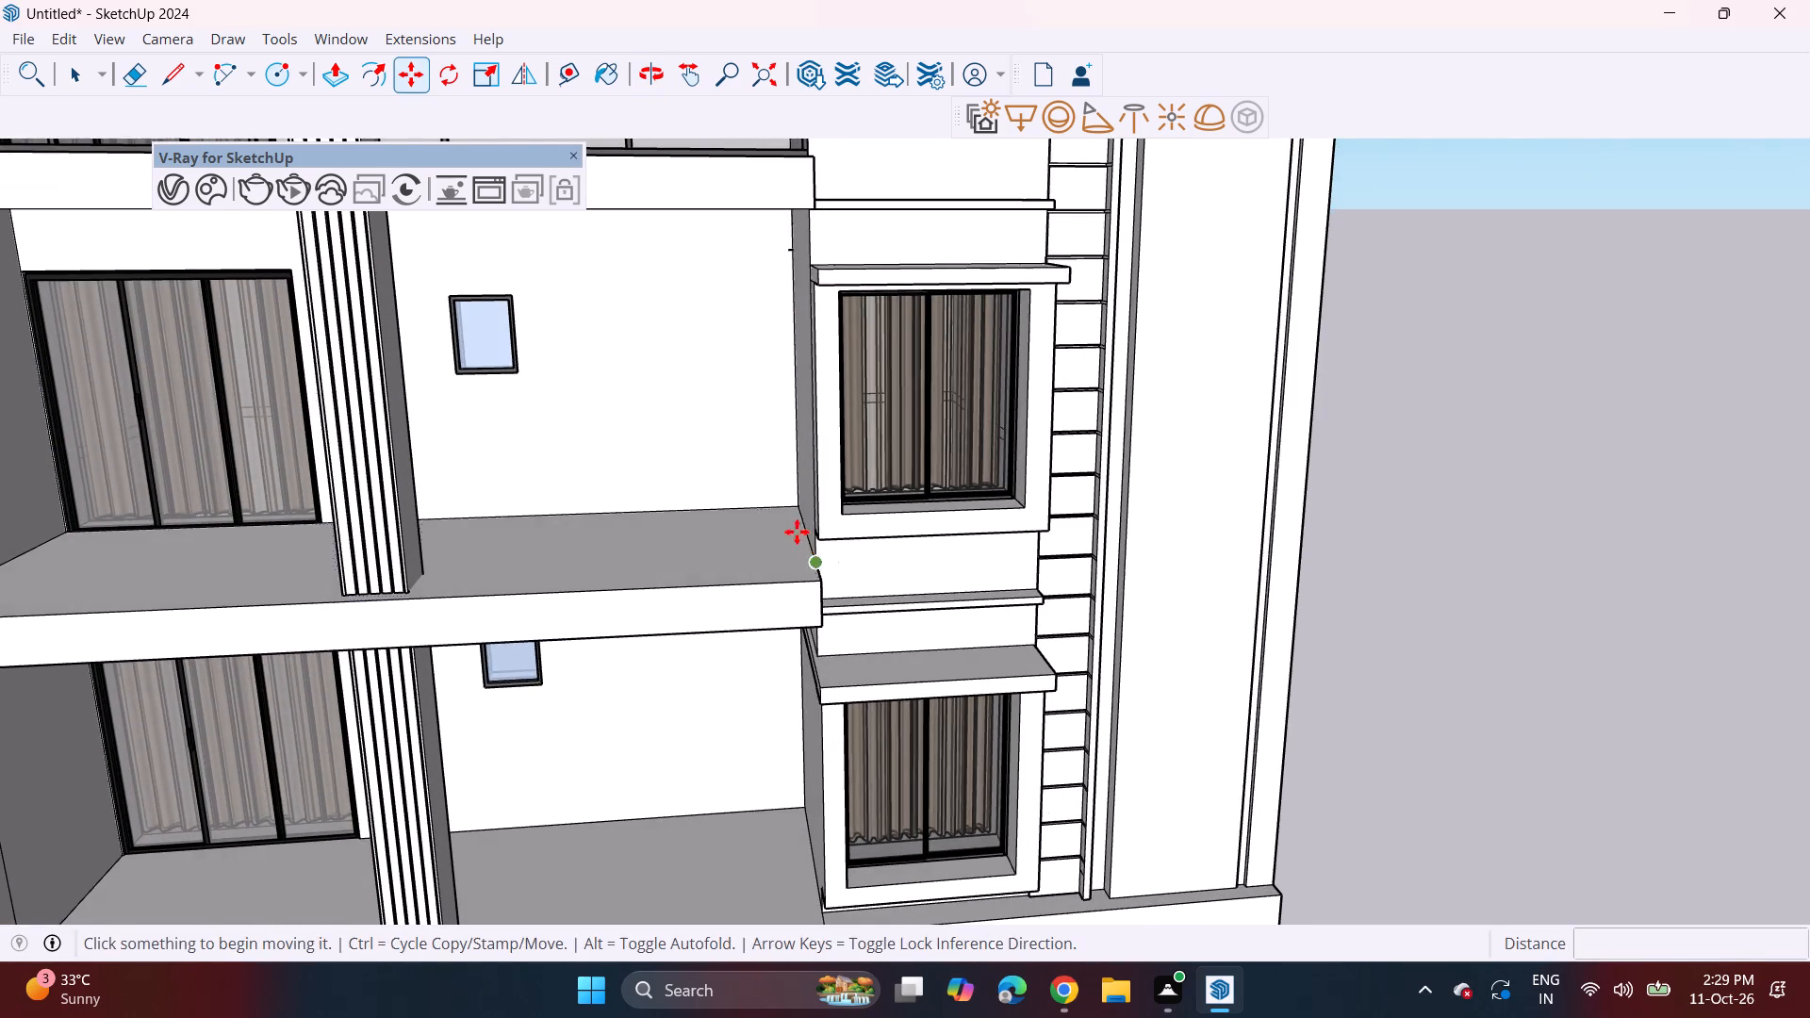
shift+middle_drag(733, 407, 882, 578)
key(space)
click(841, 329)
key(m)
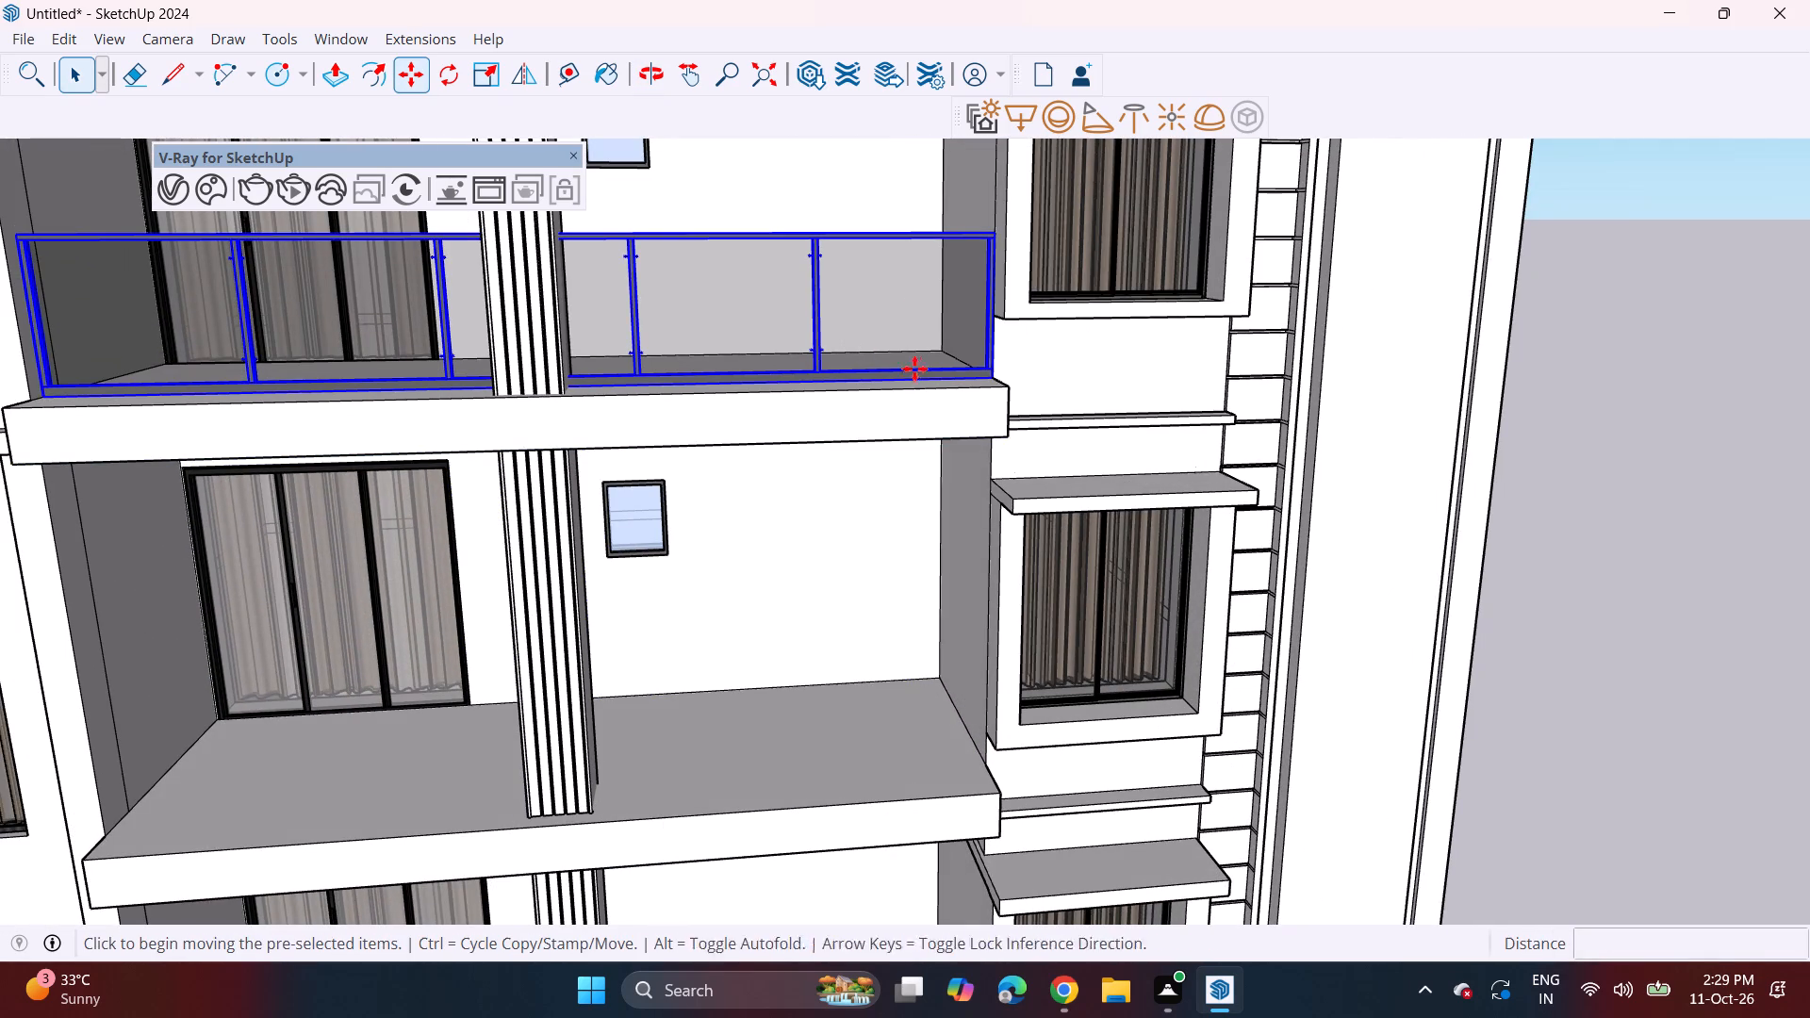
click(993, 380)
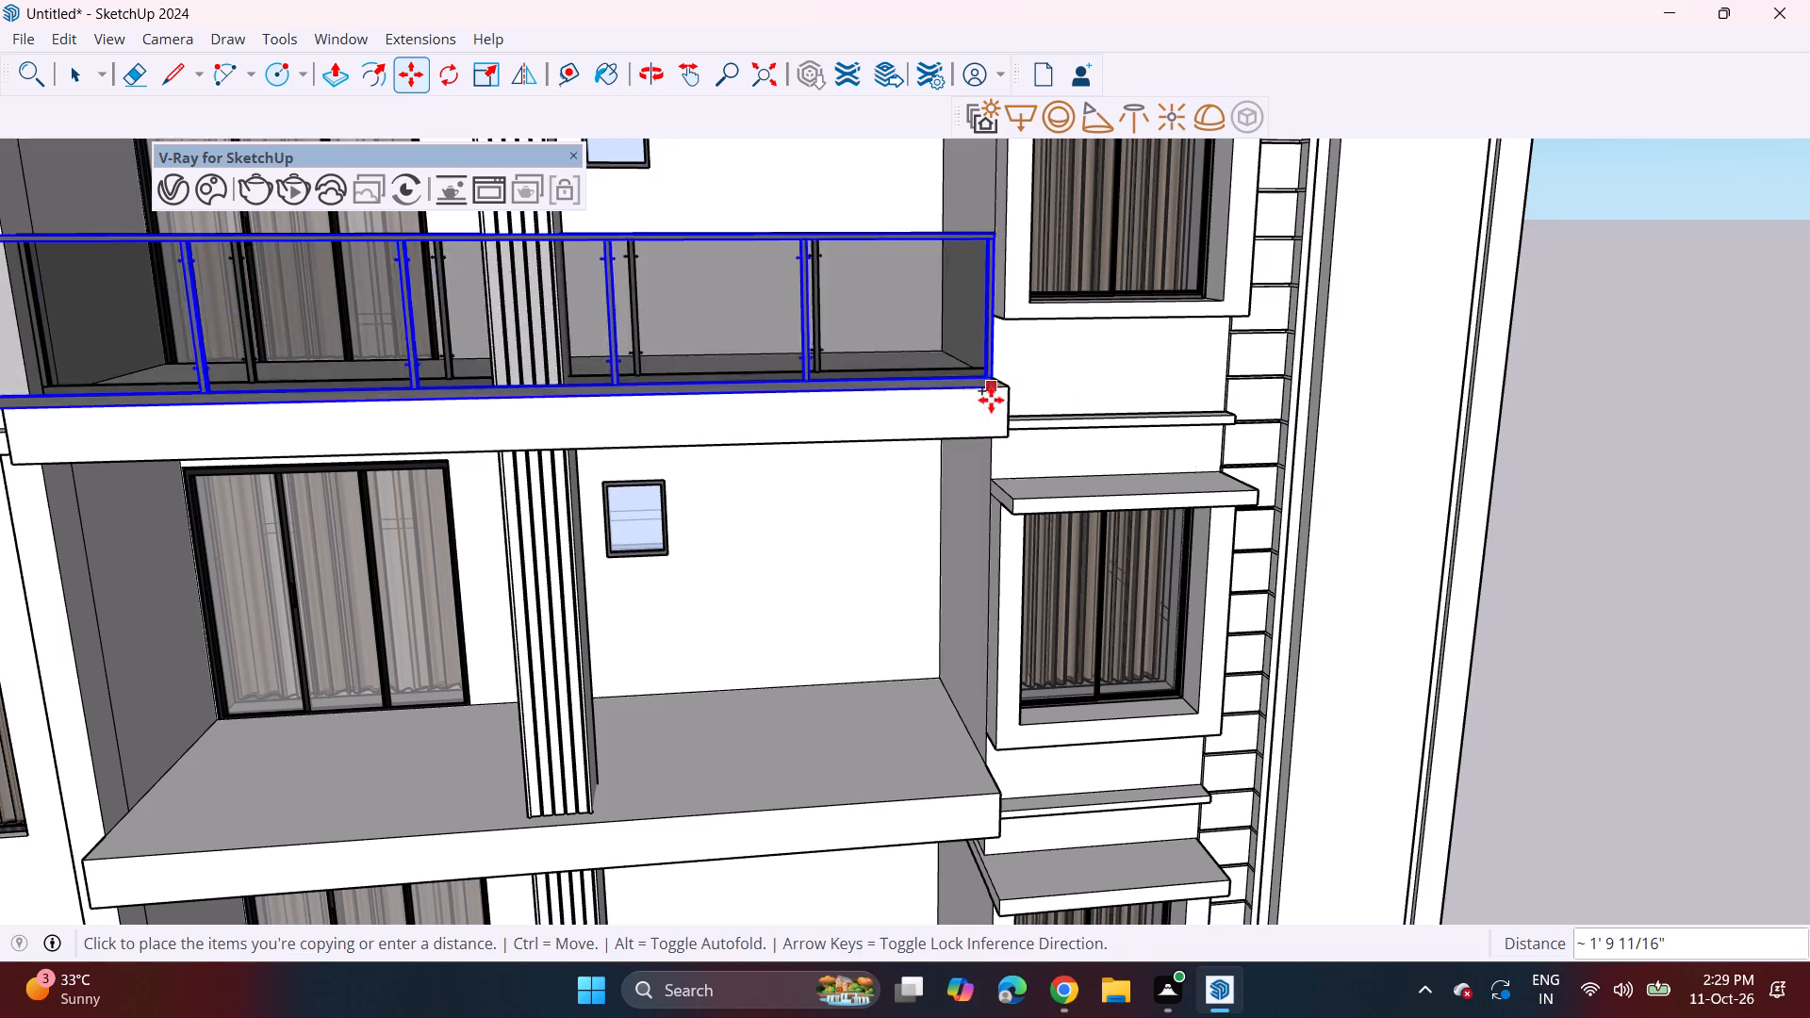
click(985, 757)
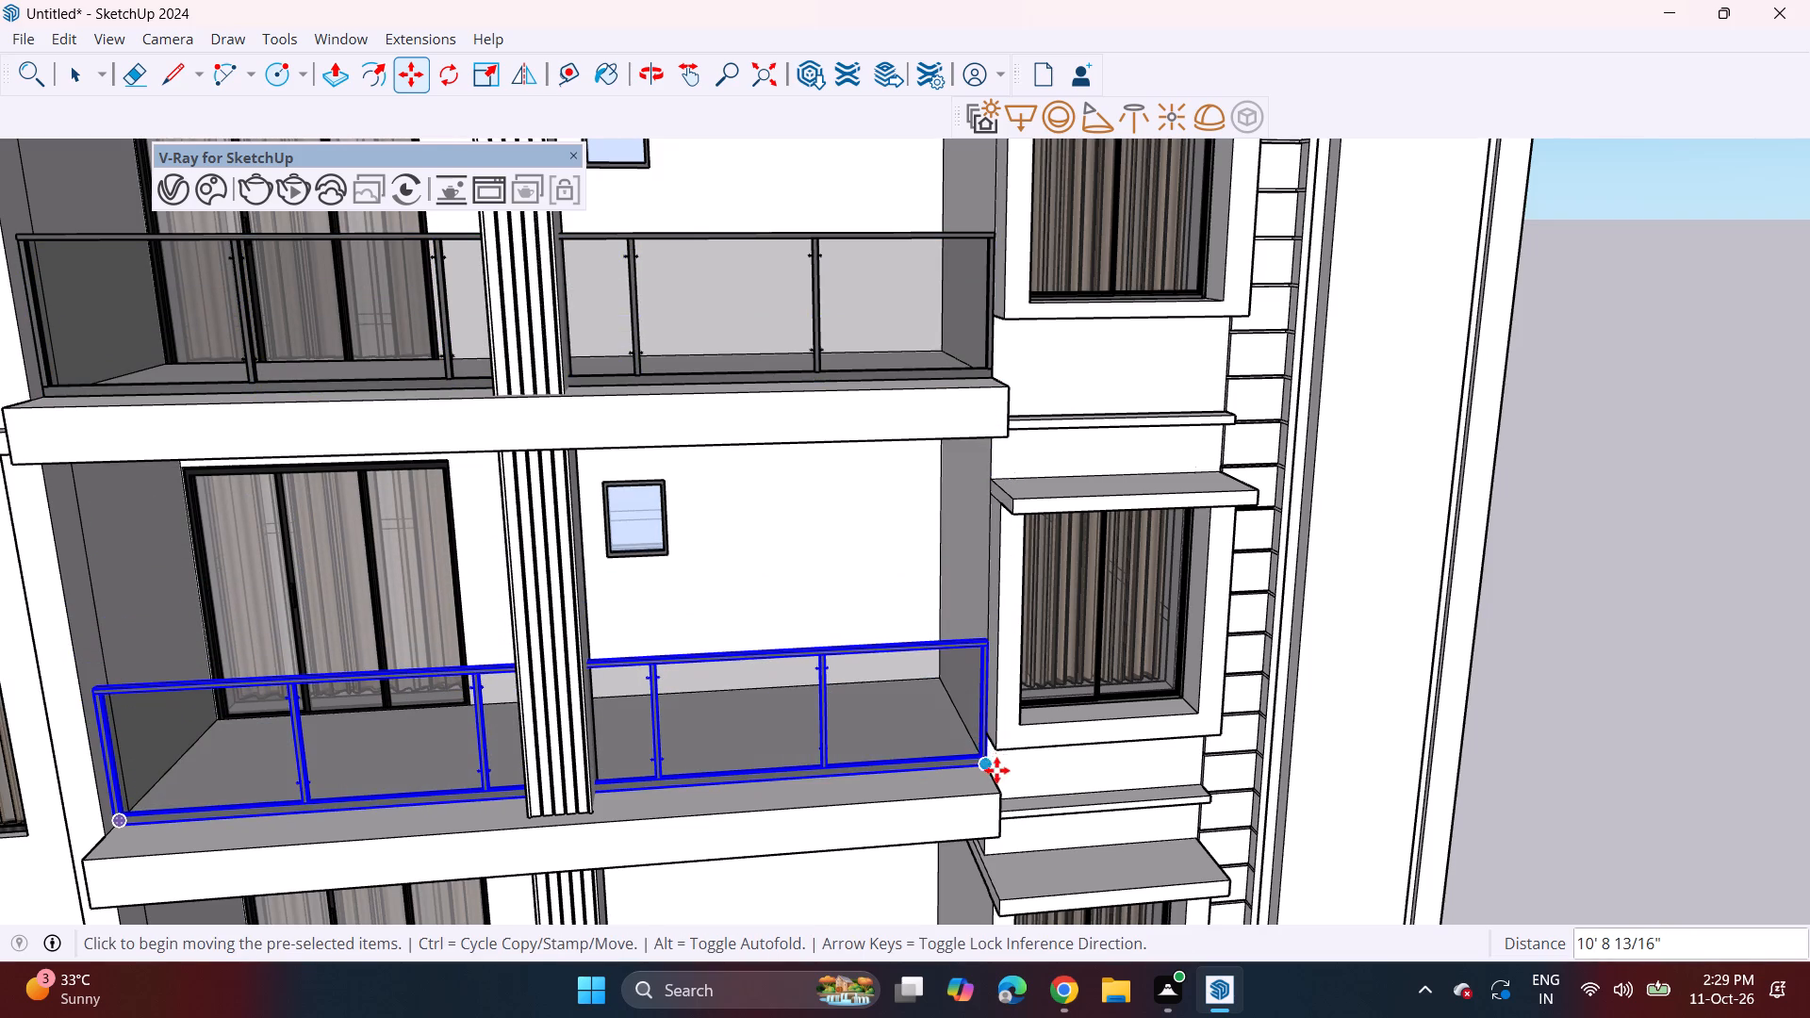
Copy the middle balcony's glass railing by its lower end corner down onto the lowest balcony slab, and clear the selection.
click(991, 758)
shift+middle_drag(990, 797, 971, 588)
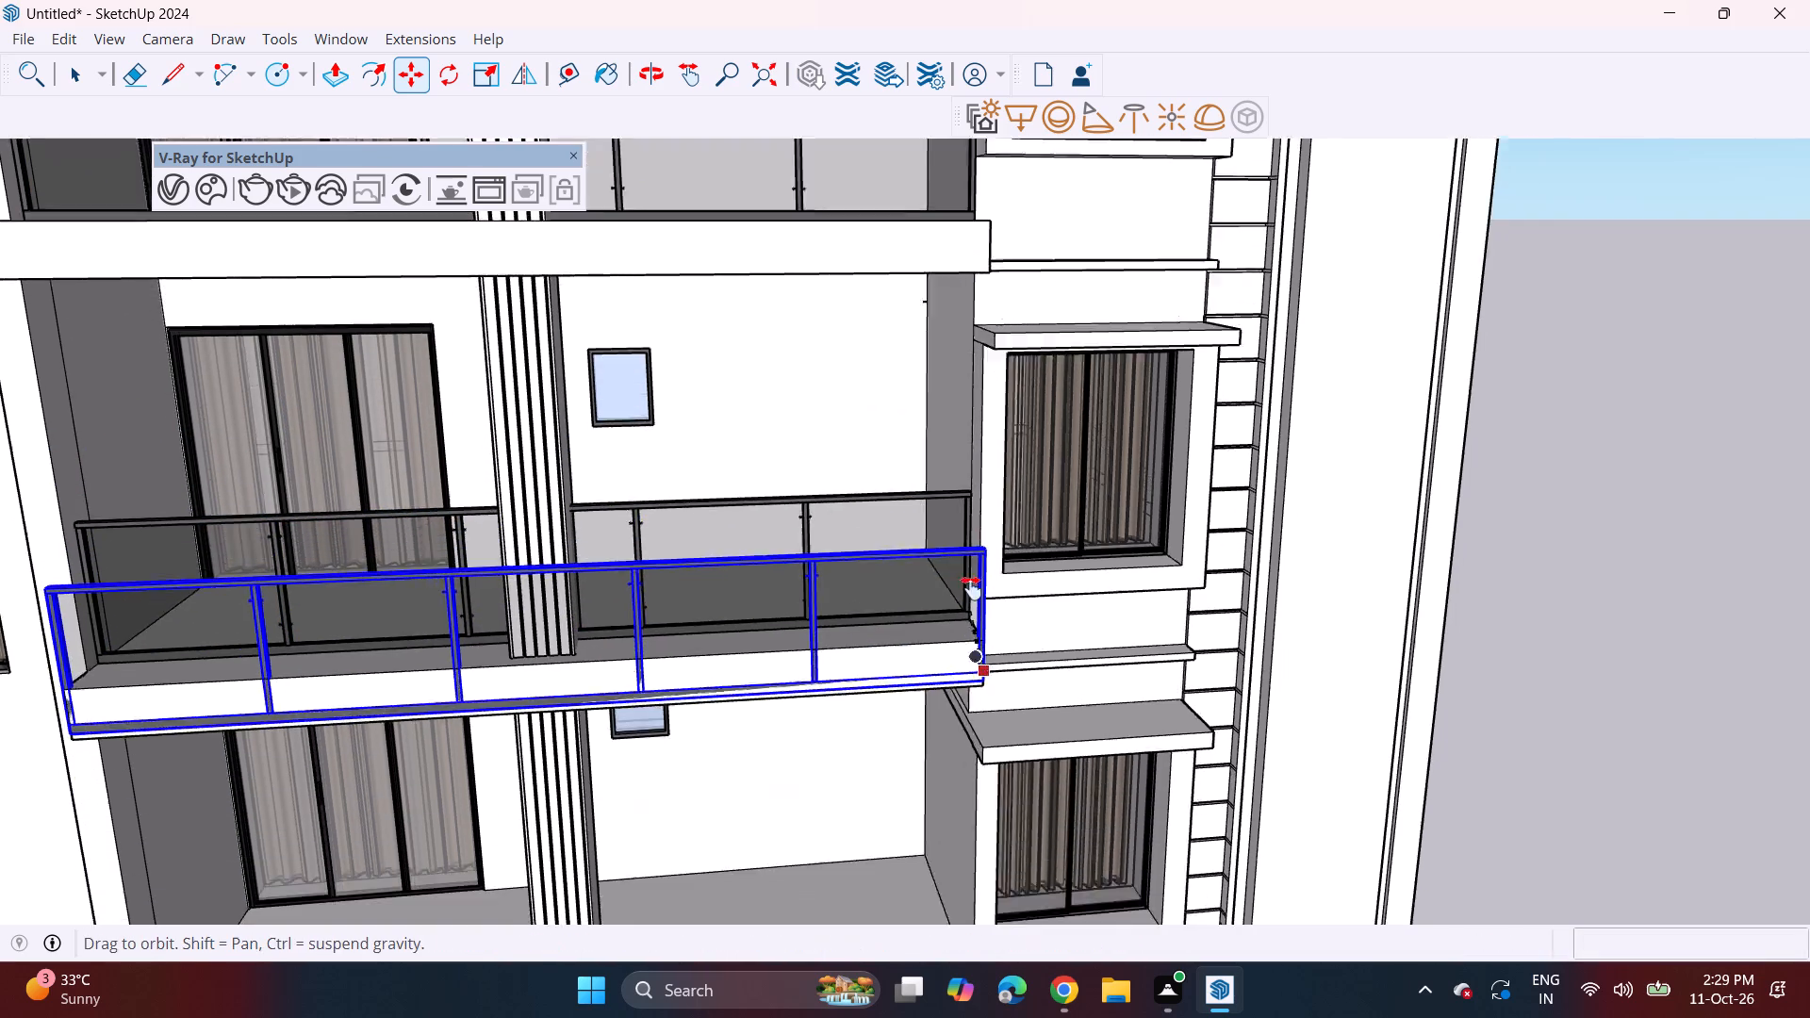
shift+middle_drag(971, 588, 995, 402)
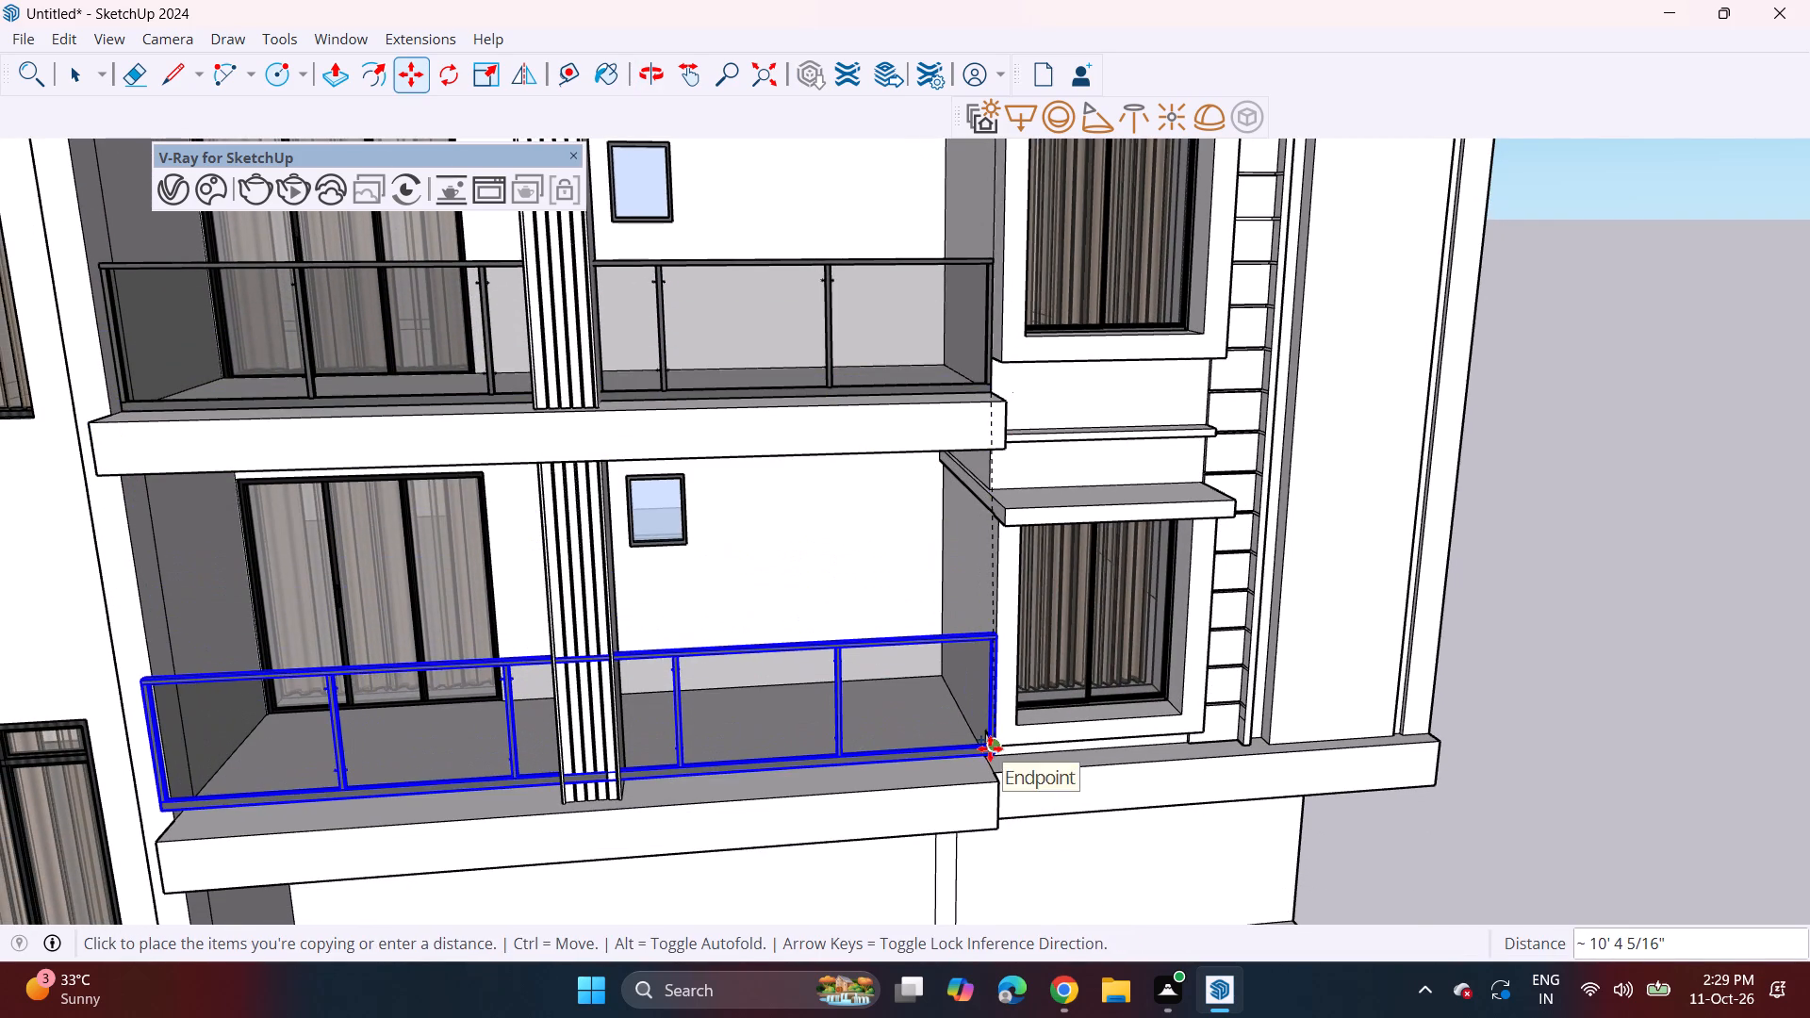
click(979, 747)
middle_drag(941, 733, 887, 673)
scroll(804, 582, down, 3)
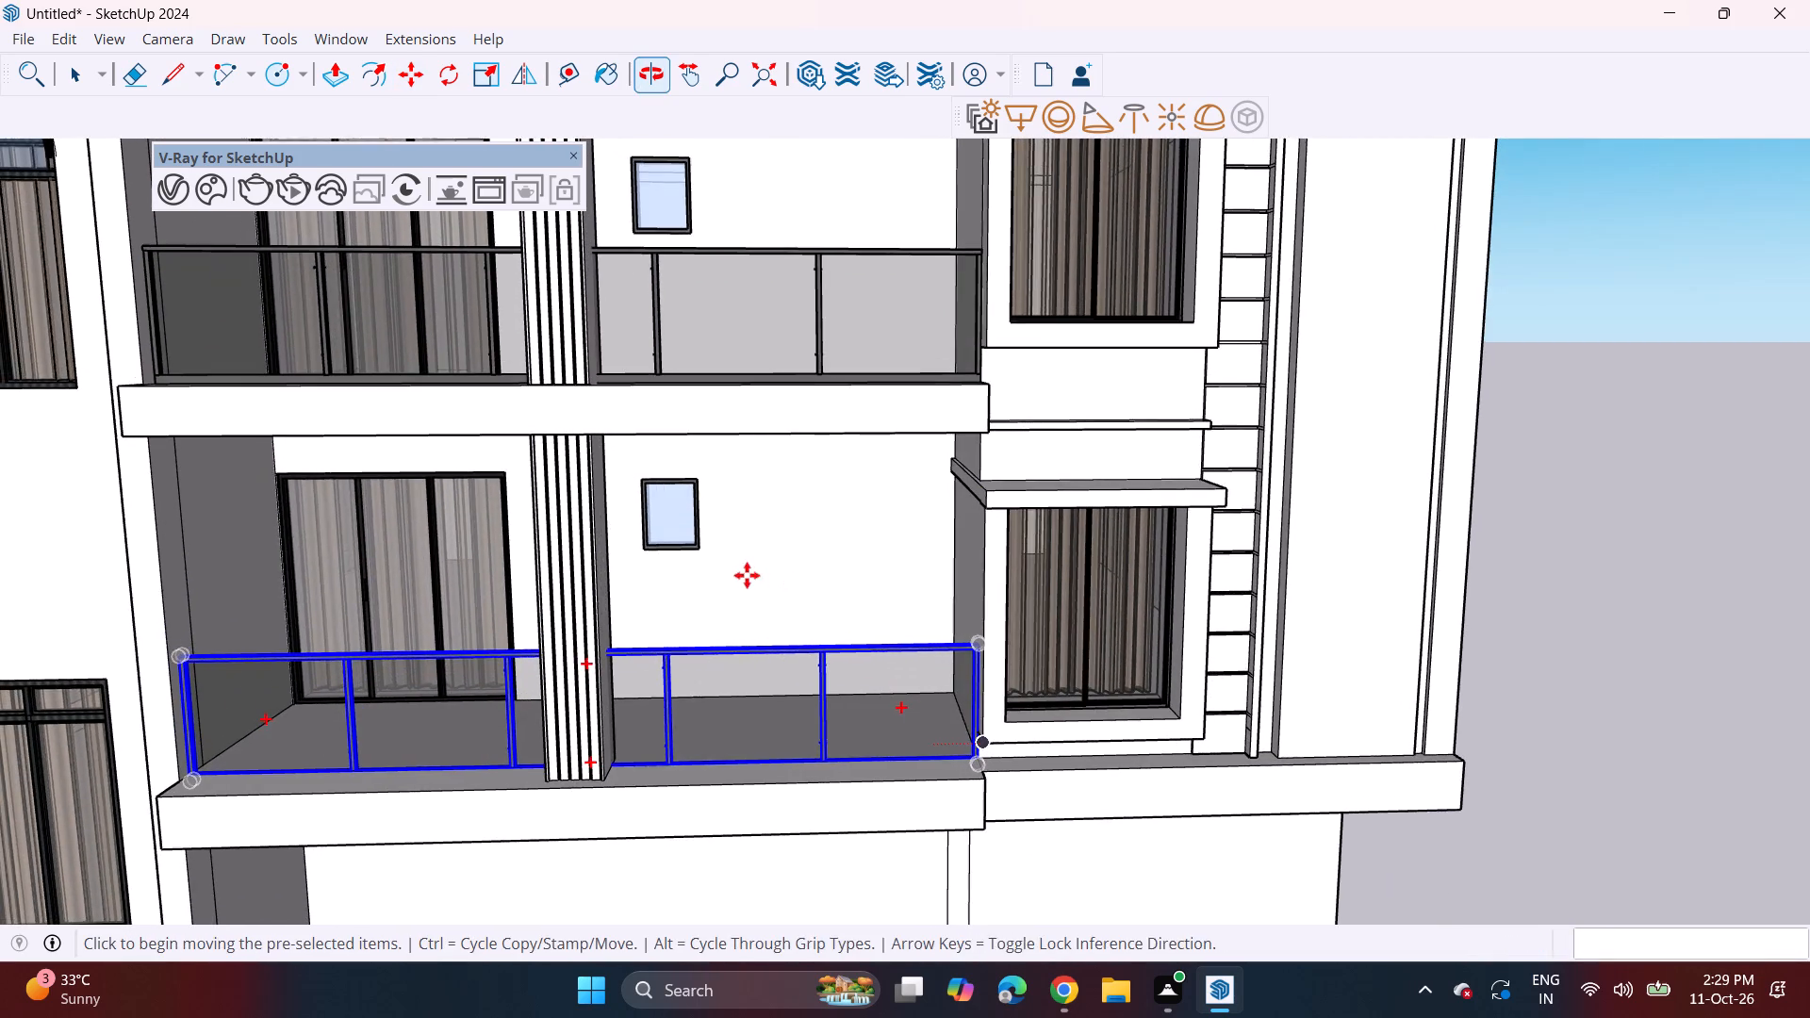
scroll(747, 575, down, 4)
middle_drag(650, 565, 650, 501)
key(space)
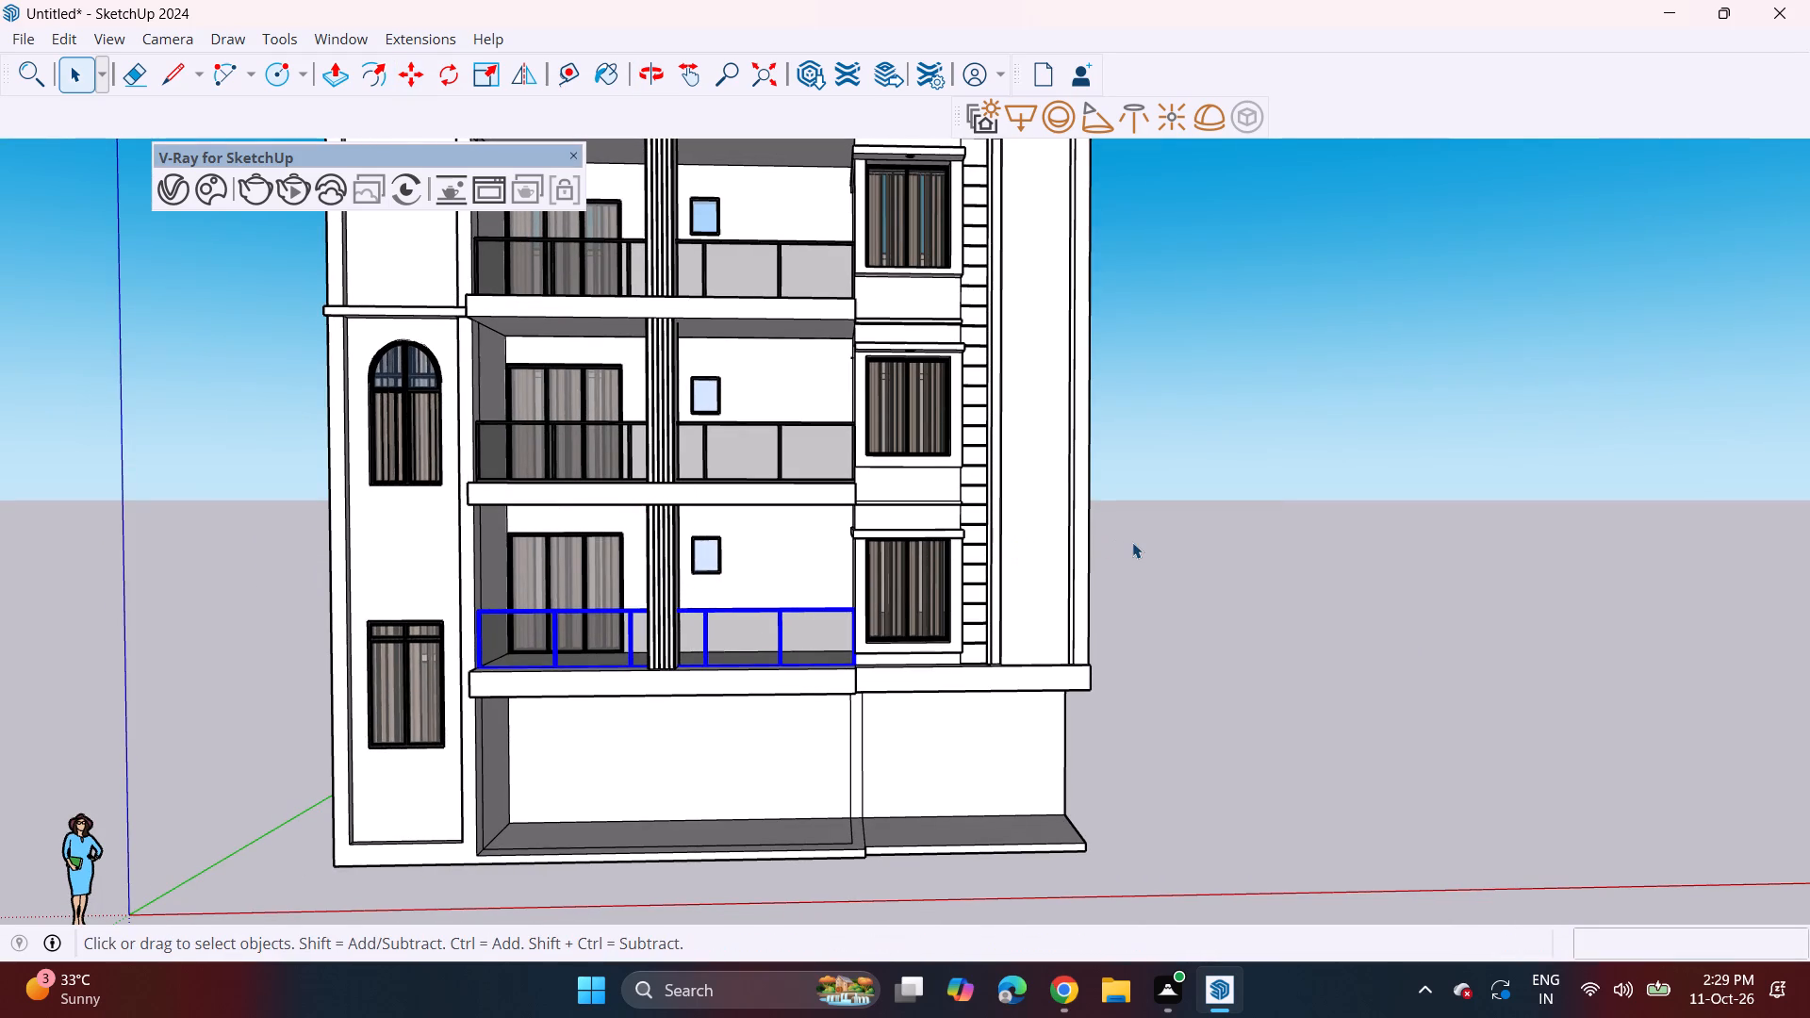
click(1132, 542)
Import the glass-railing model from the Downloads folder and place it in the open area beside the building.
shift+middle_drag(803, 577, 899, 681)
middle_drag(843, 646, 729, 606)
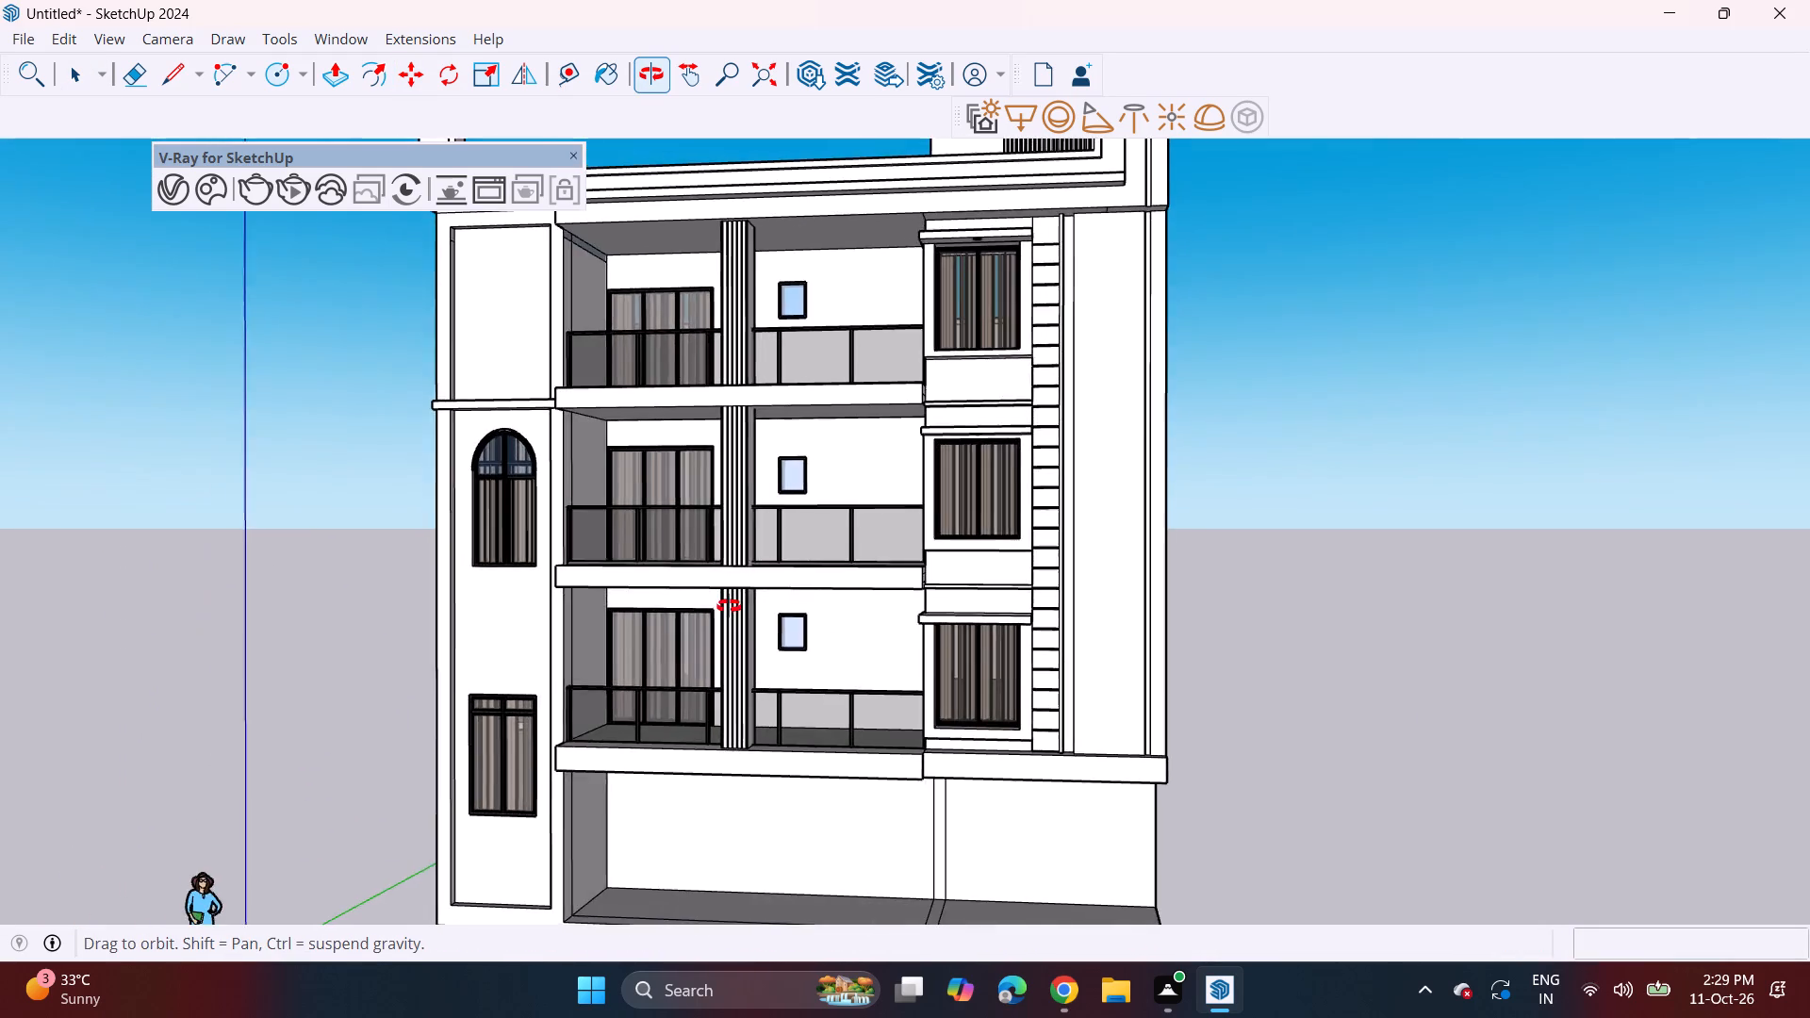
middle_drag(729, 606, 827, 654)
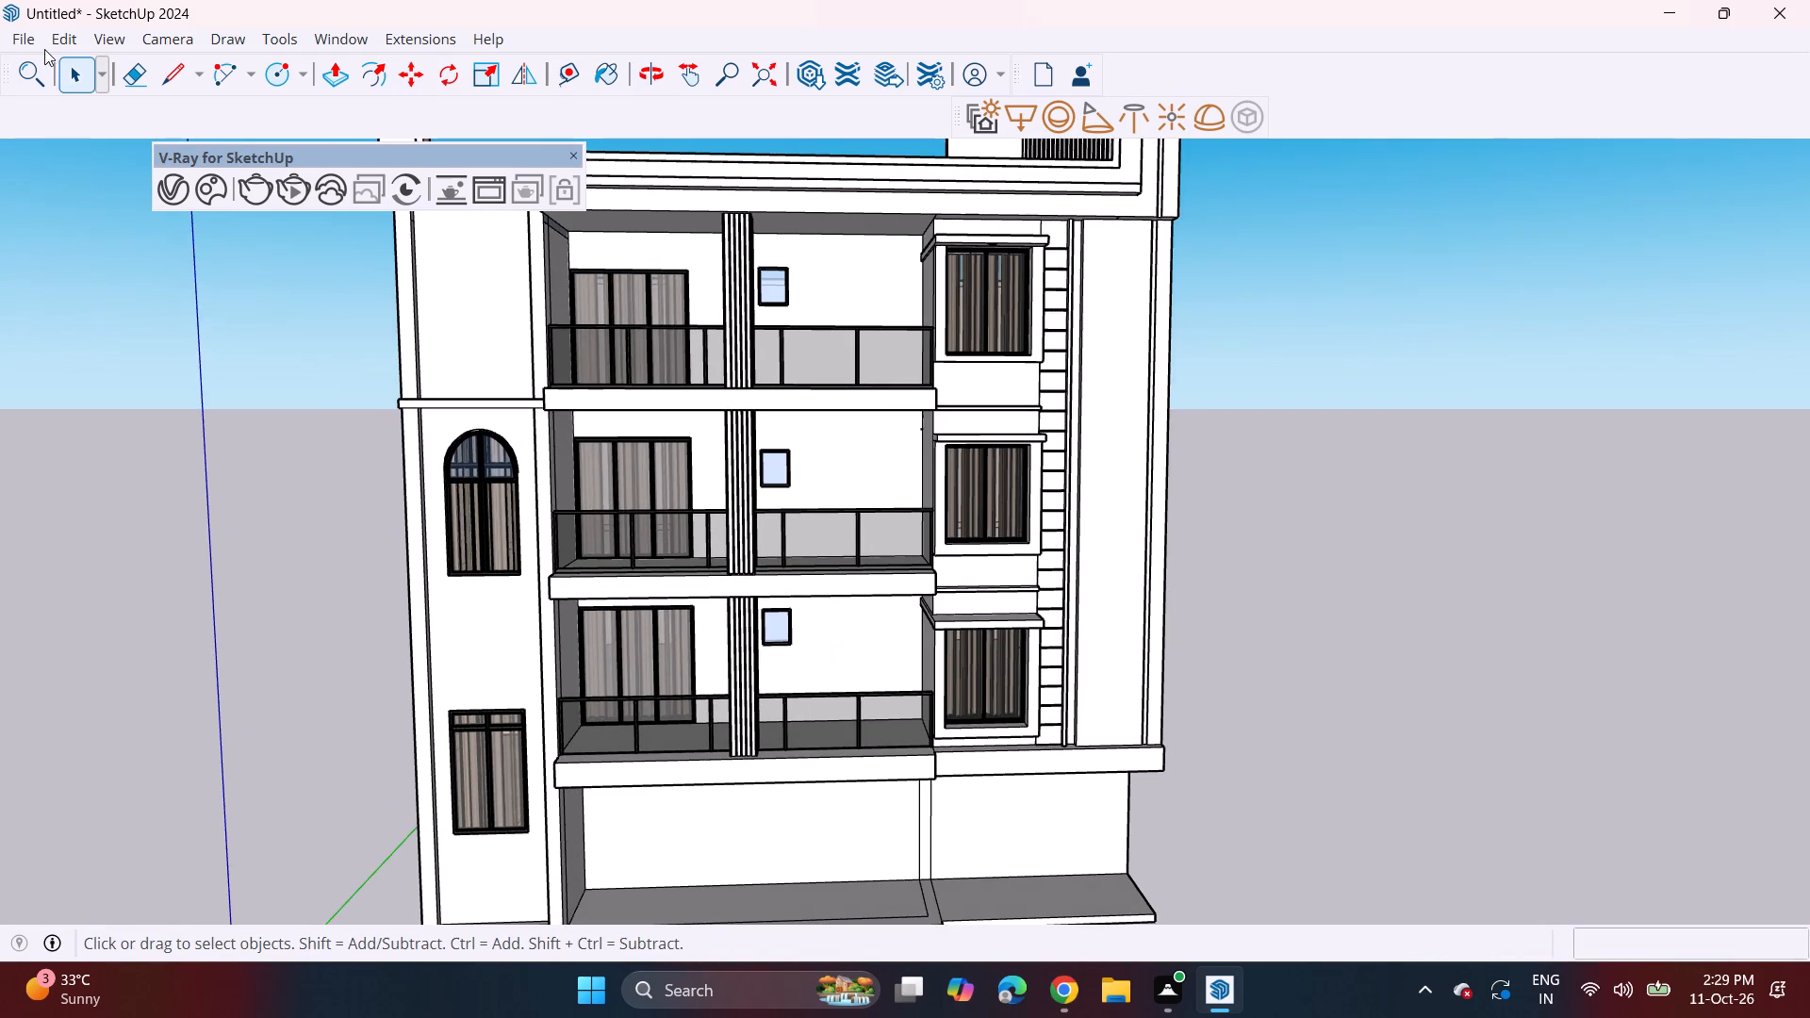
click(28, 49)
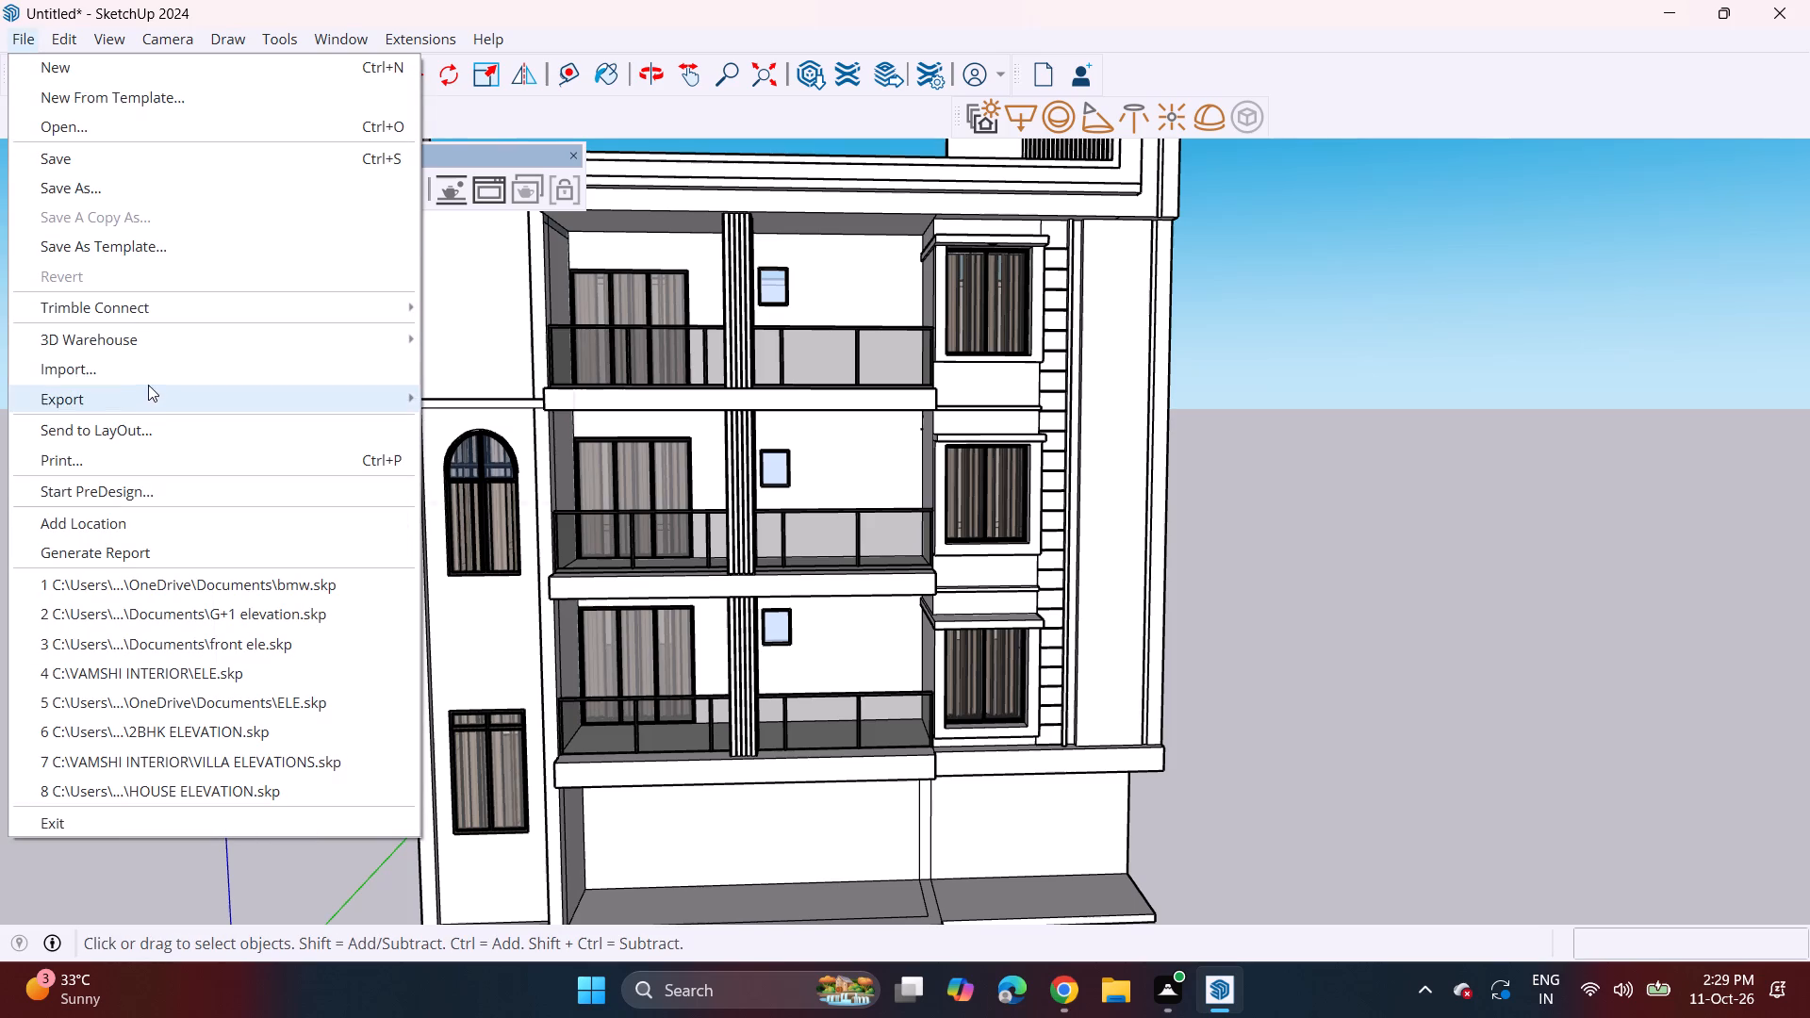
click(151, 369)
scroll(348, 304, down, 8)
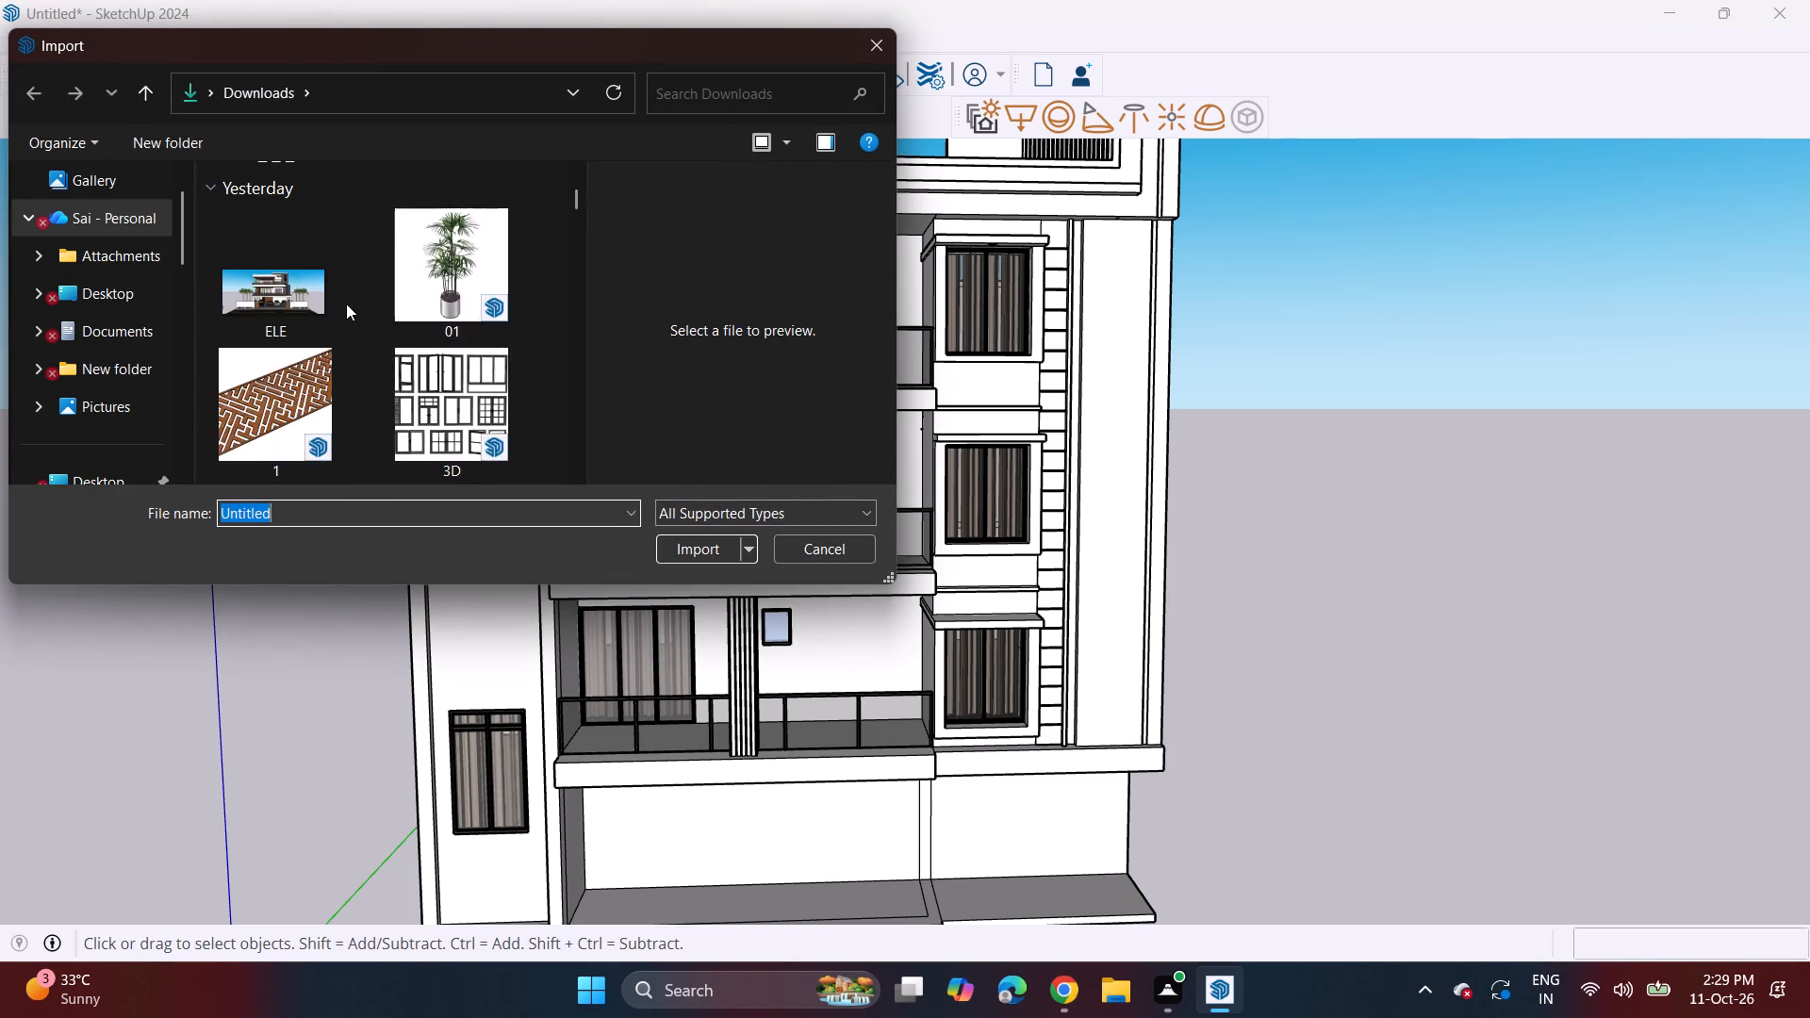
scroll(346, 304, down, 10)
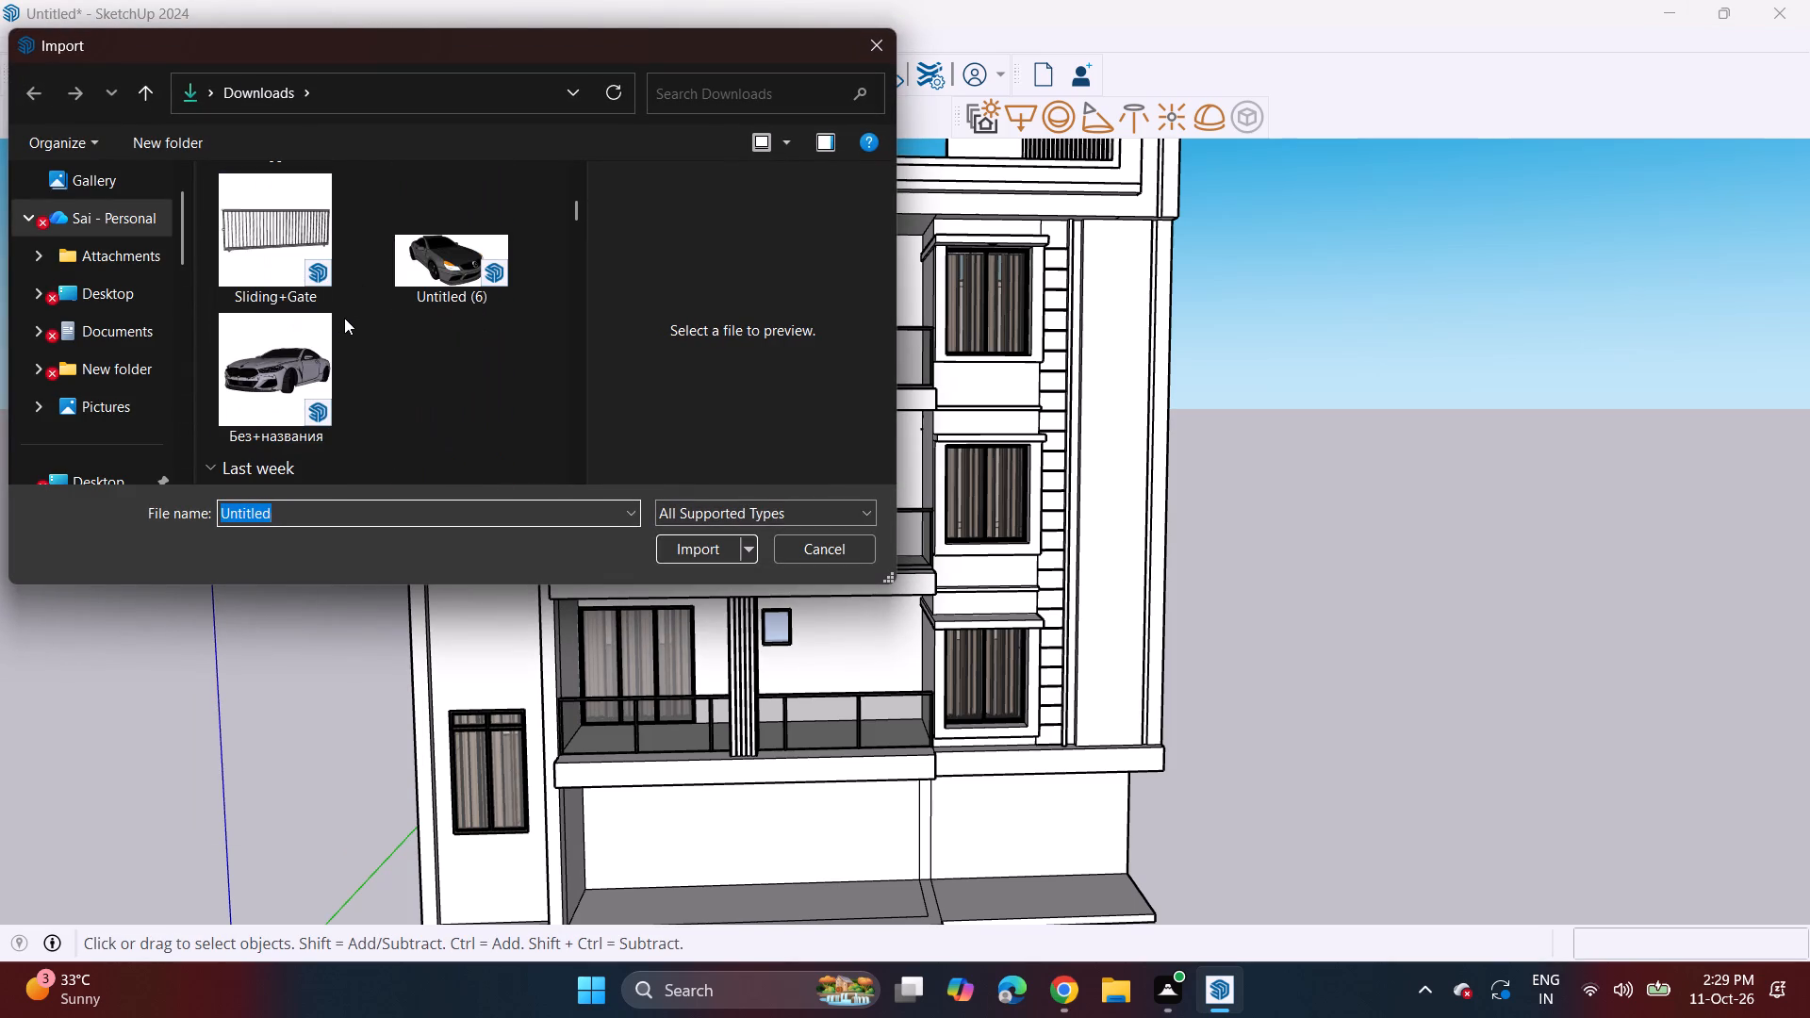
scroll(359, 302, up, 3)
scroll(359, 302, down, 20)
scroll(365, 327, down, 4)
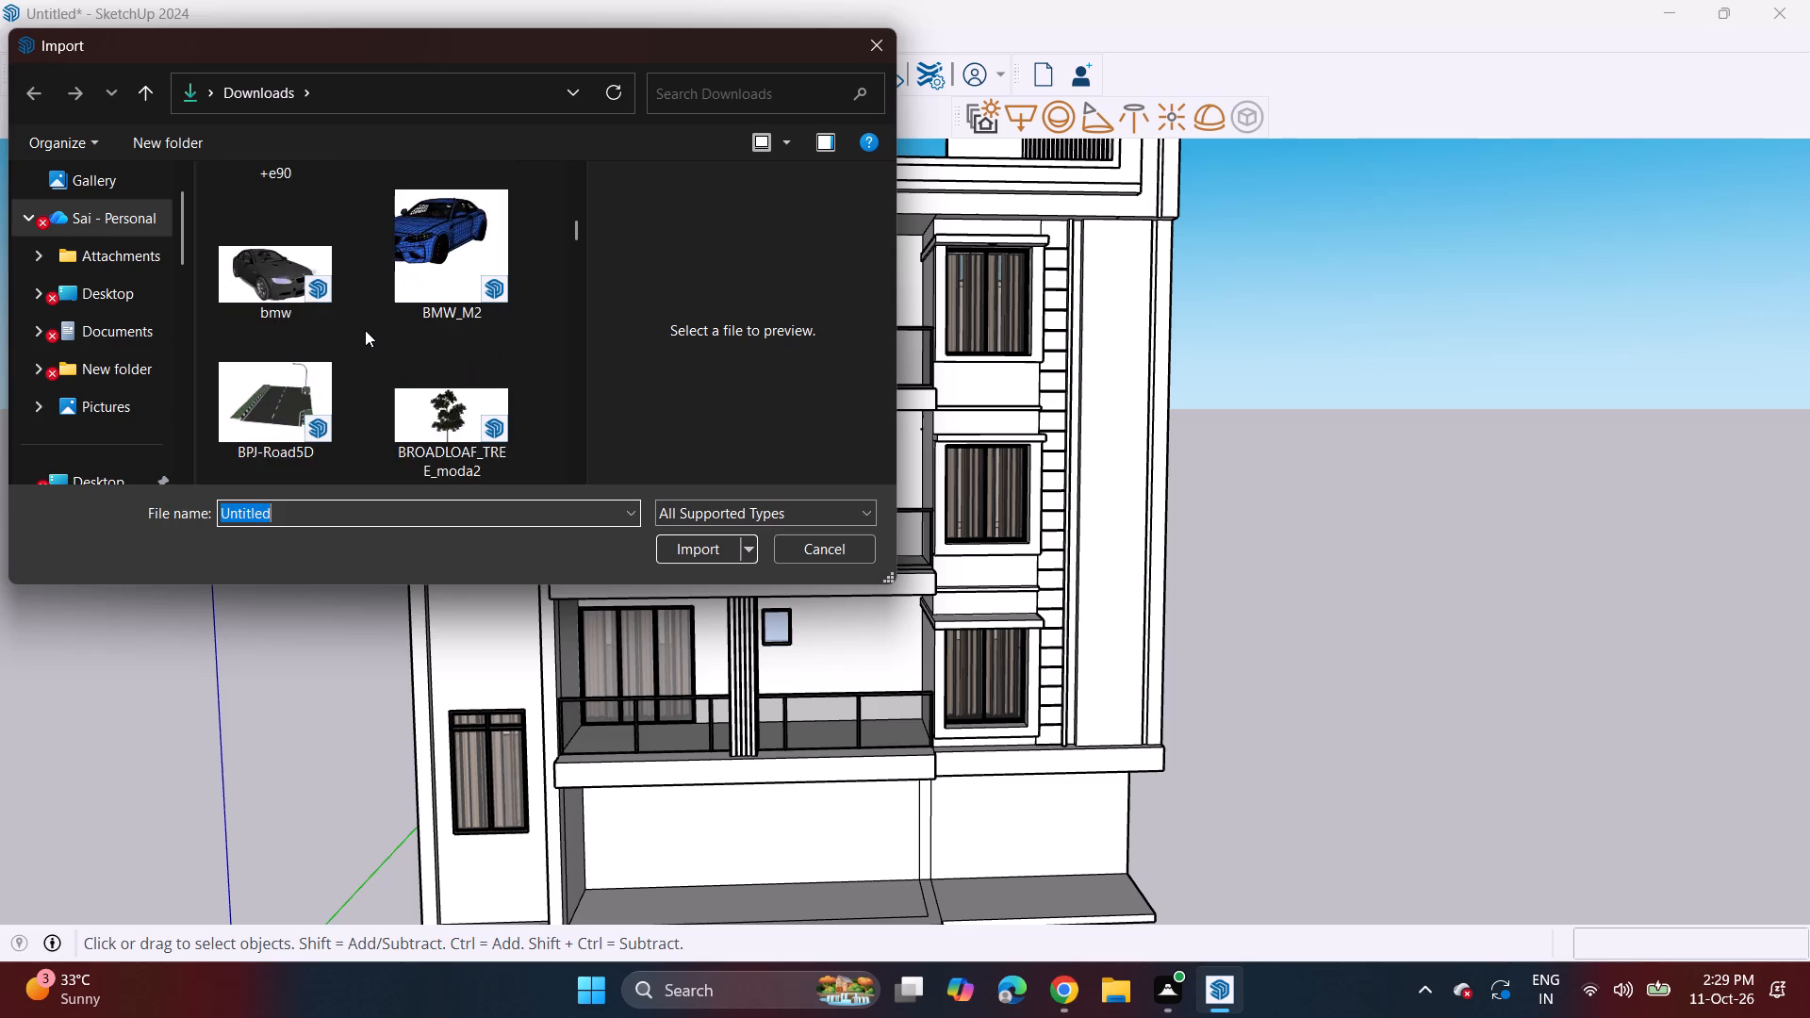
scroll(365, 330, down, 7)
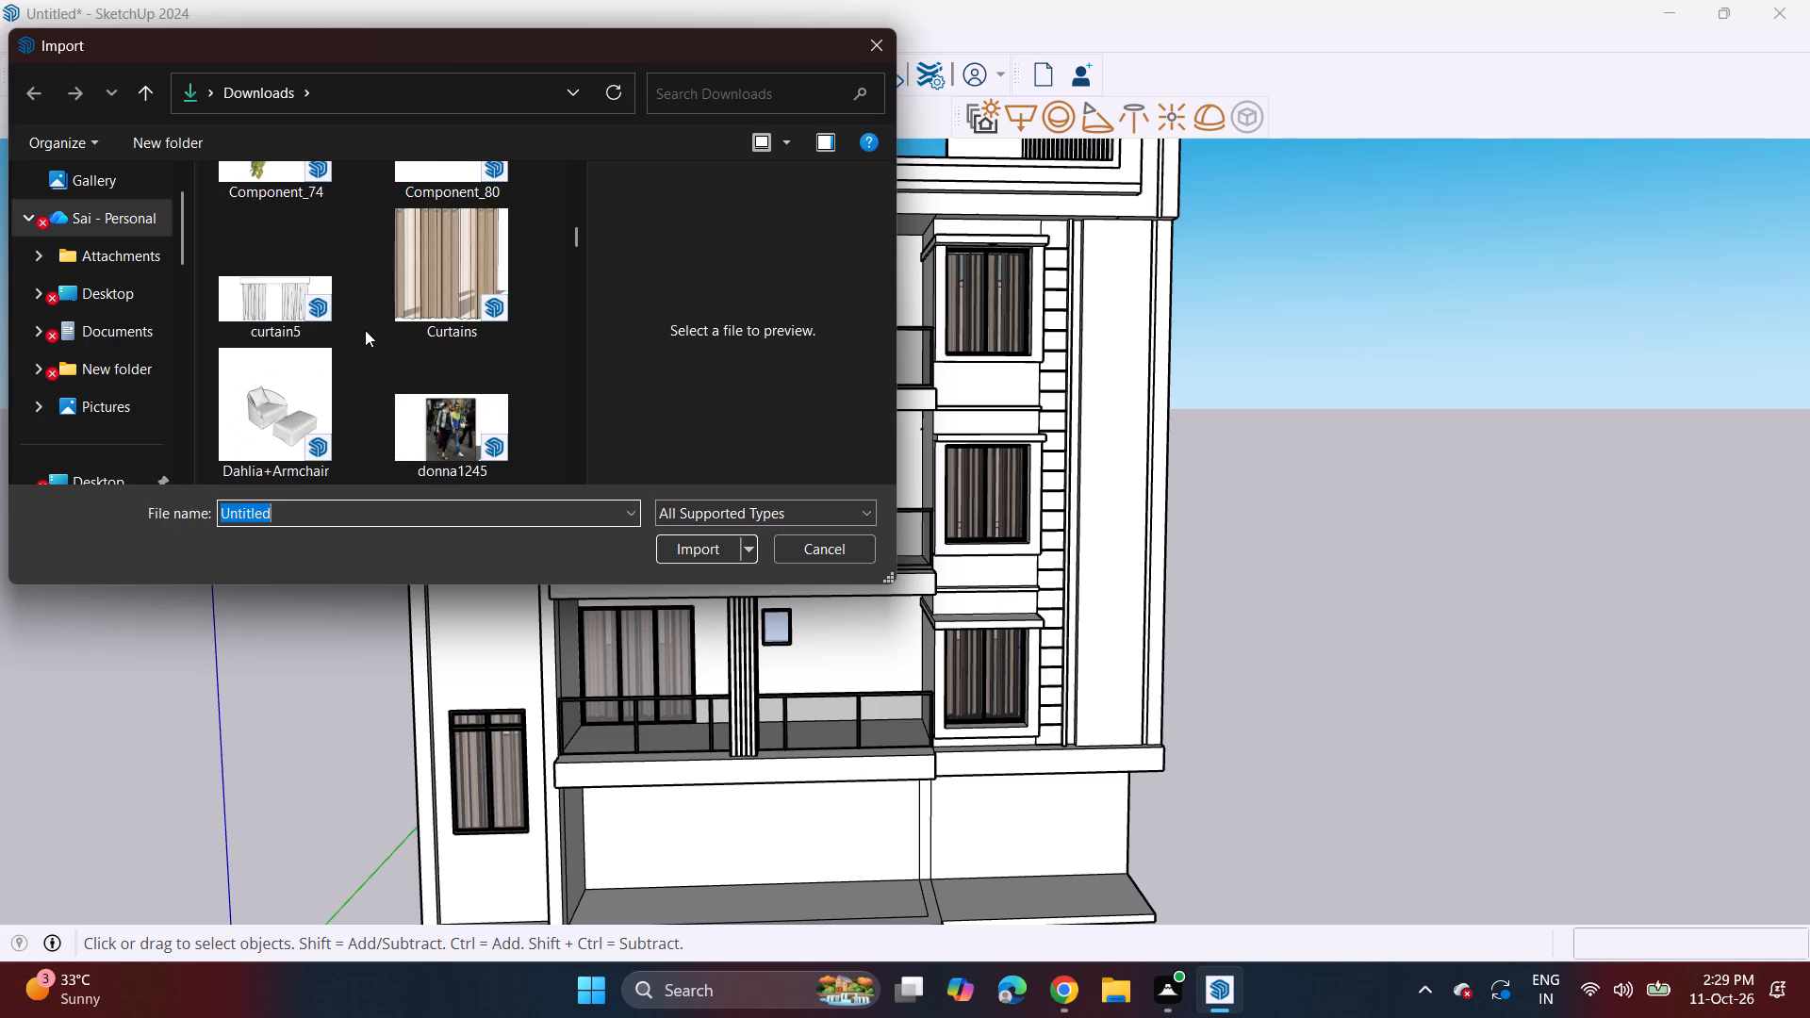
scroll(365, 330, down, 6)
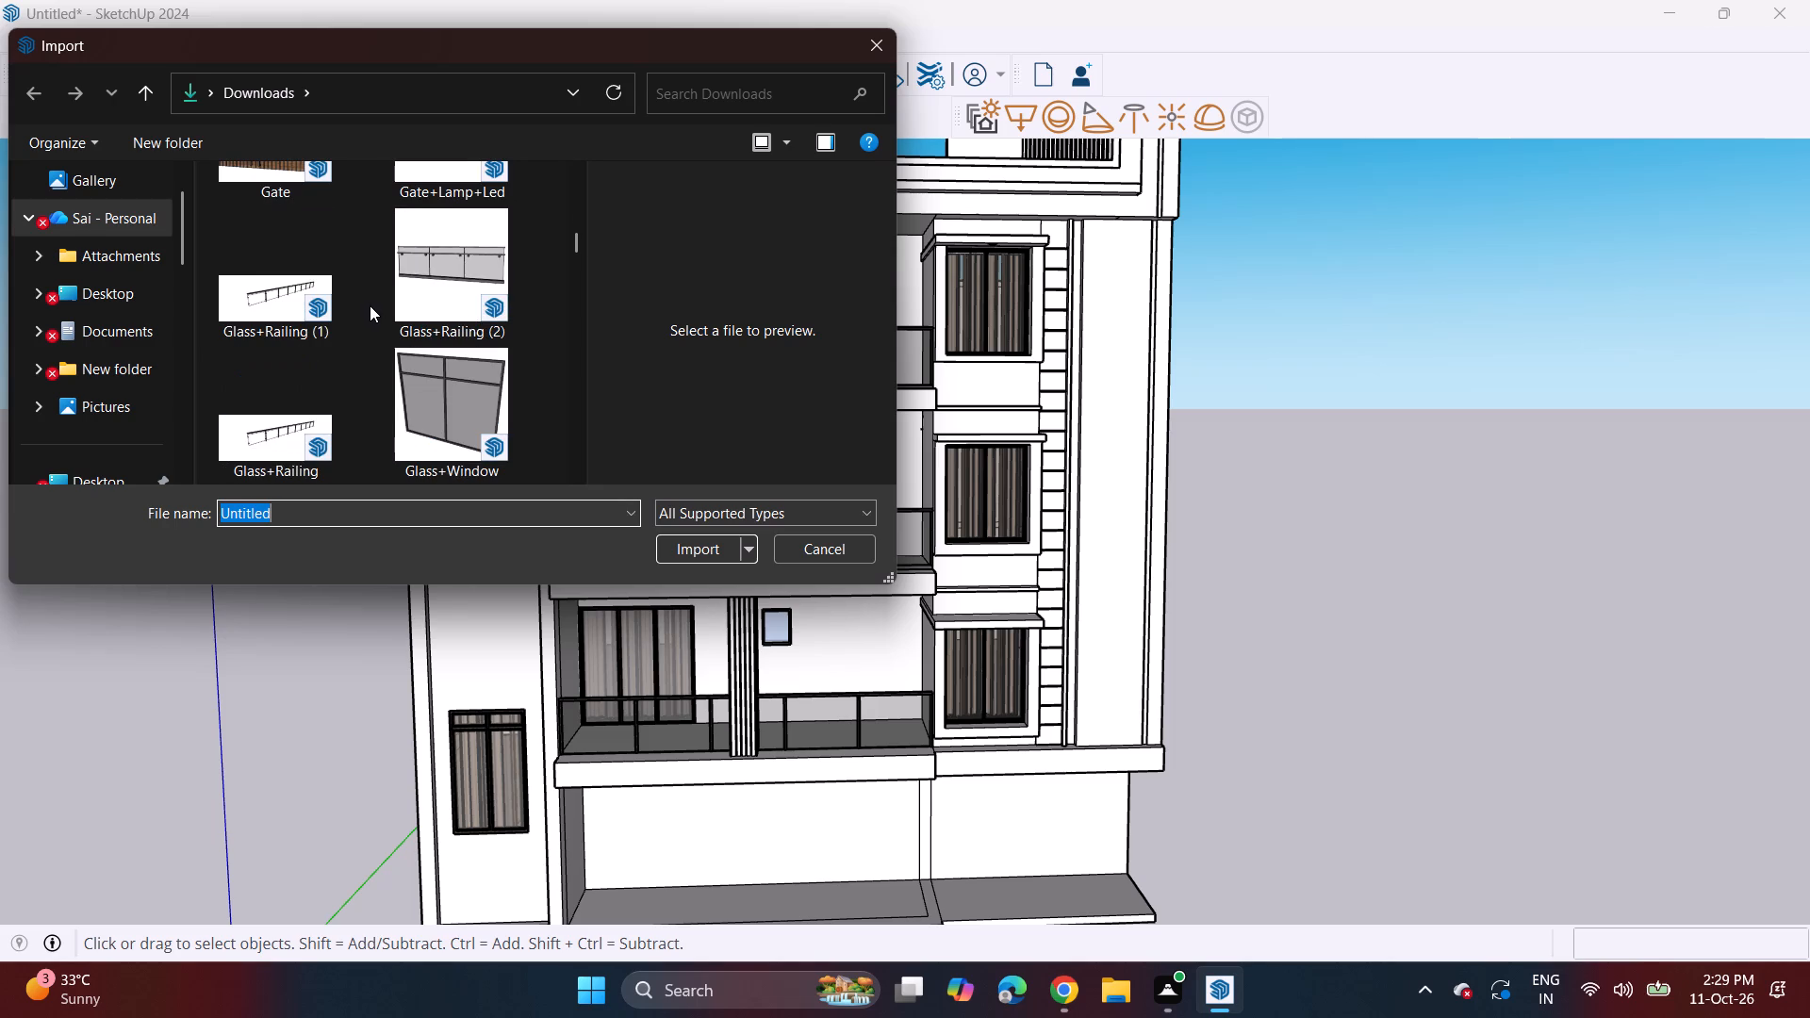
scroll(370, 305, down, 4)
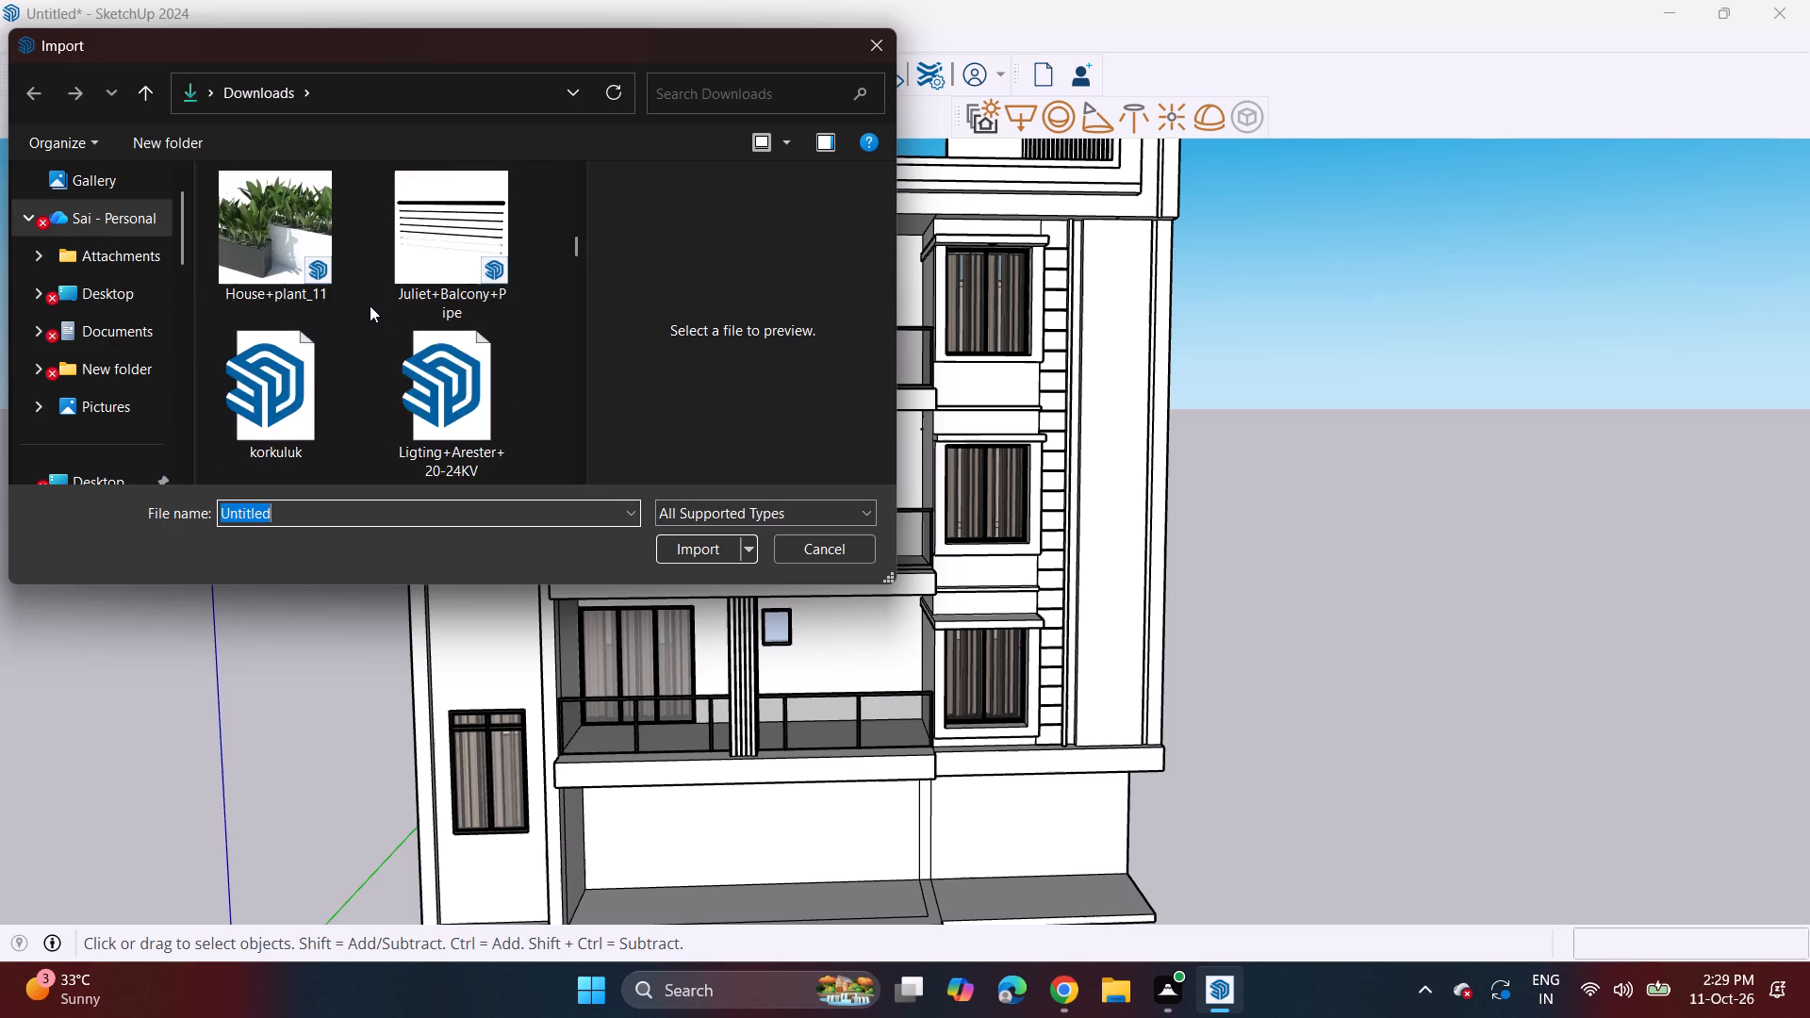
scroll(370, 305, up, 3)
click(274, 382)
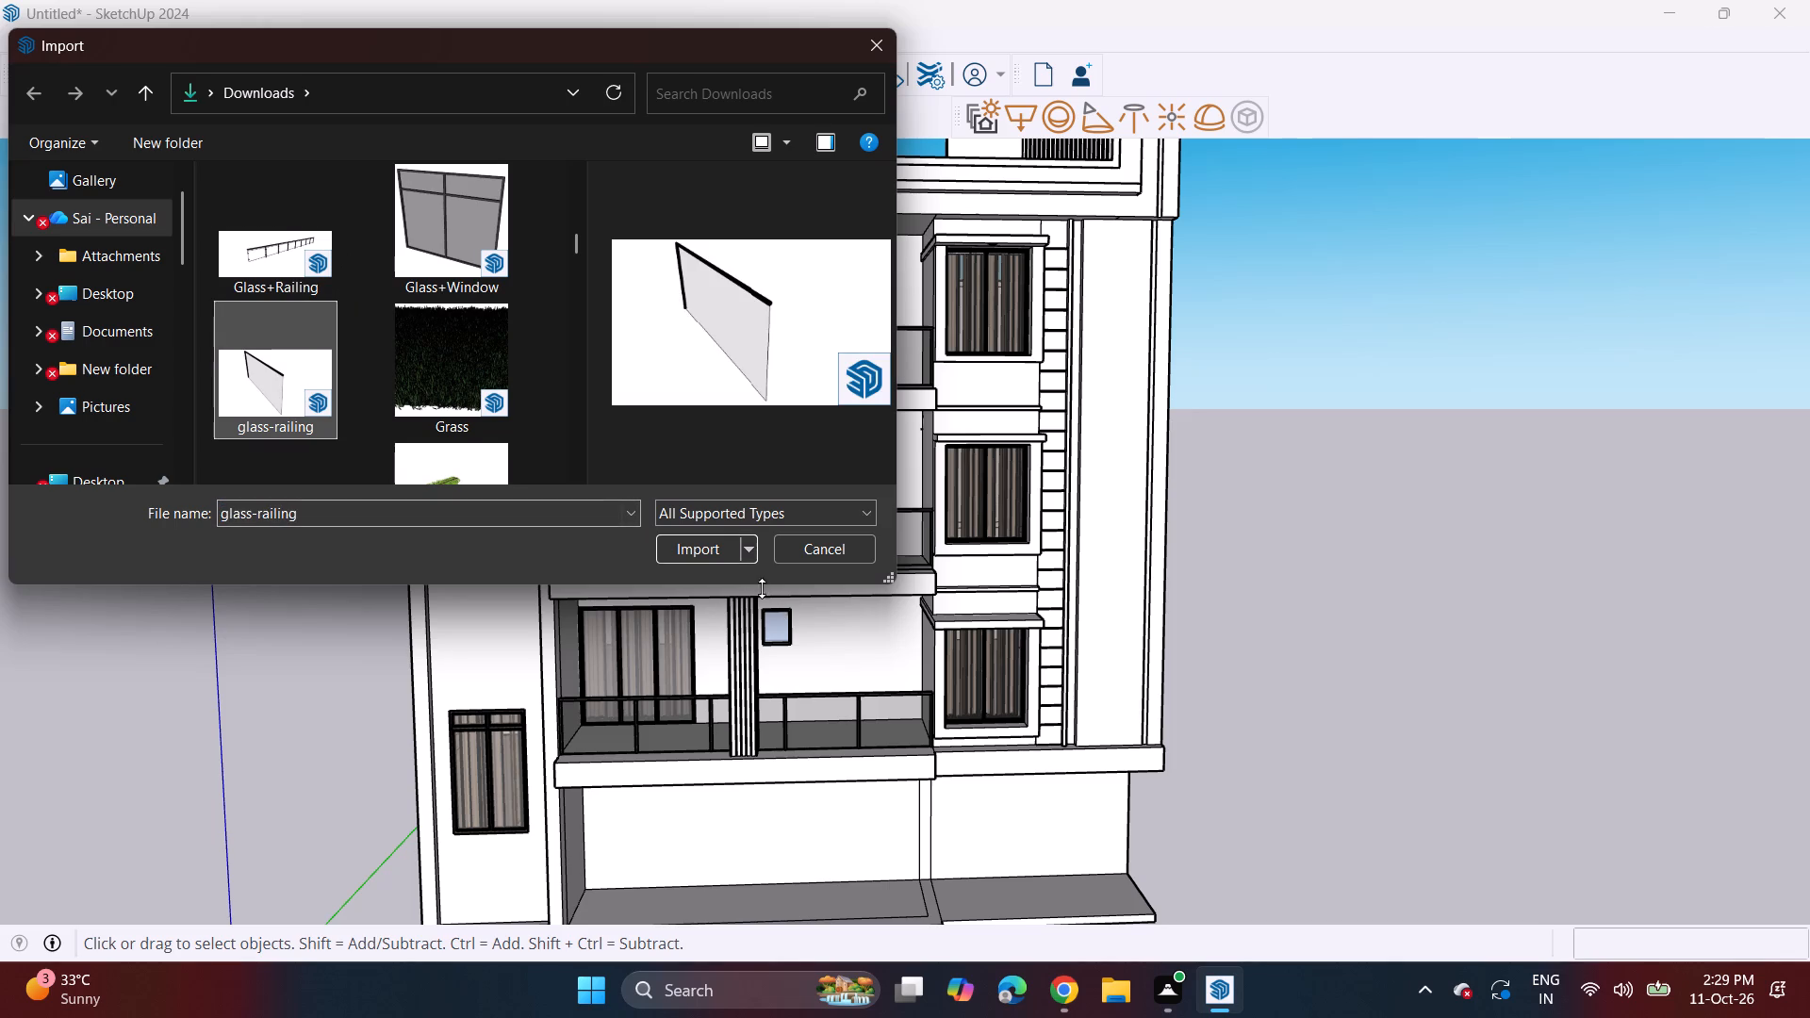
click(736, 539)
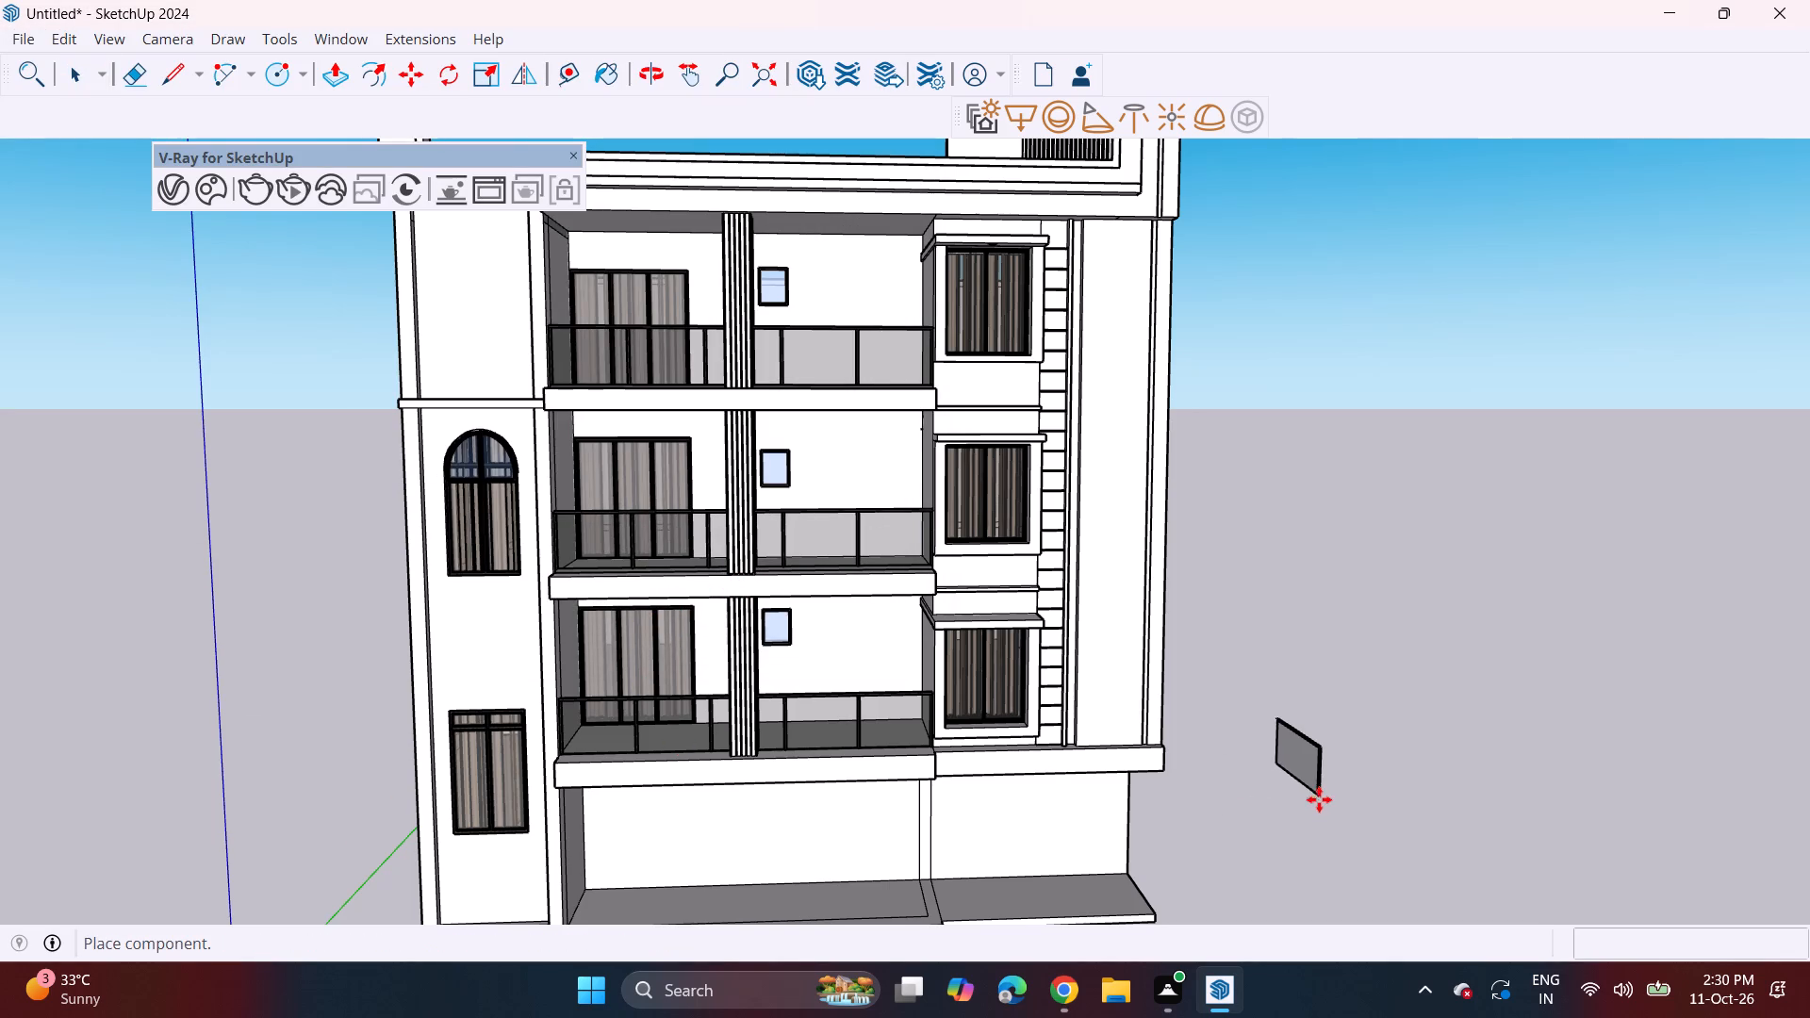
click(1319, 799)
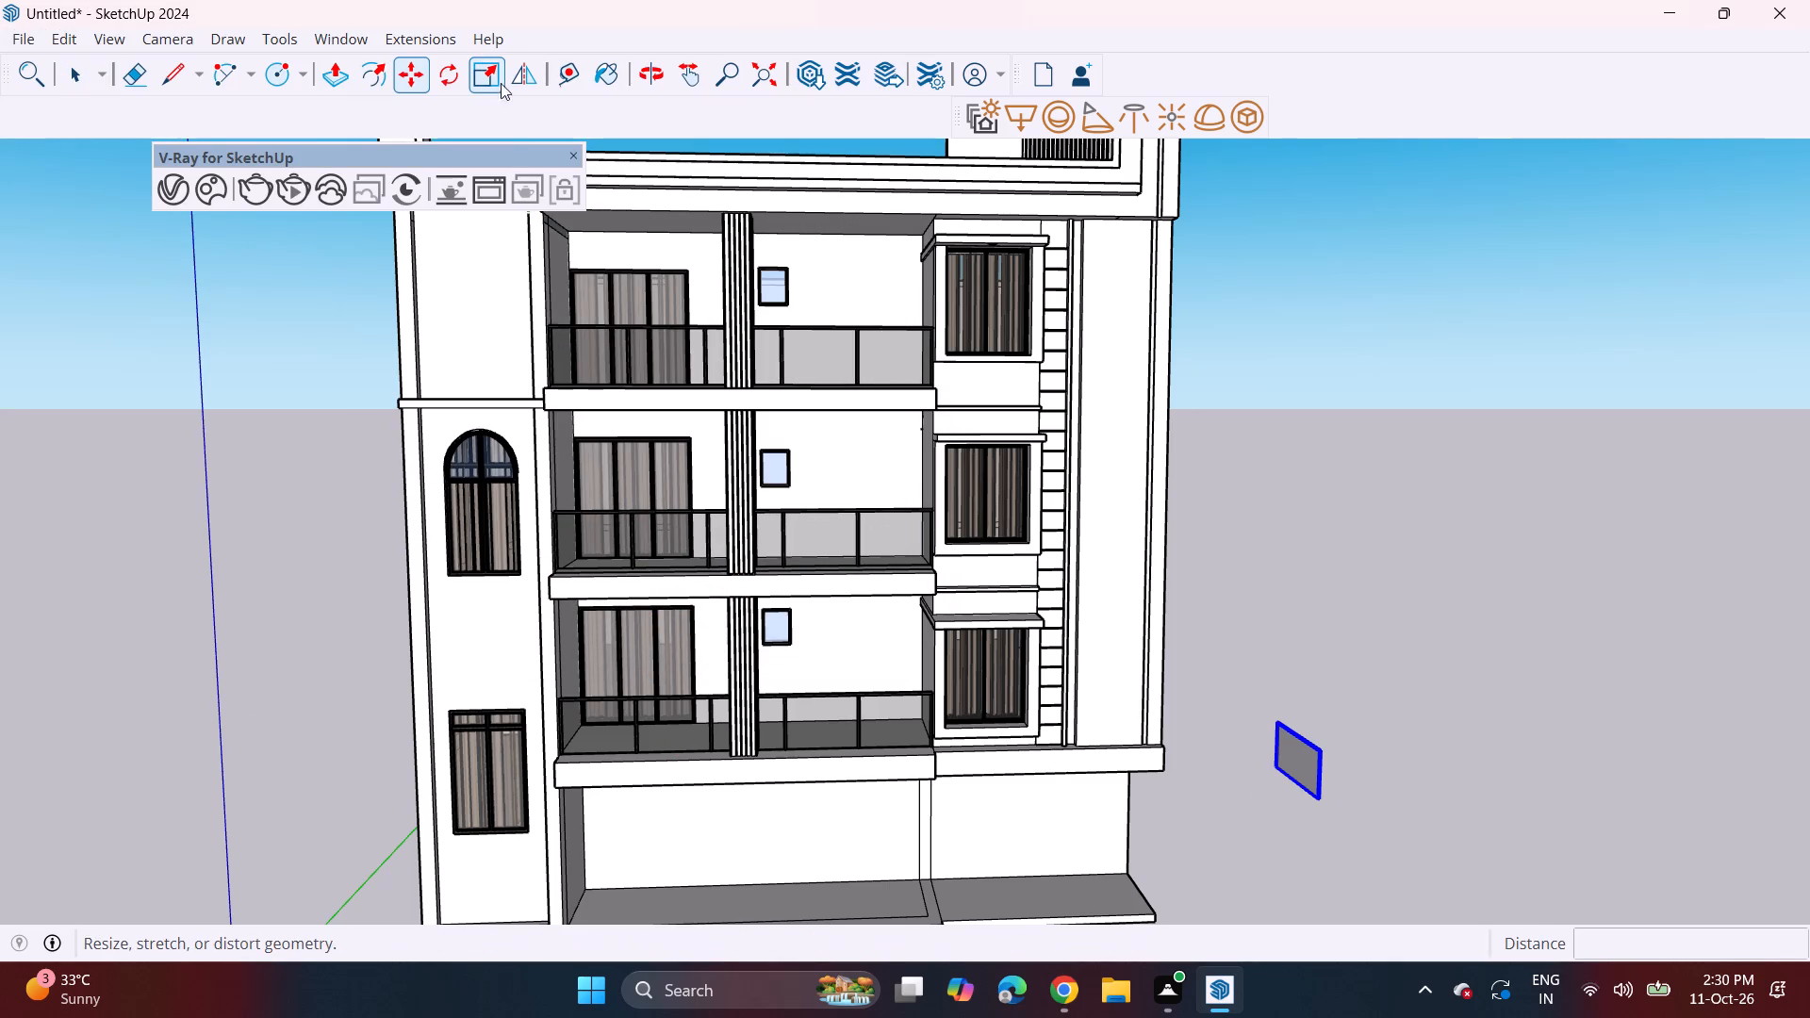
Rotate the imported glass railing 90° about the blue axis so it runs parallel to the front facade.
click(439, 72)
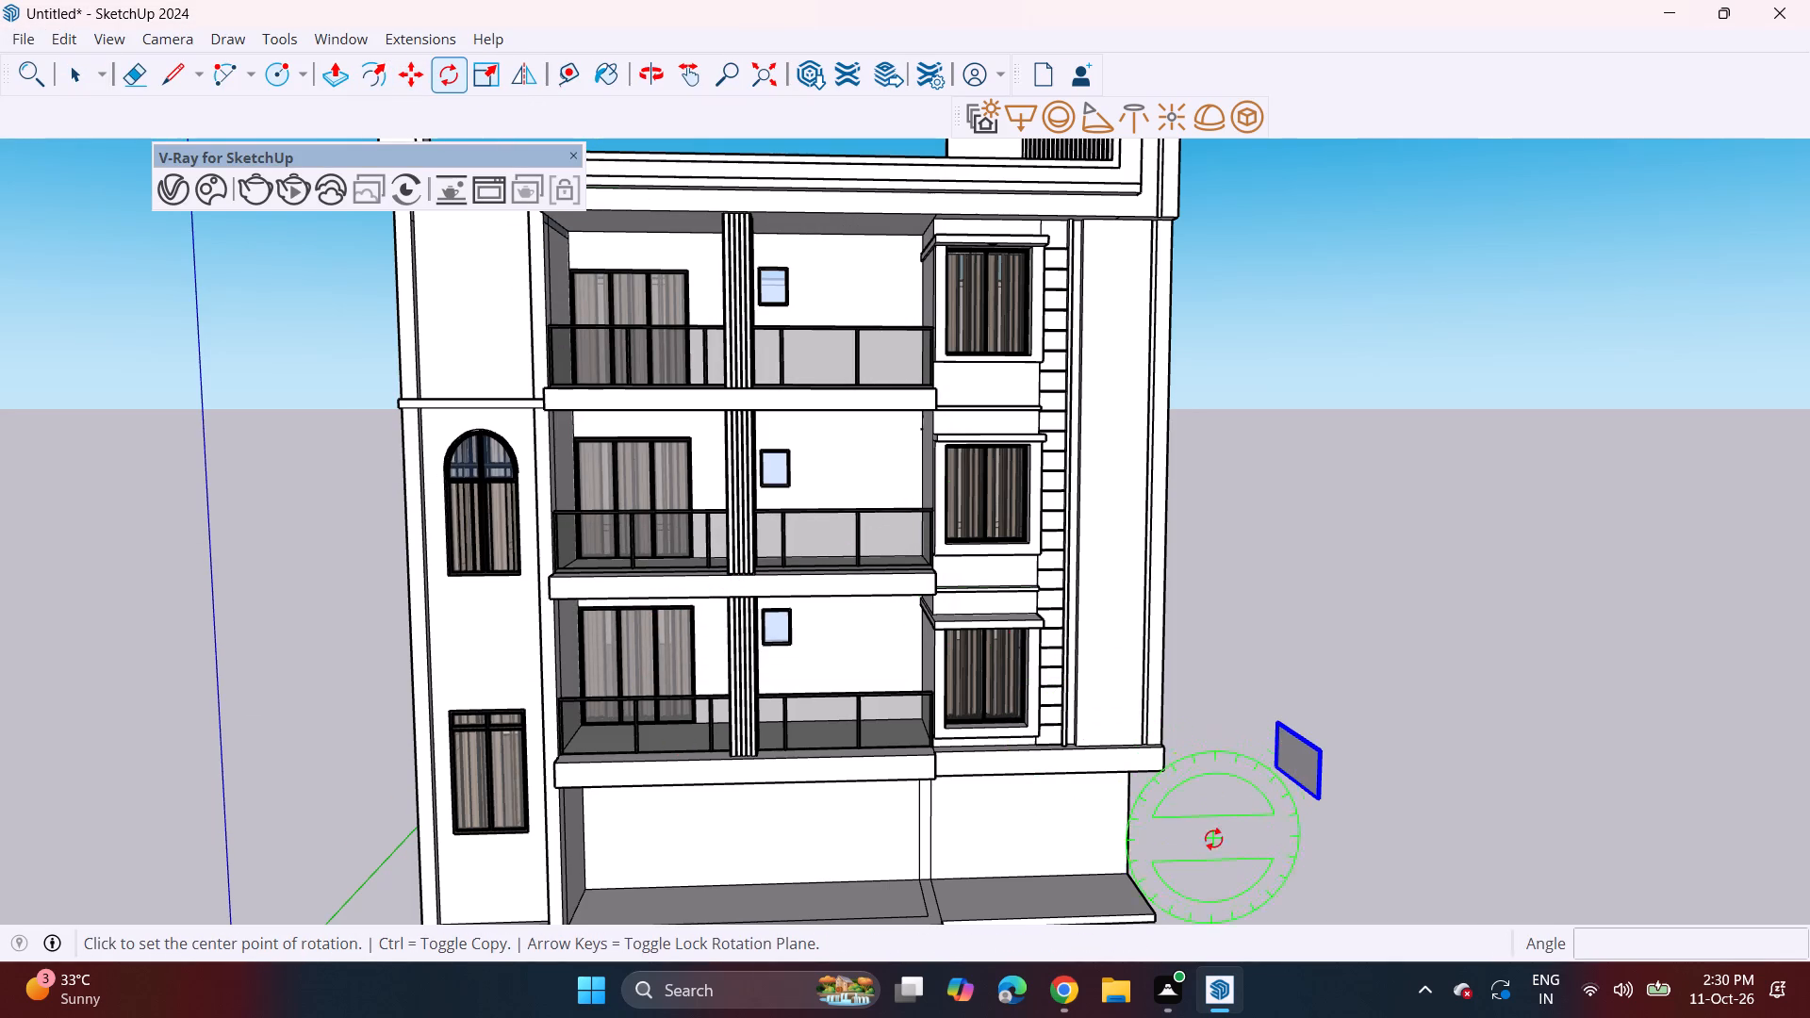
middle_drag(1235, 866, 1267, 1004)
click(1384, 799)
click(1426, 794)
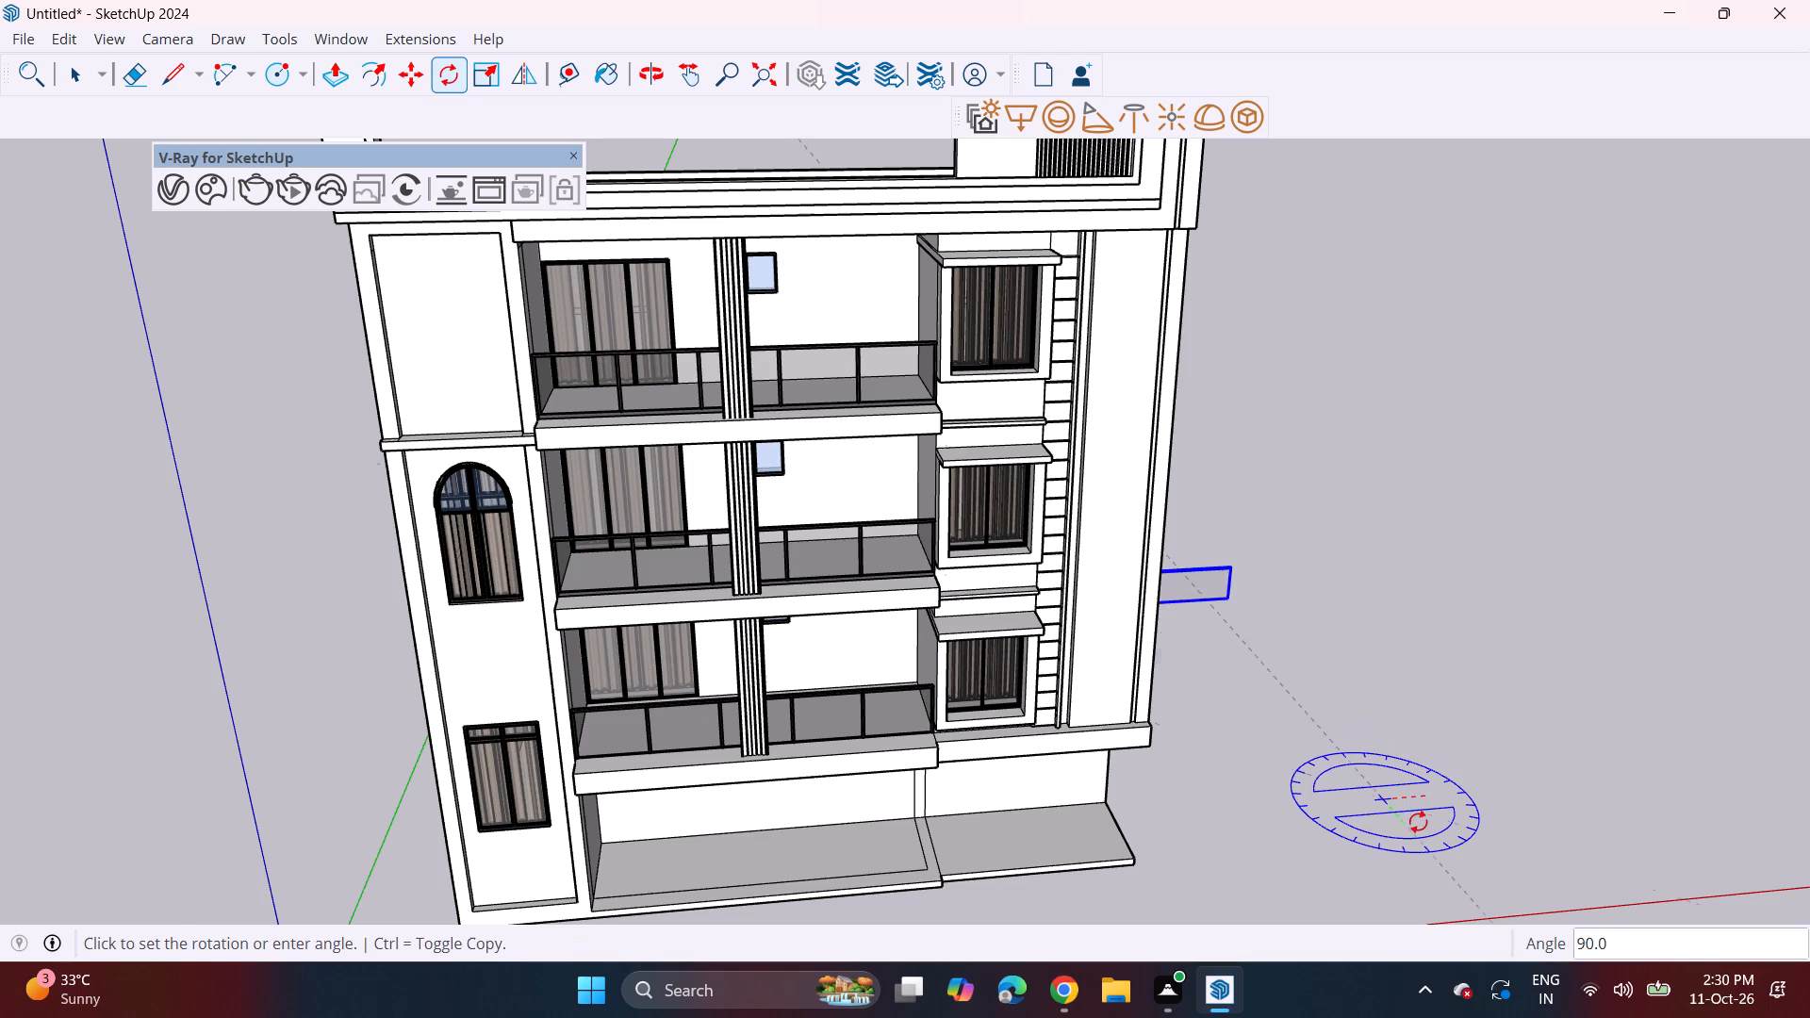
click(1413, 829)
scroll(1263, 665, up, 3)
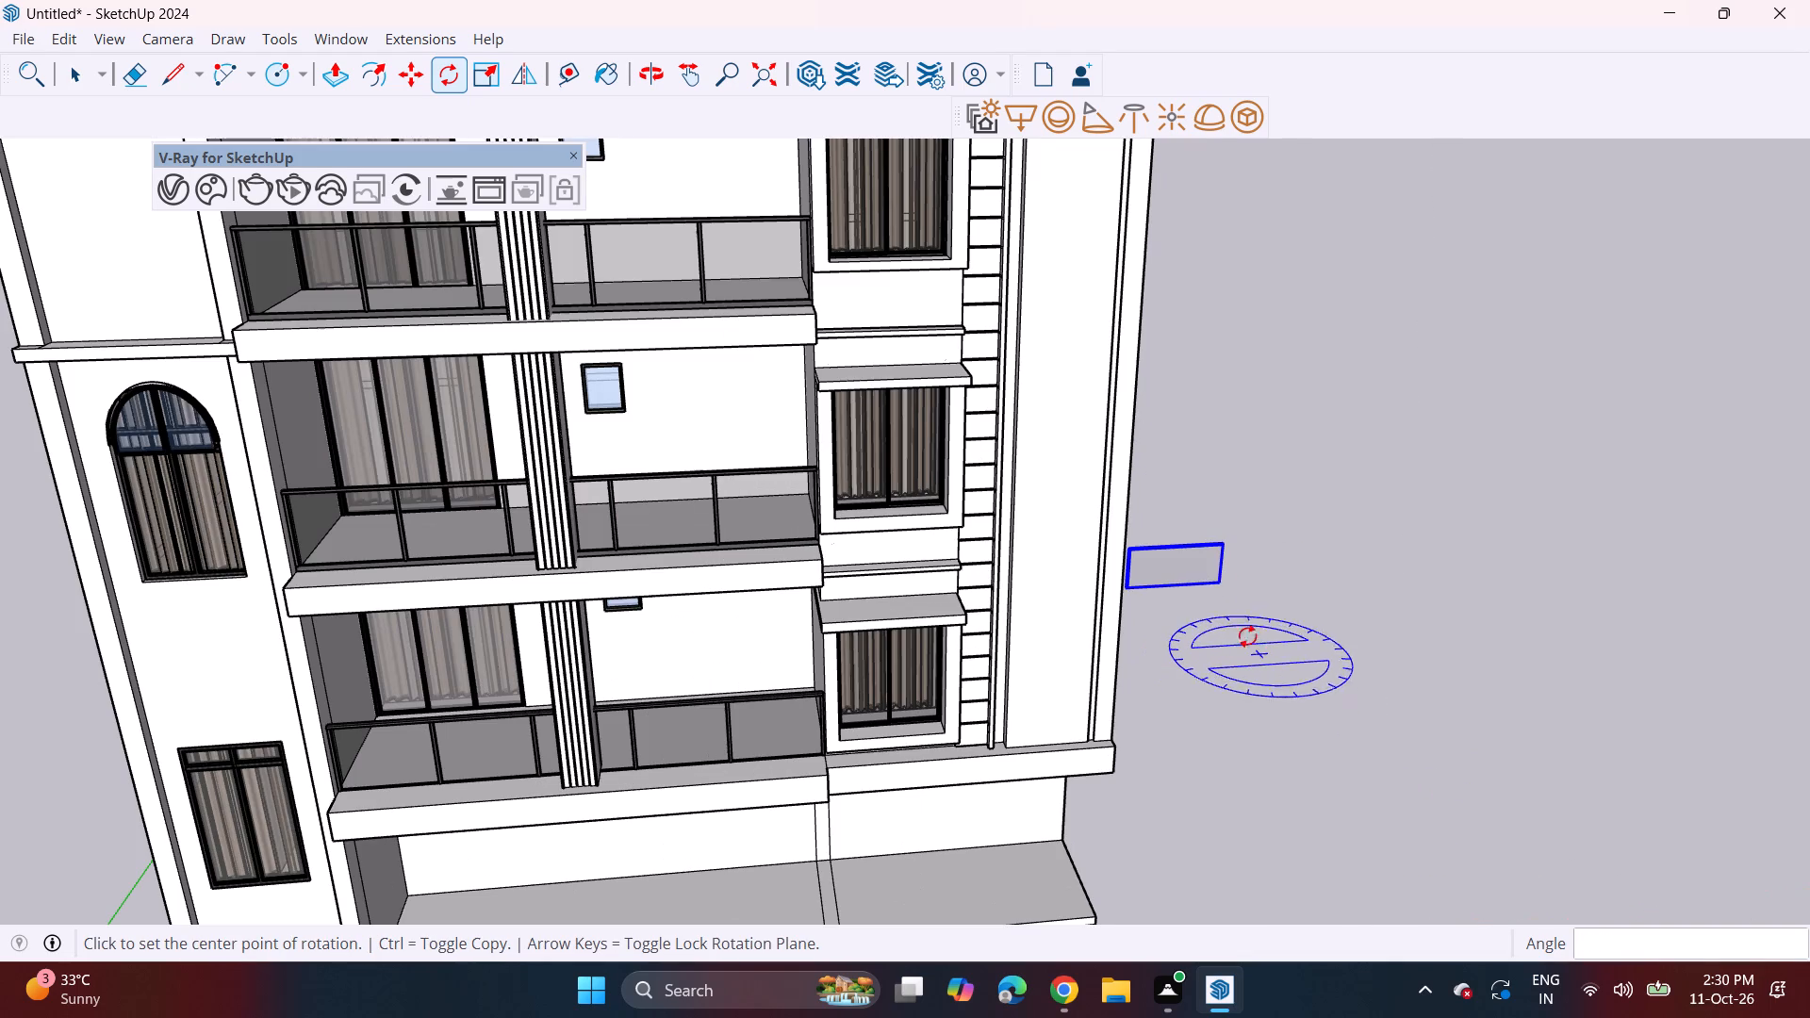
Move the new glass railing by its lower corner about 40' 8" onto the end of the topmost balcony slab.
key(space)
text(M)
click(1223, 589)
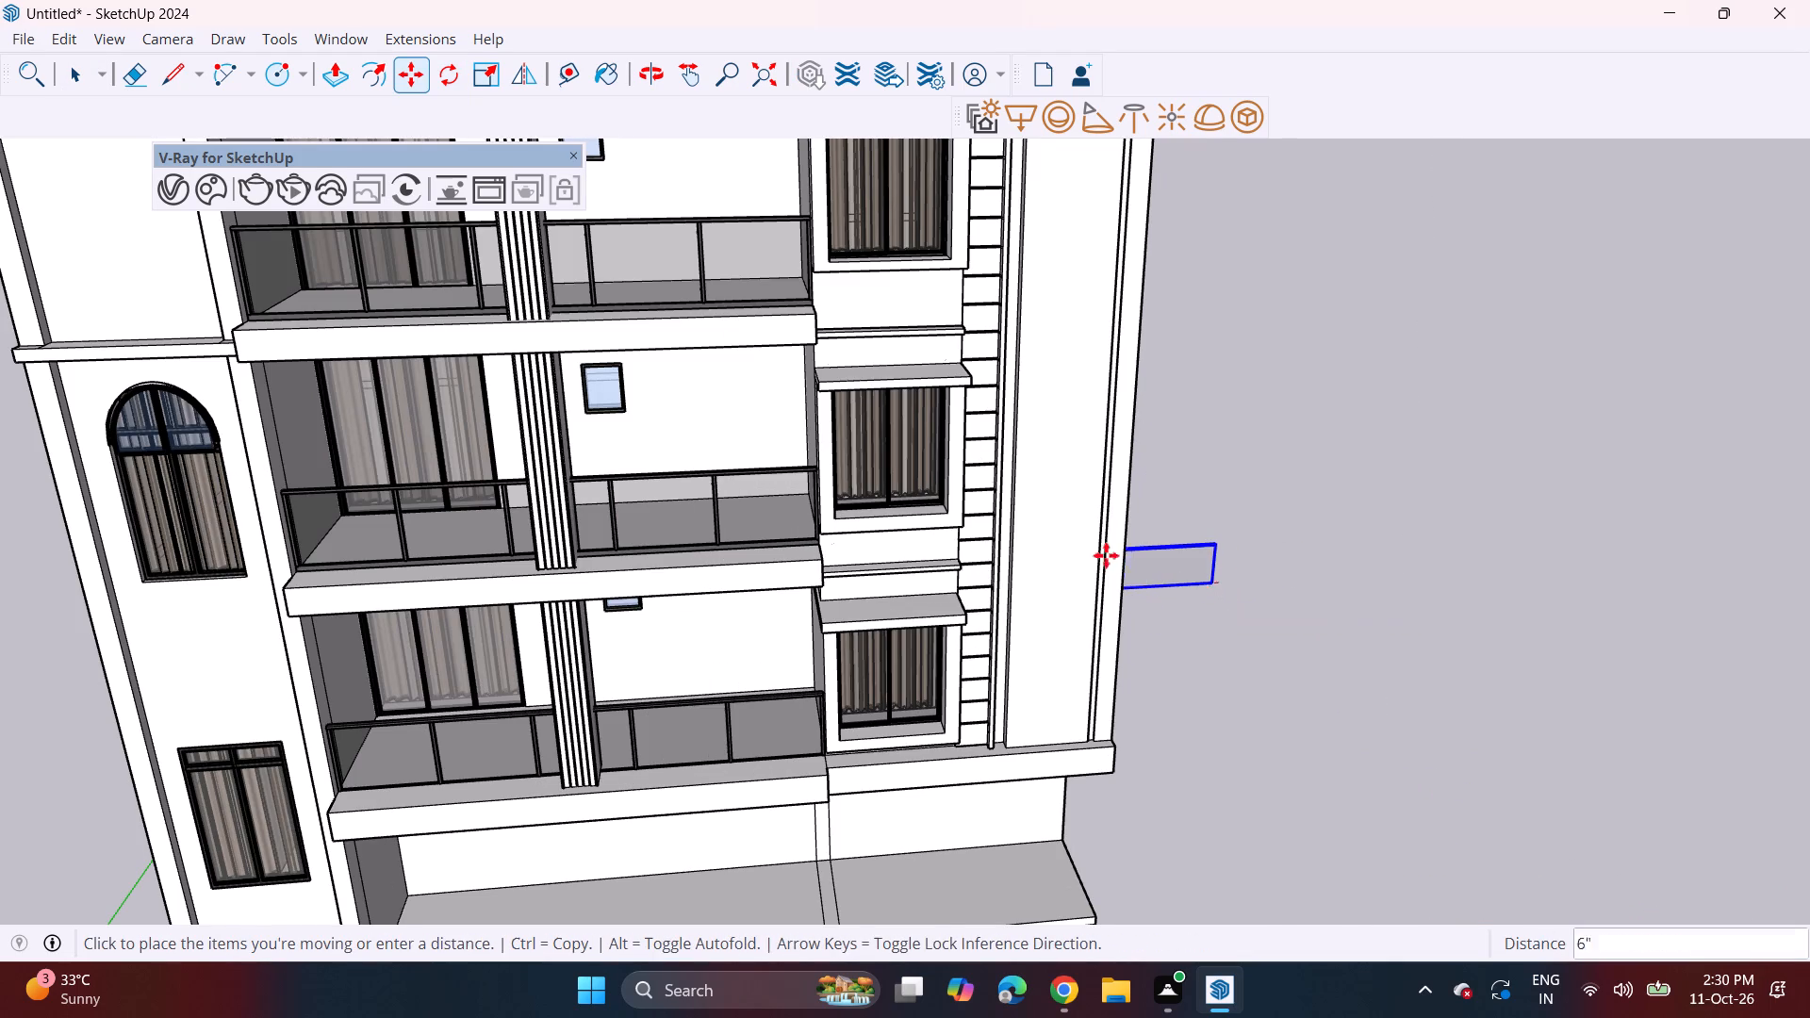
click(807, 291)
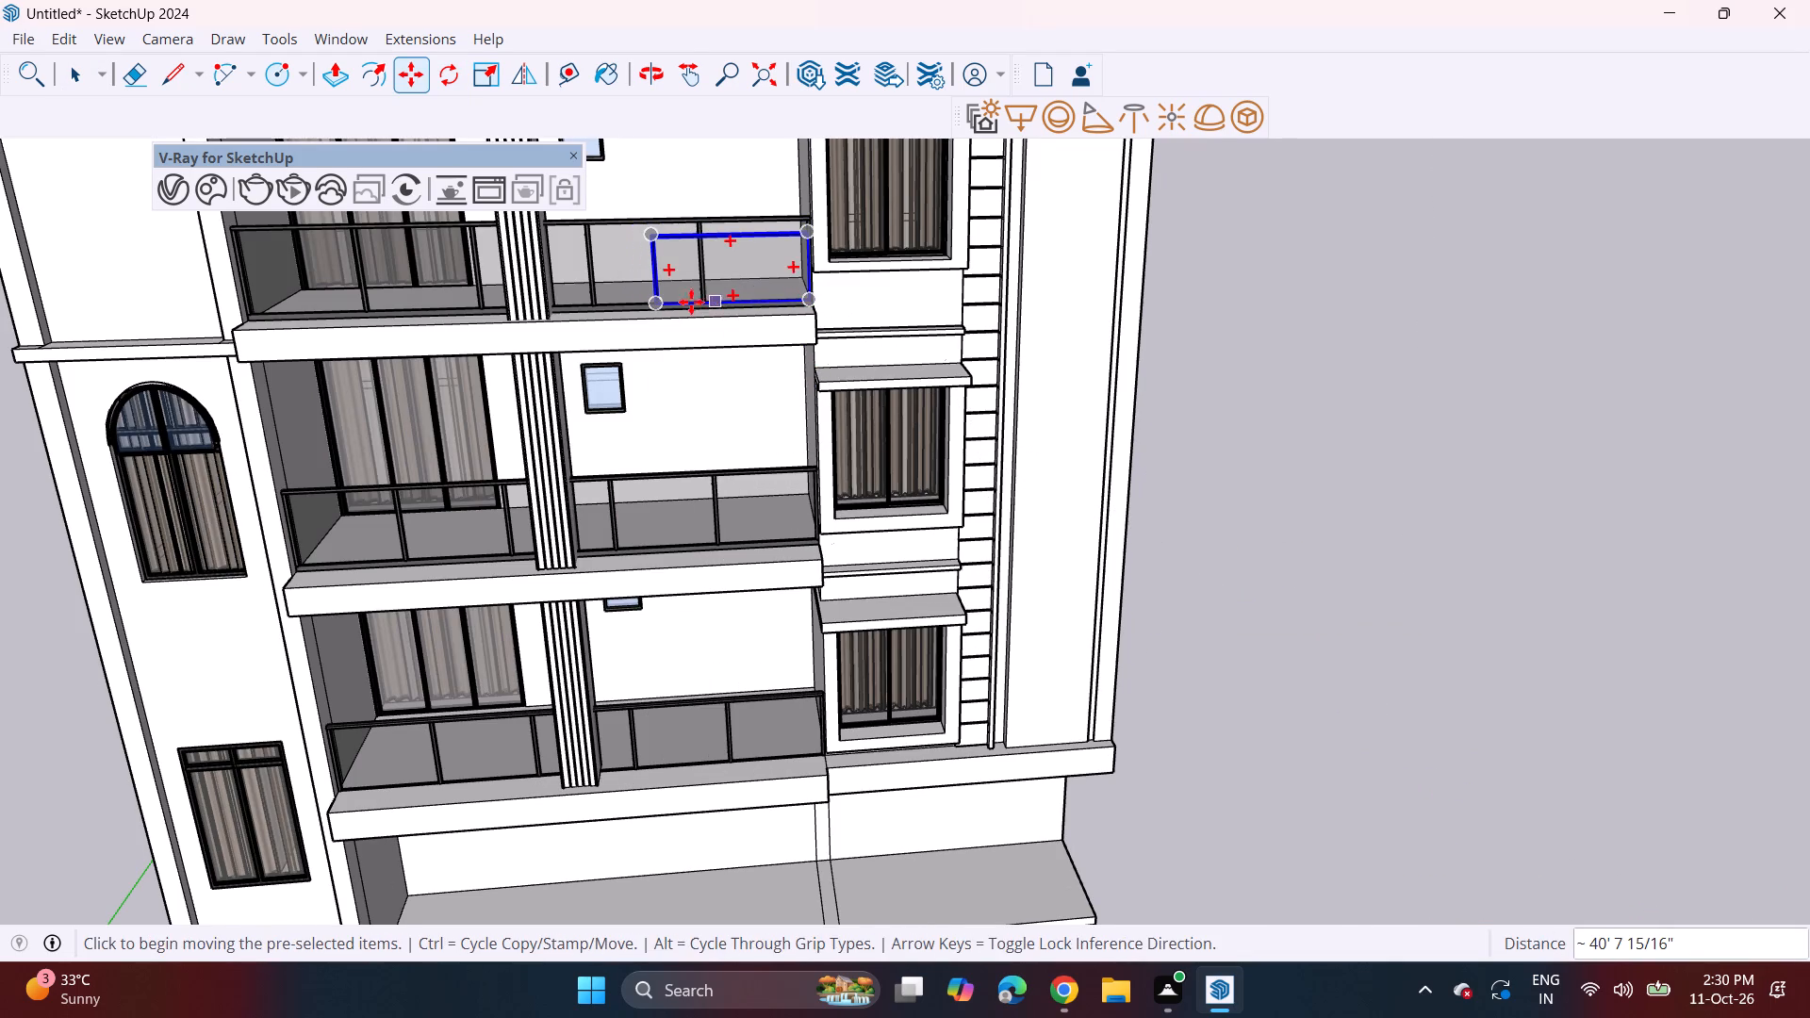
Delete the old multi-panel railing from the topmost balcony, keeping the new single-panel glass railing.
shift+middle_drag(651, 270, 880, 394)
scroll(937, 398, up, 7)
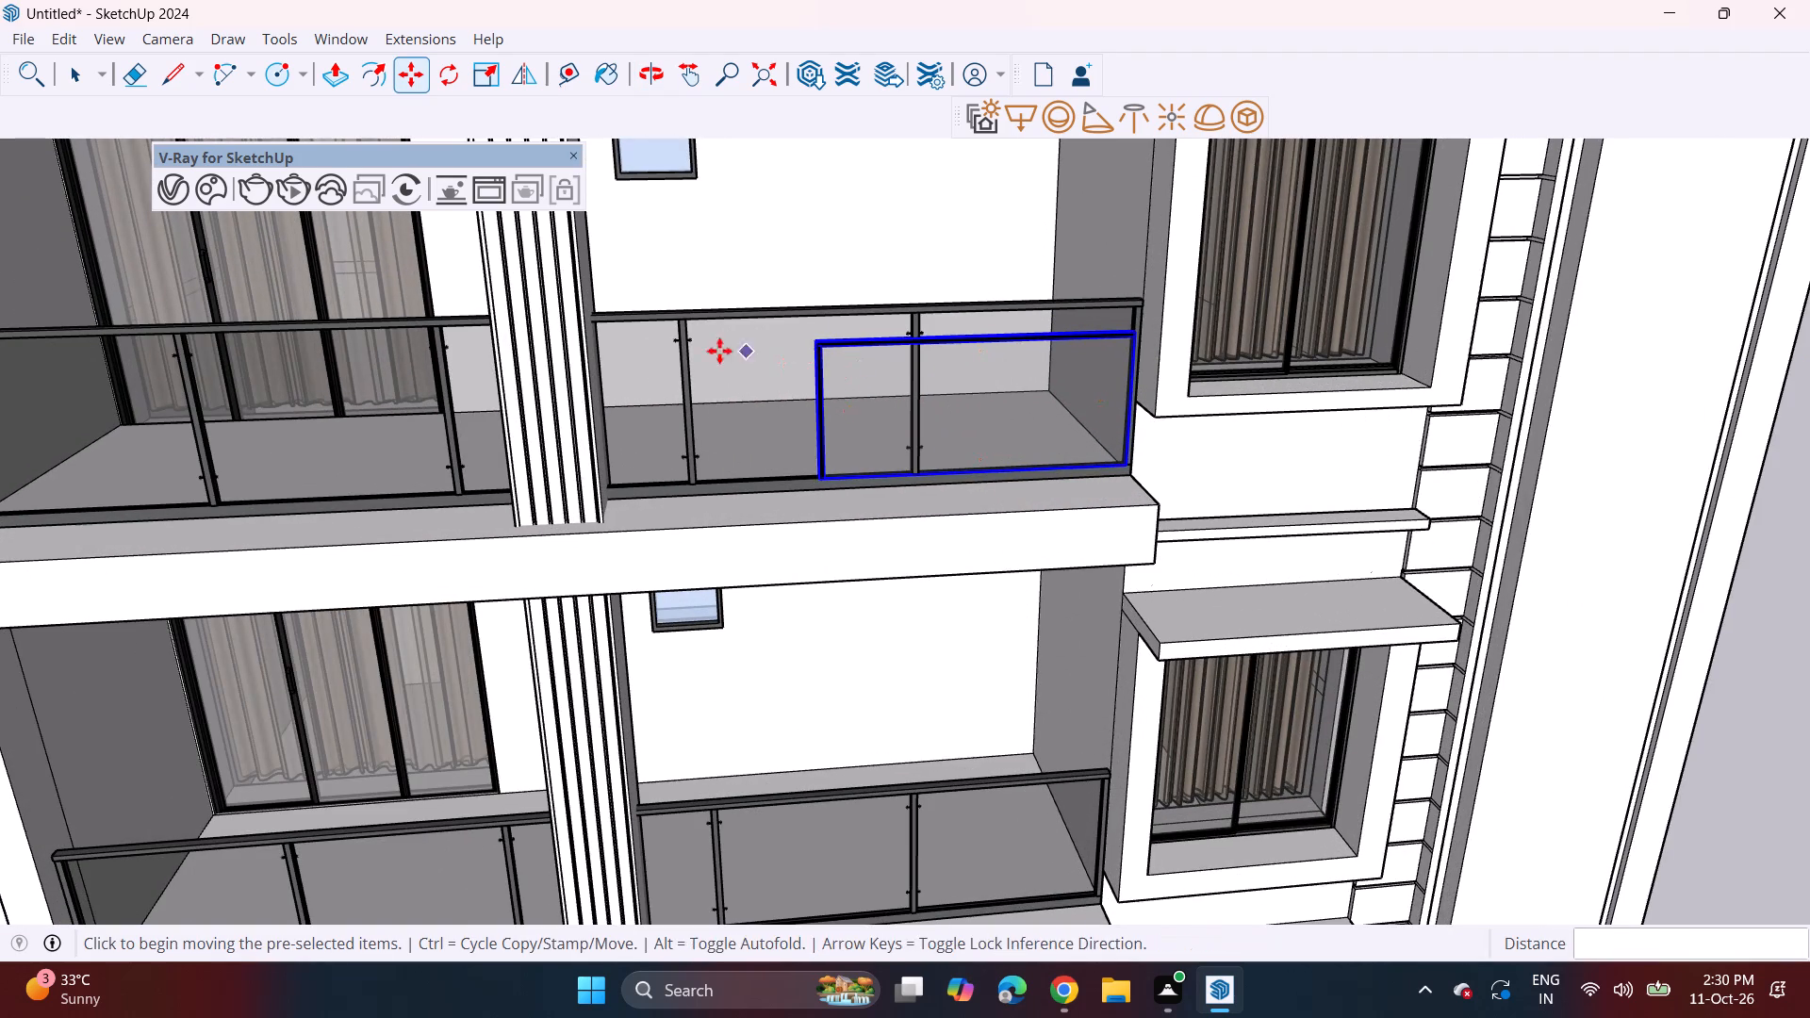
key(space)
click(666, 376)
key(Delete)
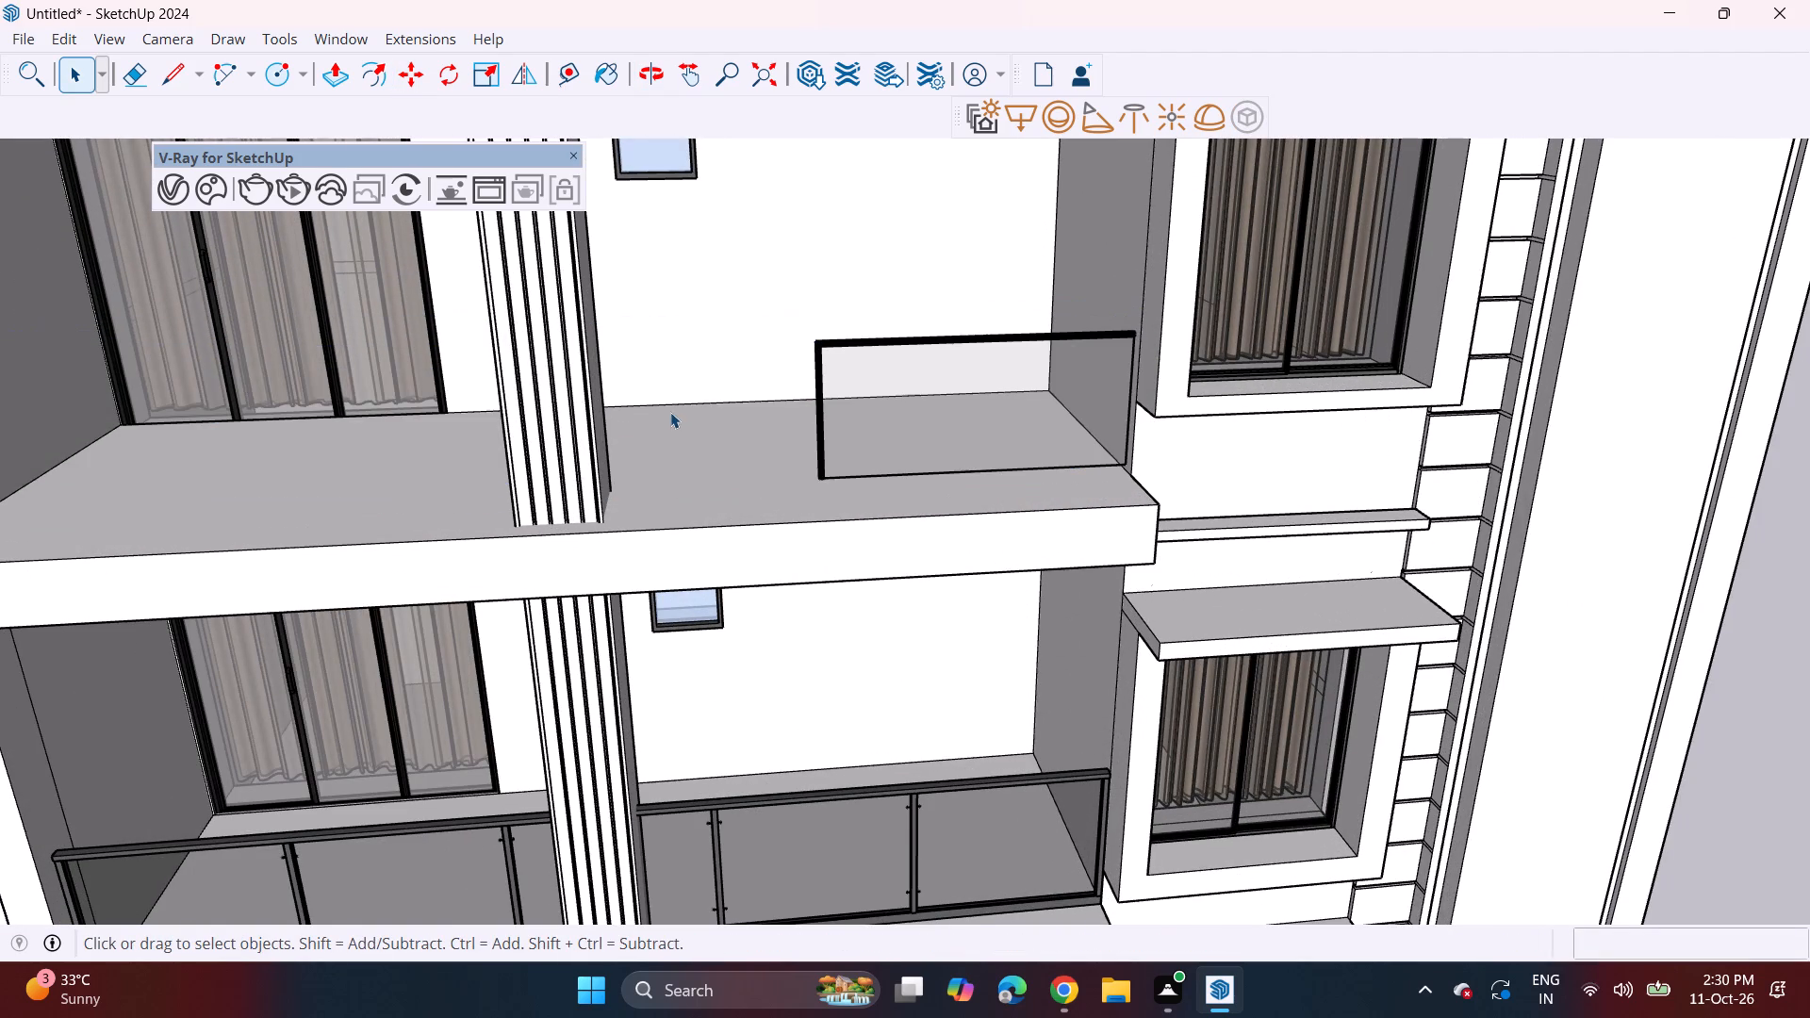
Scale up the new glass railing uniformly from its upper corner beside the fluted column.
scroll(803, 393, down, 2)
click(868, 419)
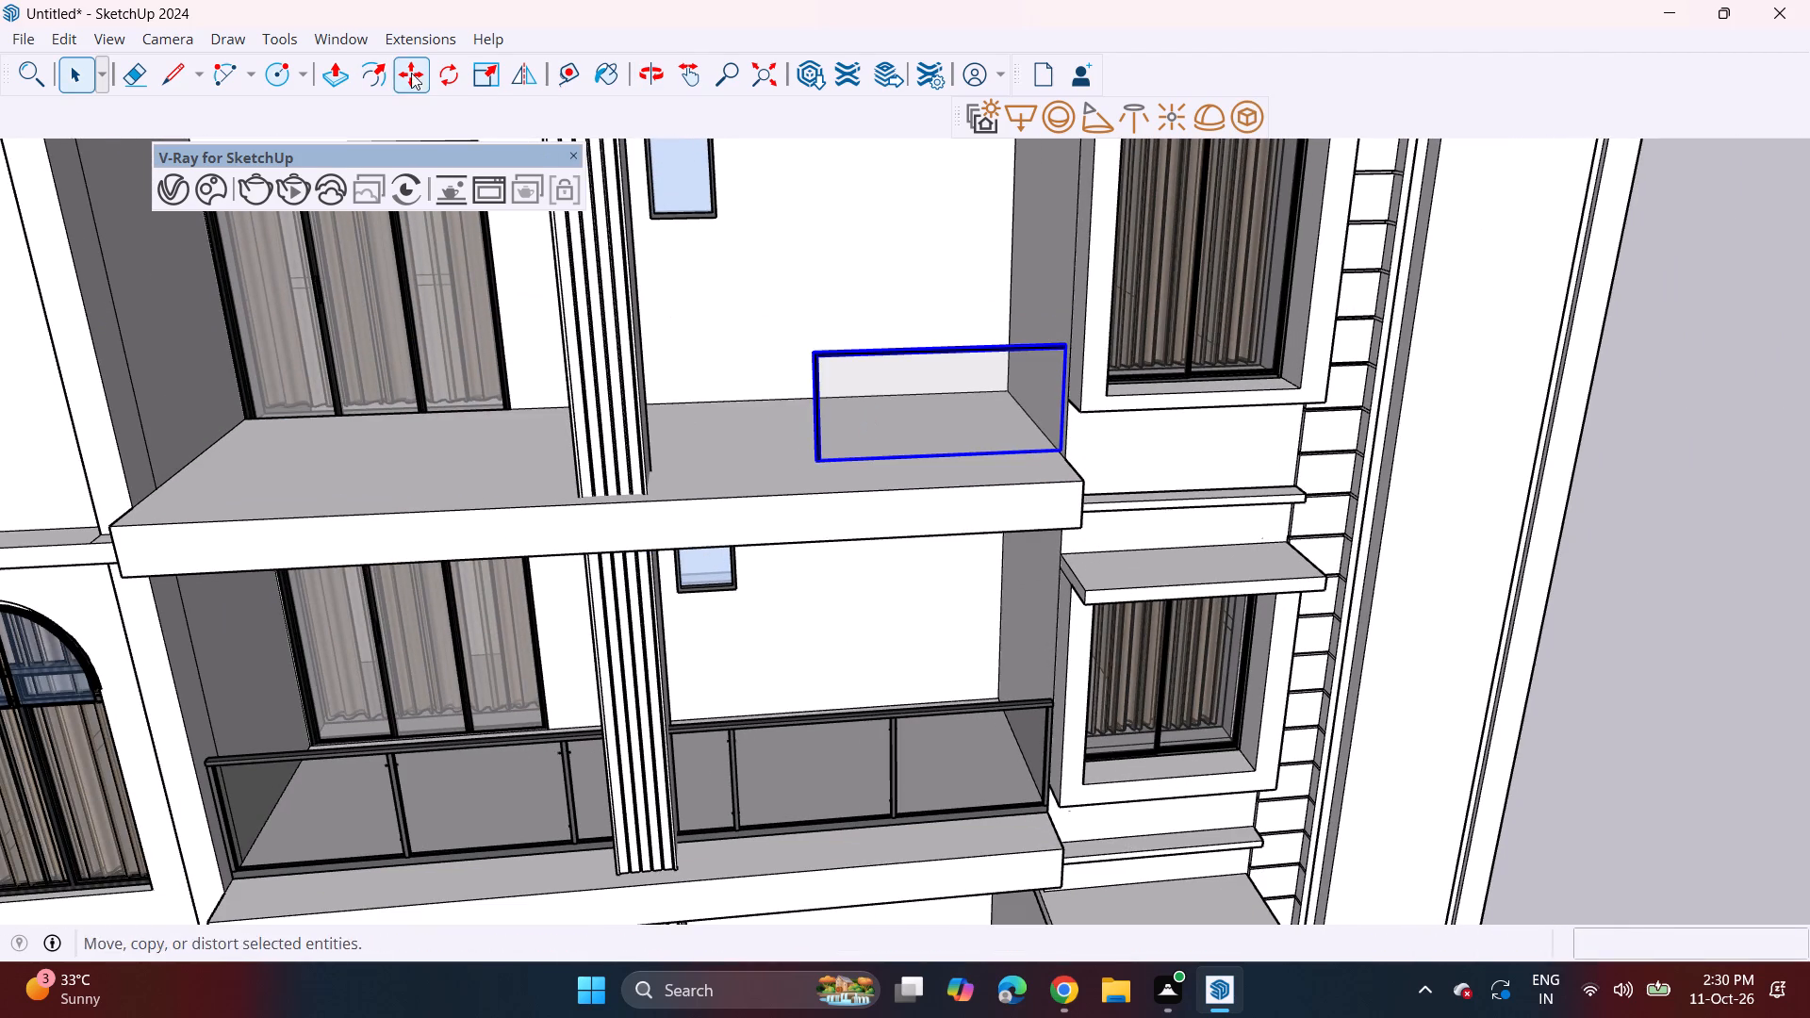
click(499, 69)
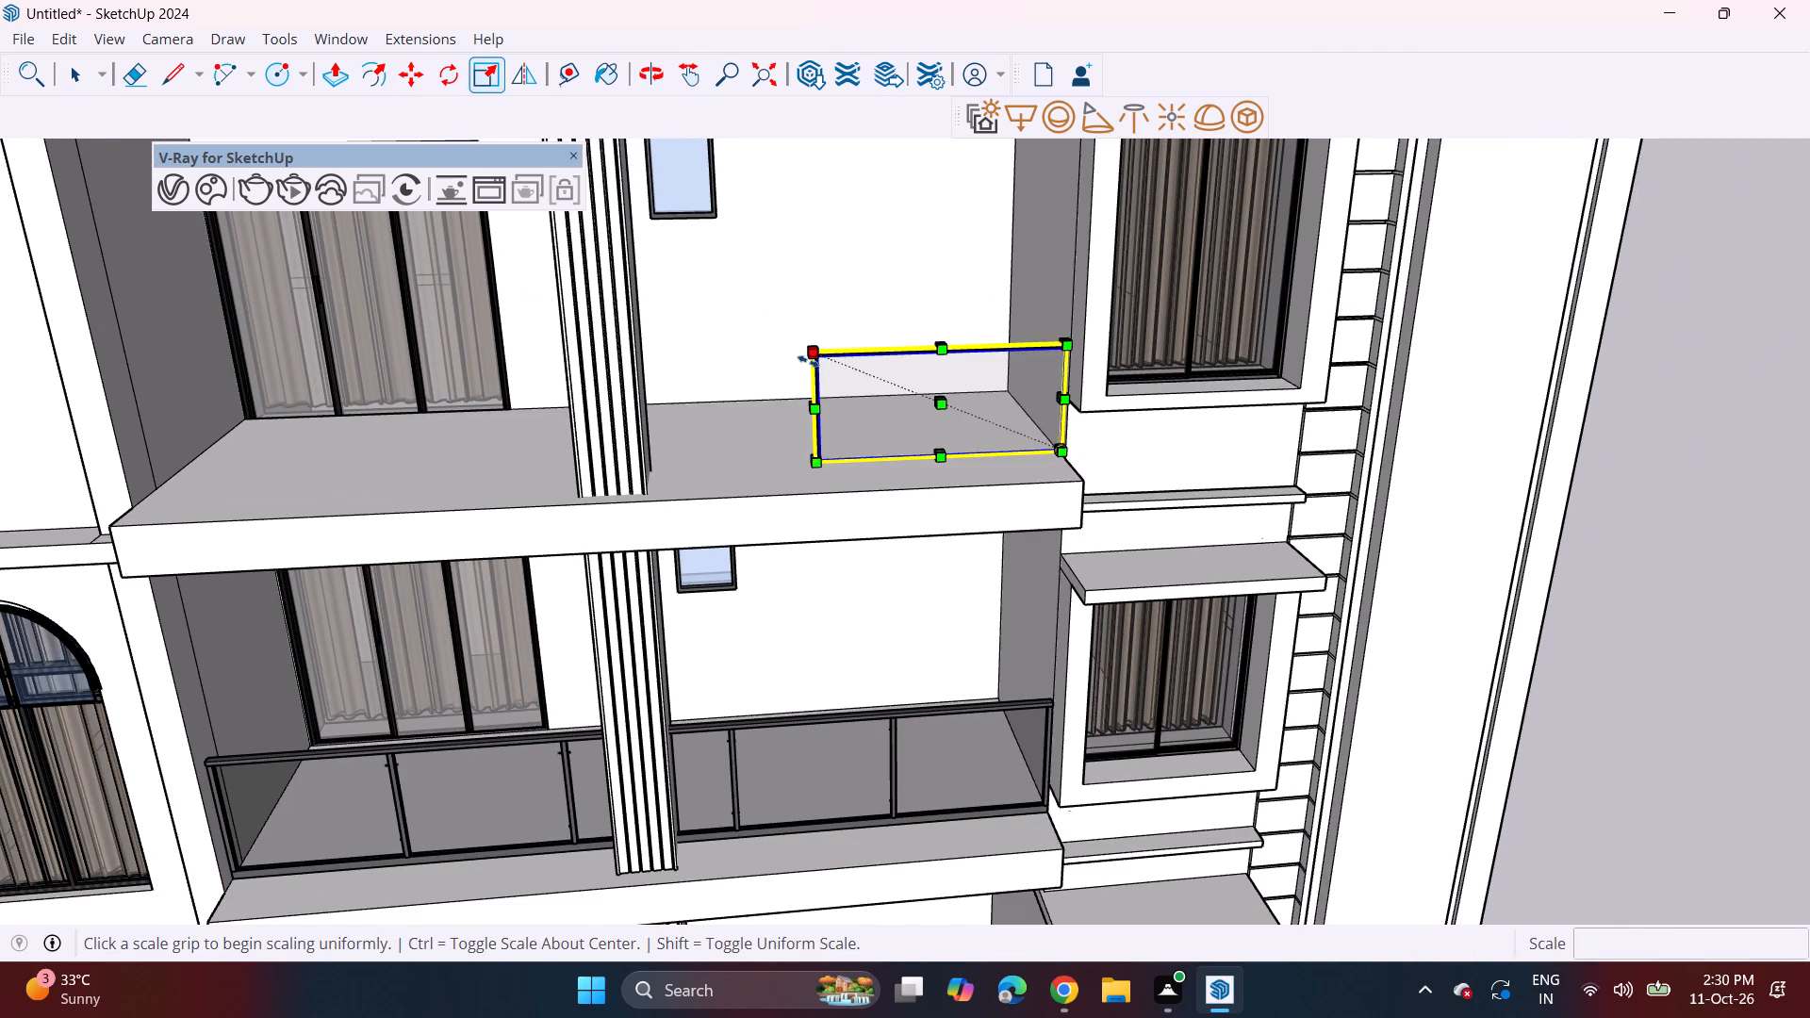
click(808, 361)
click(734, 329)
Scale the topmost balcony's new glass railing along the green axis by about 1.28, extending it to the fluted column.
middle_drag(742, 409, 951, 437)
scroll(810, 419, up, 7)
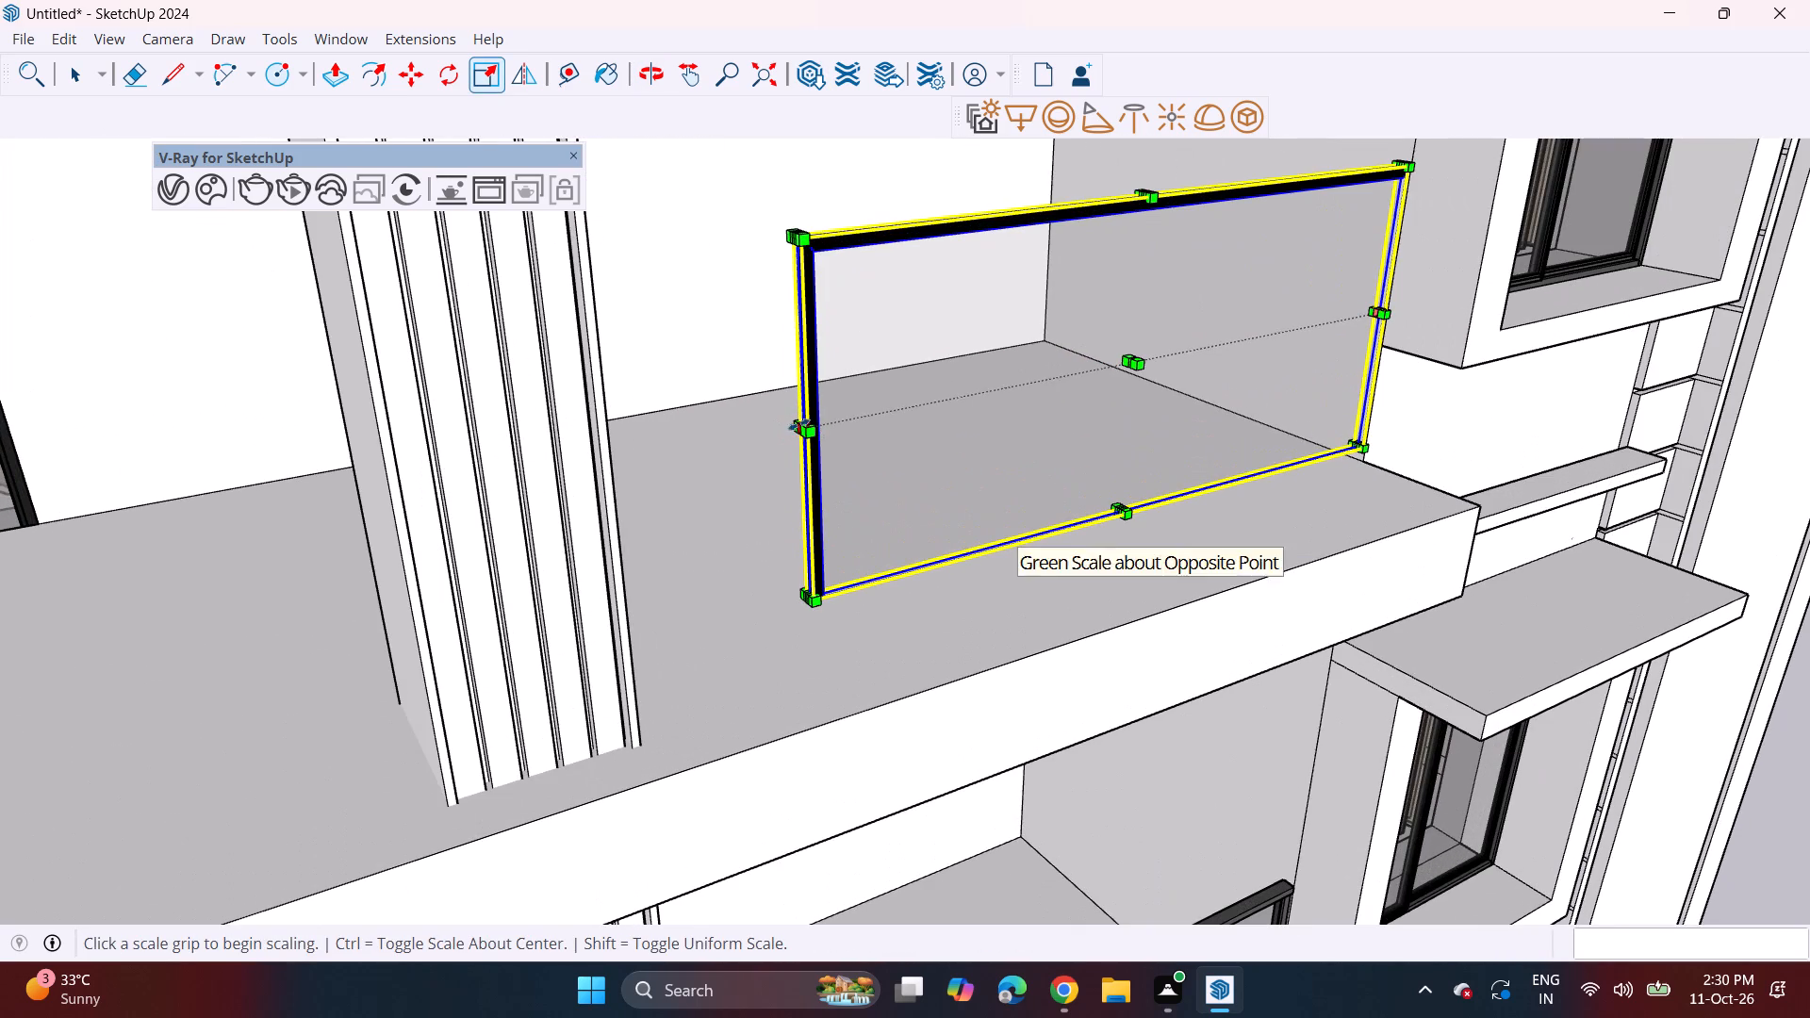
click(797, 421)
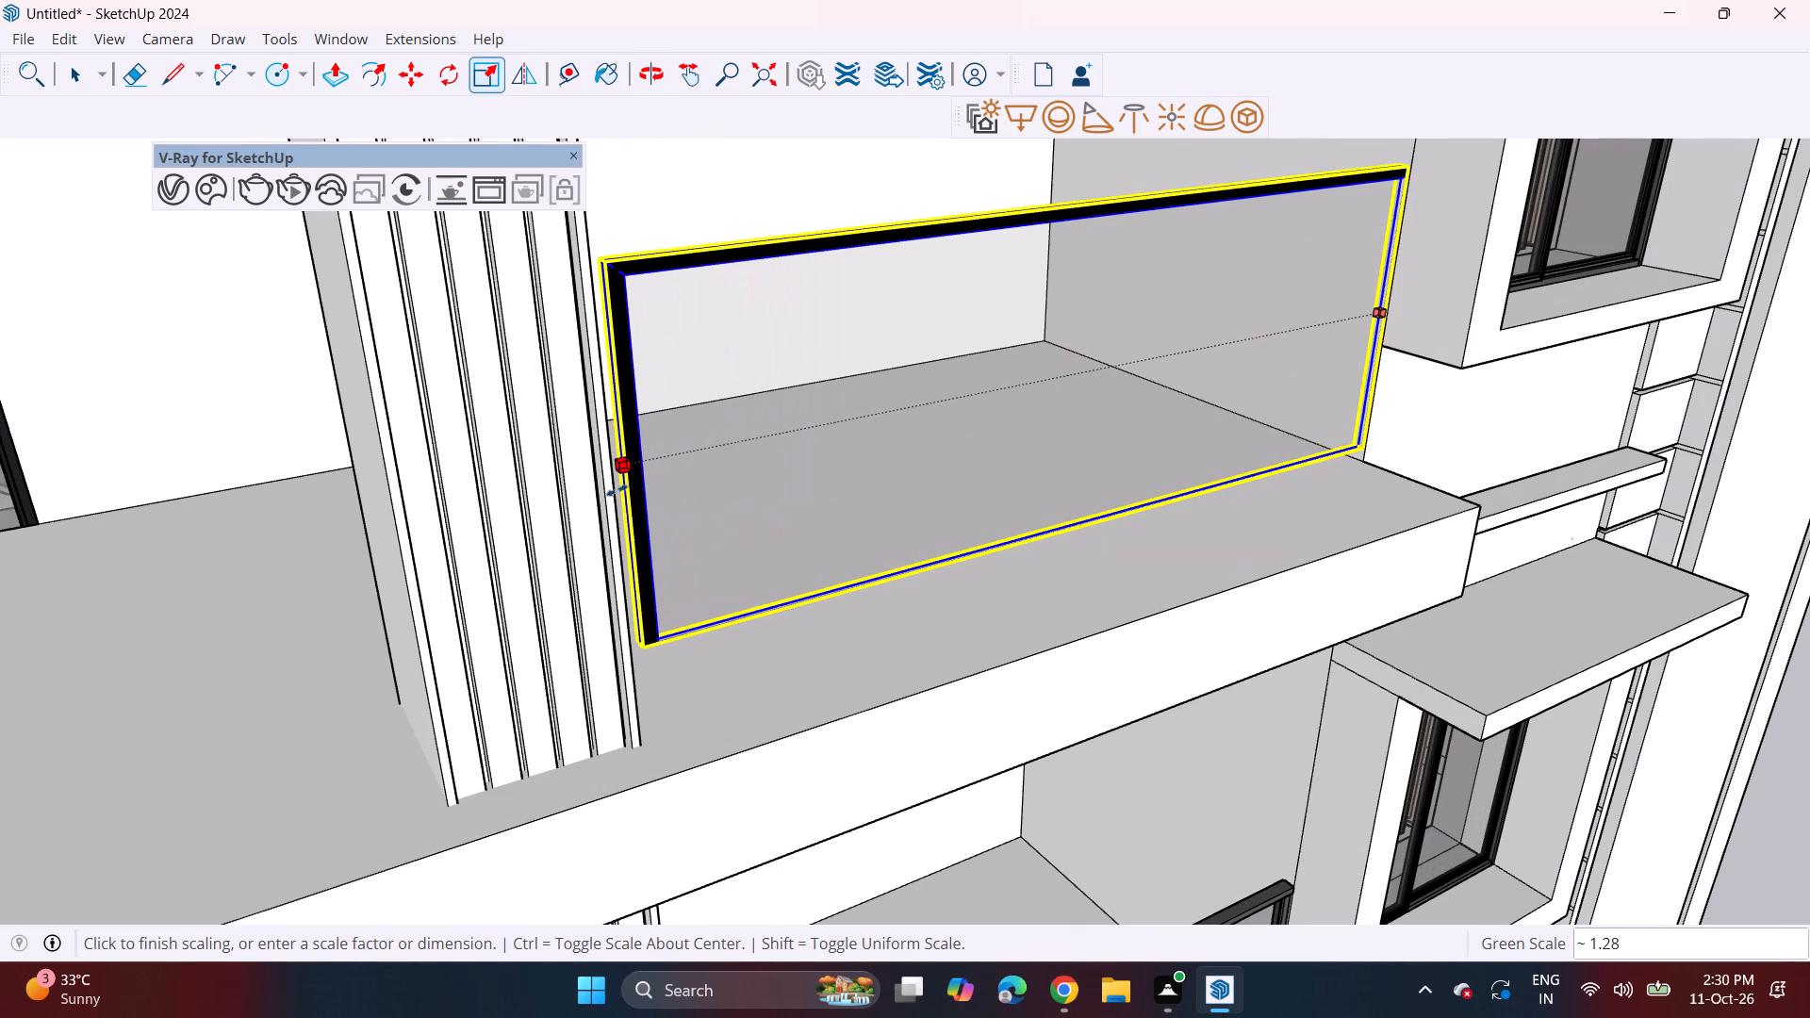
click(617, 490)
Scale the railing's bottom edge down along the blue axis by about 1.07 to the balcony slab.
middle_drag(881, 475, 618, 370)
scroll(621, 337, down, 4)
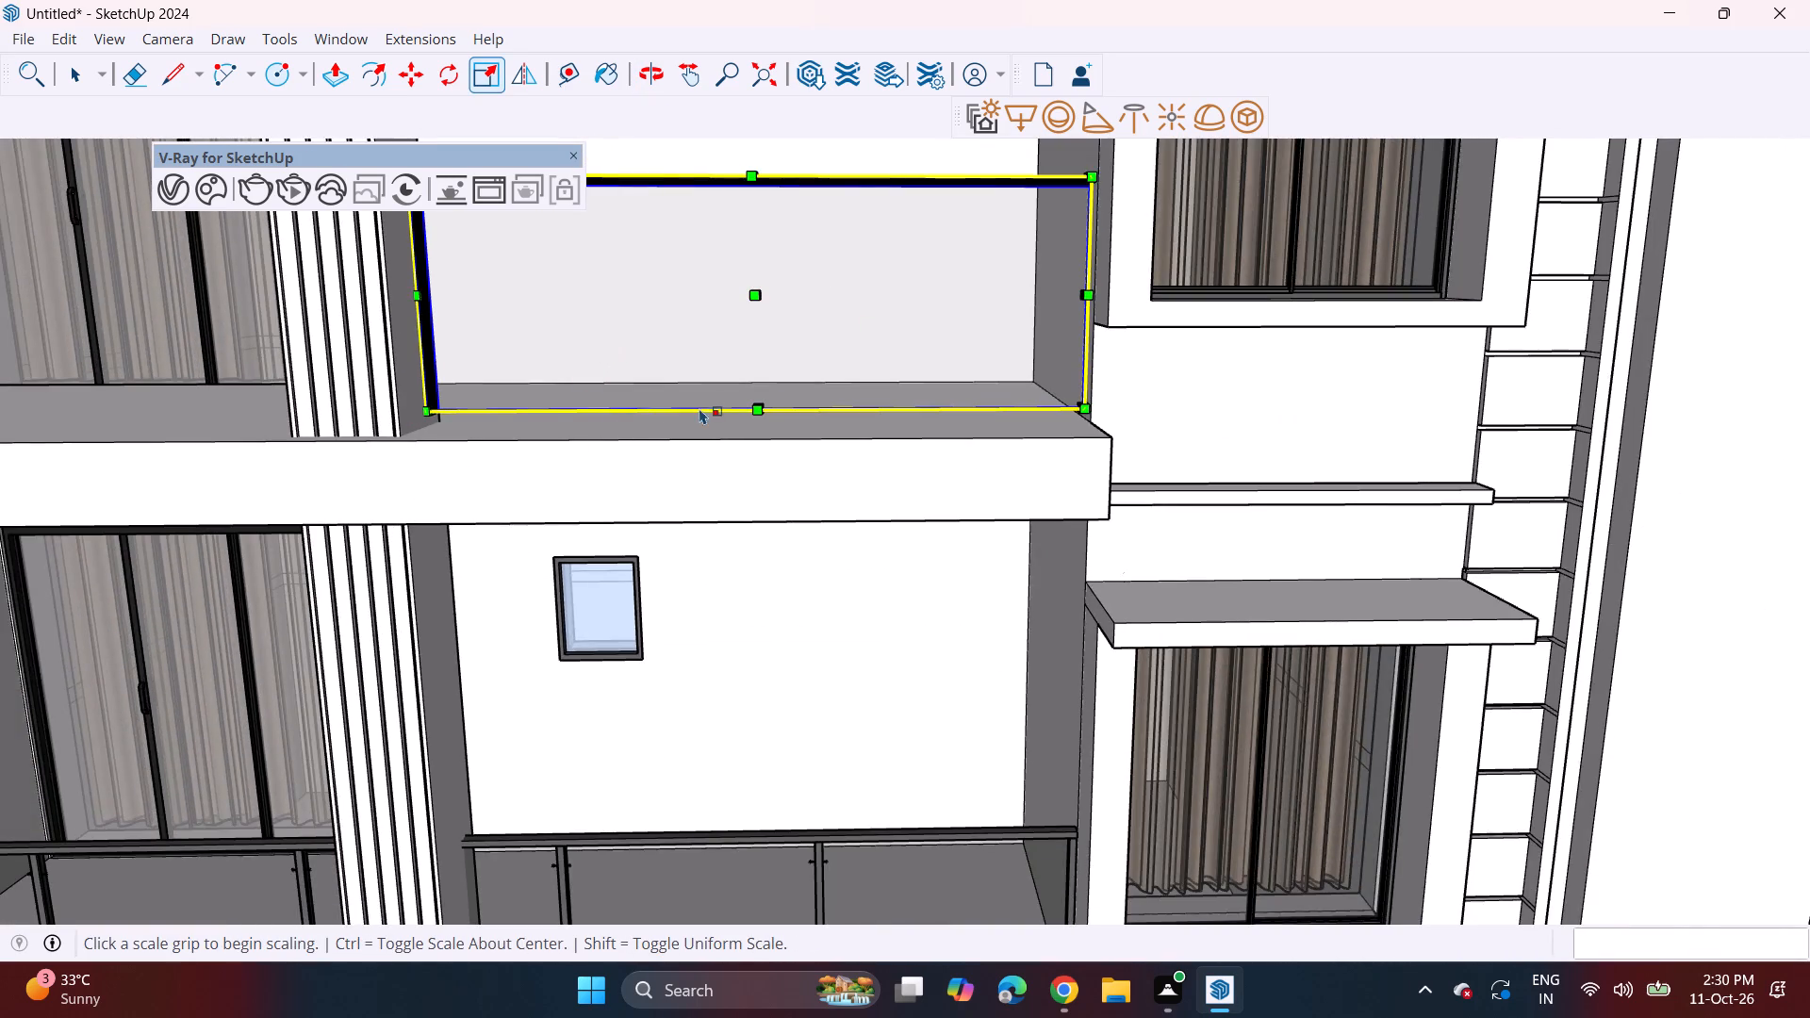
scroll(732, 398, up, 2)
middle_drag(821, 404, 538, 408)
scroll(800, 395, up, 4)
click(735, 403)
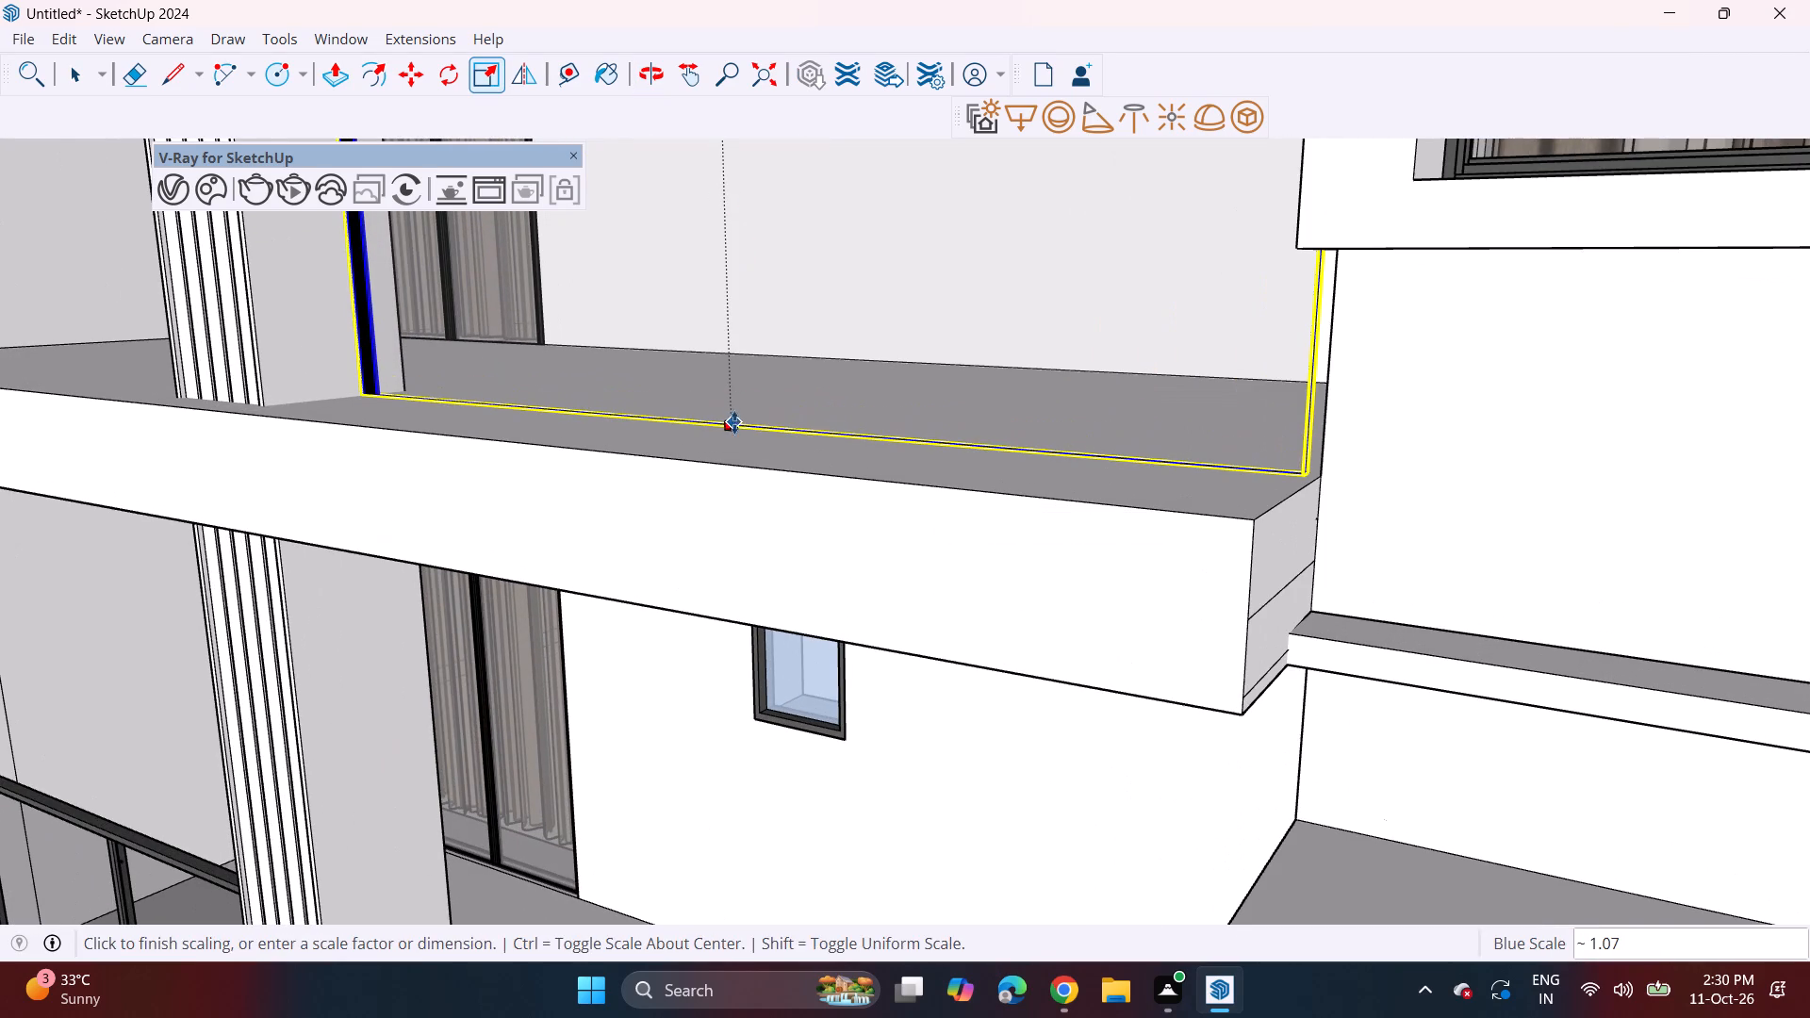
click(735, 428)
scroll(729, 419, down, 10)
middle_drag(640, 440, 772, 446)
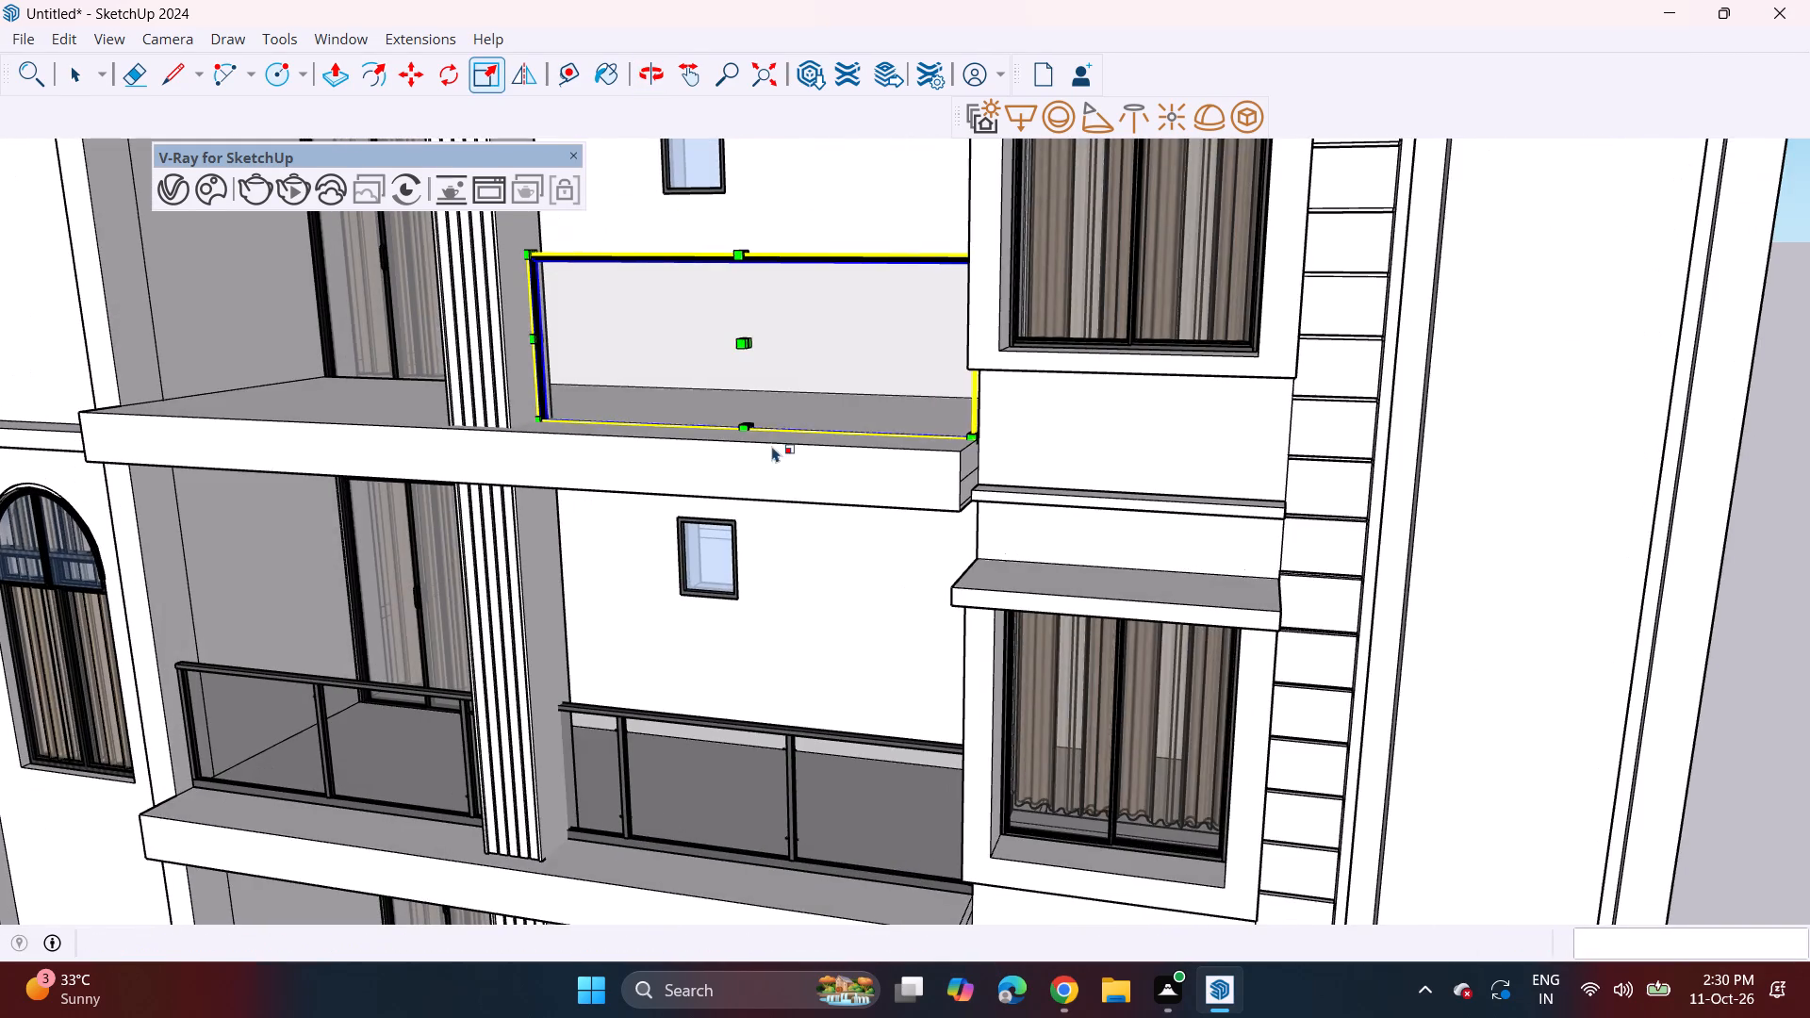
key(space)
scroll(829, 462, down, 6)
middle_drag(722, 515, 874, 517)
shift+middle_drag(814, 513, 898, 572)
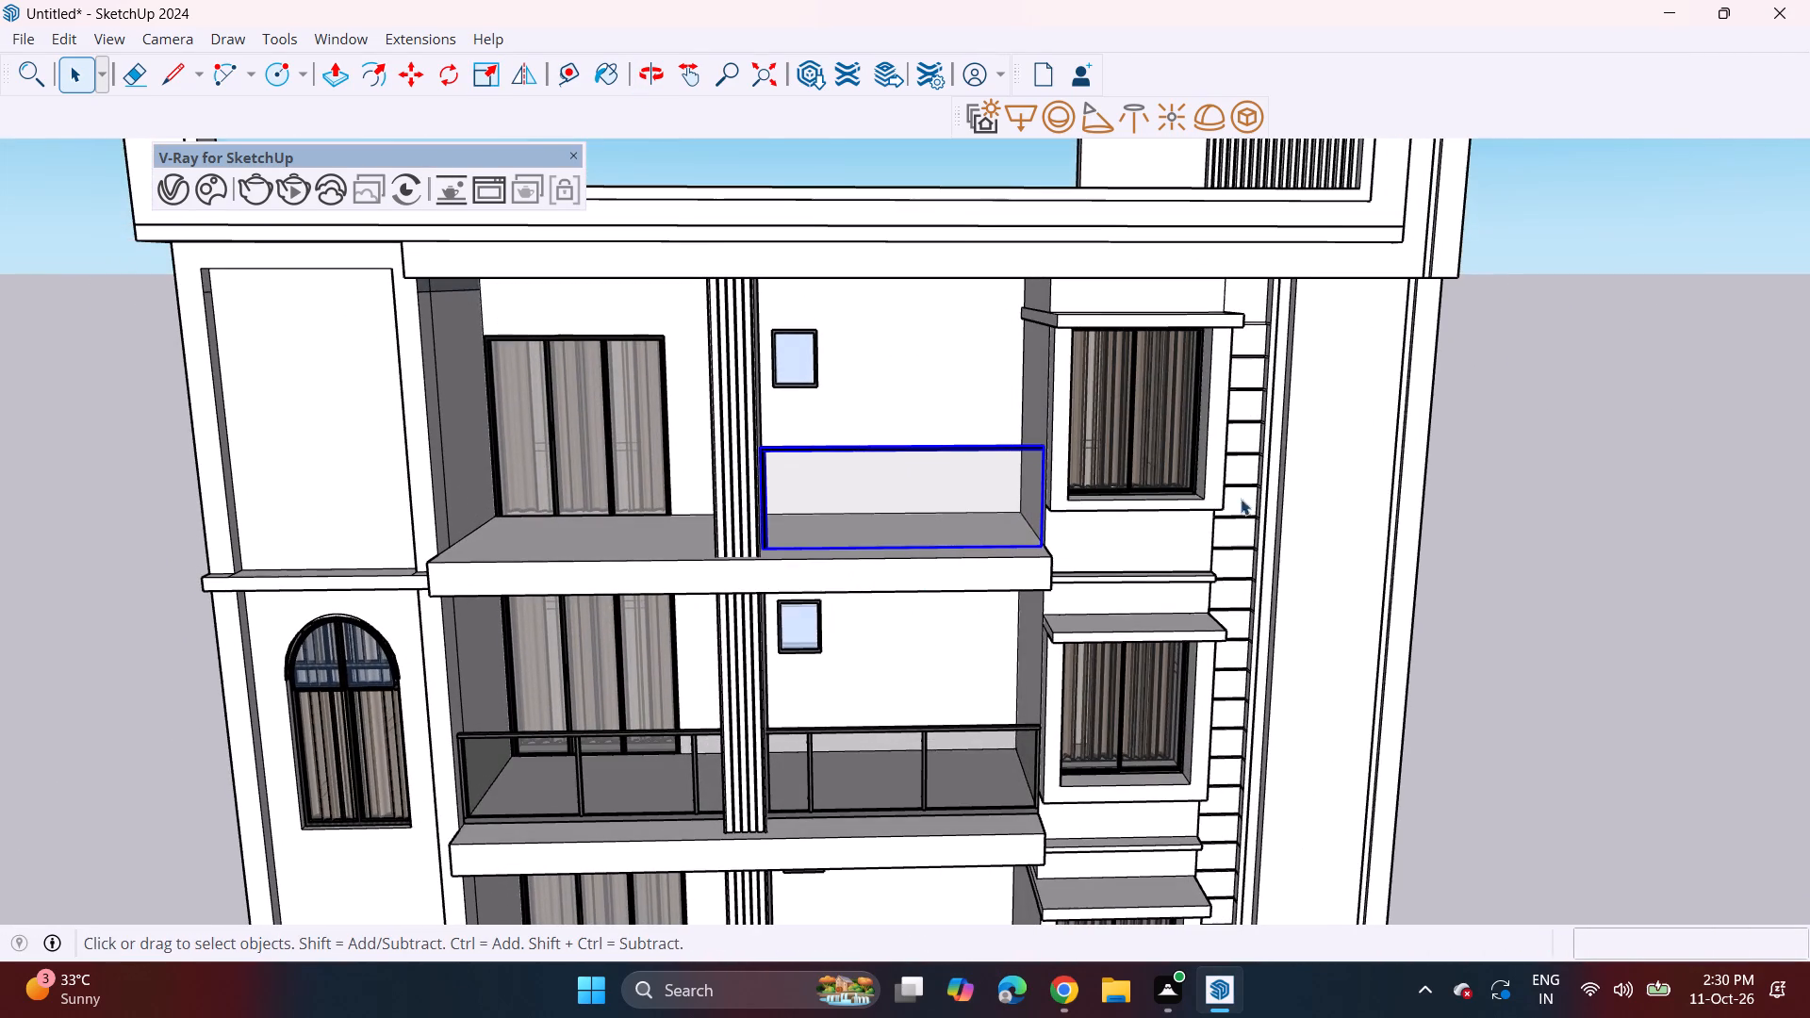
key(space)
click(1471, 524)
Copy the fitted glass railing about 12' 1" across the fluted column into the other bay of the topmost balcony.
middle_drag(991, 515, 981, 471)
click(986, 461)
key(m)
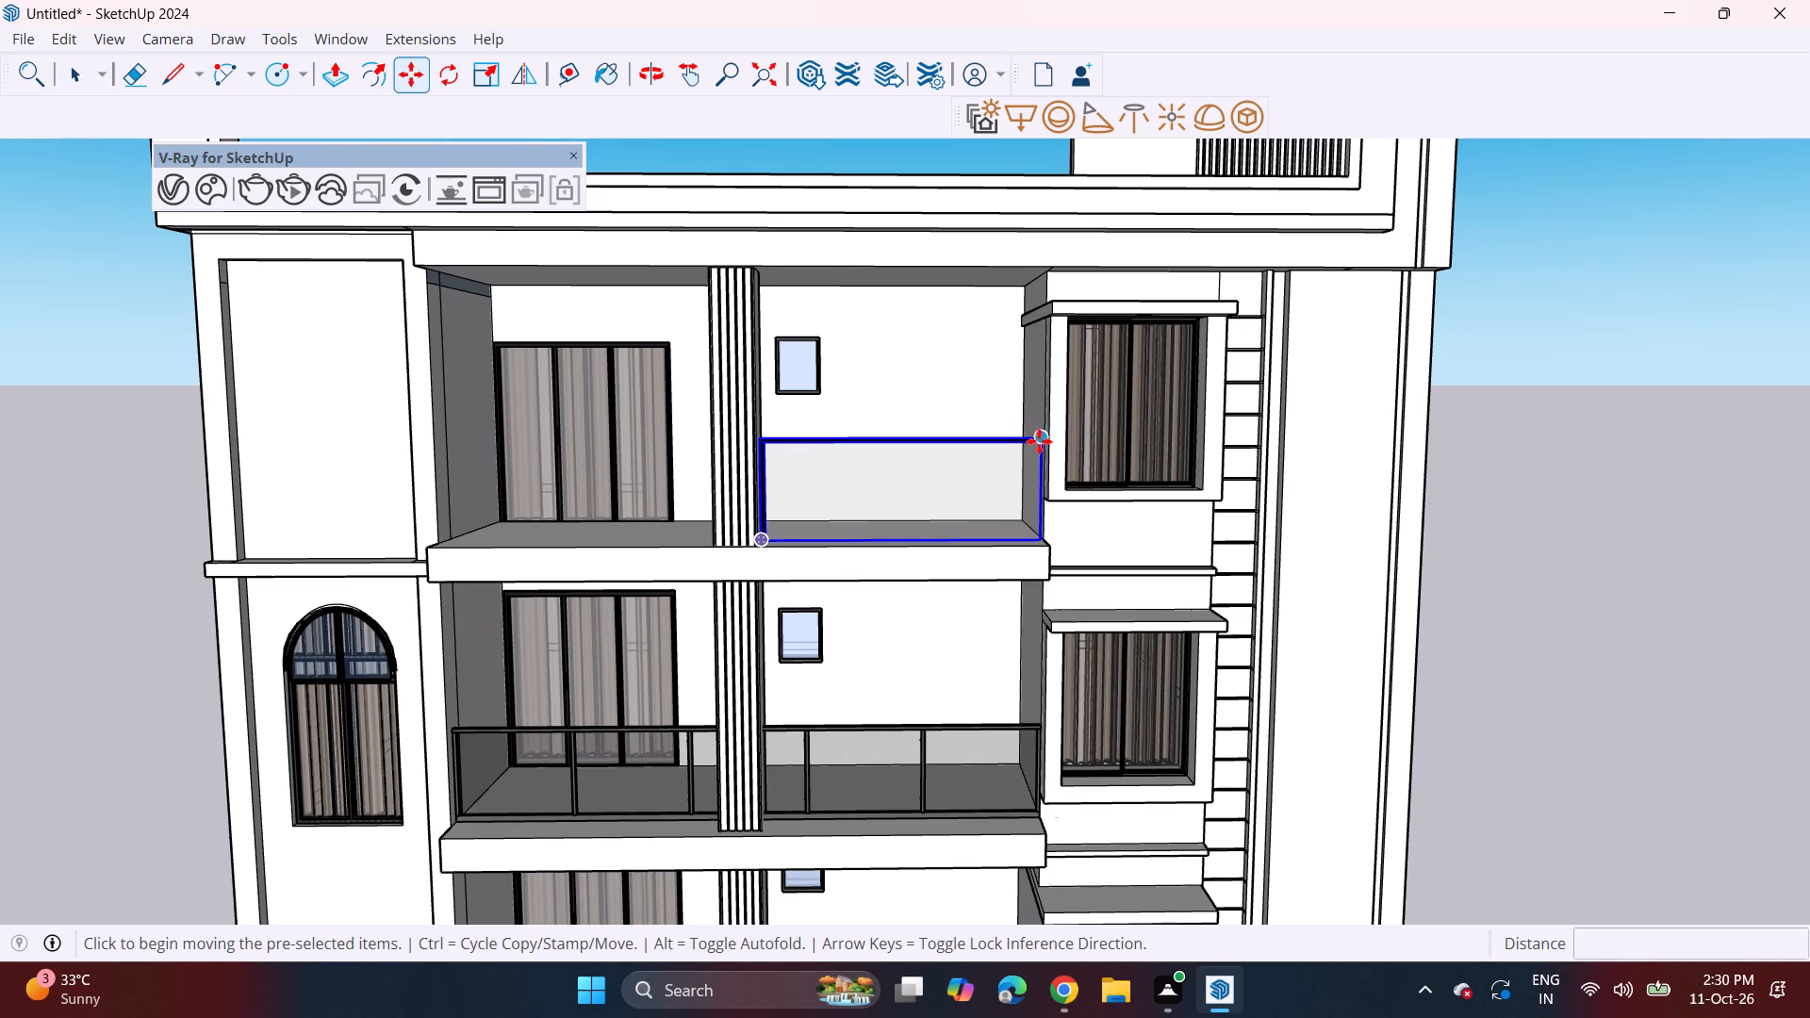
click(1040, 443)
middle_drag(720, 441, 823, 446)
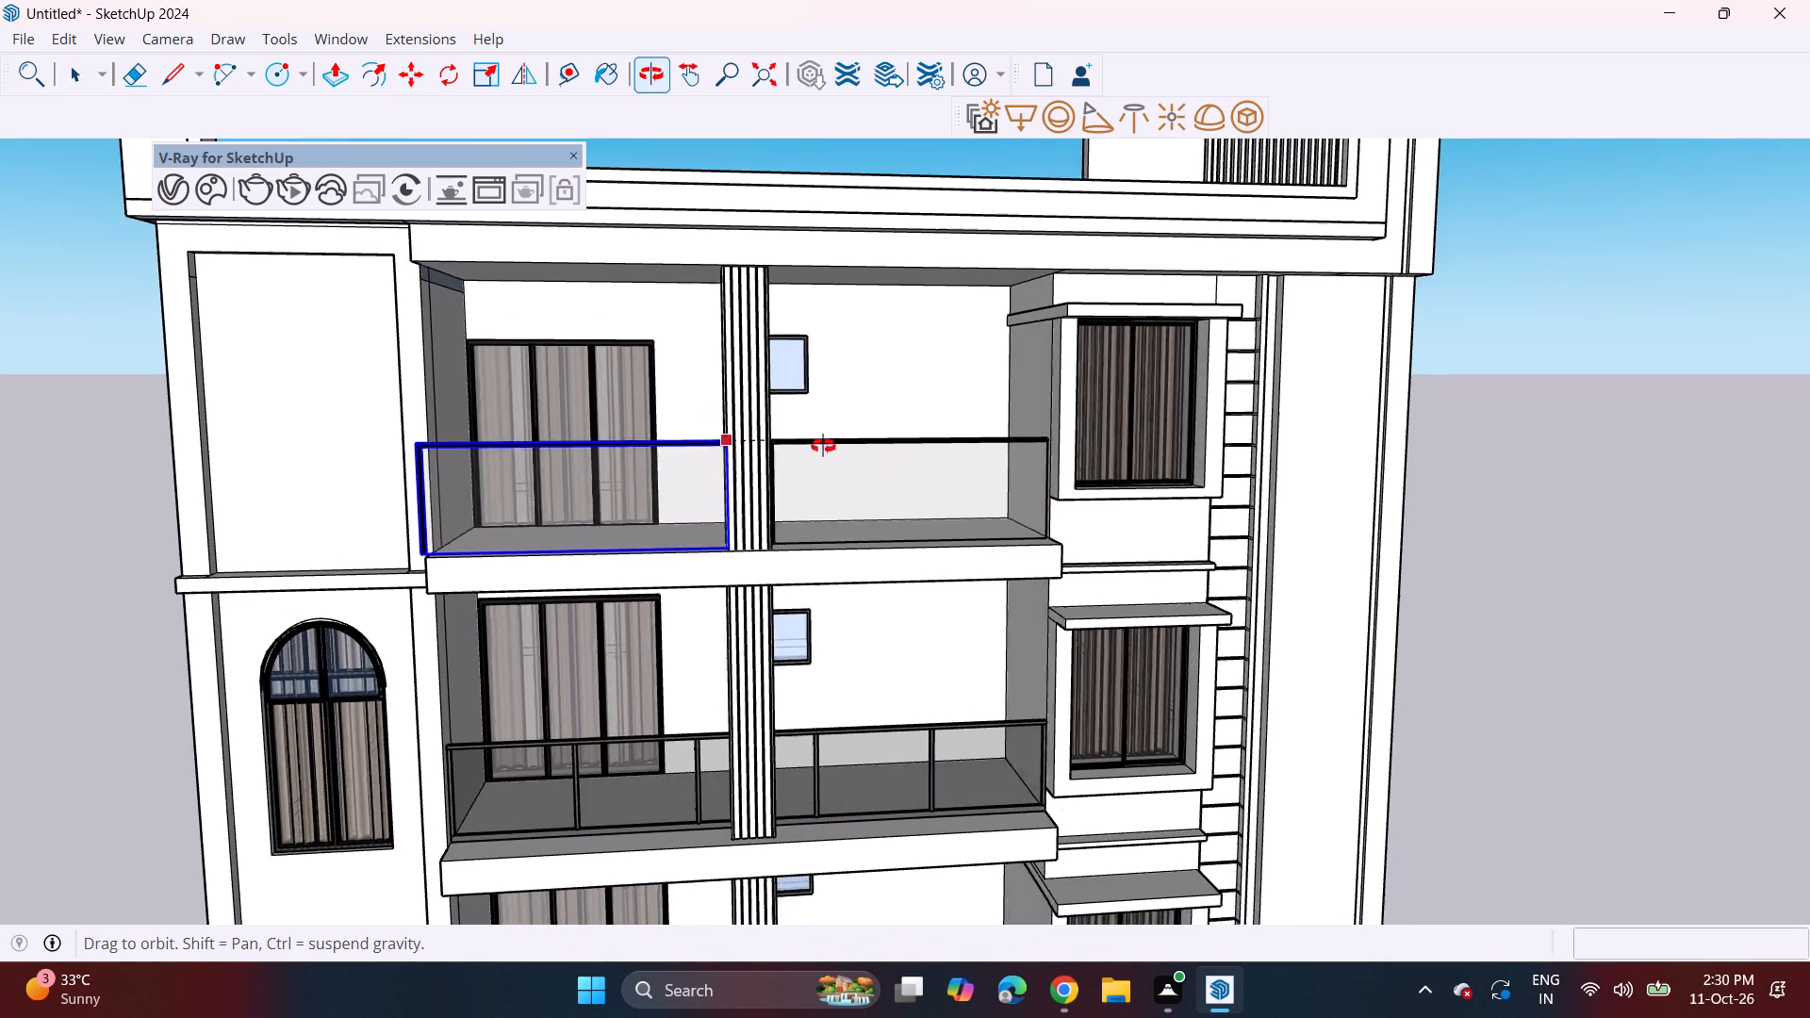
middle_drag(823, 446, 904, 452)
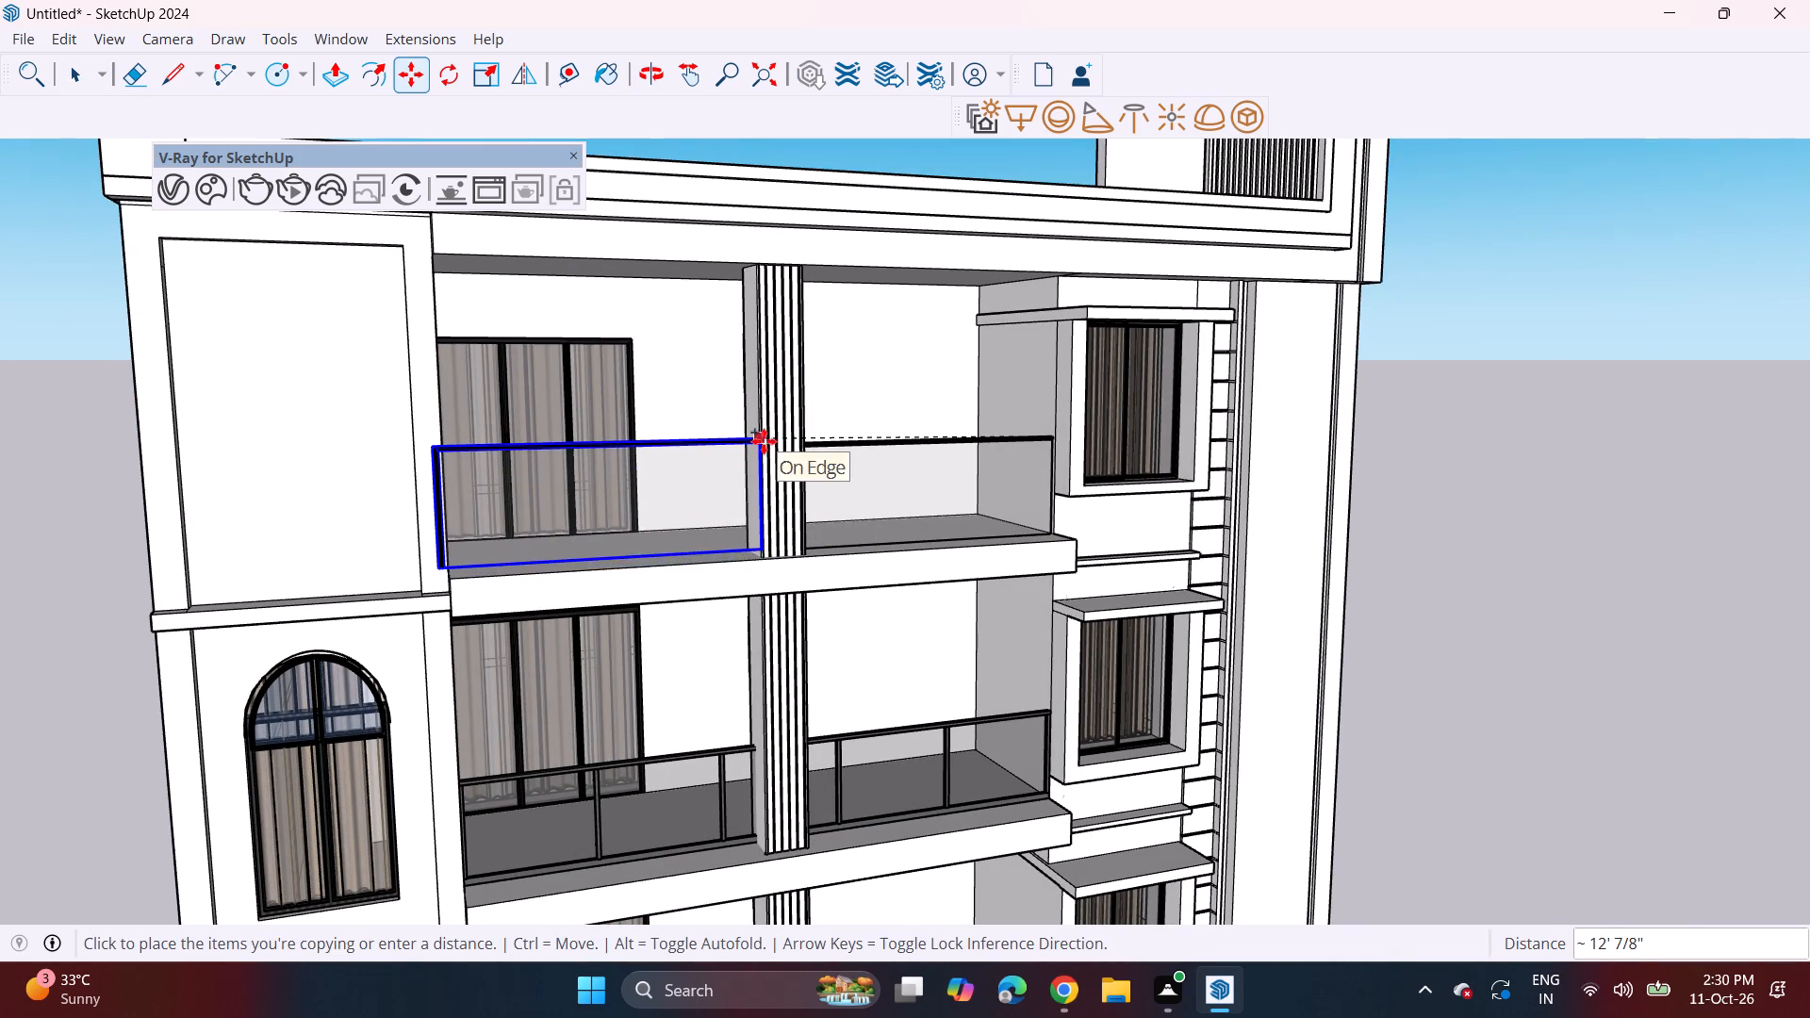
click(763, 446)
Move the copied railing by its upper corner about 6" to align it with the face of the fluted column.
middle_drag(324, 498, 623, 565)
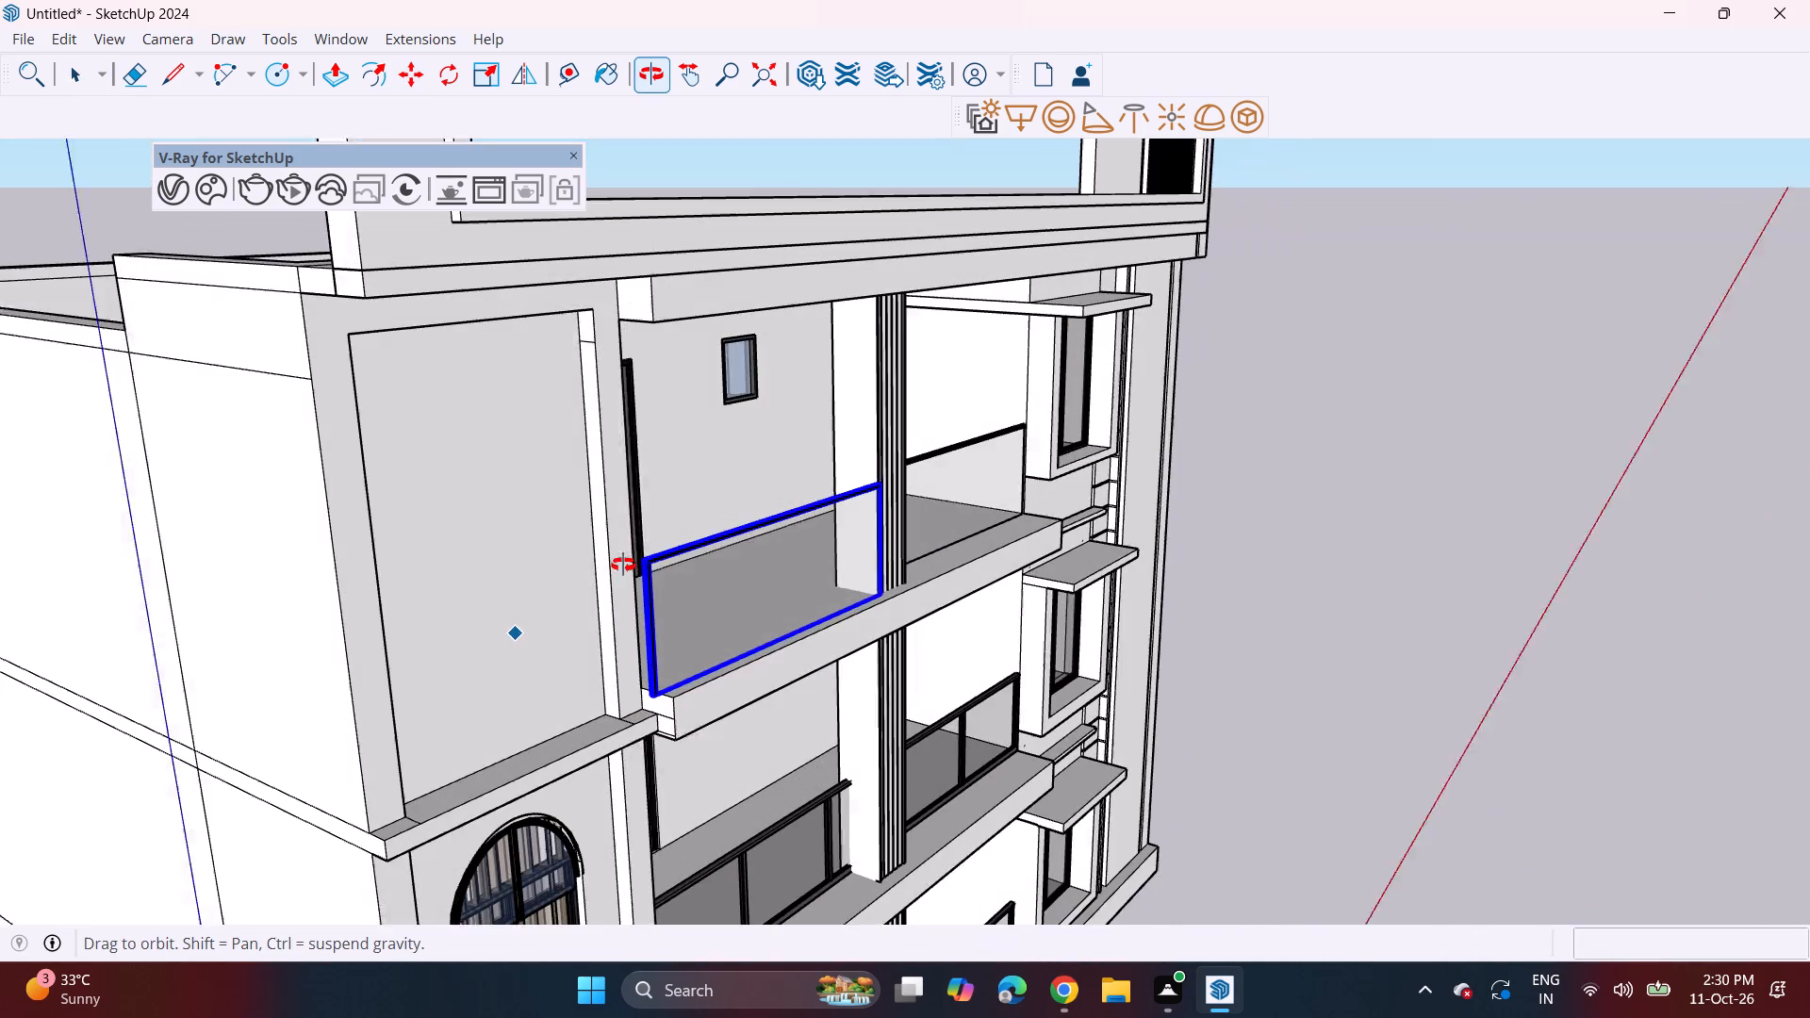
middle_drag(623, 565, 418, 615)
scroll(855, 483, up, 4)
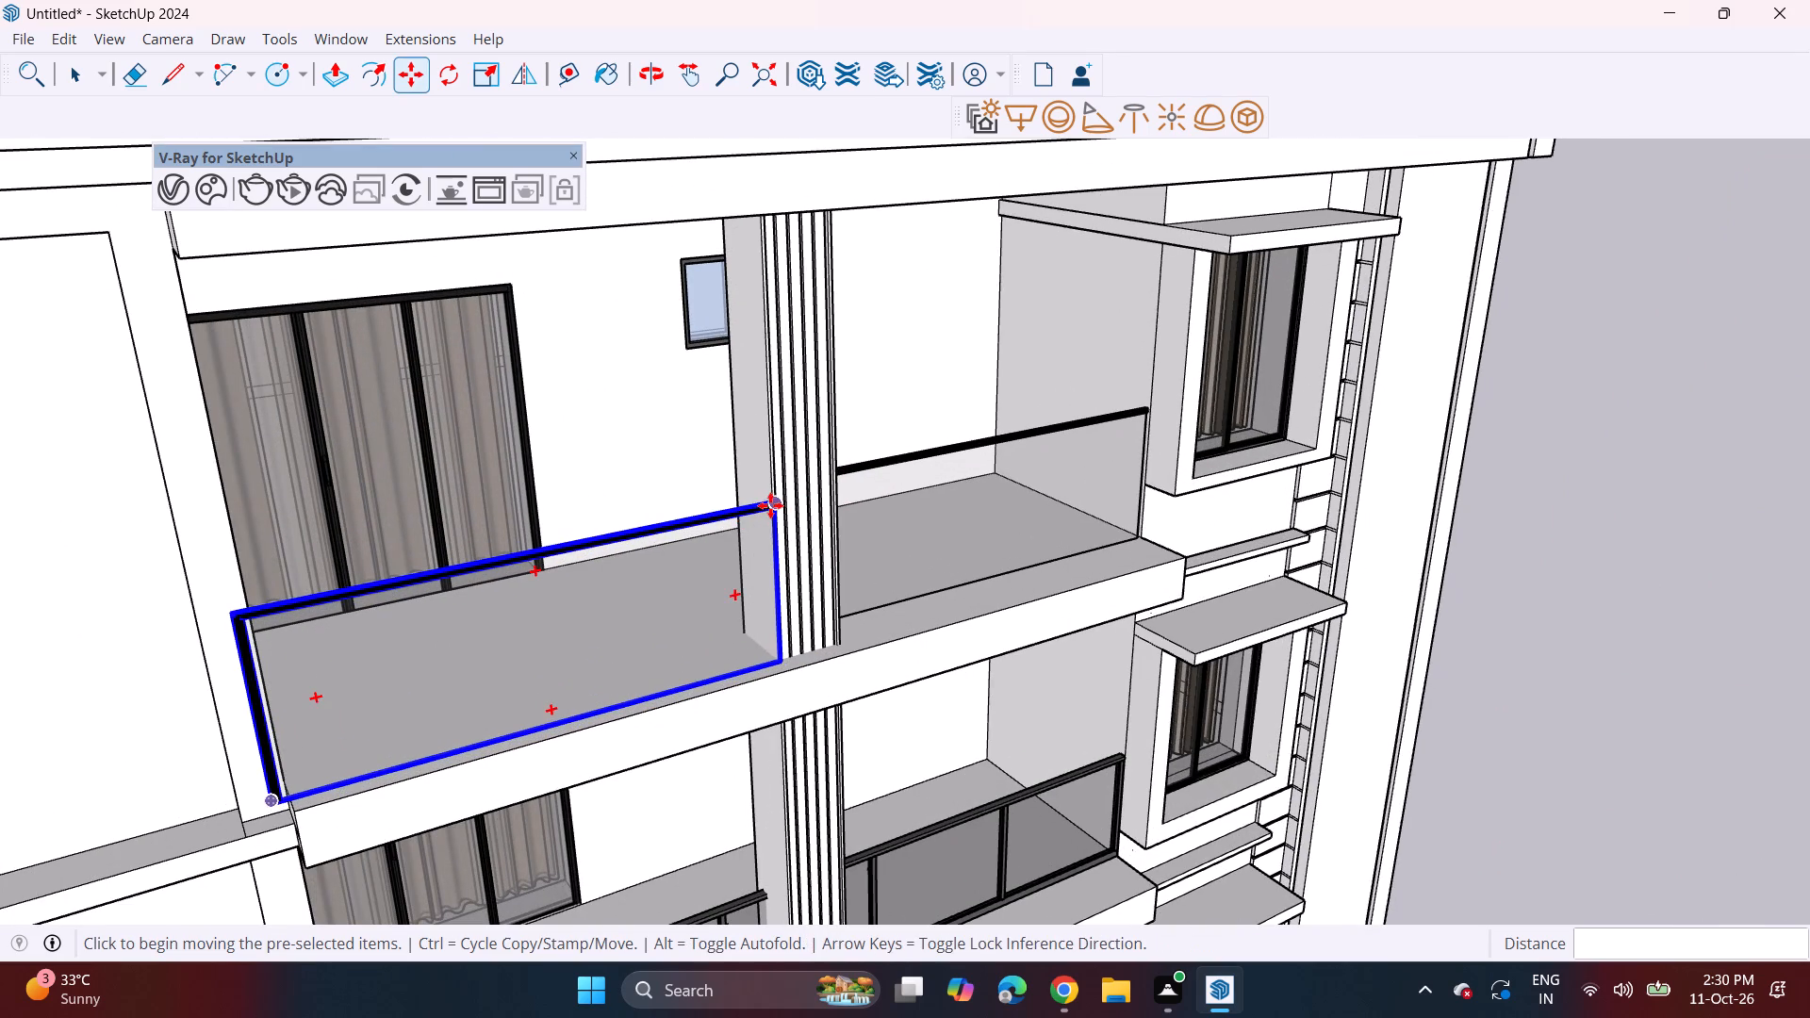
click(770, 505)
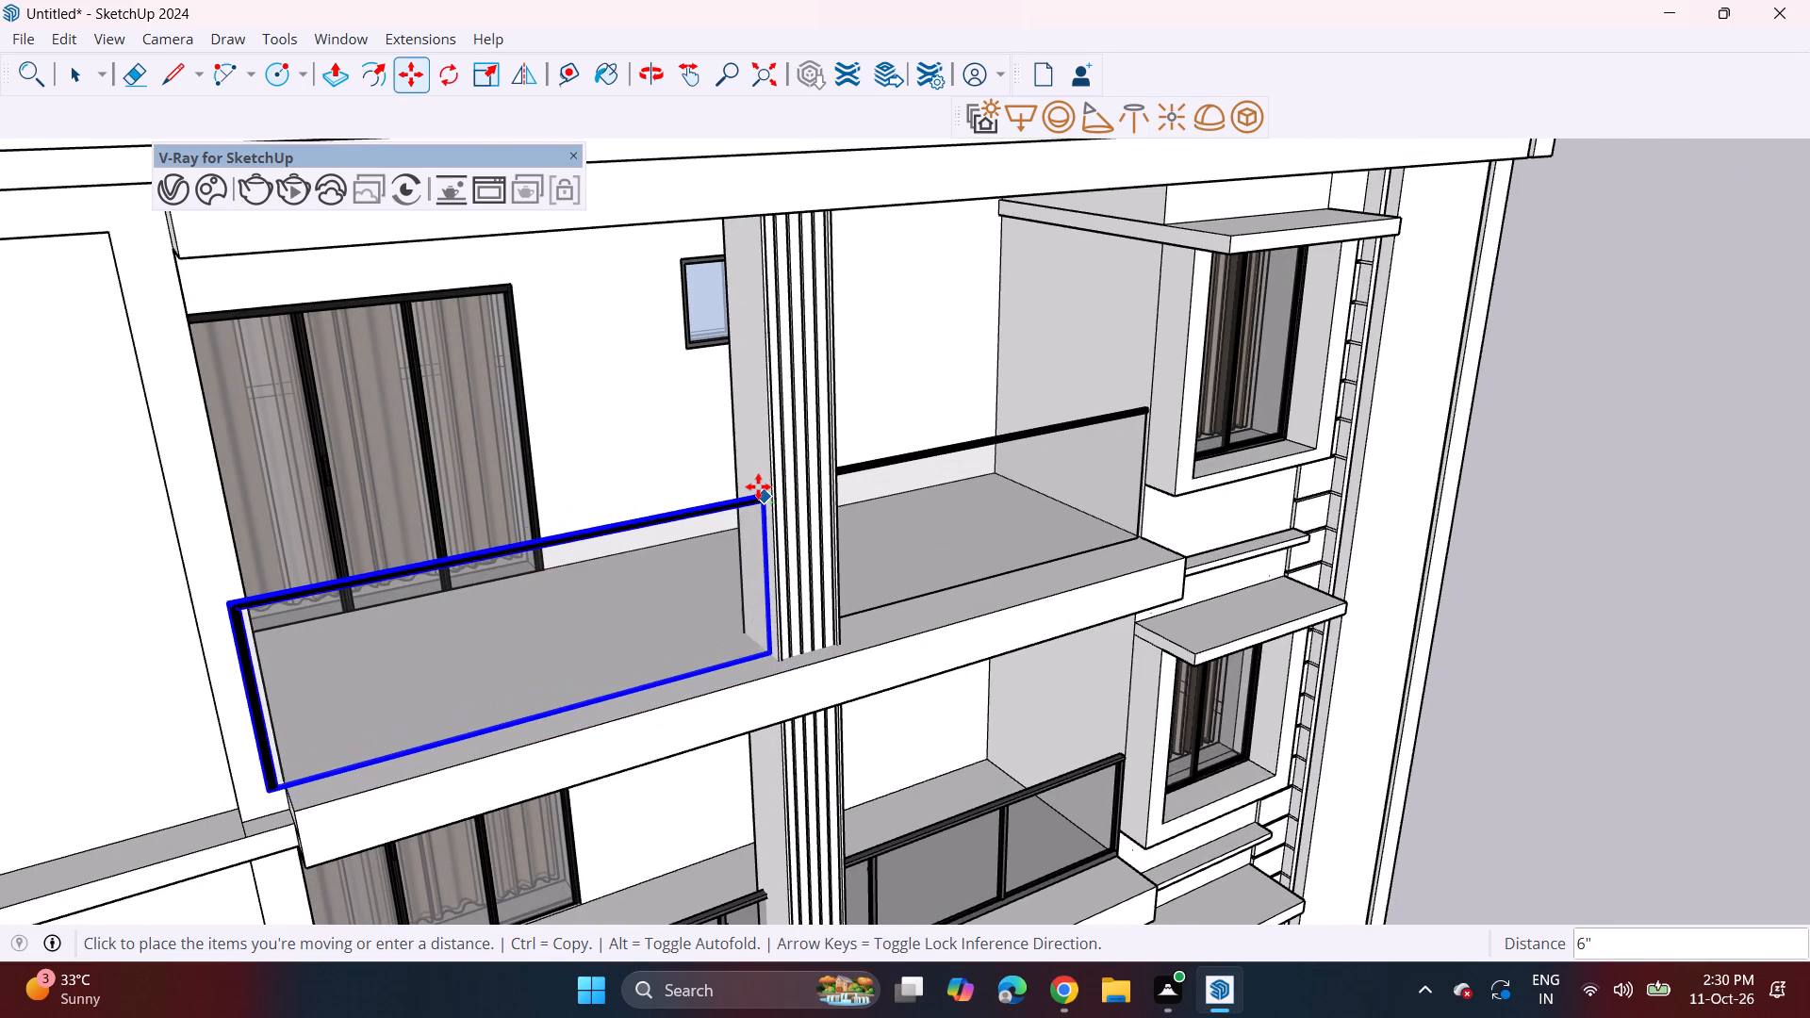
scroll(755, 484, up, 4)
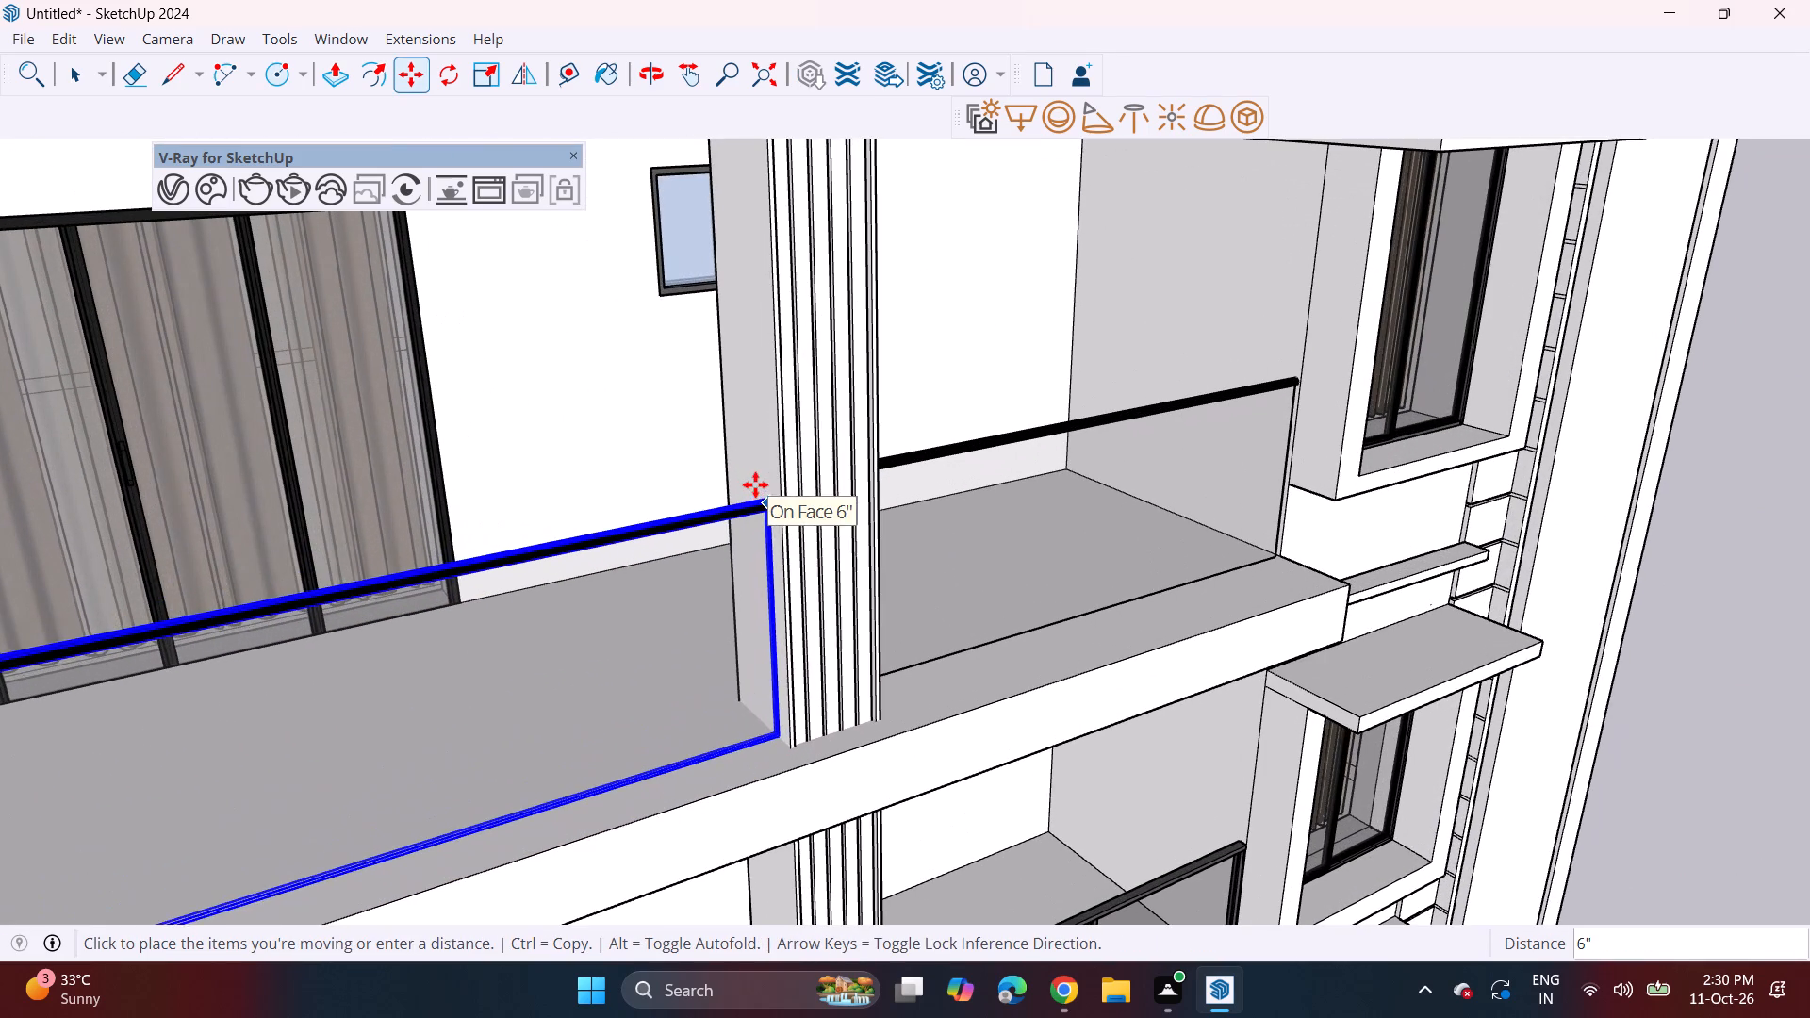
click(761, 483)
middle_drag(764, 511, 623, 435)
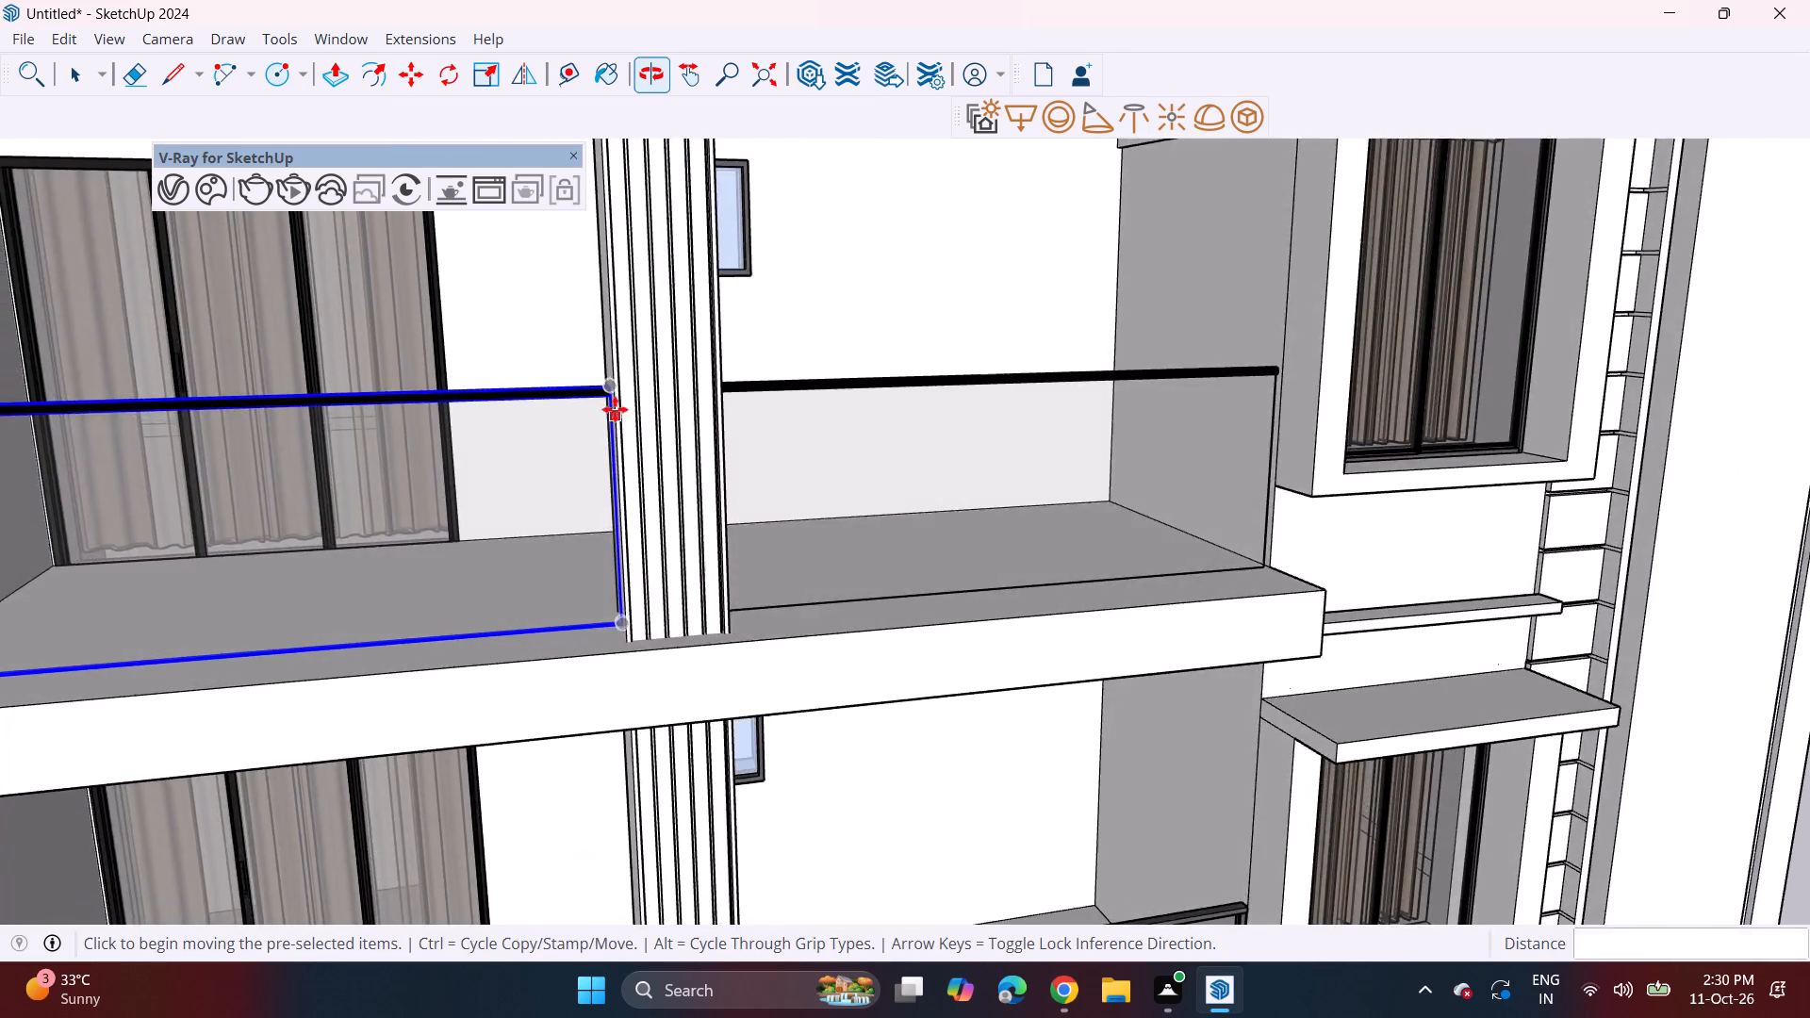
scroll(615, 409, down, 7)
middle_drag(571, 464, 518, 434)
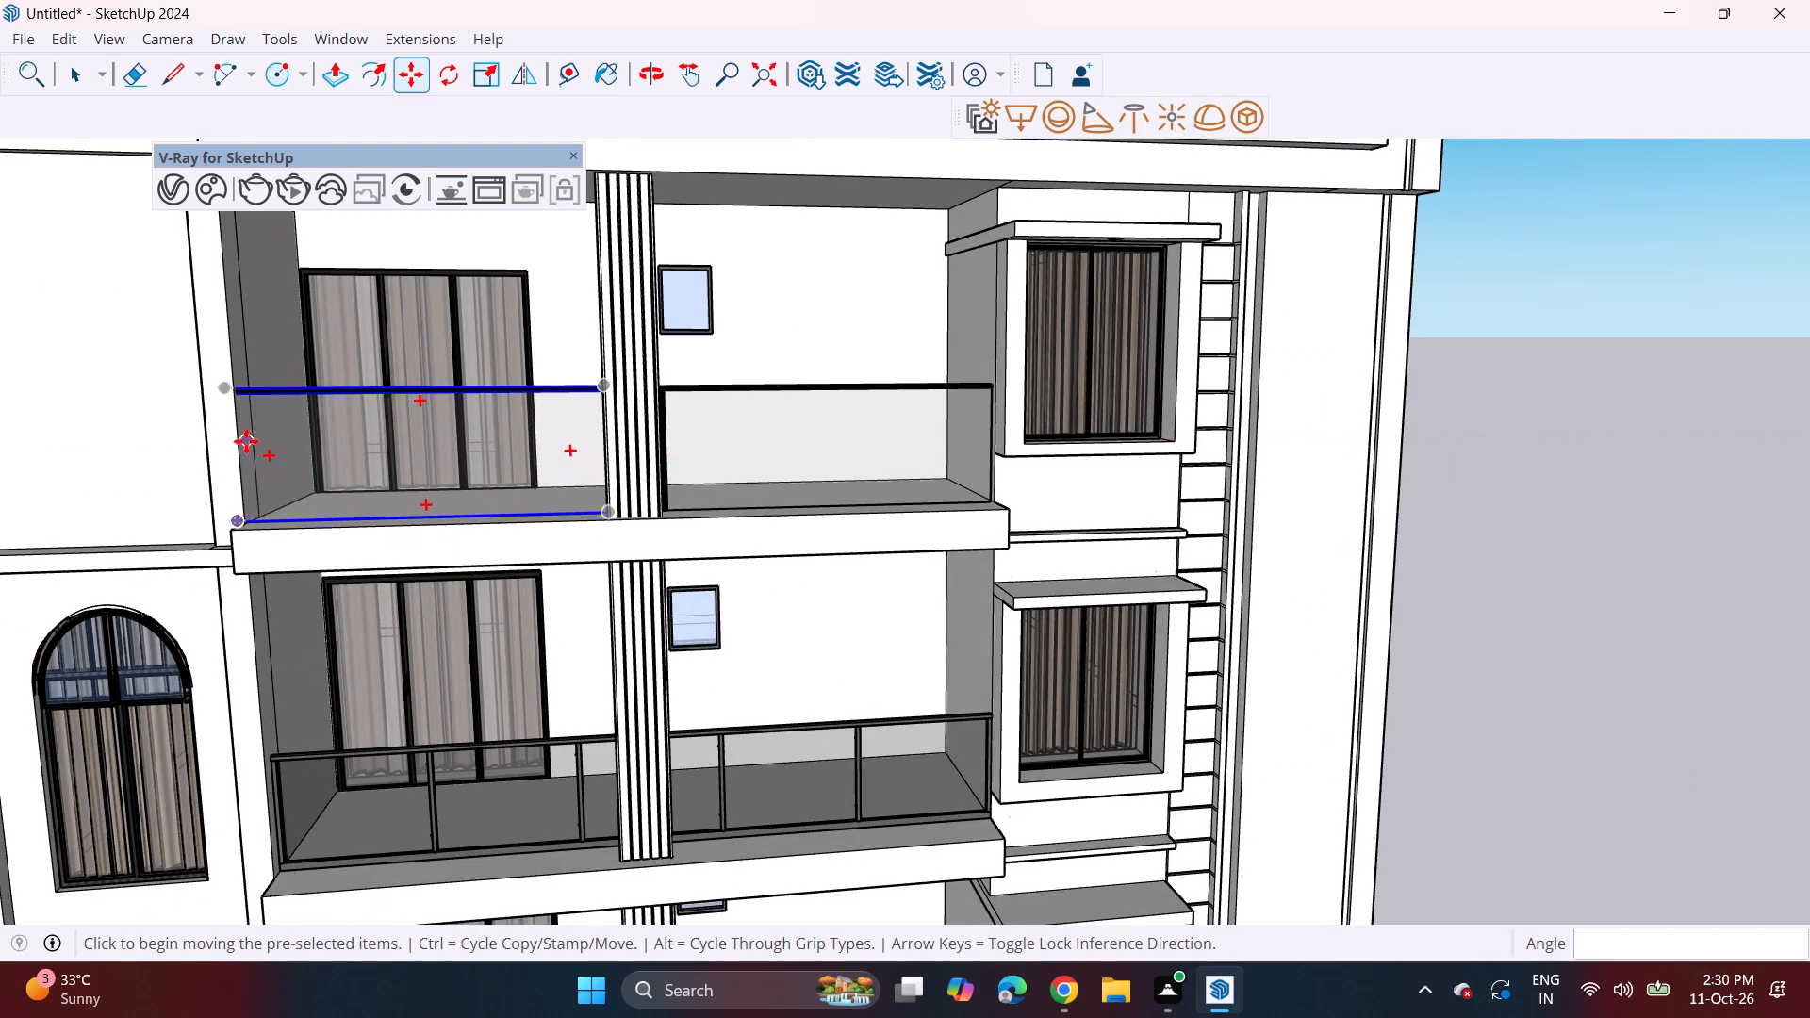
Scale the copied railing's outer end inward along its length to fit against the balcony's side wall.
key(space)
click(488, 77)
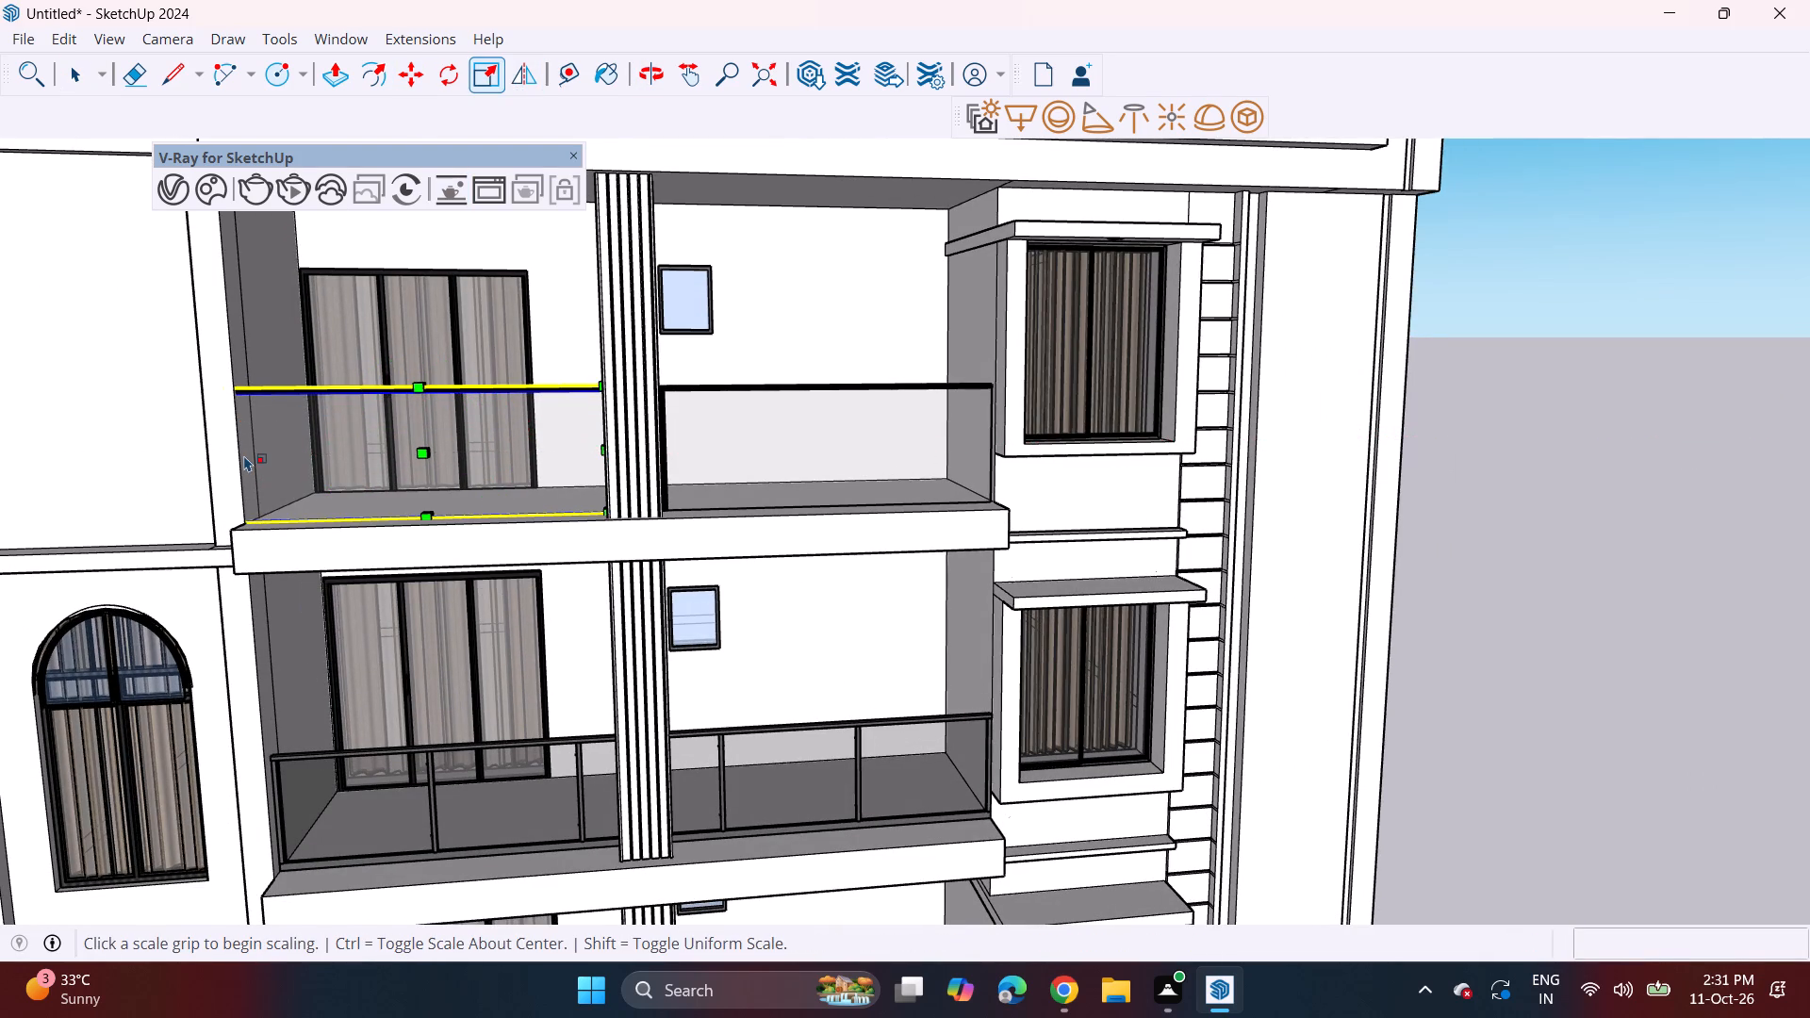
scroll(244, 454, up, 17)
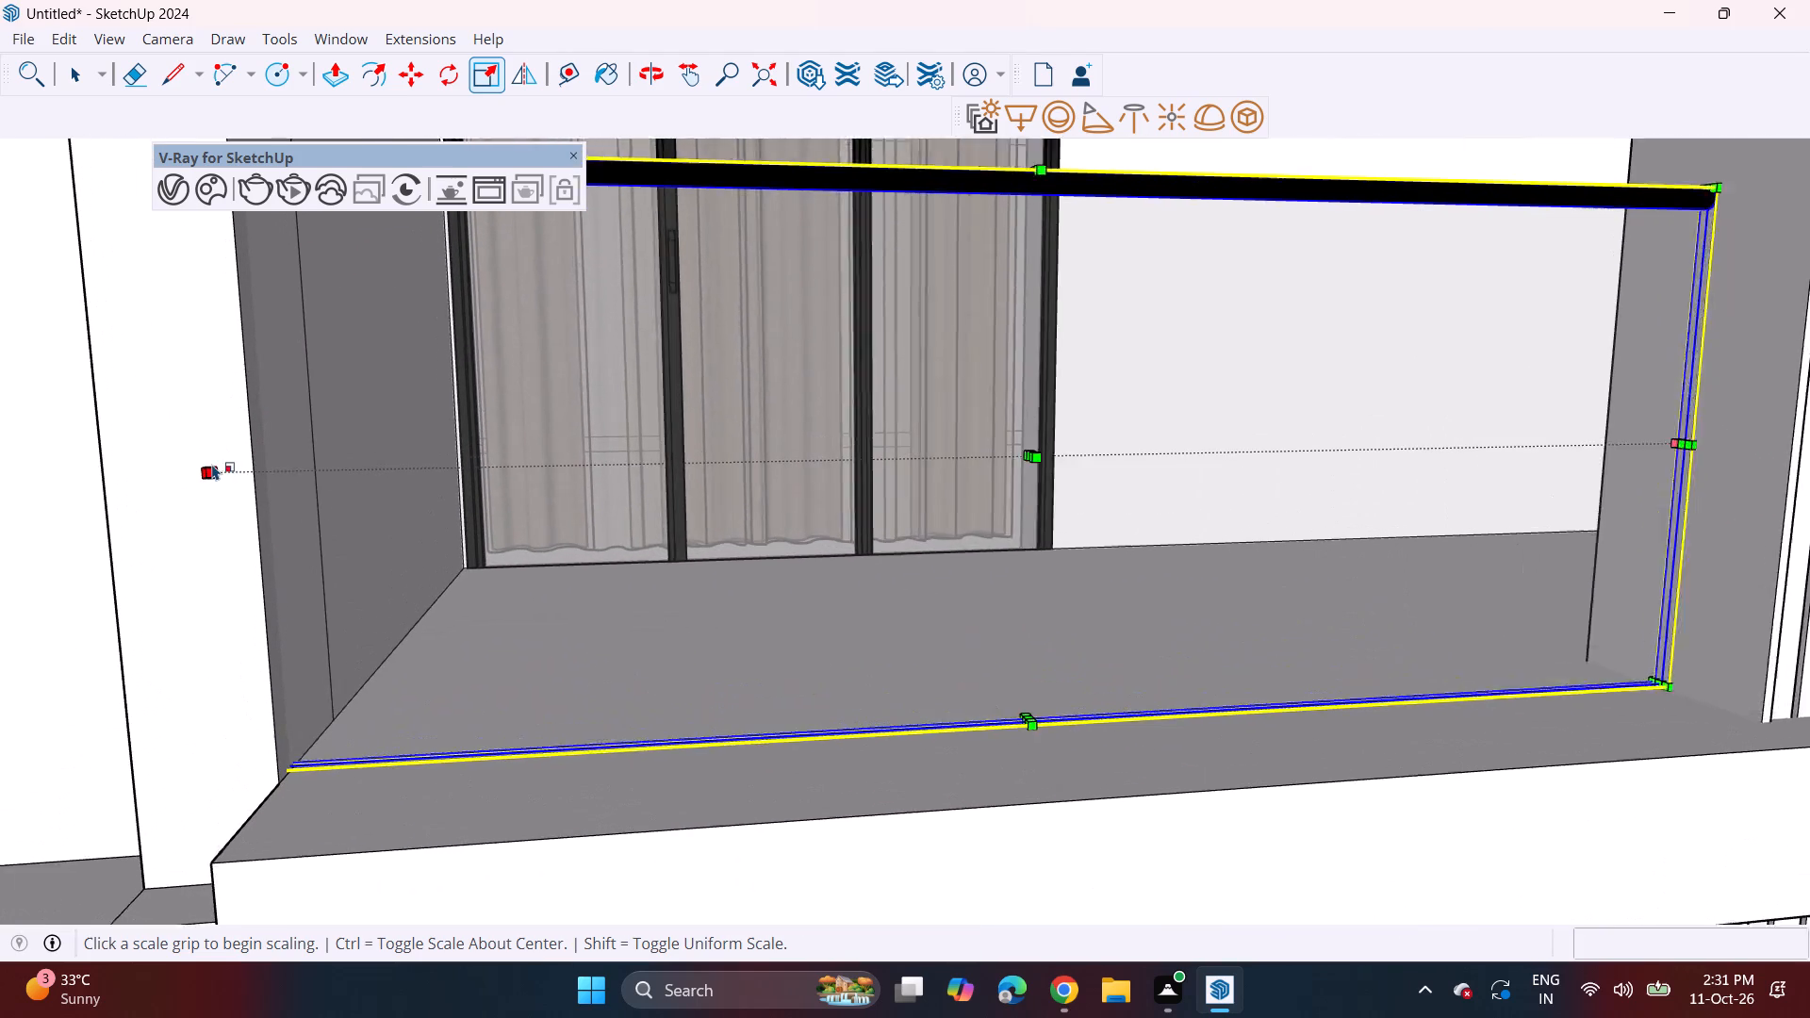
scroll(212, 464, up, 1)
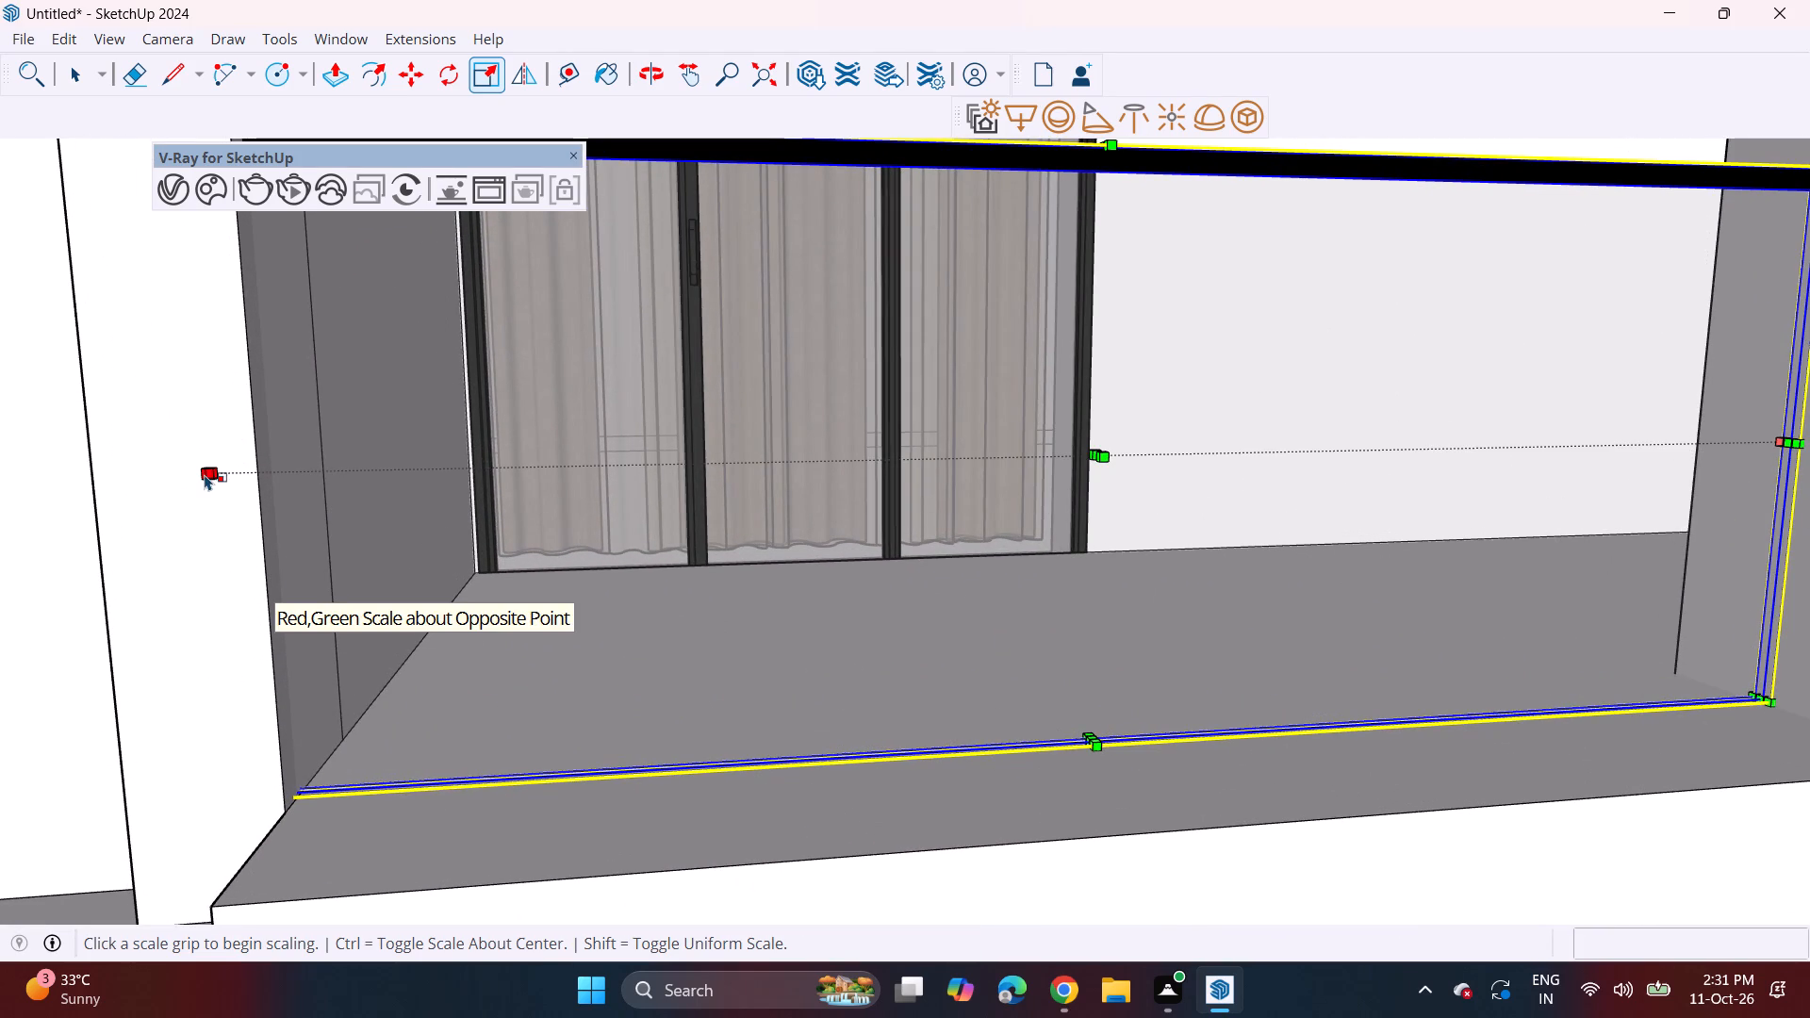
middle_drag(239, 483, 299, 673)
click(189, 577)
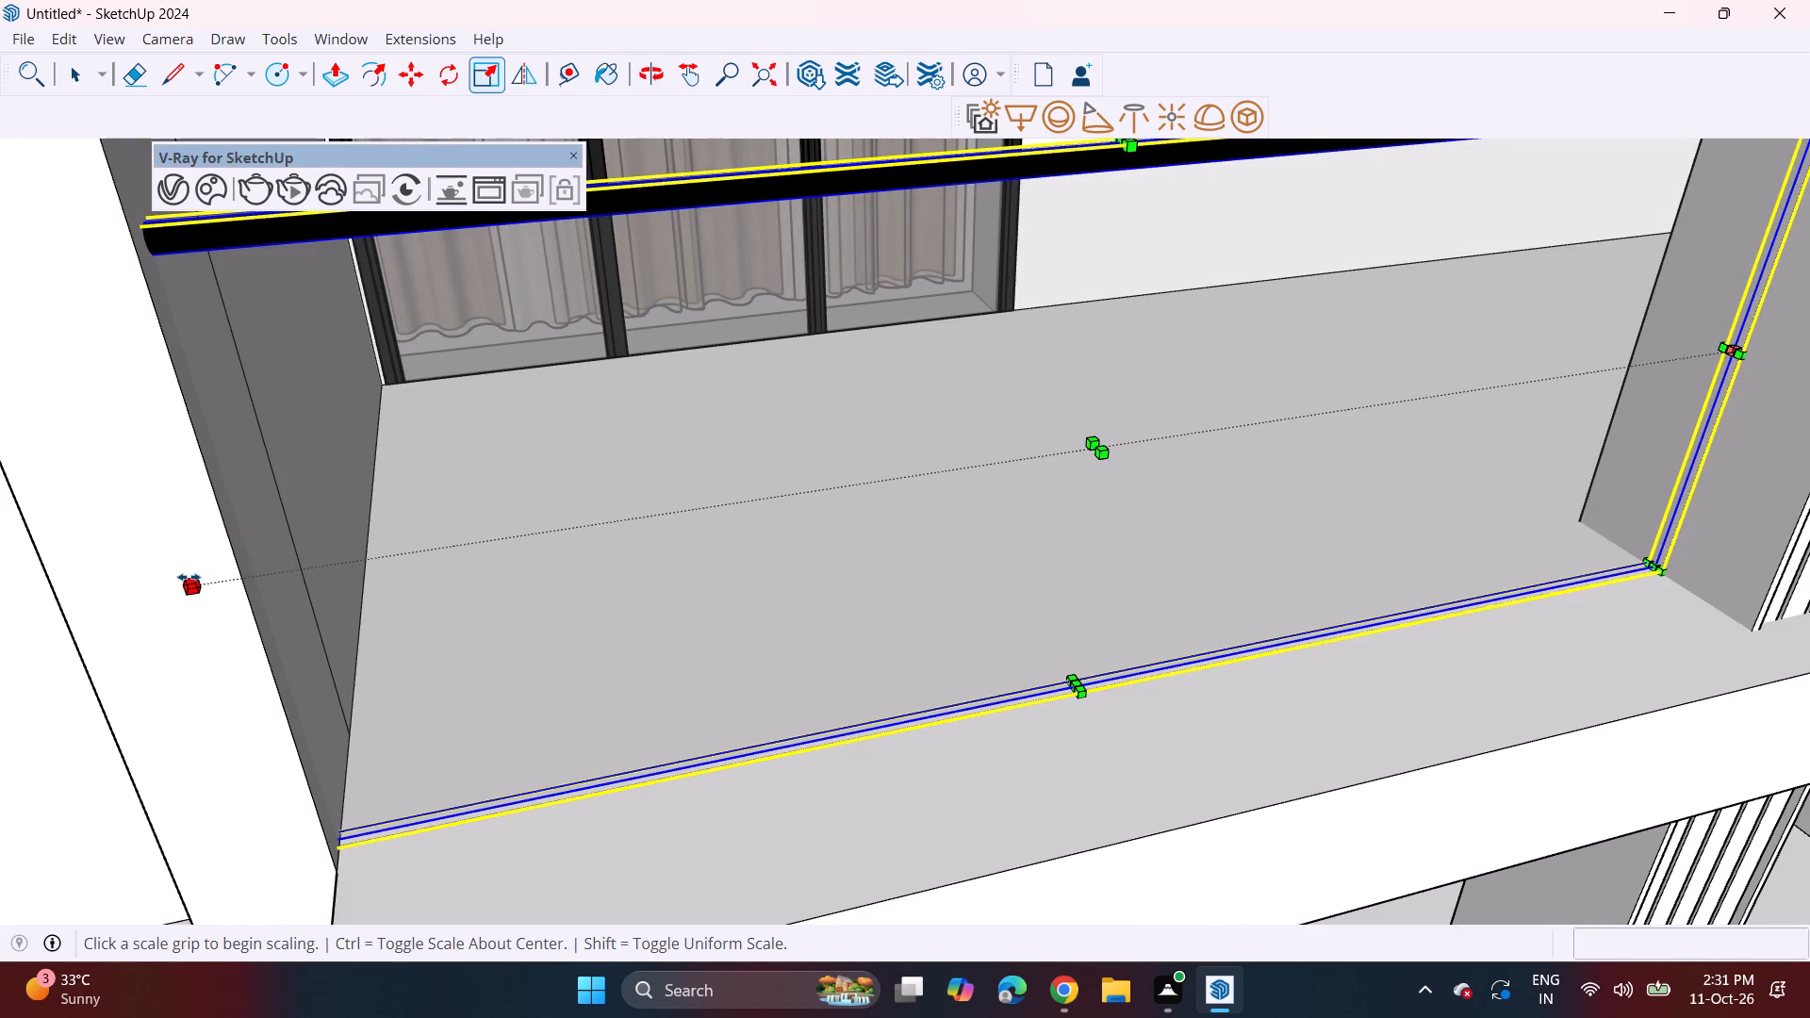
click(253, 576)
Scale the copied railing's bottom edge down along the blue axis to the topmost balcony slab.
middle_drag(406, 604, 373, 578)
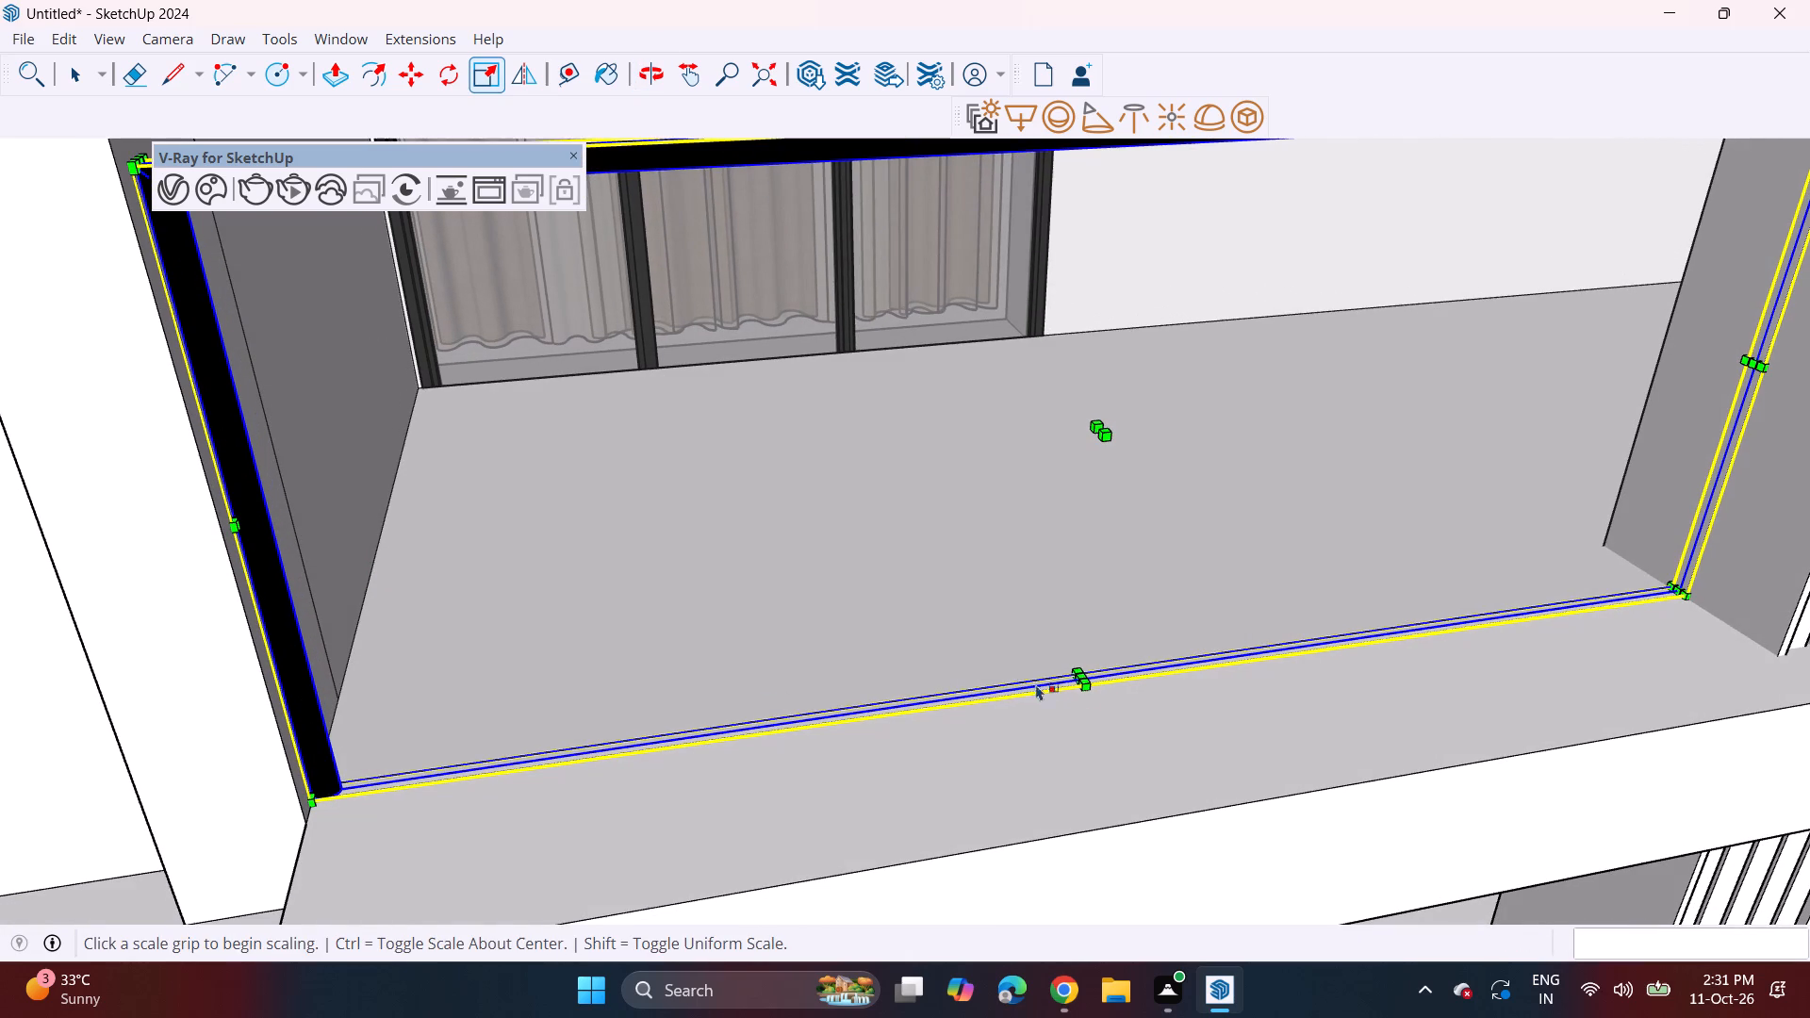
click(1072, 683)
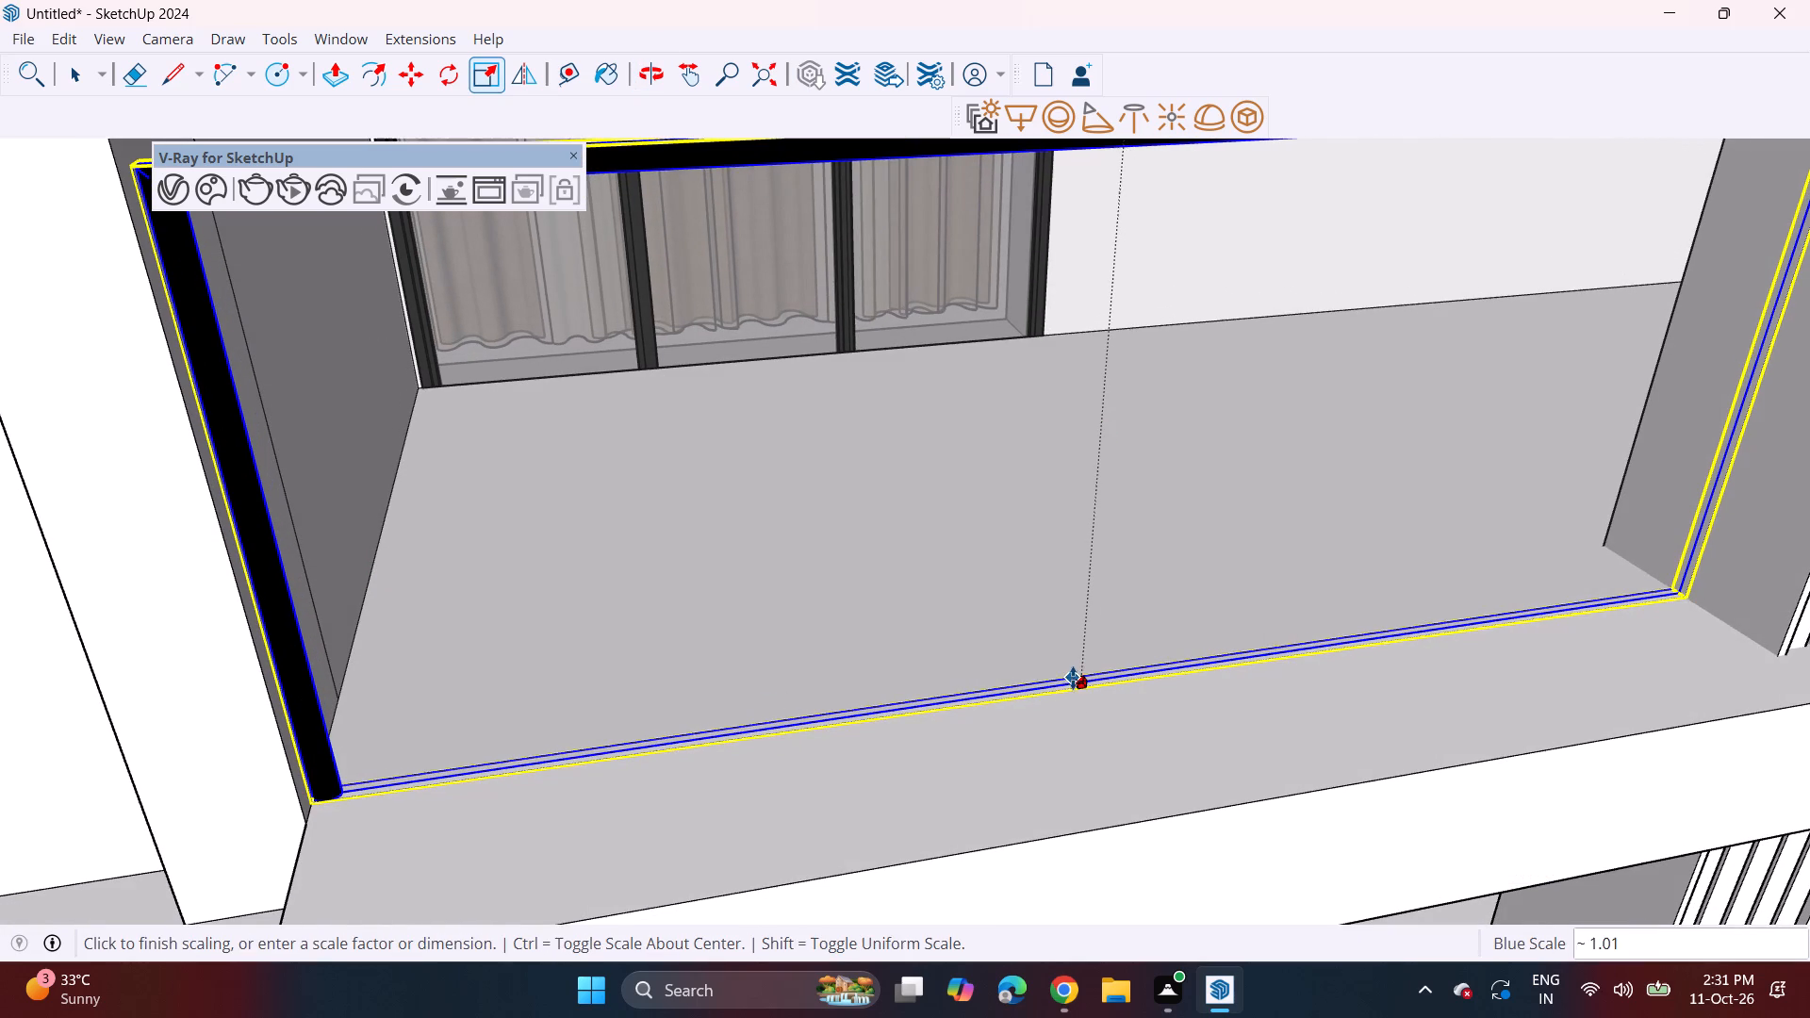
click(1065, 698)
middle_drag(1170, 709, 983, 600)
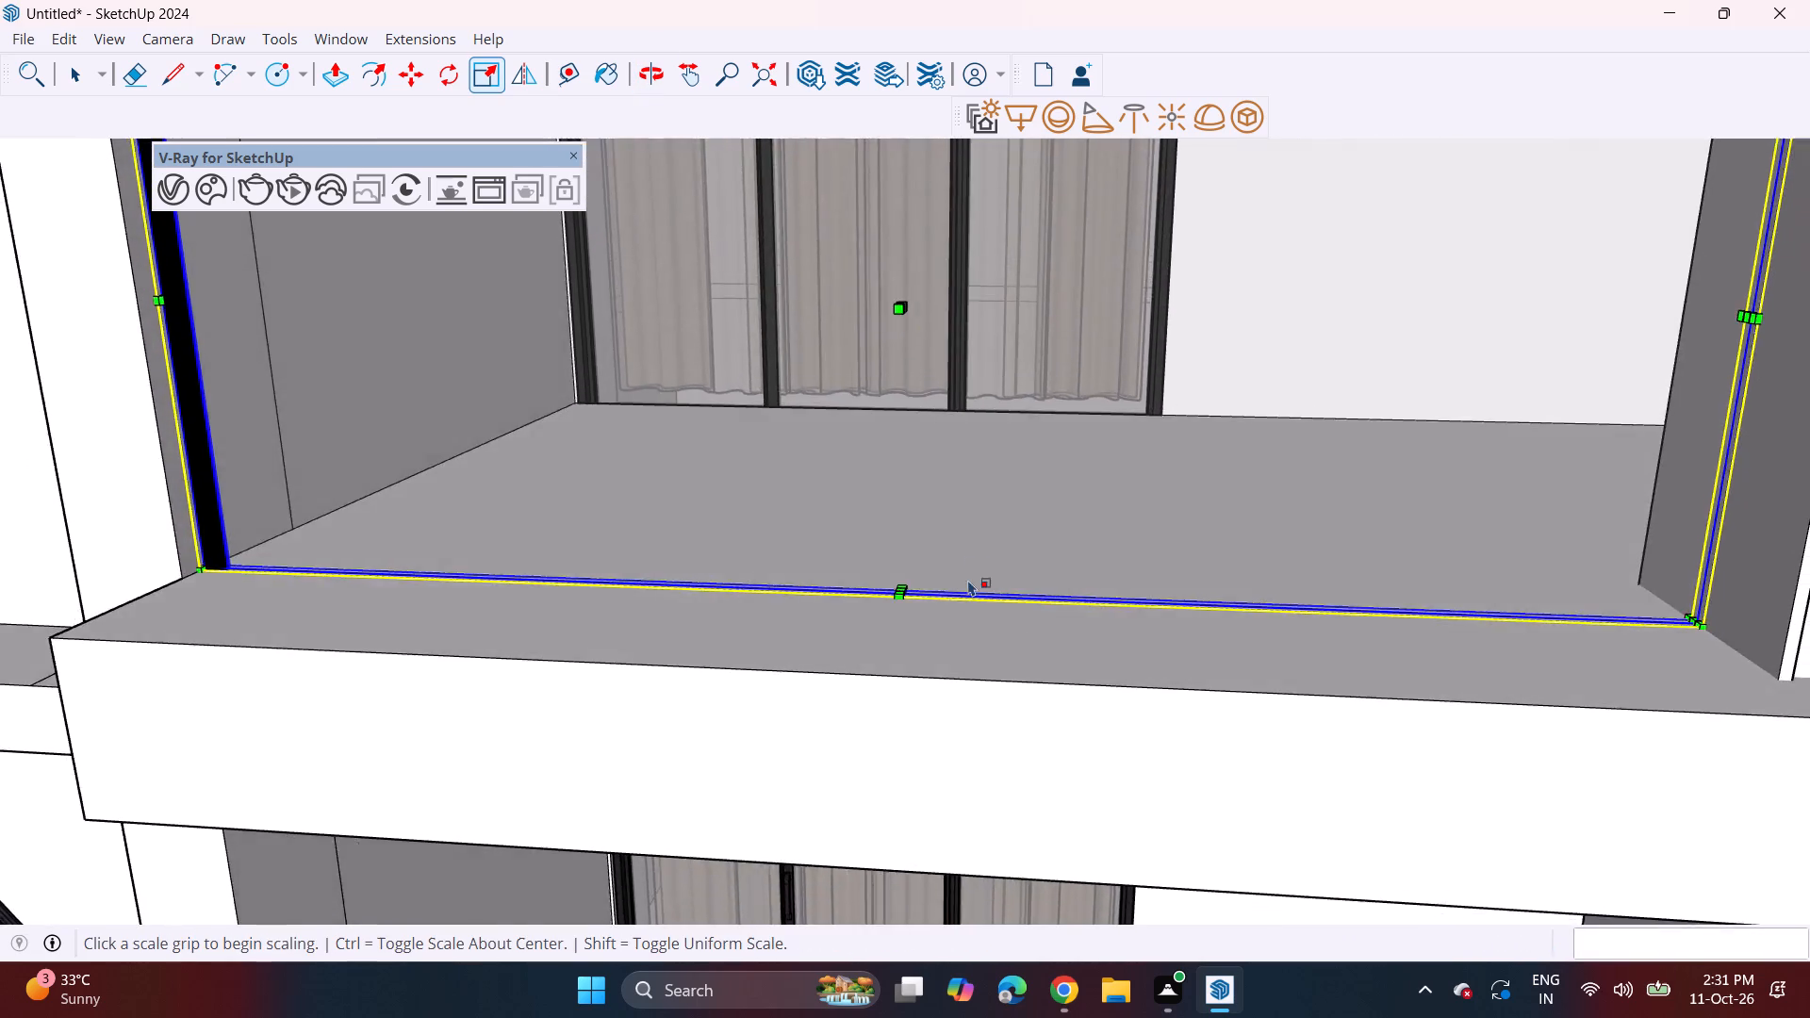
scroll(969, 546, down, 20)
scroll(969, 546, down, 4)
key(space)
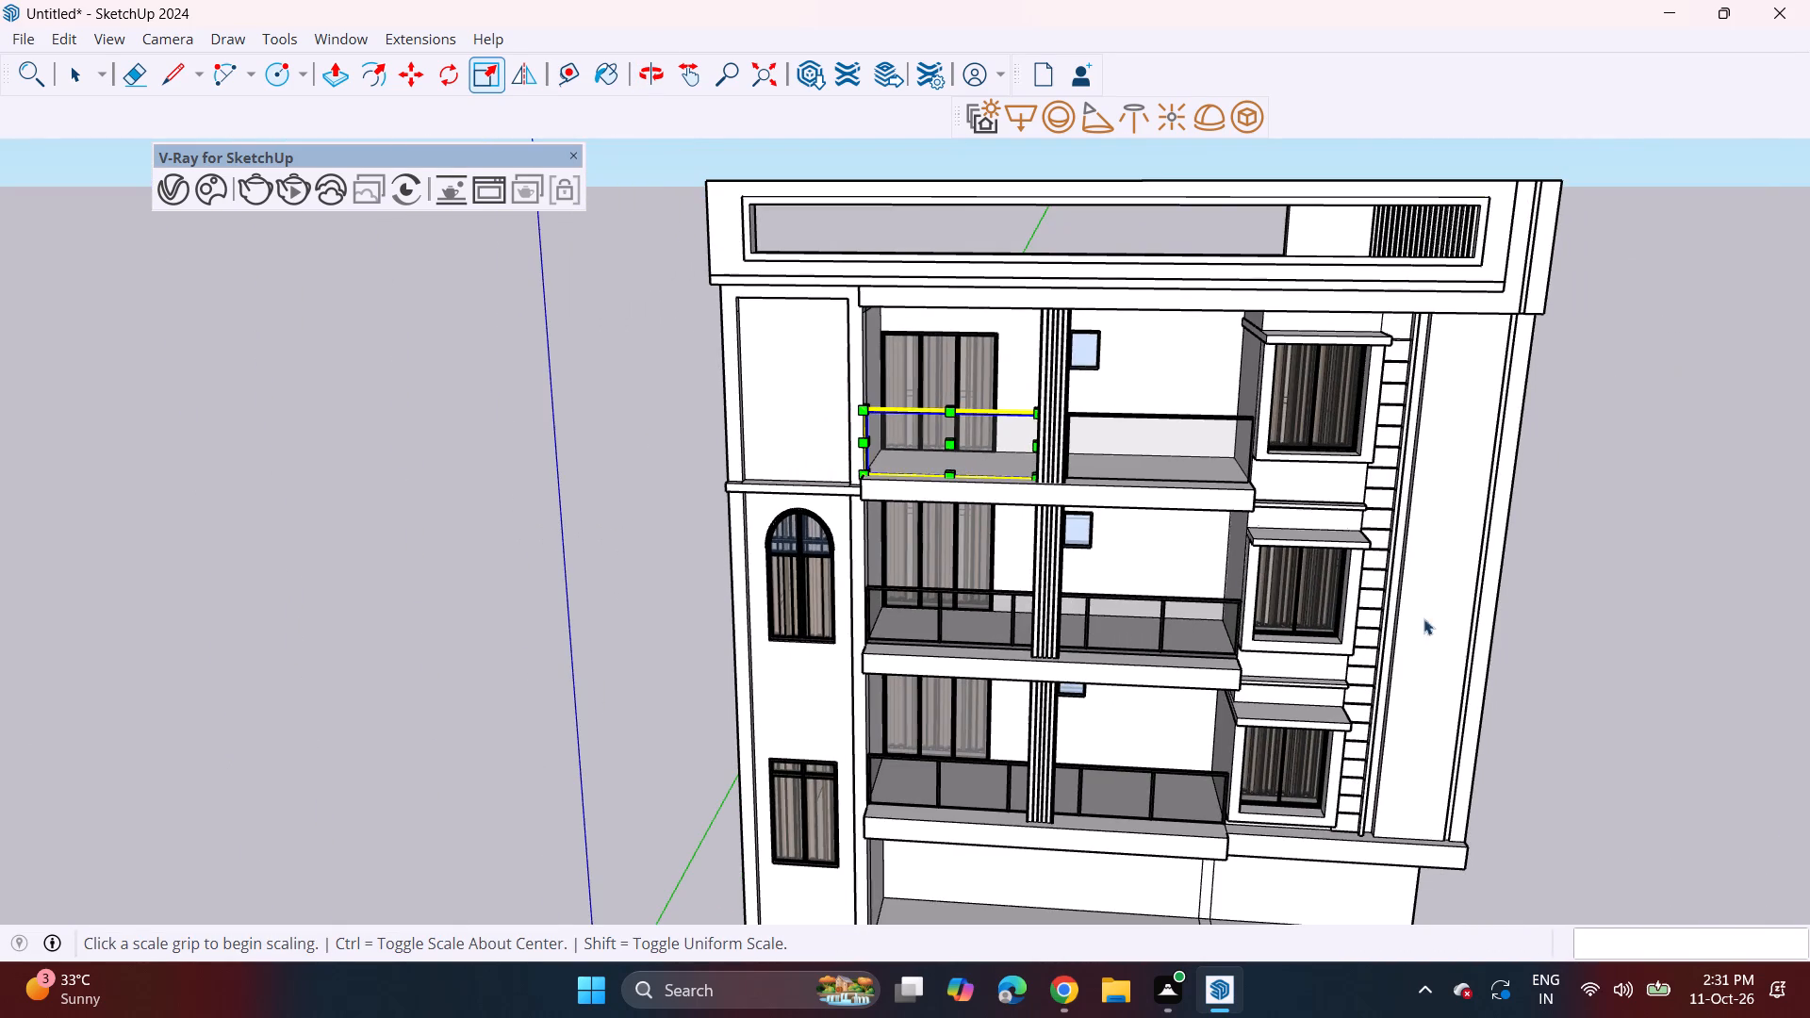
click(1550, 620)
Delete the old multi-panel railings from the middle and lowest balconies.
middle_drag(1137, 627, 1129, 510)
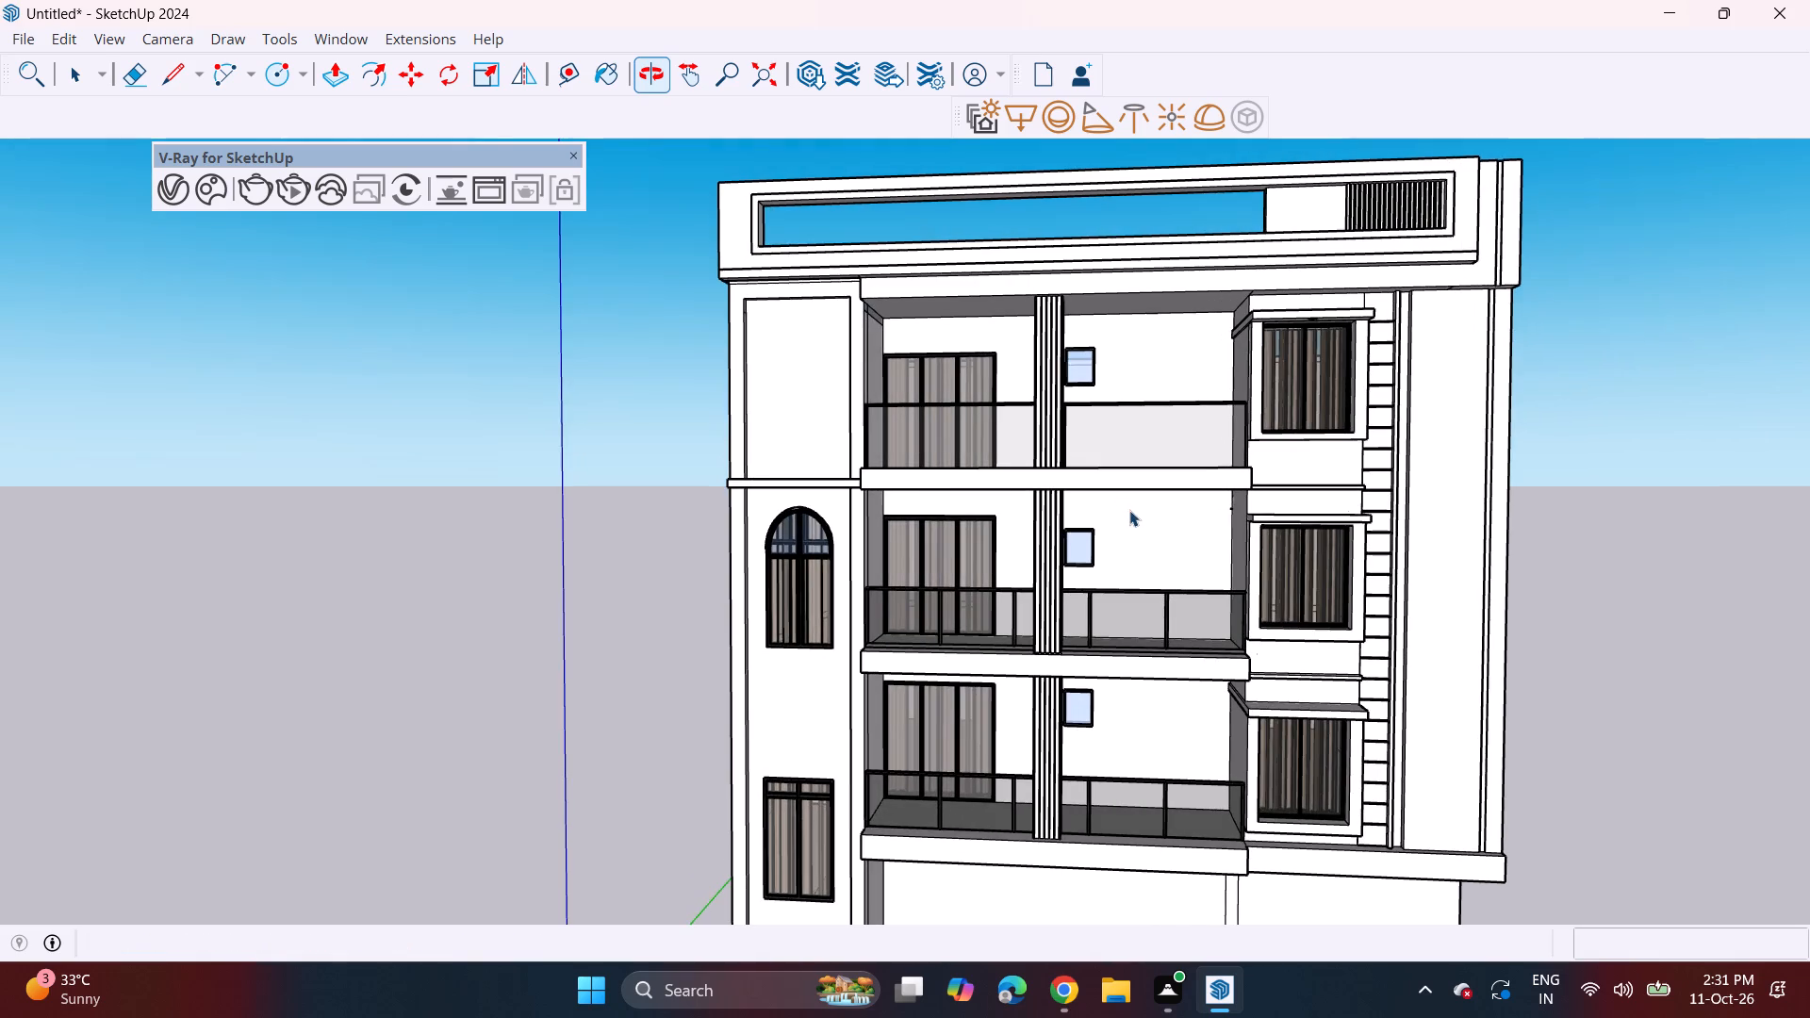
scroll(1143, 500, up, 1)
click(1121, 622)
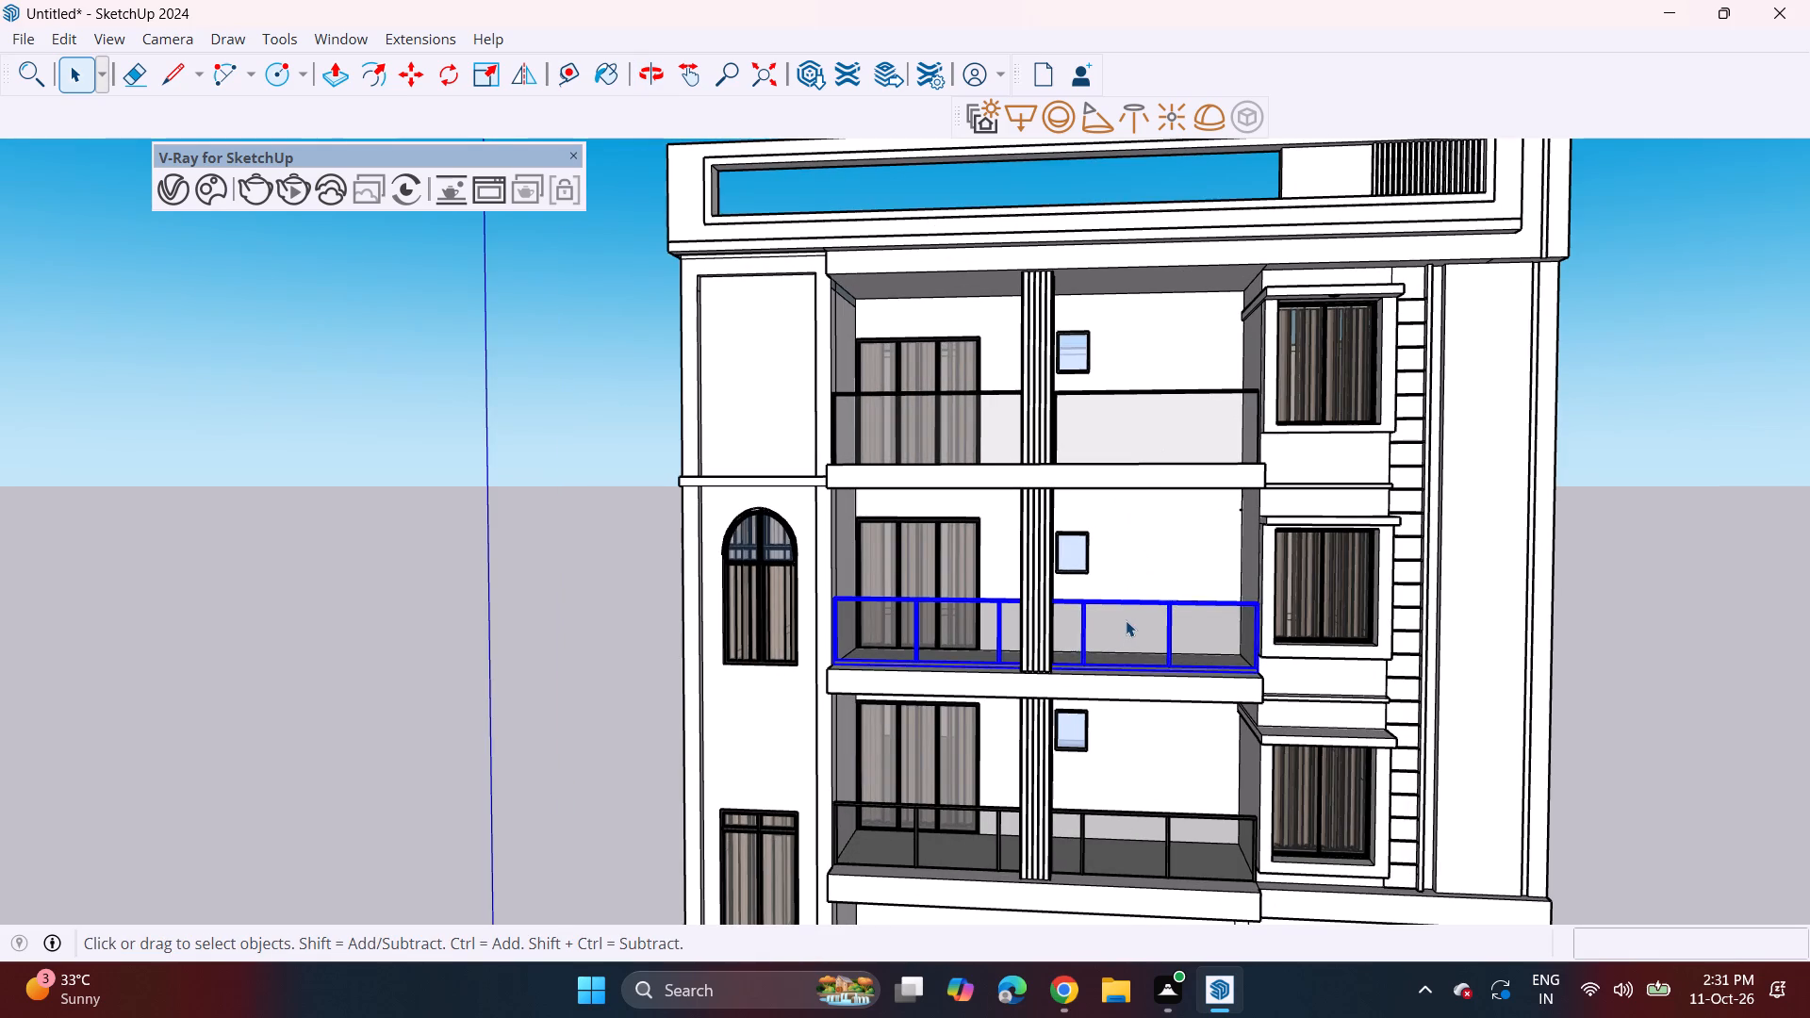
key(Delete)
click(1109, 828)
key(Delete)
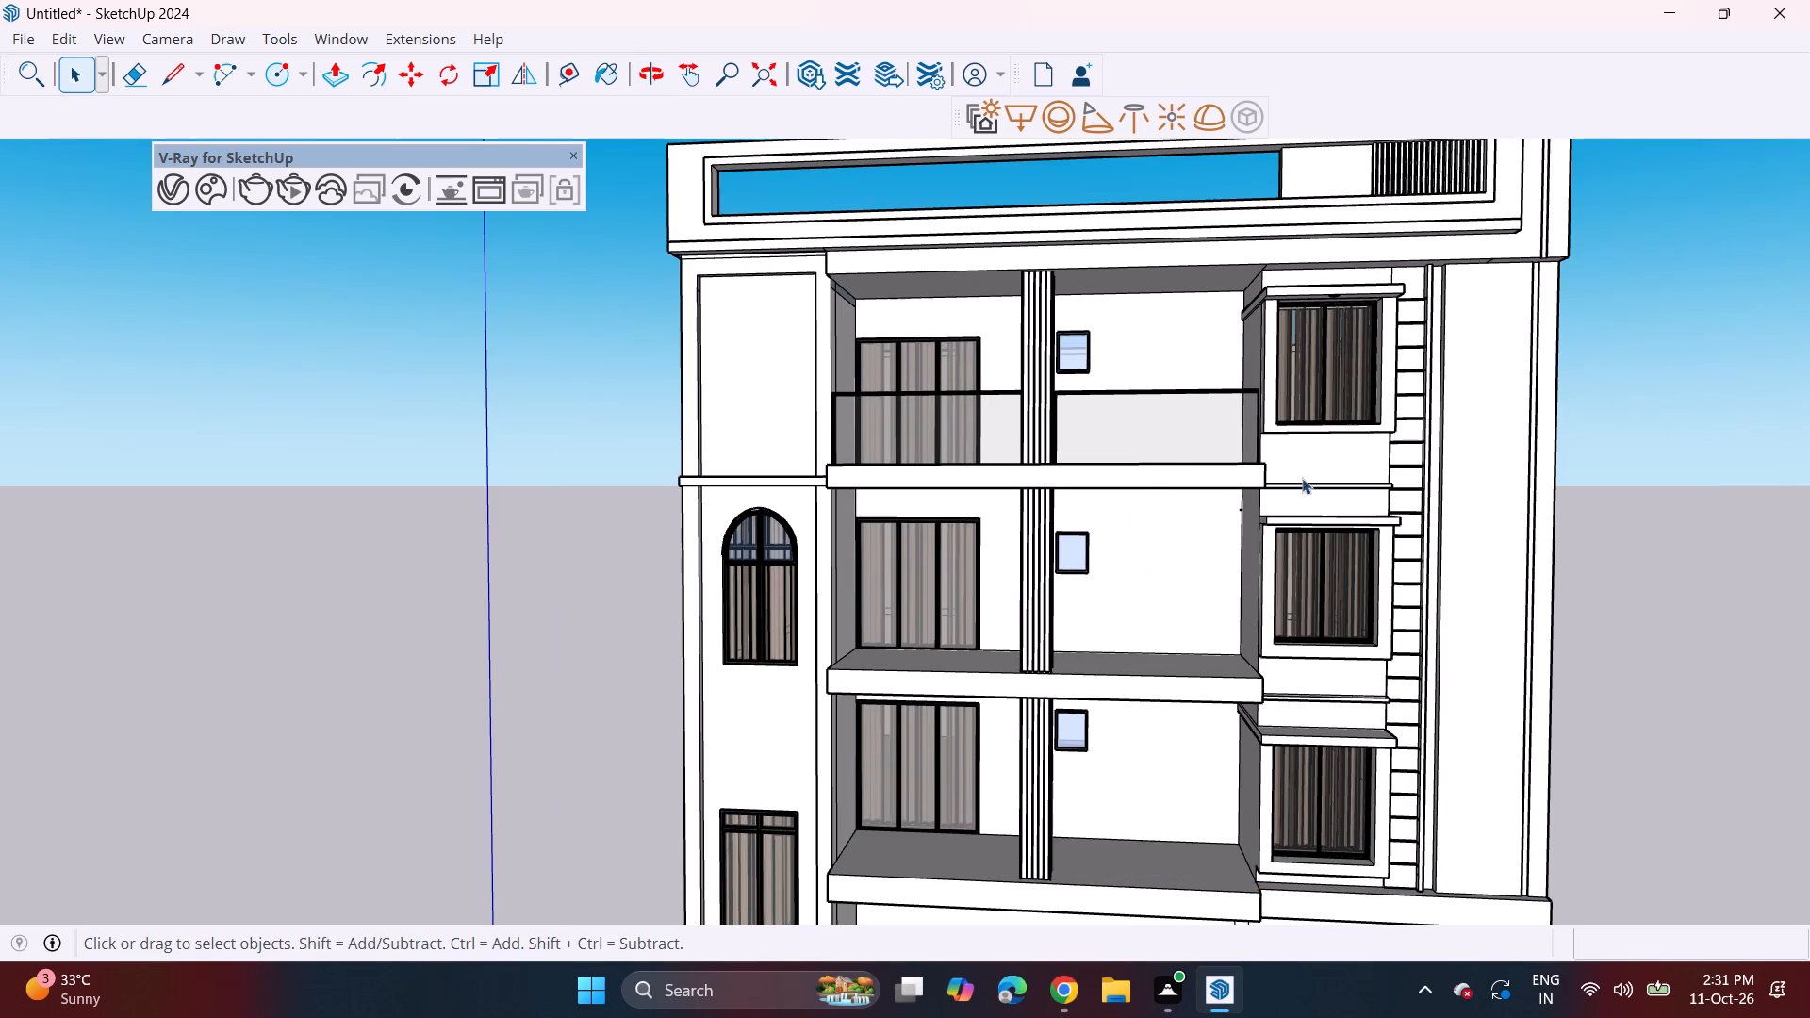
Copy both topmost glass railings by their lower end corner about 10' 3" down onto the middle balcony slab.
scroll(1287, 452, up, 2)
middle_drag(1269, 476, 1270, 597)
scroll(1272, 501, up, 3)
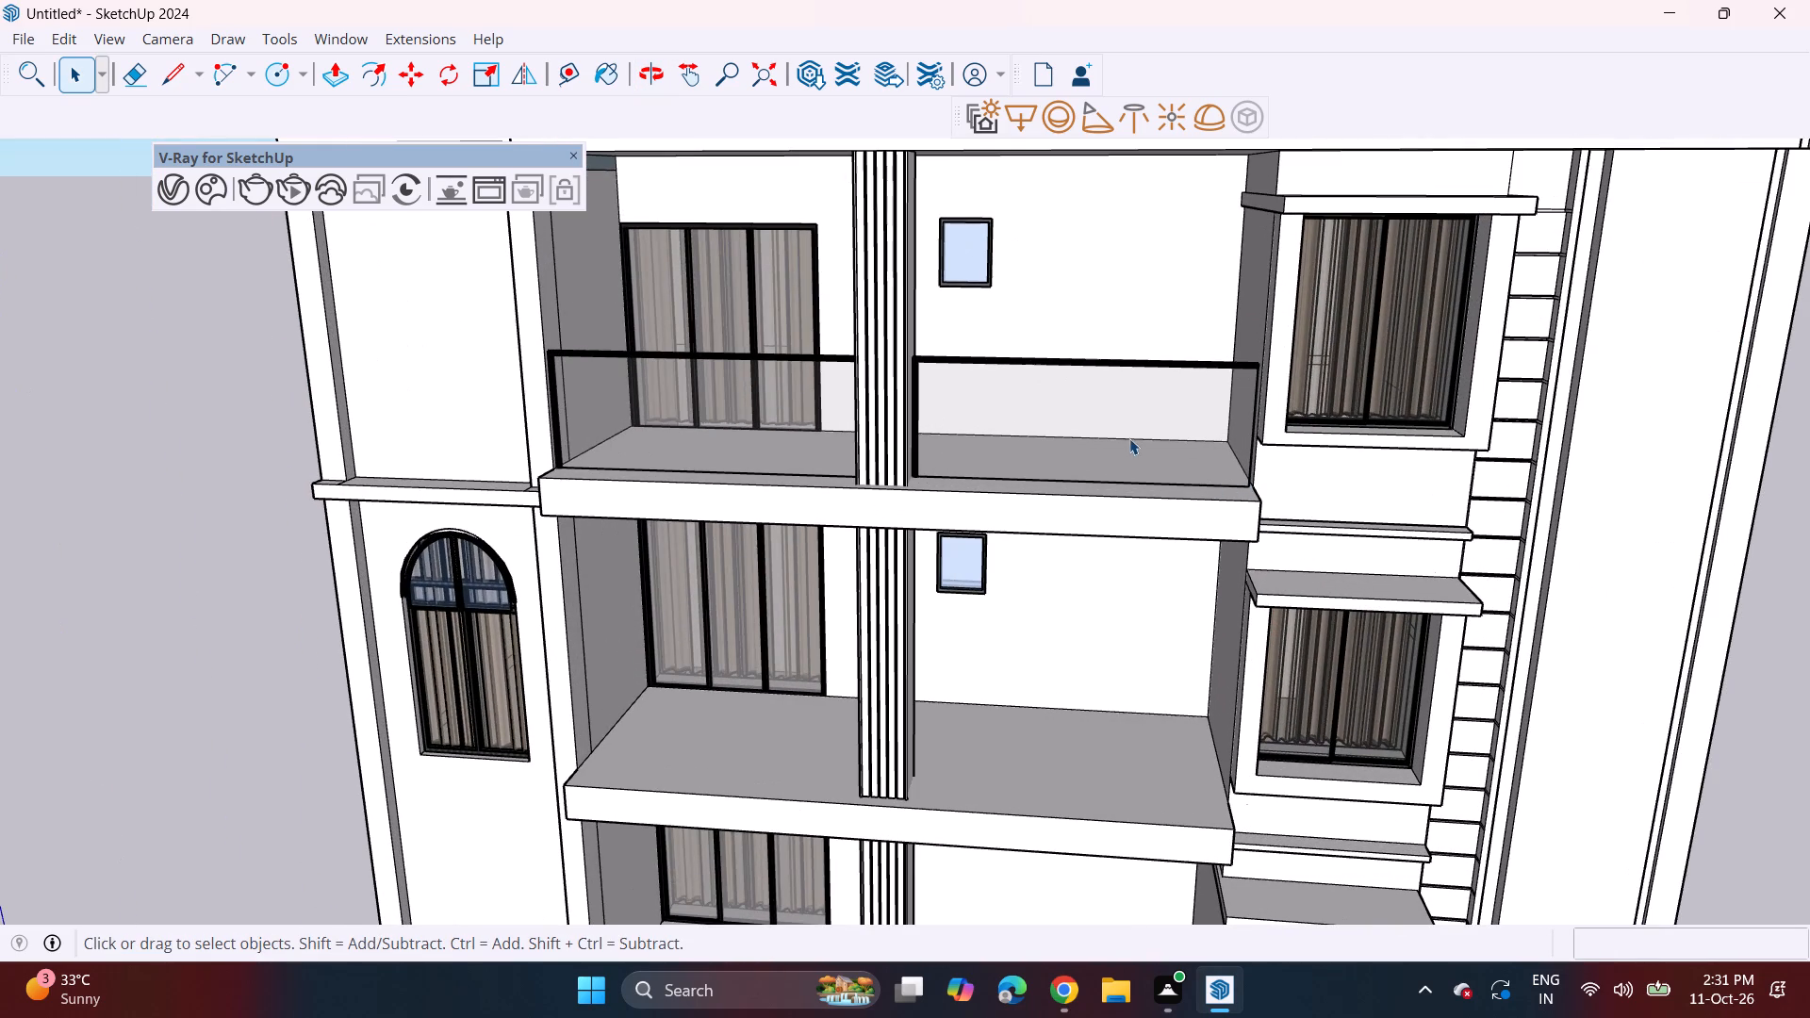
click(1129, 438)
ctrl+click(649, 406)
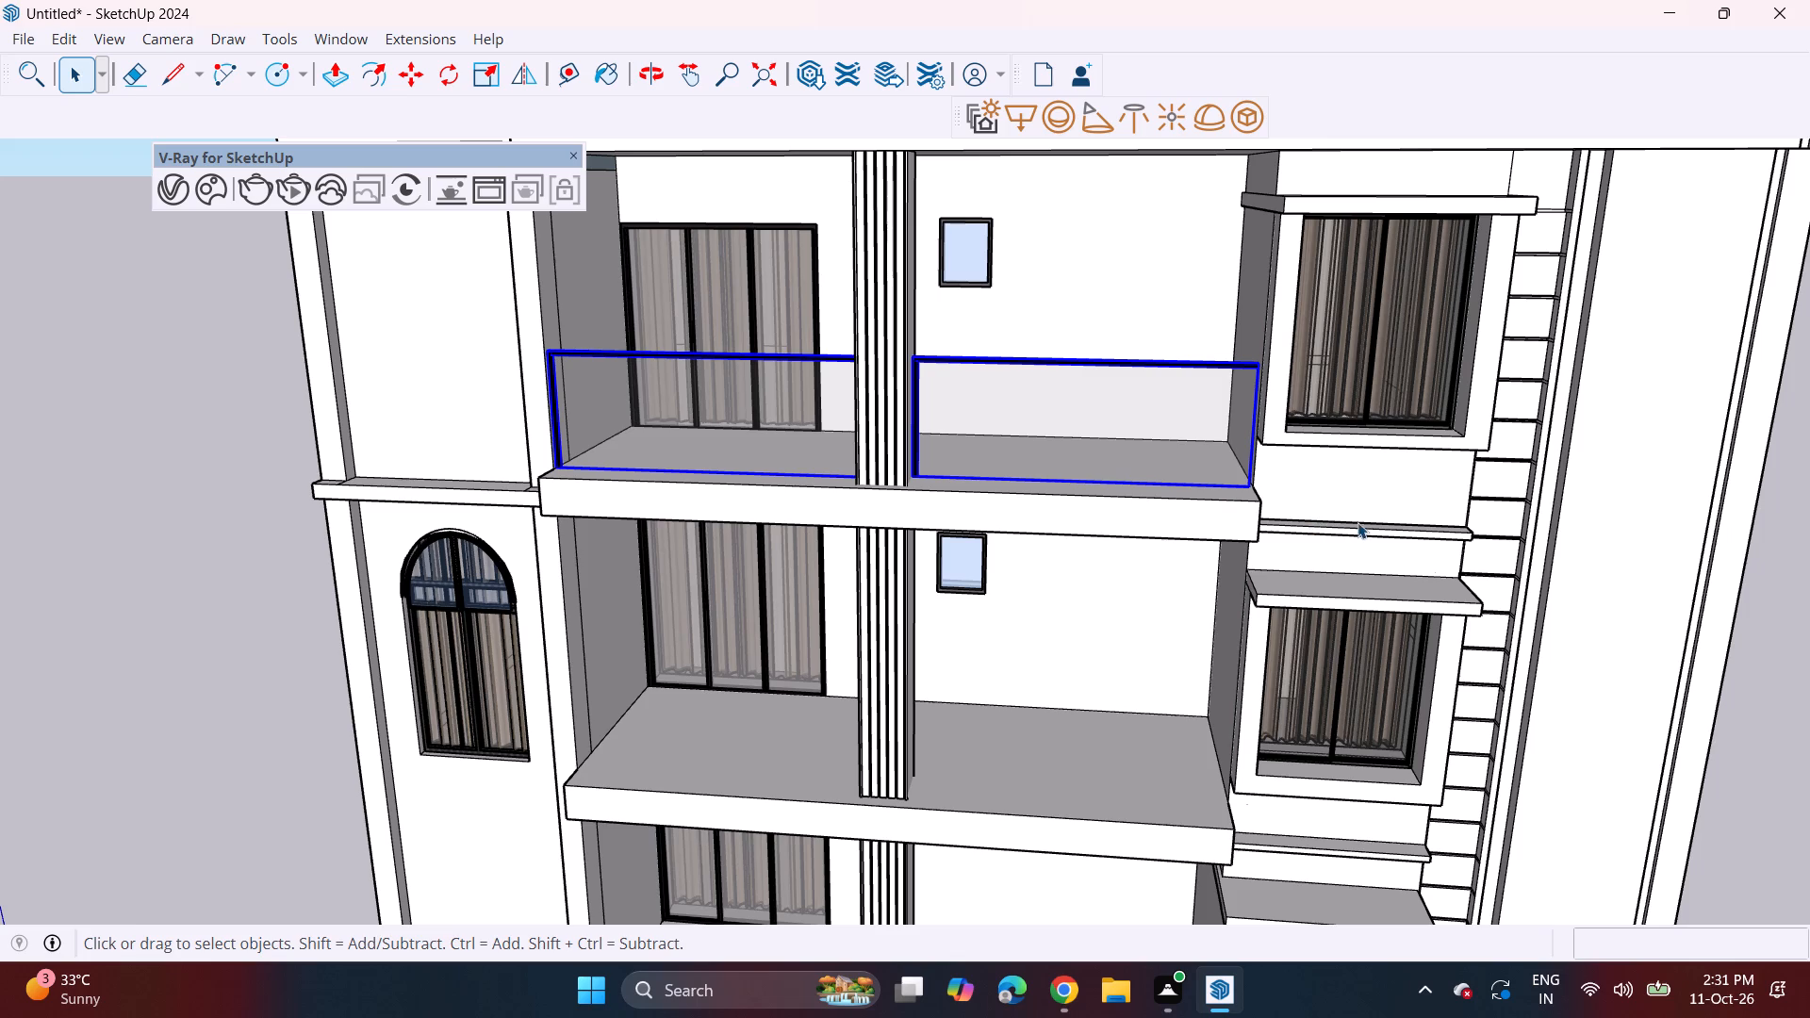
key(m)
click(1251, 487)
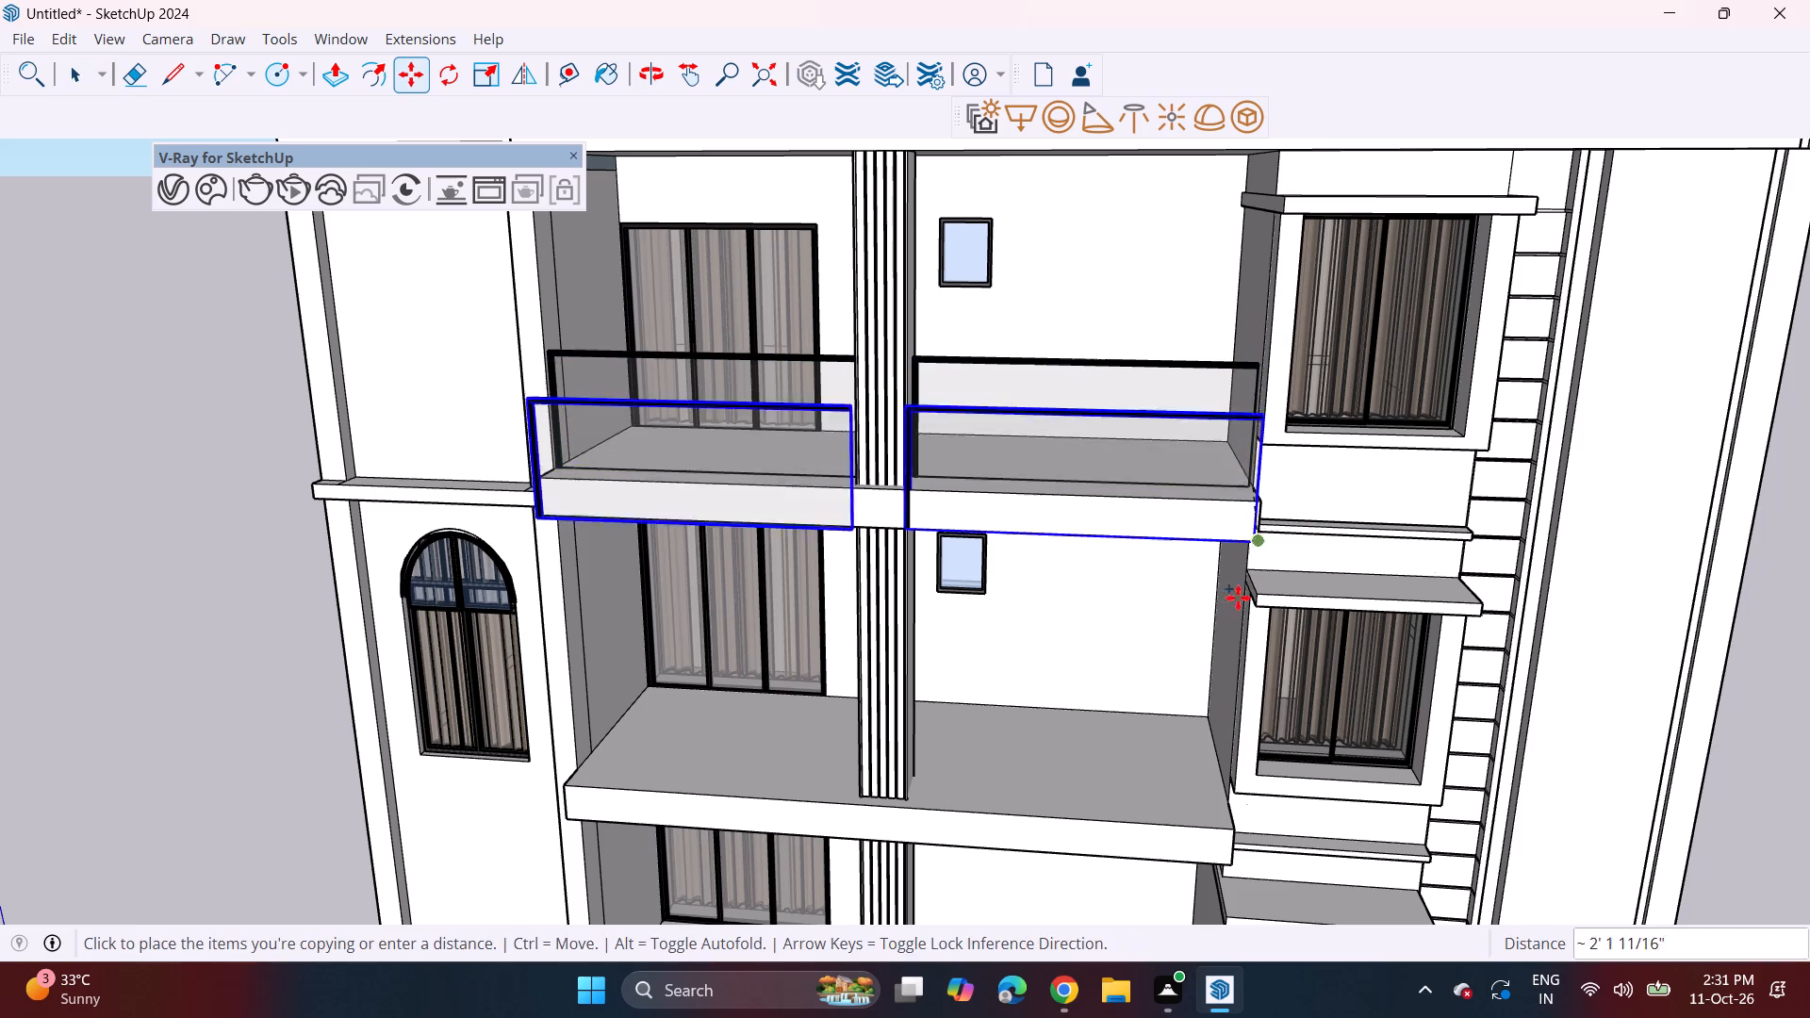
middle_drag(1238, 745, 1234, 610)
scroll(1228, 643, up, 5)
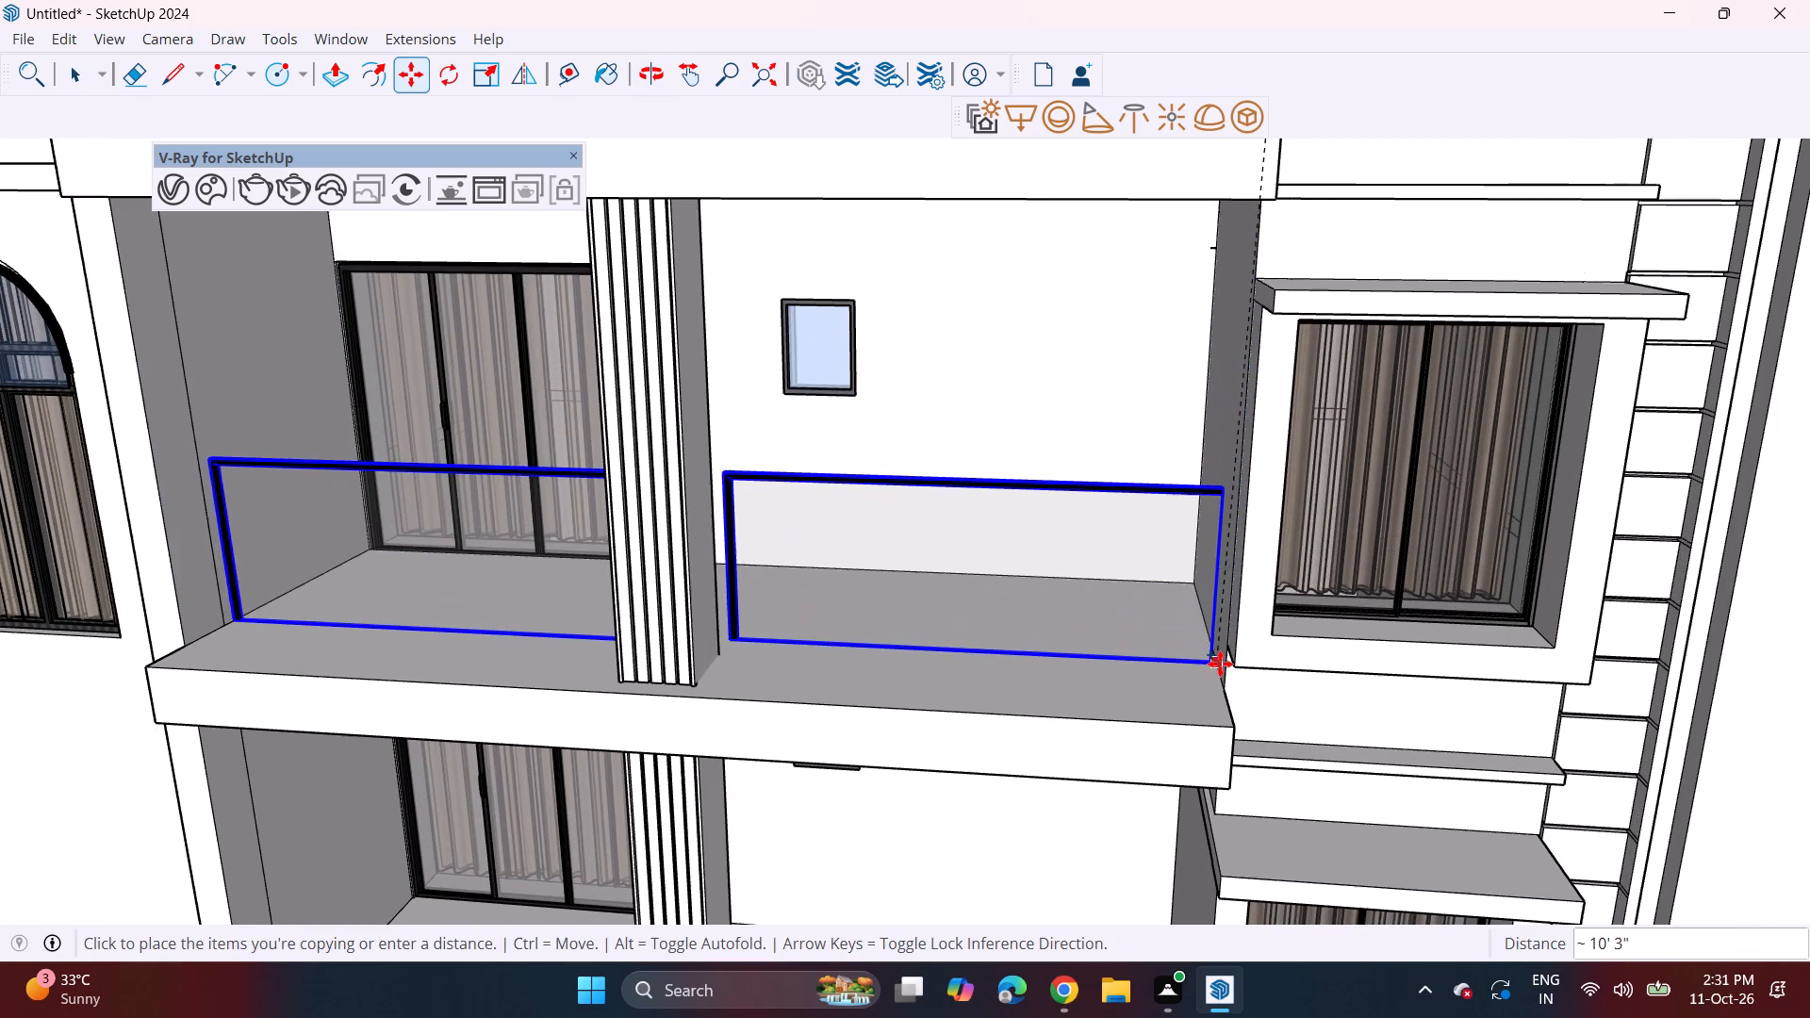
click(1225, 674)
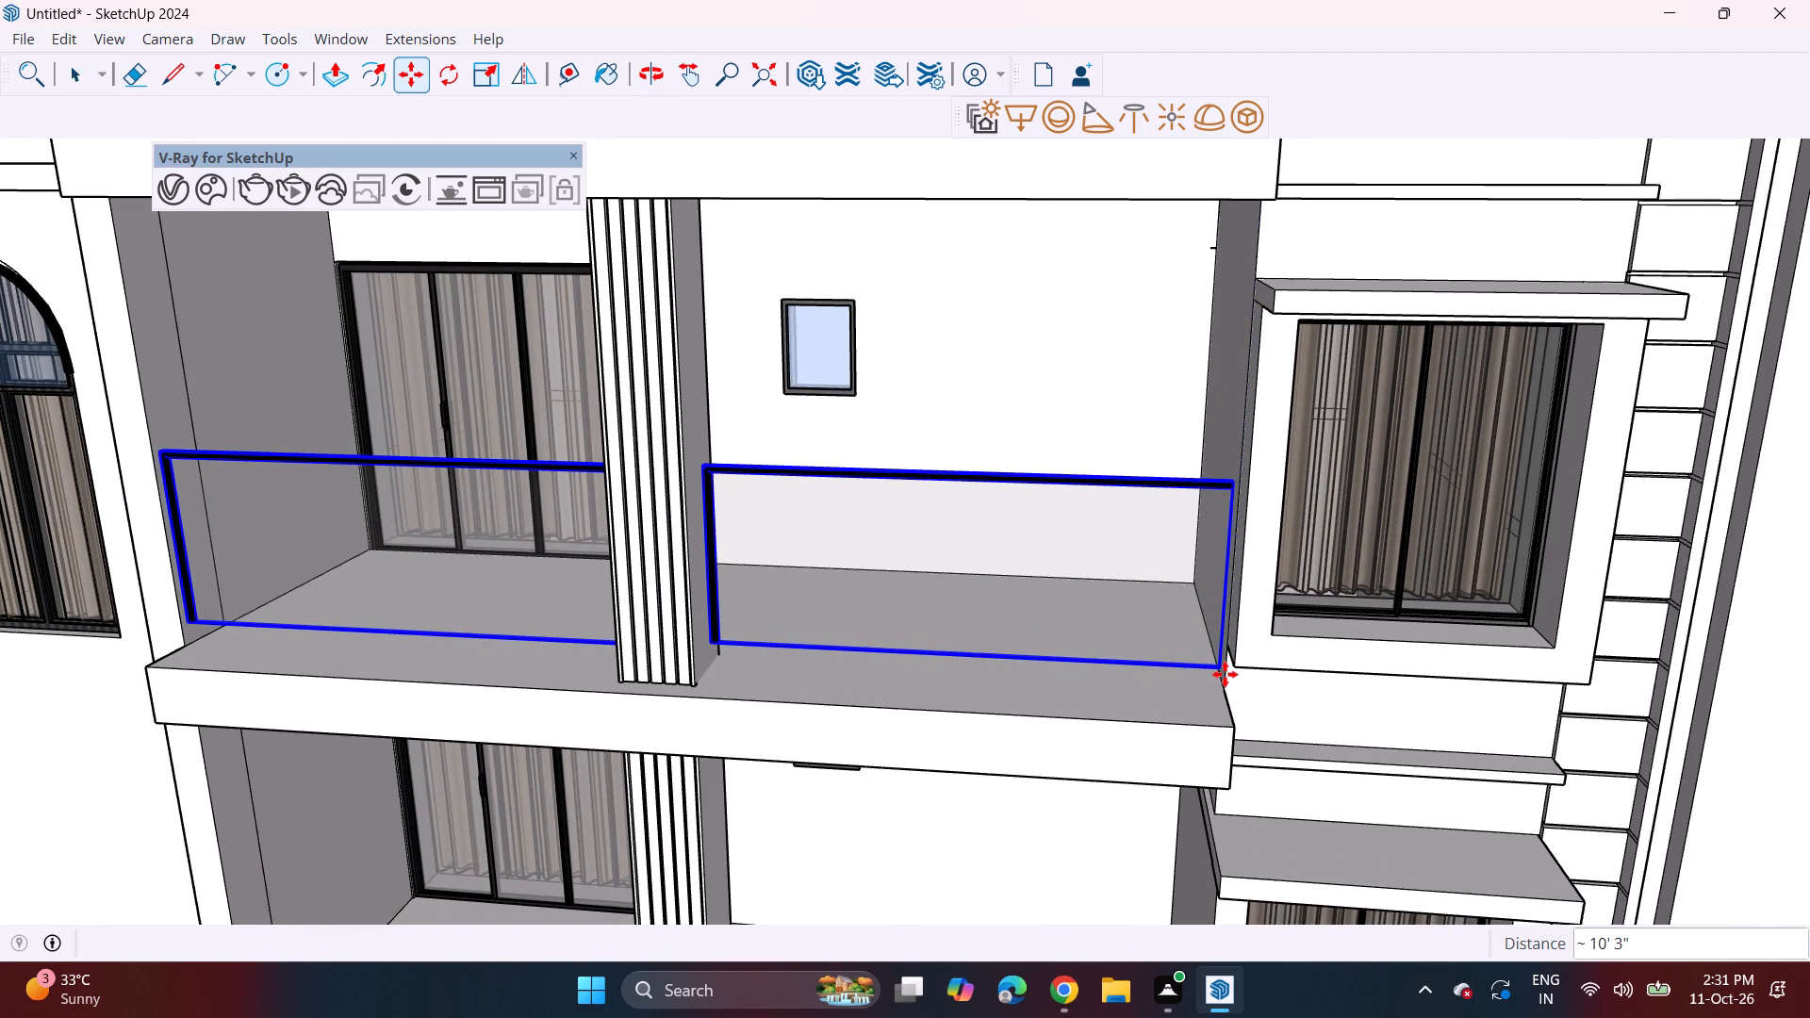
Copy the middle balcony's two glass railings about 11' 4" down onto the lowest balcony slab.
click(1225, 674)
shift+middle_drag(1205, 782, 1226, 417)
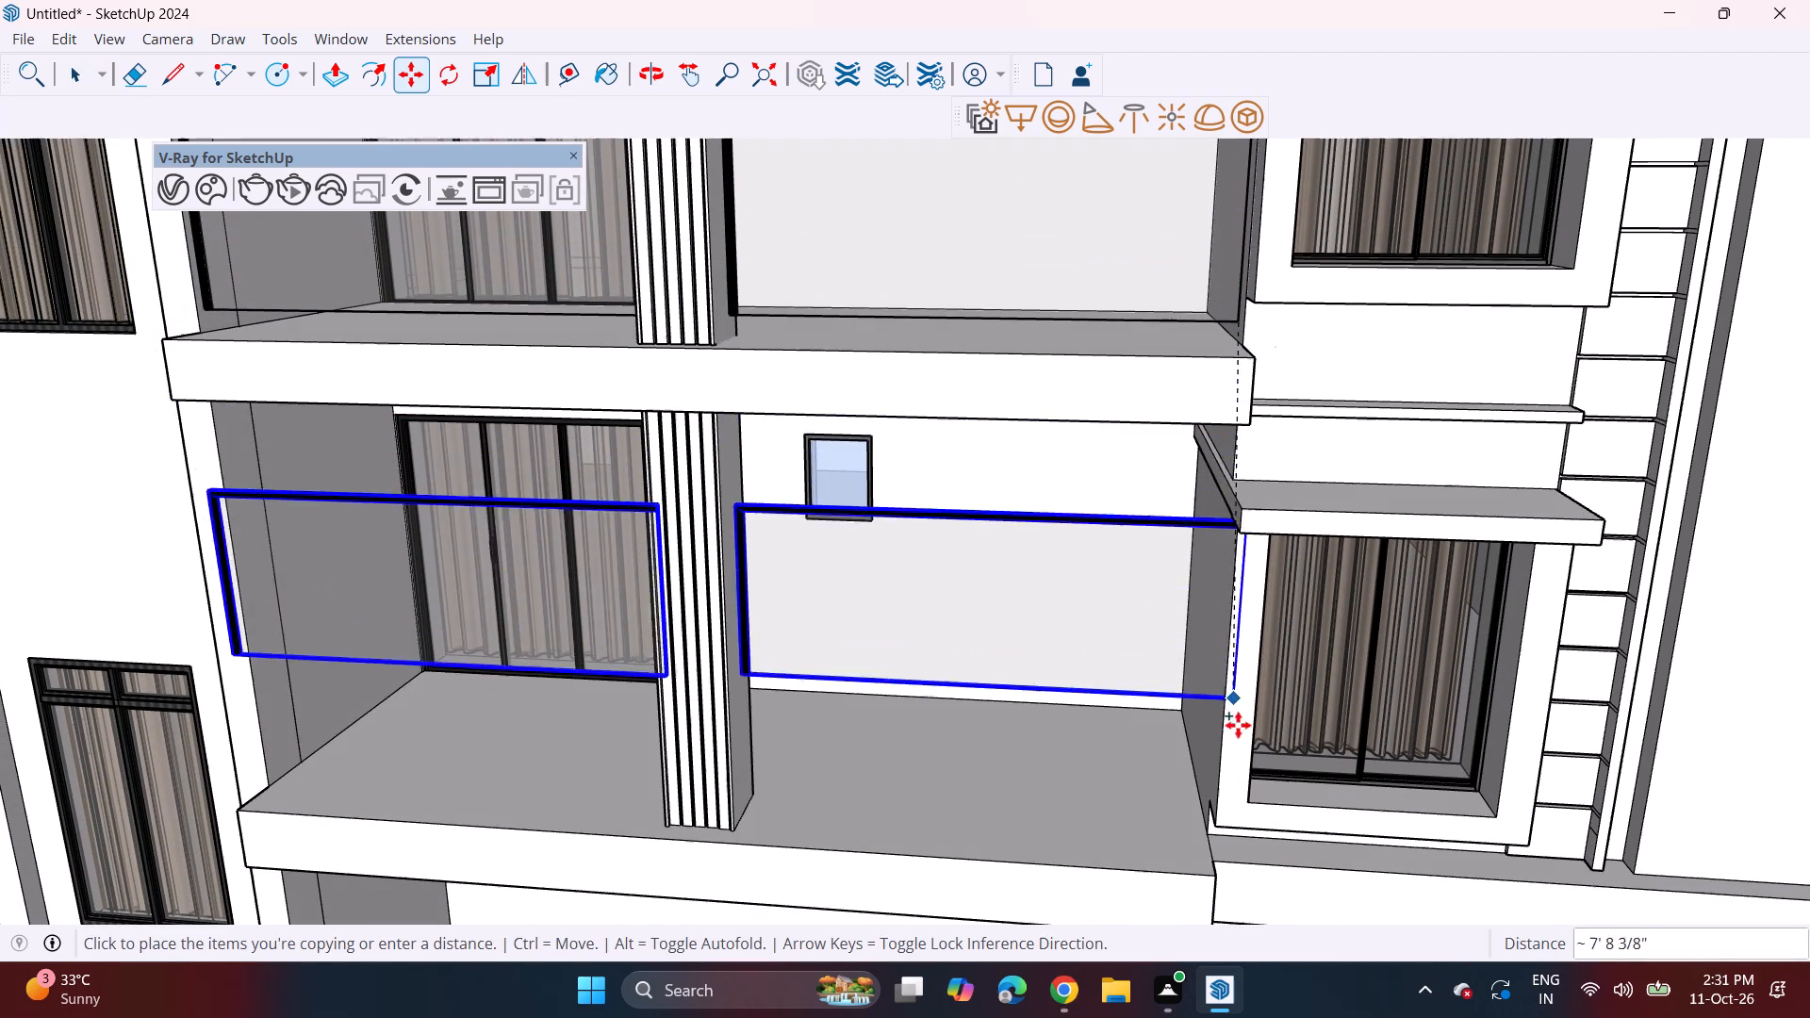
click(1201, 826)
middle_drag(1115, 863, 1145, 772)
scroll(1149, 717, down, 7)
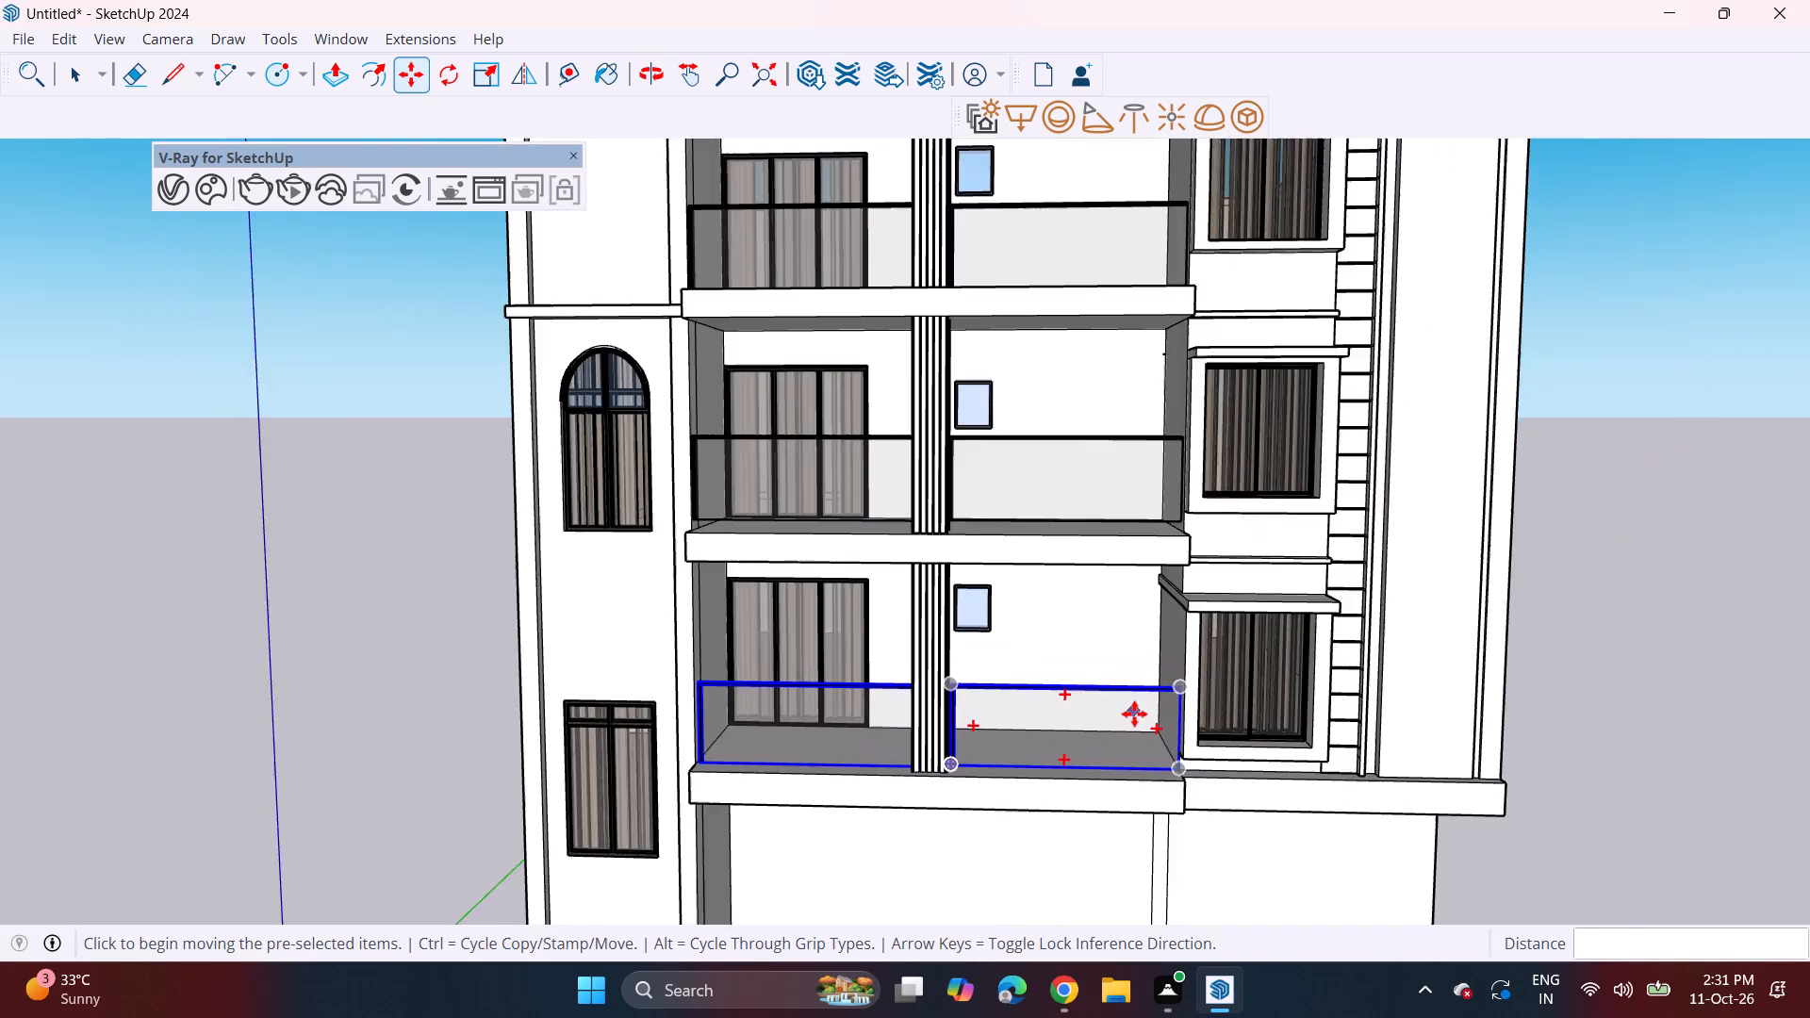
scroll(1134, 714, down, 5)
key(space)
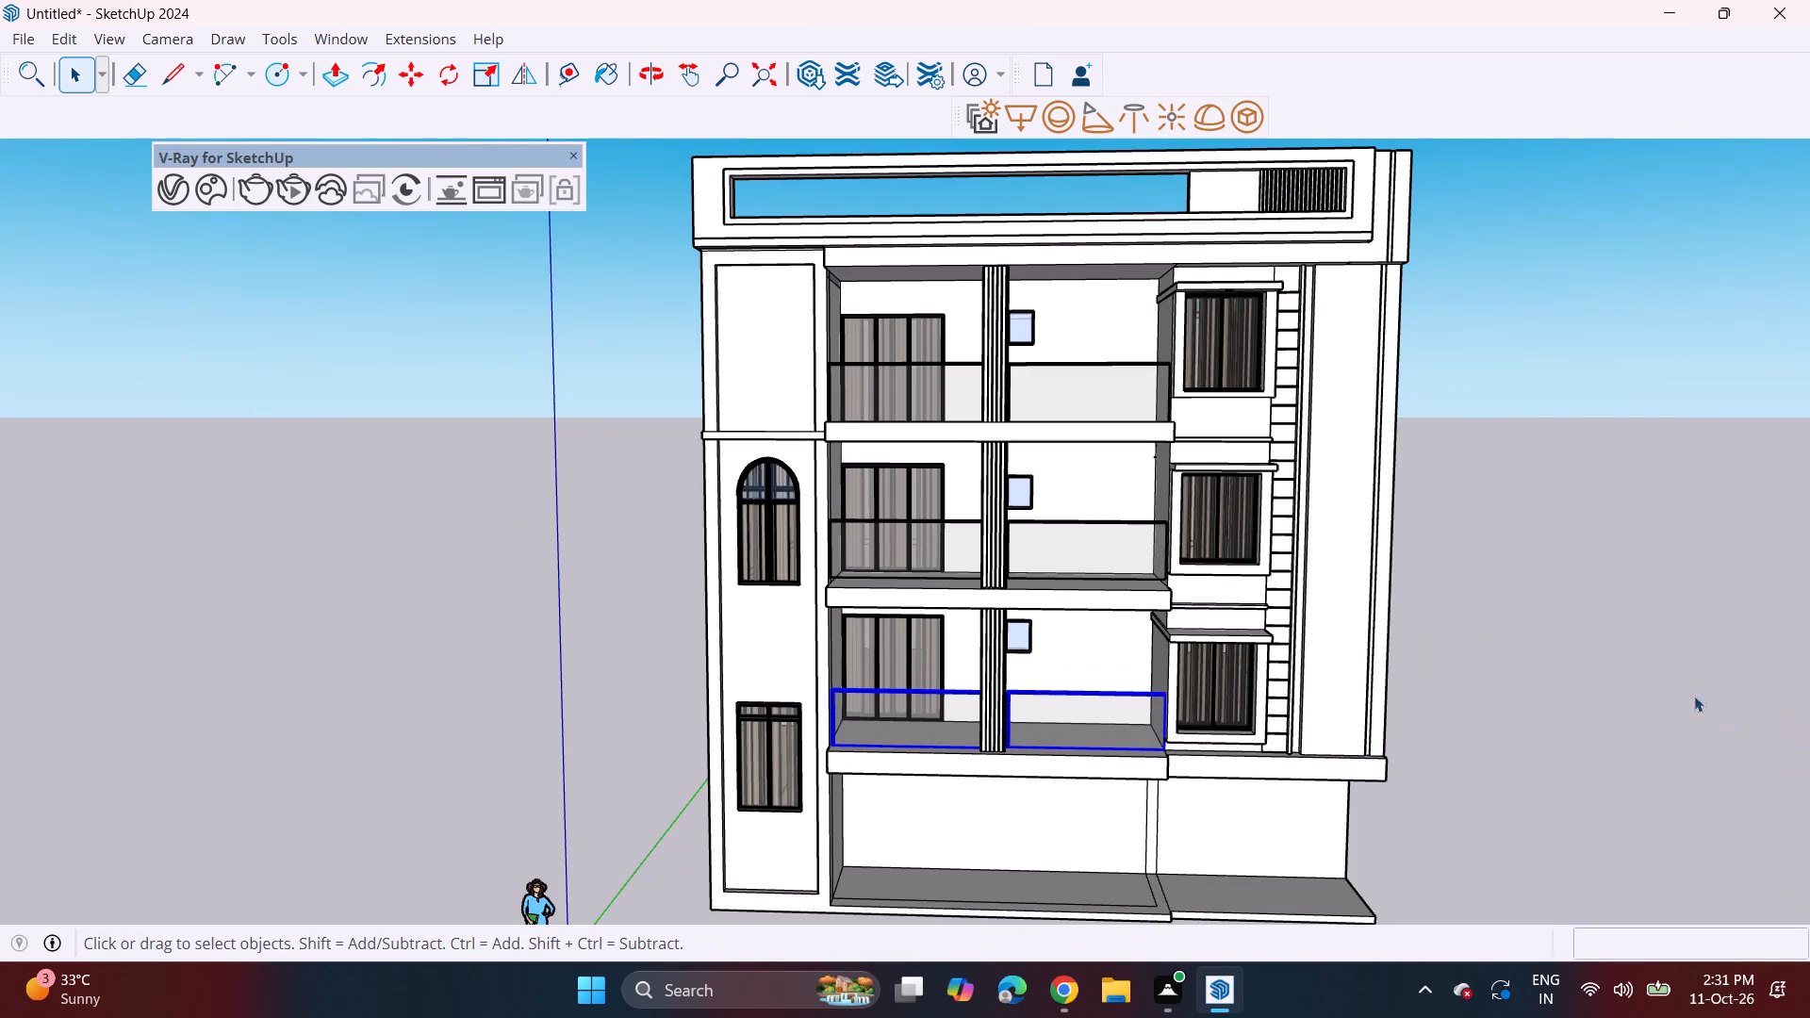
click(1621, 663)
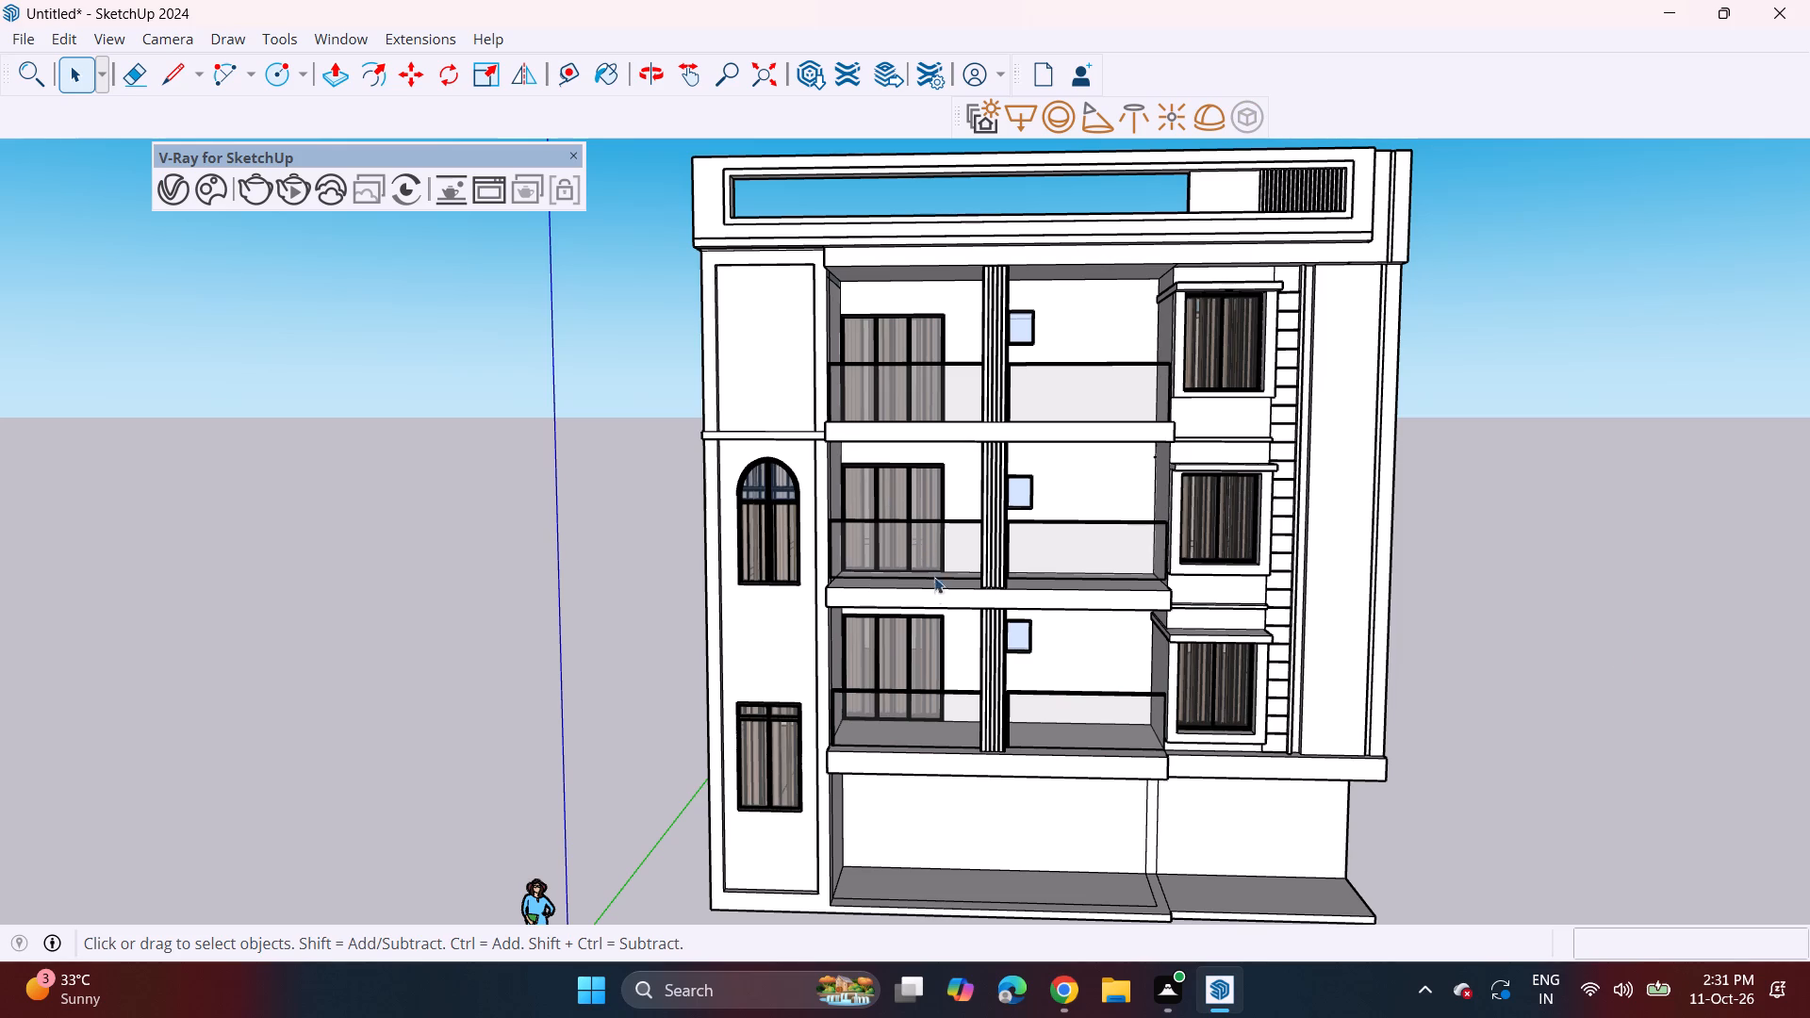
Move both glass railings of the middle balcony down so their bottom edges sit on the balcony slab.
middle_drag(953, 517, 963, 458)
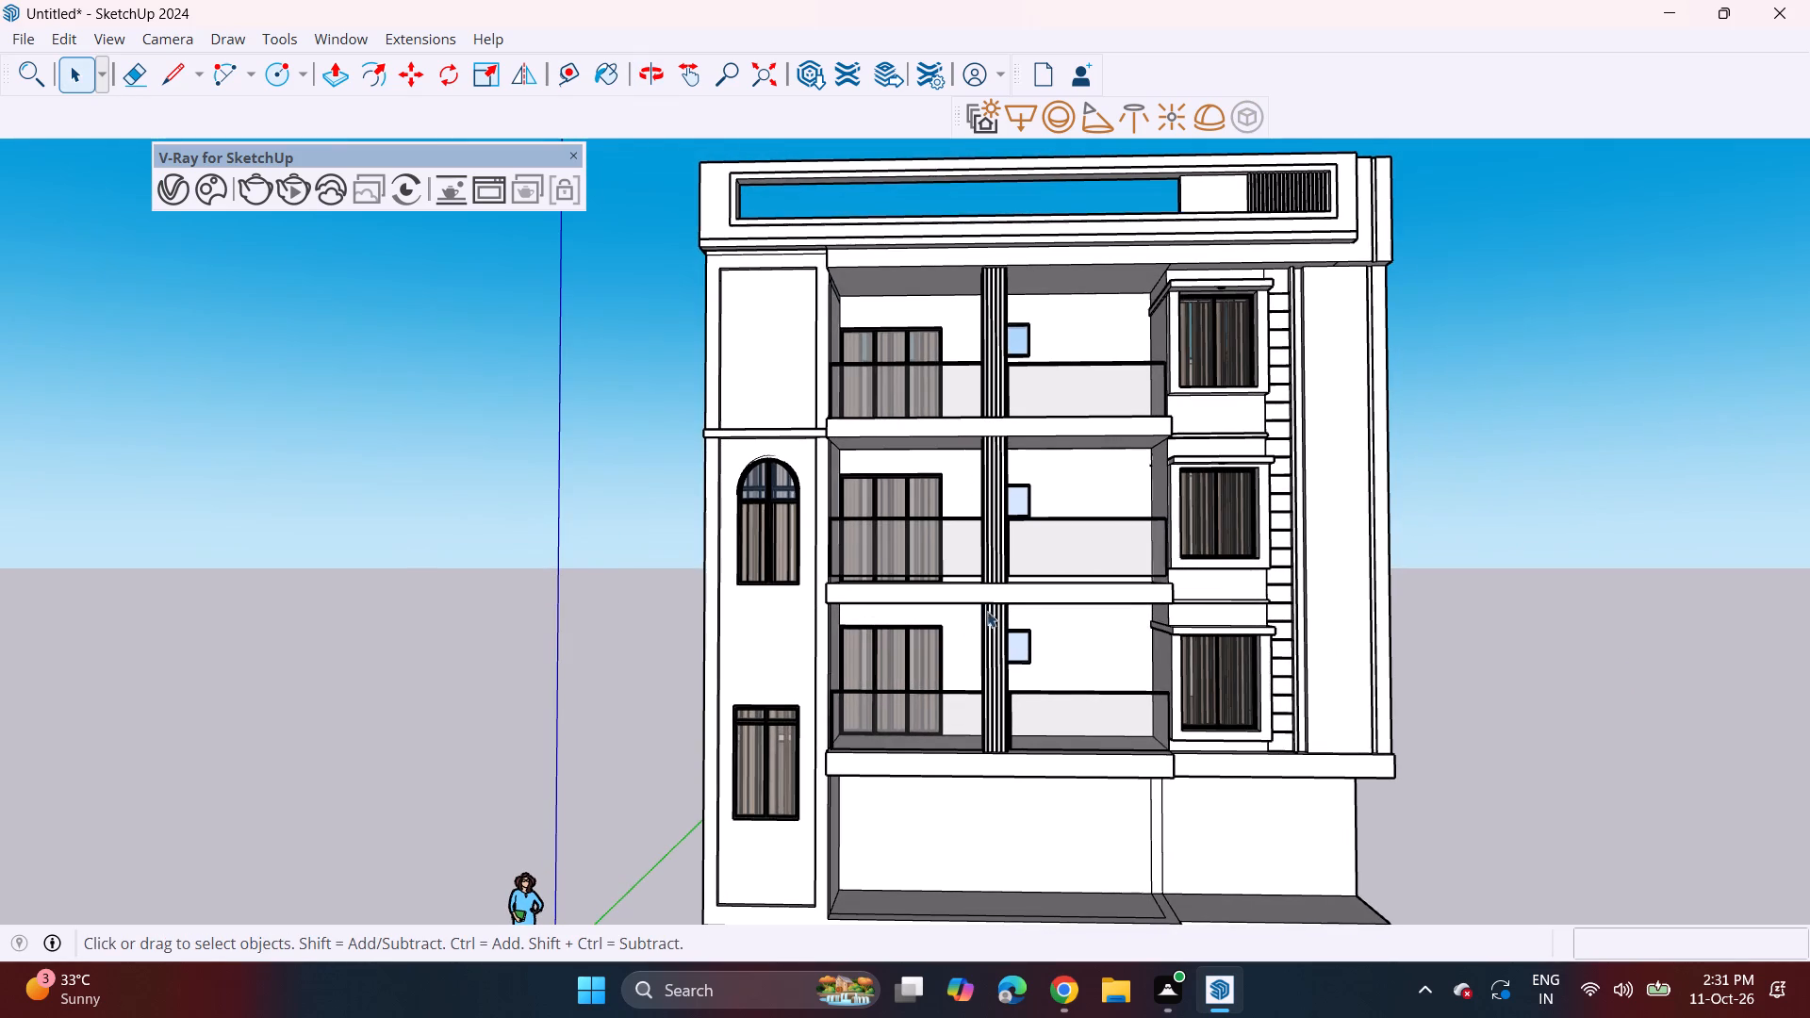
scroll(1002, 589, up, 3)
middle_drag(1056, 665, 1046, 593)
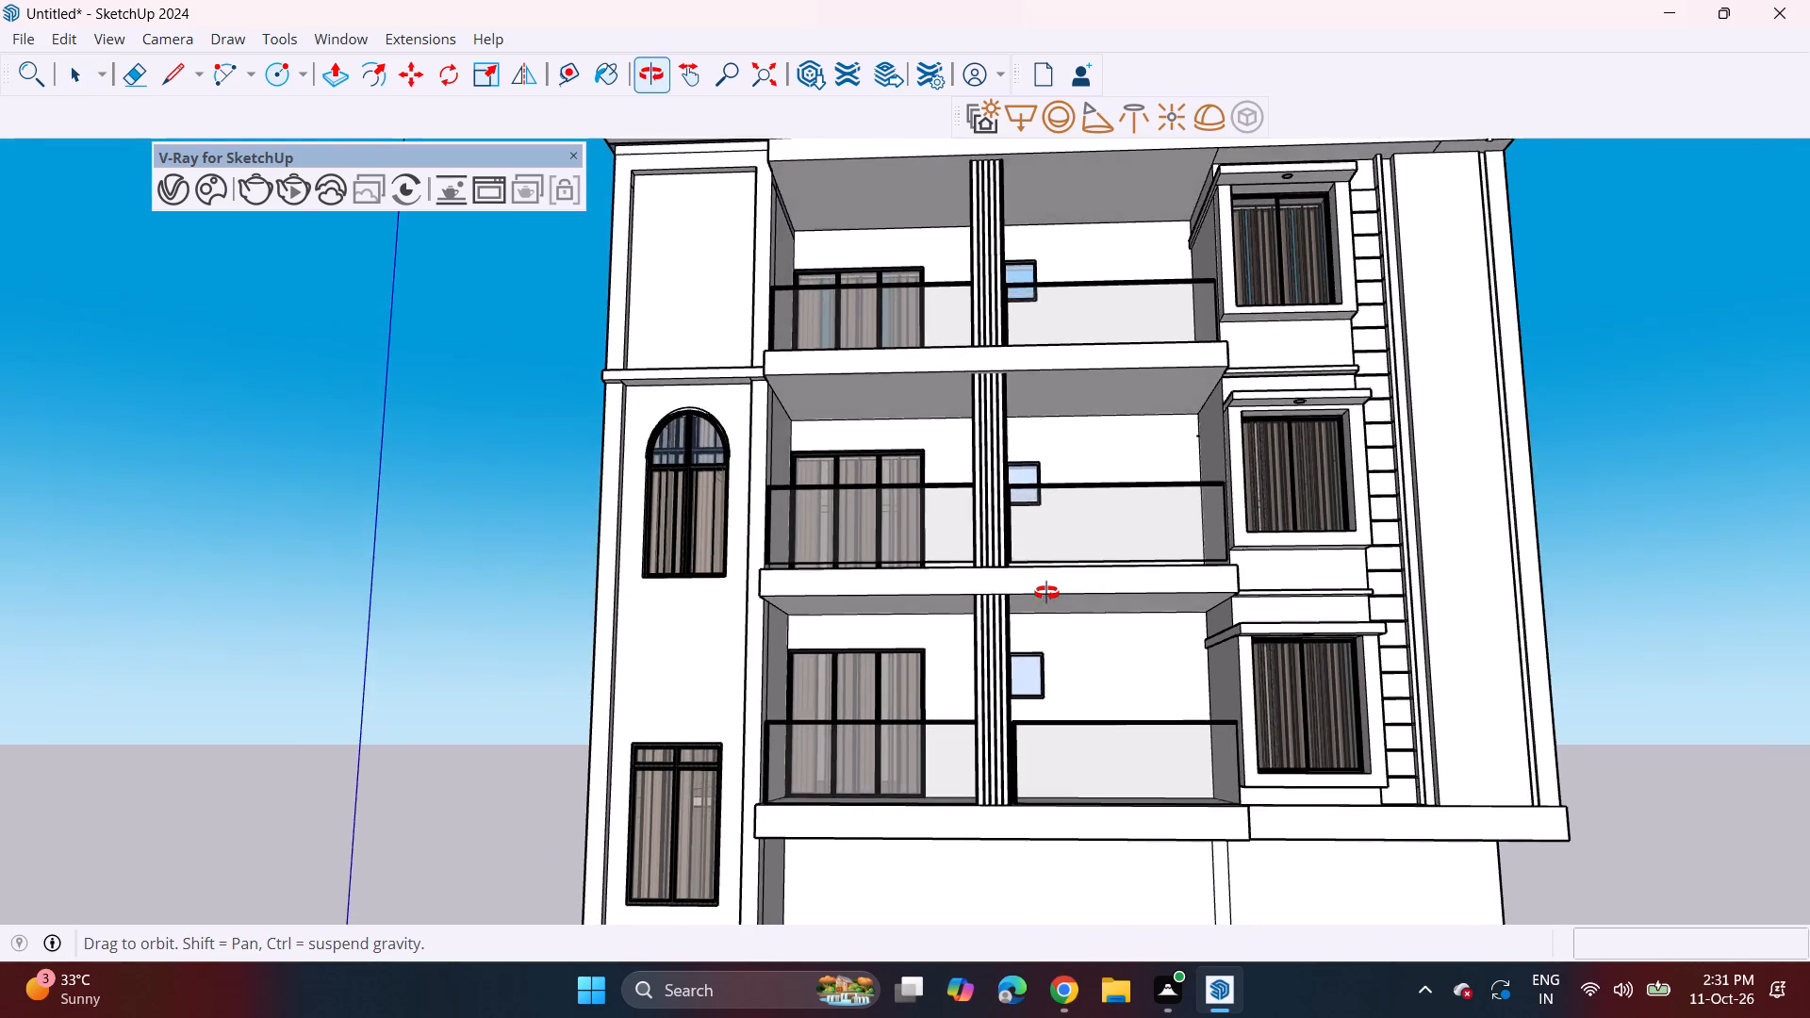
middle_drag(1046, 593, 1055, 636)
scroll(1022, 622, up, 3)
middle_click(1022, 622)
middle_drag(1126, 544, 1137, 583)
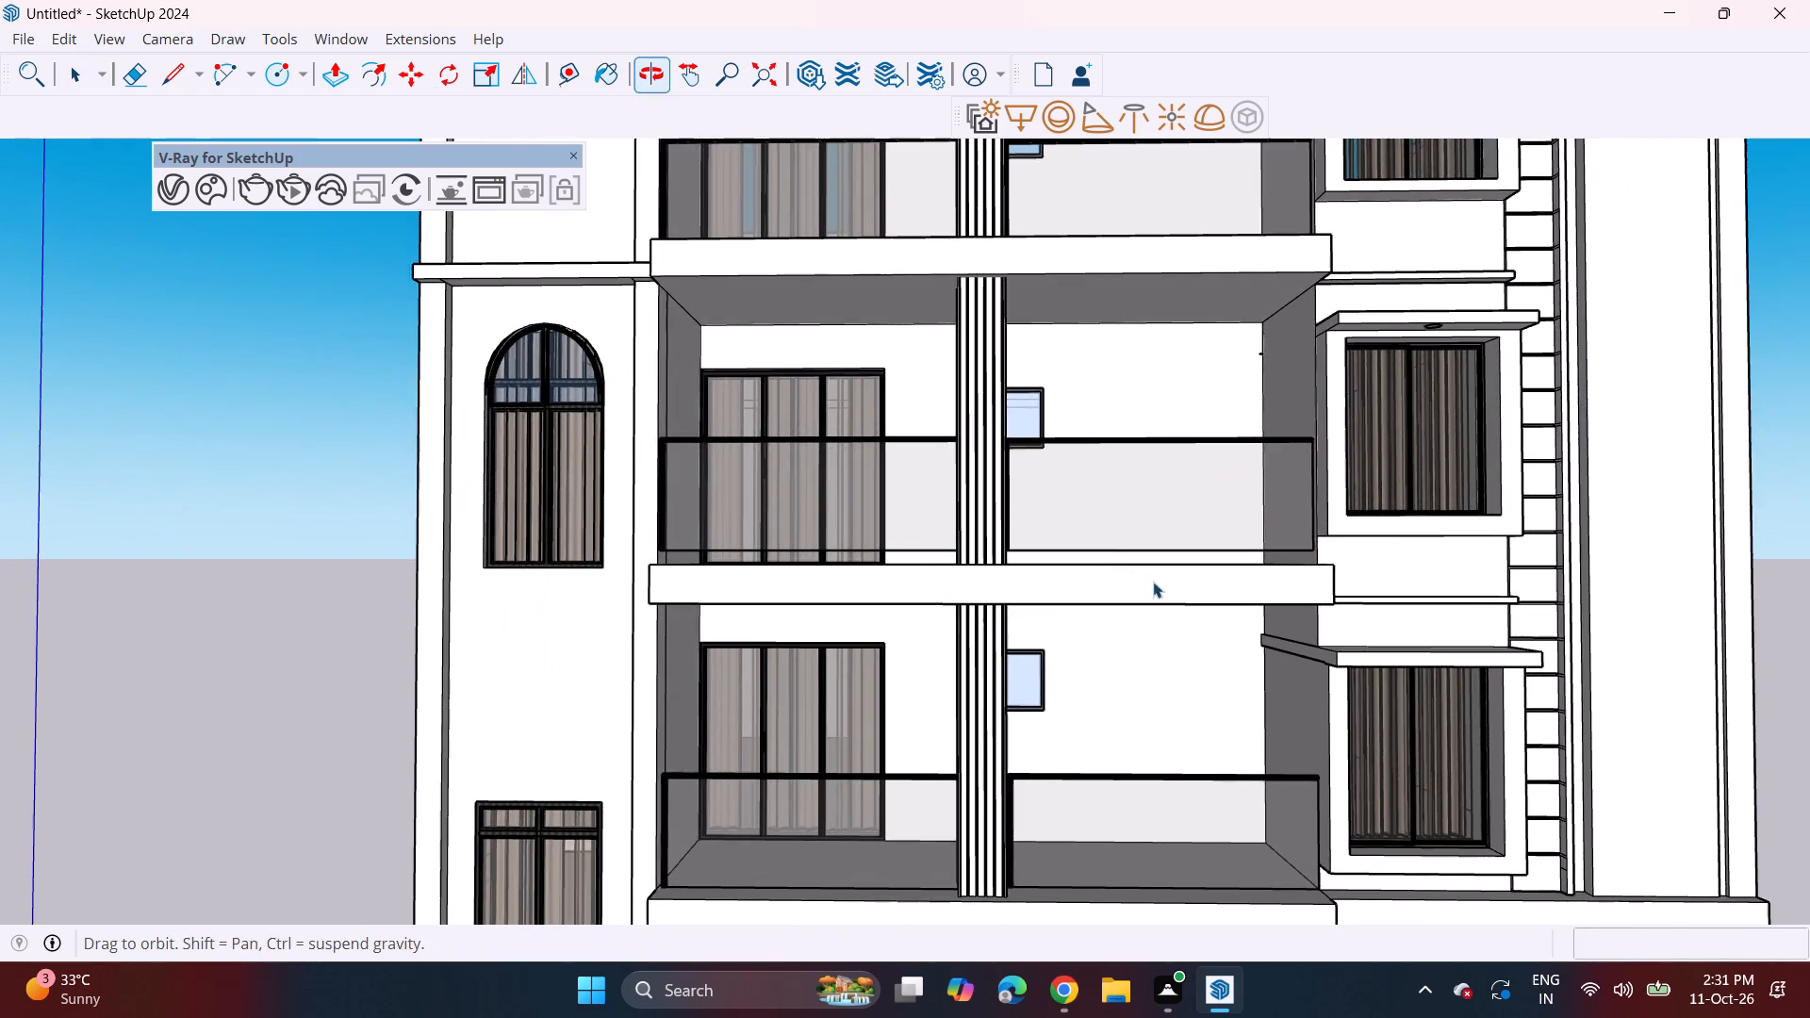
scroll(1297, 524, up, 6)
click(1293, 533)
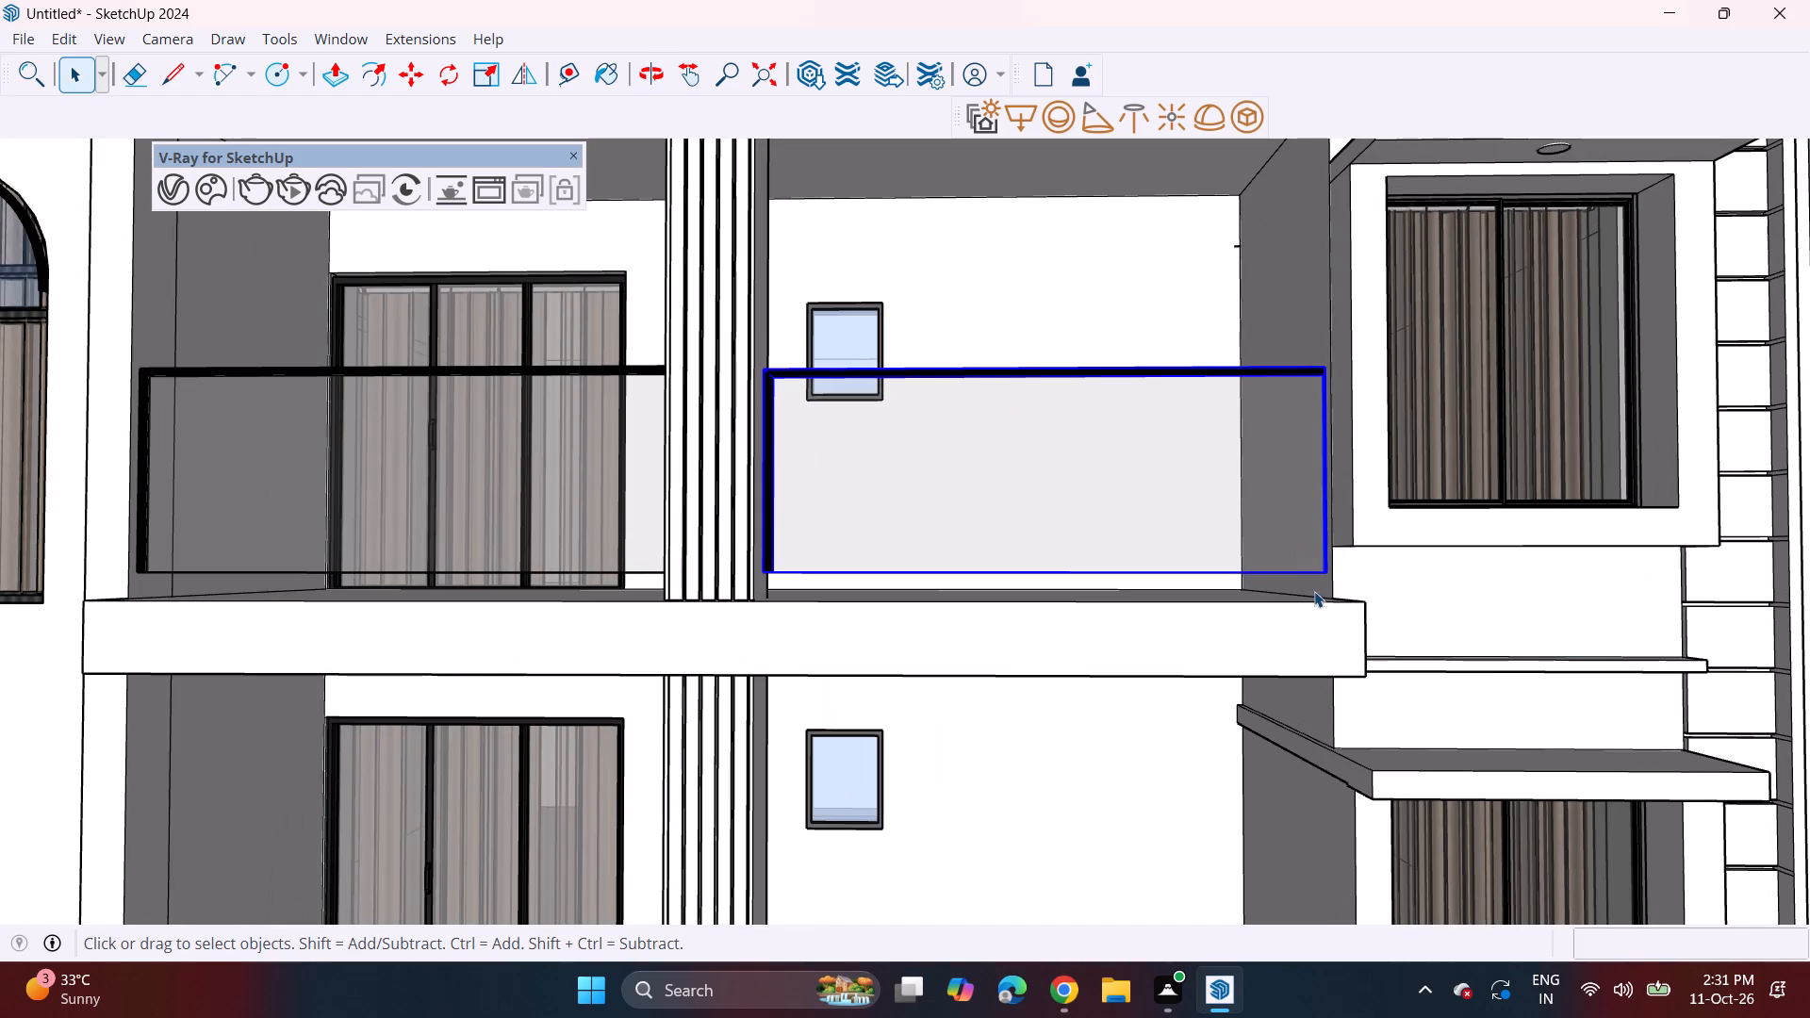
ctrl+click(448, 467)
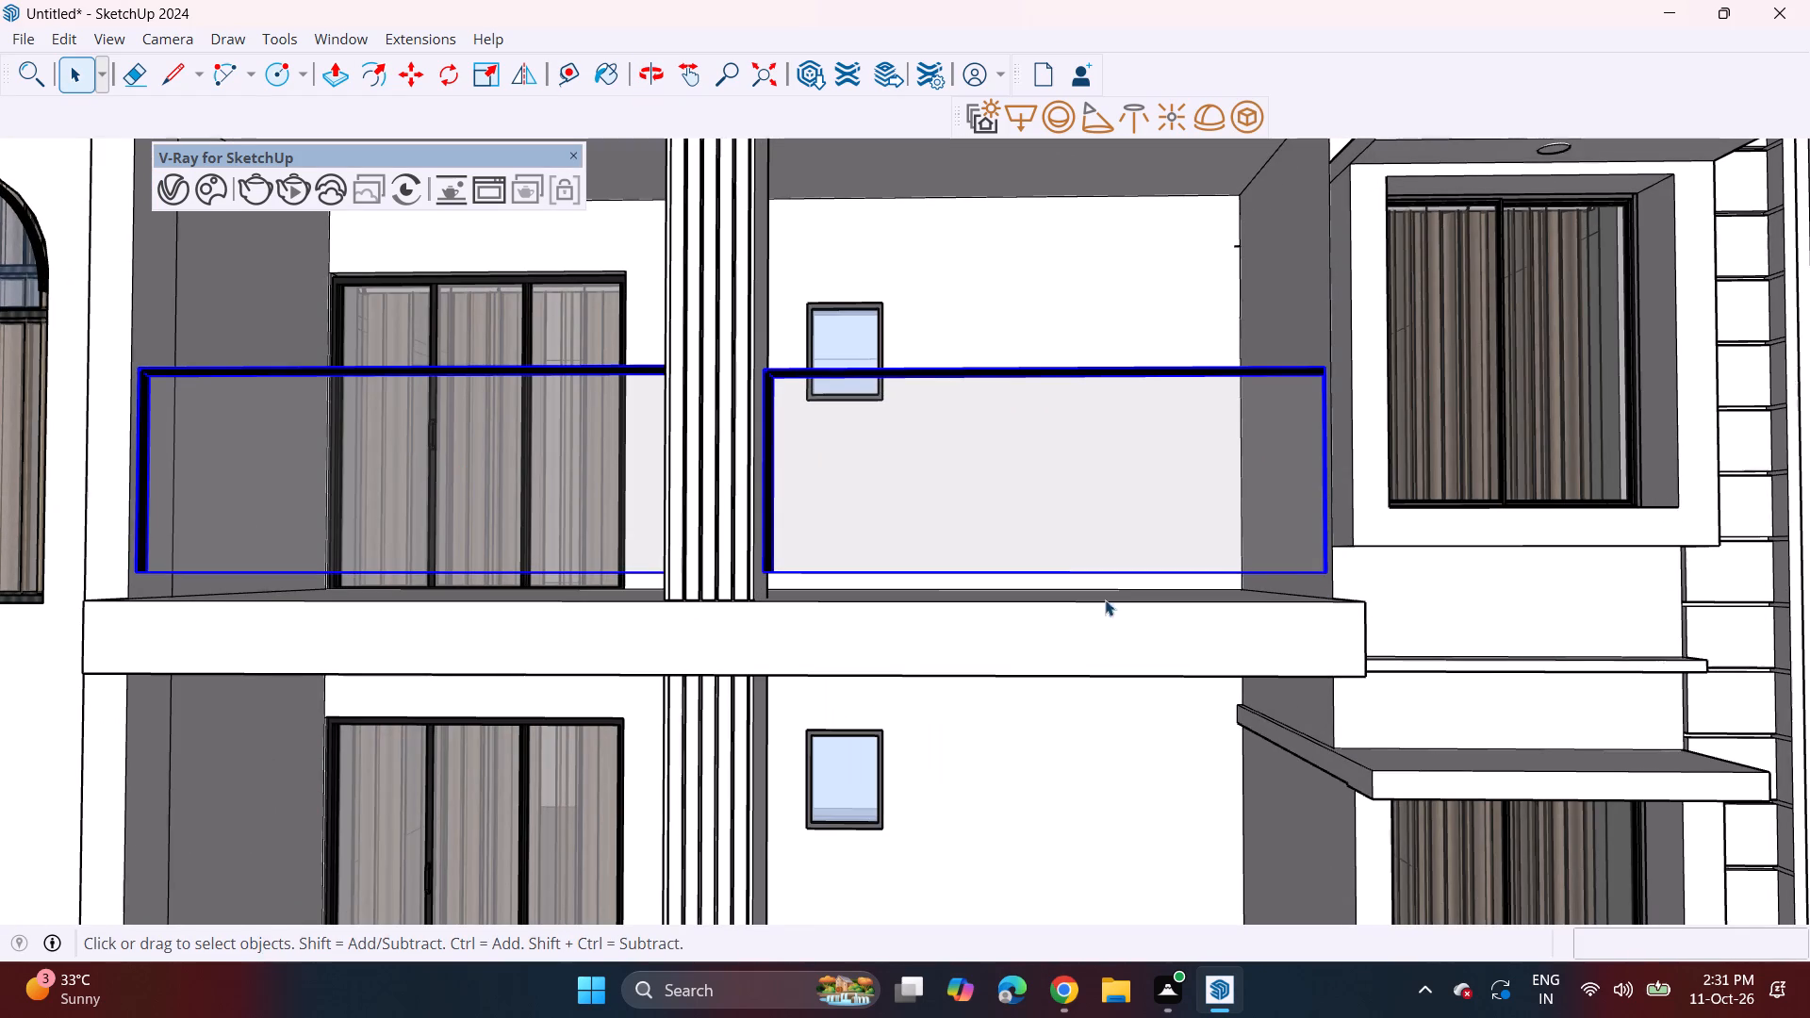
scroll(1290, 597, up, 4)
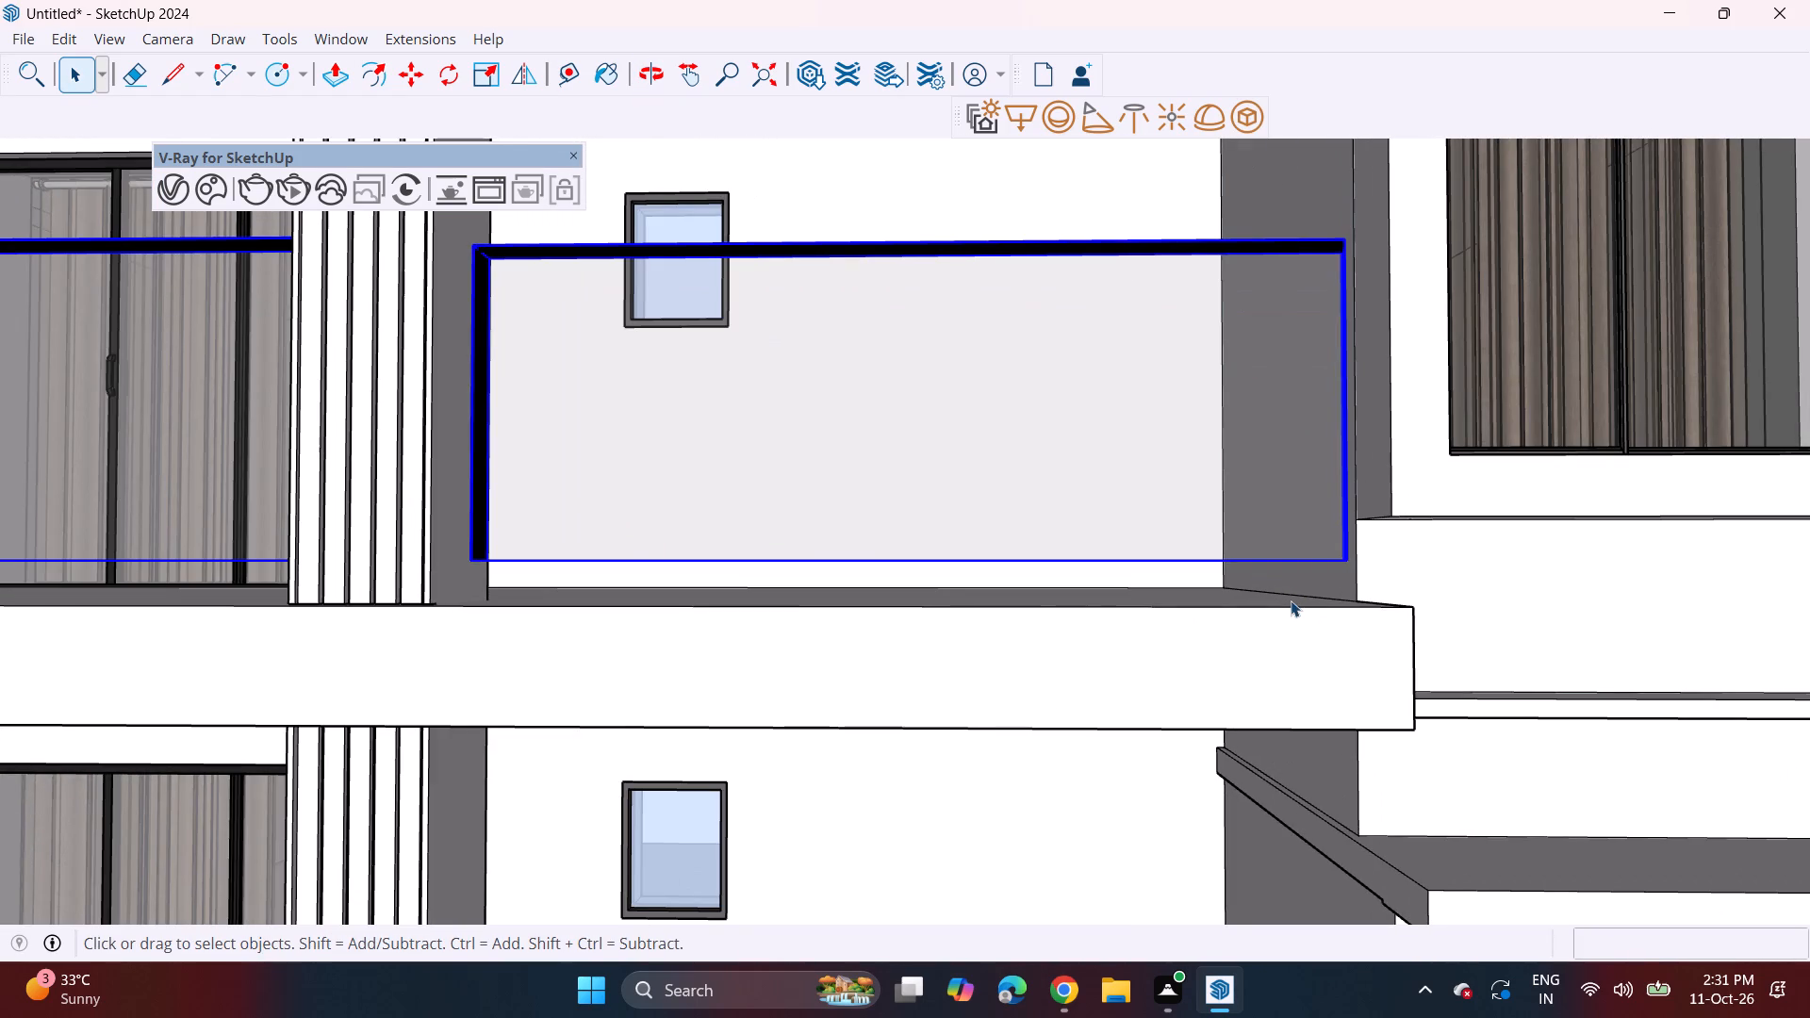
scroll(1311, 566, up, 4)
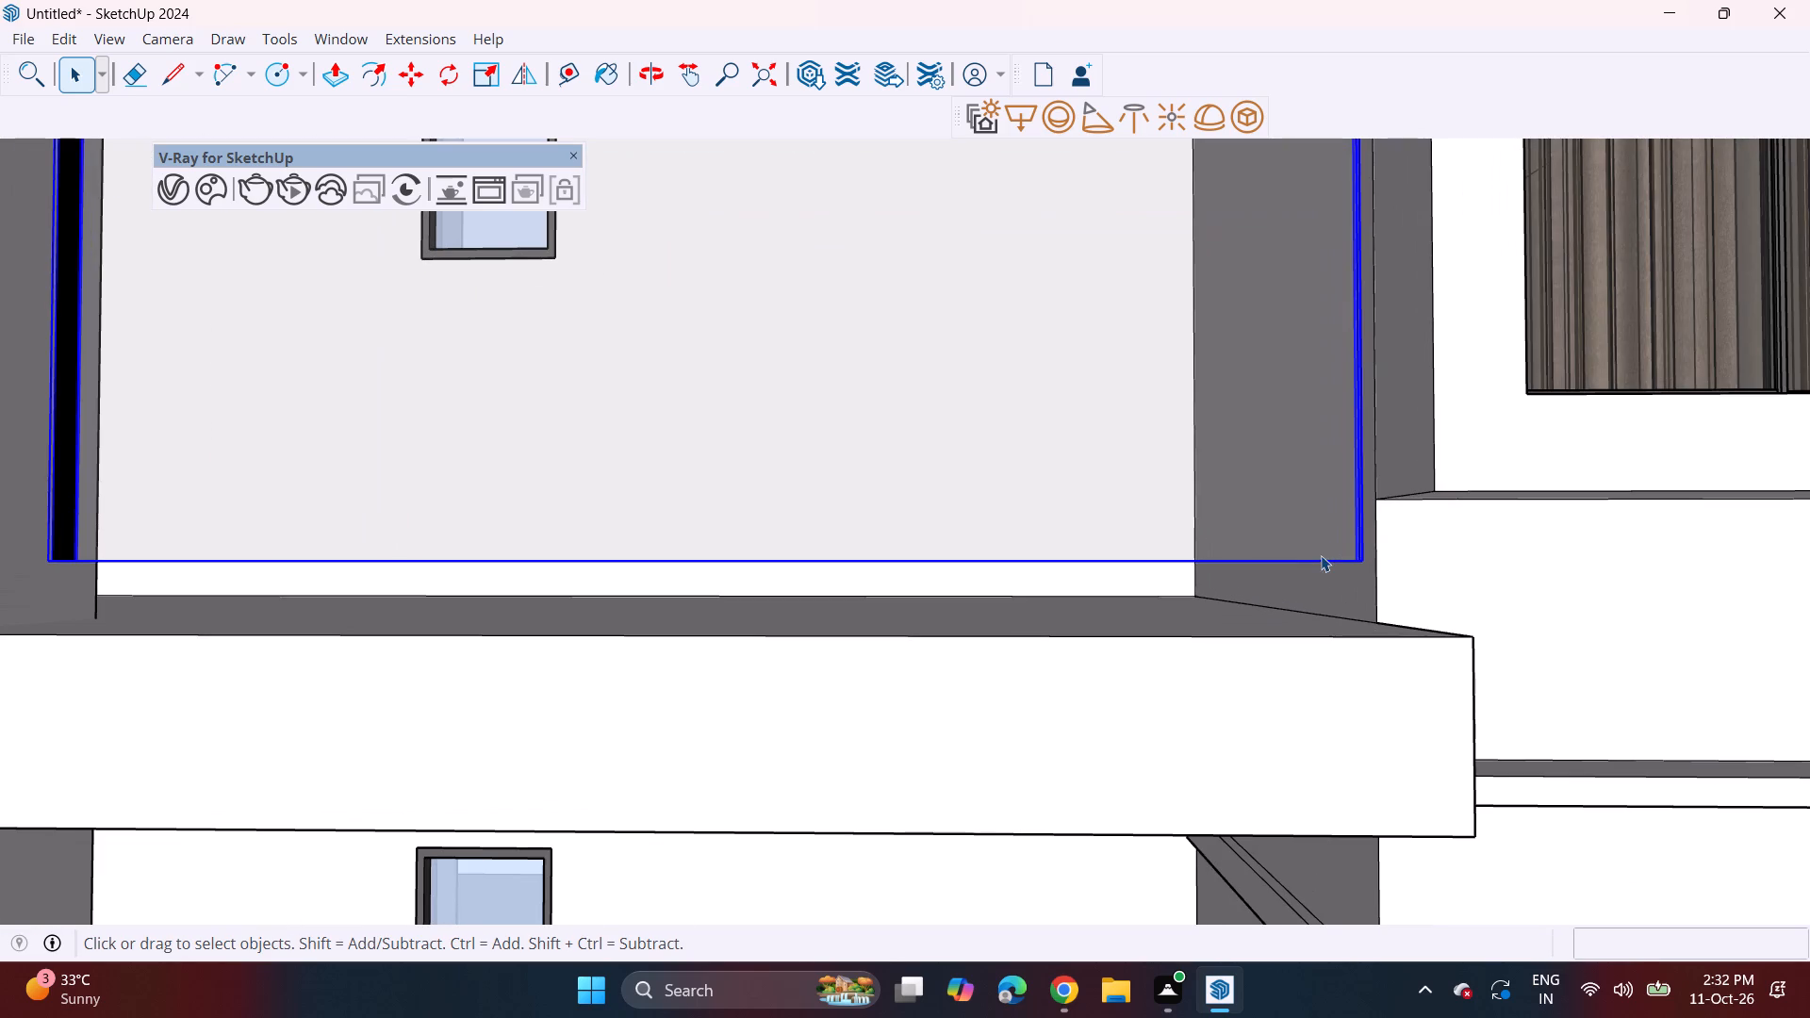
key(m)
click(1355, 560)
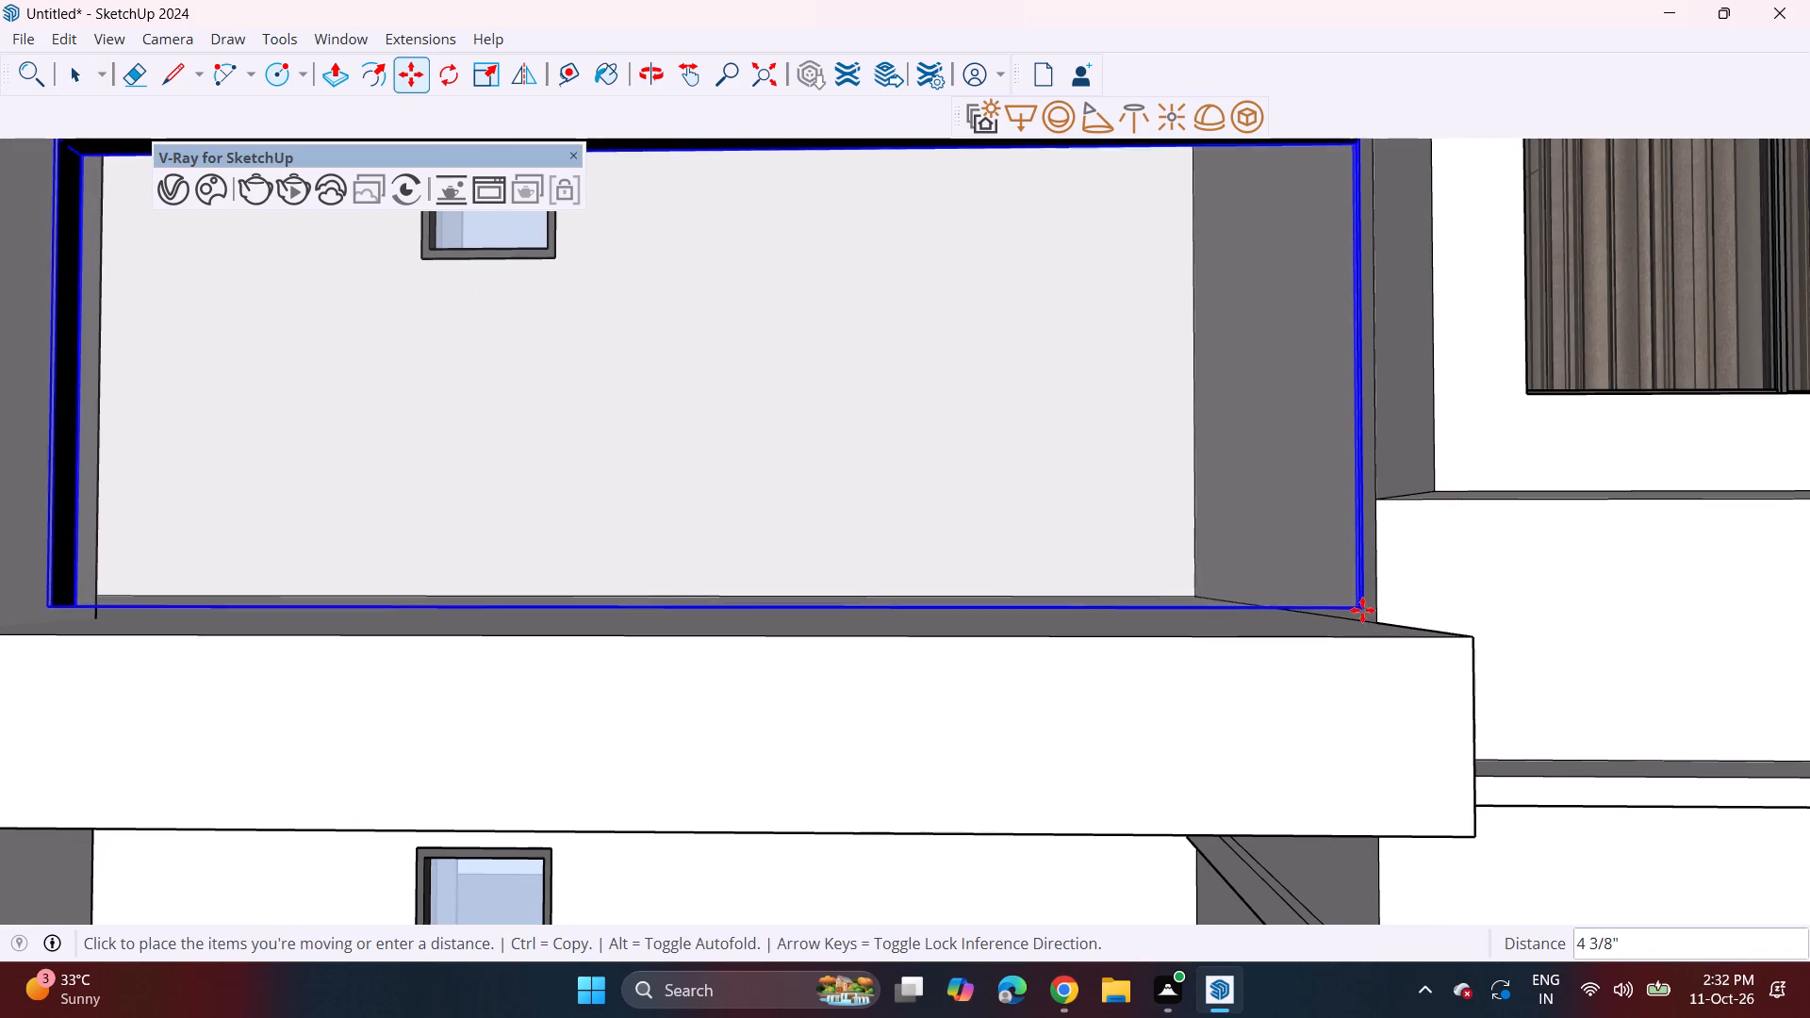
click(1370, 620)
scroll(1241, 634, down, 3)
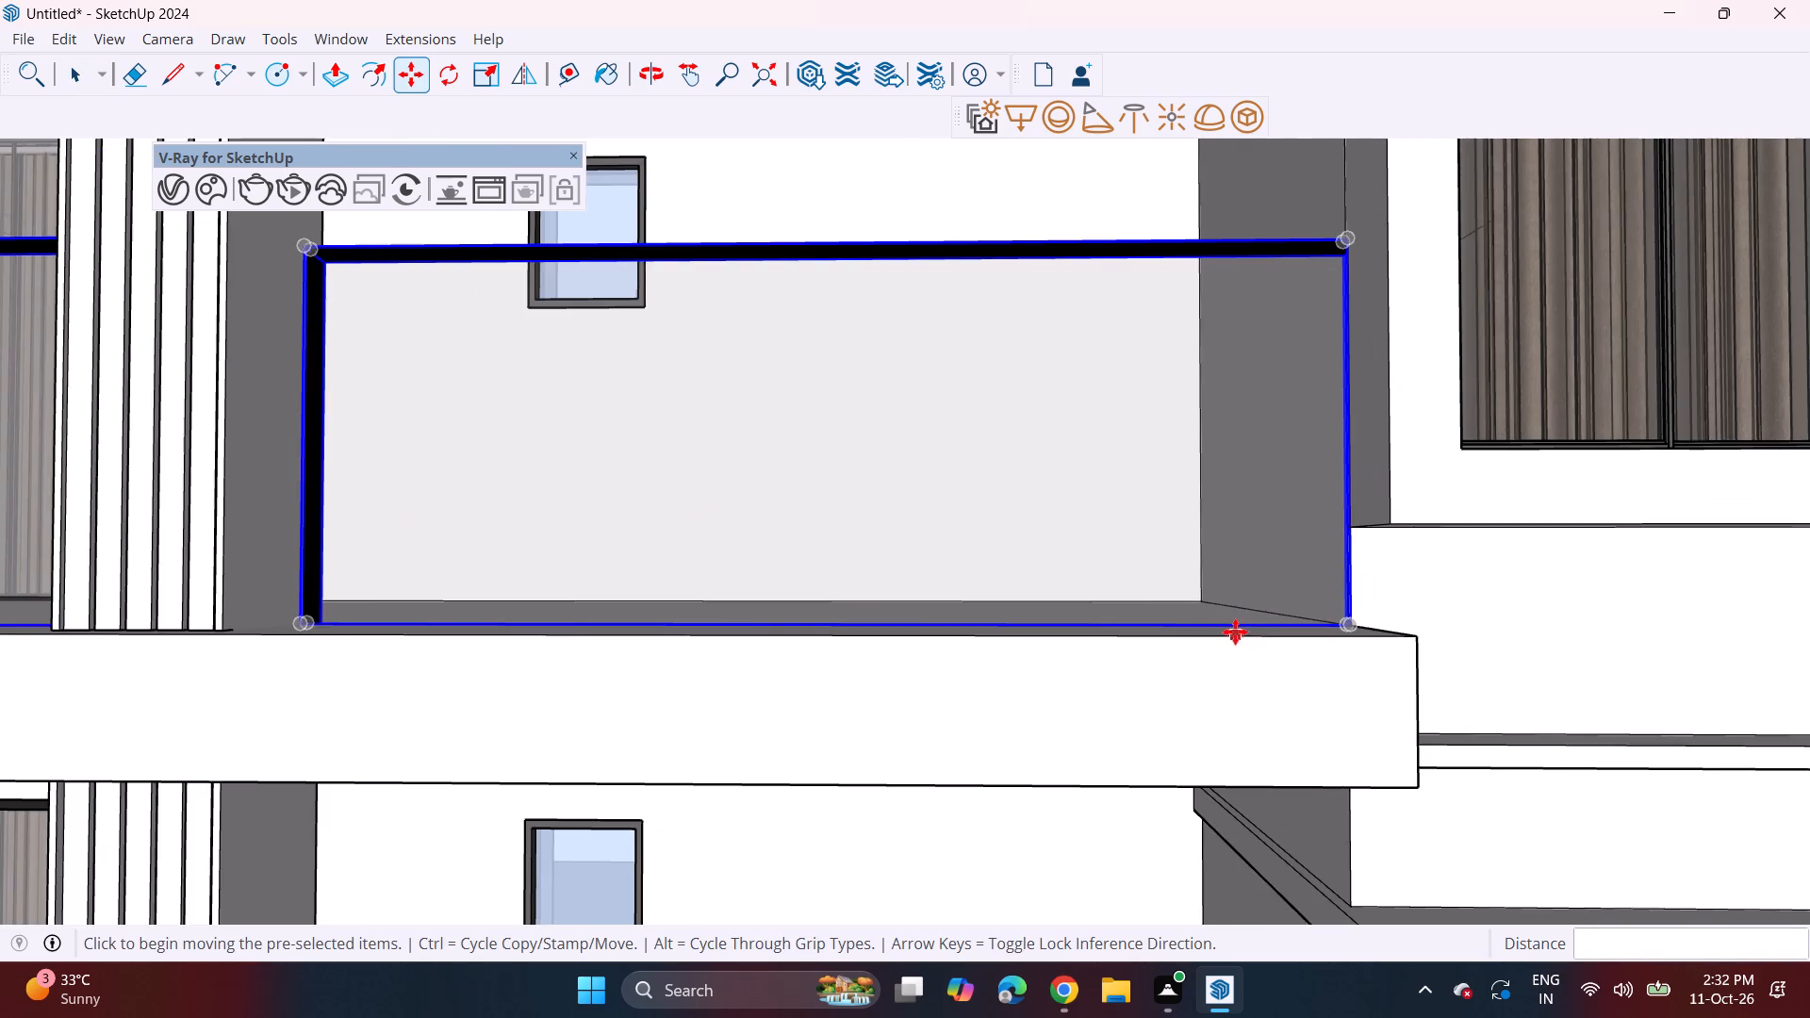
scroll(1111, 600, down, 8)
scroll(995, 581, down, 6)
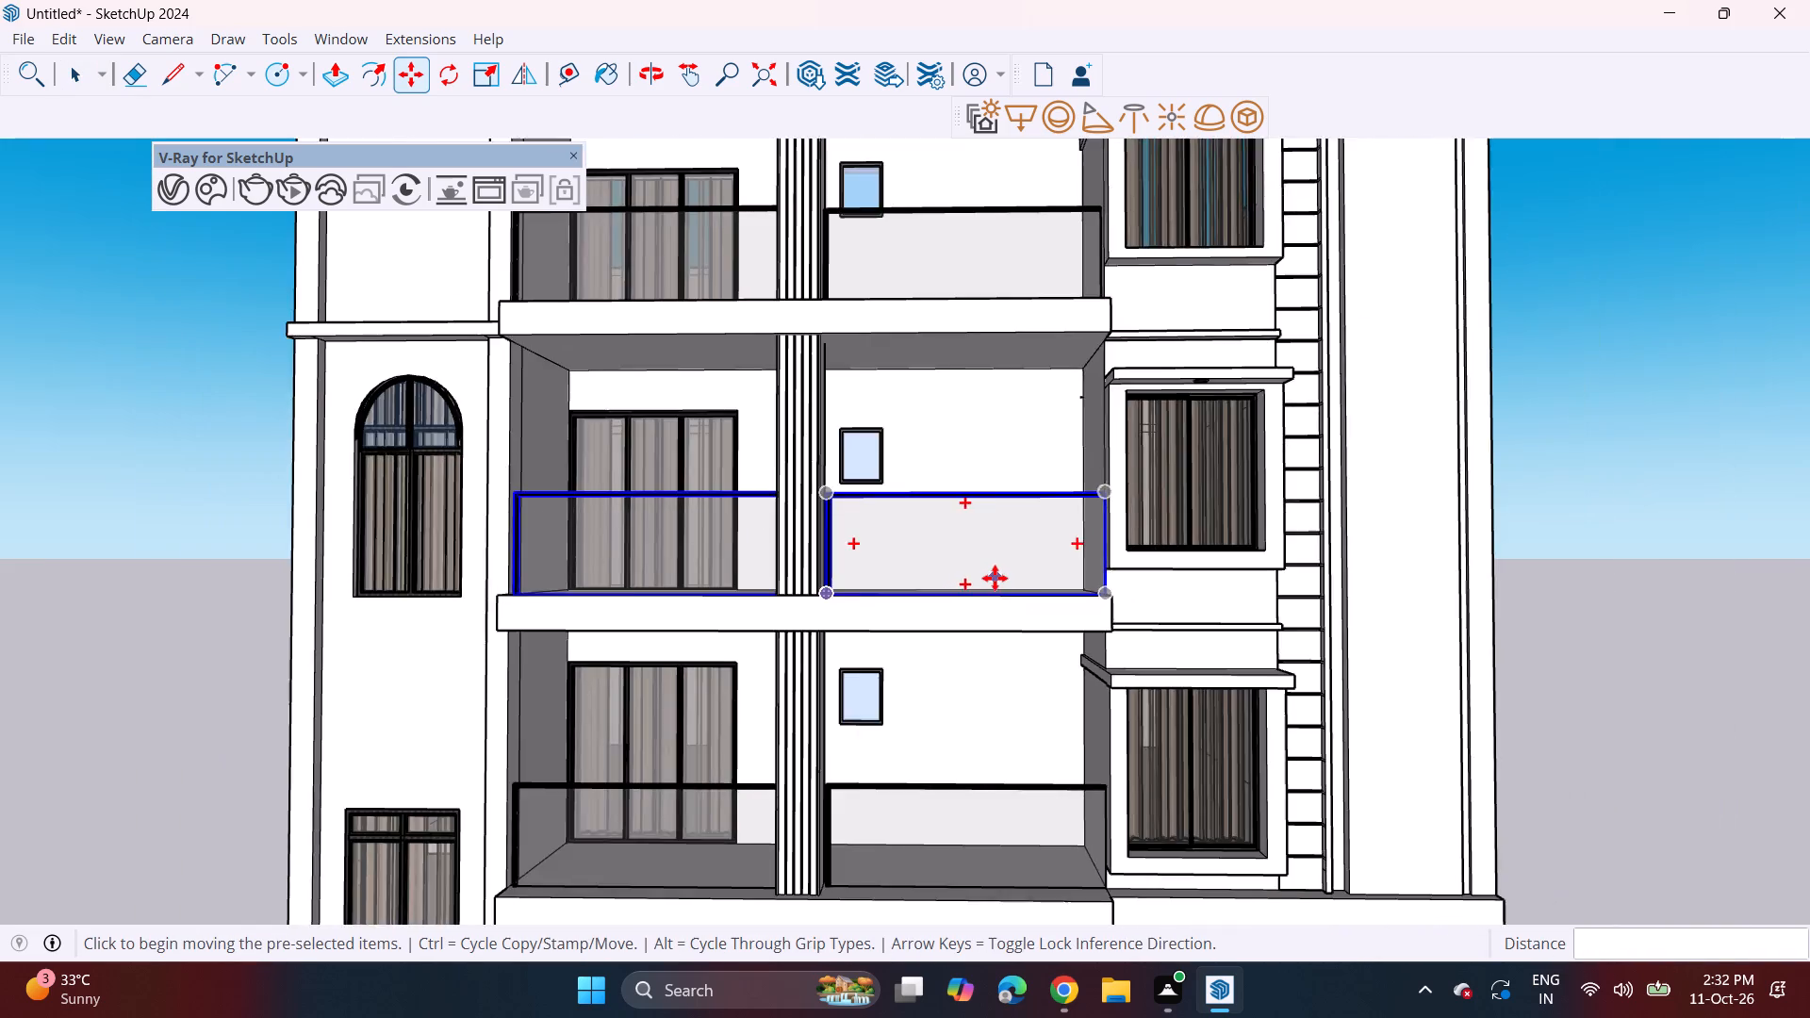
scroll(995, 578, down, 5)
middle_drag(995, 574, 982, 610)
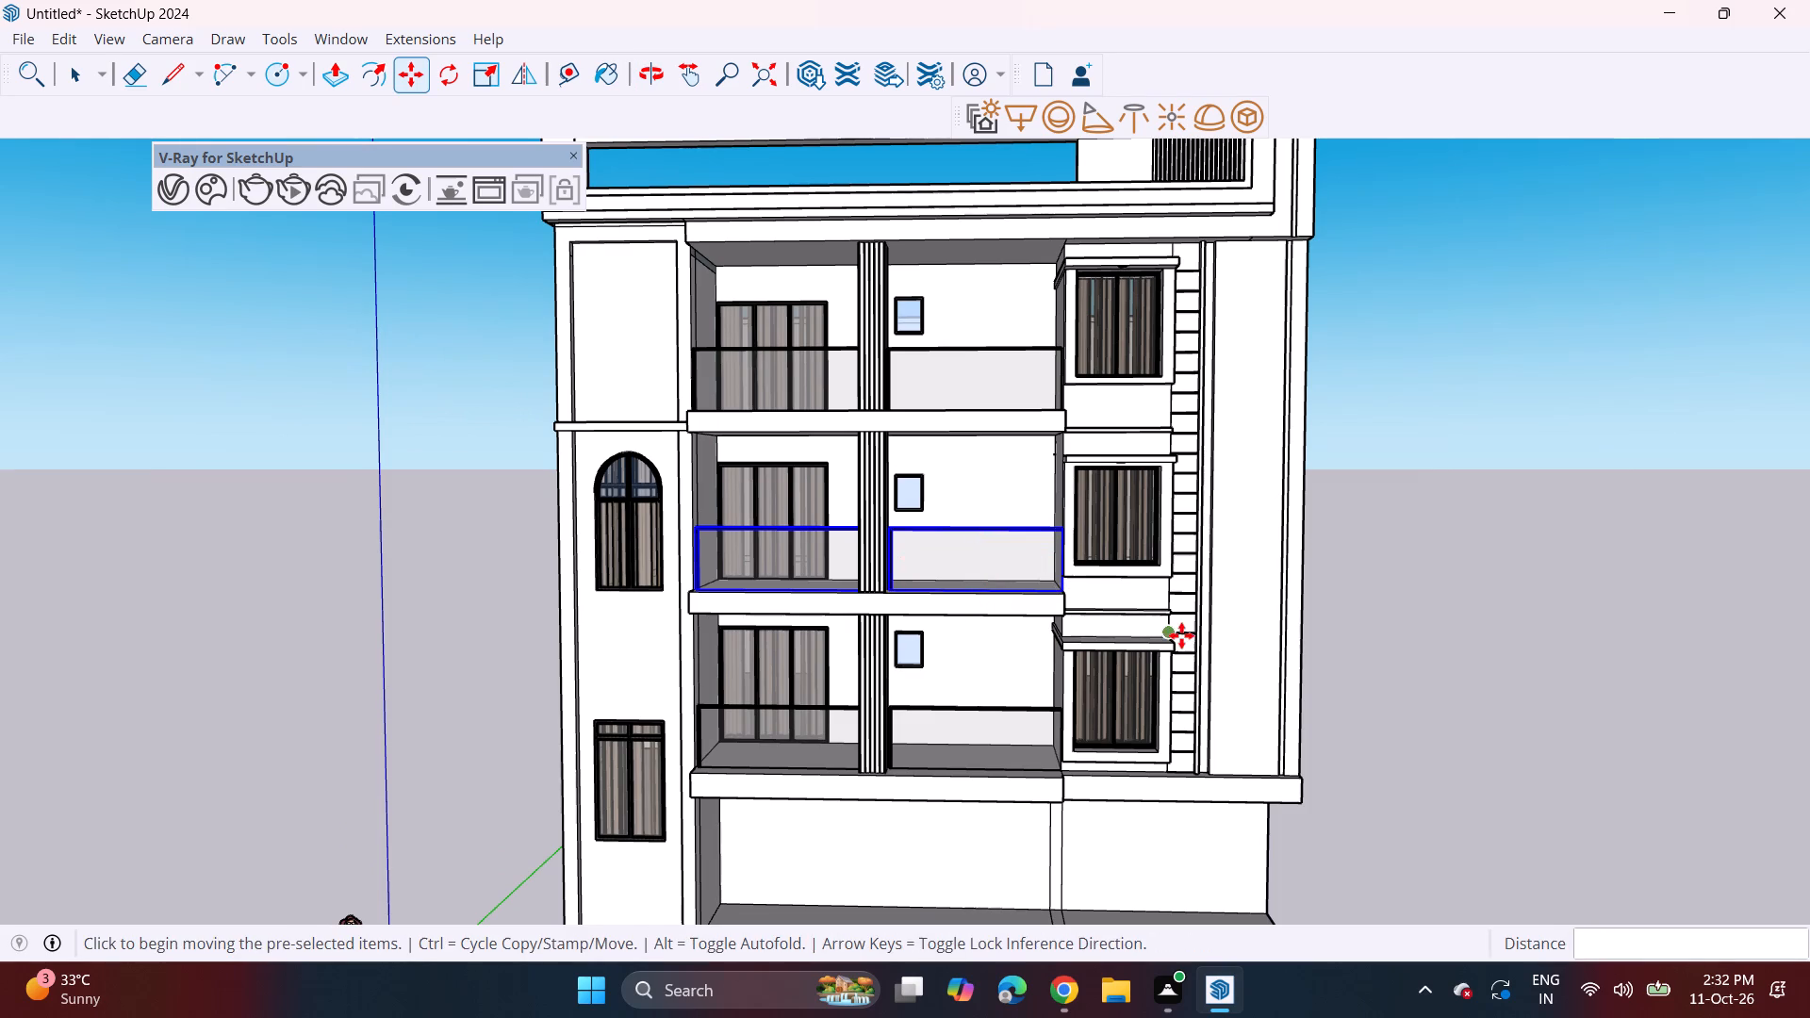
key(space)
click(1381, 625)
Delete the human scale figure standing beside the building.
middle_drag(912, 435, 923, 489)
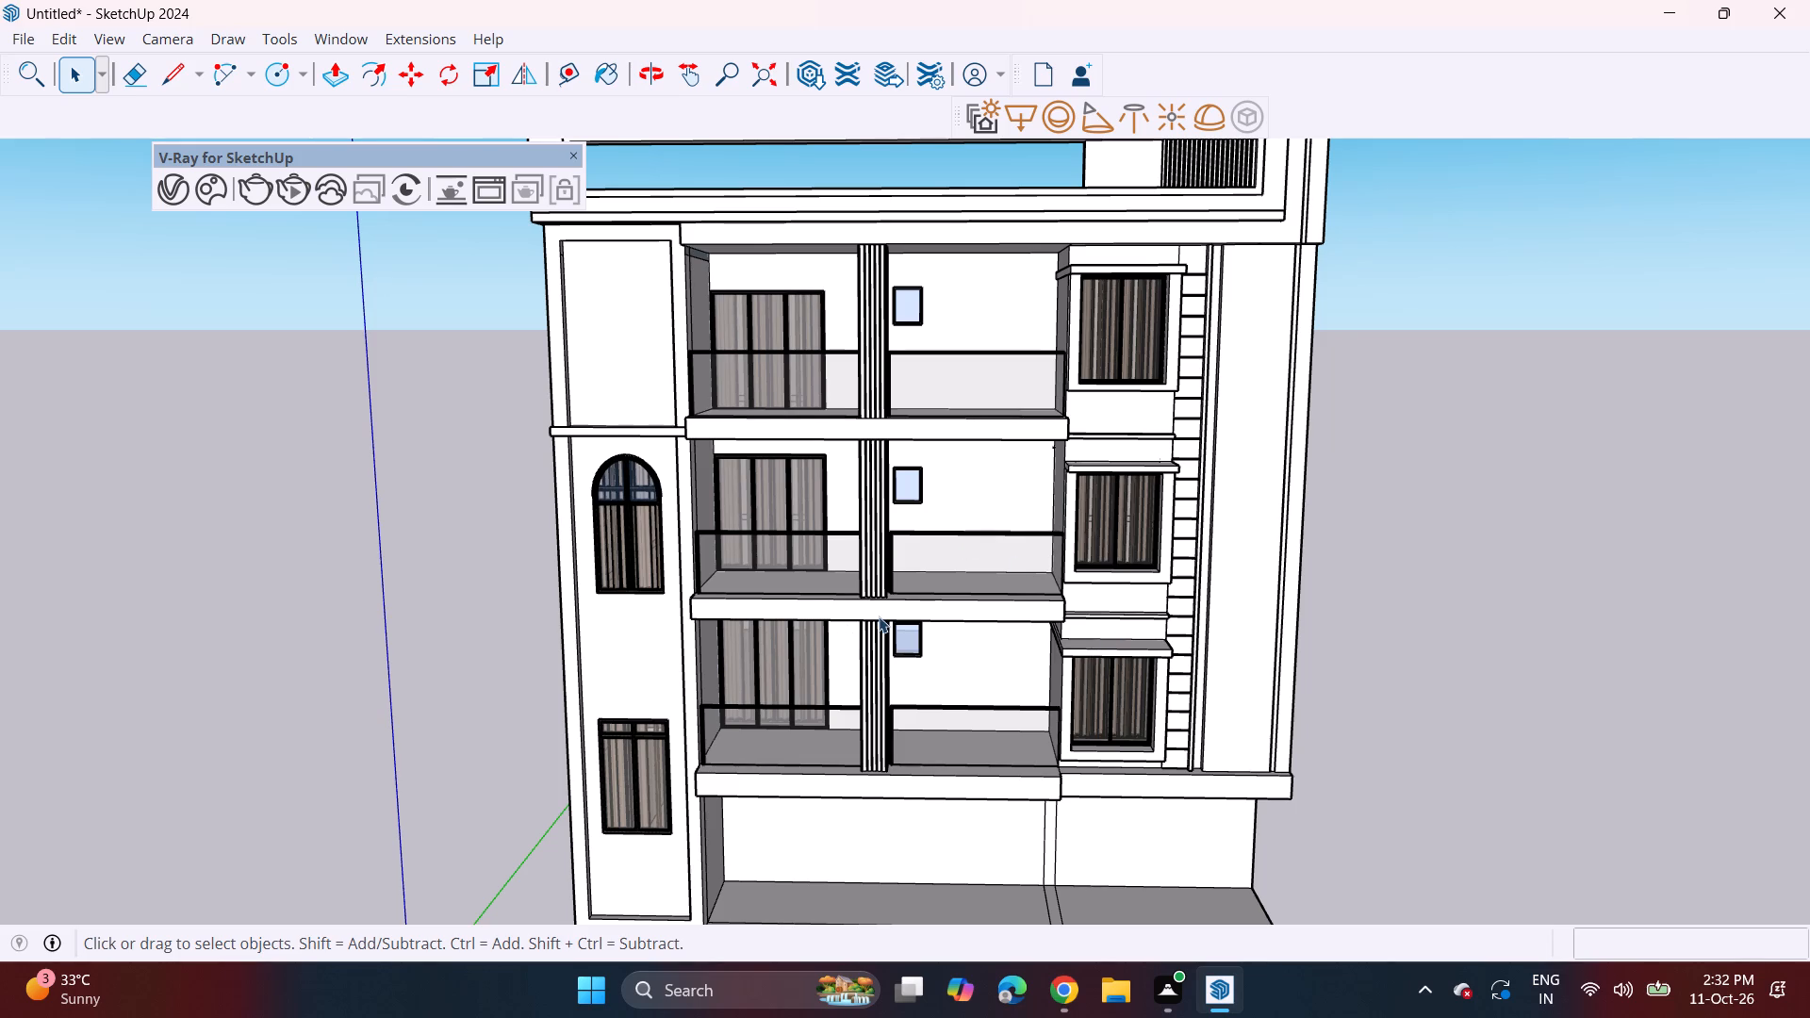
middle_drag(861, 600, 853, 376)
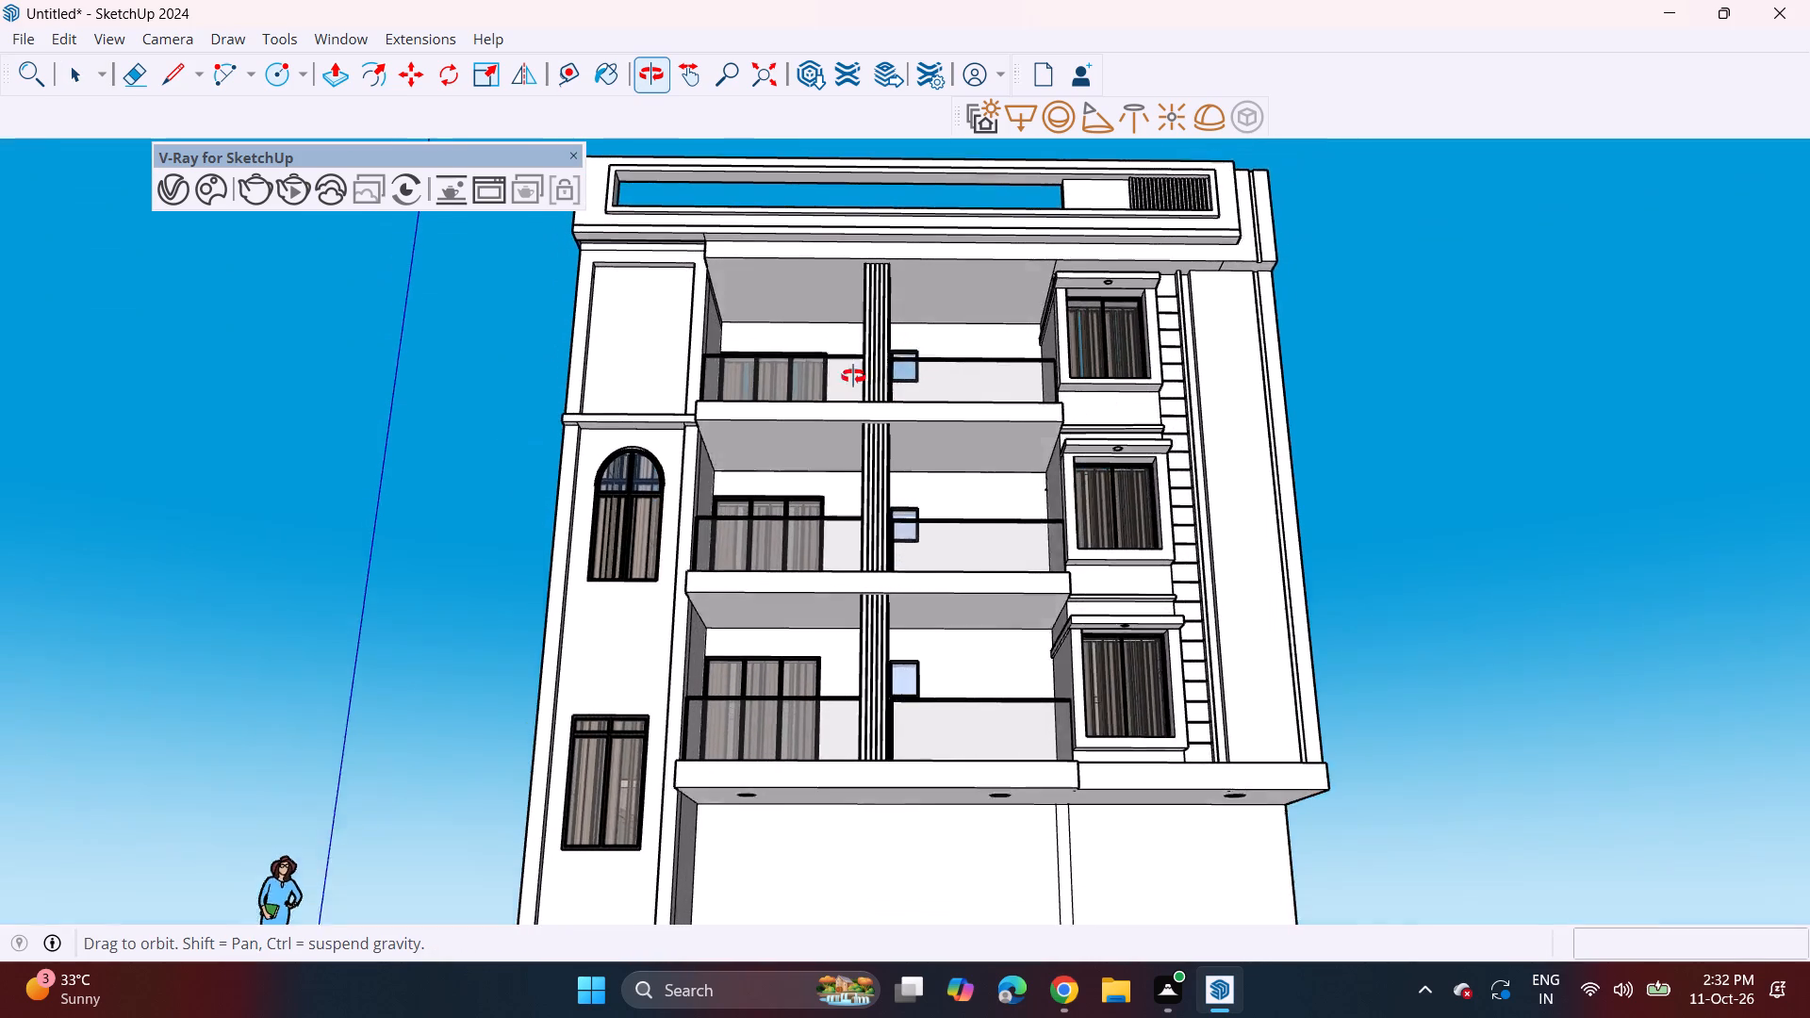
middle_drag(853, 376, 842, 383)
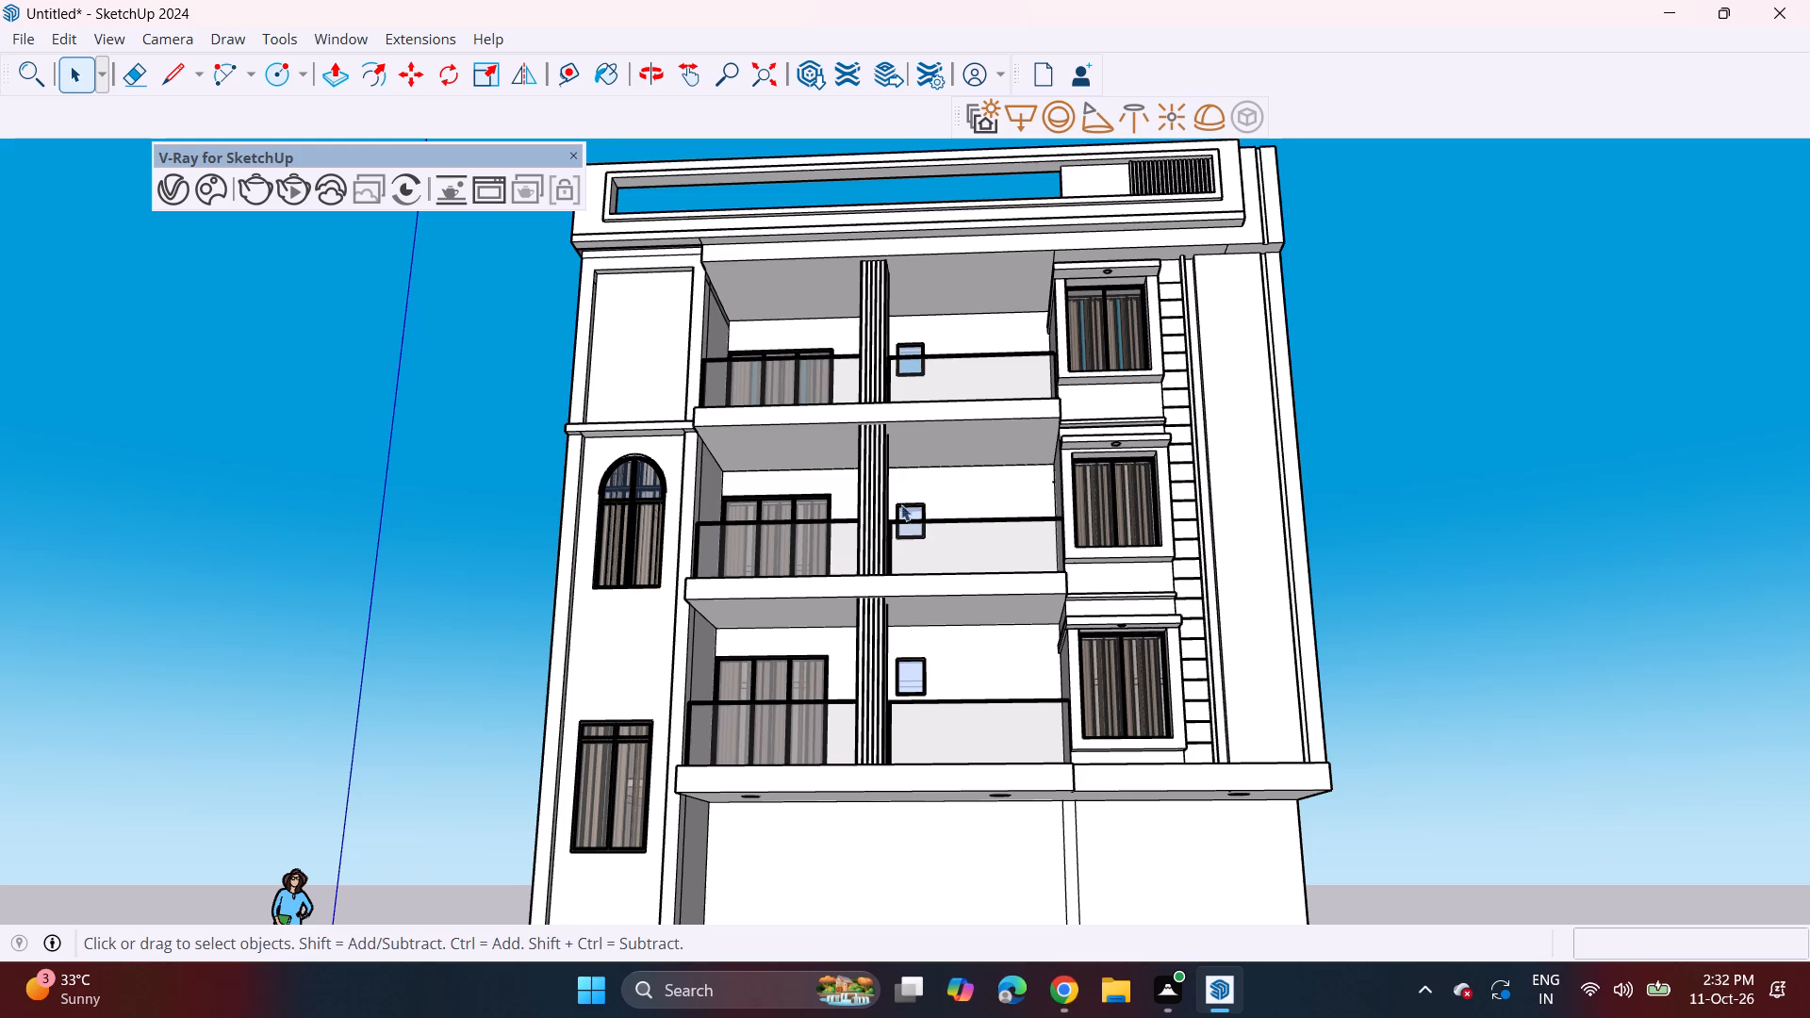
middle_drag(893, 490, 910, 523)
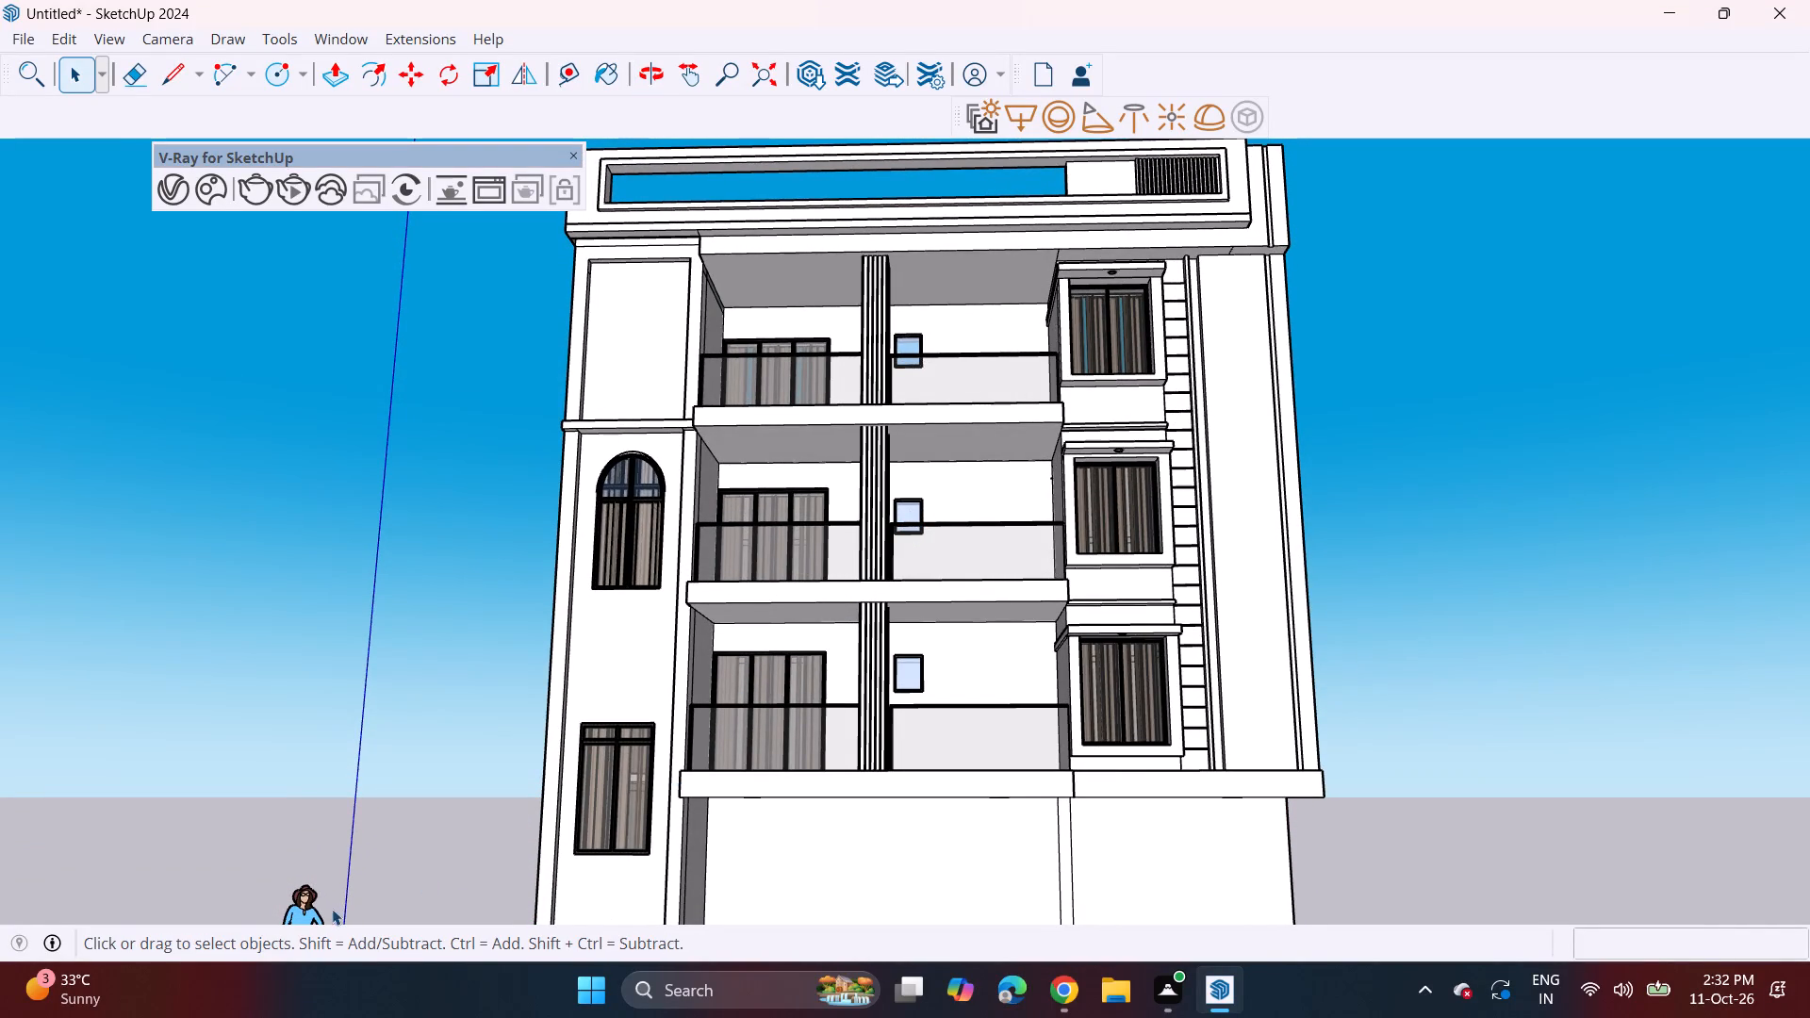
click(314, 892)
key(Delete)
Import the Flora+17 potted palm model from the Downloads folder and place it beside the building.
middle_drag(725, 616, 722, 711)
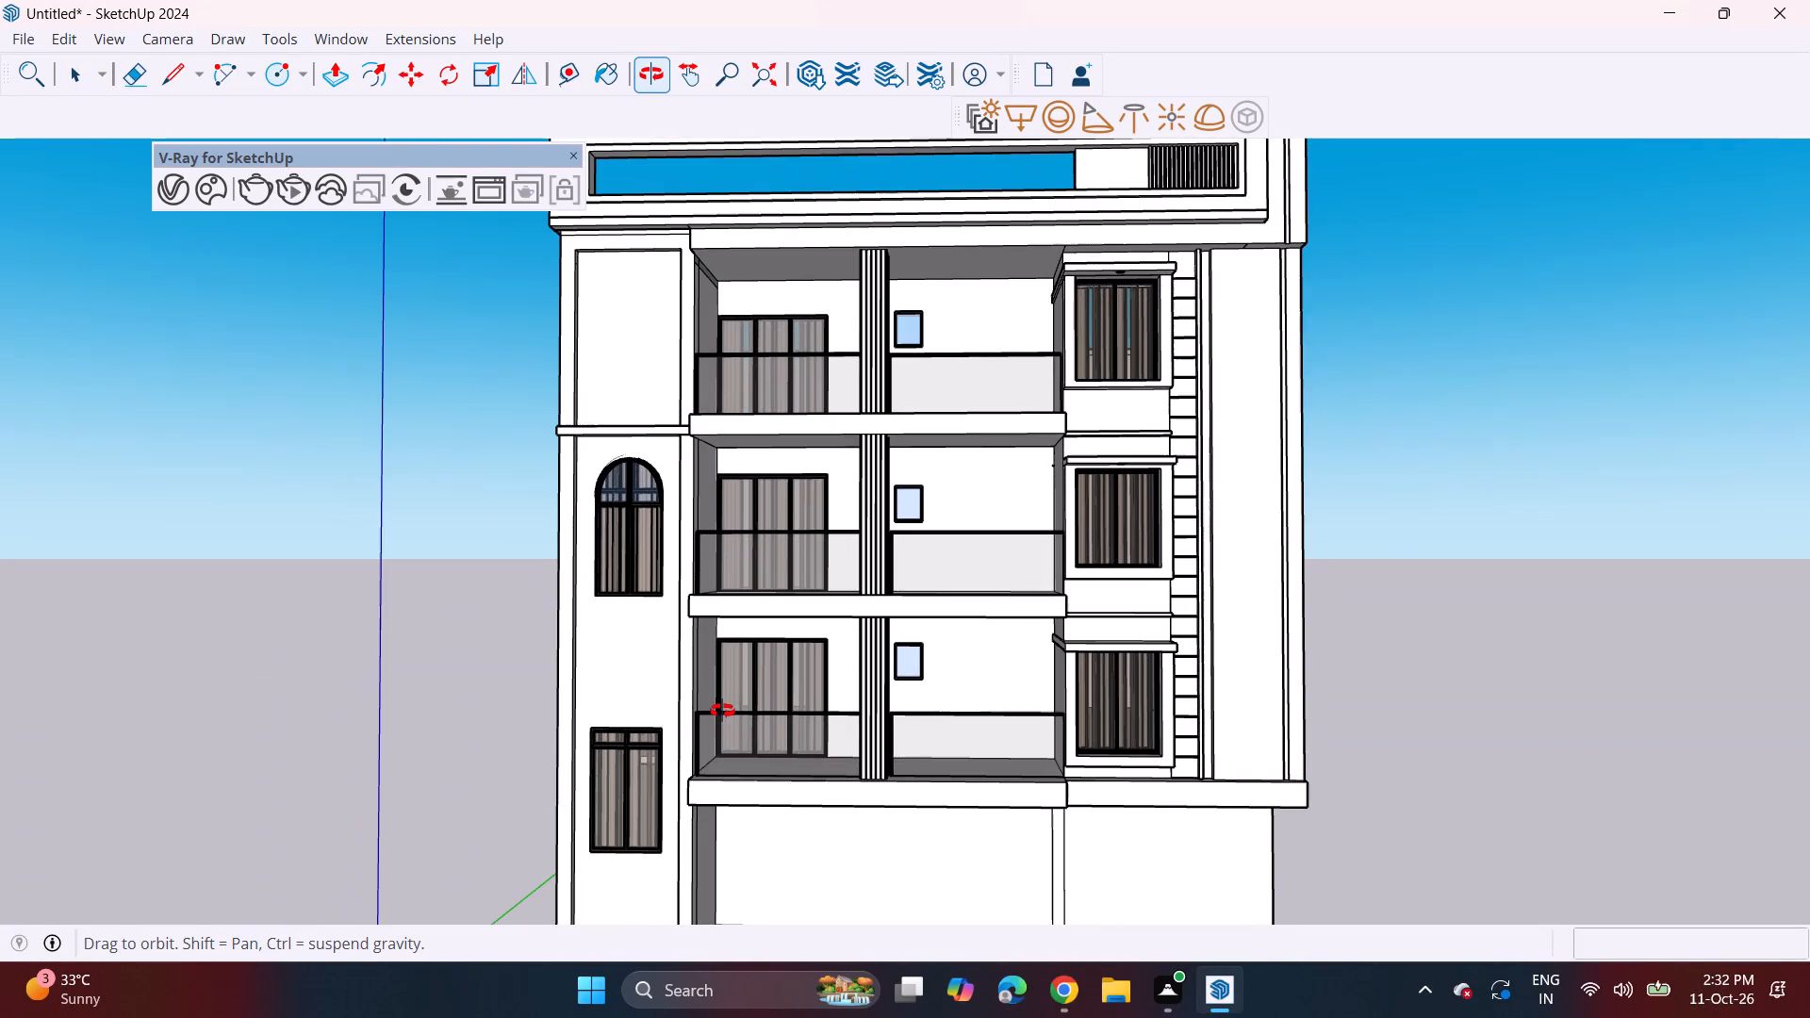
middle_drag(722, 711, 692, 631)
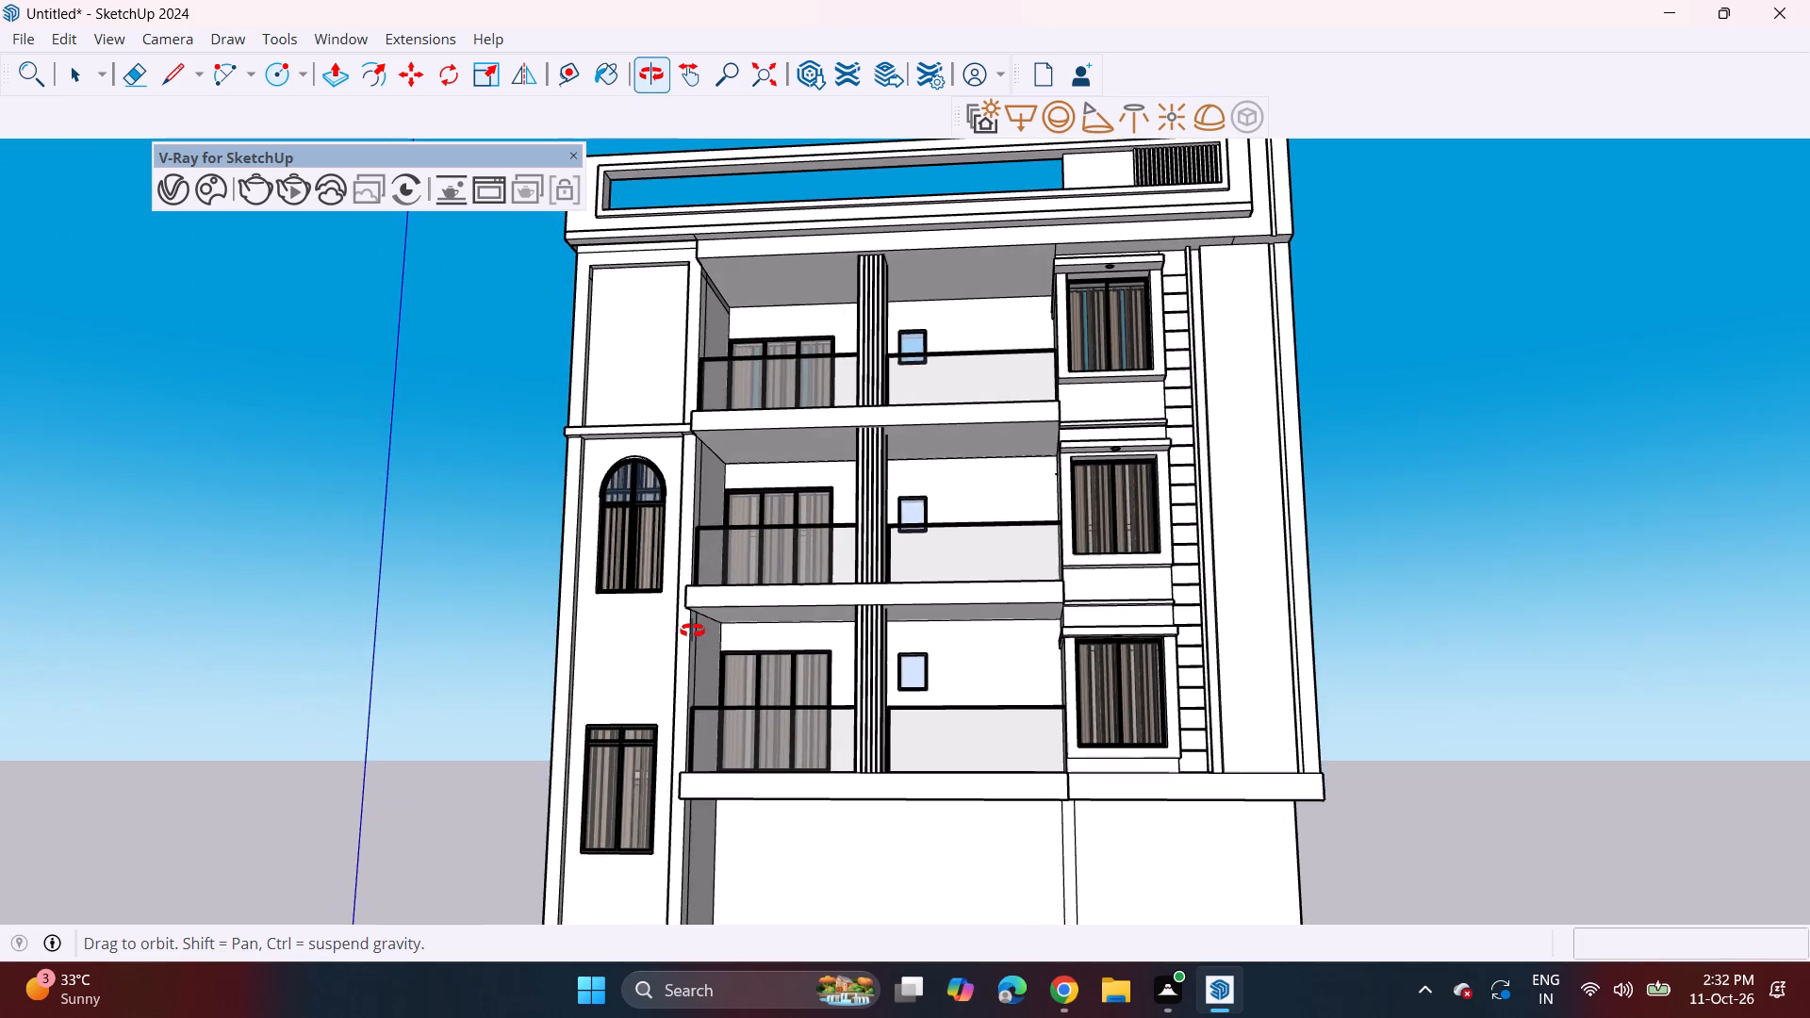
middle_drag(692, 631, 787, 766)
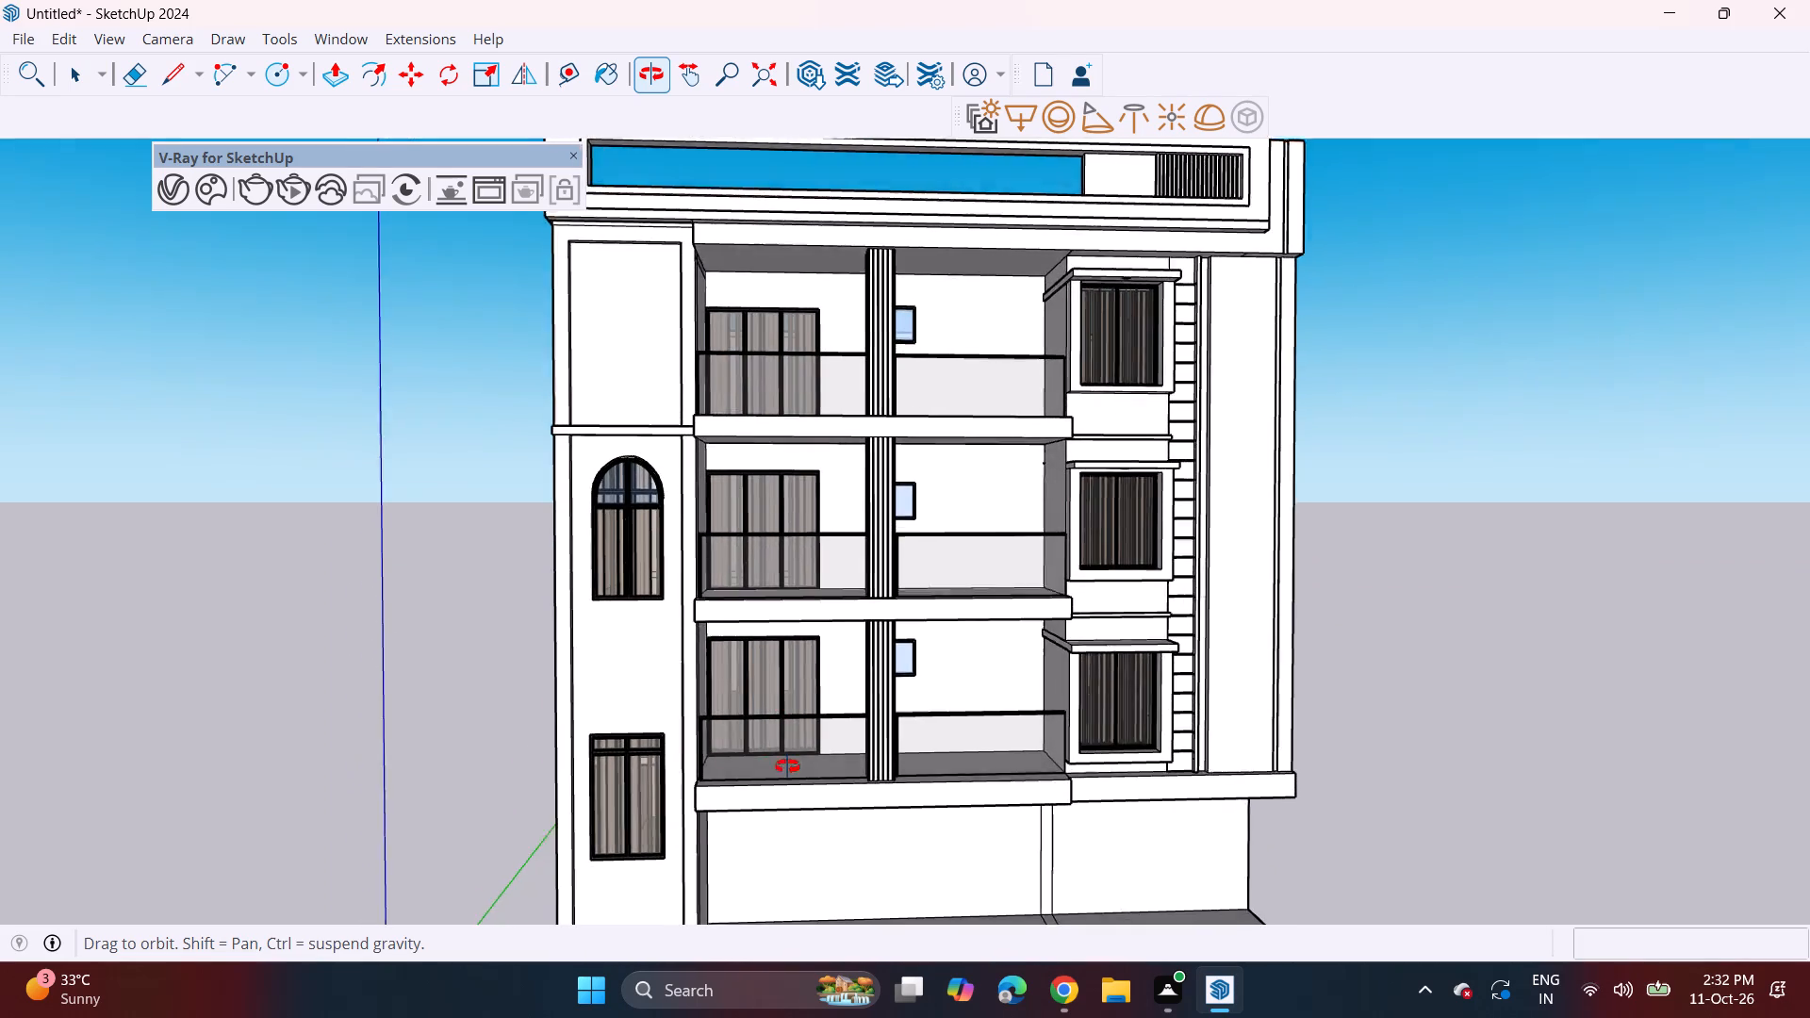
middle_drag(787, 766, 788, 778)
click(34, 35)
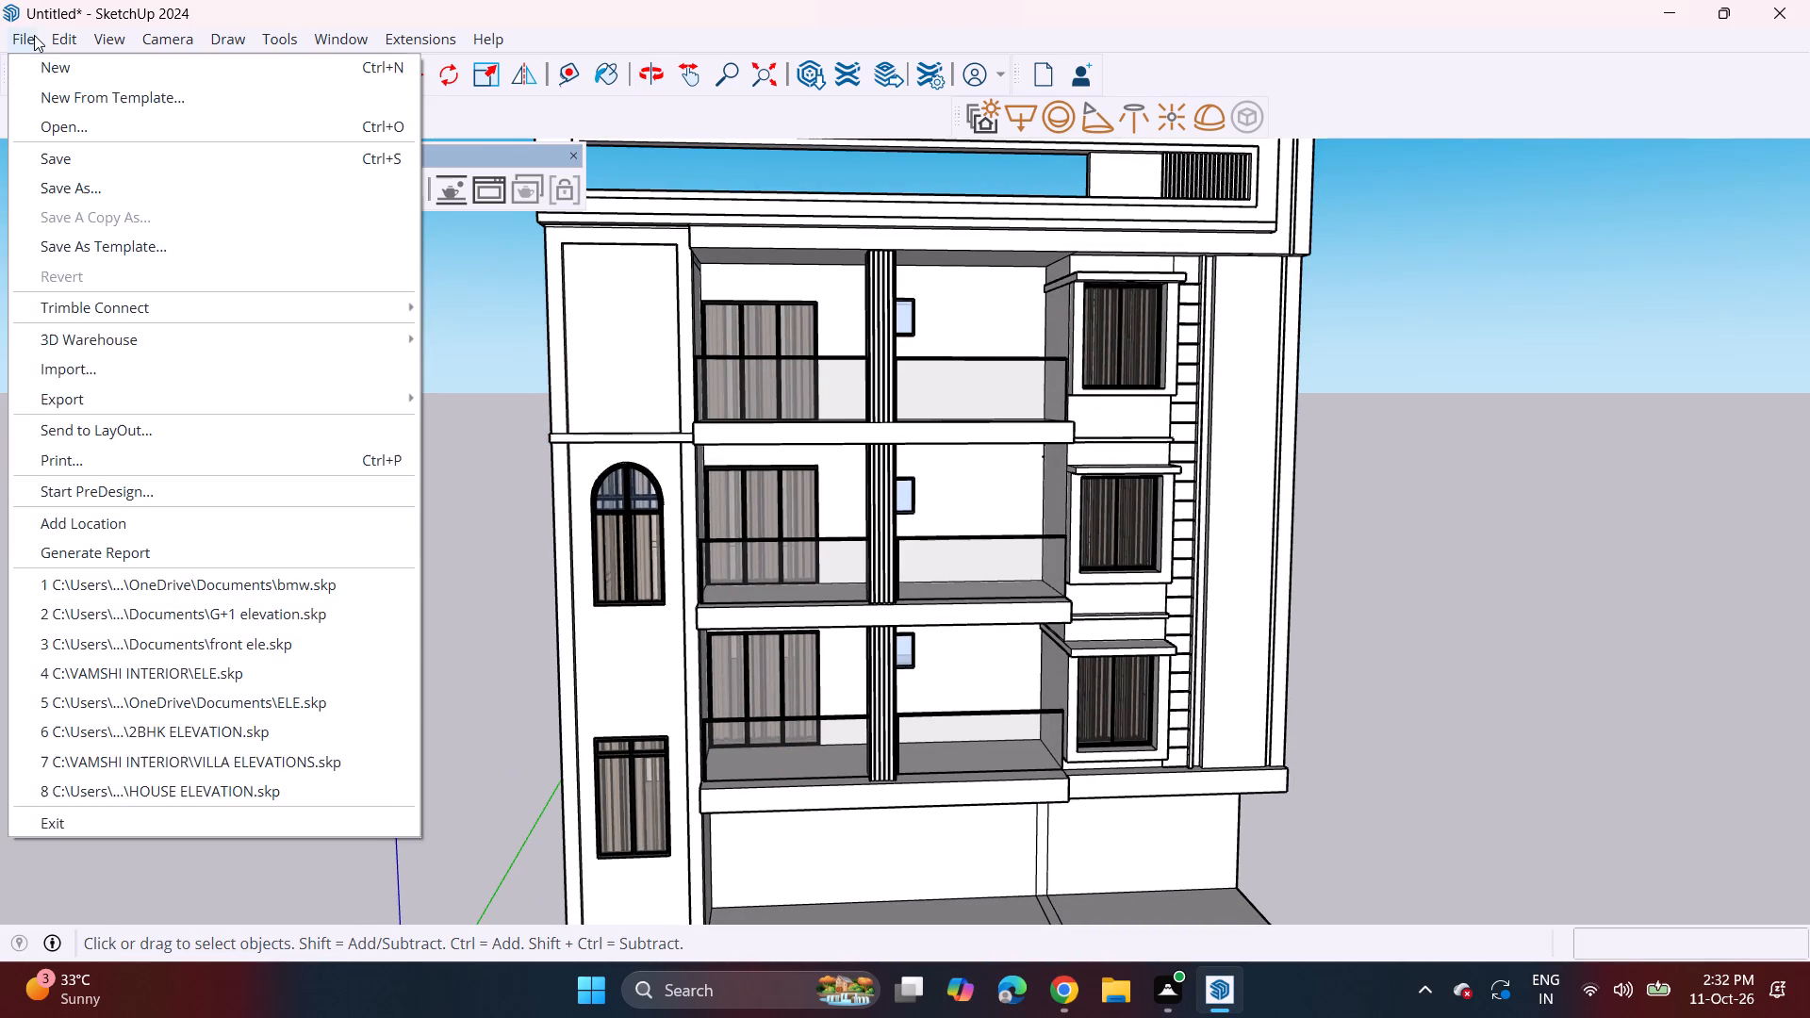
click(105, 355)
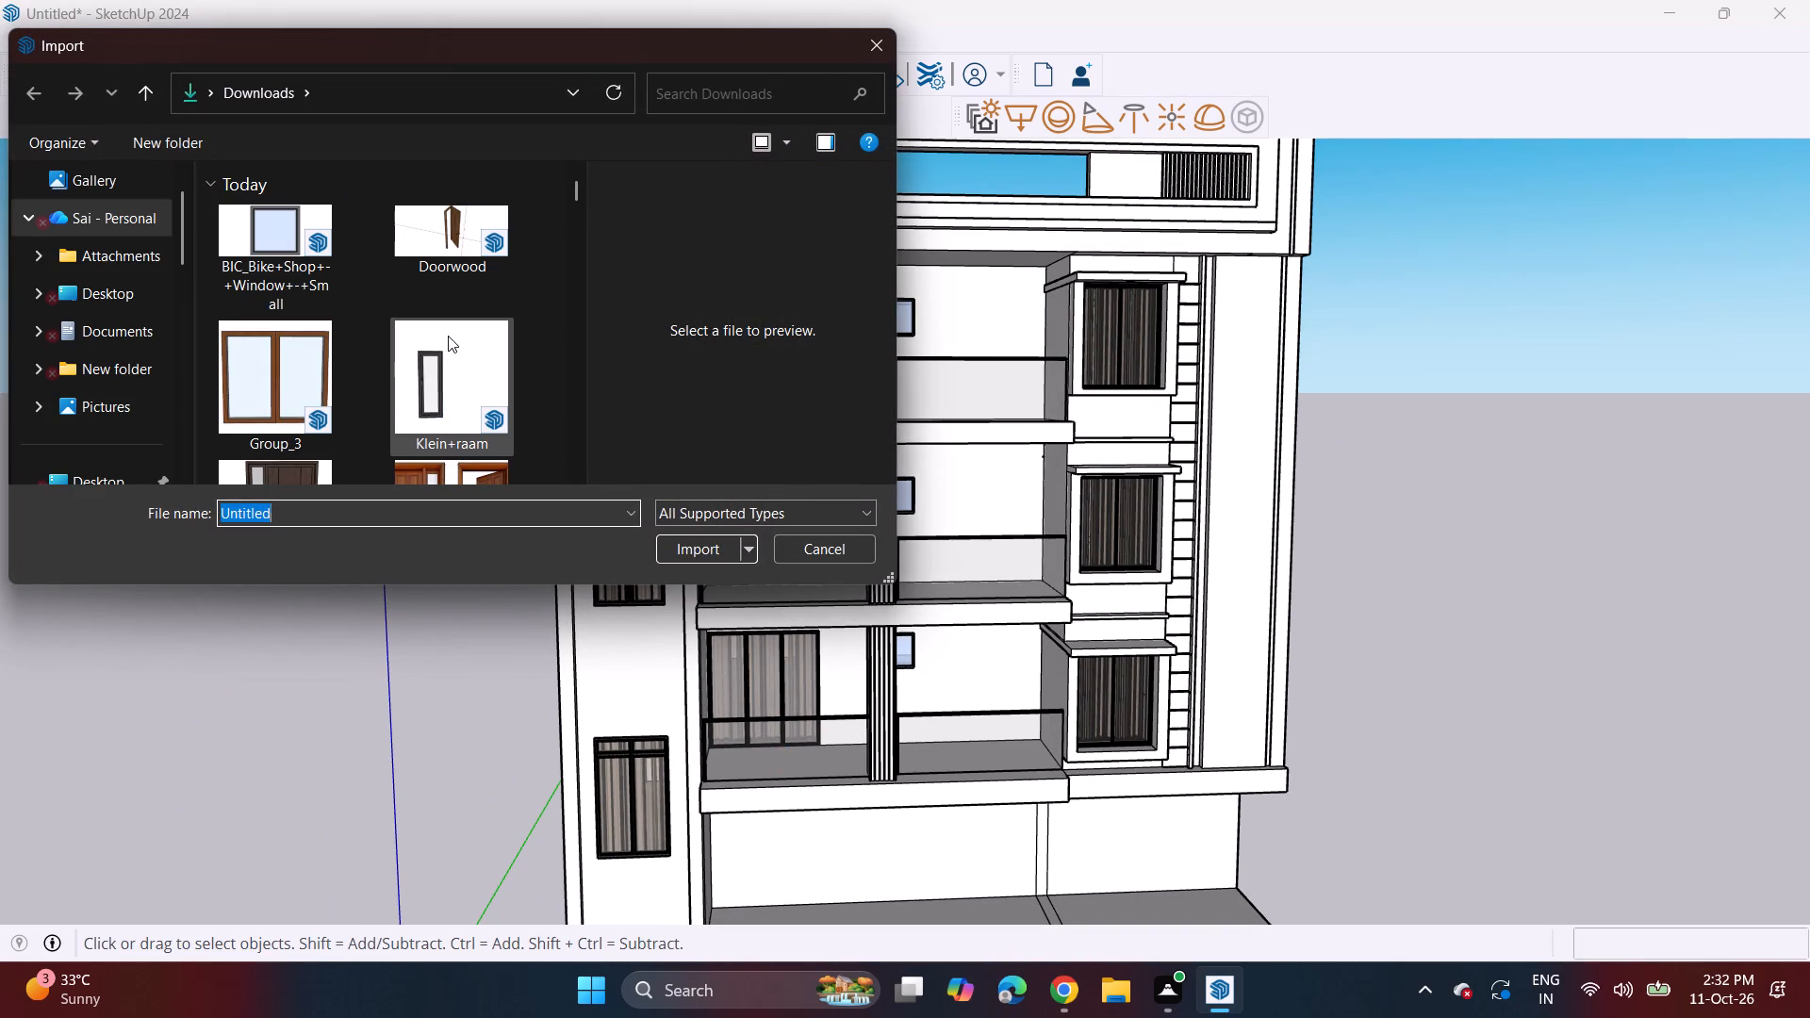
scroll(447, 335, down, 12)
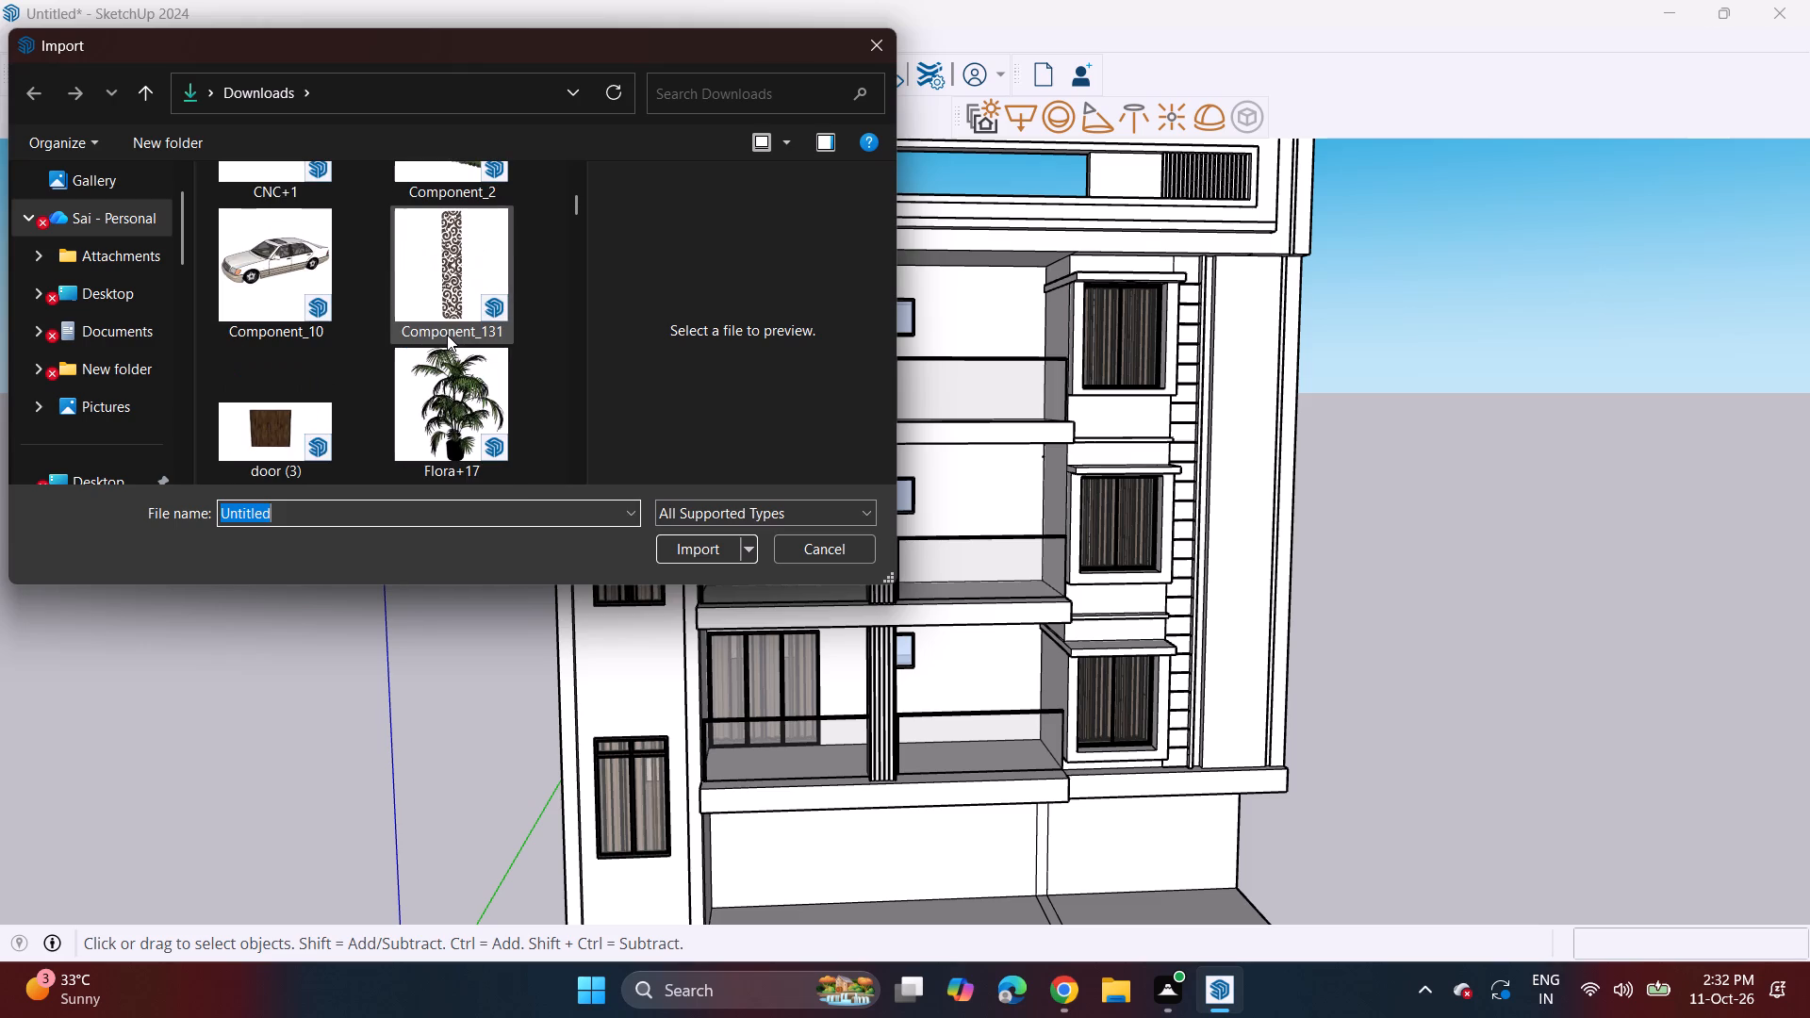
click(432, 375)
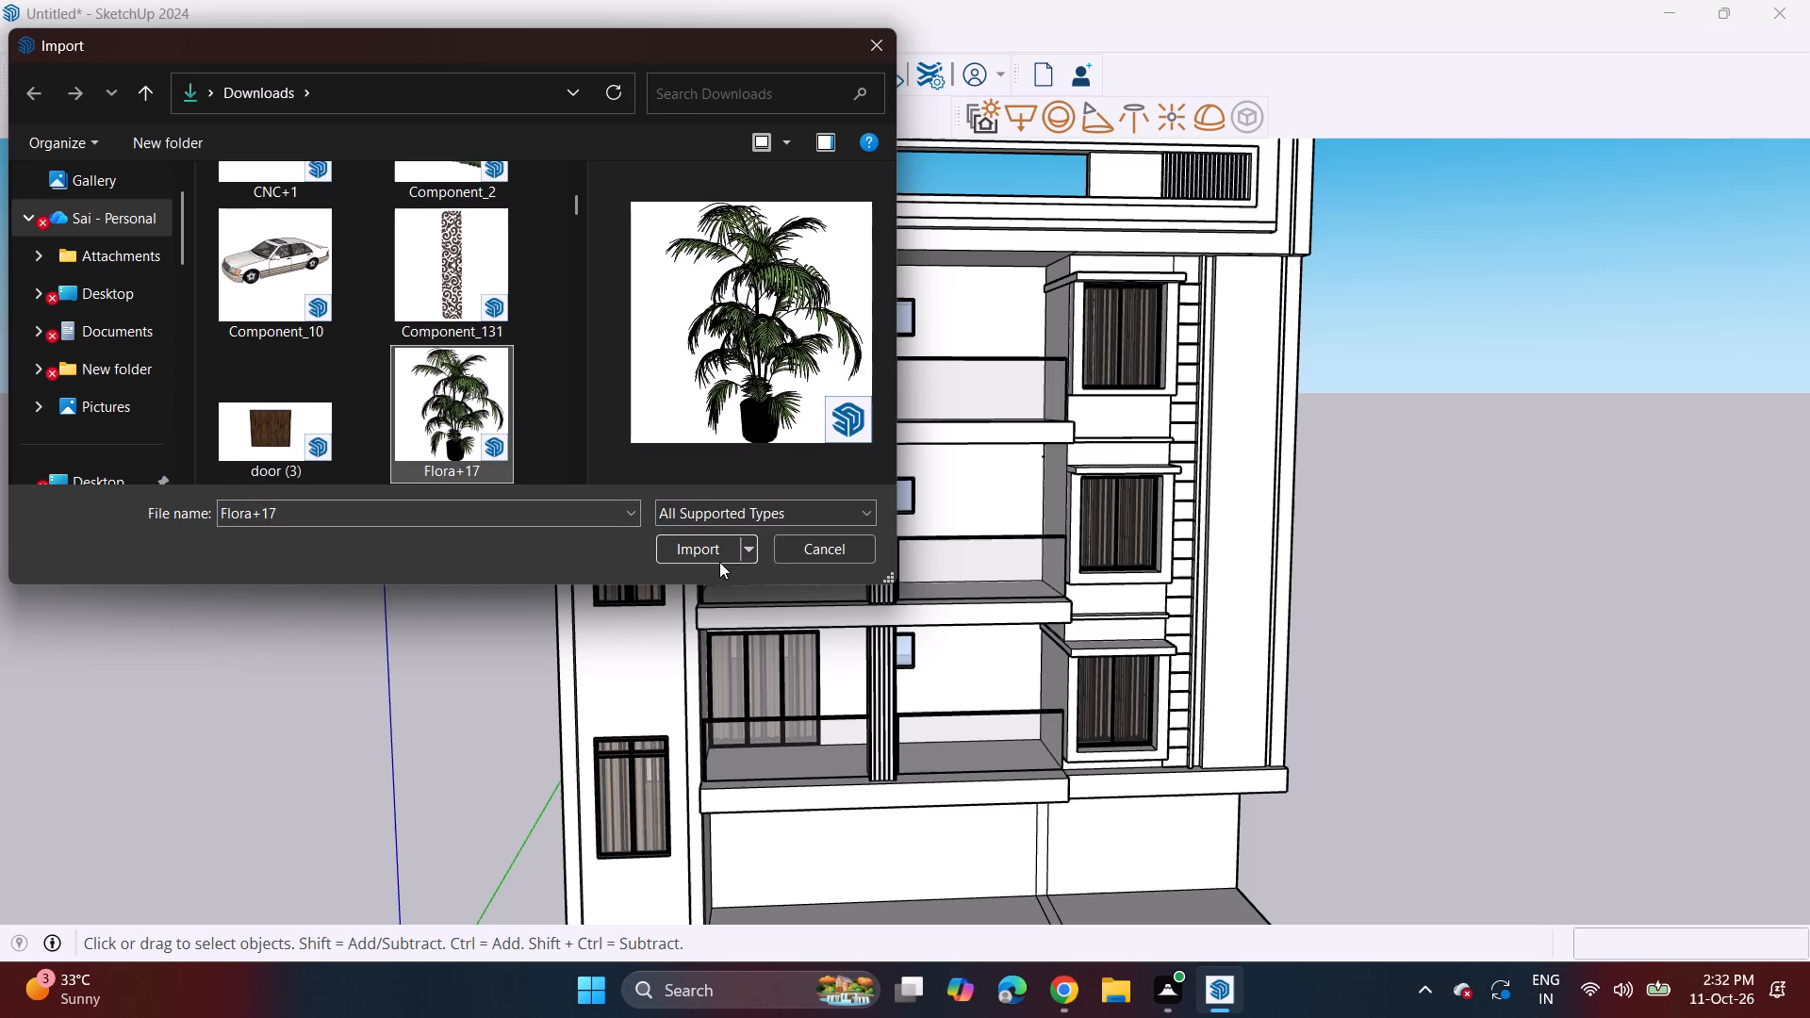
click(719, 556)
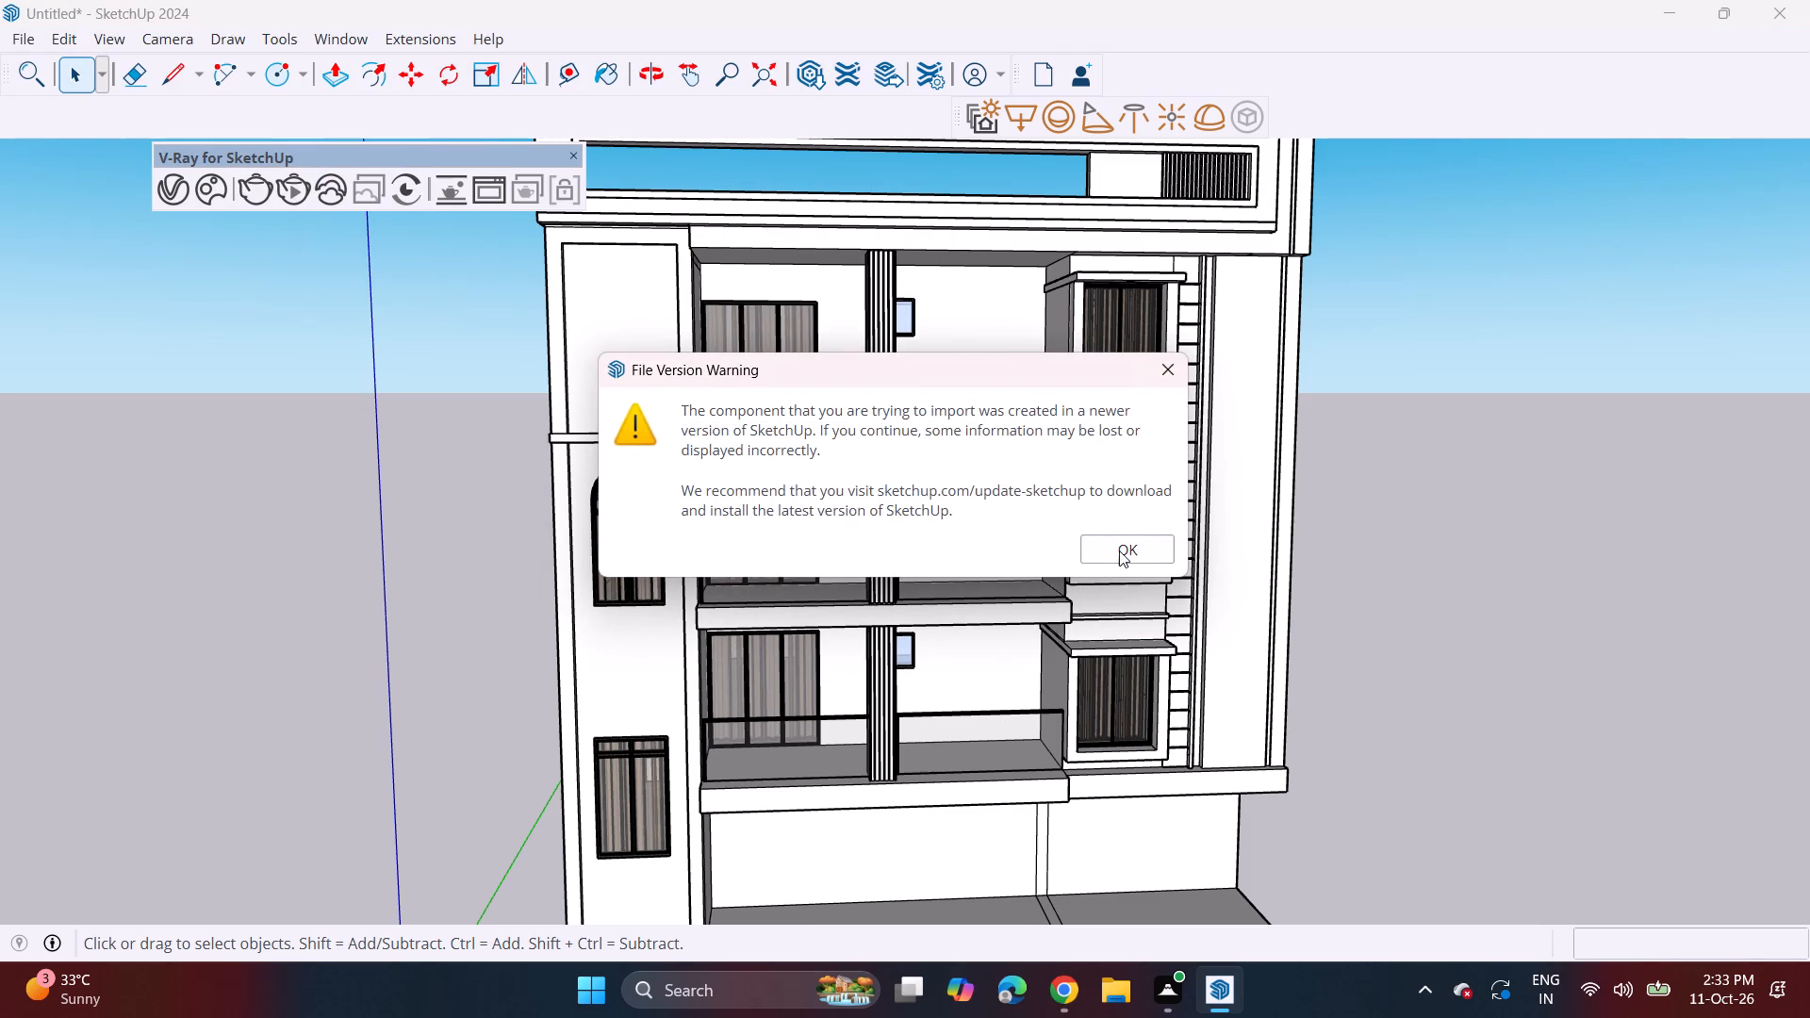
click(1119, 550)
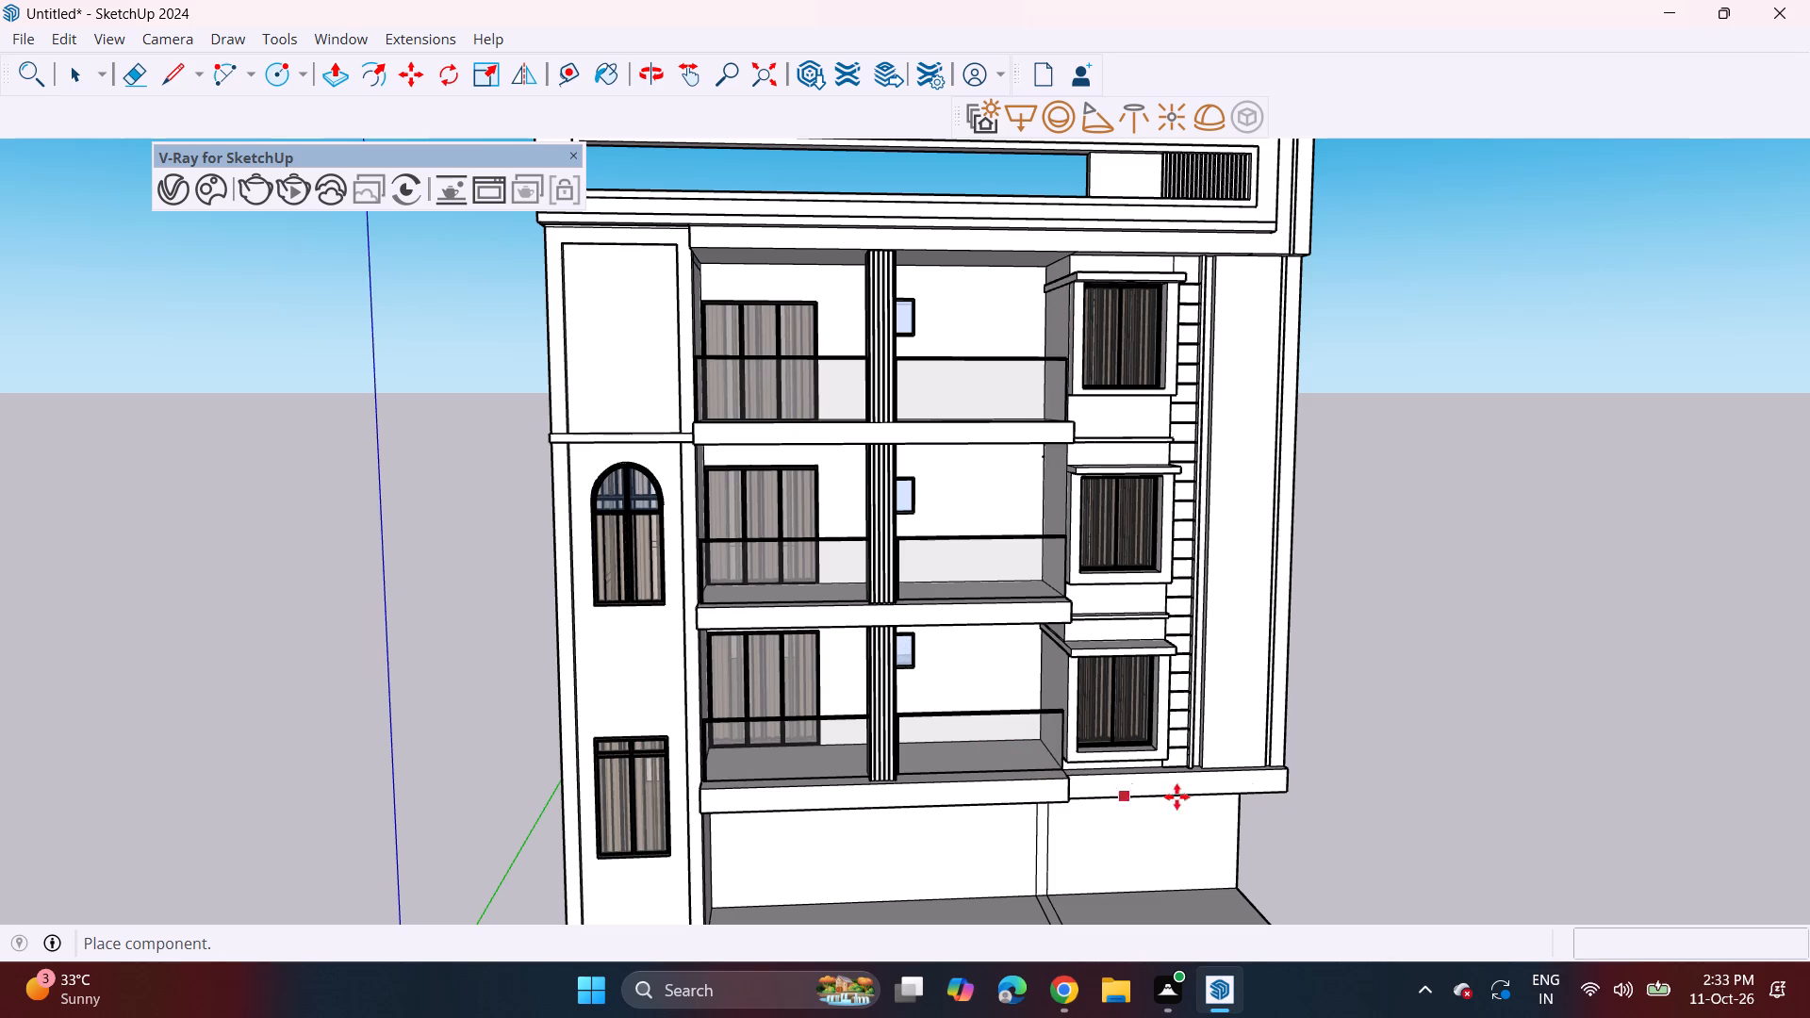
click(1507, 772)
Move the potted palm about 24' 11" onto the lowest balcony, in the bay next to the projecting windows.
scroll(1410, 753, up, 3)
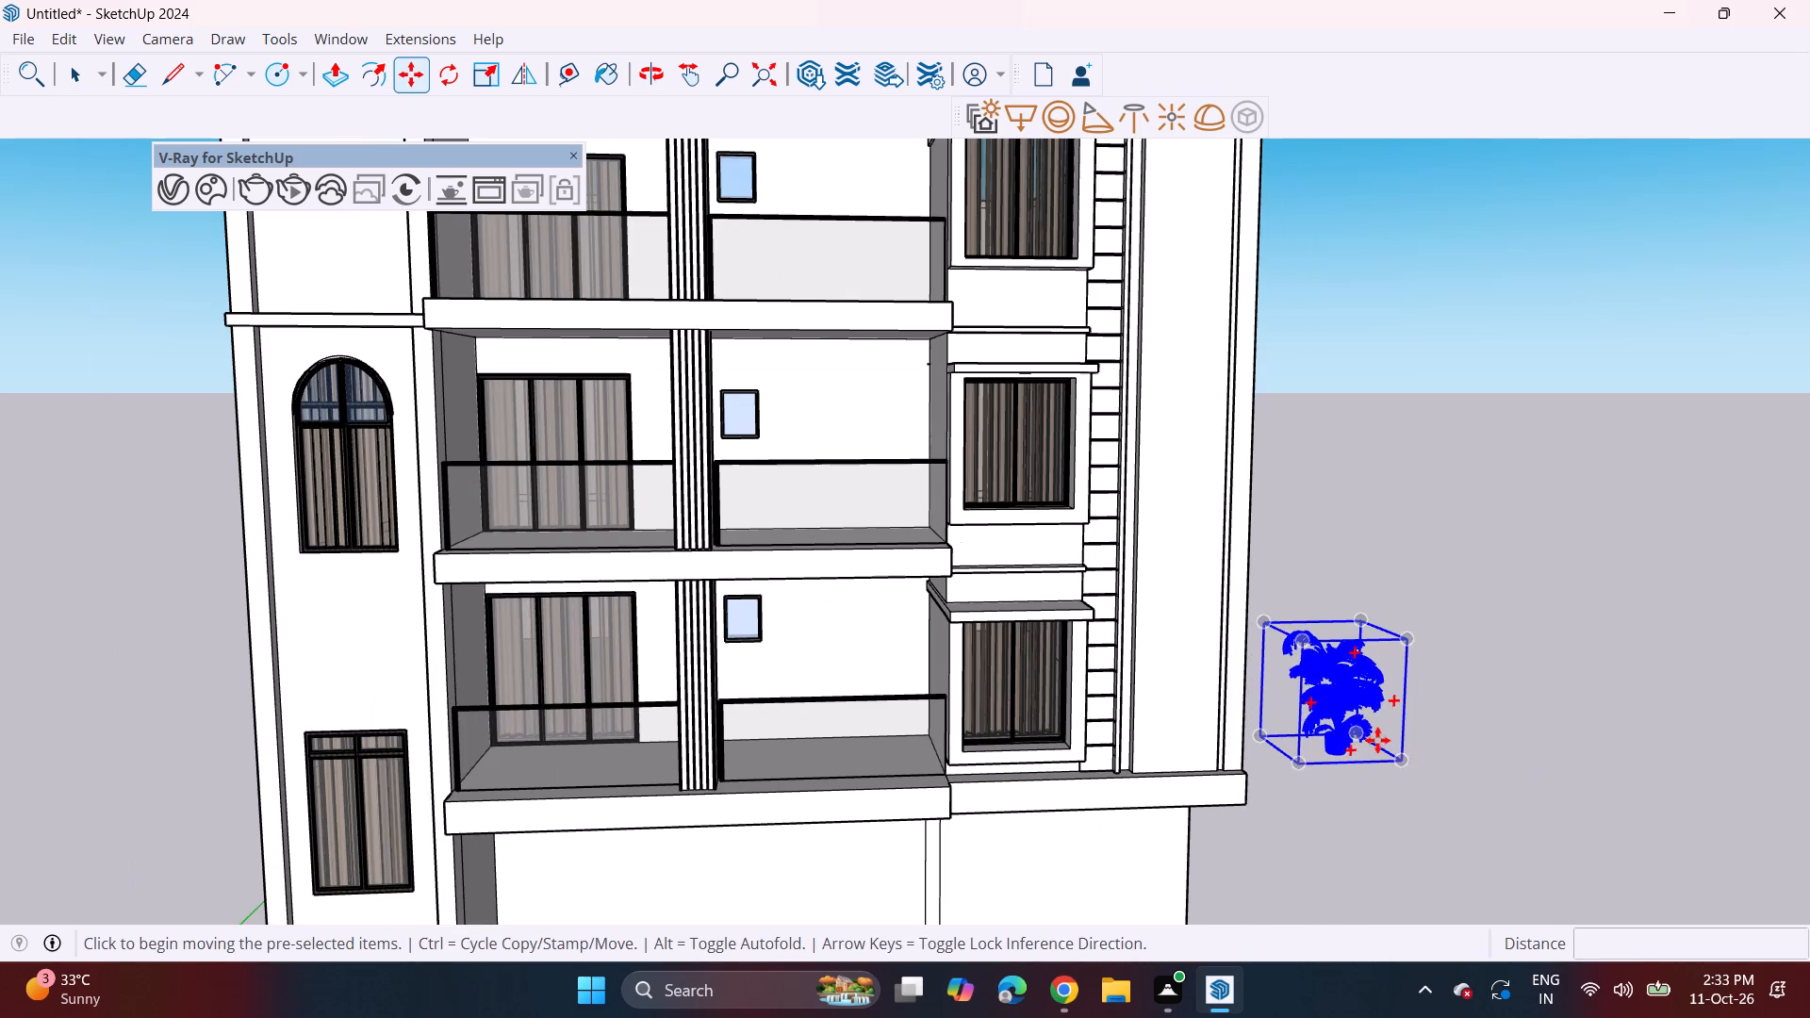
click(1350, 747)
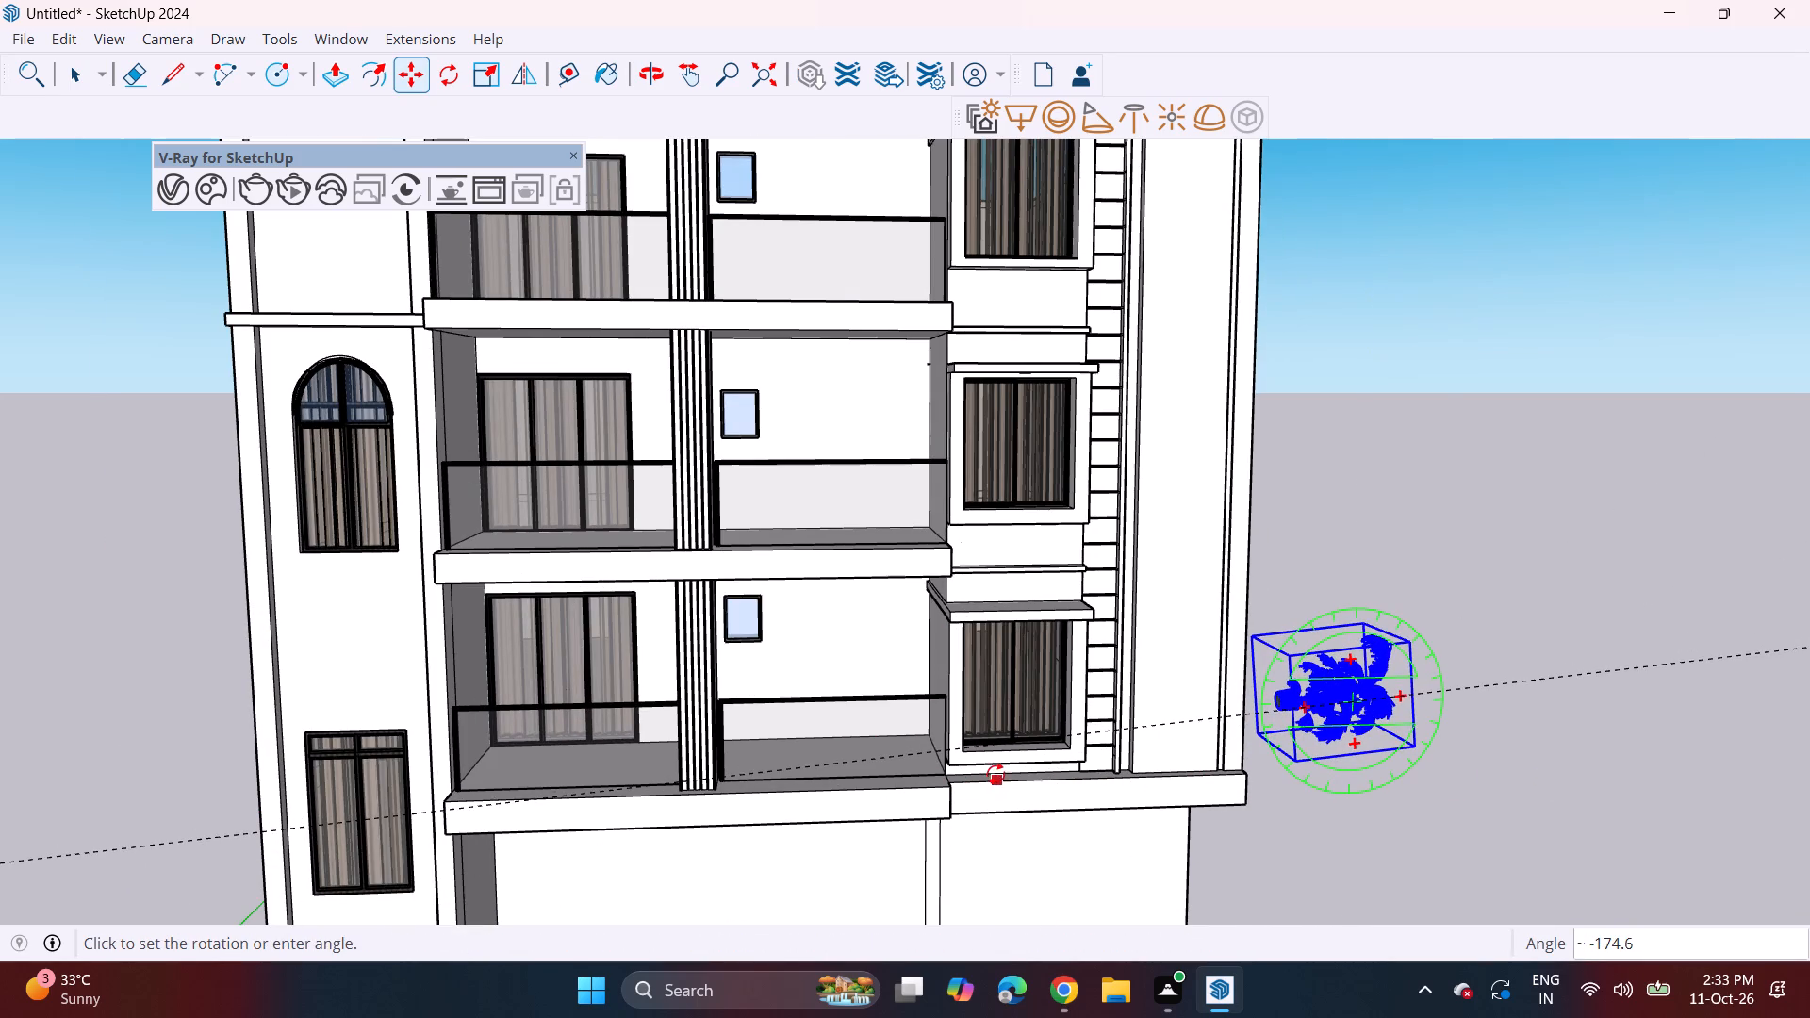
key(Escape)
click(1325, 754)
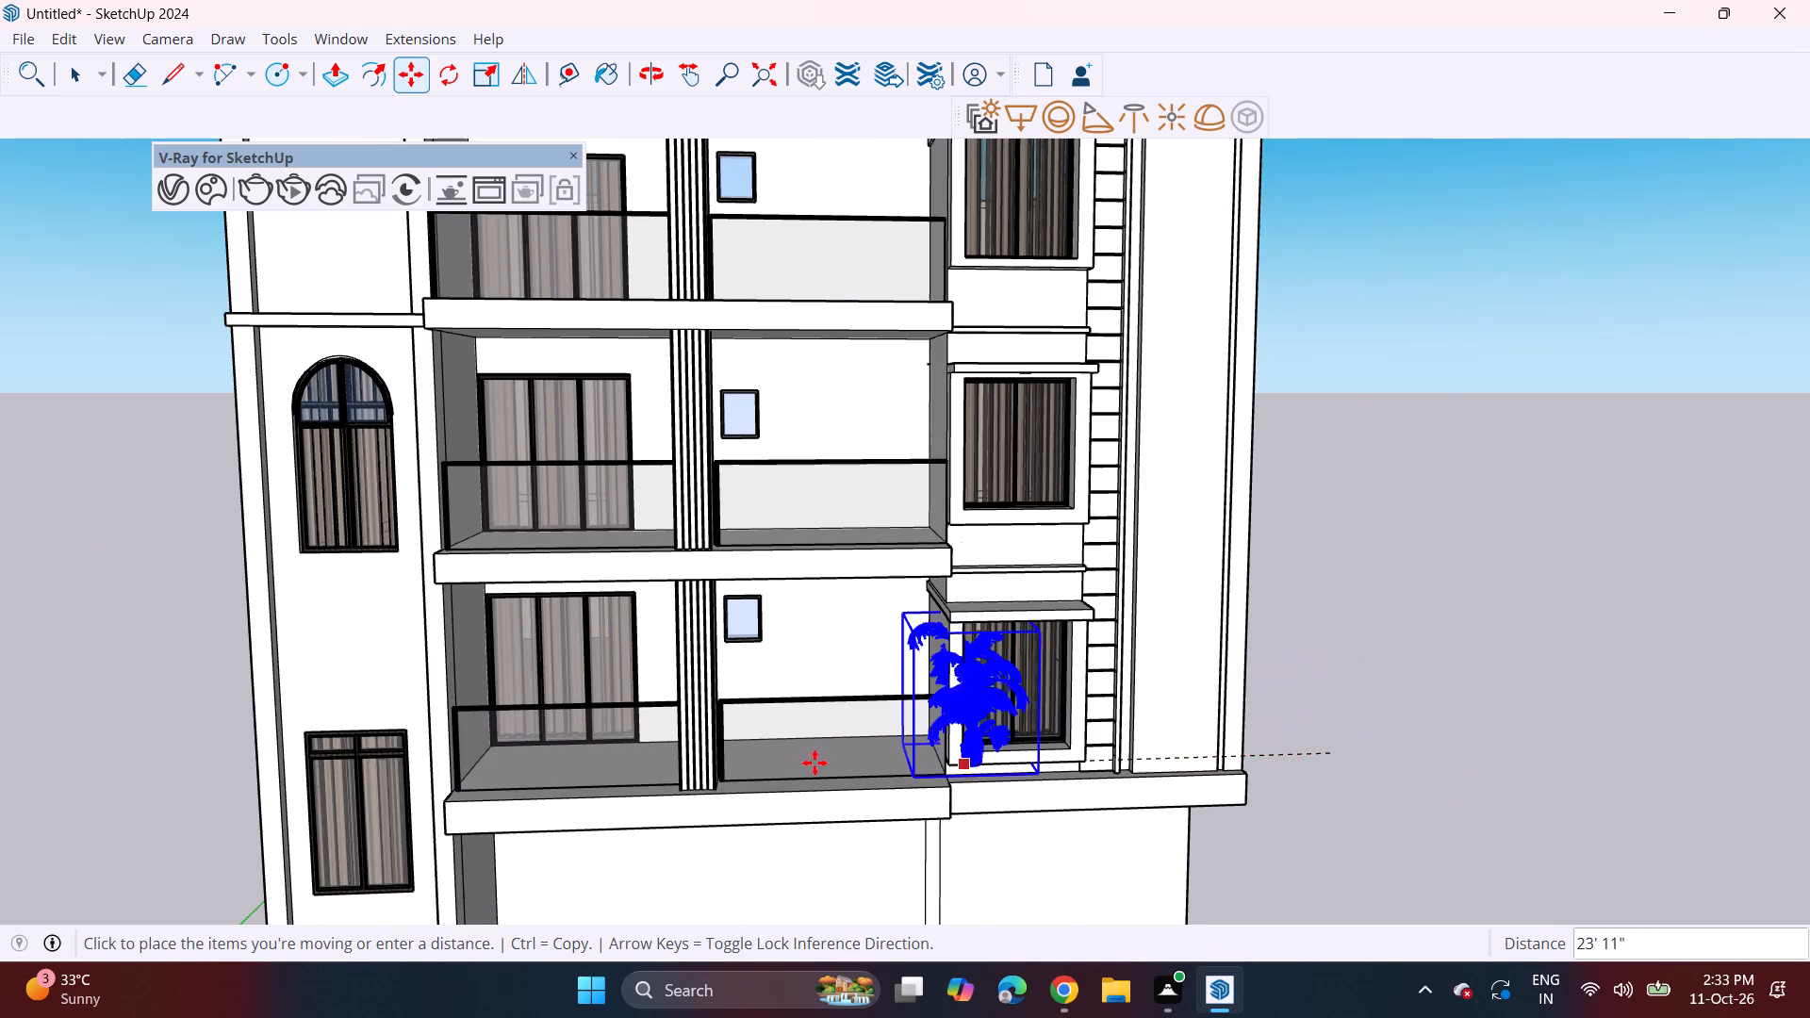
click(891, 744)
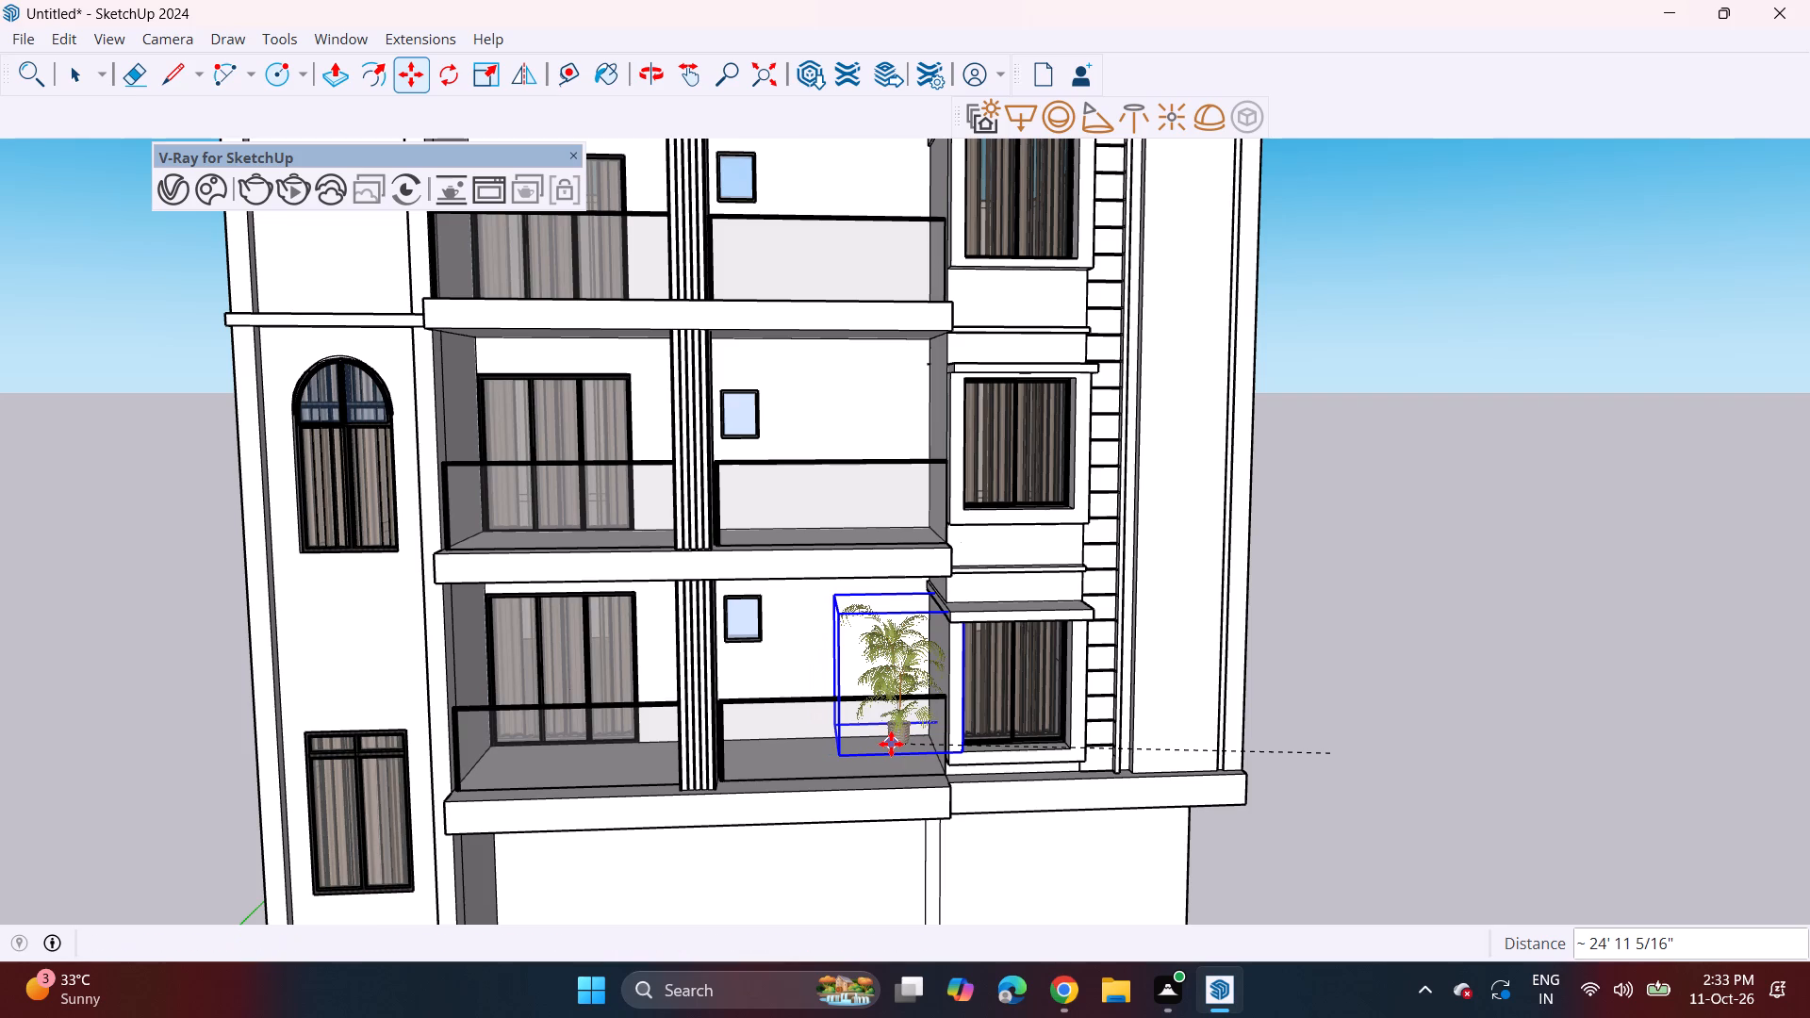
Copy the potted palm about 10' 10" up from the lowest balcony to the middle balcony's matching bay.
click(892, 736)
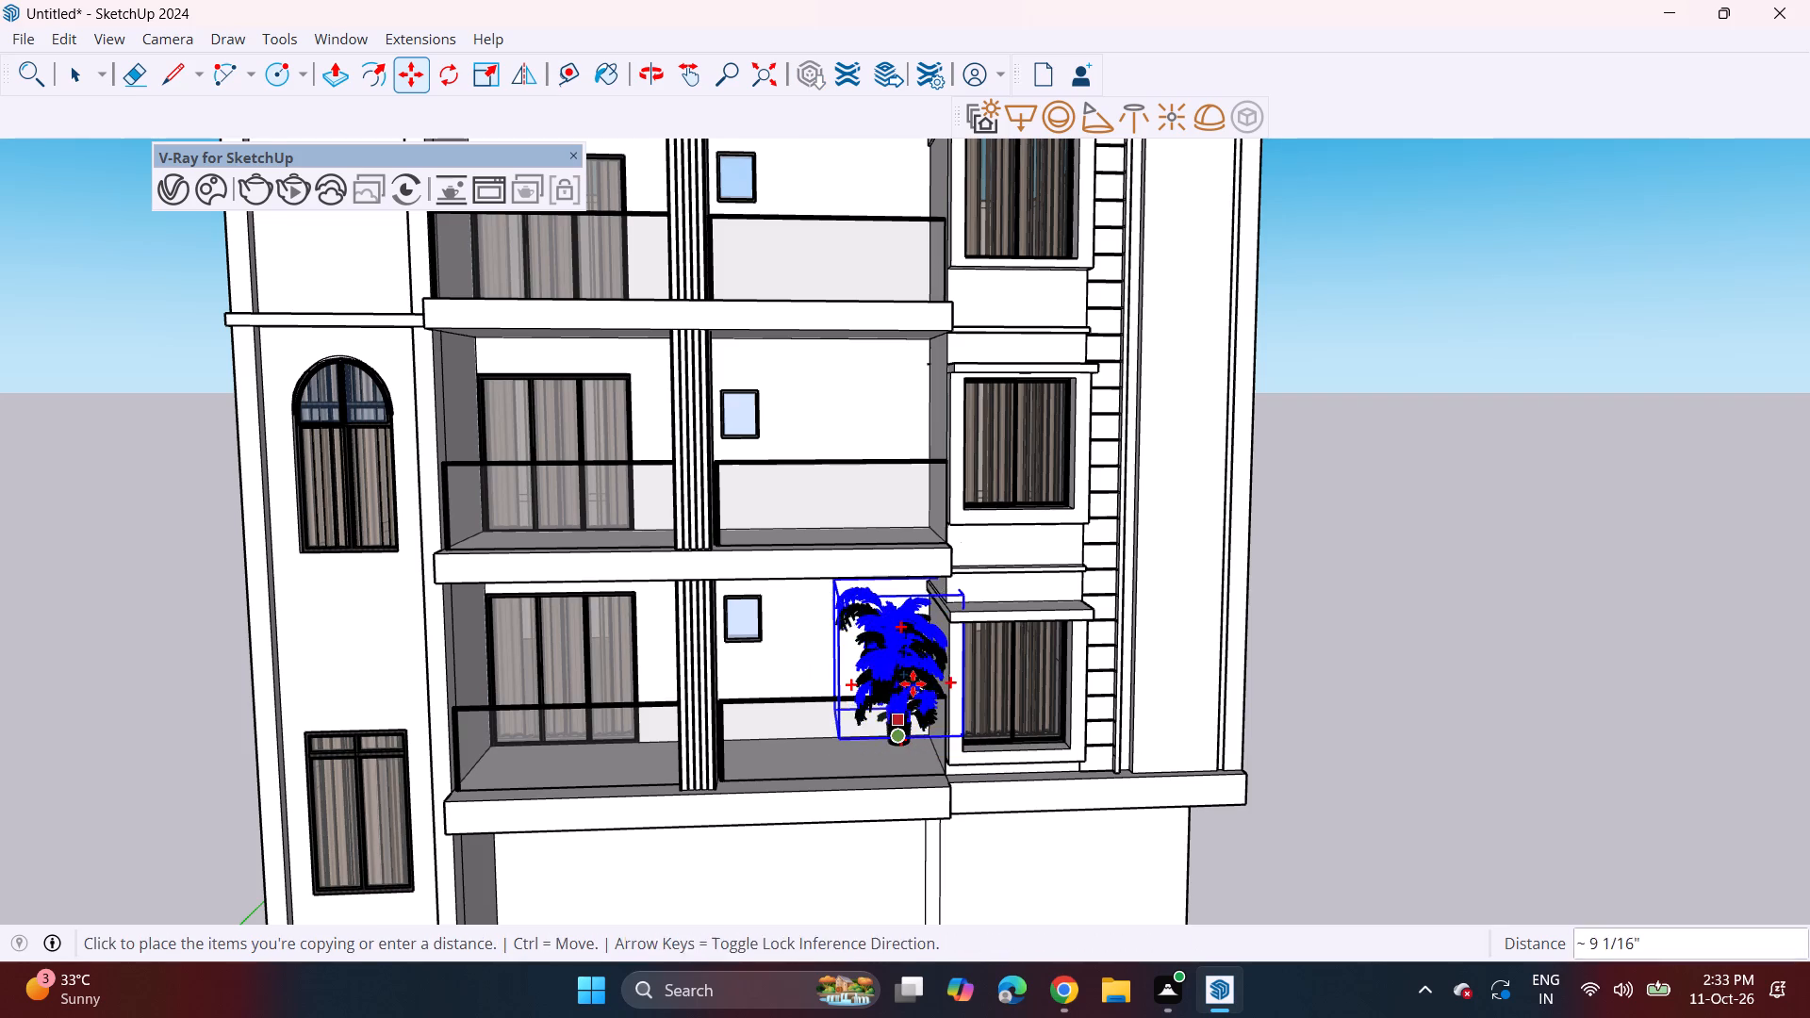
middle_drag(910, 683, 1336, 728)
scroll(874, 753, up, 4)
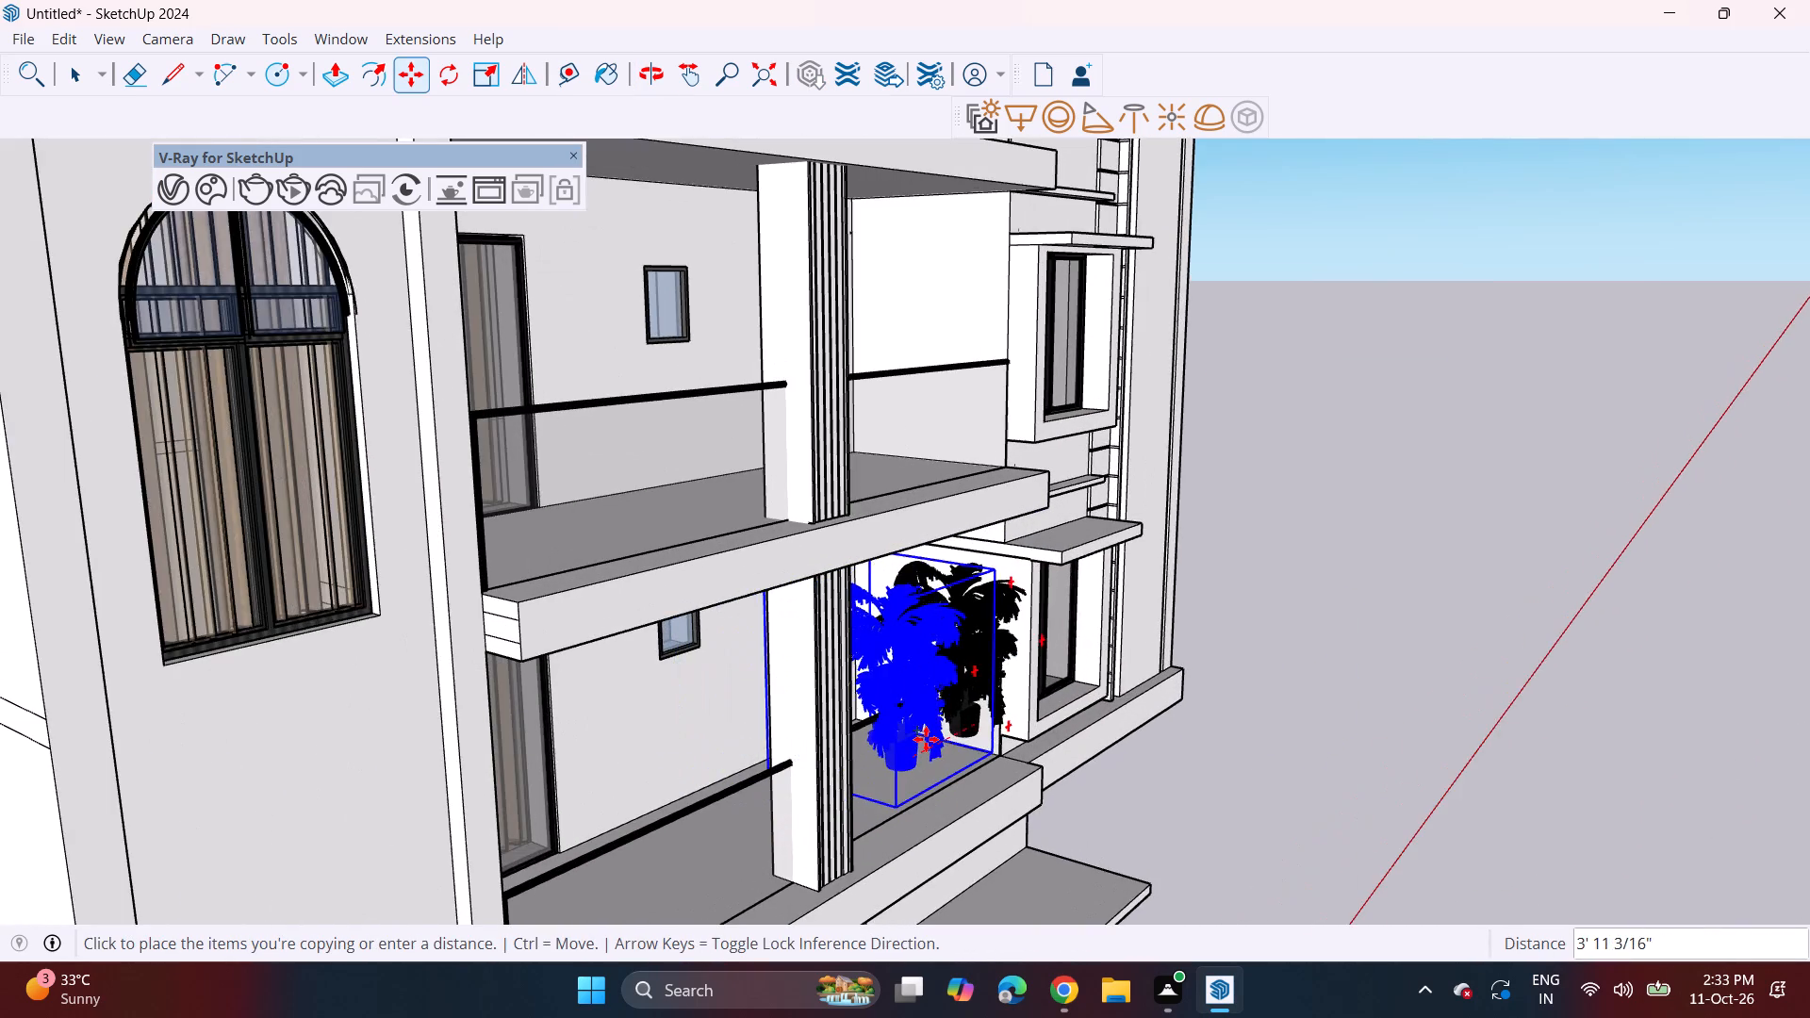
scroll(926, 739, up, 4)
click(880, 355)
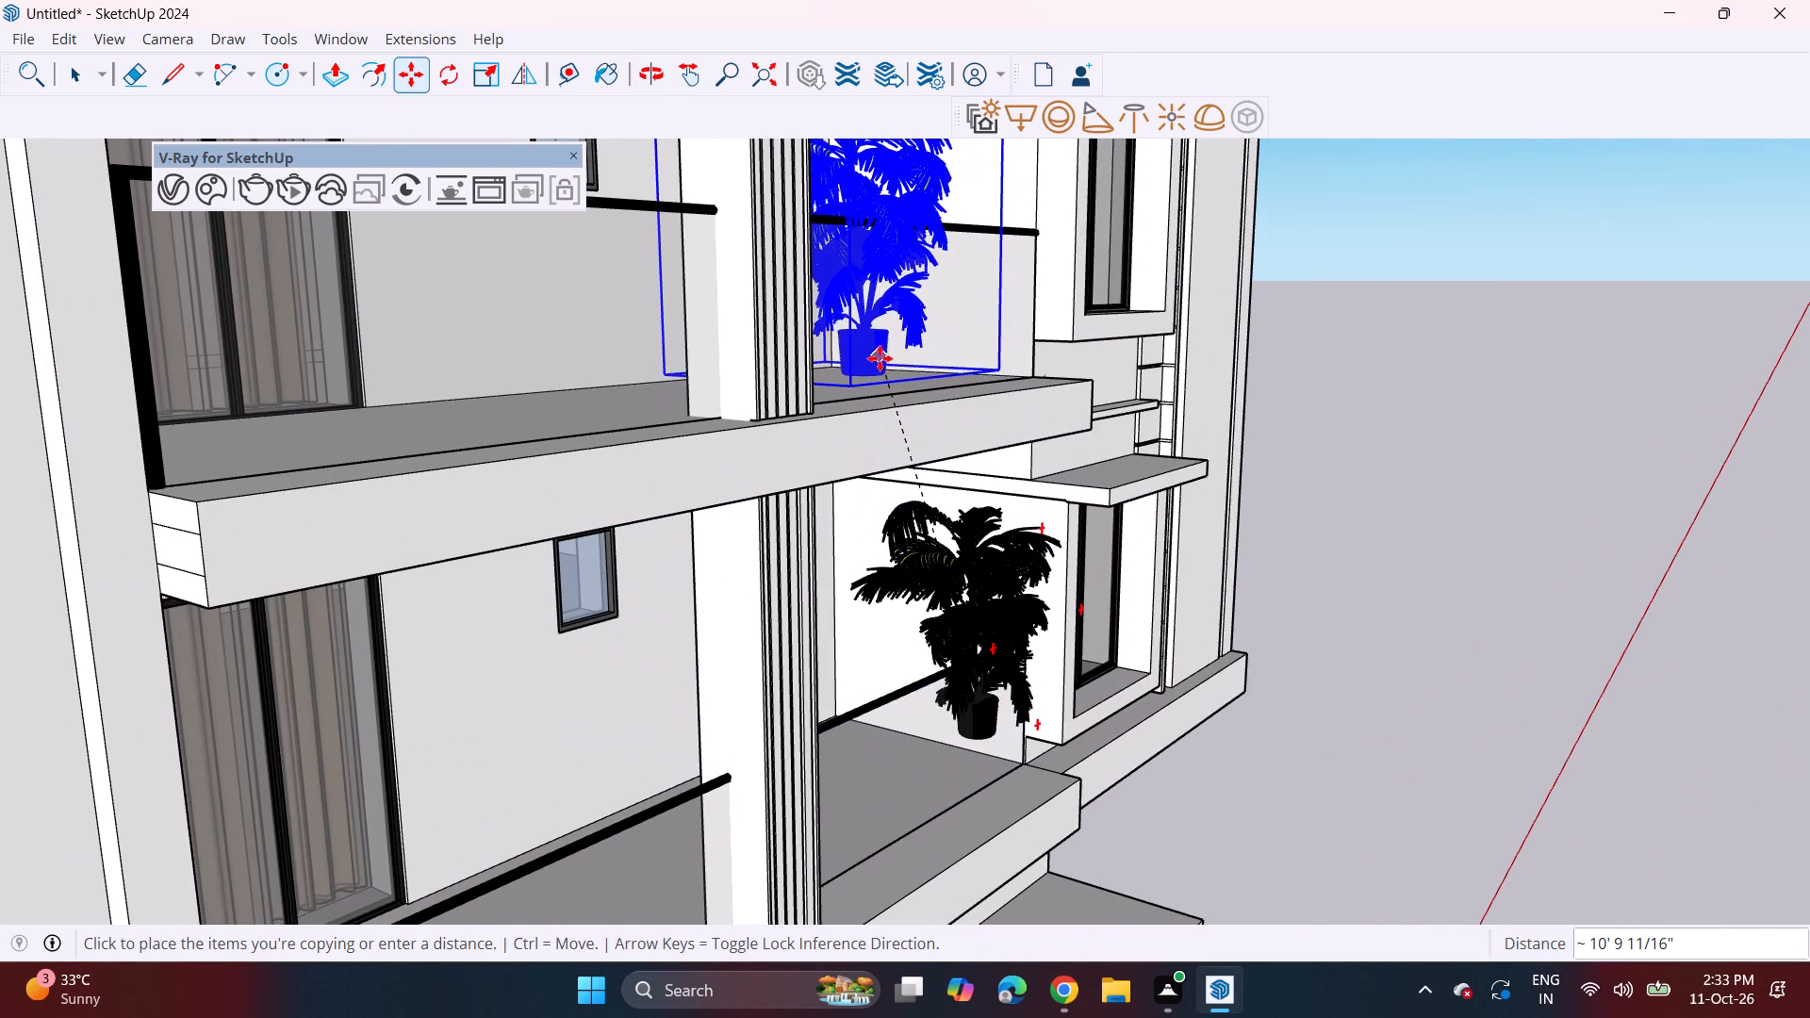
Move the middle balcony's palm about 4' 2" to line its base up with the slab corner beside the projecting window.
middle_drag(876, 360, 959, 591)
middle_drag(916, 439, 486, 515)
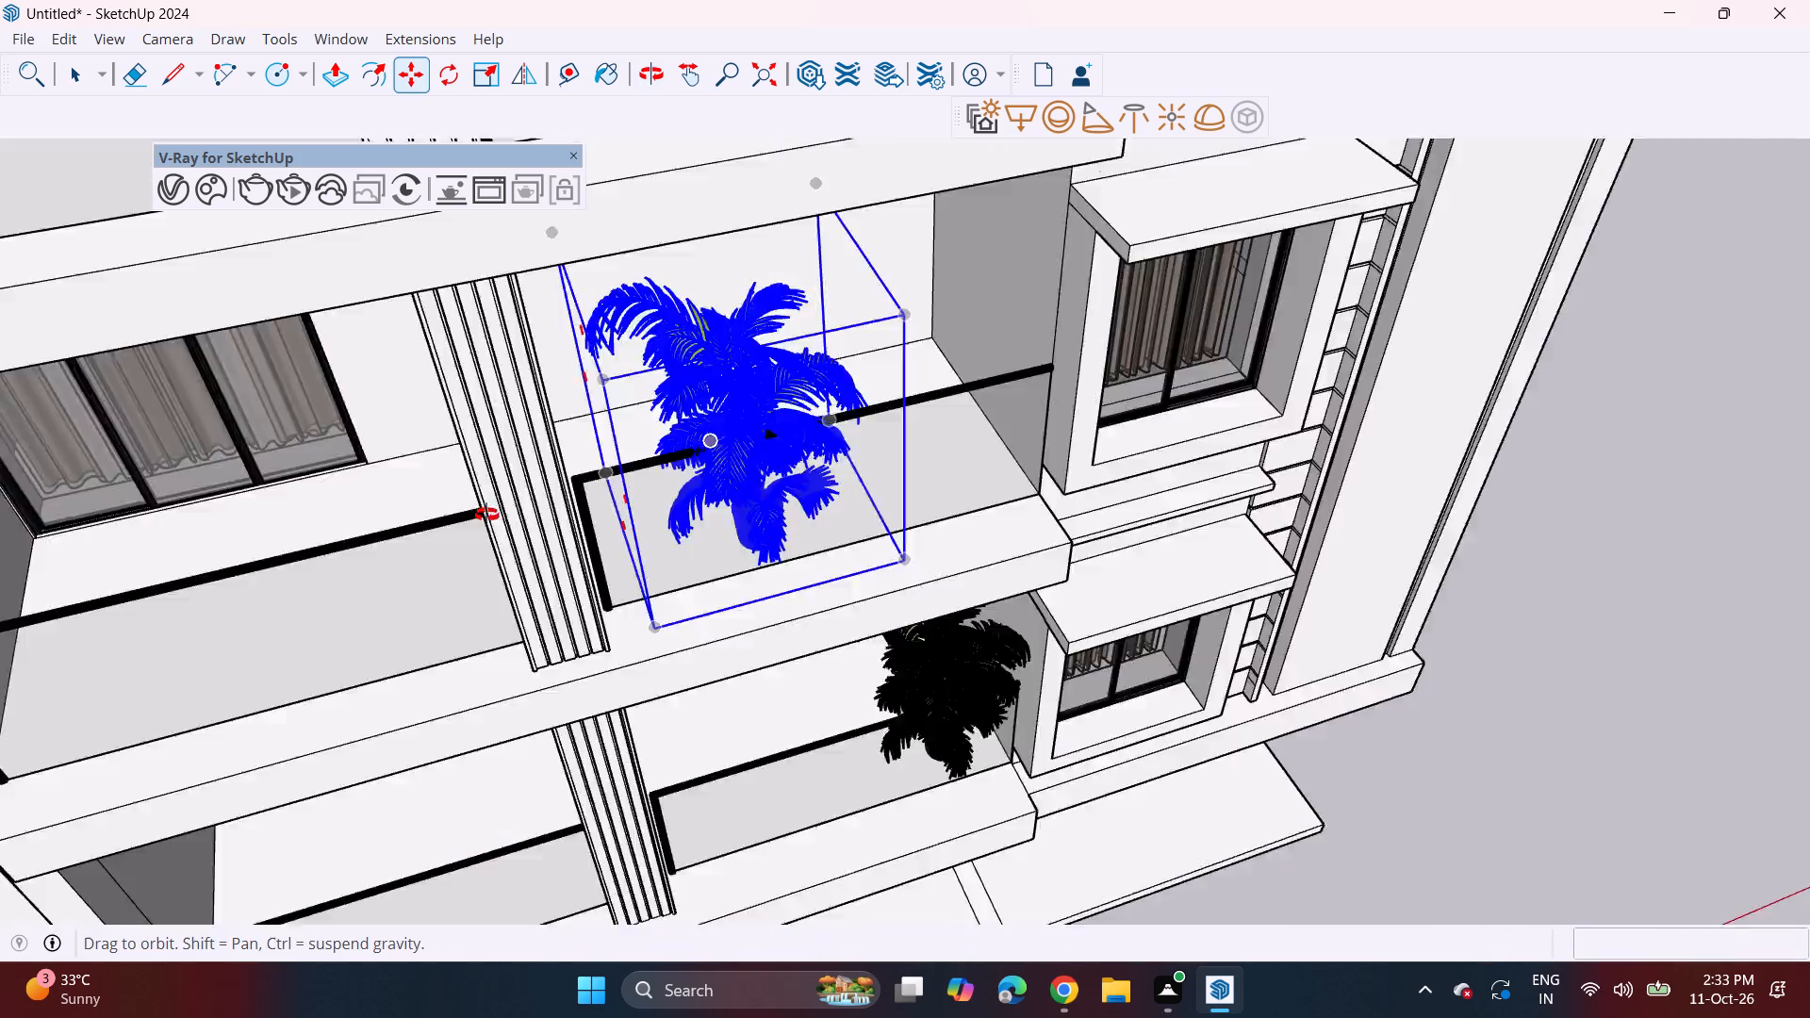
middle_drag(486, 515, 189, 517)
click(770, 533)
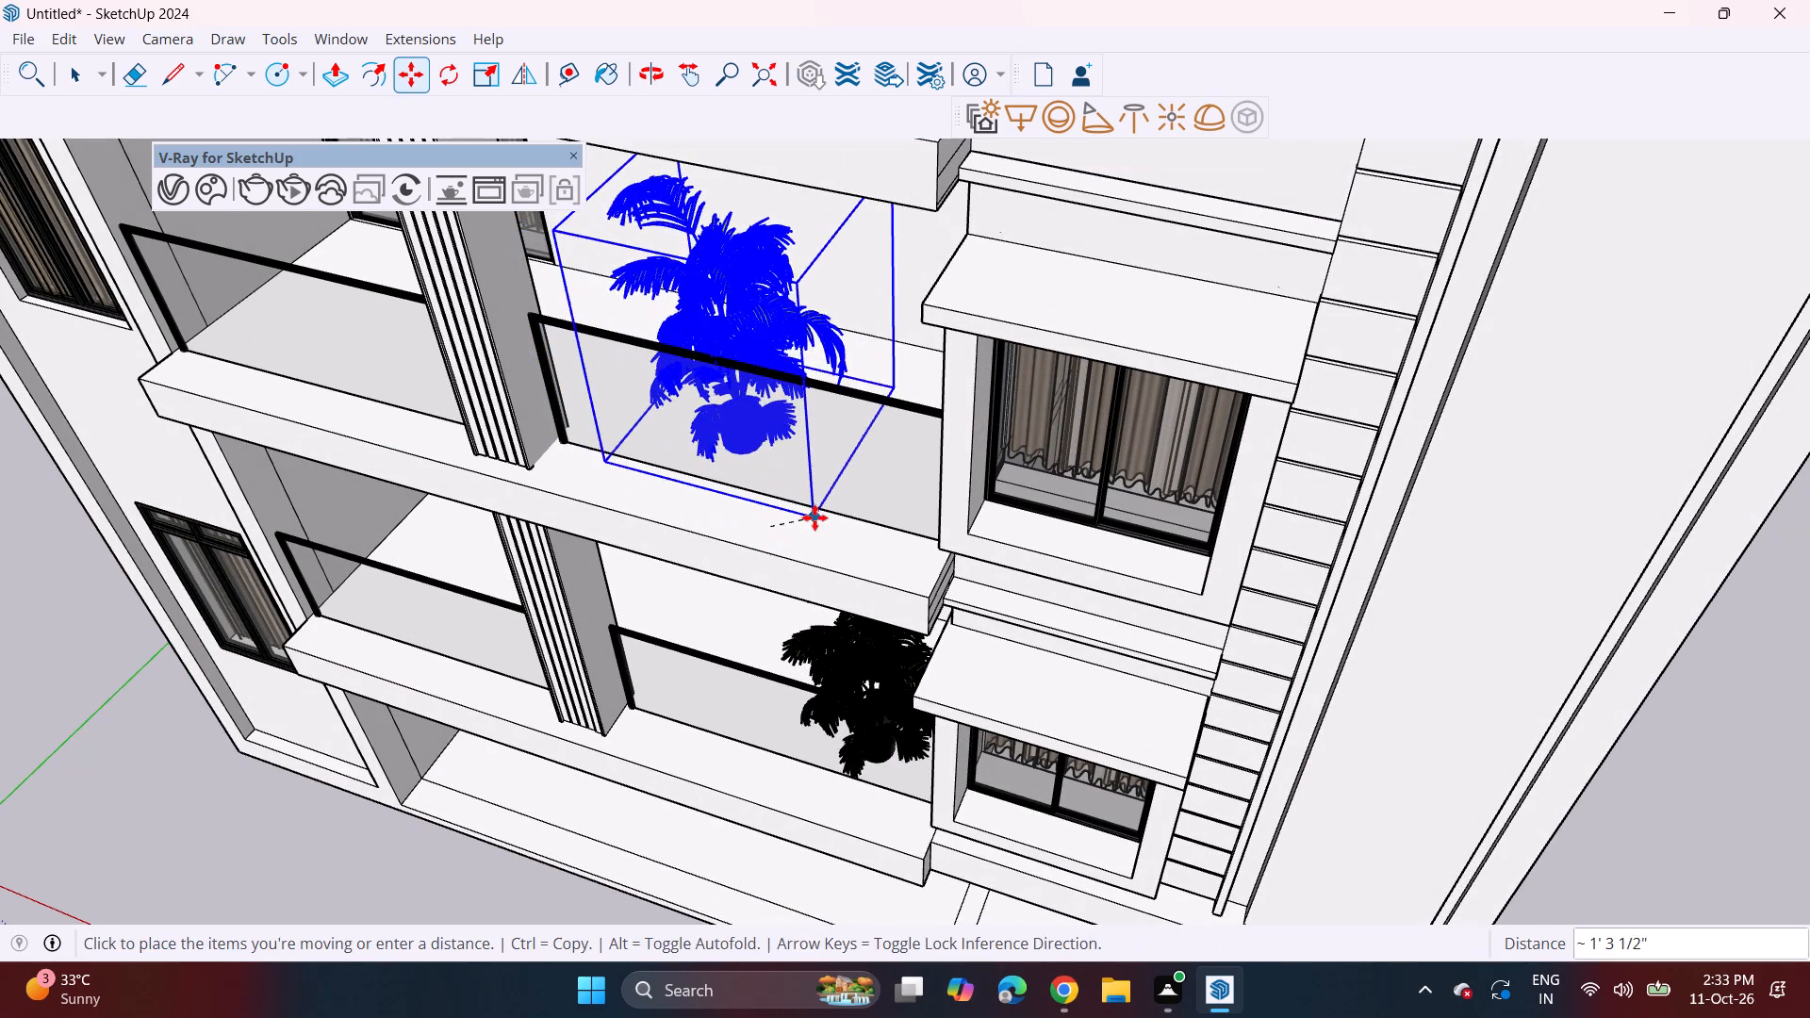
middle_drag(814, 517, 1007, 483)
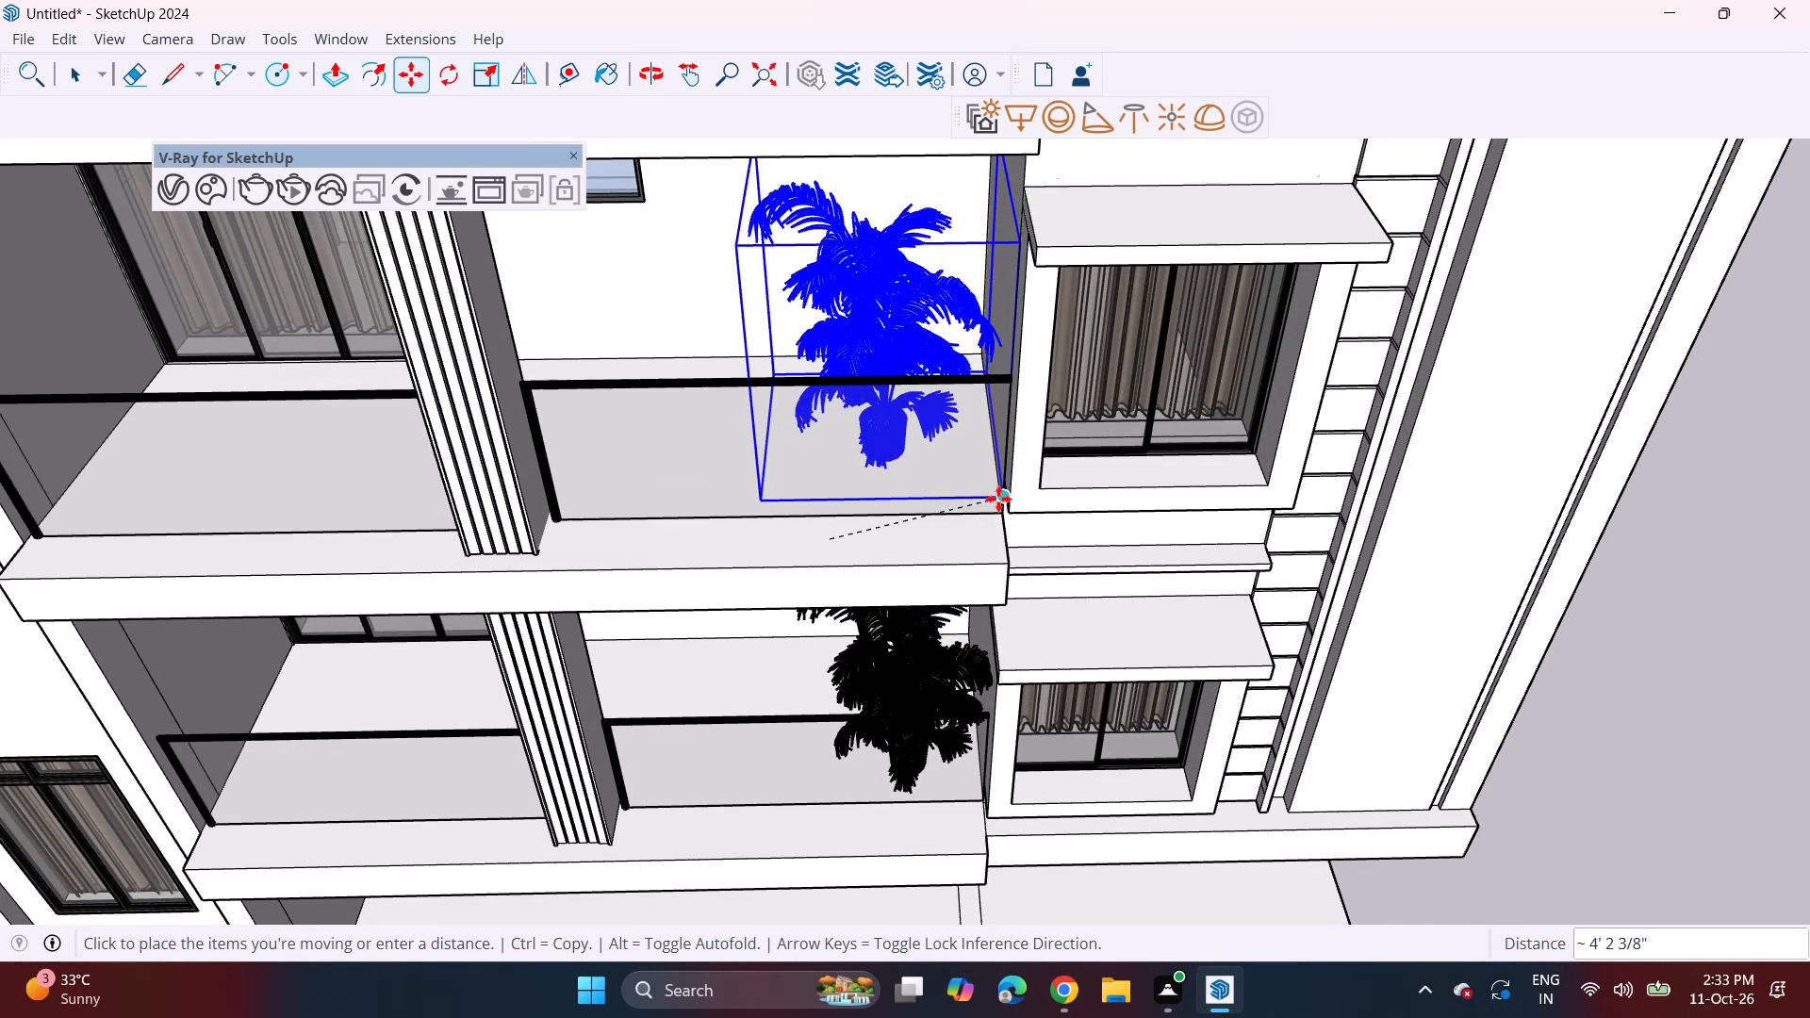
click(998, 499)
middle_drag(971, 519, 951, 322)
key(space)
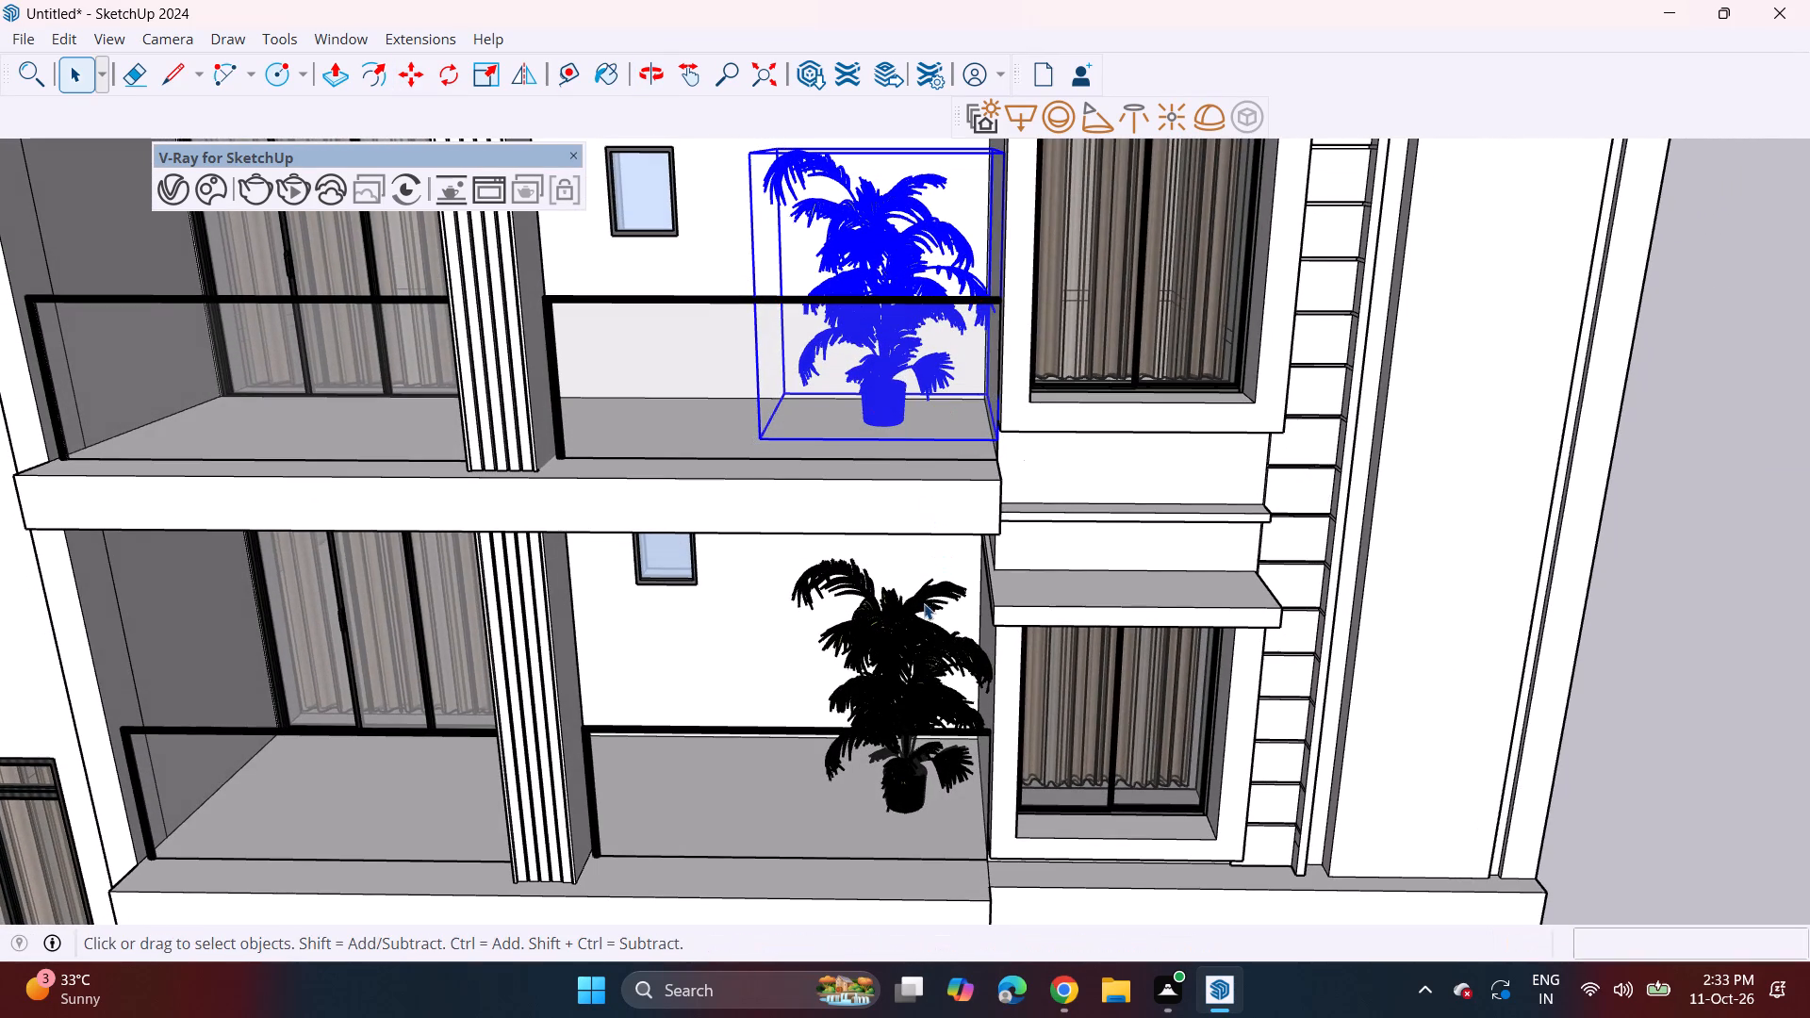
Move the lowest balcony's palm about 1' 10" to the corner beside the projecting window, plus about 10" more onto the slab edge.
click(920, 649)
middle_drag(917, 733, 964, 838)
key(m)
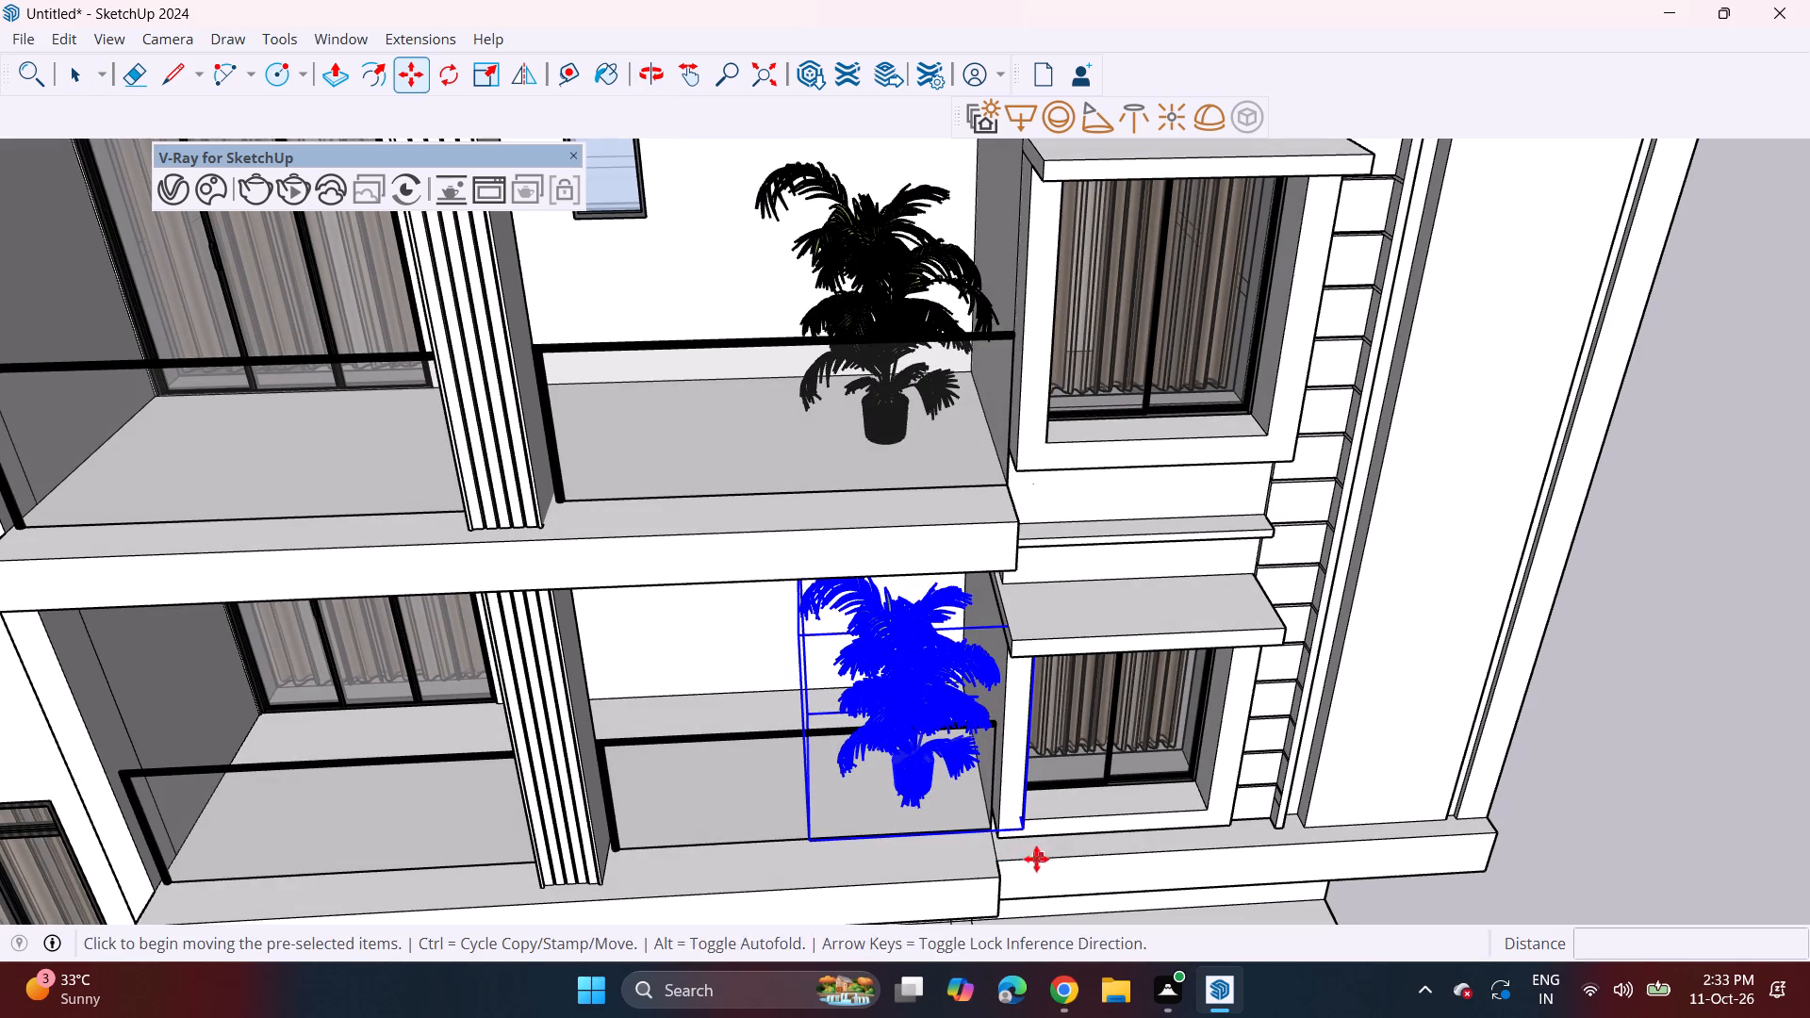
click(1025, 843)
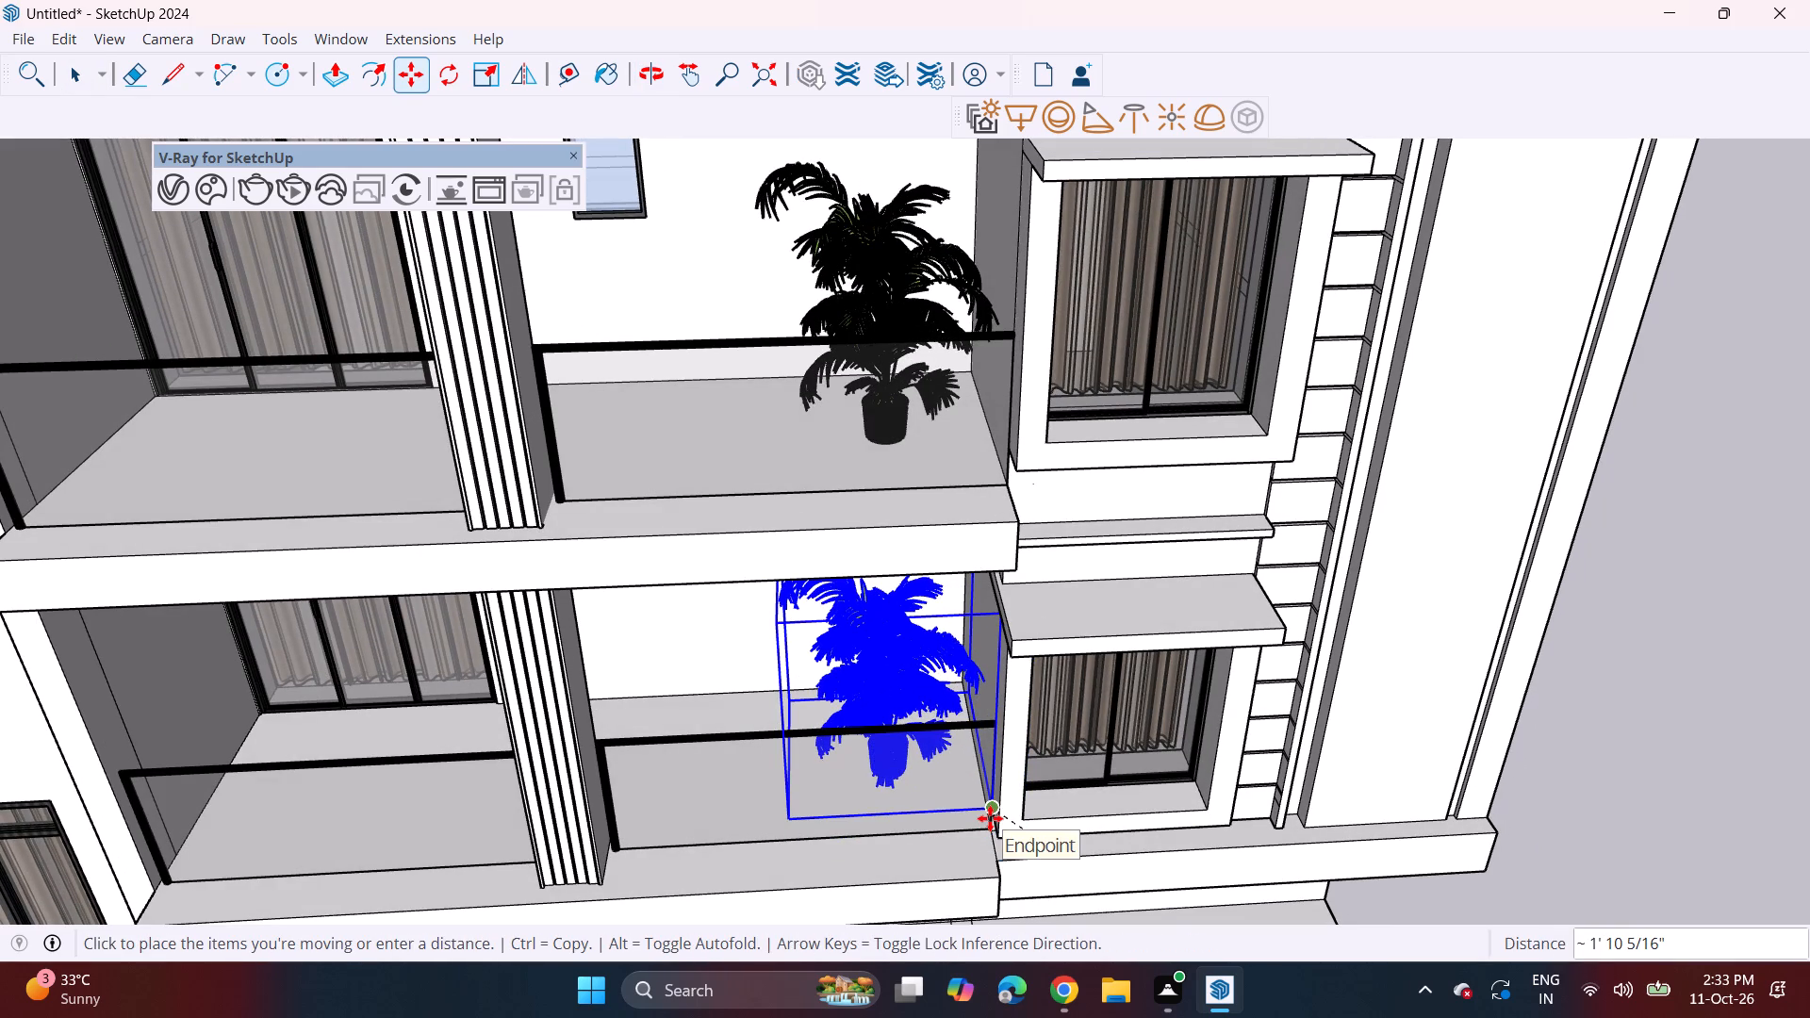
click(990, 818)
middle_drag(982, 816, 989, 661)
scroll(993, 789, up, 3)
click(1003, 829)
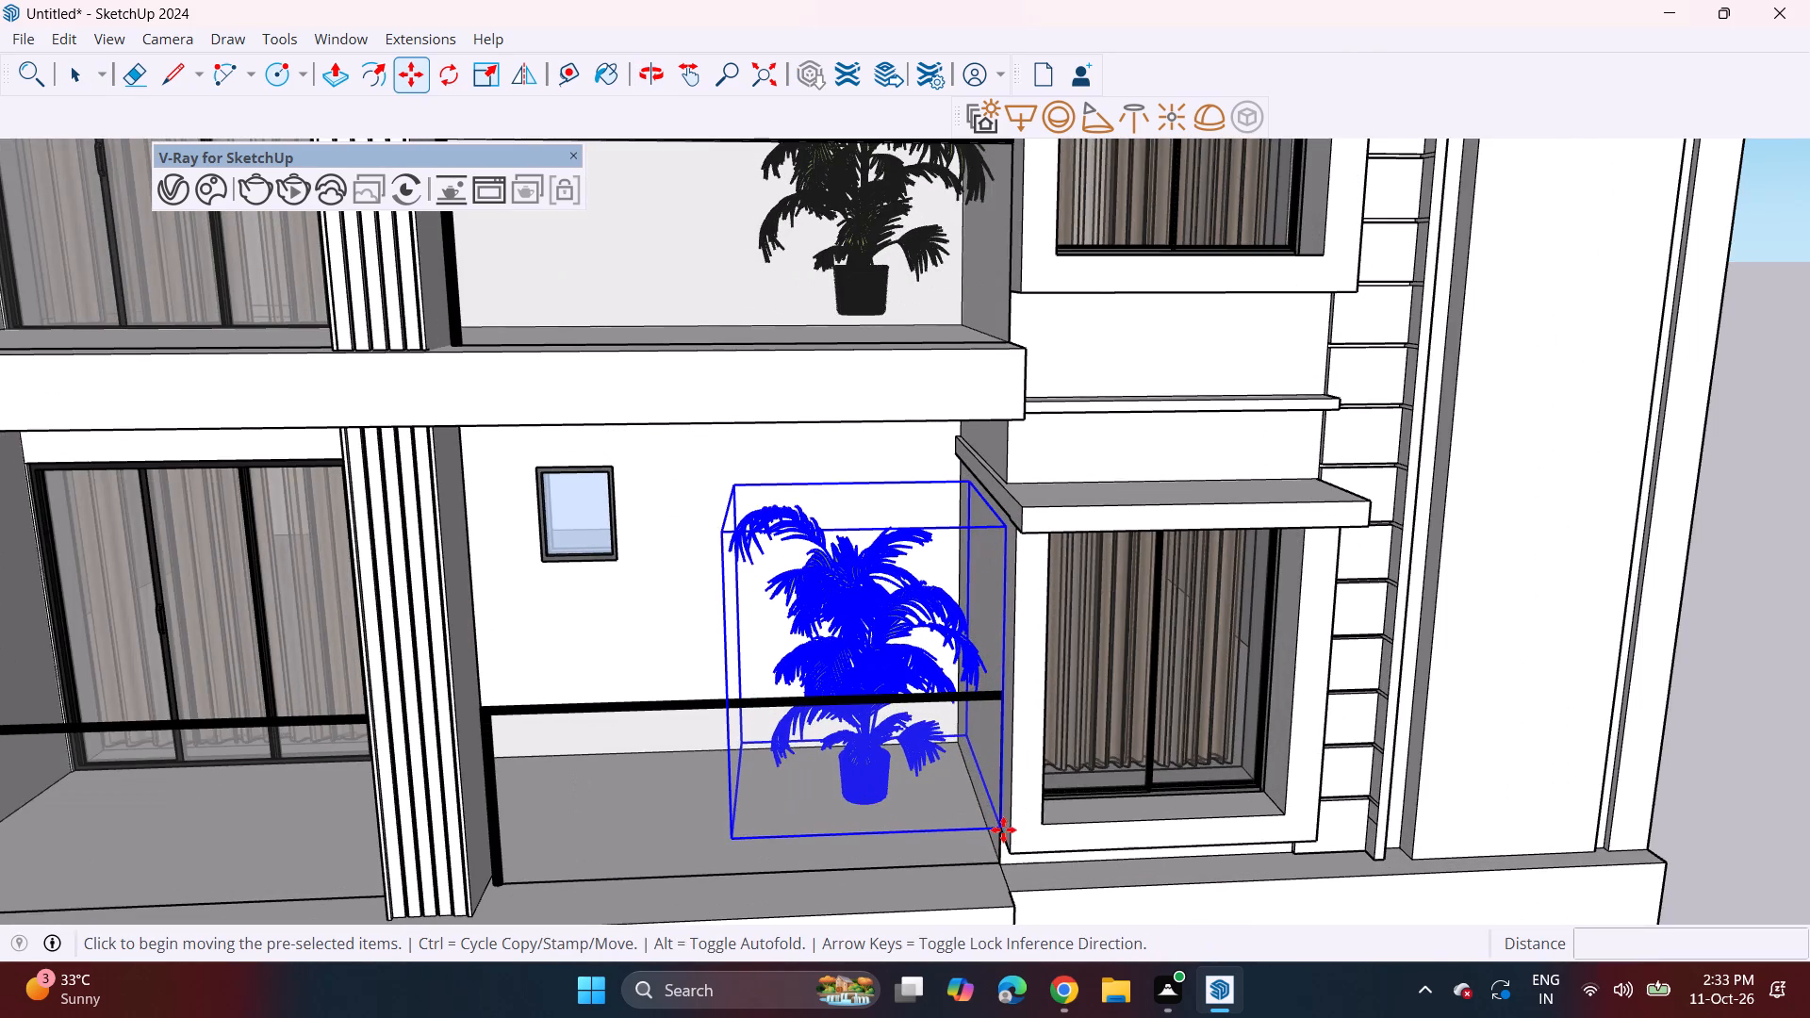
click(996, 854)
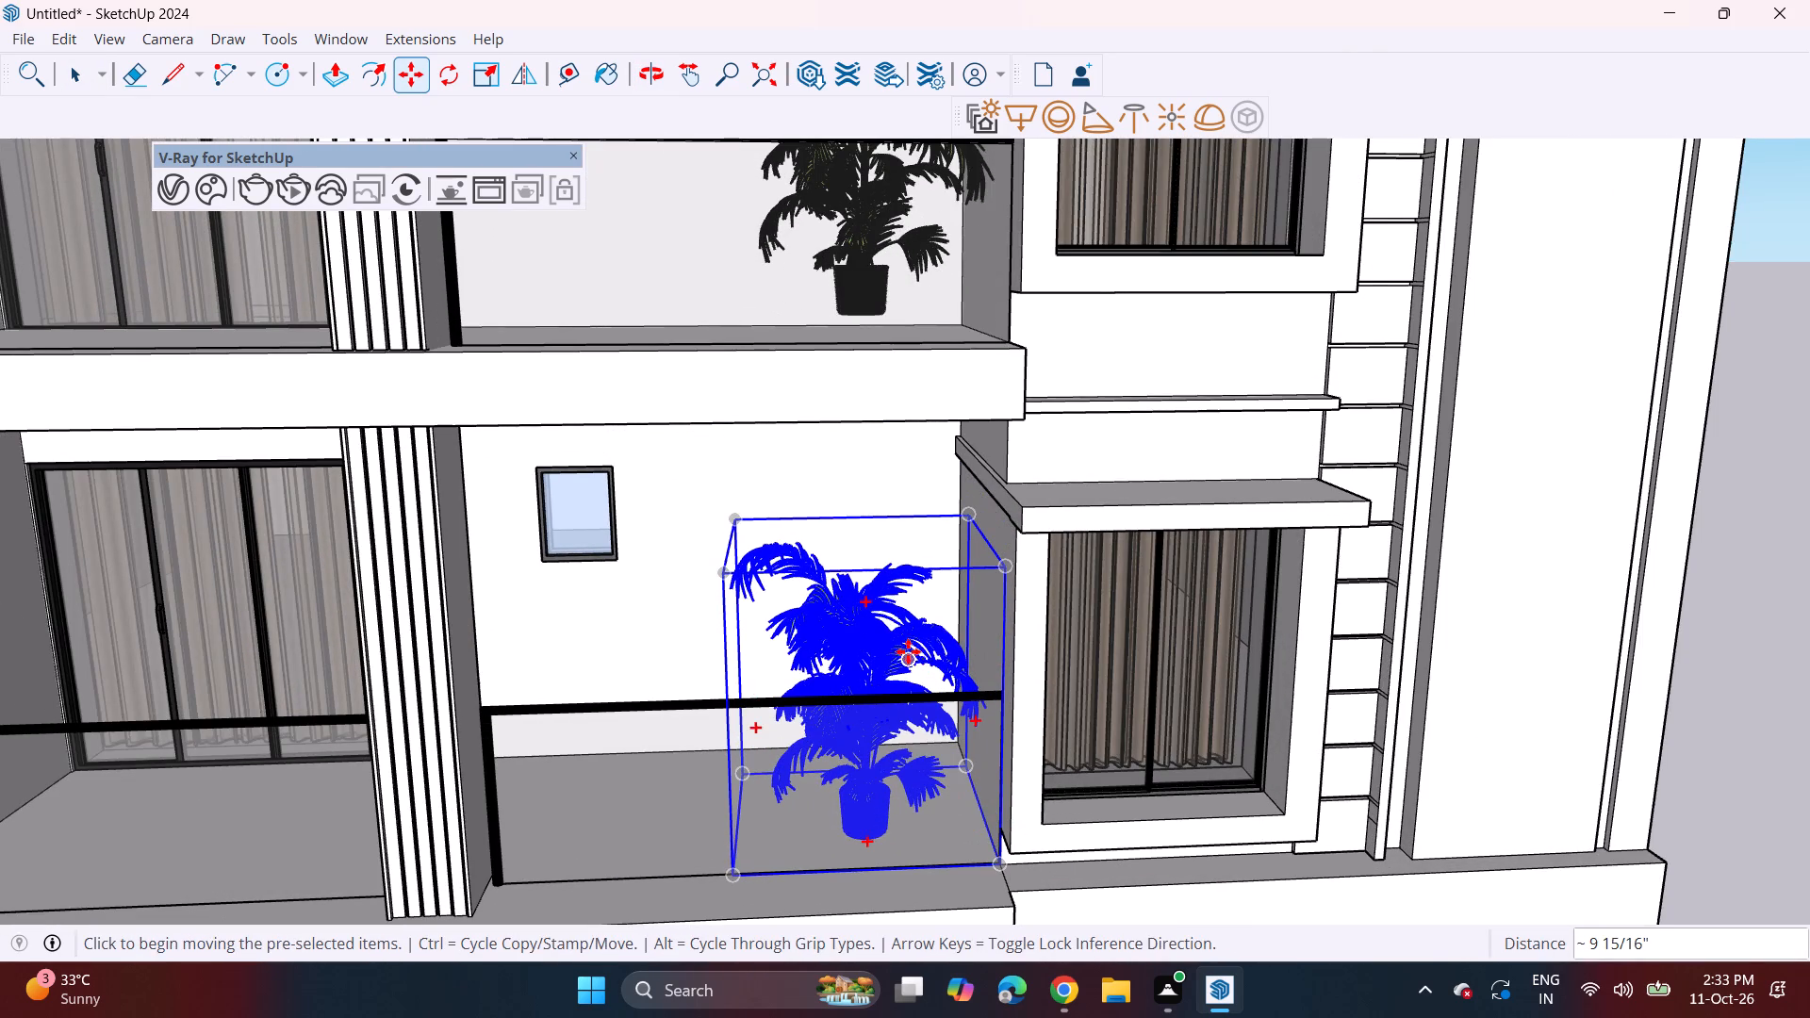
Move the lowest balcony's palm about 2' 9" along the green axis, away from the railing toward the back wall.
middle_drag(894, 638, 894, 763)
key(space)
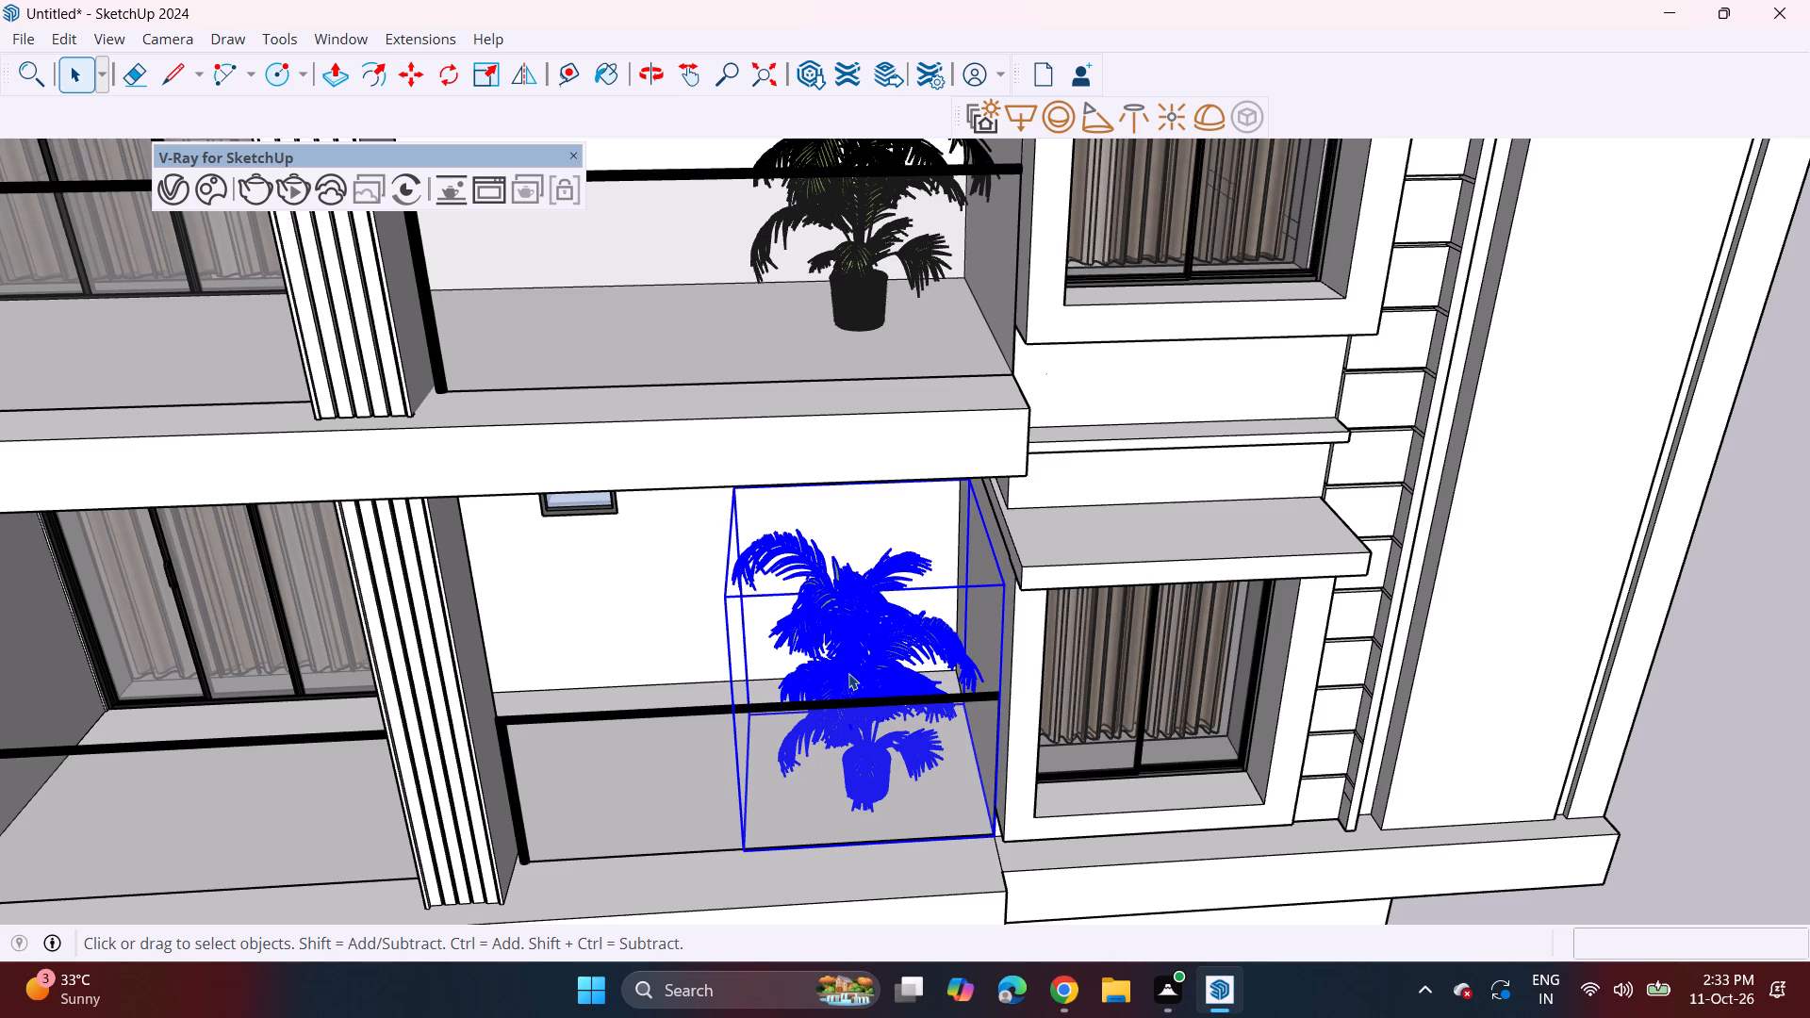
key(m)
click(849, 681)
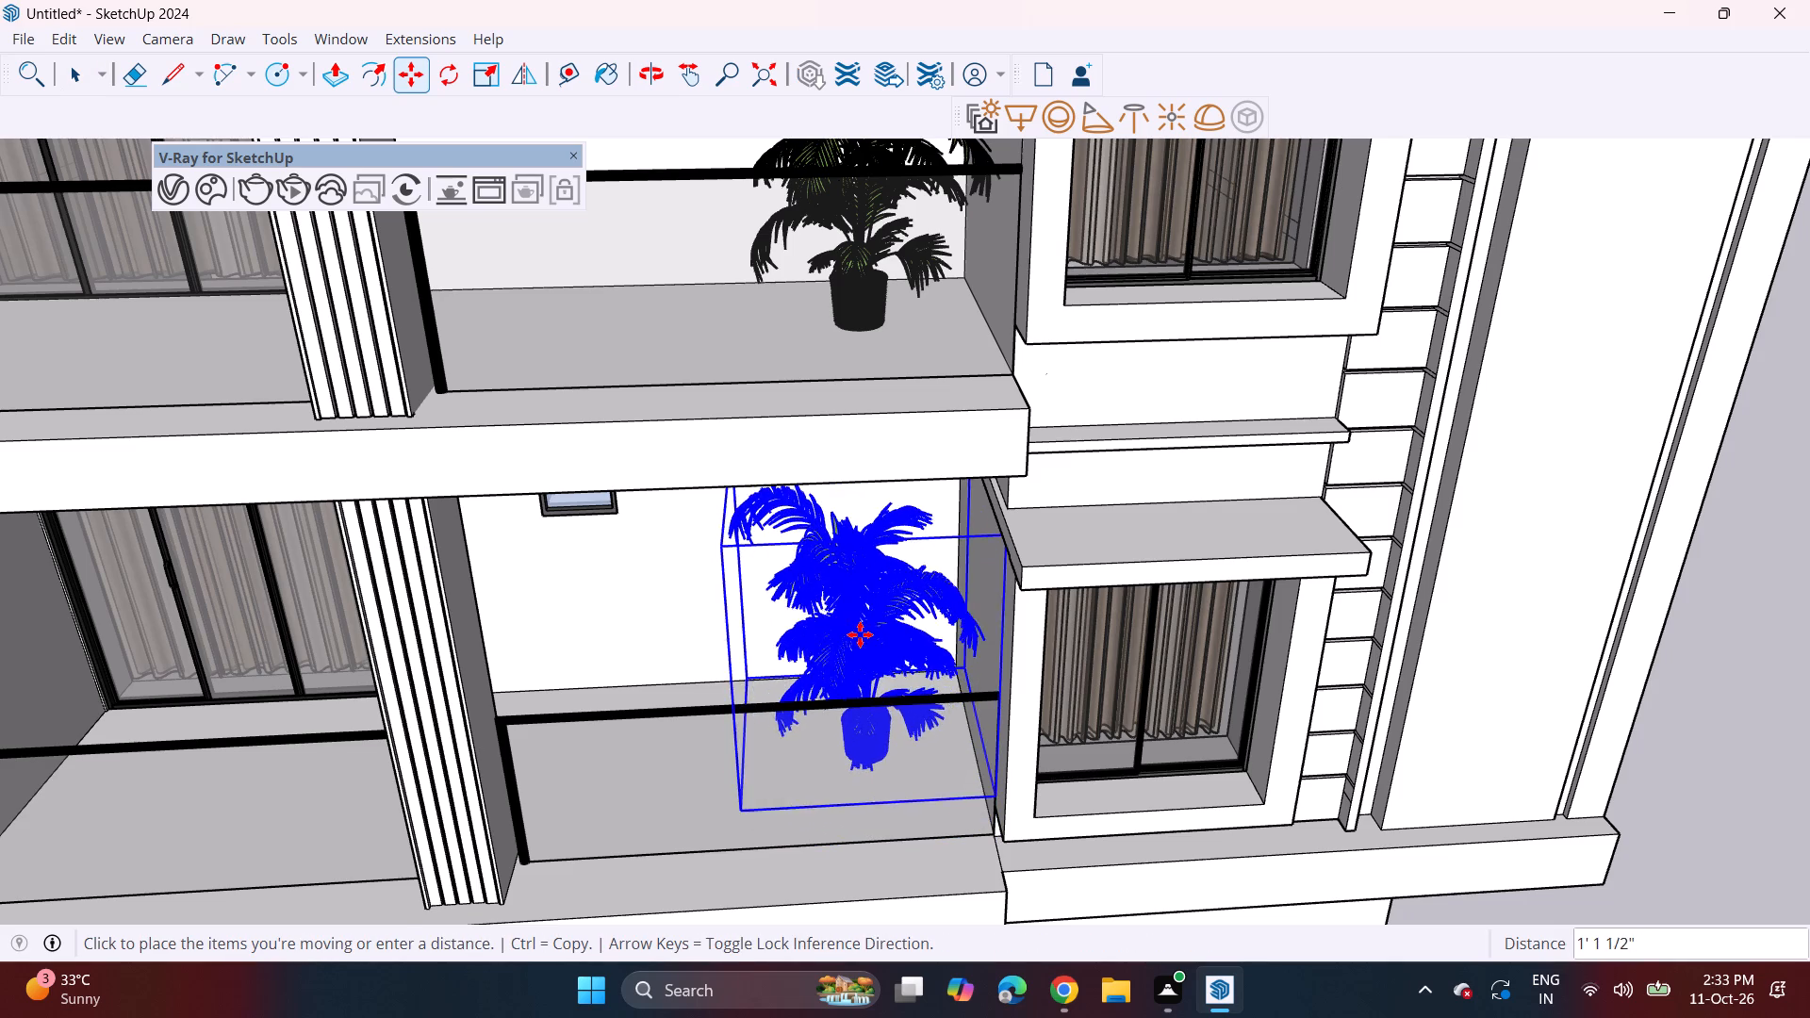
click(890, 617)
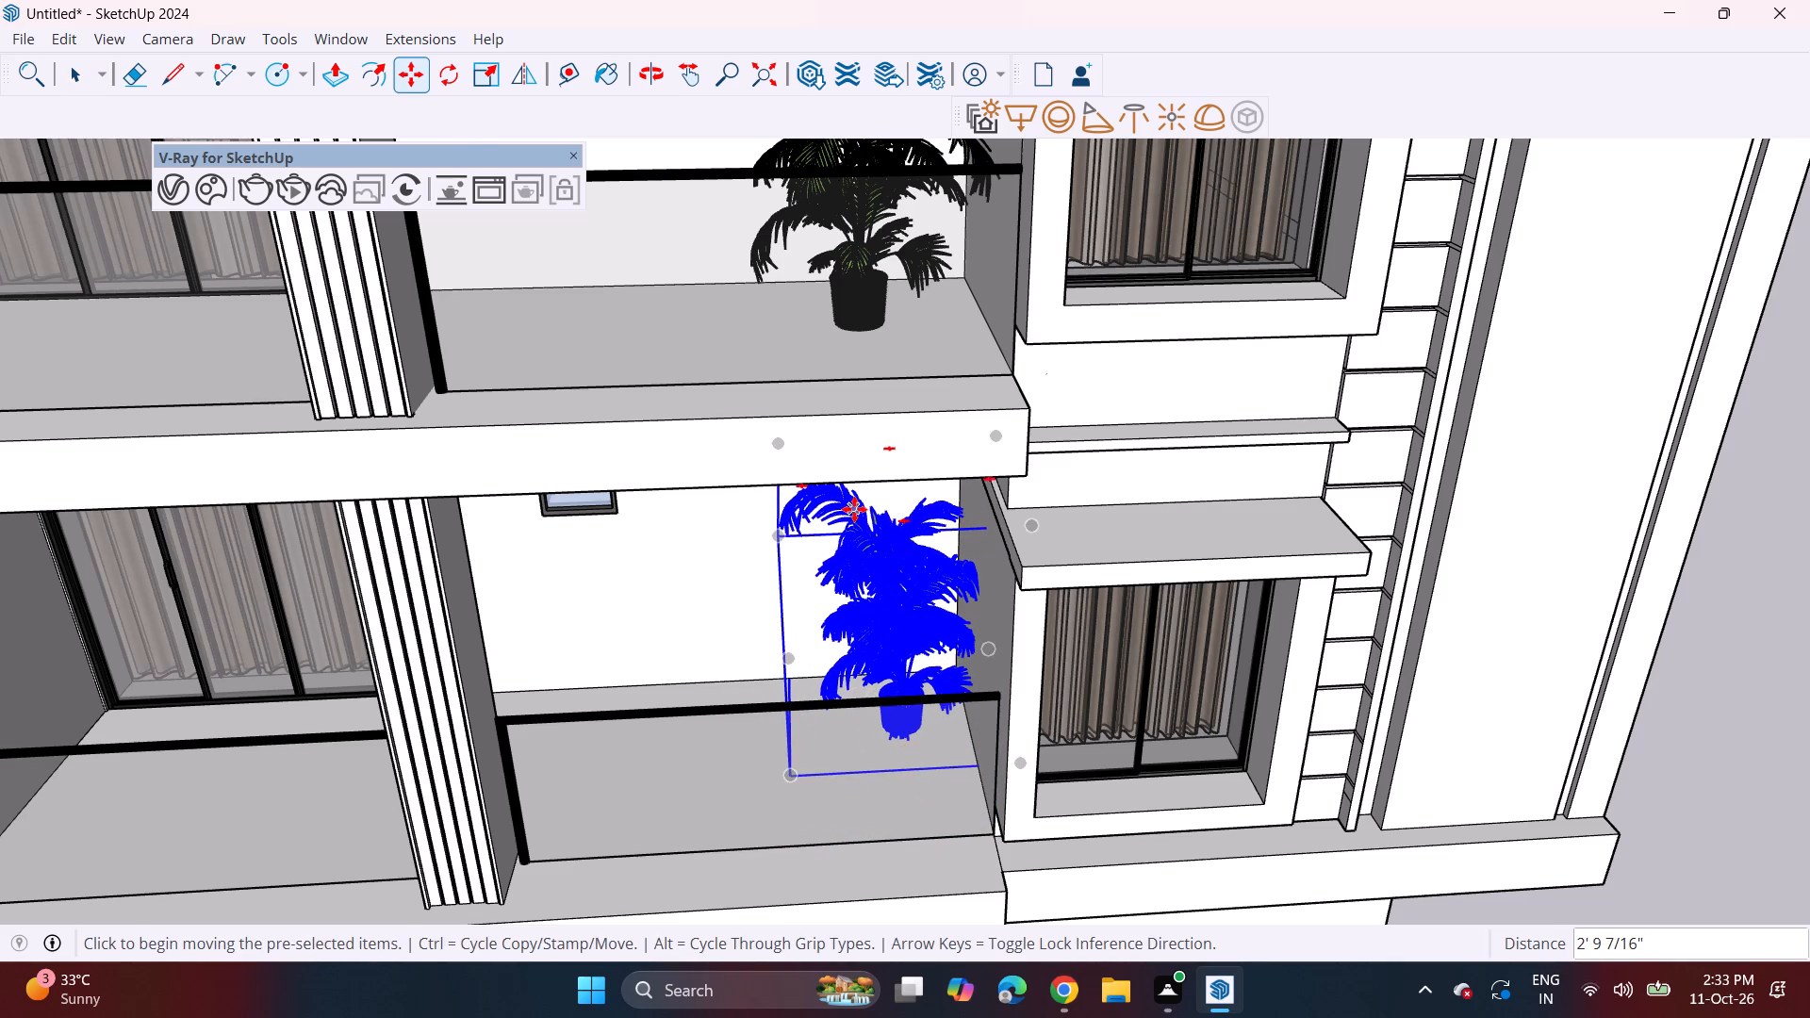
Move the middle balcony's palm about 1' 11" along the green axis, away from the railing toward the back wall.
scroll(854, 509, down, 3)
shift+middle_drag(843, 405, 849, 735)
key(space)
click(880, 551)
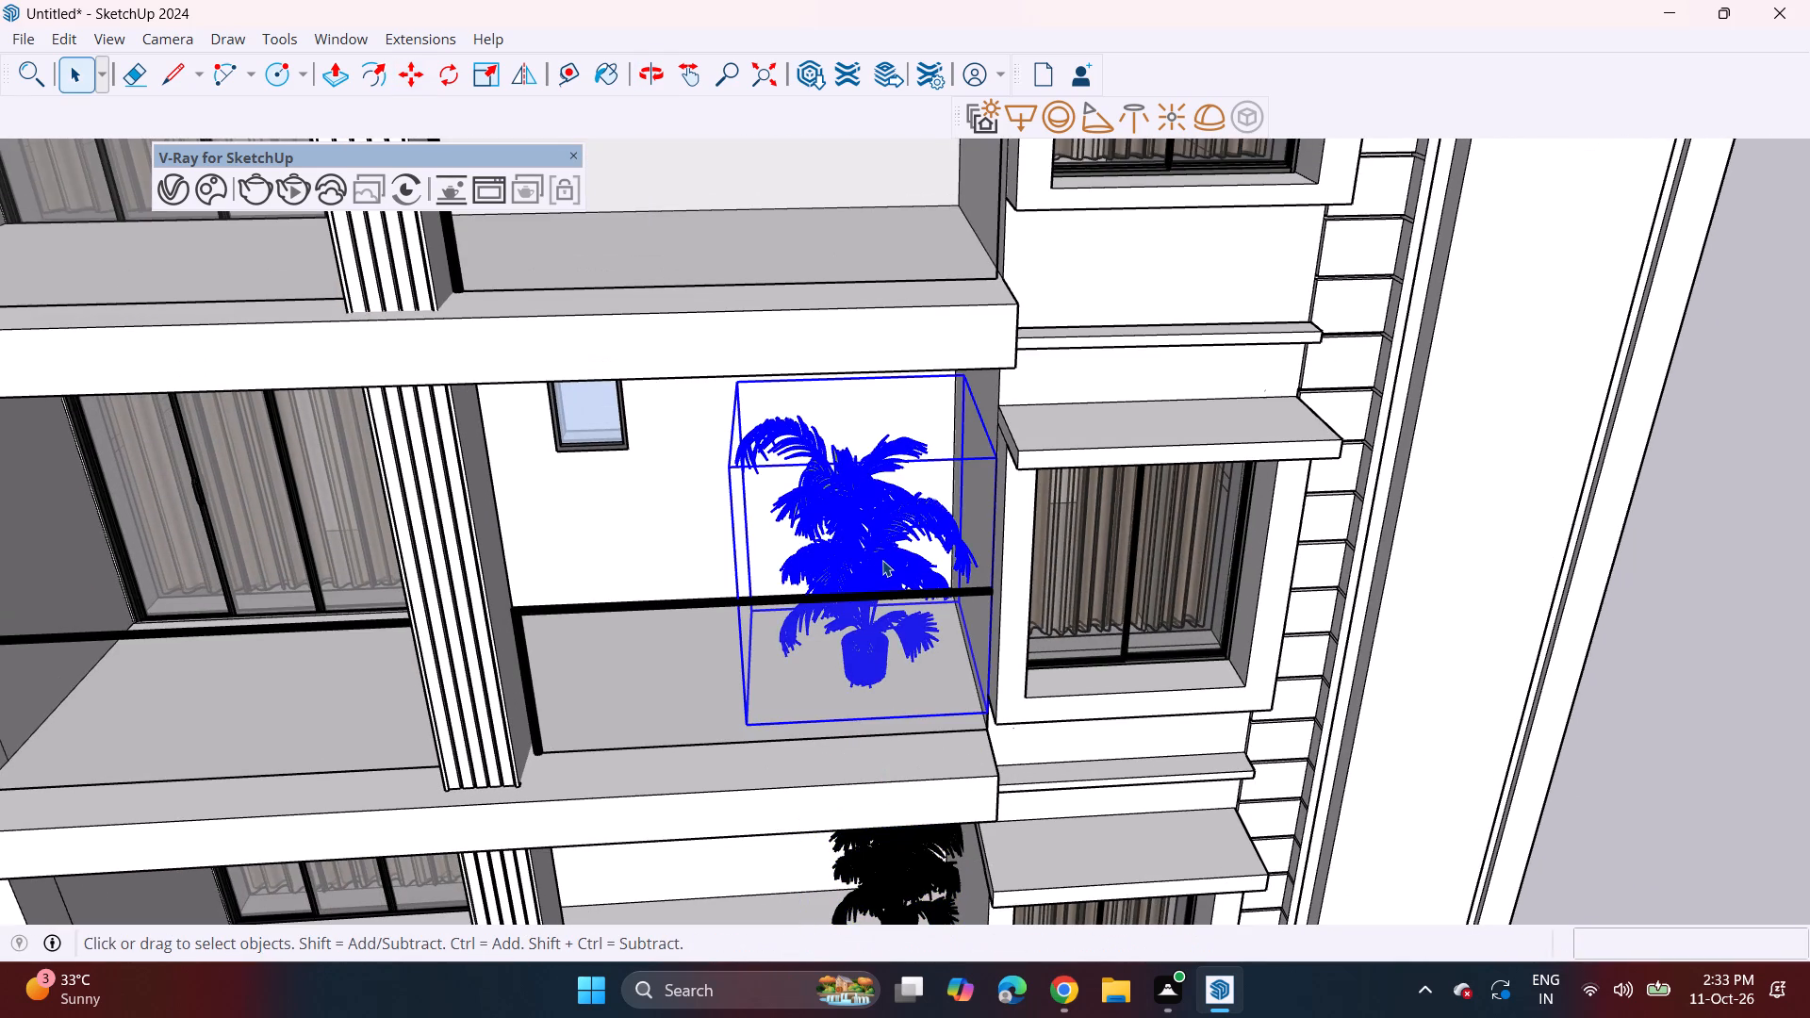
key(m)
click(875, 560)
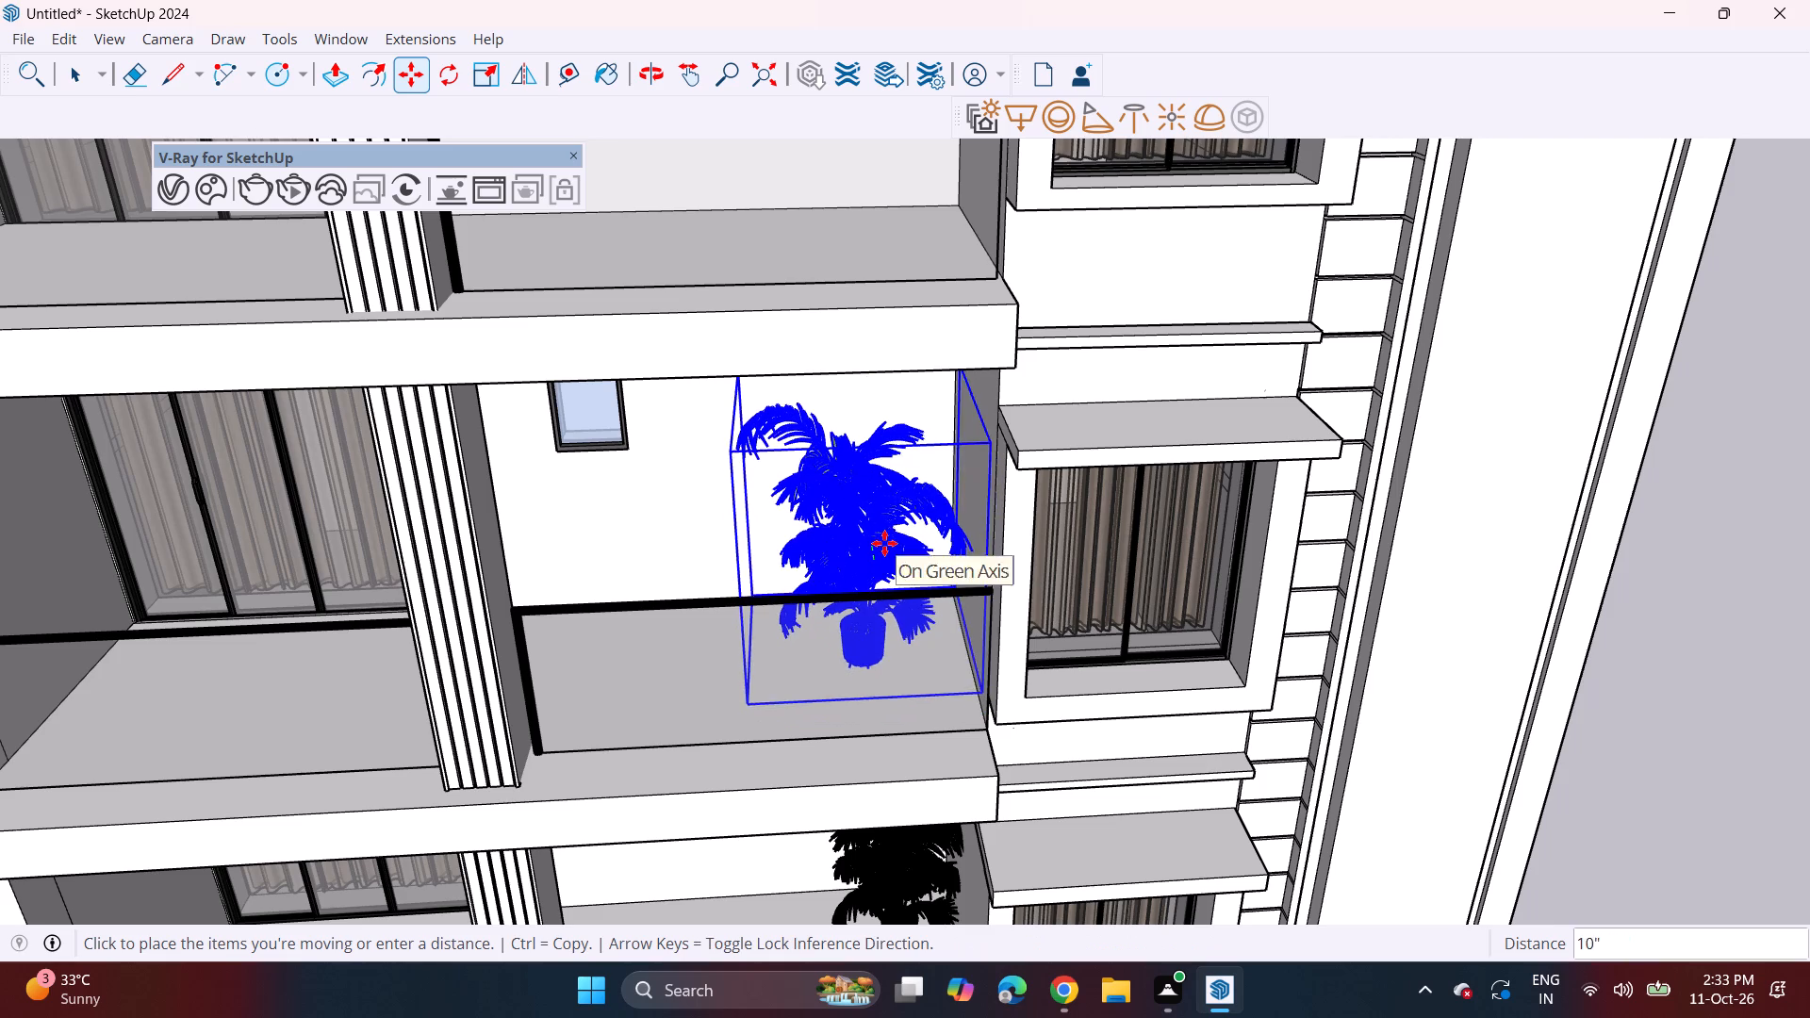
click(909, 528)
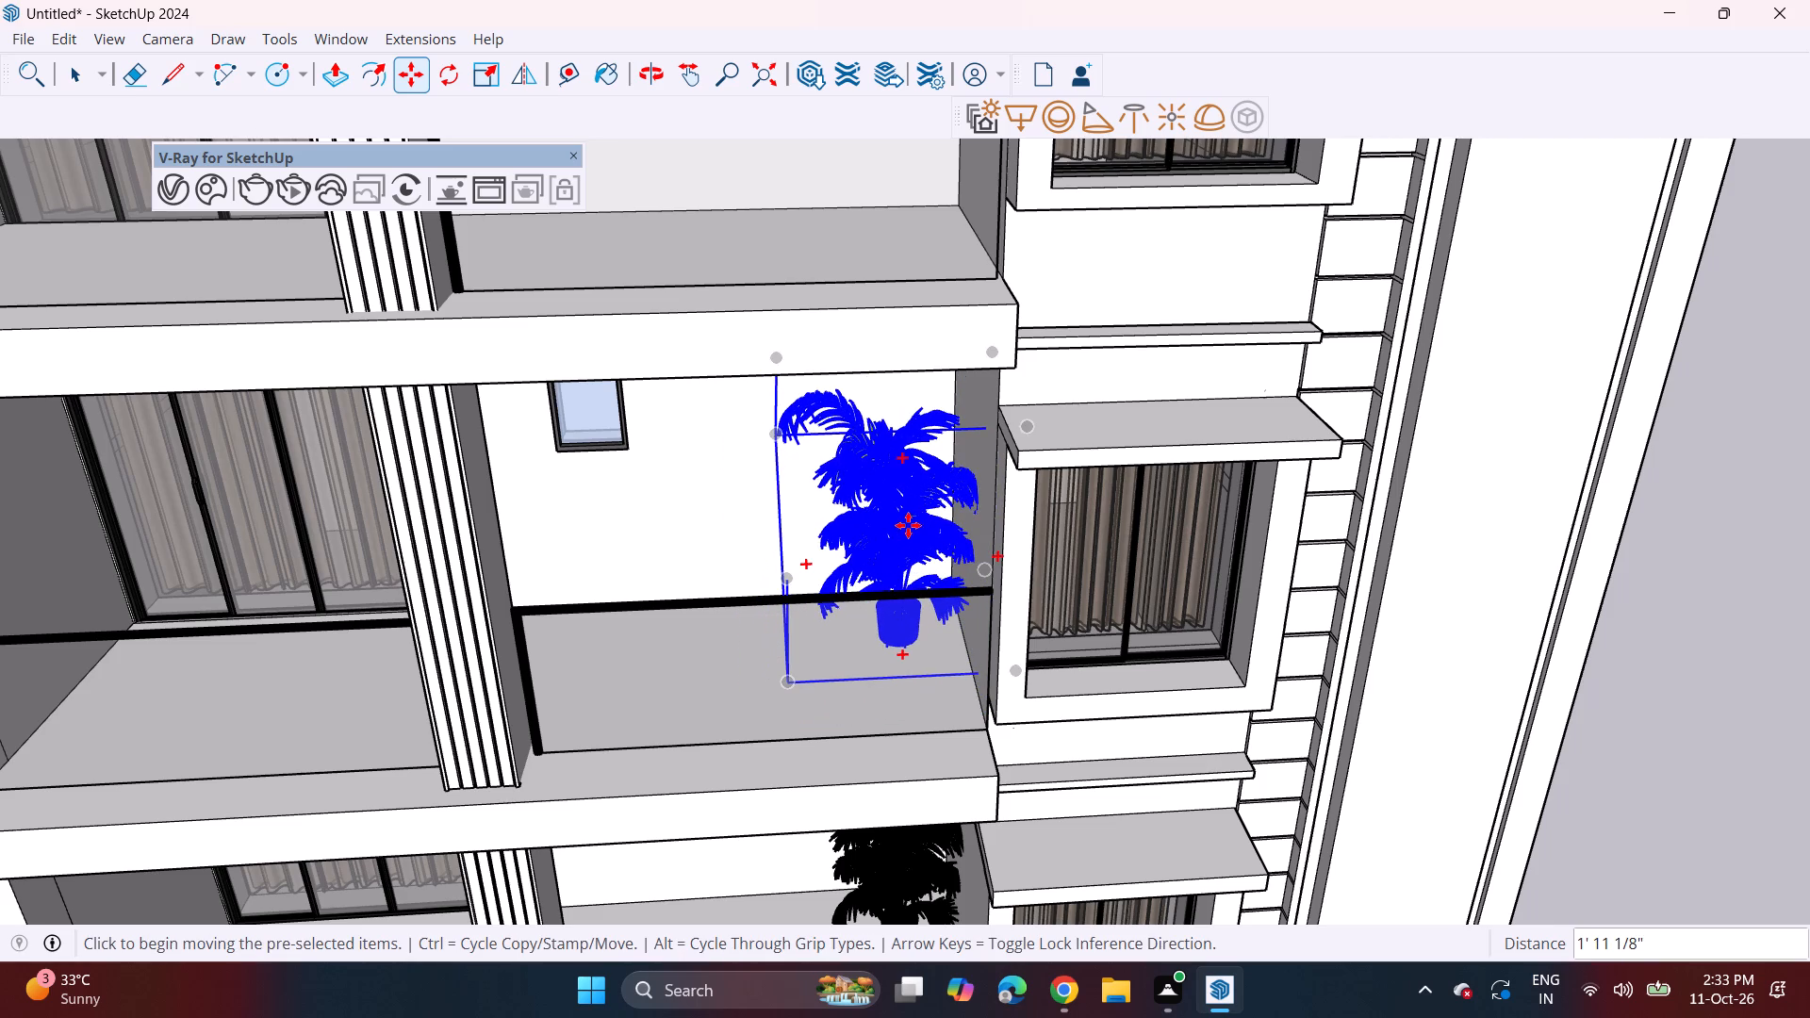
Copy the middle balcony's palm about 11' 7" straight up into the top balcony's matching bay.
click(898, 548)
shift+middle_drag(894, 332, 917, 625)
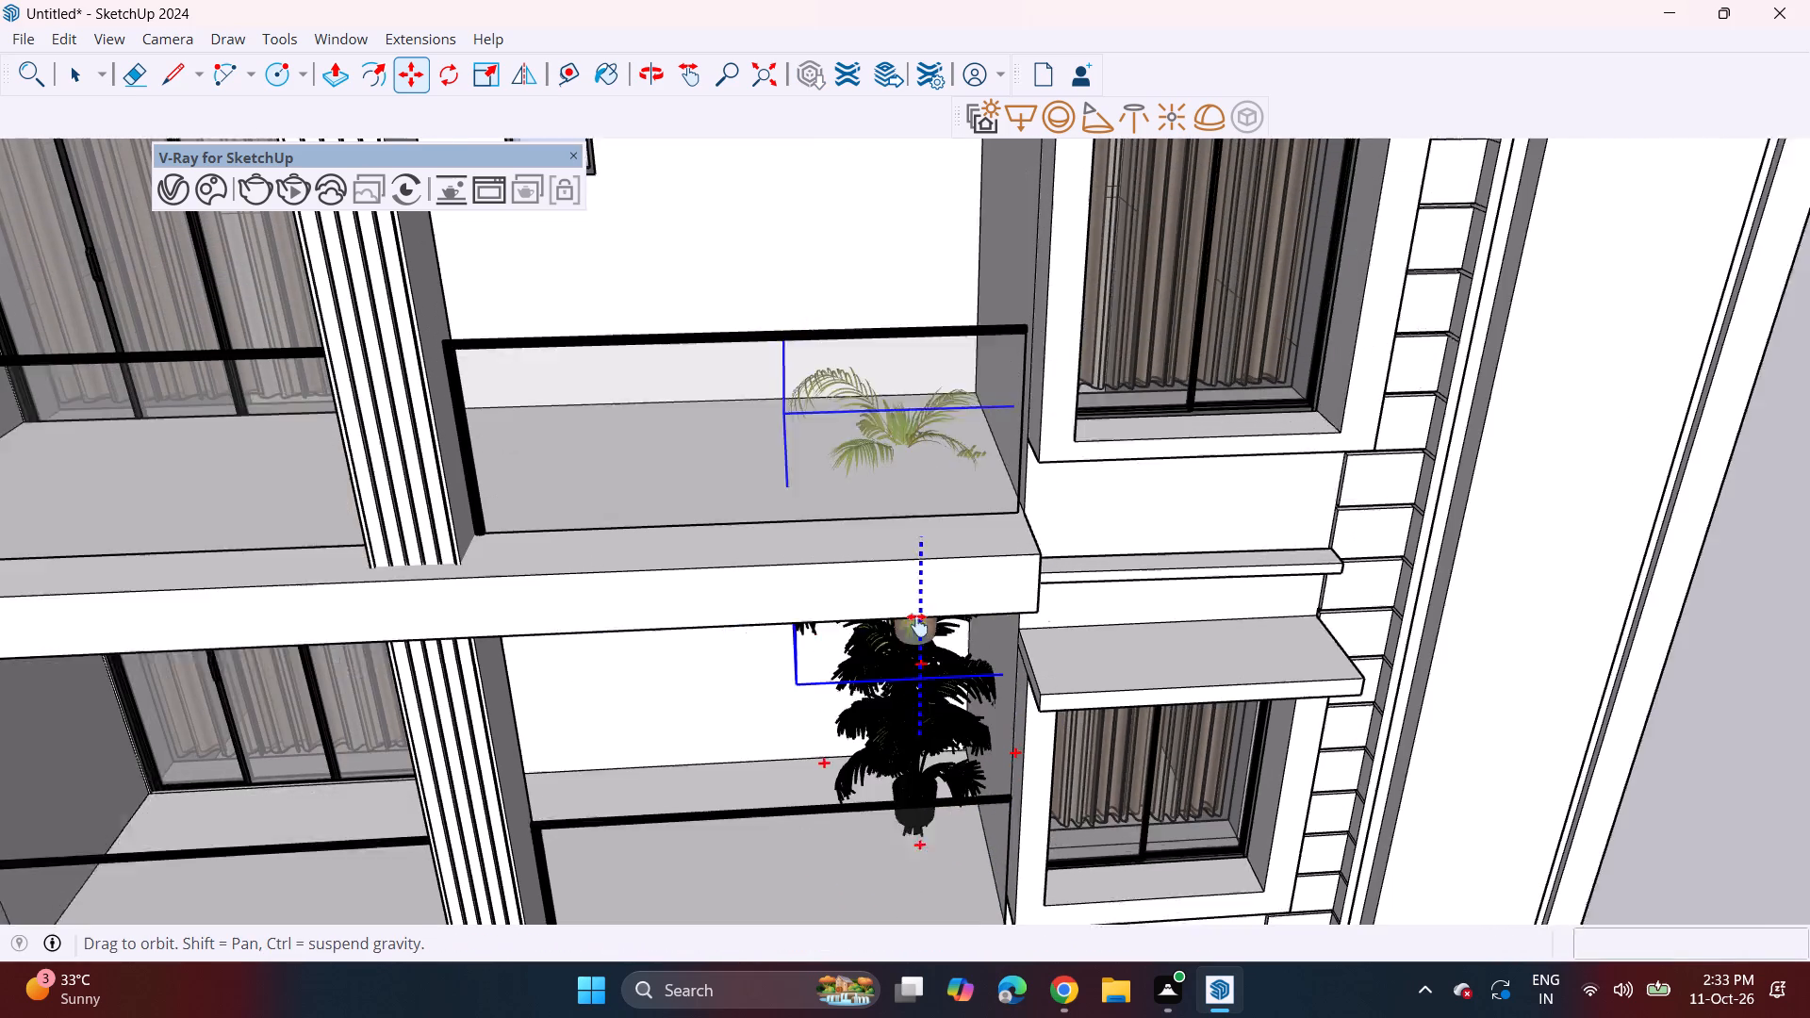
shift+middle_drag(917, 625, 921, 648)
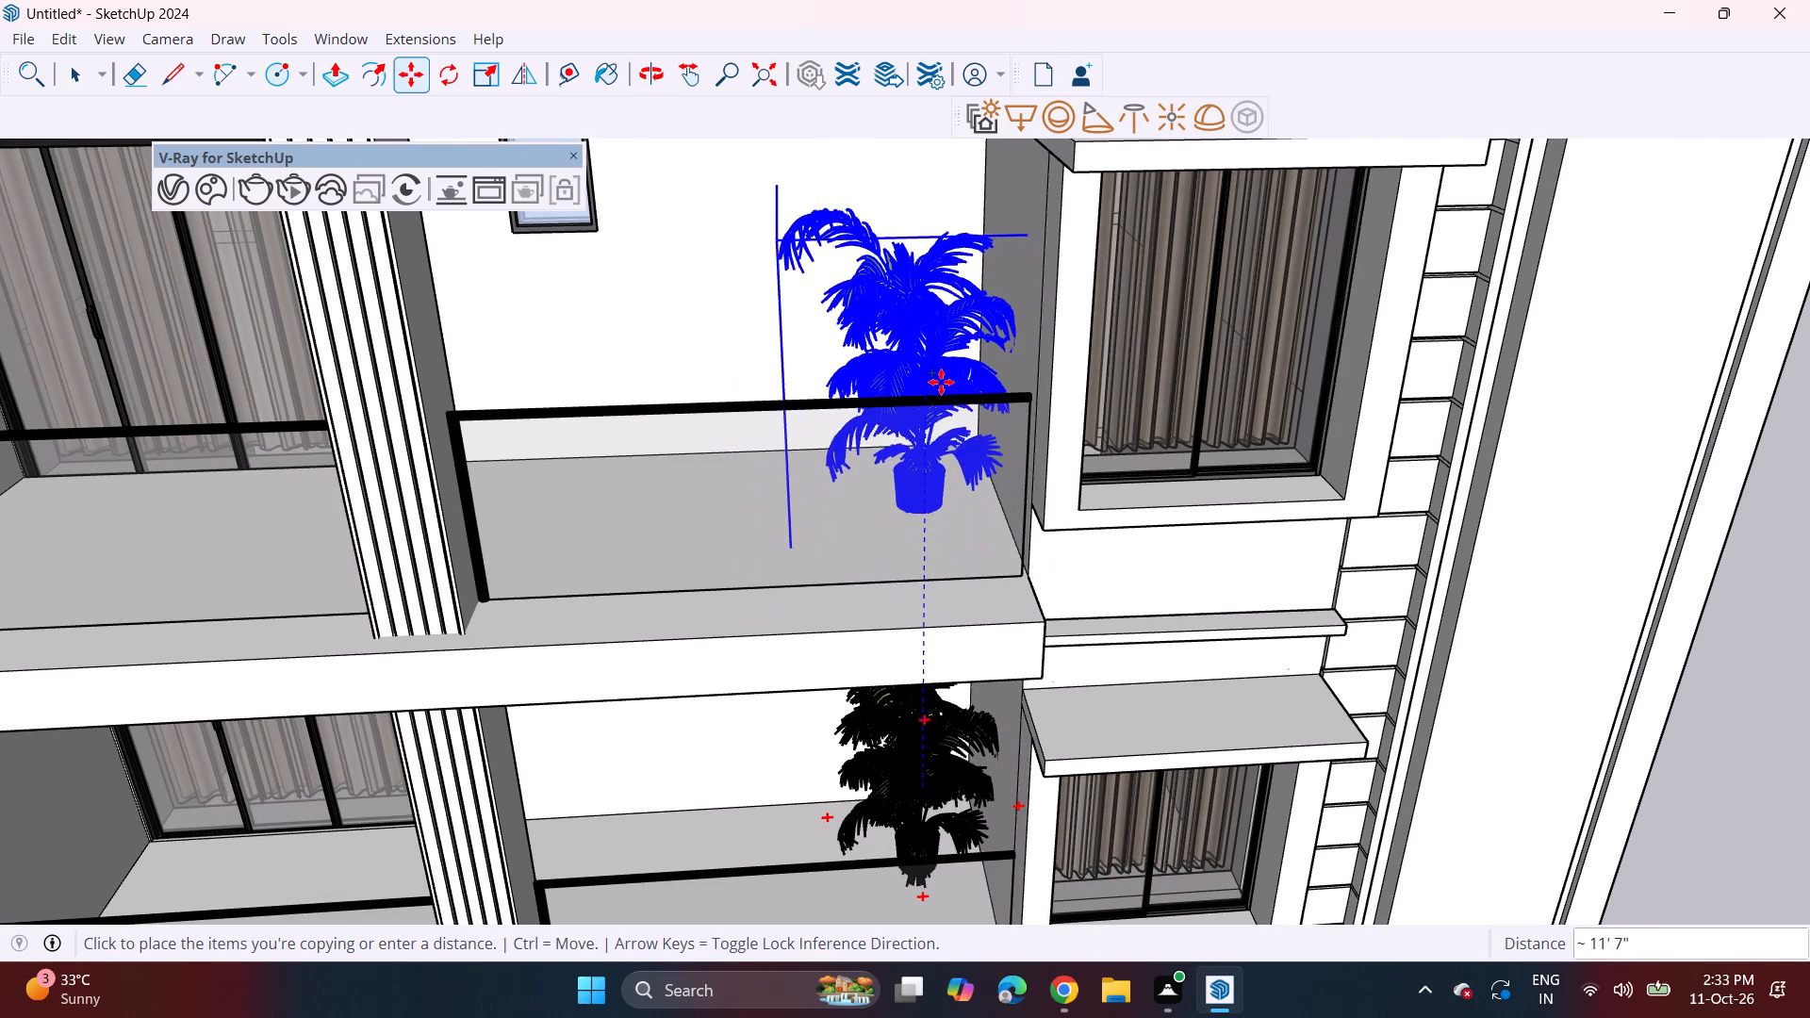
click(932, 387)
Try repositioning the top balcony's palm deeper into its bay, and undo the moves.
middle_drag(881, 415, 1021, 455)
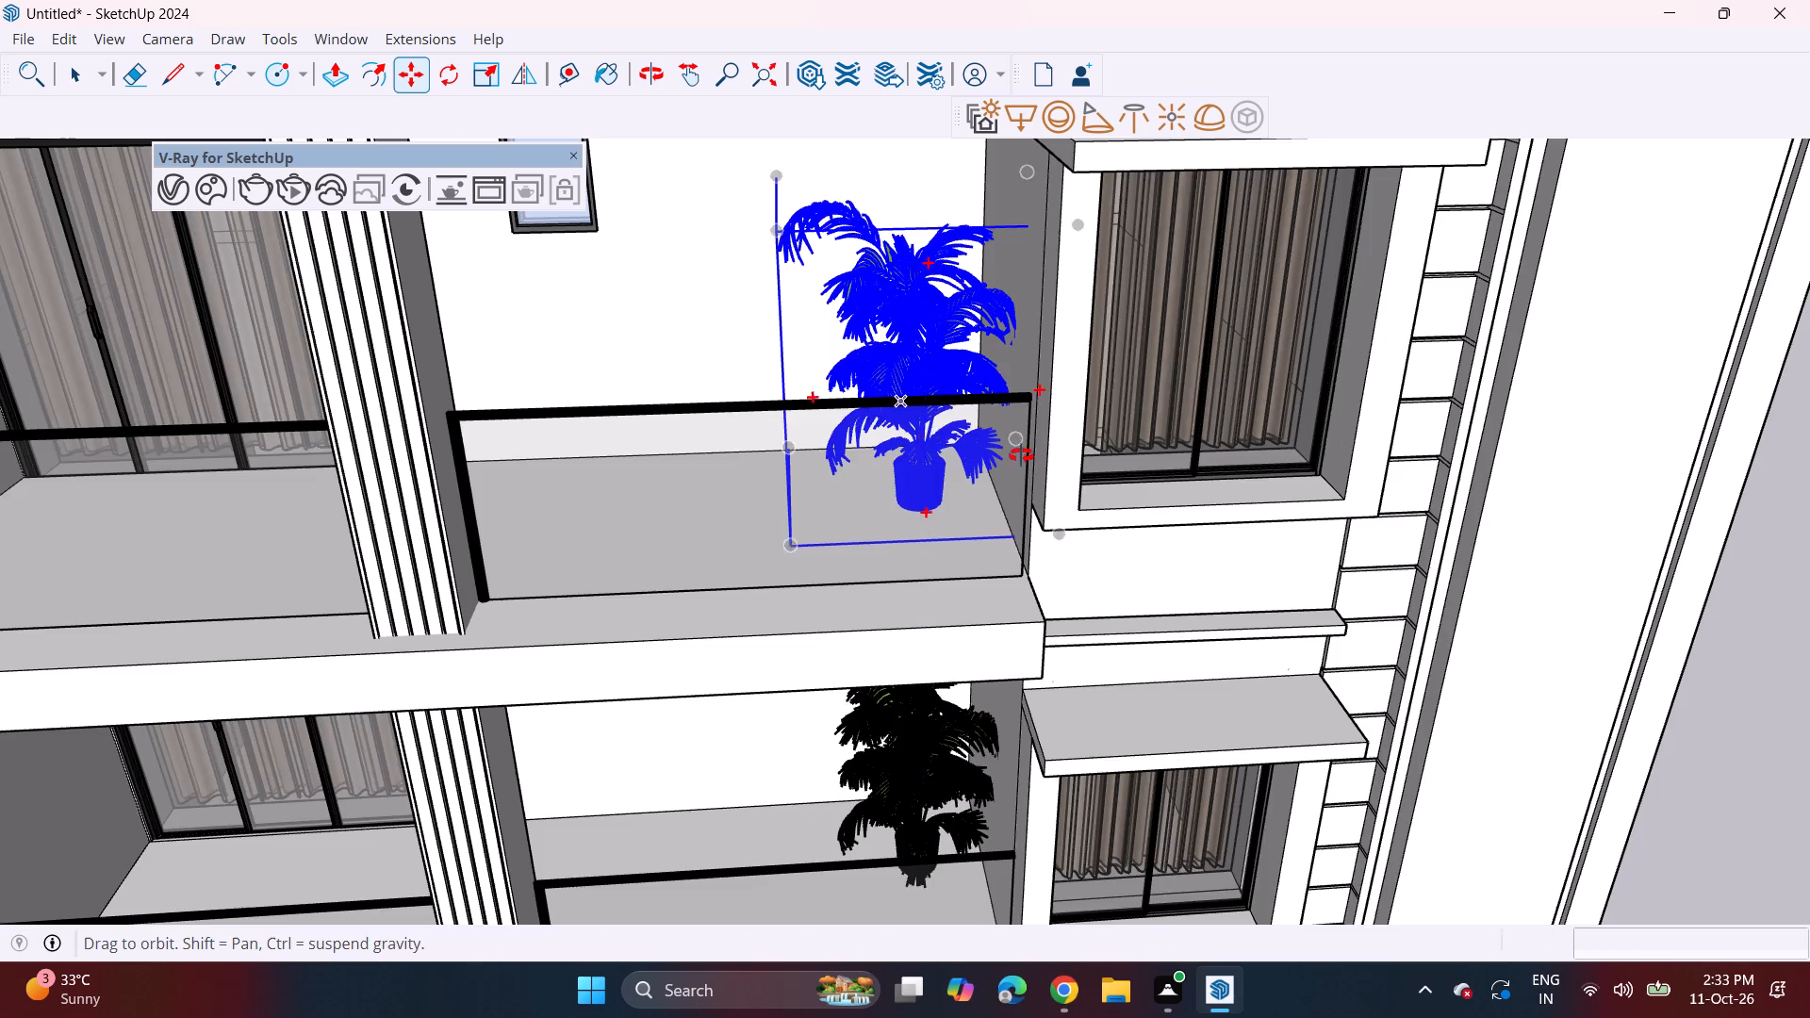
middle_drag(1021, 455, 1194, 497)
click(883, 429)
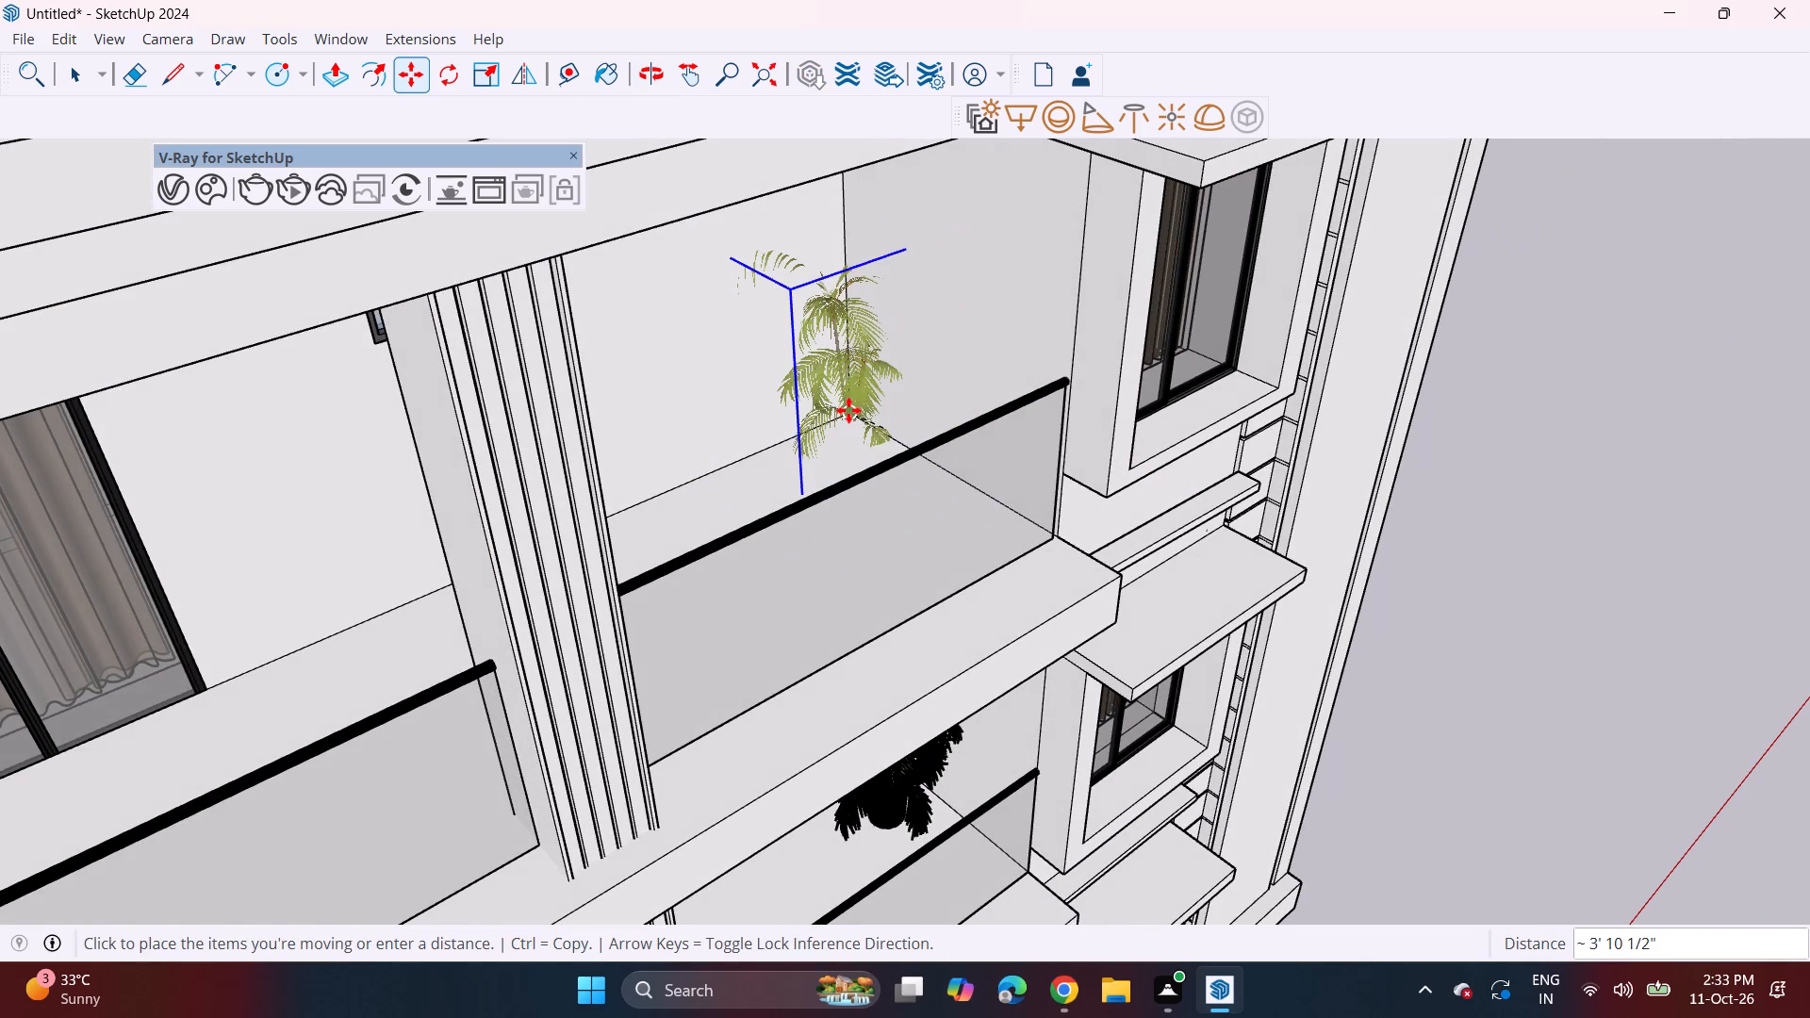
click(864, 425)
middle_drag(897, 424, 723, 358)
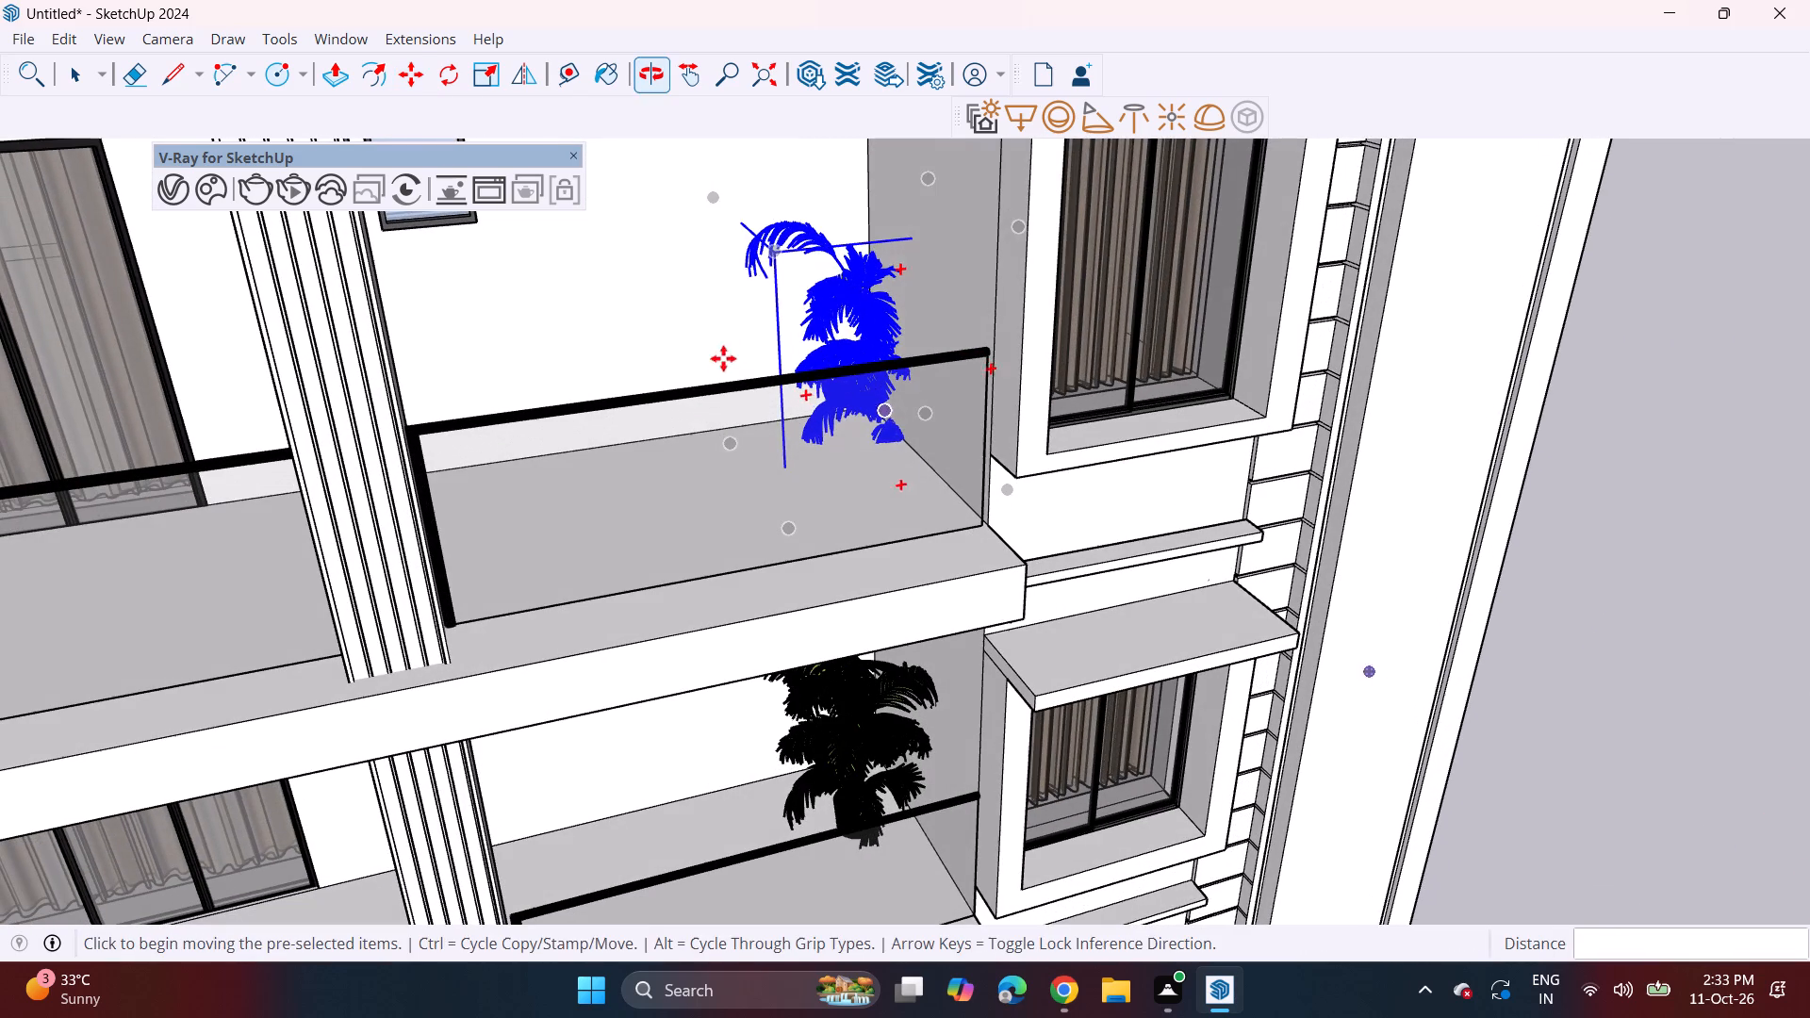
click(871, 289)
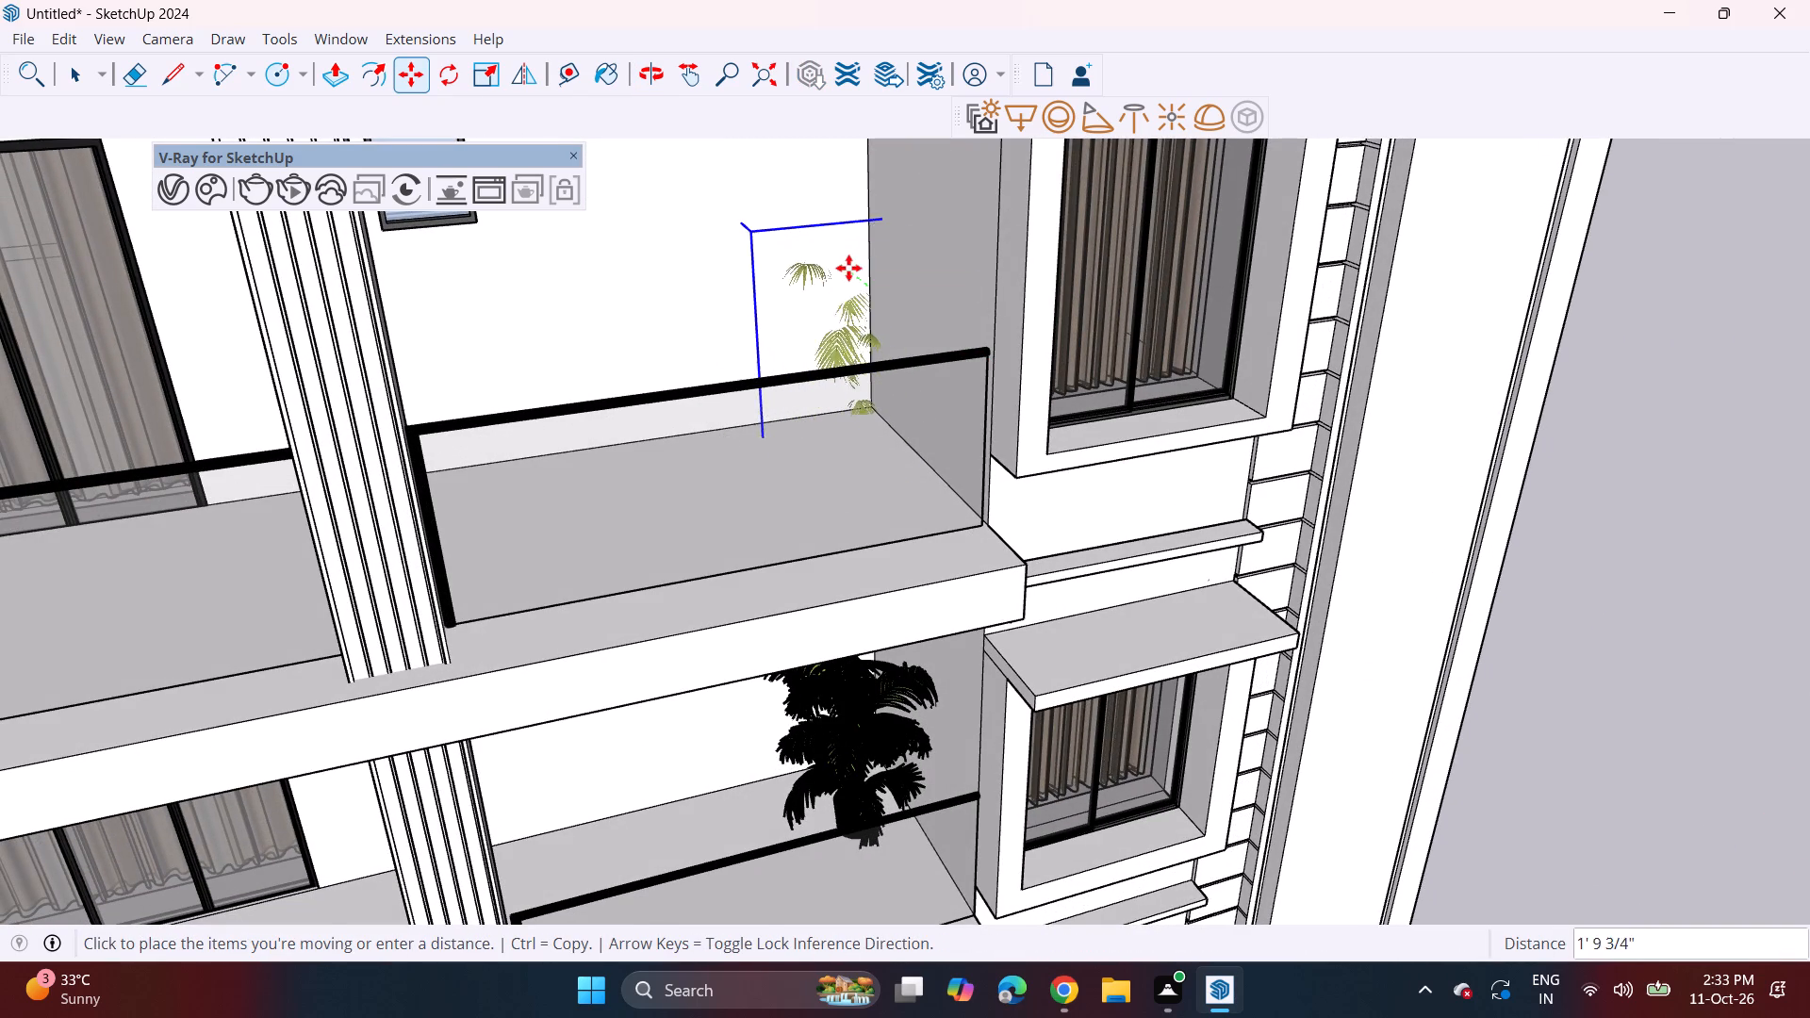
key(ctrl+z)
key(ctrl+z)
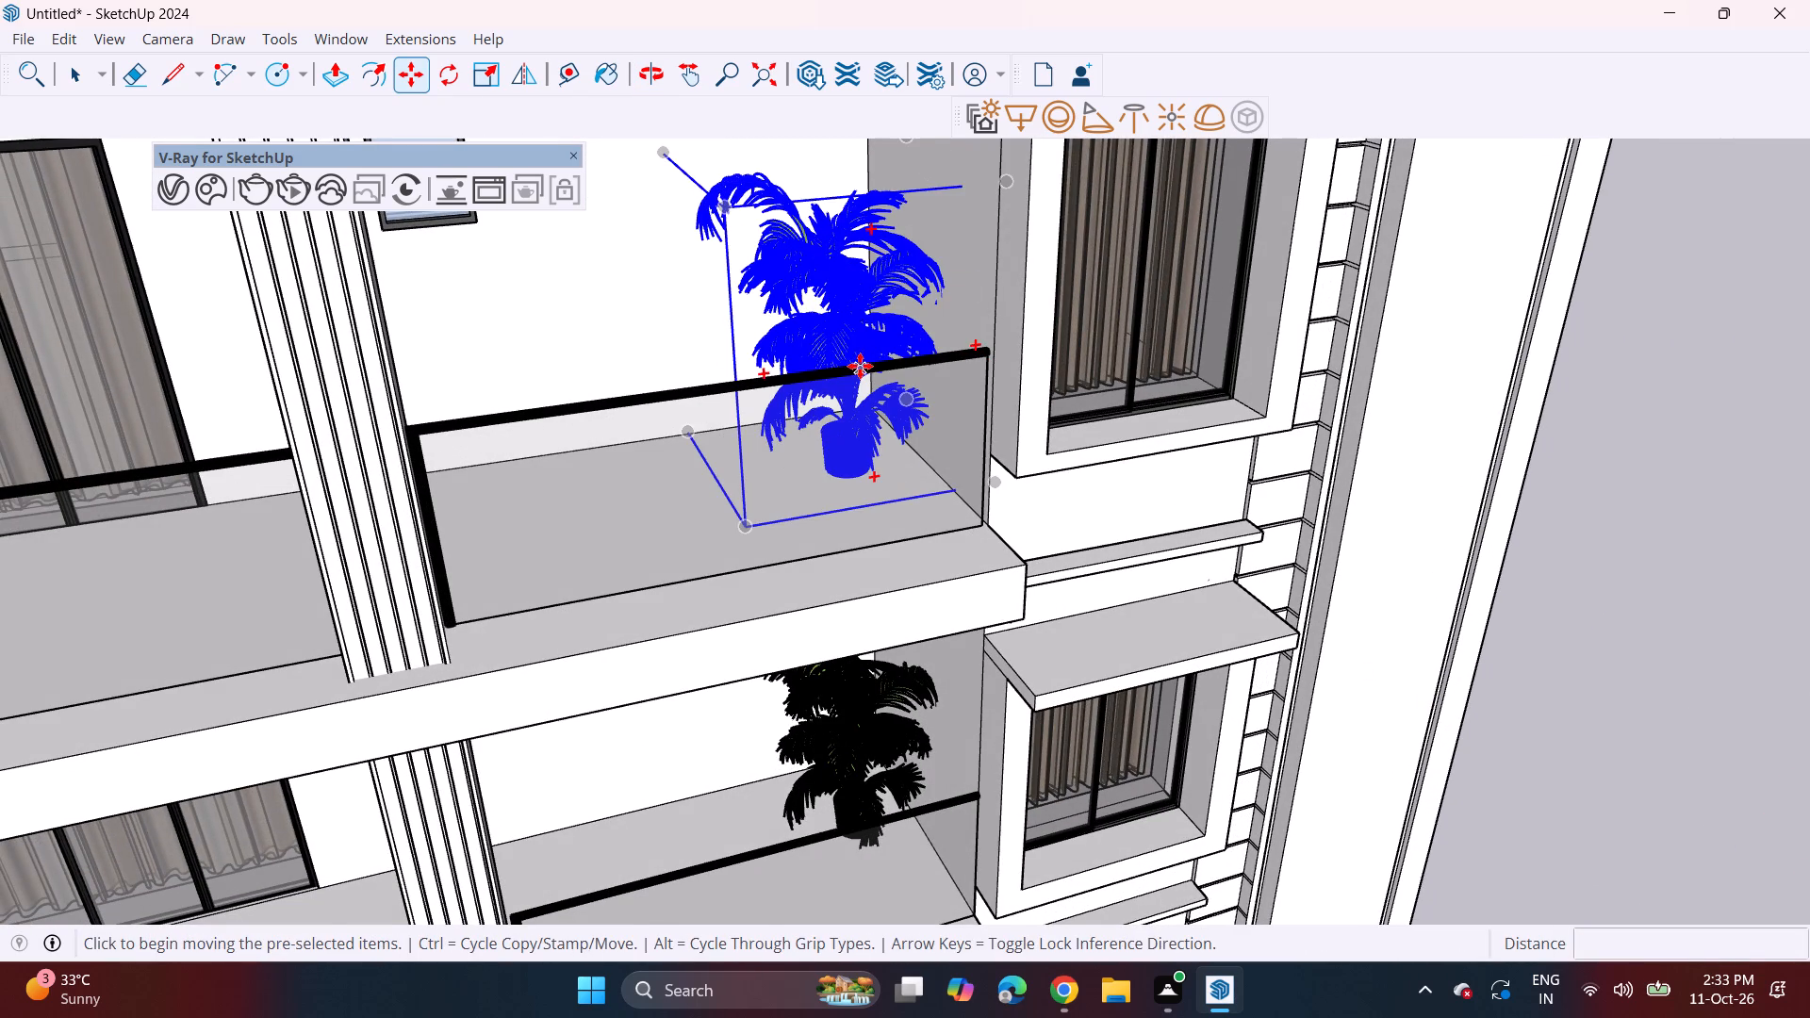
Scale the top balcony's palm down uniformly to about 0.78.
middle_drag(862, 369, 788, 285)
scroll(755, 289, down, 13)
middle_drag(774, 546, 754, 515)
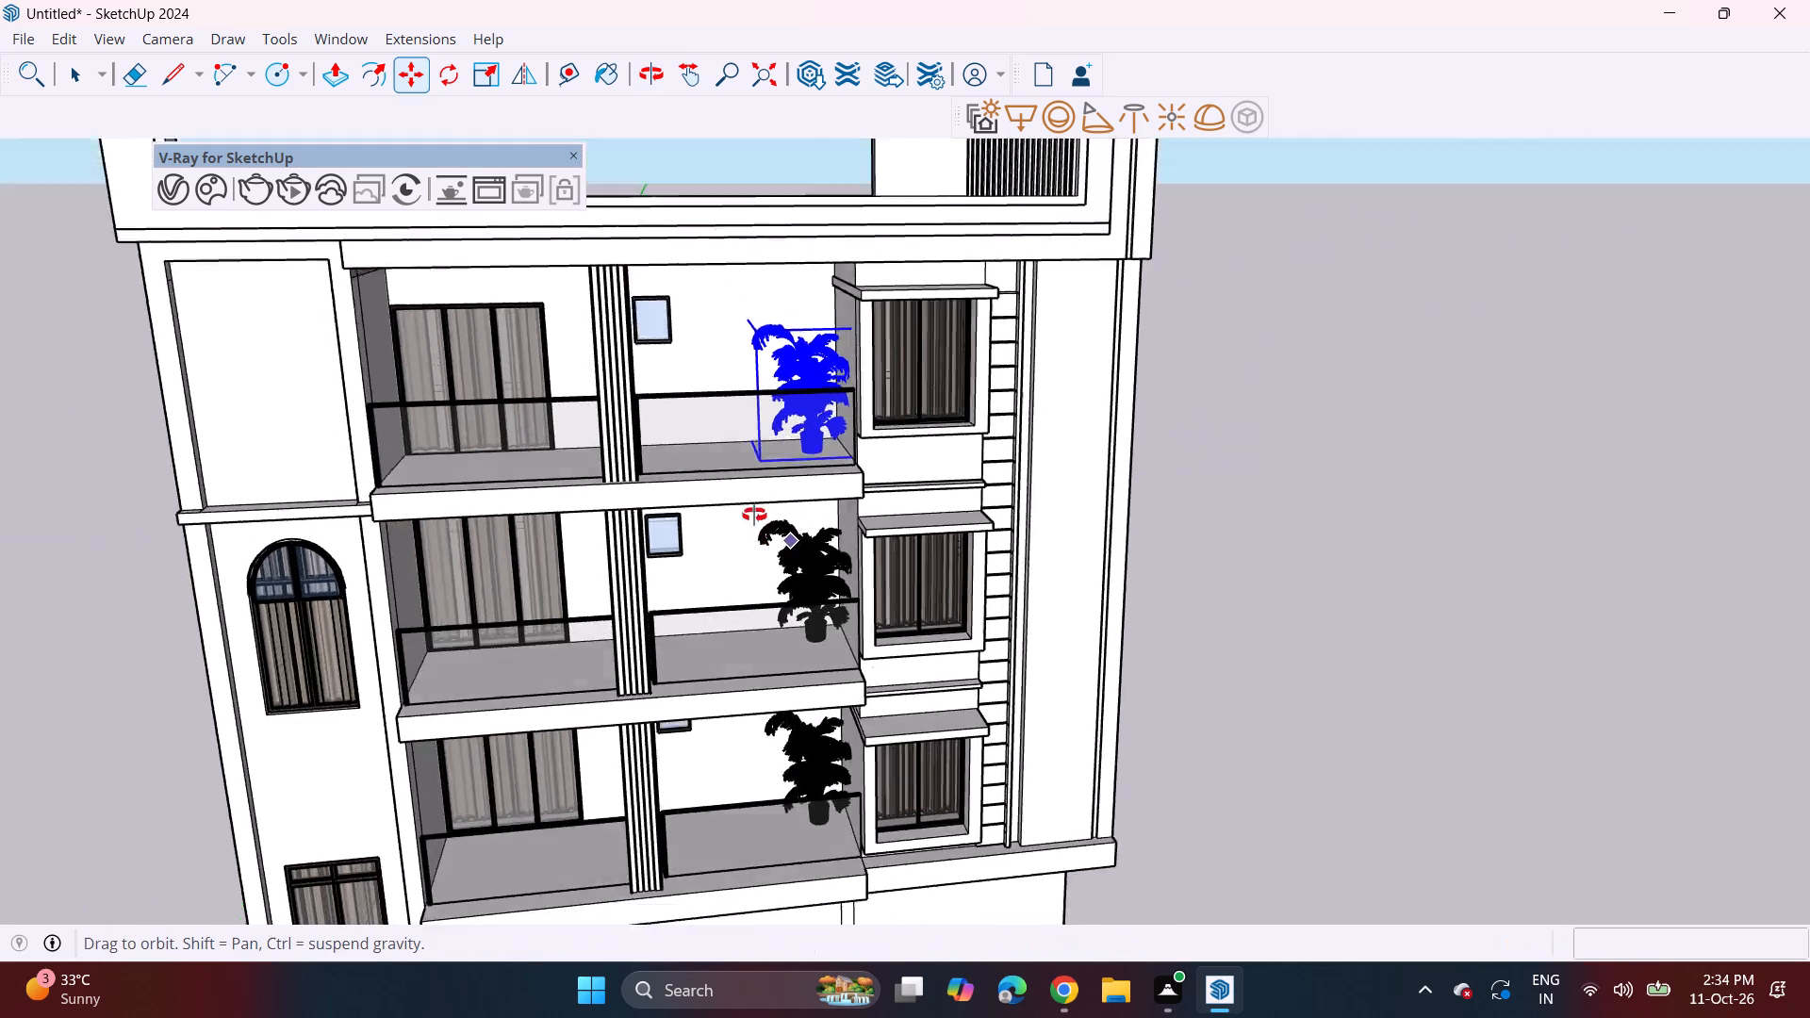
middle_drag(754, 515, 698, 413)
middle_drag(721, 494, 863, 605)
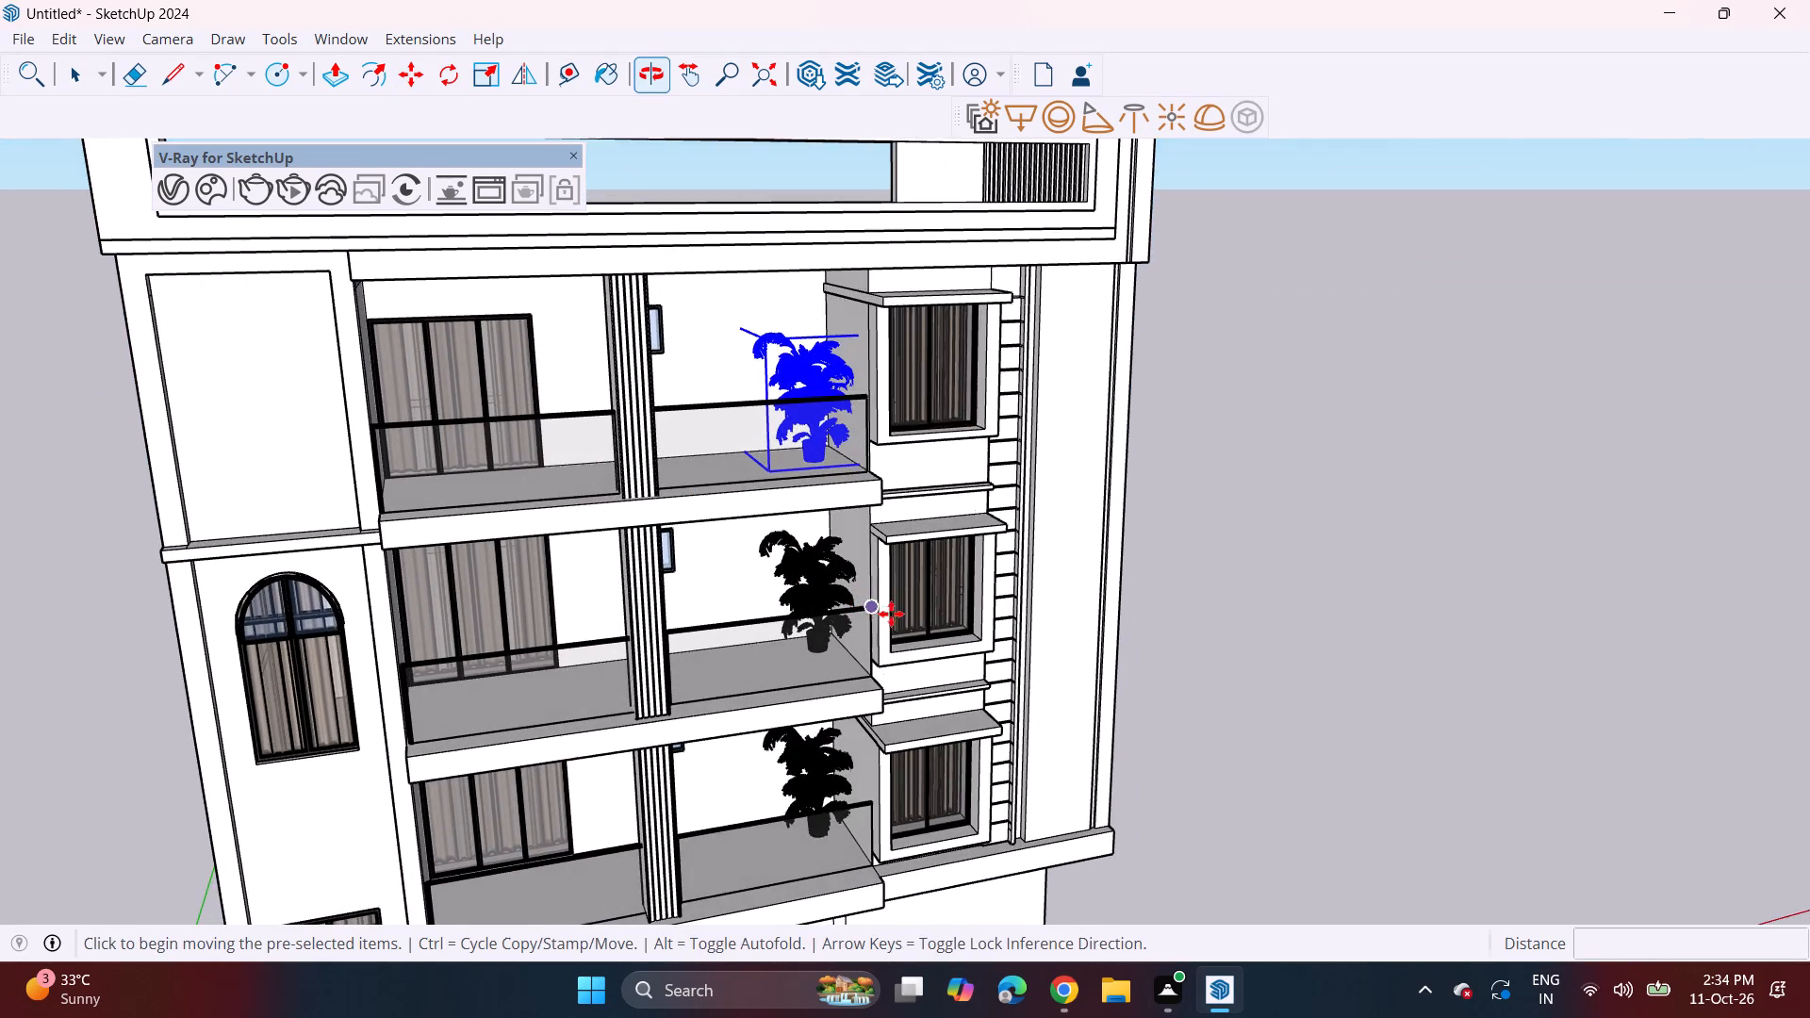
scroll(892, 594, up, 3)
click(481, 81)
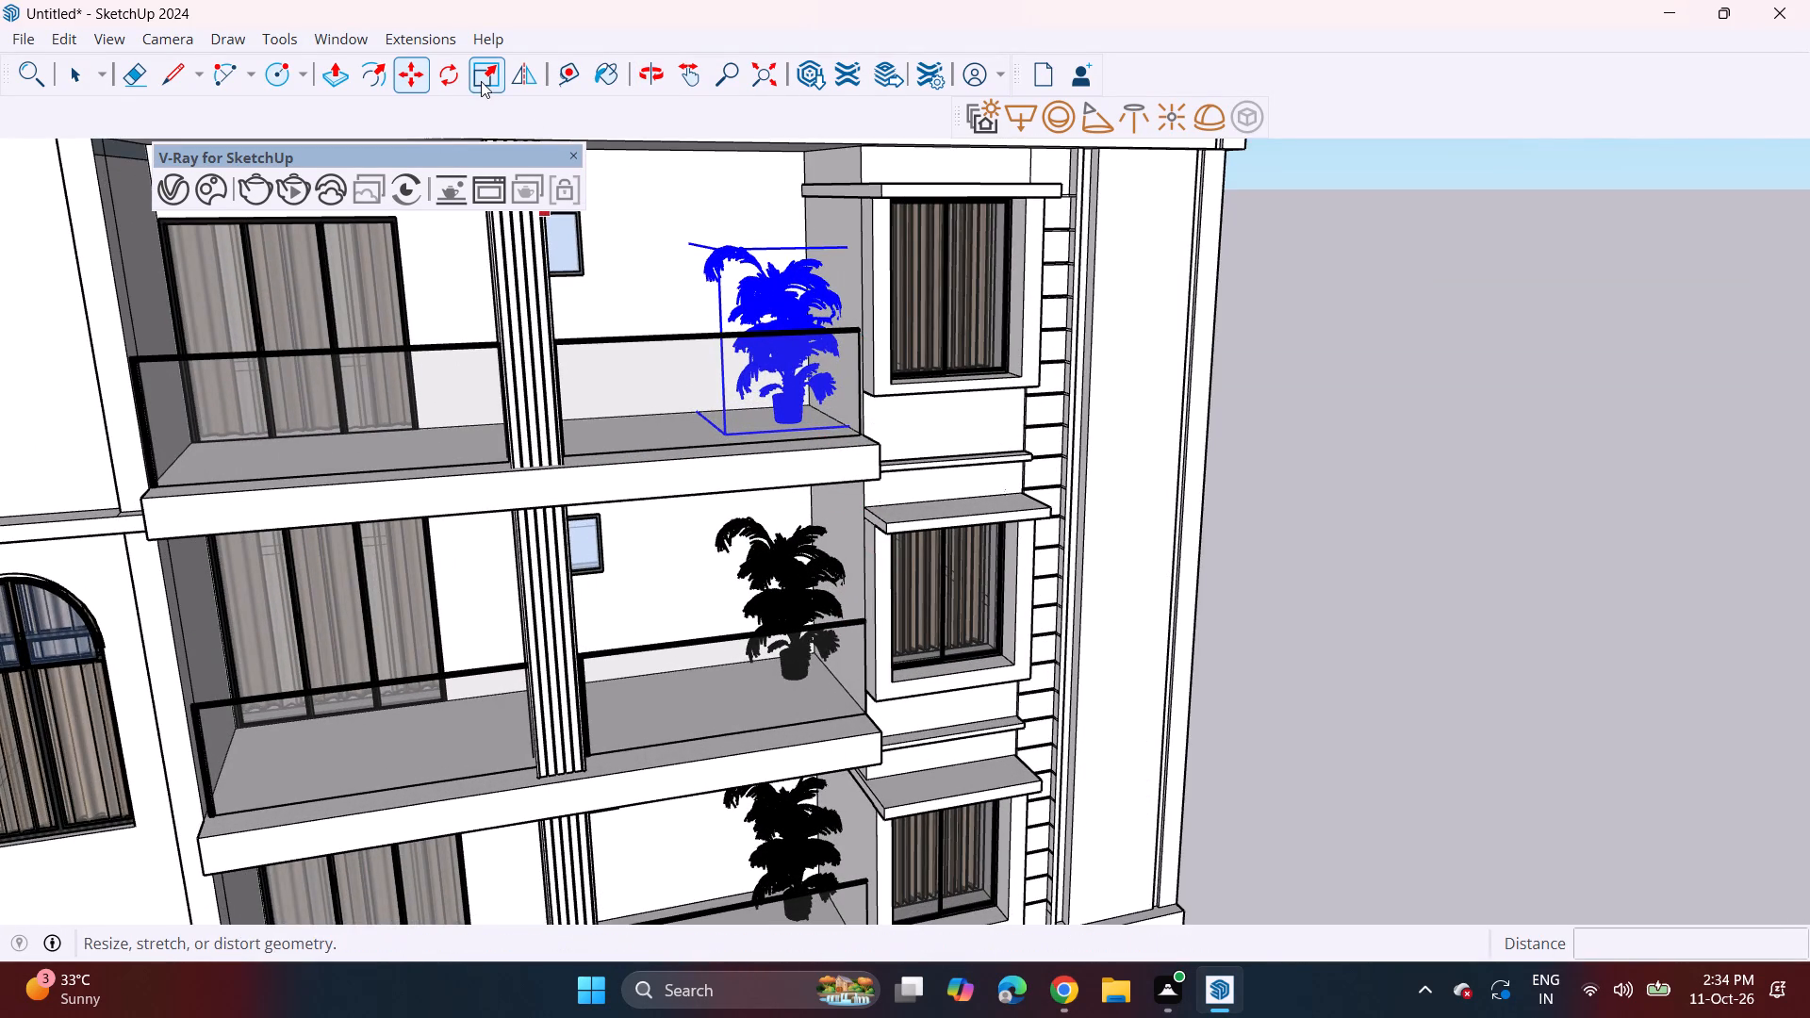
click(684, 241)
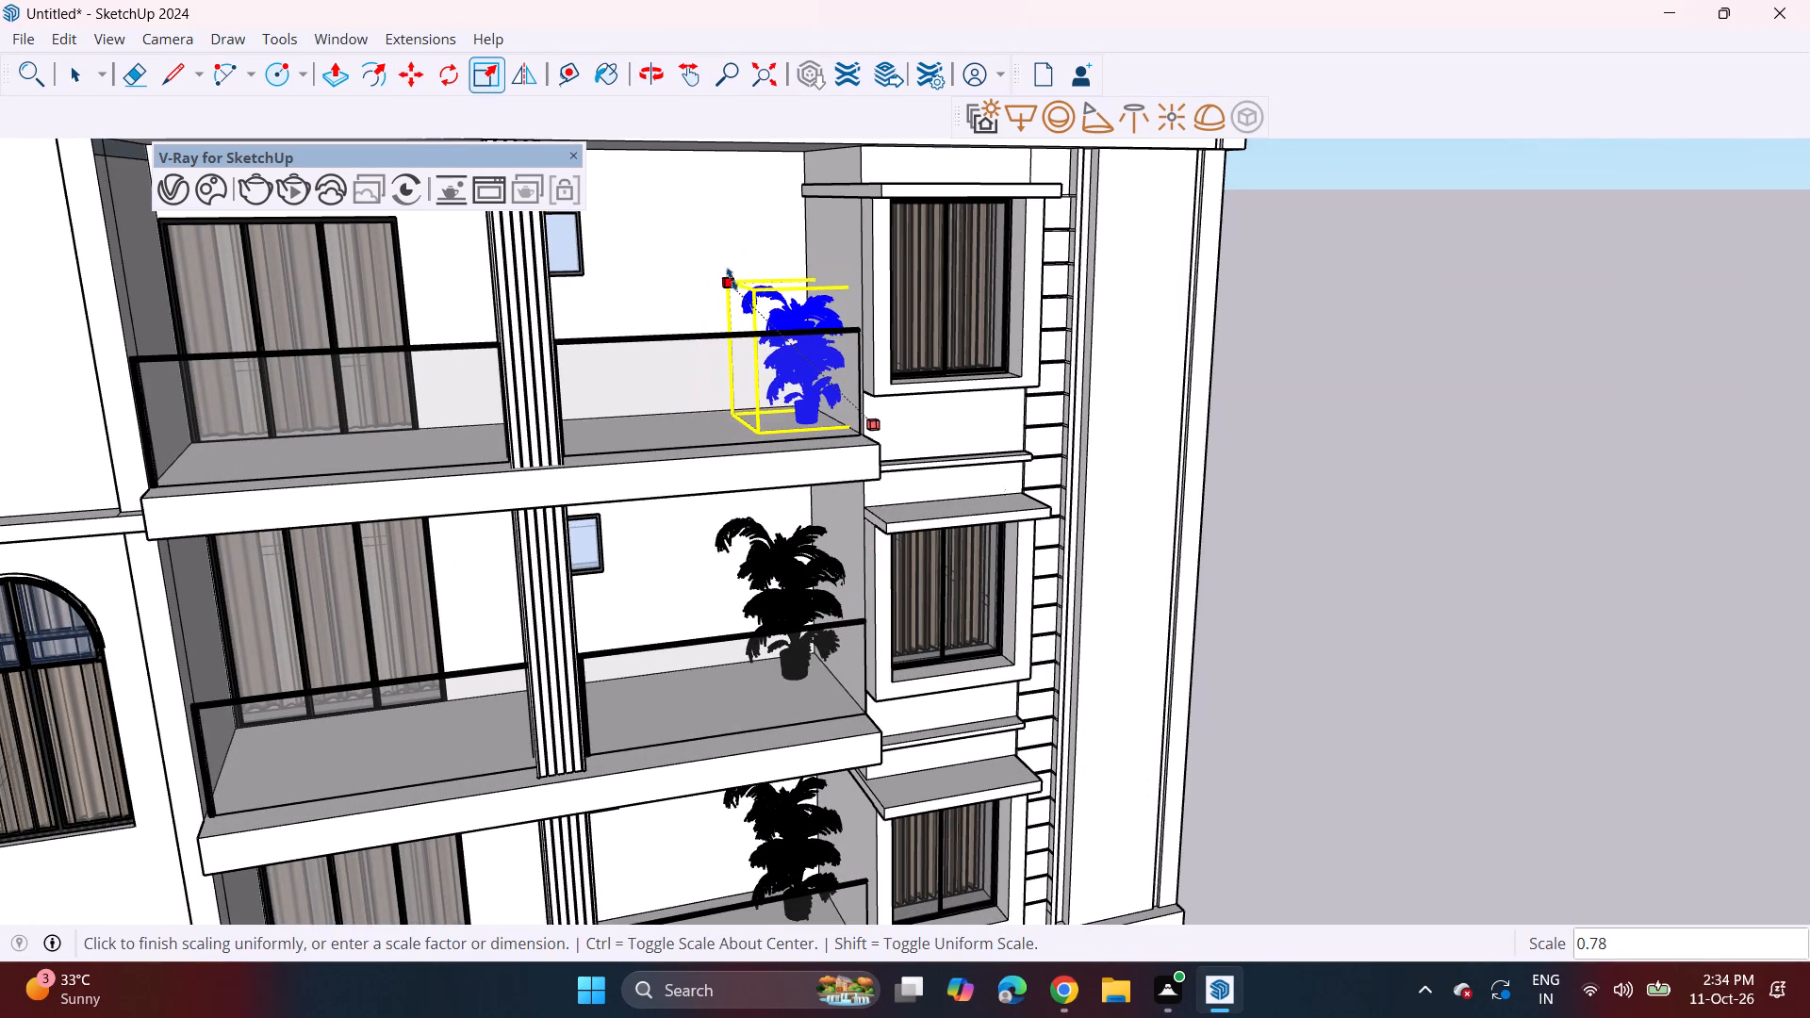
click(732, 279)
key(space)
Scale the middle balcony's palm down uniformly to about 0.79.
click(771, 602)
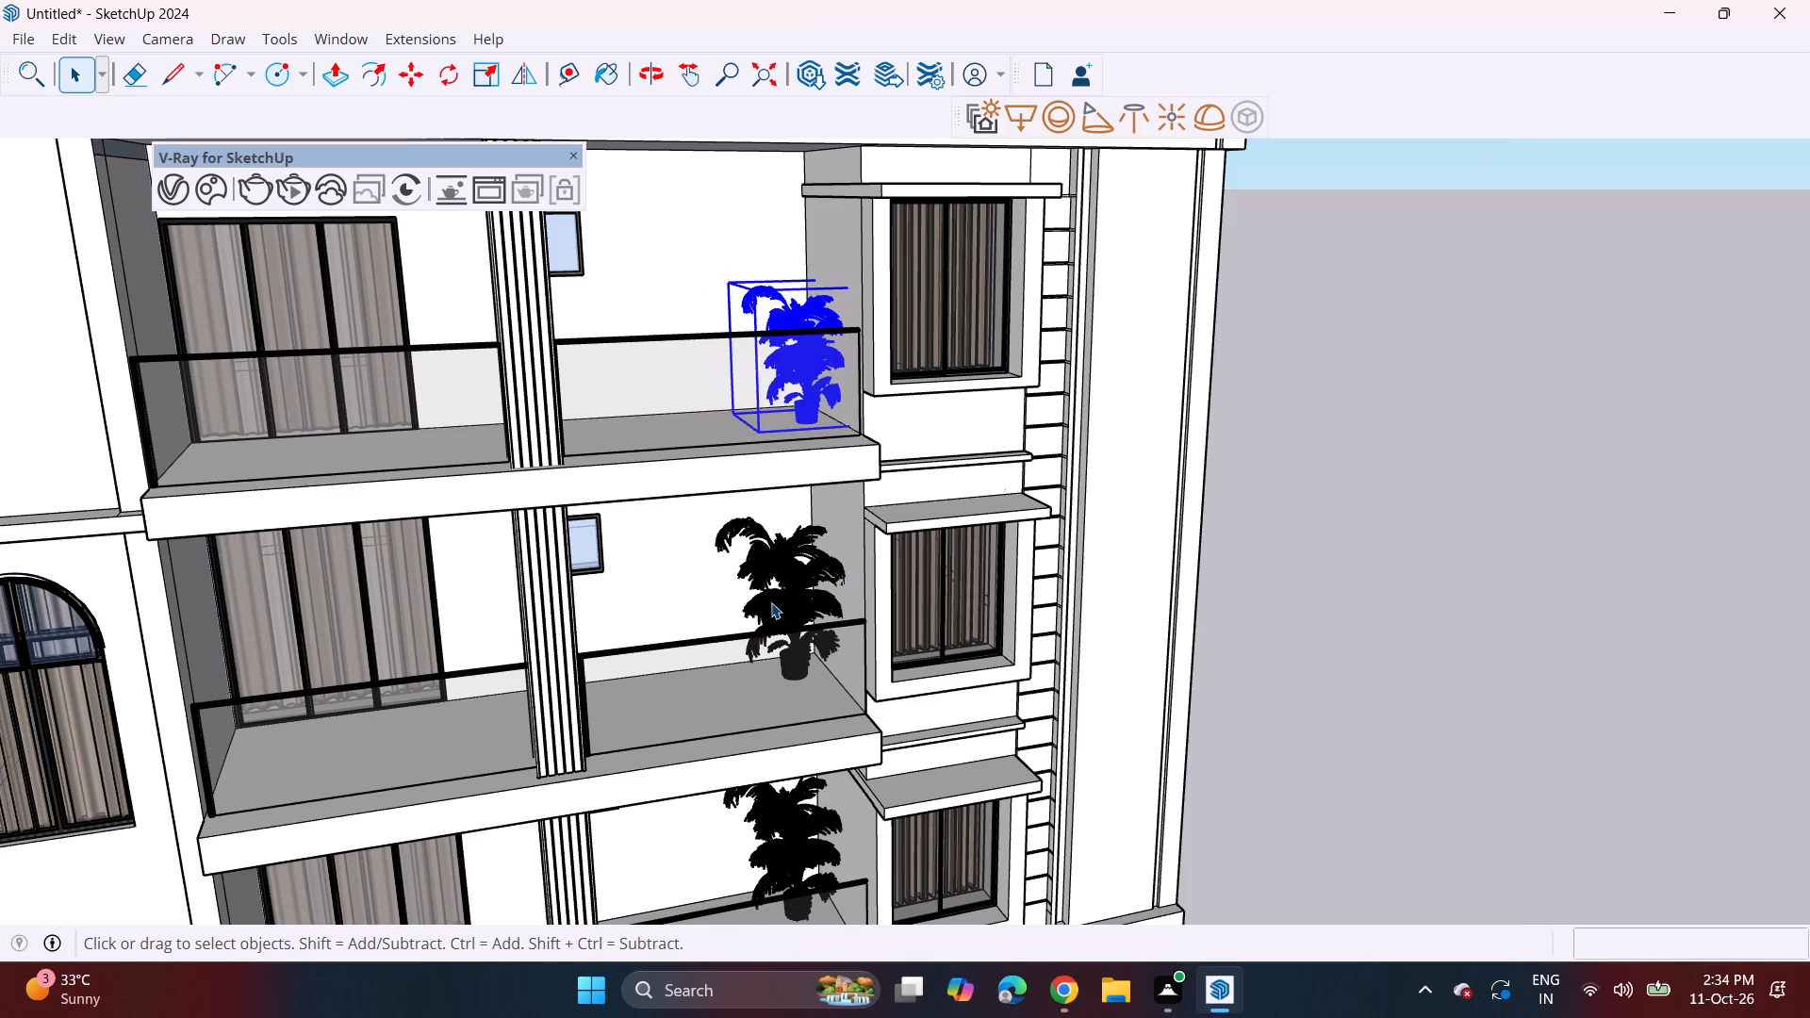
click(496, 78)
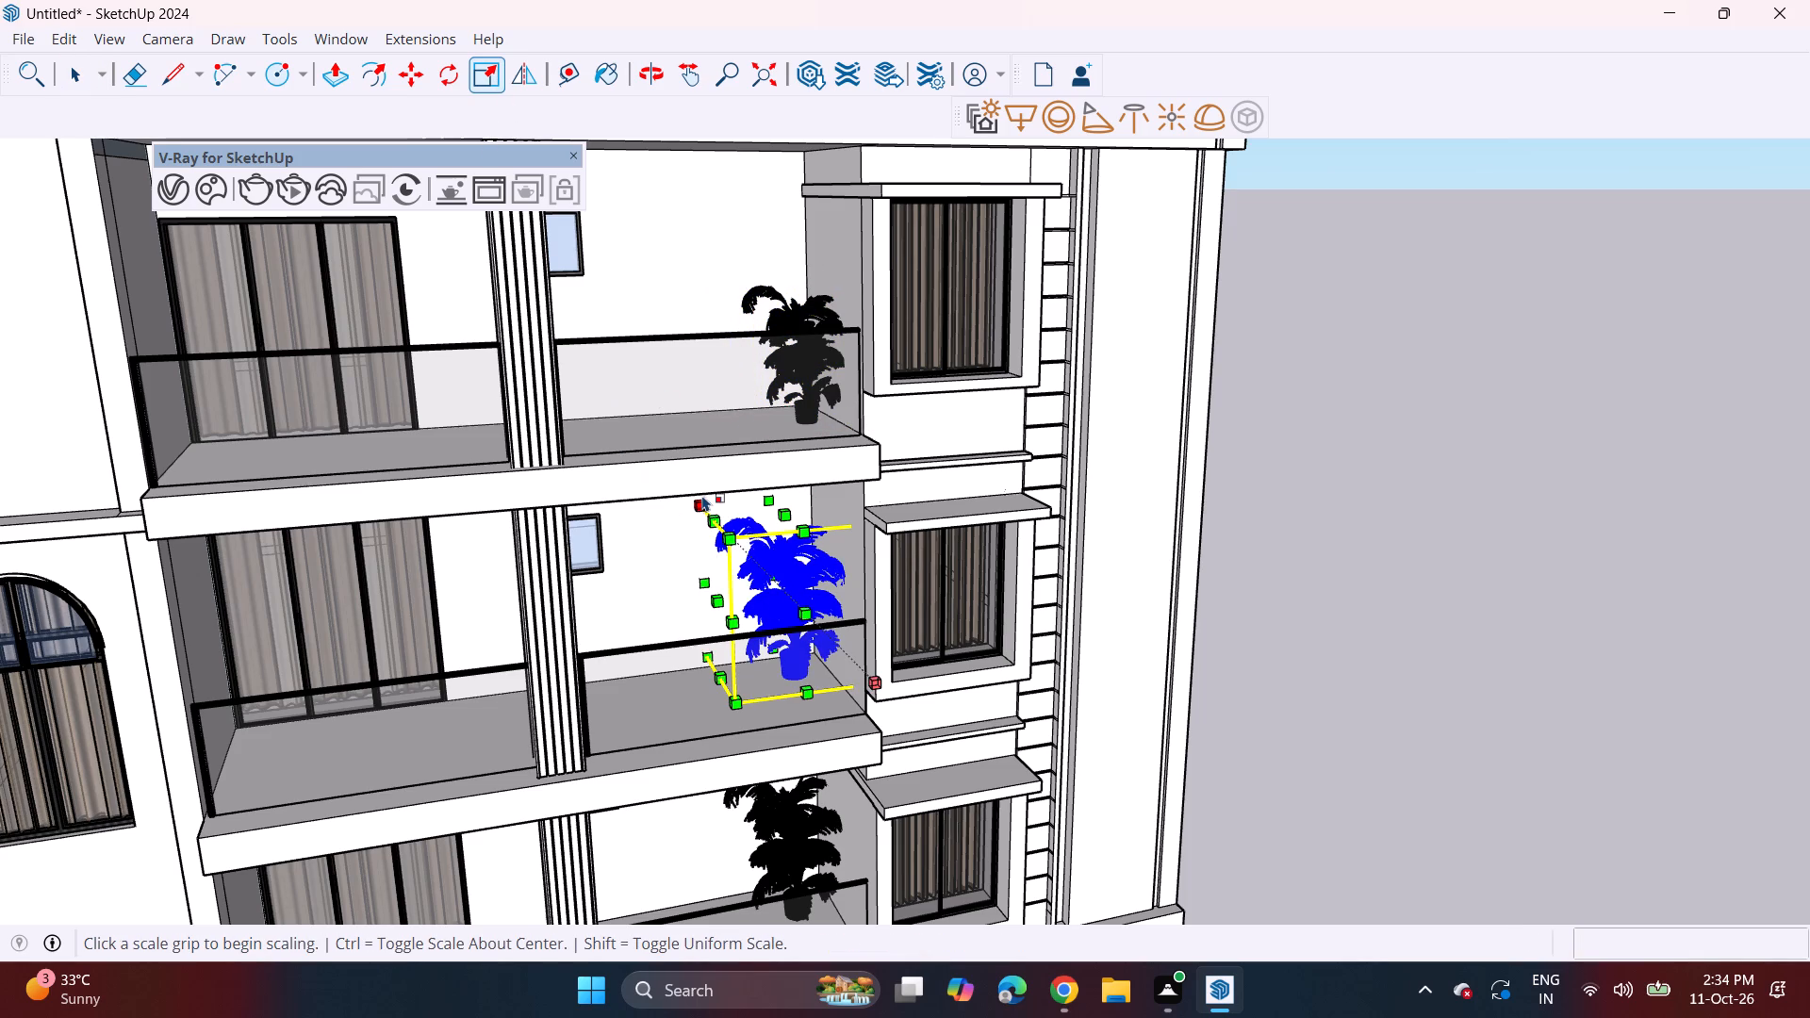
click(699, 502)
click(727, 552)
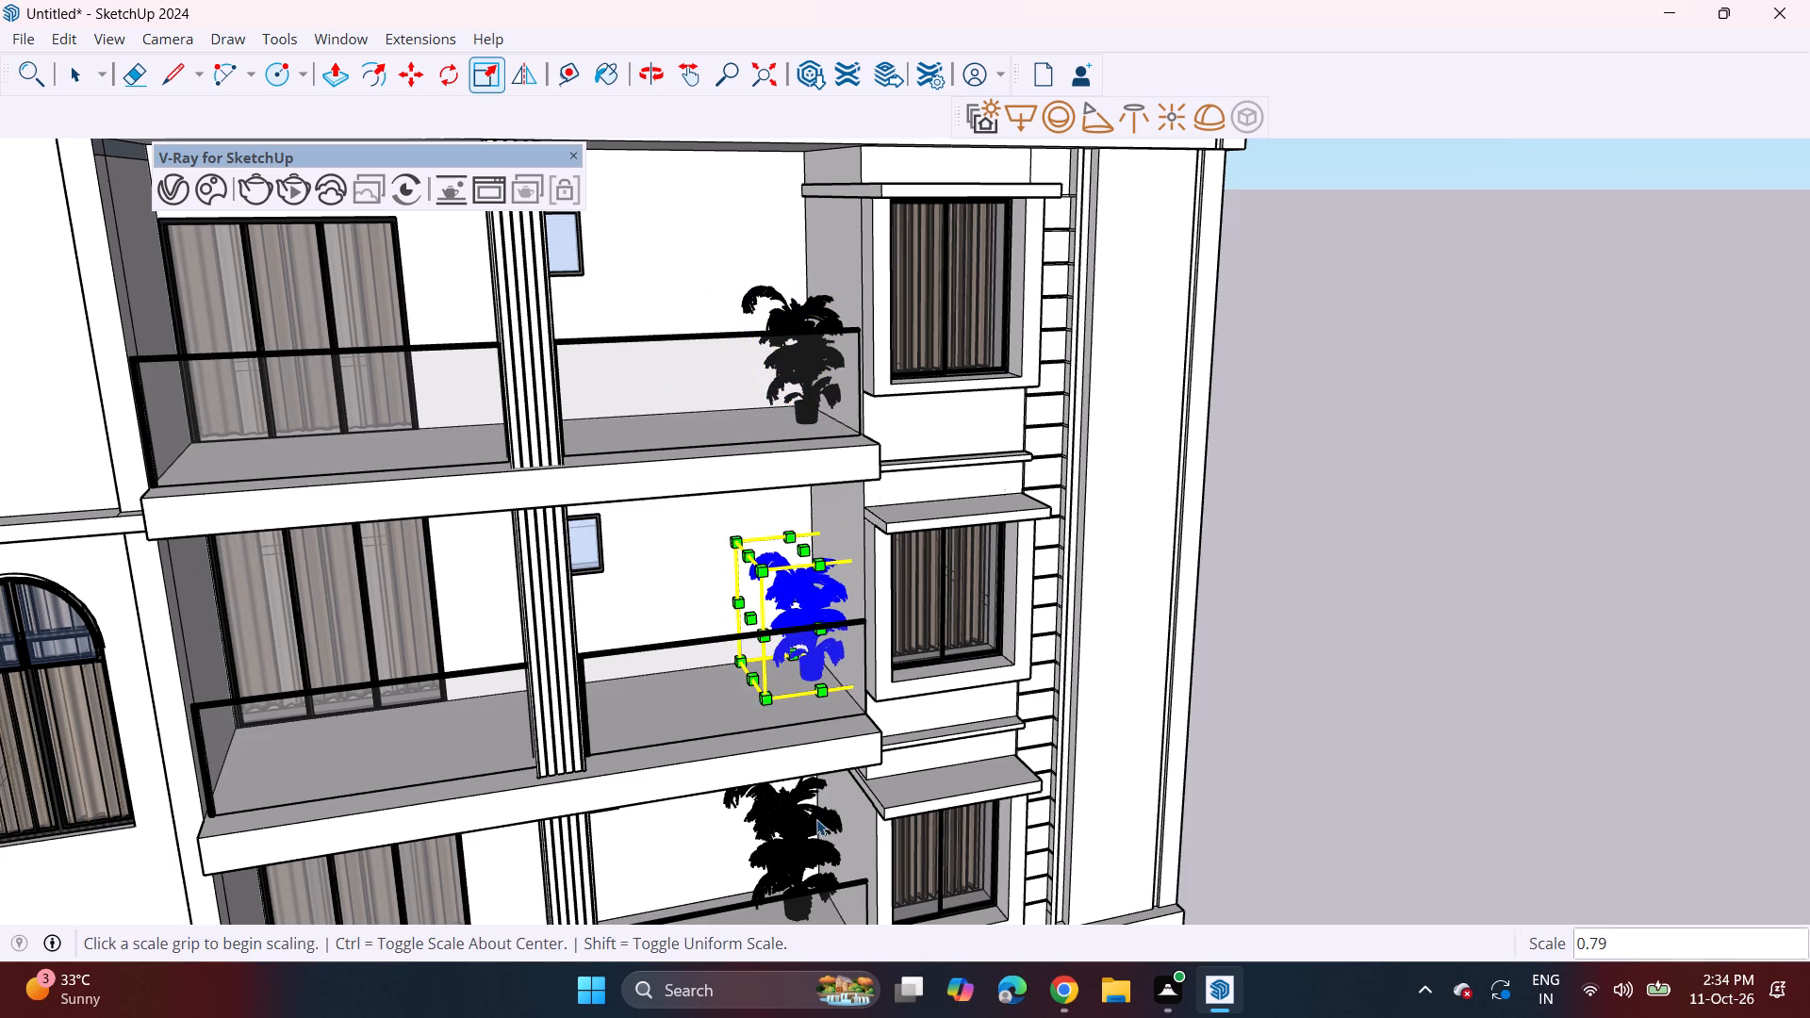
key(space)
Scale the lowest balcony's palm down uniformly to about 0.82 and clear the selection.
click(801, 846)
click(775, 815)
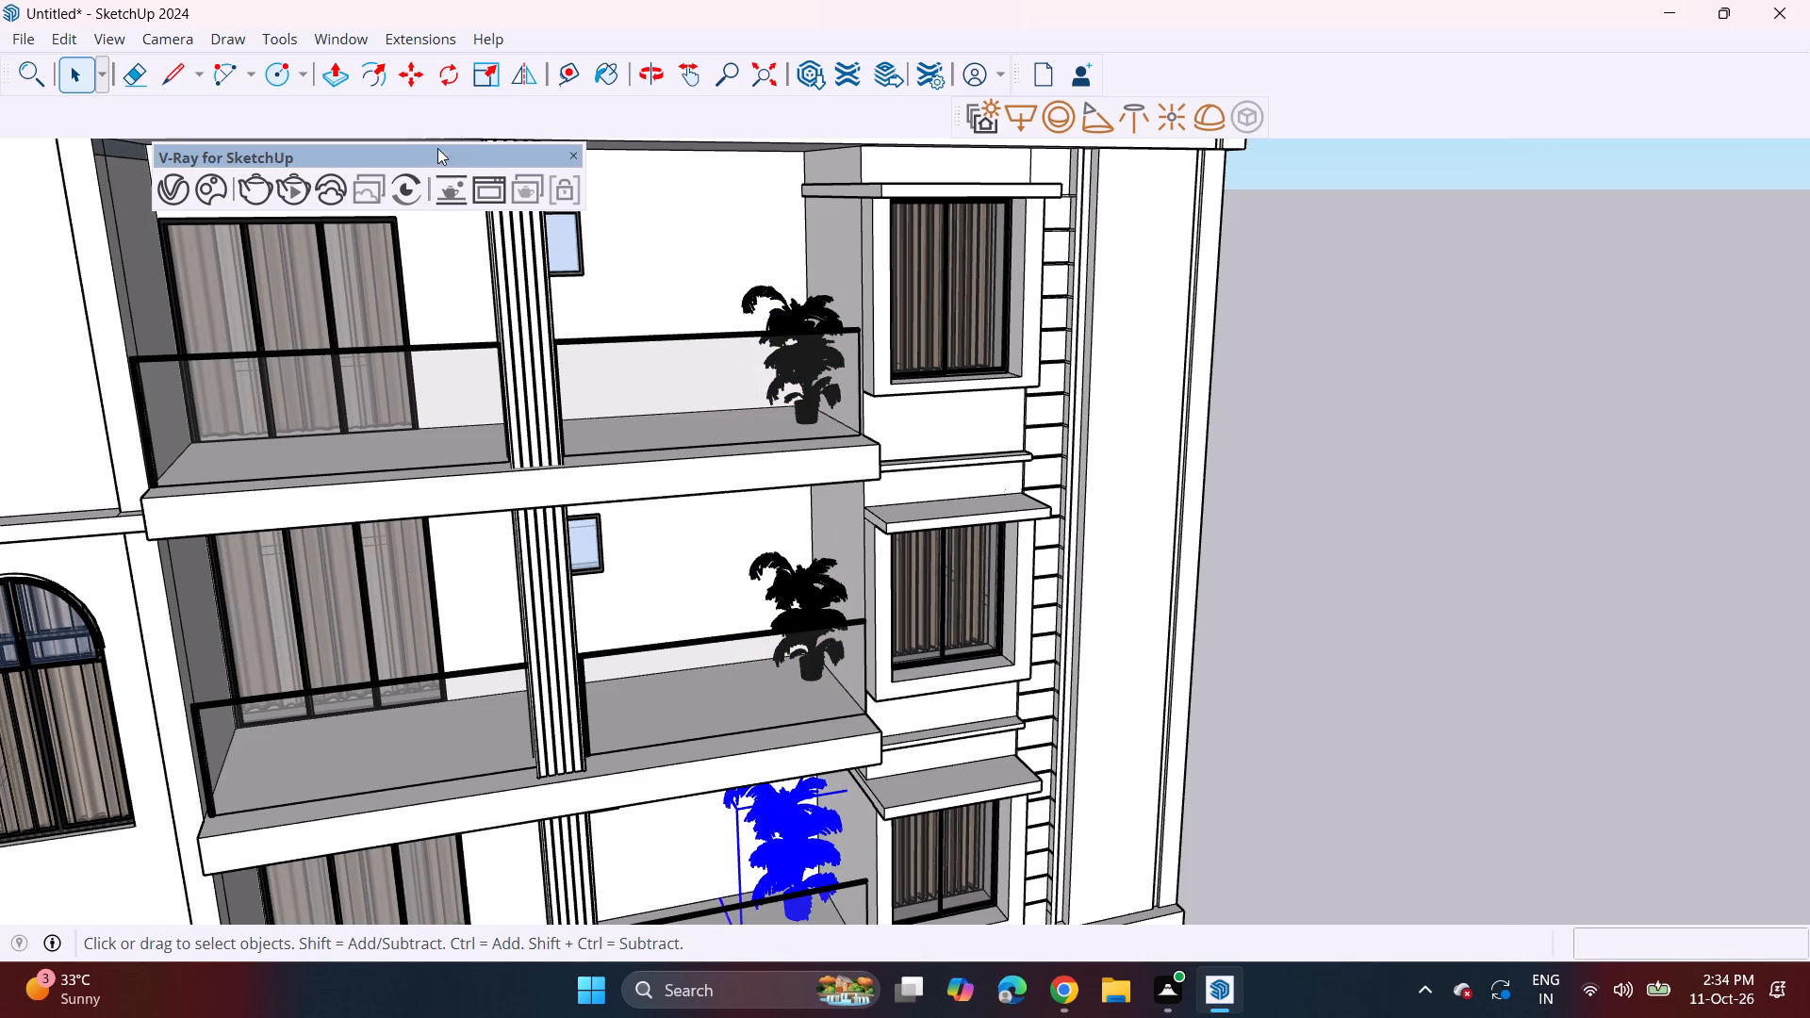
click(483, 74)
middle_drag(749, 806, 693, 671)
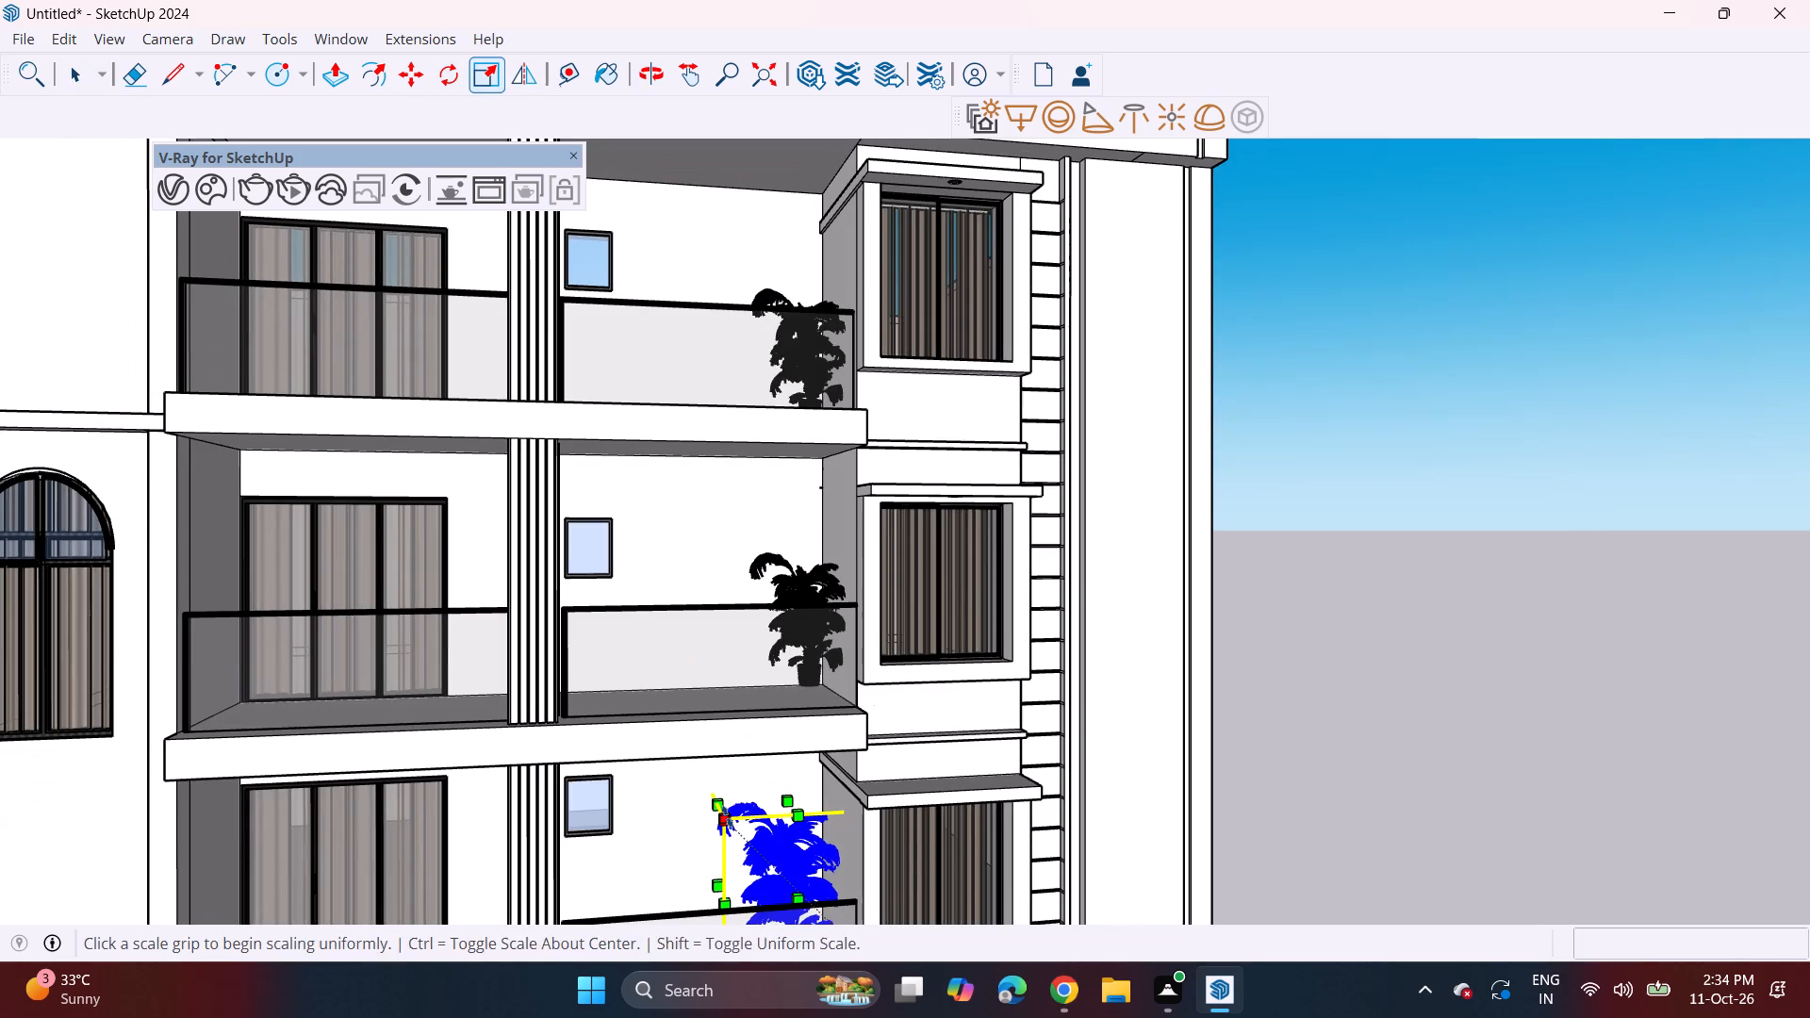
click(715, 792)
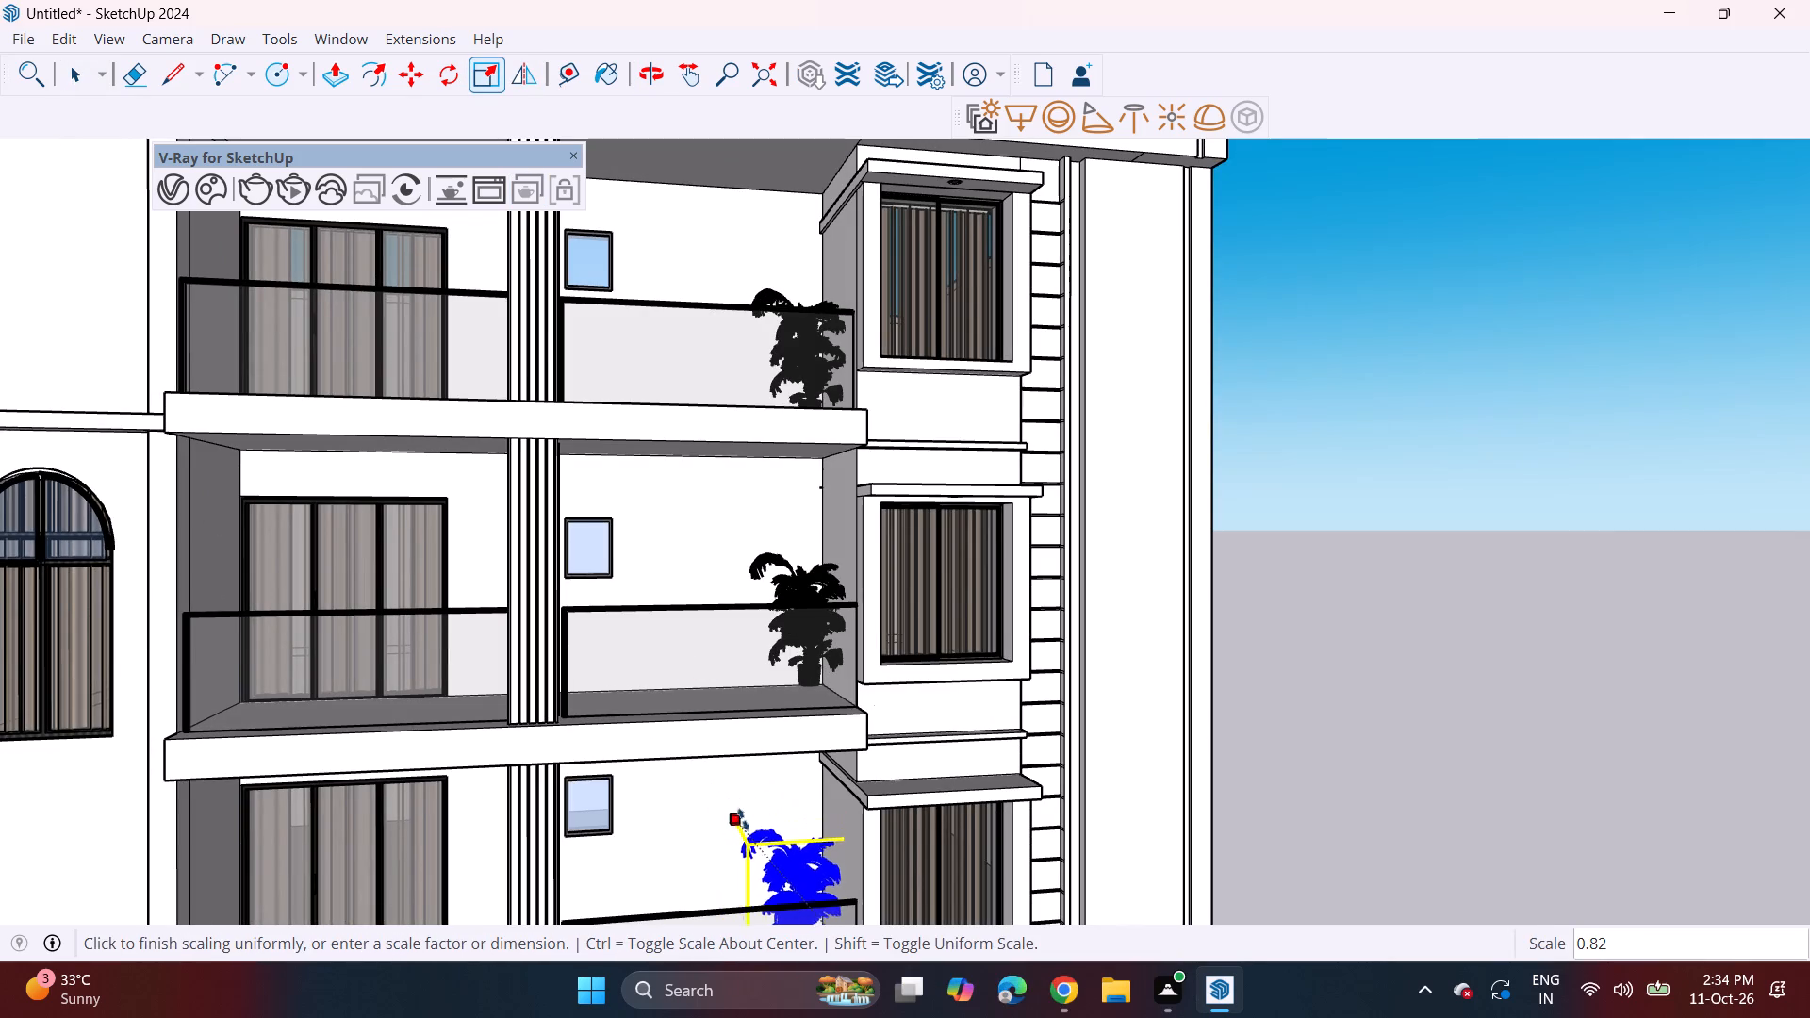
click(743, 819)
middle_drag(820, 801, 733, 791)
key(space)
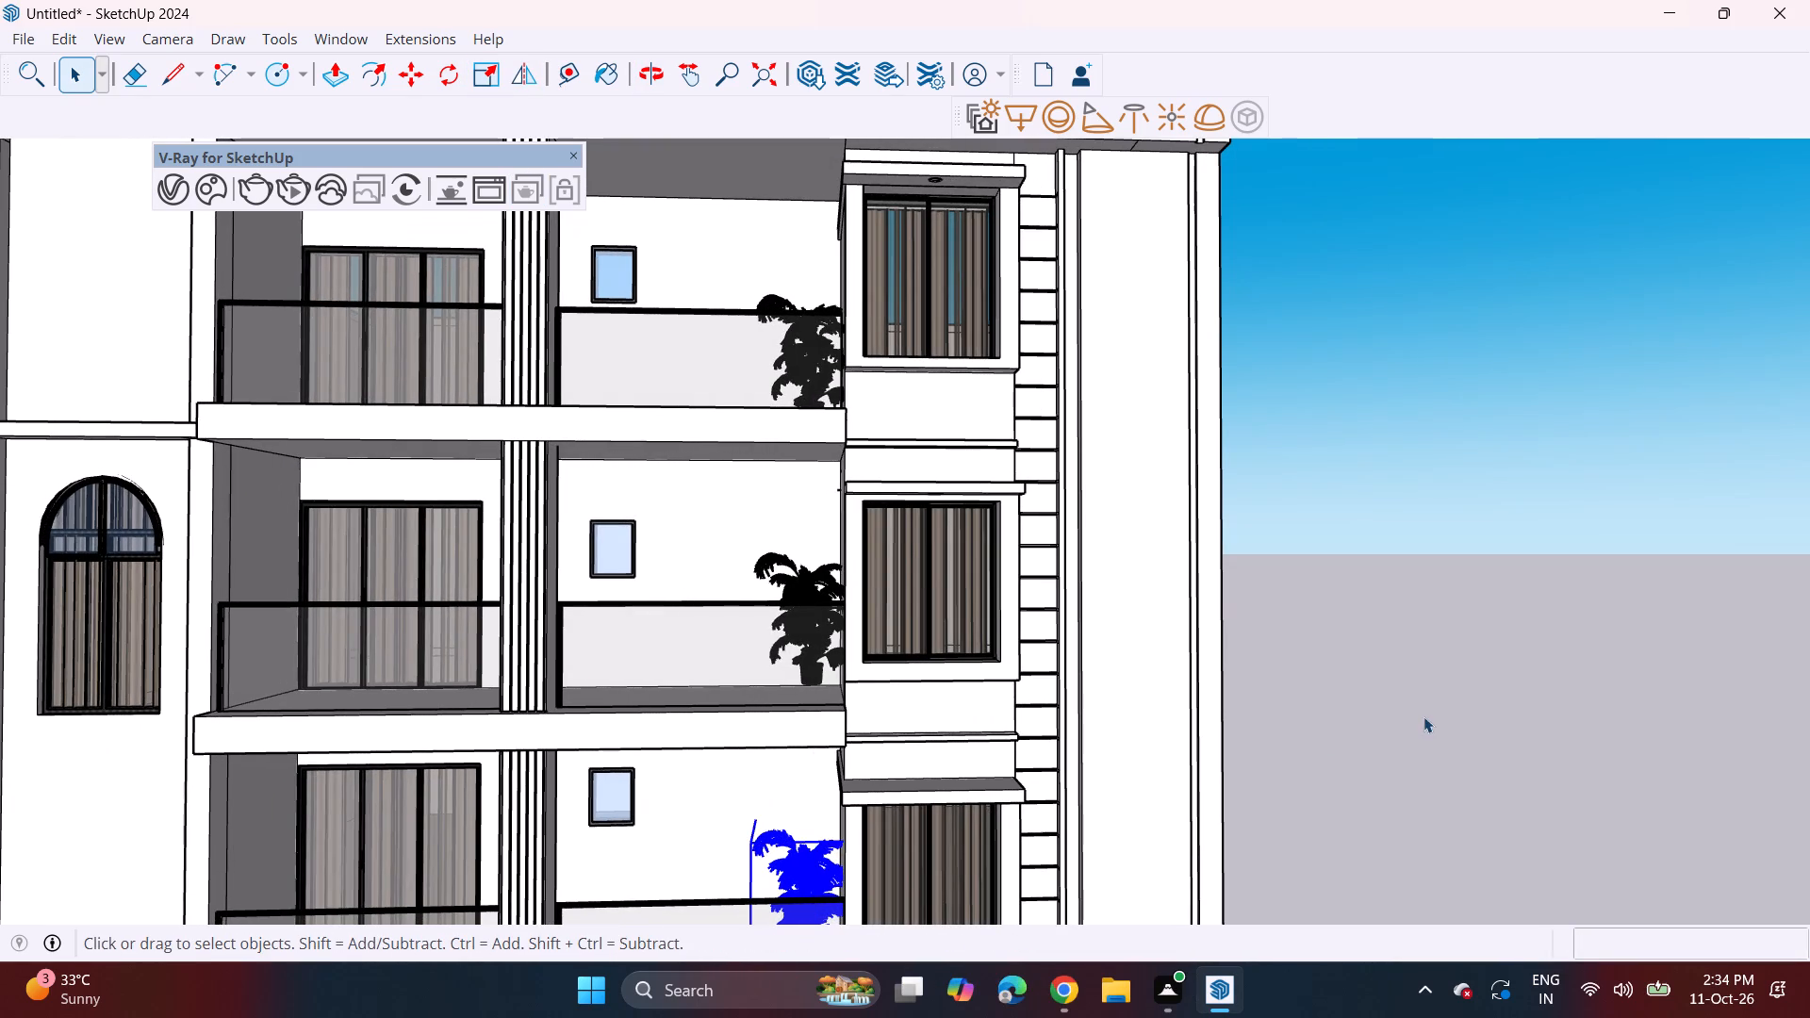
click(1423, 716)
Move the middle balcony's palm slightly down toward the balcony floor.
scroll(970, 791, down, 3)
shift+middle_drag(941, 780, 1004, 629)
scroll(988, 630, down, 1)
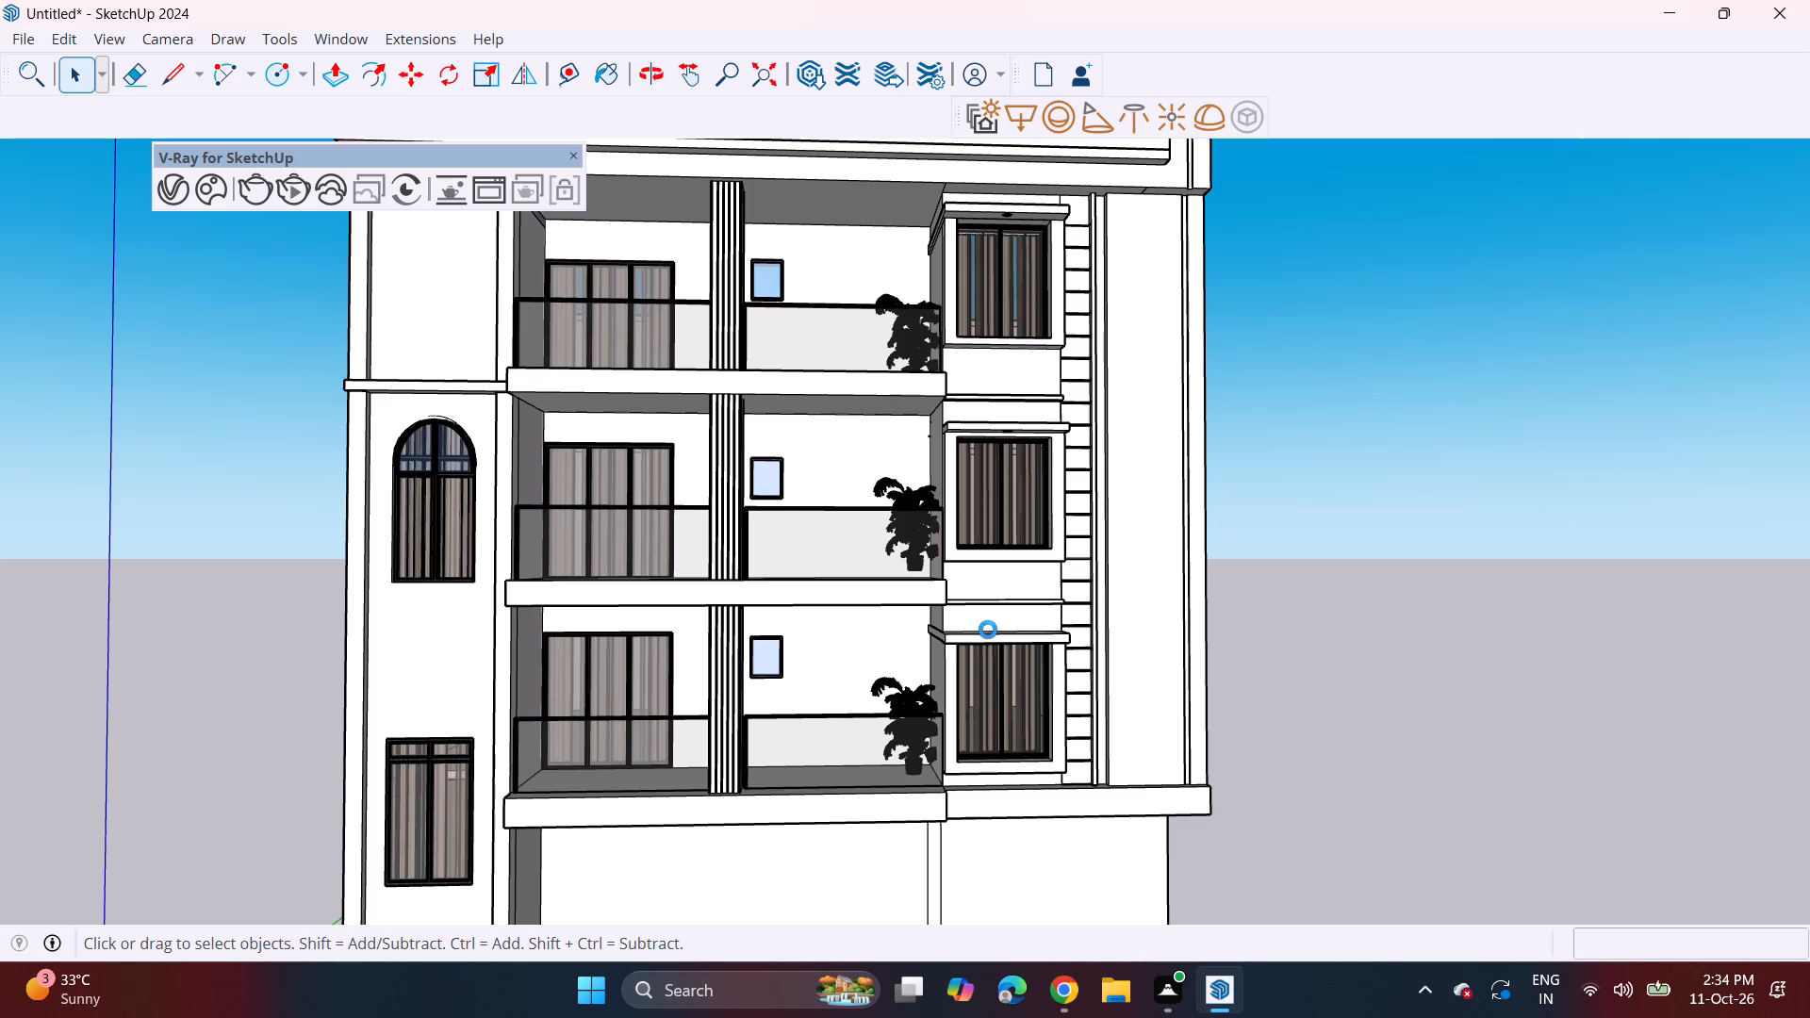
middle_drag(992, 690, 1029, 814)
middle_drag(932, 546, 939, 710)
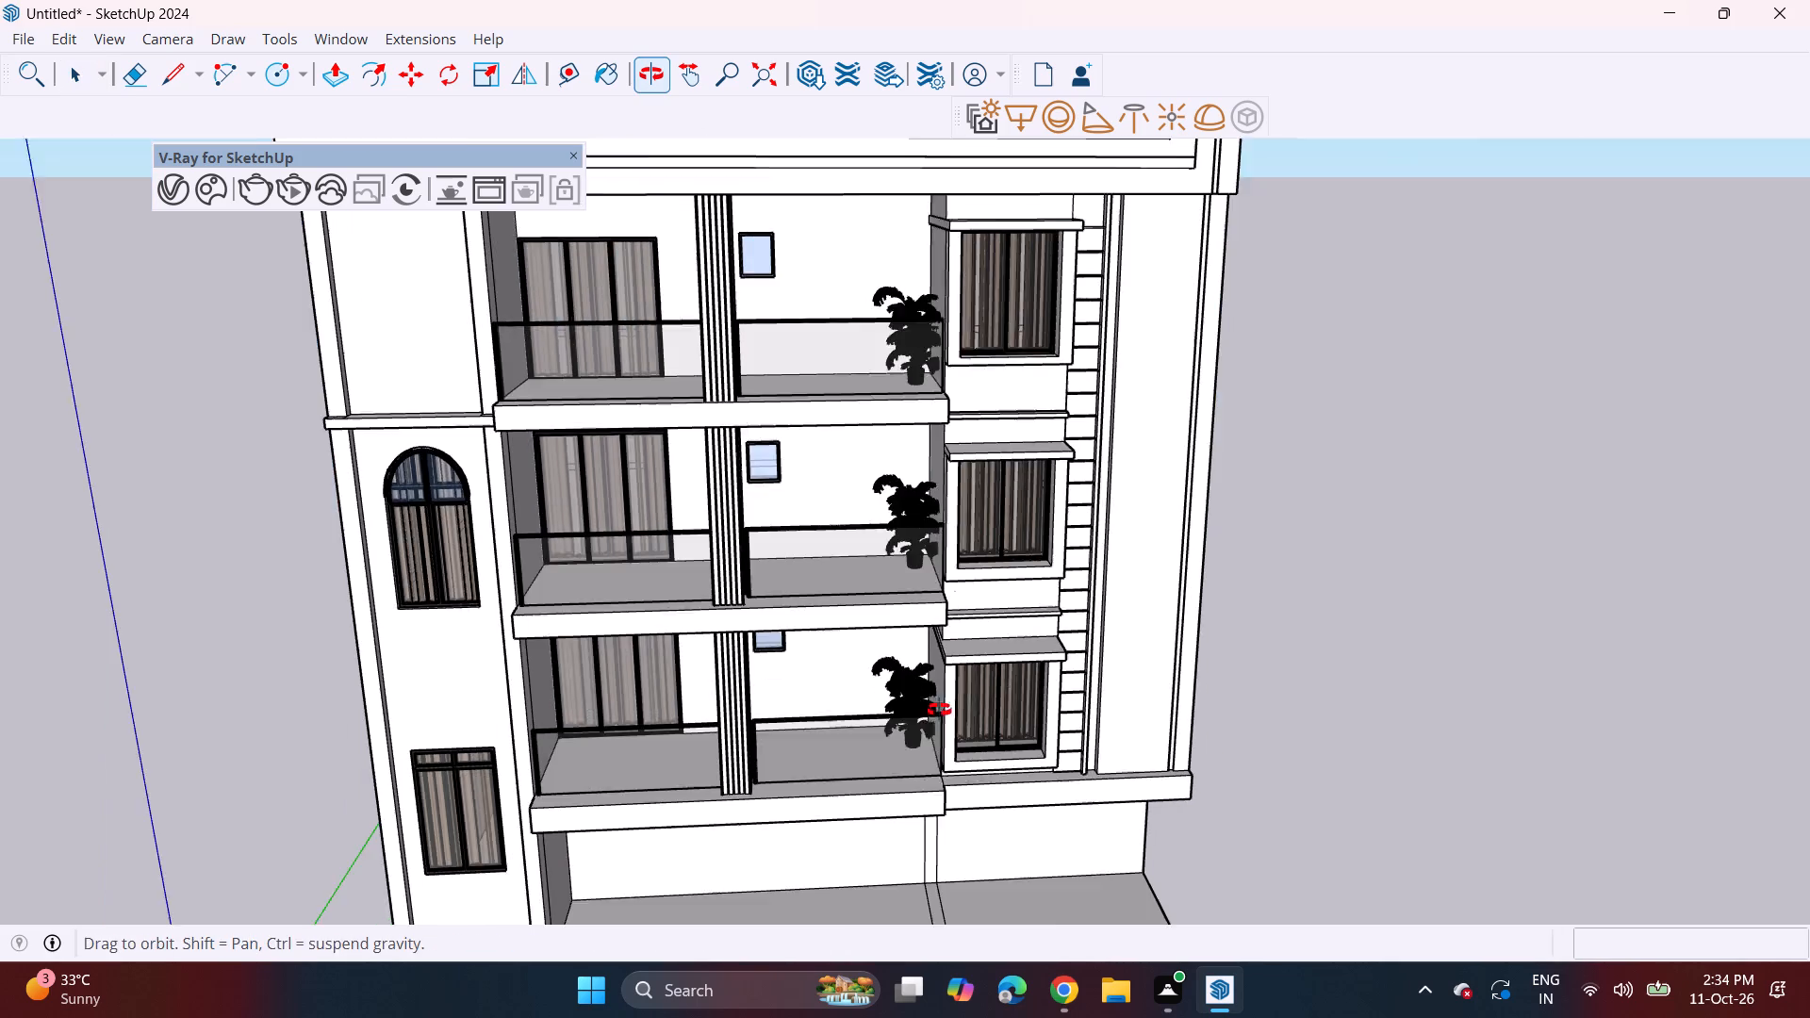
middle_drag(939, 710, 931, 737)
scroll(892, 484, up, 9)
click(916, 524)
middle_drag(980, 682, 970, 616)
key(p)
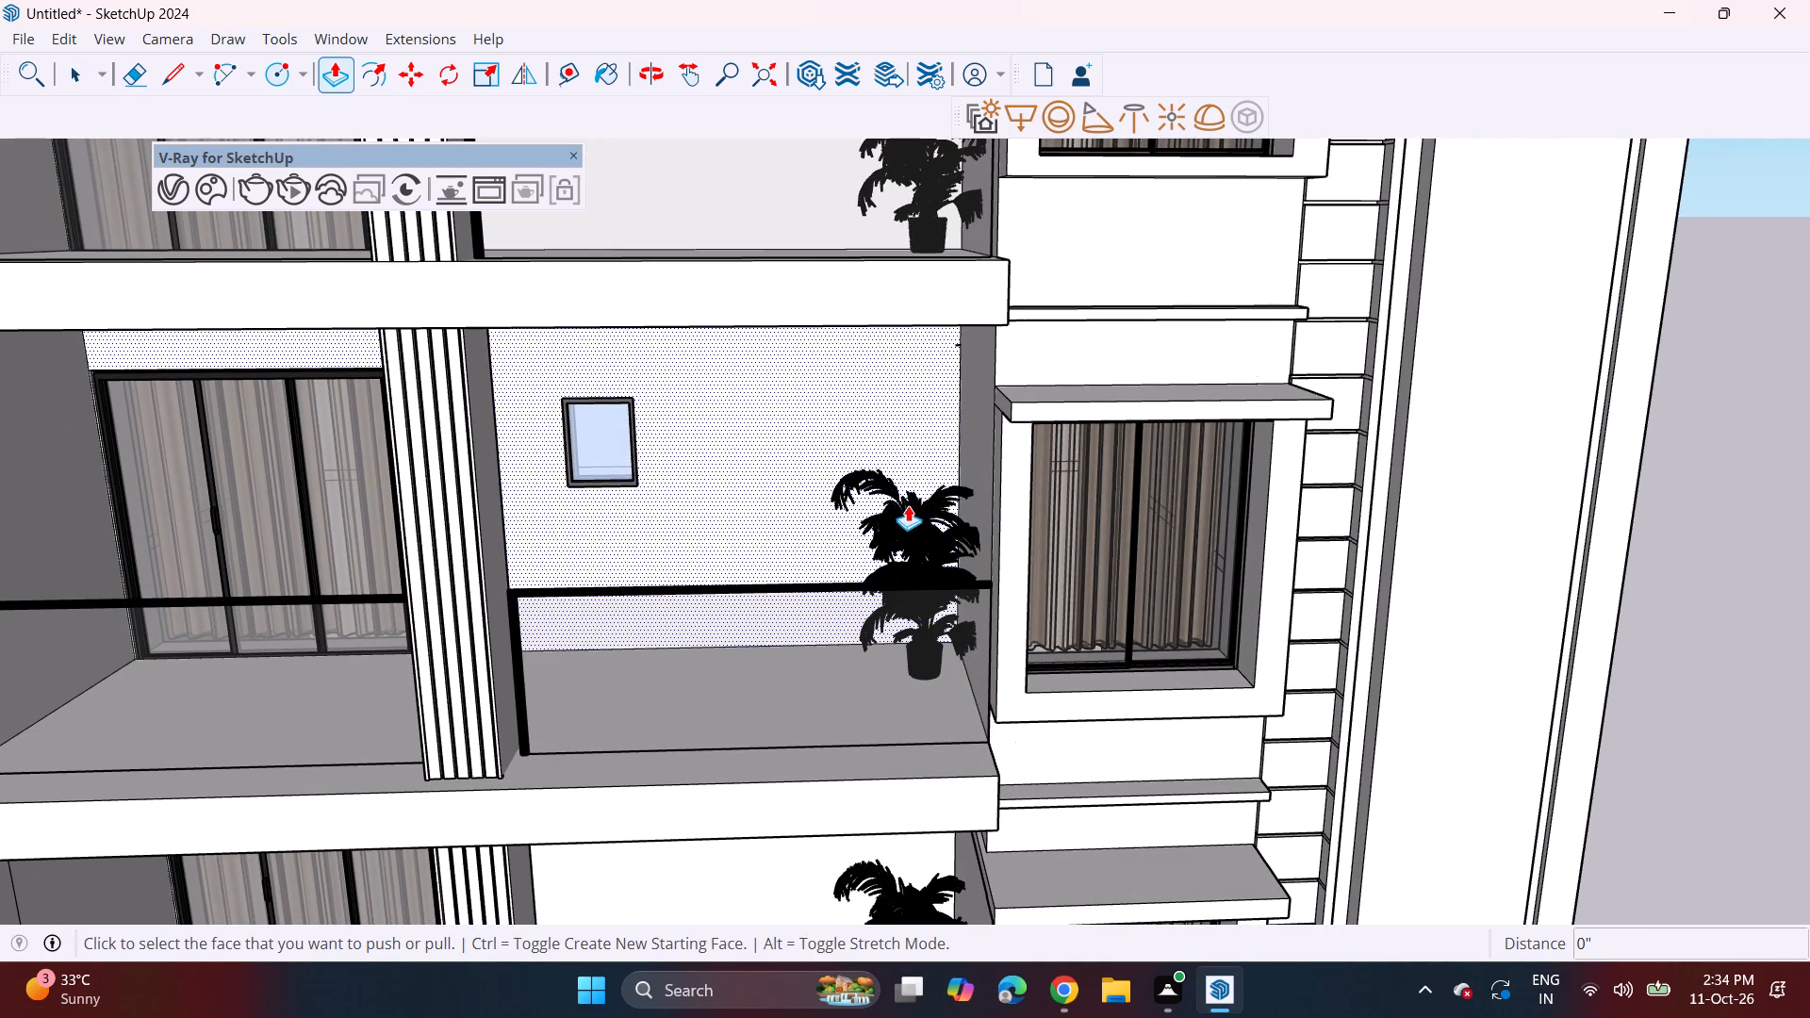
key(m)
click(922, 528)
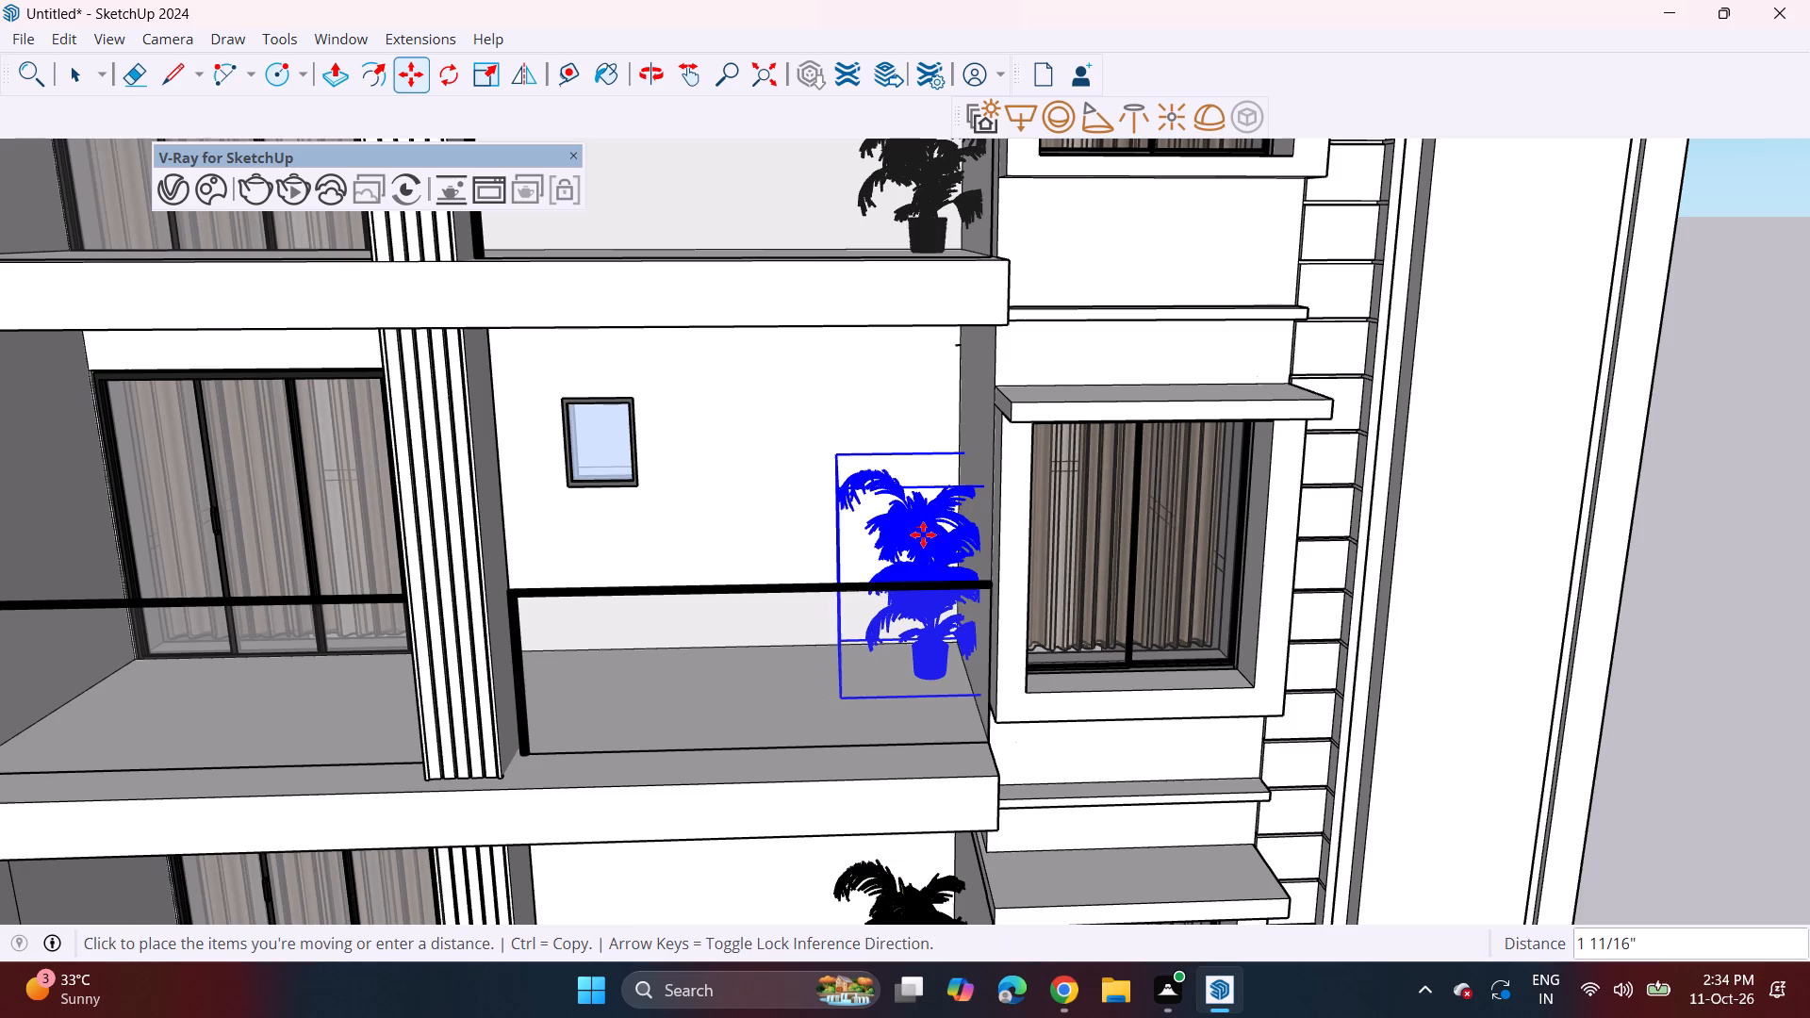
click(923, 541)
Lower the middle balcony's palm along the blue axis by about 5 15/16" and clear the selection.
middle_drag(958, 627, 930, 501)
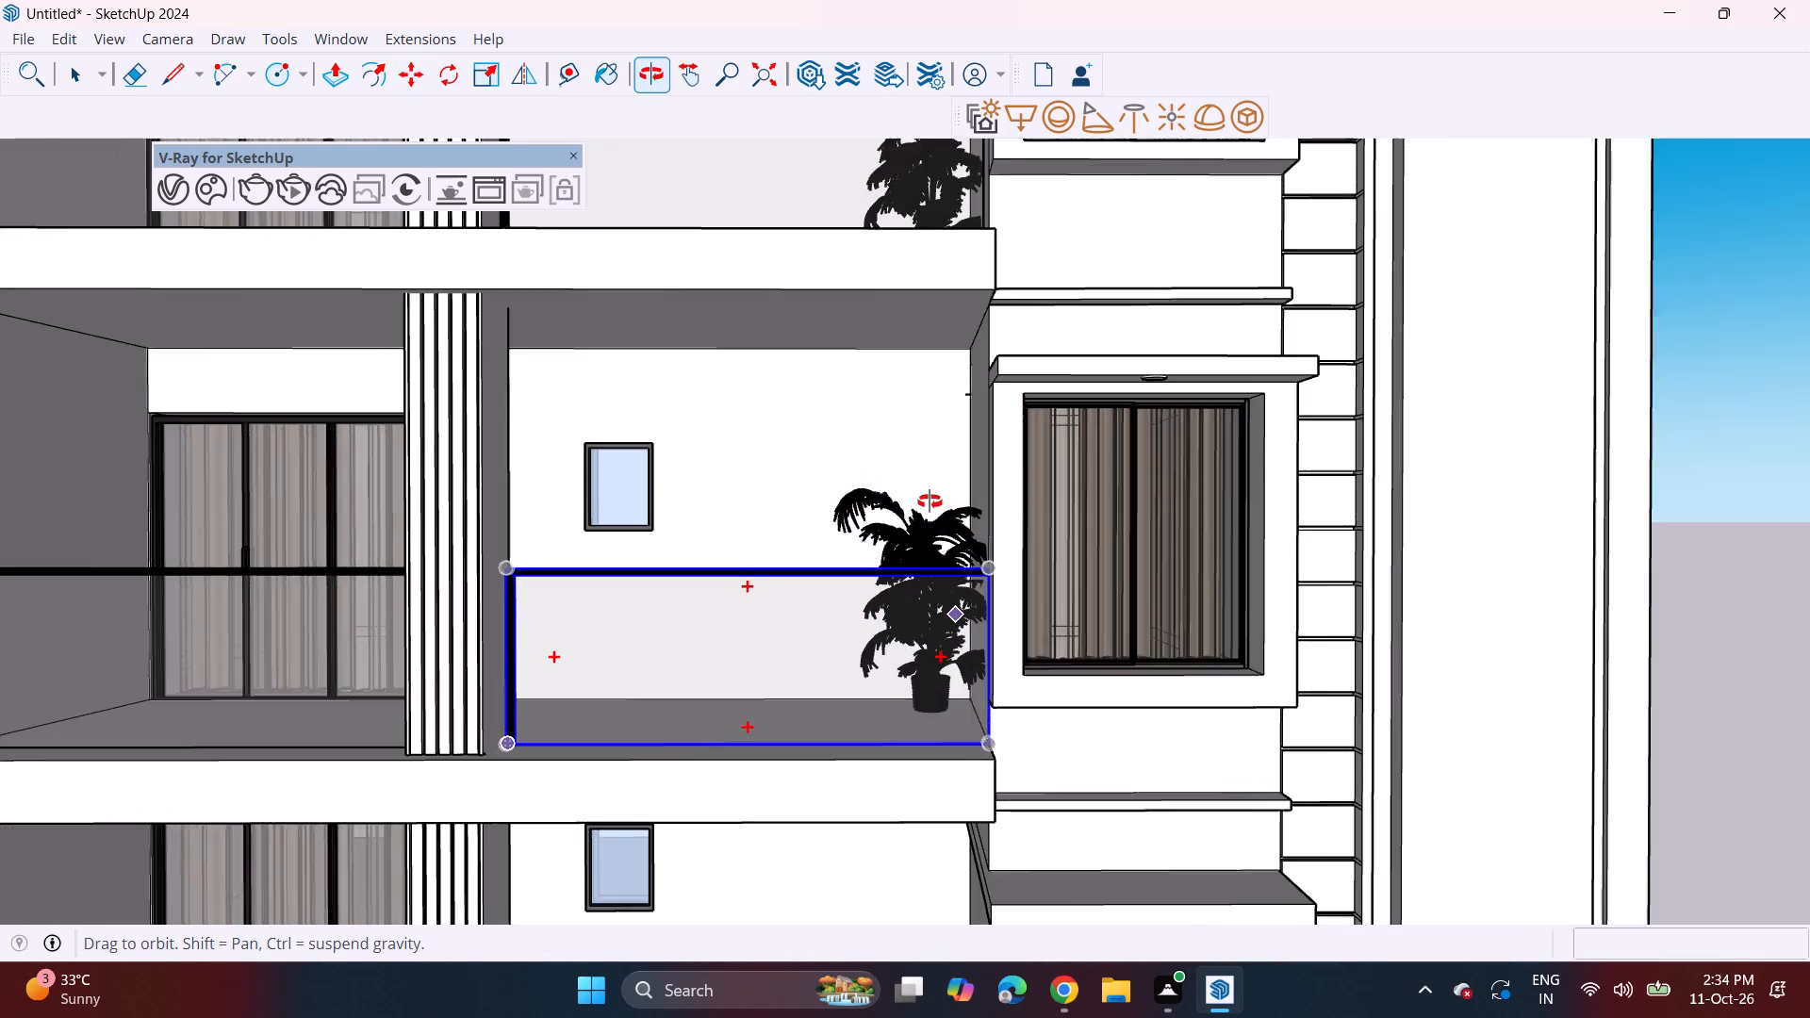
middle_drag(930, 501, 932, 578)
scroll(920, 581, down, 2)
middle_drag(894, 648, 889, 543)
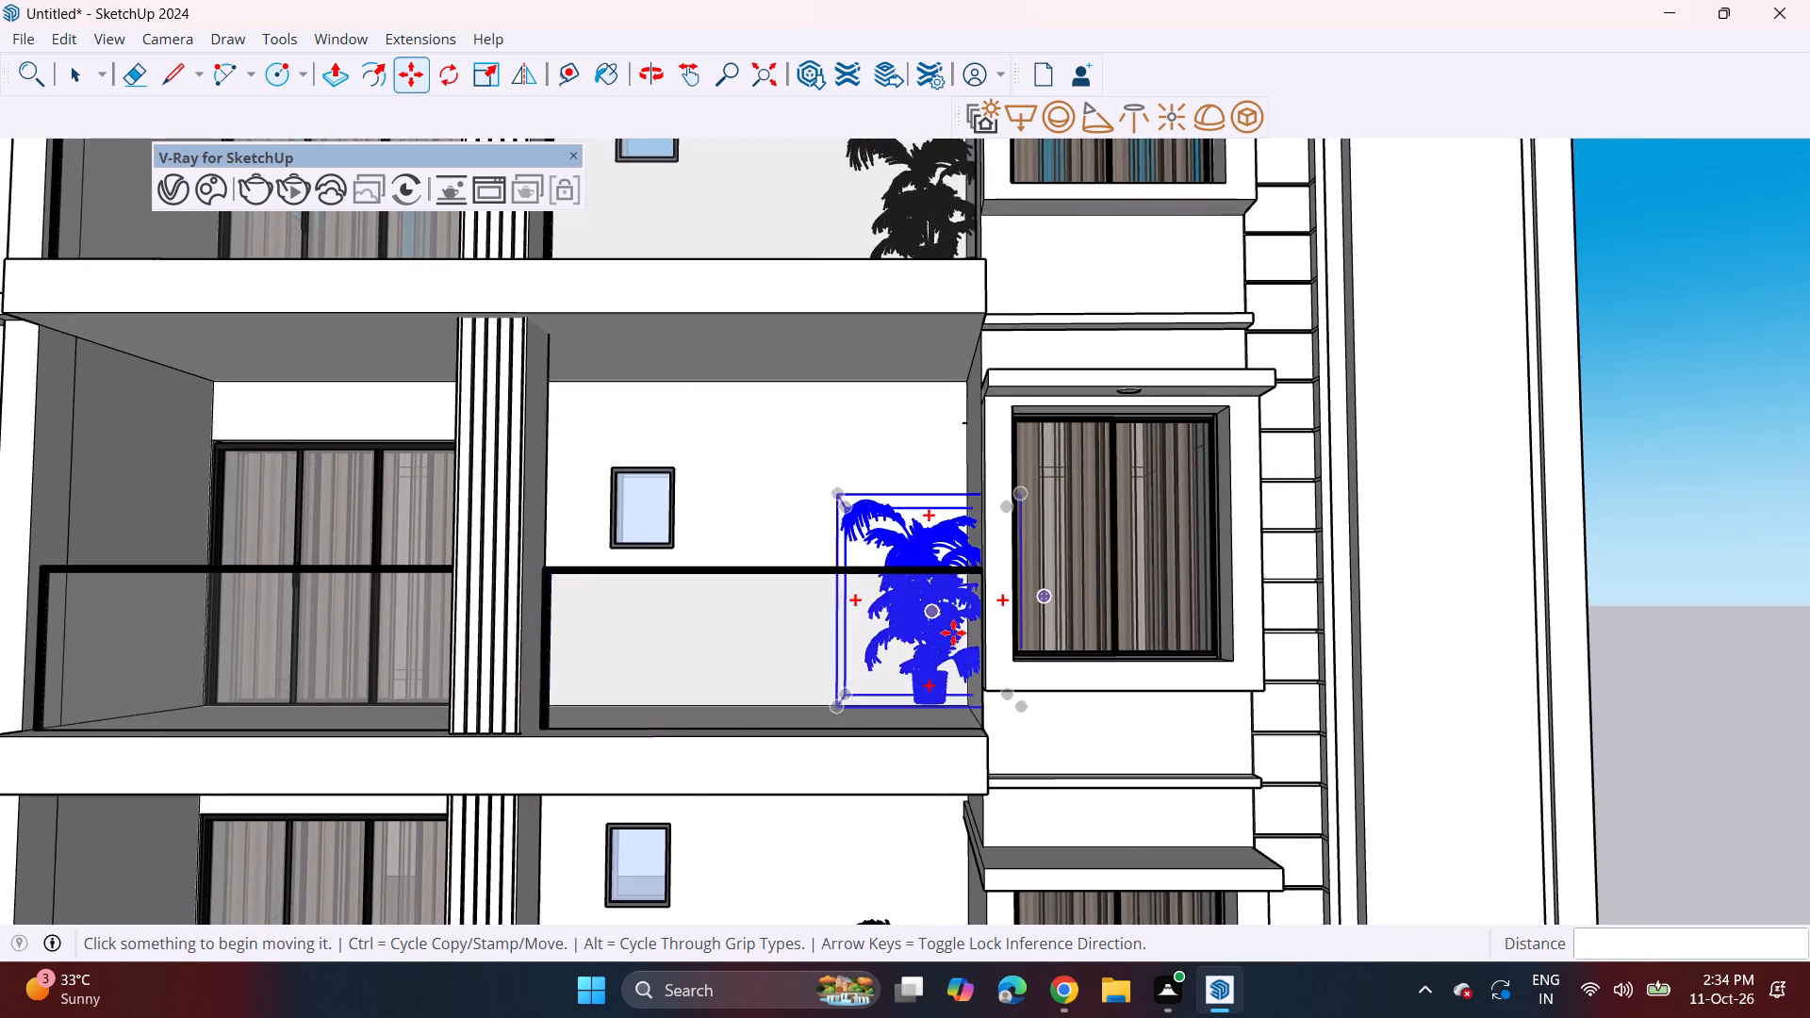
scroll(953, 632, up, 3)
click(934, 604)
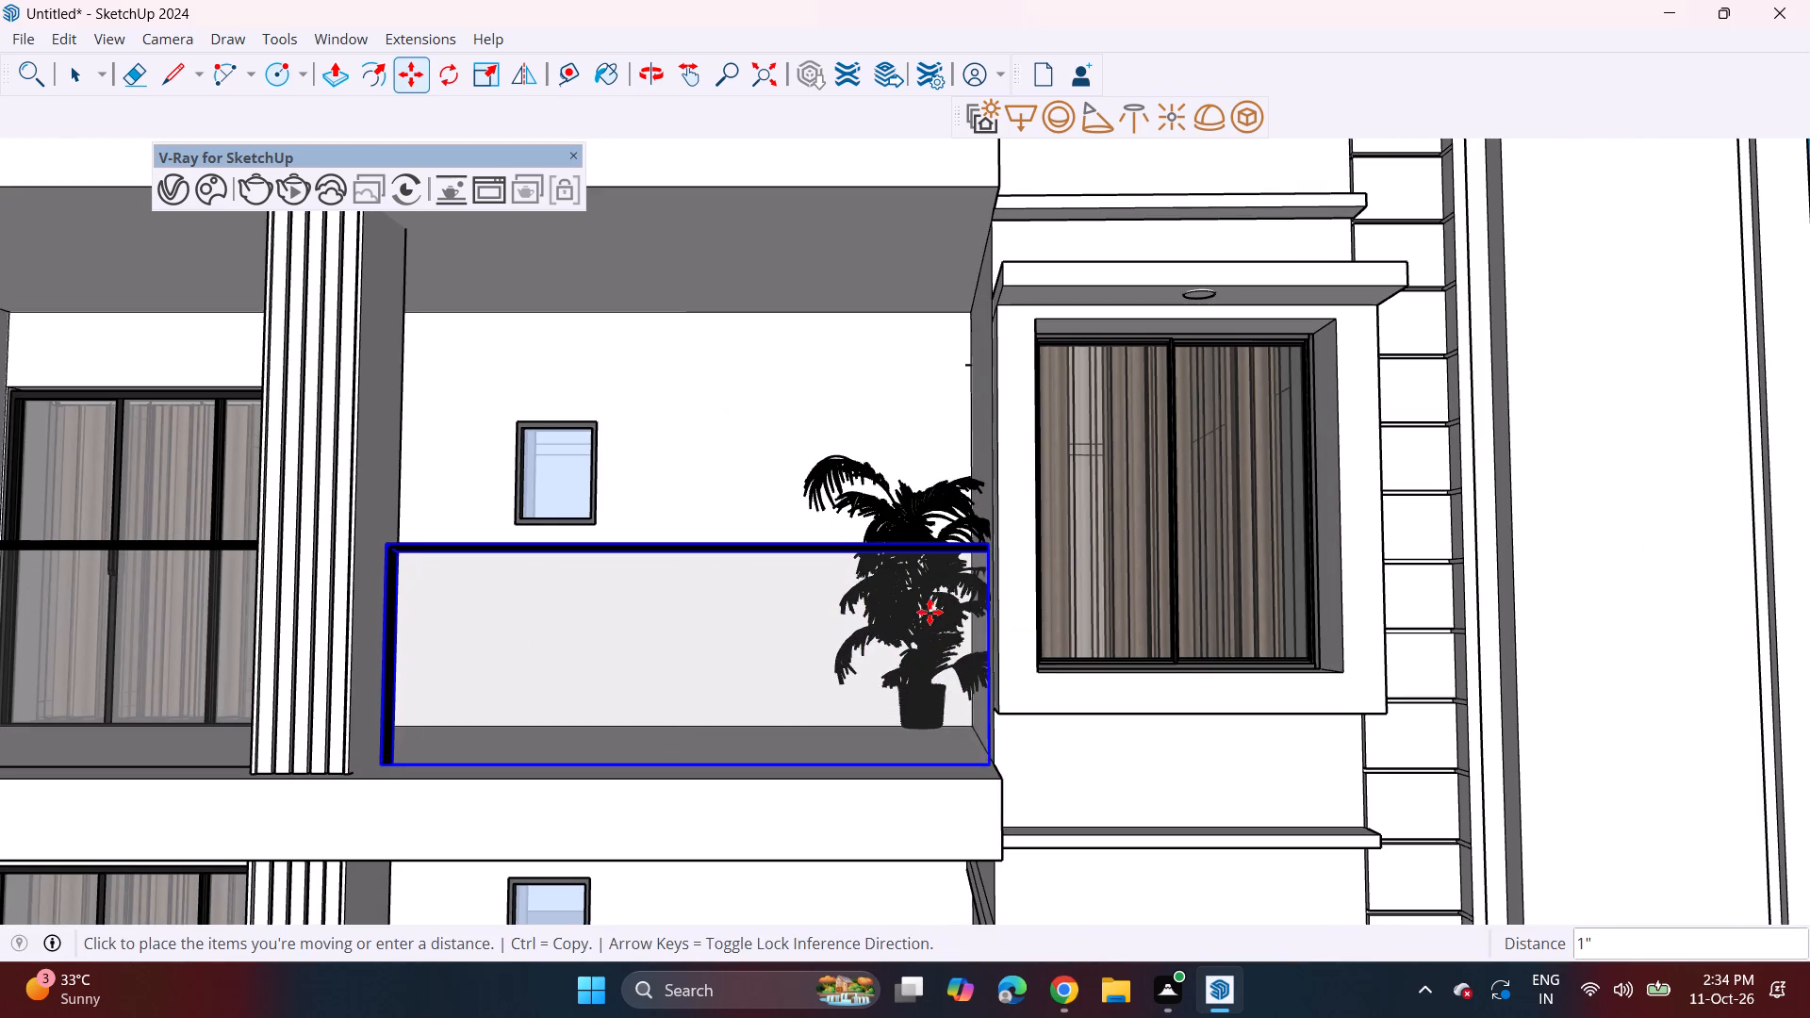
key(Escape)
key(grave)
click(926, 522)
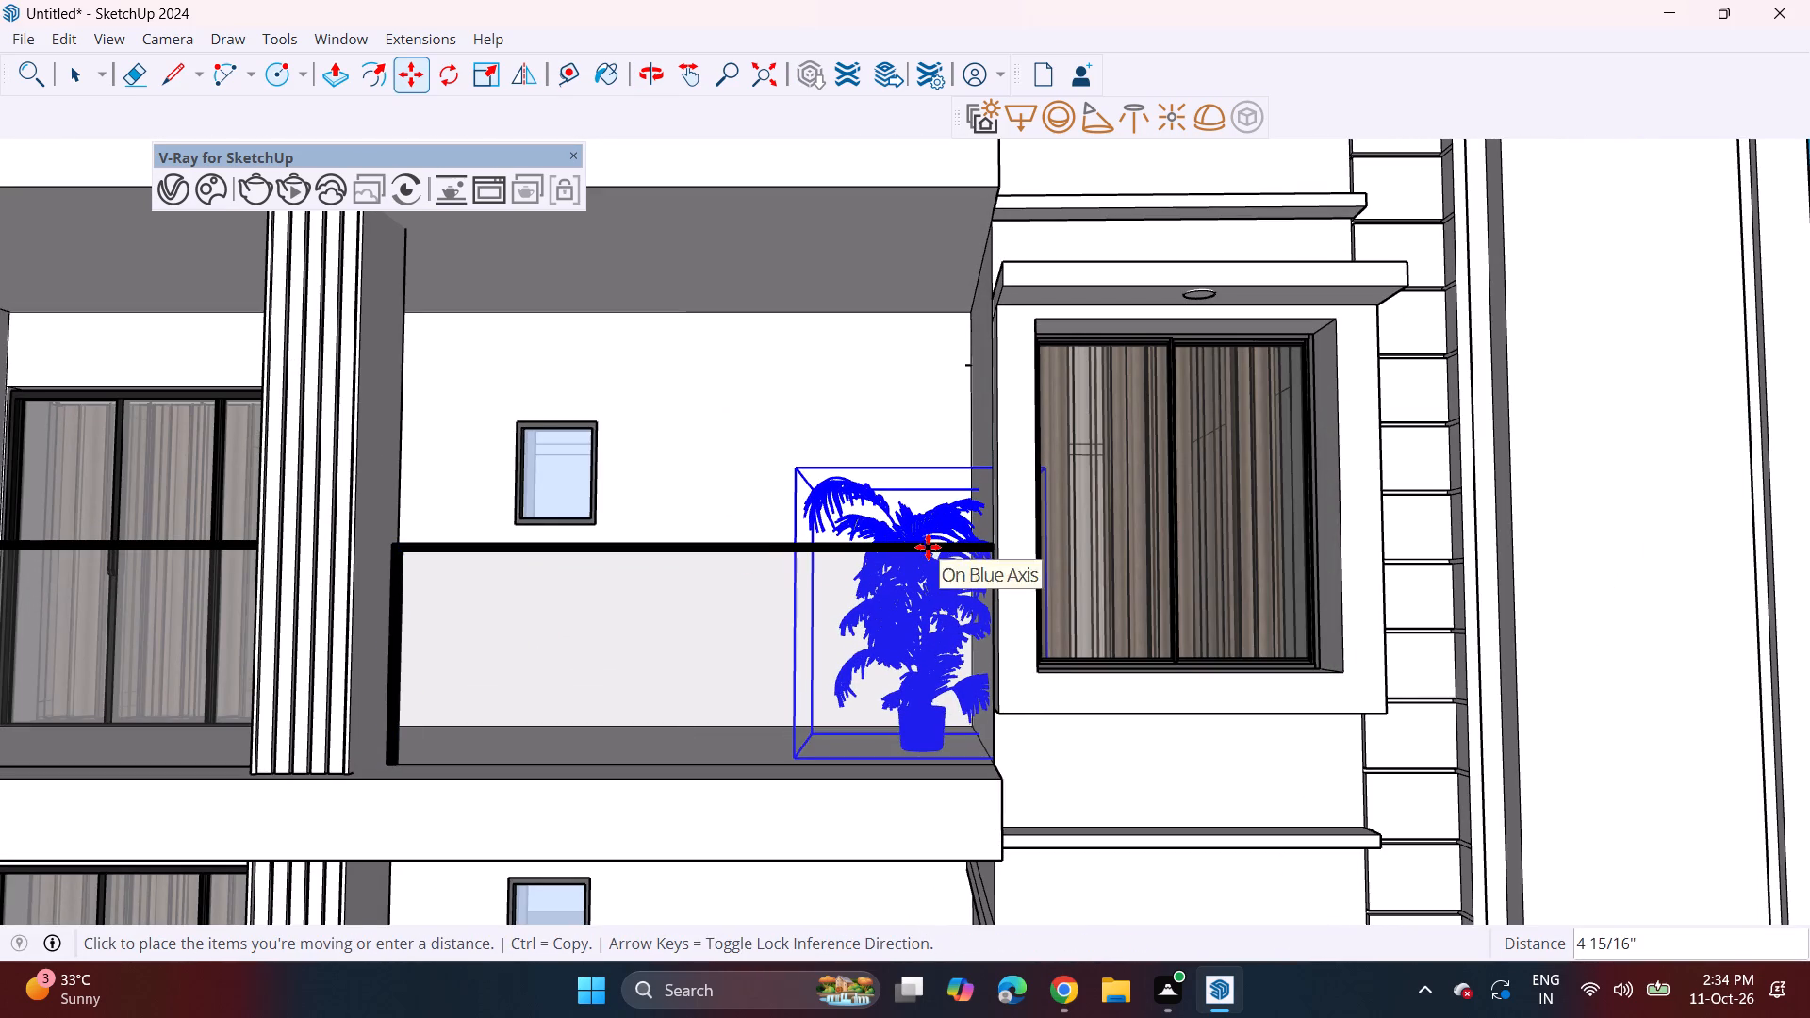
click(932, 550)
scroll(912, 581, down, 5)
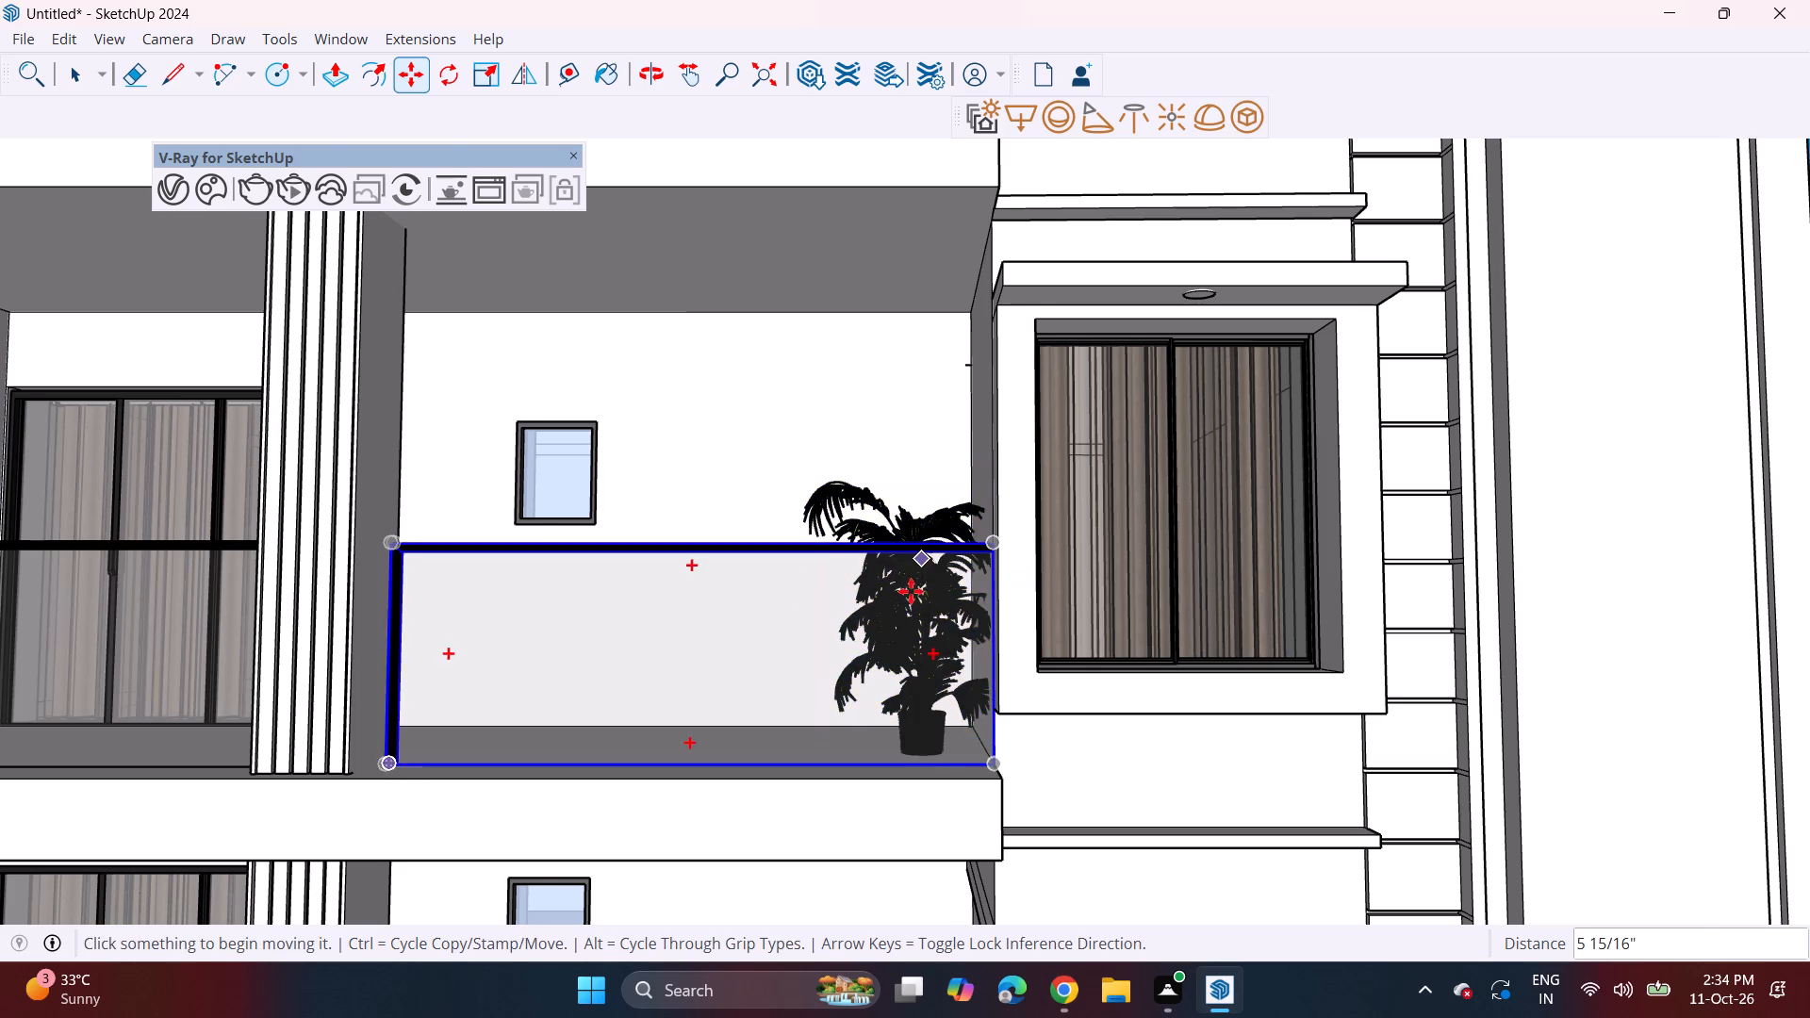
scroll(911, 591, down, 20)
key(space)
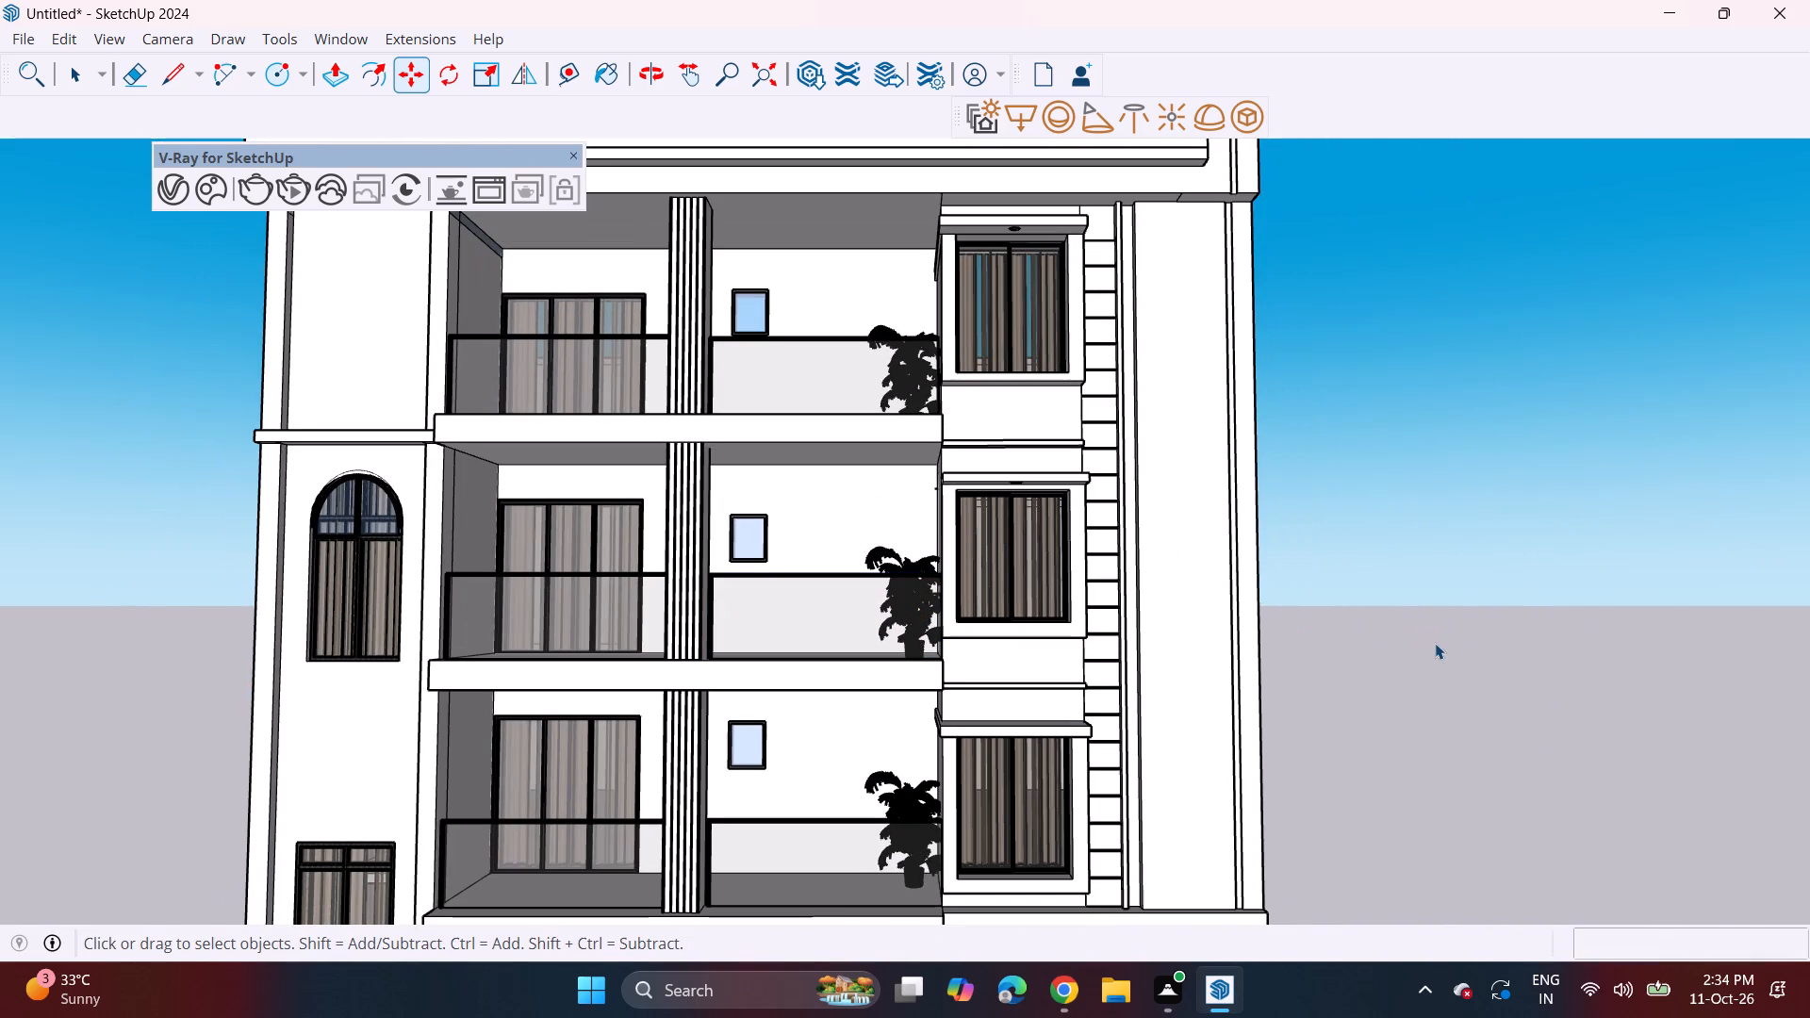
click(1435, 643)
Import the PLANTS model from the Downloads folder and place it on the open ground beside the building.
scroll(1056, 673, down, 4)
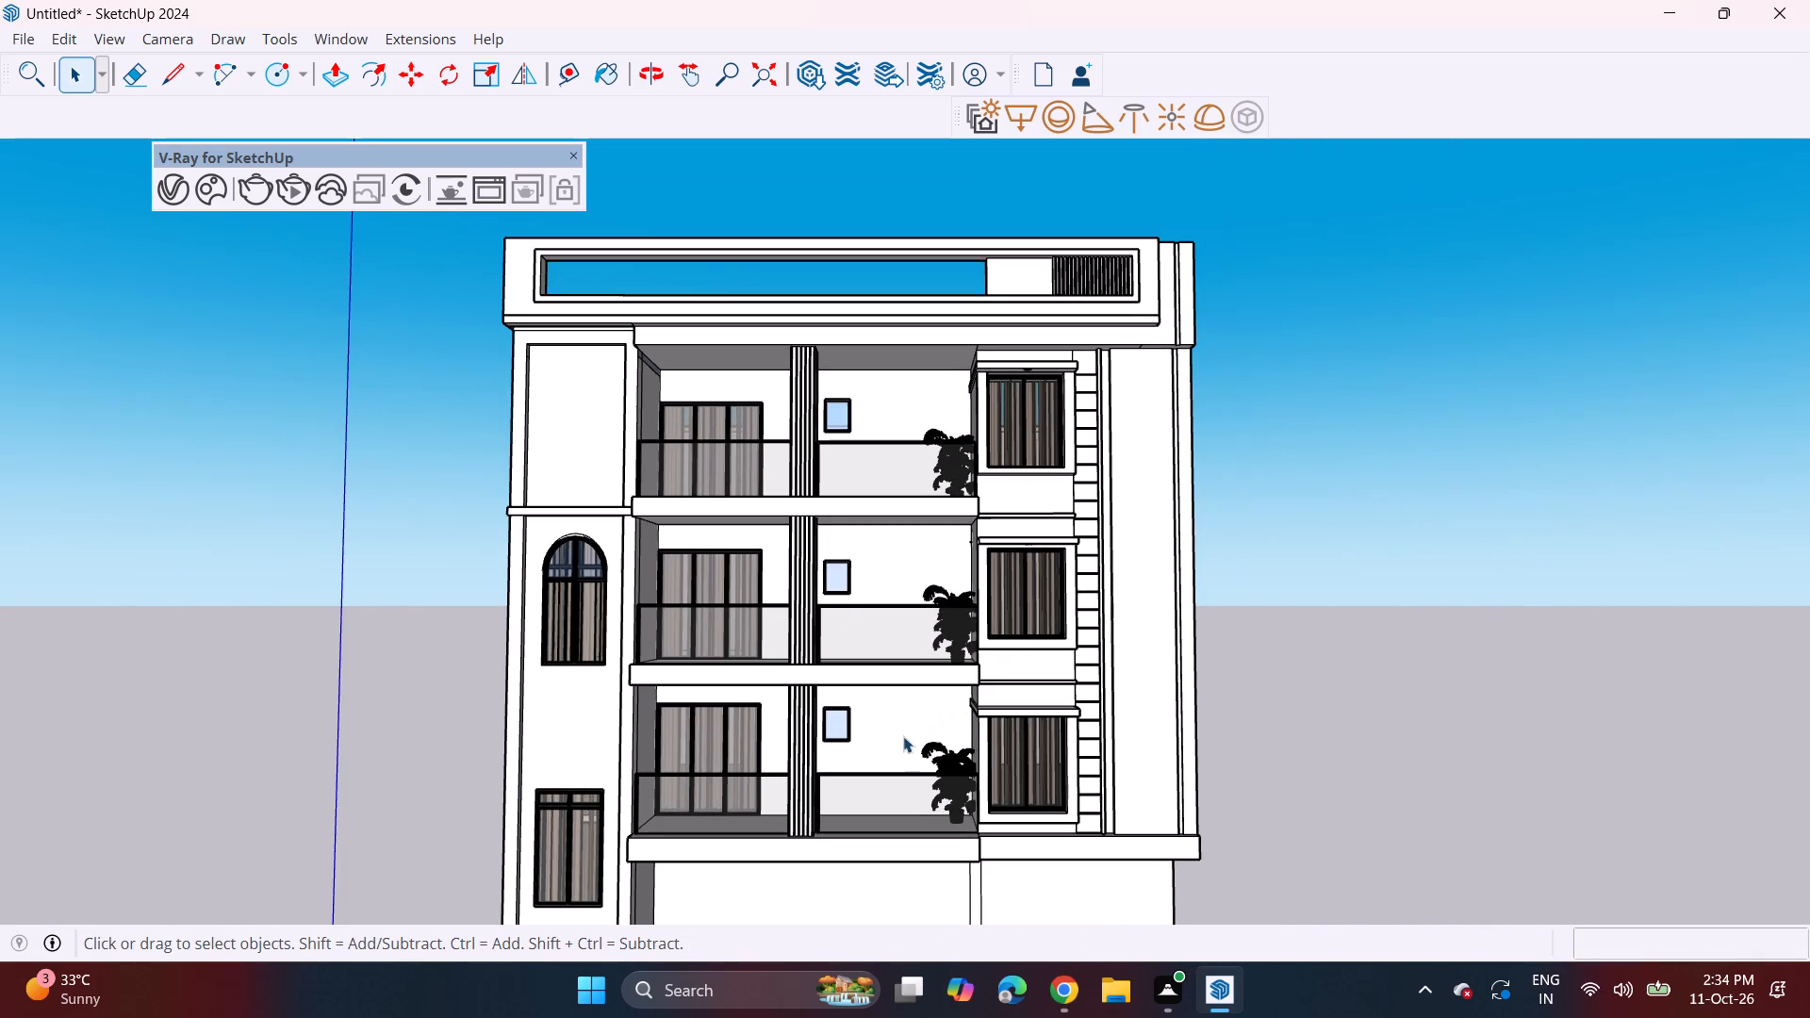
middle_drag(773, 615, 794, 649)
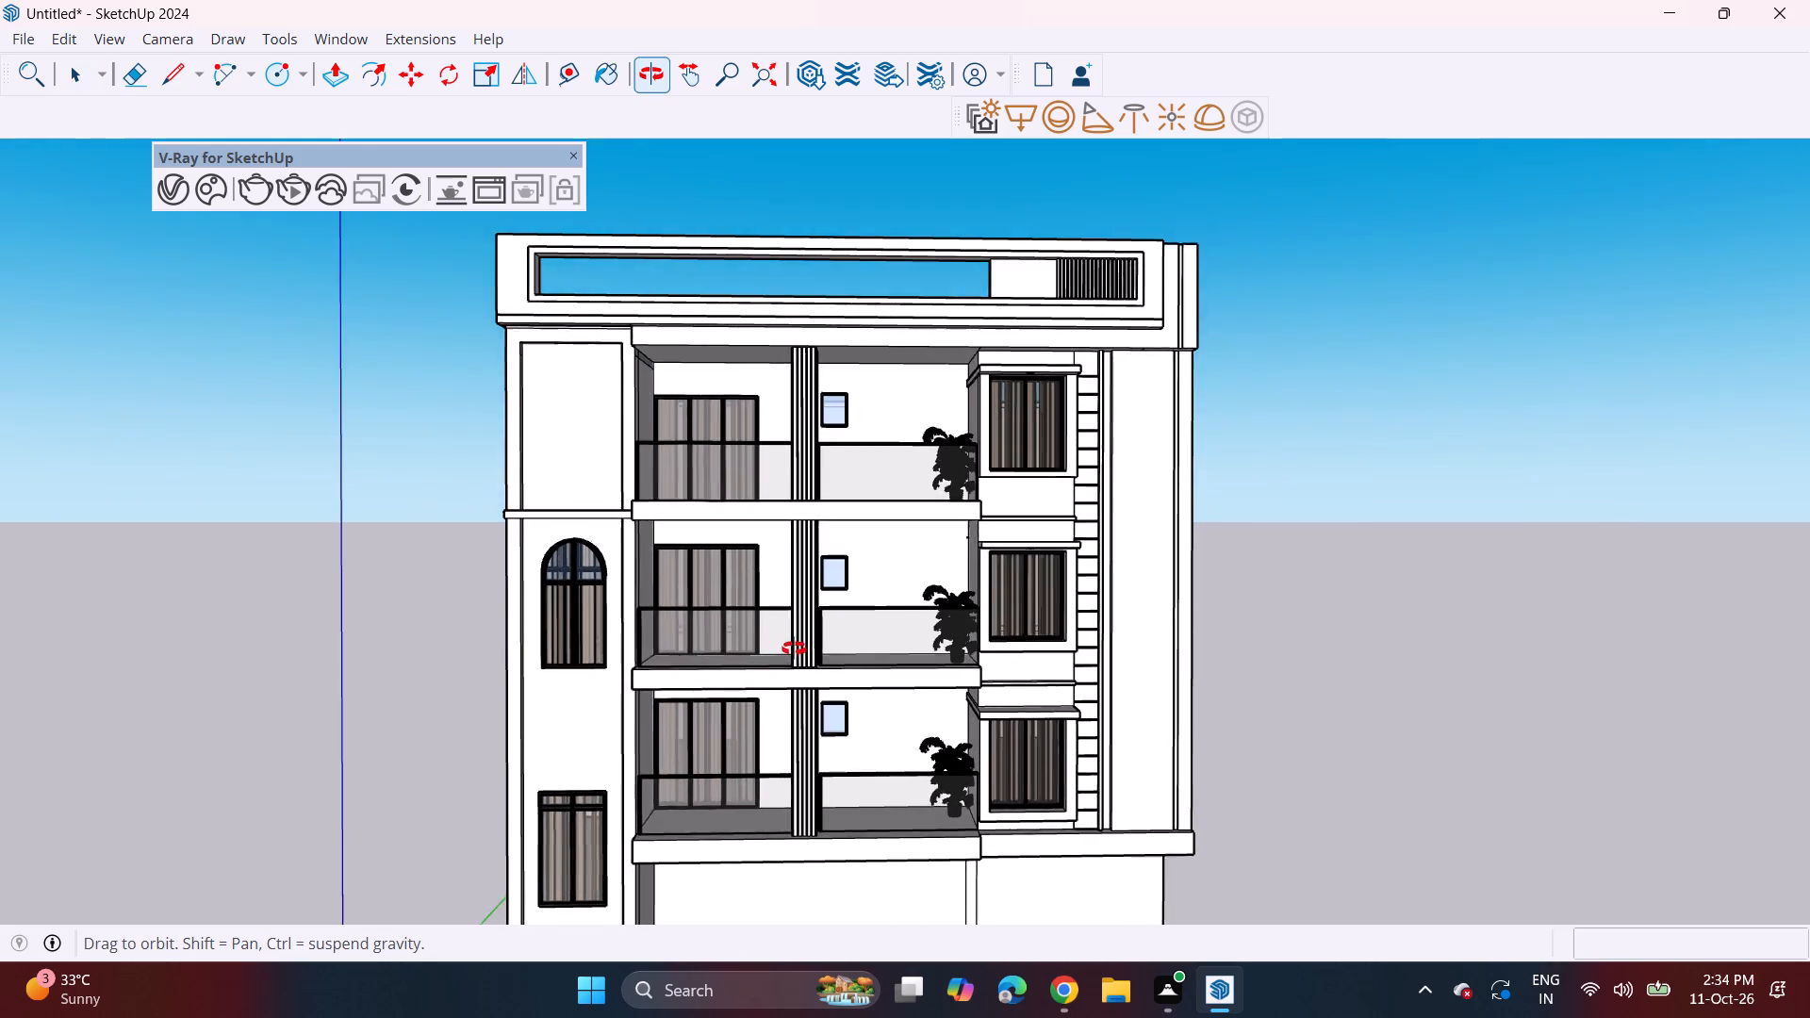
middle_drag(794, 649, 794, 730)
click(16, 41)
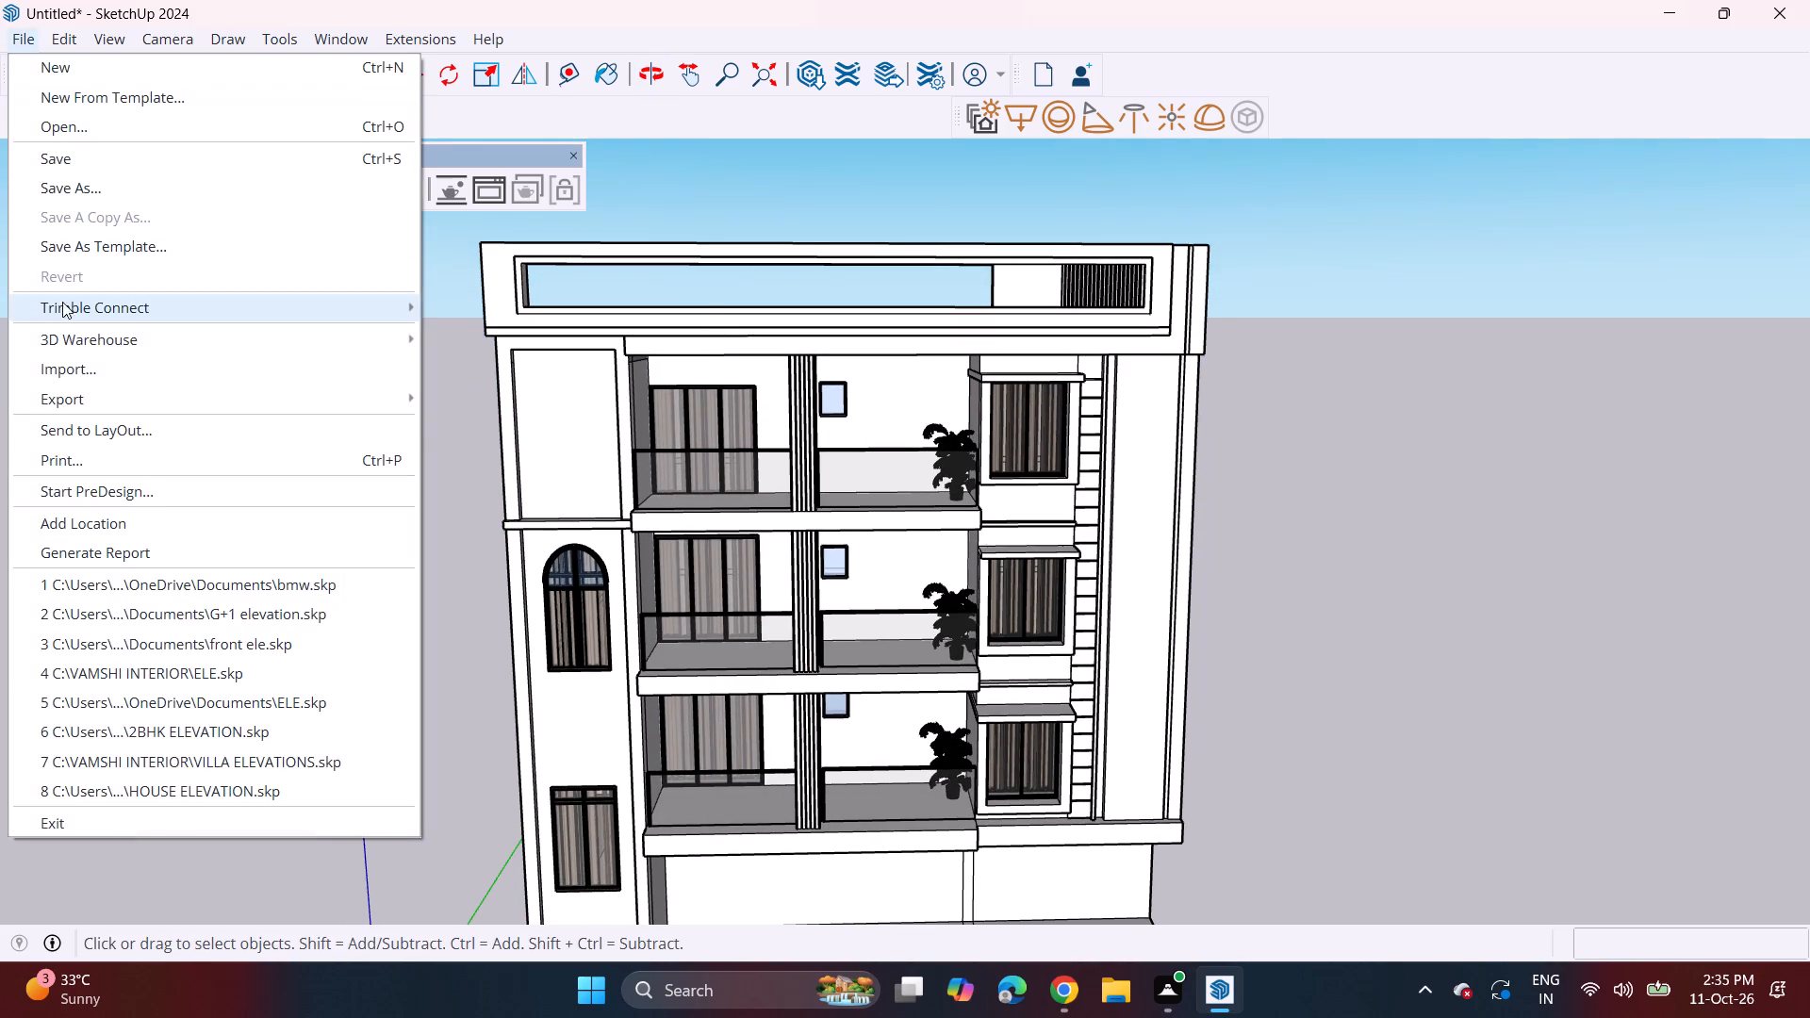
click(78, 376)
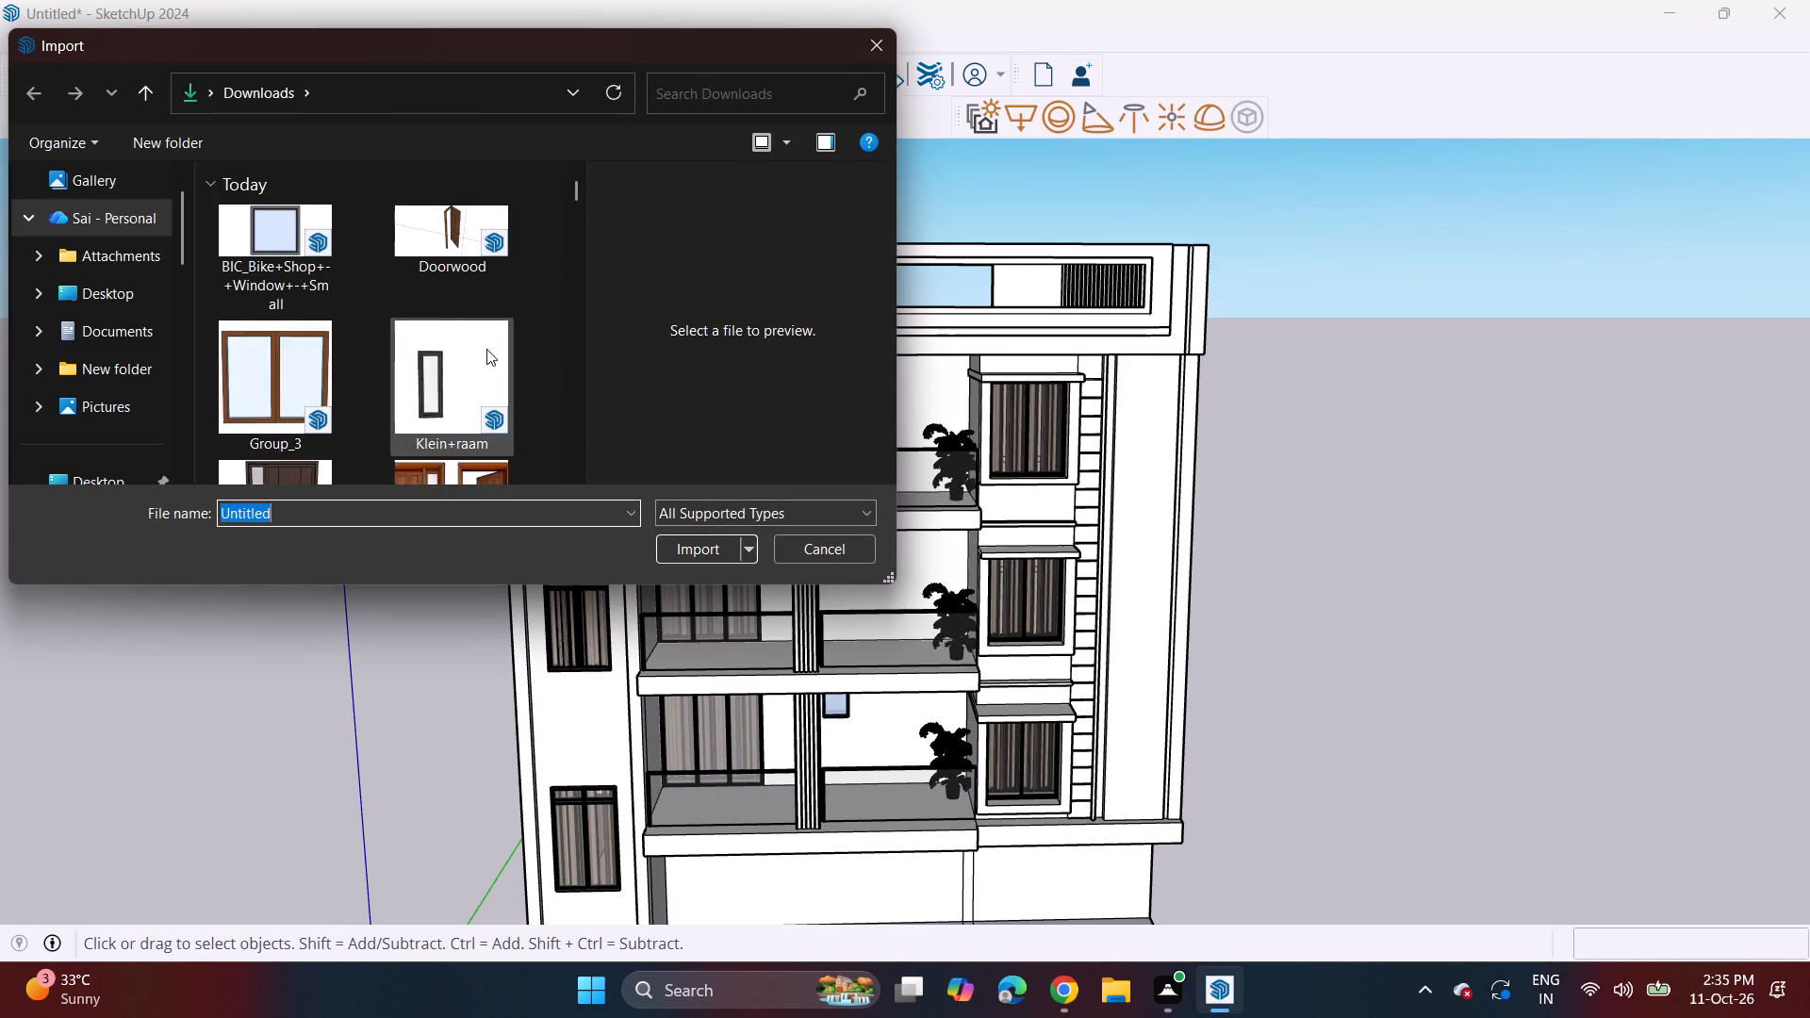
scroll(486, 349, down, 16)
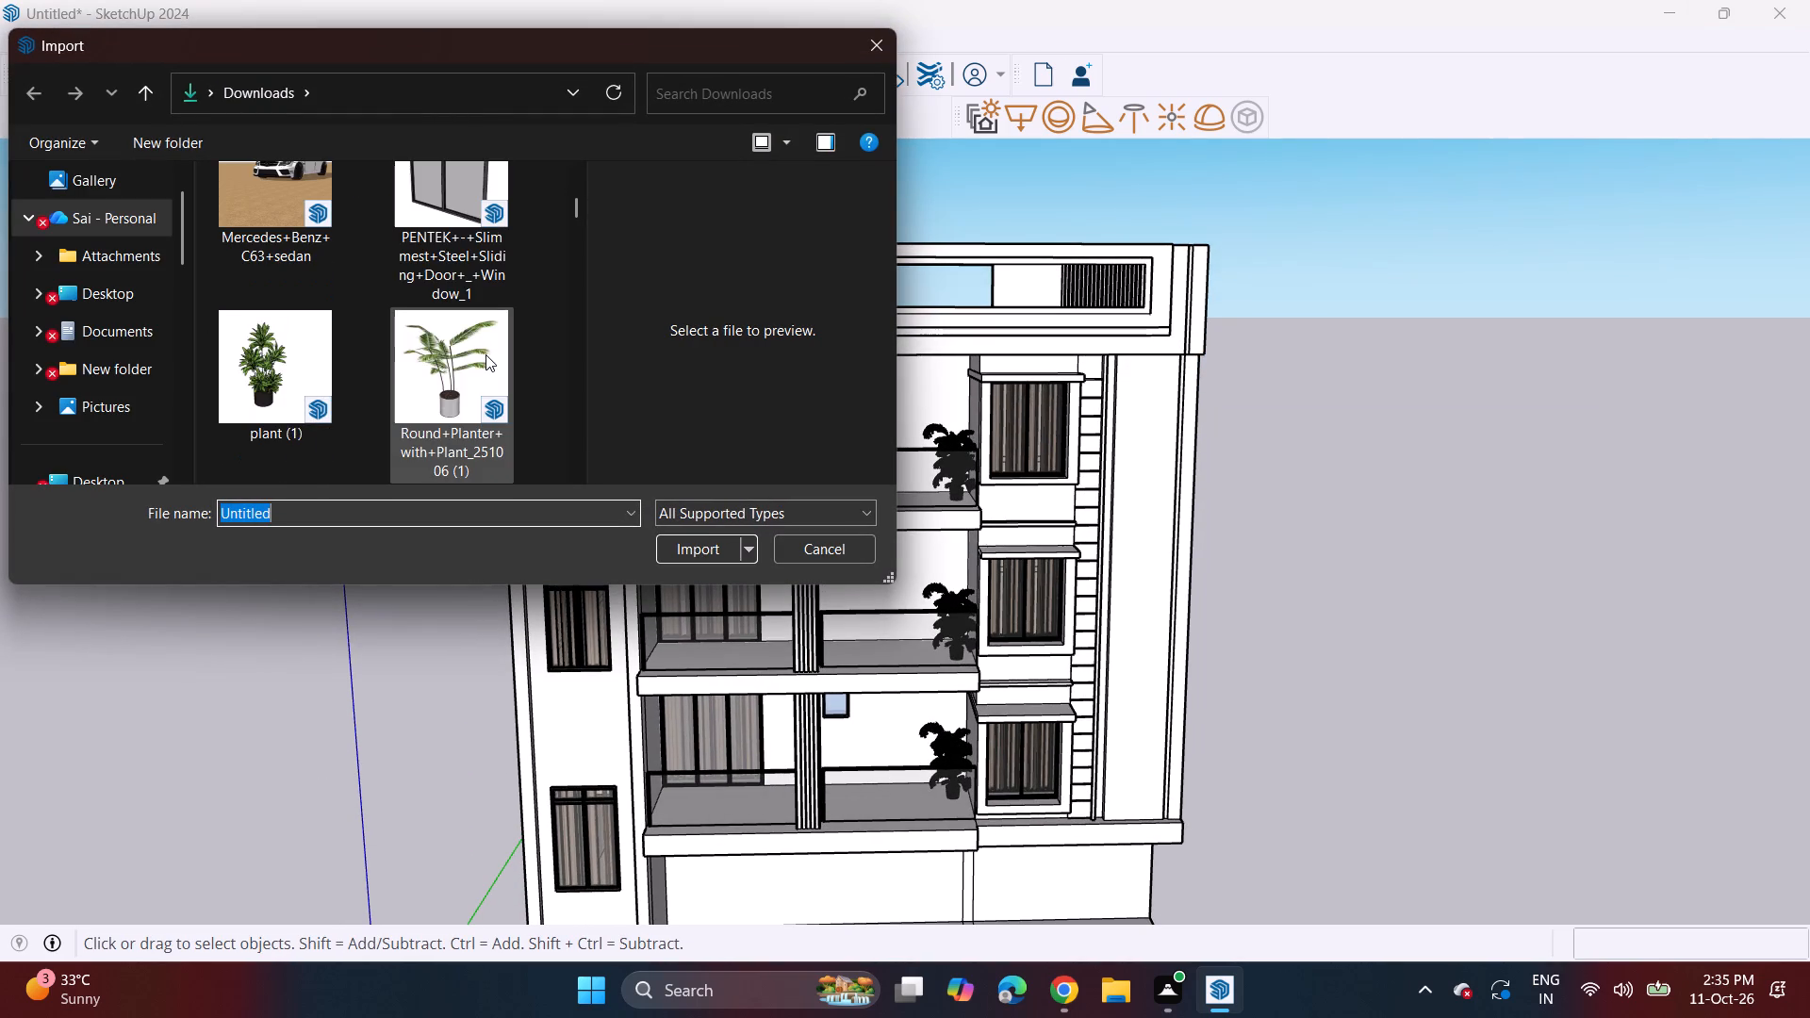
scroll(485, 354, down, 11)
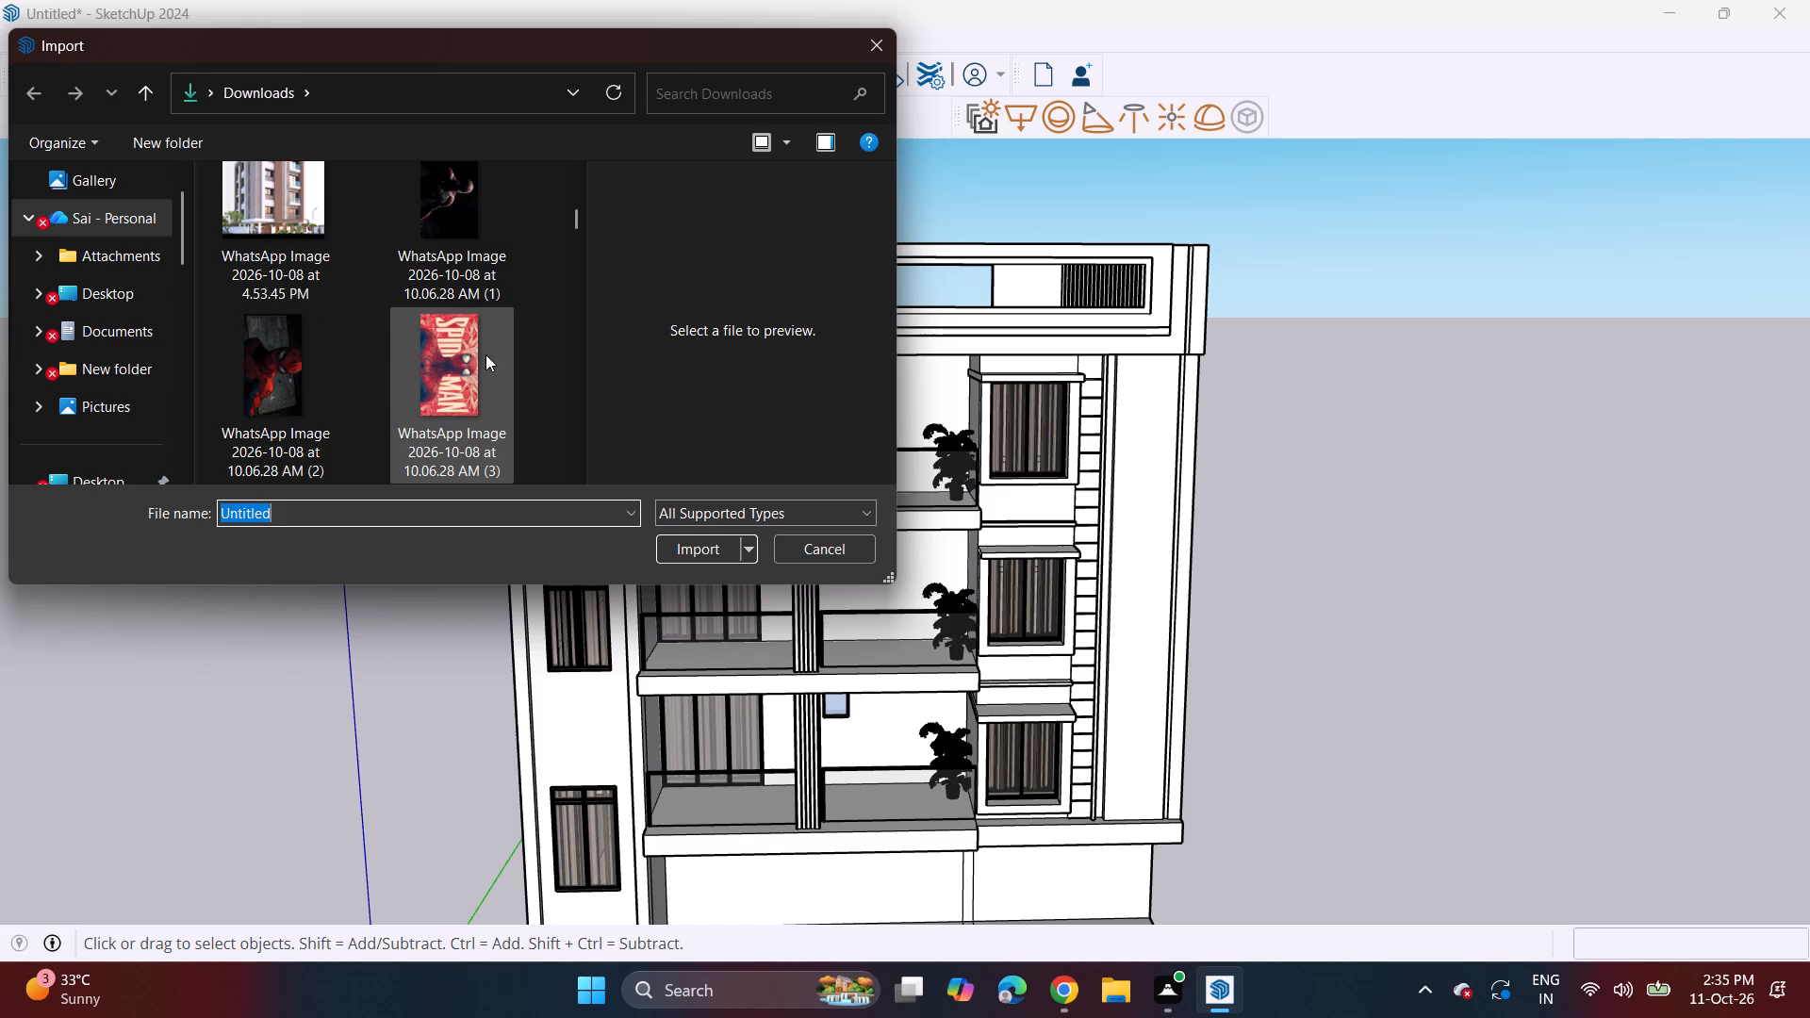
scroll(485, 354, down, 10)
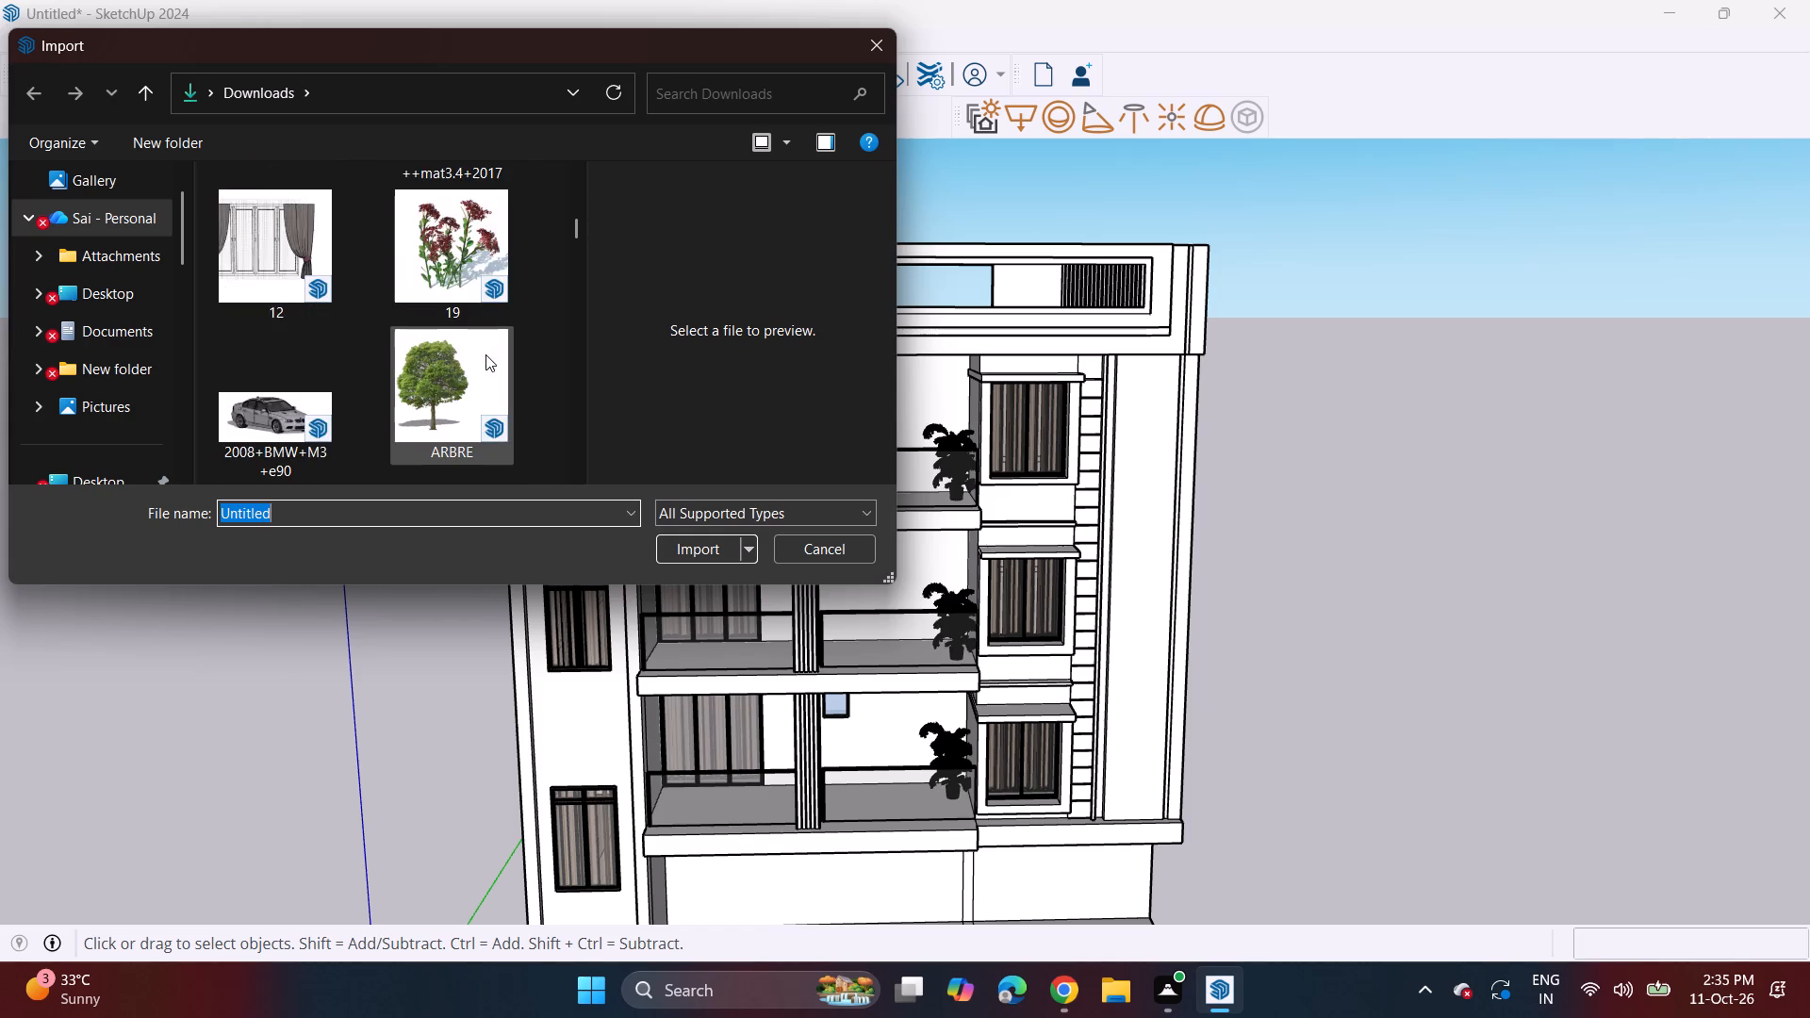
scroll(485, 354, down, 8)
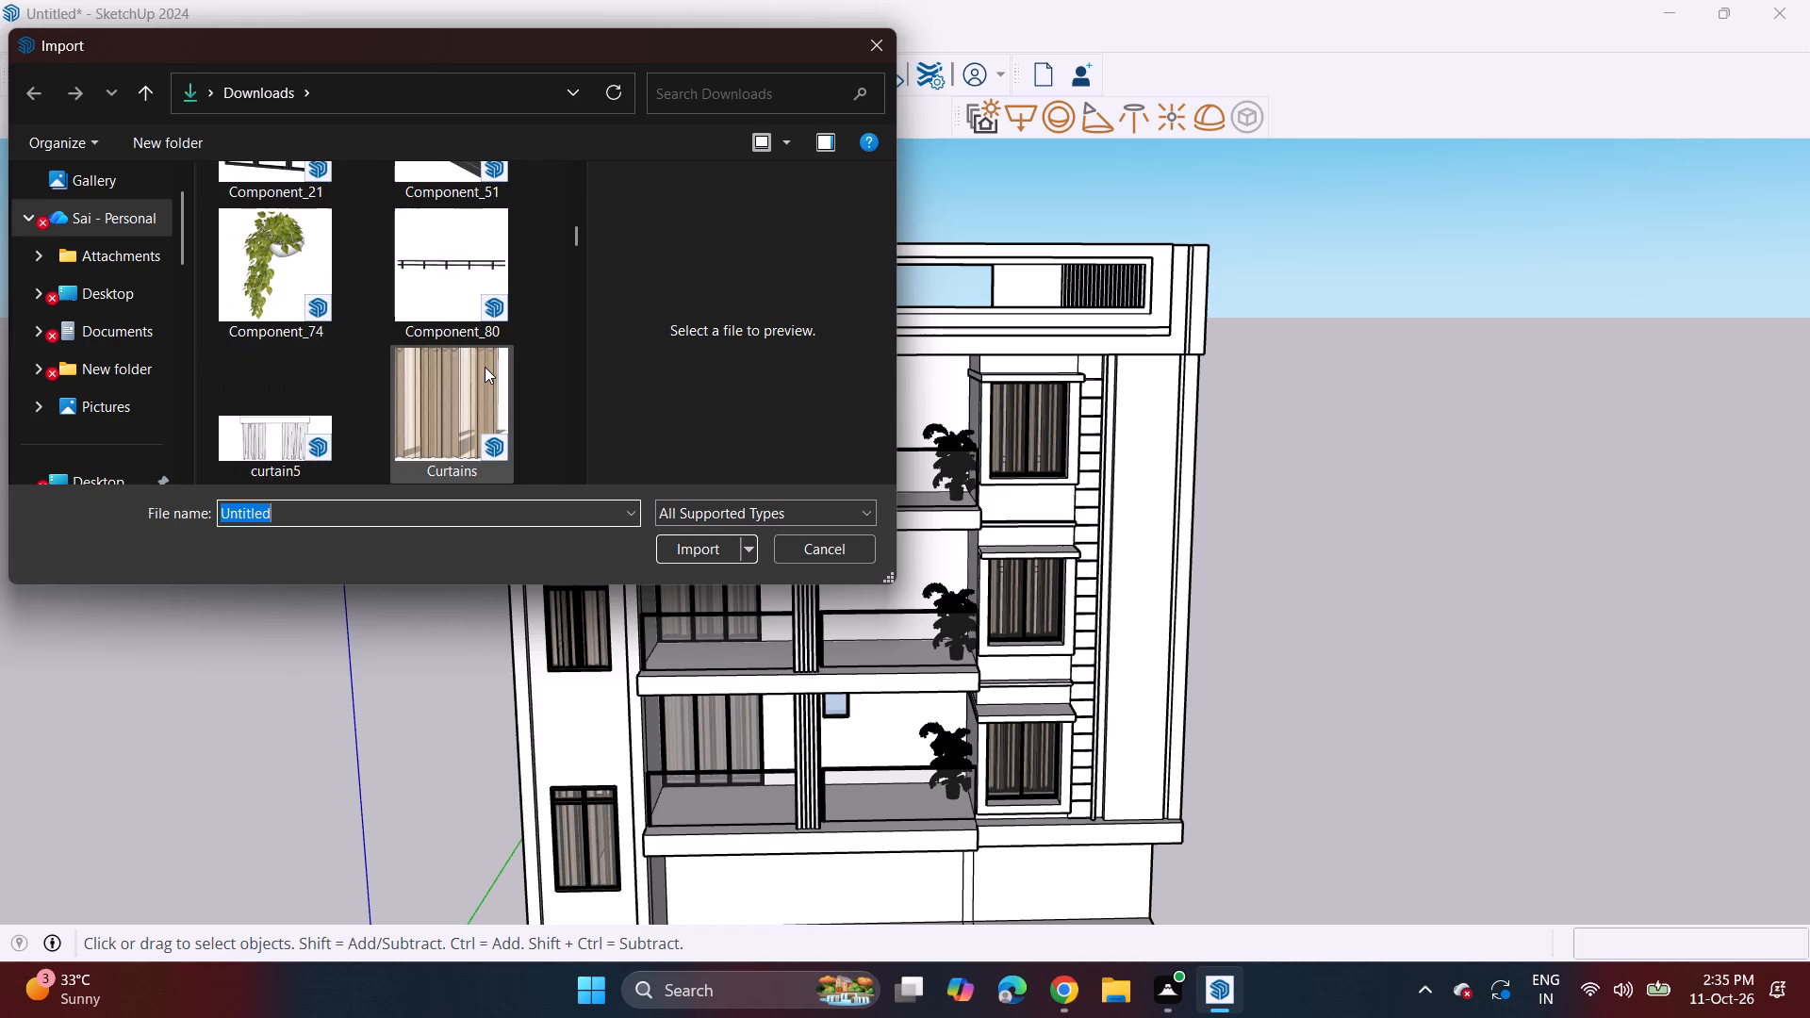
scroll(485, 367, down, 7)
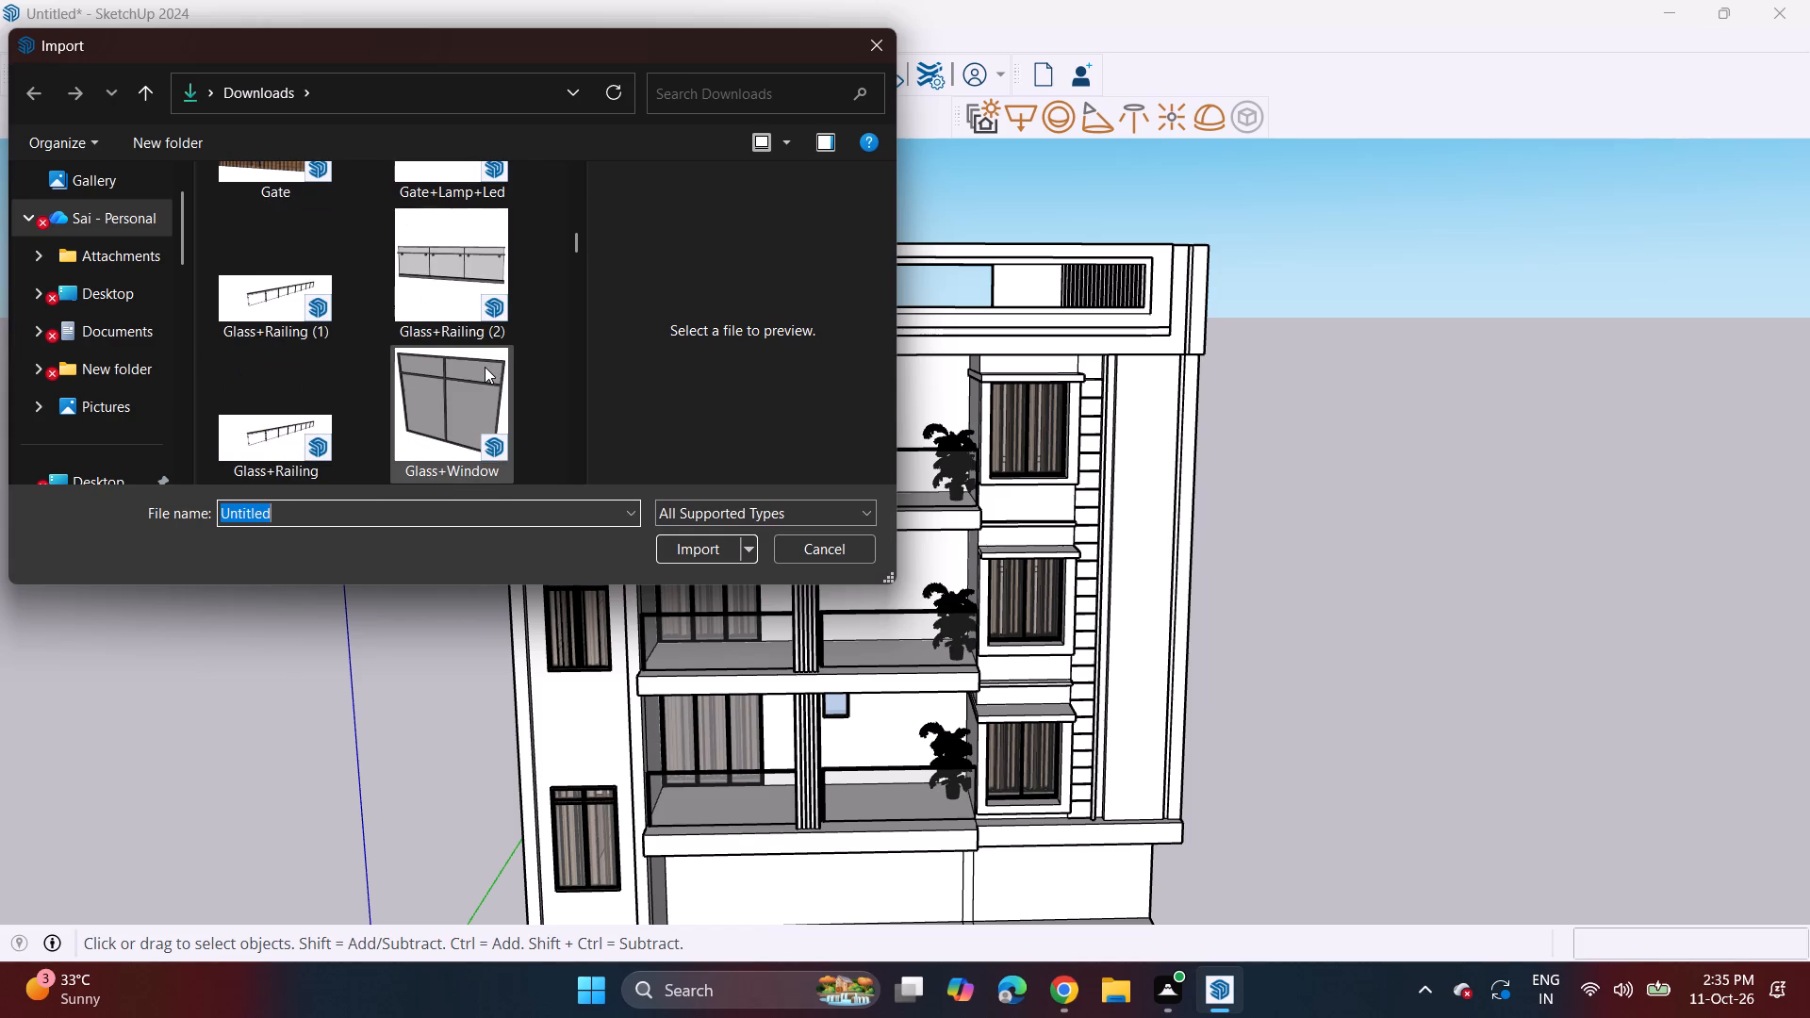
scroll(485, 367, down, 1)
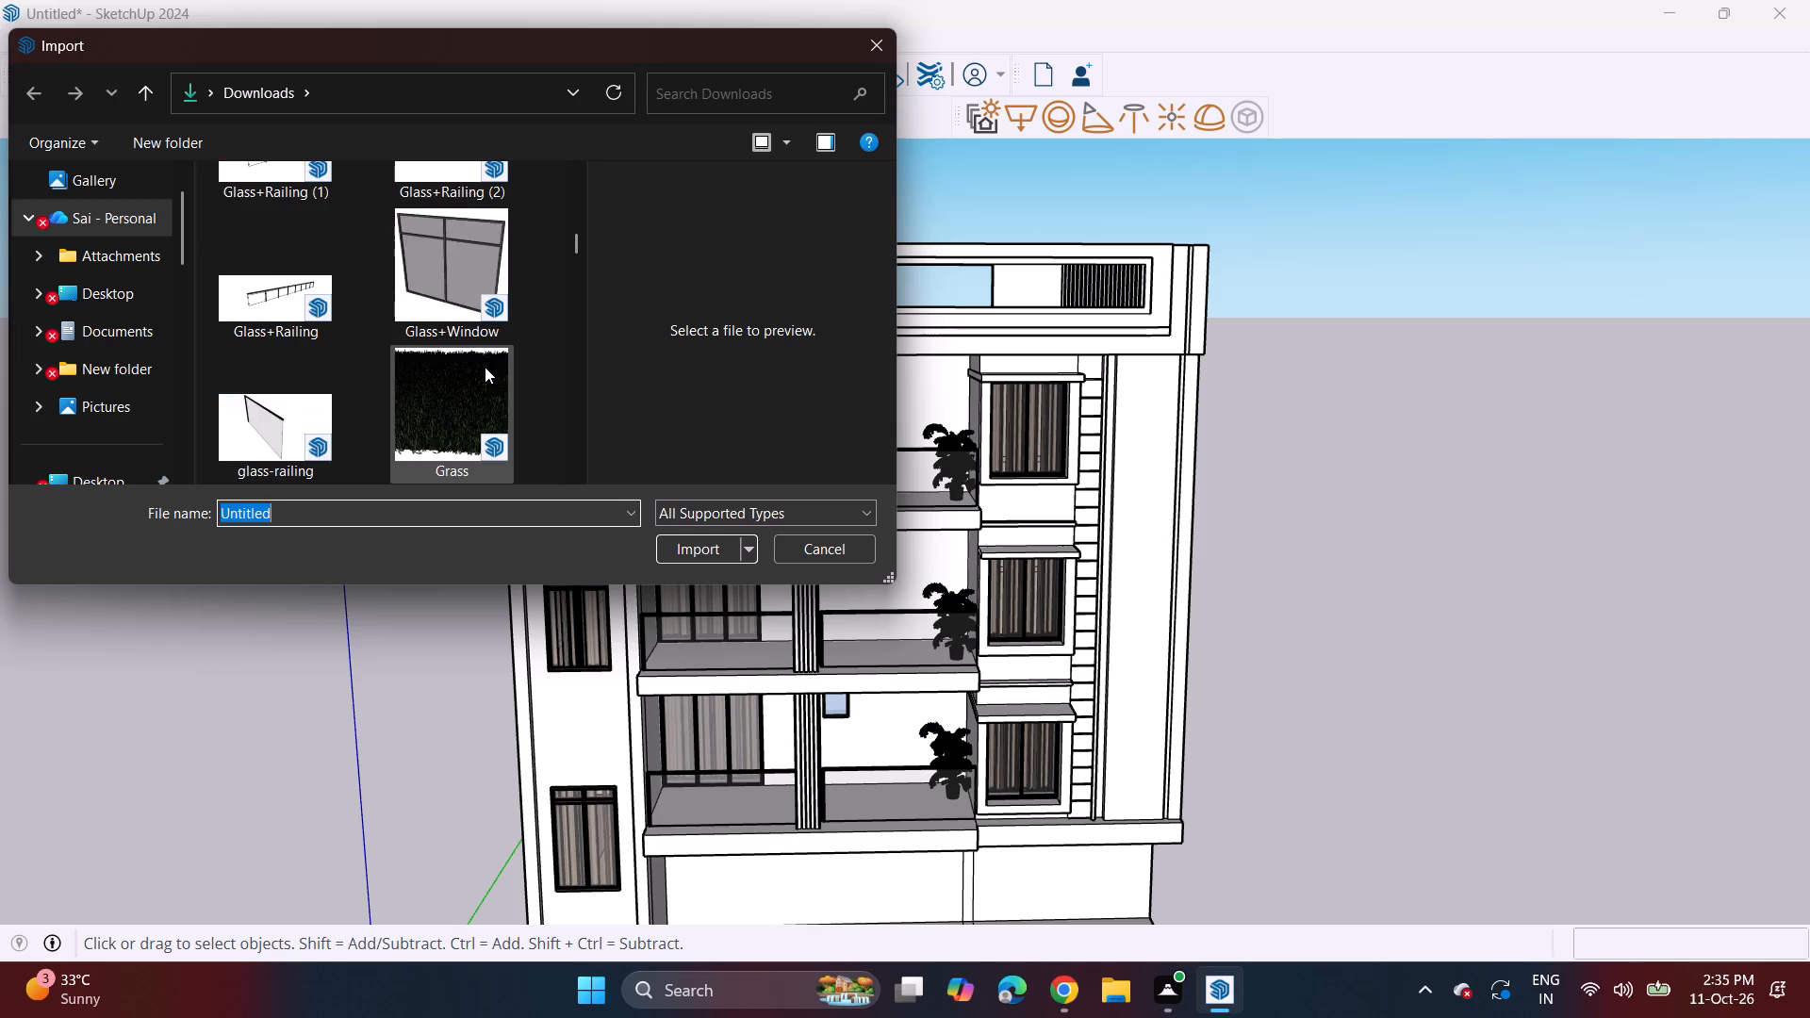
scroll(485, 367, down, 5)
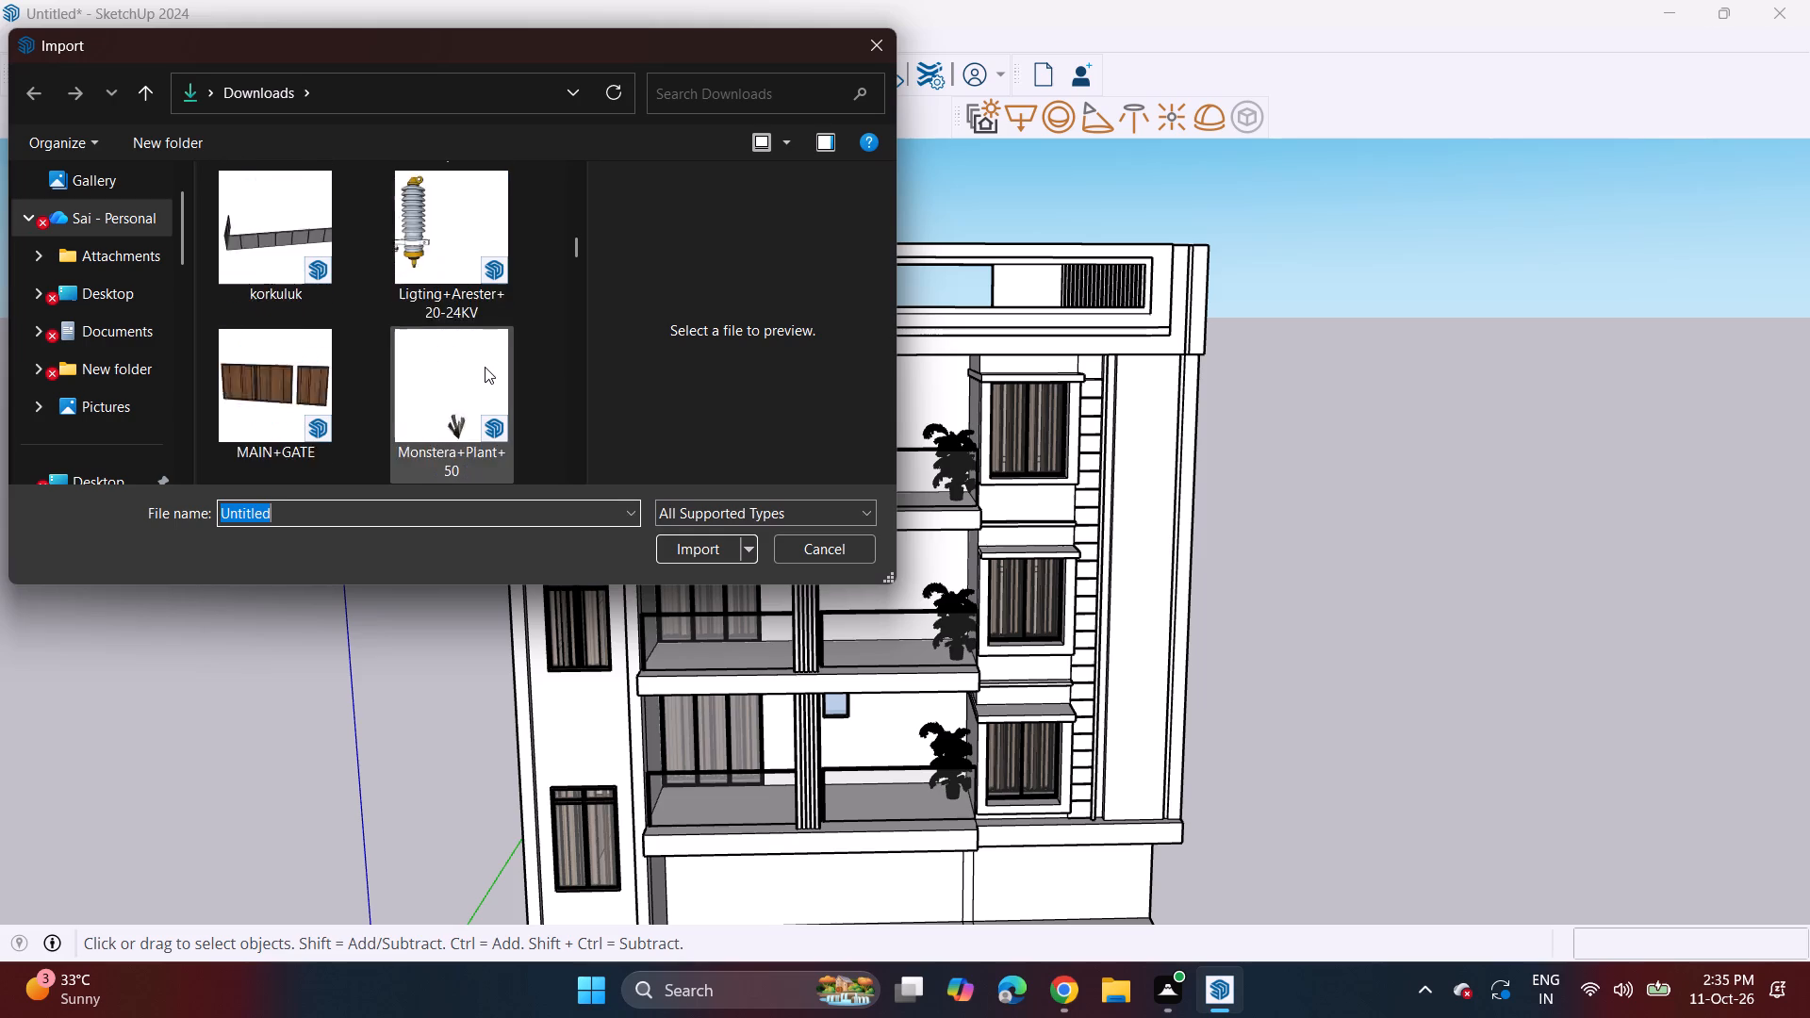
scroll(485, 367, down, 4)
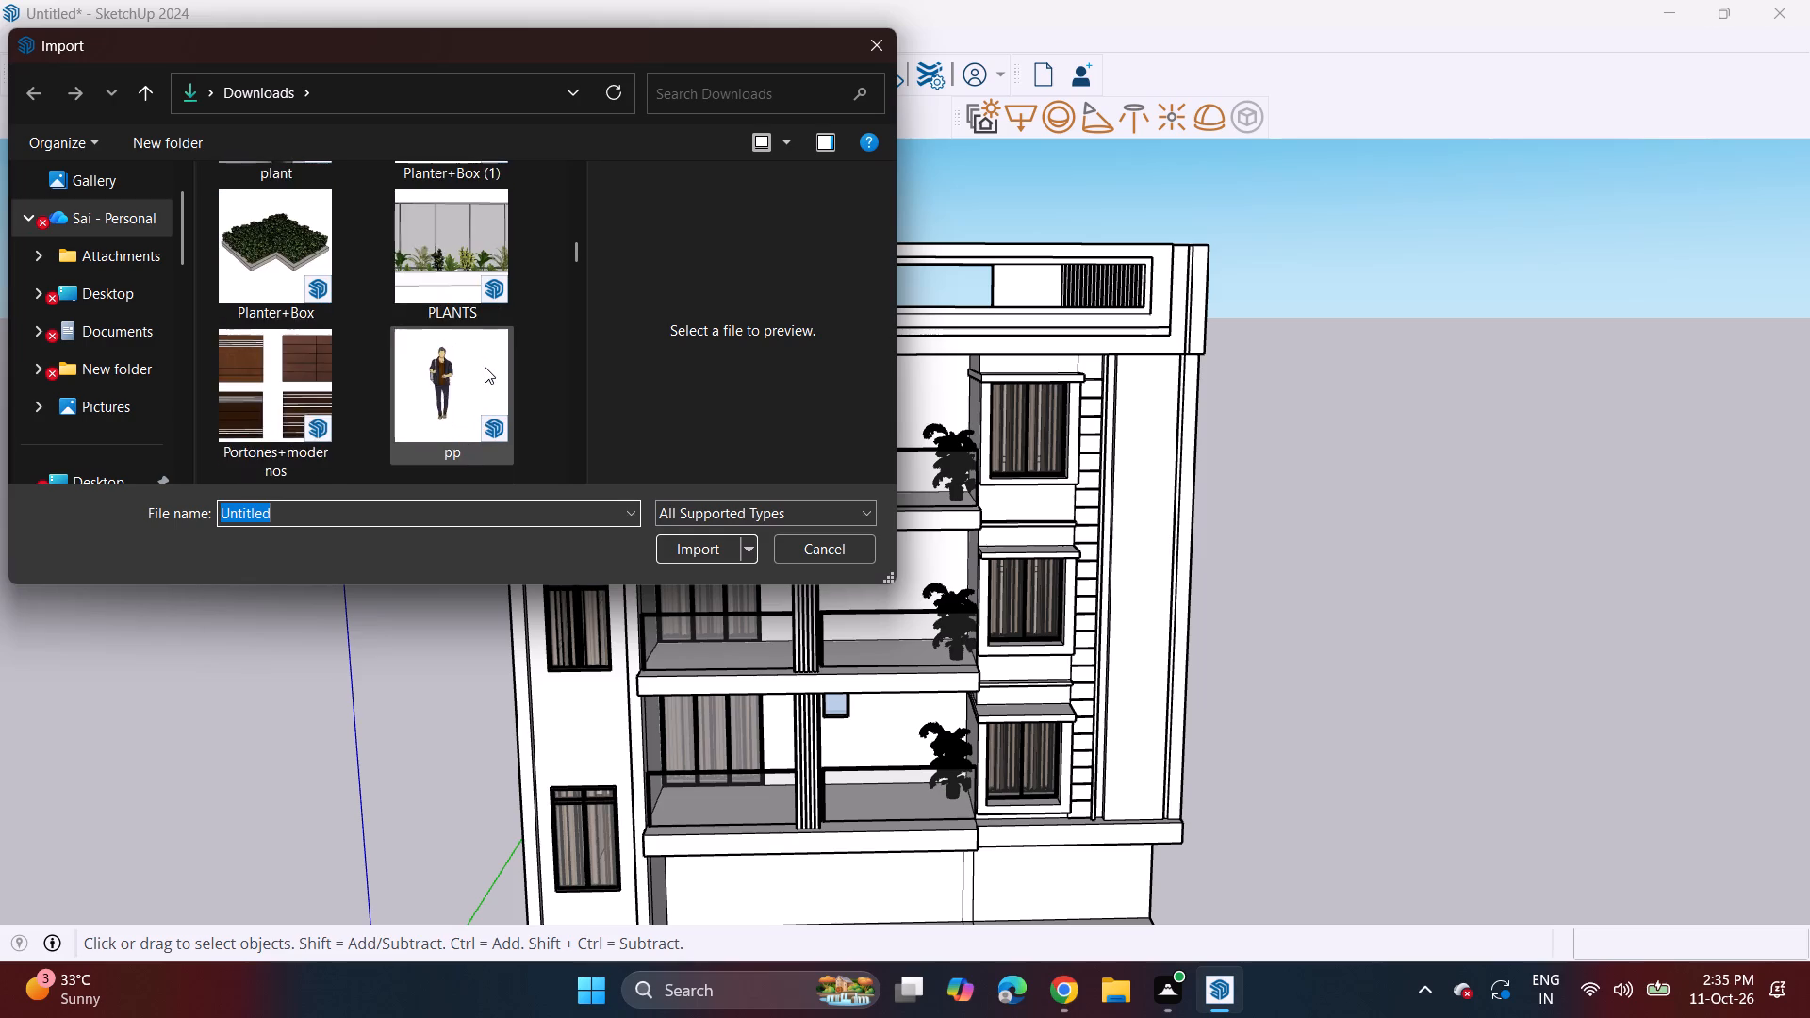
scroll(485, 367, up, 2)
scroll(476, 361, down, 1)
click(457, 372)
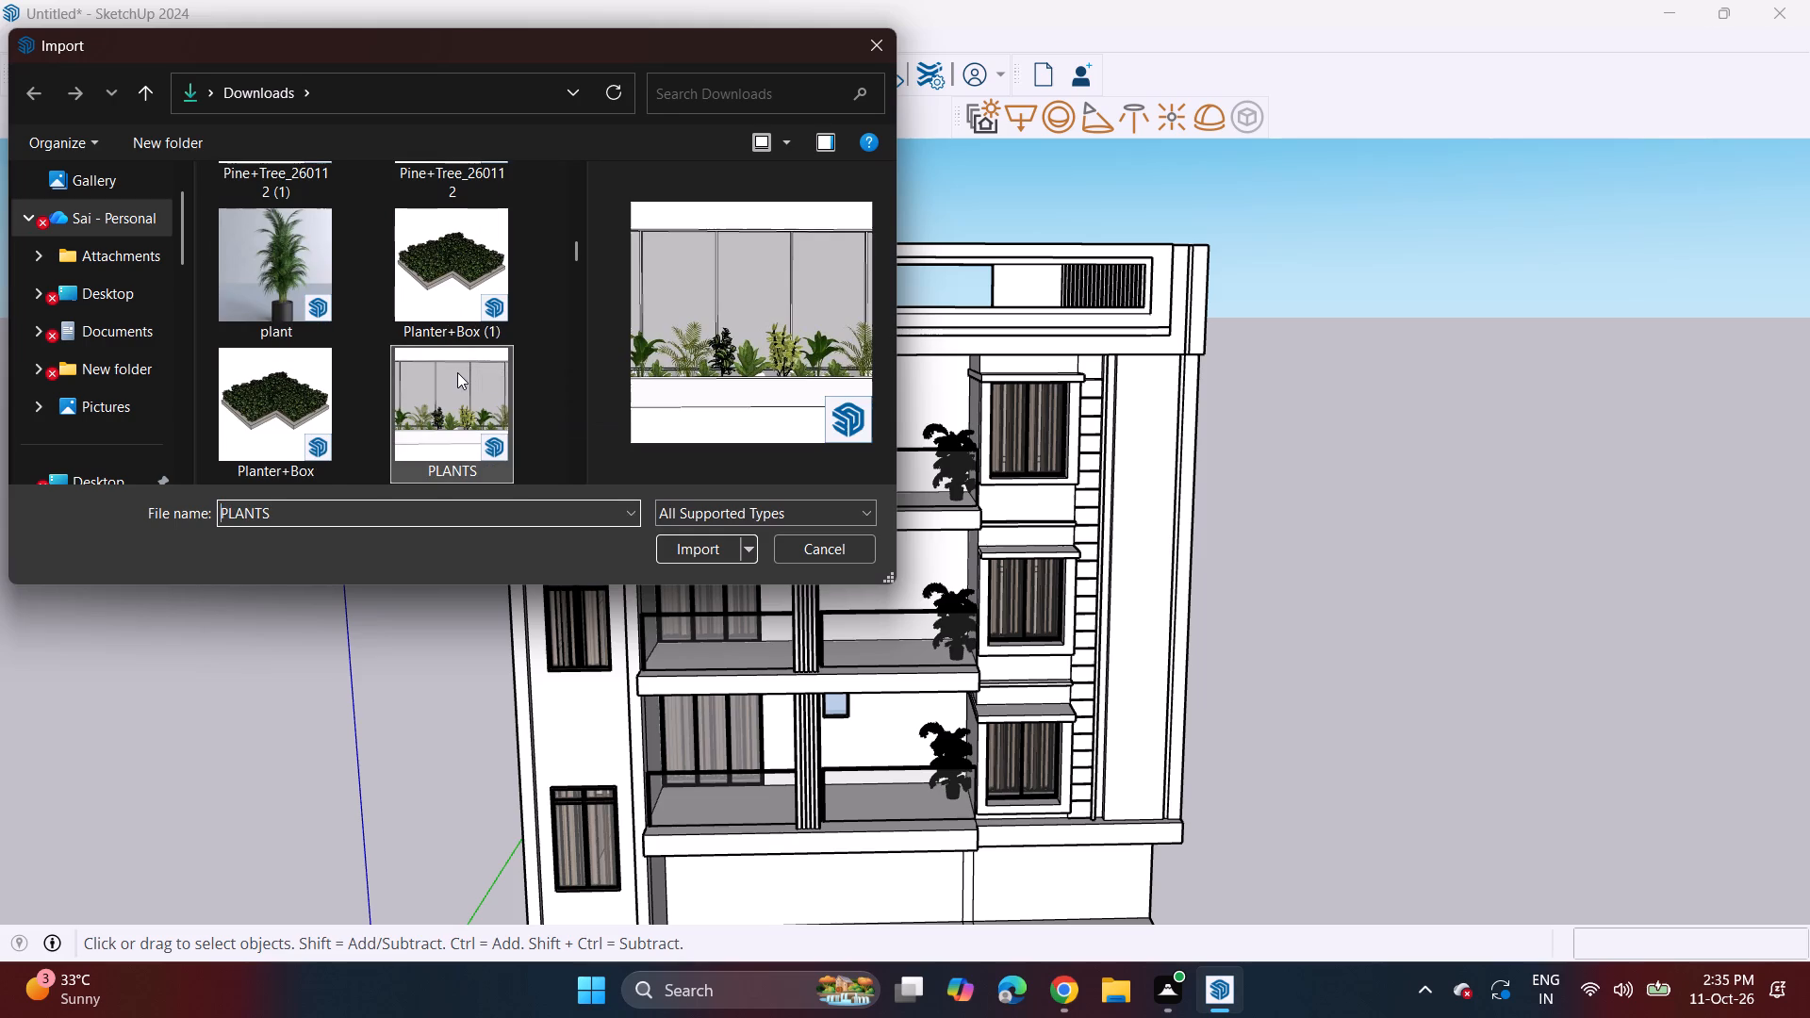
click(690, 547)
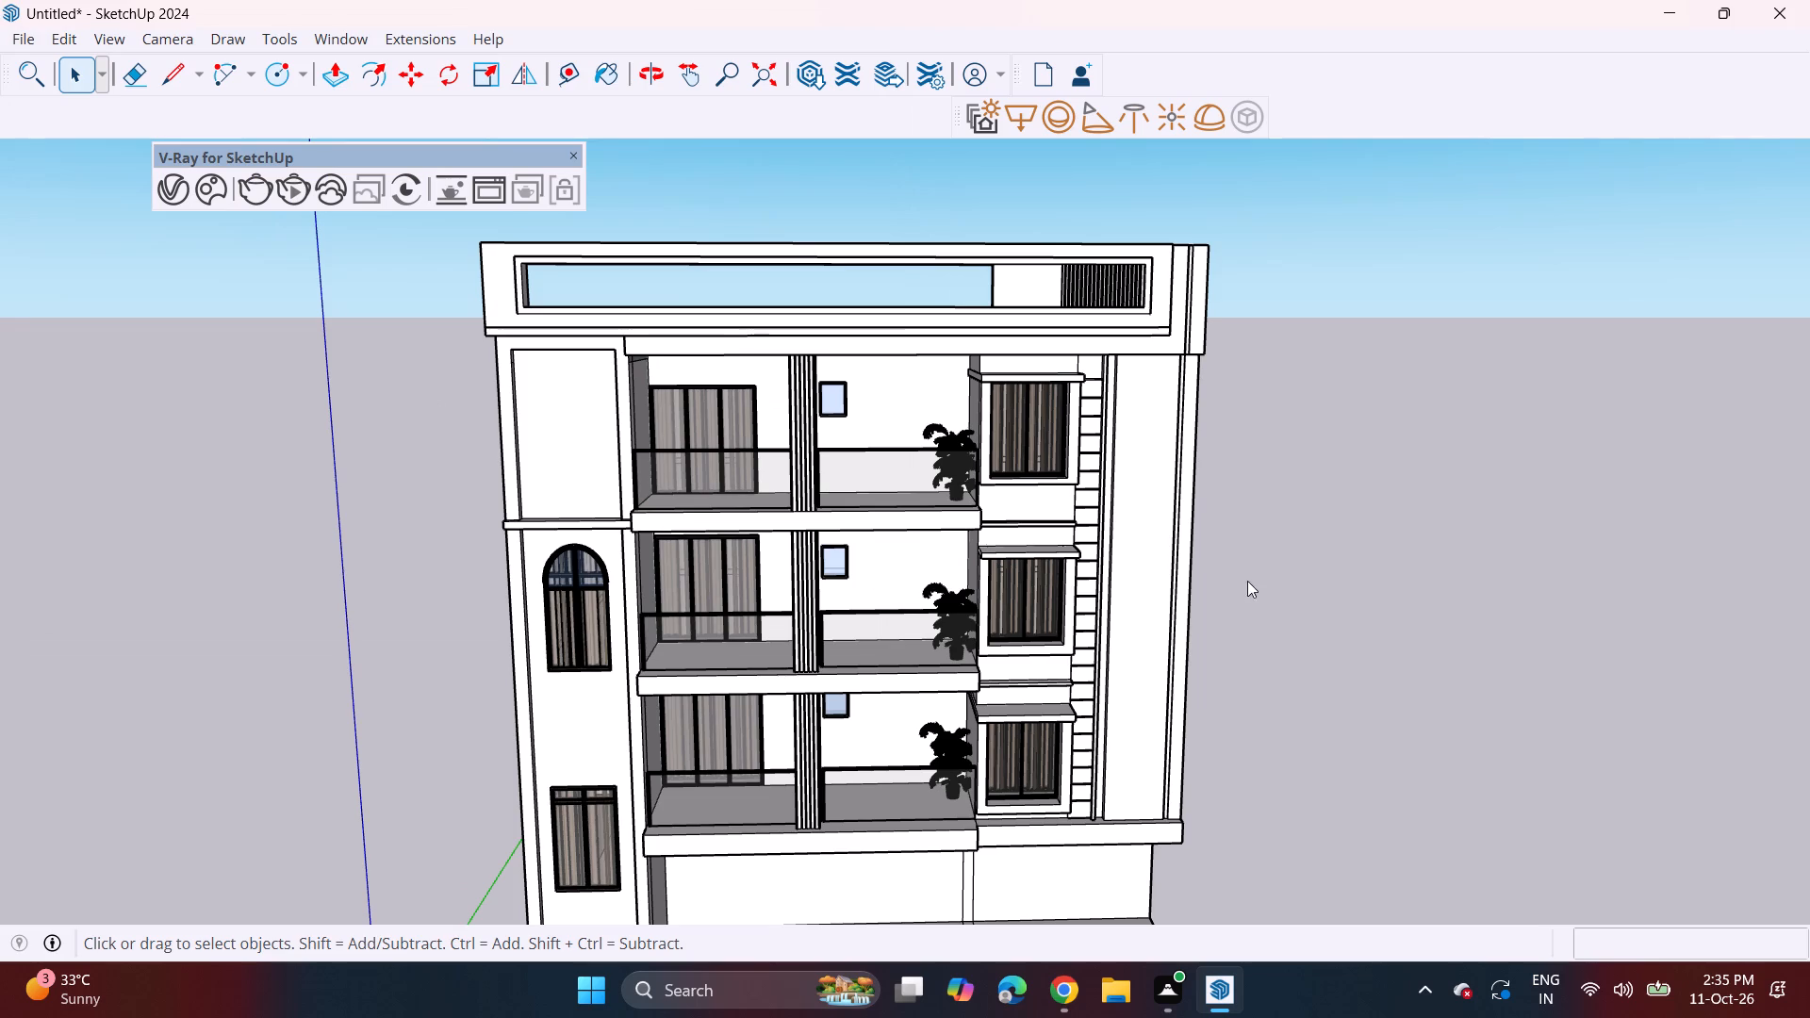
click(1121, 554)
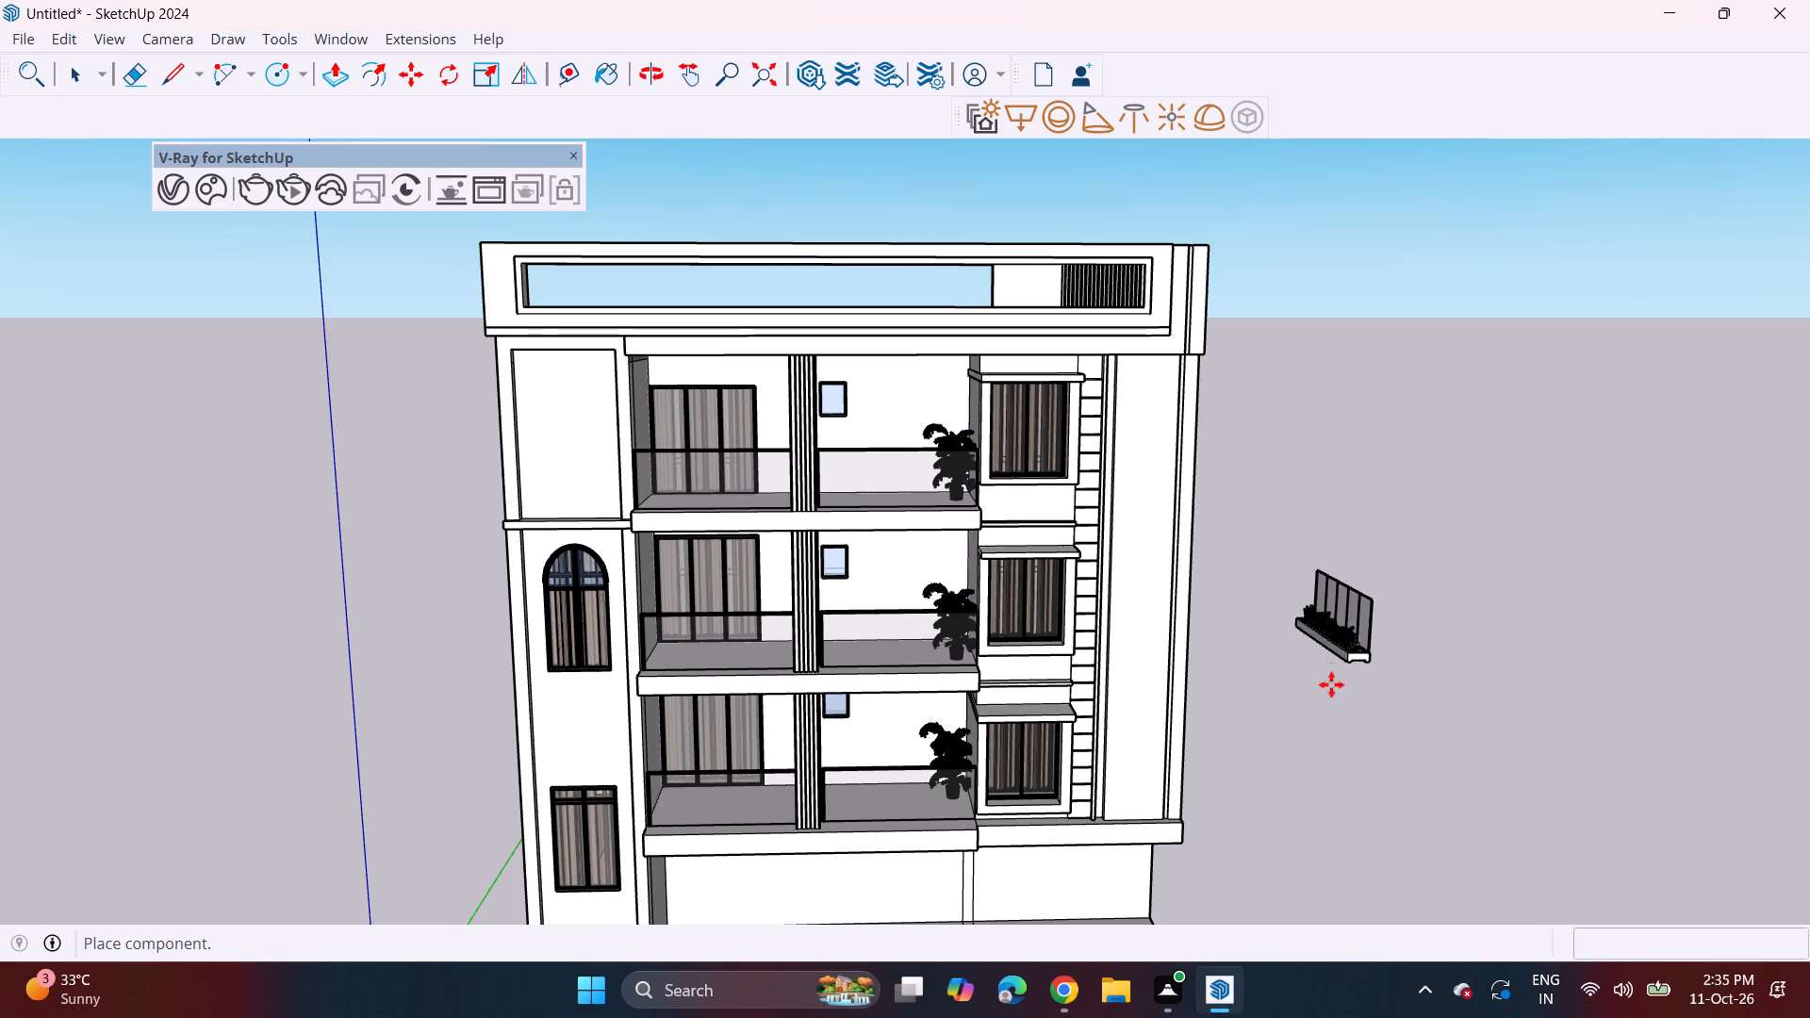
click(1343, 757)
Explode the imported PLANTS component and delete its glass panel backing, keeping the planter with its plants.
right_click(1362, 706)
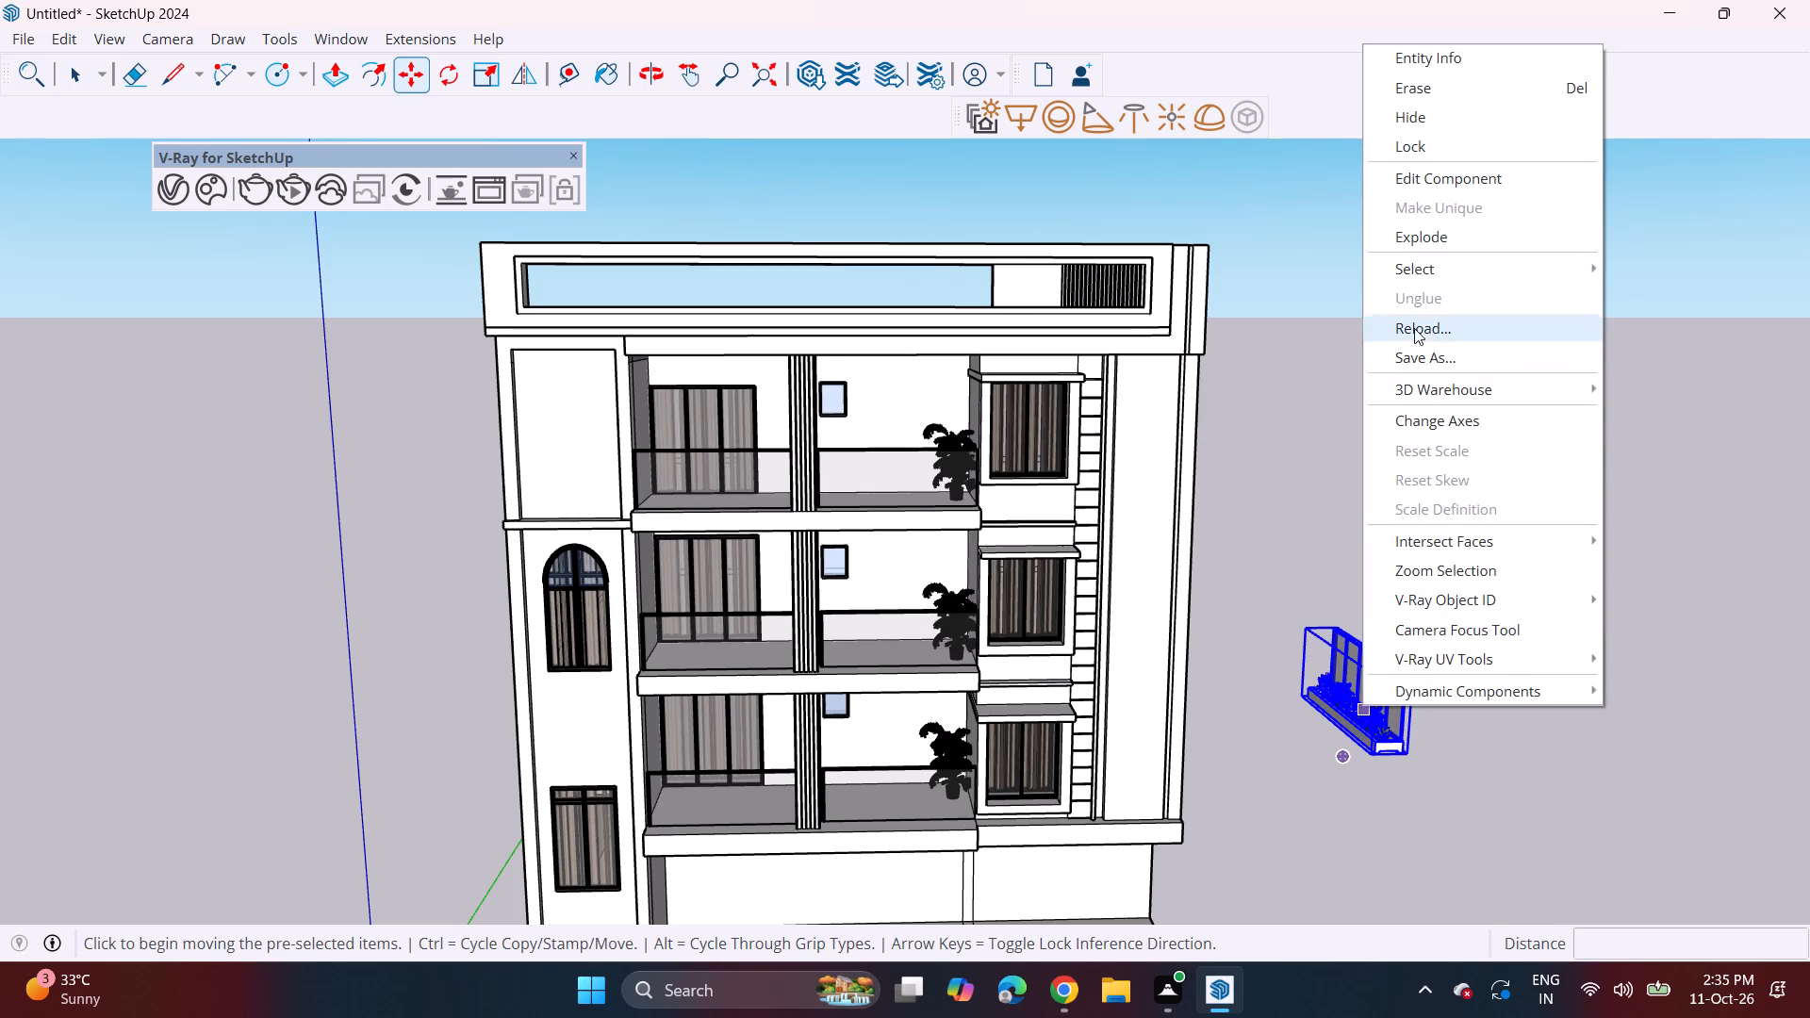
click(1426, 229)
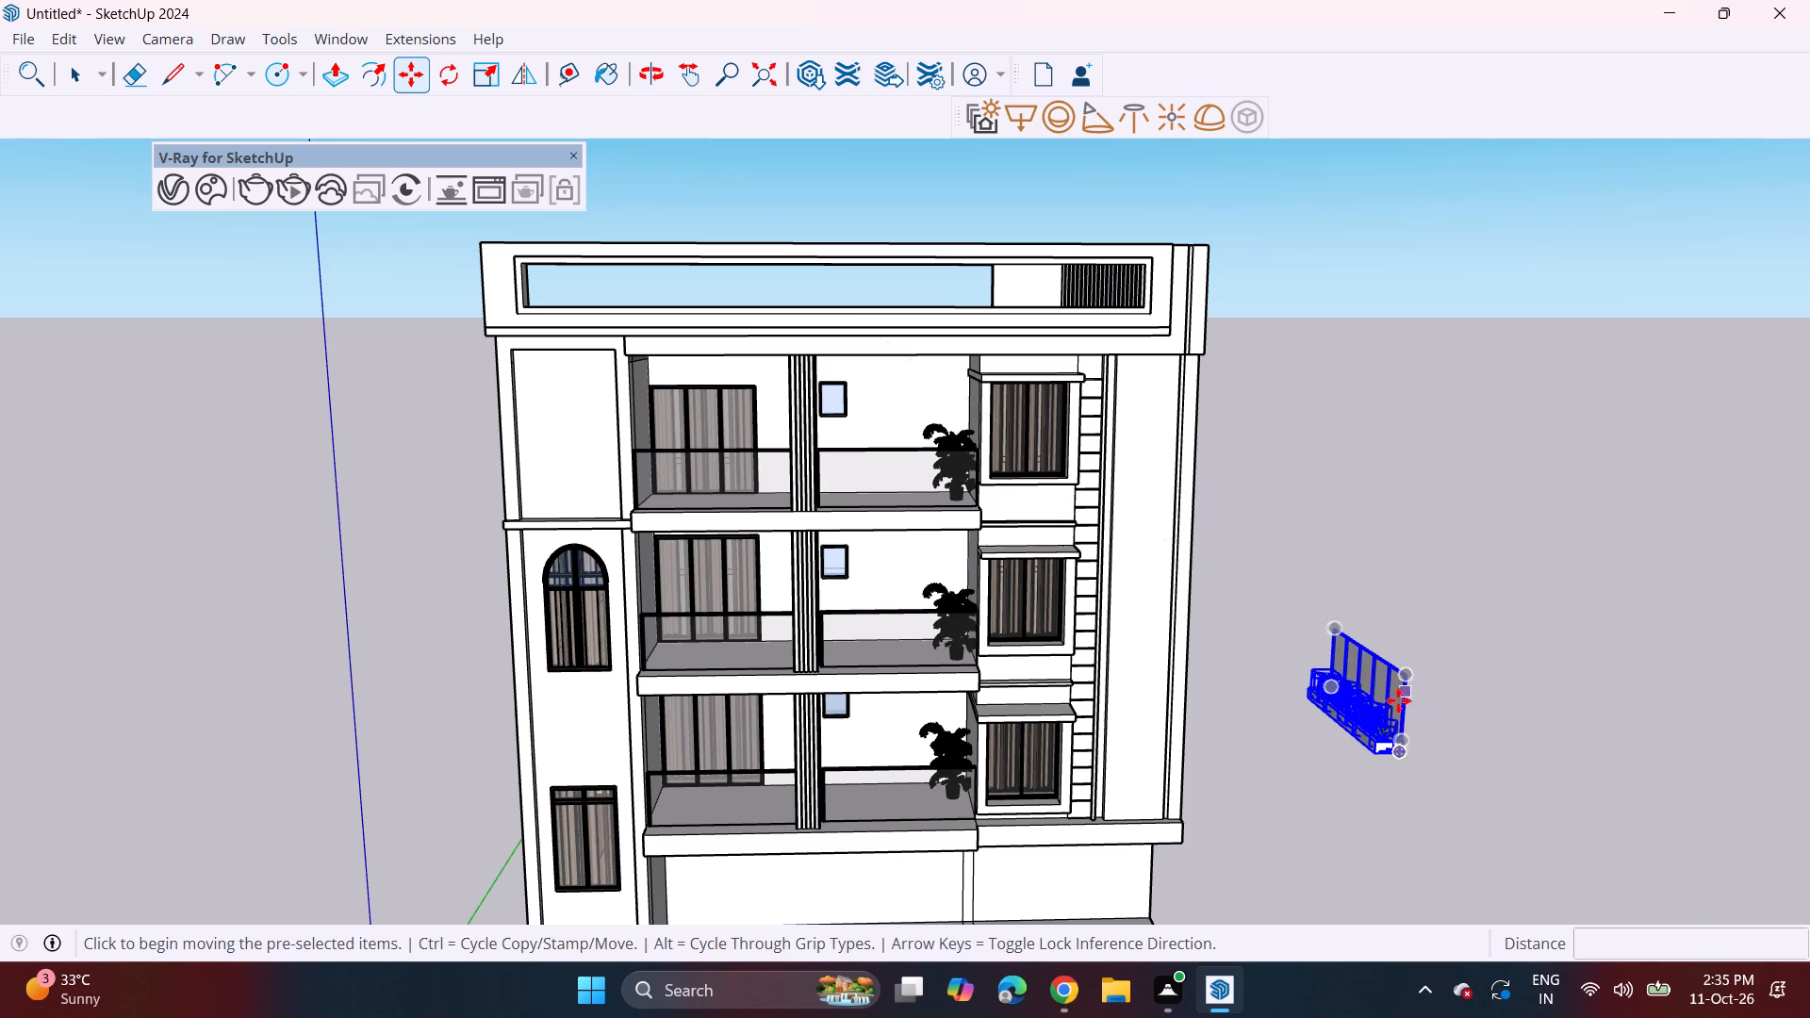
key(space)
click(1393, 671)
key(Delete)
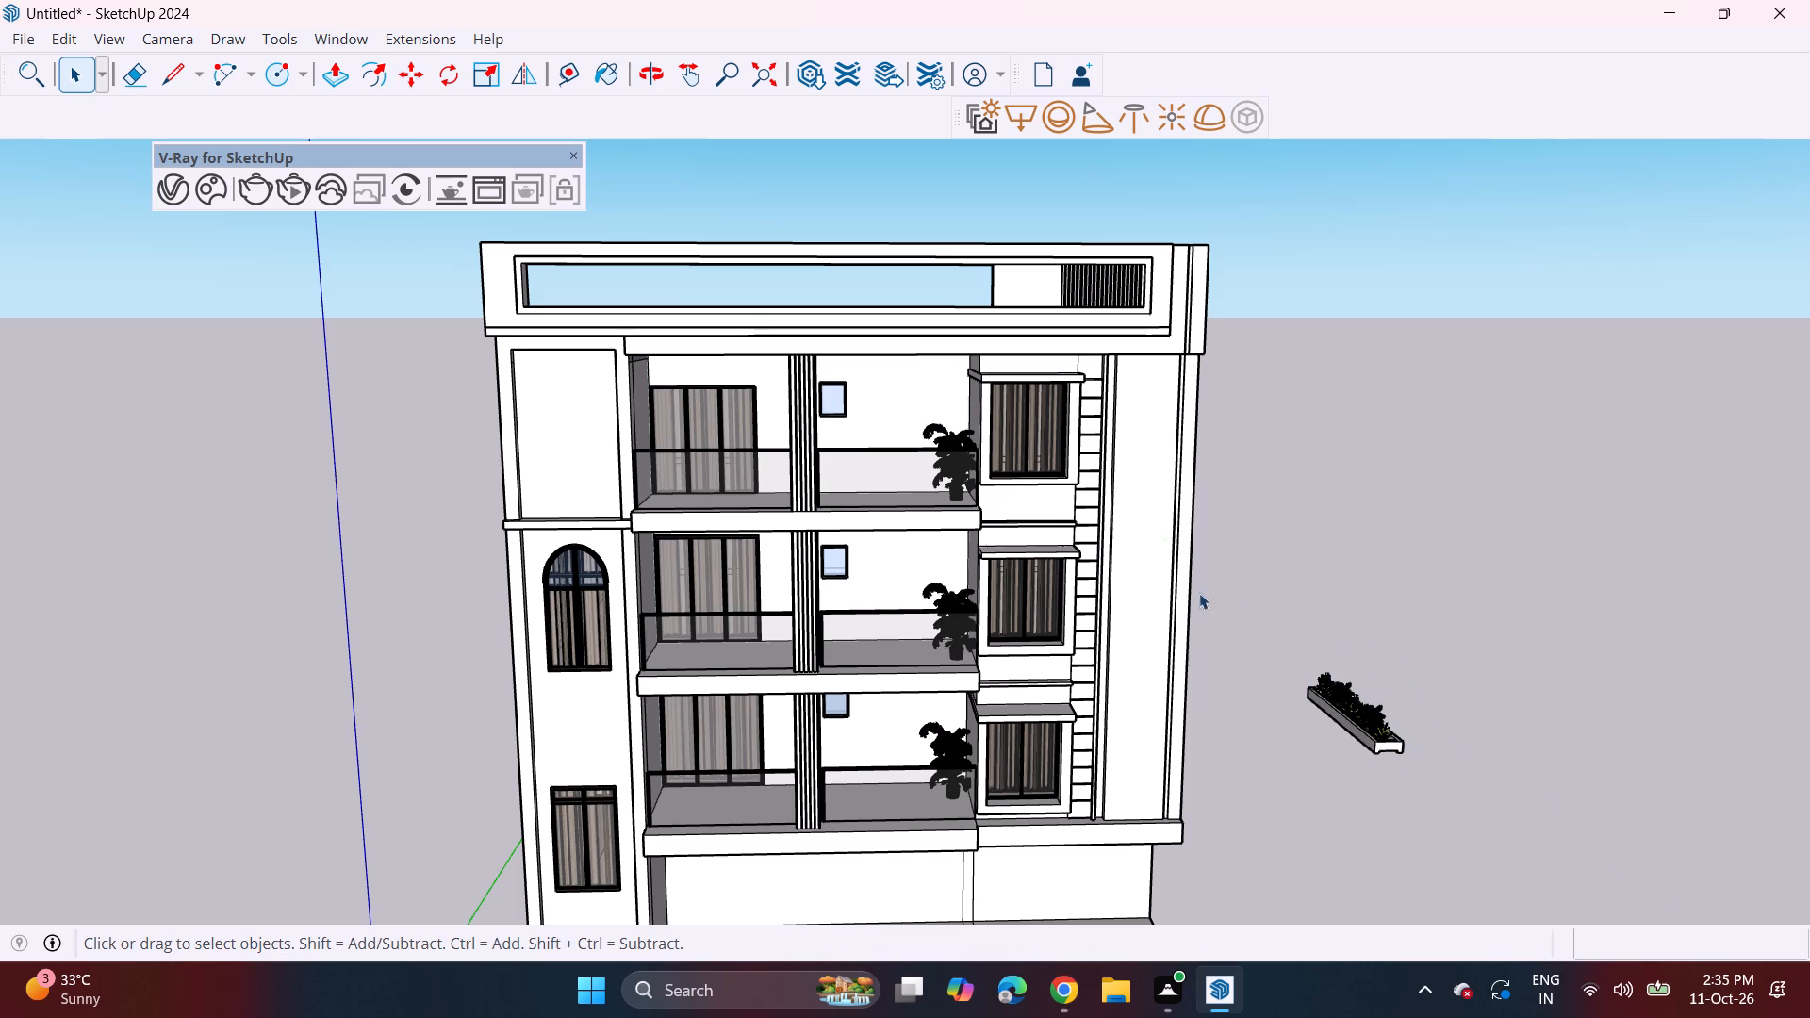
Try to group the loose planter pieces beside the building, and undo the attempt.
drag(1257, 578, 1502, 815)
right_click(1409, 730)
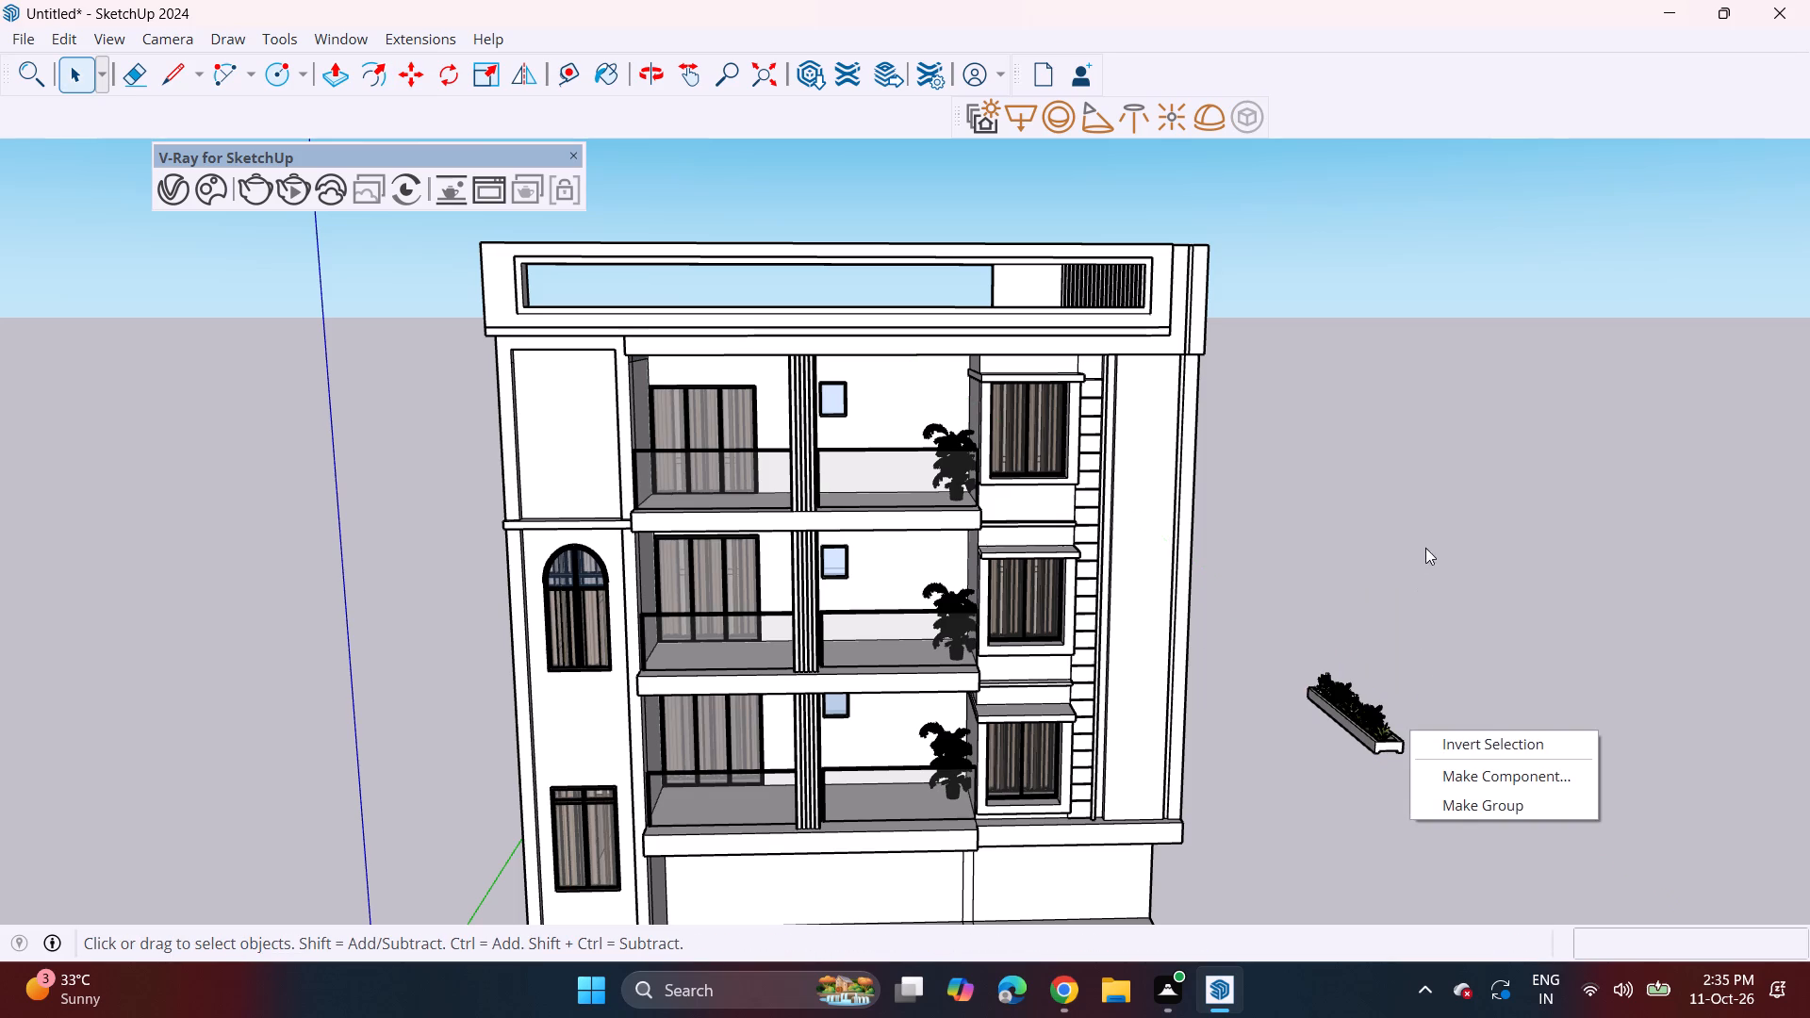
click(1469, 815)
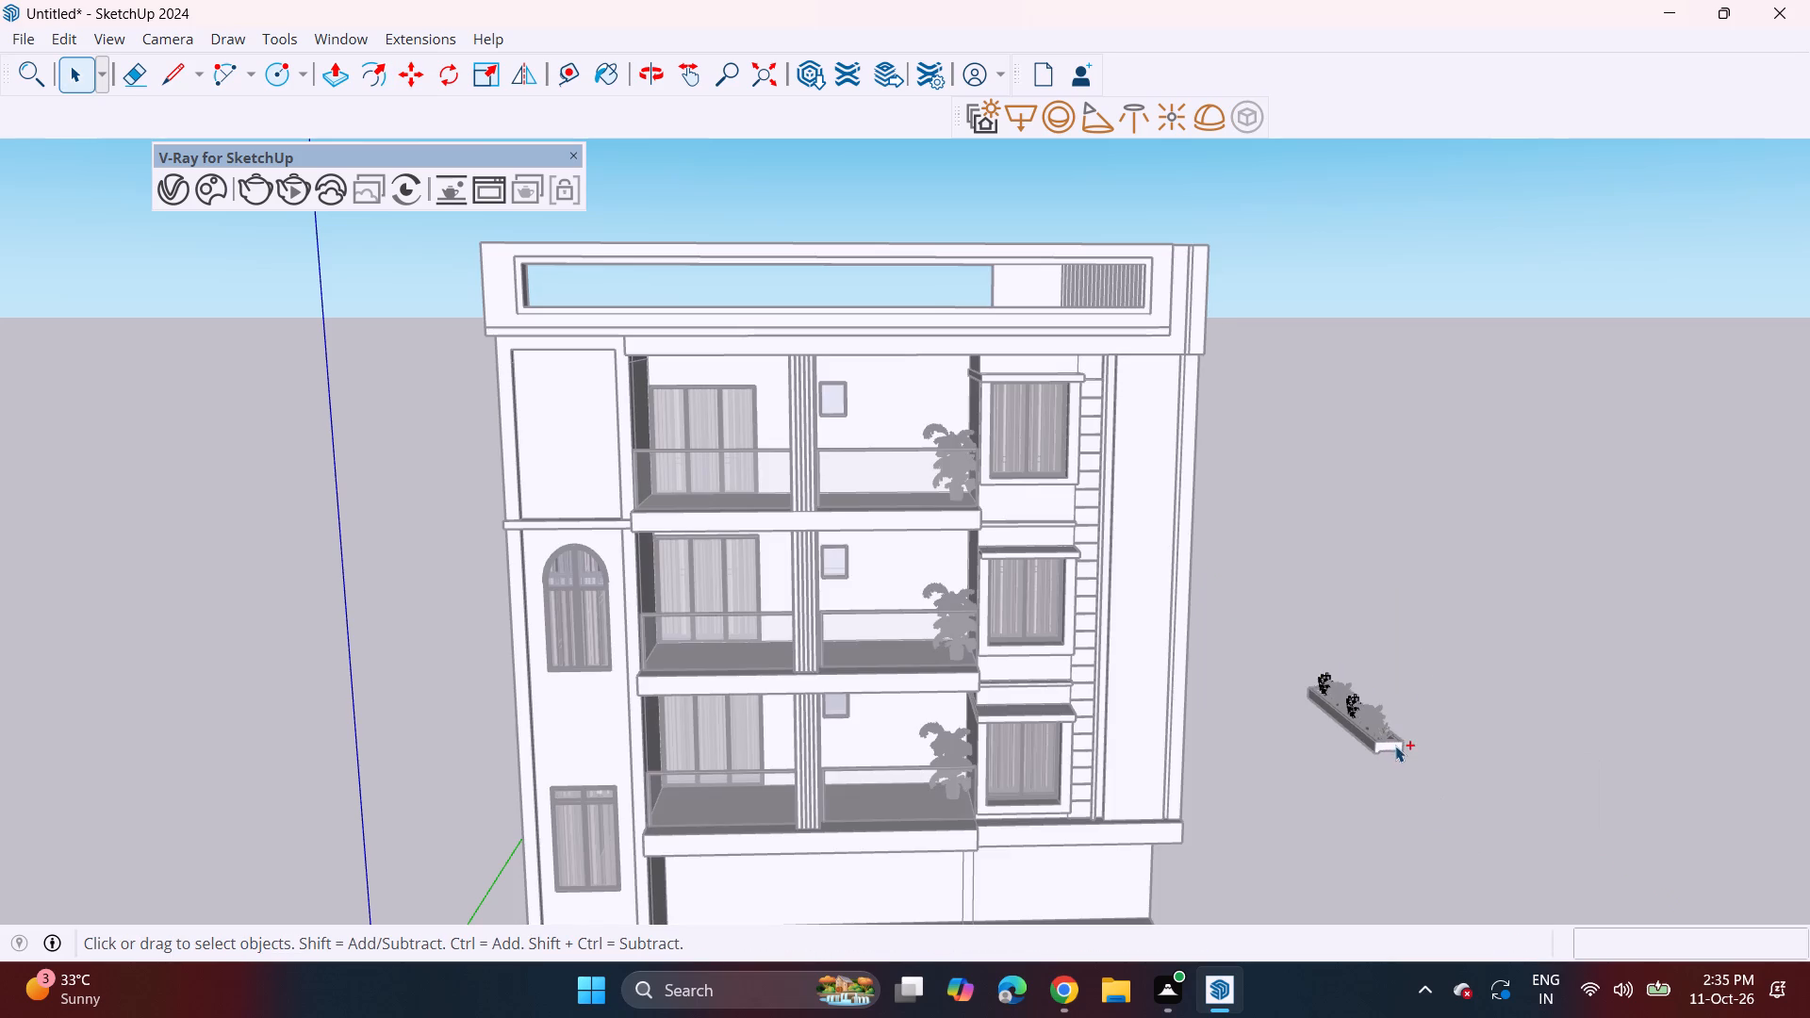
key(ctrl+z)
Select the planter box together with all its plants and make them one group.
click(1389, 741)
drag(1277, 583, 1397, 785)
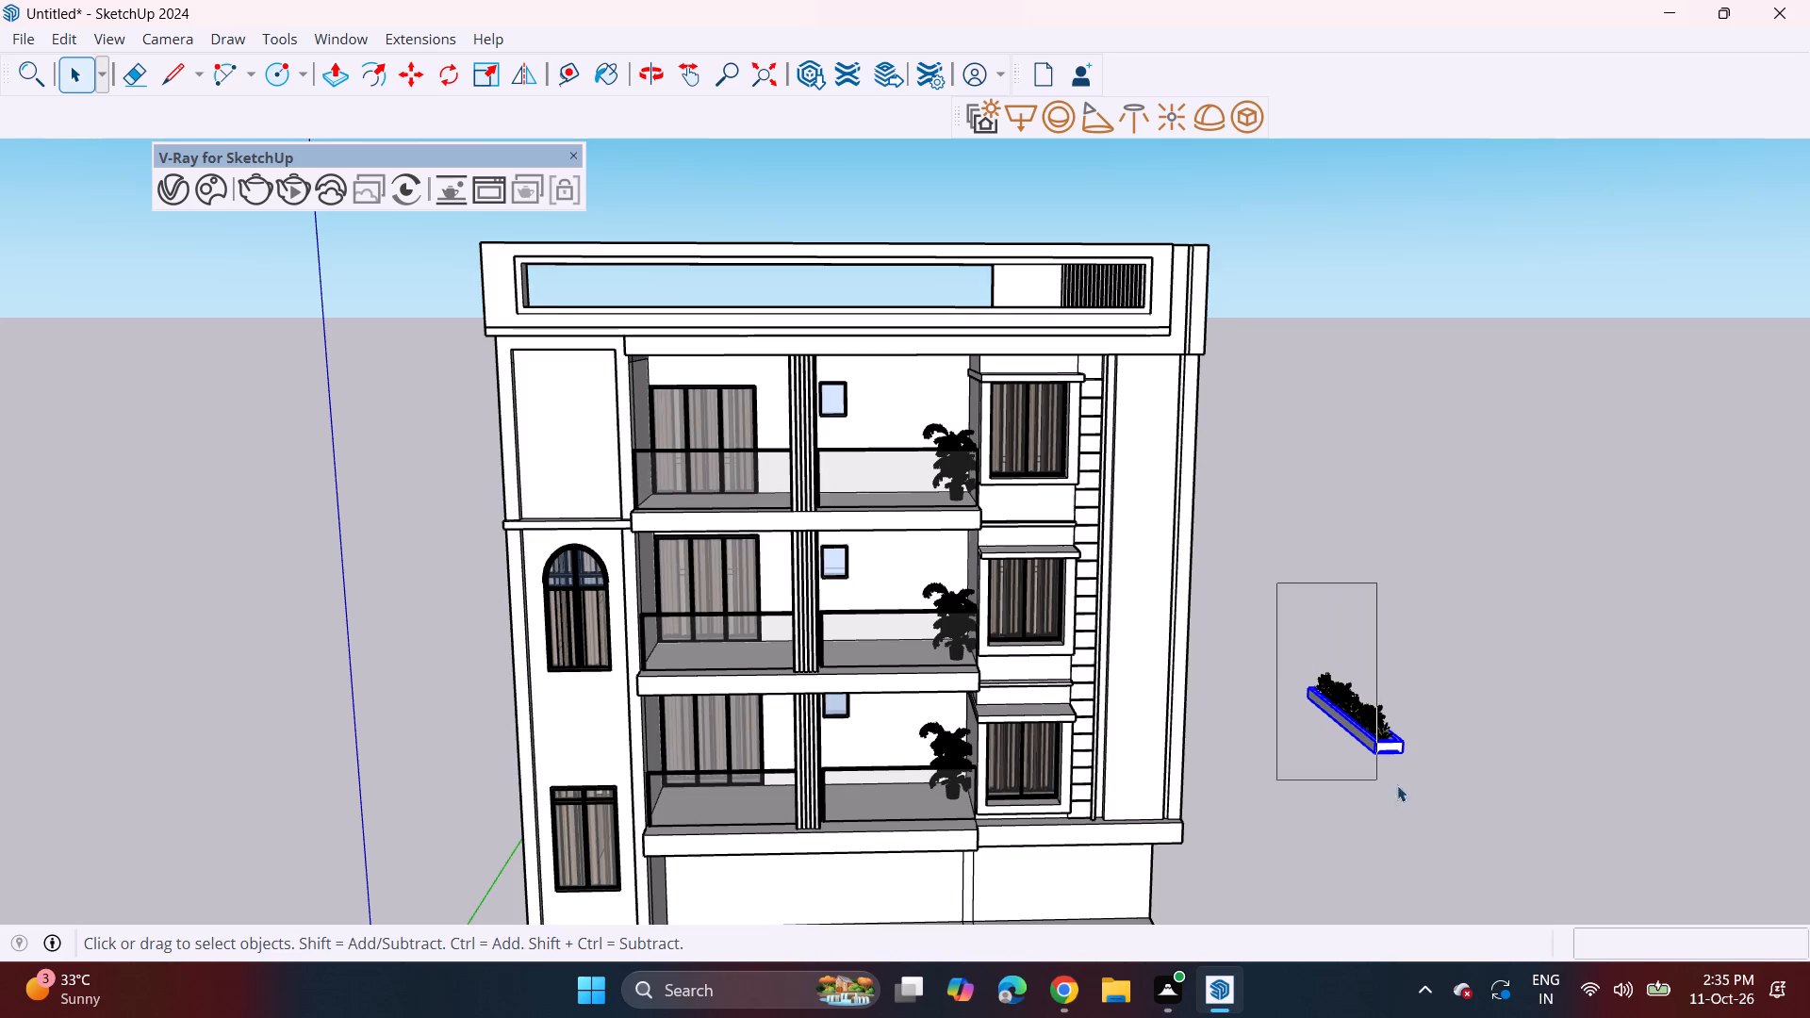
drag(1397, 785, 1415, 789)
right_click(1385, 729)
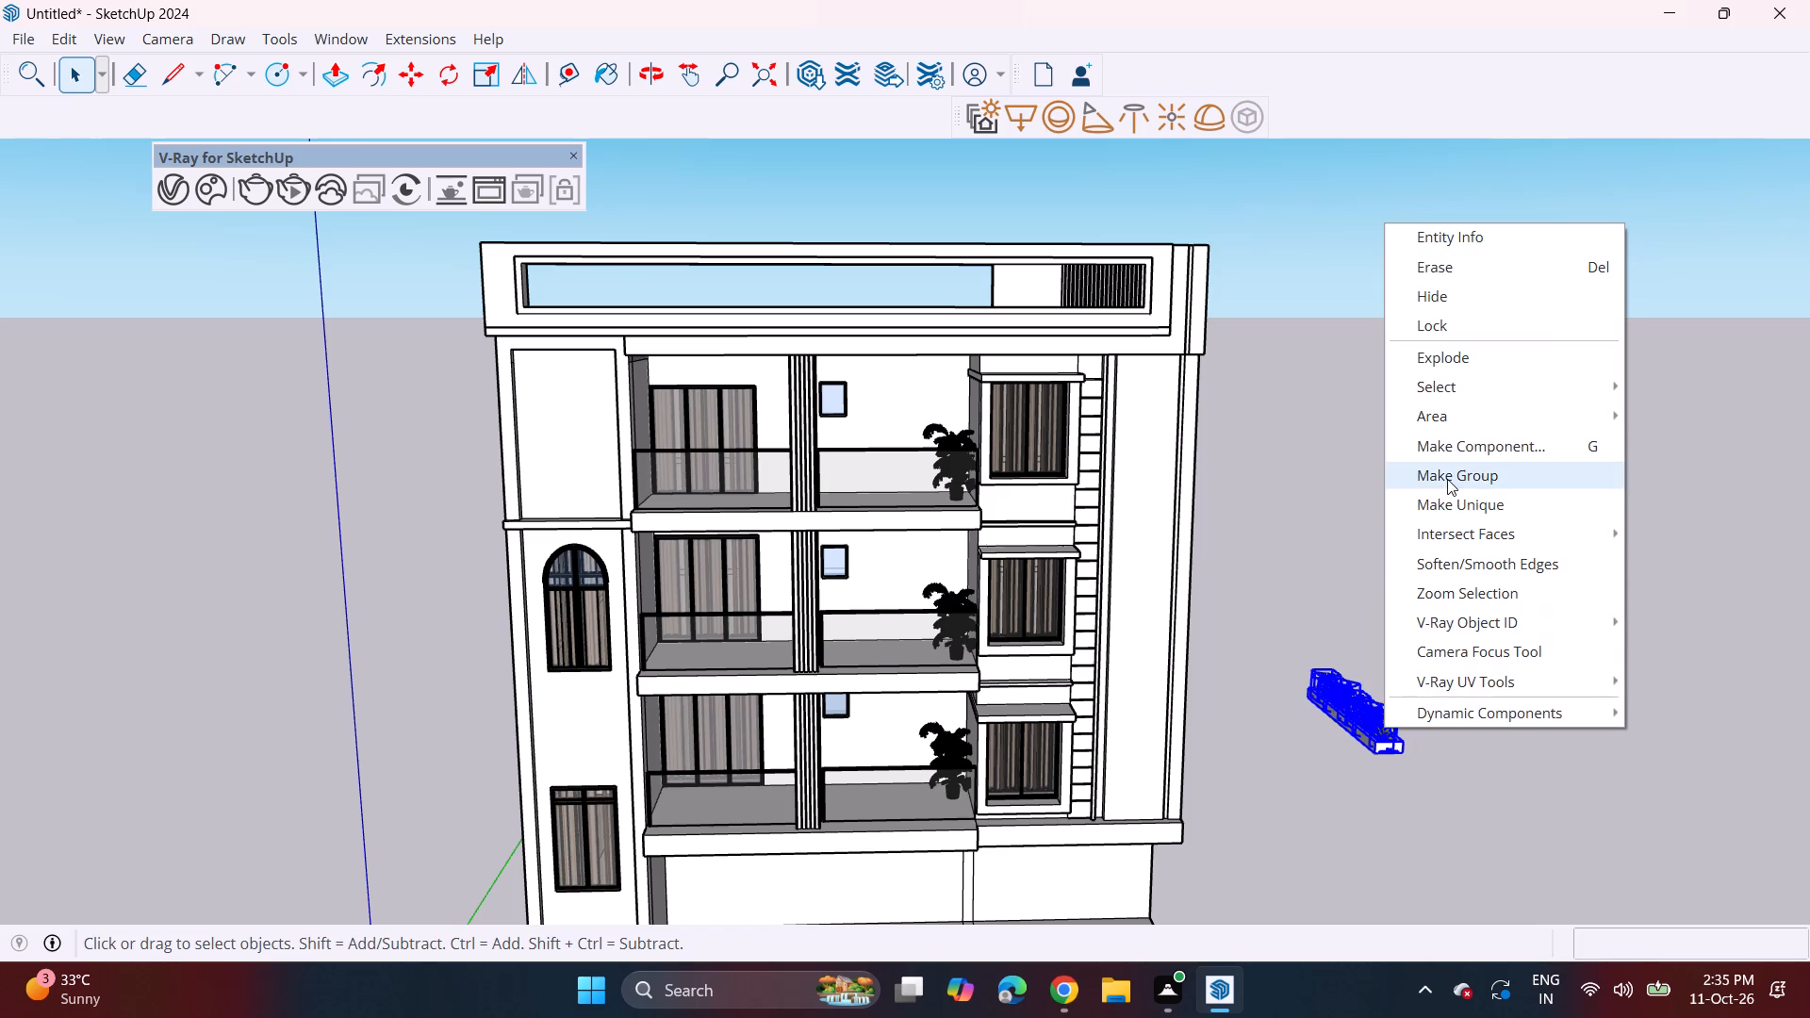
click(1447, 479)
Rotate the planter group 90 degrees in the horizontal plane.
click(439, 61)
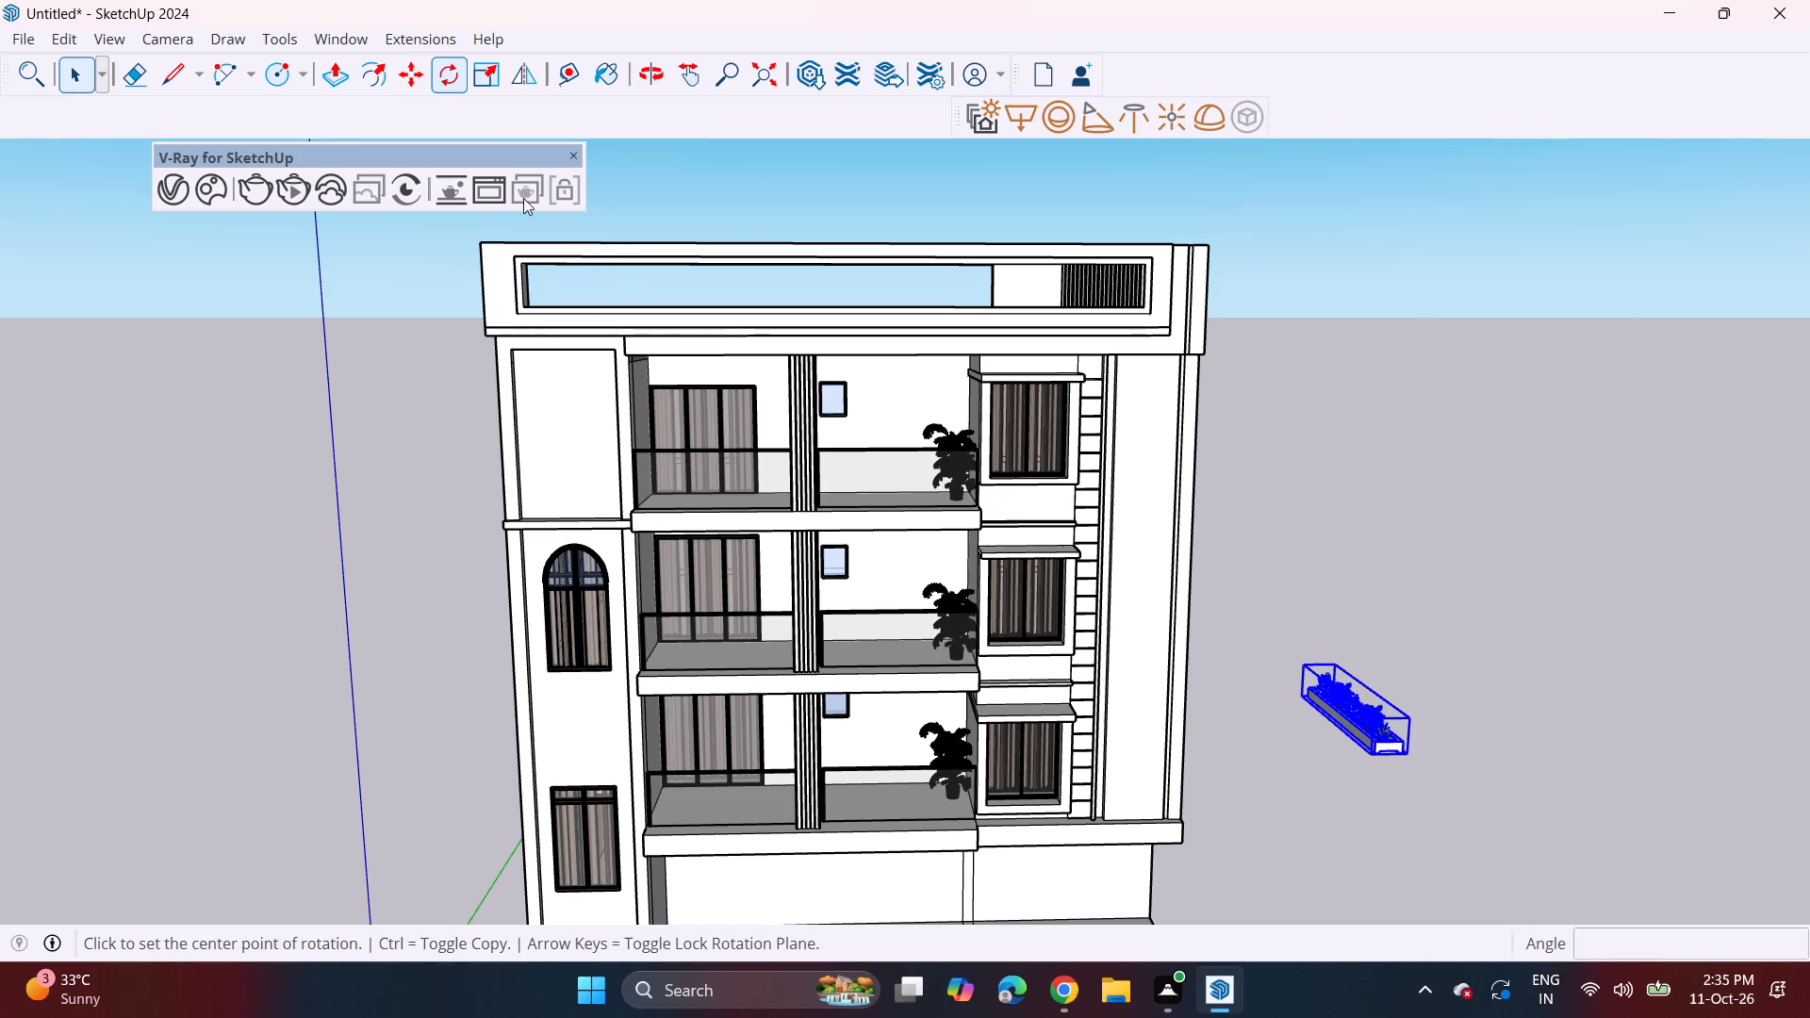
middle_drag(1194, 733, 1176, 826)
click(1294, 773)
click(1349, 770)
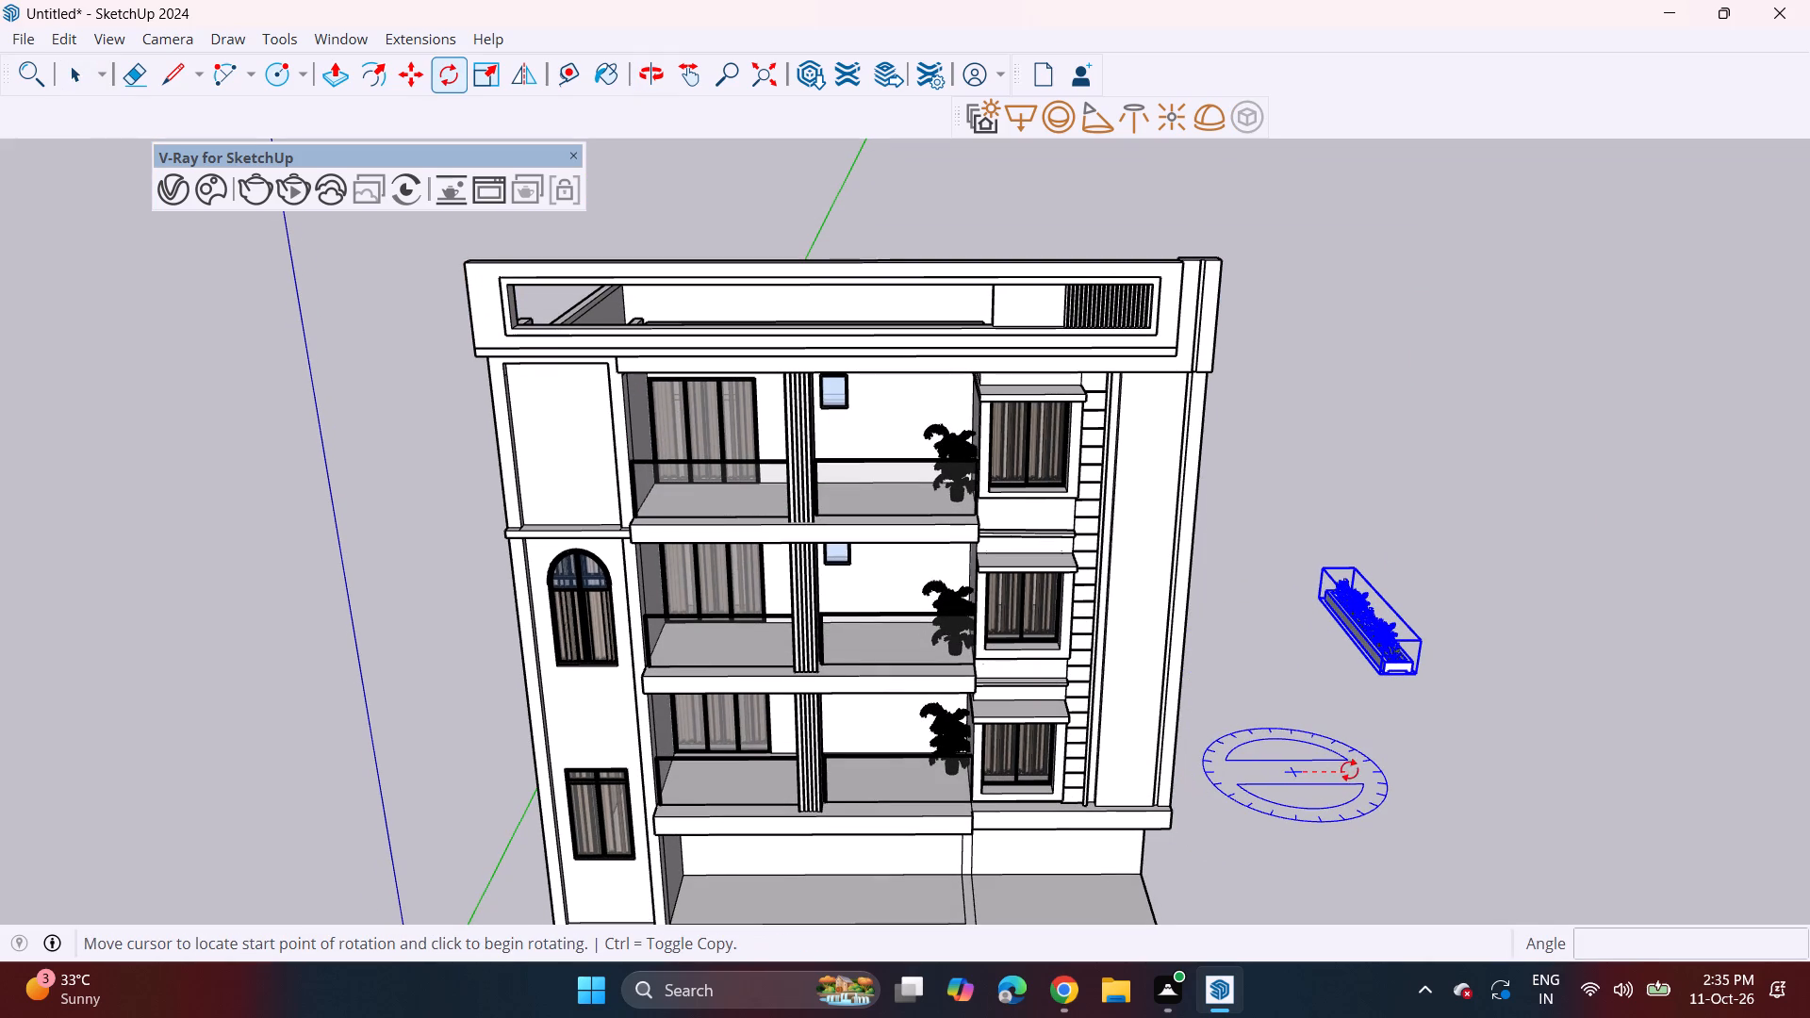
click(1274, 714)
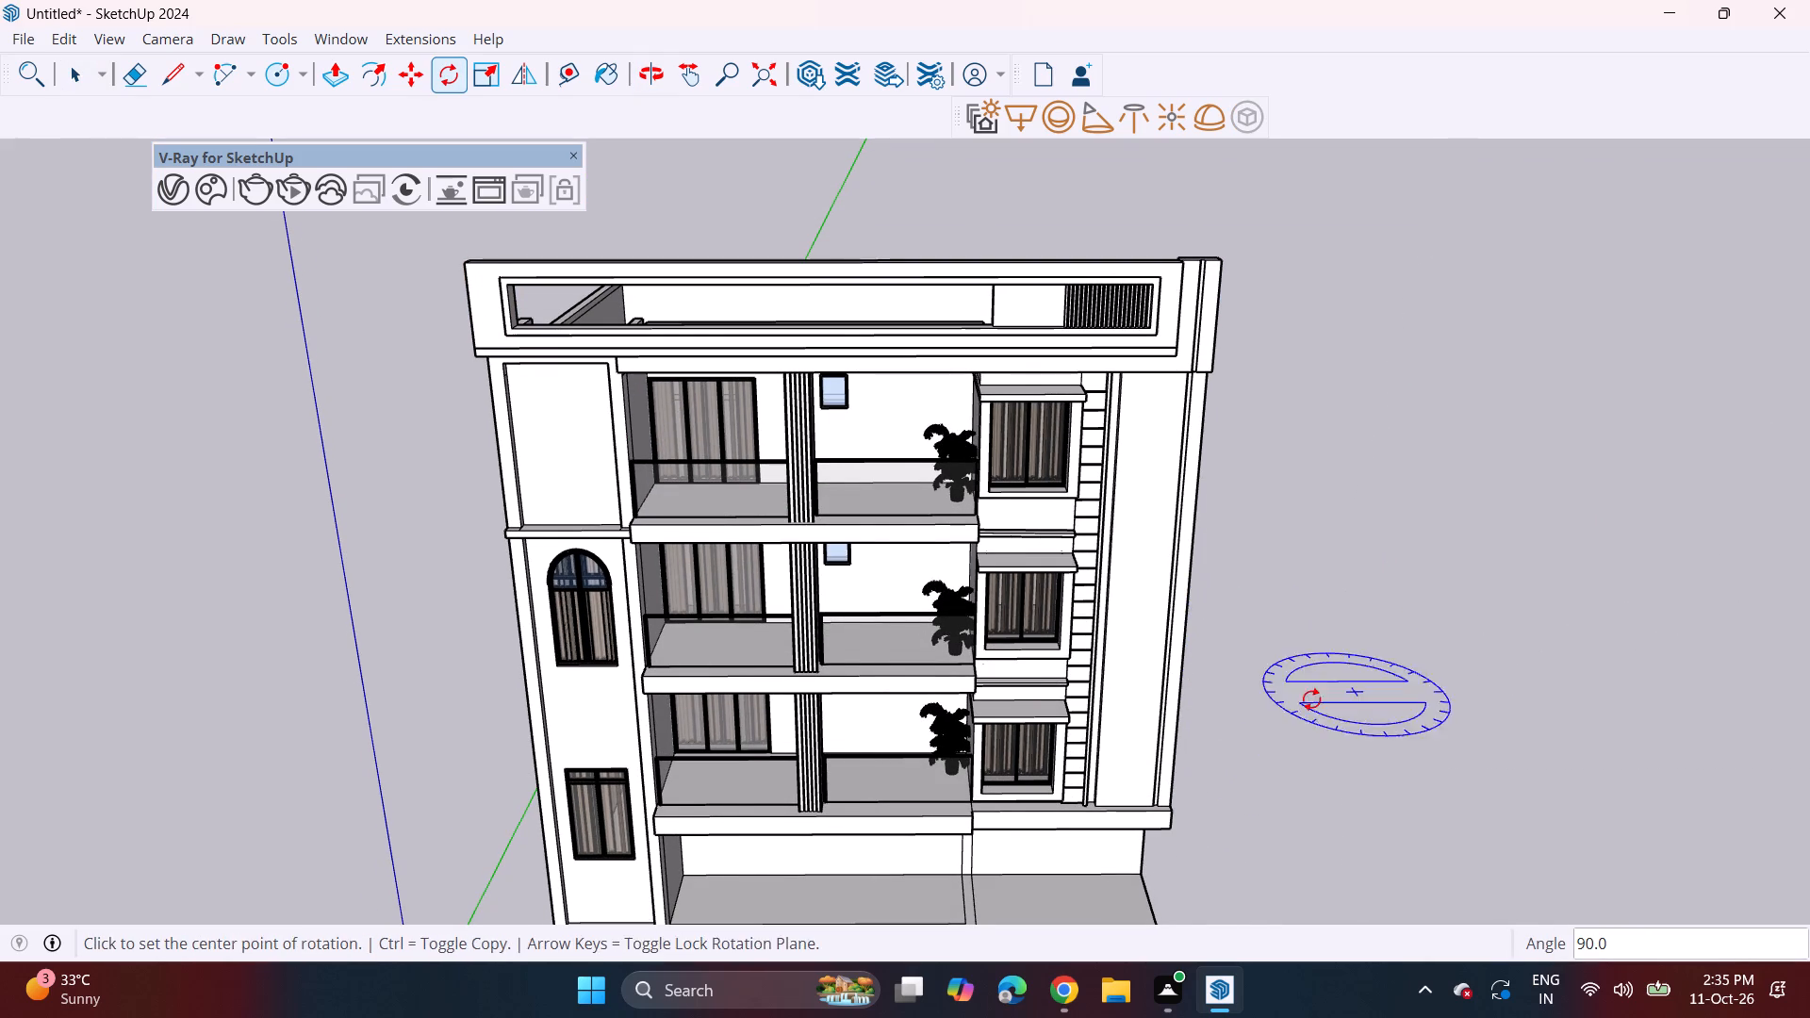
Move the planter group from behind the building to the front of the top-floor balcony.
middle_drag(1277, 699, 551, 715)
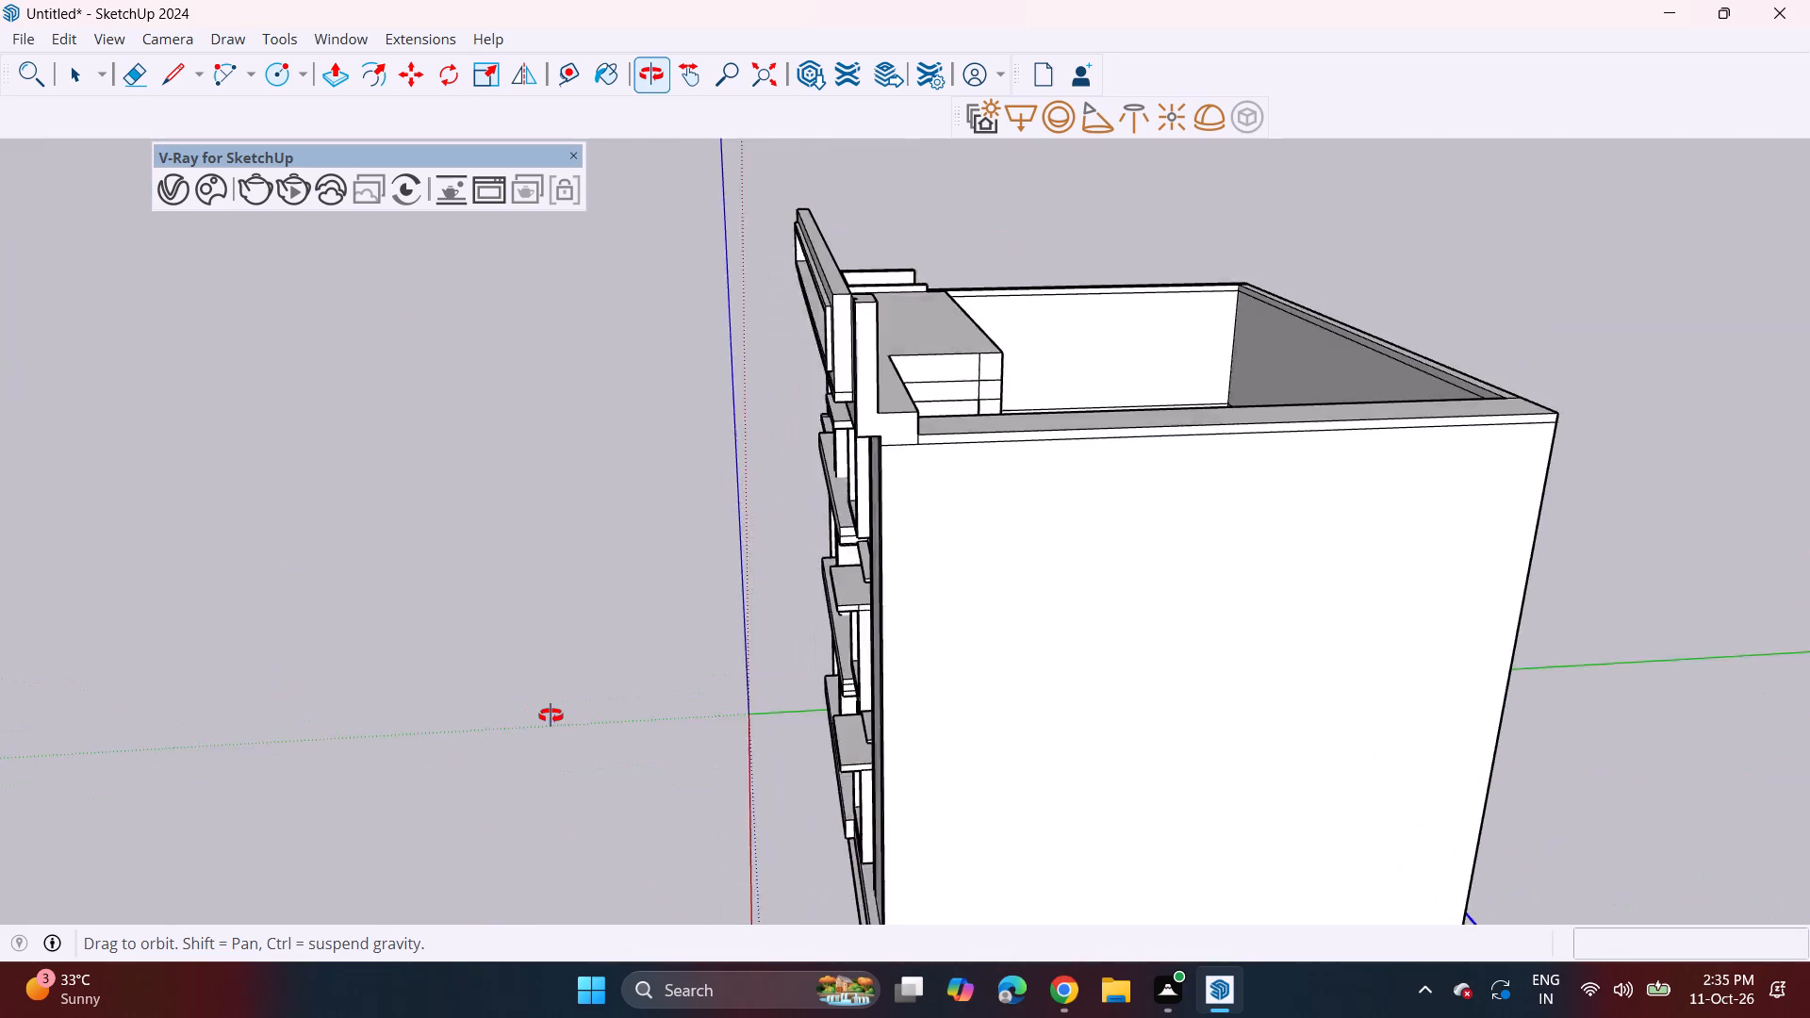
middle_drag(551, 715, 595, 748)
scroll(1347, 670, down, 5)
shift+middle_drag(1372, 718, 1149, 565)
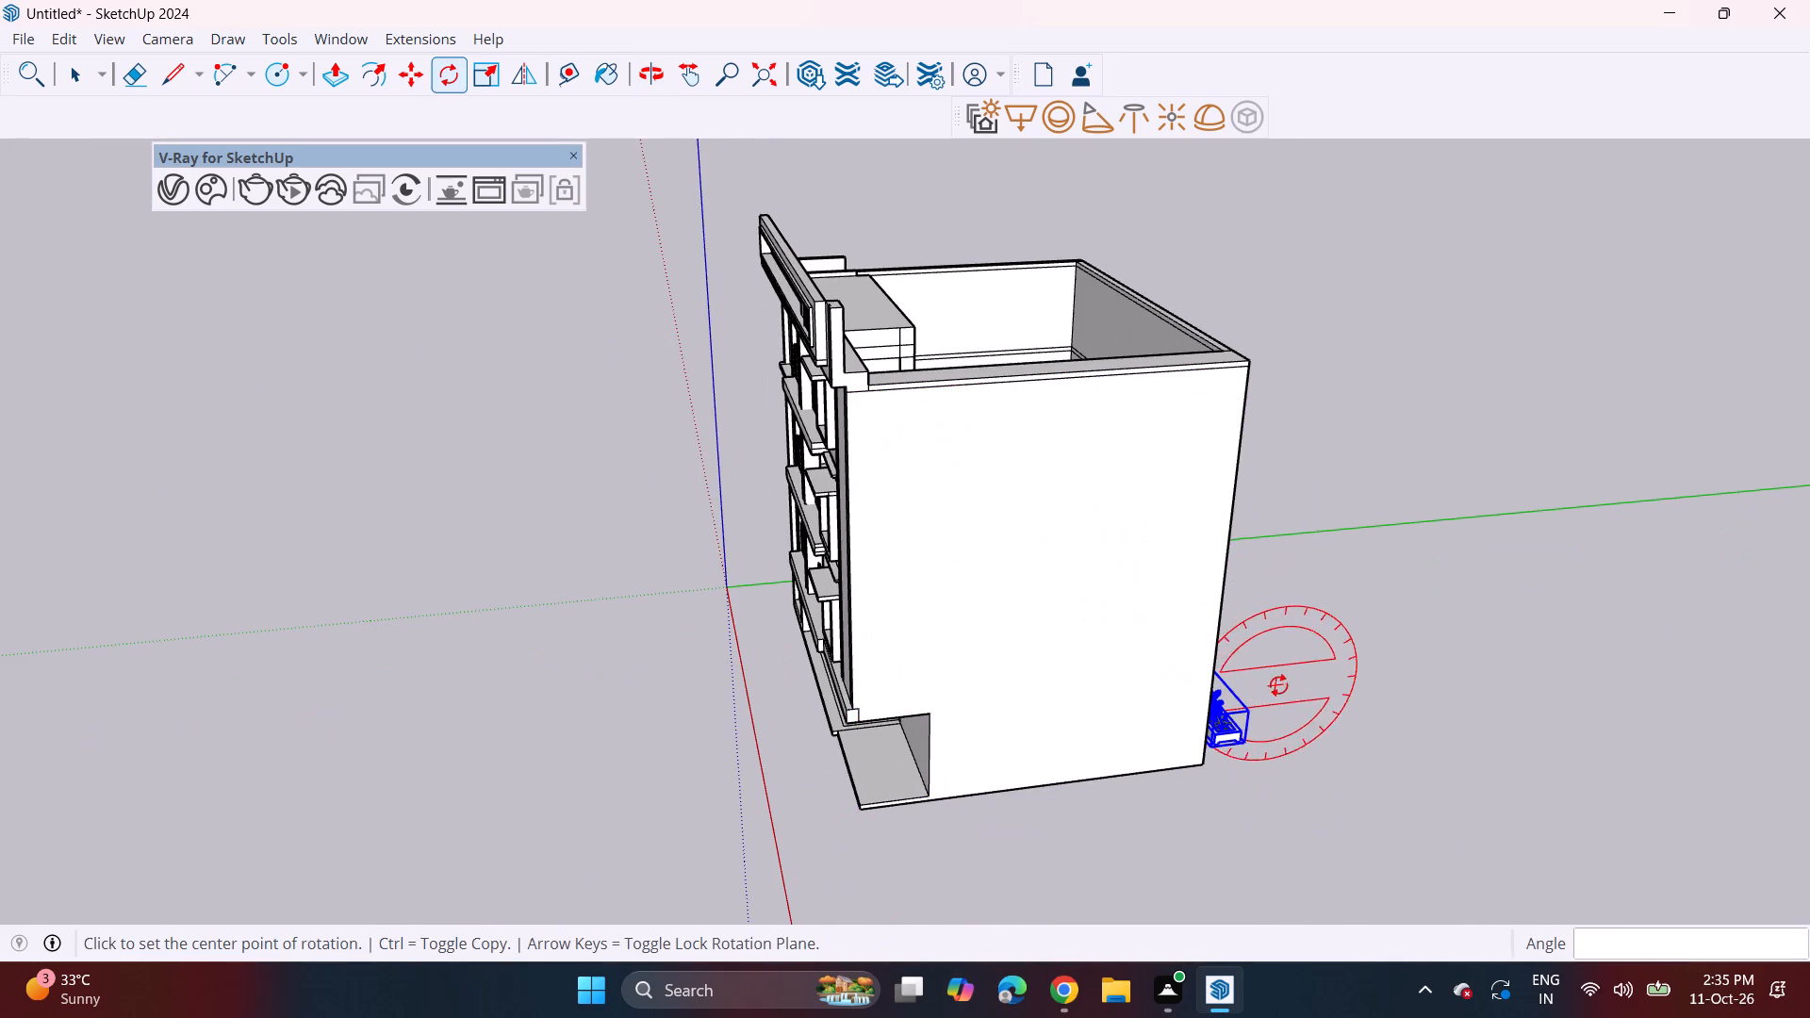
key(m)
click(1254, 713)
middle_drag(769, 591, 1236, 490)
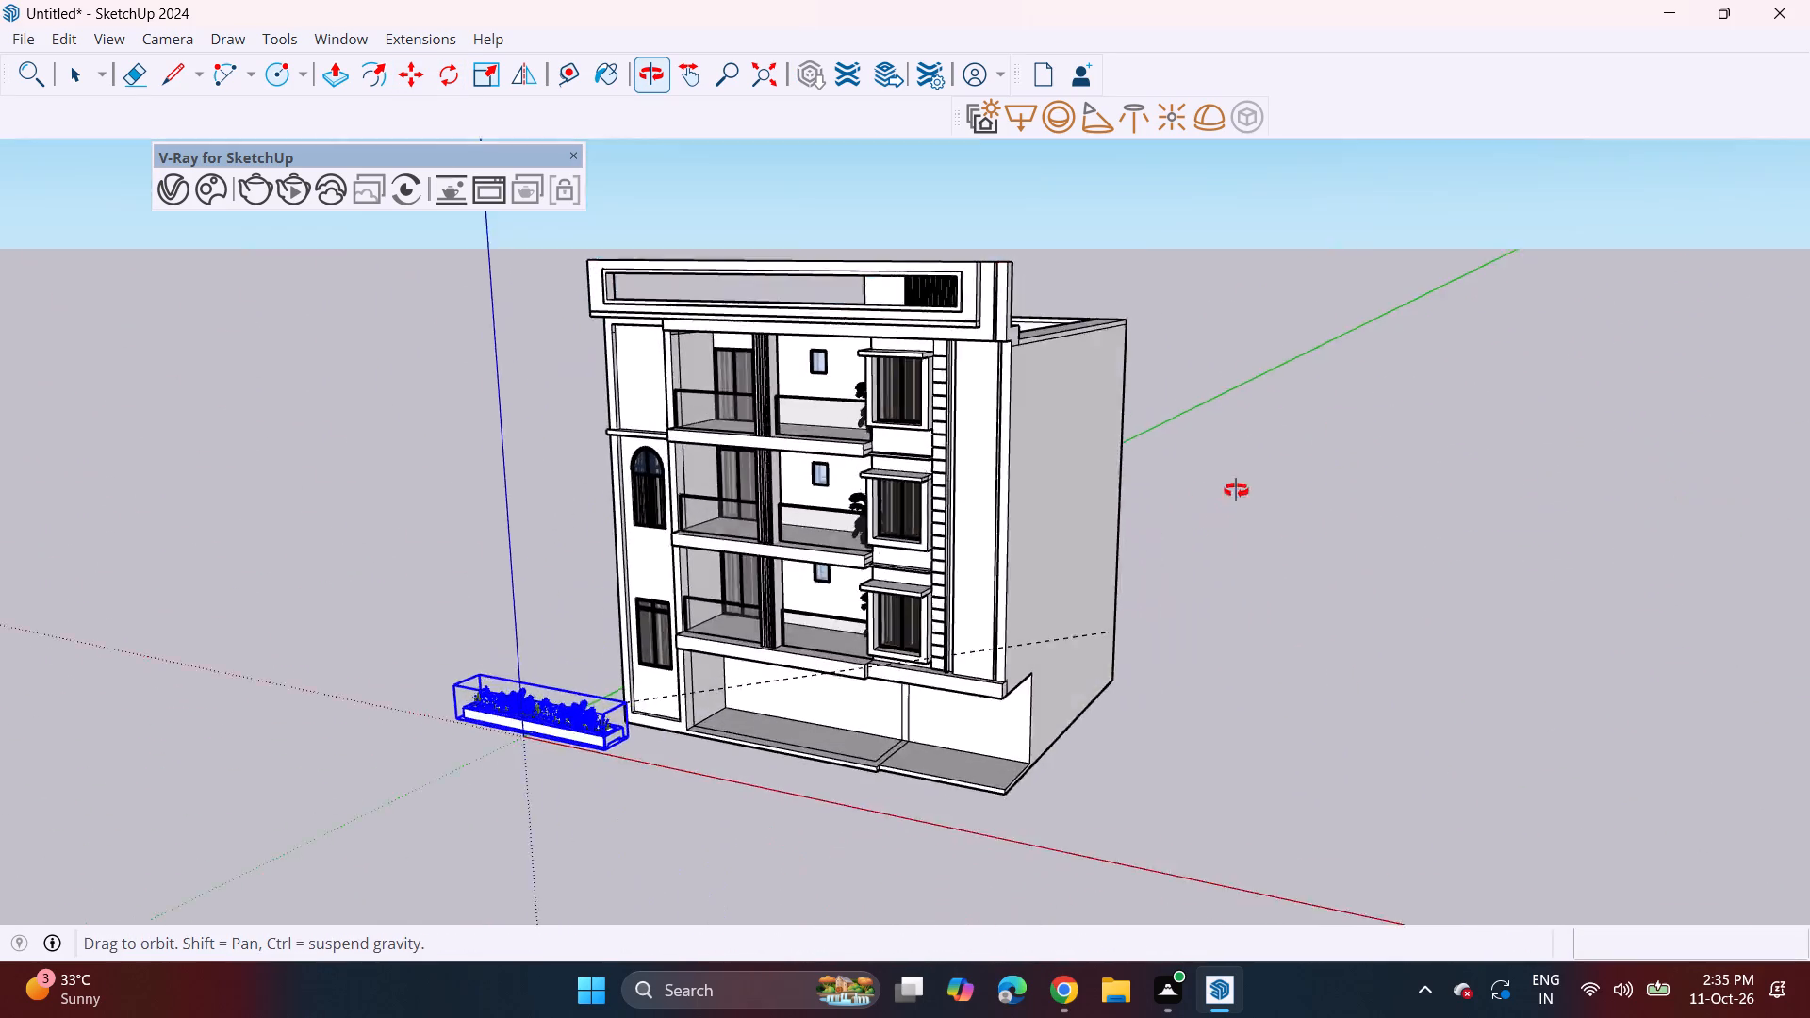
middle_drag(1236, 490, 1357, 414)
middle_drag(849, 344, 985, 550)
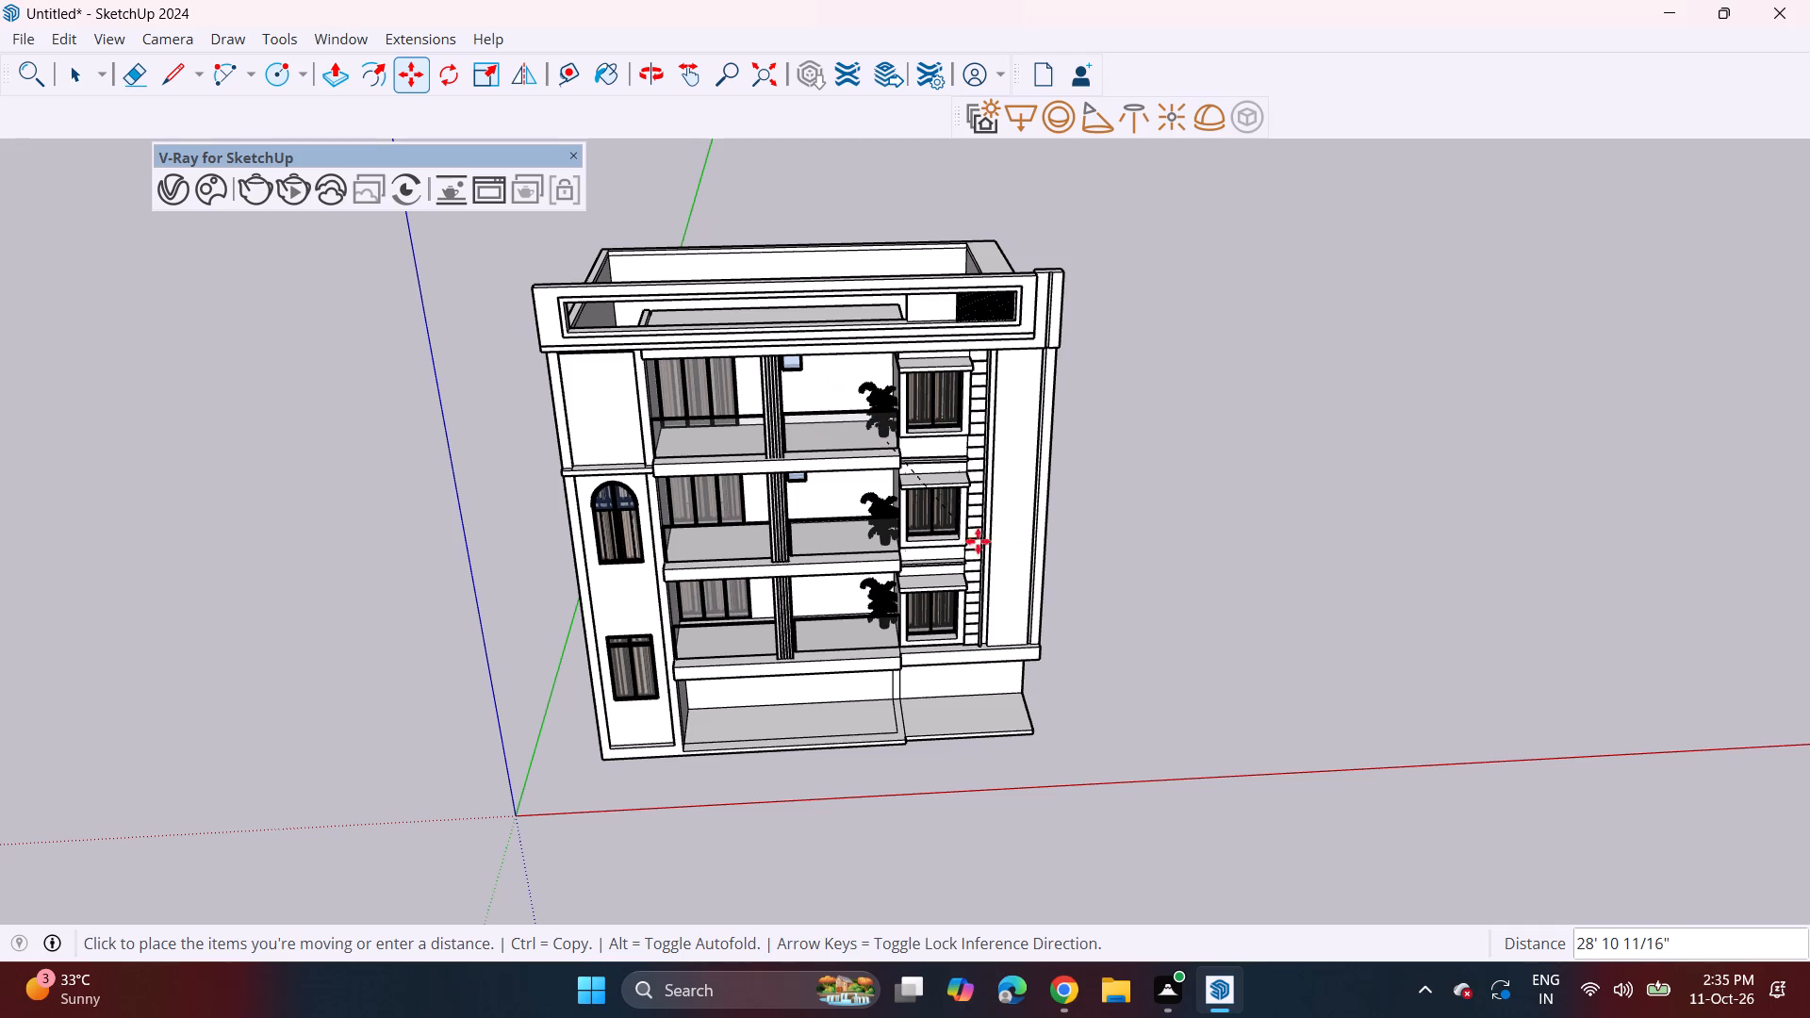
click(909, 384)
Move the planter group by its lower corner onto the end of the top balcony slab, beside the left wall.
middle_drag(704, 496, 1008, 472)
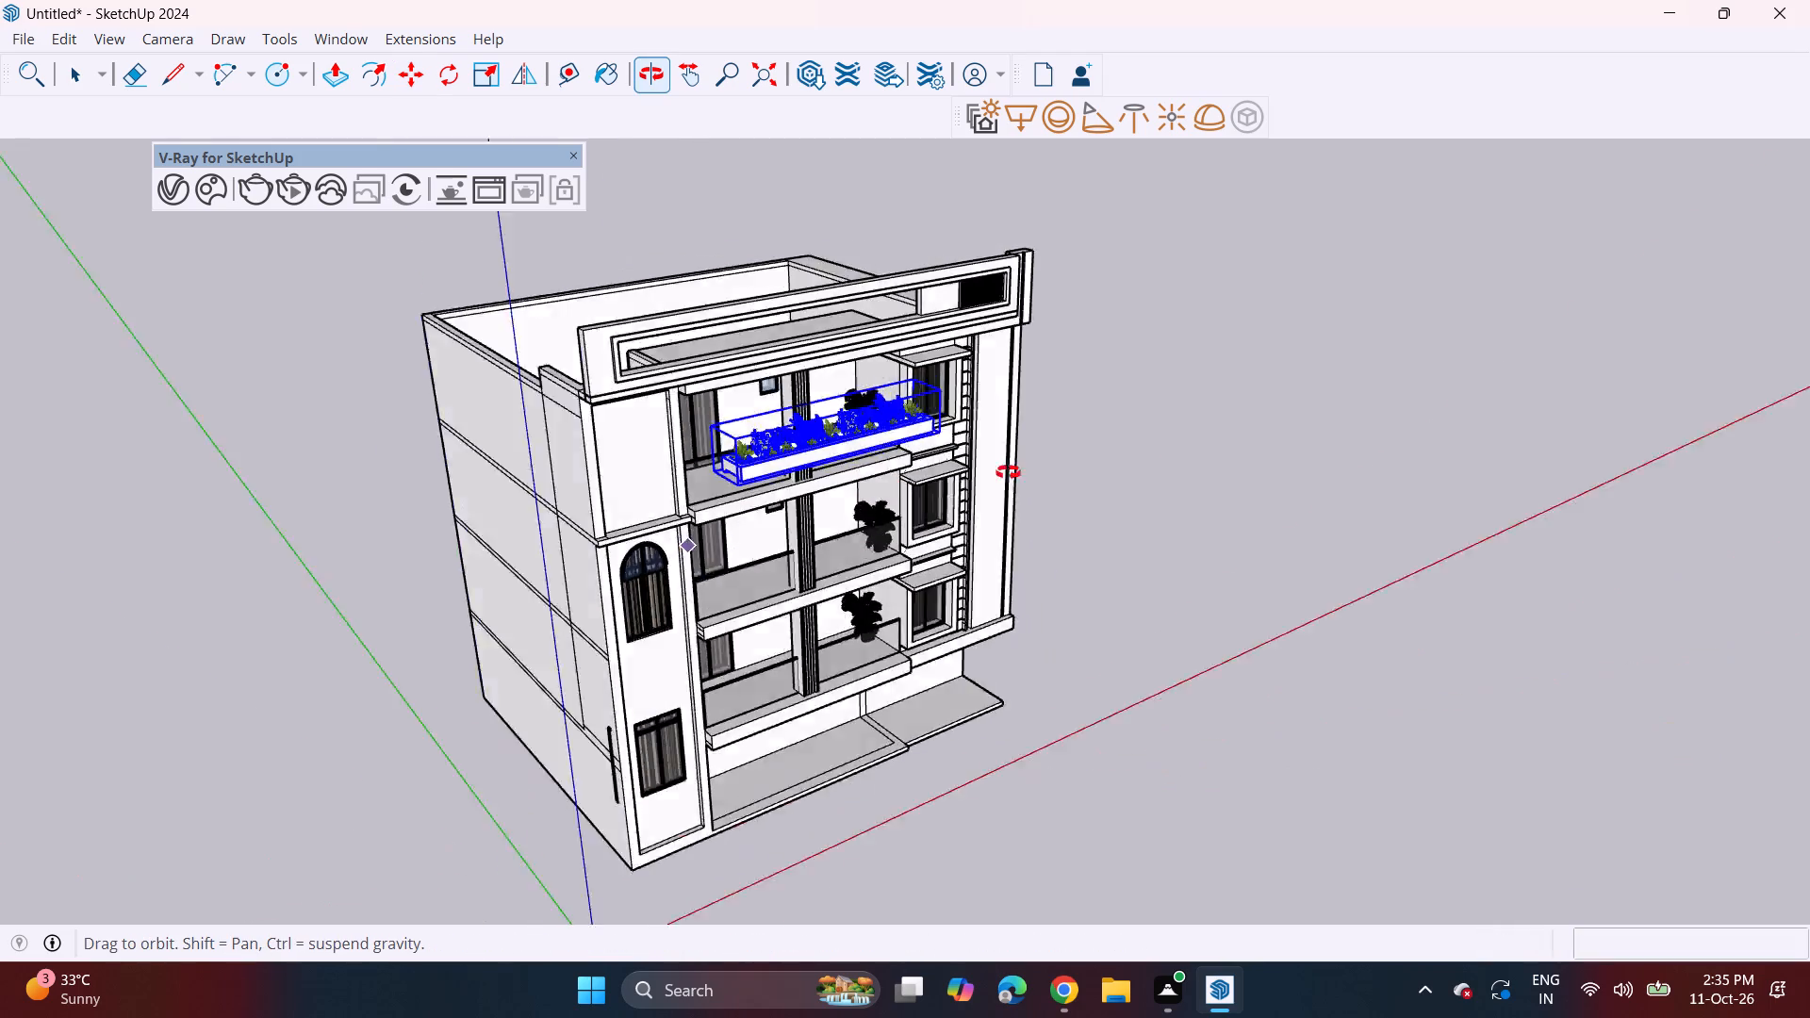
middle_drag(1008, 472, 1279, 402)
scroll(910, 468, up, 10)
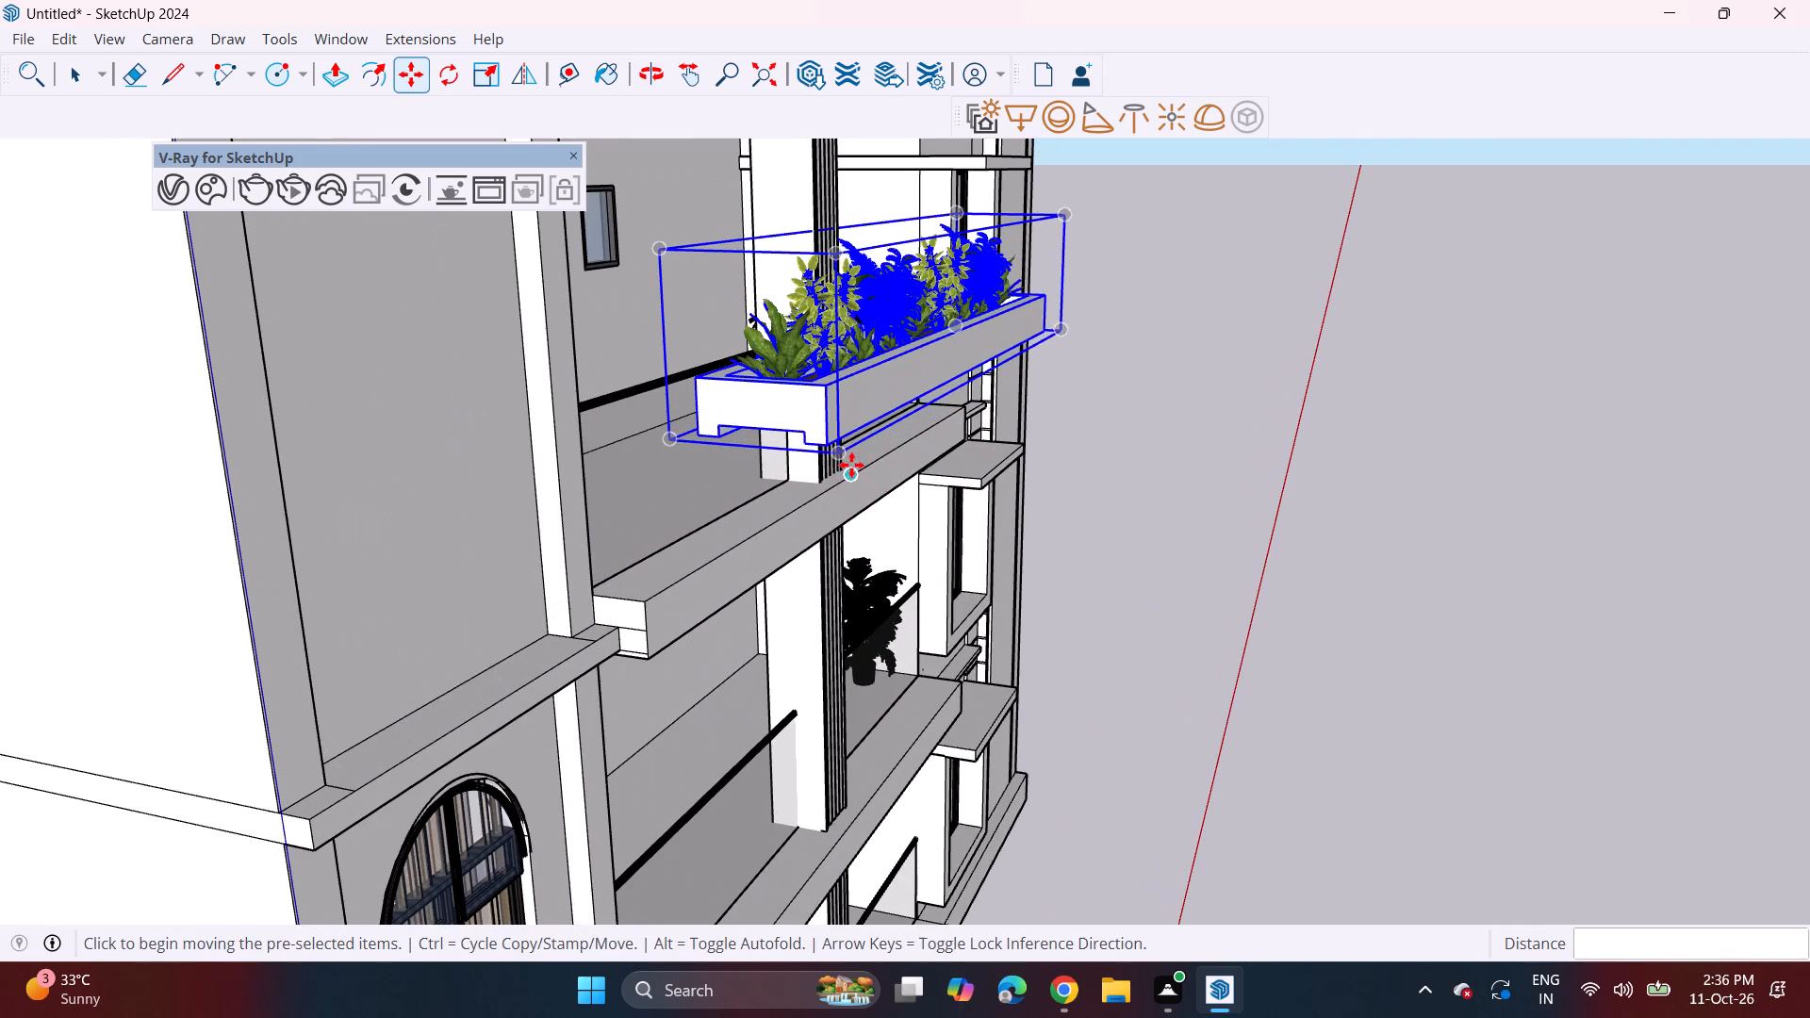
click(837, 462)
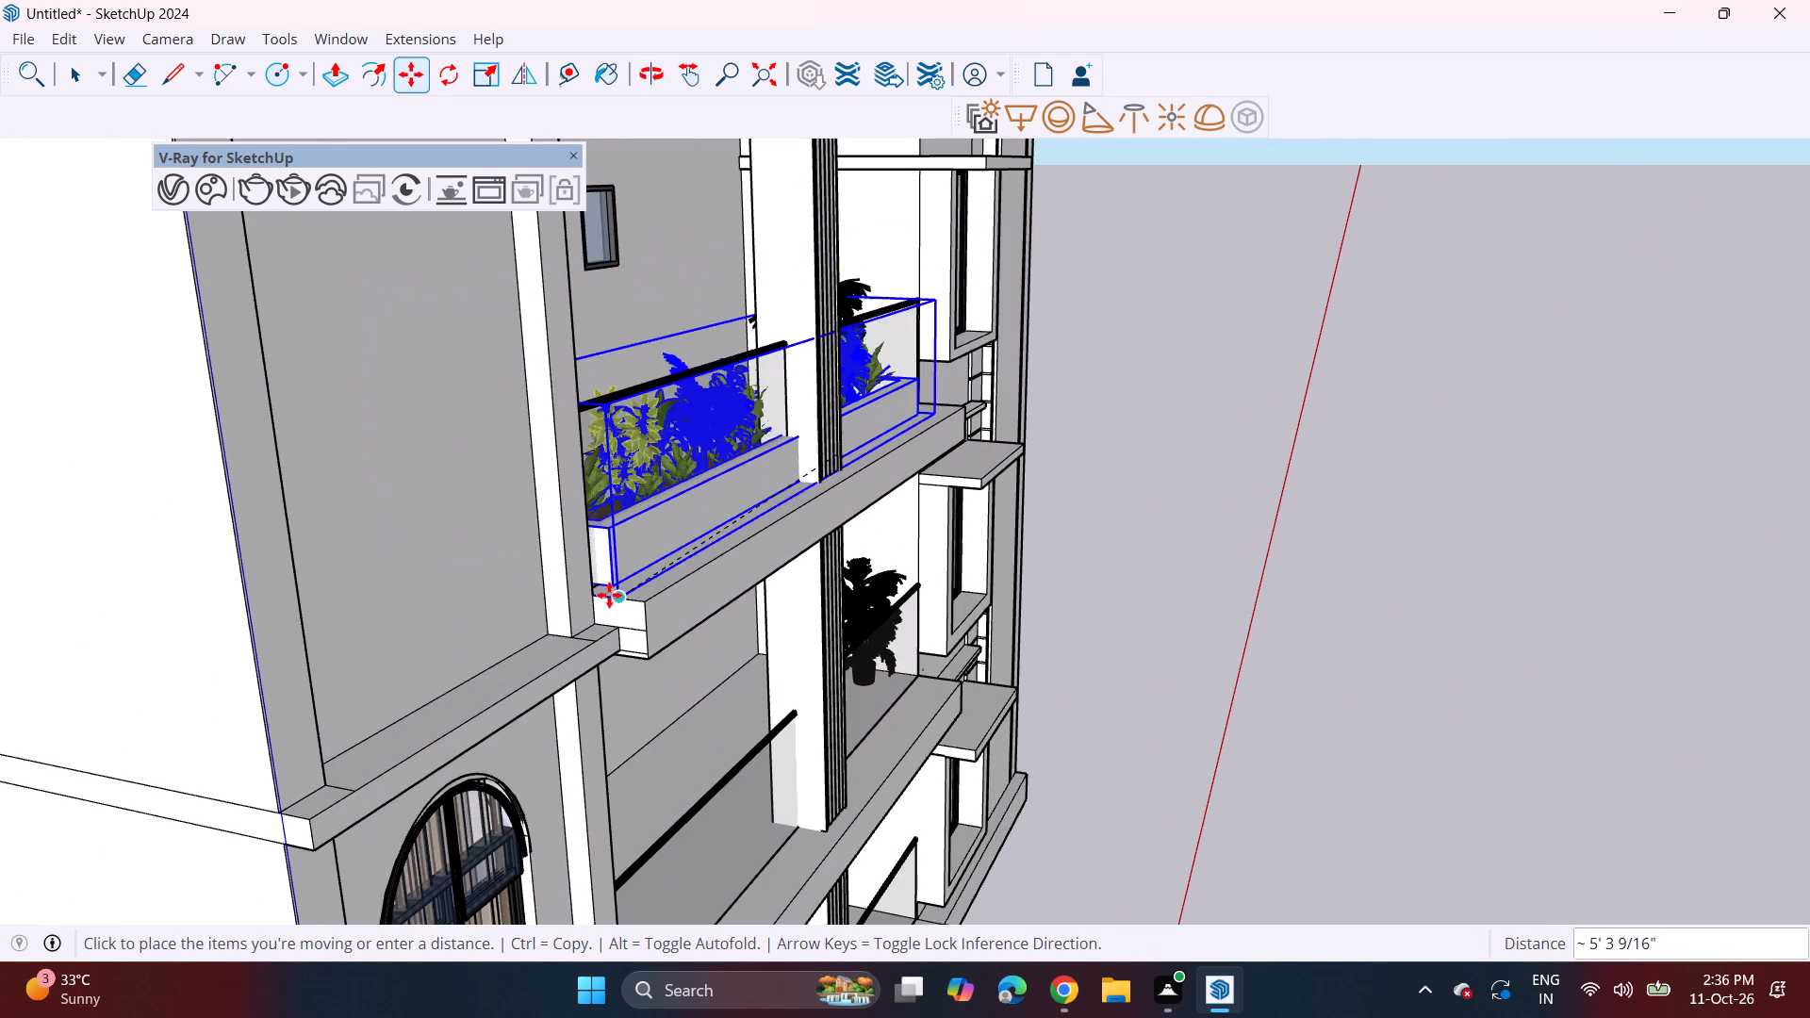
click(604, 596)
Scale the planter group down uniformly to about 0.57, keeping its right end fixed on the top balcony.
middle_drag(844, 470, 473, 463)
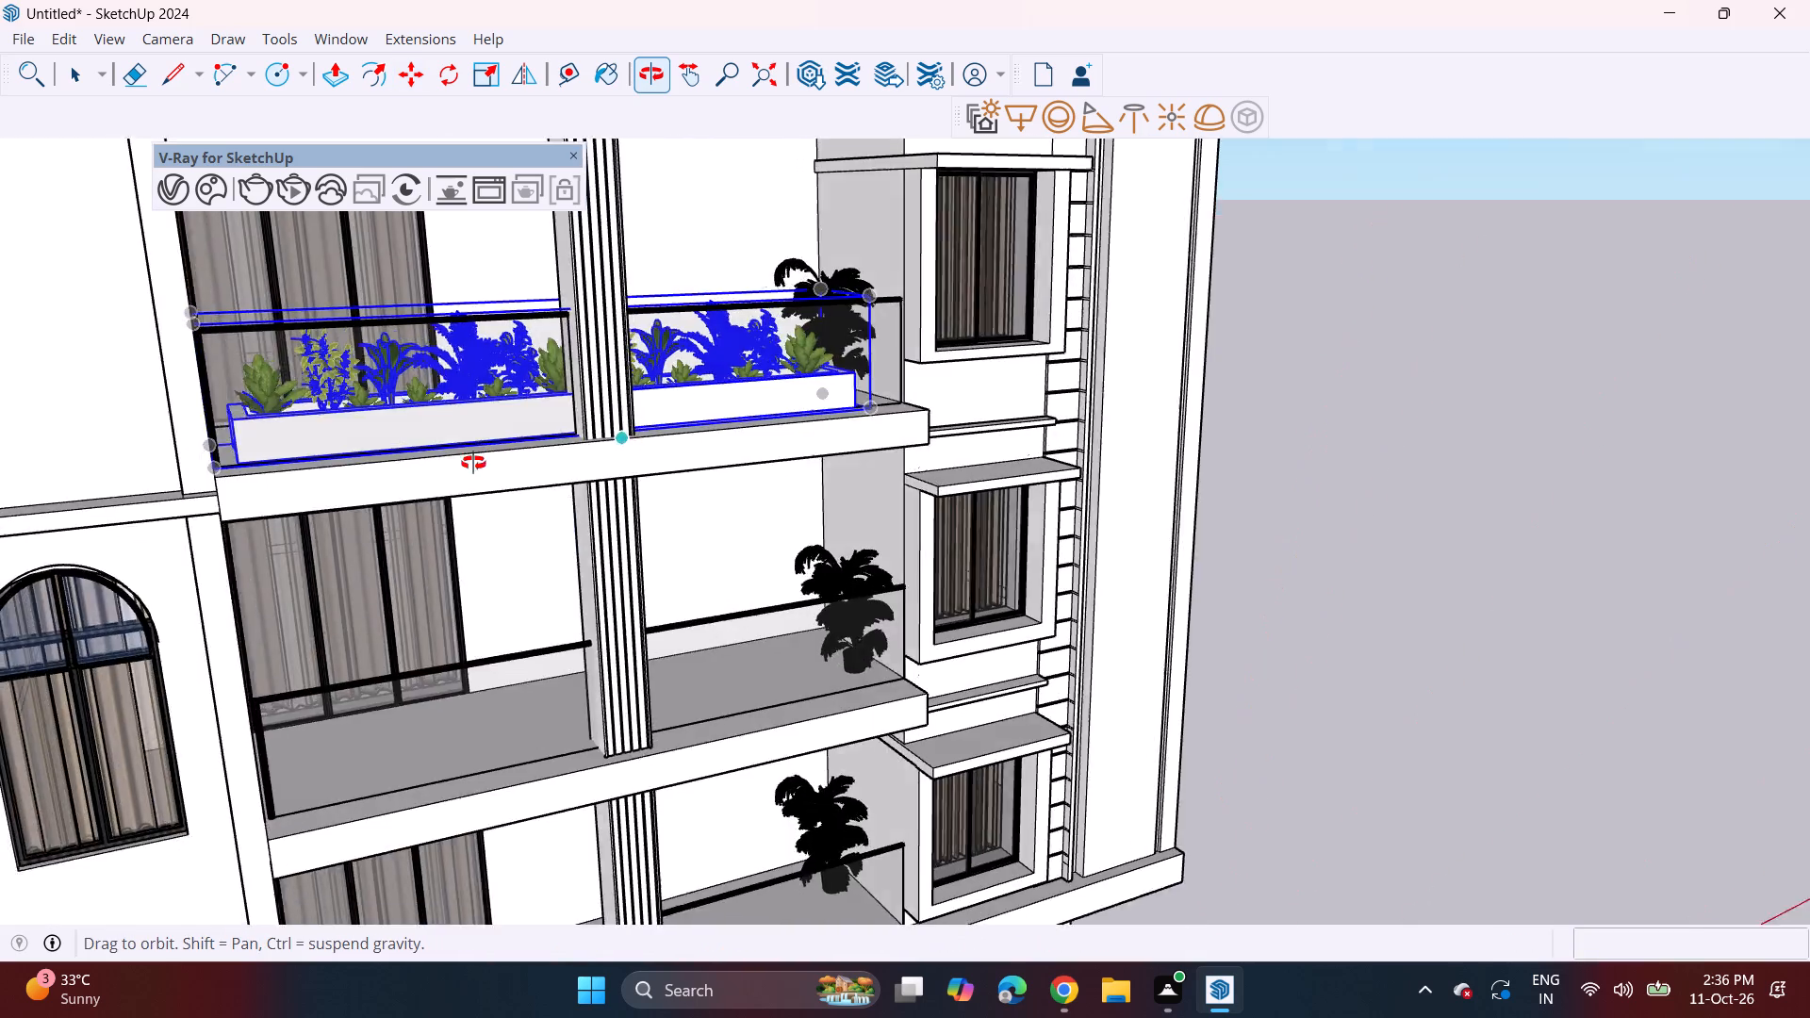
middle_drag(473, 463, 370, 469)
scroll(387, 437, down, 5)
middle_drag(422, 410, 316, 368)
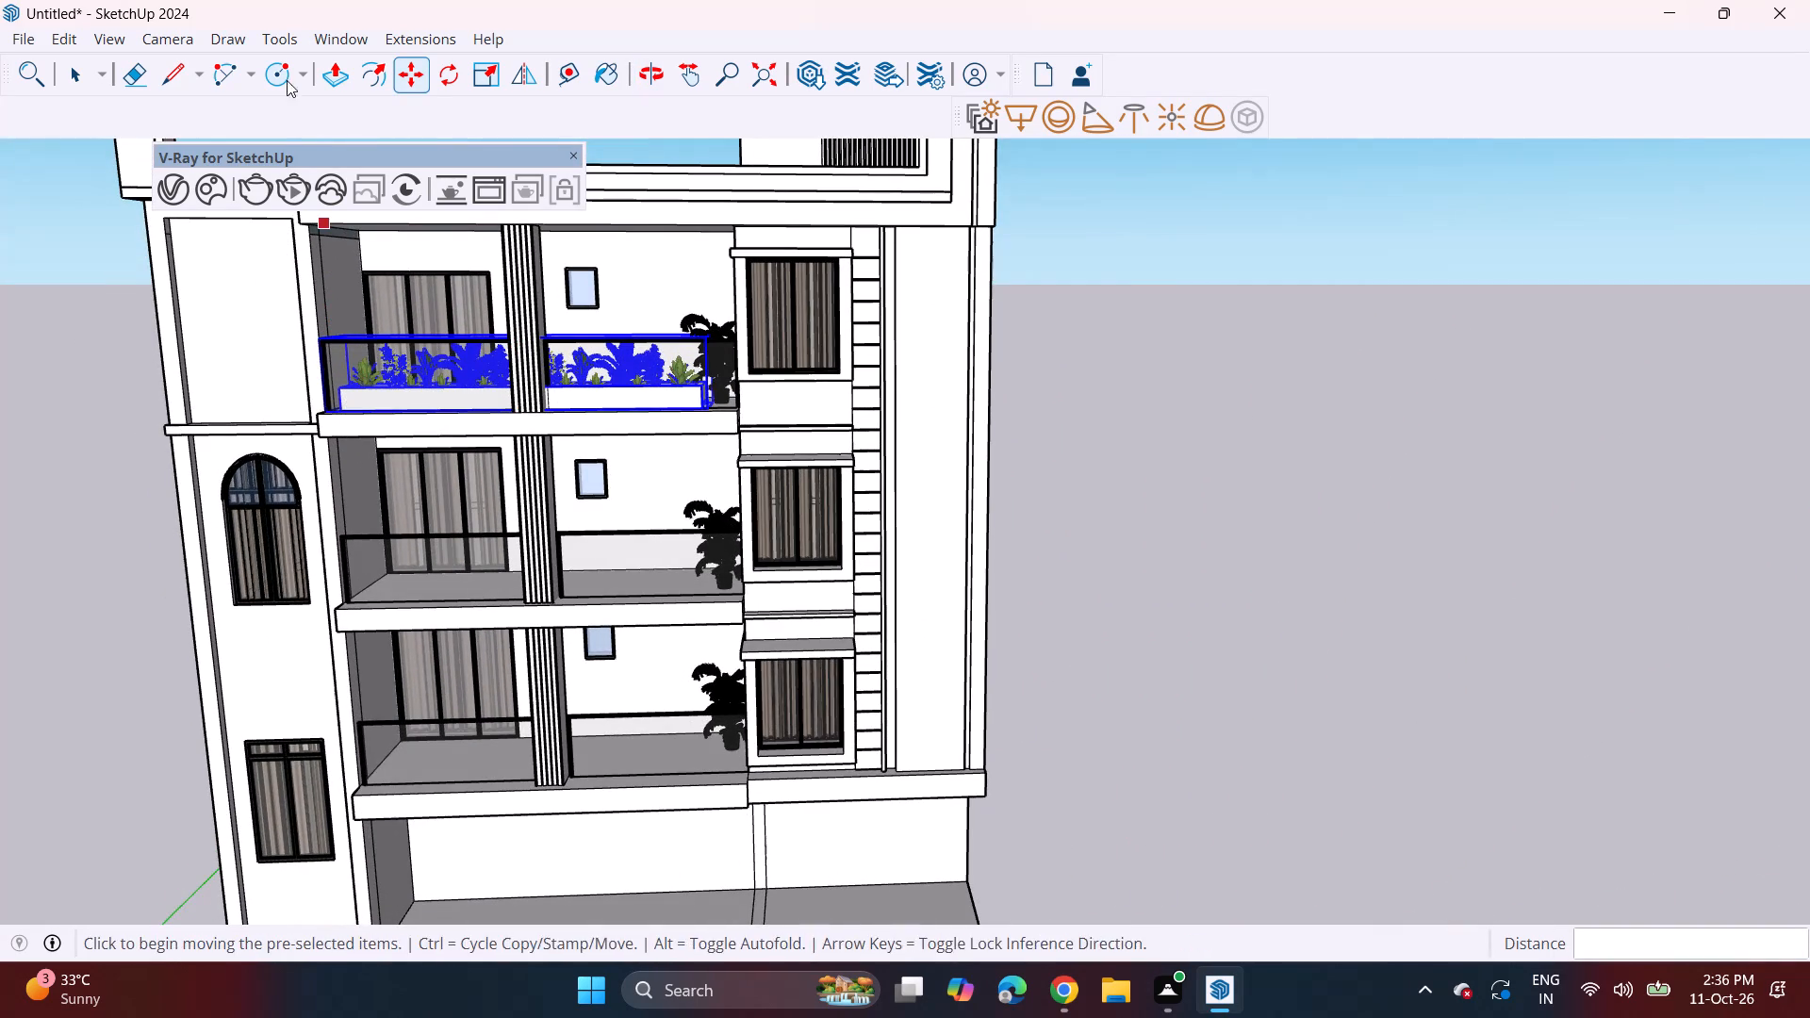
click(487, 75)
middle_drag(402, 274, 453, 375)
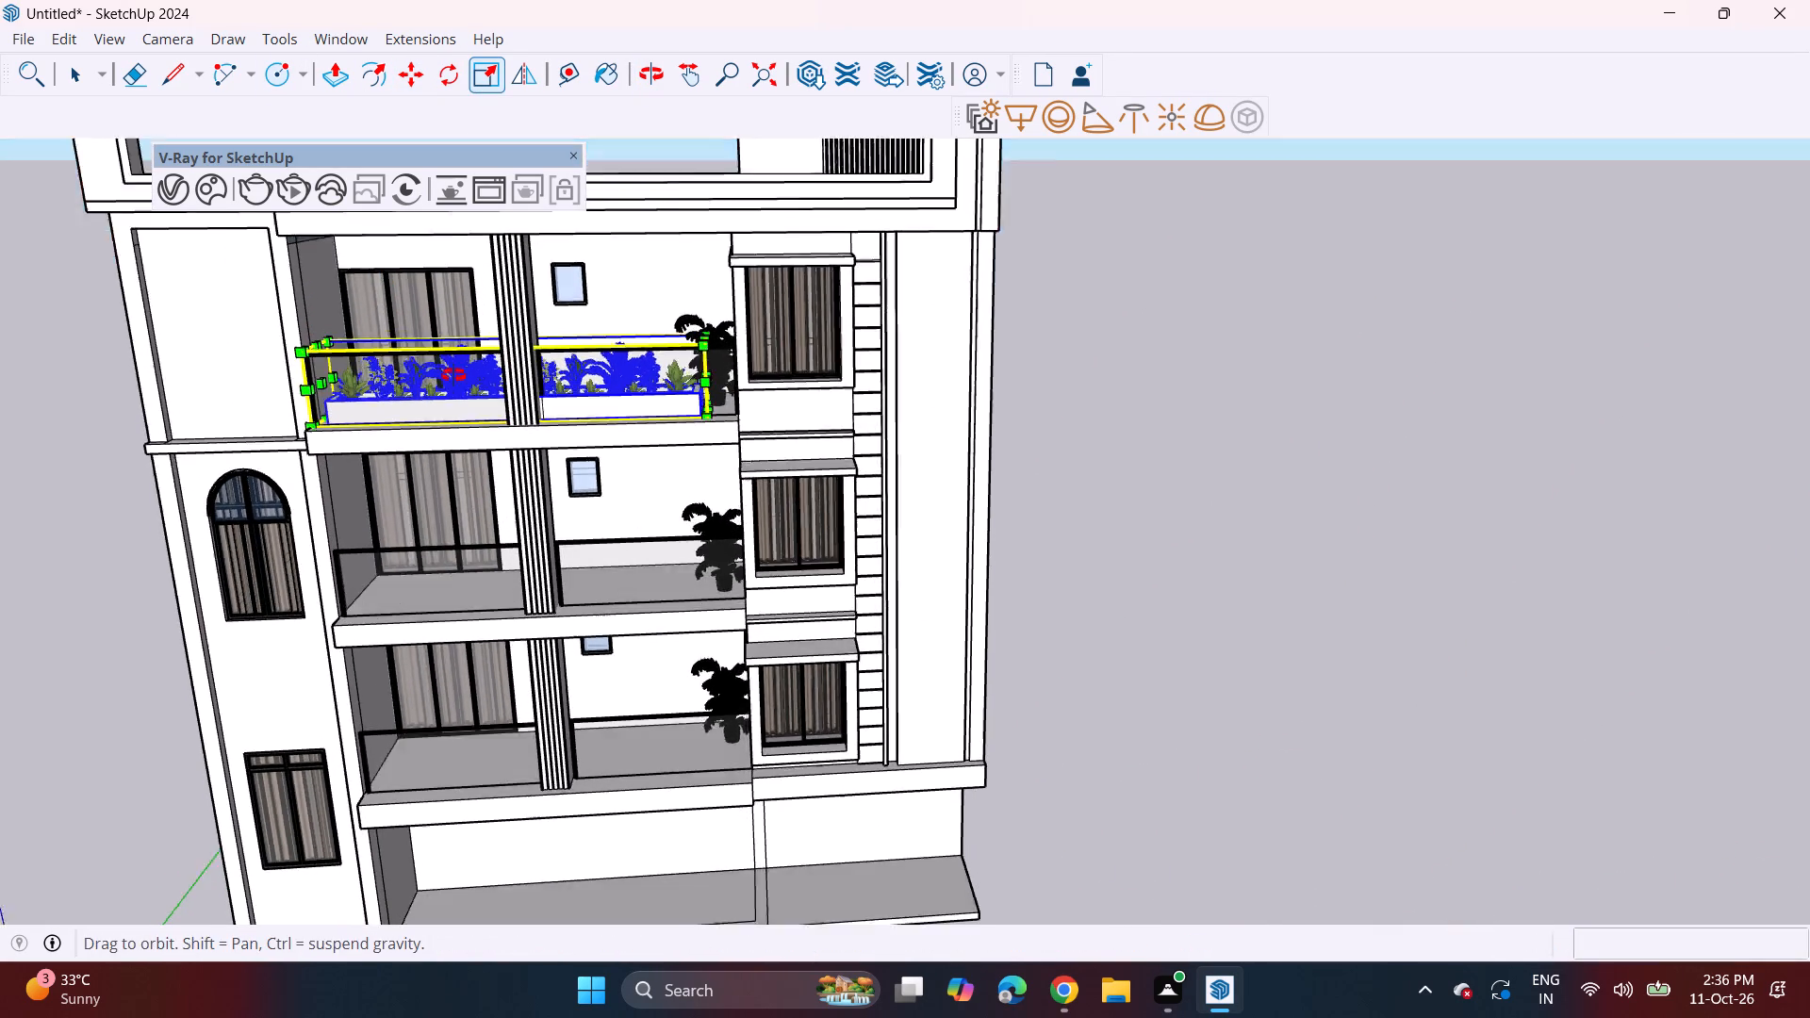
middle_drag(453, 375, 483, 441)
click(289, 385)
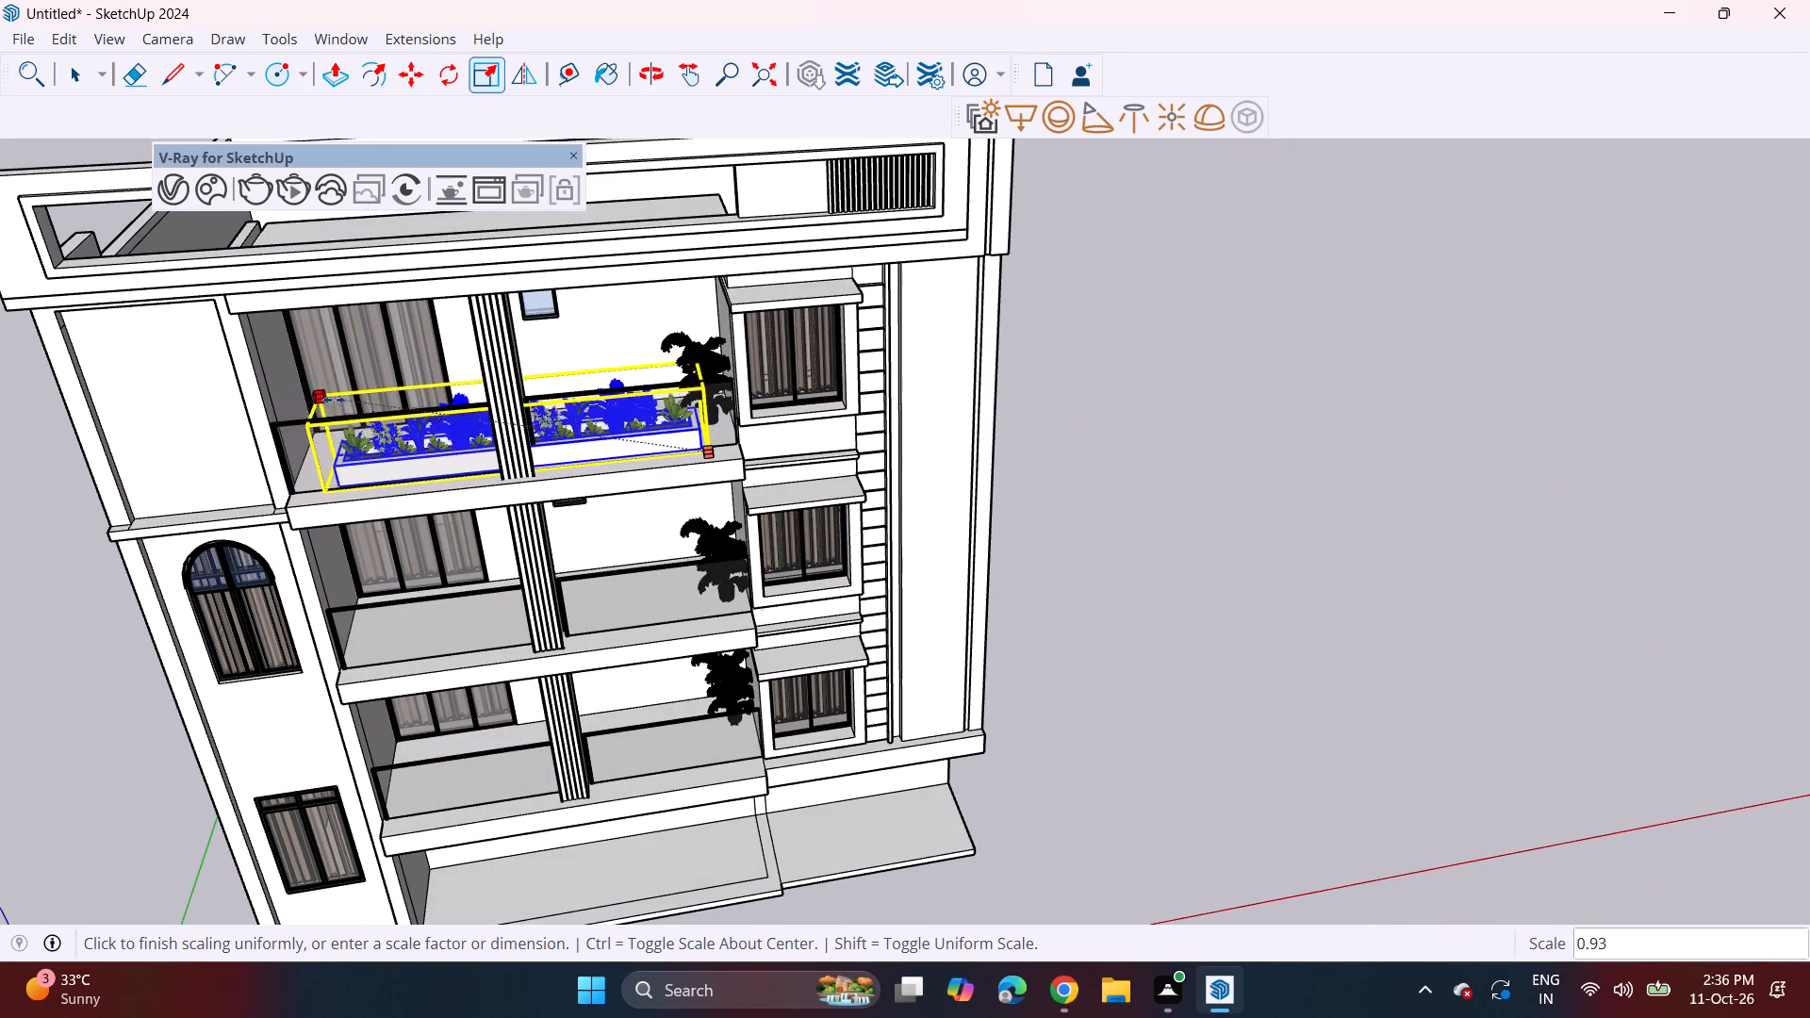
click(471, 431)
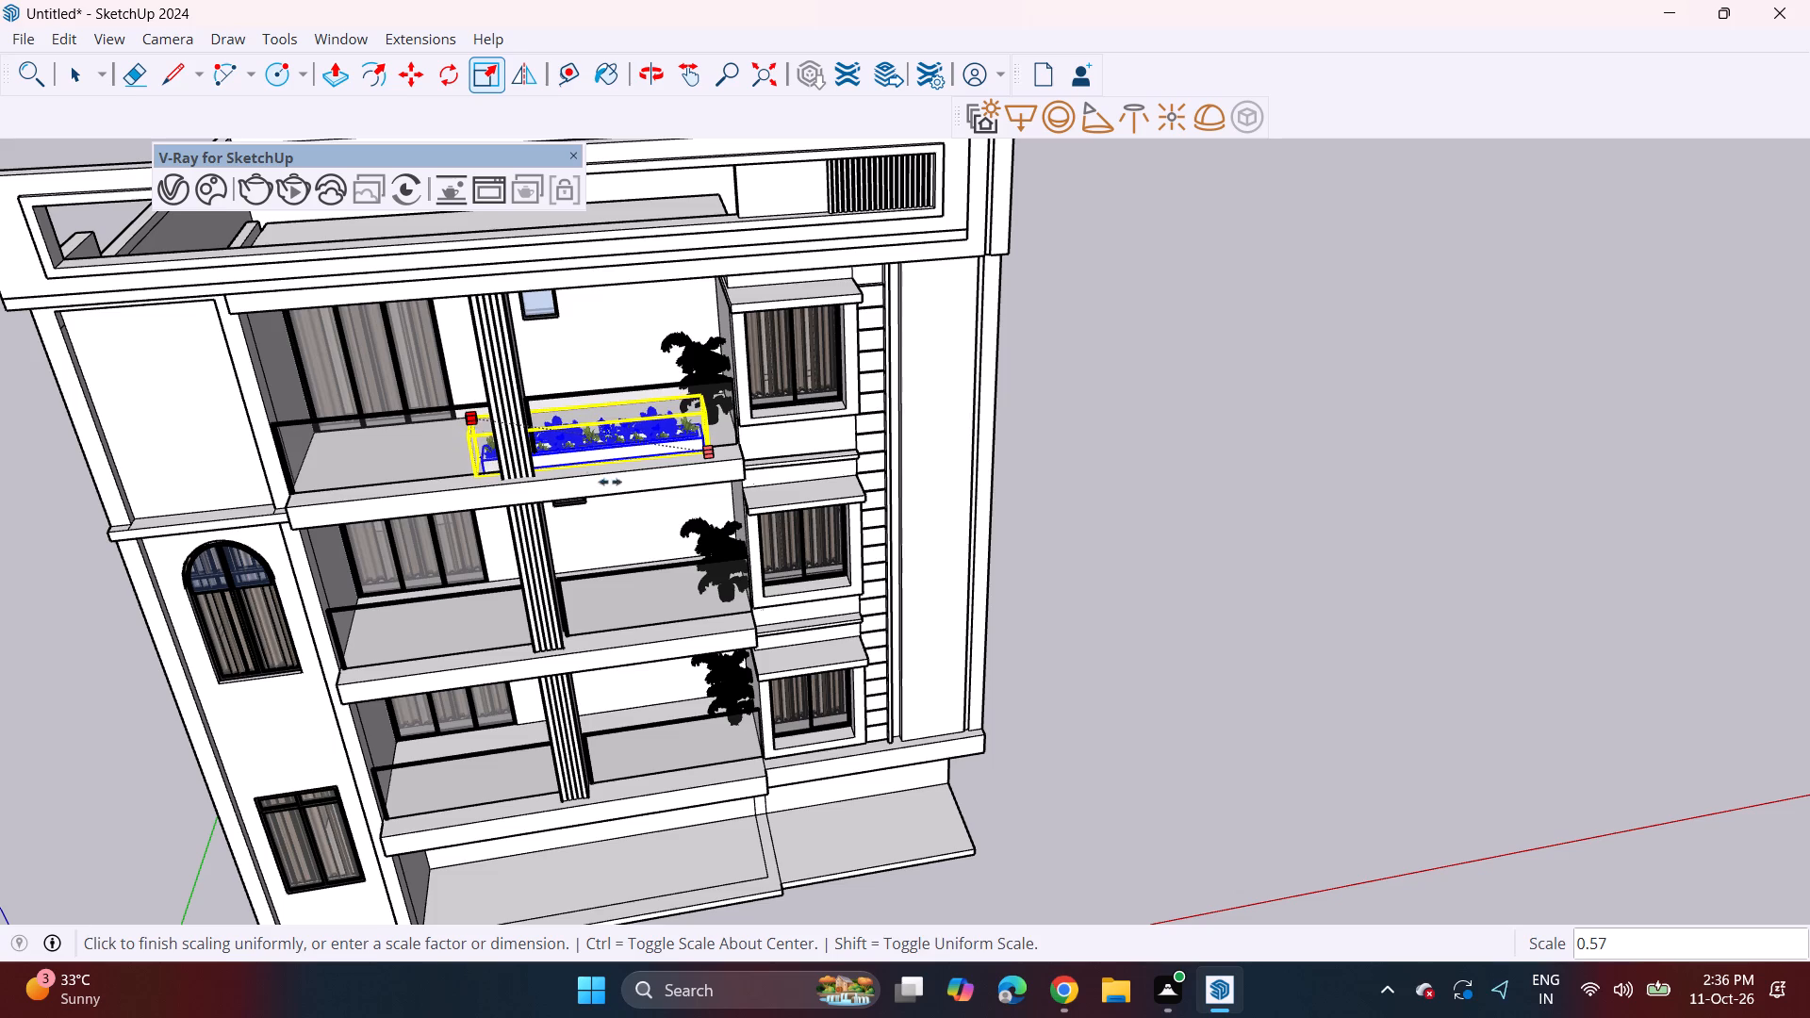
Move the scaled planter about 1' 9 1/2" along the top balcony so it fits behind the right bay's railing.
middle_drag(603, 467, 590, 251)
scroll(681, 402, up, 5)
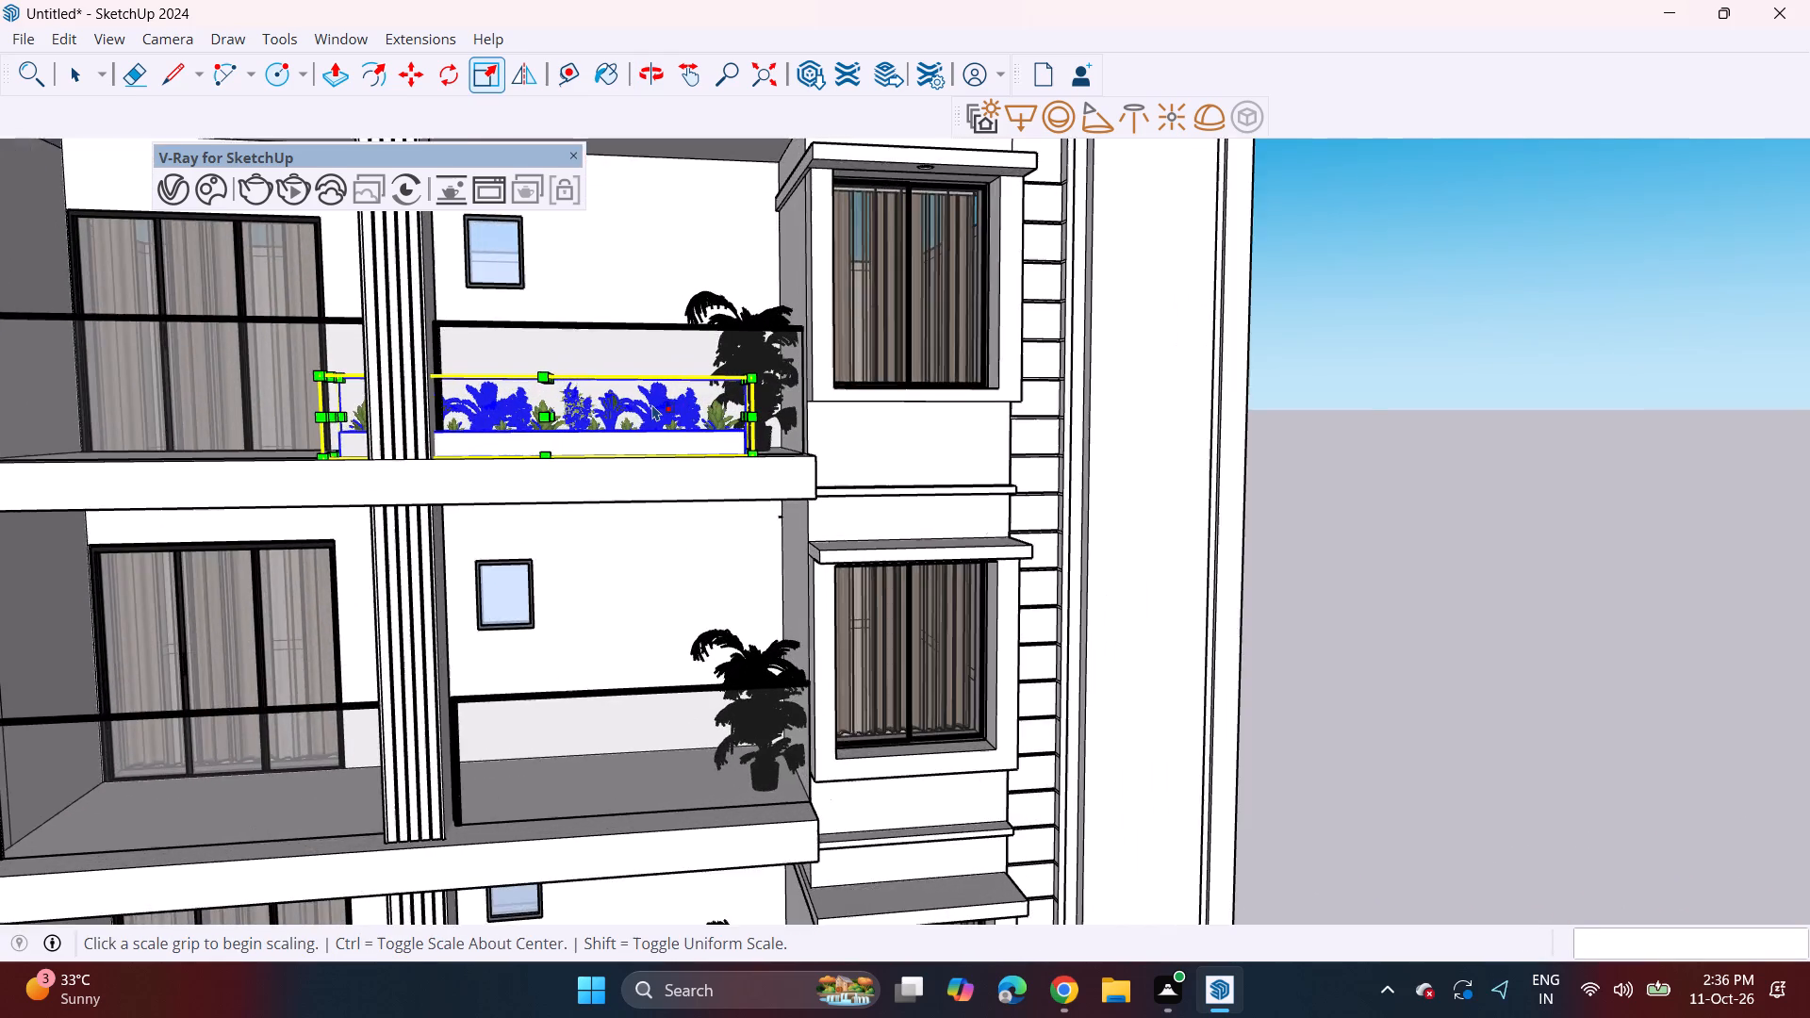
scroll(652, 404, up, 3)
key(space)
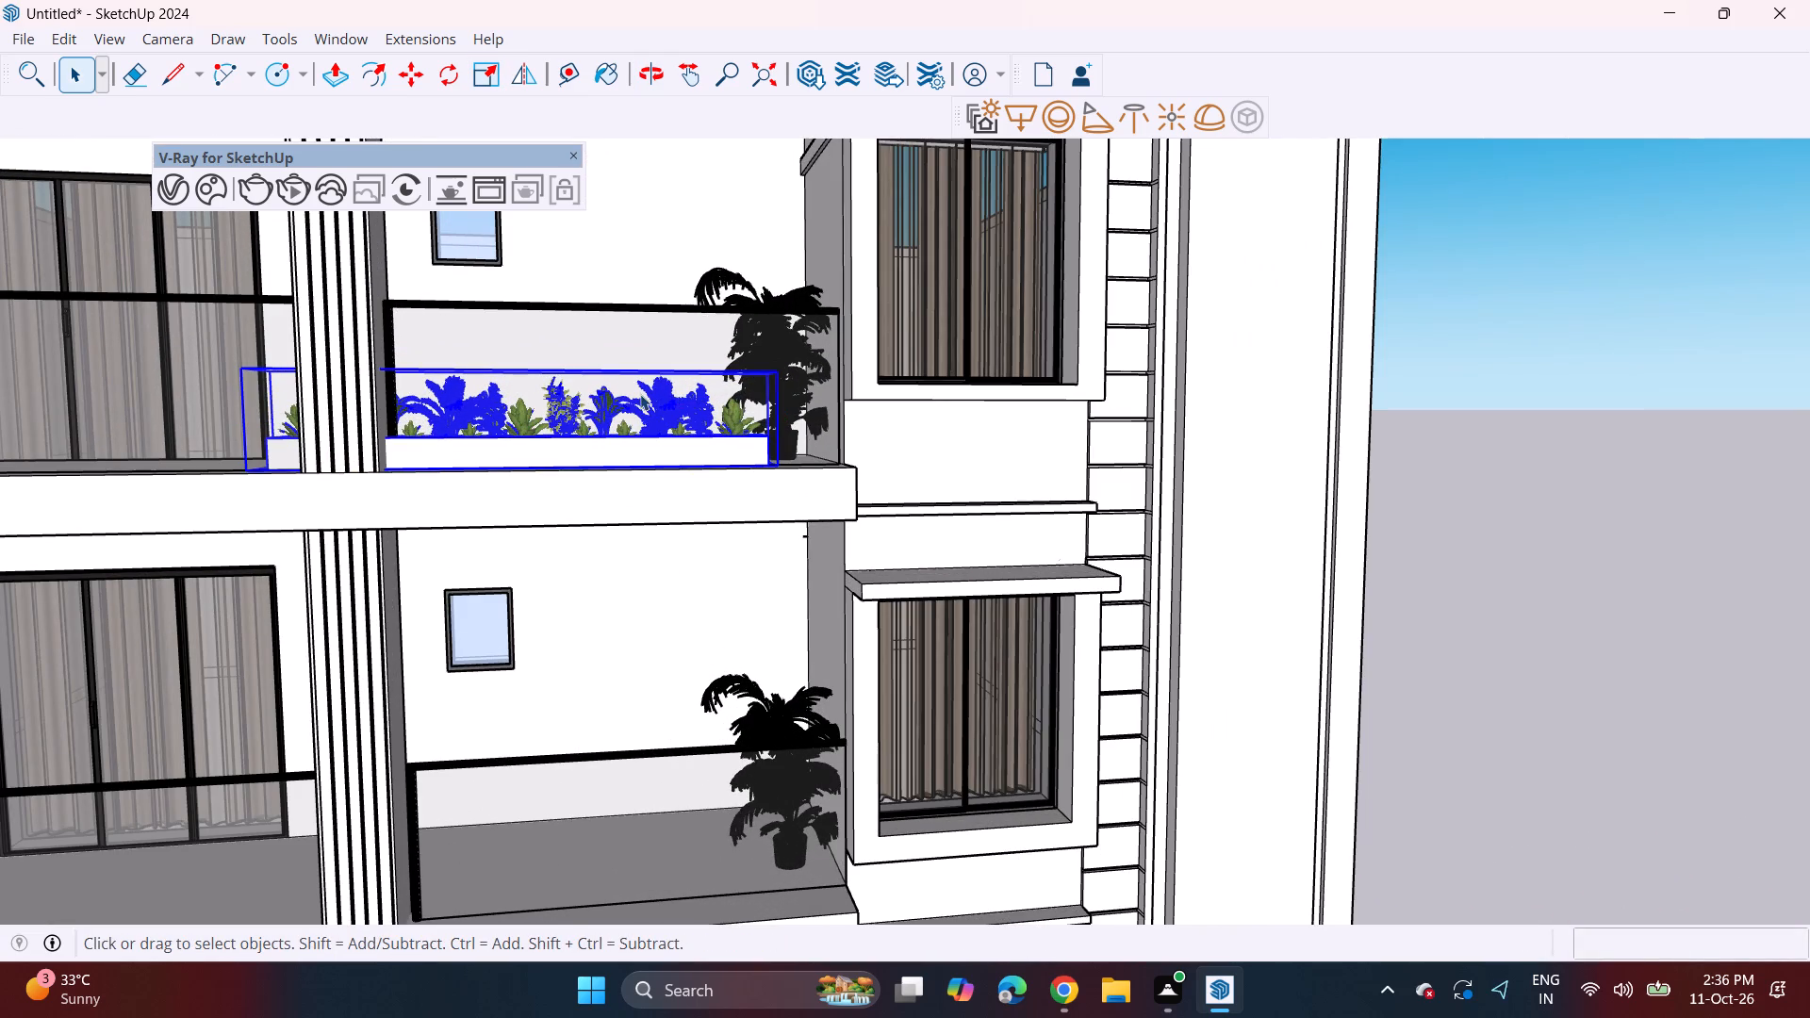
key(m)
click(633, 421)
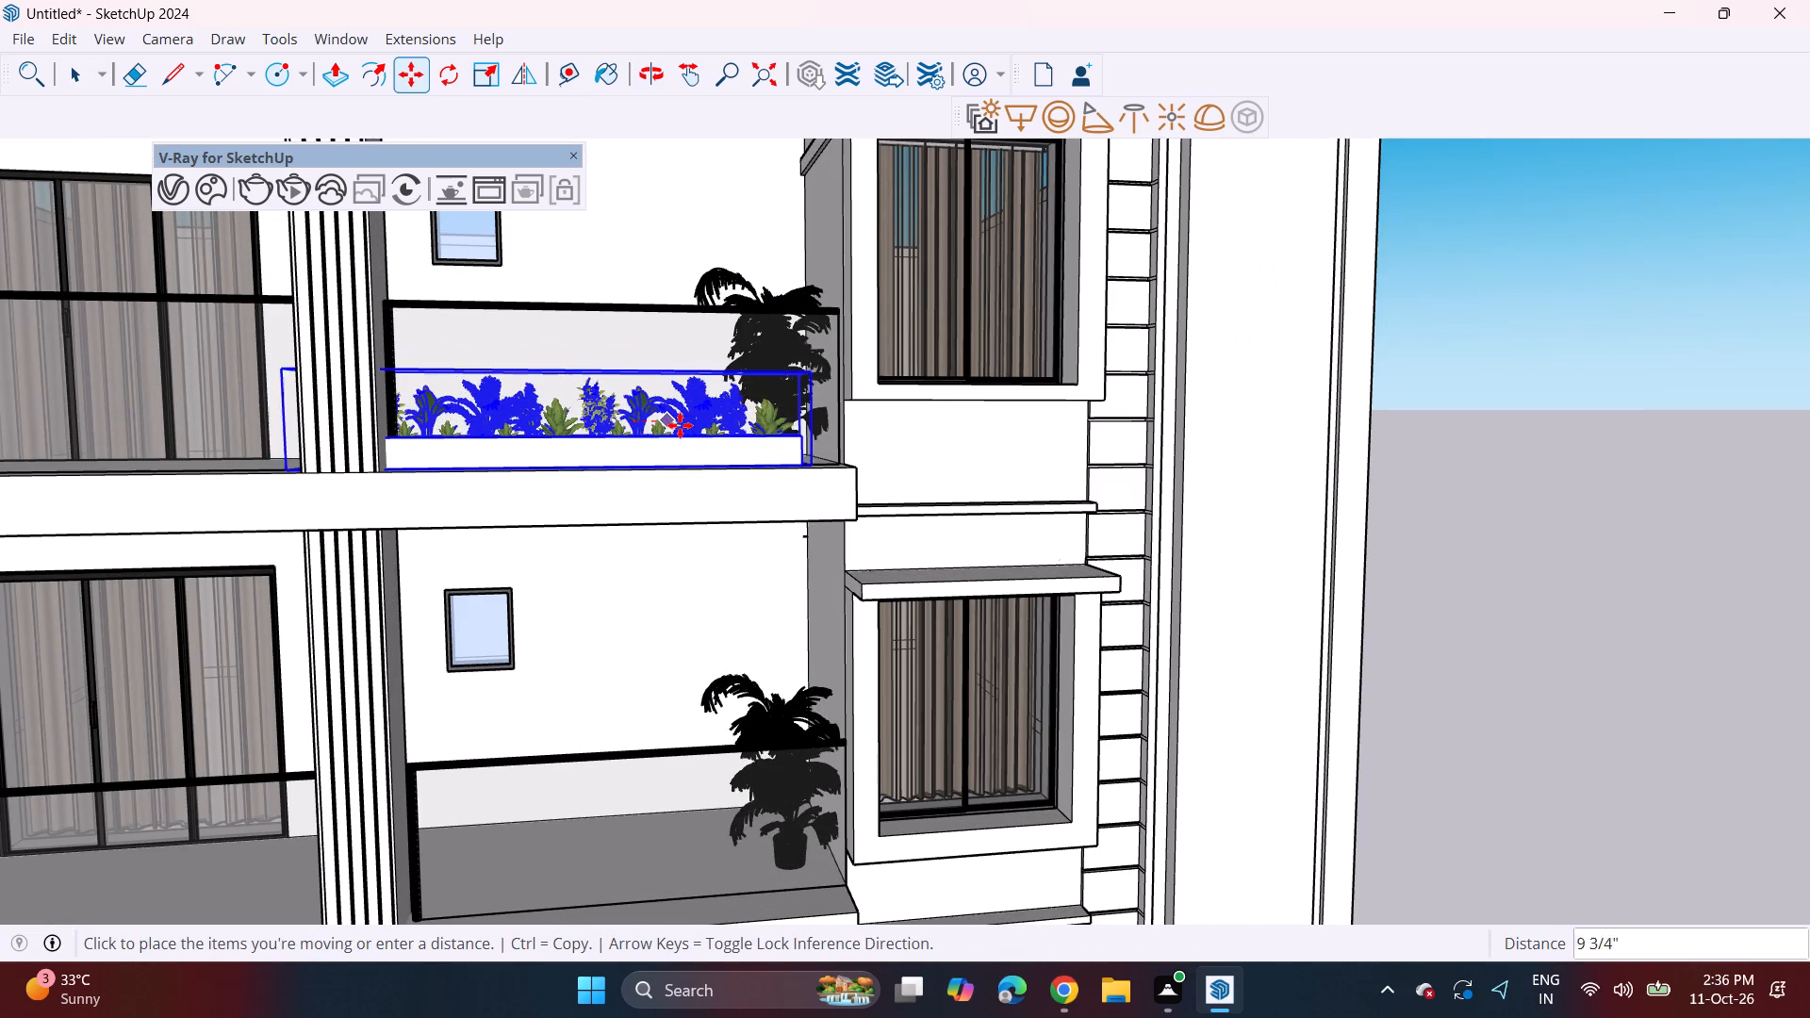
click(709, 432)
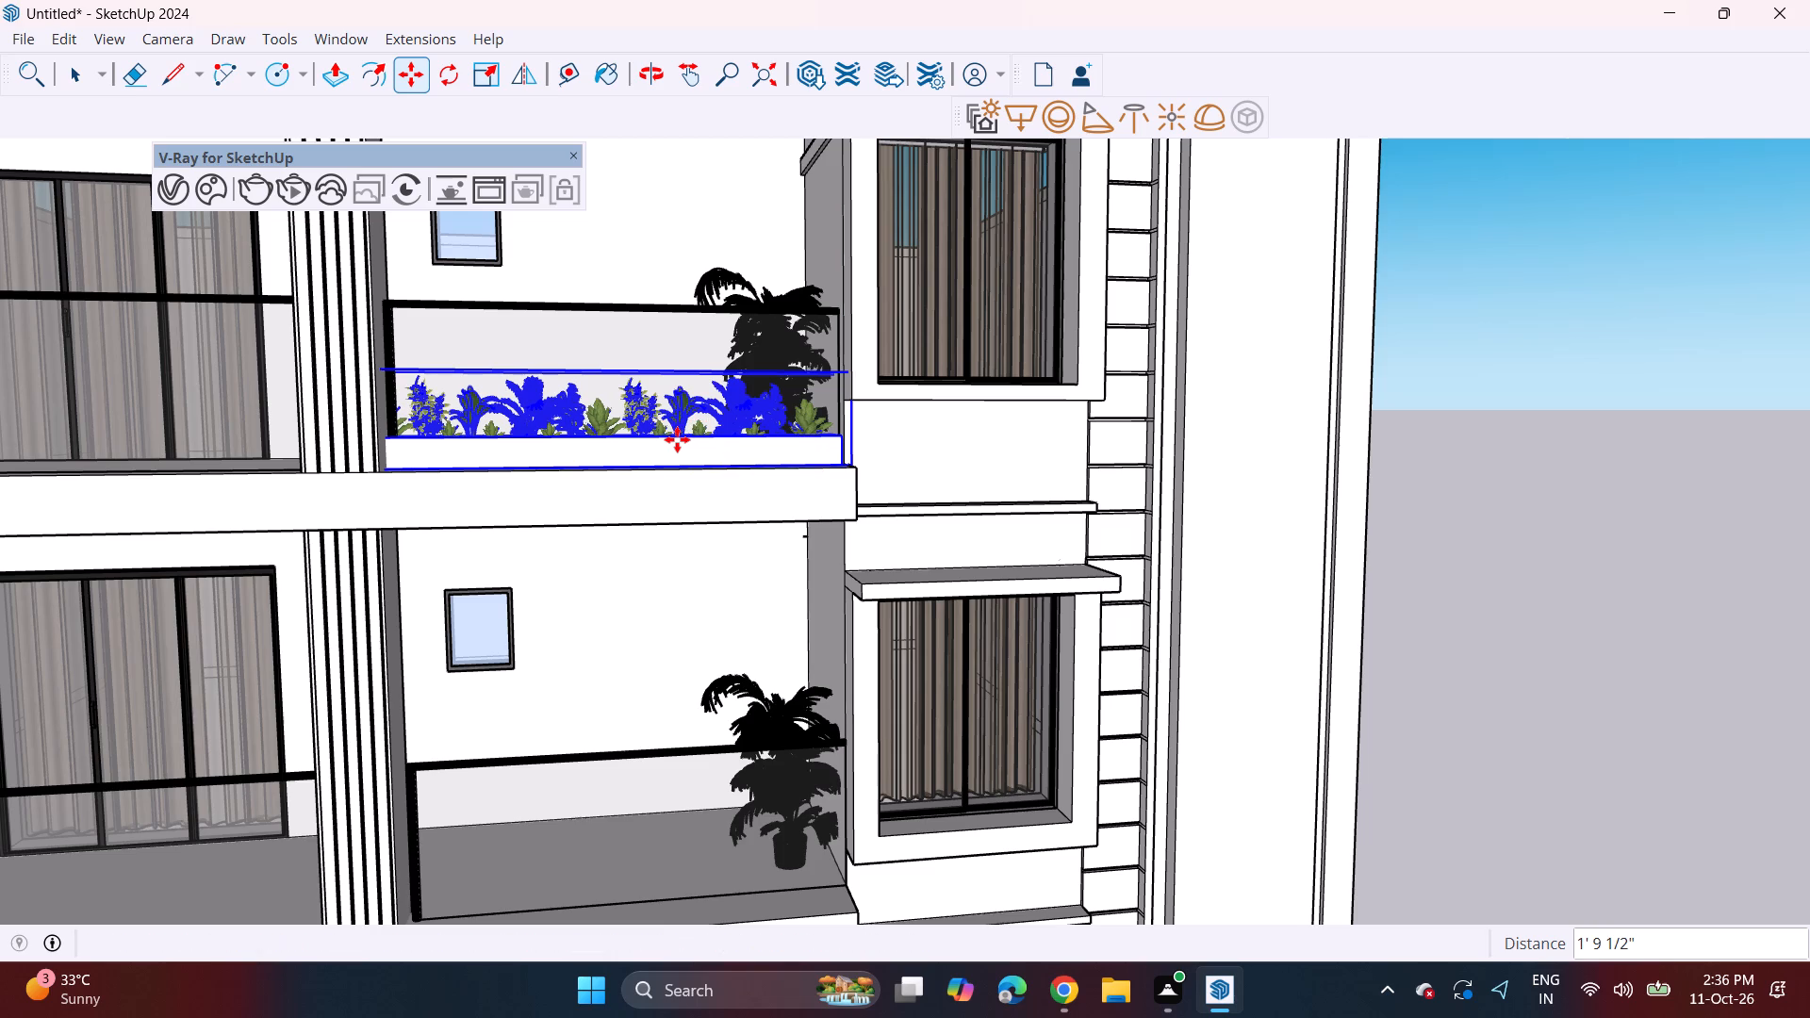
Copy the planter about 11' 3" along the red axis into the top balcony's left bay.
click(677, 439)
middle_drag(491, 440, 1135, 413)
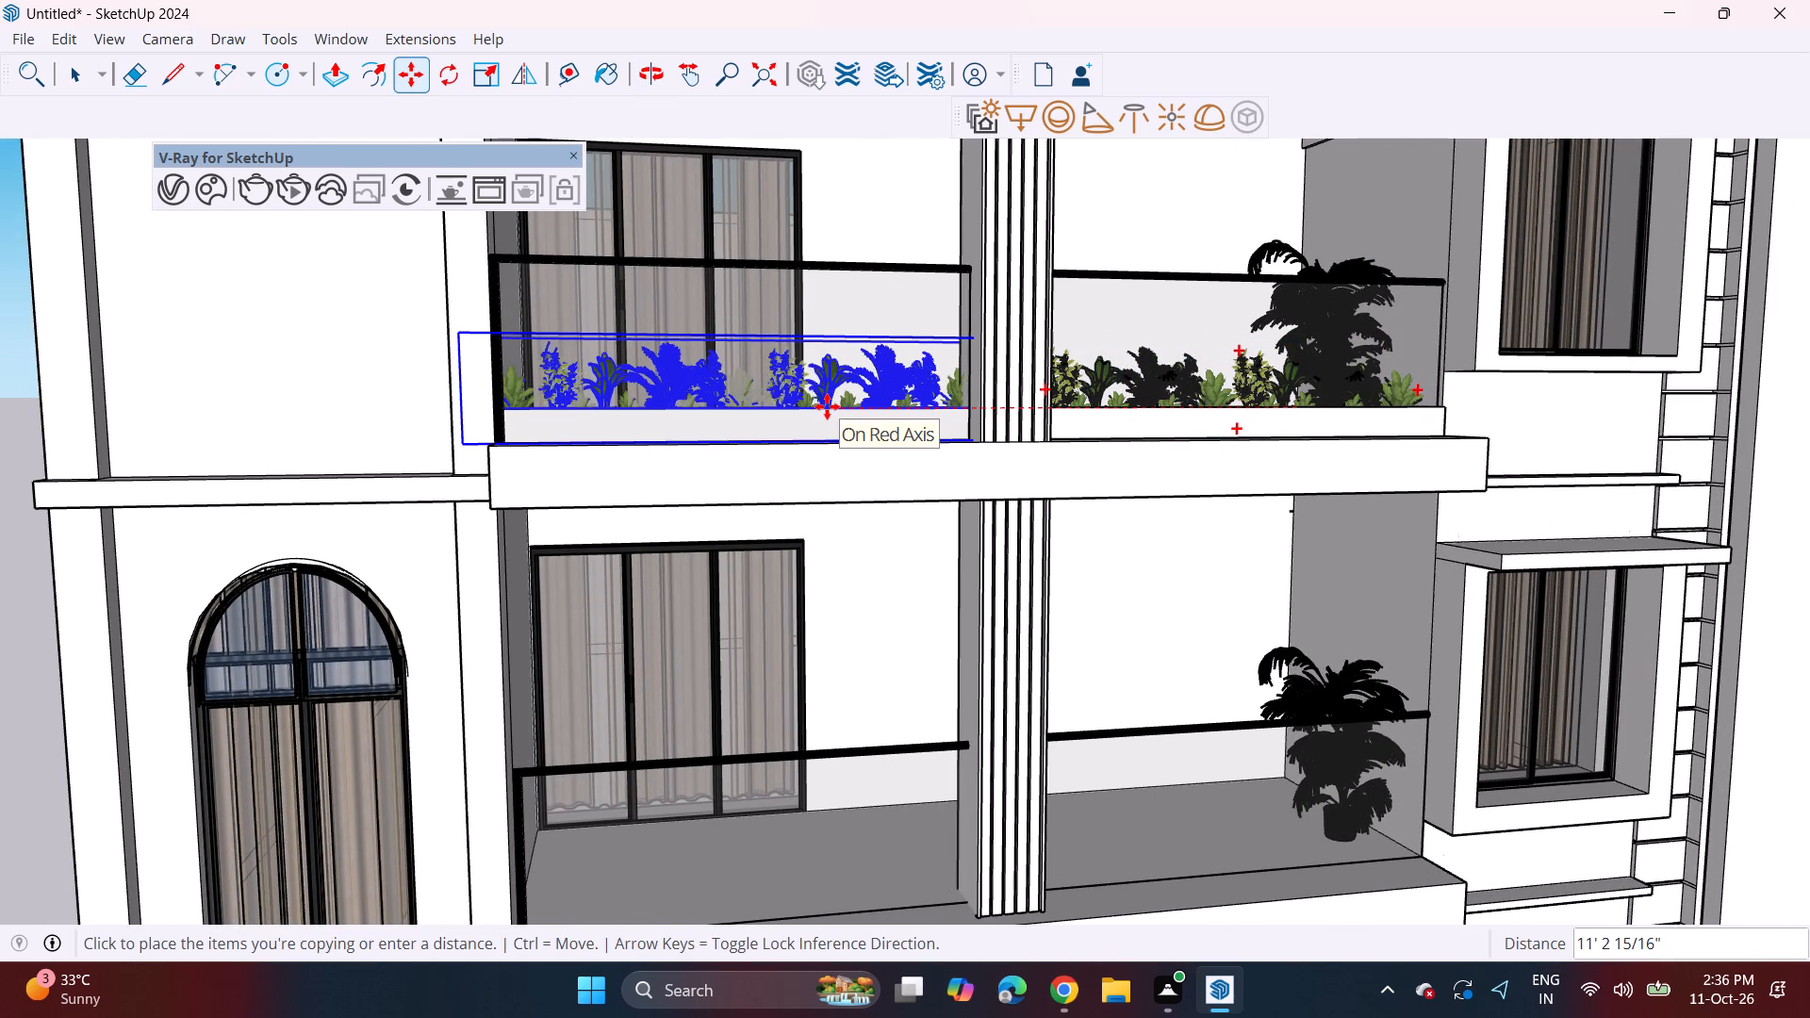
click(827, 406)
middle_drag(1067, 412, 880, 460)
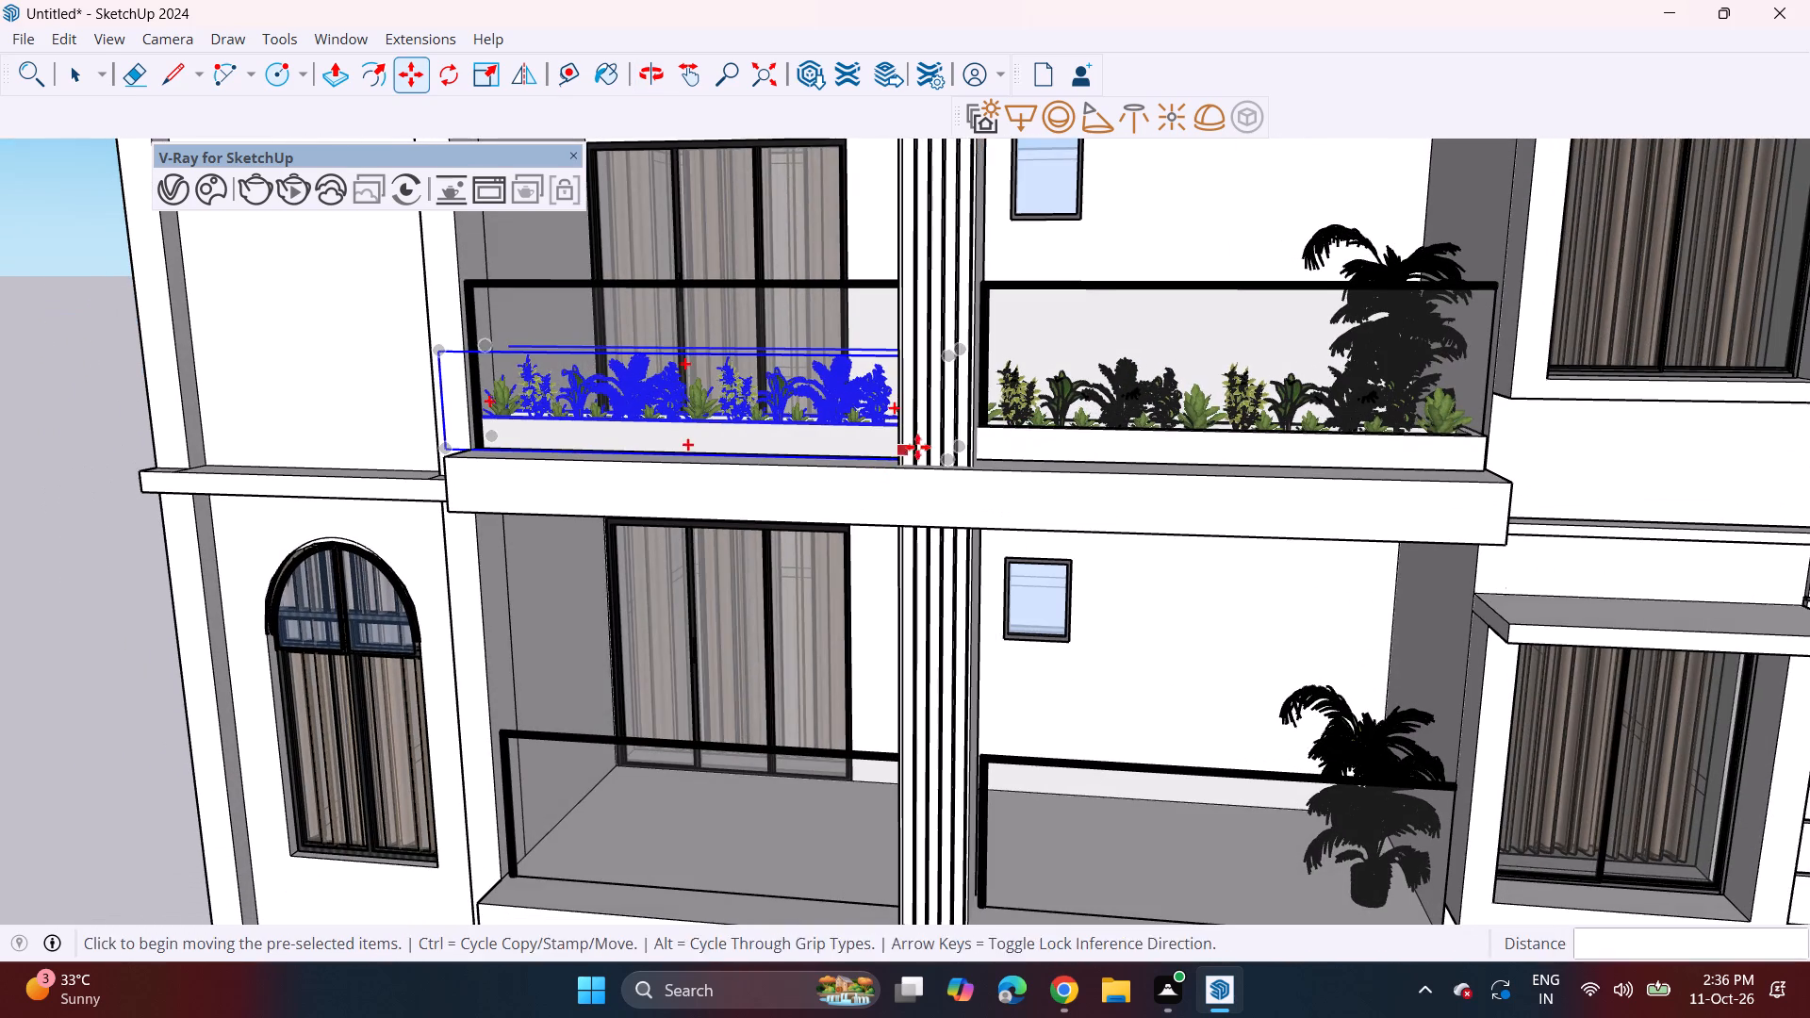
Select both top-balcony planters and copy them 10' 8 13/16" down to the middle balcony's slab corner.
key(space)
ctrl+click(1093, 395)
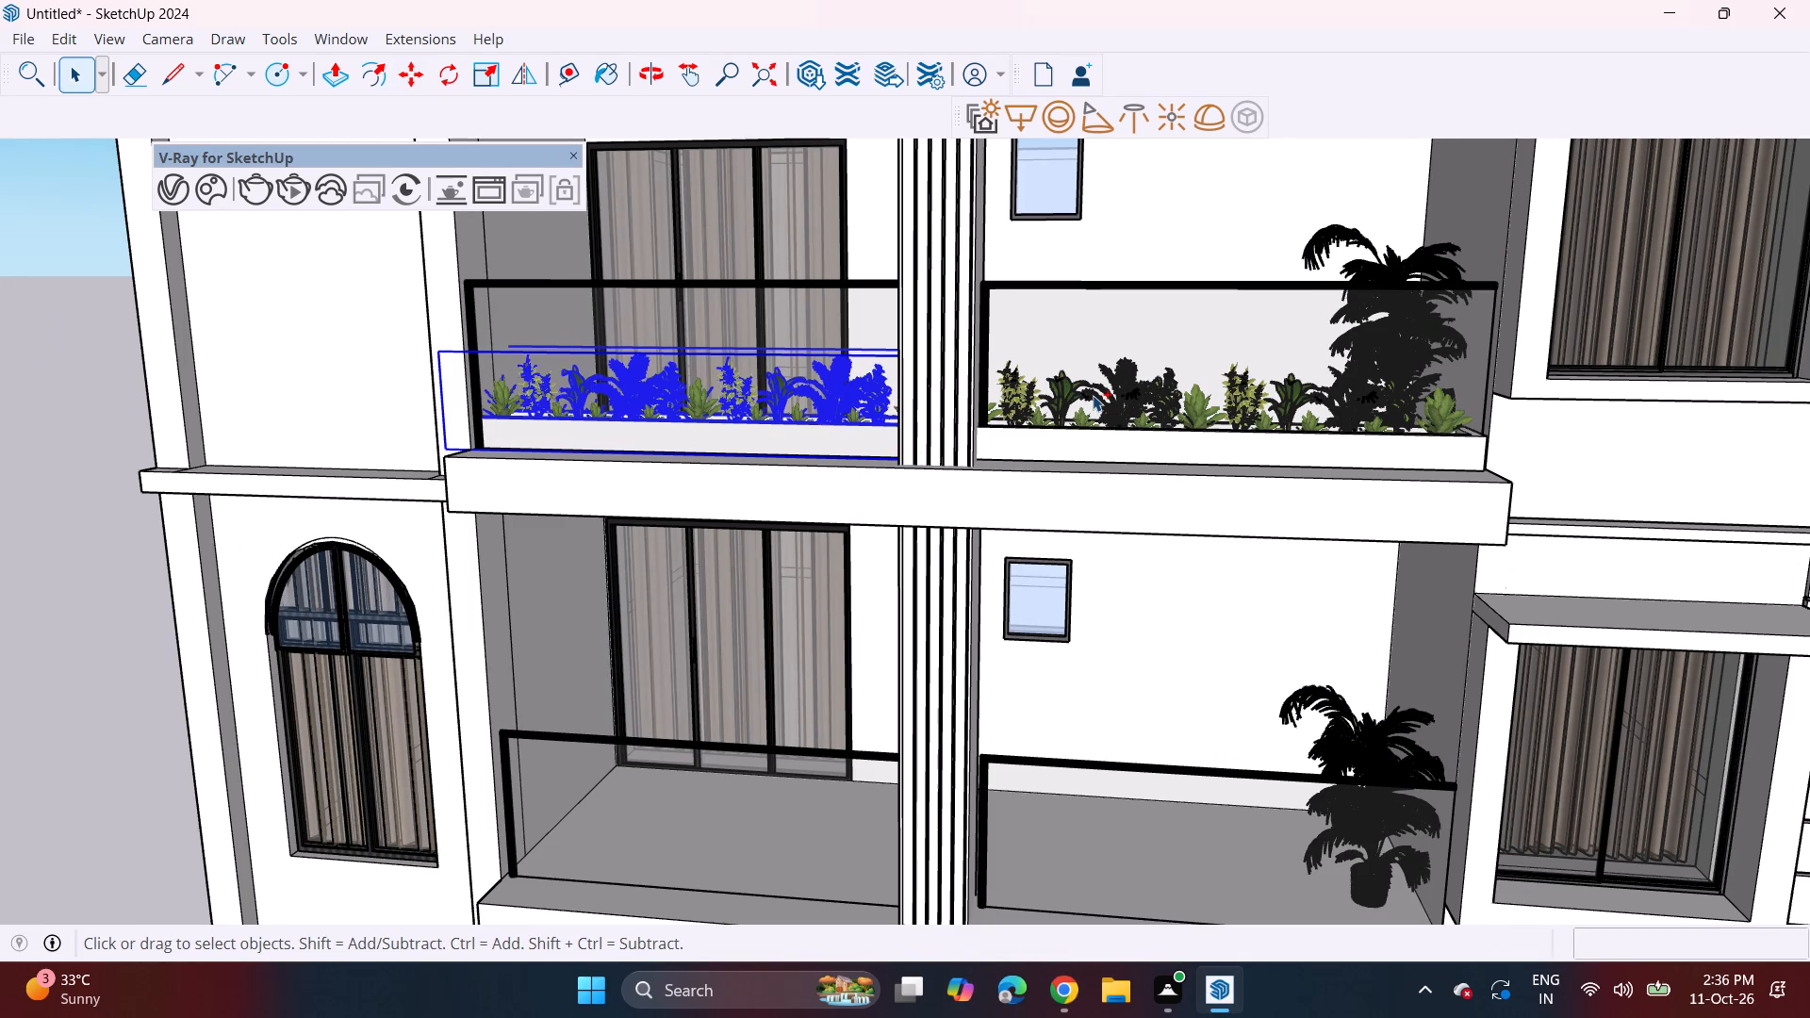
ctrl+click(1103, 411)
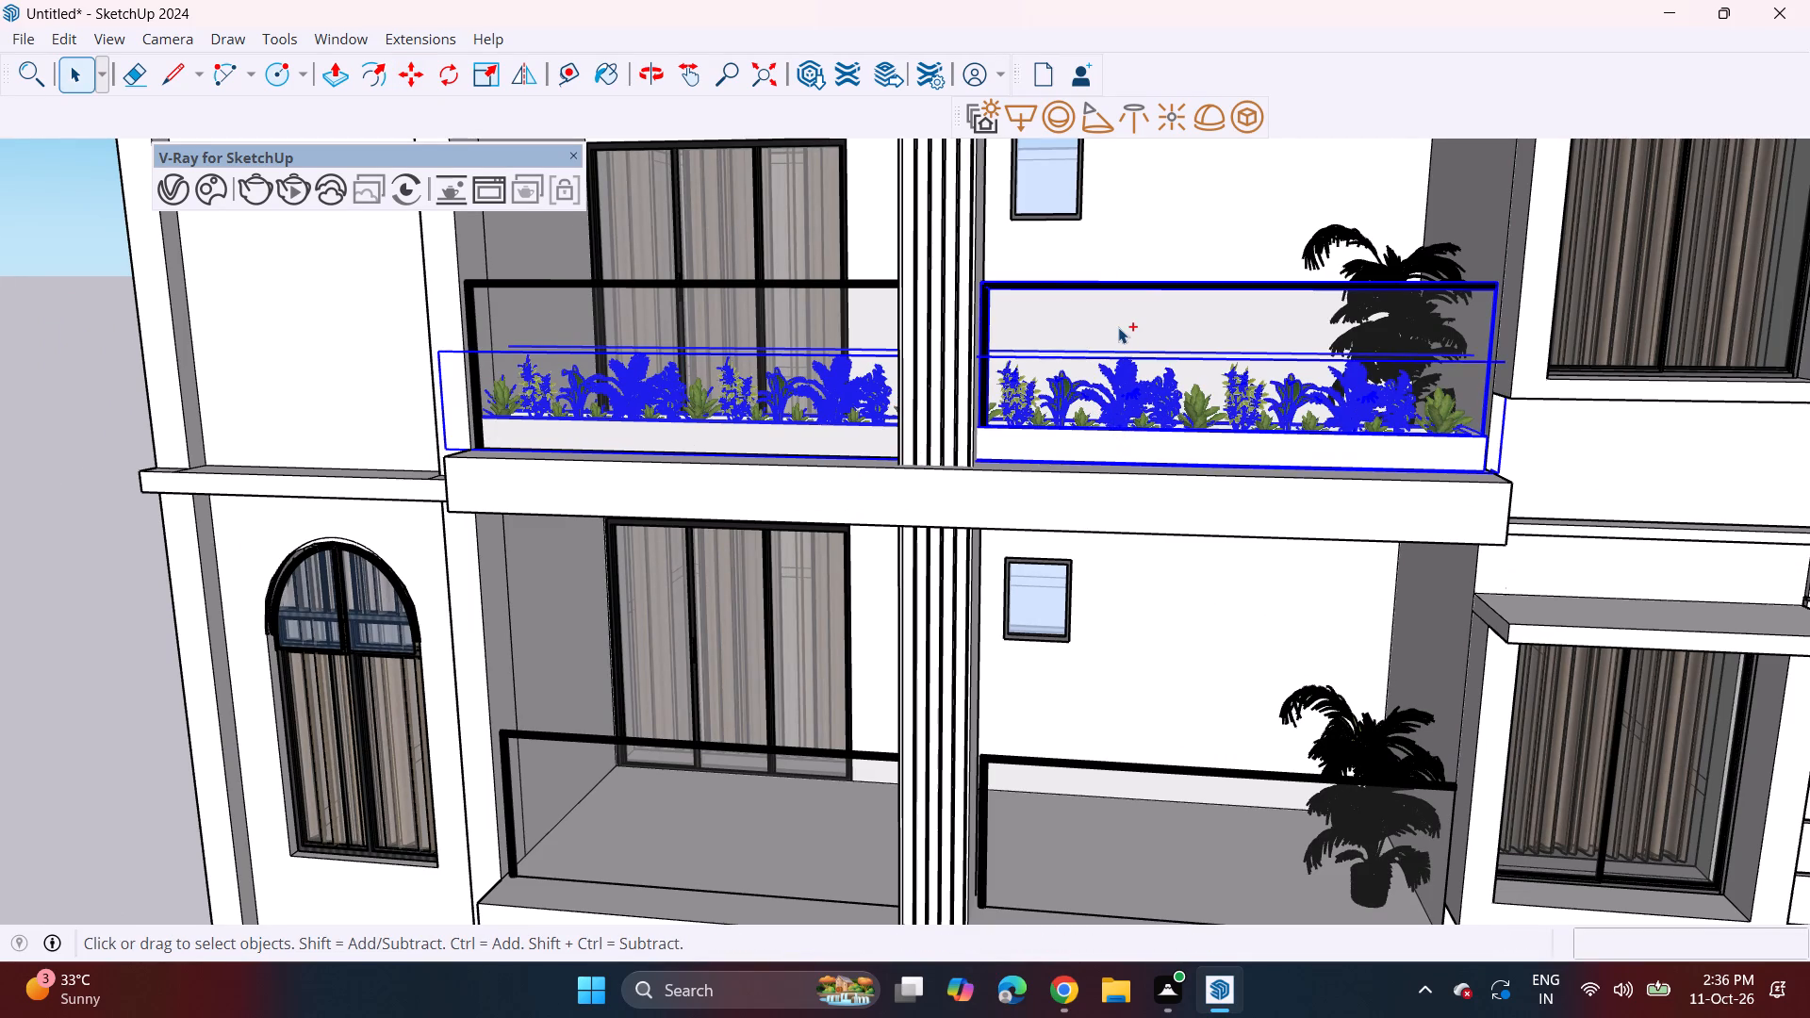
ctrl+shift+click(1118, 327)
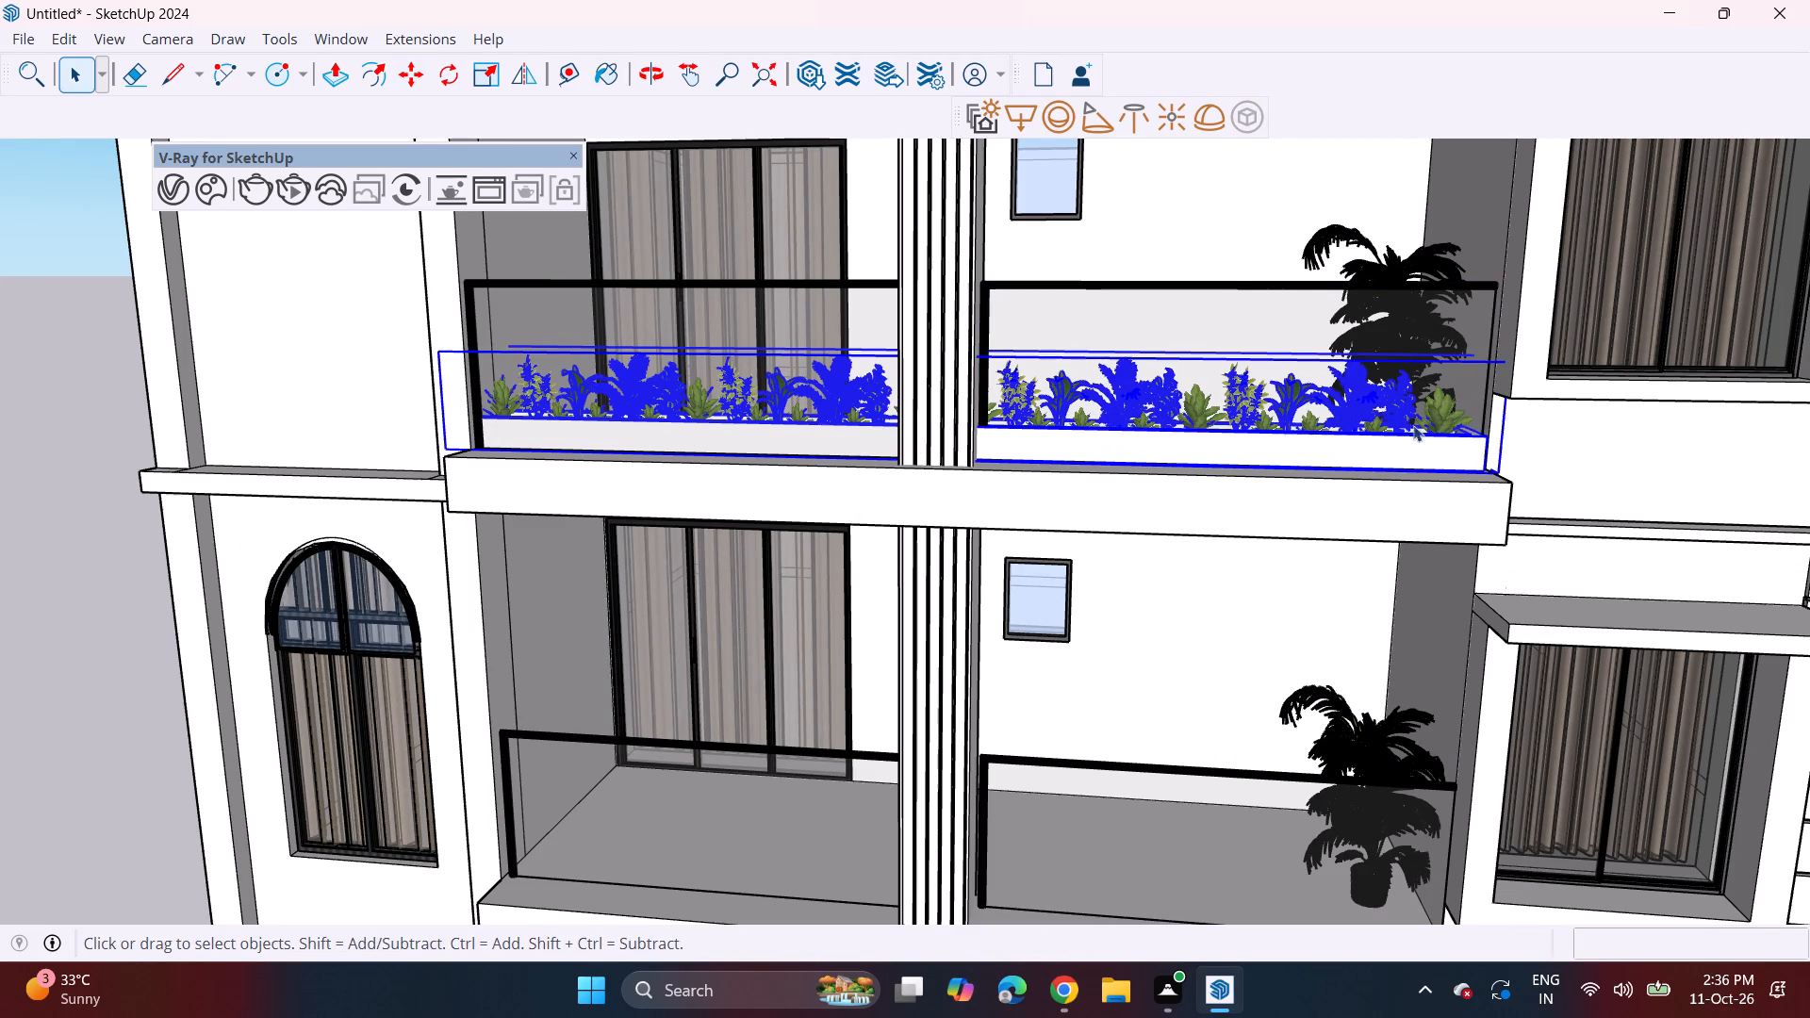
scroll(1466, 490, down, 1)
shift+middle_drag(1452, 543, 1201, 274)
scroll(1167, 270, down, 2)
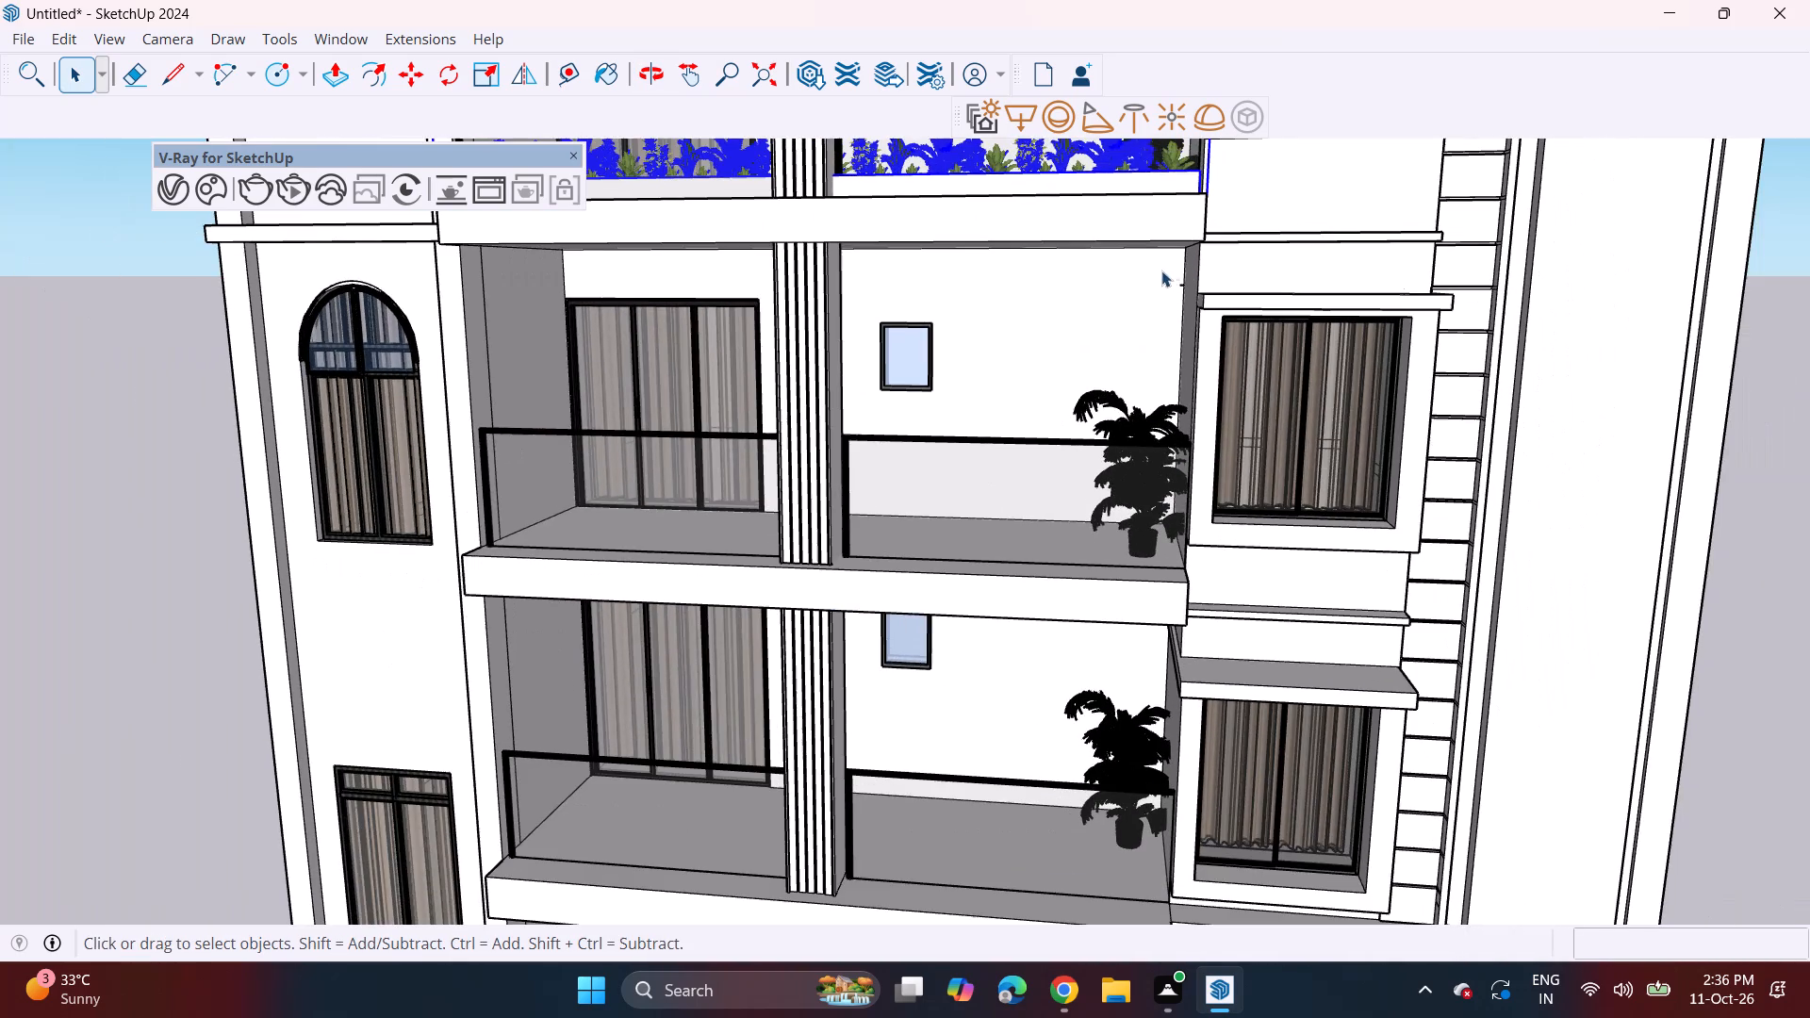
key(n)
key(m)
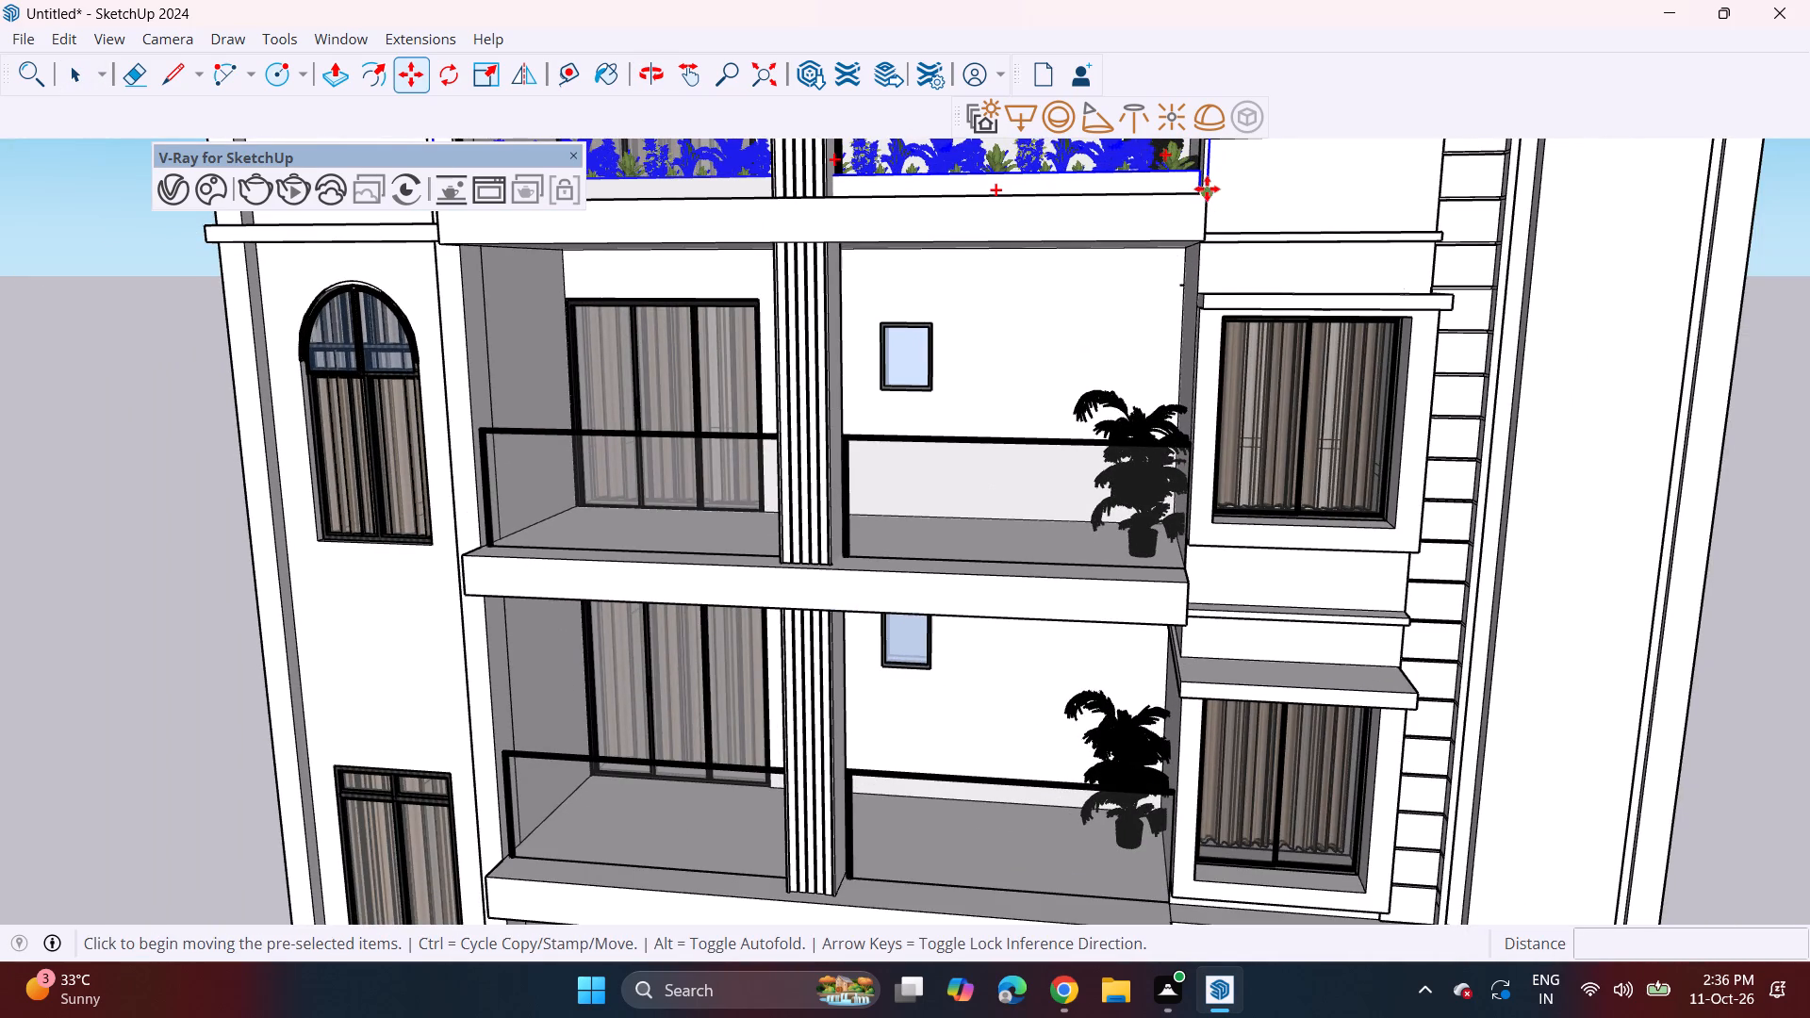
click(1210, 197)
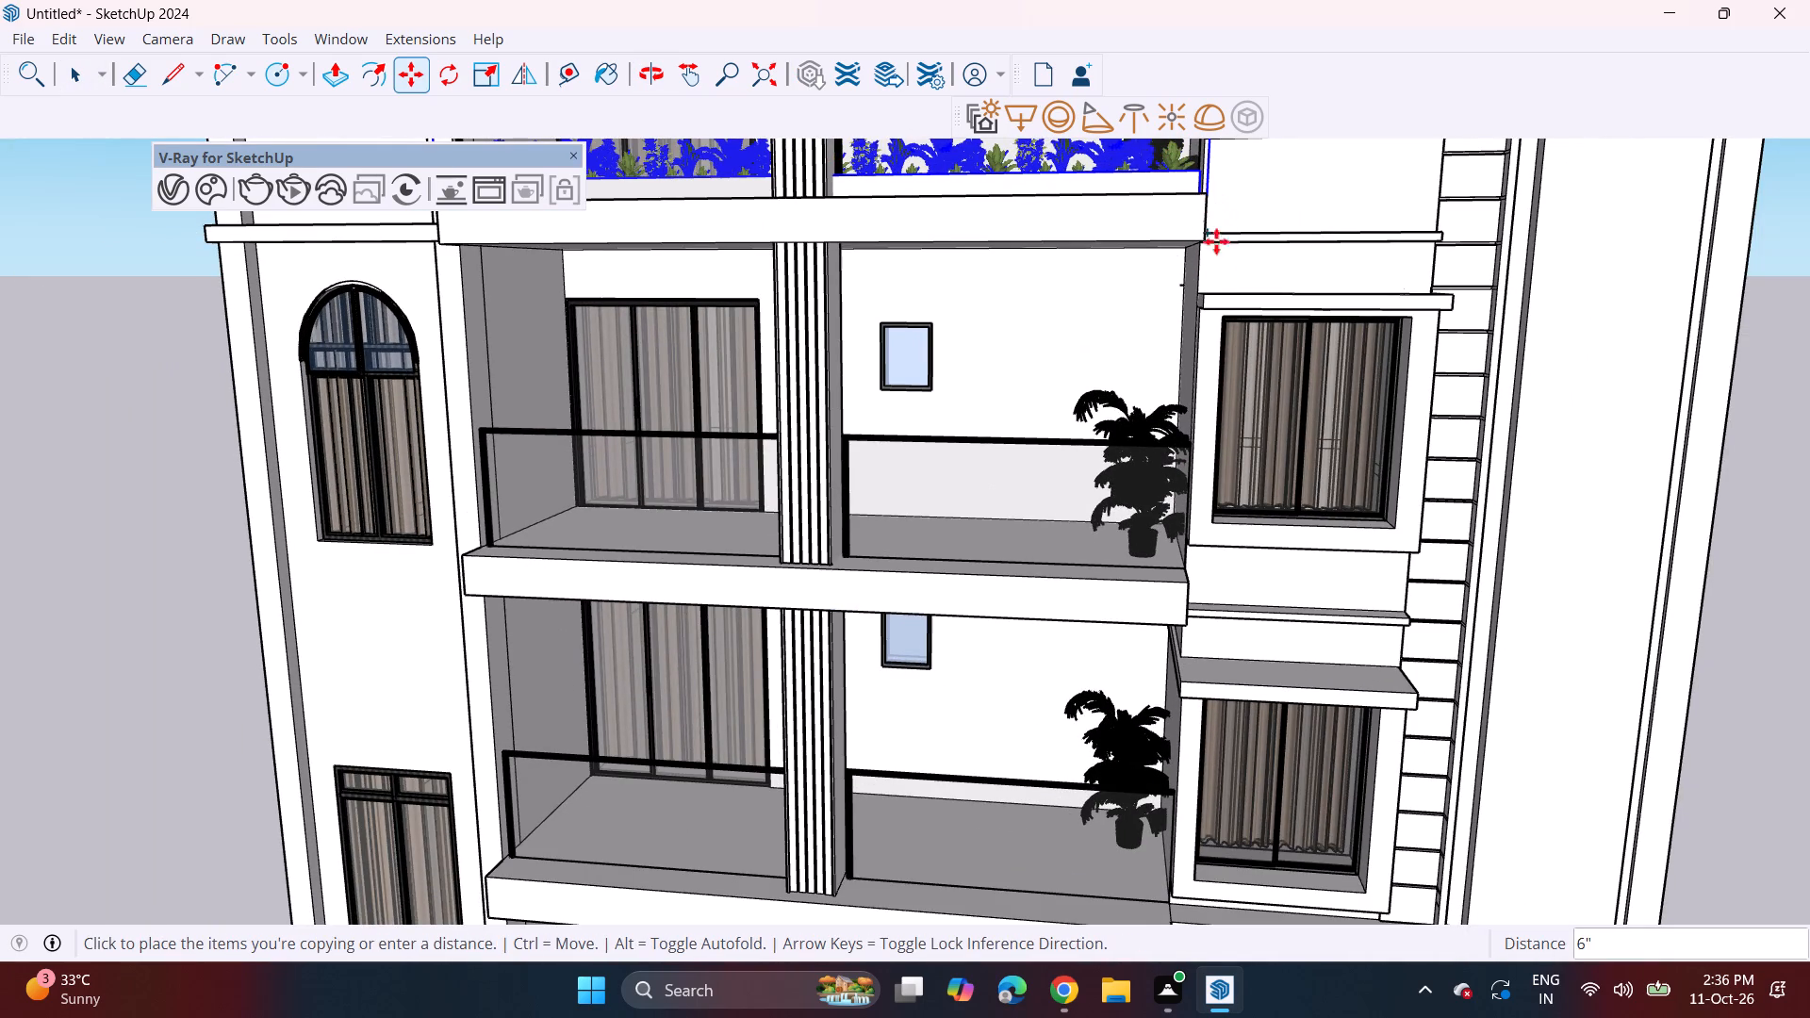
click(1189, 578)
Copy the two middle-balcony planters 10' 10 5/8" down to the lowest balcony's slab corner, and clear the selection.
click(1188, 580)
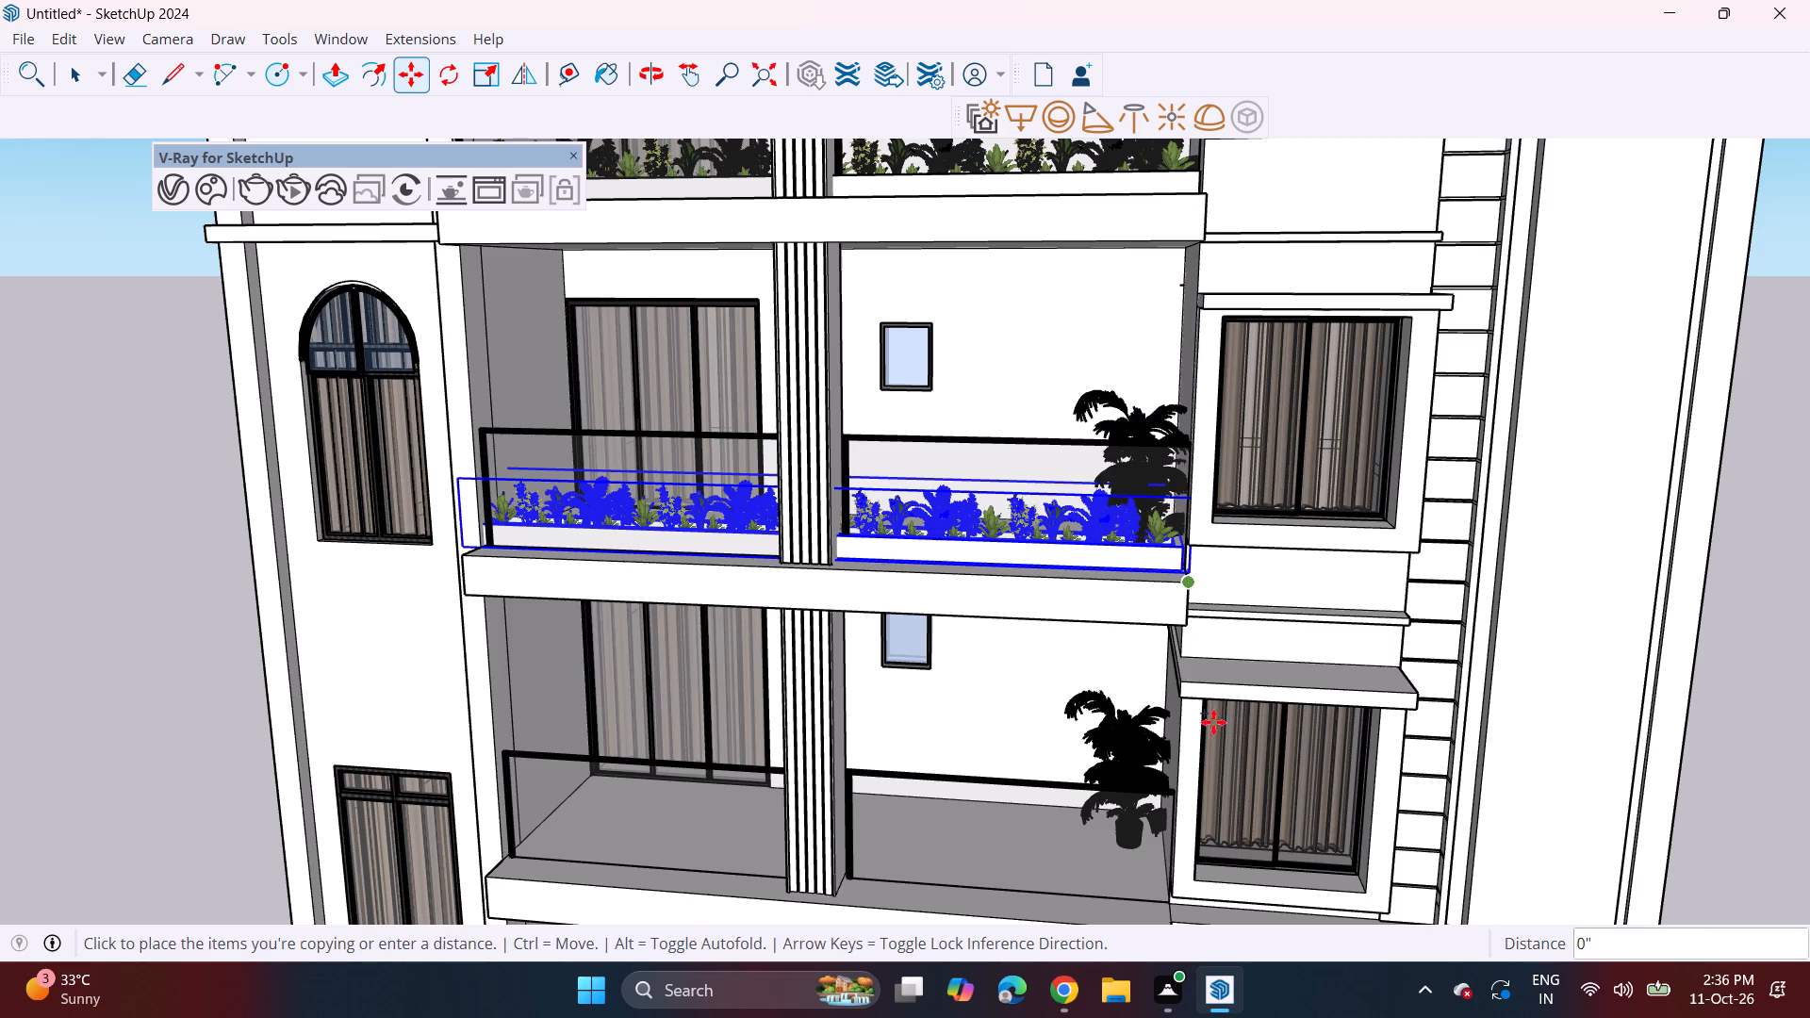
shift+middle_drag(1207, 714, 1192, 435)
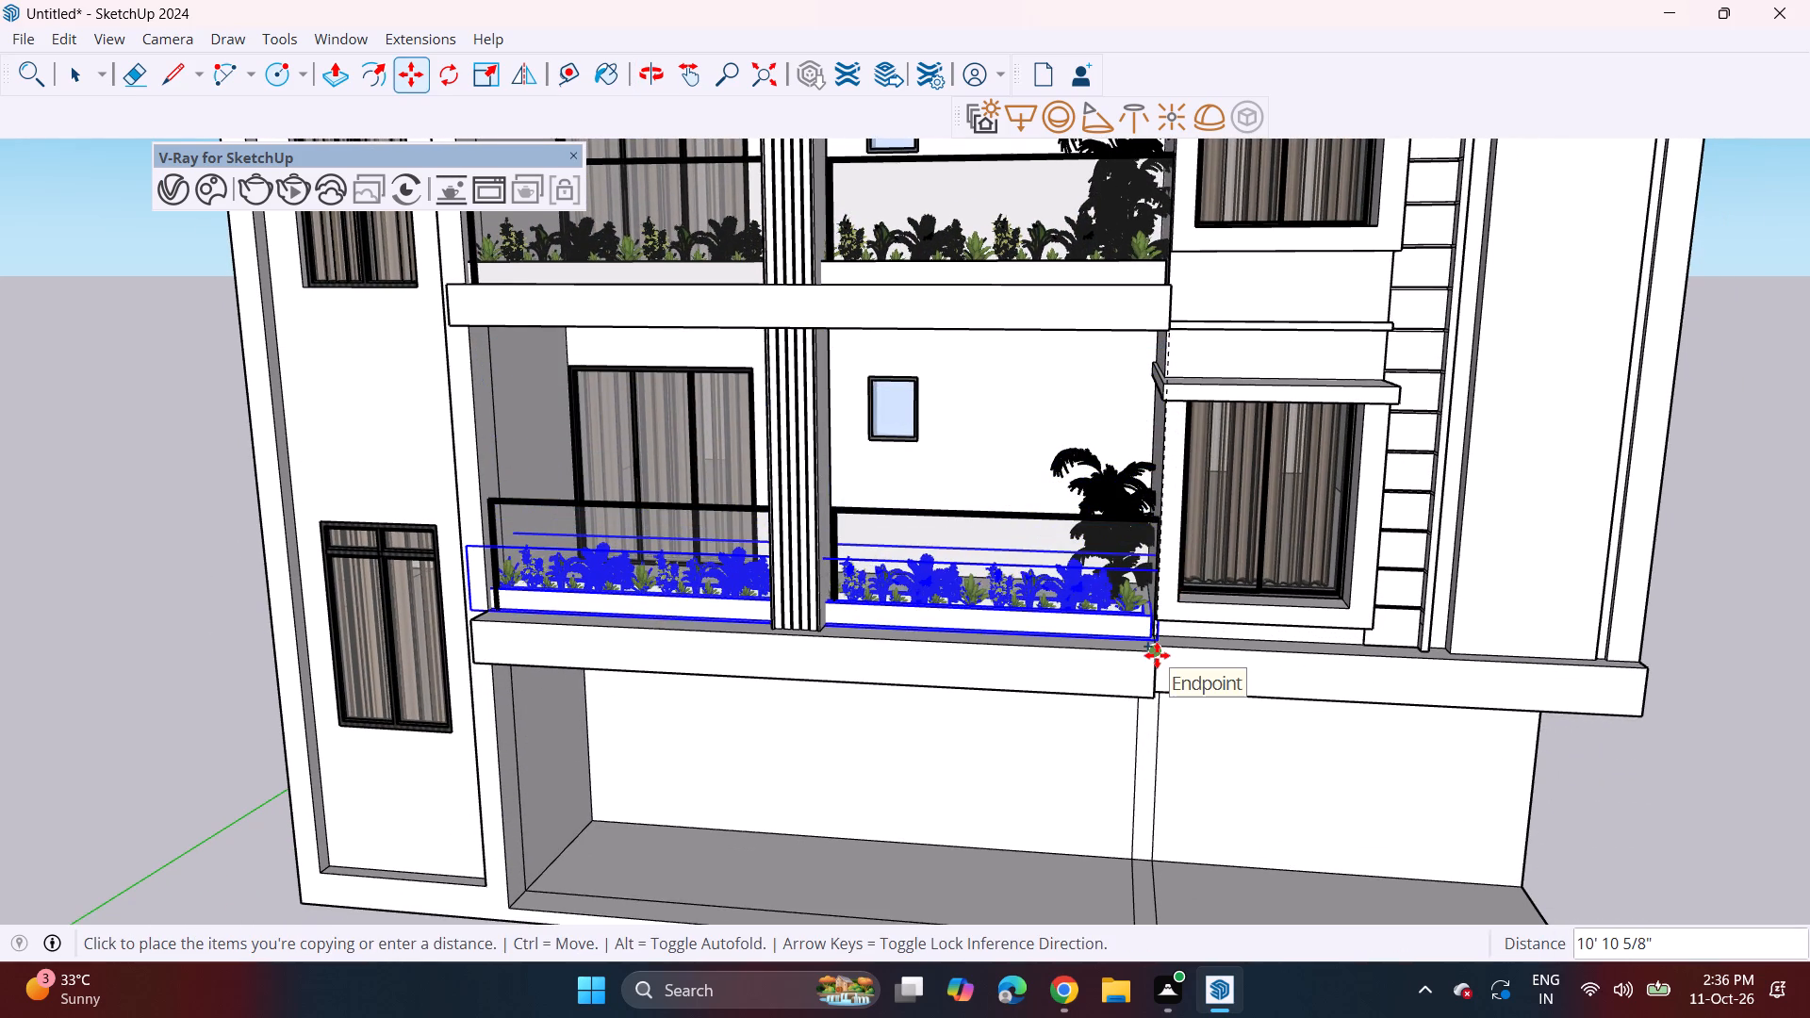
click(1157, 655)
scroll(1081, 631, down, 8)
middle_drag(1028, 642, 1072, 611)
key(space)
click(1443, 576)
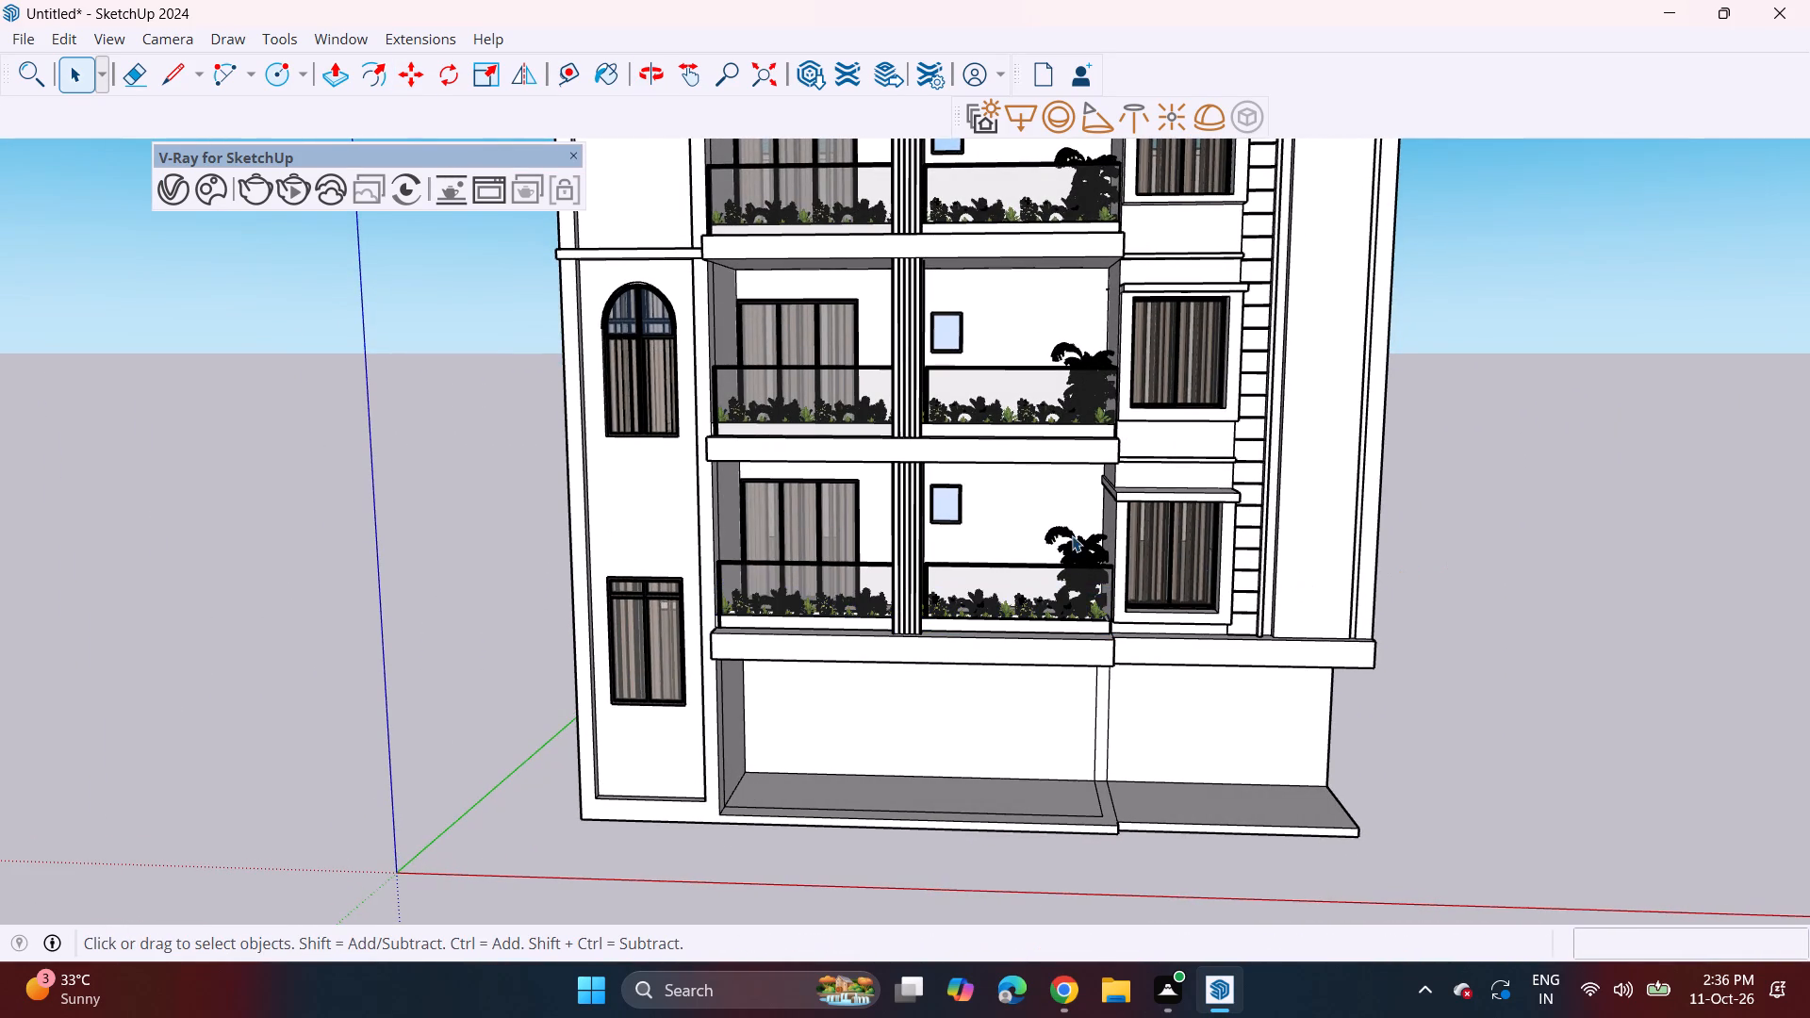
Draw two circles on the top balcony's ceiling, radius 6" in the left bay and radius 5" in the right bay.
scroll(1072, 558, down, 2)
middle_drag(1068, 562, 1069, 501)
shift+middle_drag(1012, 496, 1035, 647)
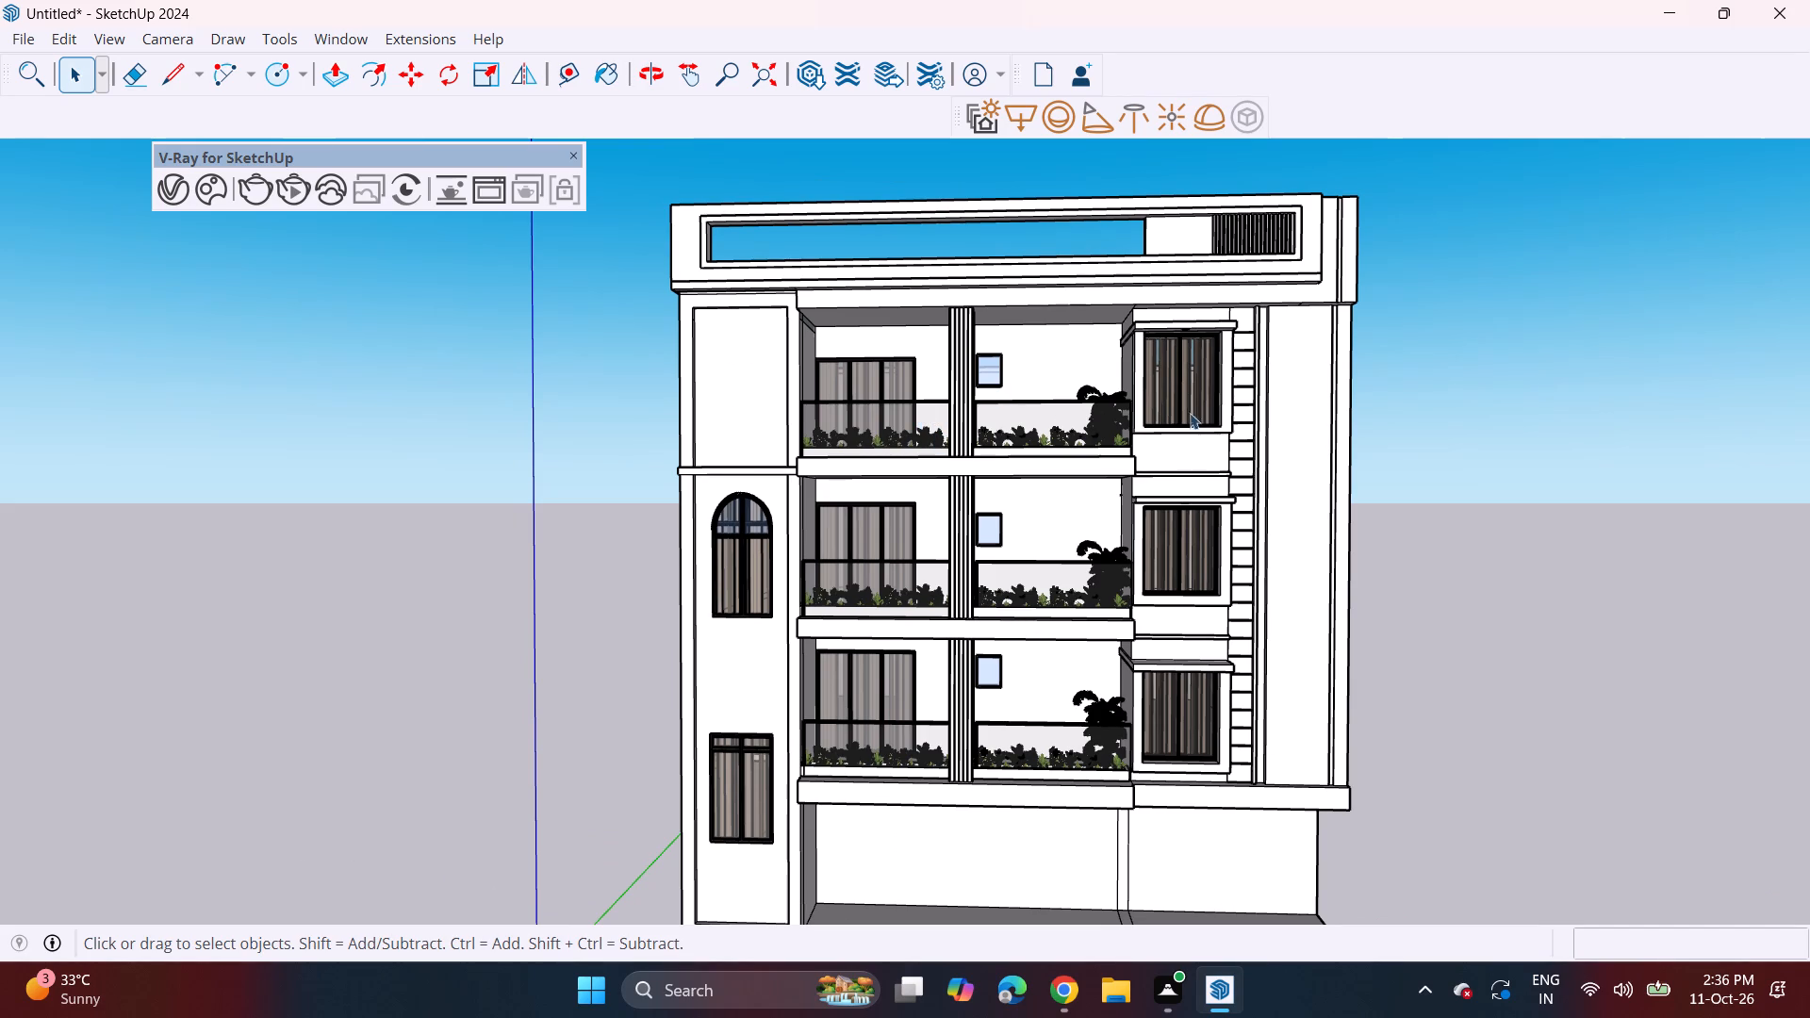
scroll(897, 338, up, 2)
middle_drag(897, 337, 897, 238)
scroll(882, 315, up, 5)
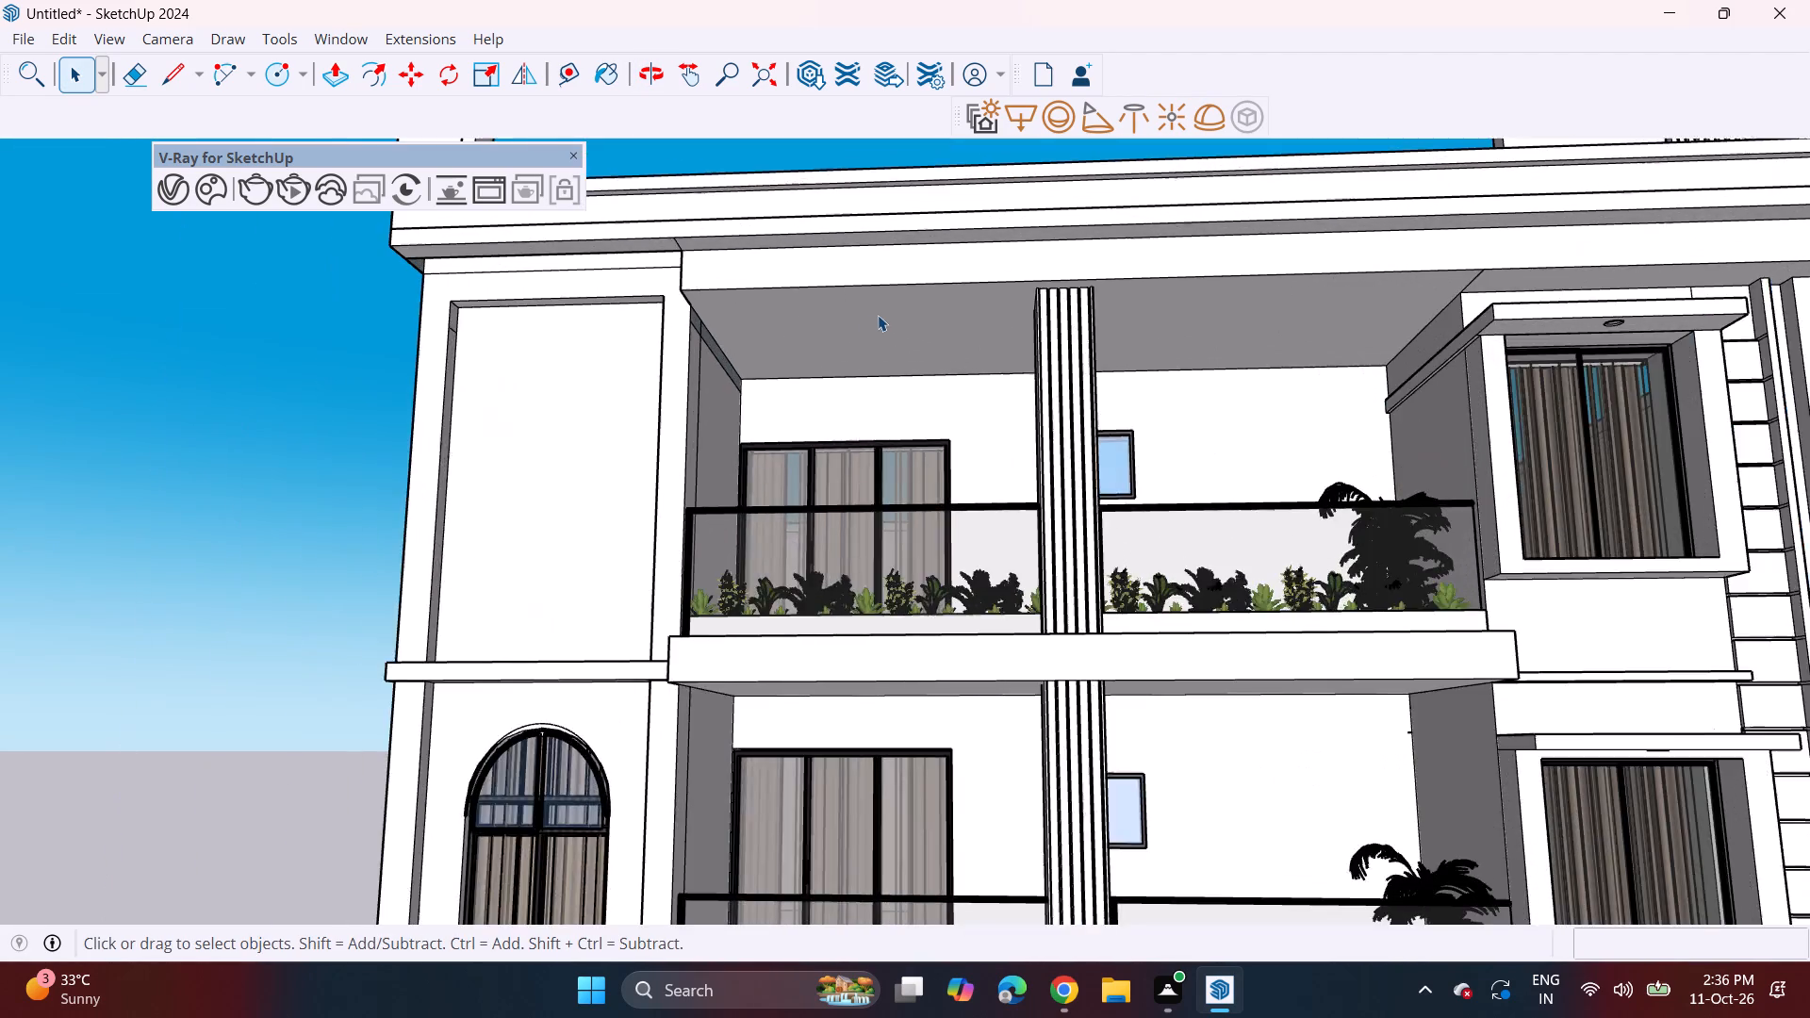
scroll(878, 315, up, 4)
click(284, 72)
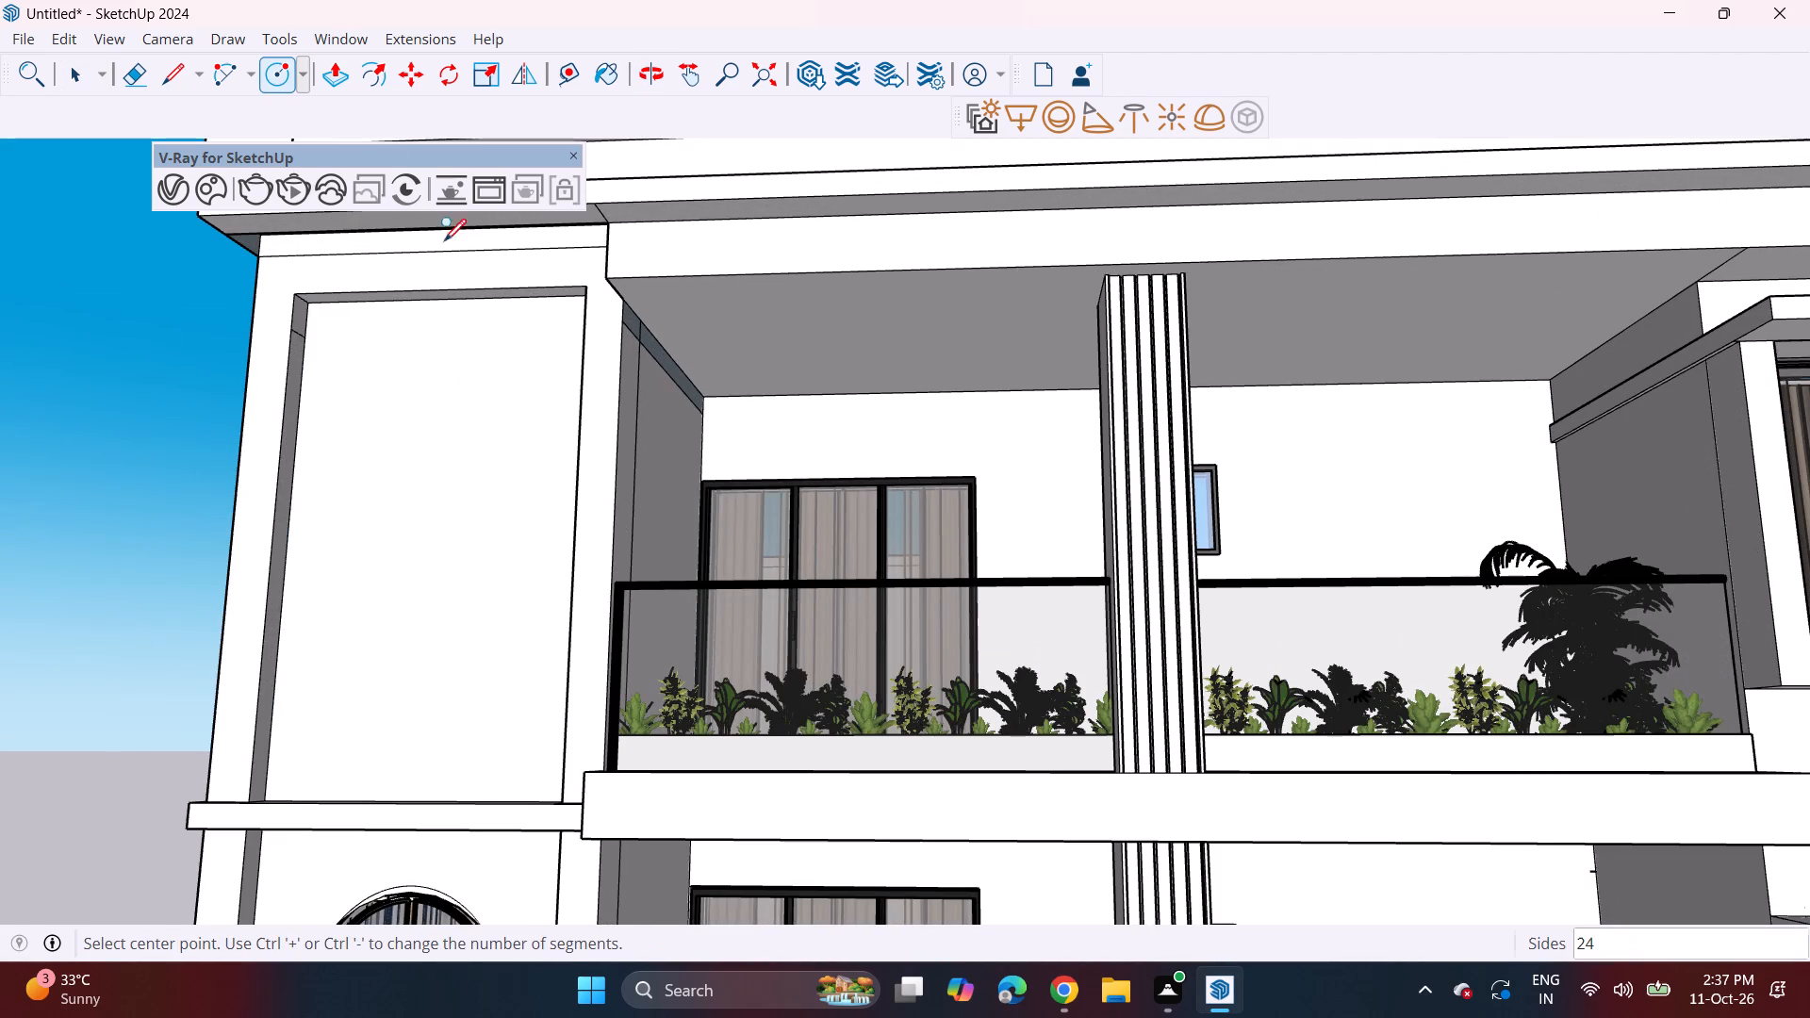
click(836, 343)
click(858, 339)
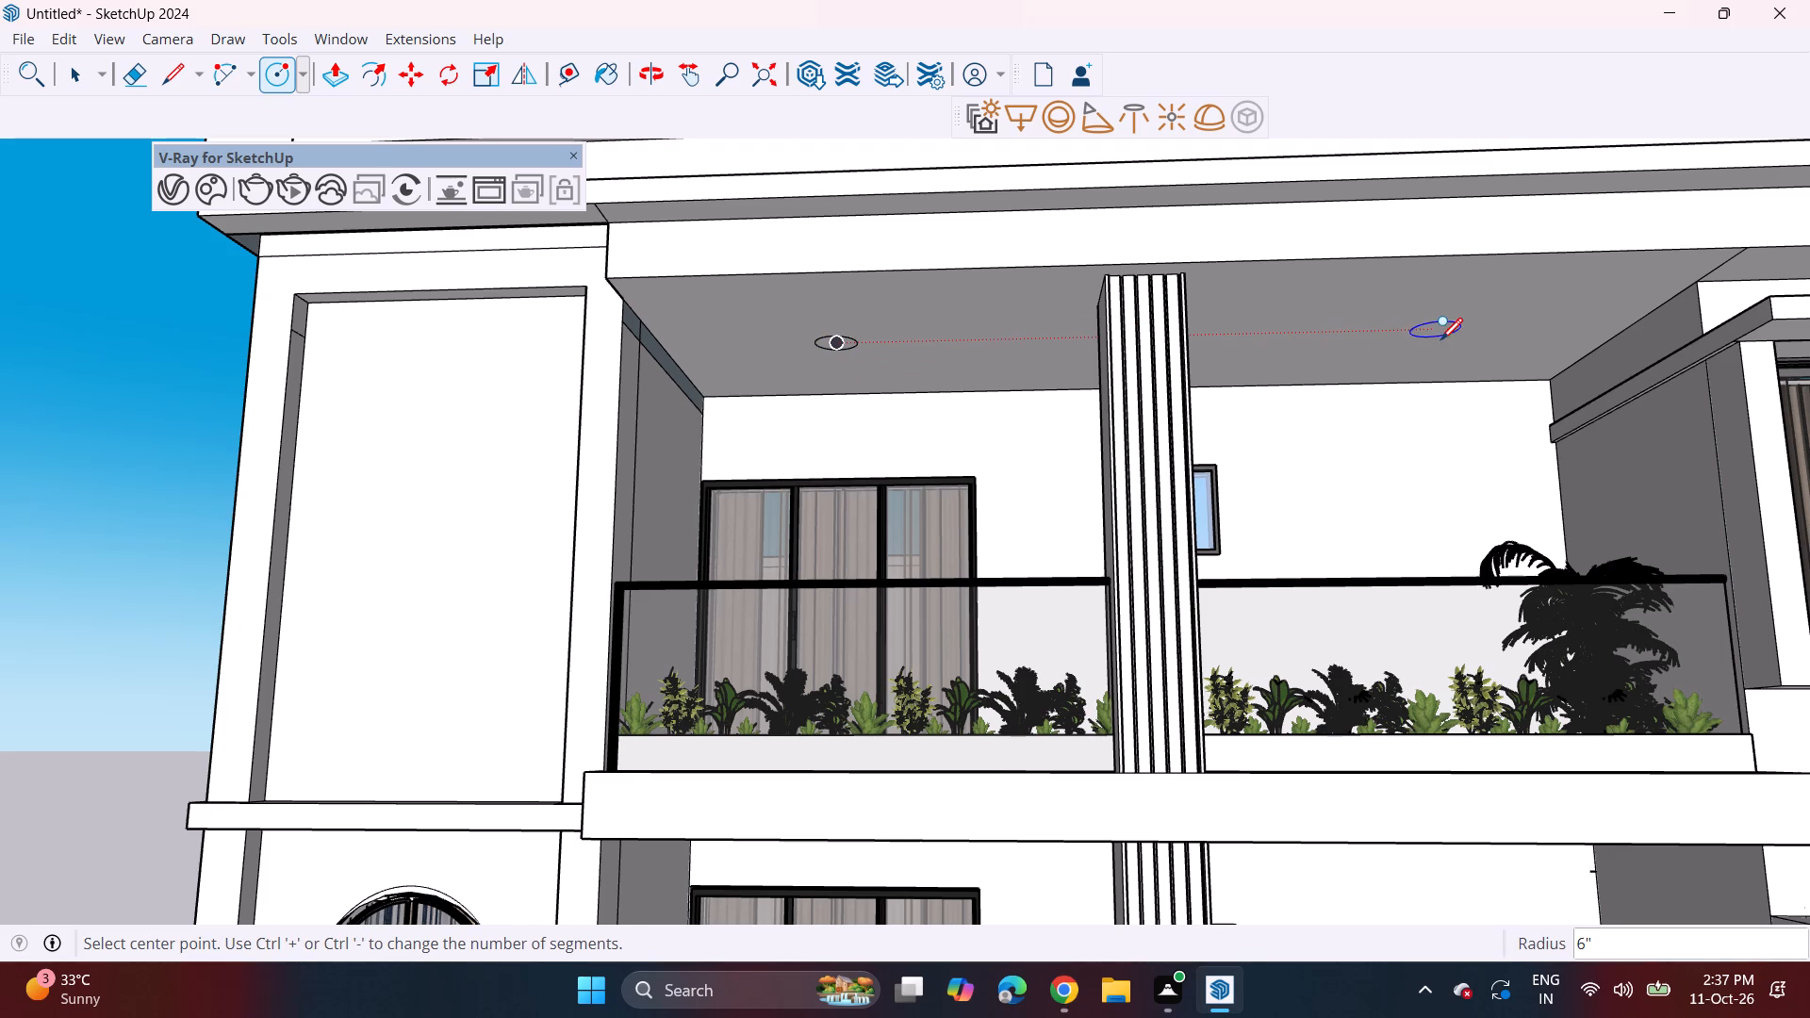
drag(1400, 344, 1412, 346)
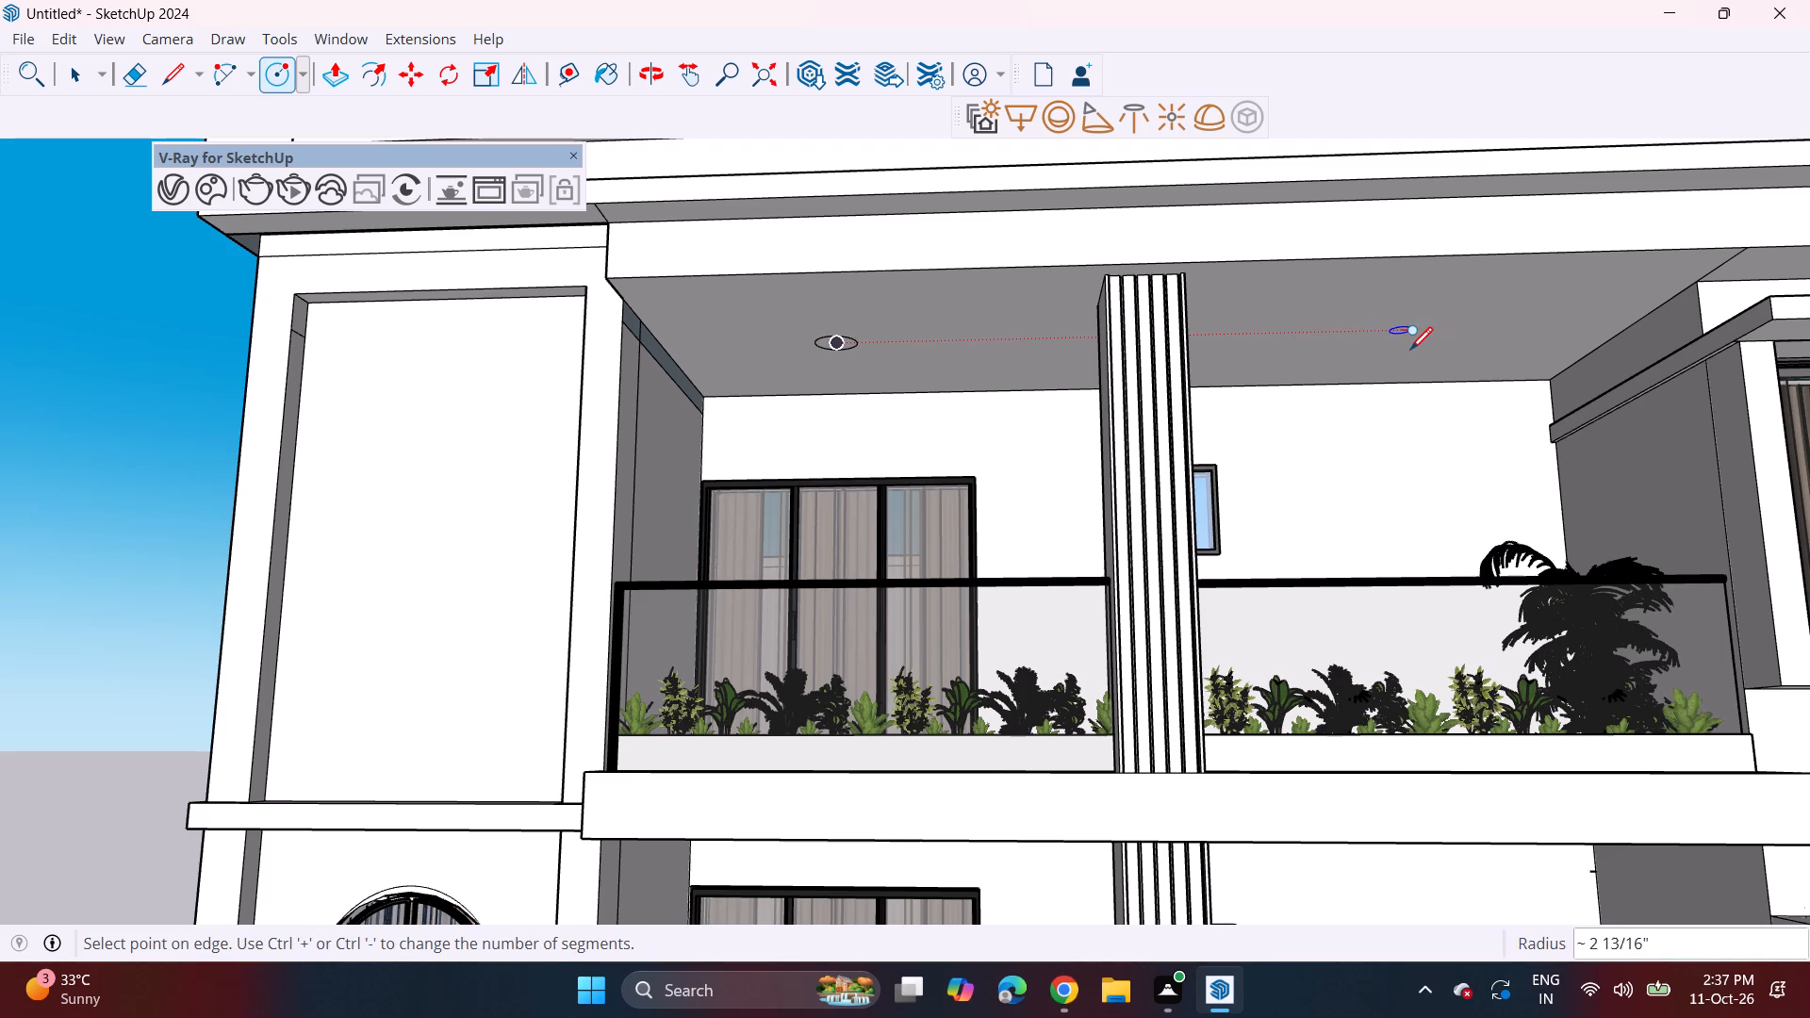
key(5)
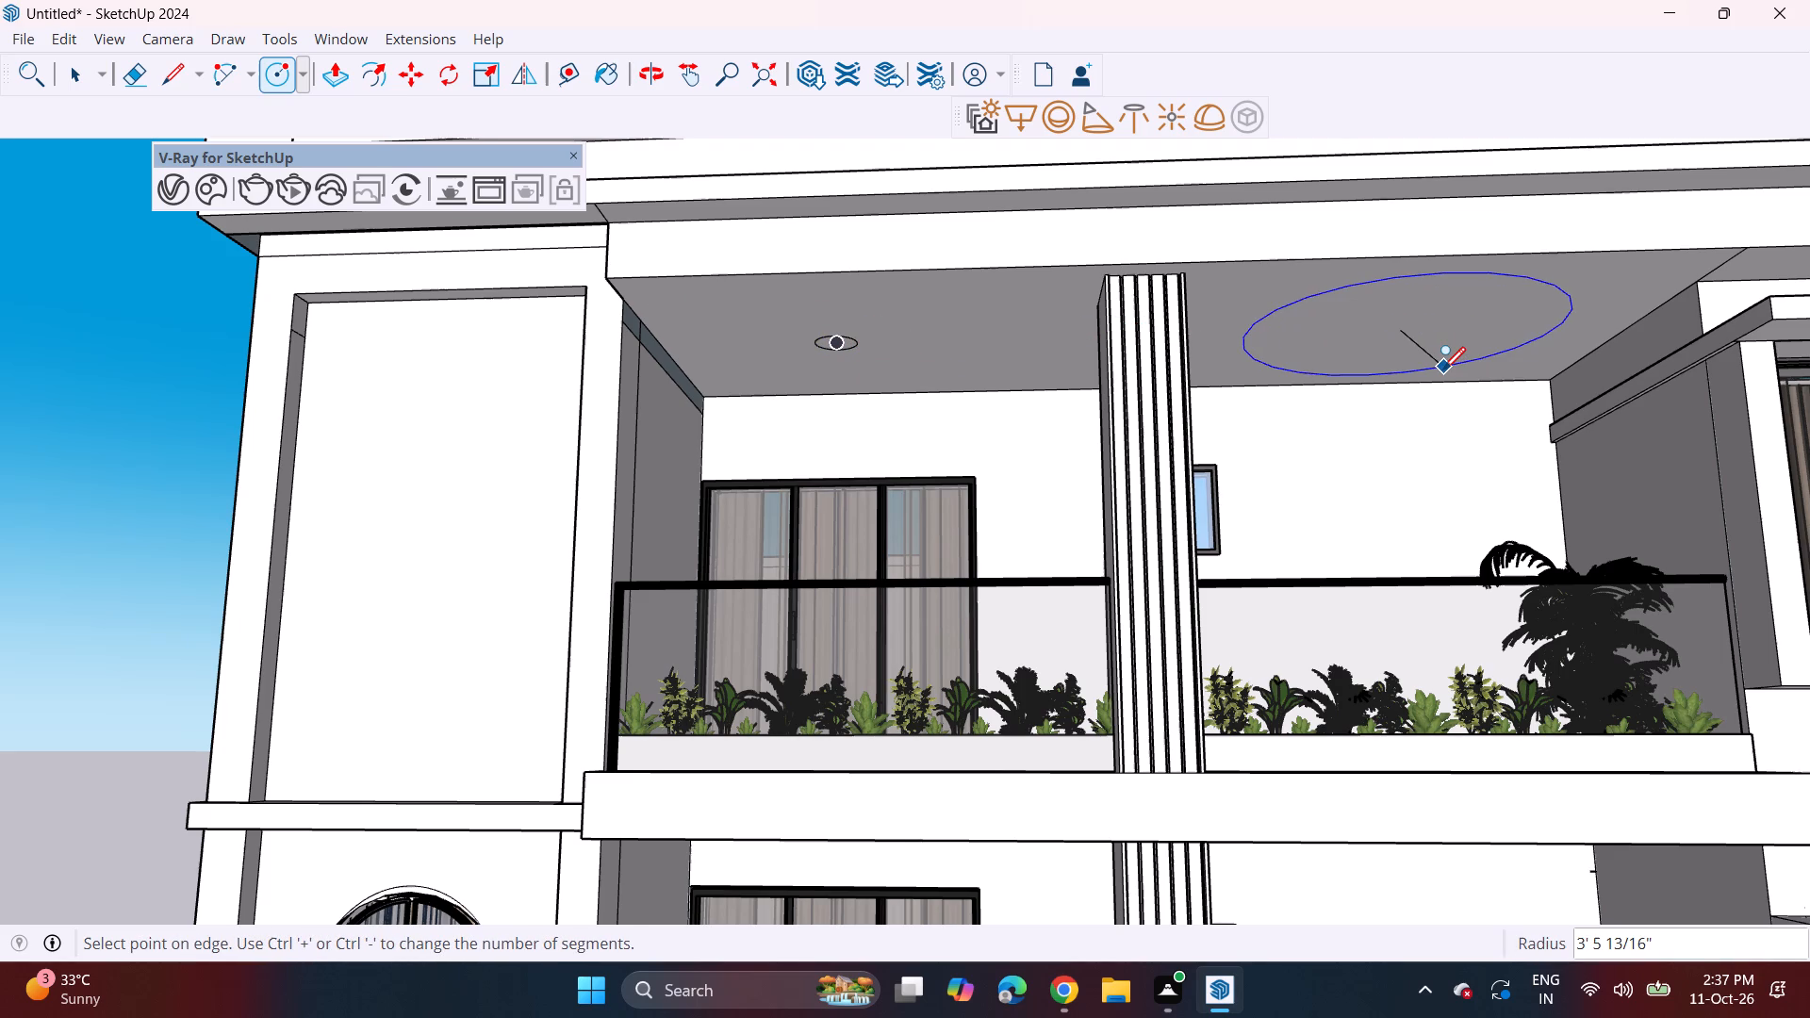
key(Return)
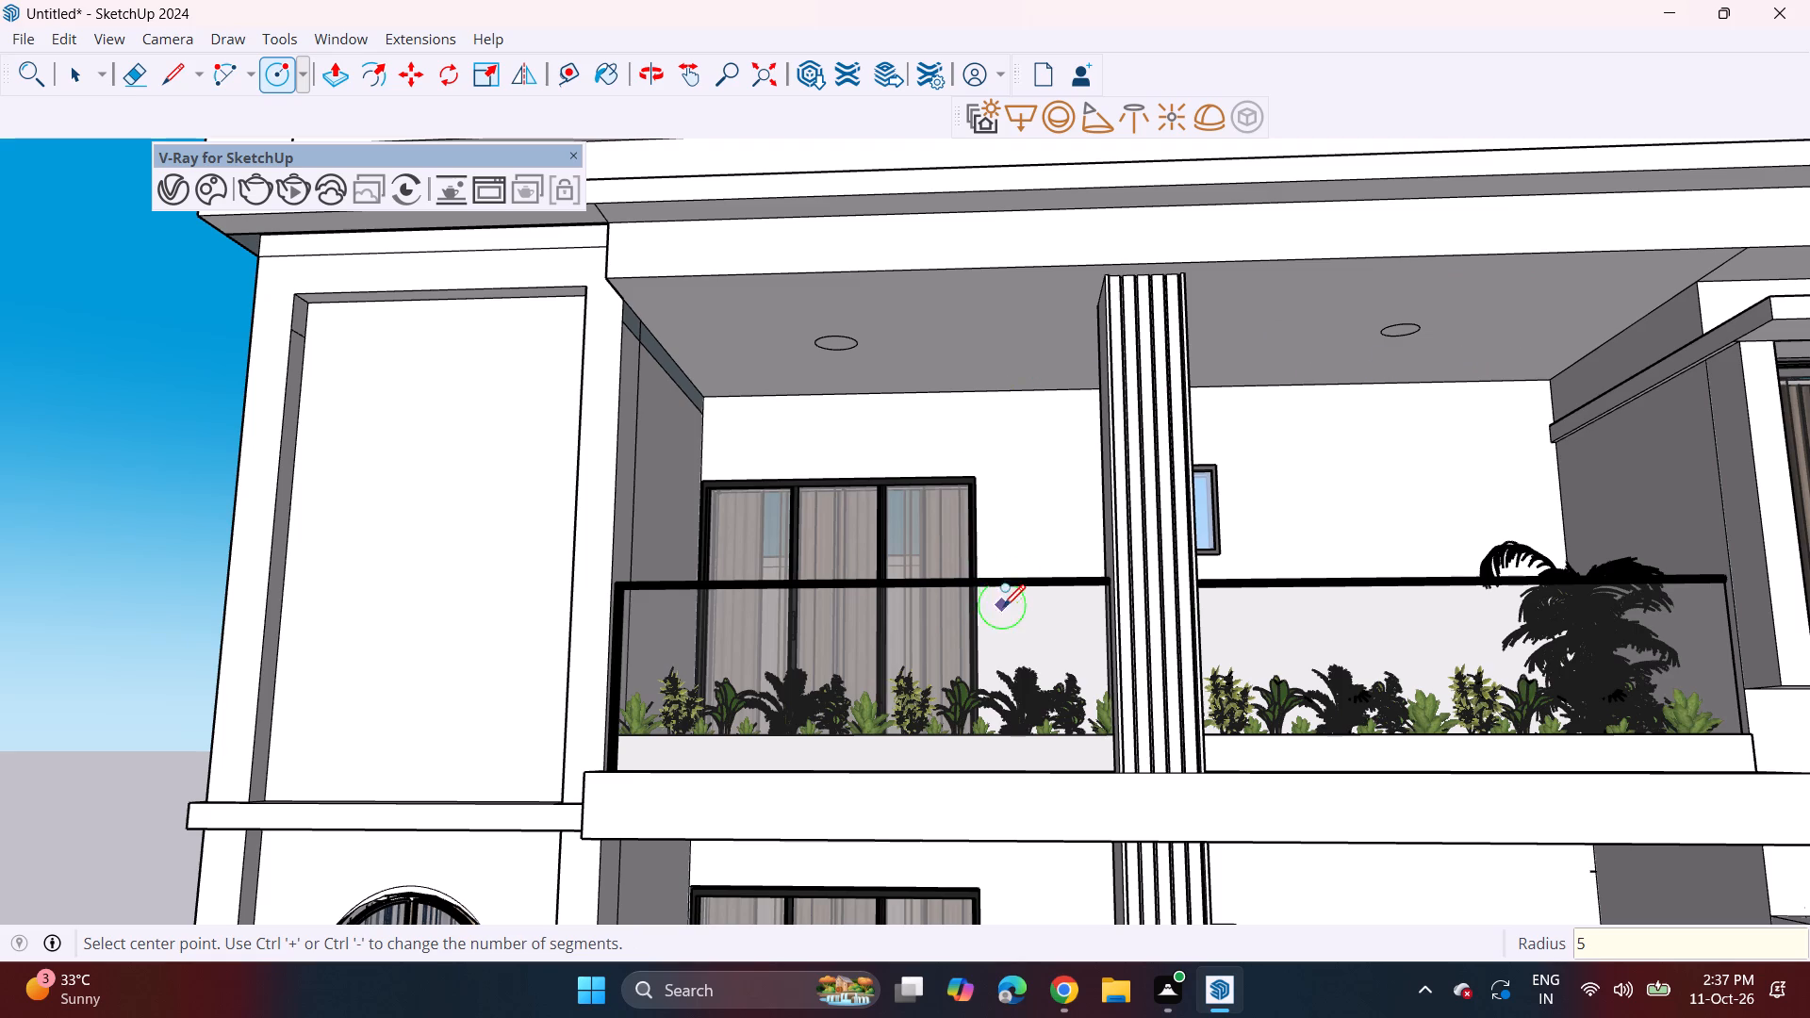
Delete the 6" radius circle from the left bay of the top balcony's ceiling.
shift+middle_drag(1005, 625, 979, 238)
scroll(867, 422, down, 2)
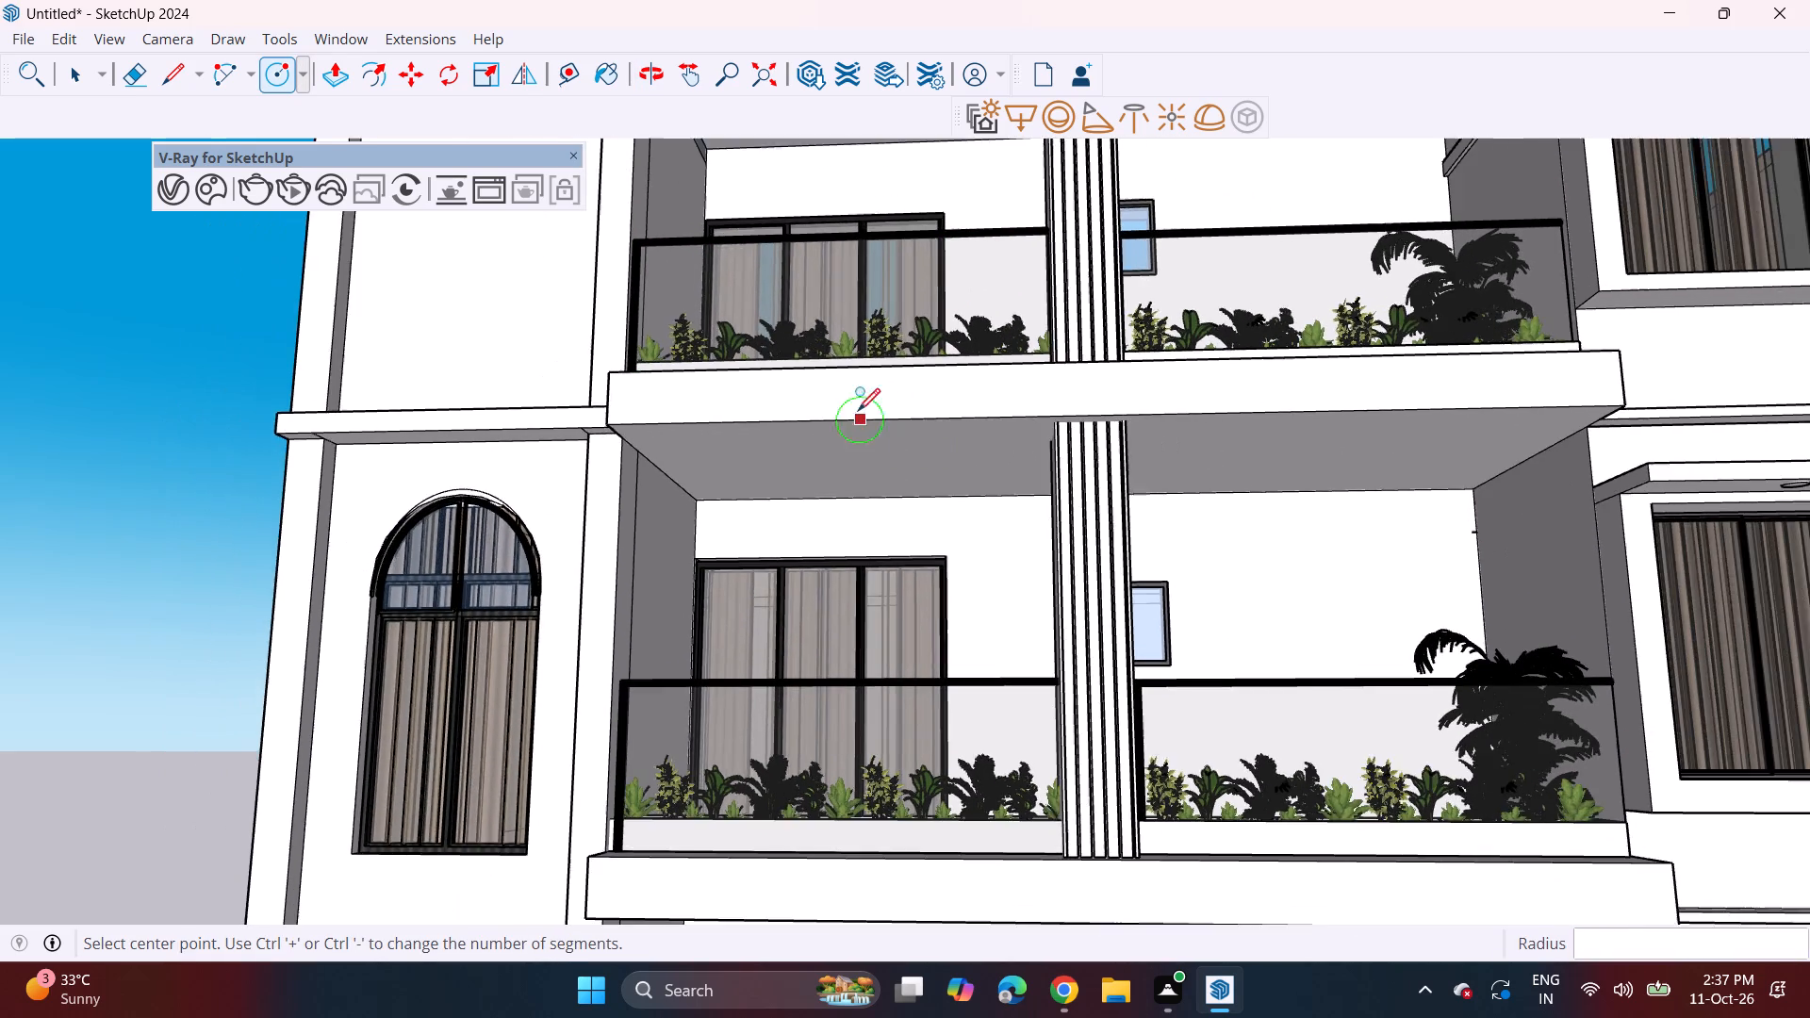
shift+middle_drag(851, 384, 849, 668)
key(space)
scroll(840, 301, down, 2)
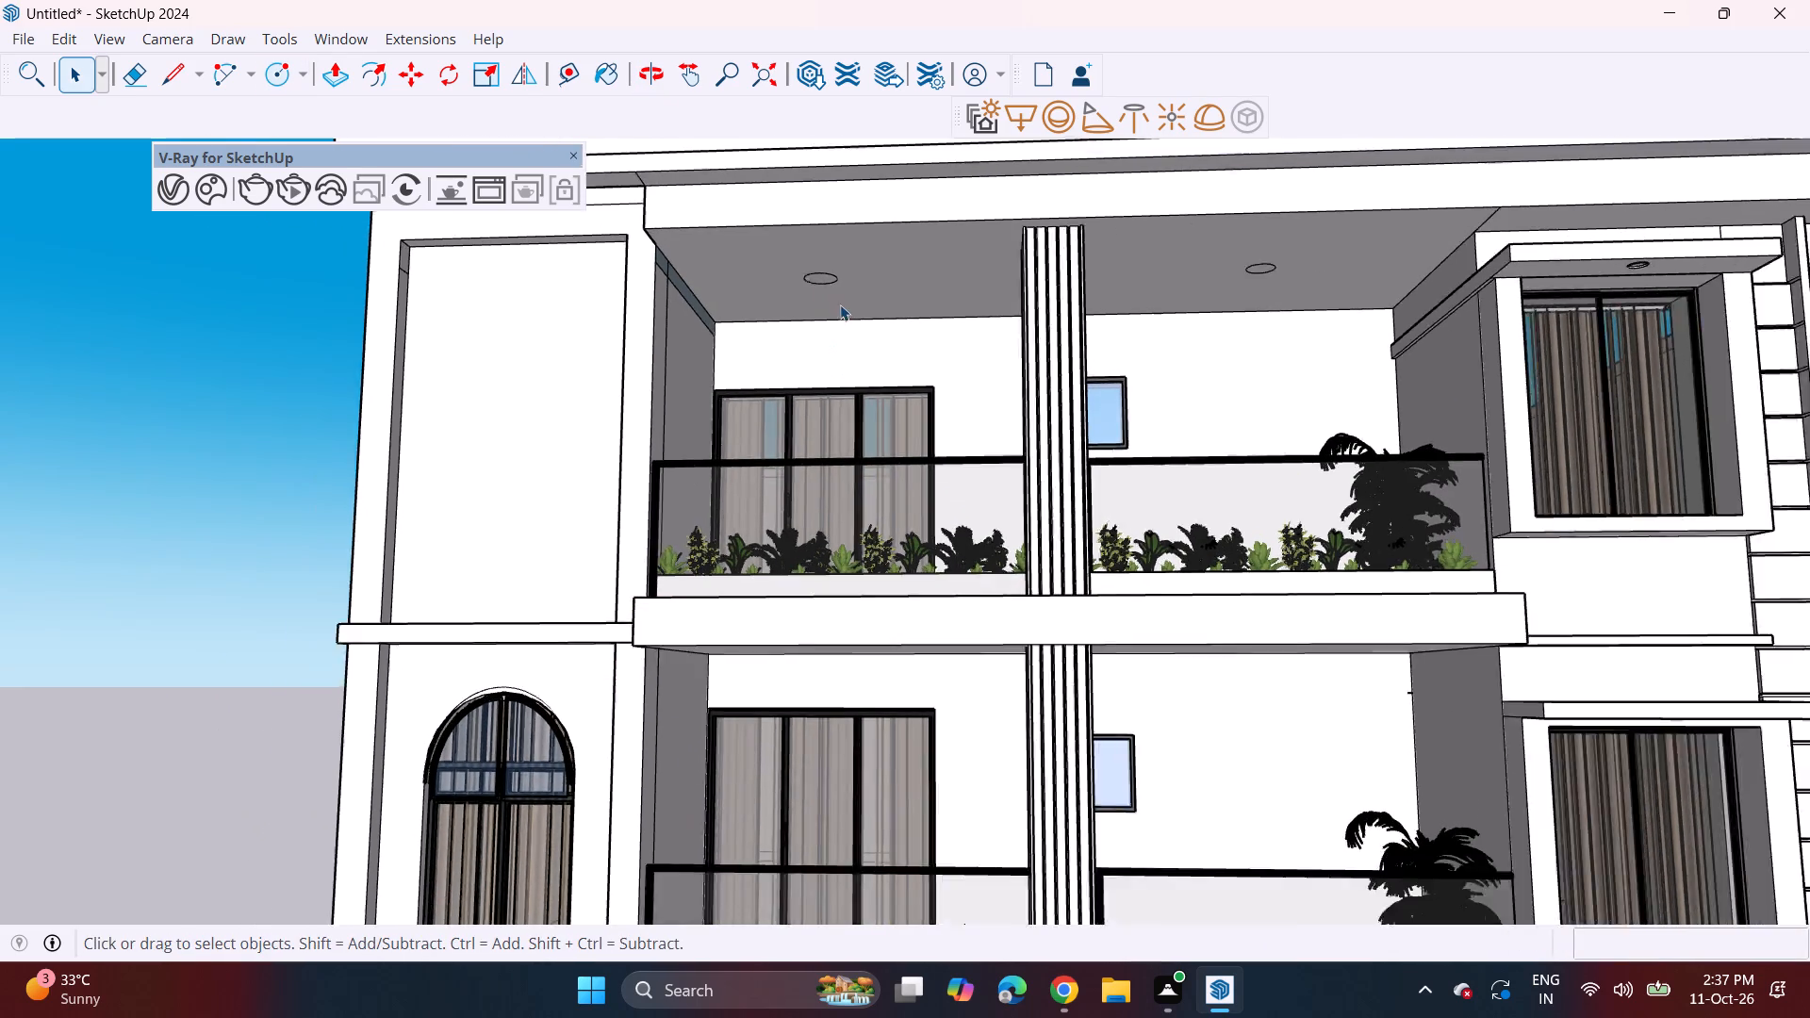
scroll(840, 304, down, 8)
middle_drag(850, 399, 872, 431)
scroll(847, 280, up, 6)
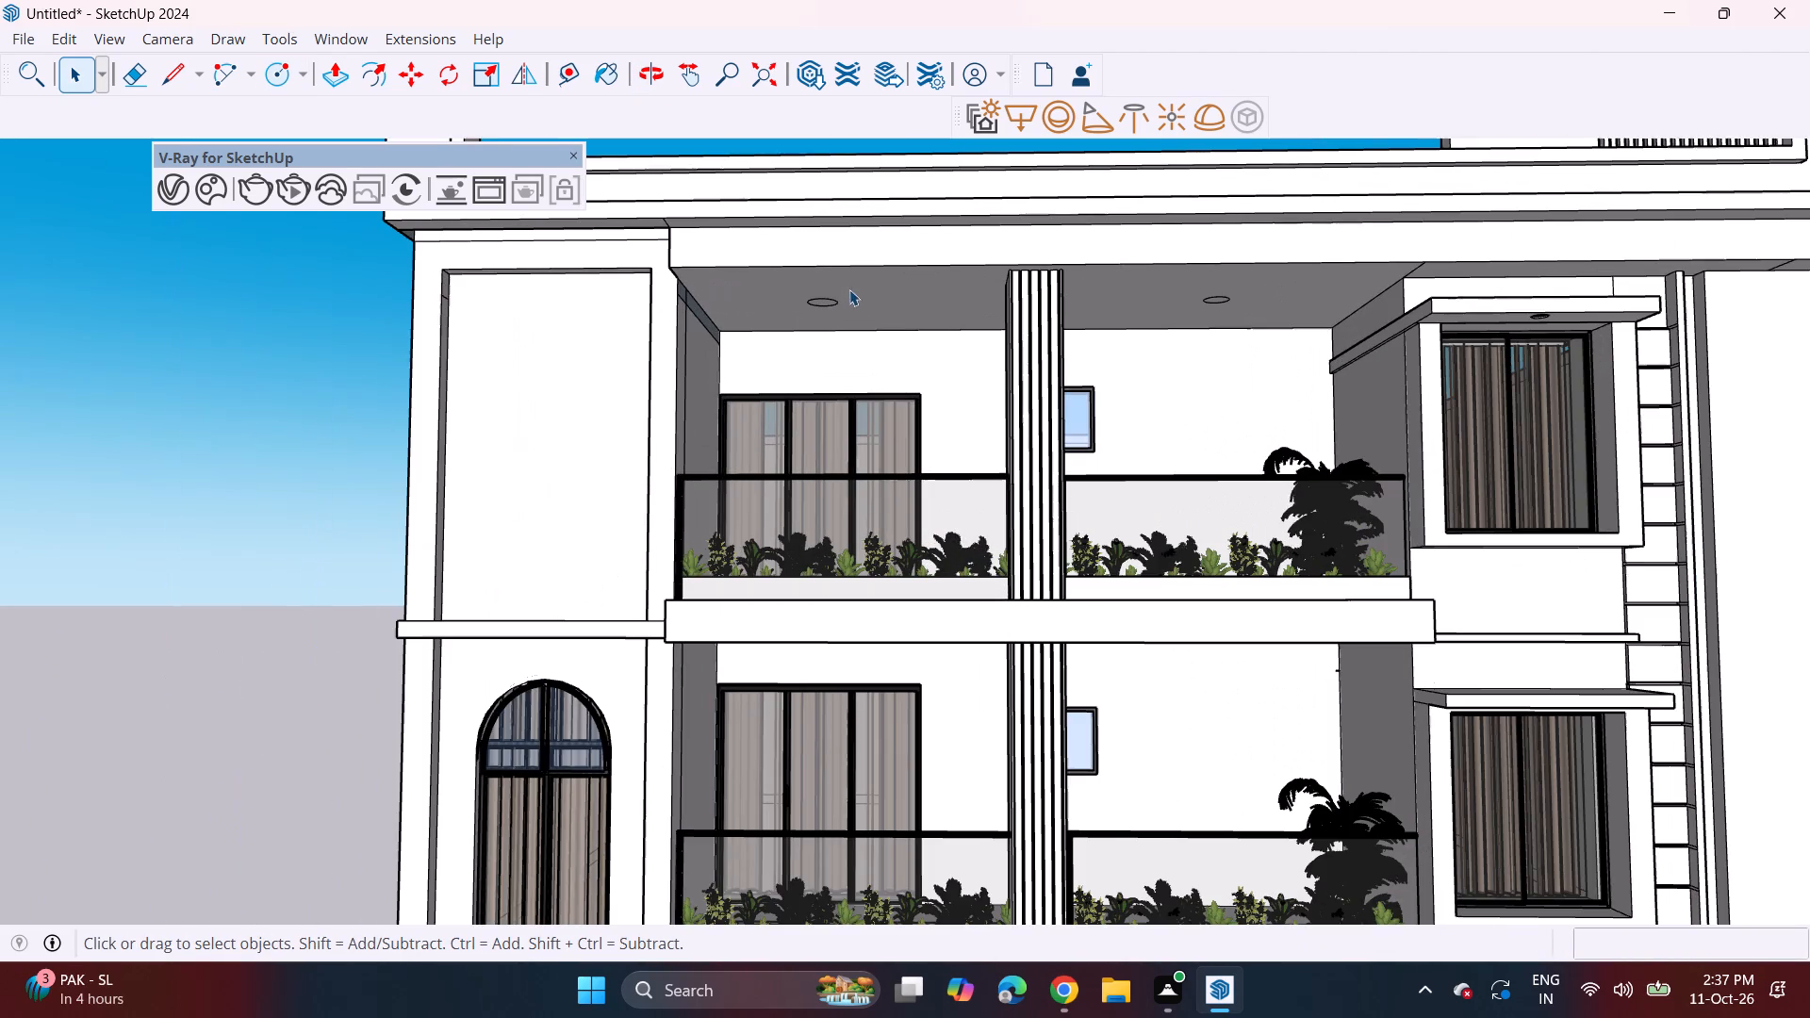
click(835, 304)
key(Delete)
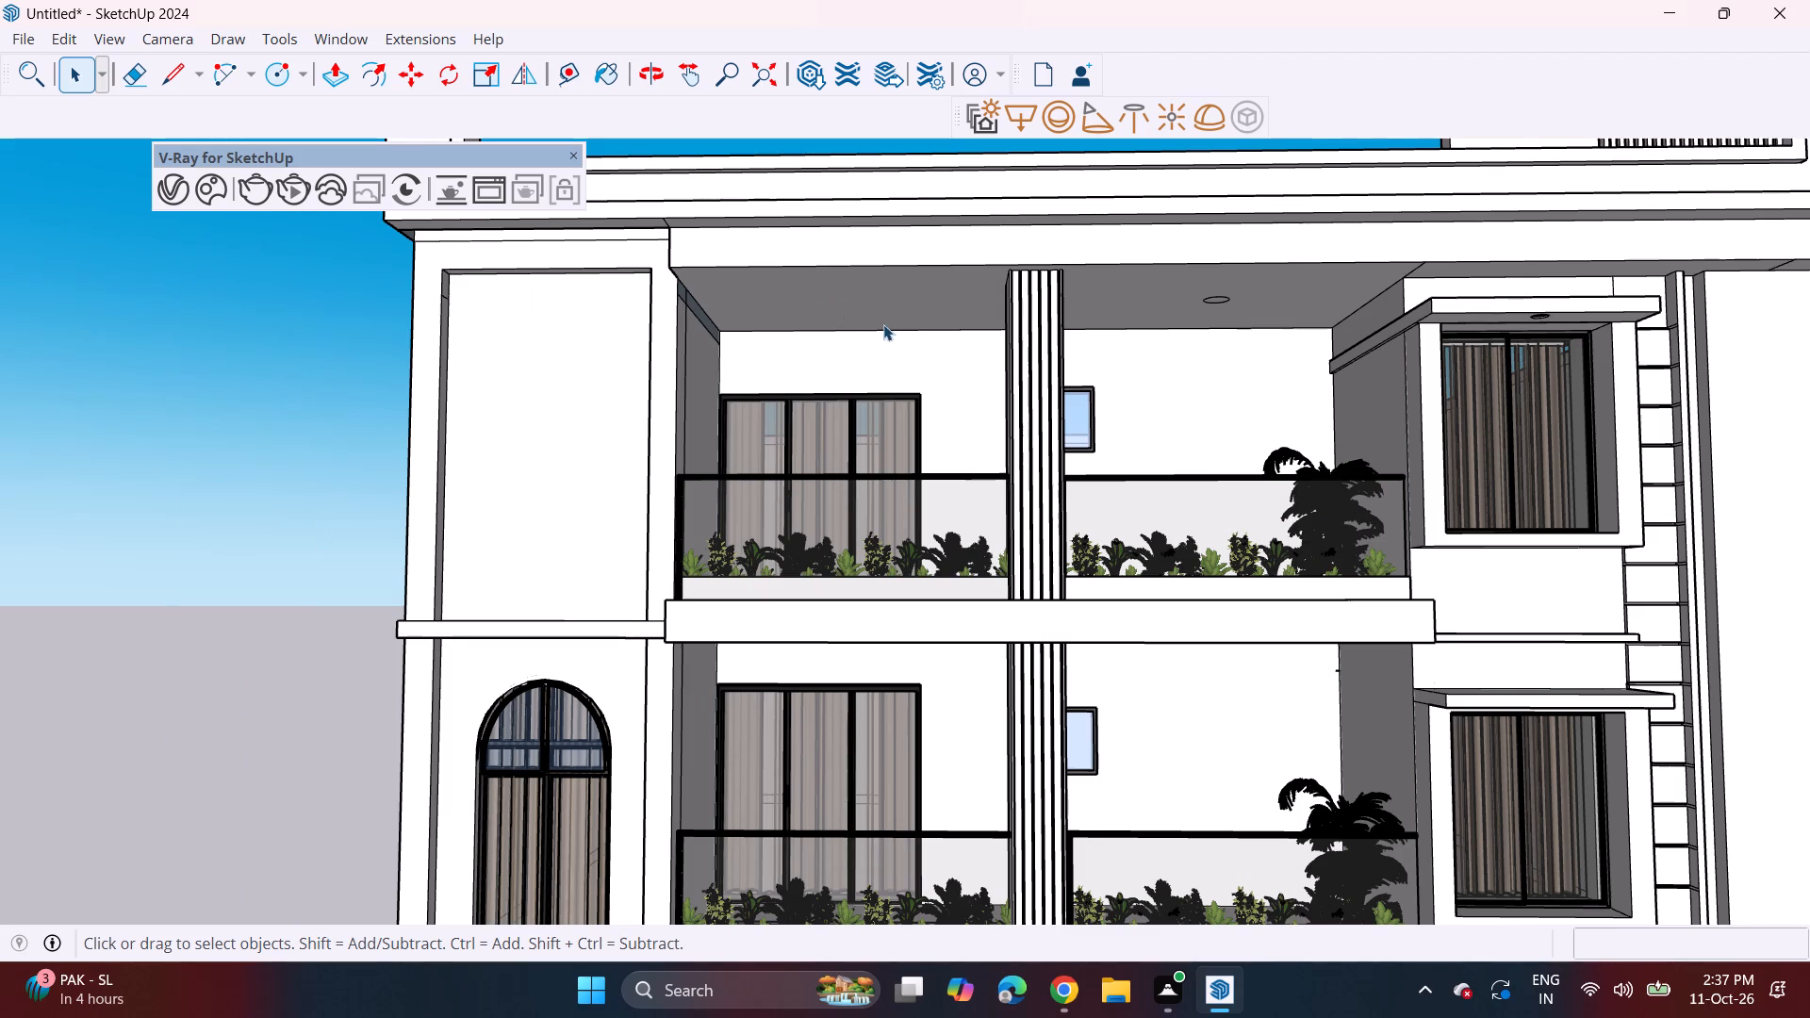
Copy the right bay's ceiling circle about 12' 3 5/8" across into the left bay of the top balcony's ceiling.
middle_drag(883, 324, 897, 228)
scroll(1196, 316, up, 3)
click(1204, 309)
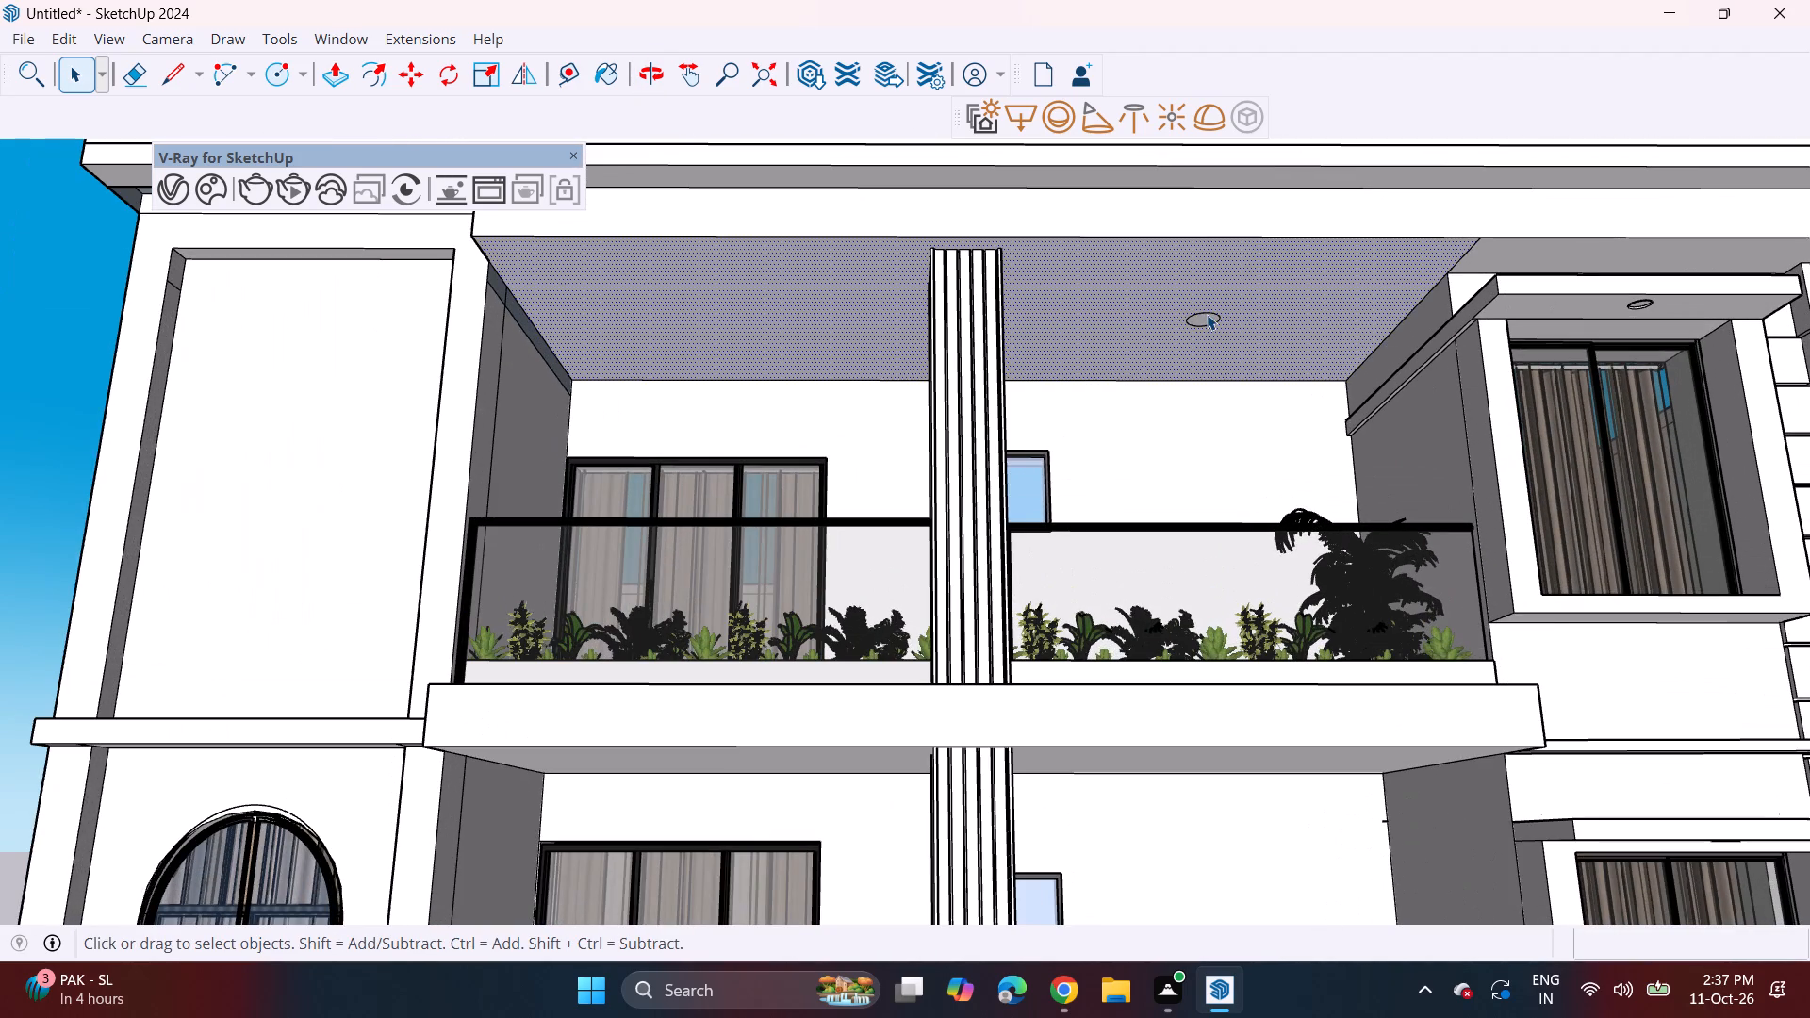
click(1207, 314)
key(m)
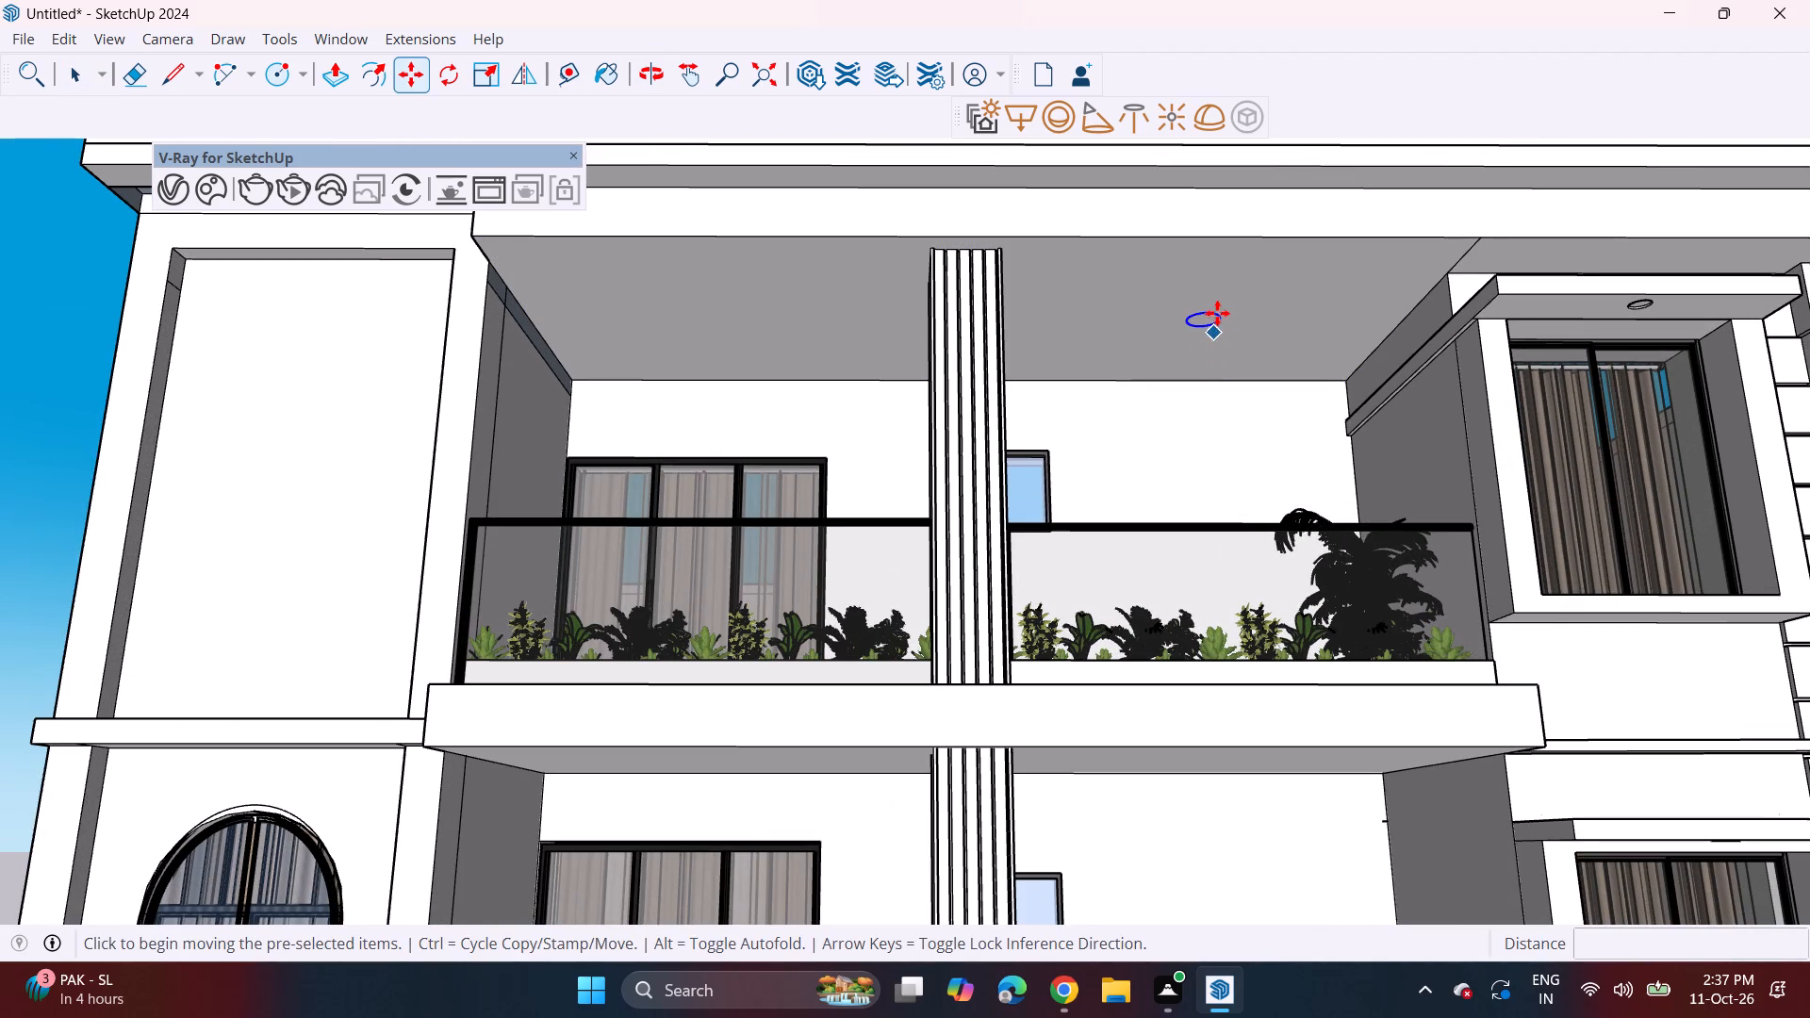
click(1217, 313)
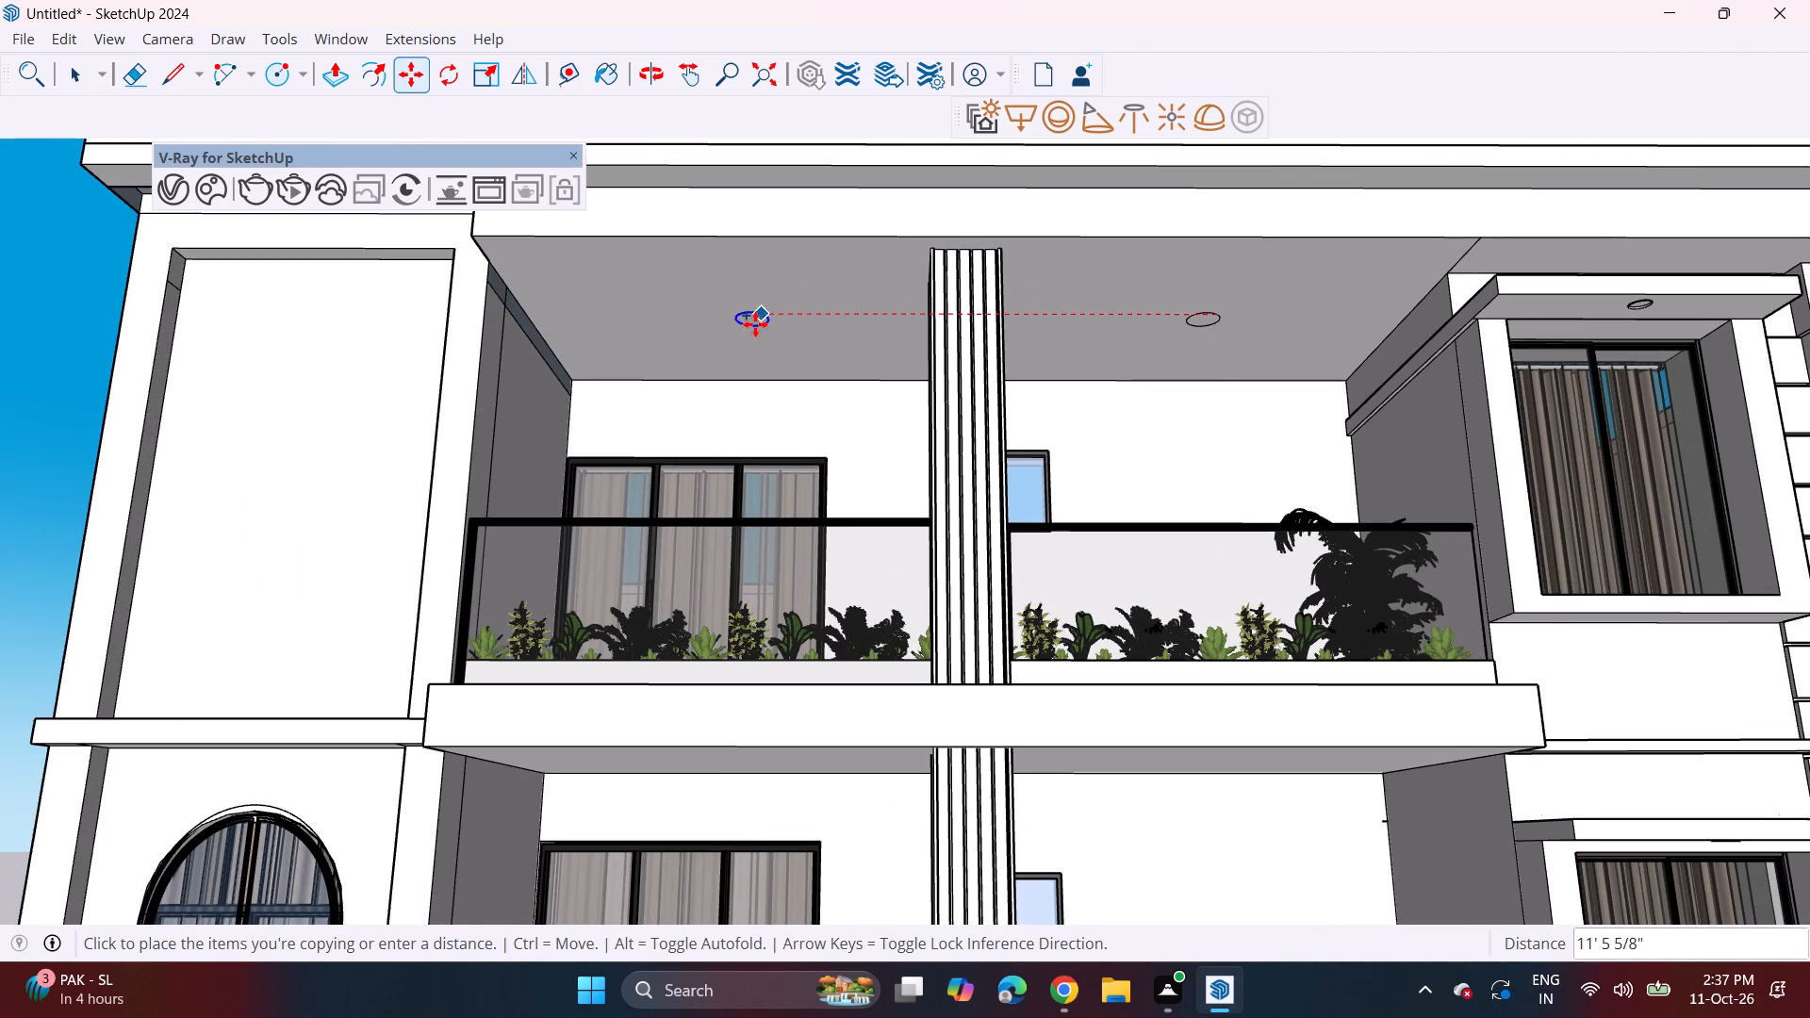
click(730, 323)
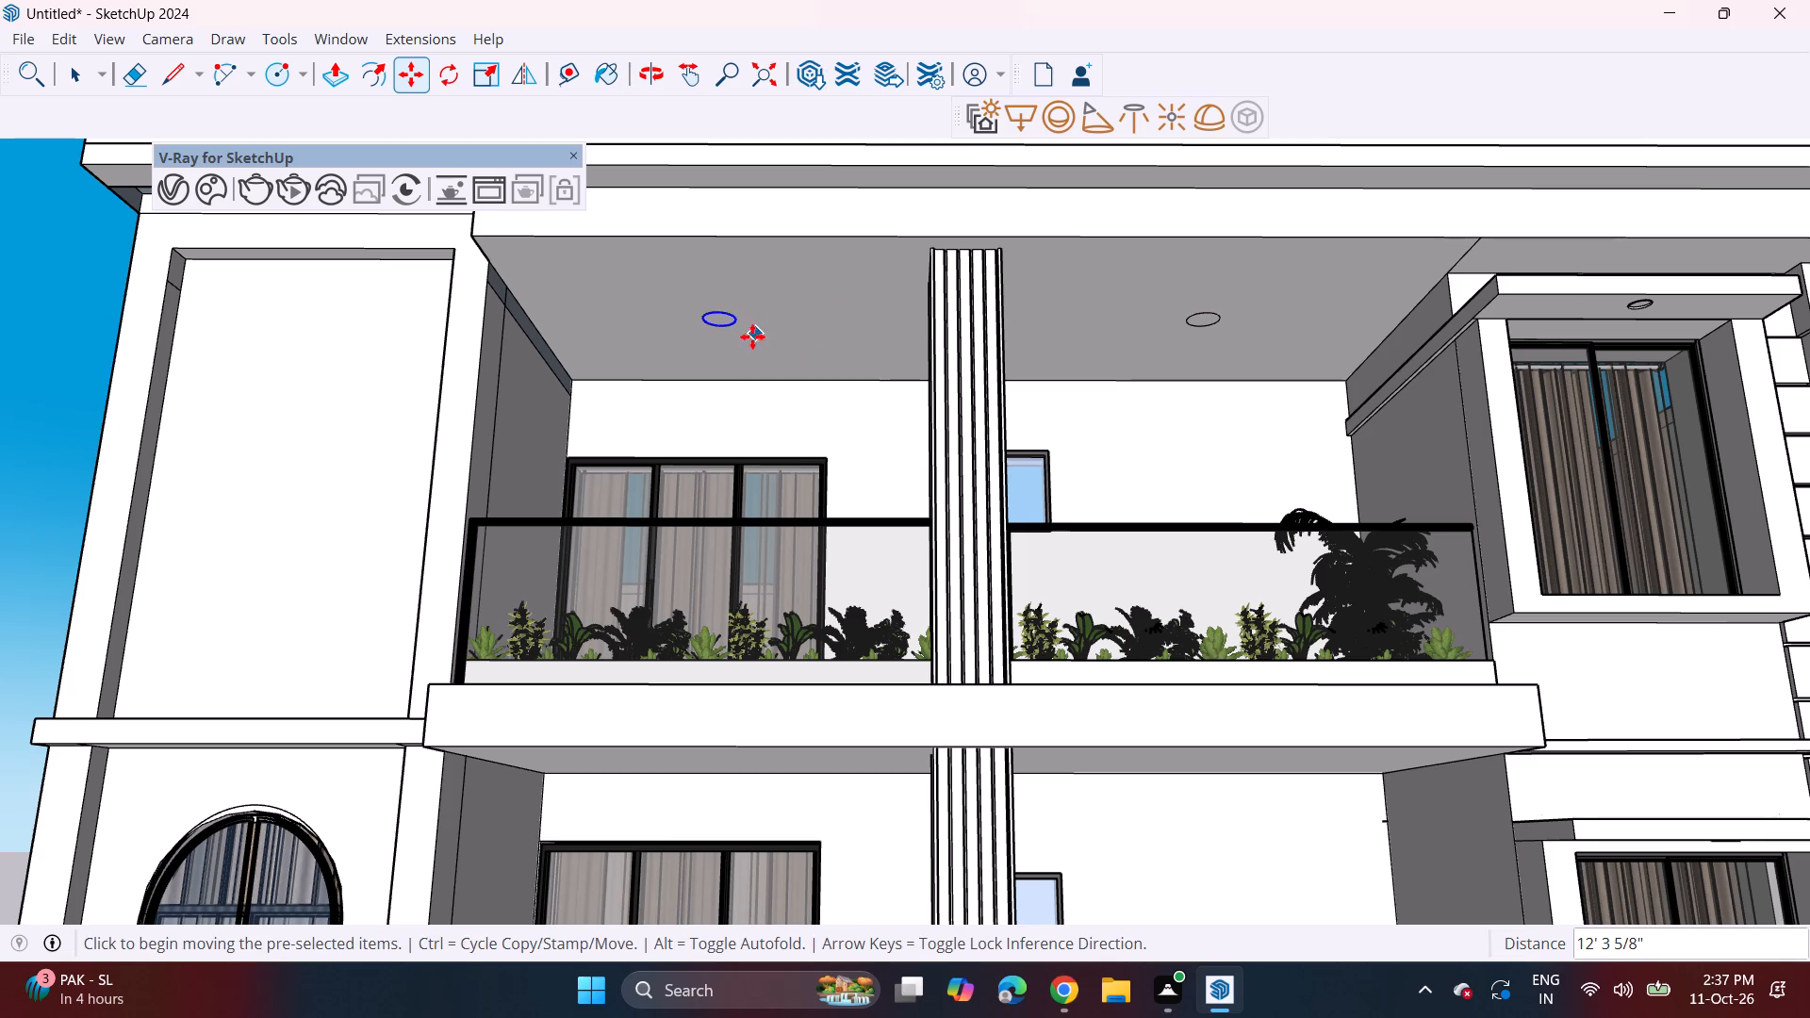
key(space)
Select both top-balcony ceiling circles and copy them about 11' 1 3/16" down onto the middle balcony's ceiling.
ctrl+double_click(1208, 329)
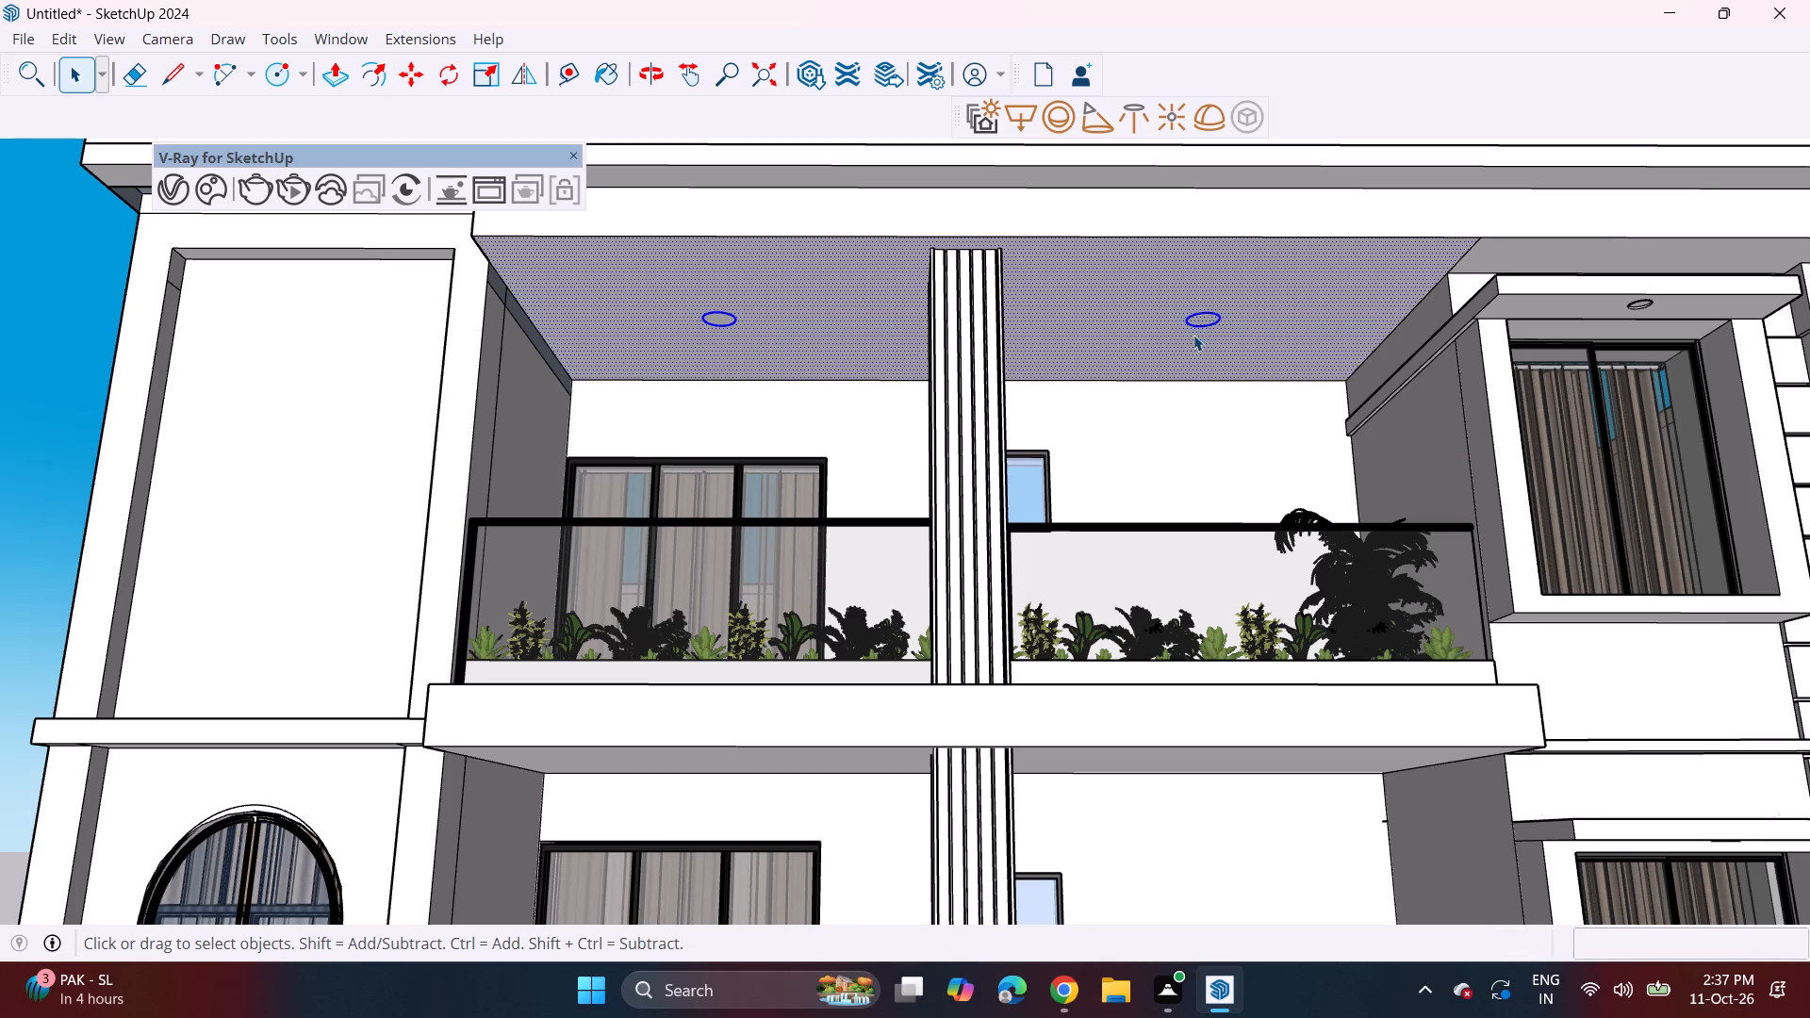
ctrl+shift+click(1118, 337)
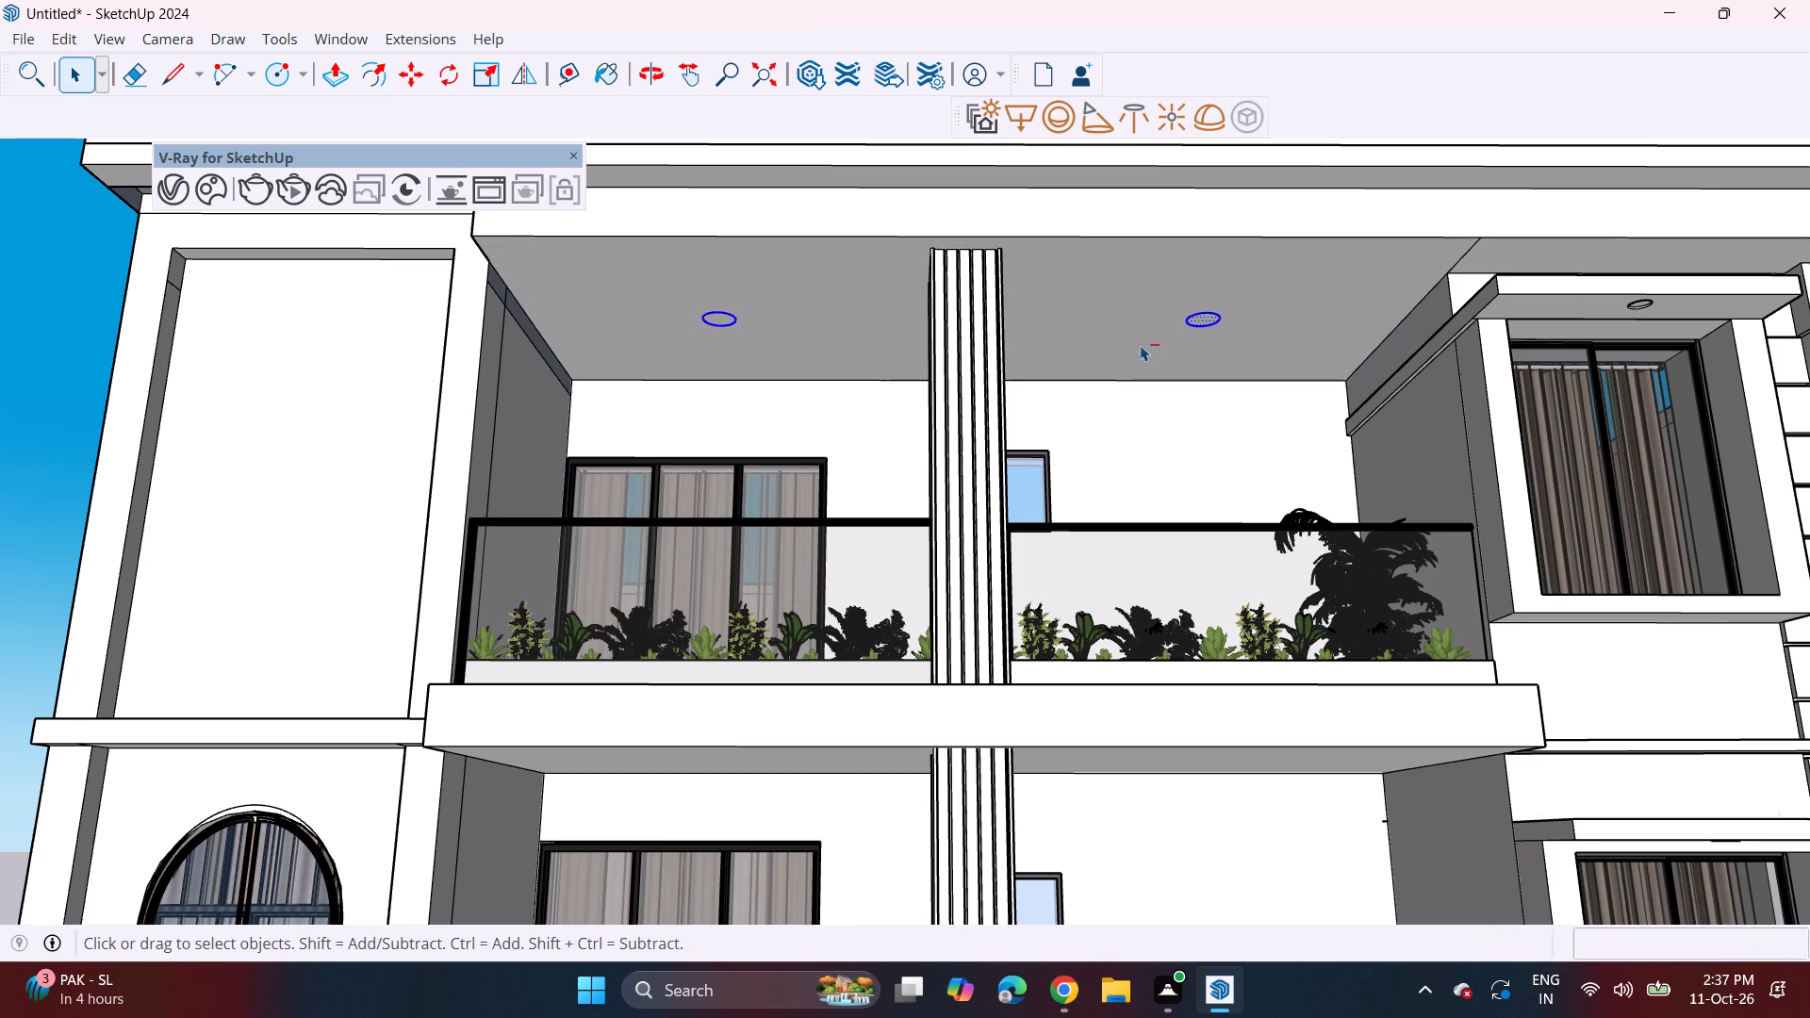
key(m)
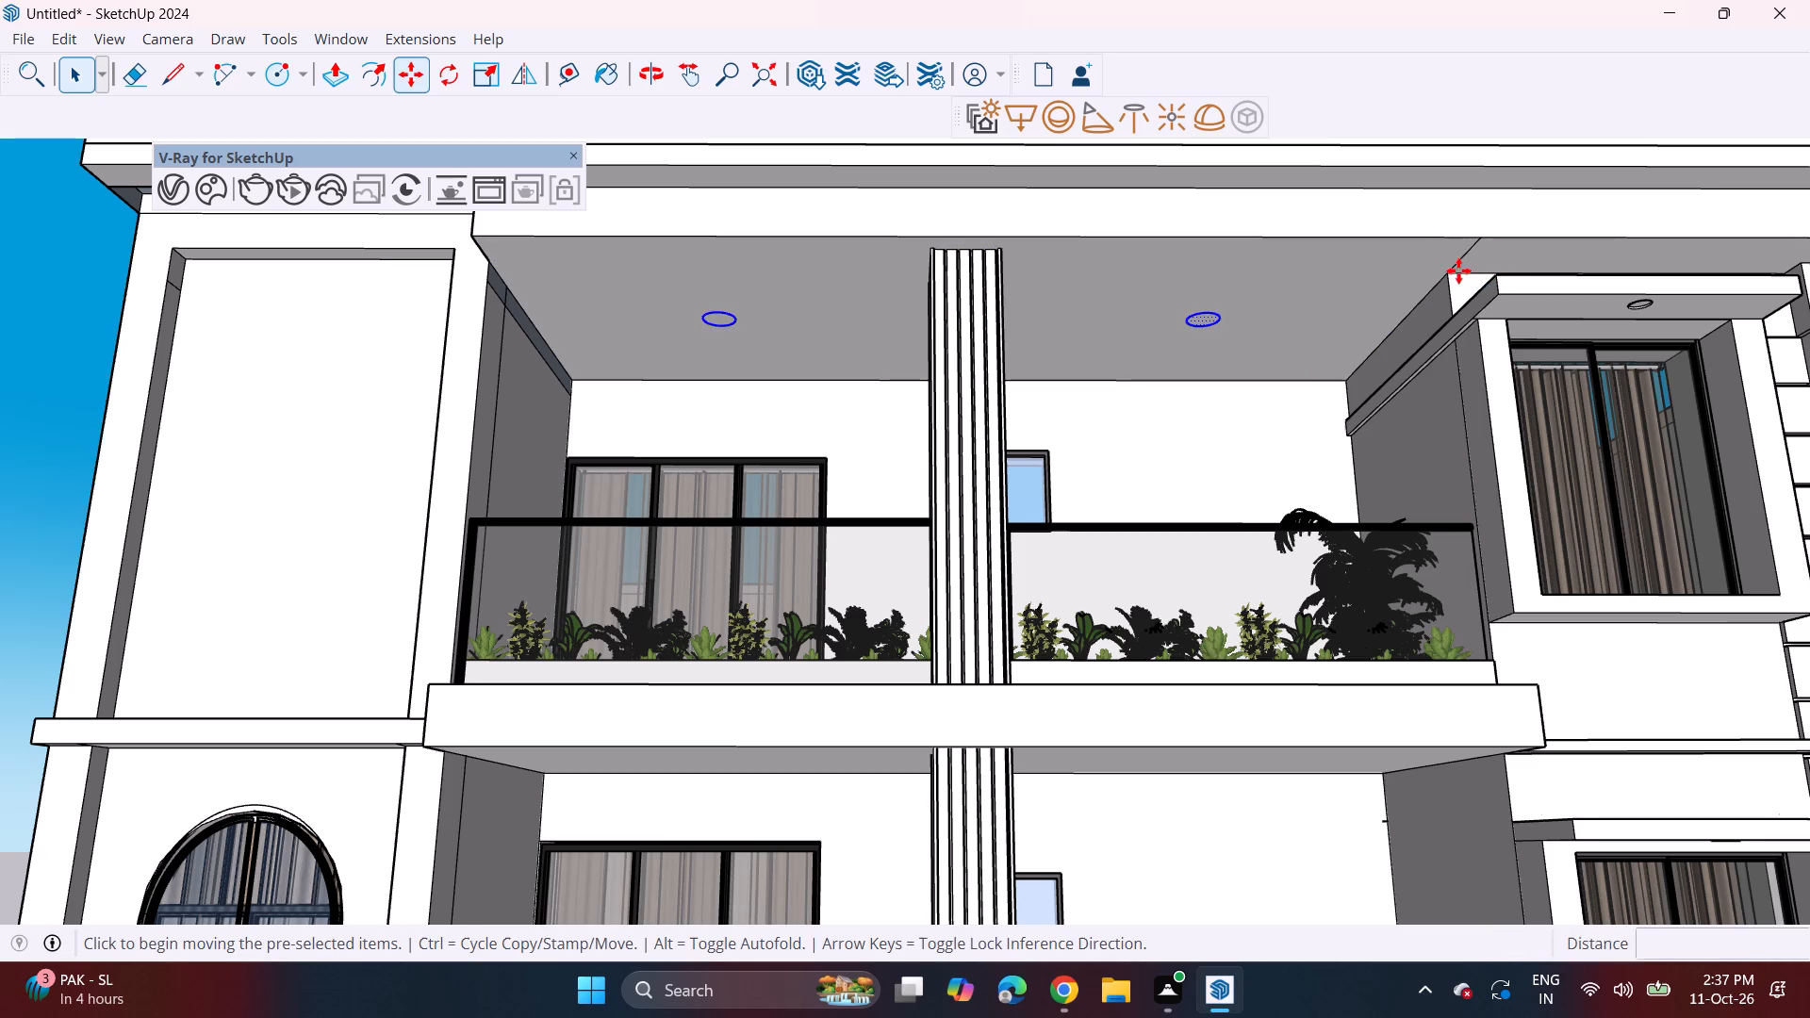
click(1449, 280)
scroll(1420, 374, down, 2)
scroll(1436, 478, down, 2)
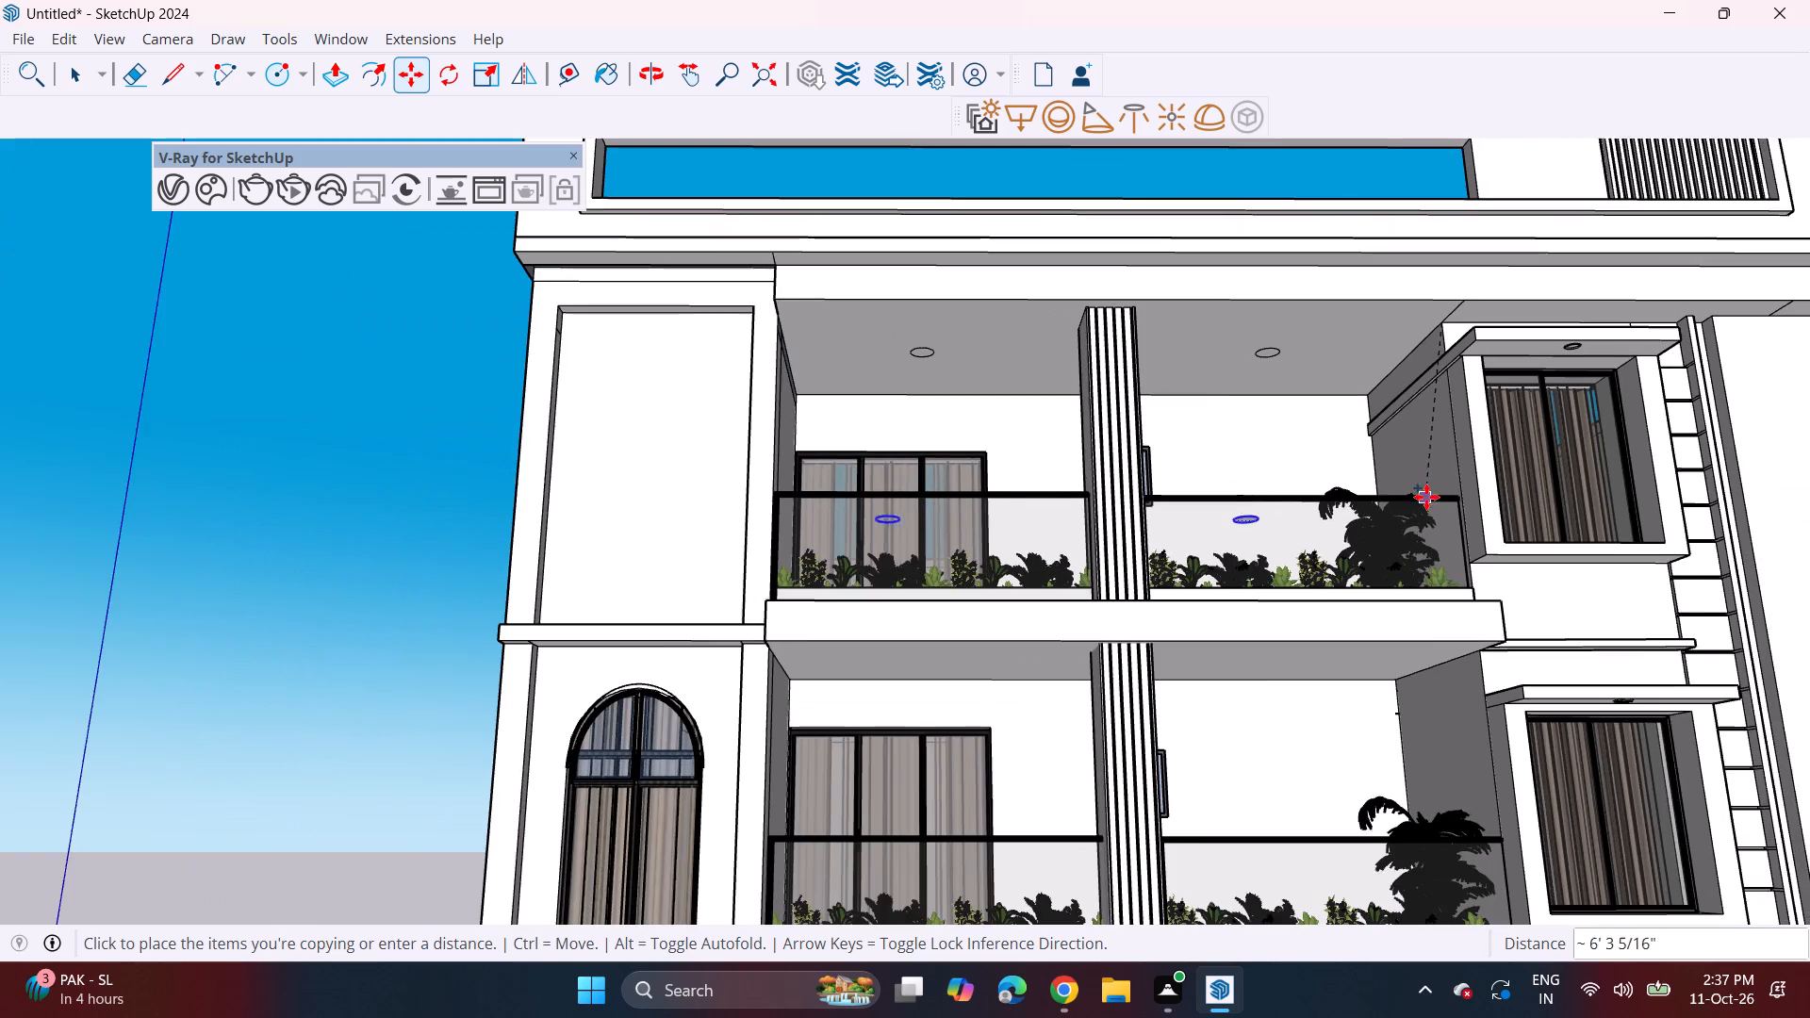
shift+middle_drag(1410, 554, 1188, 281)
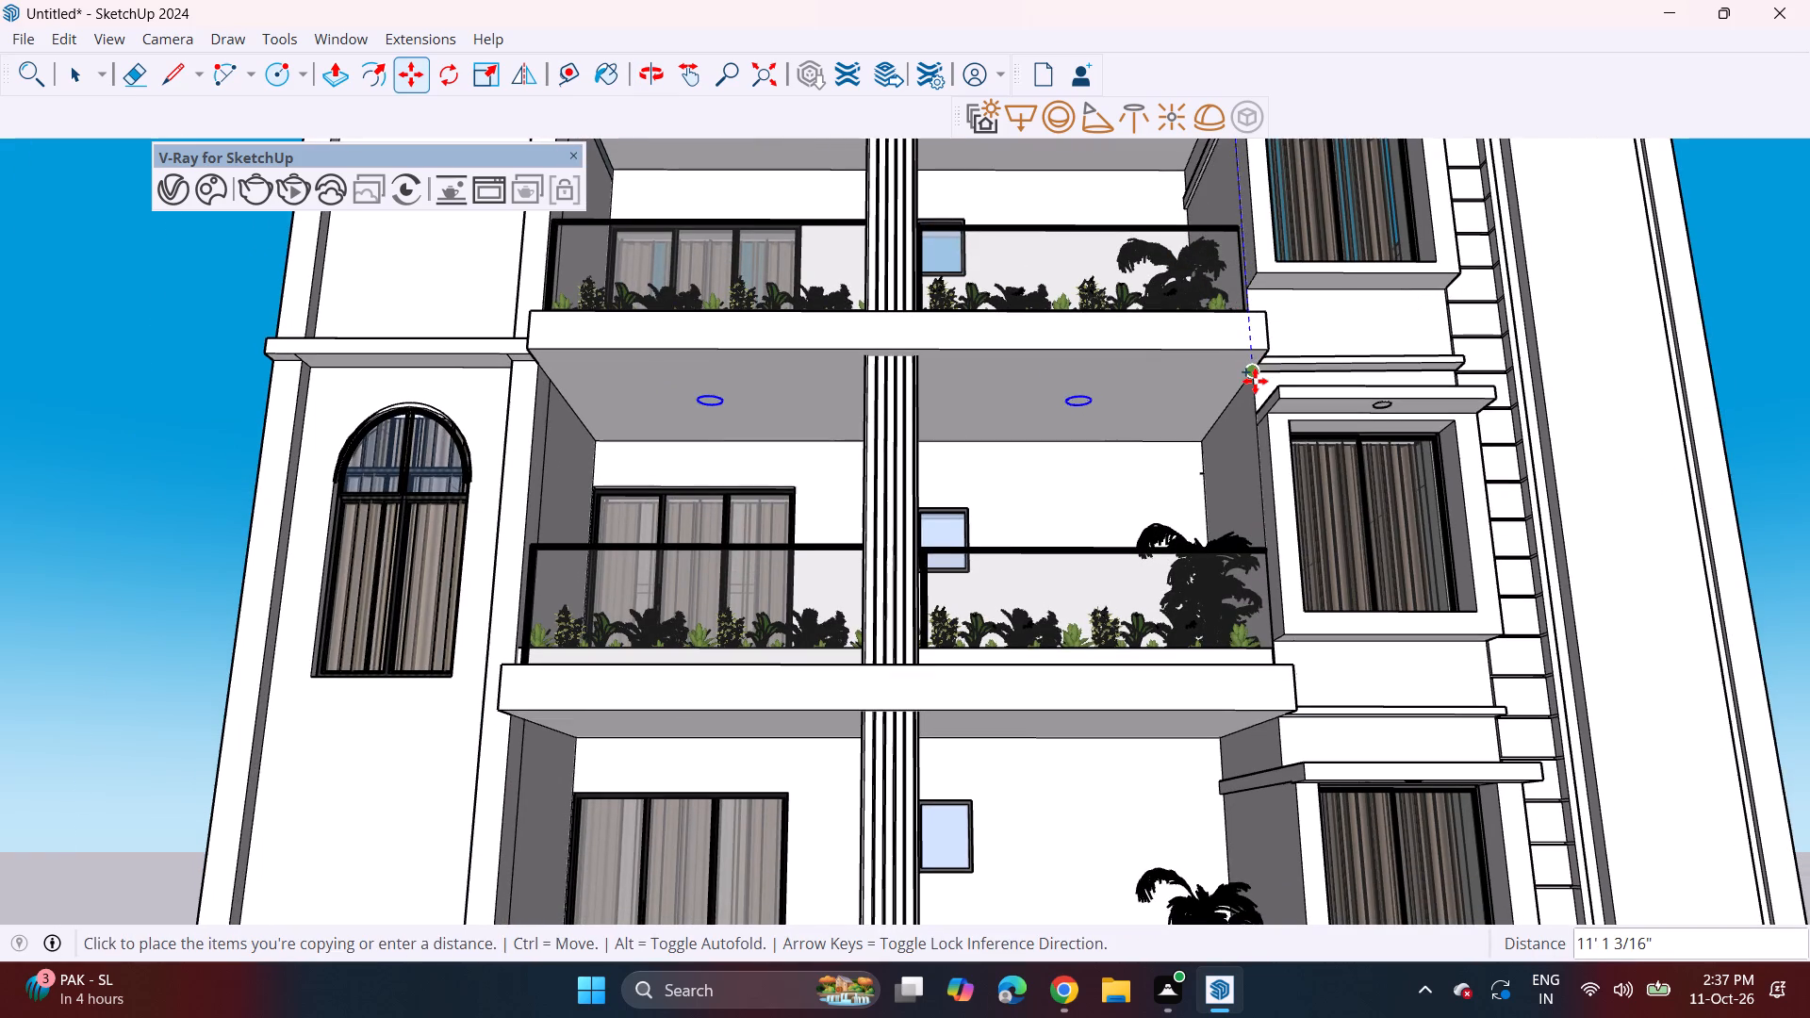
click(1255, 381)
Copy the two middle-balcony ceiling circles 10' 9 5/16" down onto the lowest balcony's ceiling.
click(1259, 378)
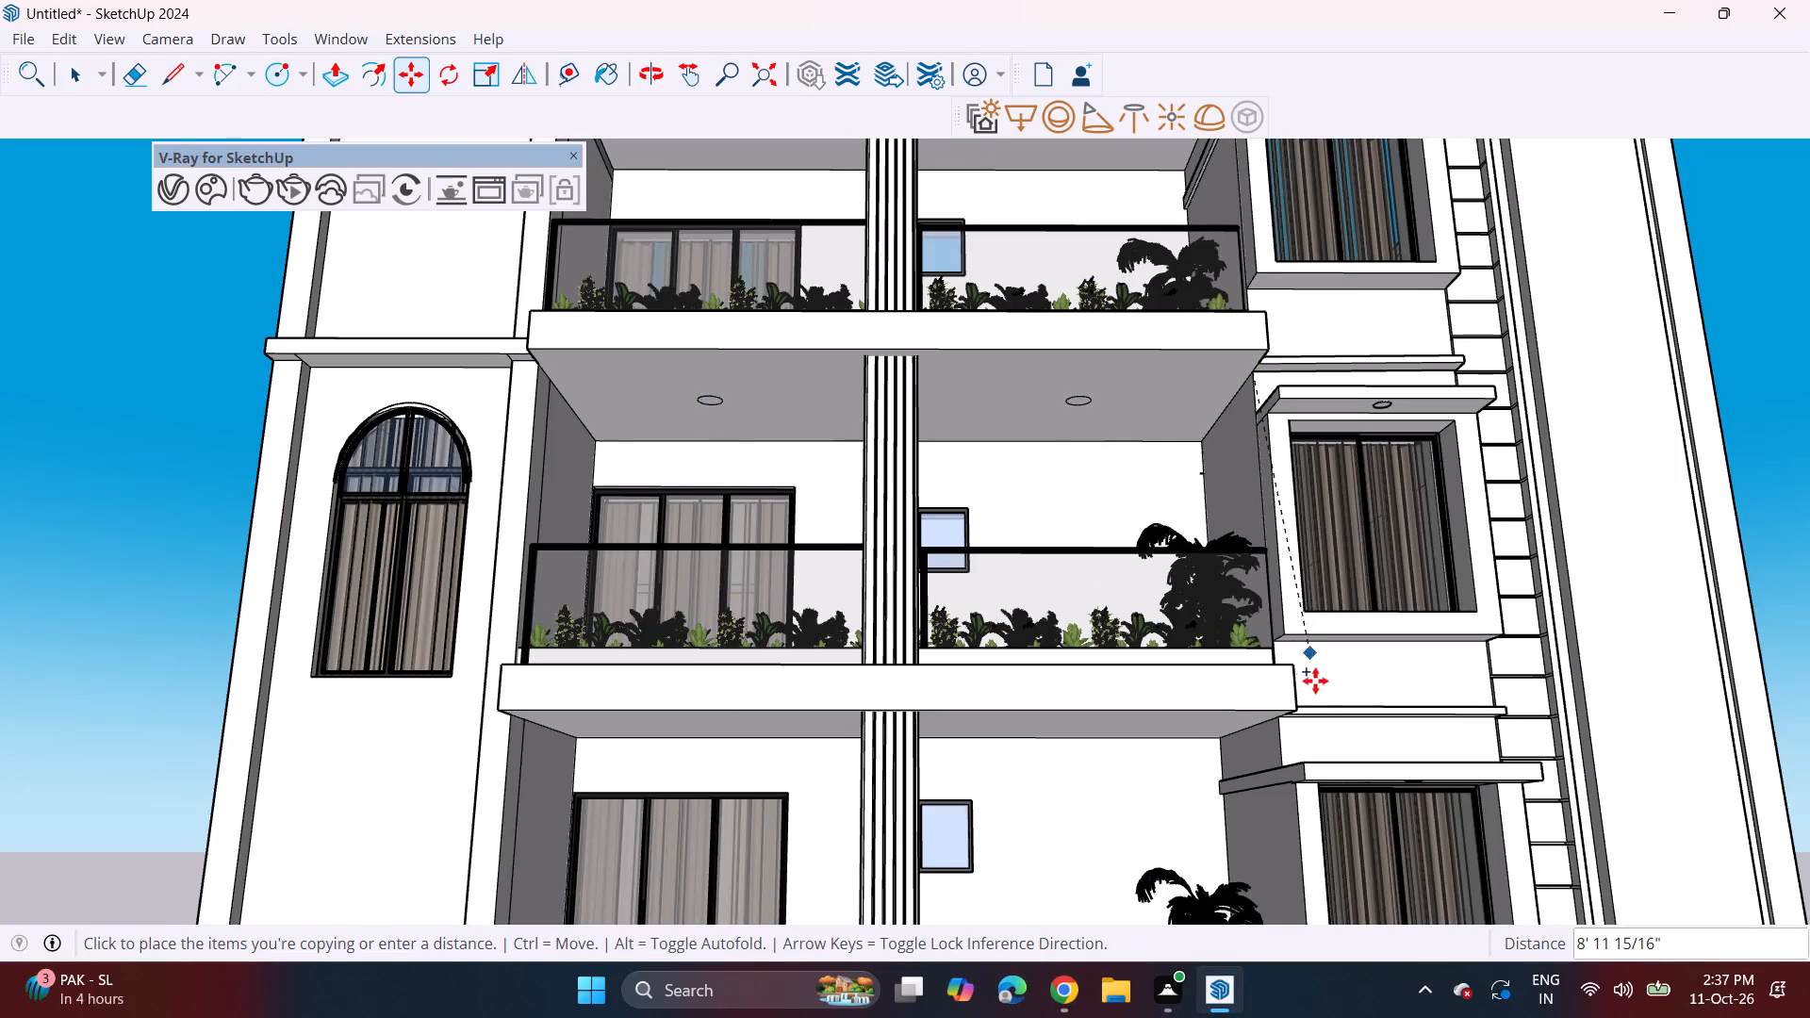
click(1279, 724)
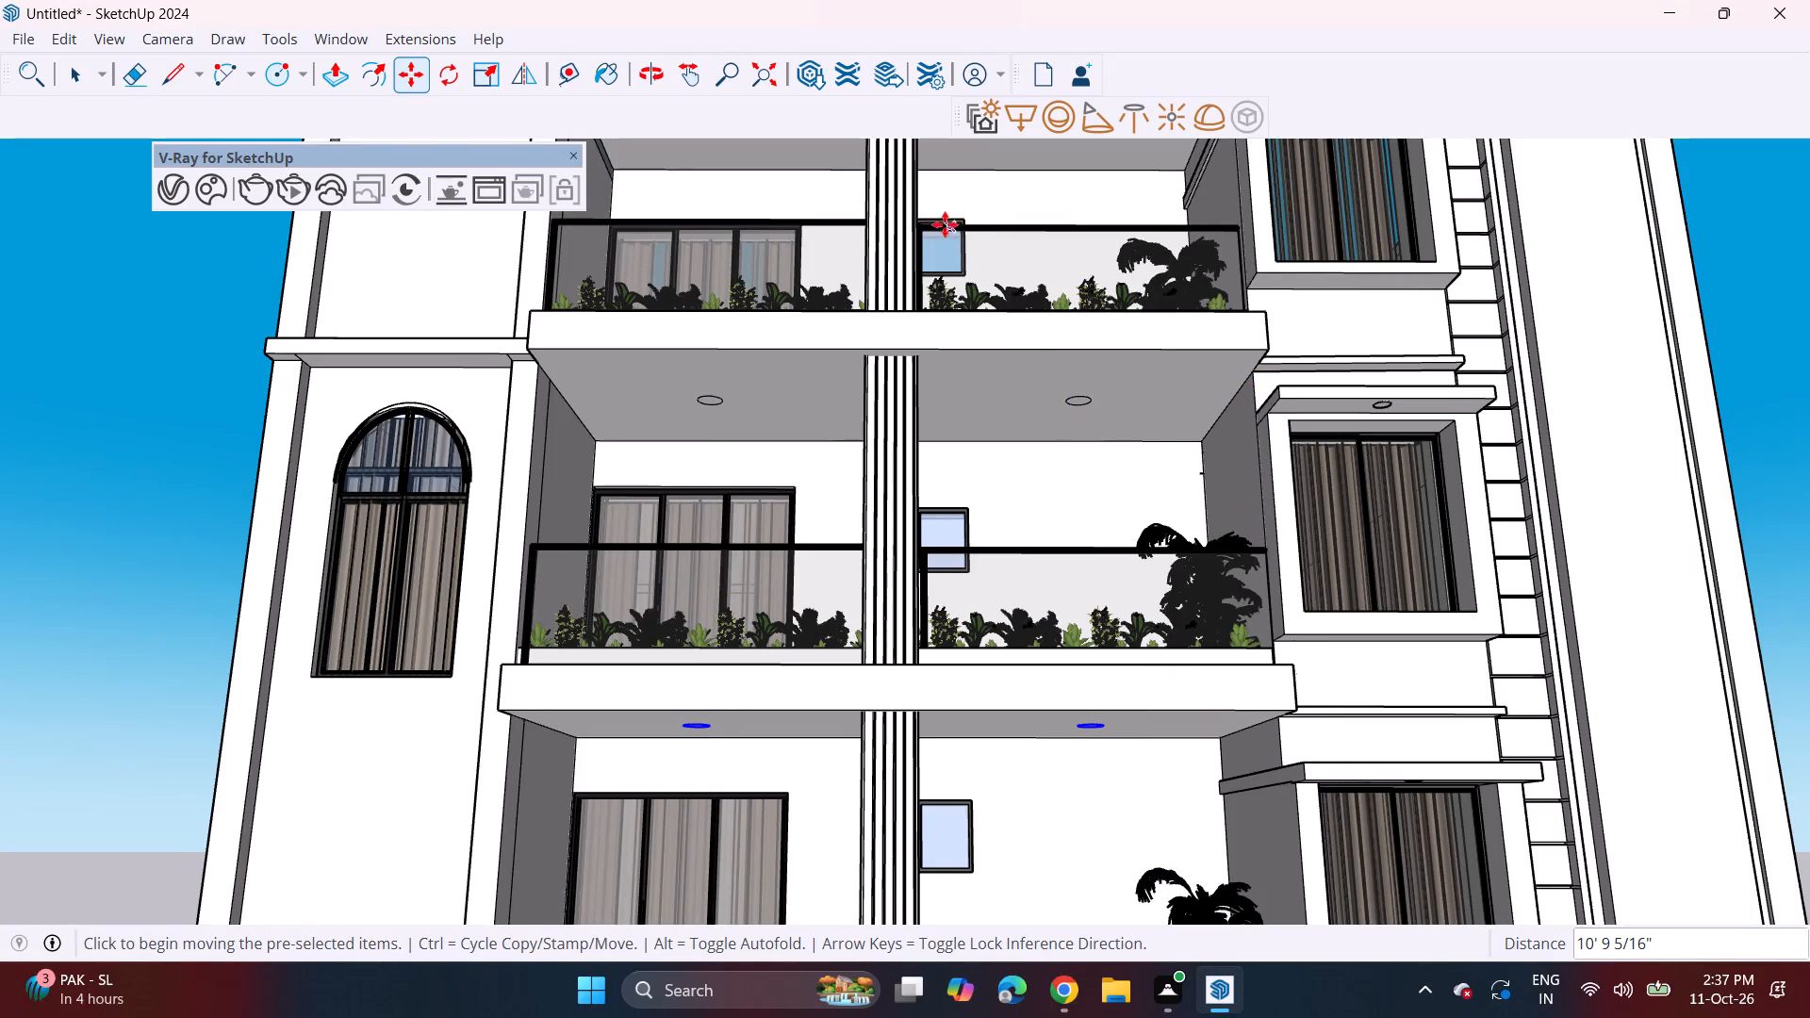
shift+middle_drag(930, 203, 1038, 536)
middle_drag(946, 388, 945, 410)
key(space)
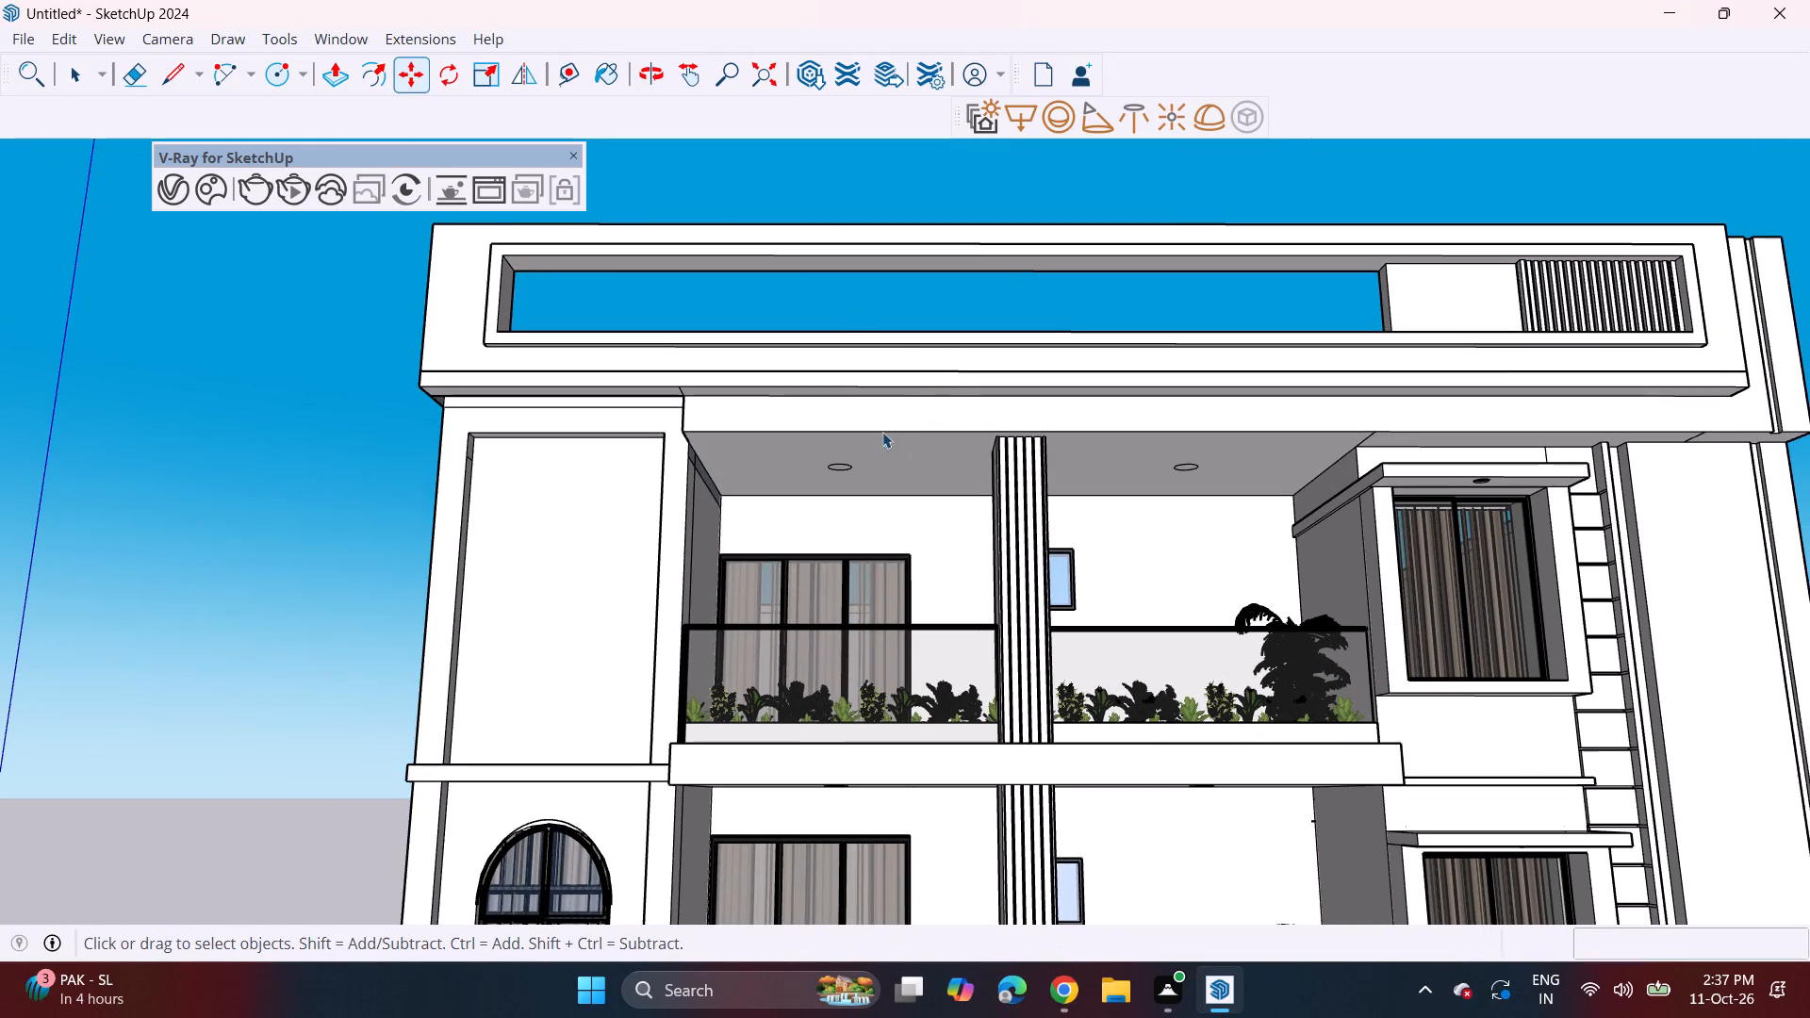
Recess the top balcony's ceiling circles with Push/Pull, about 1 1/2" in the left bay and 1 1/16" in the right bay.
key(p)
middle_click(822, 468)
scroll(822, 468, up, 10)
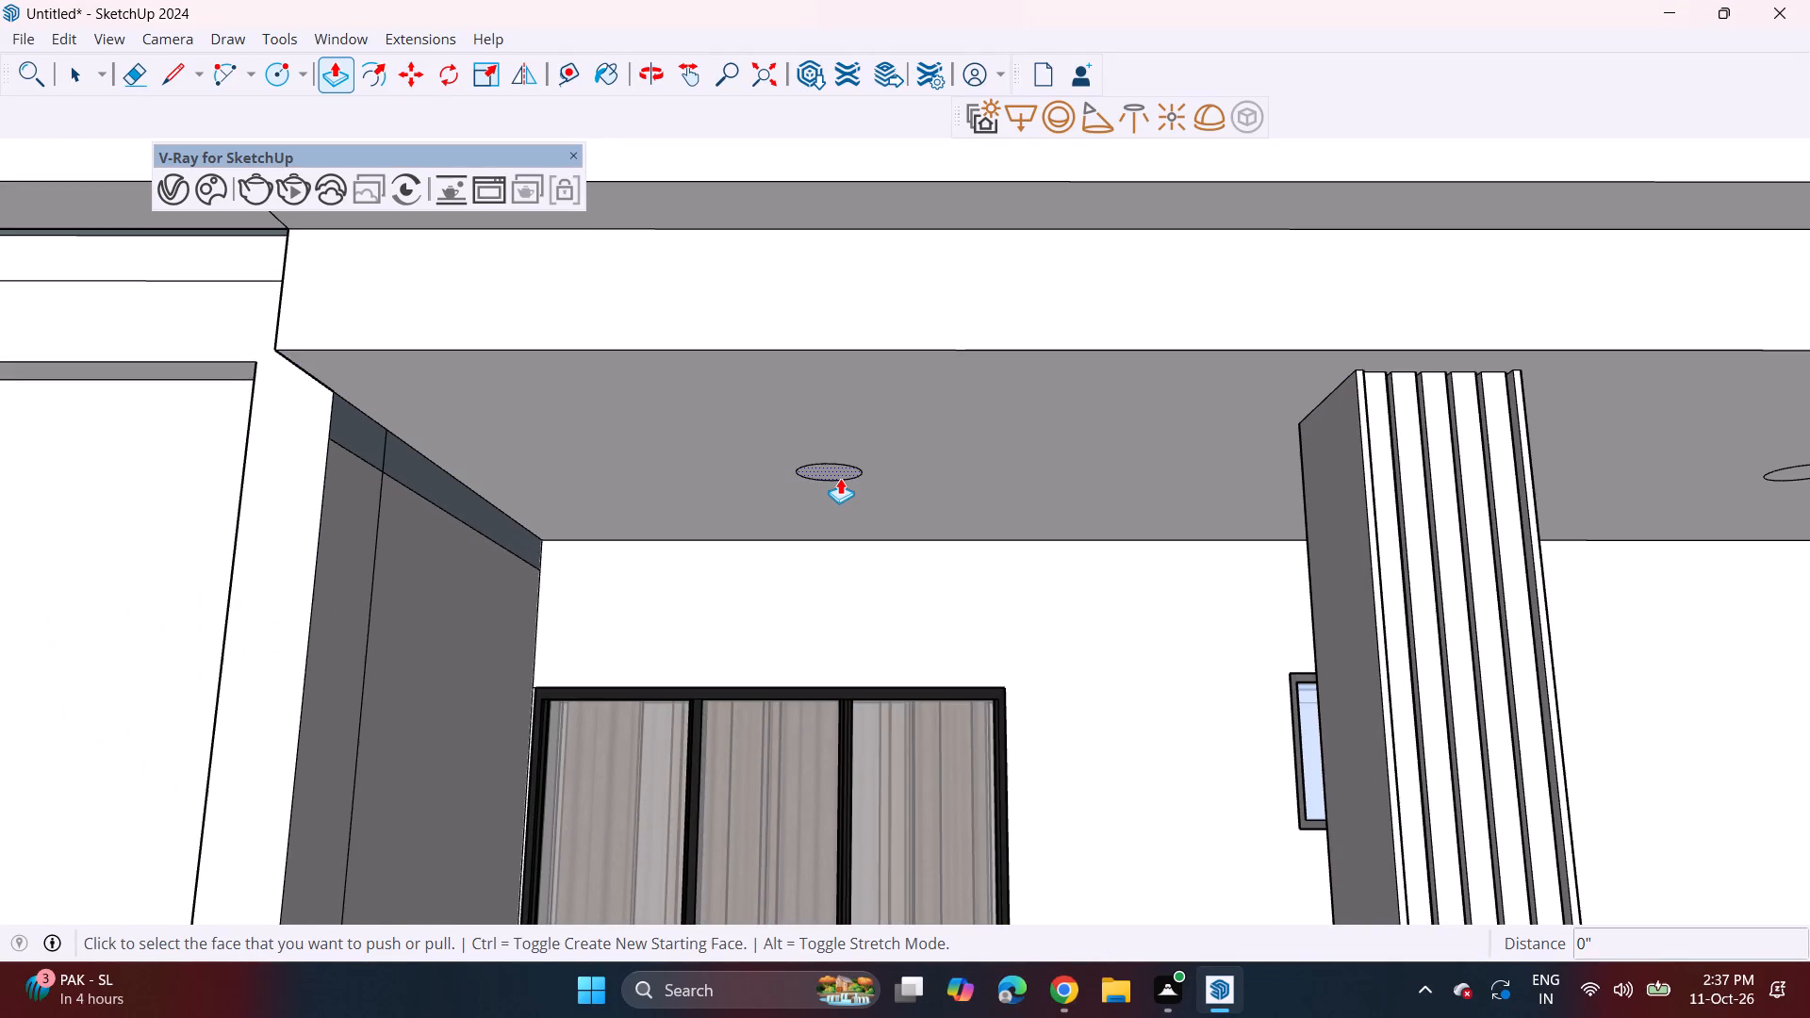
click(839, 476)
click(843, 466)
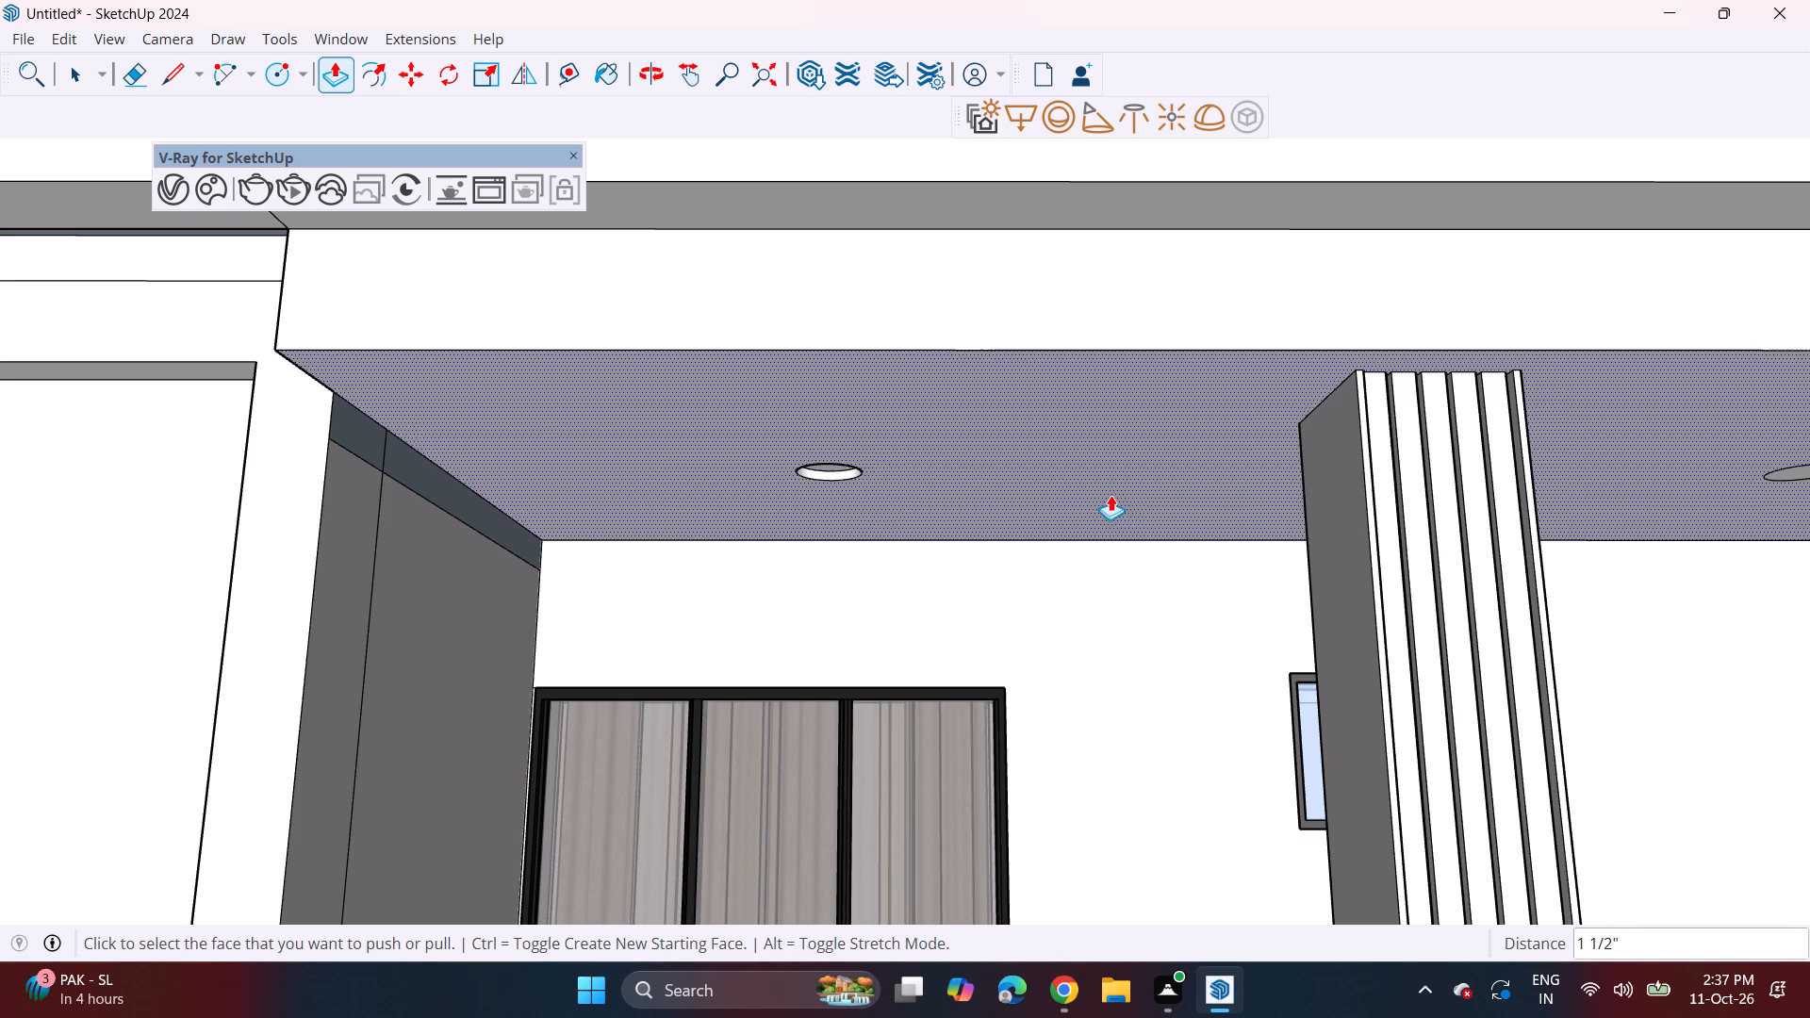
scroll(1129, 502, down, 3)
shift+middle_drag(1117, 520, 782, 385)
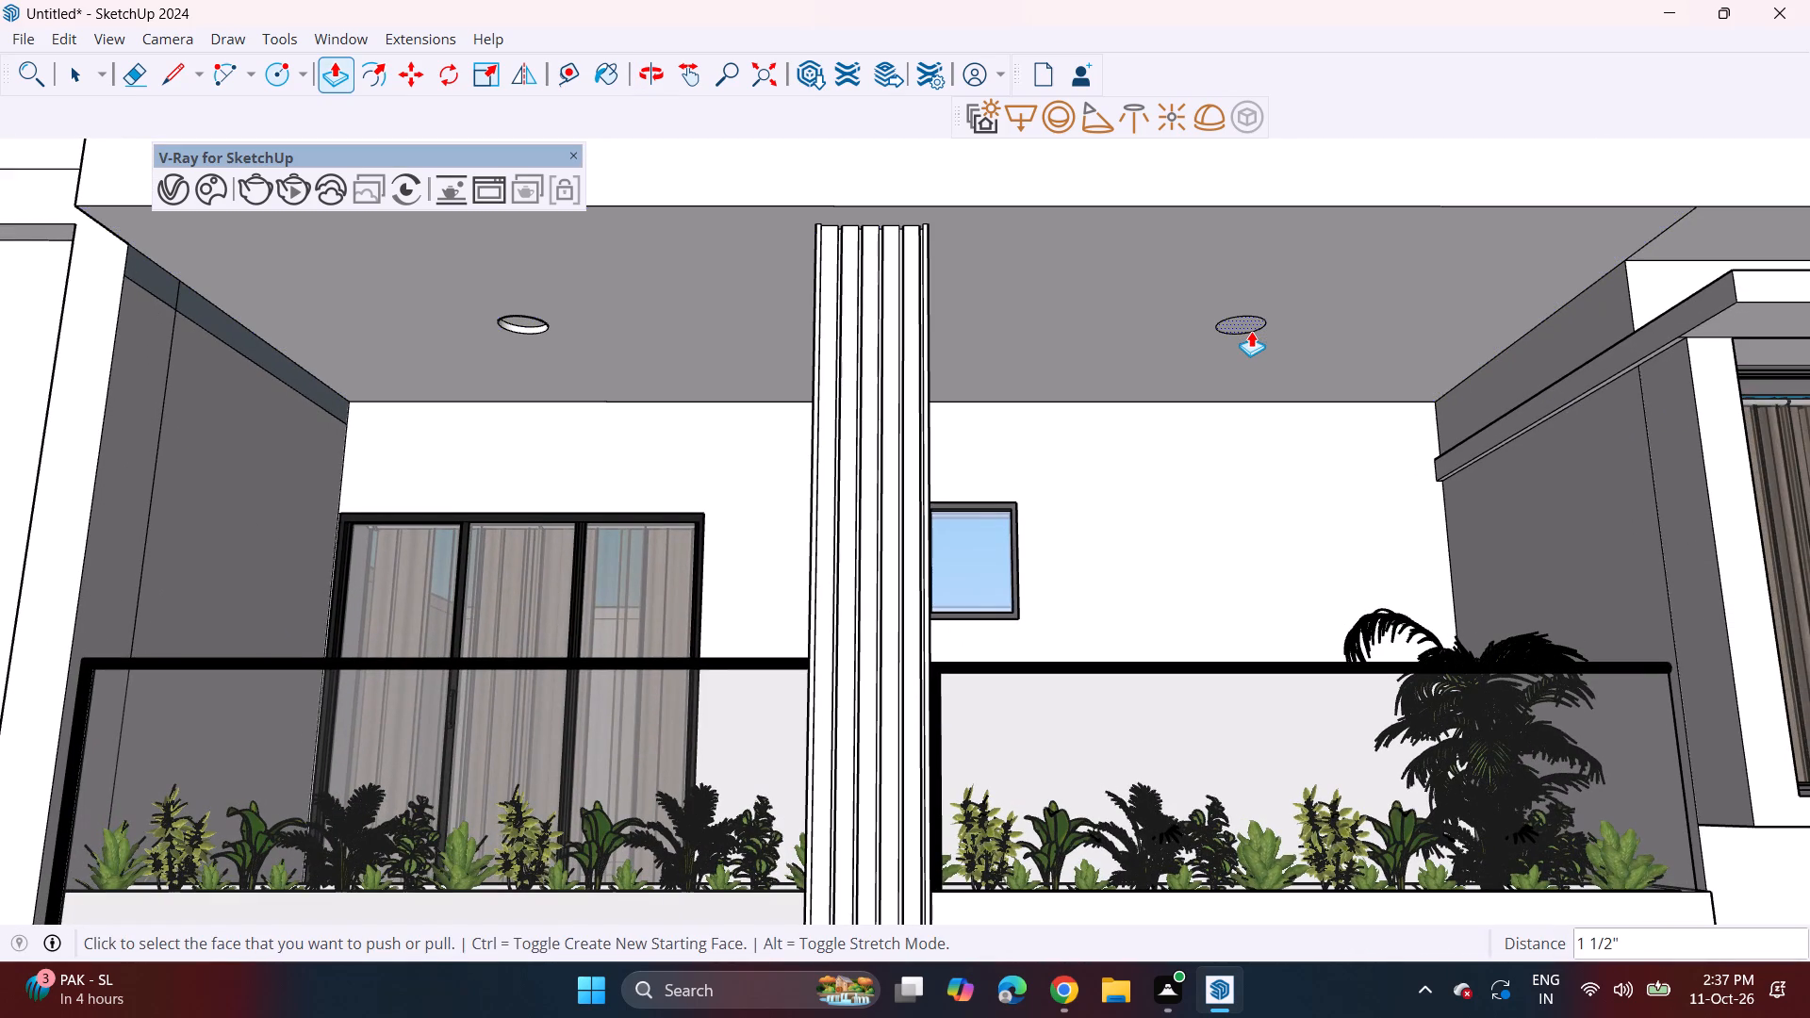
click(1251, 331)
click(1251, 326)
Recess both circles in the middle balcony's ceiling by repeating the last Push/Pull depth.
shift+middle_drag(1162, 509, 1166, 240)
shift+middle_drag(1097, 547, 1133, 334)
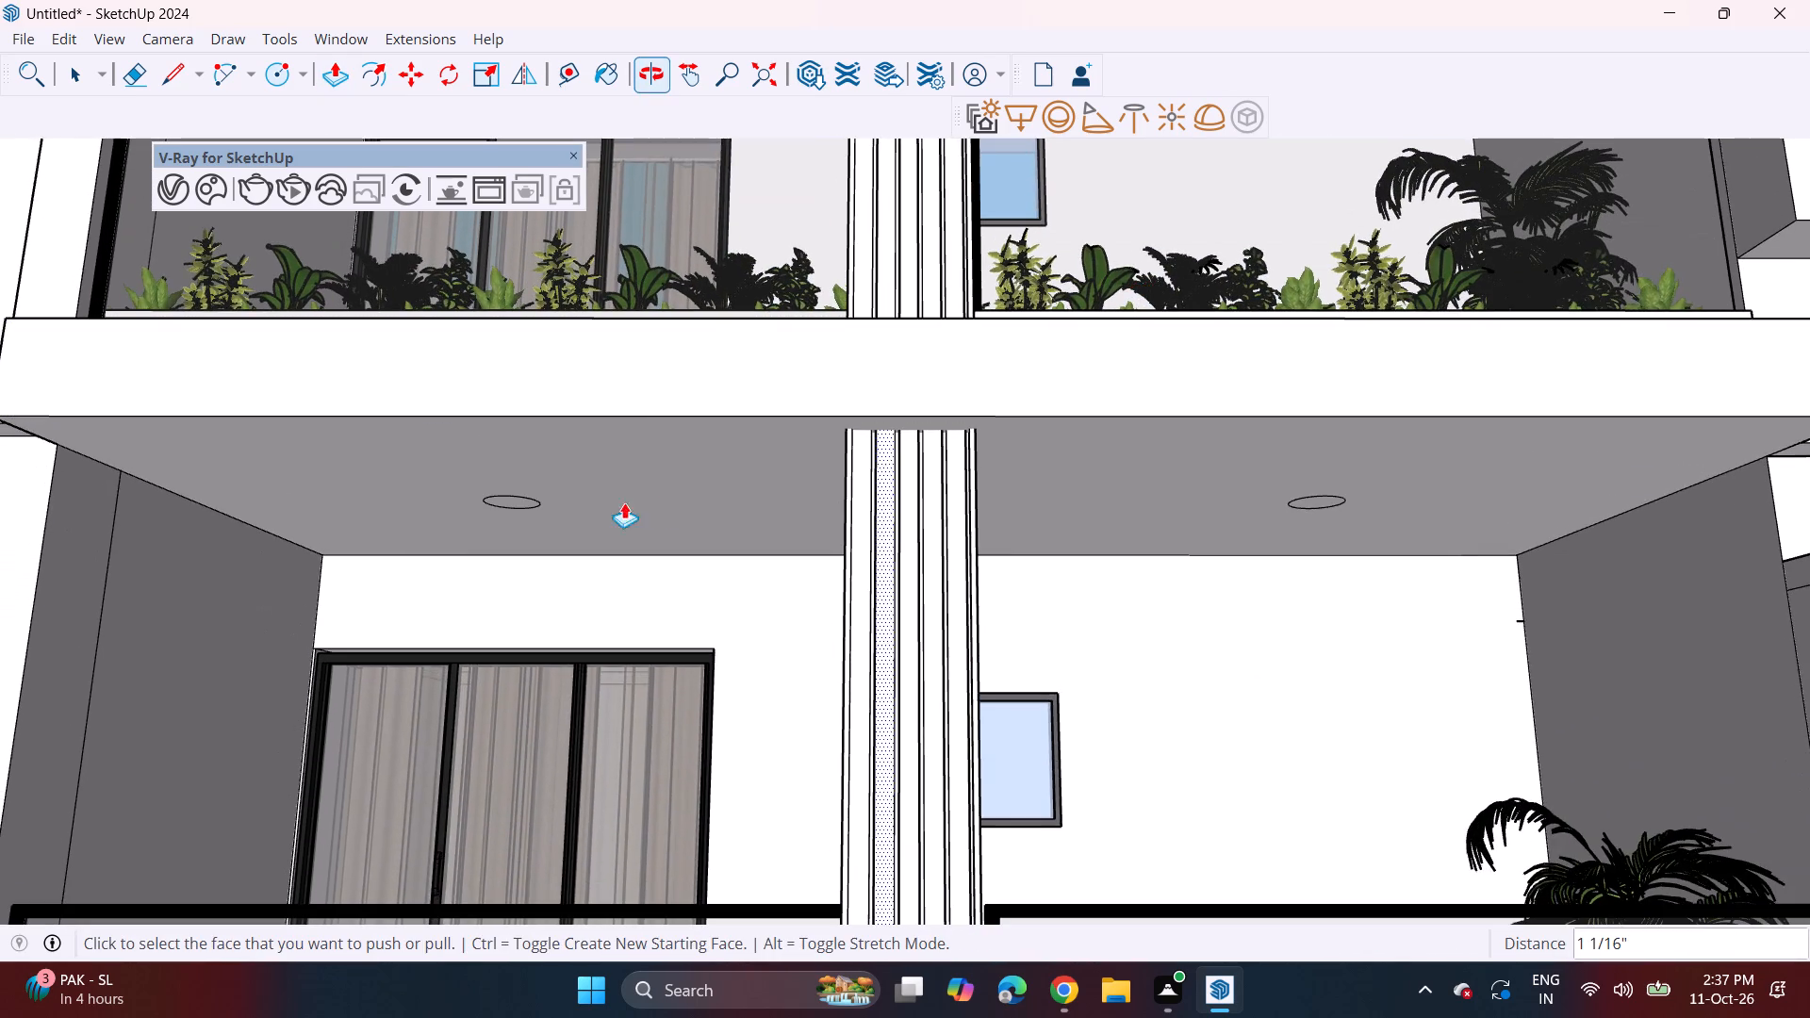
scroll(506, 519, up, 2)
double_click(520, 497)
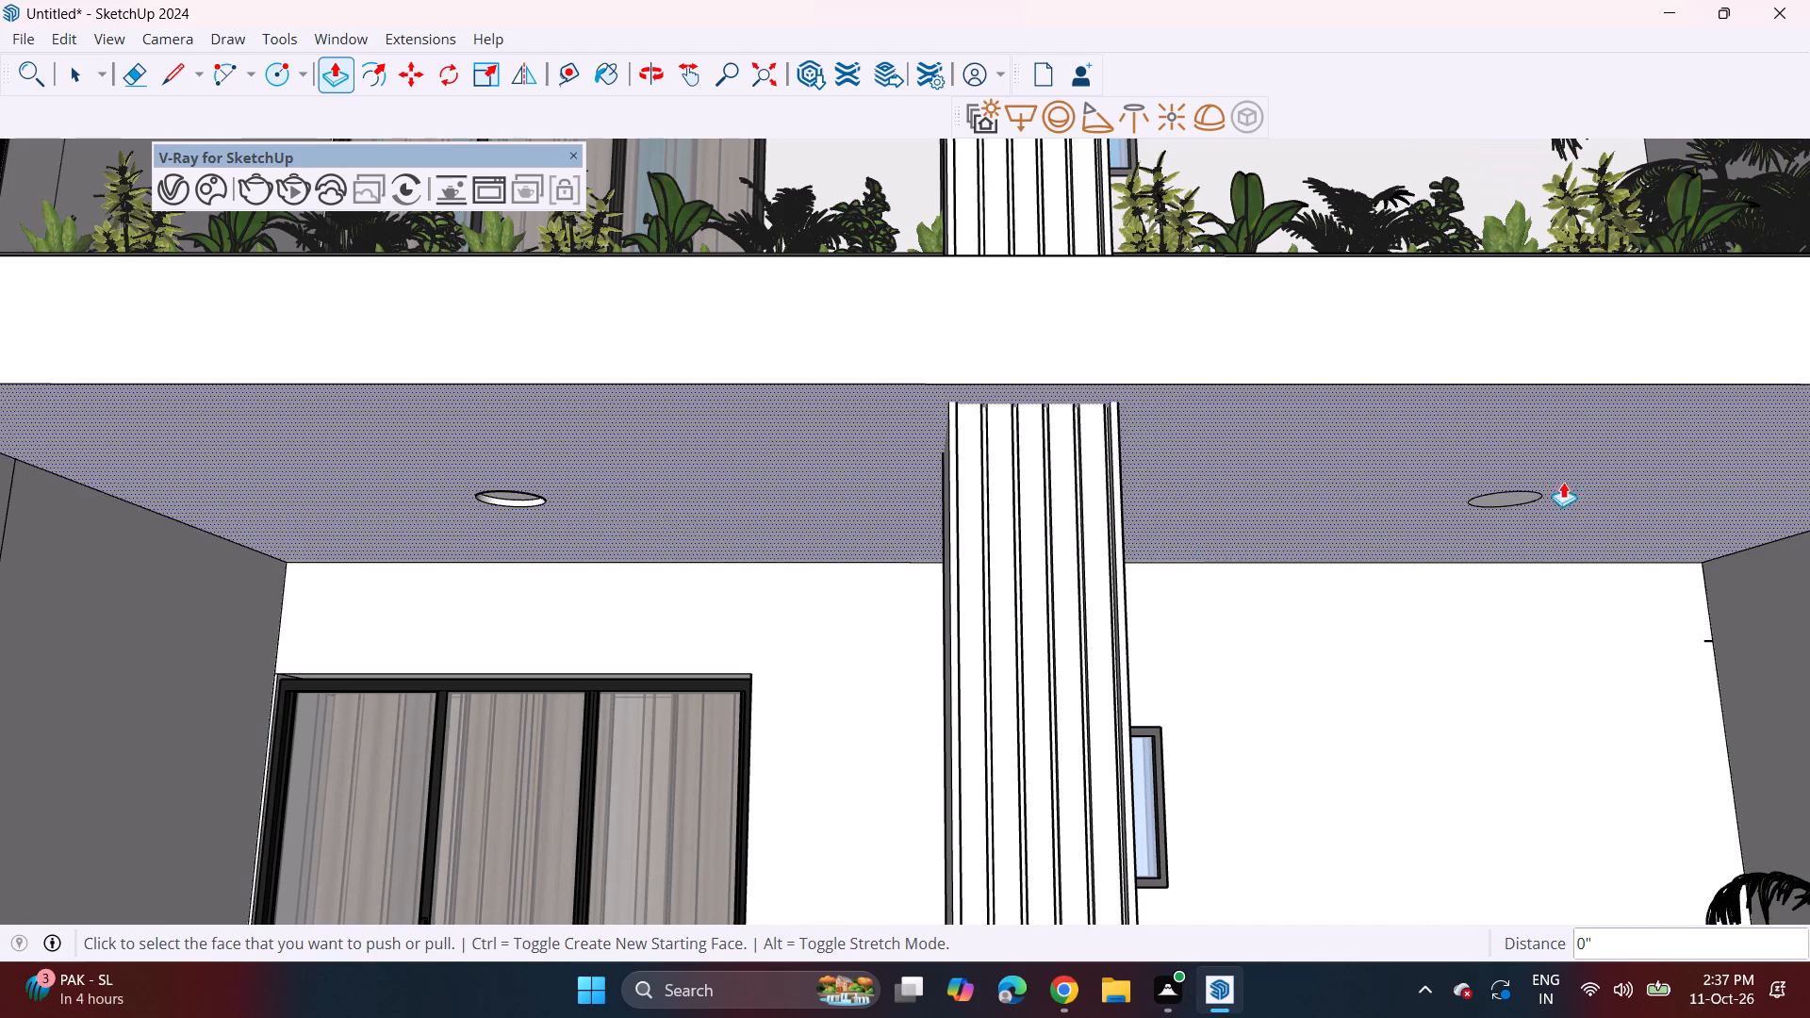
double_click(1532, 496)
Recess both circles in the lowest balcony's ceiling by repeating the last Push/Pull depth.
scroll(1479, 535, down, 3)
shift+middle_drag(1435, 623, 1371, 258)
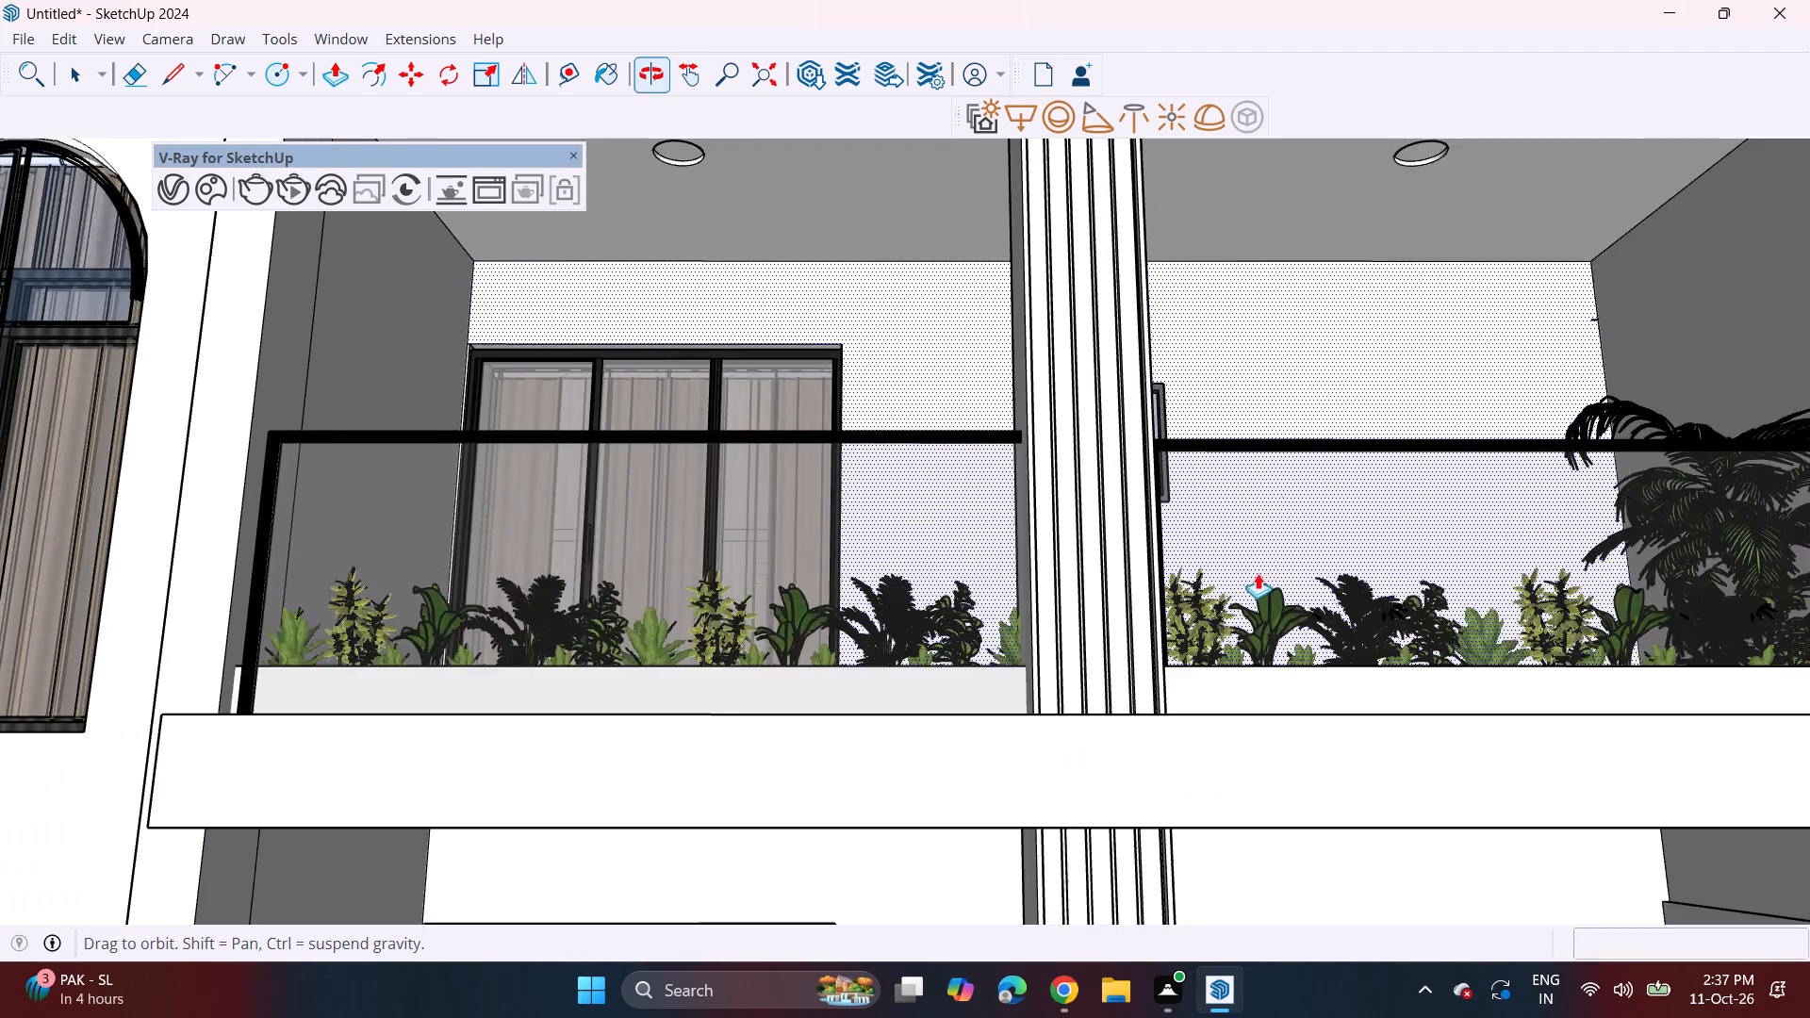
shift+middle_drag(1226, 562, 1208, 355)
middle_drag(795, 524, 782, 360)
double_click(627, 521)
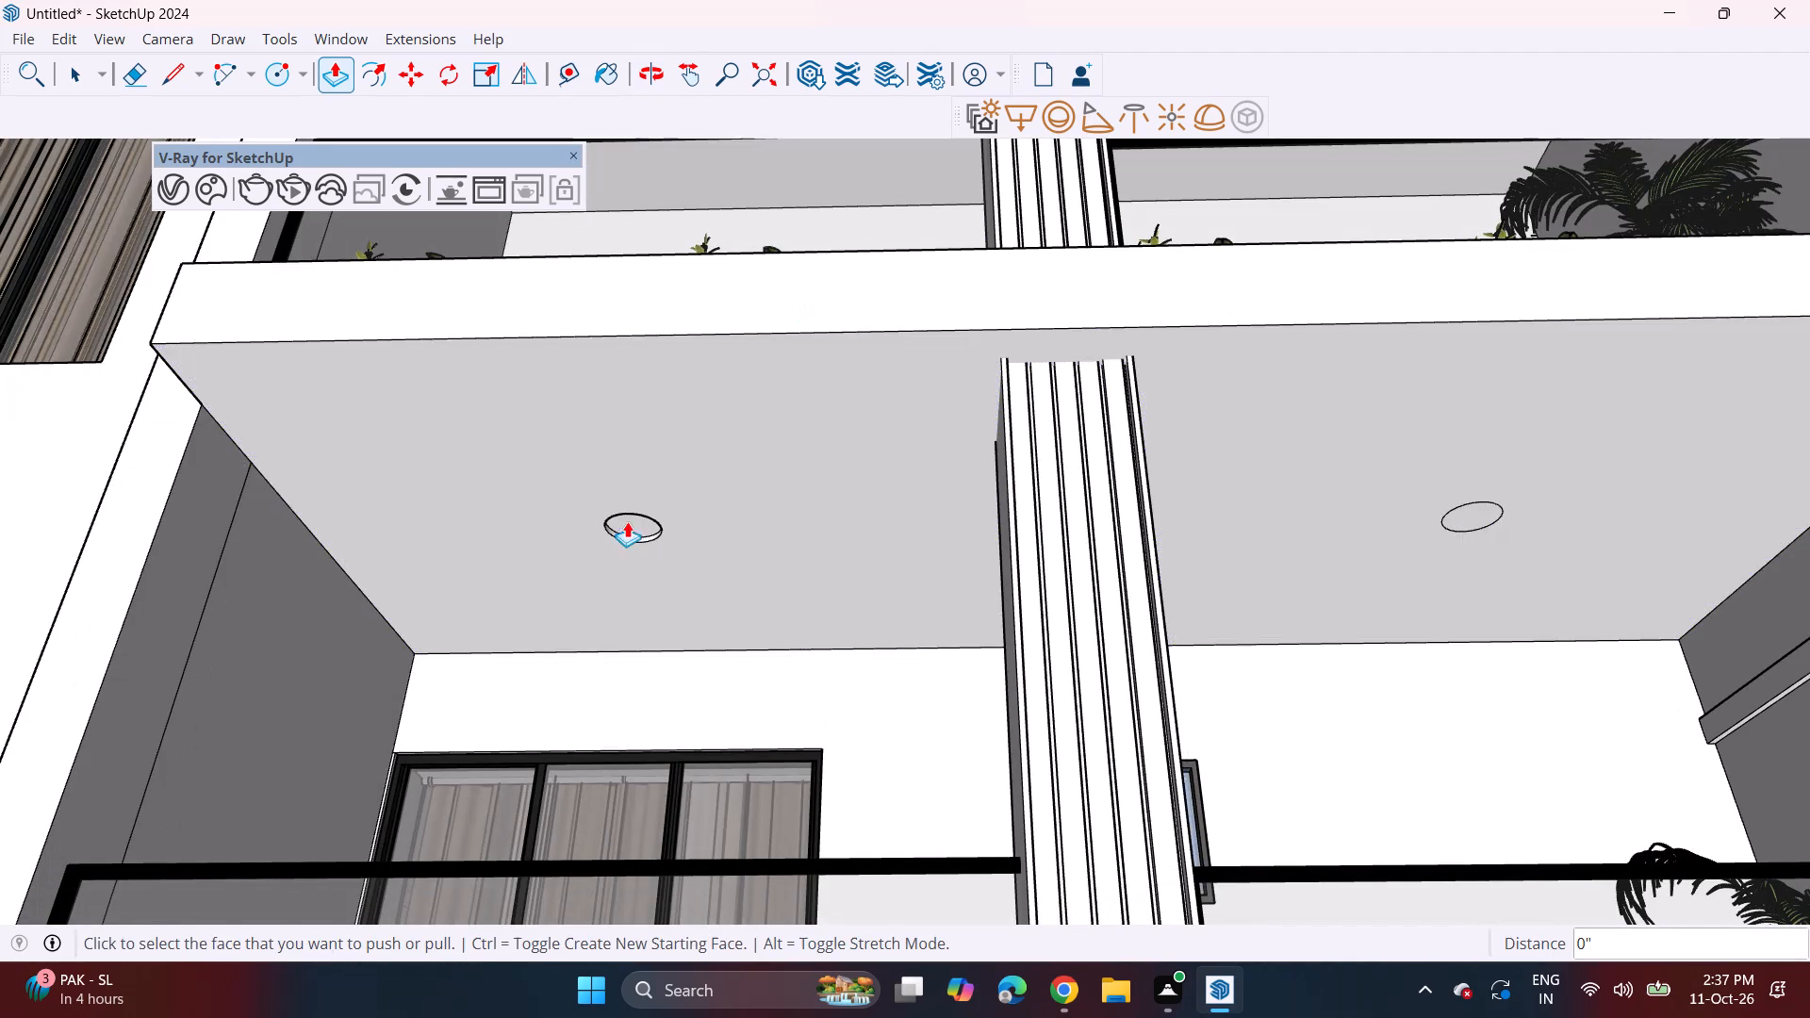
double_click(1483, 518)
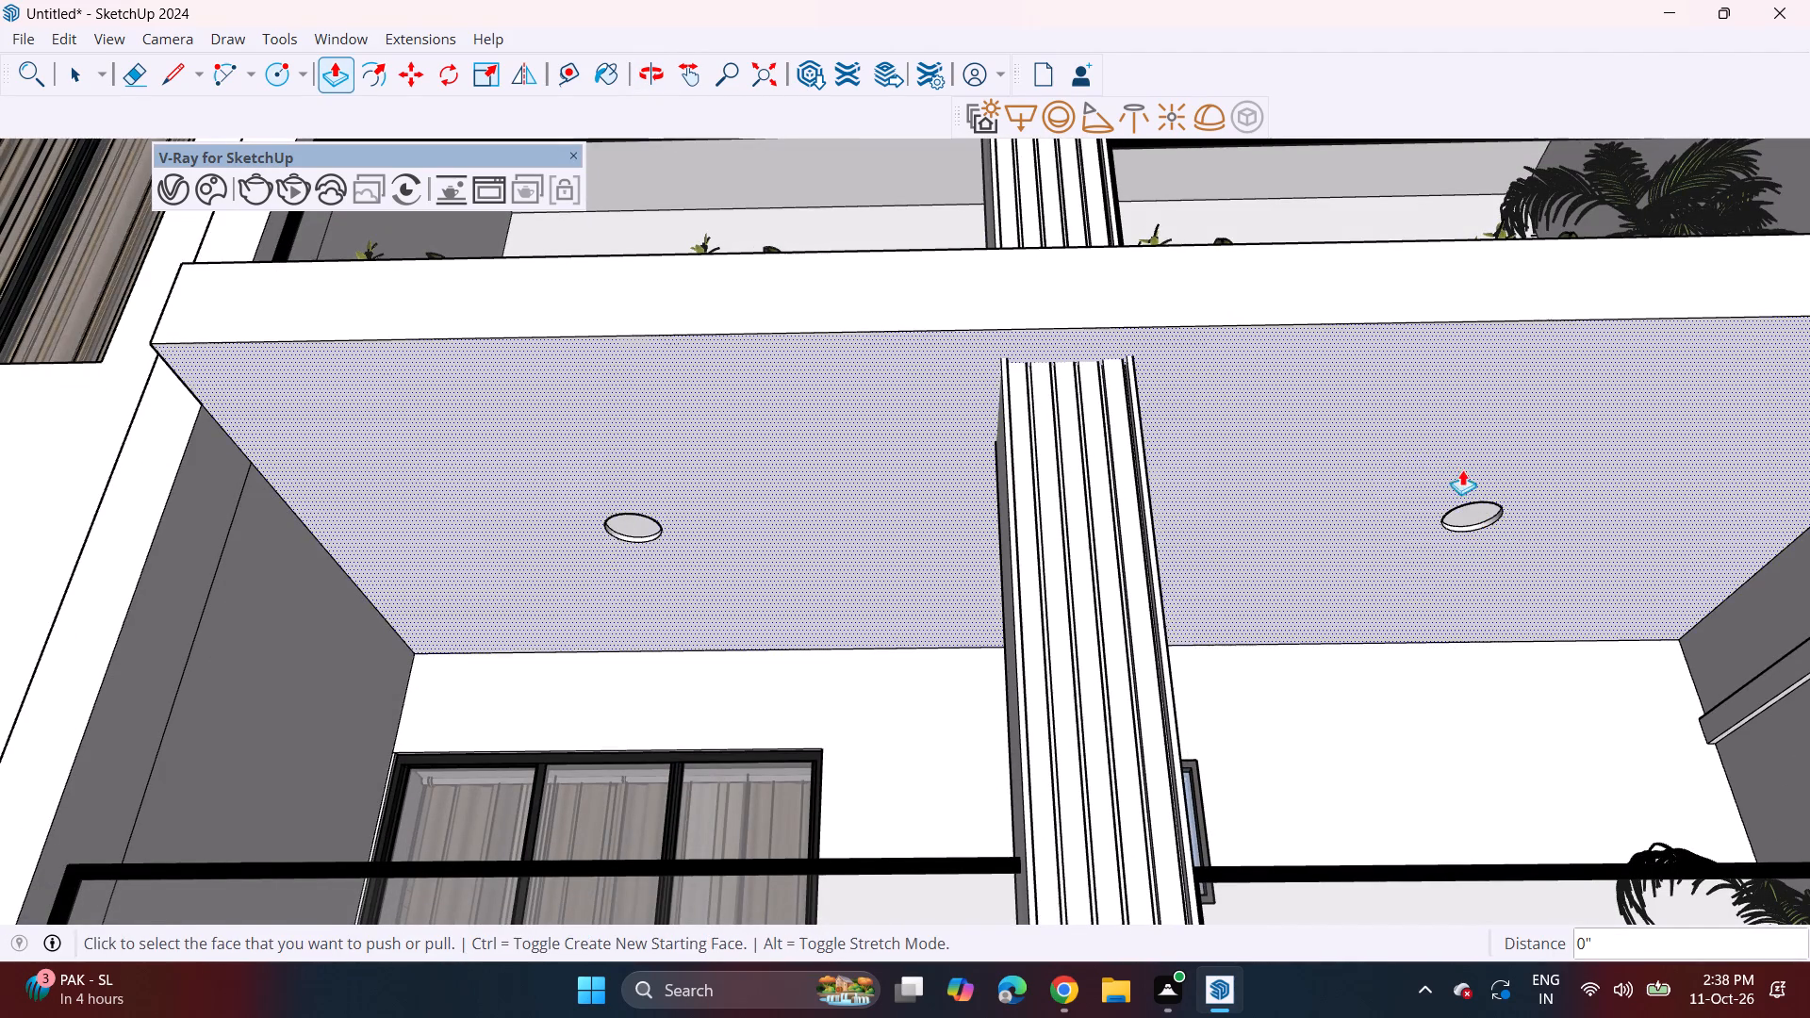
Examine the whole front facade, checking the balconies, planters and recessed ceiling circles from several angles.
scroll(1402, 460, down, 2)
middle_drag(1337, 460, 1335, 626)
scroll(1322, 483, down, 12)
shift+middle_drag(1322, 437, 1063, 574)
shift+middle_drag(1137, 397, 1051, 636)
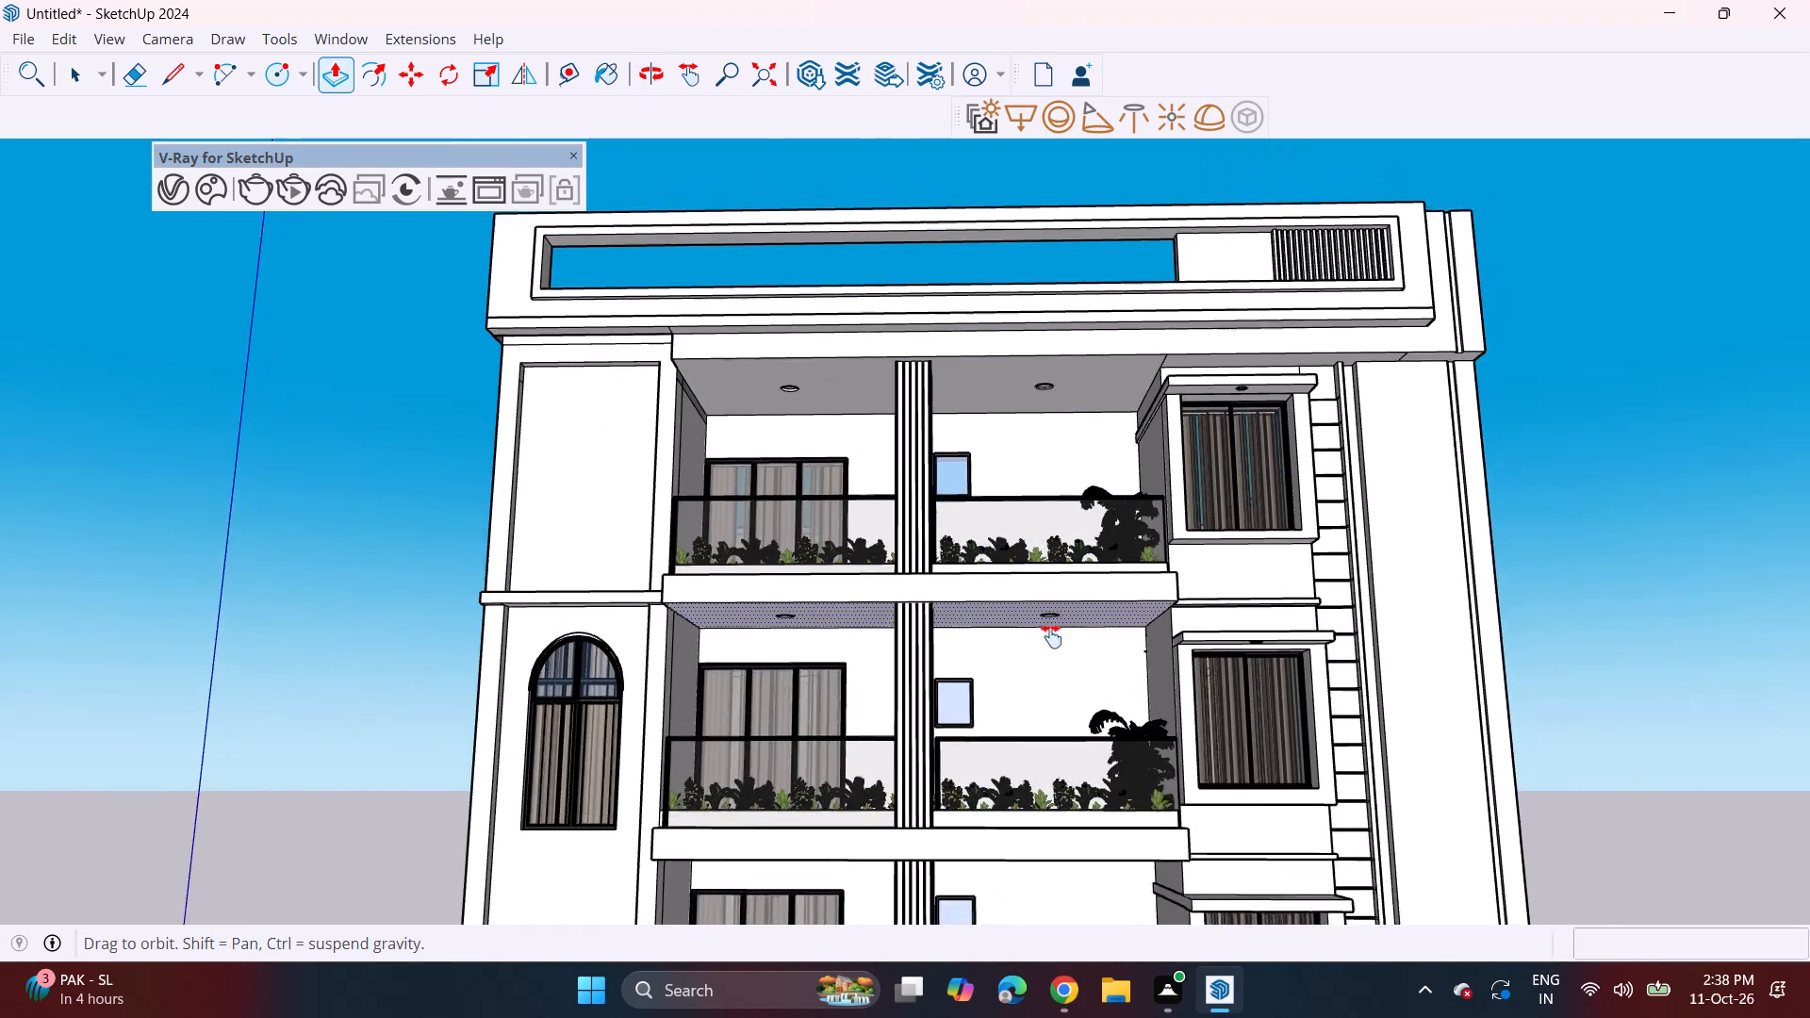
shift+middle_drag(1051, 636, 1047, 643)
middle_drag(987, 449, 999, 466)
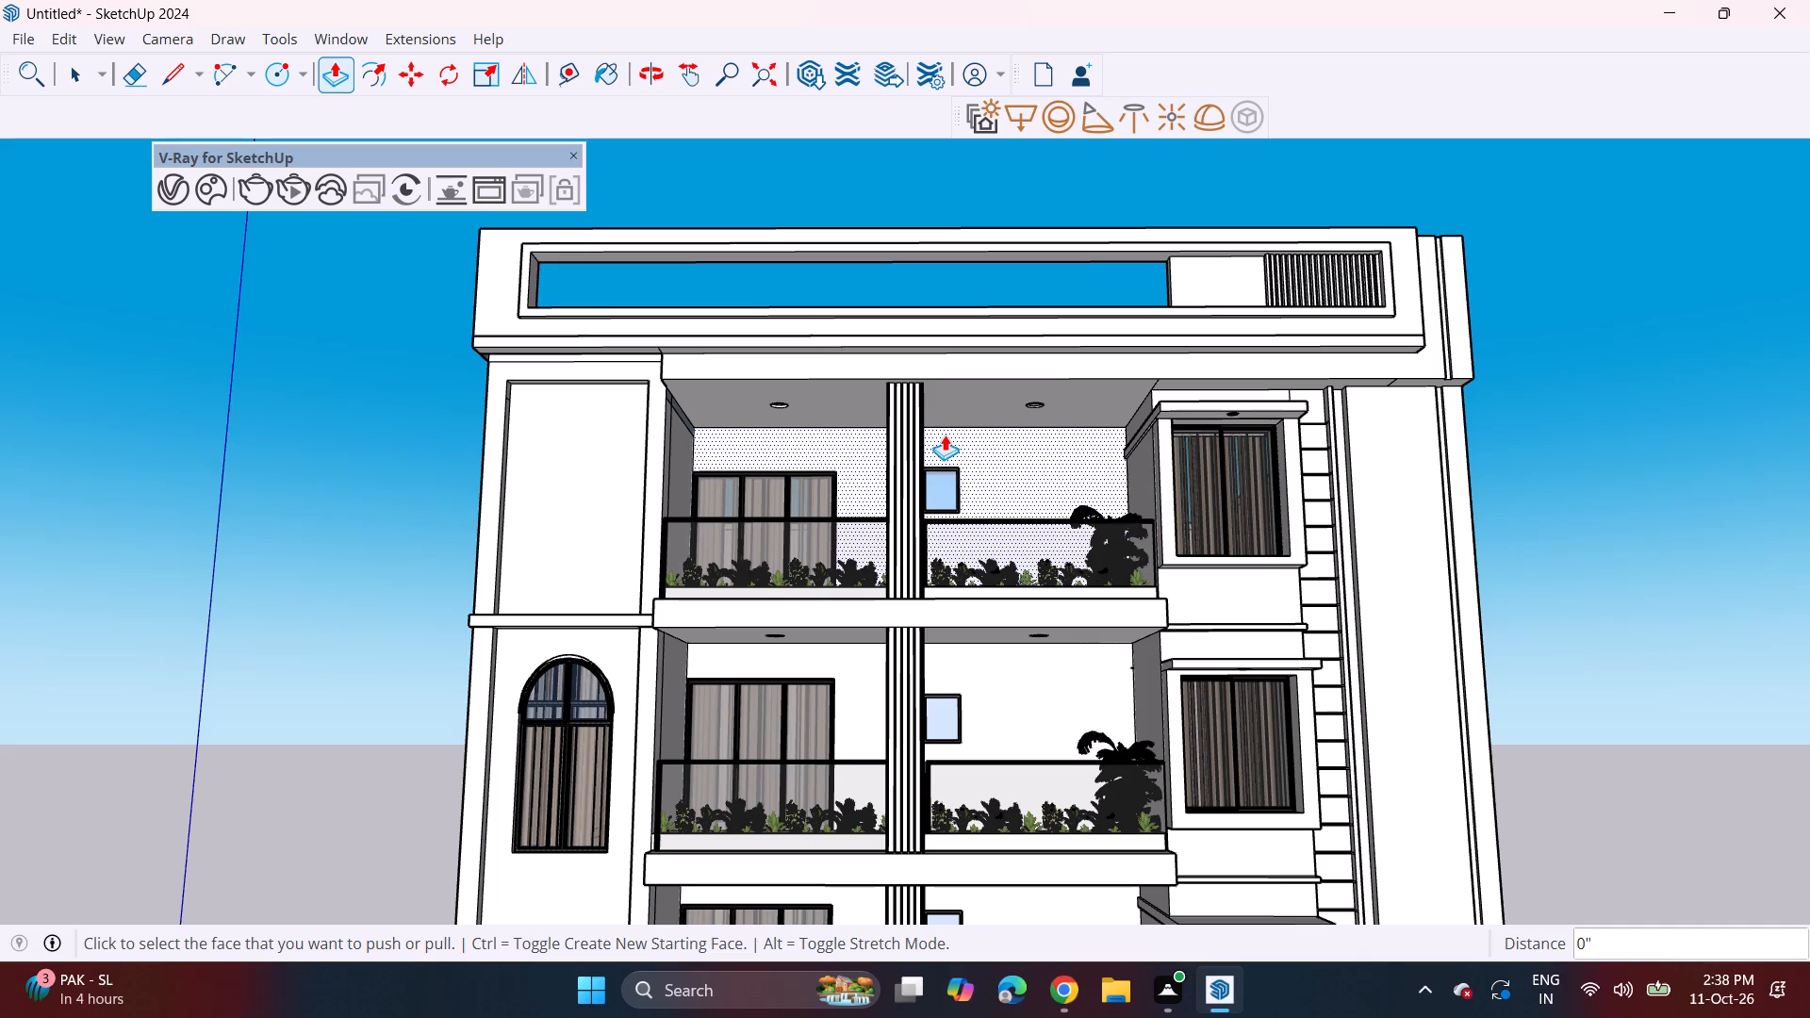
middle_drag(984, 474, 994, 538)
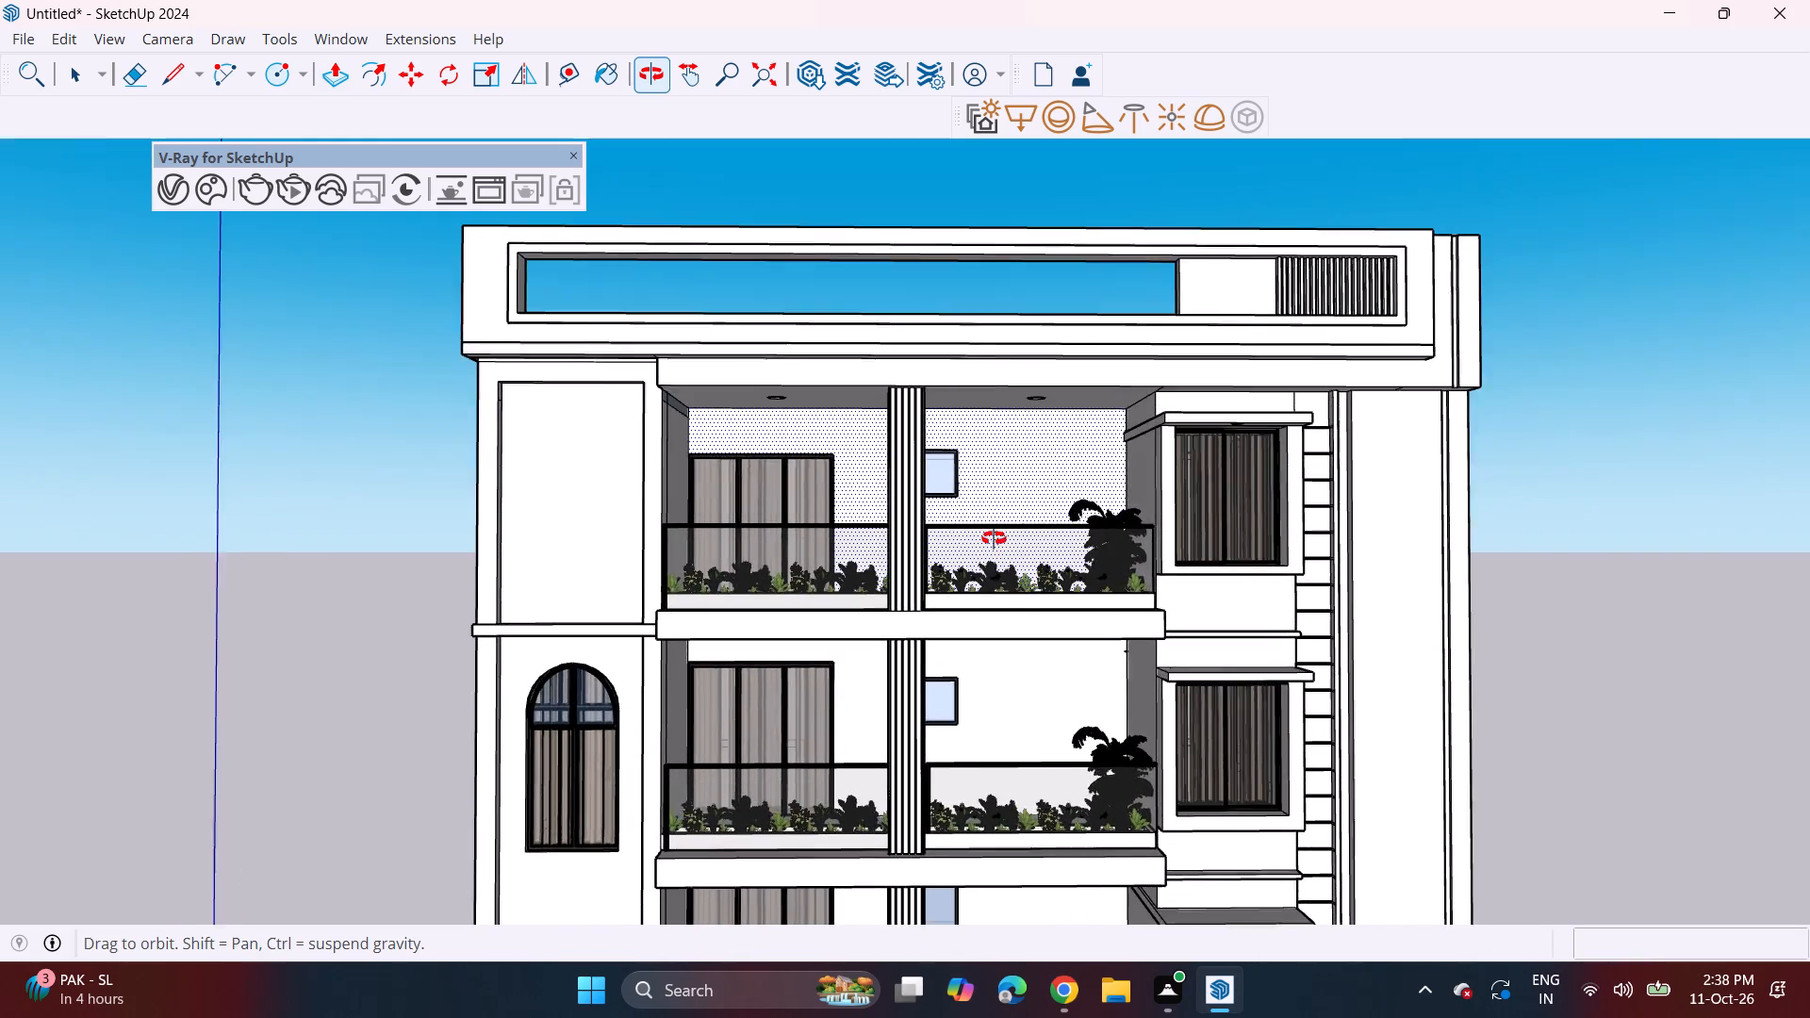
middle_drag(994, 538, 994, 537)
scroll(991, 541, down, 6)
middle_drag(1051, 695, 939, 541)
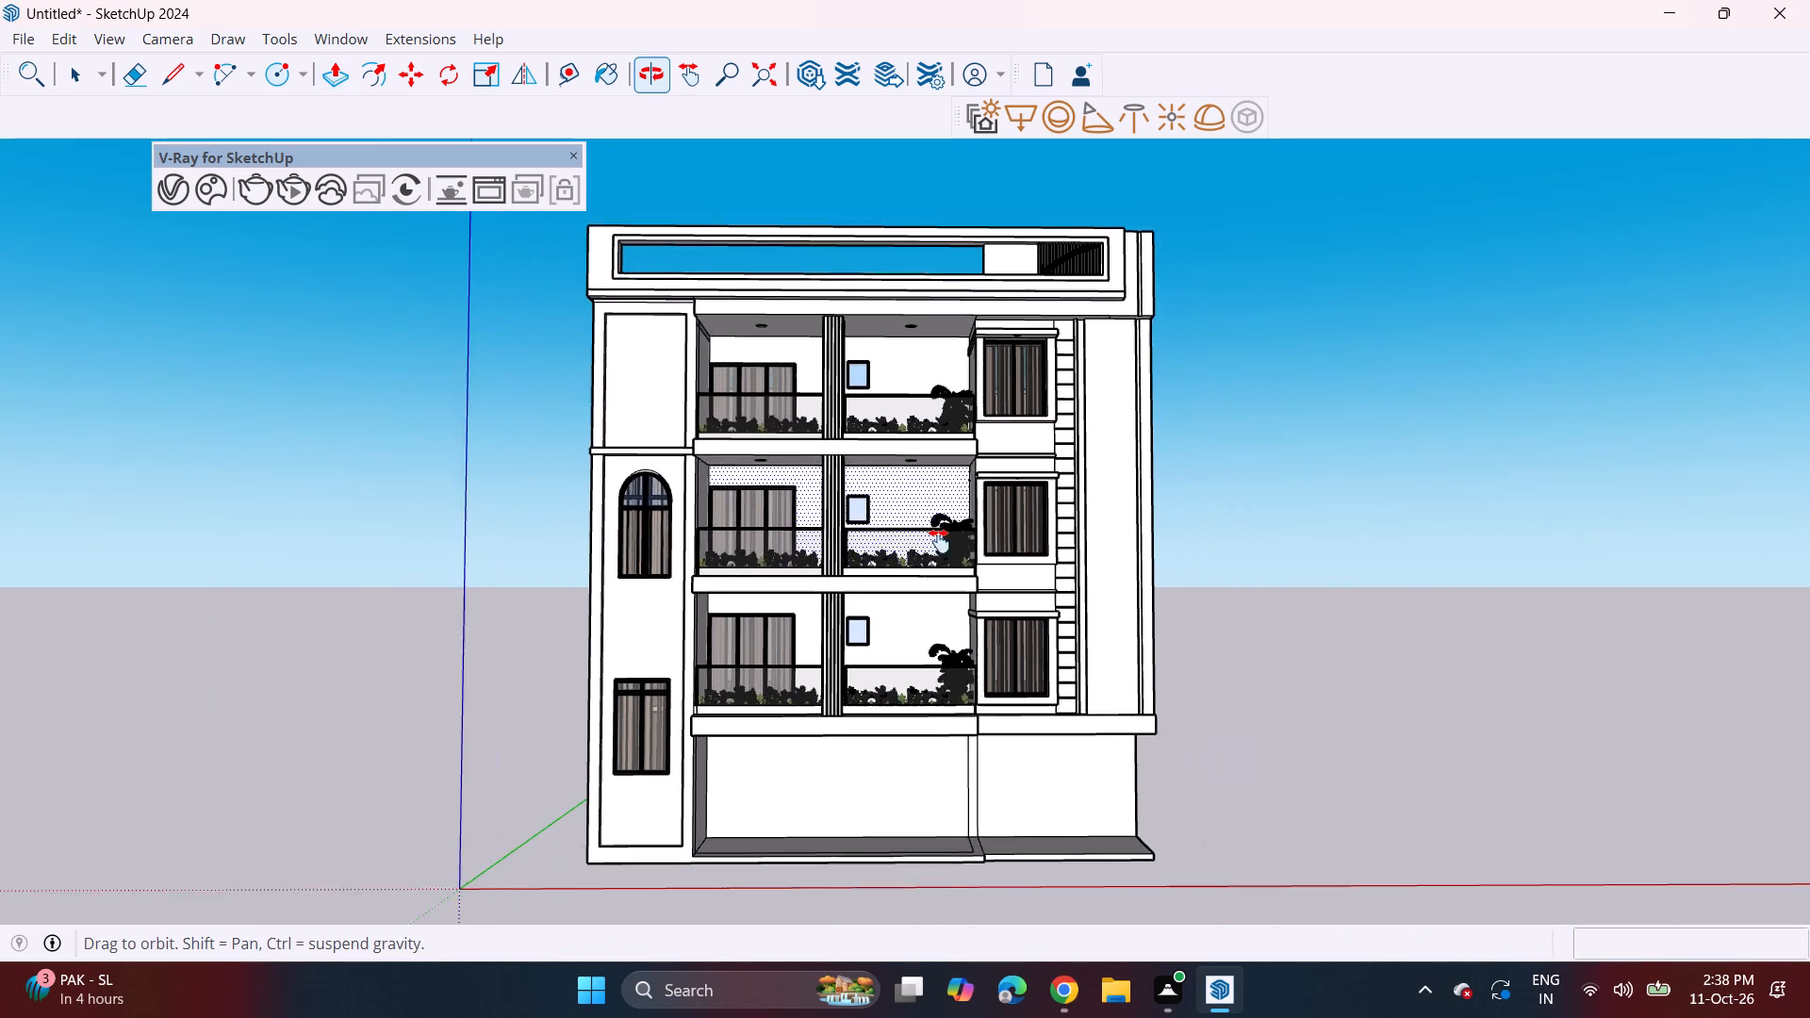
middle_drag(939, 541, 937, 537)
scroll(914, 529, down, 3)
scroll(822, 462, up, 9)
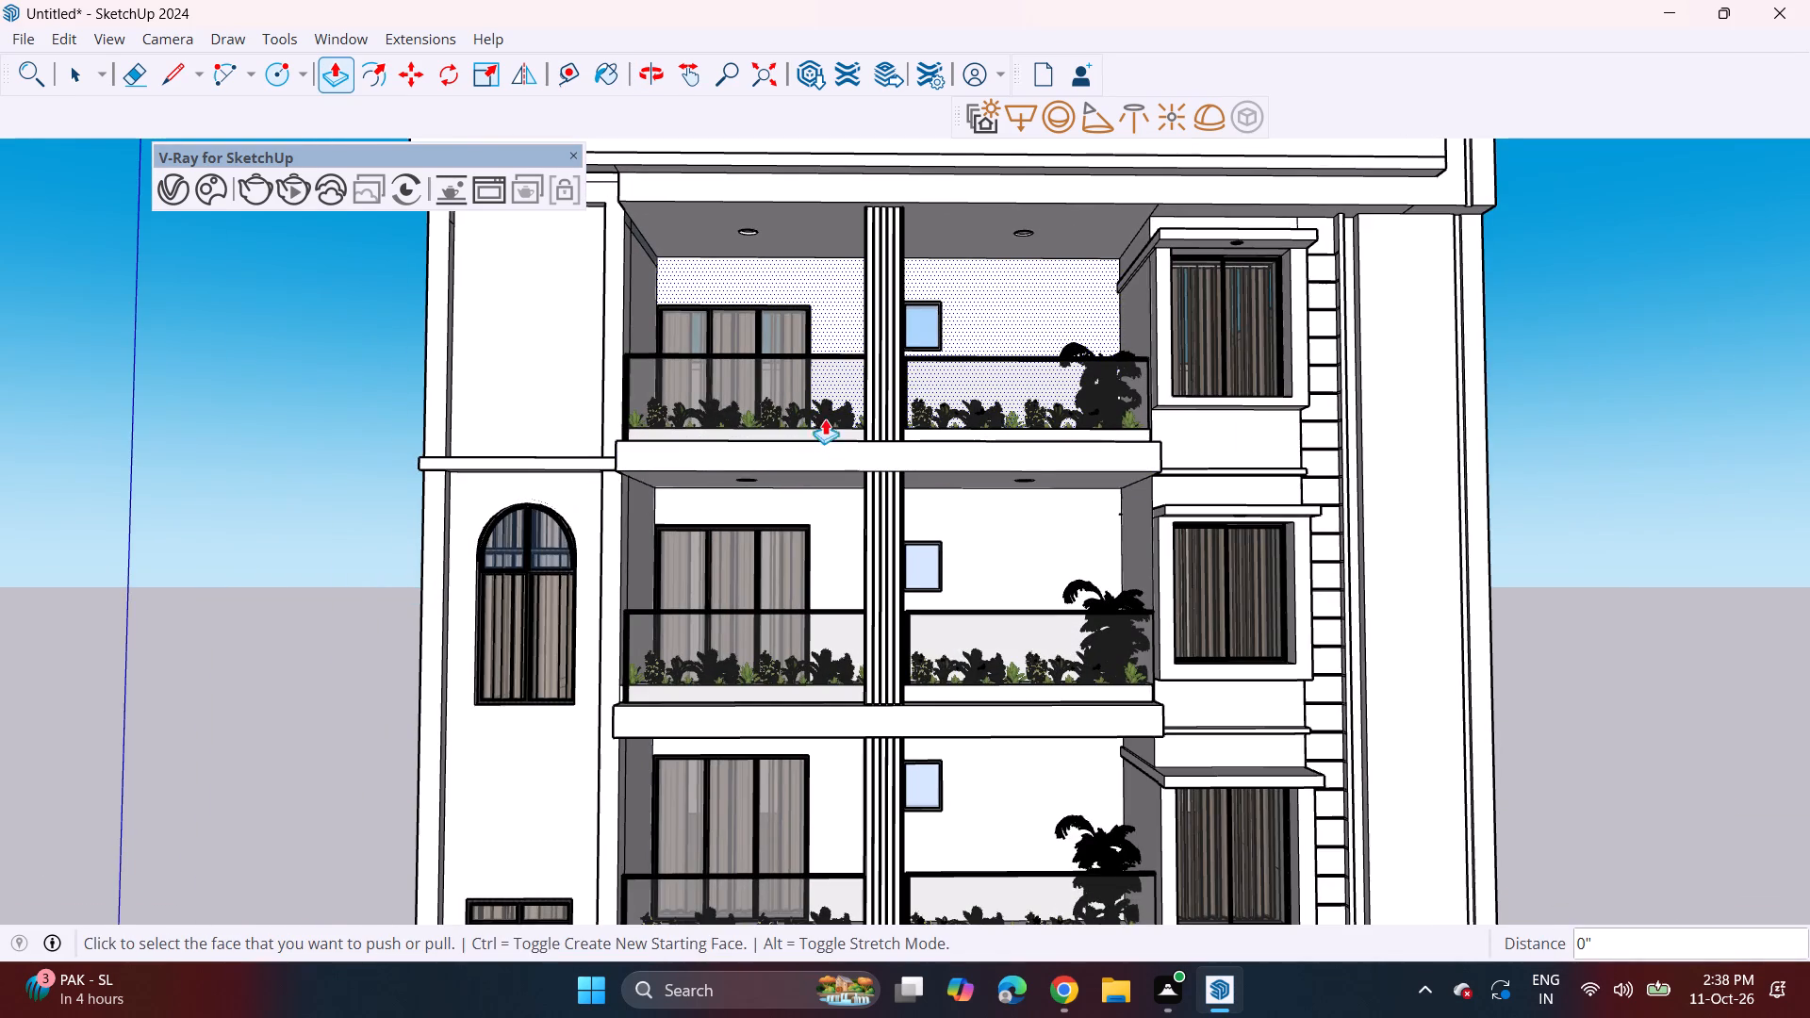
Copy the top balcony's left-bay planter down to an open spot beyond the building's base.
key(space)
click(825, 407)
click(827, 414)
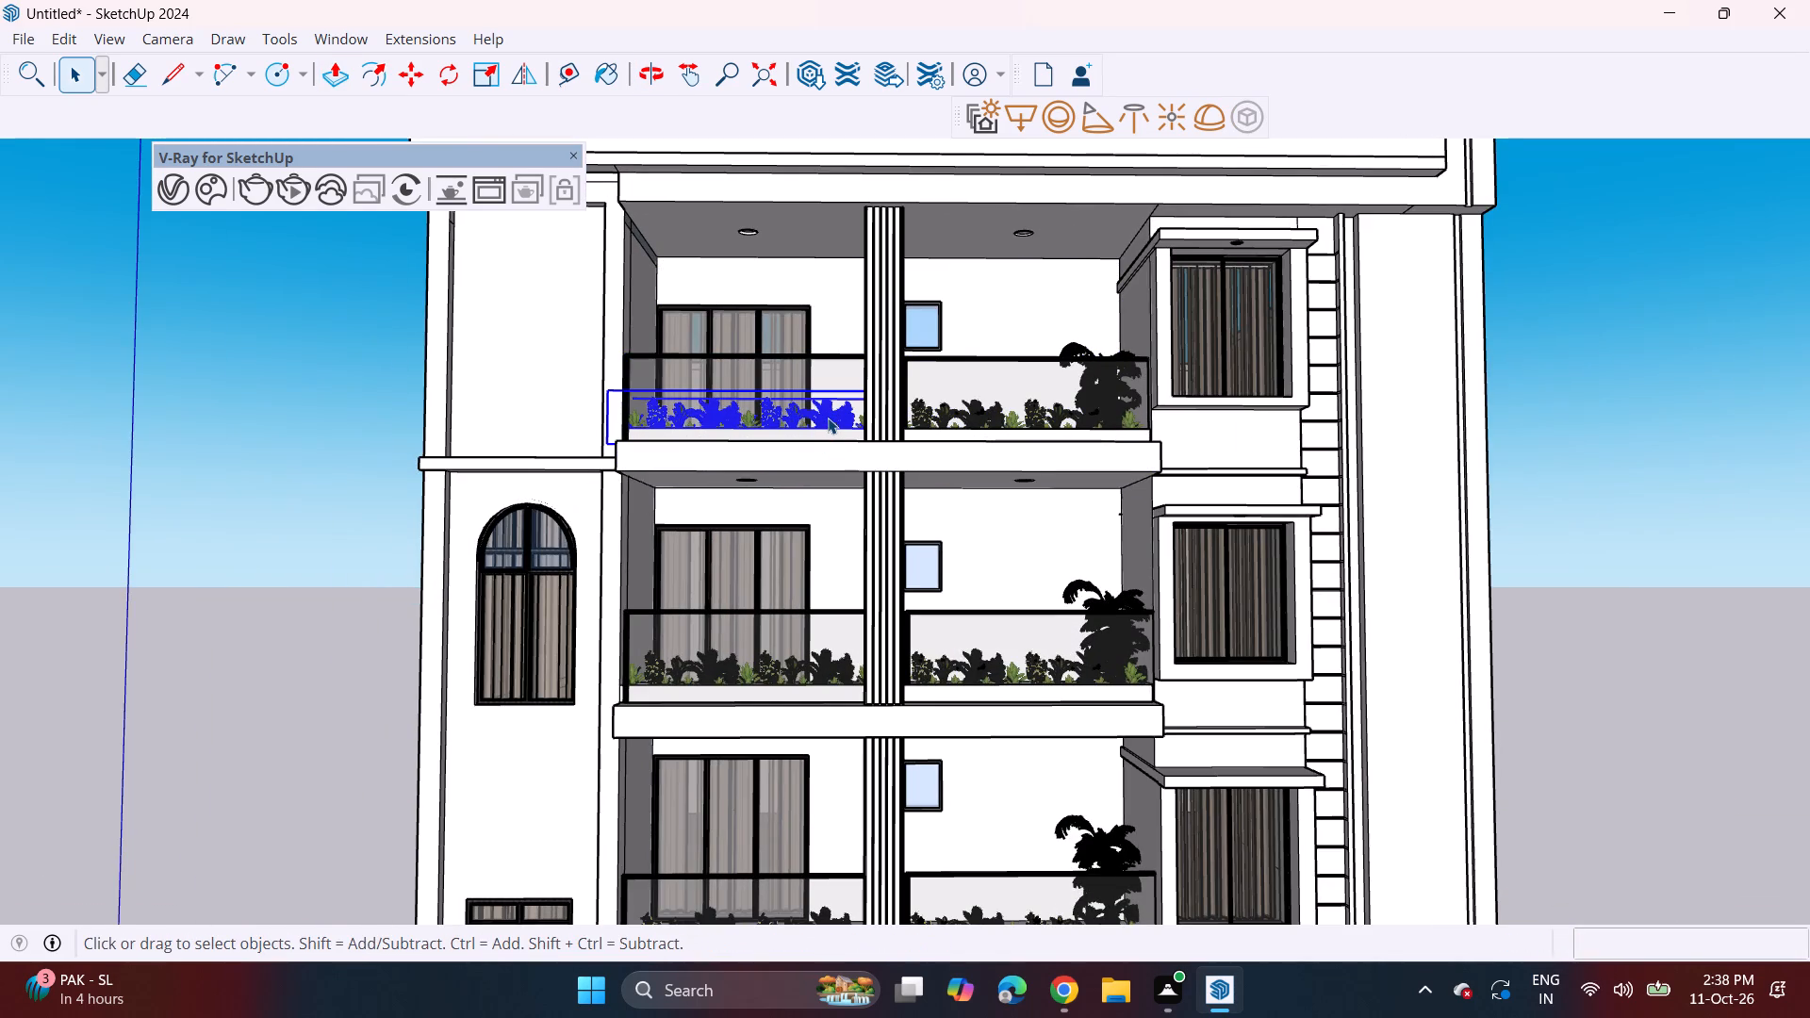
key(m)
click(833, 419)
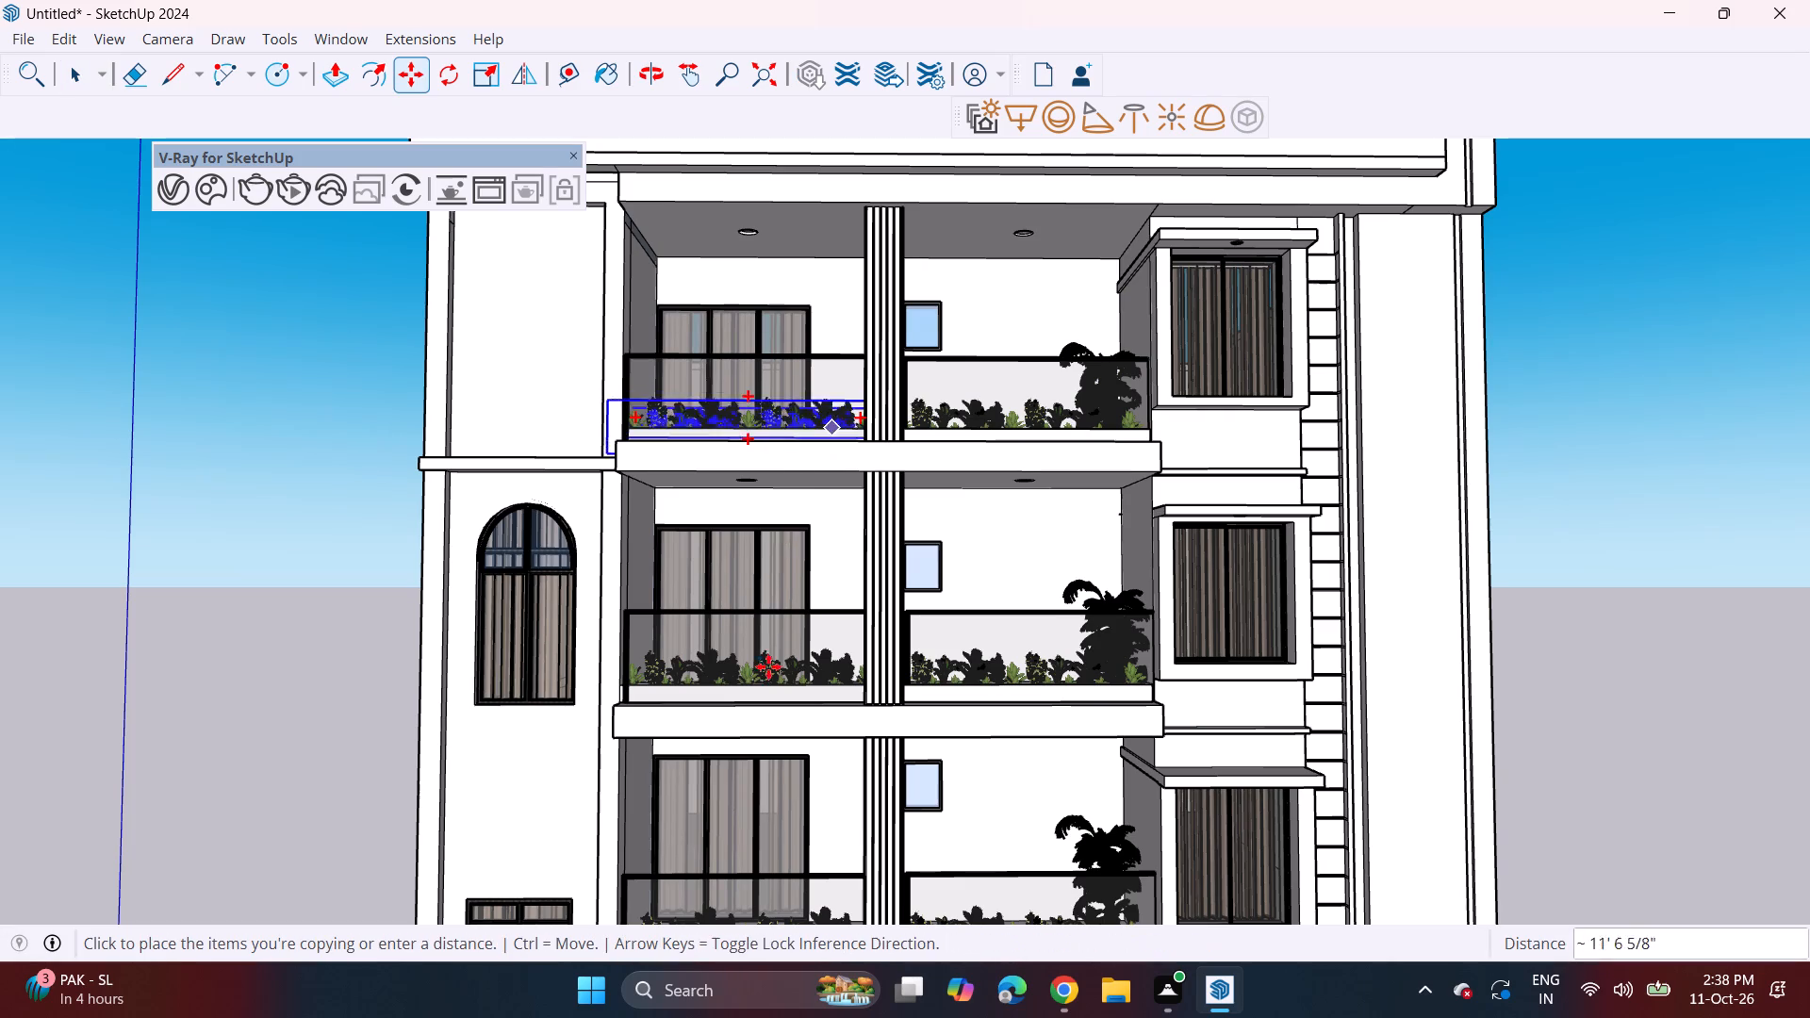
shift+middle_drag(748, 720, 910, 336)
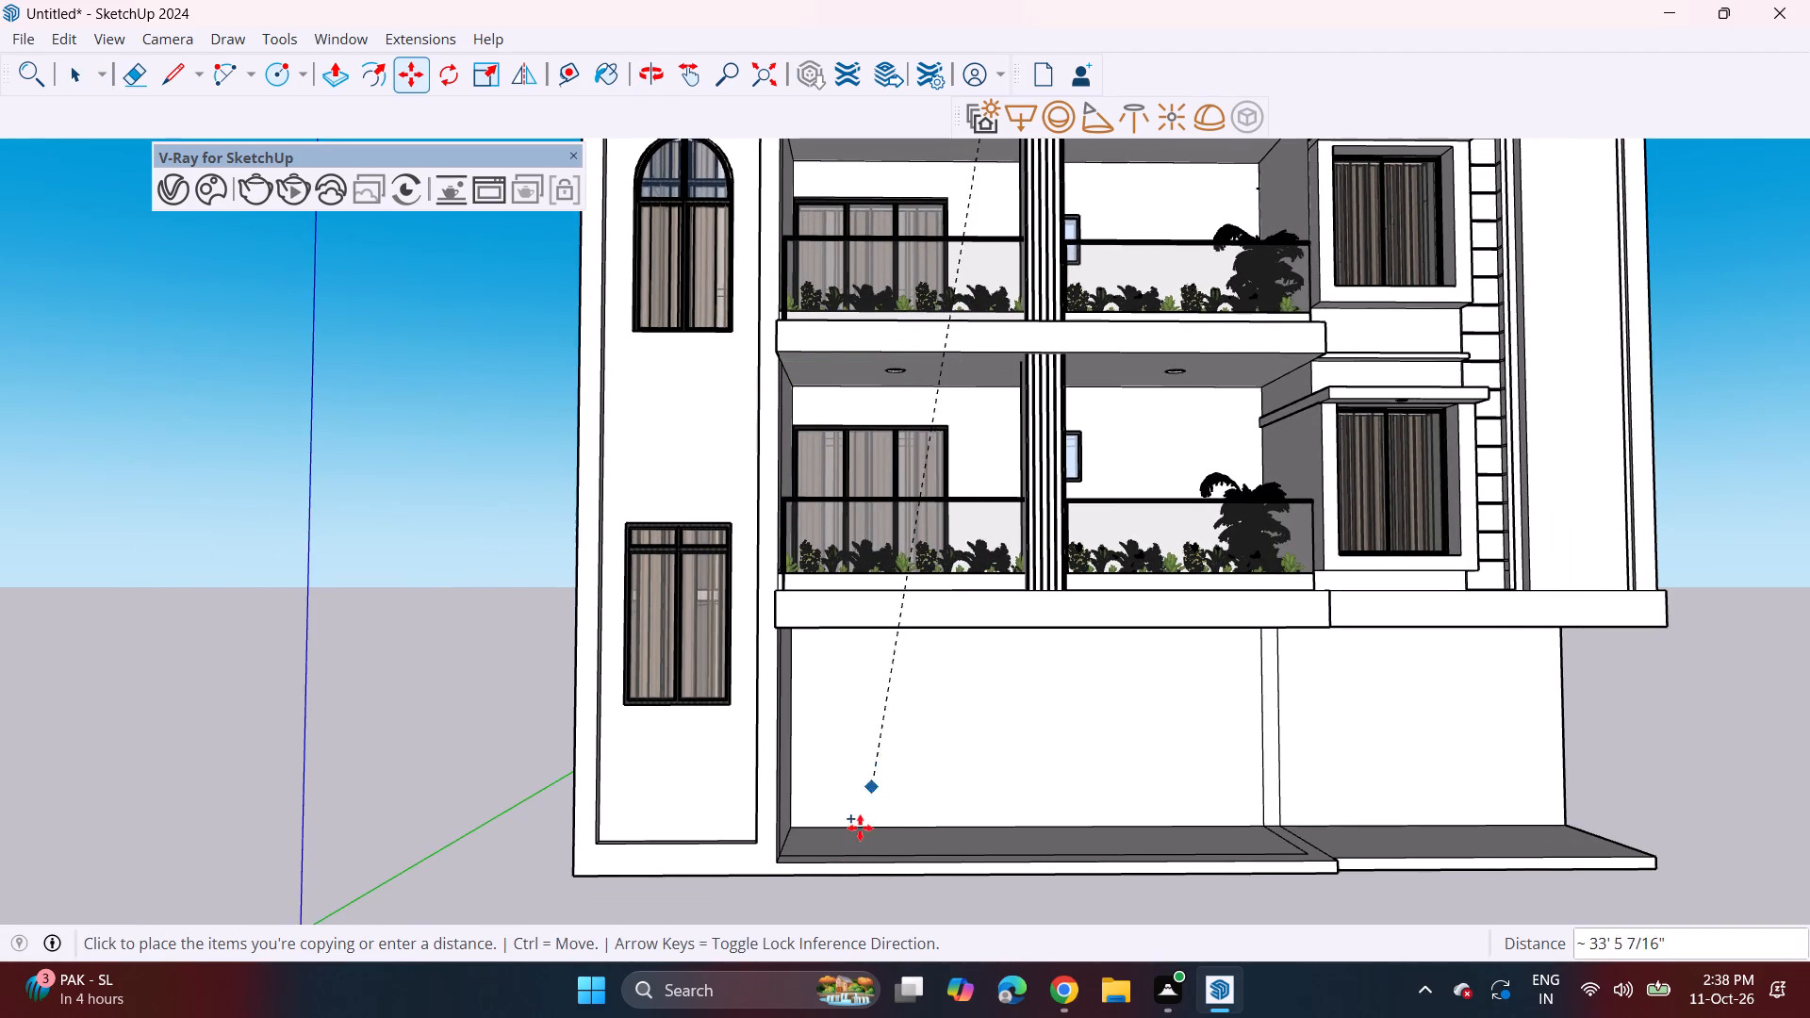
scroll(768, 786, down, 7)
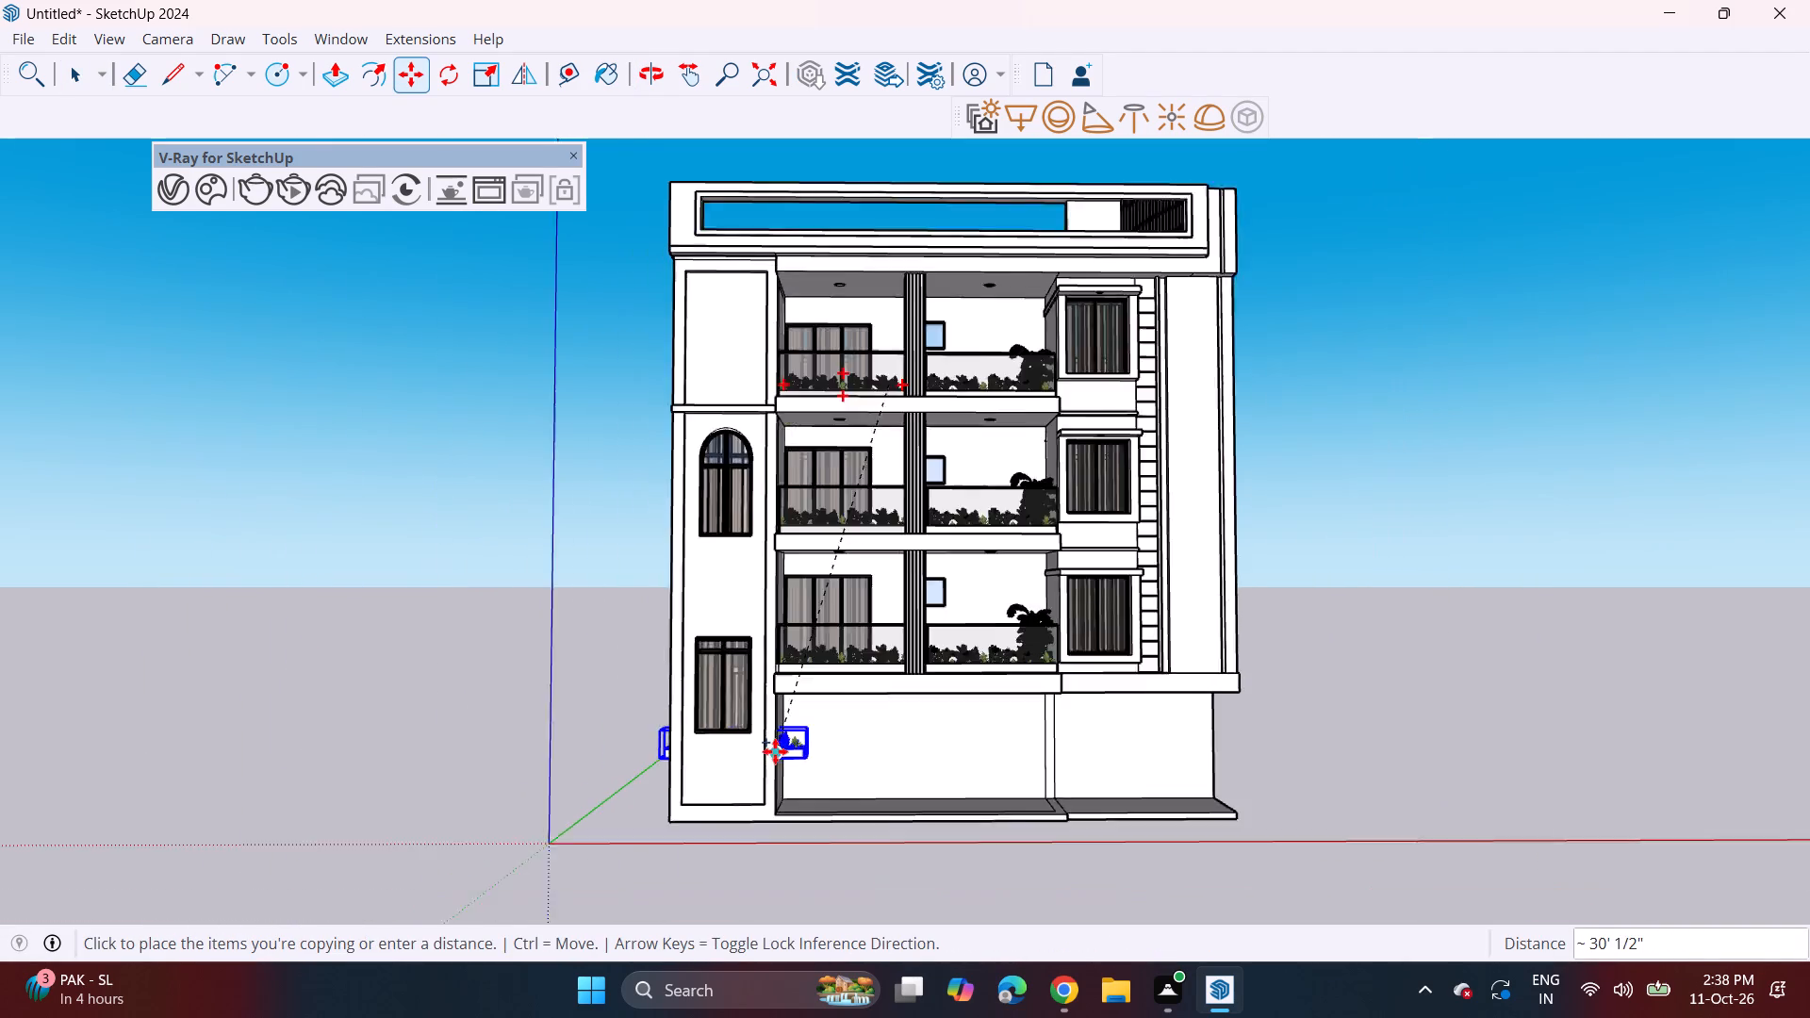
scroll(775, 751, down, 5)
click(1353, 848)
scroll(849, 573, up, 4)
scroll(919, 443, up, 3)
middle_drag(929, 437, 944, 489)
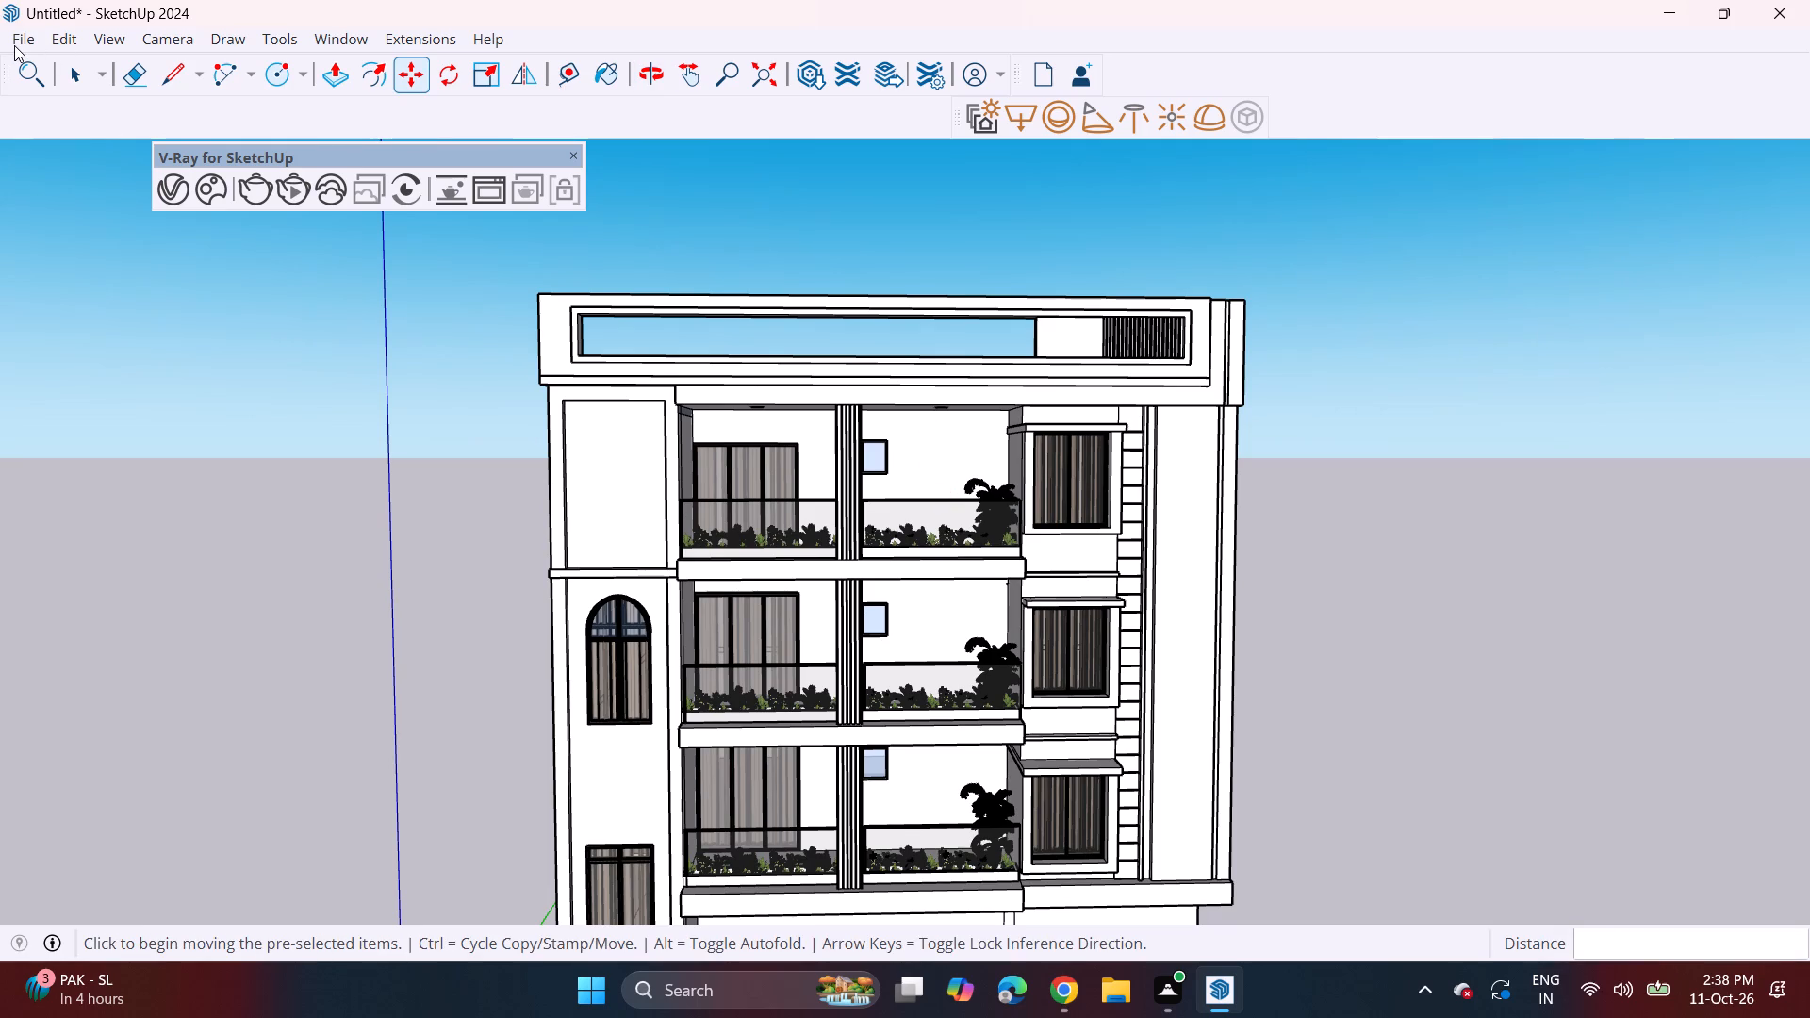
Import the Yukka plant model from Downloads and place it at the left end of the roof parapet's long opening.
click(14, 45)
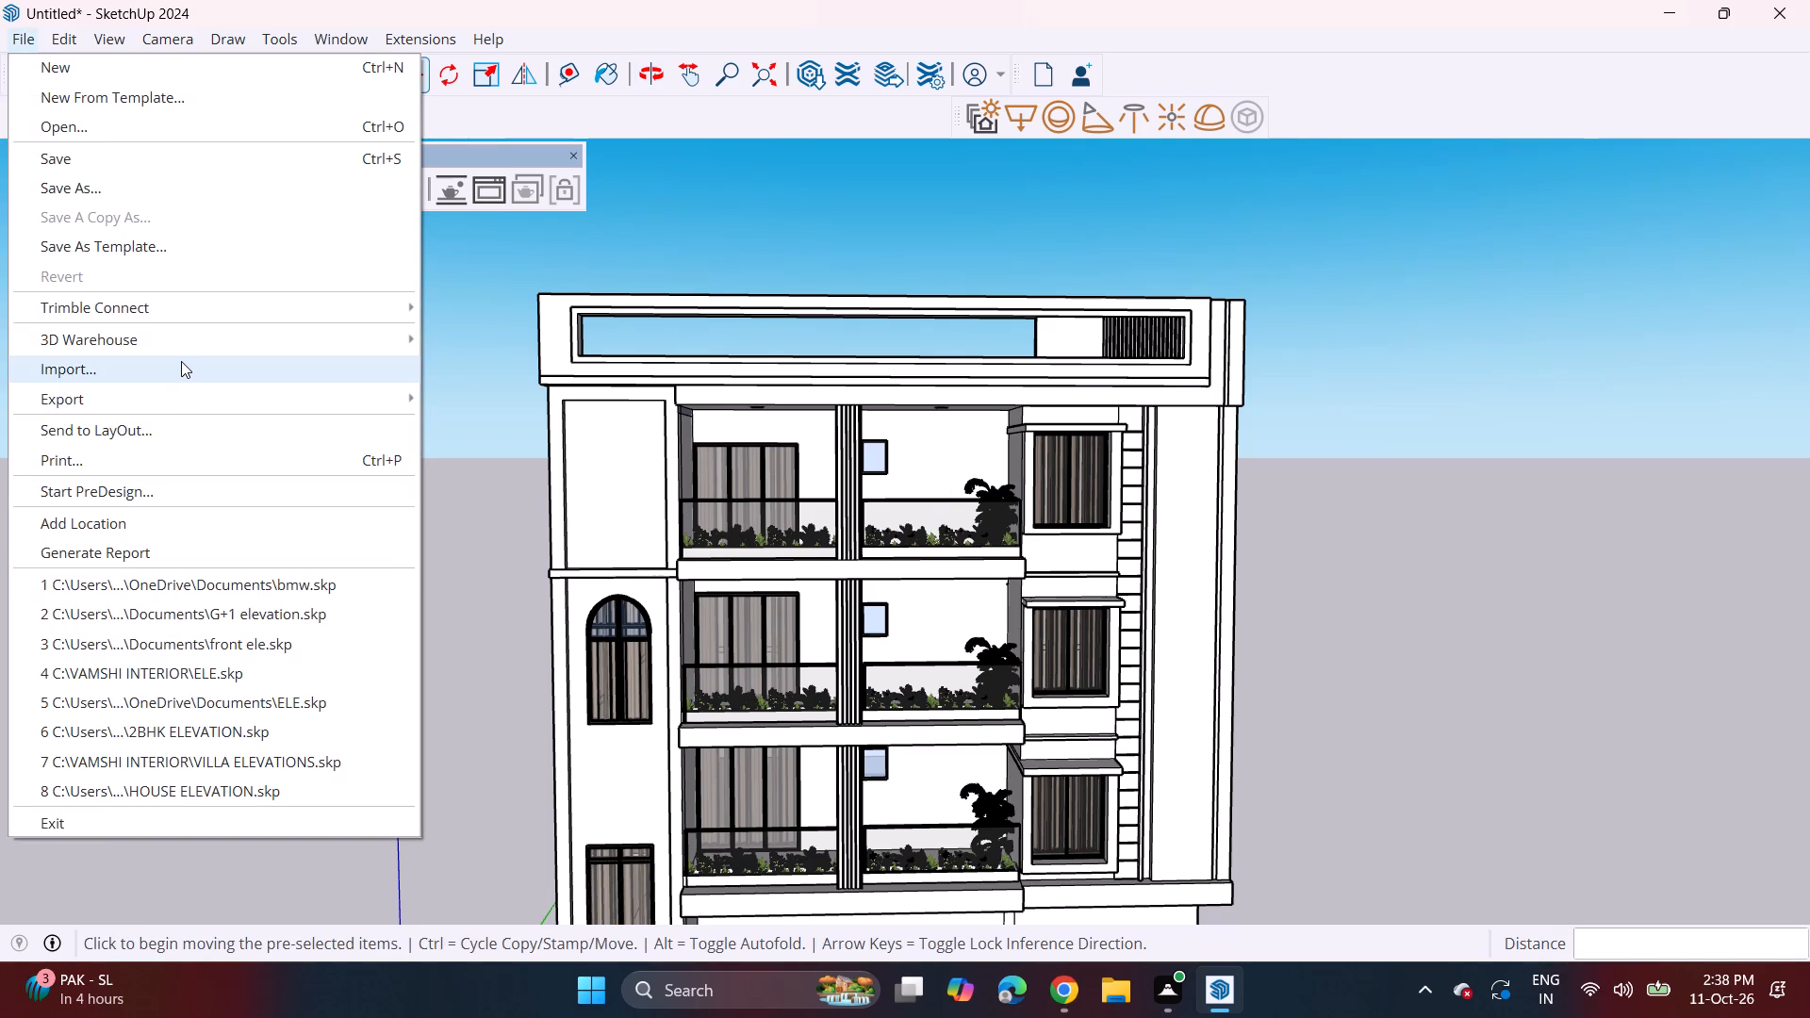
click(181, 366)
scroll(368, 363, down, 6)
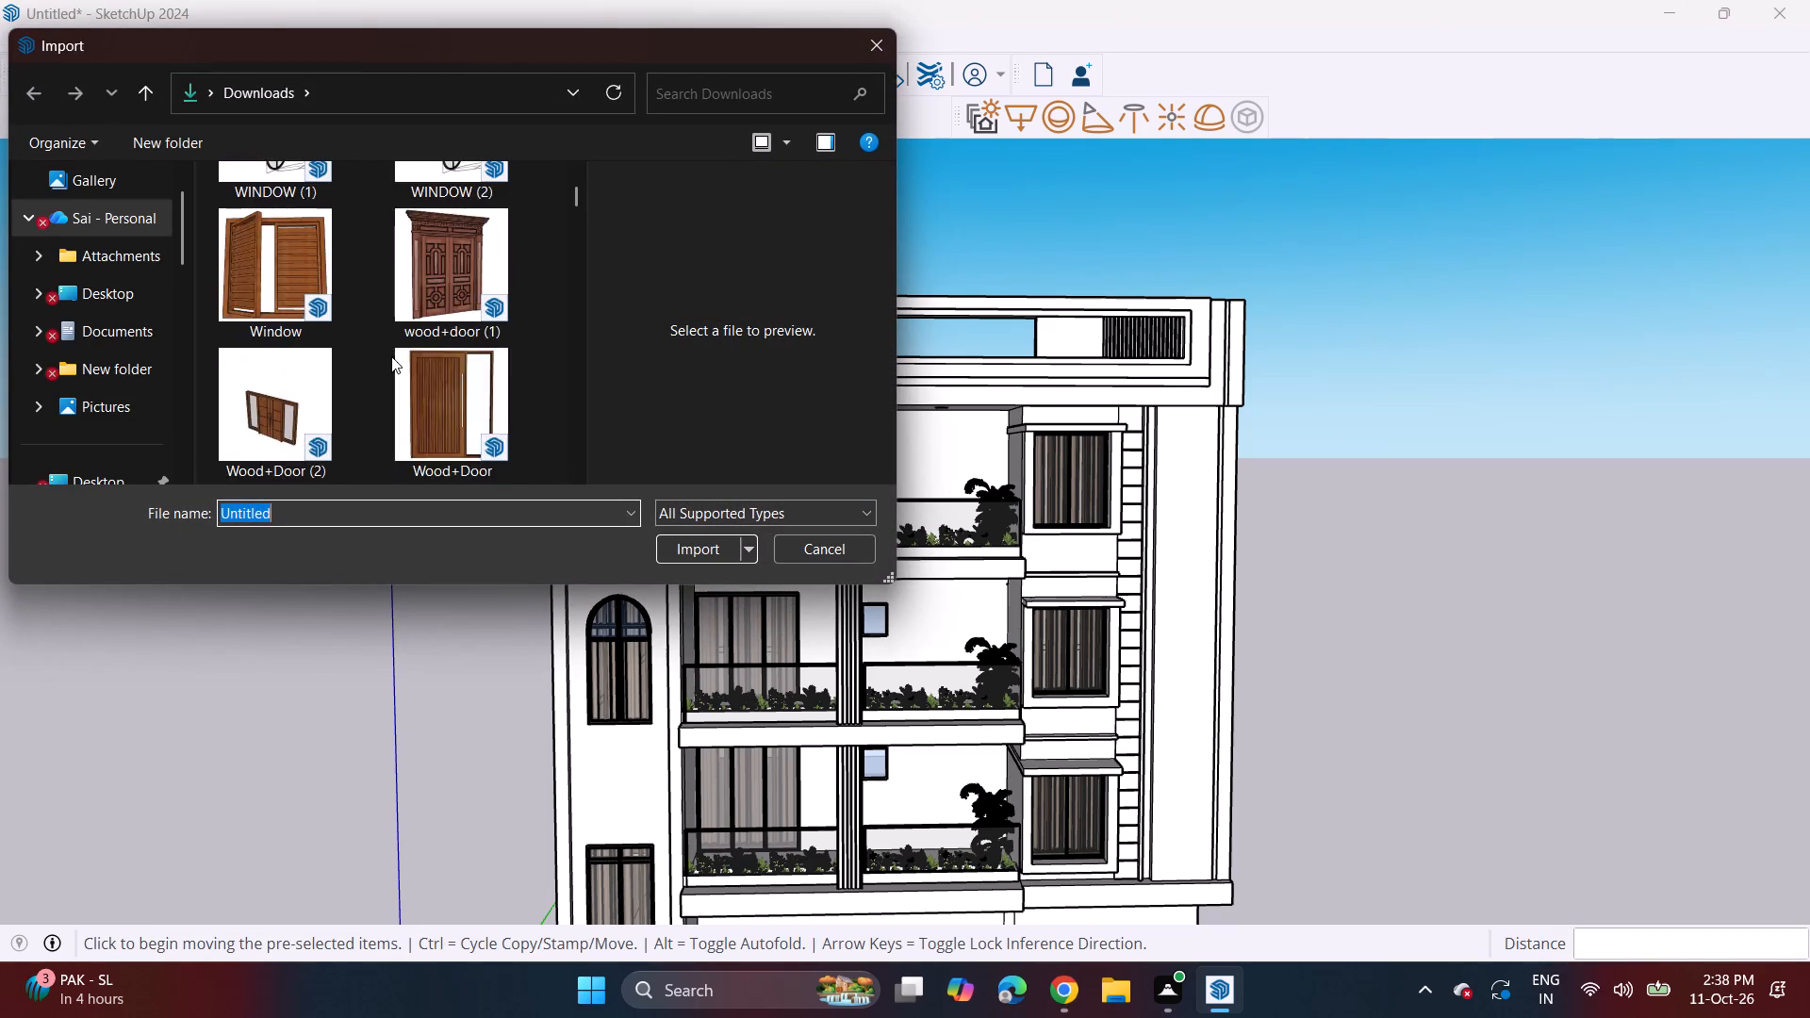
scroll(391, 356, down, 3)
scroll(453, 363, up, 3)
scroll(444, 367, down, 1)
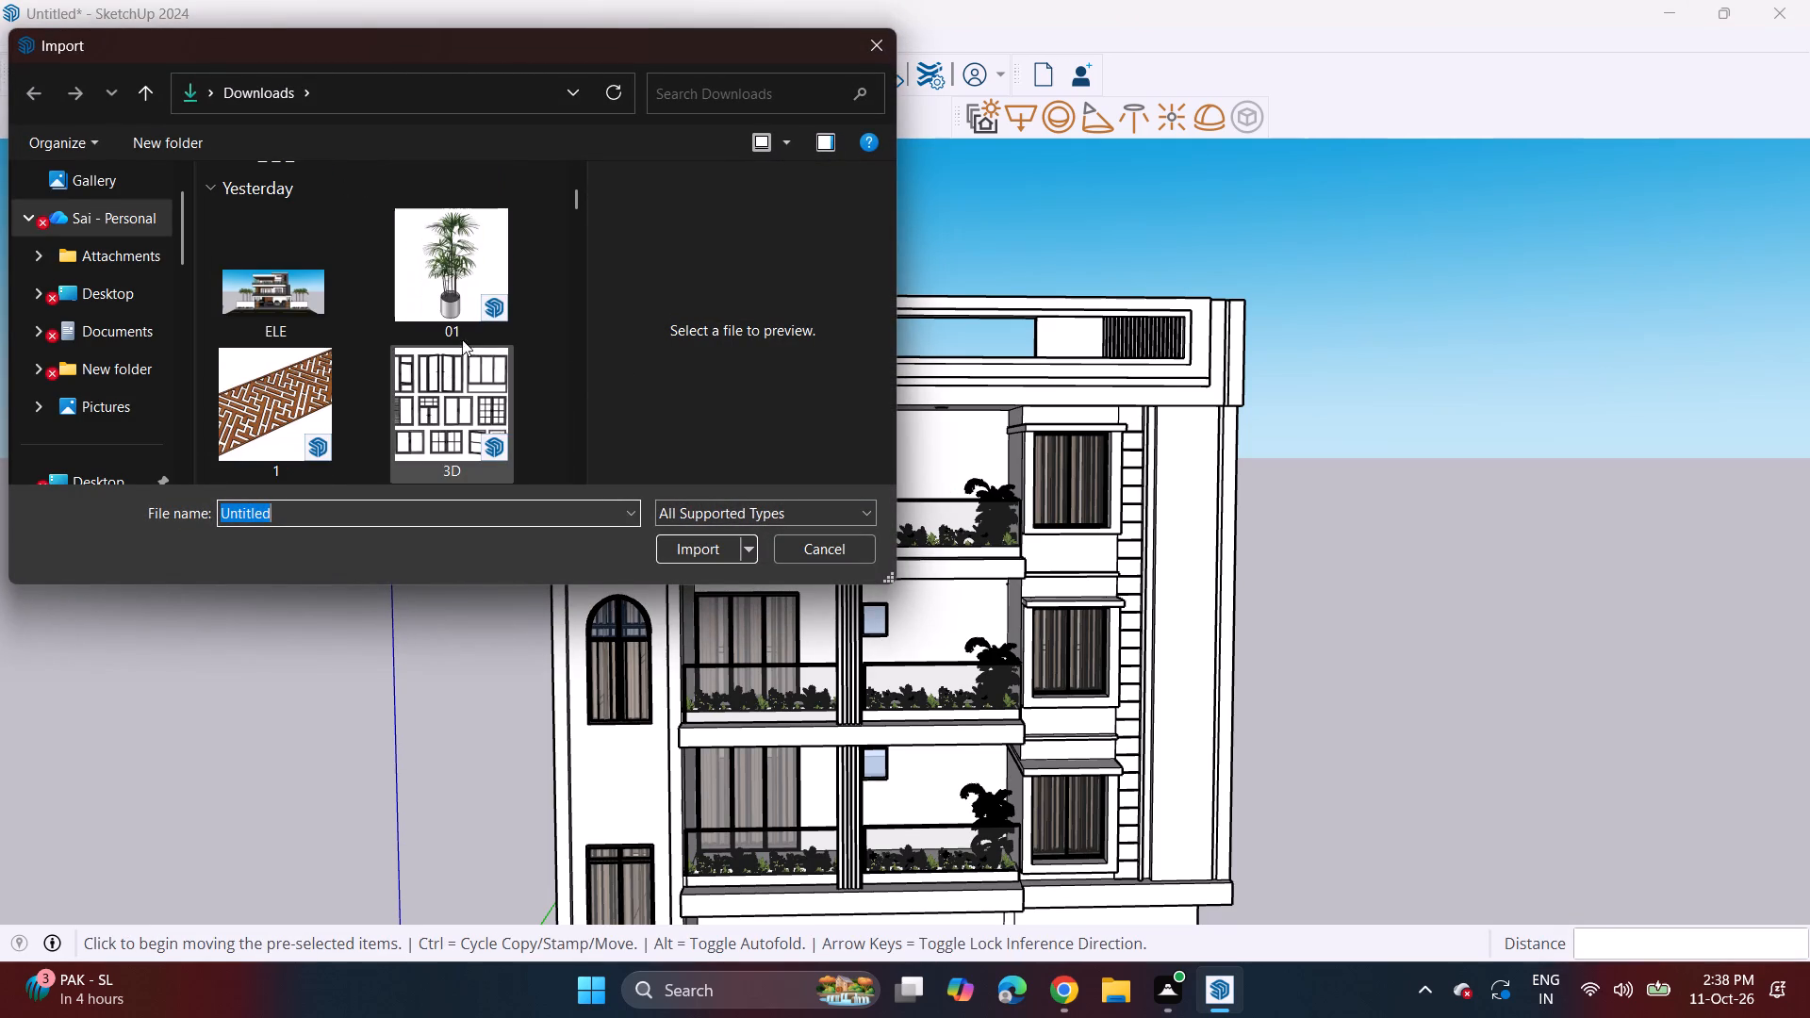
click(468, 295)
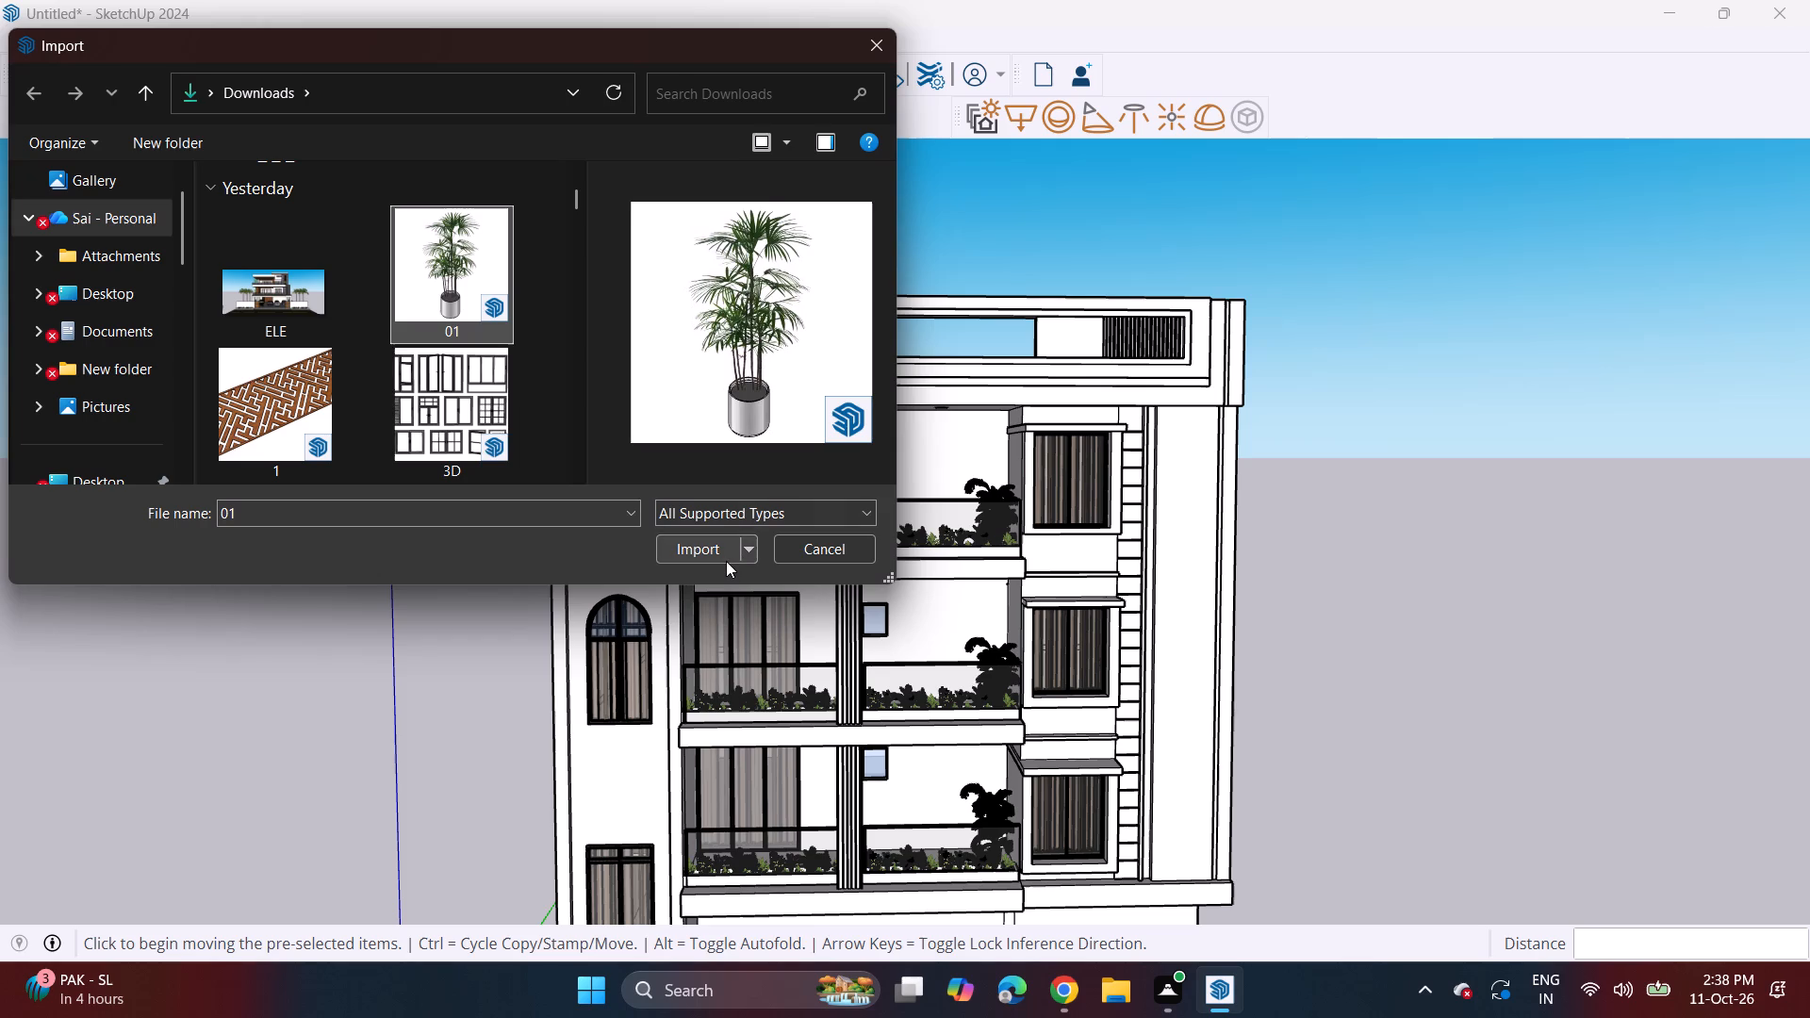
scroll(473, 402, down, 7)
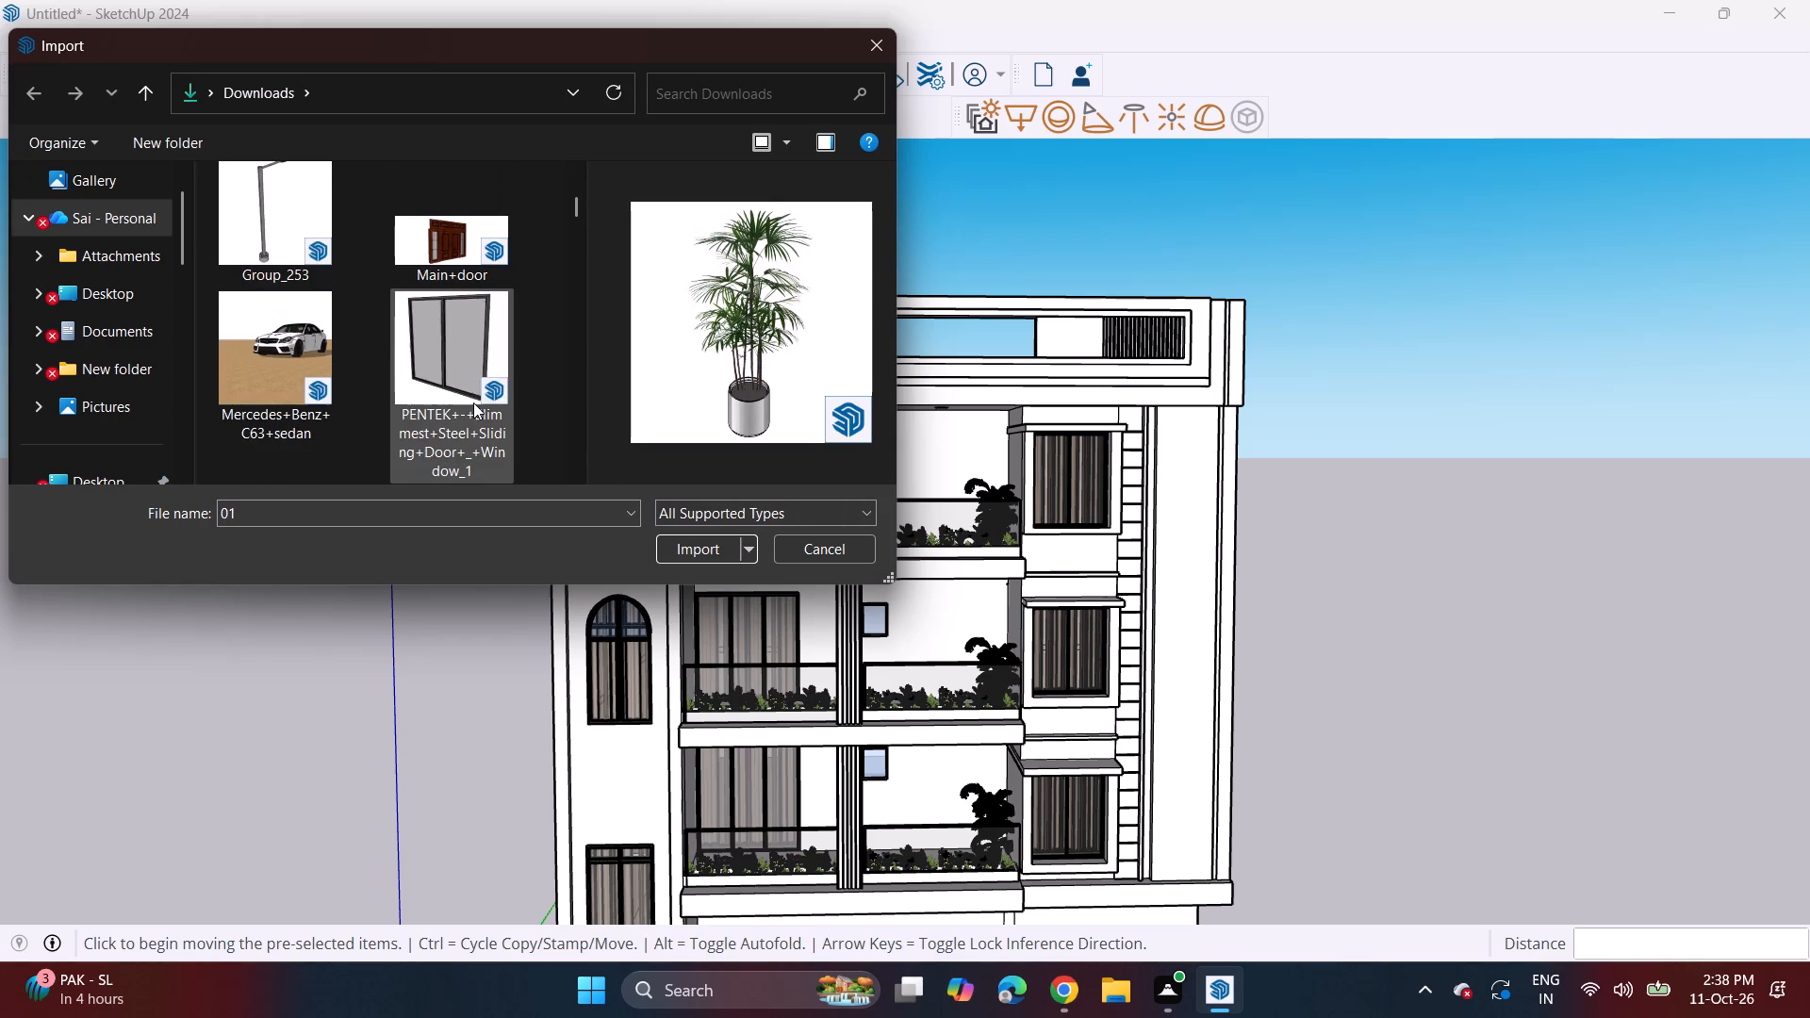
scroll(475, 392, down, 6)
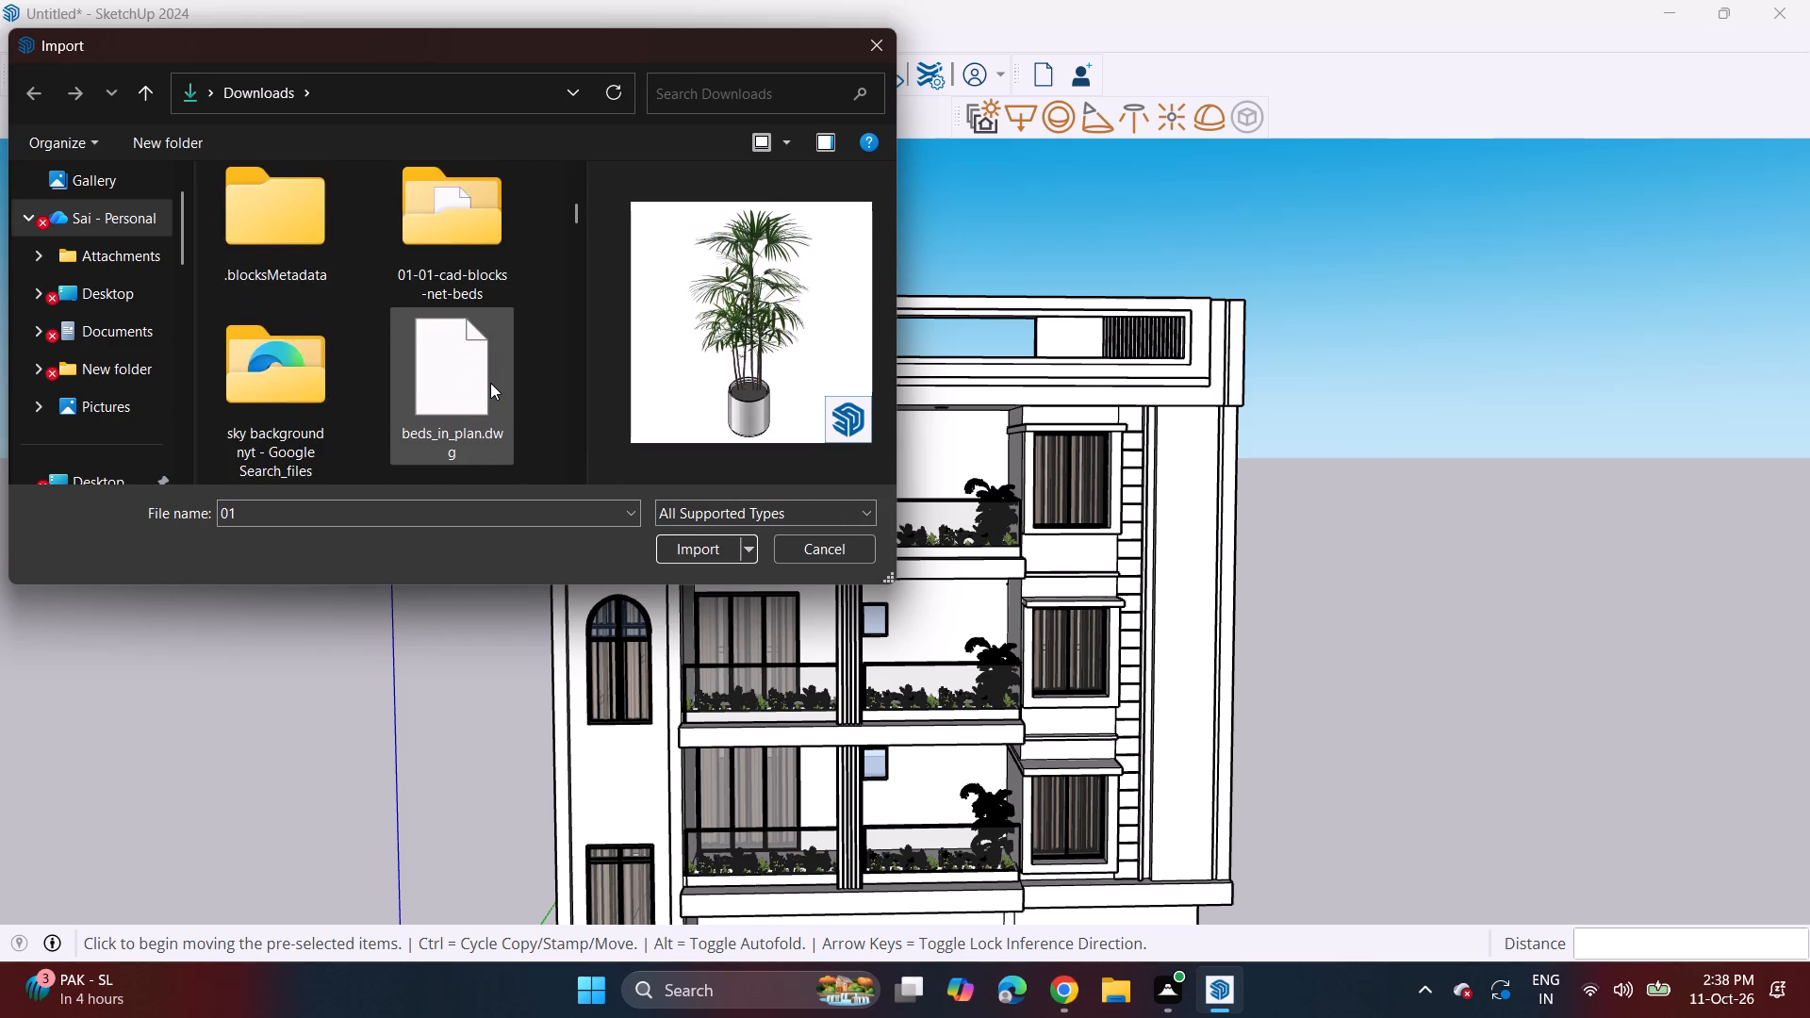
scroll(490, 383, down, 11)
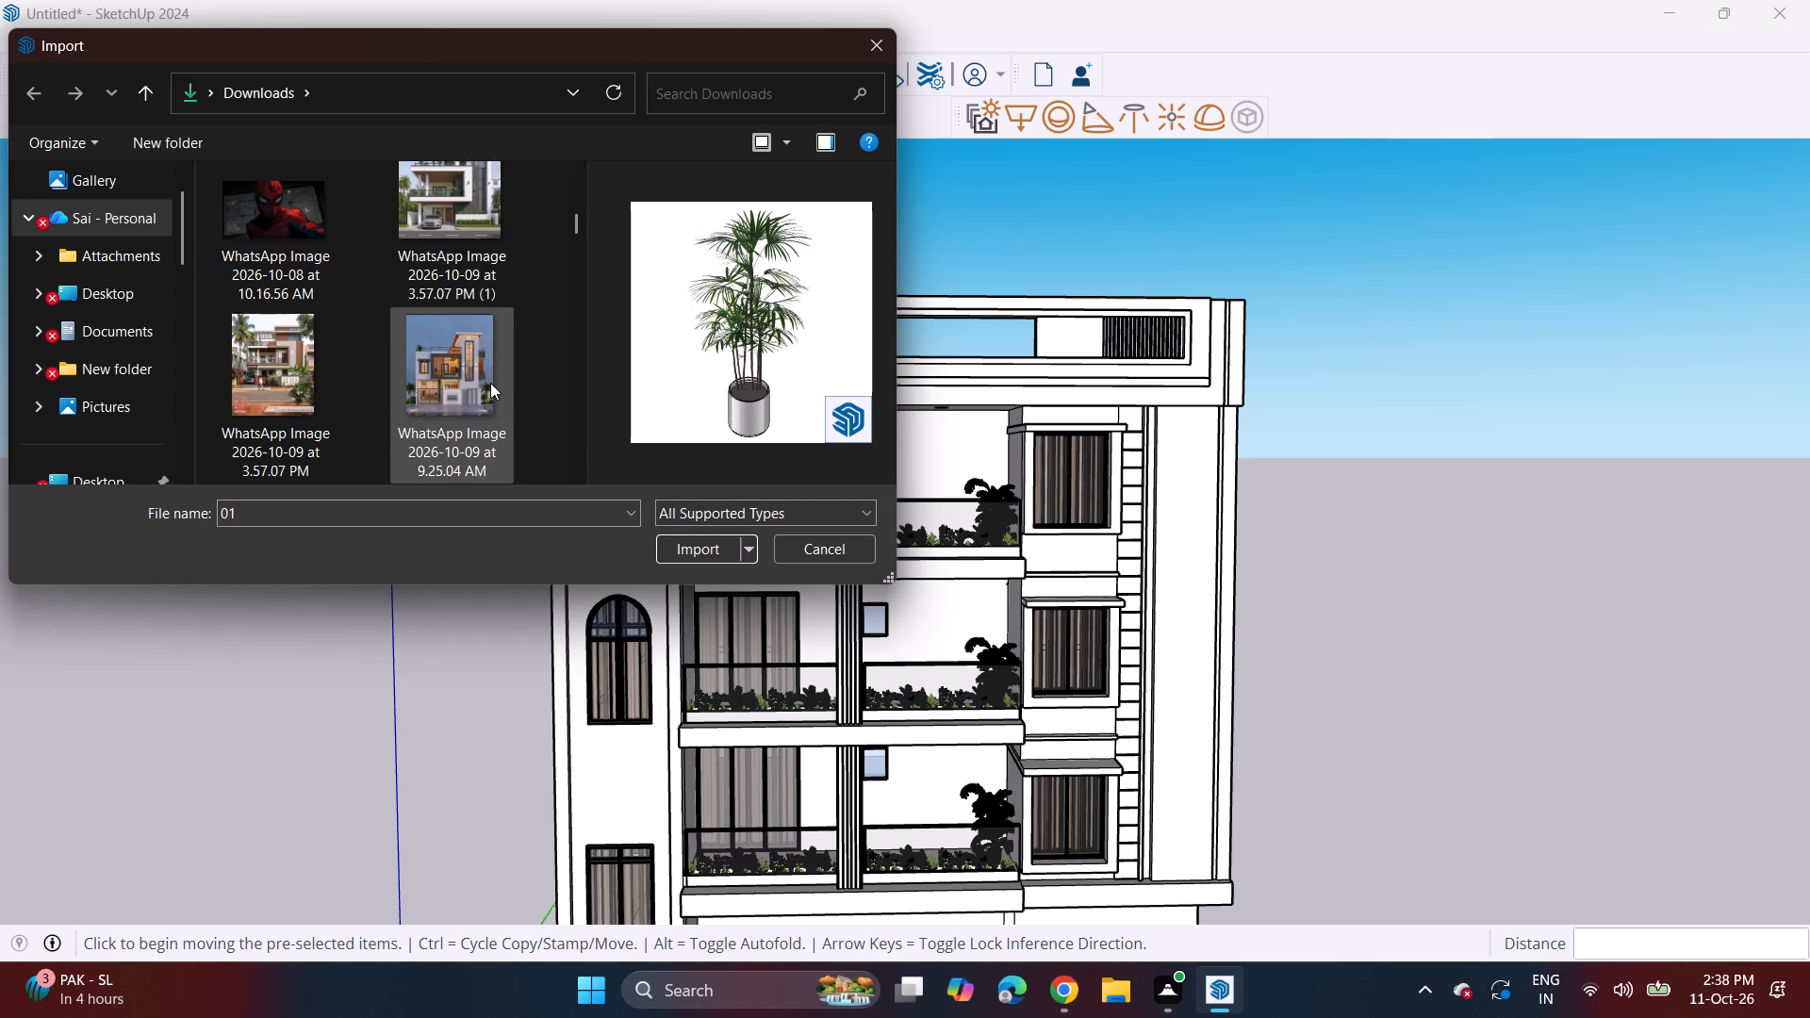
scroll(490, 383, down, 5)
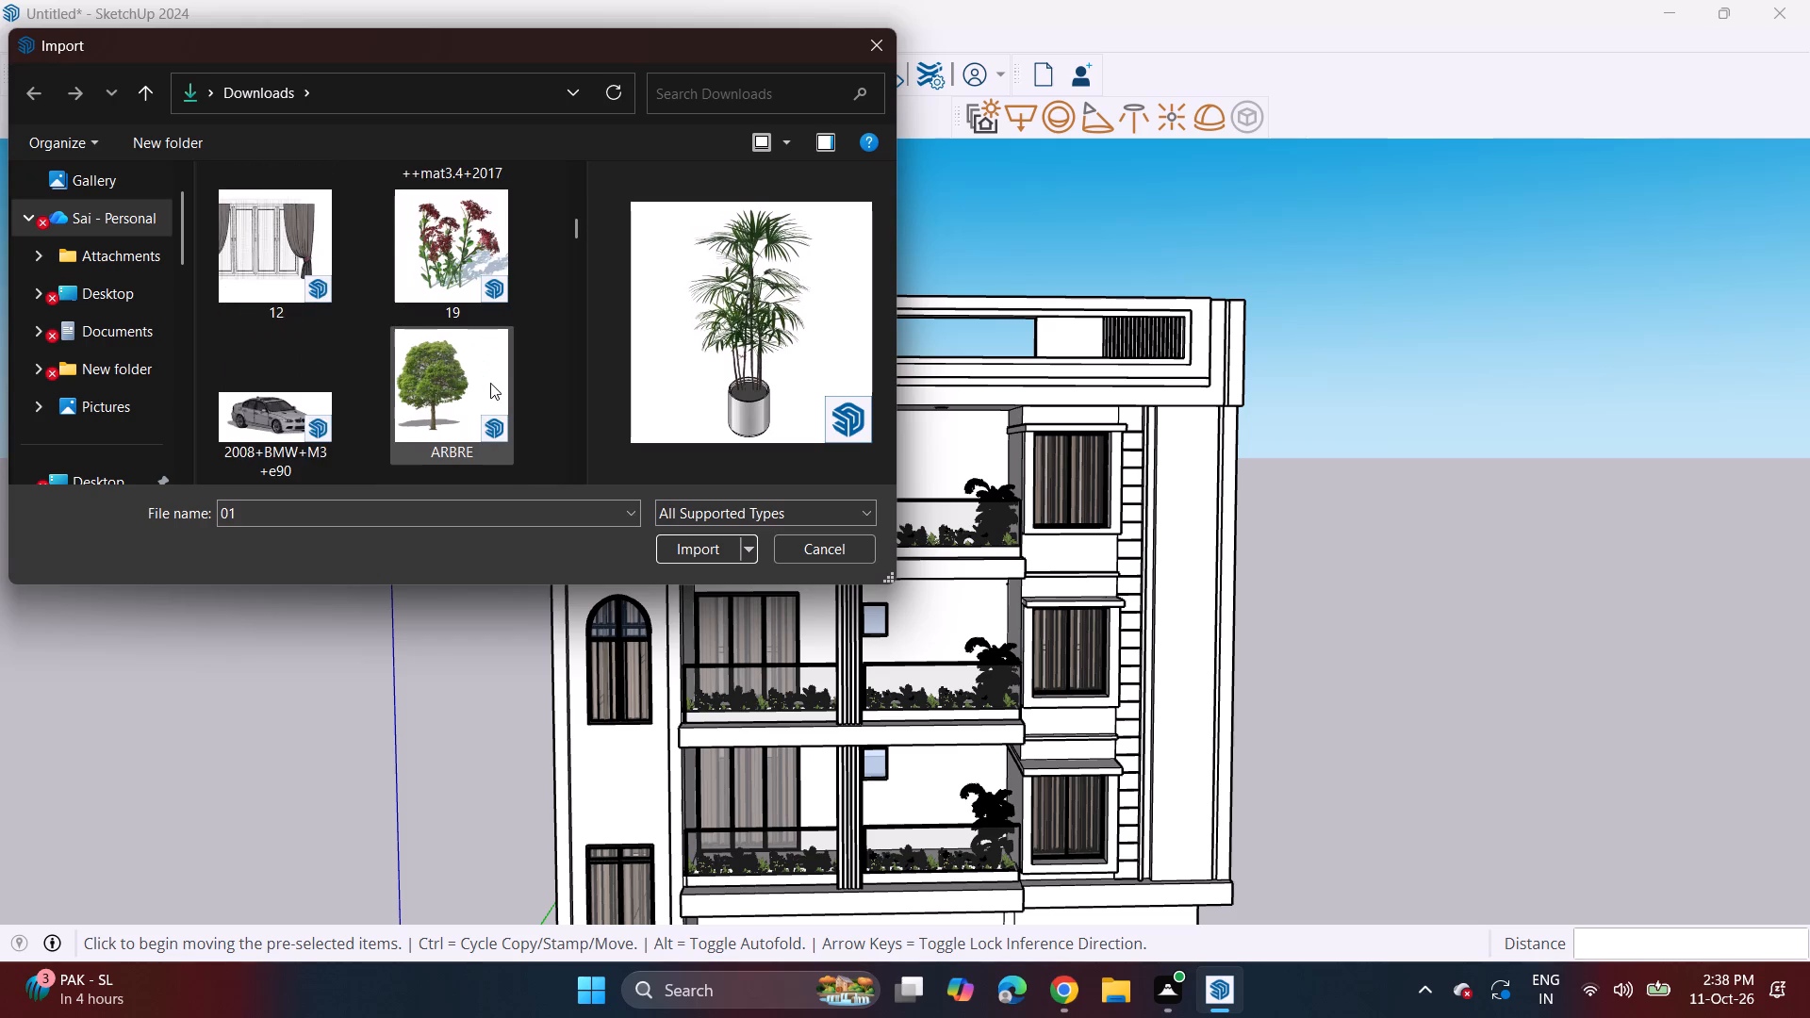
scroll(490, 383, down, 5)
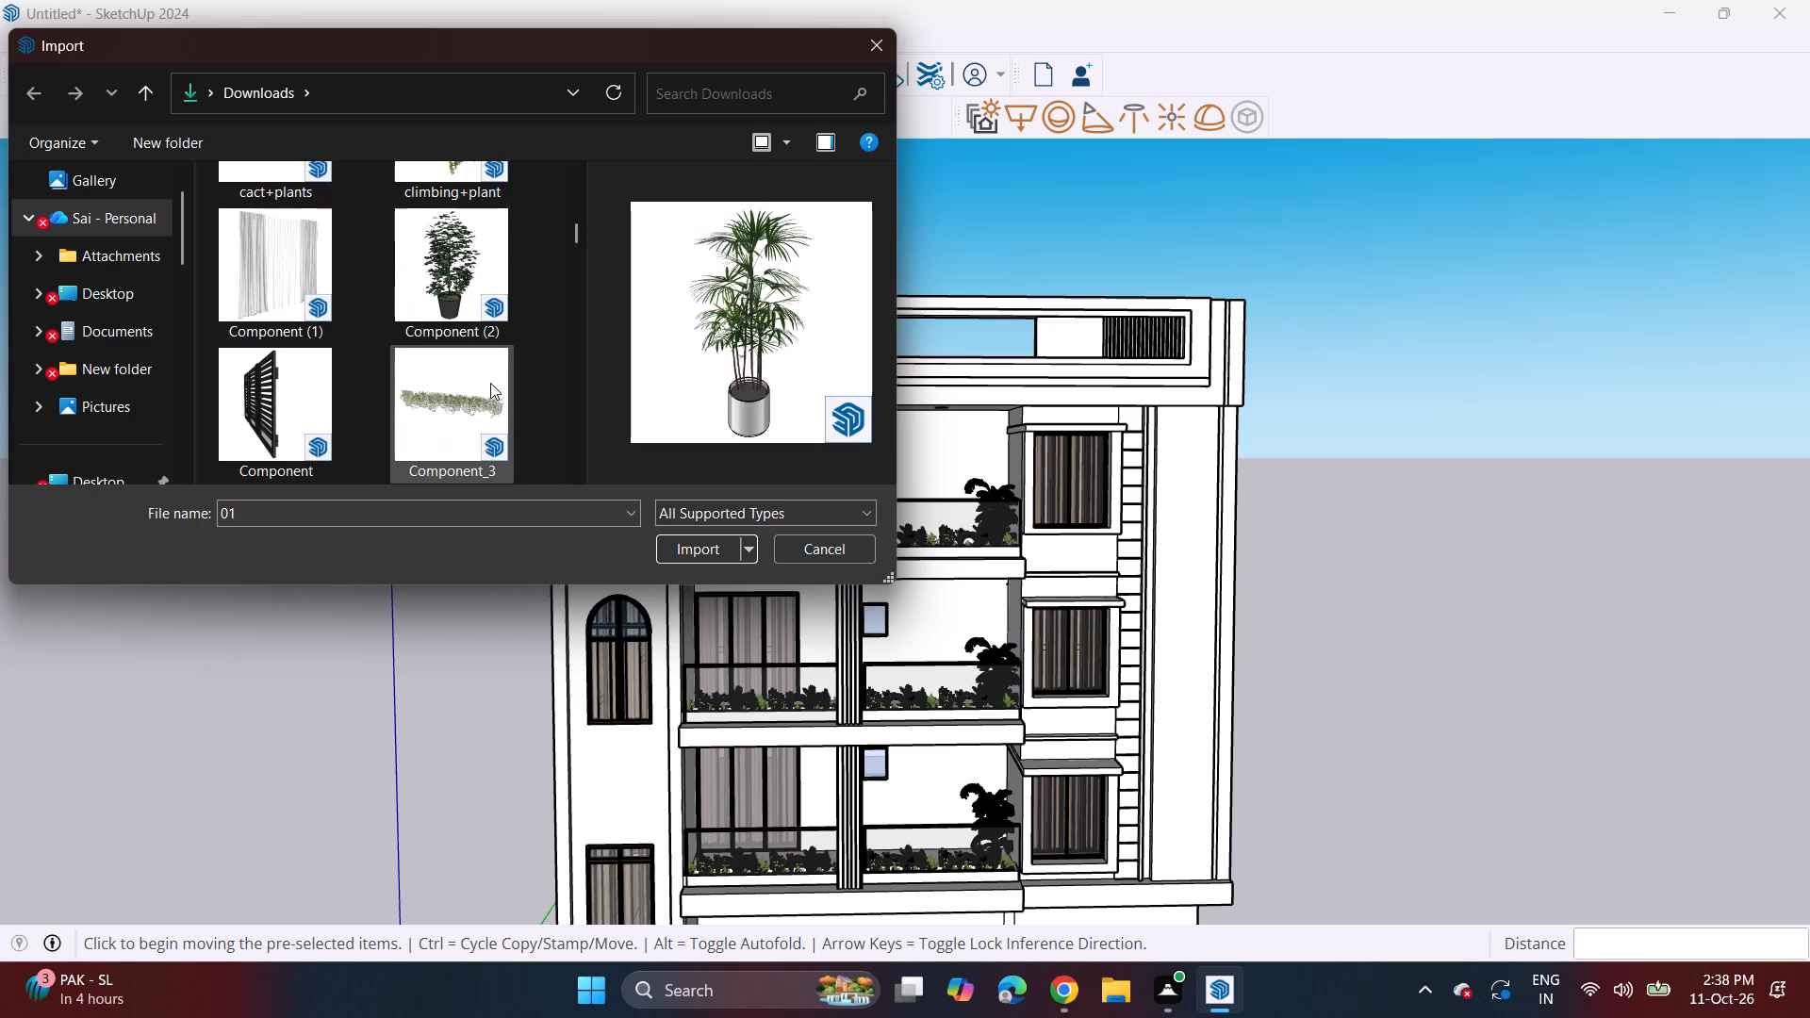
scroll(490, 383, down, 4)
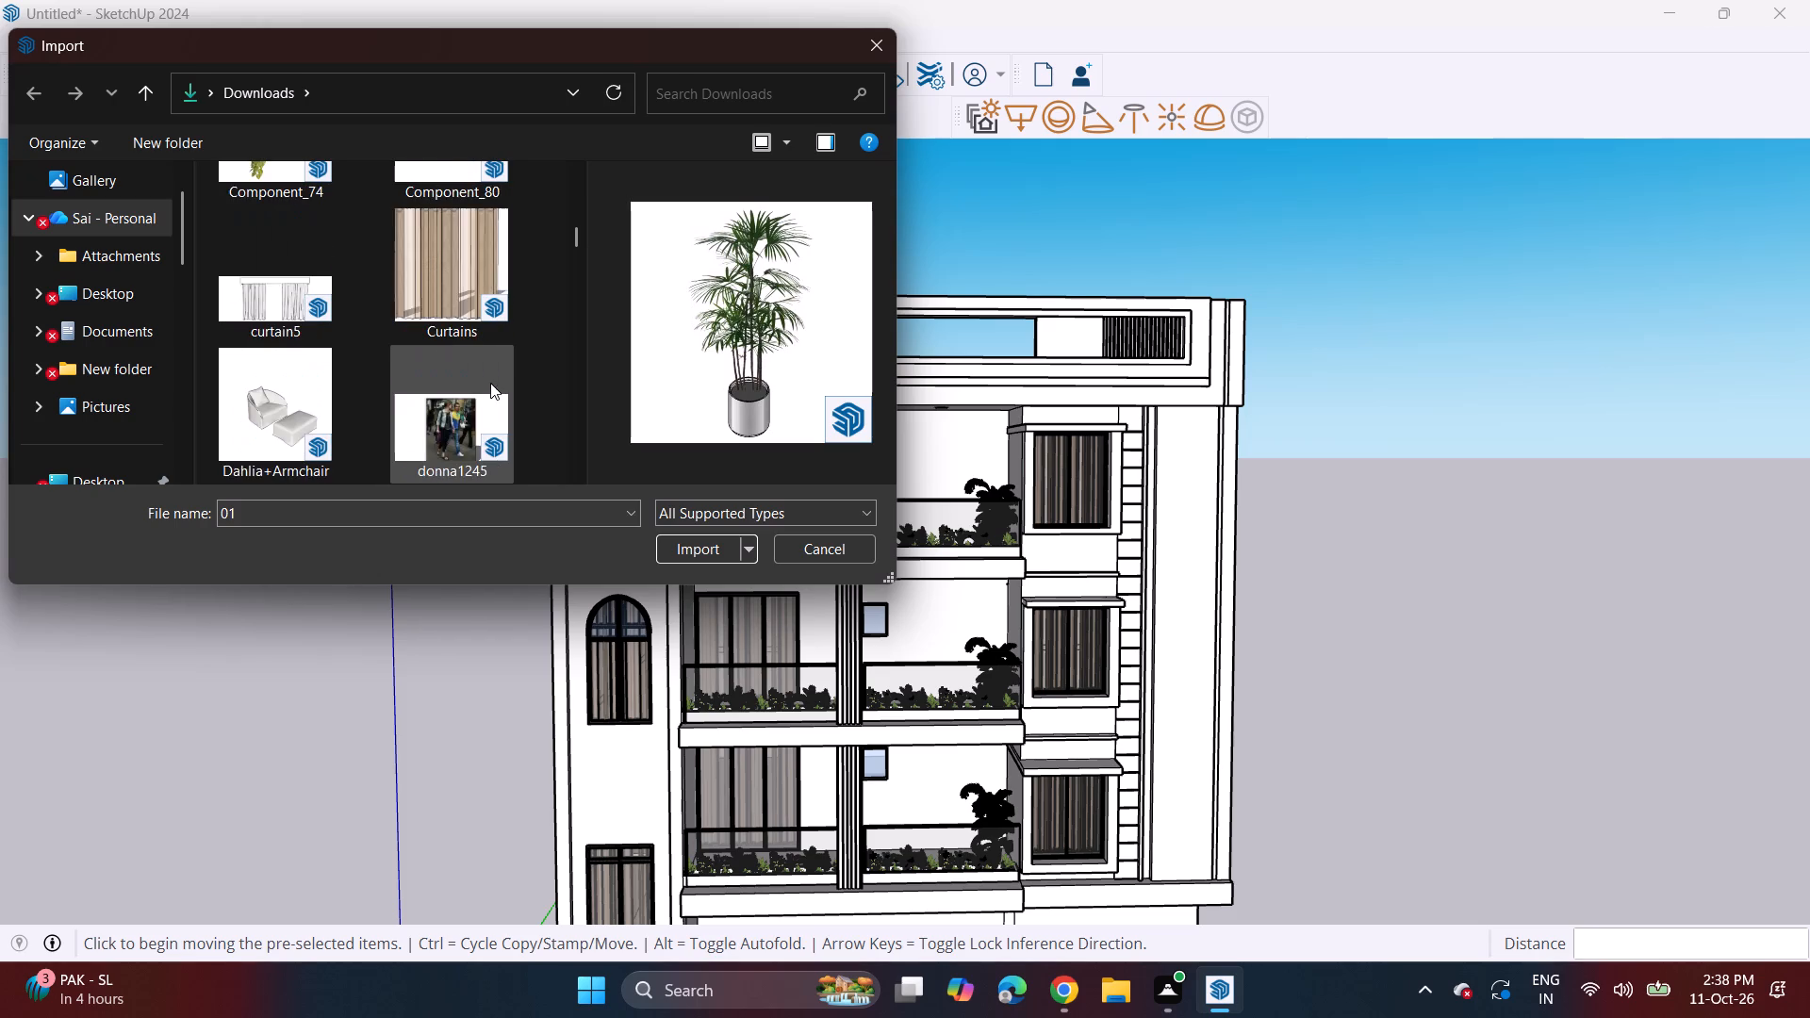
scroll(490, 383, down, 5)
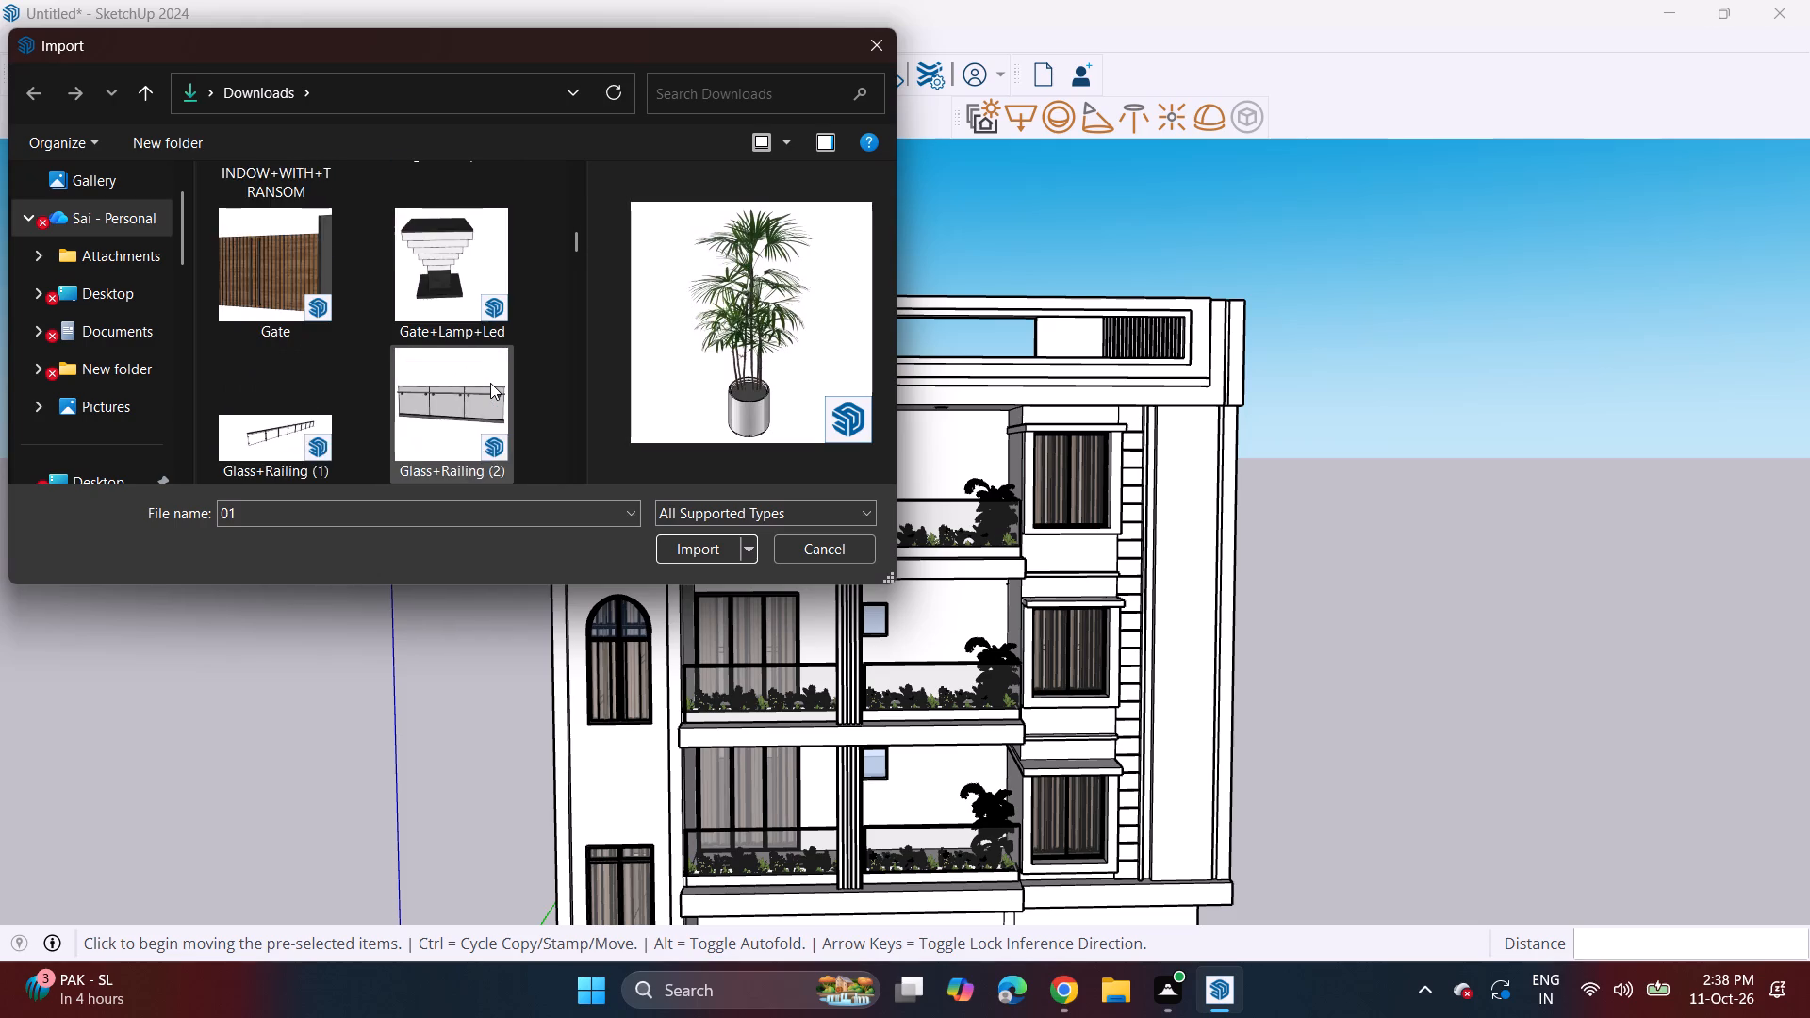
scroll(490, 383, down, 4)
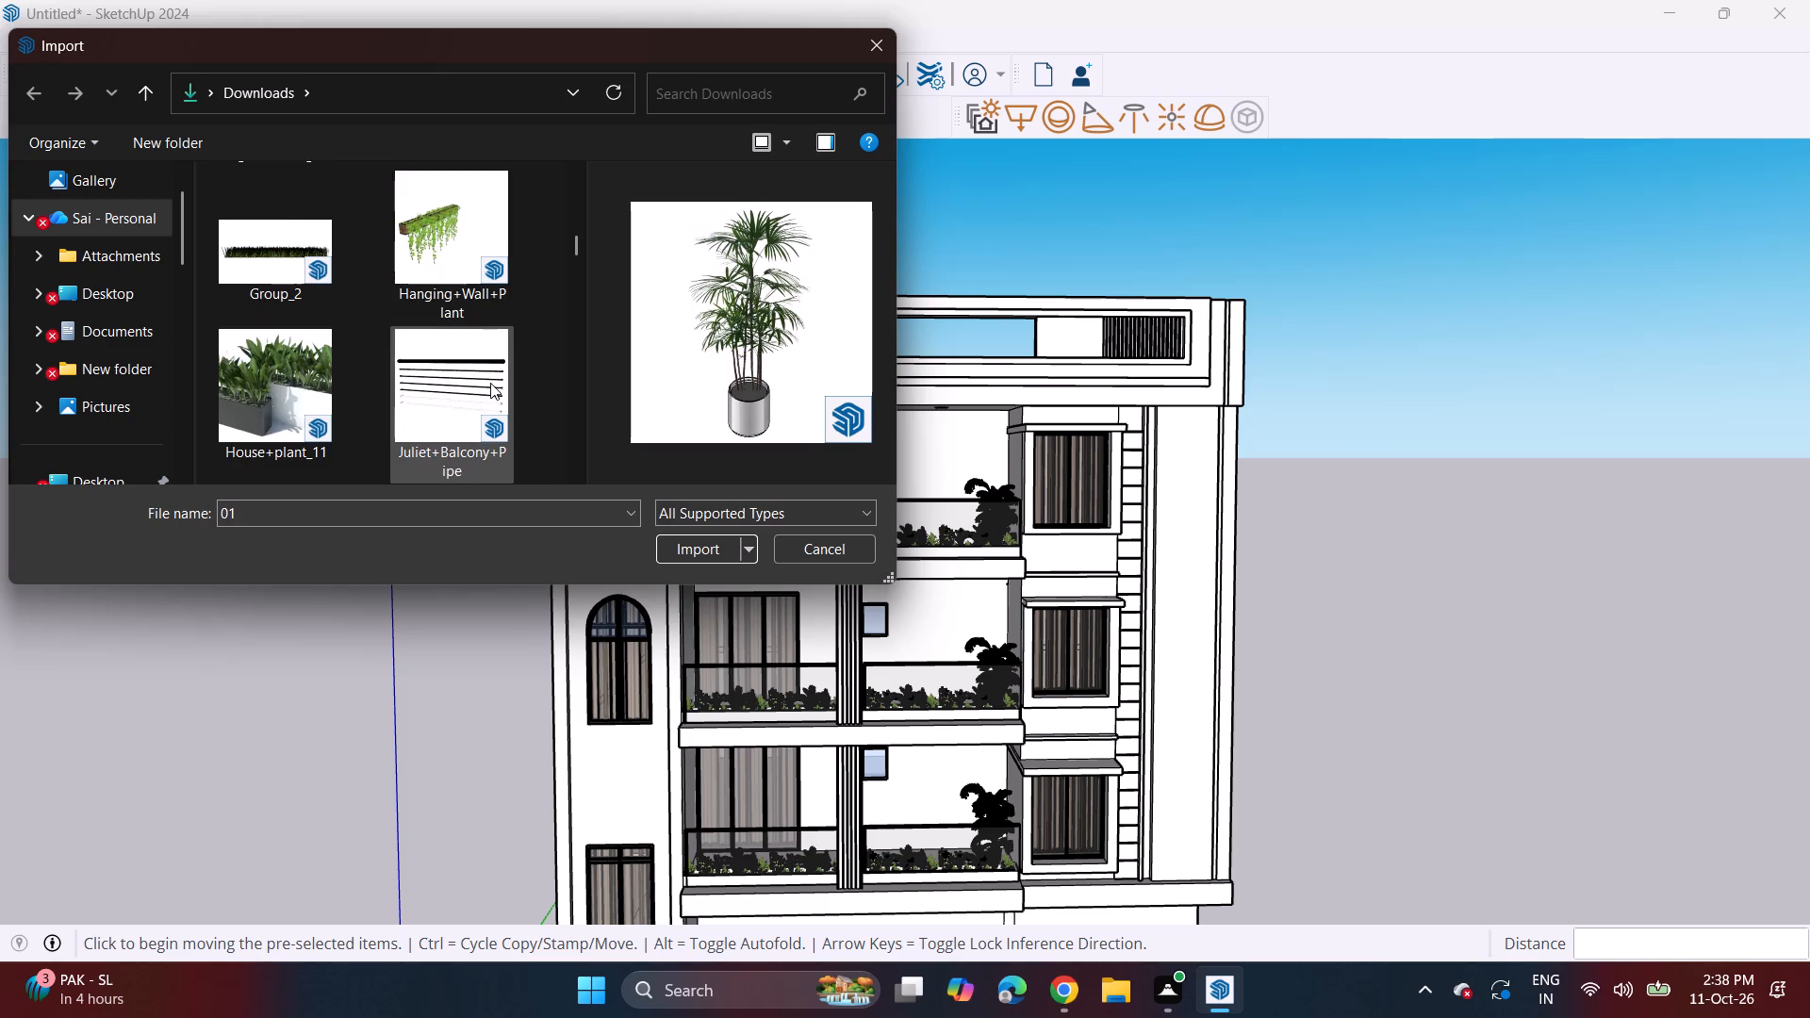
scroll(490, 383, down, 5)
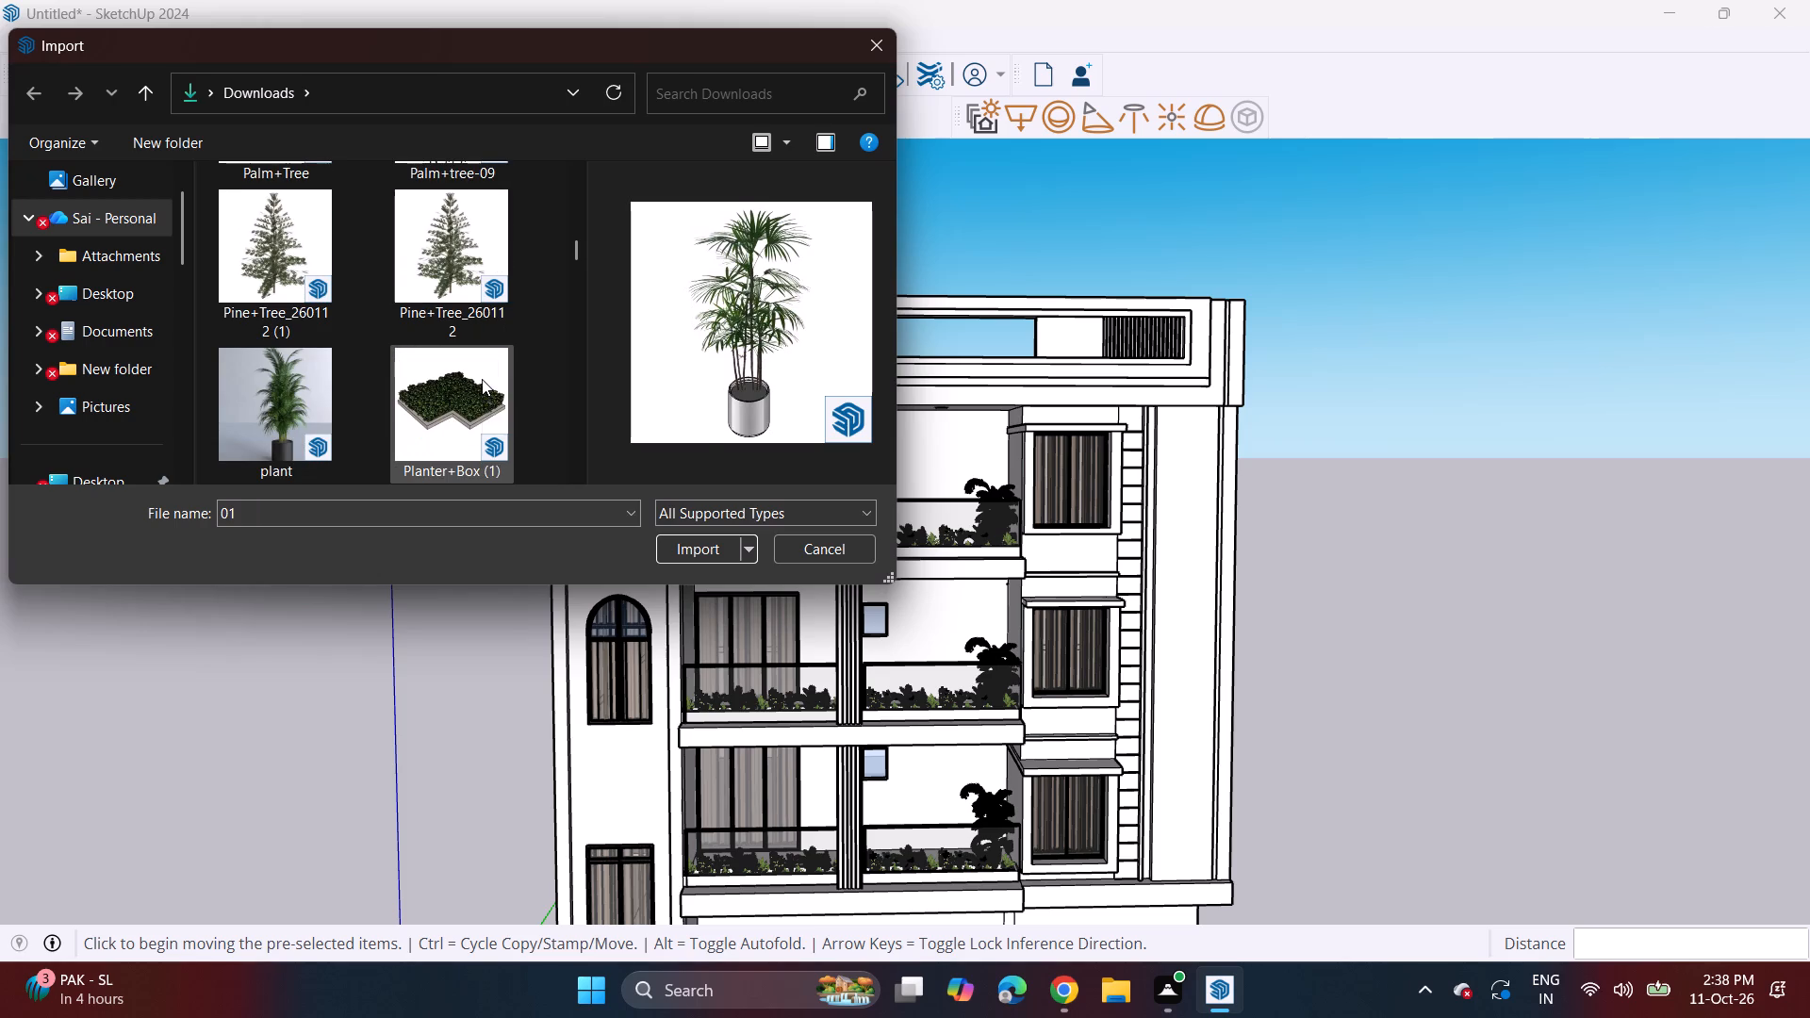
click(251, 429)
scroll(411, 390, down, 1)
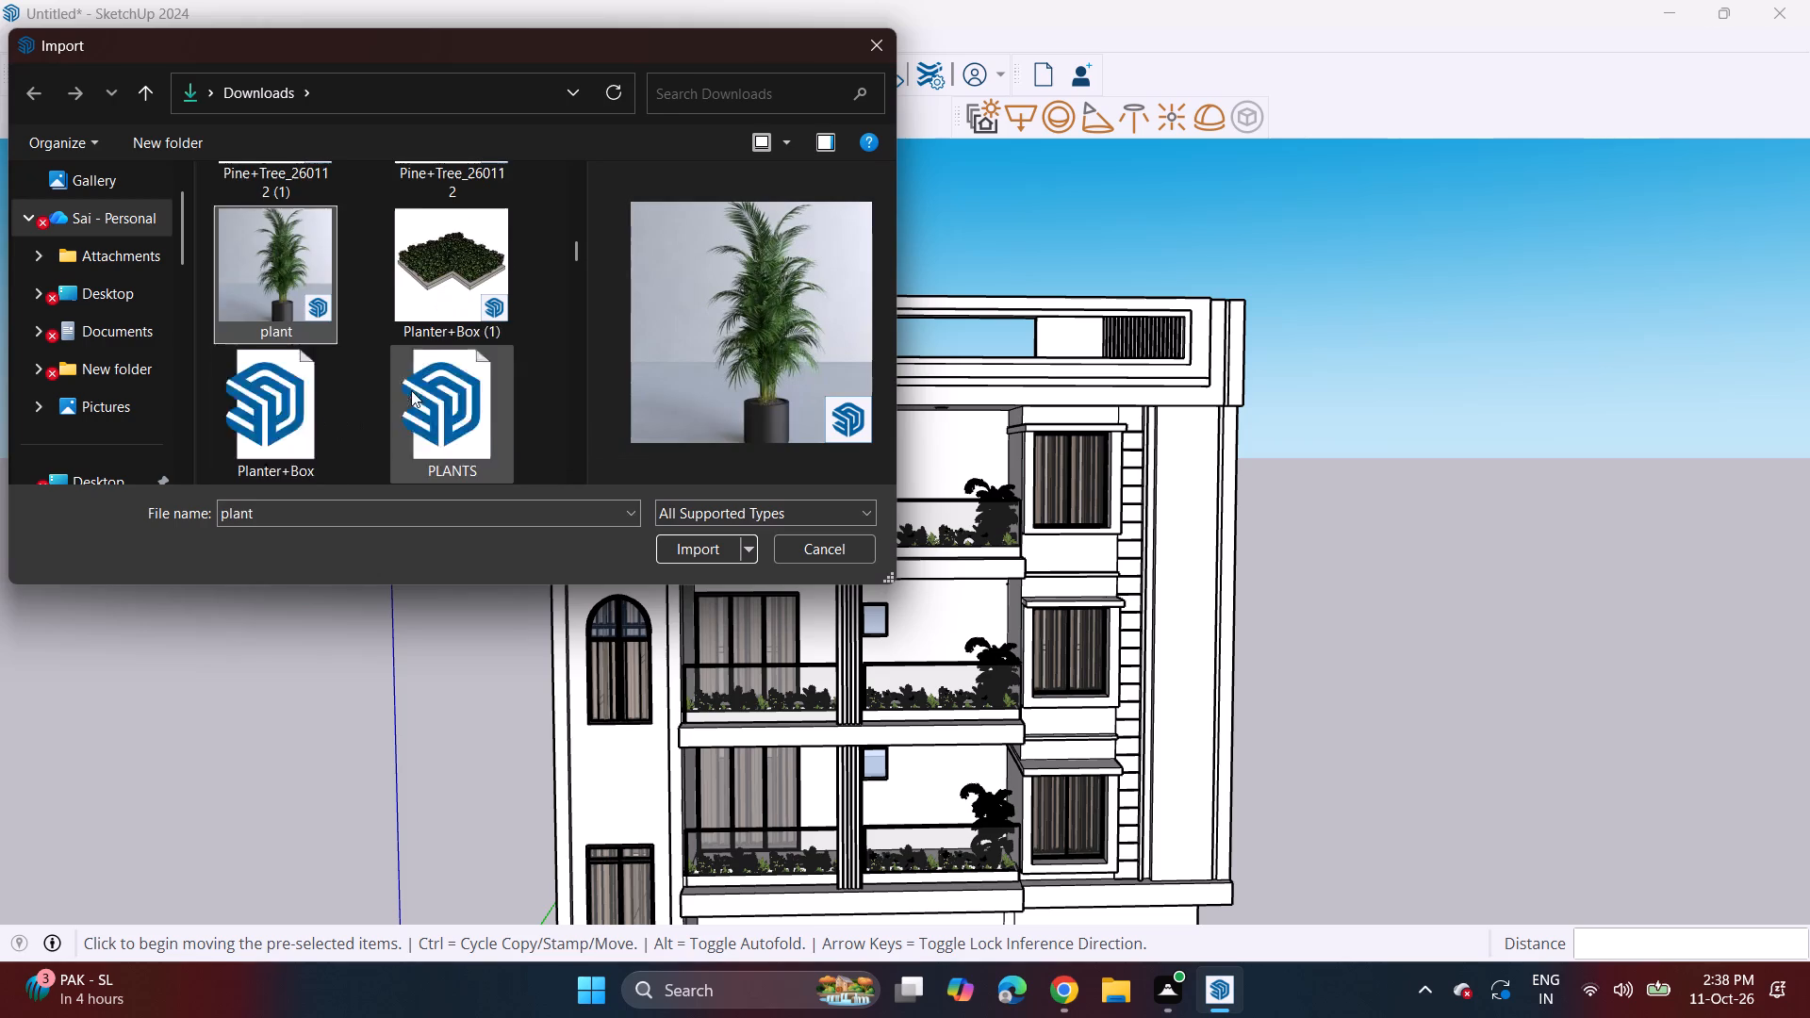
scroll(411, 390, down, 5)
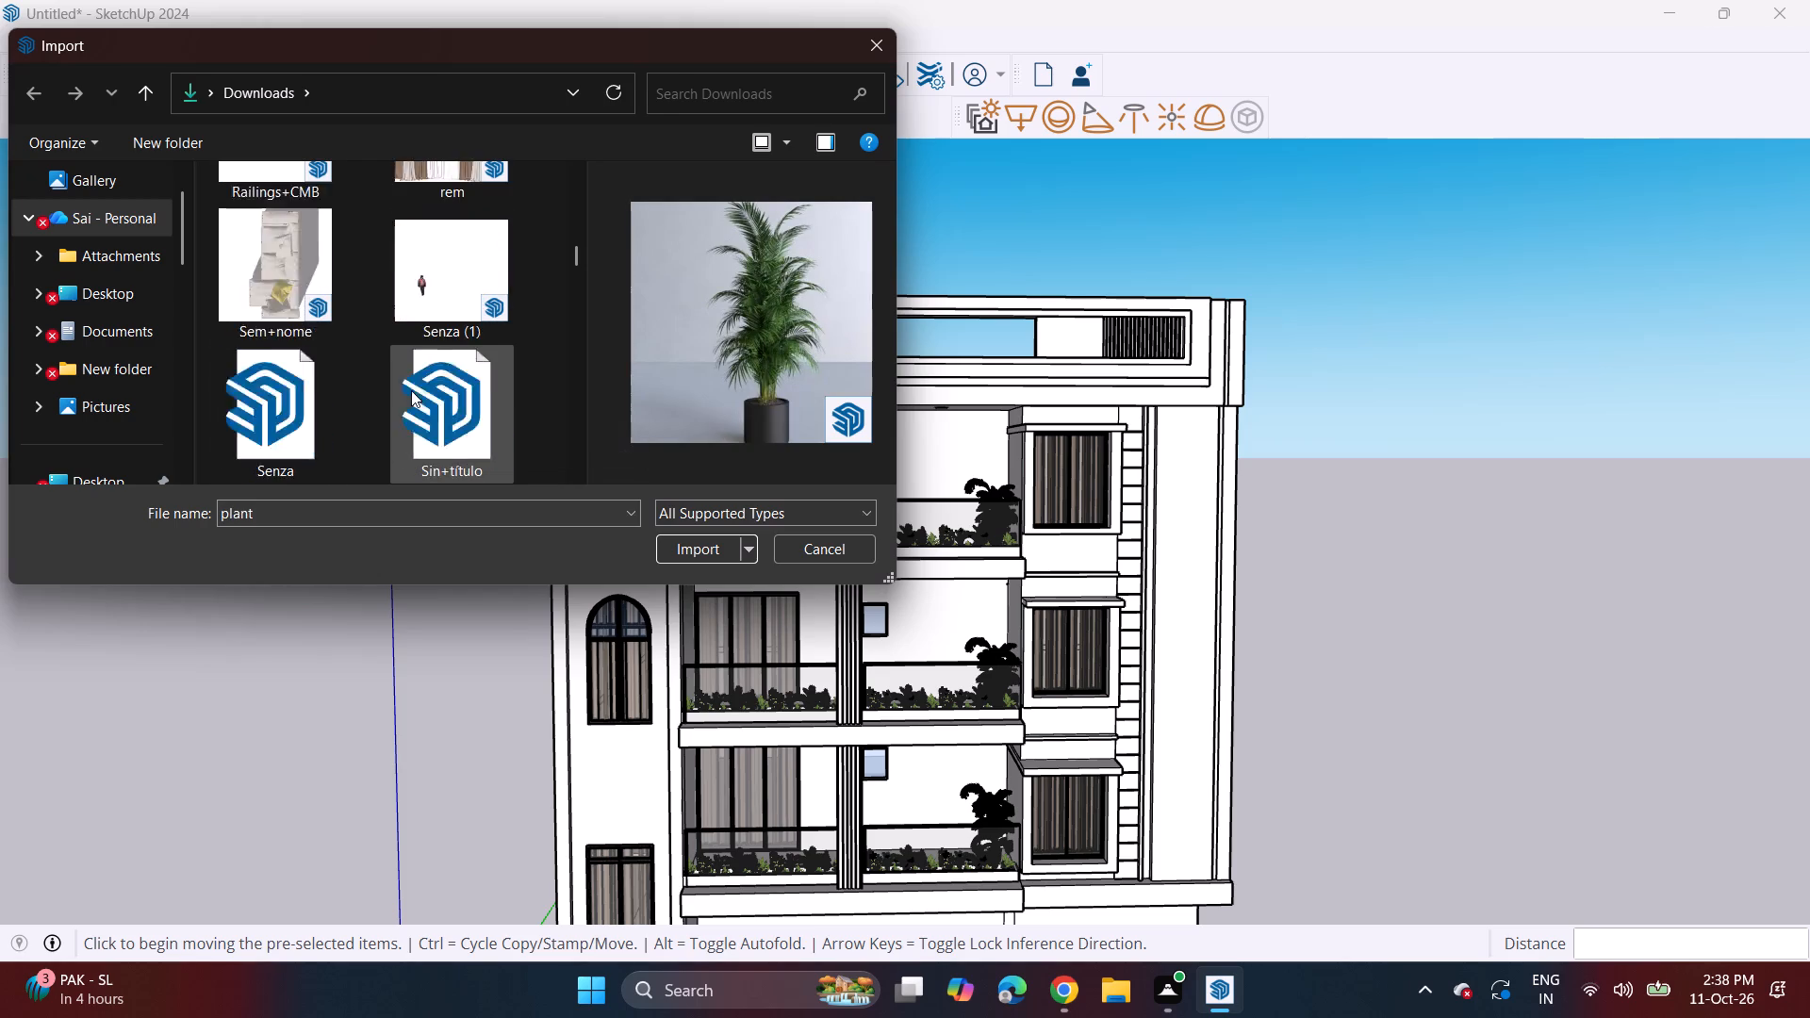
scroll(411, 390, down, 1)
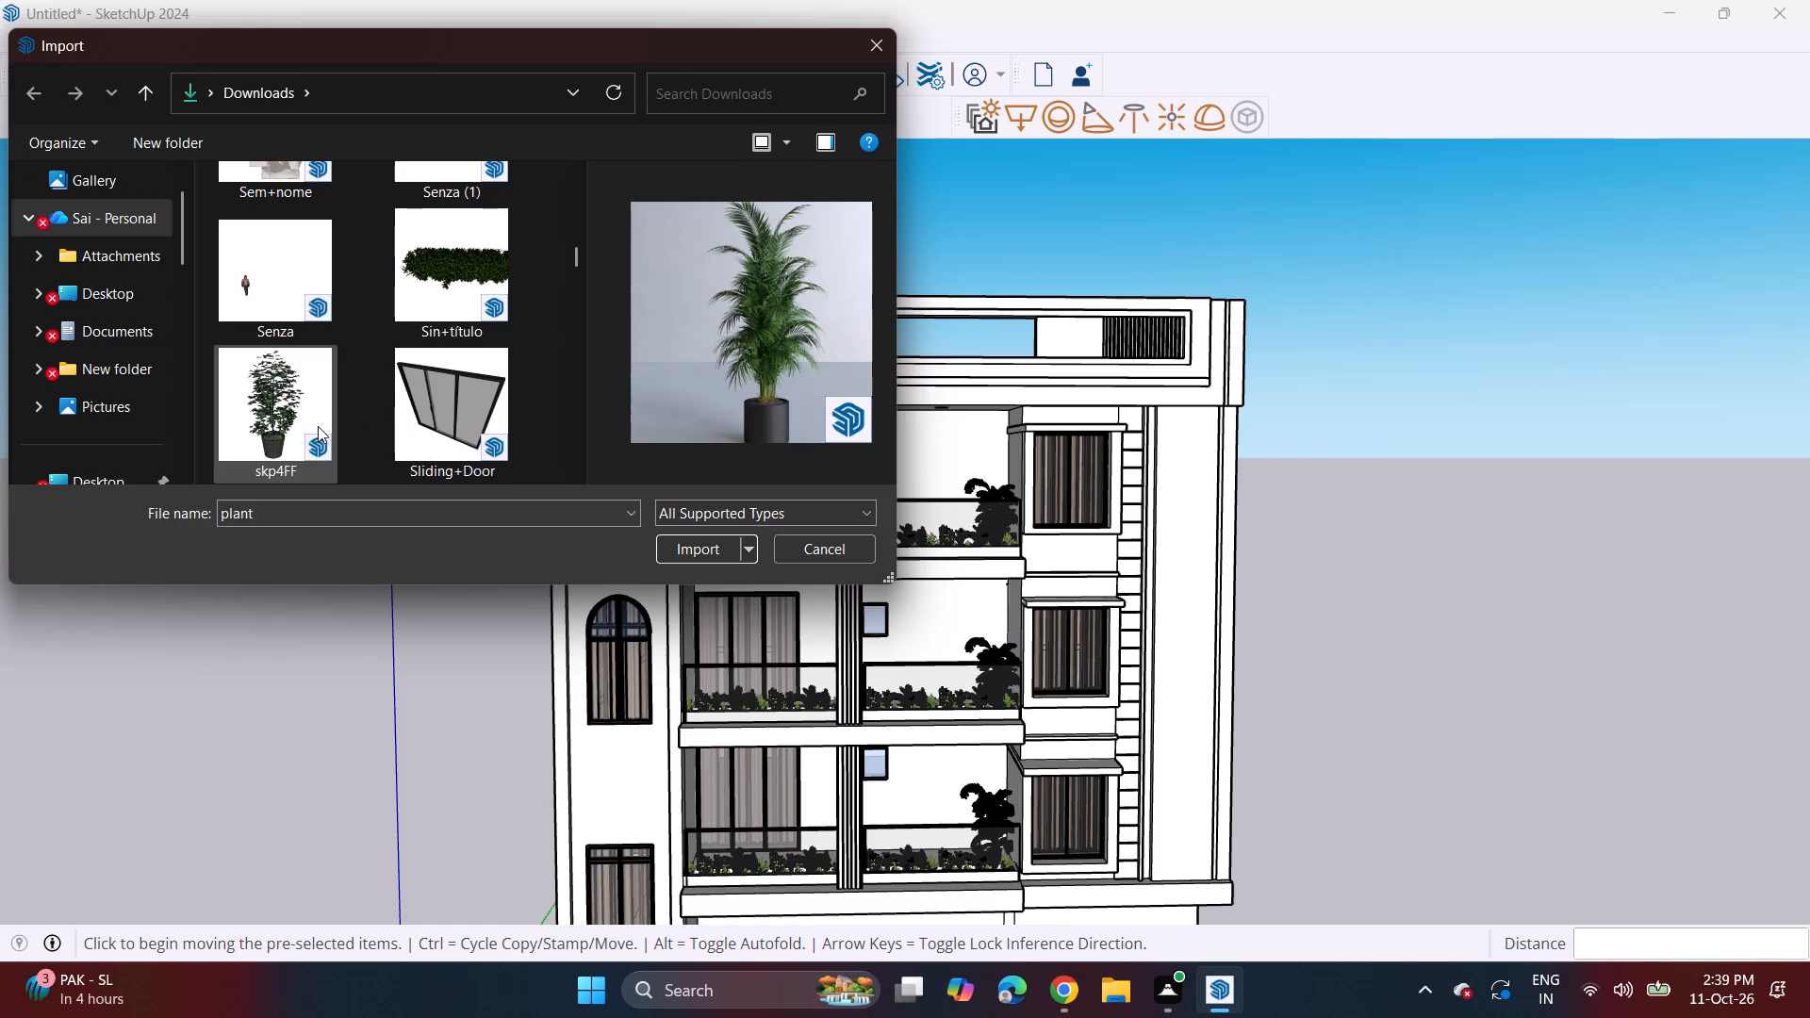
scroll(421, 388, down, 5)
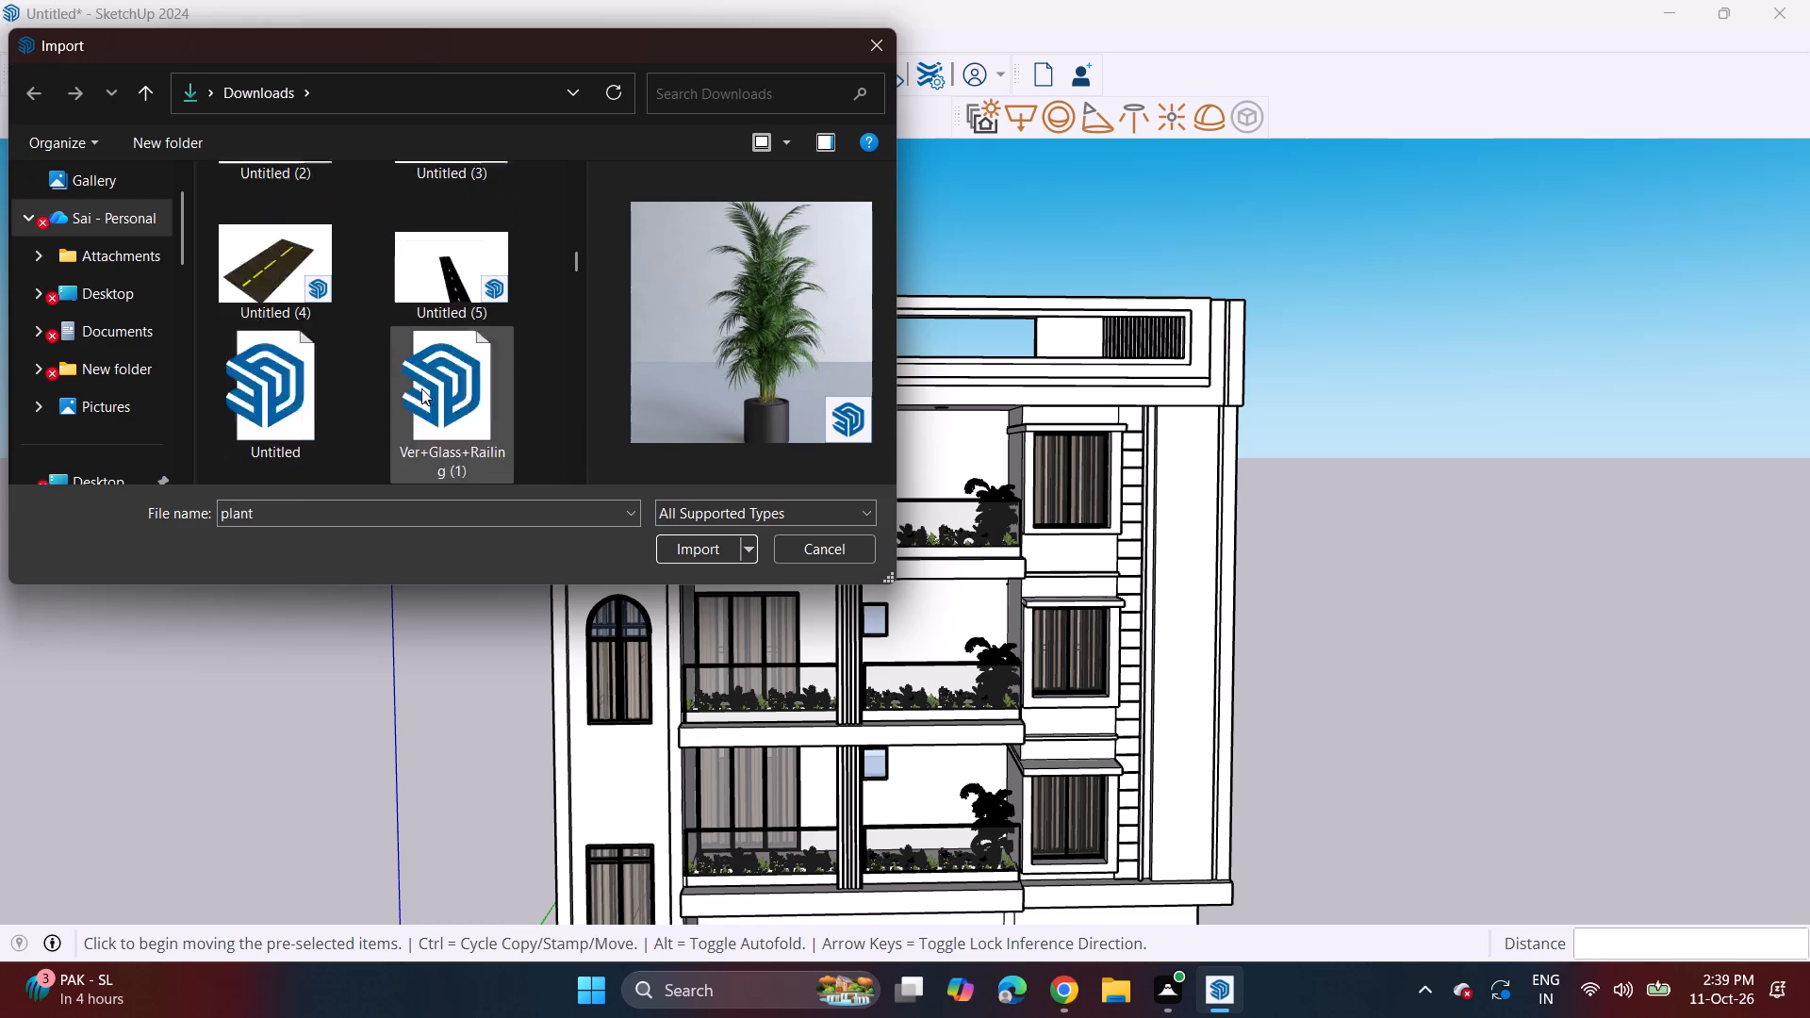
scroll(421, 388, down, 4)
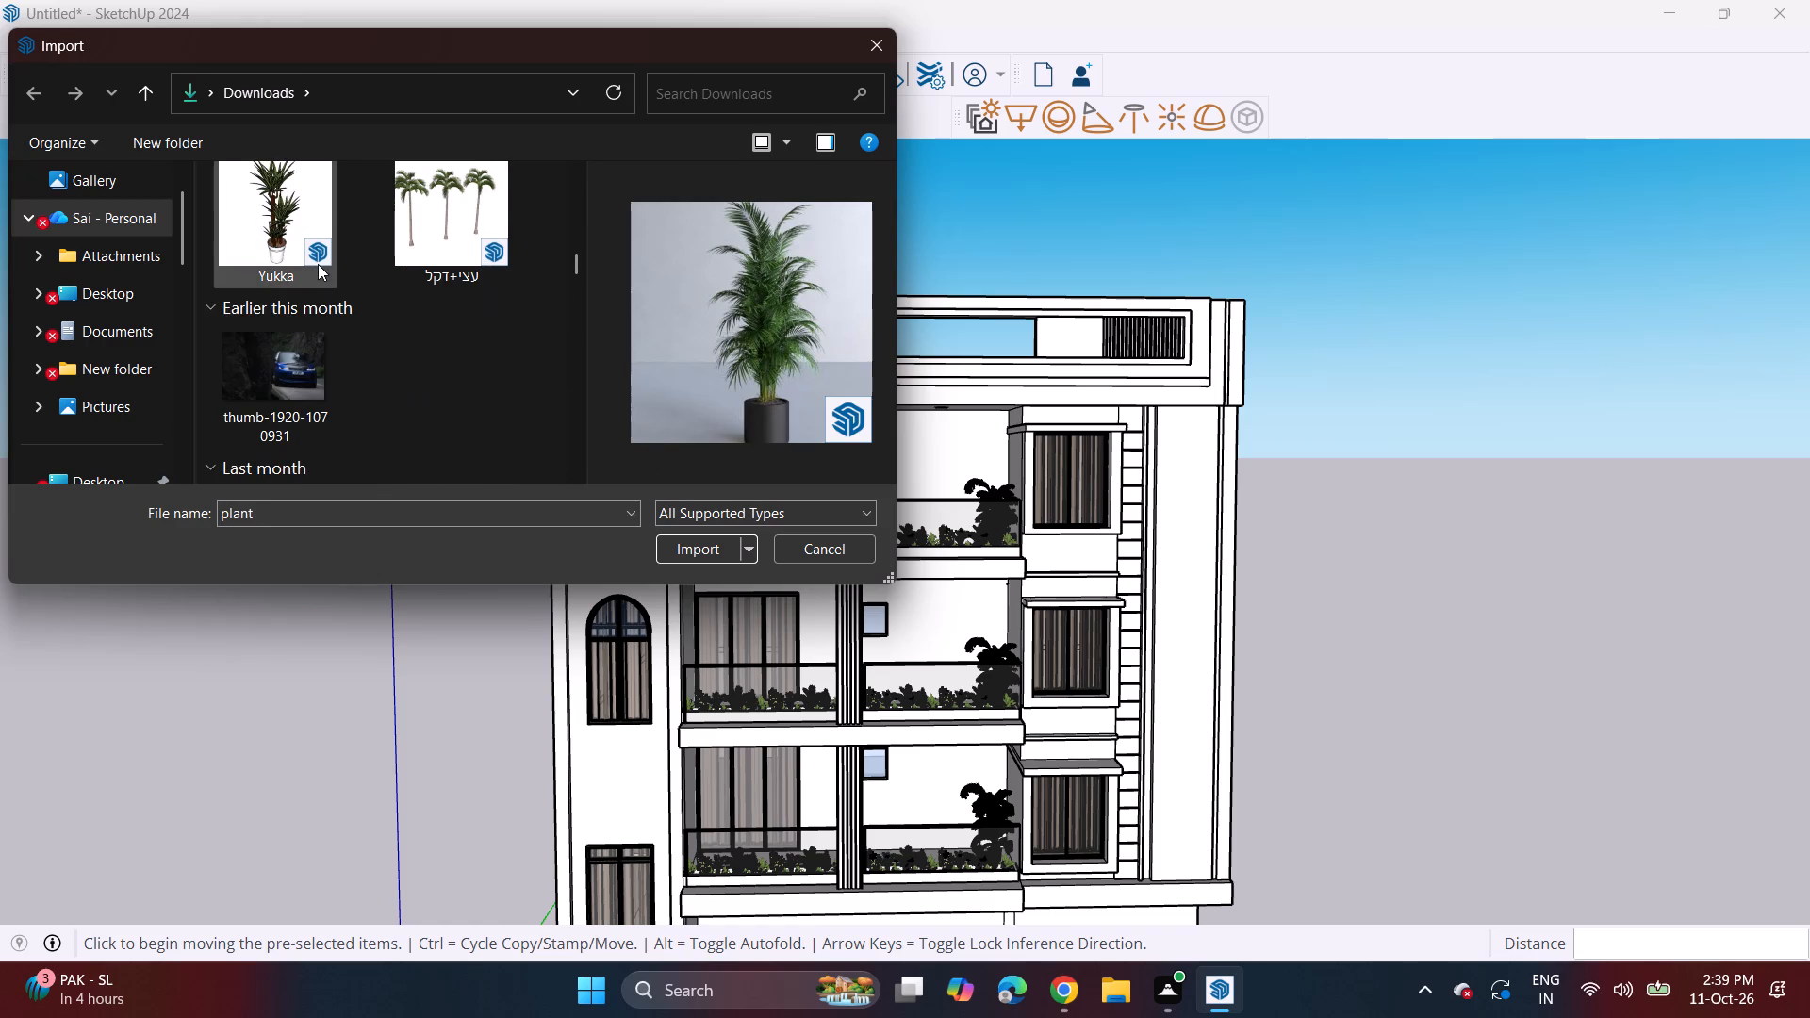
click(318, 264)
click(700, 545)
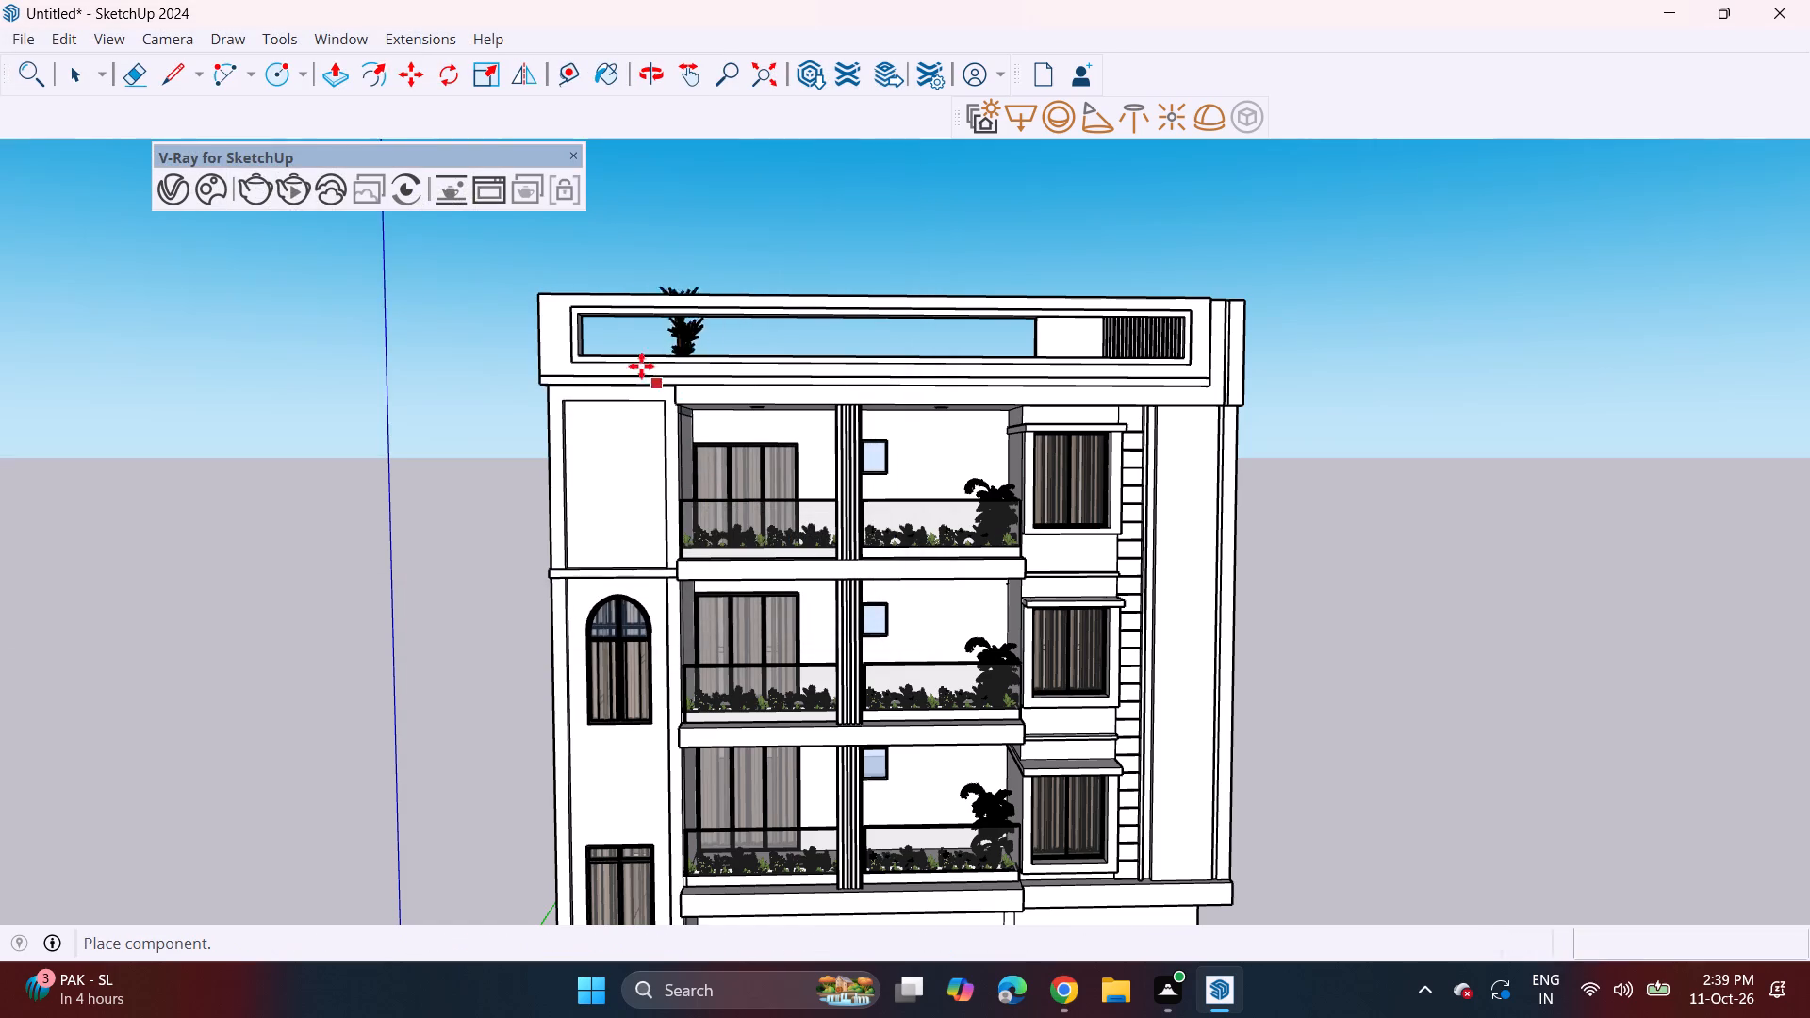
middle_drag(567, 328, 663, 485)
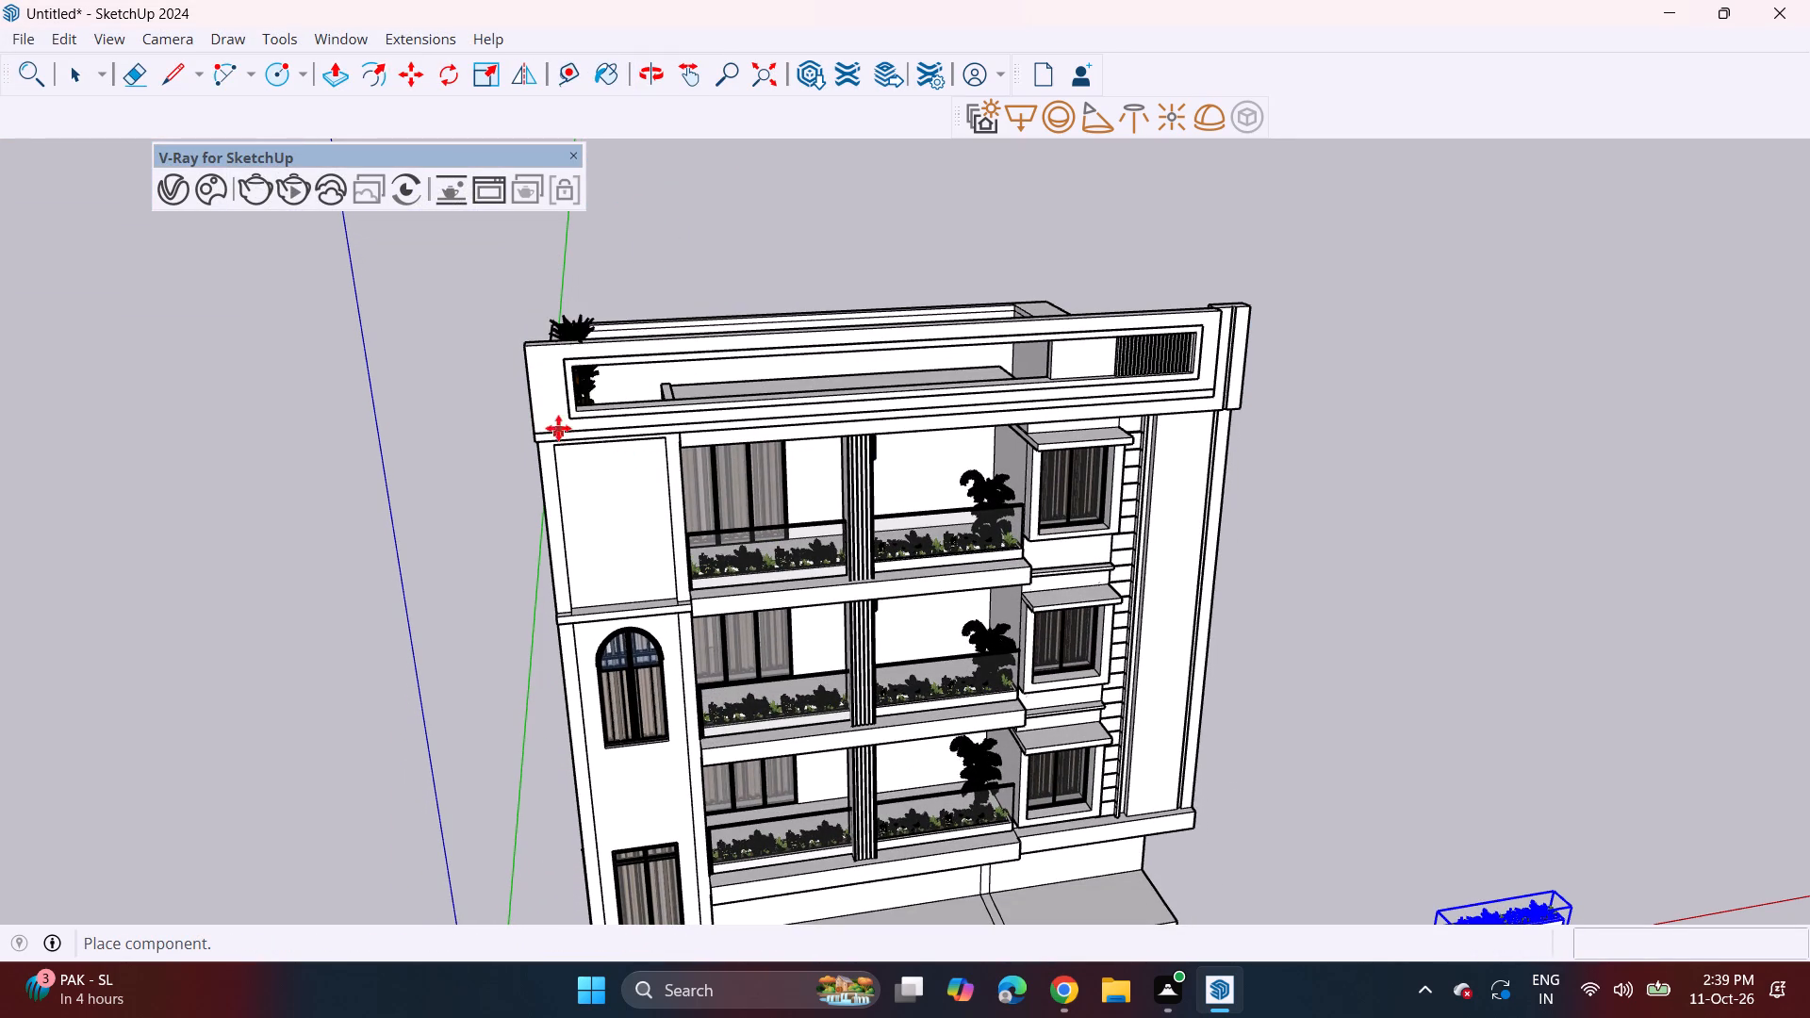
click(580, 432)
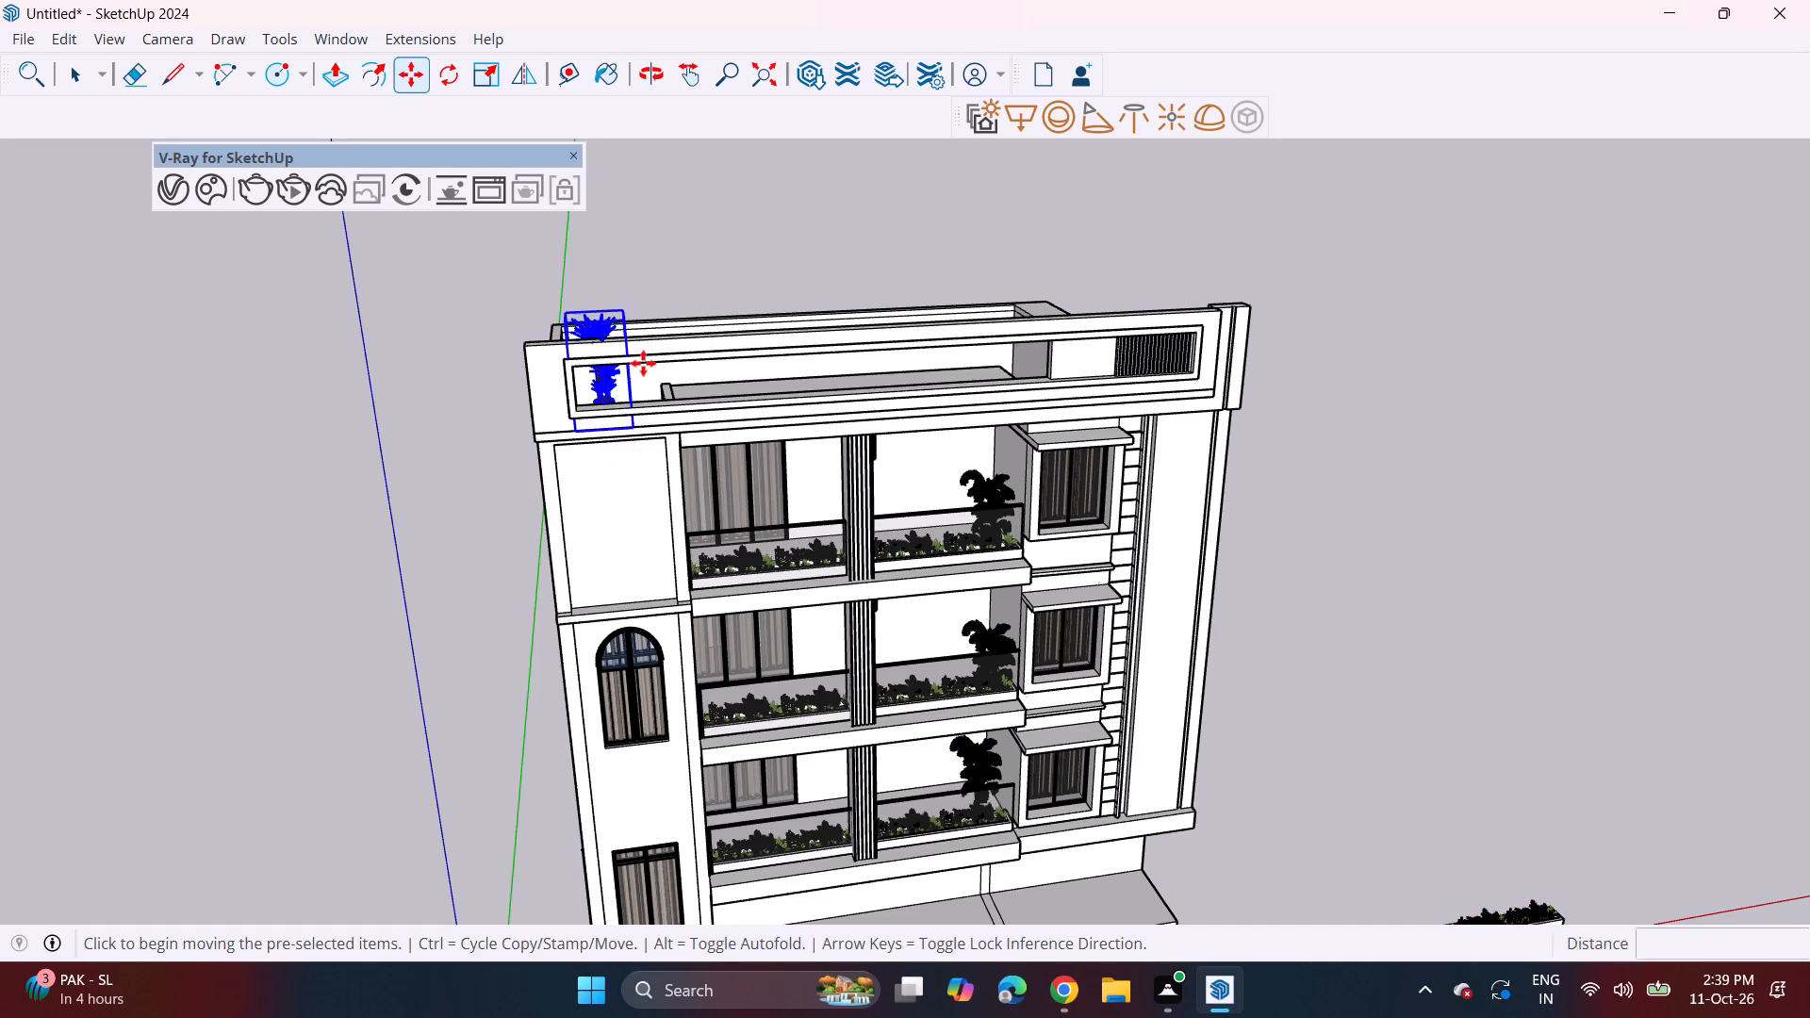
Scale the Yukka plant down uniformly to about 0.62 so it fits within the parapet opening's height.
middle_drag(637, 350, 574, 210)
scroll(621, 251, up, 3)
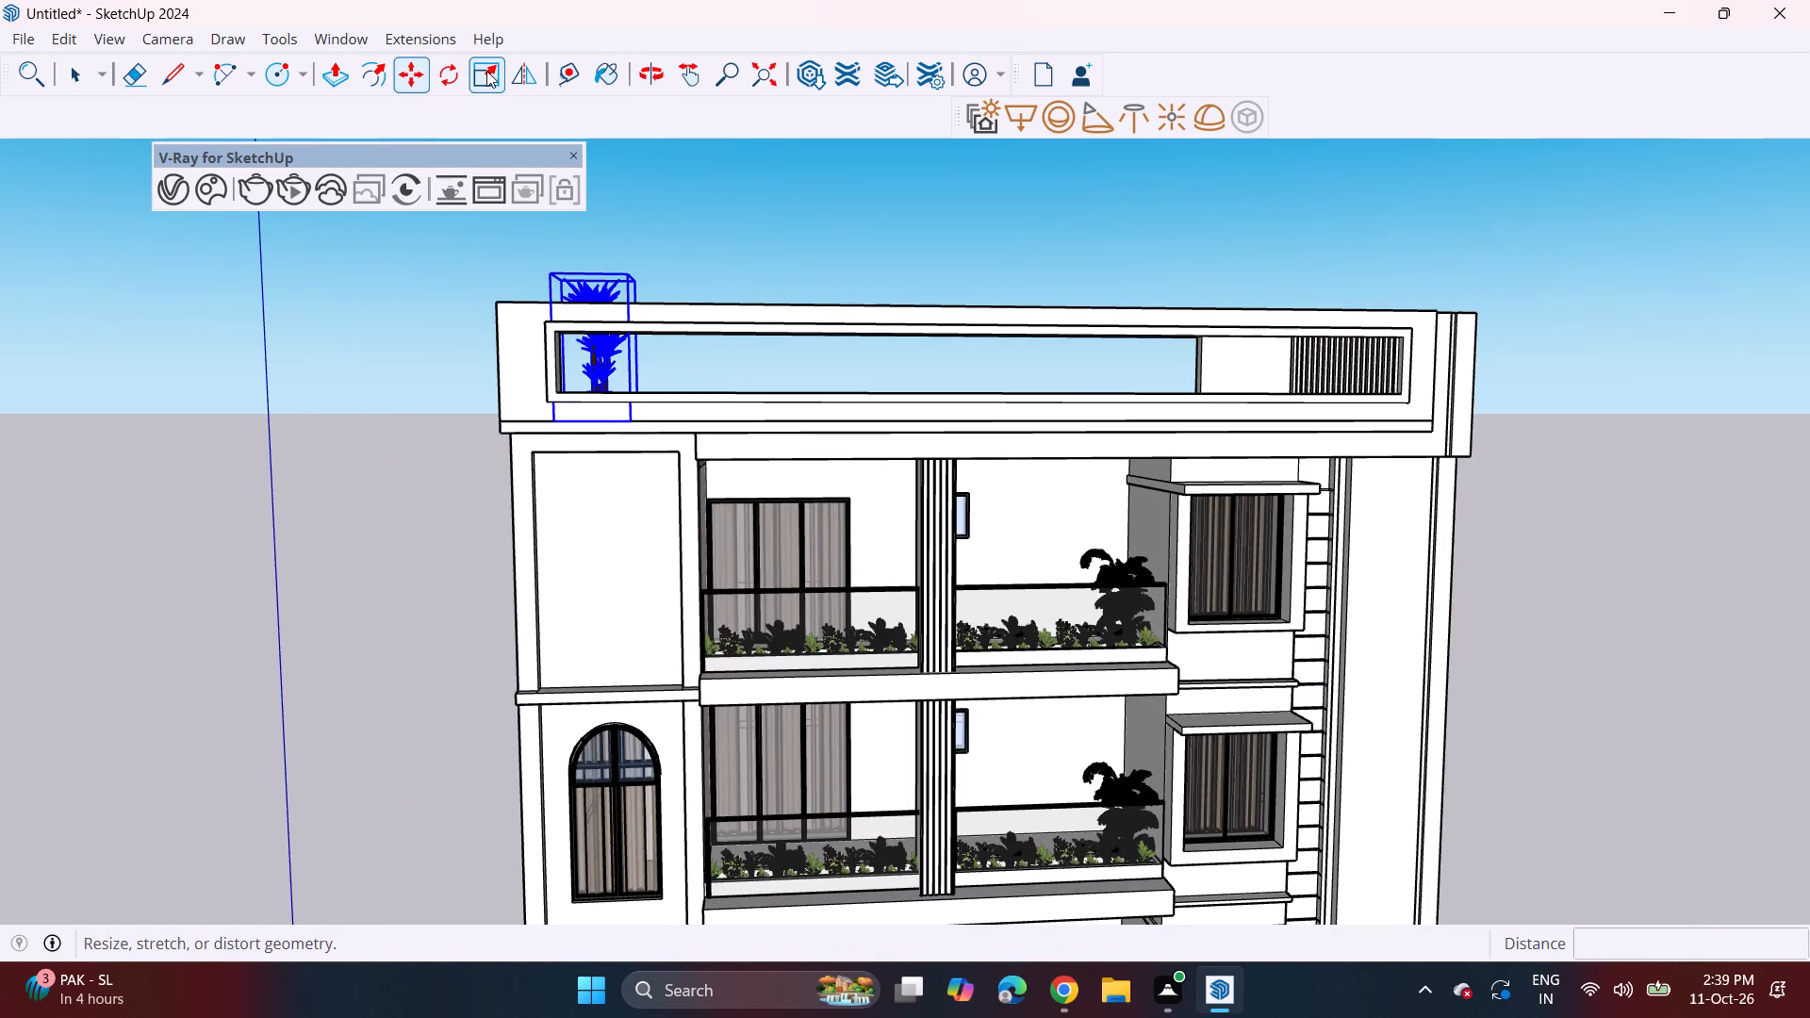
click(483, 71)
click(548, 270)
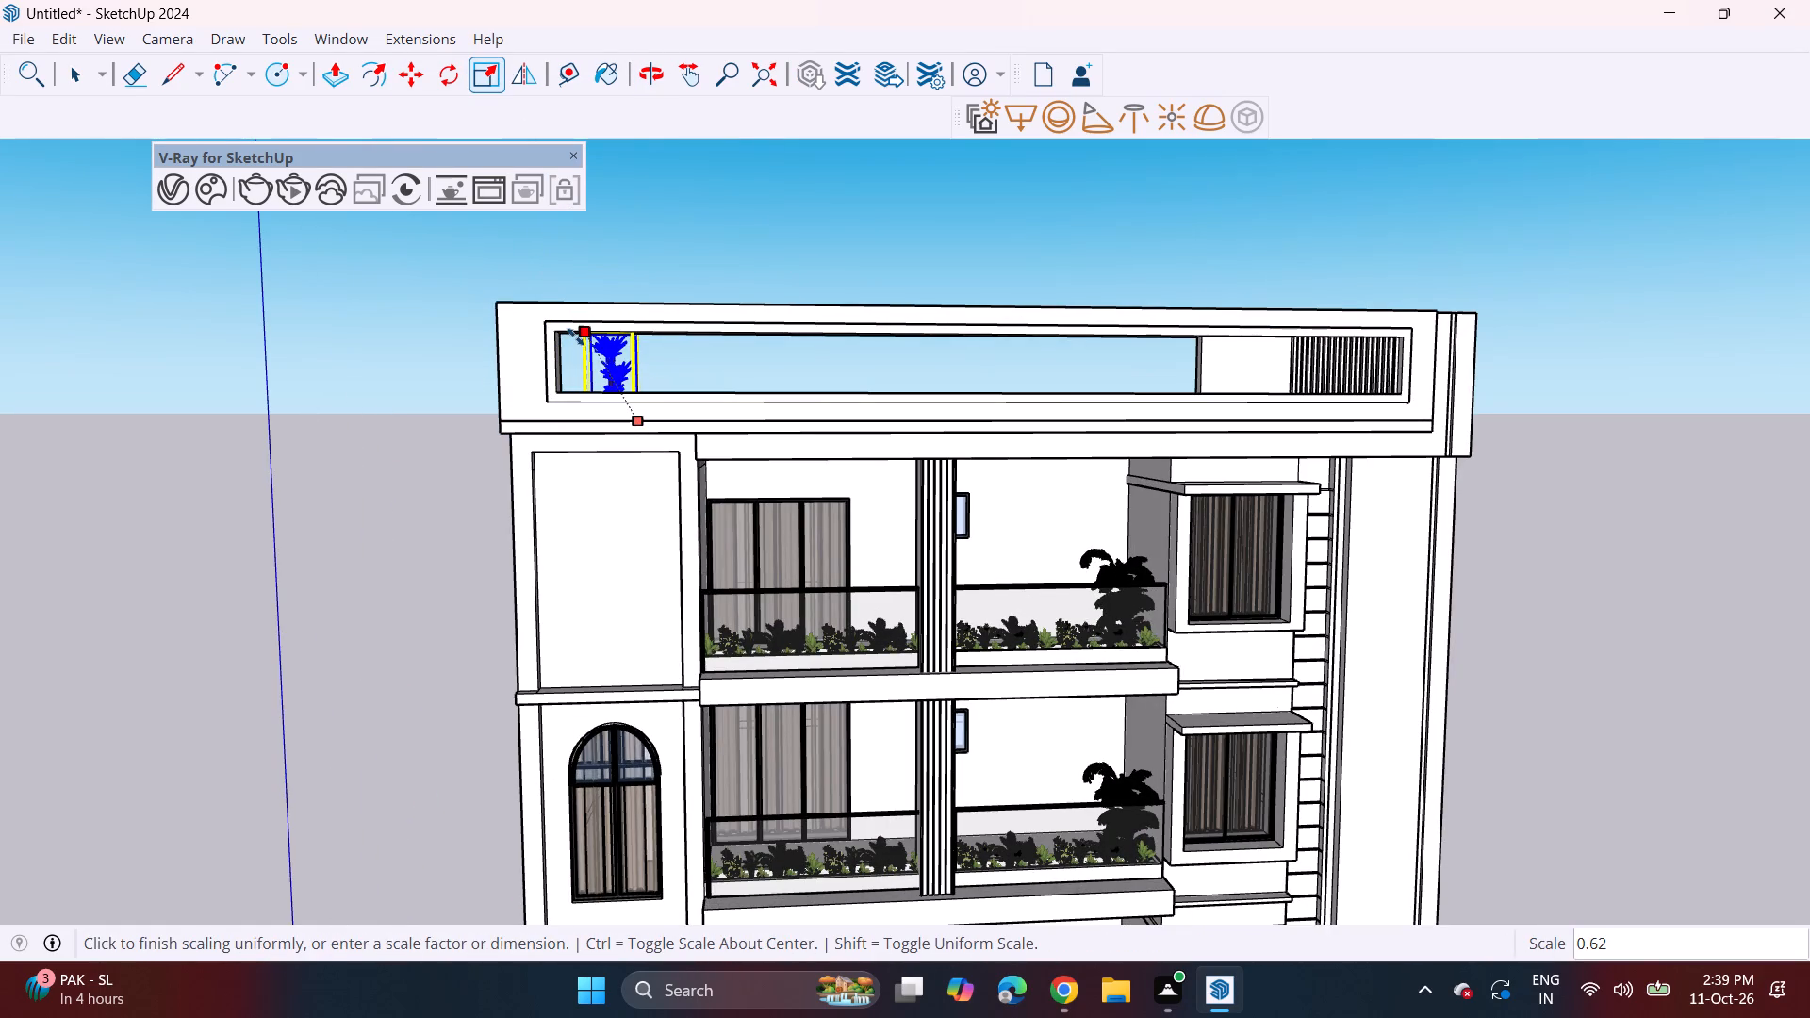
click(575, 337)
Move the Yukka plant about 1' 5 9/16" closer to the parapet opening's left end.
key(m)
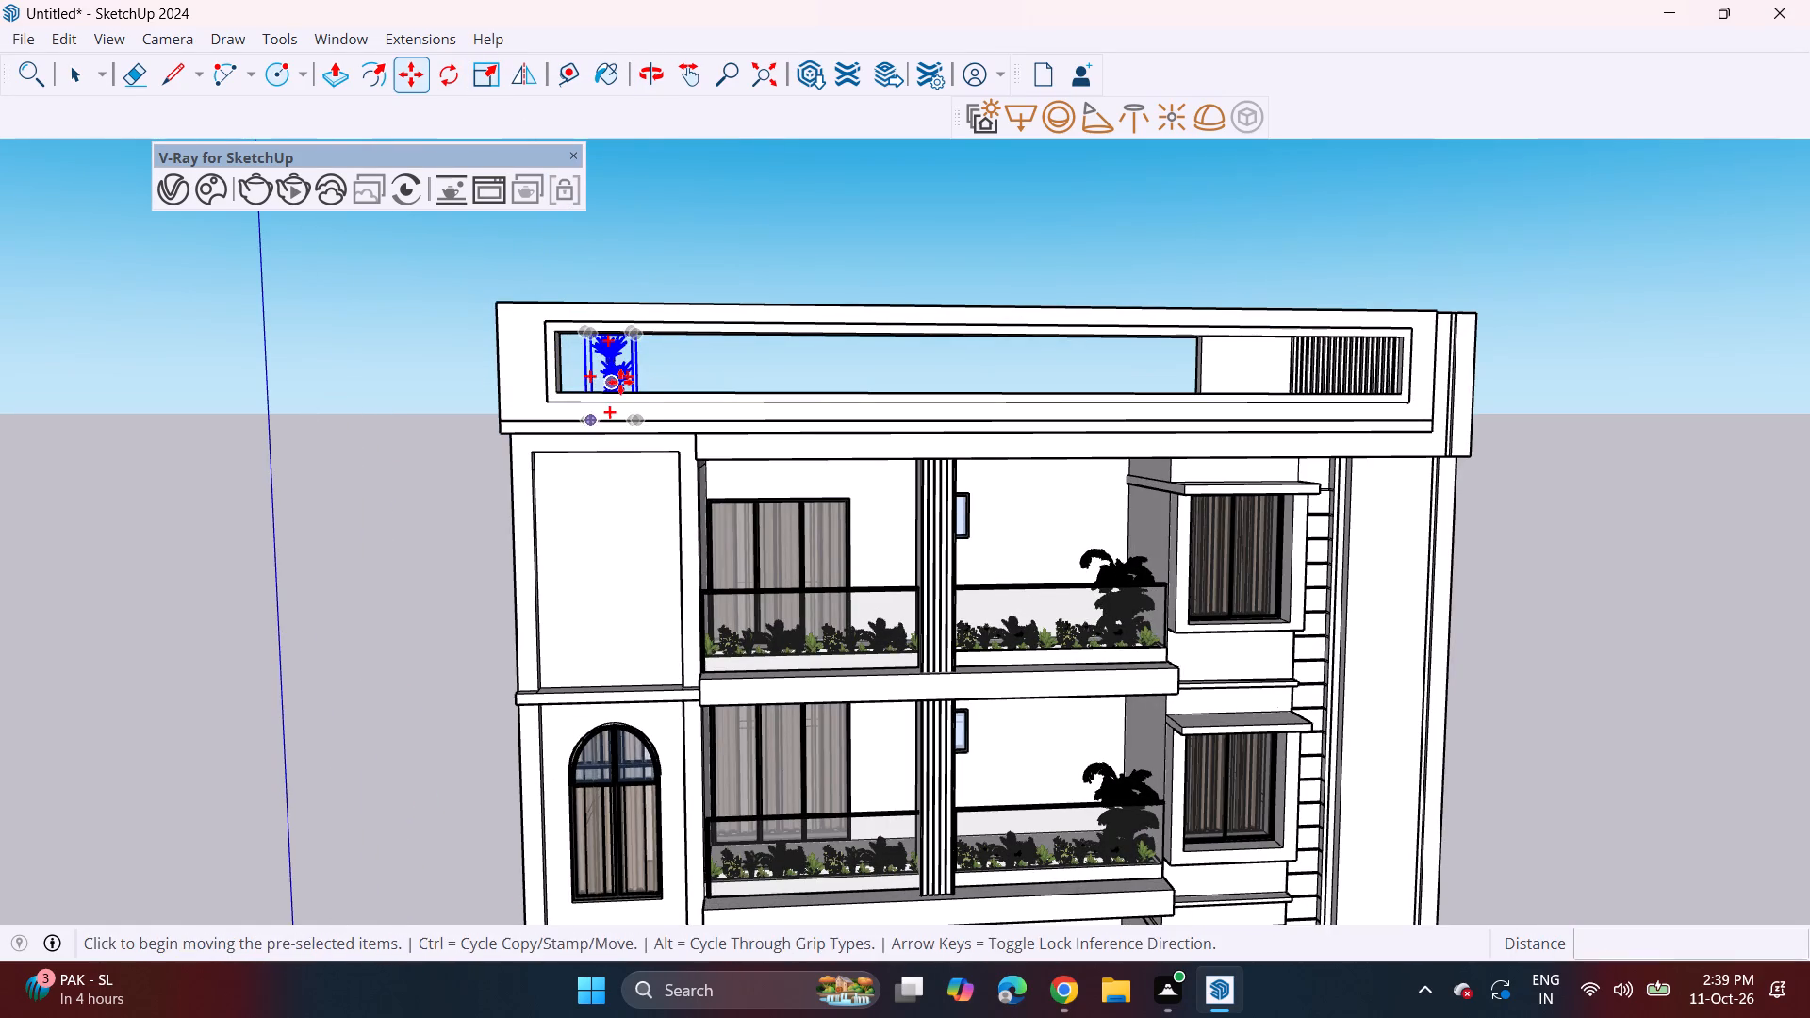
click(620, 382)
click(584, 391)
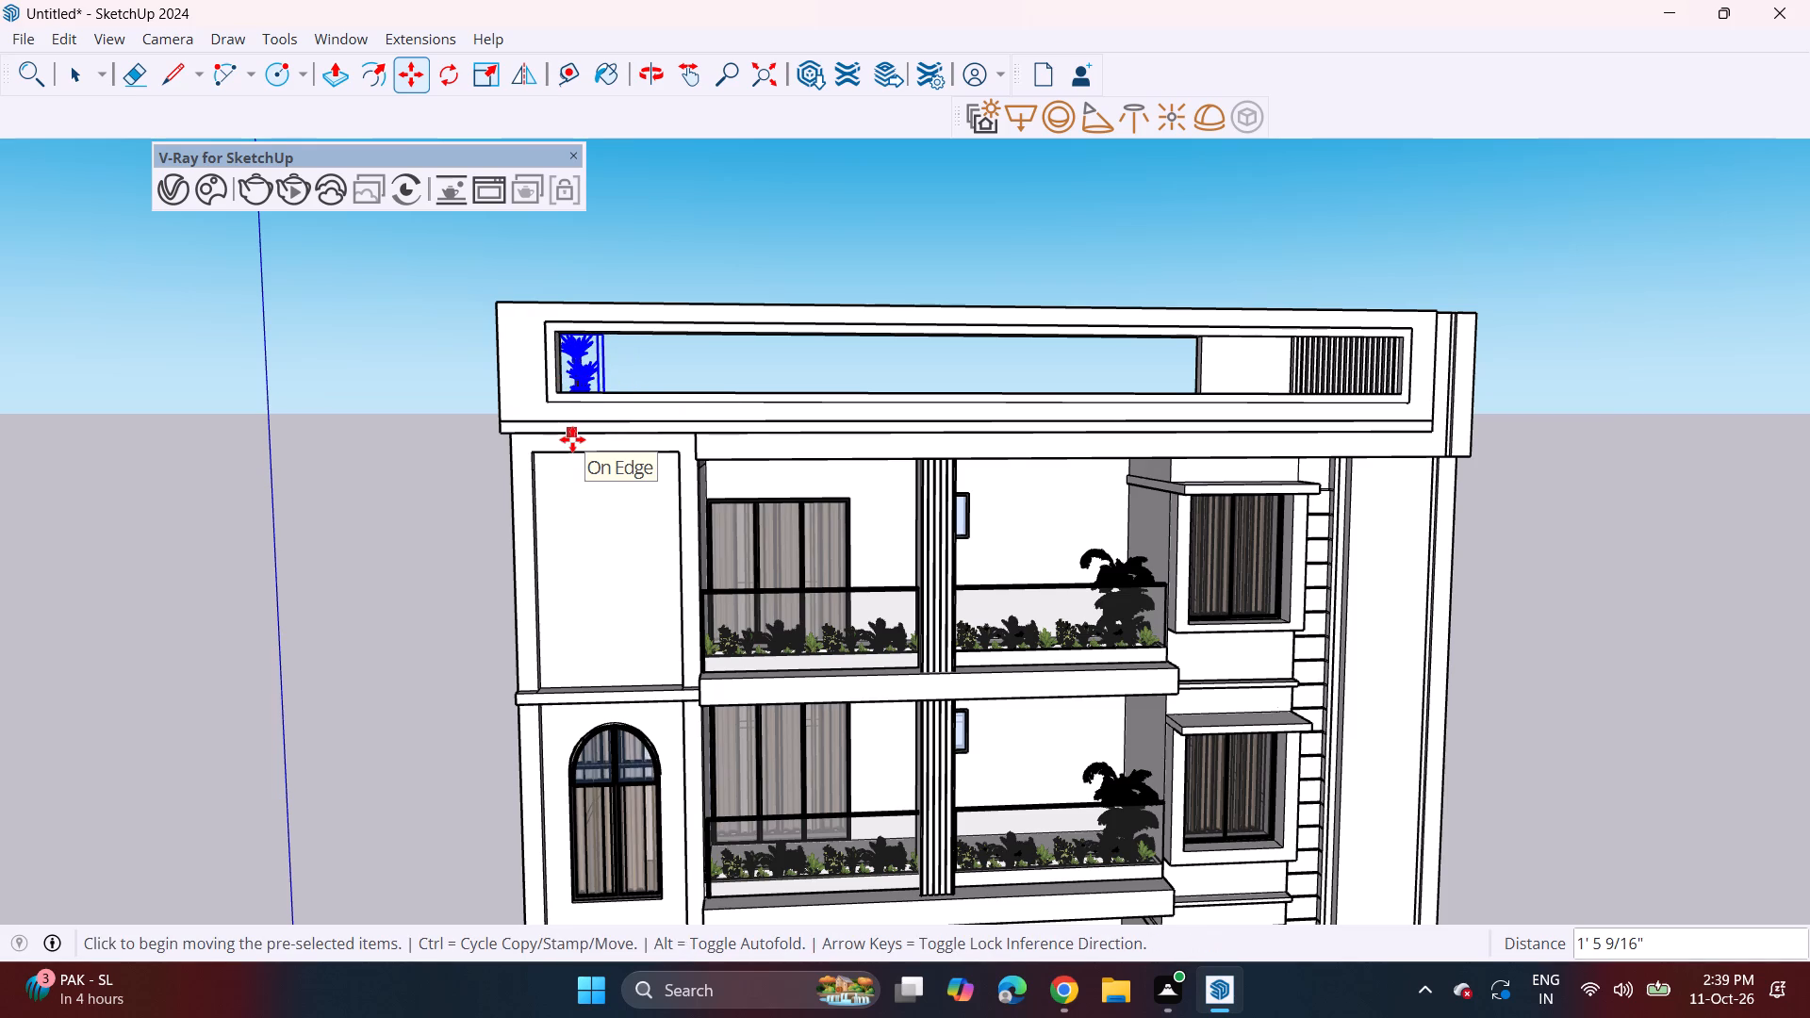
Copy the Yukka plant about 25' 11 5/16" across to the other end of the open part of the parapet.
click(582, 382)
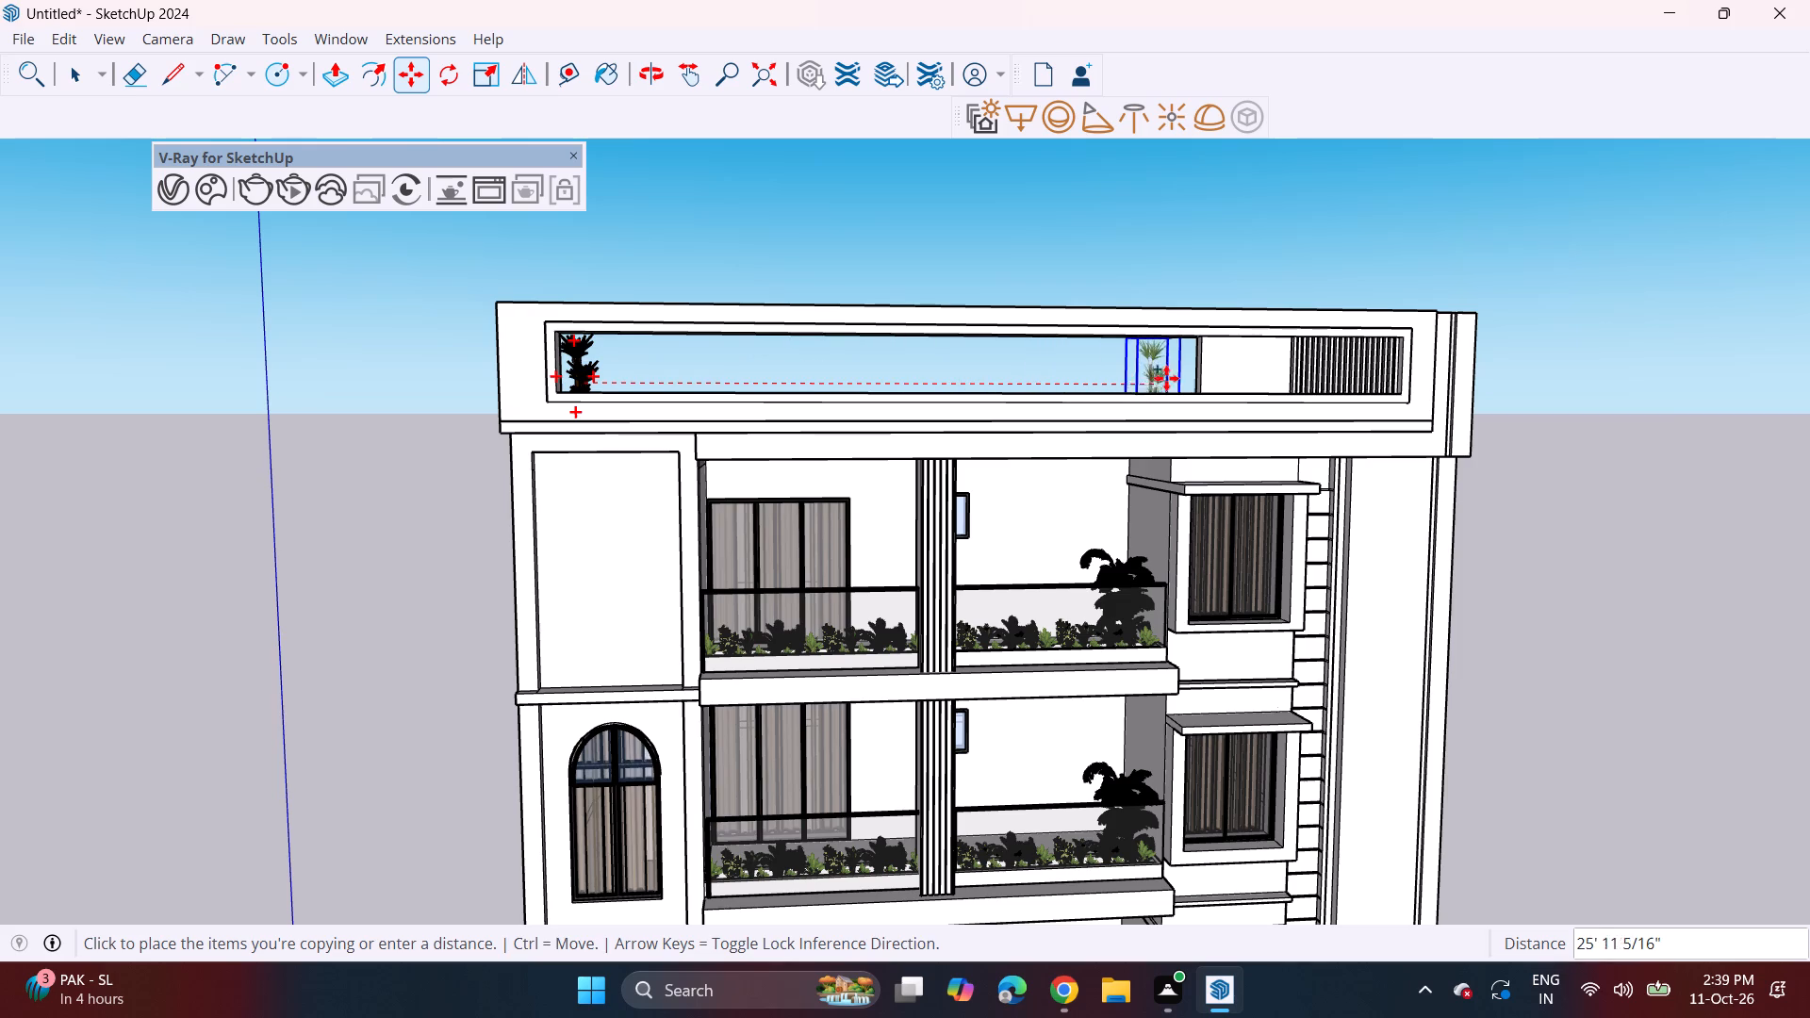
click(1166, 378)
key(space)
click(1660, 548)
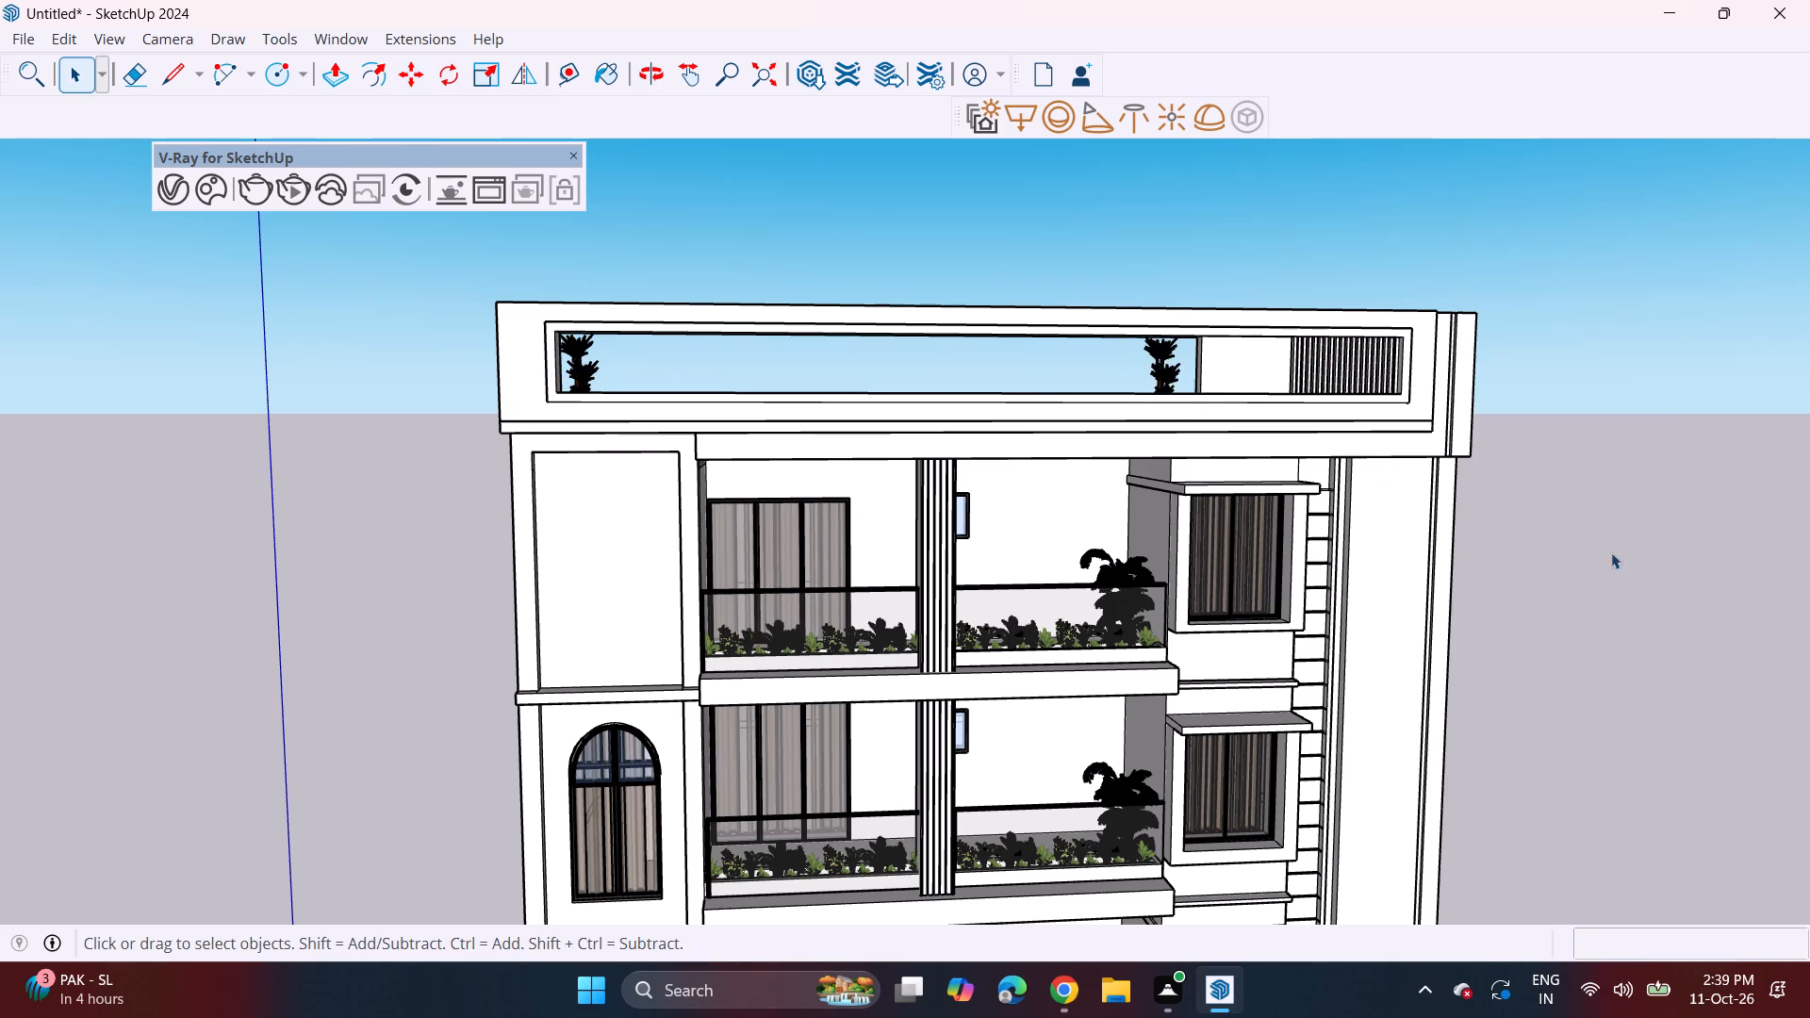
Copy the top balcony's left-bay glass railing up to the upper-left corner of the roof parapet opening.
middle_drag(1575, 535, 1527, 583)
click(839, 610)
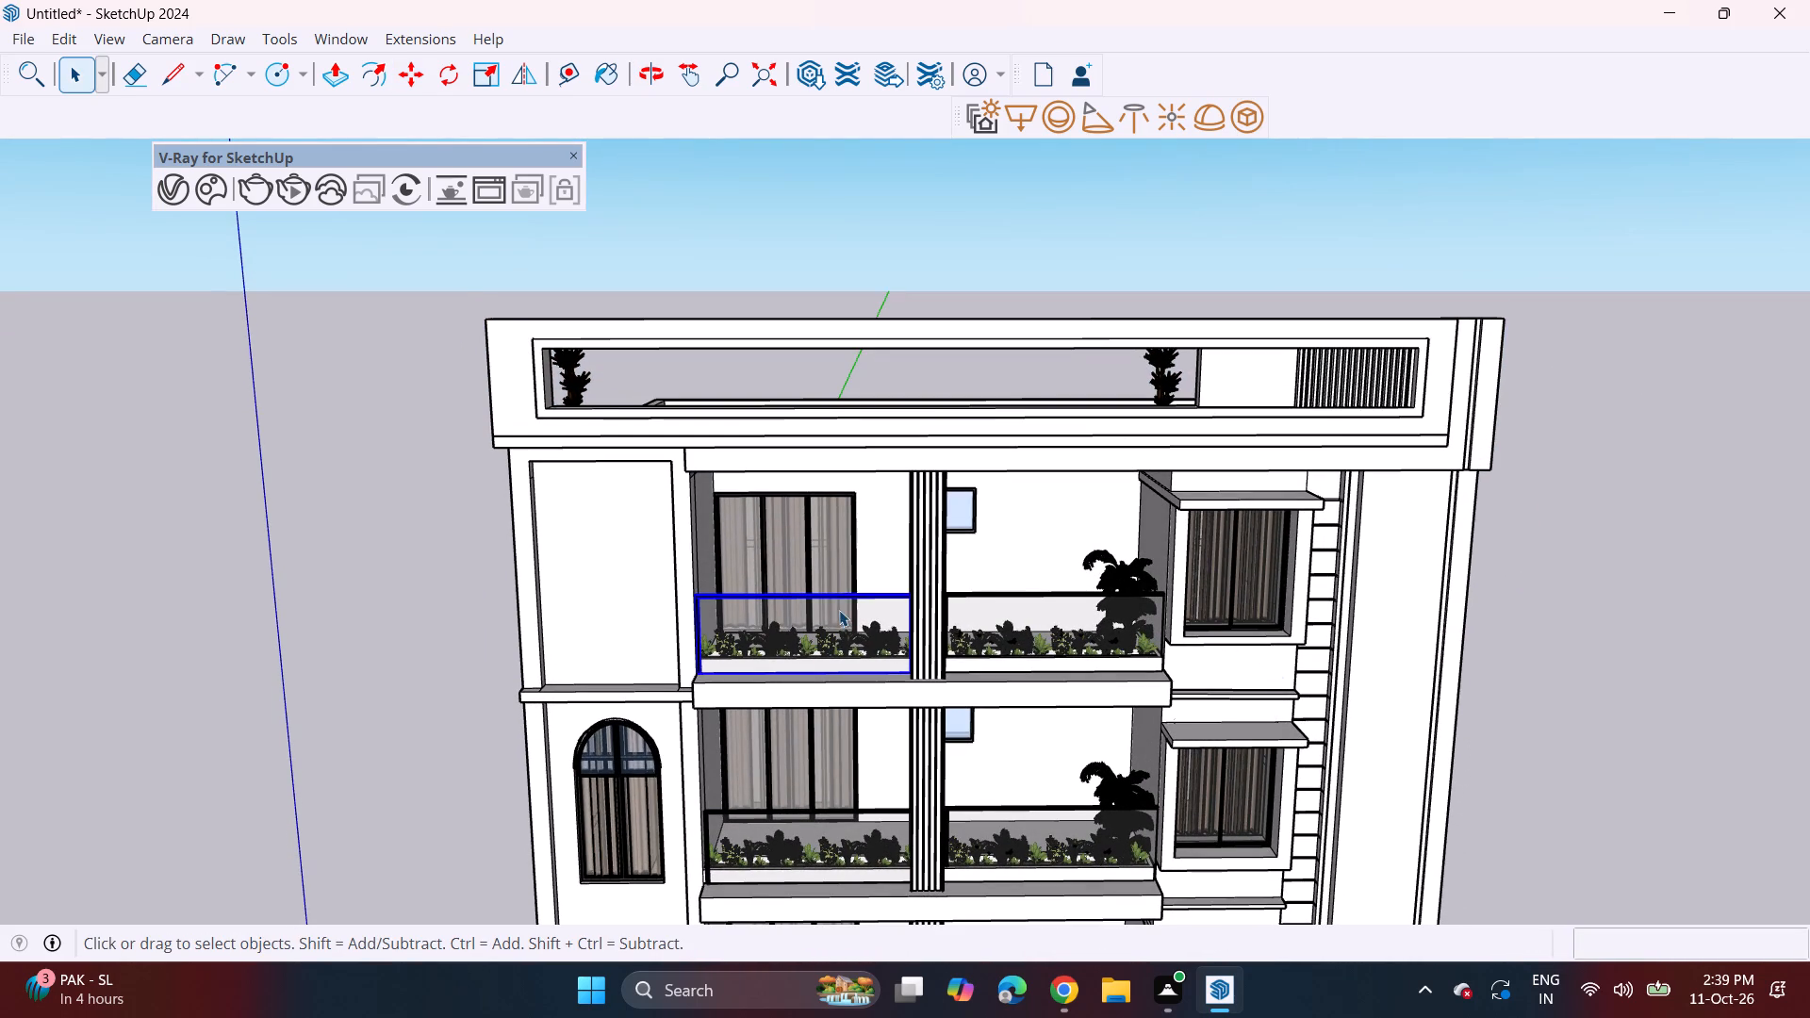
key(m)
click(699, 603)
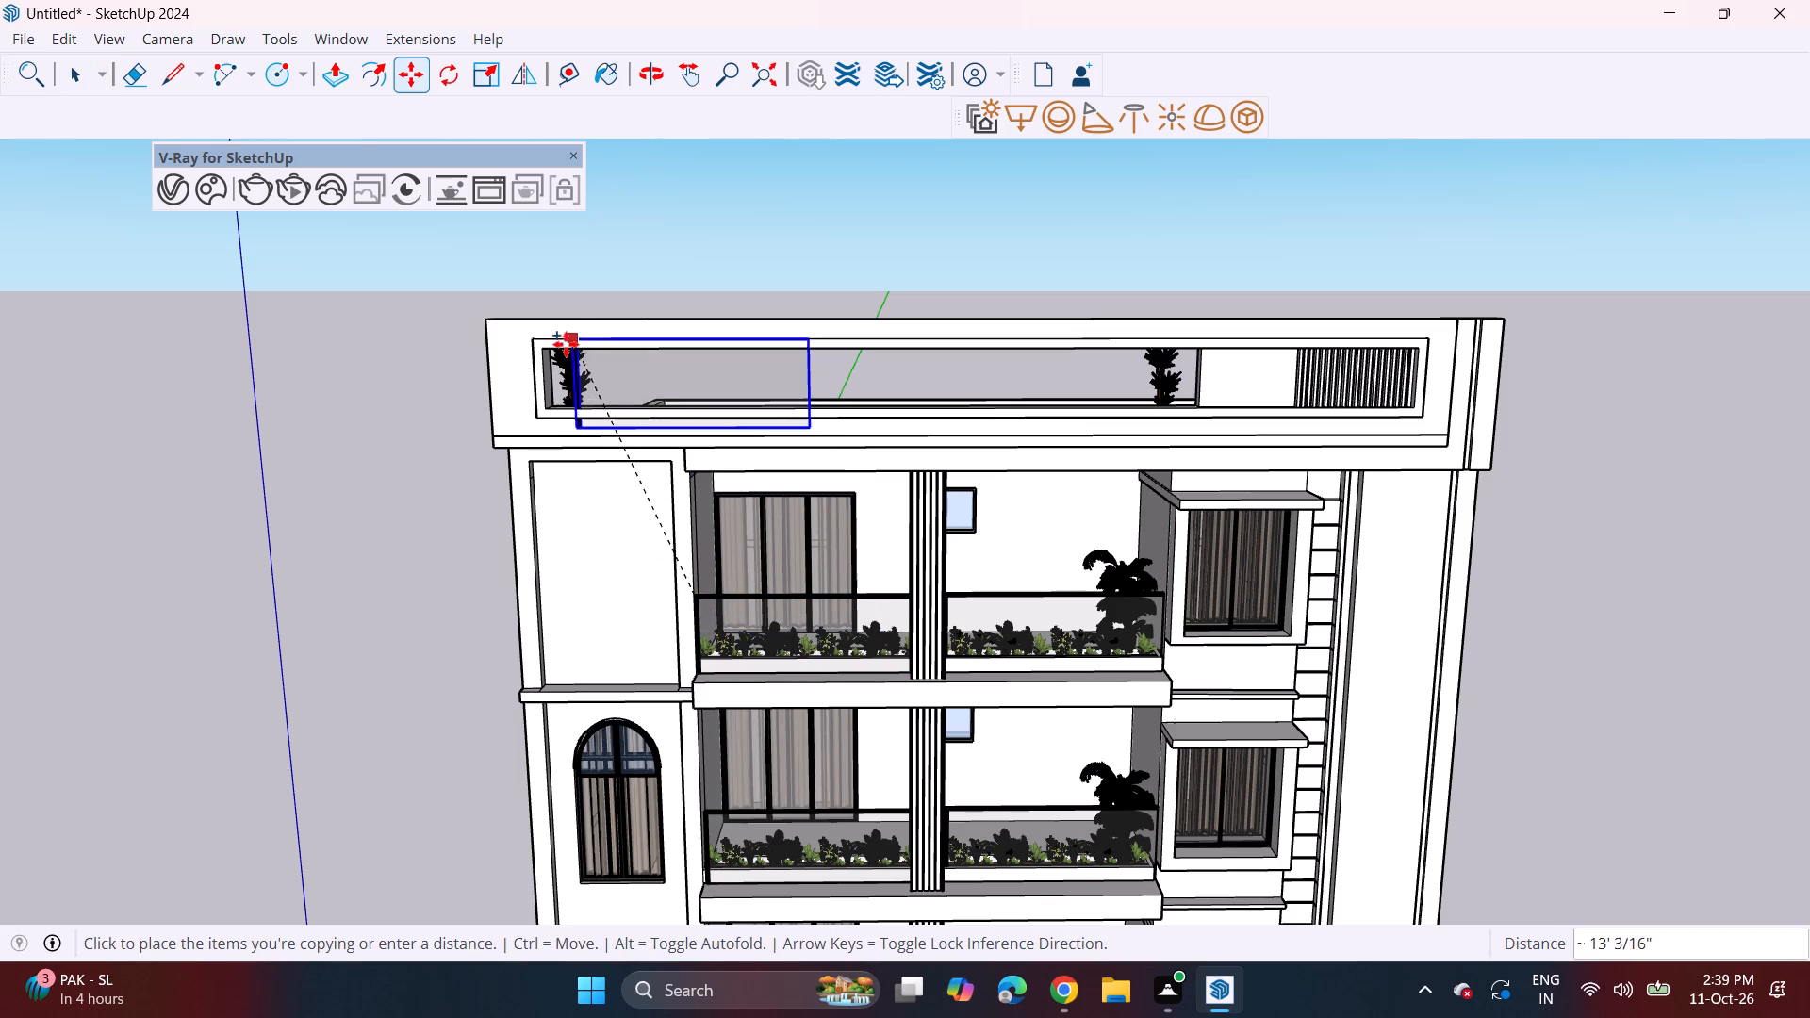
click(543, 358)
Scale the copied railing's height from its bottom edge to about 0.65 so it fits within the parapet opening.
scroll(569, 330, up, 2)
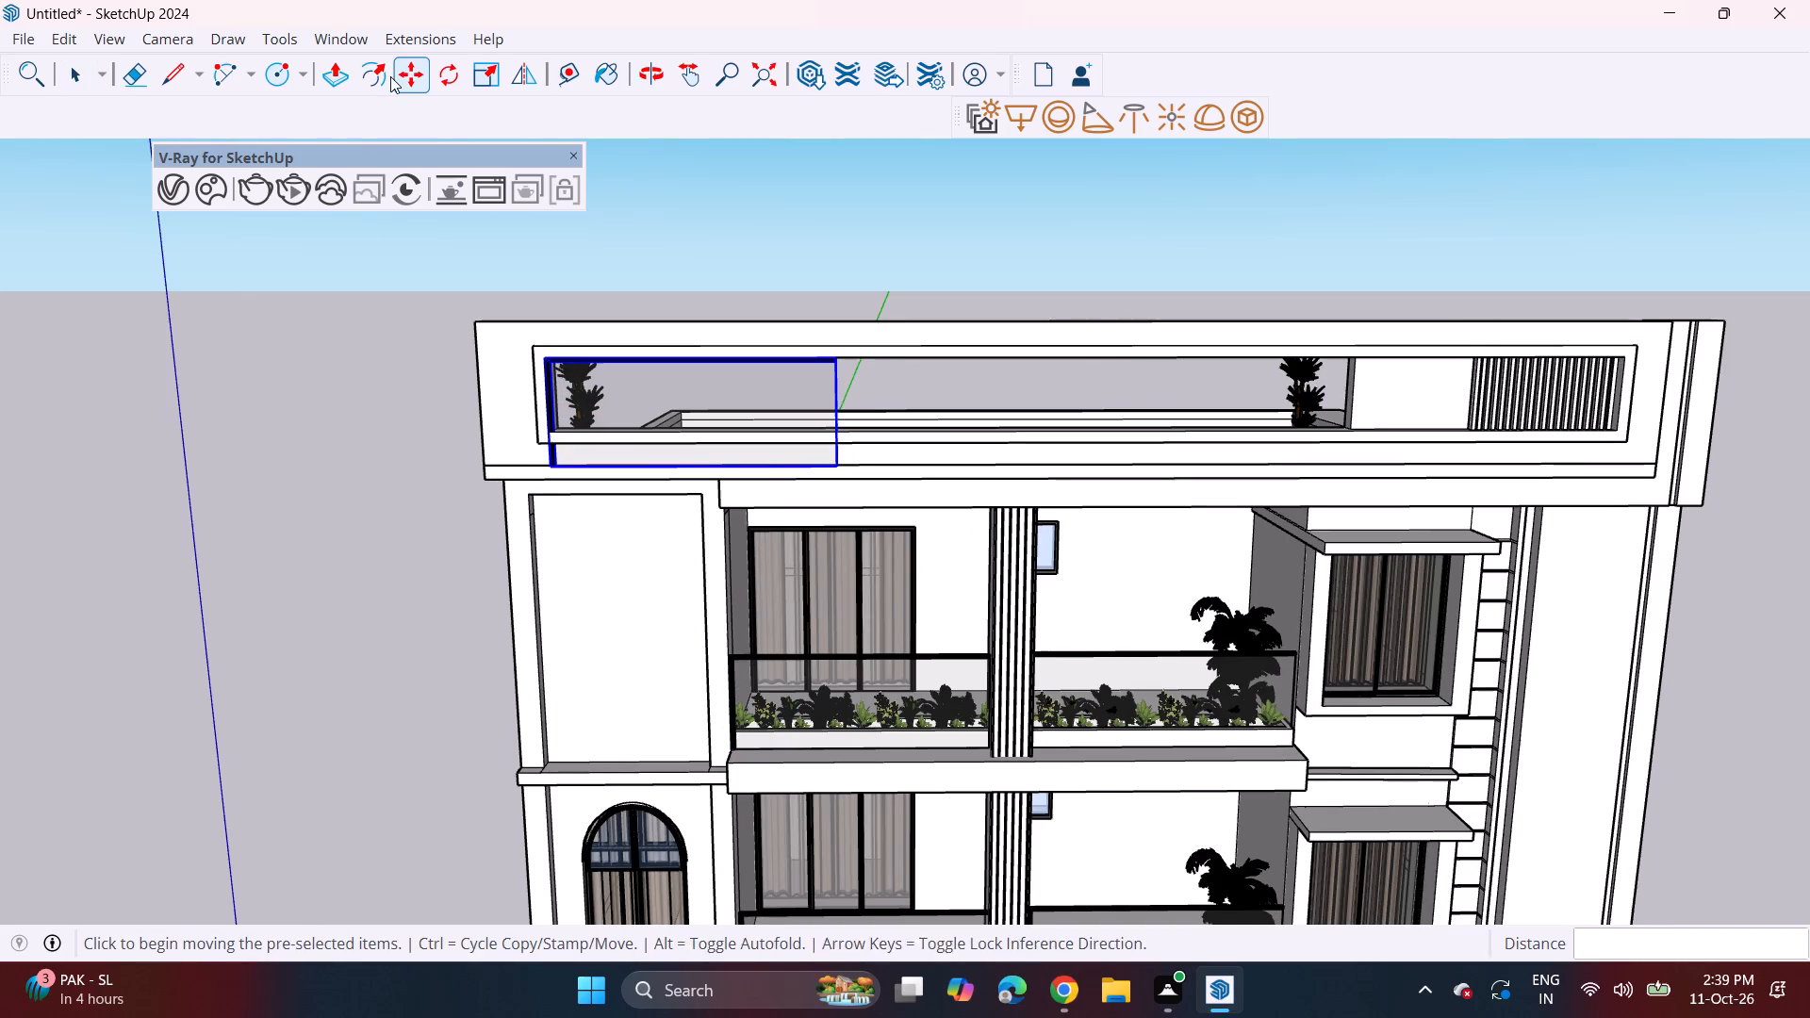
click(488, 73)
middle_drag(705, 508, 599, 550)
scroll(697, 453, up, 7)
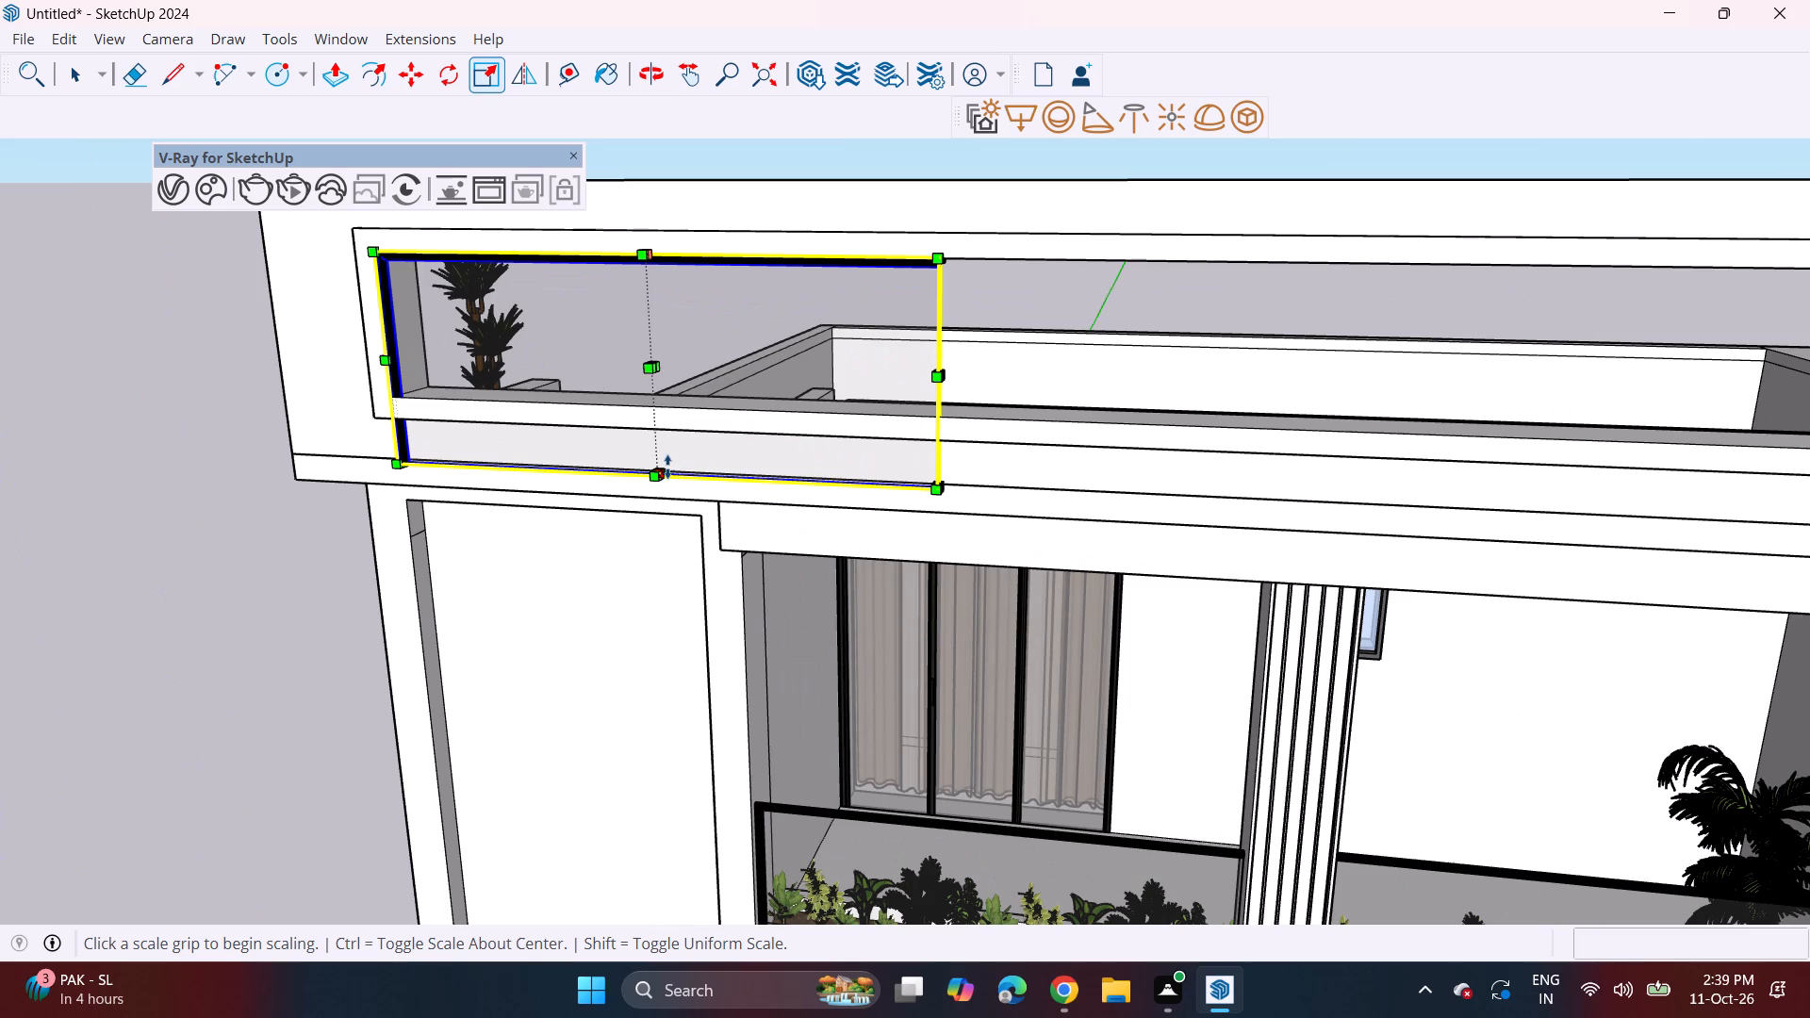
click(666, 468)
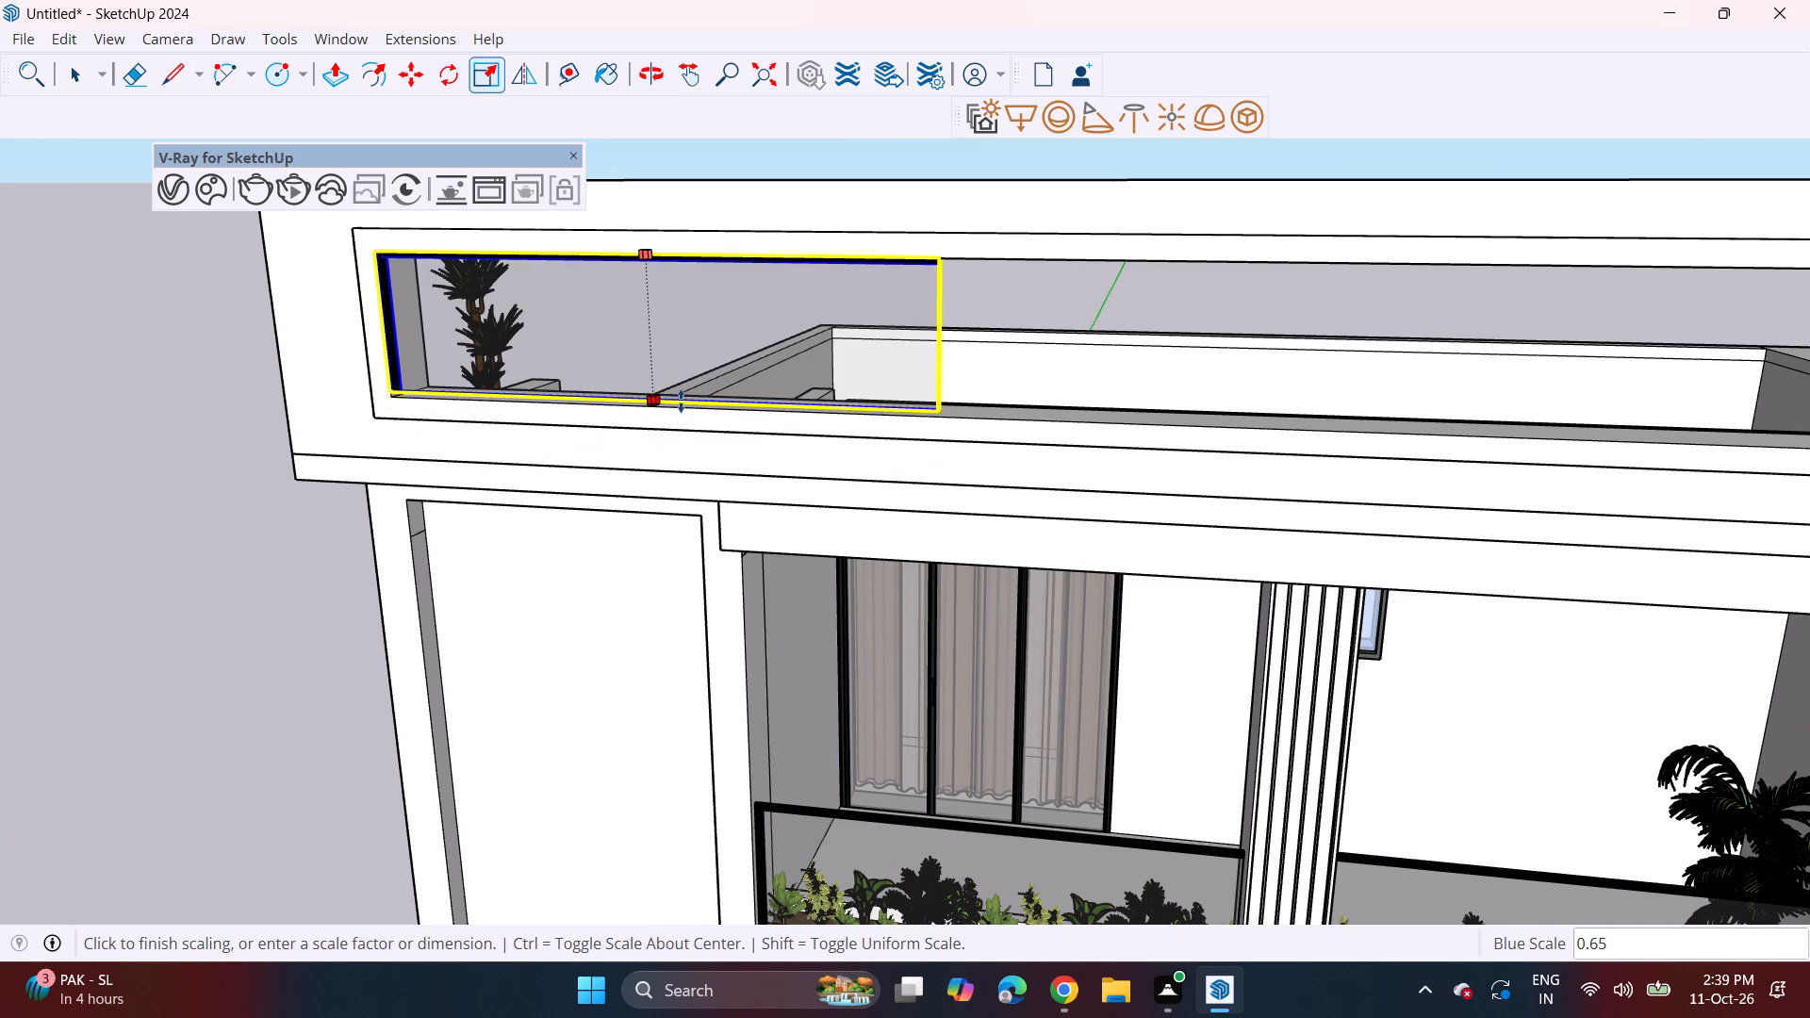
click(681, 401)
middle_drag(663, 430, 721, 403)
scroll(708, 394, up, 2)
scroll(722, 380, down, 3)
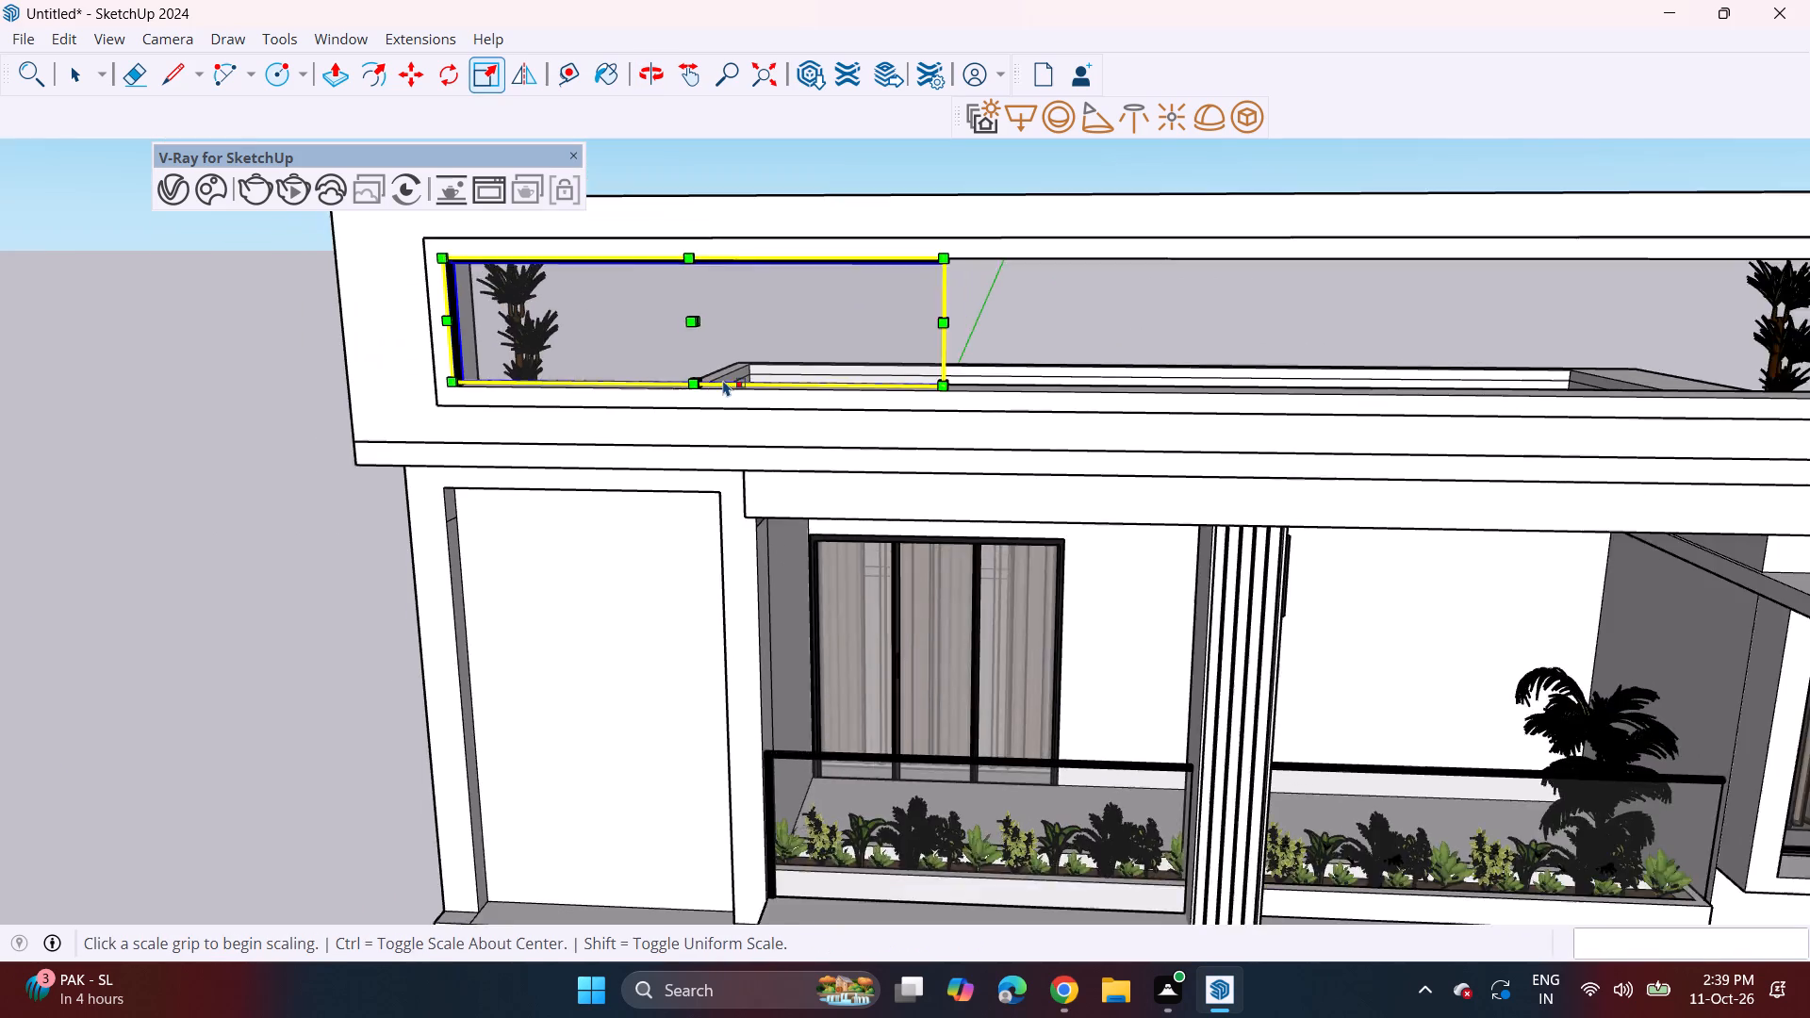
scroll(723, 380, down, 3)
key(space)
click(830, 188)
middle_drag(861, 275, 662, 335)
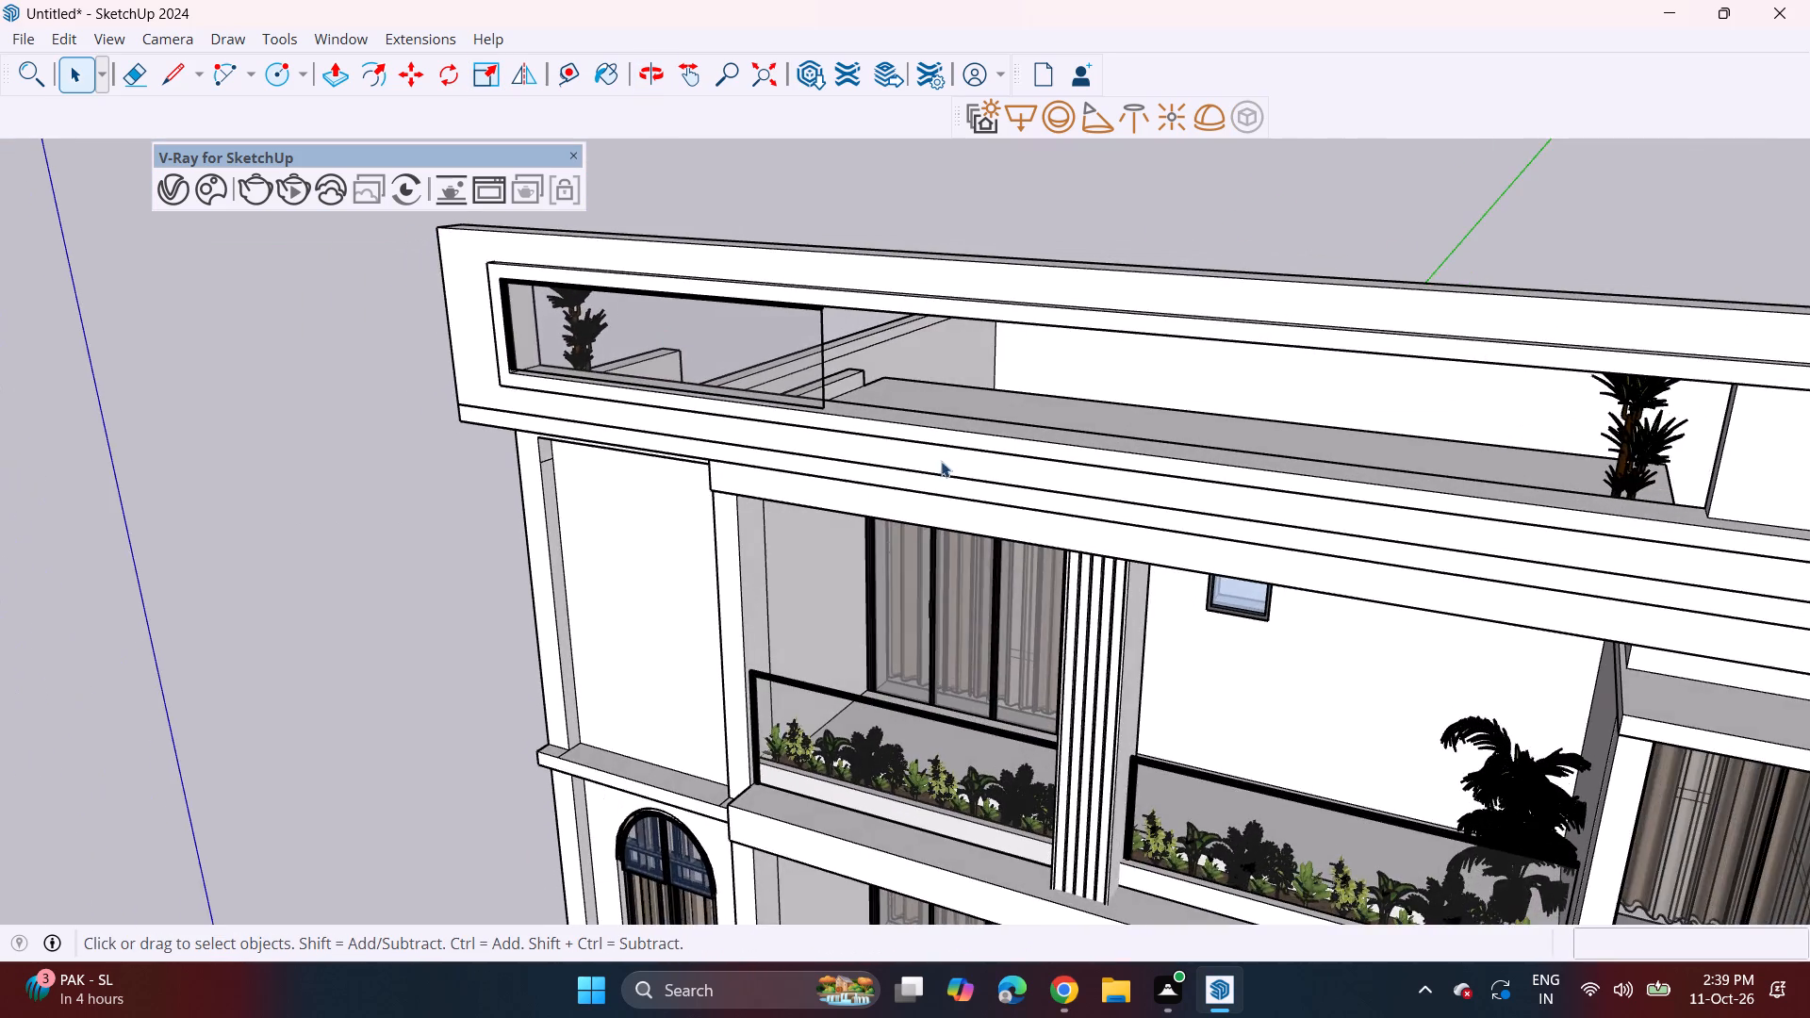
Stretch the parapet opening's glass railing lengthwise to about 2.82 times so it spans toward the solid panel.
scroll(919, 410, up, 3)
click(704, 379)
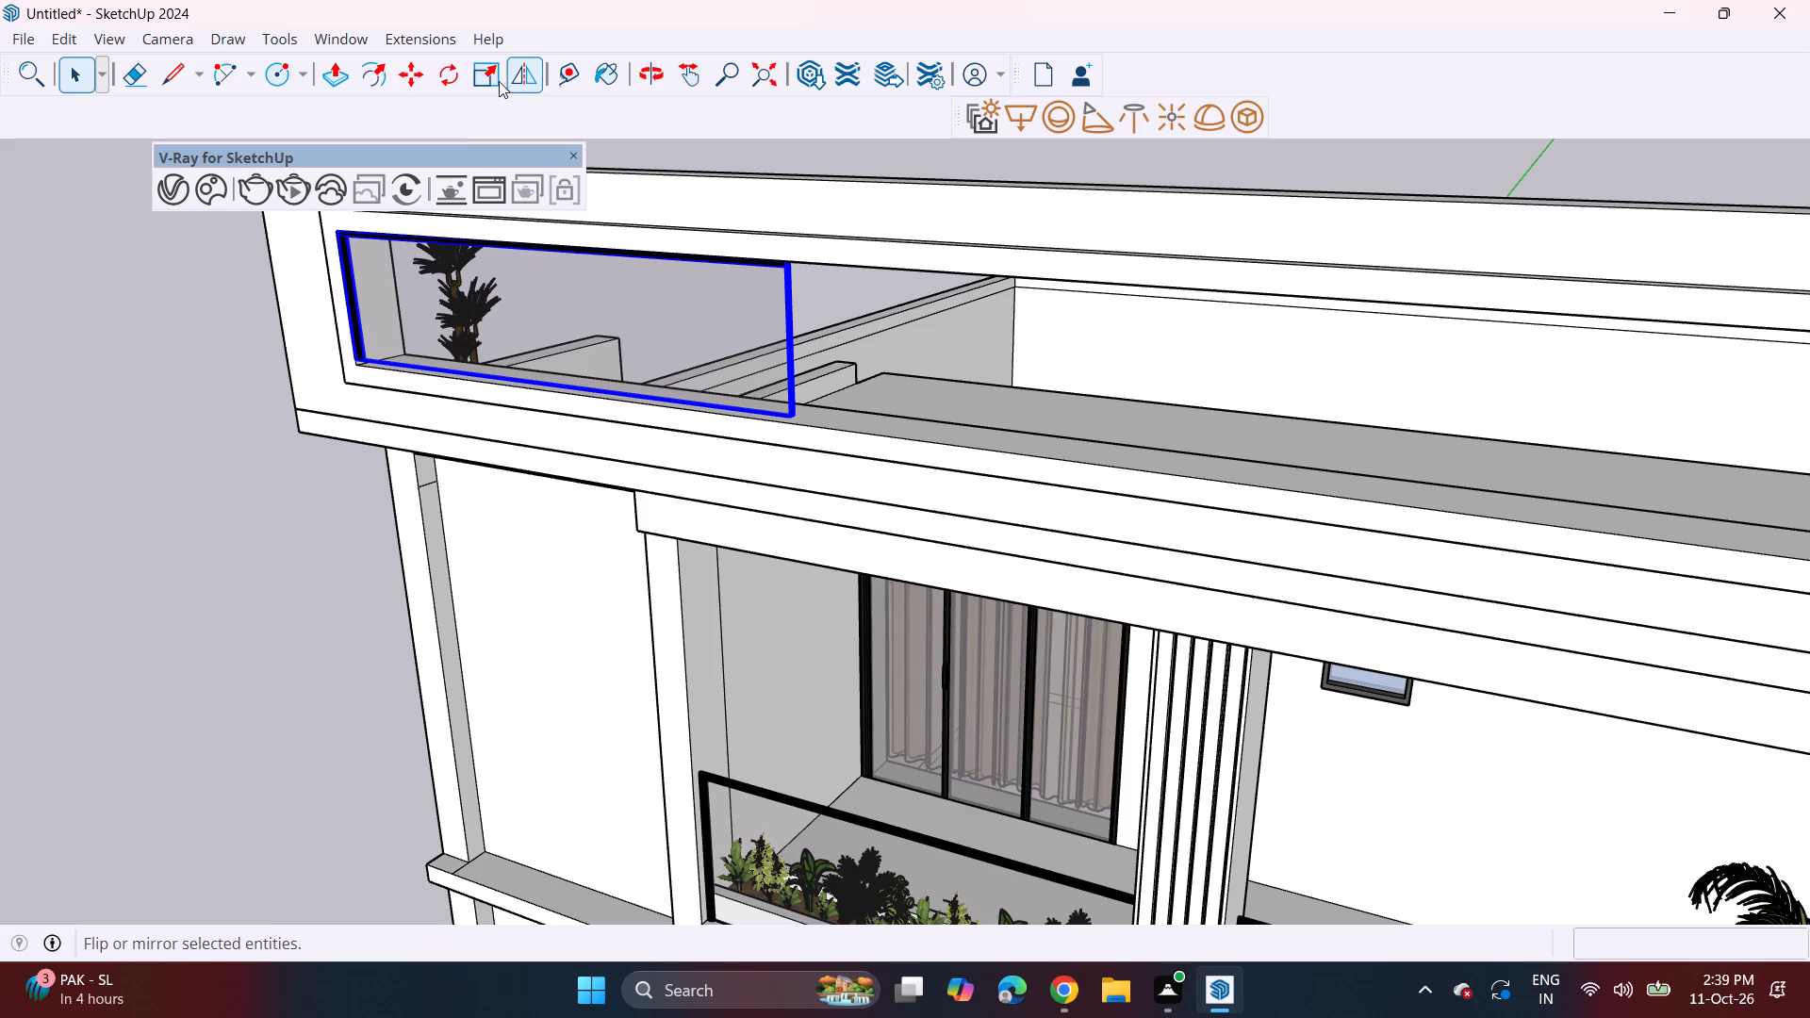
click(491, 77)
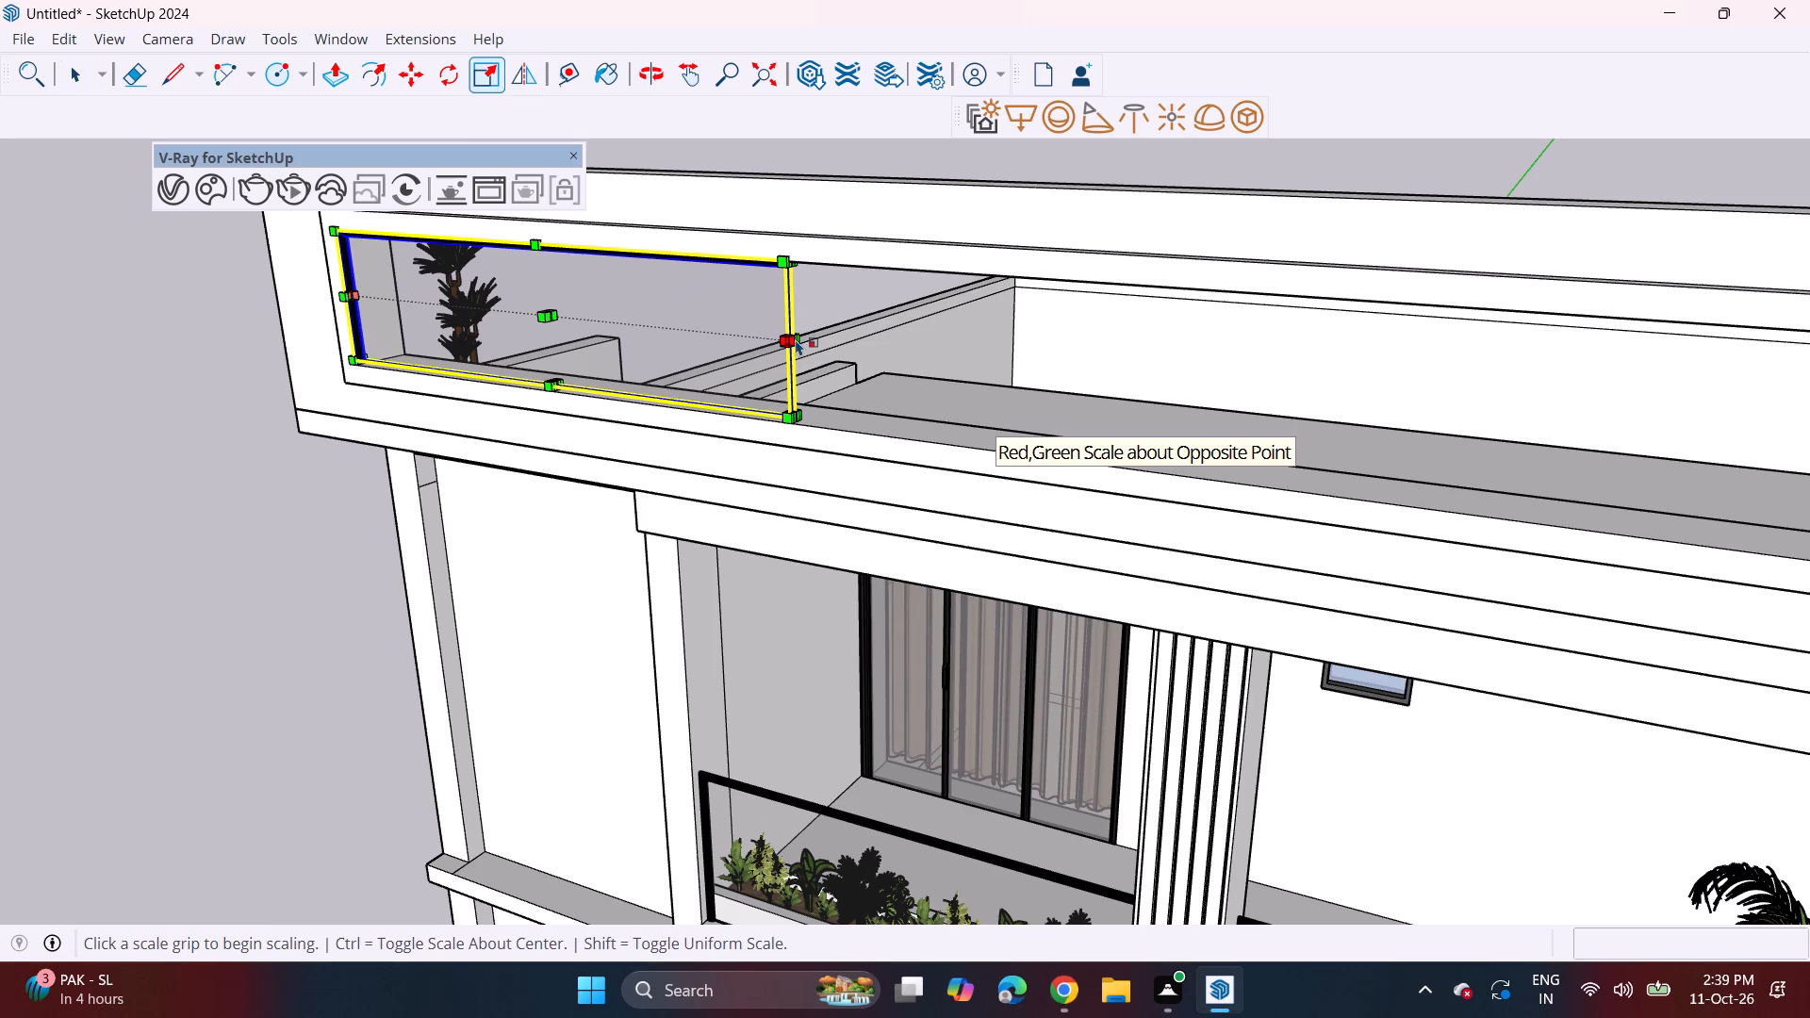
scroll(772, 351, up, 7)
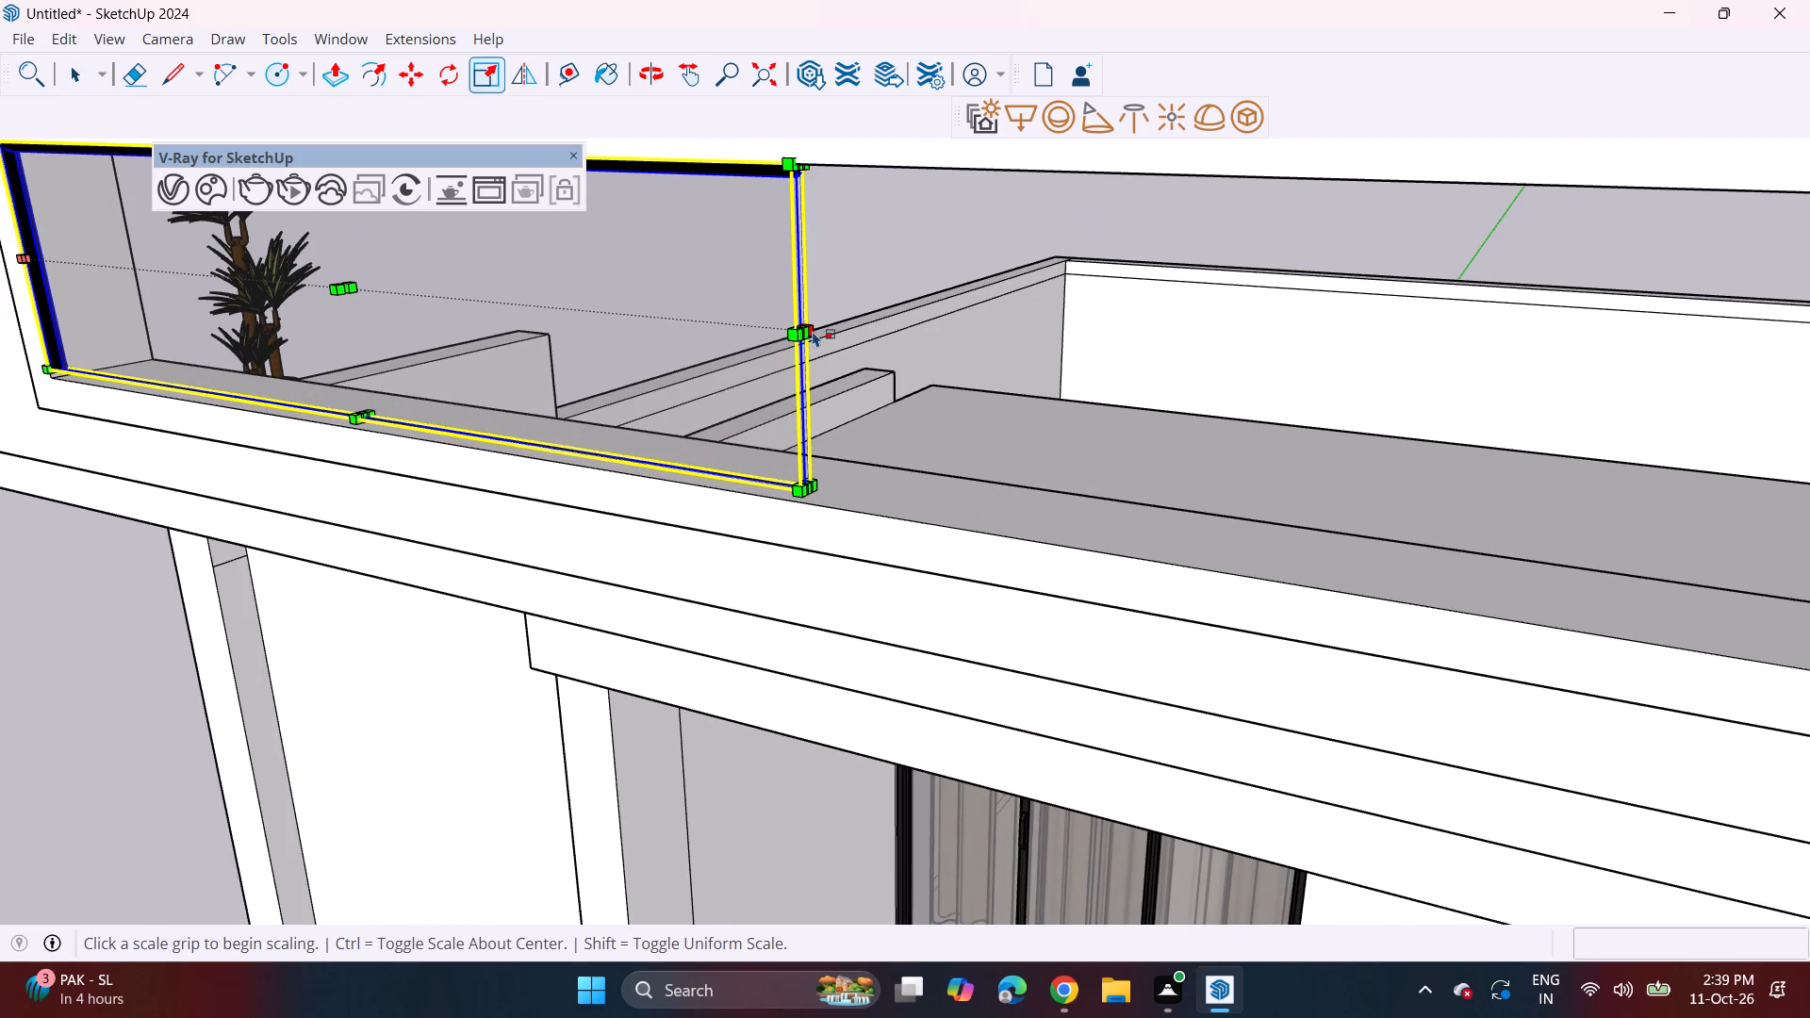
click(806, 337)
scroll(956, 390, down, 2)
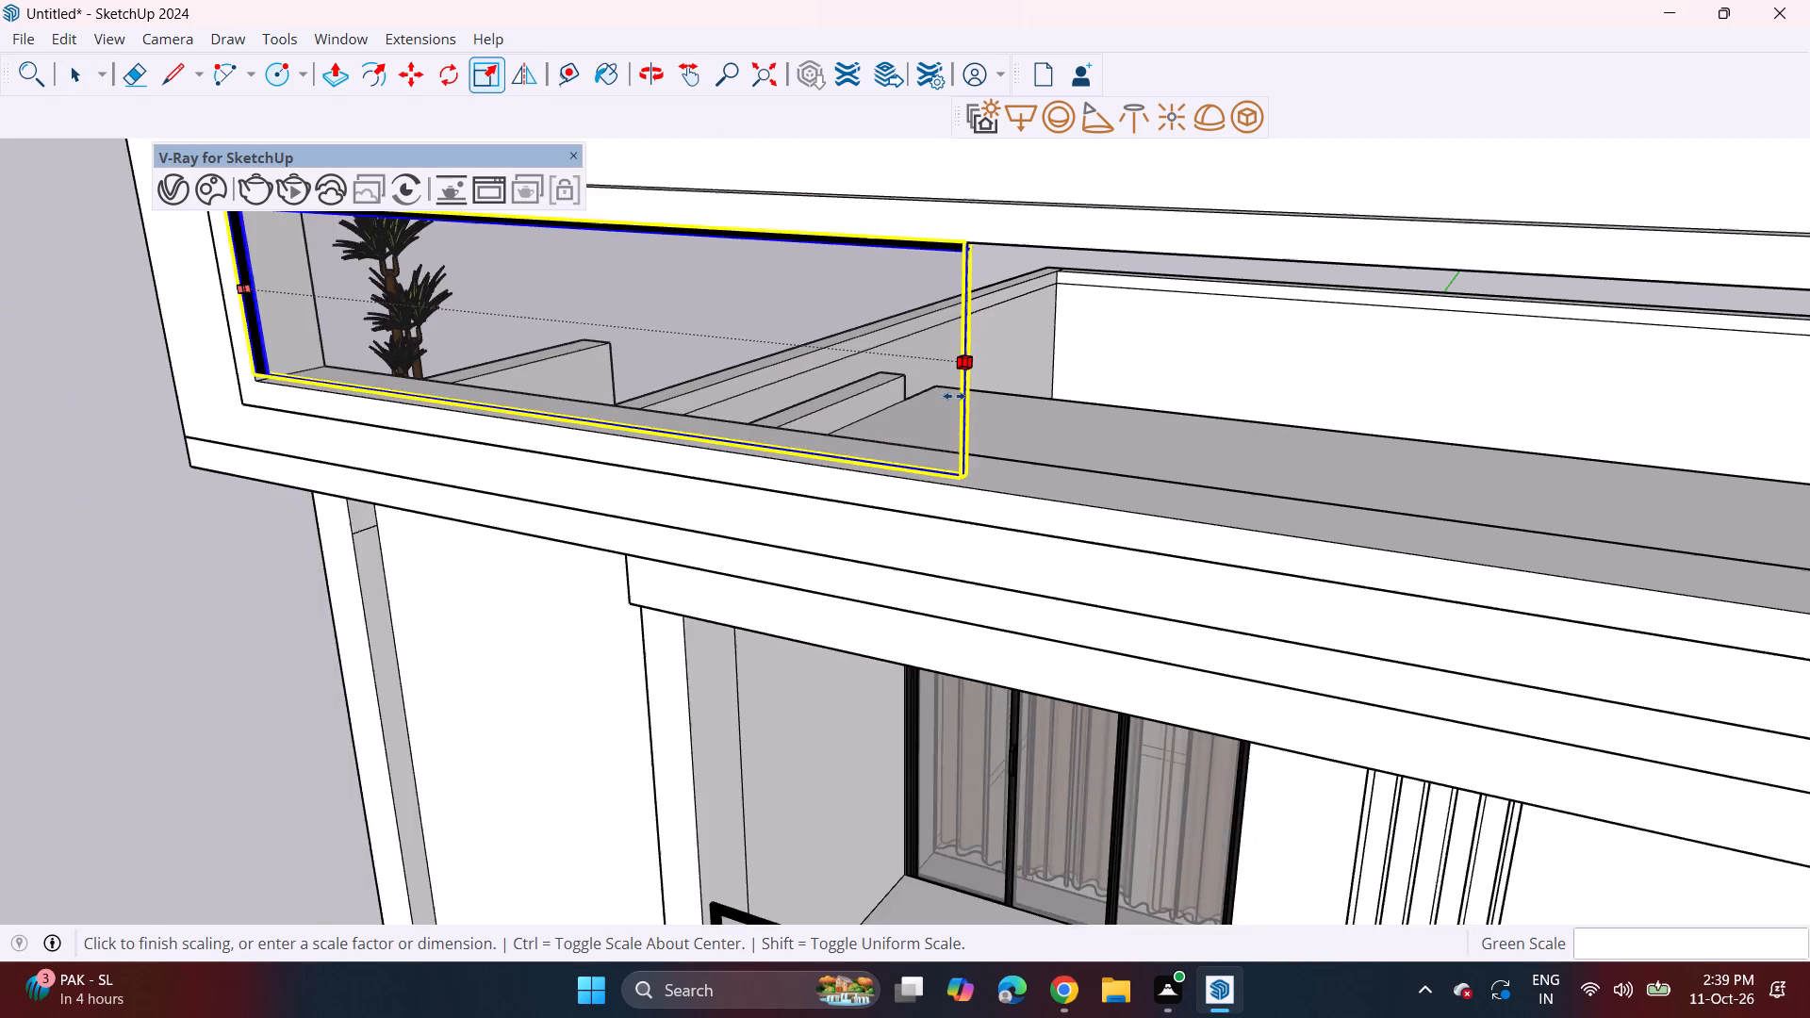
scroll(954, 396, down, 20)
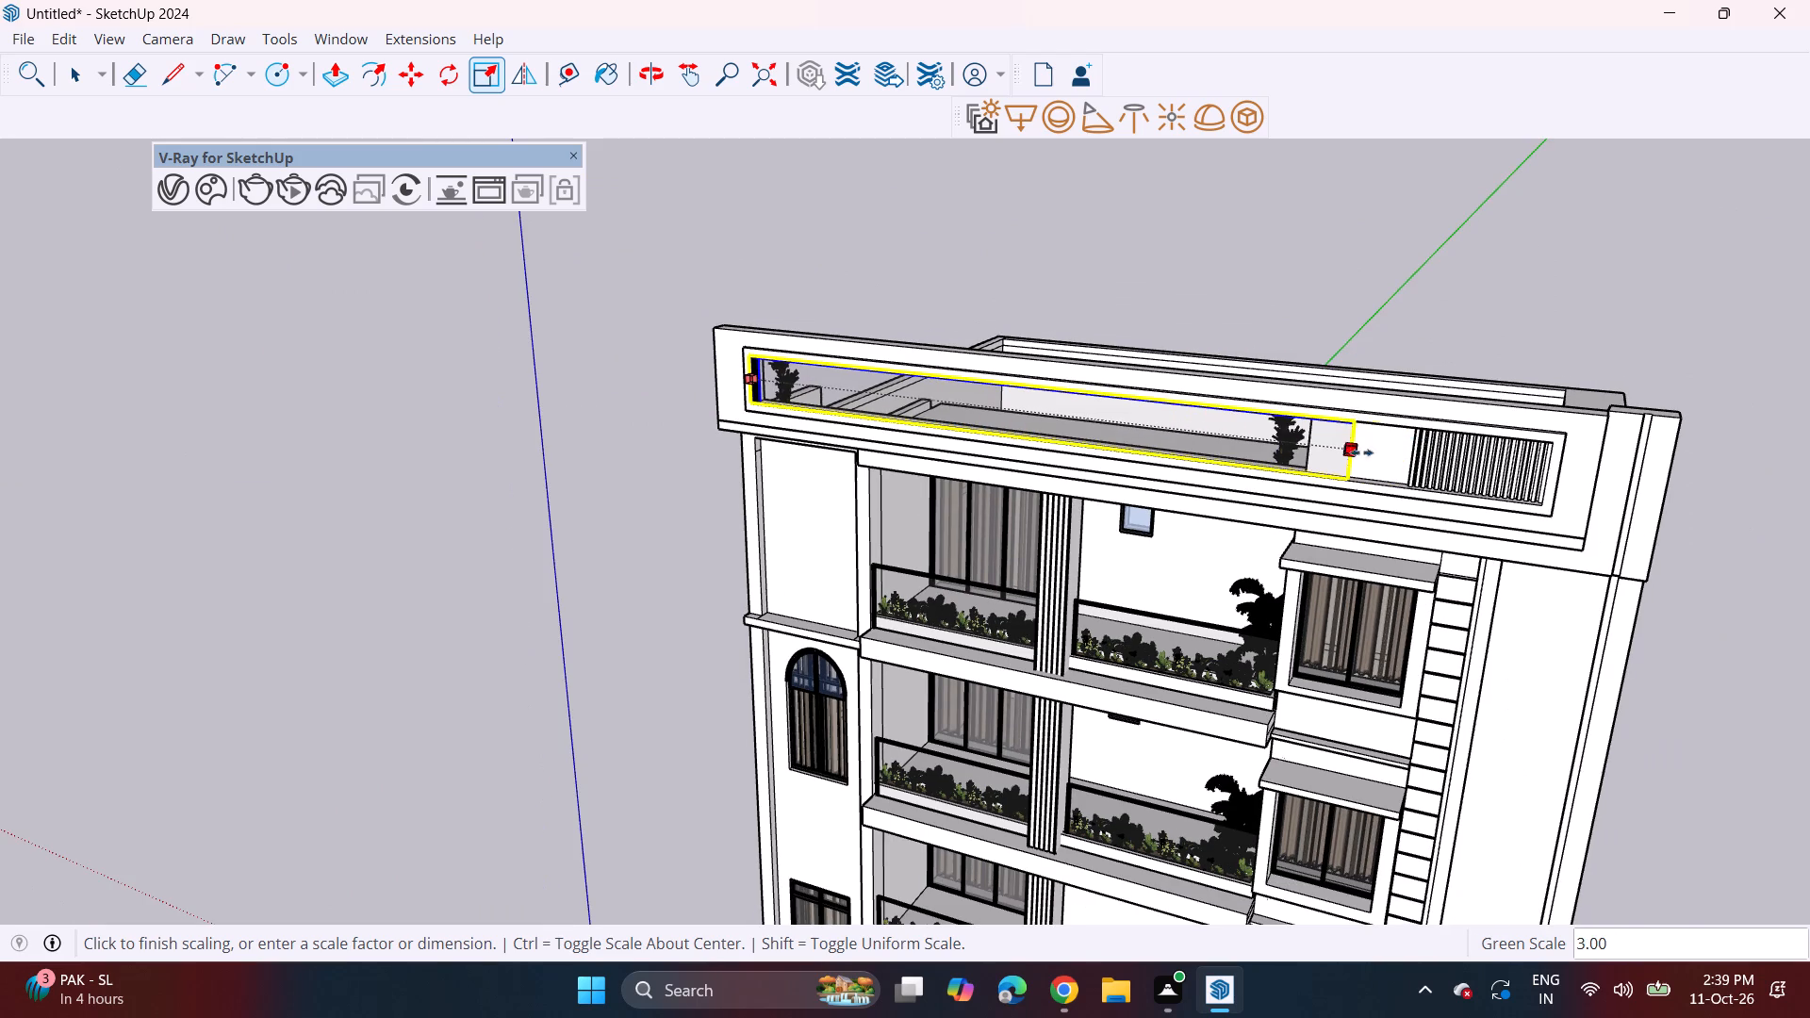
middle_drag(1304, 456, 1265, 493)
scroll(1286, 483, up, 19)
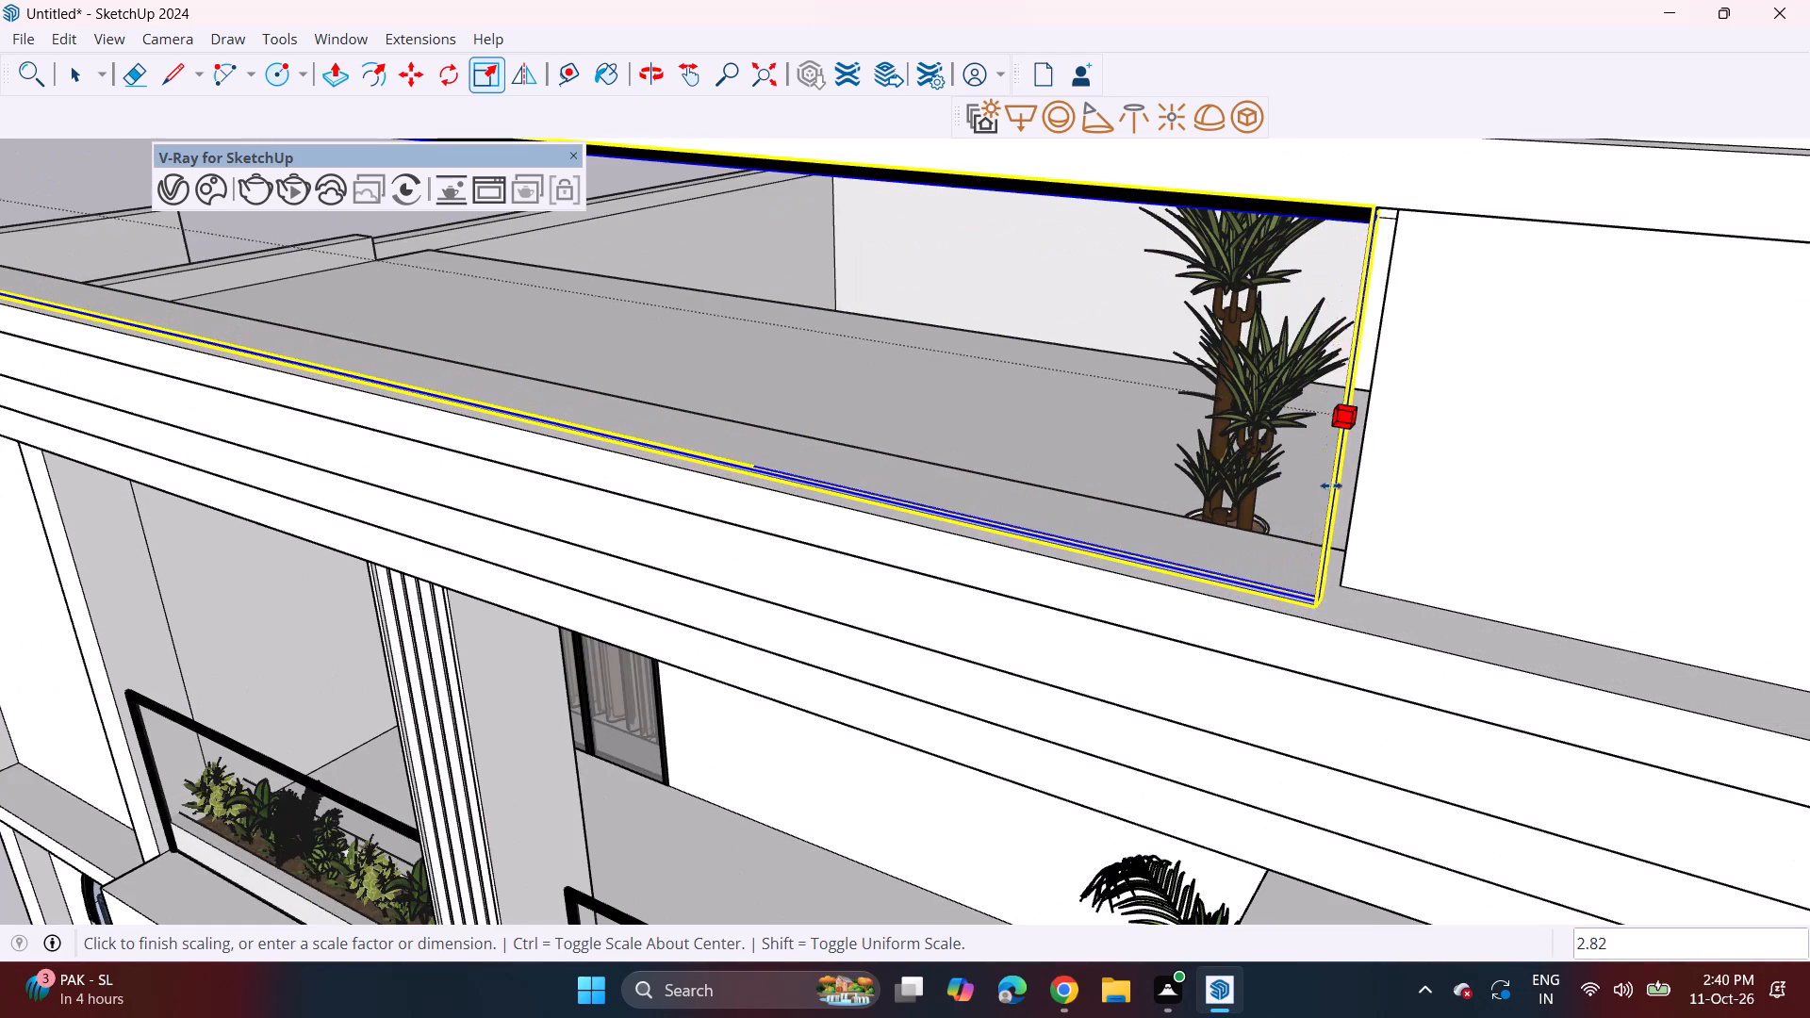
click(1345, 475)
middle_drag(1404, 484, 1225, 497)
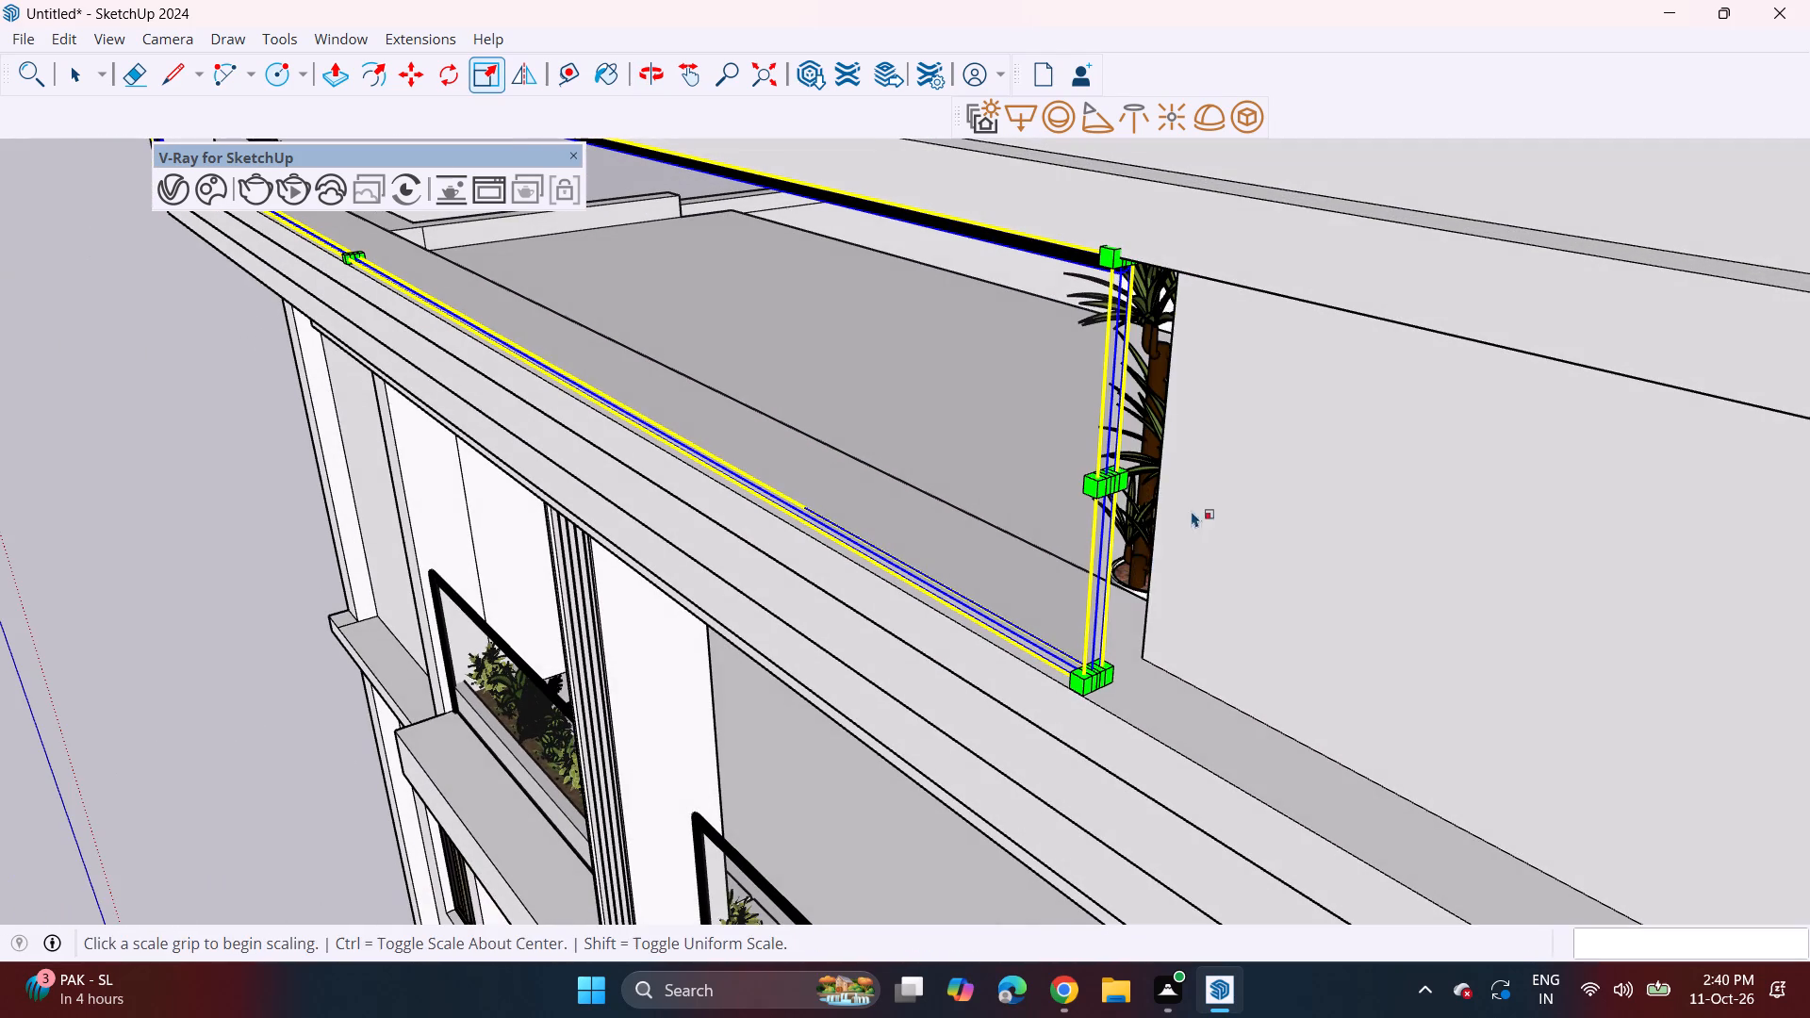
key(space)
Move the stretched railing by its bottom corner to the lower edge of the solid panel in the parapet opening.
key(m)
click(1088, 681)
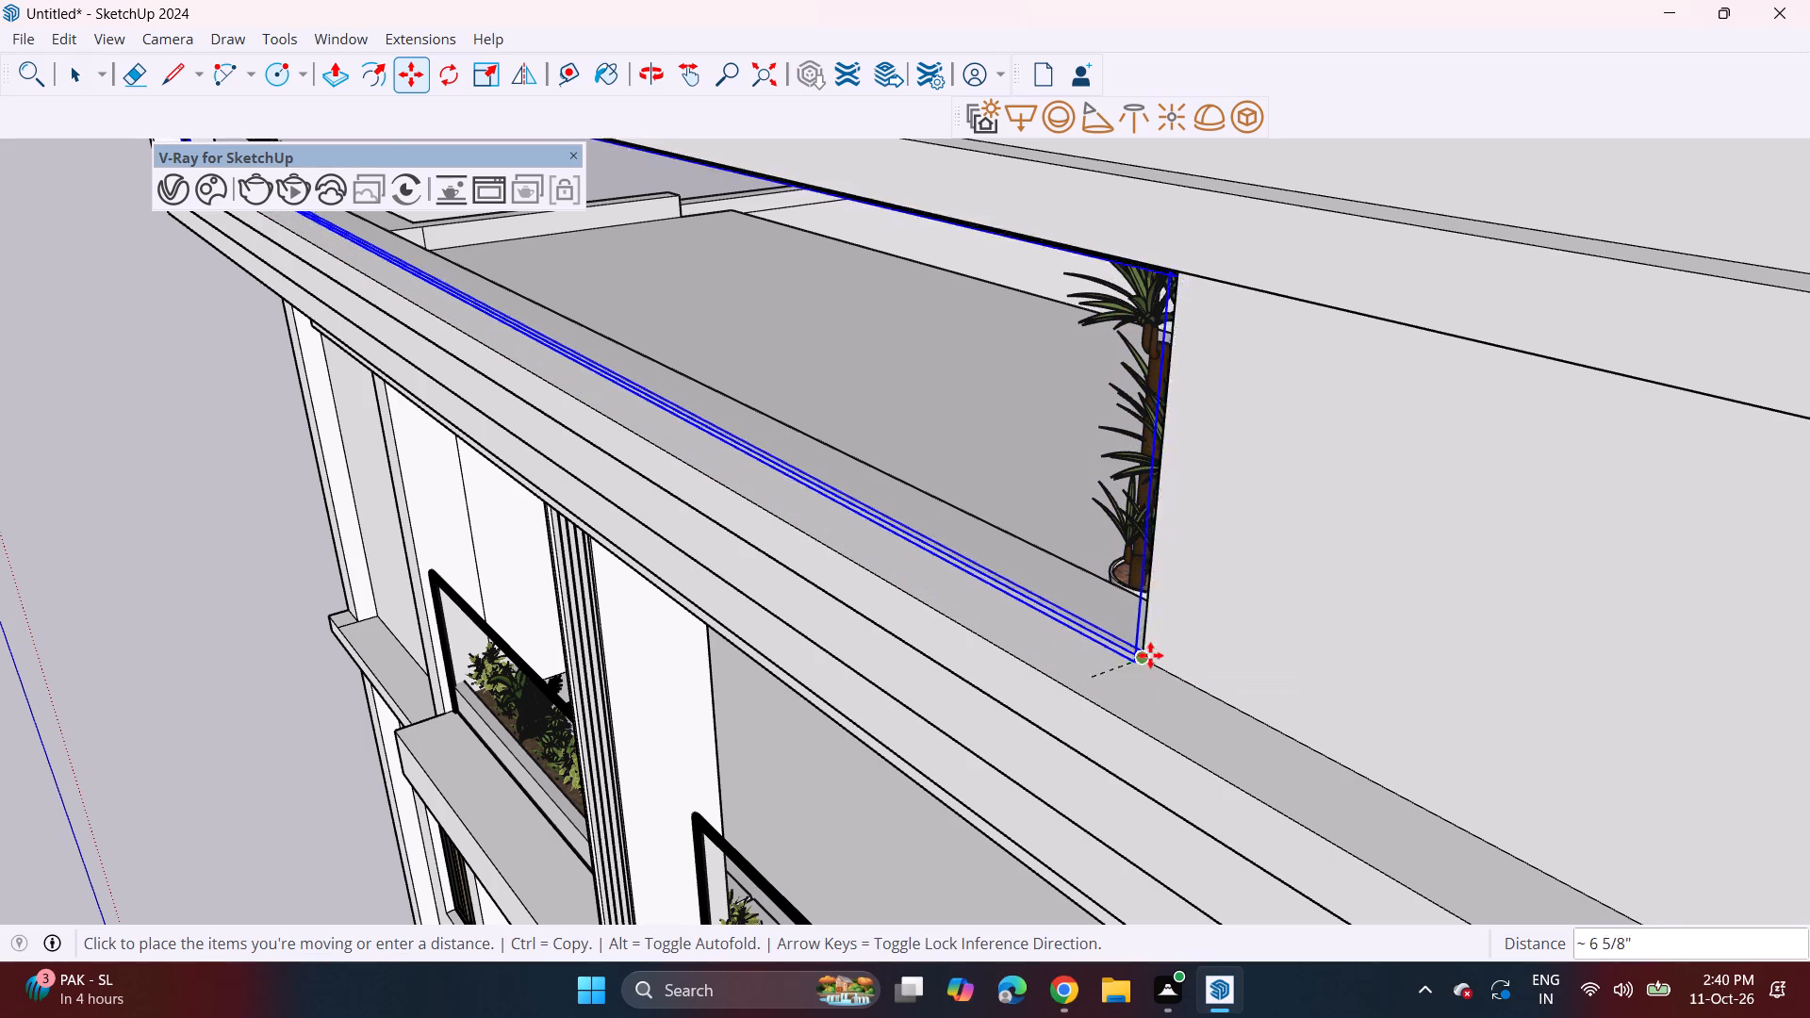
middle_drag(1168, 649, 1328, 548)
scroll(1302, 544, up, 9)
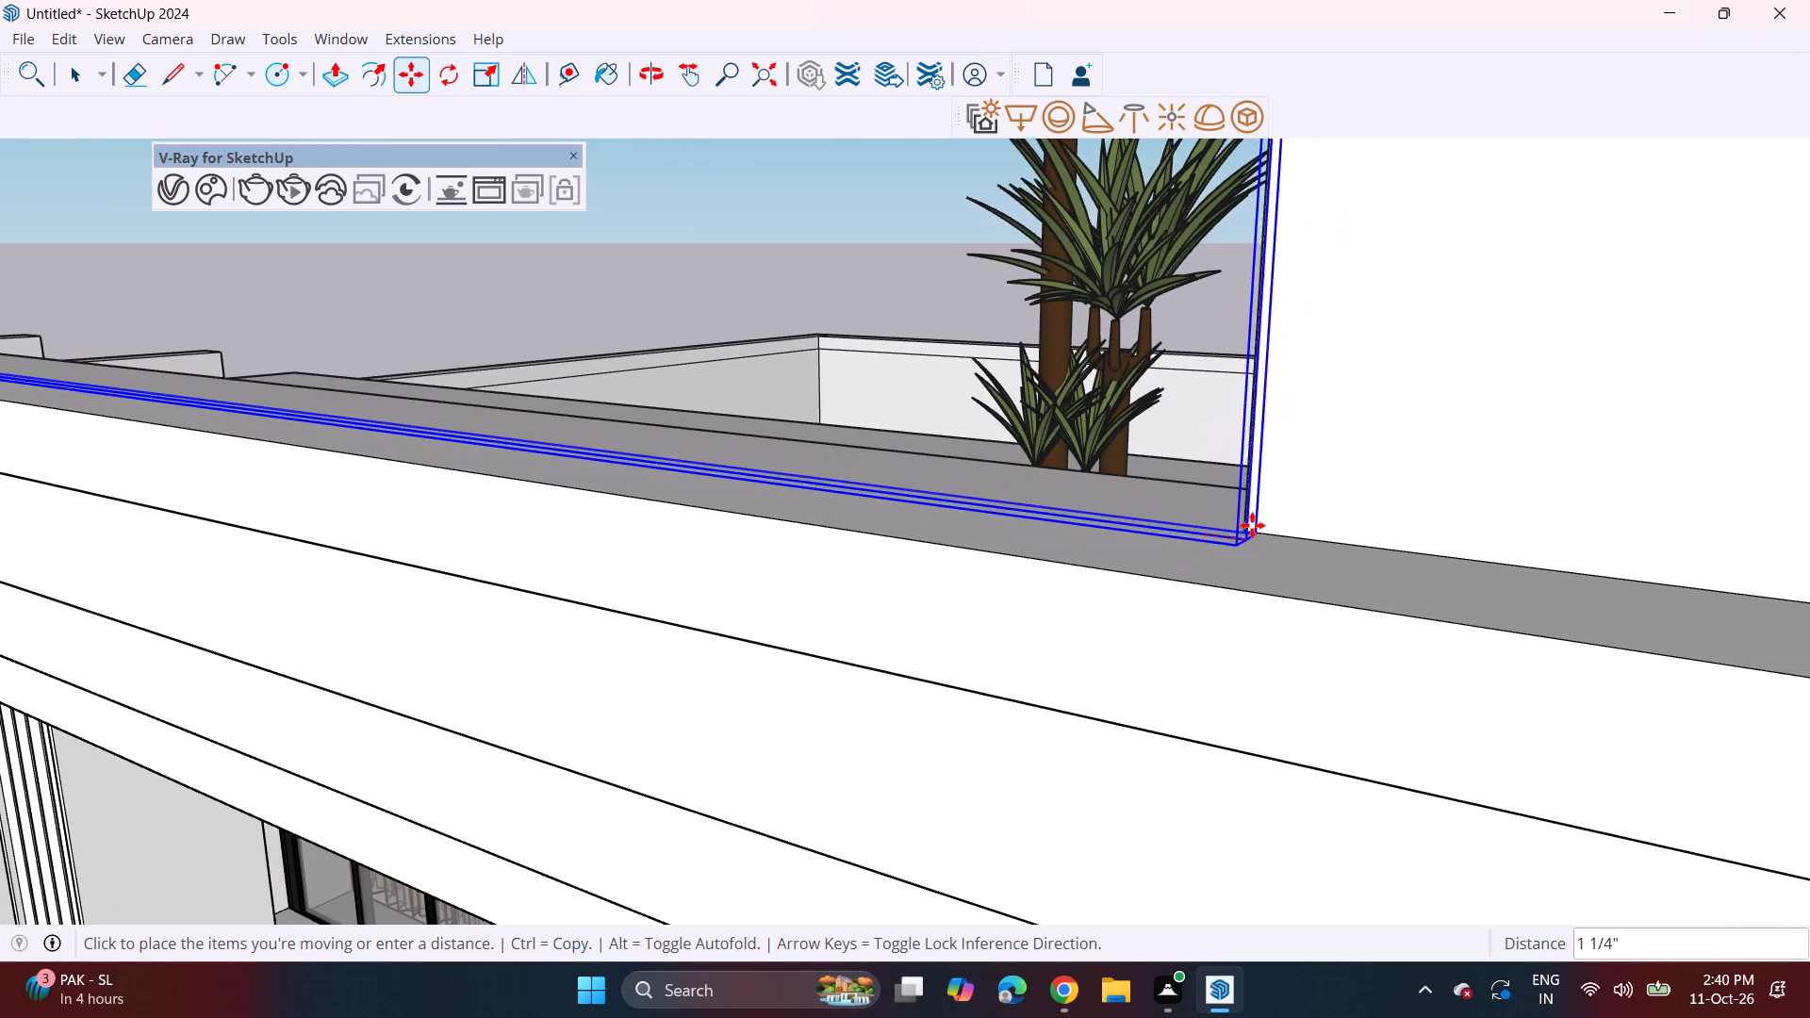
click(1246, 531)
Examine the stretched parapet glass against the facade from the front and from several heights.
scroll(1243, 546, down, 11)
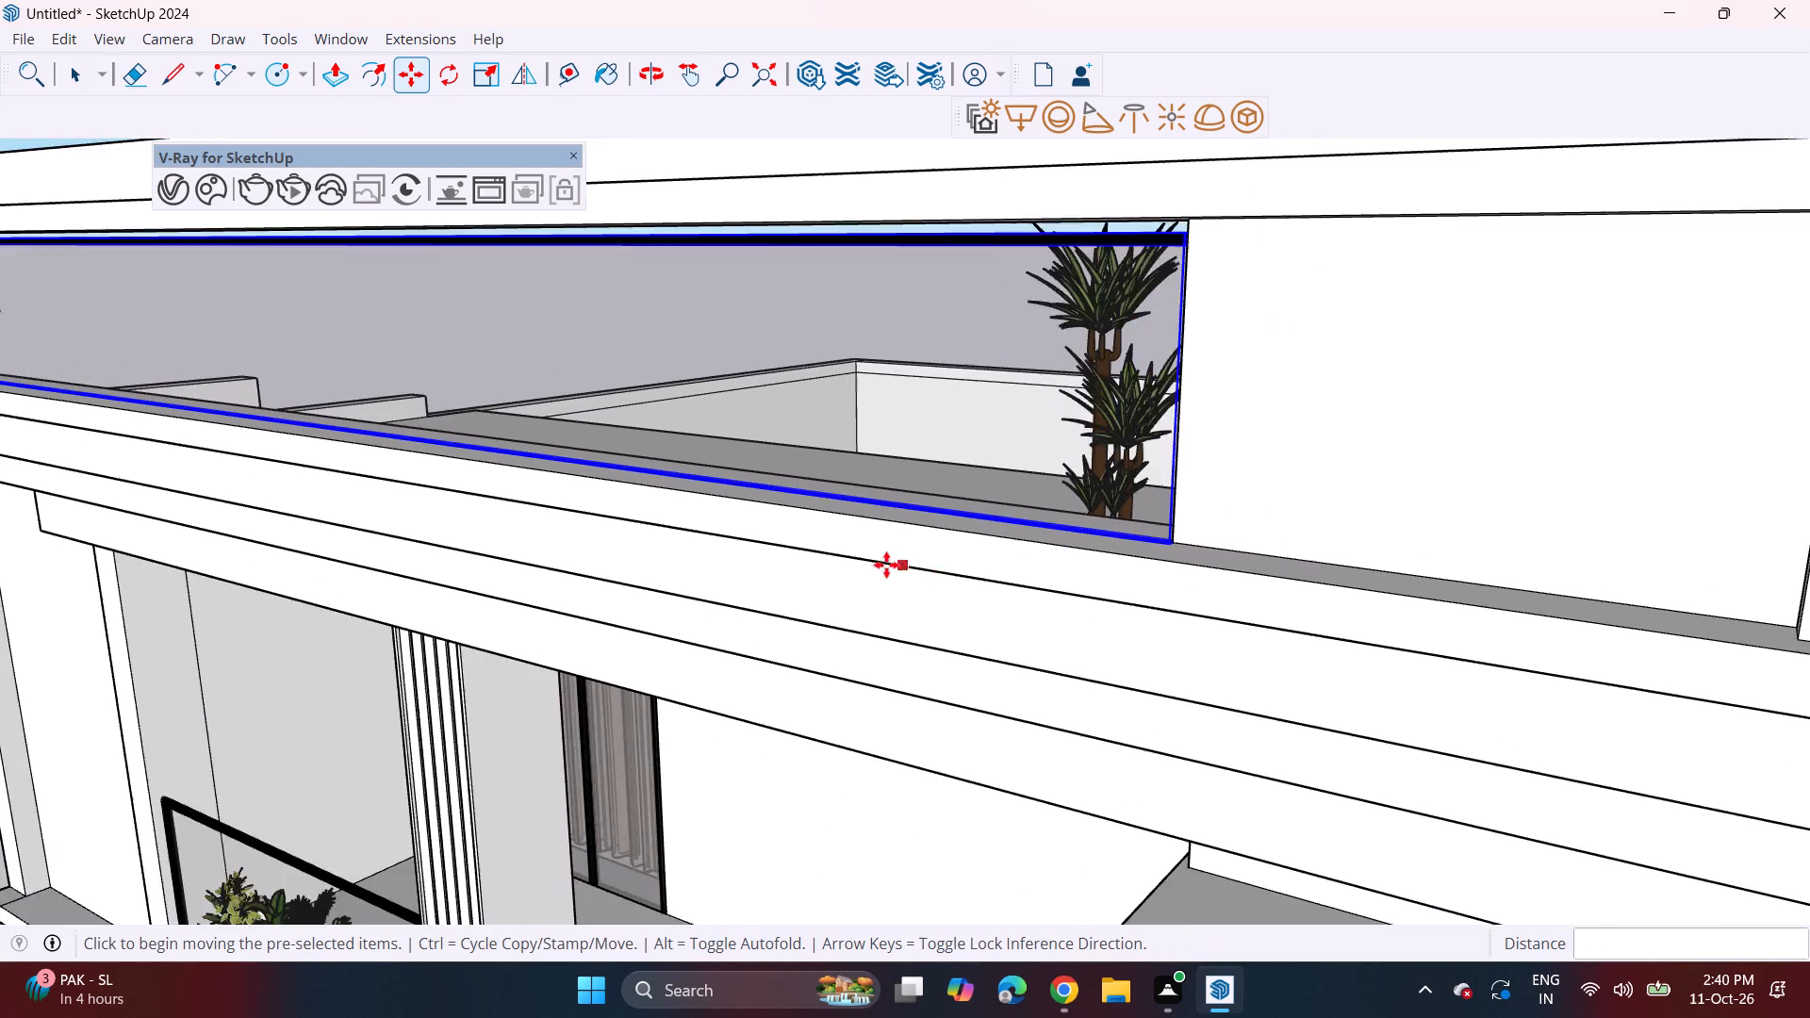
scroll(886, 565, down, 15)
middle_drag(459, 632, 748, 565)
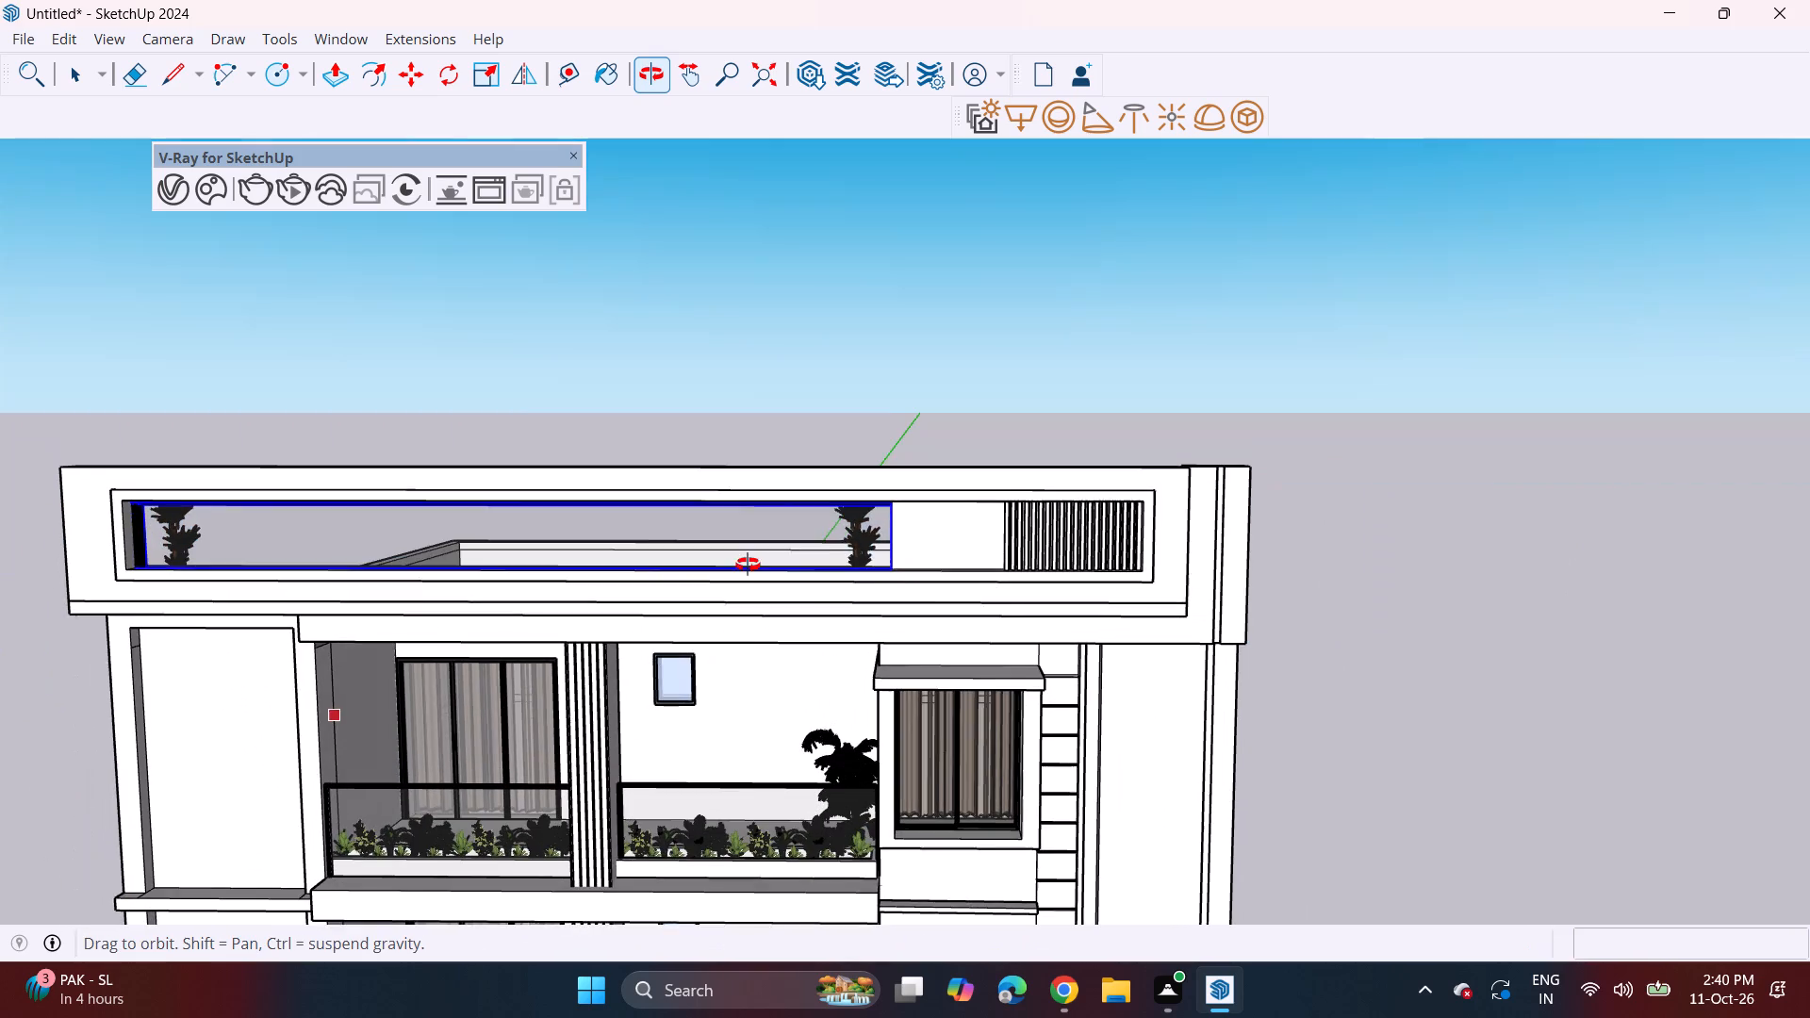
middle_drag(748, 565, 747, 566)
key(space)
click(1345, 636)
scroll(799, 693, down, 2)
middle_drag(792, 689, 804, 653)
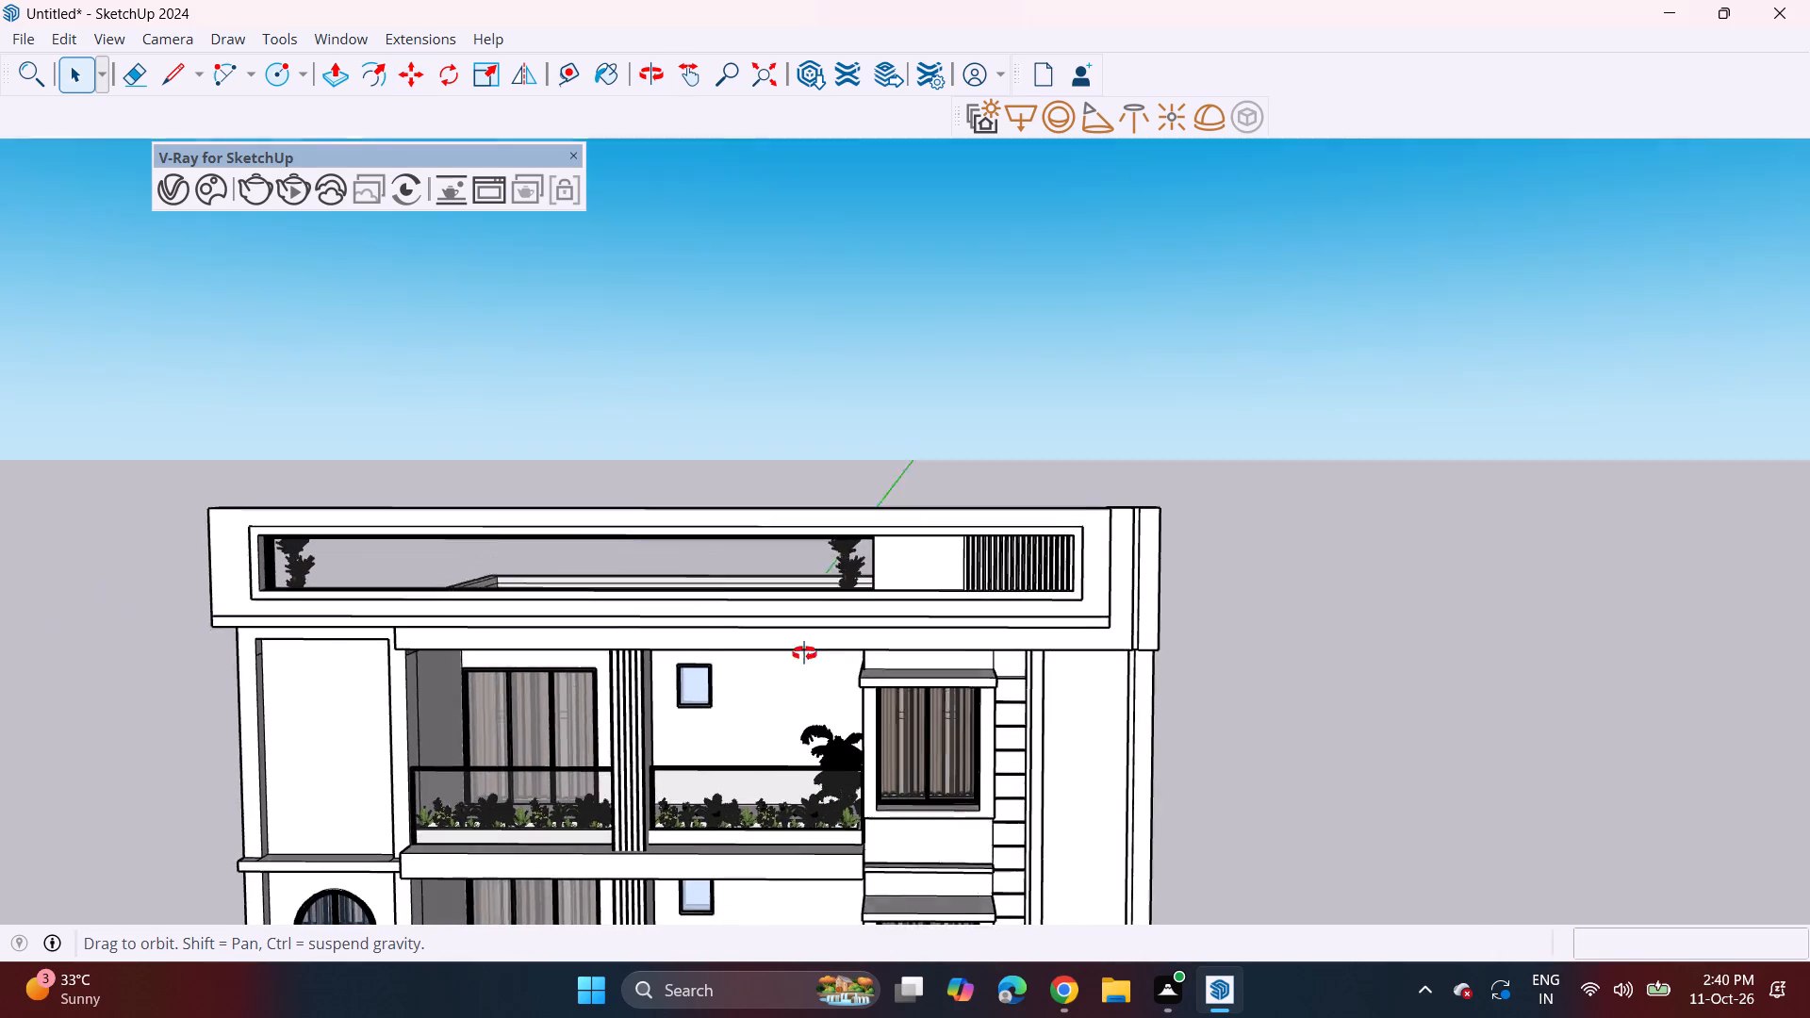
middle_drag(804, 653, 782, 725)
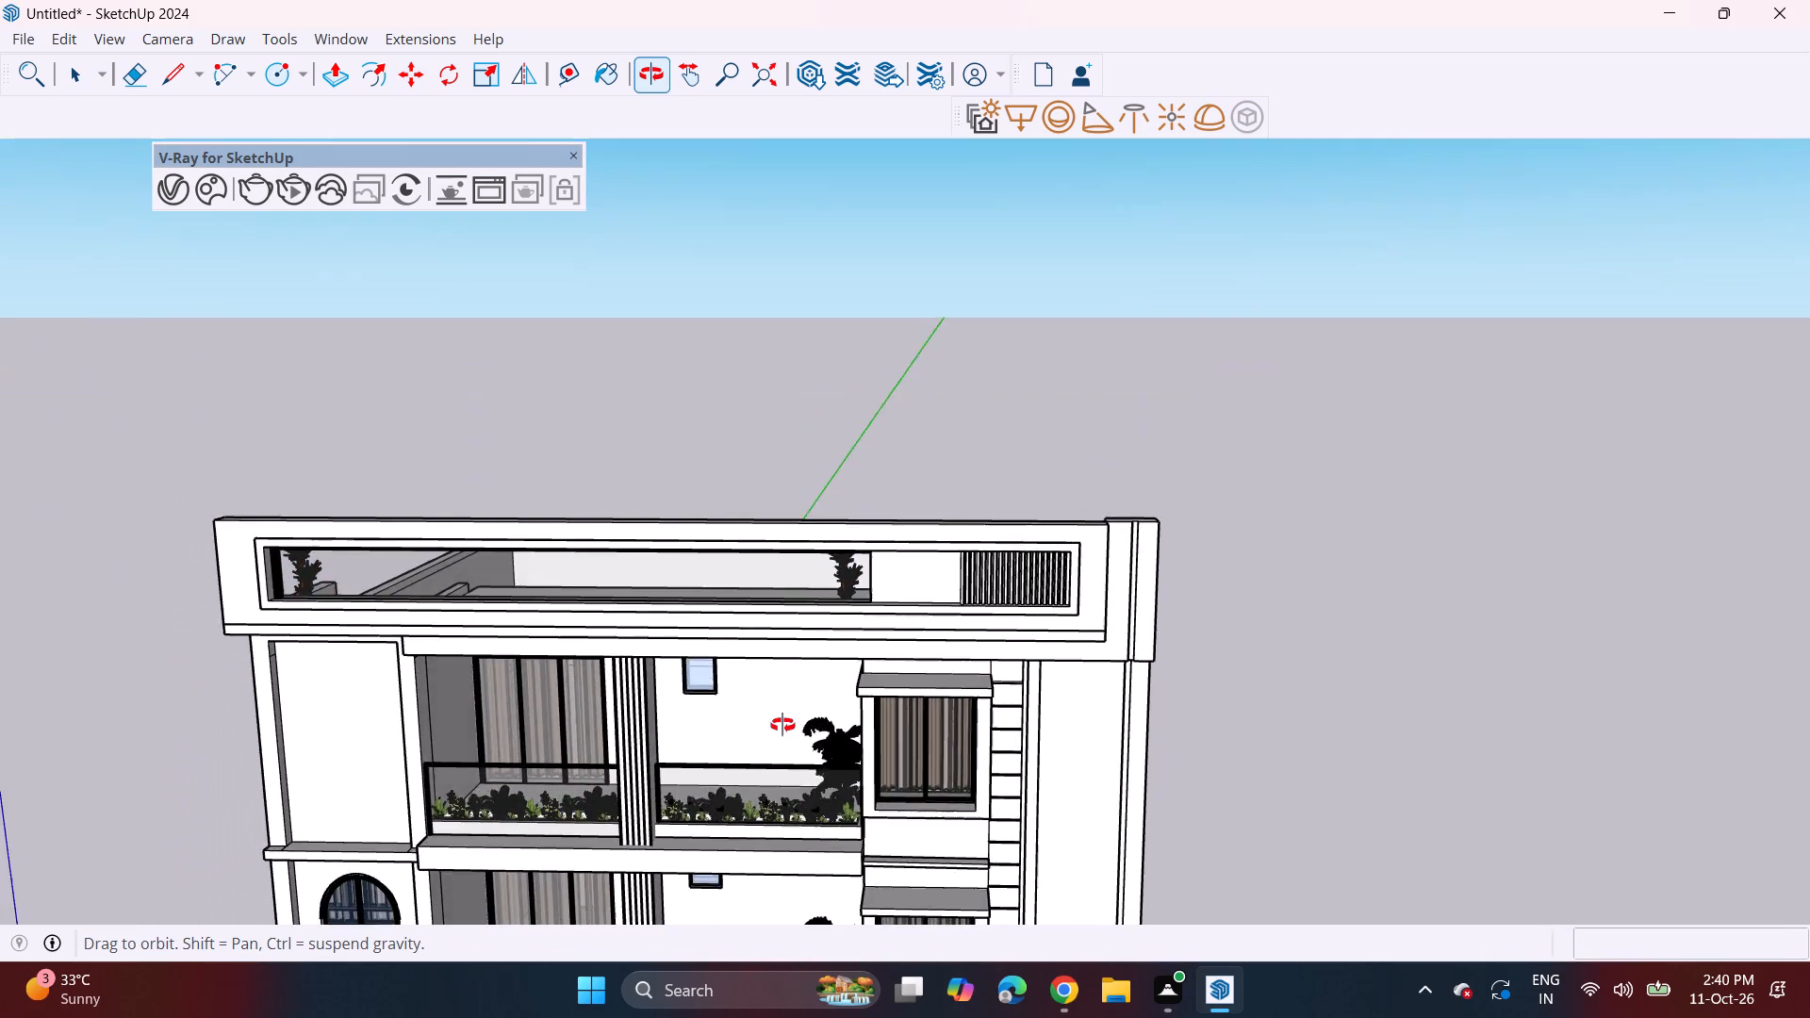
middle_drag(782, 725, 840, 681)
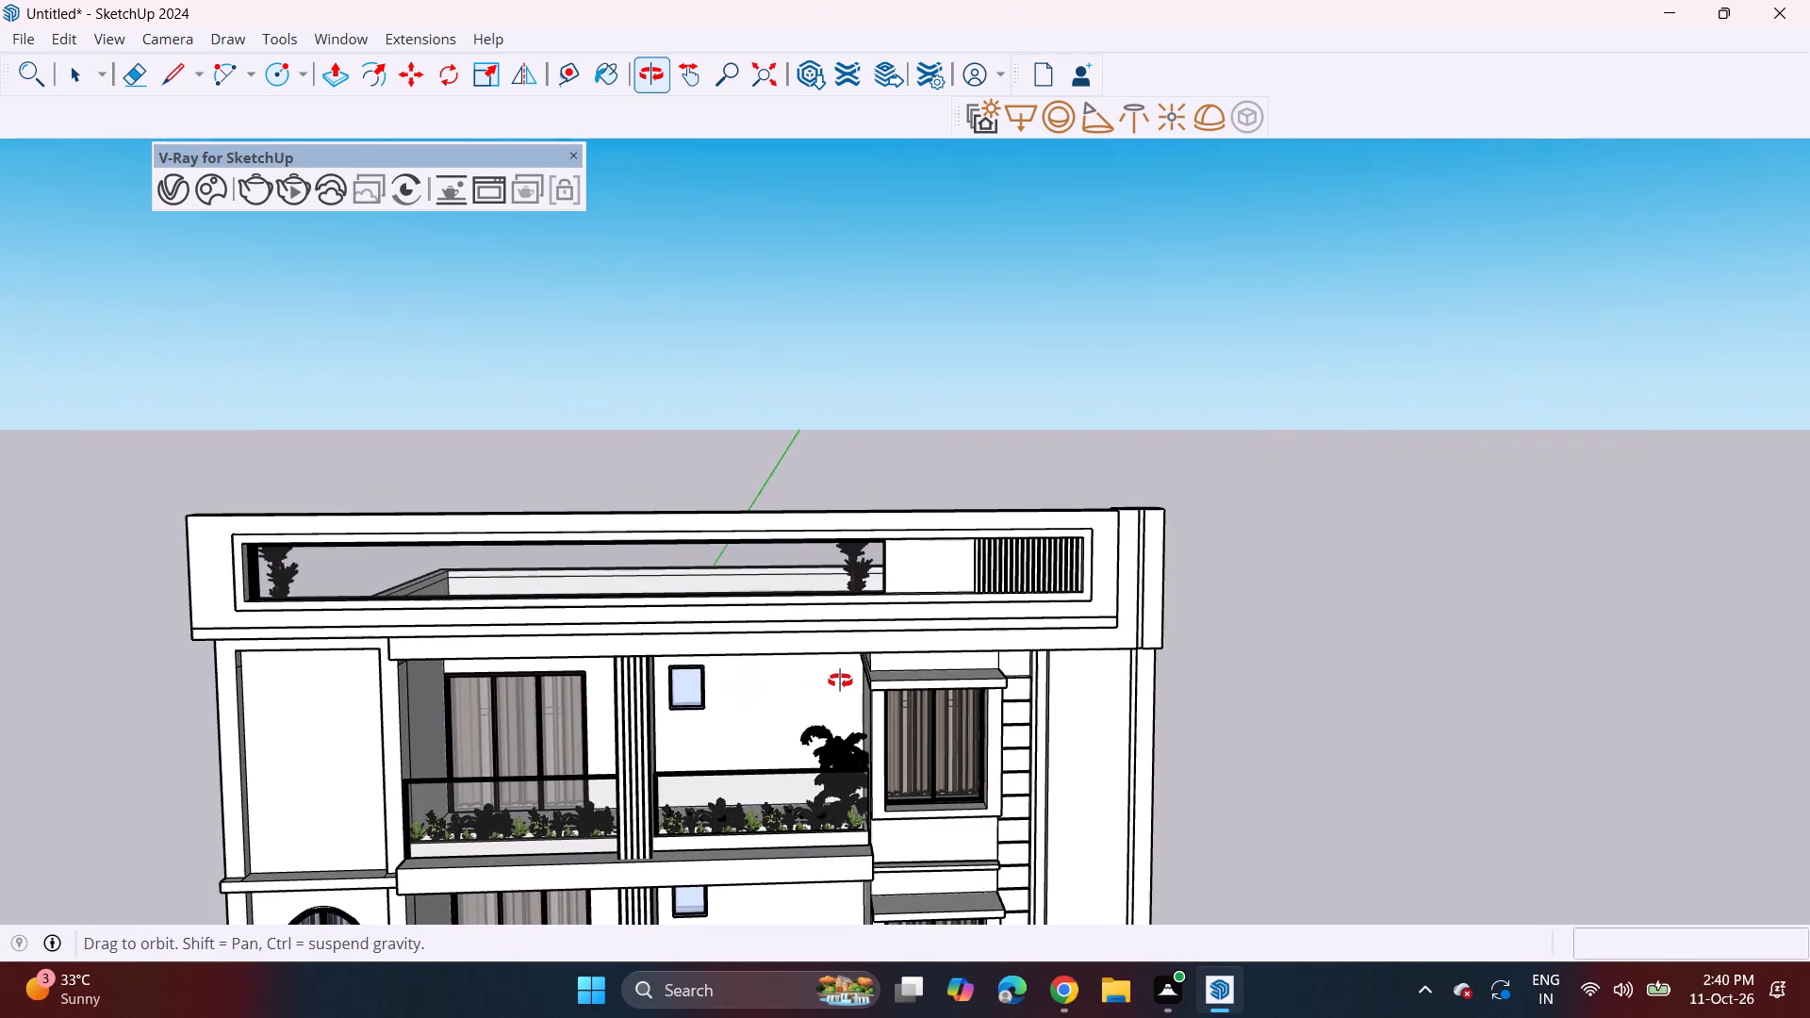
middle_drag(840, 681, 839, 682)
scroll(820, 691, down, 2)
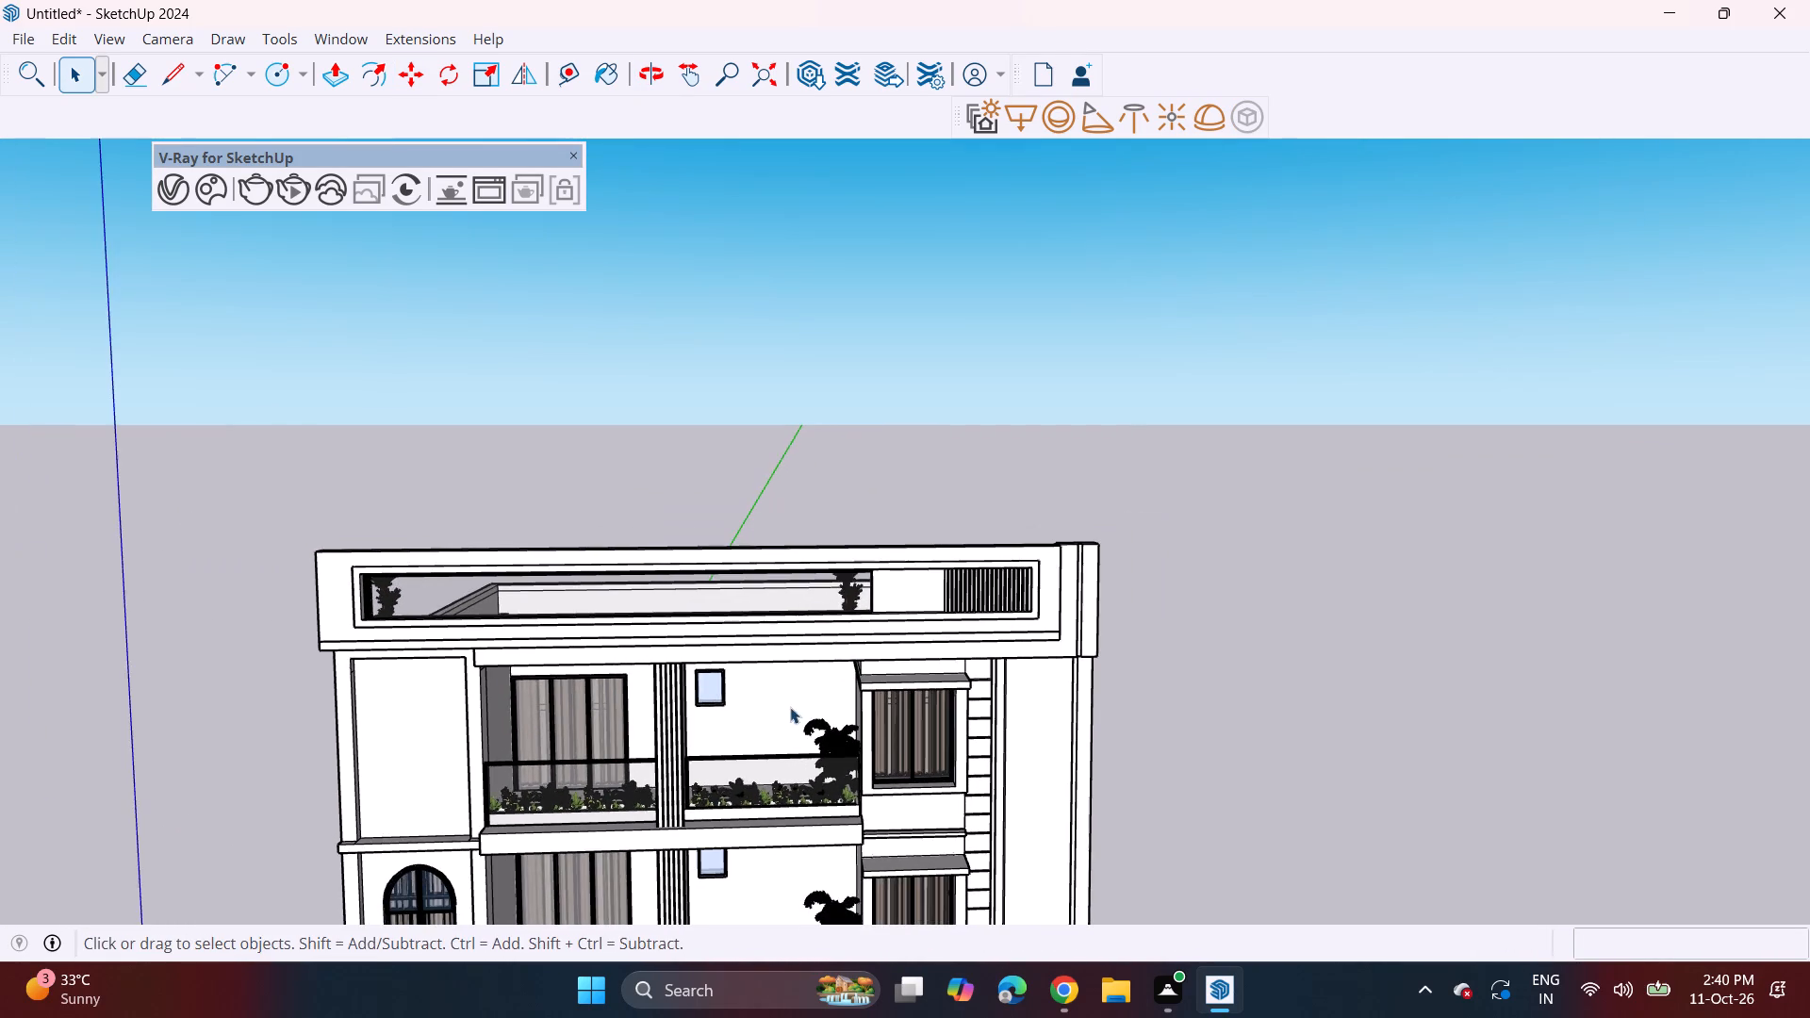
middle_drag(789, 710, 811, 627)
scroll(807, 632, down, 3)
middle_drag(834, 738, 806, 728)
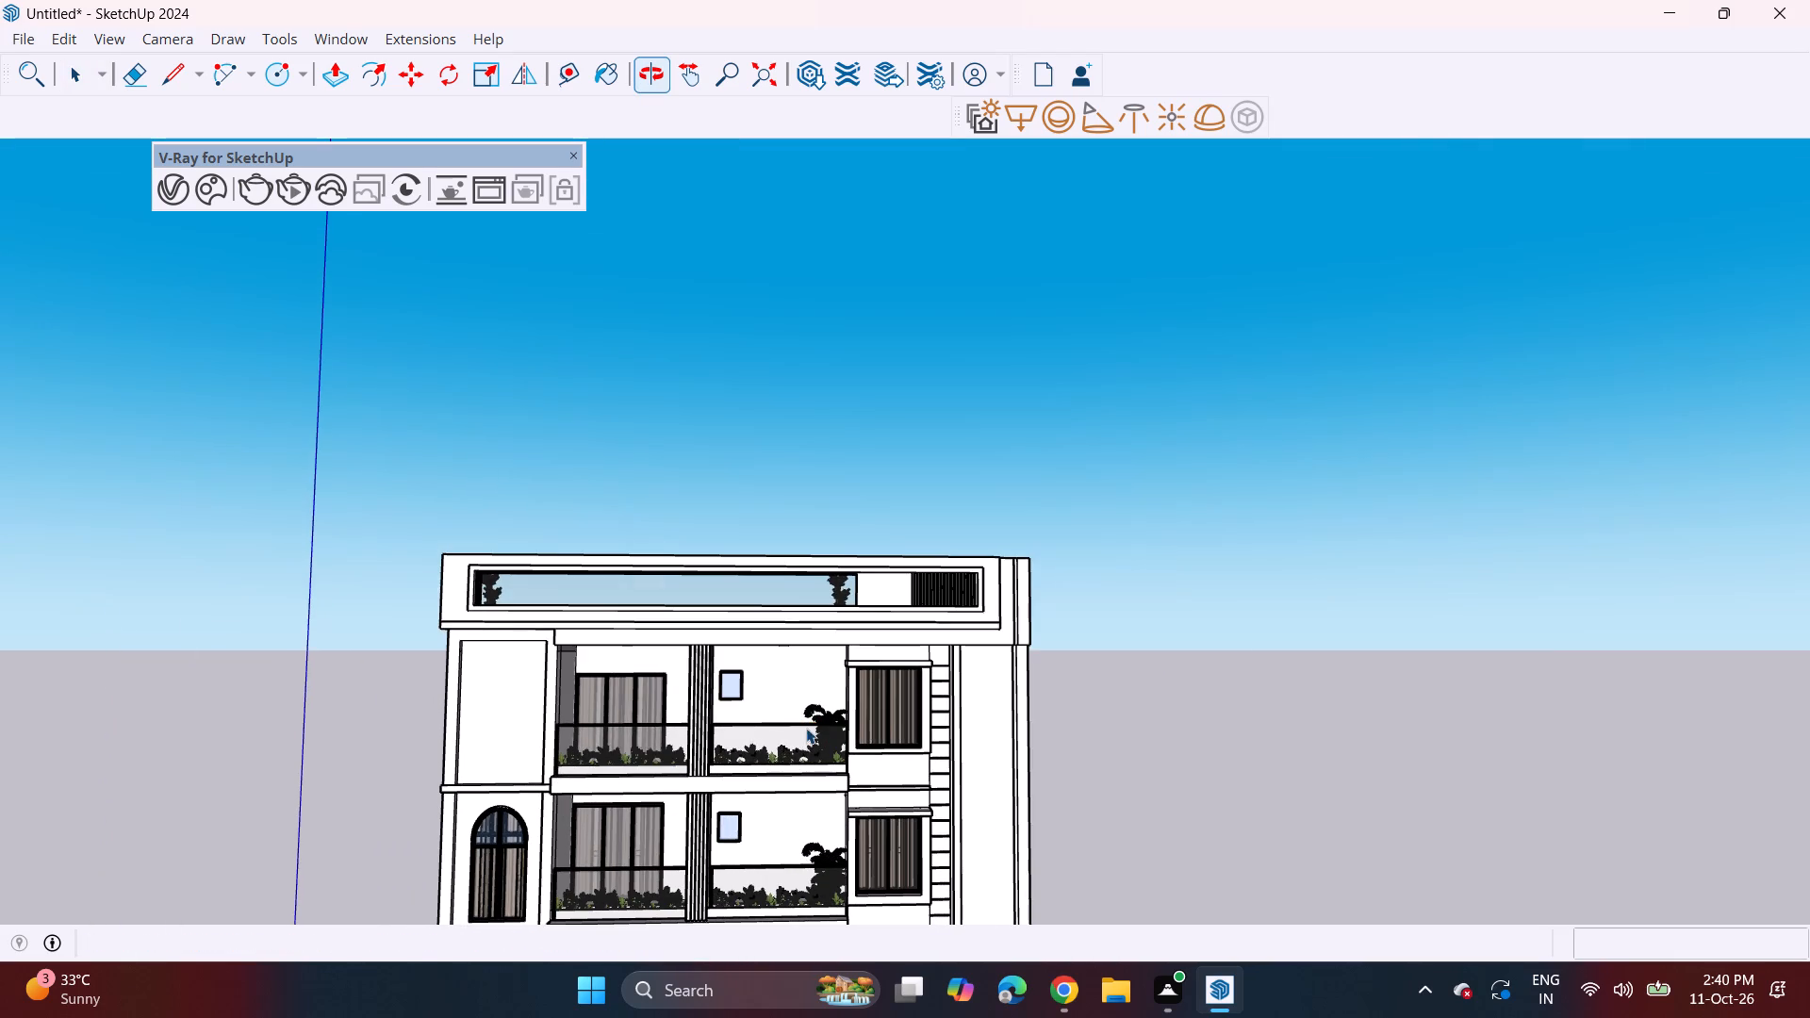
middle_drag(836, 725, 728, 555)
middle_drag(699, 561, 729, 671)
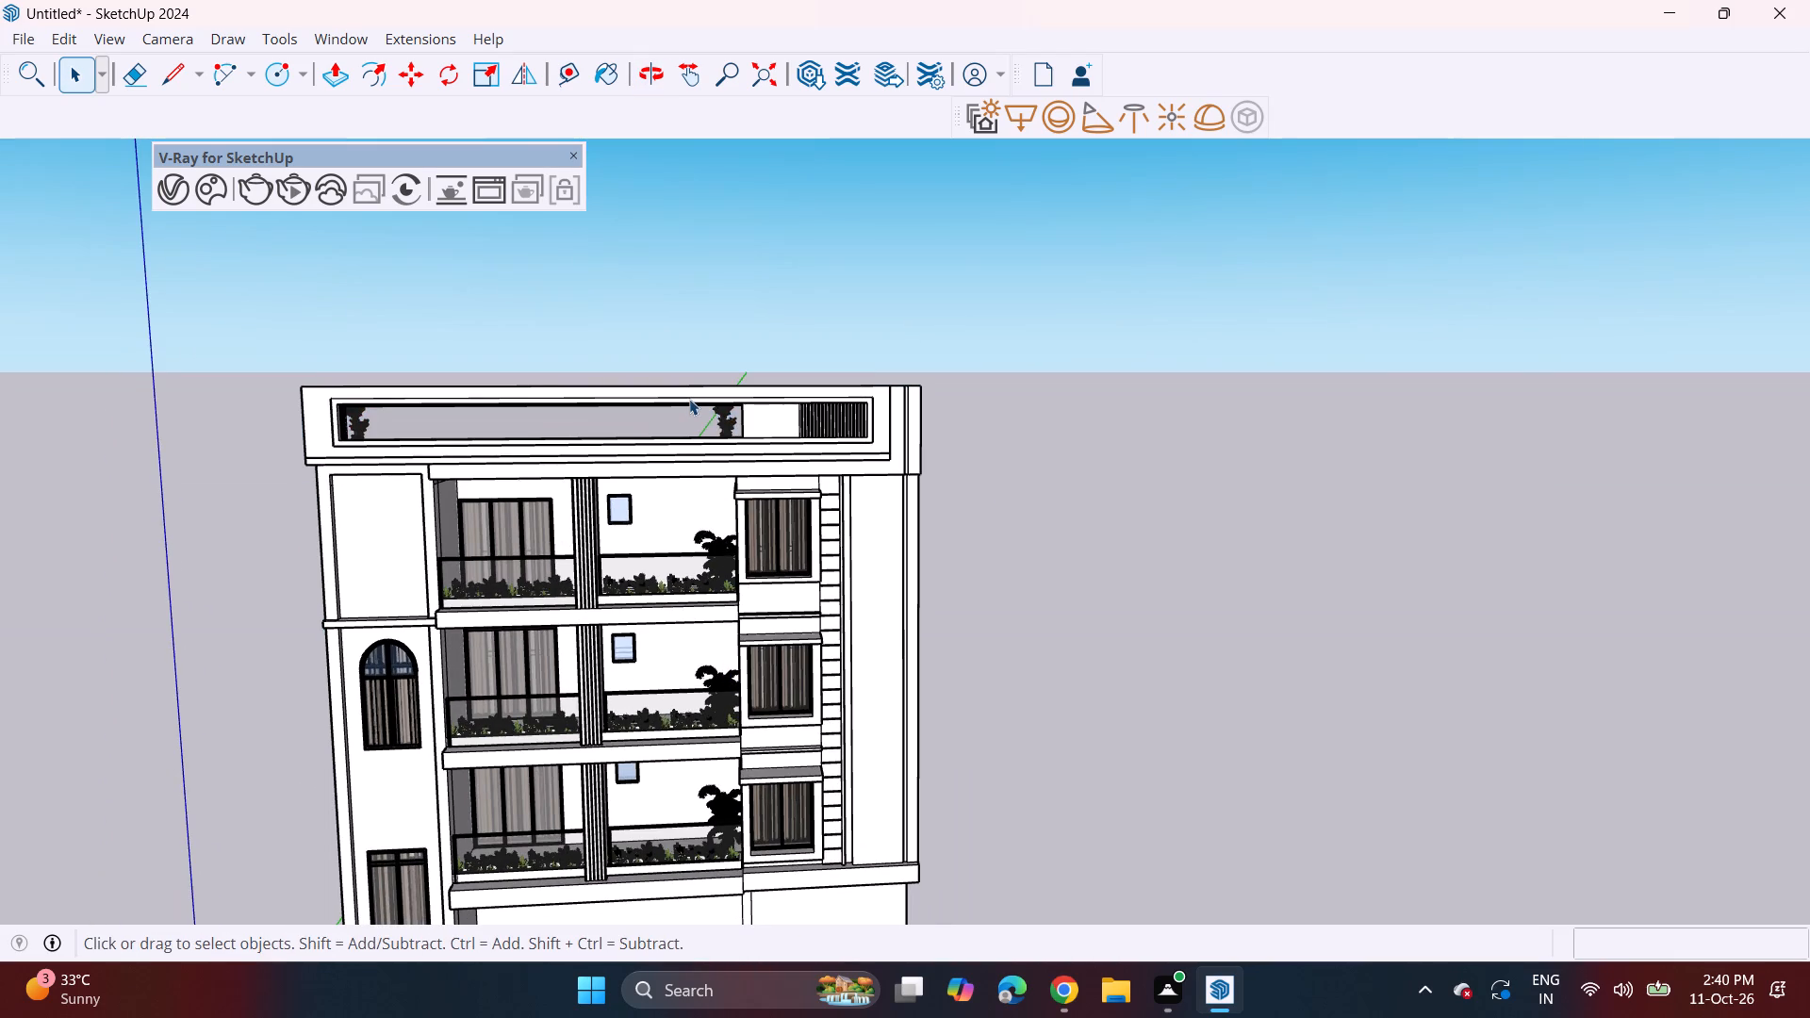
middle_drag(689, 399, 901, 524)
scroll(870, 559, up, 4)
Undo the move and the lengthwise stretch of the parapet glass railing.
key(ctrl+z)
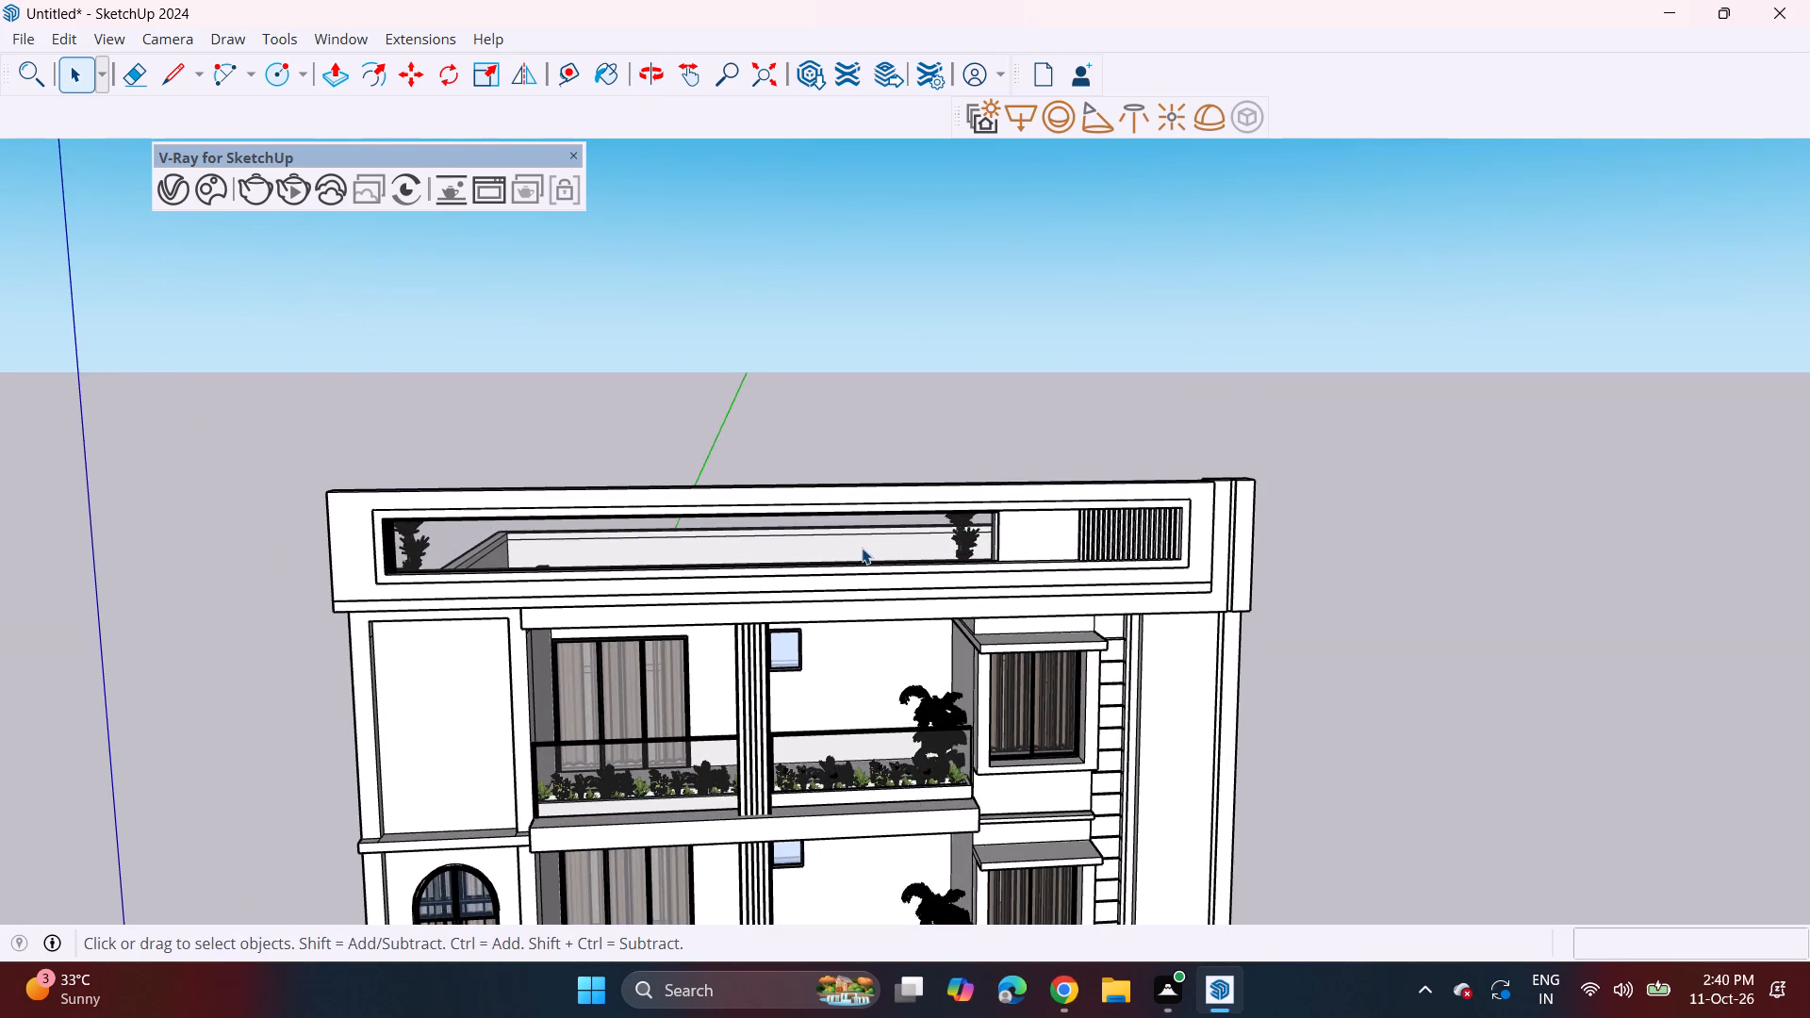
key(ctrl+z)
Copy the parapet glass railing about 10' 1 3/16" along the opening so the copy starts at the original's end.
scroll(617, 551, up, 7)
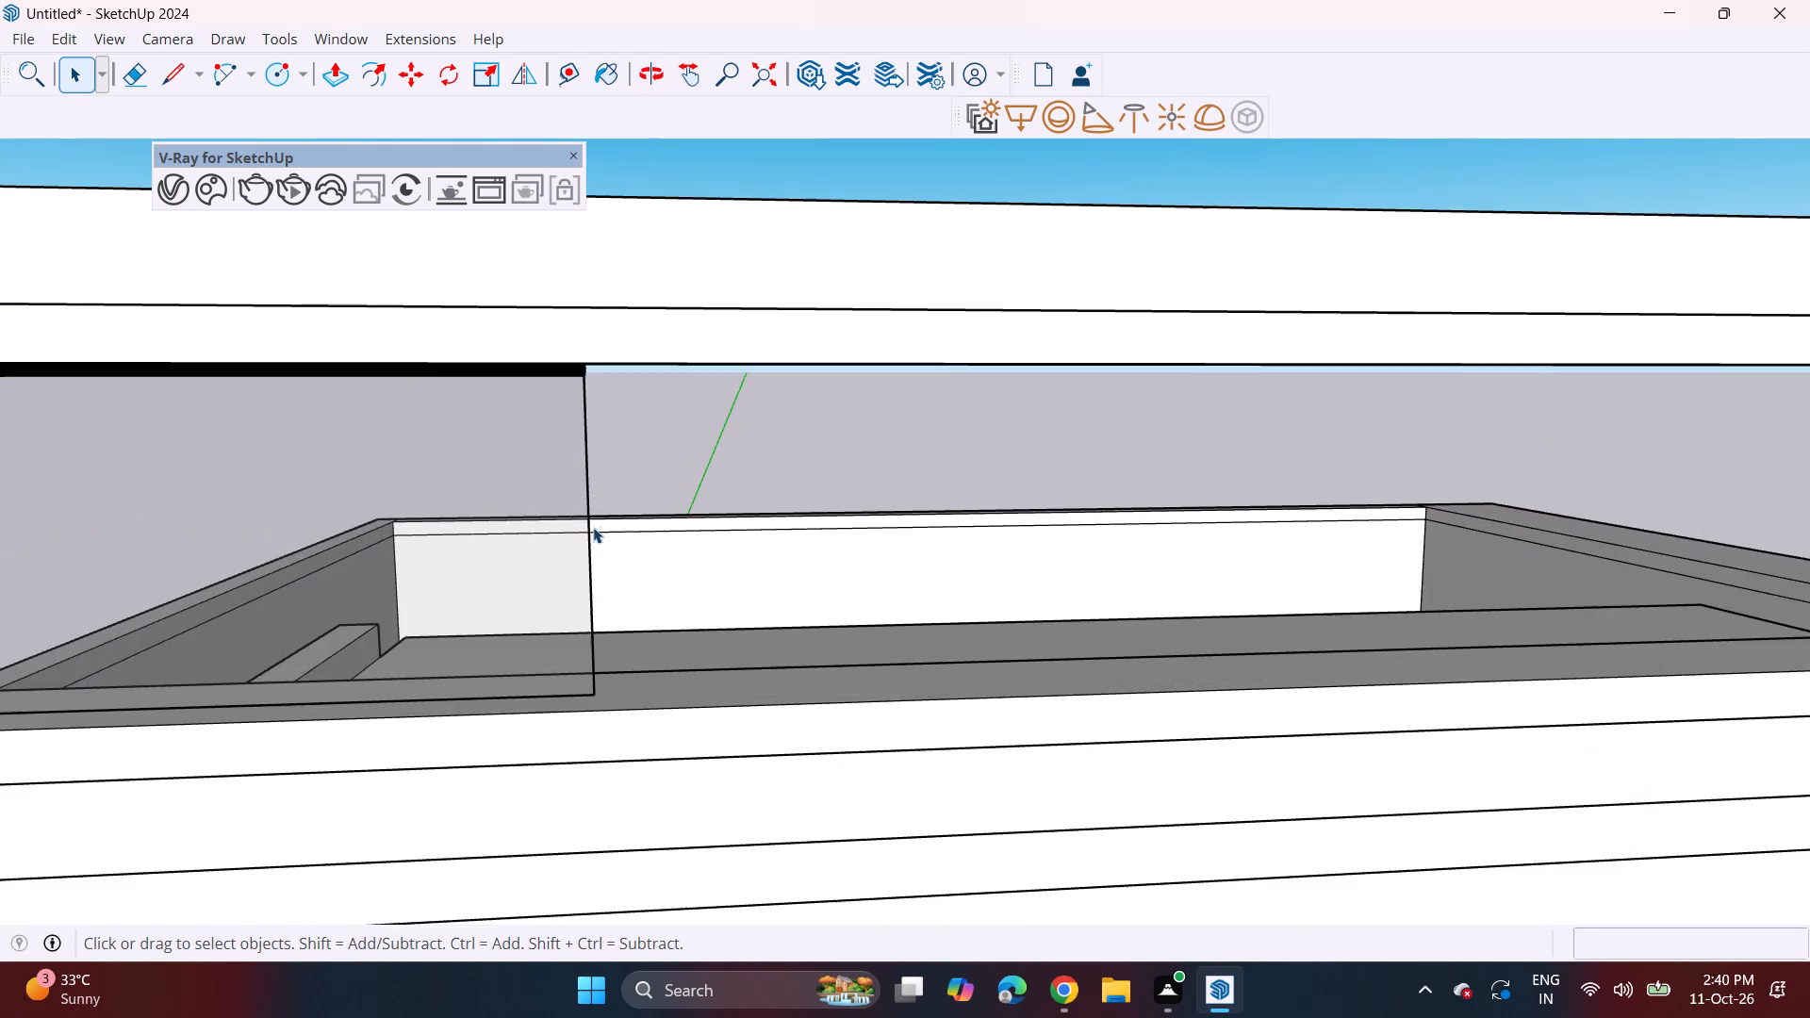
scroll(538, 535, up, 1)
click(538, 535)
scroll(536, 535, down, 6)
shift+middle_drag(535, 536, 1149, 512)
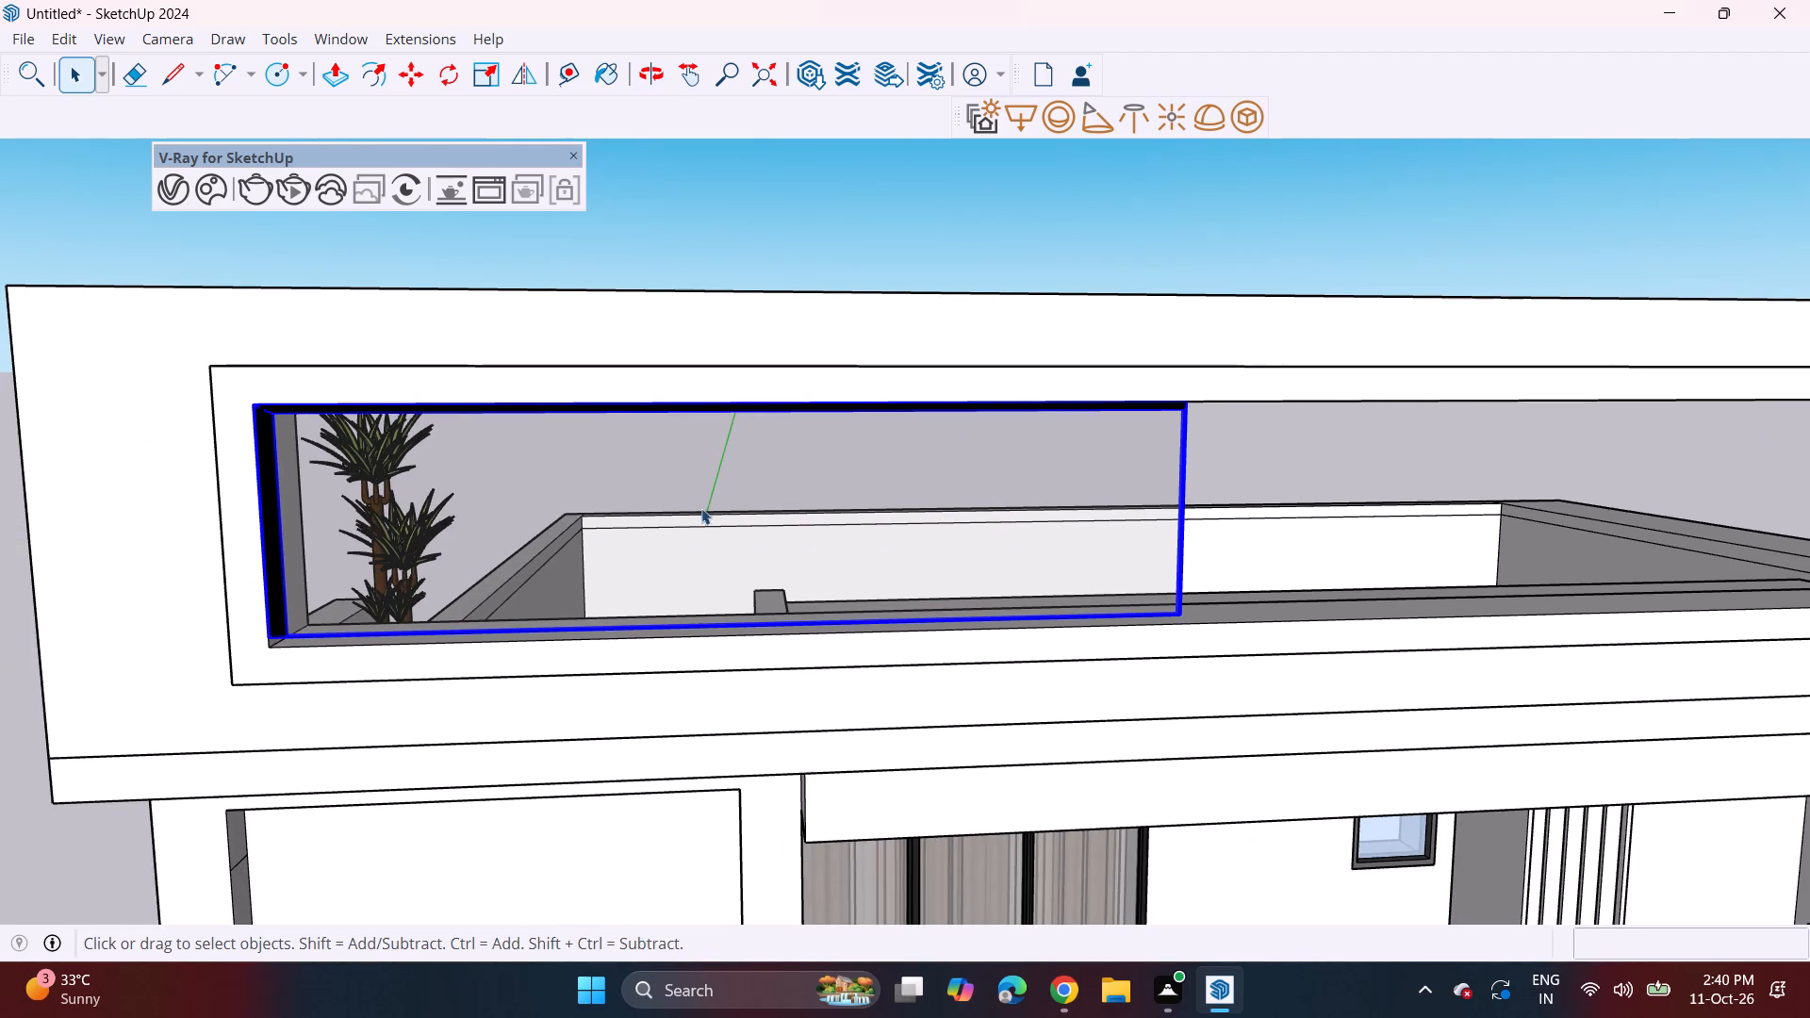
key(m)
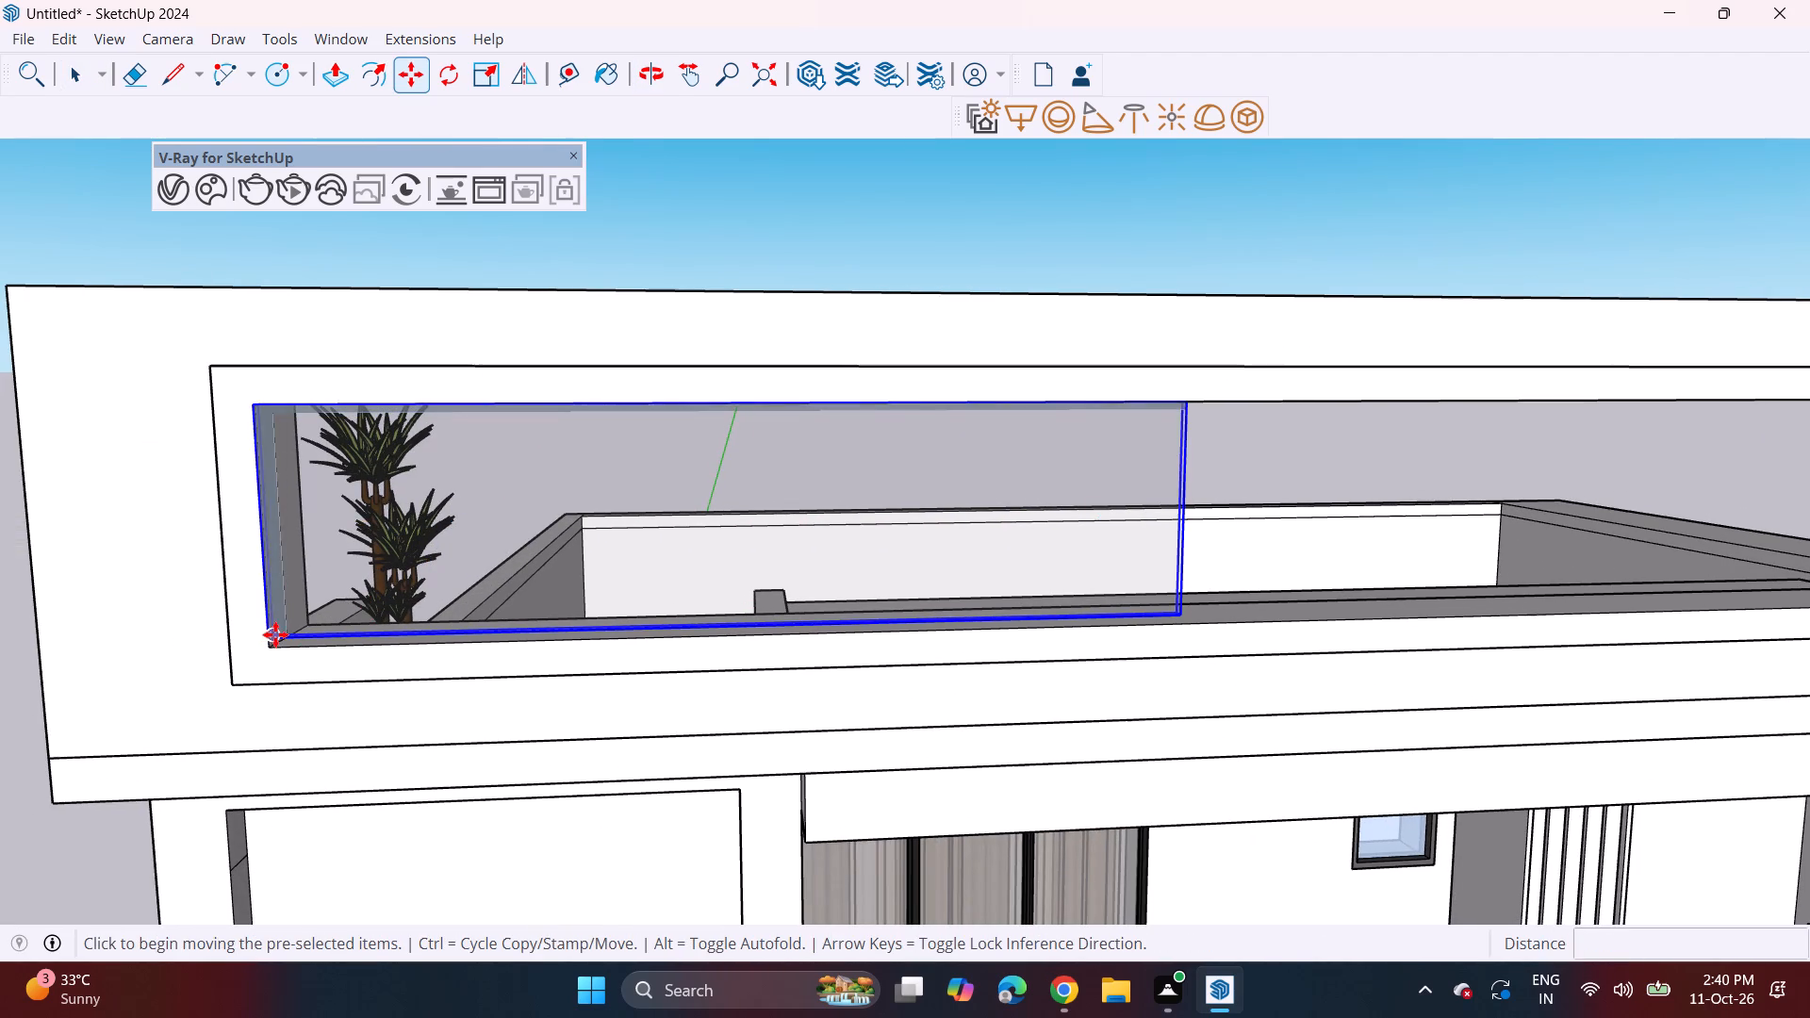
click(268, 643)
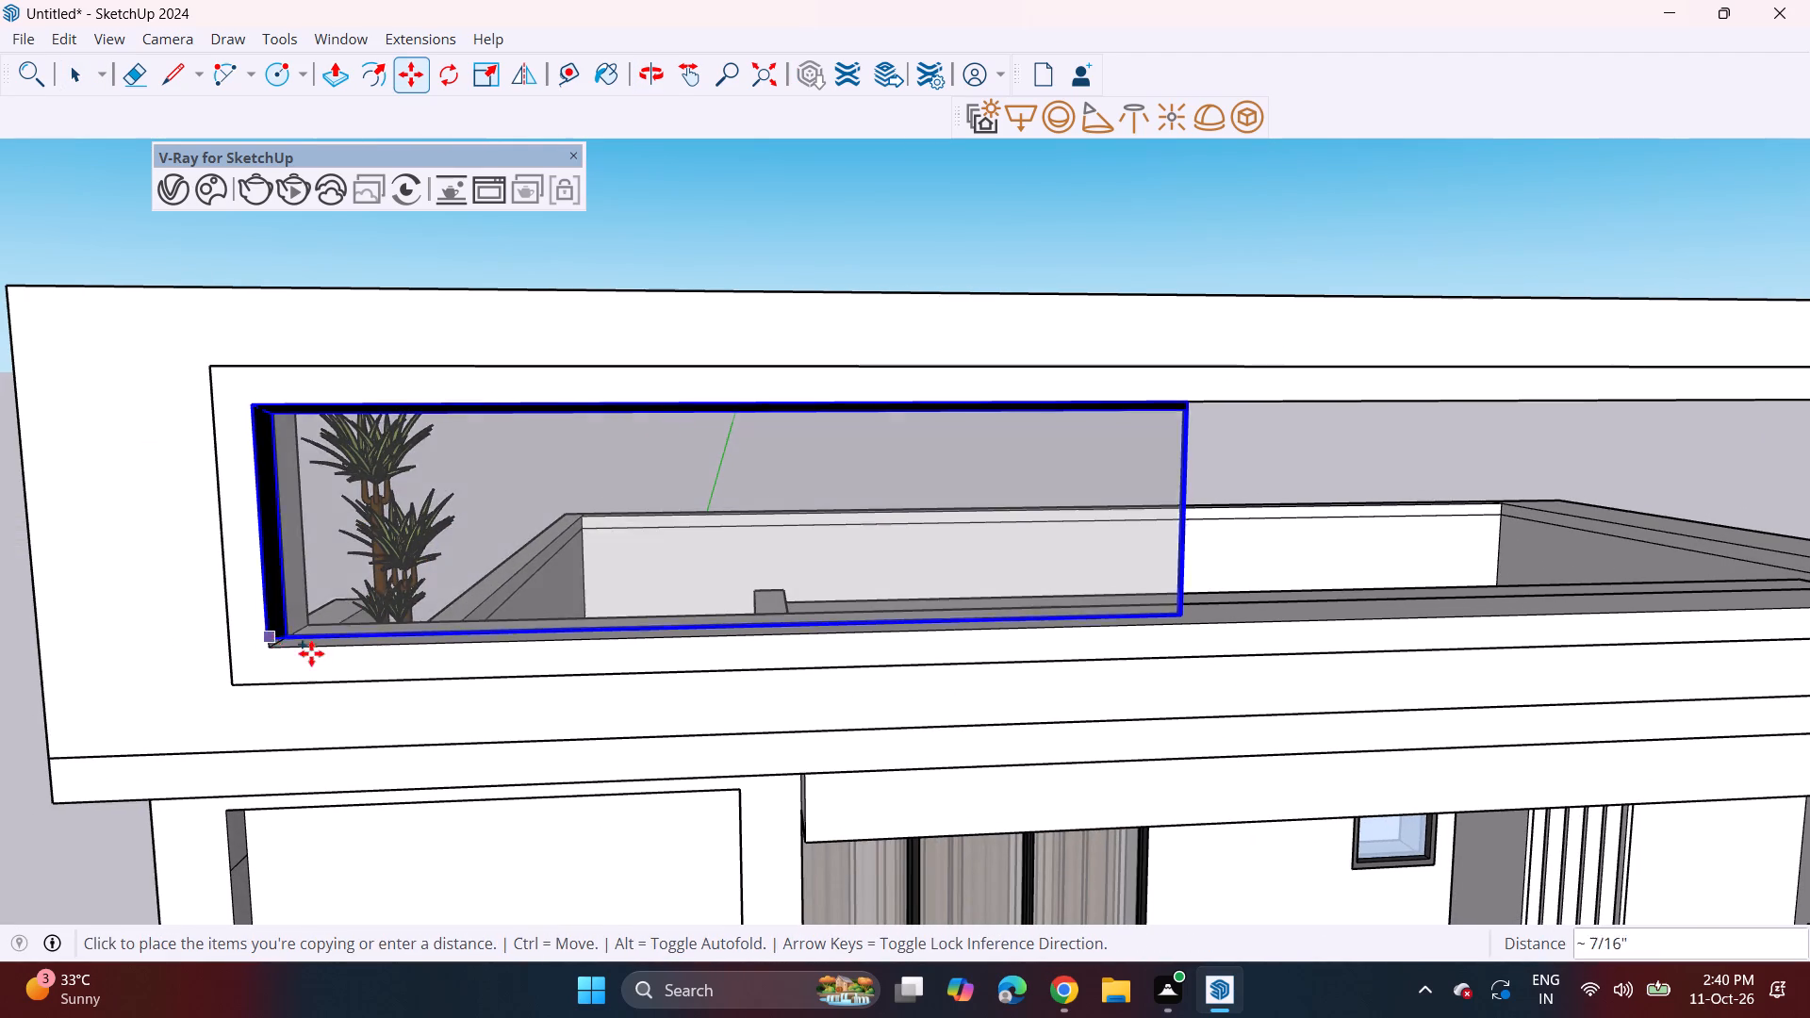
click(1175, 614)
Copy the second glass panel another 10' 1 3/16" or so along the opening to add a third panel end to end.
click(1170, 618)
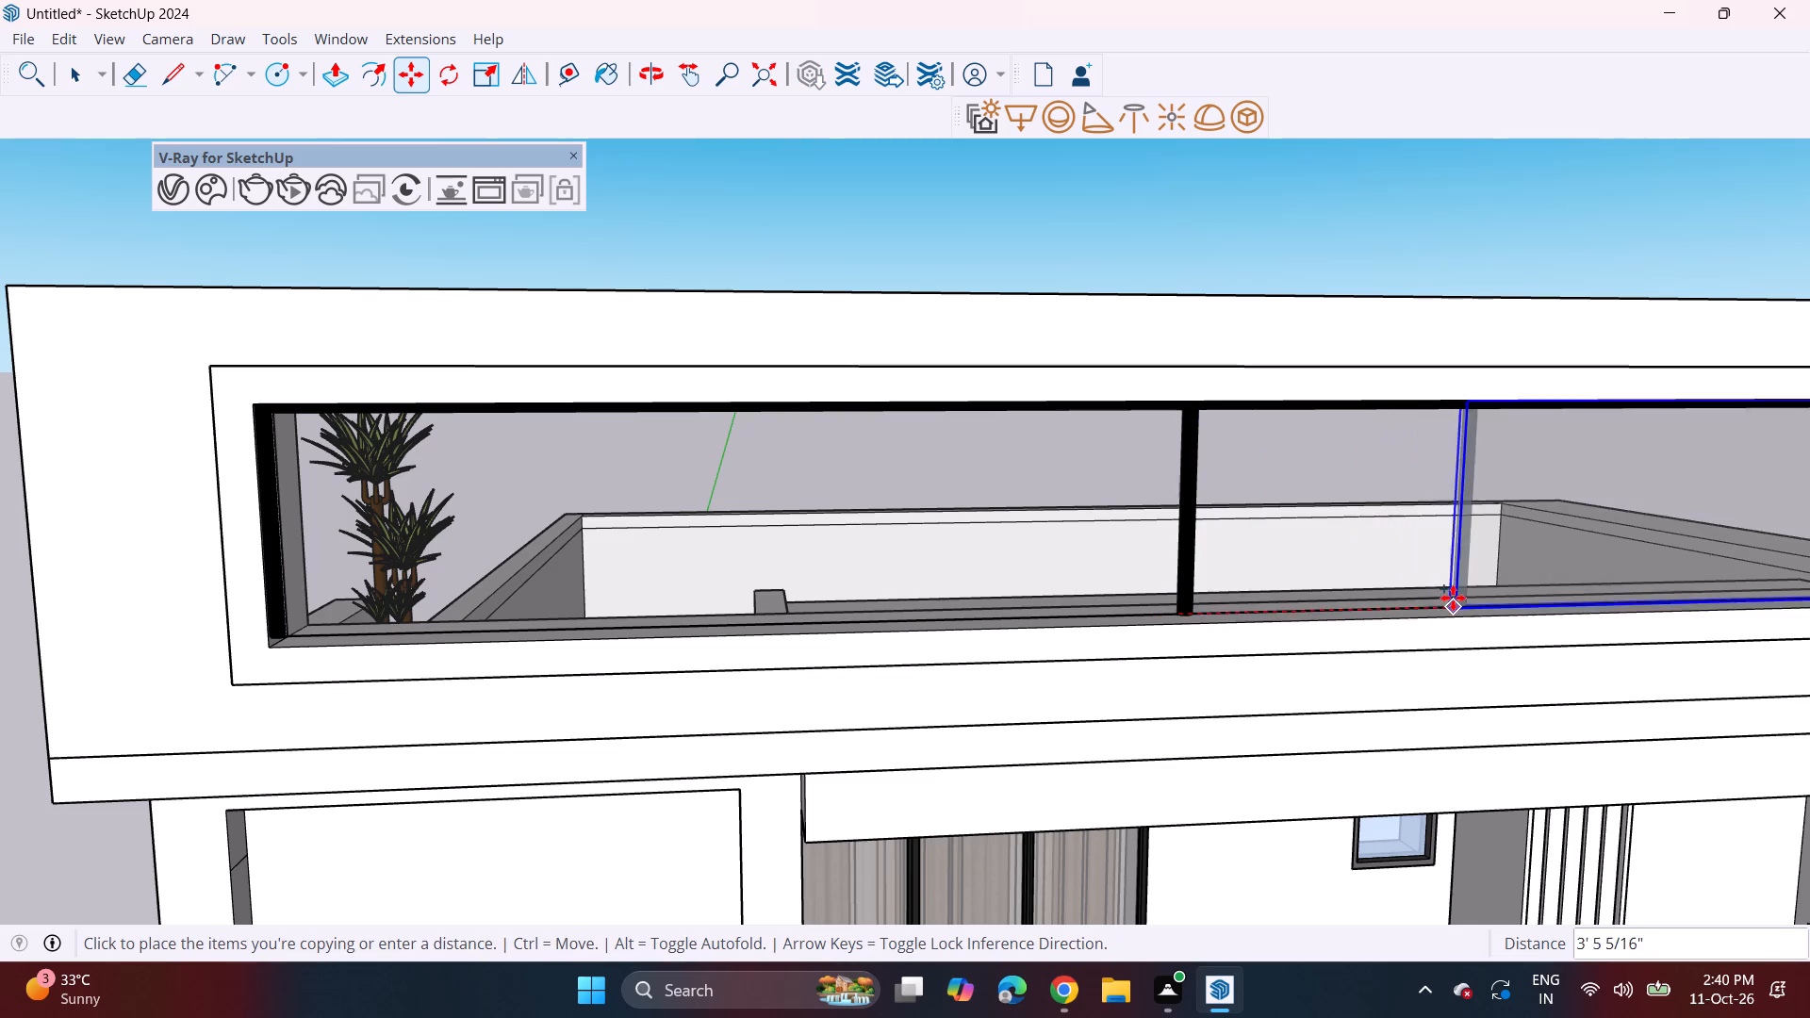
middle_drag(1360, 611, 295, 606)
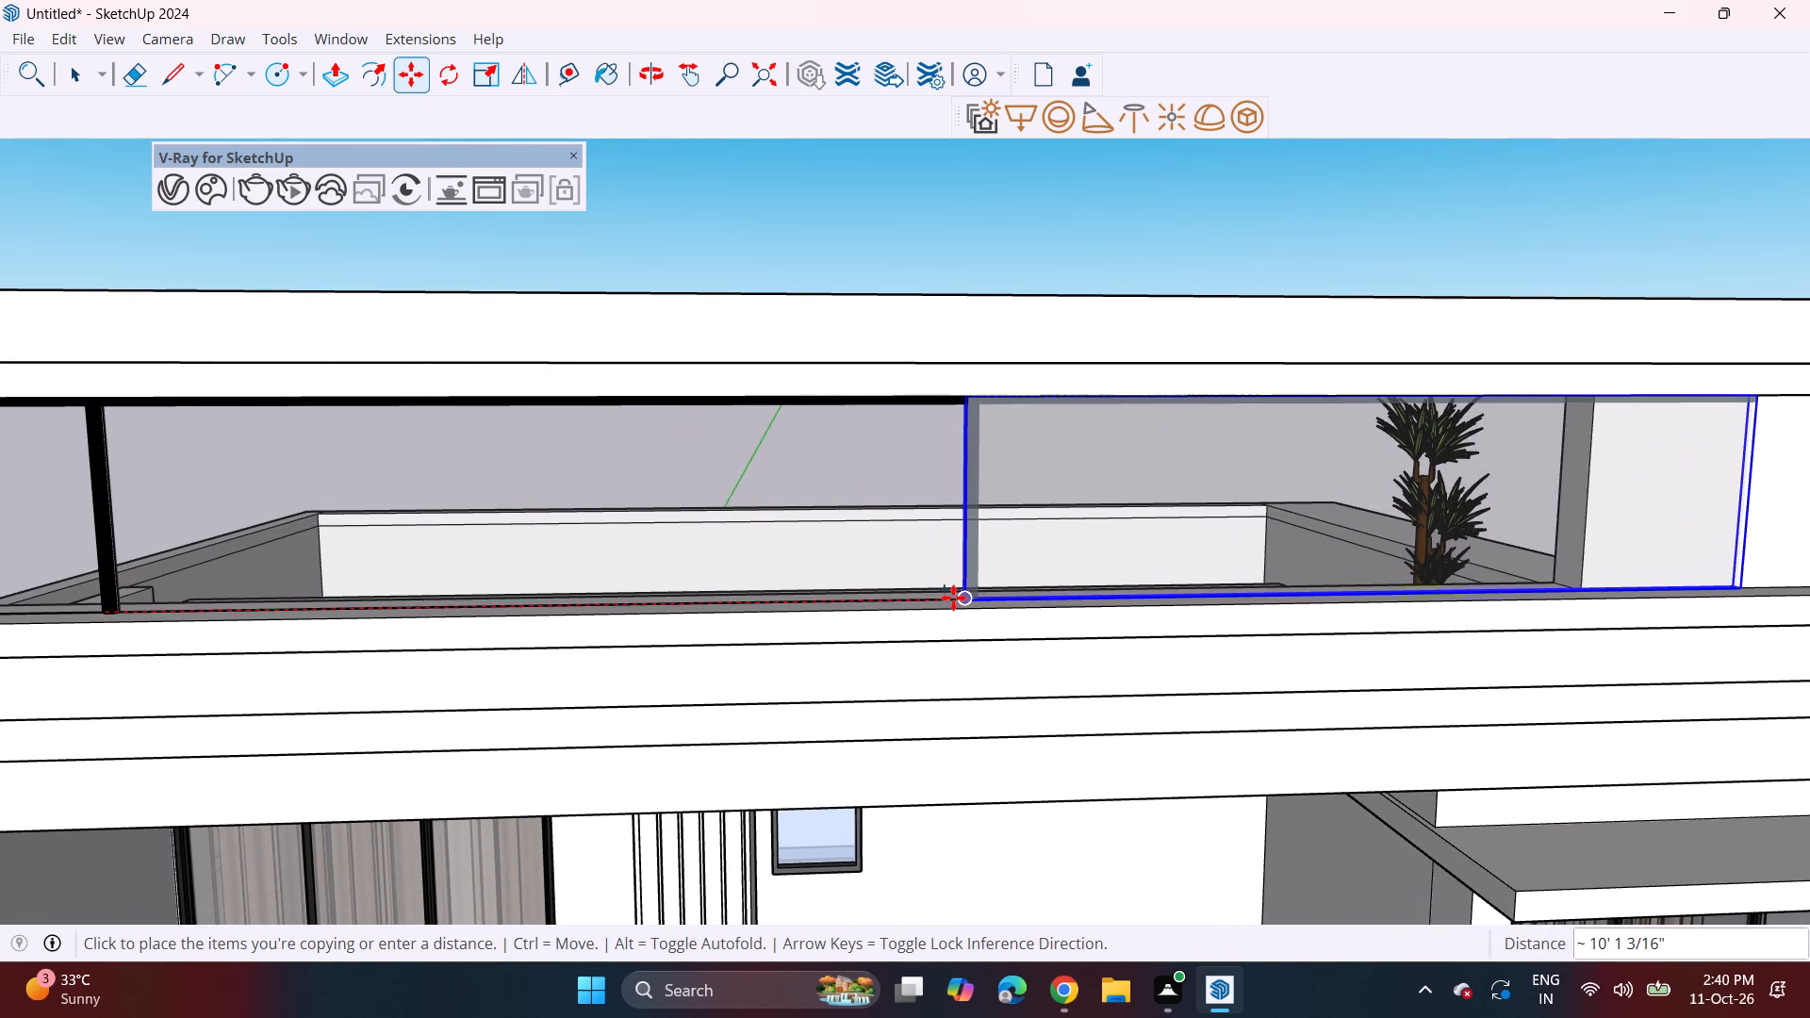
click(953, 598)
middle_drag(1462, 561, 1040, 545)
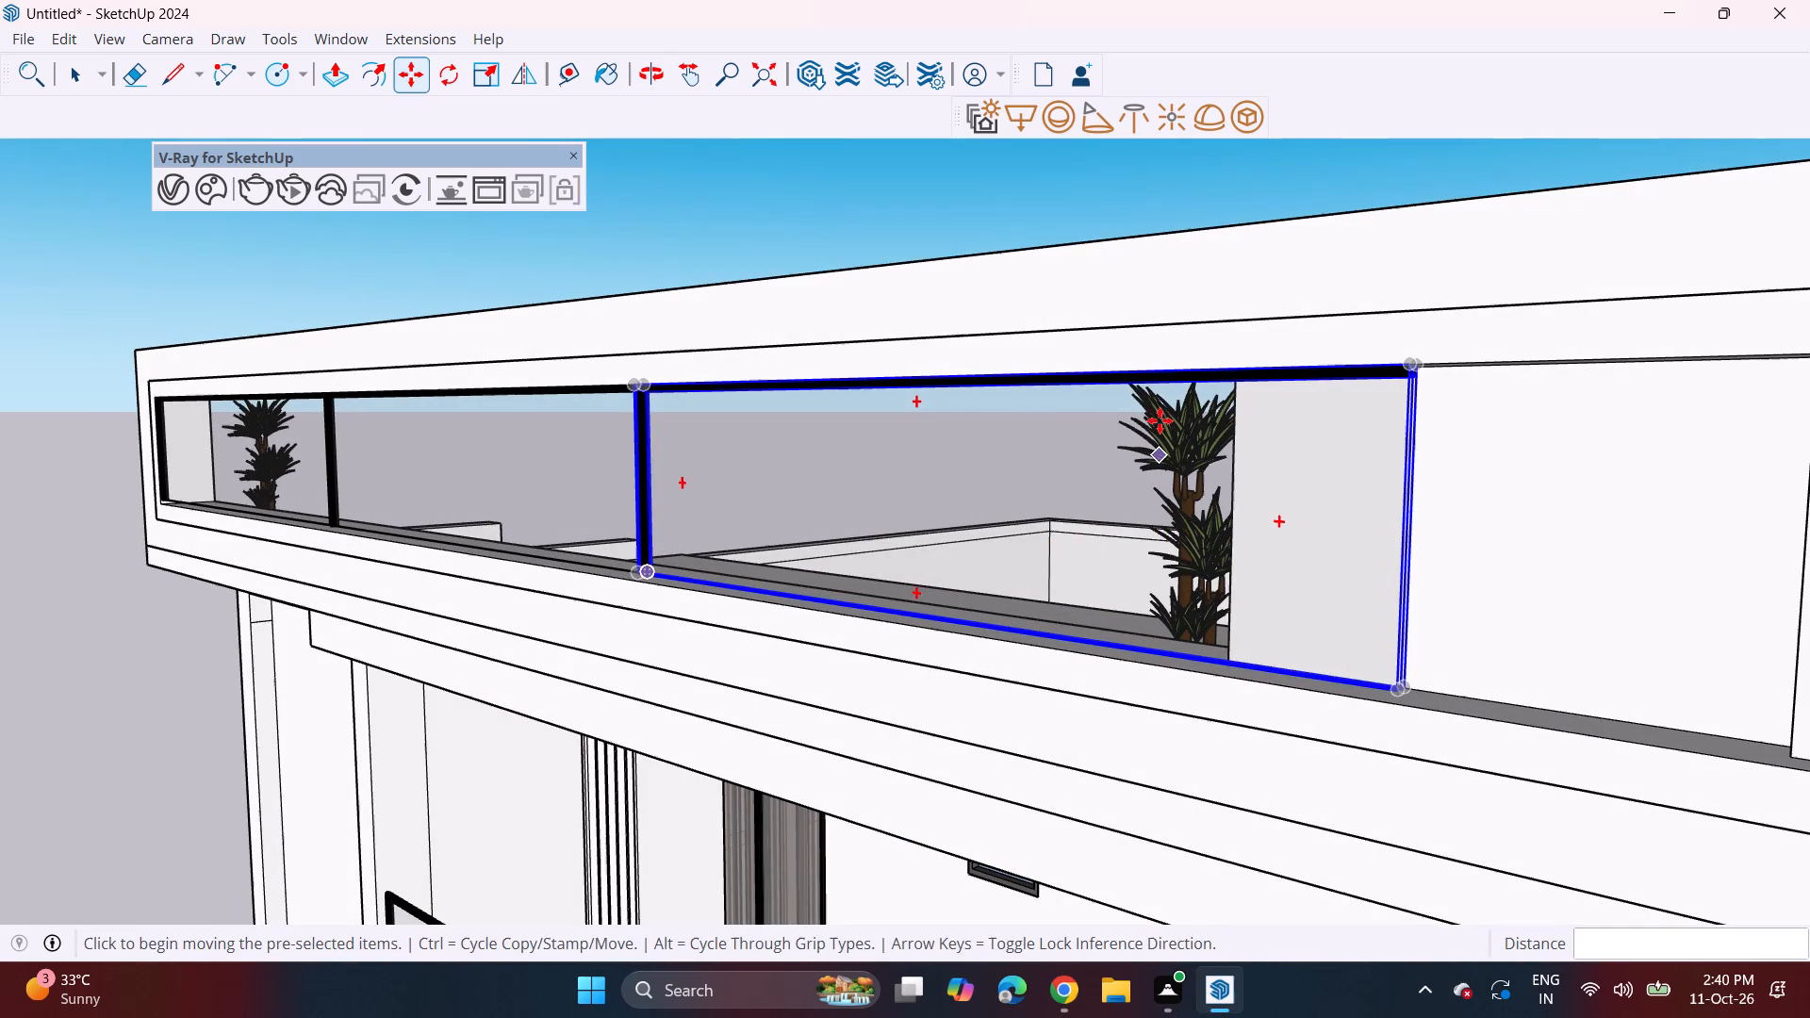
key(space)
click(1091, 190)
Scale down the third glass panel's length from its far end to reduce its overlap with the solid panel.
scroll(971, 353, down, 7)
middle_drag(850, 565, 957, 579)
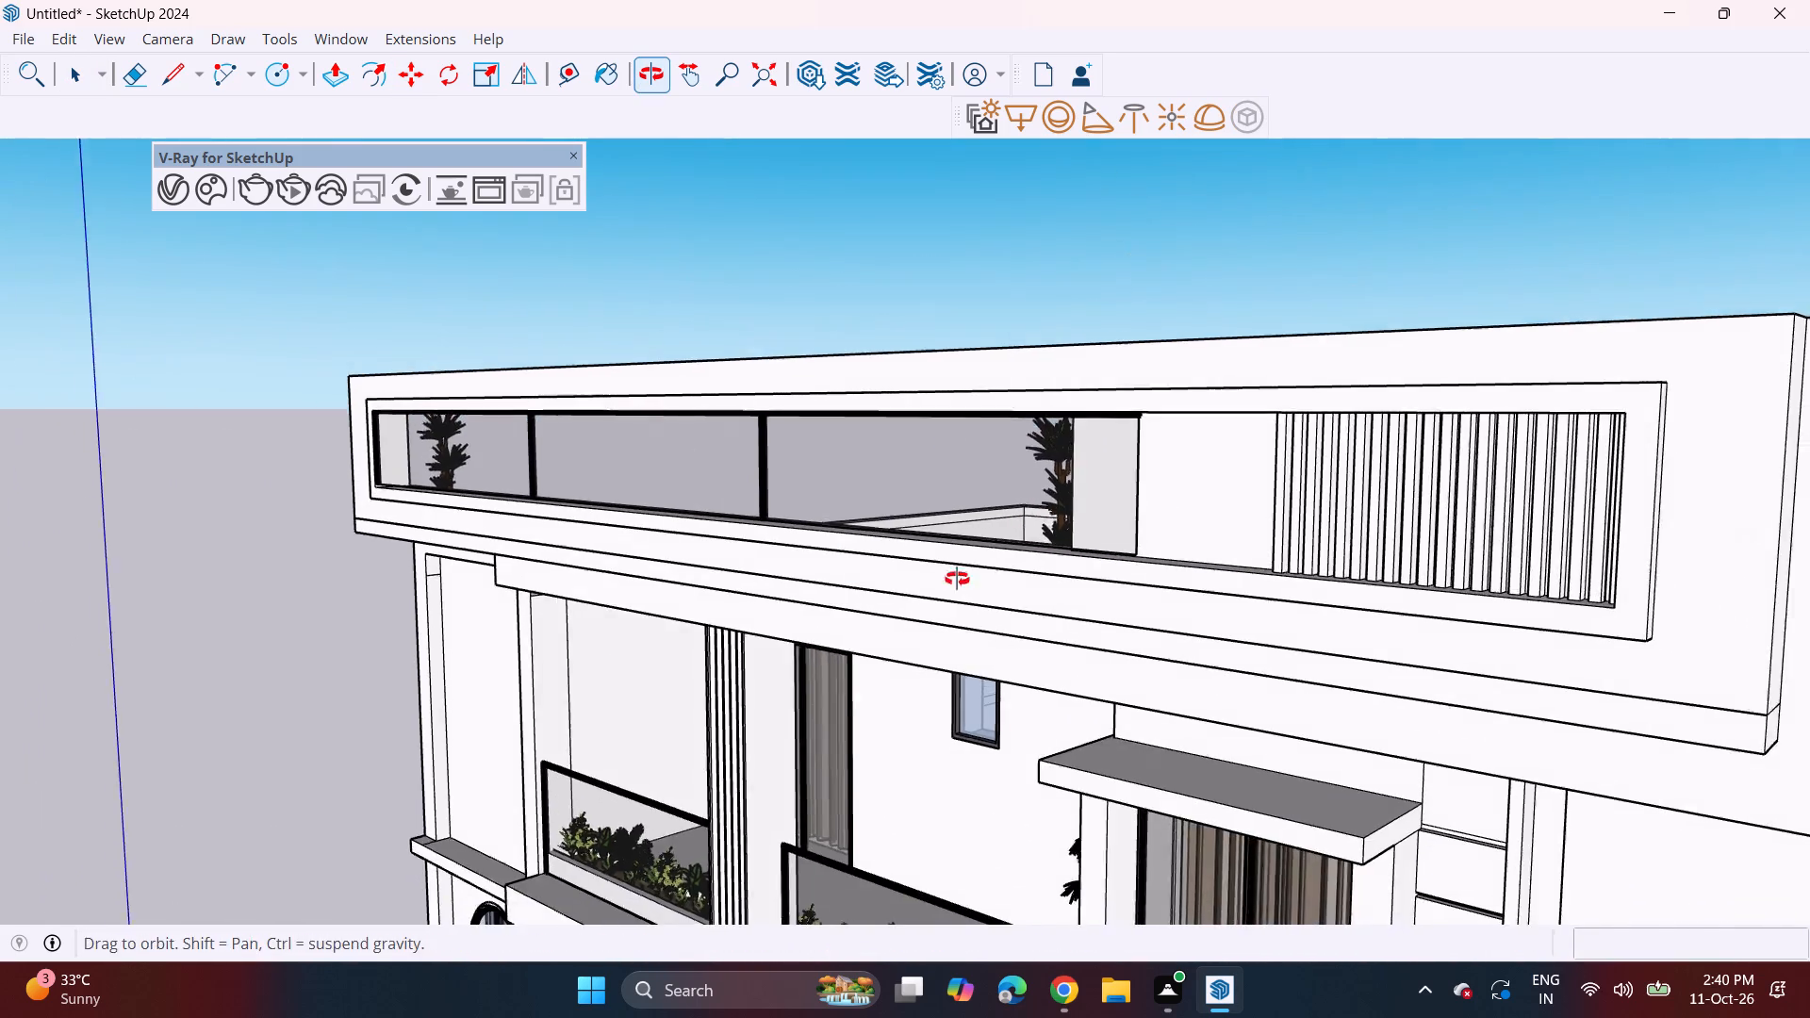
middle_drag(957, 579, 1069, 580)
scroll(1074, 548, down, 9)
middle_drag(1055, 573, 935, 573)
scroll(1100, 566, up, 4)
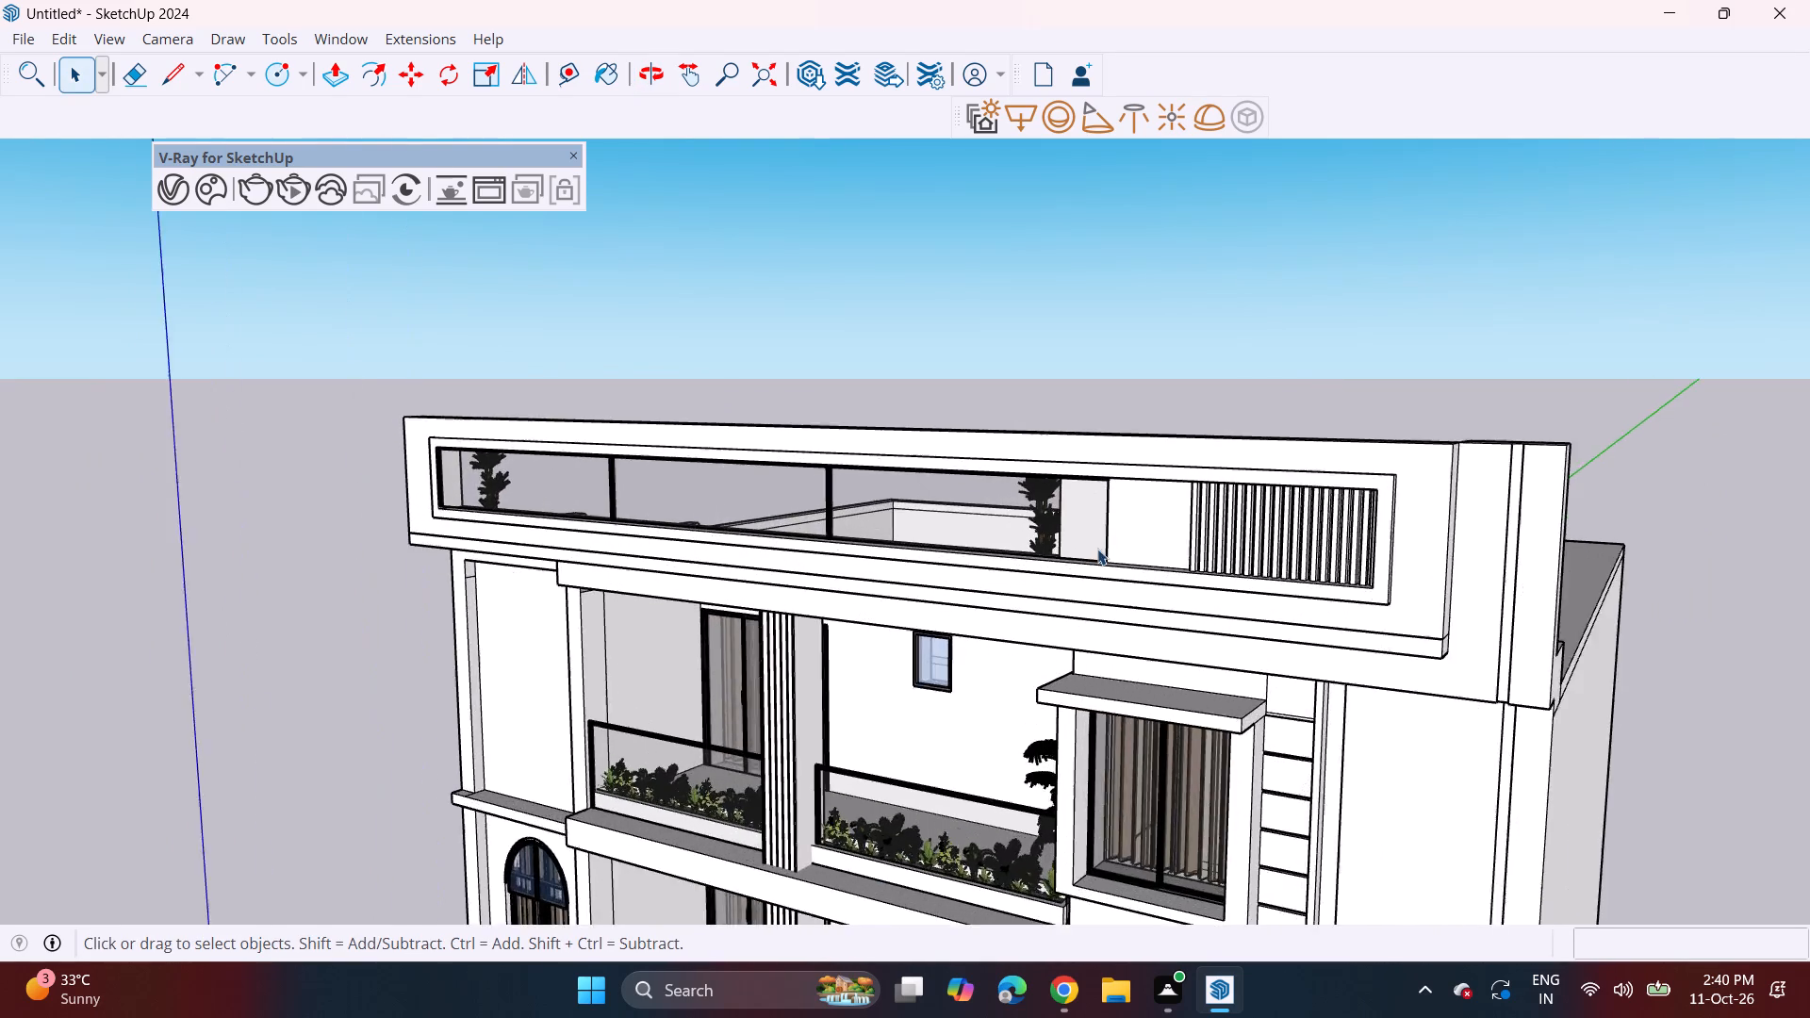
scroll(1097, 549, up, 4)
click(1097, 538)
middle_drag(1094, 535, 992, 543)
scroll(629, 172, up, 1)
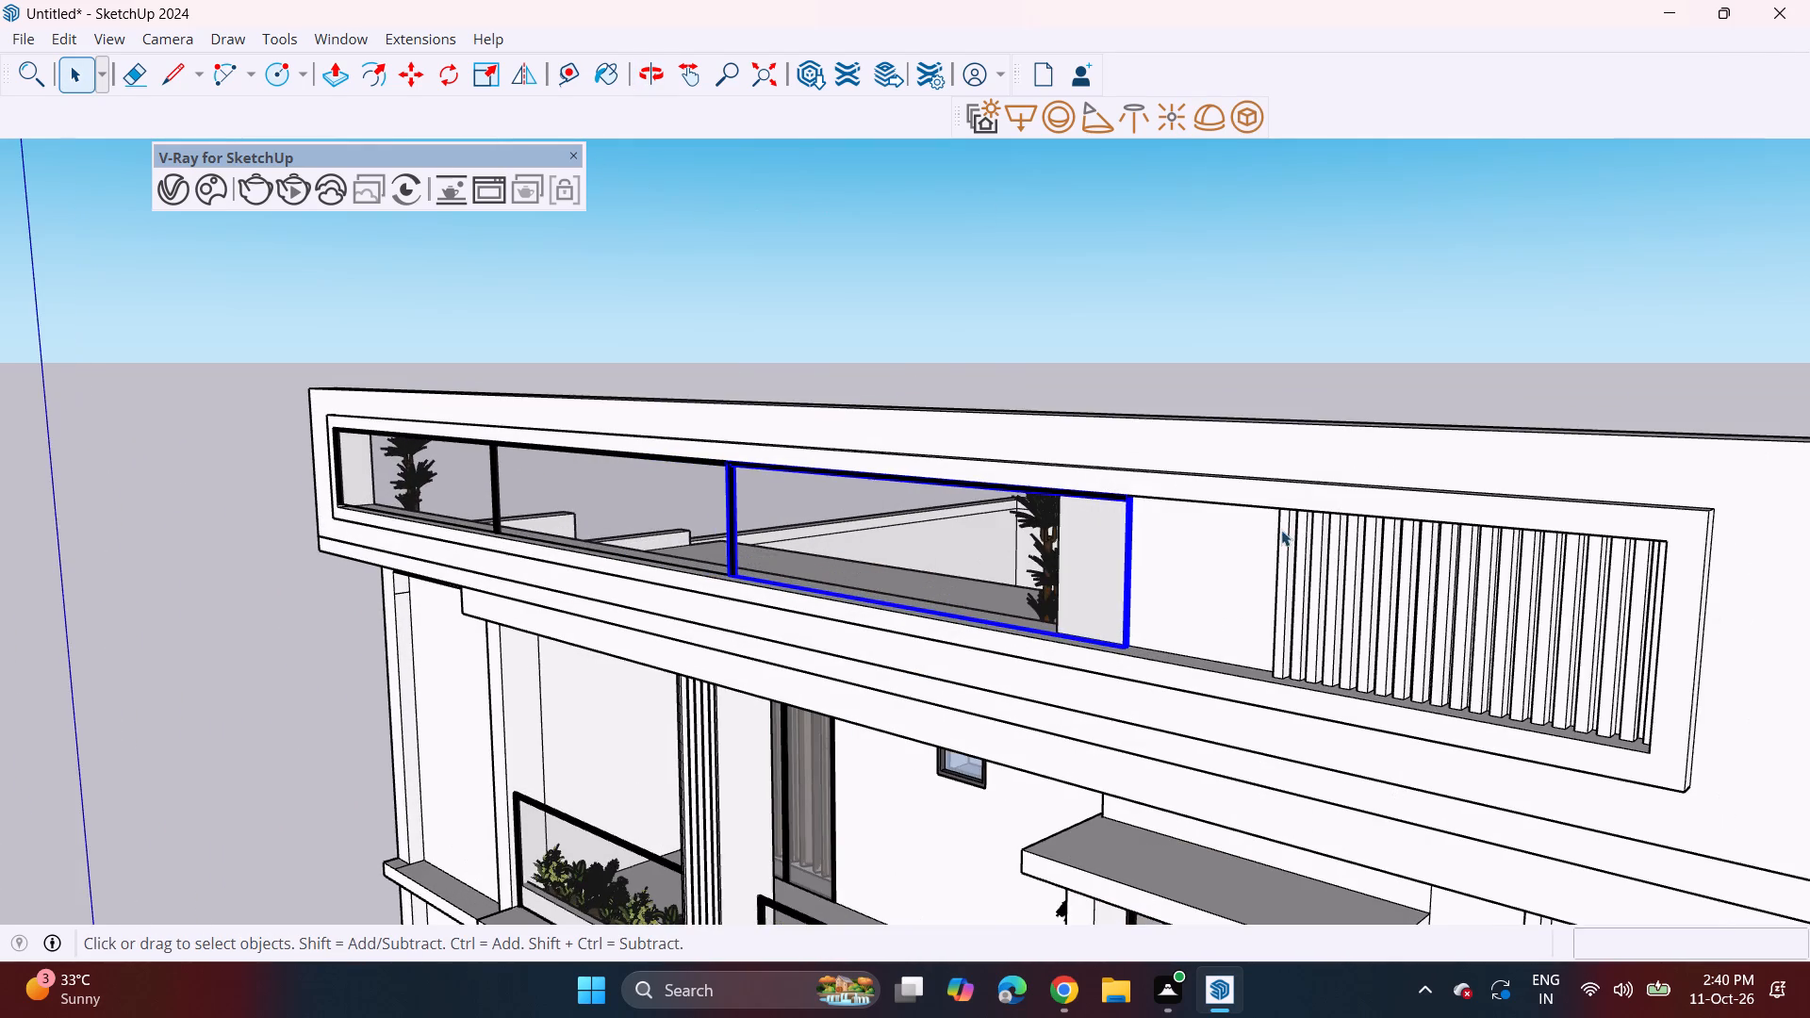
scroll(1250, 723, up, 4)
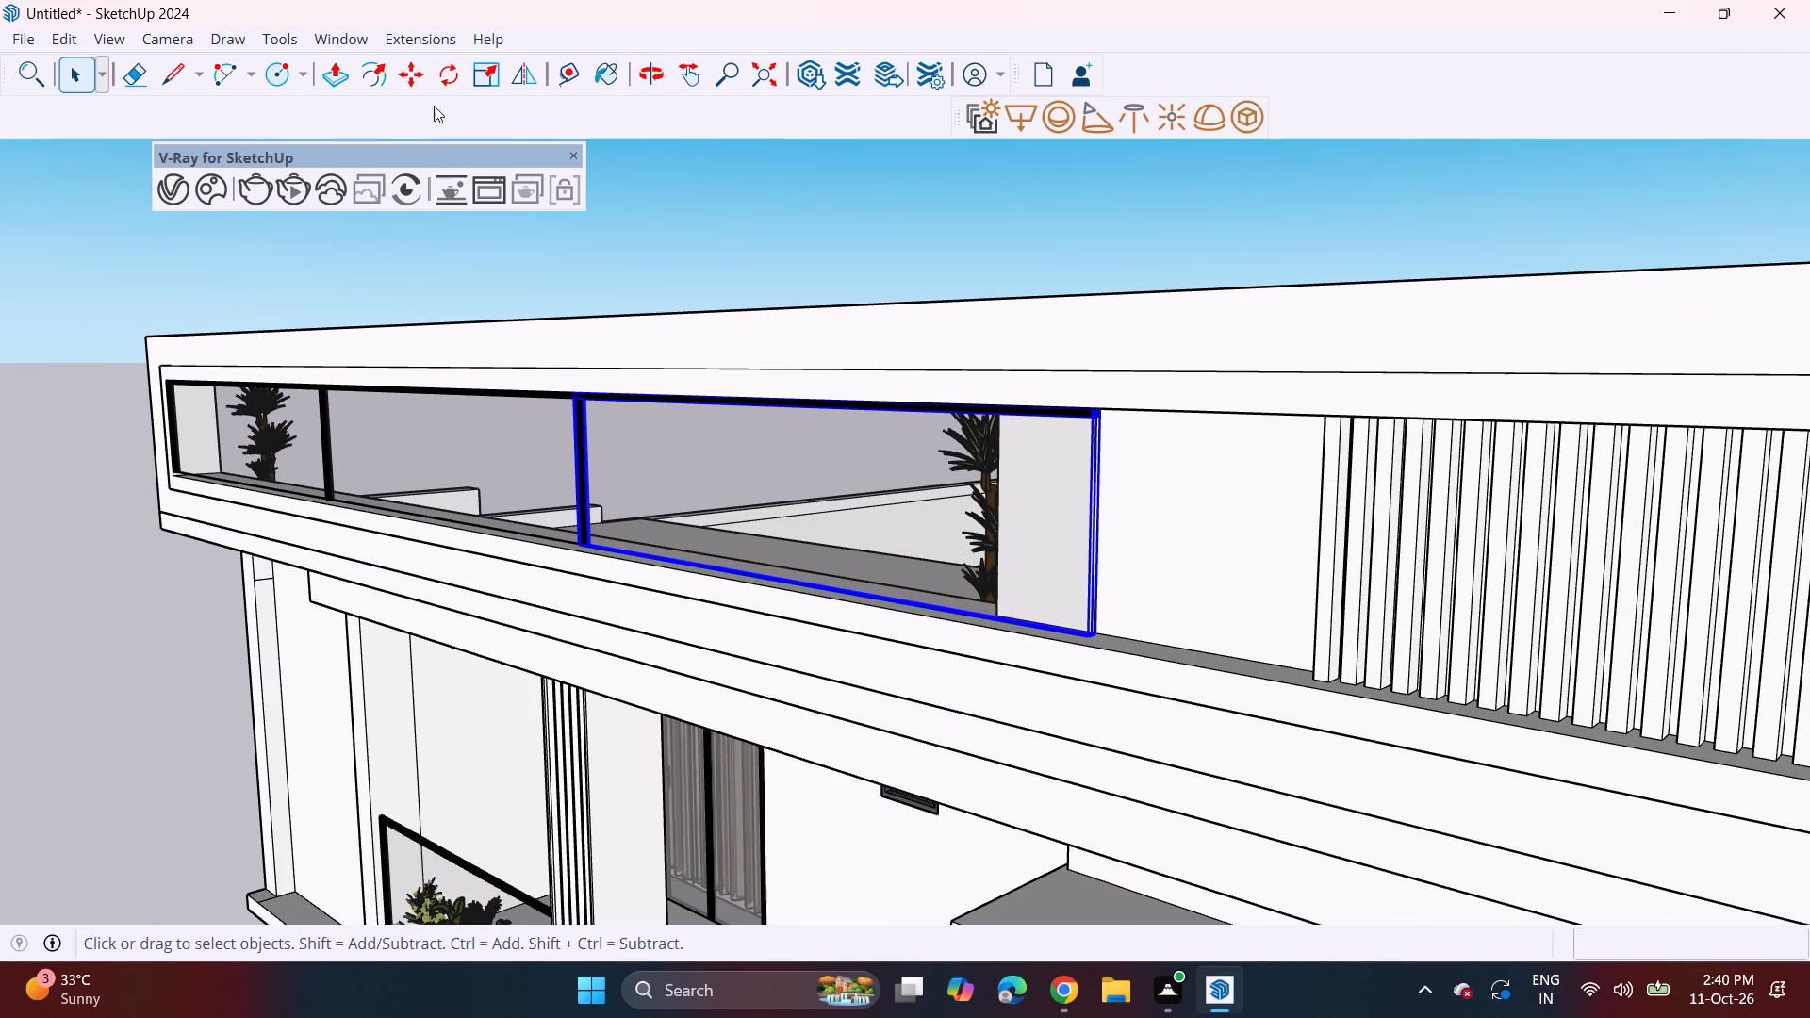
drag(495, 59, 514, 63)
click(1095, 525)
click(485, 76)
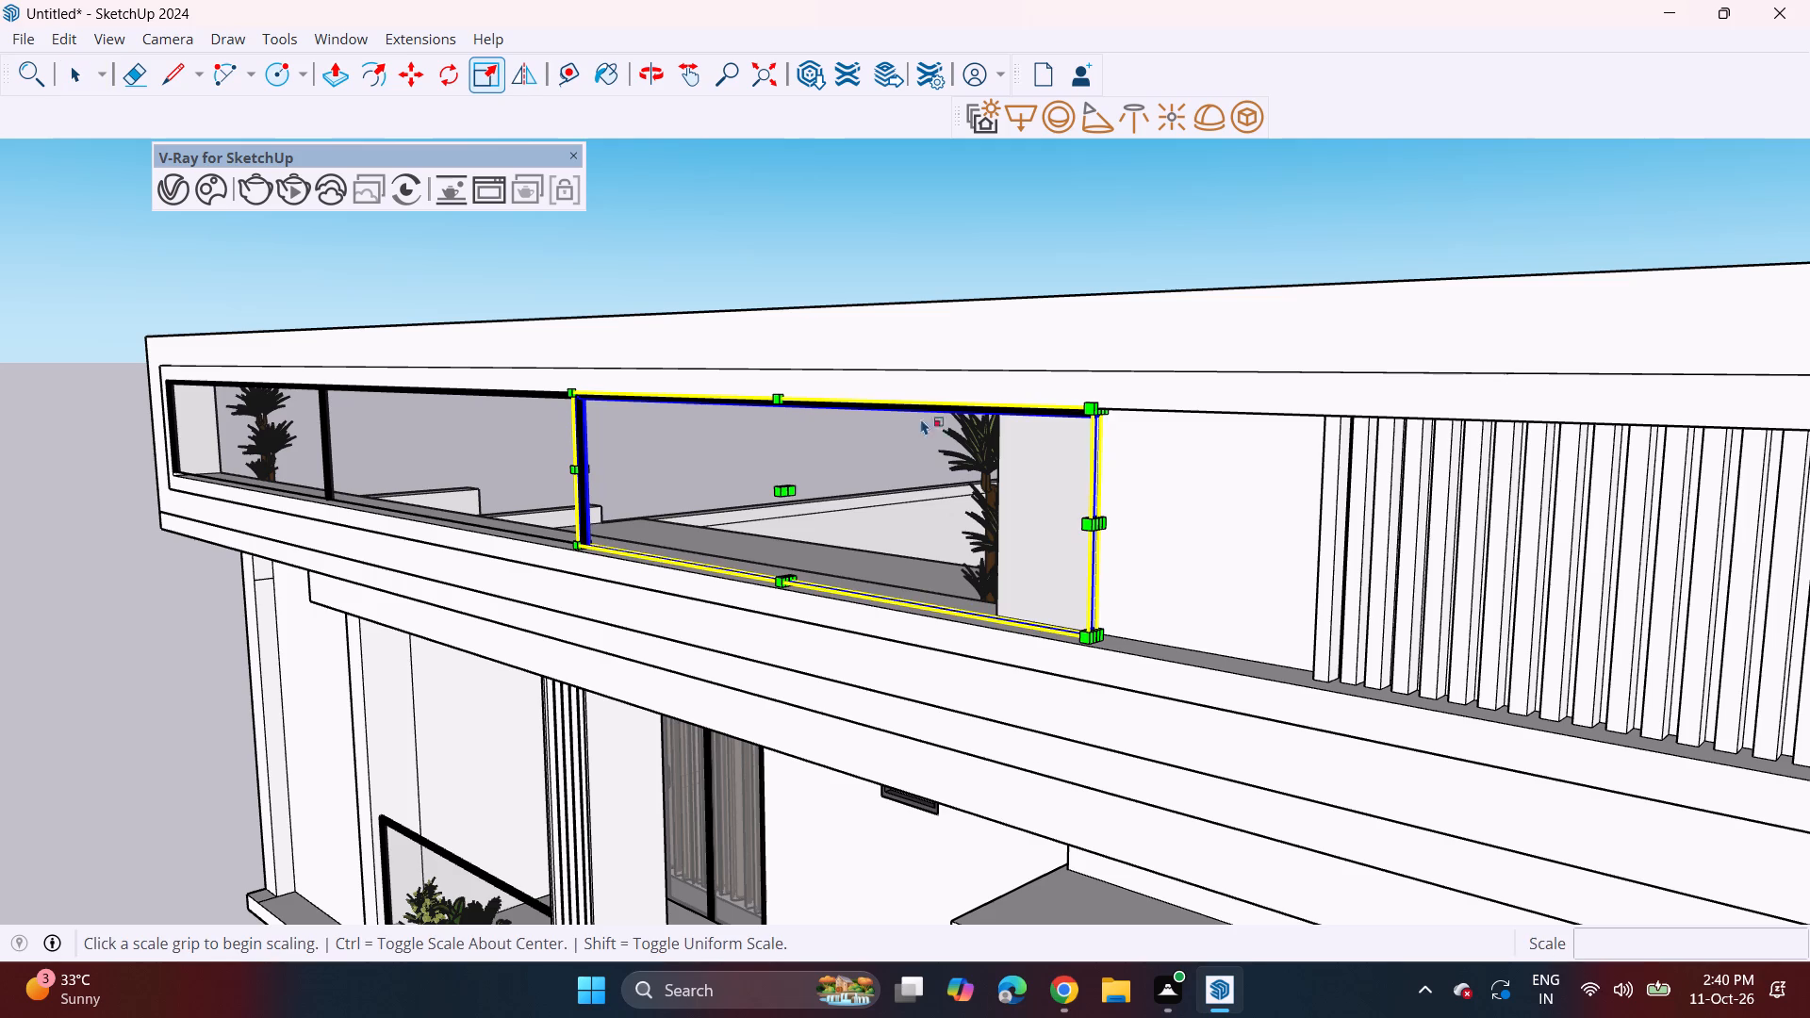
click(1101, 528)
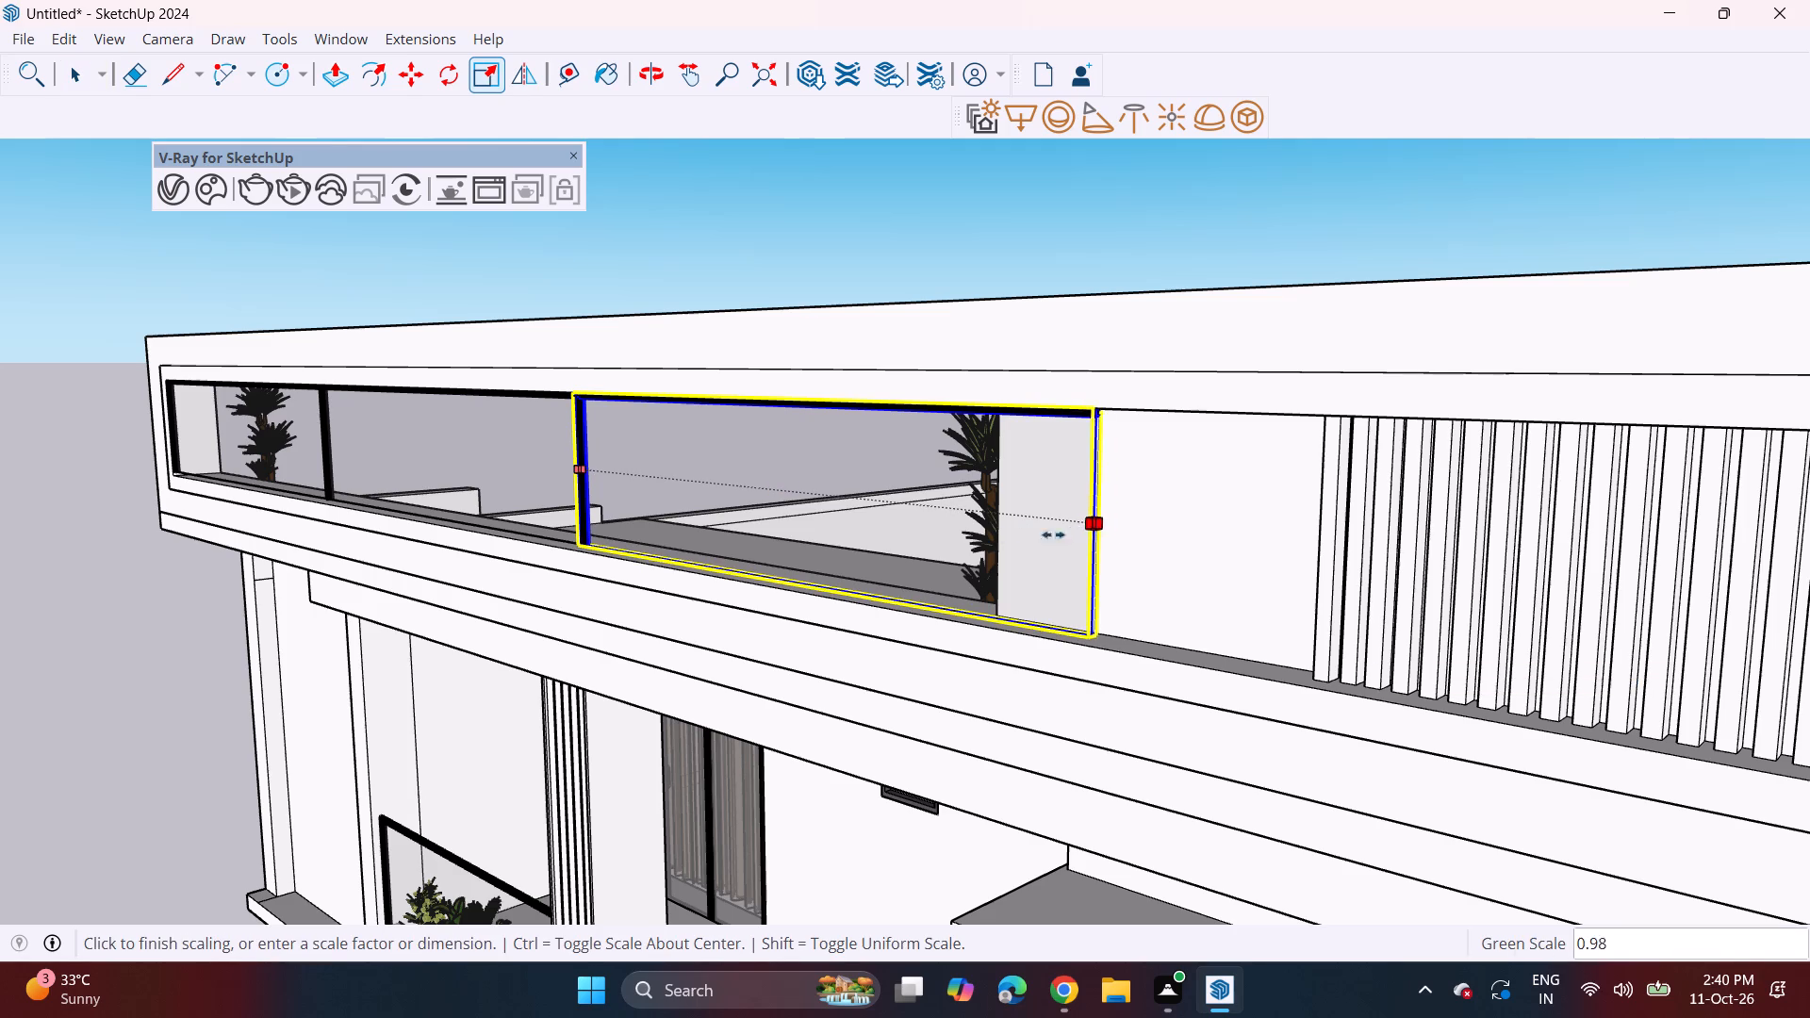
click(988, 534)
Scale the third glass panel's length from its far end so it meets the edge of the solid parapet panel.
middle_drag(927, 582, 1269, 473)
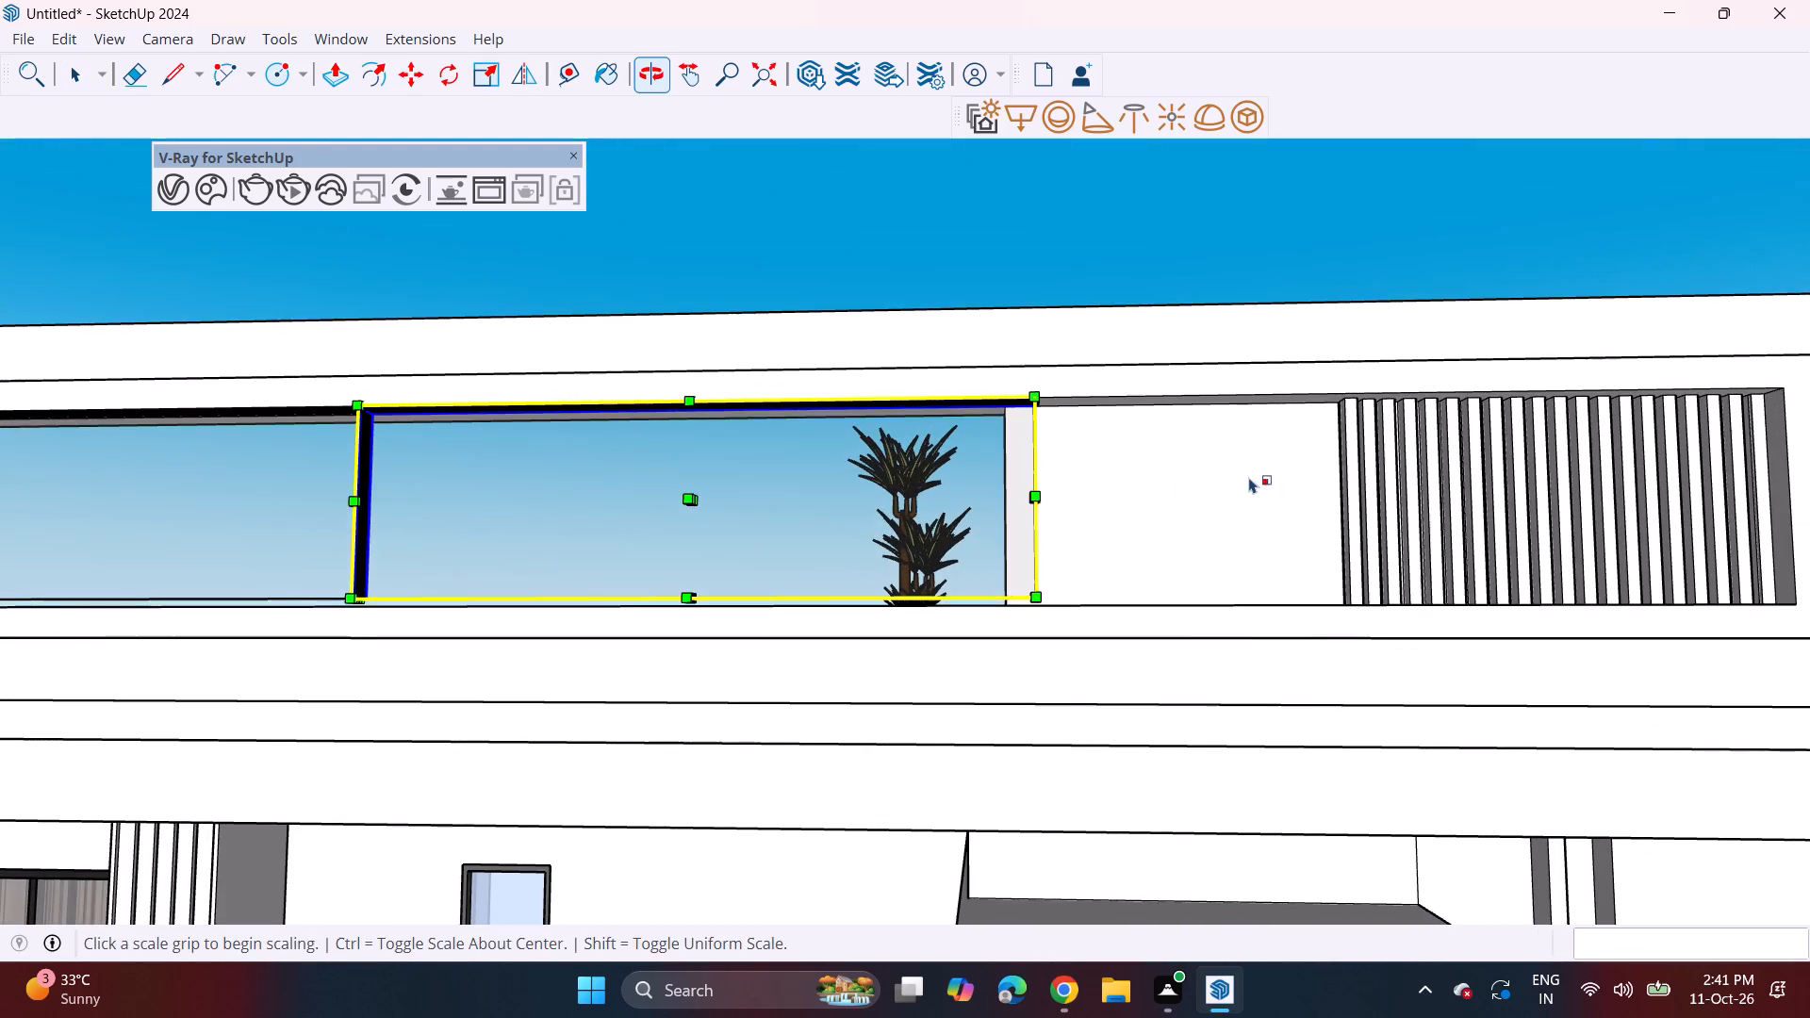
middle_drag(994, 556, 795, 723)
scroll(1075, 550, up, 7)
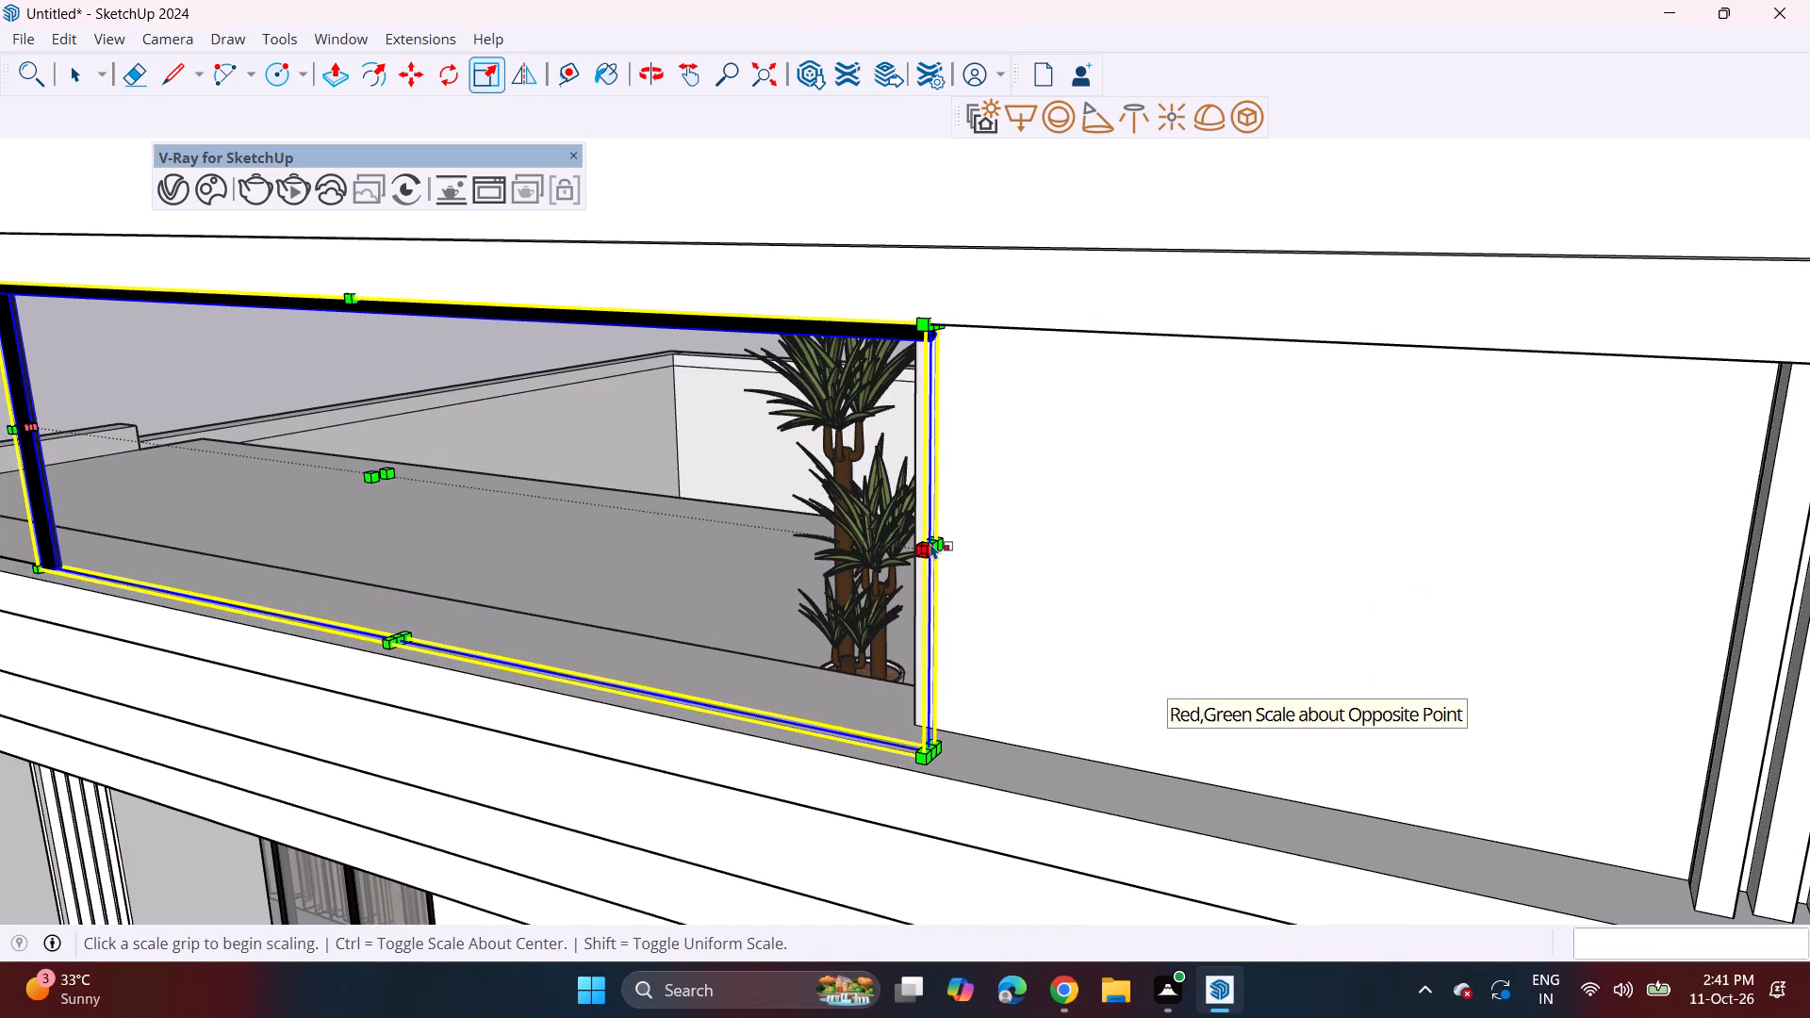
click(934, 544)
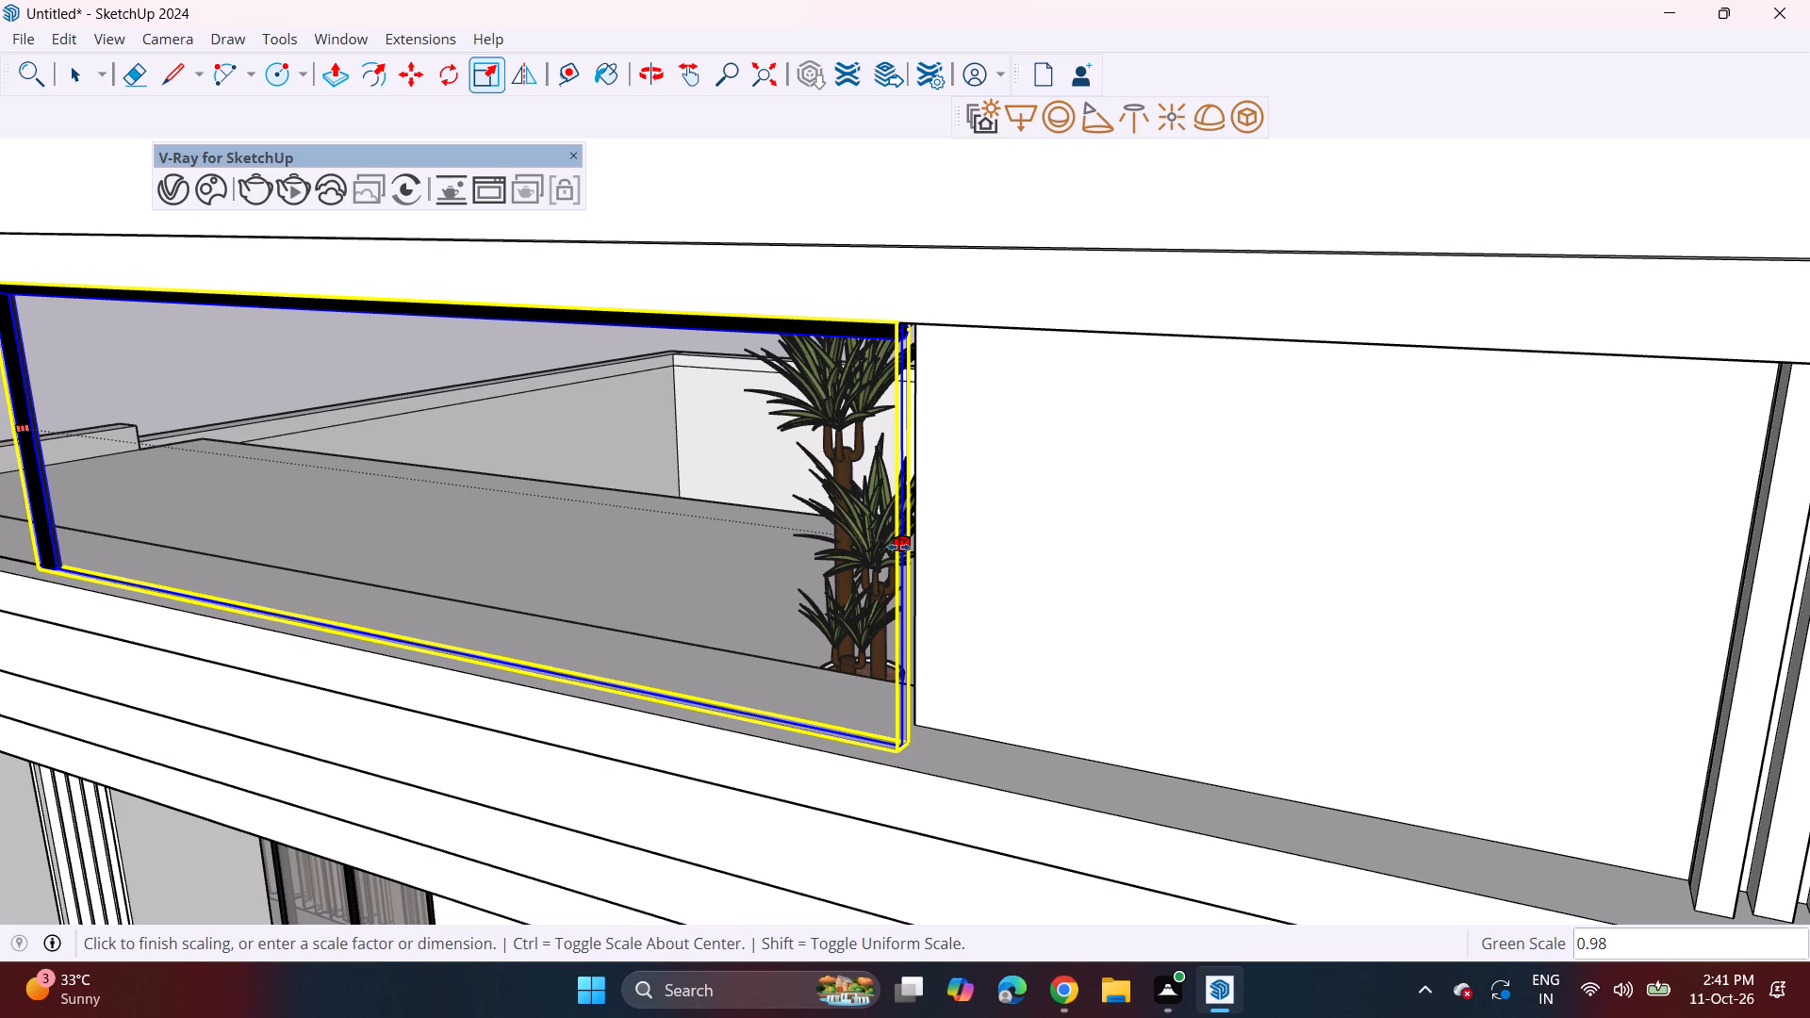
click(898, 547)
middle_drag(977, 583, 1206, 493)
middle_drag(1096, 500, 831, 631)
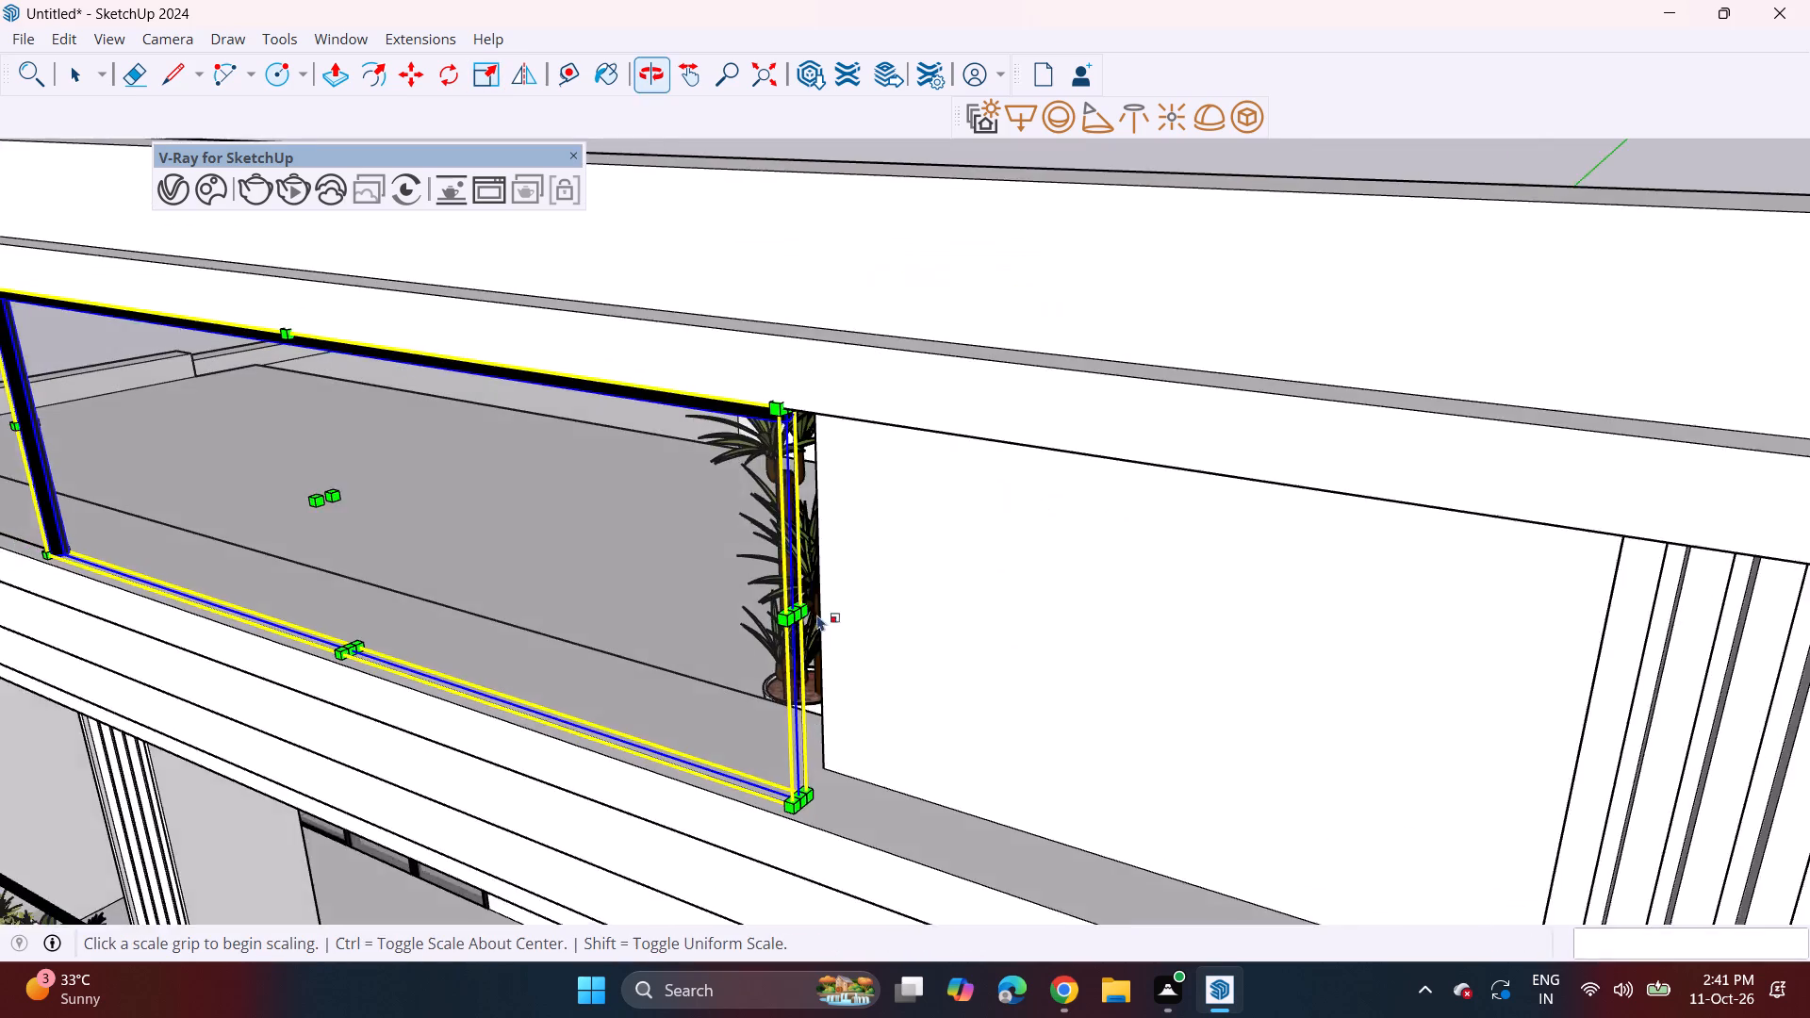
scroll(803, 614, up, 4)
drag(783, 612, 792, 607)
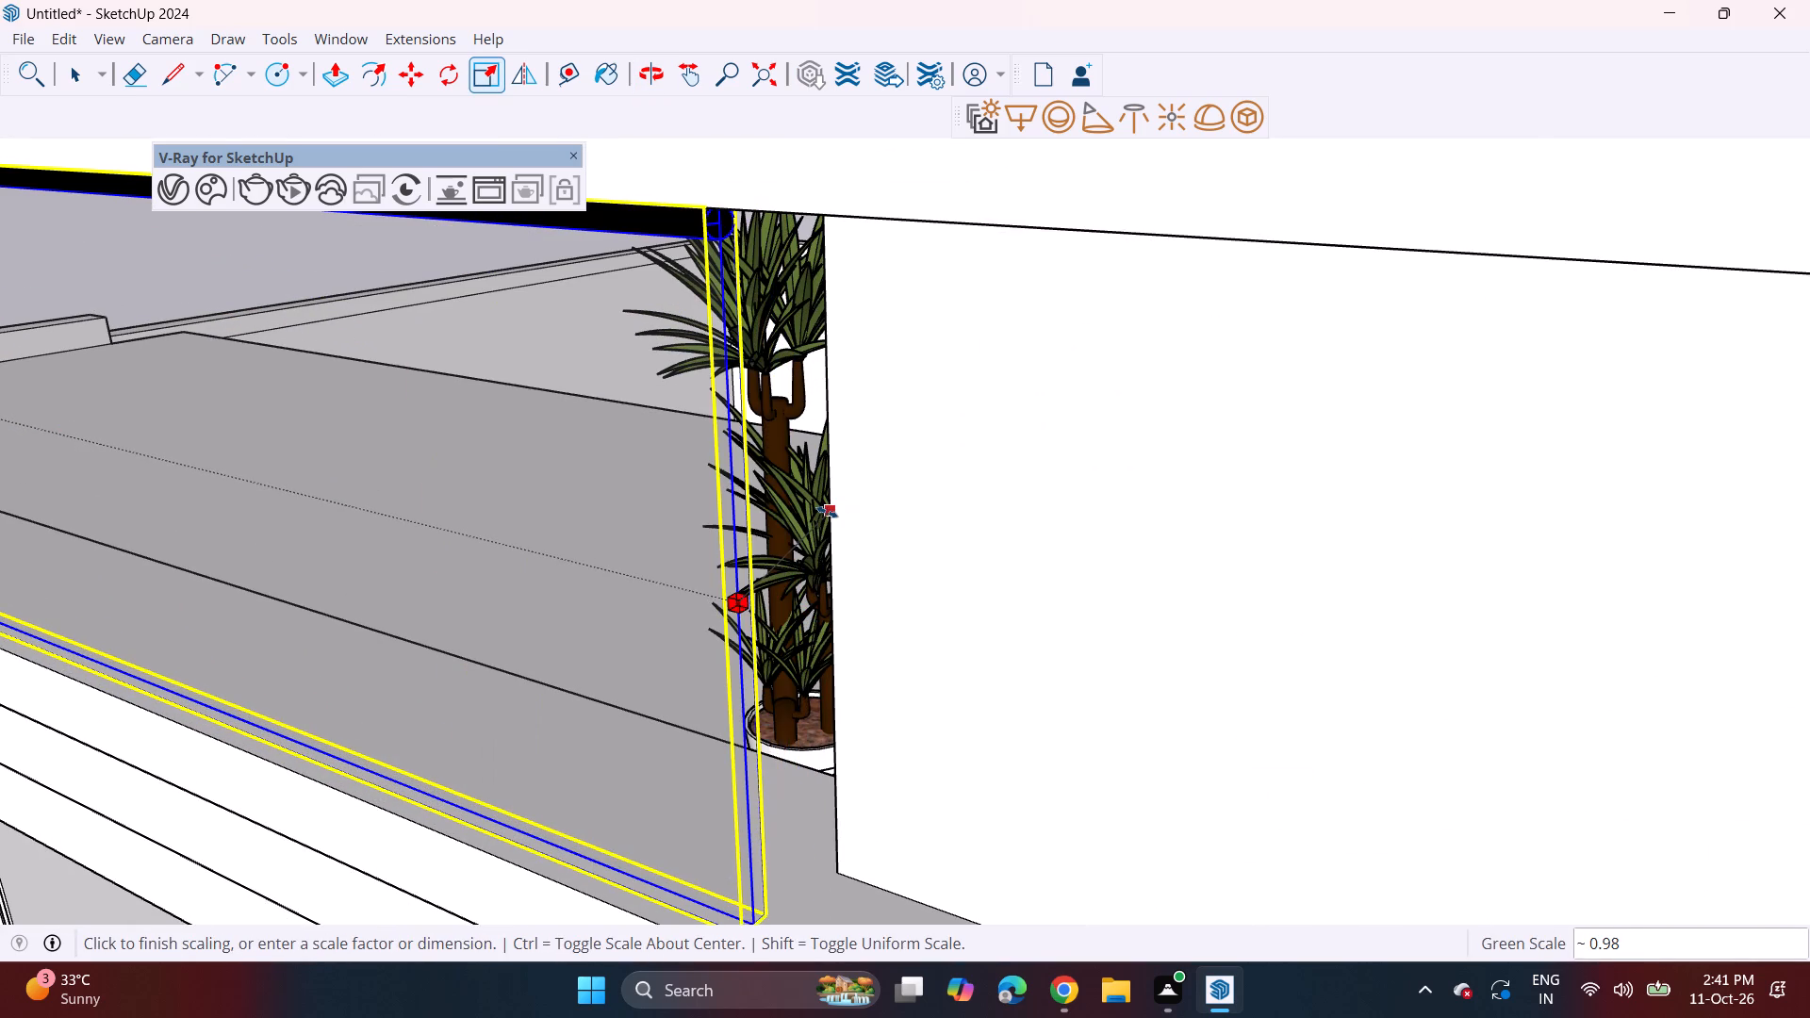
click(827, 512)
middle_drag(1040, 464, 1197, 398)
scroll(1058, 468, down, 12)
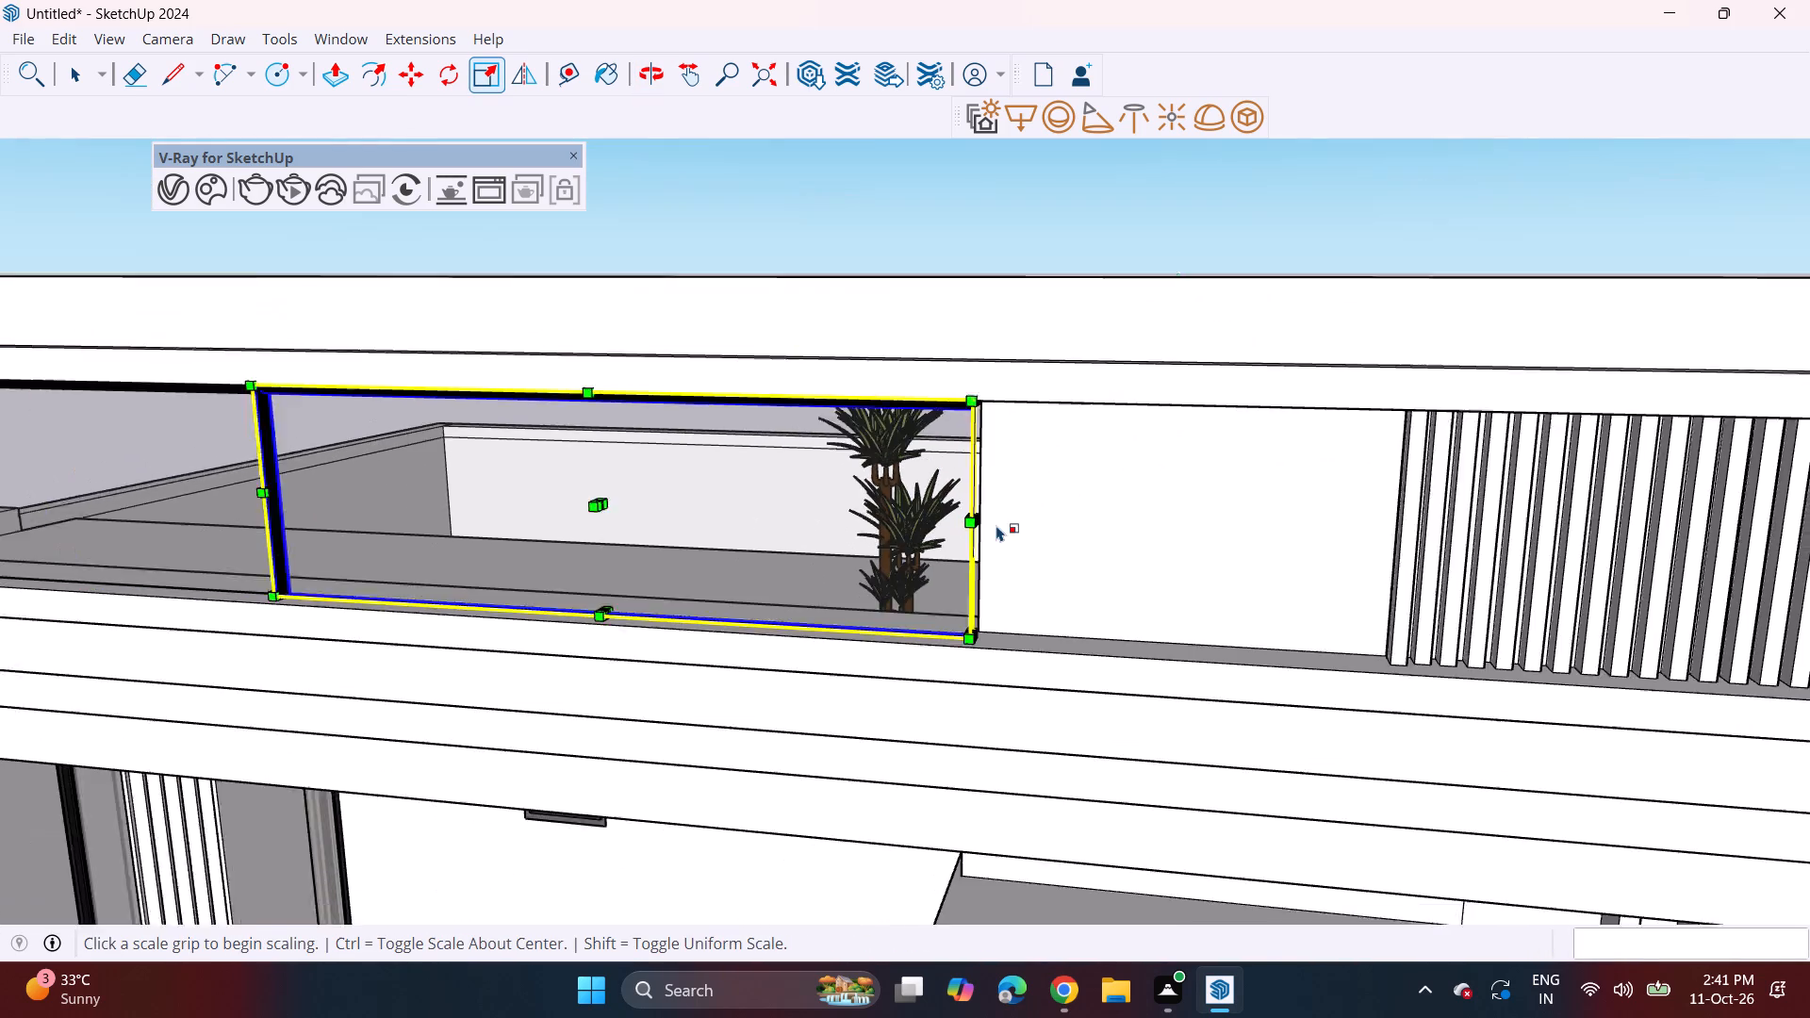
scroll(996, 525, down, 5)
middle_drag(977, 555, 1030, 505)
scroll(1033, 502, down, 10)
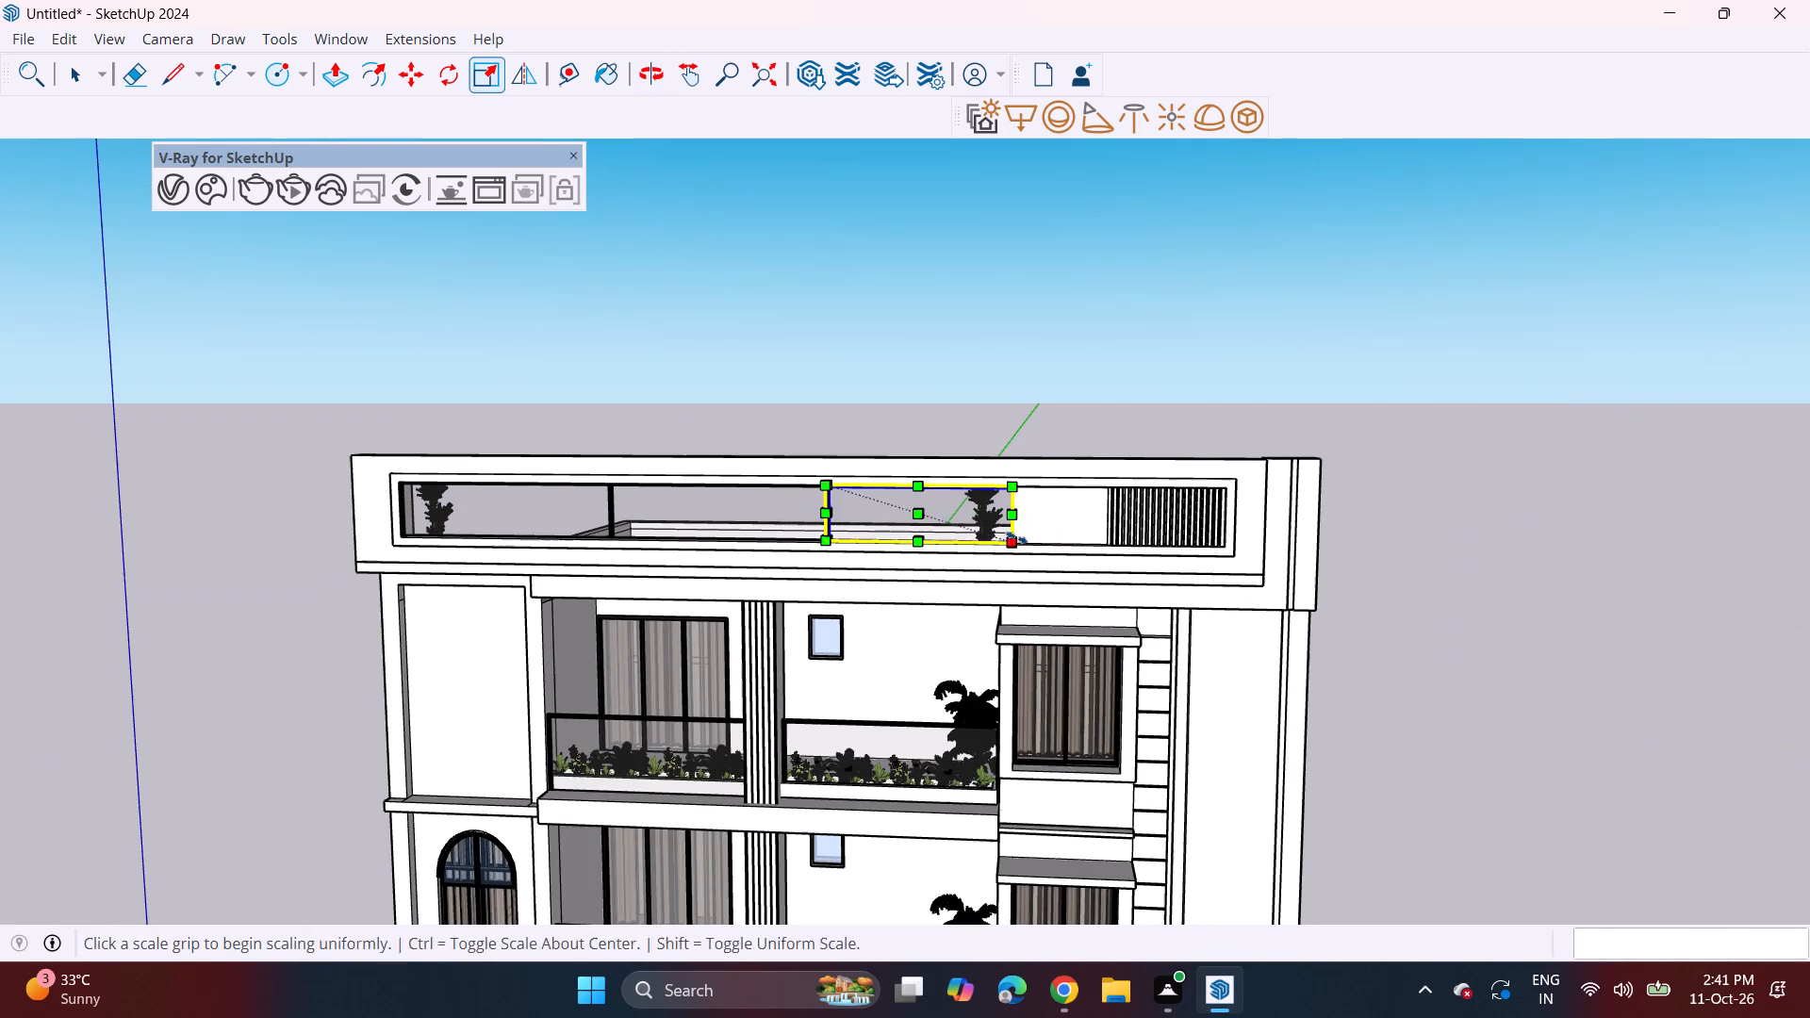
key(space)
click(1344, 554)
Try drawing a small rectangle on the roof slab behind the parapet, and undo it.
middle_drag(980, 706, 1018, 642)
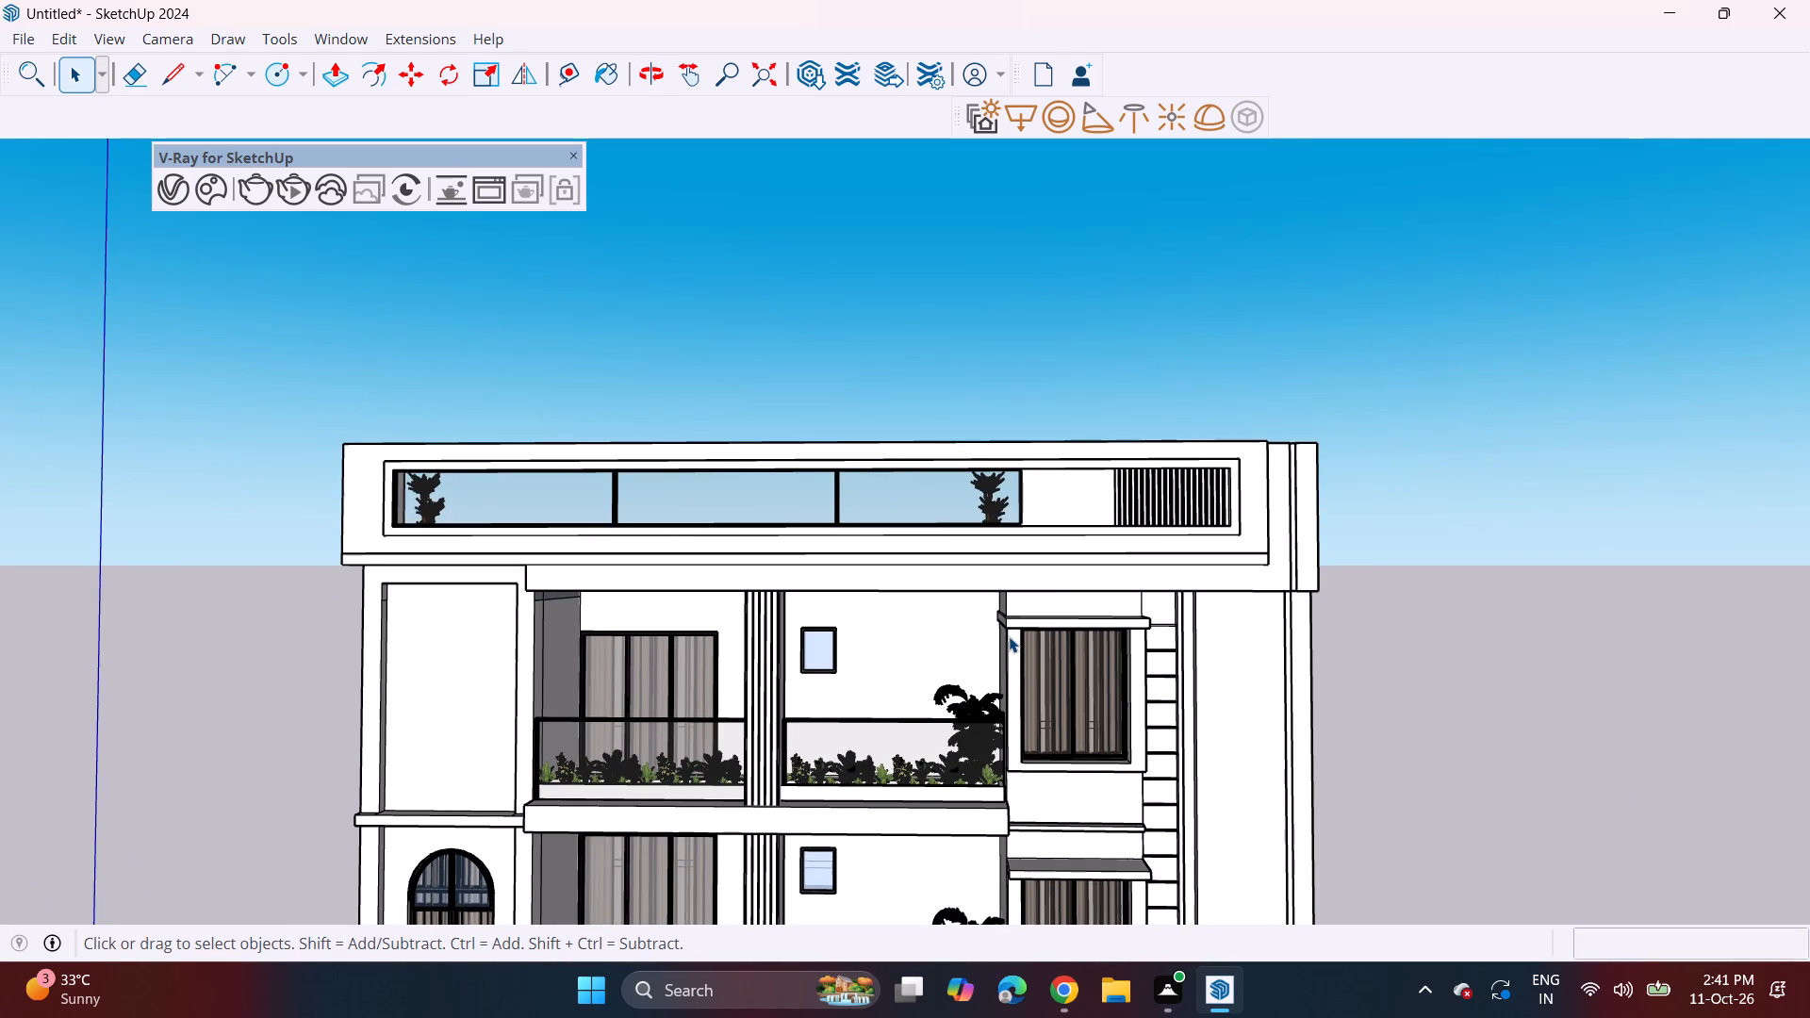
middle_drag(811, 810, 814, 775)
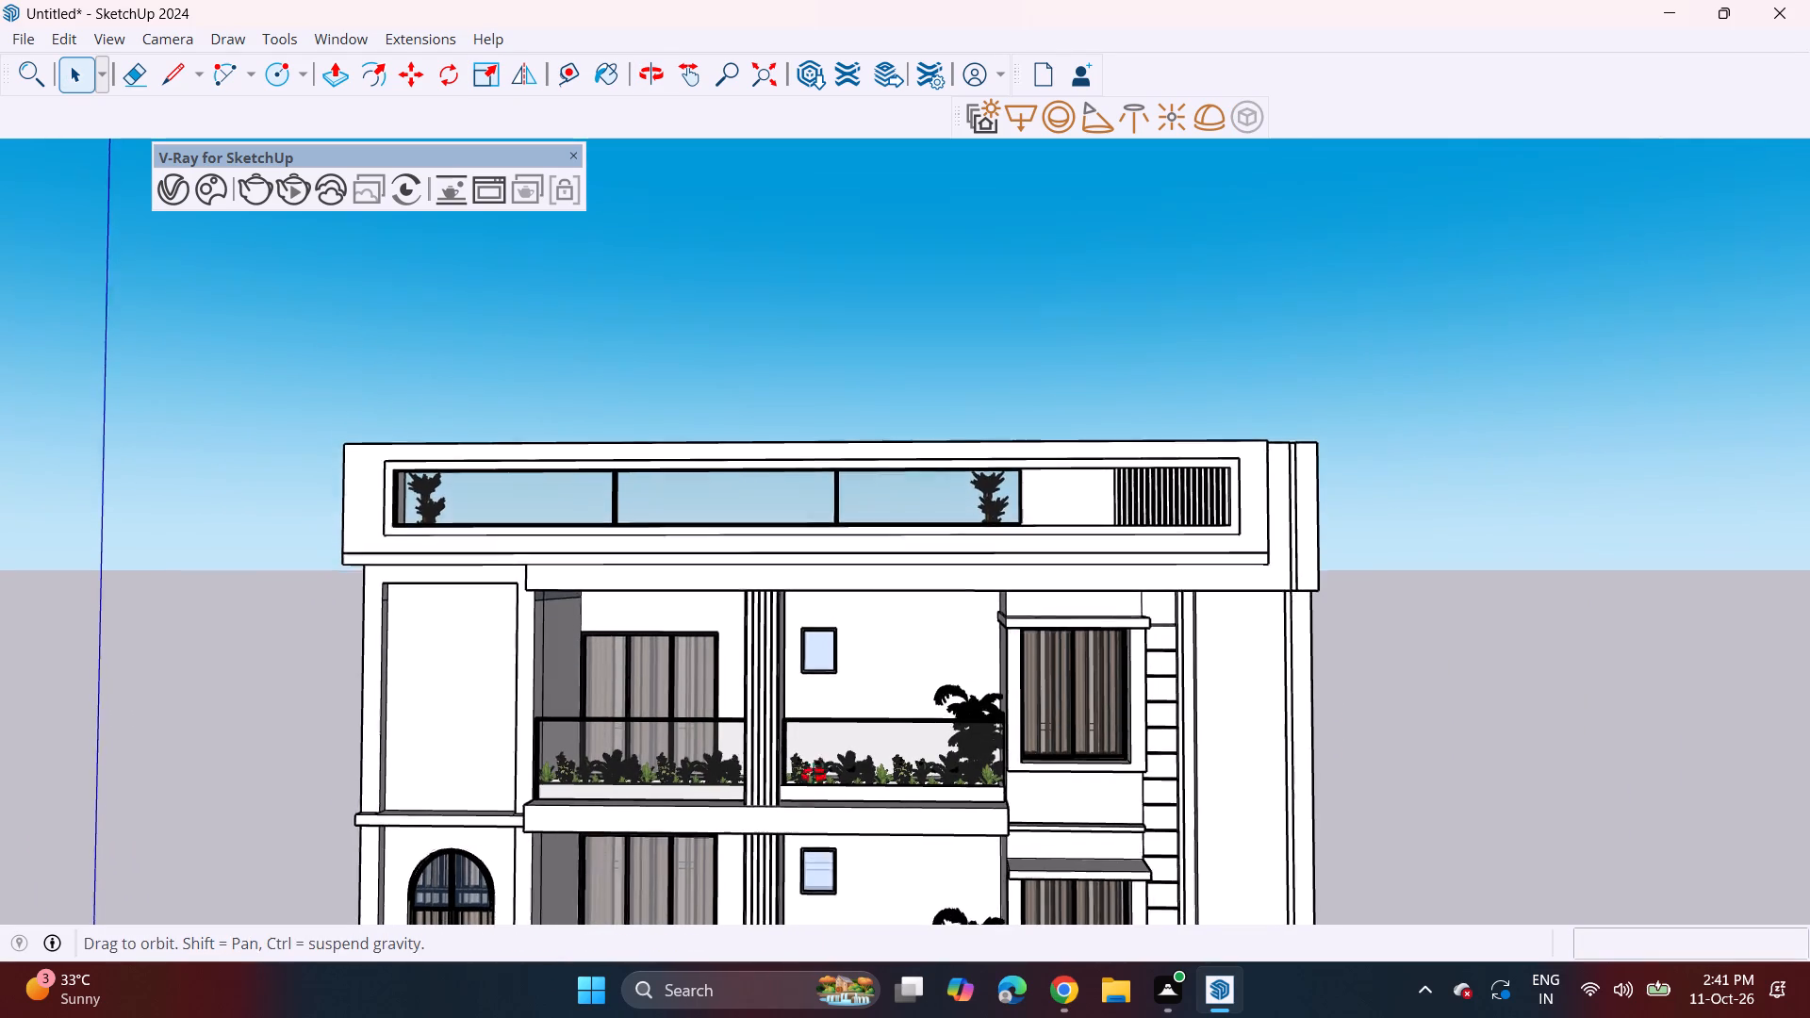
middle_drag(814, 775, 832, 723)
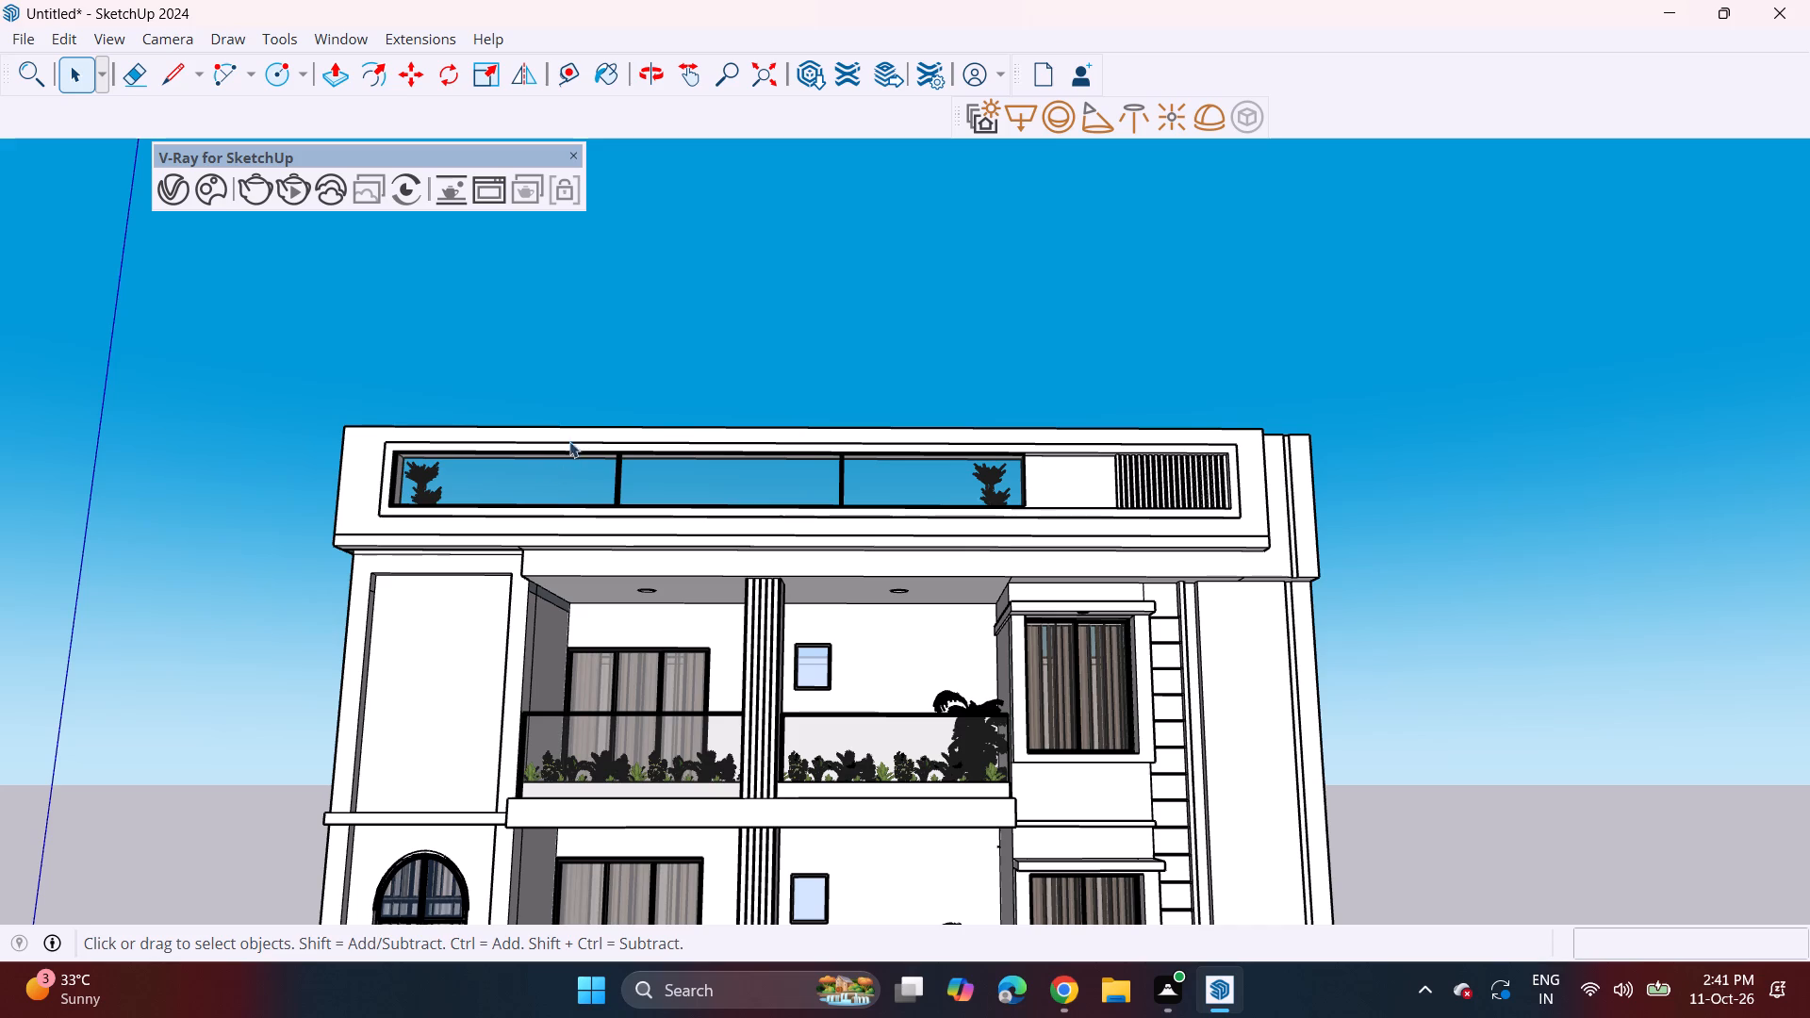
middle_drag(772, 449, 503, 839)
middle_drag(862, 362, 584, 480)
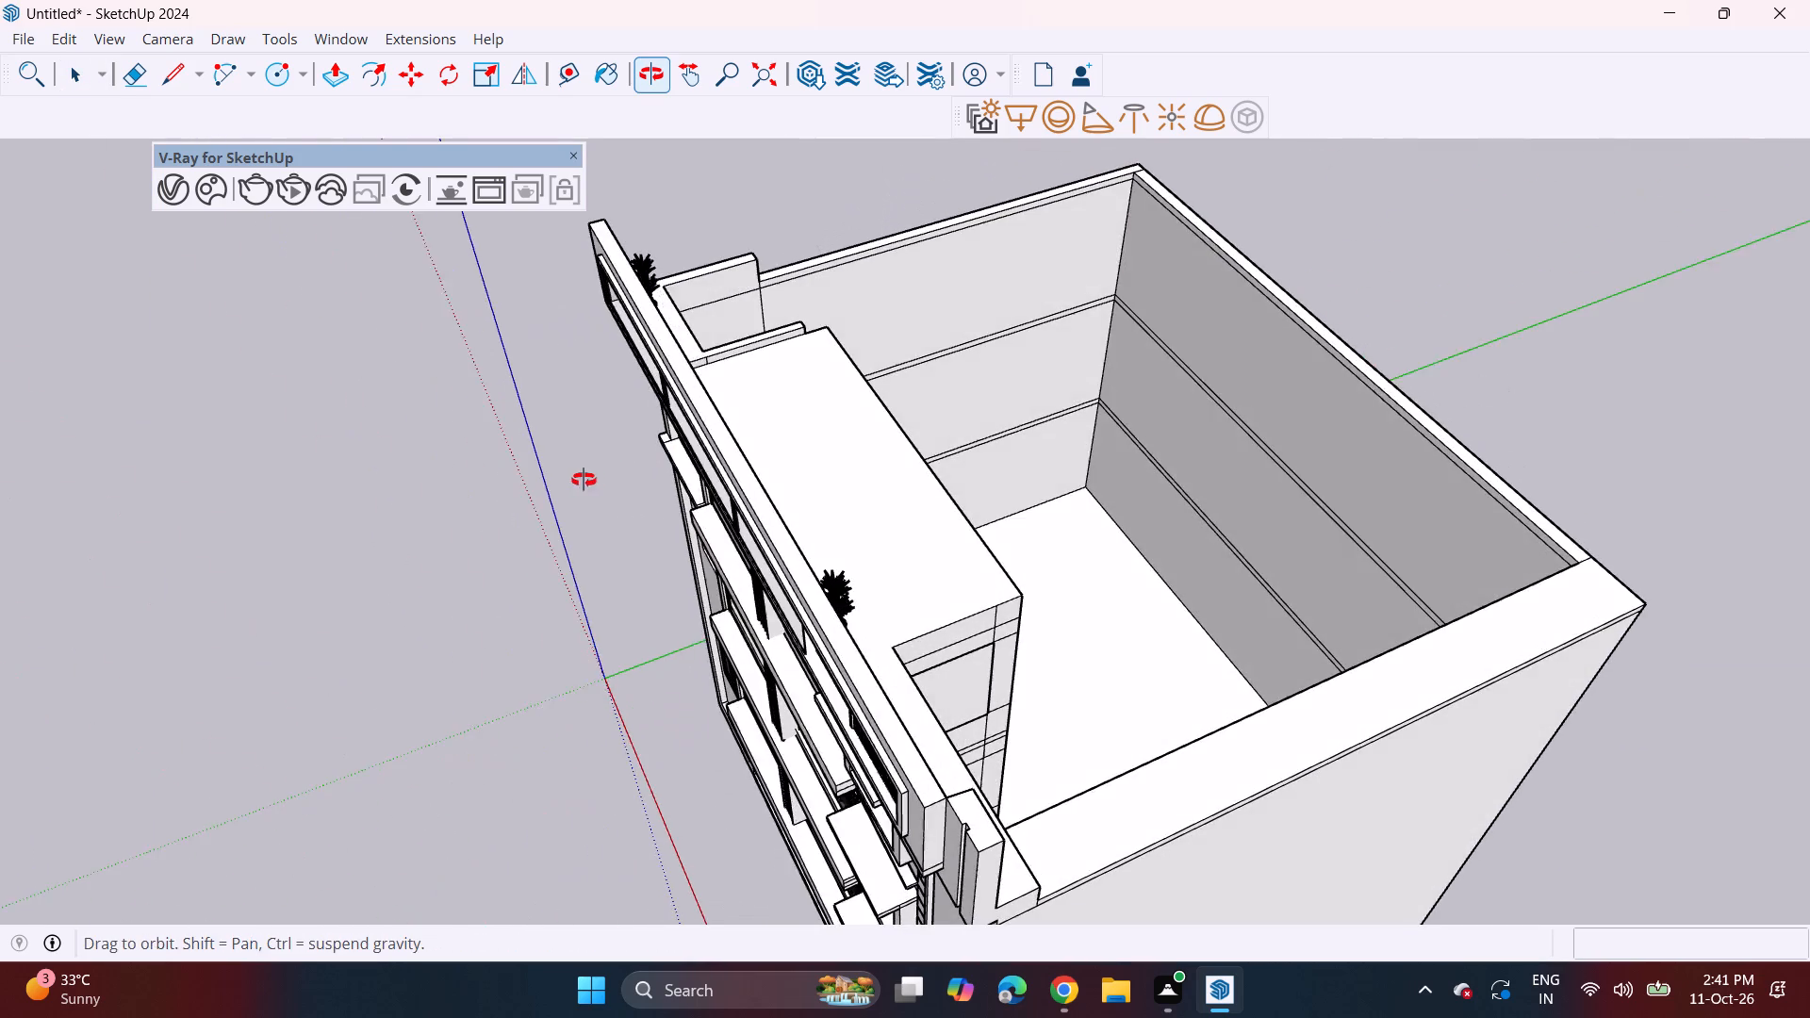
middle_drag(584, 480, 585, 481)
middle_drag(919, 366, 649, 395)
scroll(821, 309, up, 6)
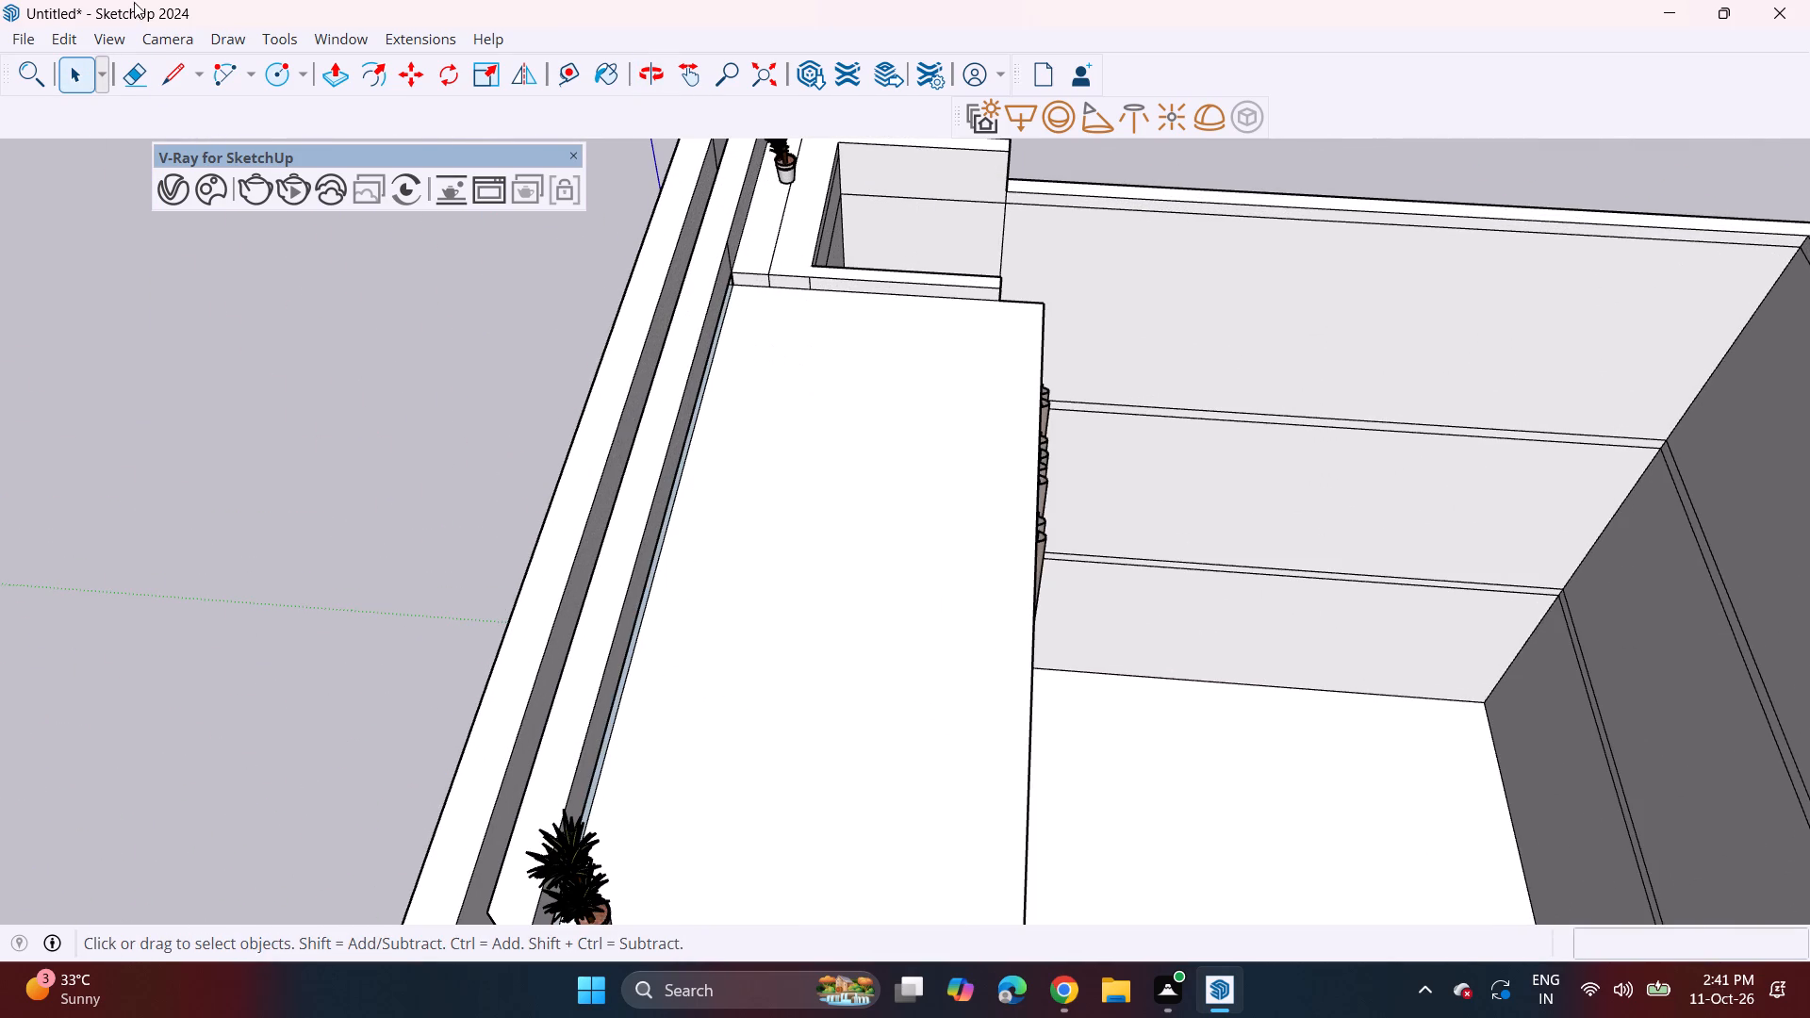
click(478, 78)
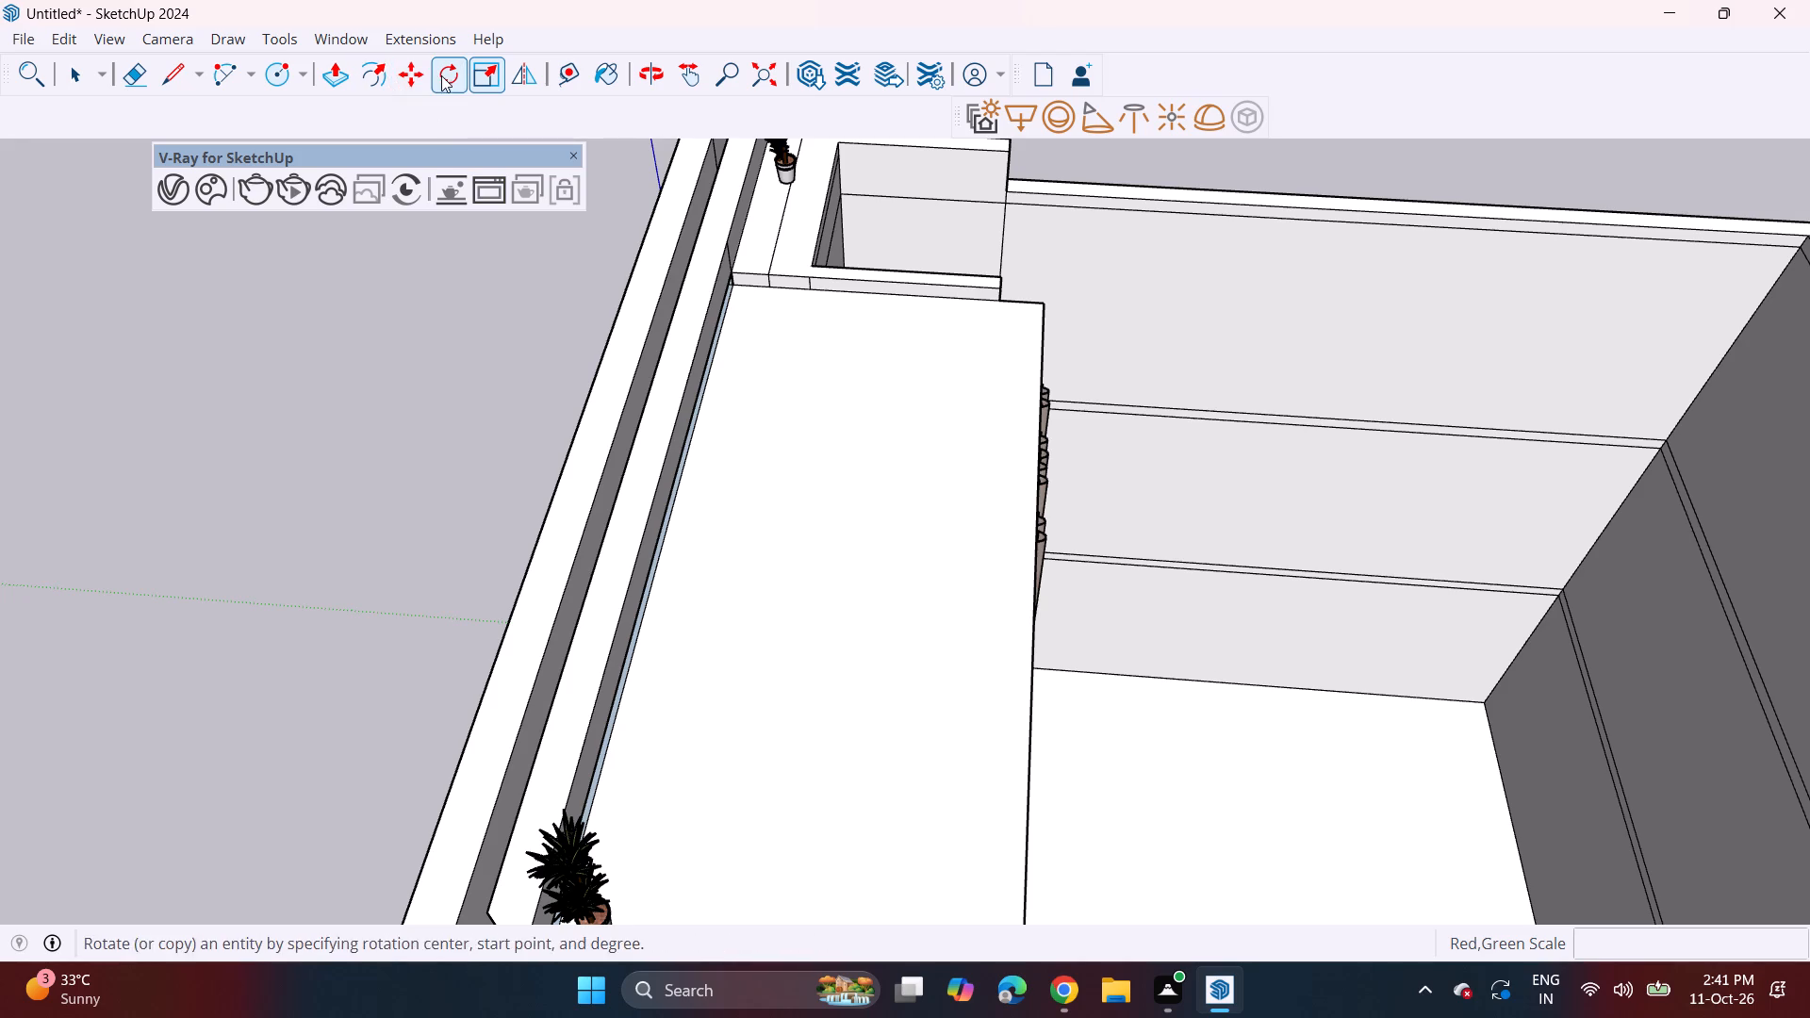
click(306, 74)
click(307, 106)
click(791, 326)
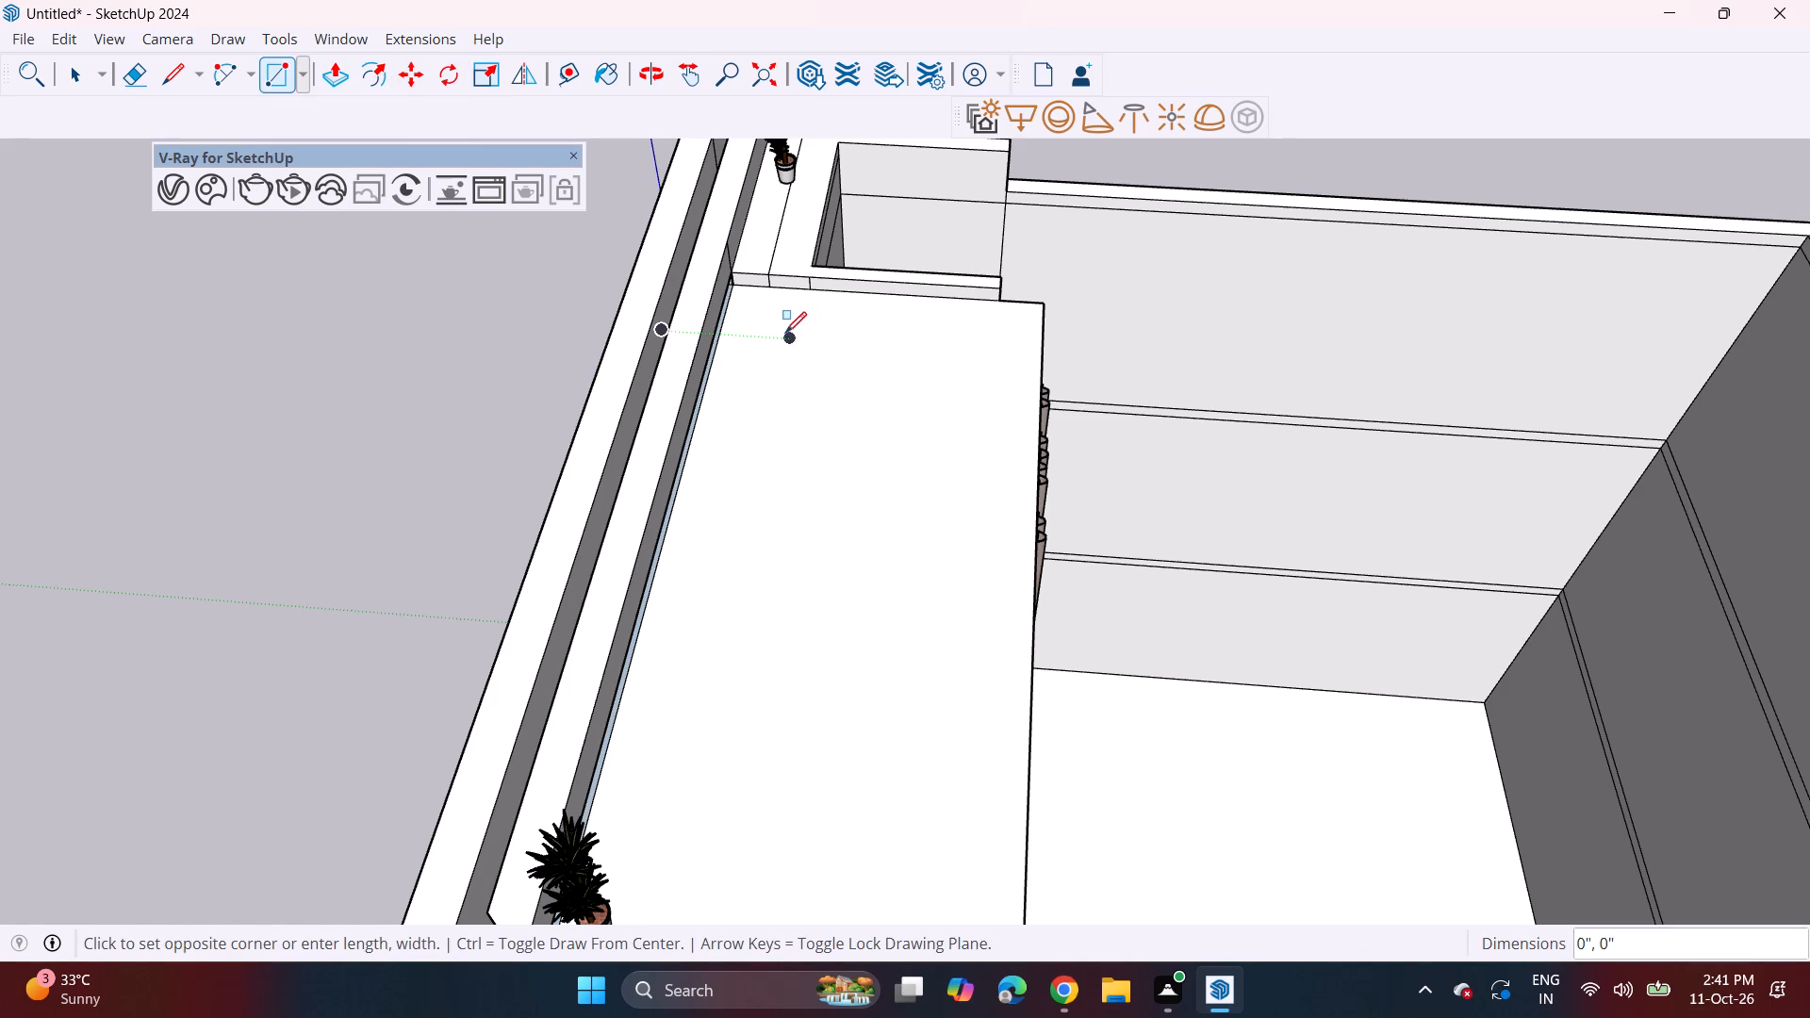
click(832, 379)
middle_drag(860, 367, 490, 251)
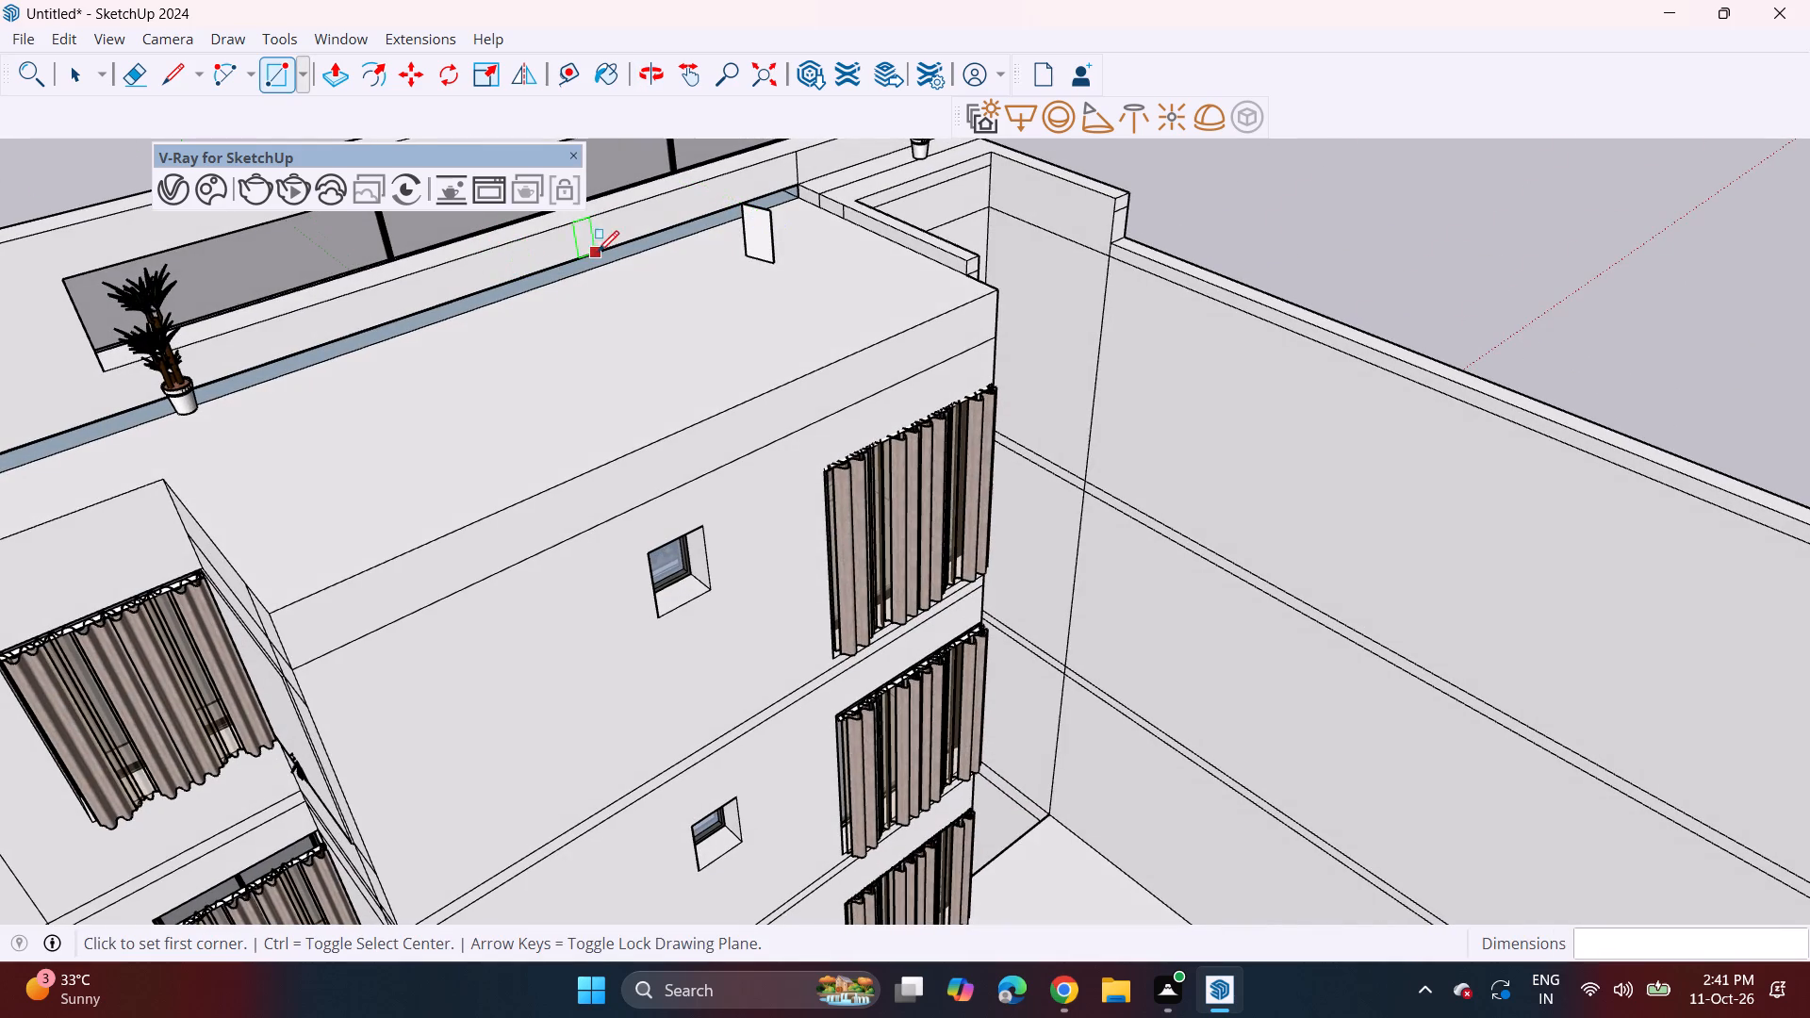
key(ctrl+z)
Draw a rectangle about 9 3/16" by 1' 2 7/8" flat on the roof slab, behind the parapet opening near its end.
middle_drag(758, 371, 797, 547)
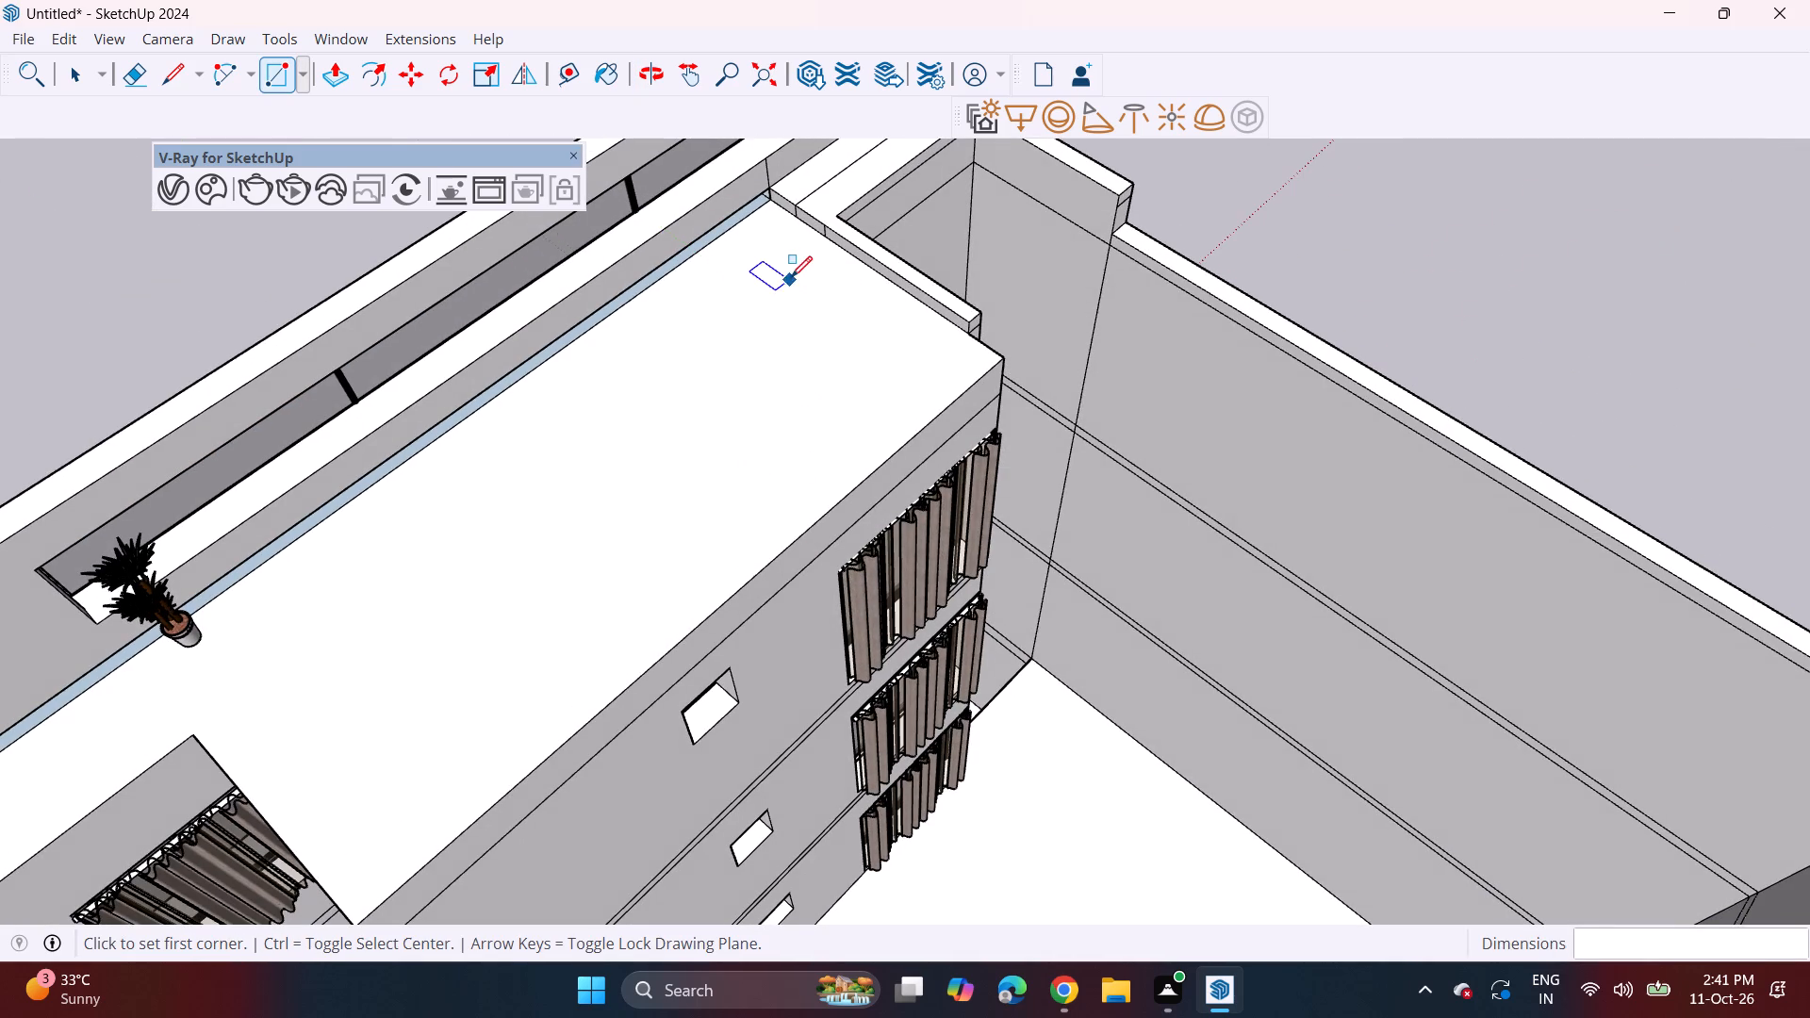
drag(783, 270, 784, 279)
middle_drag(794, 314, 941, 345)
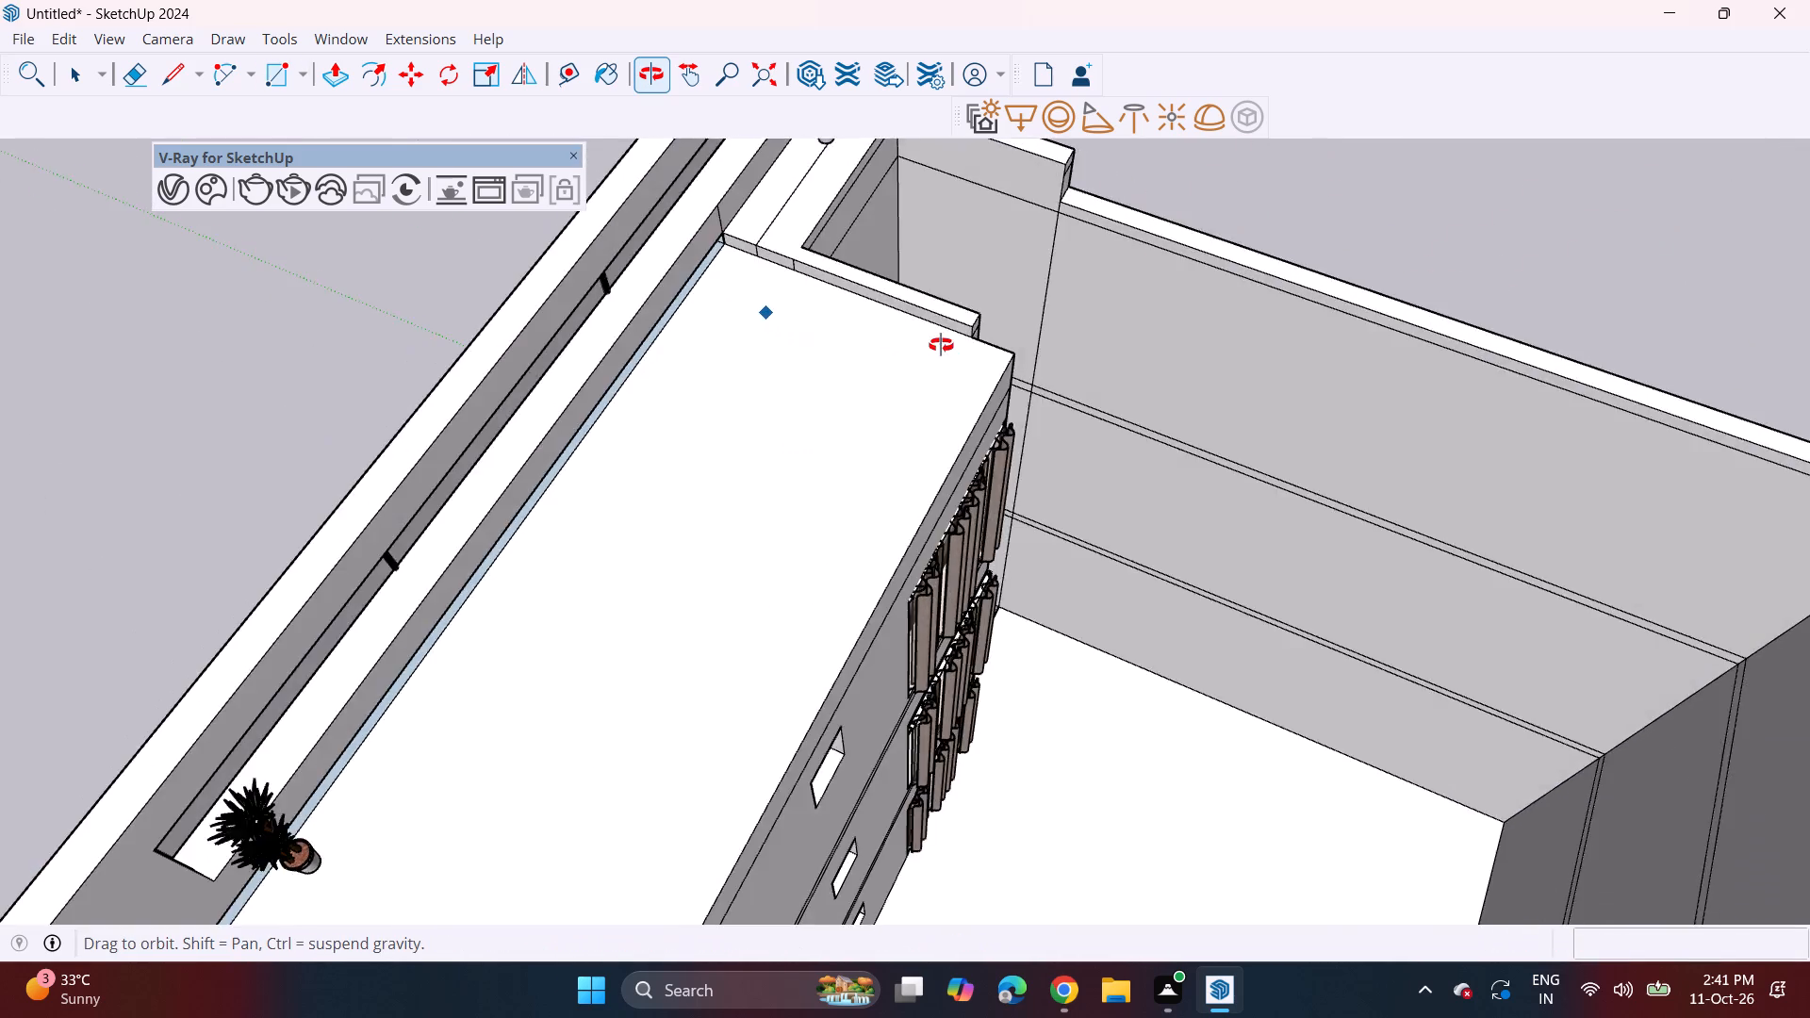
middle_drag(941, 345, 765, 106)
middle_drag(786, 222, 984, 718)
click(724, 484)
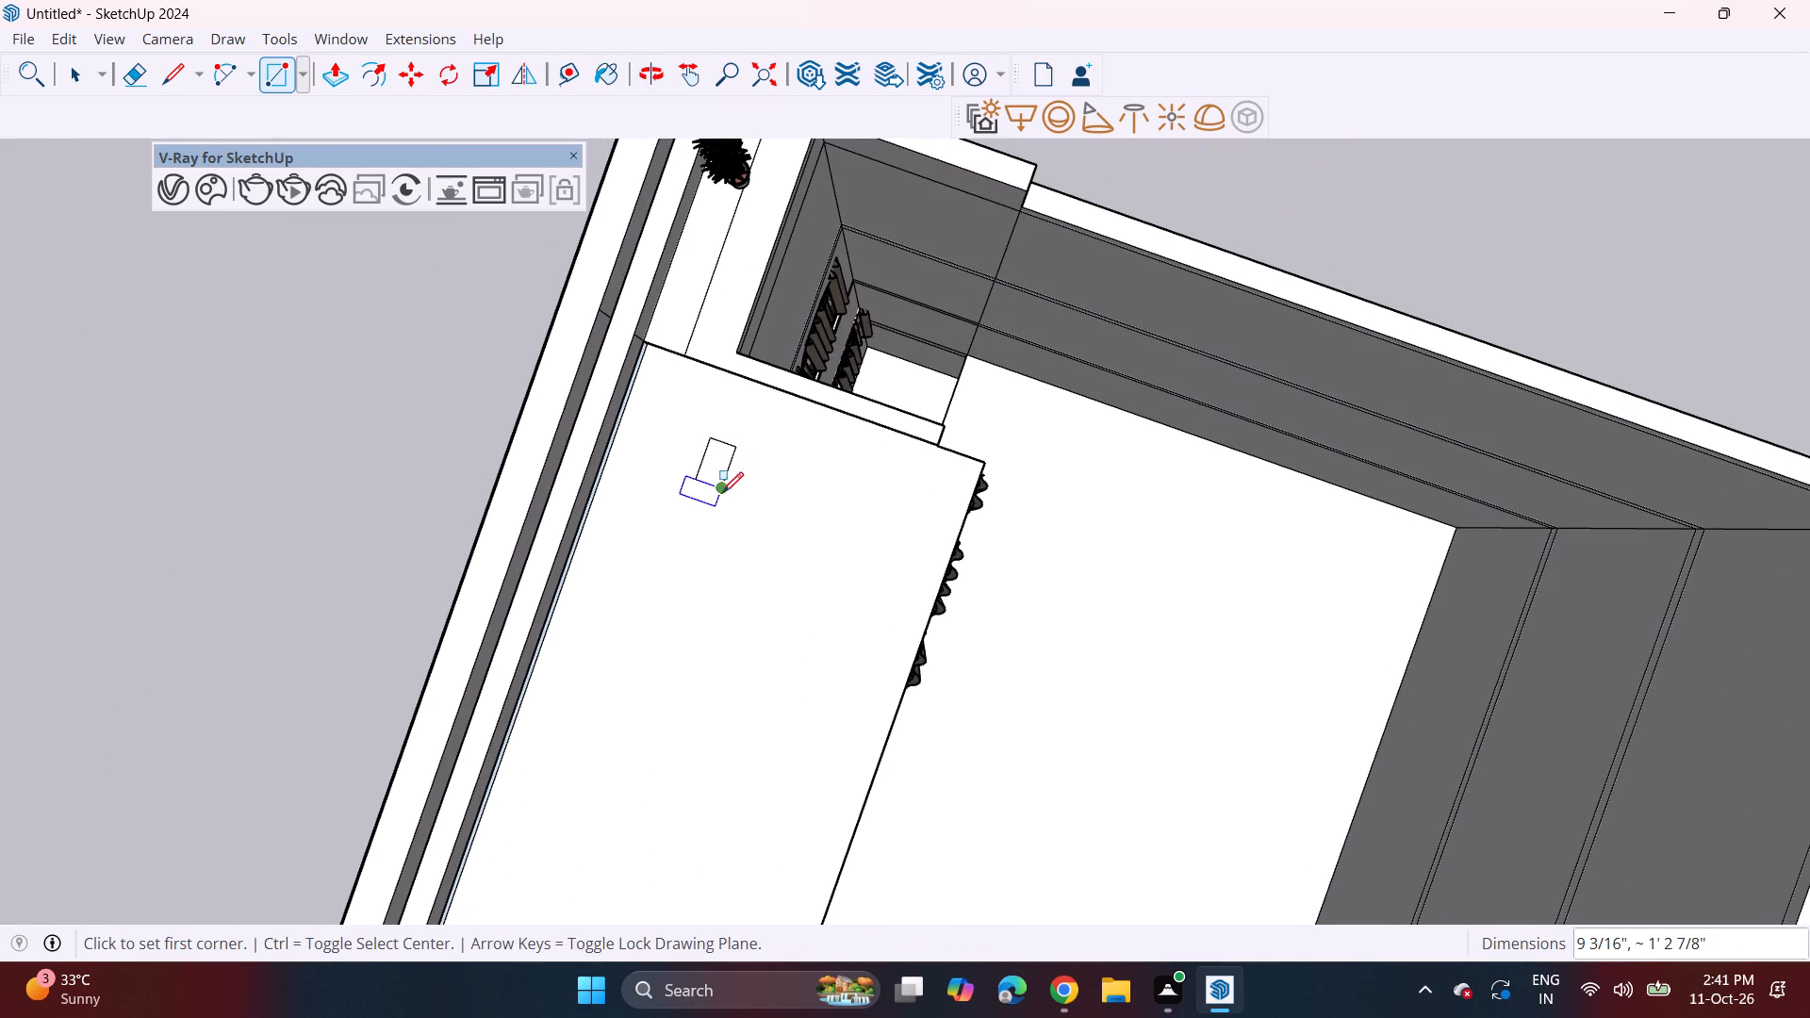
Extrude the small roof rectangle upward about 5' 6 3/8" to form a post.
middle_drag(719, 499, 794, 413)
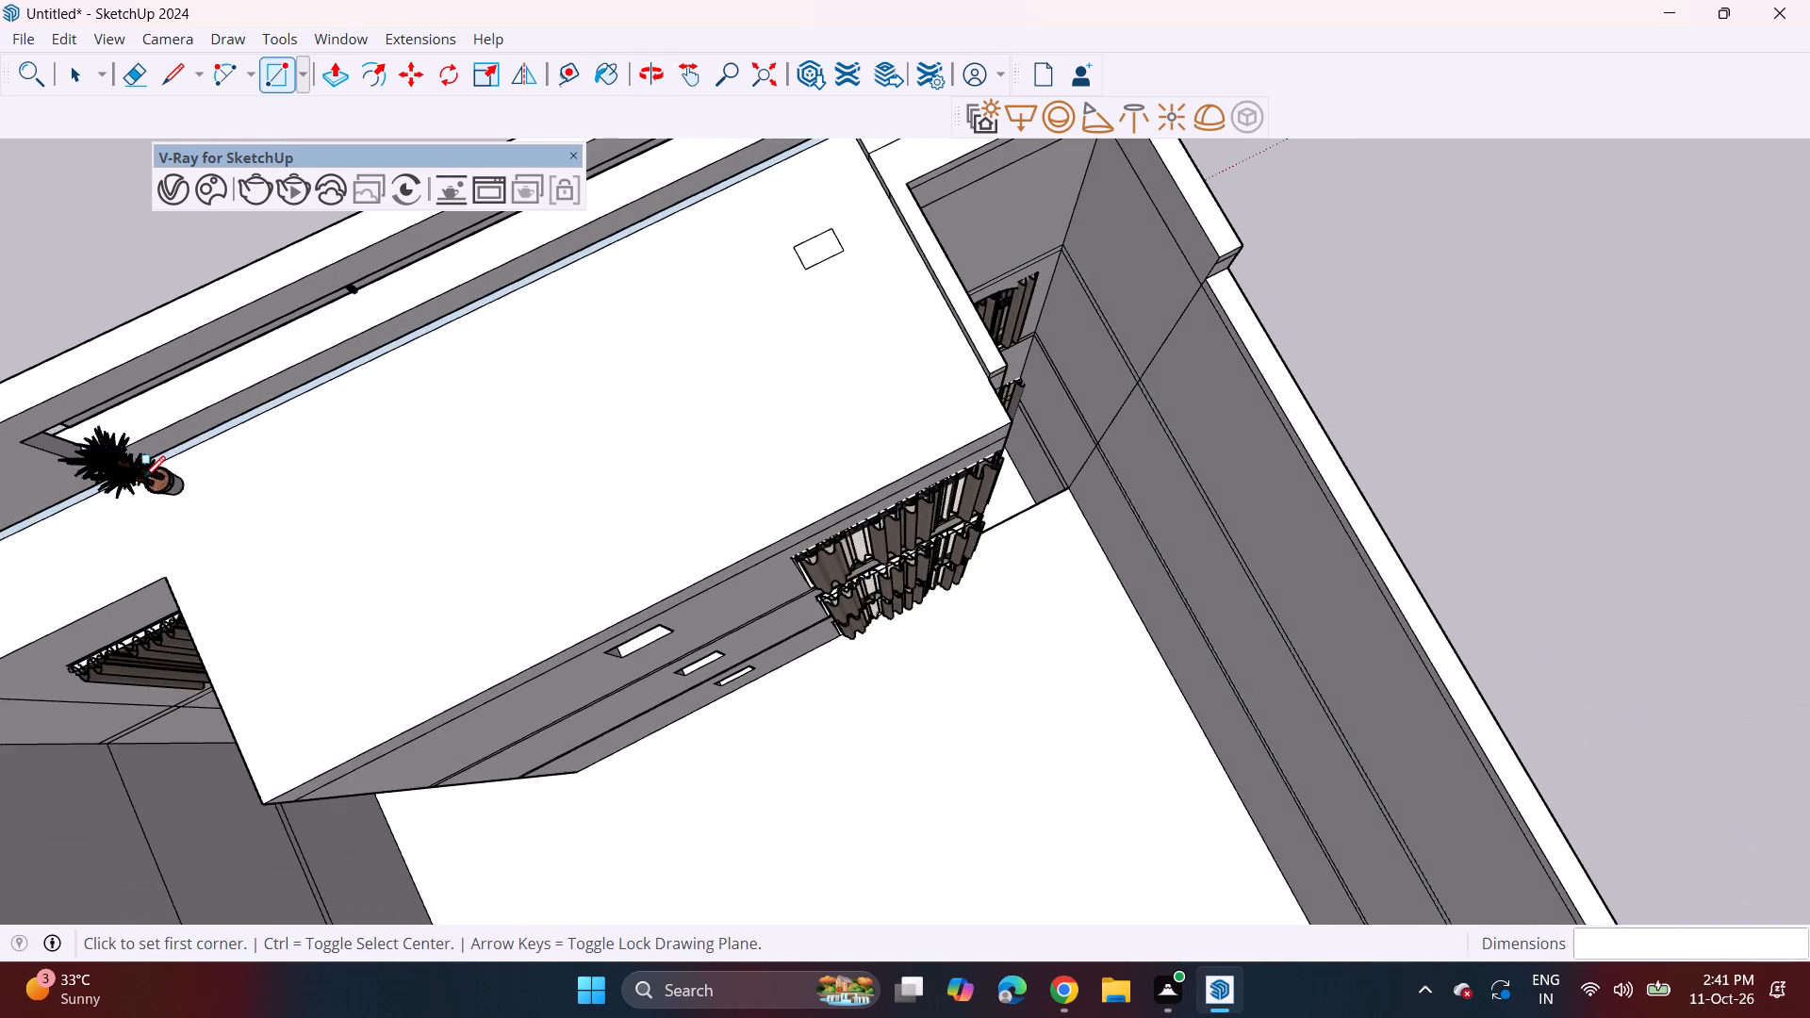
middle_drag(152, 489, 680, 660)
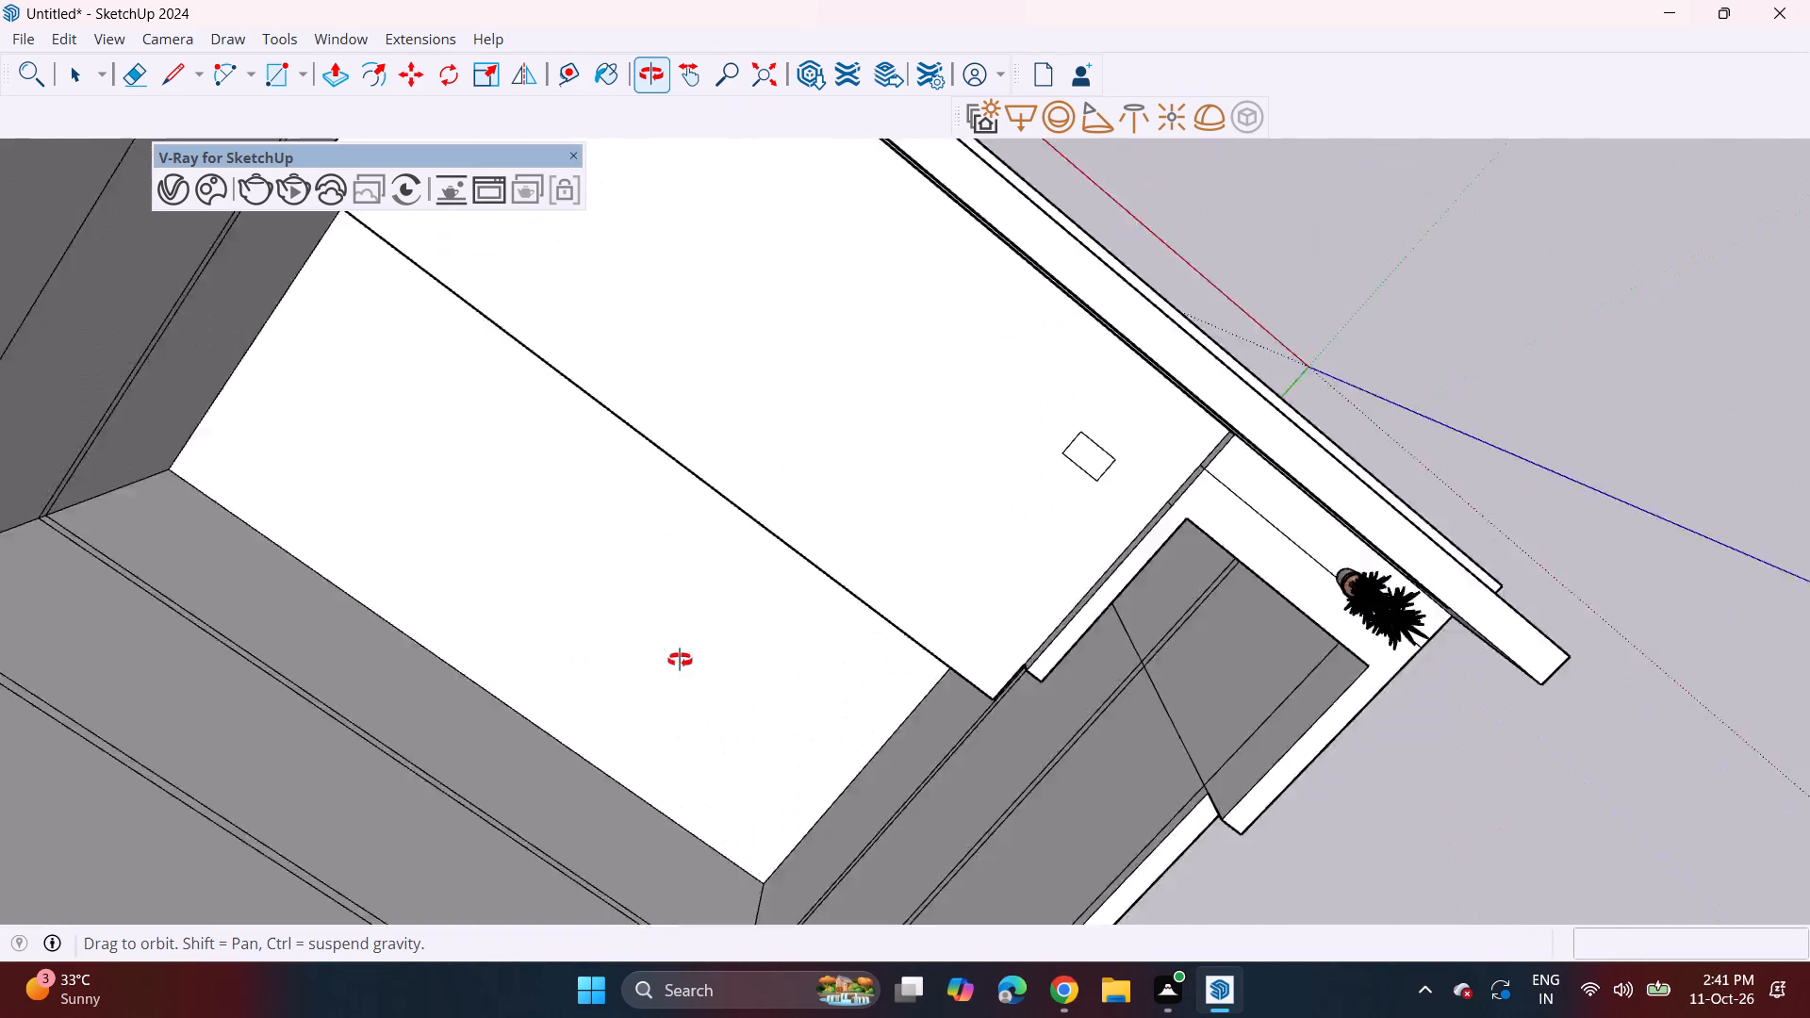
middle_drag(680, 660, 304, 417)
scroll(313, 437, up, 1)
middle_drag(1080, 423, 243, 277)
scroll(452, 323, up, 1)
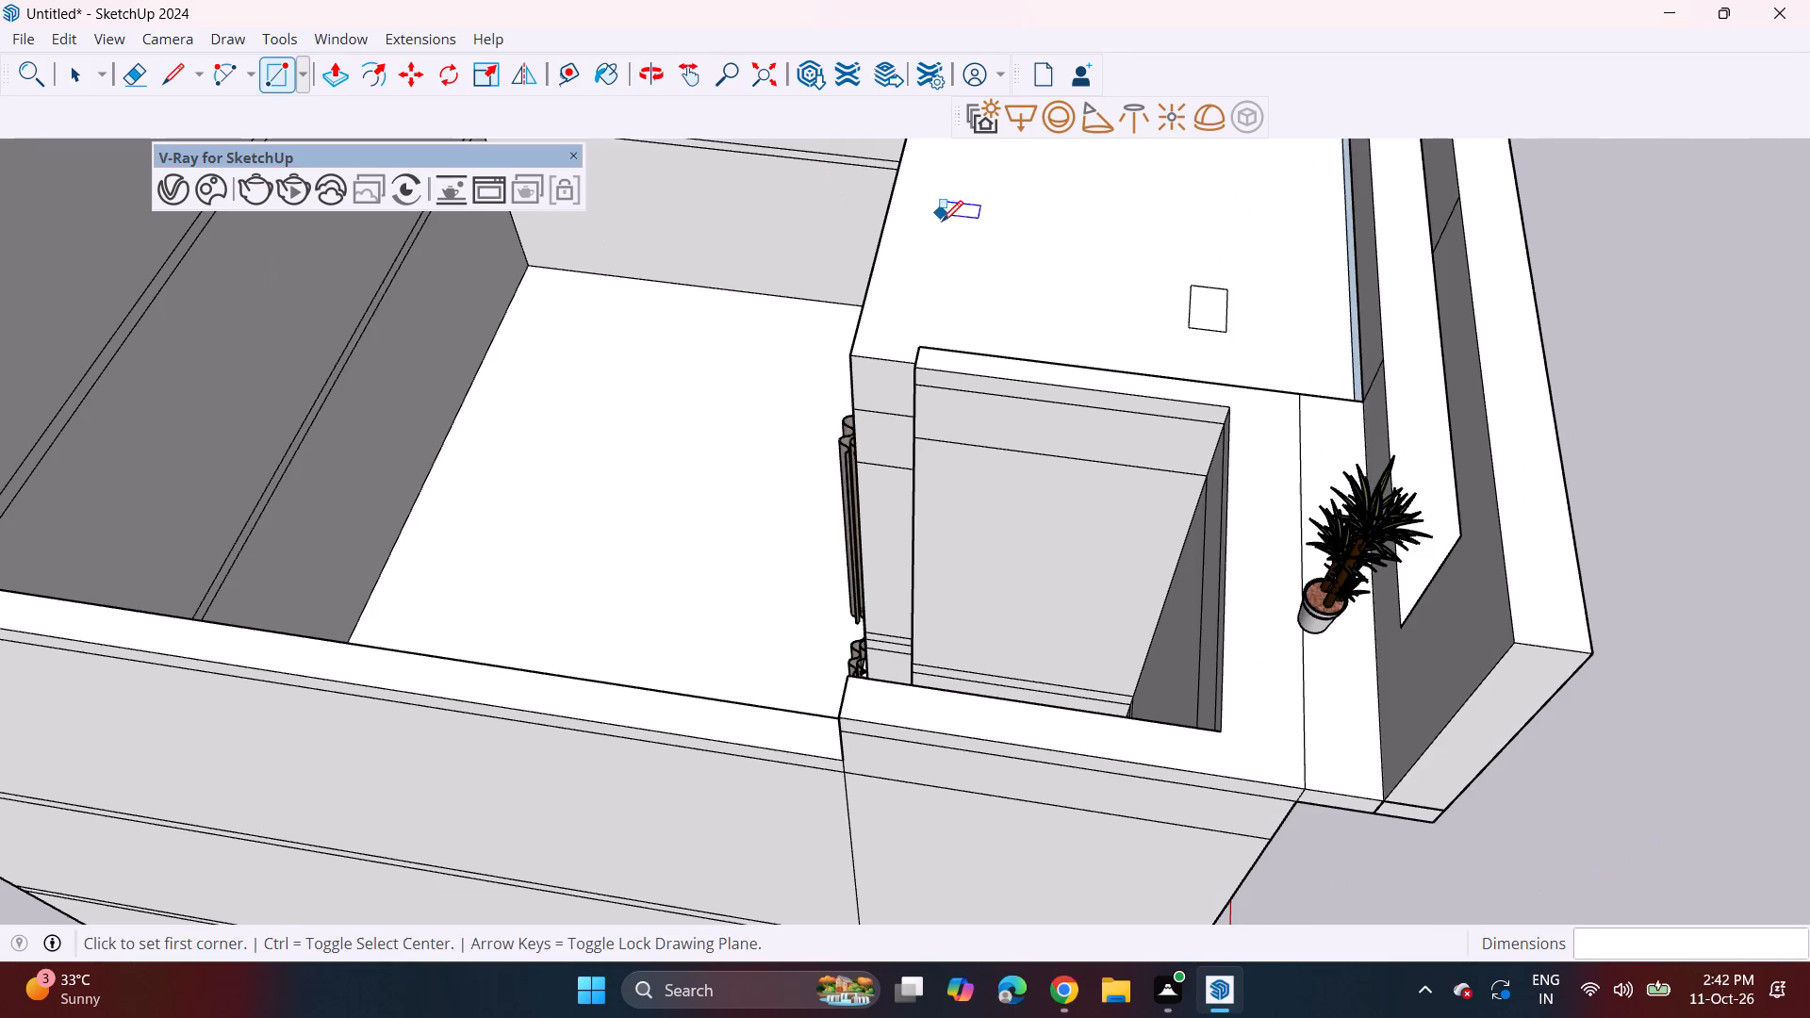
middle_drag(1134, 358, 461, 172)
middle_drag(718, 510, 532, 273)
shift+middle_drag(591, 302, 482, 765)
middle_drag(558, 748, 622, 671)
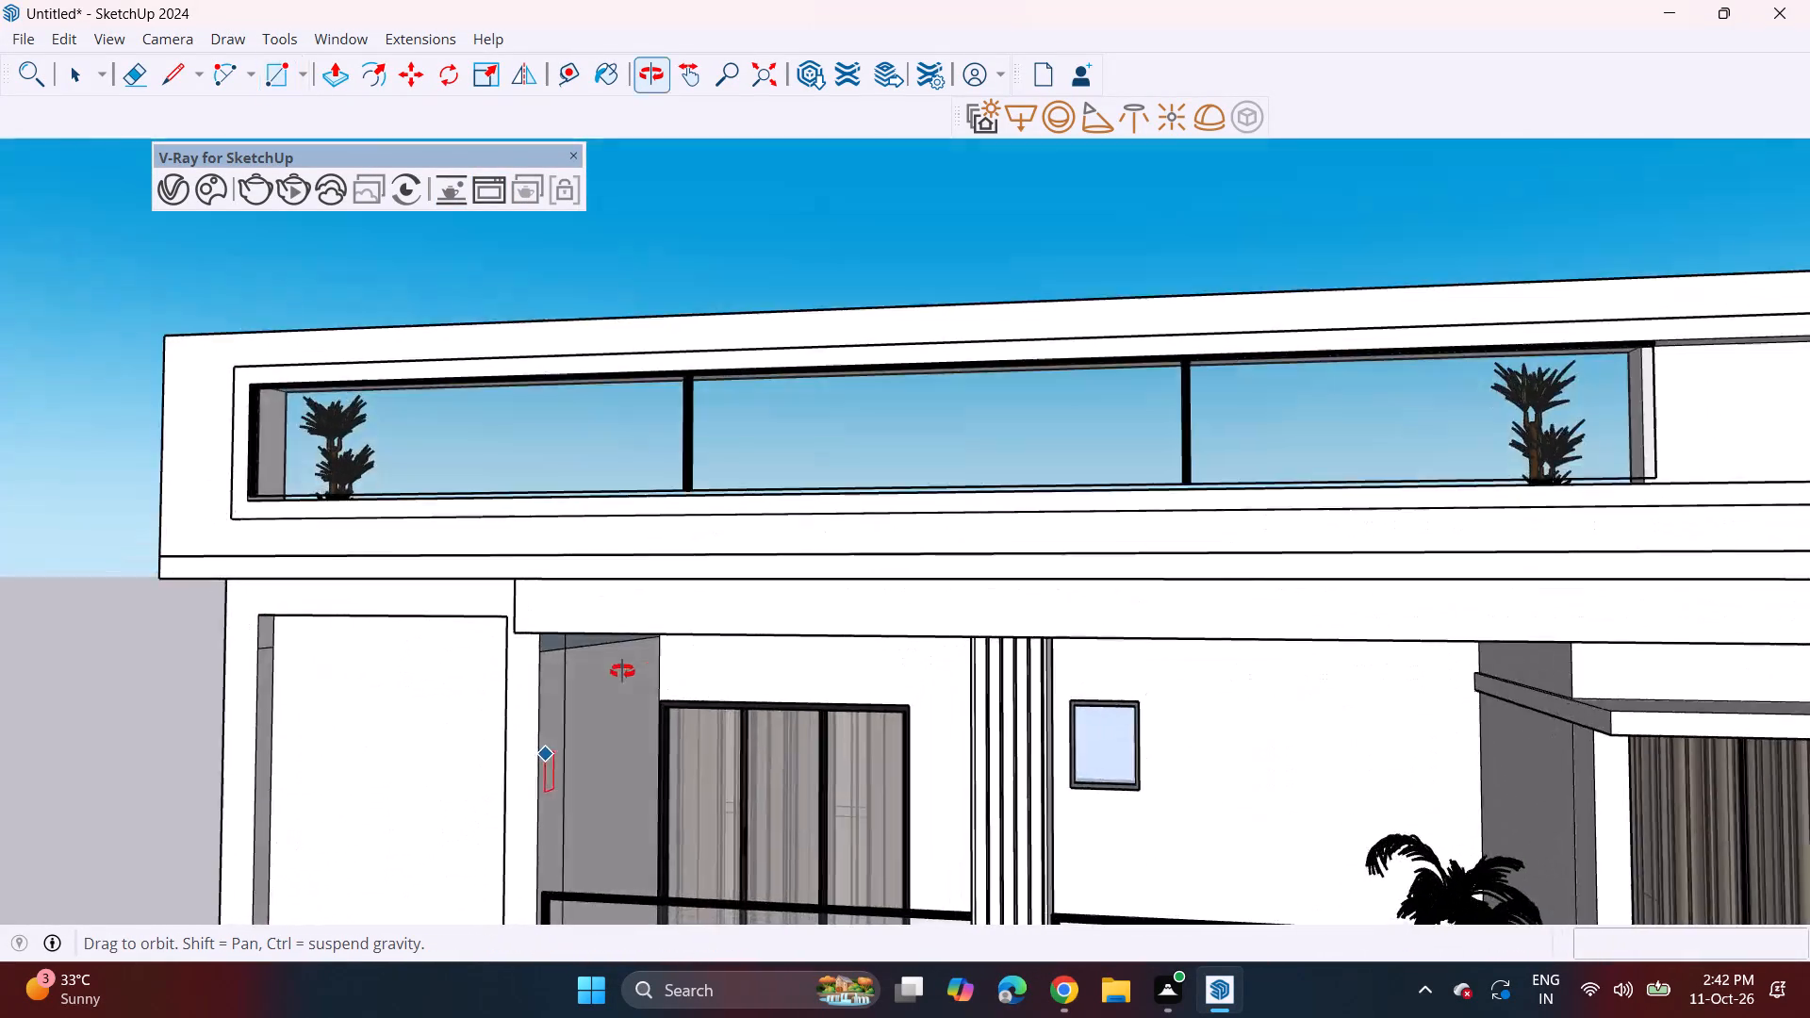
middle_drag(622, 671, 666, 1017)
middle_drag(764, 573, 642, 883)
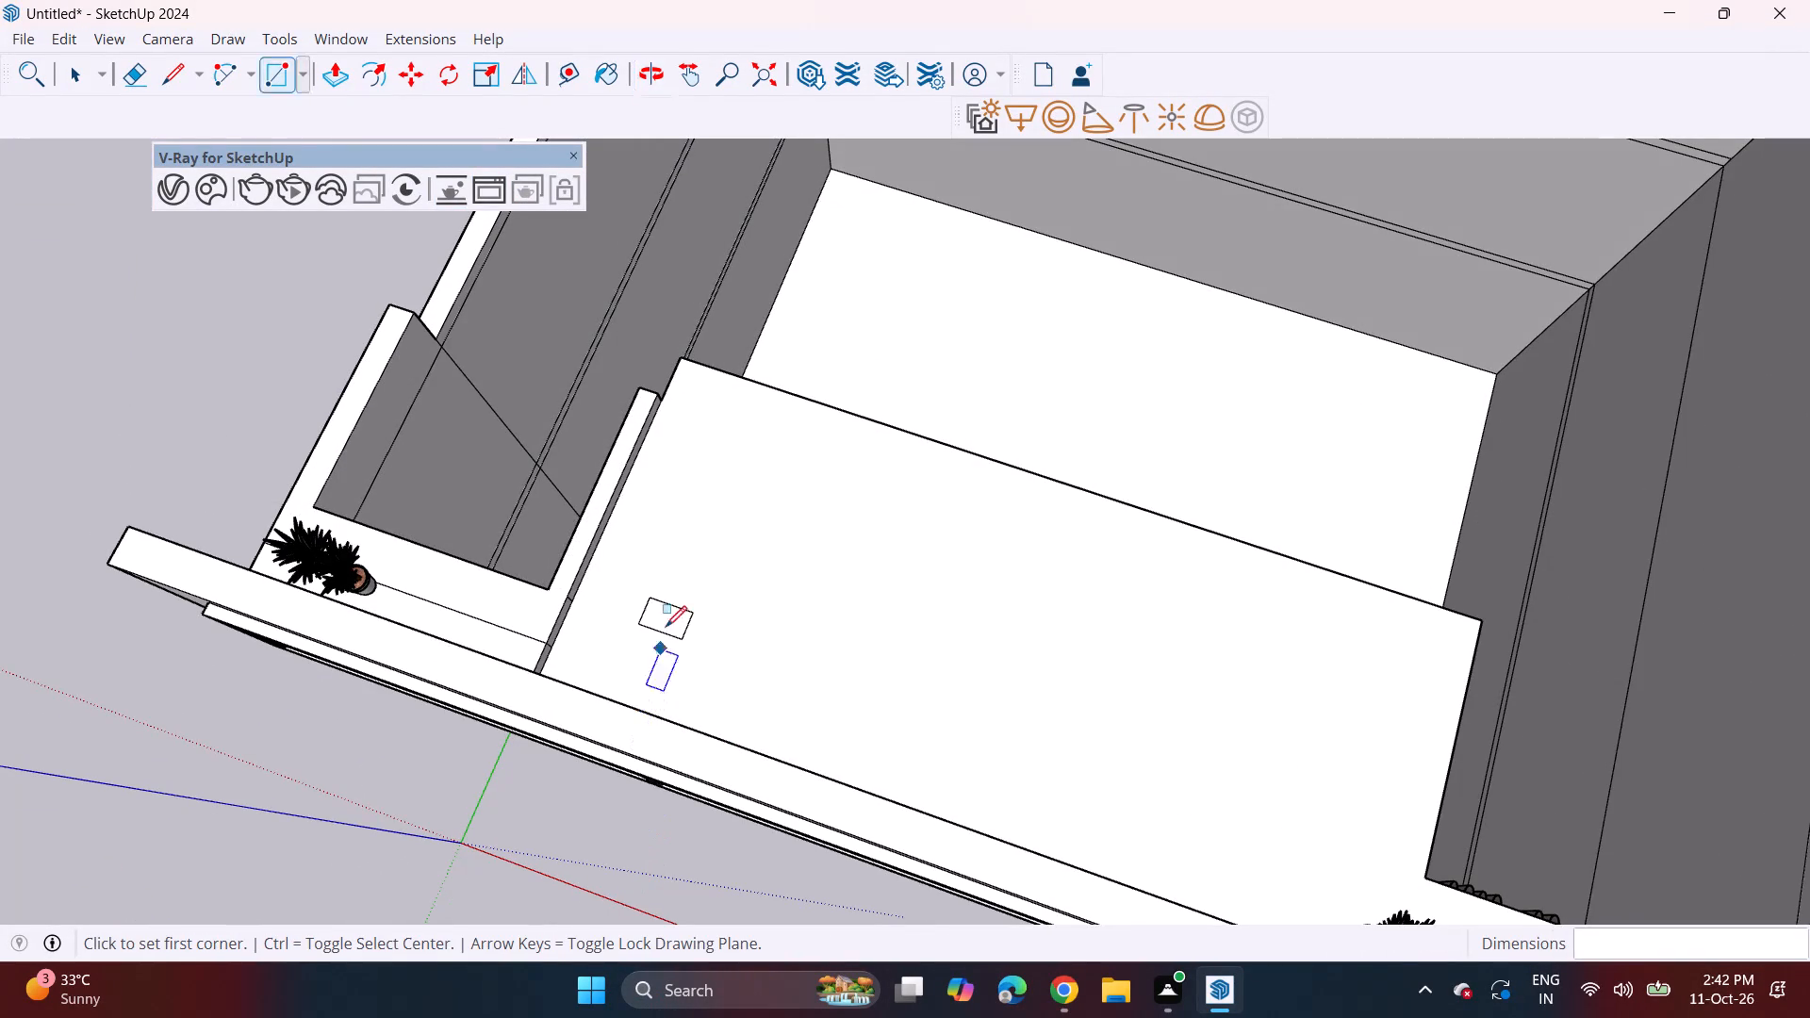
key(p)
click(650, 615)
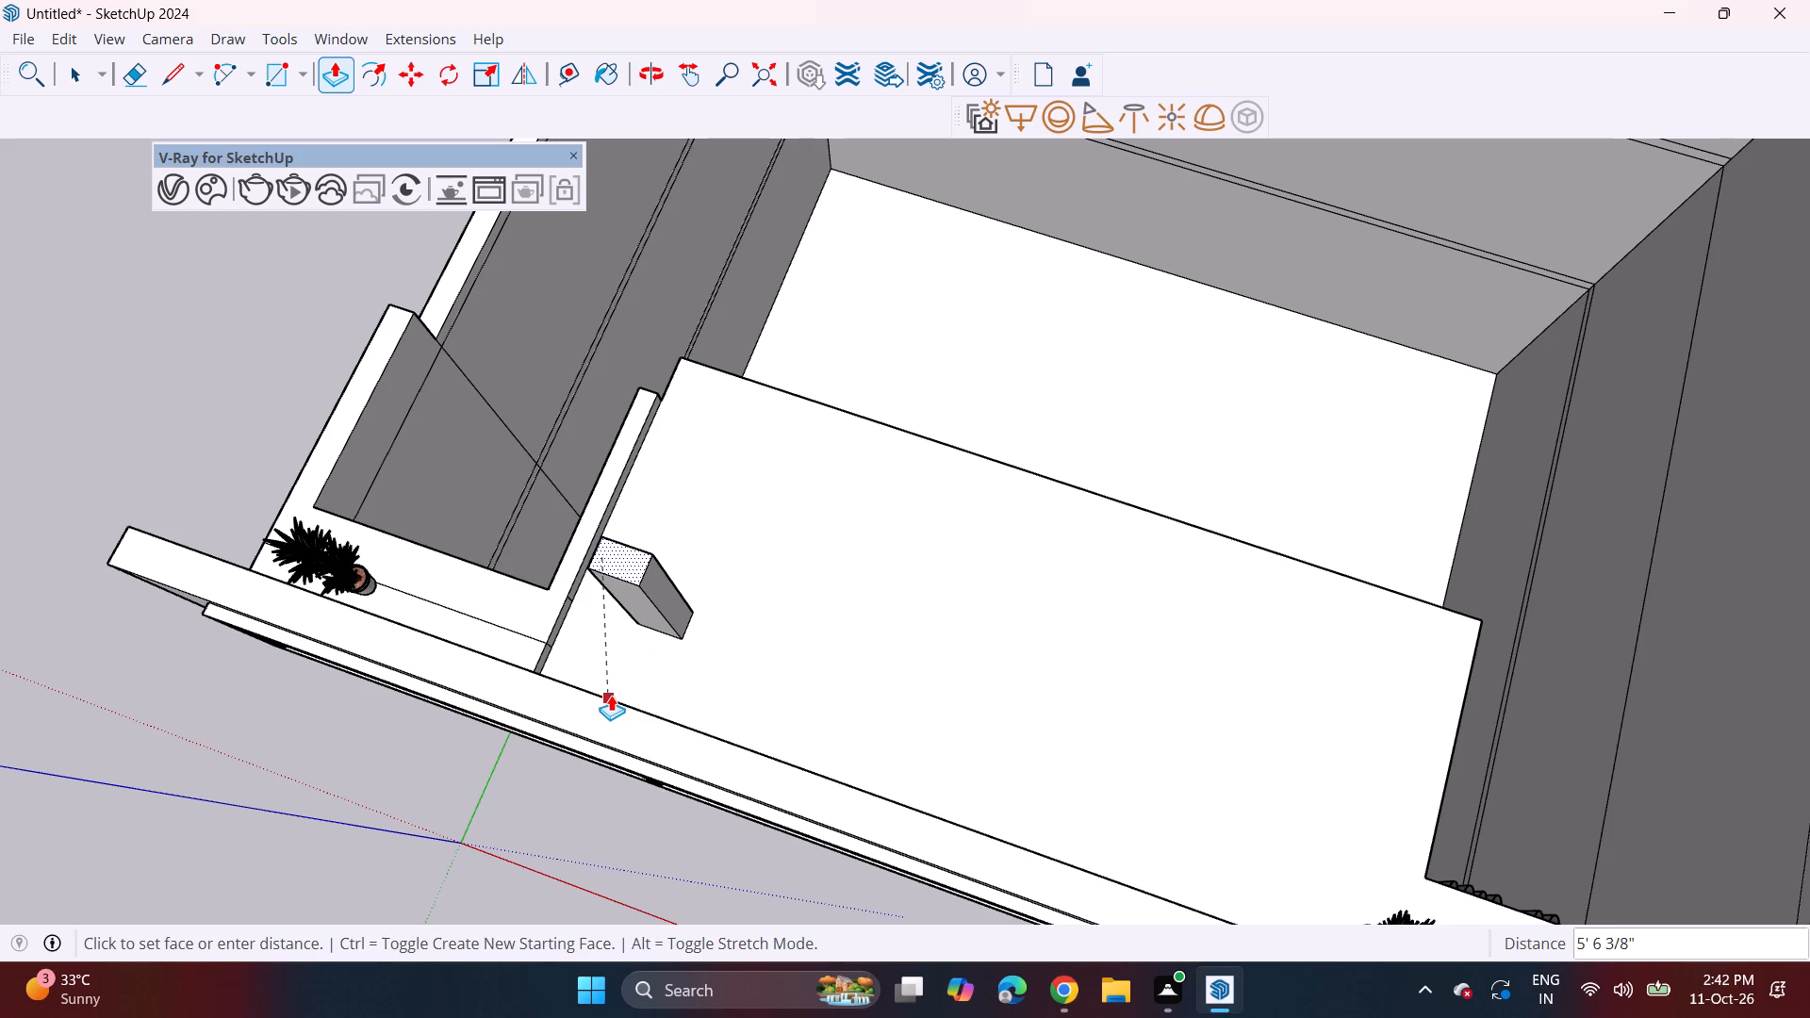
click(611, 695)
Draw a horizontal line about 9 3/16" long across the post's slab-facing side, a little below its top.
middle_drag(656, 756, 823, 187)
shift+middle_drag(830, 198, 709, 353)
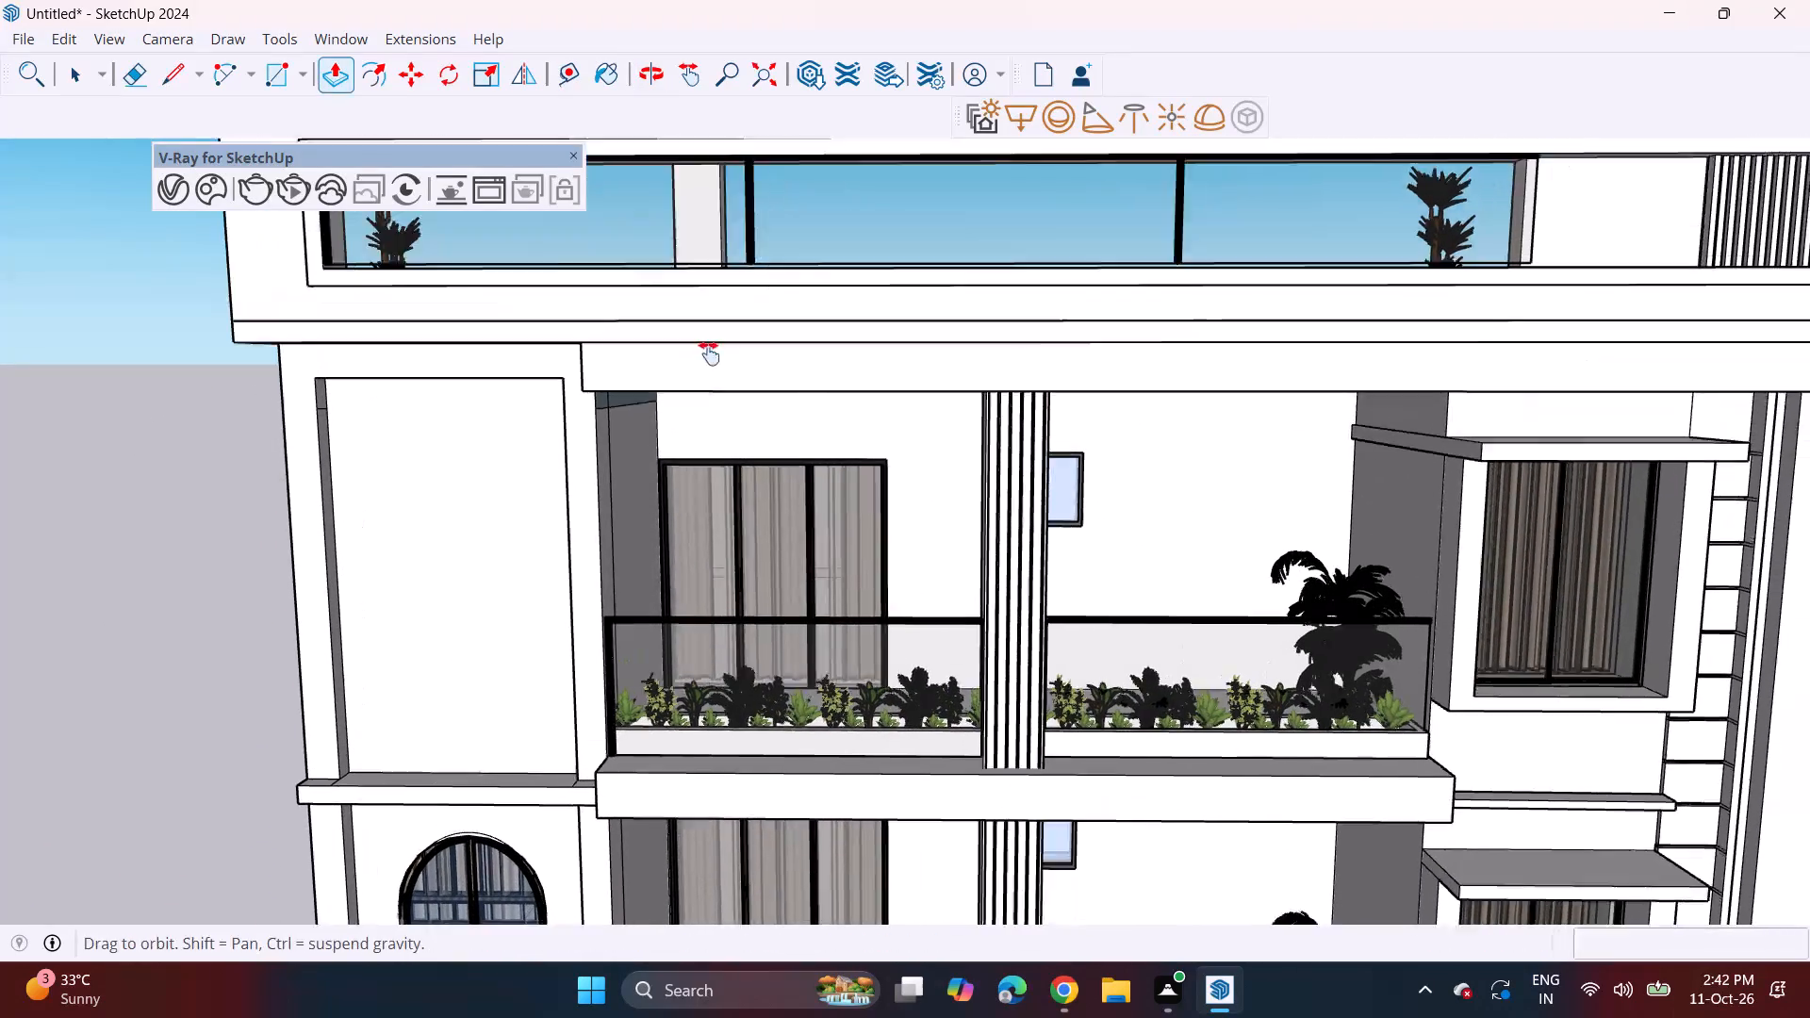
shift+middle_drag(709, 353, 632, 464)
middle_drag(676, 422, 180, 598)
middle_click(810, 271)
scroll(810, 271, up, 7)
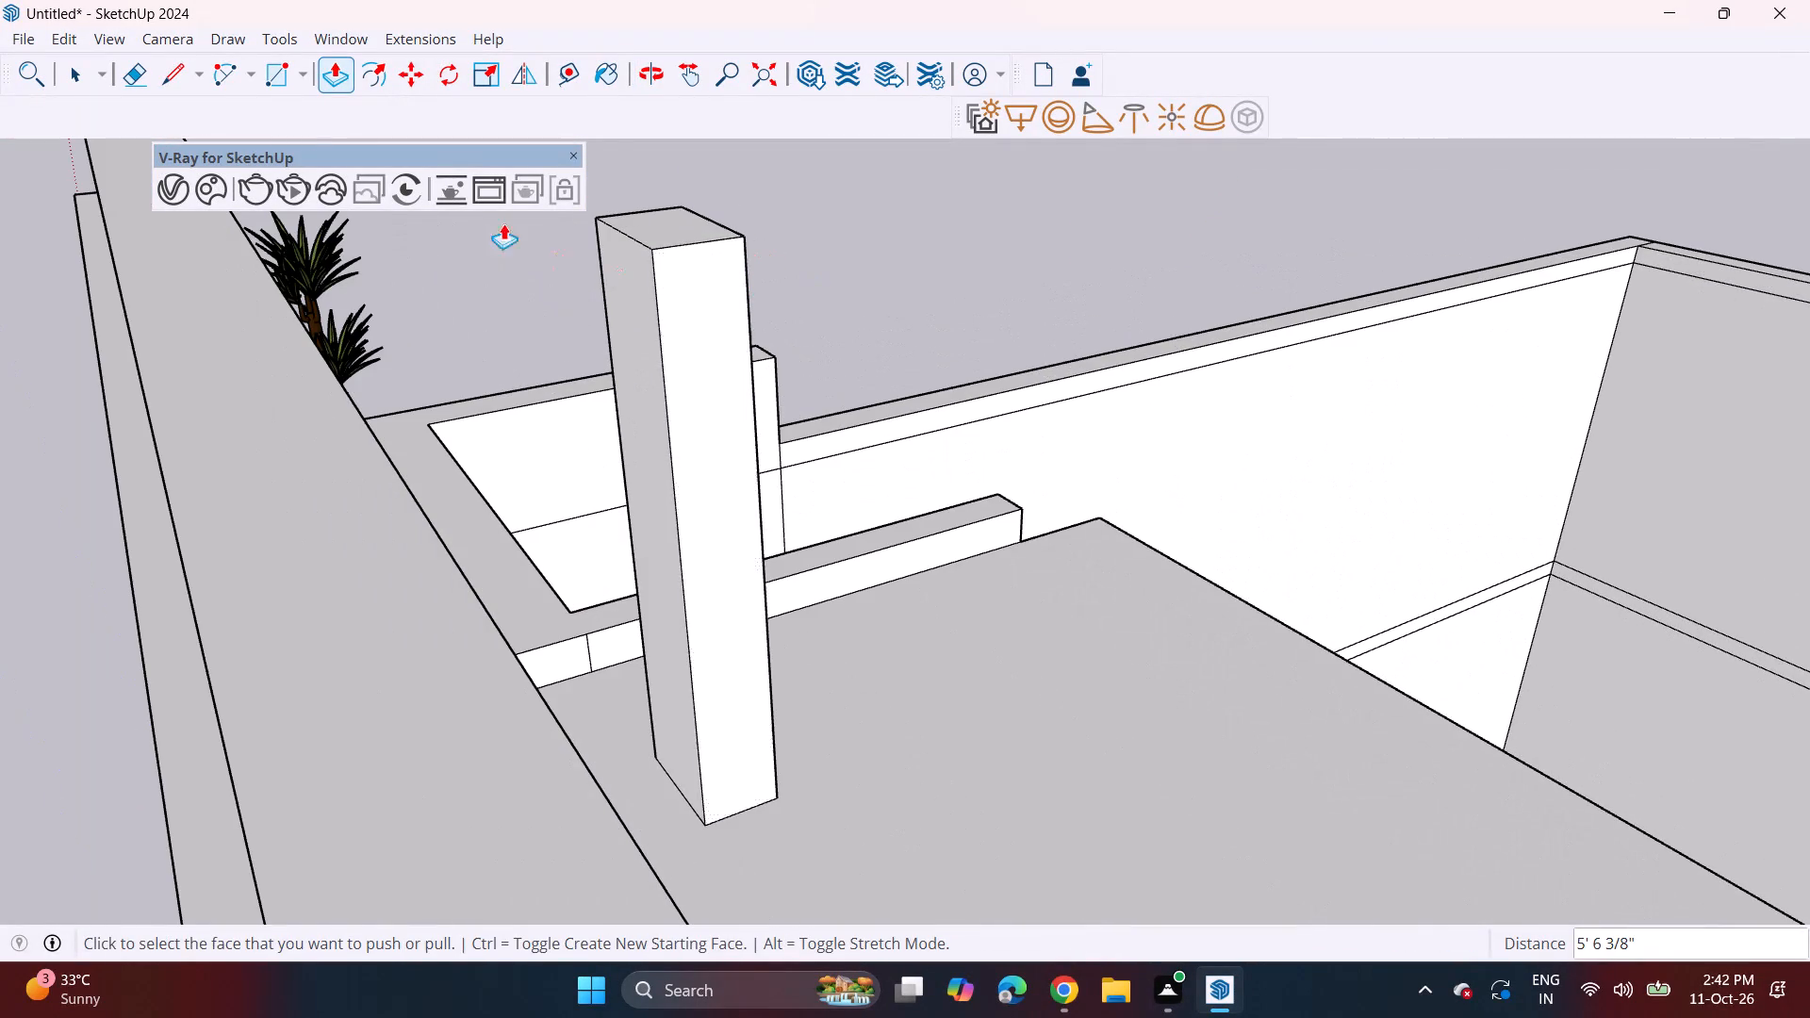
drag(189, 82, 199, 87)
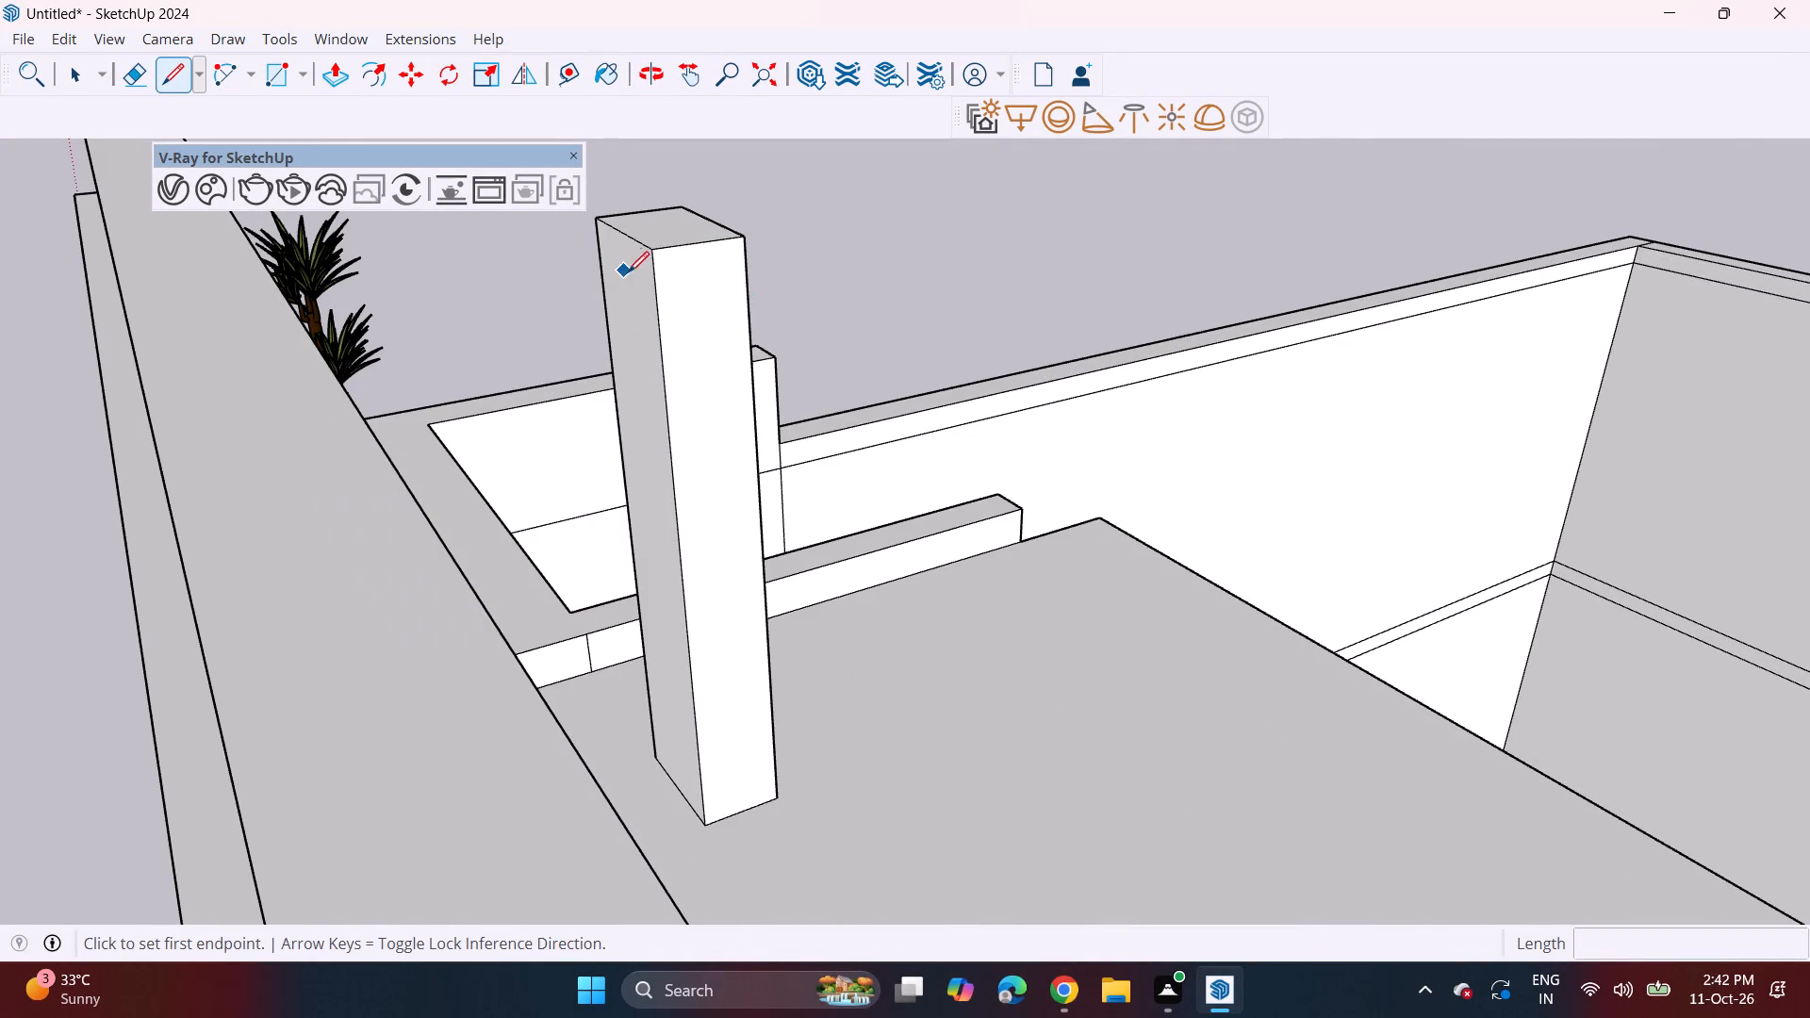
click(660, 301)
drag(751, 279, 766, 288)
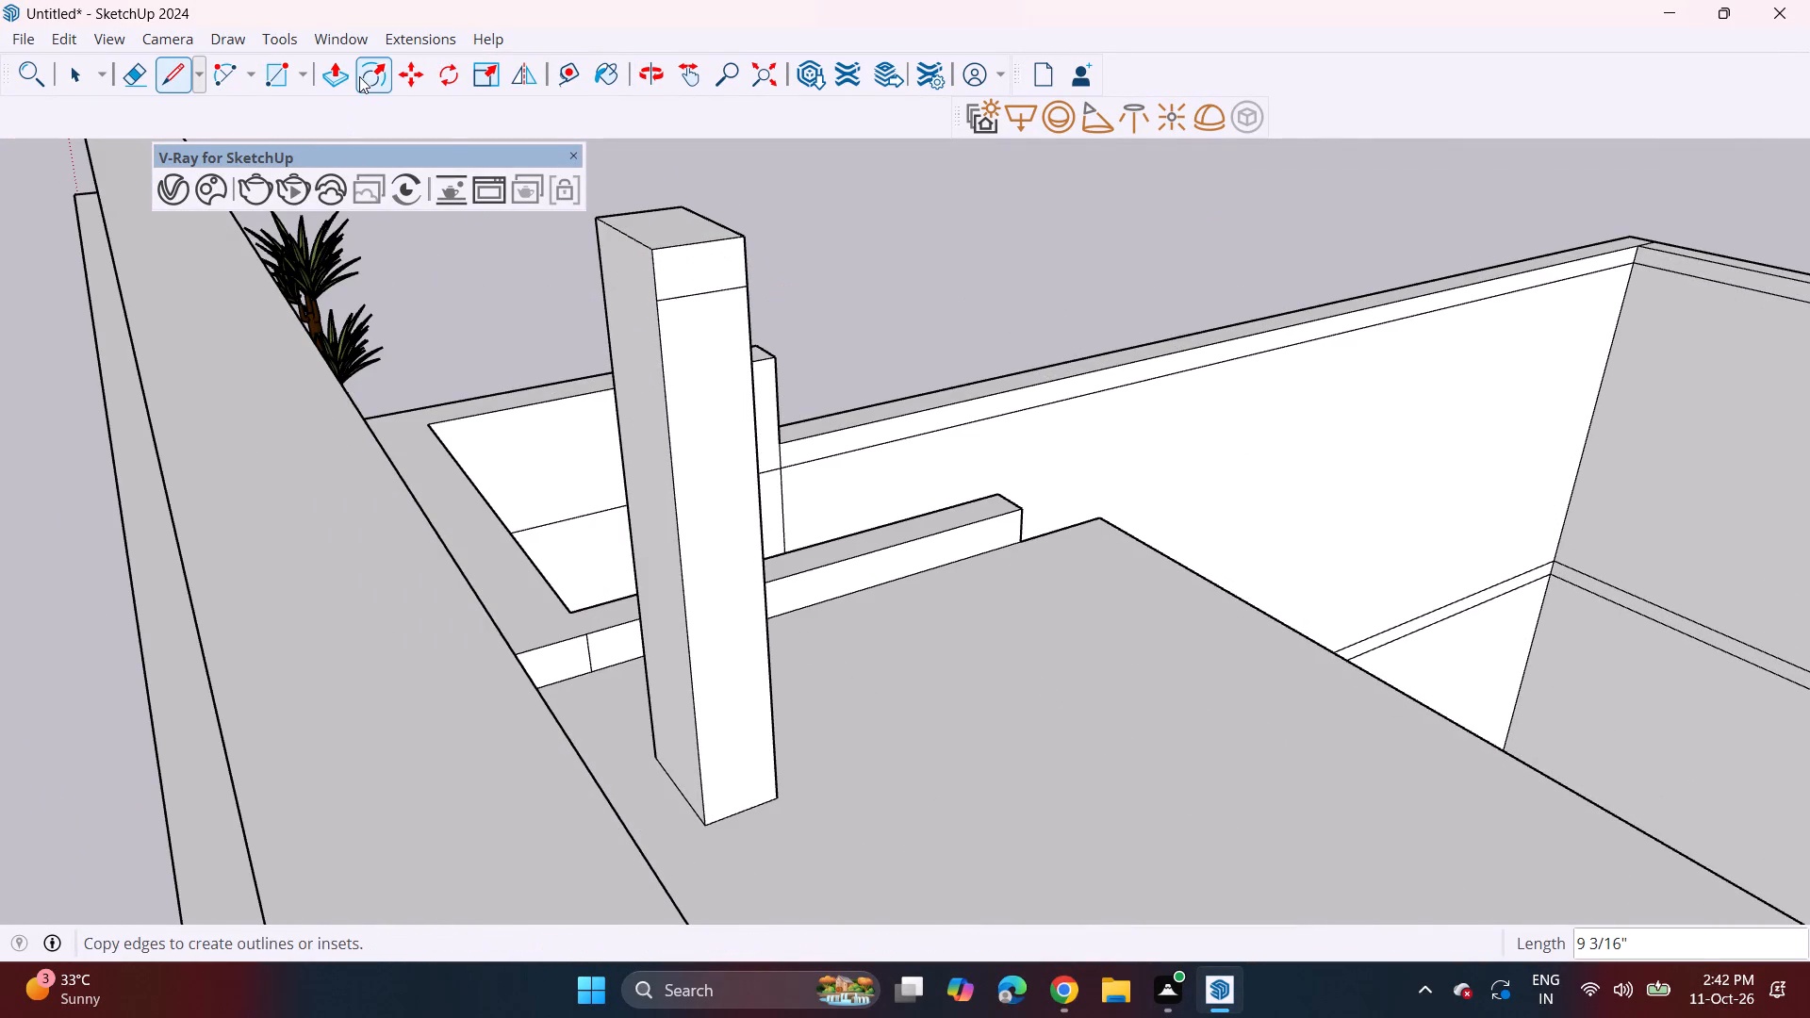
Extrude the post's upper side face about 12' 1 1/8" over the roof slab, parallel to the parapet, to form a beam.
drag(339, 86, 356, 101)
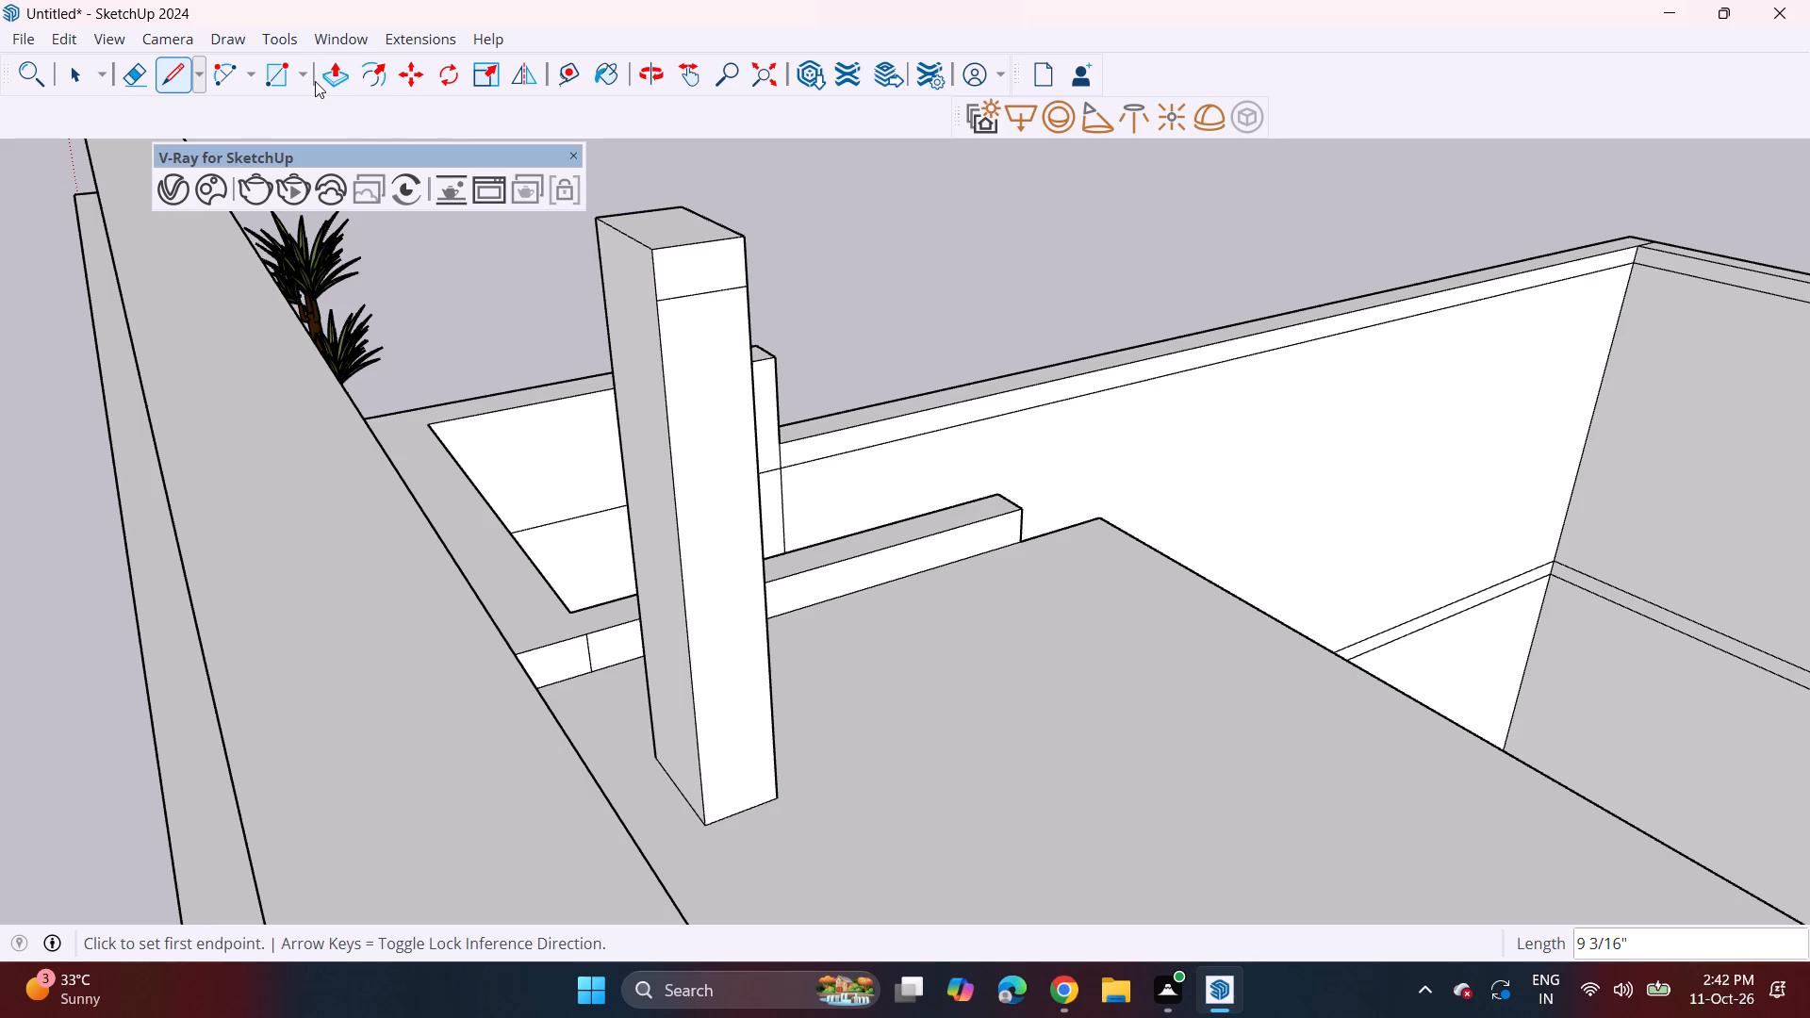
click(342, 83)
click(721, 269)
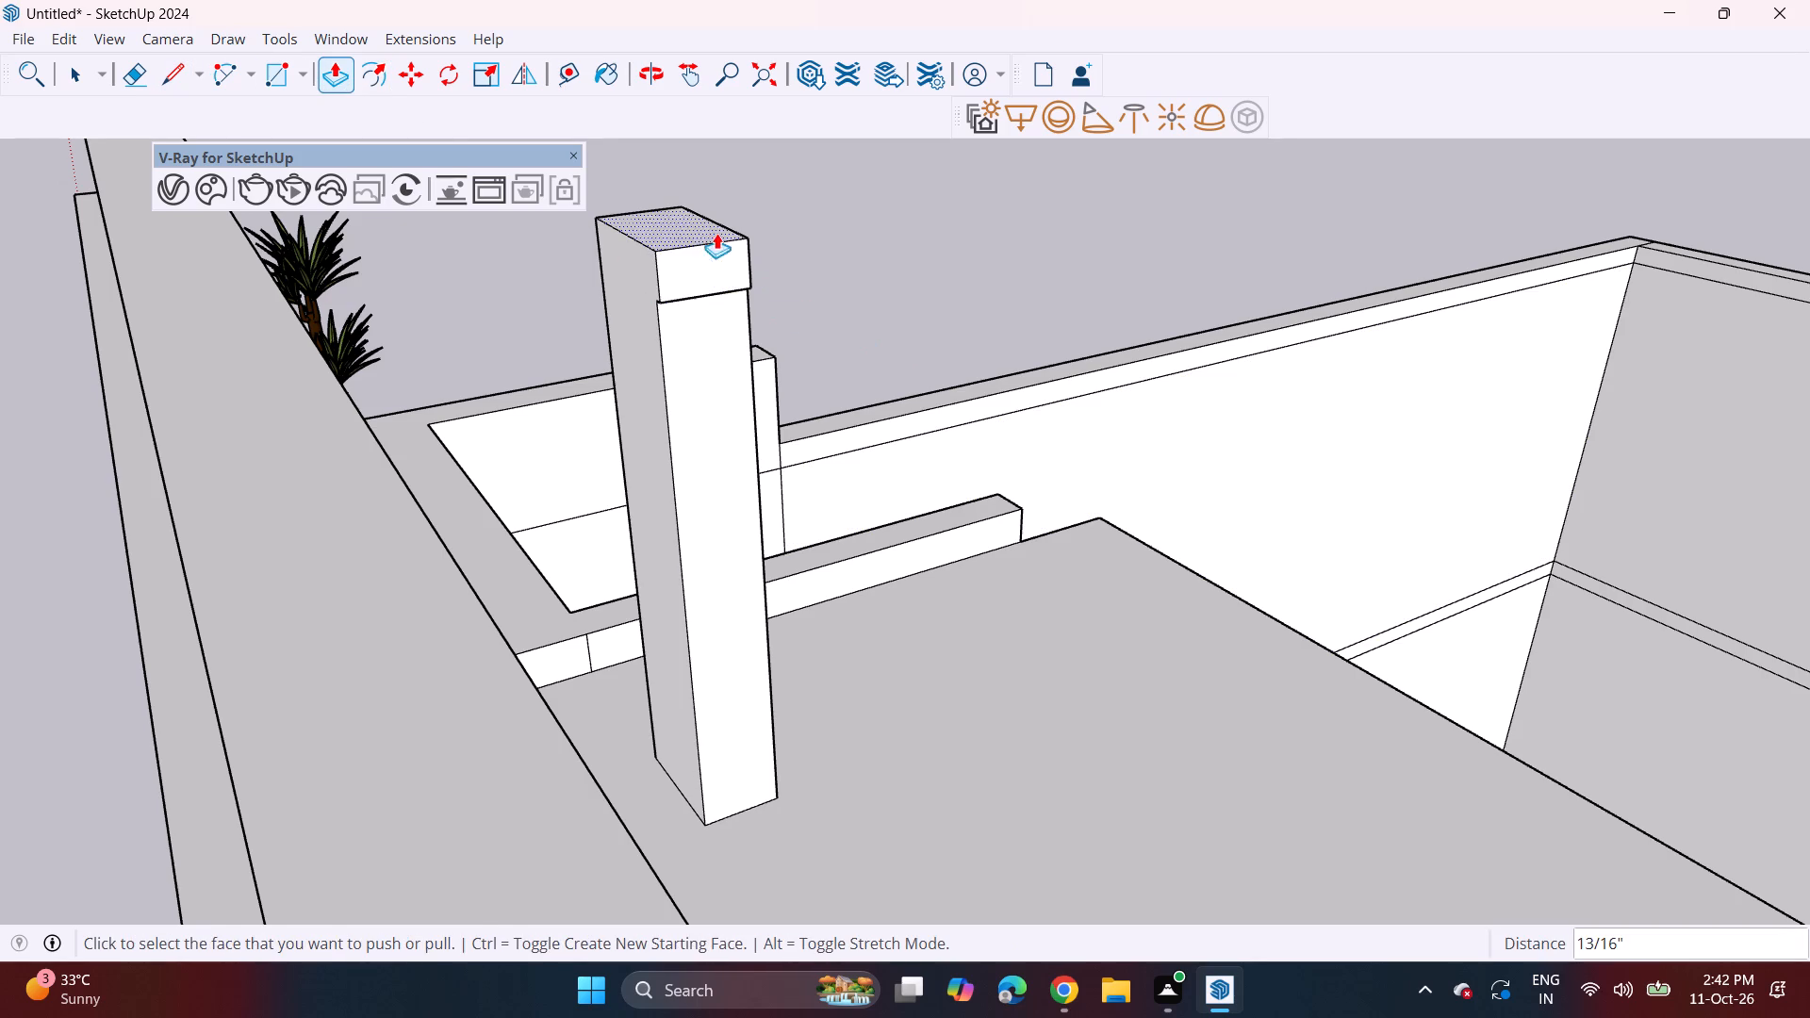
click(730, 262)
middle_drag(1121, 668, 1361, 501)
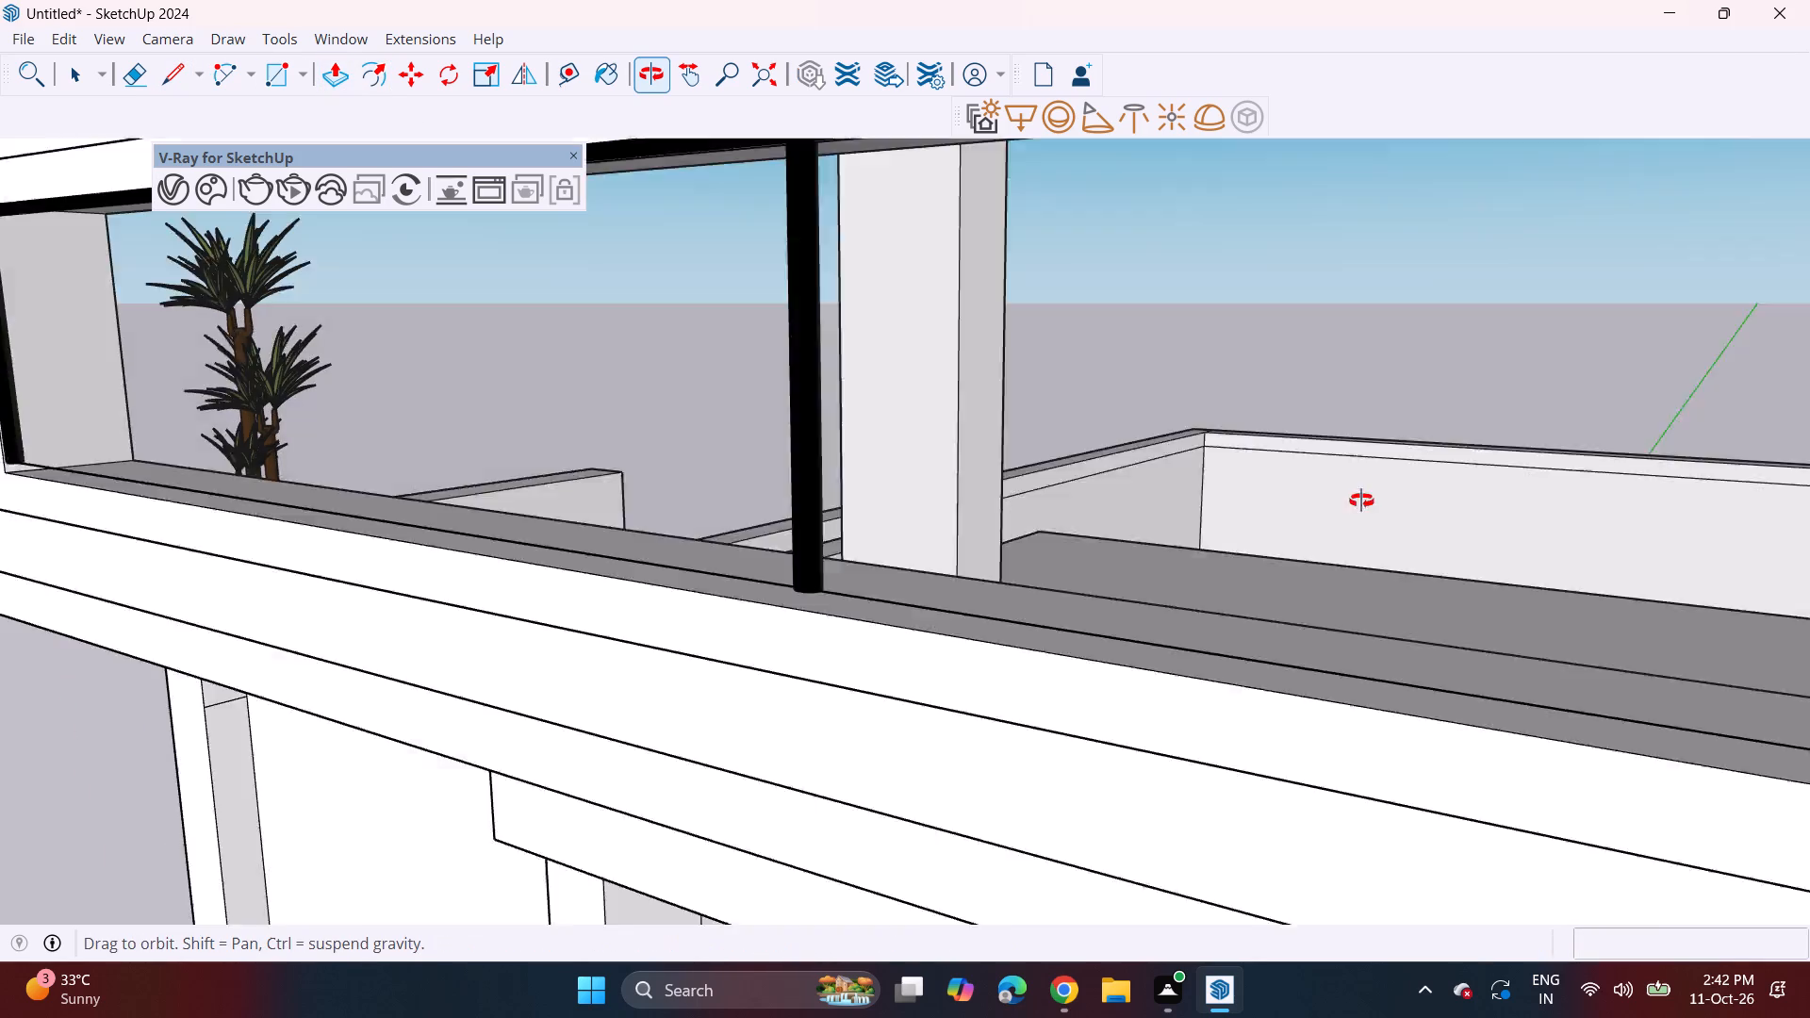
middle_drag(1361, 501, 1368, 495)
scroll(1368, 495, down, 14)
shift+middle_drag(1311, 456, 861, 507)
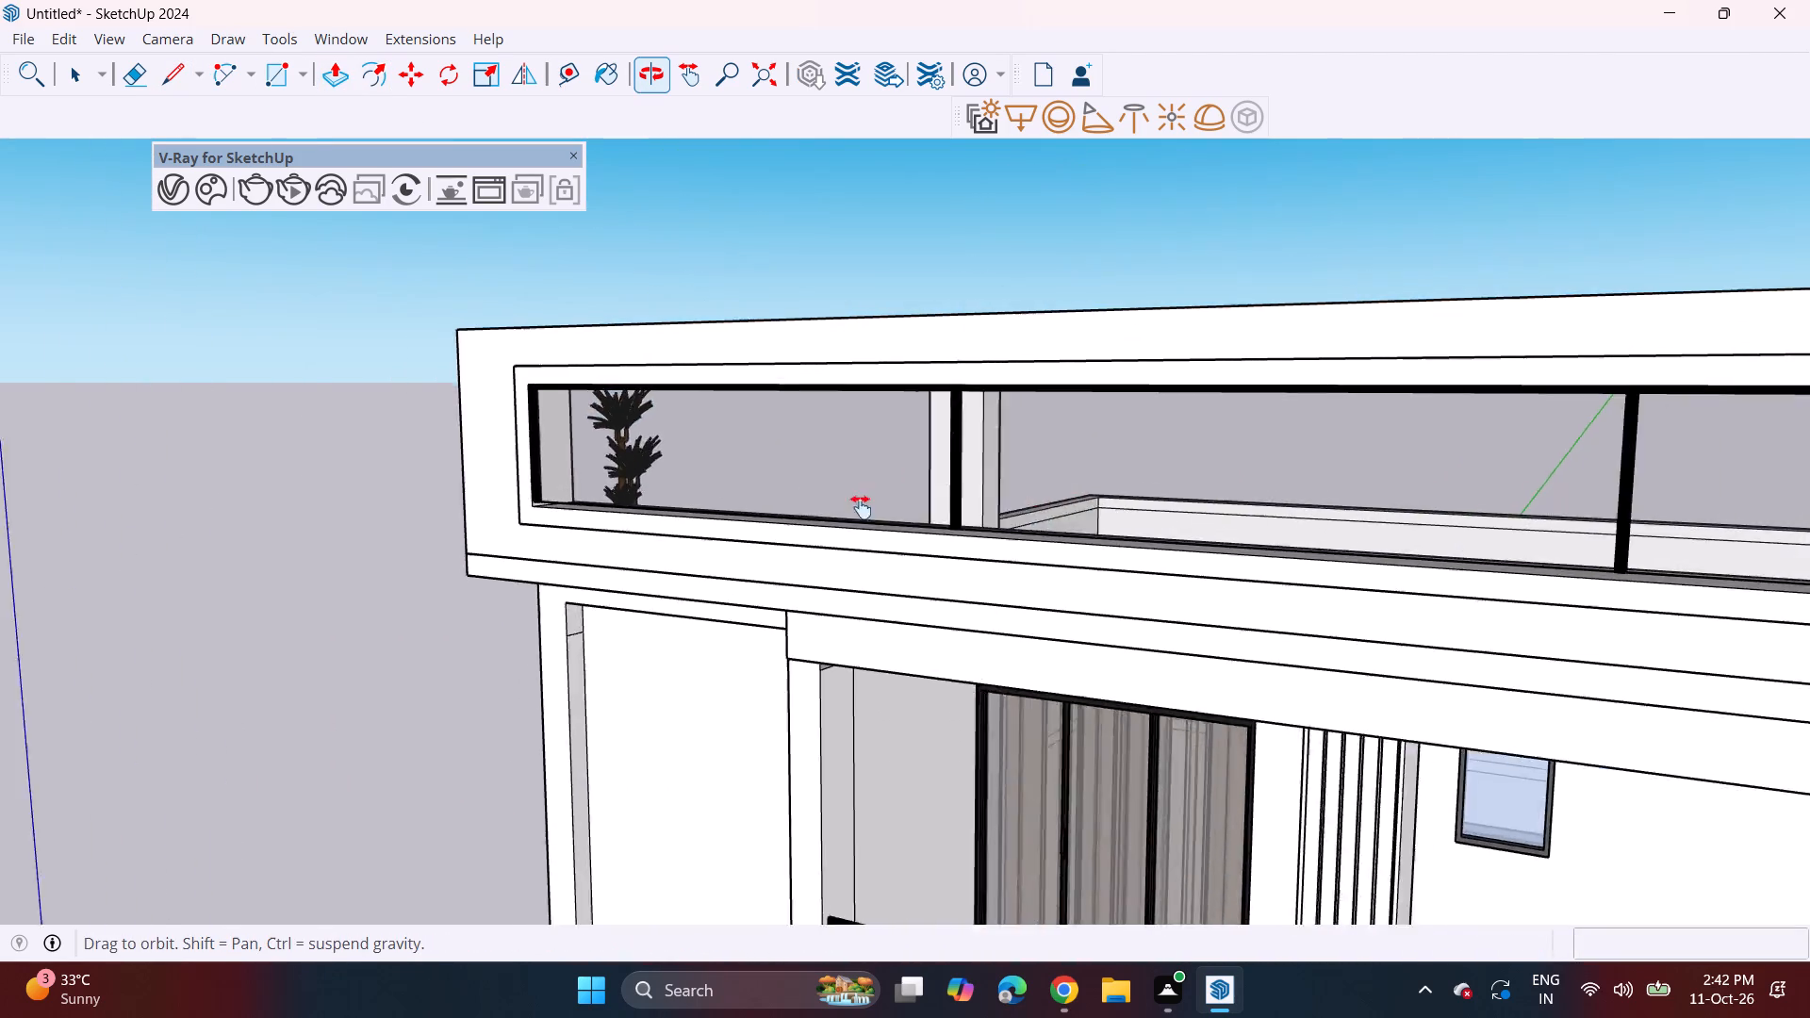
shift+middle_drag(861, 507, 543, 503)
middle_drag(550, 496, 843, 390)
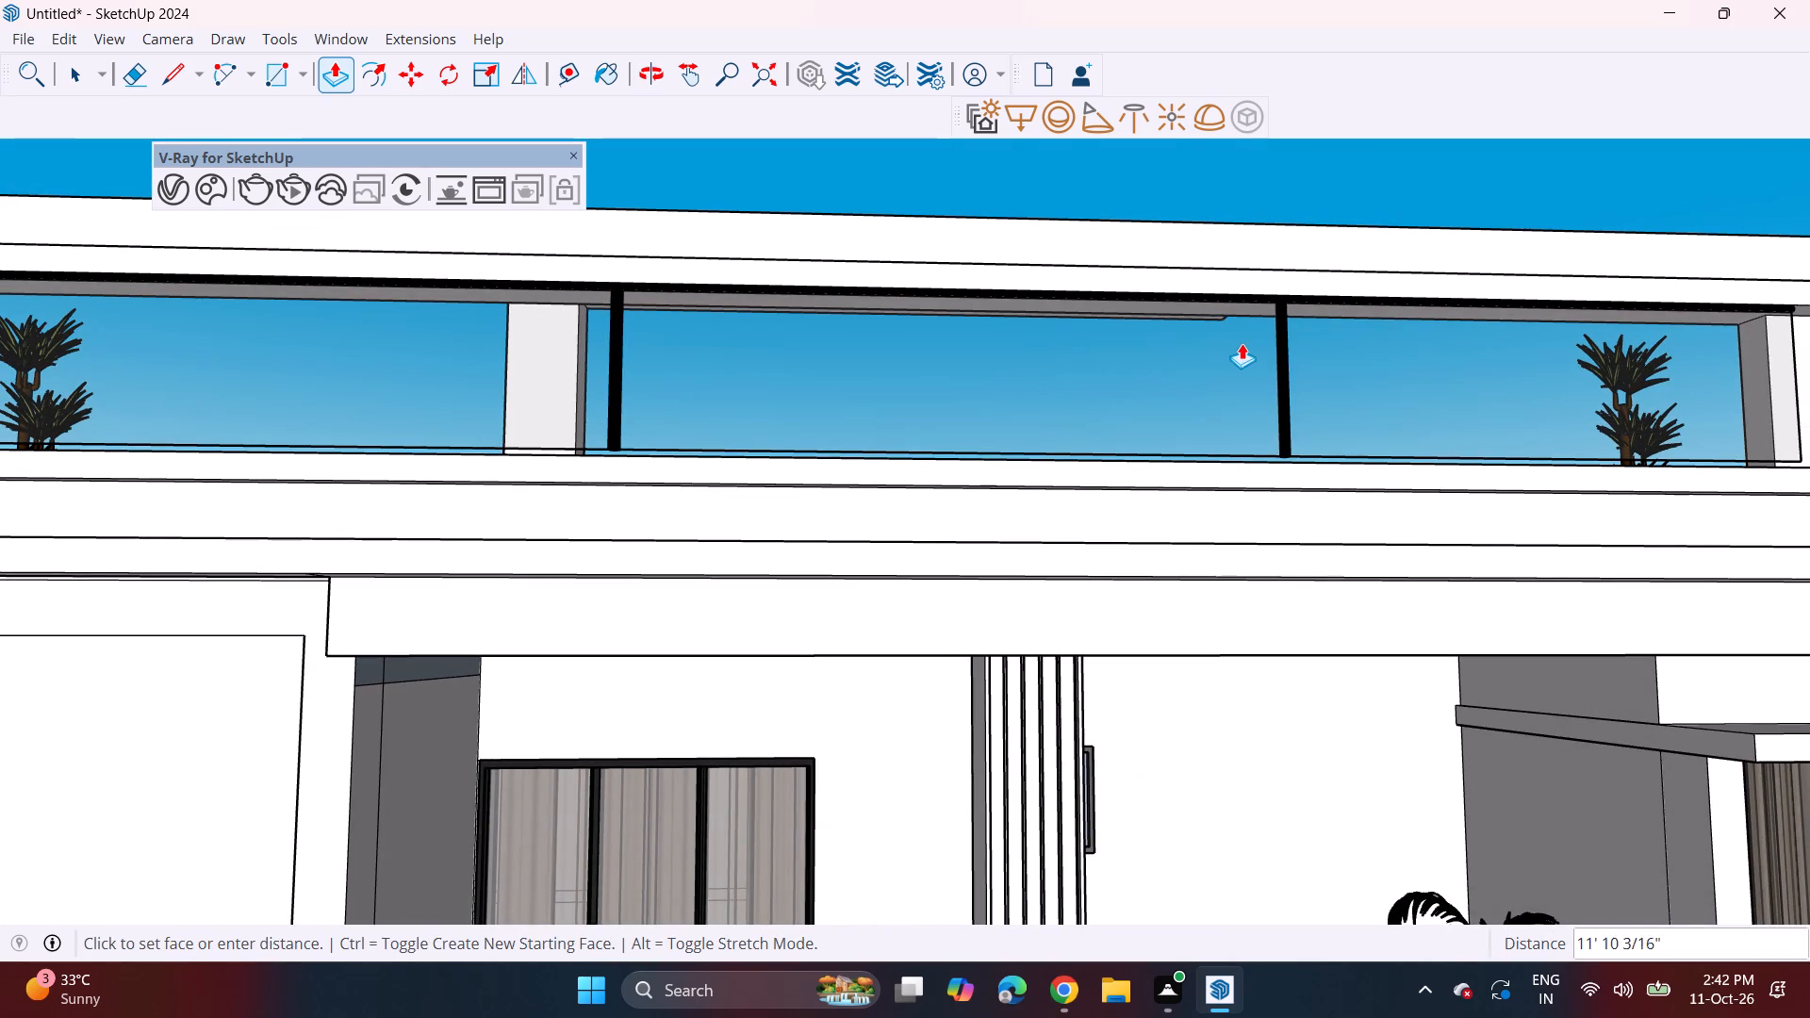
middle_drag(1275, 337, 839, 672)
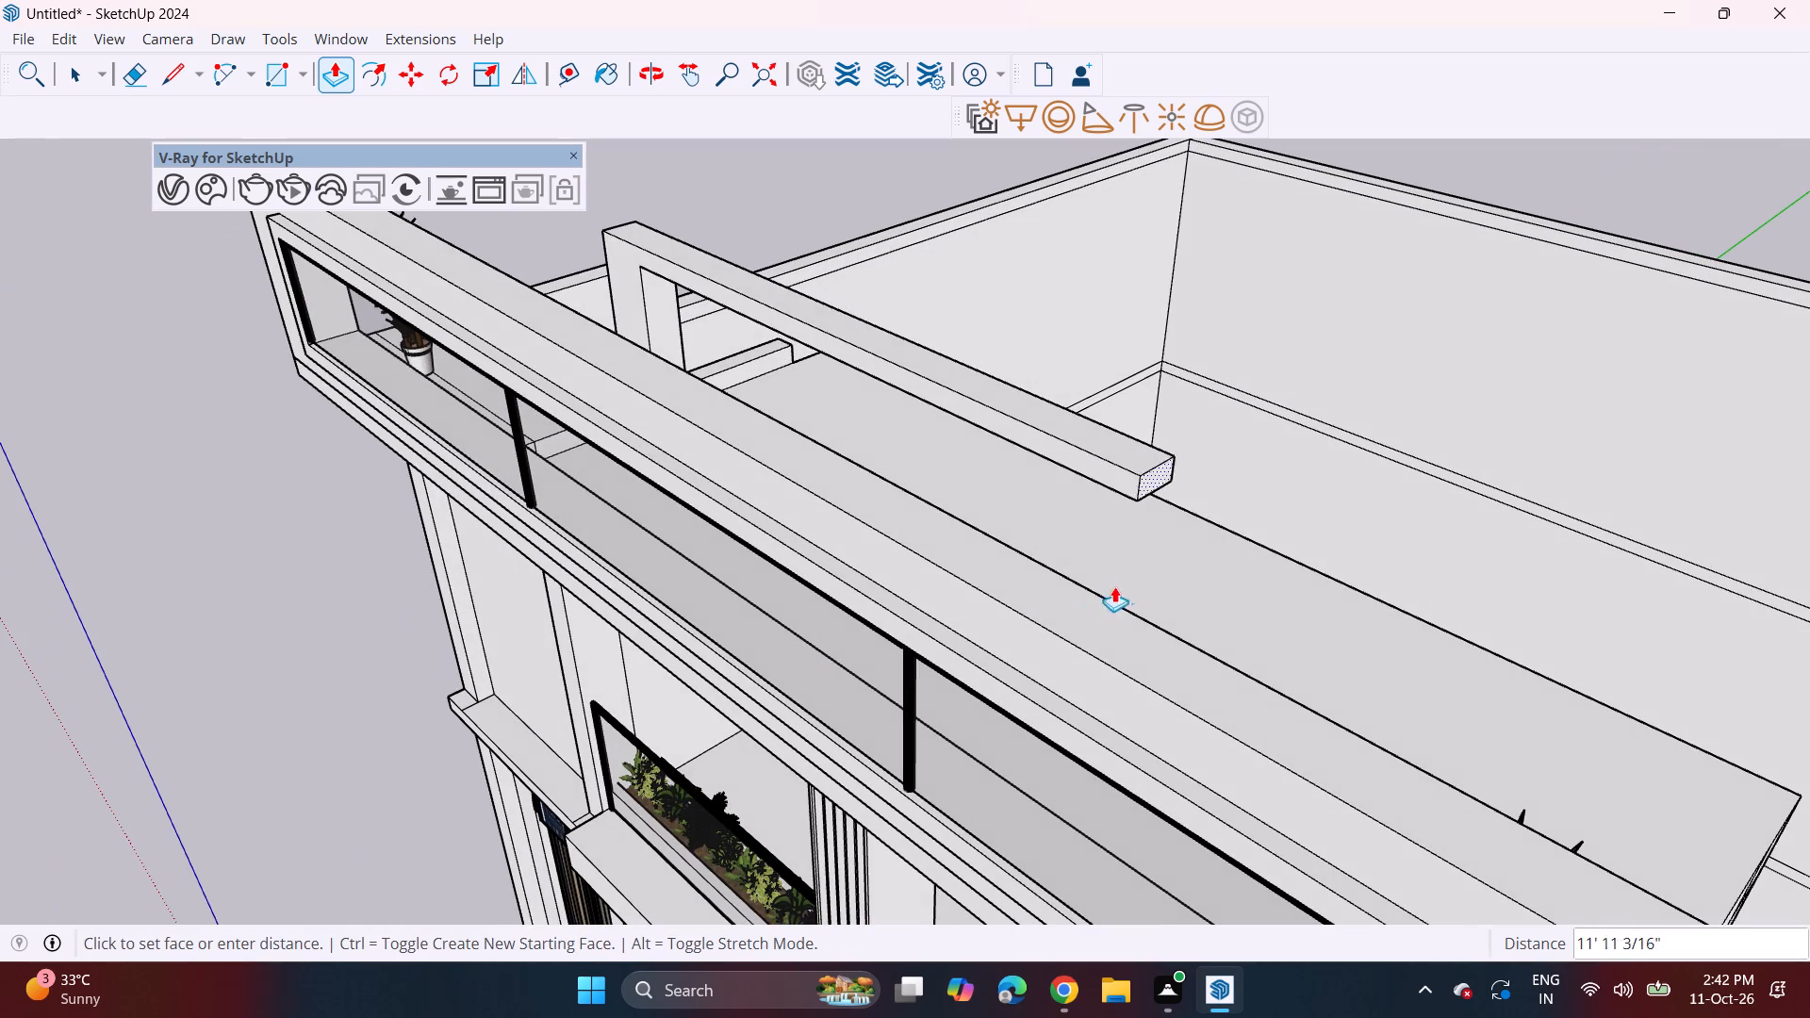
click(1127, 567)
middle_drag(1161, 534, 545, 378)
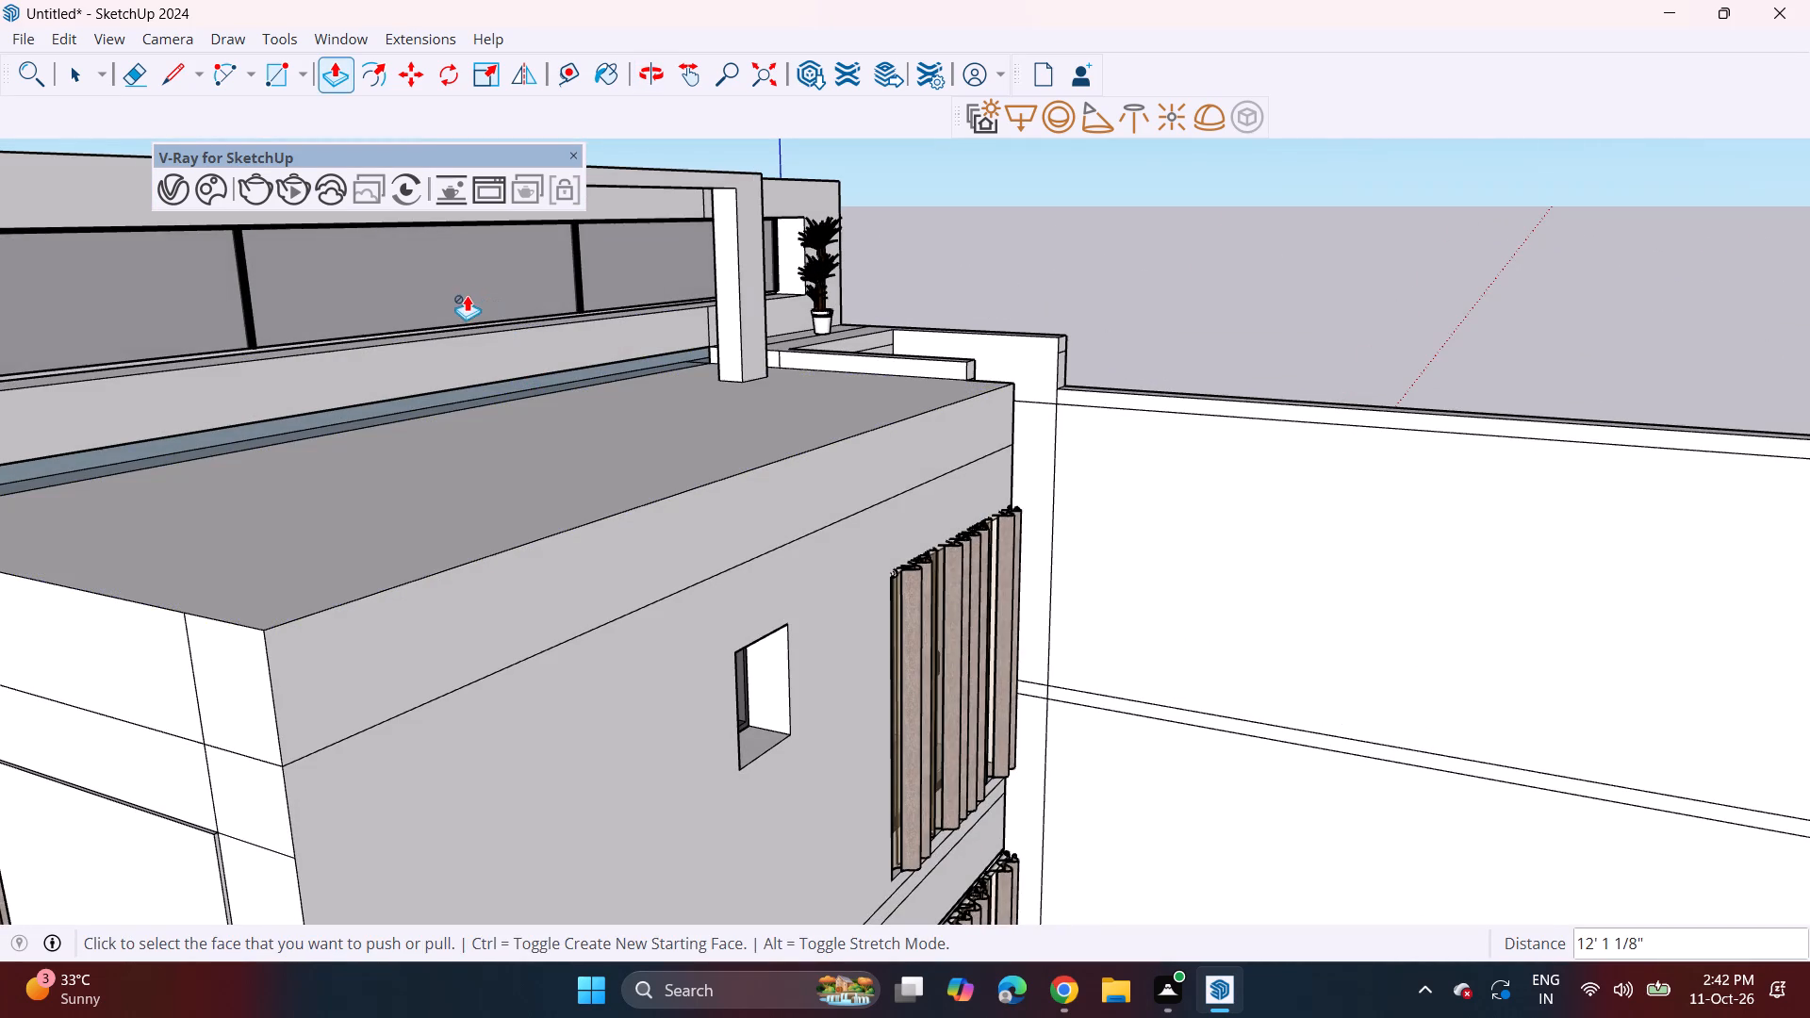
Draw a line across the underside of the beam, a short distance in from its free end.
shift+middle_drag(467, 295, 767, 433)
middle_drag(818, 448, 570, 306)
scroll(551, 219, up, 6)
middle_drag(522, 262, 522, 238)
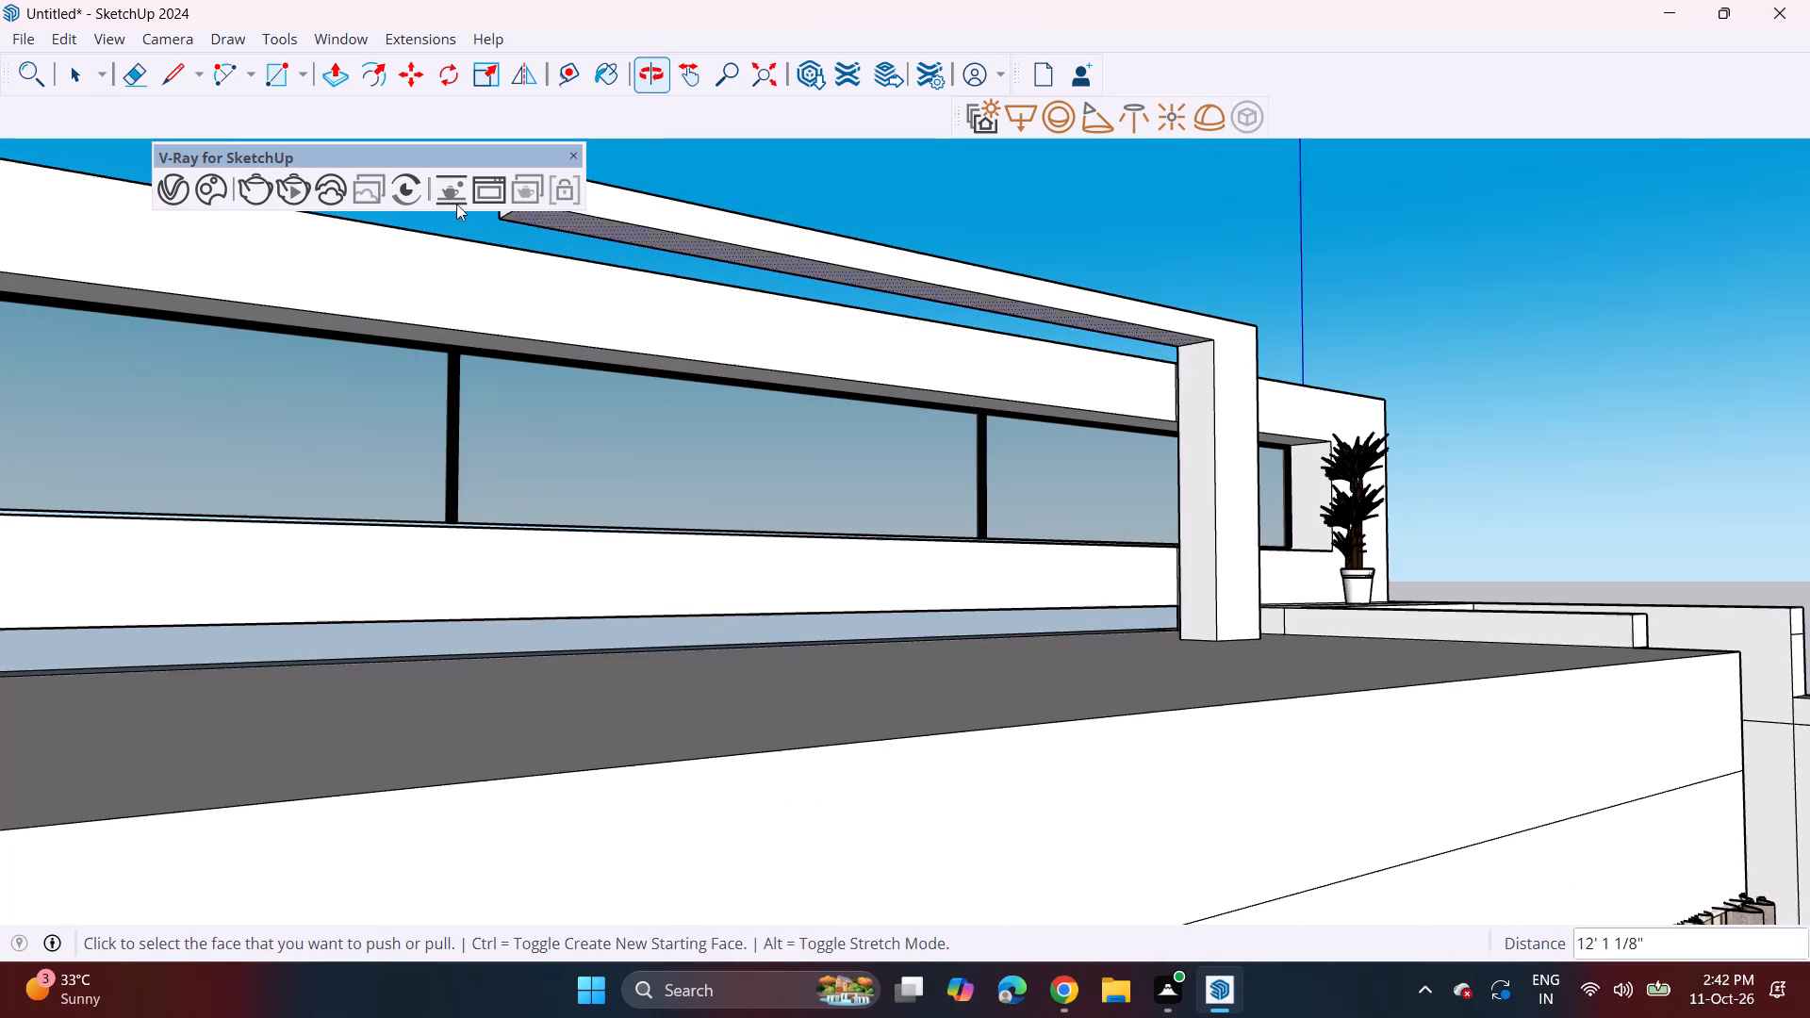
click(183, 80)
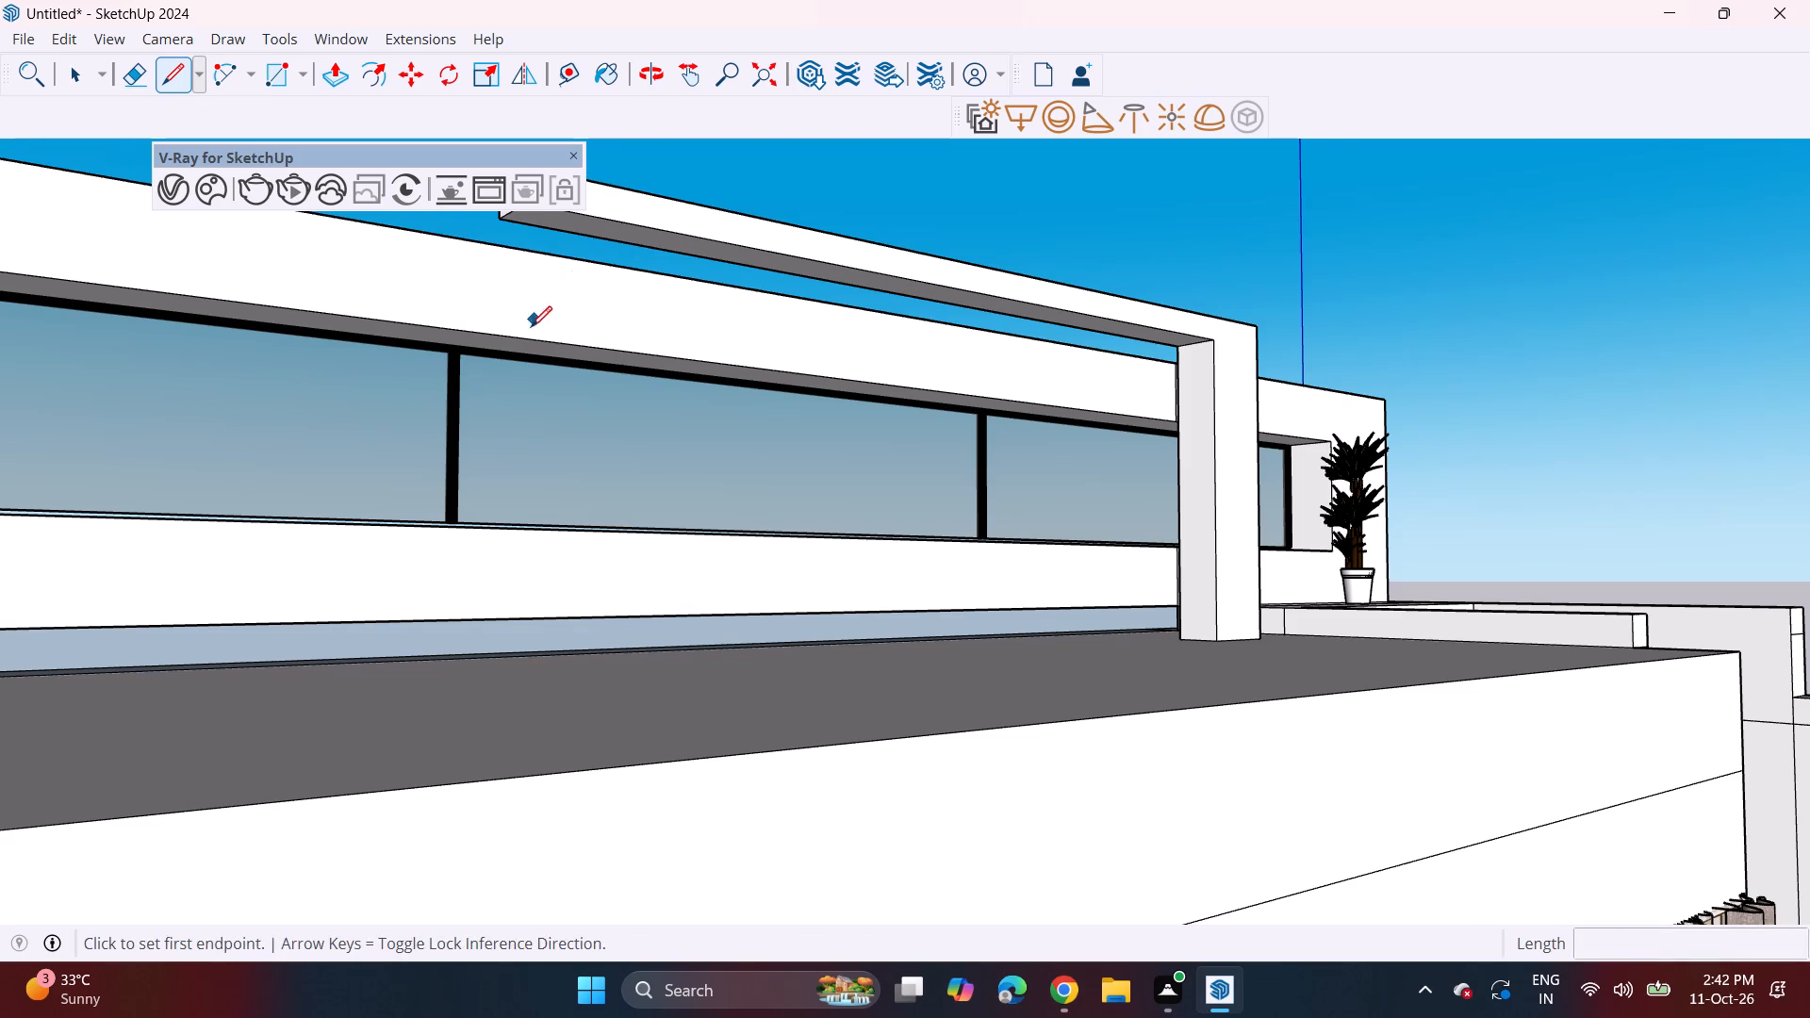
middle_drag(531, 327, 667, 522)
middle_drag(669, 517, 686, 453)
scroll(669, 517, up, 3)
click(755, 325)
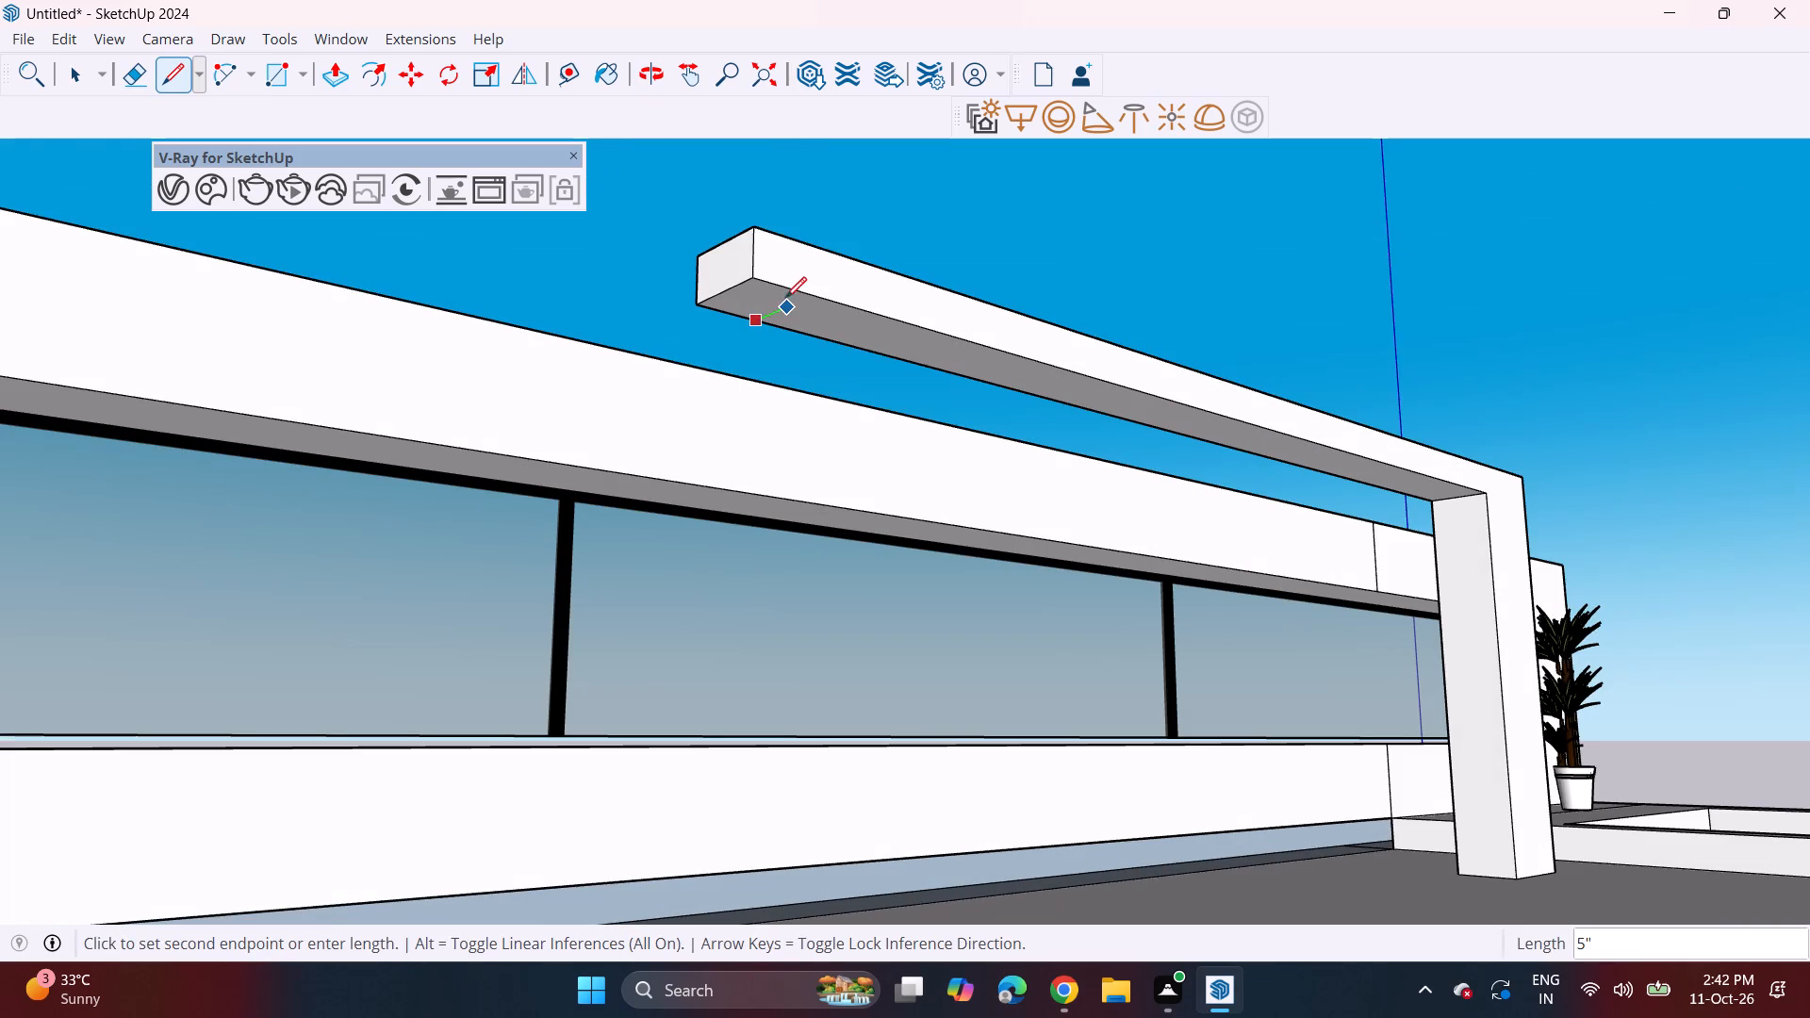
click(811, 299)
Extrude the marked-off underside face at the beam's free end down about 5' 1 1/4" to the roof slab as a second post.
key(p)
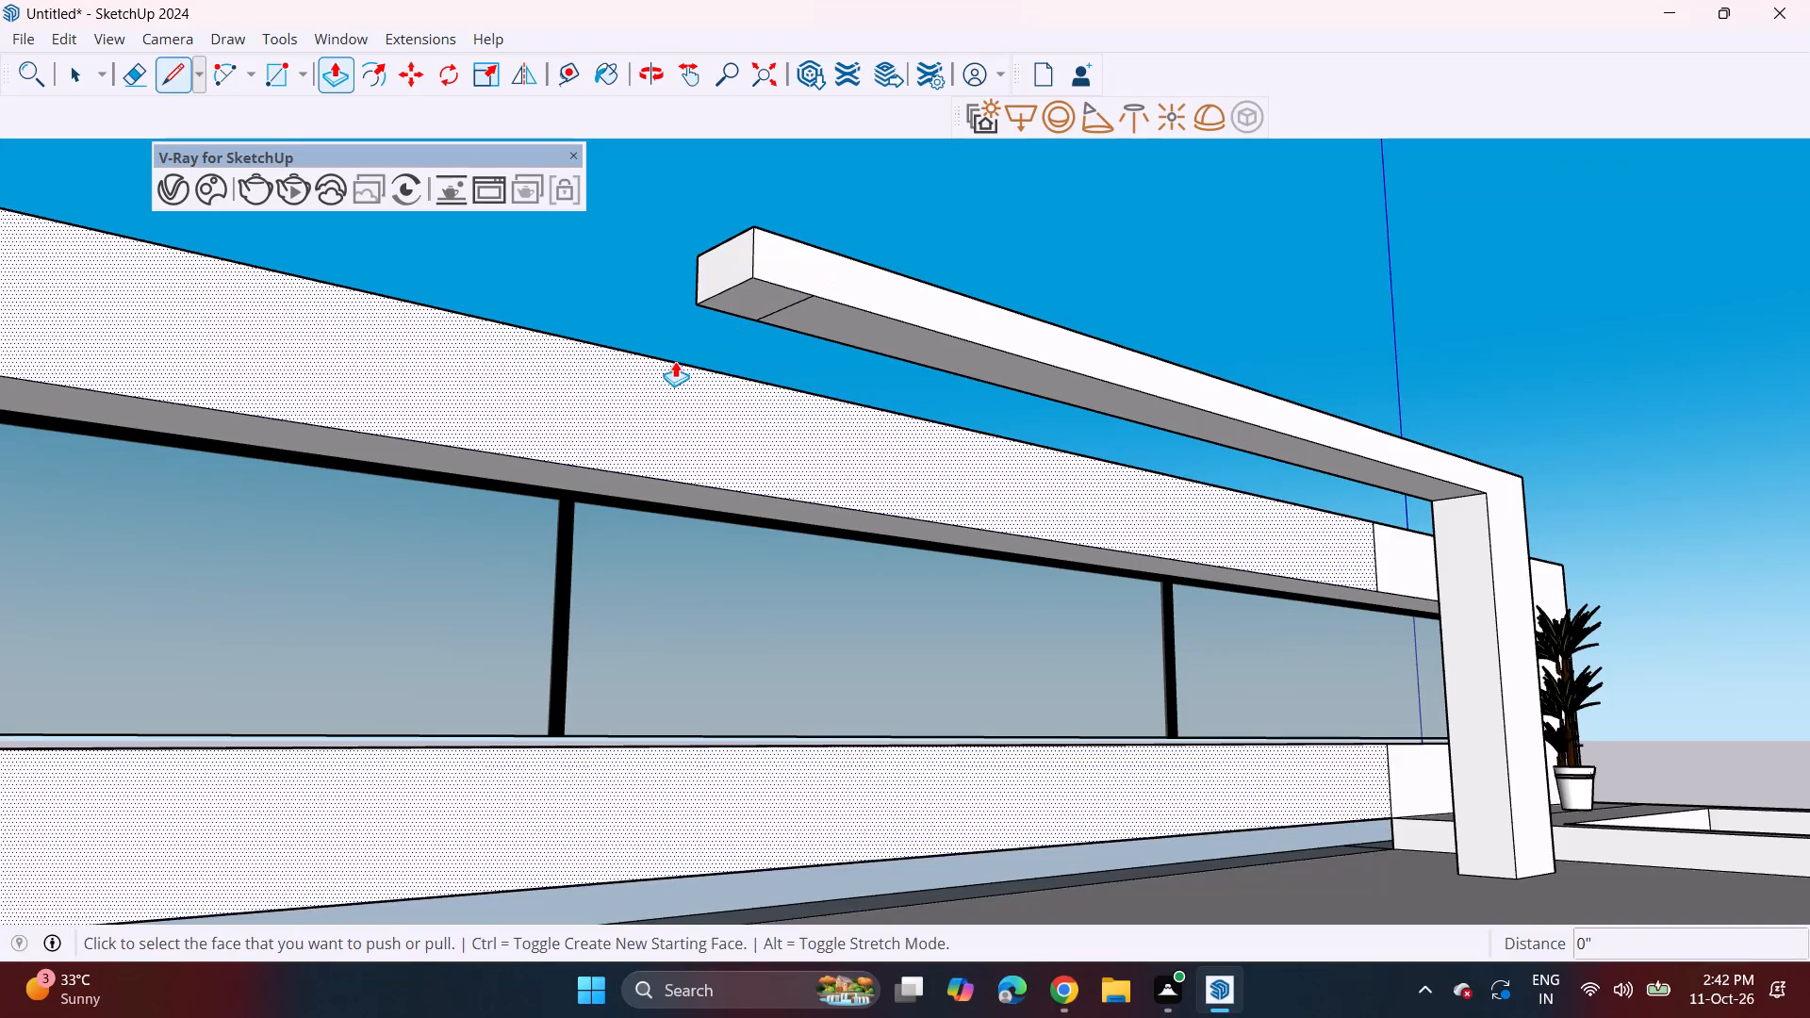
drag(750, 298, 752, 307)
click(765, 295)
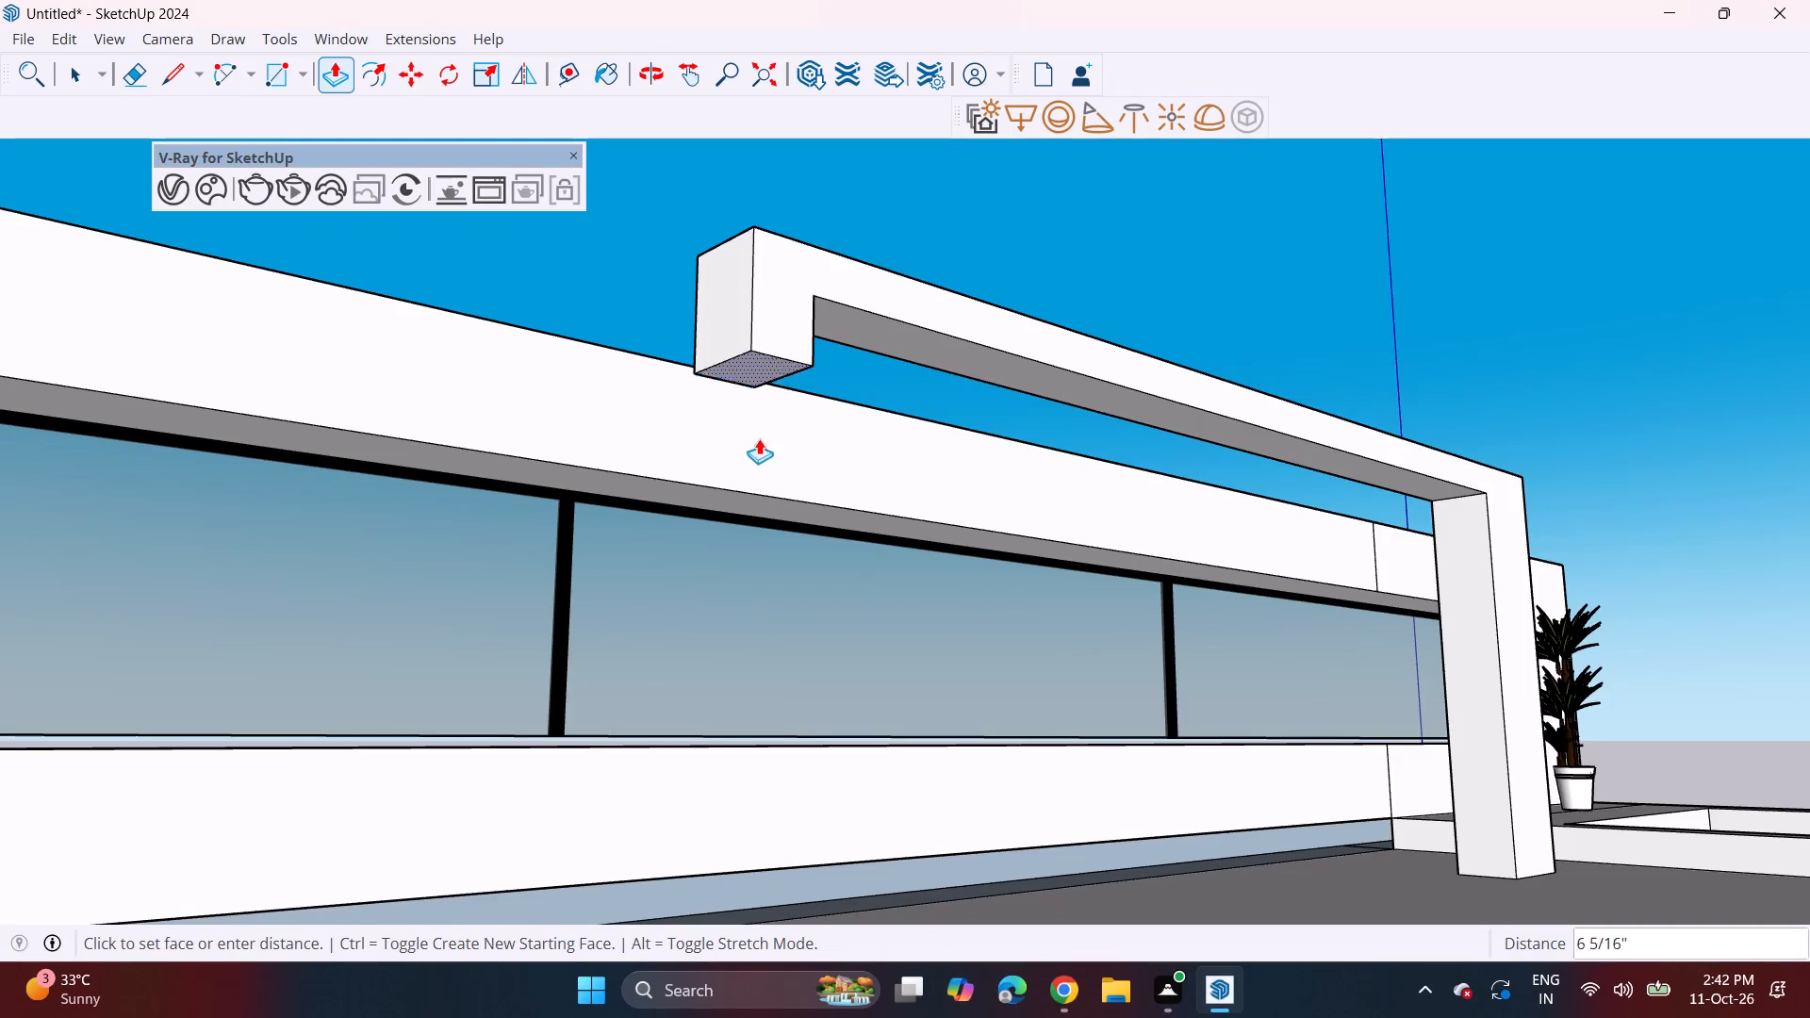
scroll(752, 462, down, 9)
middle_drag(774, 611, 774, 746)
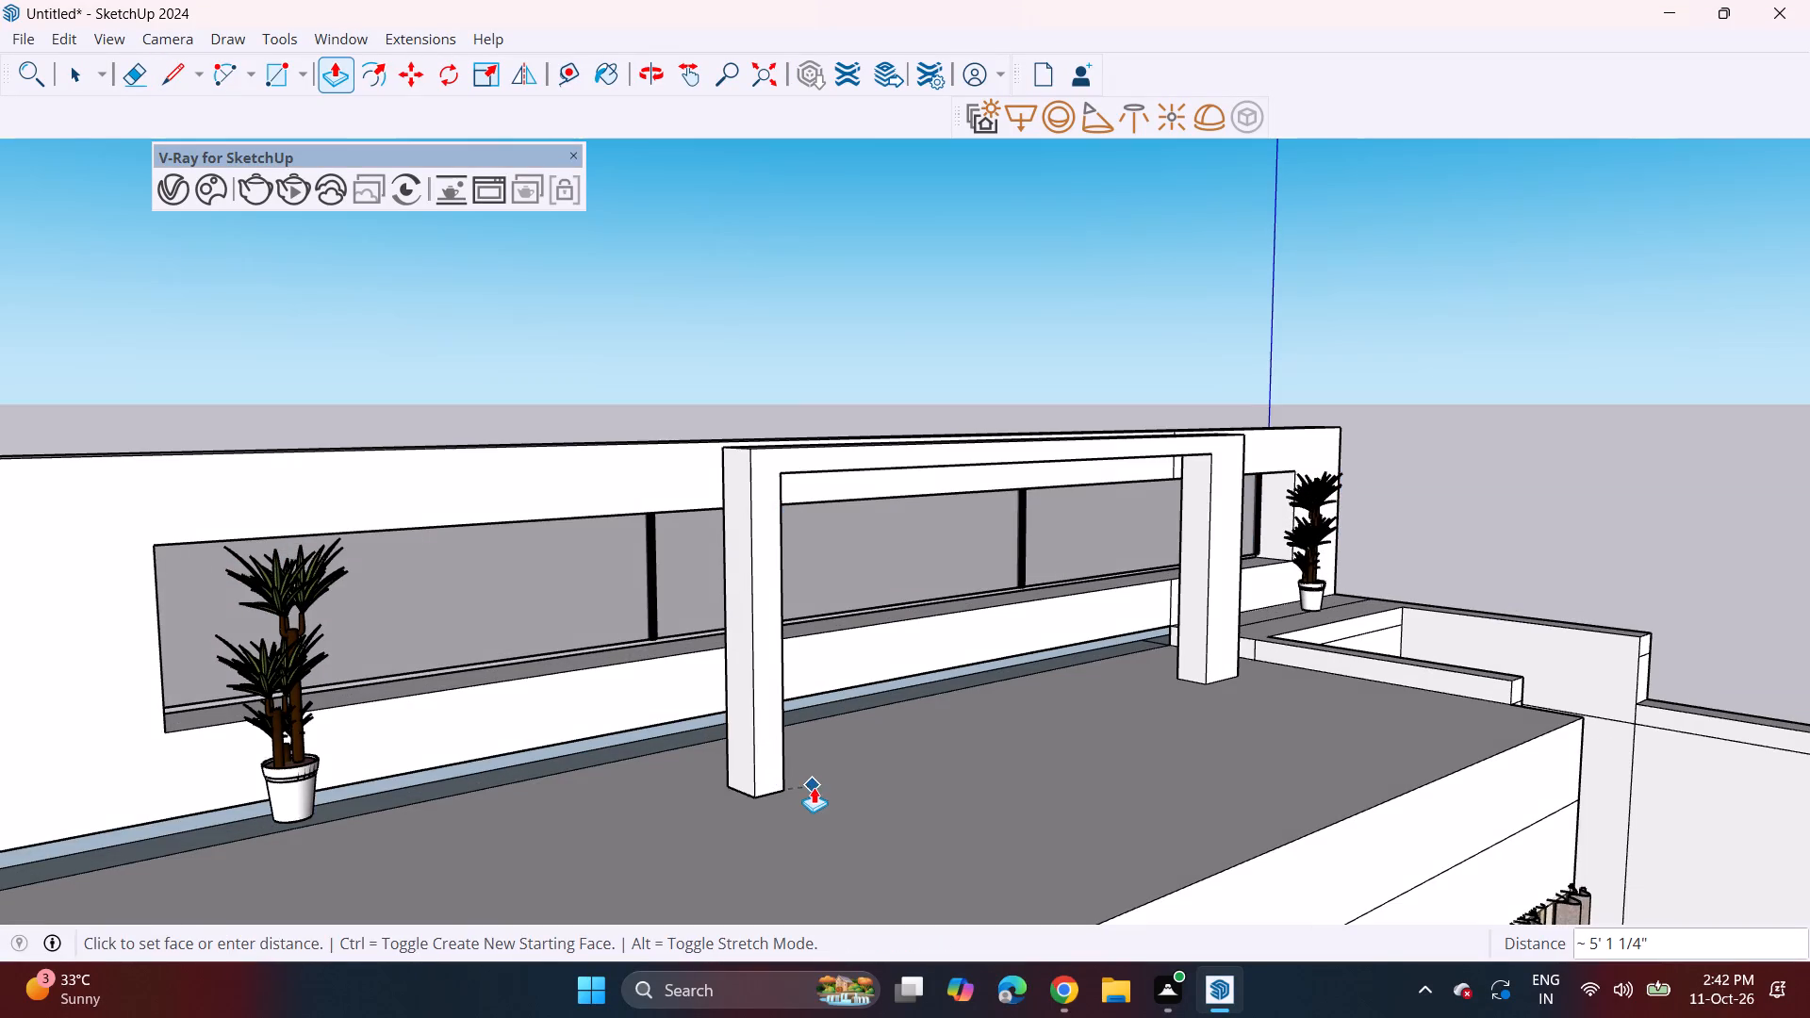
click(814, 787)
Draw a vertical line on the beam's slab-facing side, from the second post's inner corner up to the beam's top edge.
middle_drag(878, 649, 476, 727)
scroll(542, 508, up, 7)
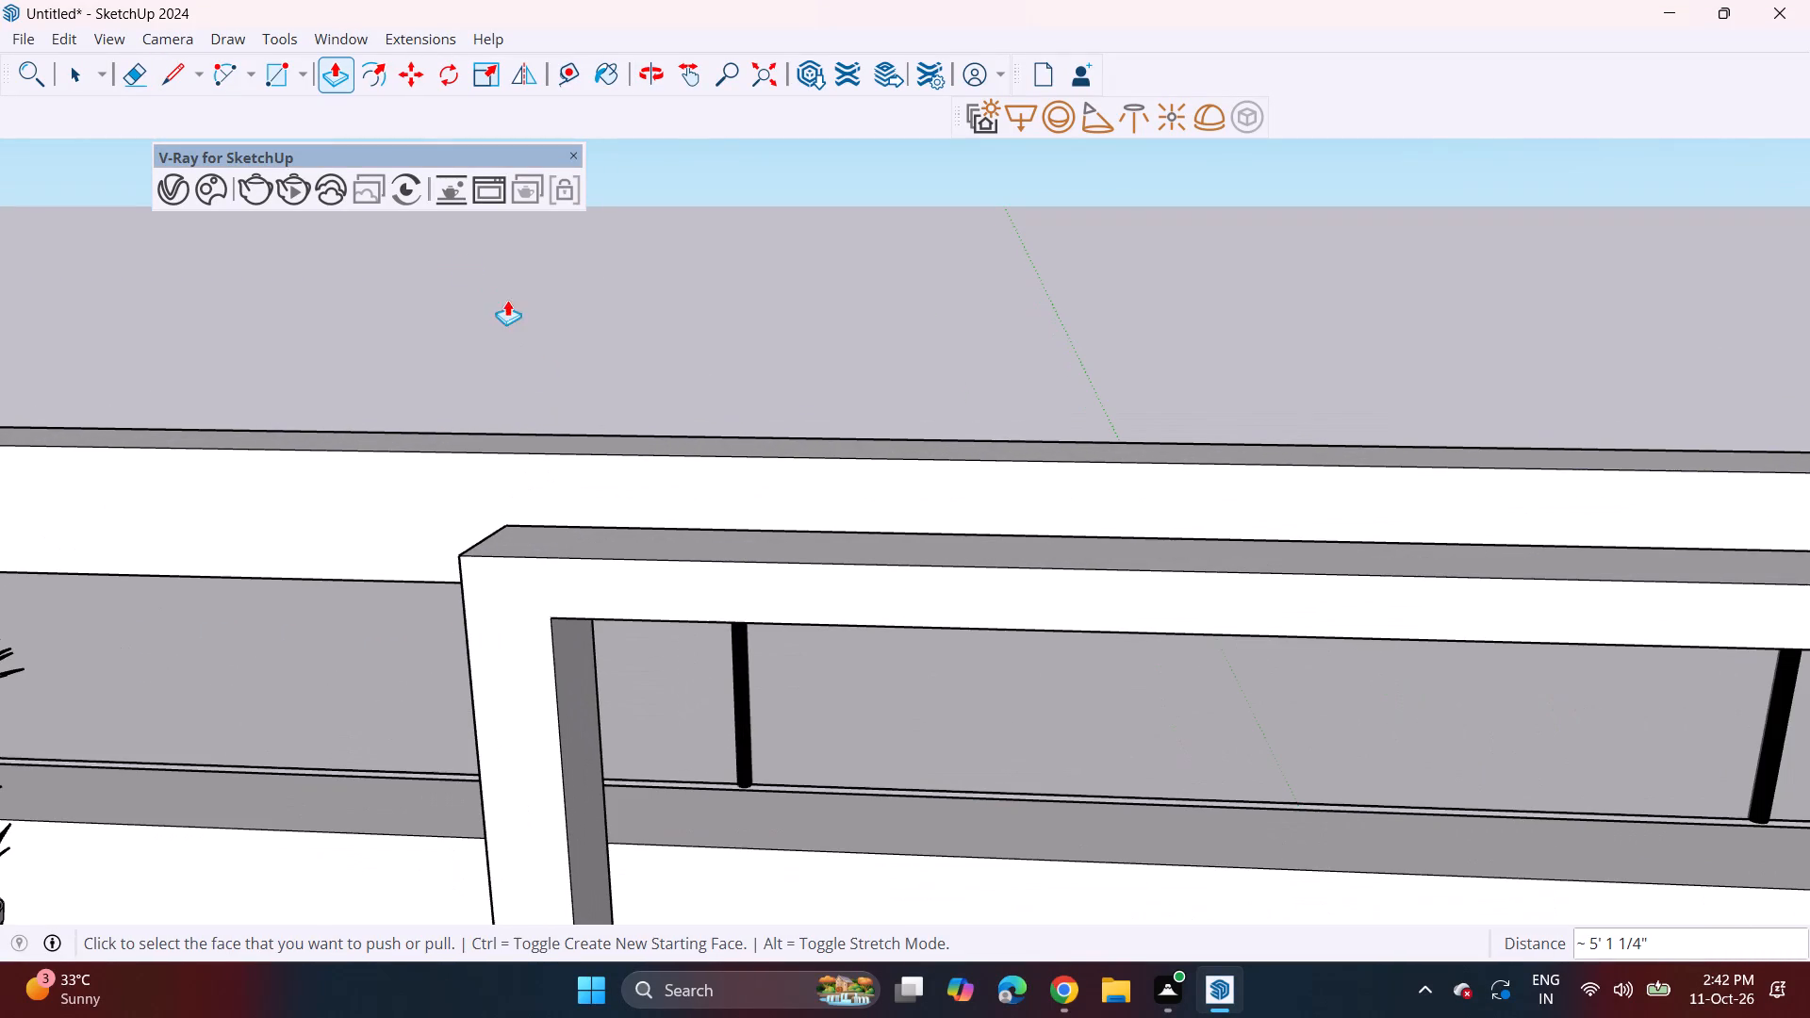
drag(175, 73, 187, 74)
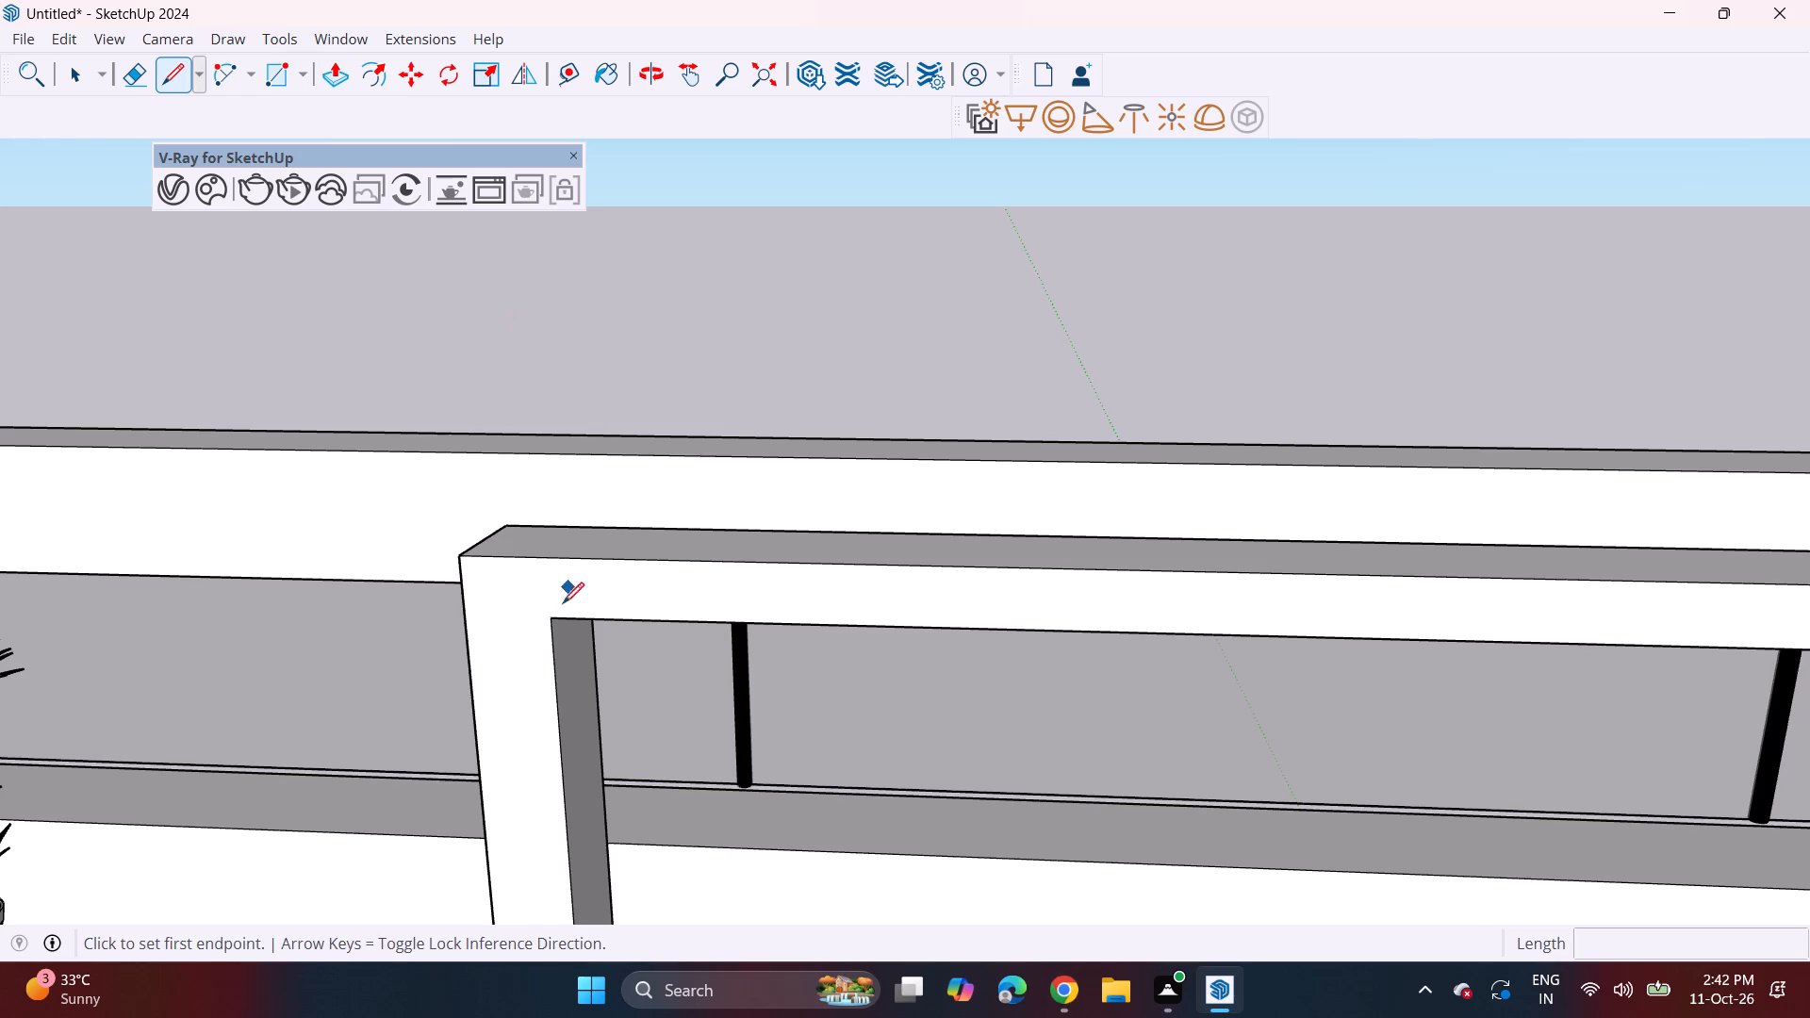
click(549, 632)
click(551, 616)
drag(545, 562, 546, 575)
click(548, 616)
scroll(560, 591, up, 3)
Copy the vertical line 6 1/16" along the beam and array it as 20 evenly spaced copies.
key(space)
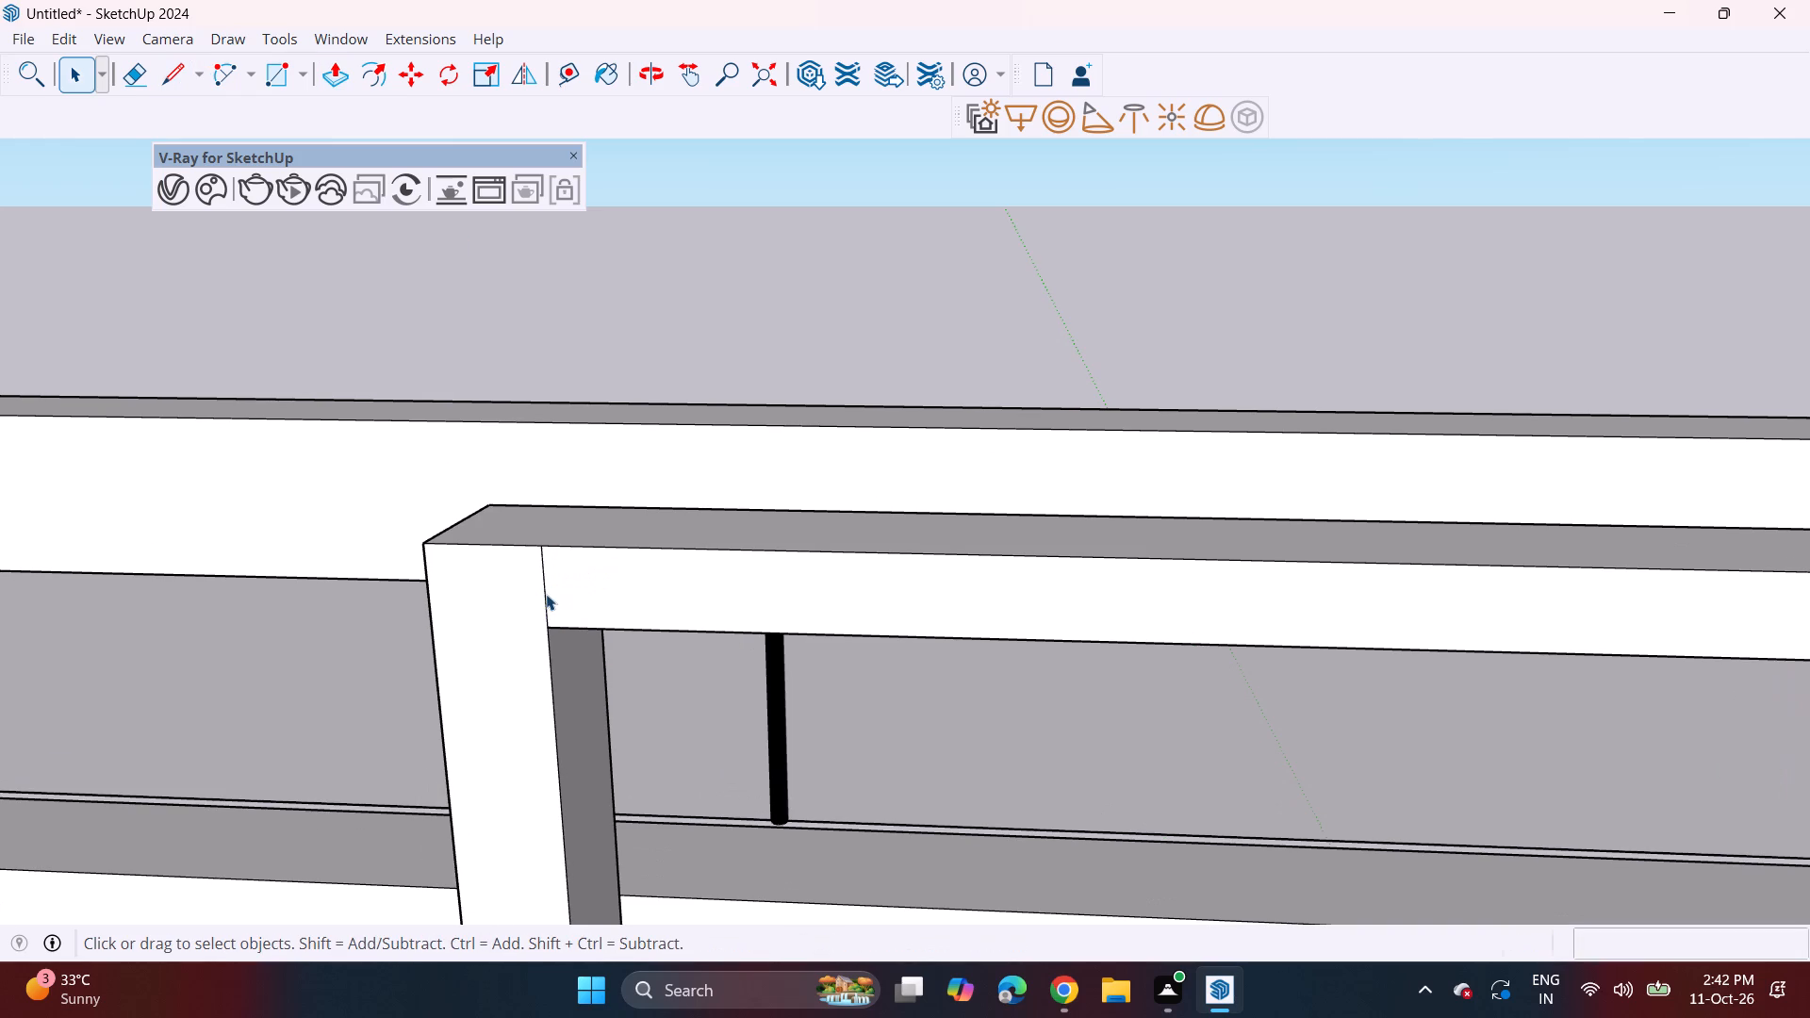
click(546, 594)
key(m)
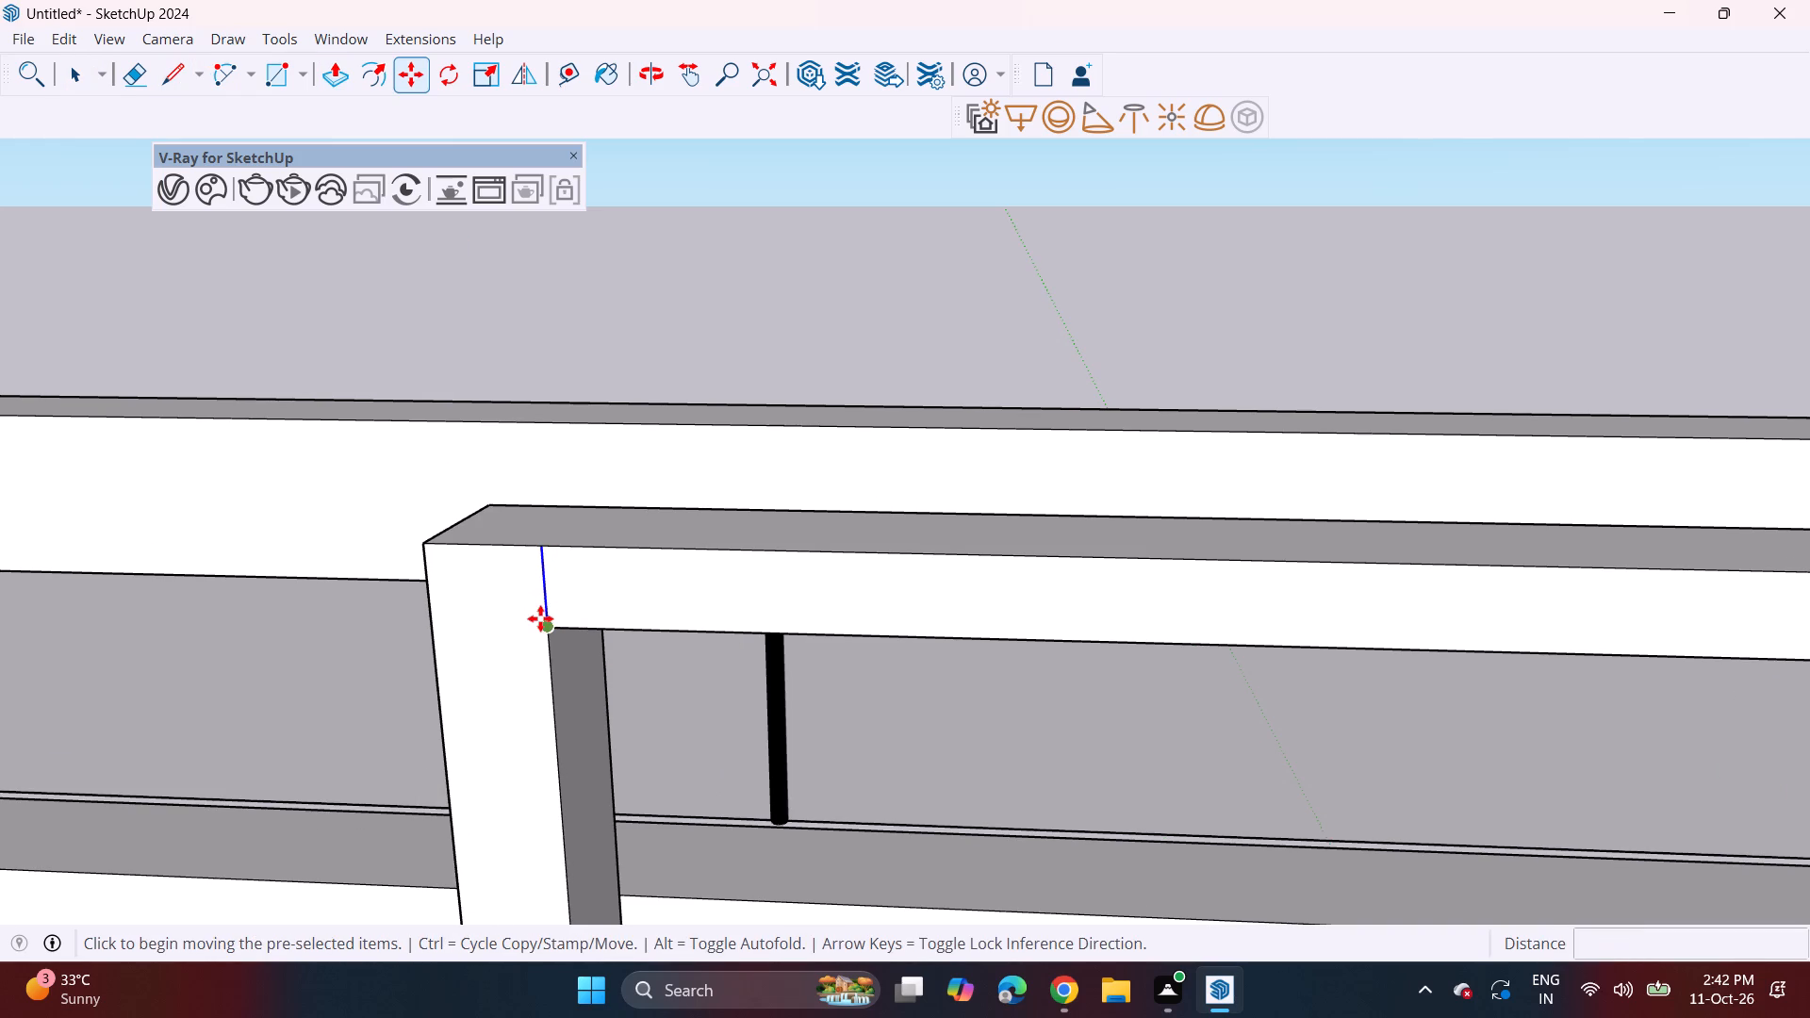
click(541, 624)
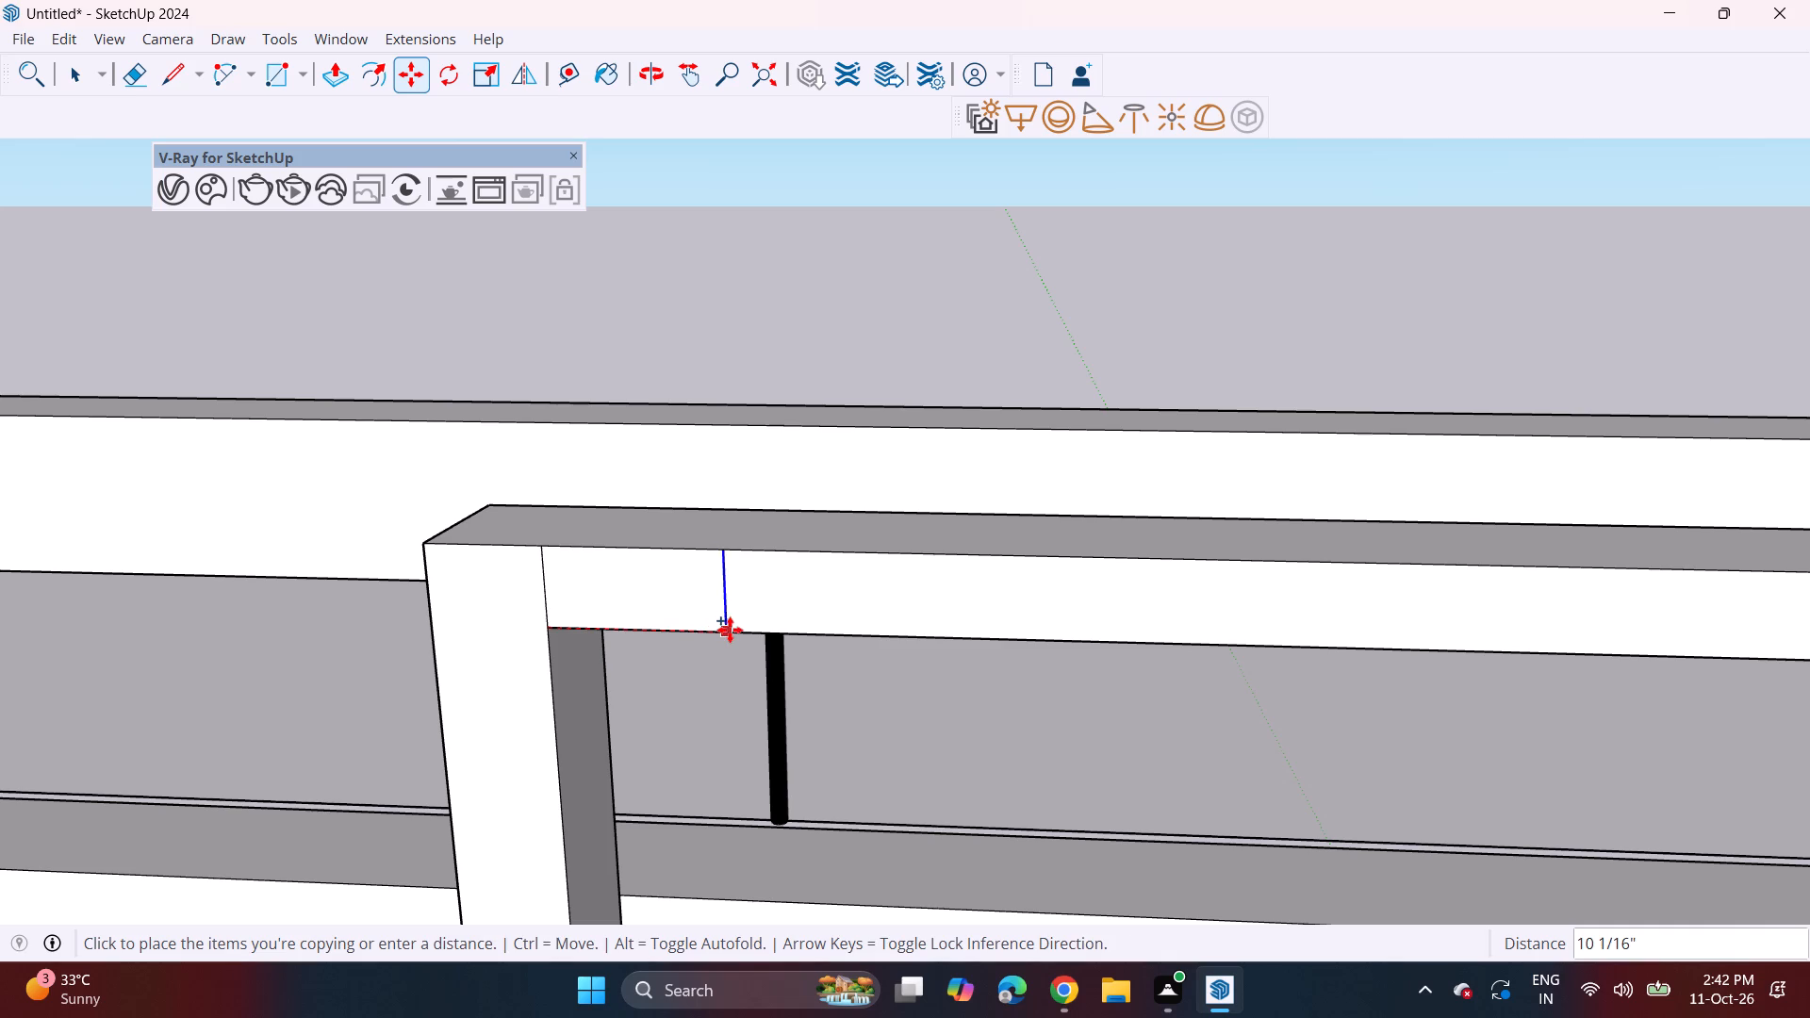
click(654, 630)
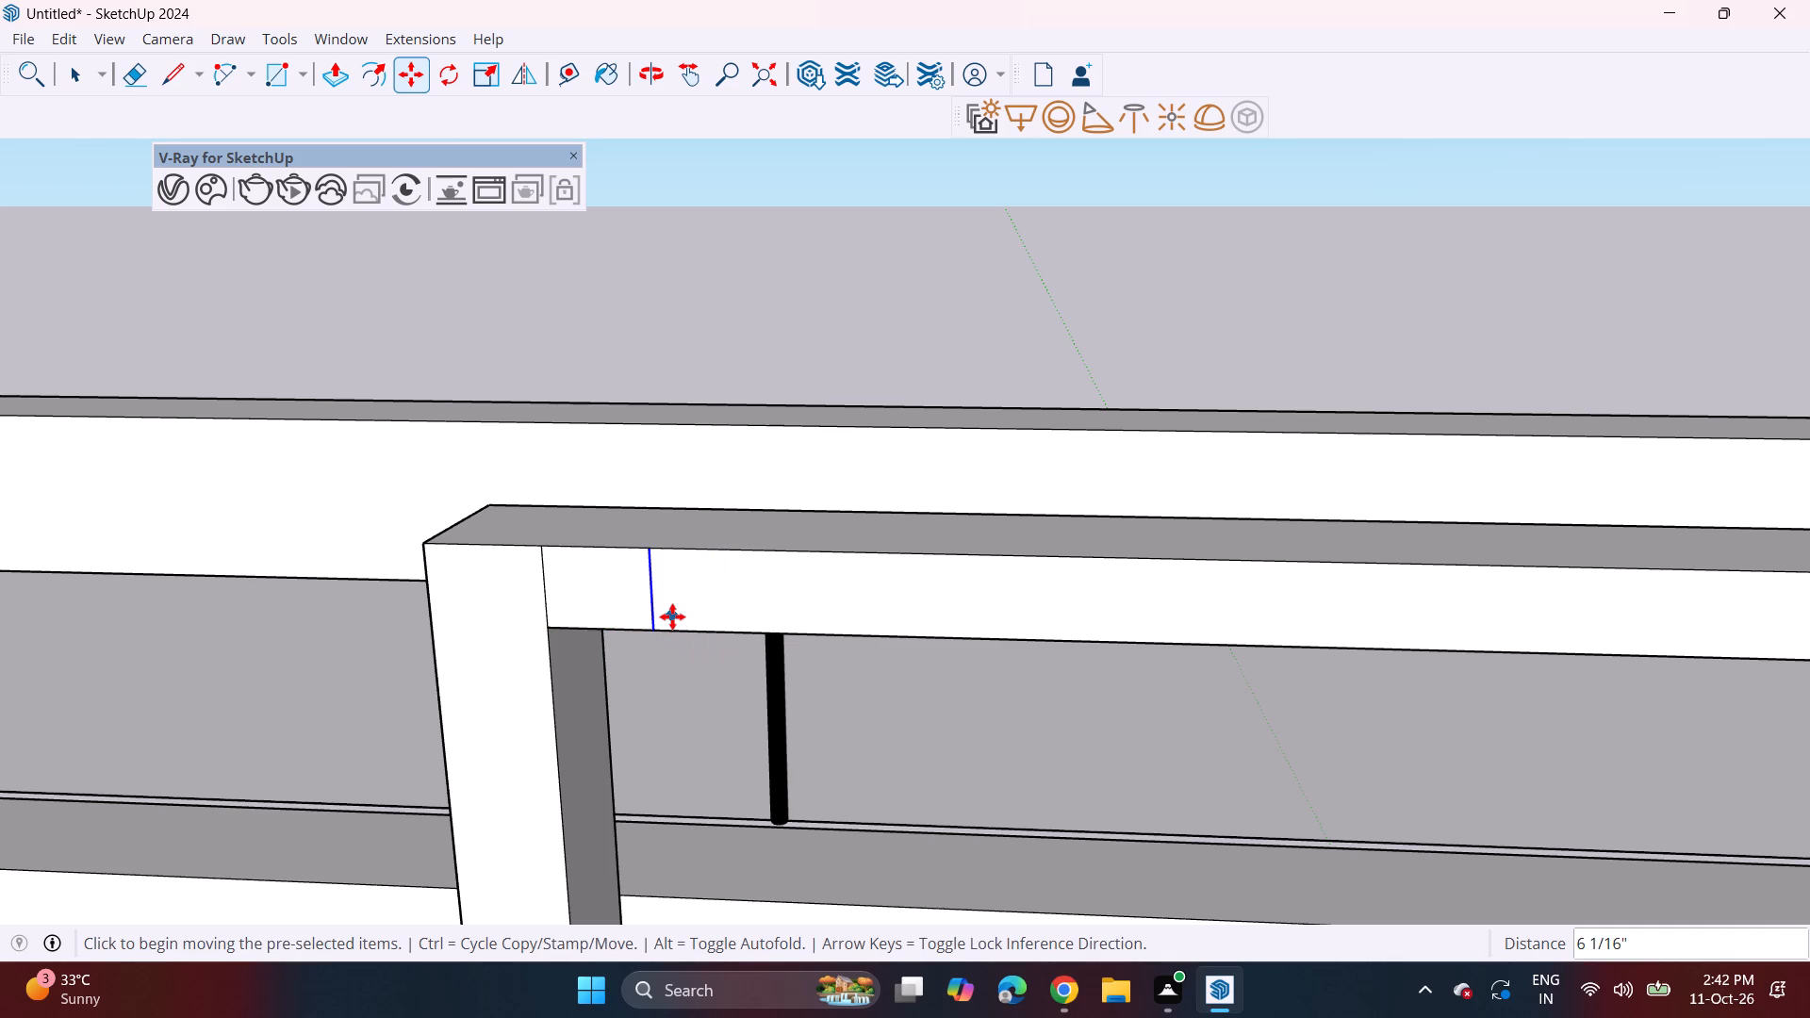
key(shift+asterisk)
text(20)
key(Return)
Draw four more vertical lines about 4 3/4" long to divide the remaining beam face up to the first post's inner corner.
scroll(675, 627, down, 2)
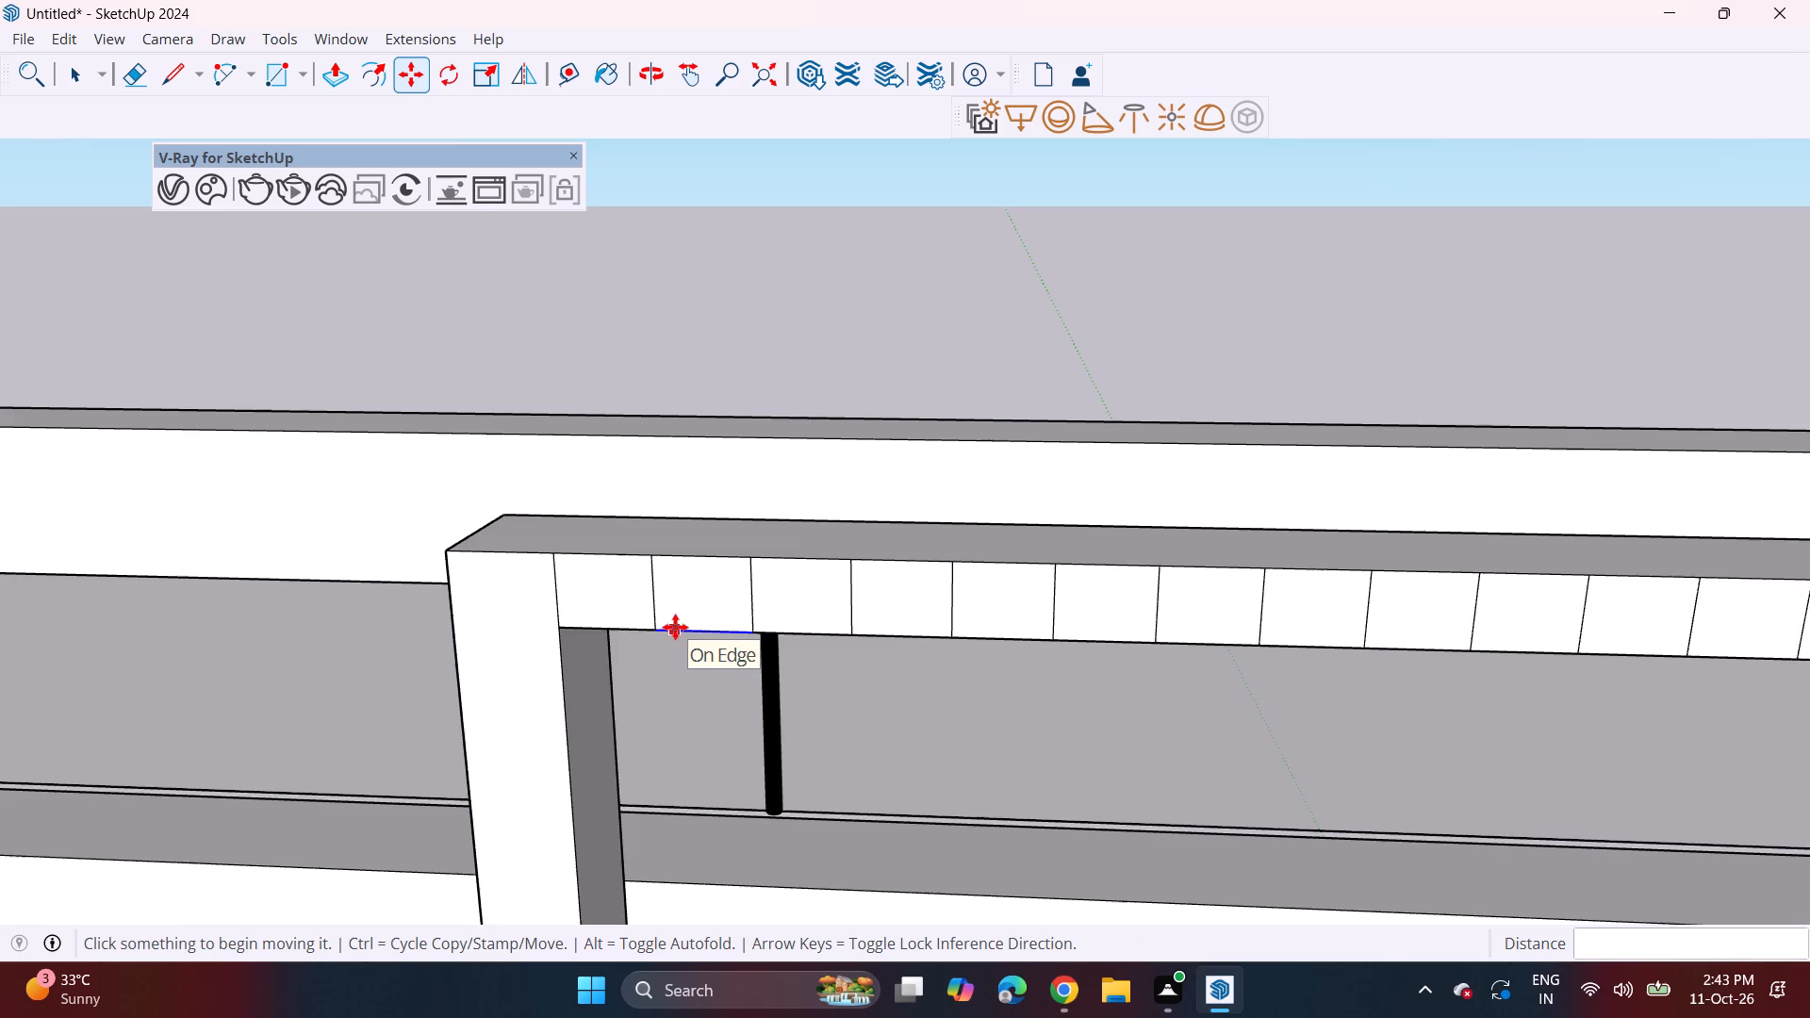
scroll(675, 627, down, 16)
middle_drag(1048, 641, 844, 662)
scroll(844, 660, up, 4)
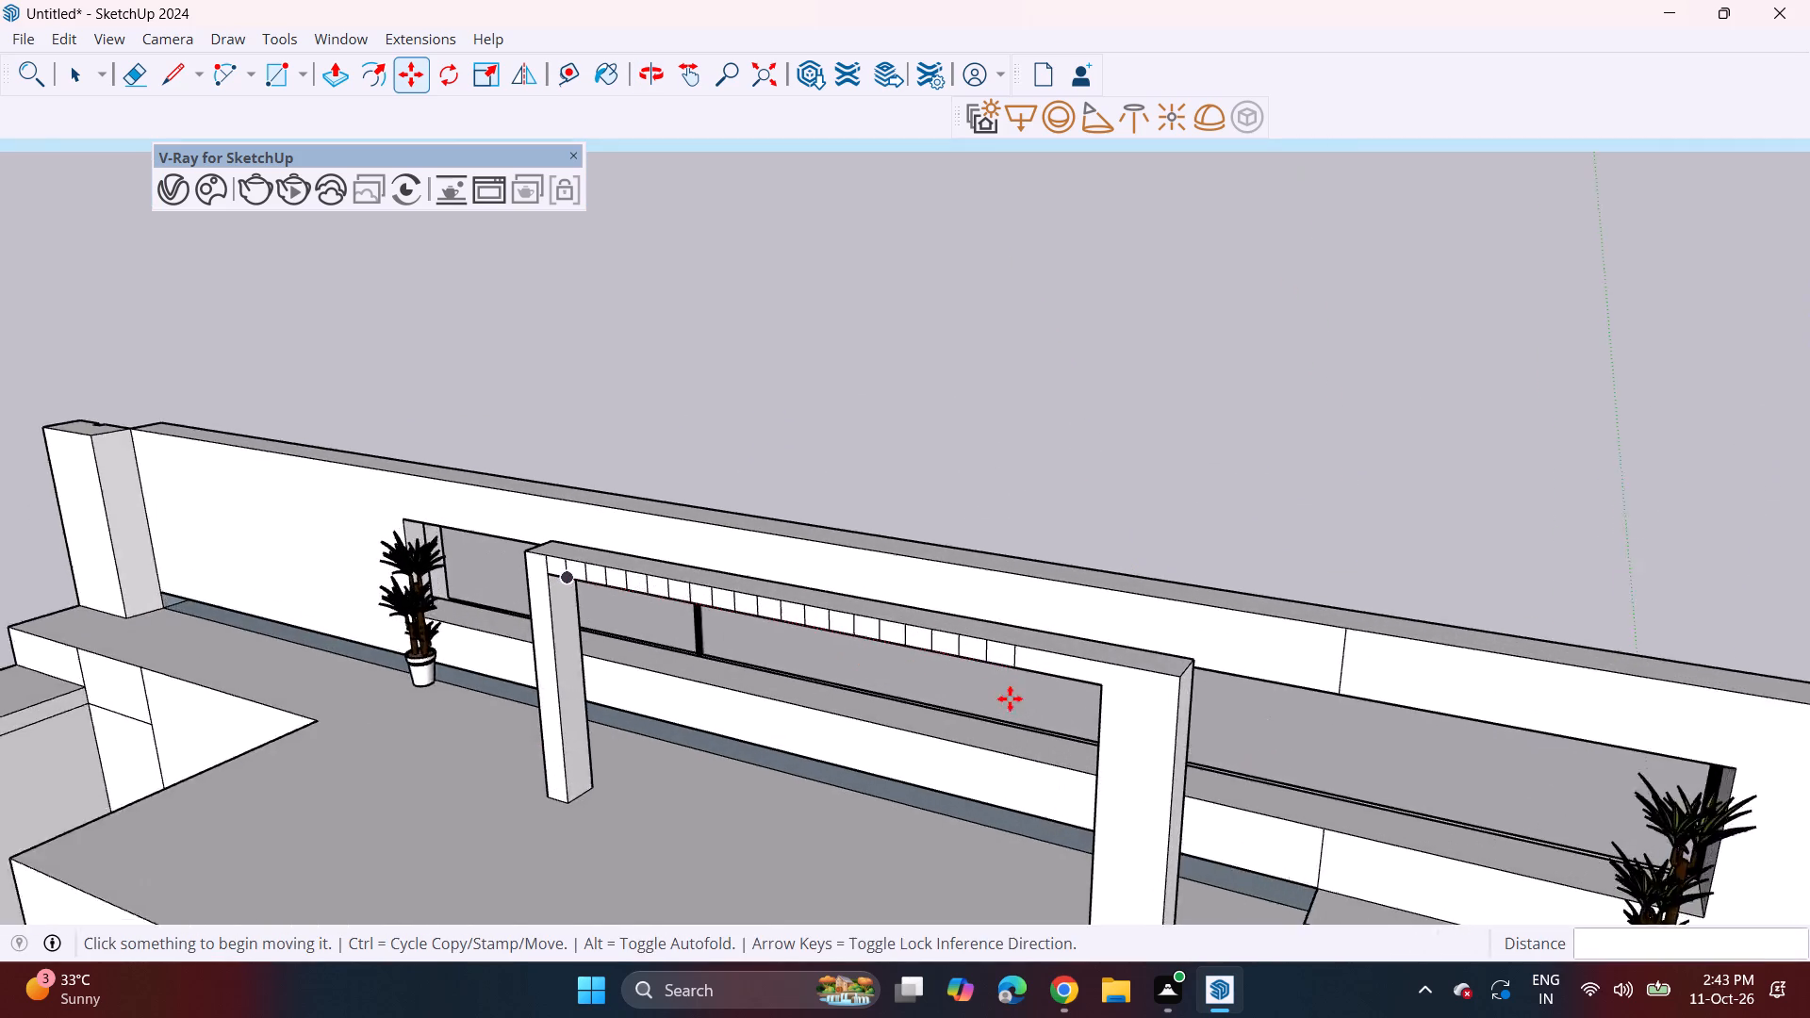
scroll(1010, 698, up, 5)
click(177, 74)
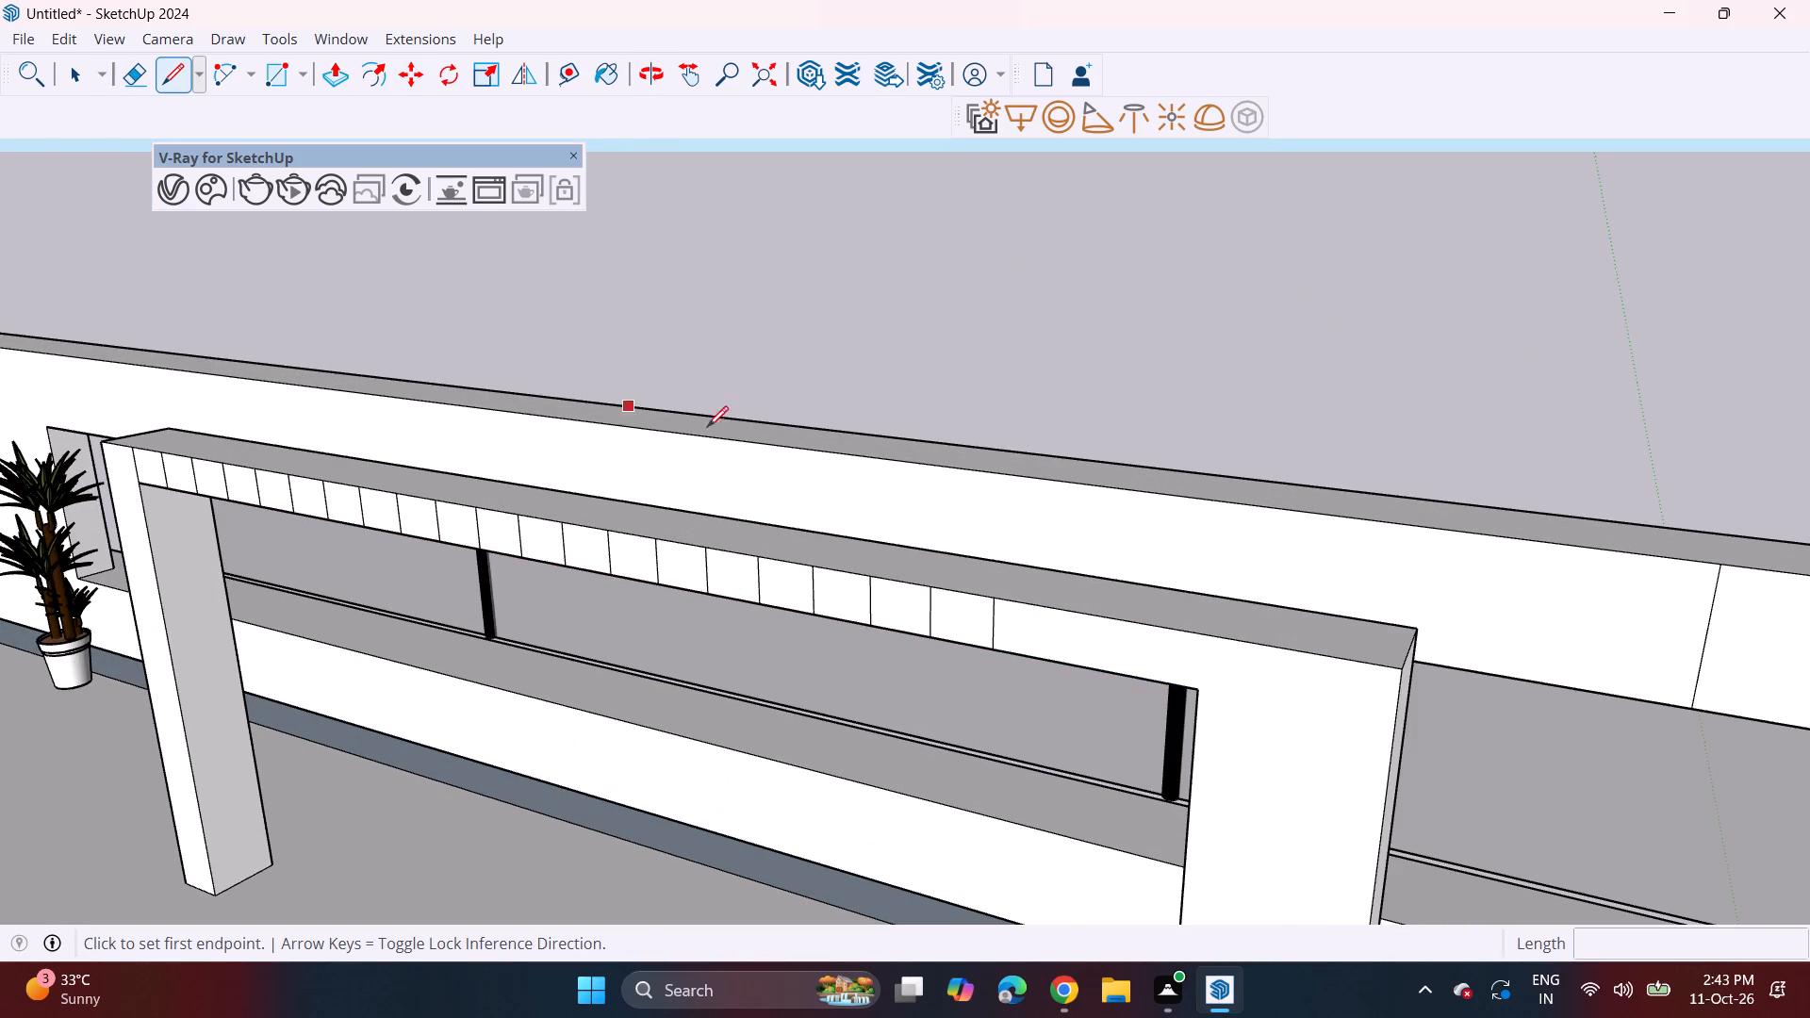
click(1051, 614)
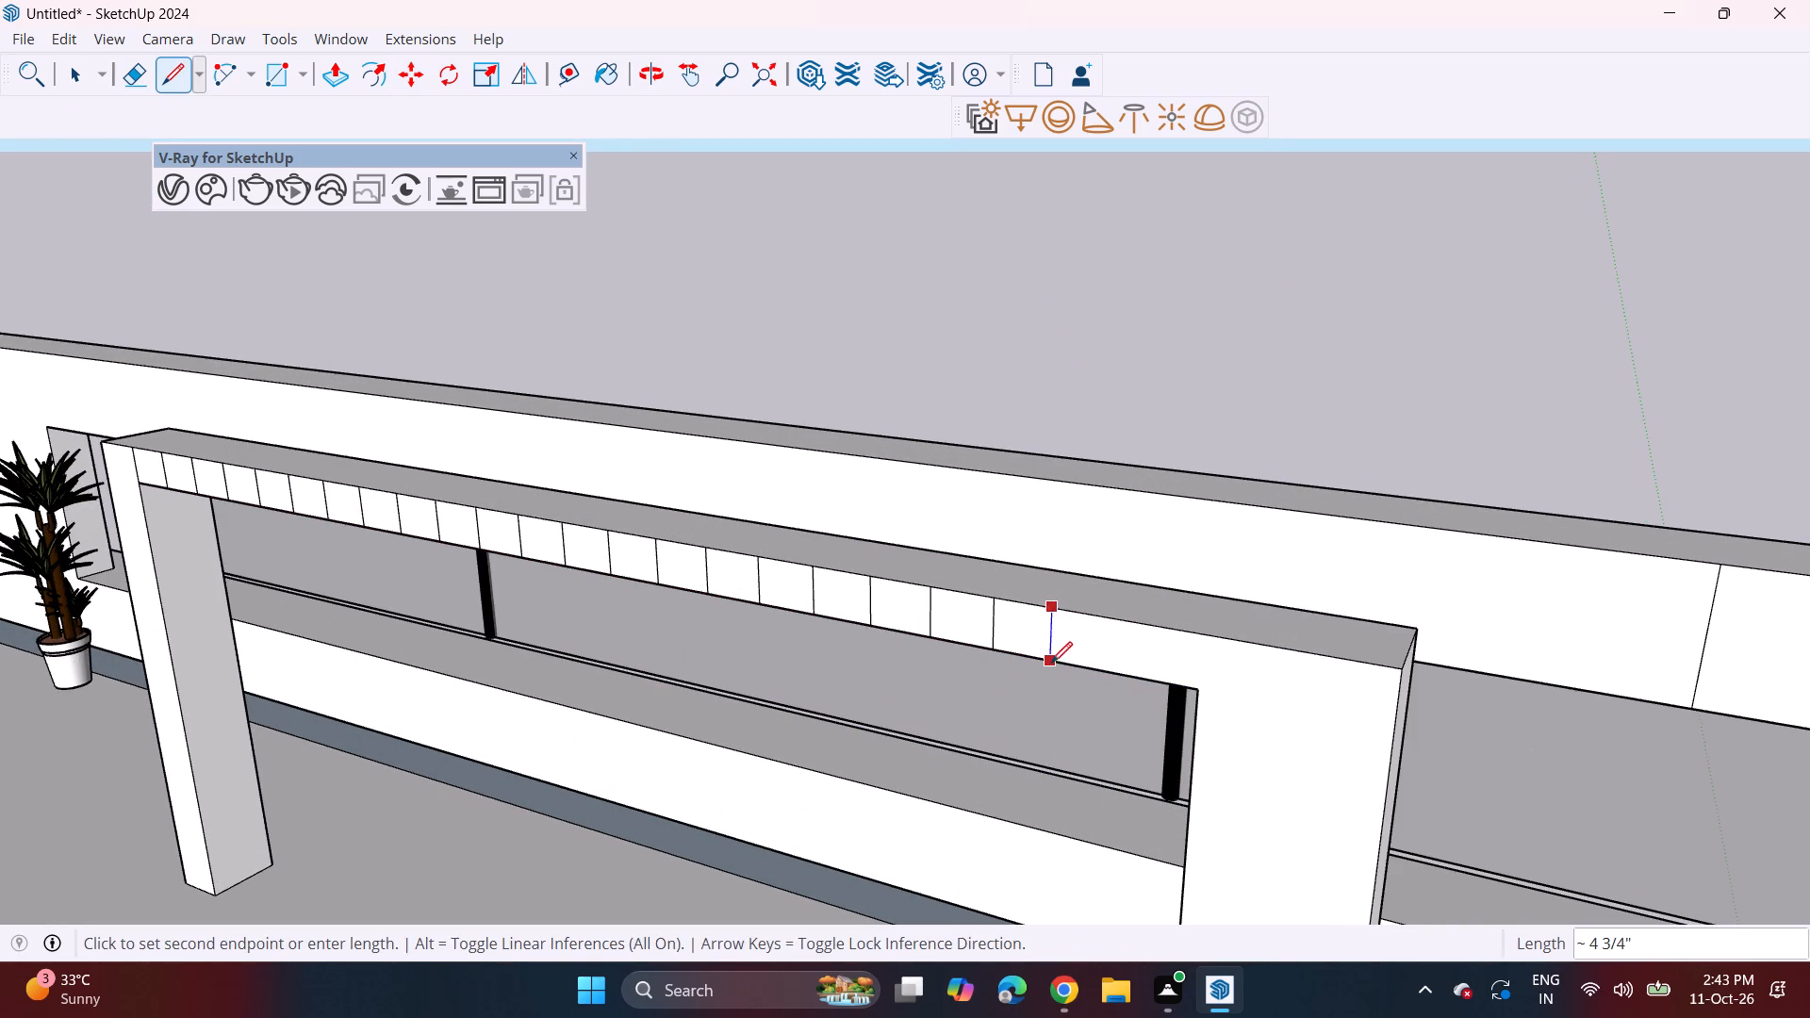
click(1051, 663)
click(1094, 673)
click(1109, 623)
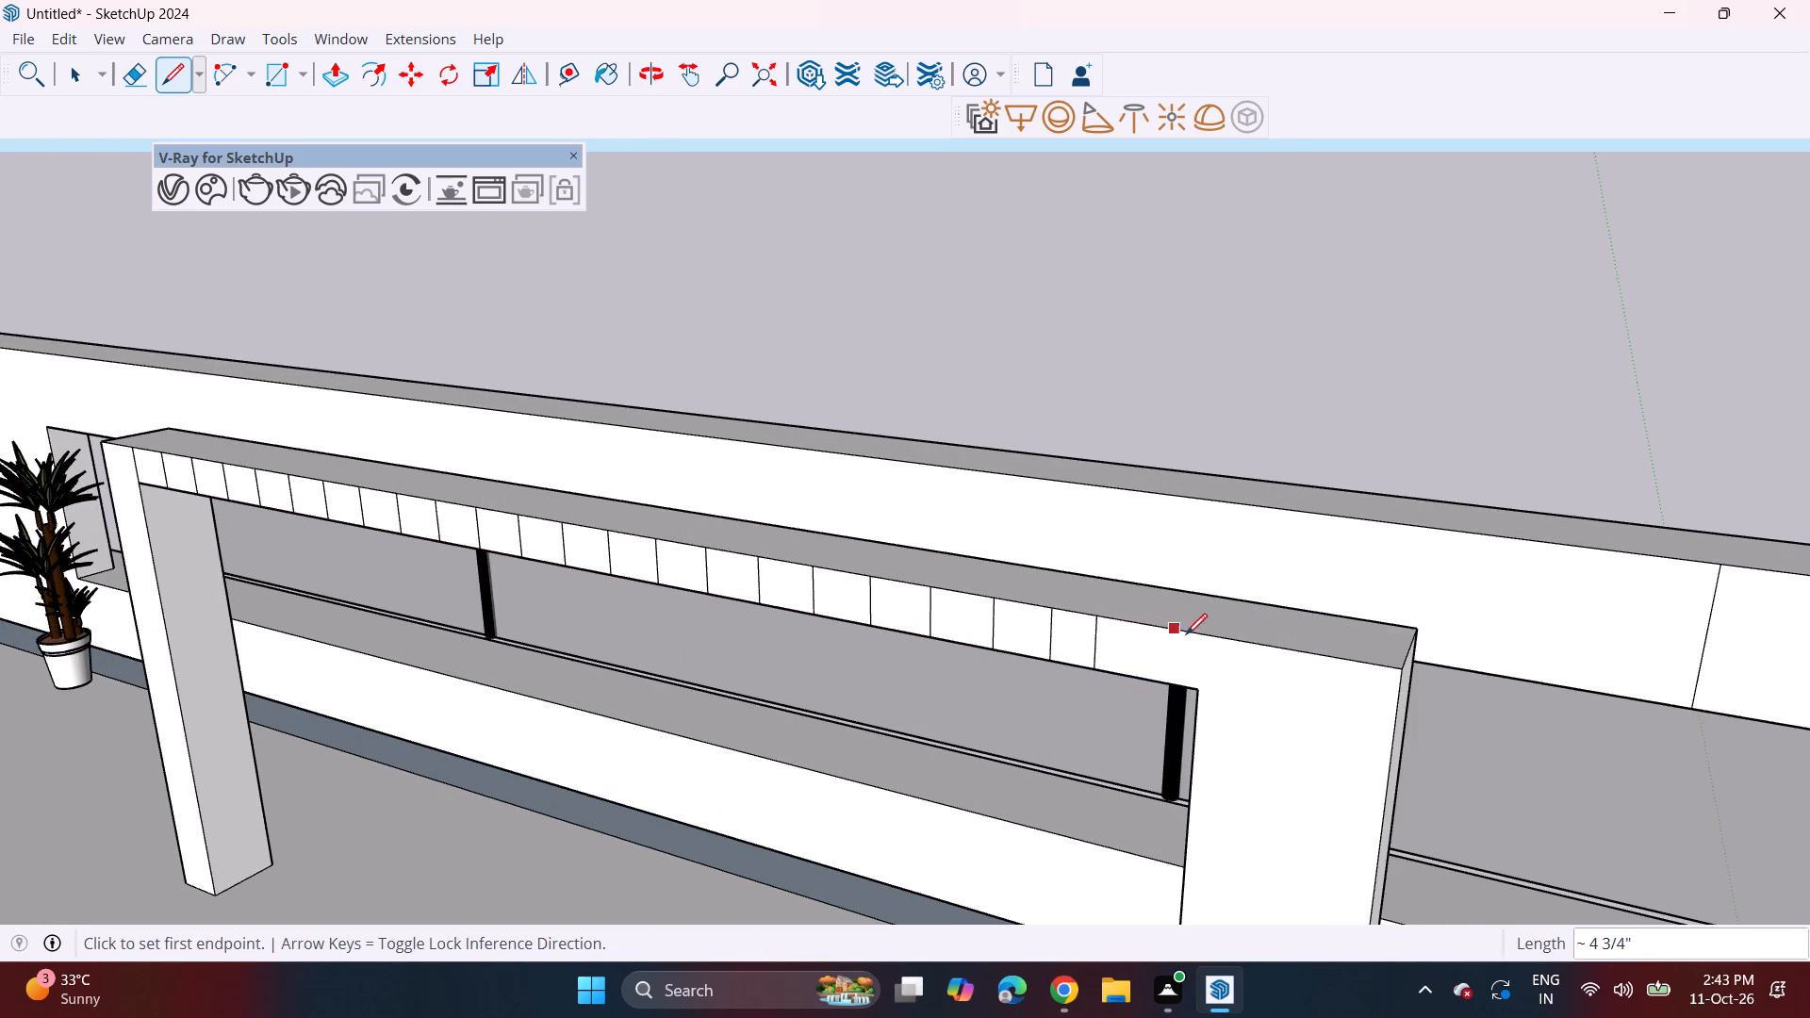
drag(1164, 625, 1167, 636)
click(1160, 677)
click(1199, 691)
click(1204, 645)
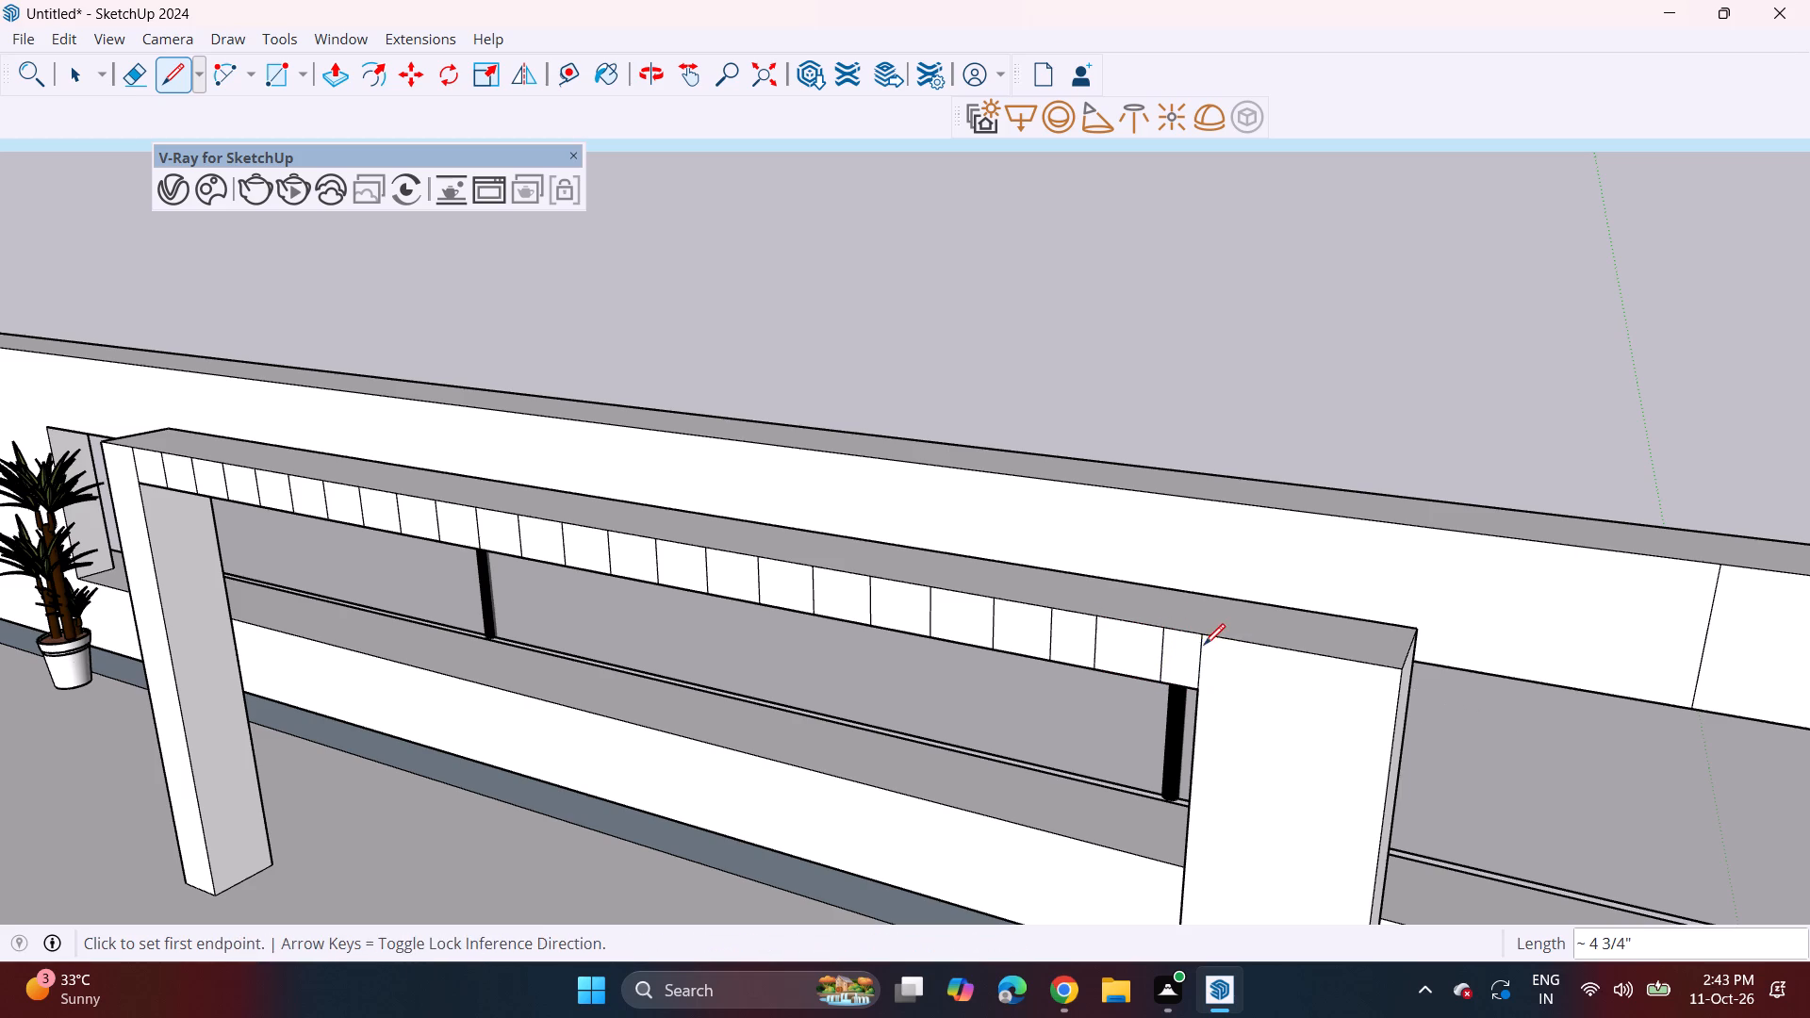
Extrude the beam-face section next to the first post about 6' 7 15/16" out over the roof slab to form a slat.
click(337, 70)
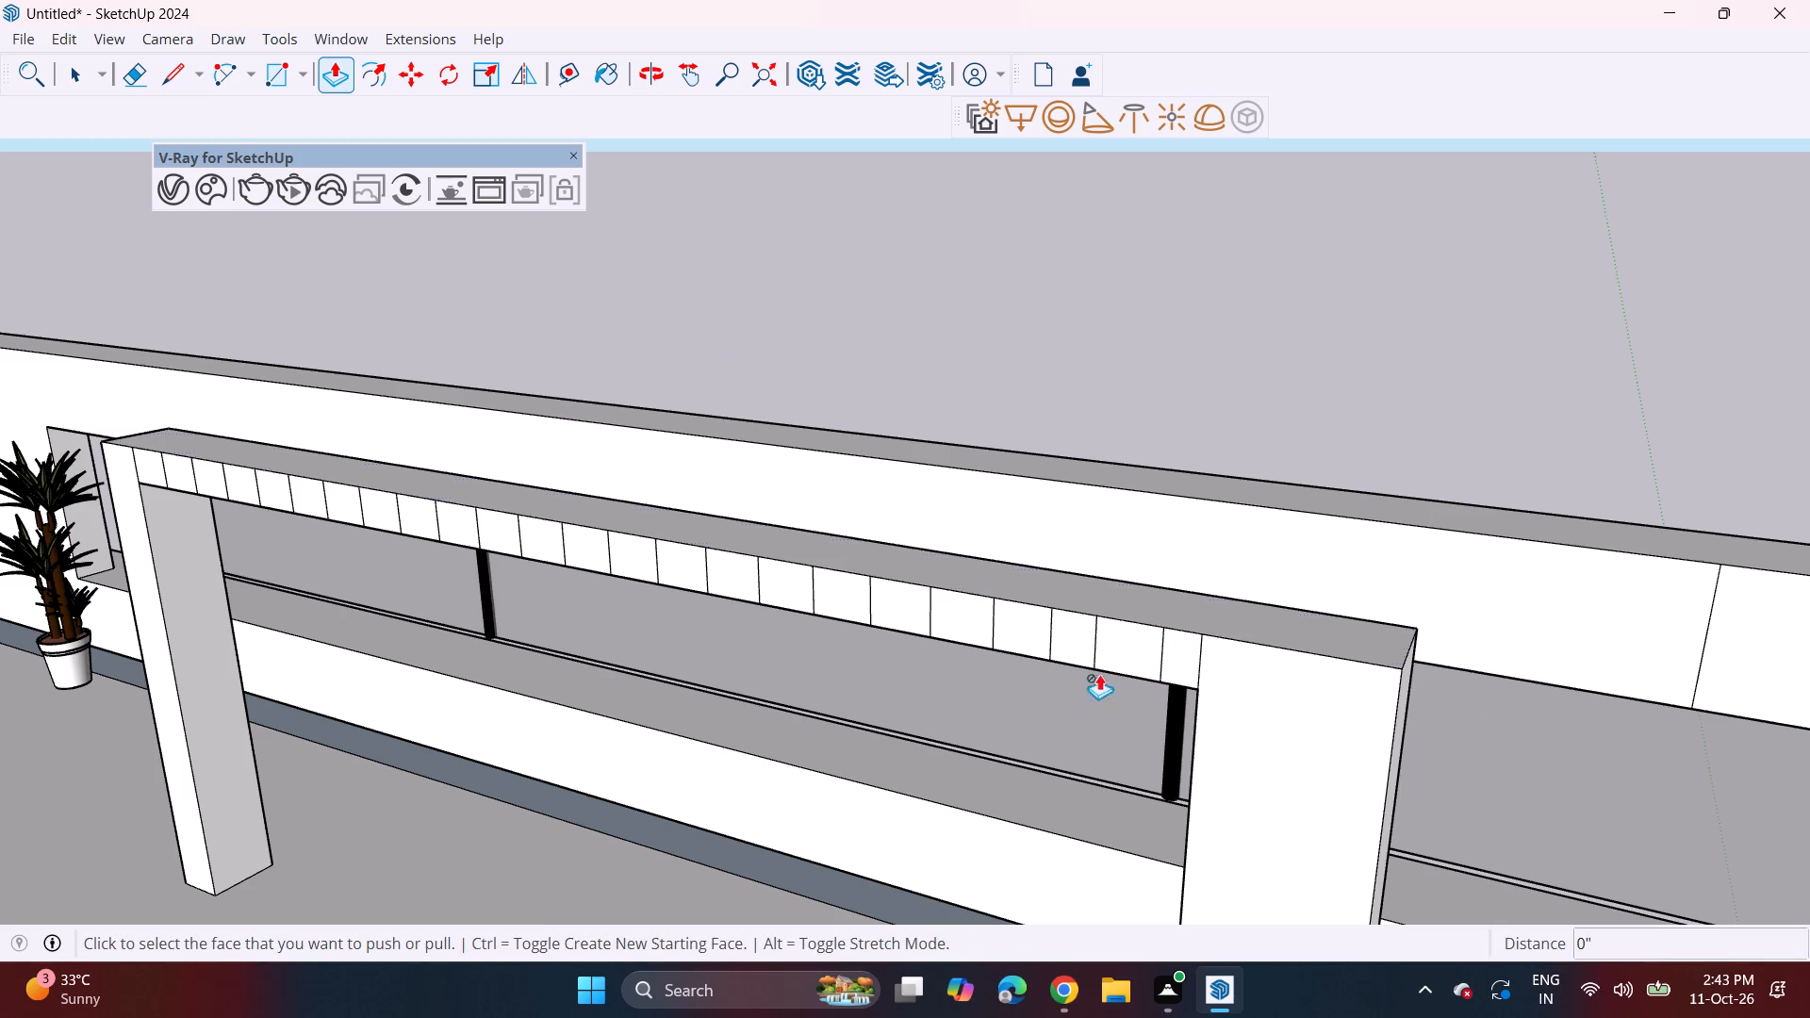
drag(1176, 649, 1163, 665)
click(1167, 666)
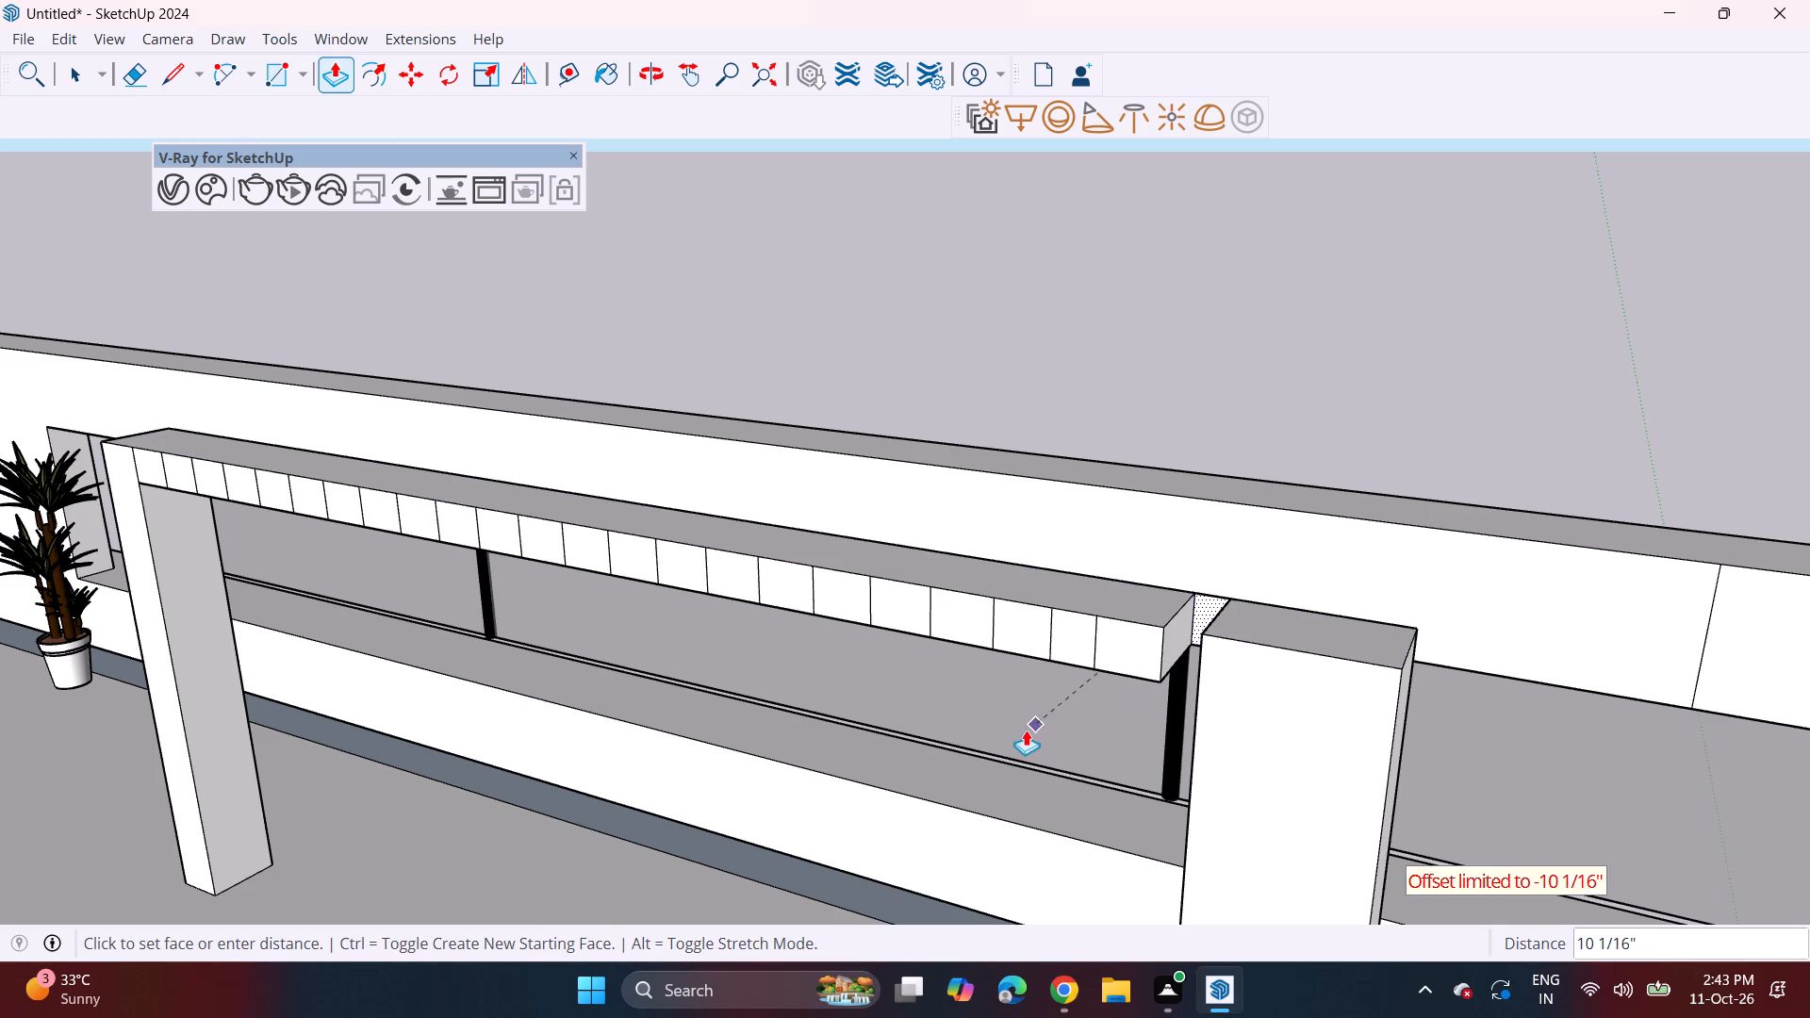
scroll(879, 754, down, 8)
shift+middle_drag(882, 721, 934, 476)
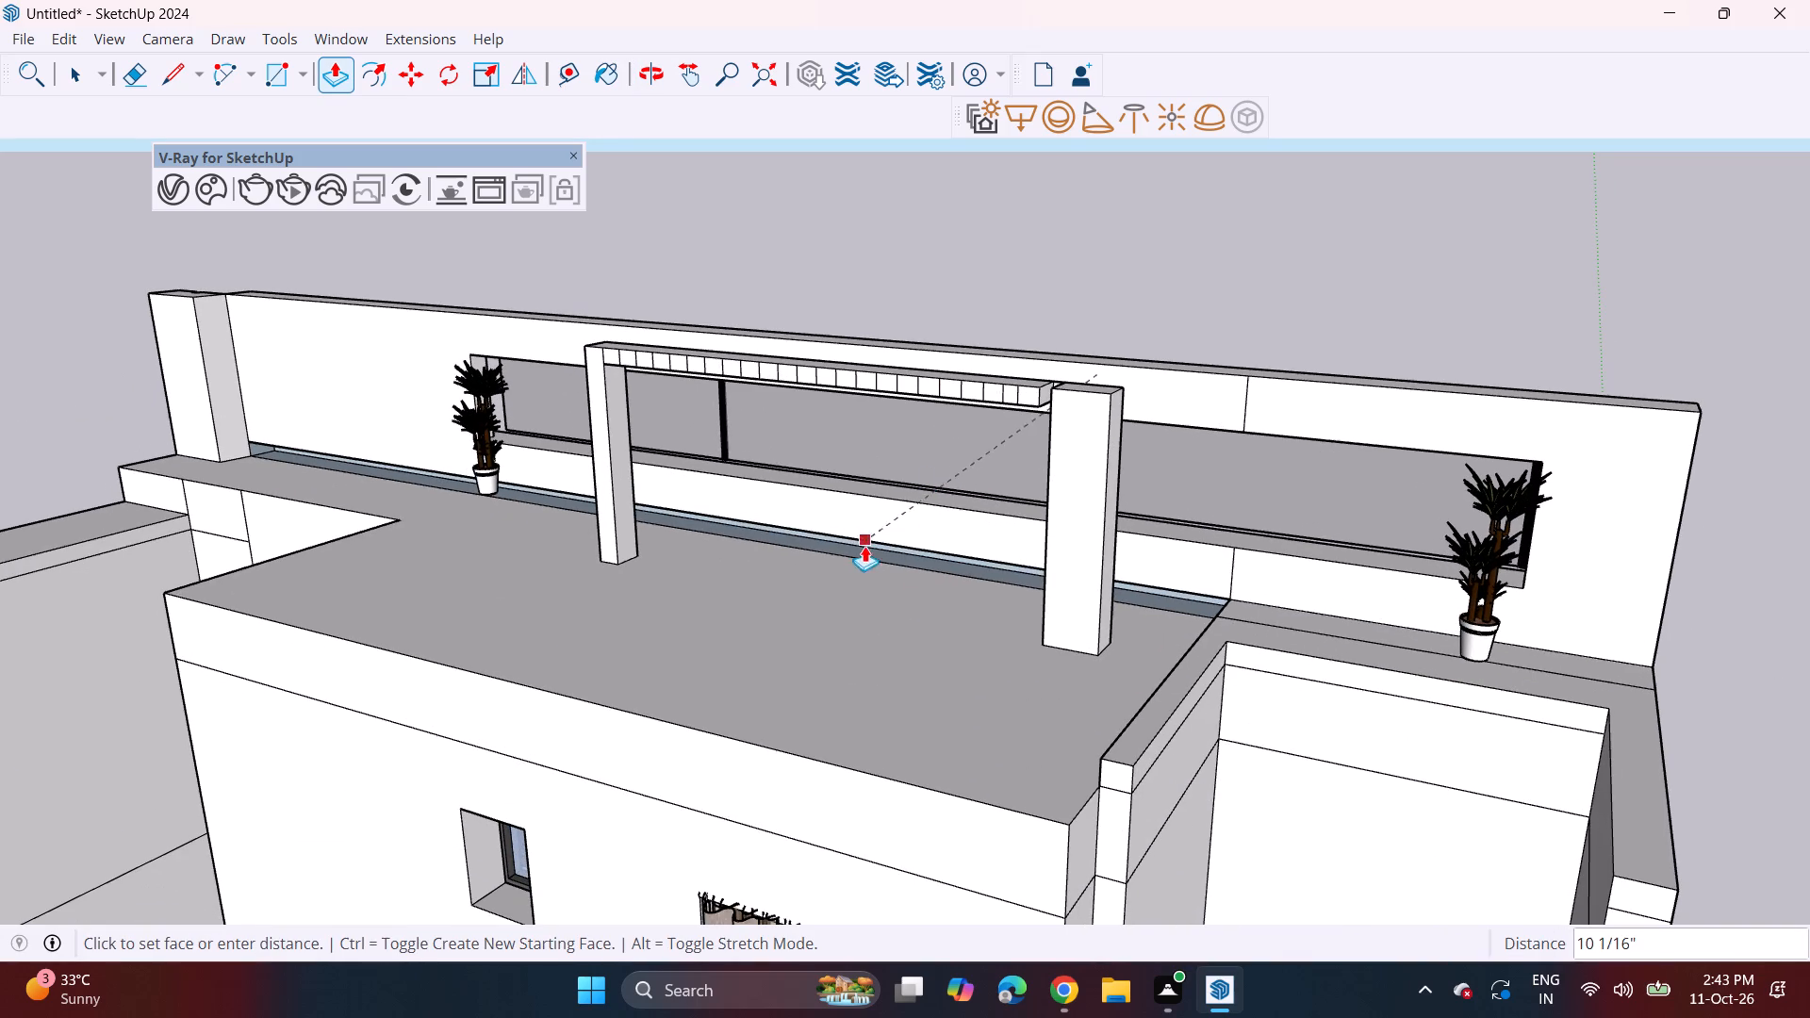
click(810, 757)
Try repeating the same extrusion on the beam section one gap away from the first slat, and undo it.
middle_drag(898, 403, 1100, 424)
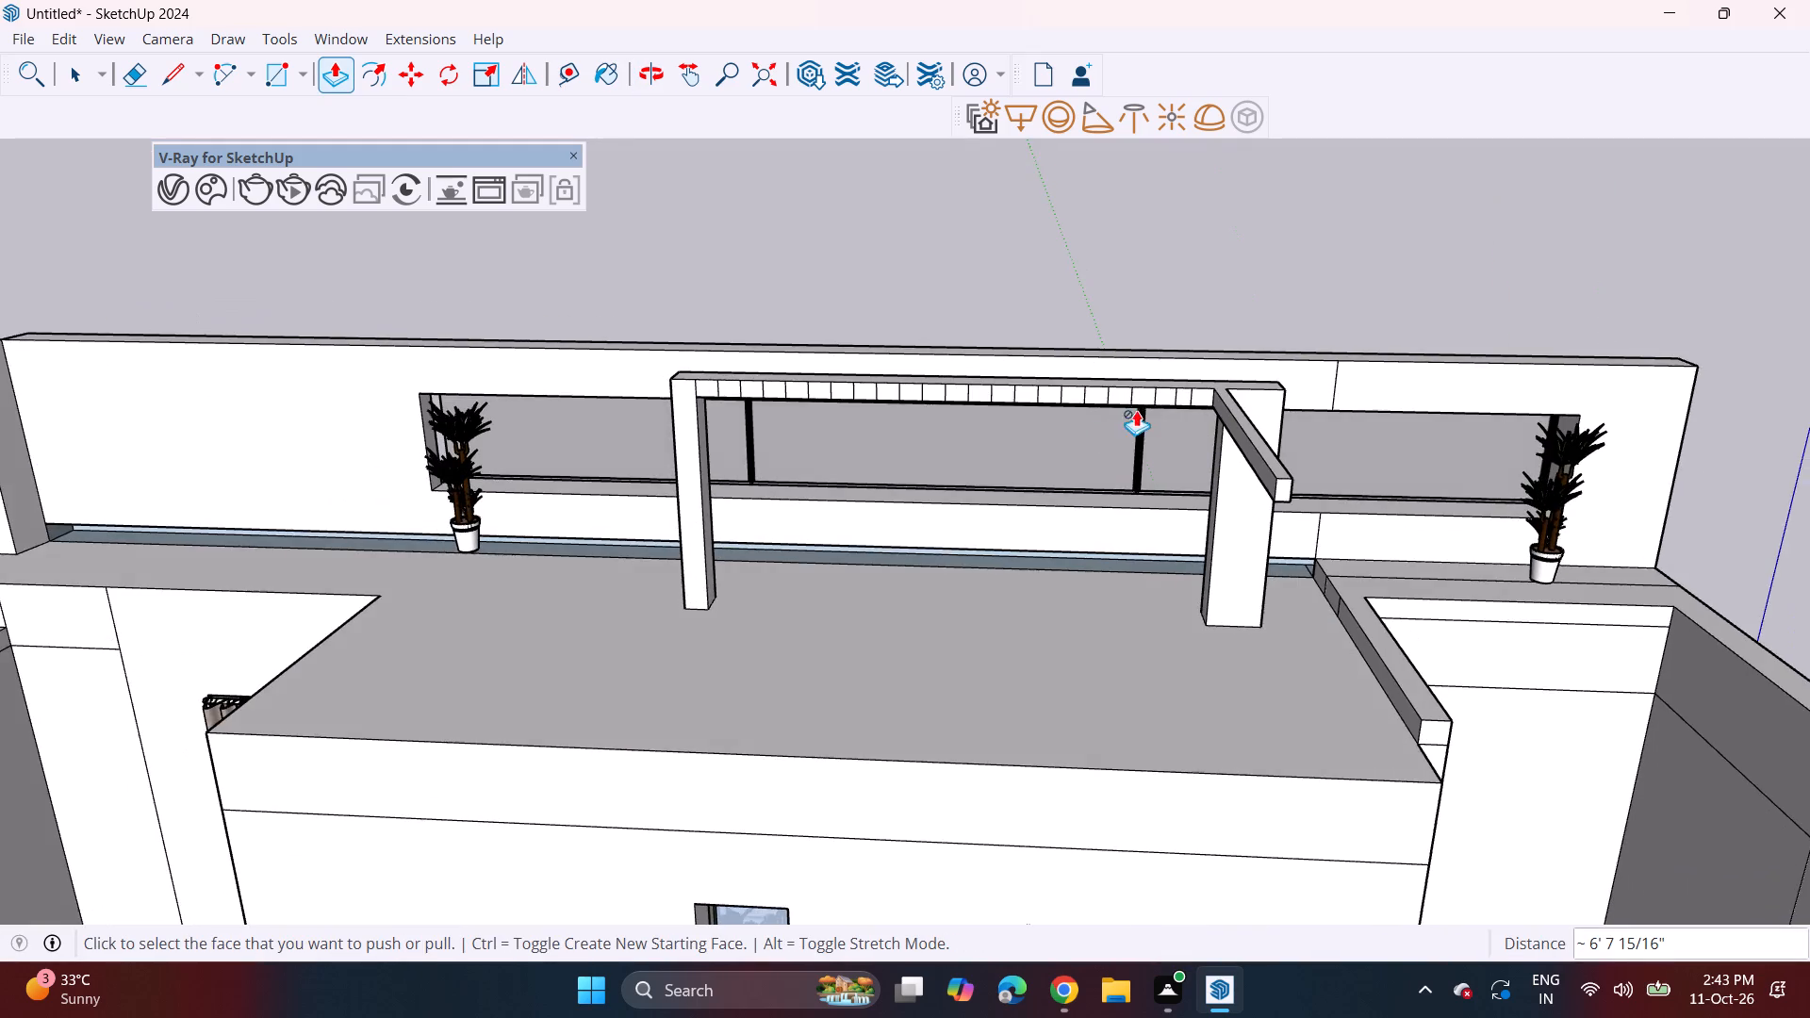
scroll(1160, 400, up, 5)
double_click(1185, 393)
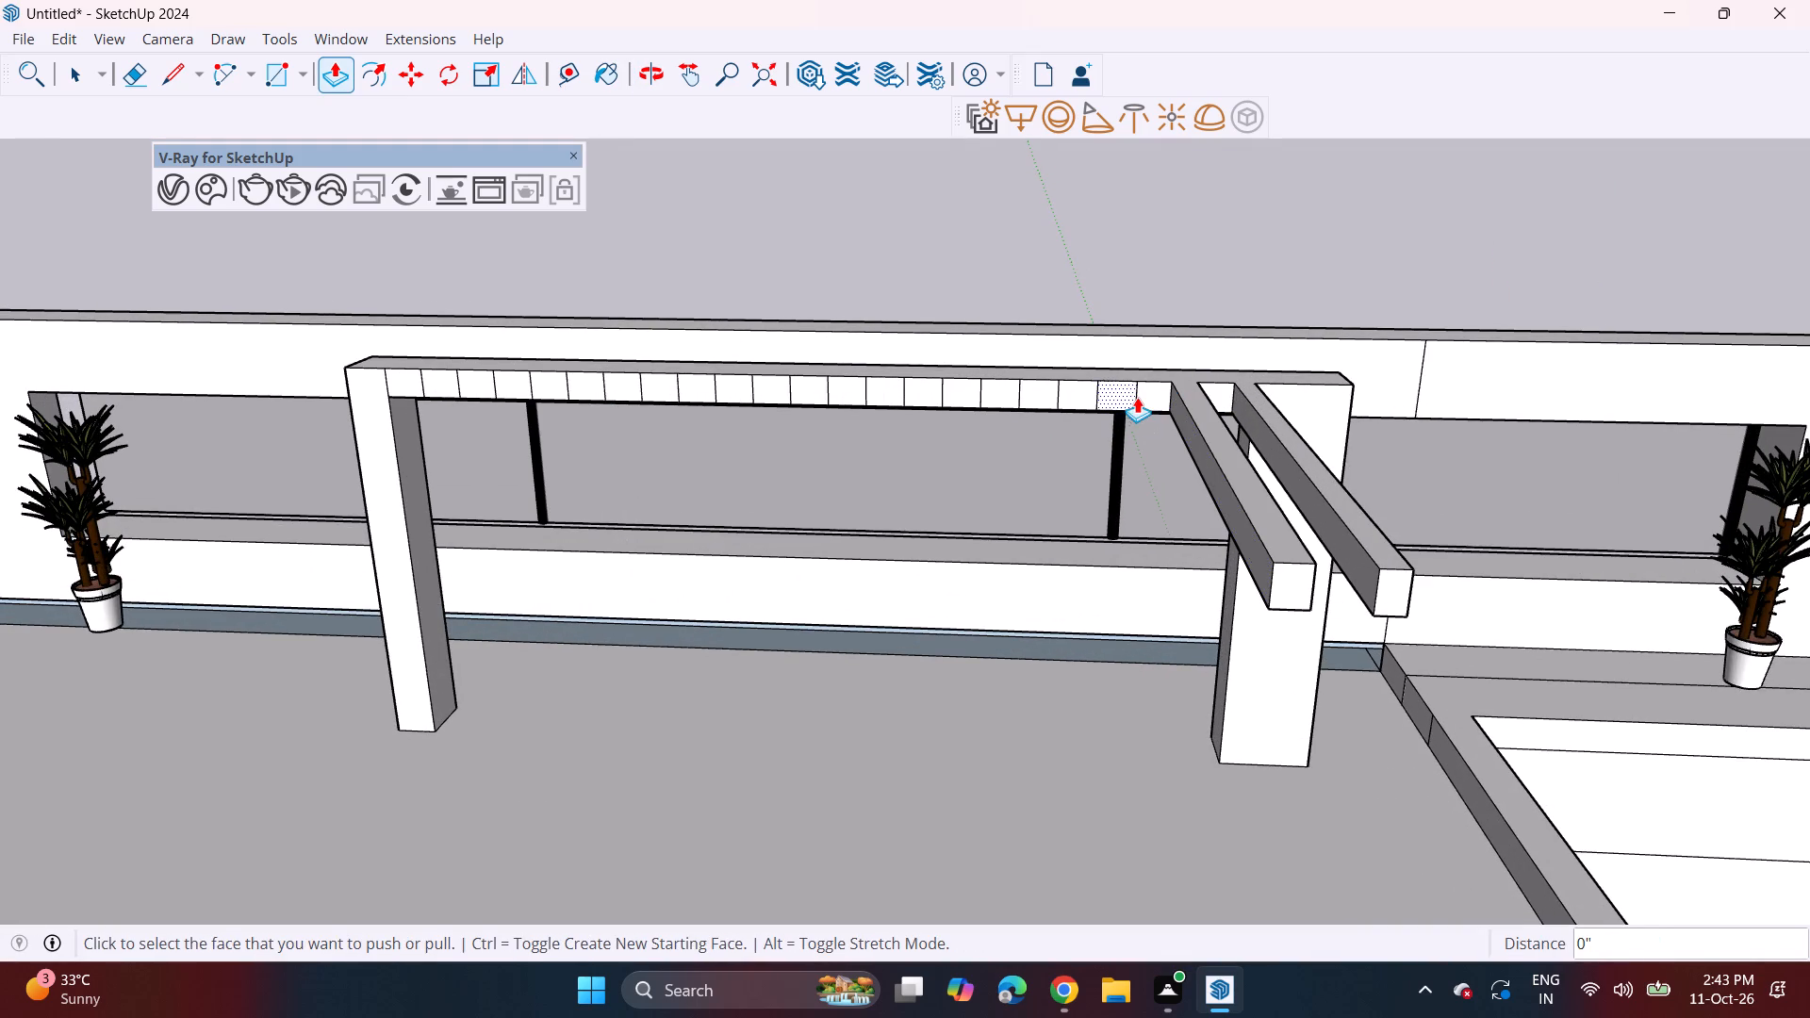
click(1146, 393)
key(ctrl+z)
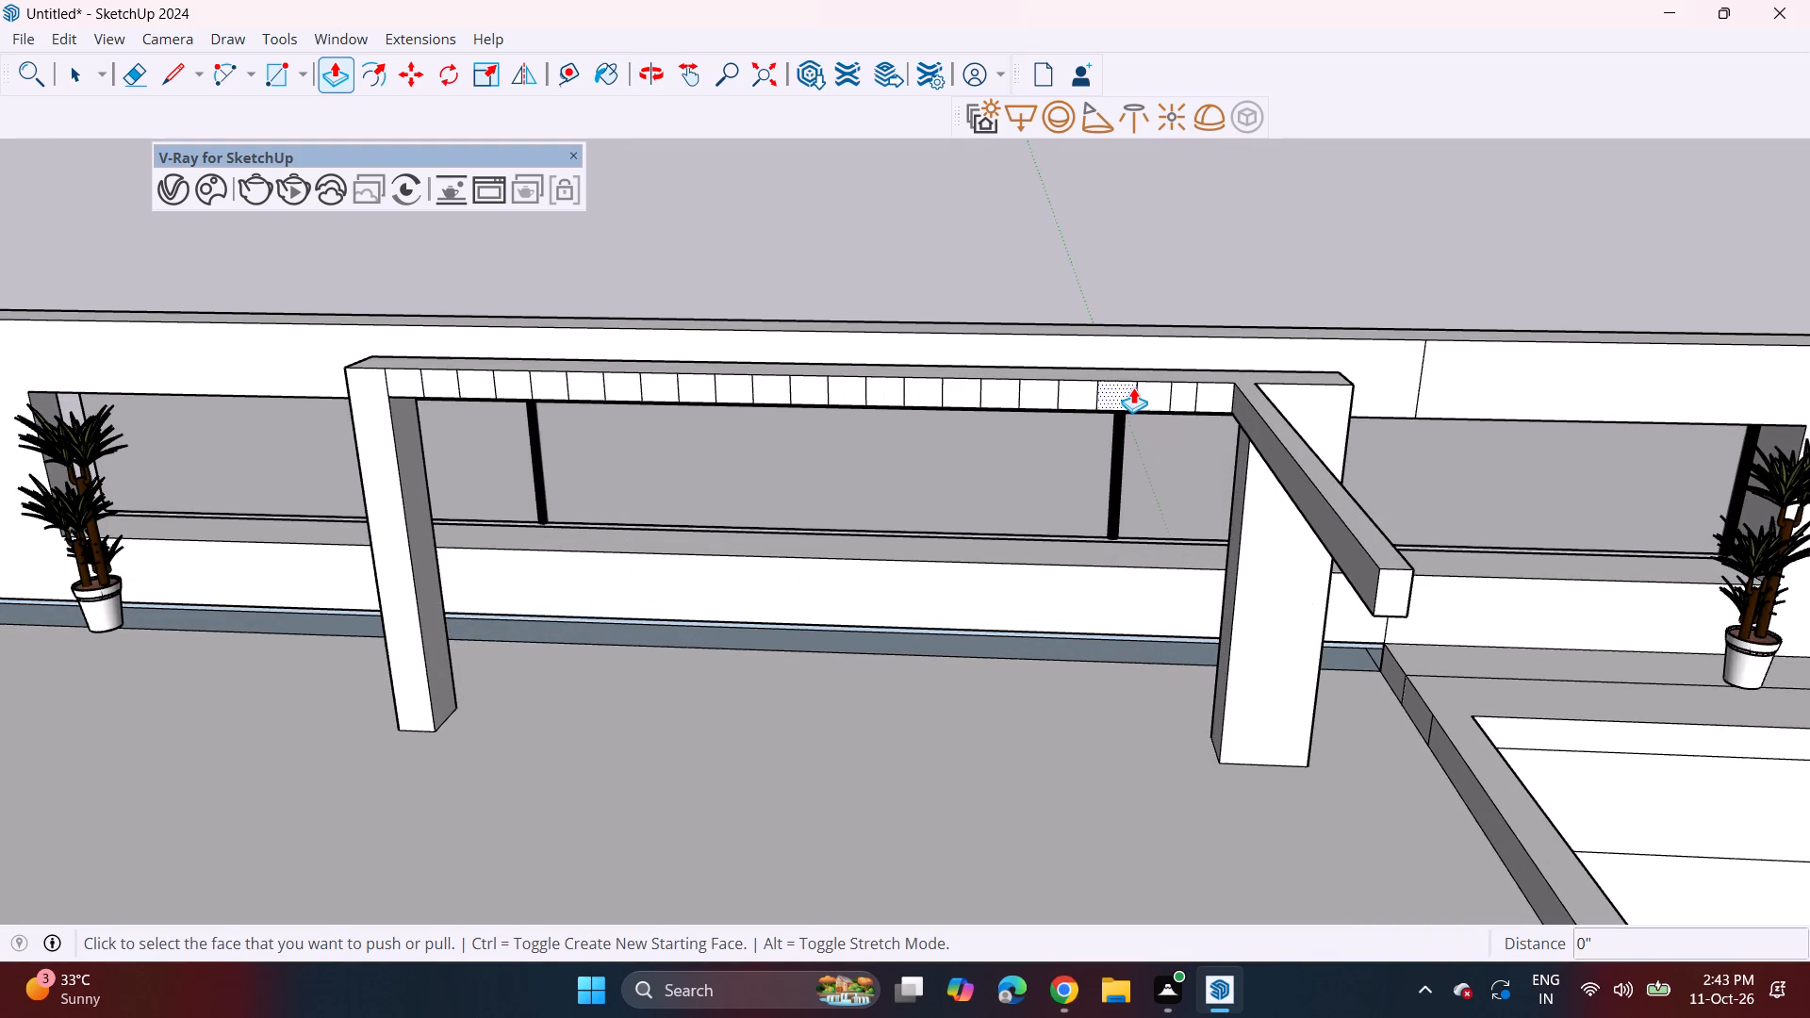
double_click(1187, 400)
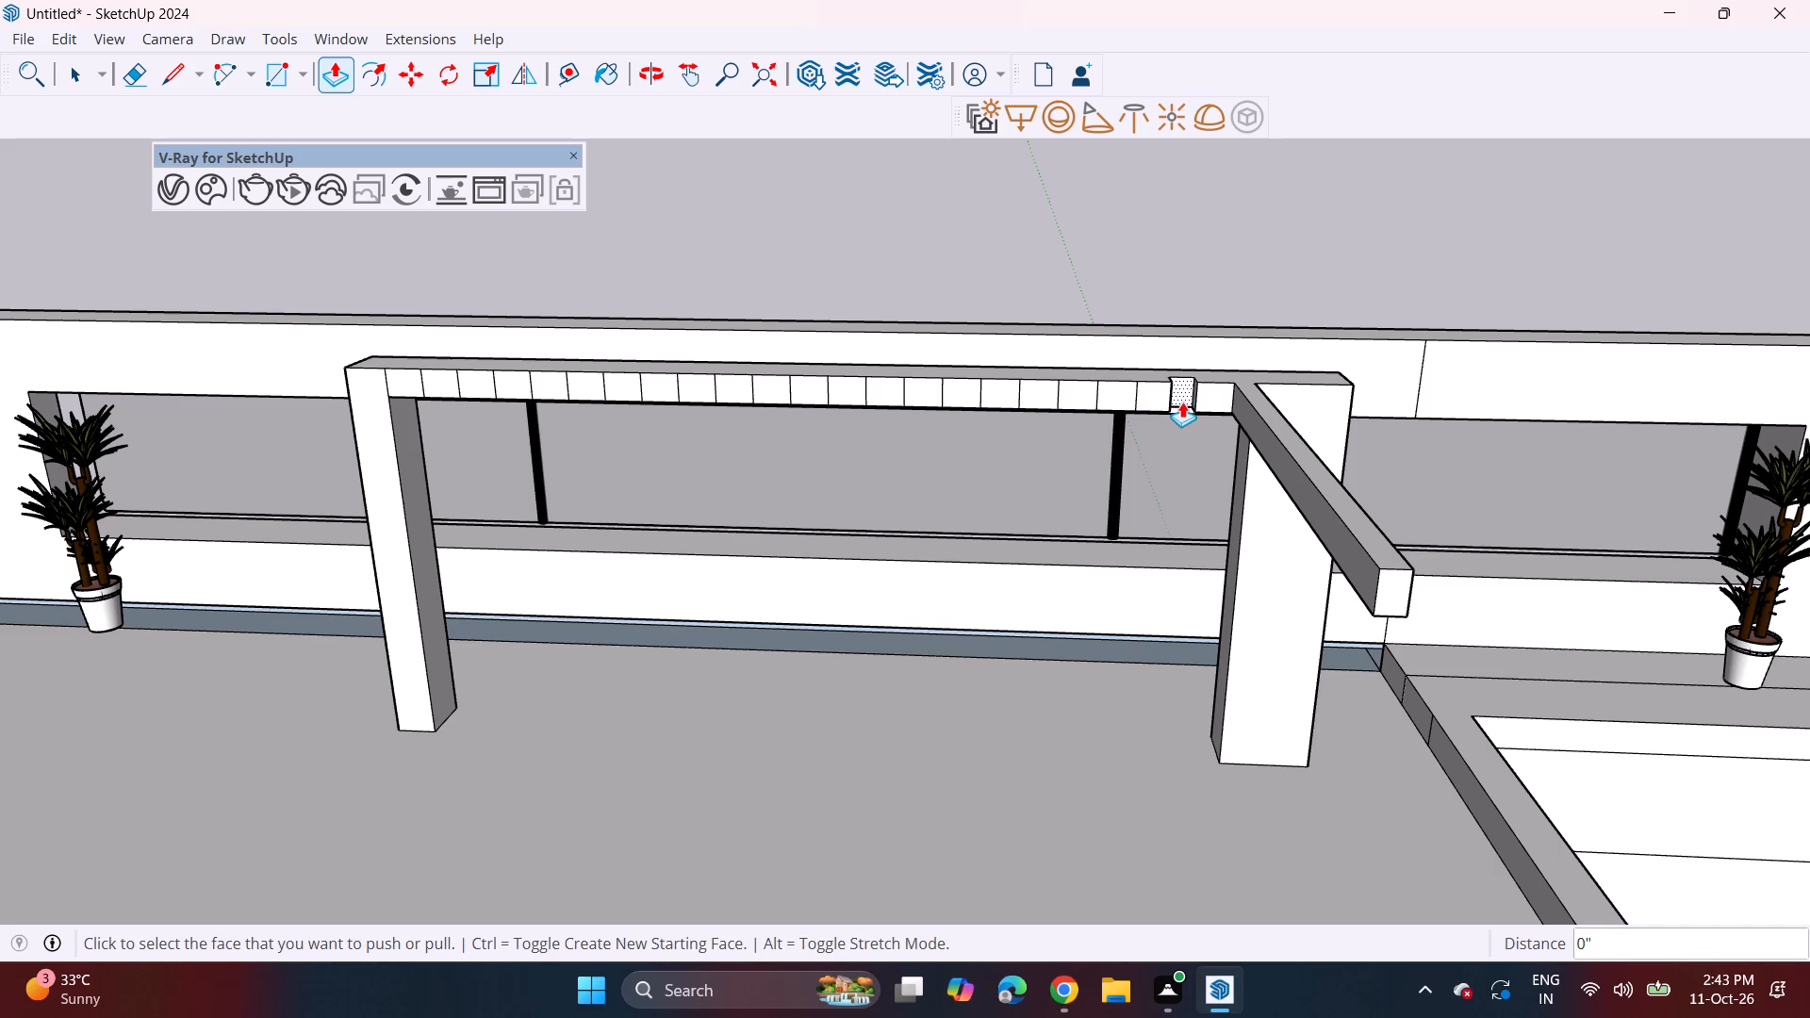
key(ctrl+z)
Extrude the beam section one gap away from the first slat about 6' 7 1/2", level with the first slat's end.
click(1176, 402)
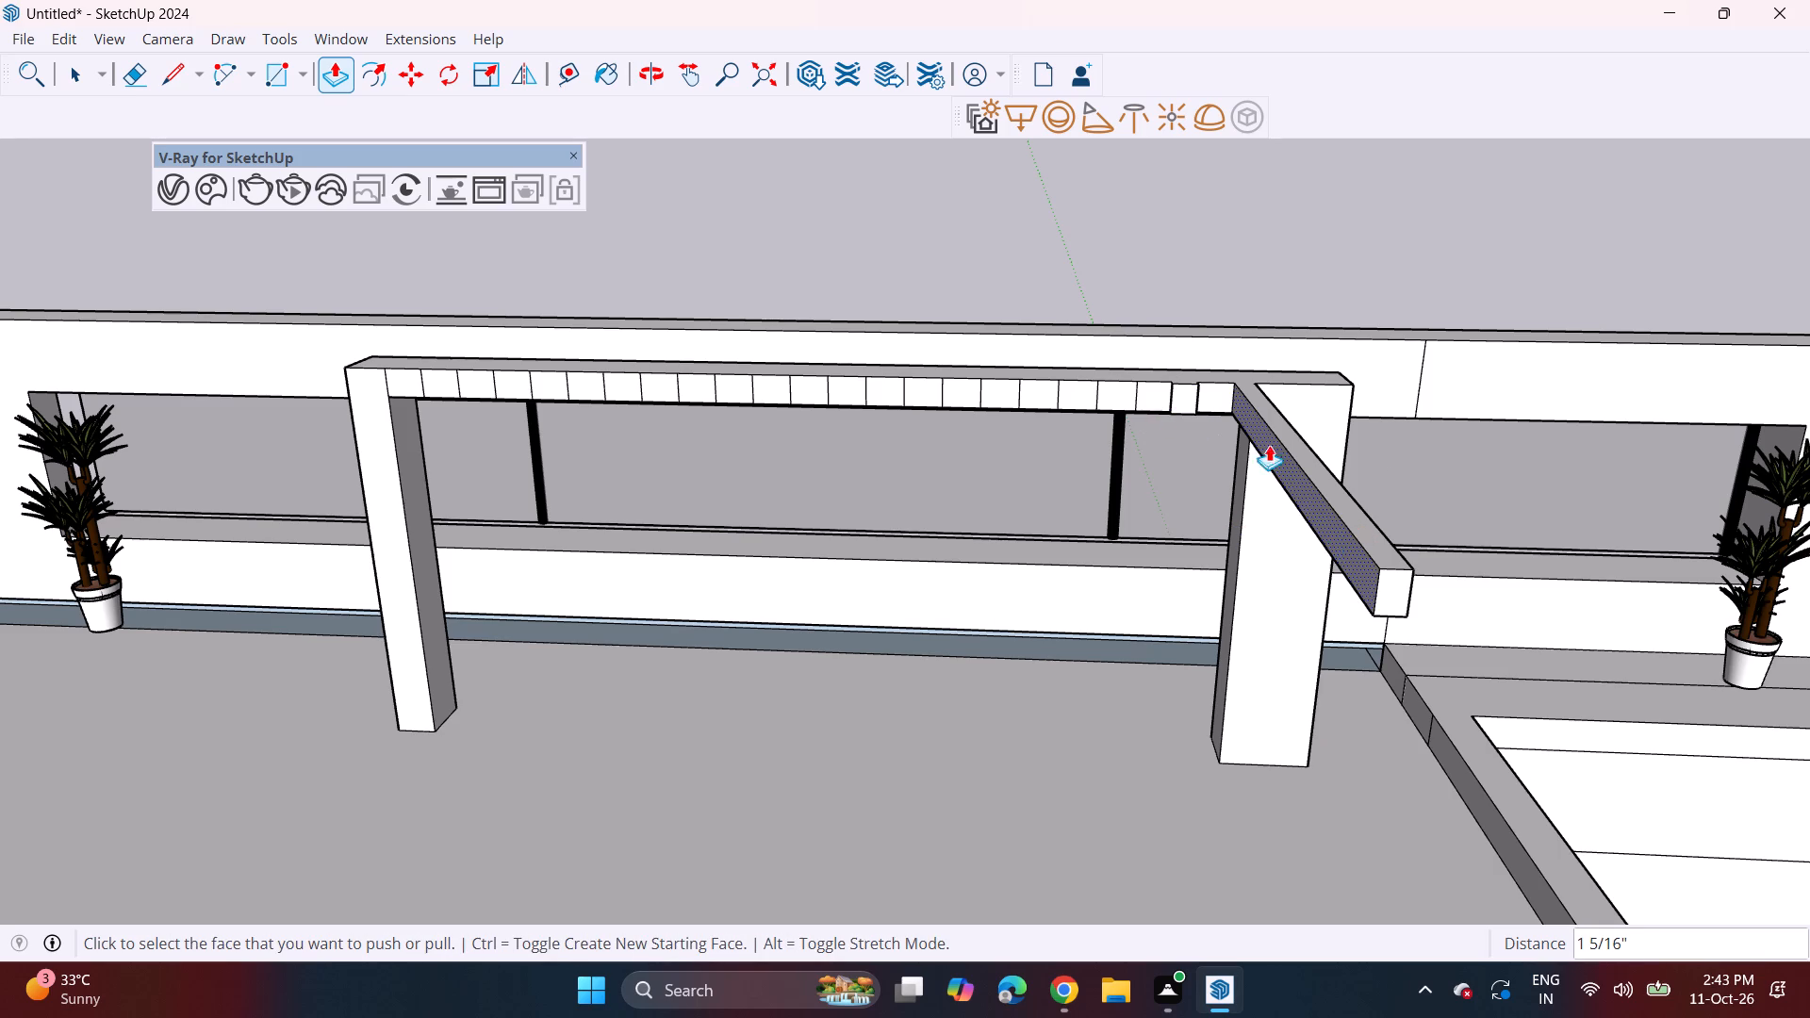
click(1192, 404)
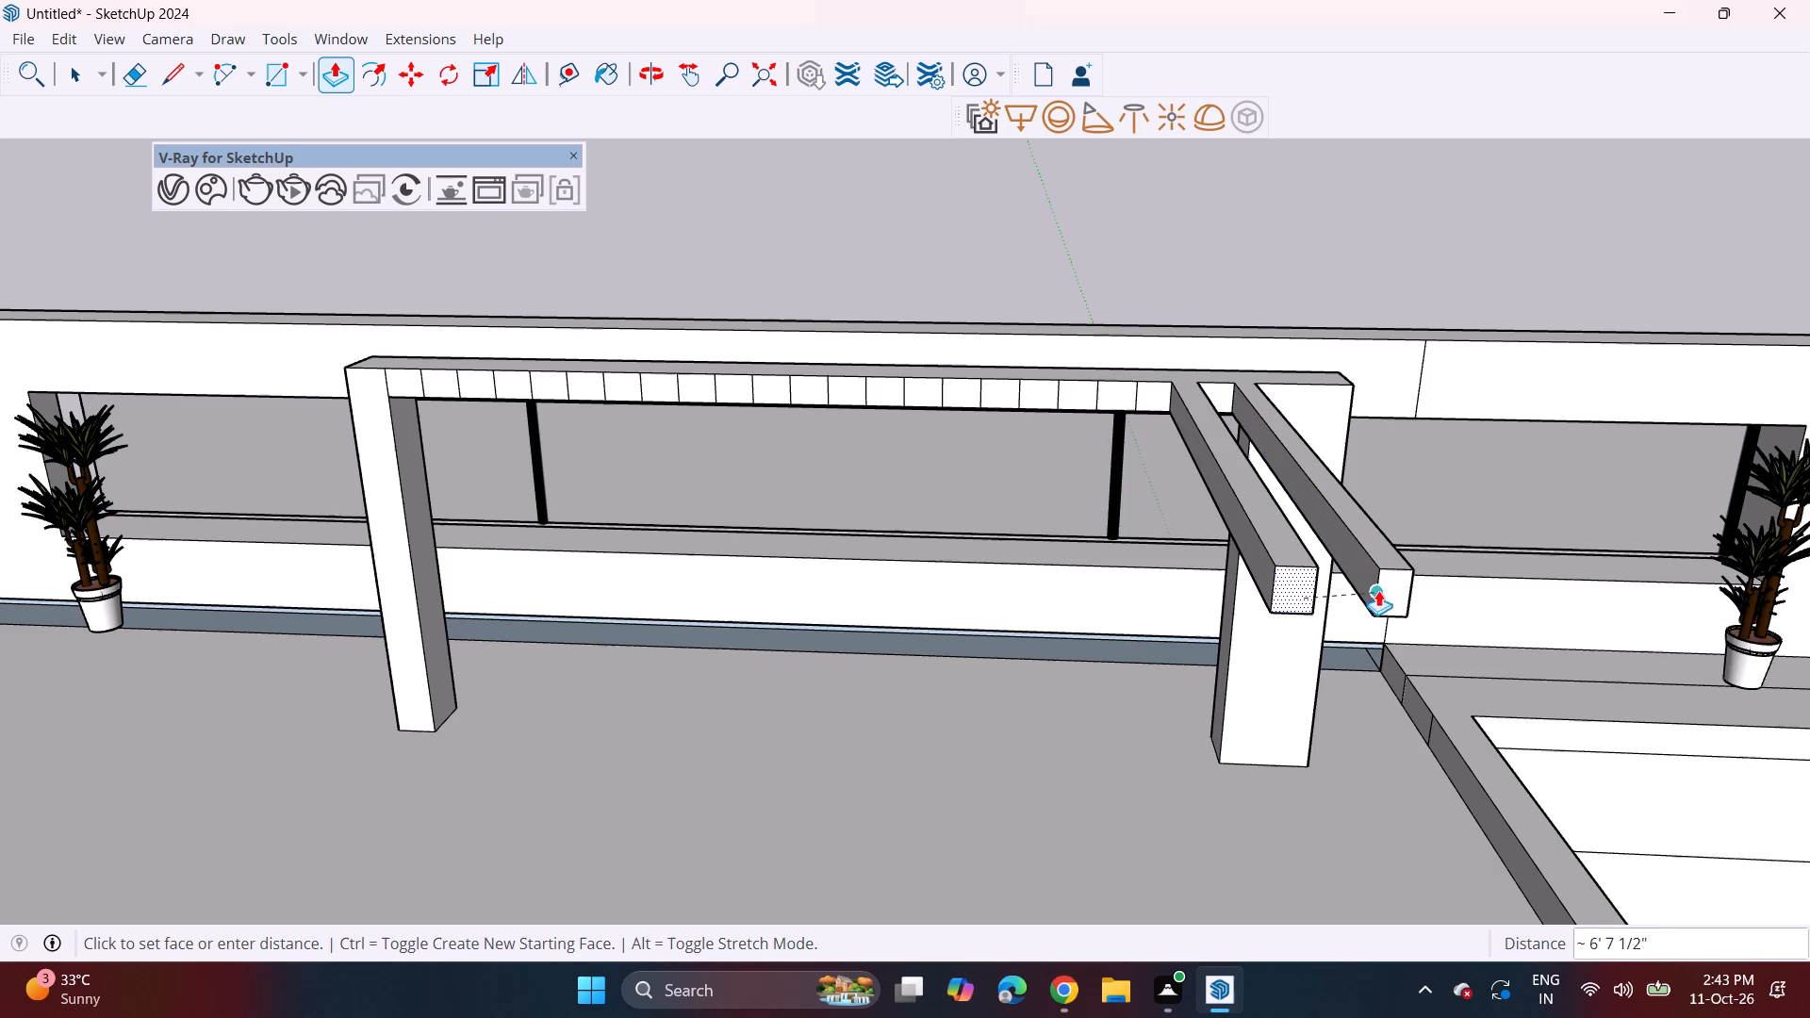
click(1378, 590)
Repeat the same extrusion on every other remaining beam-face section up to the far post, adding ten more slats.
double_click(1115, 403)
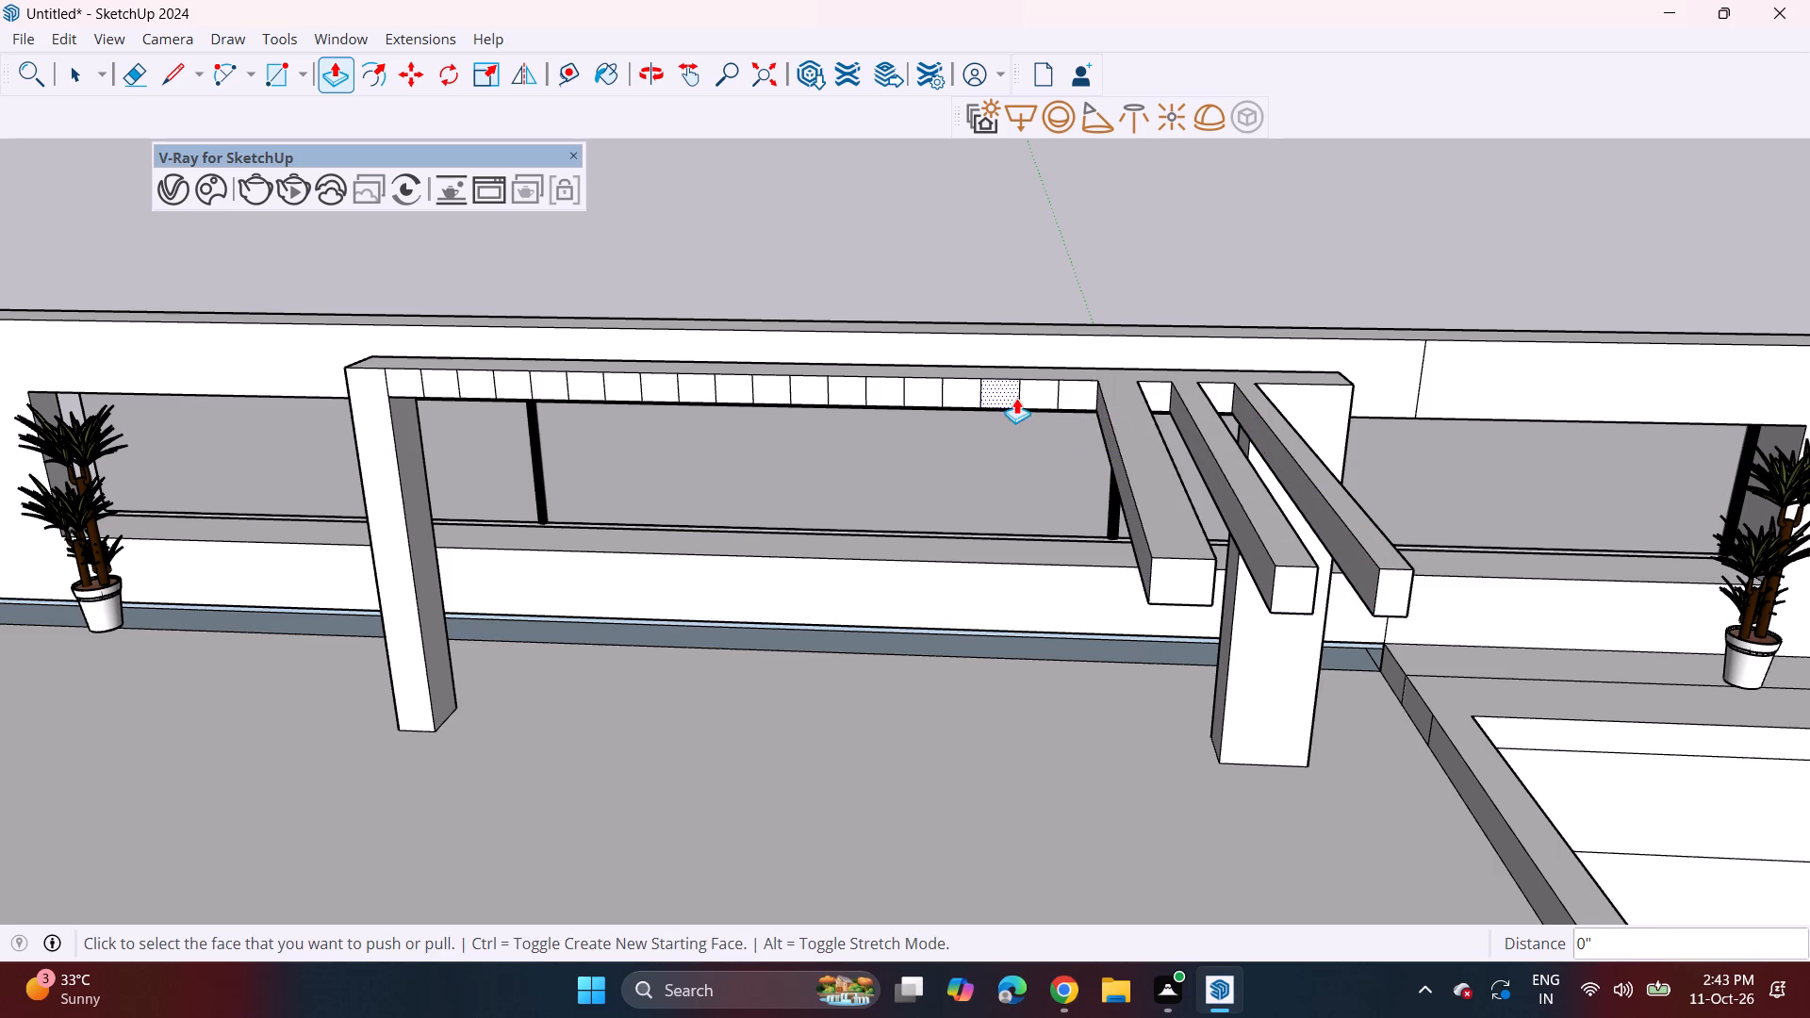
double_click(1041, 402)
double_click(950, 398)
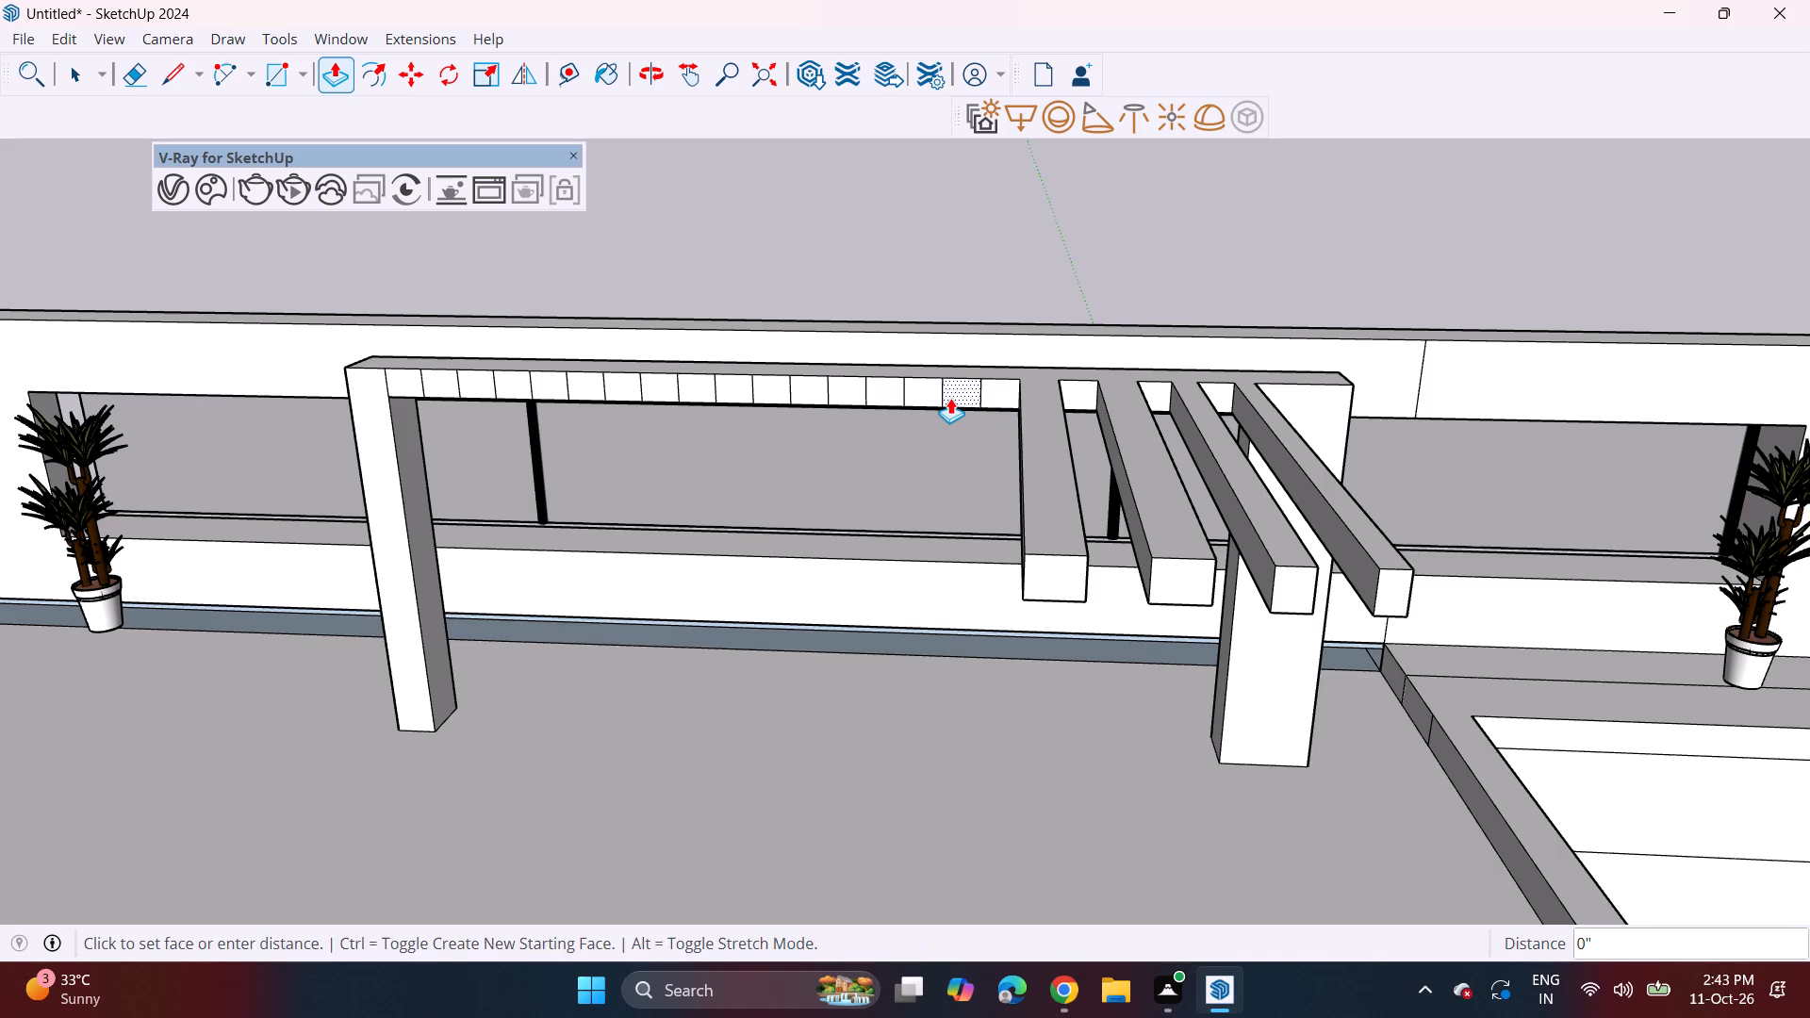
double_click(883, 392)
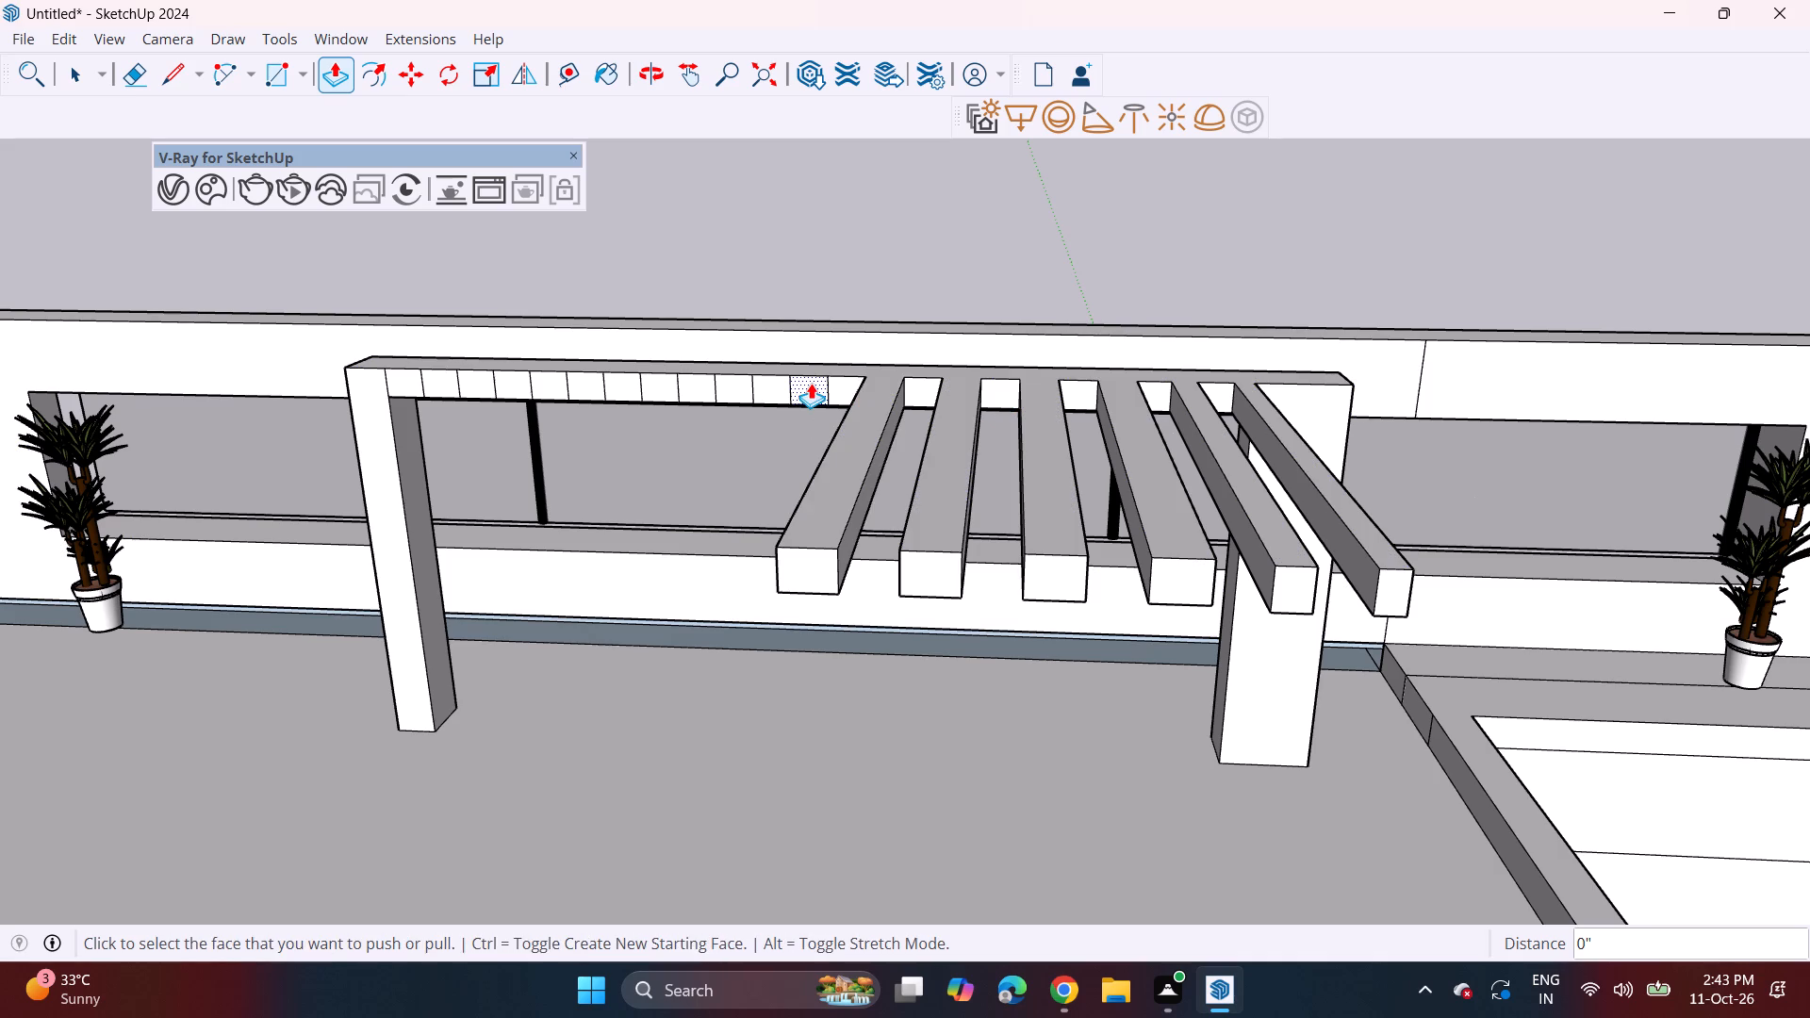
double_click(811, 383)
double_click(725, 386)
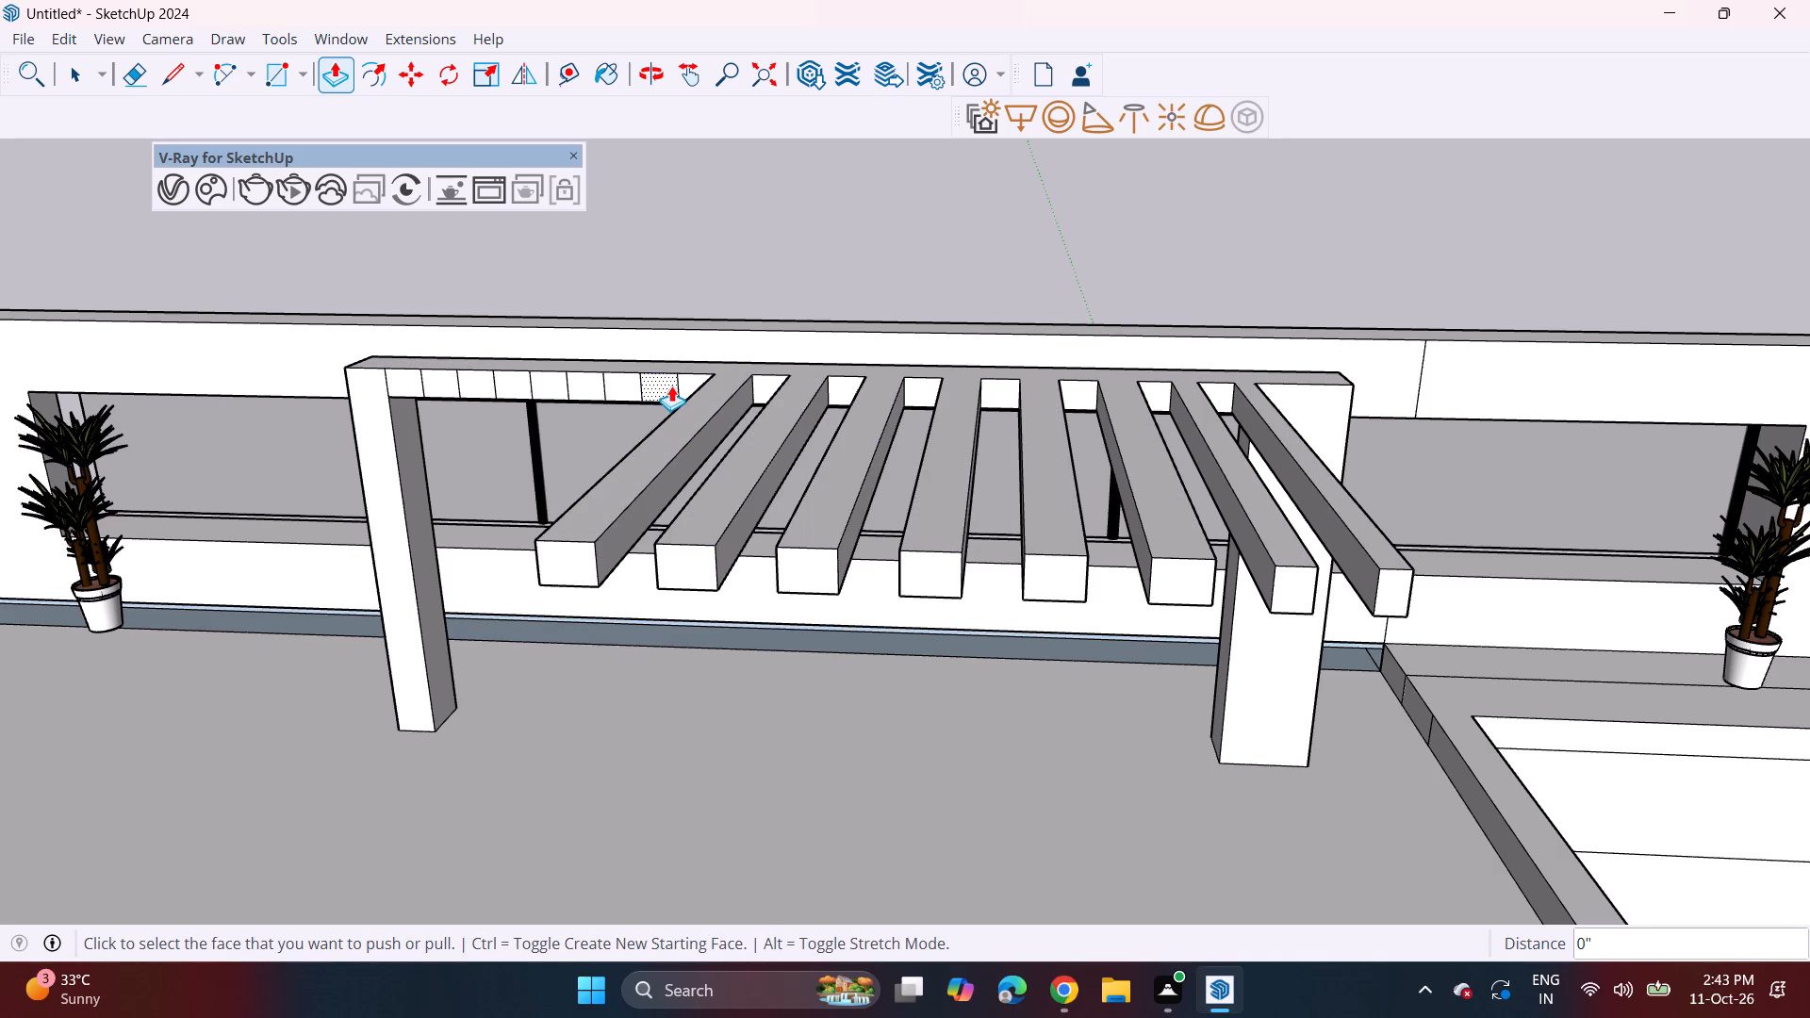
double_click(671, 386)
double_click(584, 383)
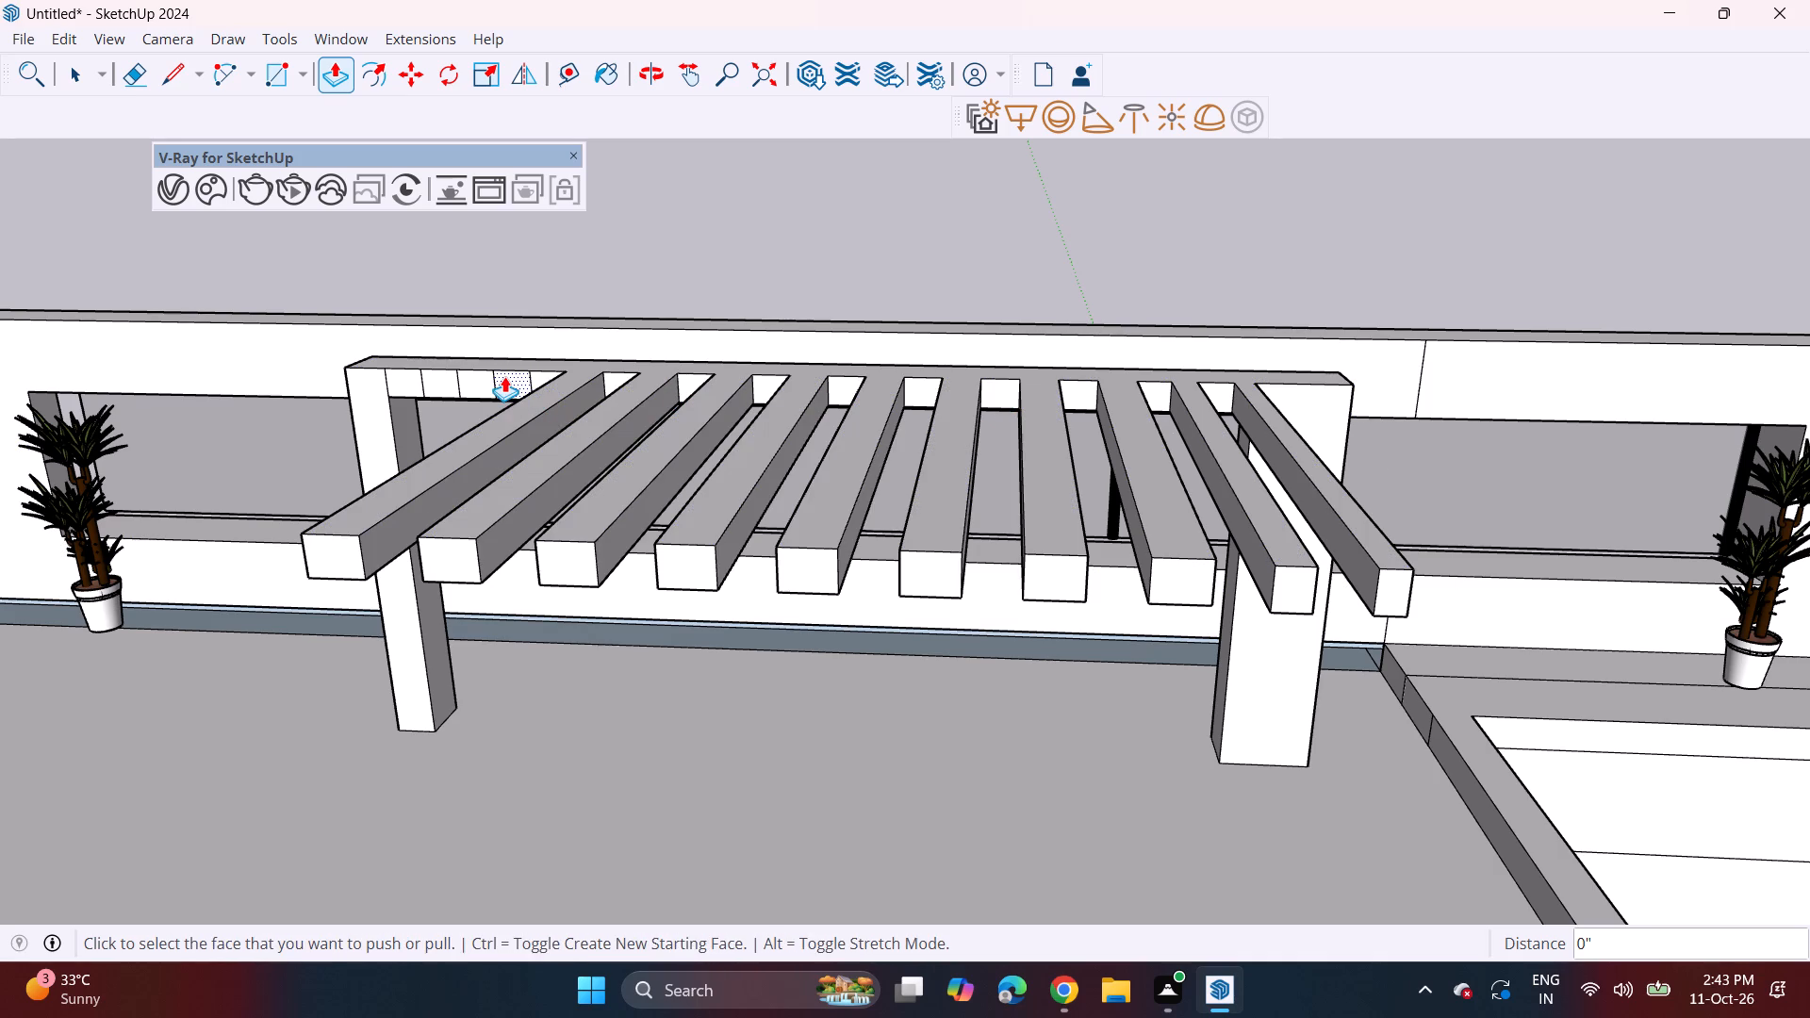
double_click(504, 376)
double_click(446, 376)
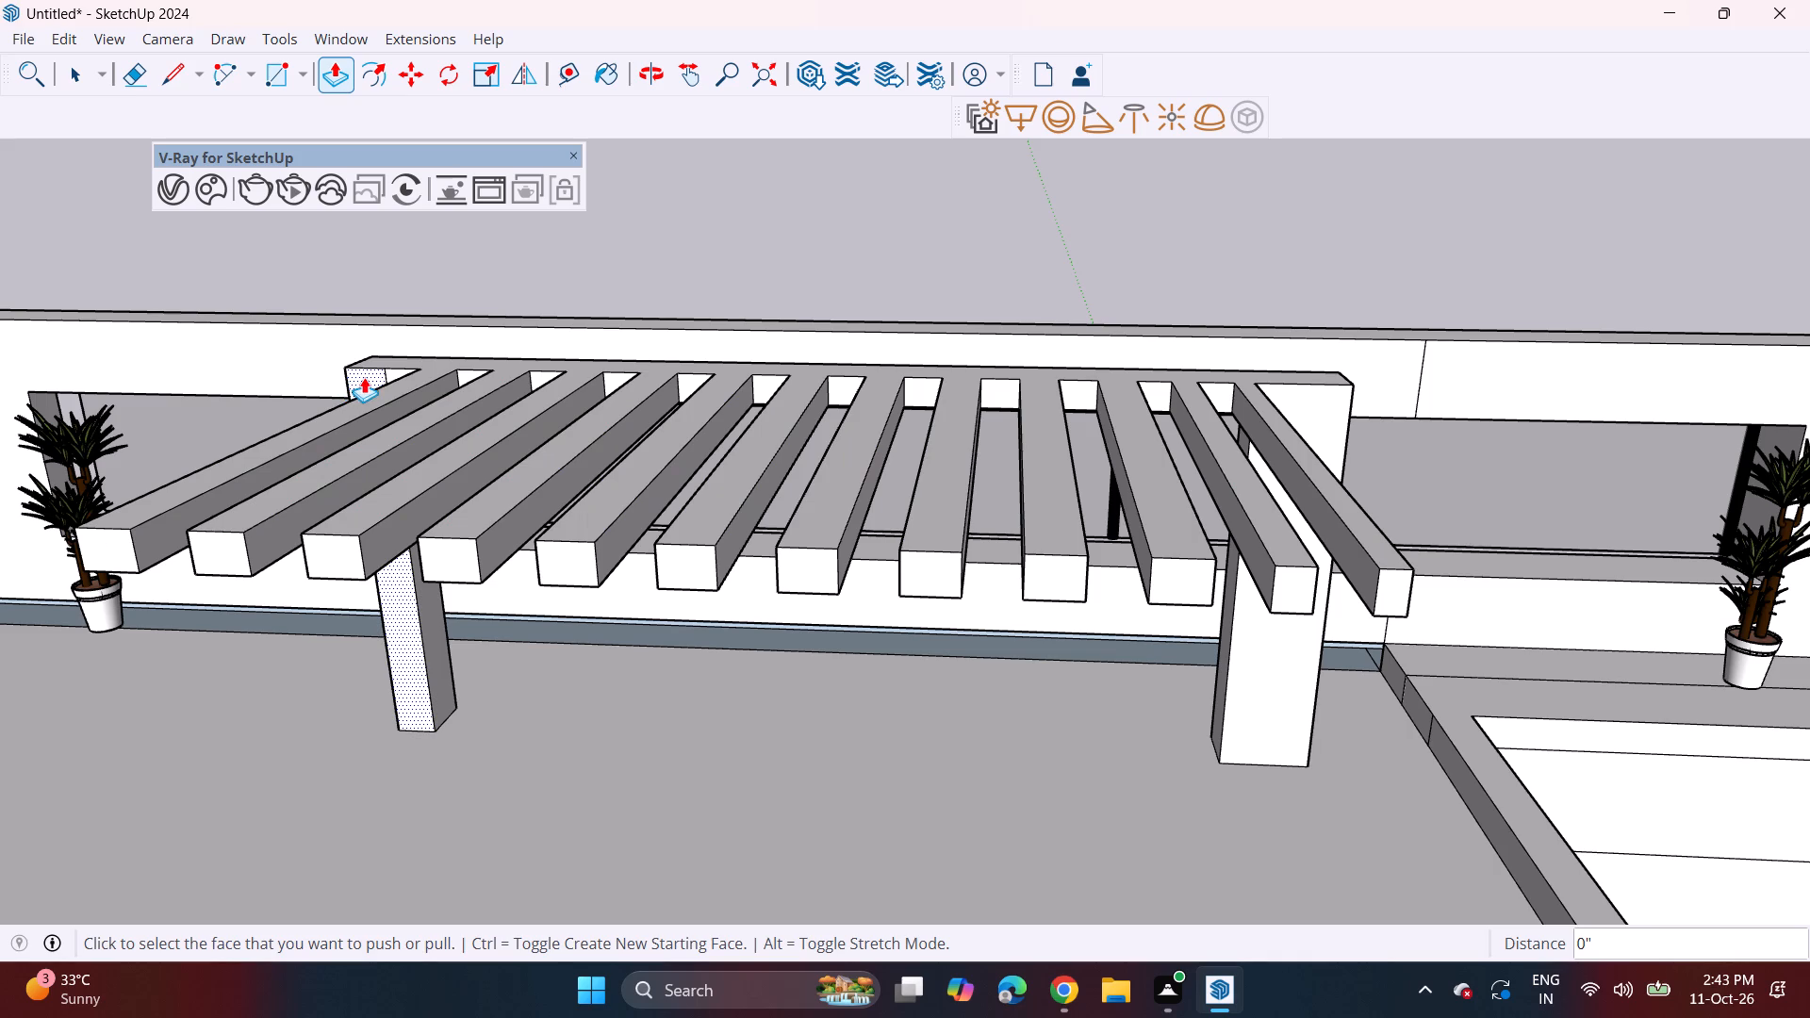
Examine the slatted pergola from below through the parapet opening and within the whole front facade.
middle_drag(370, 378, 1535, 293)
middle_drag(908, 478, 1193, 268)
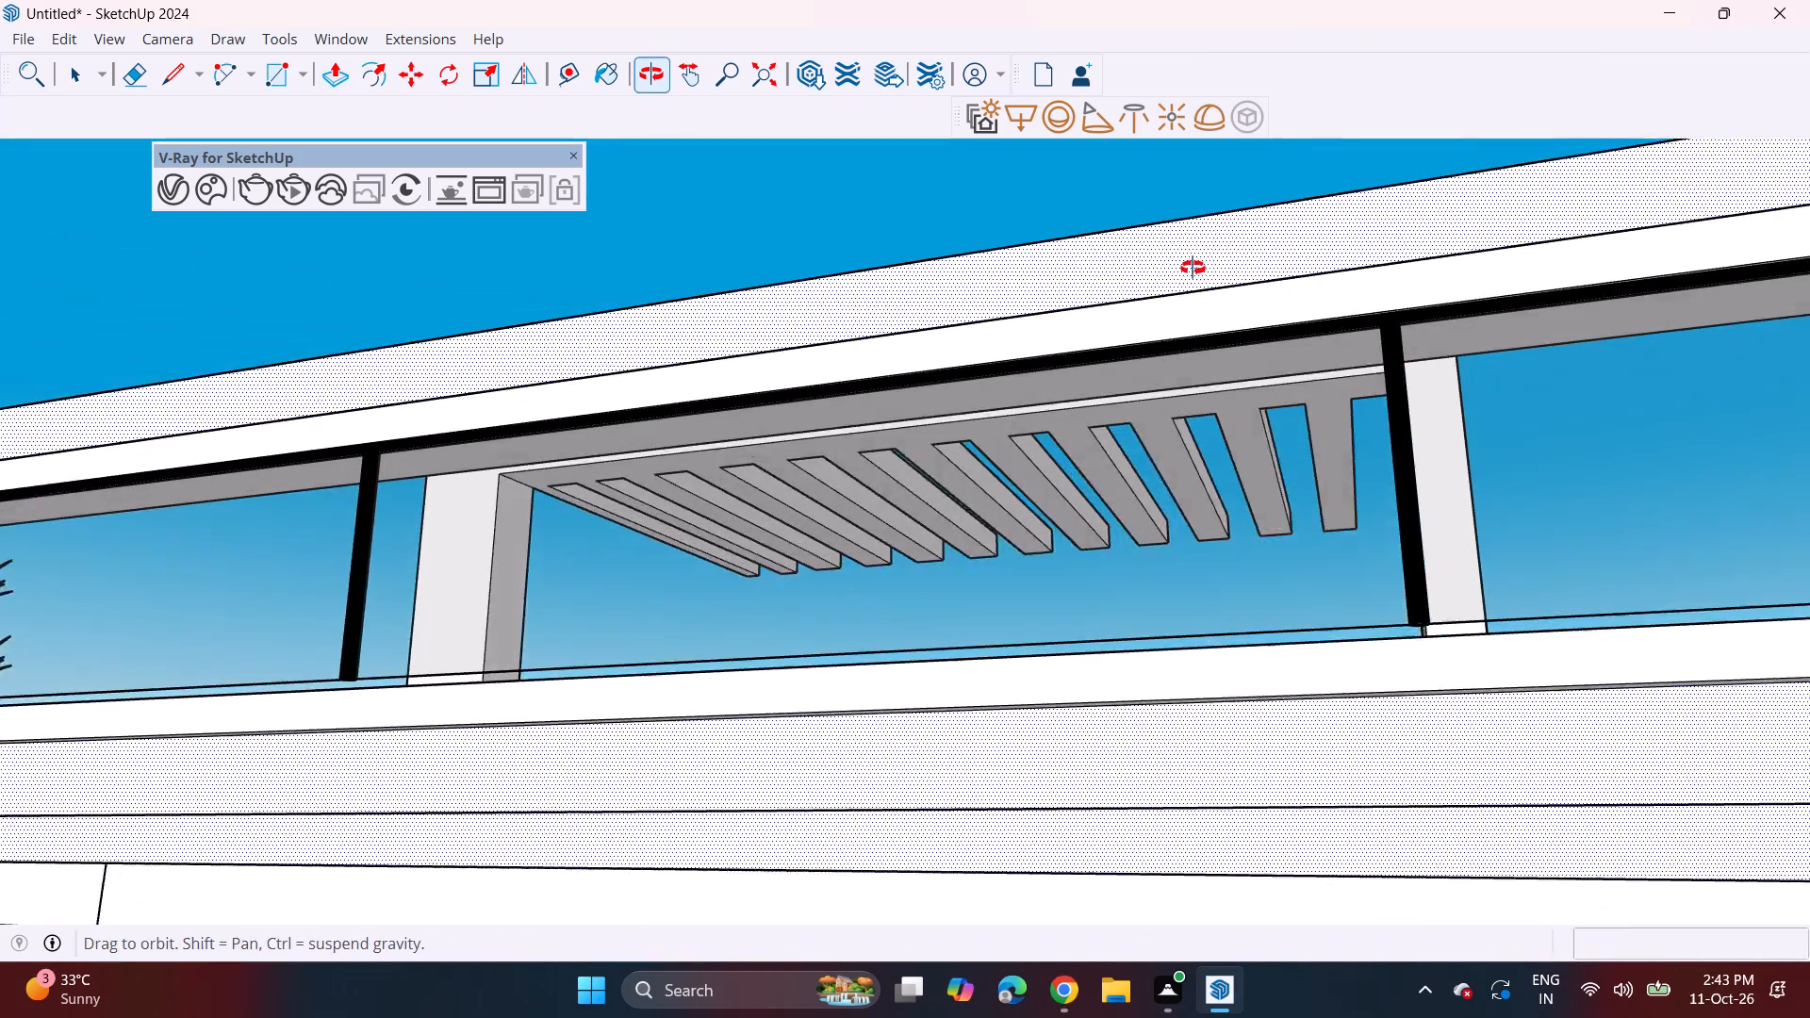
middle_drag(1193, 268, 1199, 254)
middle_drag(1039, 415, 1193, 394)
middle_drag(1157, 392, 1160, 376)
scroll(1160, 376, up, 1)
scroll(1160, 373, down, 2)
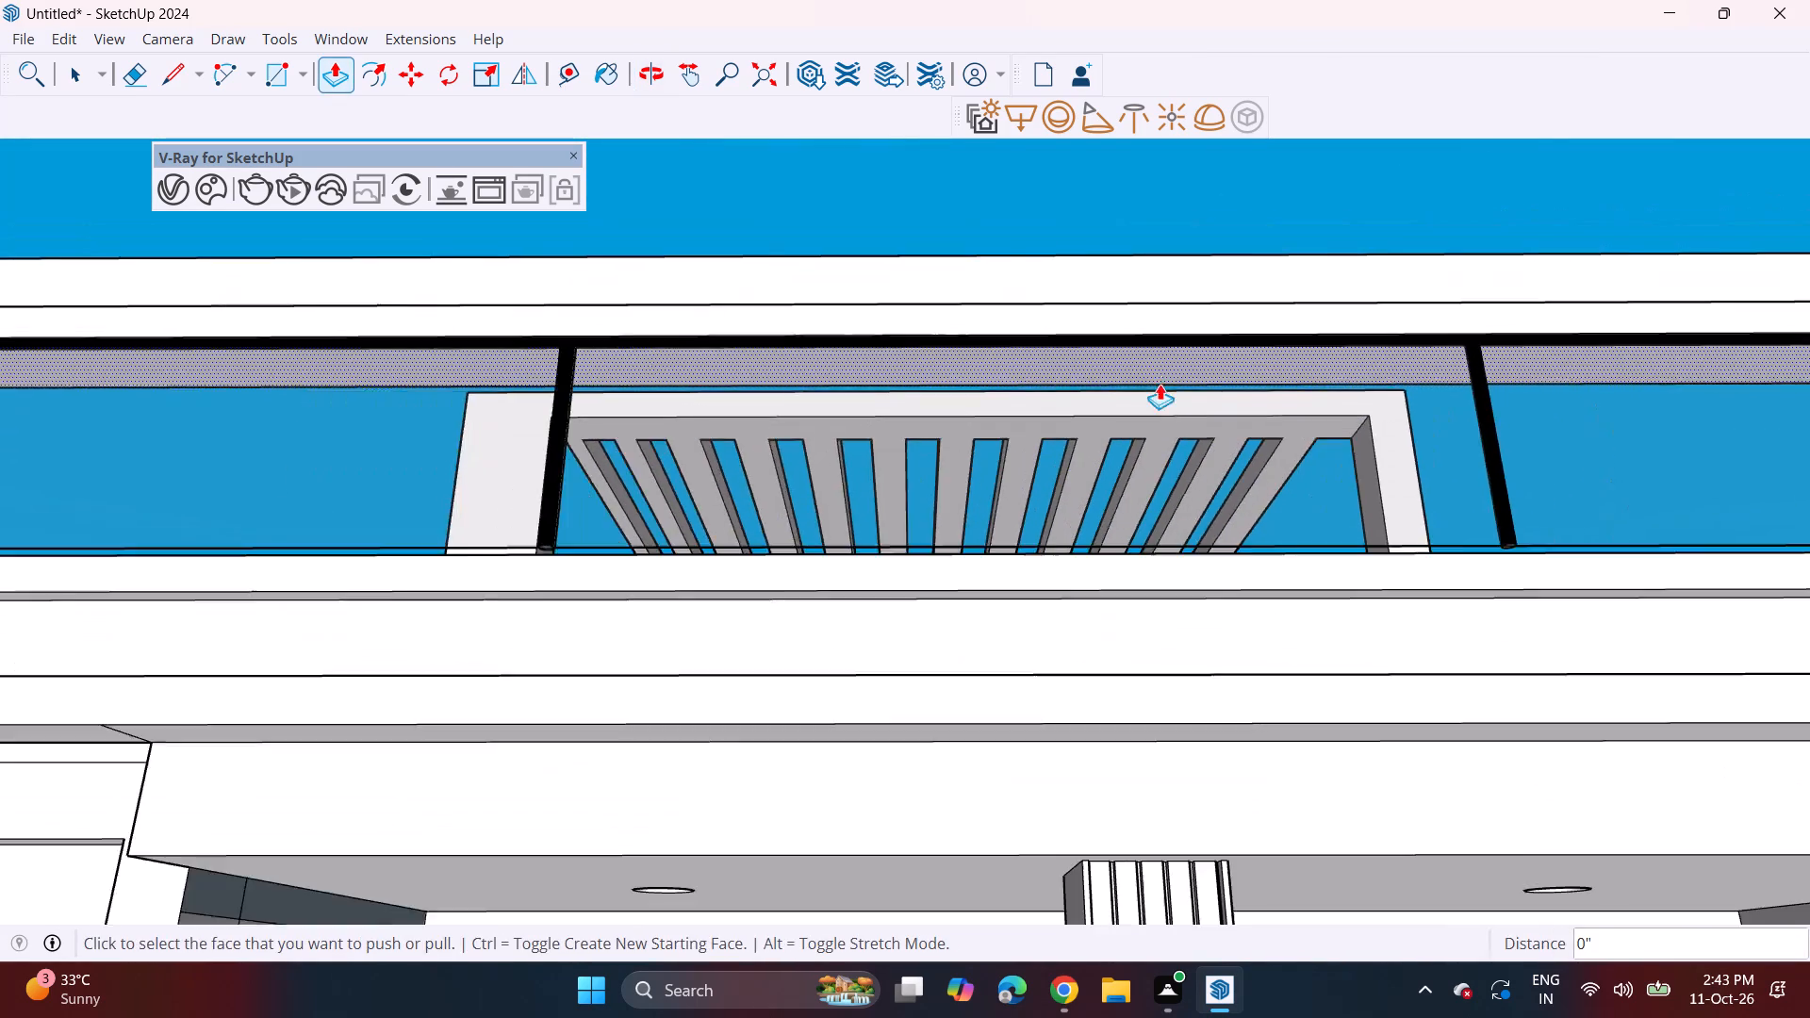
scroll(1160, 384, down, 9)
middle_drag(1208, 497, 853, 482)
scroll(813, 474, down, 7)
shift+middle_drag(855, 515, 752, 471)
scroll(744, 471, down, 2)
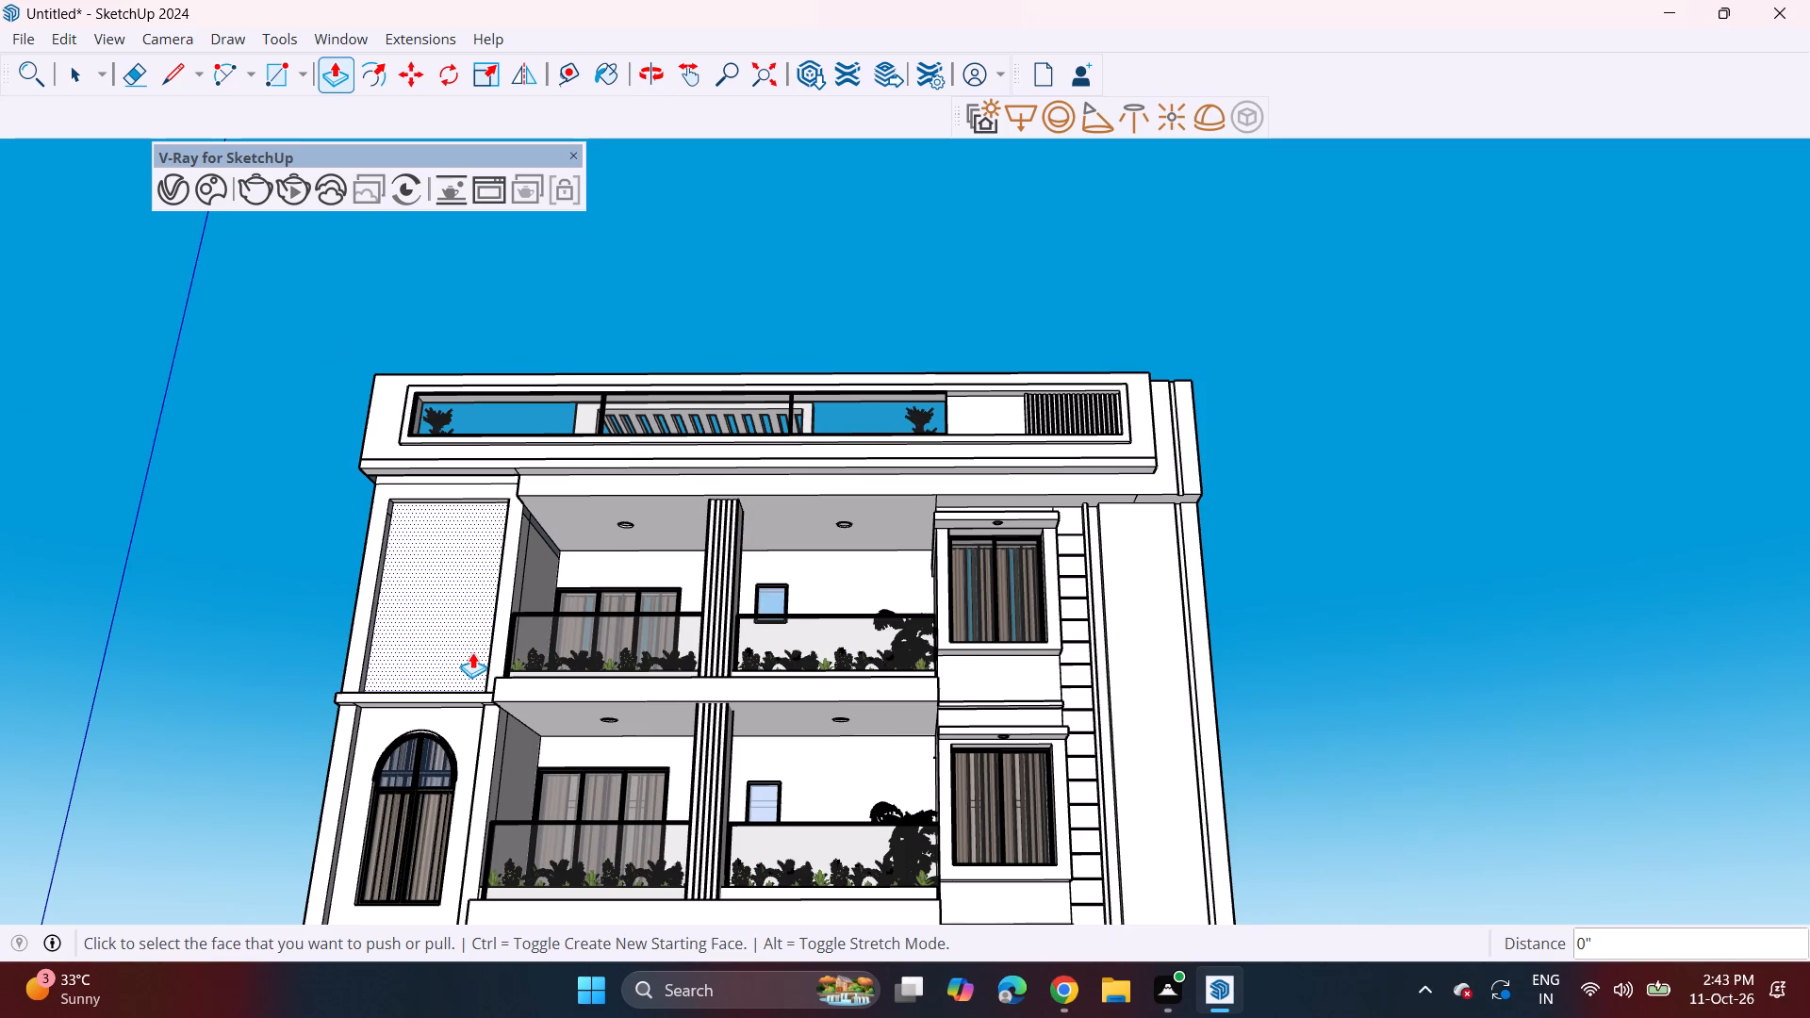
scroll(473, 659, down, 3)
middle_drag(589, 641, 595, 659)
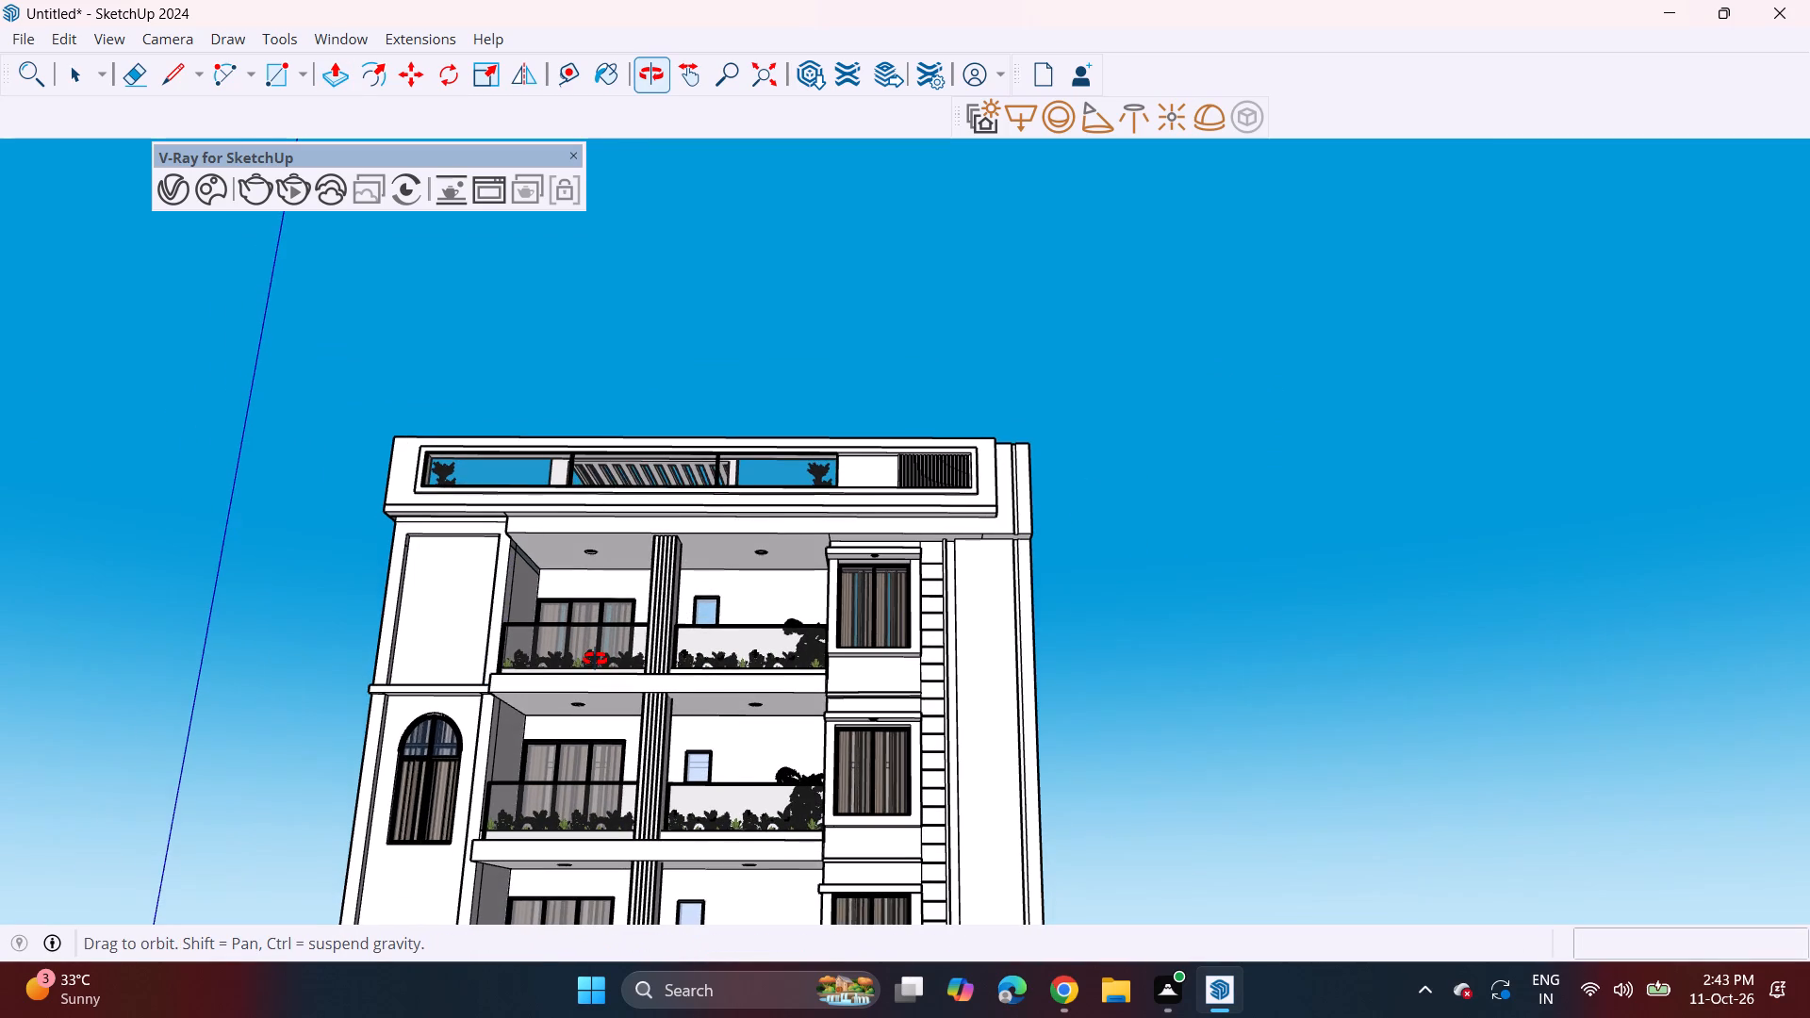
middle_drag(595, 659, 598, 660)
middle_drag(732, 633, 592, 546)
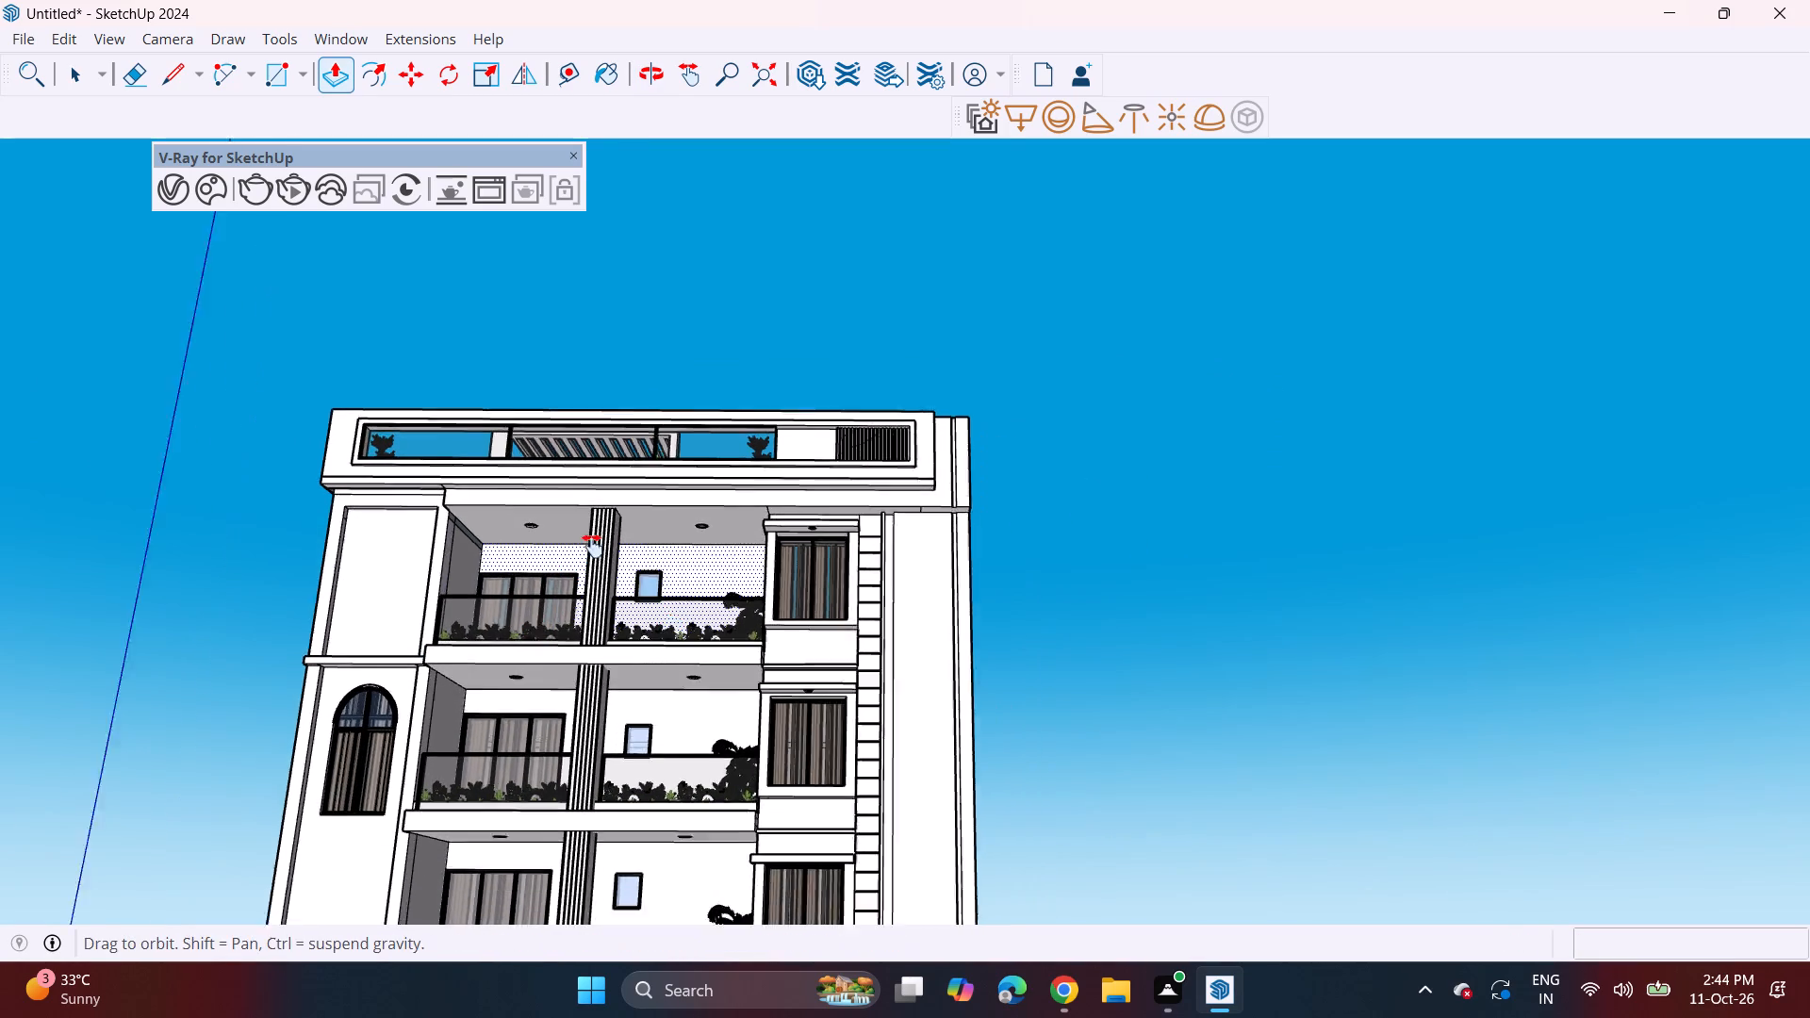
middle_drag(592, 546, 550, 467)
scroll(549, 475, down, 3)
shift+middle_drag(378, 577, 637, 576)
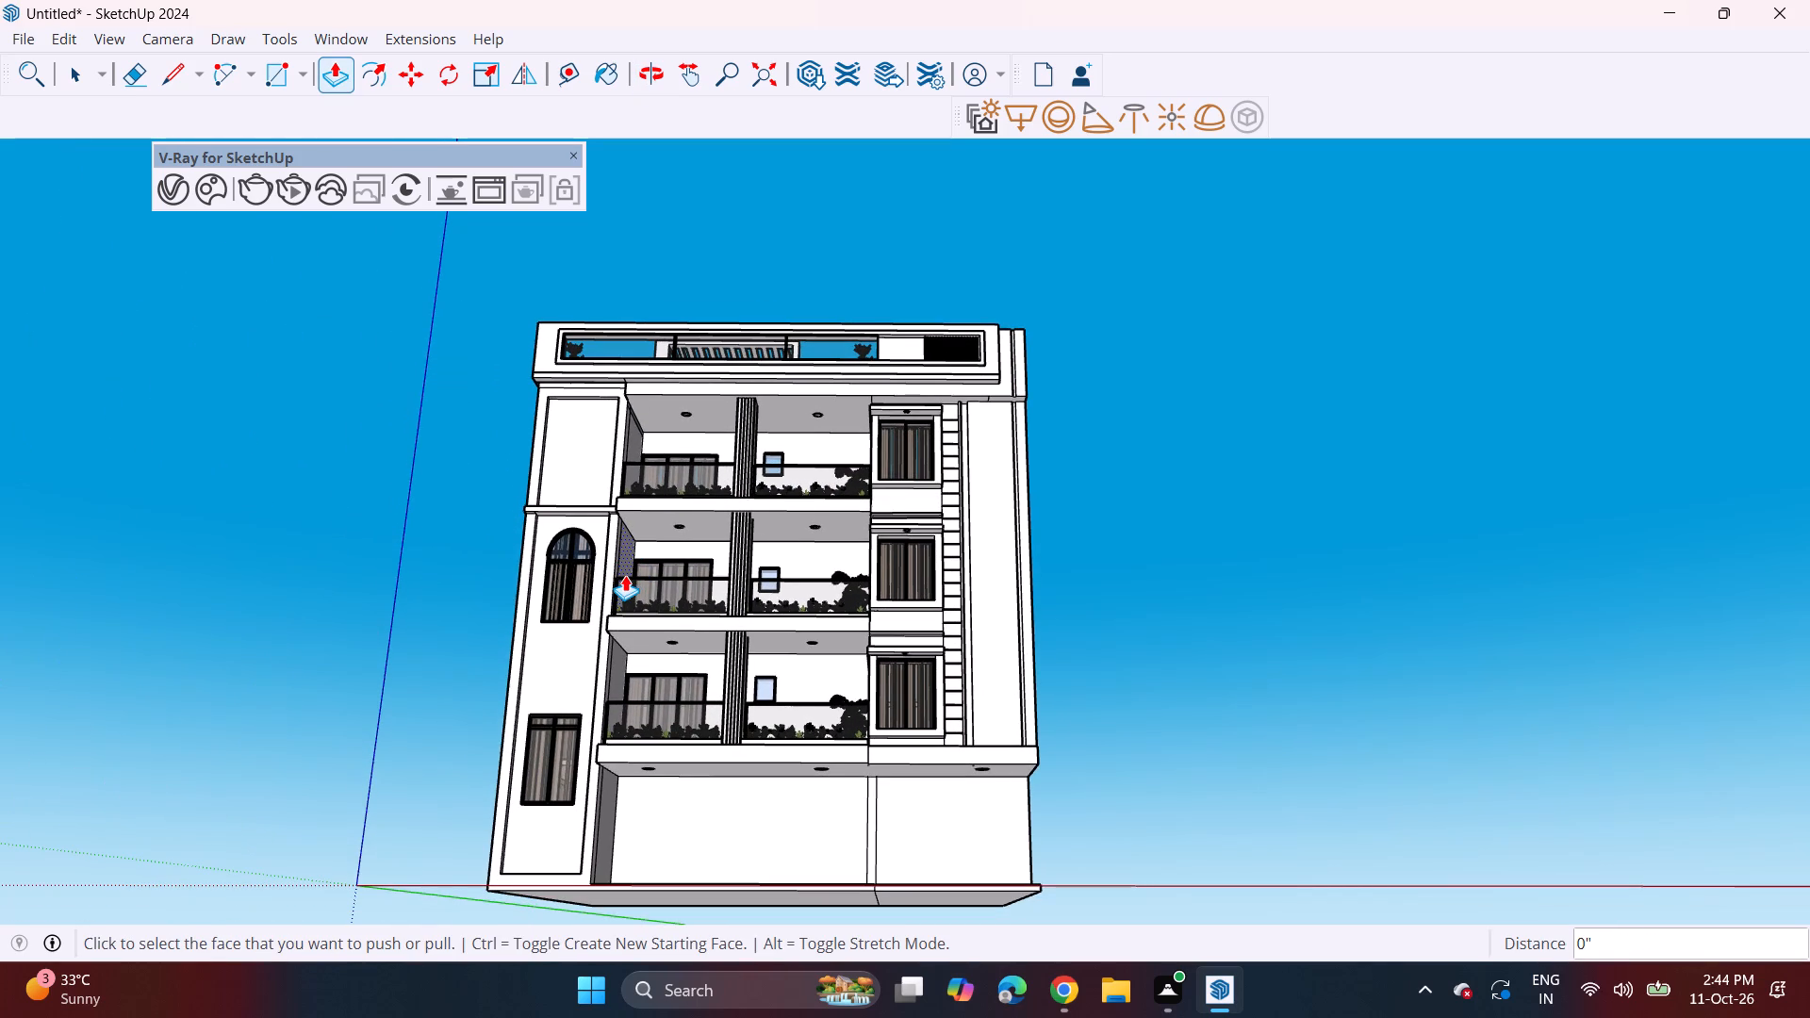
middle_drag(640, 616, 632, 674)
scroll(570, 869, up, 1)
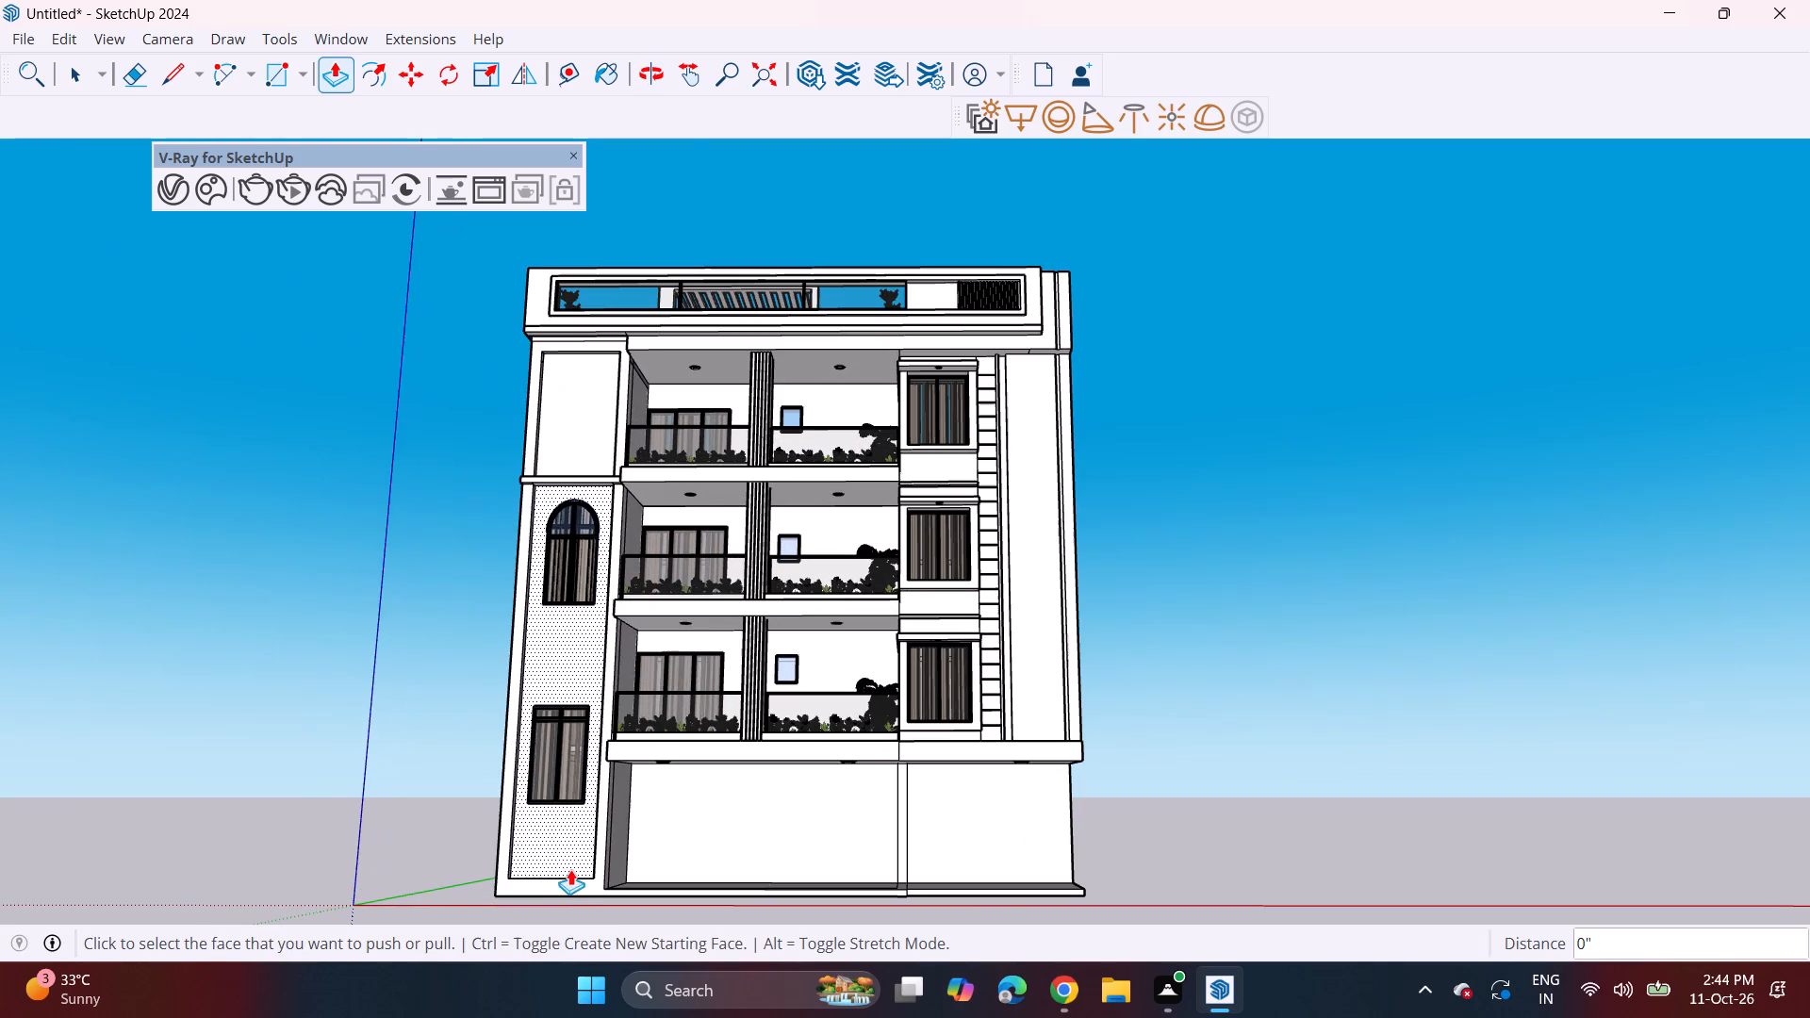
Draw a horizontal line about 8' 2 1/4" long across the base of the projecting window bay, level with the ground-floor slab top.
middle_drag(597, 843, 600, 556)
middle_drag(594, 568, 571, 747)
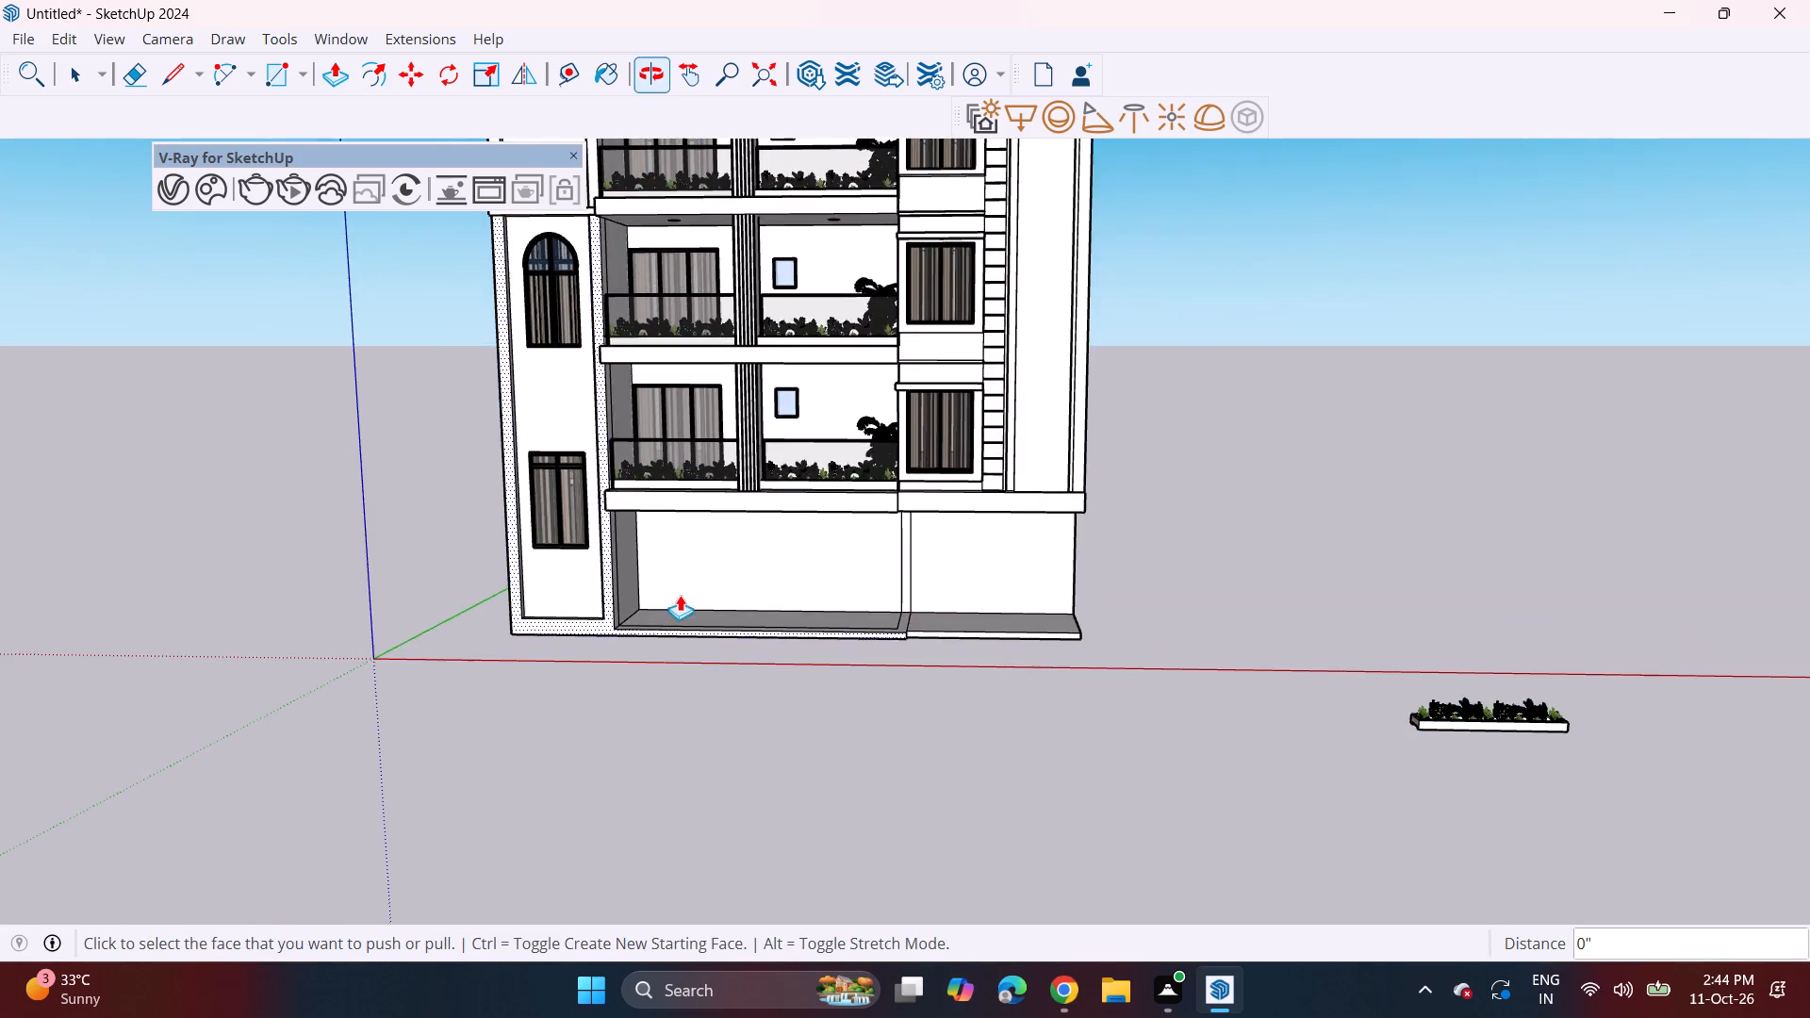
scroll(680, 591, up, 6)
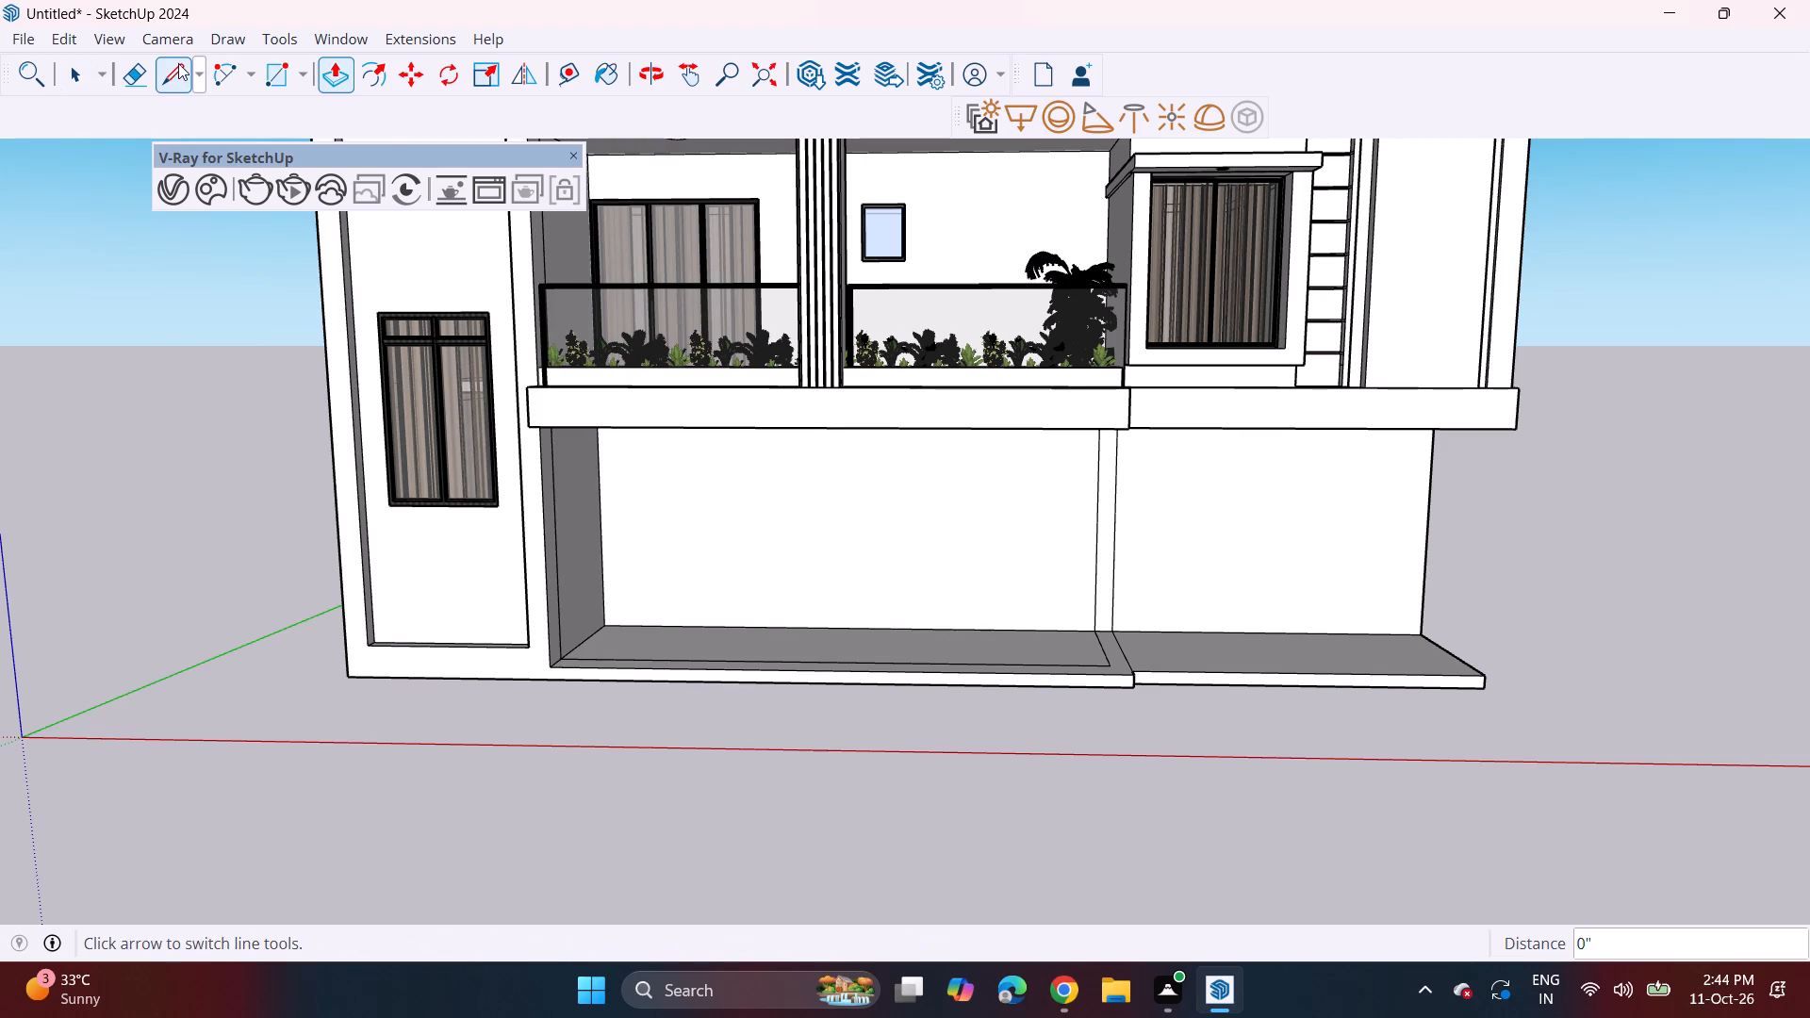
click(179, 63)
click(545, 665)
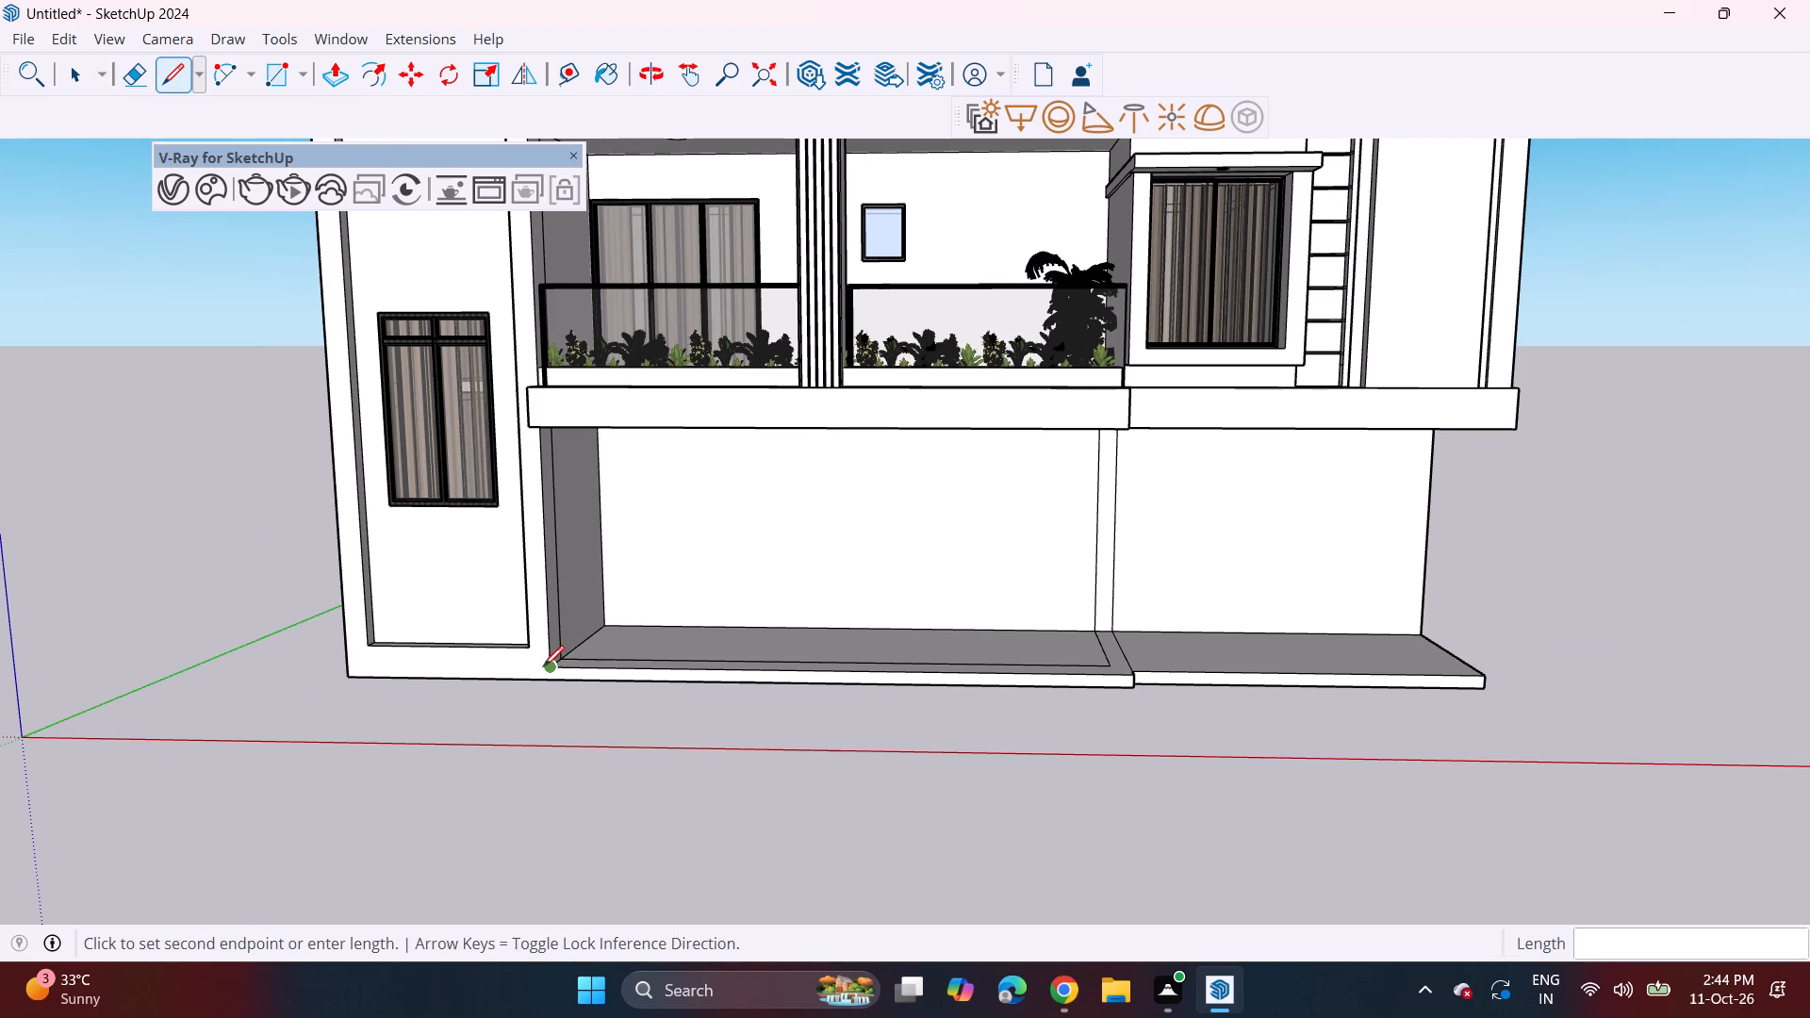
click(348, 663)
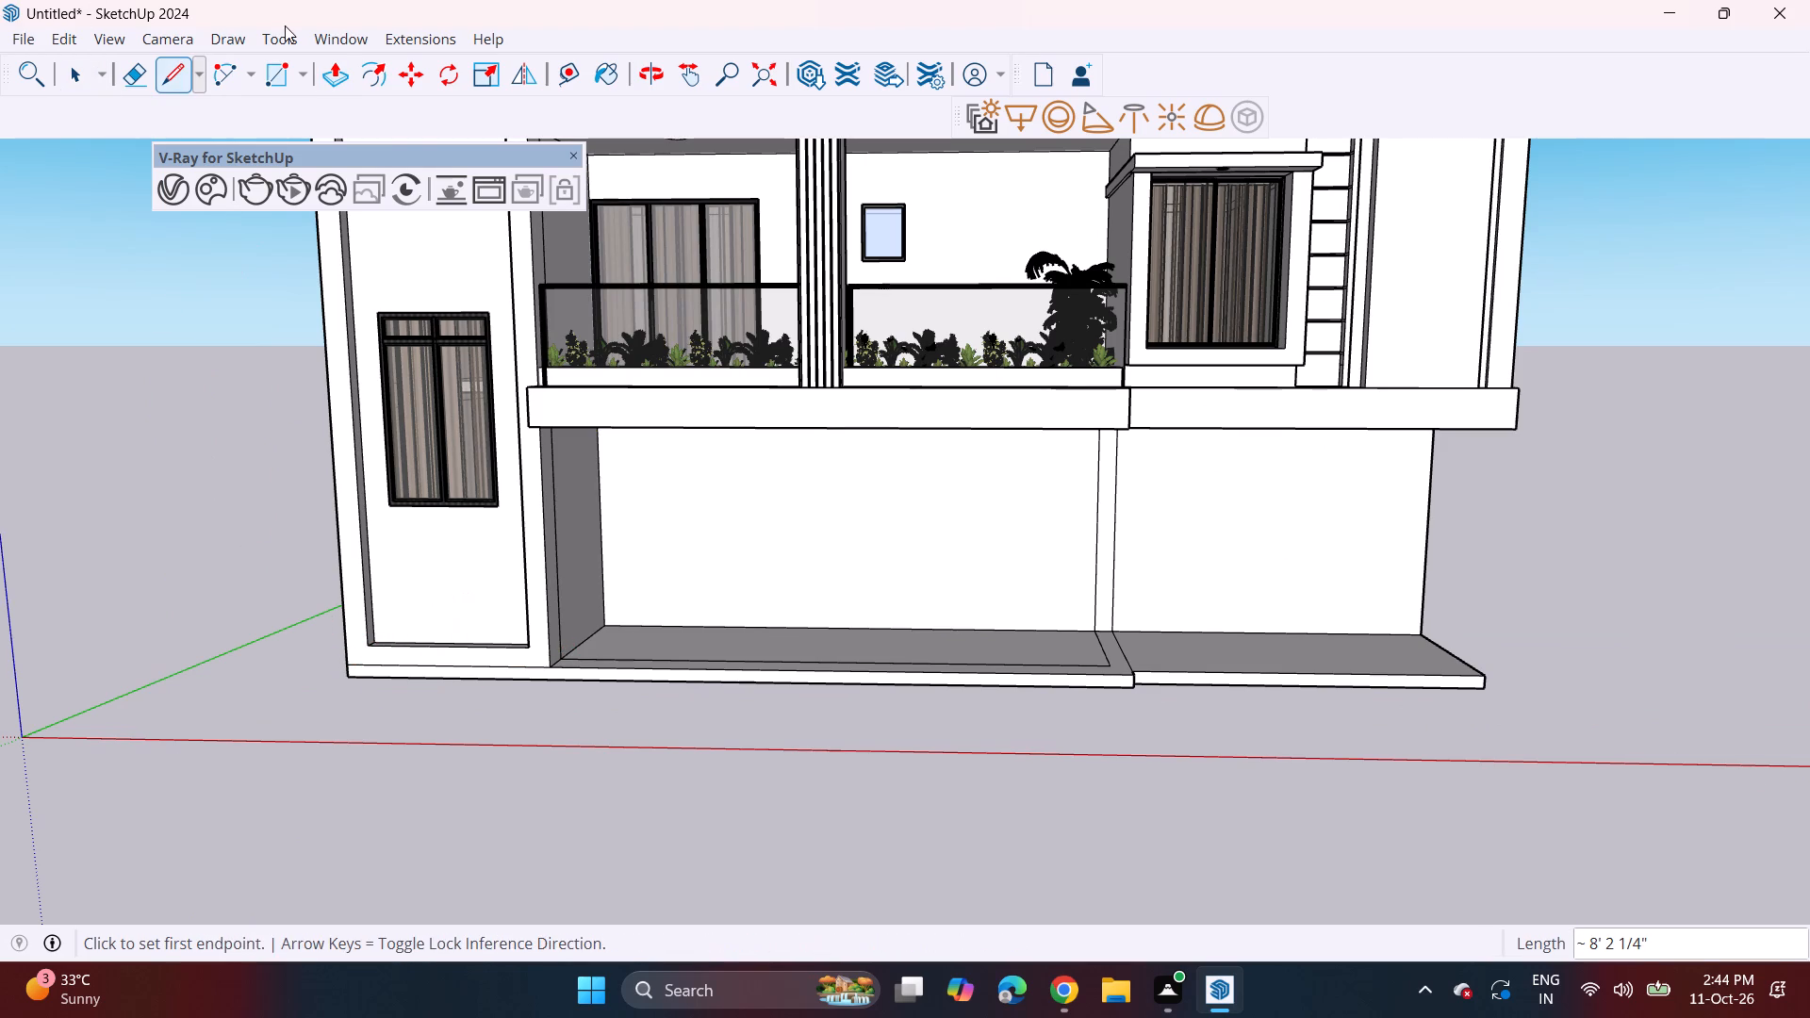
Extrude the base strip under the window bay and recessed ground floor 7' 2 1/2" forward as a plinth.
drag(329, 74, 340, 81)
click(532, 676)
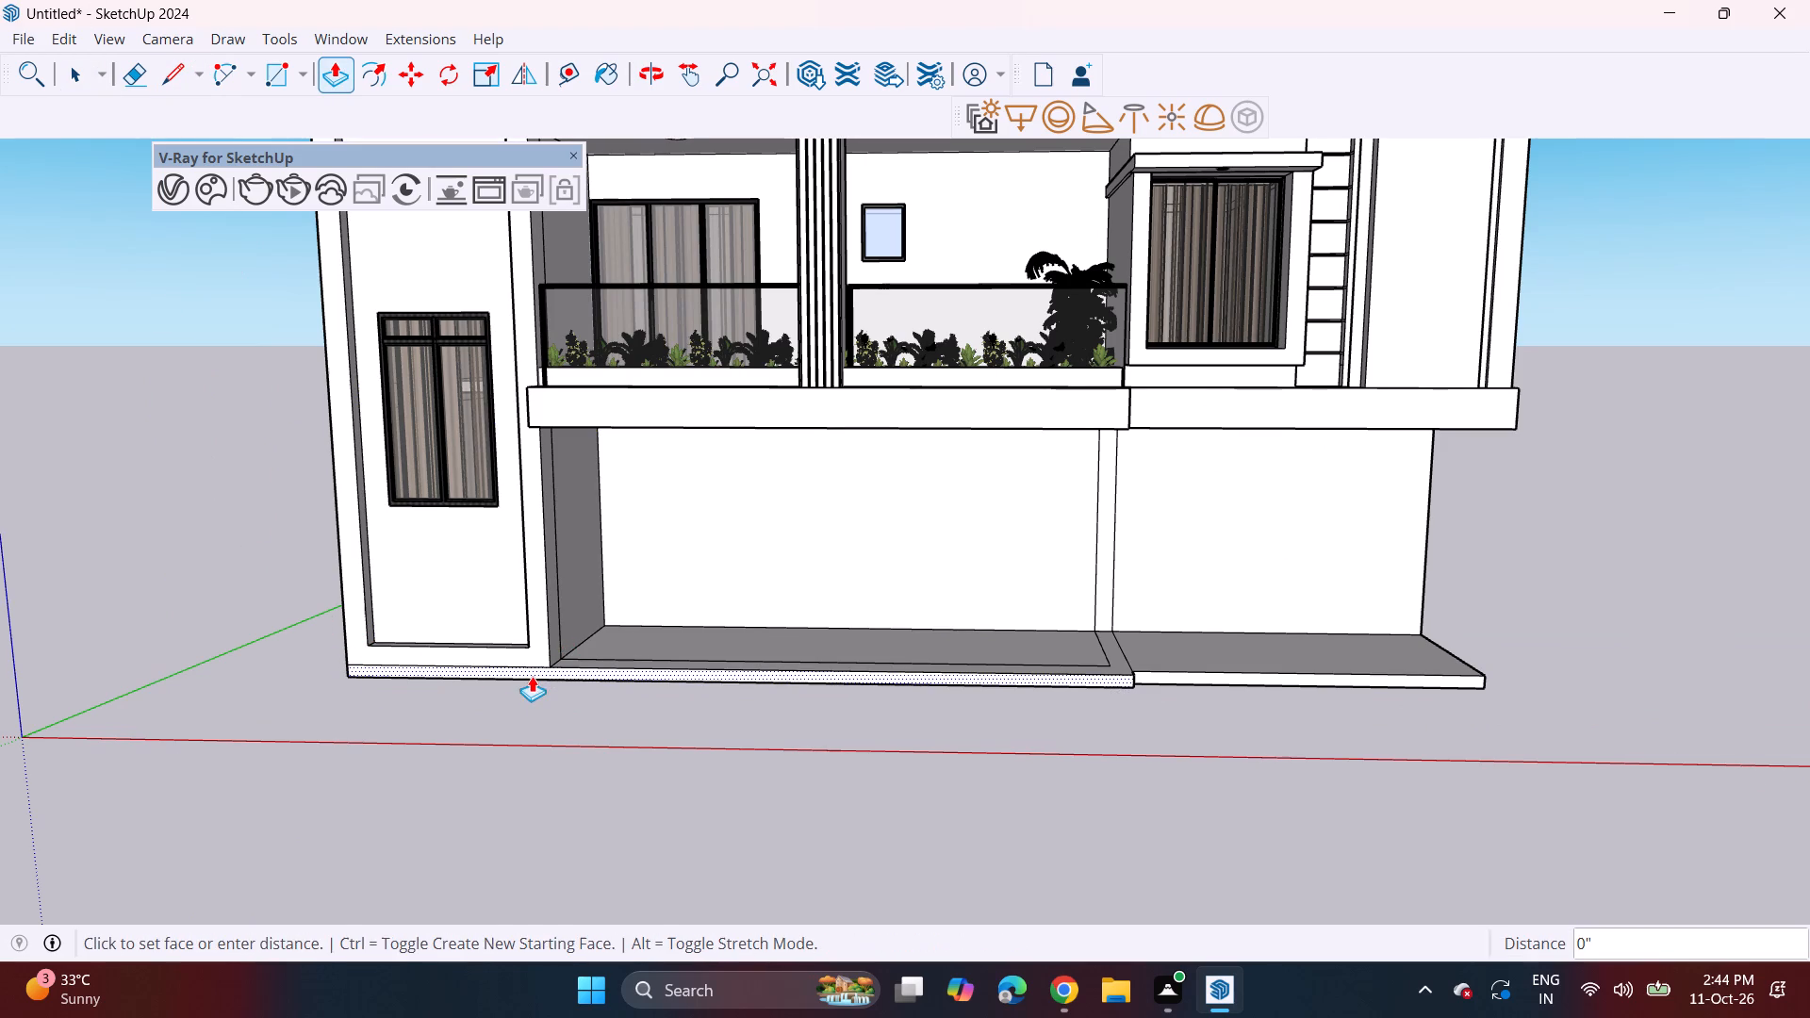
click(452, 724)
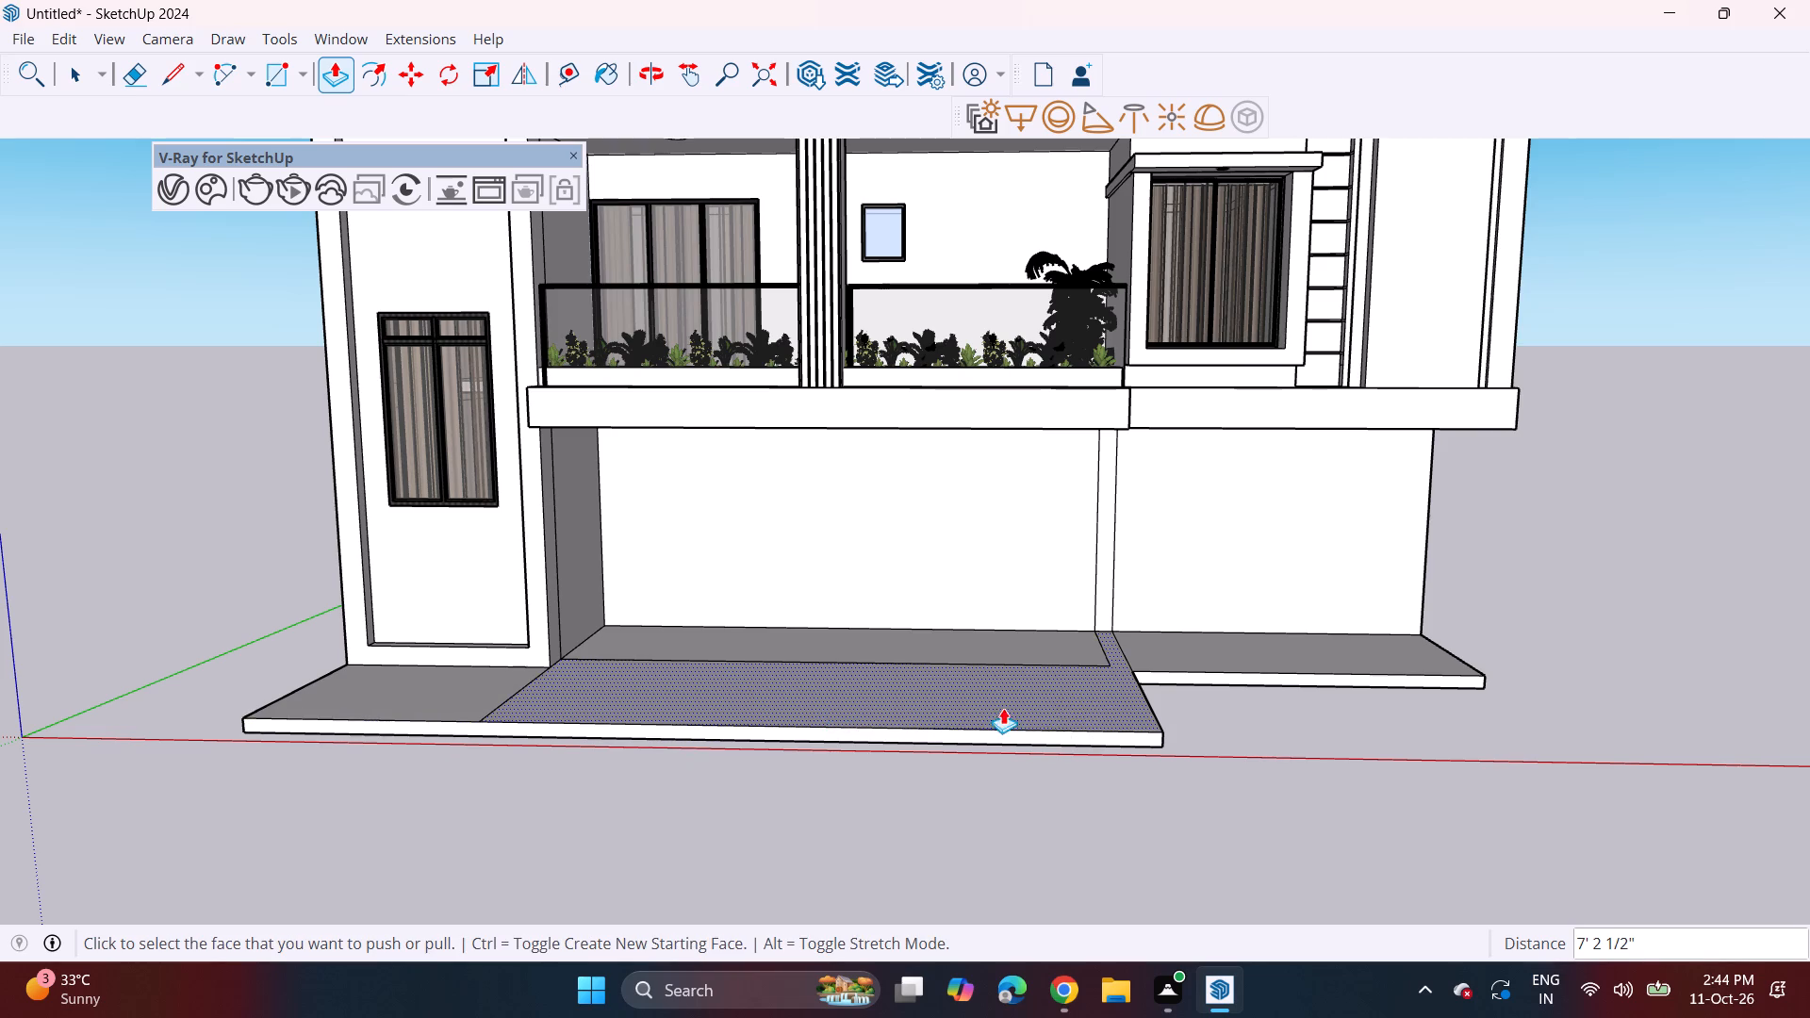
Extrude the front edge of the adjoining shorter slab about 7' 5" forward, flush with the extended plinth.
drag(1209, 681, 1207, 689)
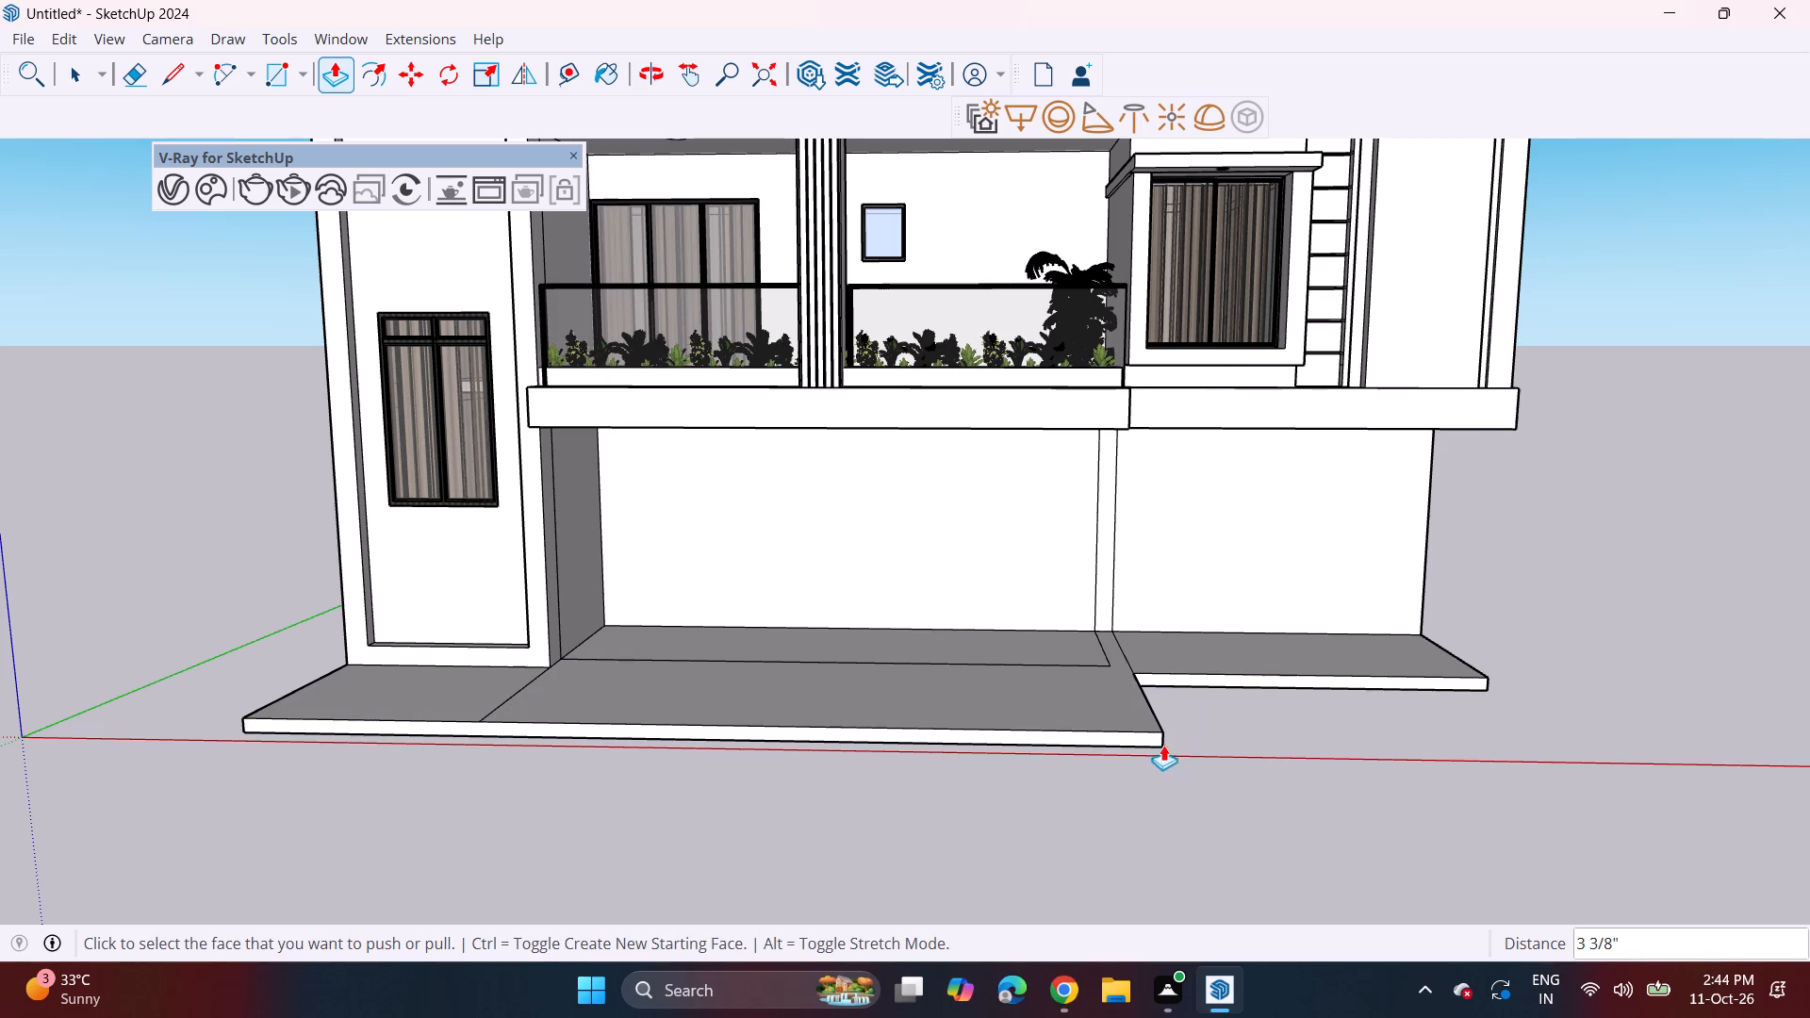
click(1200, 681)
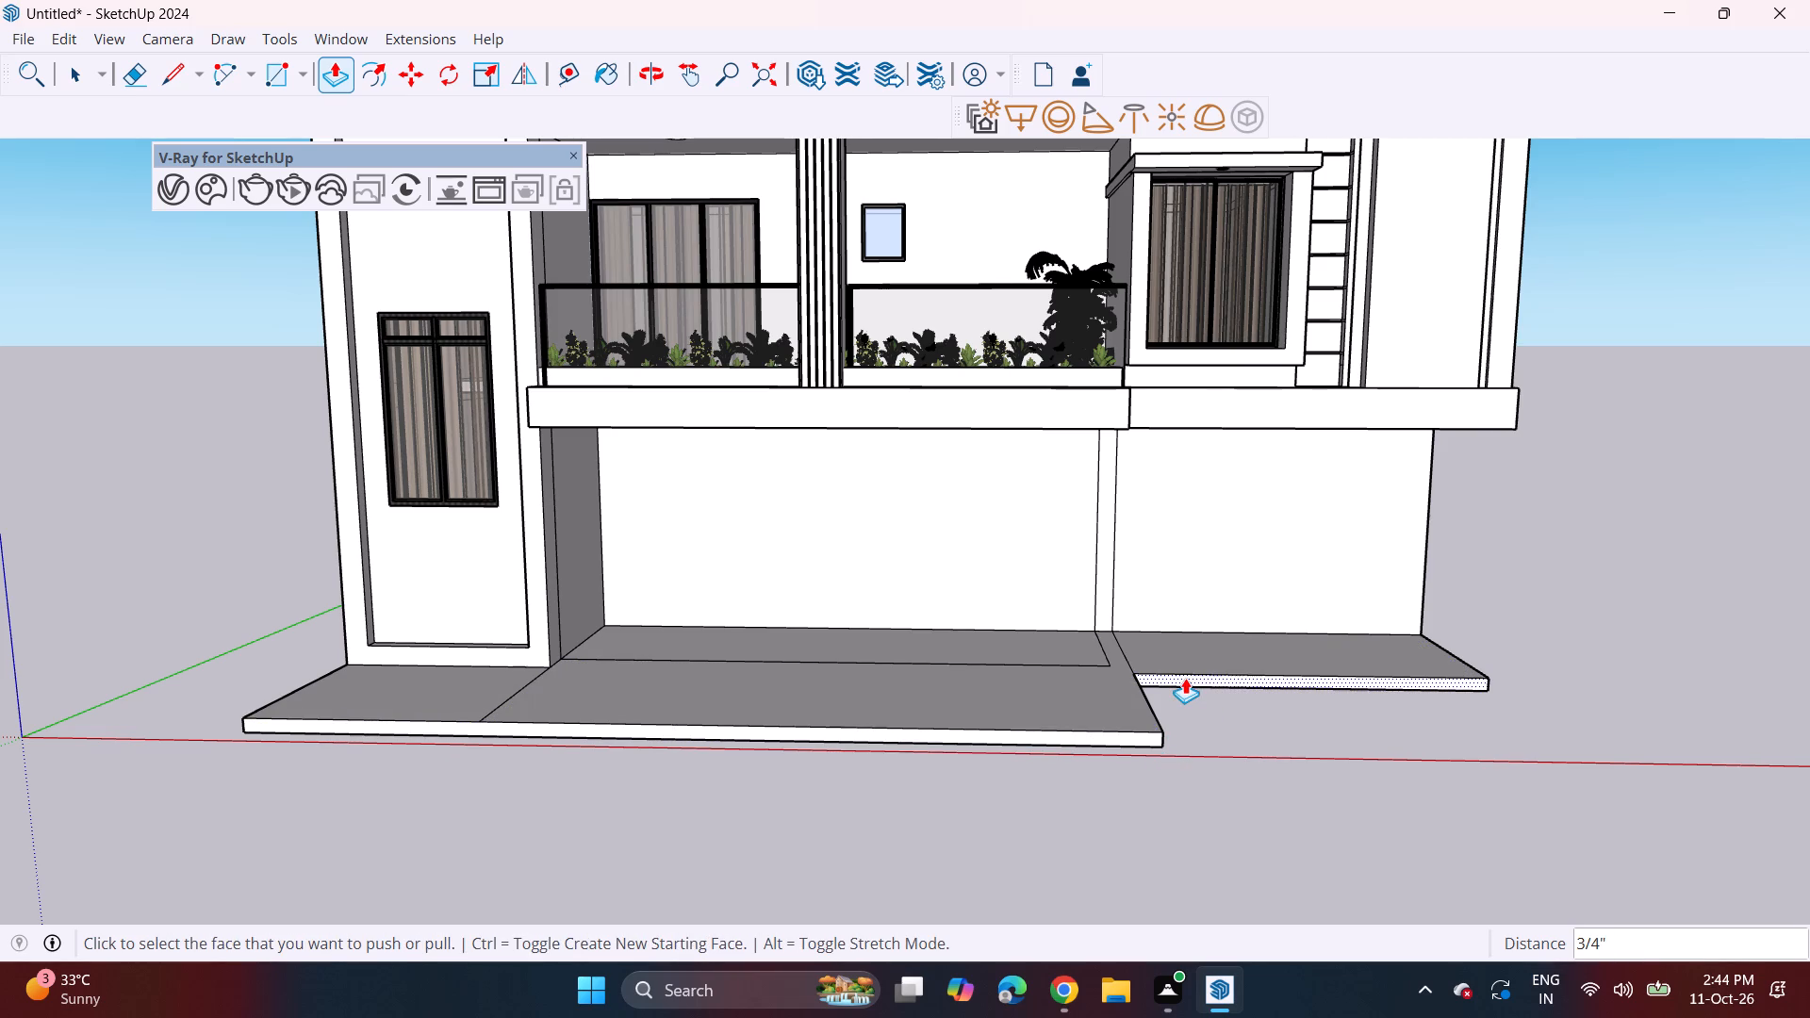
click(1185, 679)
click(1131, 750)
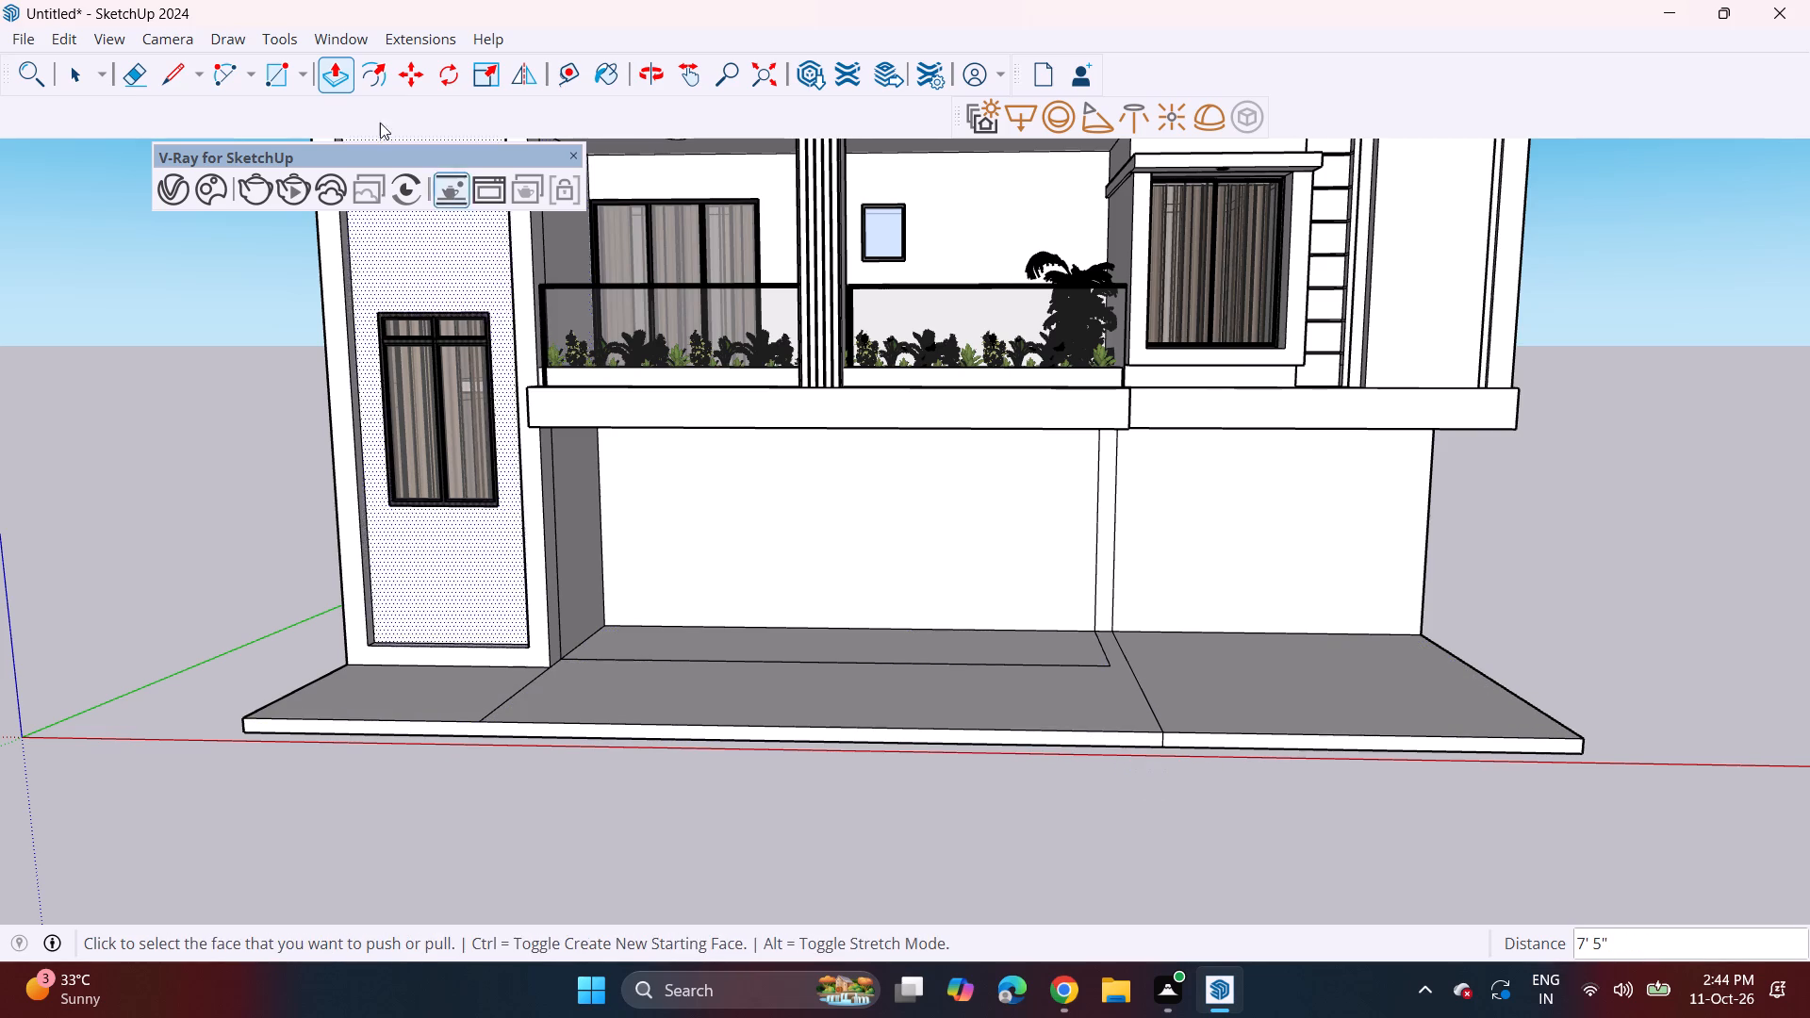
Erase the leftover dividing lines on the top of the plinth to merge it into one surface.
click(124, 89)
drag(812, 672, 815, 658)
click(815, 658)
drag(1123, 672, 1145, 667)
drag(1121, 665, 1082, 667)
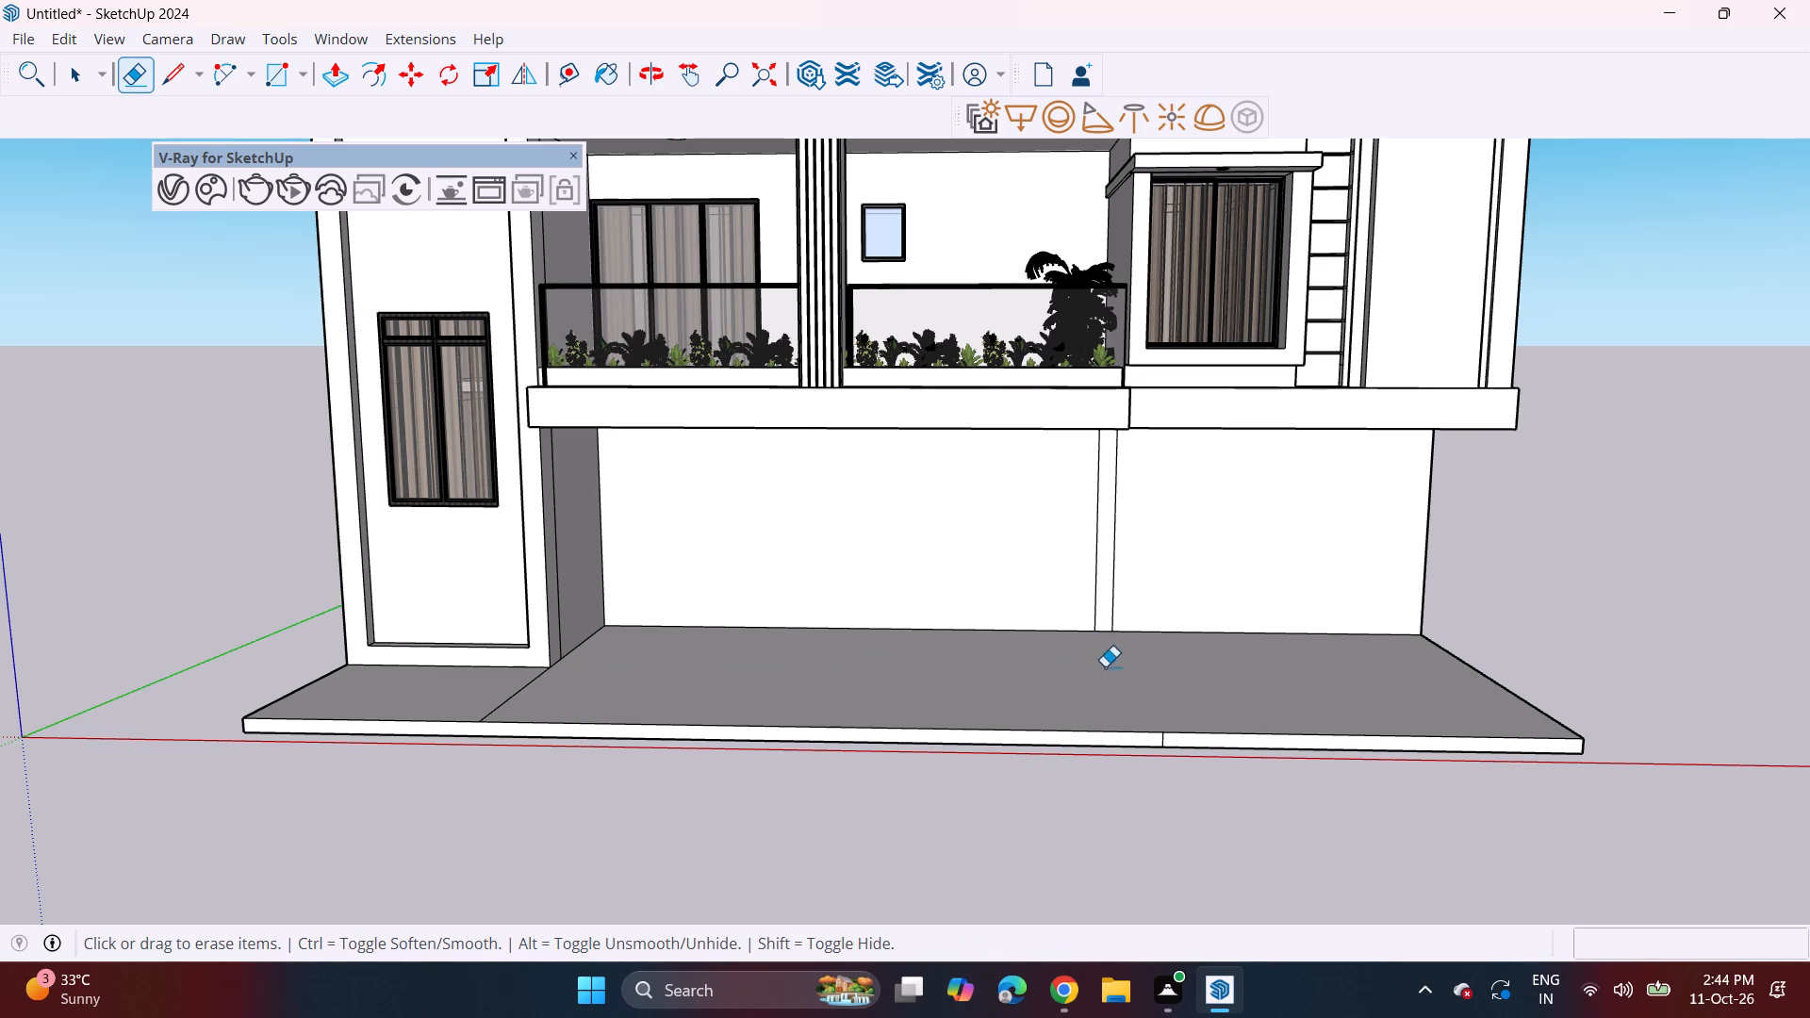
drag(1105, 666, 1141, 681)
click(516, 691)
Draw a rectangle about 1' 5 5/16" by 1' 1 7/8" at the outer front corner of the first-floor slab's underside.
scroll(1176, 617, down, 1)
middle_drag(1227, 592, 935, 481)
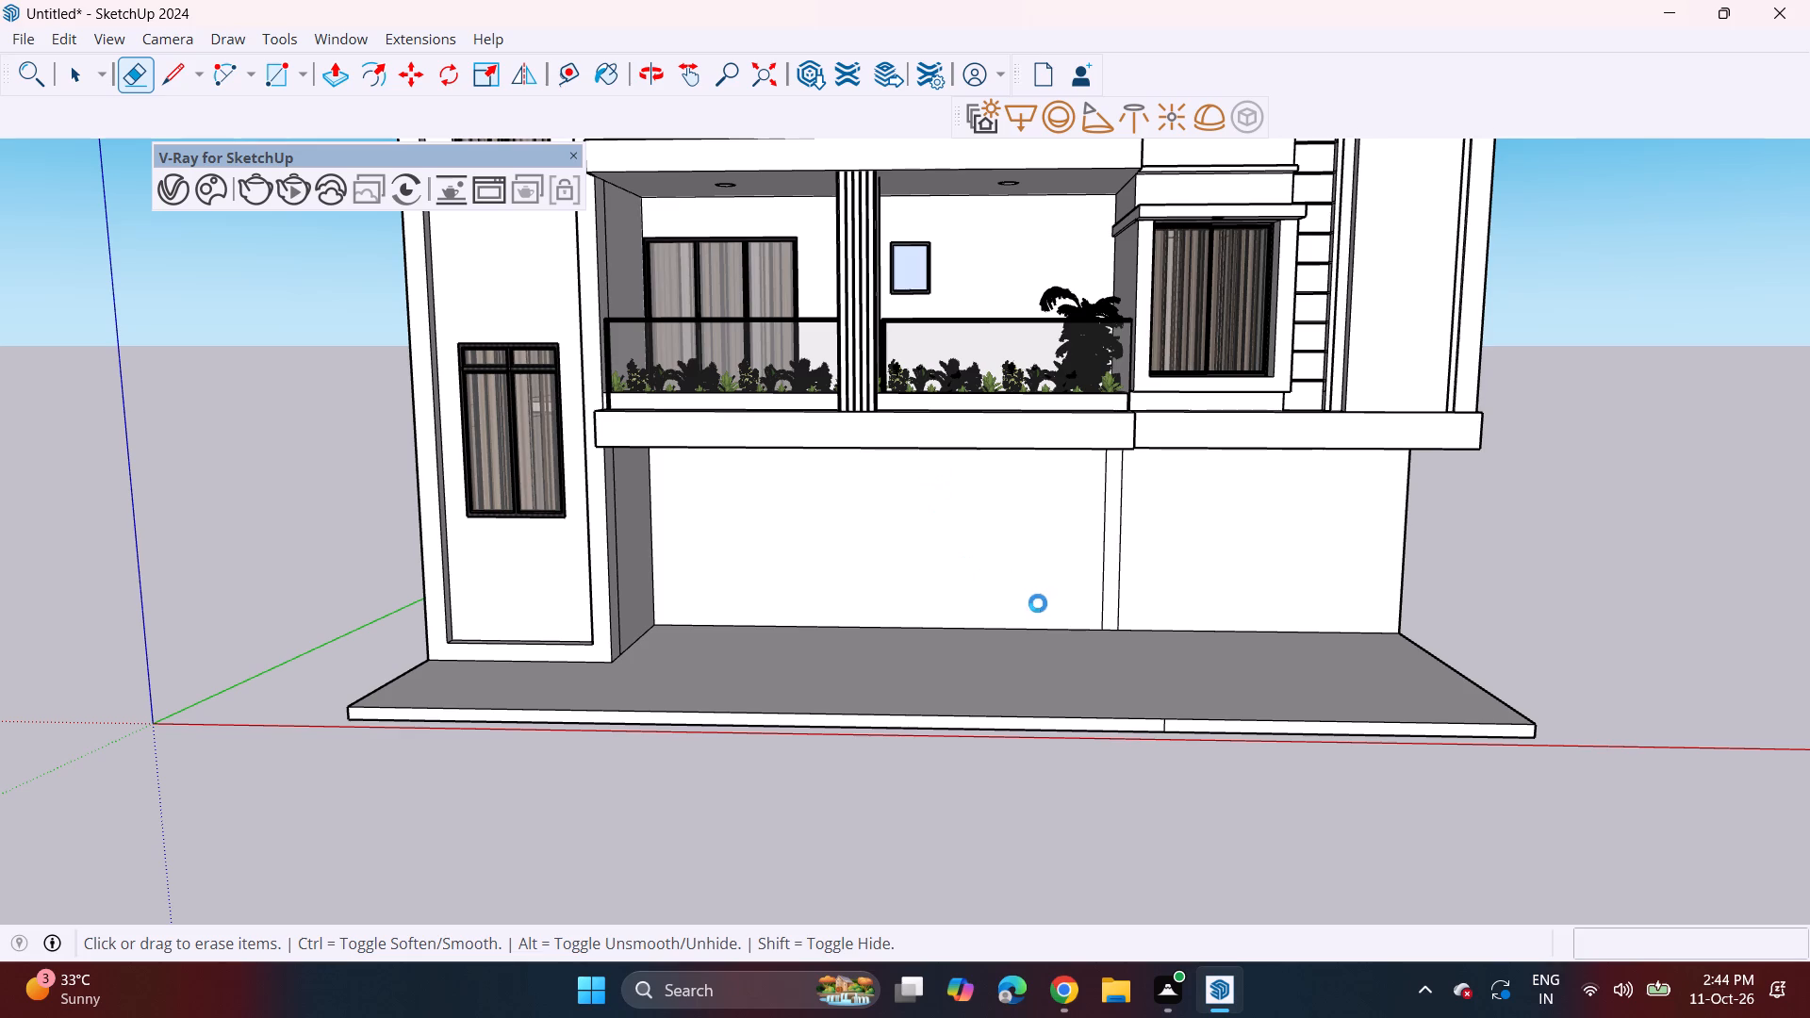
middle_drag(1143, 603, 847, 463)
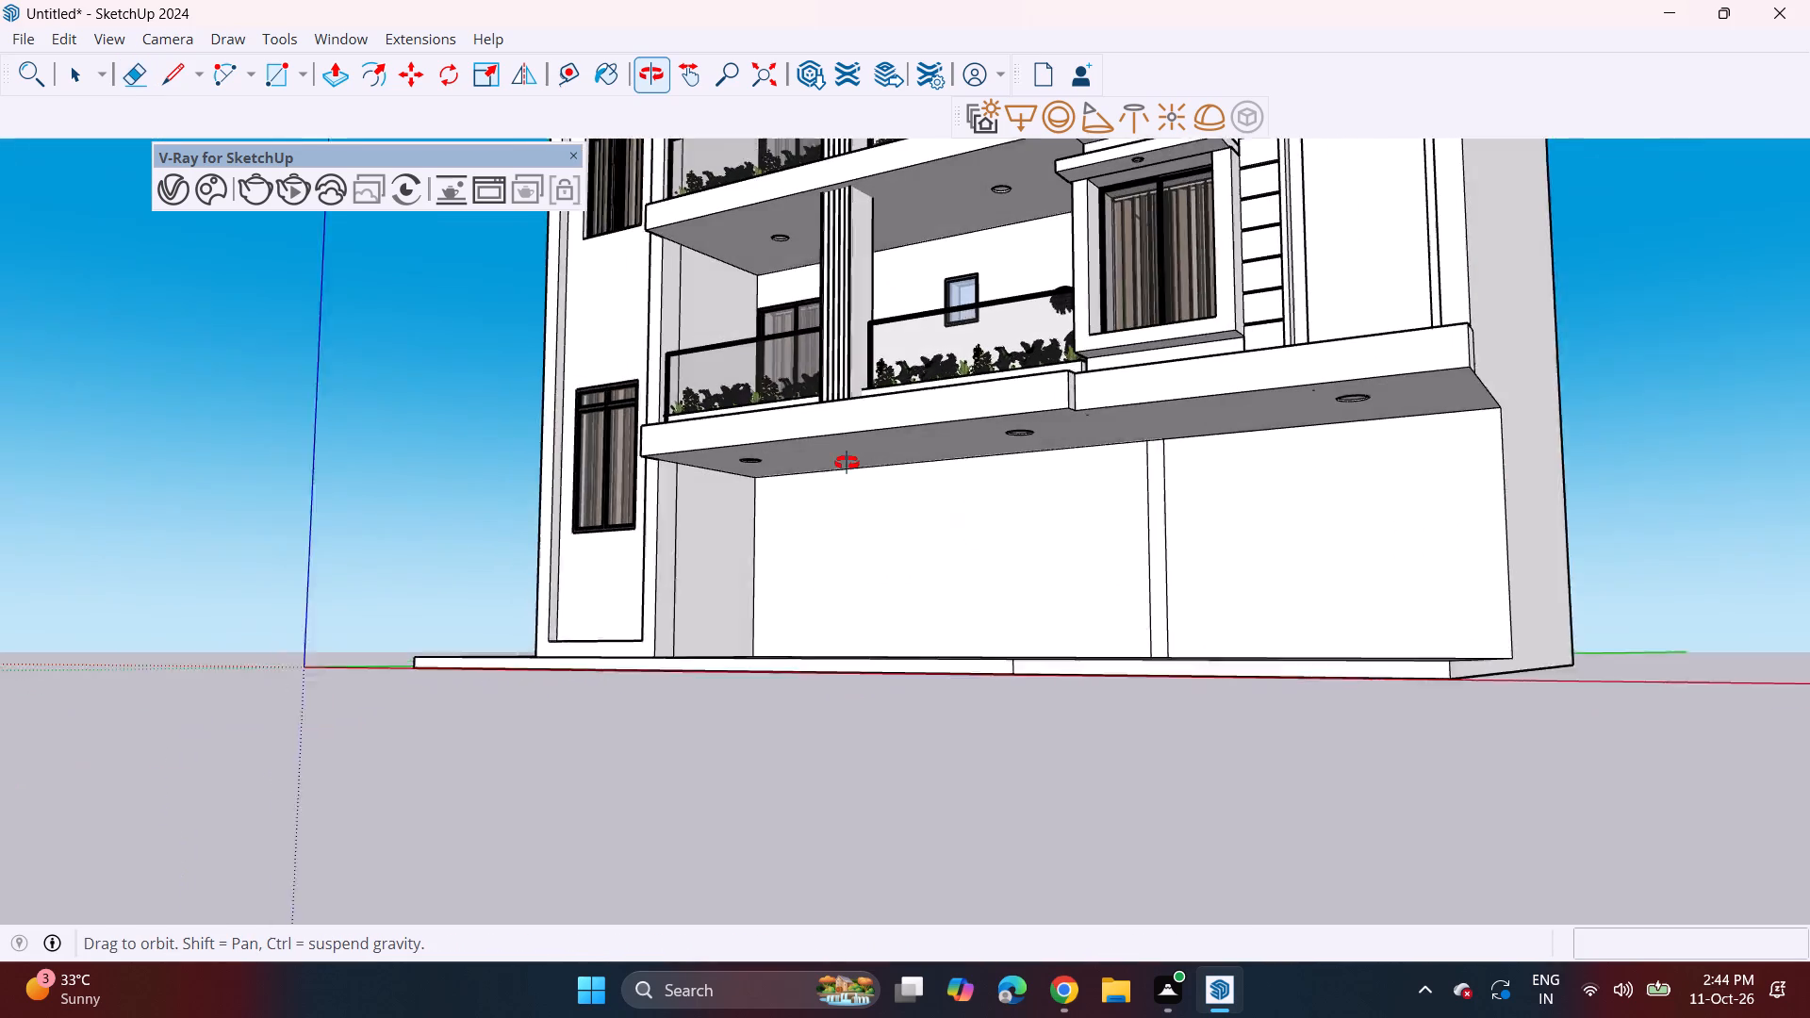
middle_drag(847, 463, 846, 461)
drag(288, 72, 291, 81)
click(1459, 353)
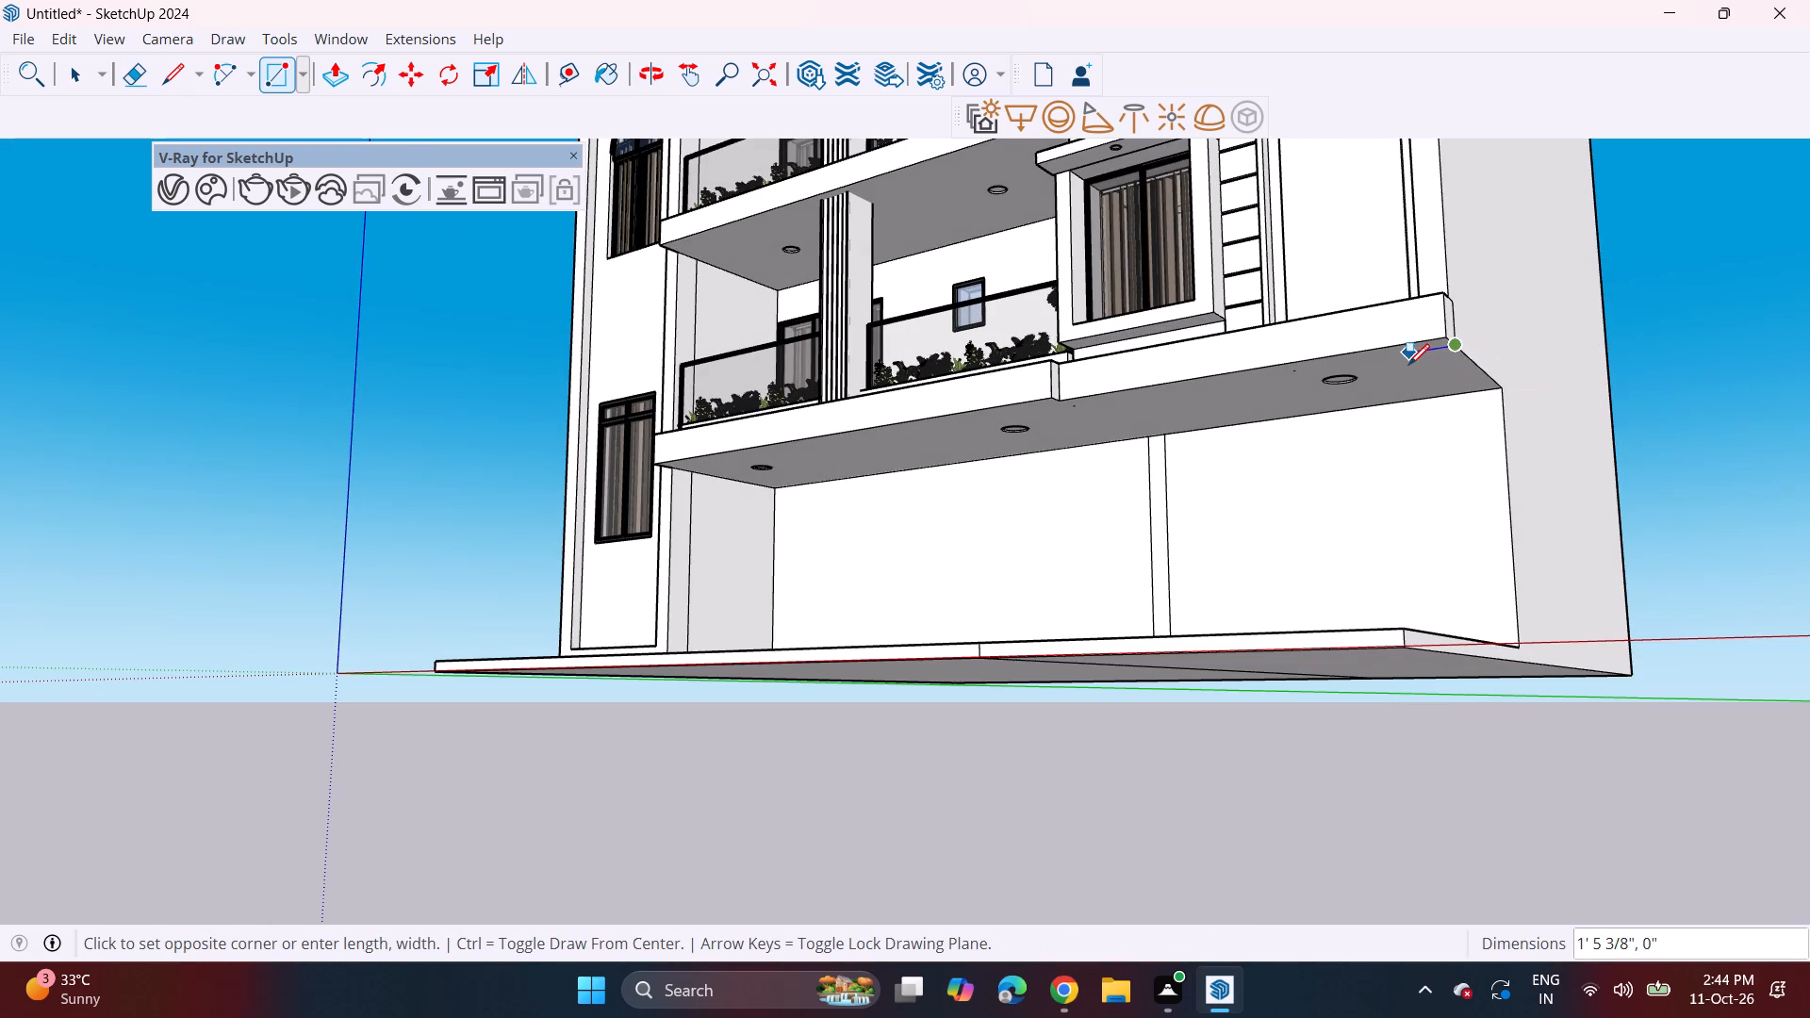
click(1409, 363)
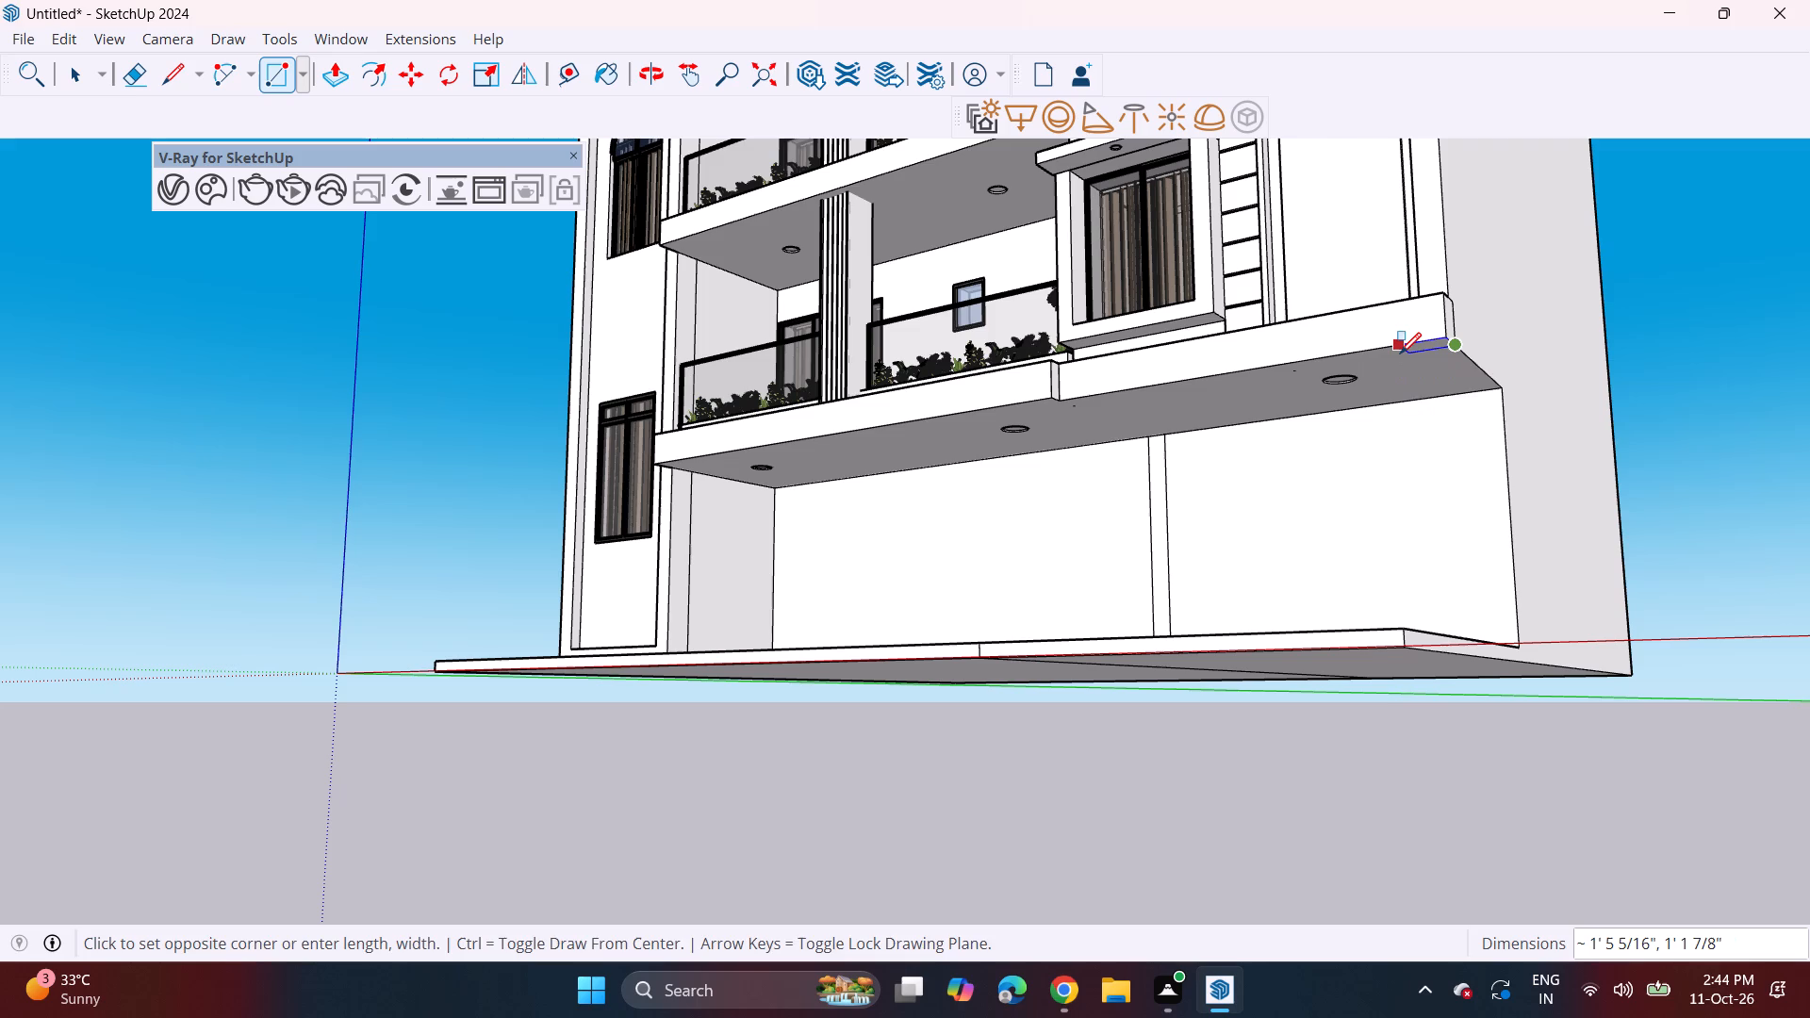
click(1400, 353)
Extrude the corner rectangle 9' 6 3/8" down to the plinth surface to form a column.
drag(332, 77, 356, 77)
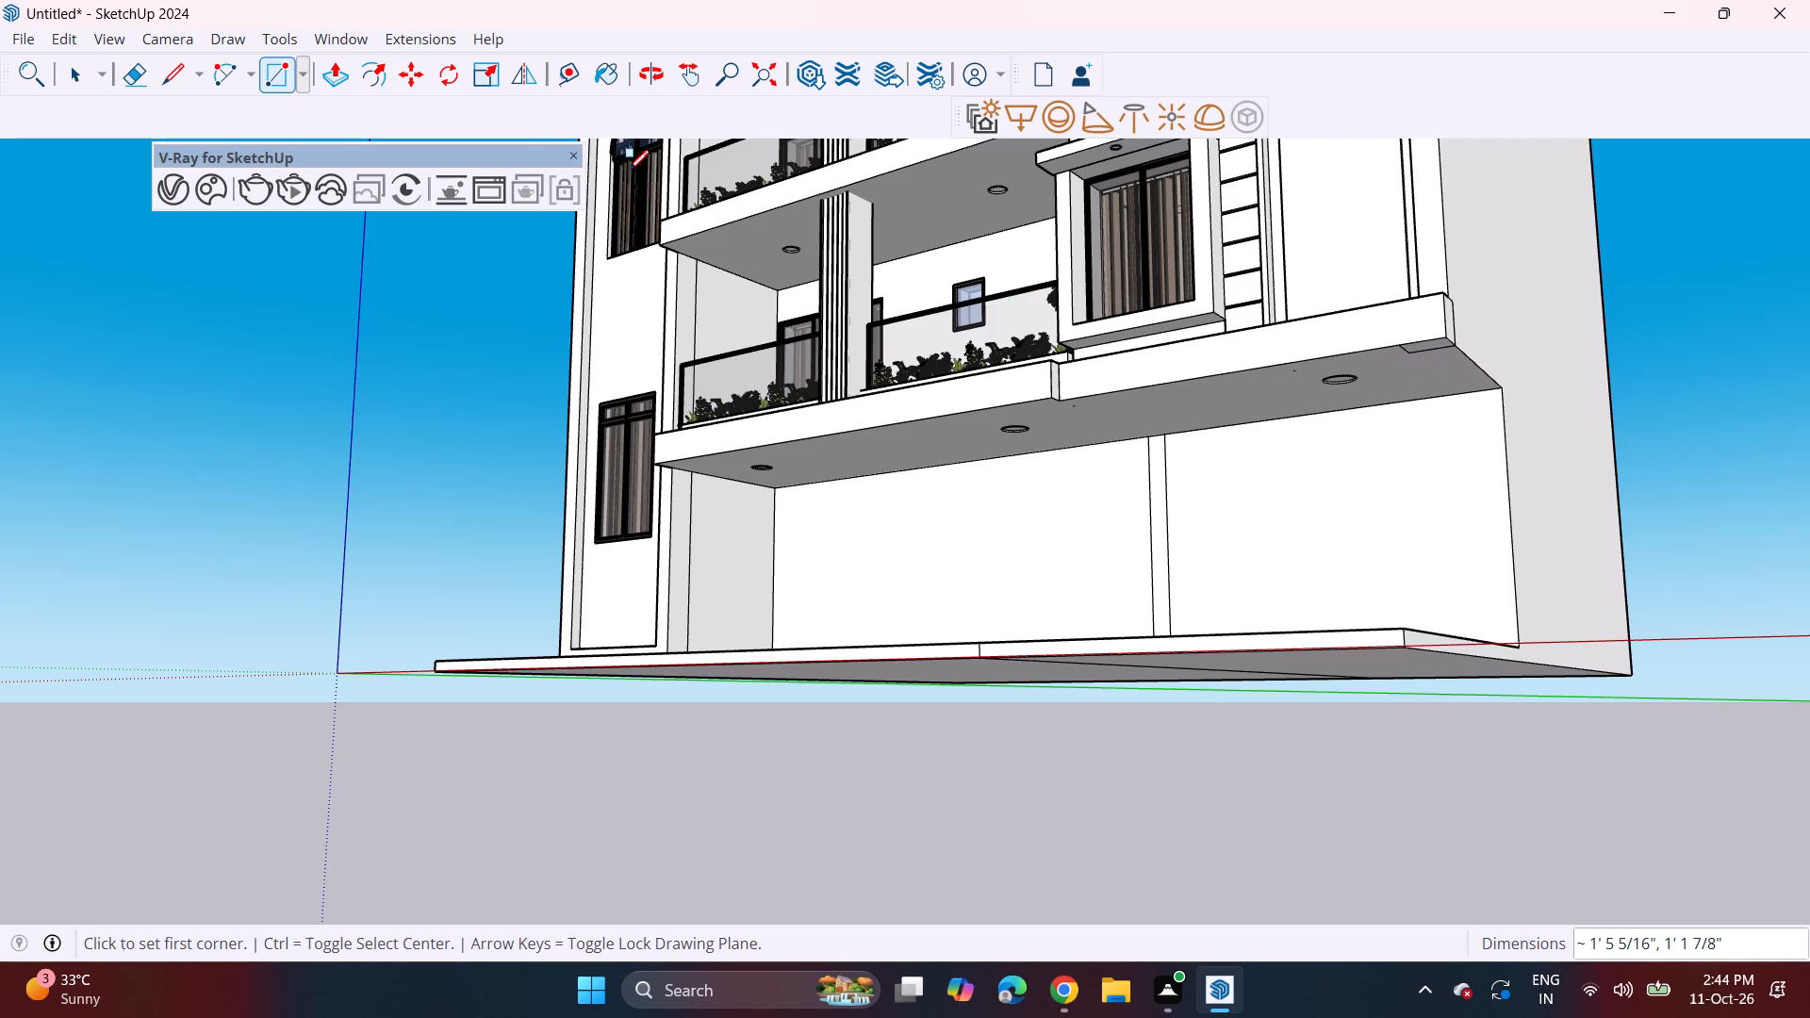
click(336, 80)
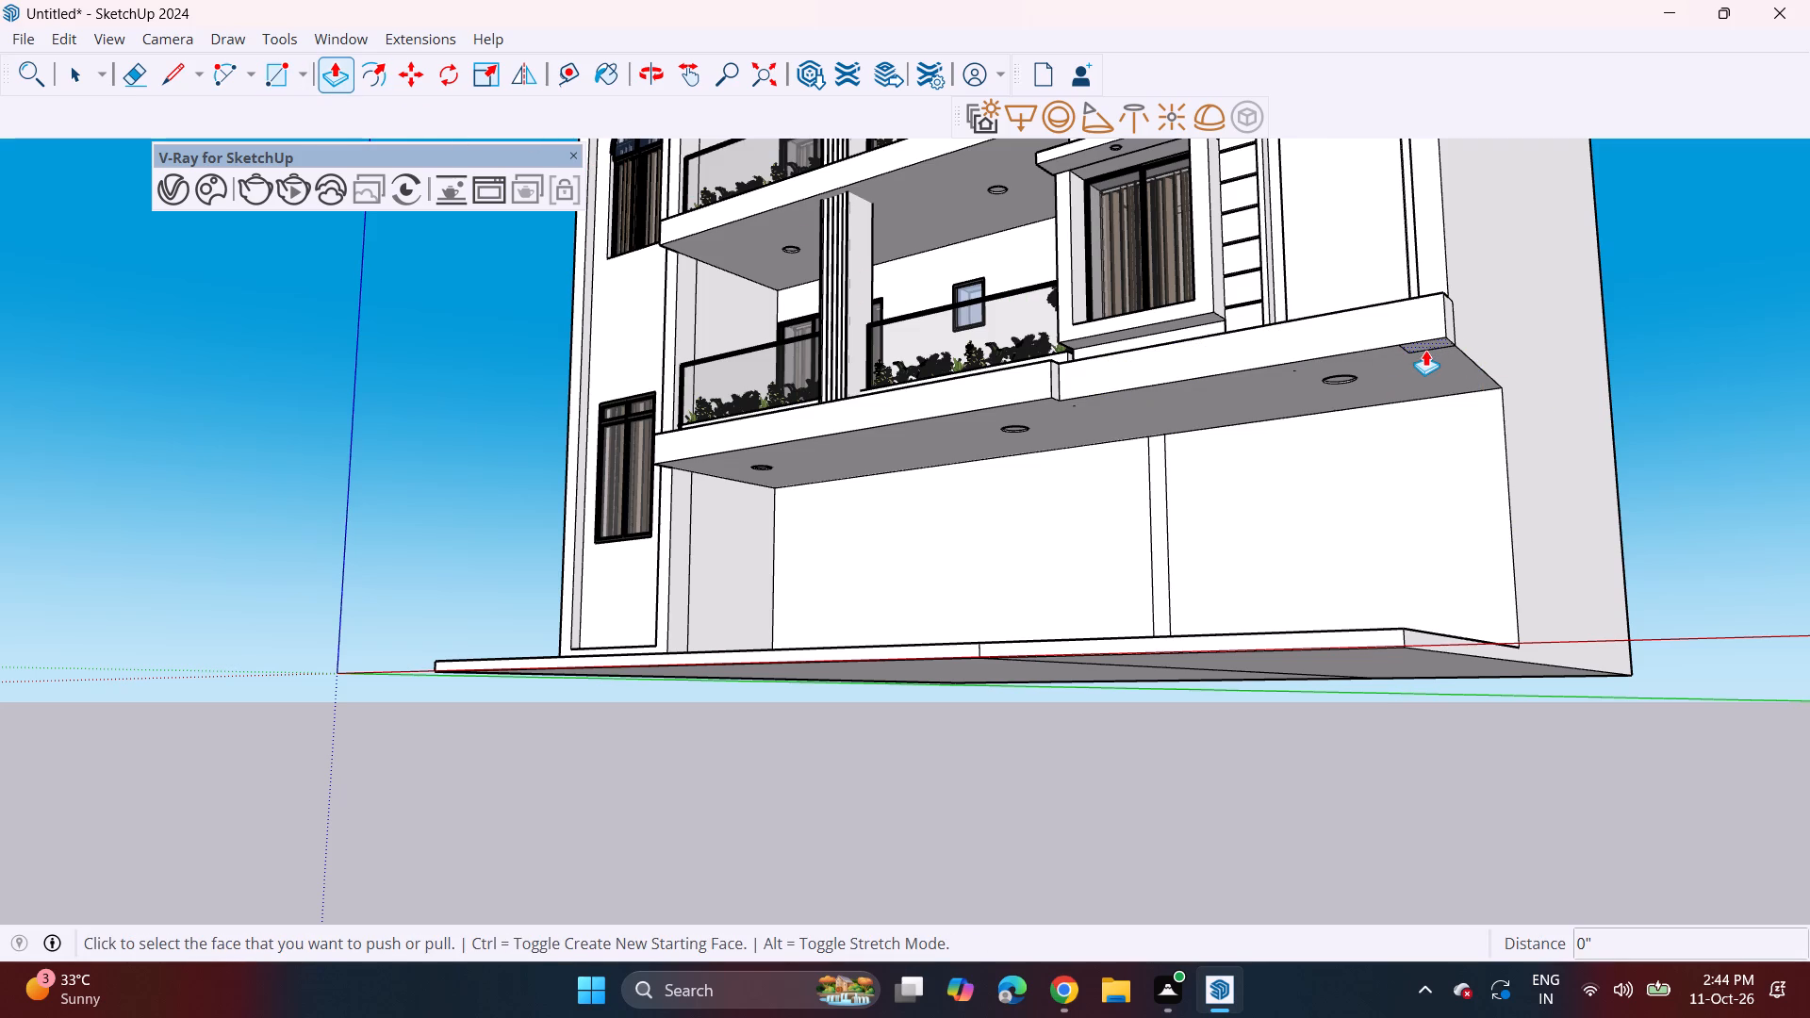
click(1425, 350)
middle_drag(1398, 591, 1499, 795)
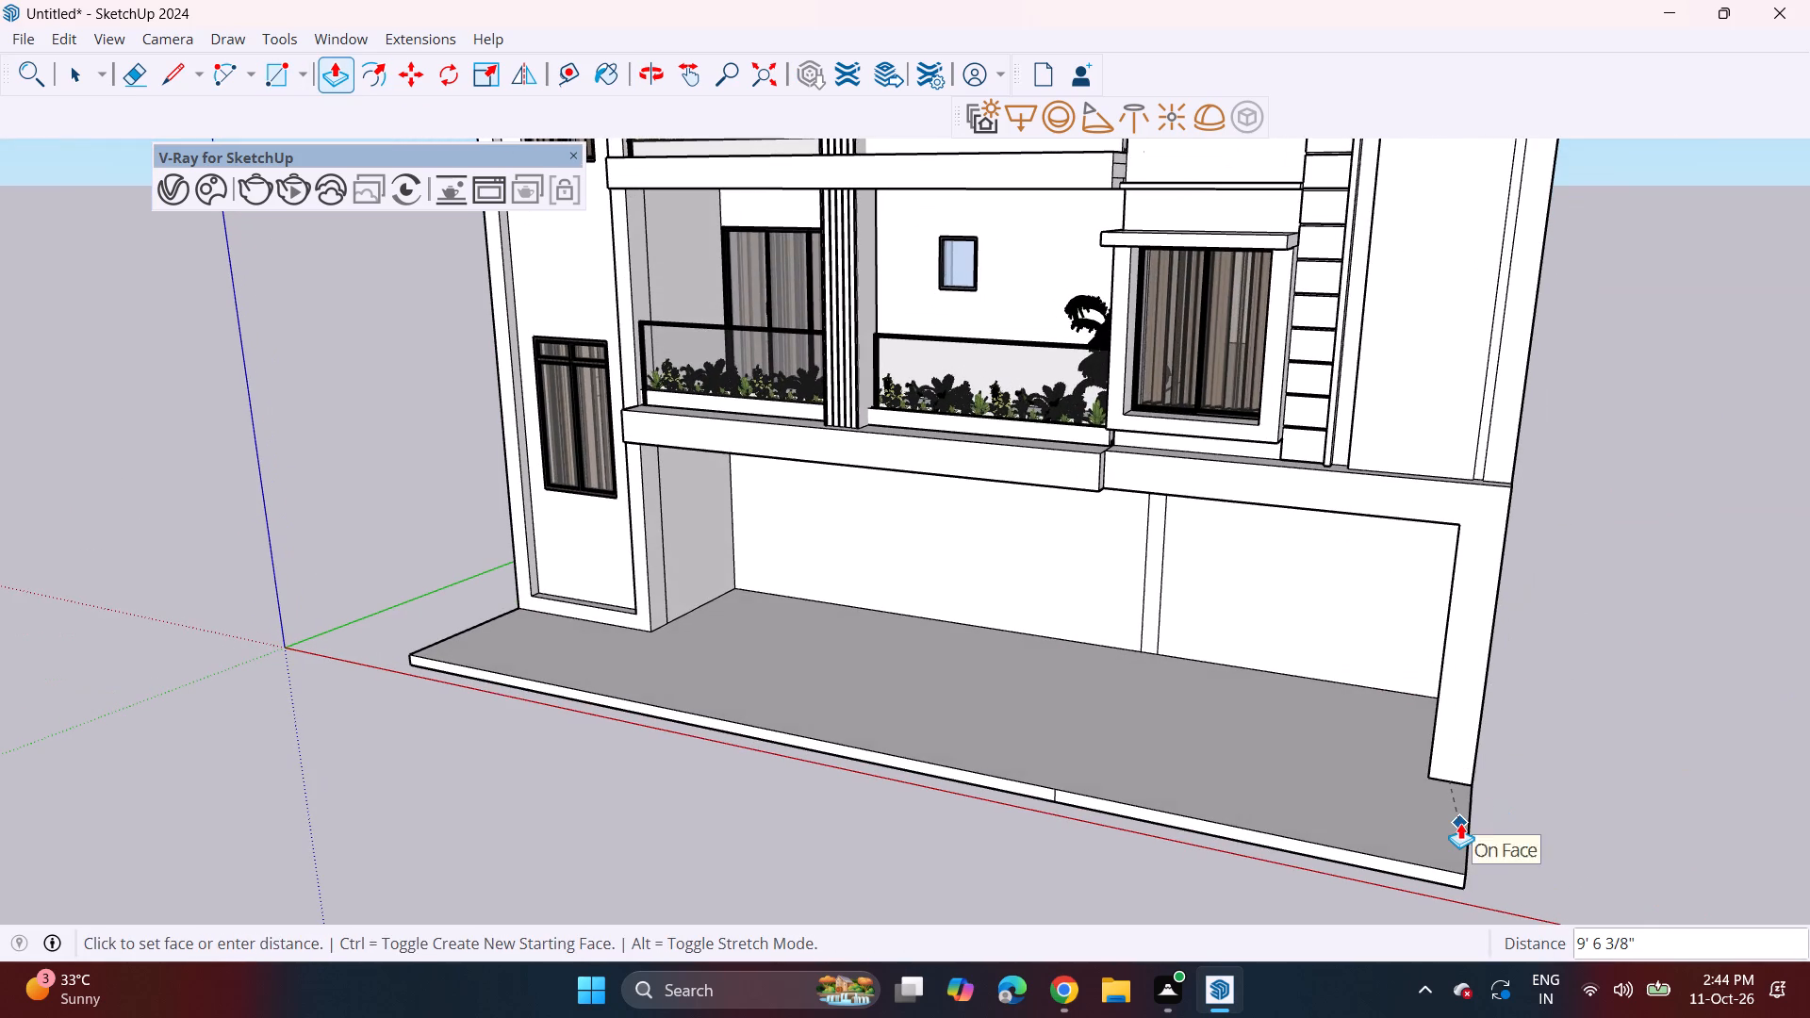
click(1460, 823)
Examine the new corner column and the whole front facade from the ground up to the roof.
middle_drag(1270, 775, 1391, 688)
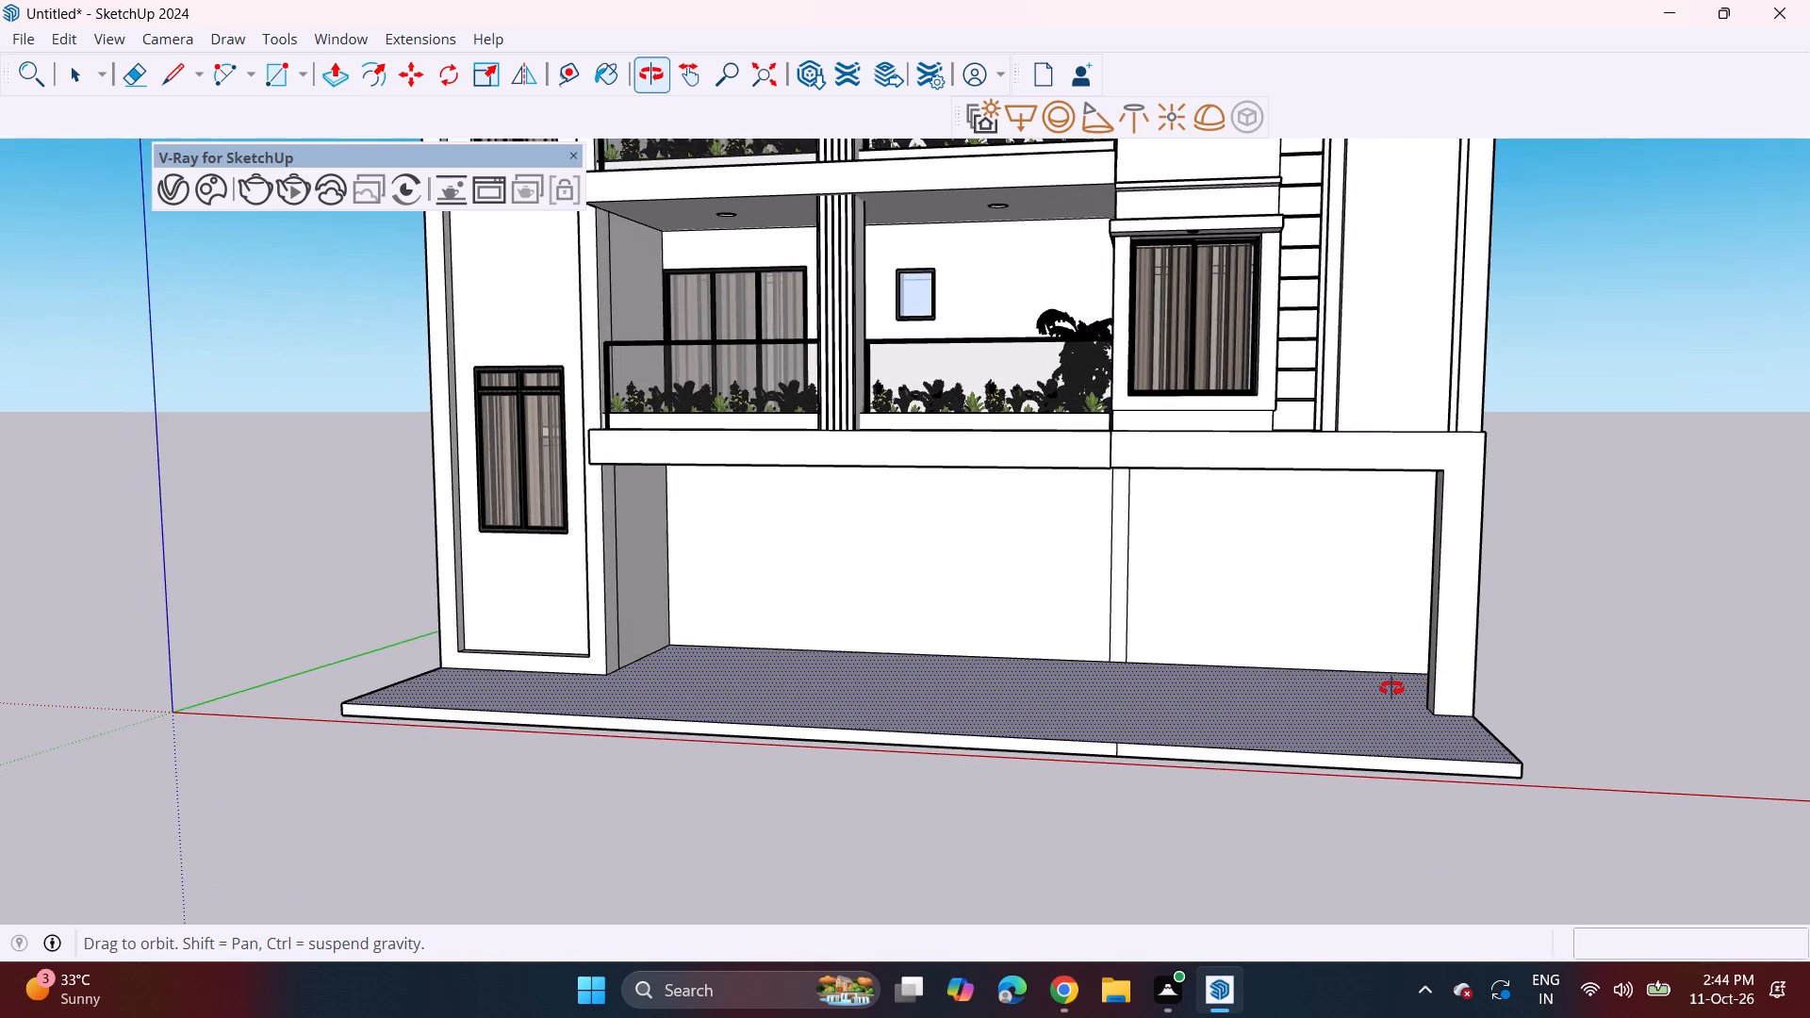
middle_drag(1391, 688, 1435, 679)
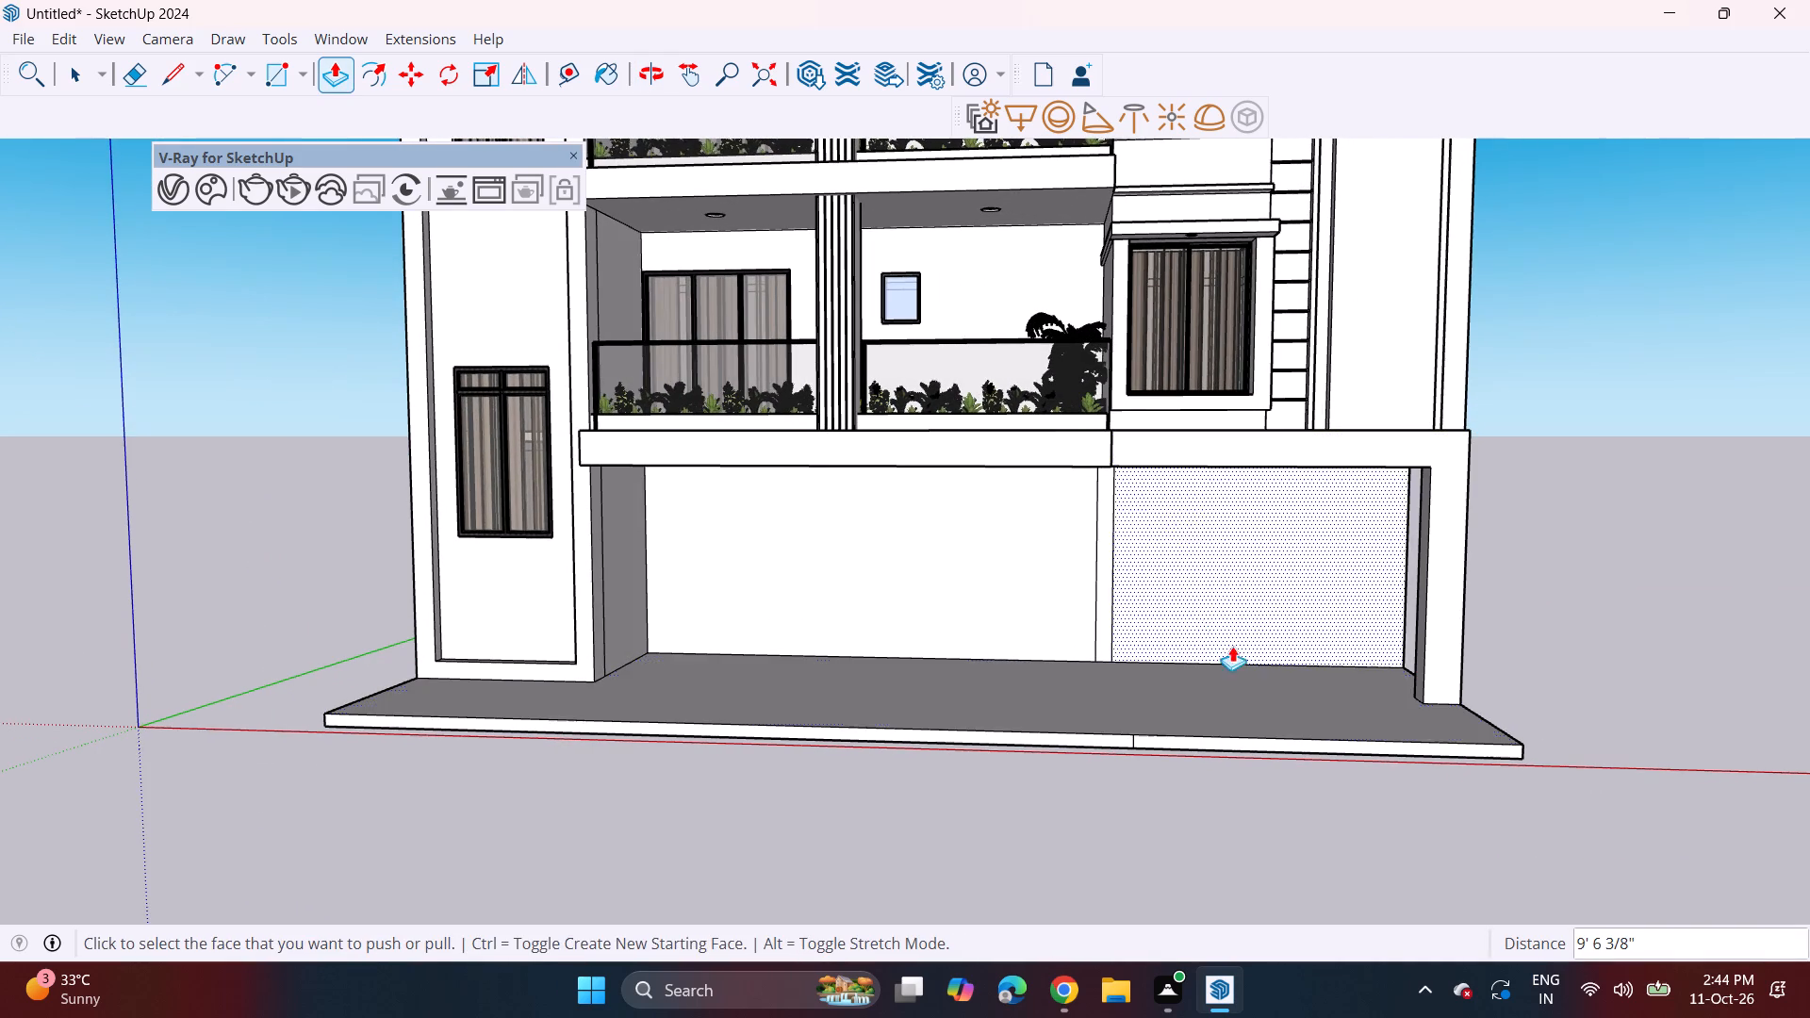
shift+middle_drag(1183, 509, 1112, 755)
middle_drag(1120, 742, 1186, 658)
scroll(1183, 663, down, 2)
shift+middle_drag(1168, 673, 1139, 726)
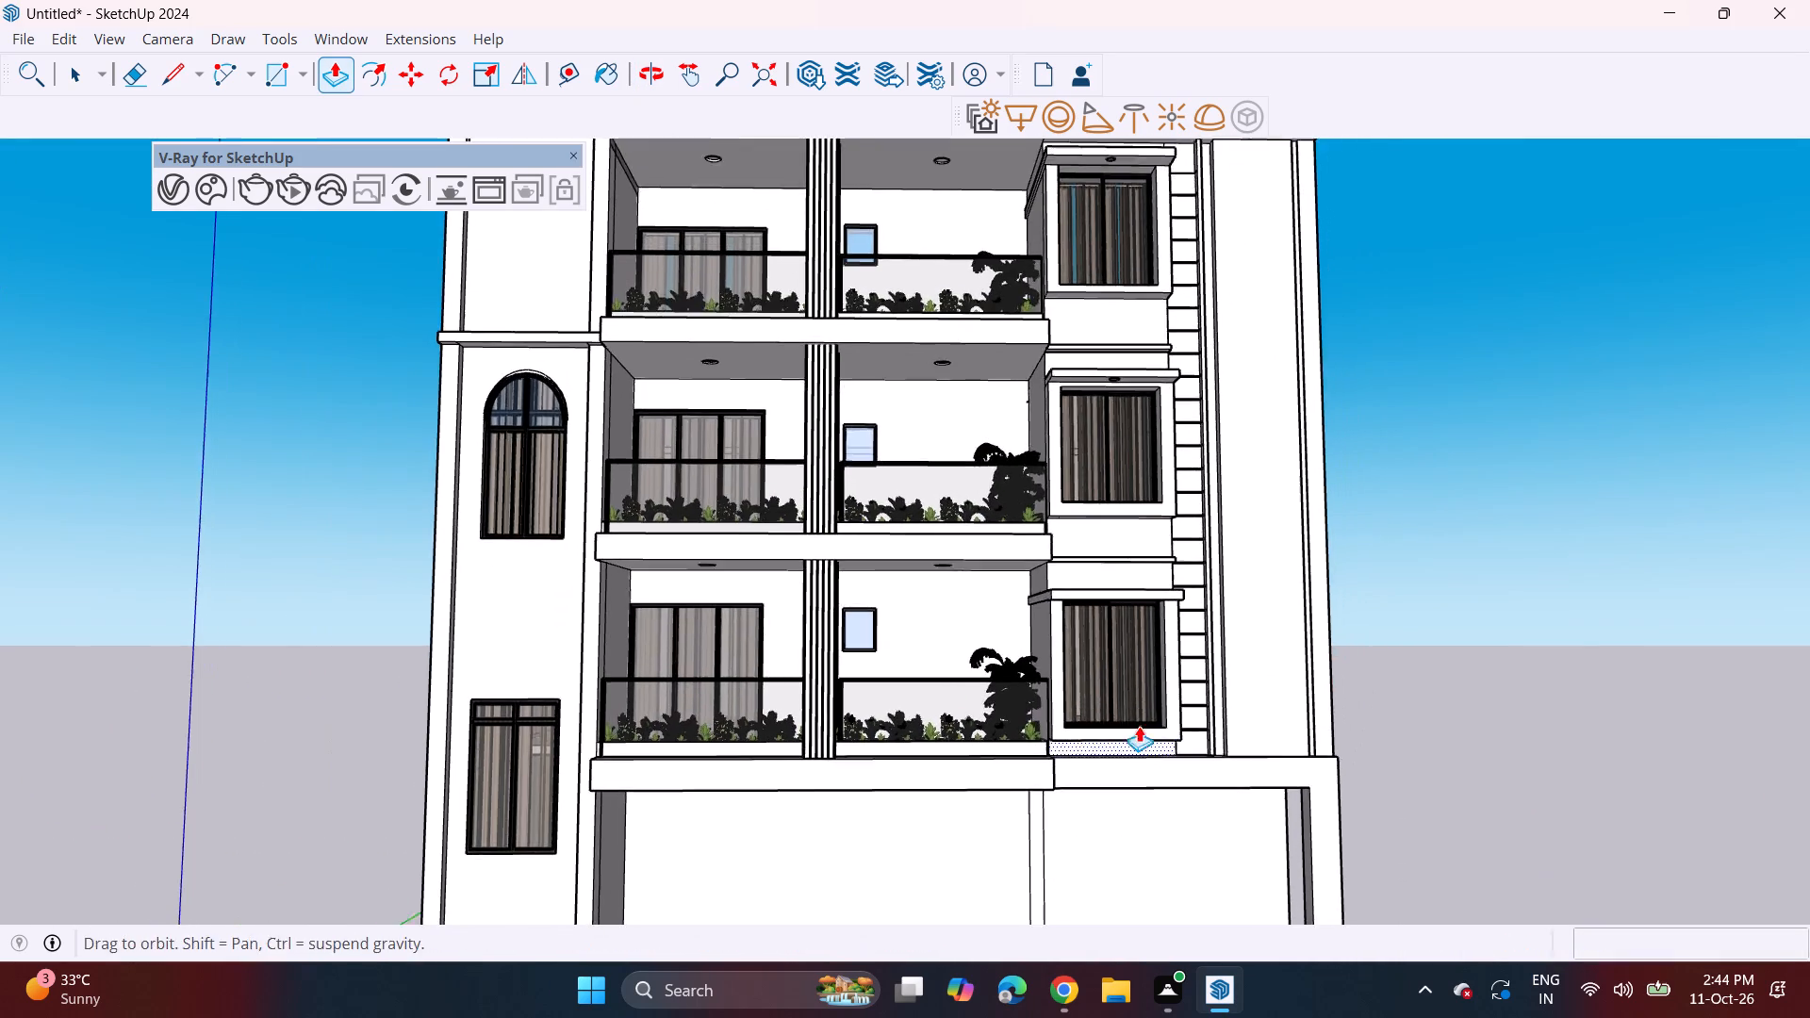
shift+middle_drag(1139, 726, 1143, 733)
scroll(1138, 701, down, 3)
shift+middle_drag(1146, 709, 1127, 711)
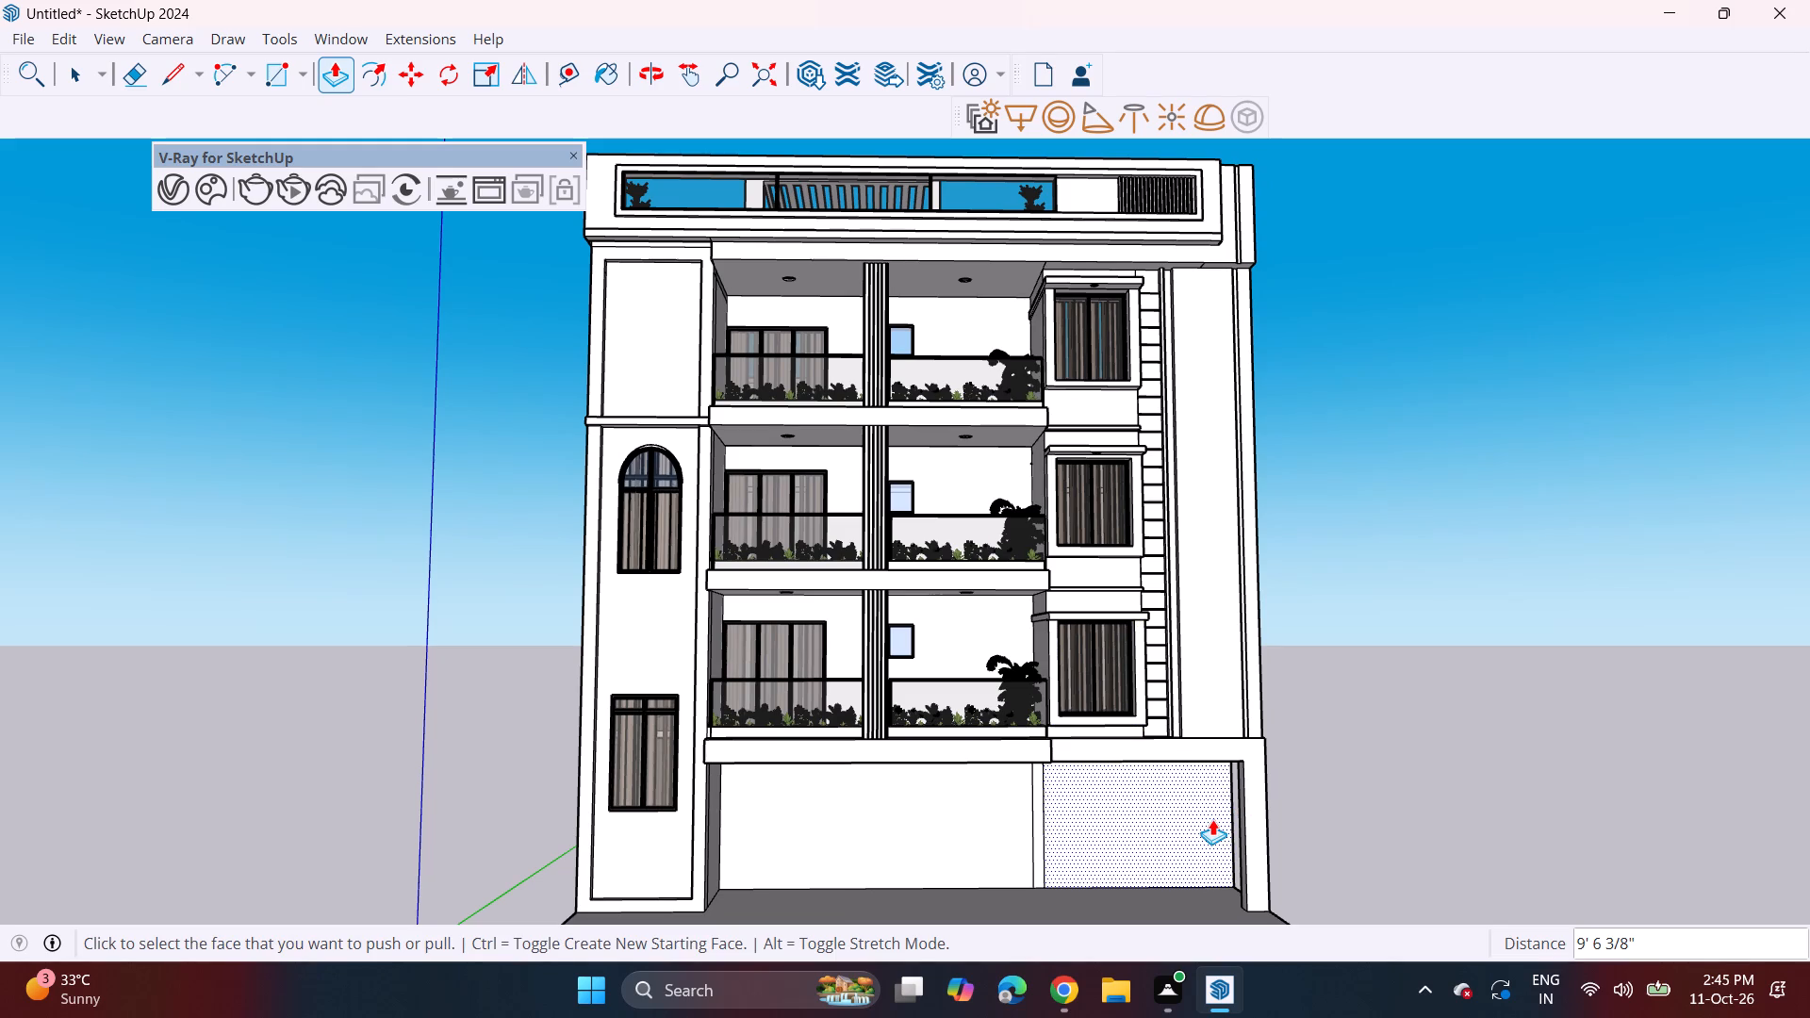
Draw an outer boundary-wall line on the plinth, parallel to its side and front edges, about 23' along the front, closed to the front edge.
scroll(1143, 799, down, 2)
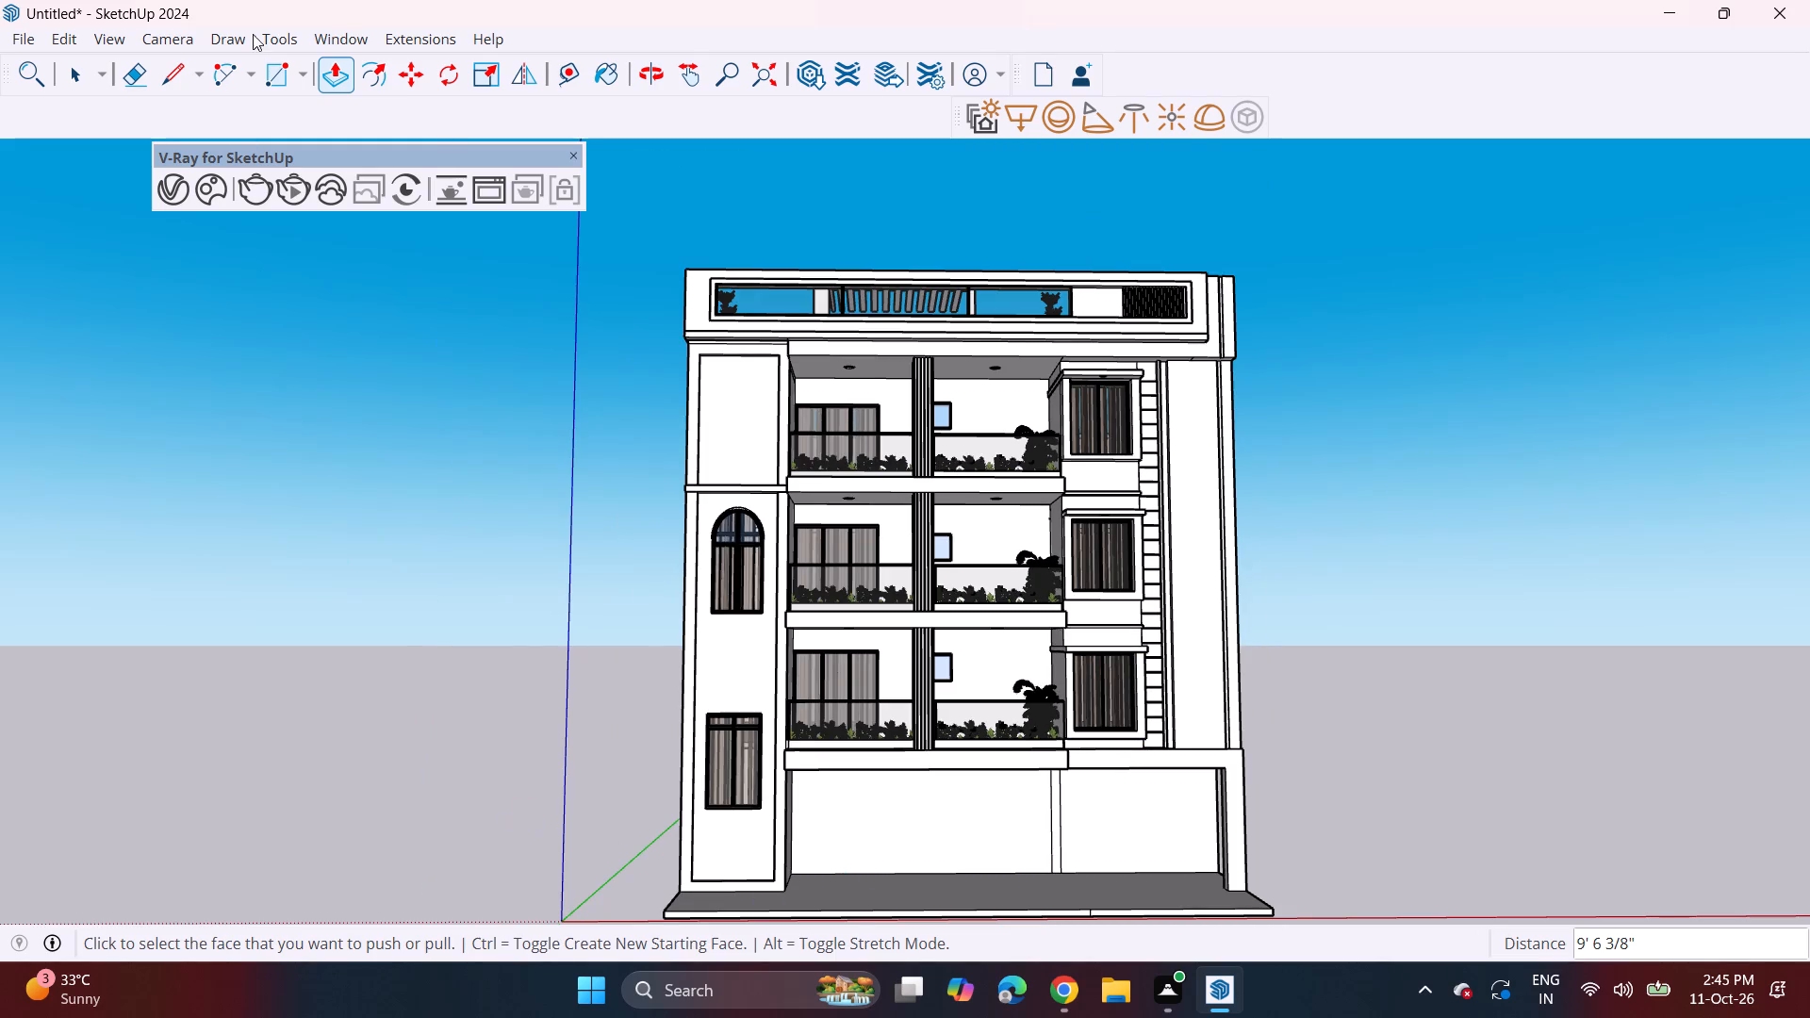
drag(167, 74, 175, 83)
middle_drag(724, 472, 642, 135)
middle_drag(651, 150, 610, 452)
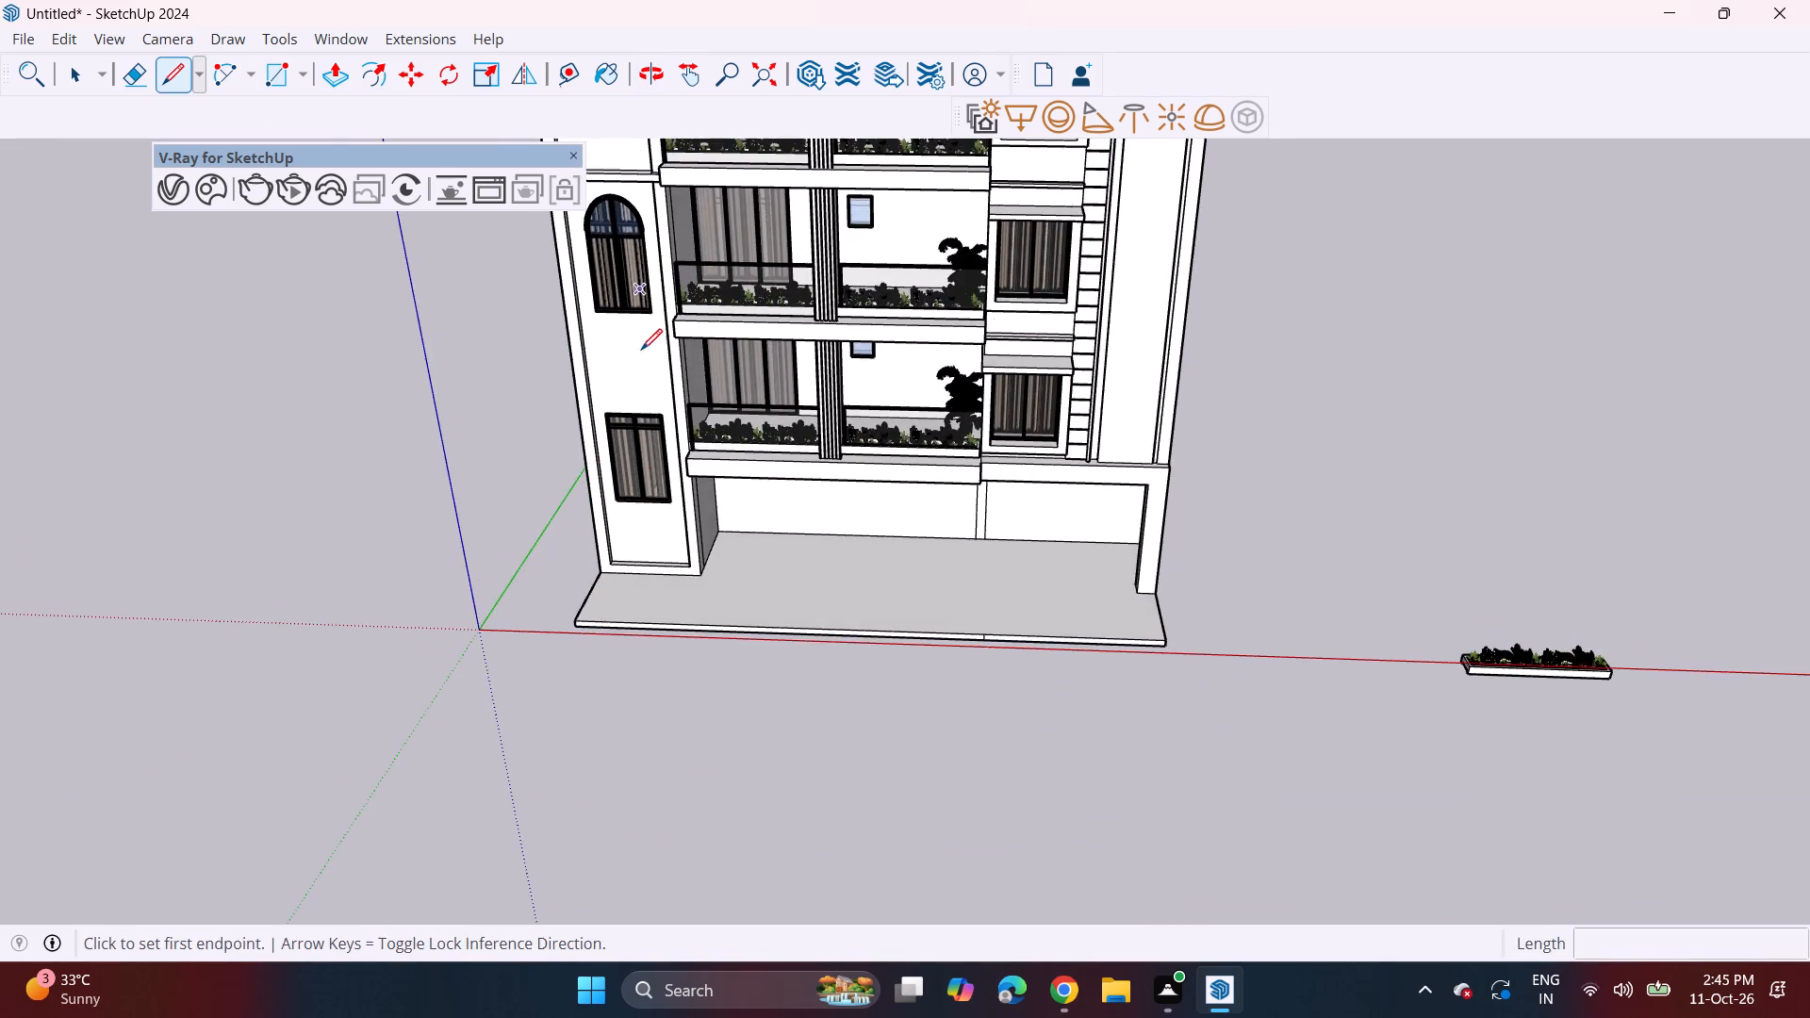
middle_drag(641, 394, 641, 514)
scroll(642, 533, up, 8)
drag(597, 539, 600, 550)
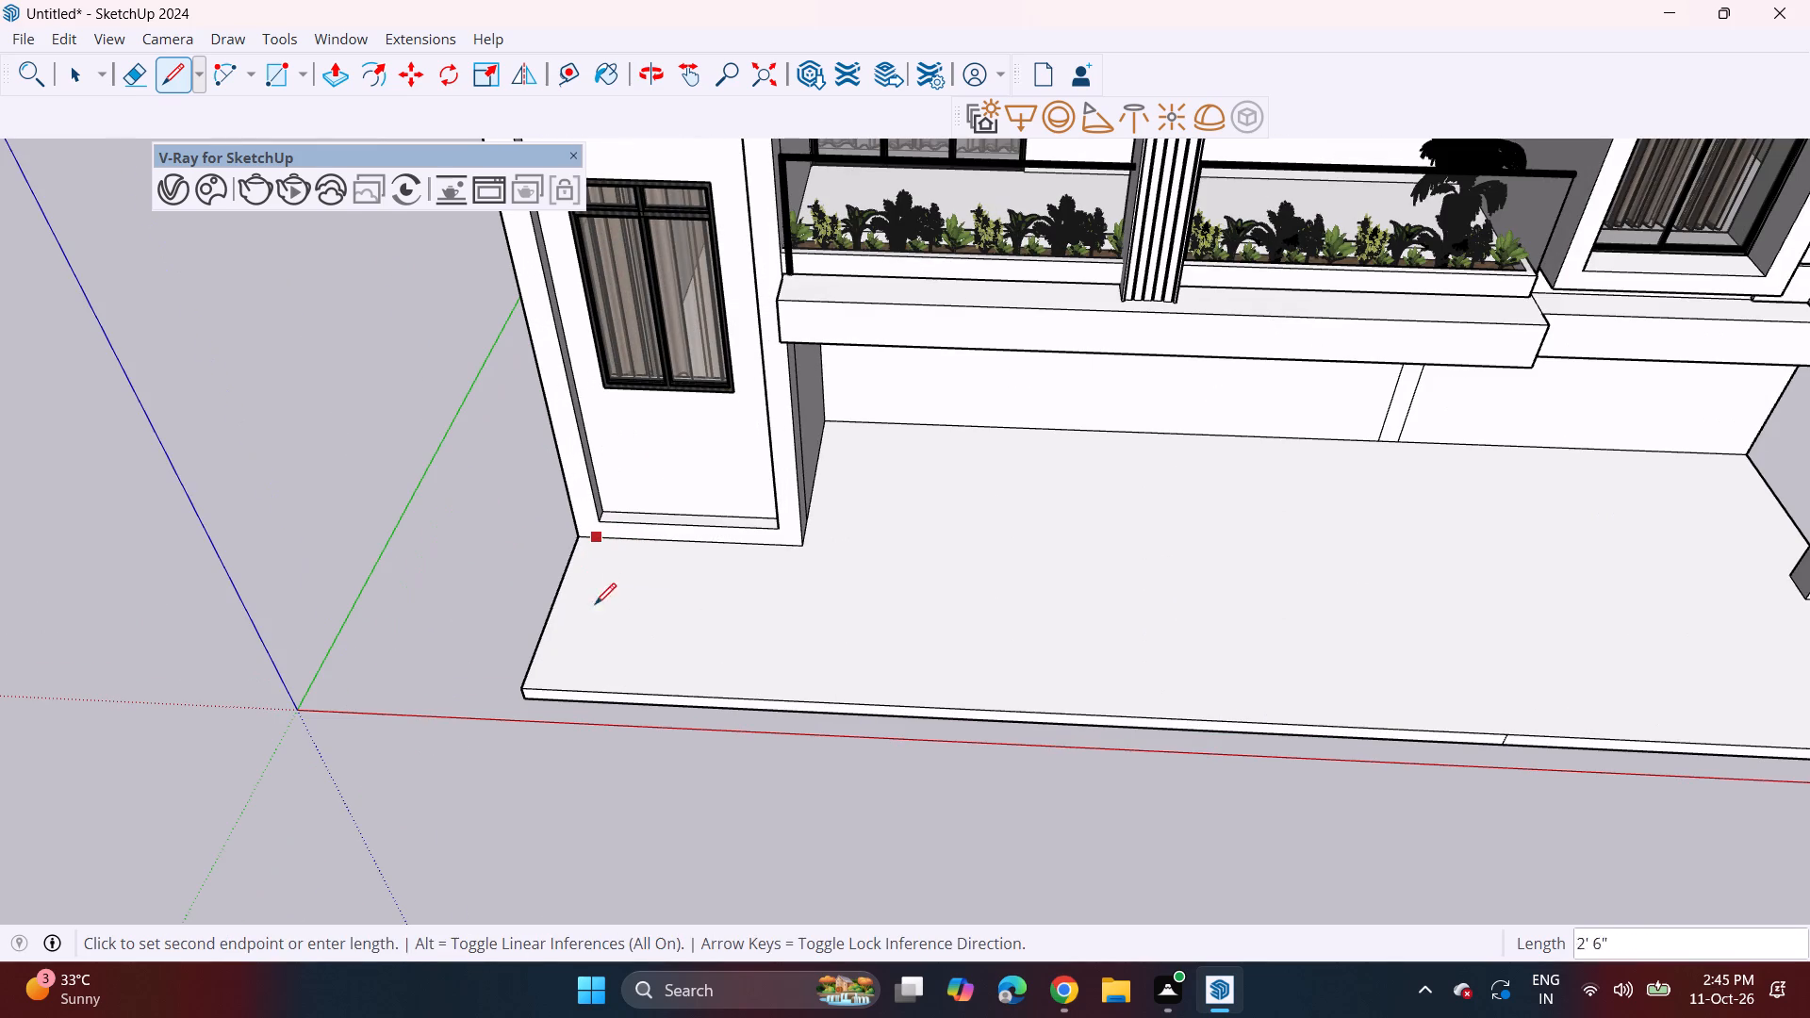
click(554, 675)
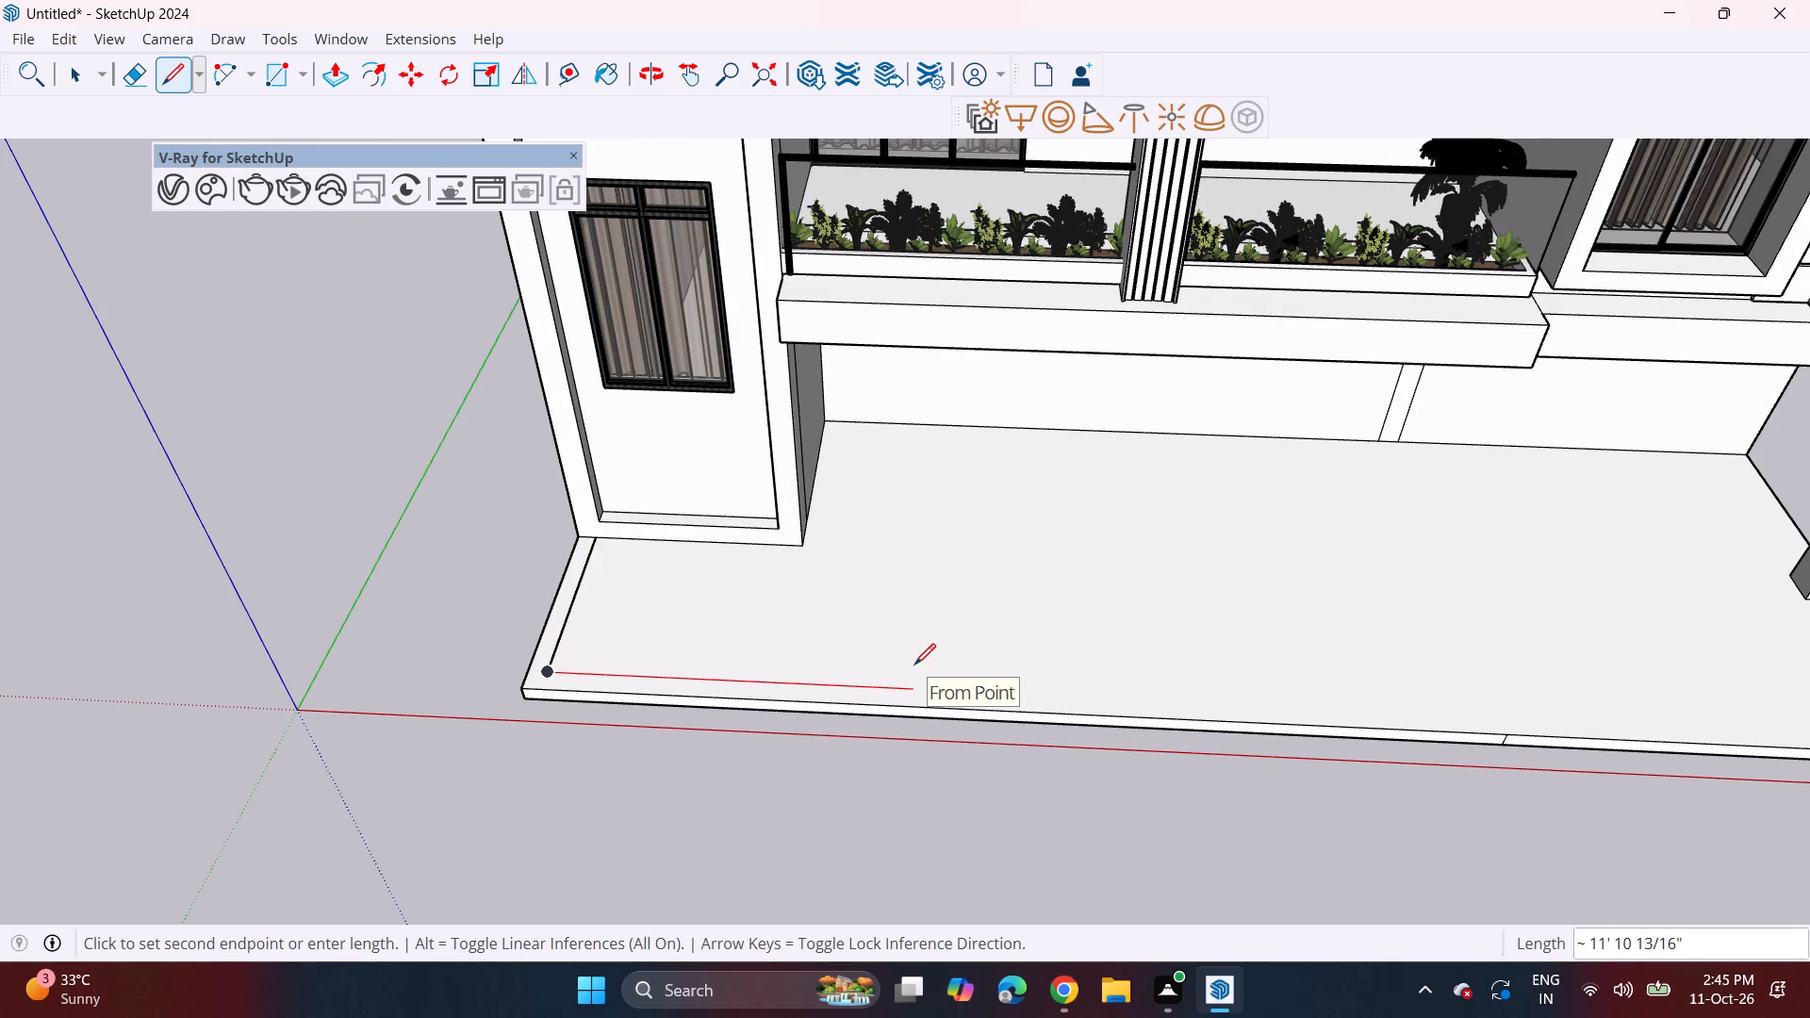
scroll(914, 665, down, 3)
middle_drag(918, 672, 689, 648)
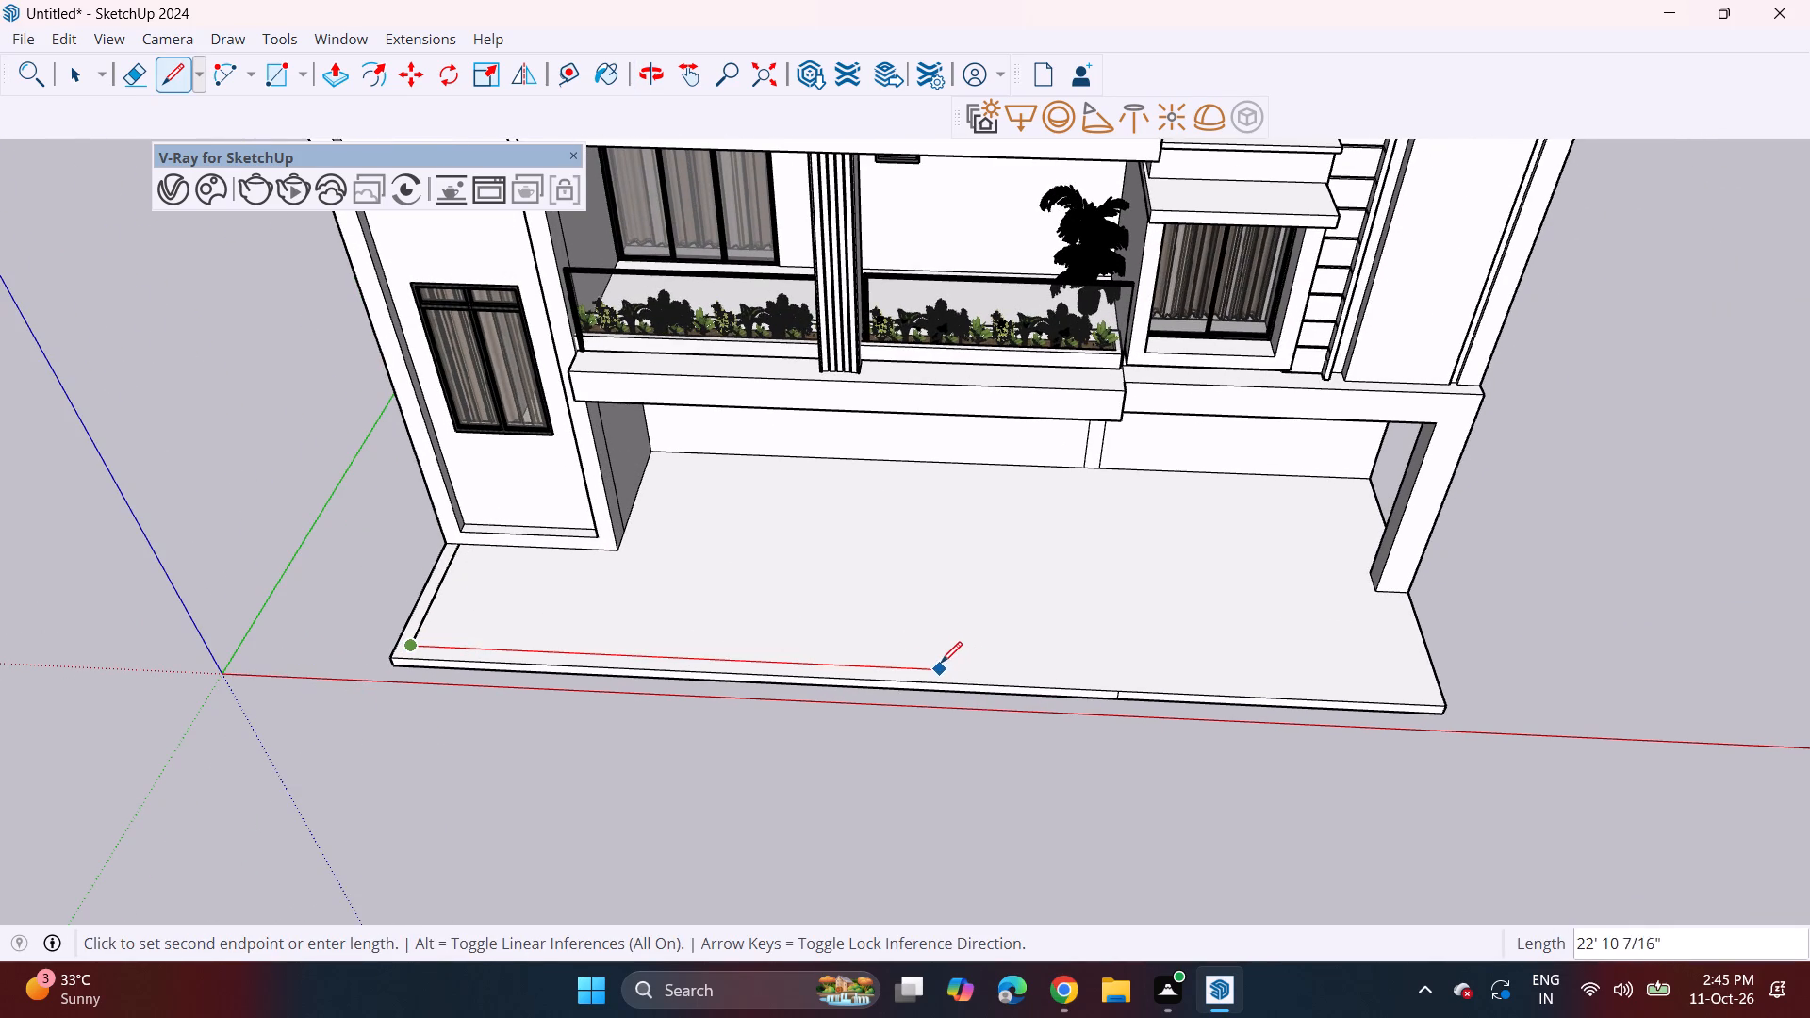
click(954, 660)
click(952, 686)
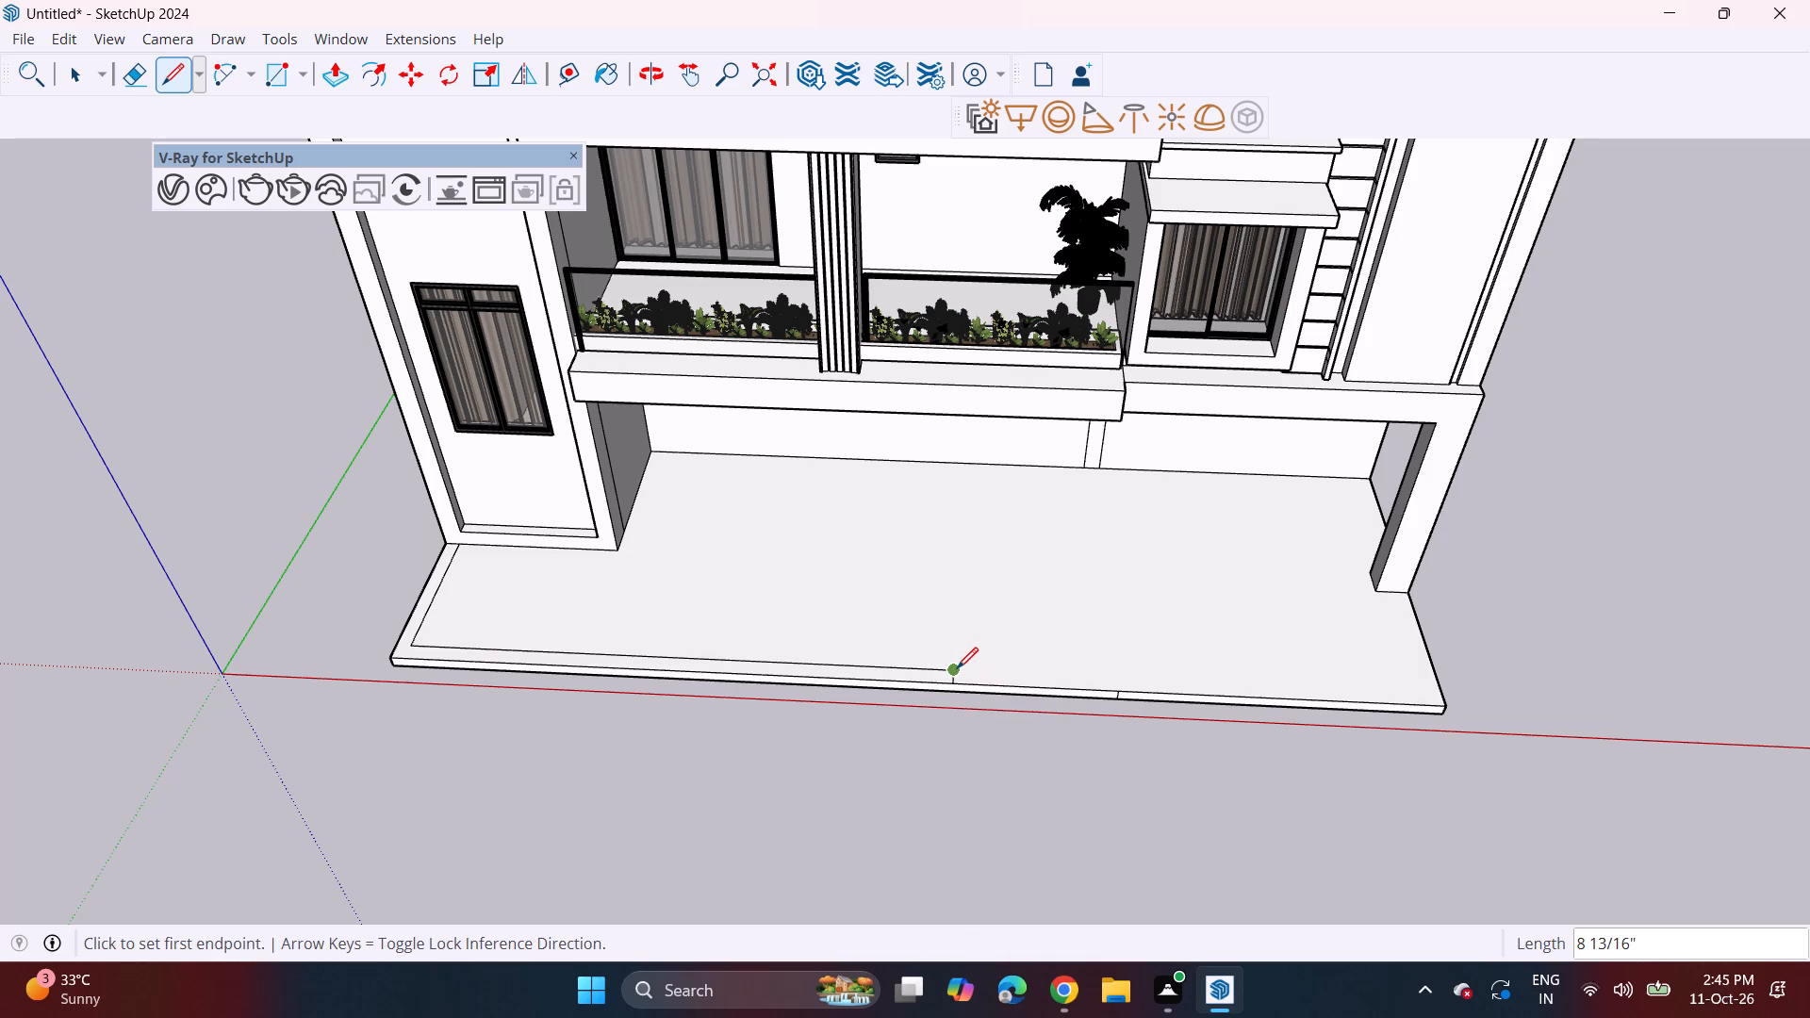
Draw a parallel inner line offset 5" inward and back to the building to complete the L-shaped wall outline.
click(957, 668)
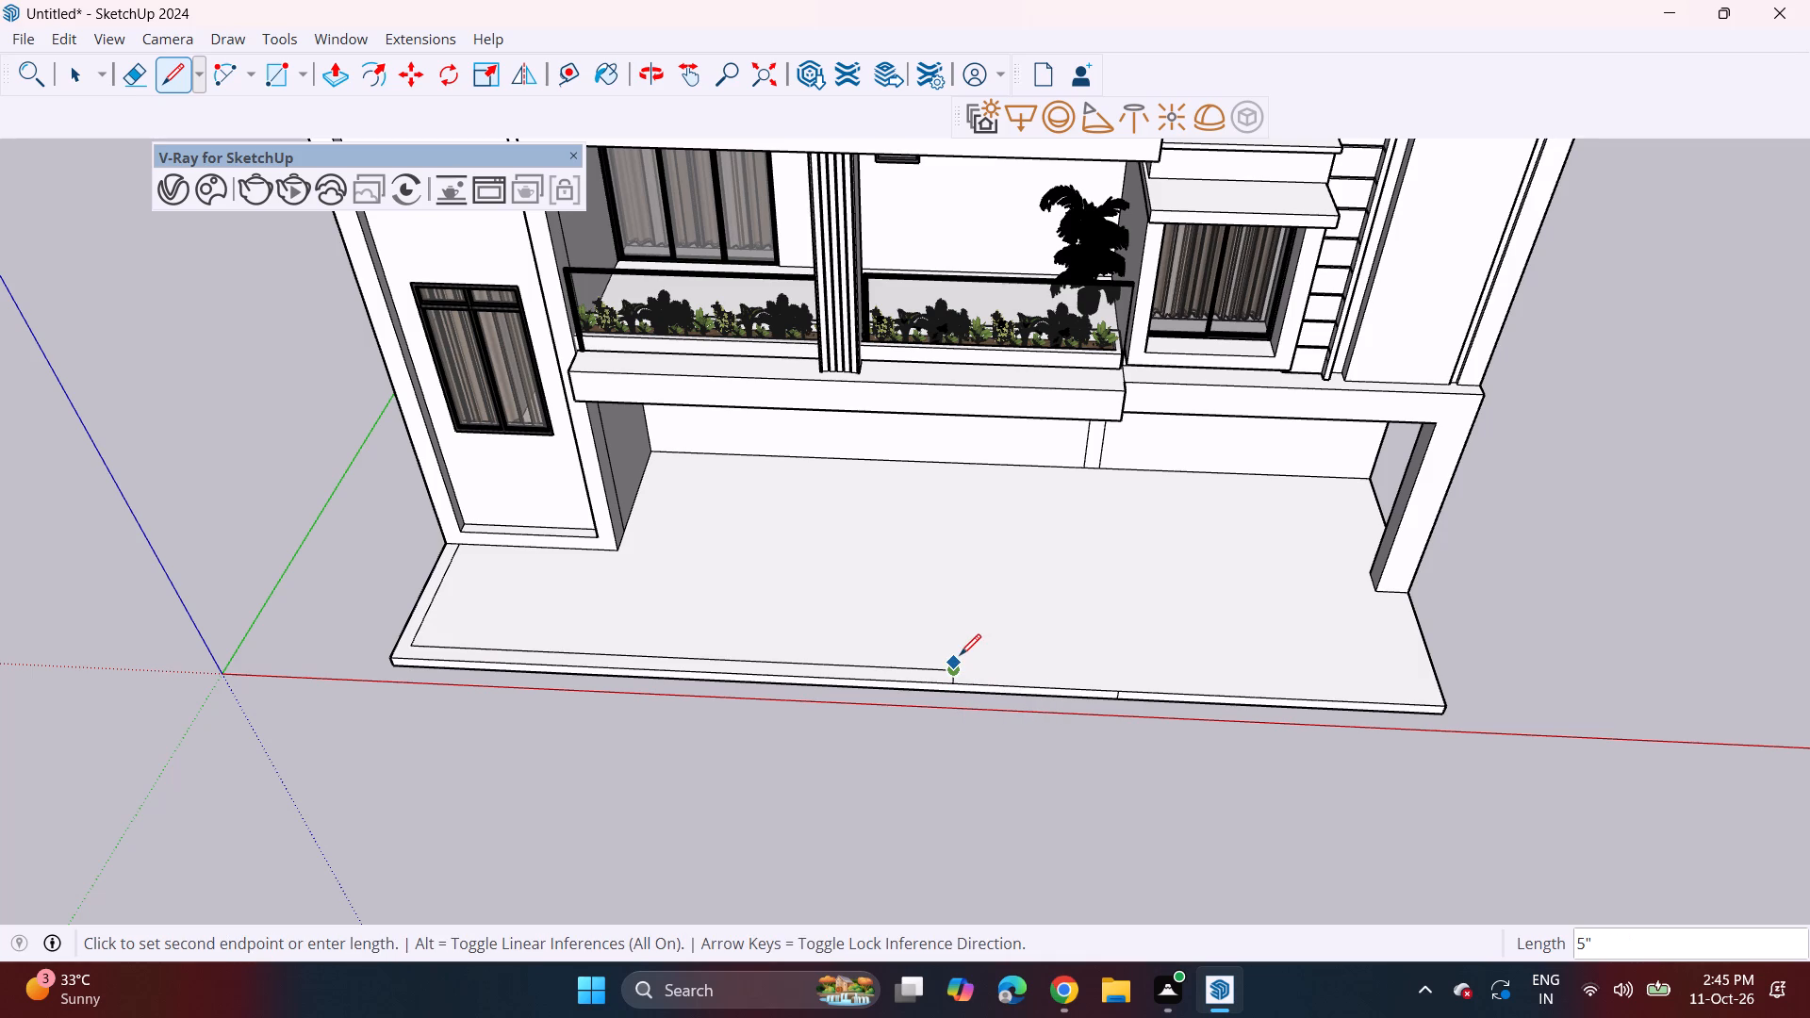
click(960, 652)
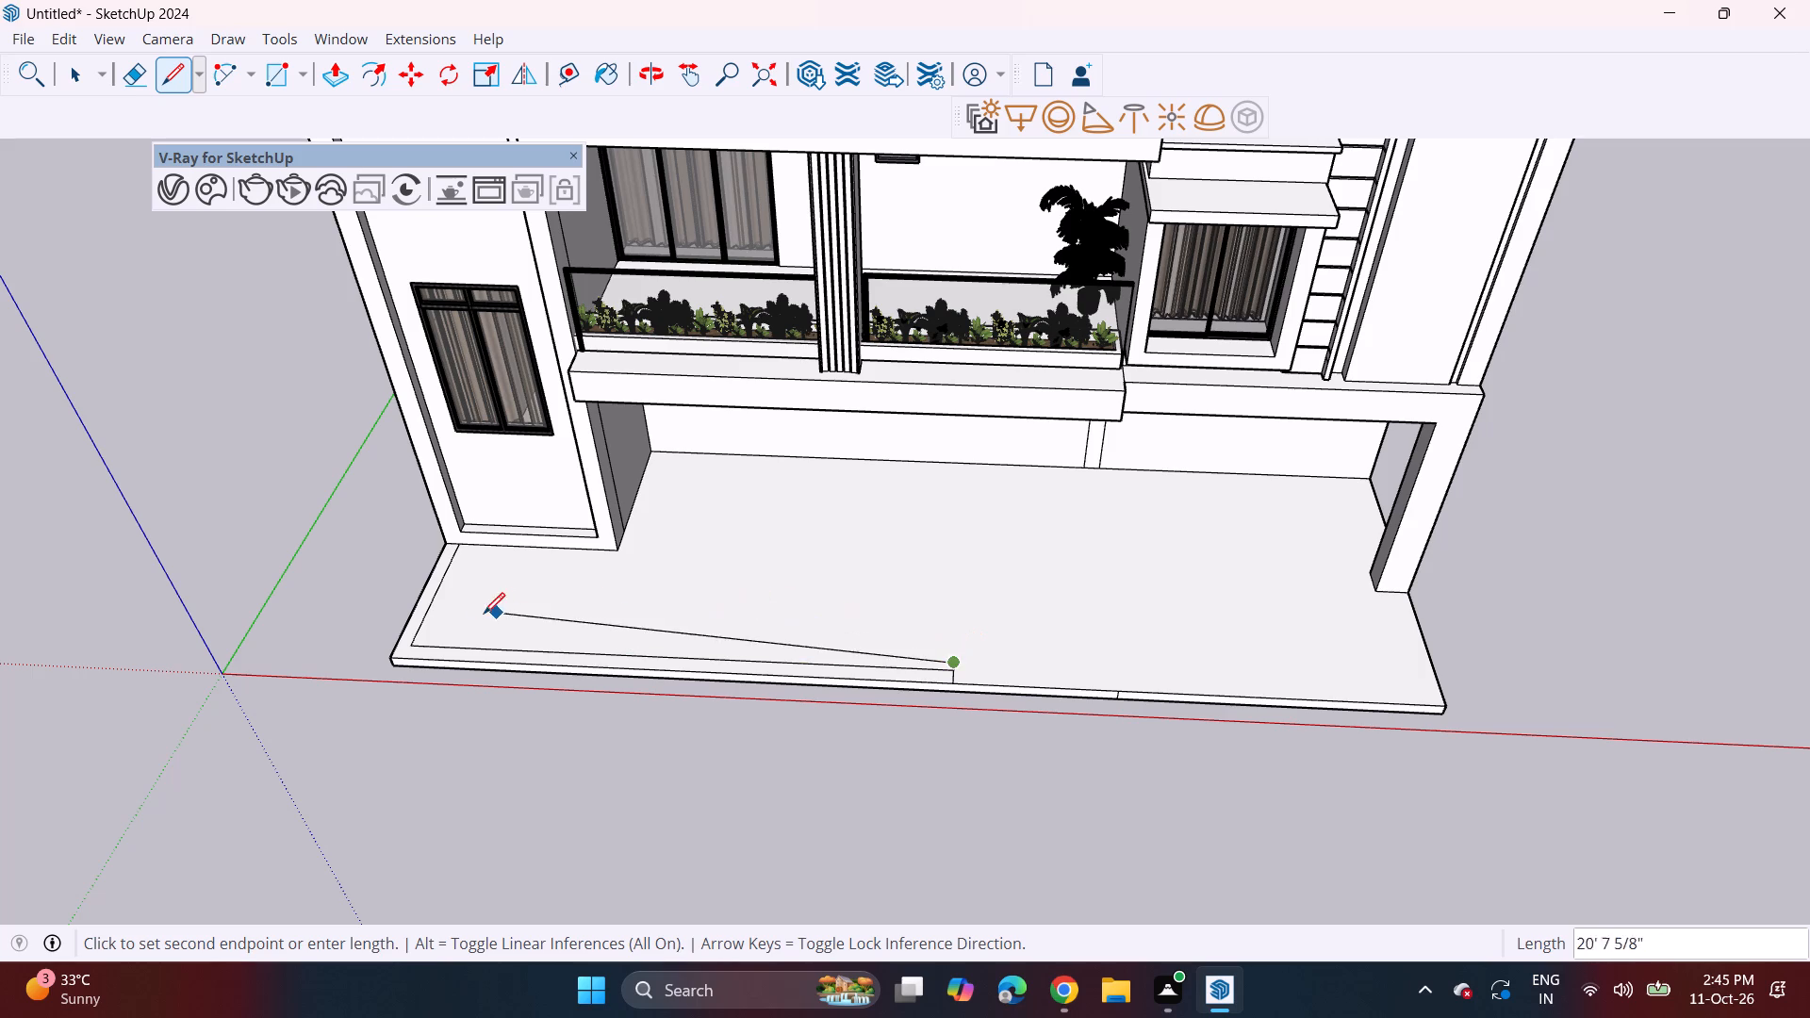
click(433, 629)
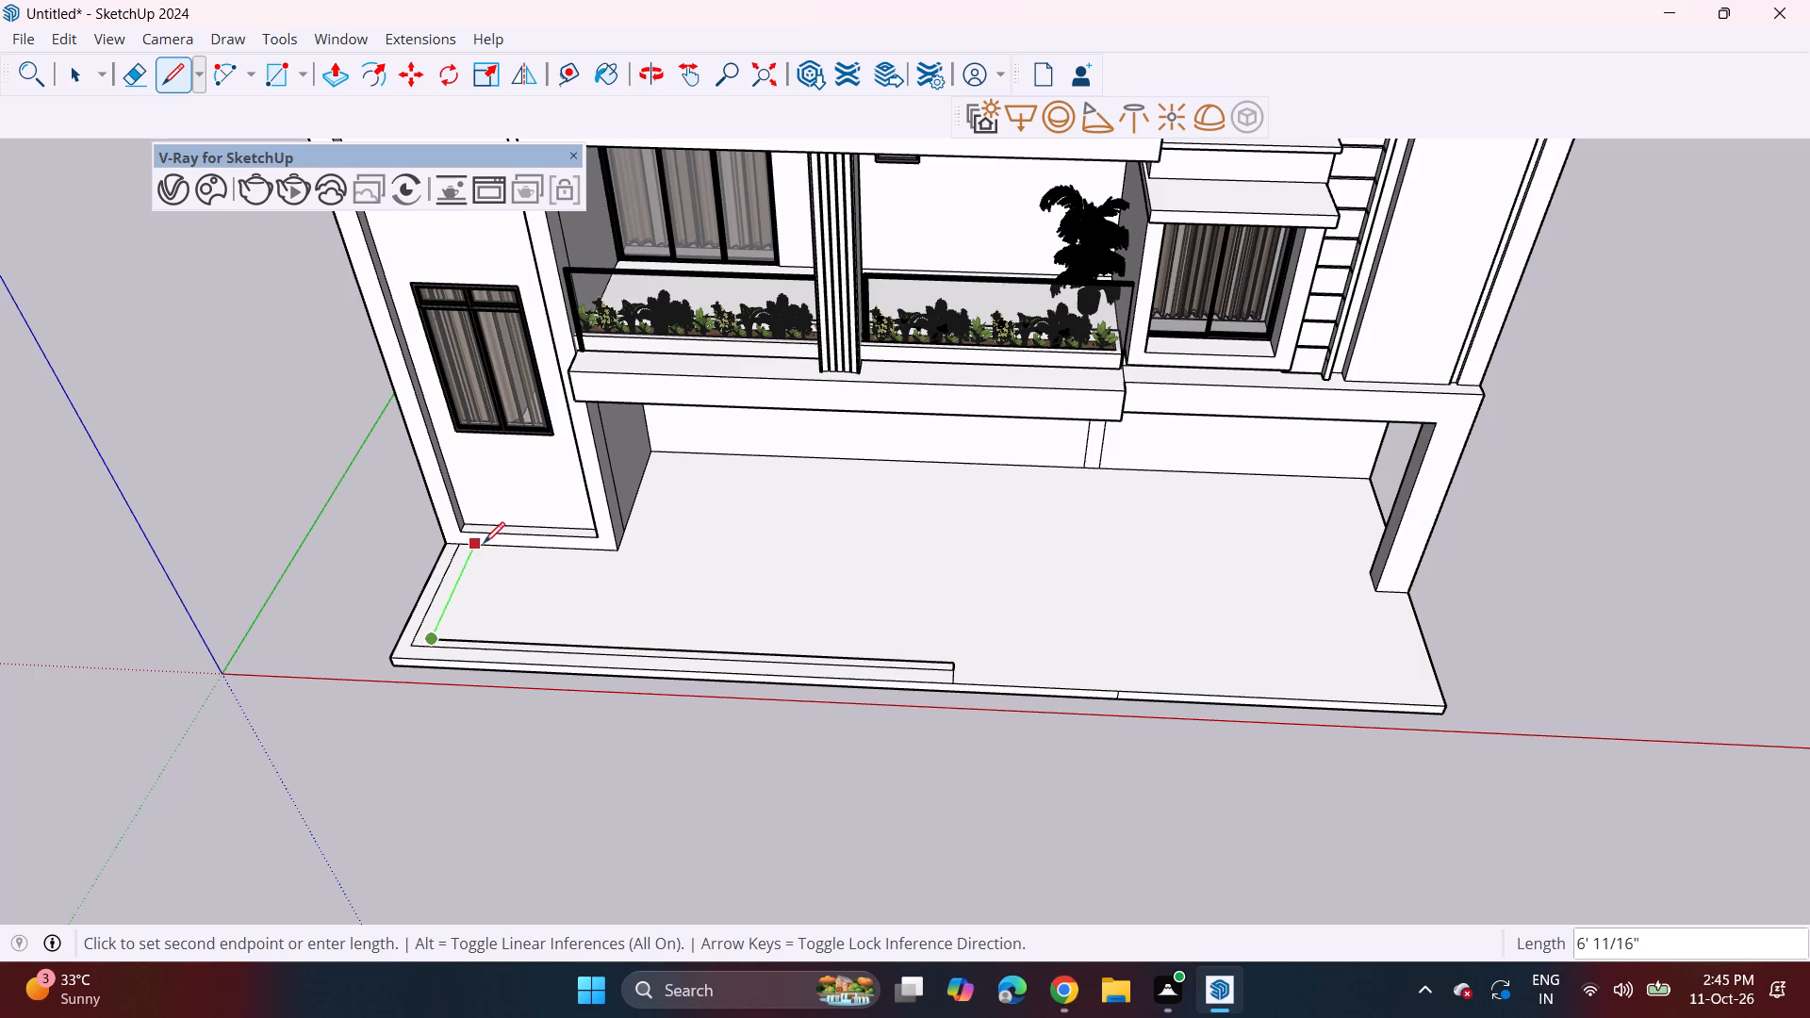
click(484, 543)
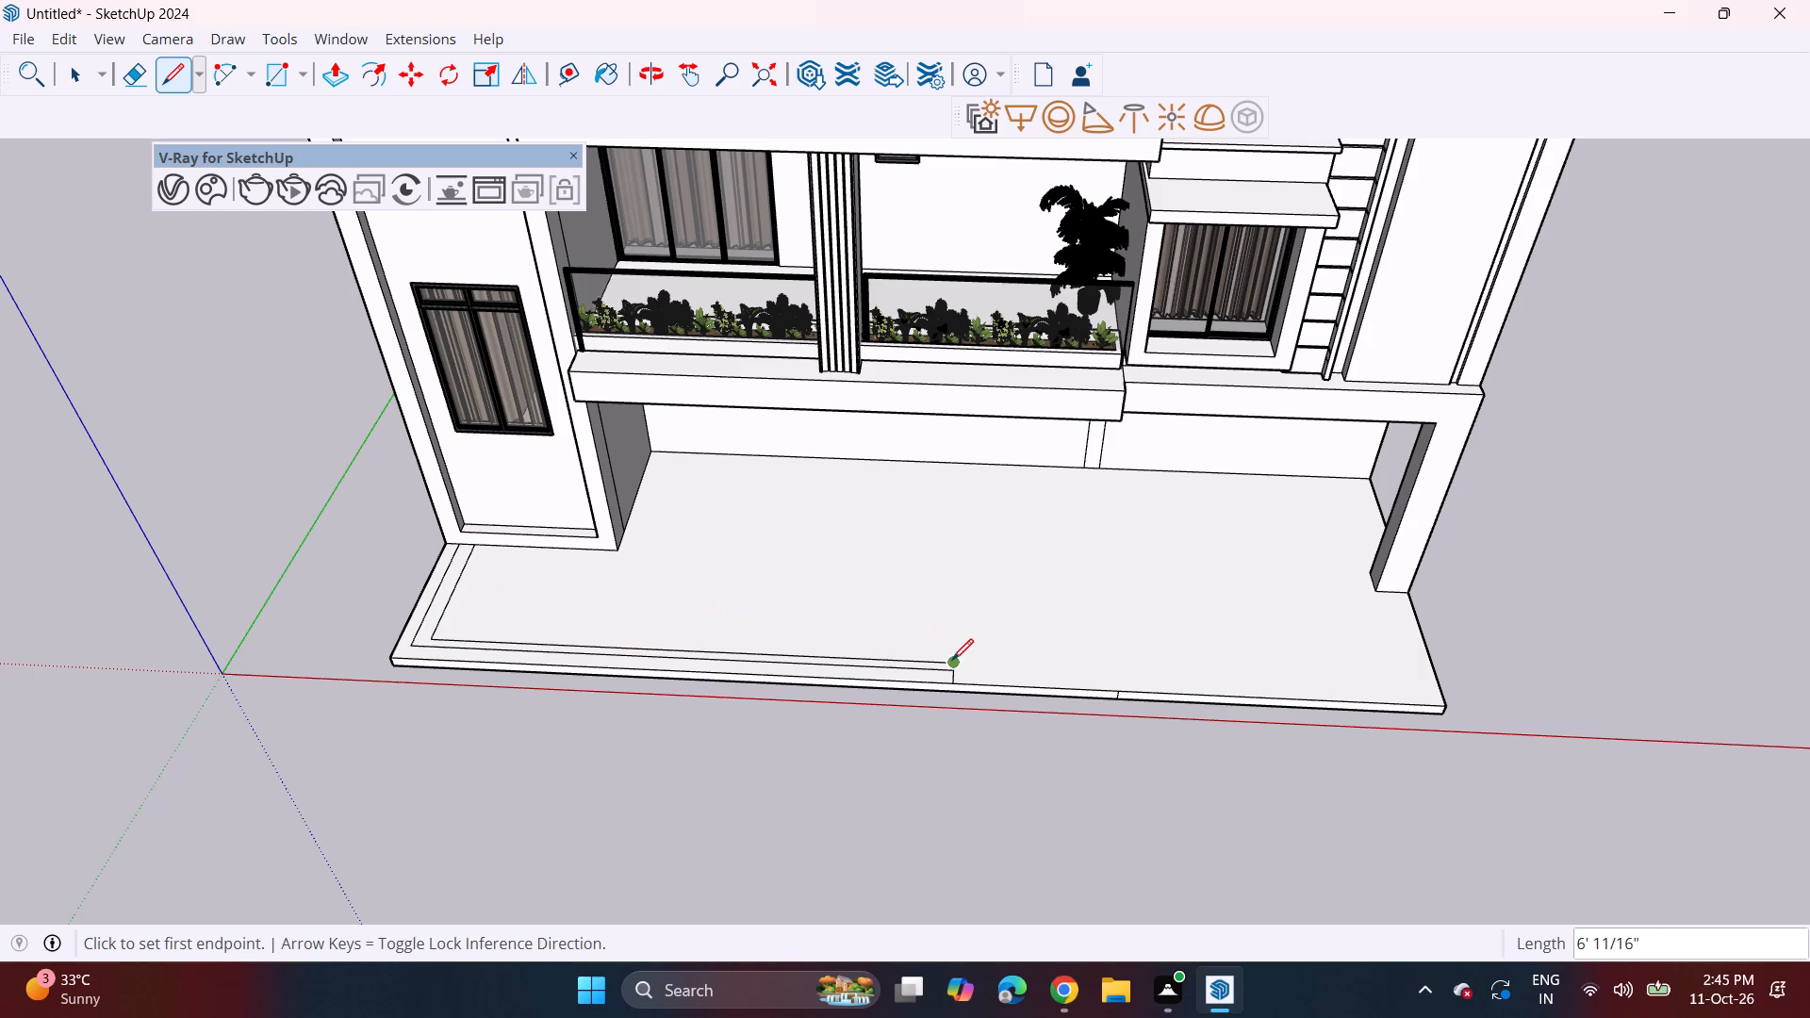
Draw a roughly square gate-pier outline about 1' 6 13/16" deep at the free end of the wall outline.
click(952, 660)
click(947, 647)
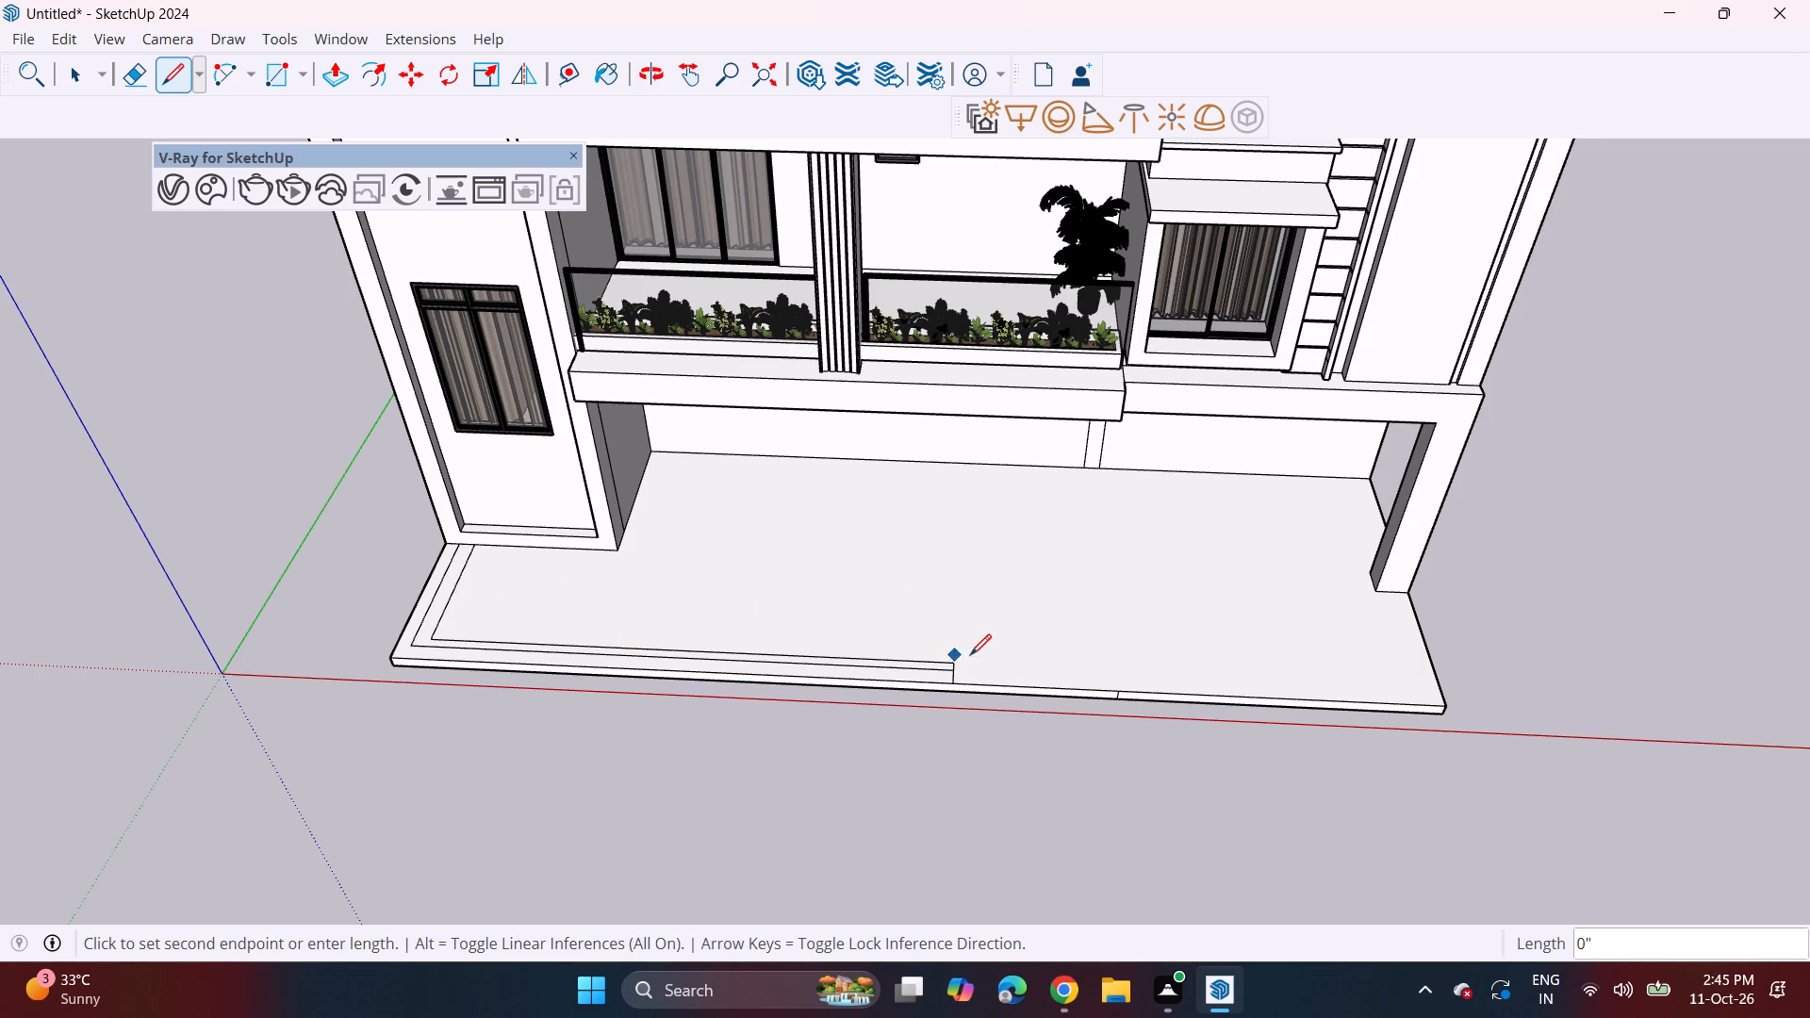
drag(987, 661, 990, 689)
click(990, 689)
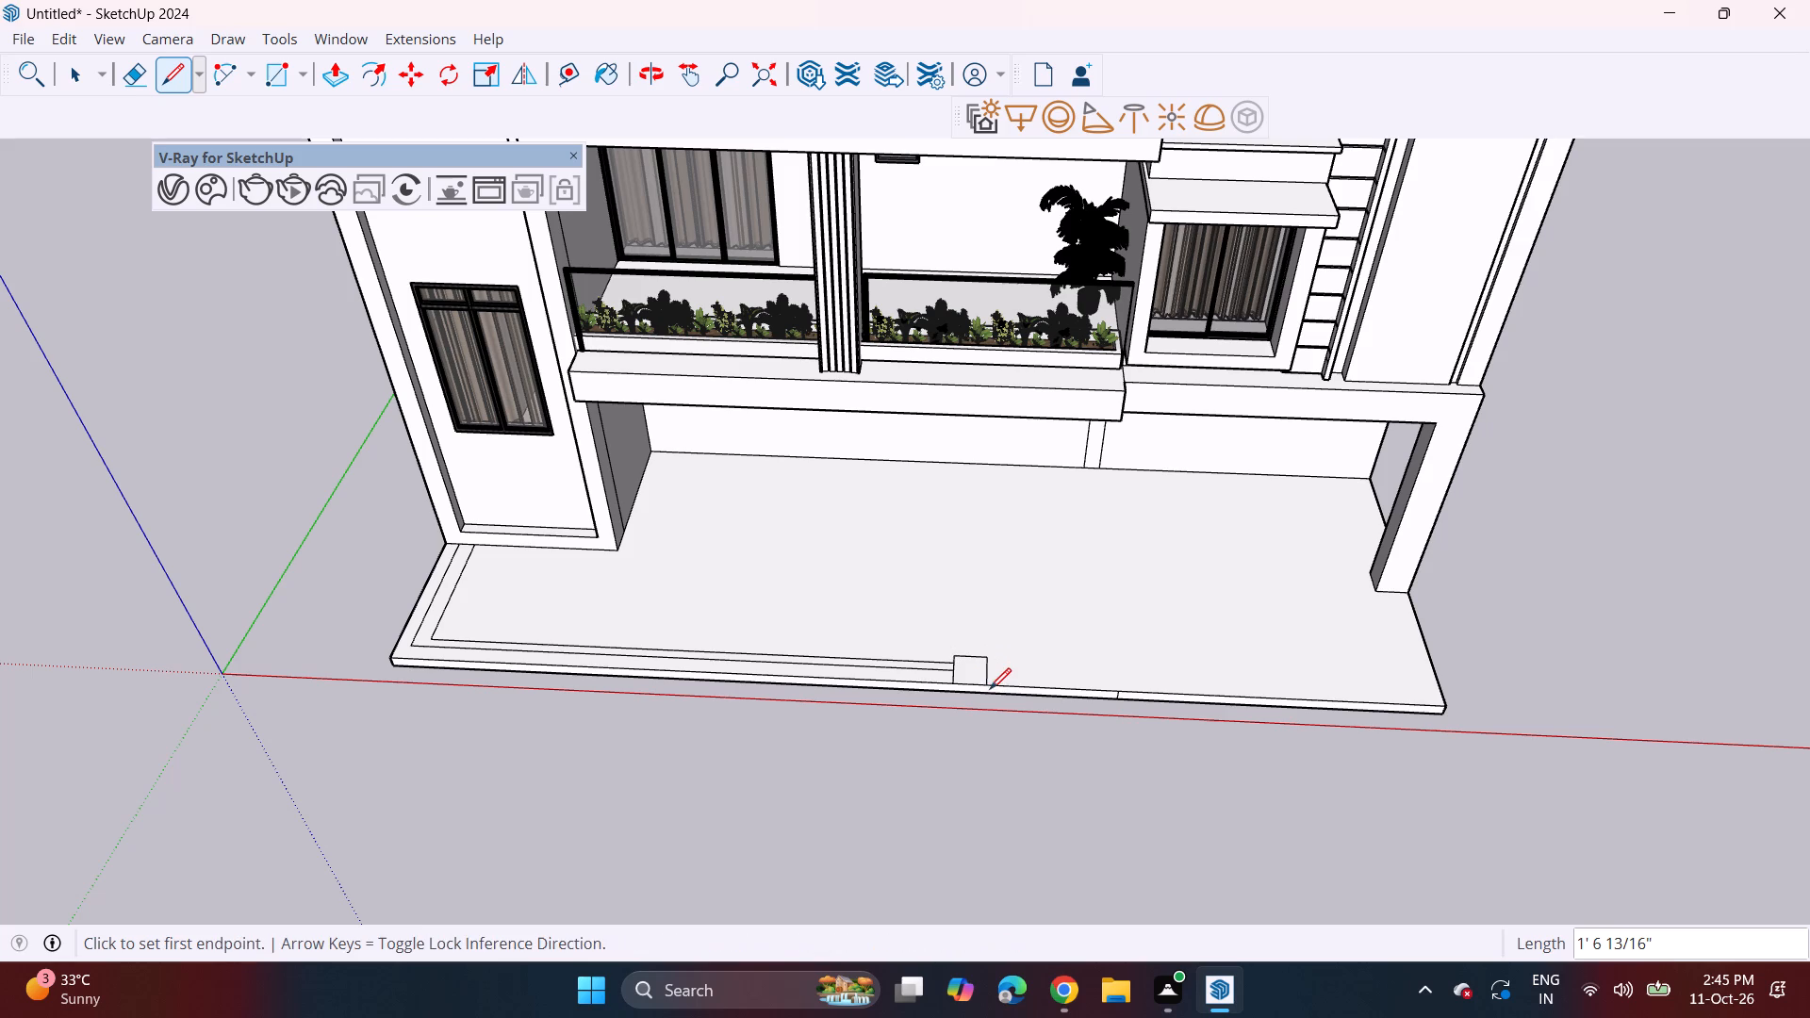
Draw a matching gate-pier outline about 1' 6 13/16" deep on the plinth's front edge, near the corner-column side.
middle_drag(1139, 685, 1078, 692)
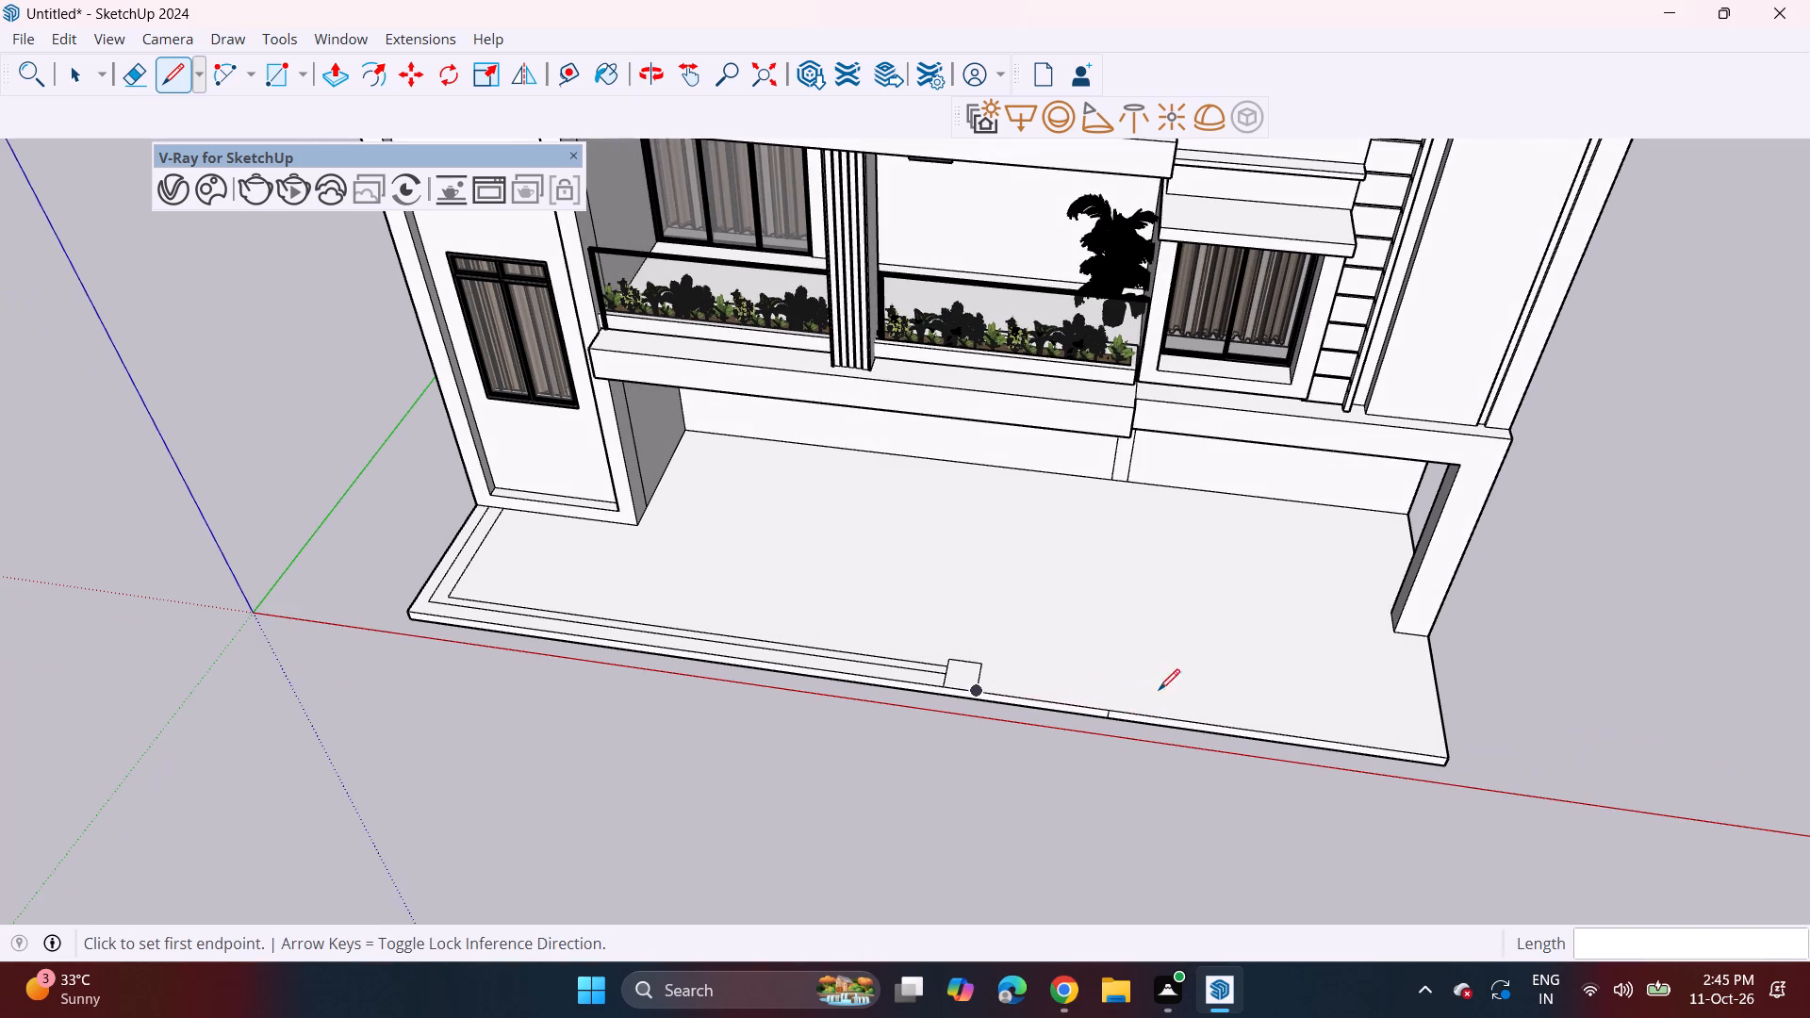
click(1327, 737)
click(1327, 709)
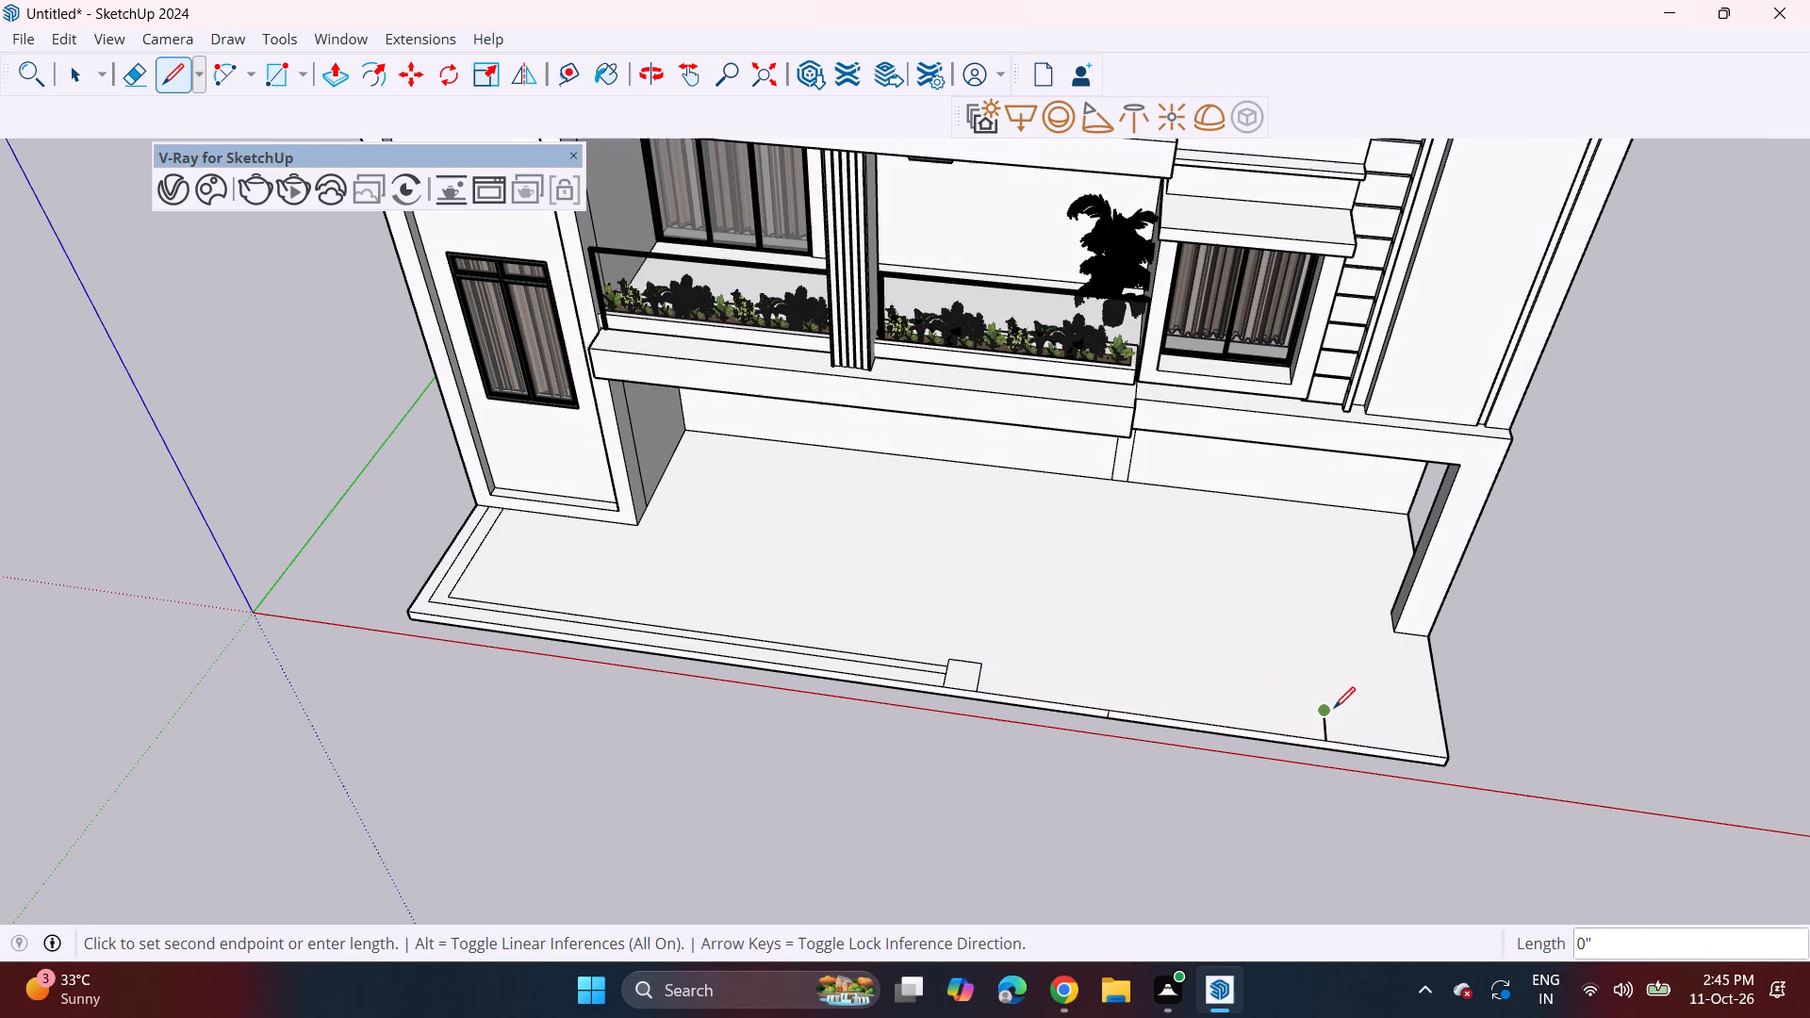
click(1357, 717)
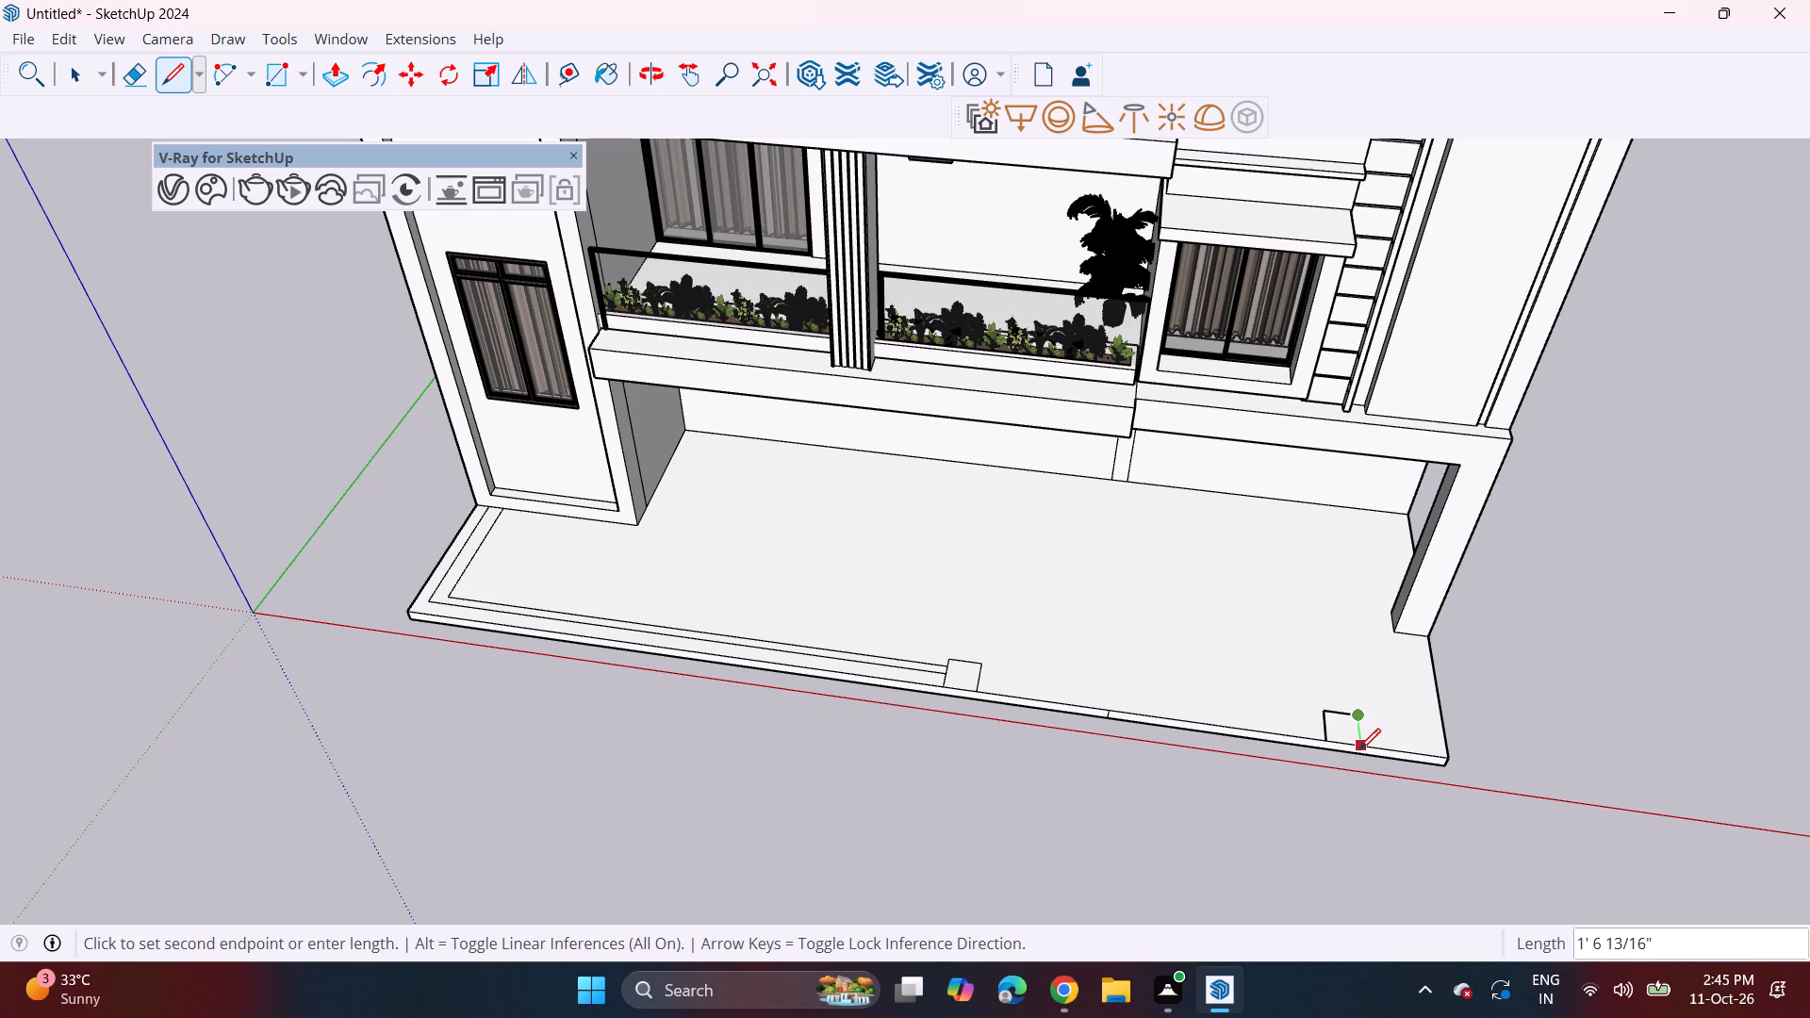
click(1359, 749)
Draw the short wall's inner line from the second pier toward the plinth corner and about 5' 9 7/8" back to the corner column.
click(1362, 735)
drag(1359, 731, 1380, 738)
drag(1357, 733, 1367, 737)
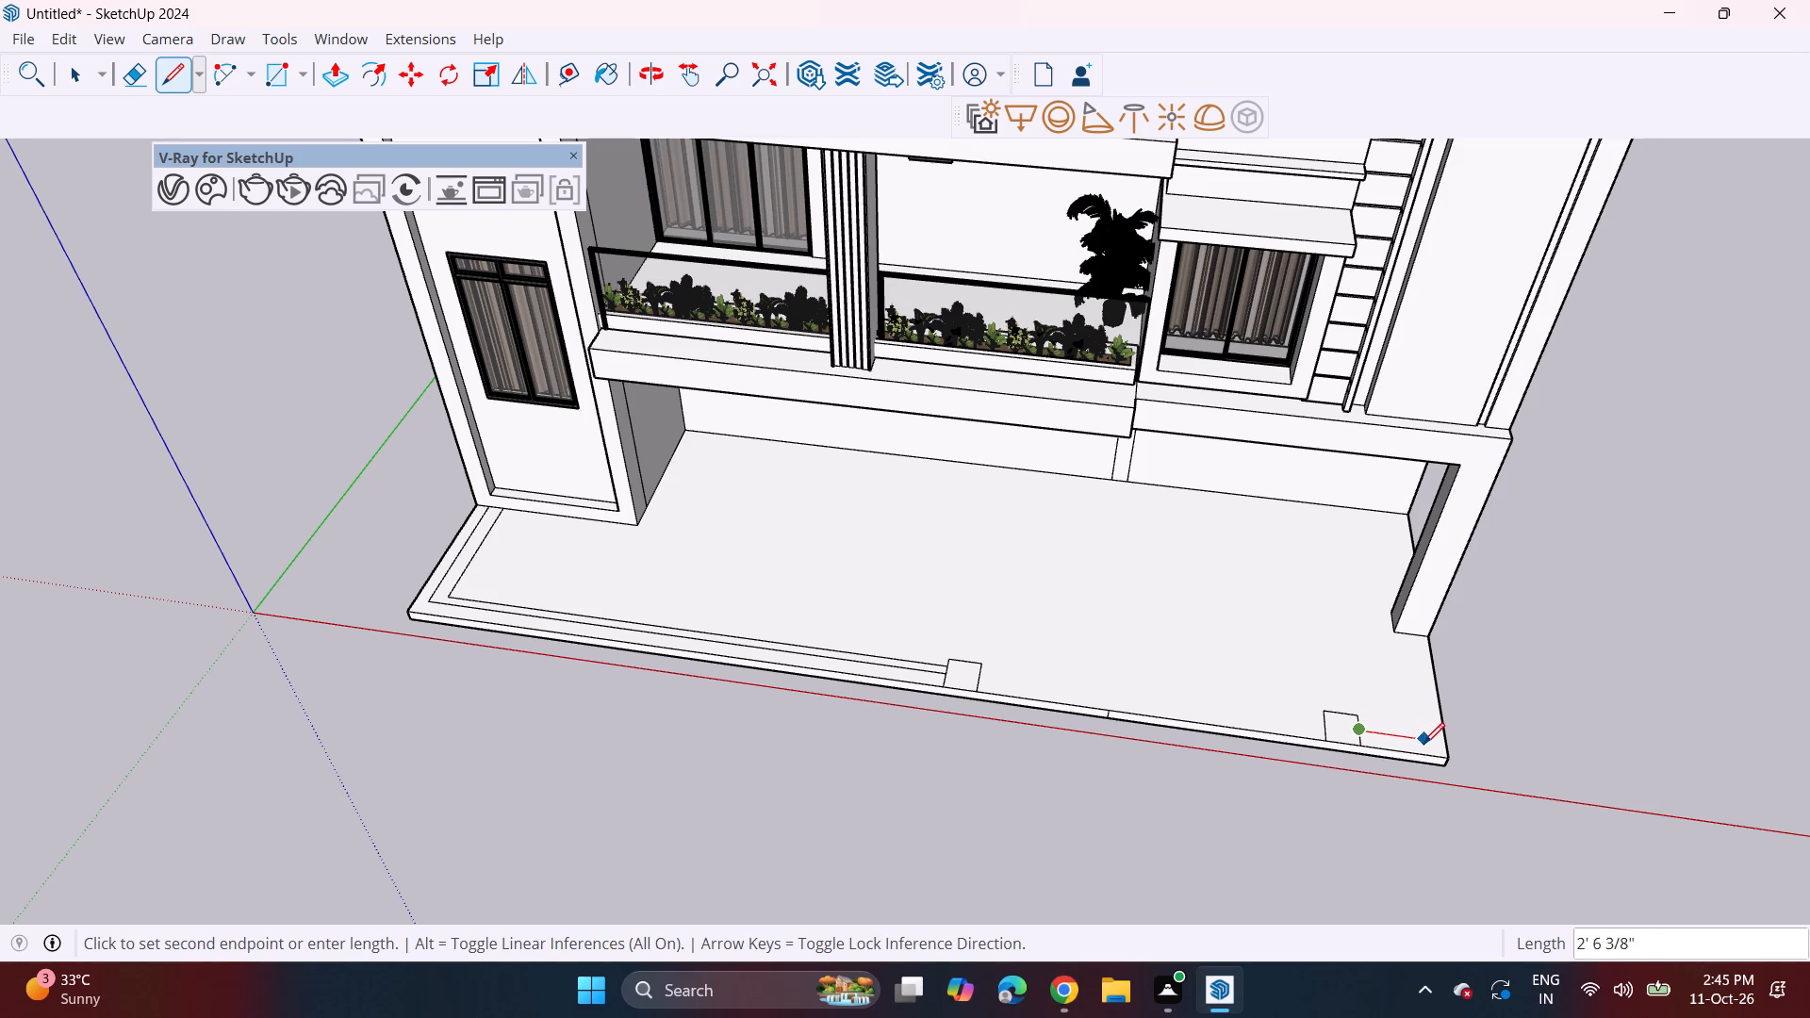
click(1430, 744)
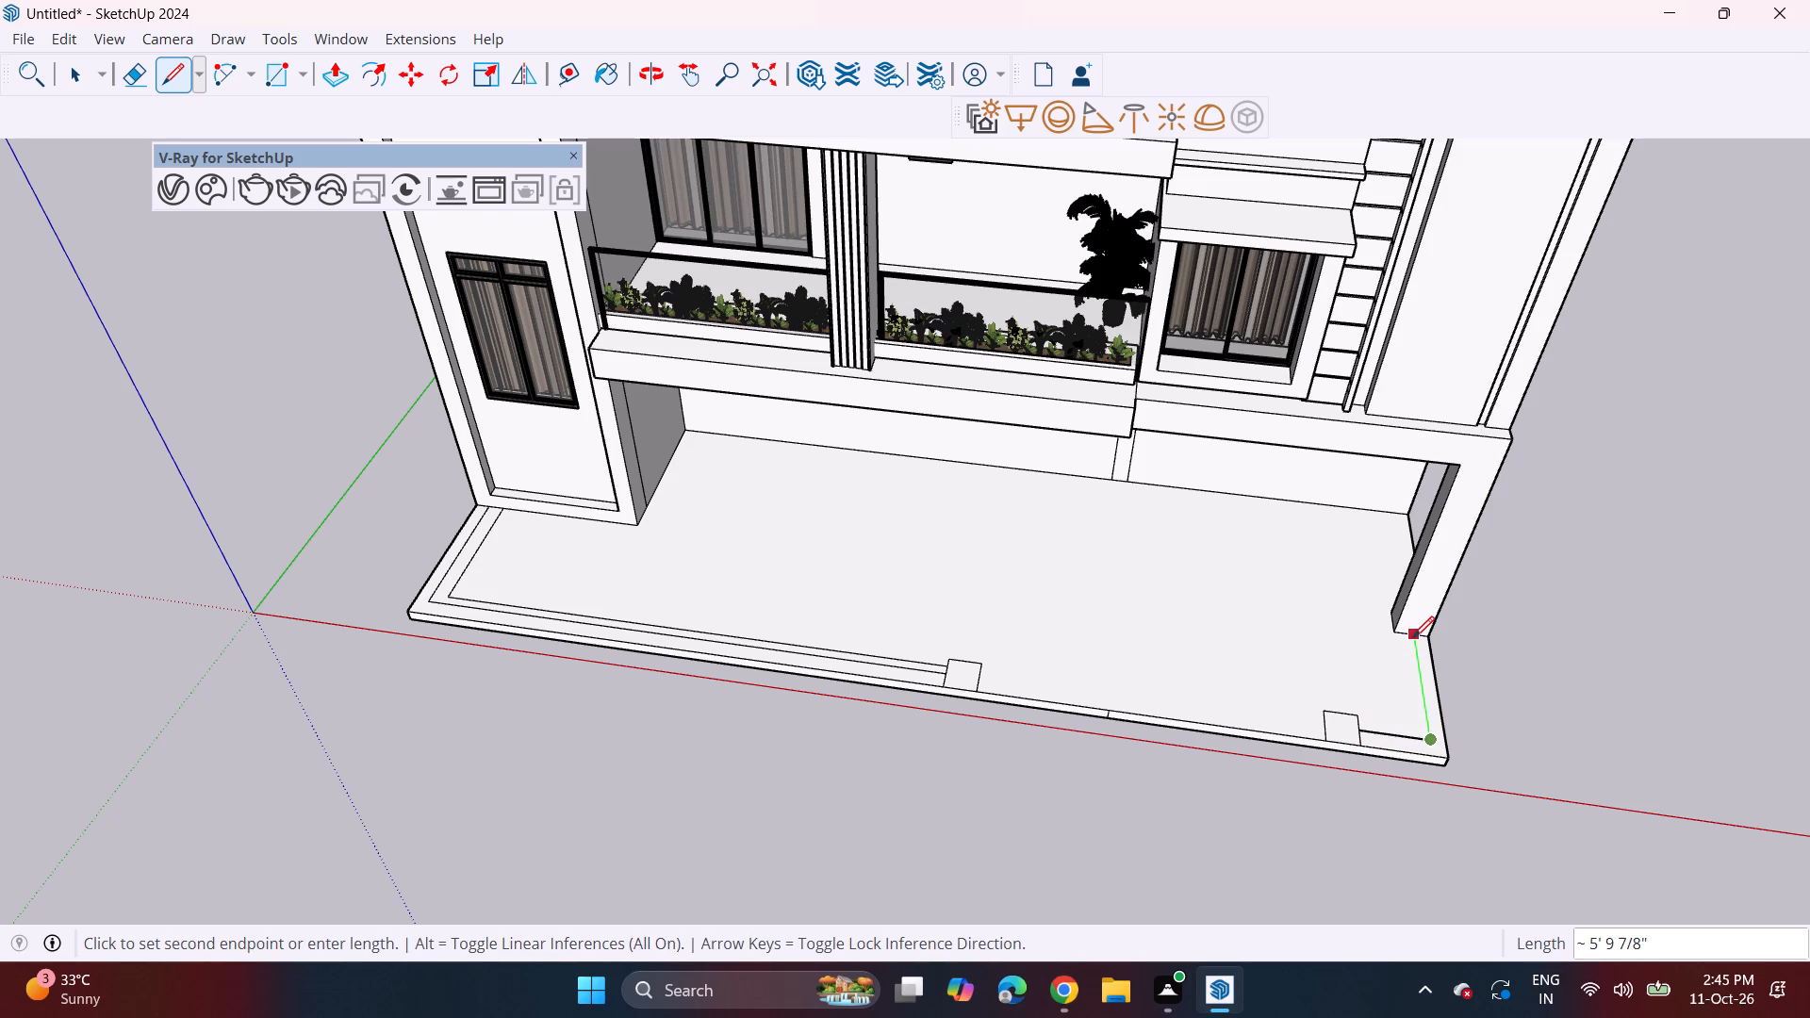
click(1413, 637)
Extrude the long L-shaped wall outline up 5' to form the boundary wall.
middle_drag(1370, 685, 1414, 614)
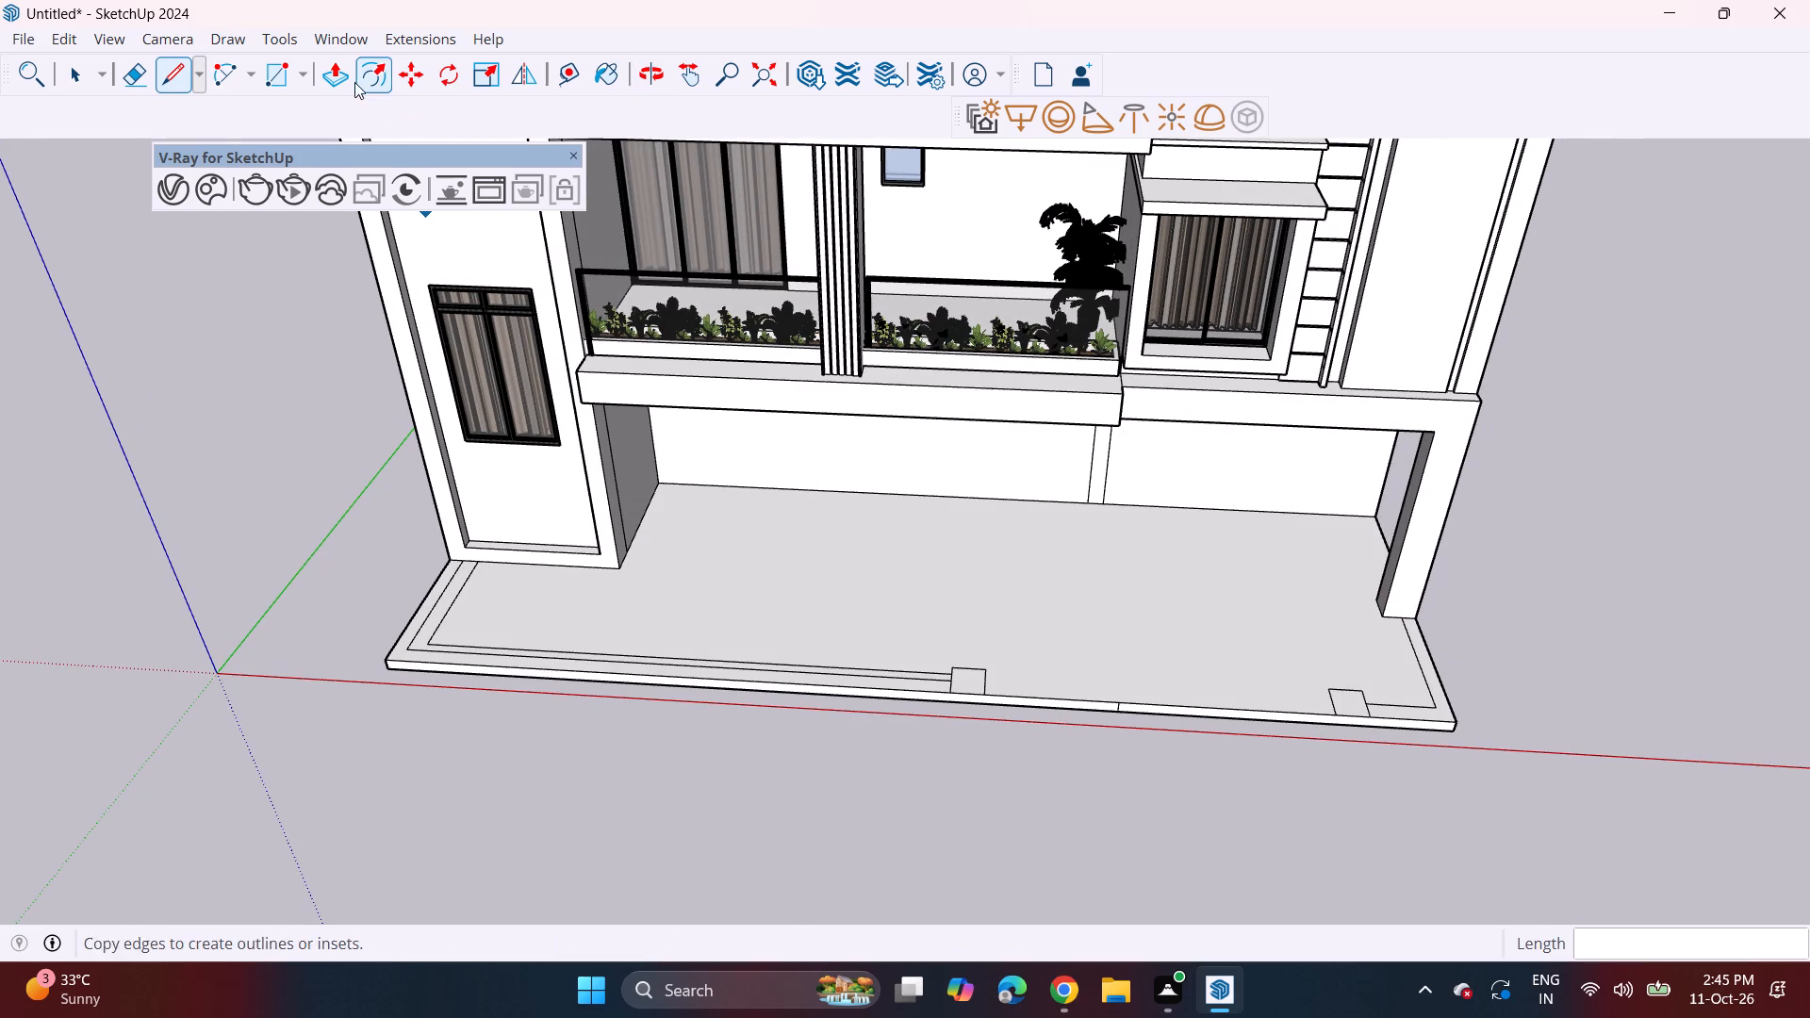
drag(337, 83, 341, 91)
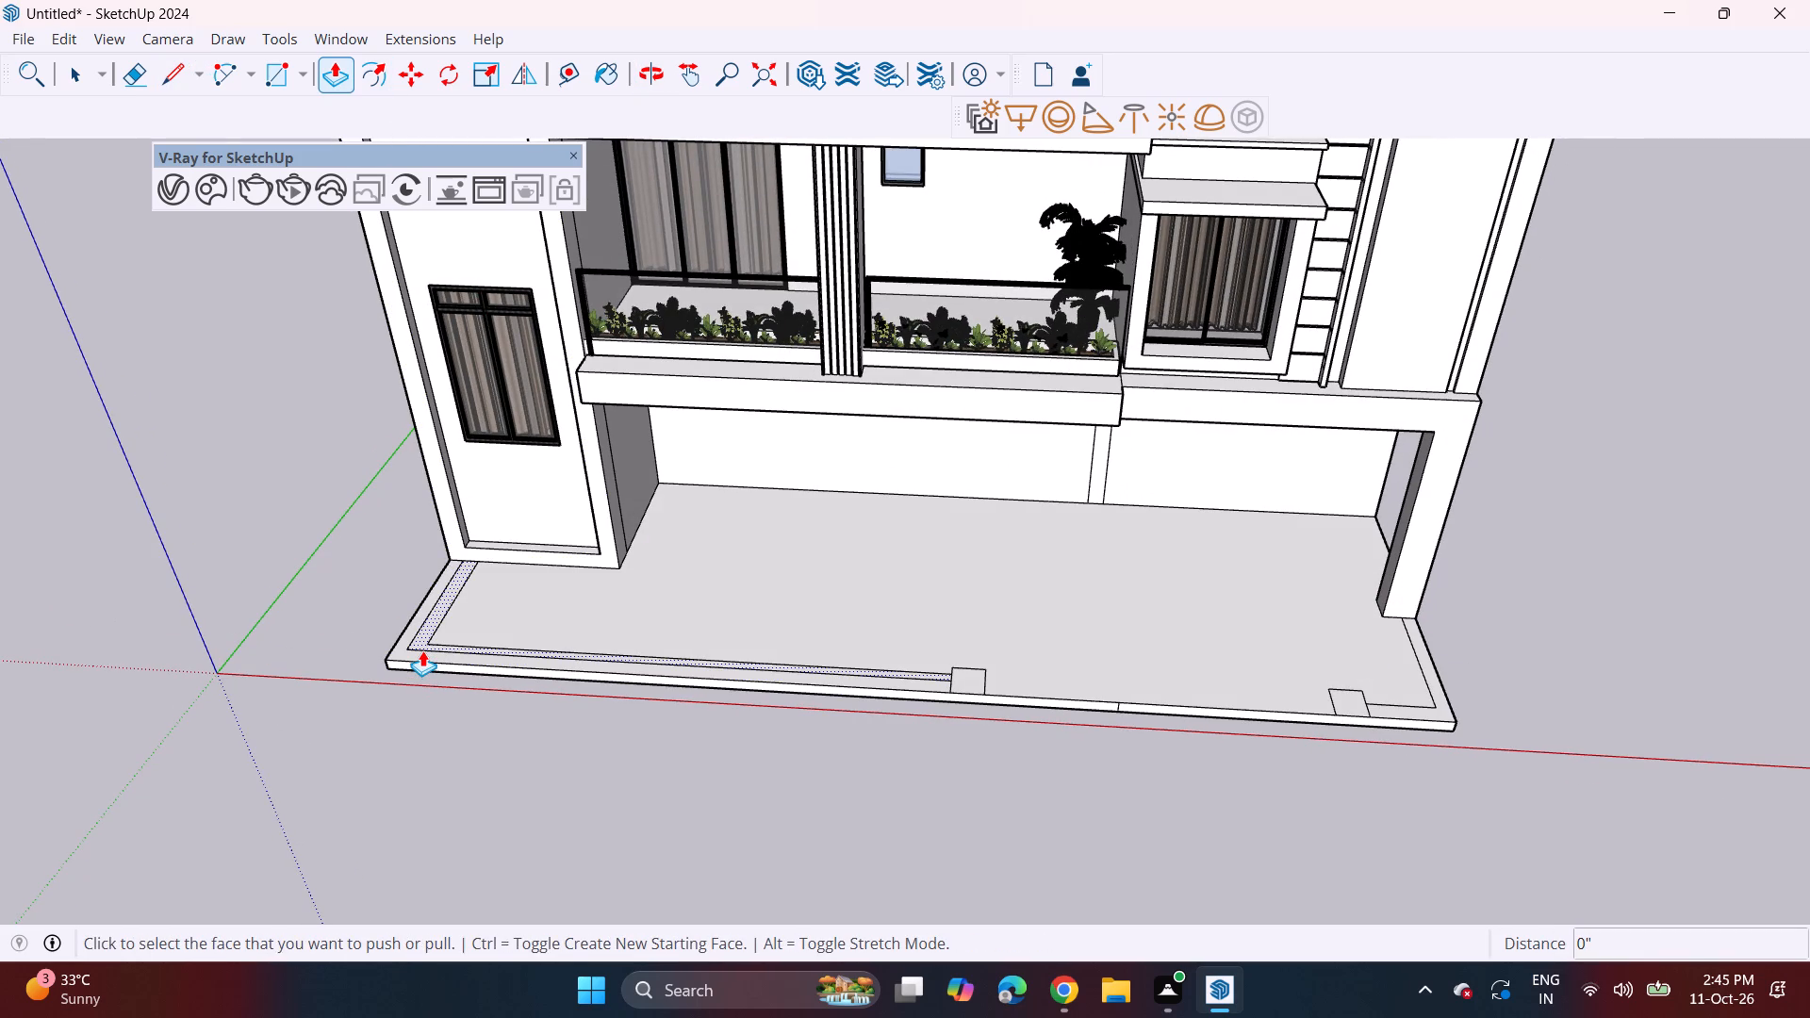
click(422, 650)
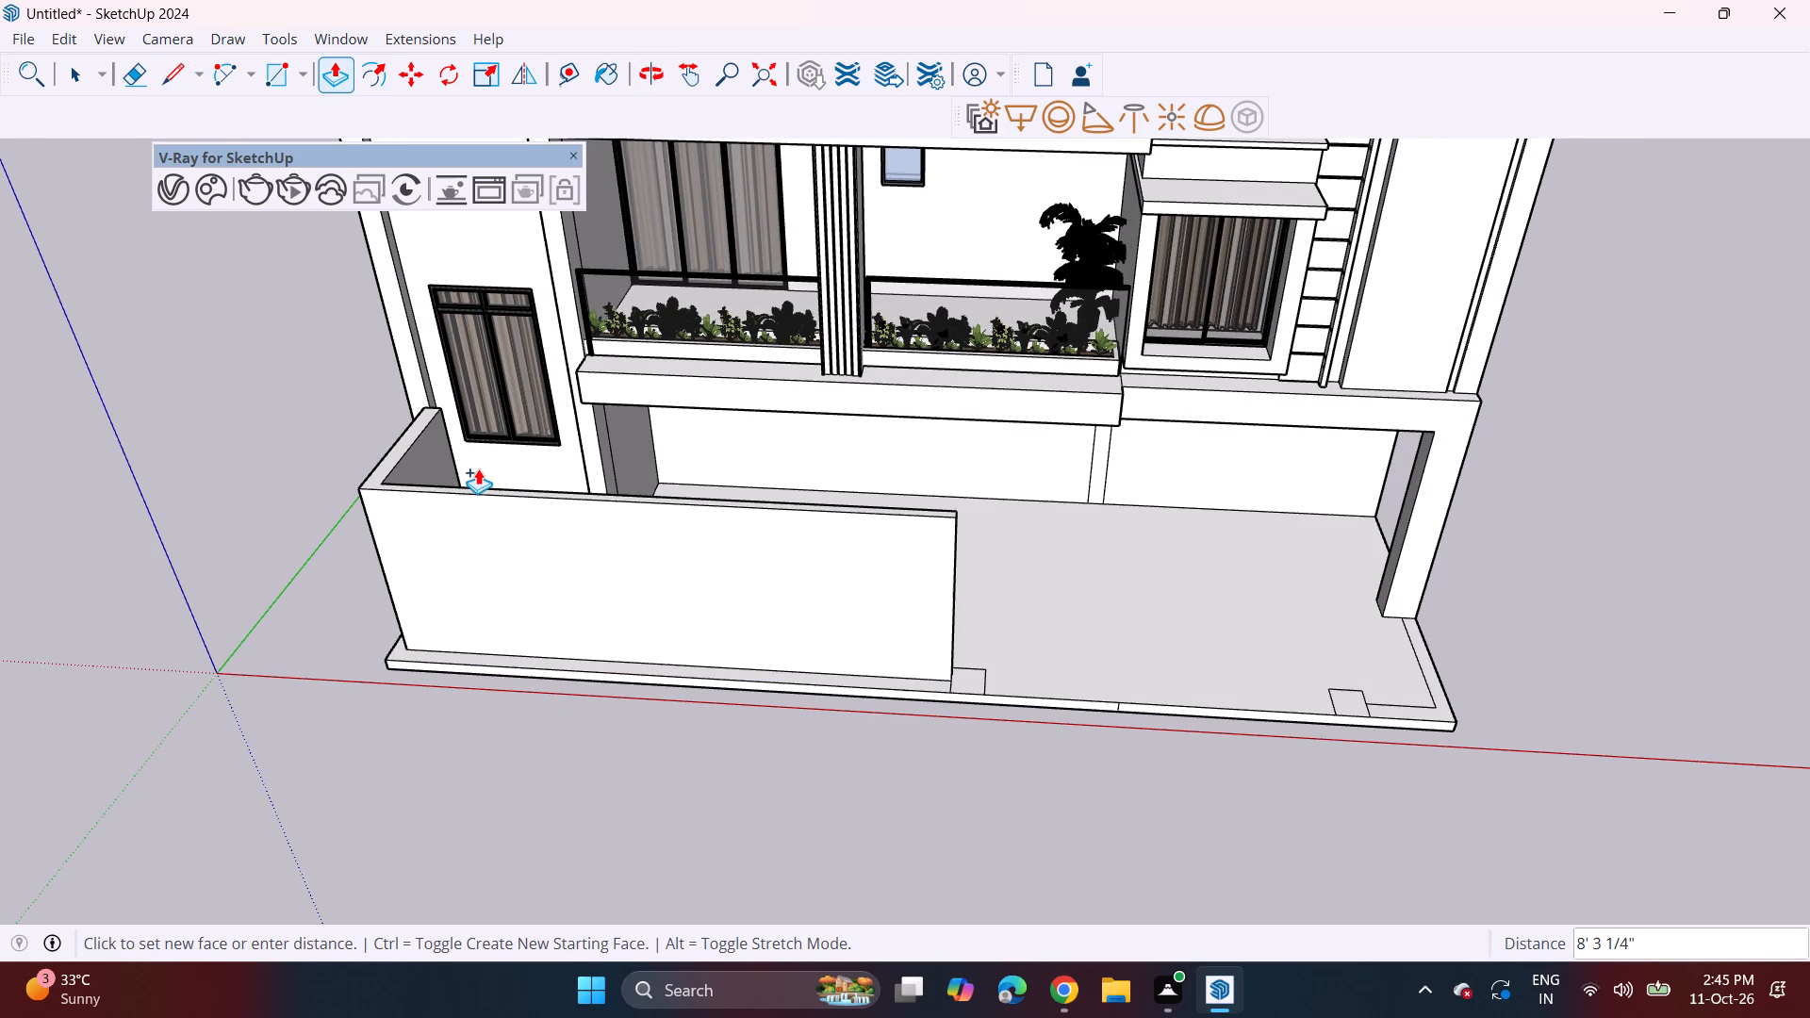
text(5')
key(Return)
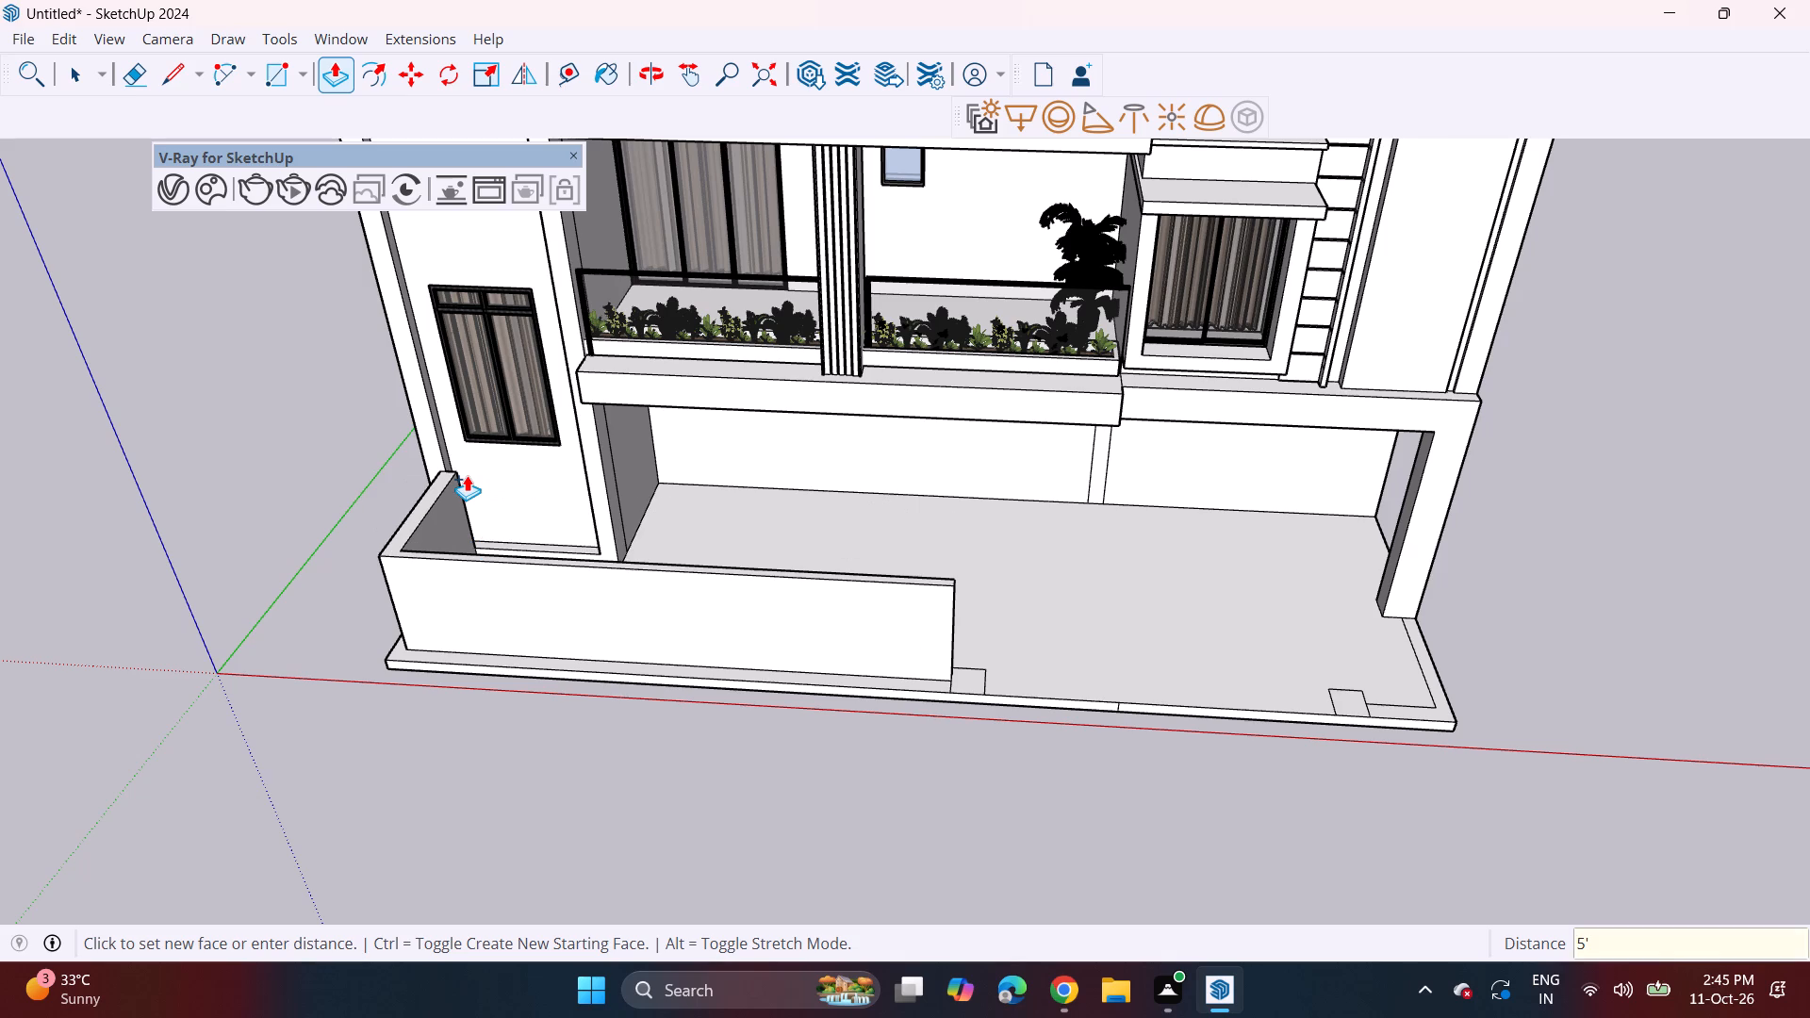
Extrude the short L-shaped wall strip beside the corner column by the same 5'.
middle_drag(627, 669, 722, 315)
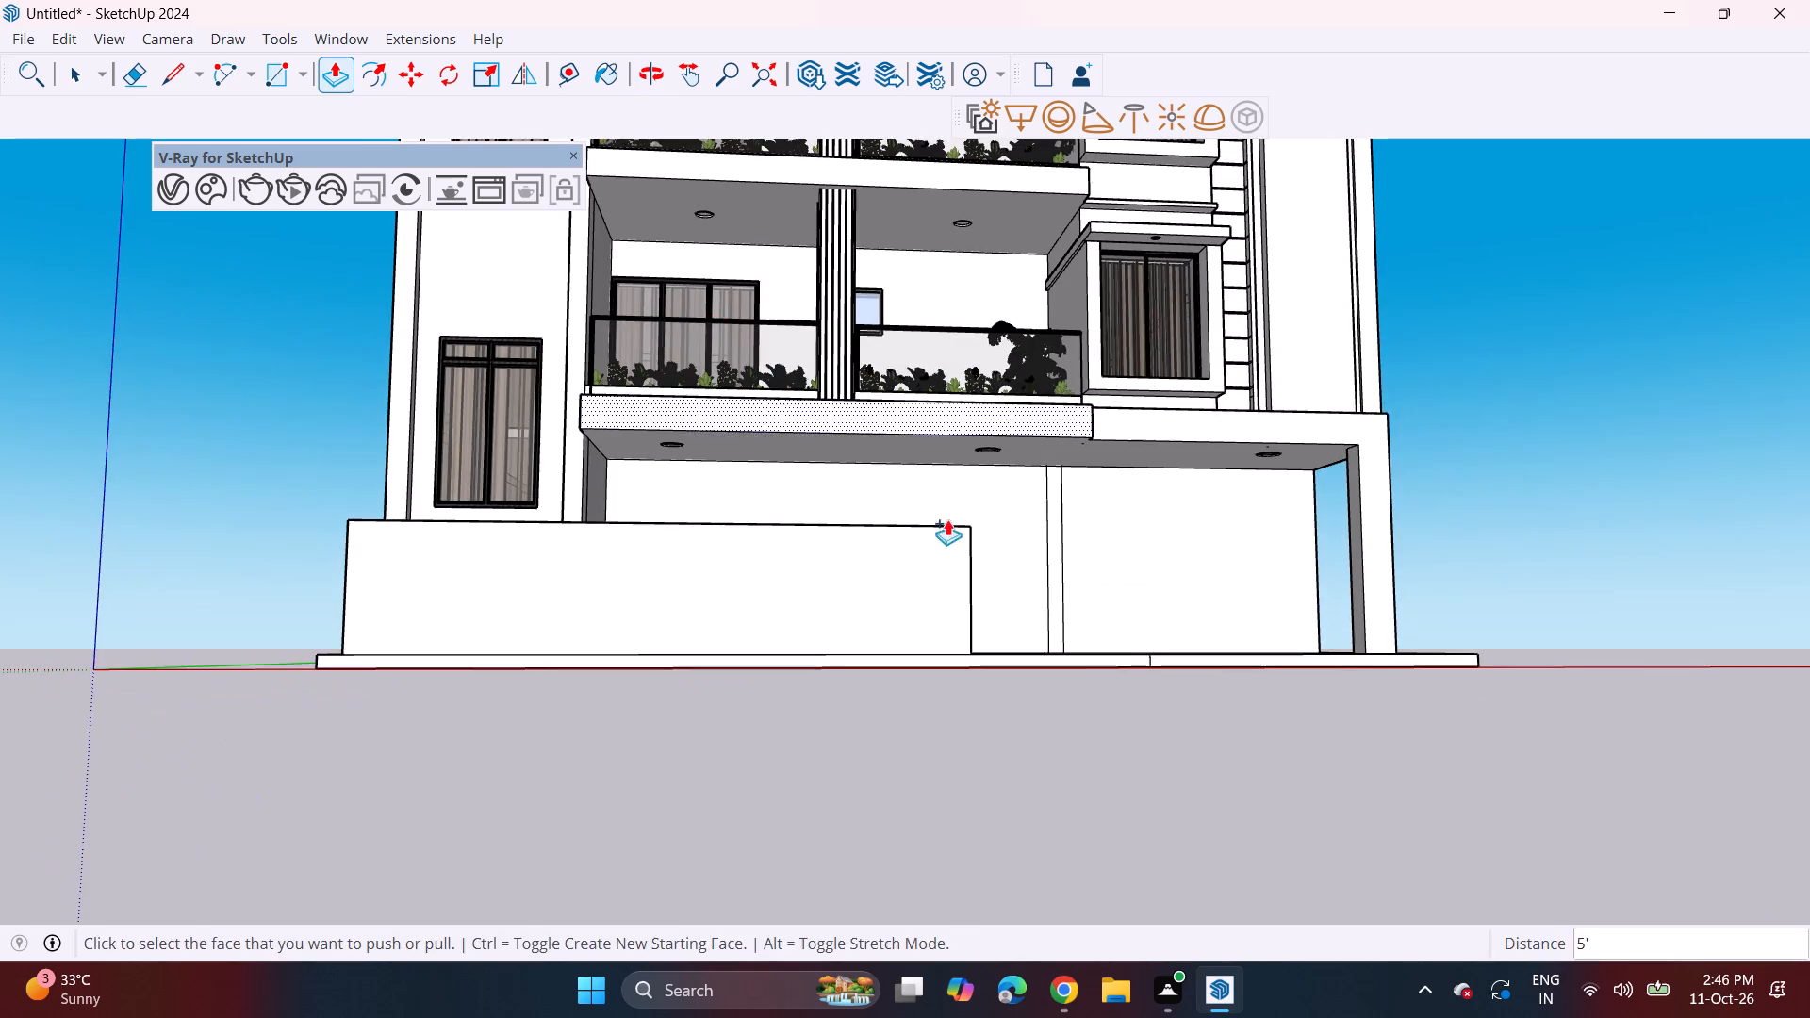
middle_drag(961, 527, 766, 843)
double_click(1347, 880)
Extrude both gate-pier outlines up 5' 9 3/8" to form the two gate piers.
middle_drag(1221, 899, 1368, 830)
click(1303, 802)
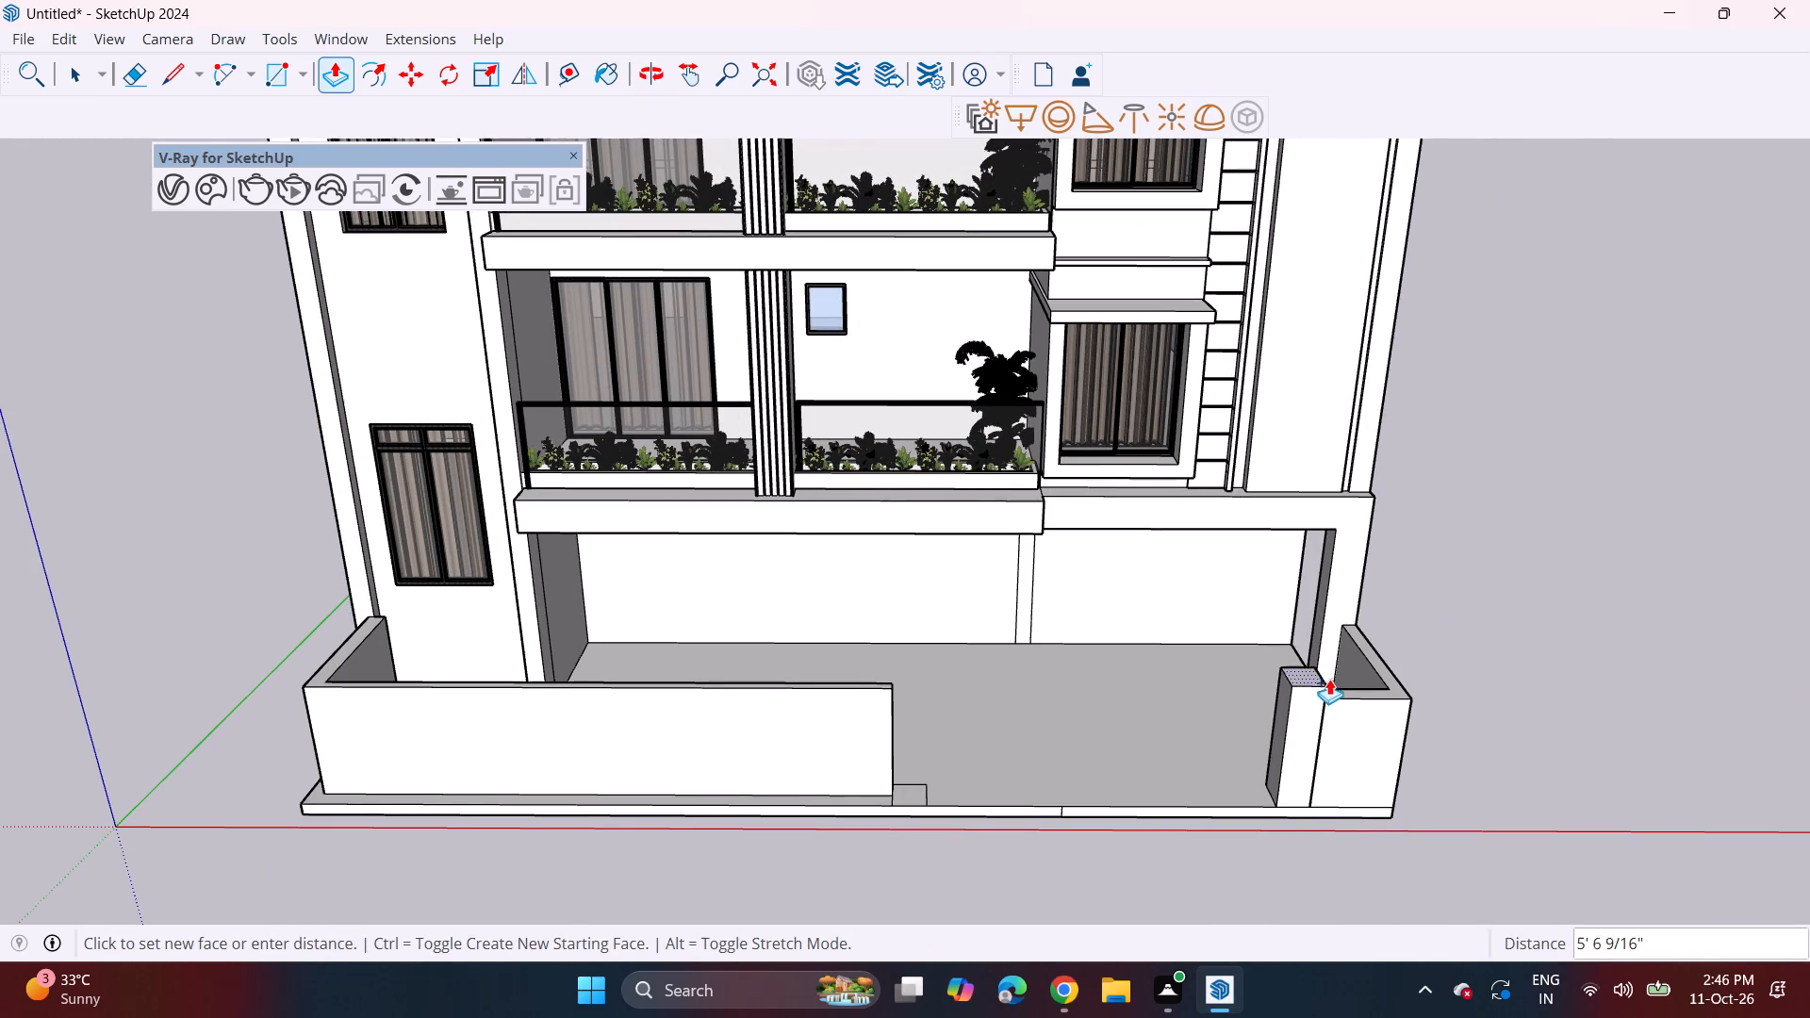
click(1331, 678)
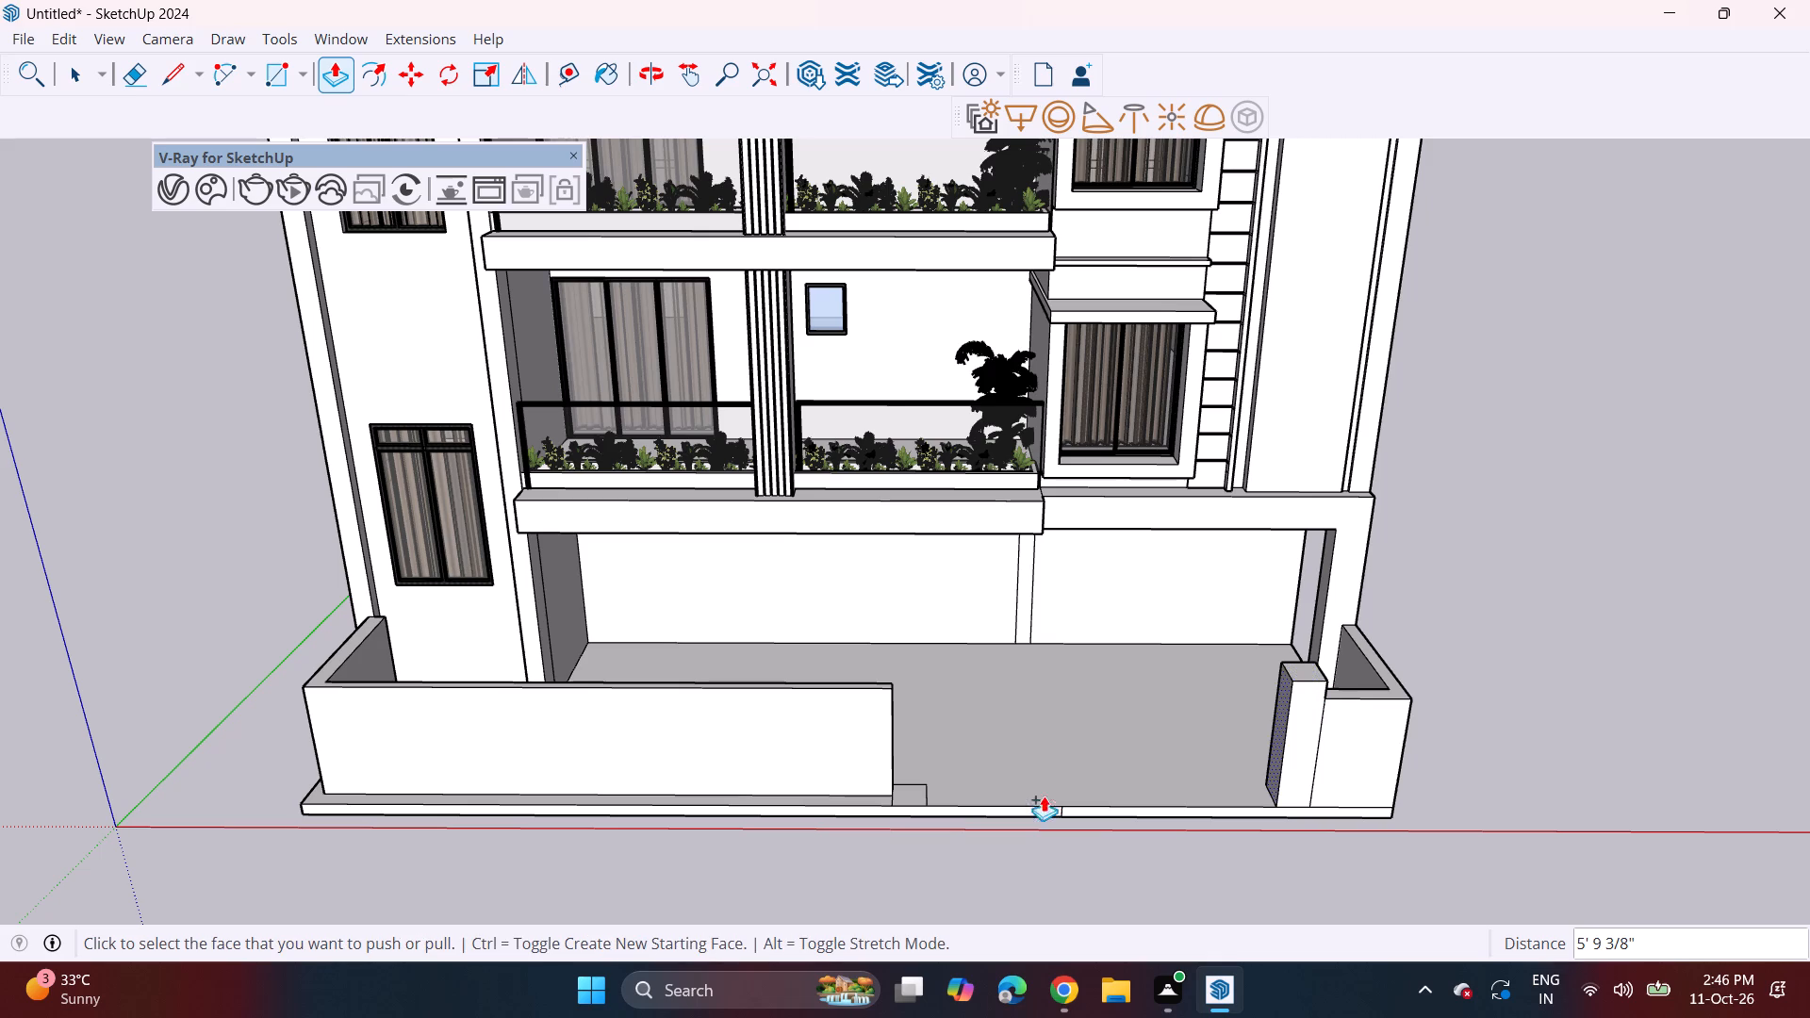
double_click(917, 794)
Extrude a separate cap block about 5" high on top of each gate pier.
middle_drag(1112, 744, 1107, 582)
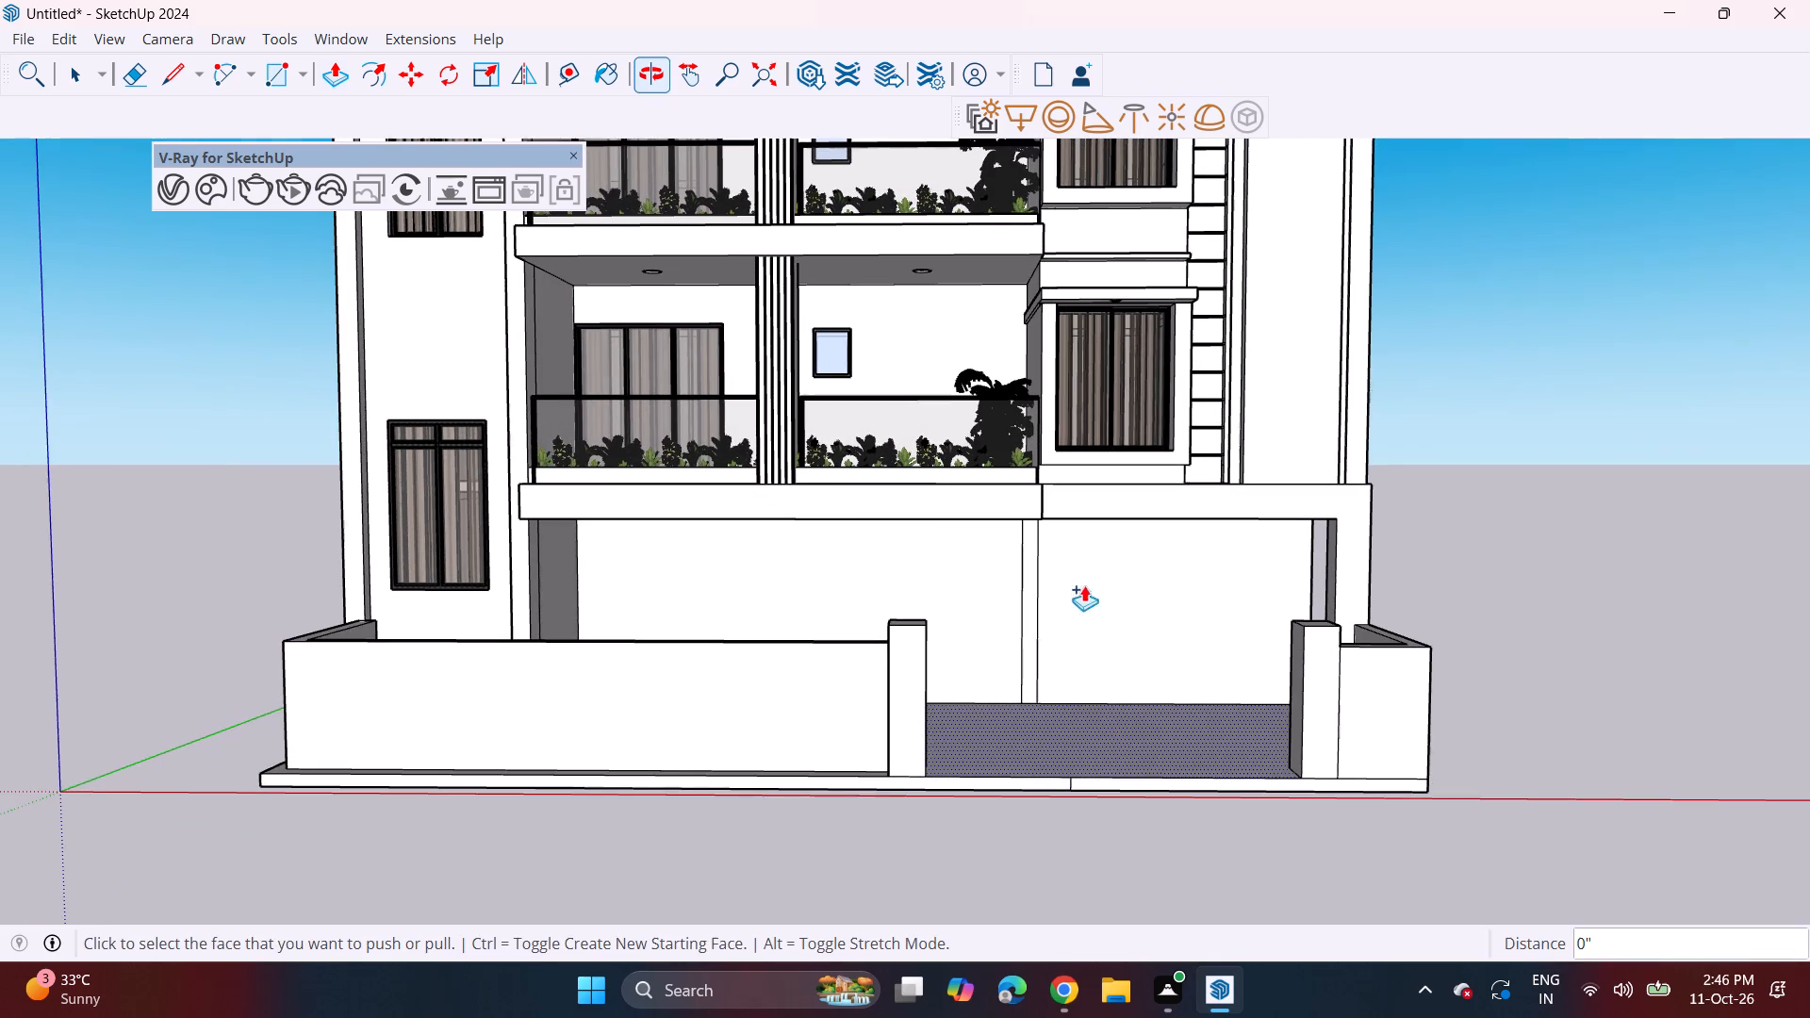
middle_drag(1003, 521, 972, 632)
scroll(911, 705, up, 4)
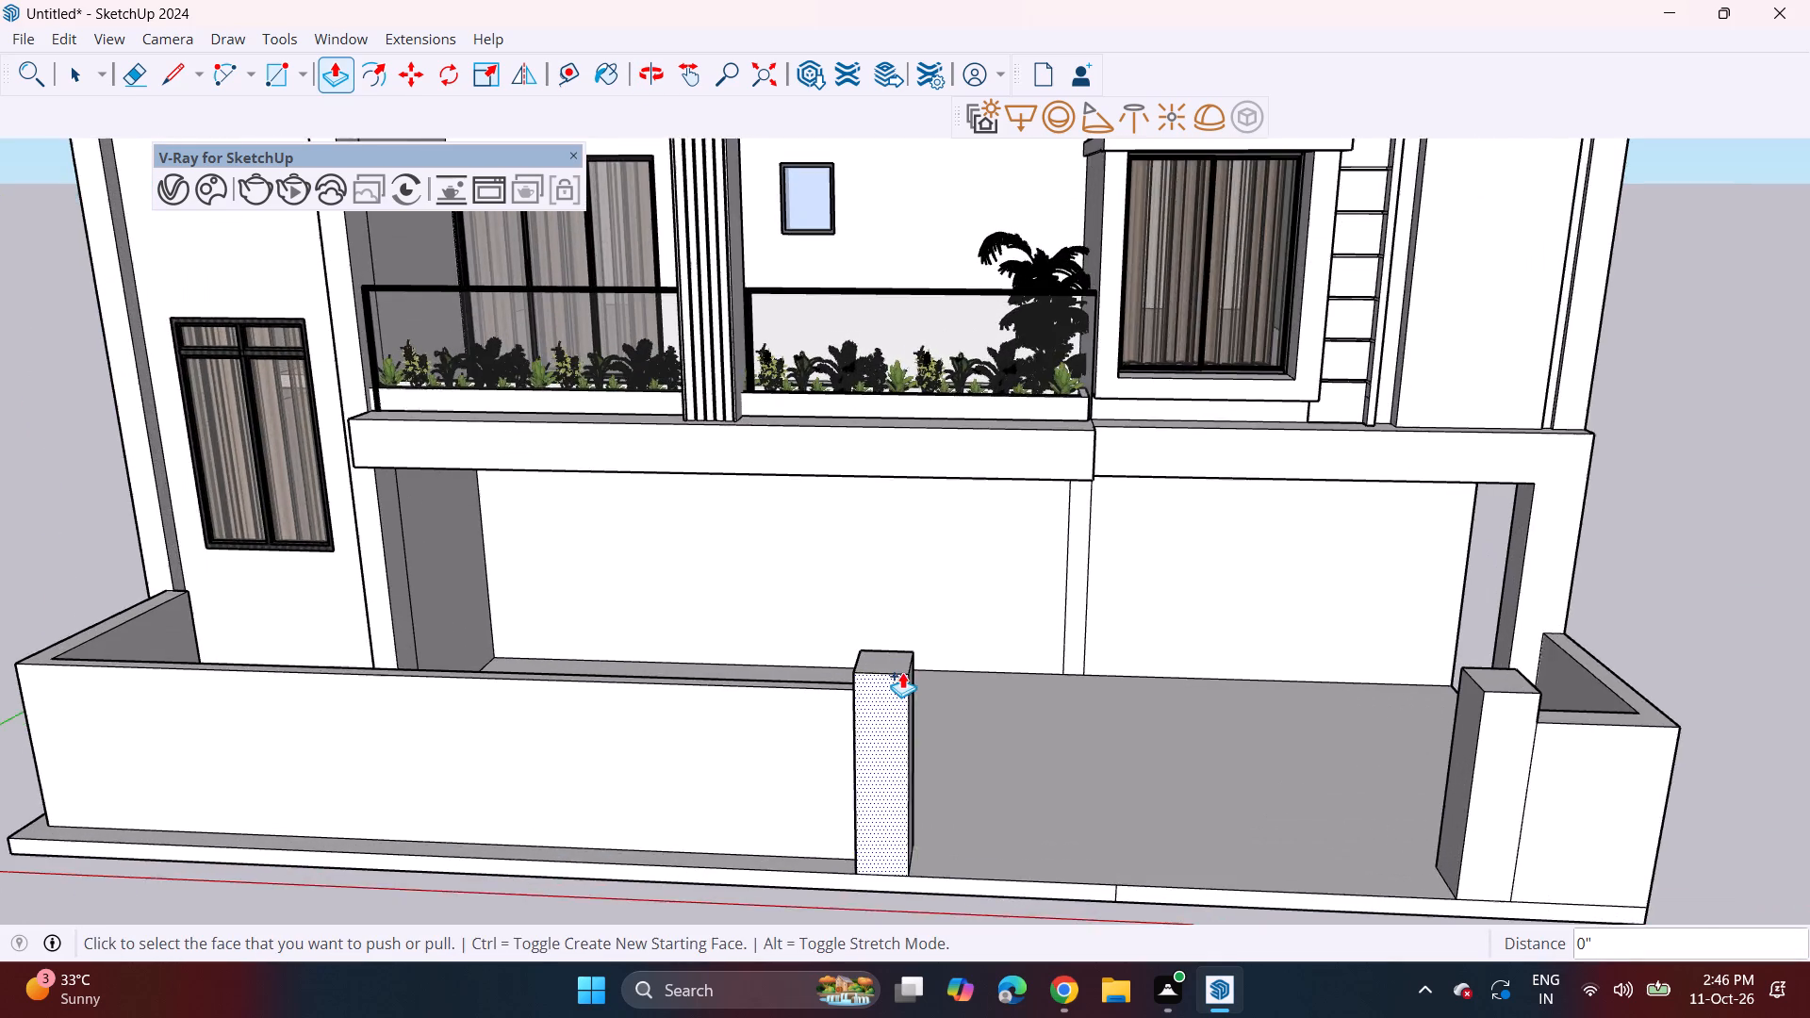
scroll(897, 673, up, 3)
click(884, 659)
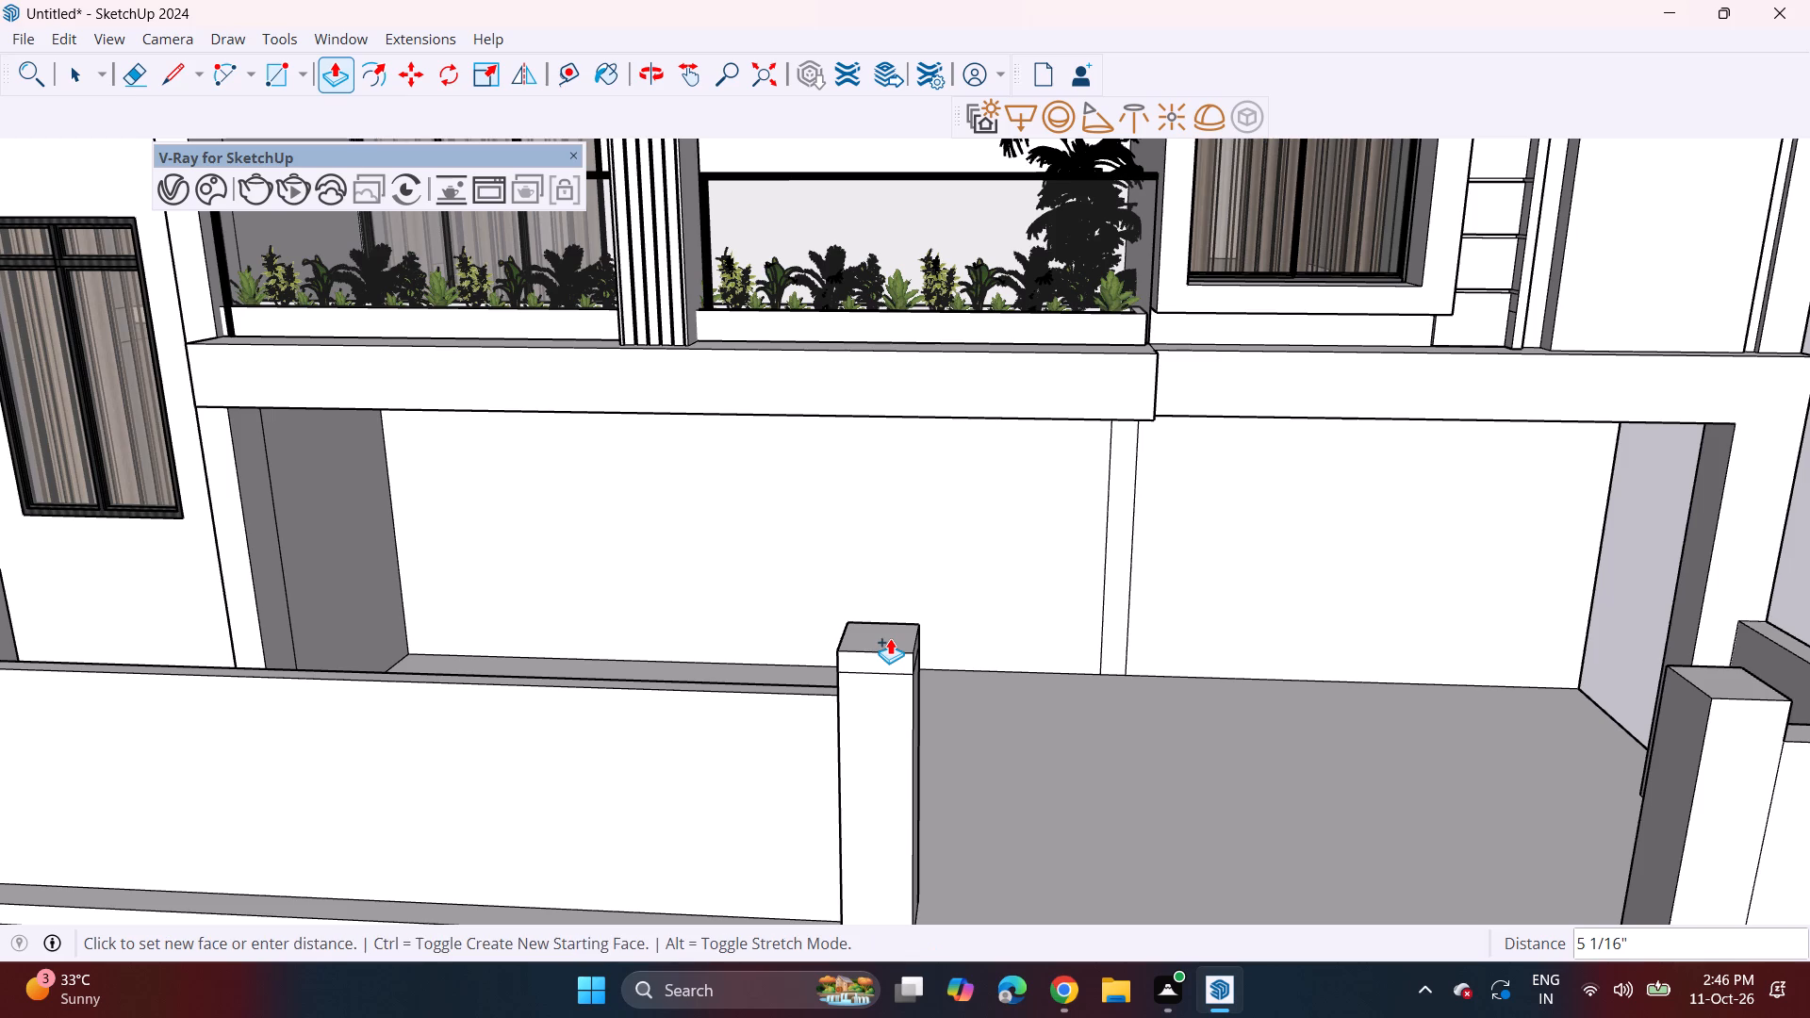
click(893, 644)
double_click(1717, 672)
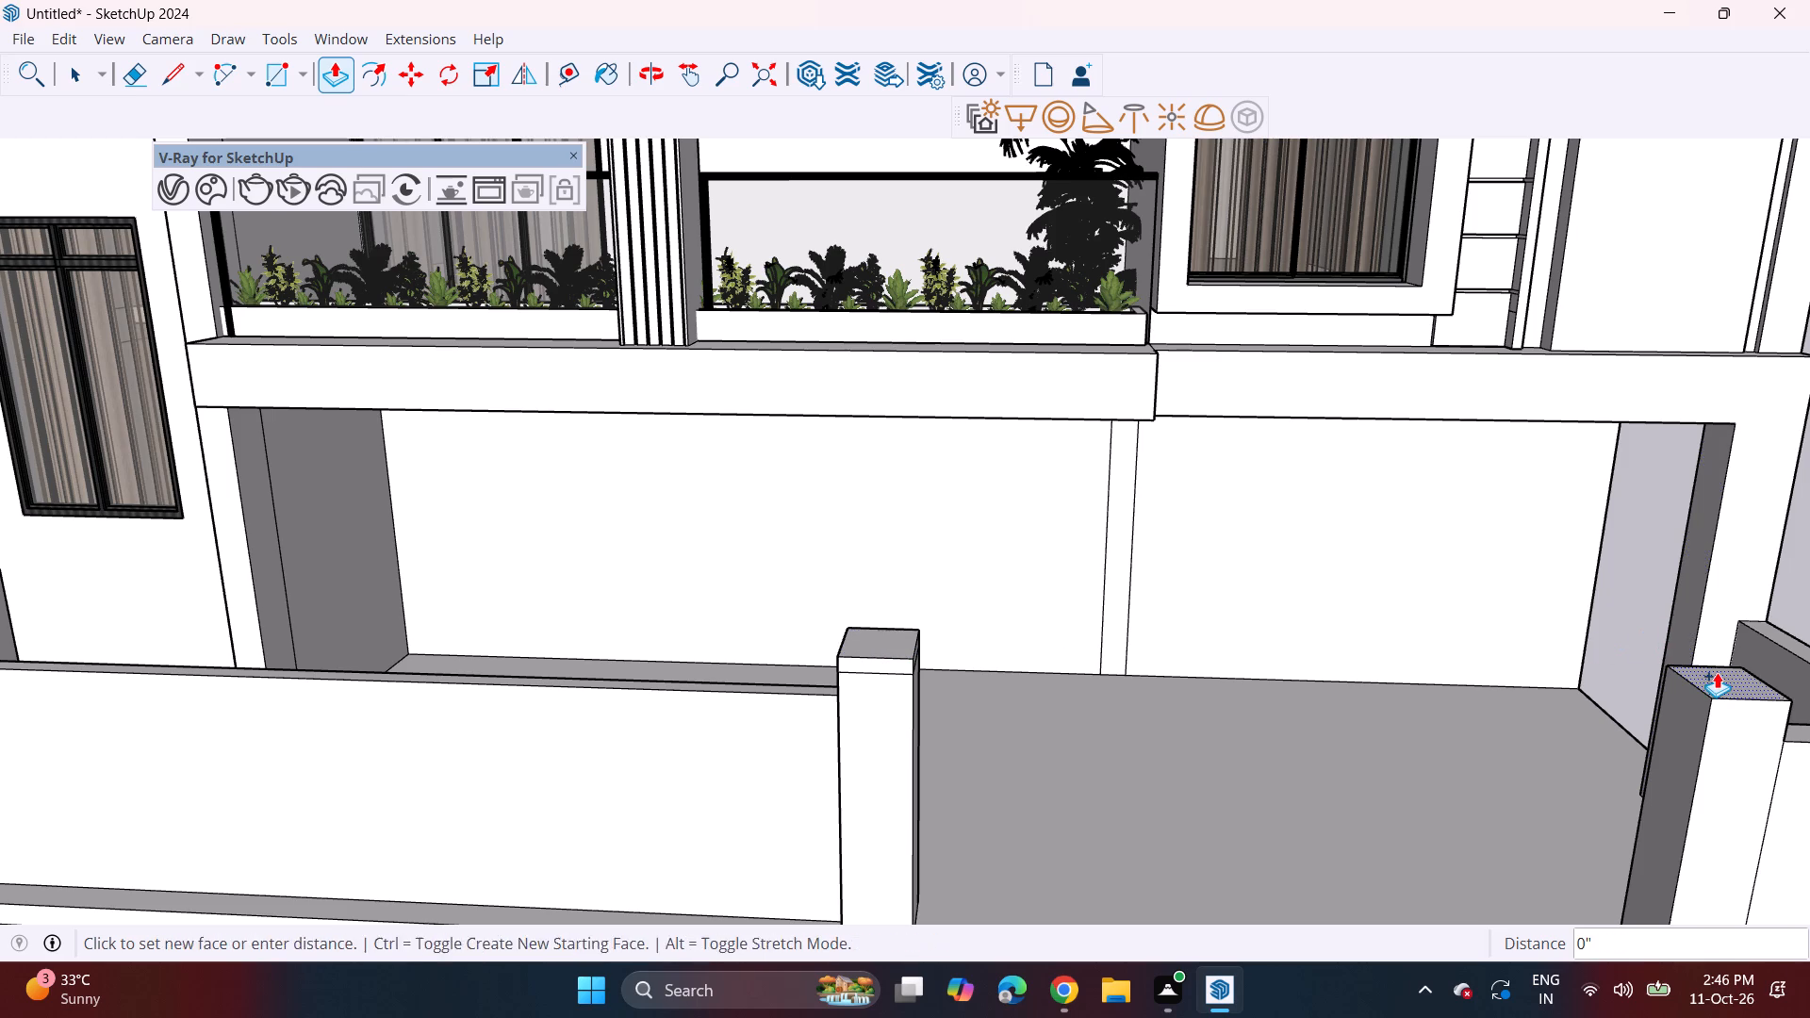
Pull the front, gate-side and wall-side cap faces of the gate pier by the long wall outward about 2 5/16".
middle_drag(734, 676, 704, 821)
scroll(999, 748, up, 3)
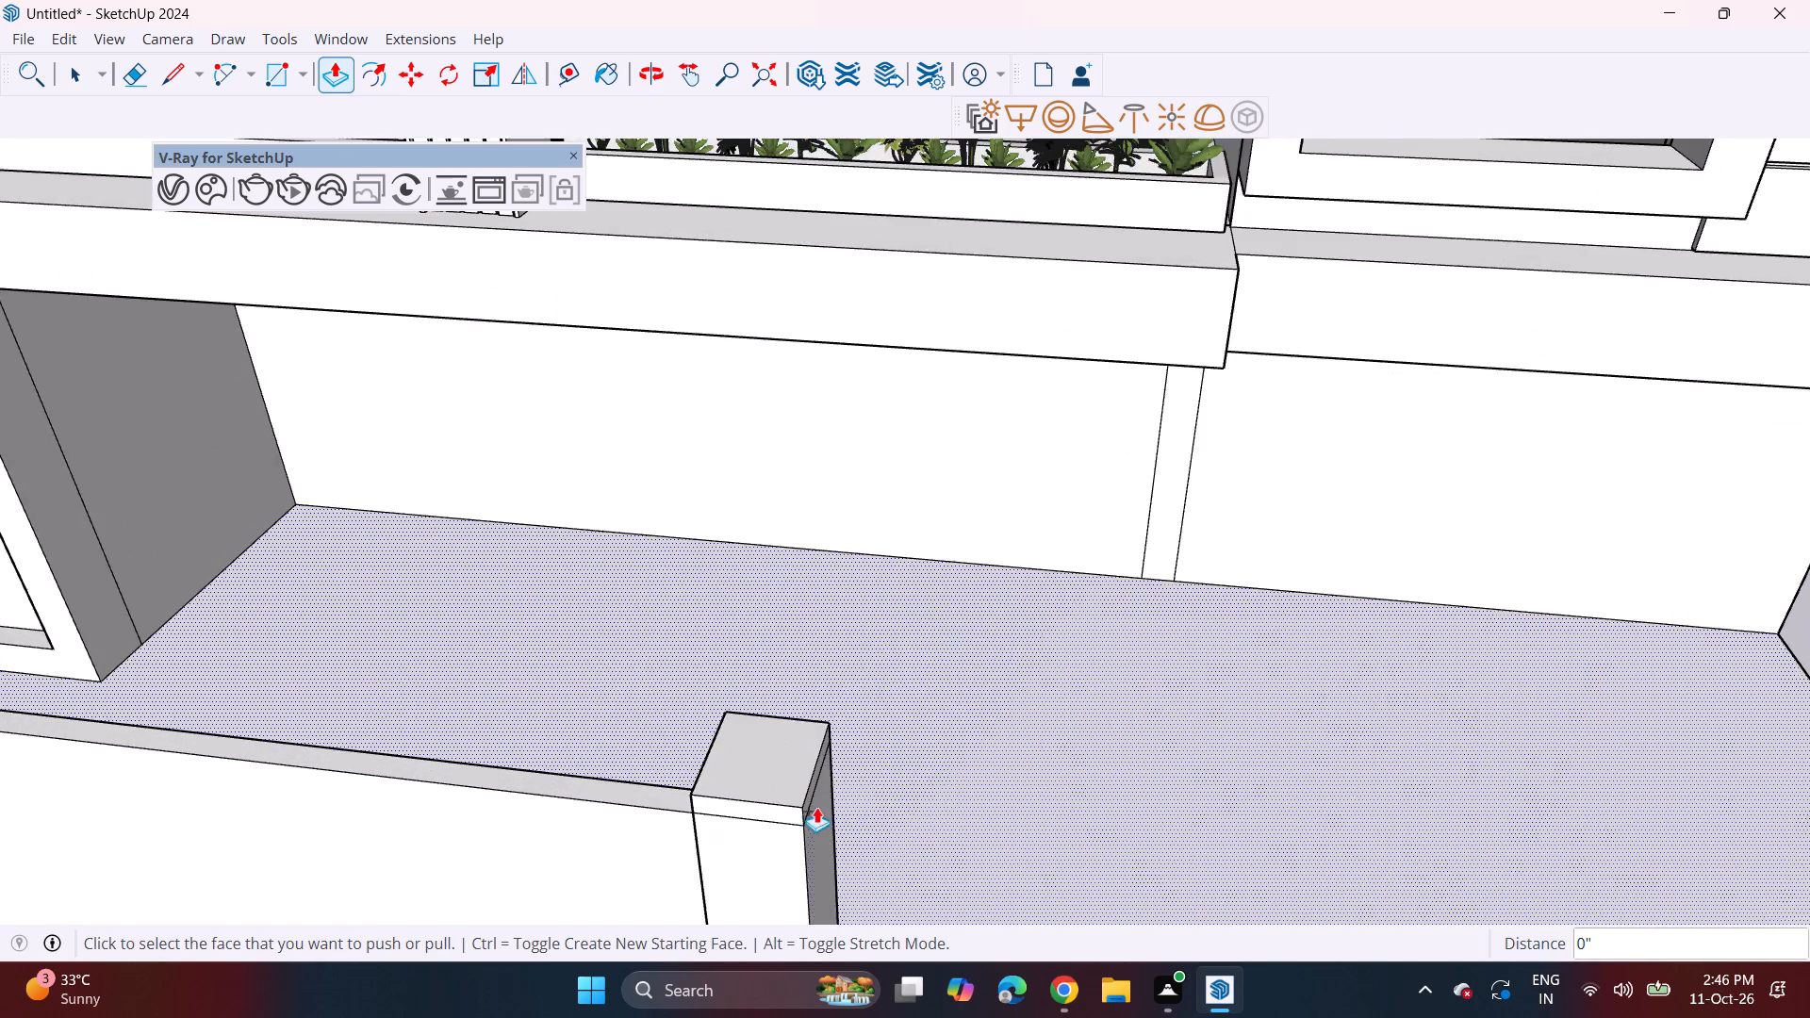
scroll(804, 803, up, 3)
click(743, 826)
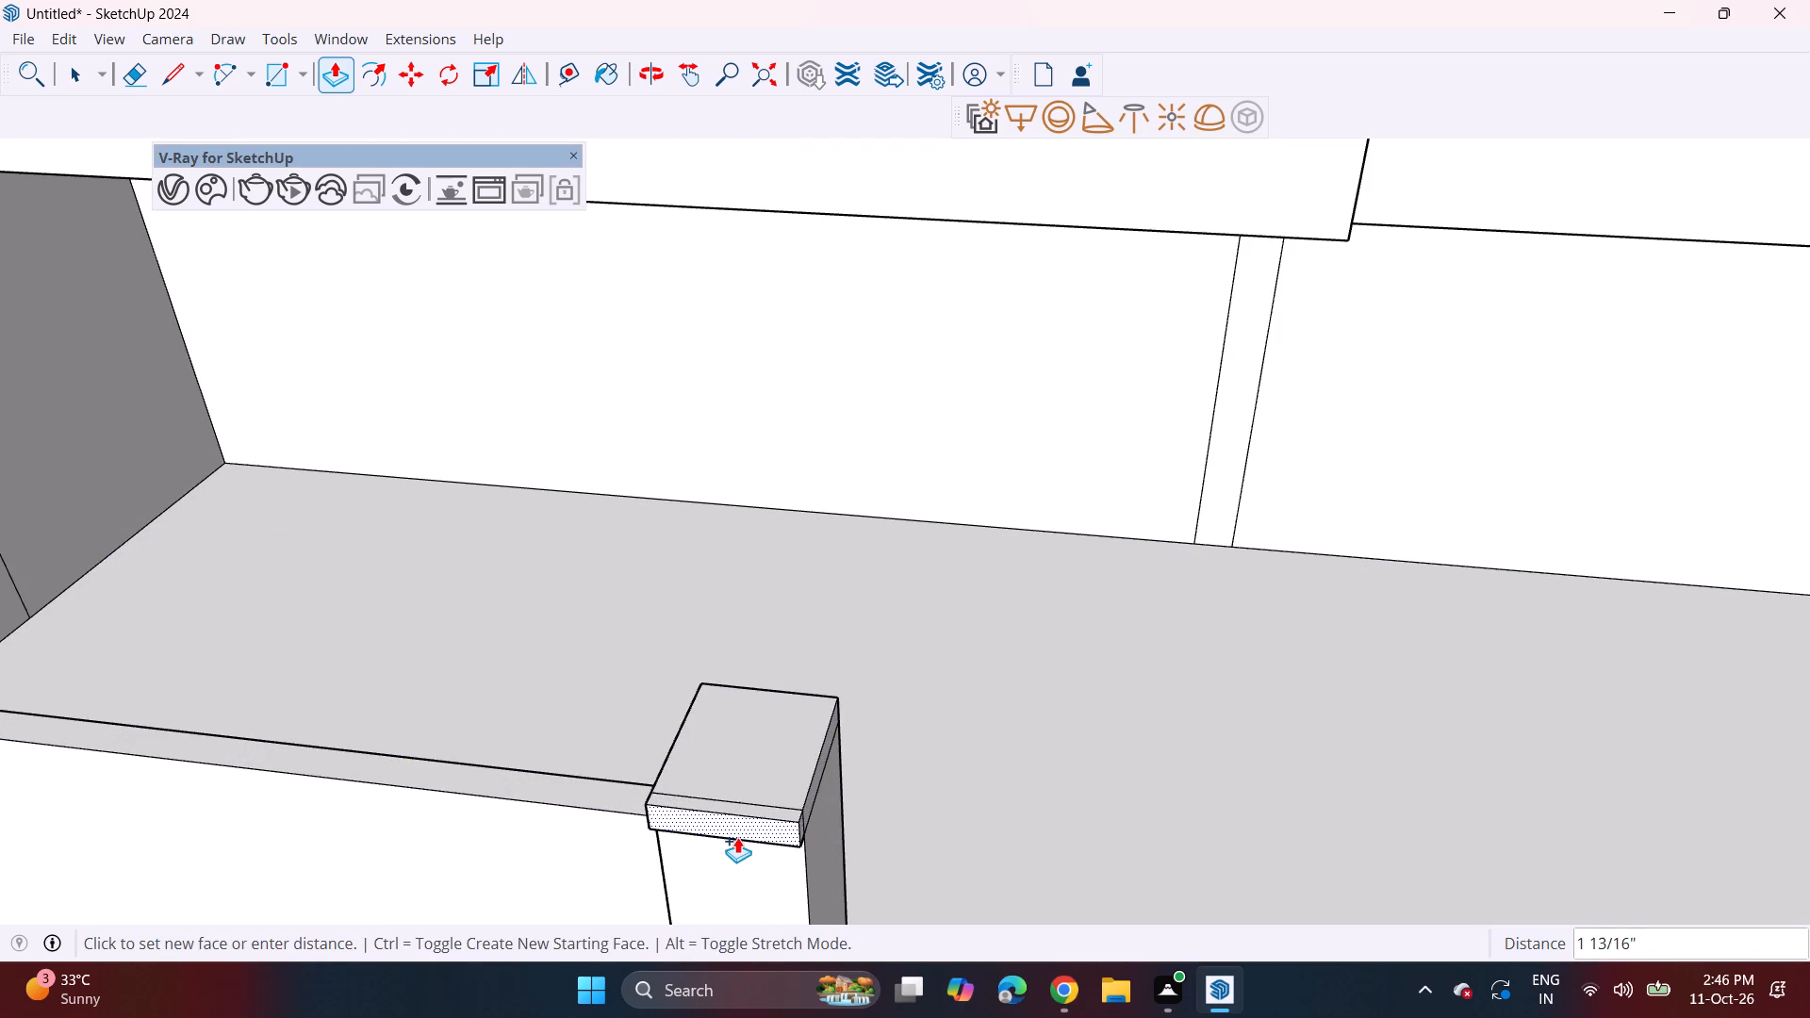
click(737, 841)
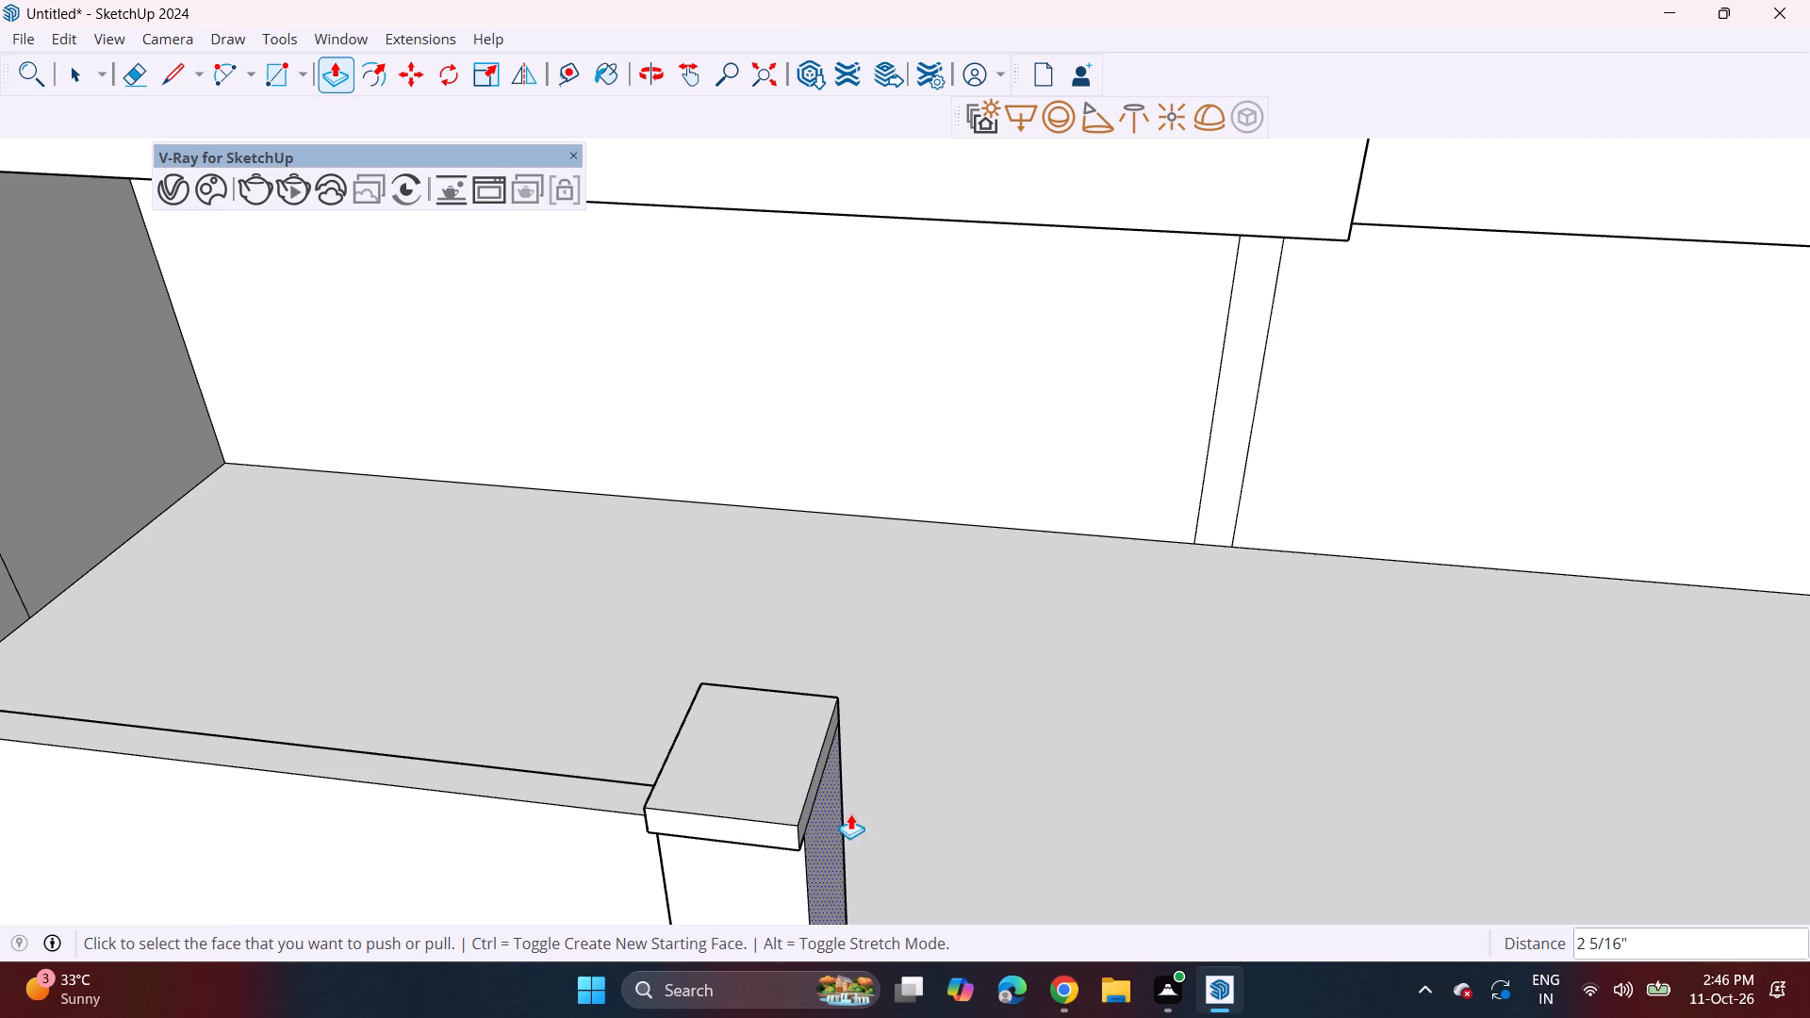
double_click(805, 820)
middle_drag(635, 834, 831, 780)
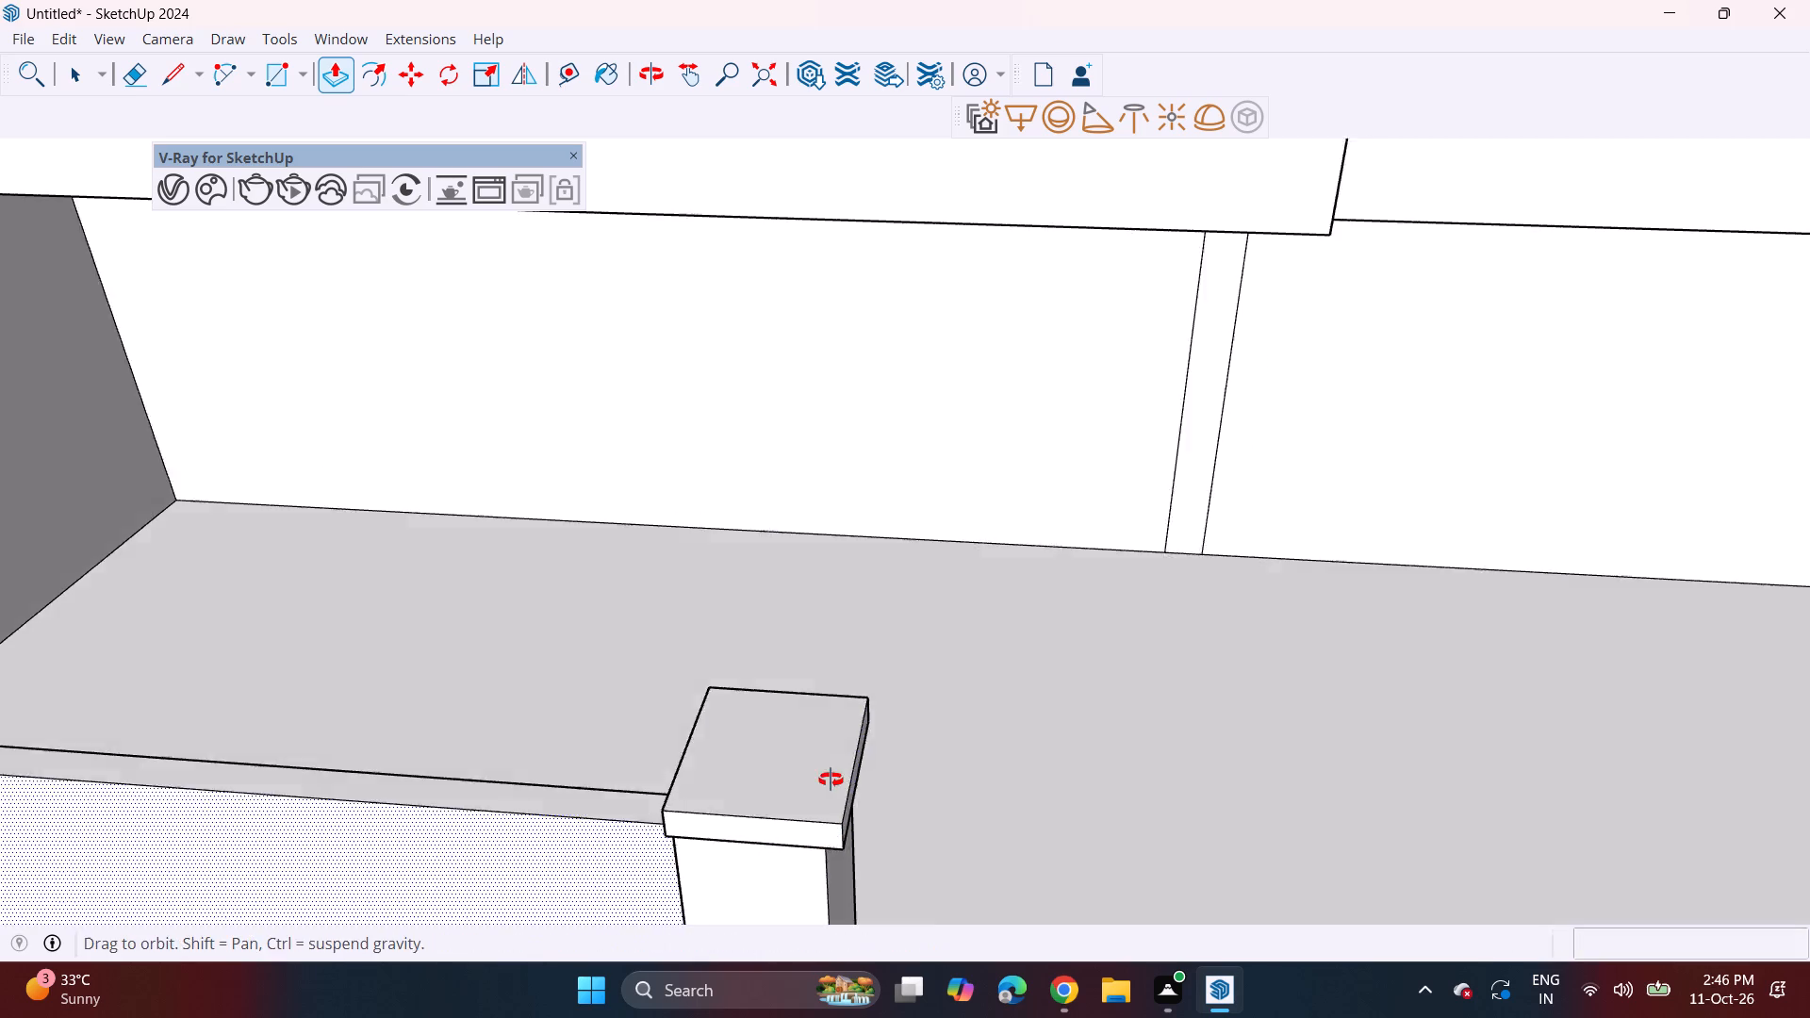
middle_drag(831, 780, 1044, 727)
double_click(979, 771)
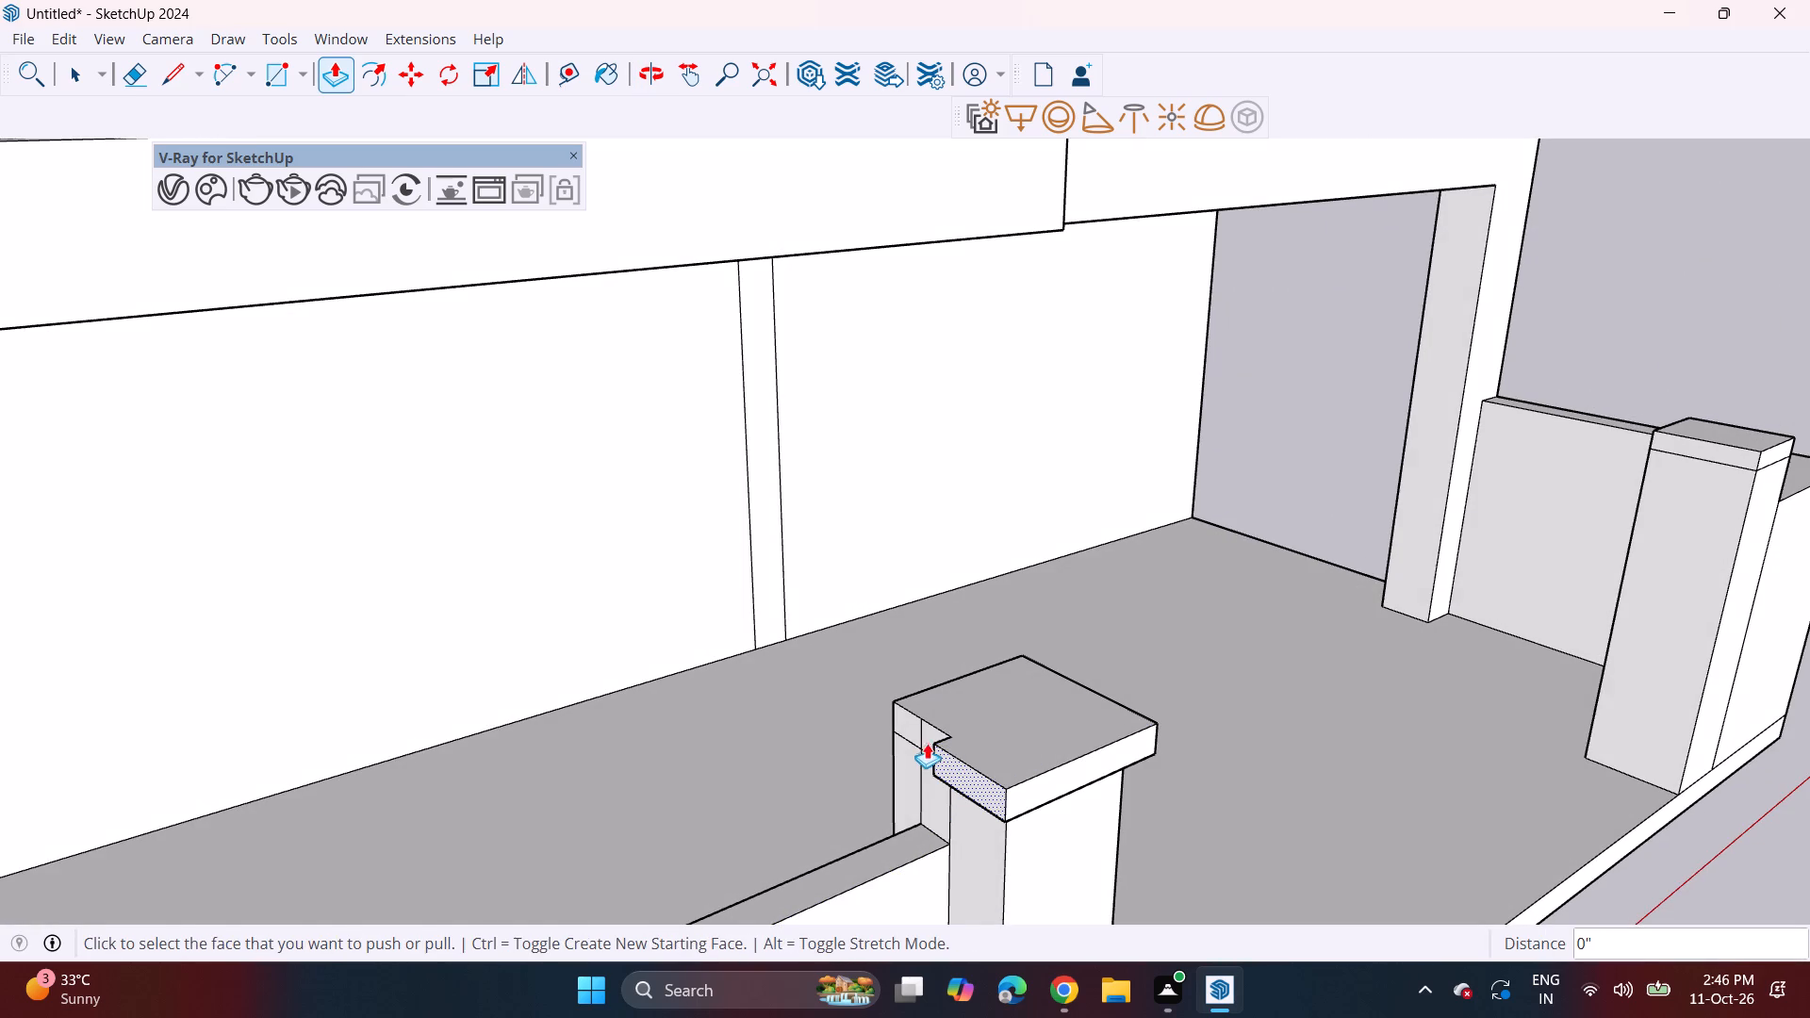
double_click(925, 742)
double_click(901, 724)
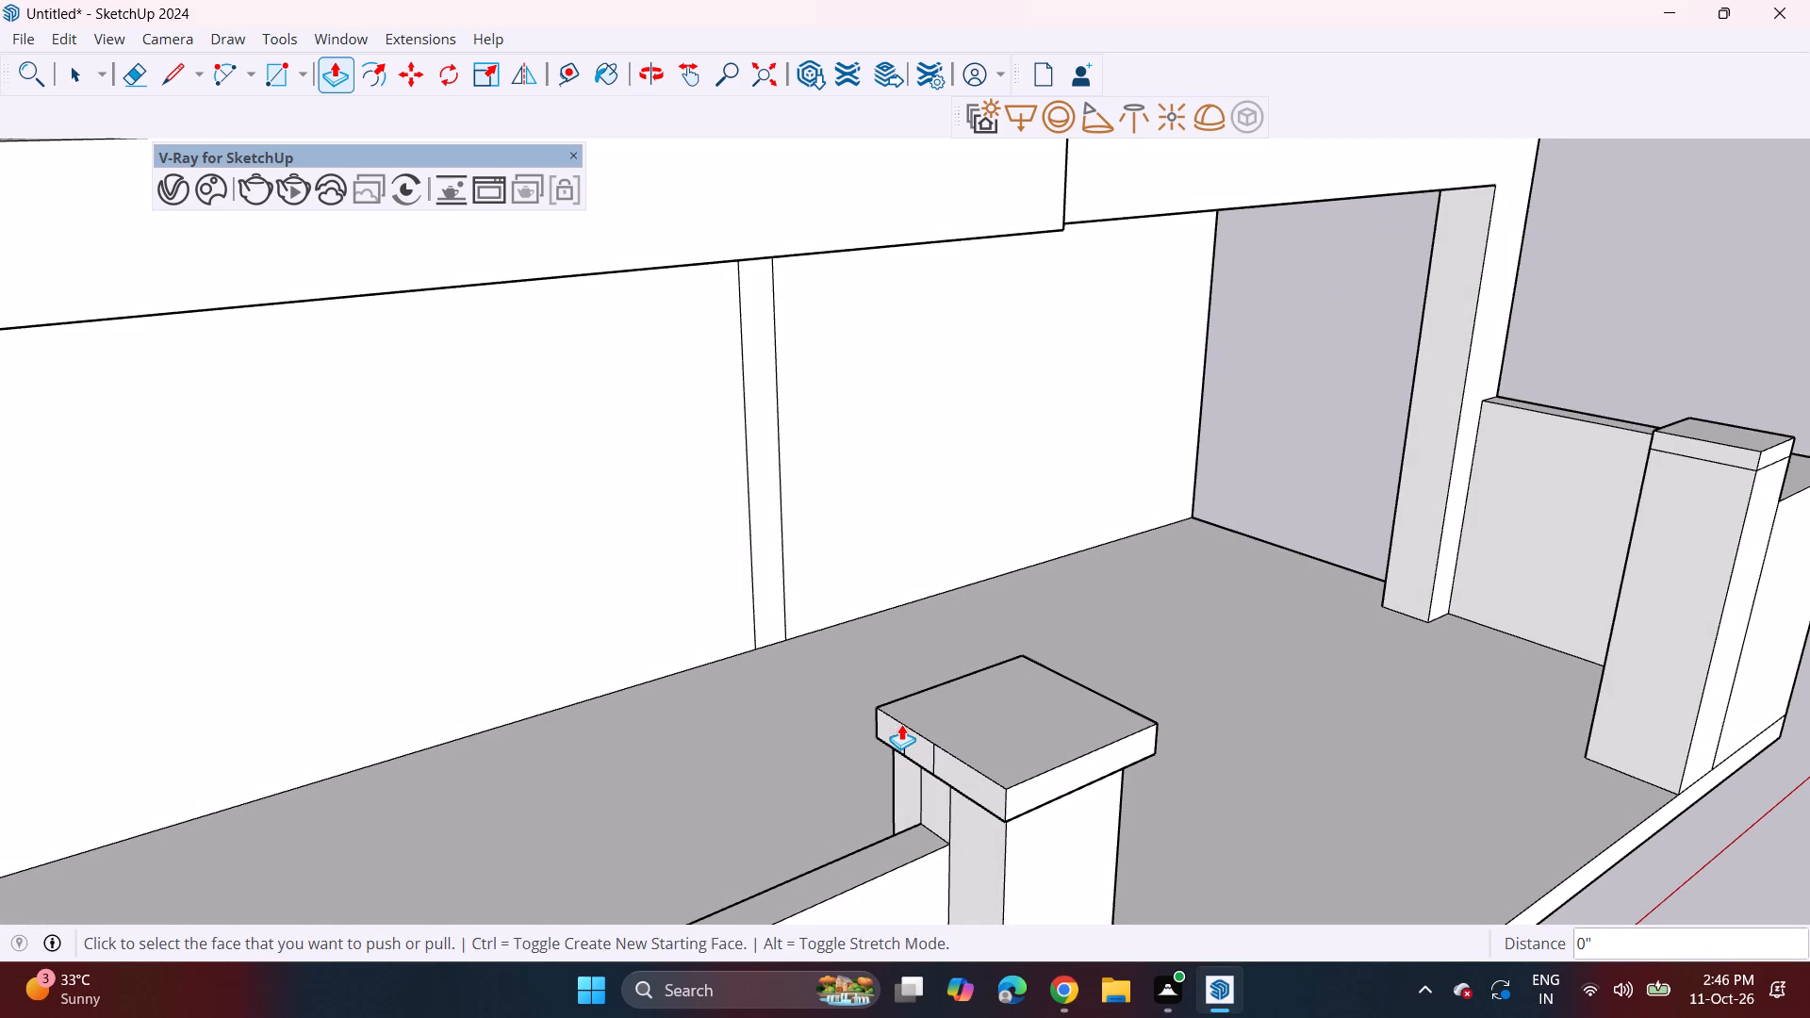
Pull the front, wall-side and gate-side cap faces of the pier beside the short wall outward by the same 2 5/16".
middle_drag(1112, 683, 890, 626)
scroll(890, 626, up, 1)
scroll(875, 614, down, 3)
shift+middle_drag(1031, 712, 427, 717)
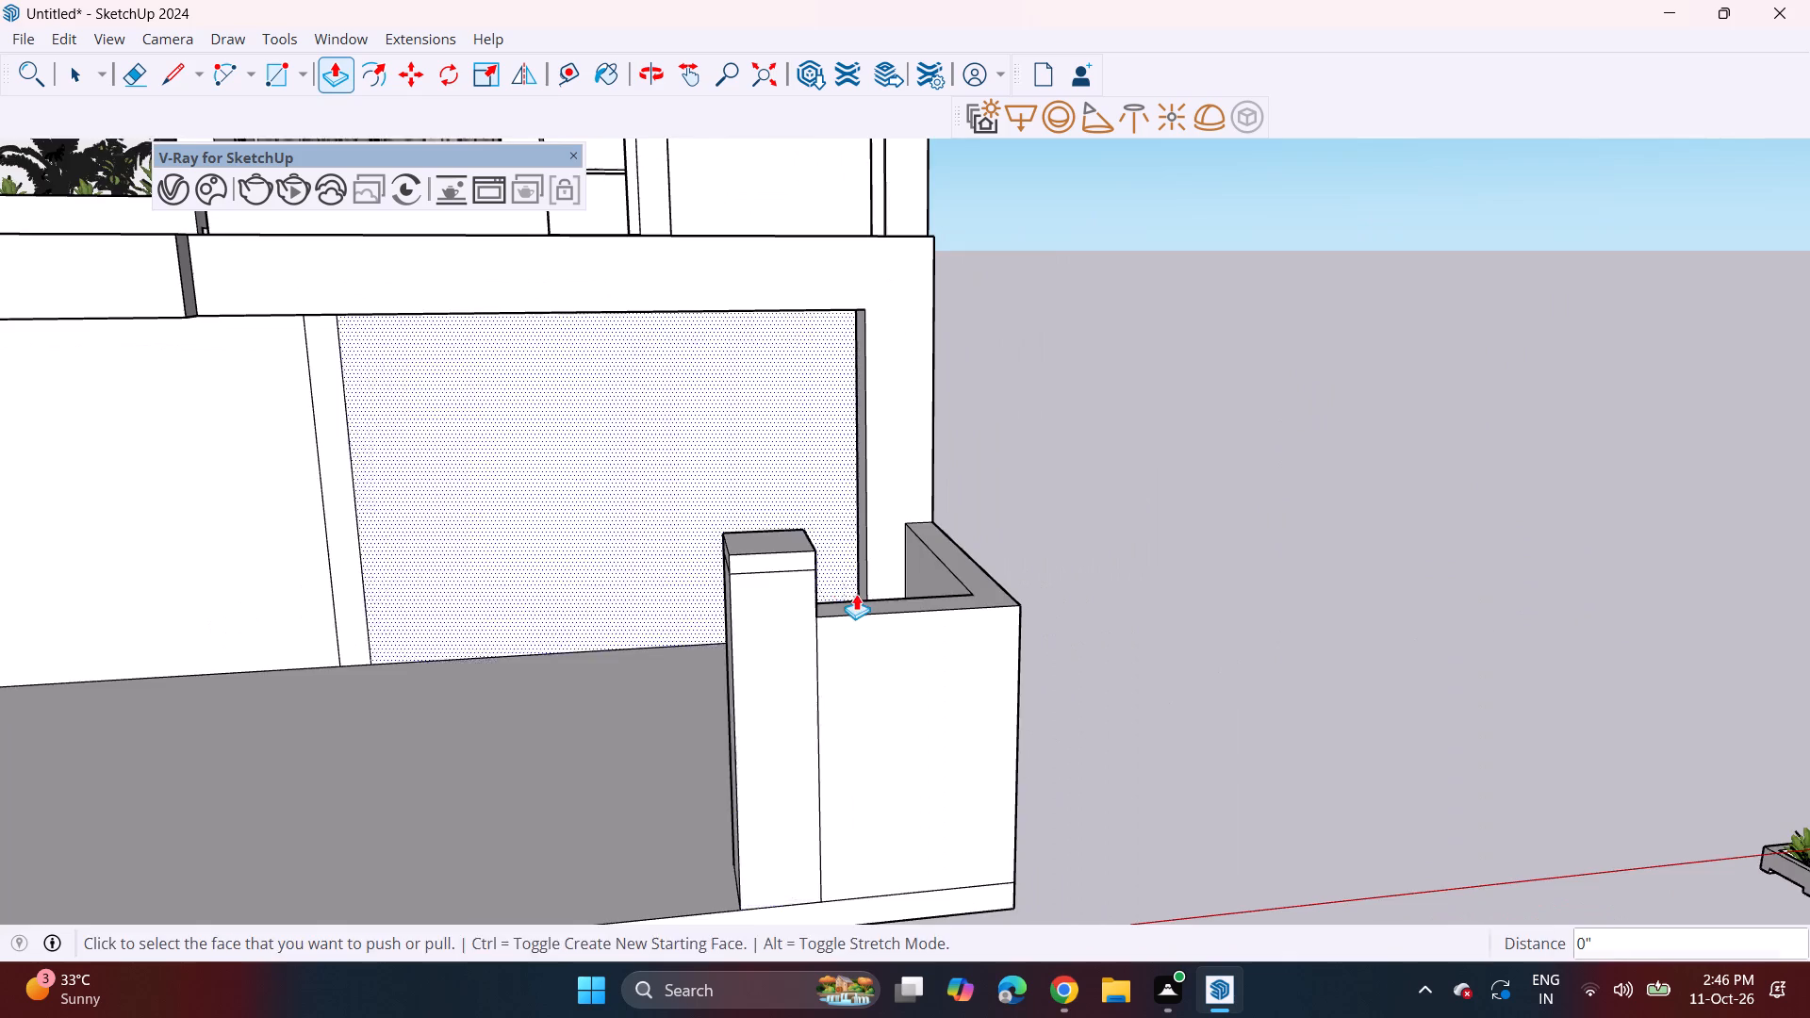
middle_drag(856, 594, 694, 639)
double_click(653, 586)
middle_drag(655, 601, 622, 655)
scroll(660, 604, up, 4)
double_click(650, 624)
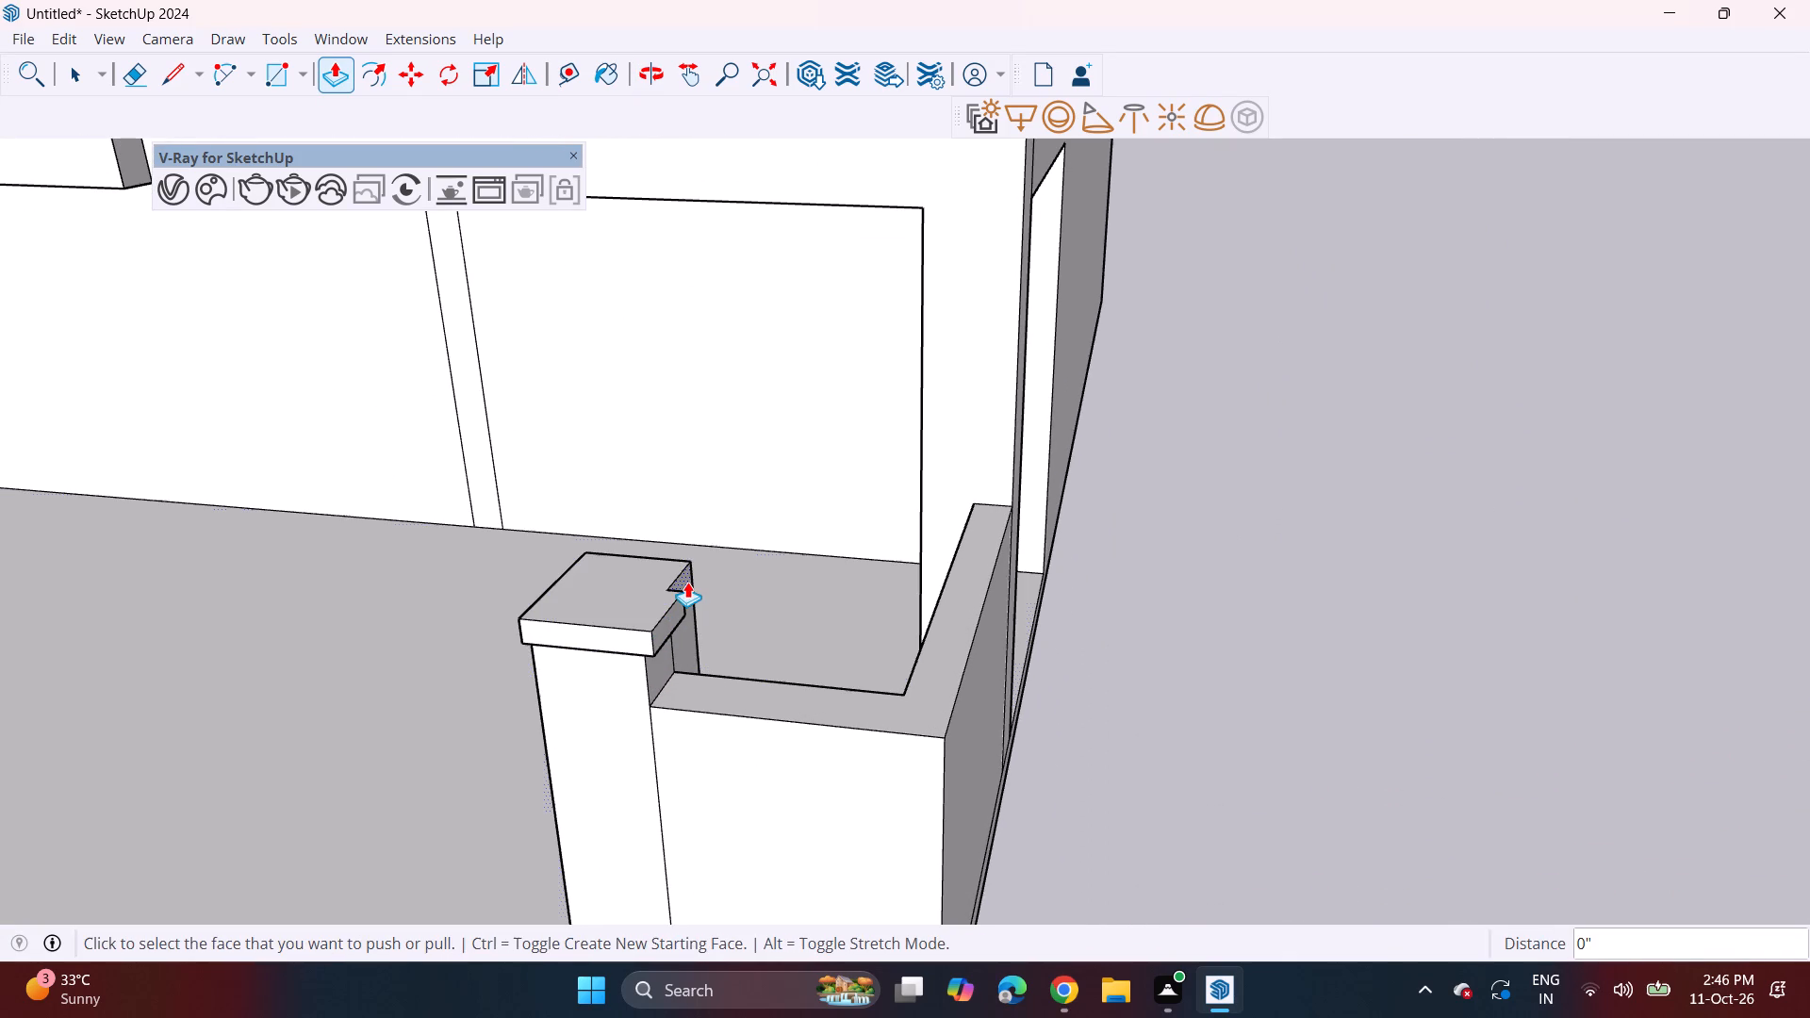
double_click(687, 582)
middle_drag(585, 625, 964, 504)
double_click(961, 496)
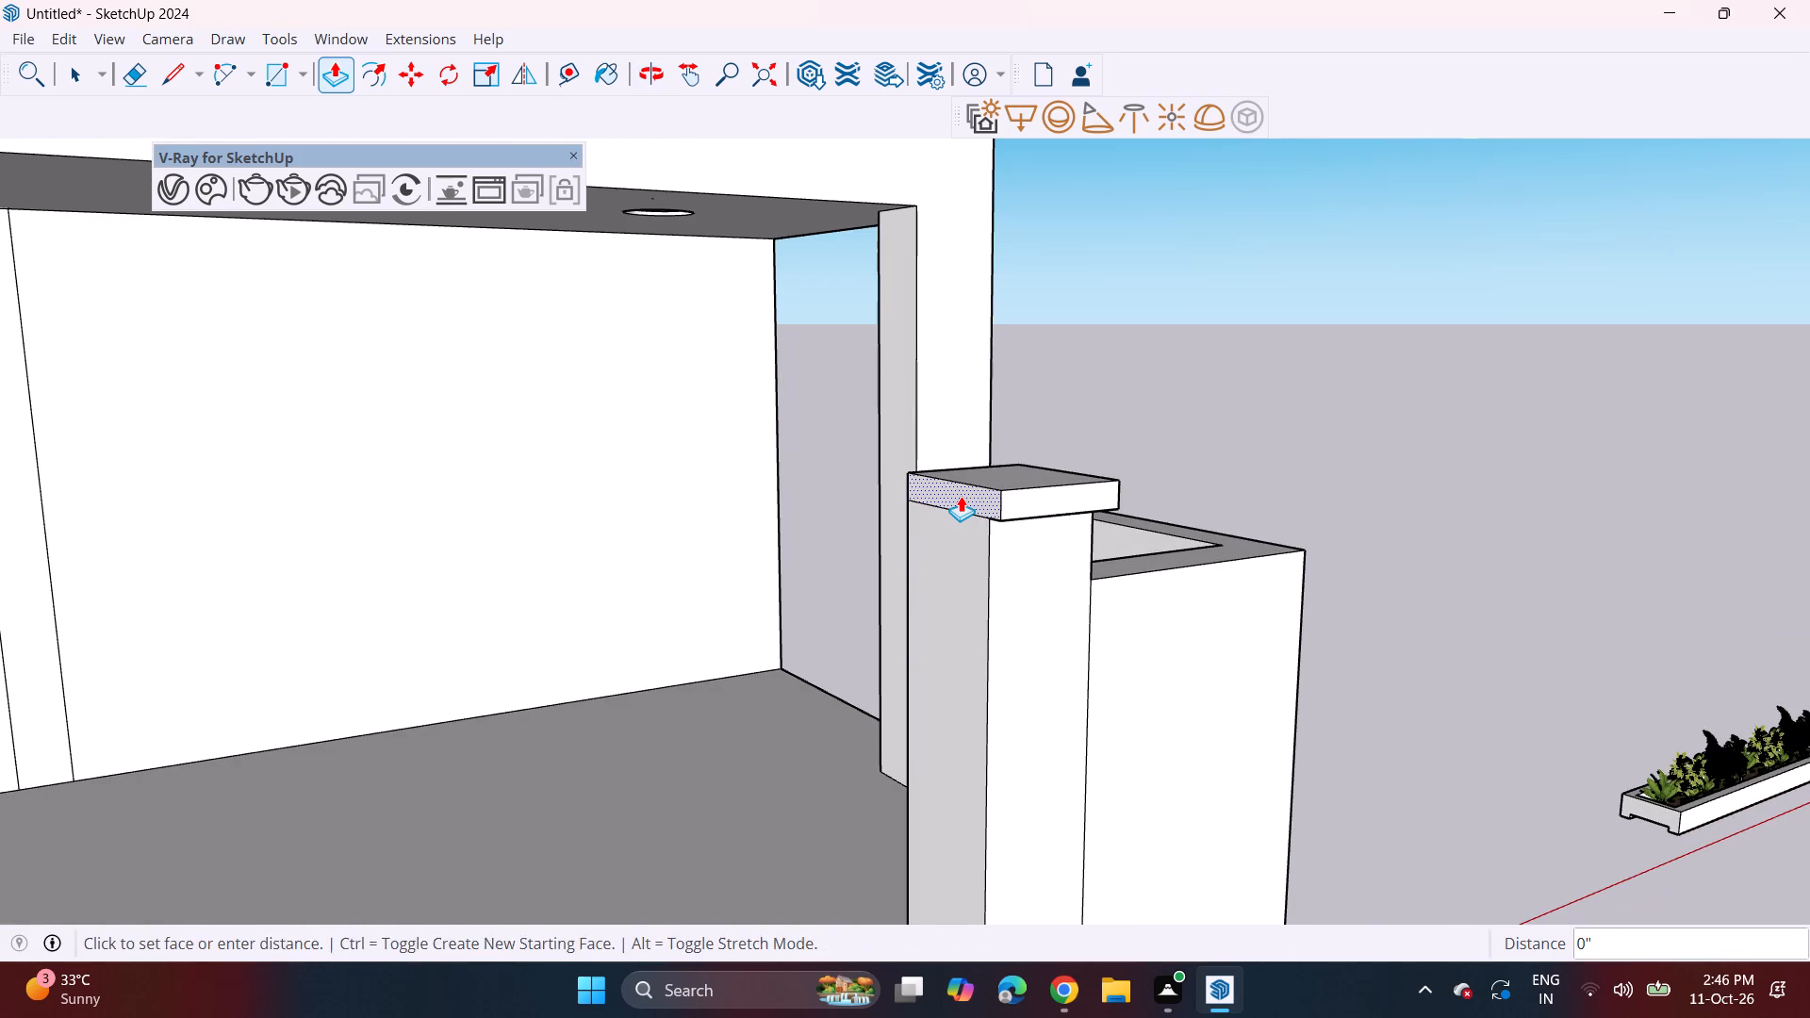
Add a separate coping about 1 3/4" high on the short L-shaped wall, overhanging its outer faces and corner by 1 3/4".
middle_drag(1089, 561, 744, 580)
click(840, 584)
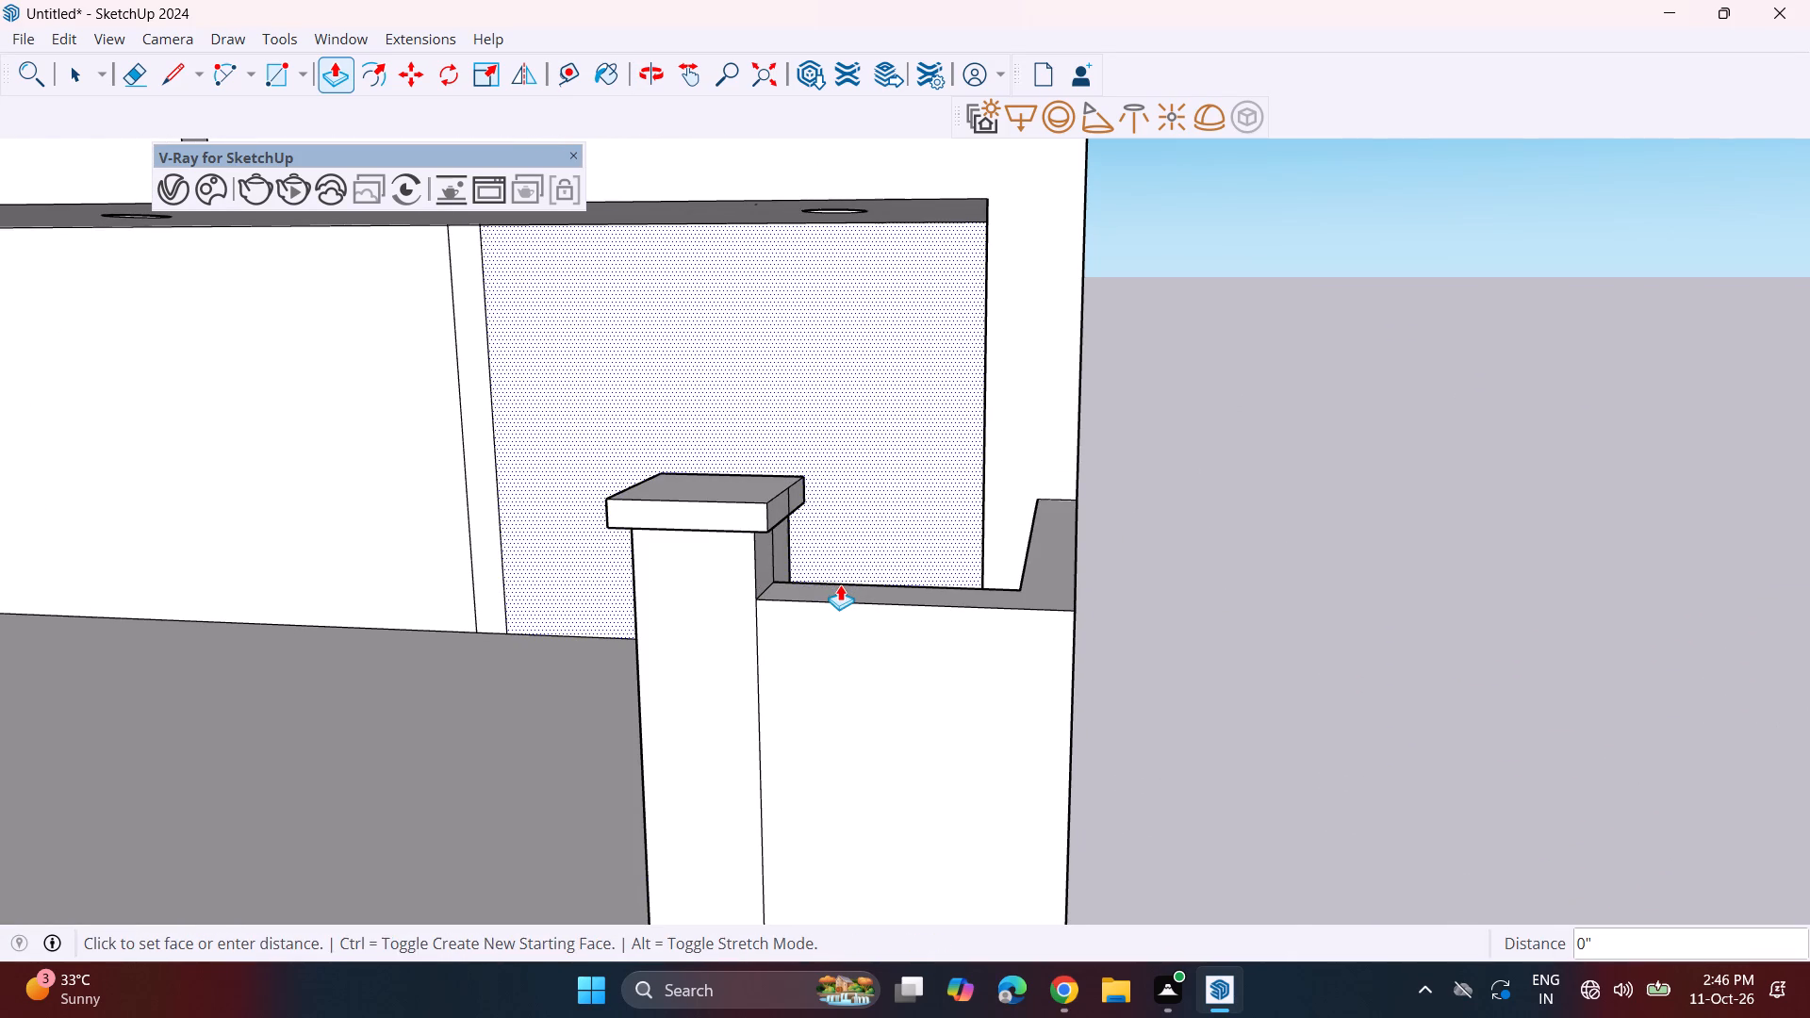
key(Escape)
click(870, 593)
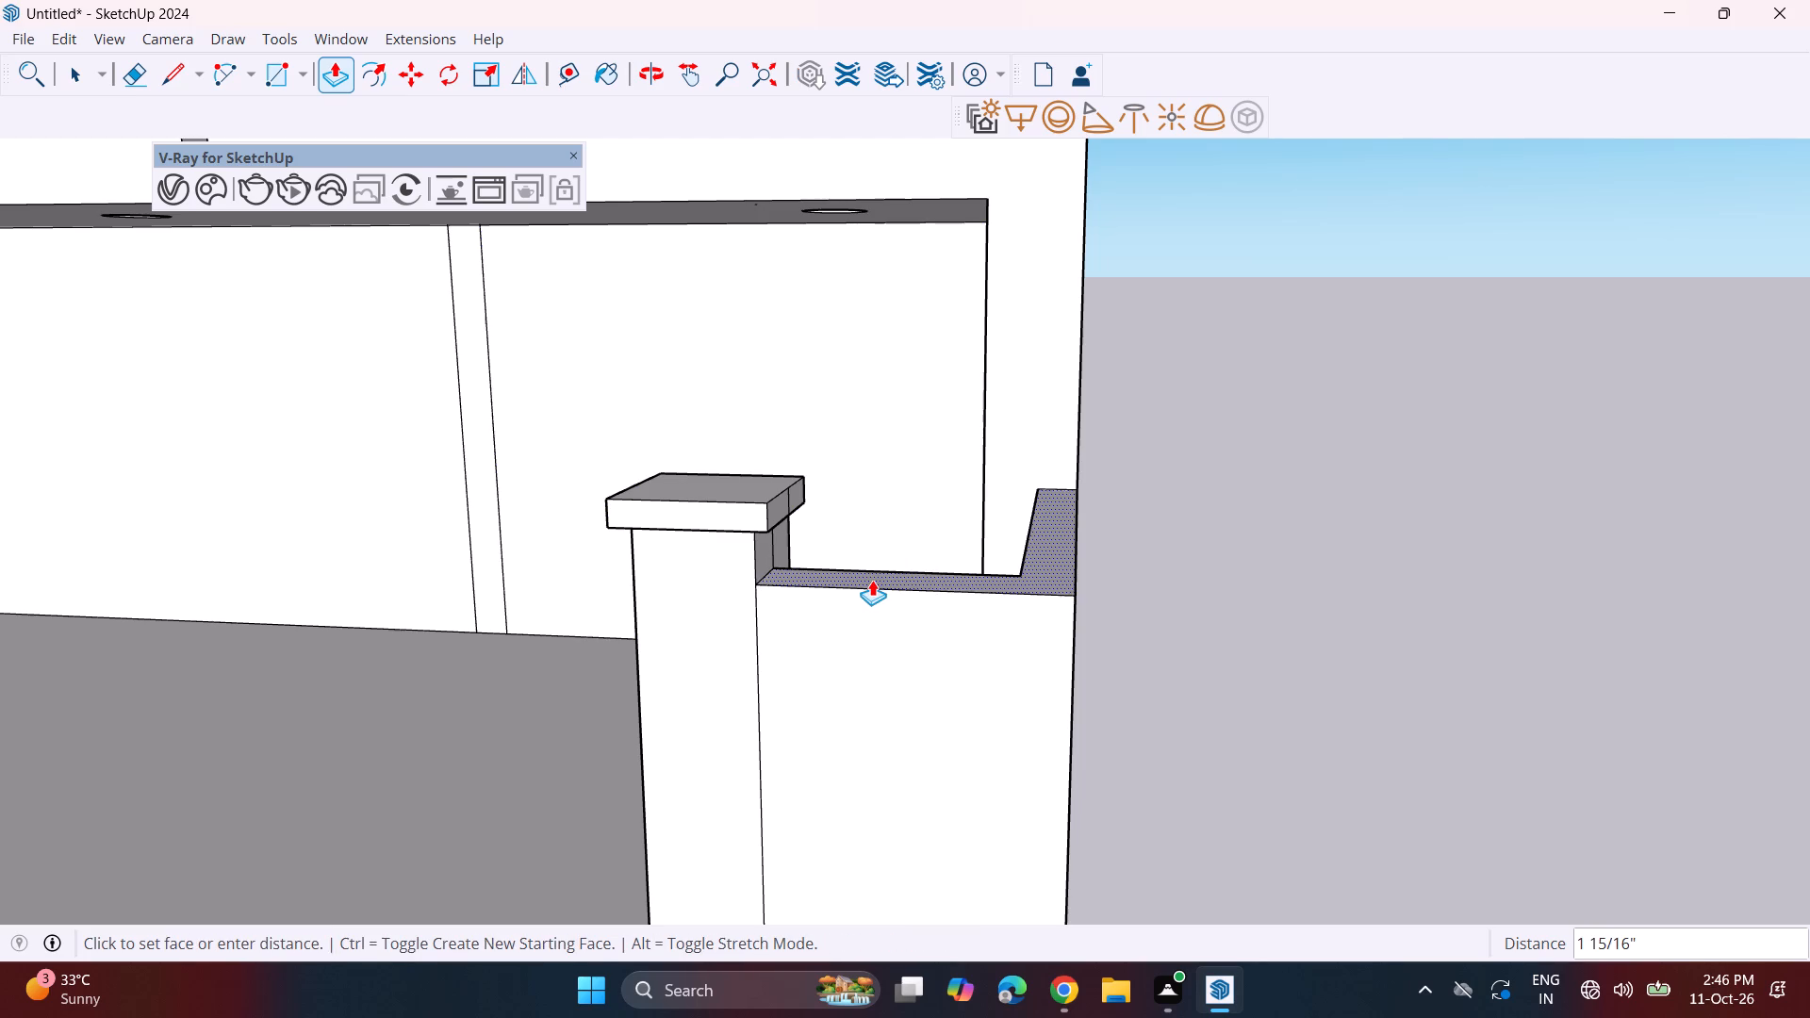
click(878, 581)
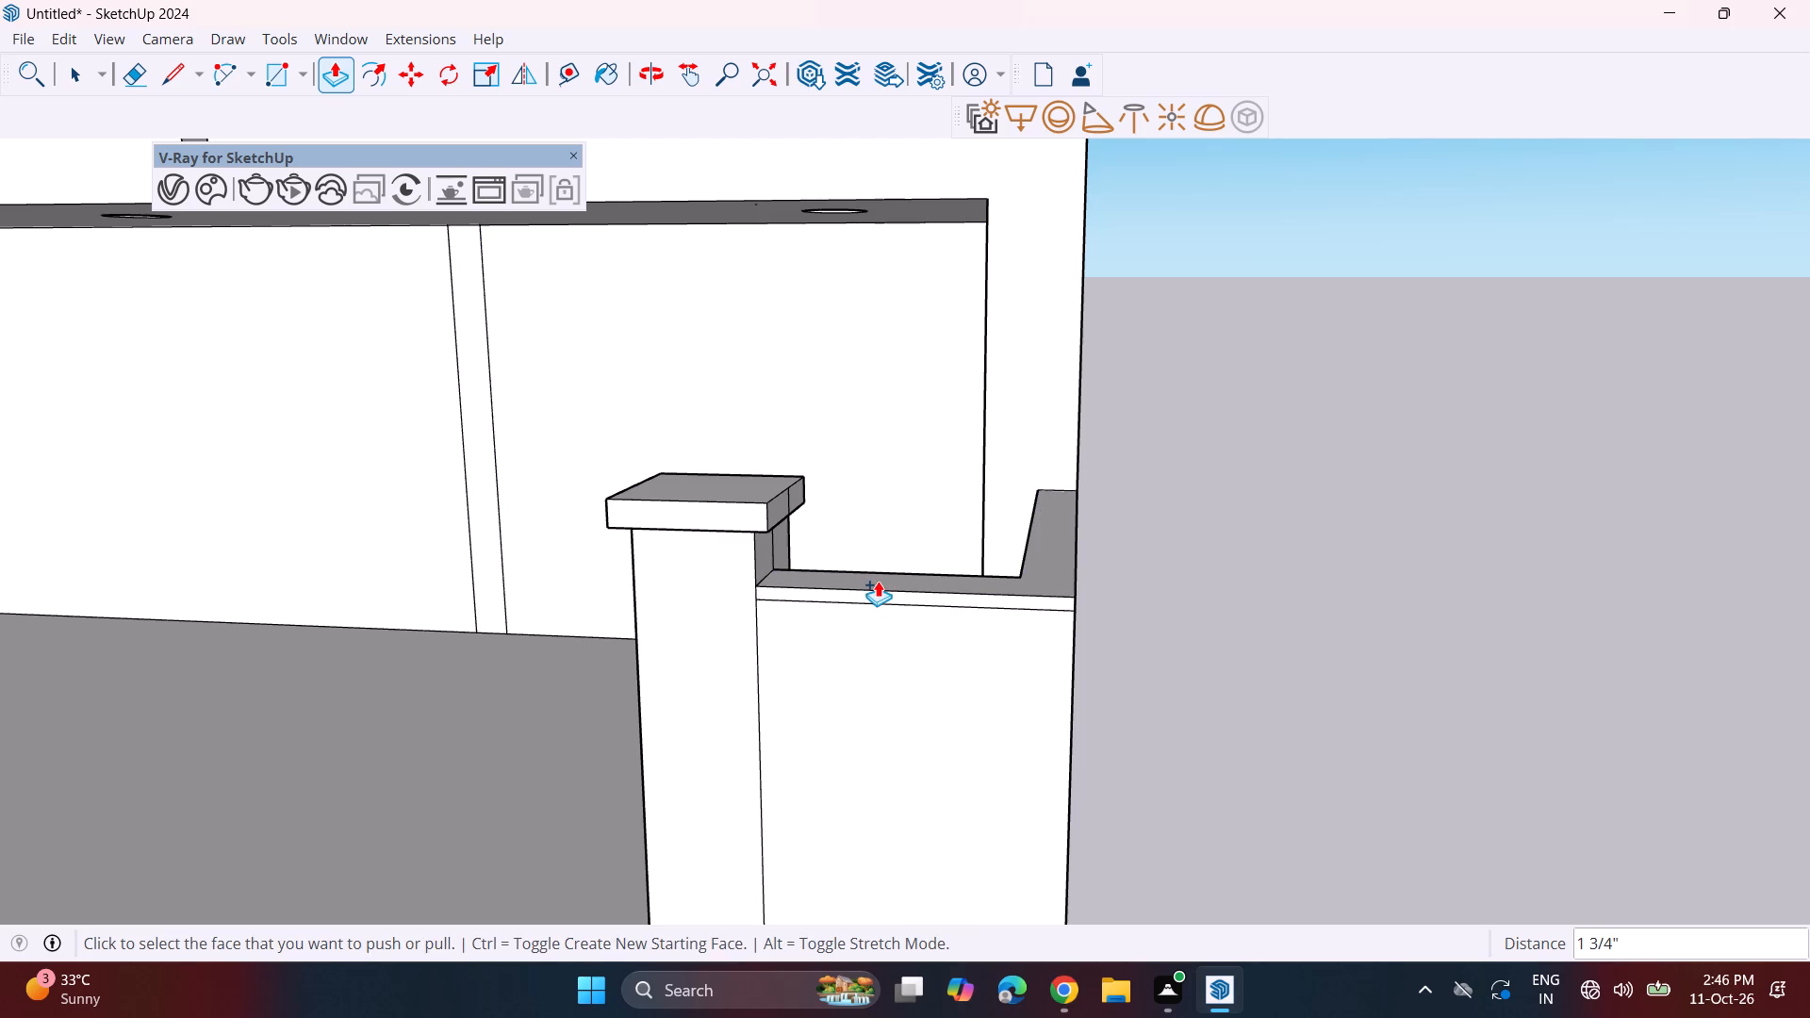
double_click(885, 599)
middle_drag(1116, 587, 904, 543)
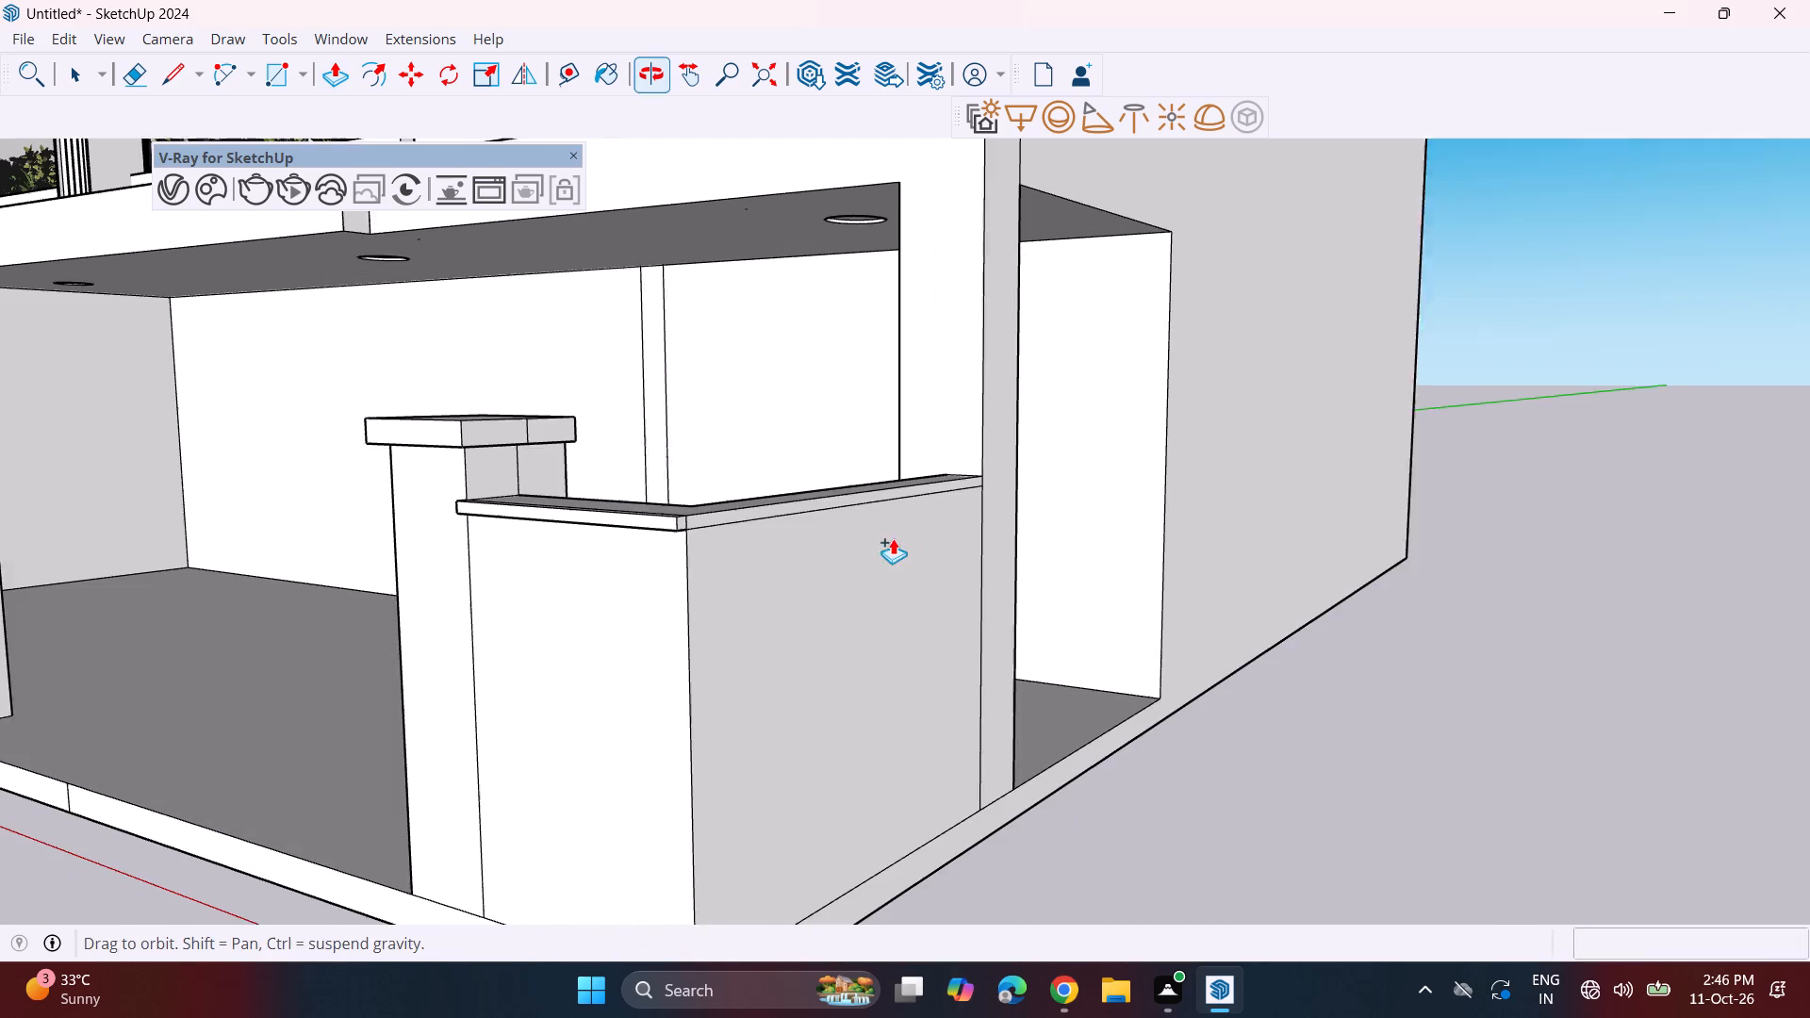
double_click(761, 511)
scroll(700, 496, up, 3)
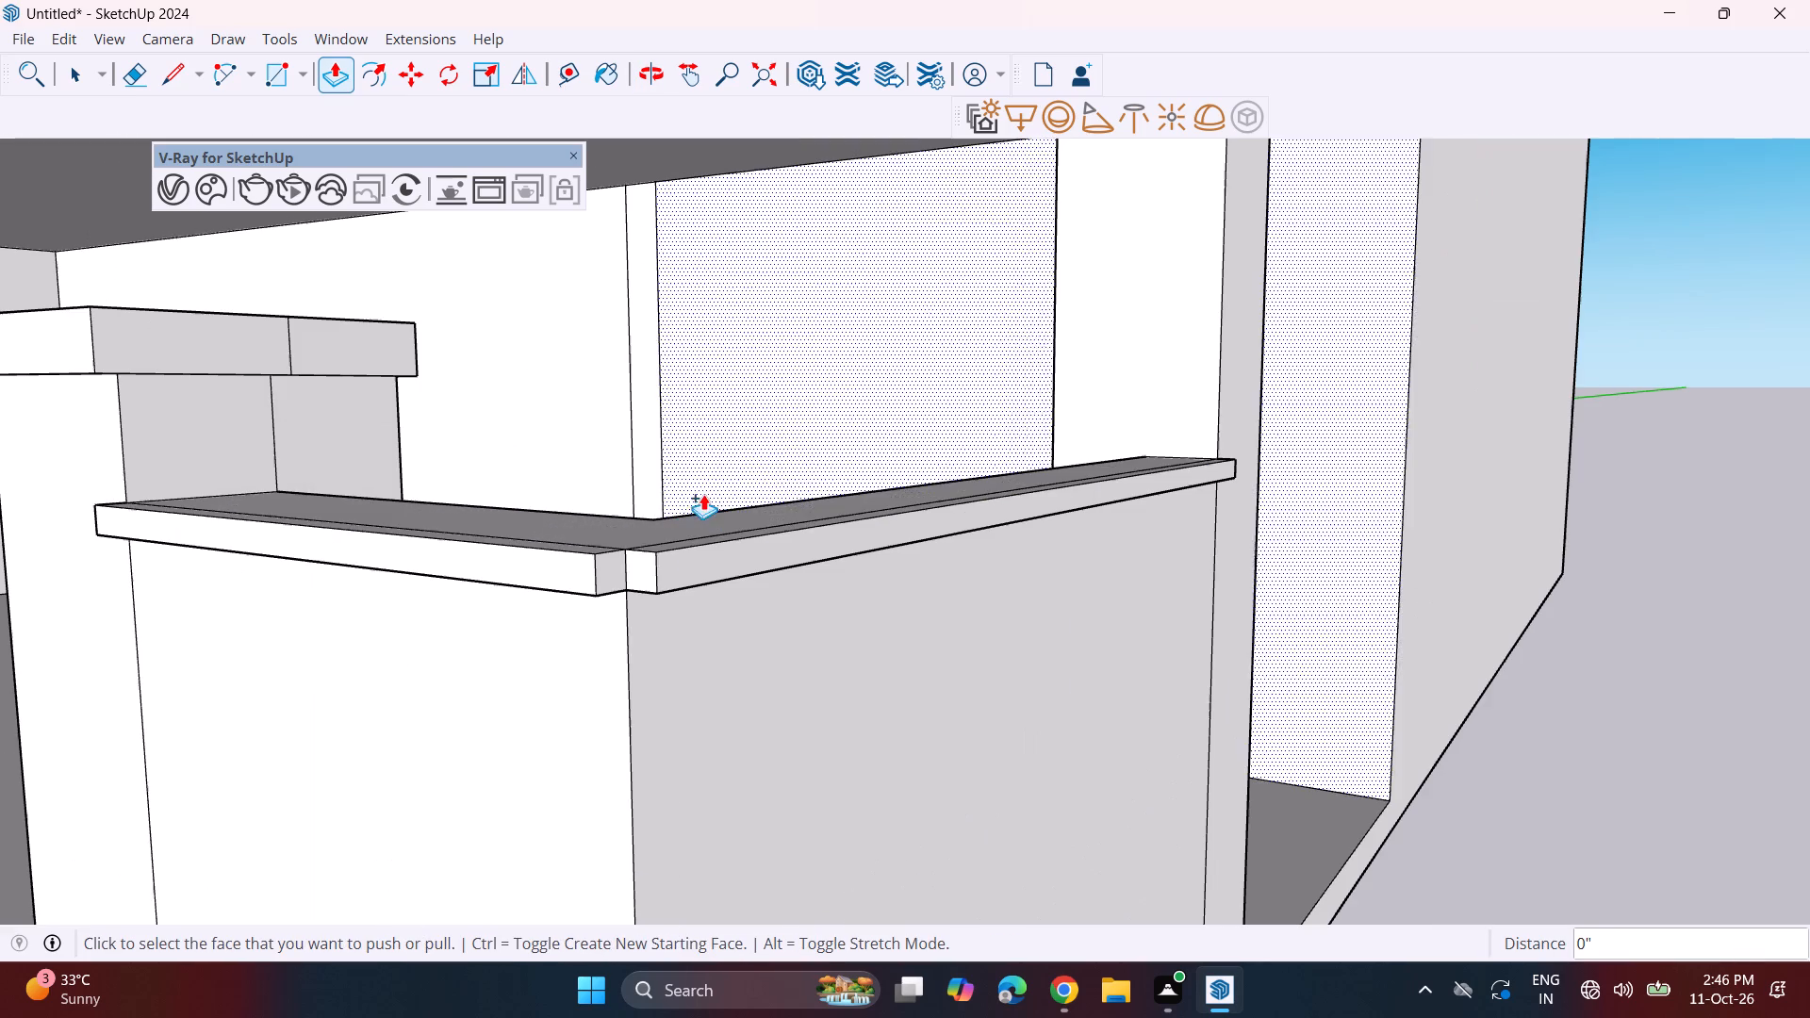
double_click(621, 566)
scroll(599, 570, down, 7)
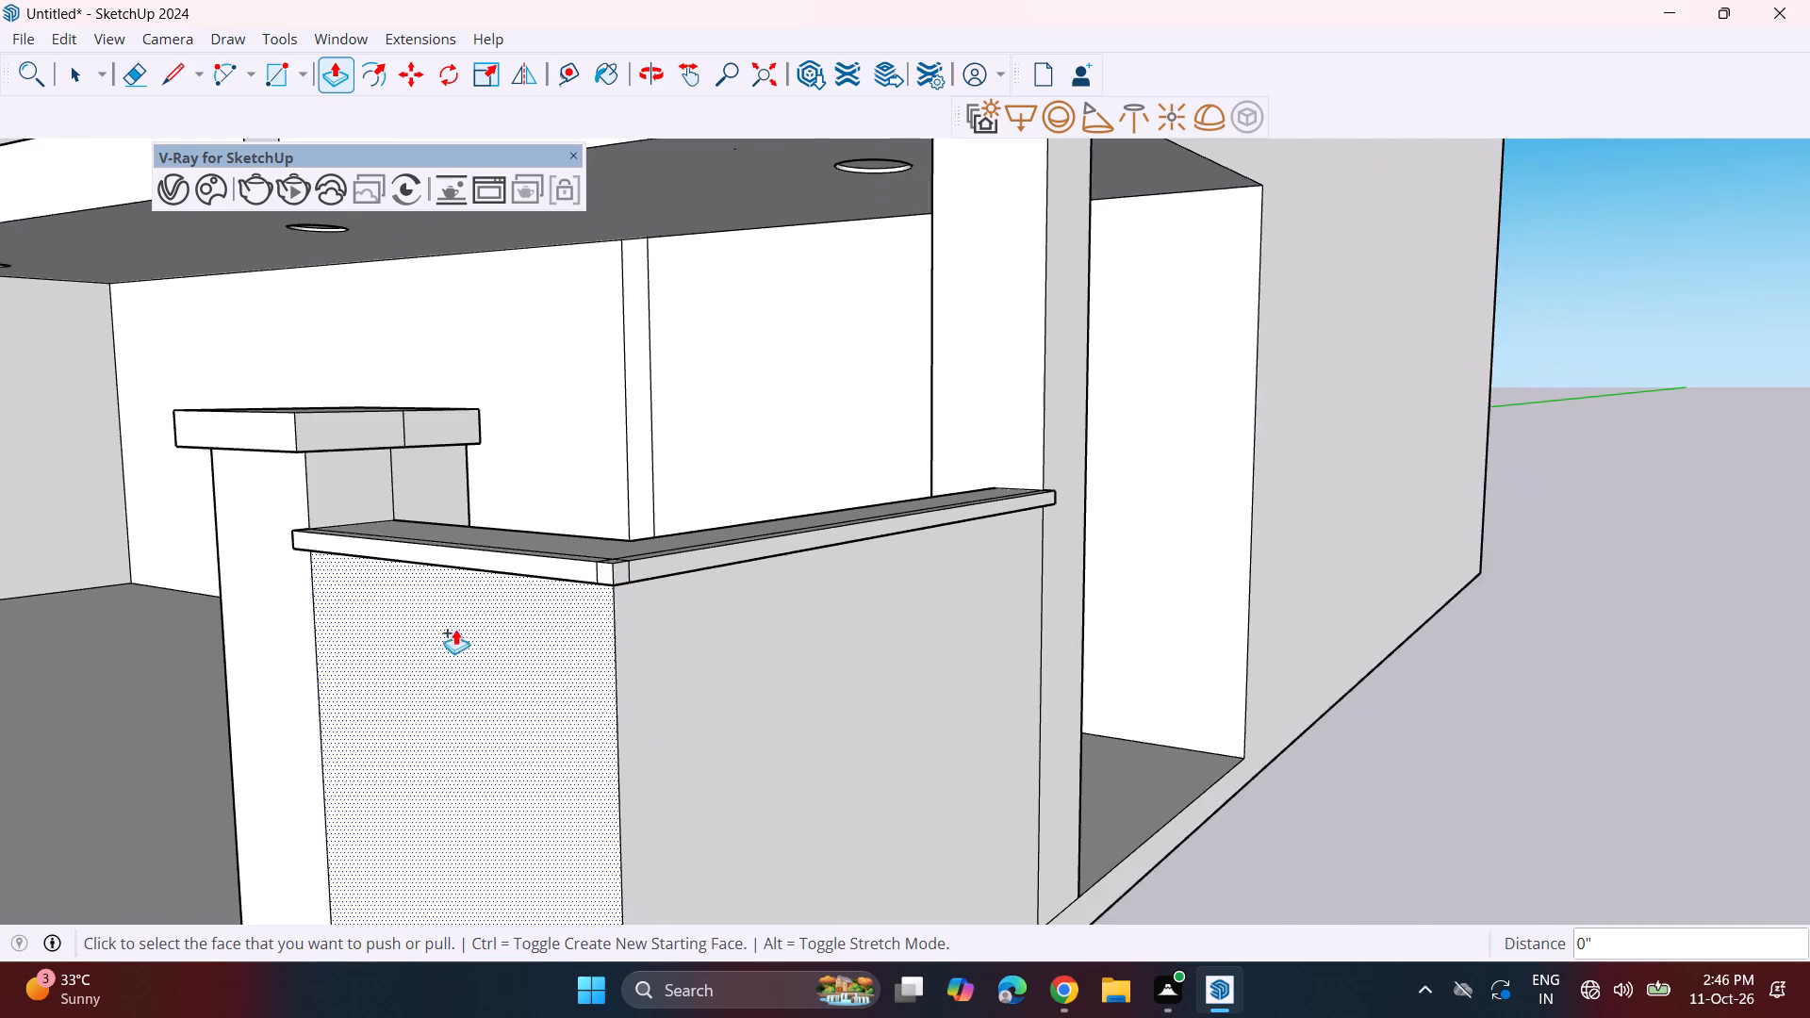
Add the same 1 3/4" coping to the long L-shaped boundary wall, with a matching overhang along its outer faces and corner.
shift+middle_drag(455, 629, 1344, 600)
middle_drag(378, 670, 528, 697)
scroll(493, 677, down, 9)
shift+middle_drag(334, 692, 864, 681)
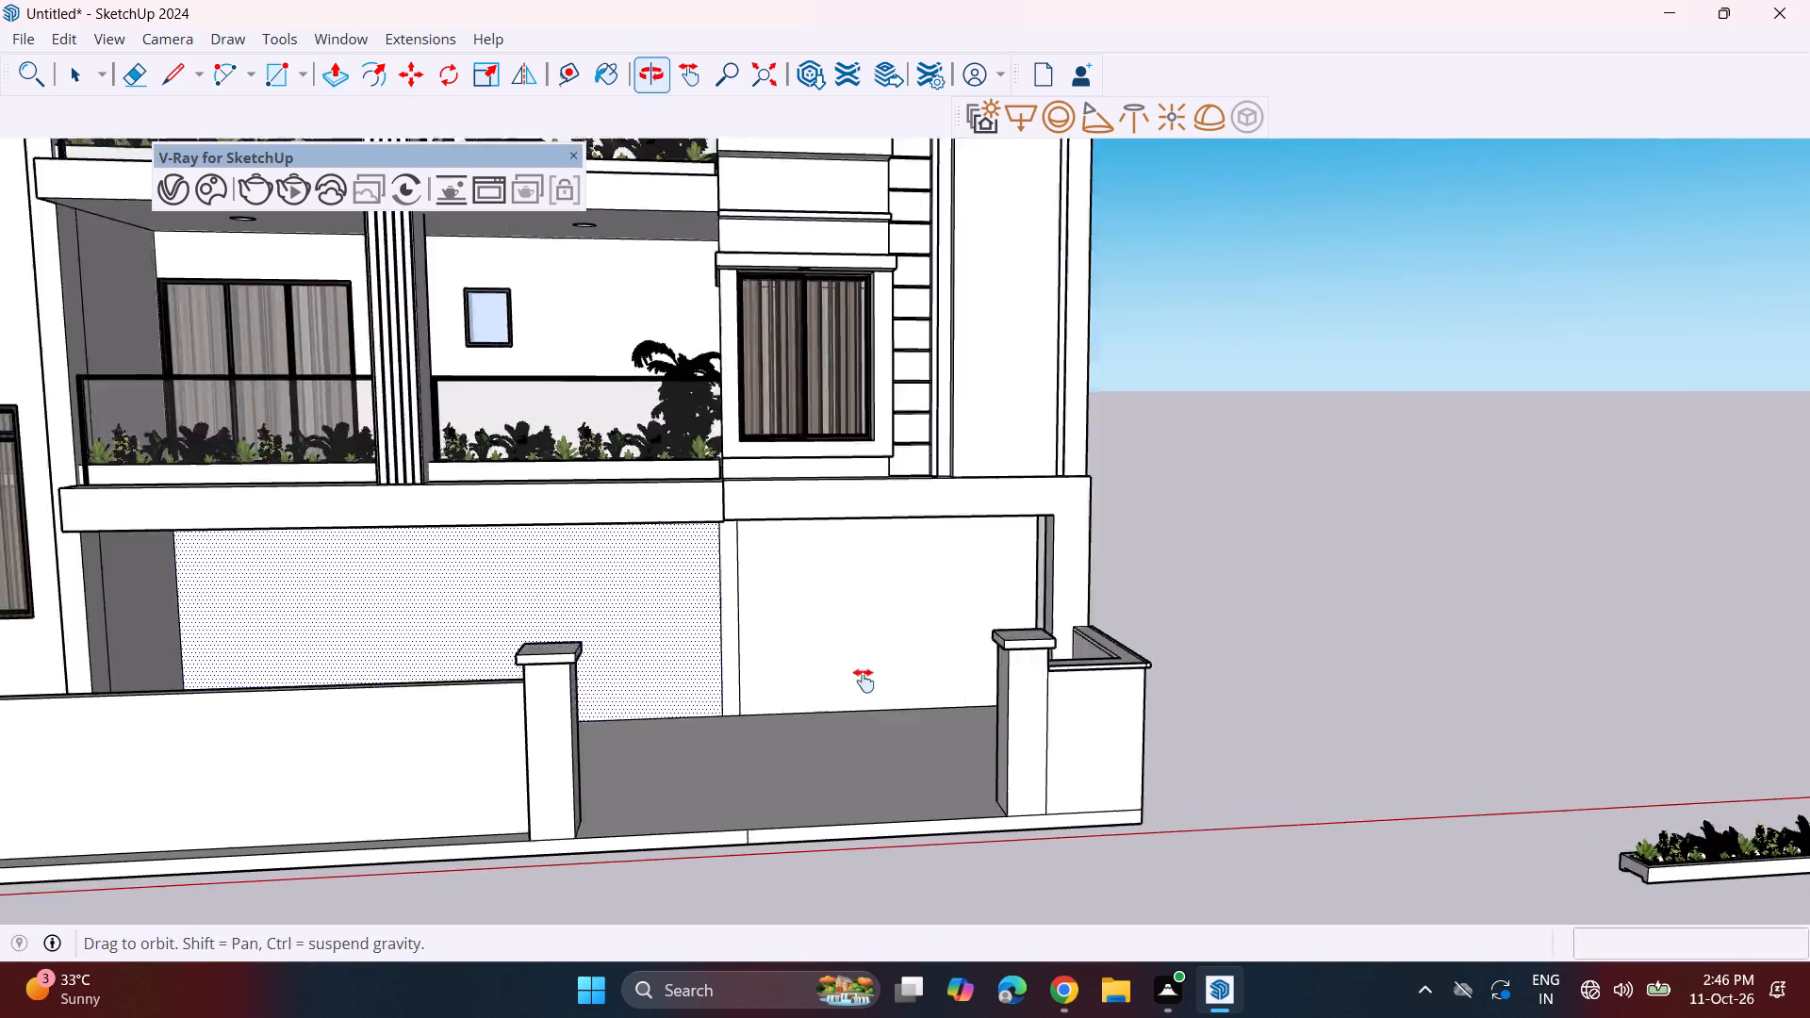
shift+middle_drag(864, 681, 1118, 634)
middle_drag(995, 619, 981, 733)
scroll(974, 638, up, 7)
double_click(965, 662)
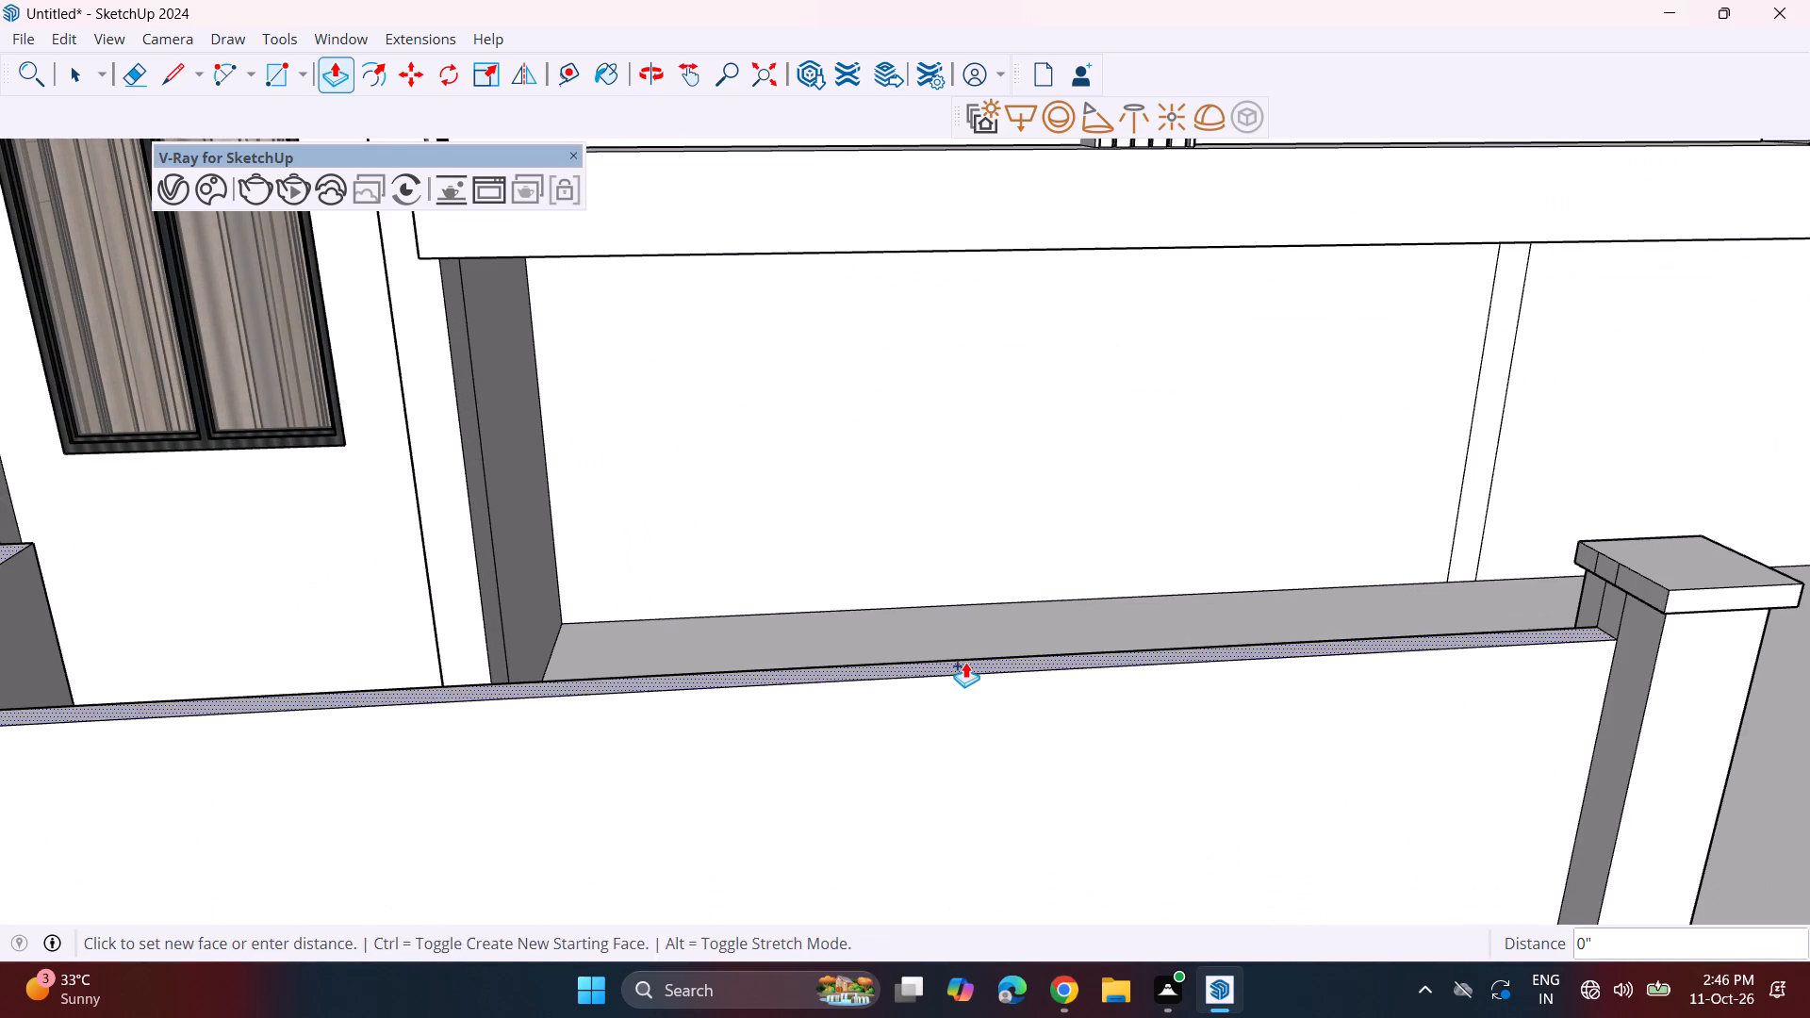
double_click(903, 670)
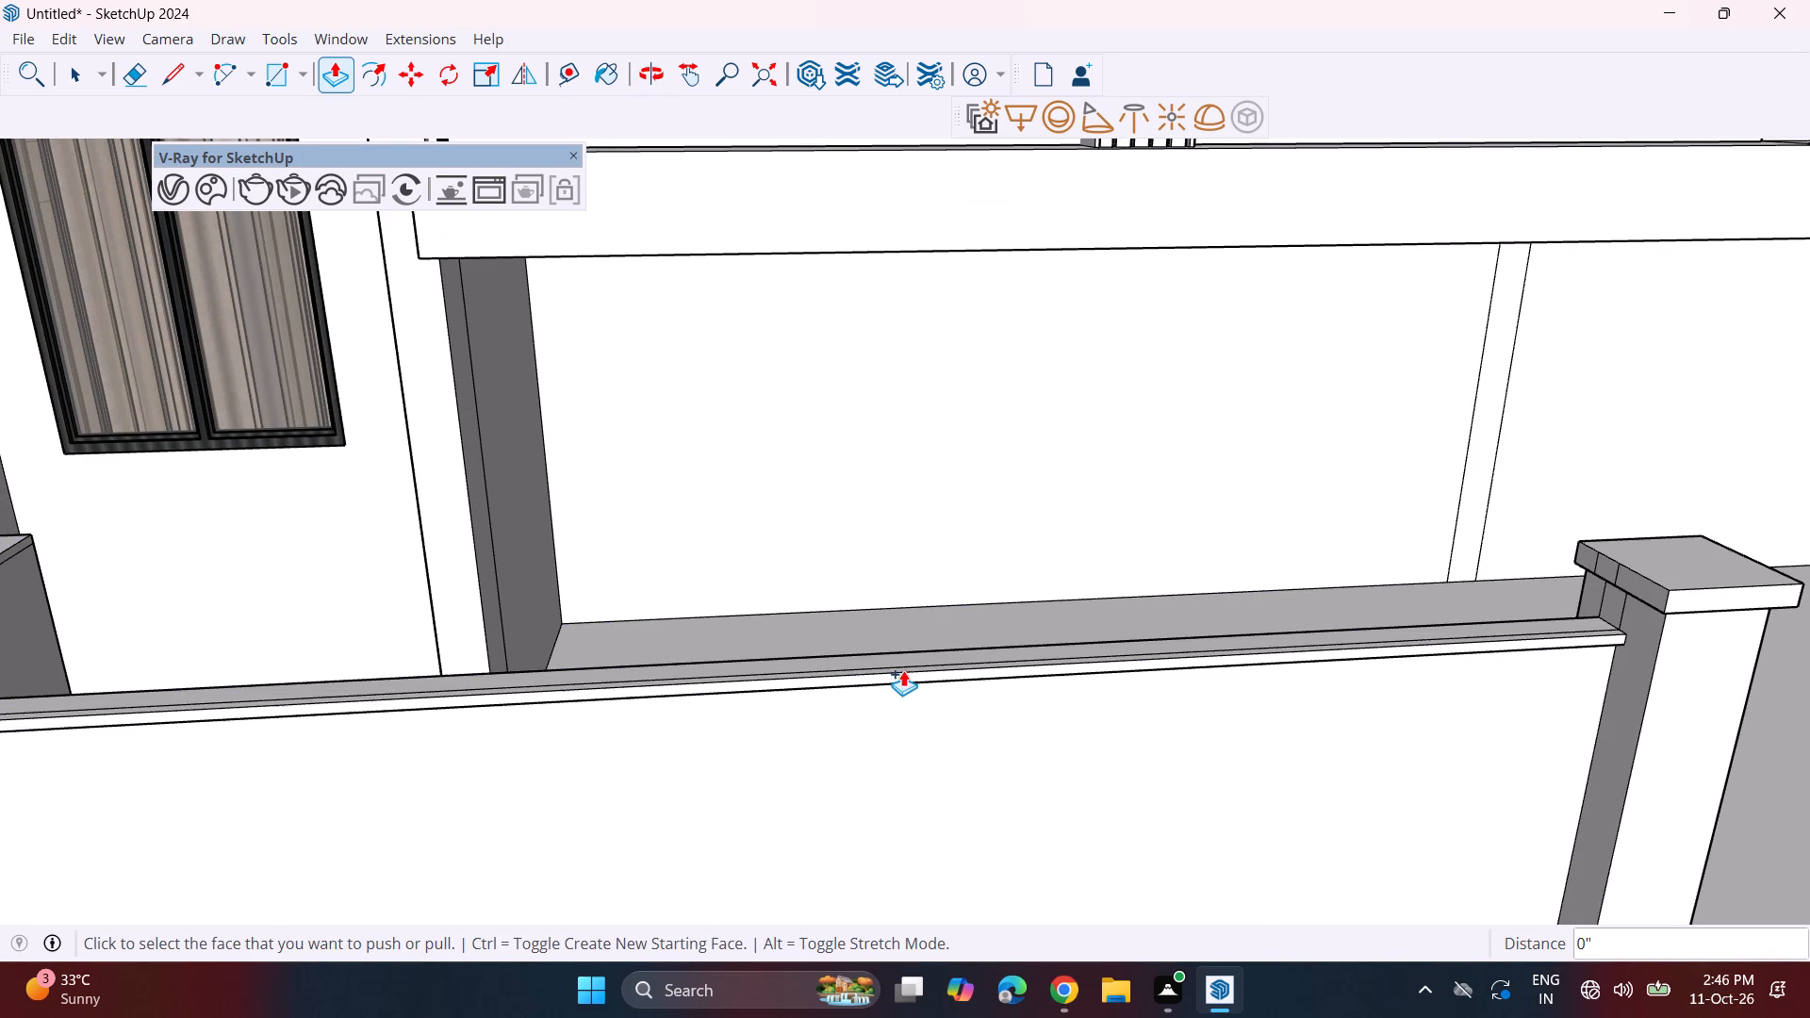
shift+middle_drag(863, 692, 1402, 606)
middle_drag(256, 681, 679, 595)
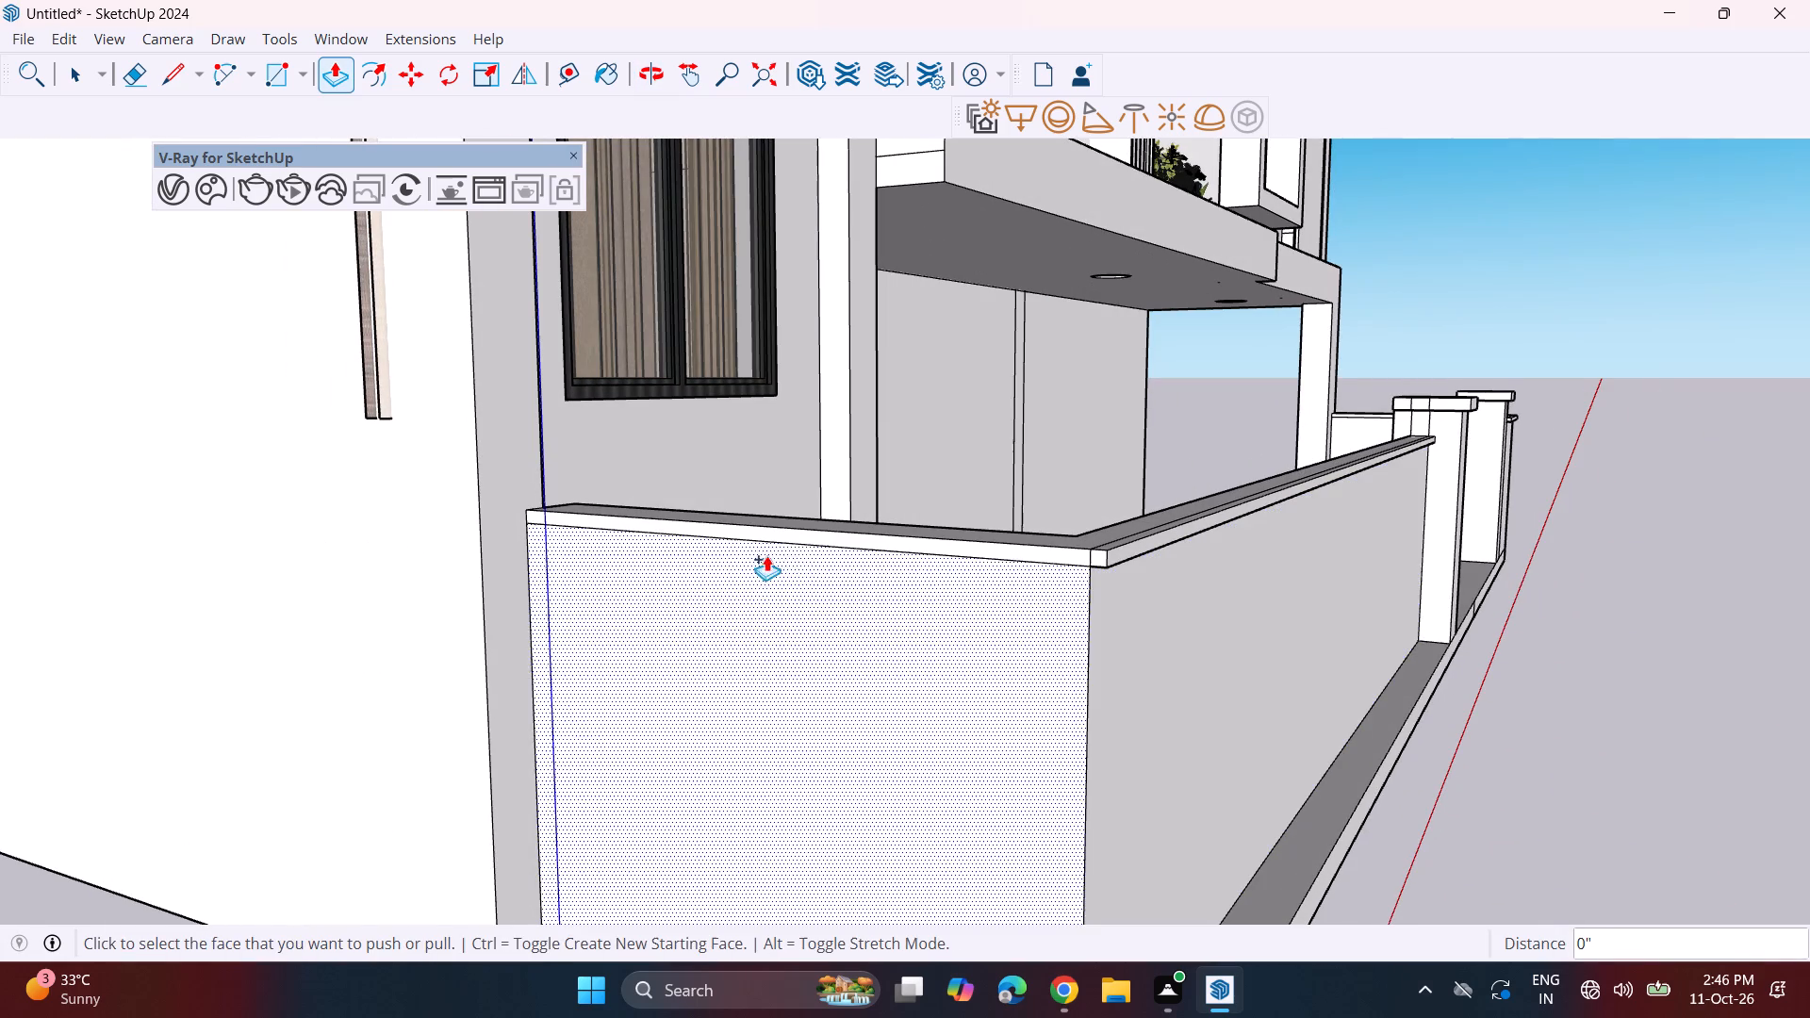
double_click(816, 537)
scroll(1111, 565, up, 3)
double_click(1105, 559)
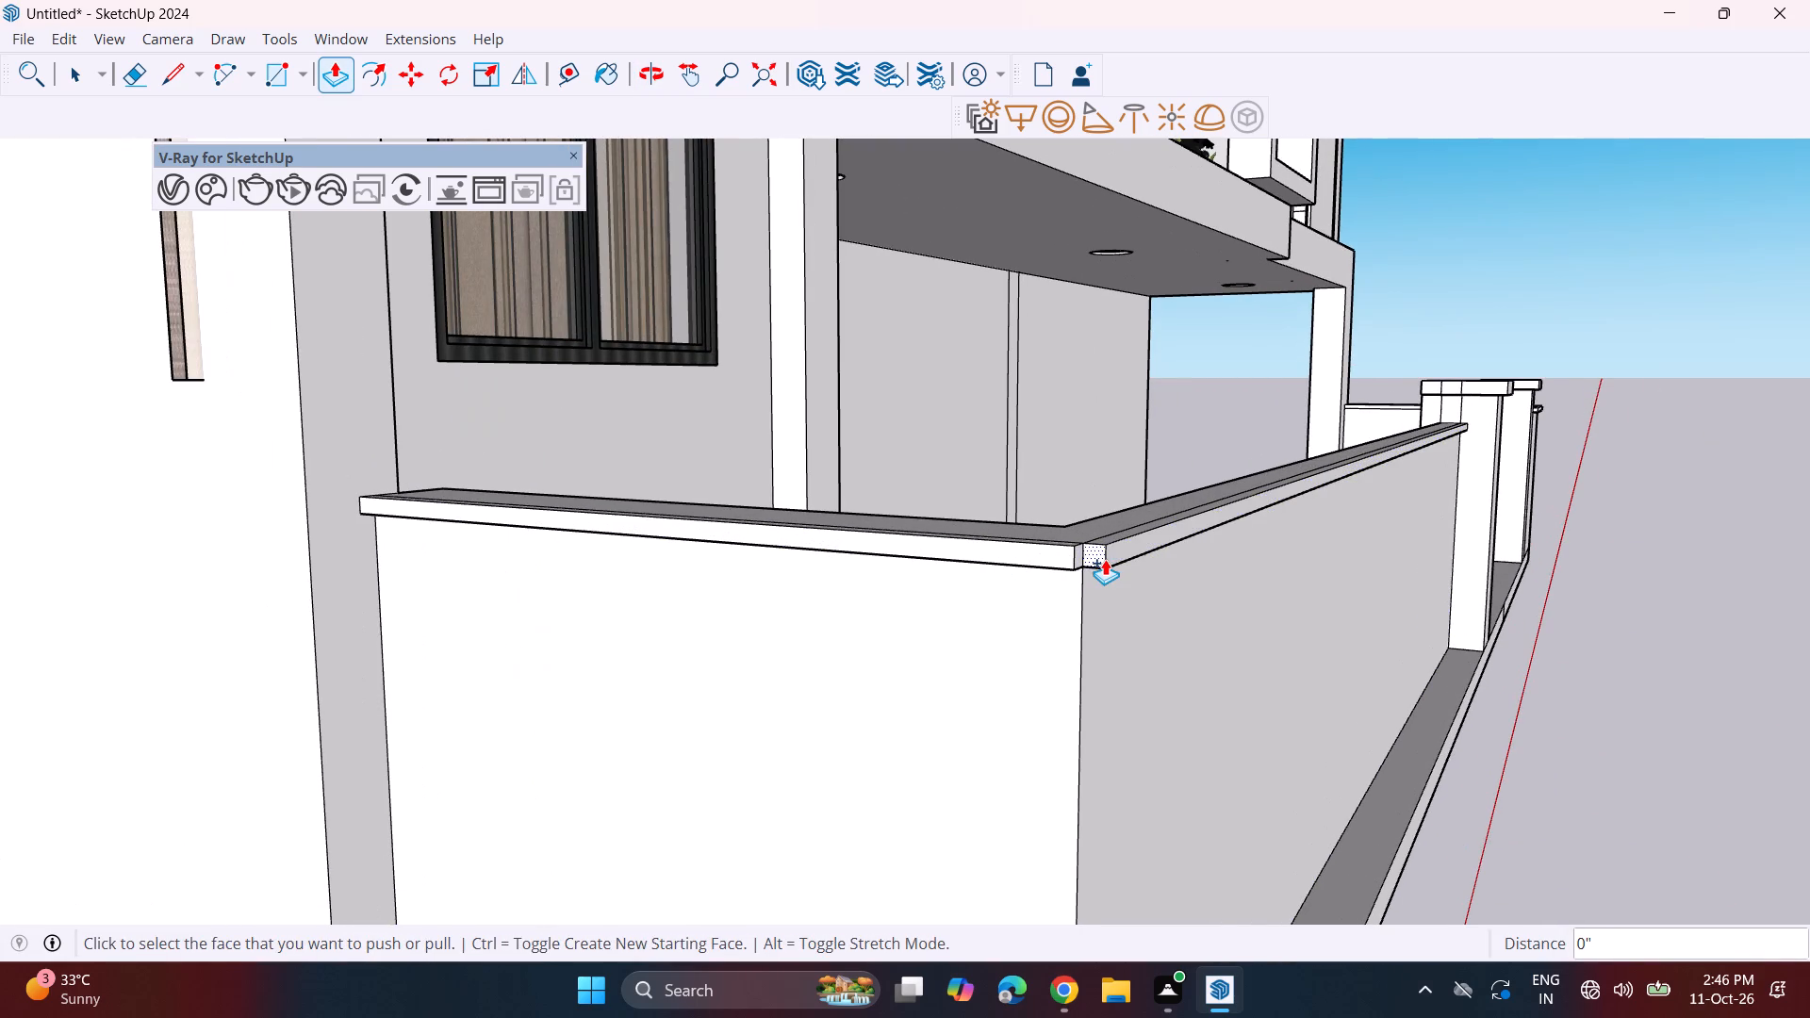
Draw a vertical line down the short boundary wall's front face near its outer corner, from the coping to the plinth.
middle_drag(1165, 540, 749, 520)
scroll(755, 515, down, 18)
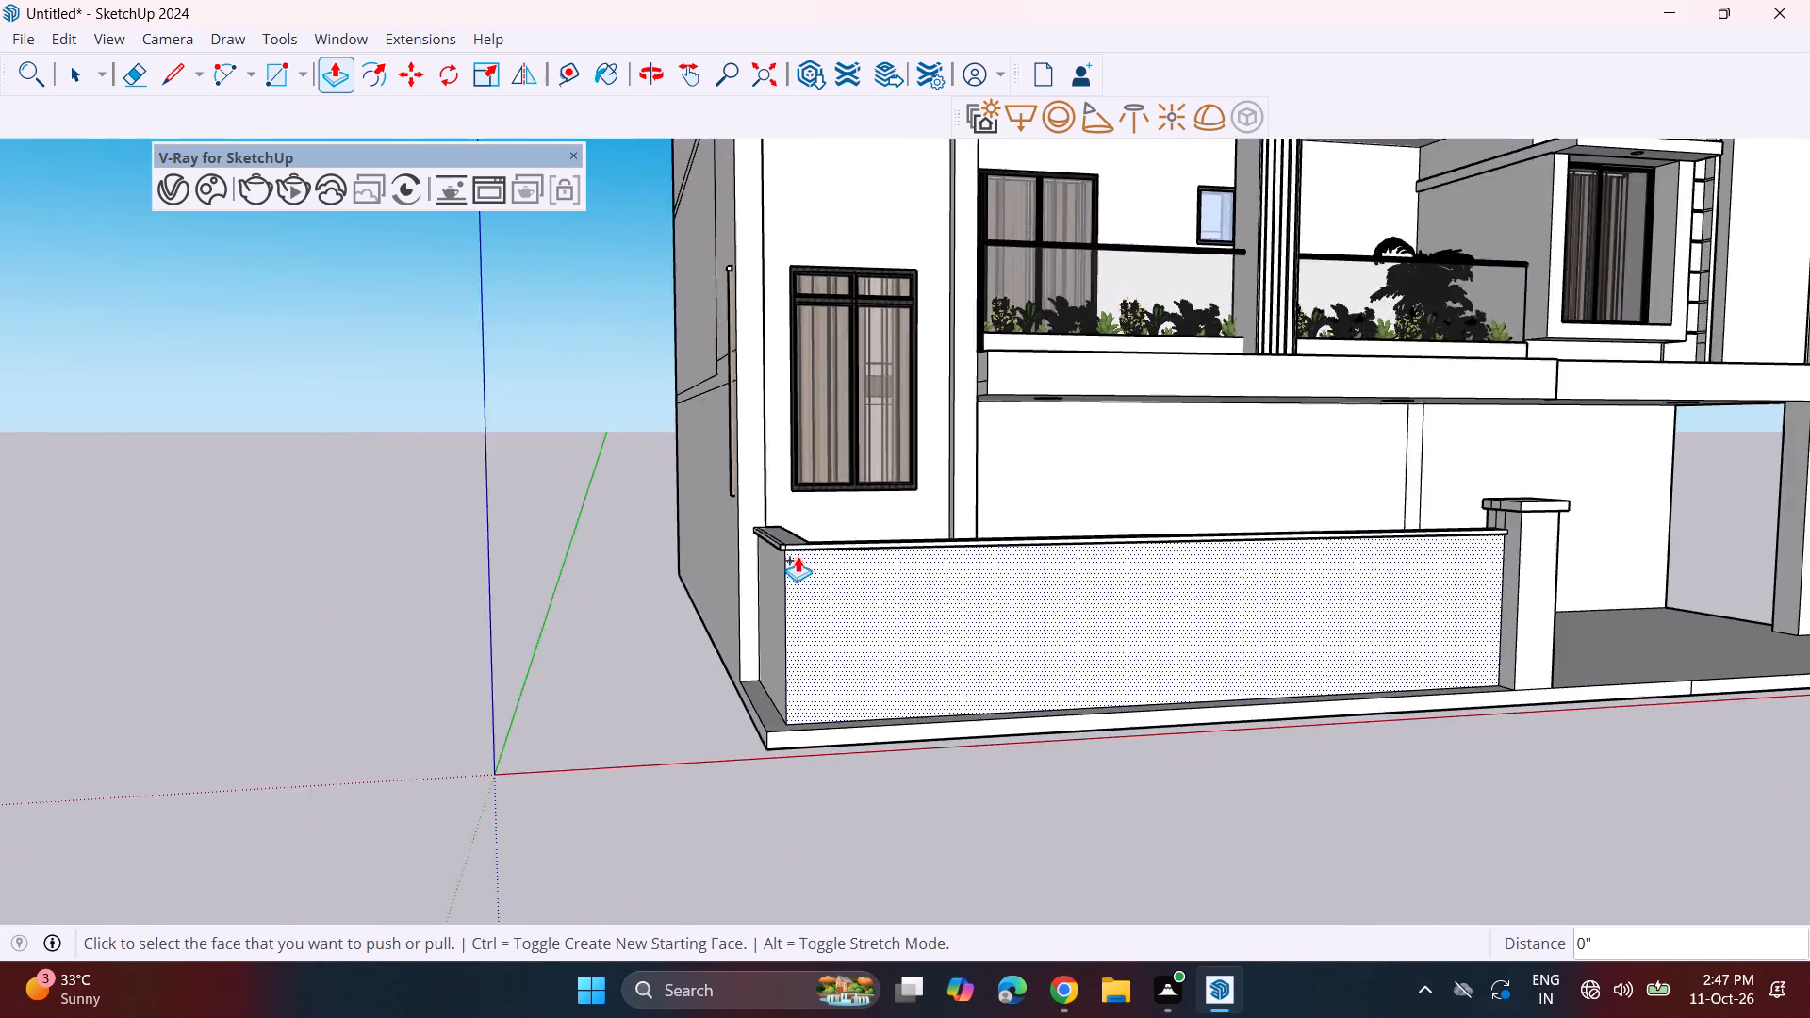
scroll(798, 556, down, 2)
shift+middle_drag(1261, 553, 953, 635)
middle_drag(945, 694, 847, 627)
middle_drag(1008, 638, 977, 678)
middle_click(977, 678)
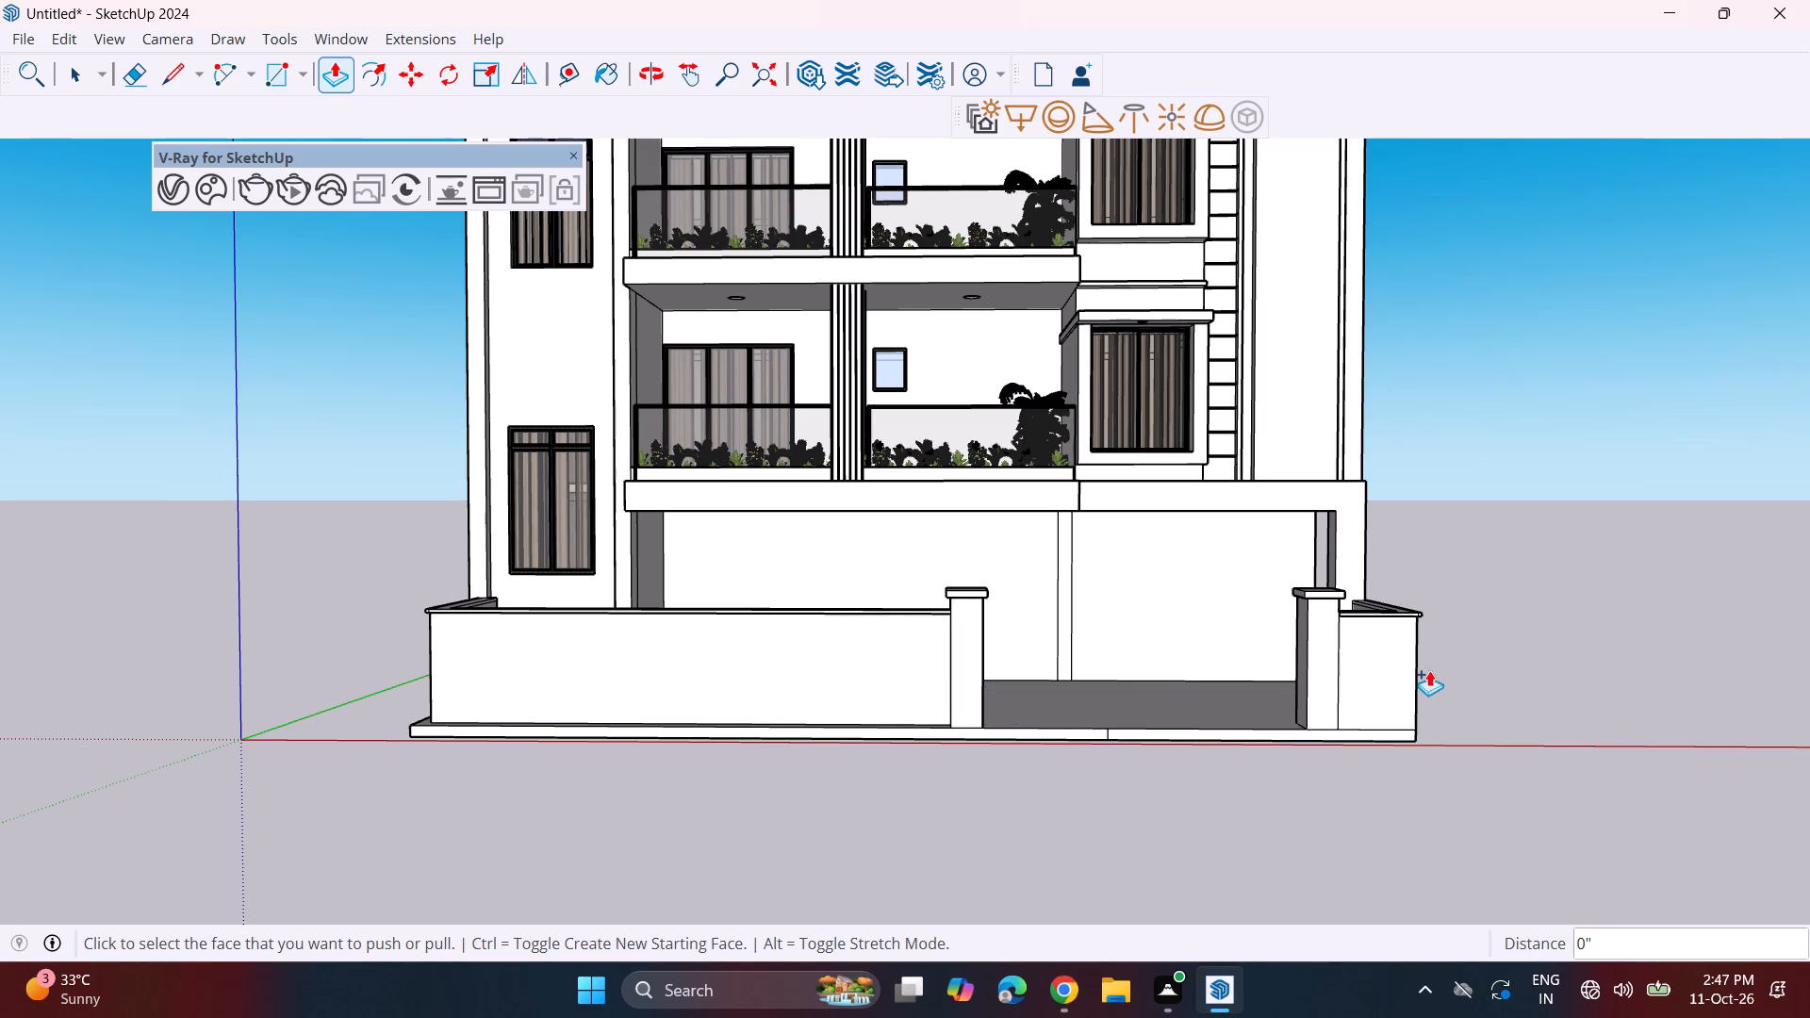
middle_drag(1429, 670, 1379, 659)
middle_drag(1395, 640, 1407, 623)
scroll(1397, 638, up, 10)
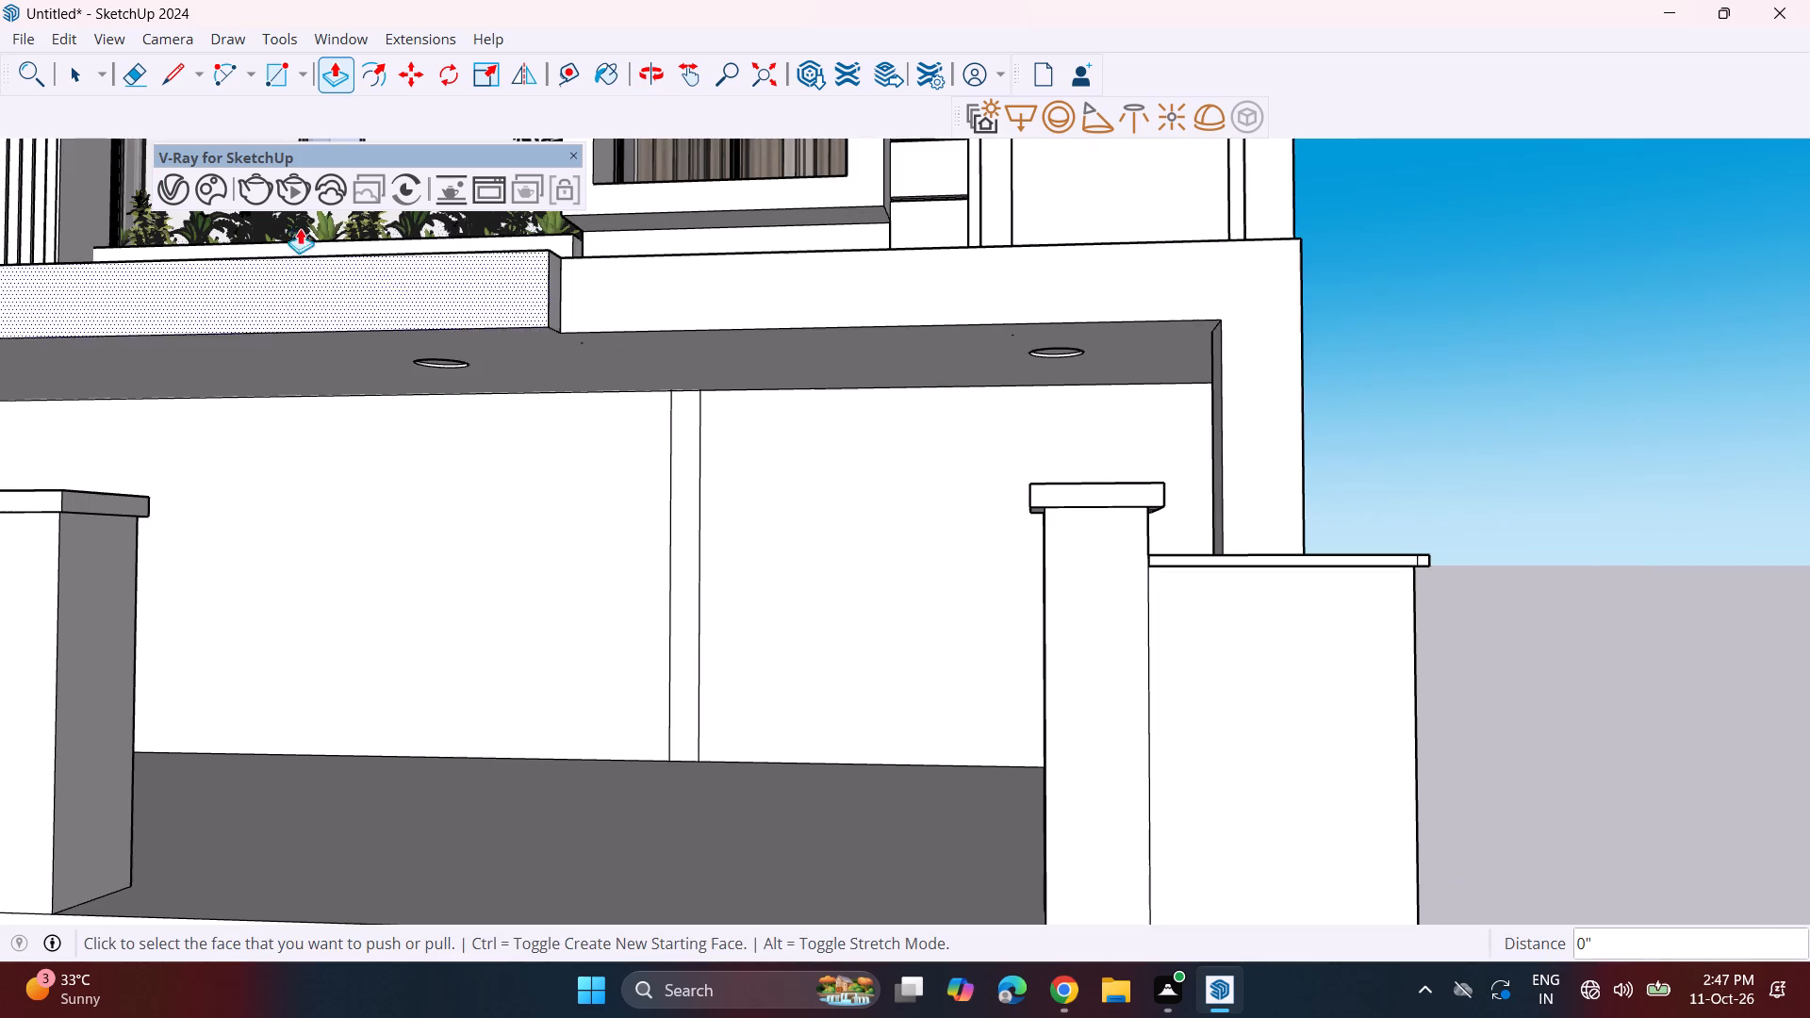
drag(166, 70, 198, 83)
middle_drag(1157, 637, 1150, 511)
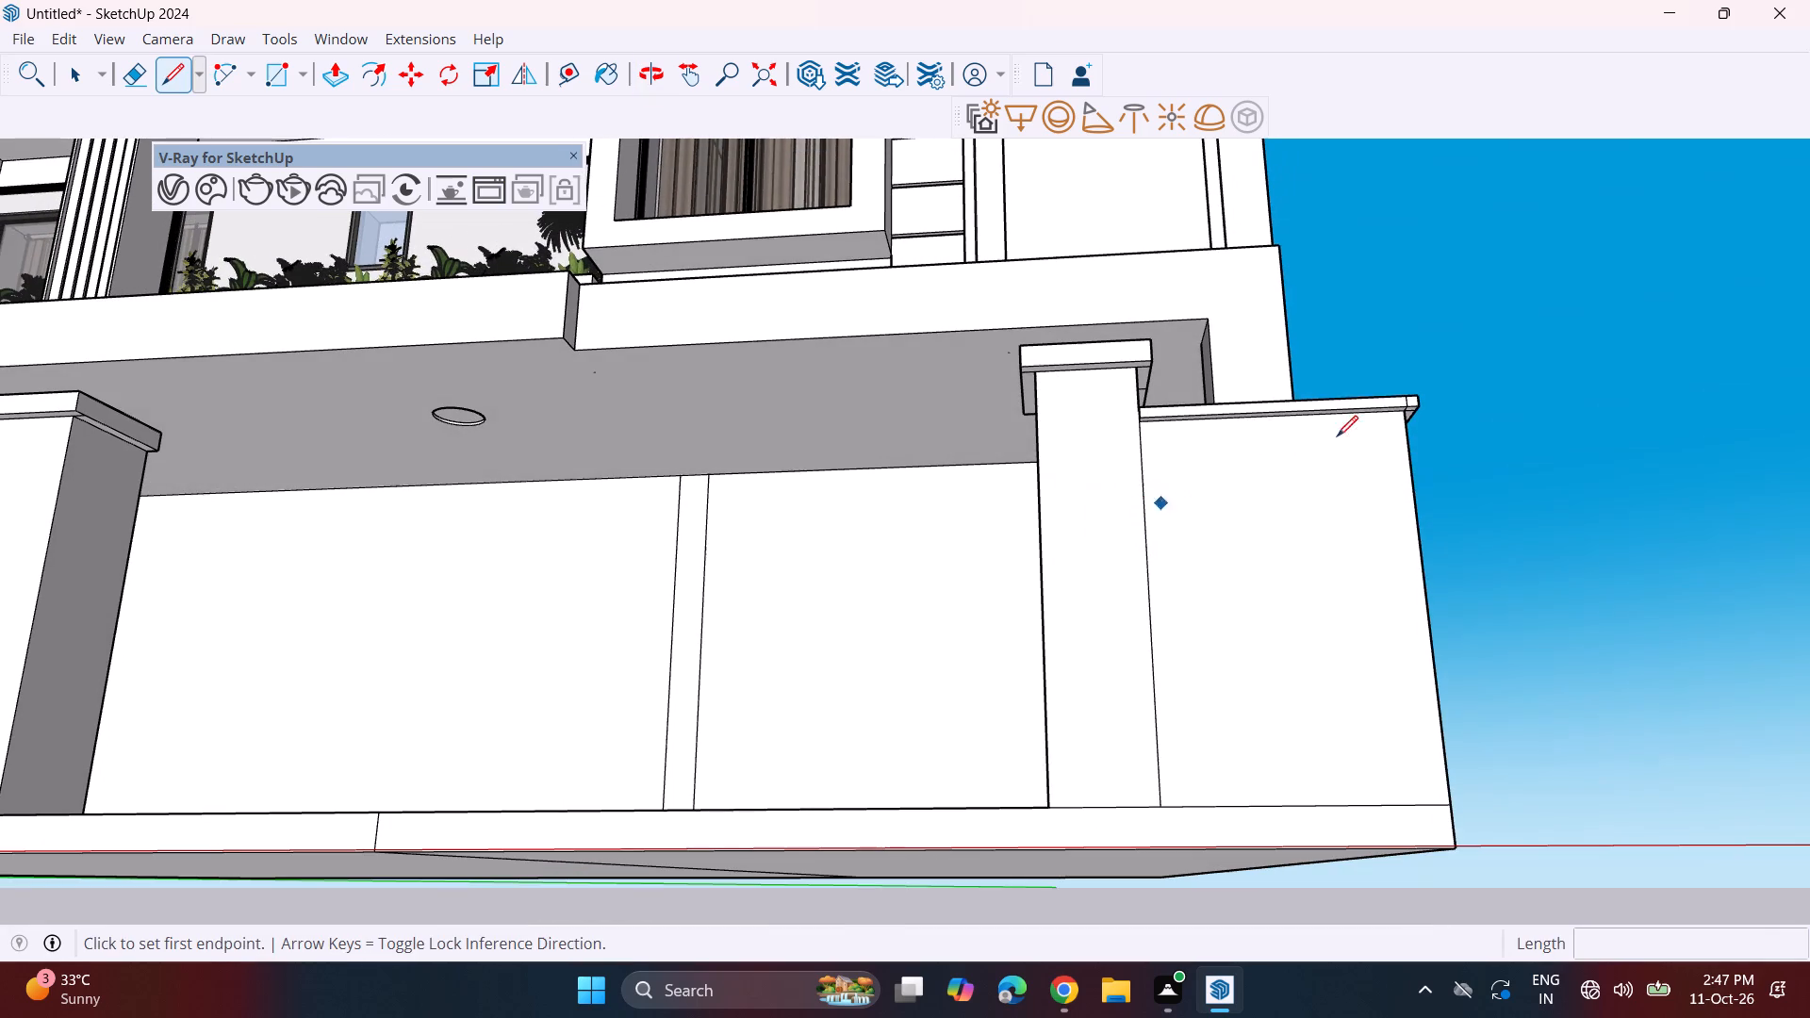
click(1356, 419)
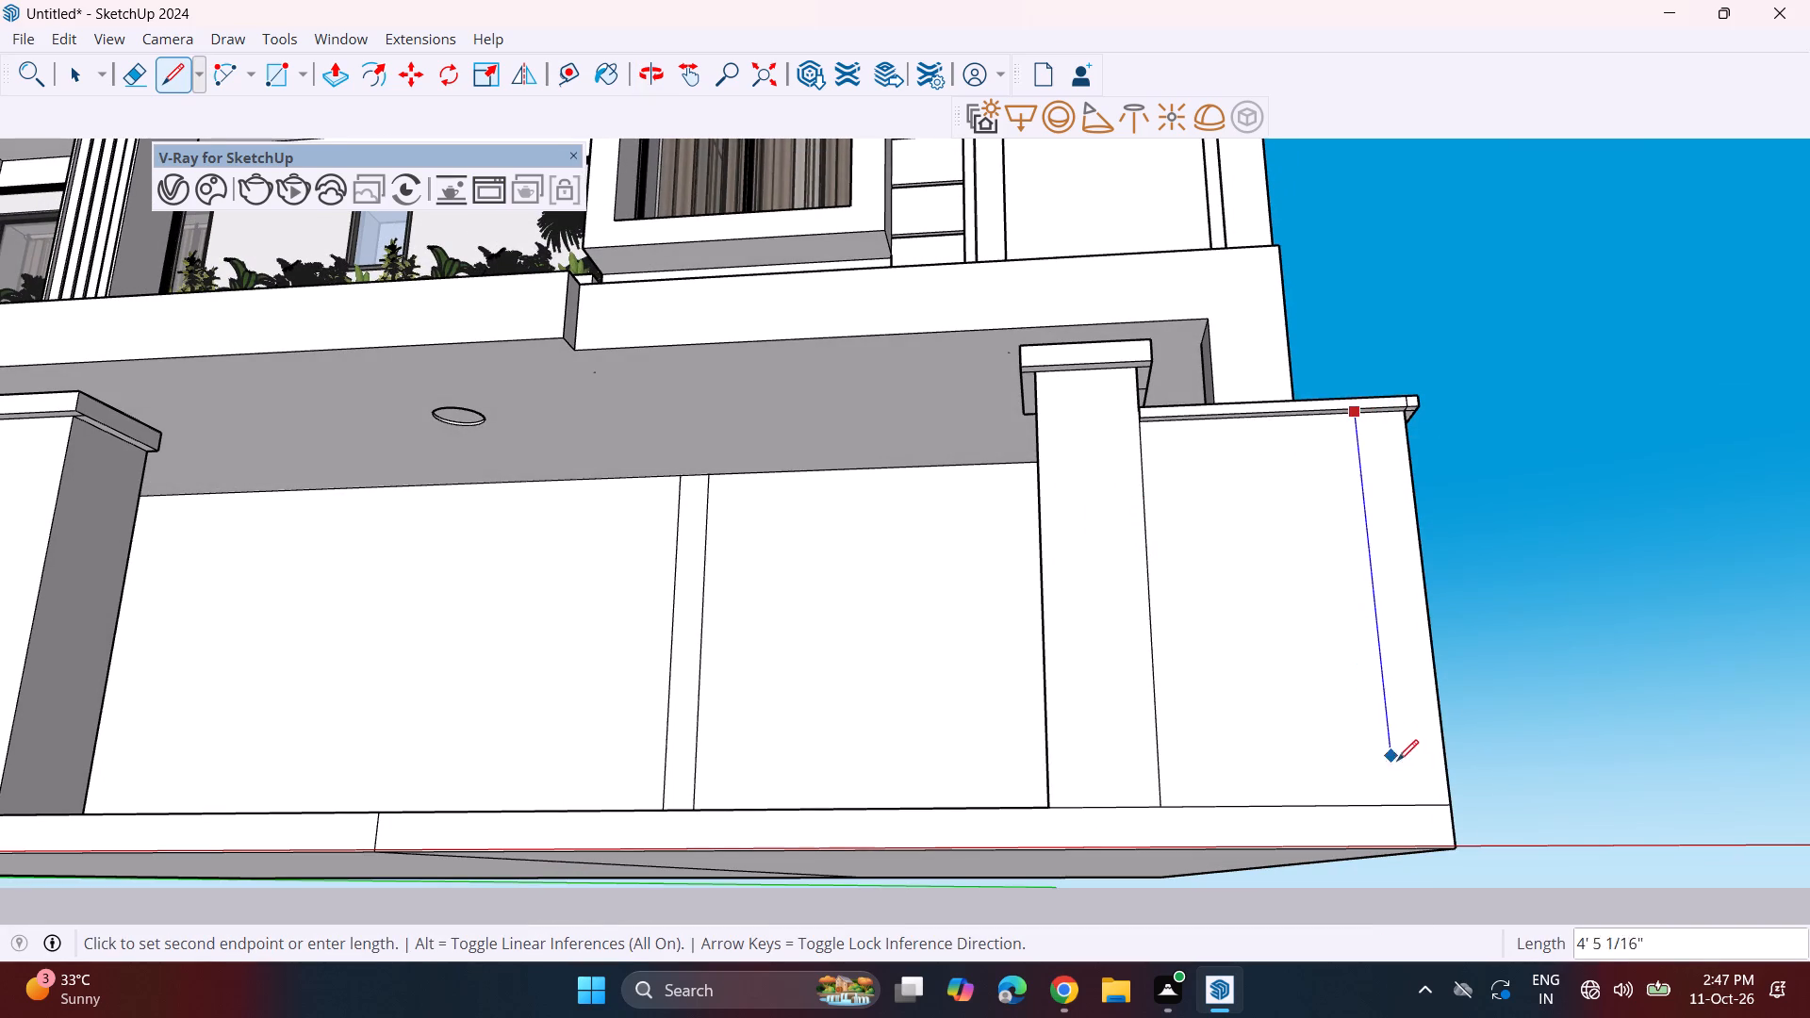
click(1406, 804)
Pull the narrow corner strip on the short wall's front face outward about 1 5/8".
middle_drag(1357, 720, 1373, 843)
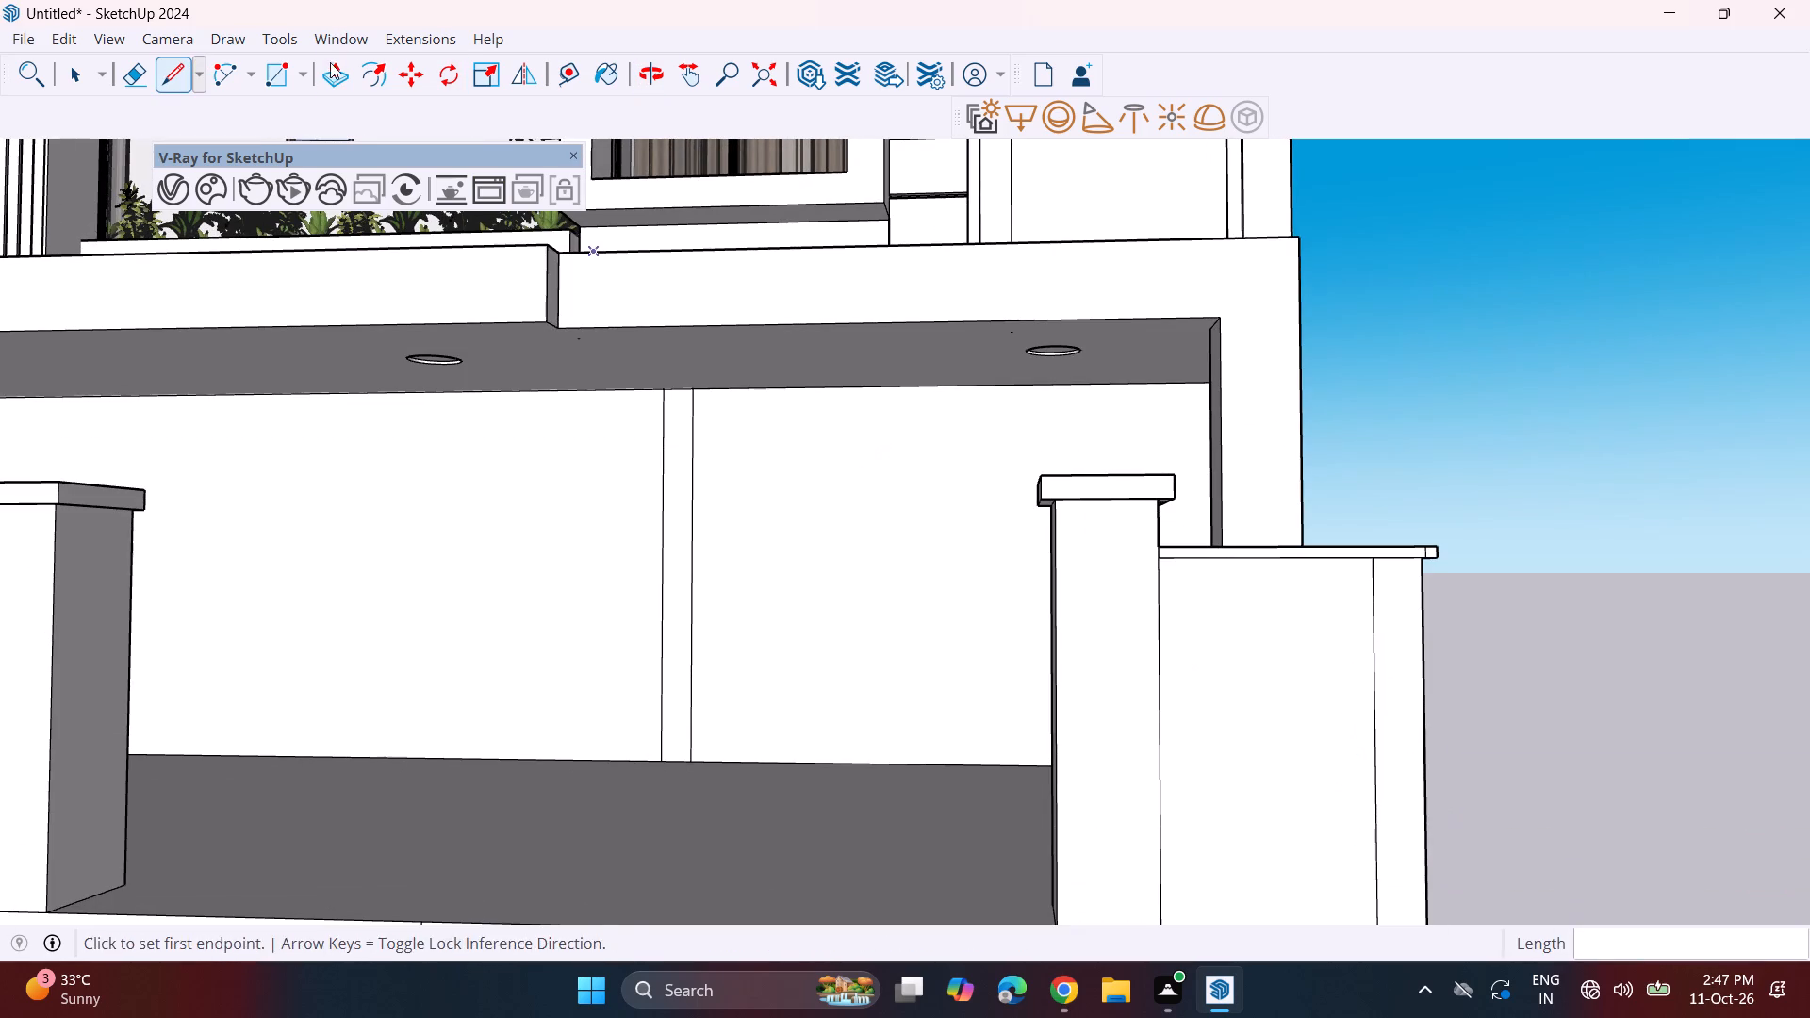
click(338, 72)
click(1400, 737)
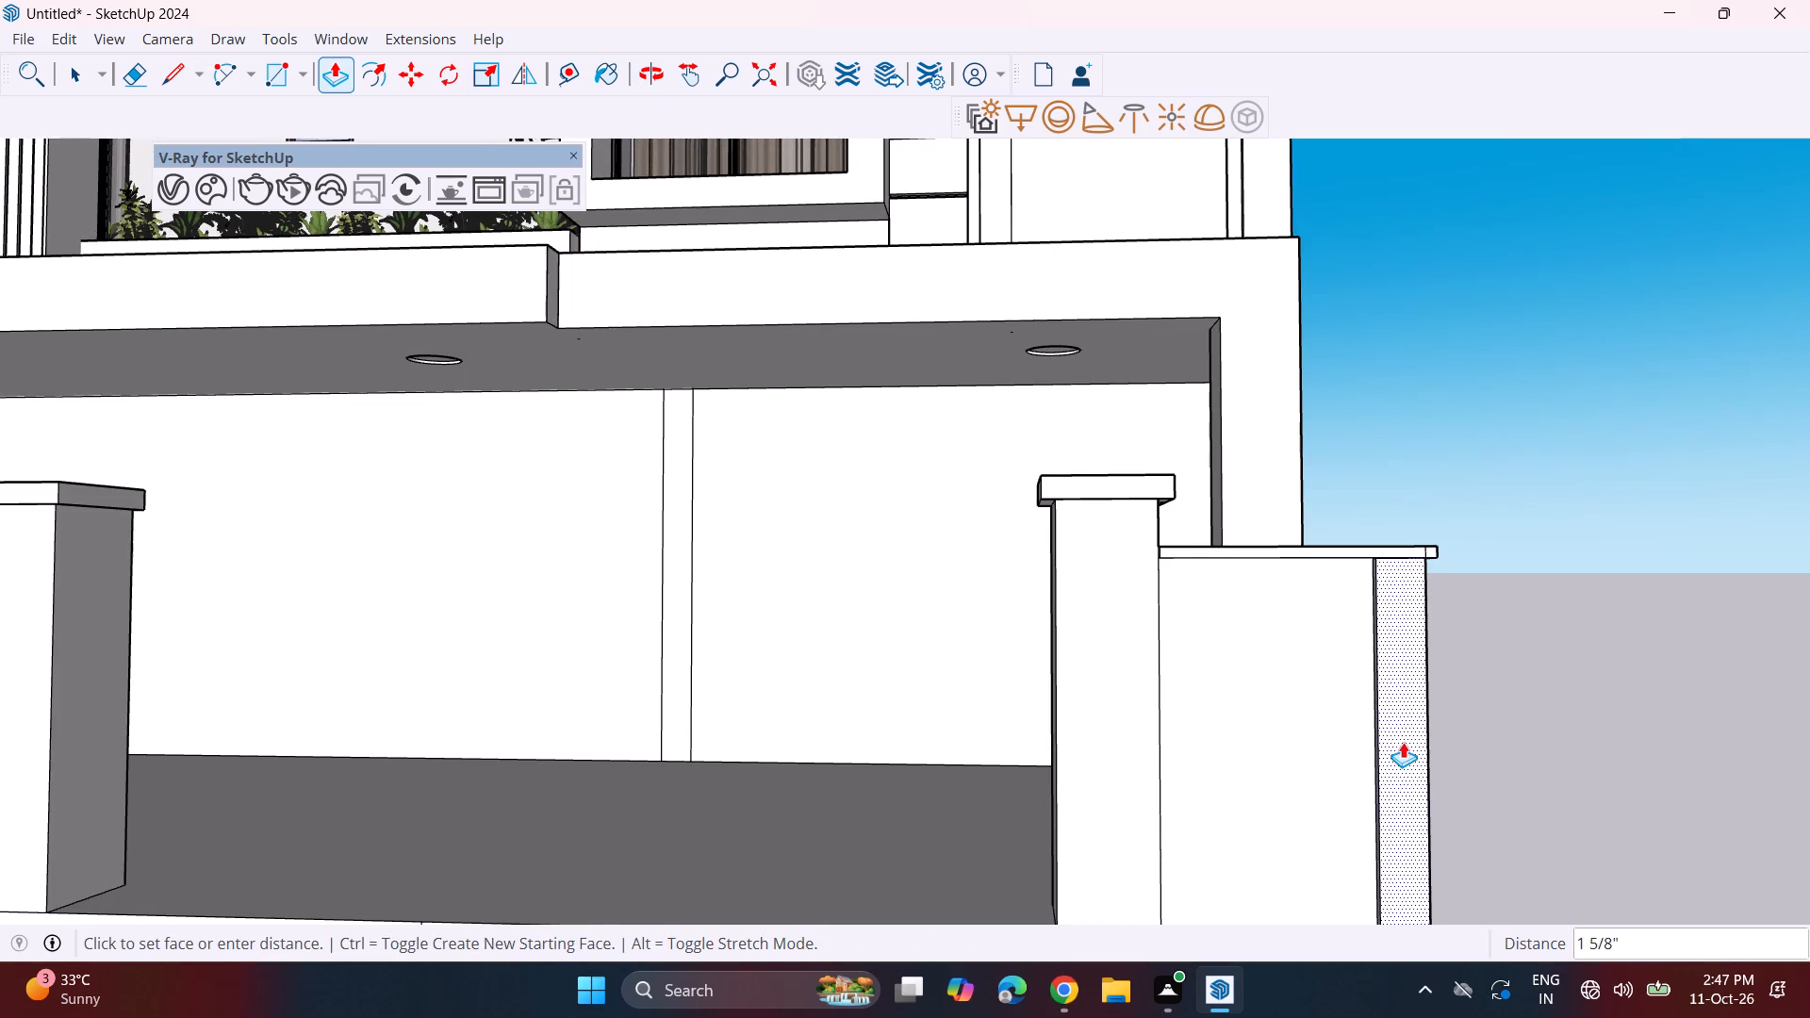
click(1403, 742)
Draw lines across the short wall's coping from its inner corner, about 11 3/16" toward the front and 7 1/4" toward the outer side.
middle_drag(1407, 631, 1389, 686)
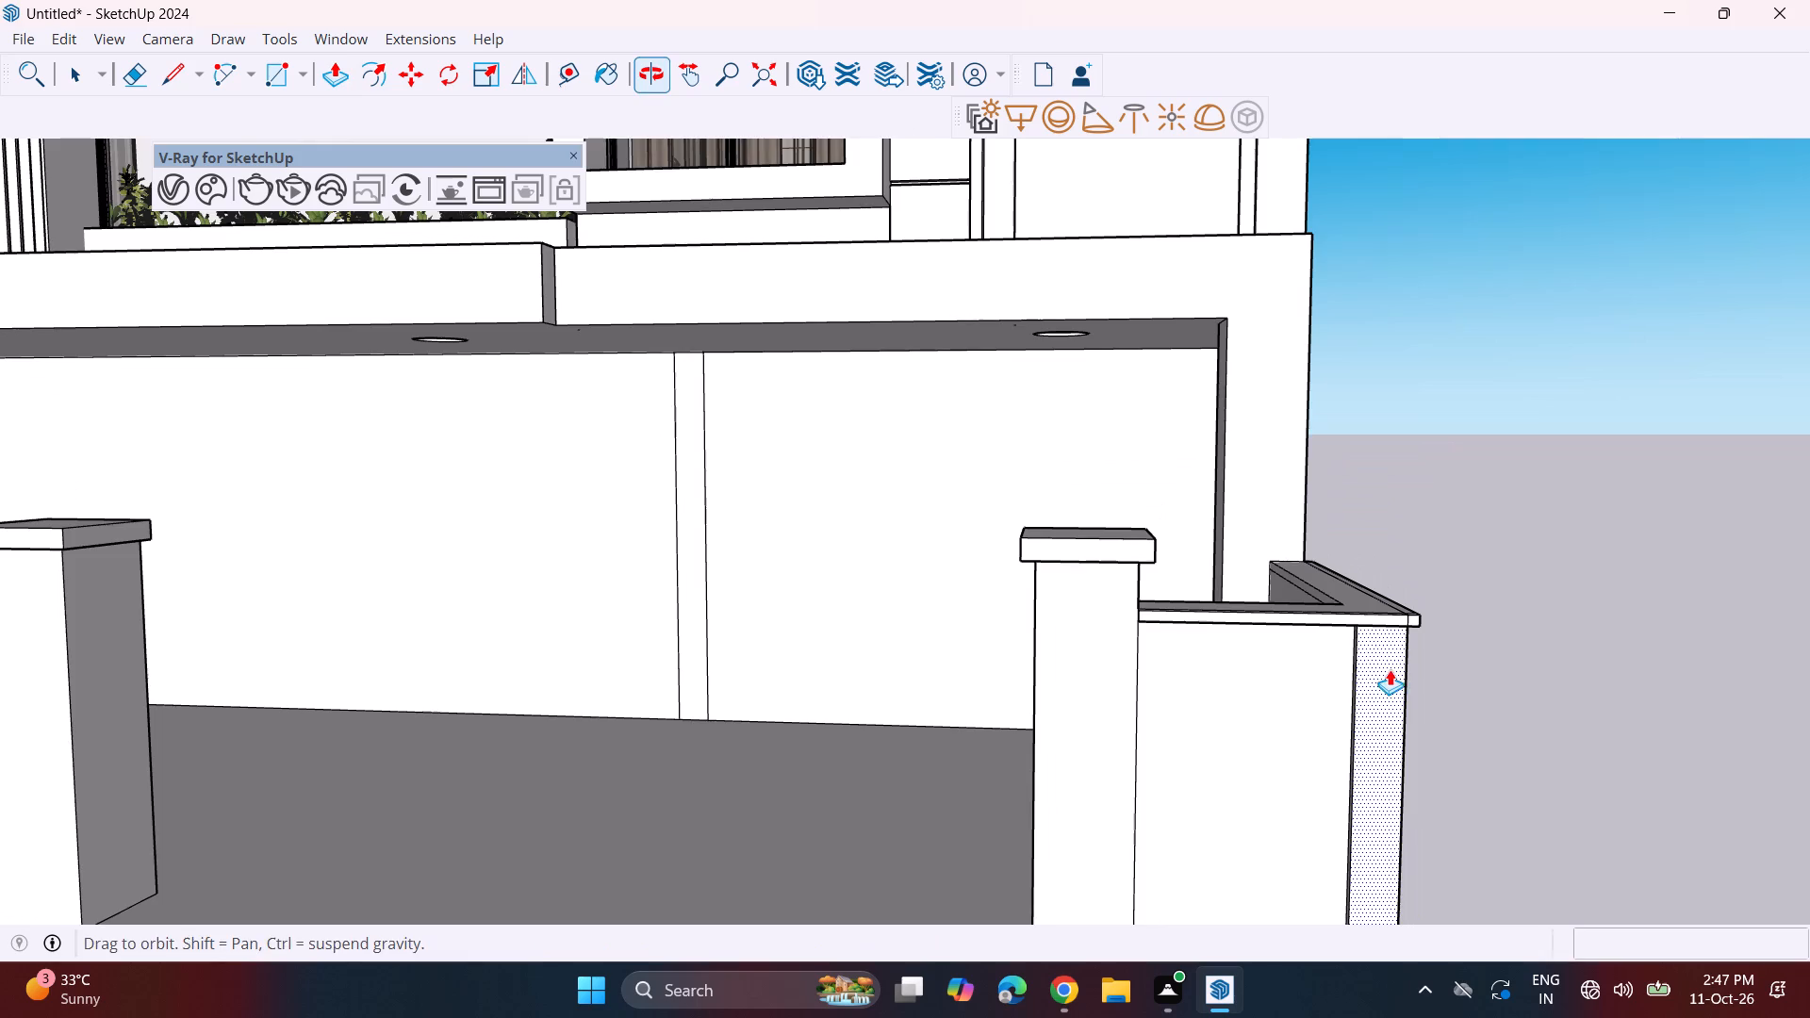
scroll(1384, 634, up, 3)
middle_drag(1378, 608, 1331, 760)
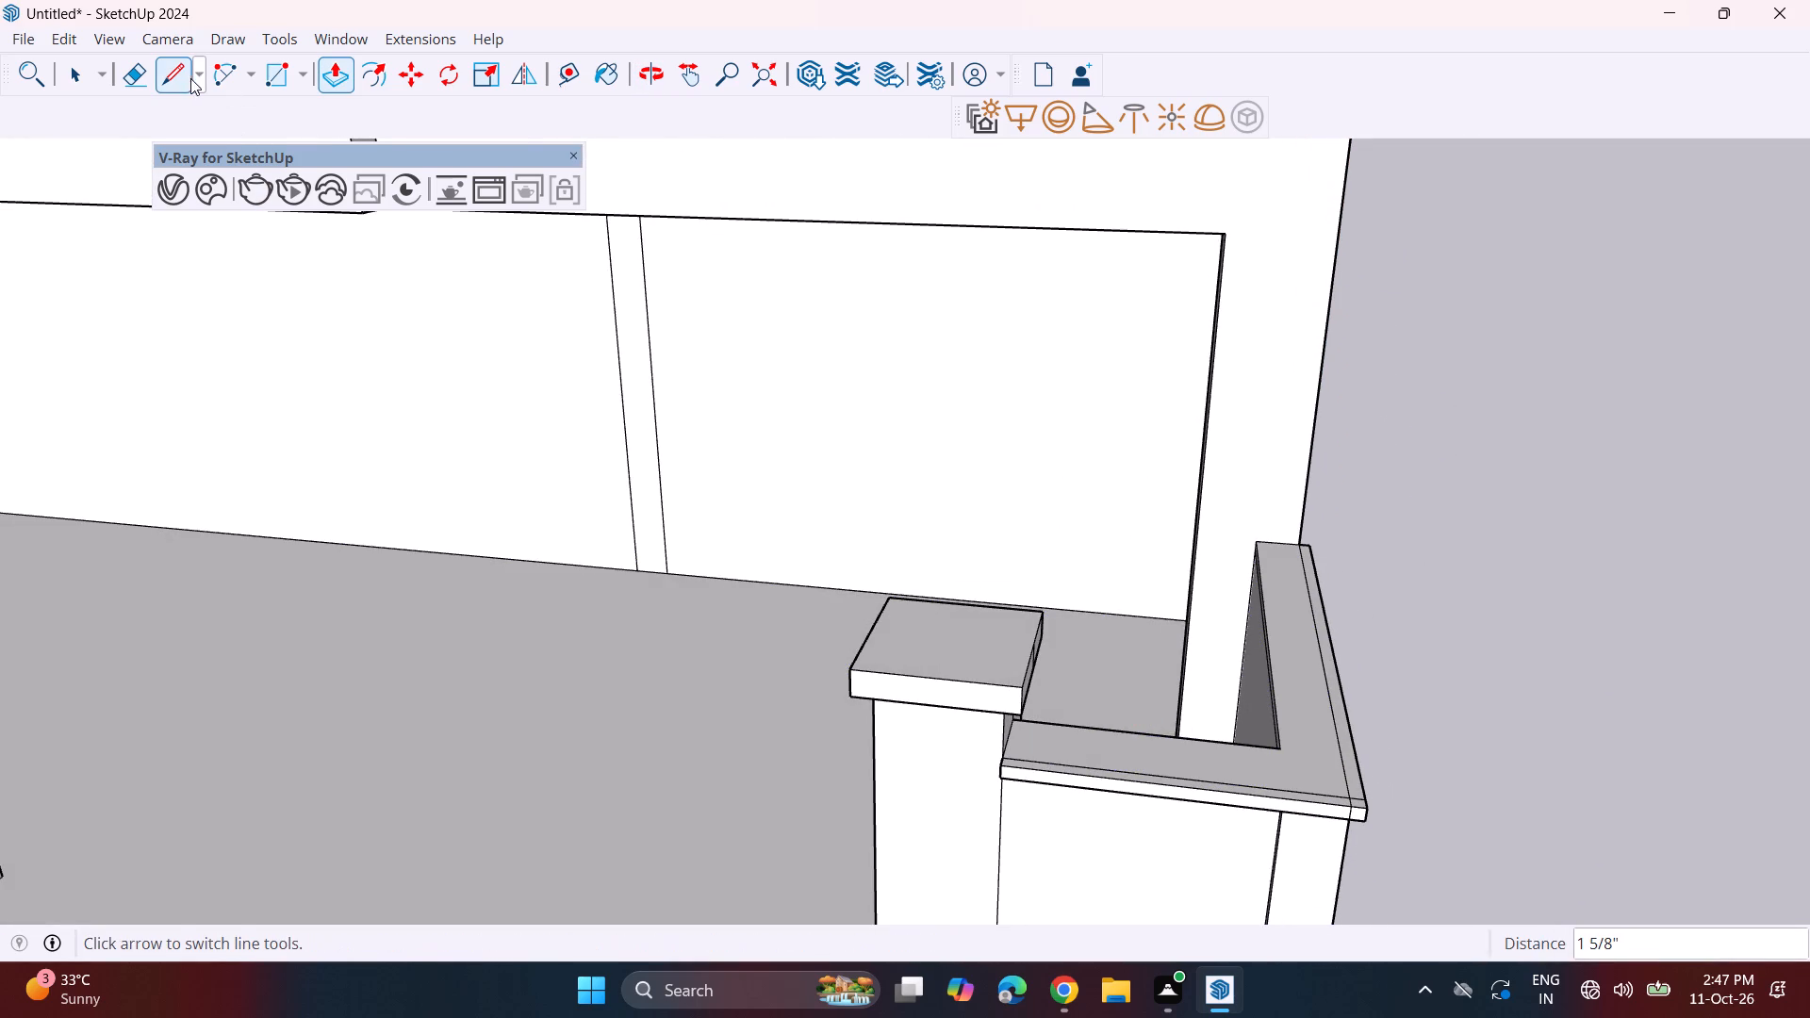
click(181, 78)
drag(1273, 746, 1273, 747)
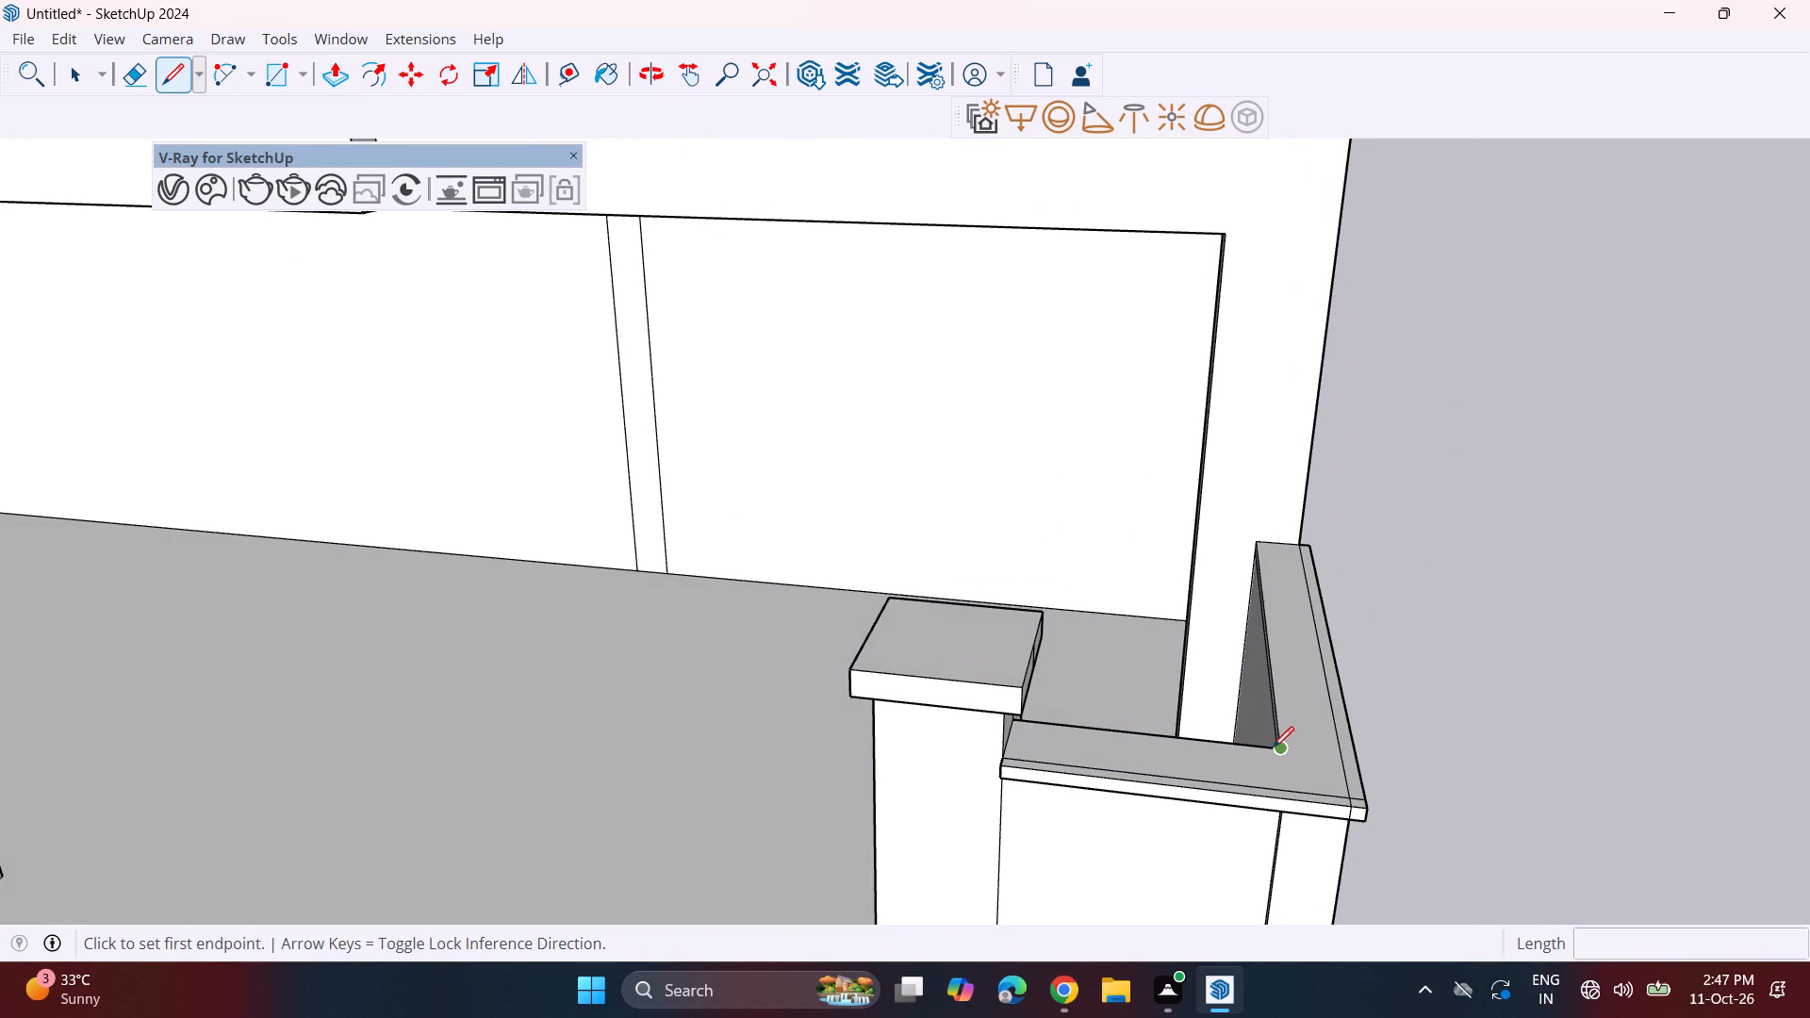
drag(1273, 747, 1276, 767)
click(1275, 794)
click(1285, 754)
click(1341, 751)
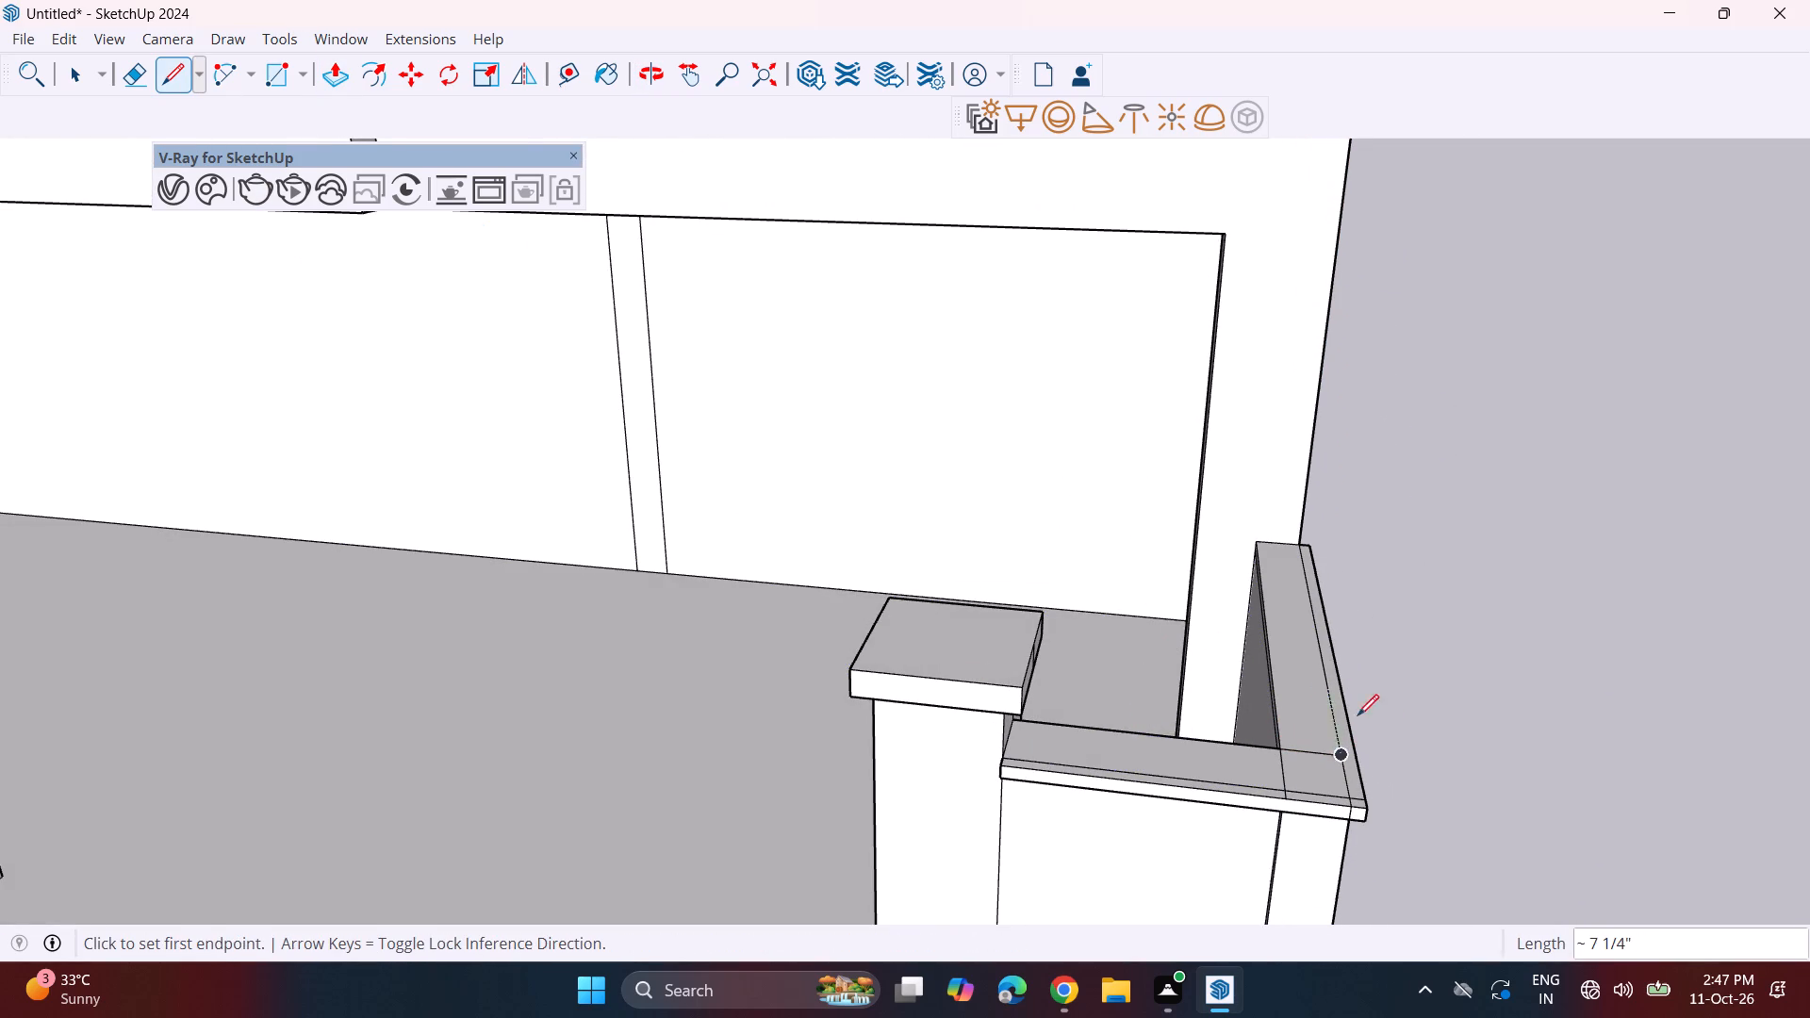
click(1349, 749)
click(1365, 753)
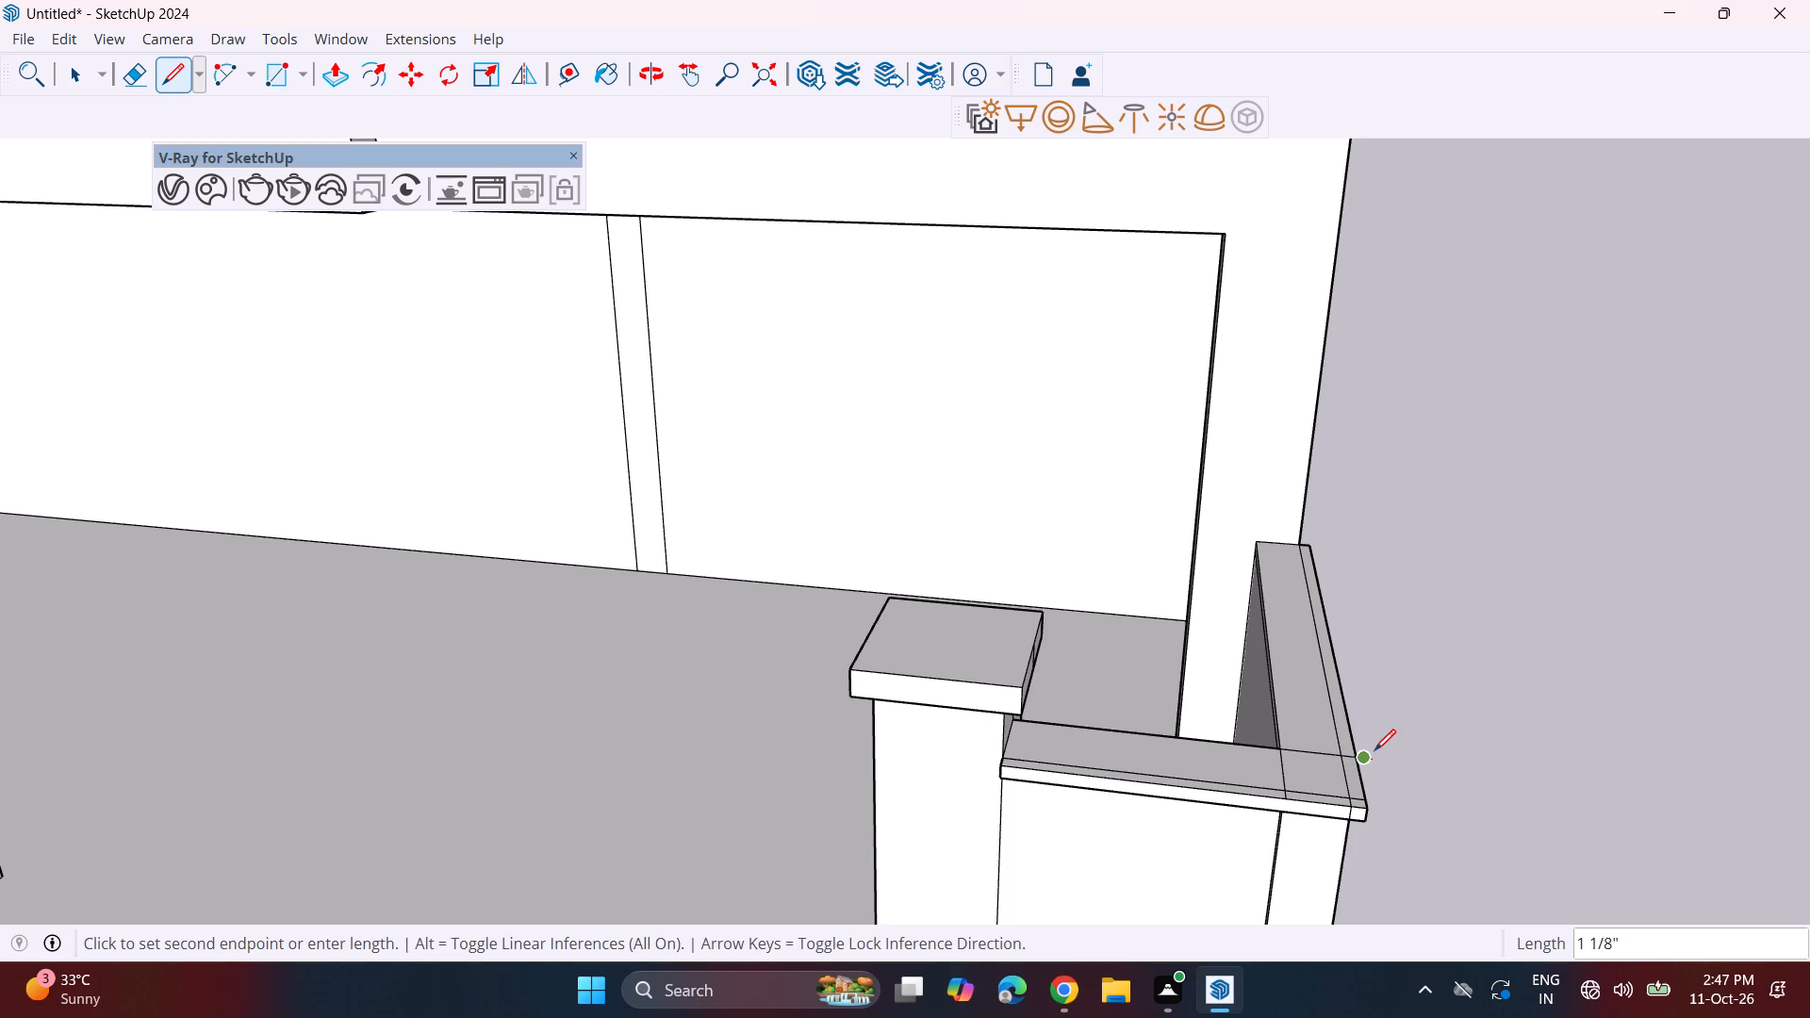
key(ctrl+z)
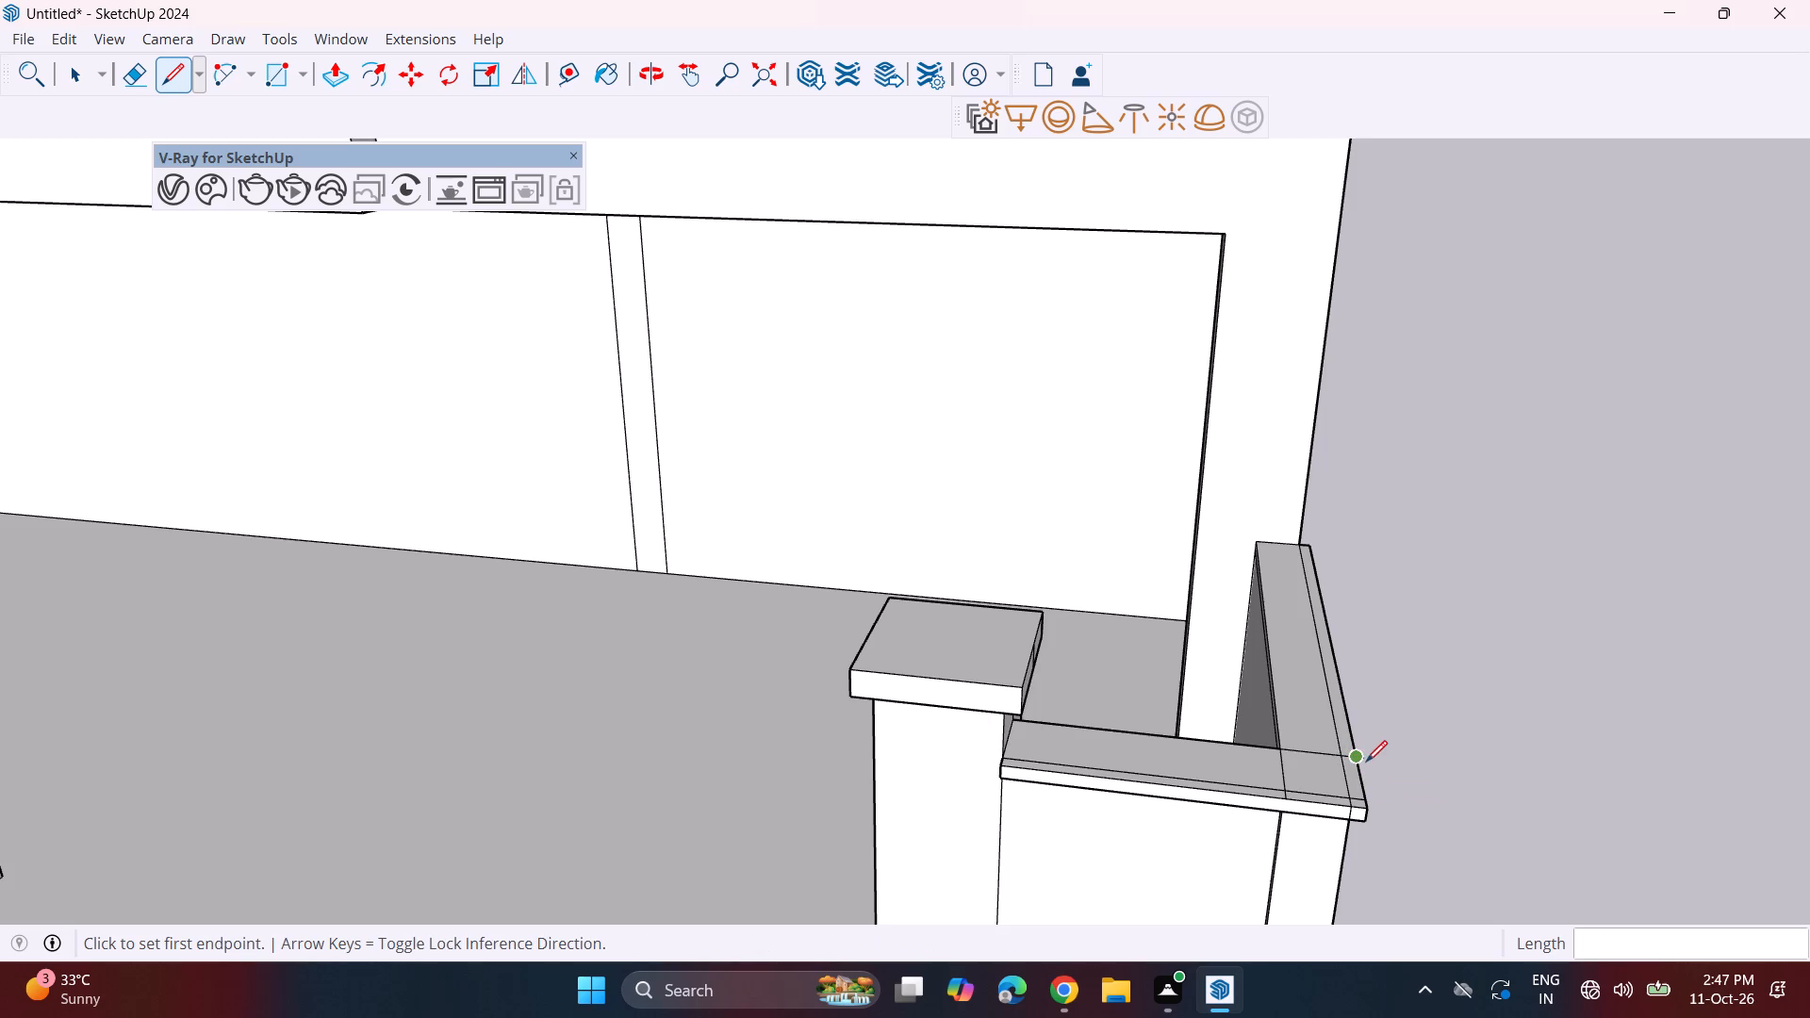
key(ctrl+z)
Extend the crosswise line on the short wall's coping about 1 3/4" to the coping's outer edge.
click(1341, 752)
click(1358, 755)
Erase the leftover lines inside the corner square on the short boundary wall's coping.
drag(143, 65, 157, 74)
click(141, 71)
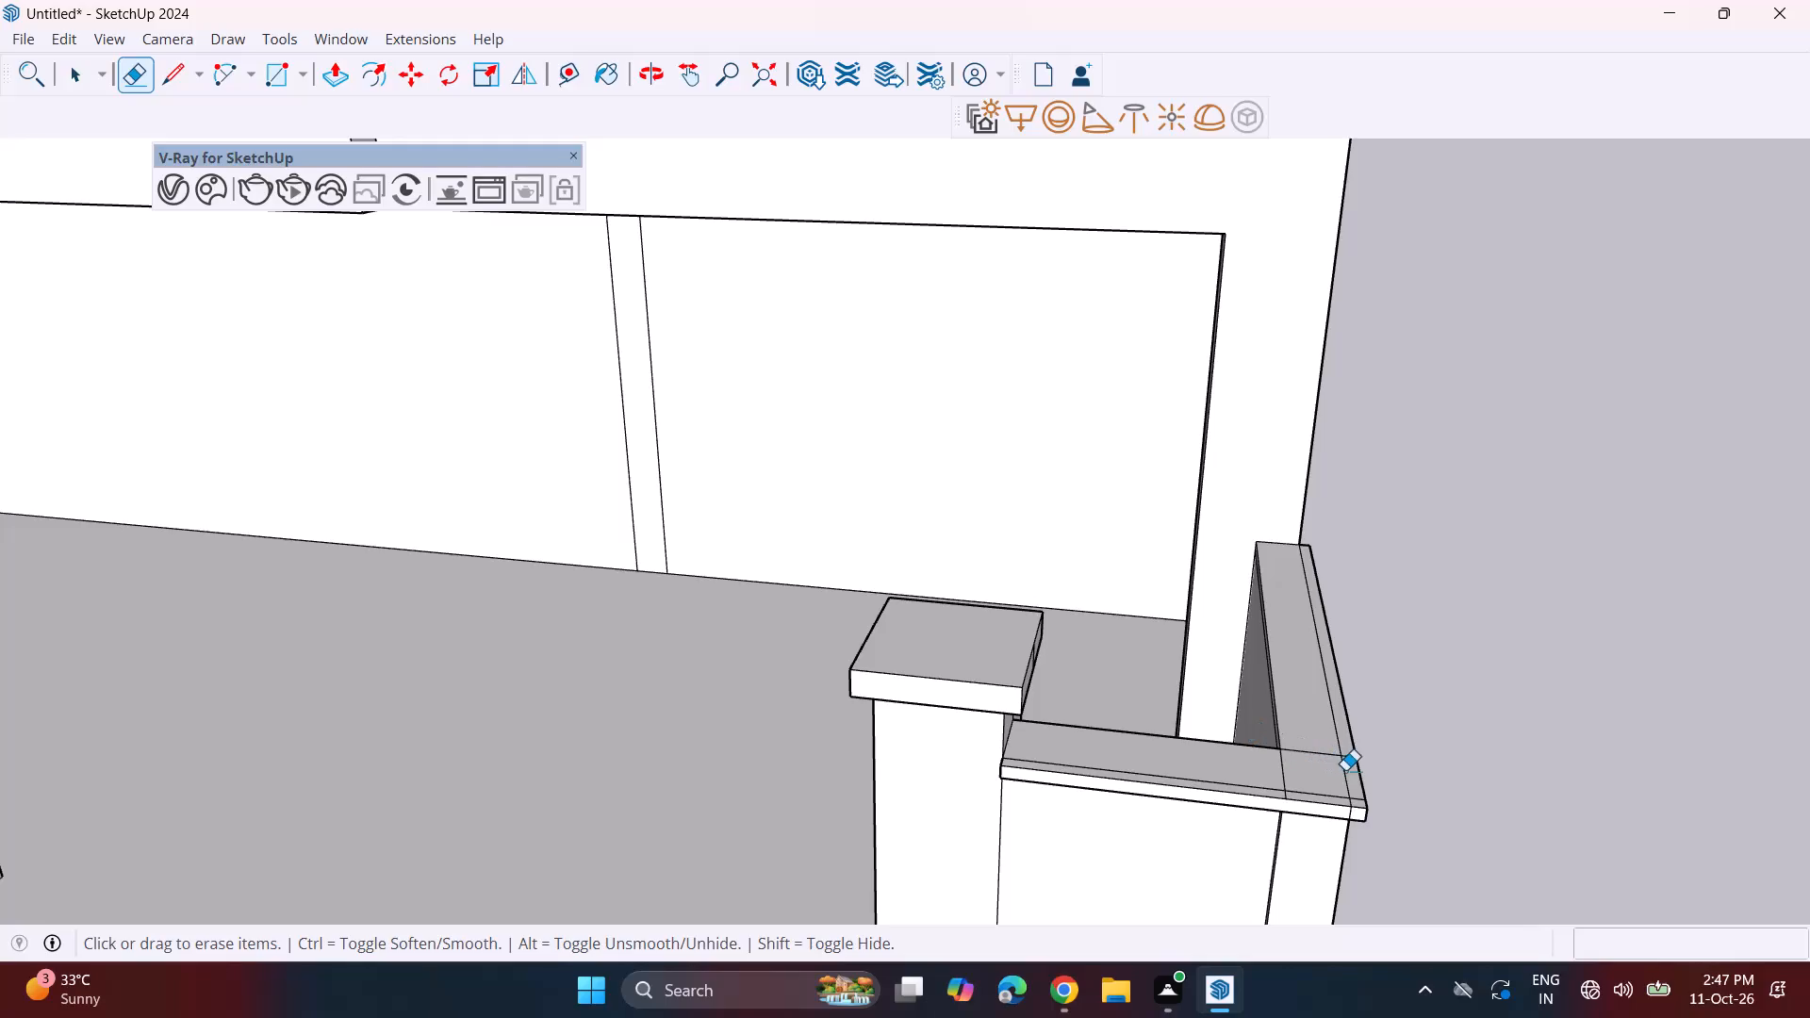
click(1345, 770)
click(1337, 796)
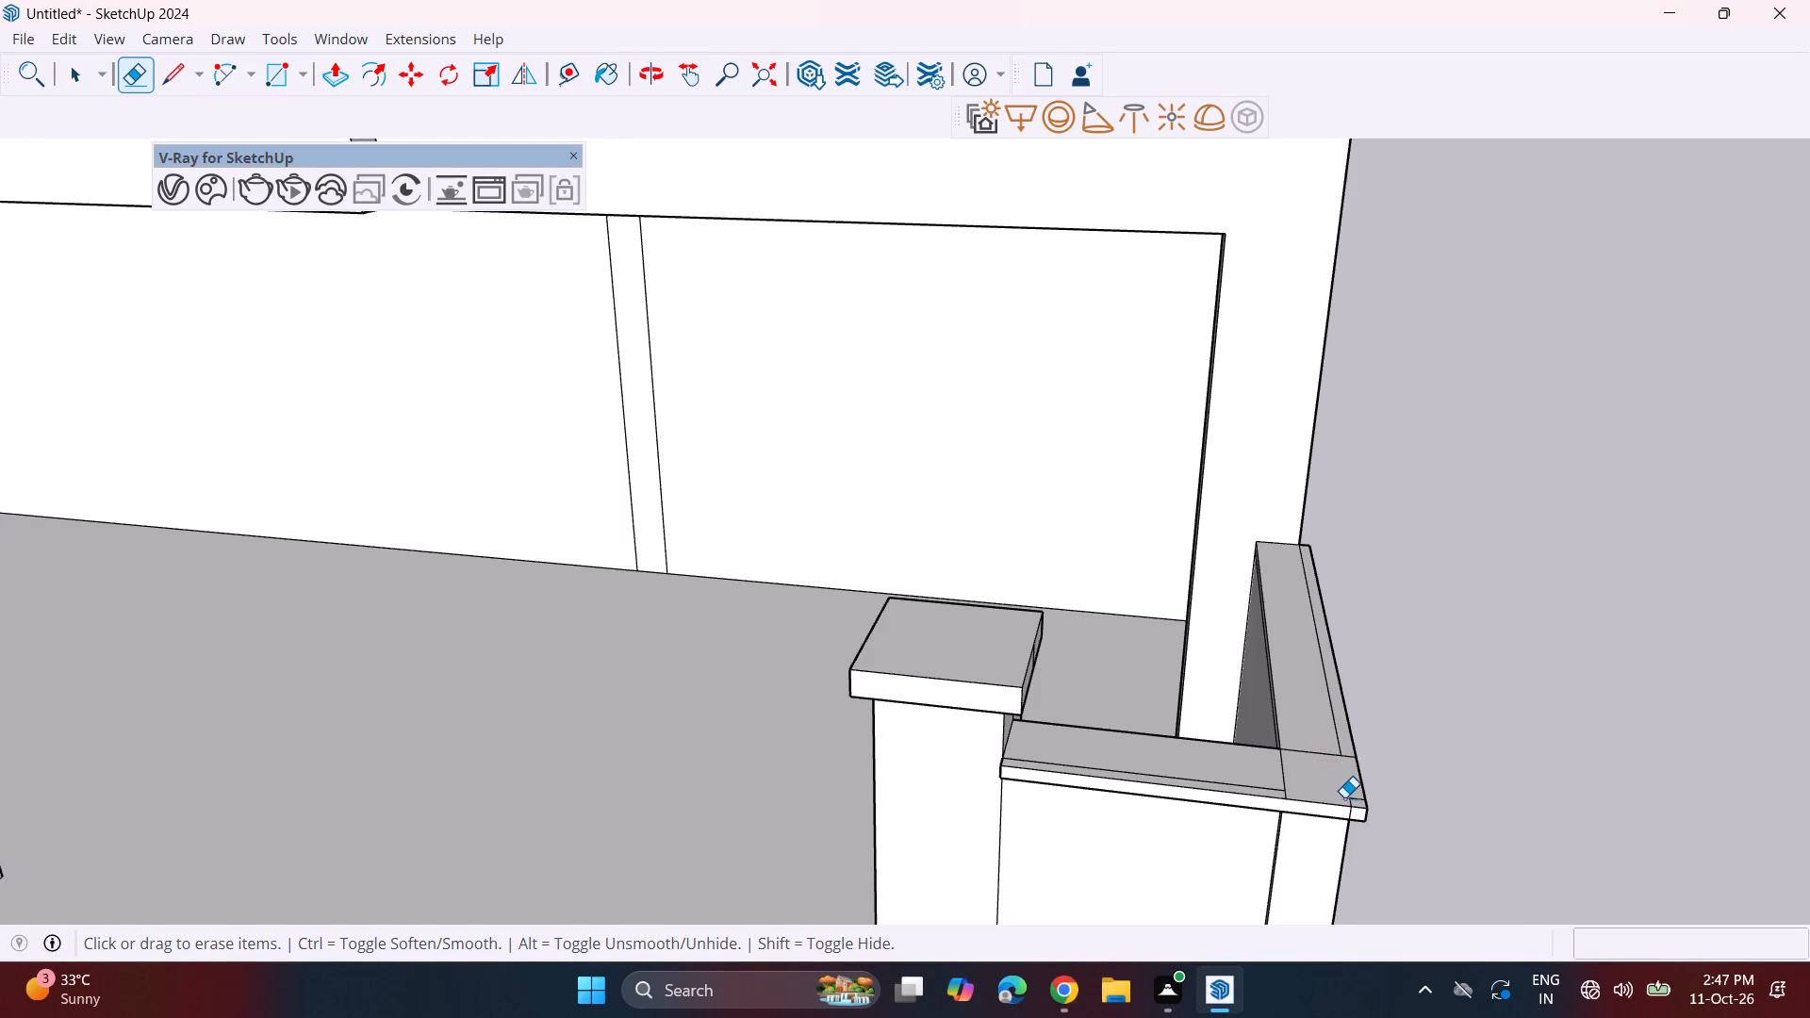
click(1348, 799)
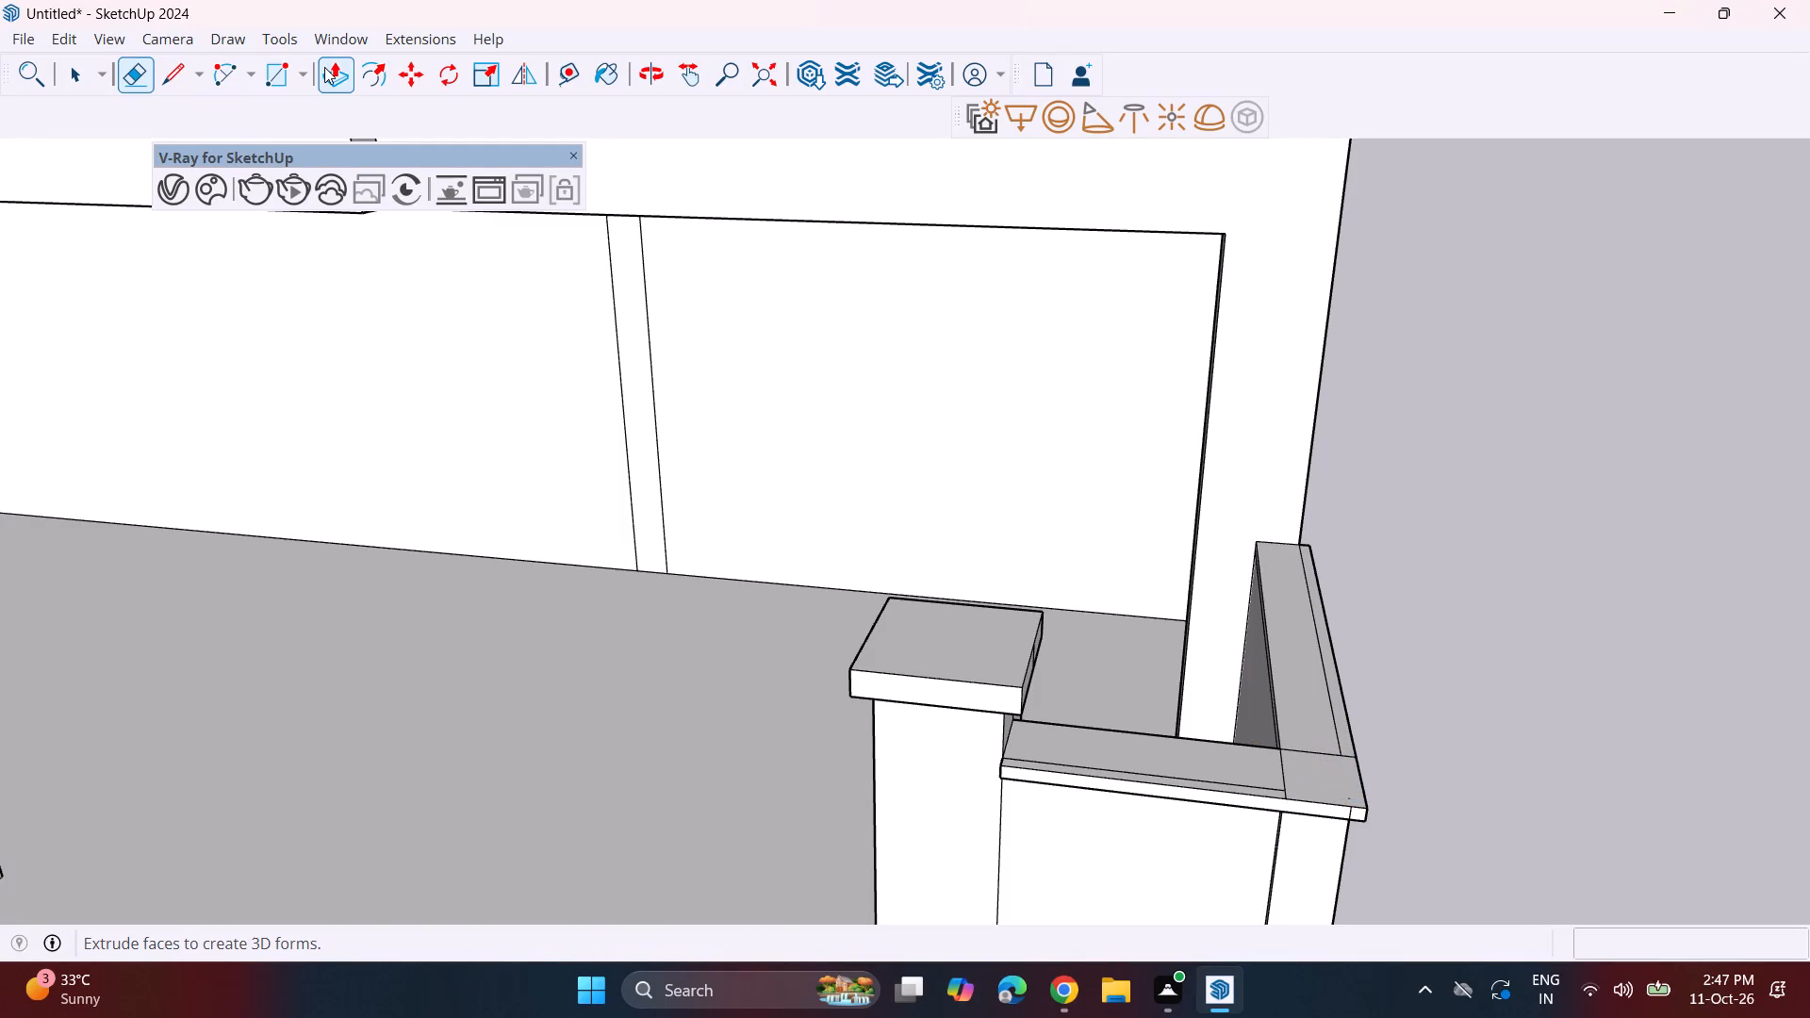
Push/Pull the corner square of the coping up about 2 3/16".
drag(324, 67, 336, 73)
click(1308, 778)
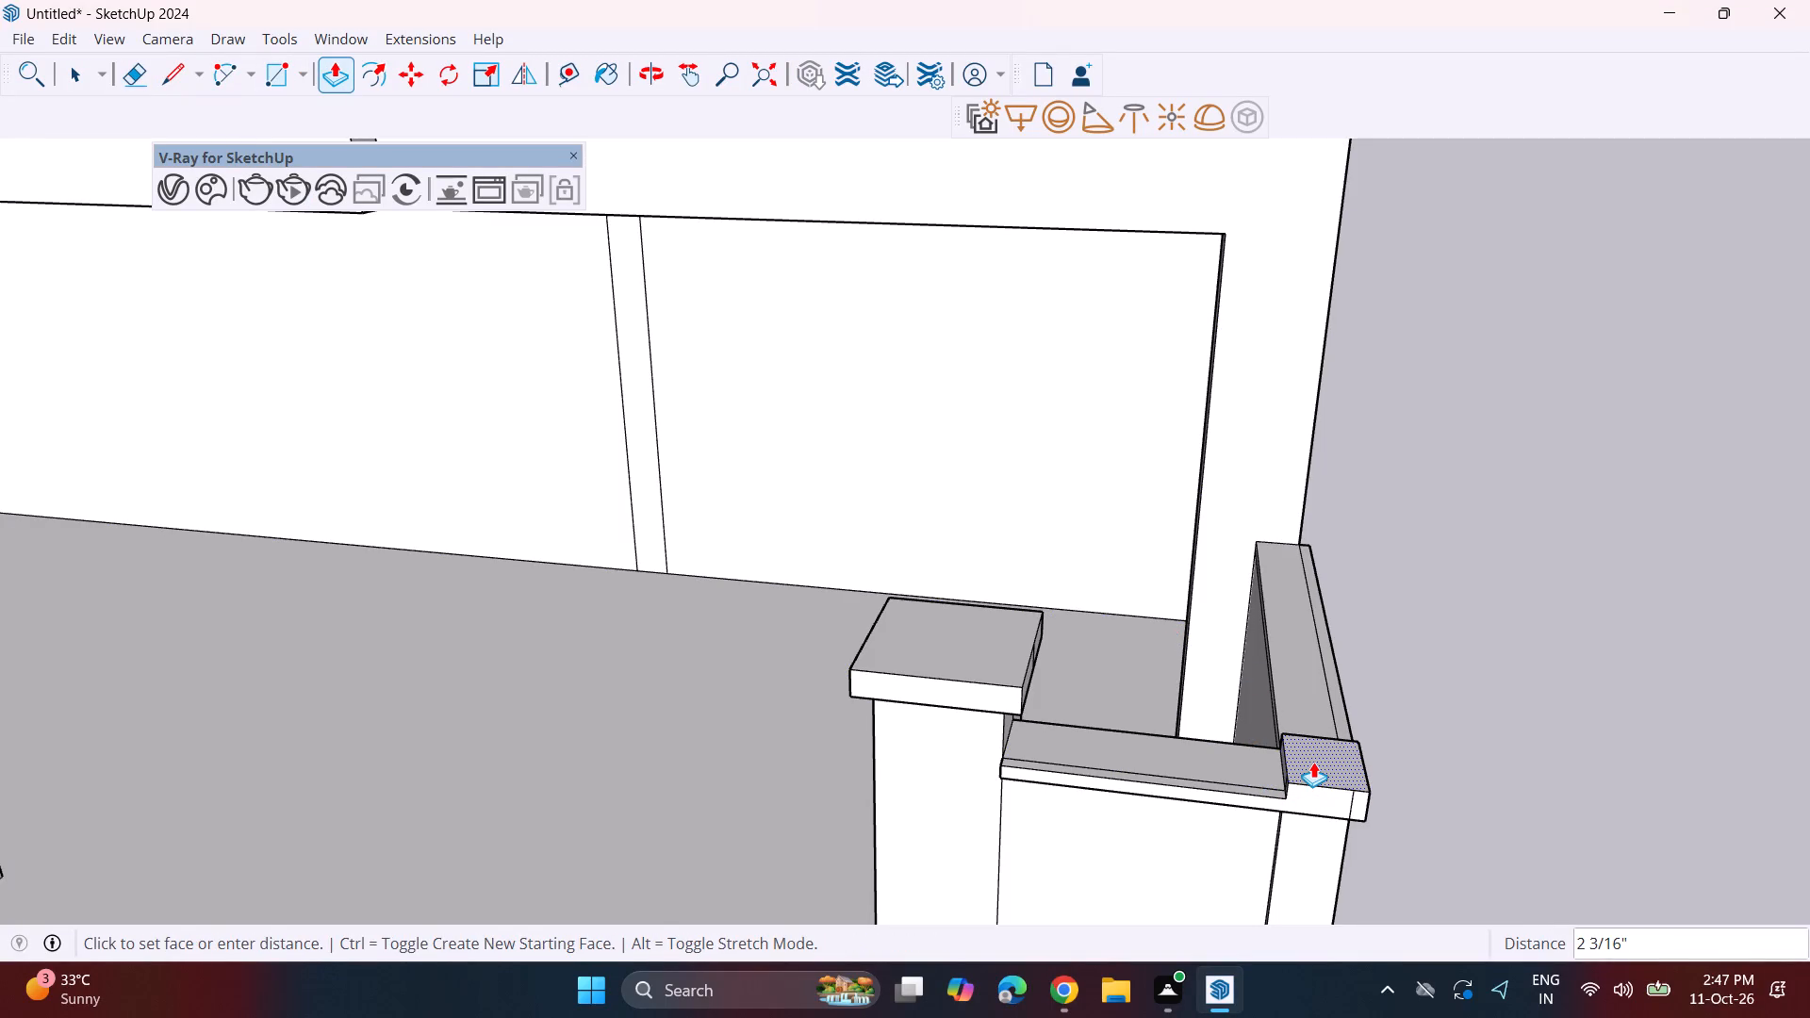
click(1313, 762)
Pull the raised corner block's inner side face about 15/16" toward the gate pier, including its narrow front strip.
middle_drag(1407, 781, 1422, 575)
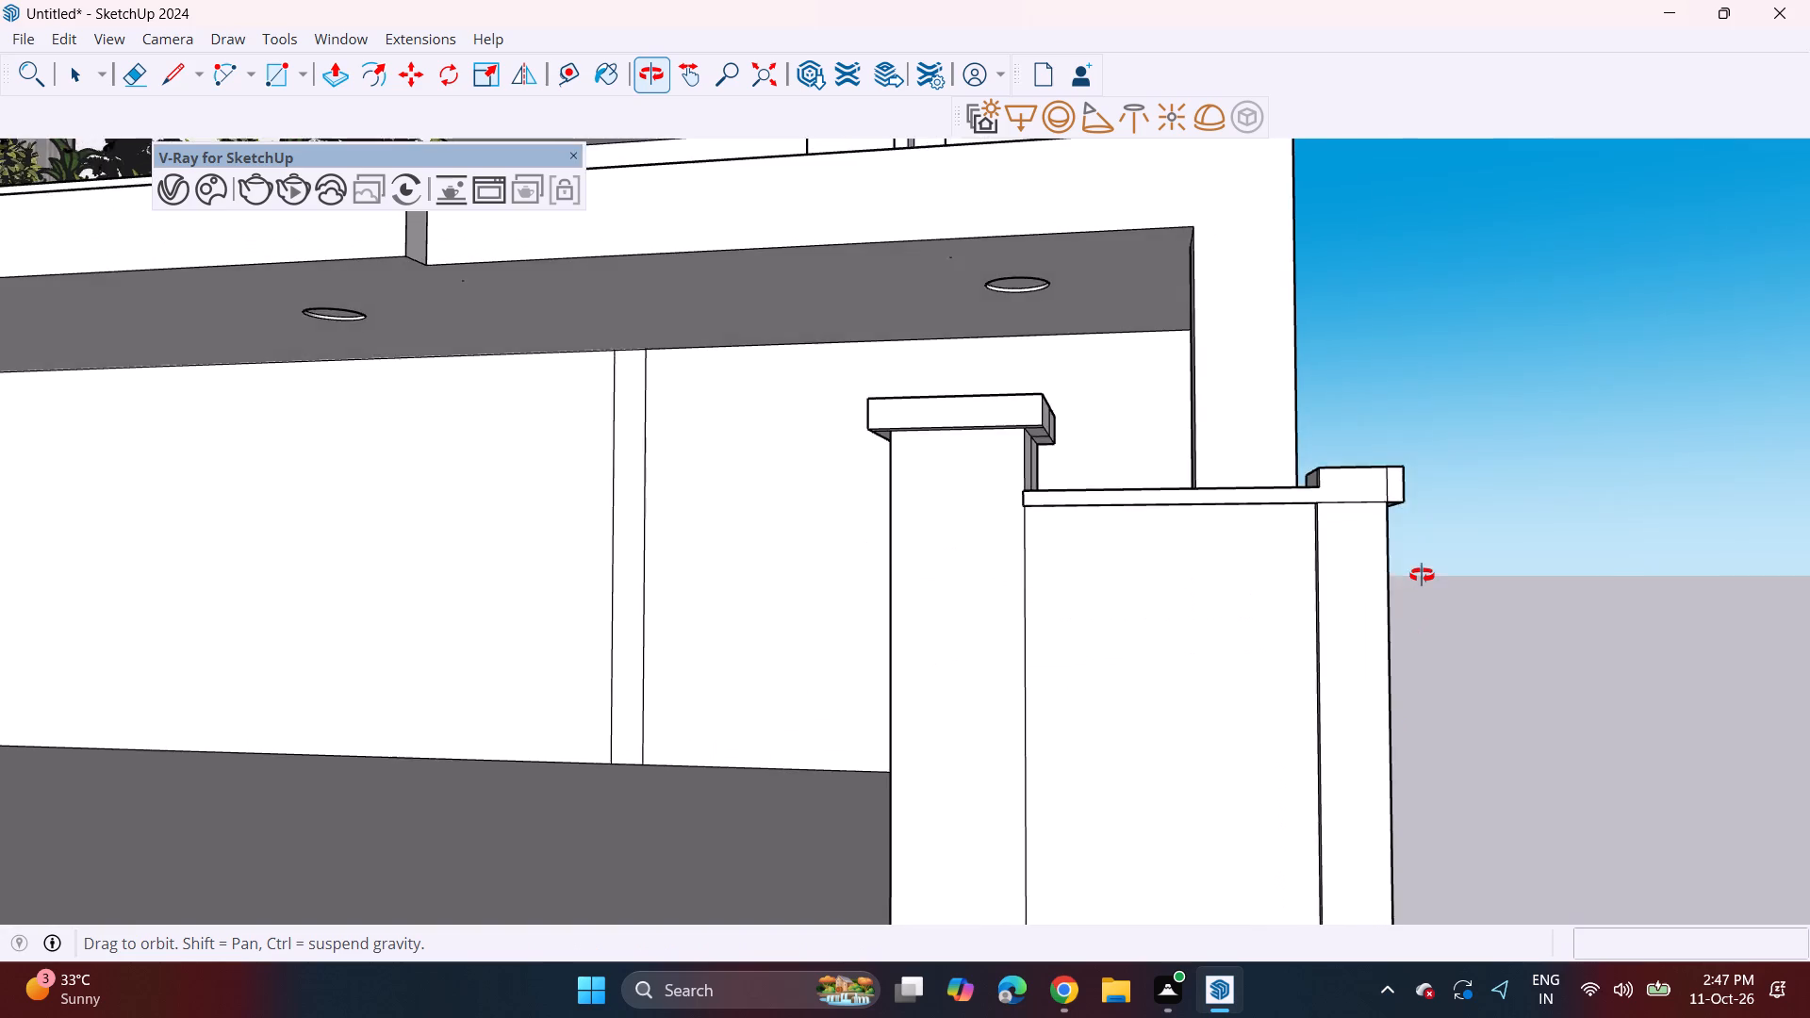
middle_drag(1422, 575, 1400, 602)
middle_drag(1301, 389, 1394, 583)
scroll(1389, 857, up, 4)
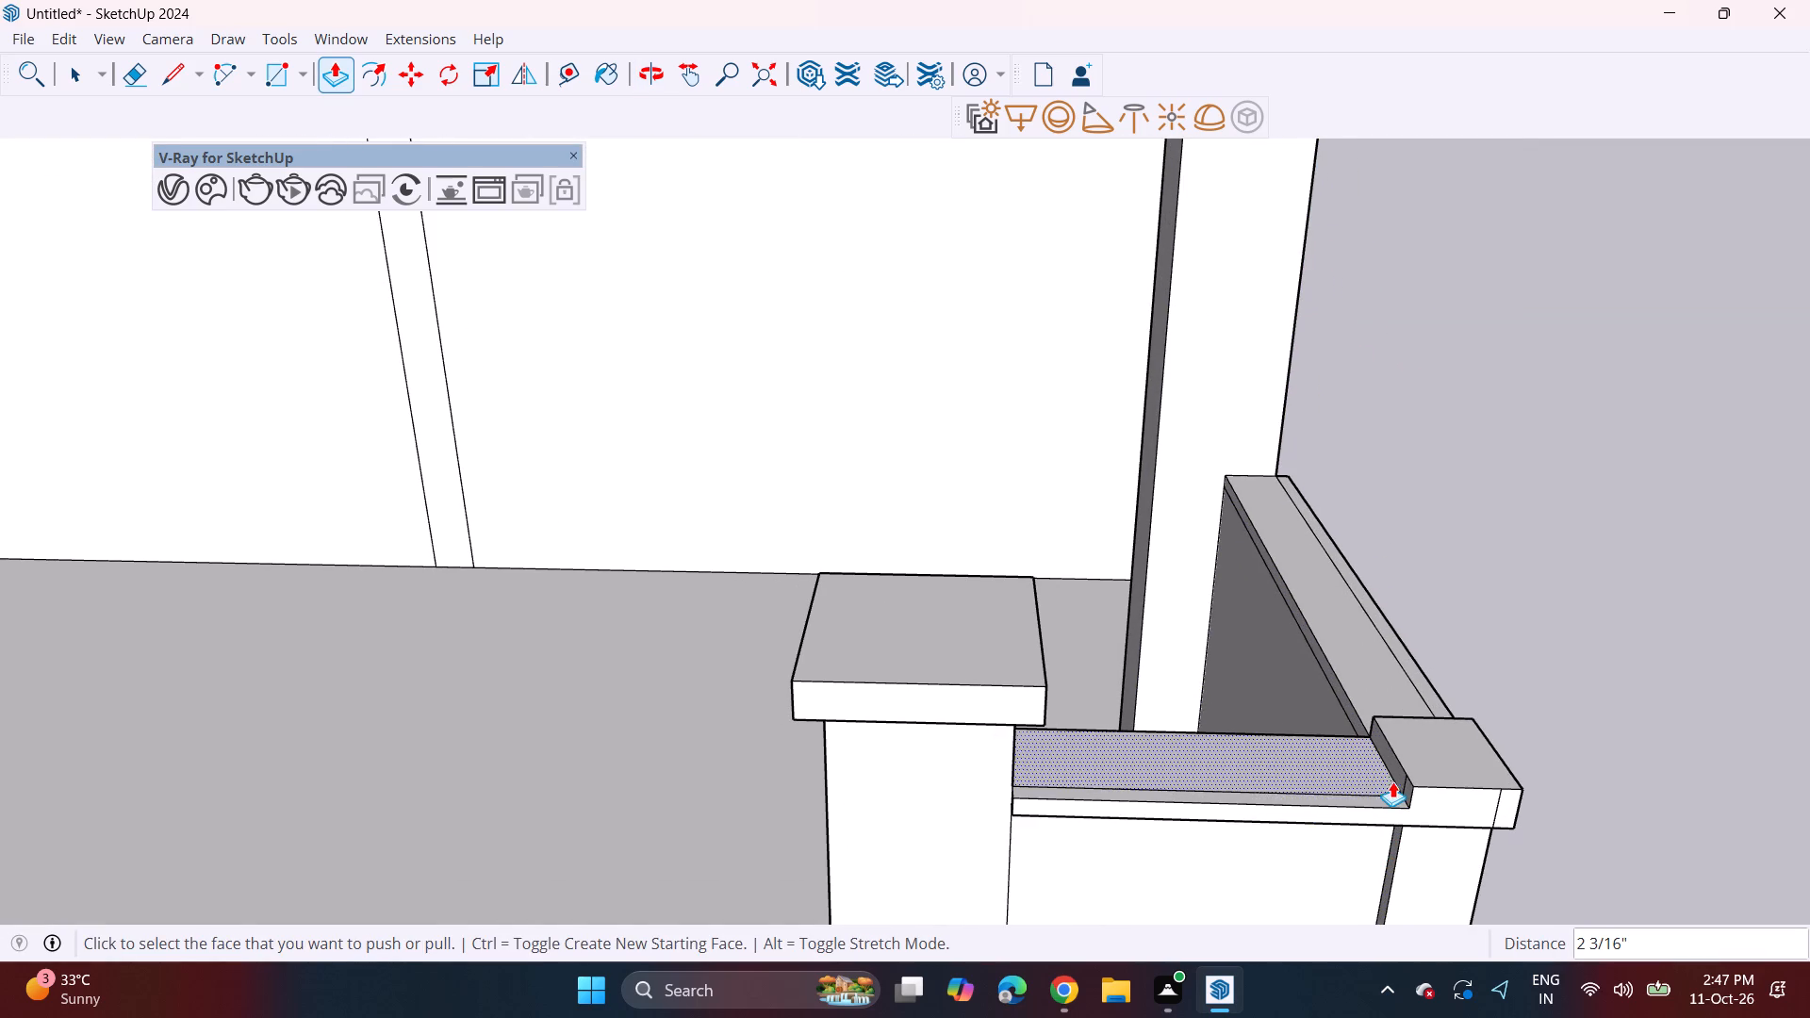
click(1394, 778)
click(1383, 783)
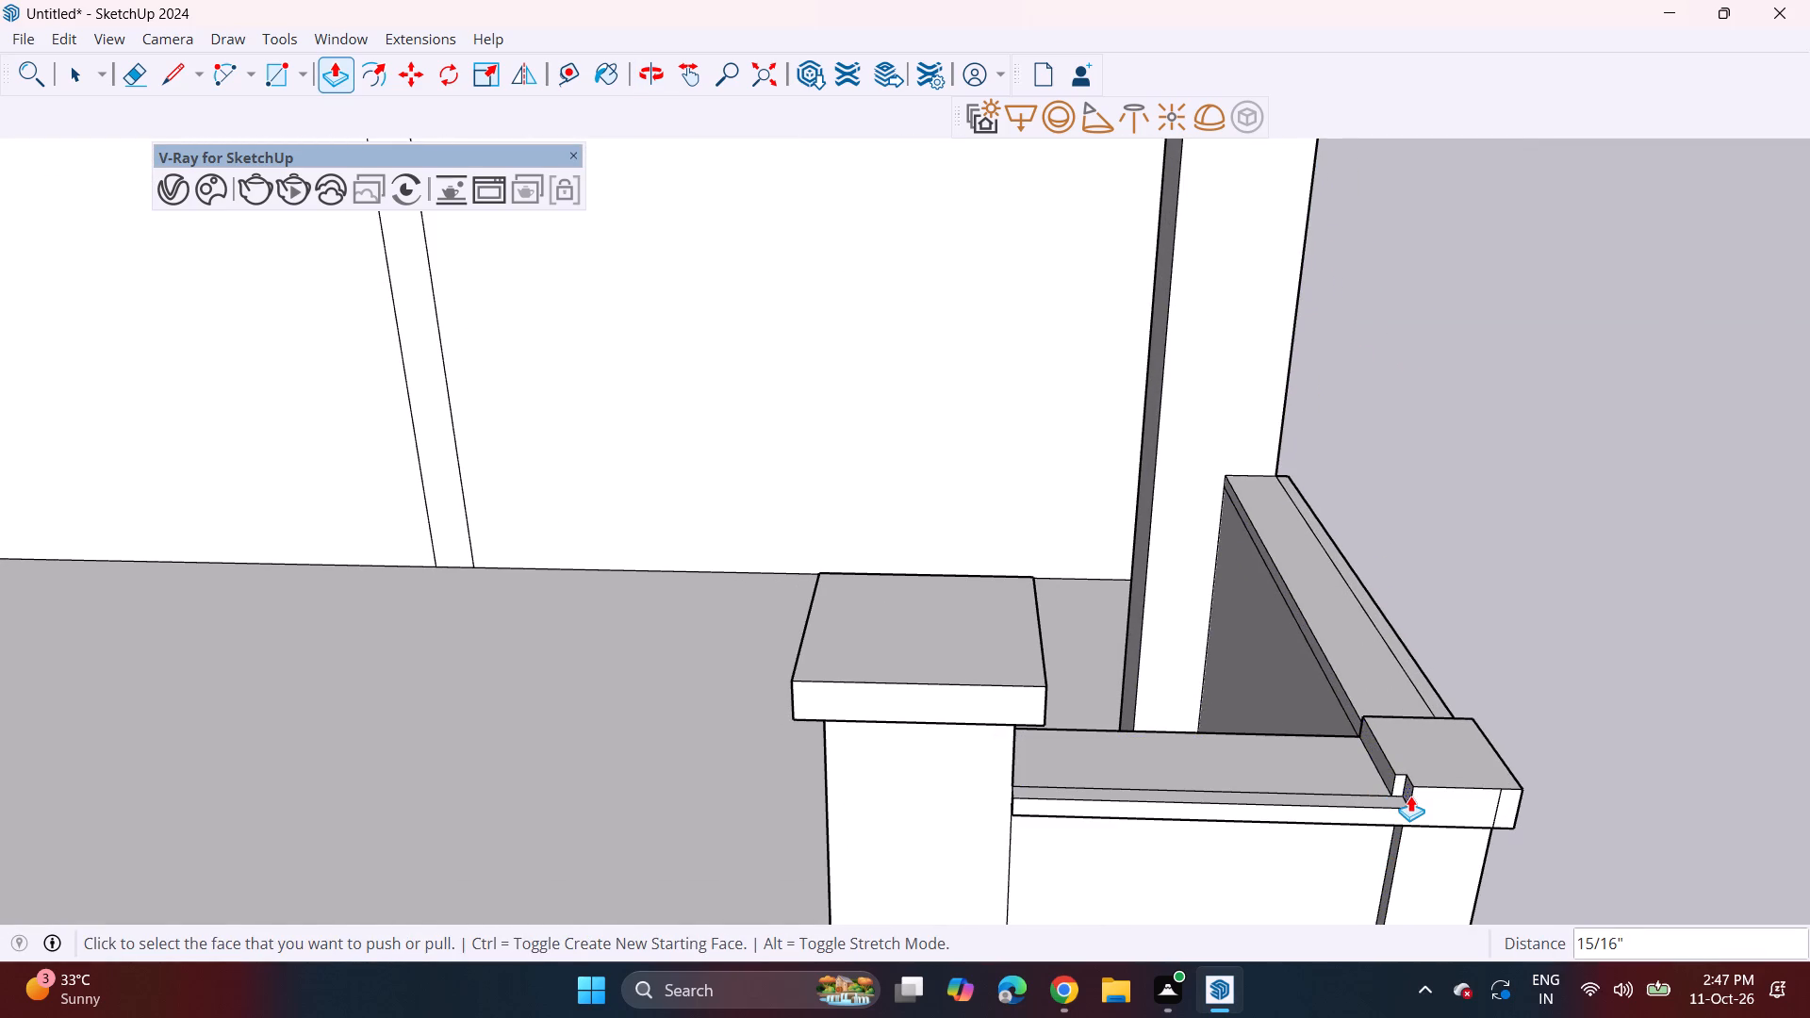
double_click(1410, 796)
Extrude the corner block's top face up another 1 1/8" as a separate cap band.
middle_drag(1429, 774, 1267, 712)
click(1389, 799)
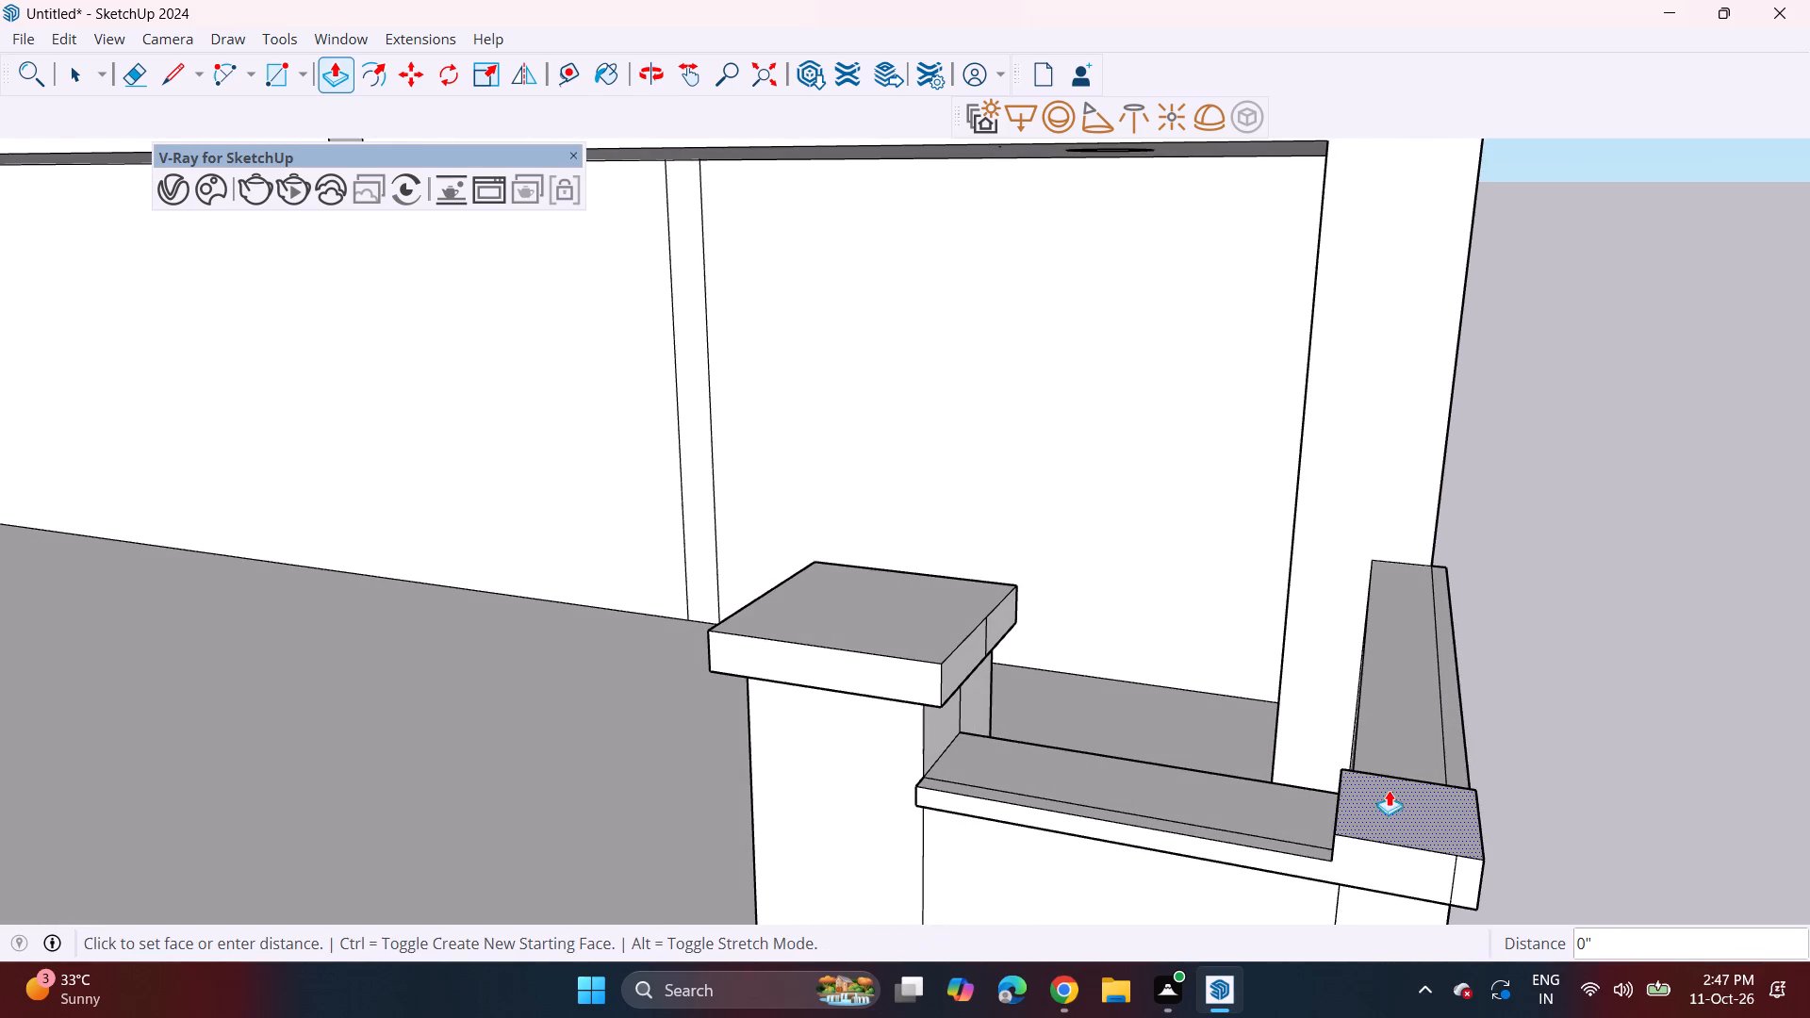
click(1391, 786)
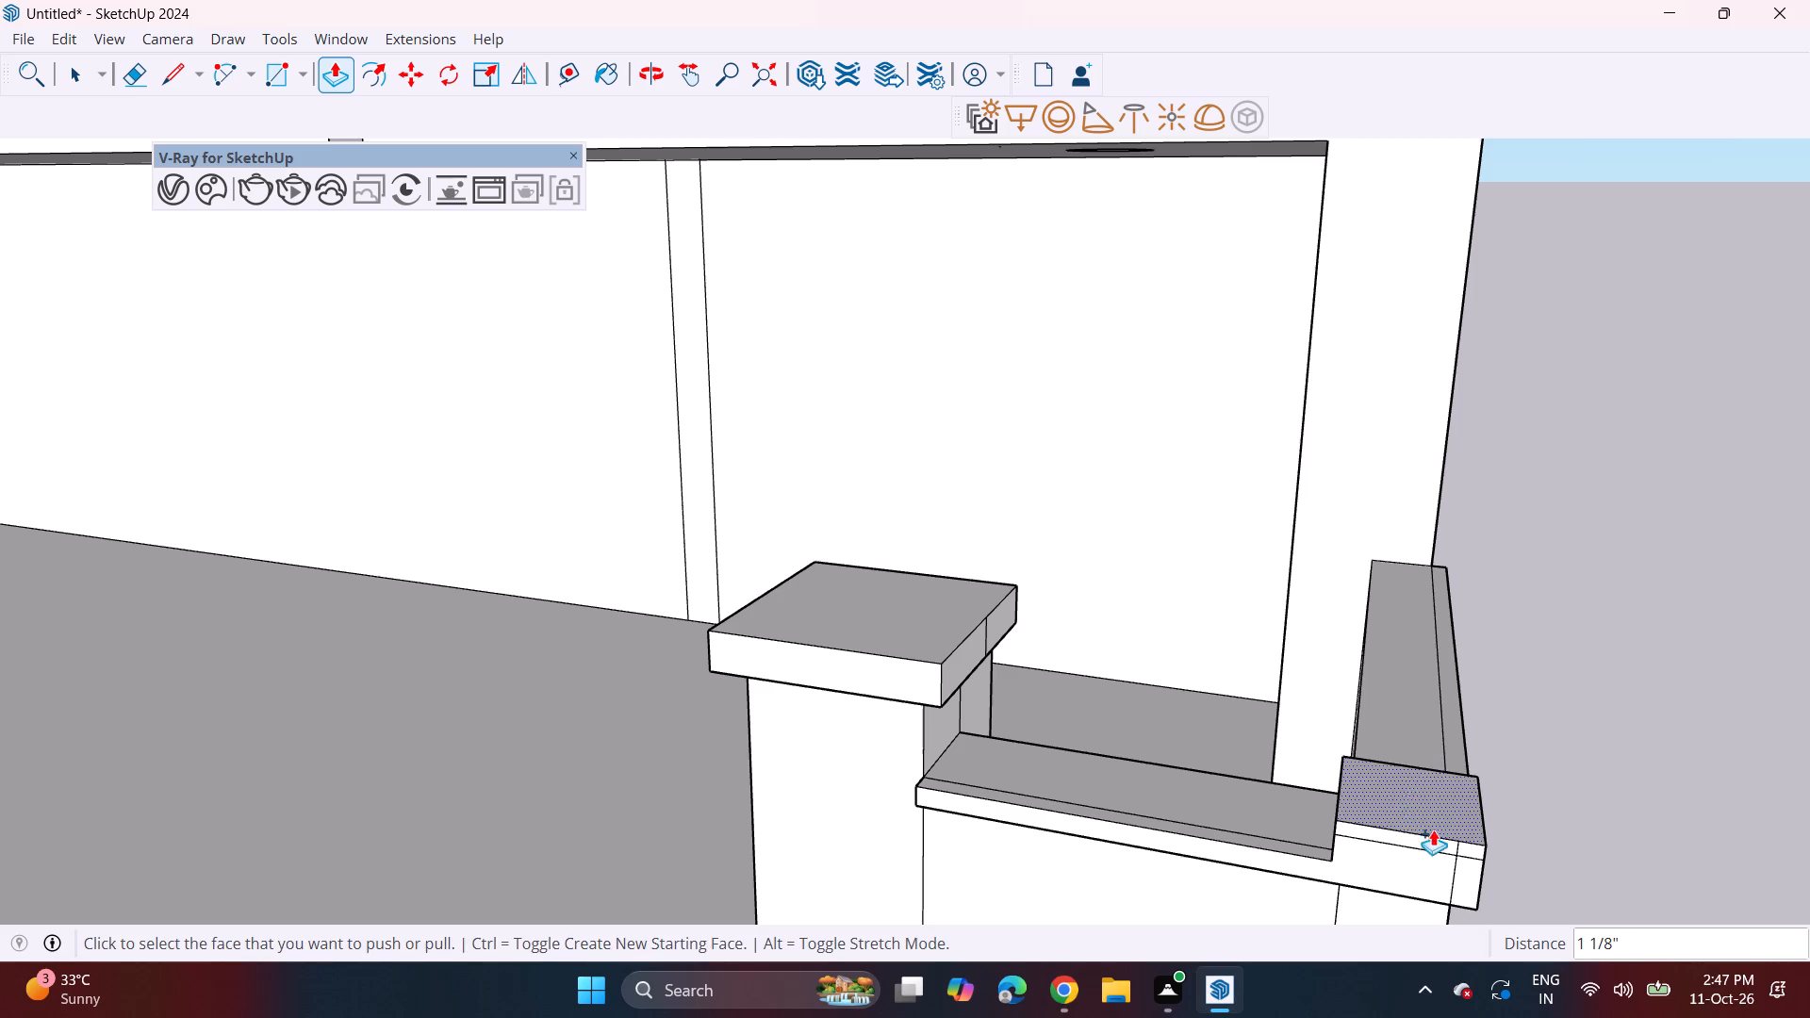
Erase the vertical seam lines on the corner block's two outer faces.
middle_drag(1436, 860, 1473, 720)
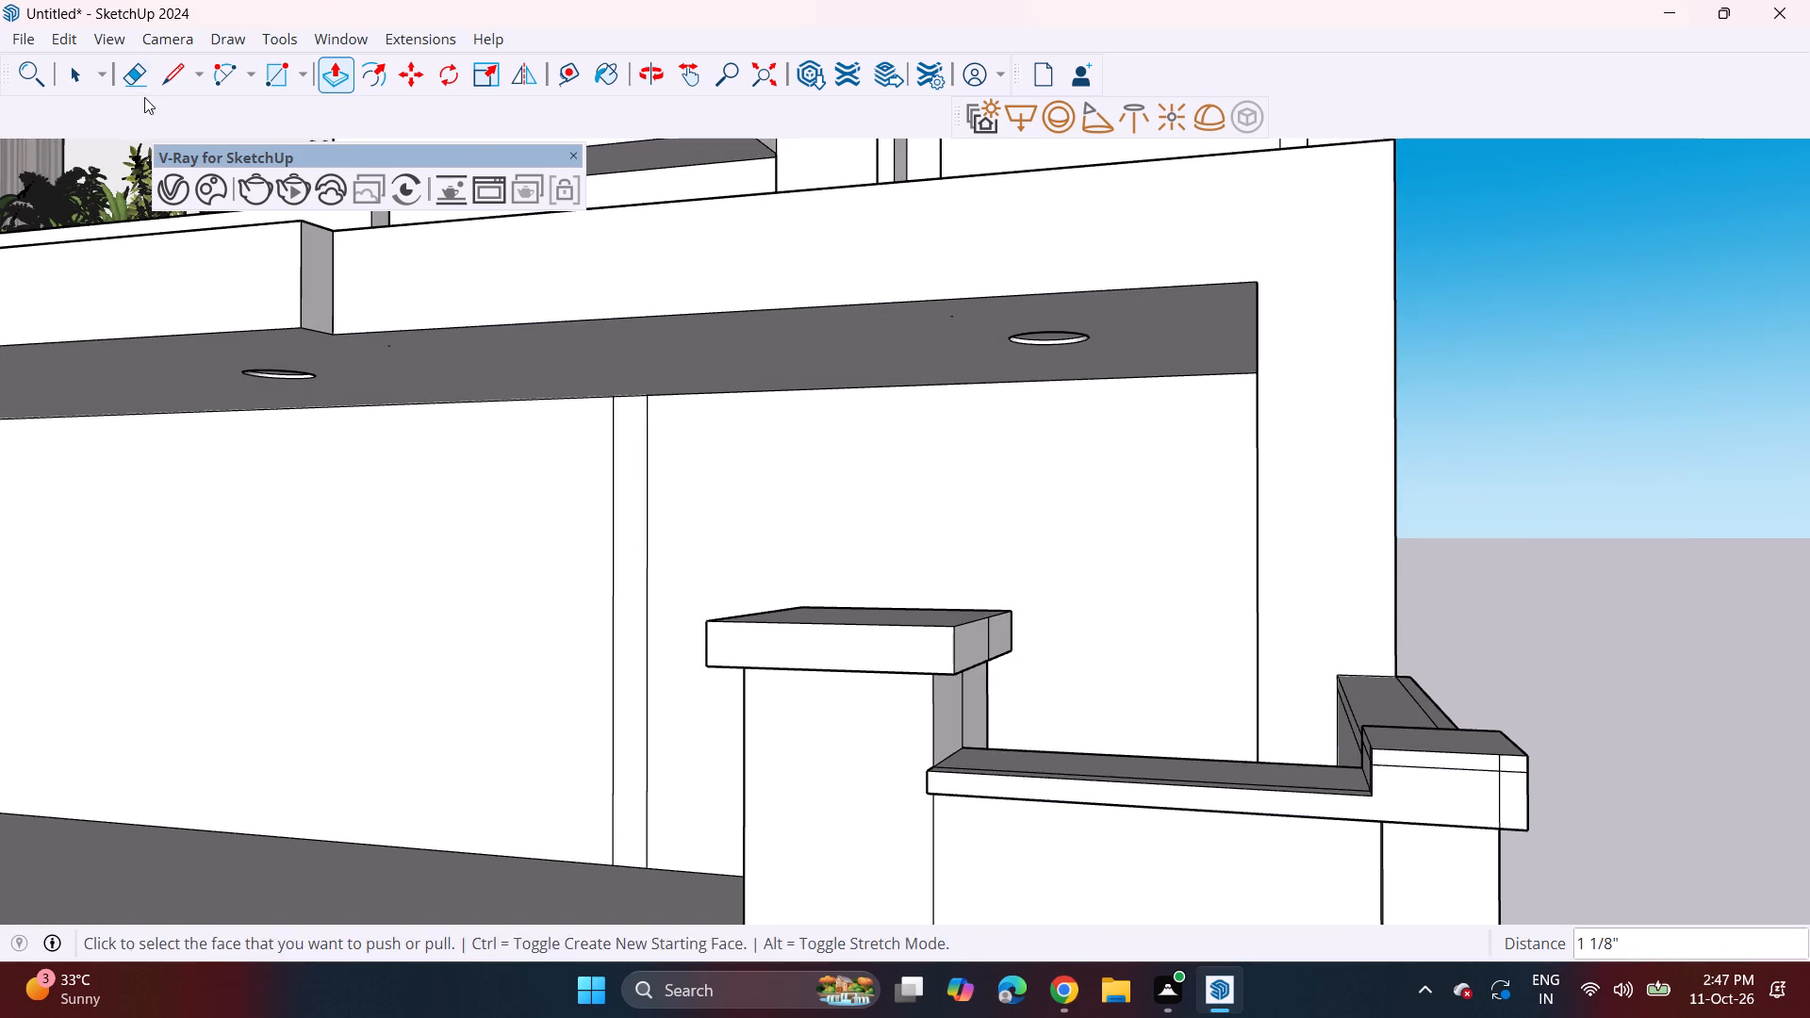
drag(126, 83, 162, 98)
scroll(1560, 843, up, 4)
scroll(1269, 703, down, 2)
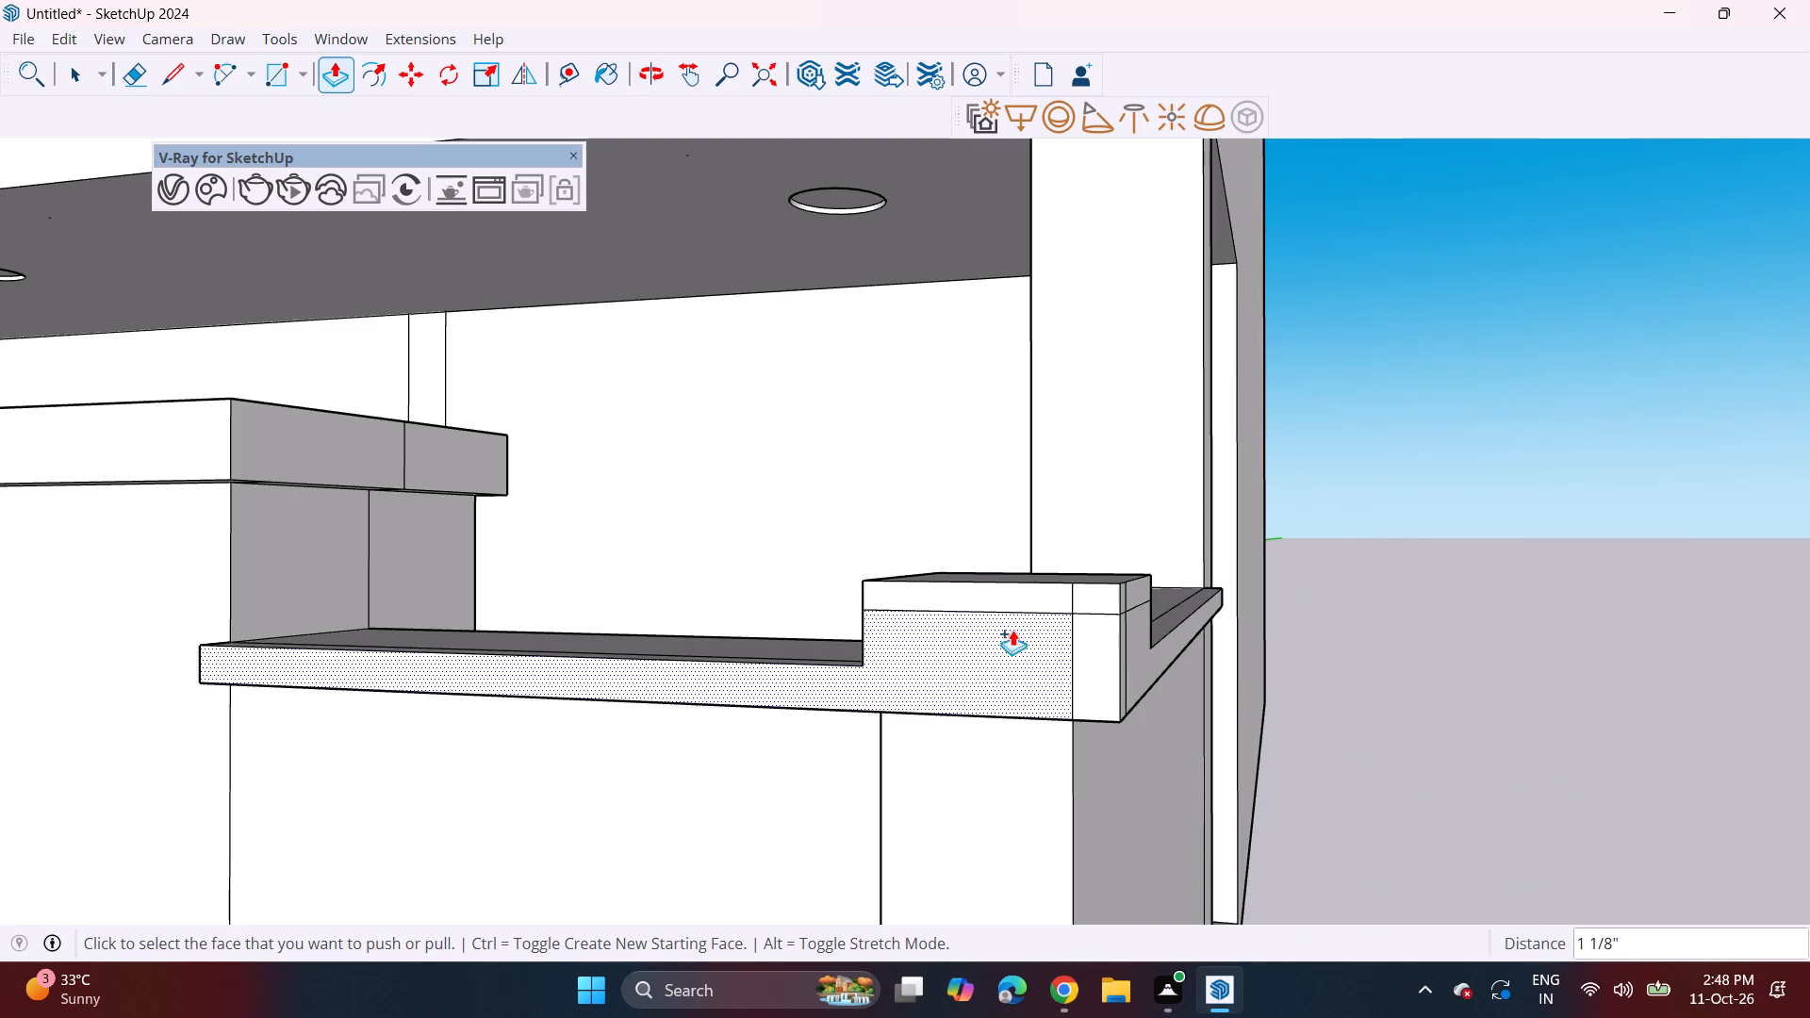
click(121, 76)
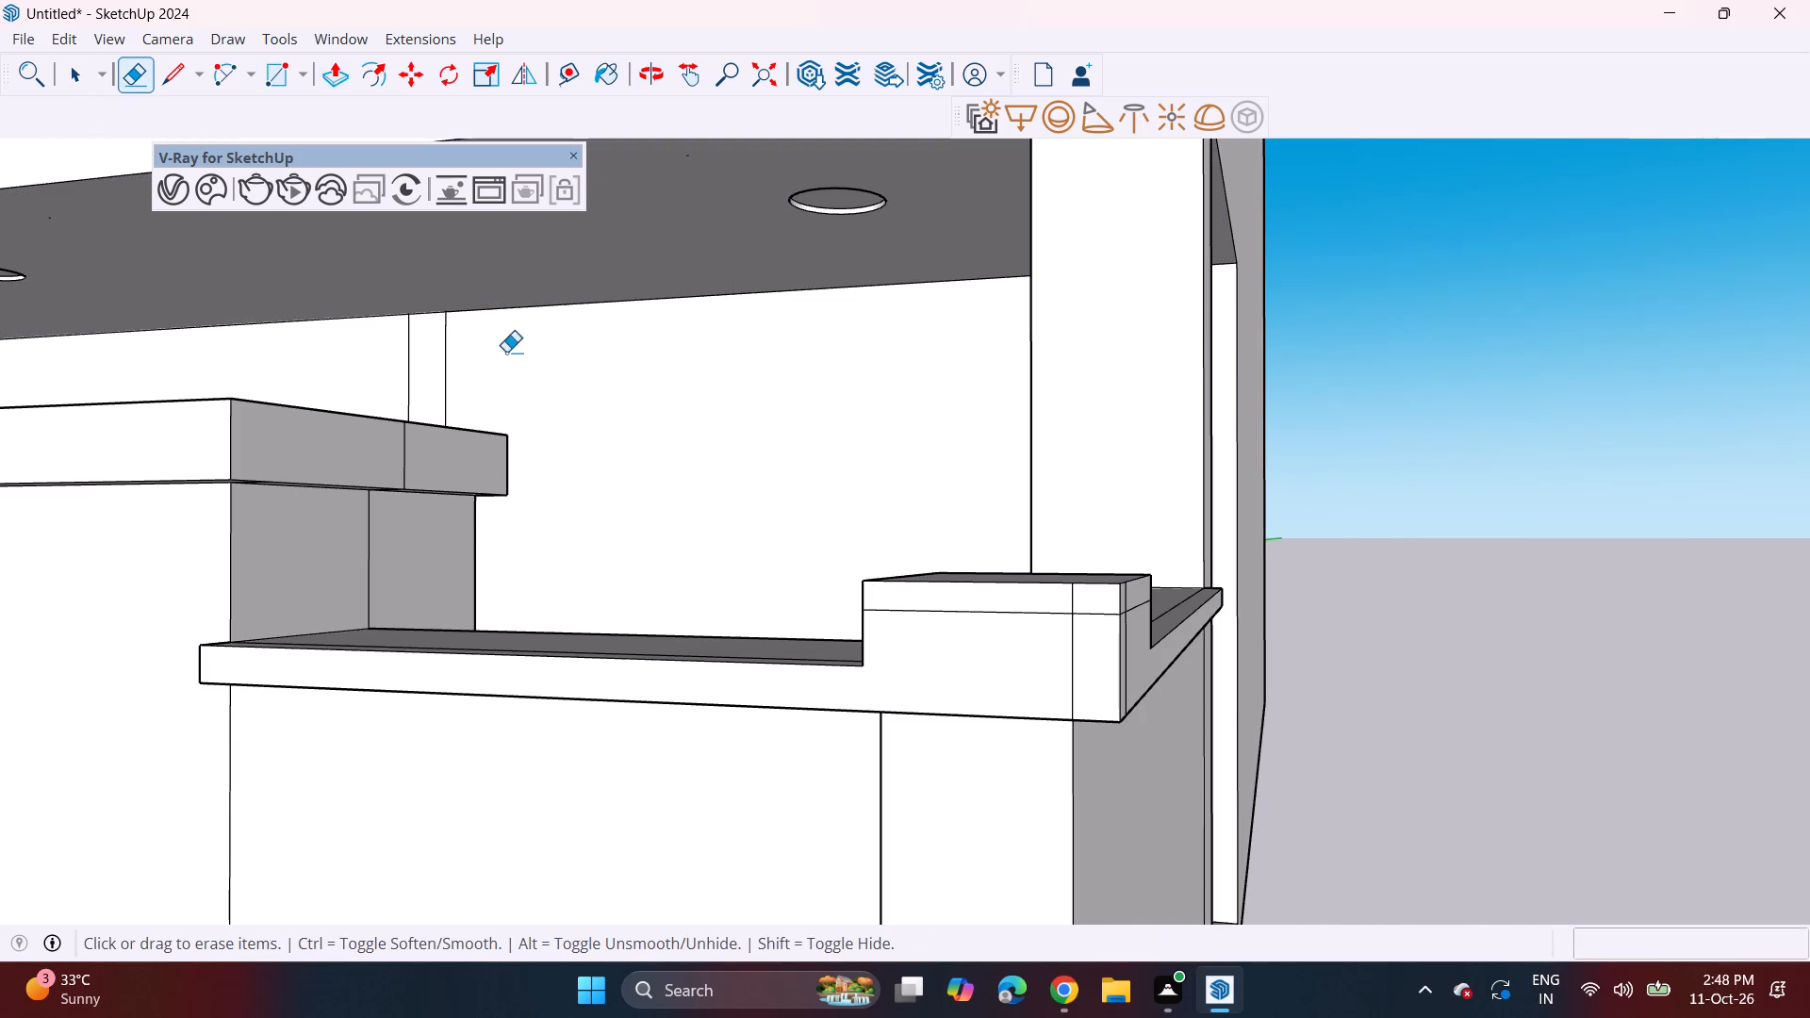
click(1067, 597)
middle_drag(1030, 610, 1021, 610)
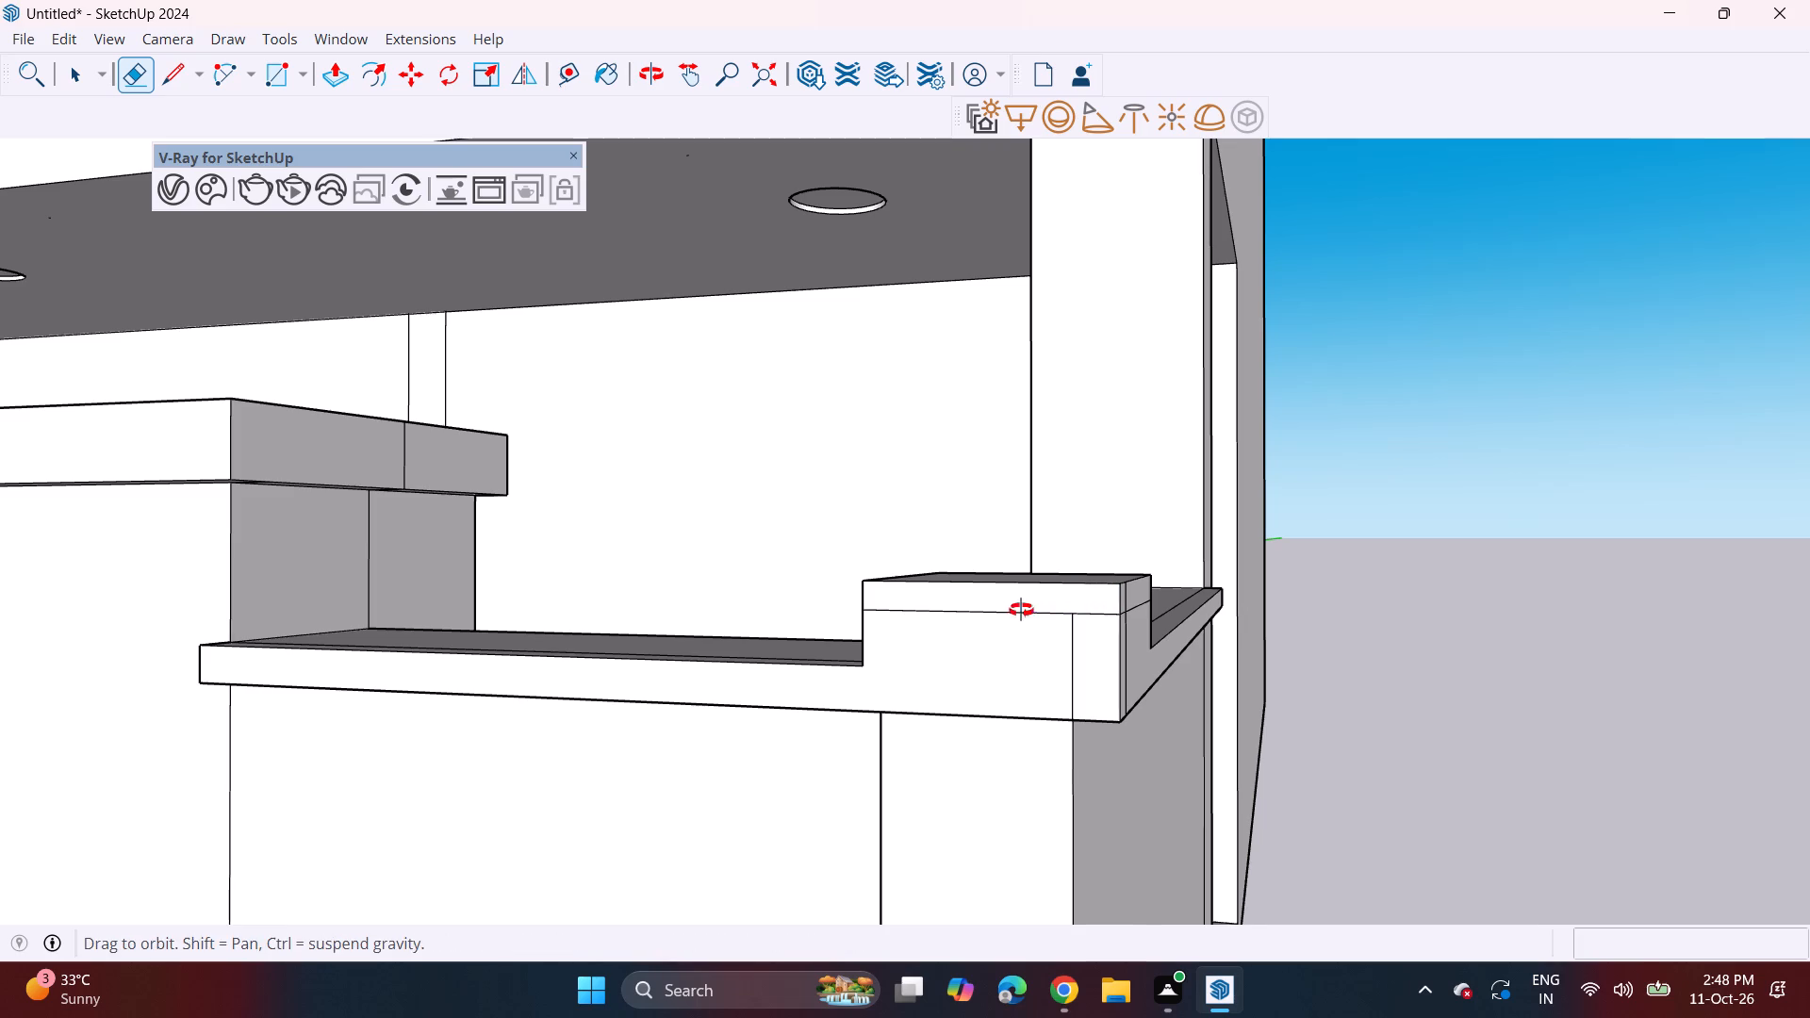
middle_drag(1021, 610, 774, 588)
scroll(1028, 583, up, 3)
click(980, 589)
click(969, 679)
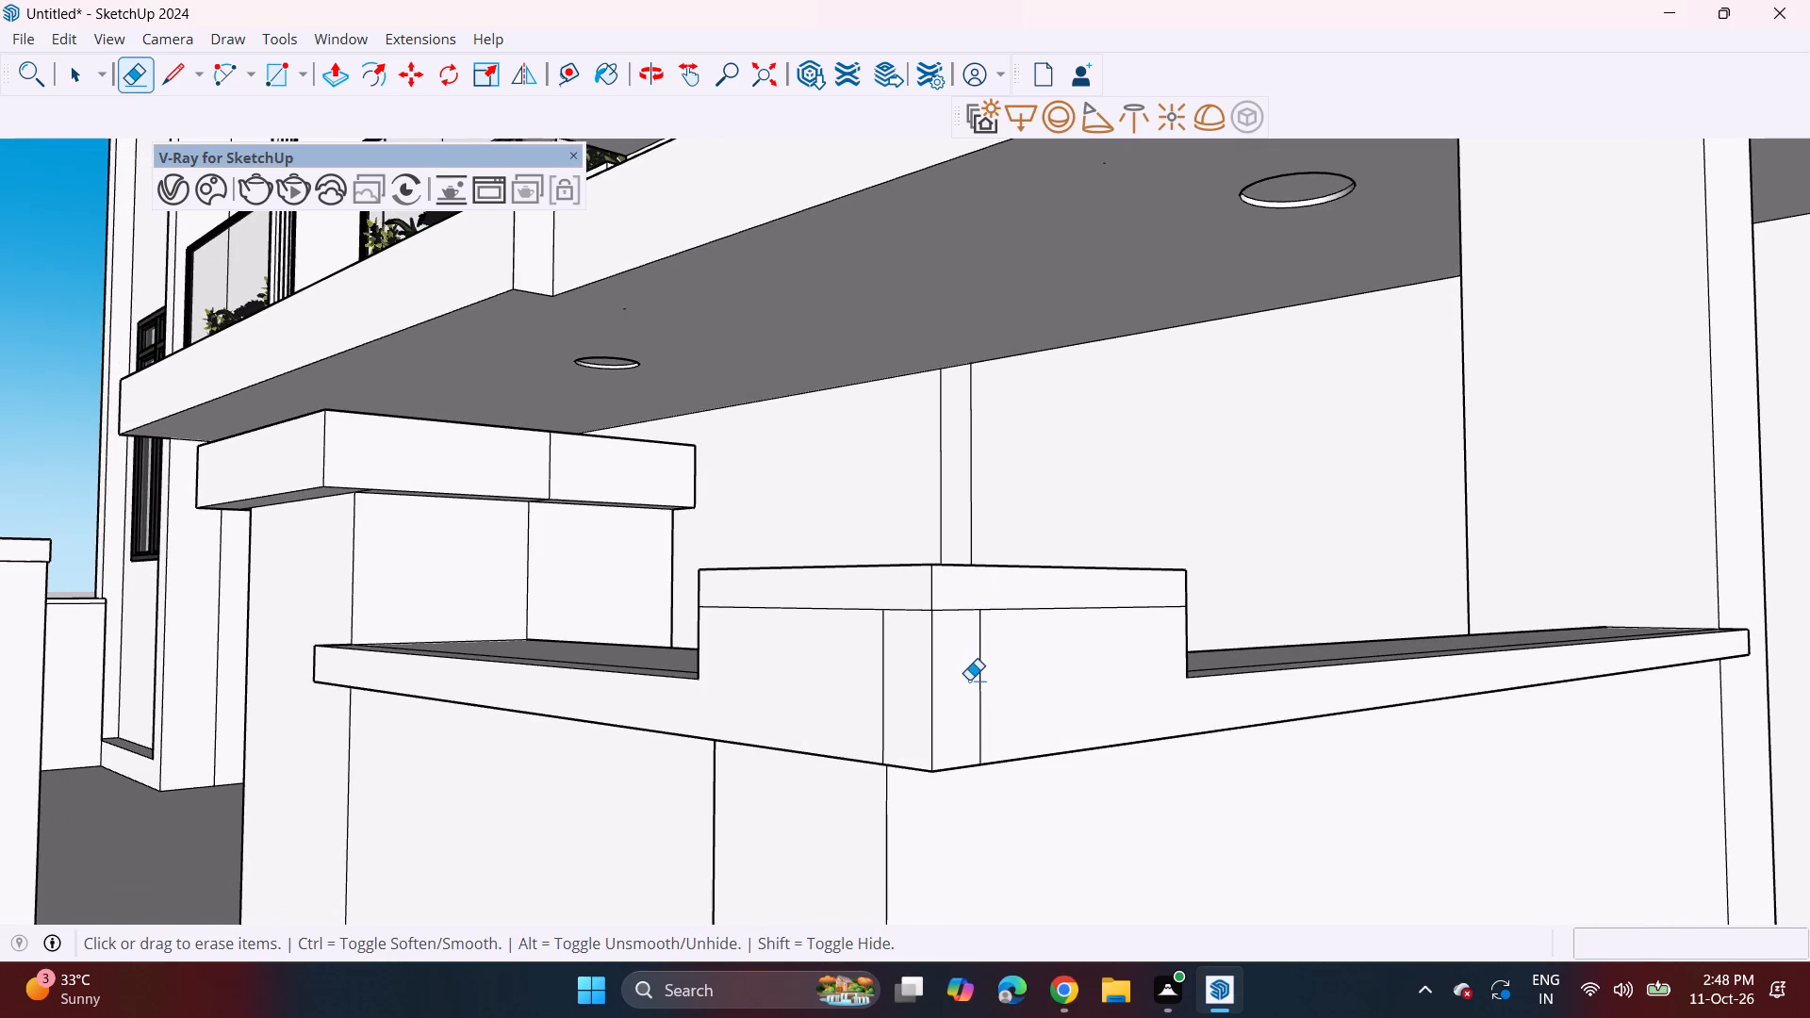
drag(976, 675, 1004, 670)
drag(869, 707, 890, 705)
Erase the vertical seam lines on the corner block's inner face toward the gate pier.
middle_drag(858, 707, 1123, 678)
scroll(1062, 681, down, 1)
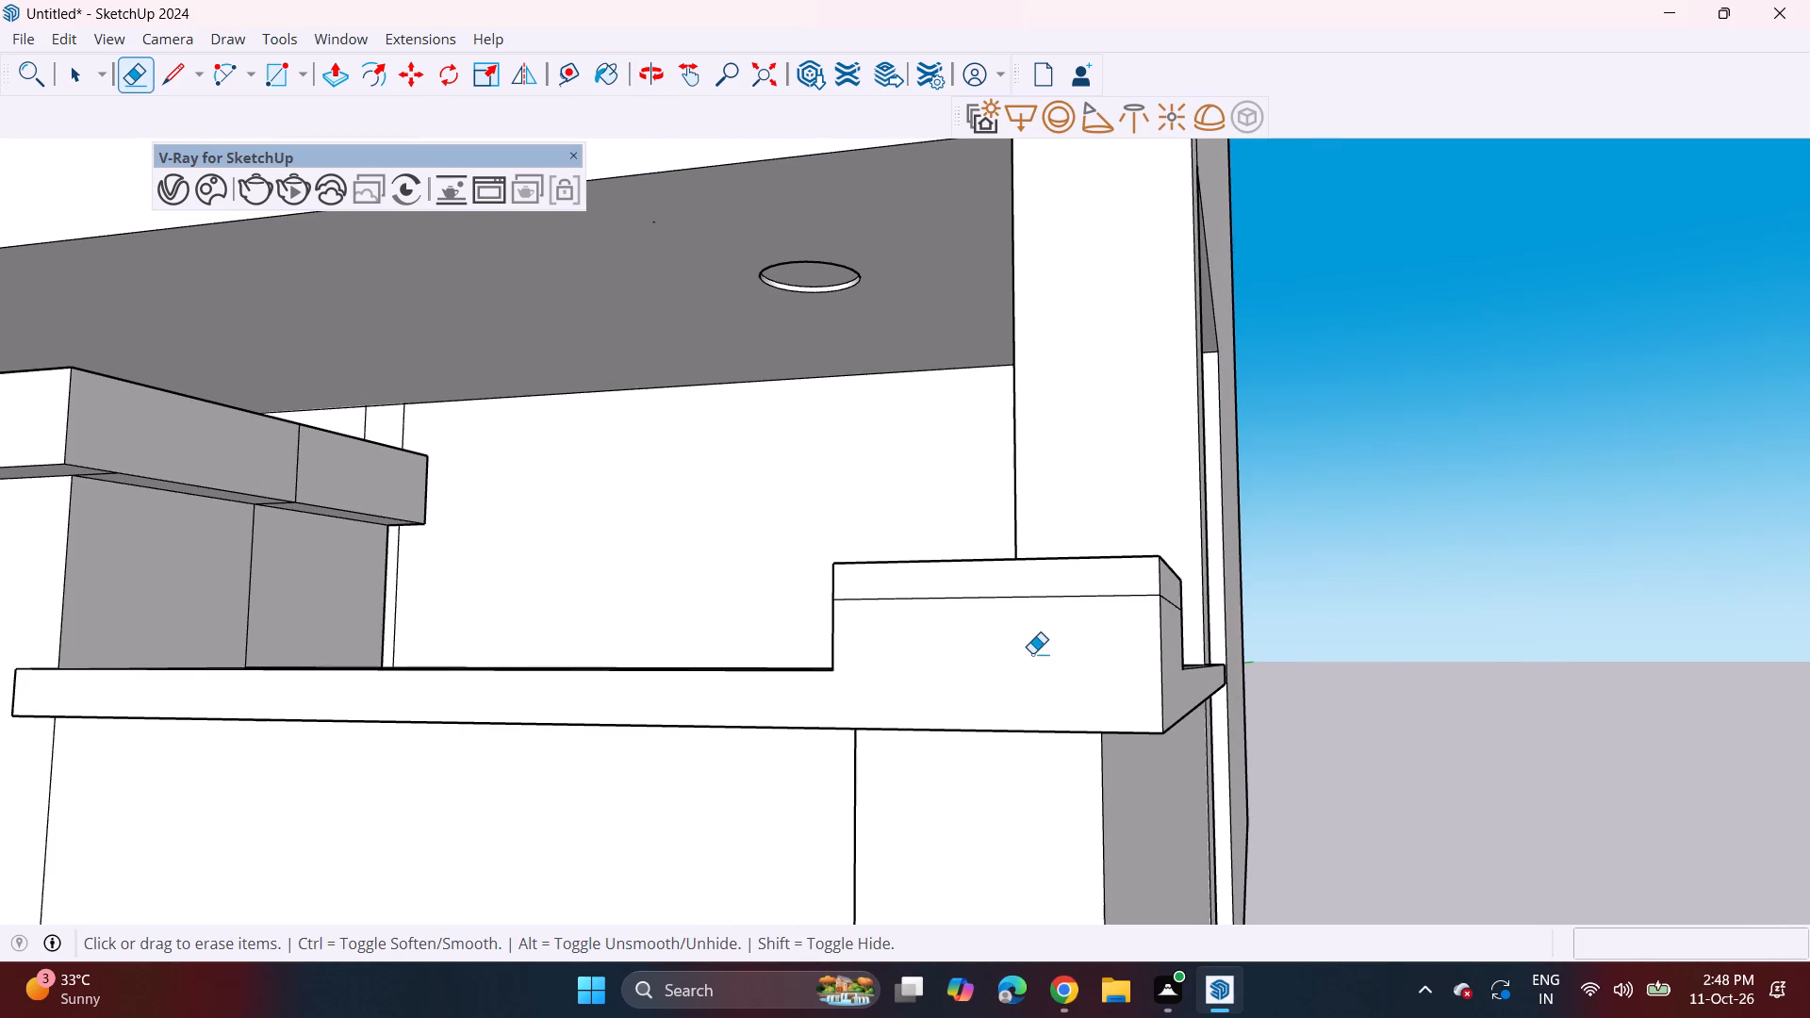
scroll(1032, 653, down, 2)
middle_drag(1023, 654, 1297, 763)
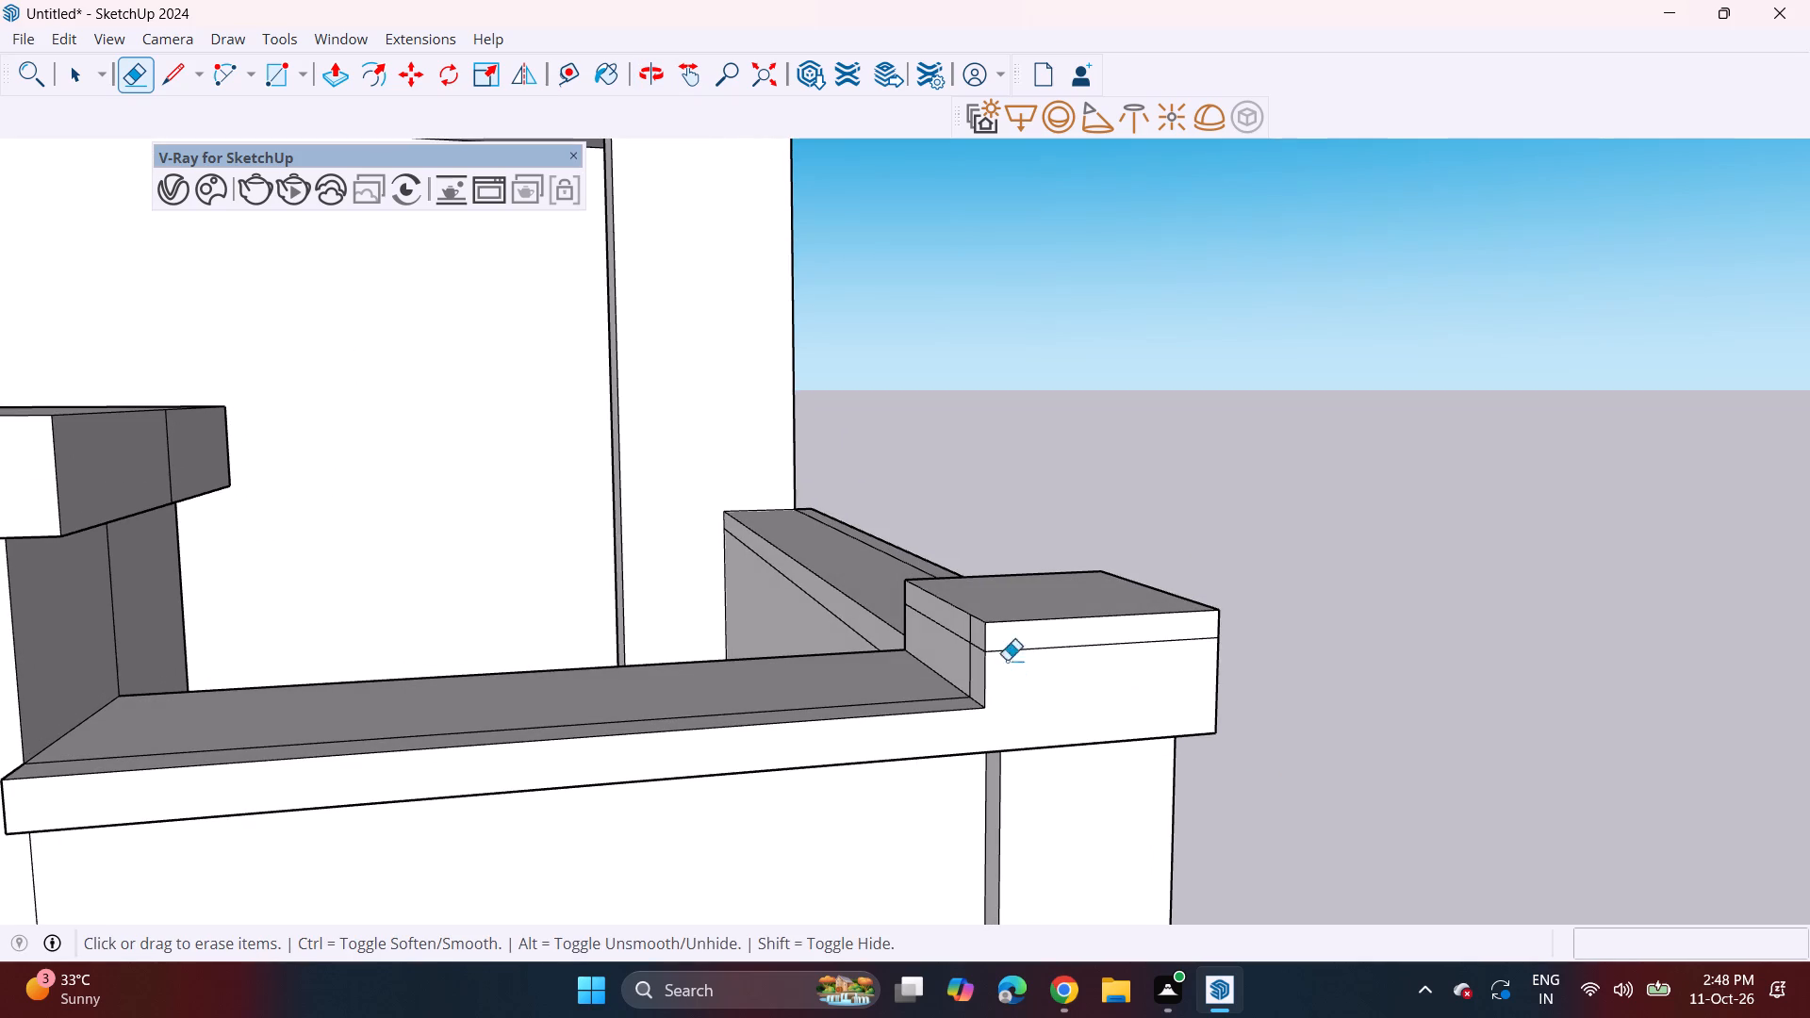
click(973, 632)
click(973, 661)
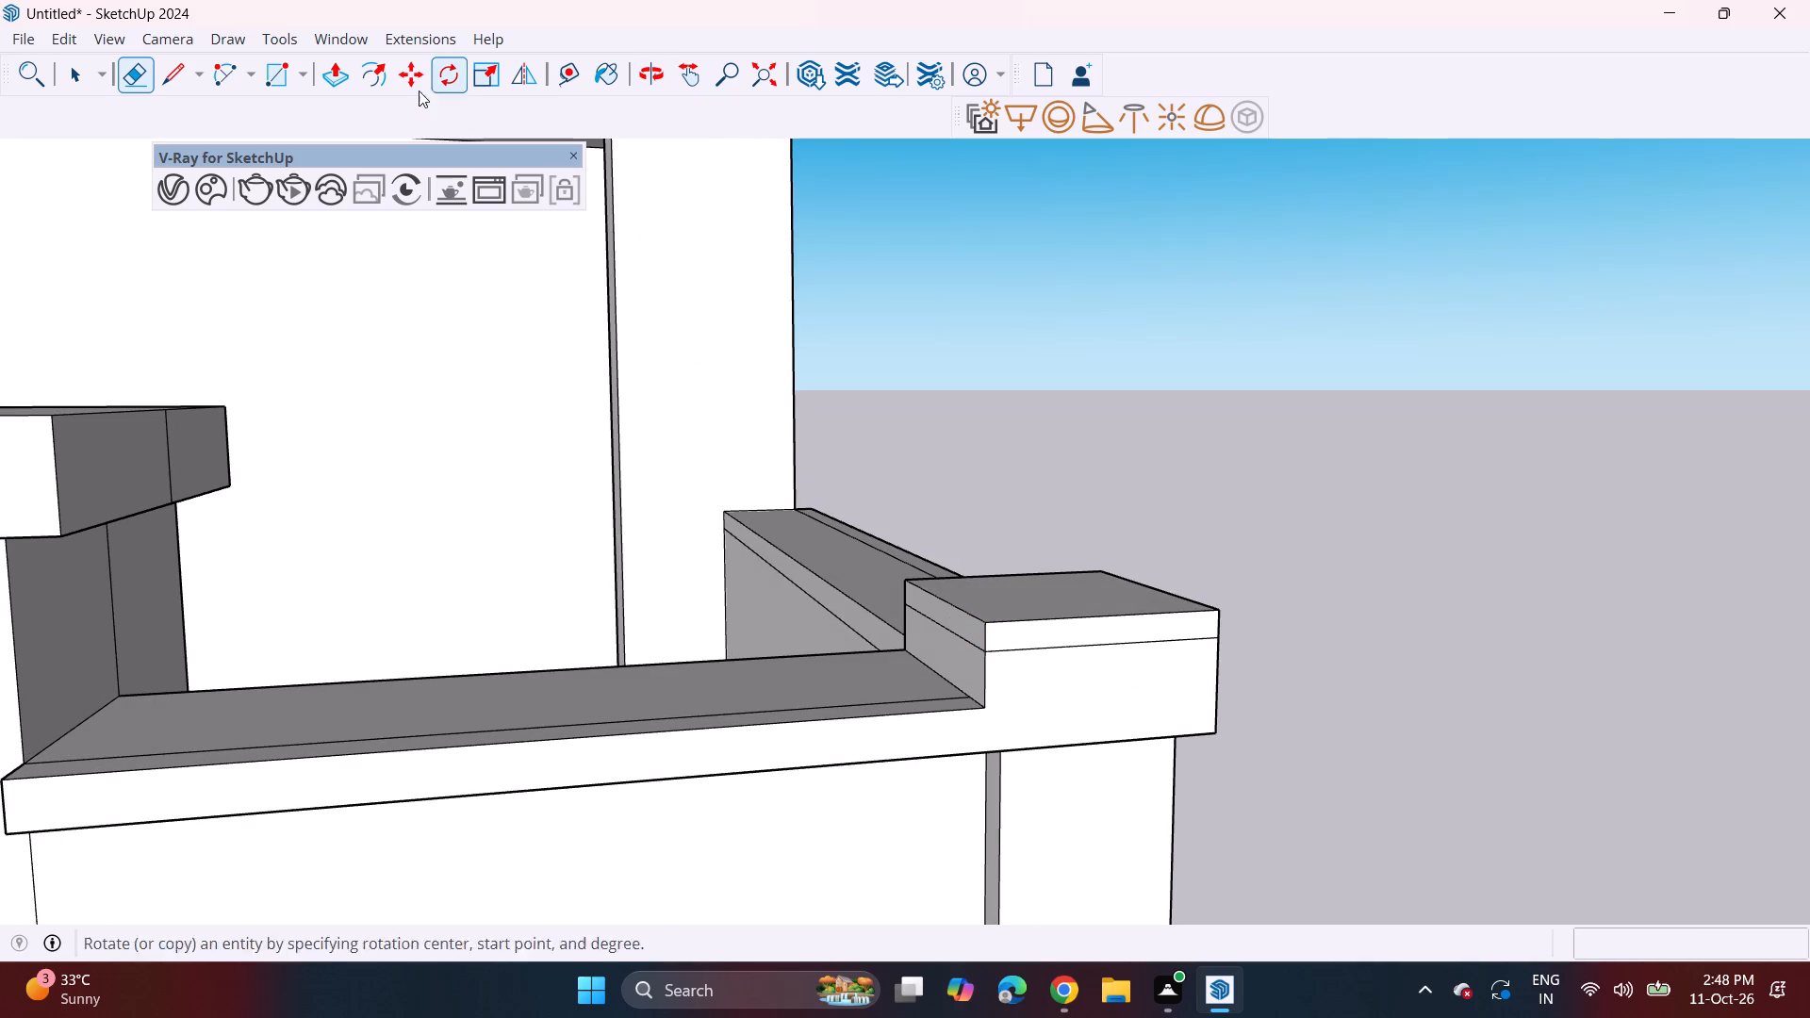
Pull the cap band's side face about 7/8" toward the gate pier to form an overhang on the corner block.
drag(347, 87, 363, 97)
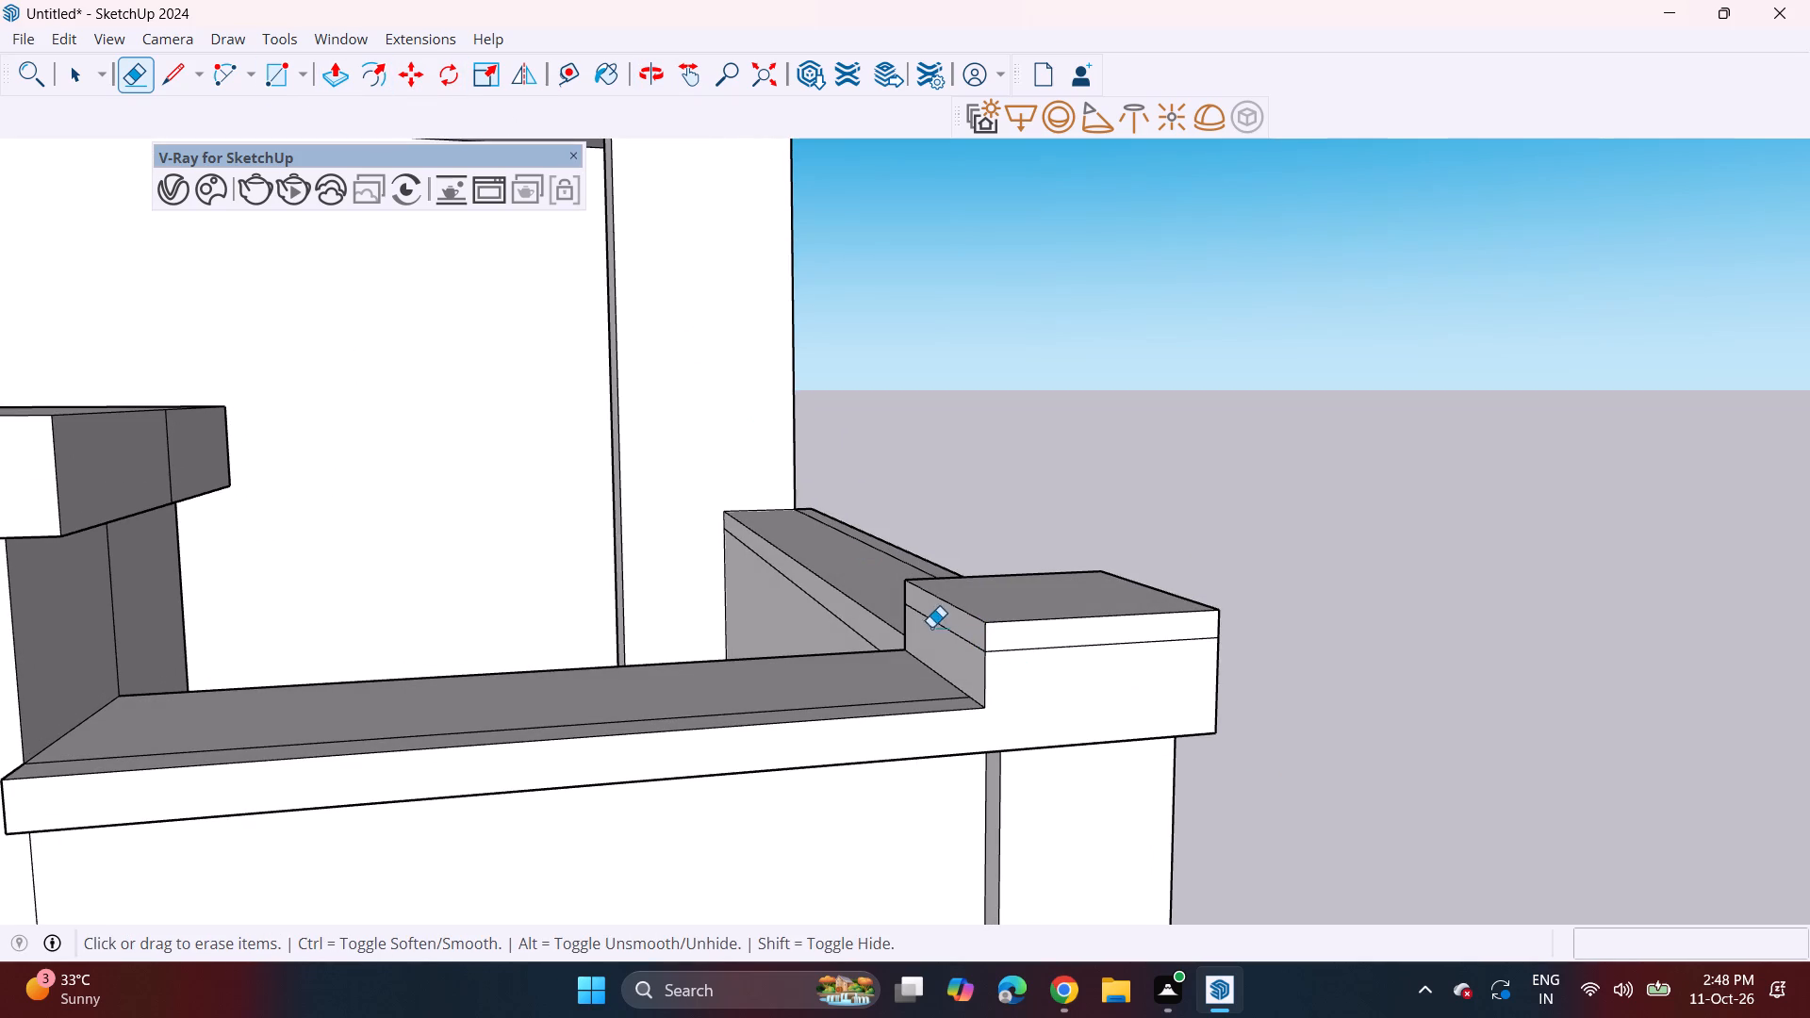
click(328, 82)
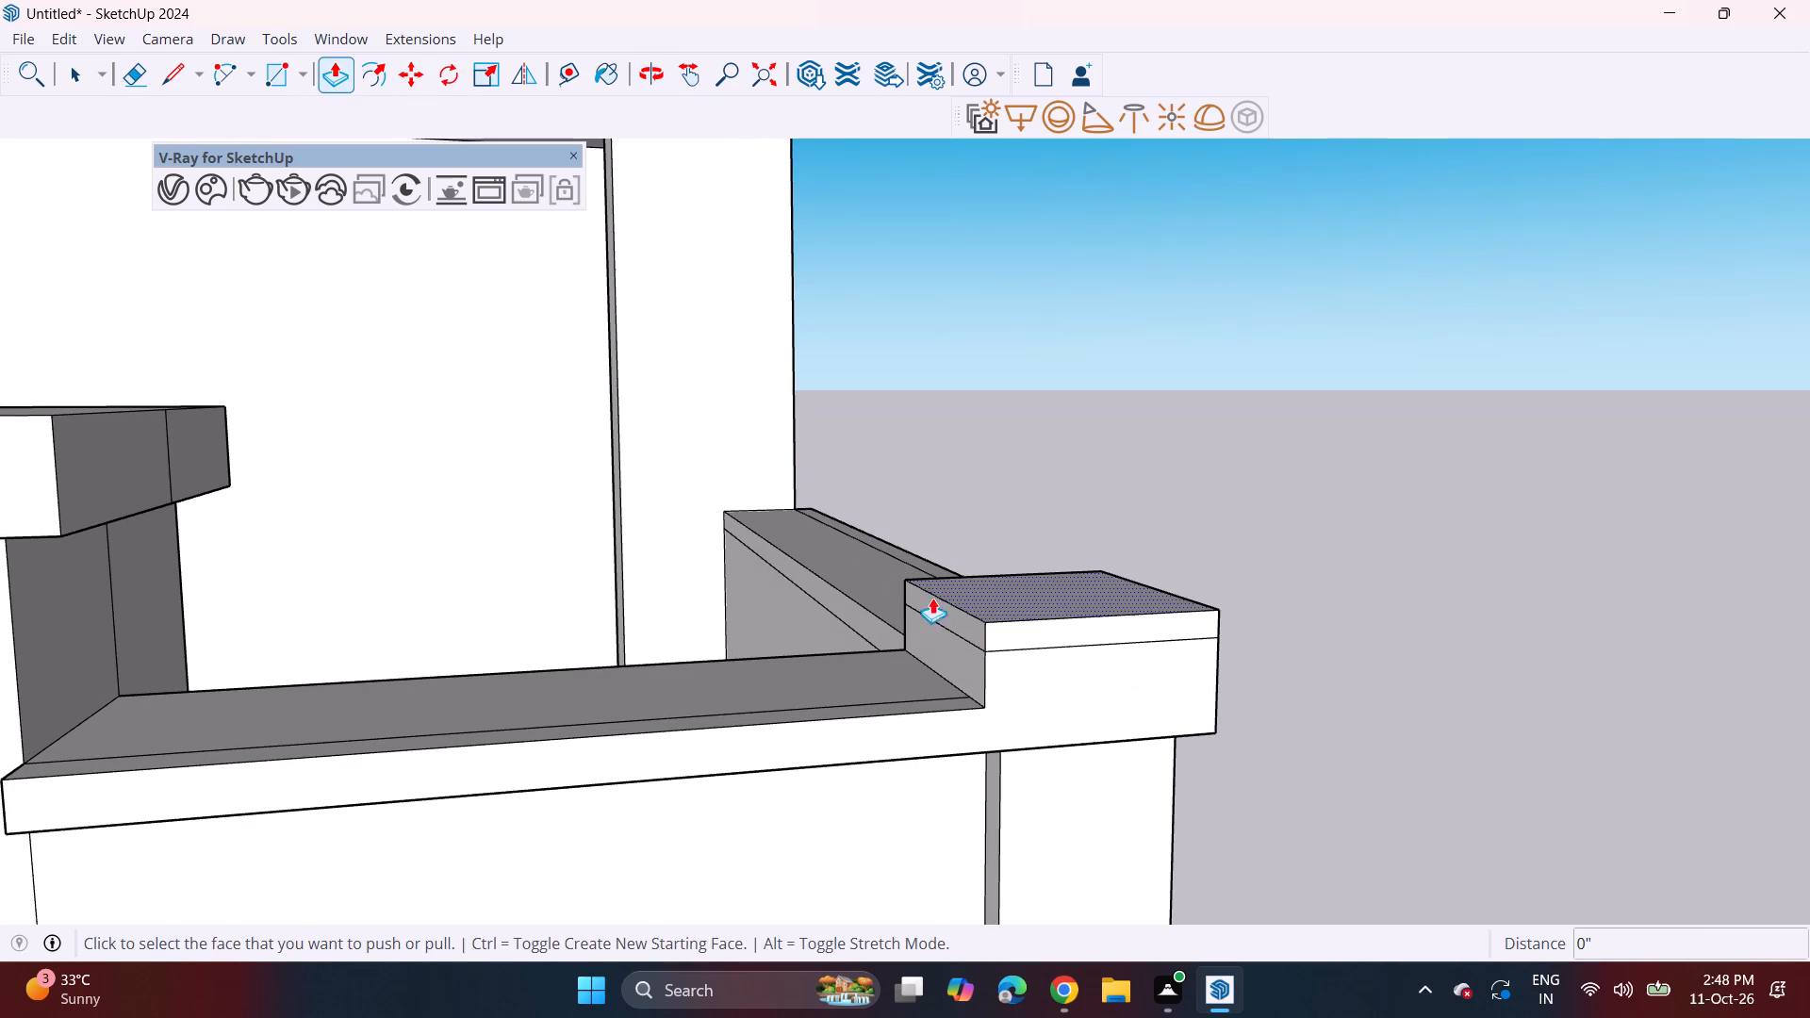
double_click(938, 608)
click(939, 603)
click(919, 611)
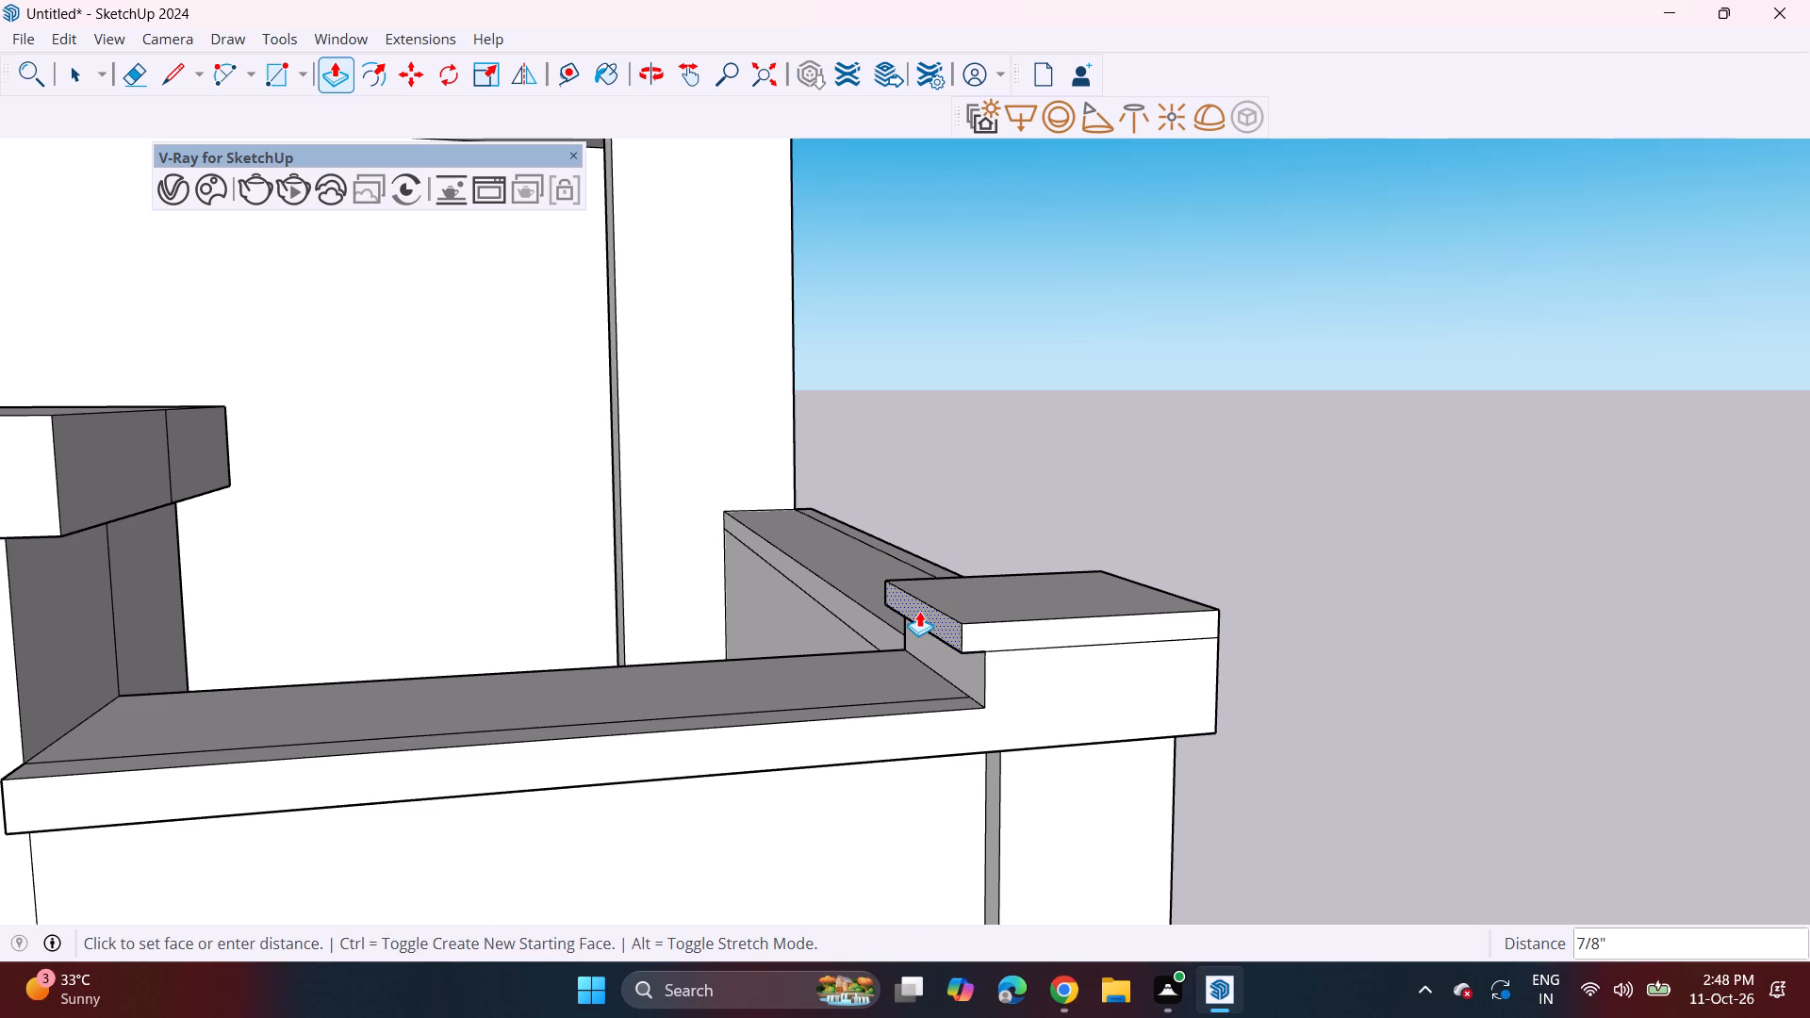
double_click(977, 636)
Examine the corner block, gate piers, boundary walls and plinth along the building front.
scroll(979, 686, down, 4)
middle_drag(923, 733, 880, 545)
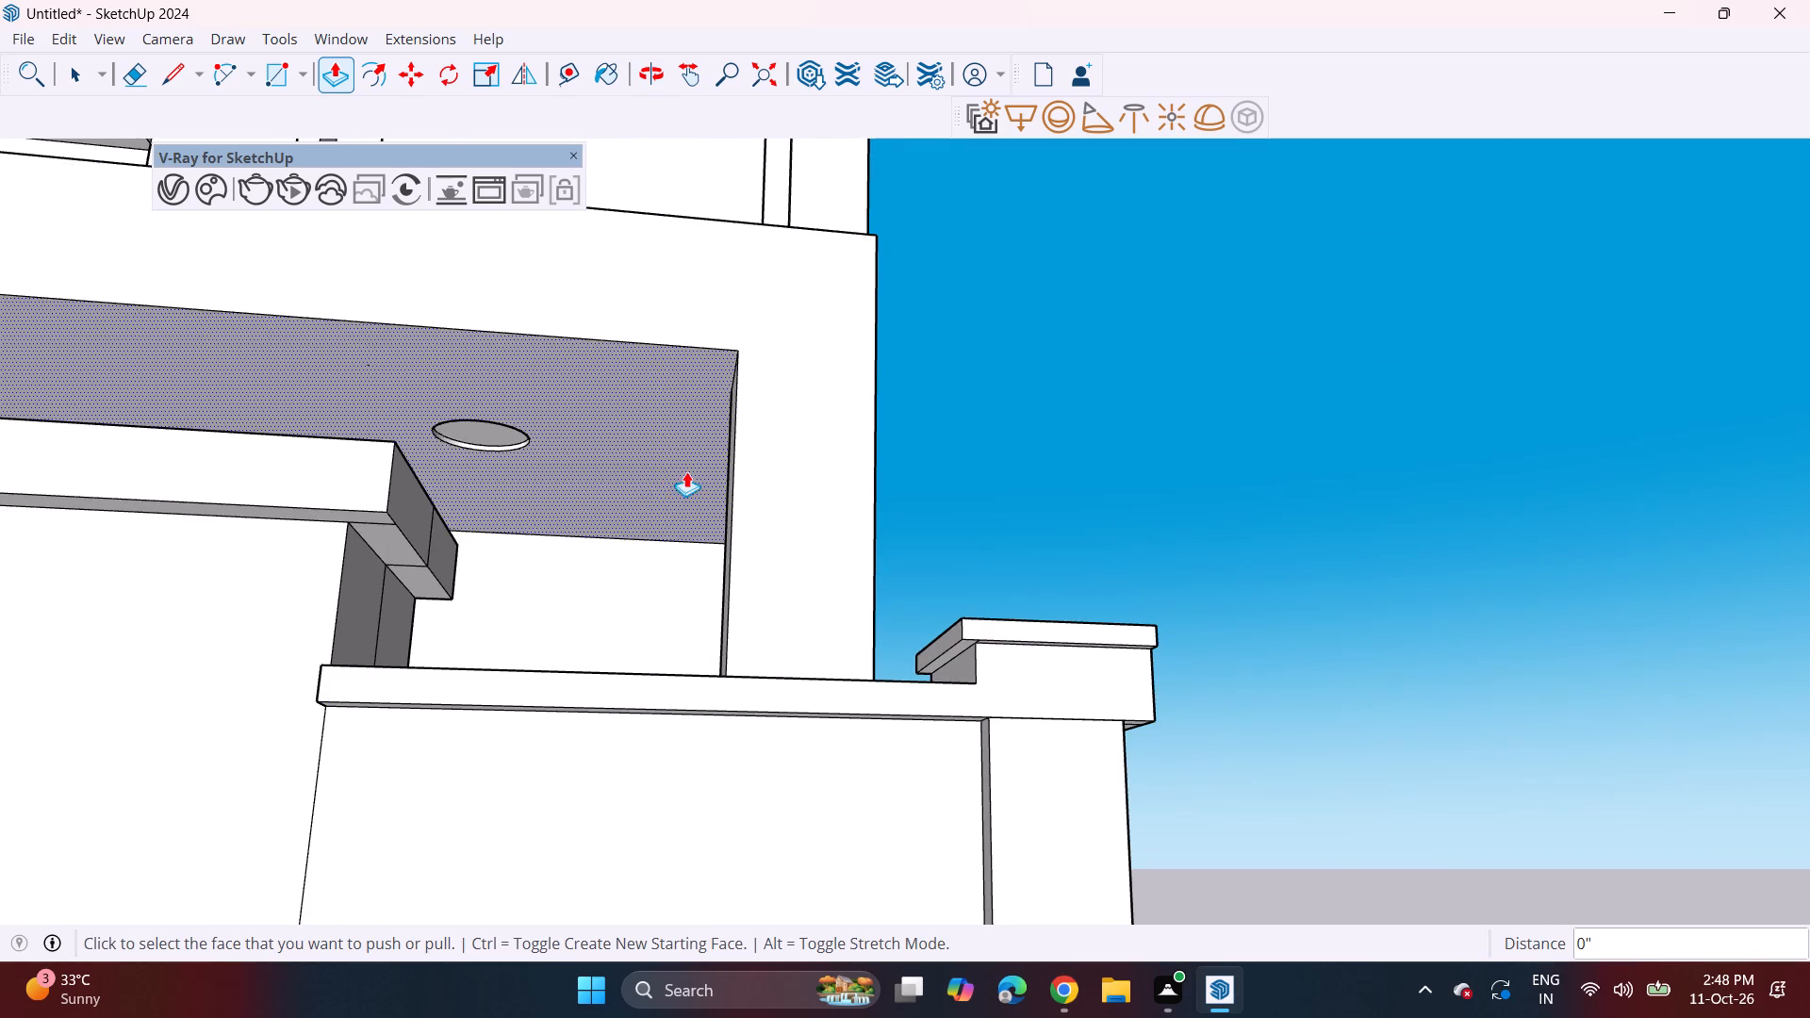
scroll(770, 461, down, 10)
scroll(675, 571, down, 1)
shift+middle_drag(657, 608, 882, 529)
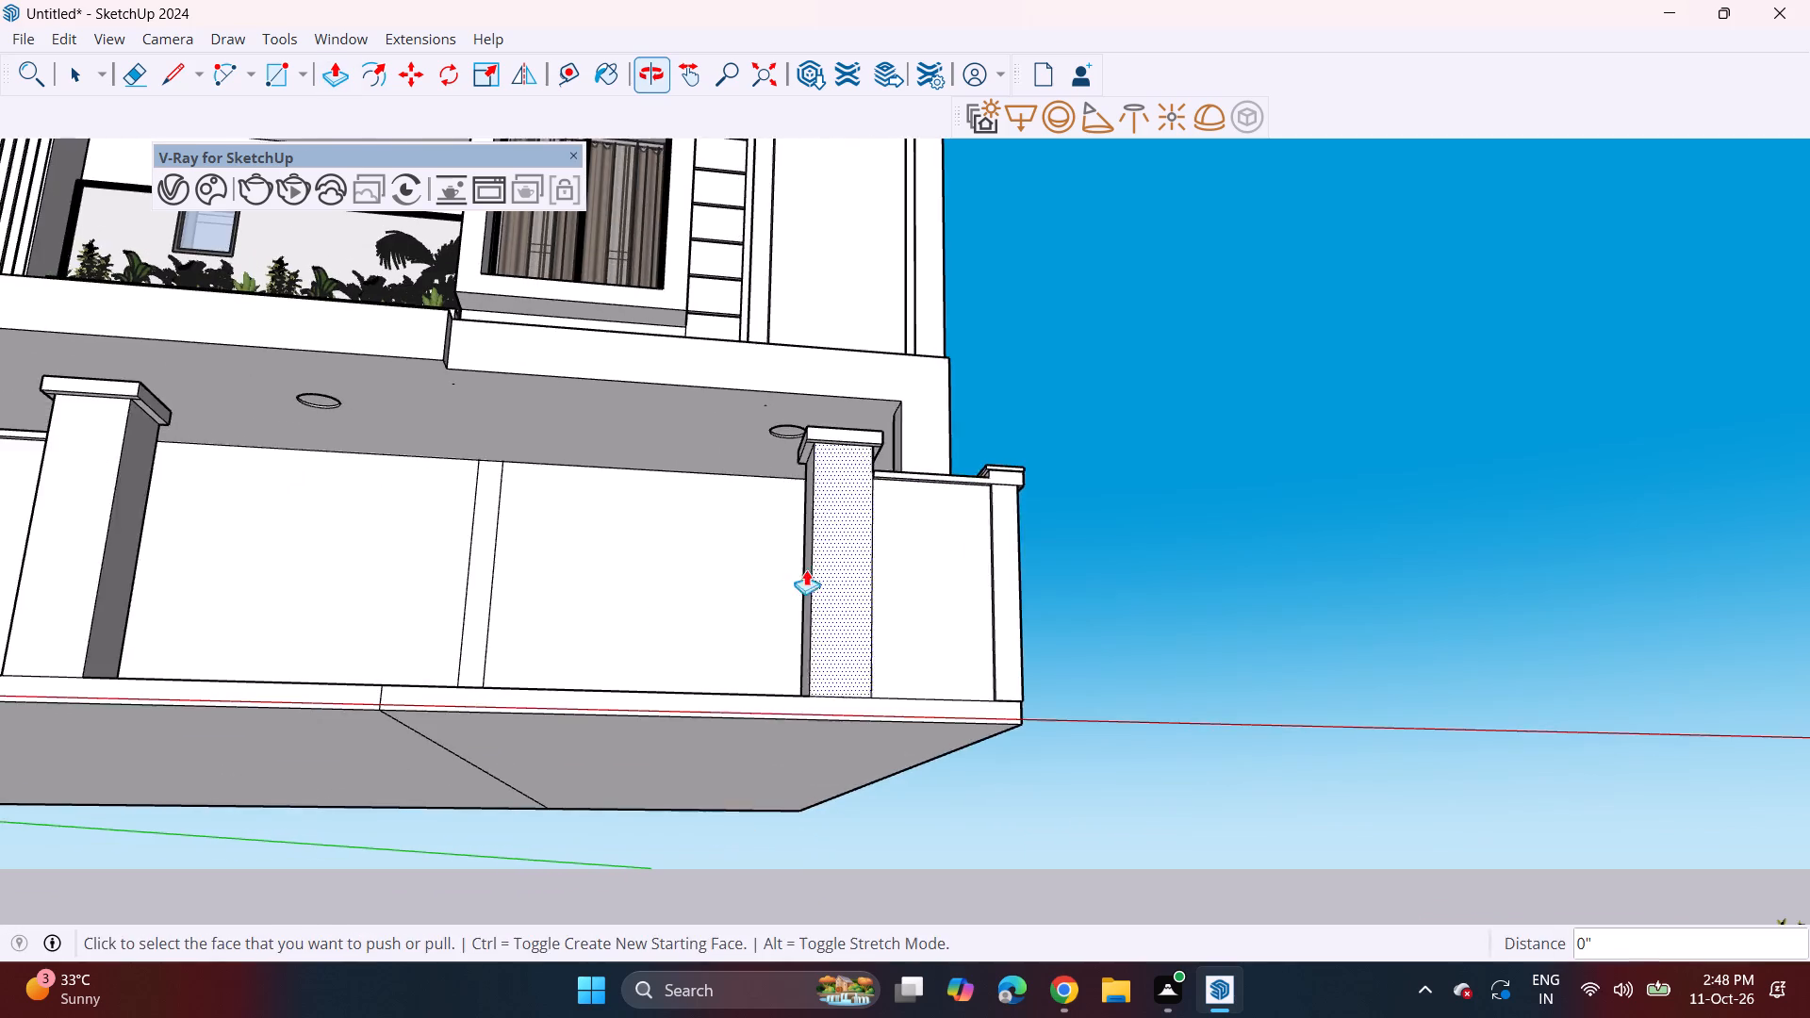
shift+middle_drag(751, 586, 891, 682)
middle_drag(880, 639, 834, 803)
shift+middle_drag(754, 798, 894, 610)
middle_drag(908, 608, 800, 641)
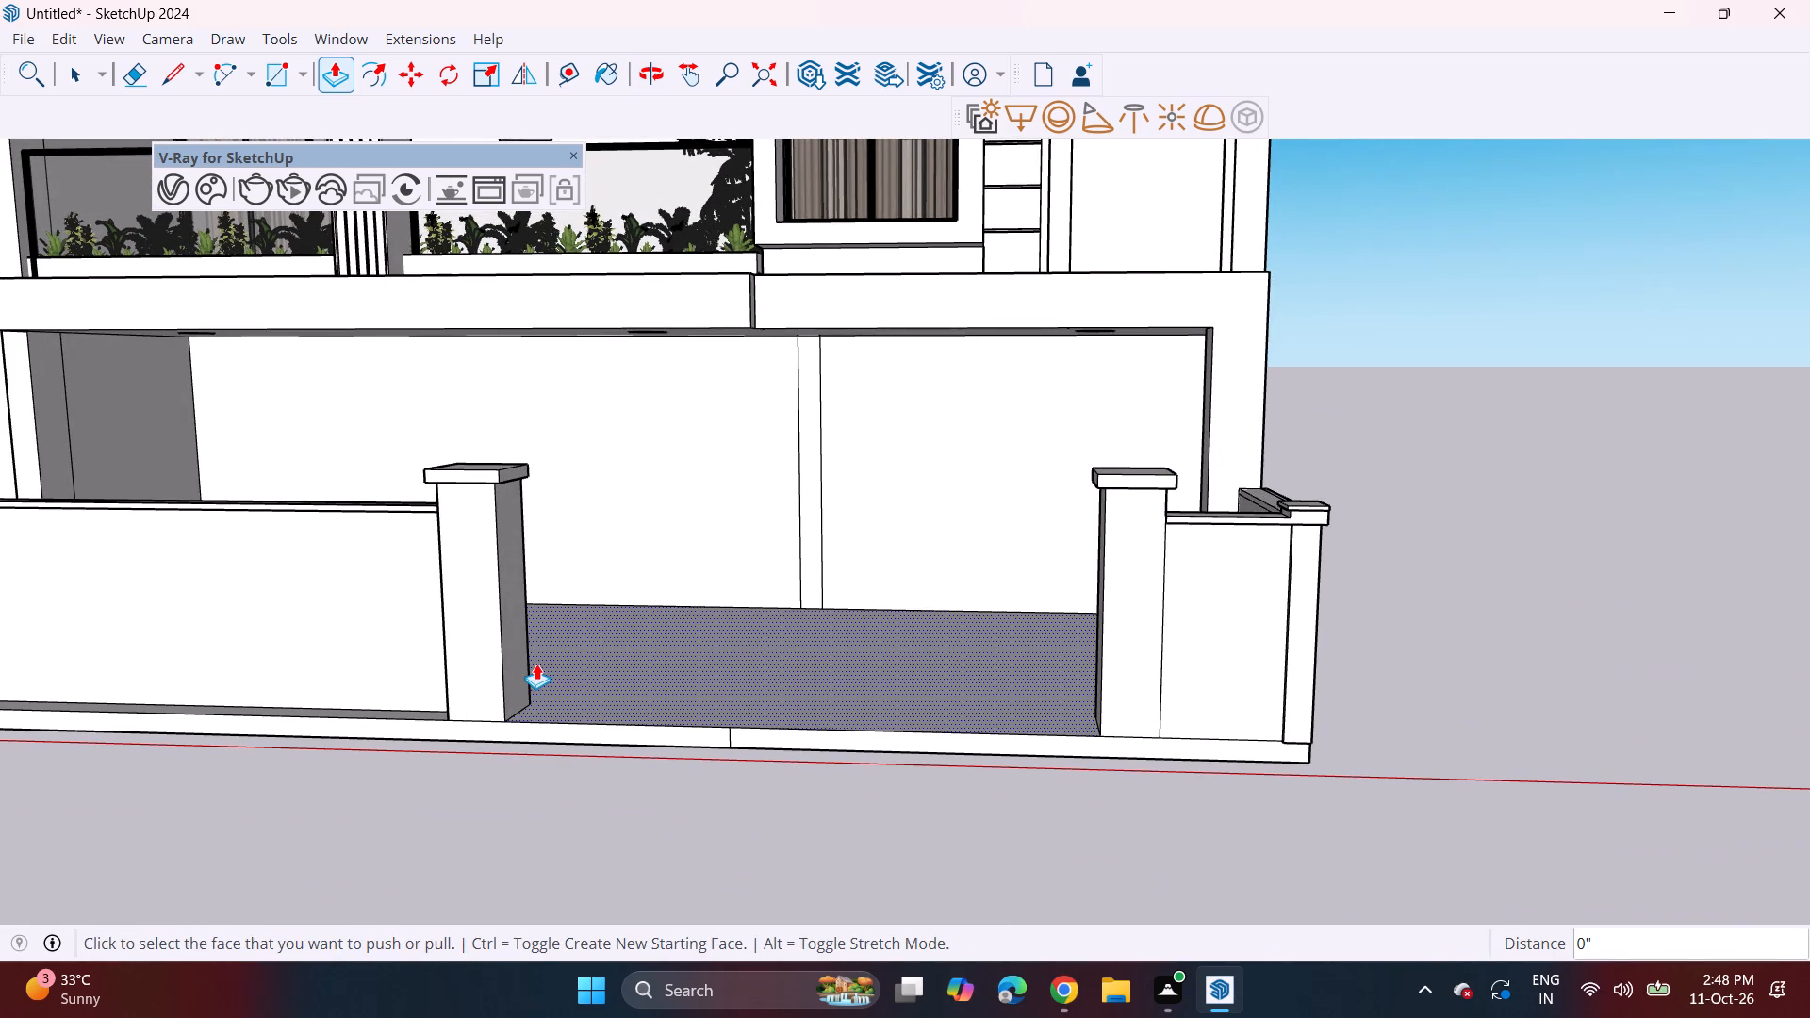
scroll(692, 723, down, 2)
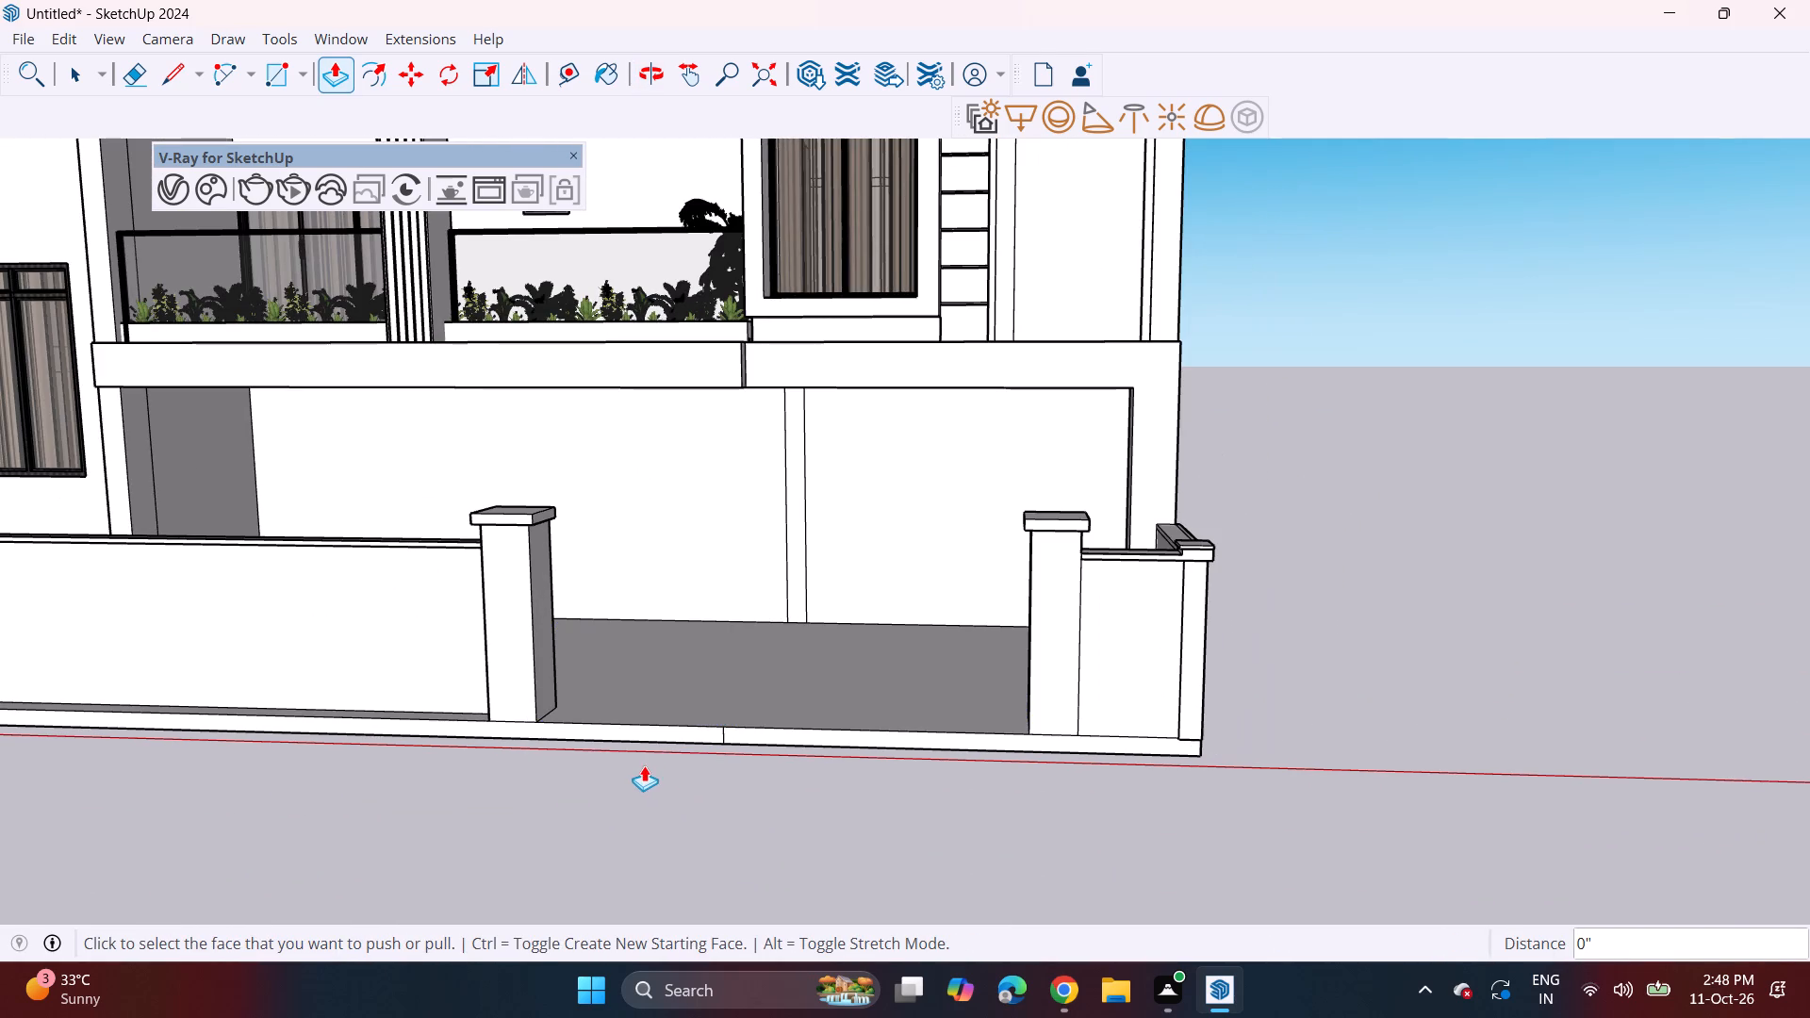
shift+middle_drag(472, 809, 901, 725)
shift+middle_drag(568, 731, 763, 773)
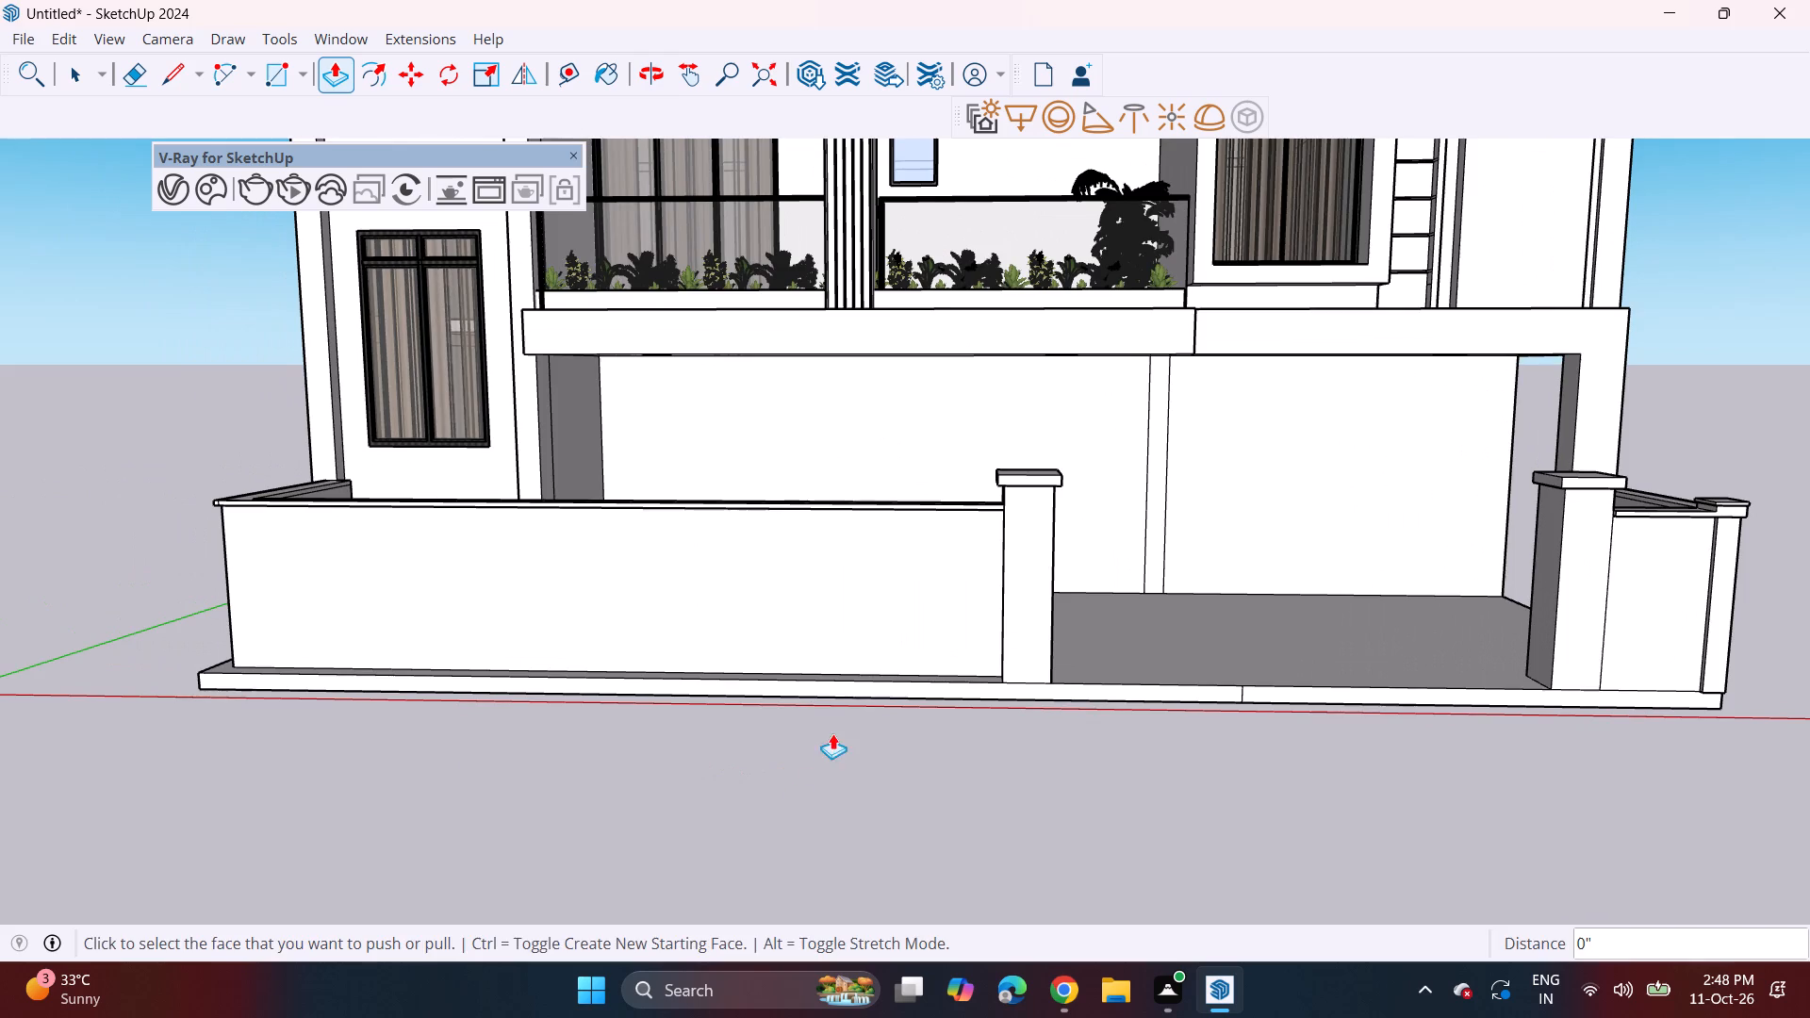
middle_drag(827, 704, 803, 684)
Erase the short vertical seam line on the plinth's front face at the gate opening.
scroll(1186, 665, up, 1)
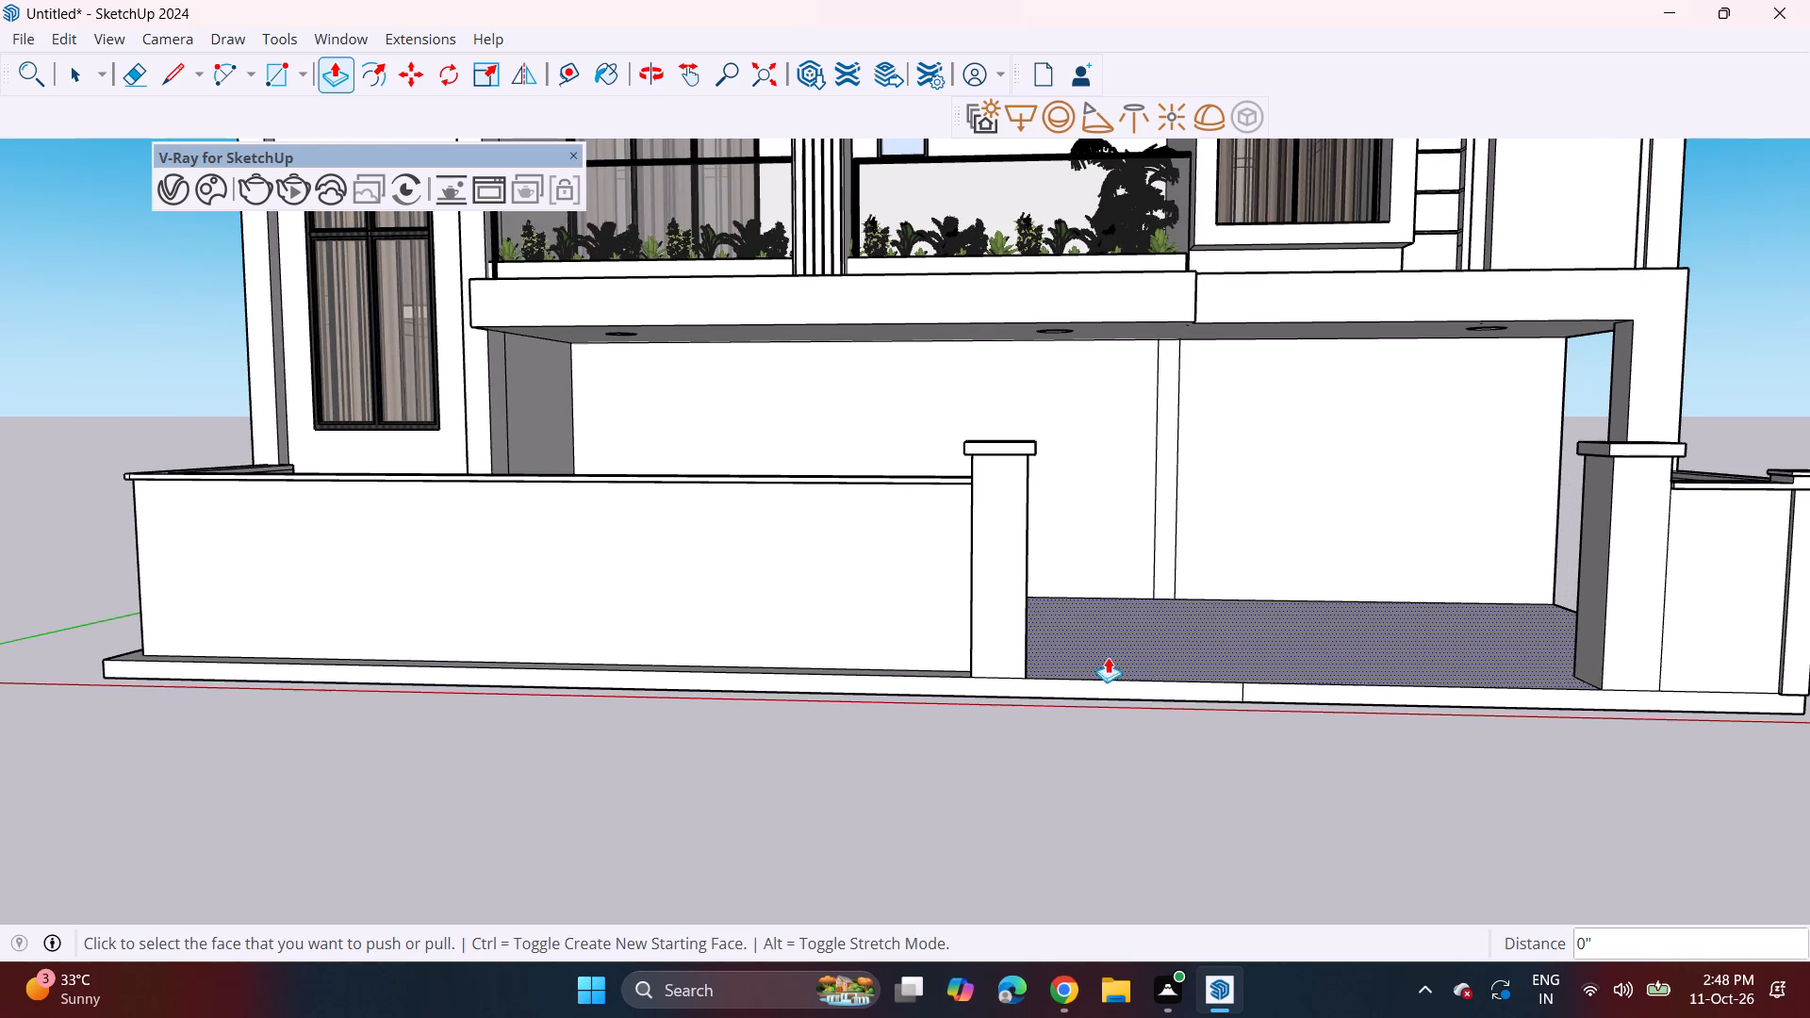
click(140, 81)
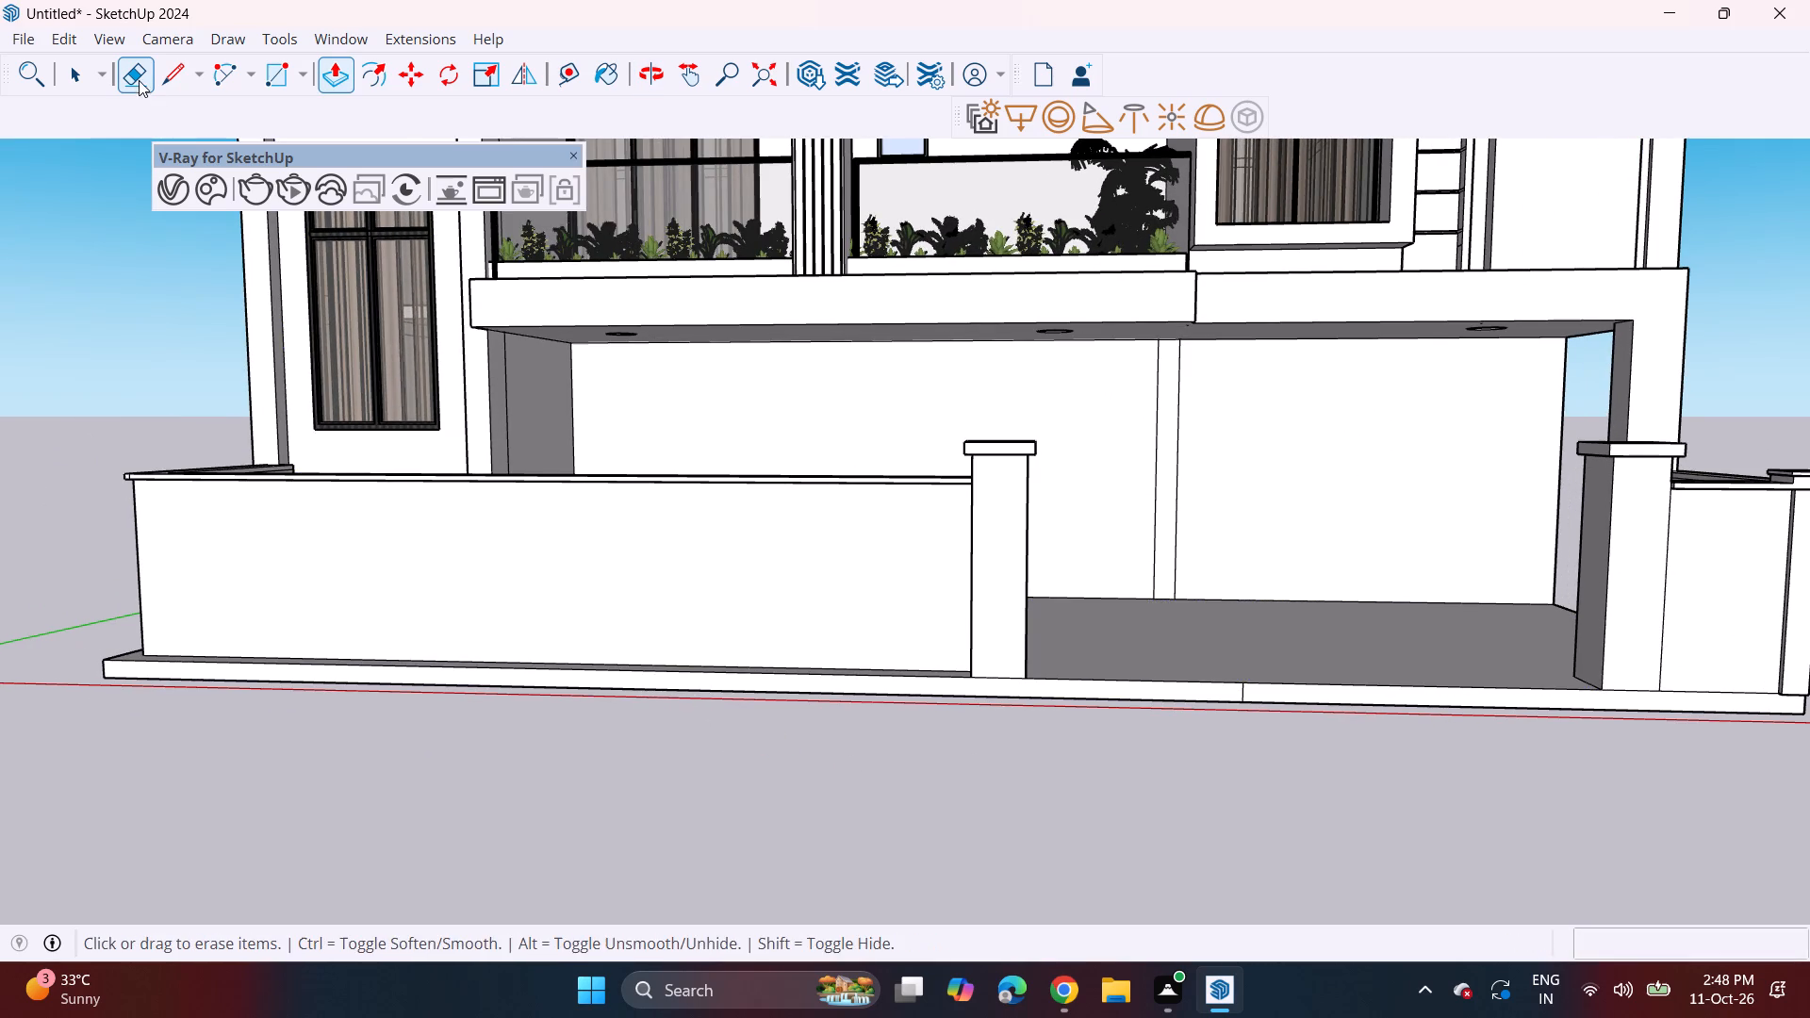
scroll(1288, 700, up, 3)
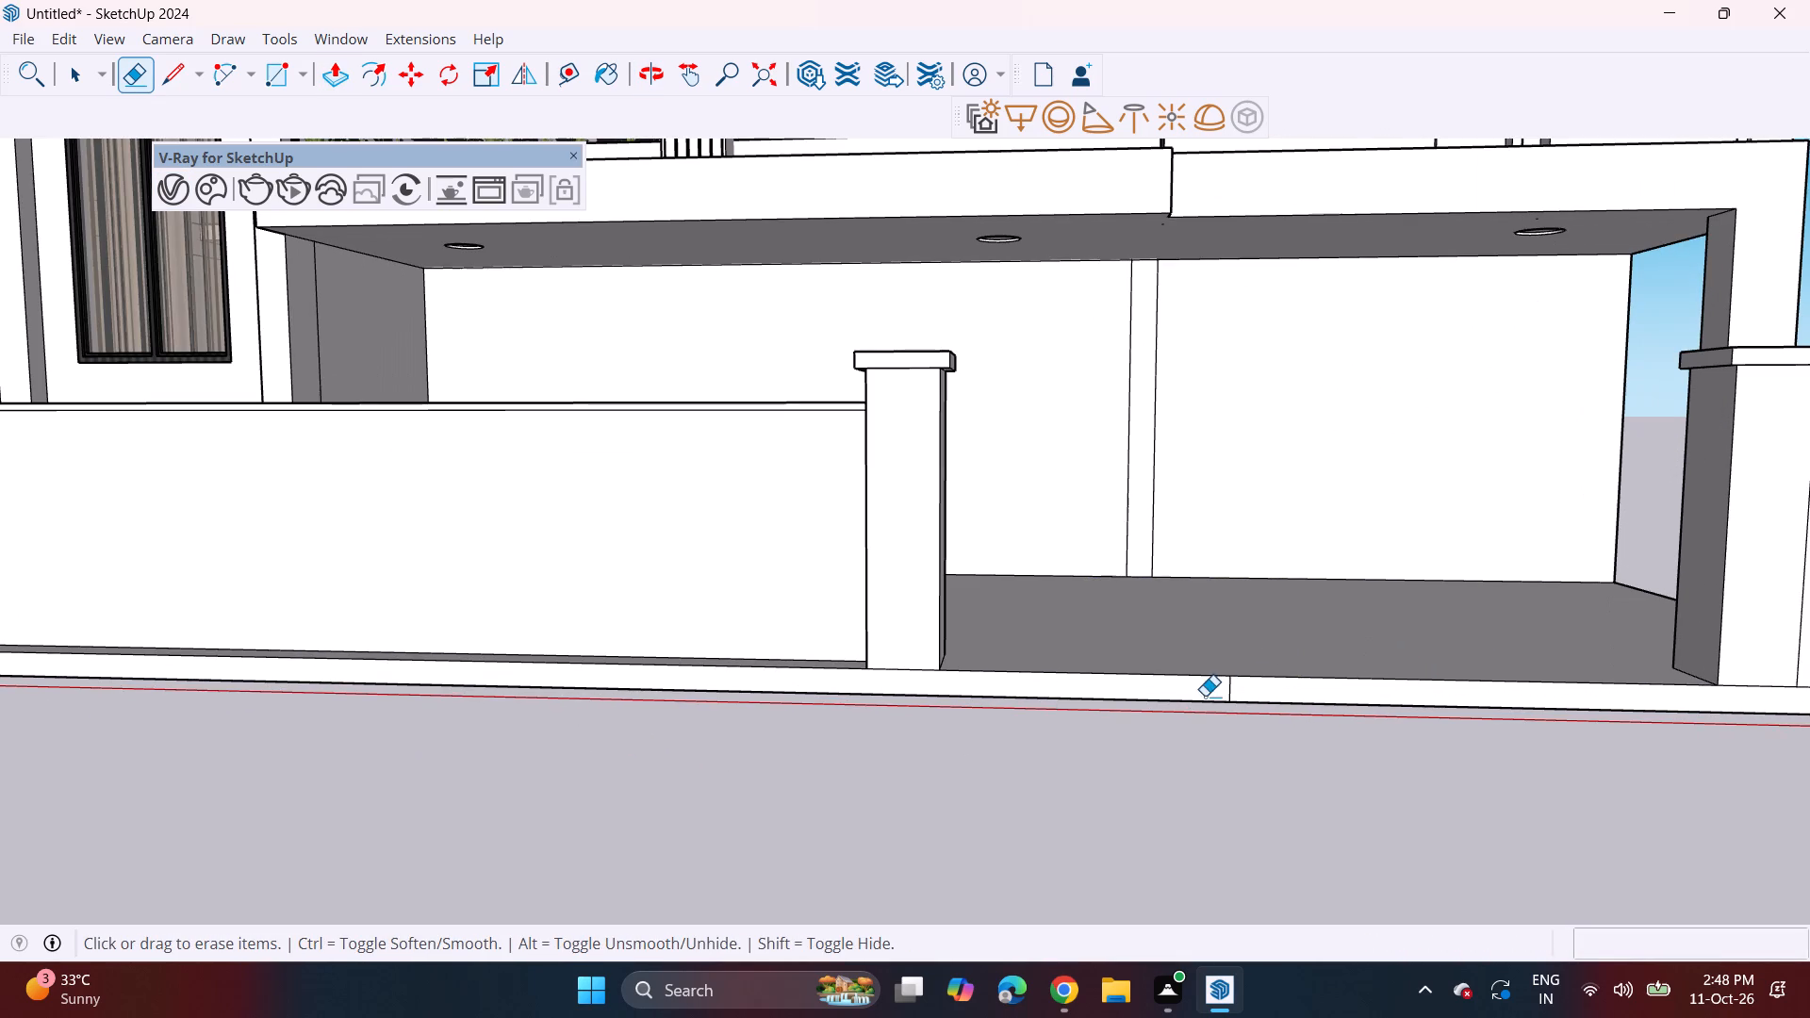
drag(1223, 687, 1234, 689)
scroll(1213, 695, down, 7)
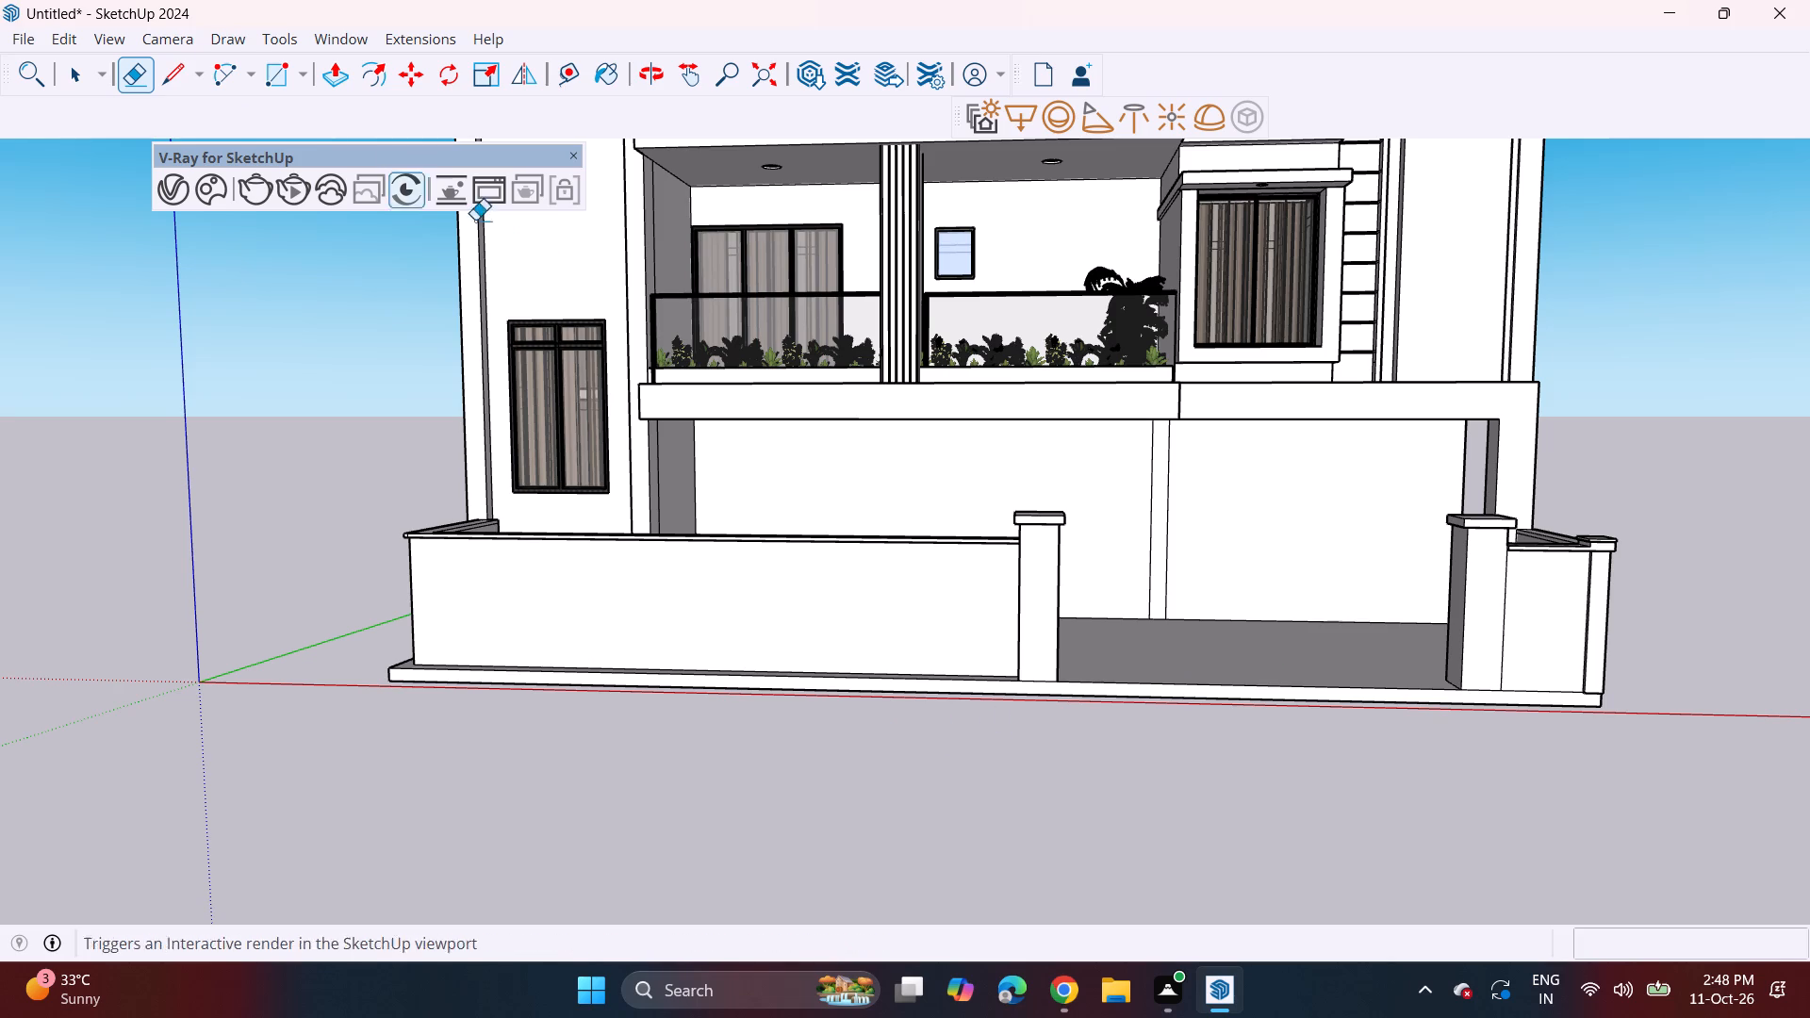
Copy the spare planter standing beside the building to the base of the long front wall, next to the gate pier.
scroll(804, 492, down, 3)
shift+middle_drag(1064, 511, 783, 442)
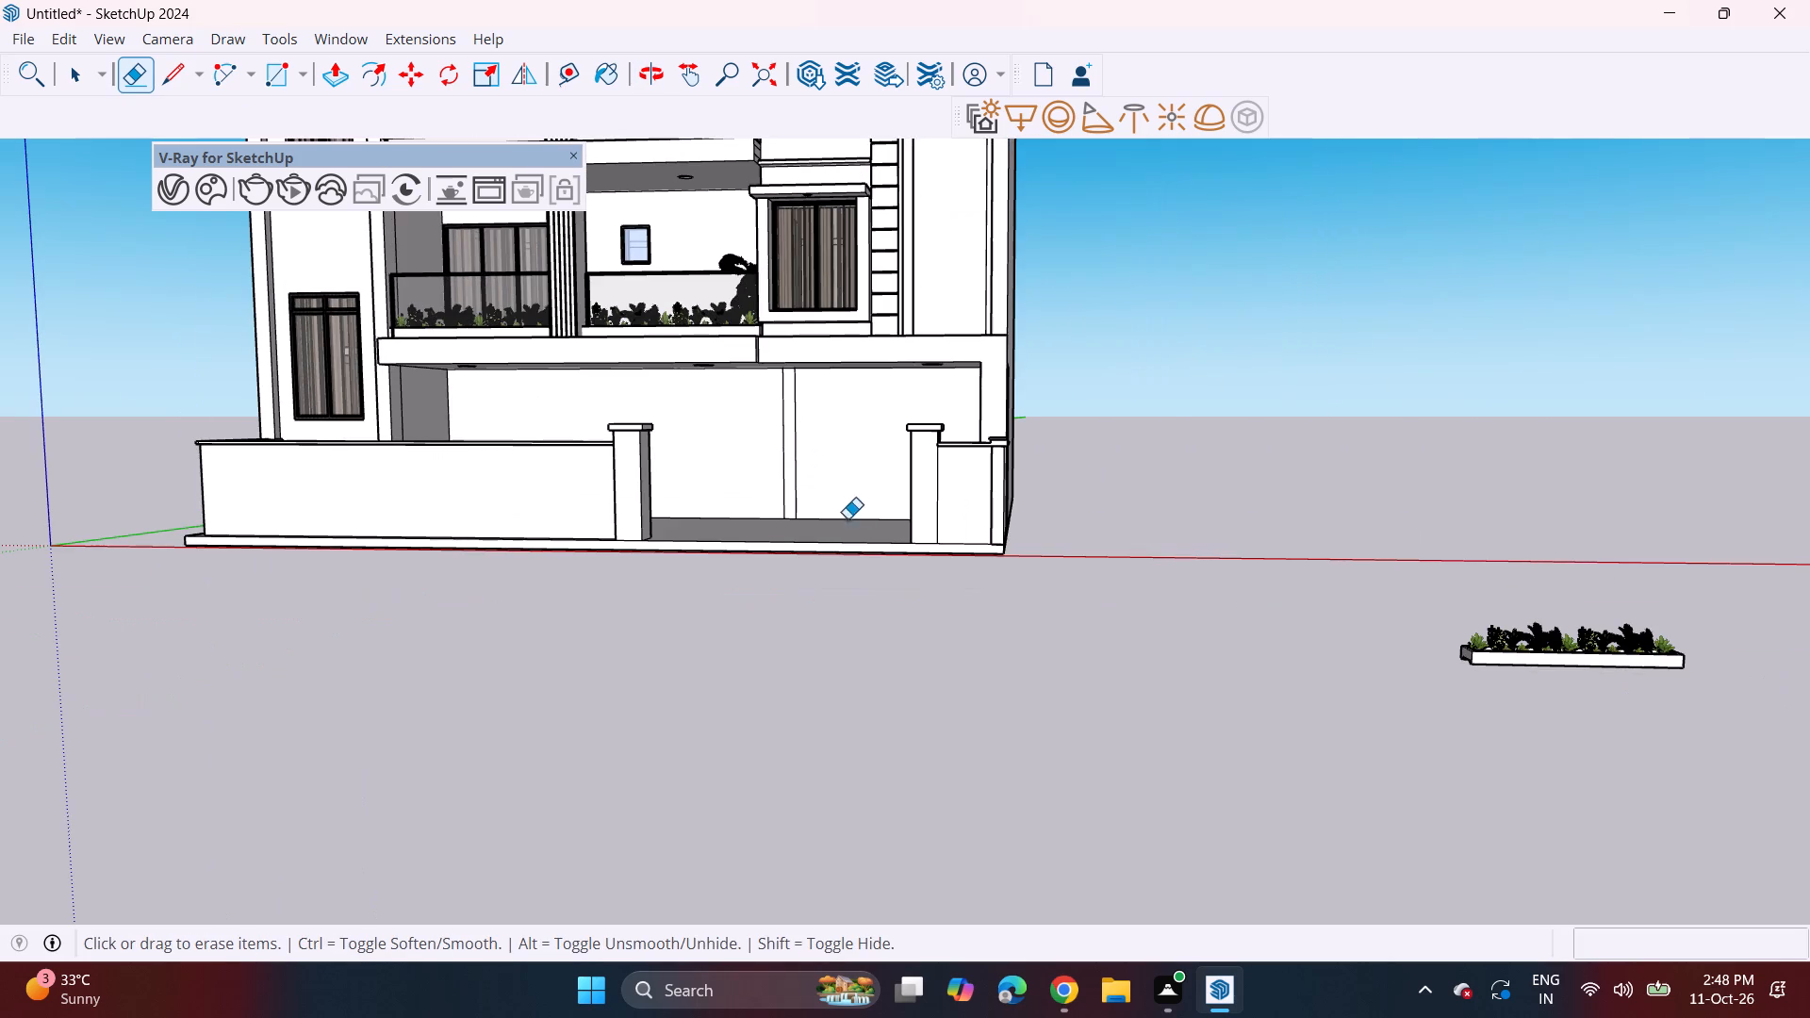
key(space)
click(1086, 511)
drag(1485, 642, 1493, 649)
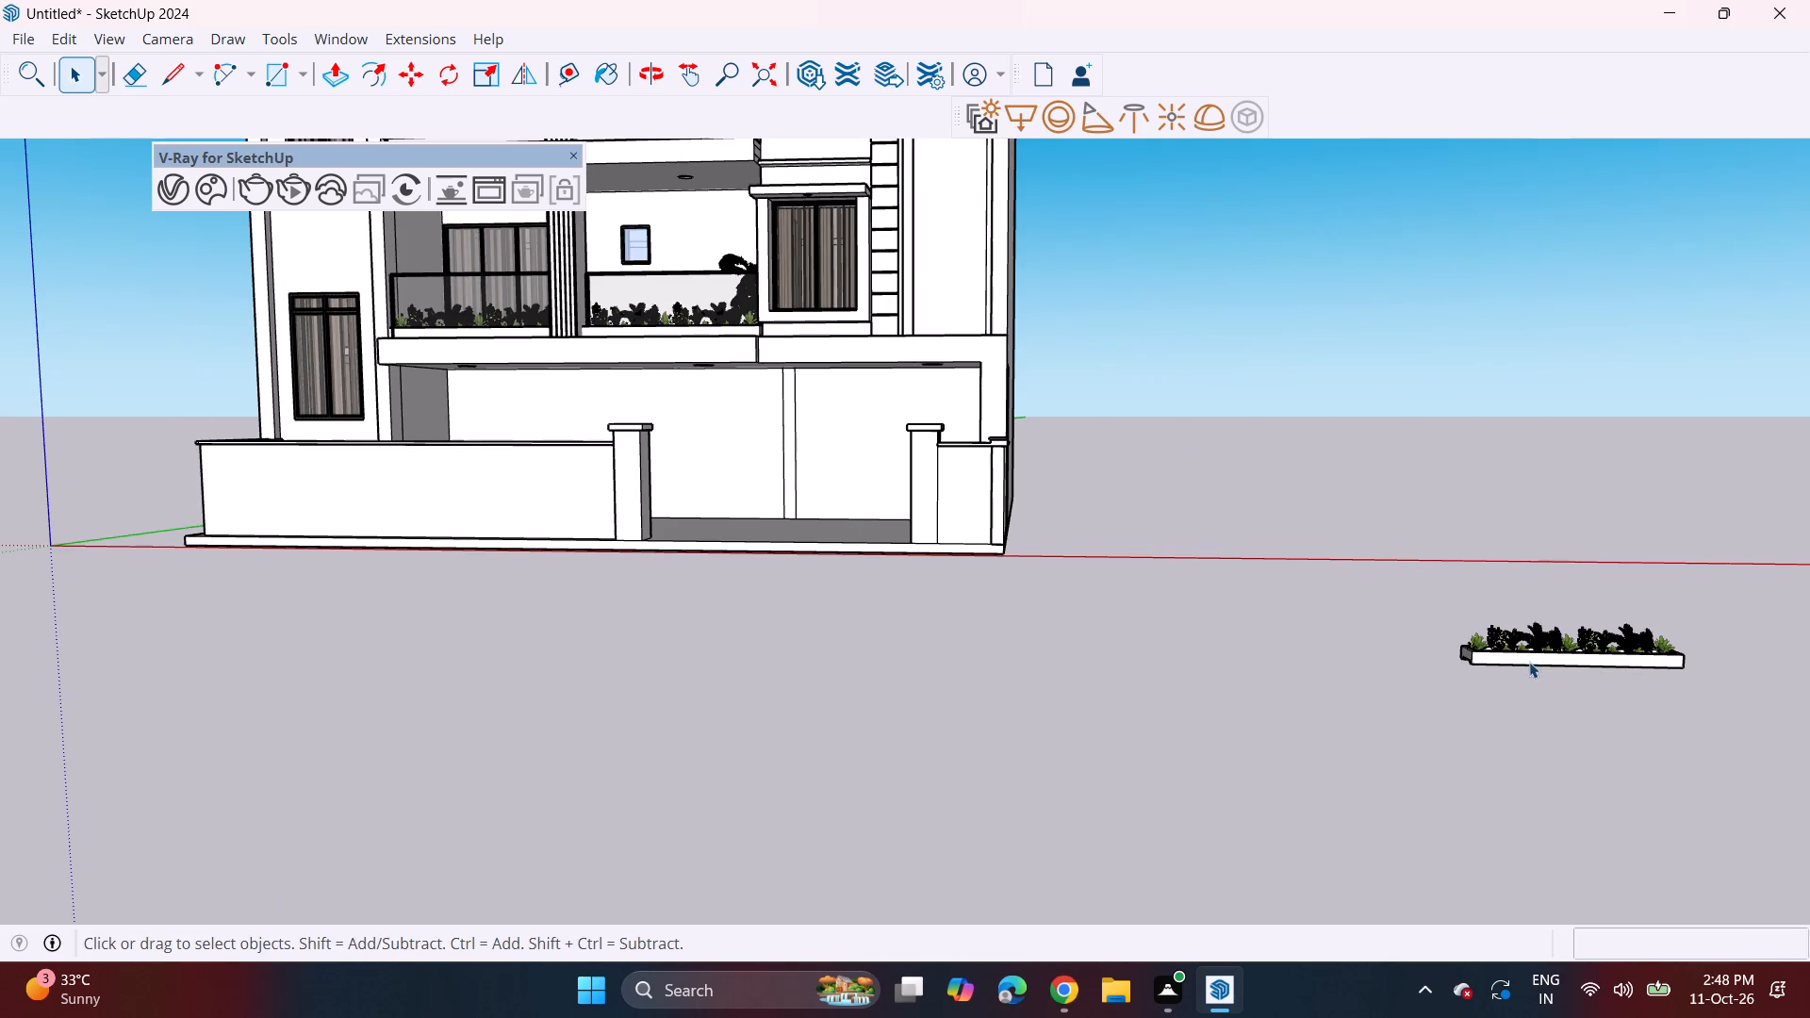
click(1529, 662)
key(m)
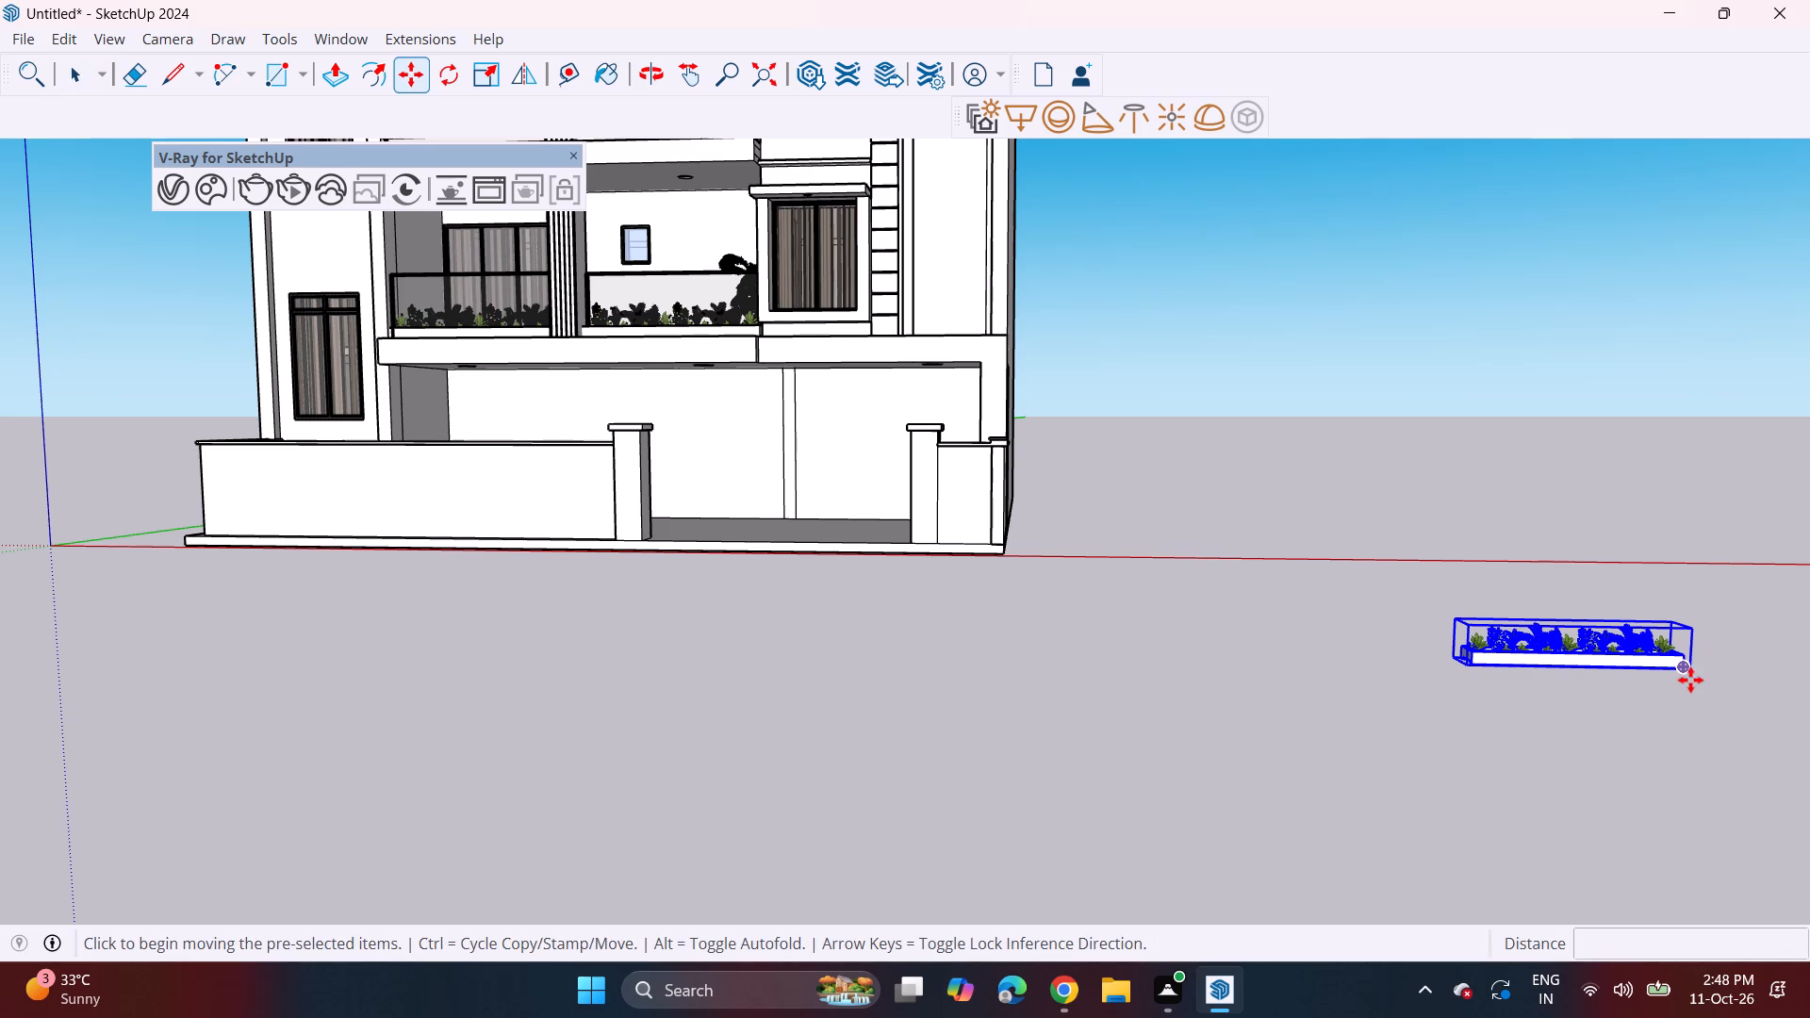
click(1687, 680)
shift+middle_drag(496, 550, 890, 630)
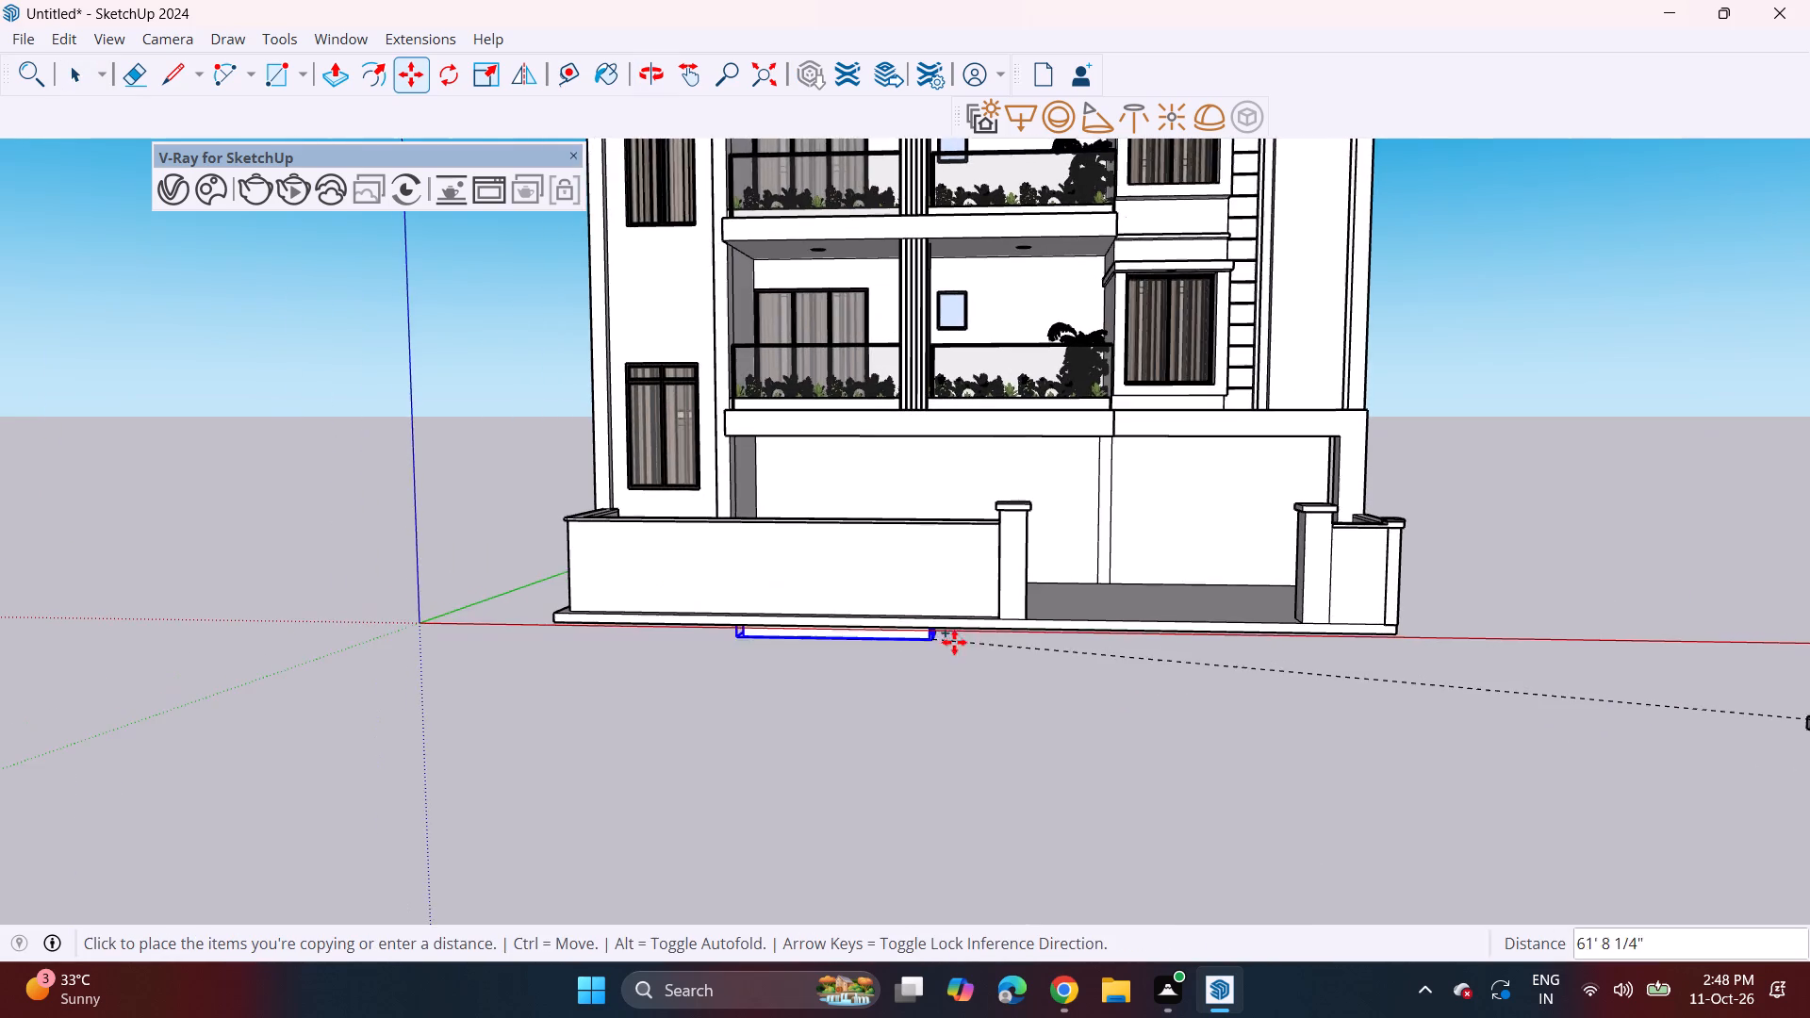
scroll(976, 632, up, 7)
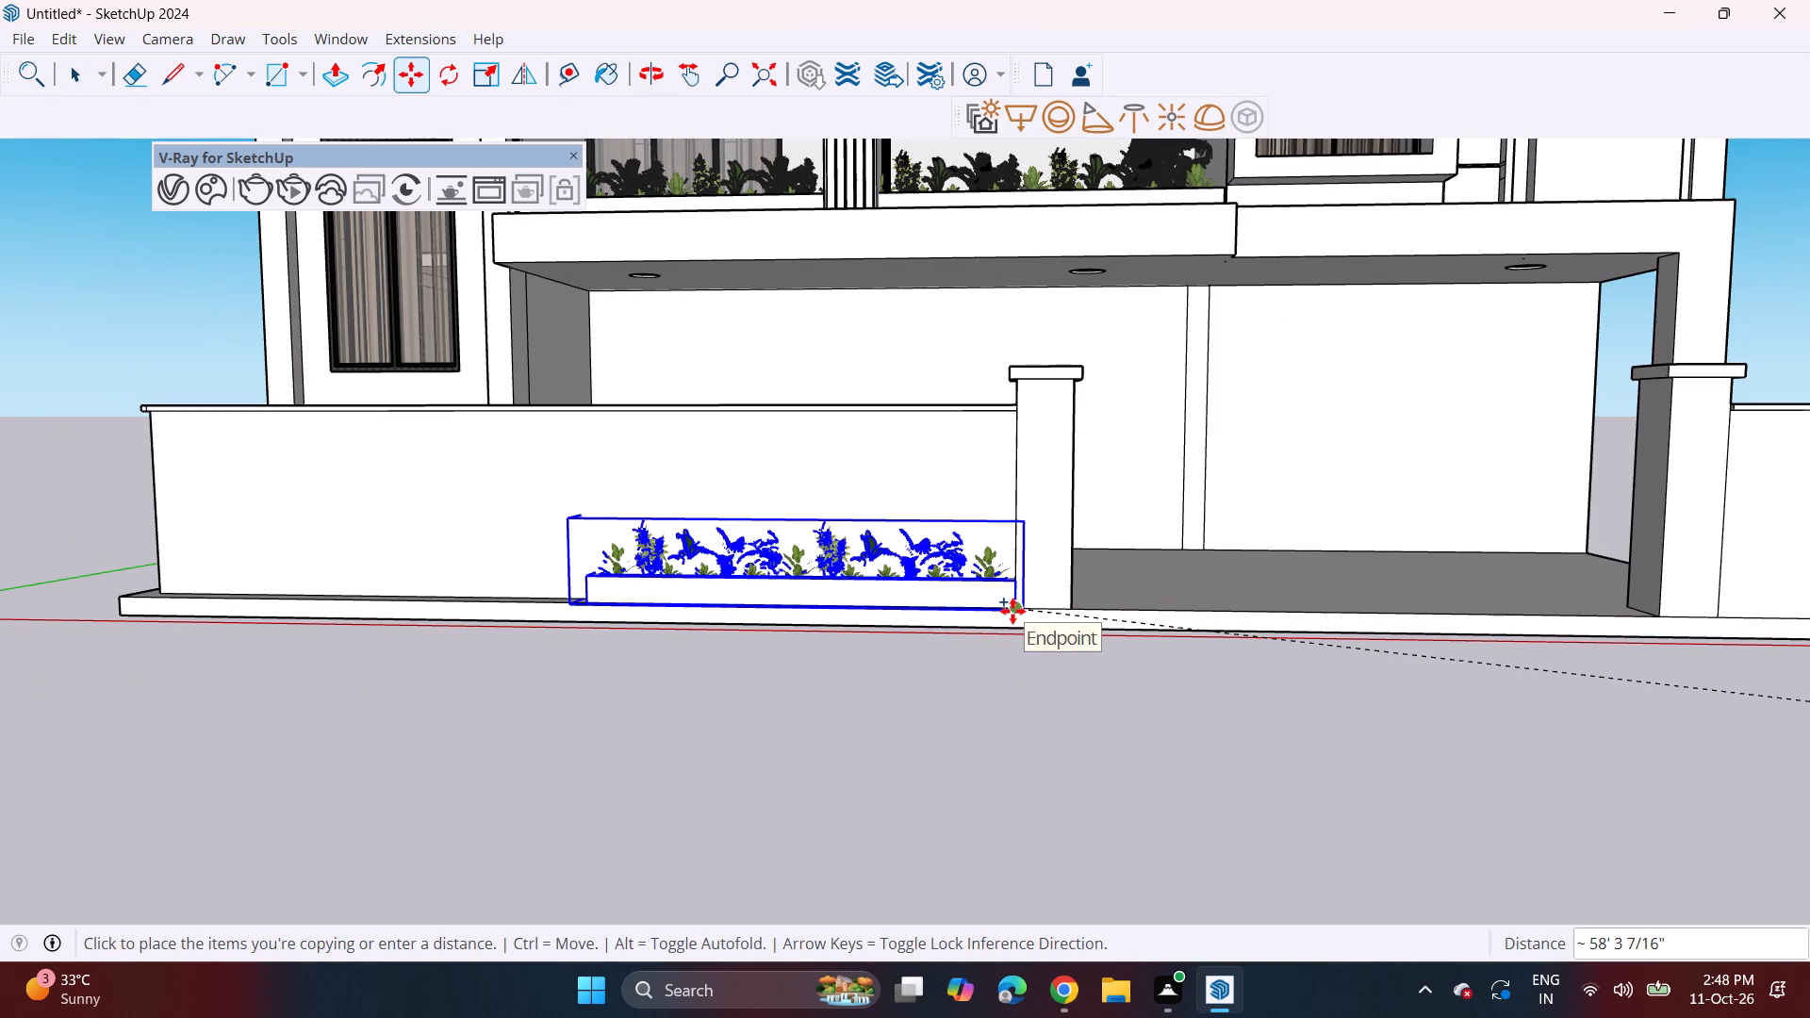
click(1011, 614)
Move the planter copy clear of the wall, about 3' 1/2", and bring its rear corner to the gate pier's base corner.
middle_drag(1072, 607, 882, 702)
scroll(924, 665, up, 4)
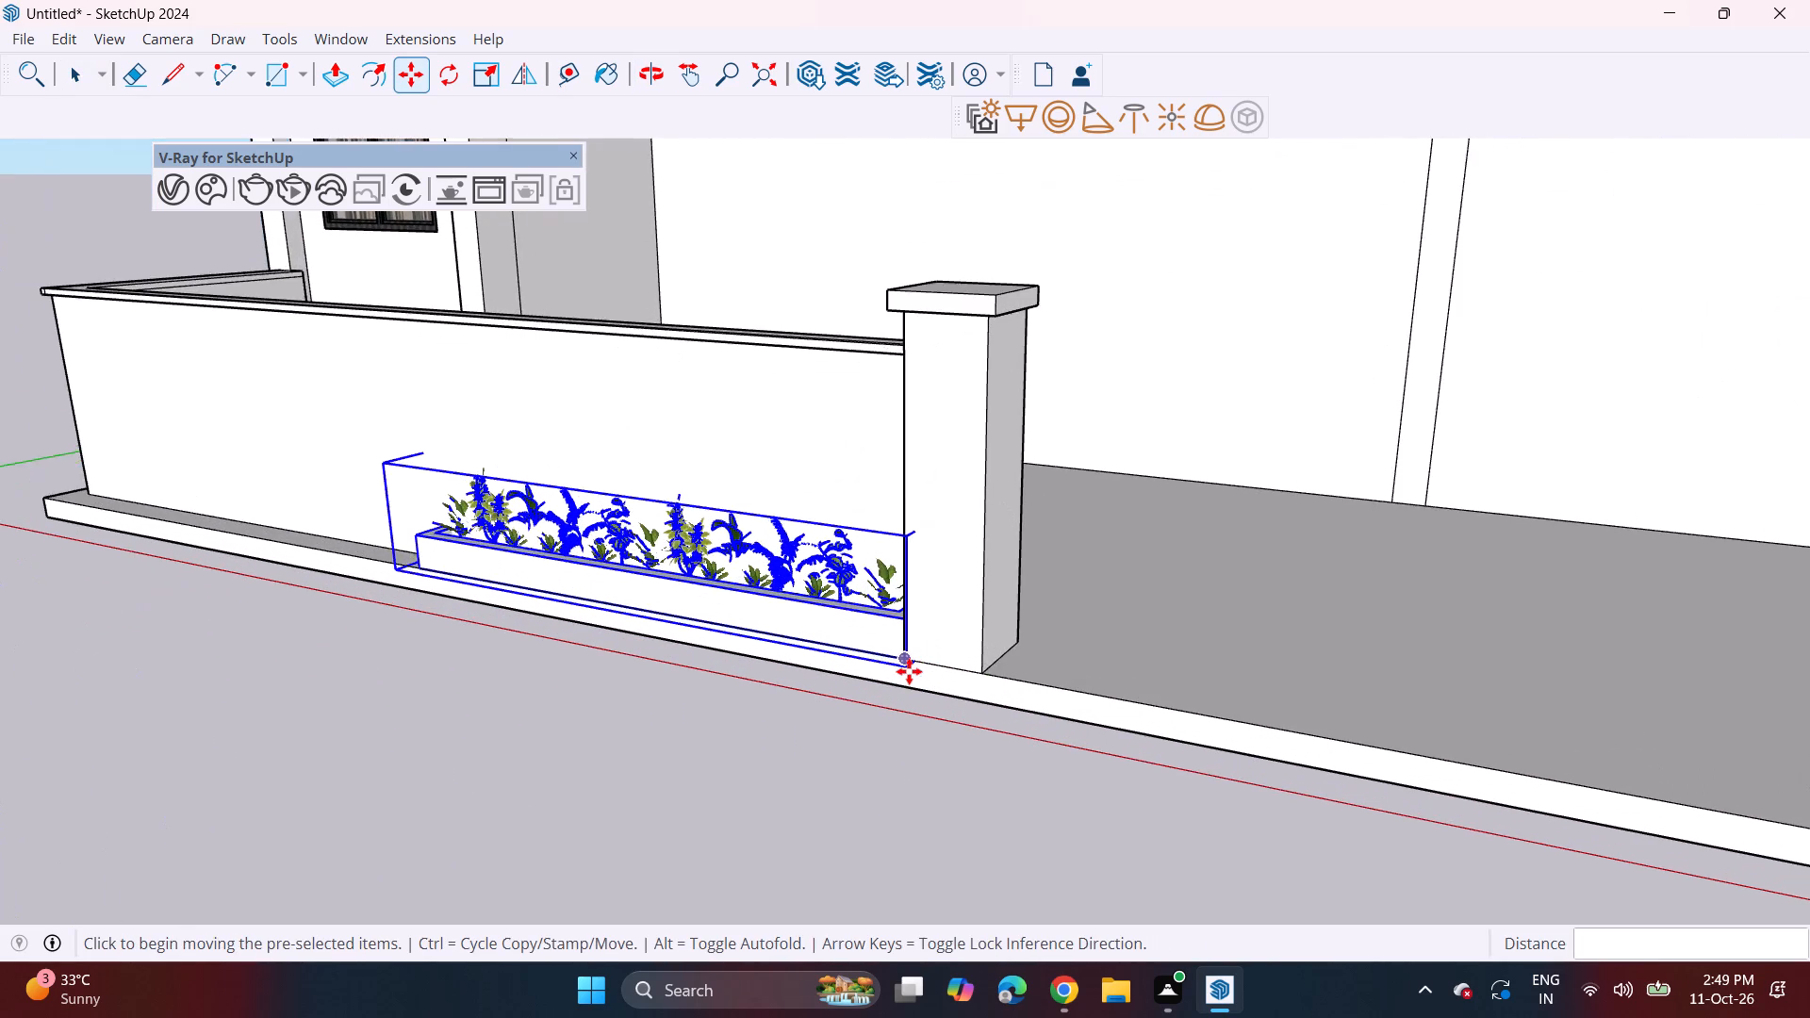
scroll(901, 667, up, 1)
click(905, 662)
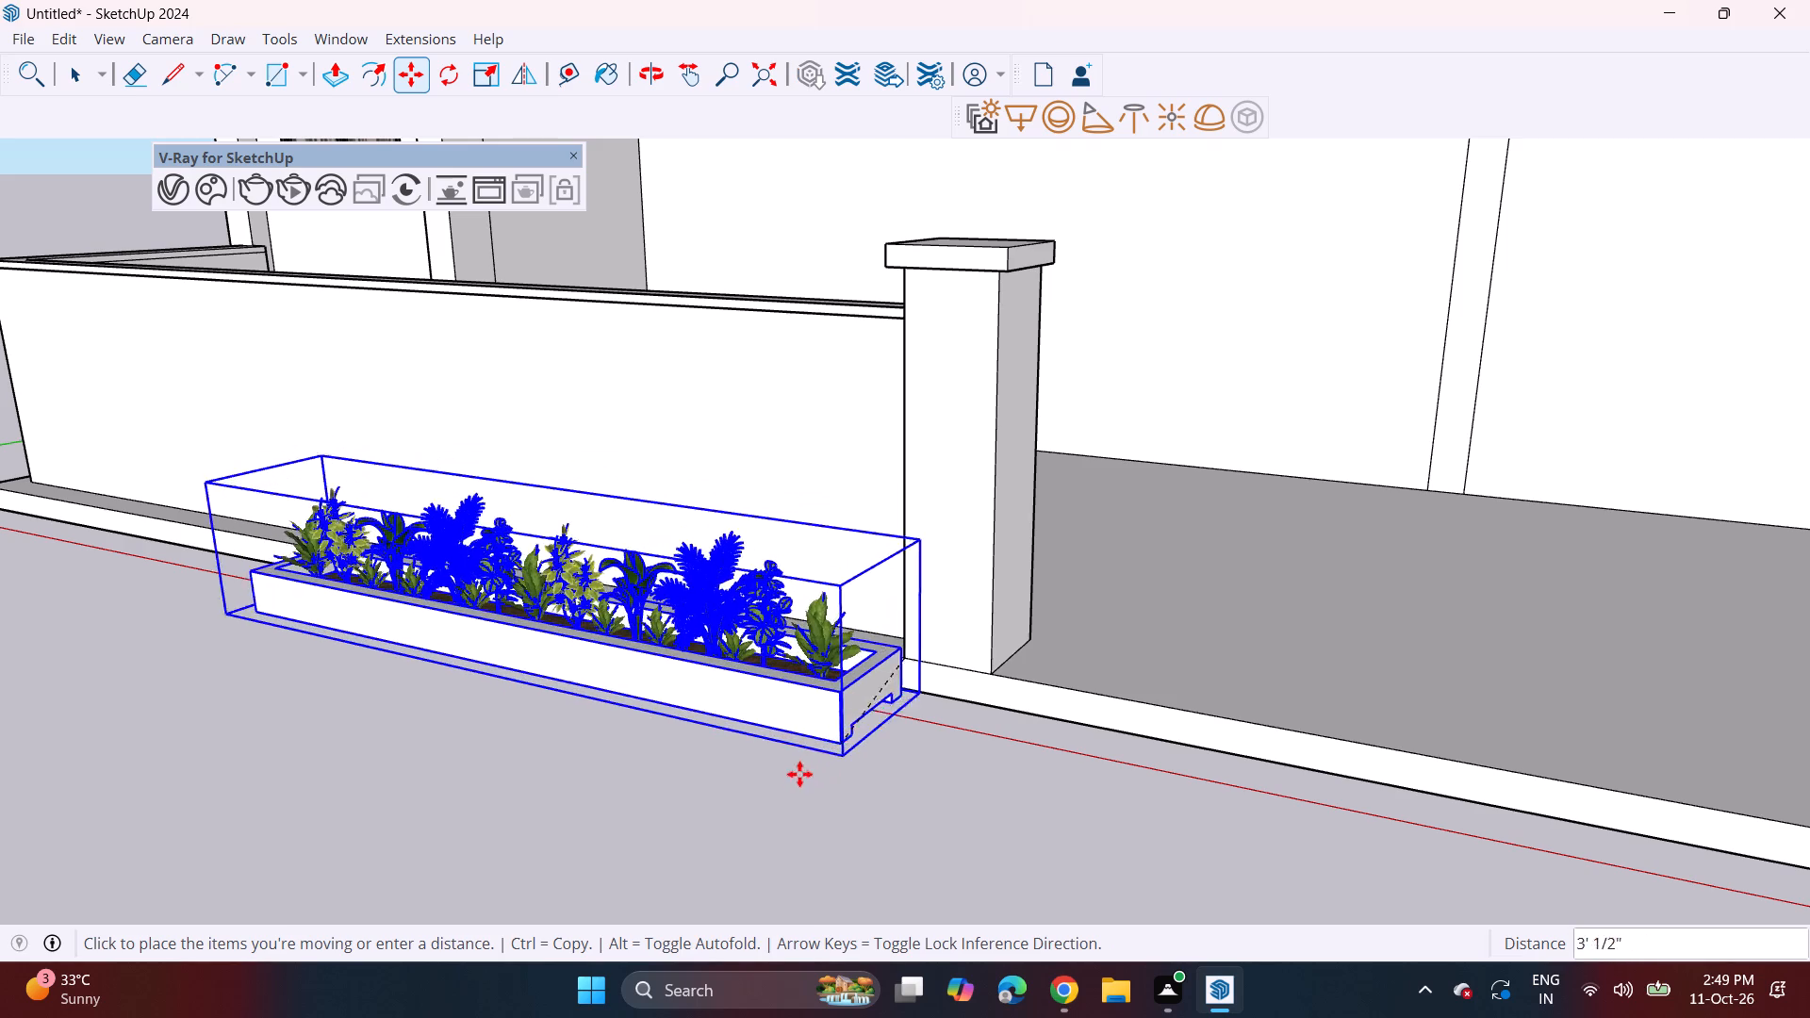
click(798, 780)
scroll(888, 728, up, 2)
middle_drag(878, 721, 860, 688)
scroll(878, 721, up, 1)
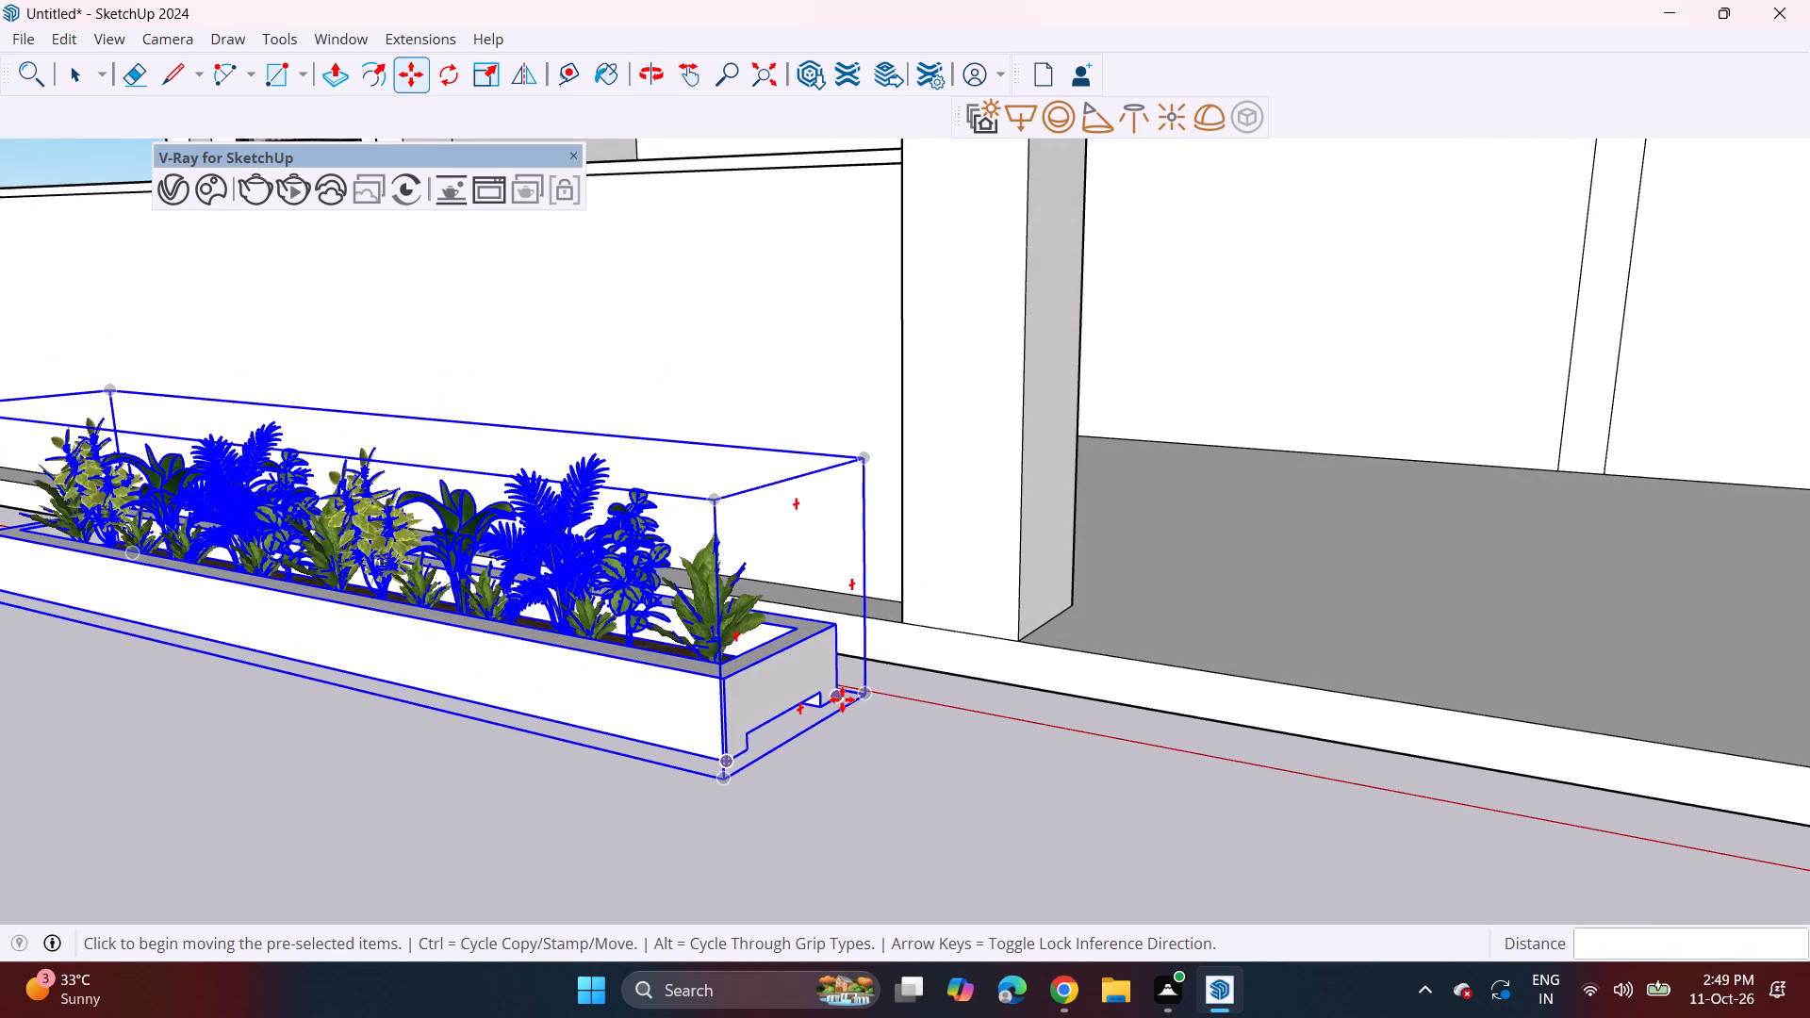
drag(871, 698, 874, 686)
click(902, 623)
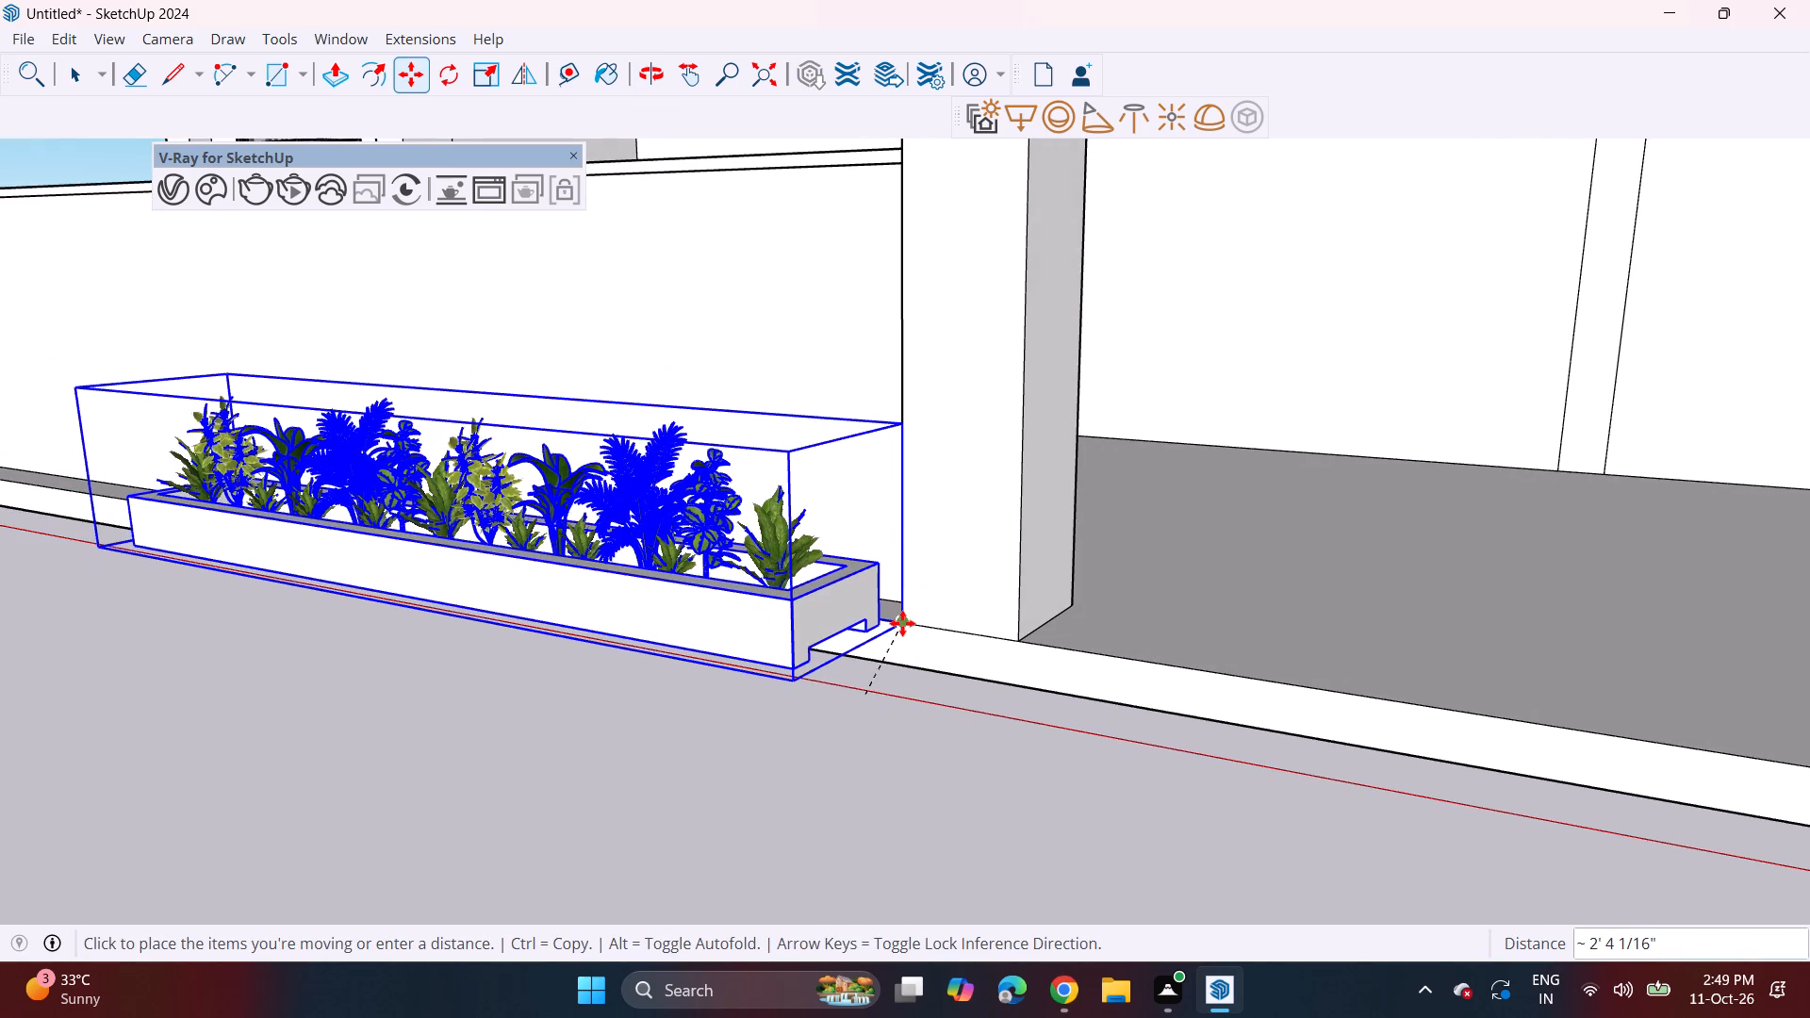
Move the planter copy about 1' 2 1/4" so its rear corner meets the base of the front wall beside the gate pier.
middle_drag(881, 632, 1092, 569)
scroll(1090, 571, down, 4)
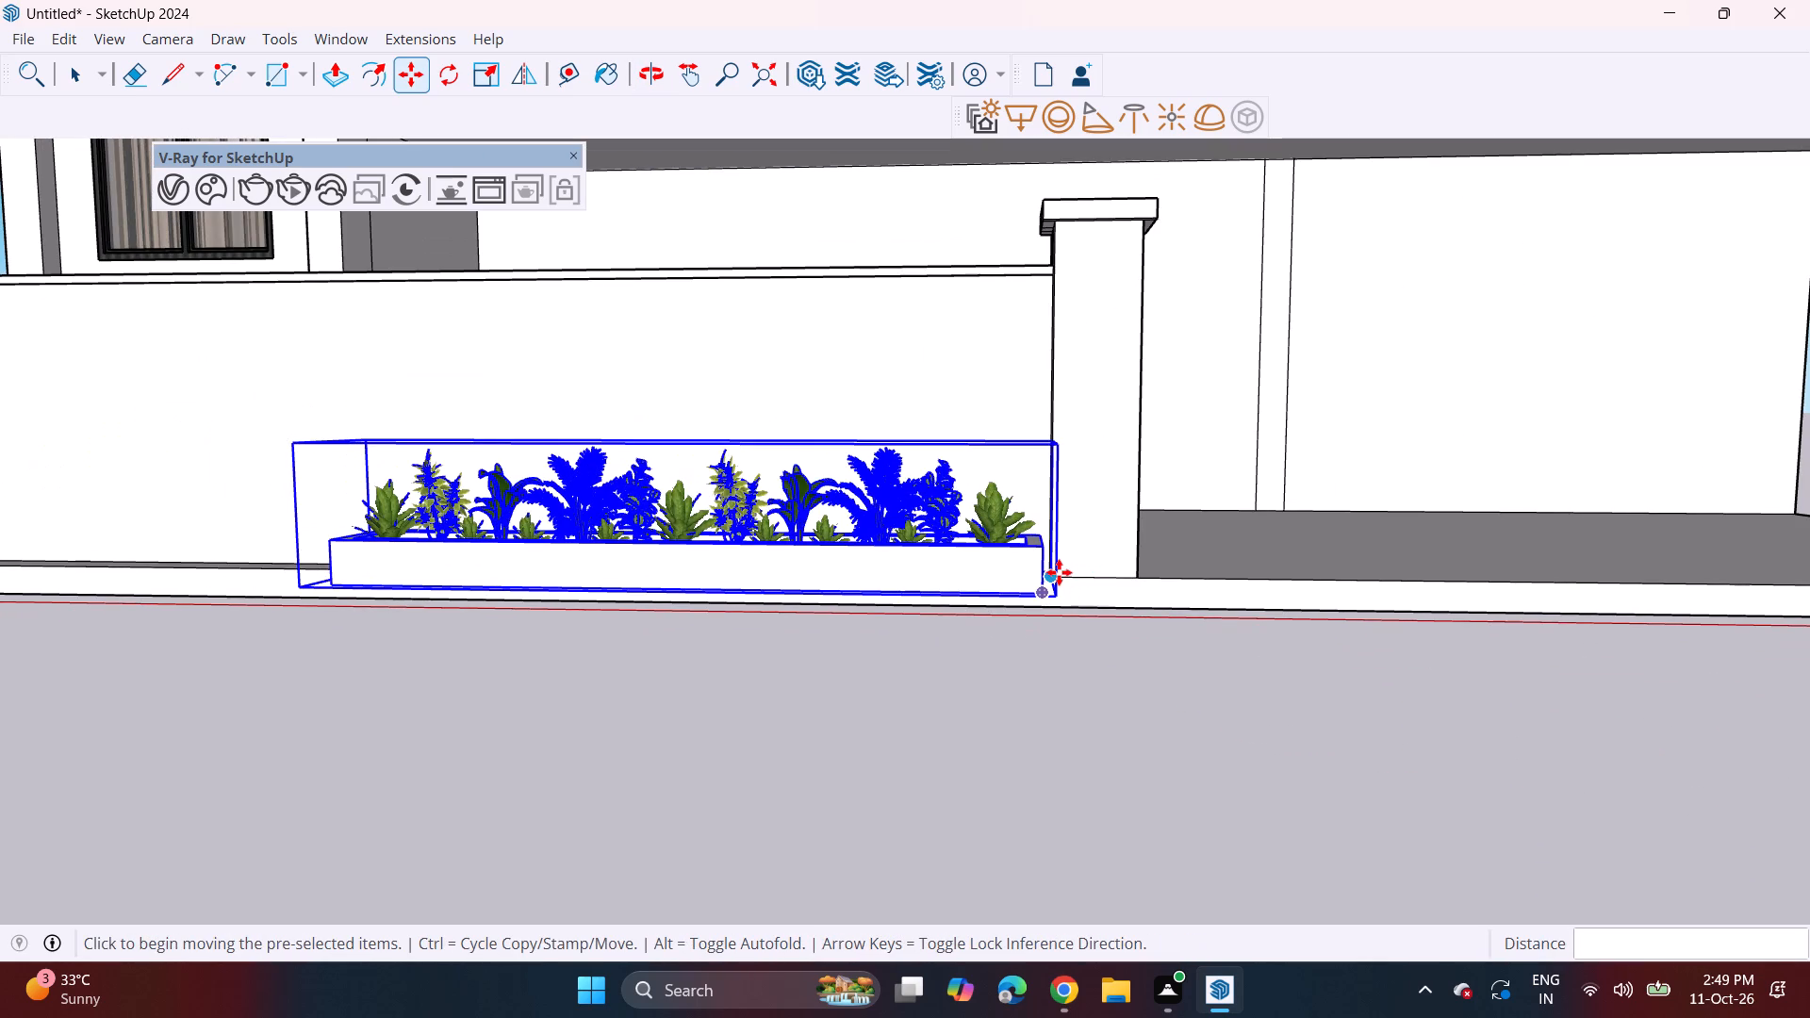
middle_drag(912, 566, 1121, 866)
scroll(1159, 700, up, 2)
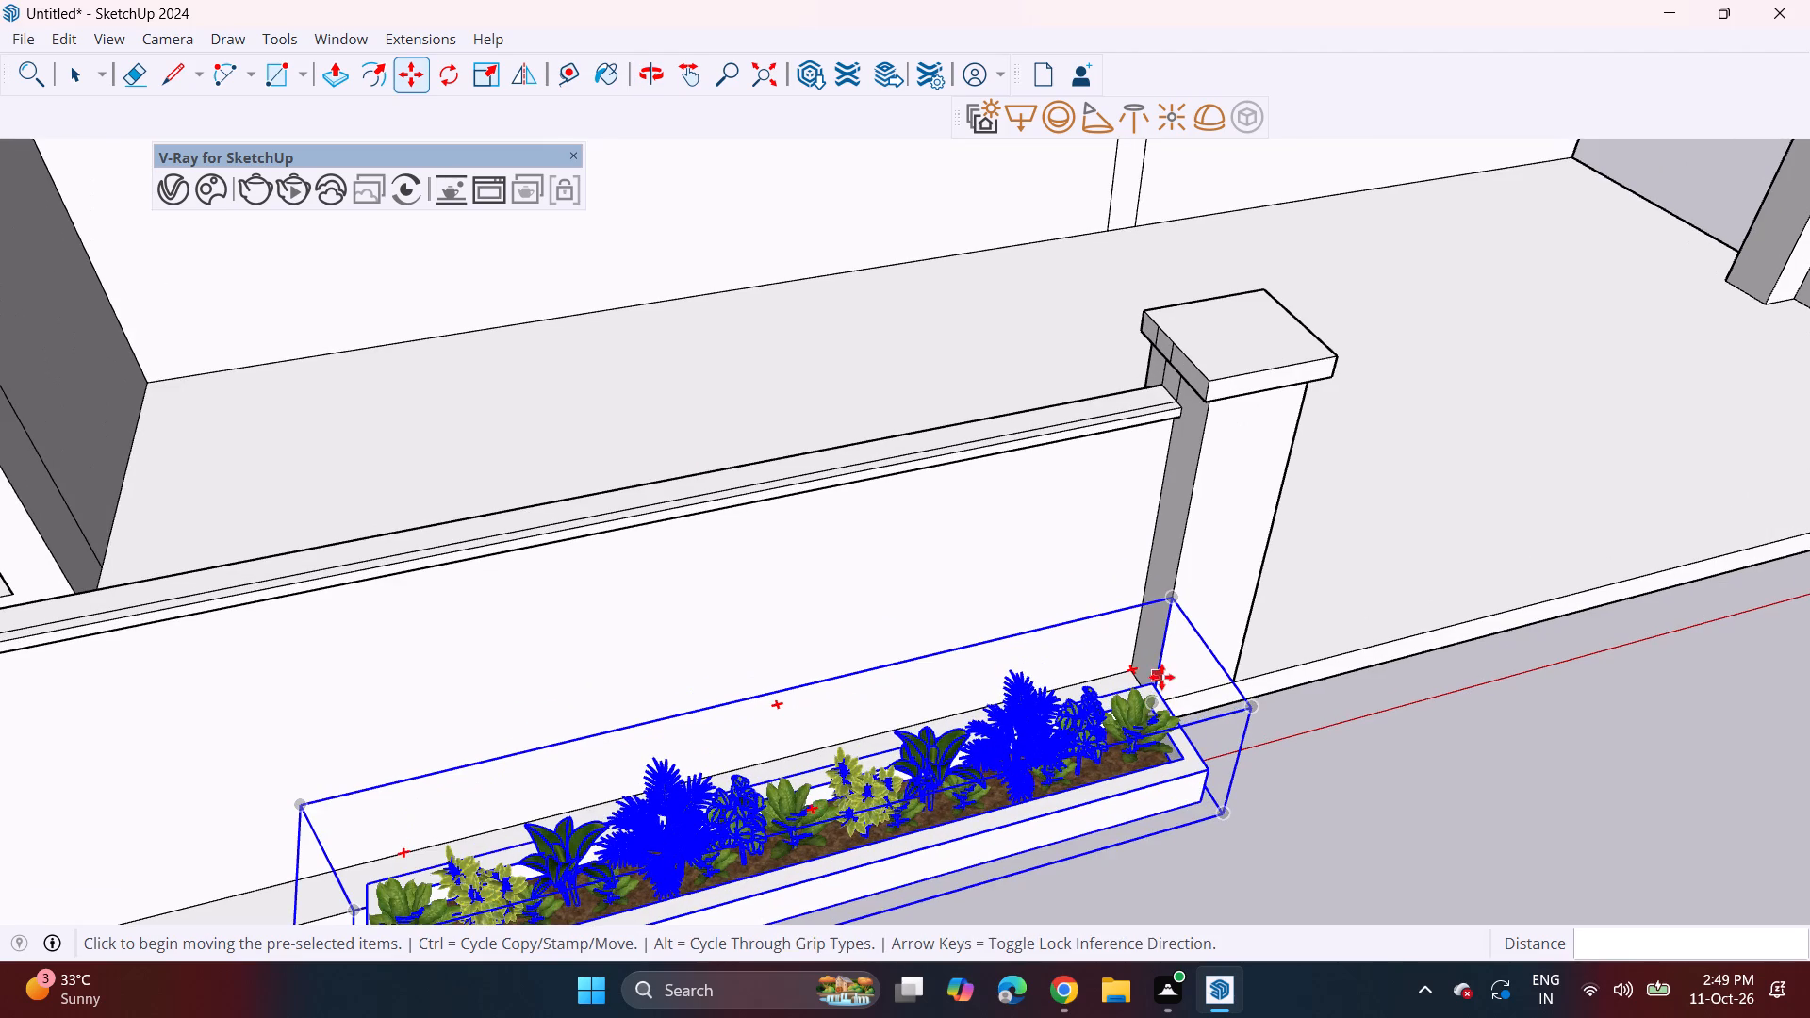
click(1159, 688)
click(1142, 678)
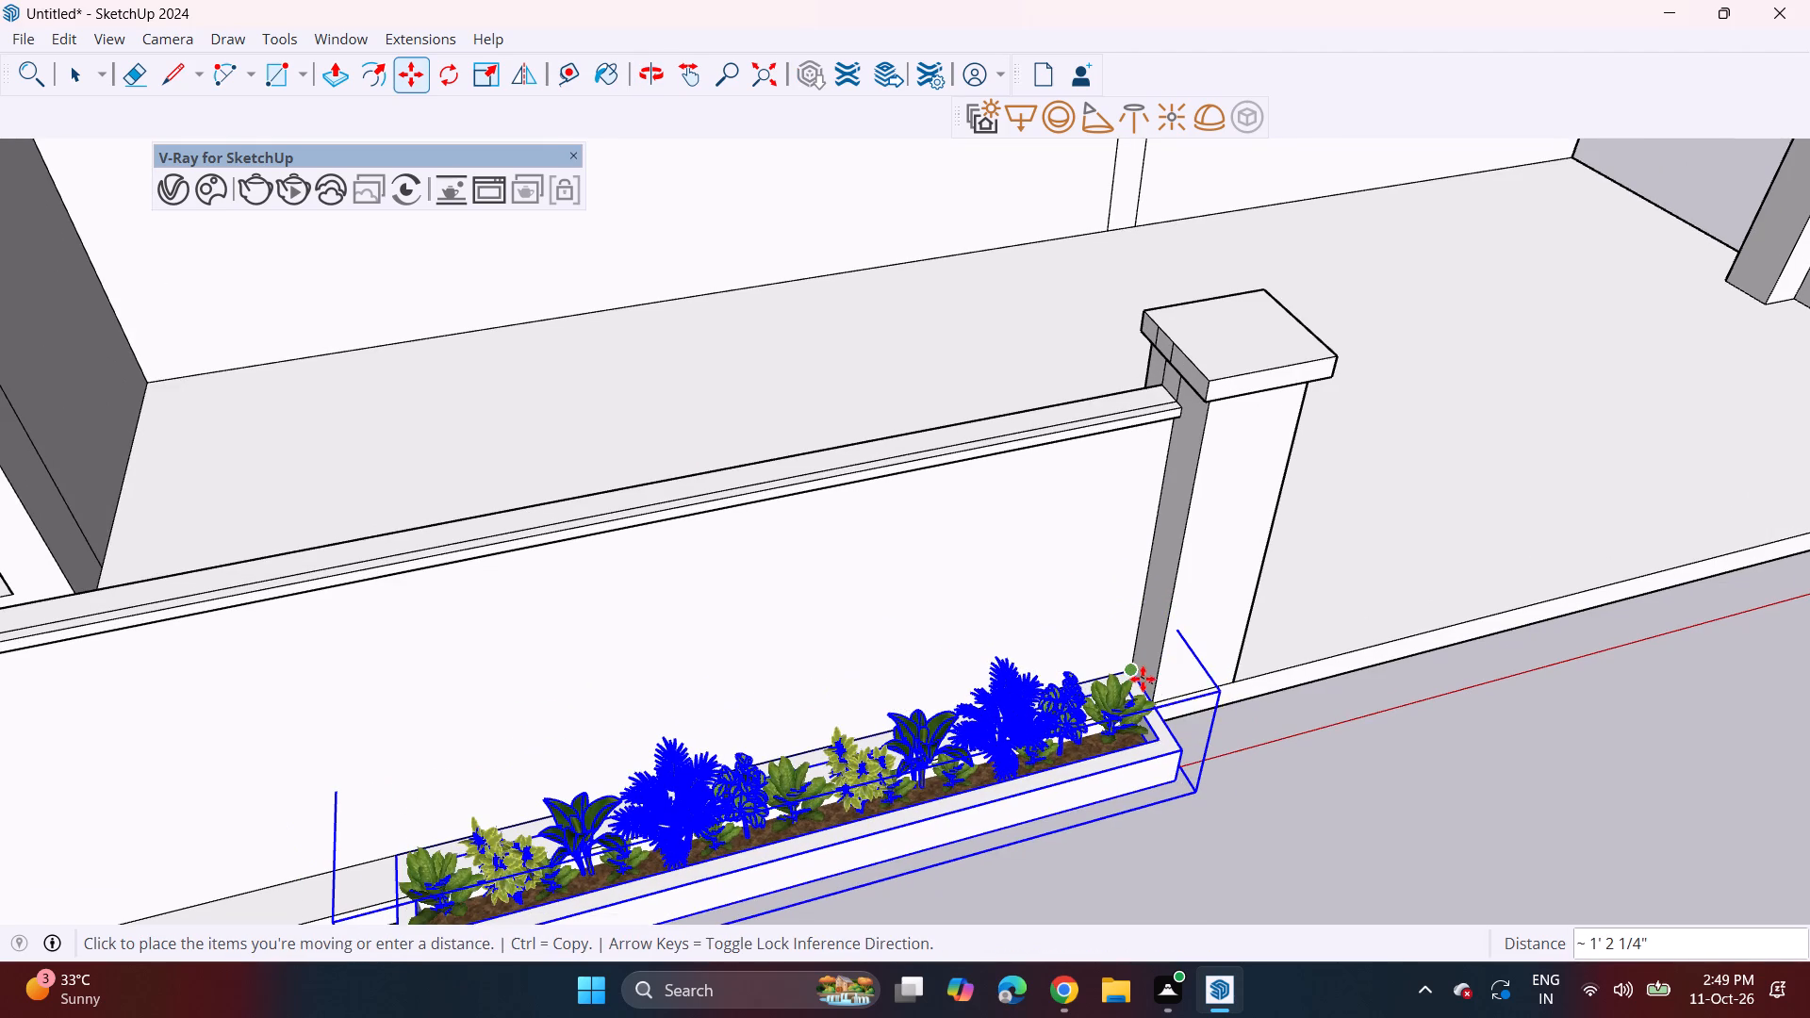
Raise the planter copy 5" vertically against the front wall.
middle_drag(1158, 686, 607, 442)
scroll(947, 786, up, 3)
click(880, 803)
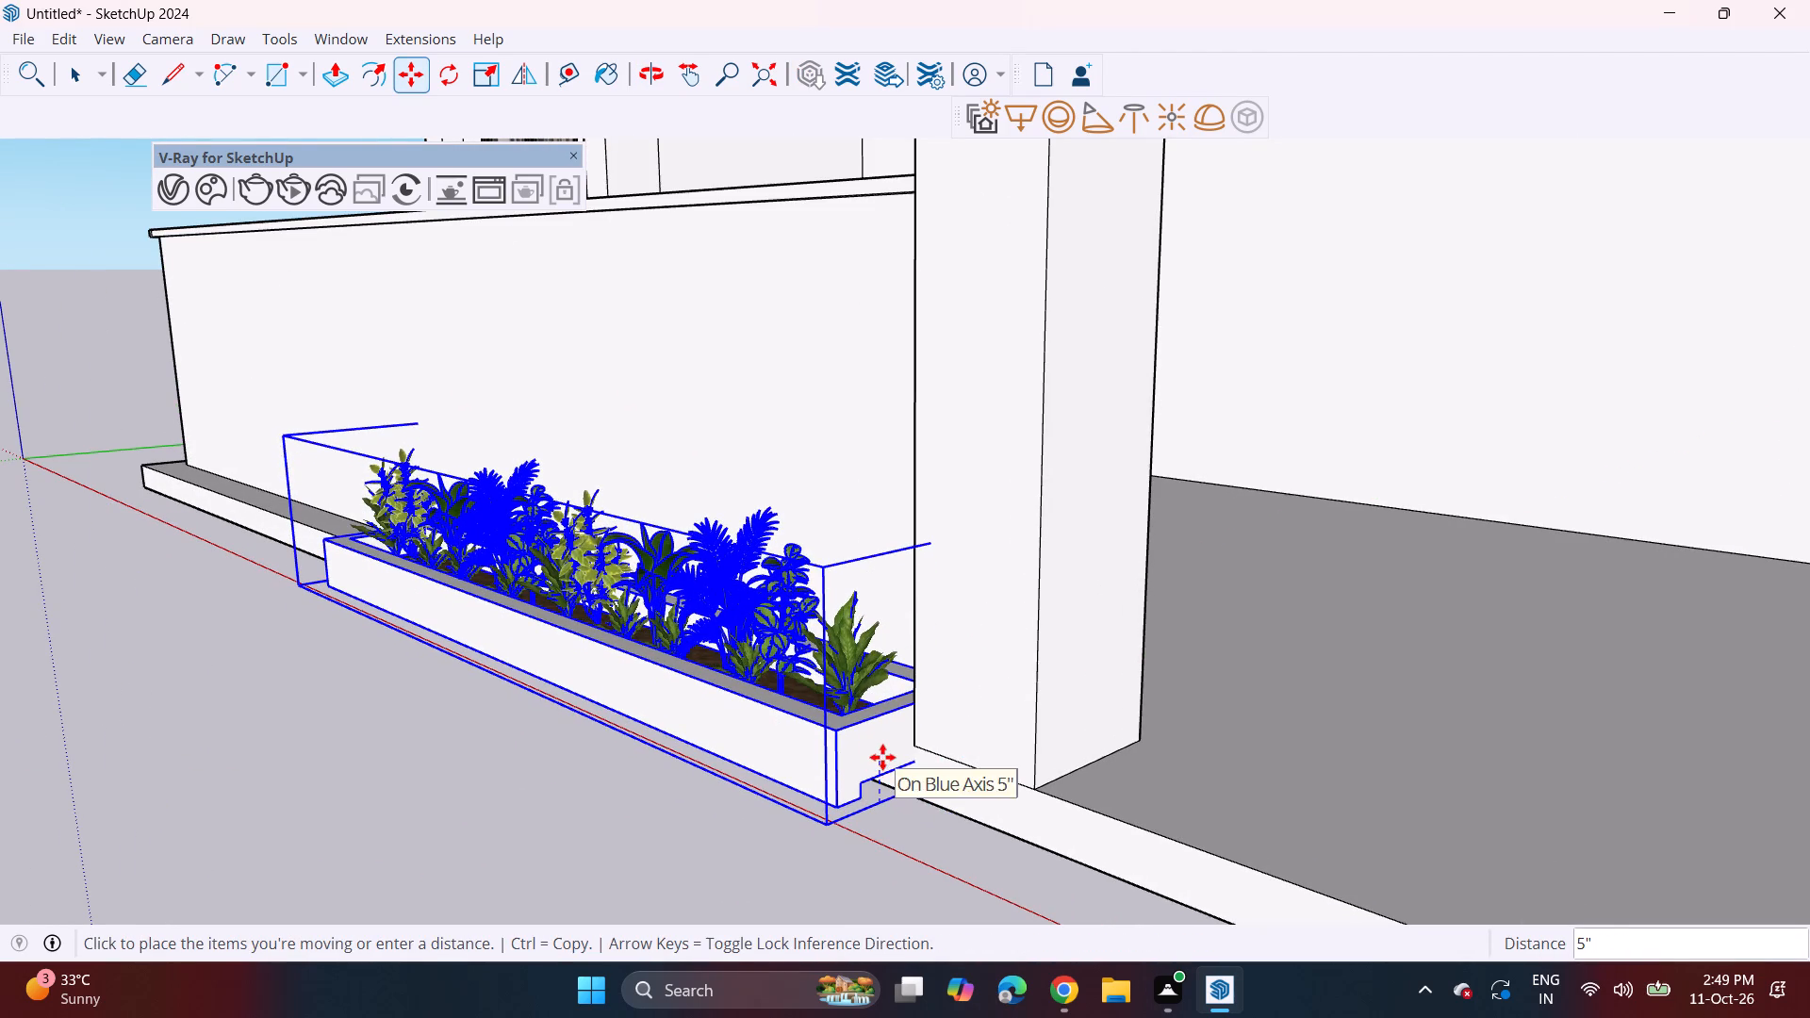
click(882, 757)
Copy the planter about 11' 2" along the front wall, end to end with the first one, away from the gate.
middle_drag(798, 776, 1215, 702)
scroll(1146, 690, down, 8)
middle_drag(1031, 715, 1146, 739)
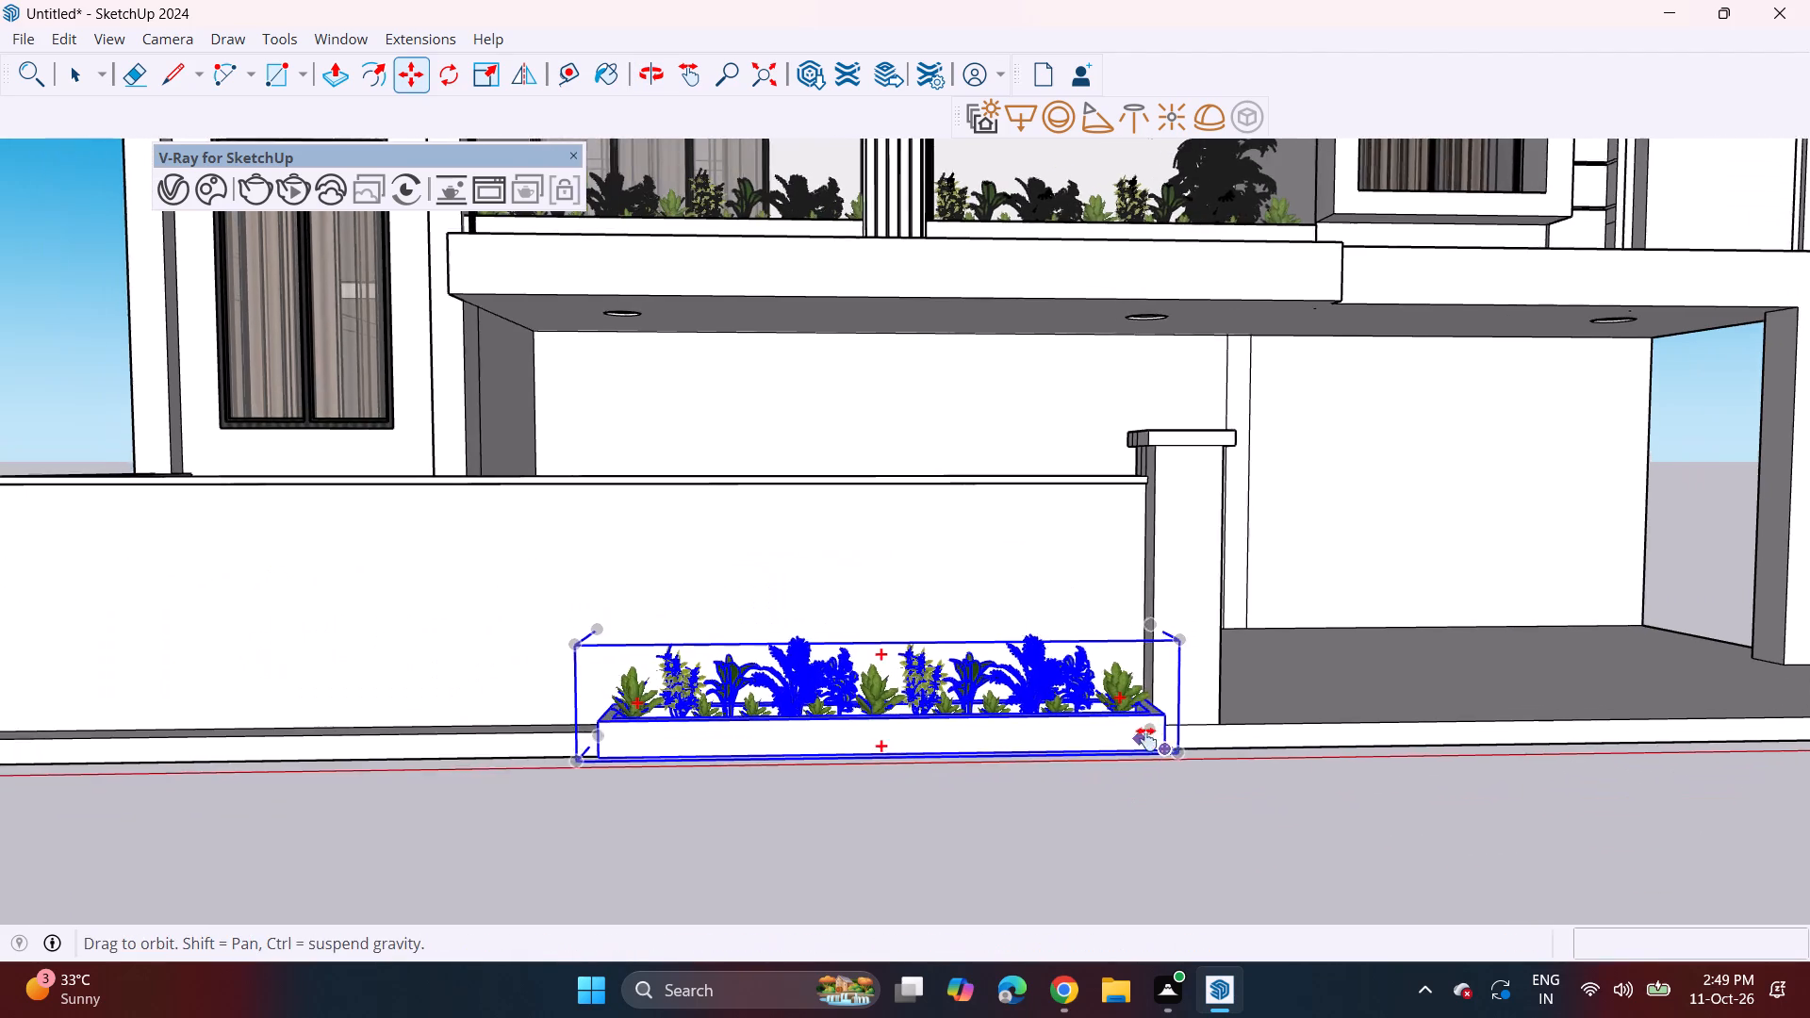
middle_drag(1146, 739, 1160, 730)
click(1193, 743)
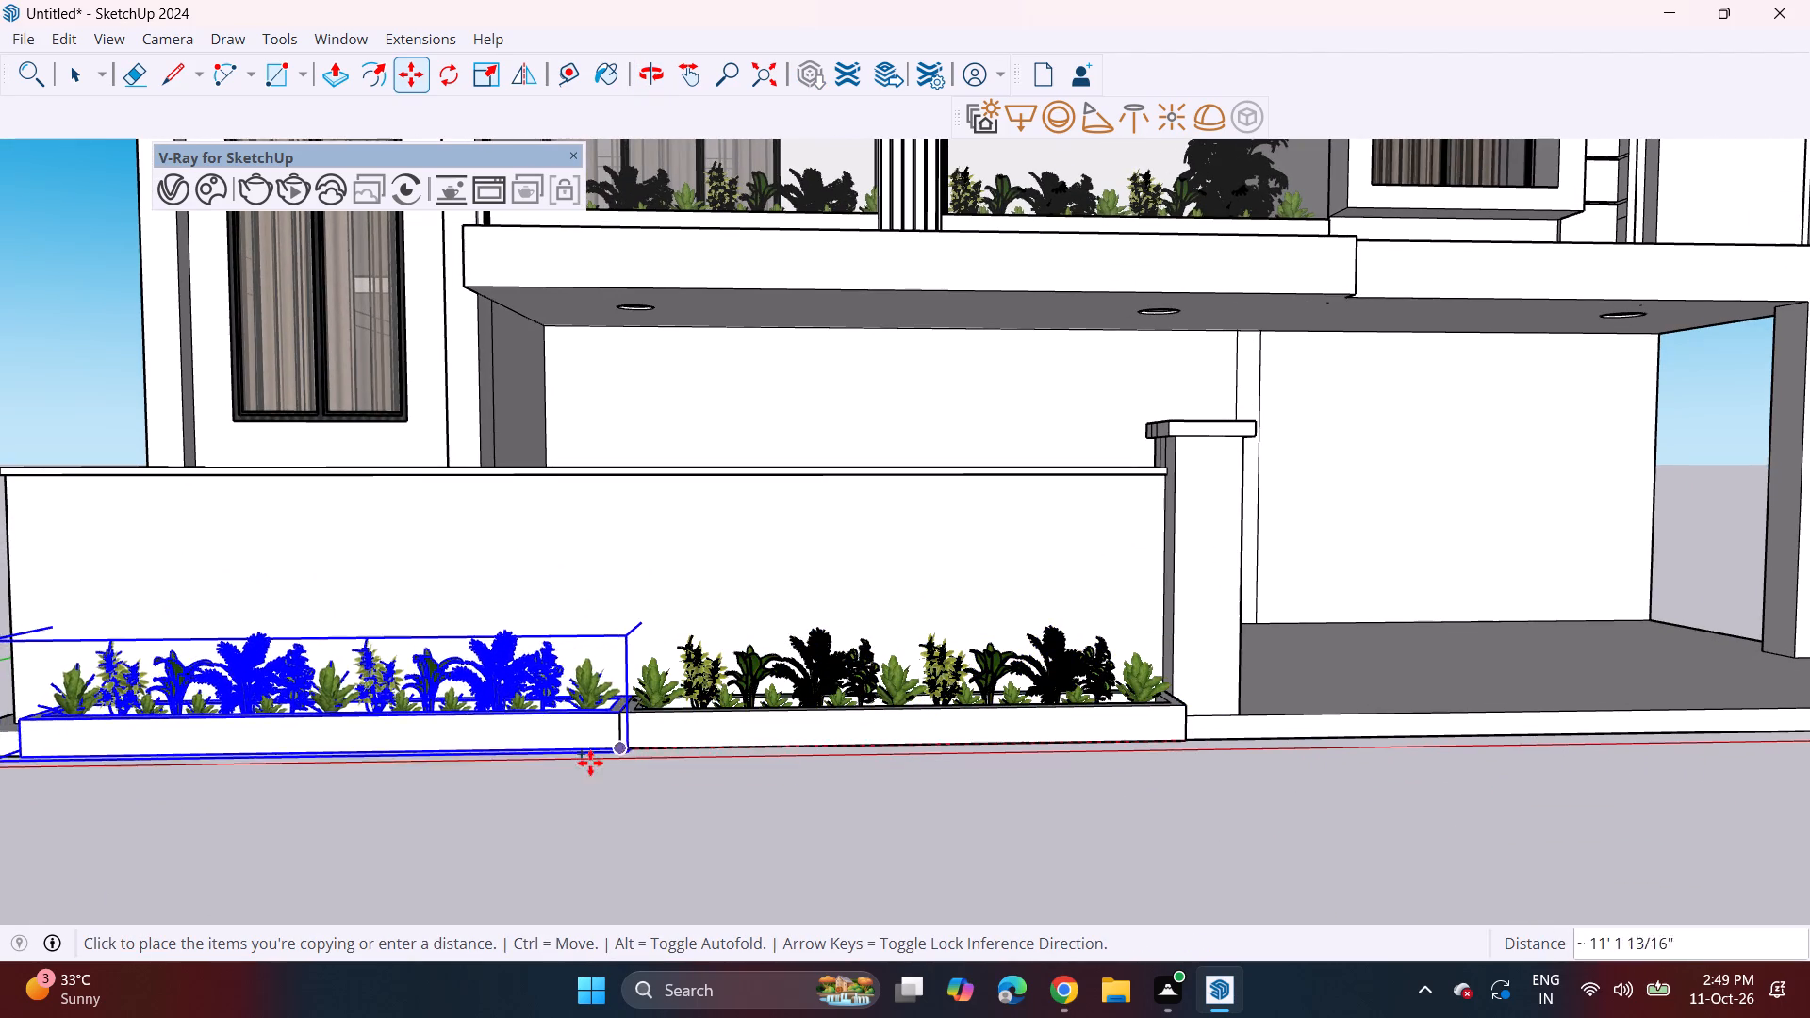
click(621, 748)
Scale the outer planter lengthwise by about 1.06 toward the far end of the front wall.
scroll(749, 705, down, 6)
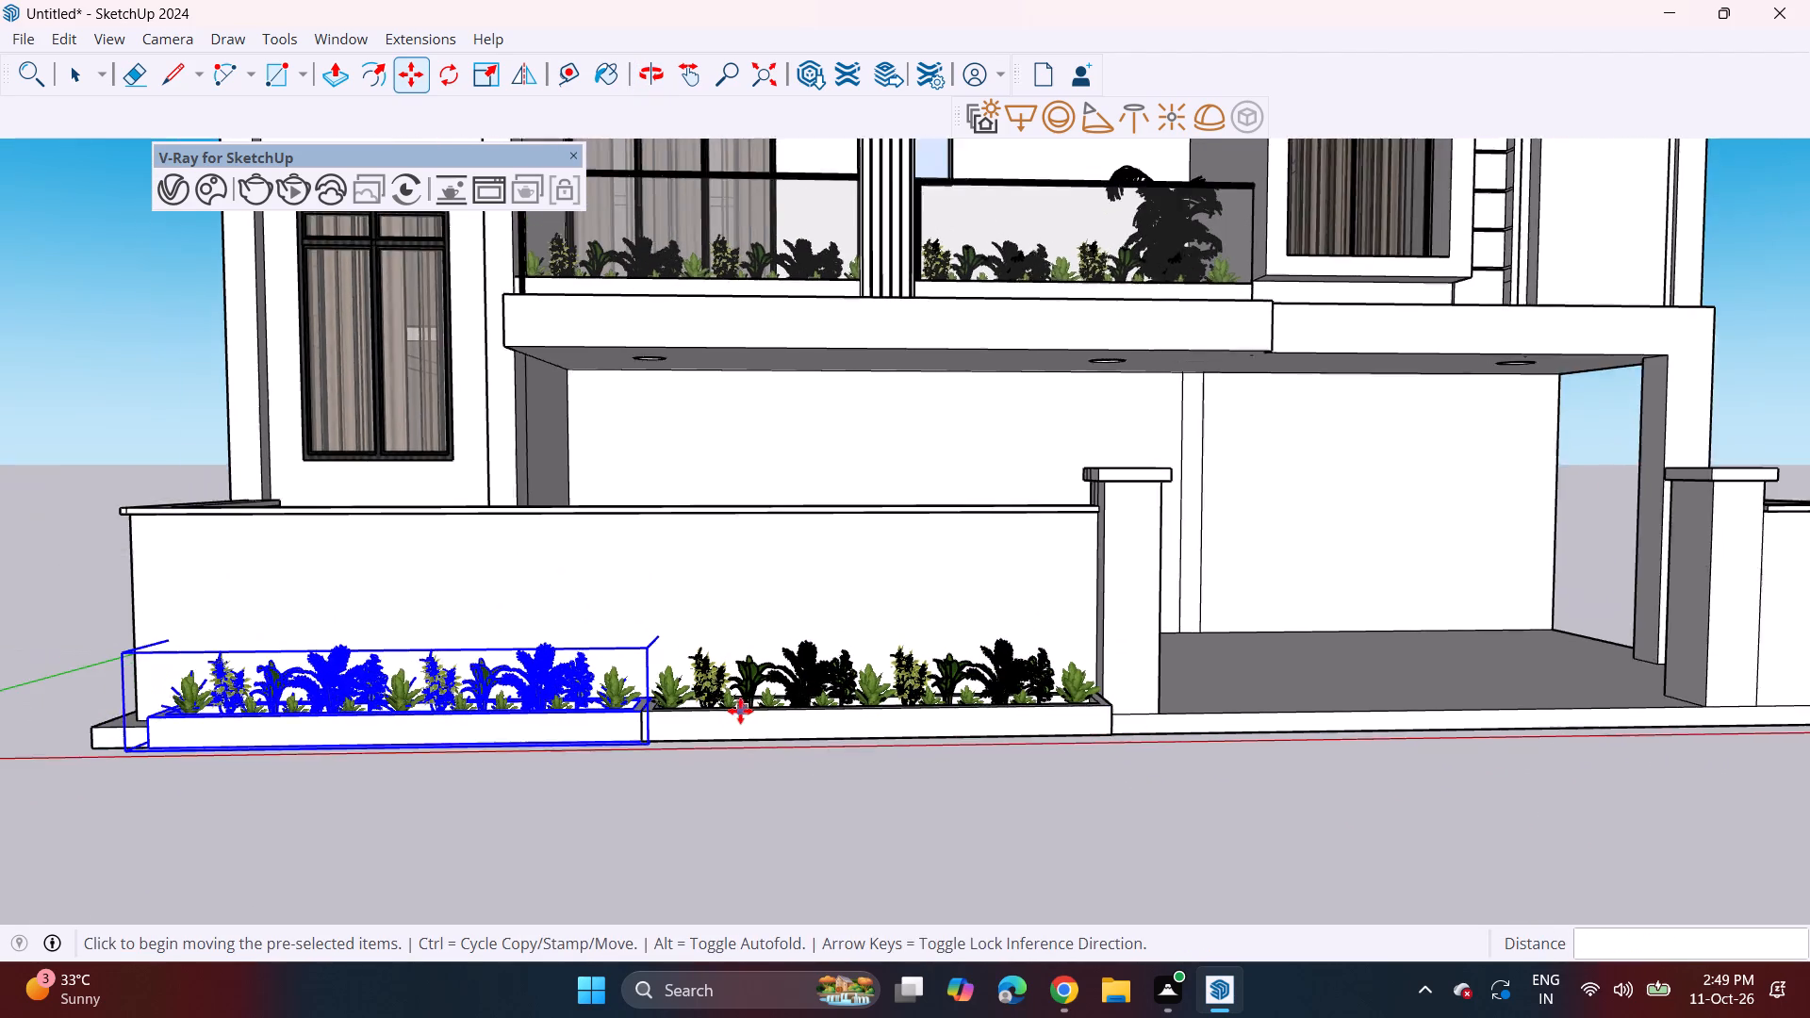
scroll(737, 713, down, 2)
middle_drag(547, 741, 584, 759)
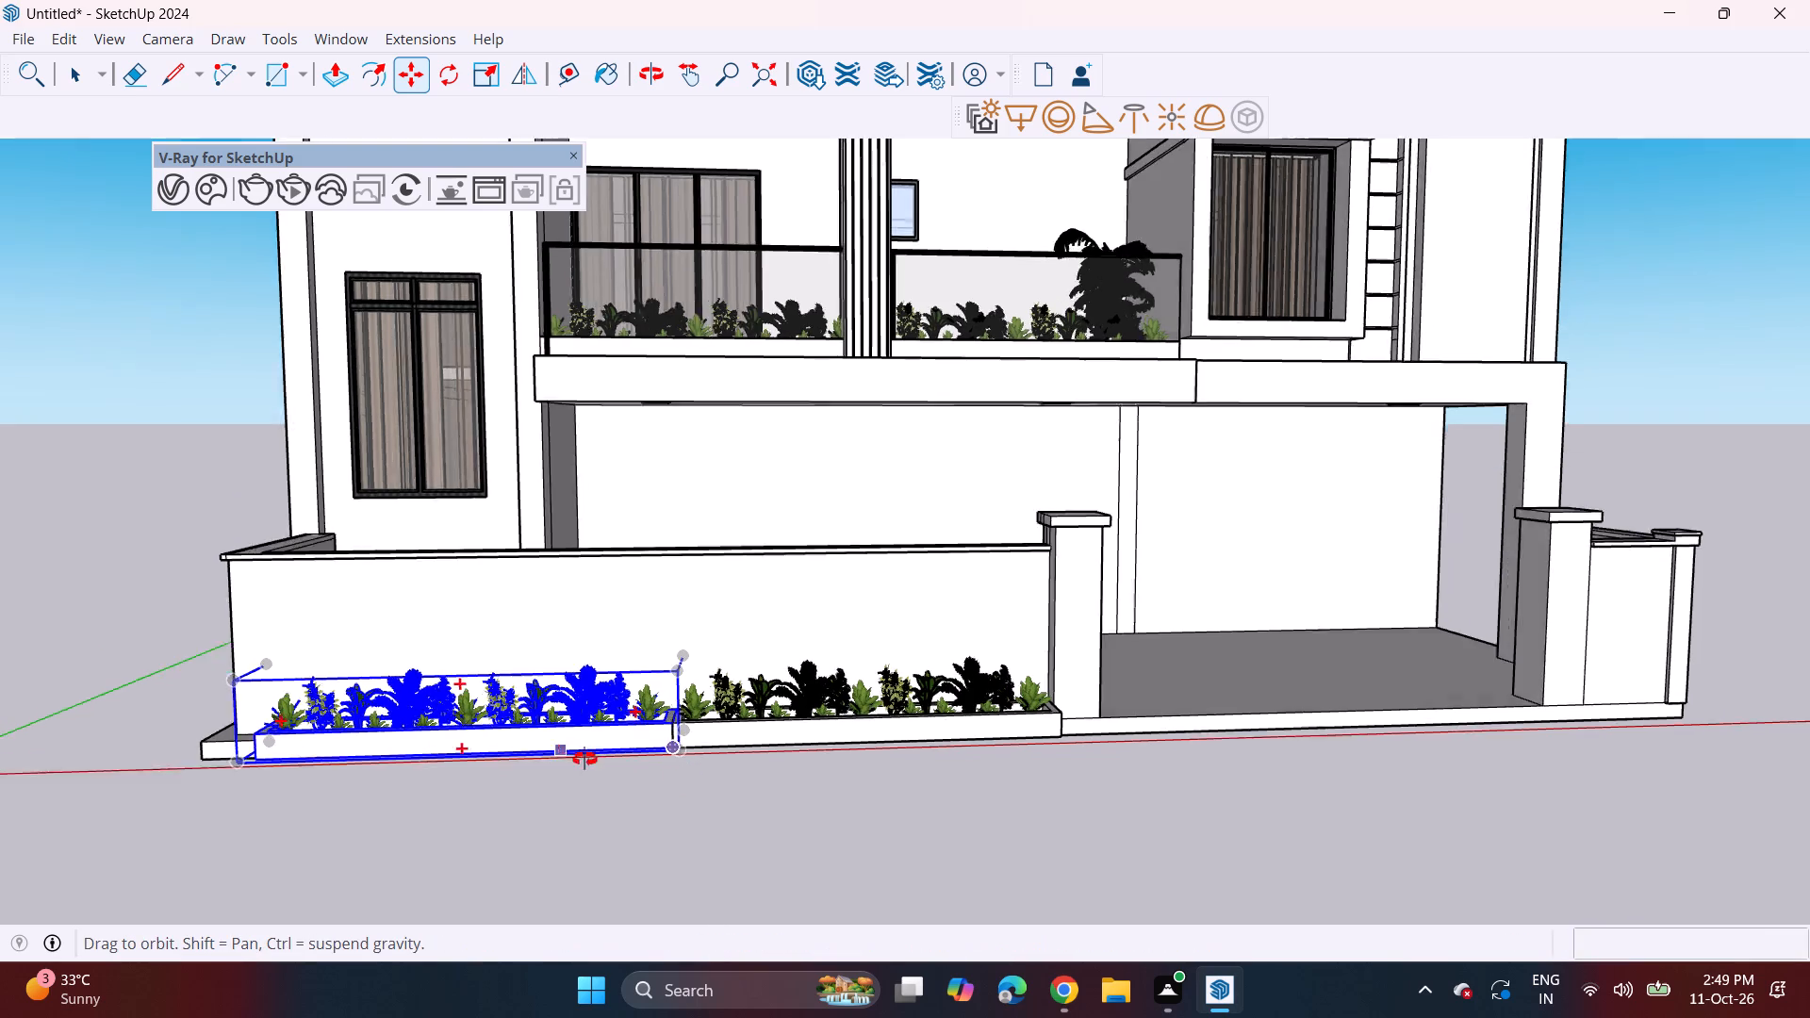
middle_drag(584, 759, 837, 741)
key(space)
click(639, 714)
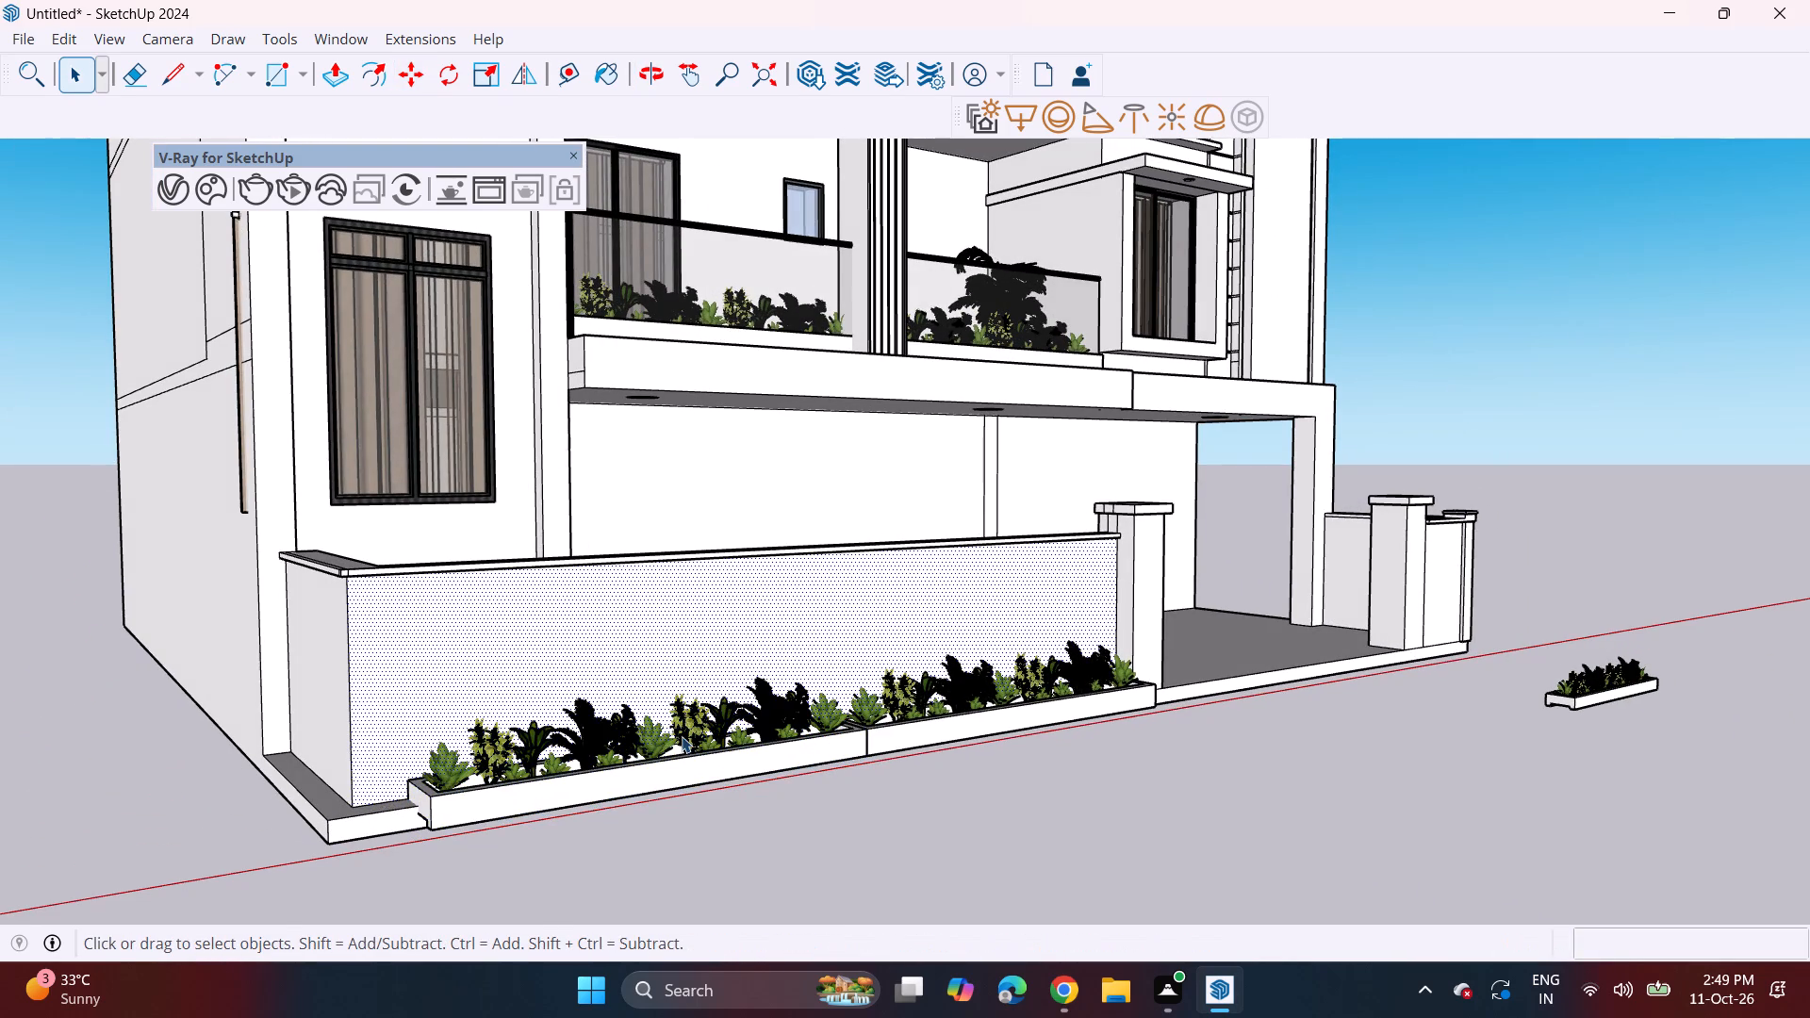
click(680, 738)
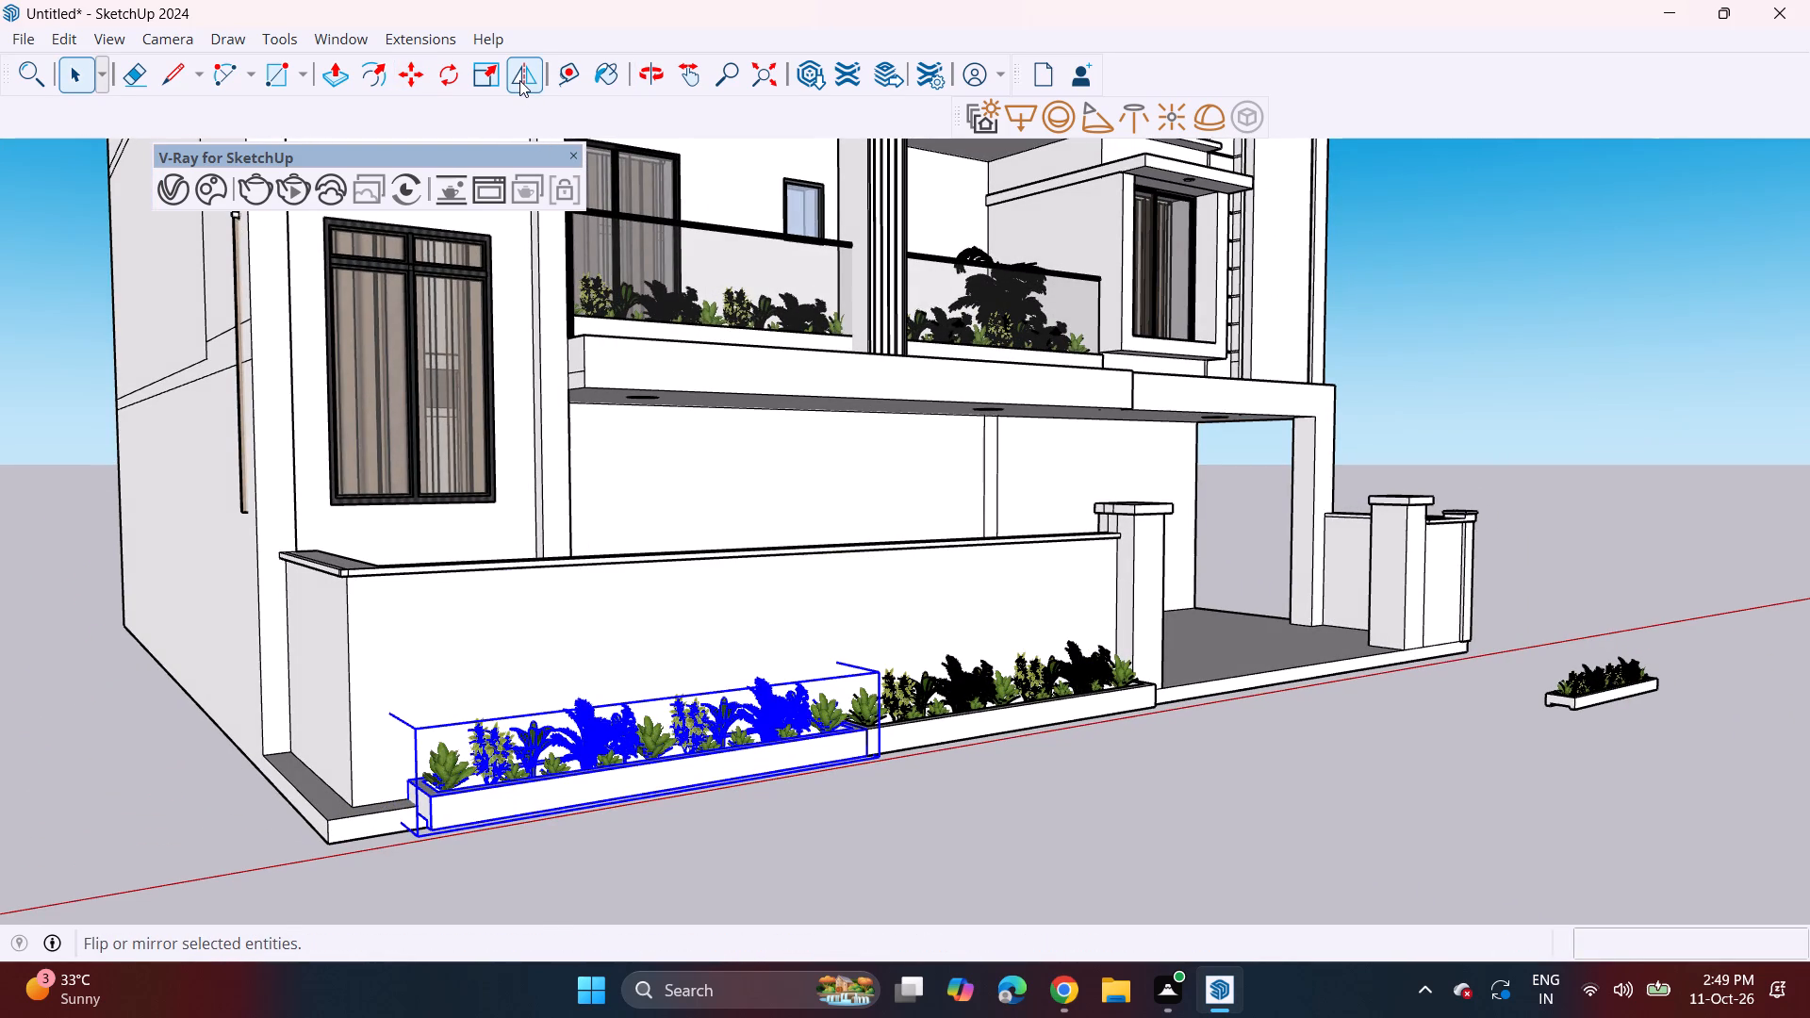
click(477, 84)
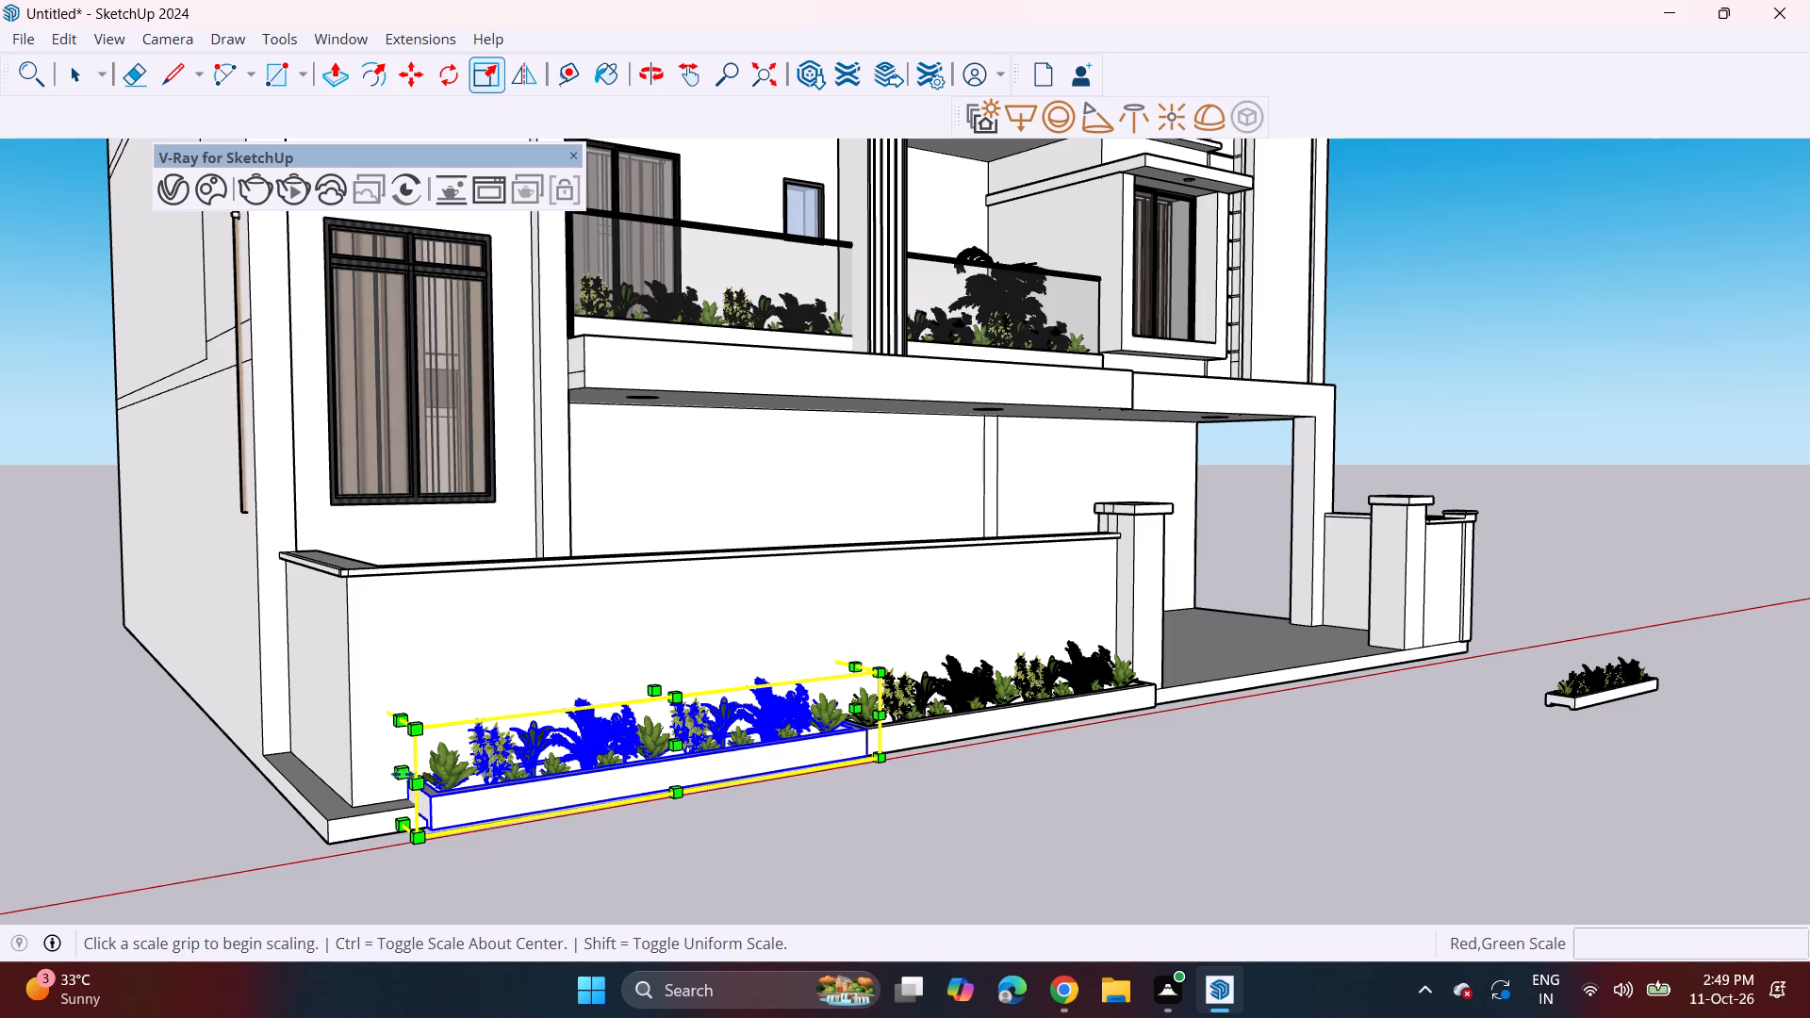
click(403, 774)
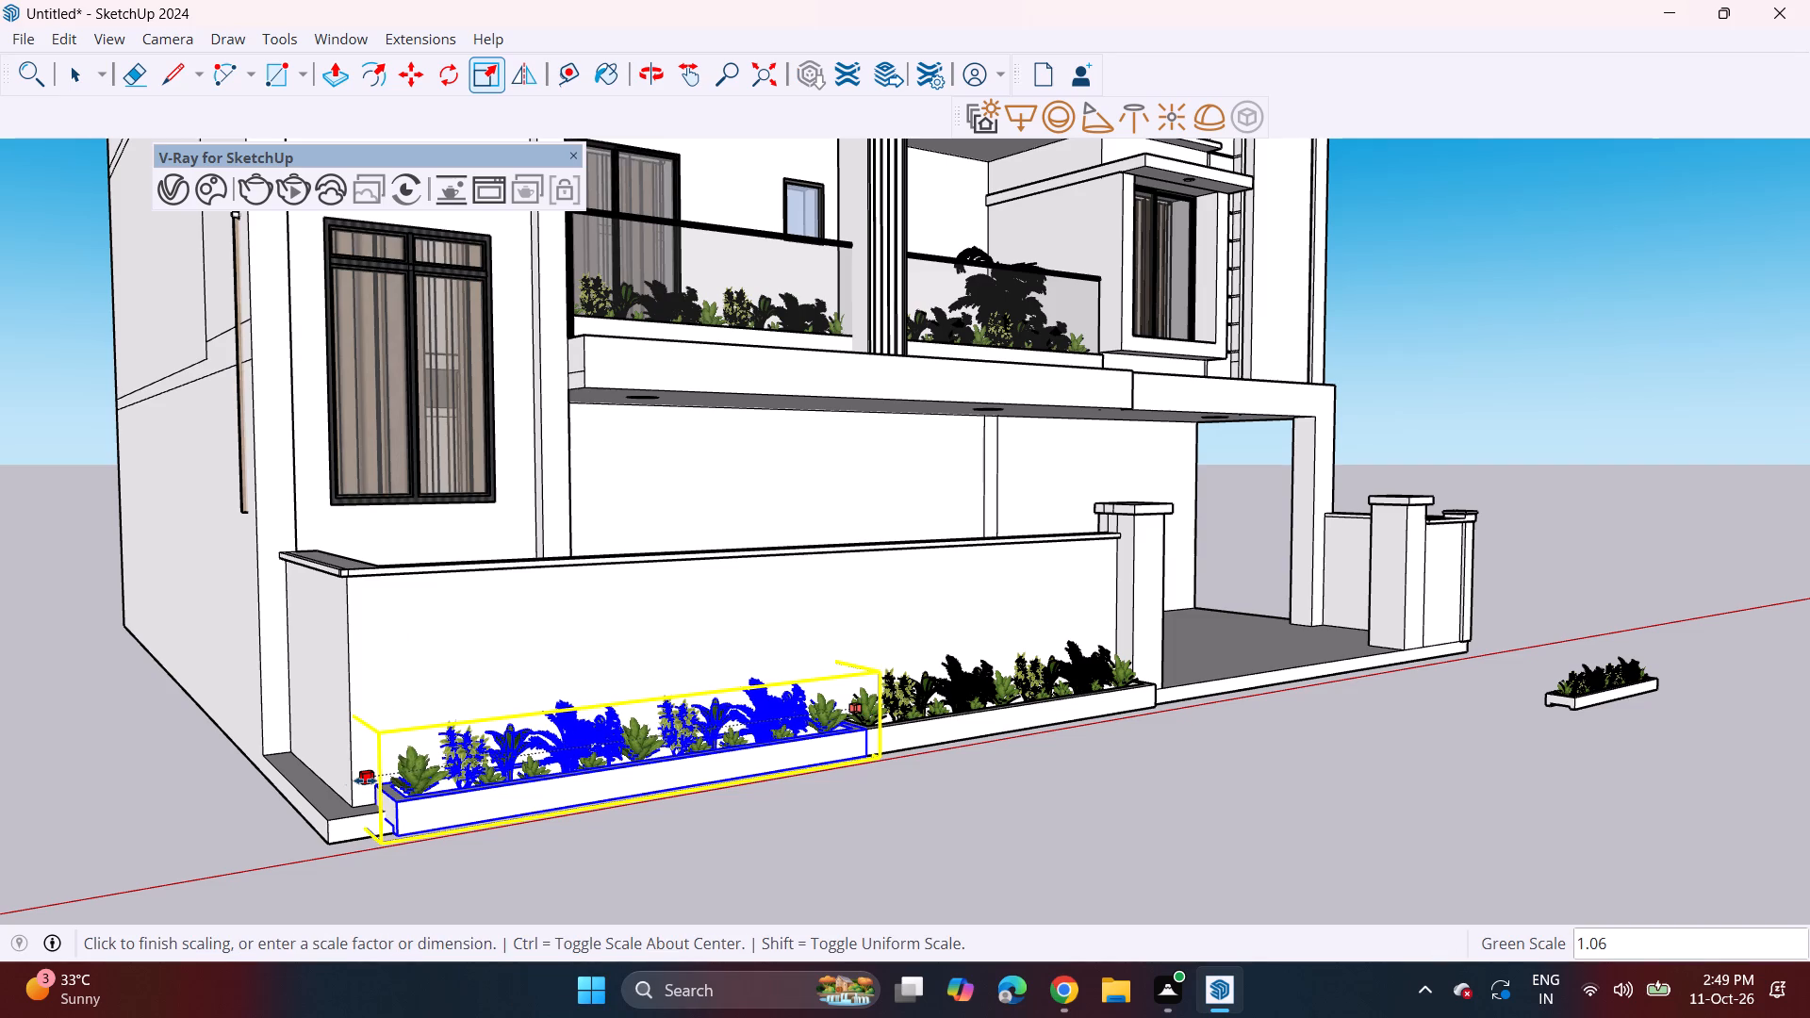
click(356, 783)
Move the remaining spare planter to the plinth's outer front corner, in front of the short boundary wall.
middle_drag(802, 711, 498, 752)
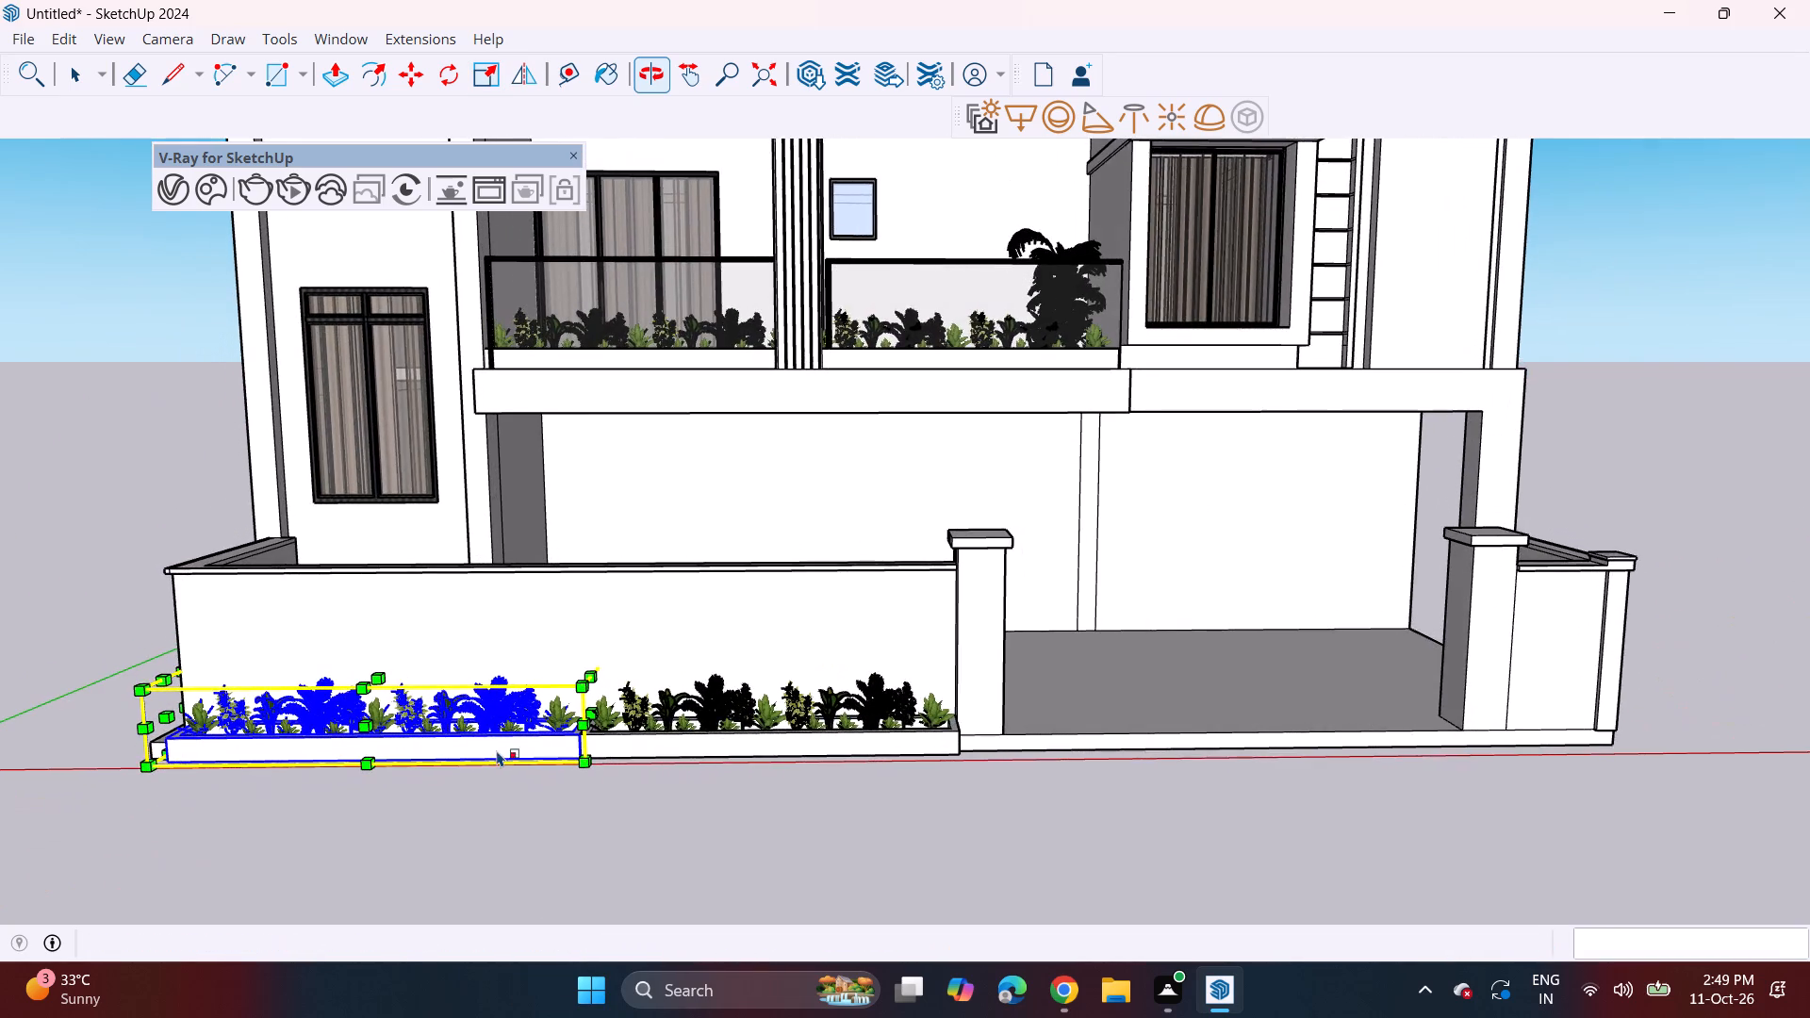
scroll(469, 715, down, 3)
shift+middle_drag(837, 739, 509, 747)
middle_drag(975, 653, 963, 679)
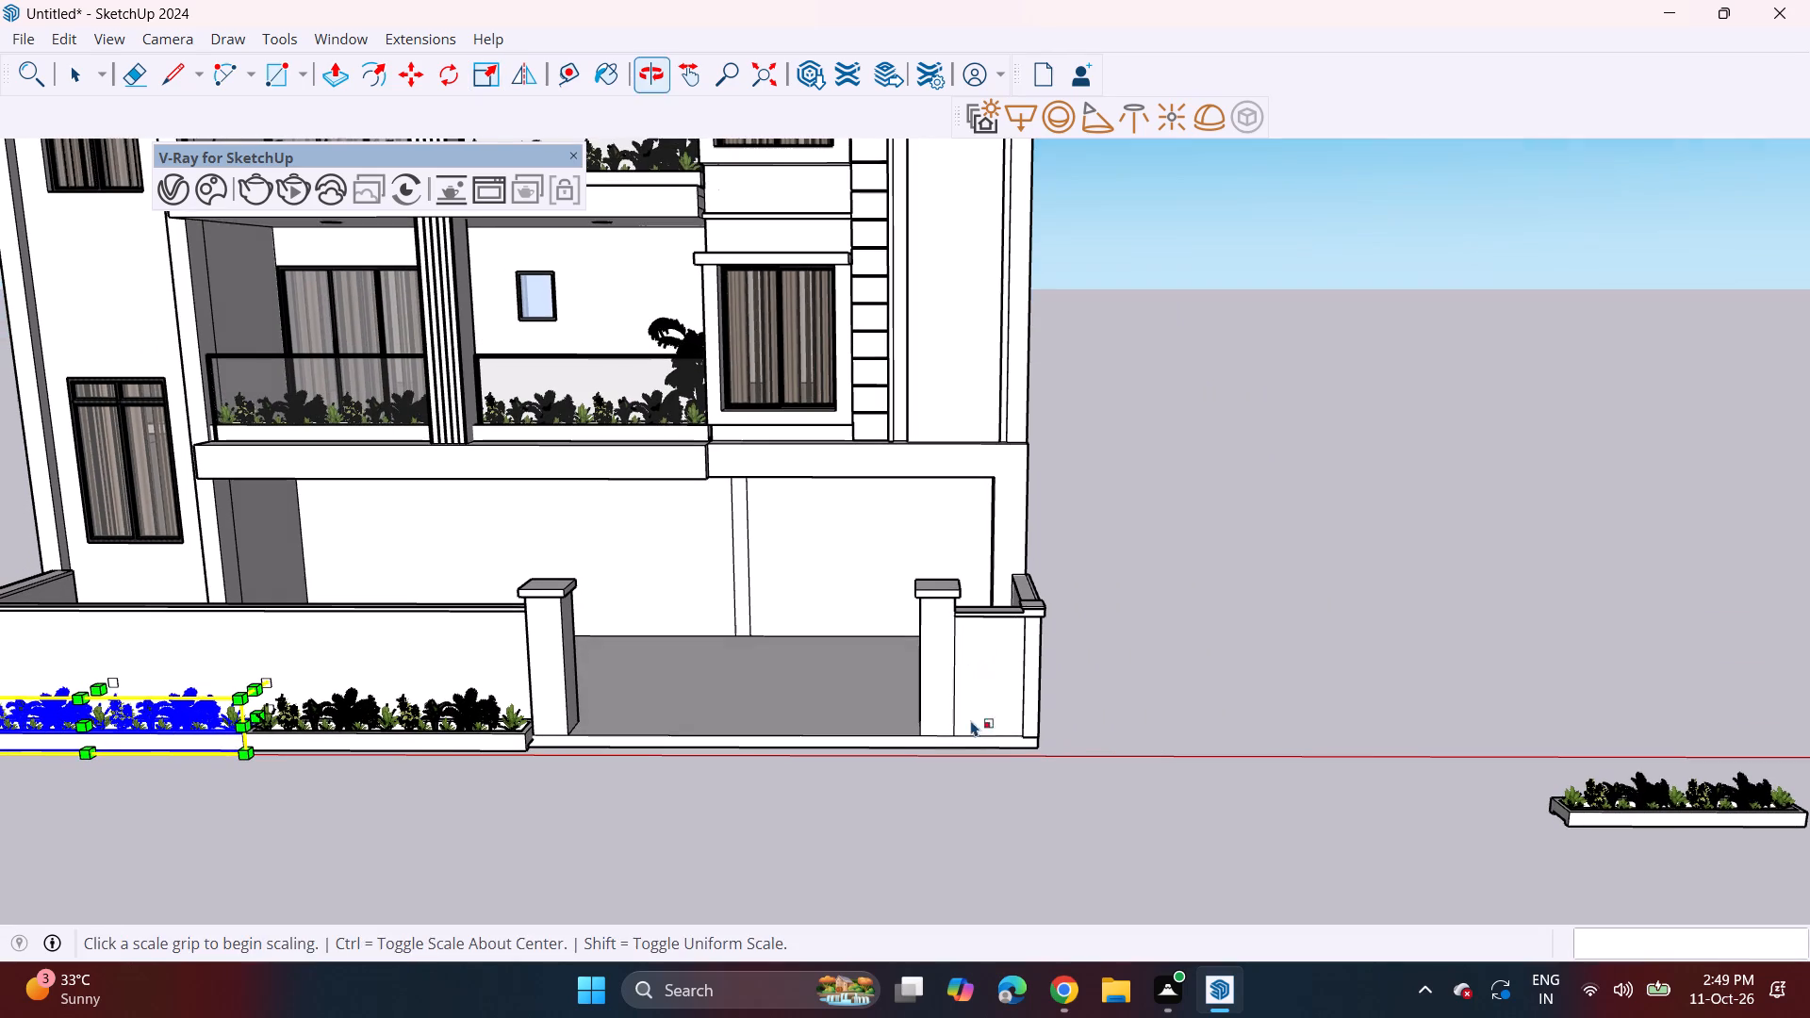
key(space)
click(1571, 804)
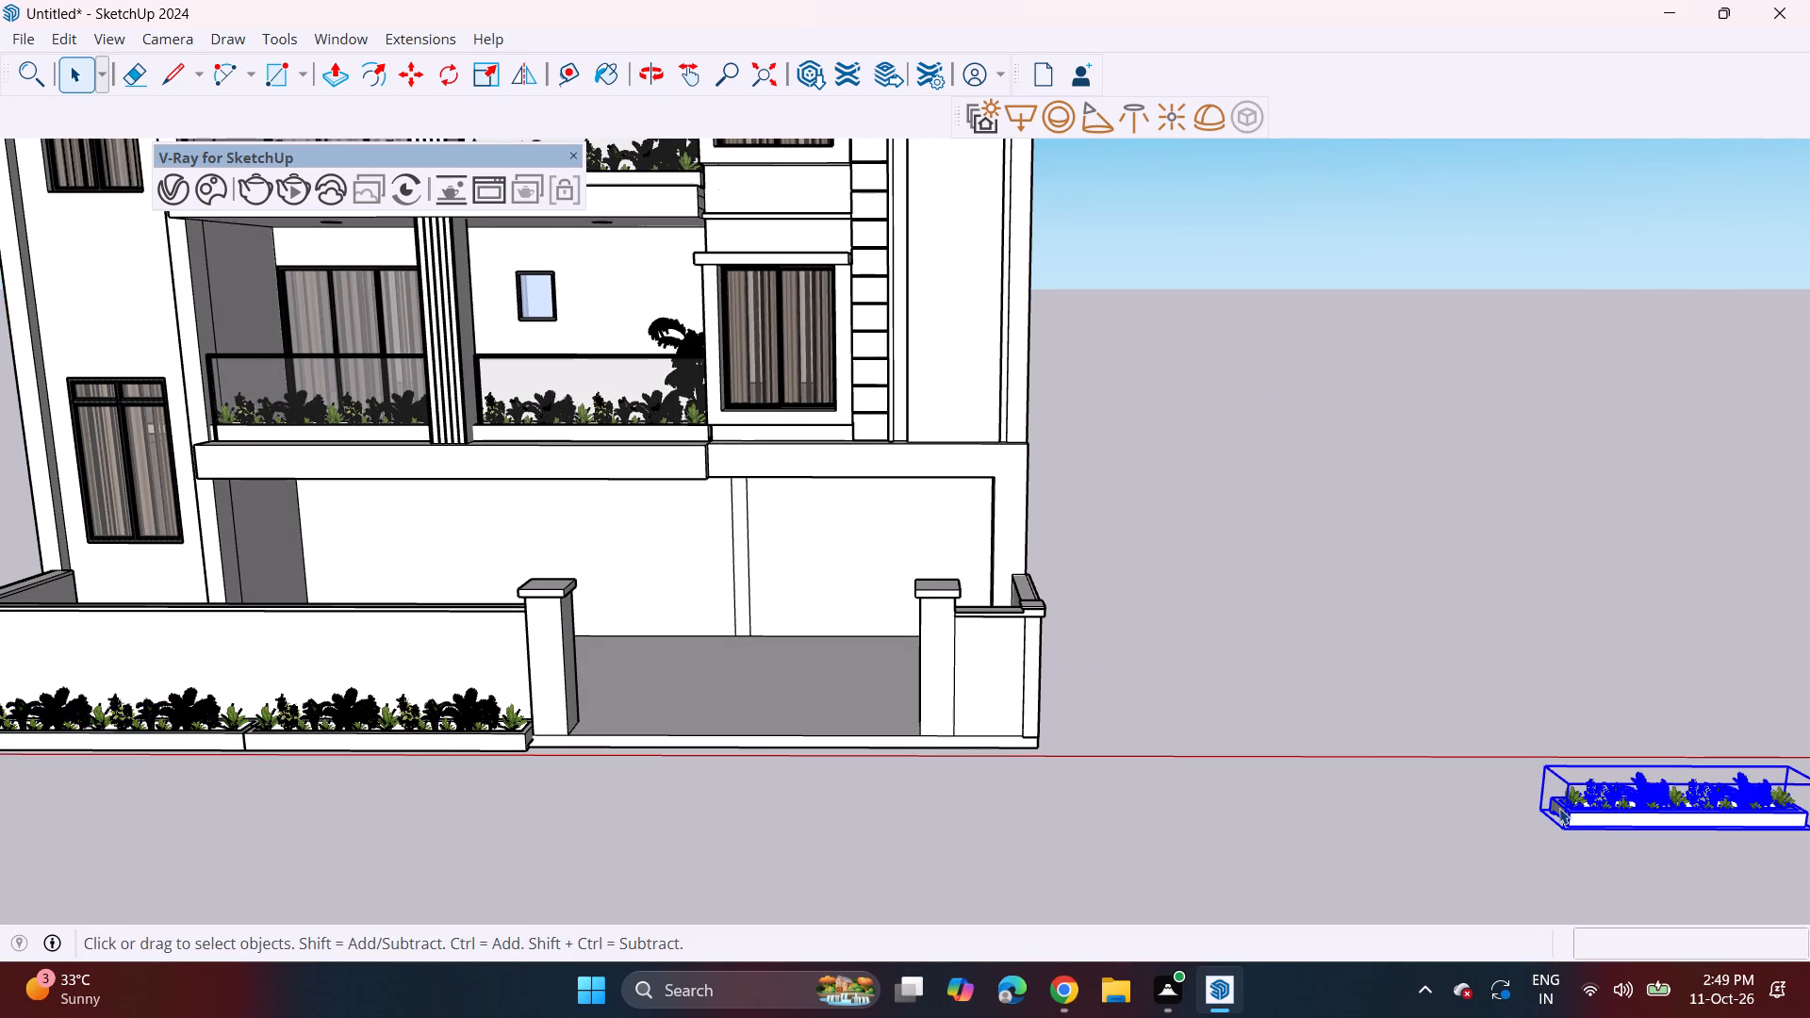
middle_drag(1334, 813, 1334, 768)
key(m)
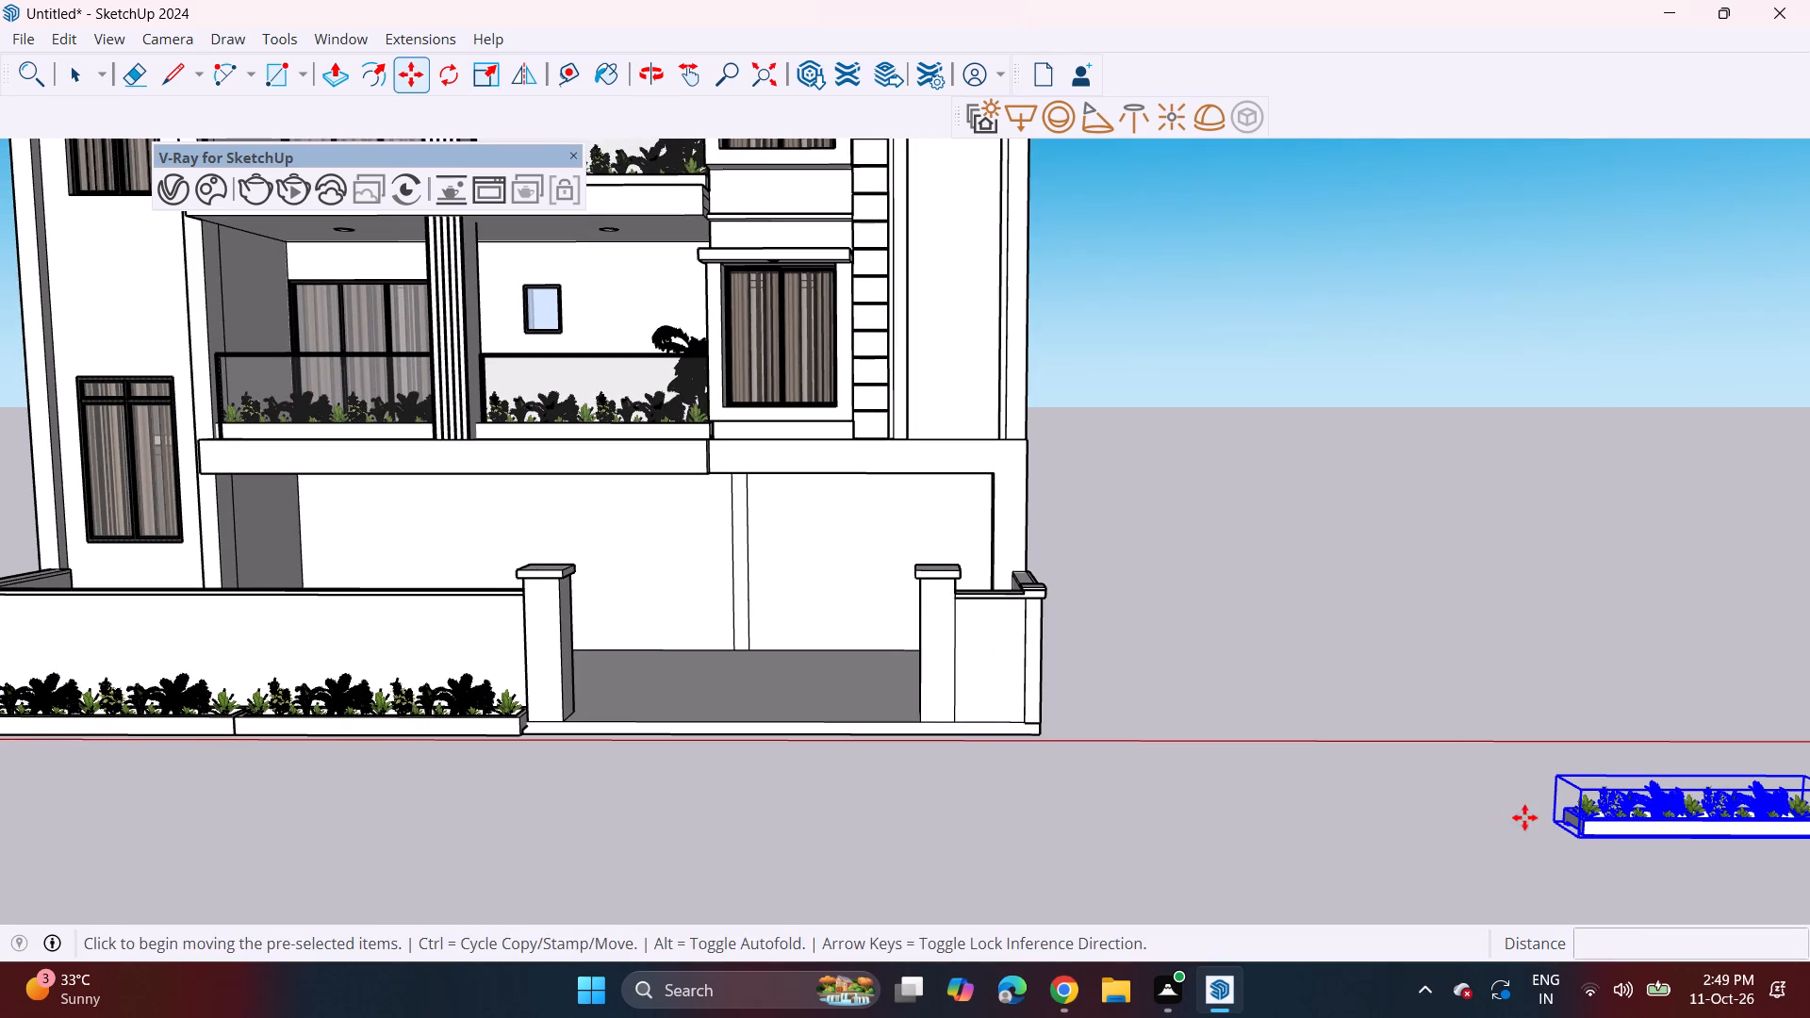
click(1586, 846)
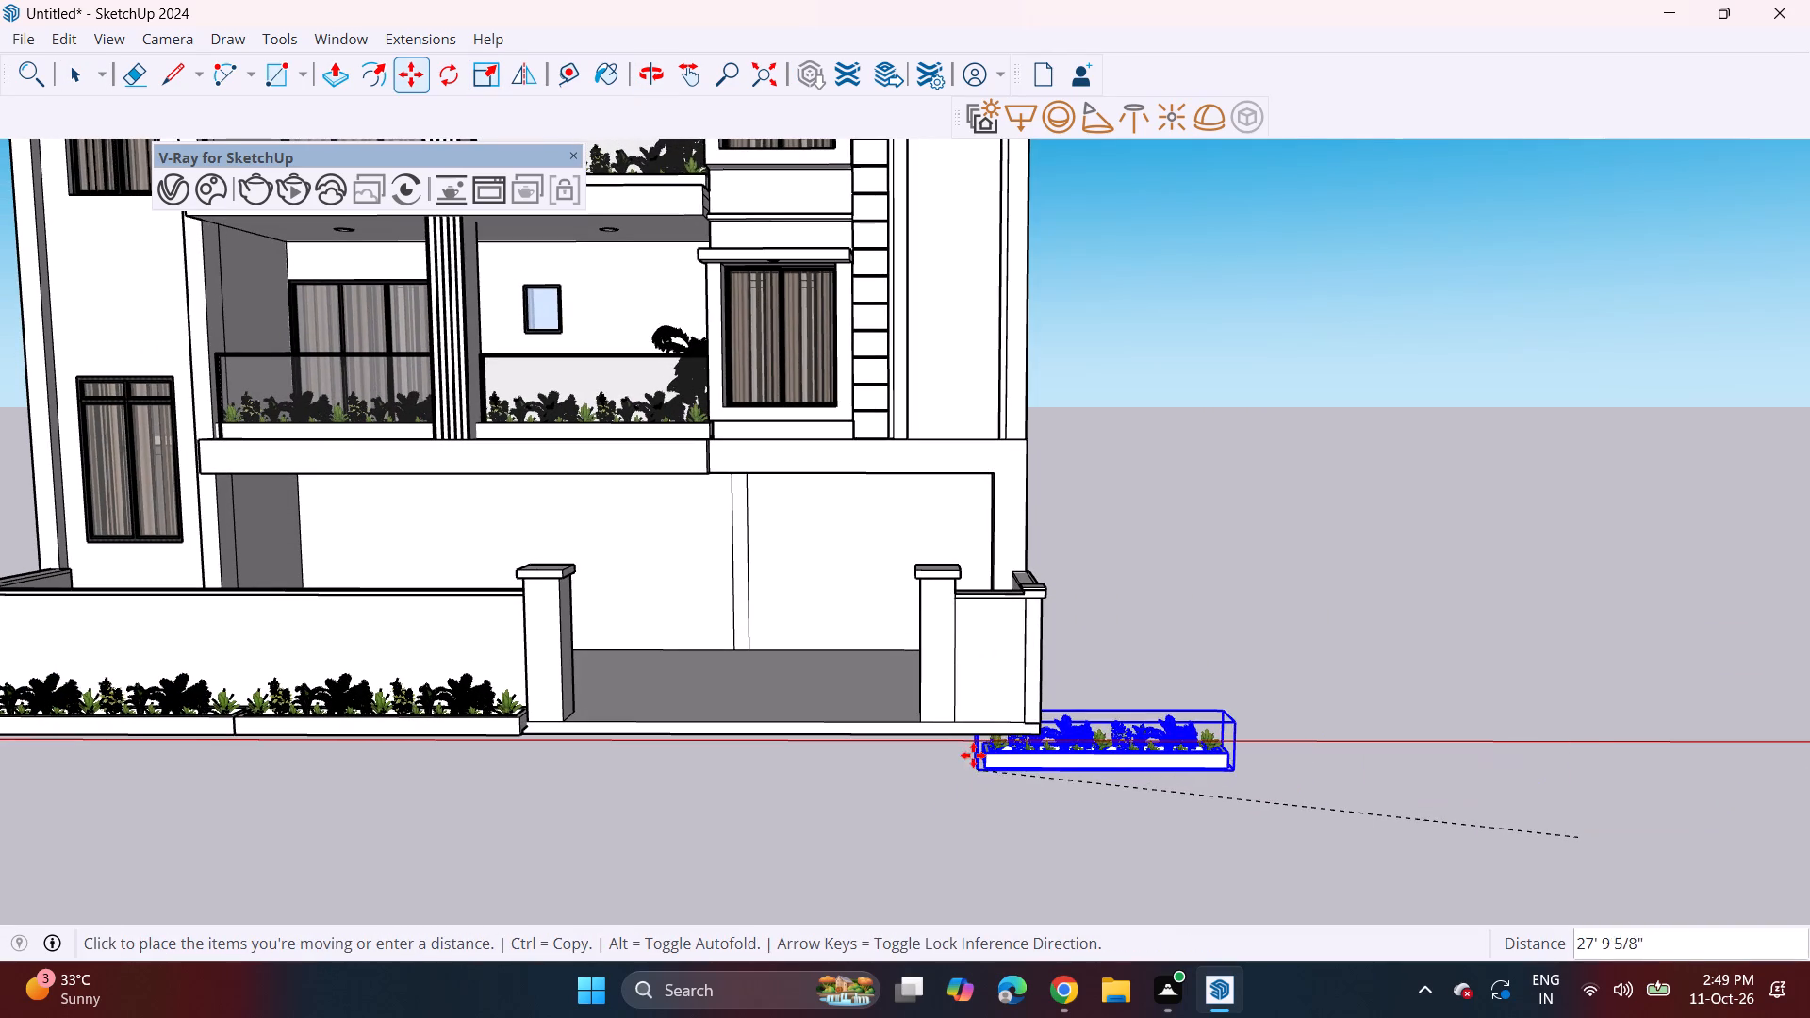
click(964, 806)
middle_drag(1158, 760, 566, 730)
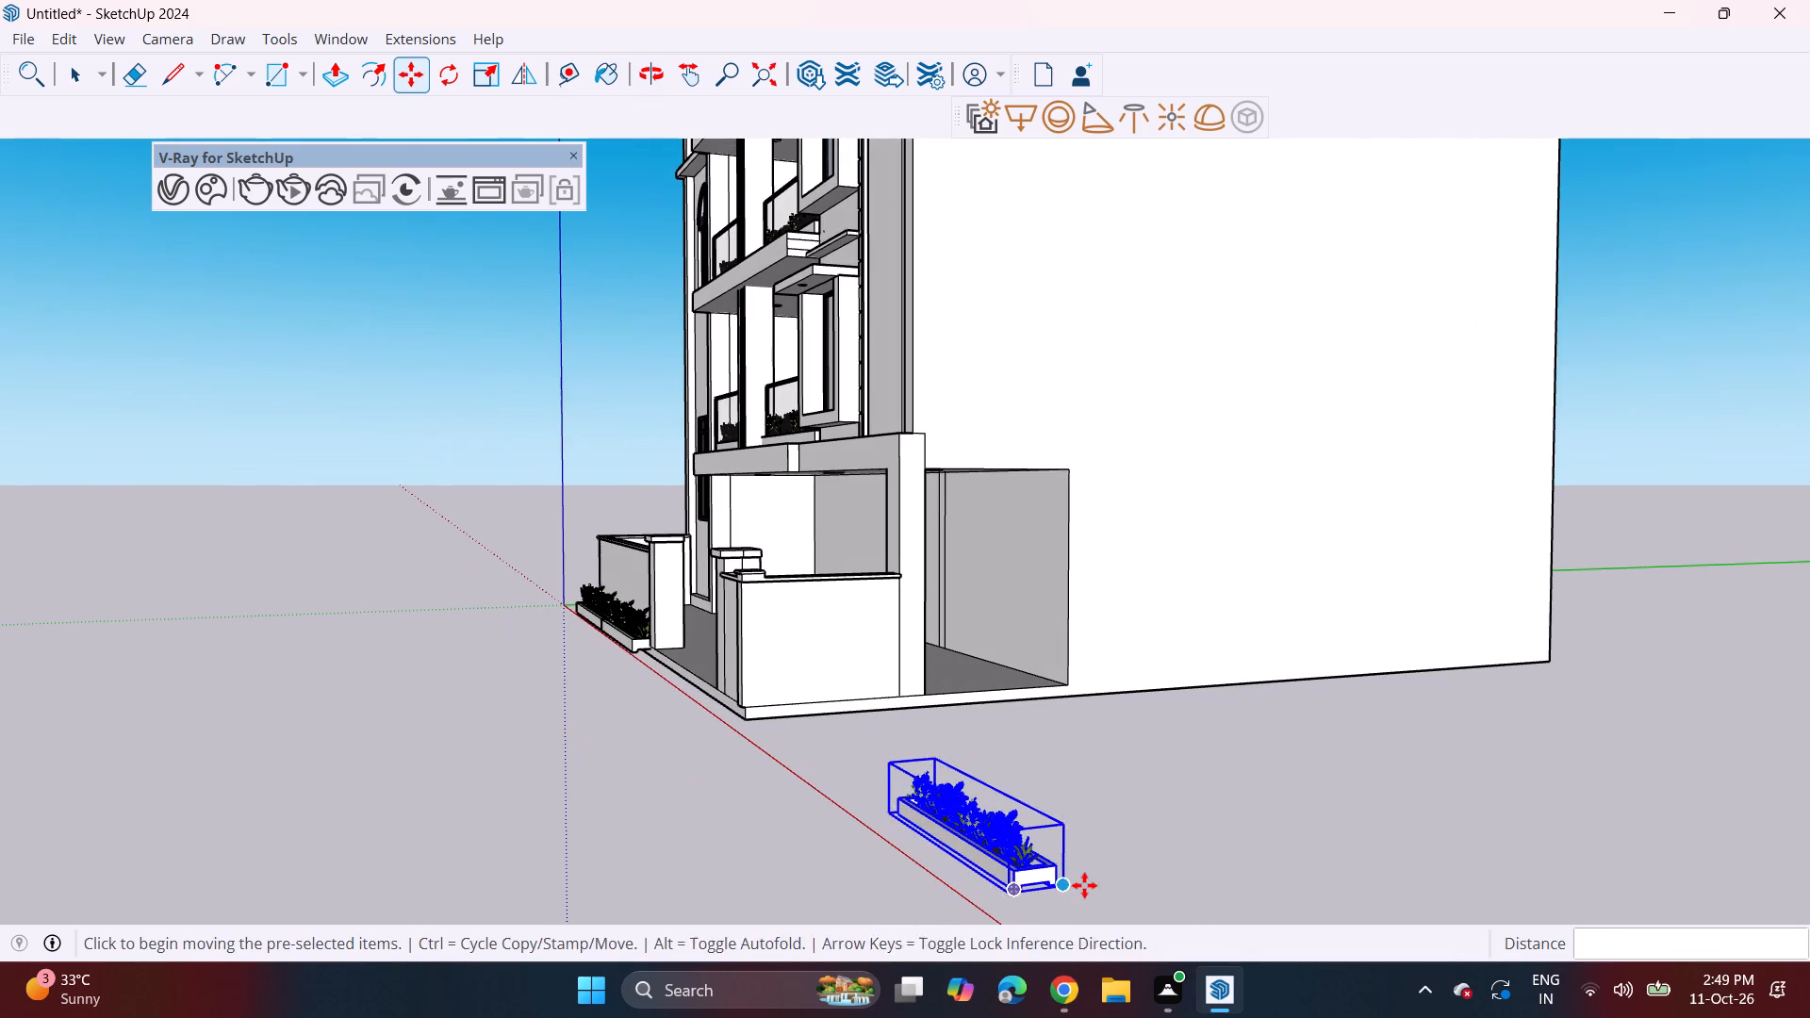
click(1073, 895)
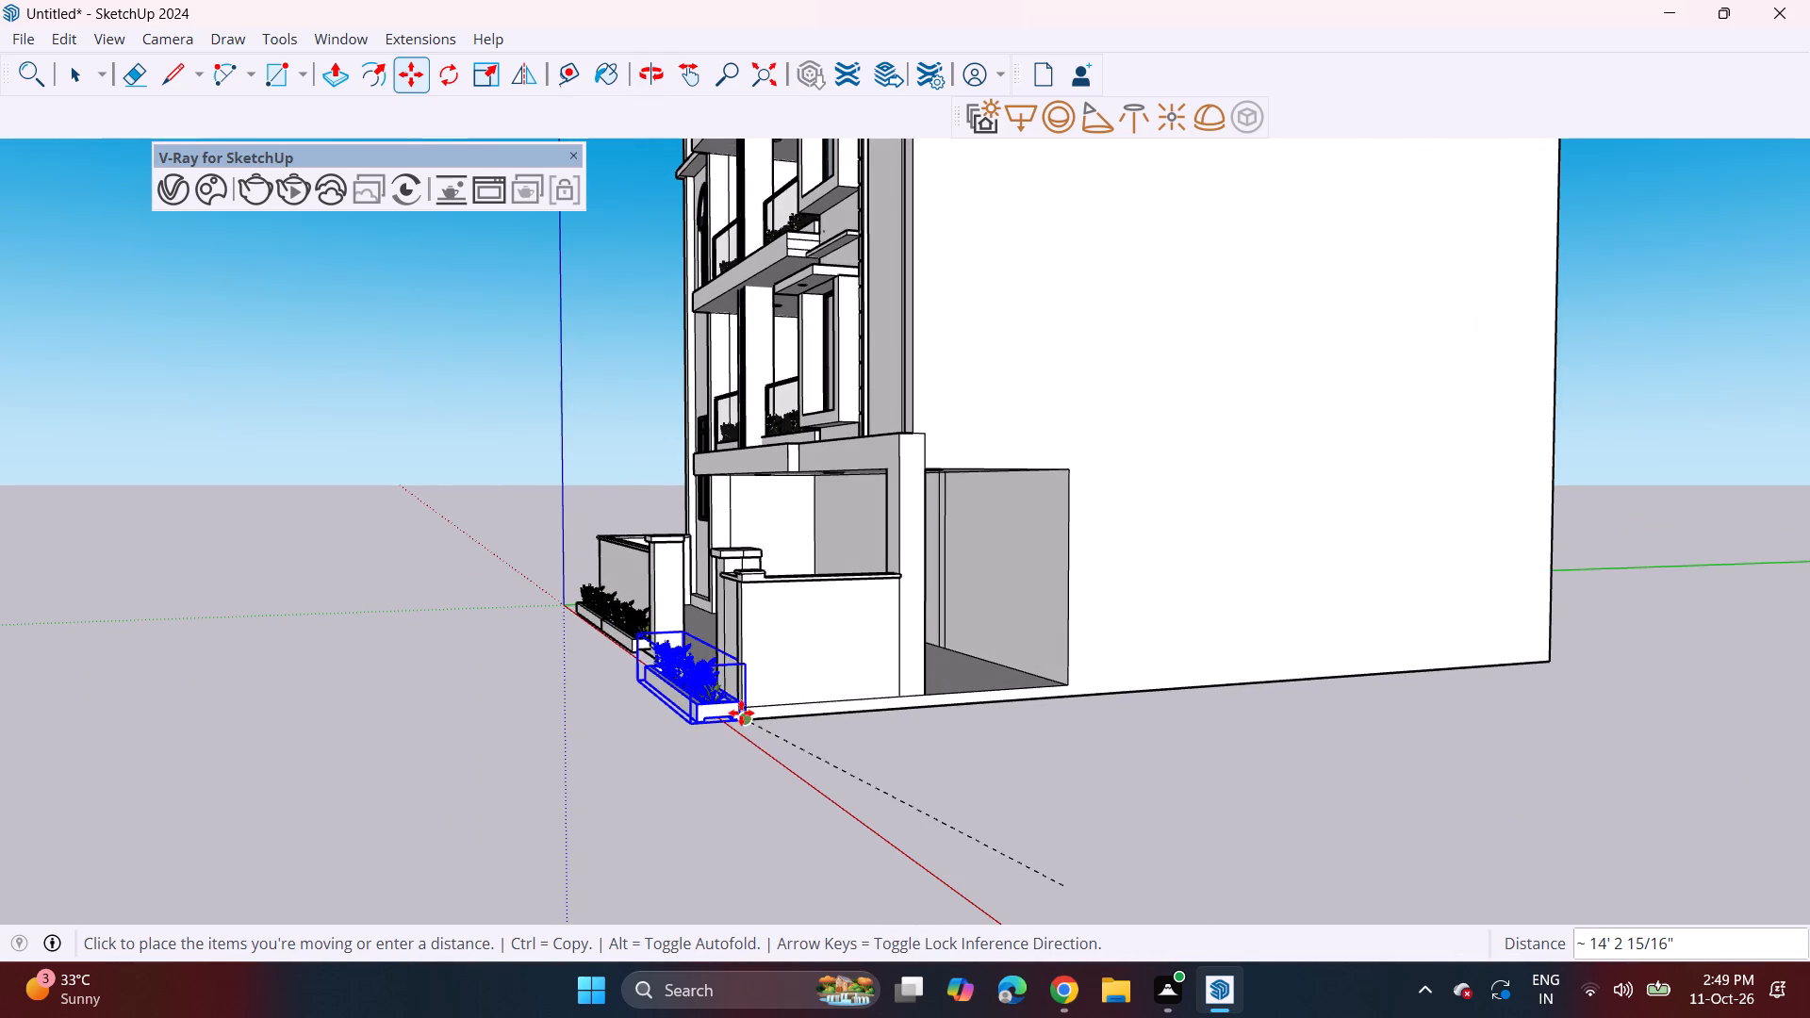
click(741, 713)
Slide the planter about 7' 9 1/4" along the plinth's front, from the gate opening to the far gate pier.
middle_drag(546, 708, 1358, 745)
scroll(1196, 665, up, 3)
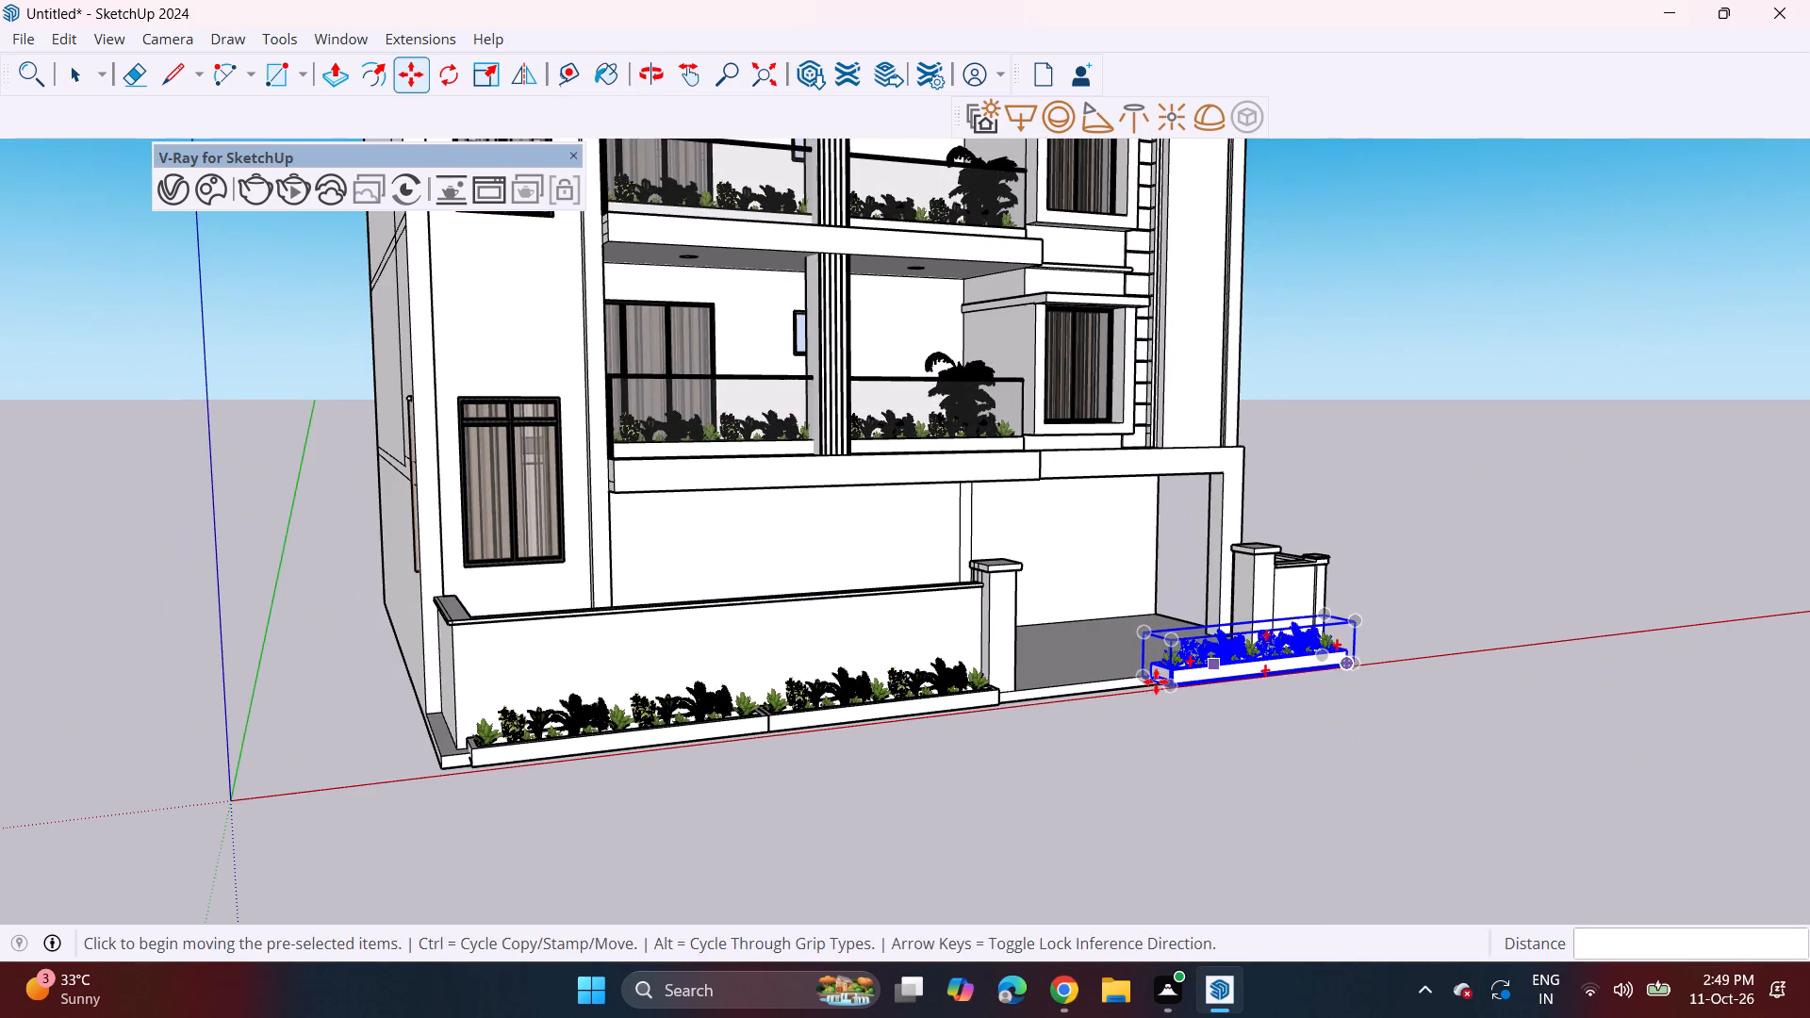
scroll(1150, 679, up, 12)
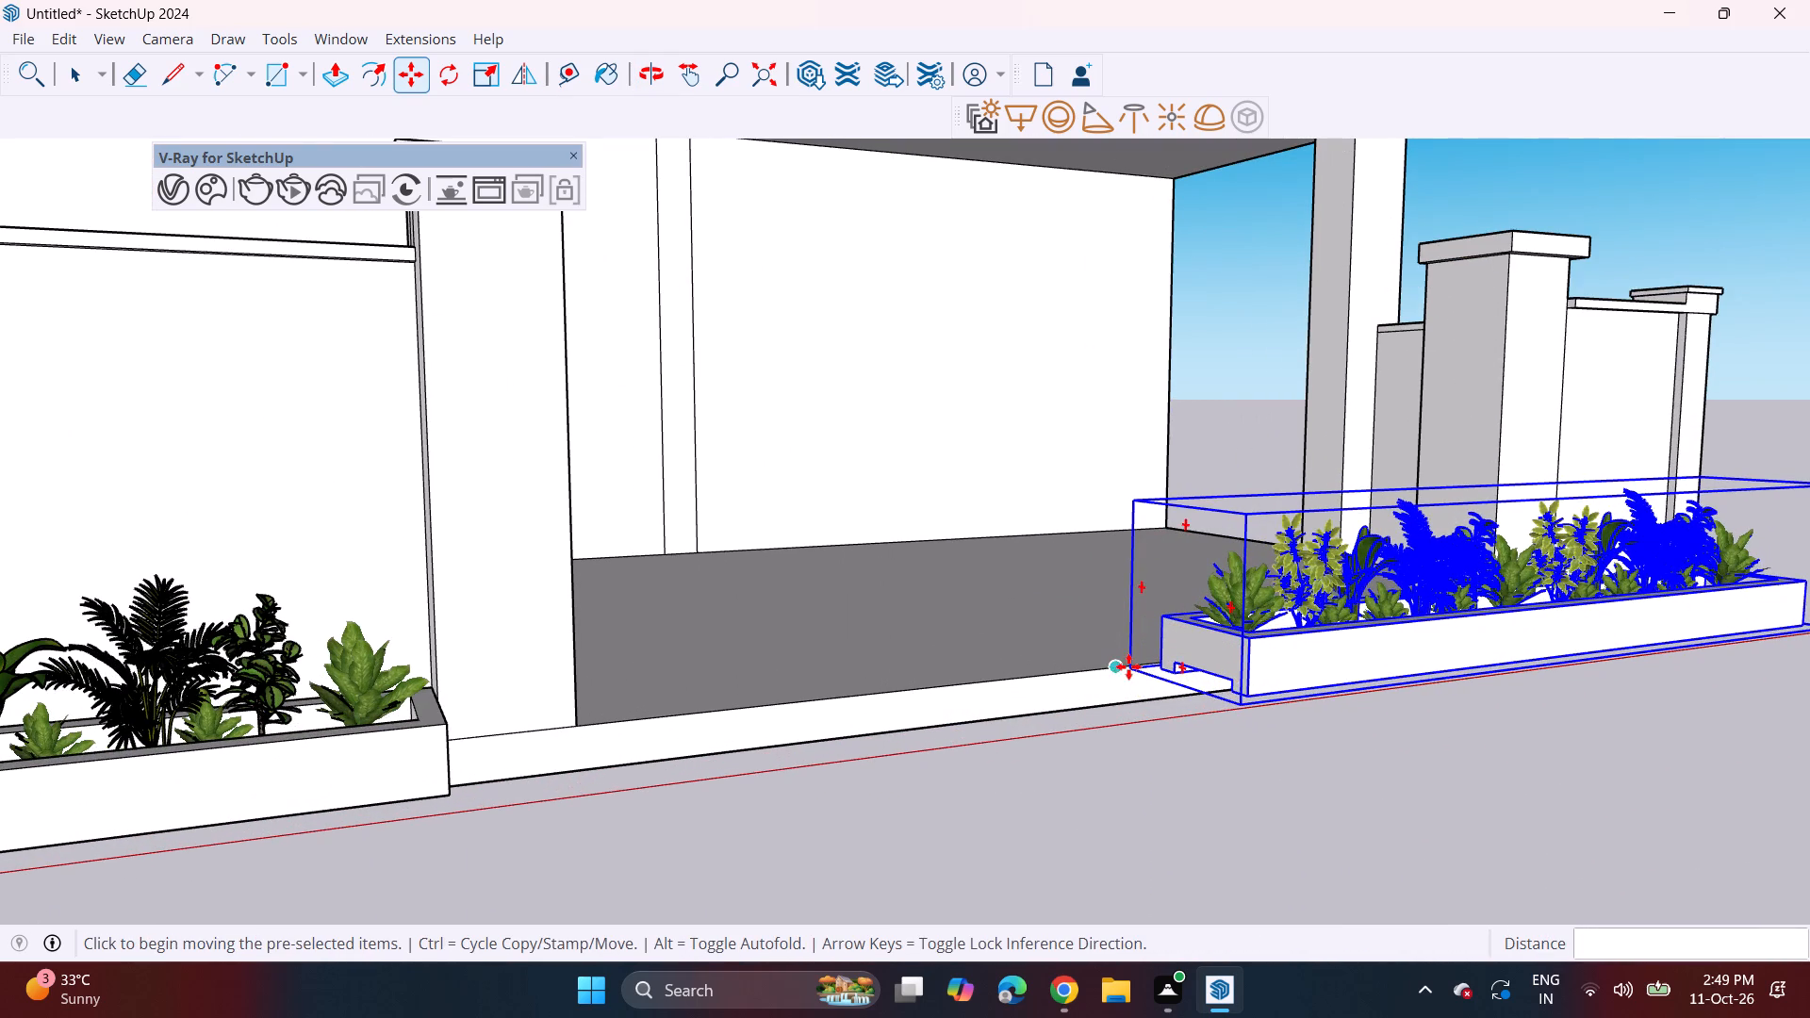
click(1128, 666)
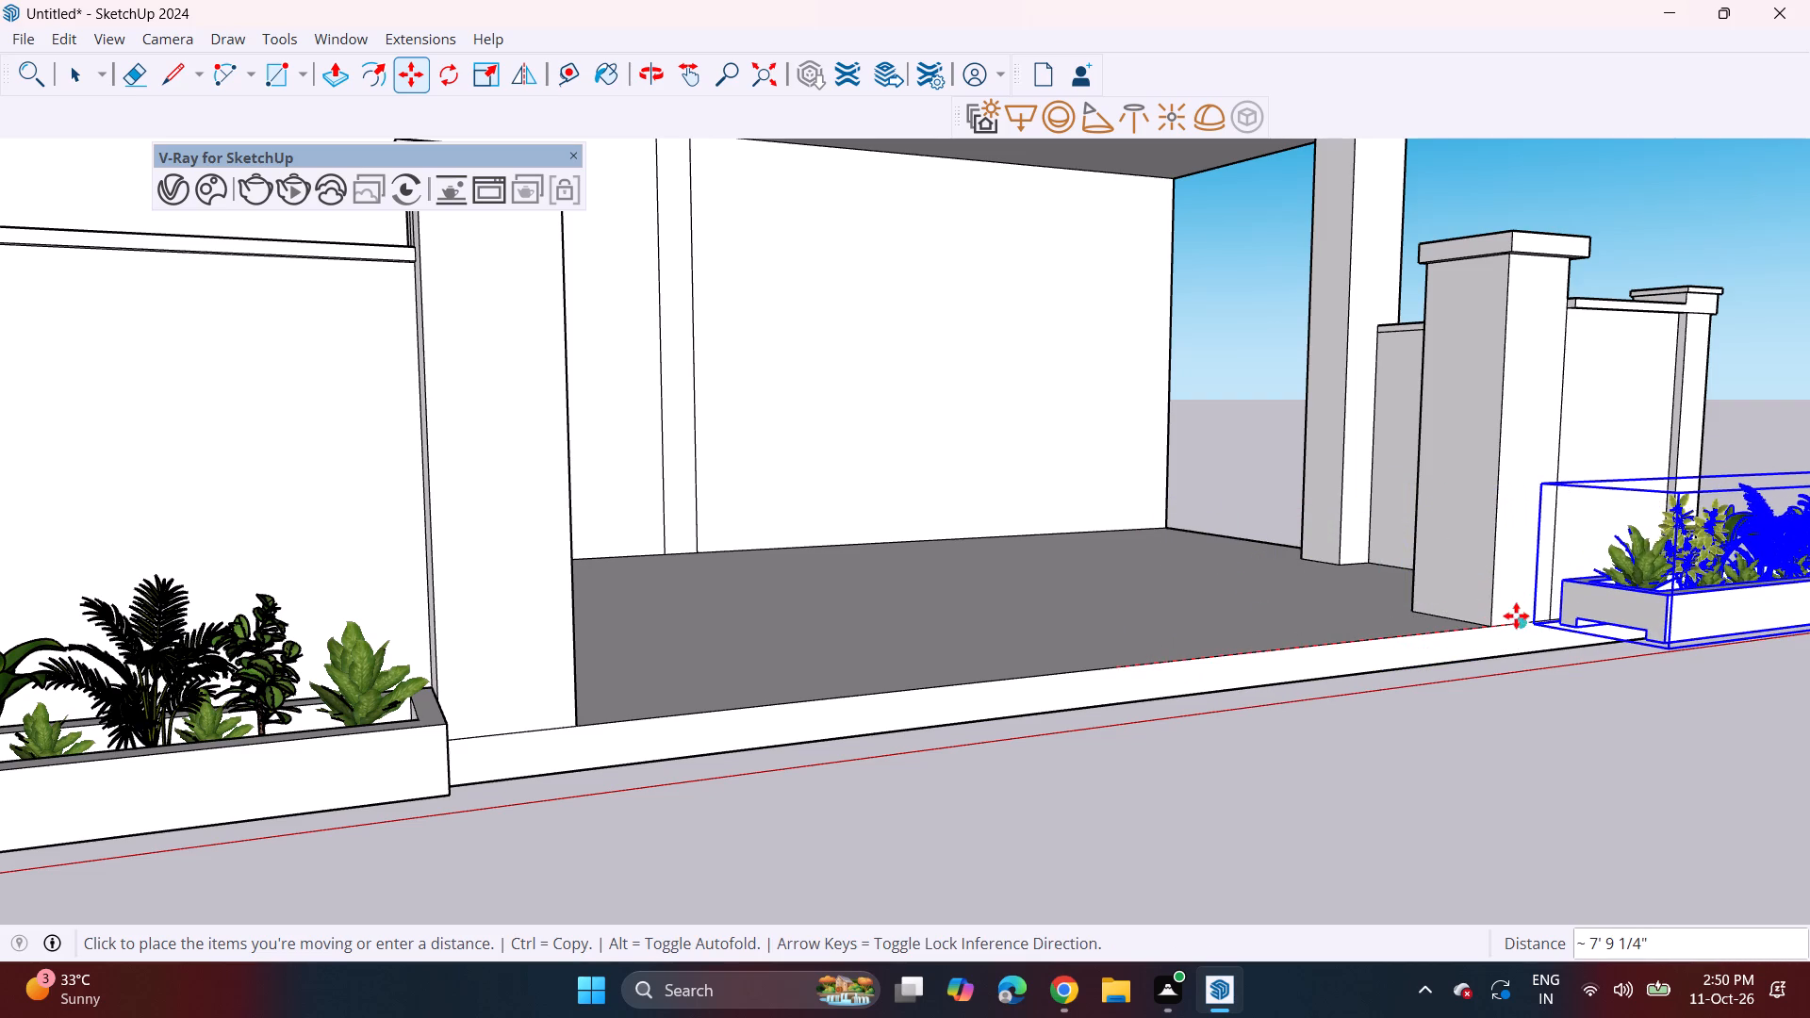
click(1519, 609)
Shift the planter about 8 13/16" forward along the far gate pier's base, in front of the short boundary wall.
middle_drag(1494, 635, 1423, 636)
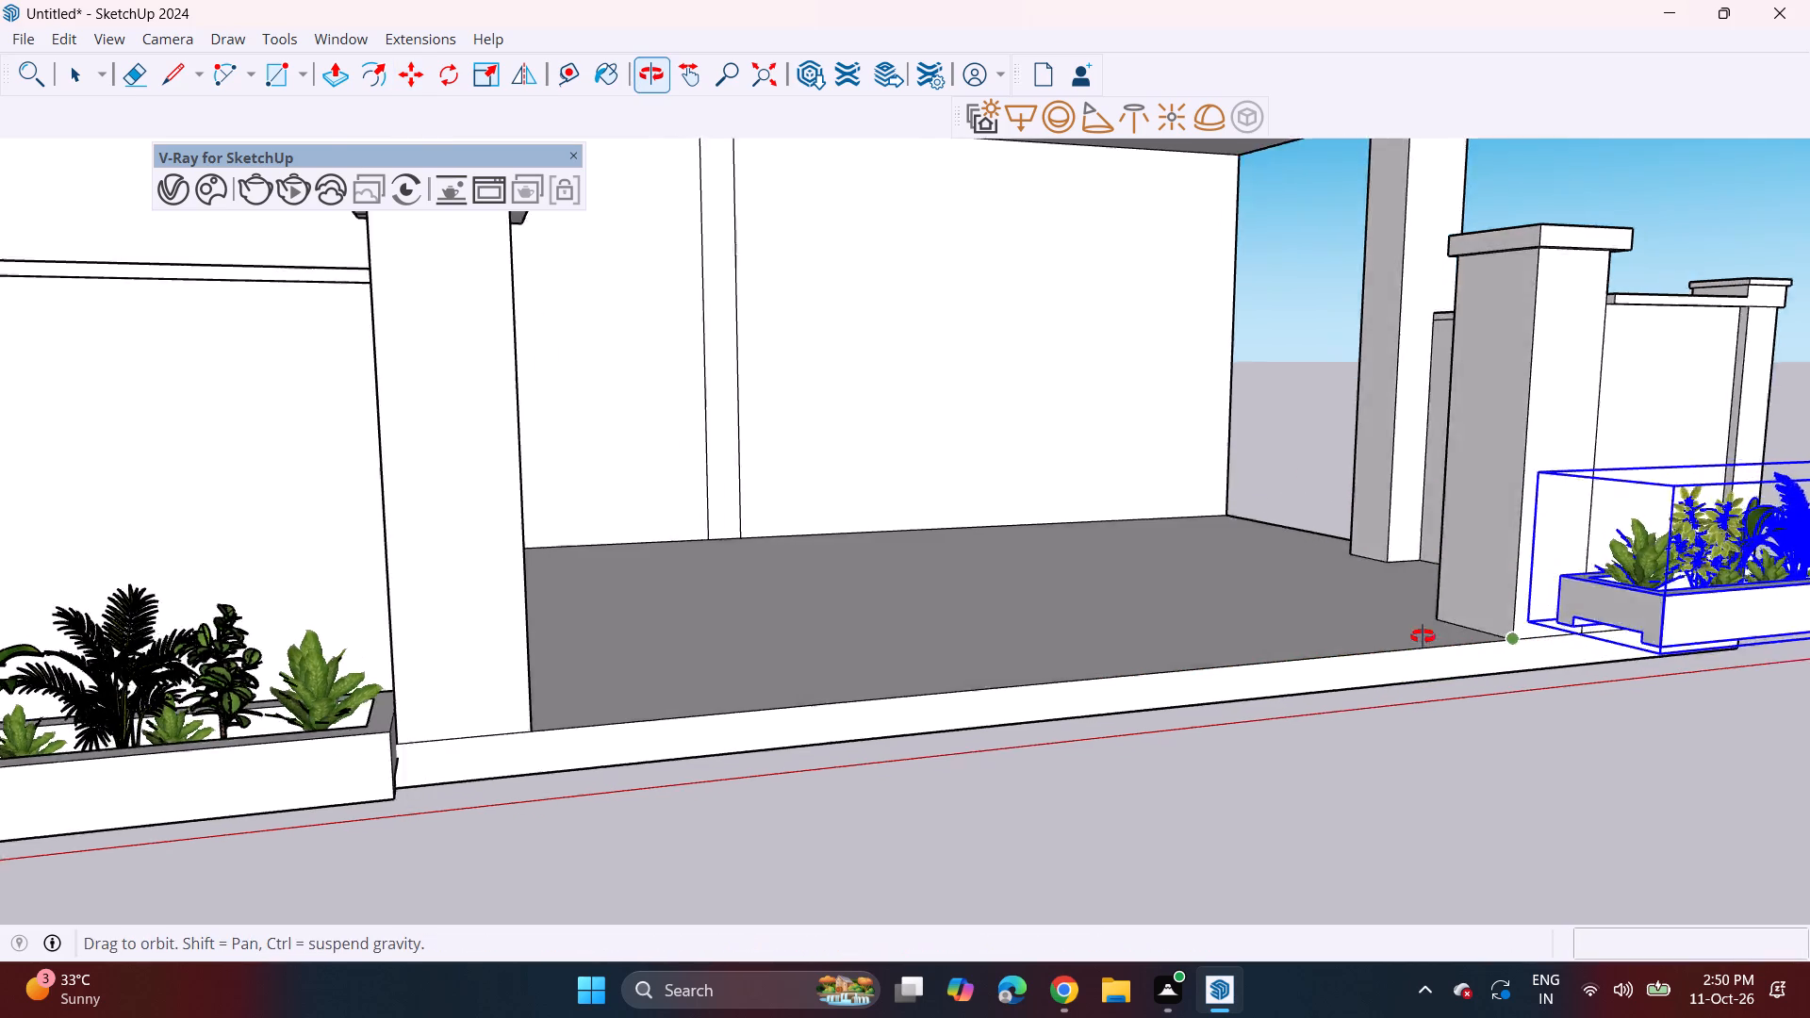
middle_drag(1423, 636, 1395, 578)
scroll(1566, 597, up, 3)
click(1552, 616)
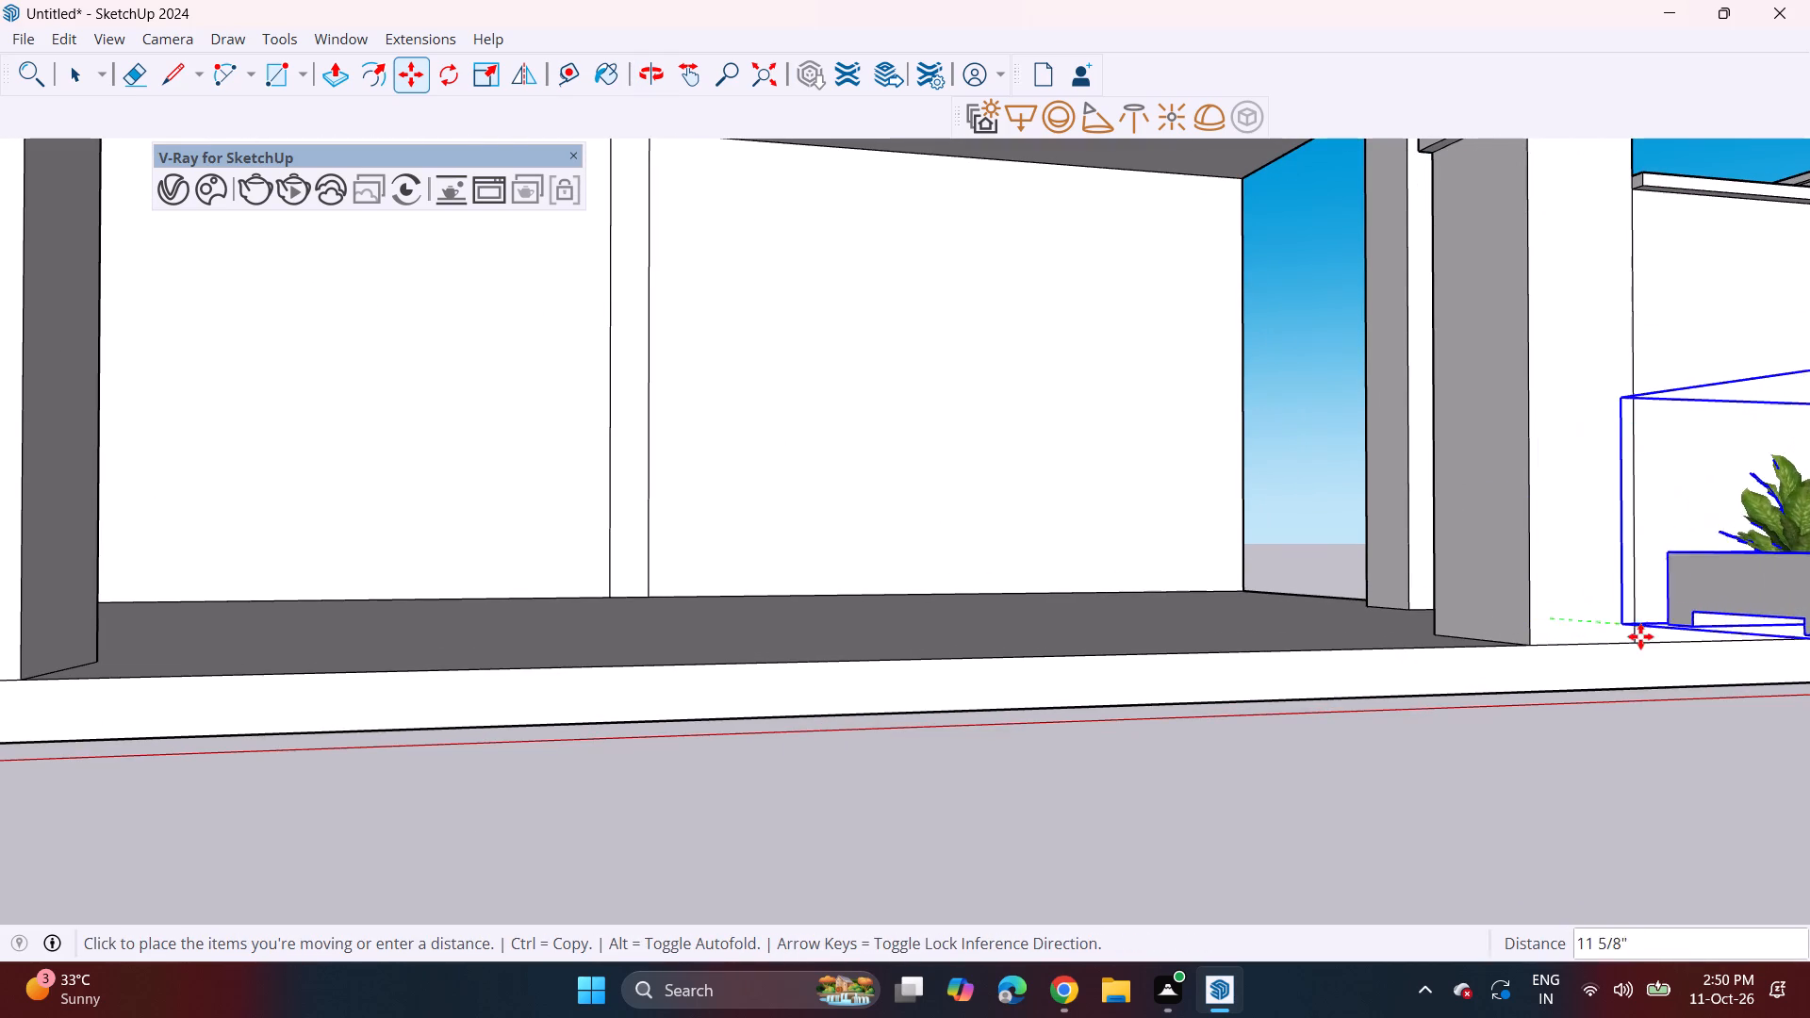
click(1594, 636)
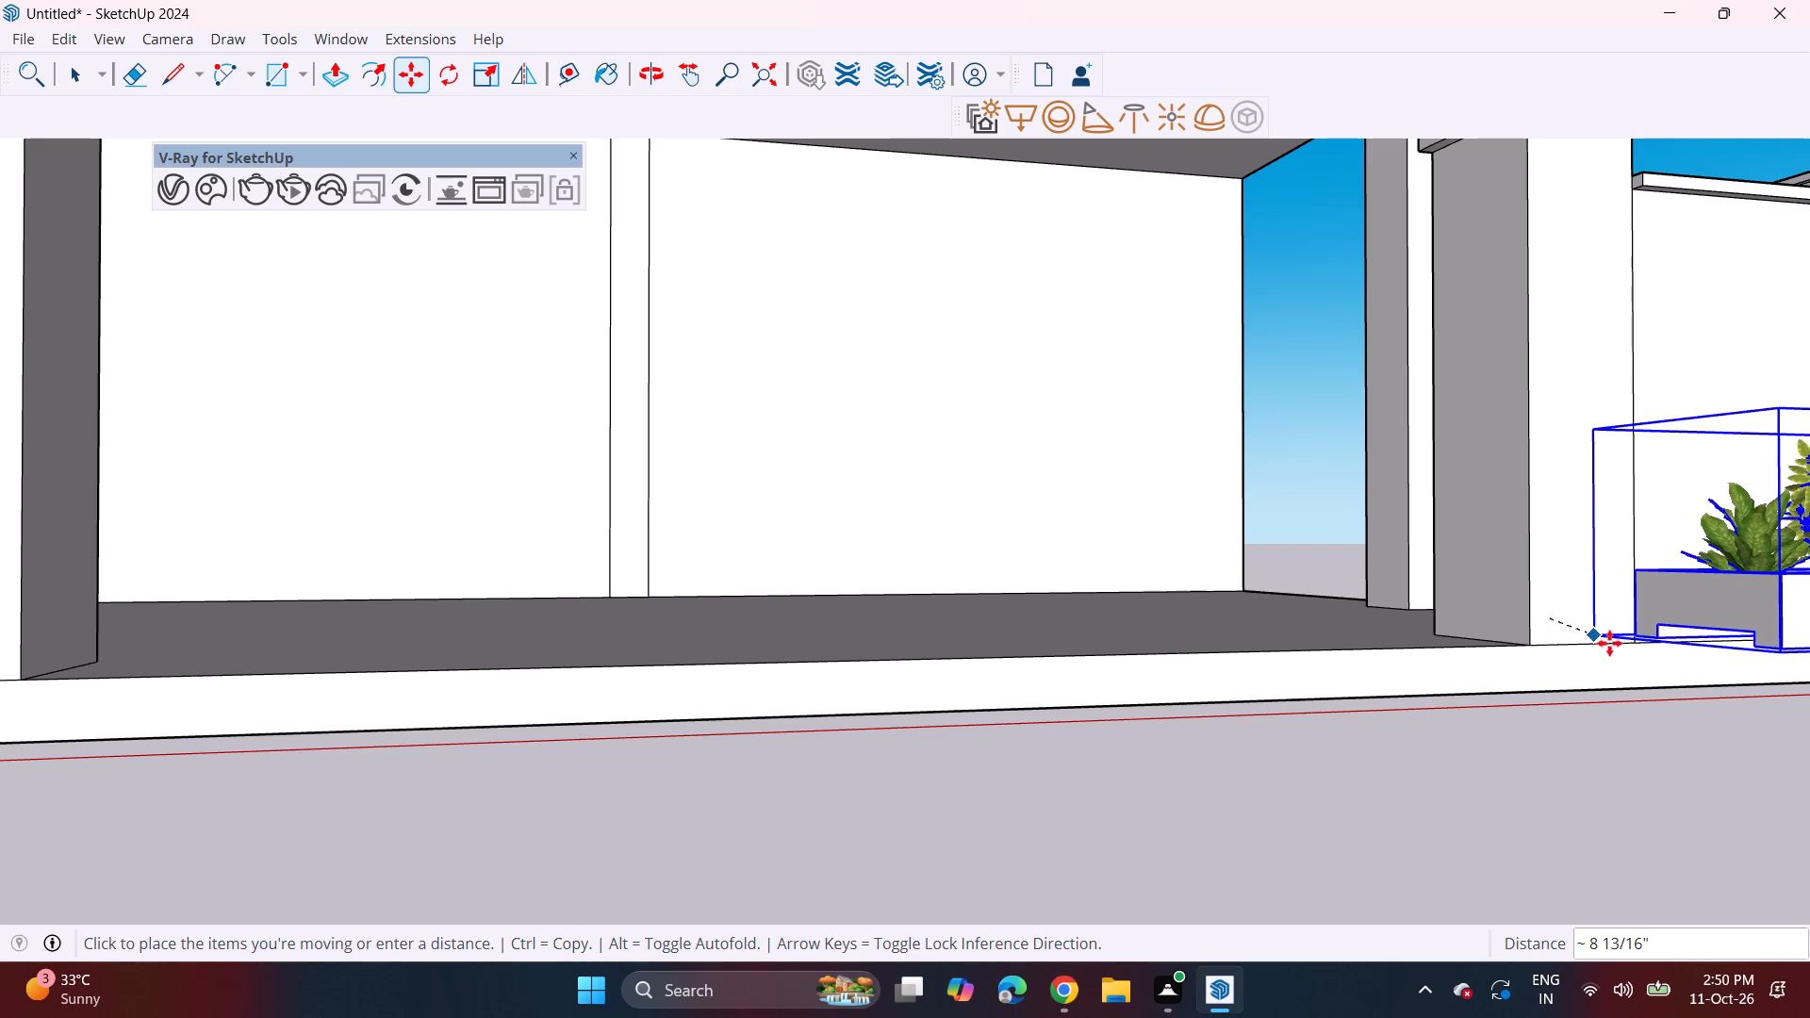
scroll(1514, 780, down, 9)
middle_drag(1419, 628, 1249, 655)
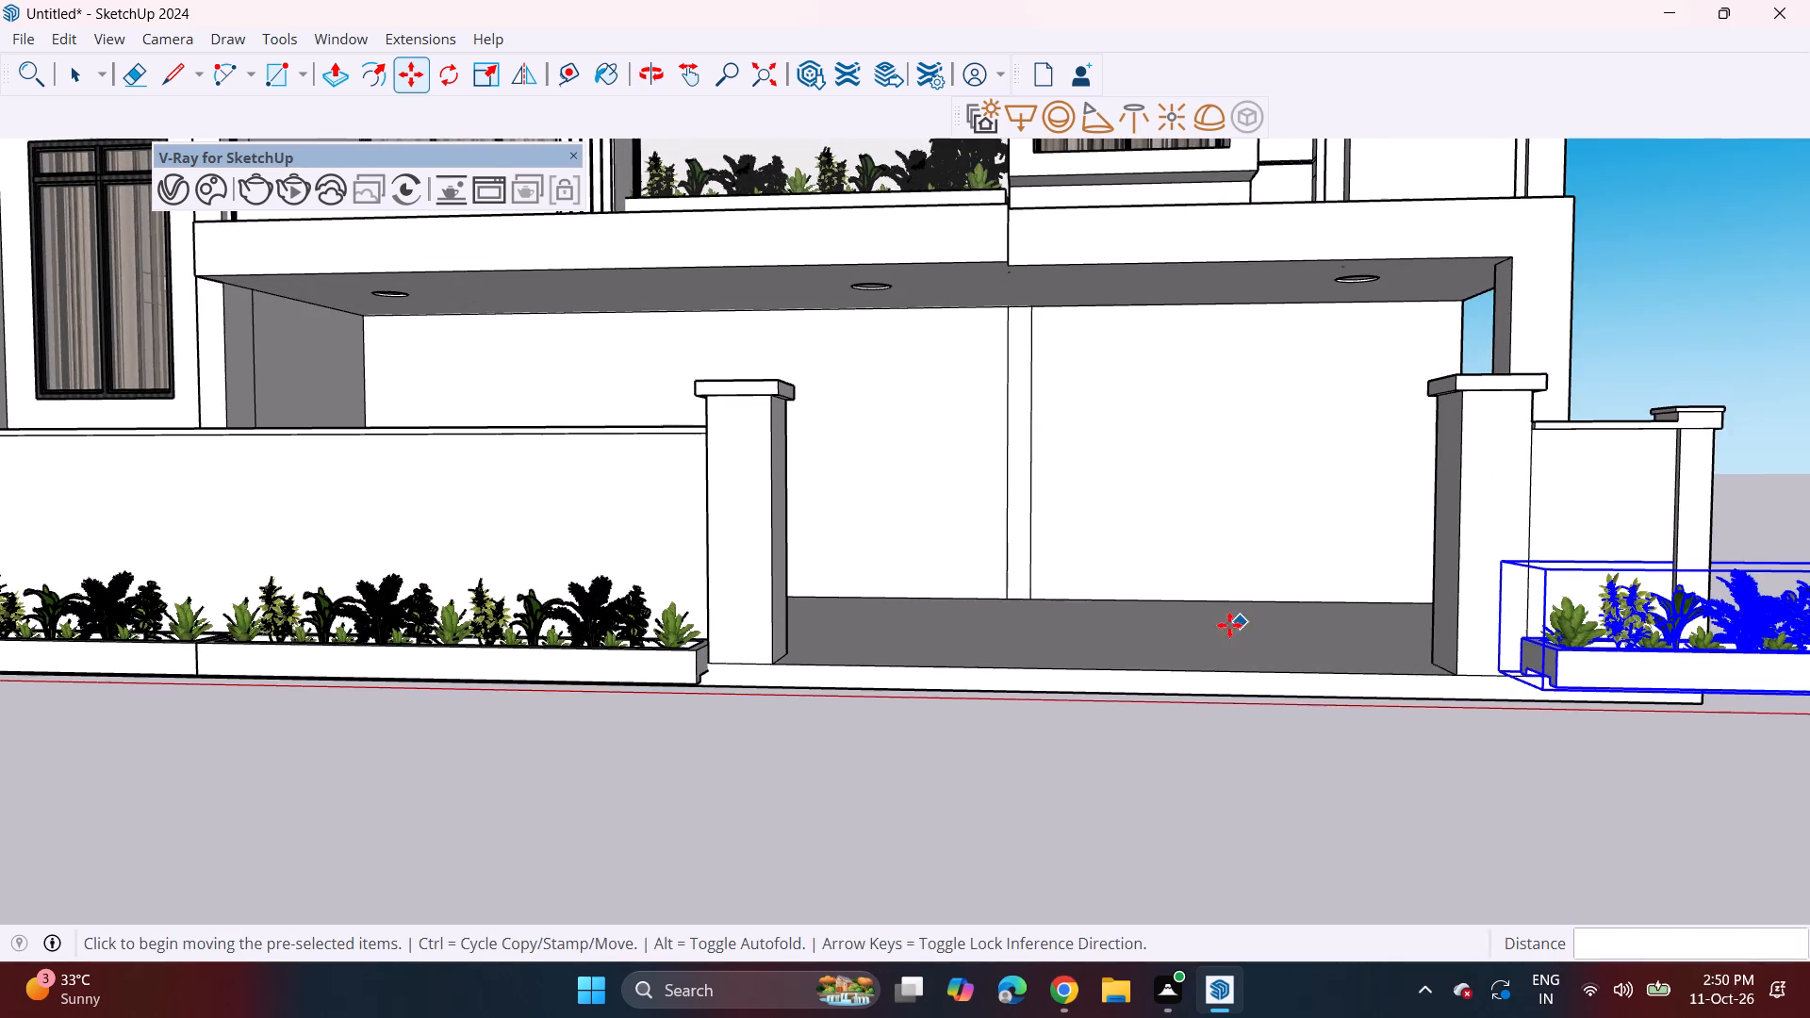
Push/Pull the plinth's front face outward about 1' 9 1/4" beyond the gate piers and planters.
scroll(1207, 634, up, 1)
middle_drag(1207, 634, 1193, 534)
key(space)
key(p)
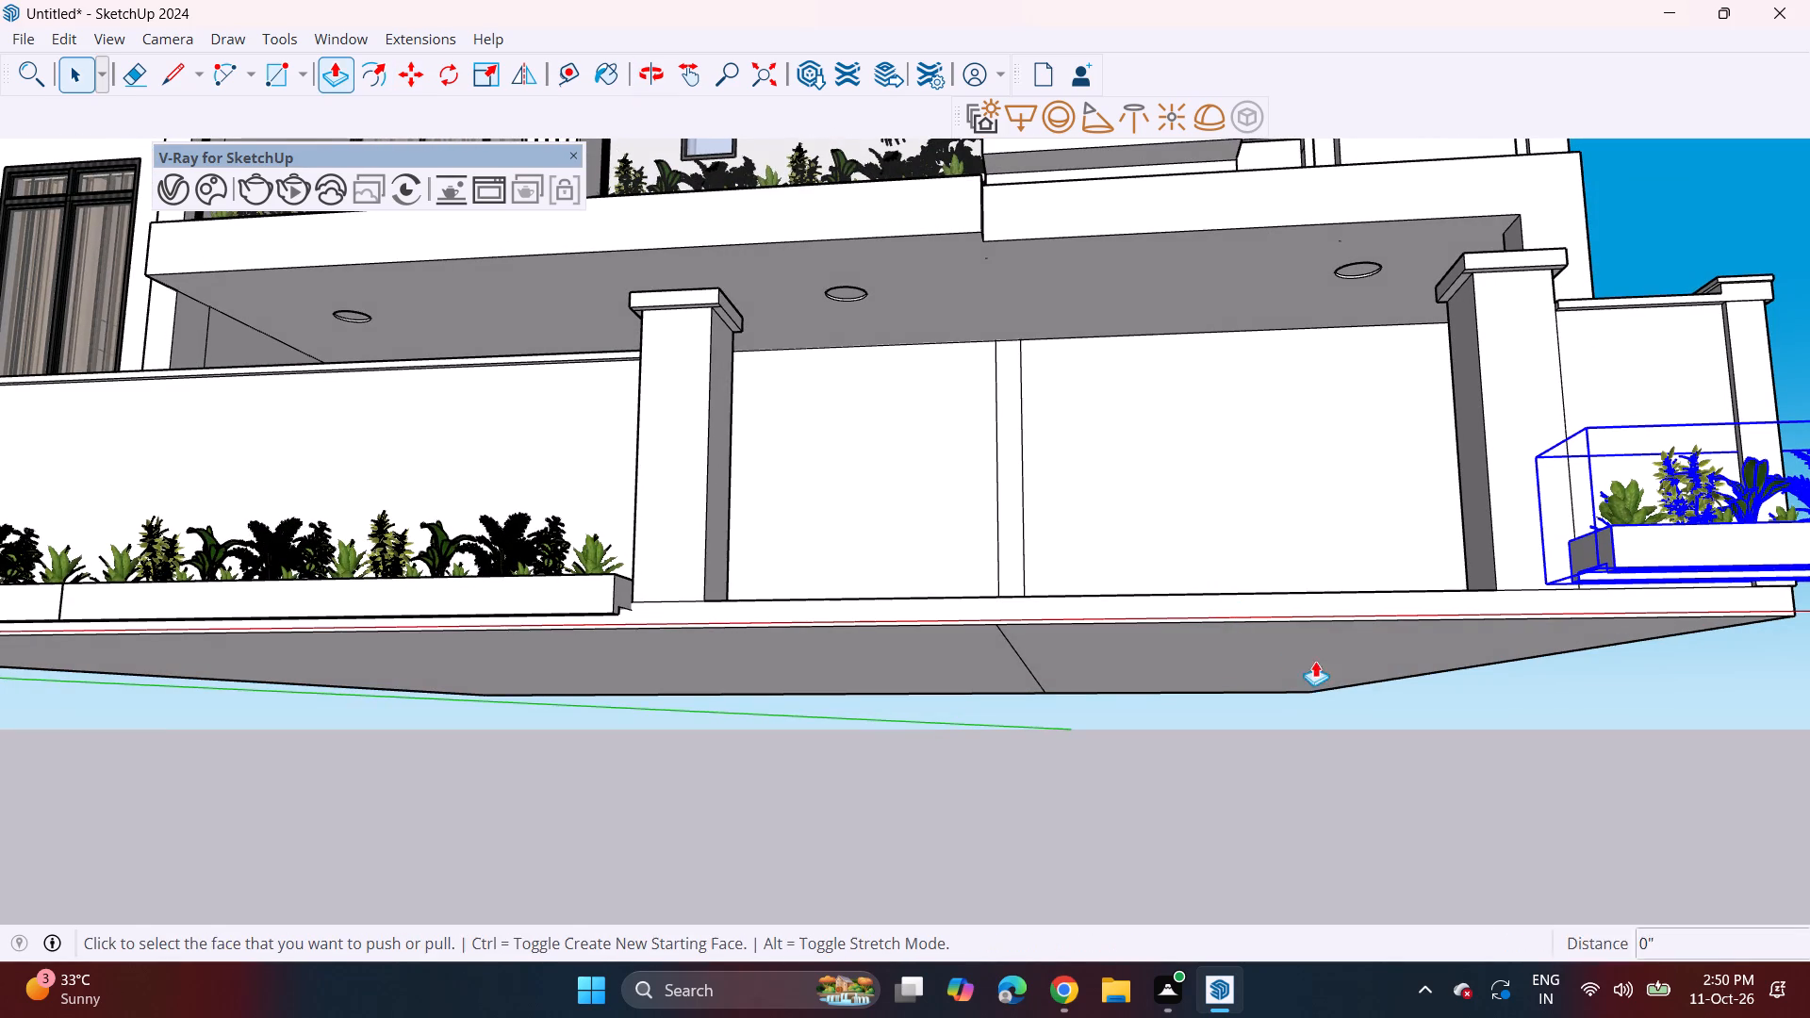
click(1305, 612)
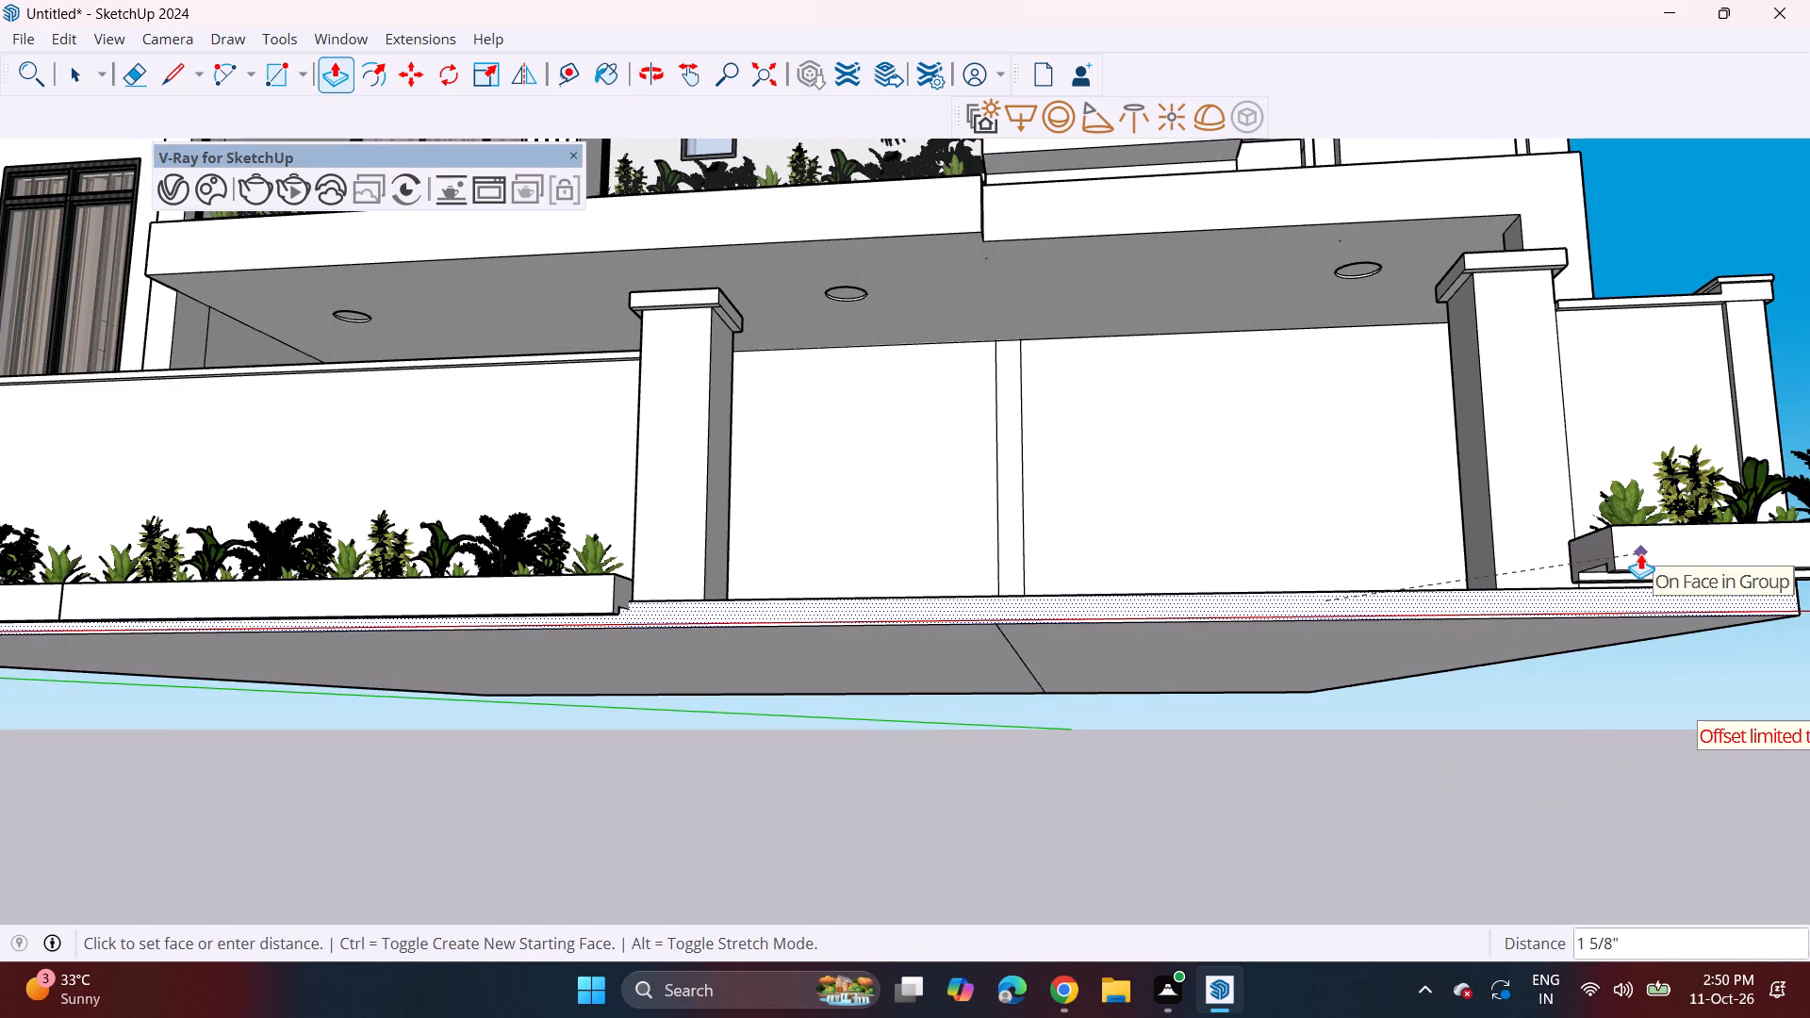
click(1640, 553)
middle_drag(1541, 610, 1203, 743)
click(1012, 803)
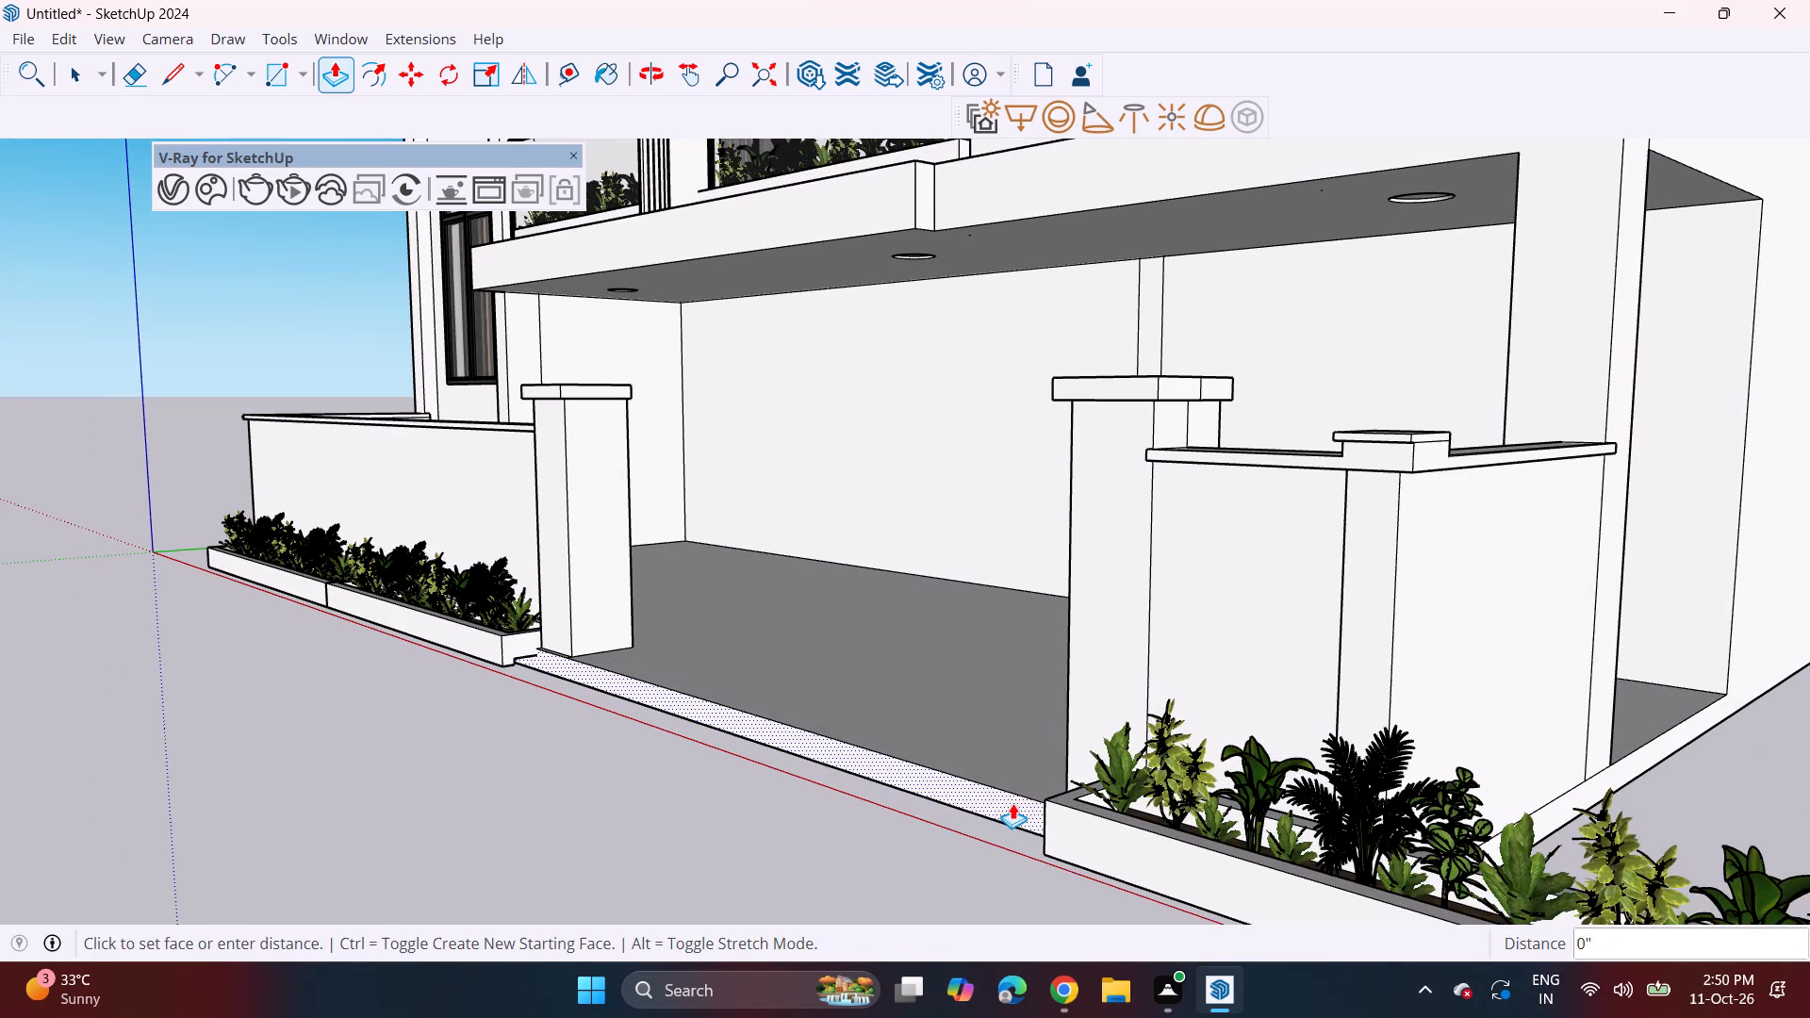
click(1041, 849)
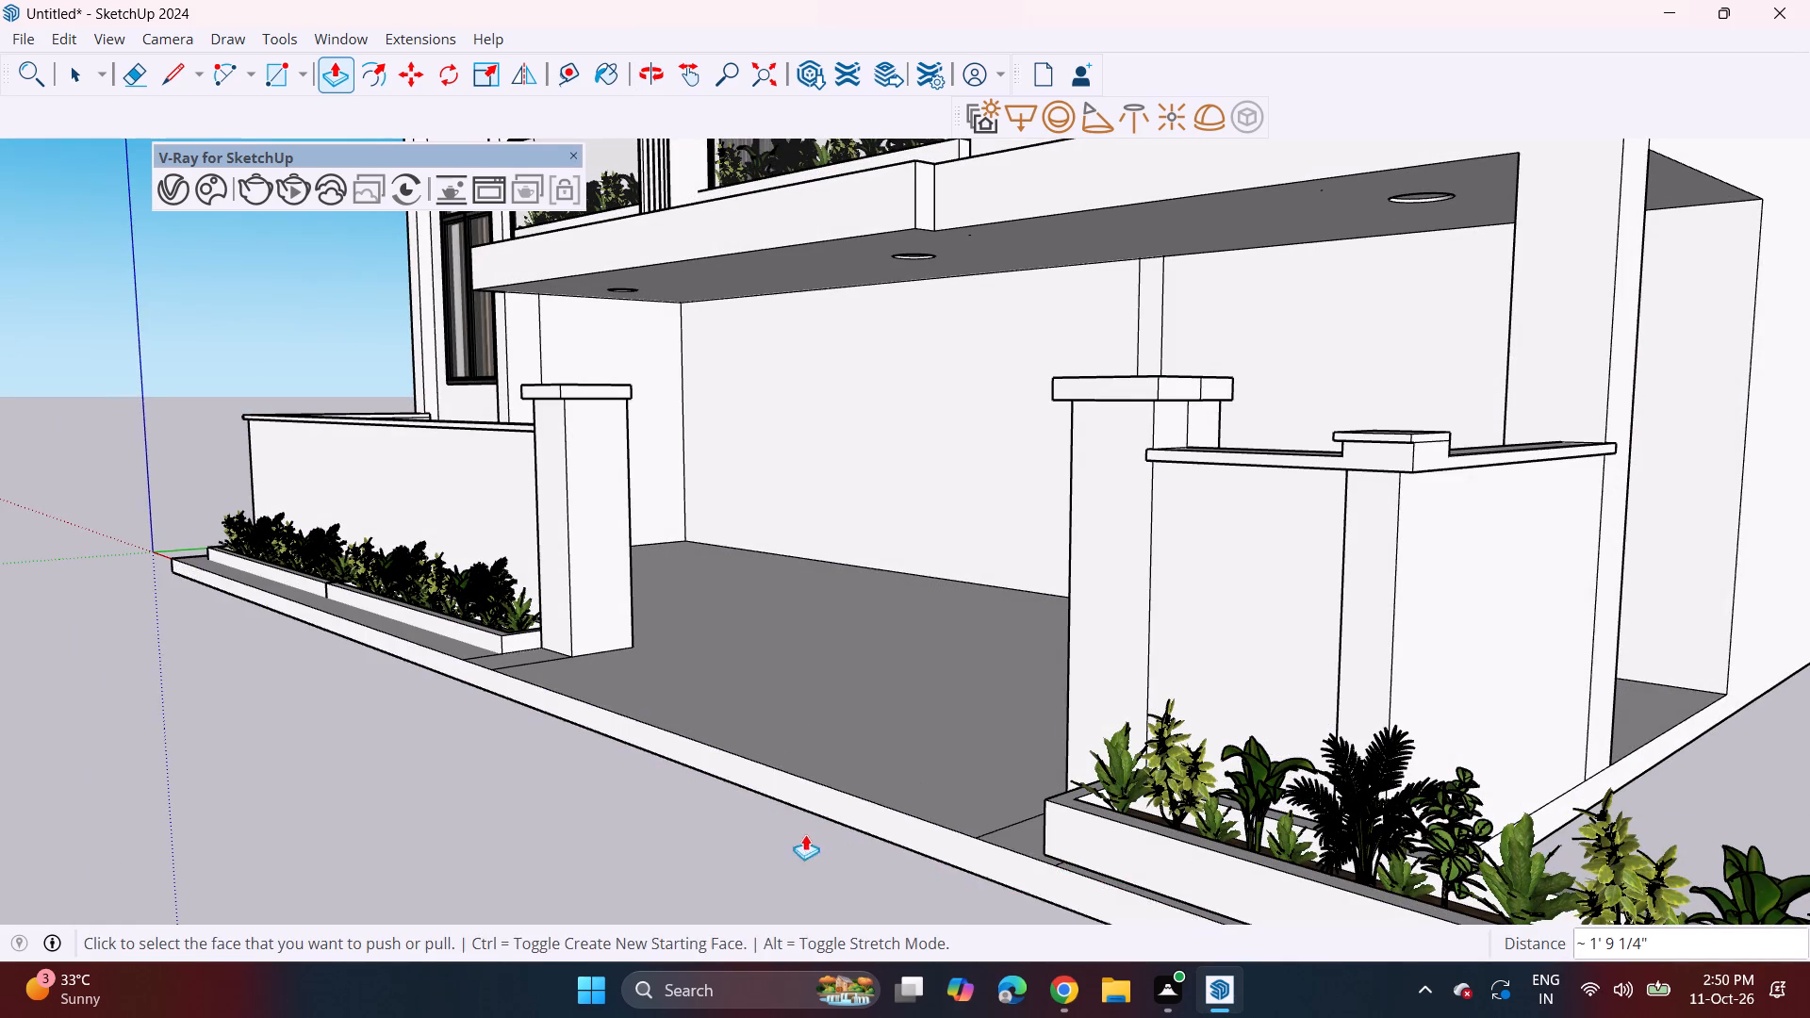
Examine the extended plinth, the planters and the whole facade from the front, from below and from above.
middle_drag(805, 834, 1181, 832)
scroll(1149, 771, down, 4)
shift+middle_drag(1111, 747, 1044, 909)
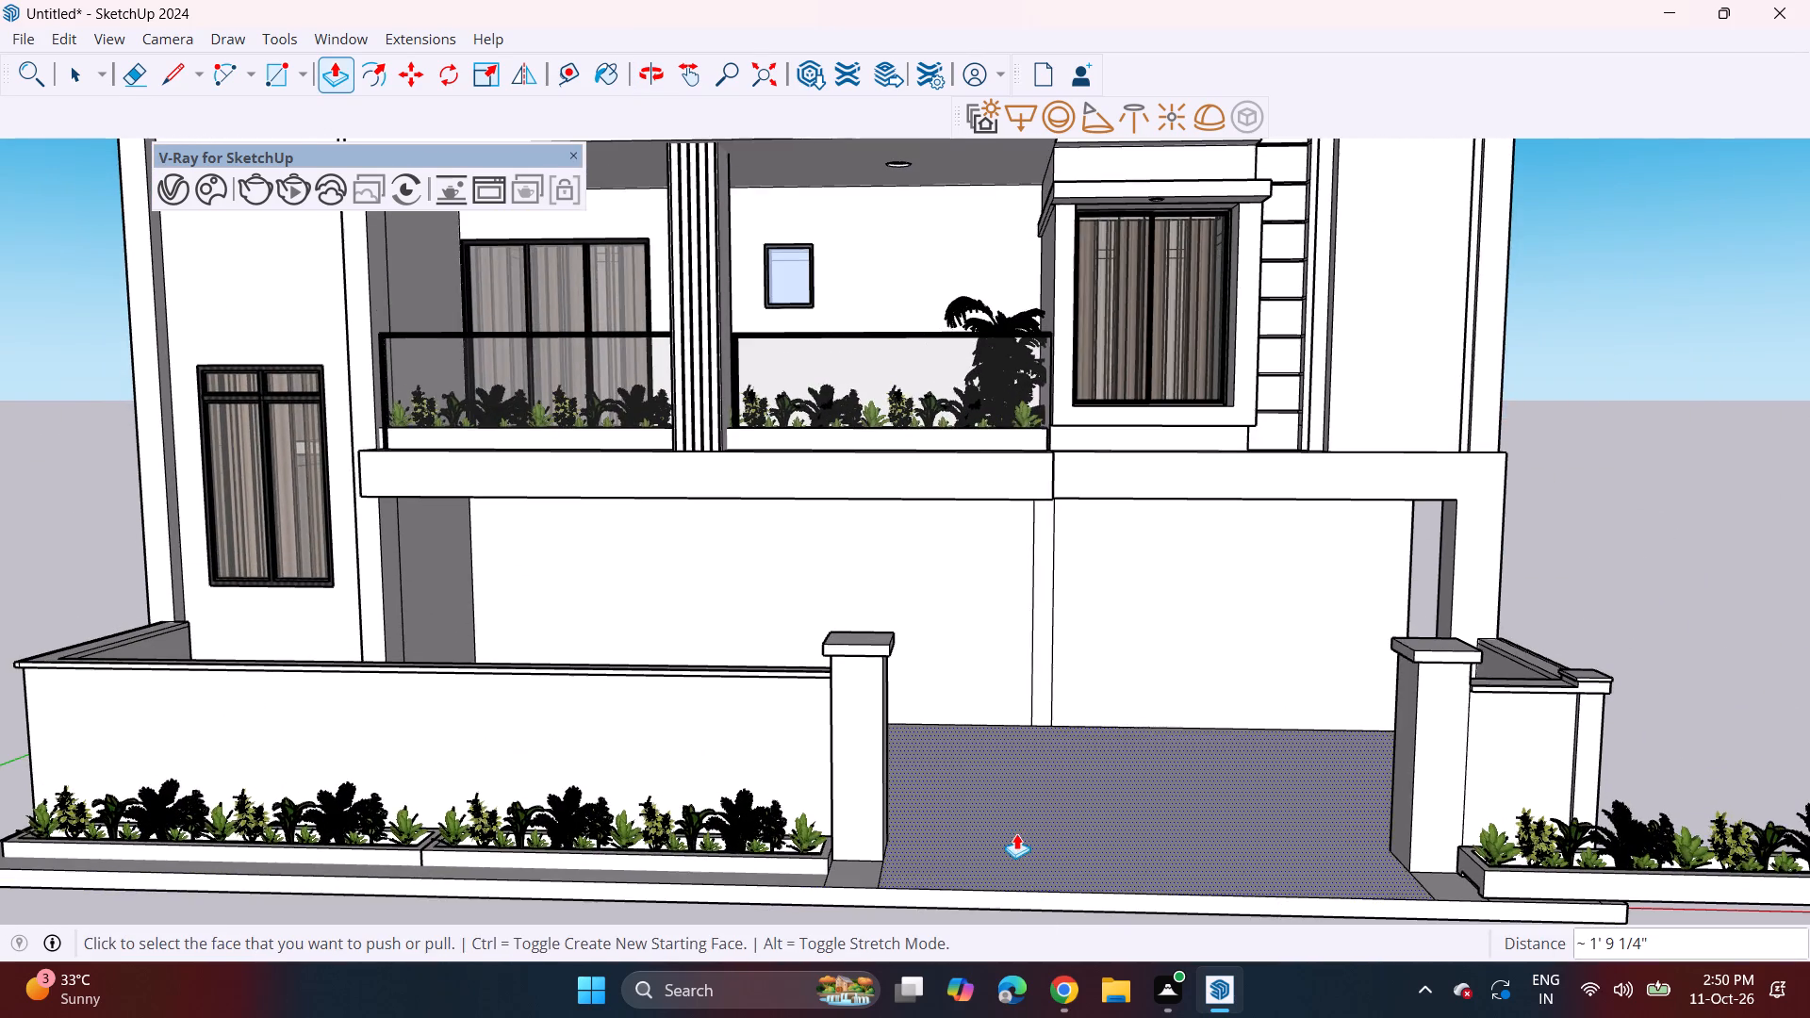
scroll(1016, 833, down, 3)
shift+middle_drag(1001, 828, 1017, 941)
middle_drag(1010, 885, 1052, 760)
scroll(1039, 731, down, 6)
shift+middle_drag(1031, 736, 1016, 795)
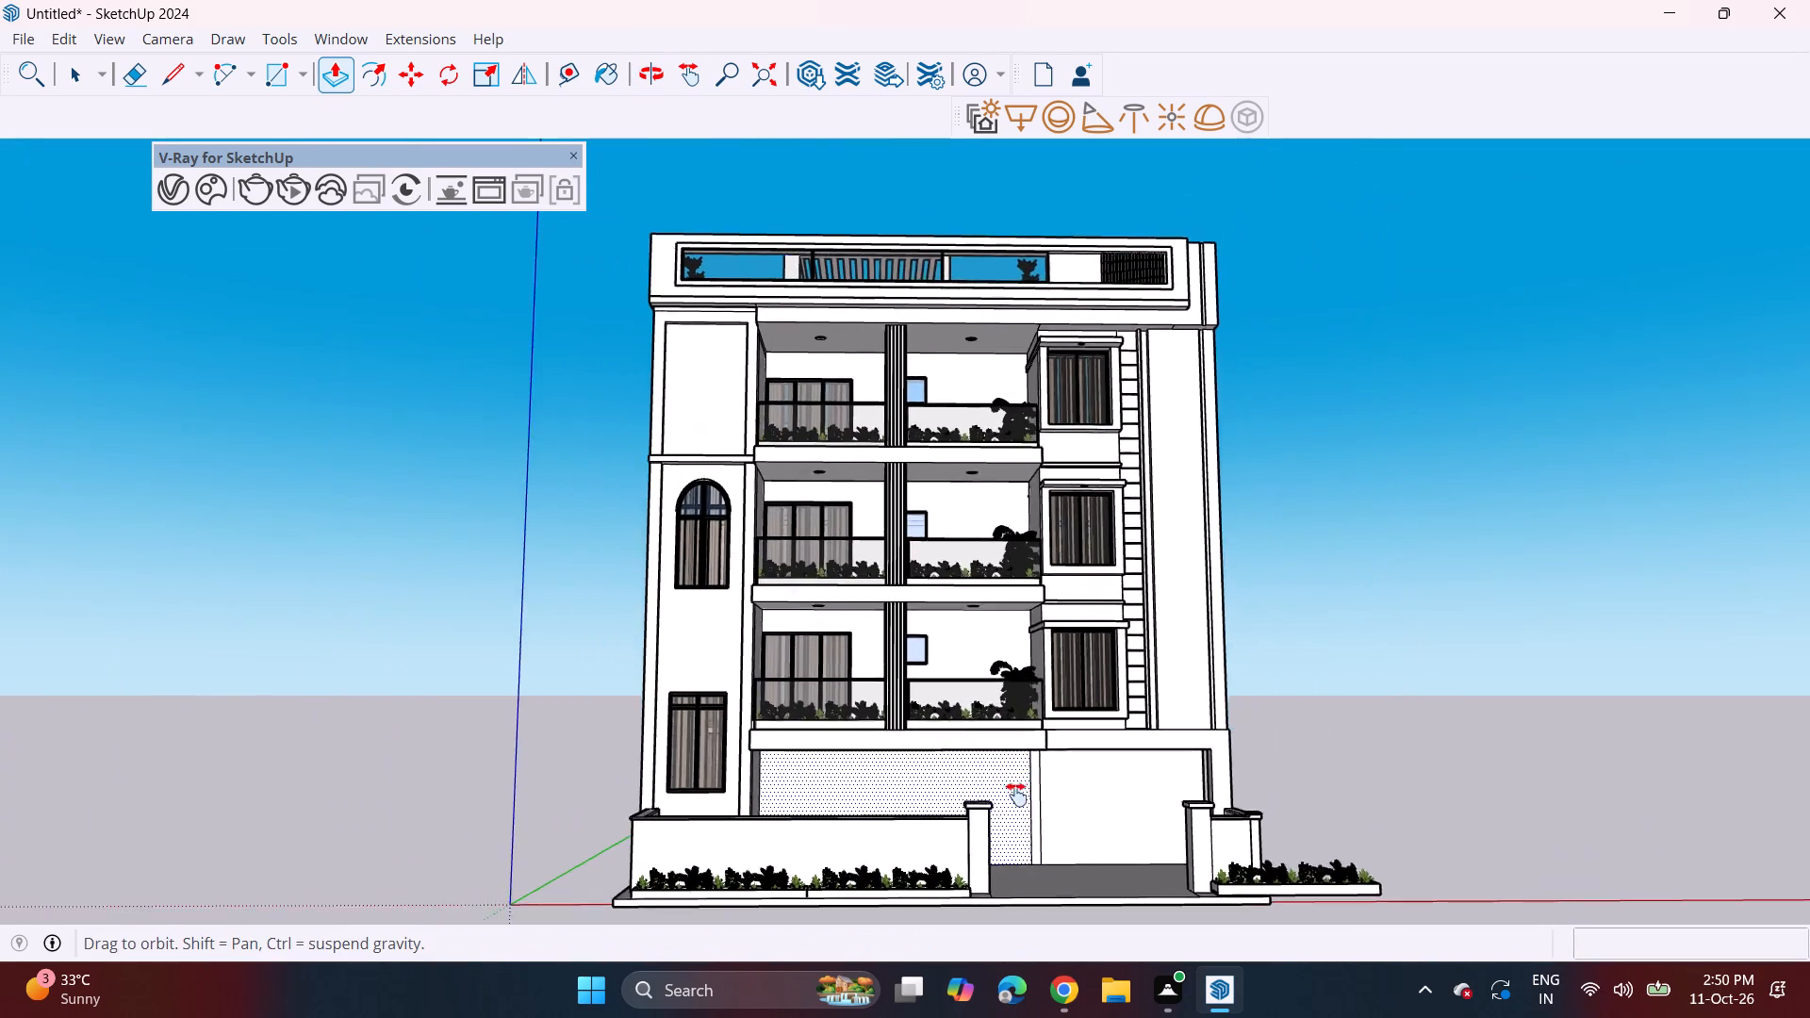
shift+middle_drag(1016, 795, 999, 797)
shift+middle_drag(999, 797, 987, 790)
middle_drag(997, 772, 749, 568)
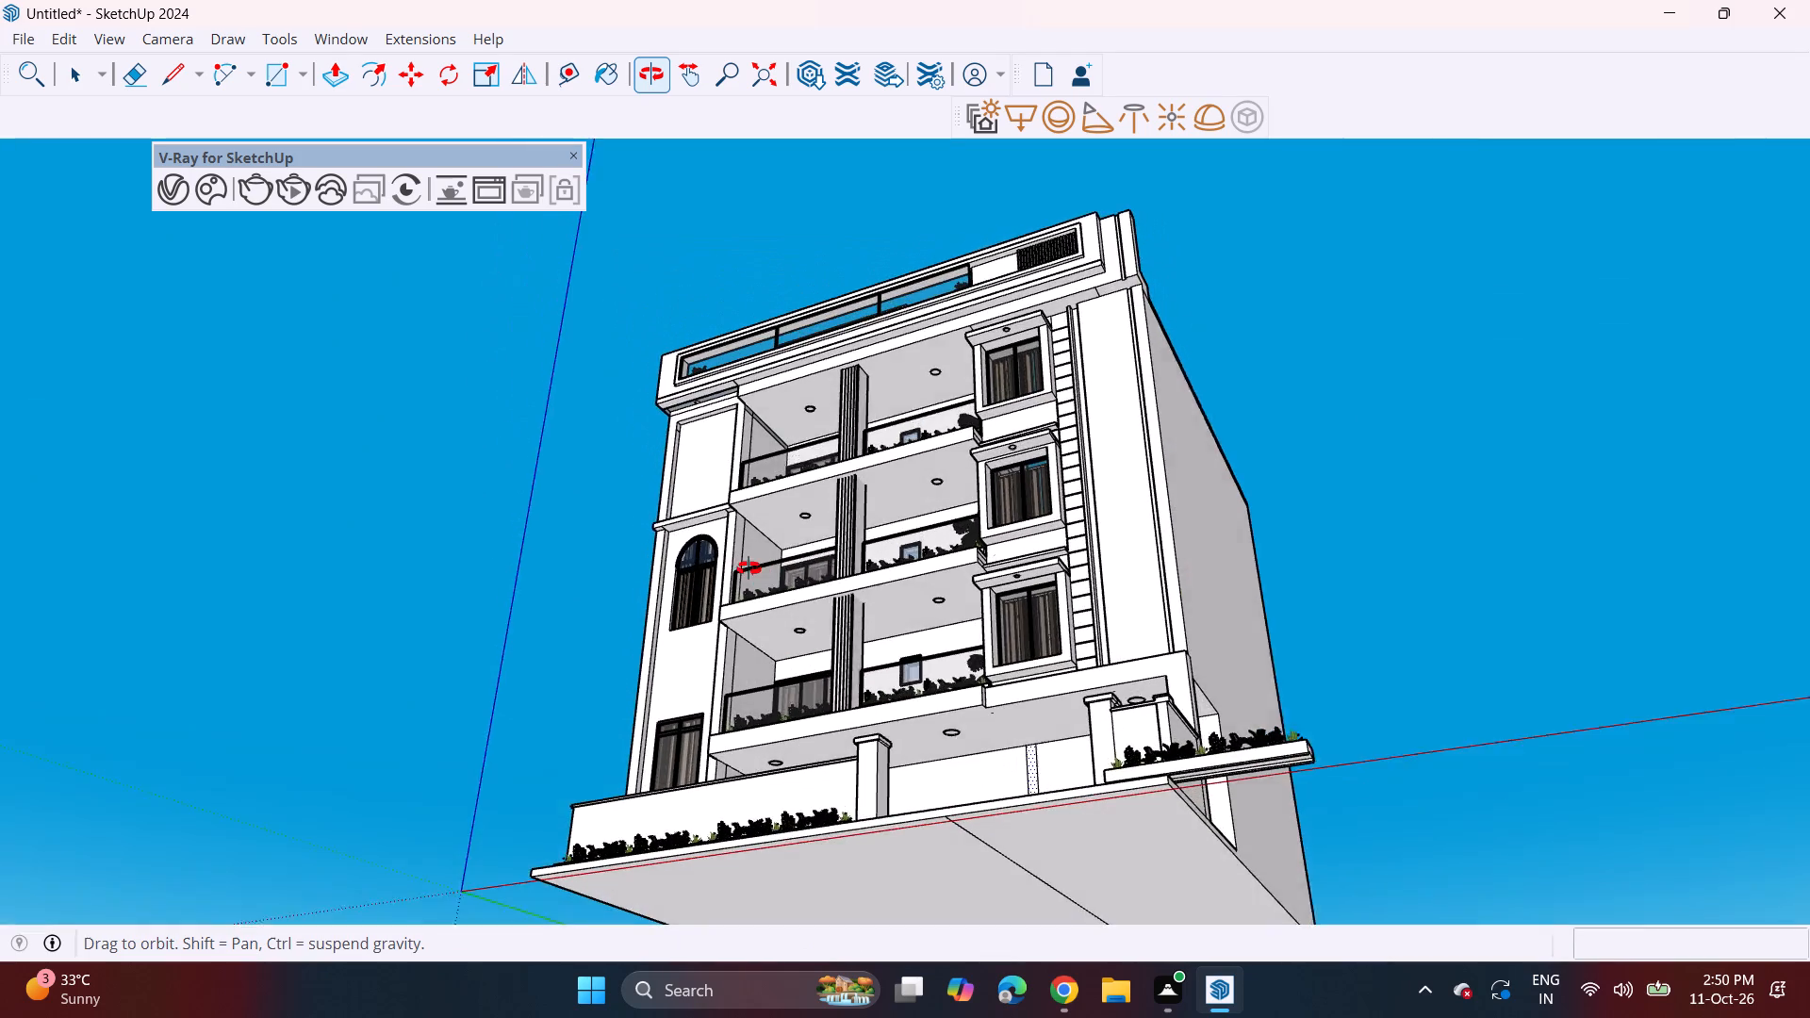
middle_drag(749, 568, 728, 566)
scroll(1296, 837, up, 3)
scroll(1122, 766, up, 3)
middle_drag(1116, 734, 1188, 853)
scroll(1170, 777, down, 3)
shift+middle_drag(1156, 758, 988, 475)
middle_drag(991, 518, 1078, 822)
Scale the planter in front of the short boundary wall lengthwise to about 0.33, ending at the plinth's outer corner.
key(space)
click(1185, 832)
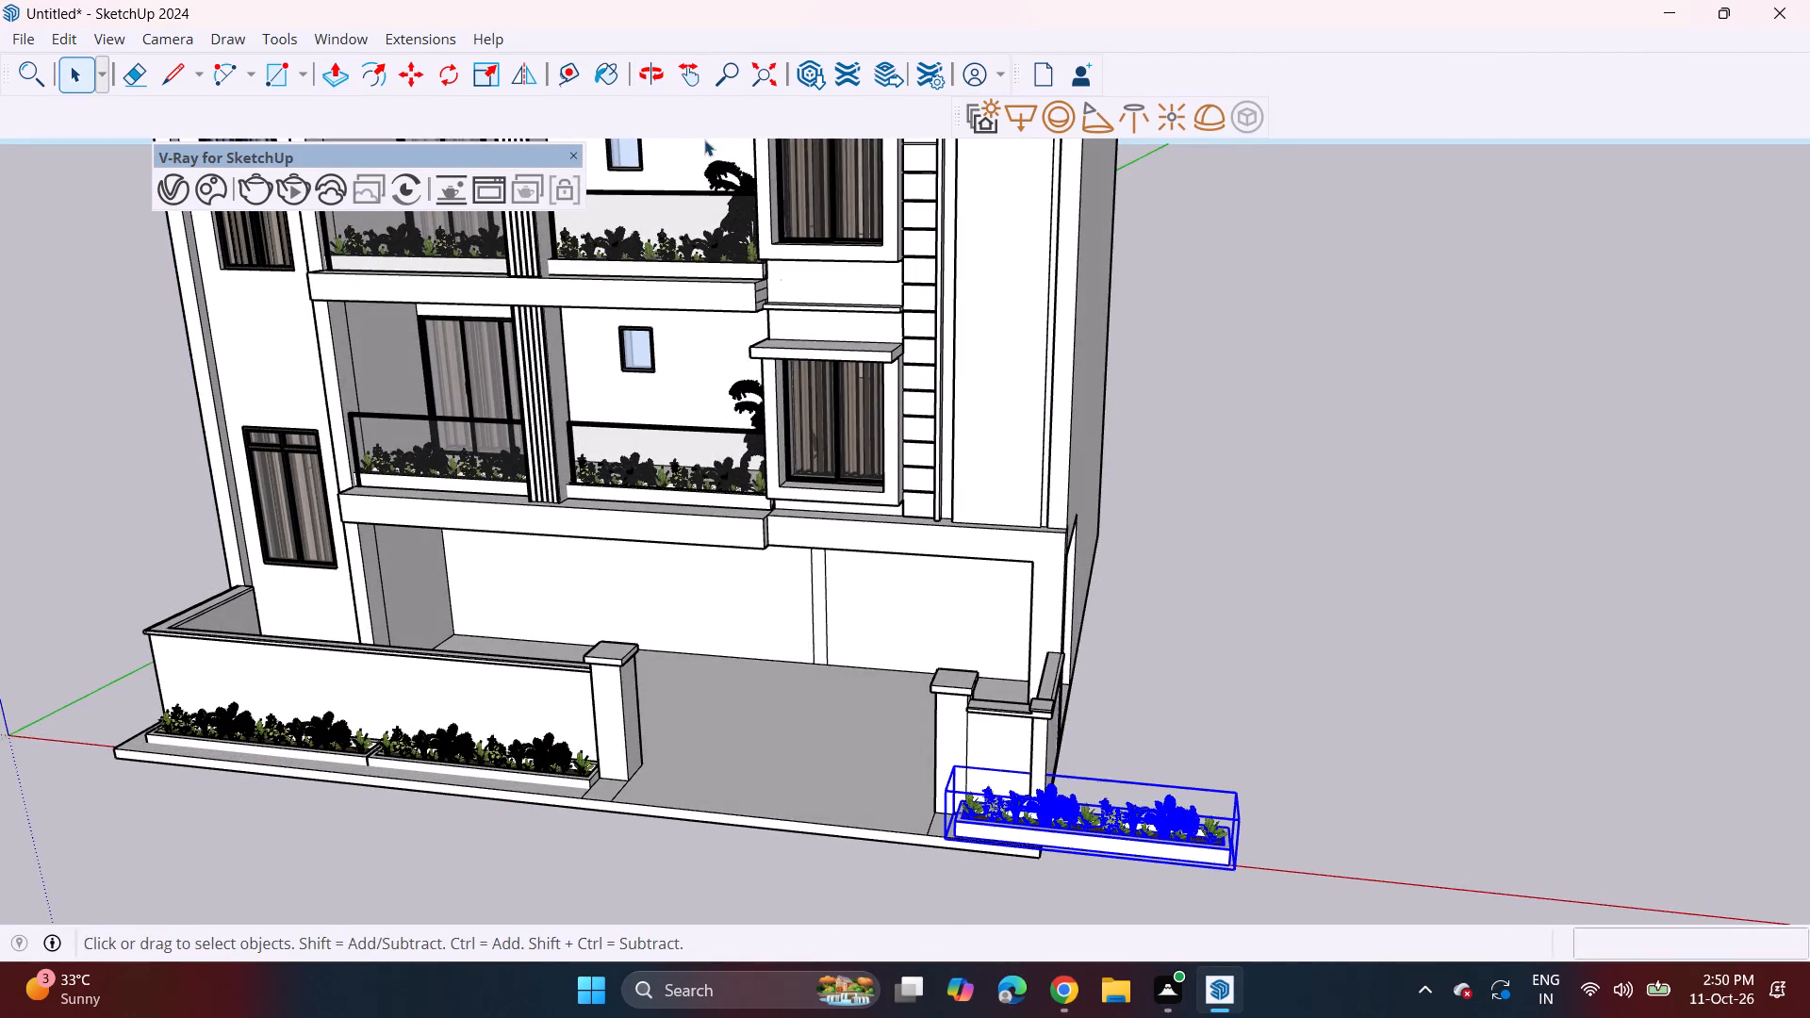
click(494, 85)
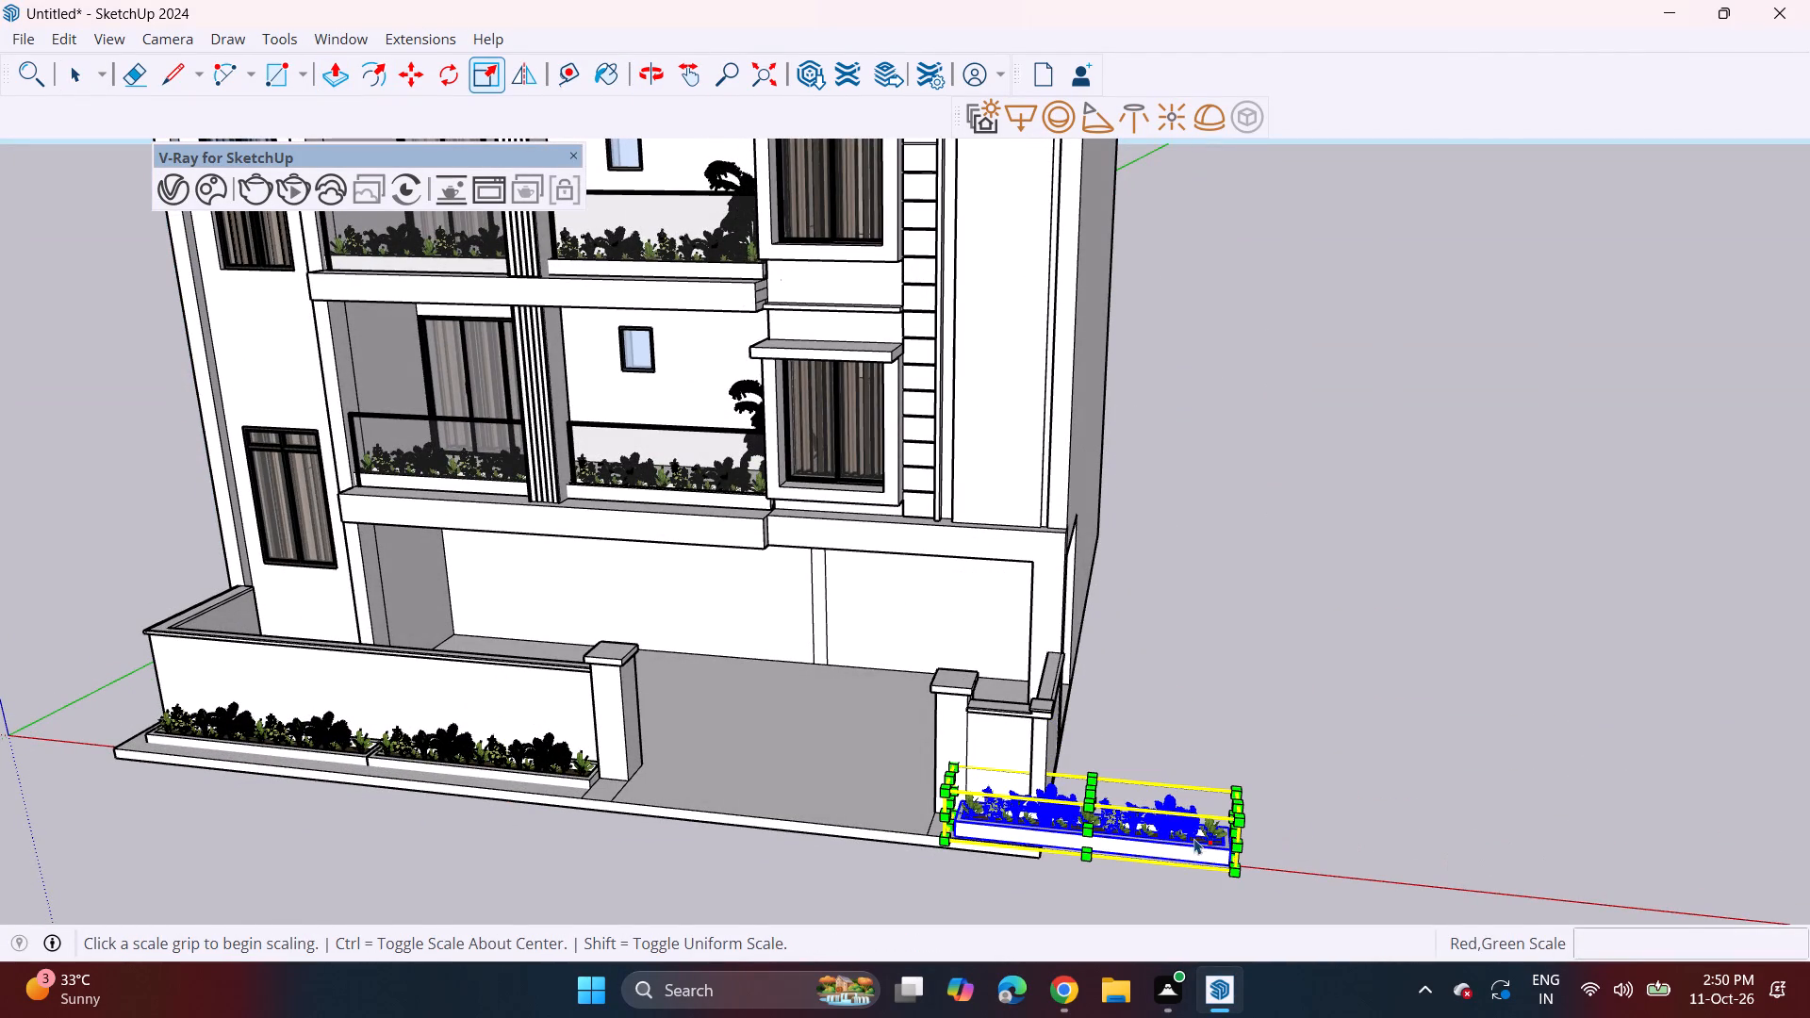
click(1234, 831)
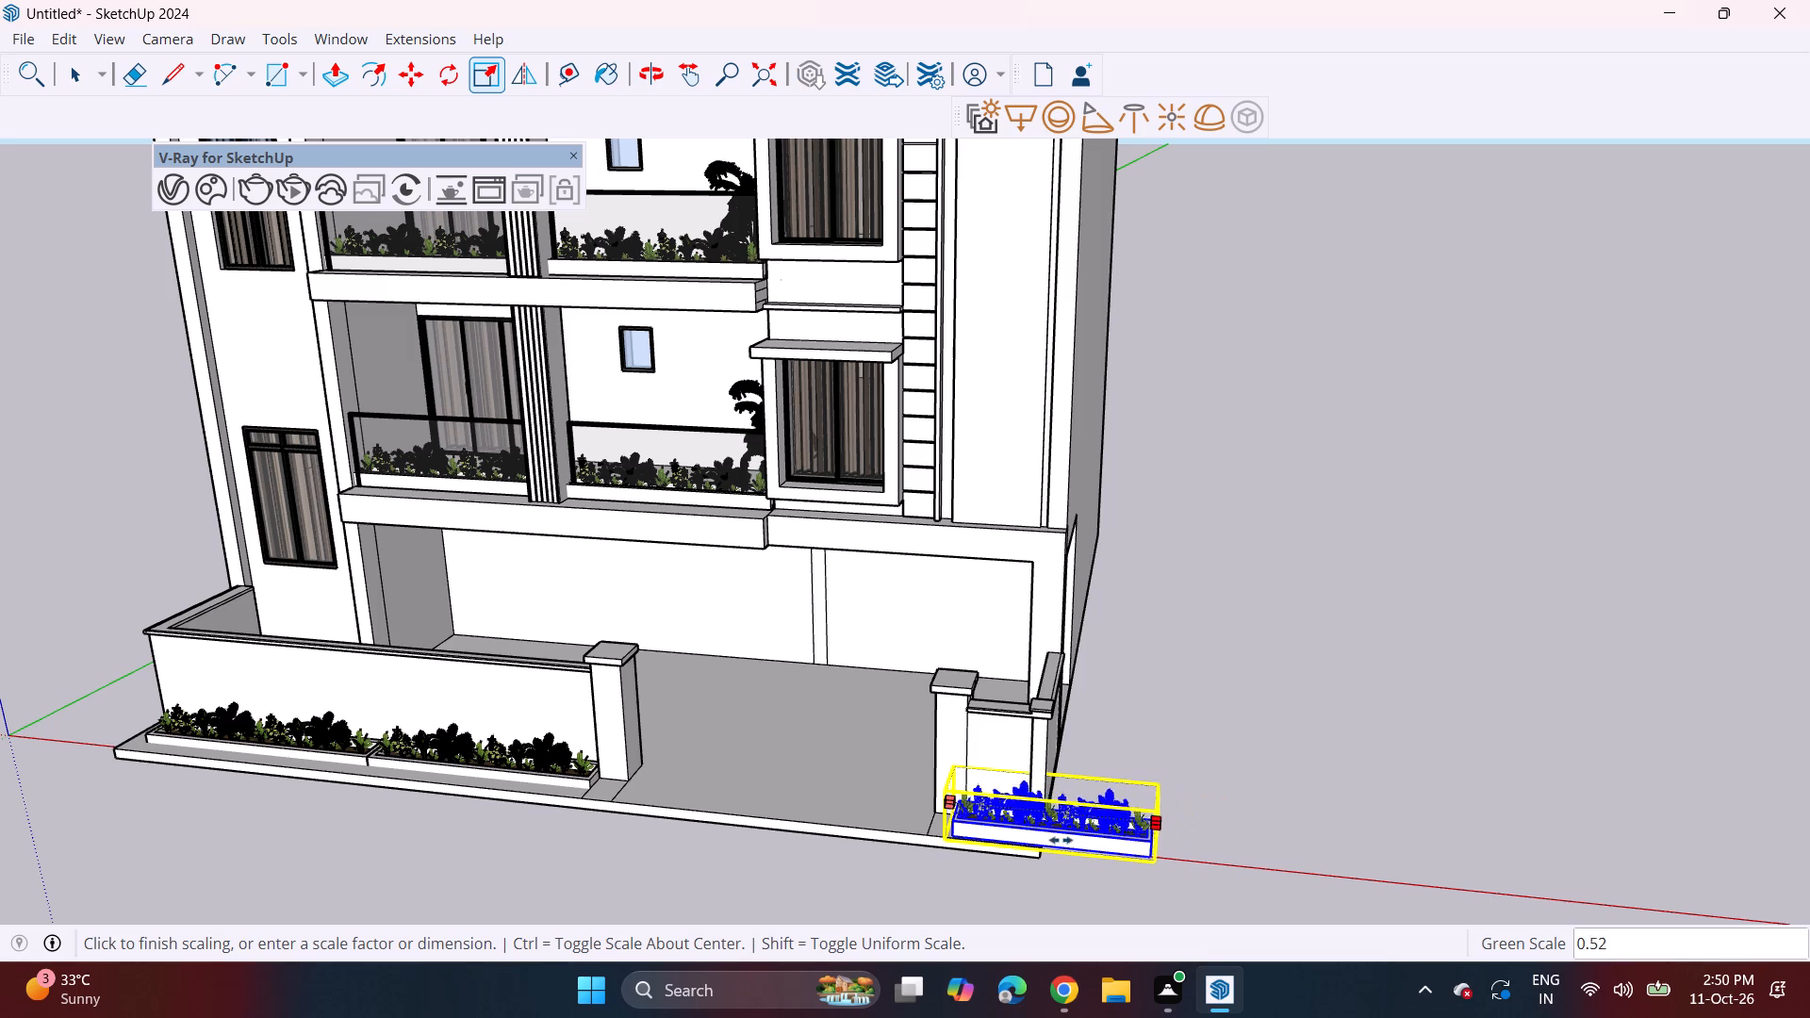
click(1040, 829)
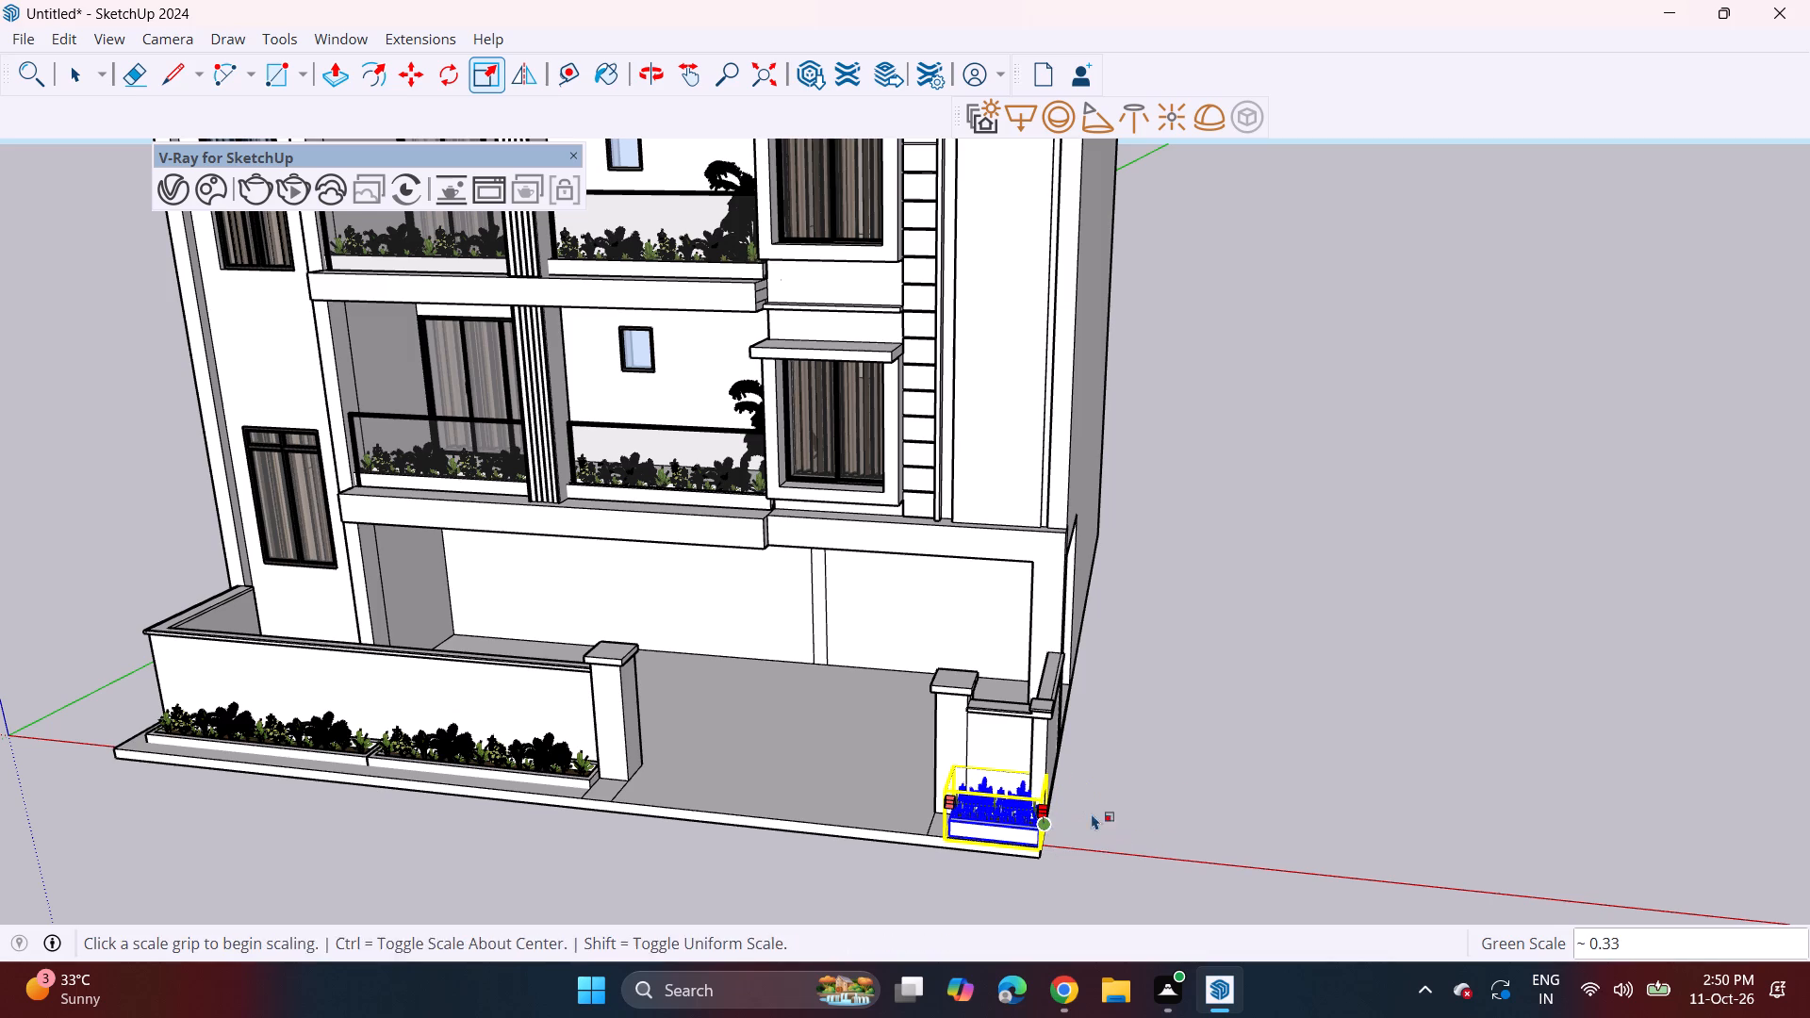
key(space)
click(1117, 797)
Erase the leftover edges on the plinth's top surface beside the two gate piers.
middle_drag(879, 853, 1058, 737)
middle_drag(1041, 787, 1005, 703)
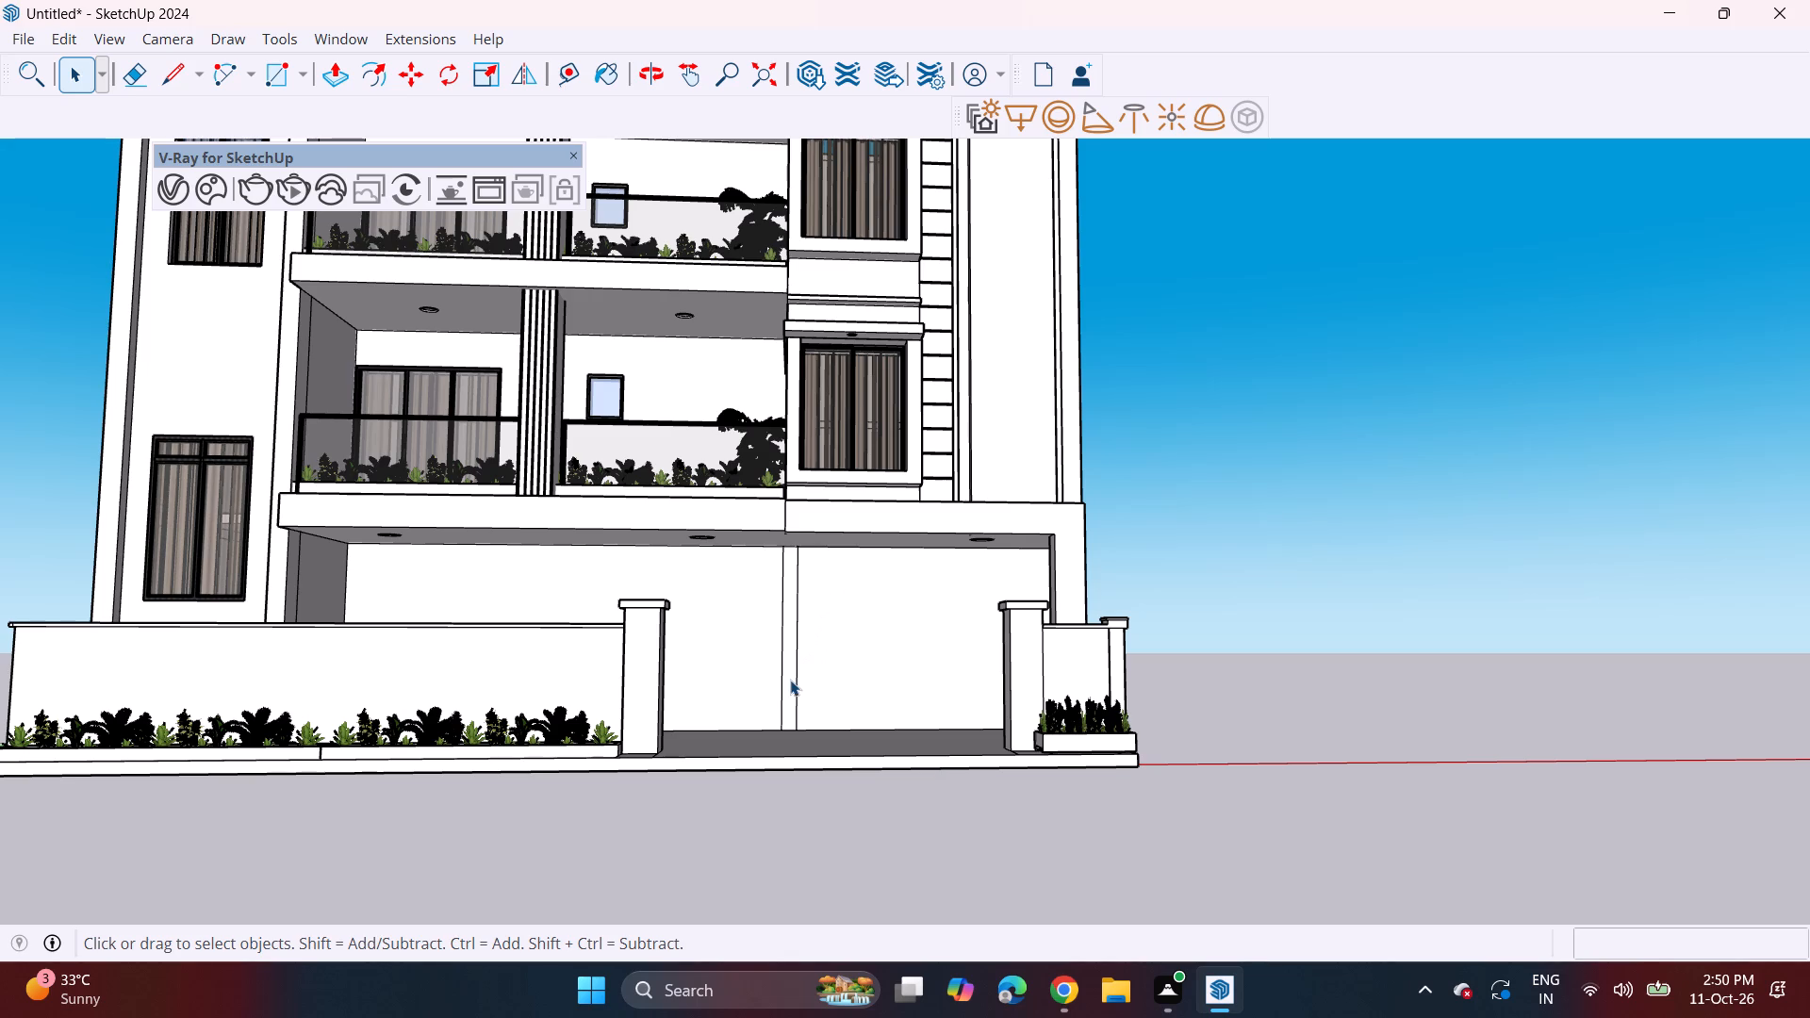
middle_drag(790, 680, 790, 818)
scroll(753, 858, up, 3)
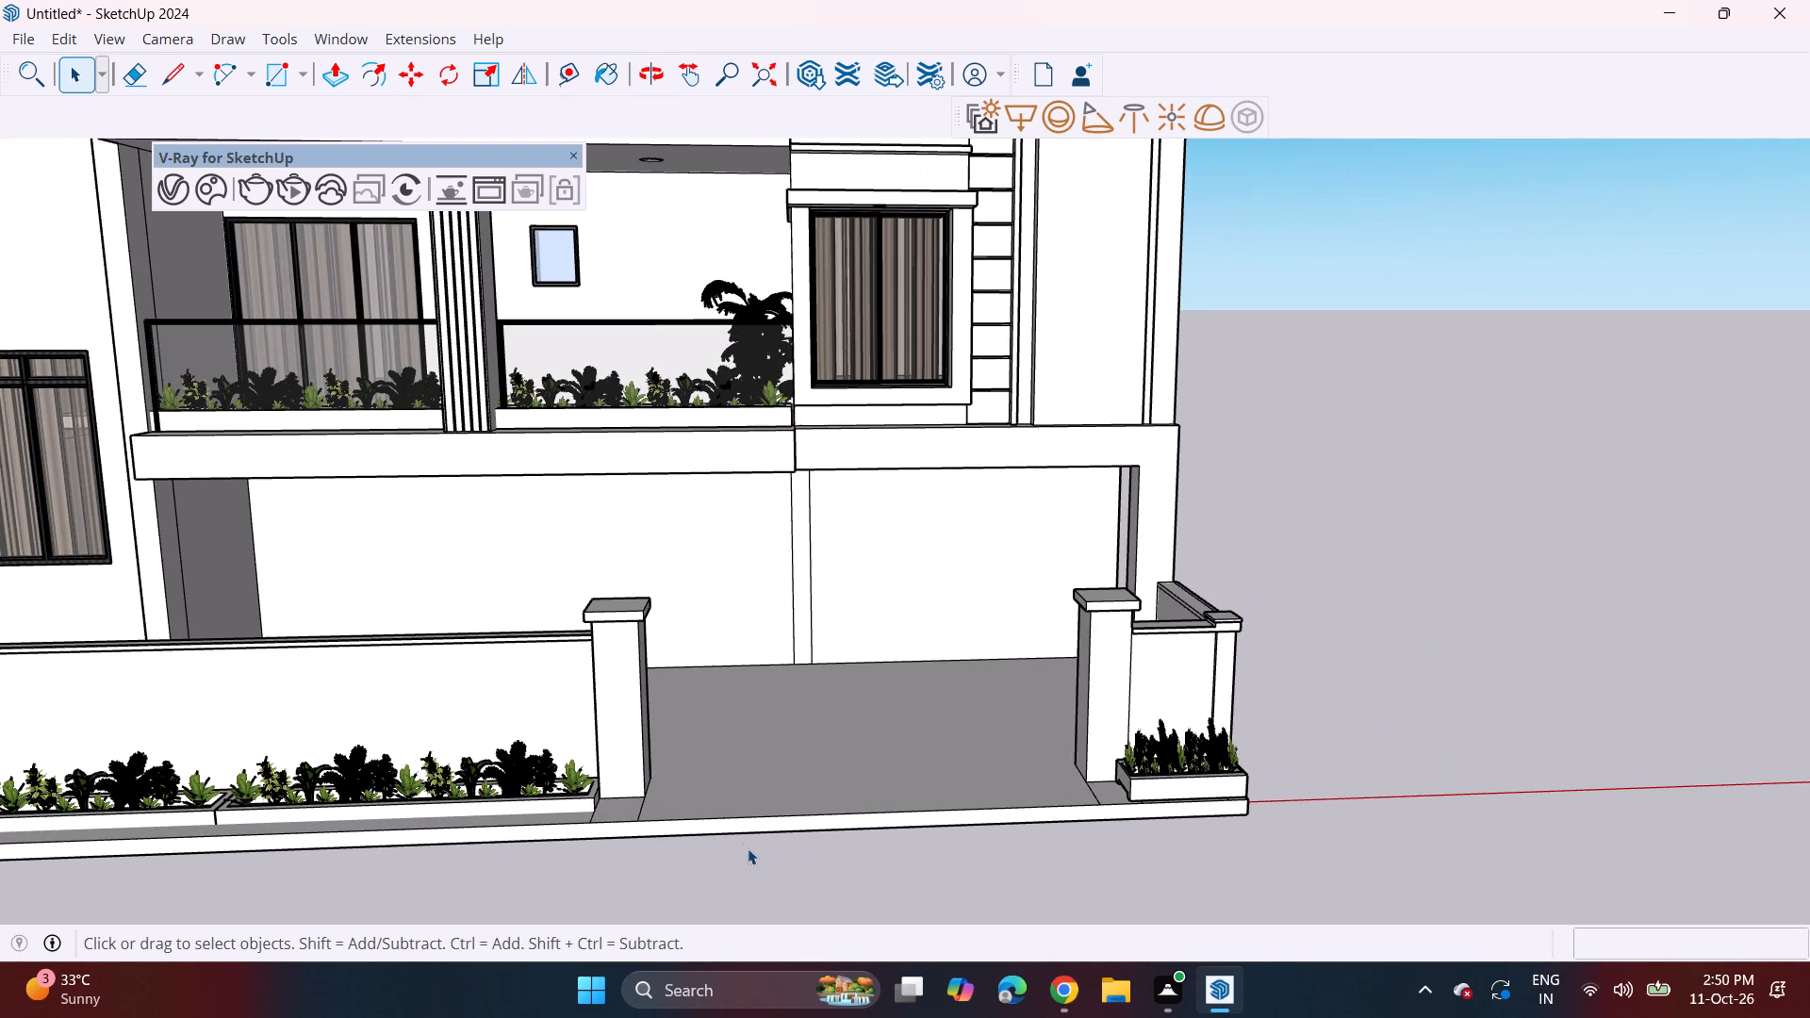
click(132, 76)
scroll(509, 881, up, 2)
scroll(601, 807, up, 4)
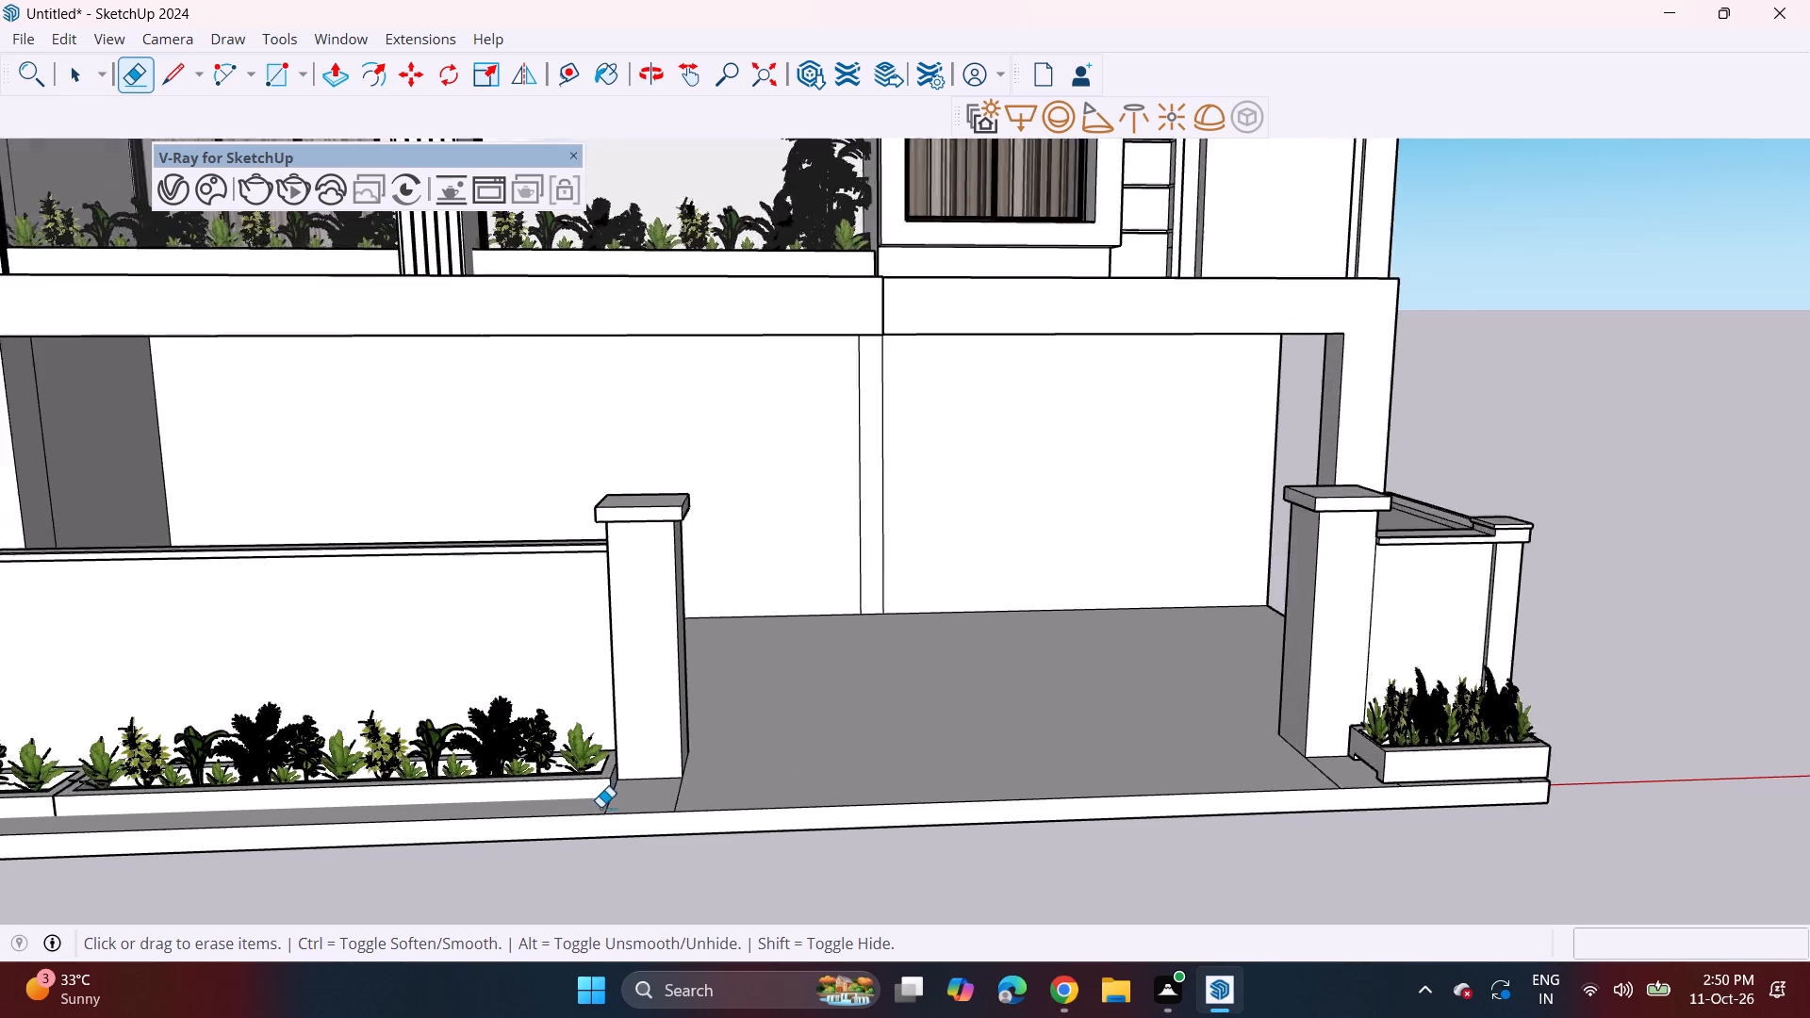
click(608, 810)
drag(675, 800, 728, 794)
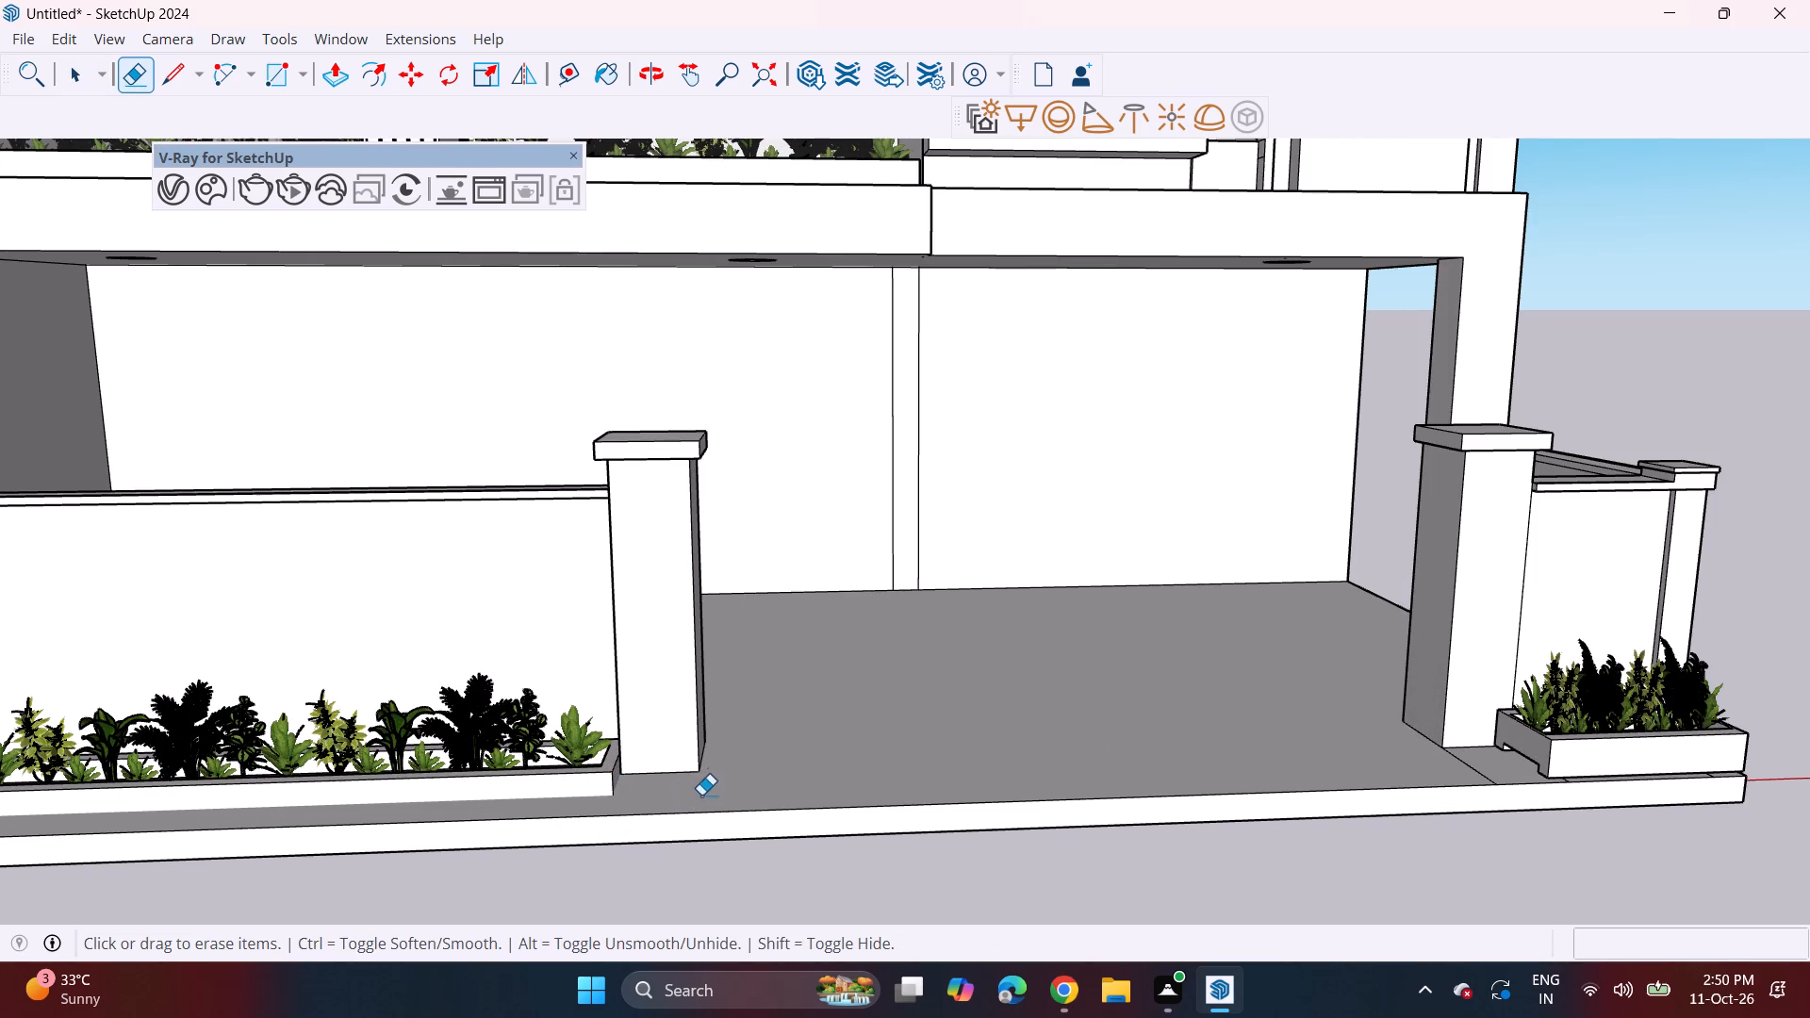
scroll(699, 788, down, 3)
click(1292, 768)
scroll(904, 737, down, 2)
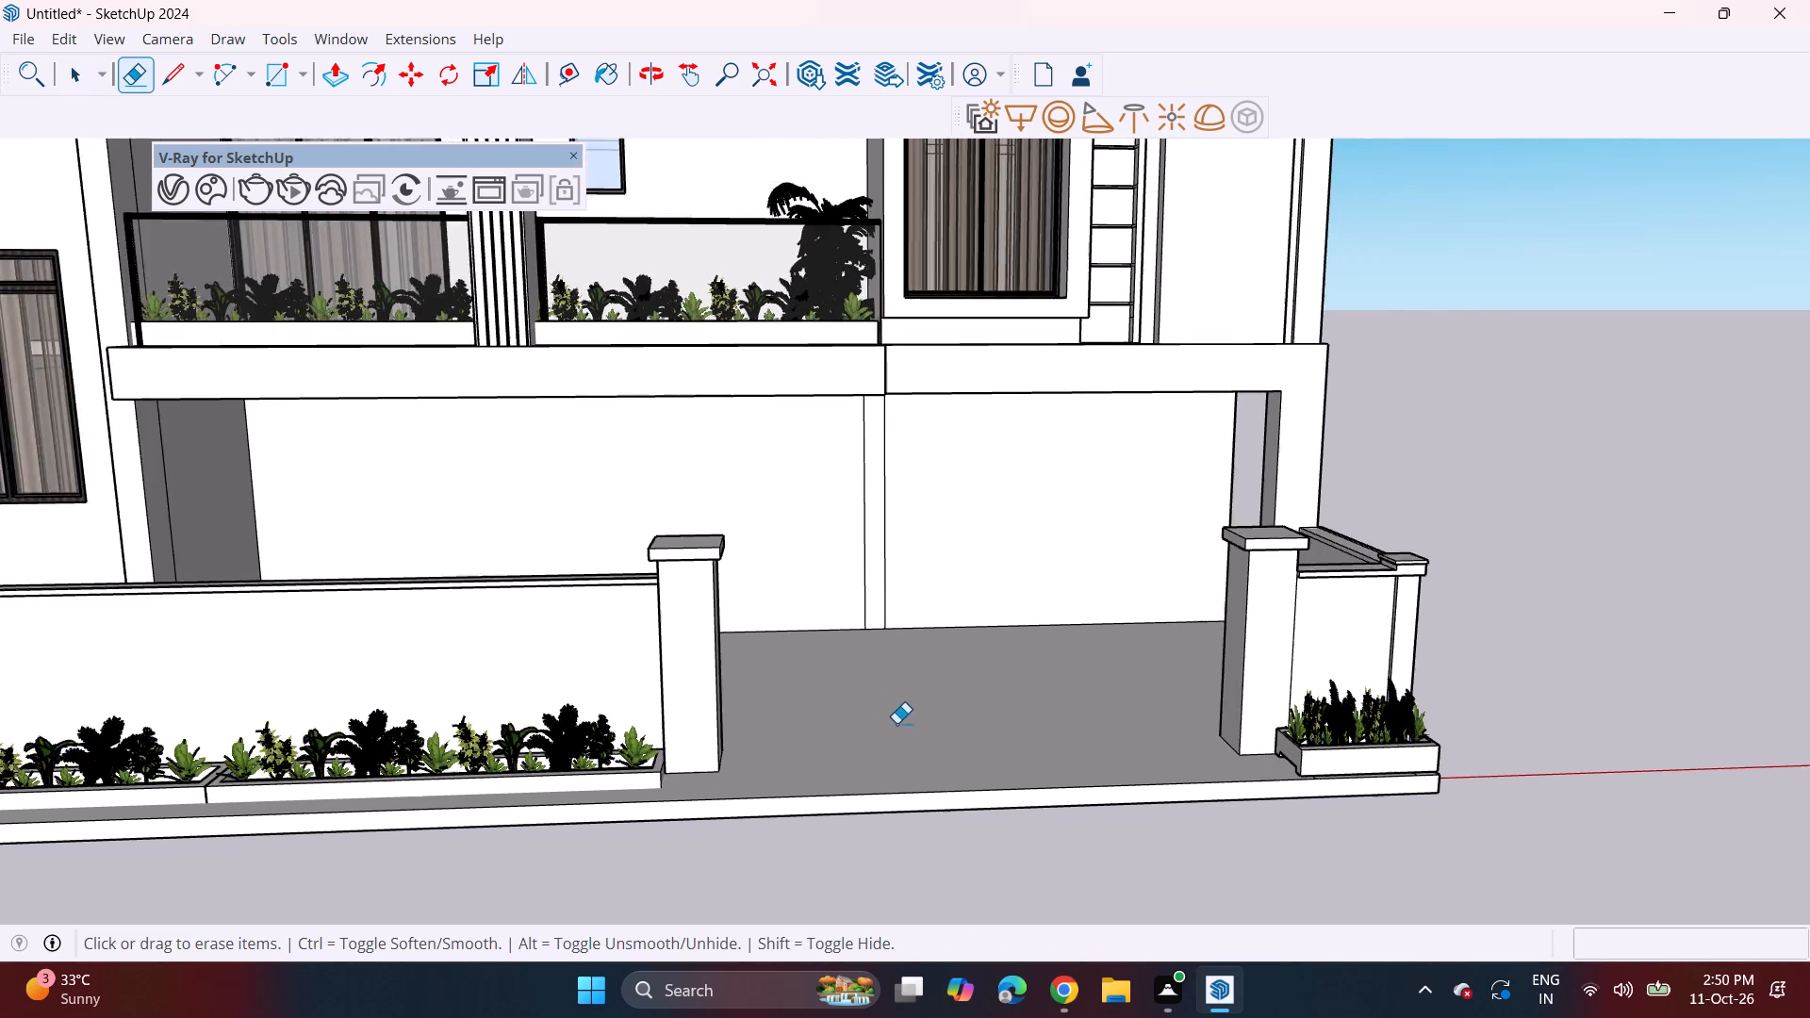
Erase the outer of the two close vertical lines on the parking area's back wall.
scroll(897, 723, down, 3)
middle_drag(859, 685, 841, 623)
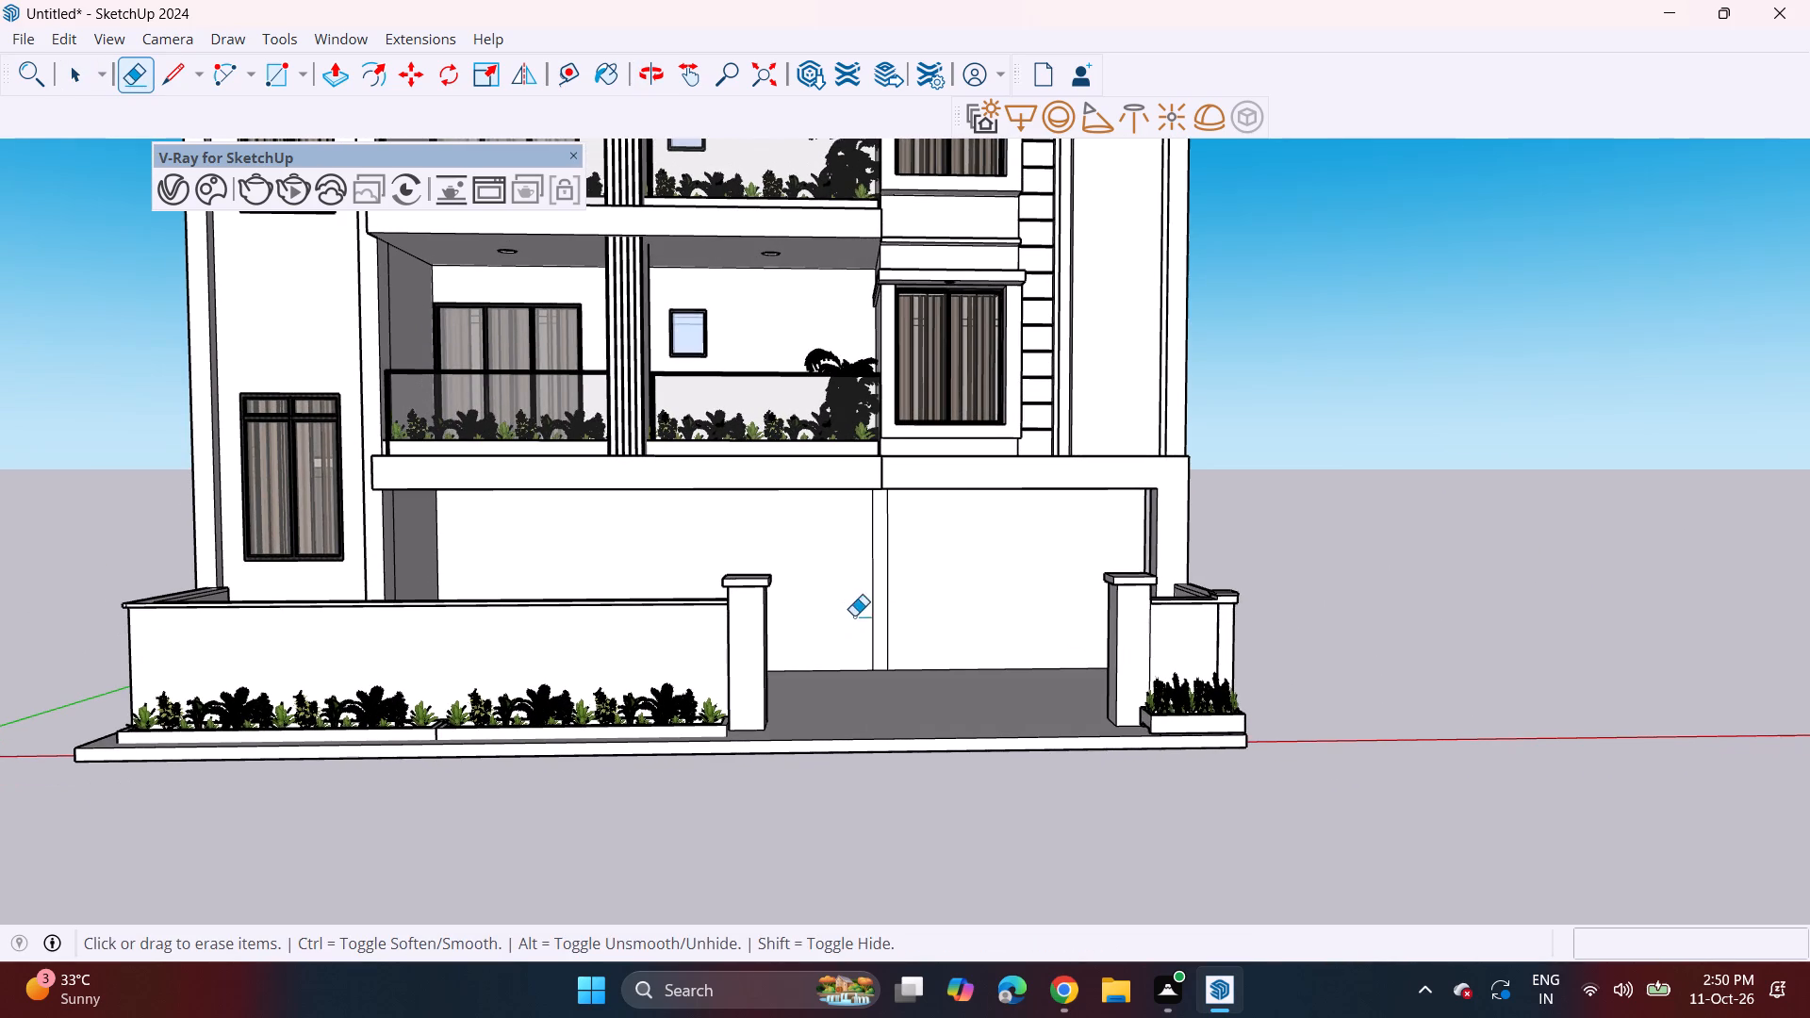
click(887, 583)
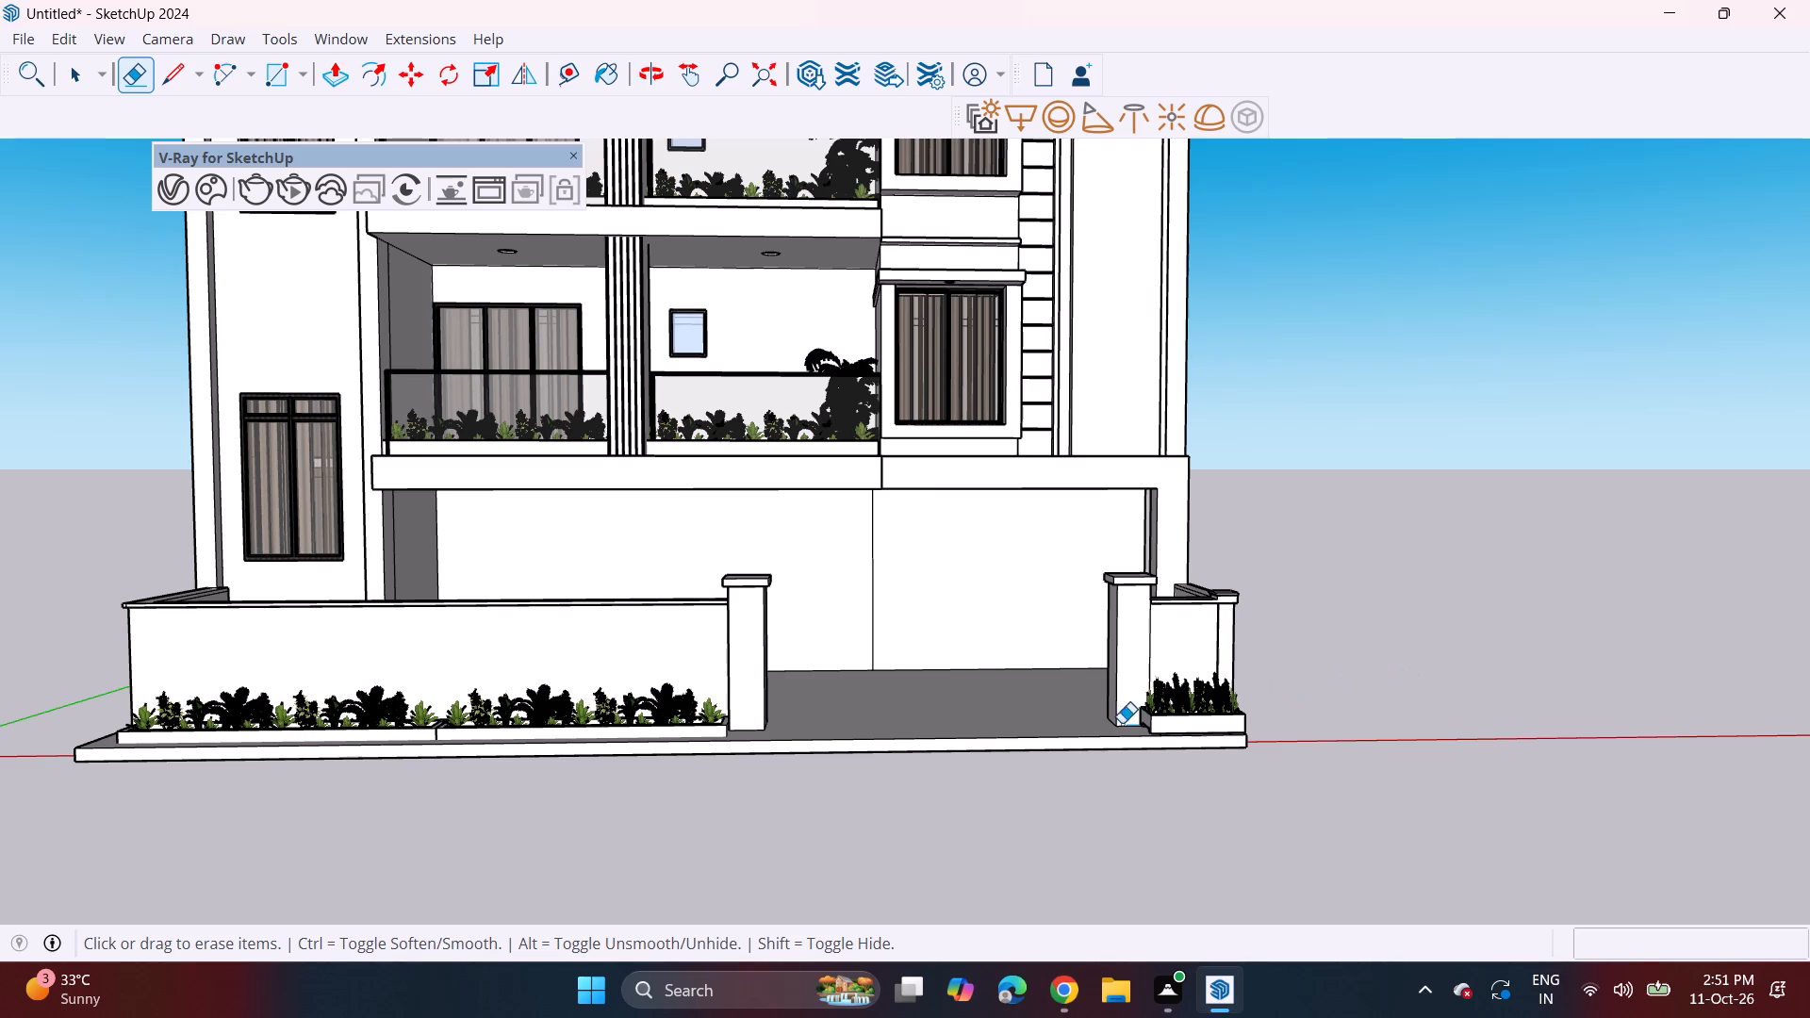
Import the BPJ-Road5D model from the Downloads folder and place it on the ground in front of the building.
scroll(1122, 703, down, 2)
shift+middle_drag(1115, 698, 1236, 829)
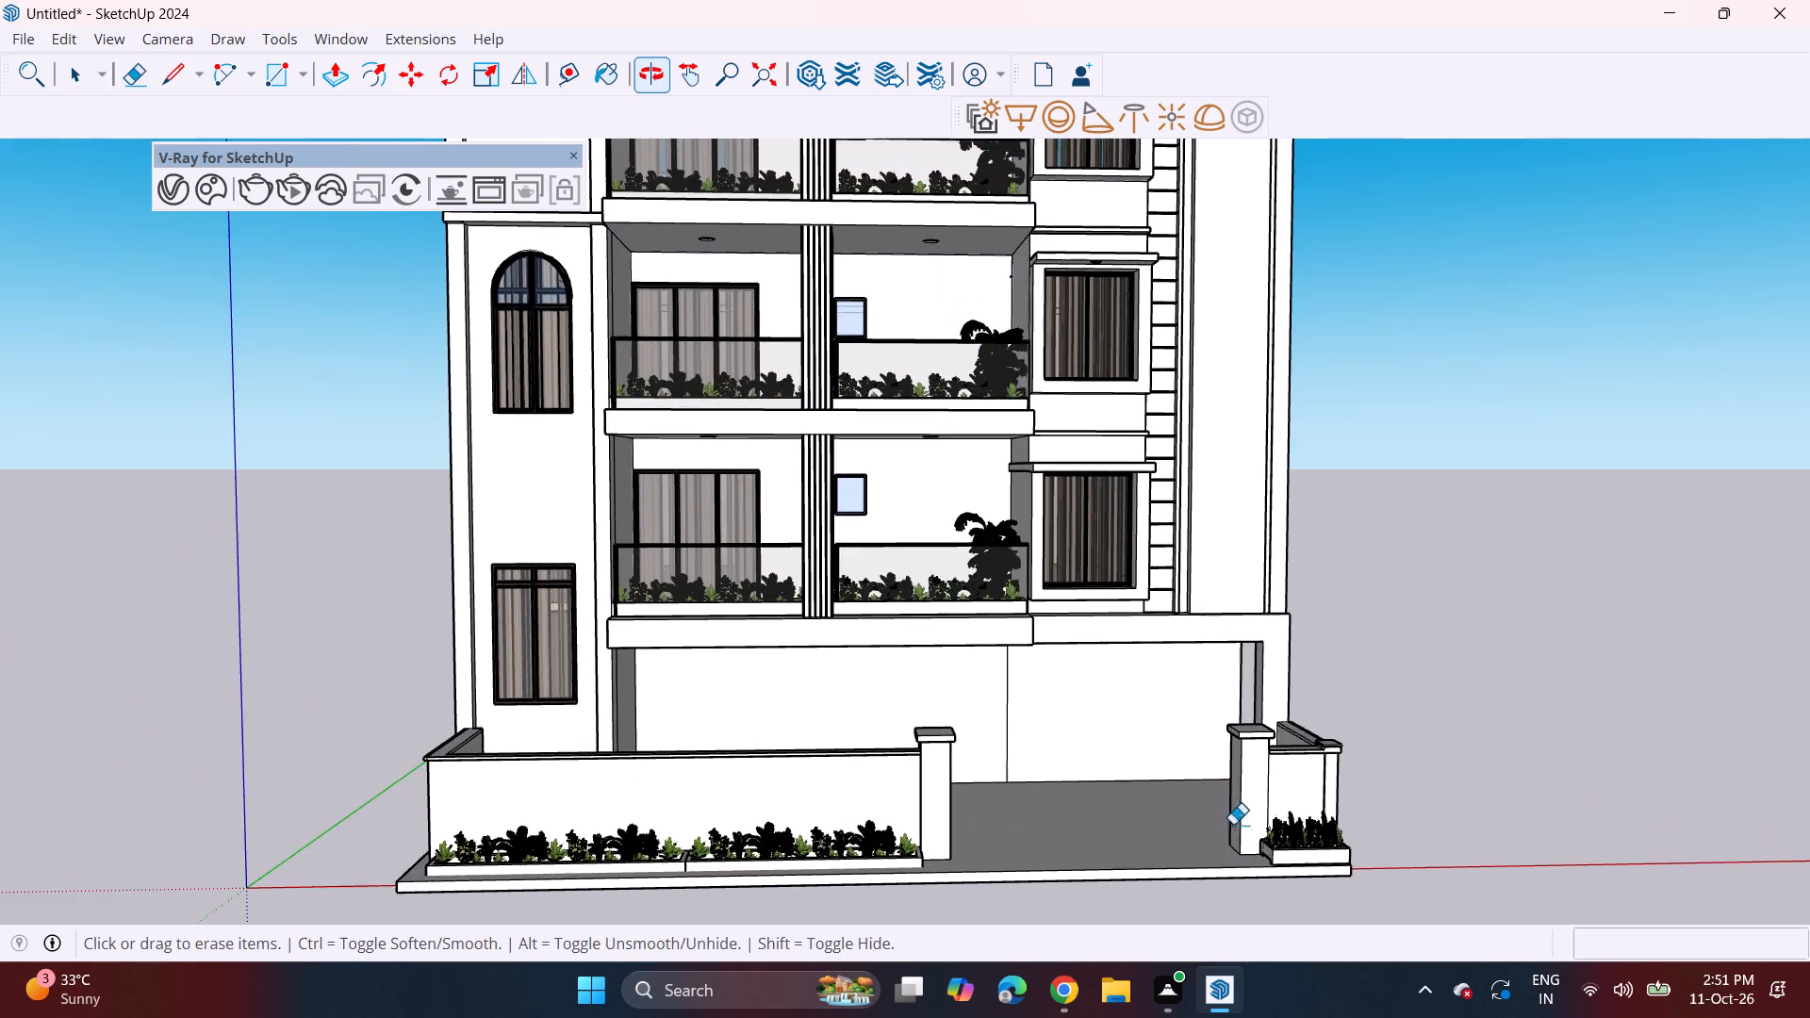
scroll(1221, 792, down, 3)
middle_drag(1214, 787, 1196, 770)
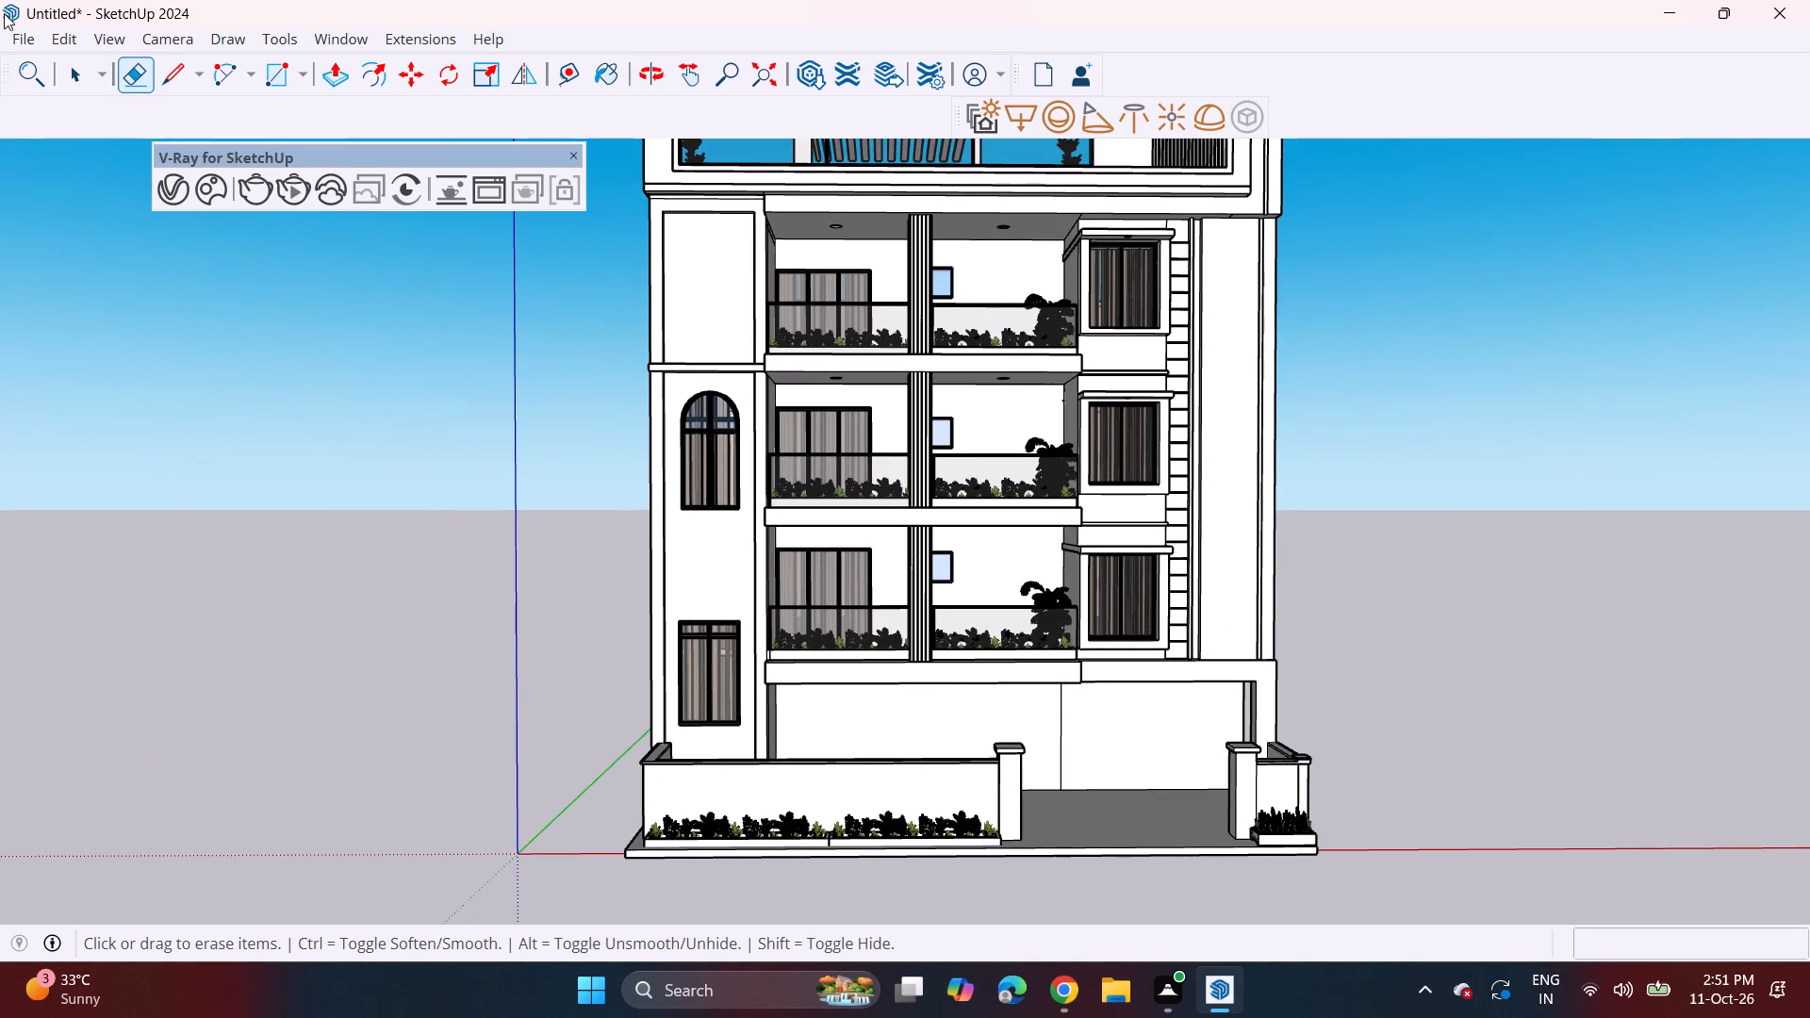
click(28, 48)
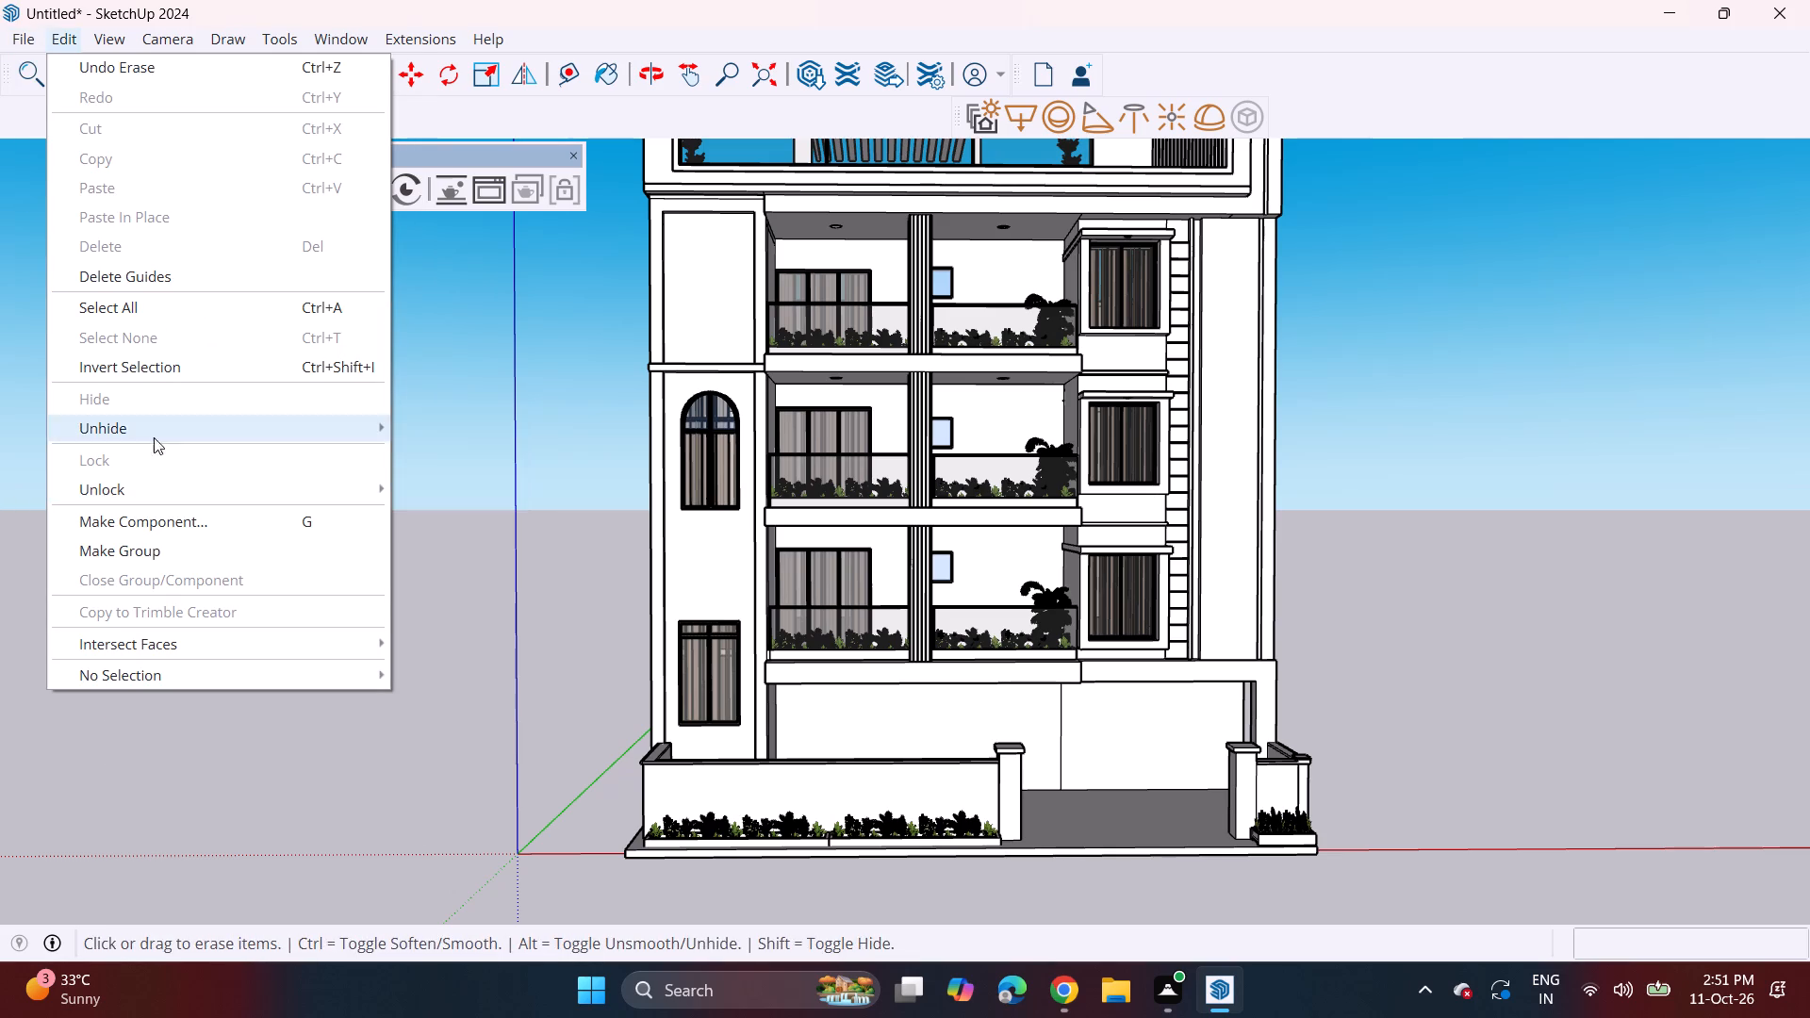
click(82, 369)
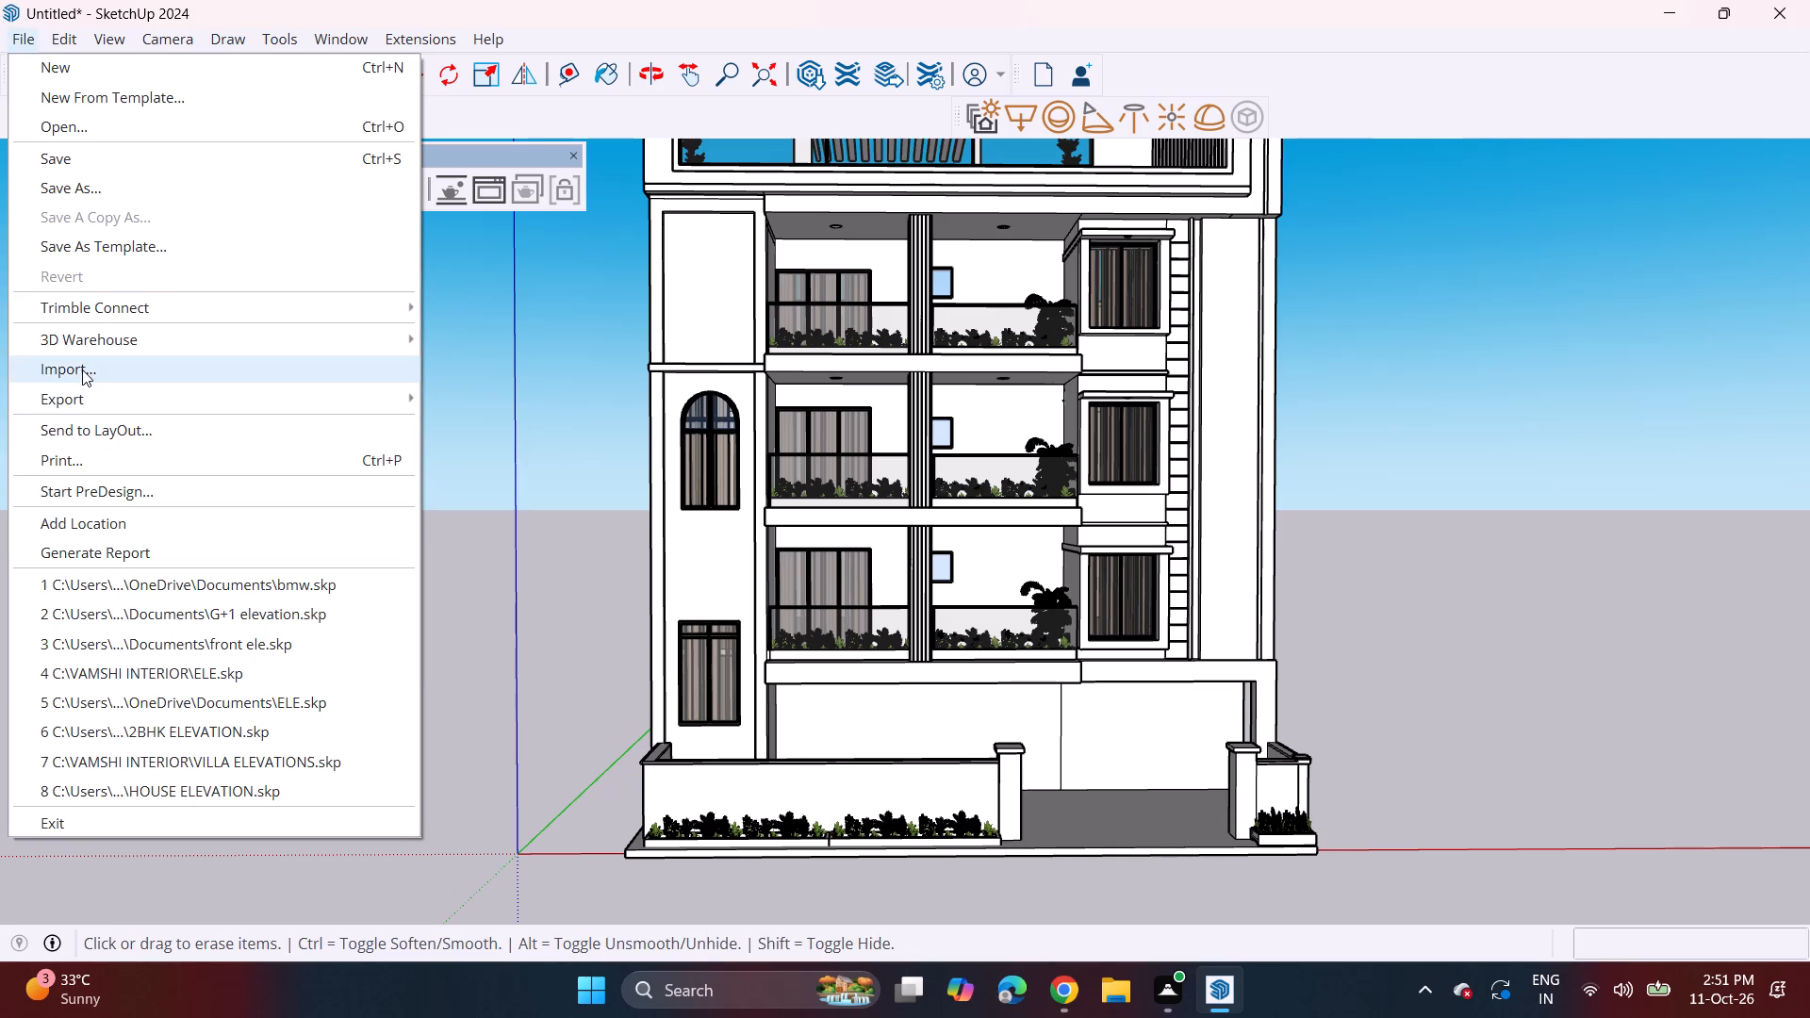
scroll(467, 301, down, 10)
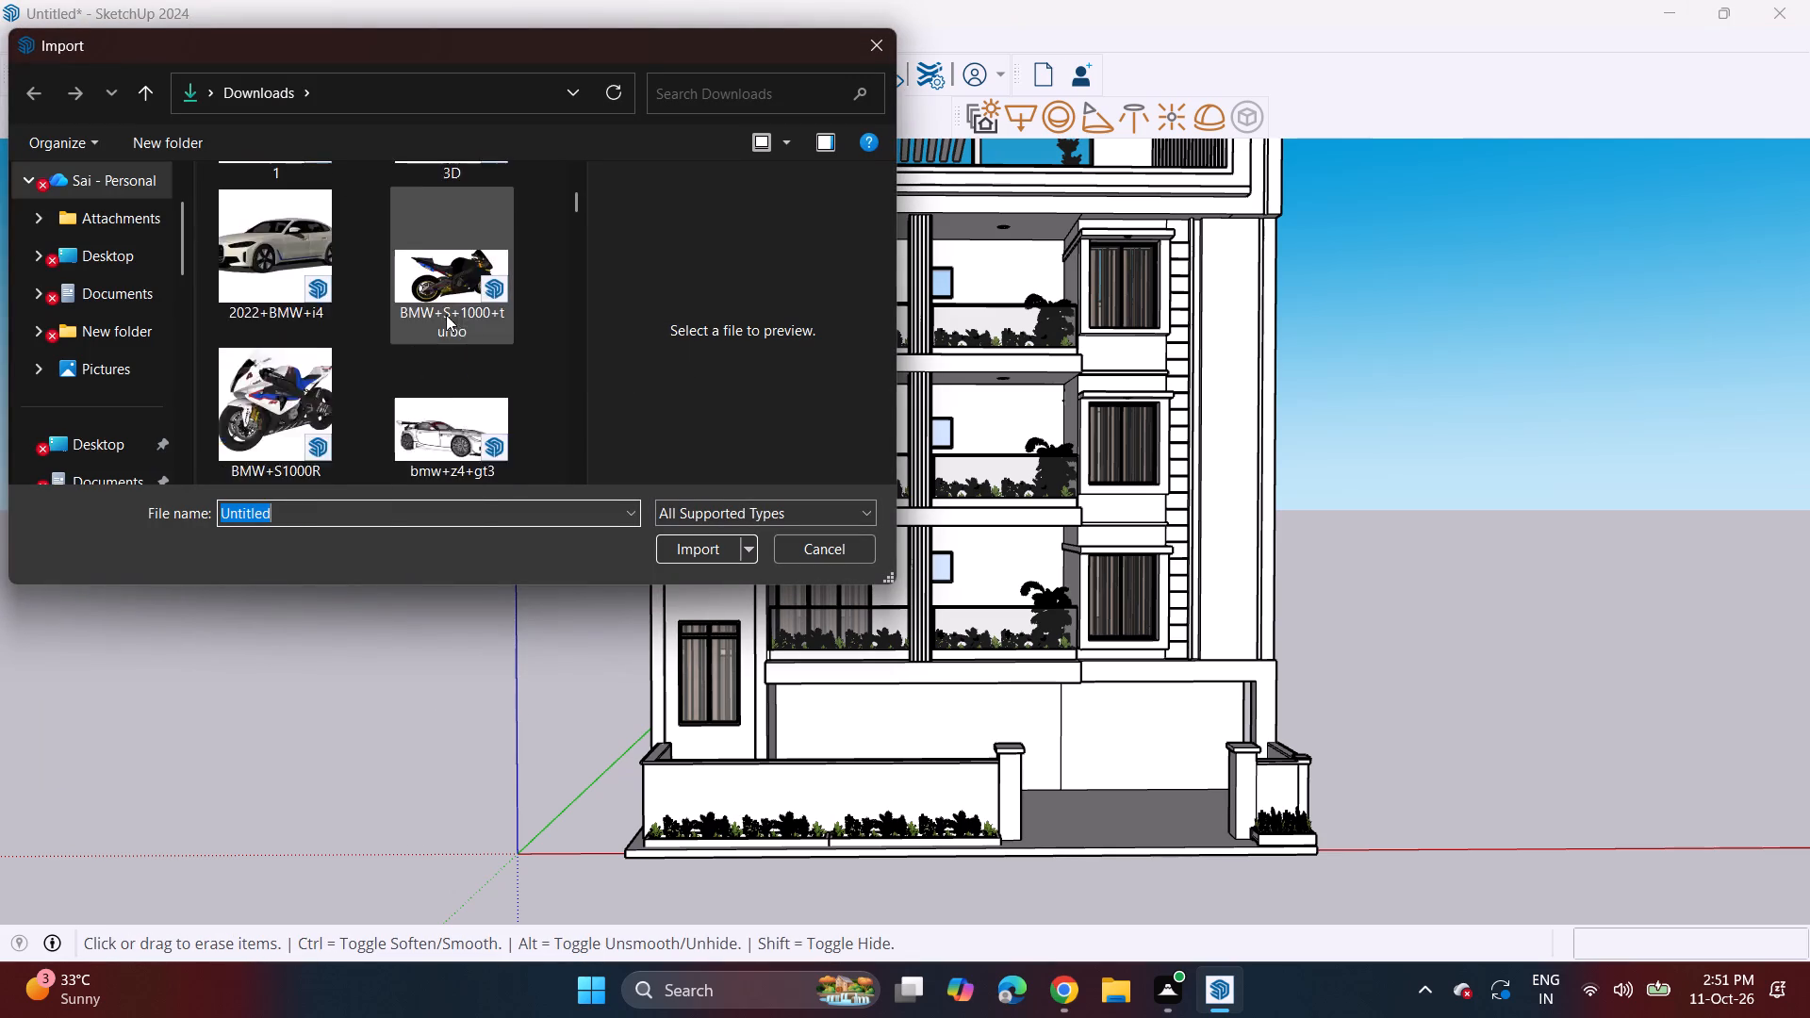
scroll(446, 315, down, 5)
scroll(445, 321, up, 2)
scroll(450, 319, down, 1)
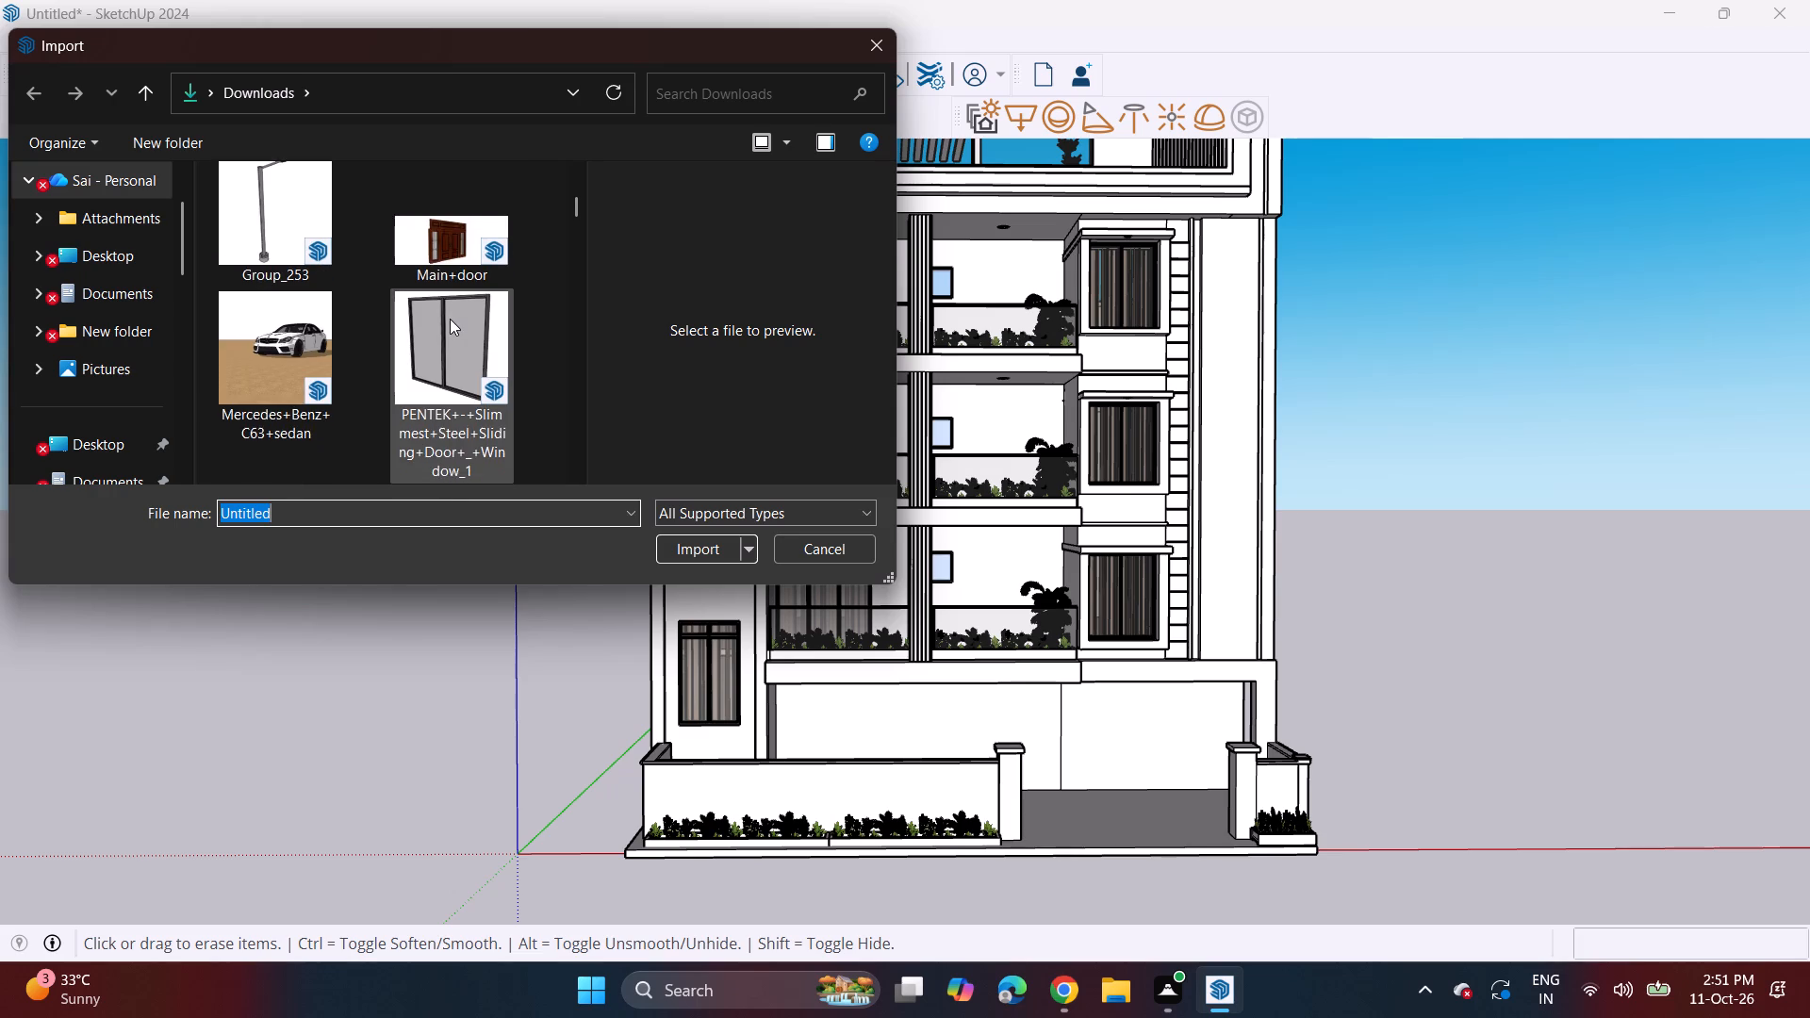
scroll(450, 319, down, 7)
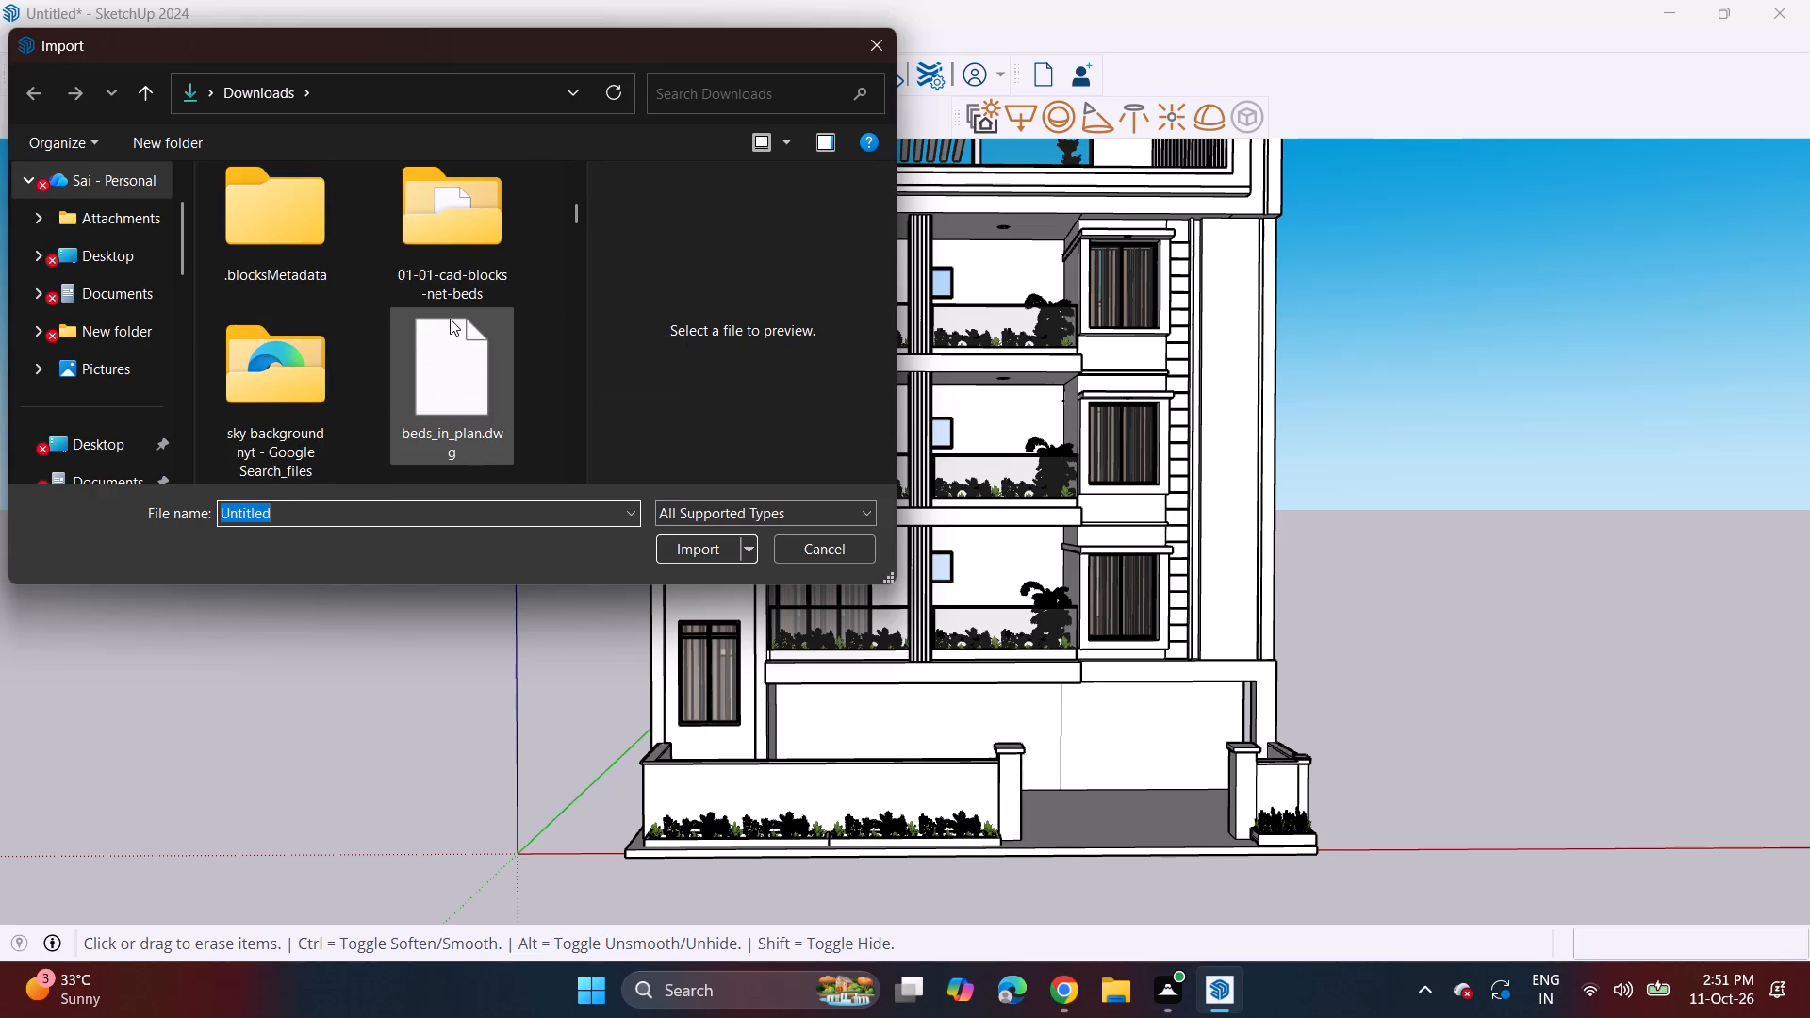
scroll(450, 319, down, 9)
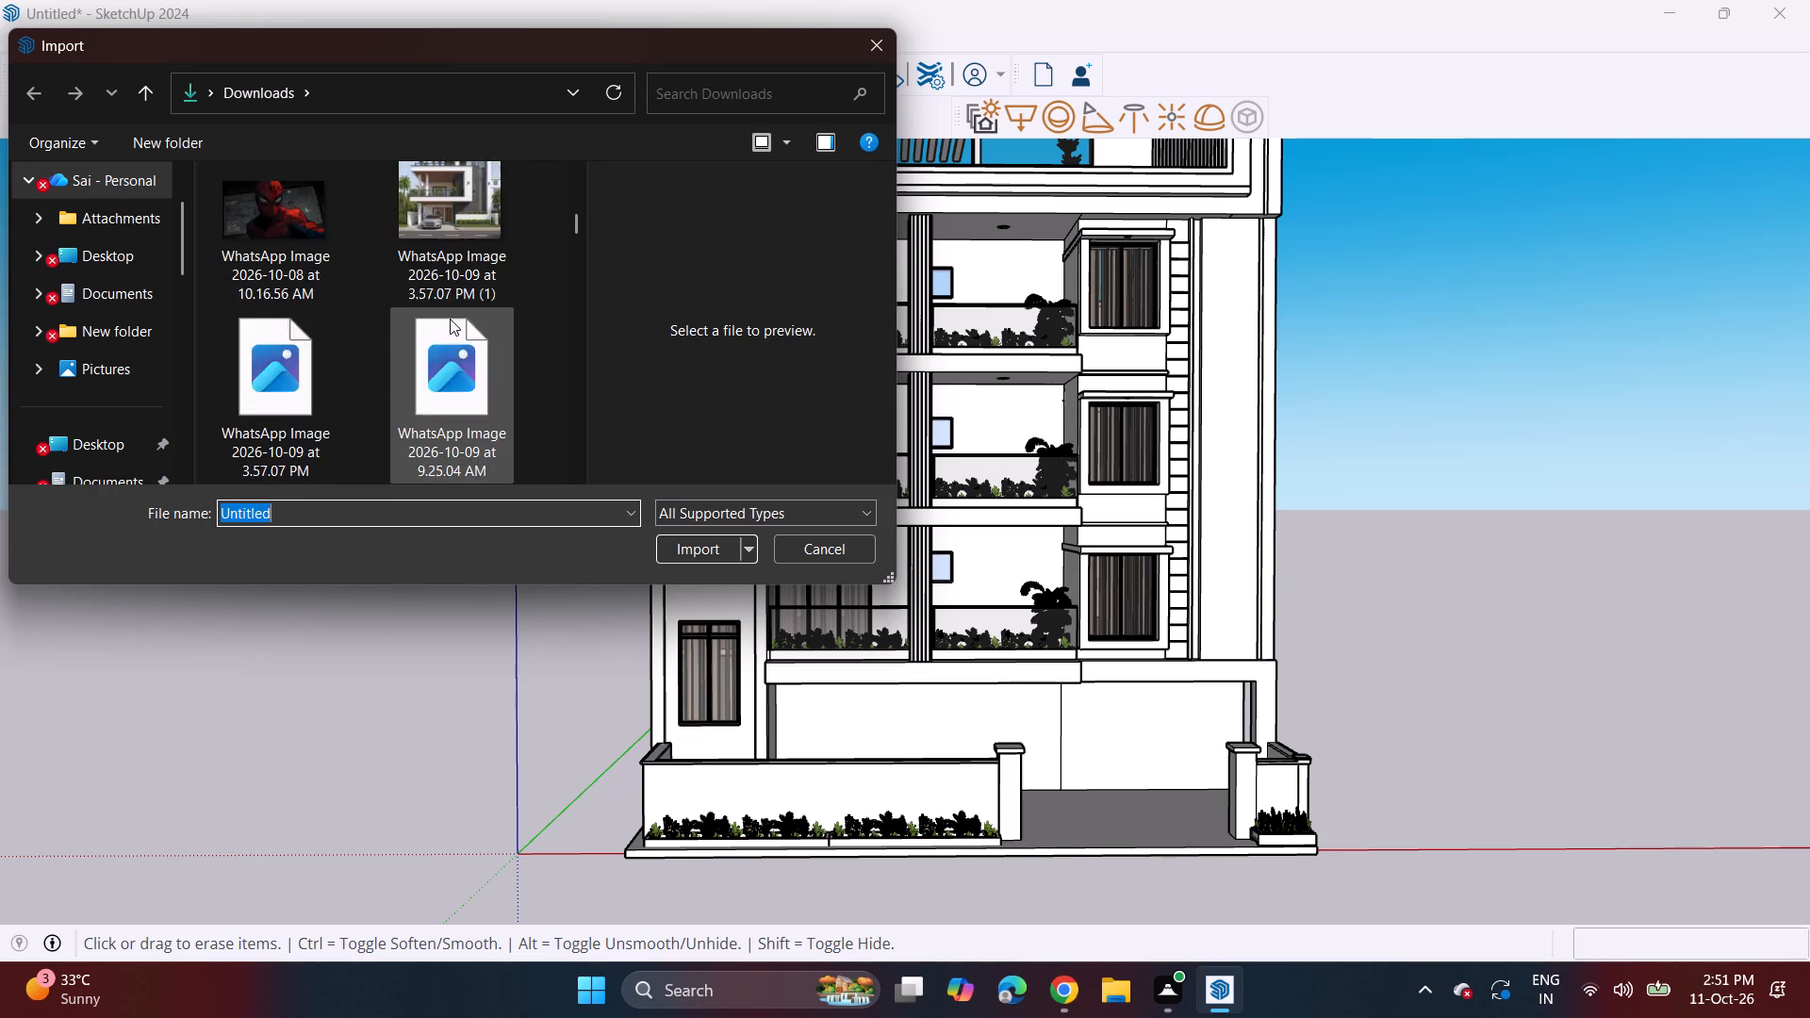
scroll(450, 319, down, 10)
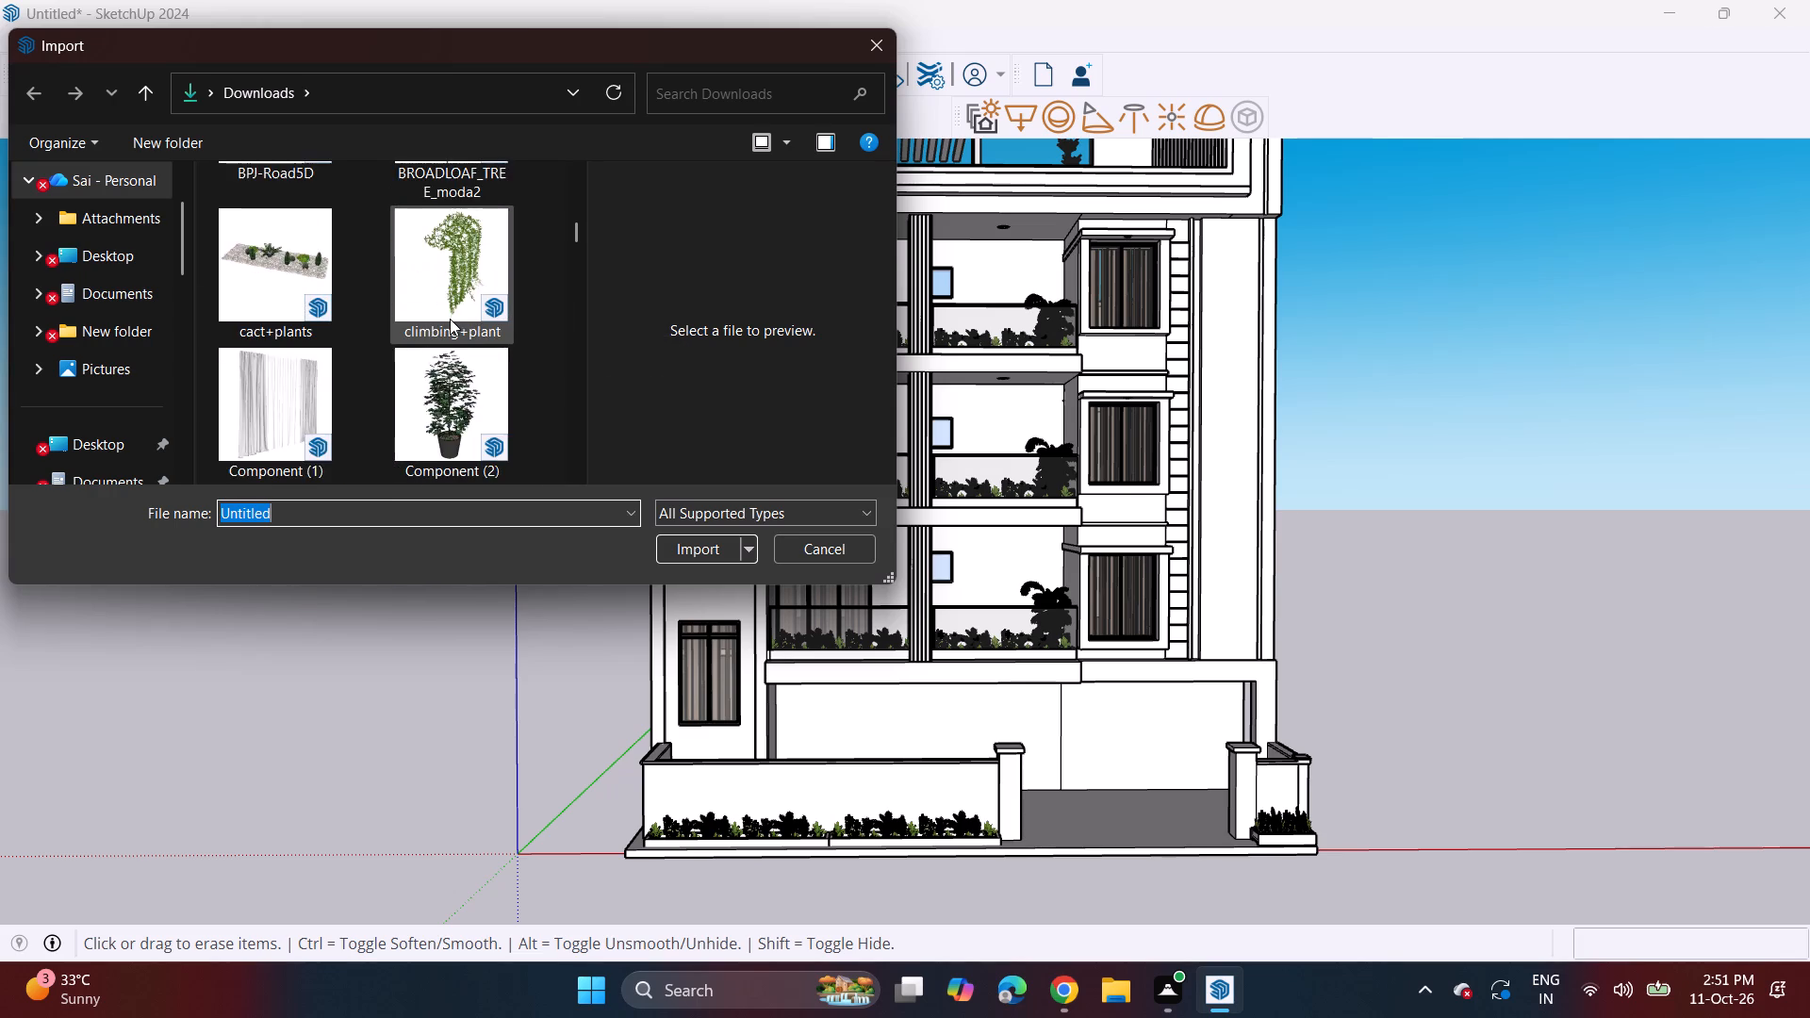
scroll(450, 319, down, 1)
scroll(450, 319, up, 4)
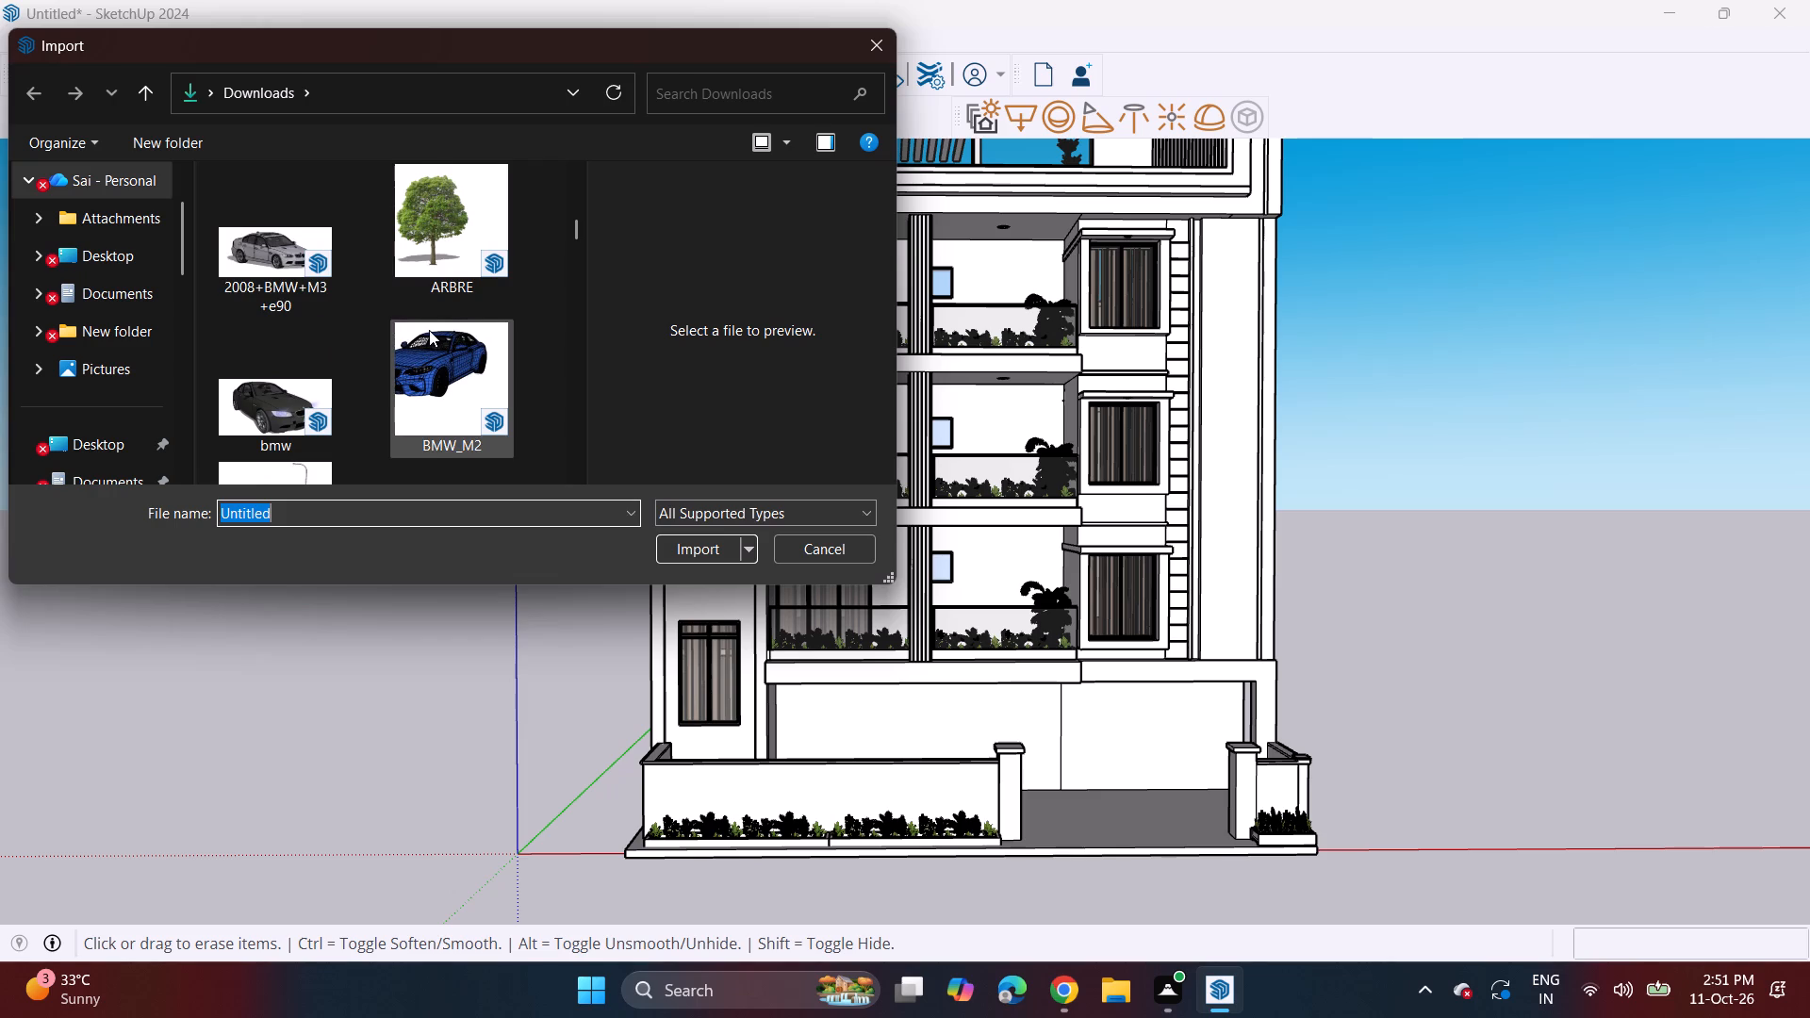
scroll(429, 330, down, 1)
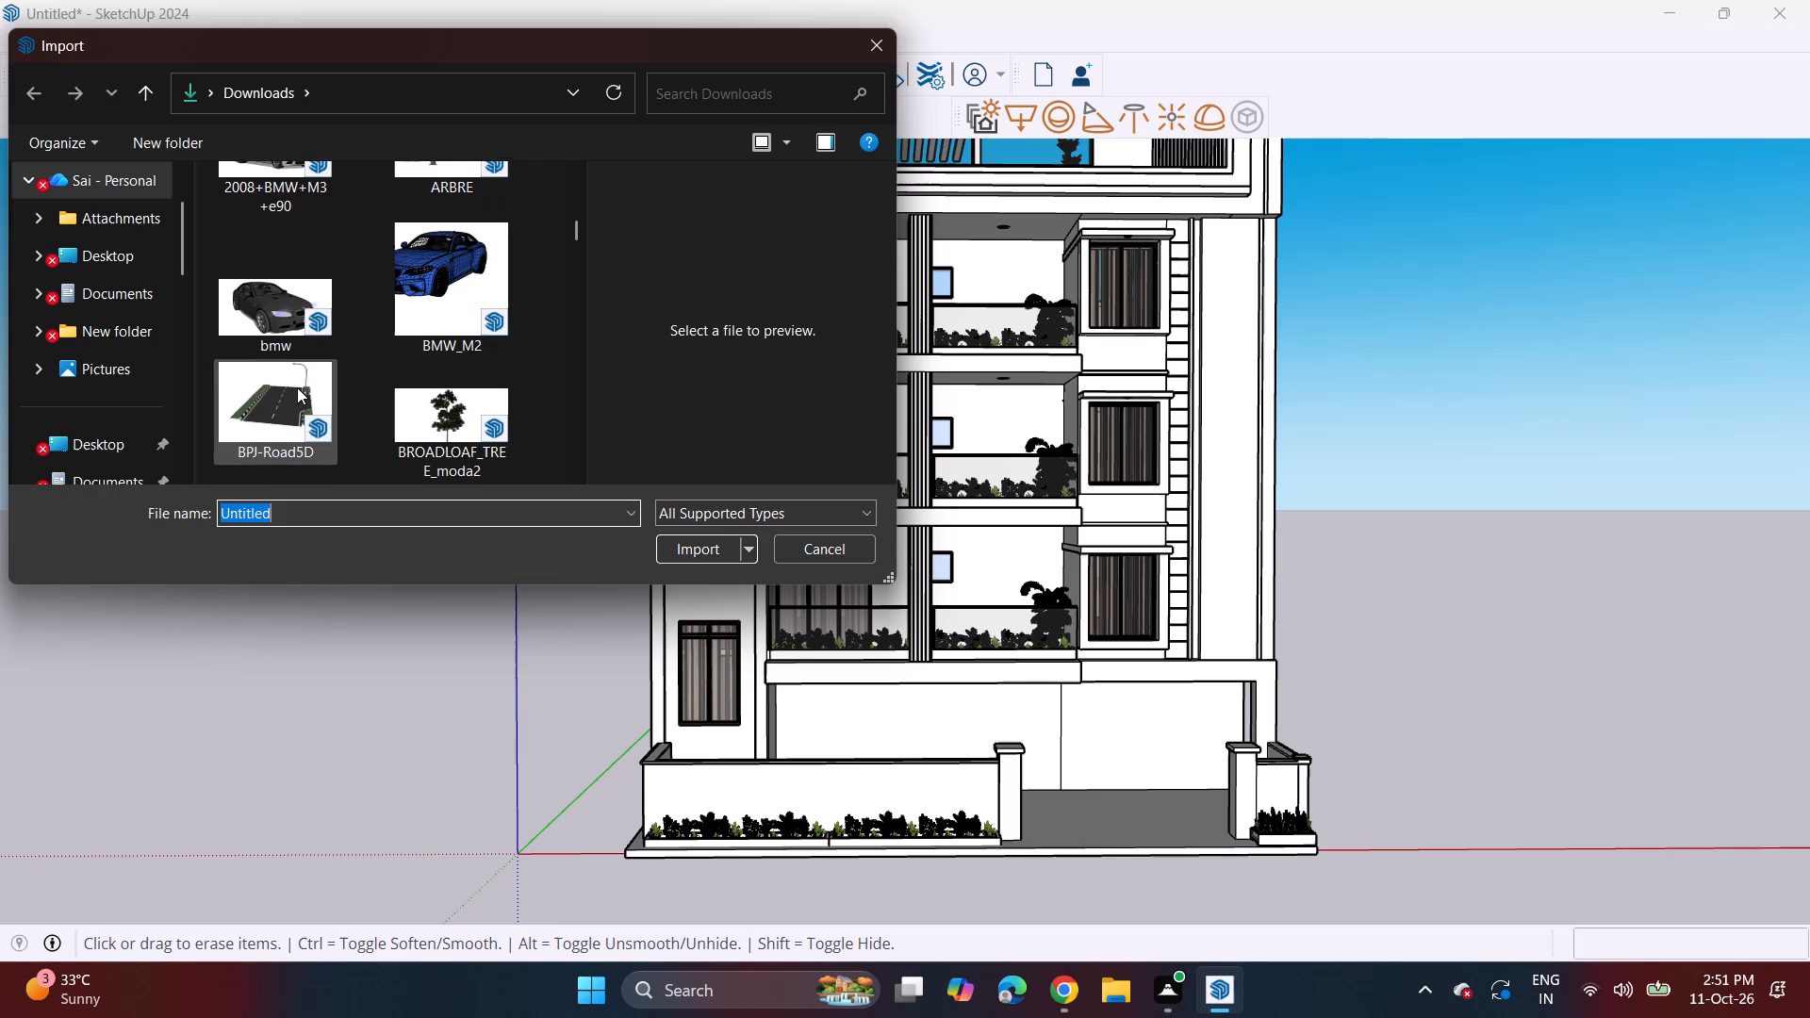
click(297, 387)
click(686, 559)
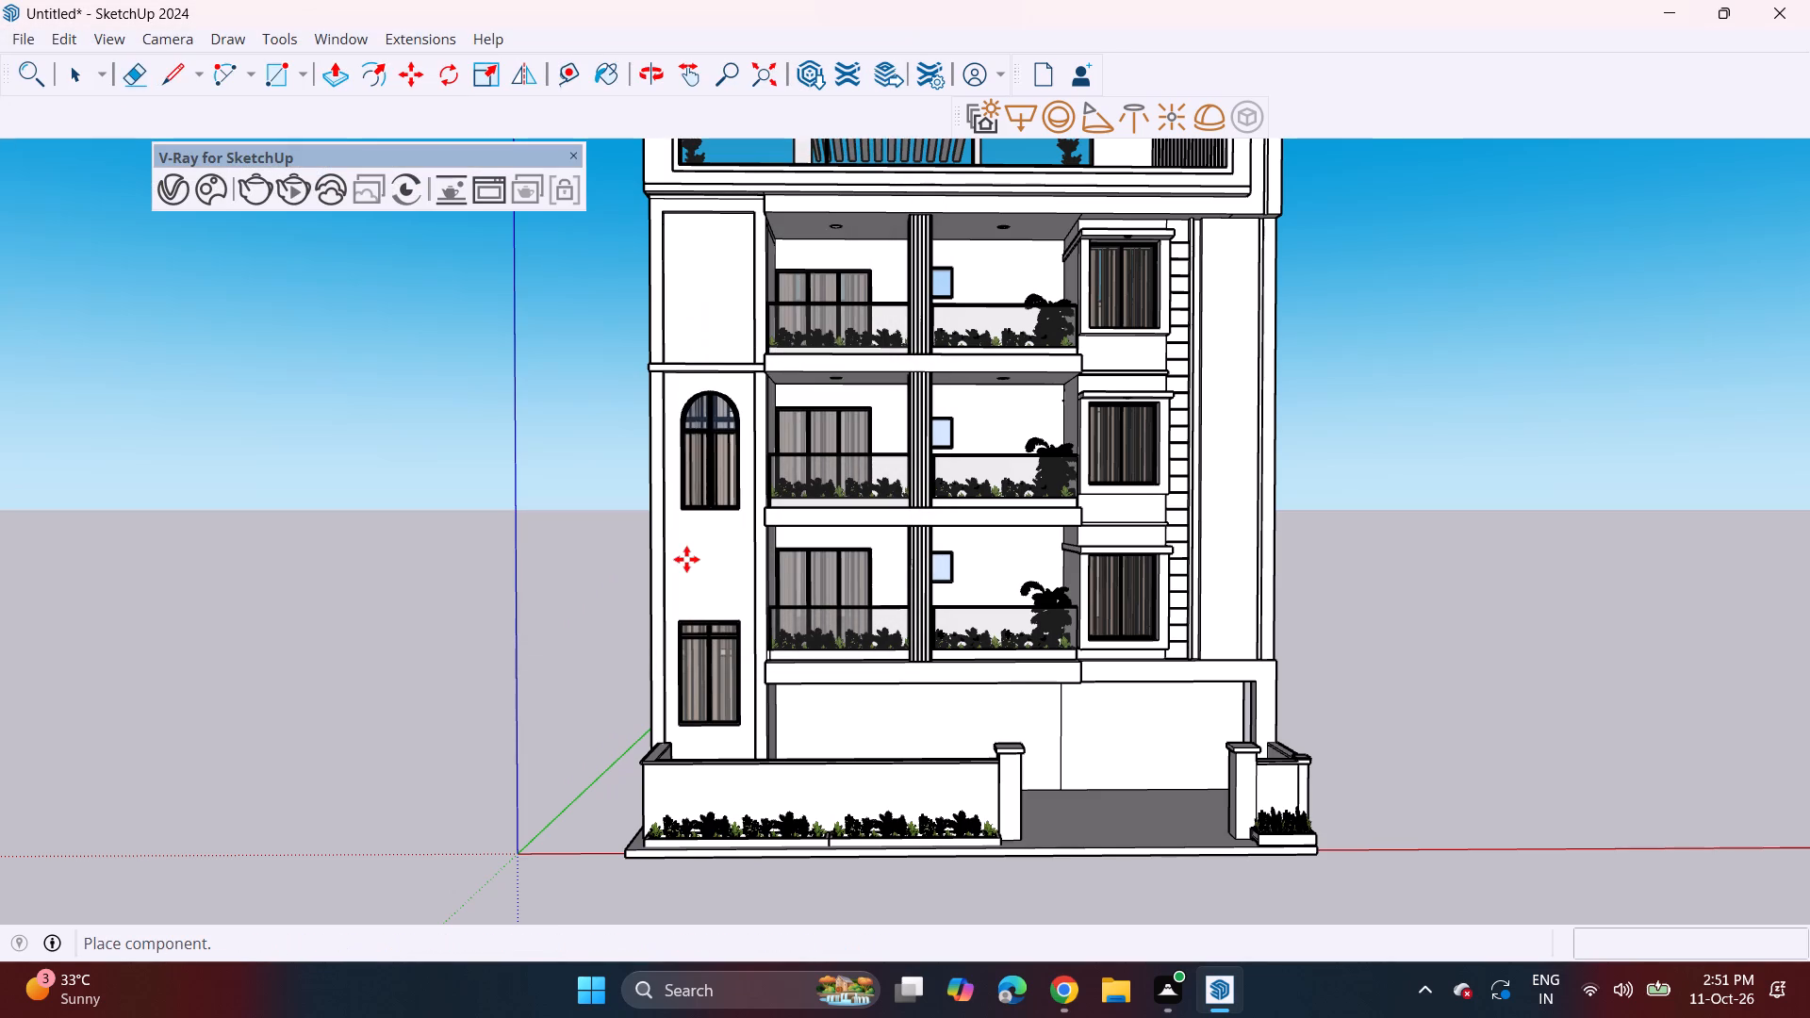
scroll(684, 549, down, 7)
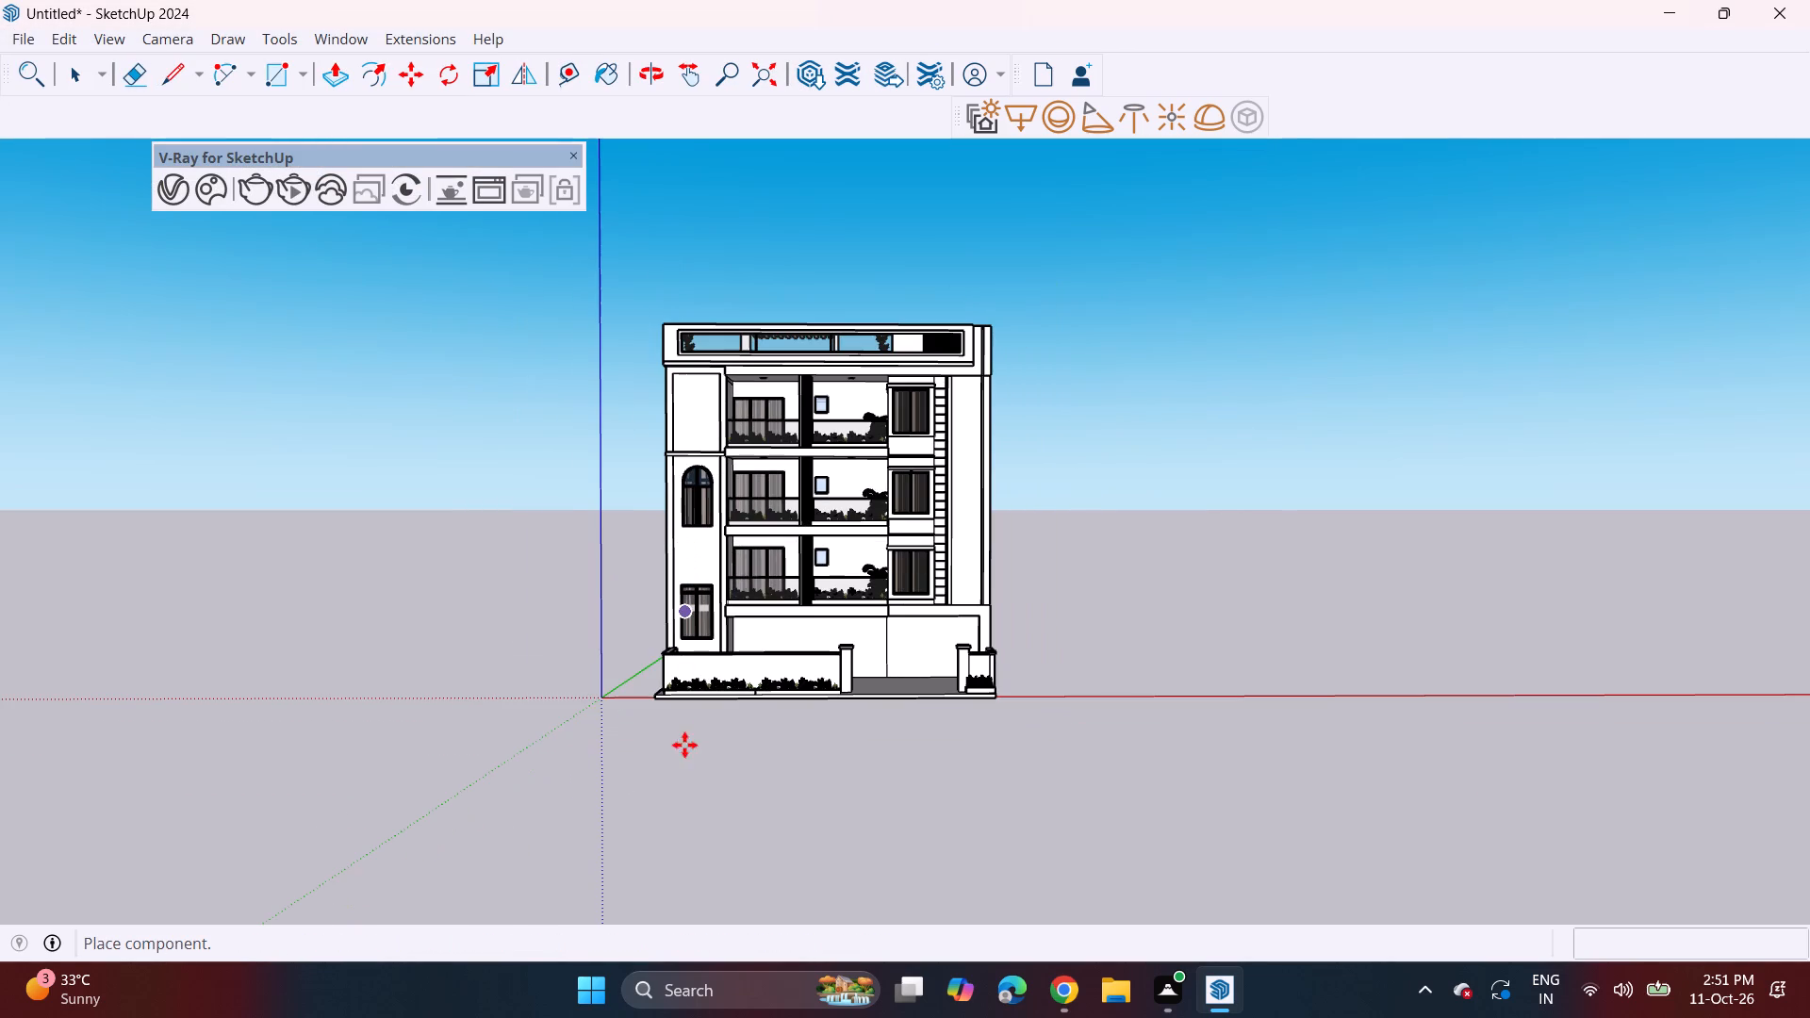
click(787, 837)
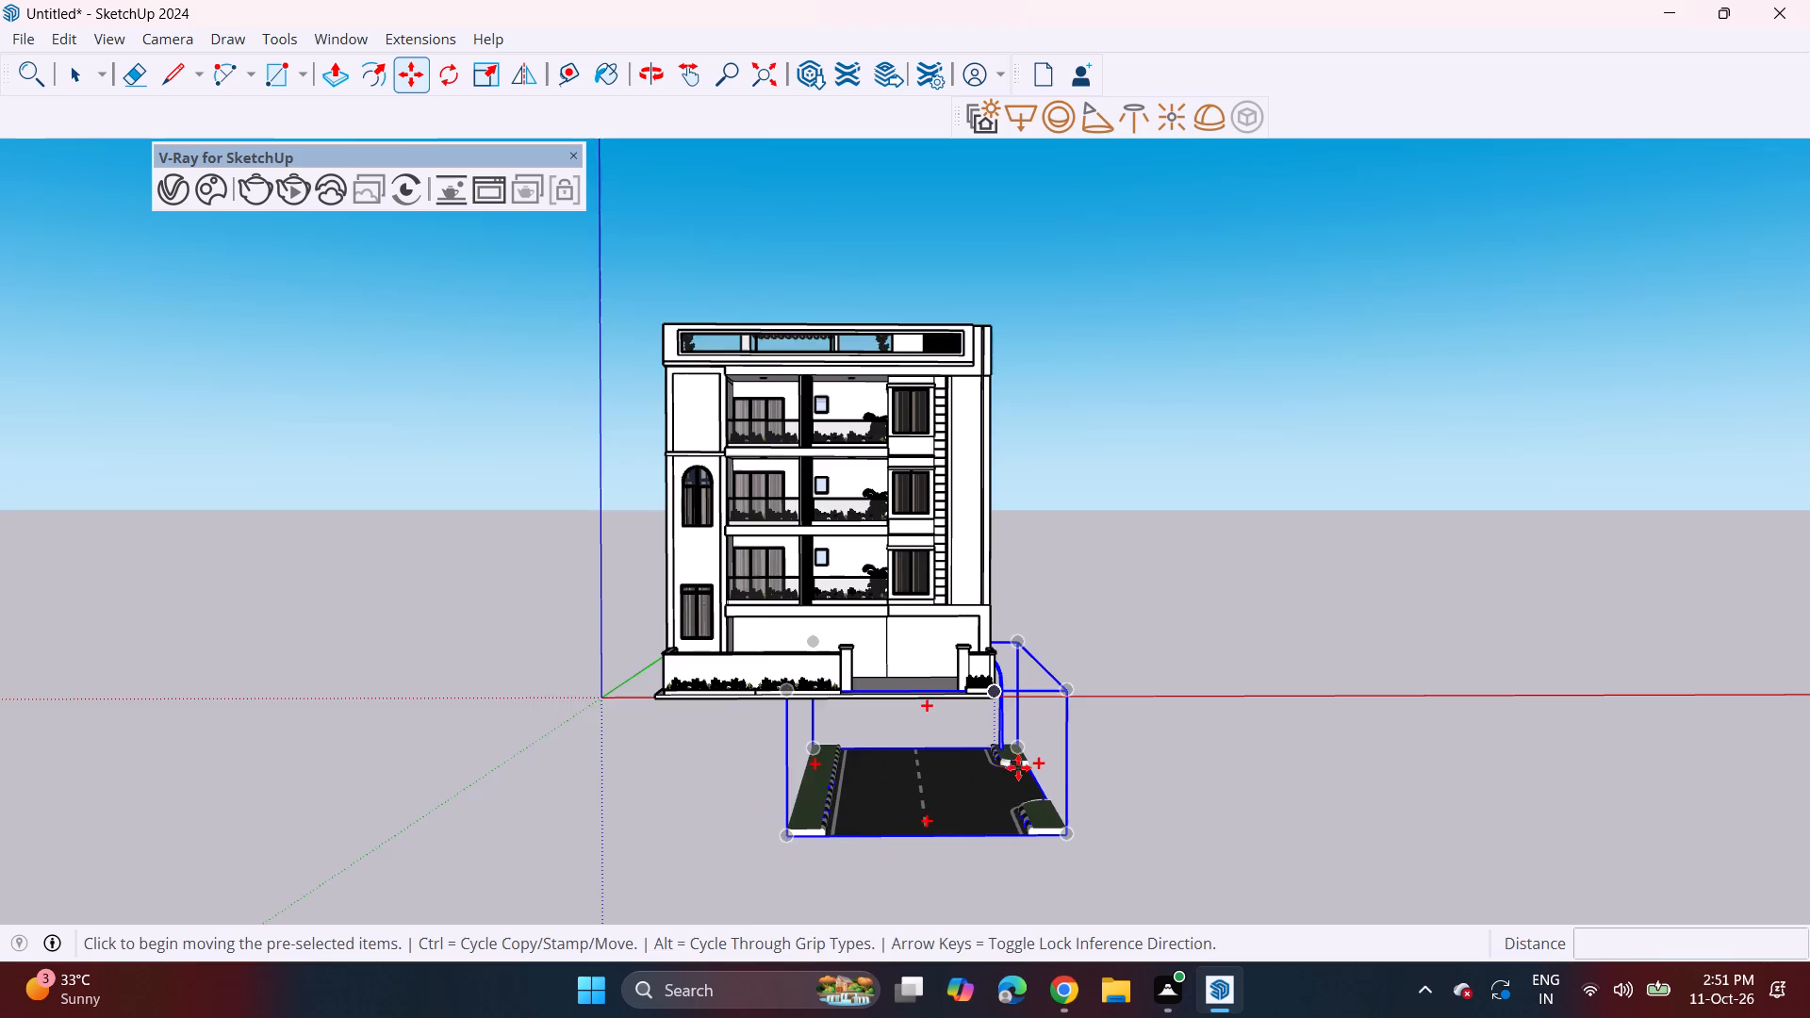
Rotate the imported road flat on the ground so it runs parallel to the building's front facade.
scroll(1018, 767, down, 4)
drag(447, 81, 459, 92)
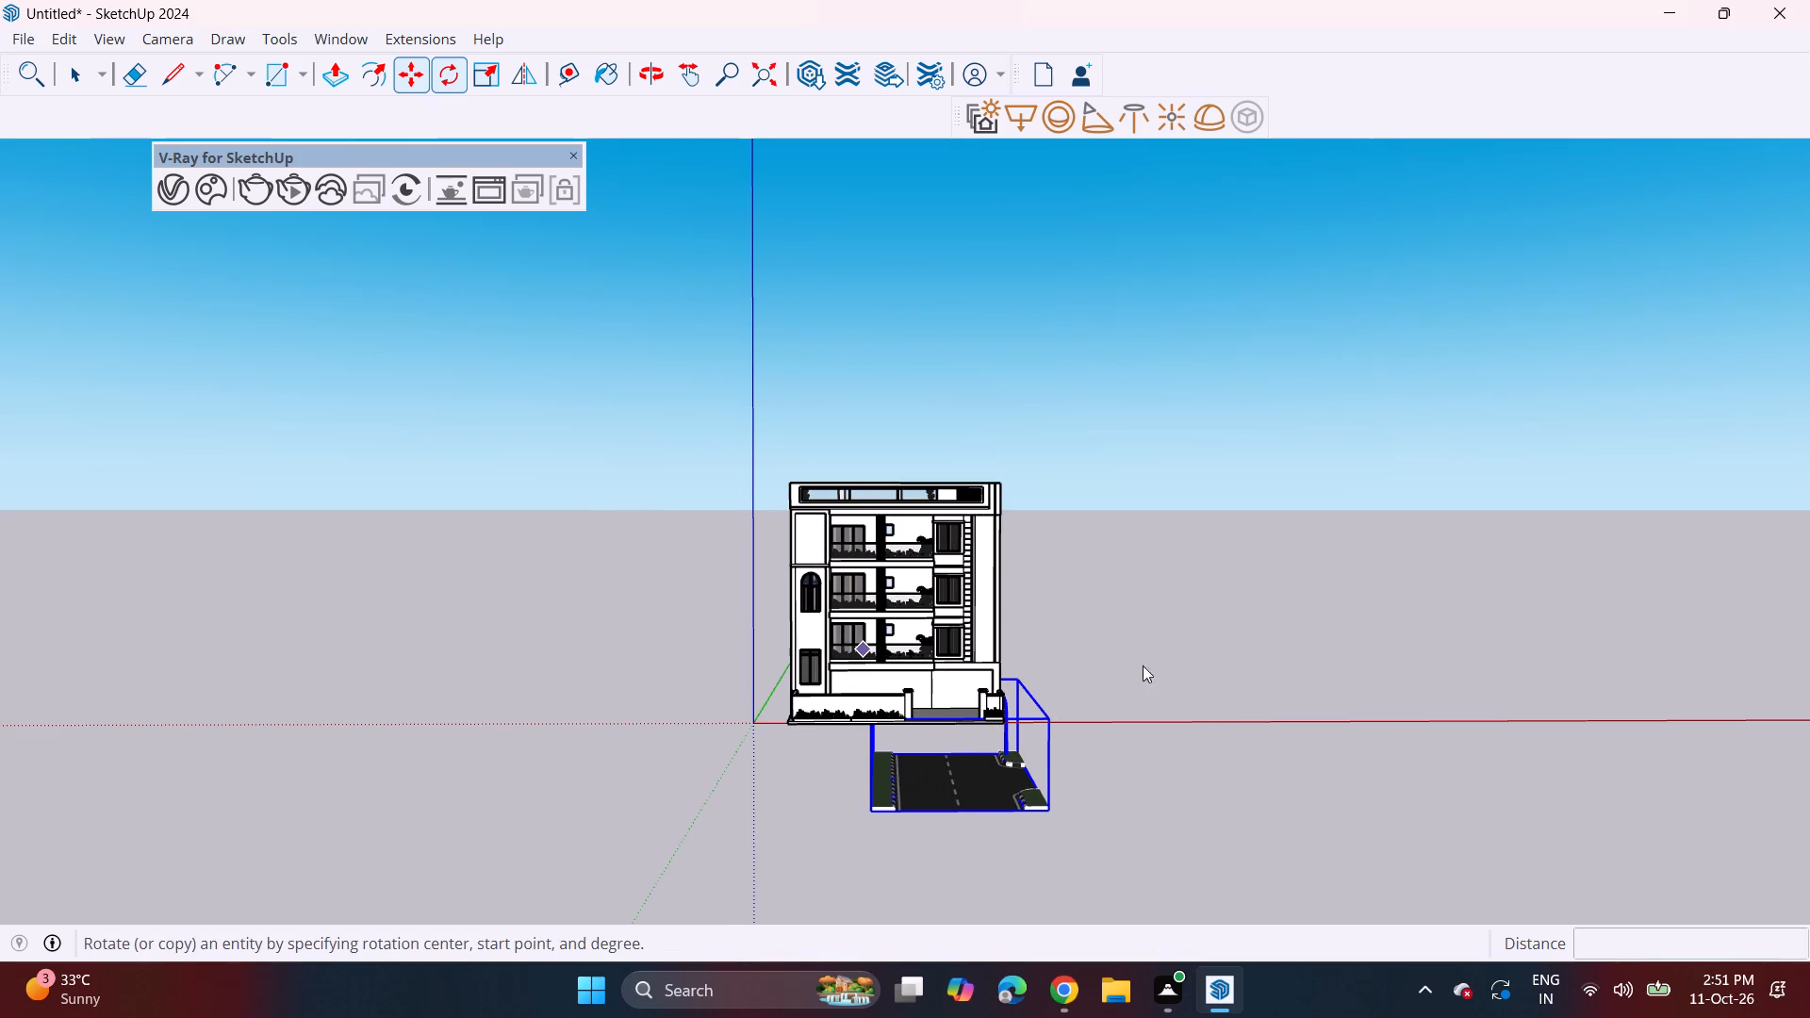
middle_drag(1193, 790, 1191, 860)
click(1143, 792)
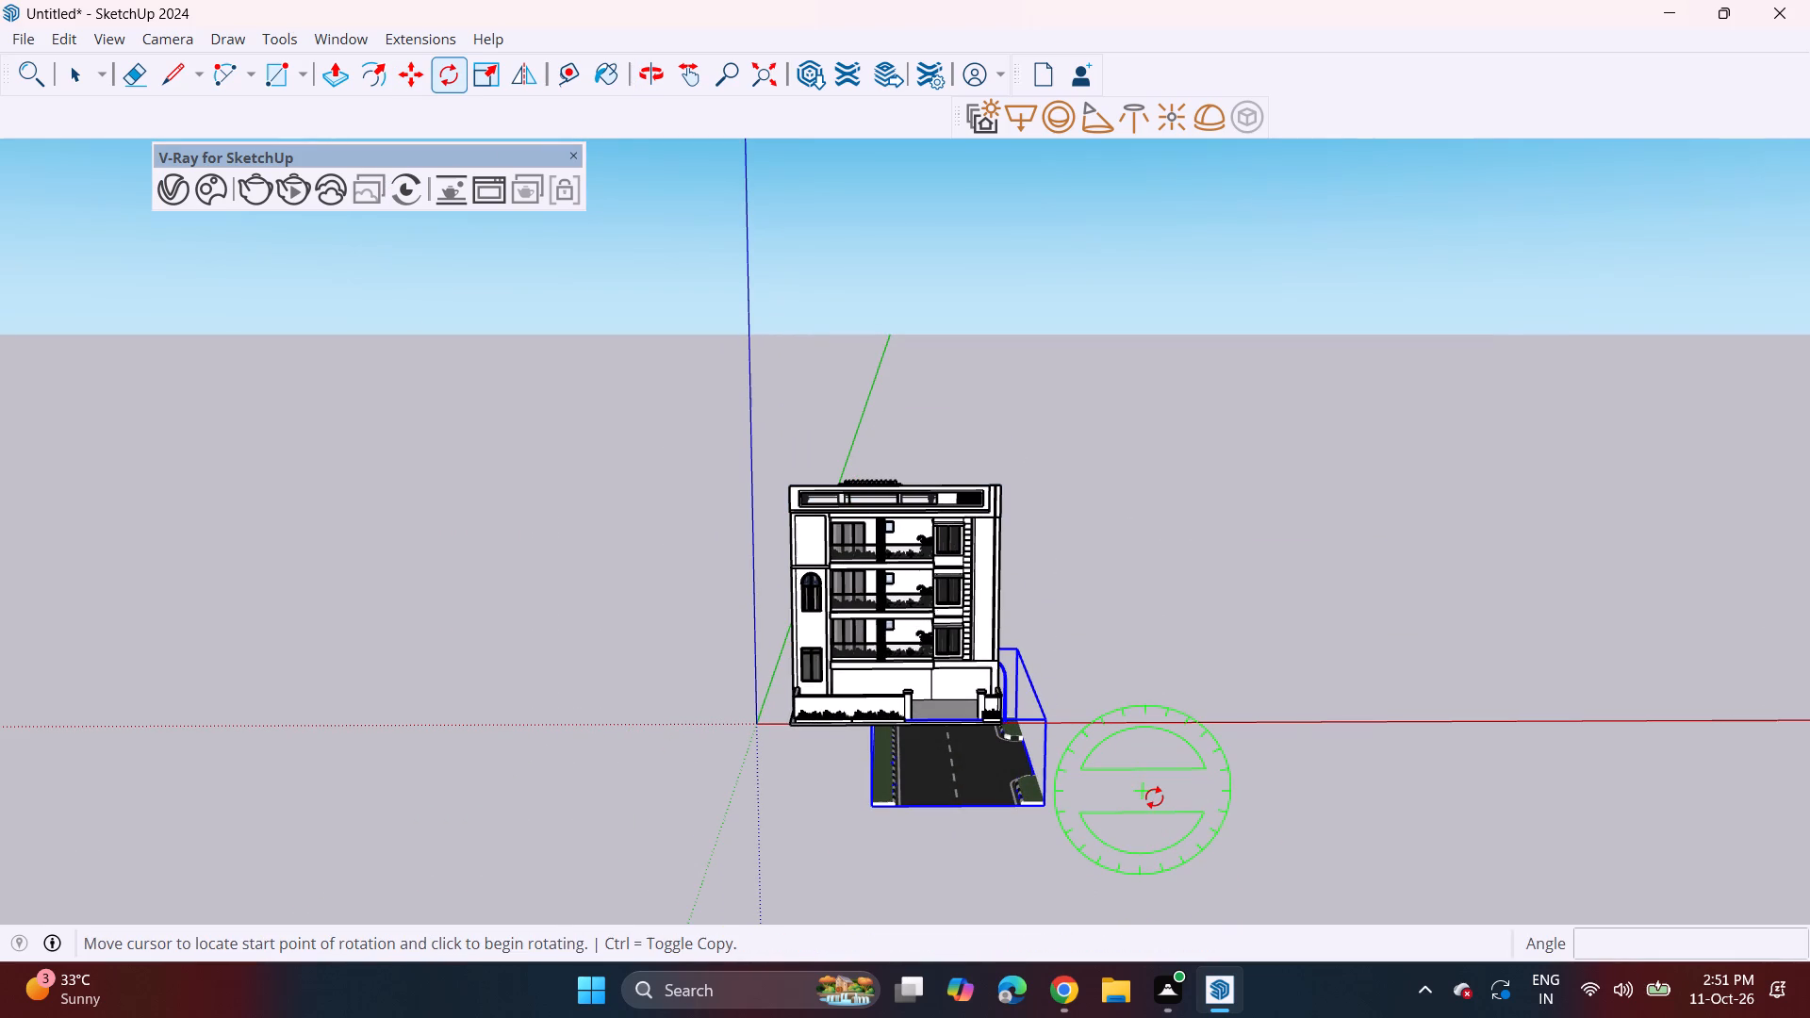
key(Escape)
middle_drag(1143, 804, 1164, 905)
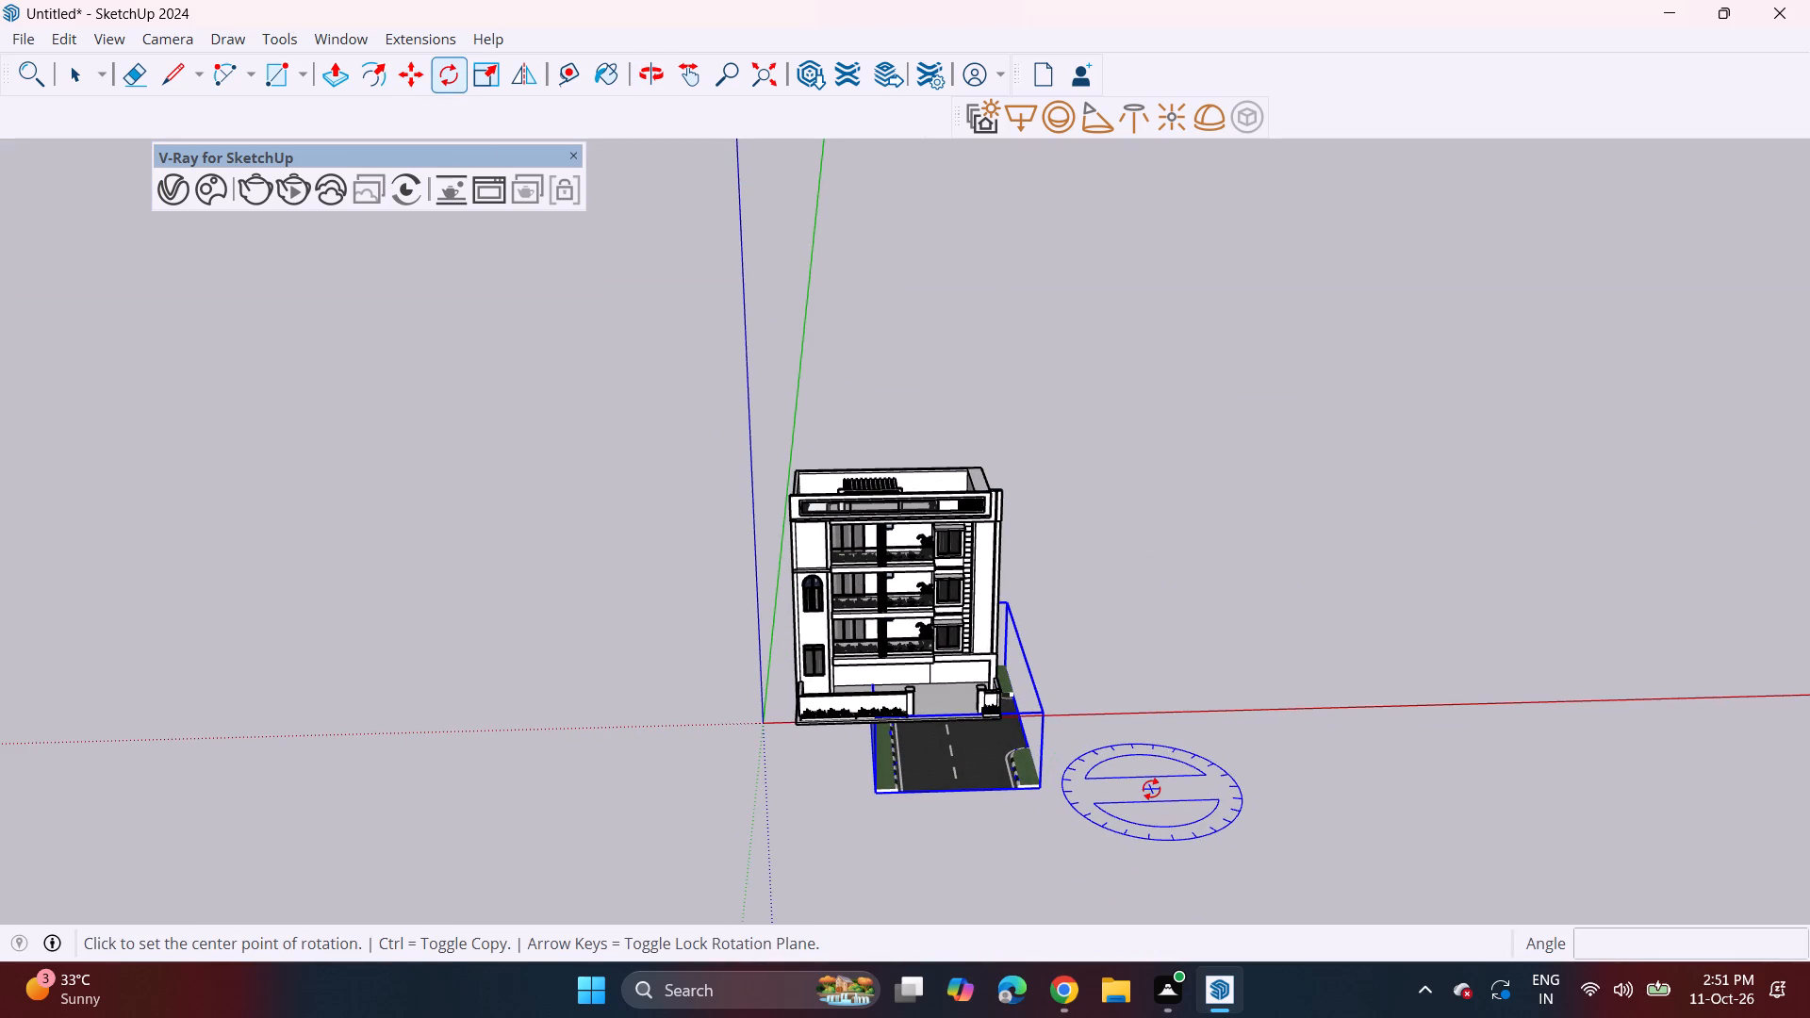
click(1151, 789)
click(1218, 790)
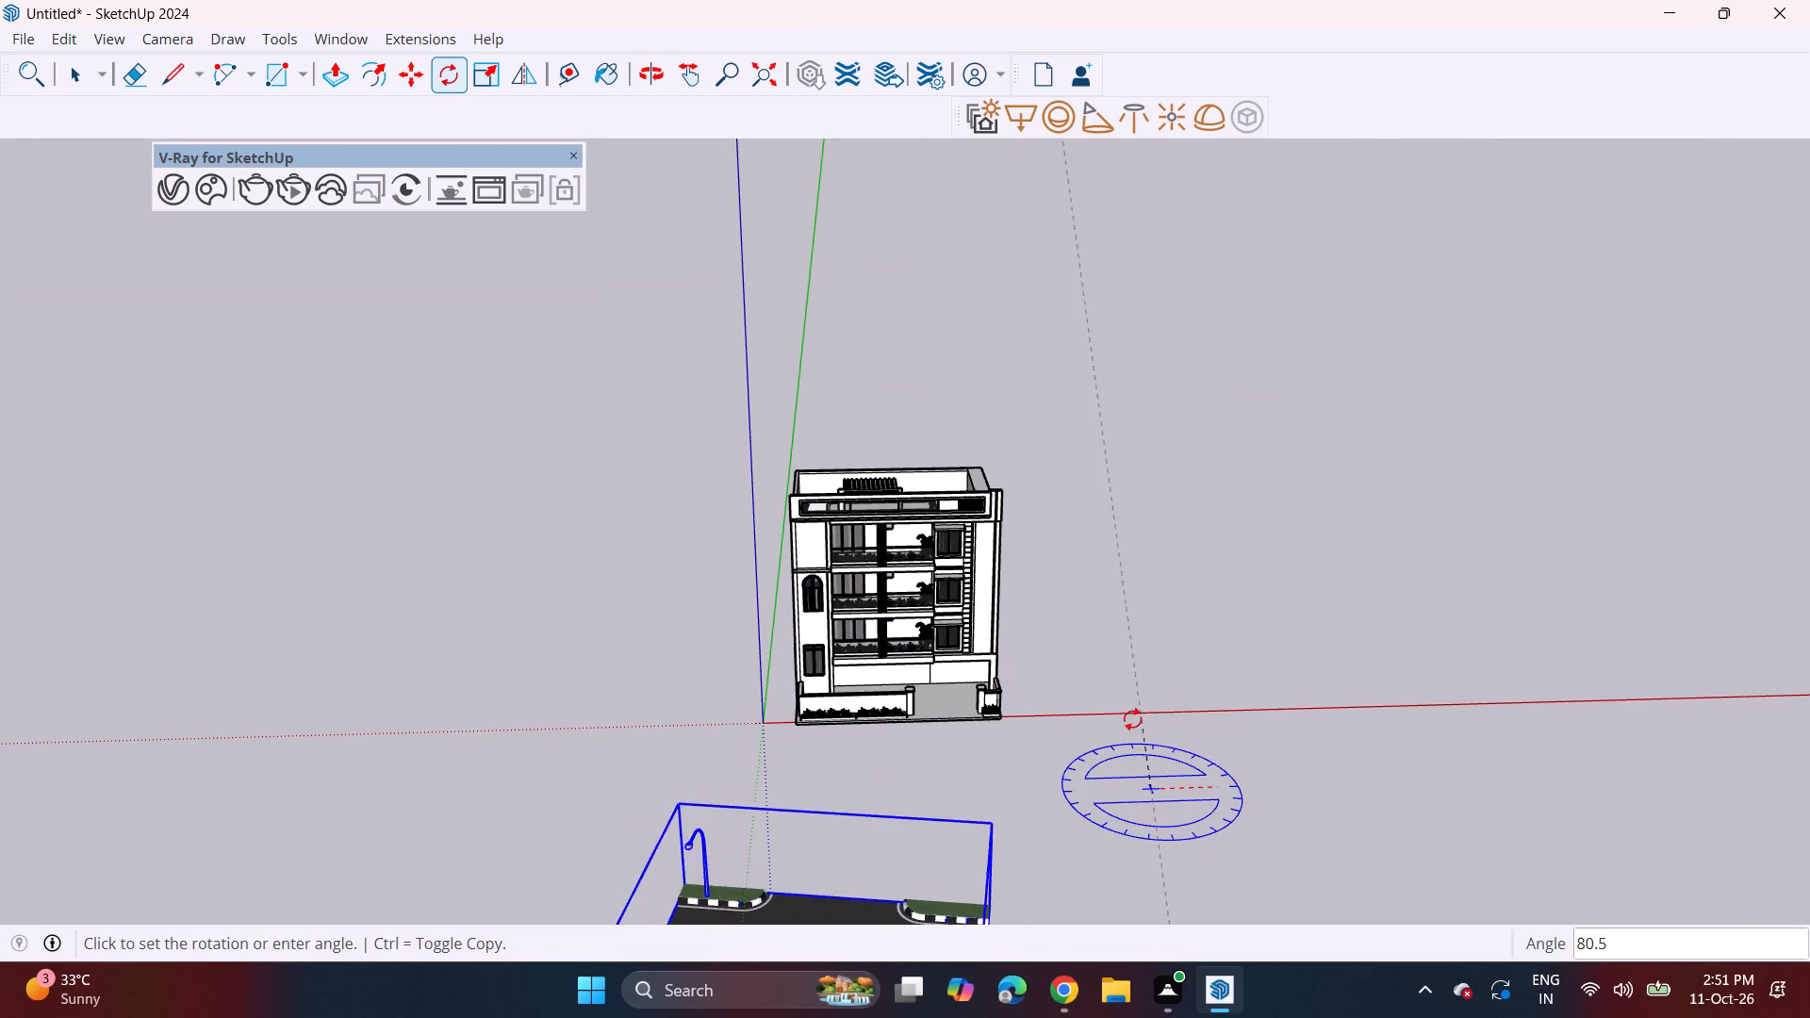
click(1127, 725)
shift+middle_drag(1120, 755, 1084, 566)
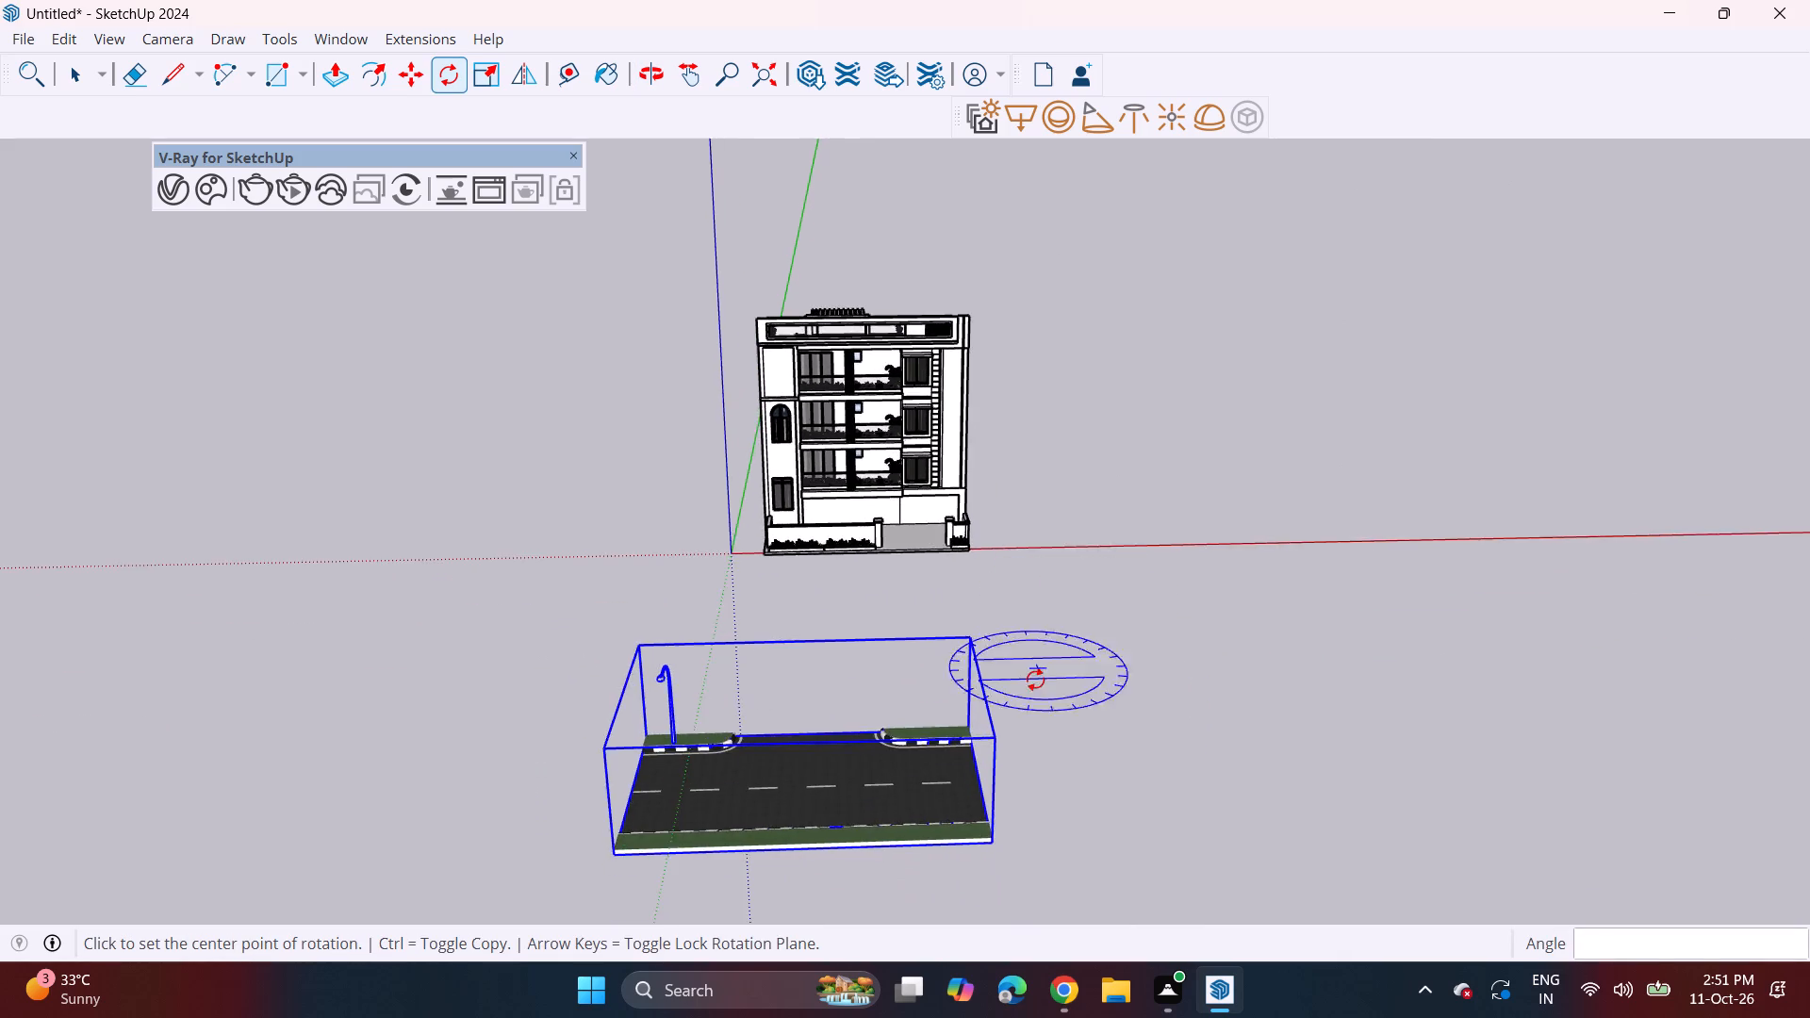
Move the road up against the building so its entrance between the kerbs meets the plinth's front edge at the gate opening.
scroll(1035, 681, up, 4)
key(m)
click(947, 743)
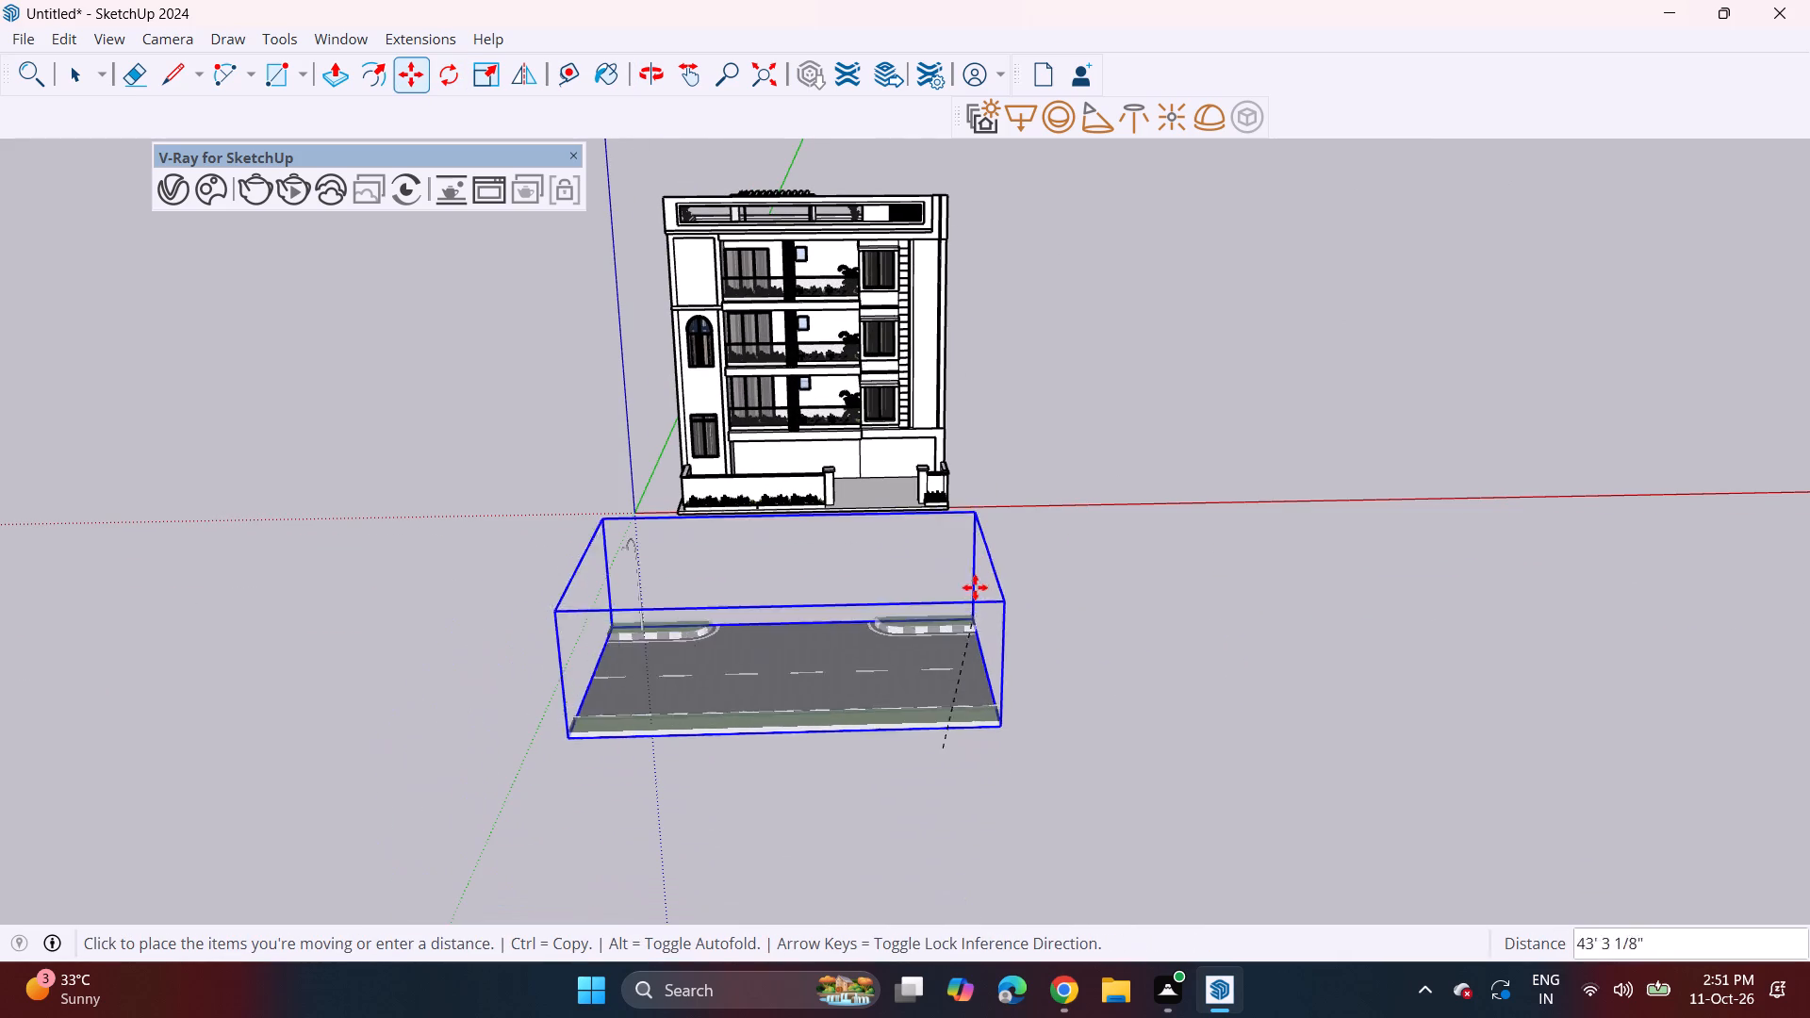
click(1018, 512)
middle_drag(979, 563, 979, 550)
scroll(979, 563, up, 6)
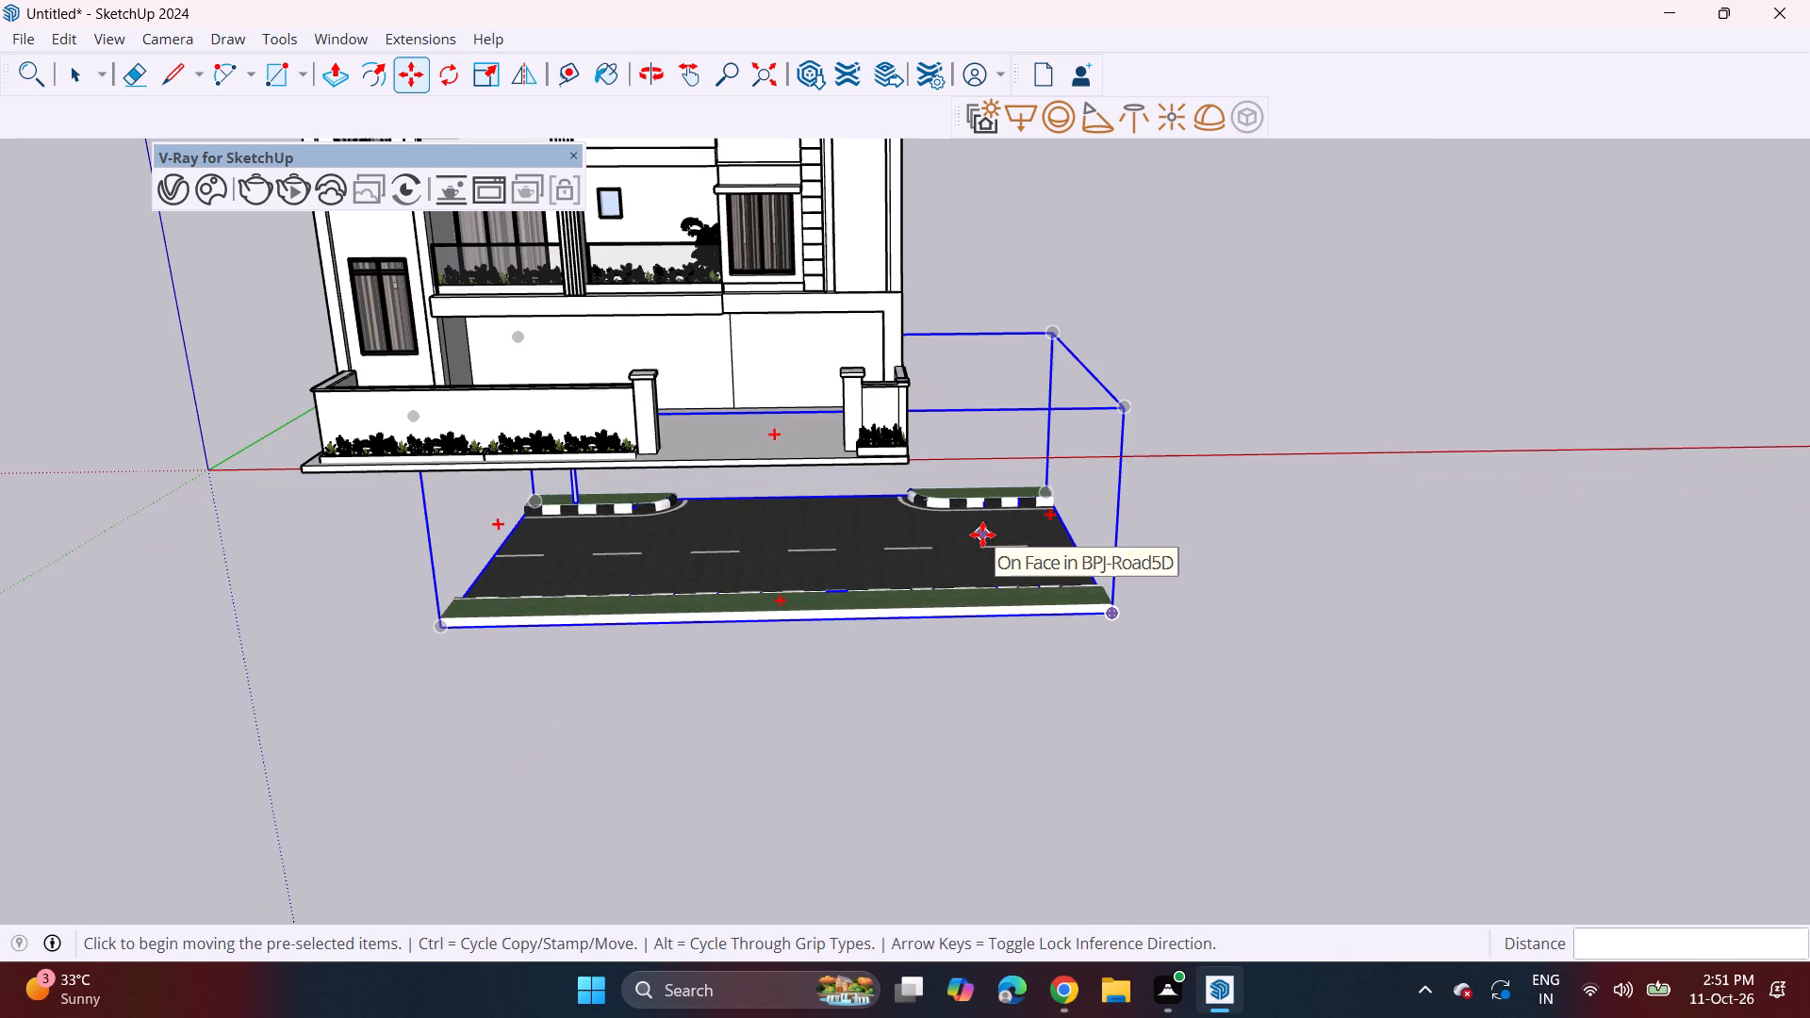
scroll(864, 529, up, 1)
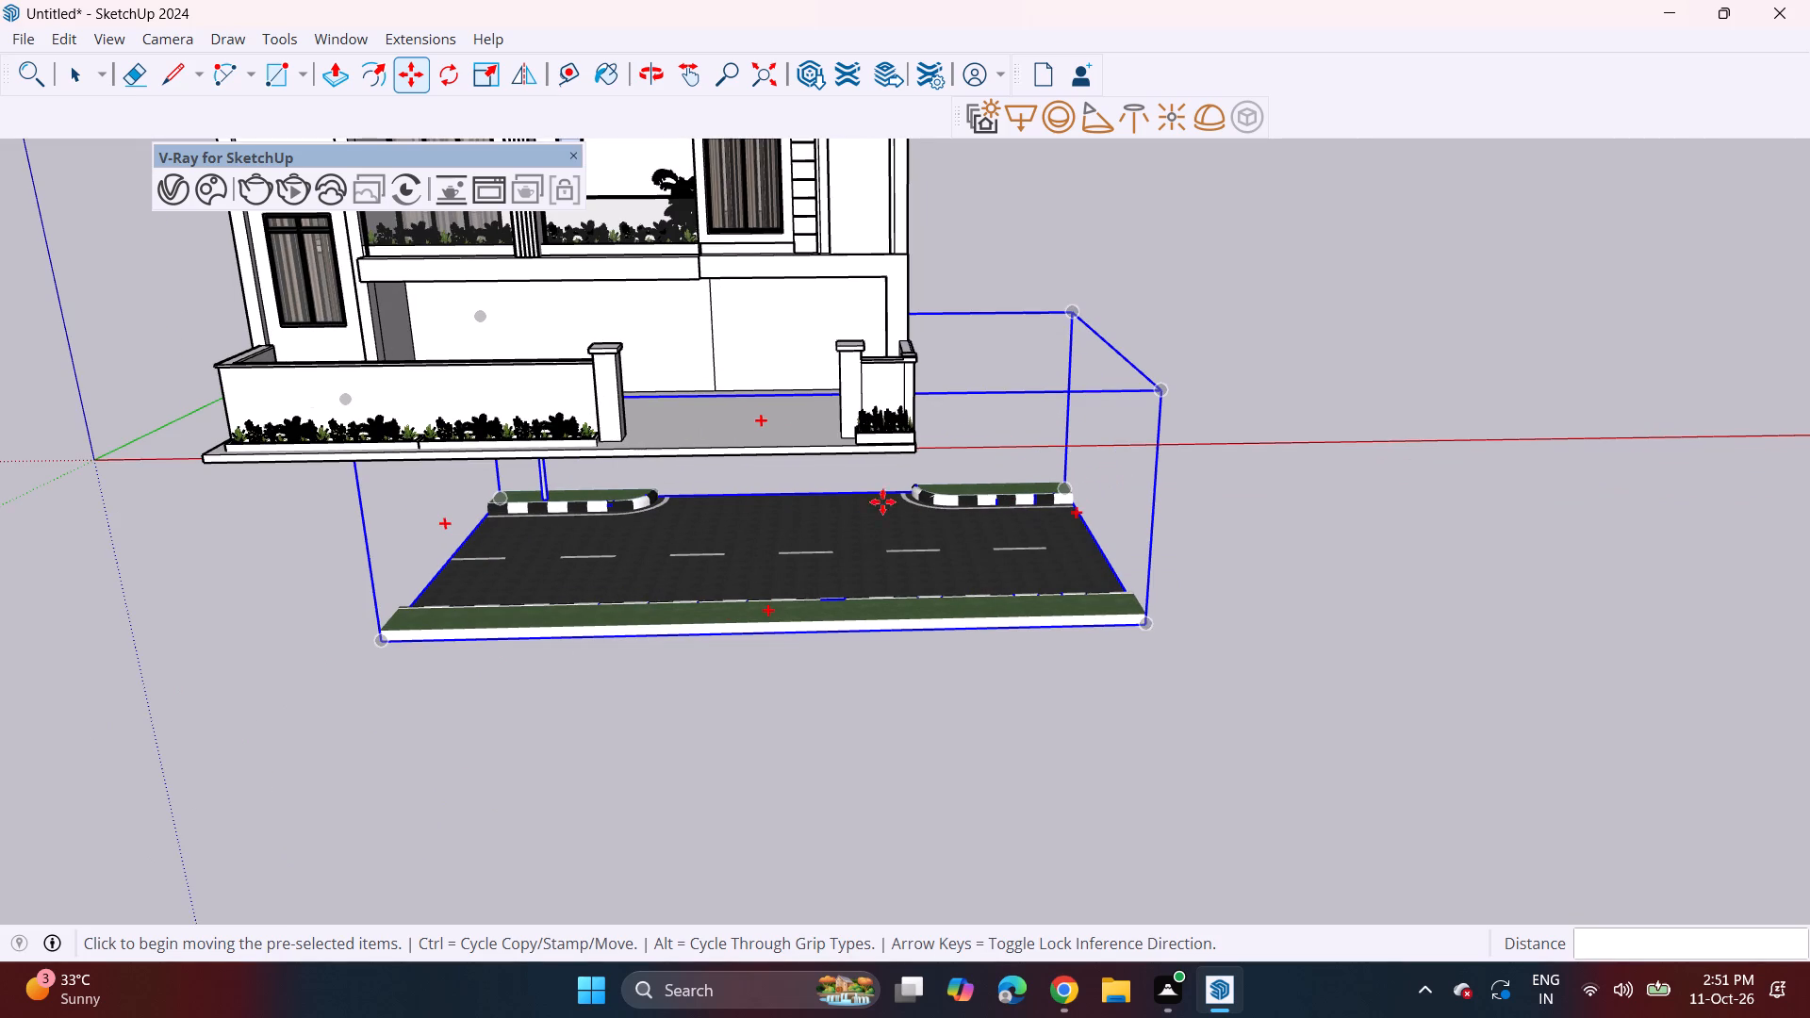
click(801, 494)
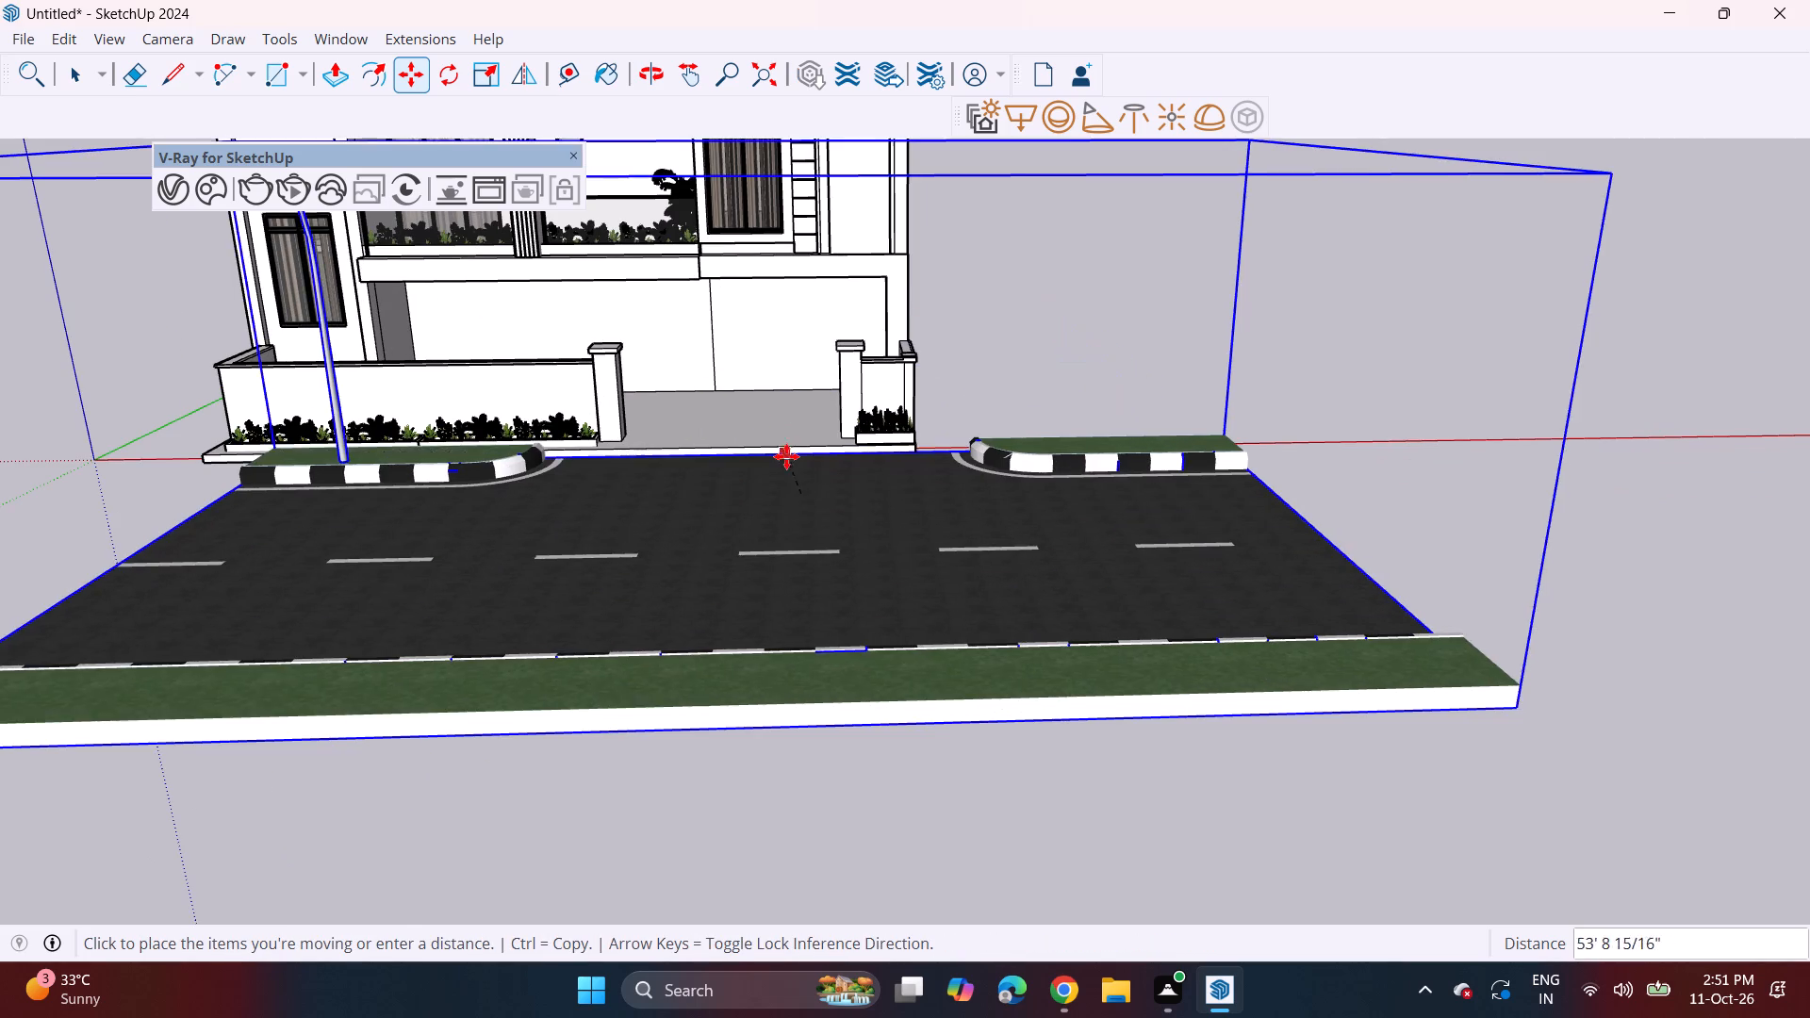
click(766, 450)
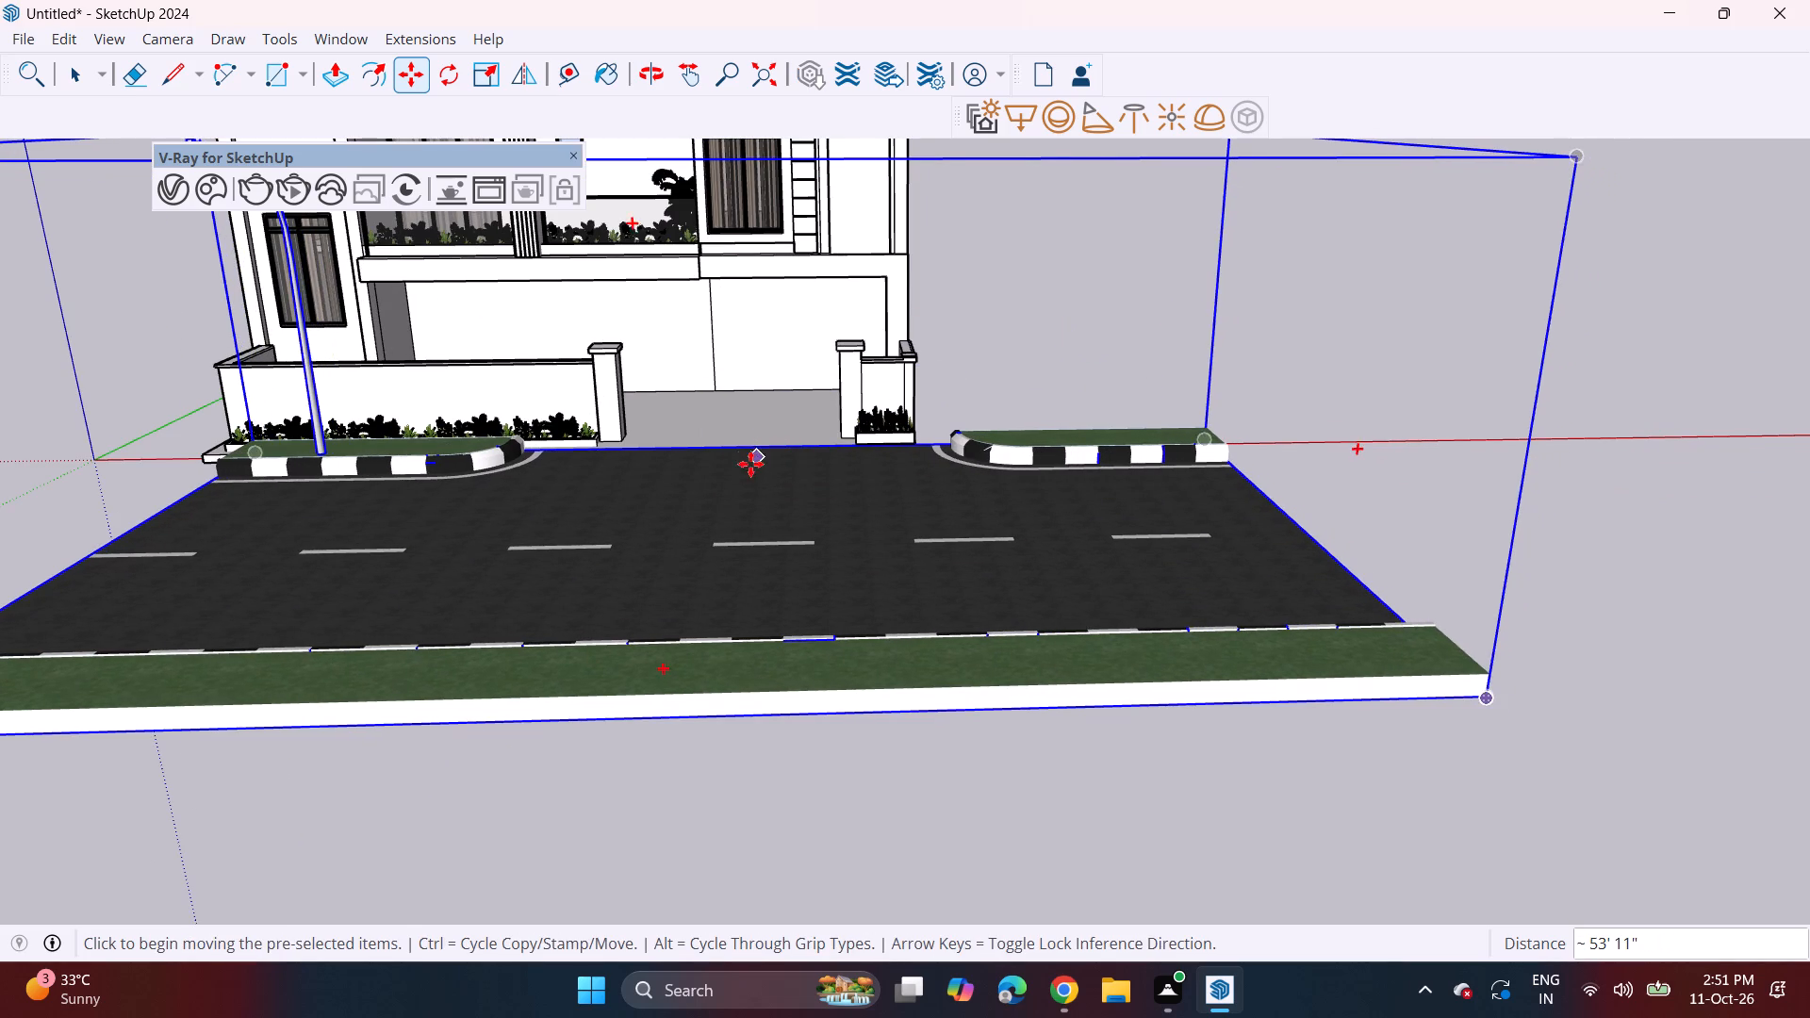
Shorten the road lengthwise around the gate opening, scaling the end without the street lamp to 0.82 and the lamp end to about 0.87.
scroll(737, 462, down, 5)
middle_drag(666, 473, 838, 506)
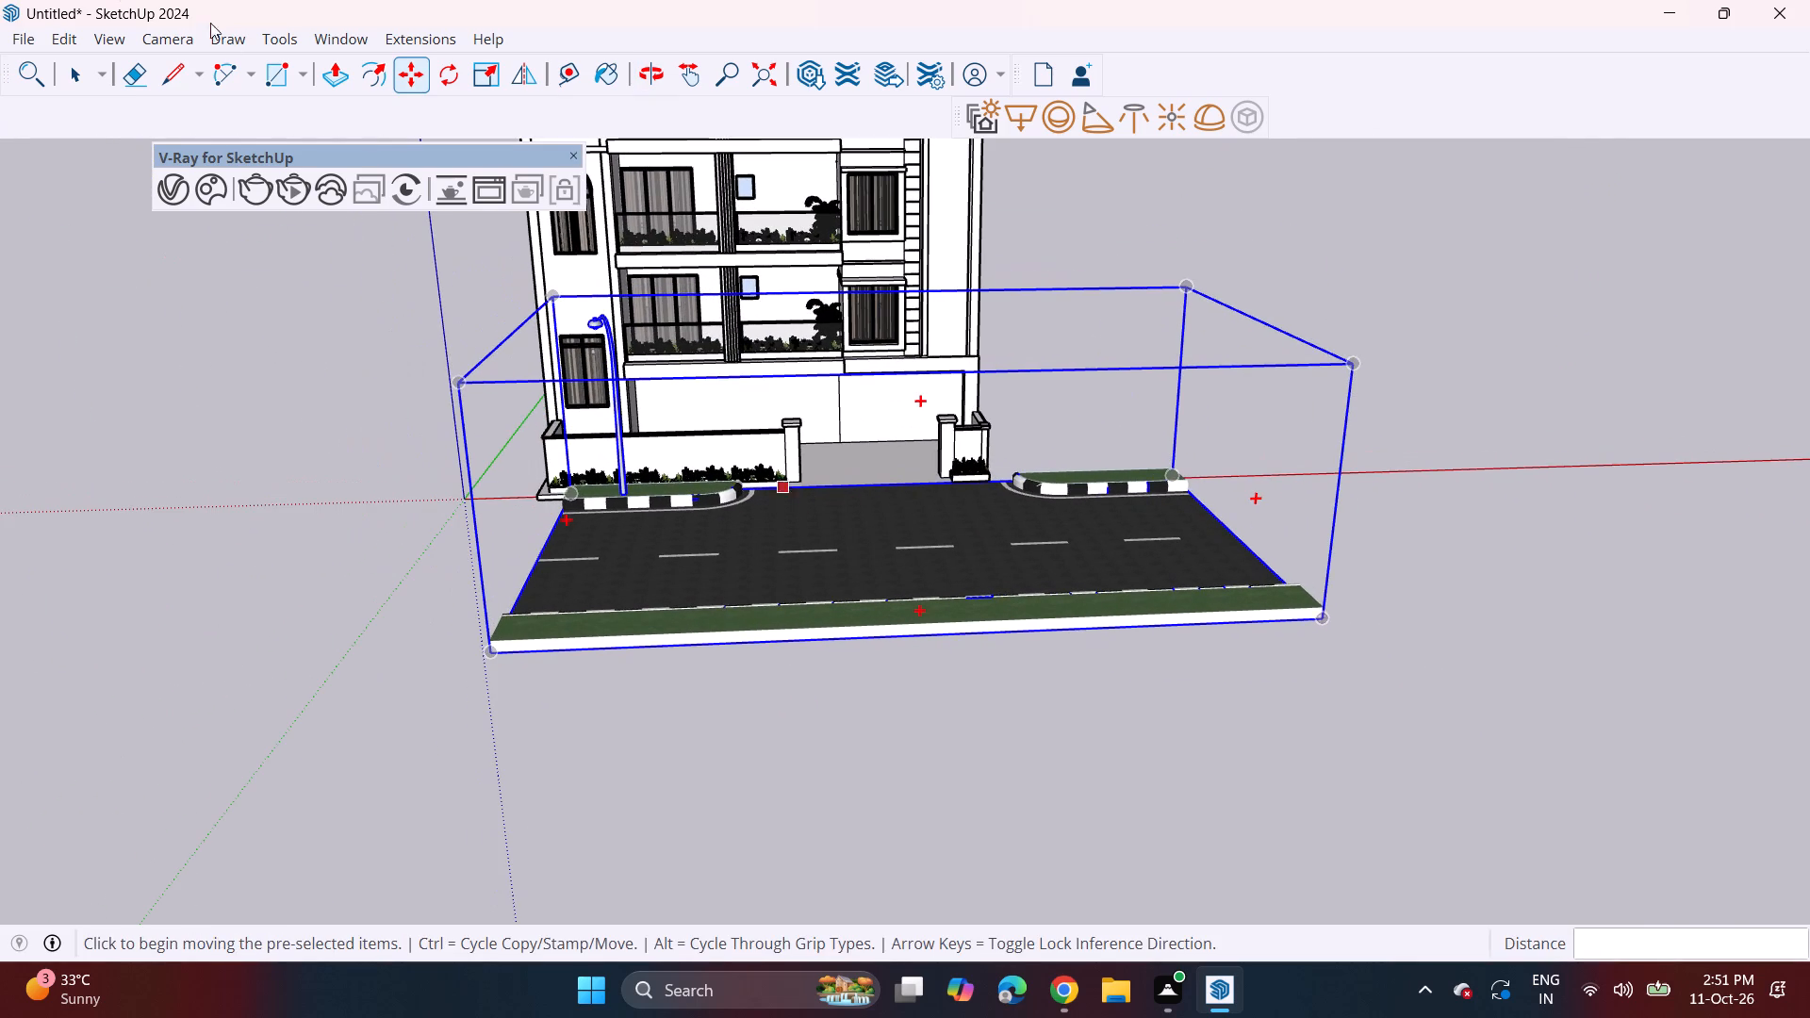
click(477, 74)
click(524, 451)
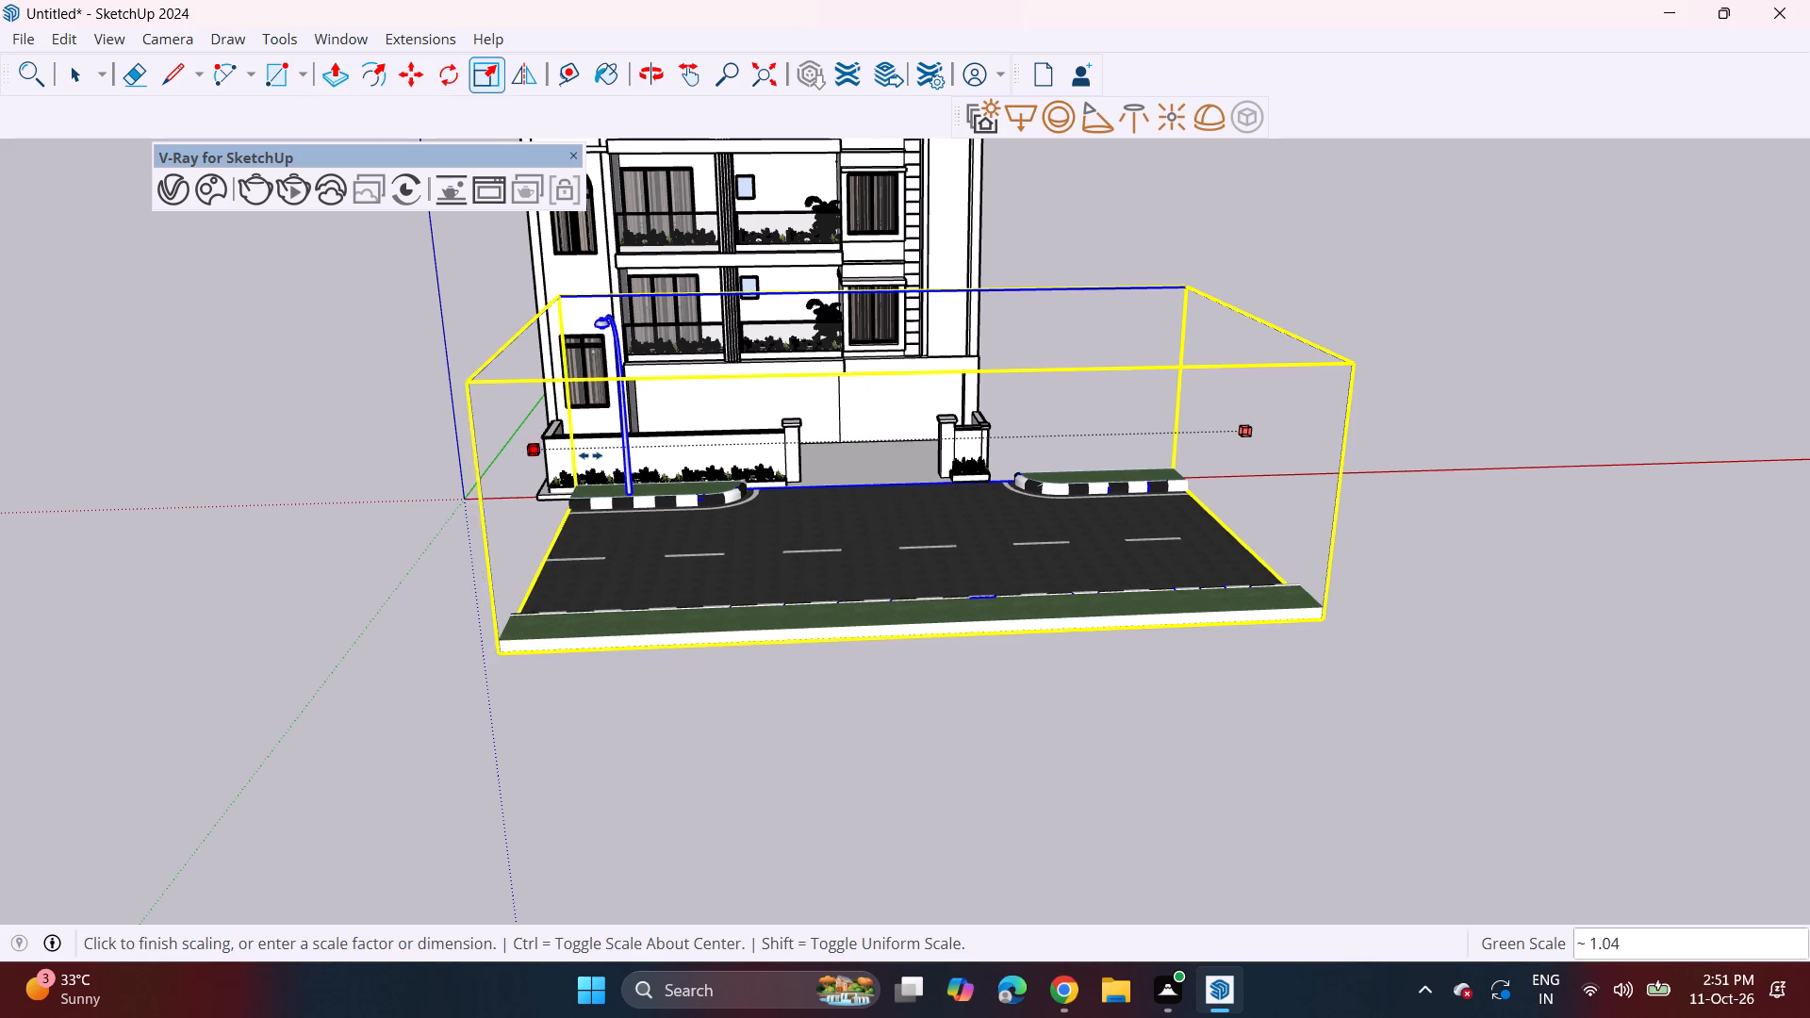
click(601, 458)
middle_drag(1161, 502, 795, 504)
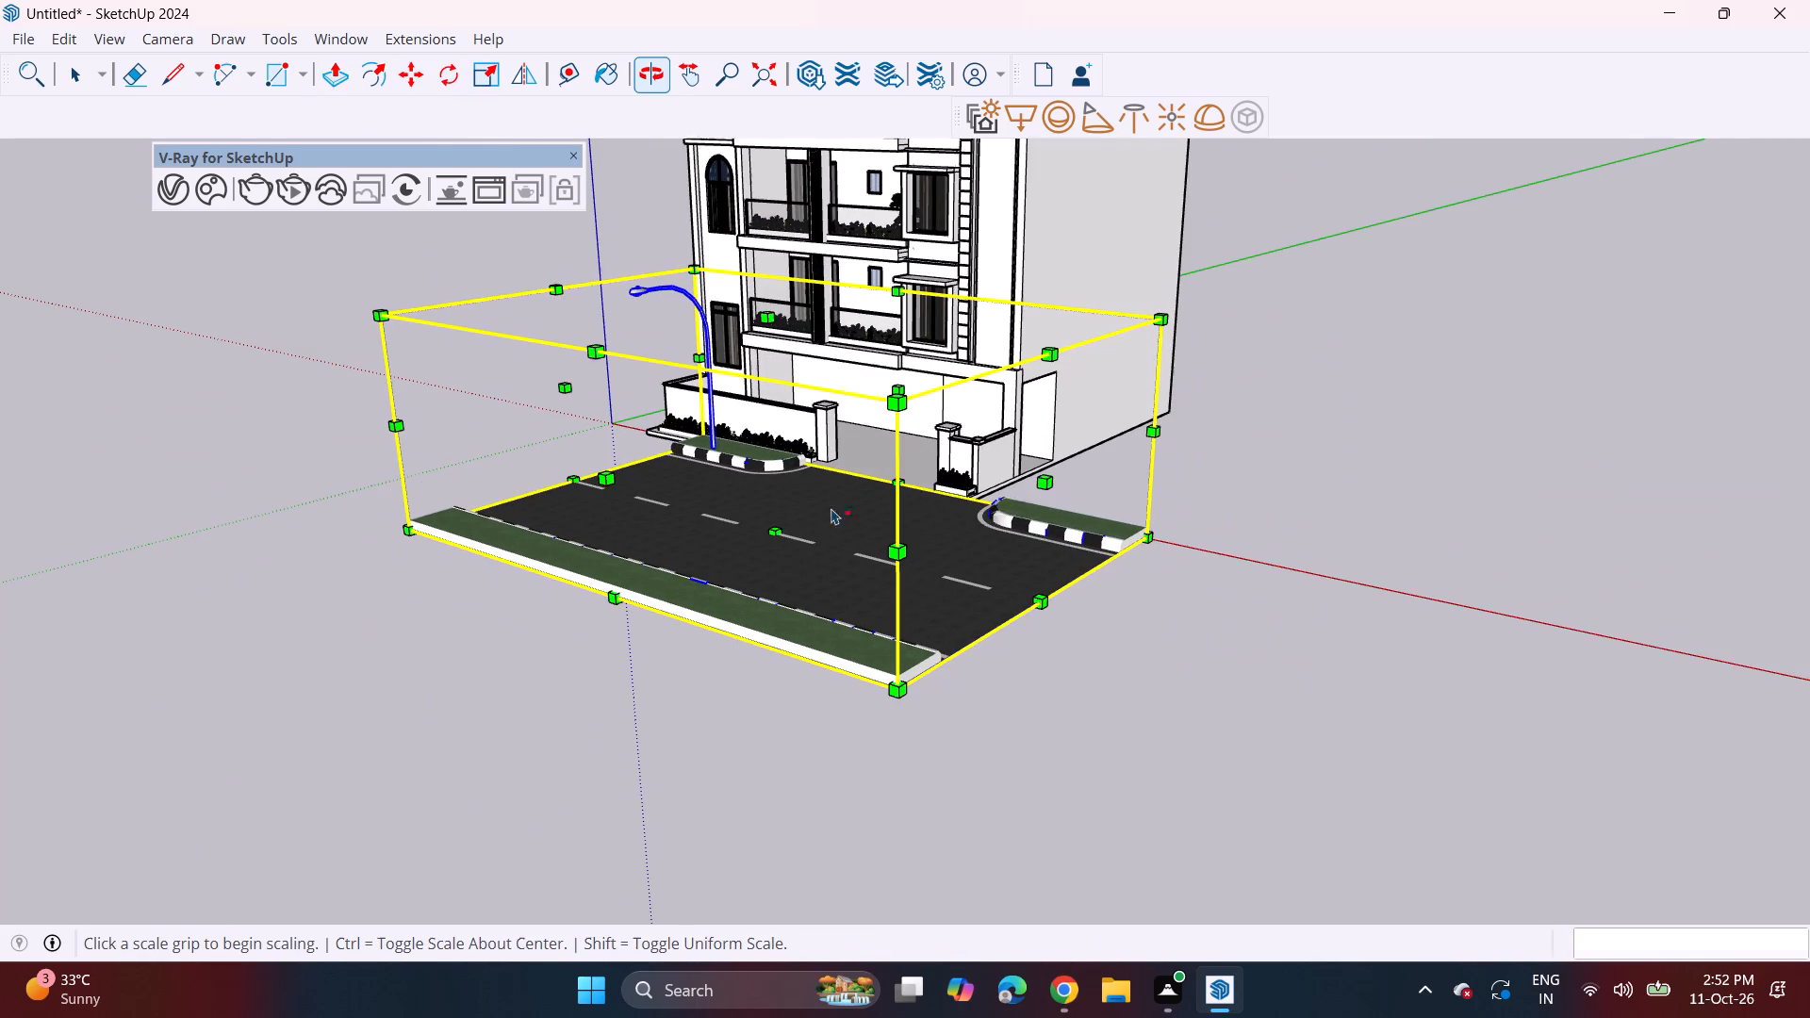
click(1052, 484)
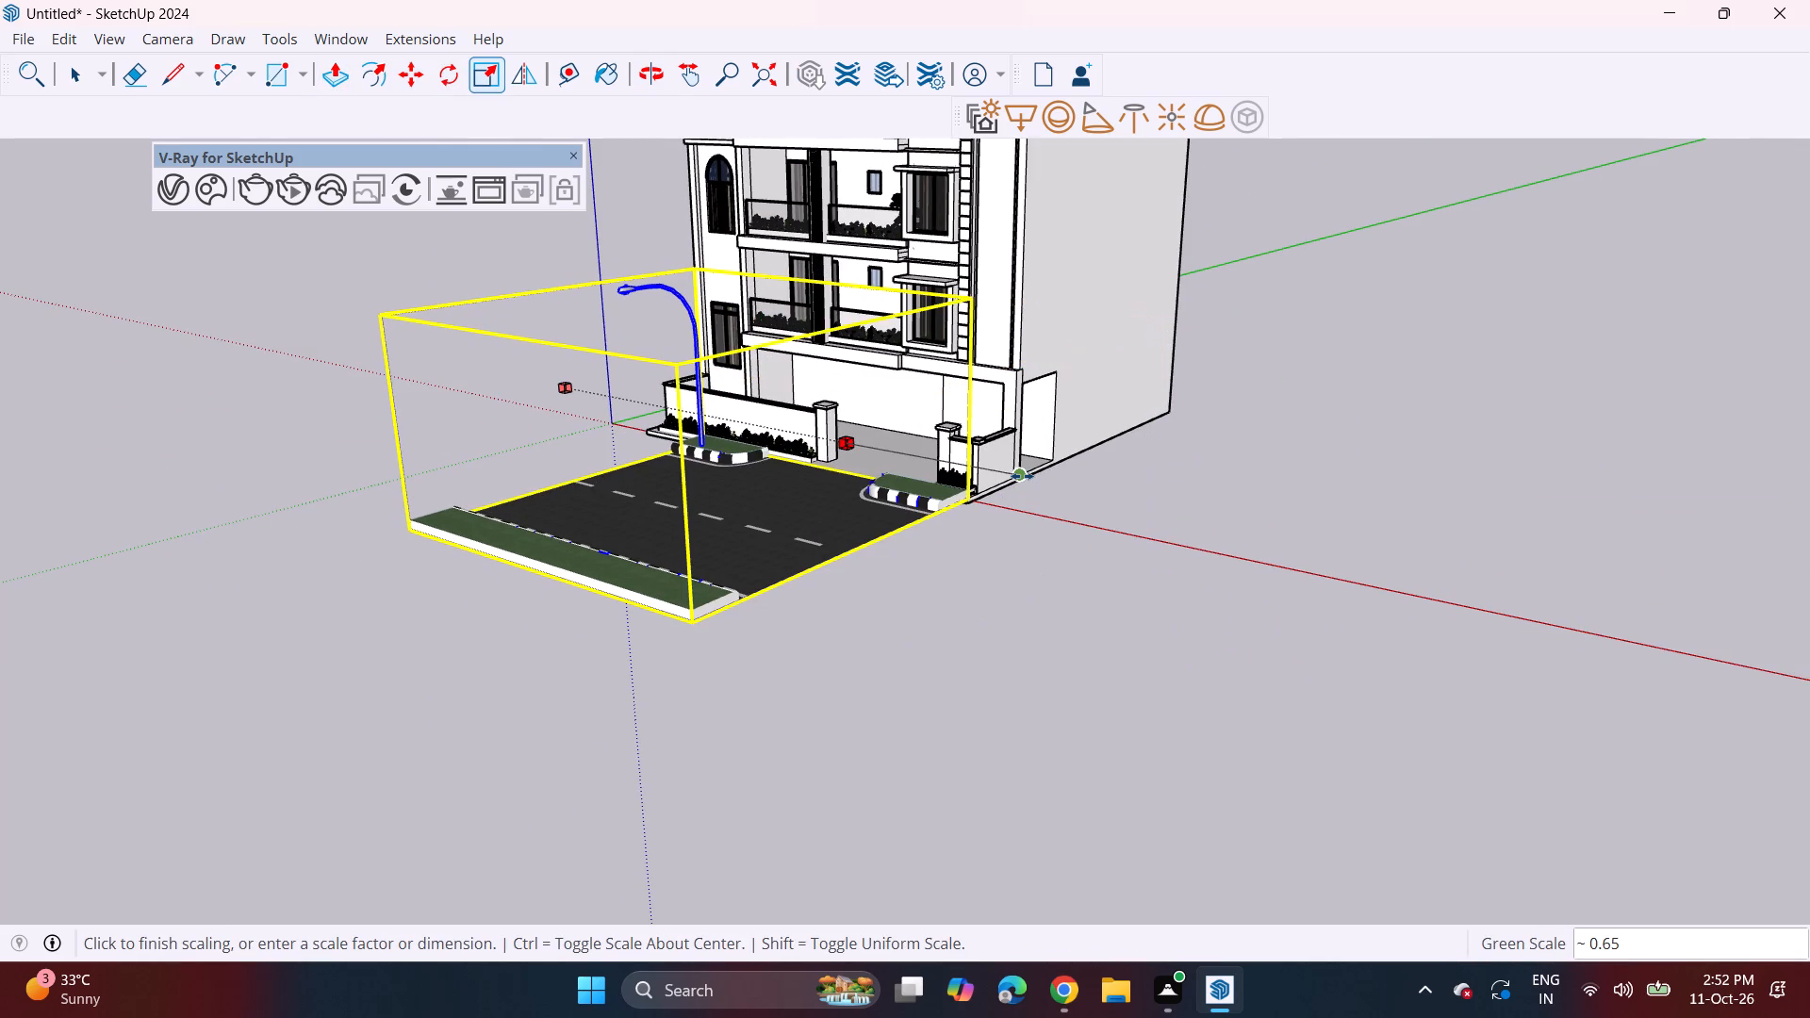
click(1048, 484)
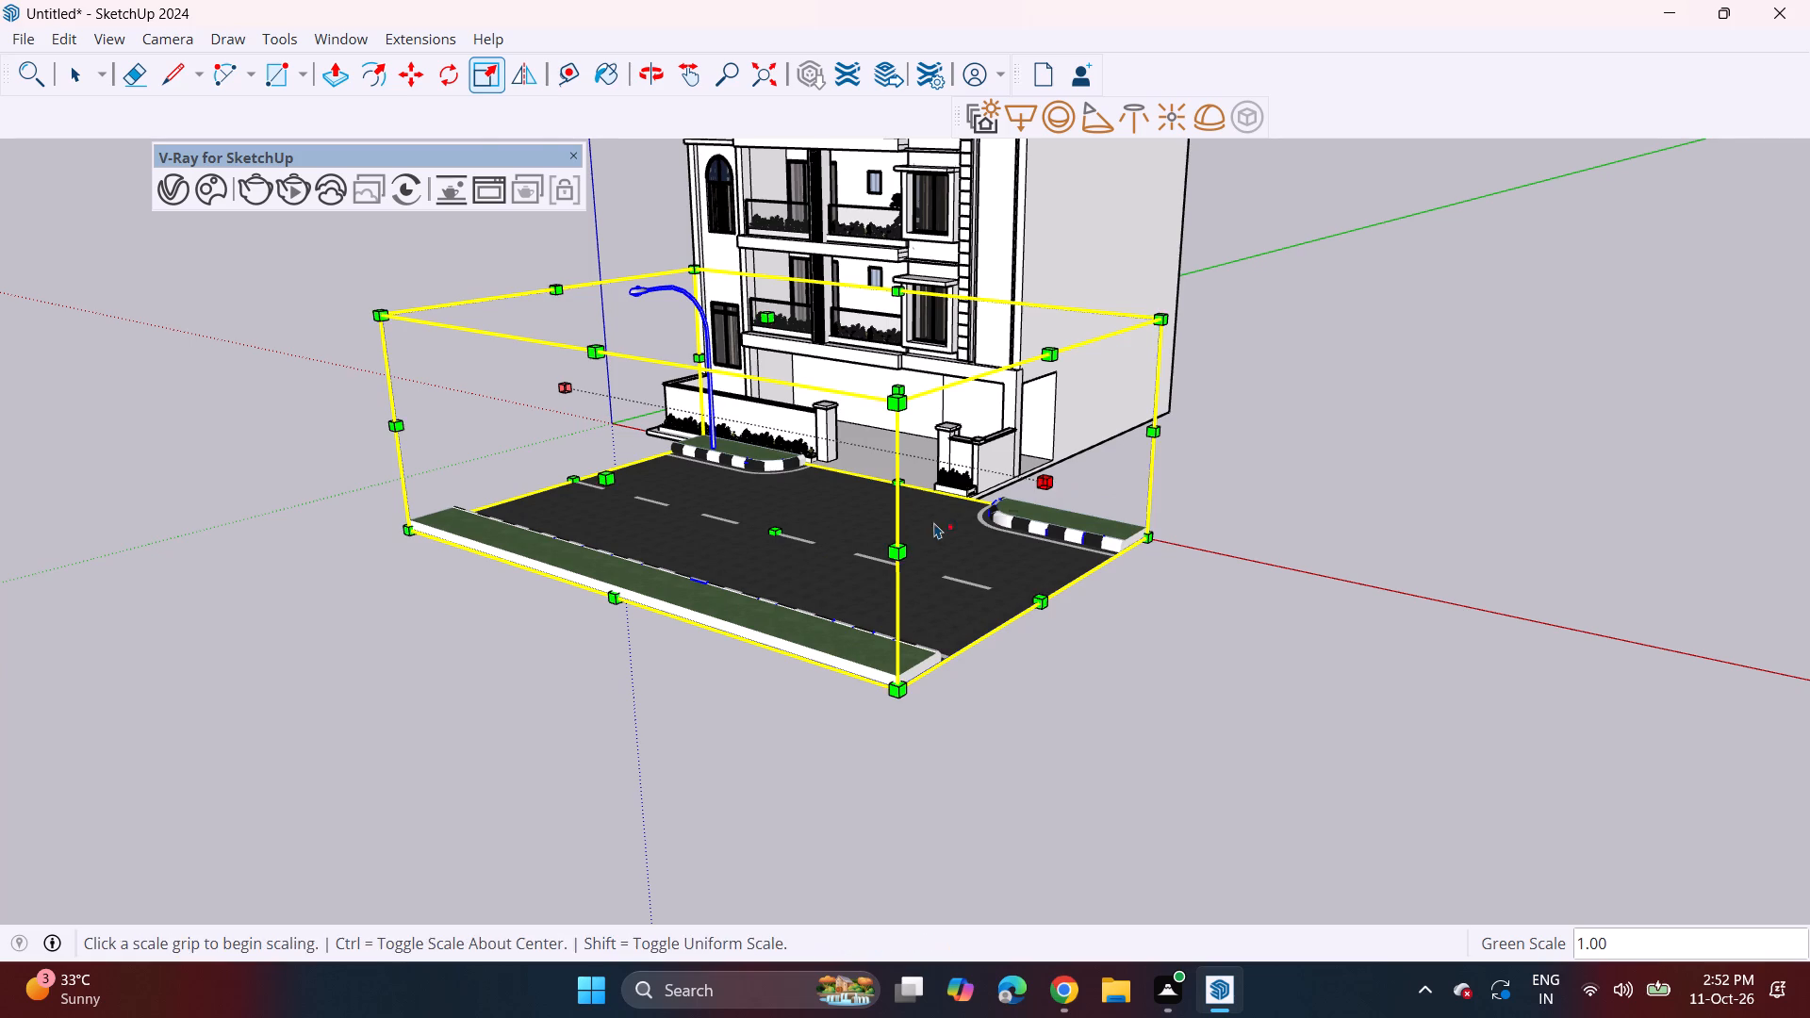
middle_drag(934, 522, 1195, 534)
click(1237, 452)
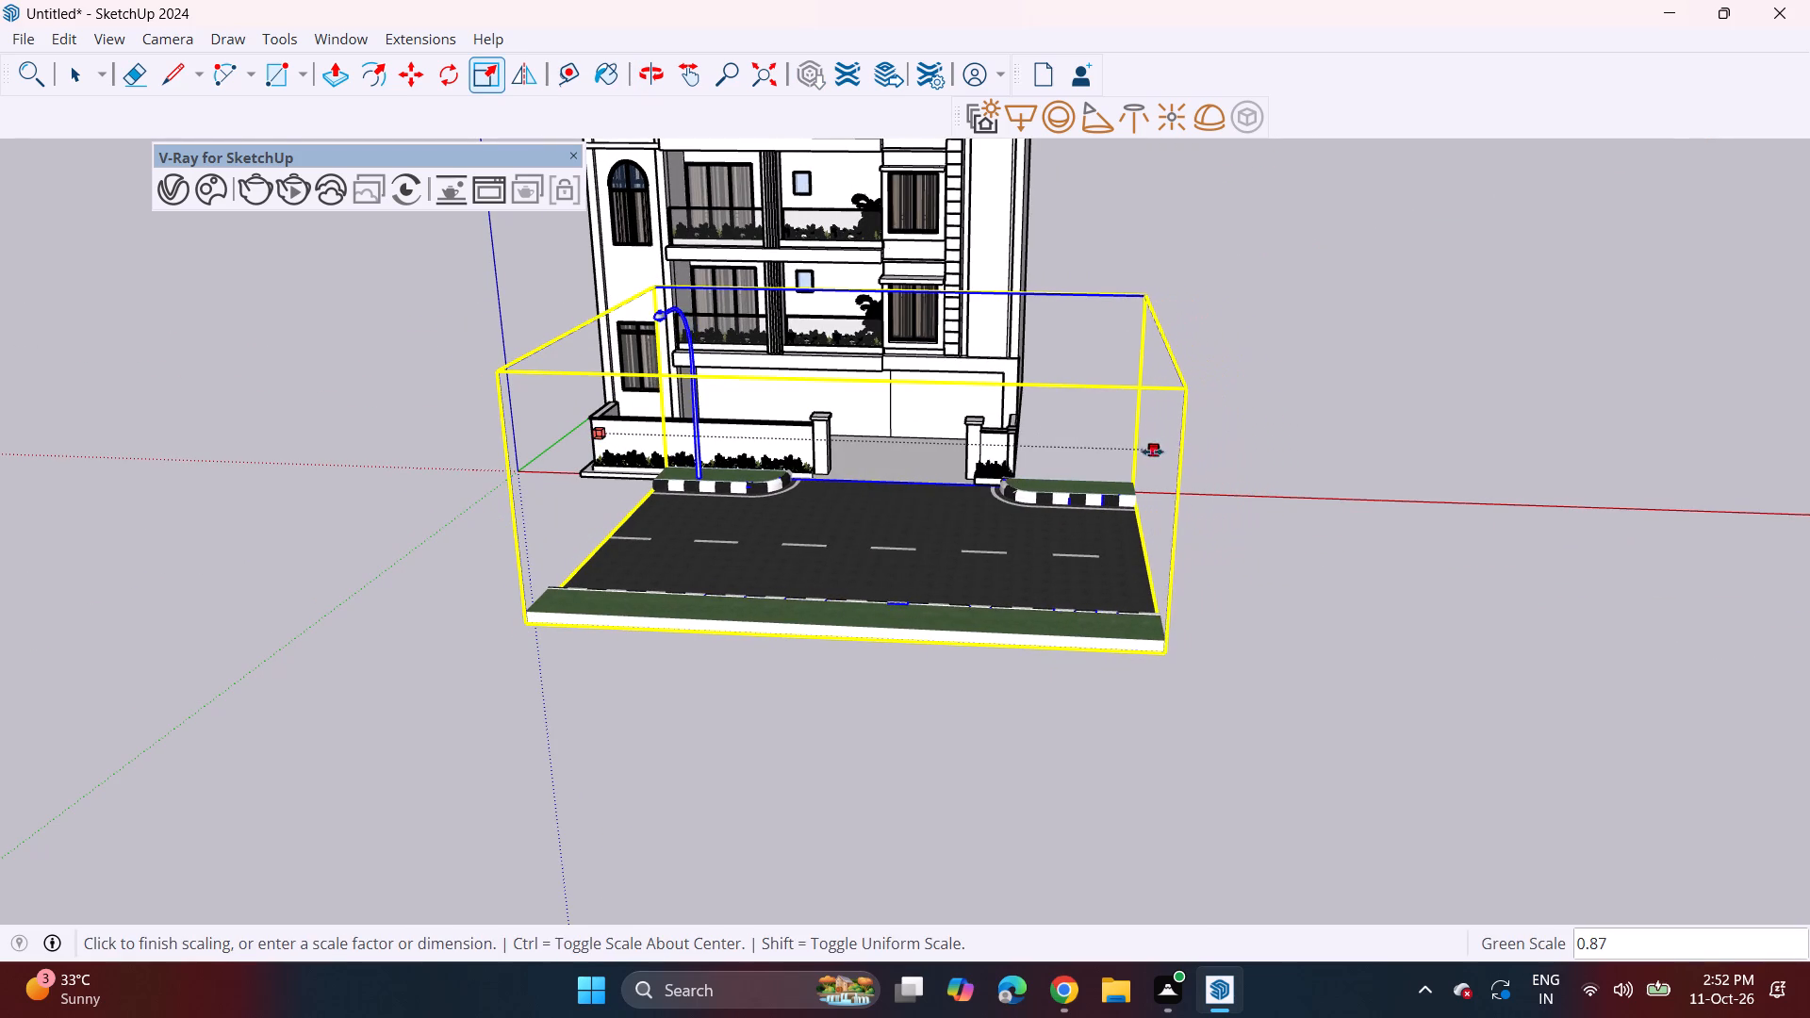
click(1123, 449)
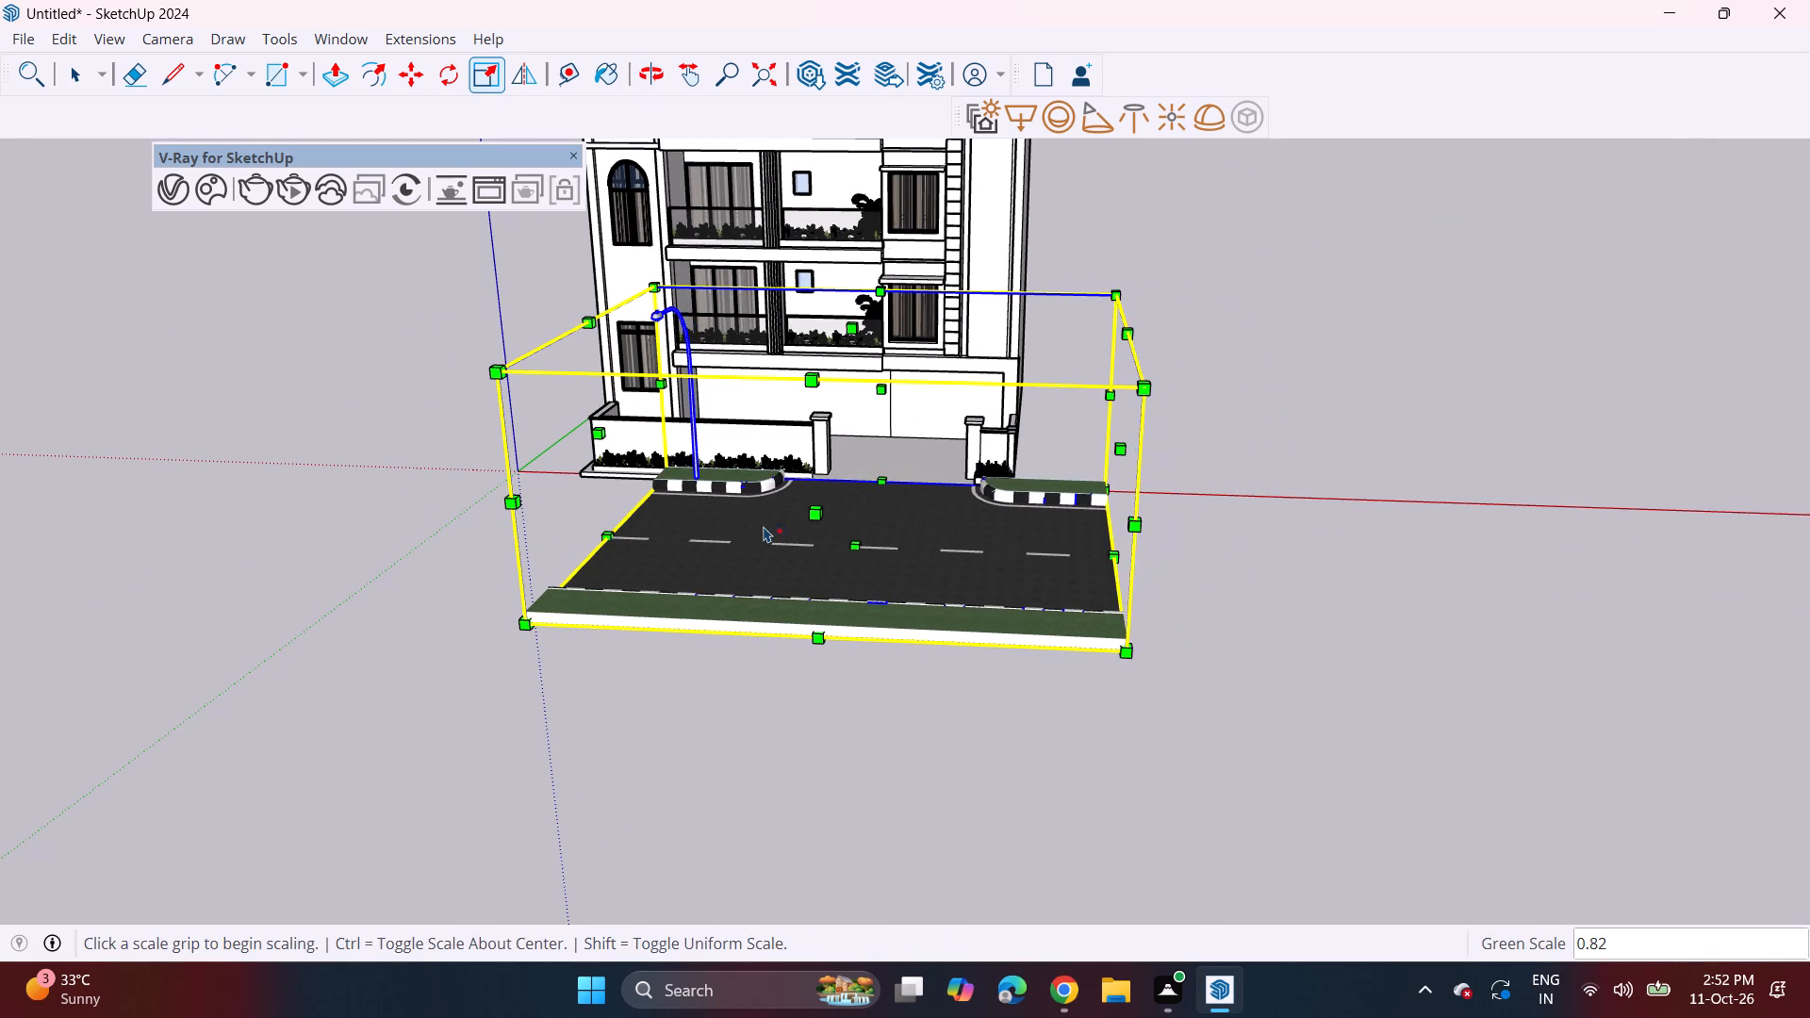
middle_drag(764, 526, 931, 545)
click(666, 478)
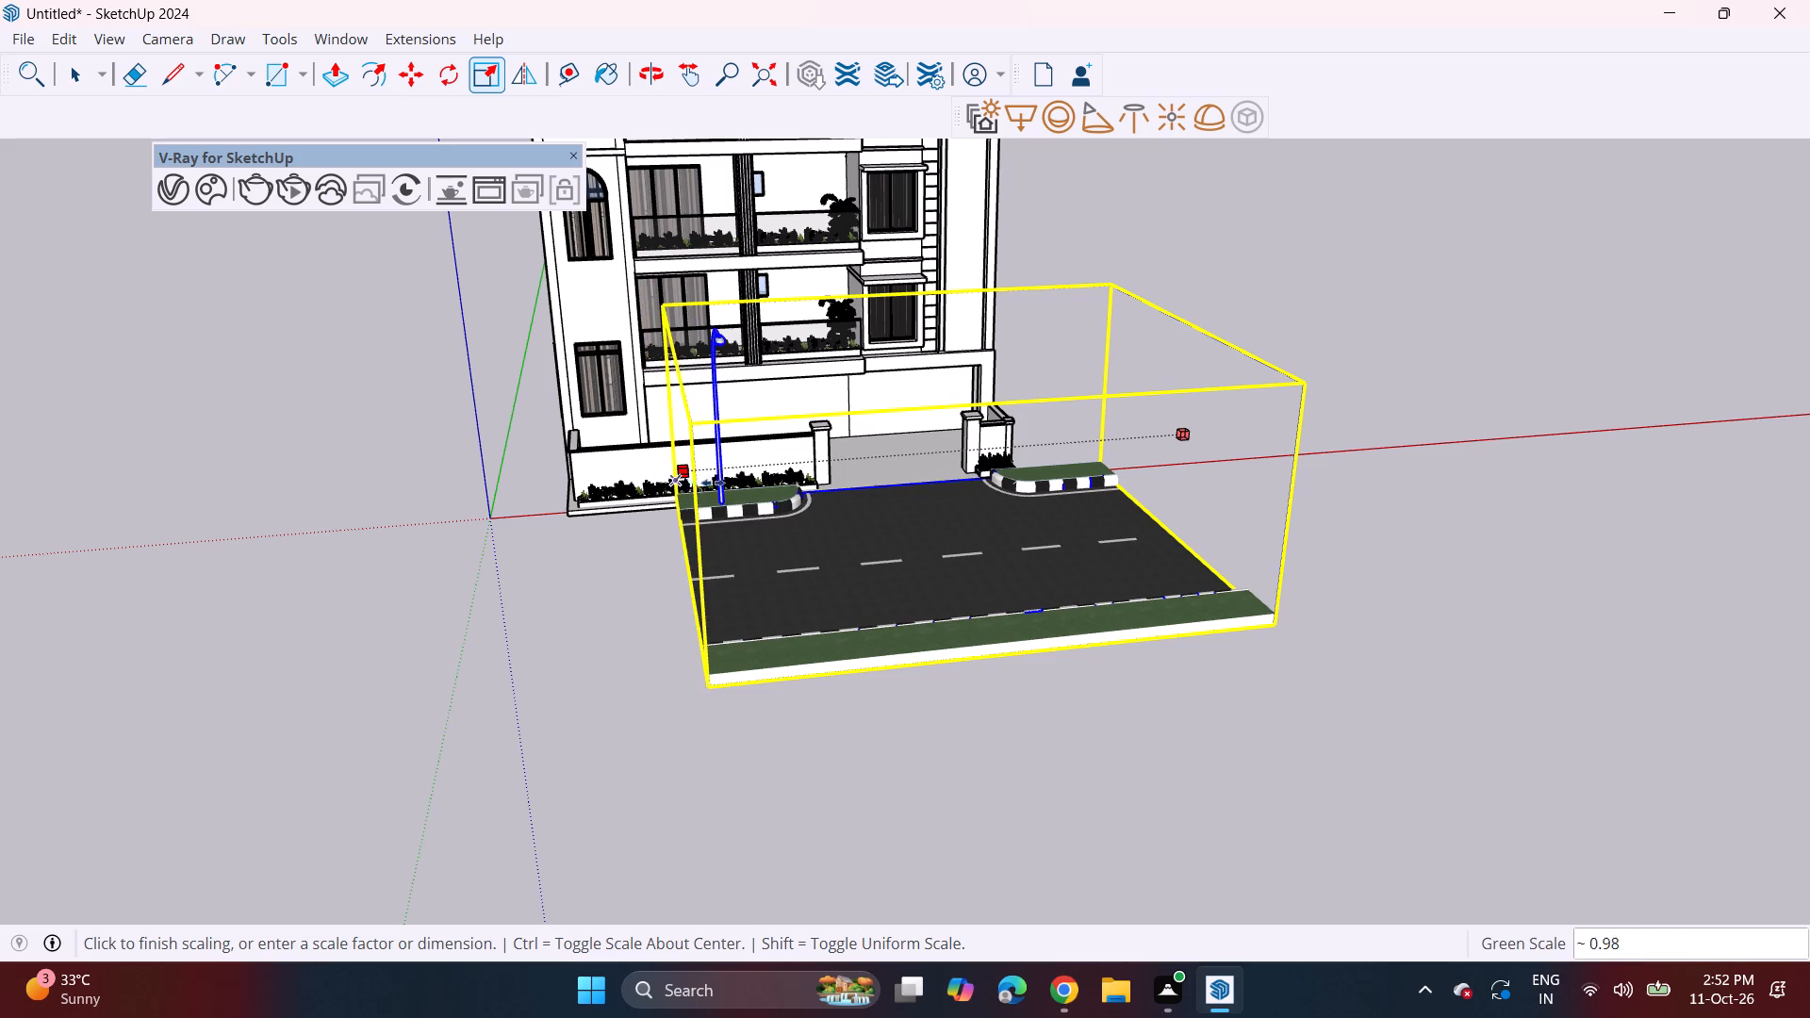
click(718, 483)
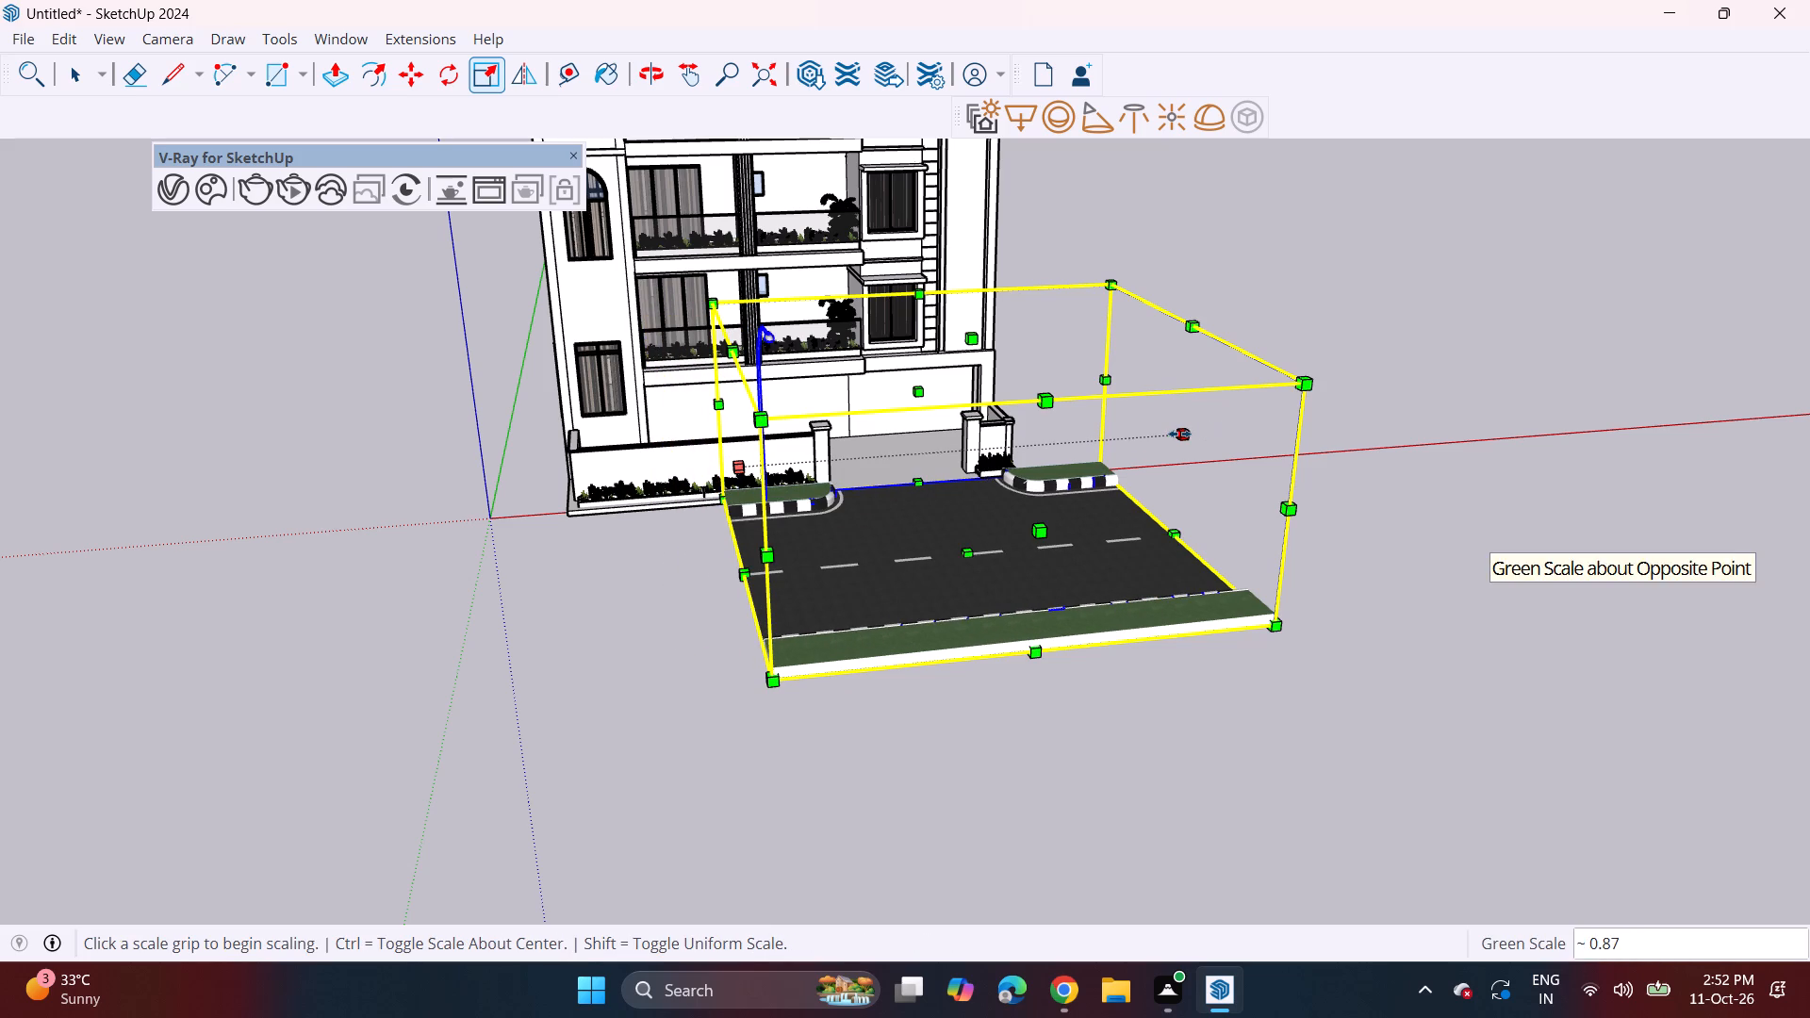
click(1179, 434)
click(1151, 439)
Examine how the resized road fits against the gate opening and the whole front facade.
middle_drag(1134, 508, 994, 456)
scroll(993, 503, up, 5)
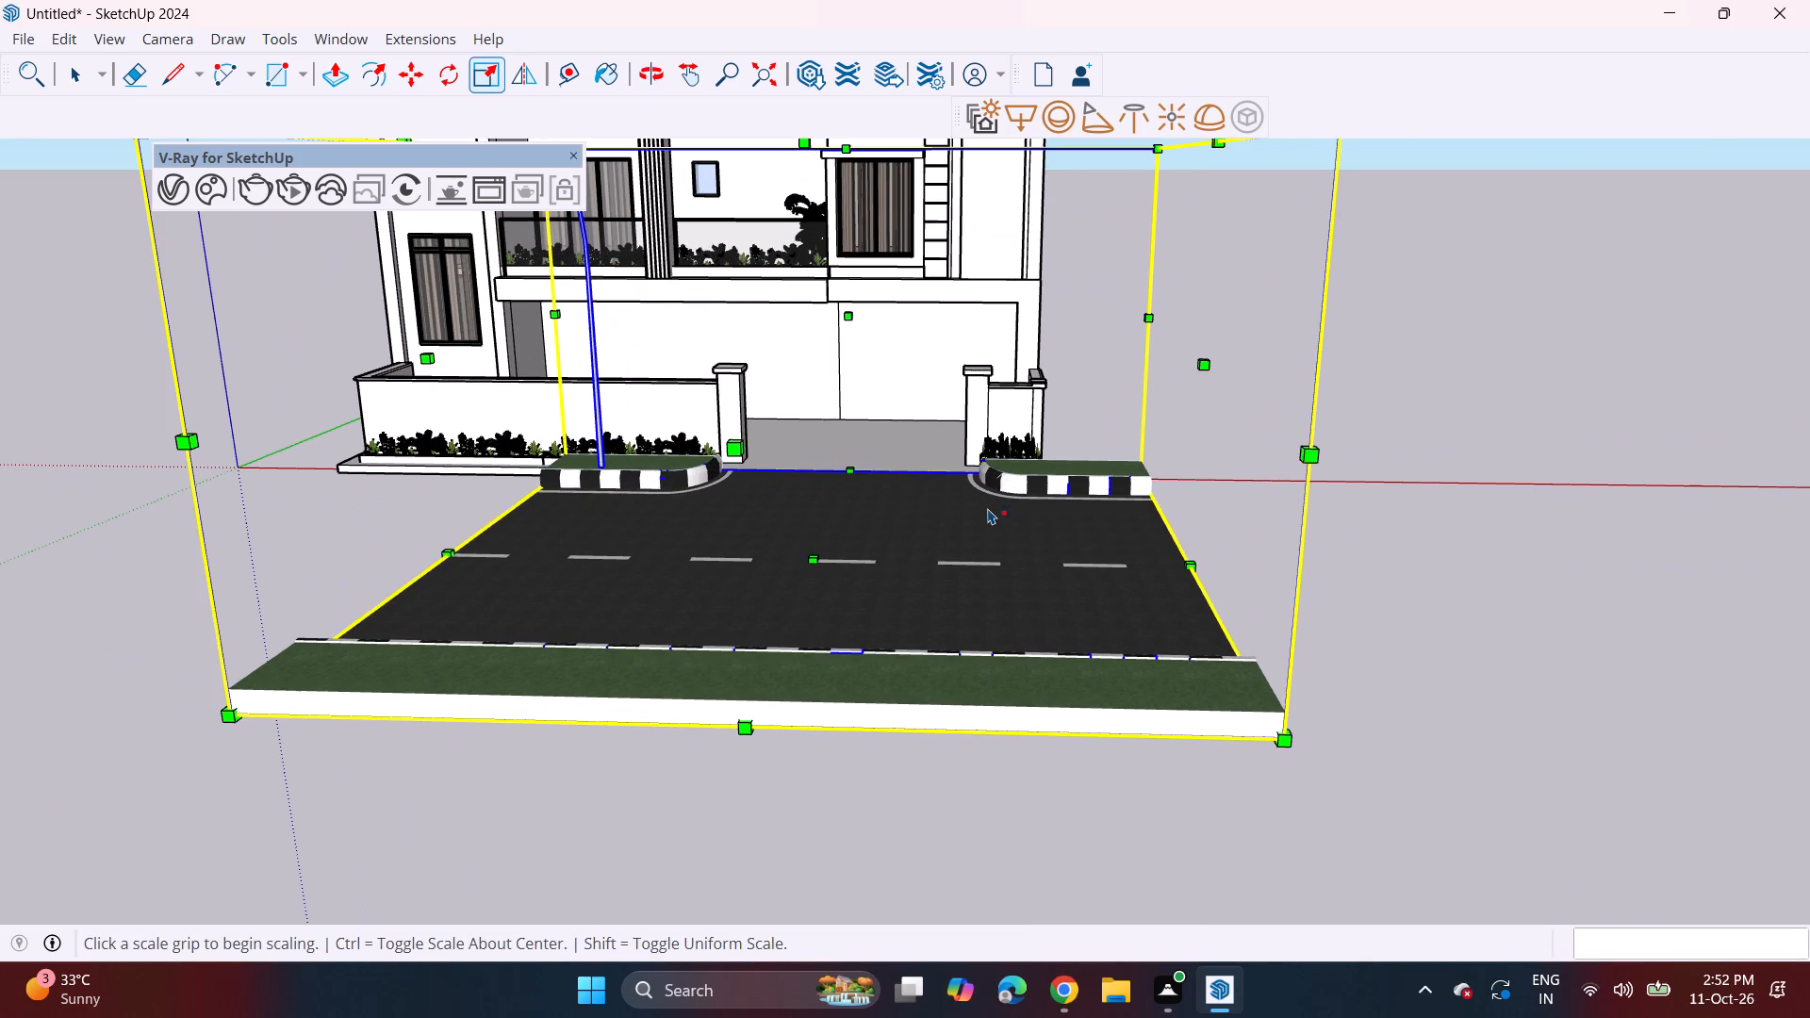
key(space)
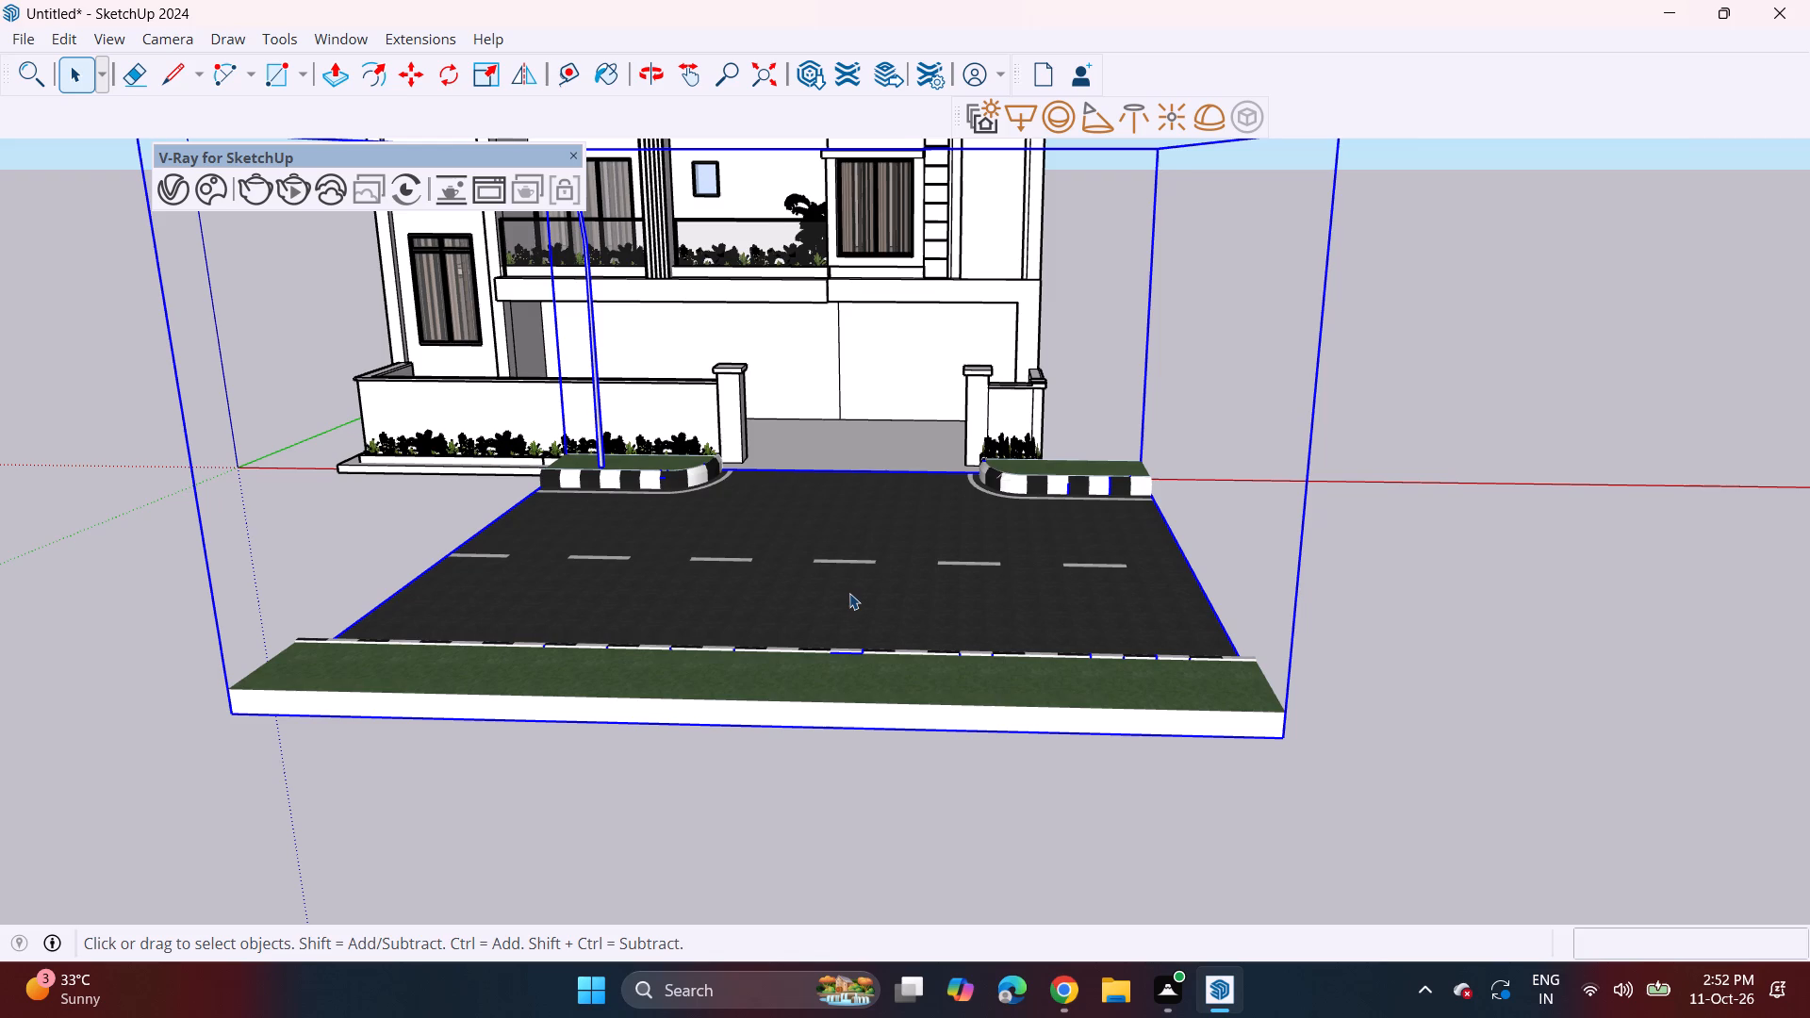
scroll(853, 596, down, 1)
shift+middle_drag(885, 522, 1005, 751)
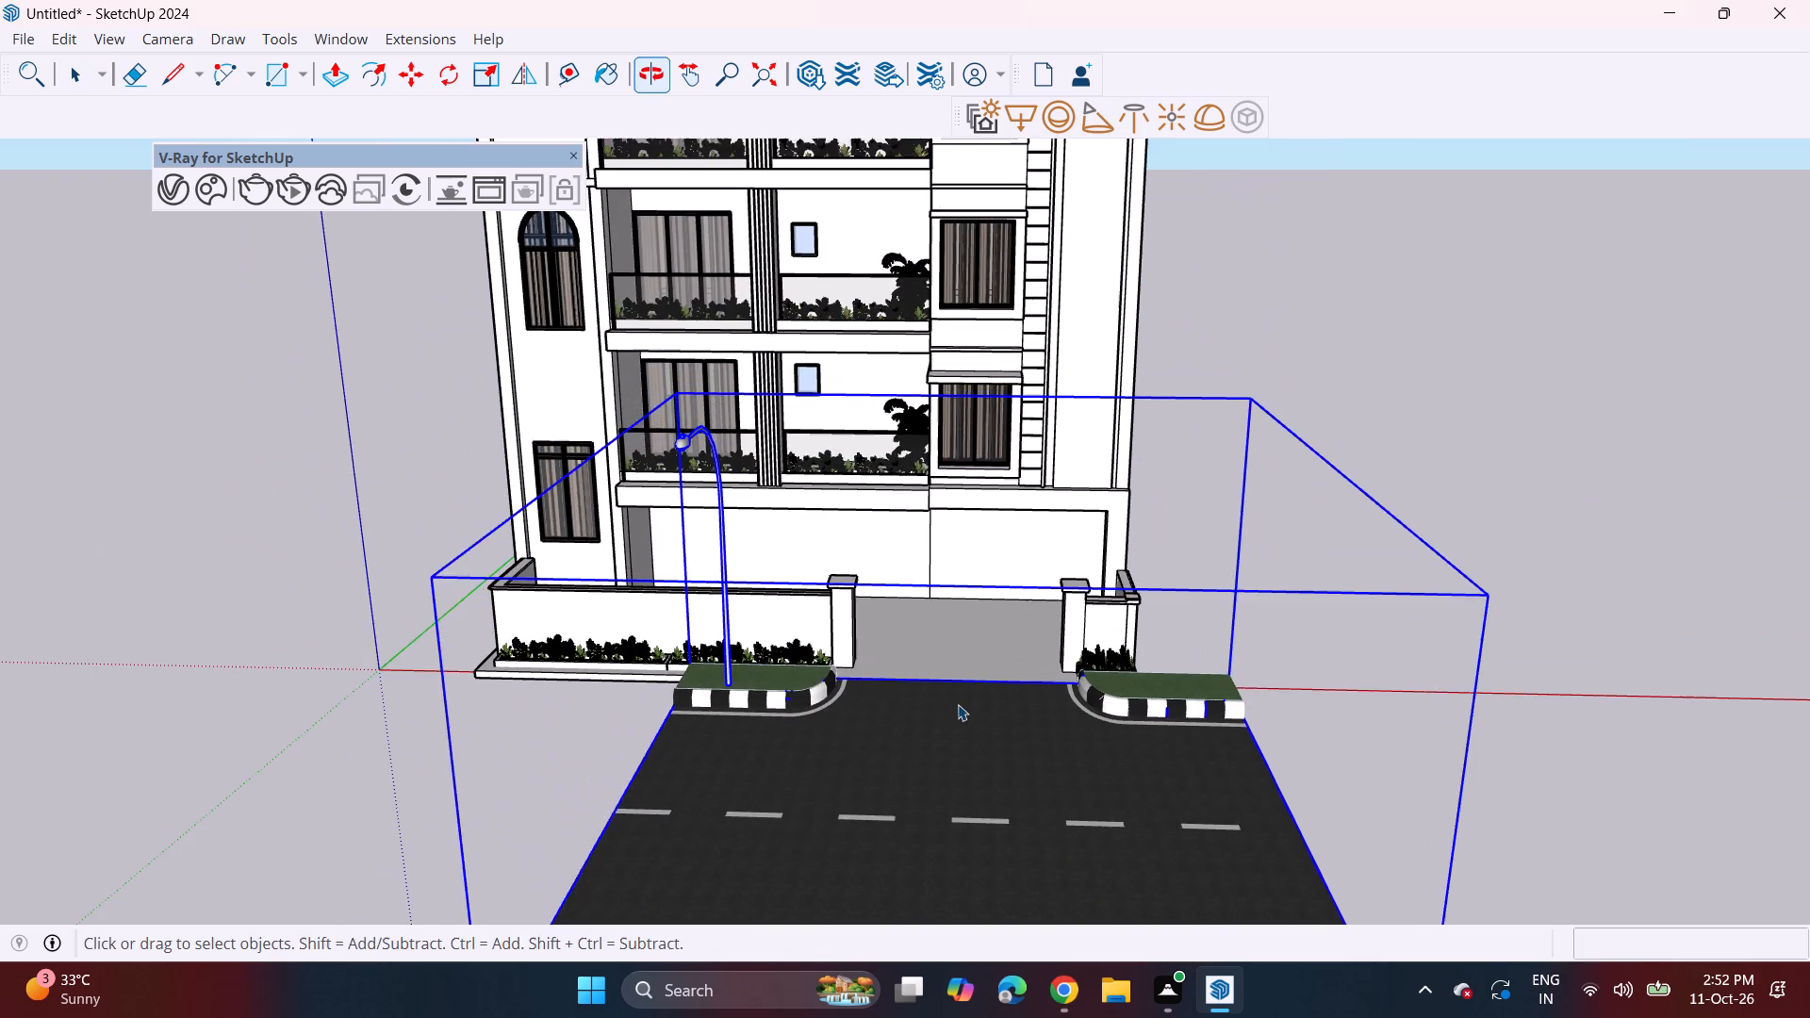
middle_drag(950, 683, 938, 618)
scroll(936, 613, up, 1)
shift+middle_drag(937, 587, 995, 681)
middle_drag(989, 690, 997, 629)
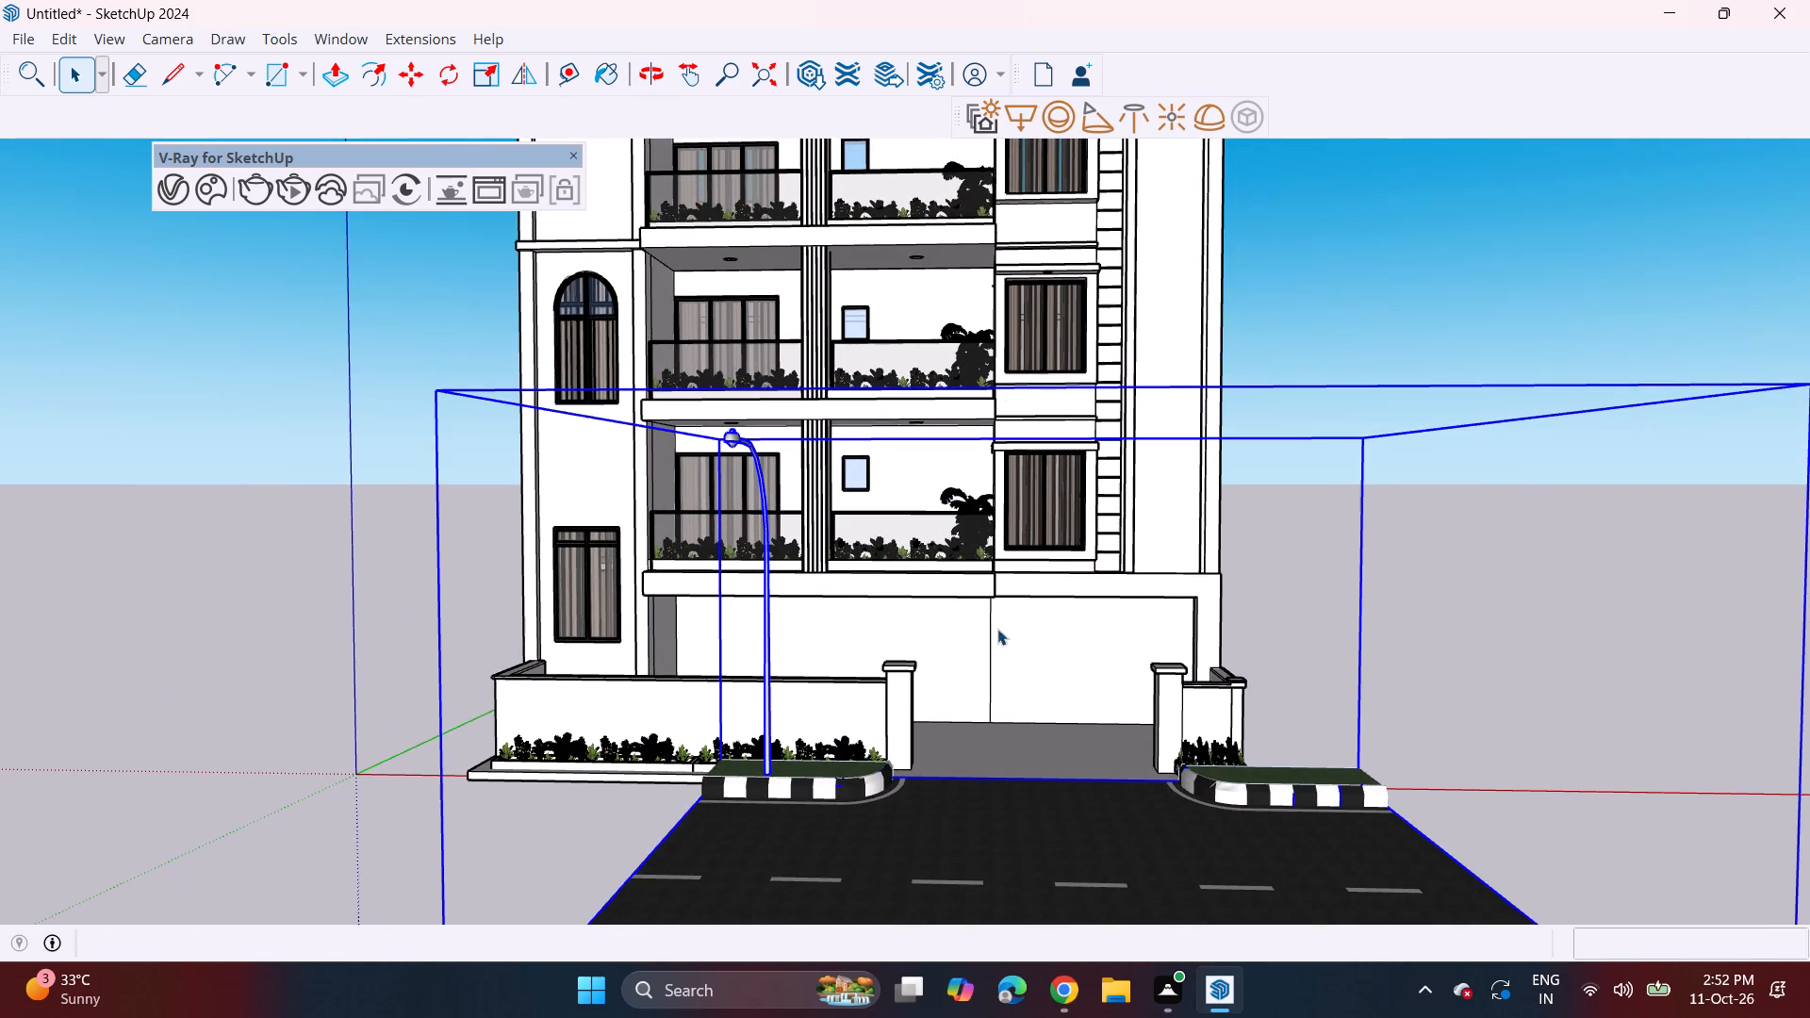
scroll(982, 620, down, 2)
shift+middle_drag(1006, 683, 1010, 703)
shift+middle_drag(985, 664, 999, 748)
middle_drag(989, 729, 1000, 676)
scroll(1000, 676, up, 1)
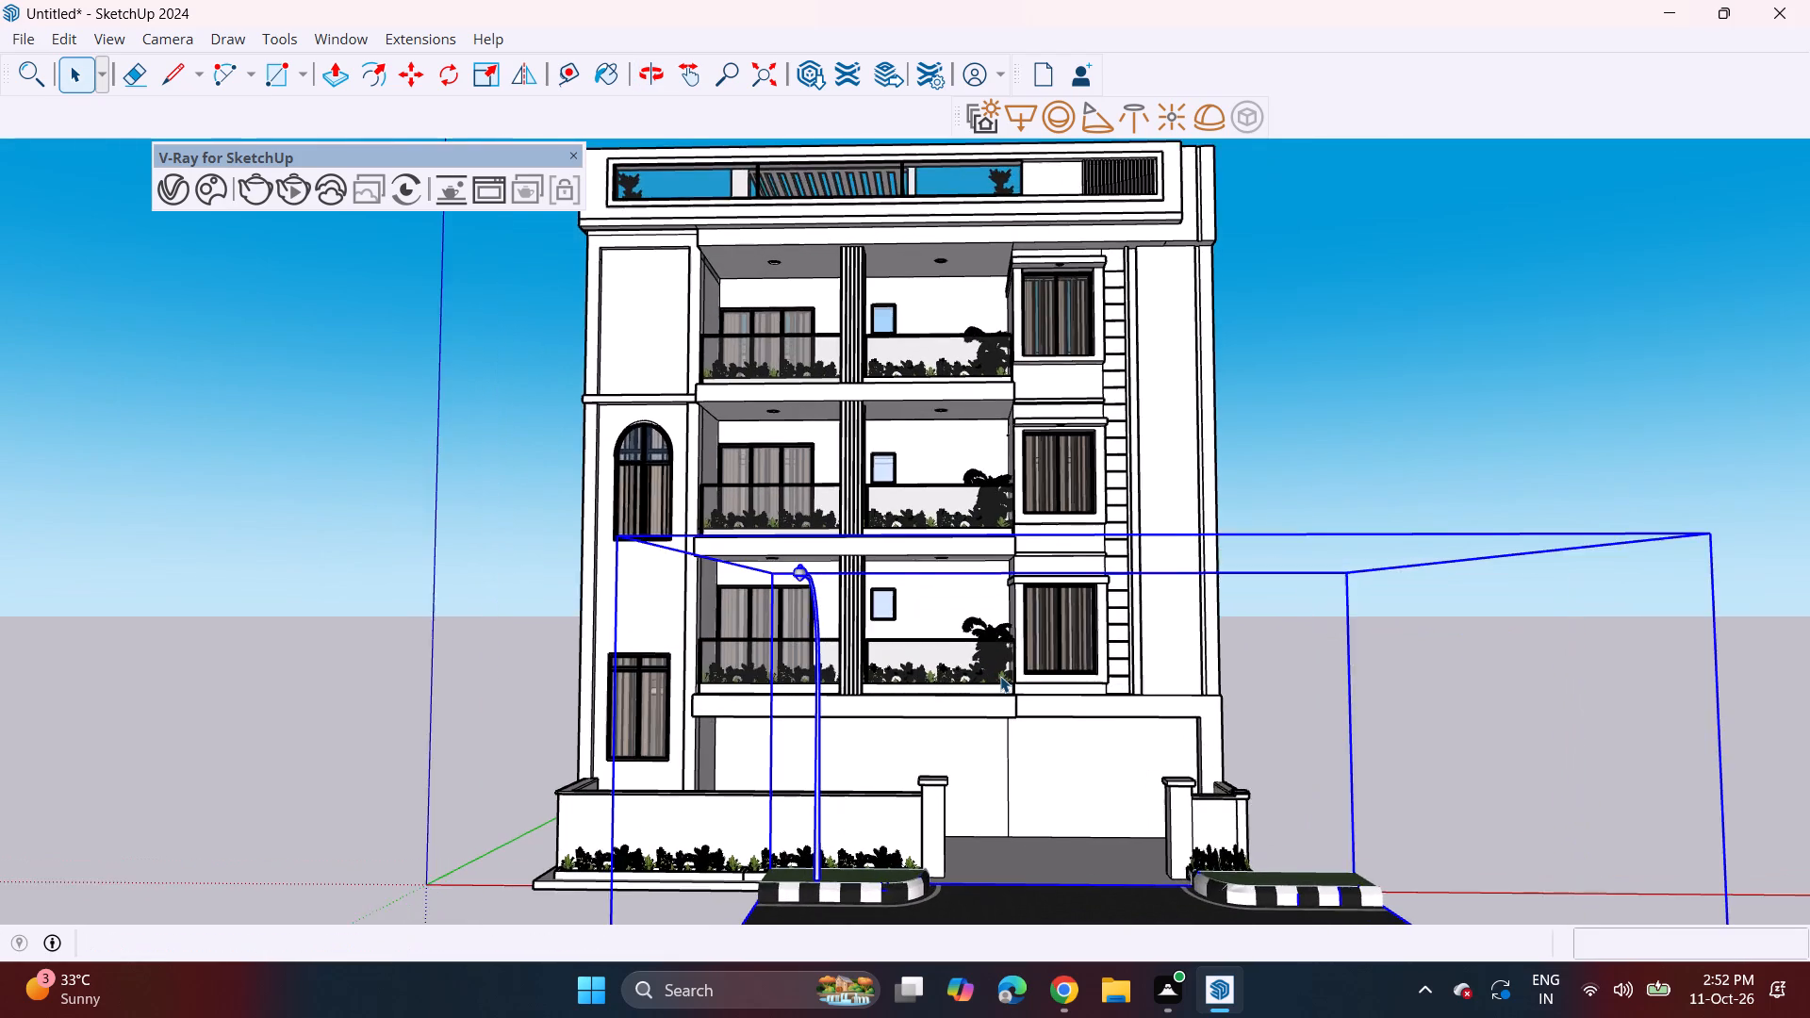
scroll(1000, 676, up, 1)
scroll(1000, 676, down, 4)
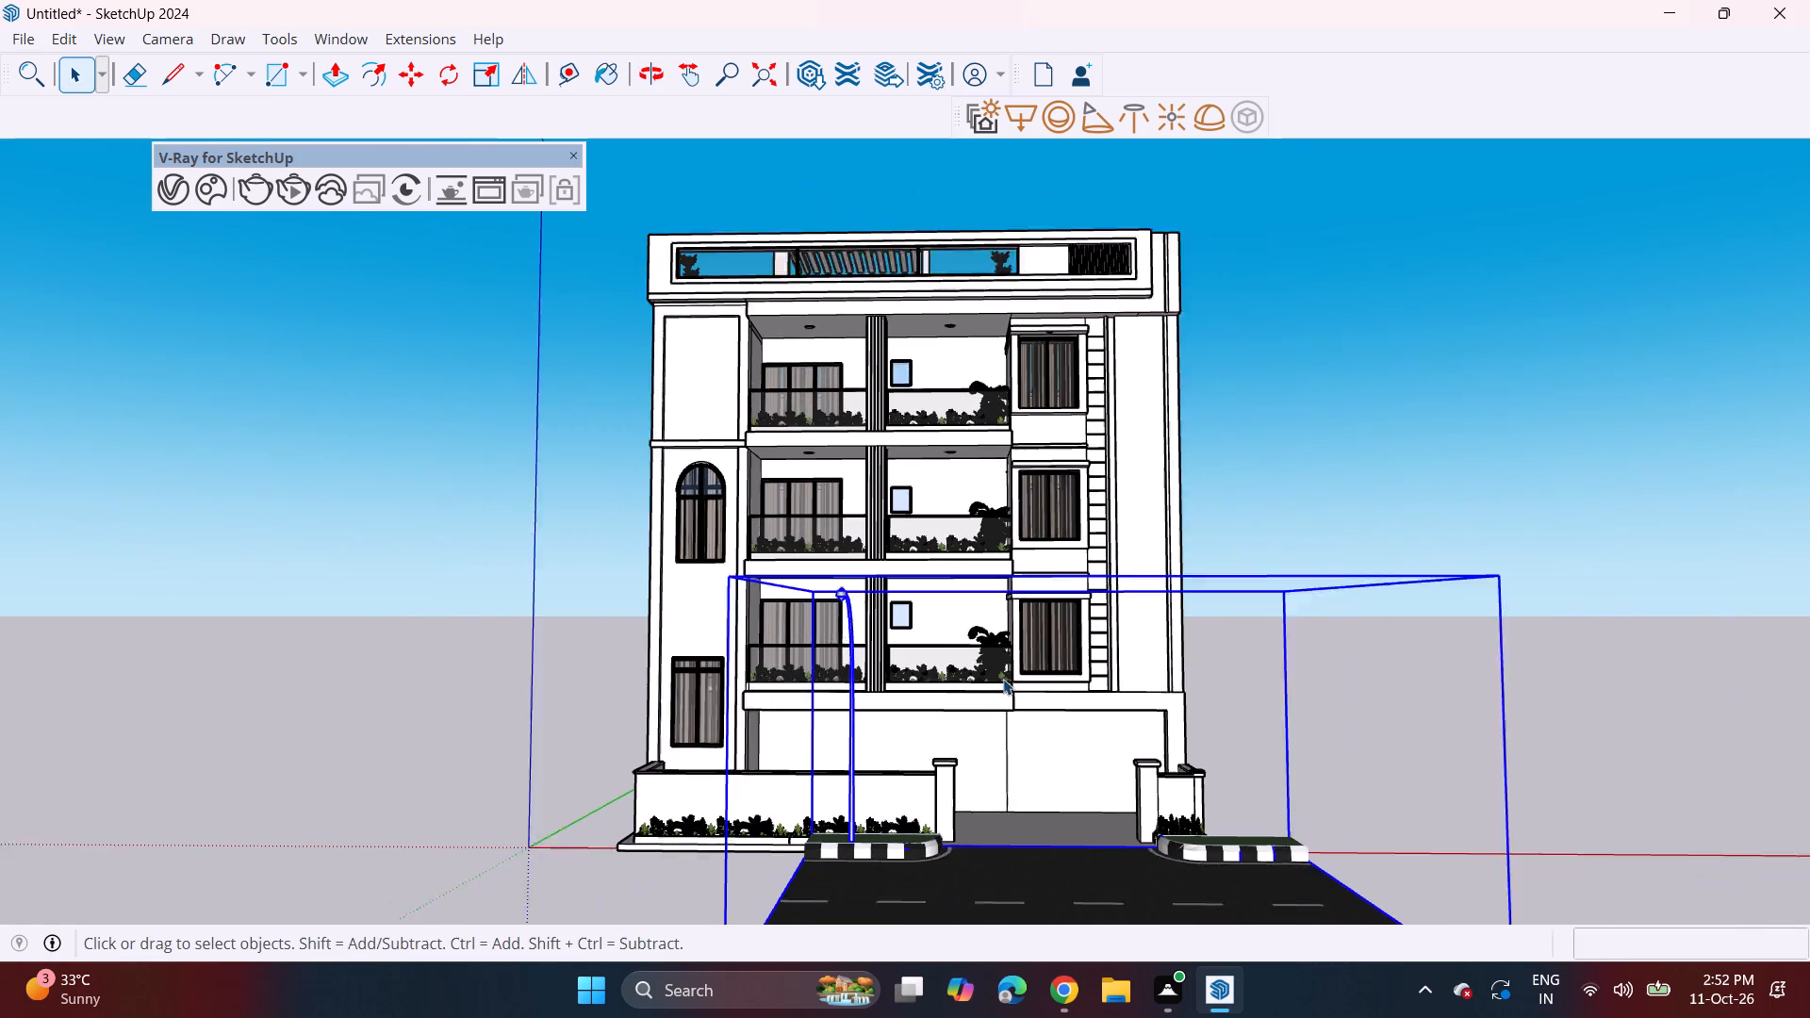
Delete the road model in front of the building.
key(space)
key(Delete)
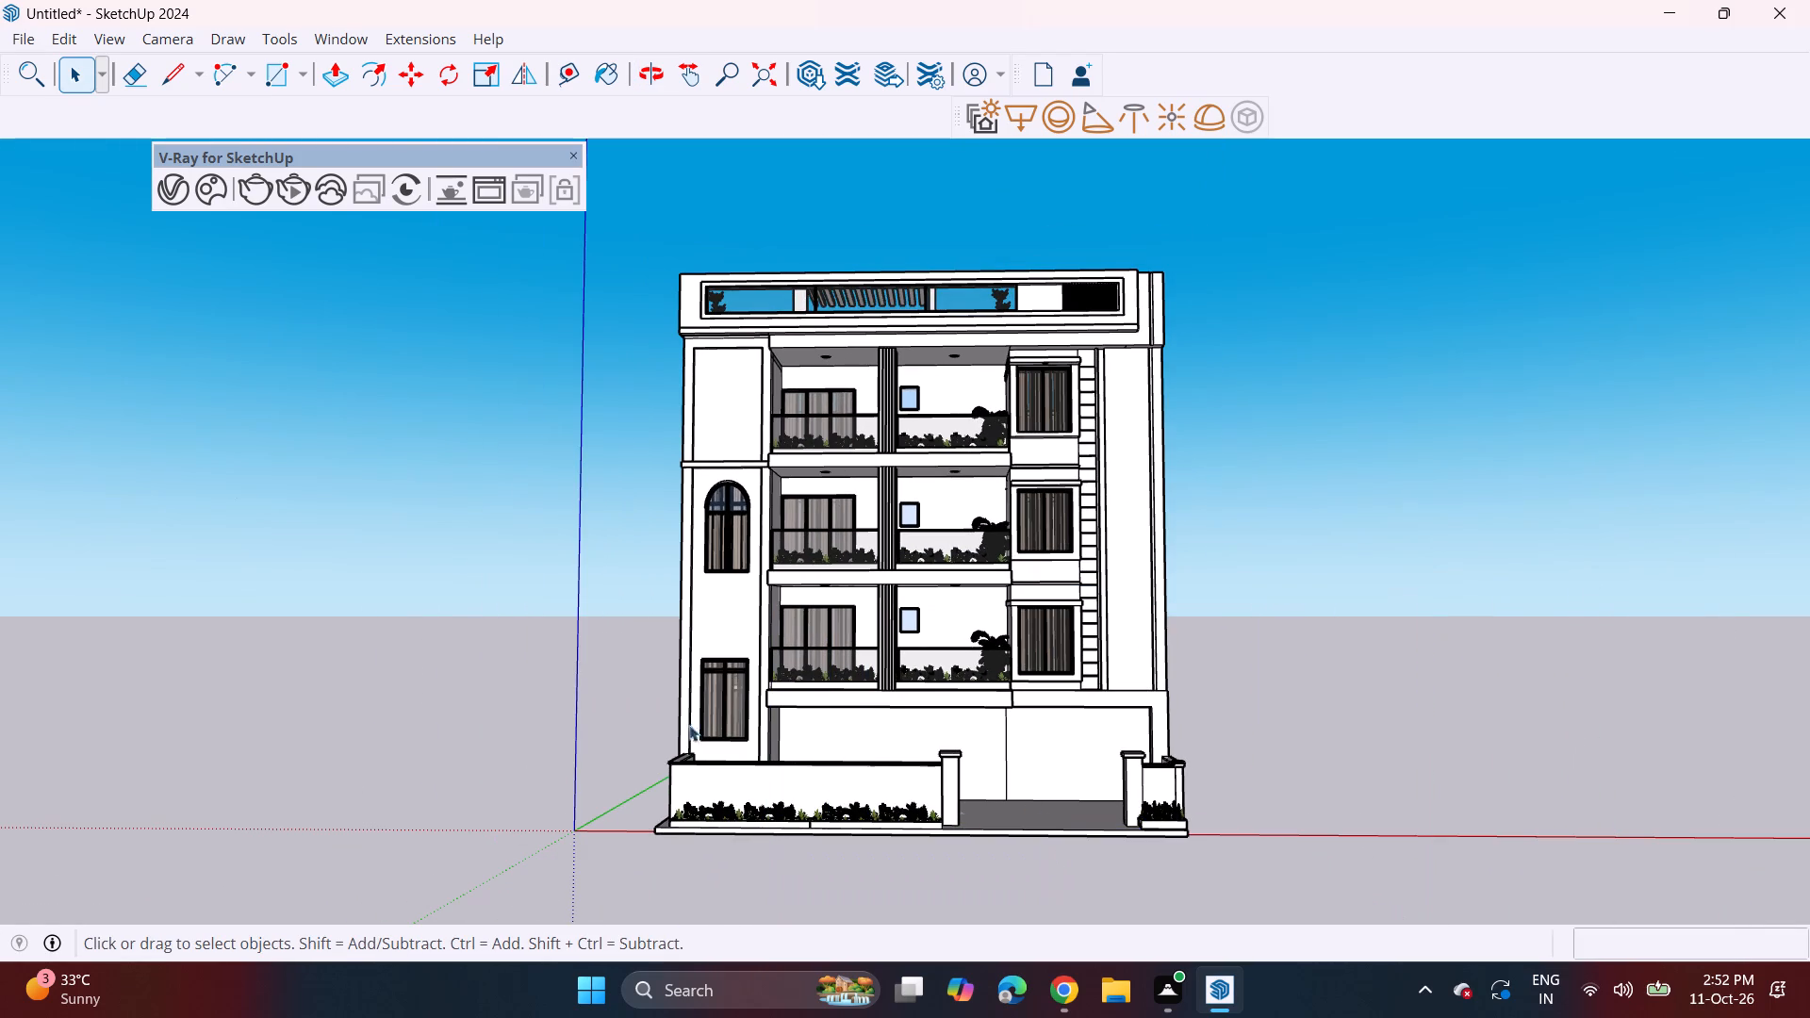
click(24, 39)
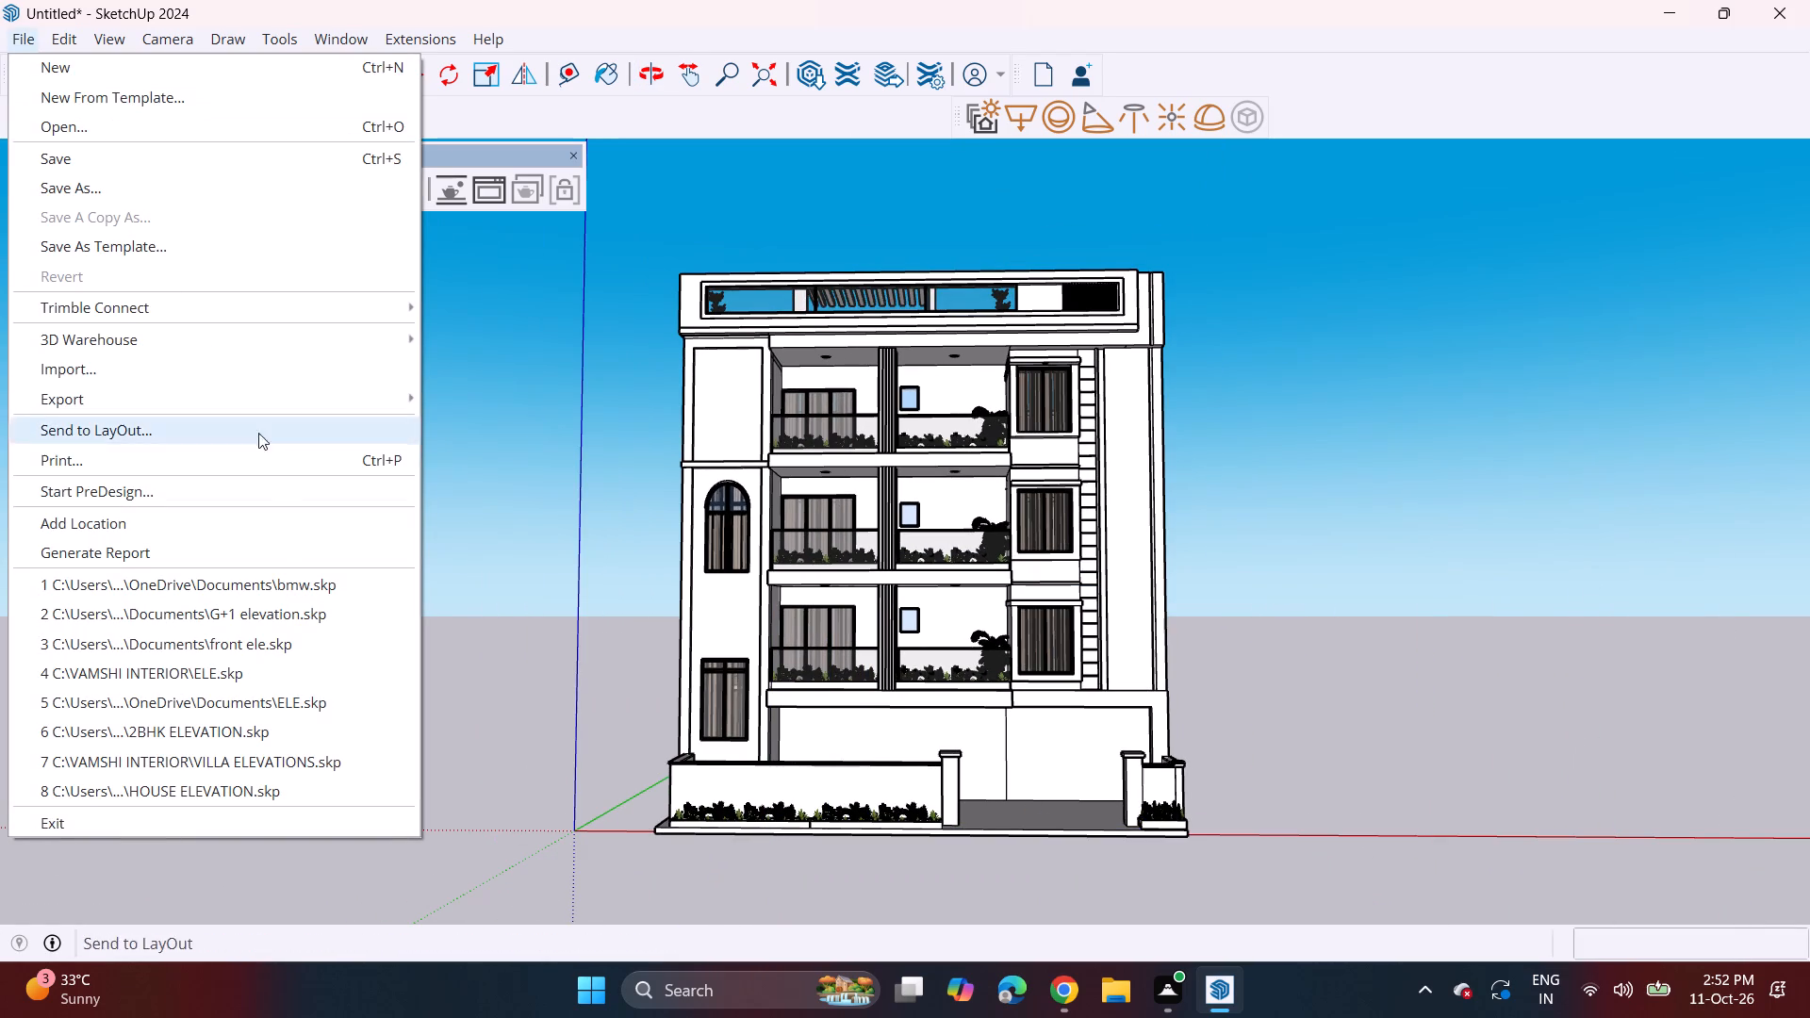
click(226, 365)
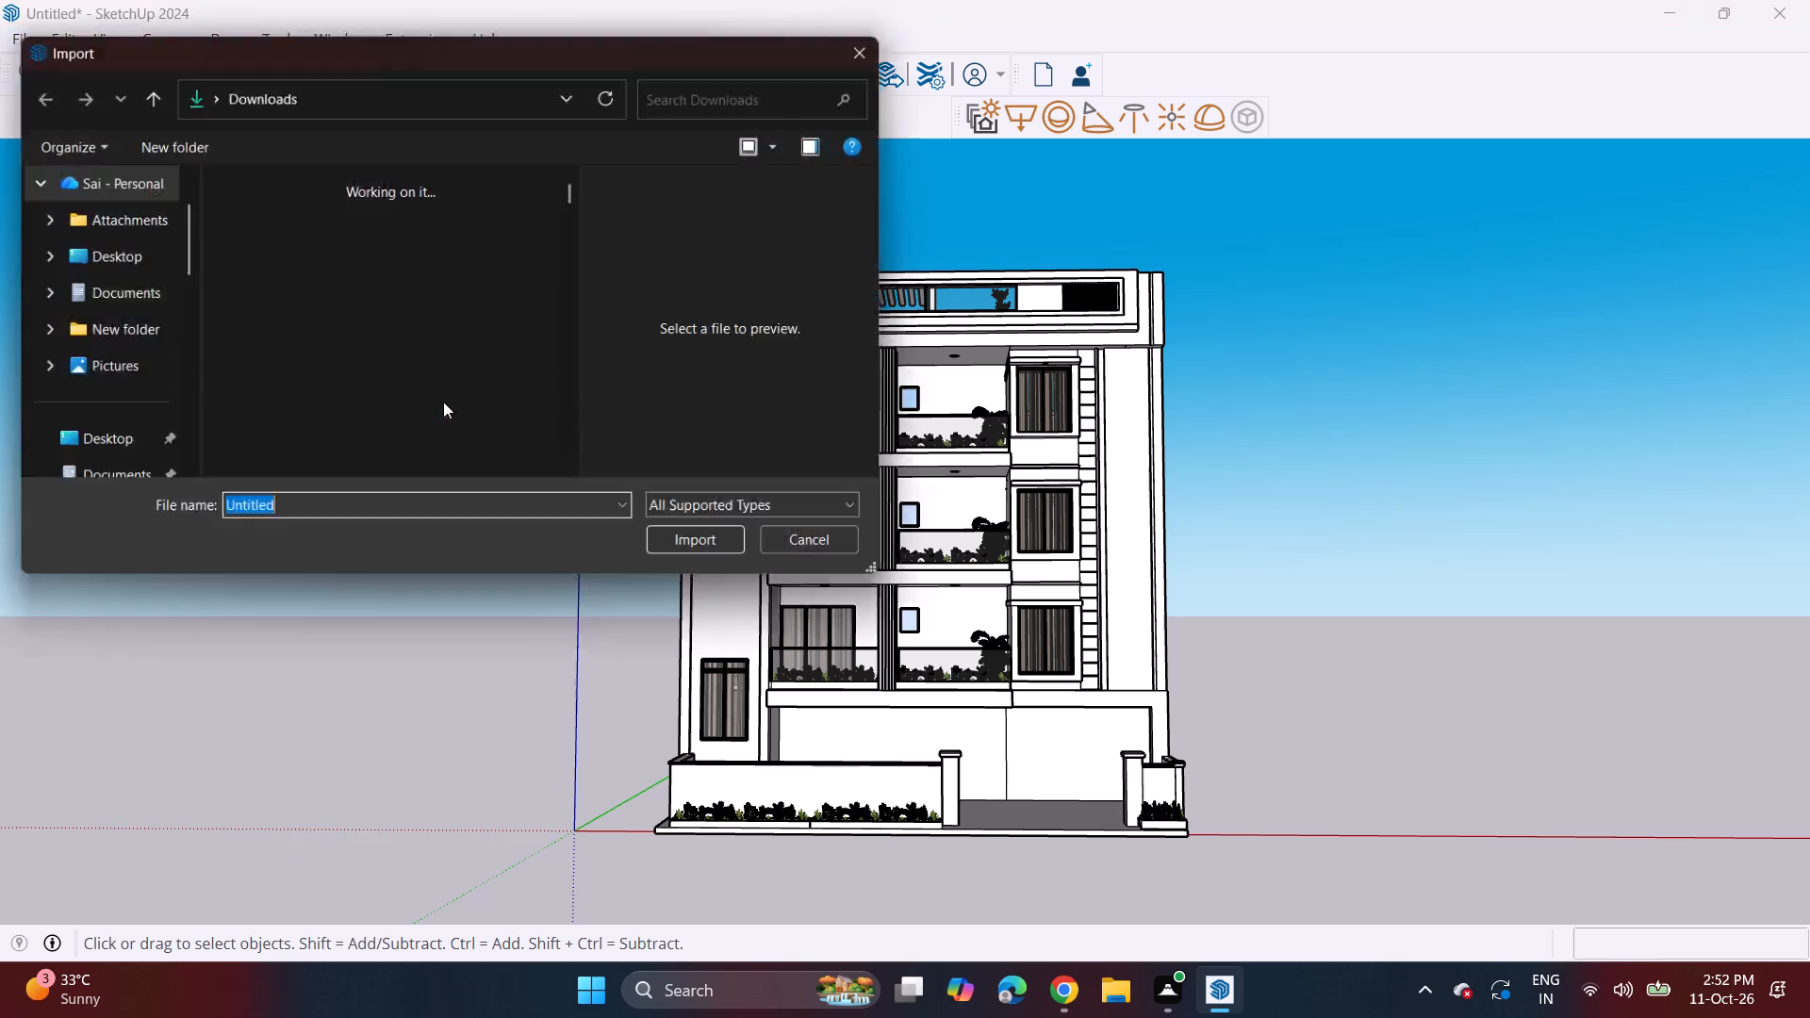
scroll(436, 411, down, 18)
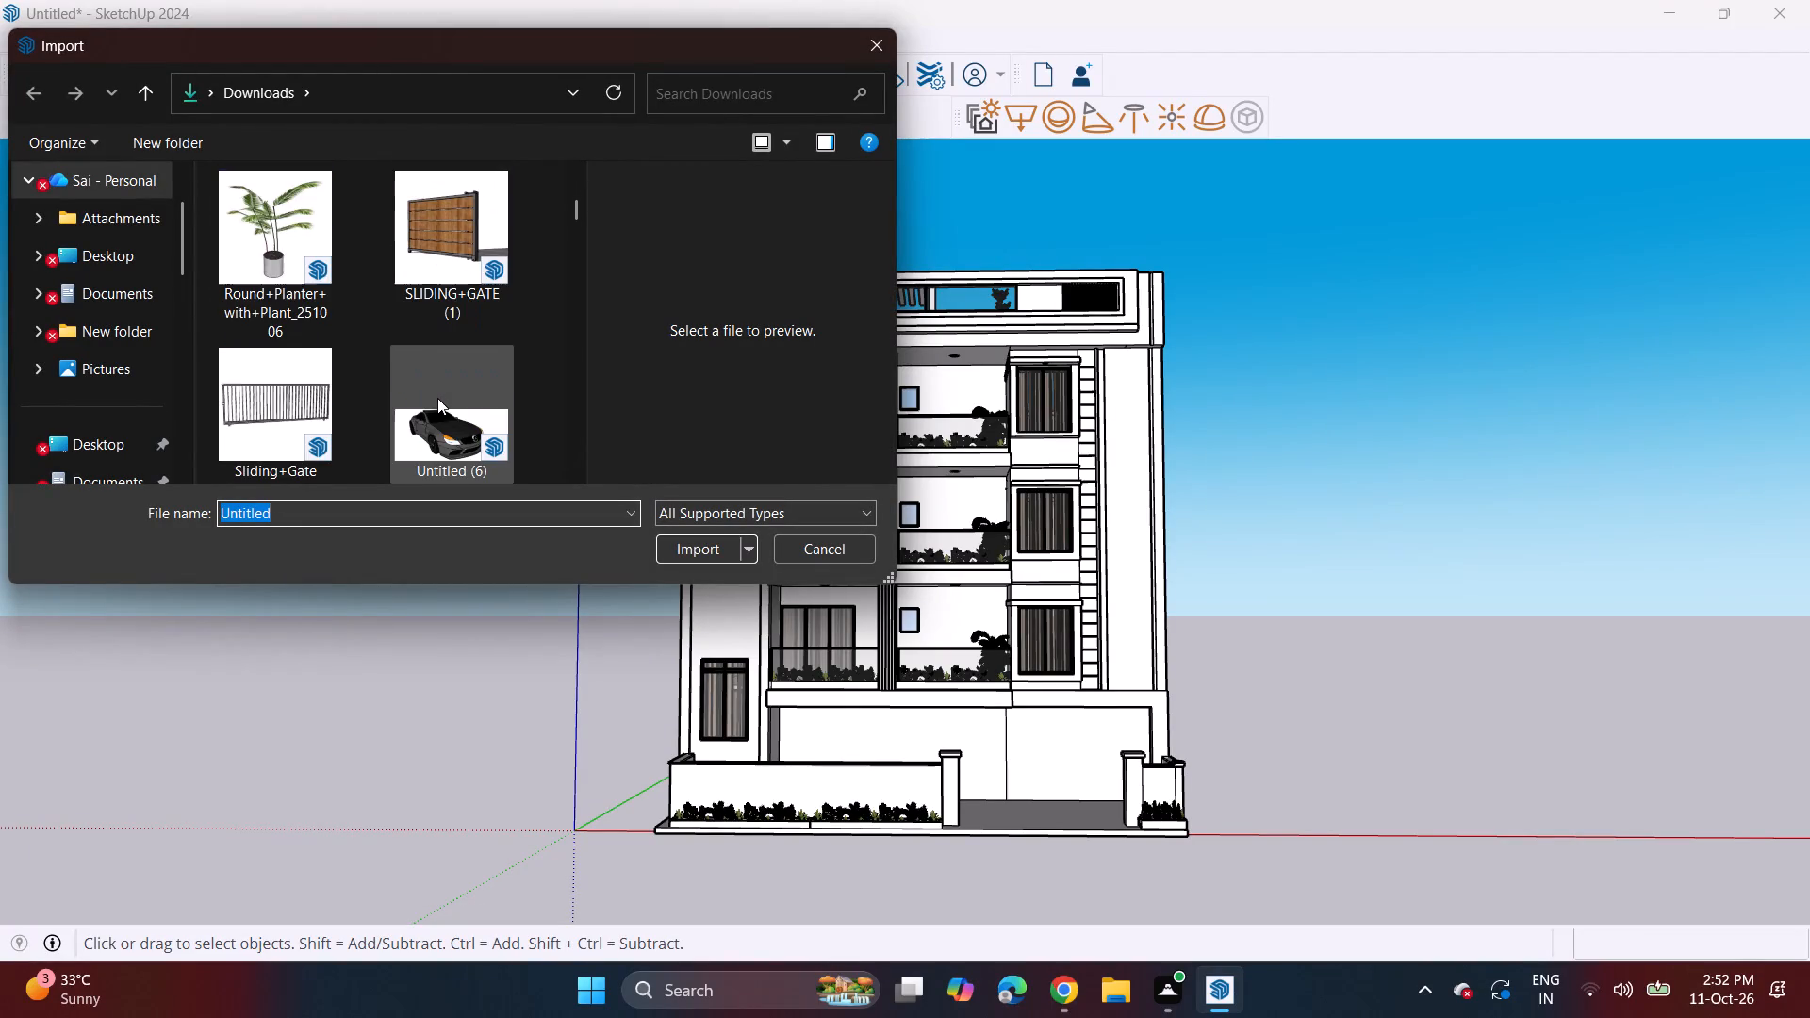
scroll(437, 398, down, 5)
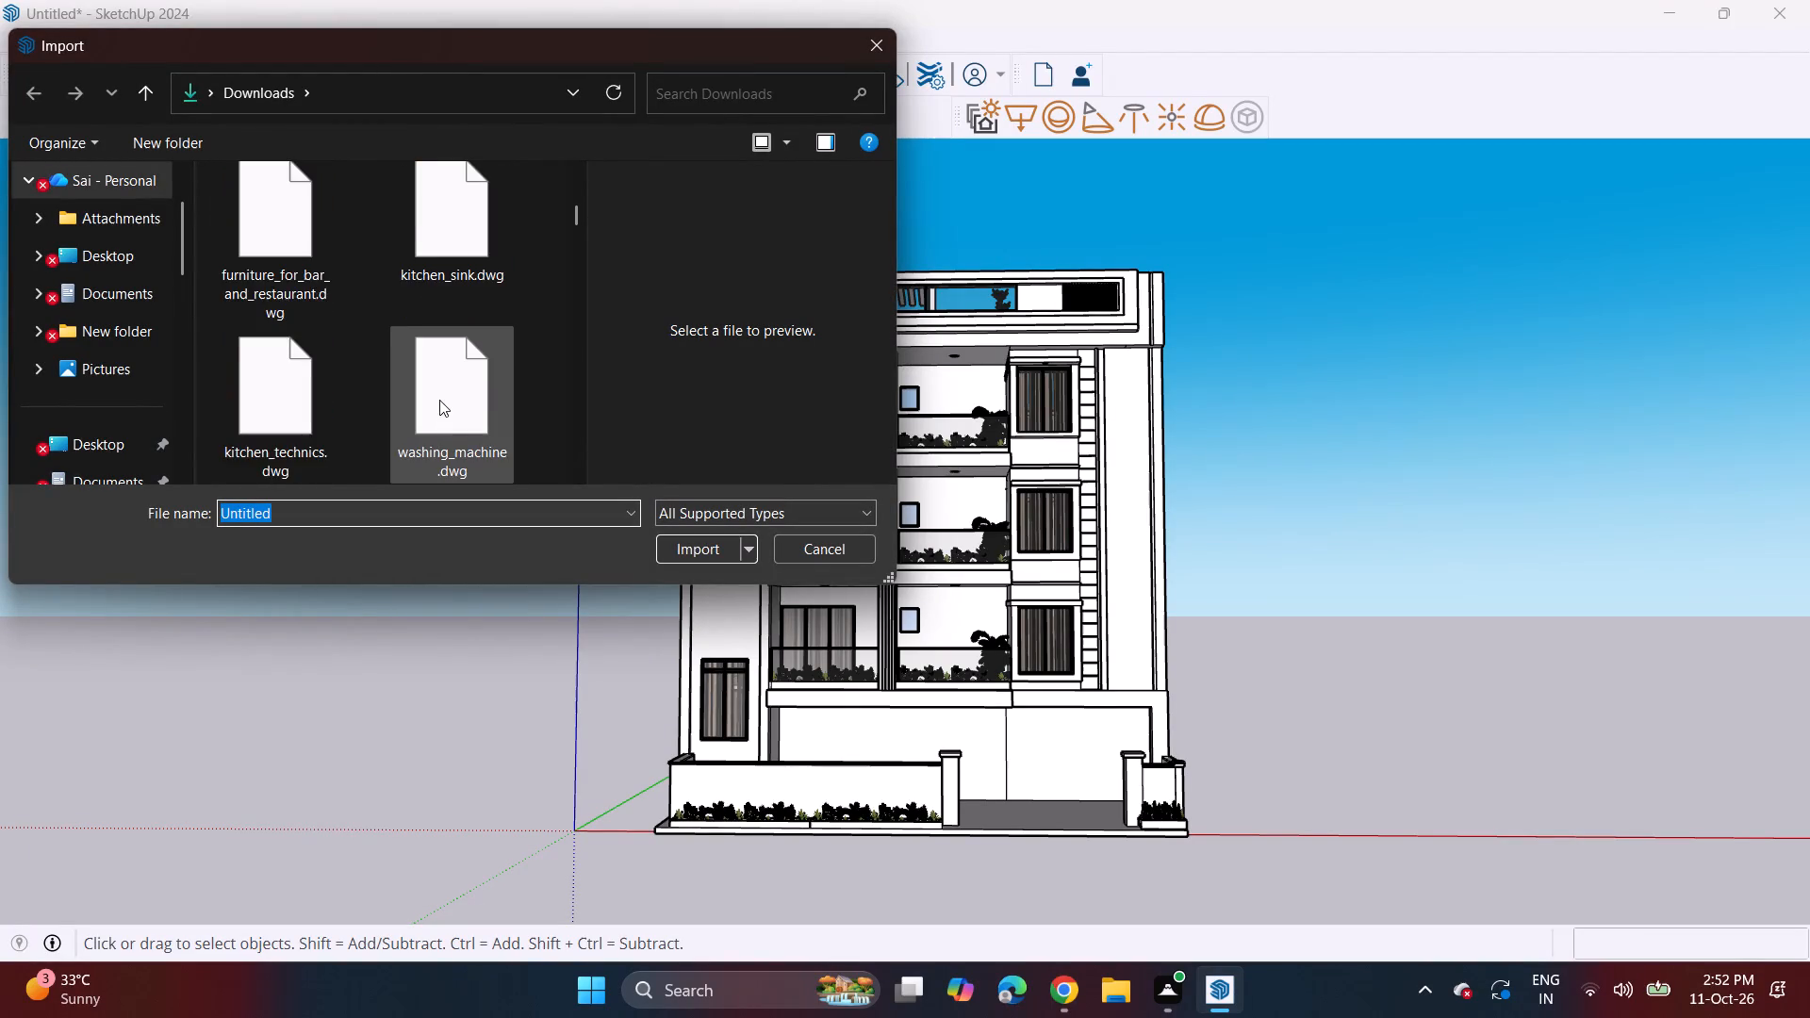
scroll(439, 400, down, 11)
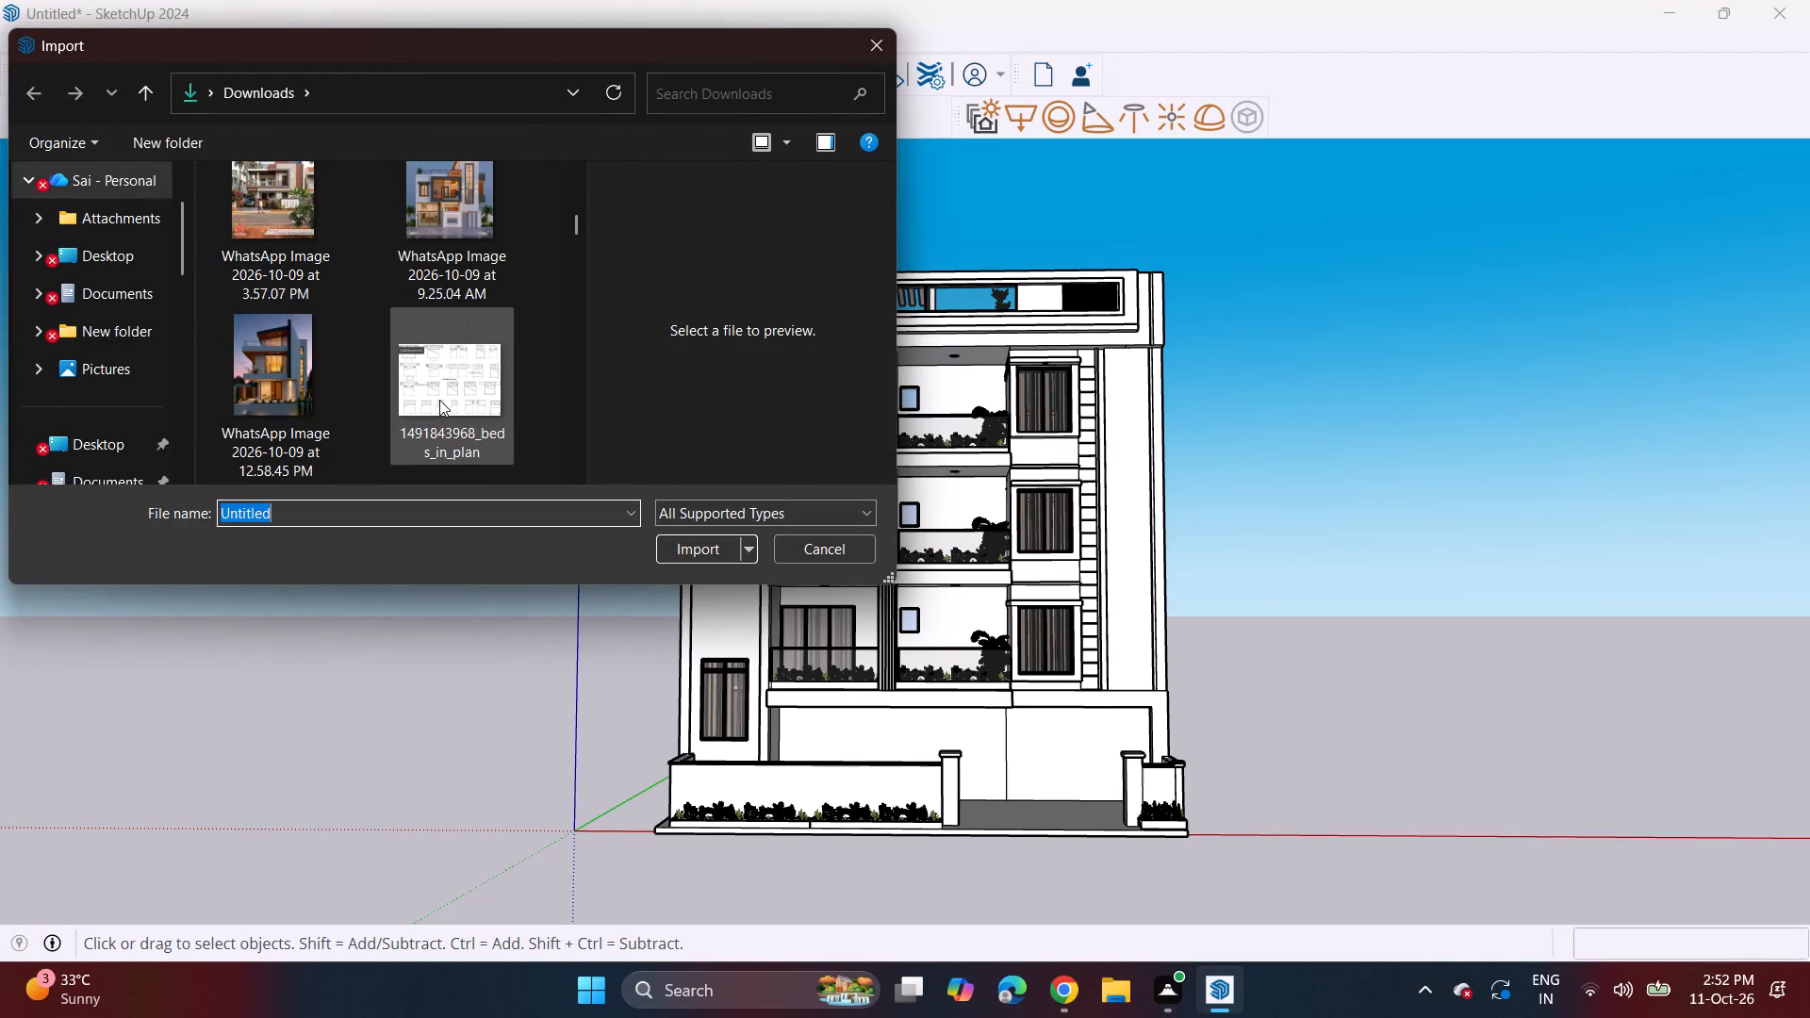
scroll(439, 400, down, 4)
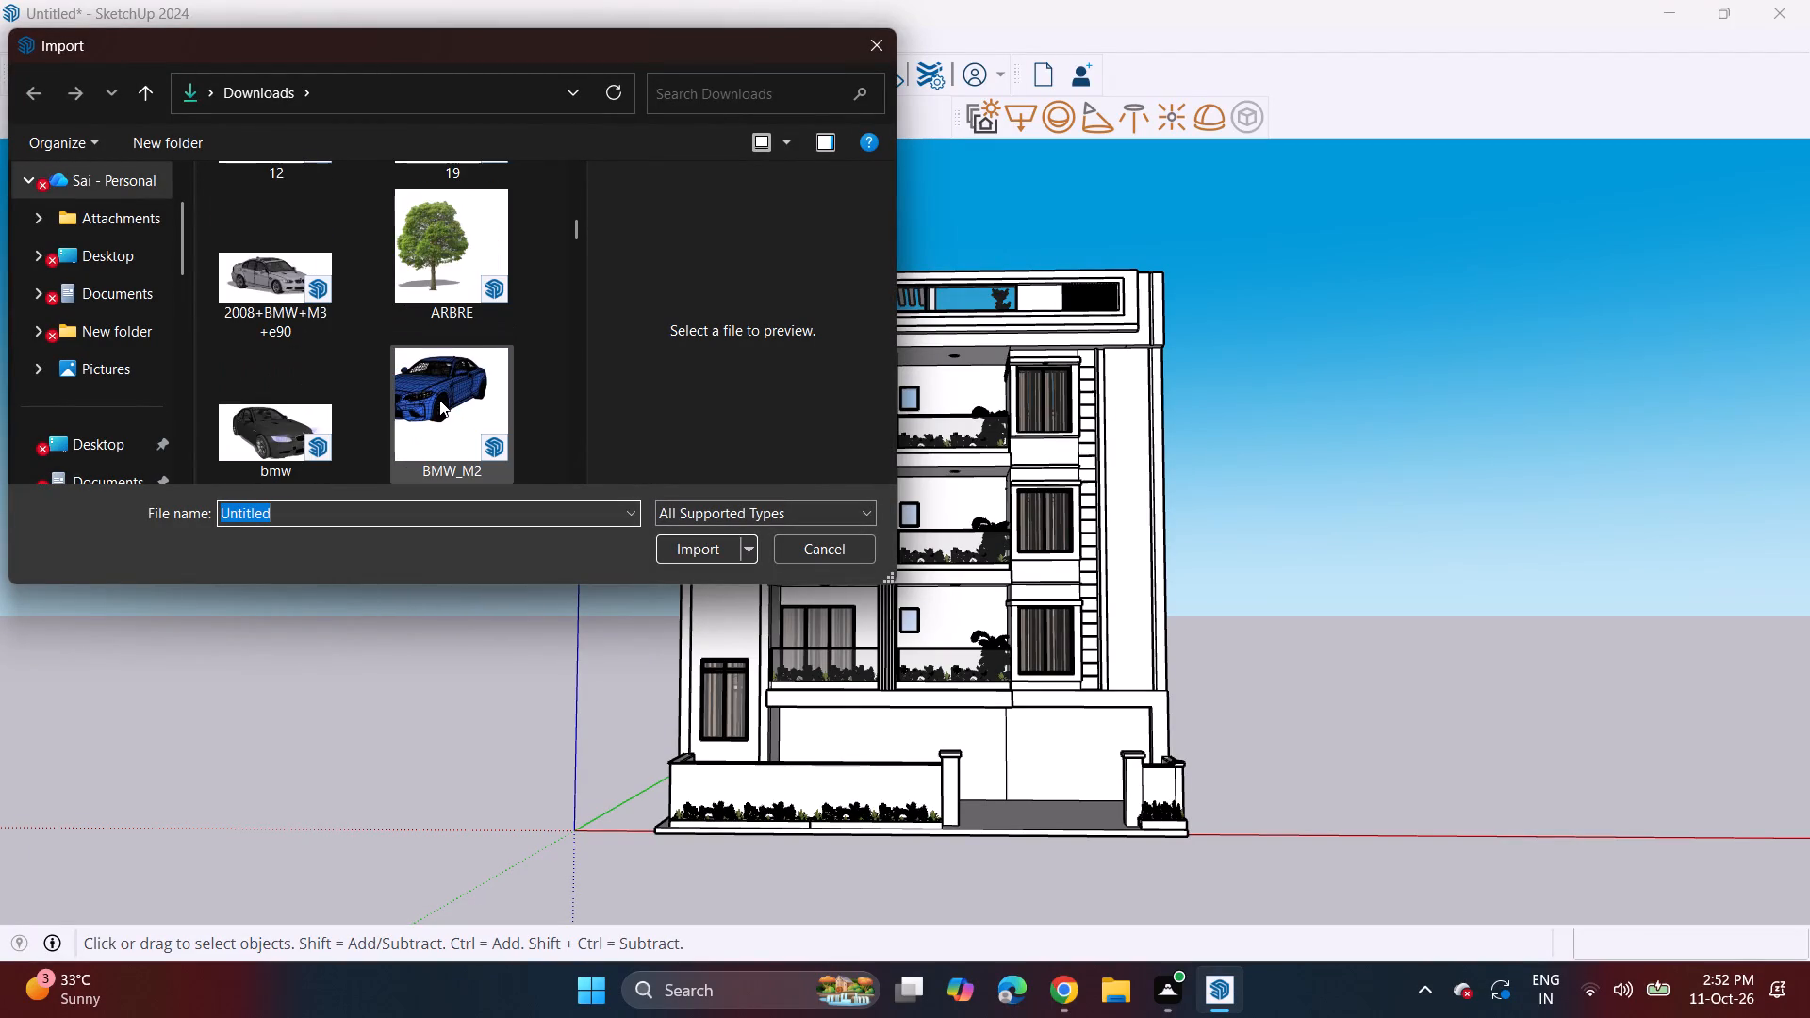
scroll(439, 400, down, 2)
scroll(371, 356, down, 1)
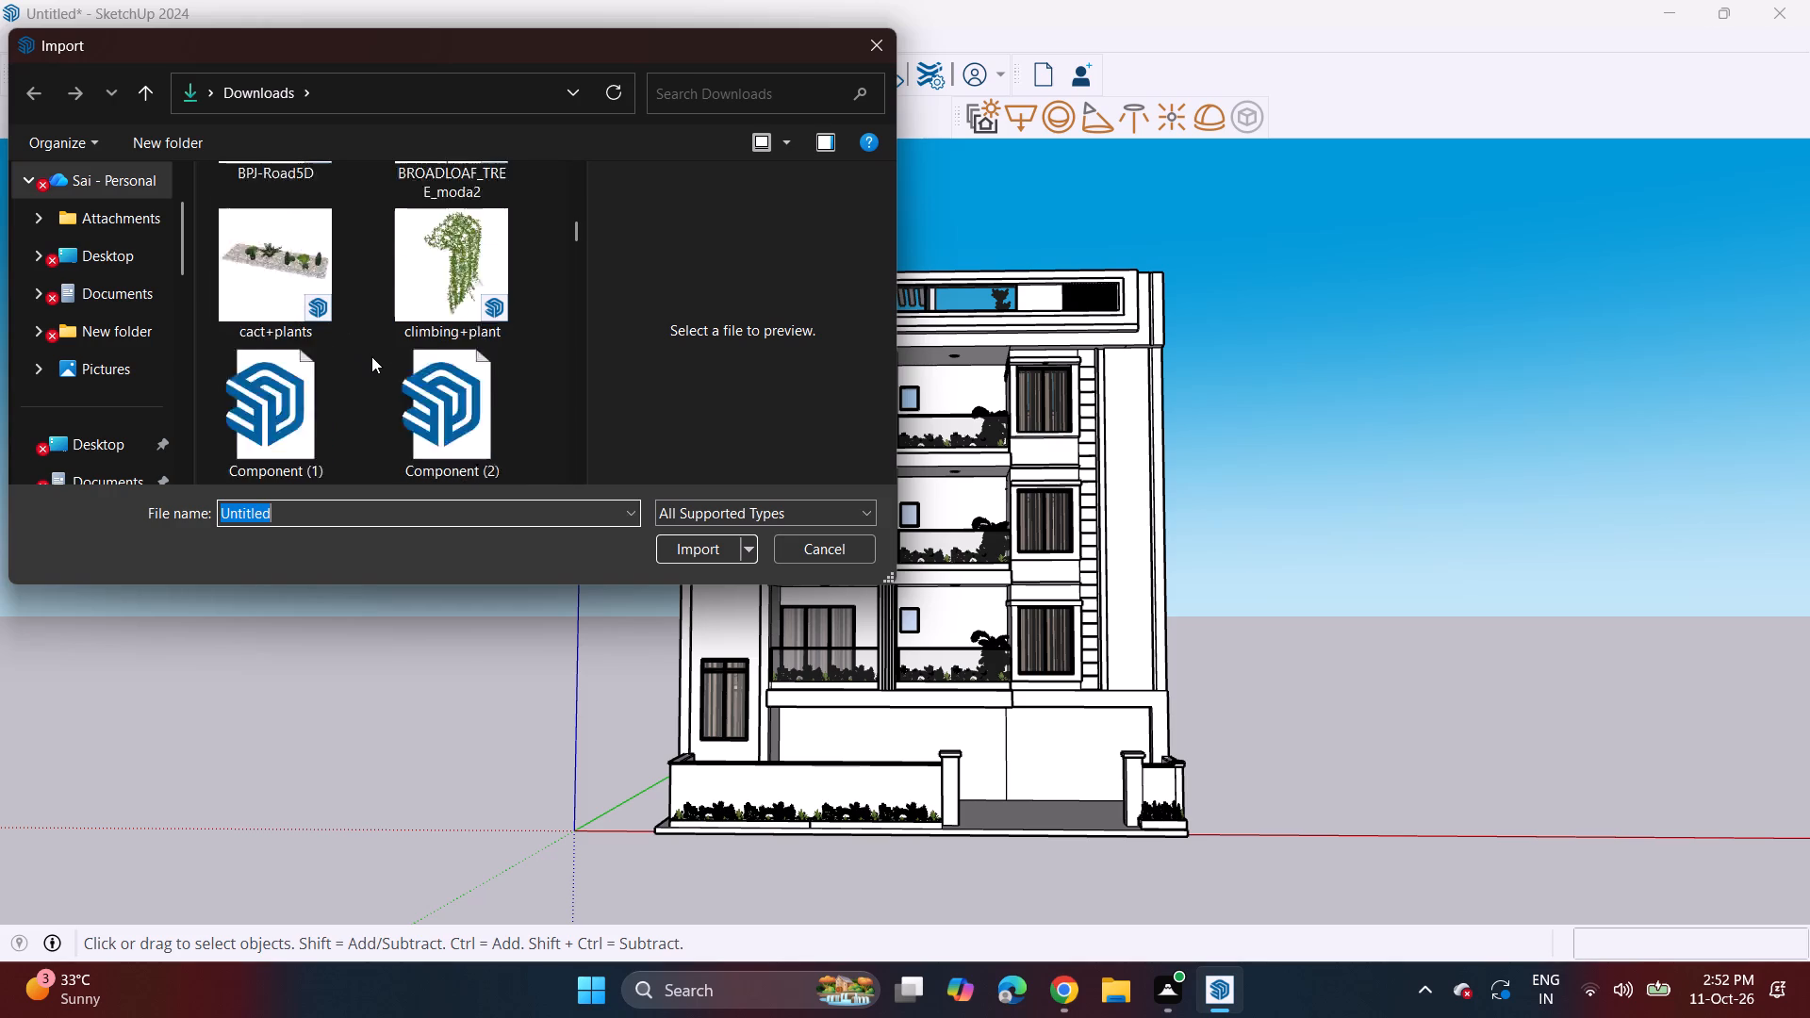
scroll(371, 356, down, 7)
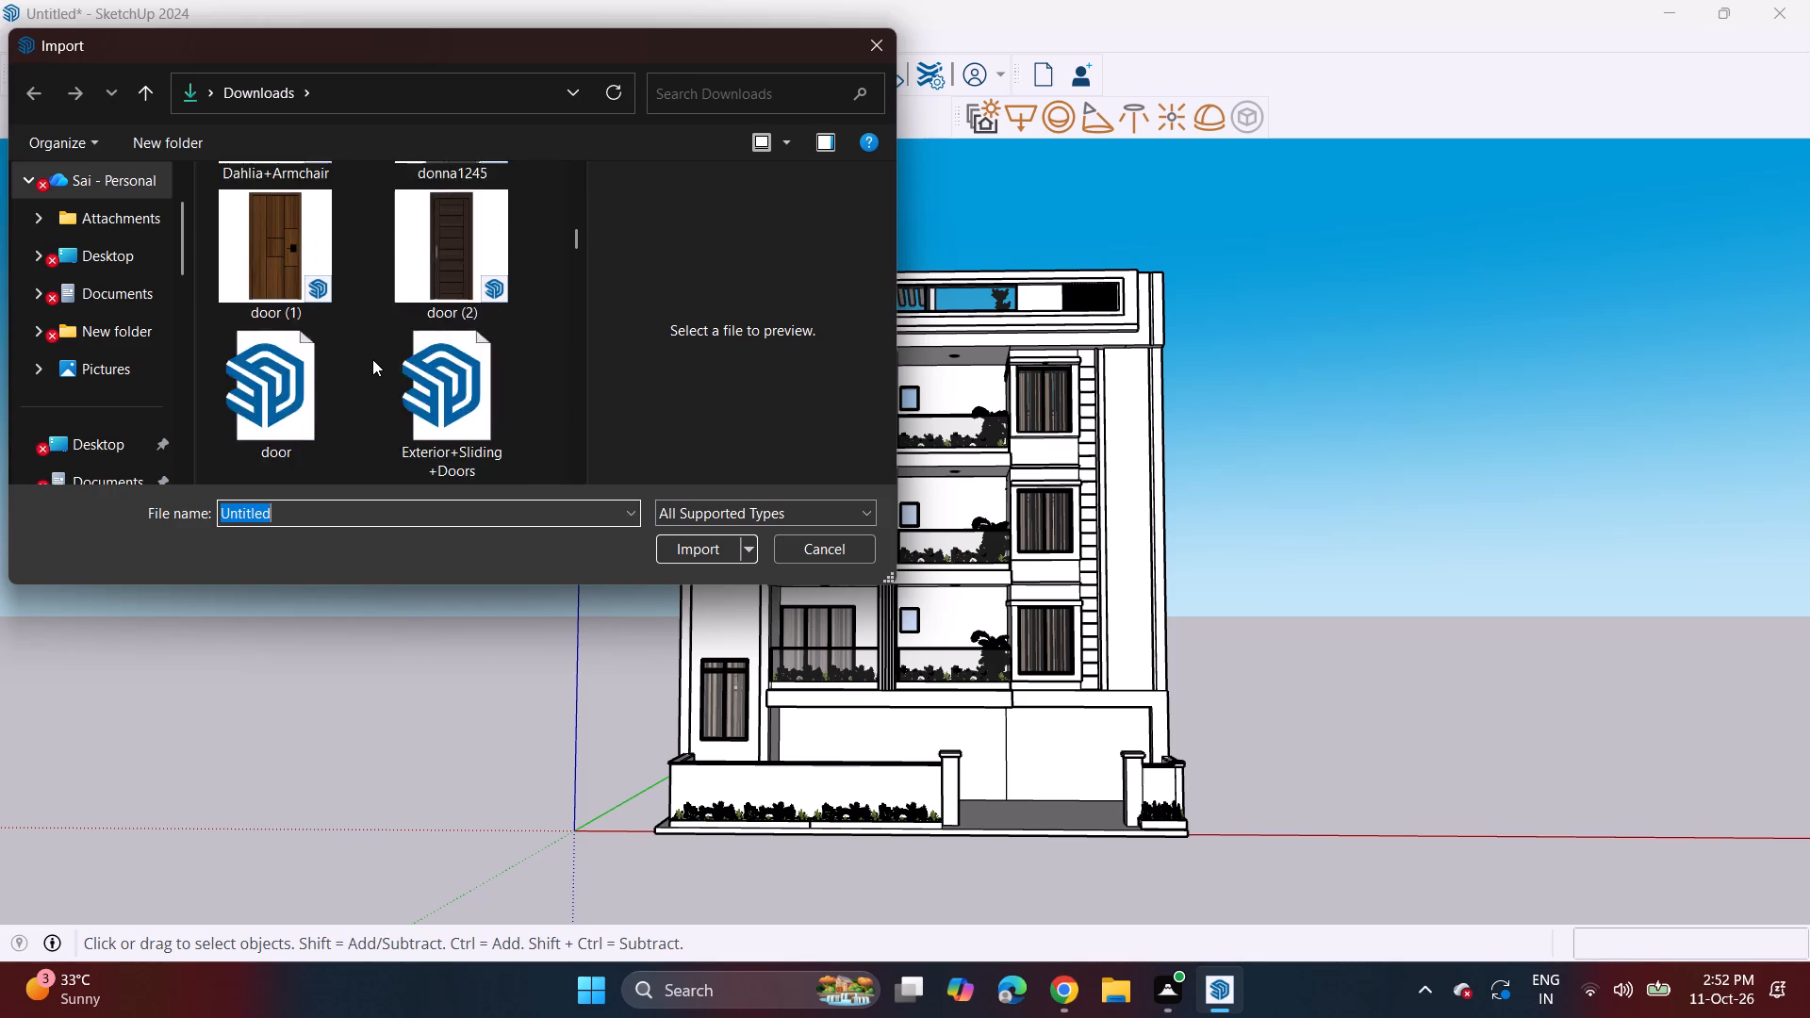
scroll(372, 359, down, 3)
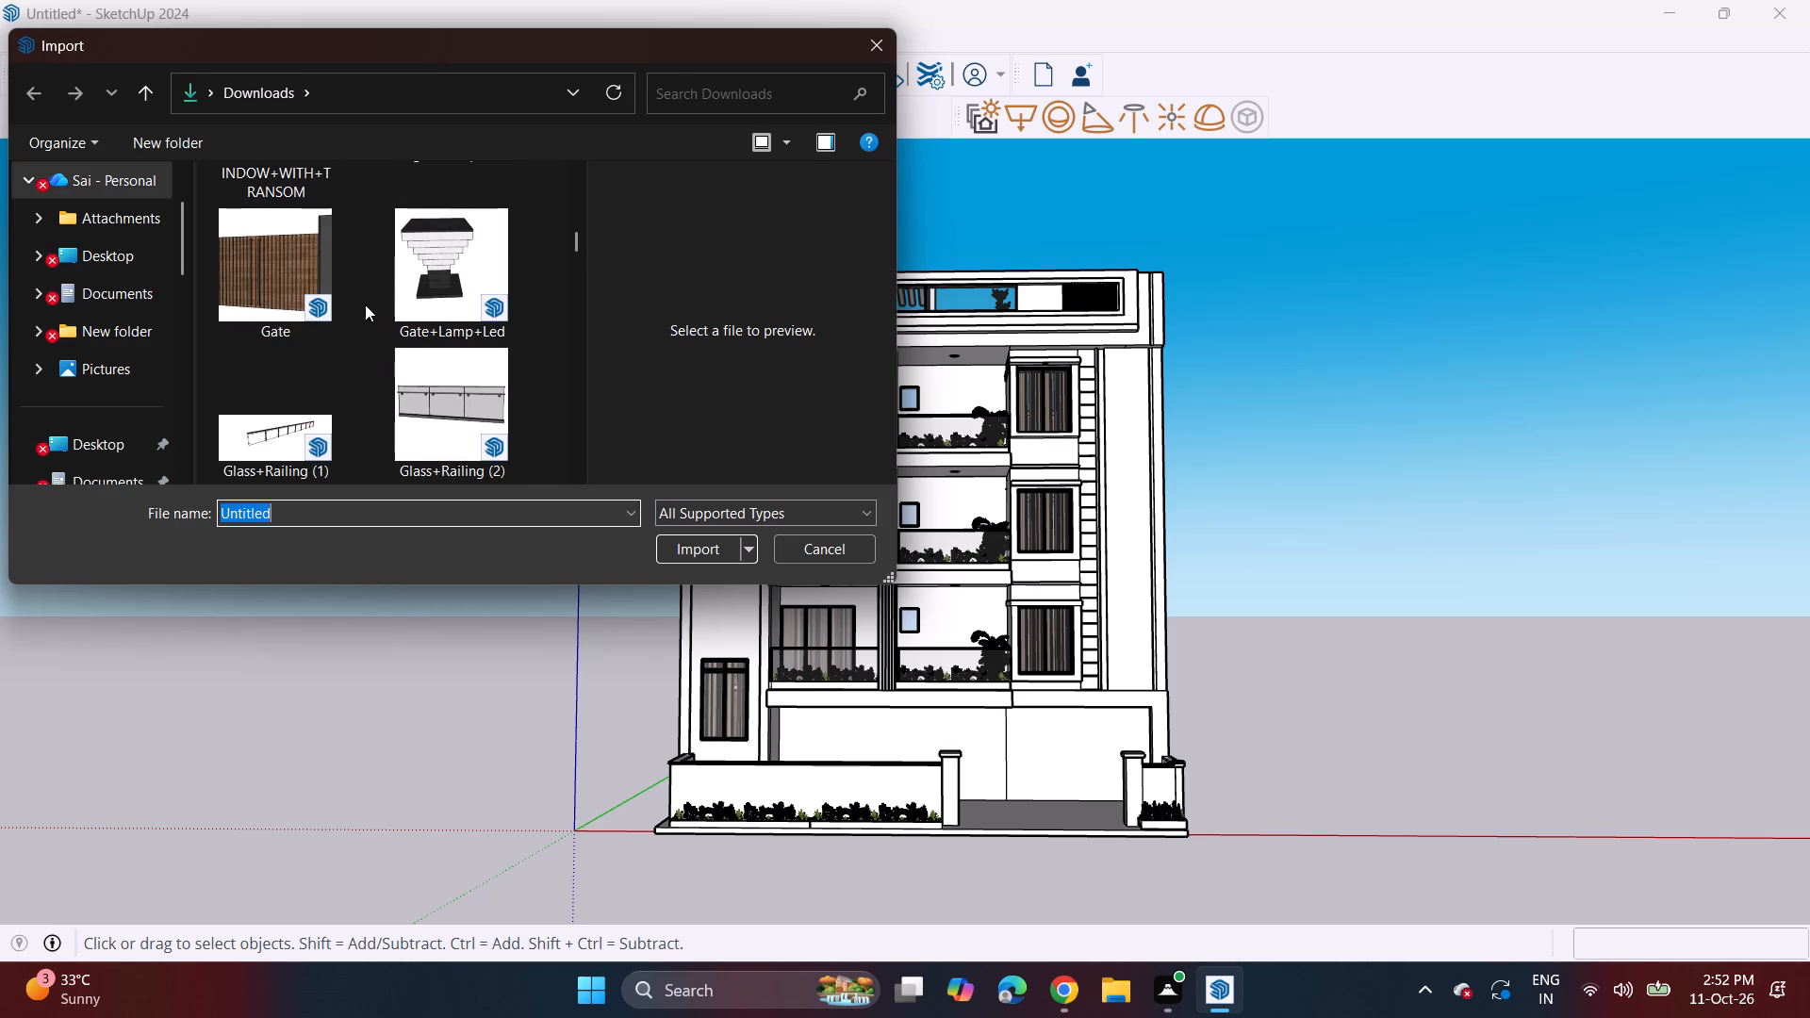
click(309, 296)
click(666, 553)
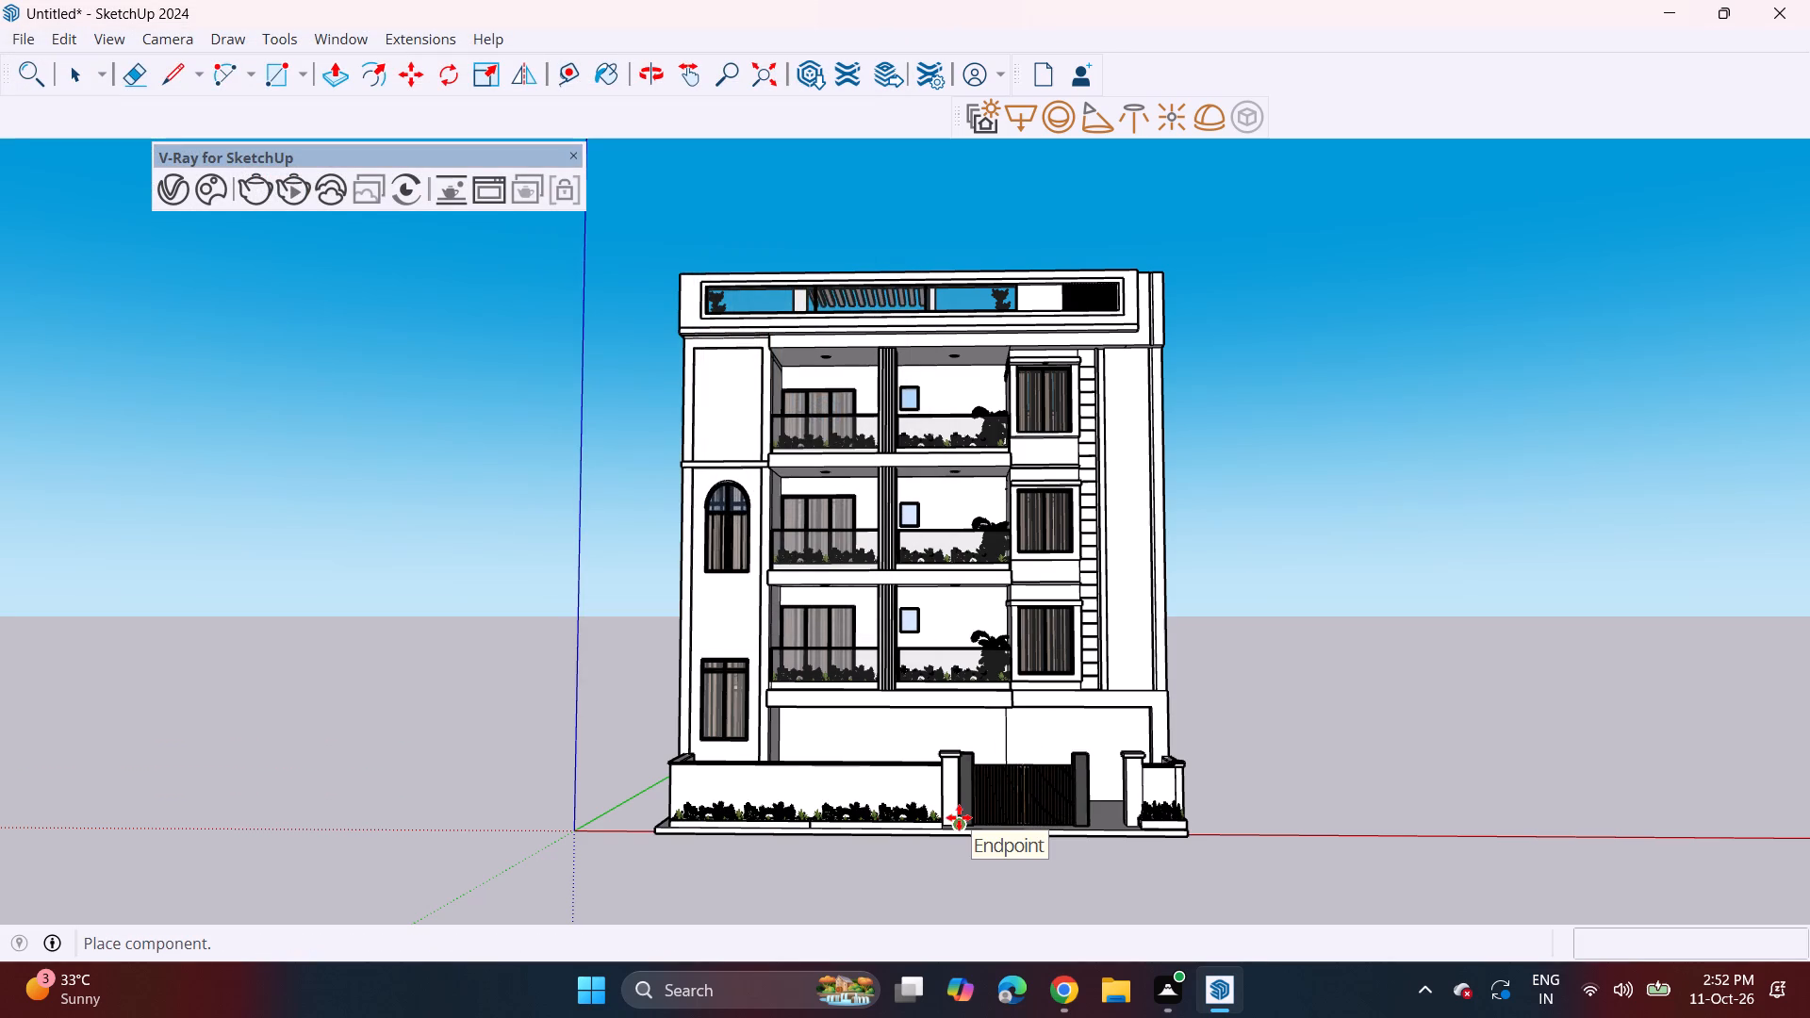
Import the SLIDING+GATE (1) model from Downloads and place it in the gate opening, against the pier of the longer boundary wall.
click(30, 41)
click(36, 374)
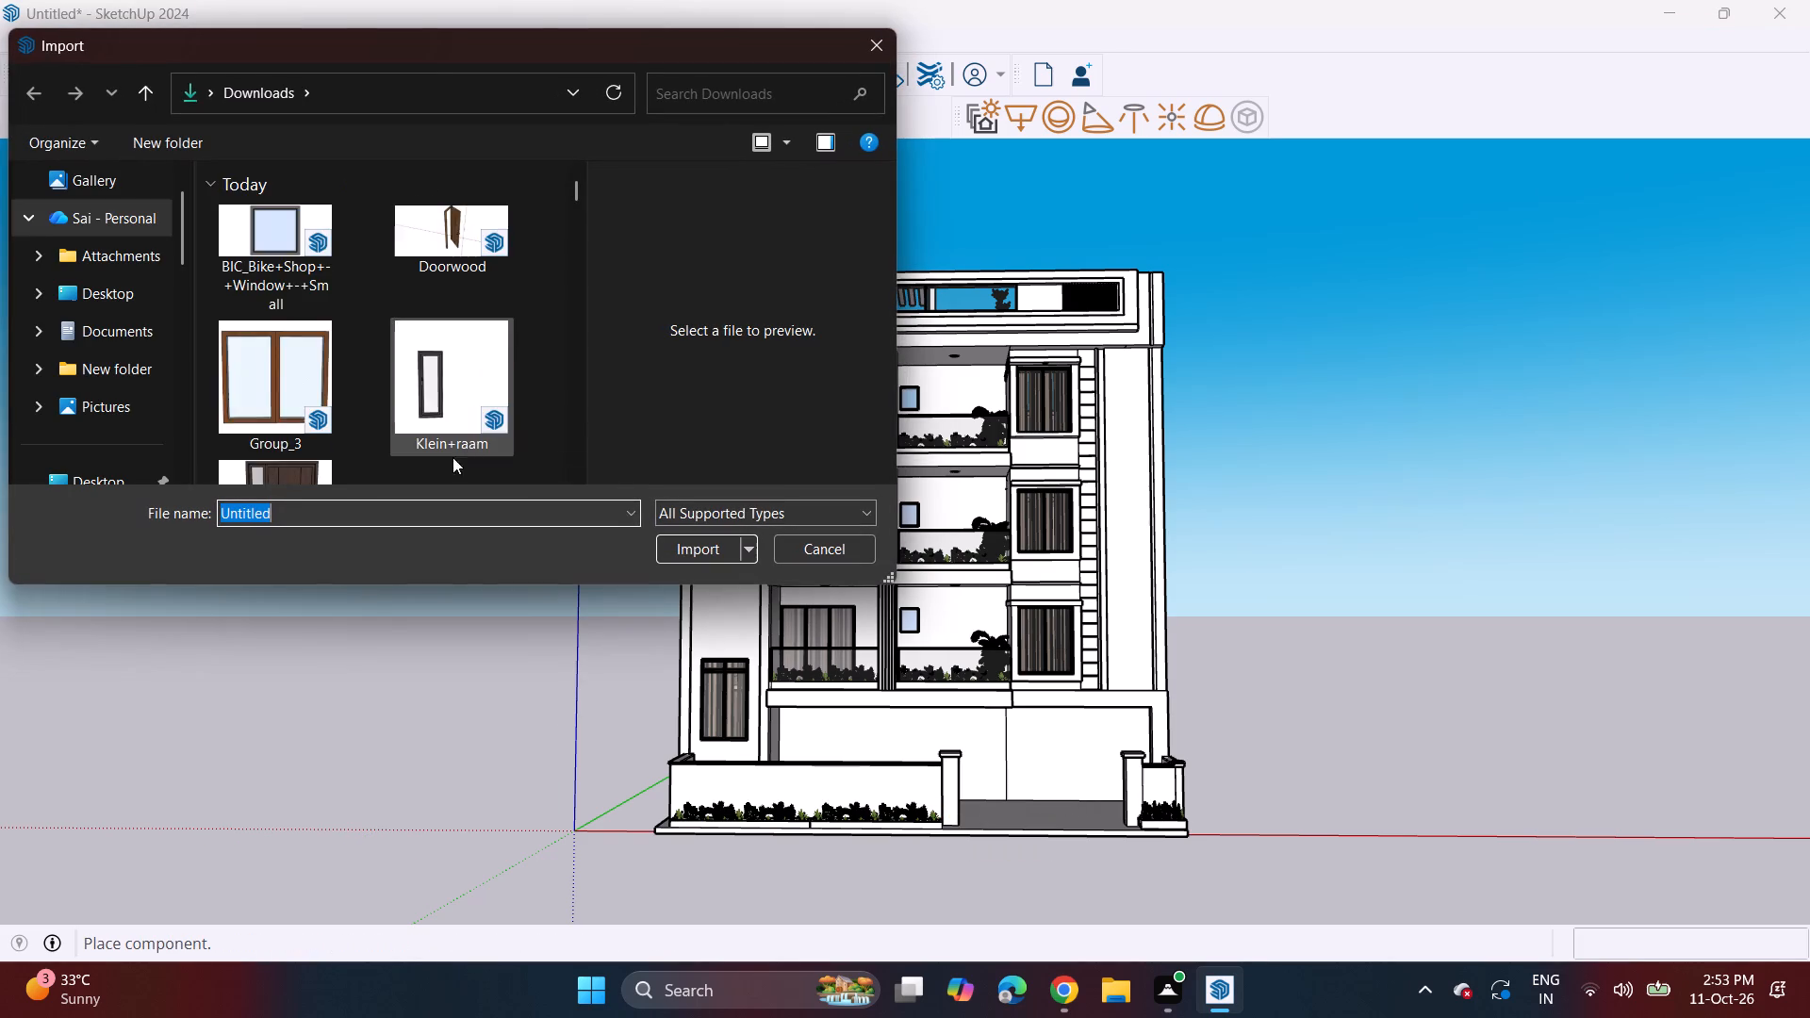
scroll(473, 339, down, 20)
scroll(461, 318, down, 3)
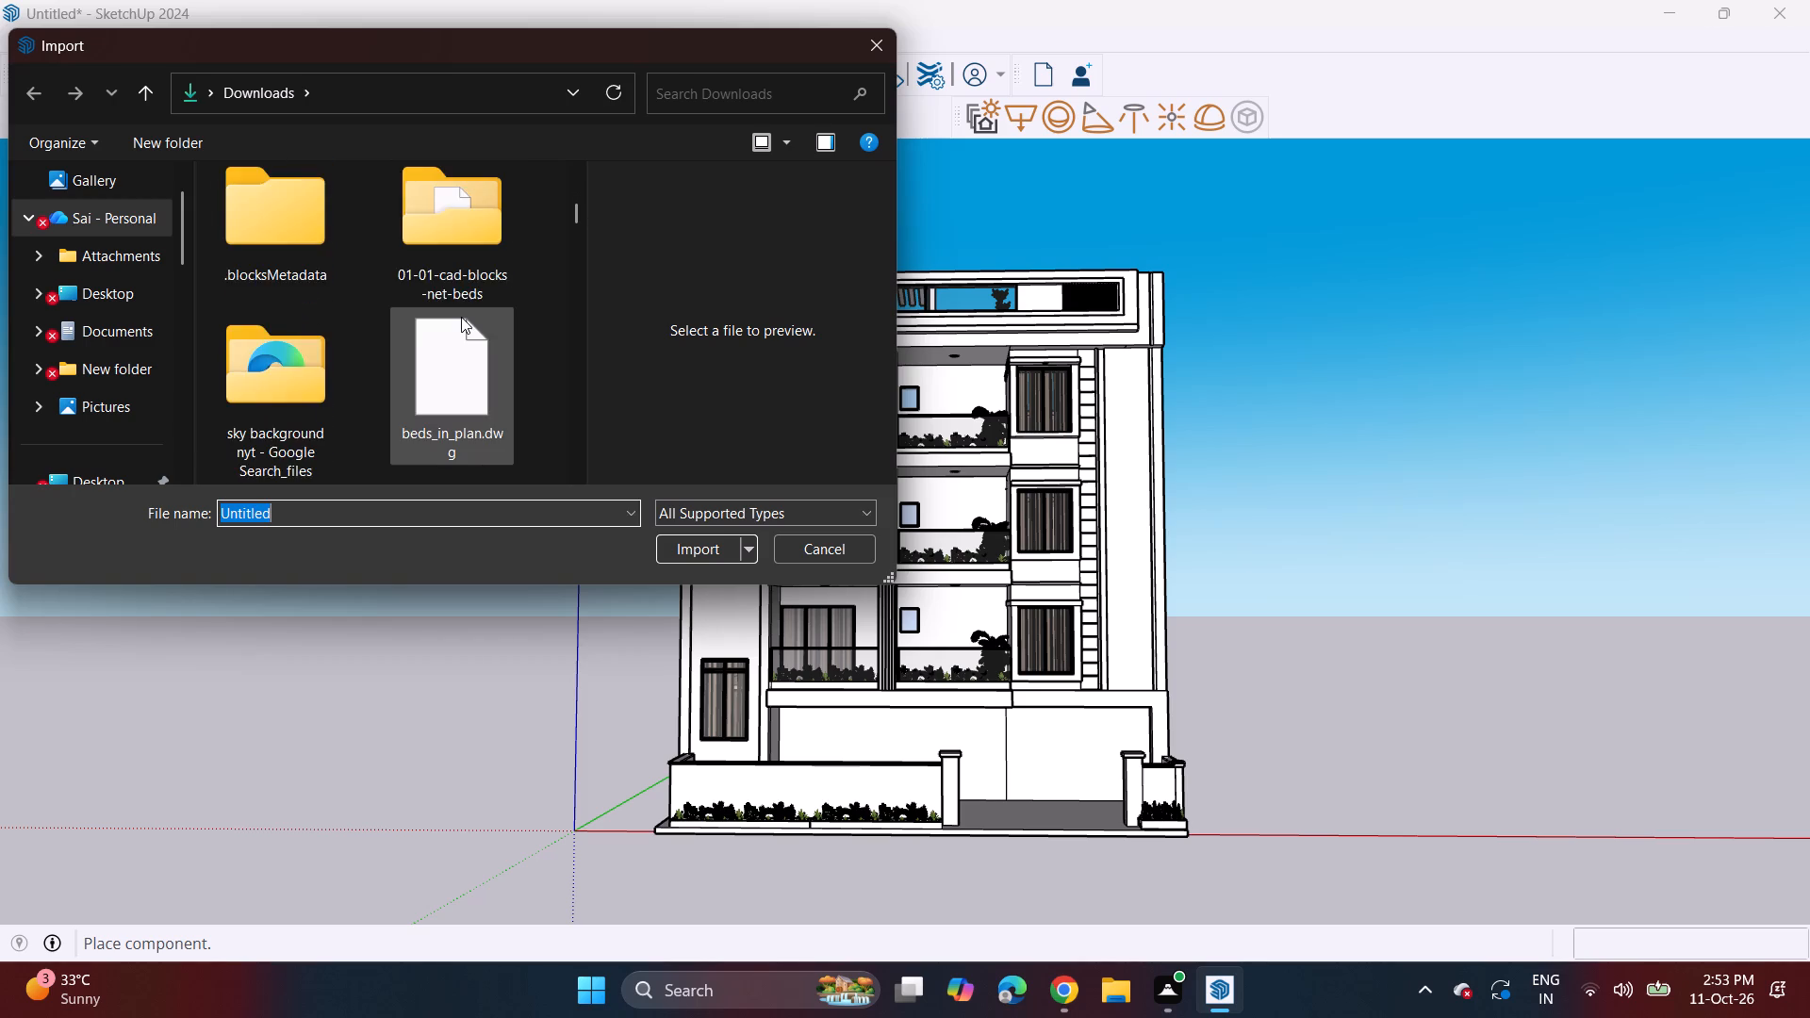
scroll(461, 317, up, 3)
scroll(461, 317, down, 1)
scroll(464, 312, up, 4)
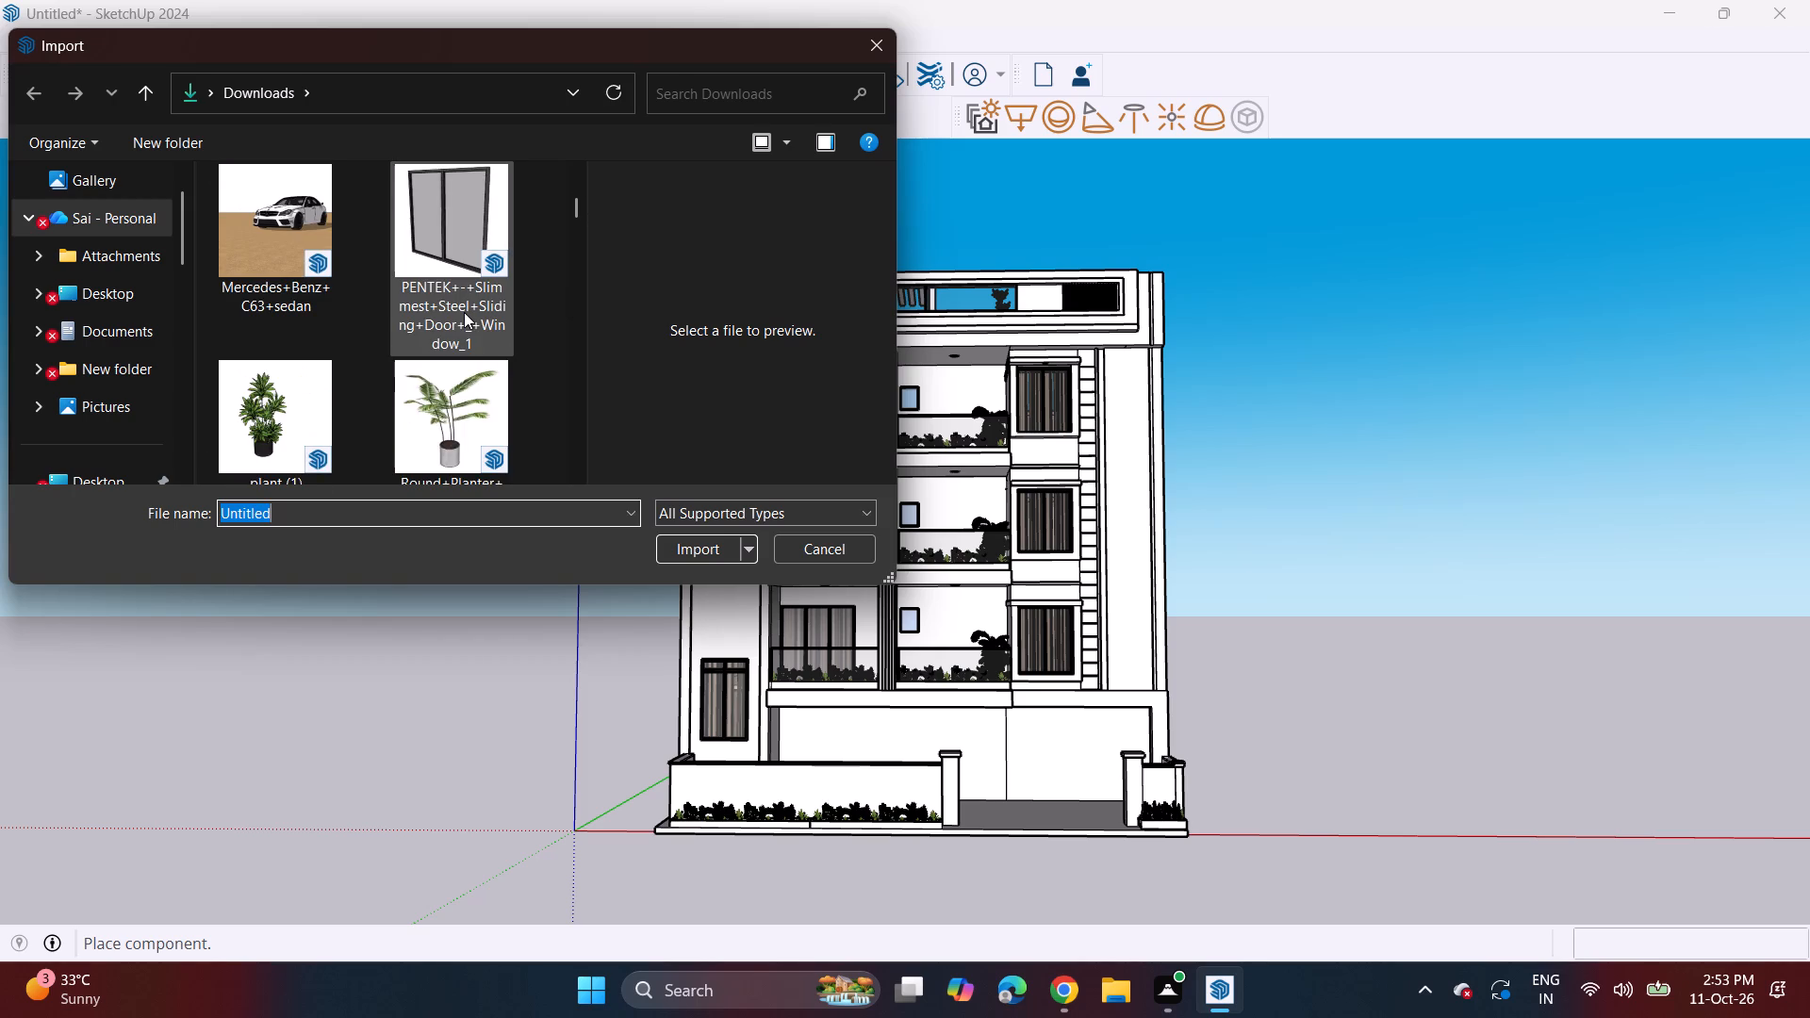
scroll(464, 313, down, 2)
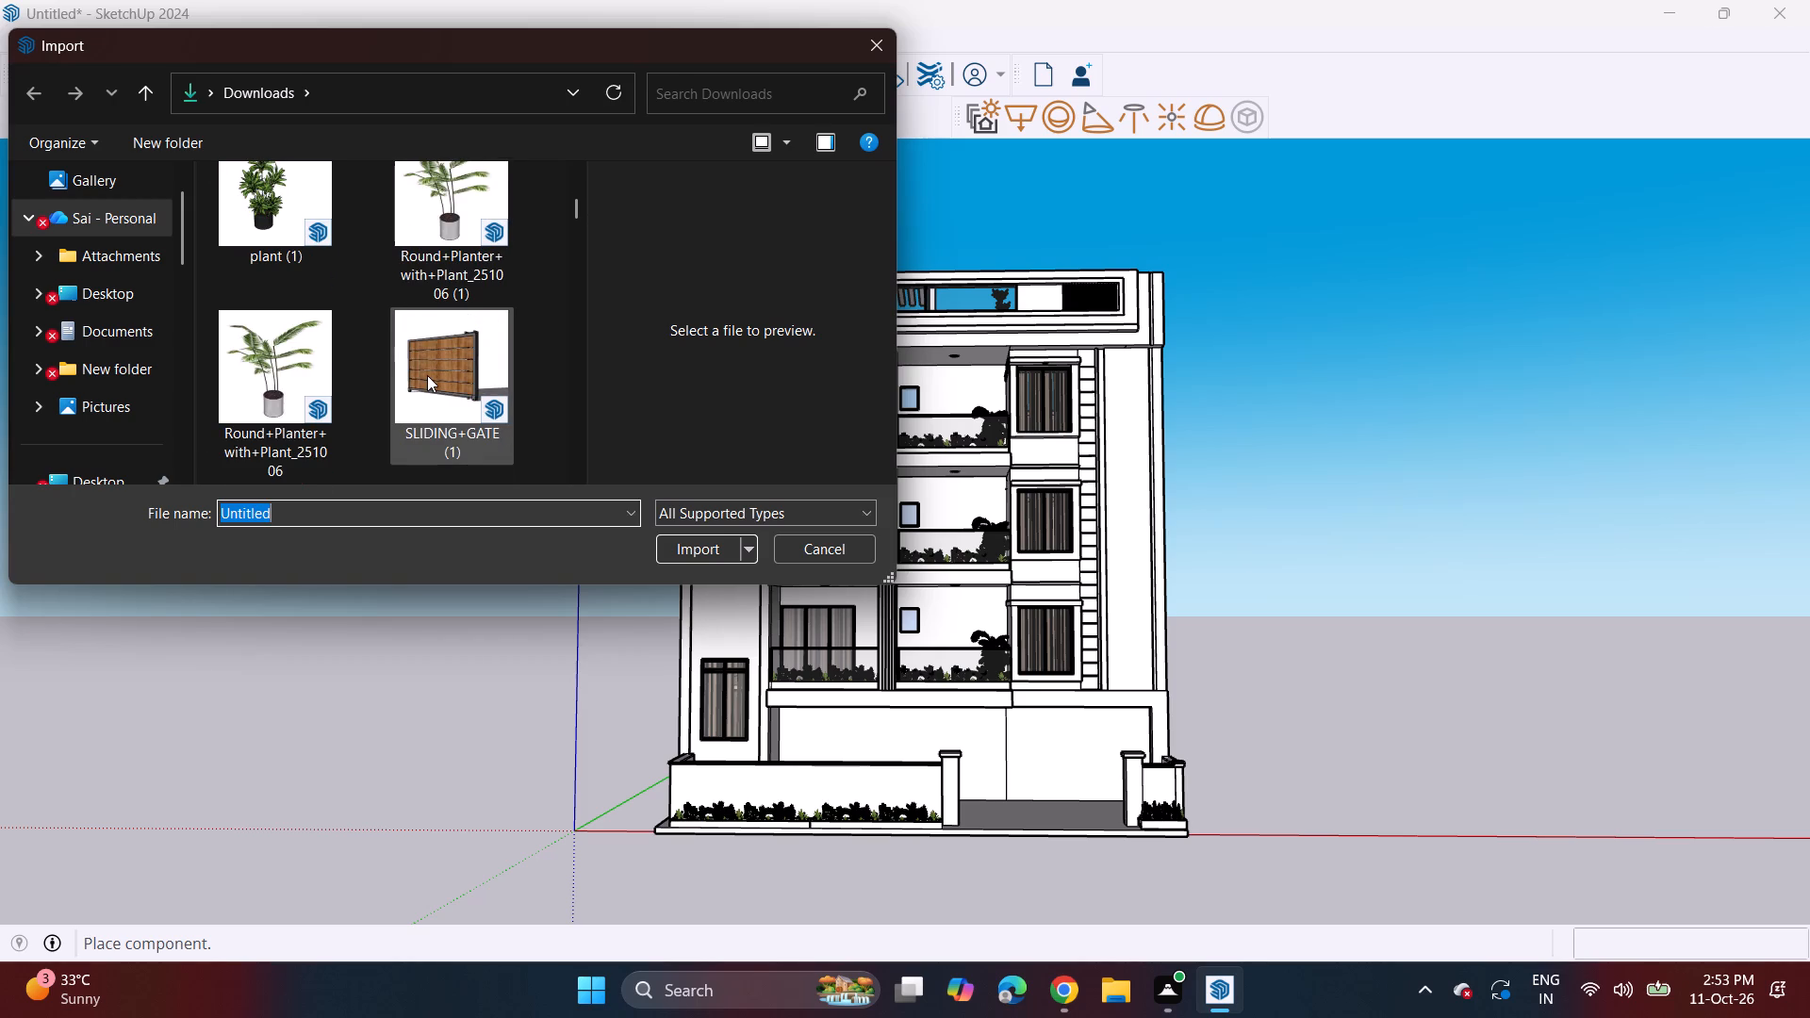
click(427, 375)
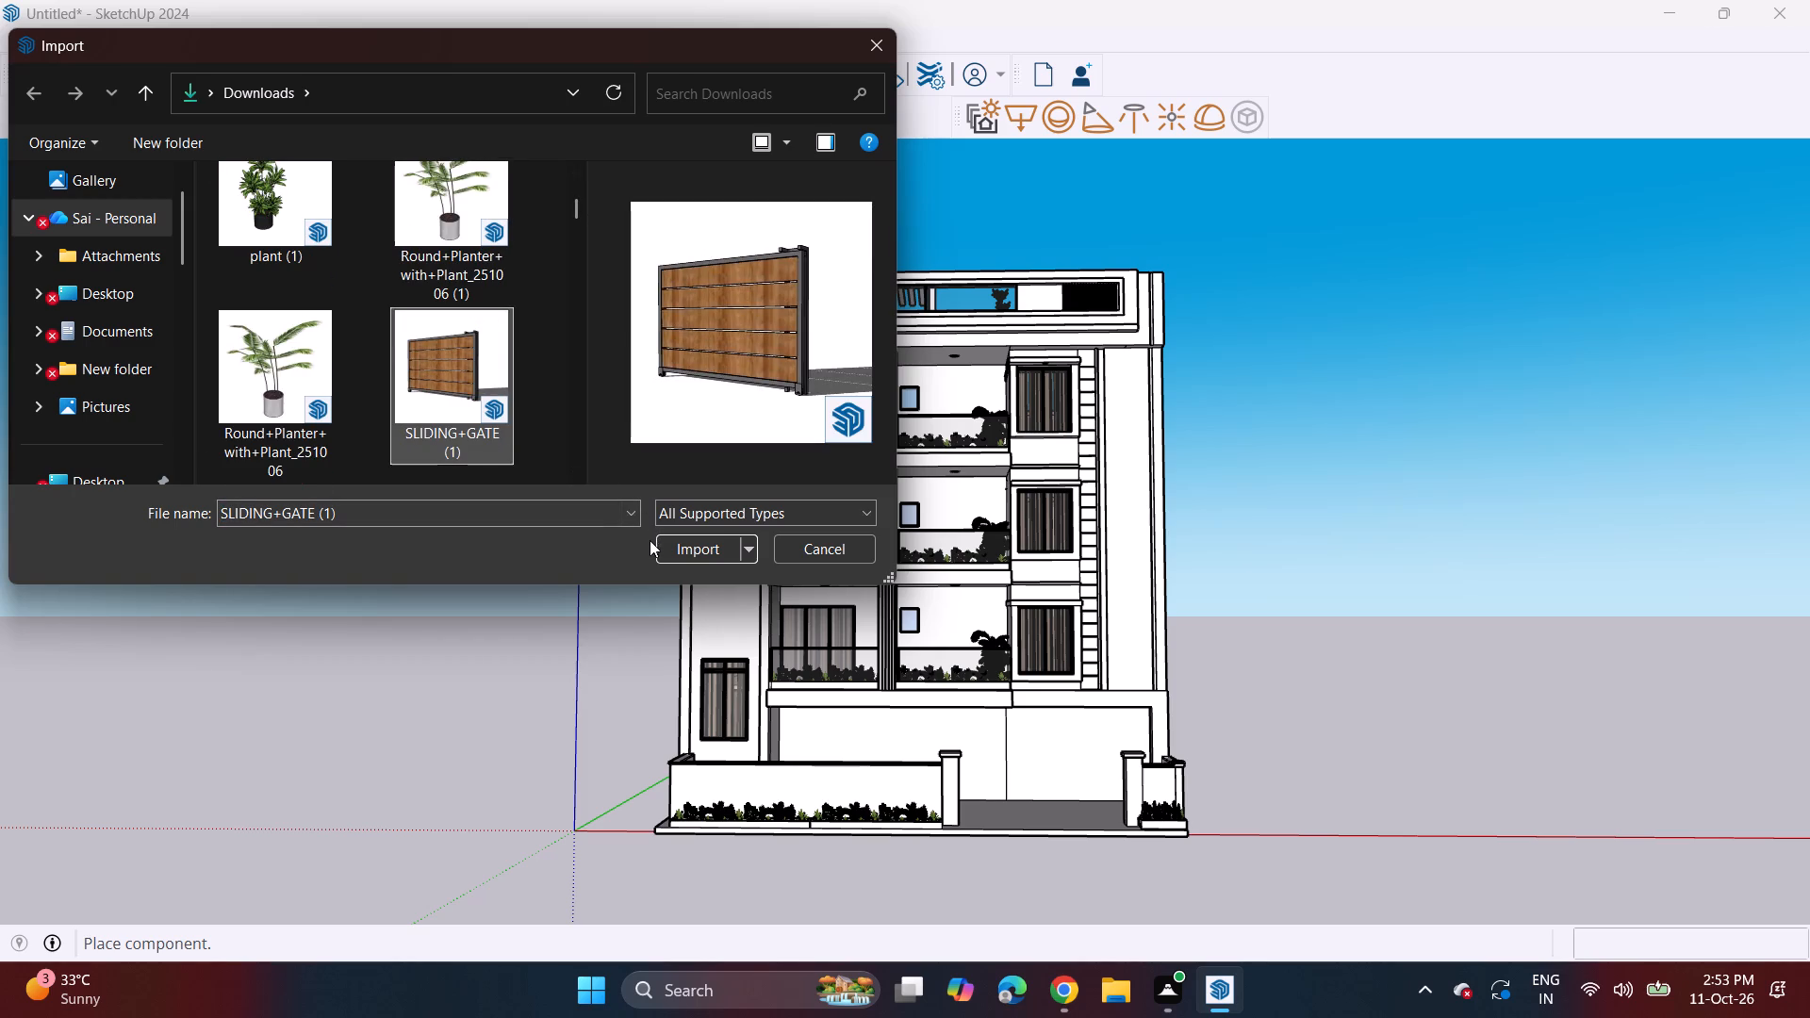
click(699, 540)
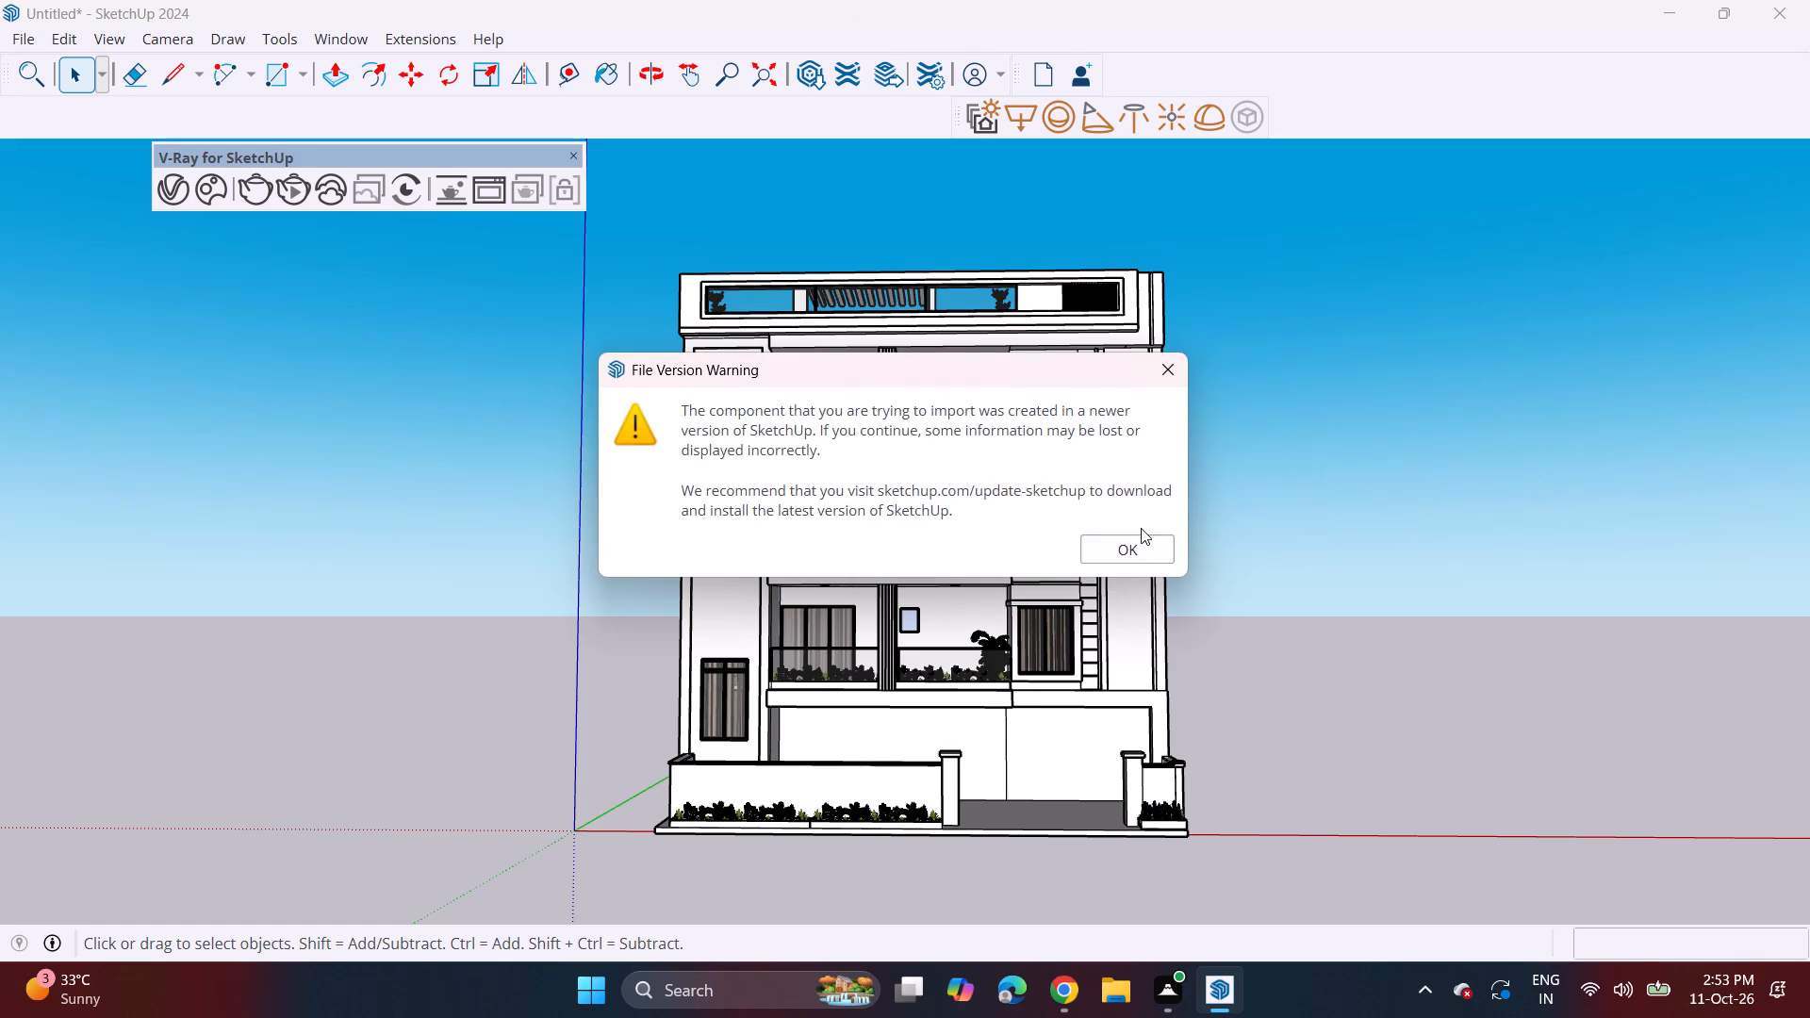
click(1137, 543)
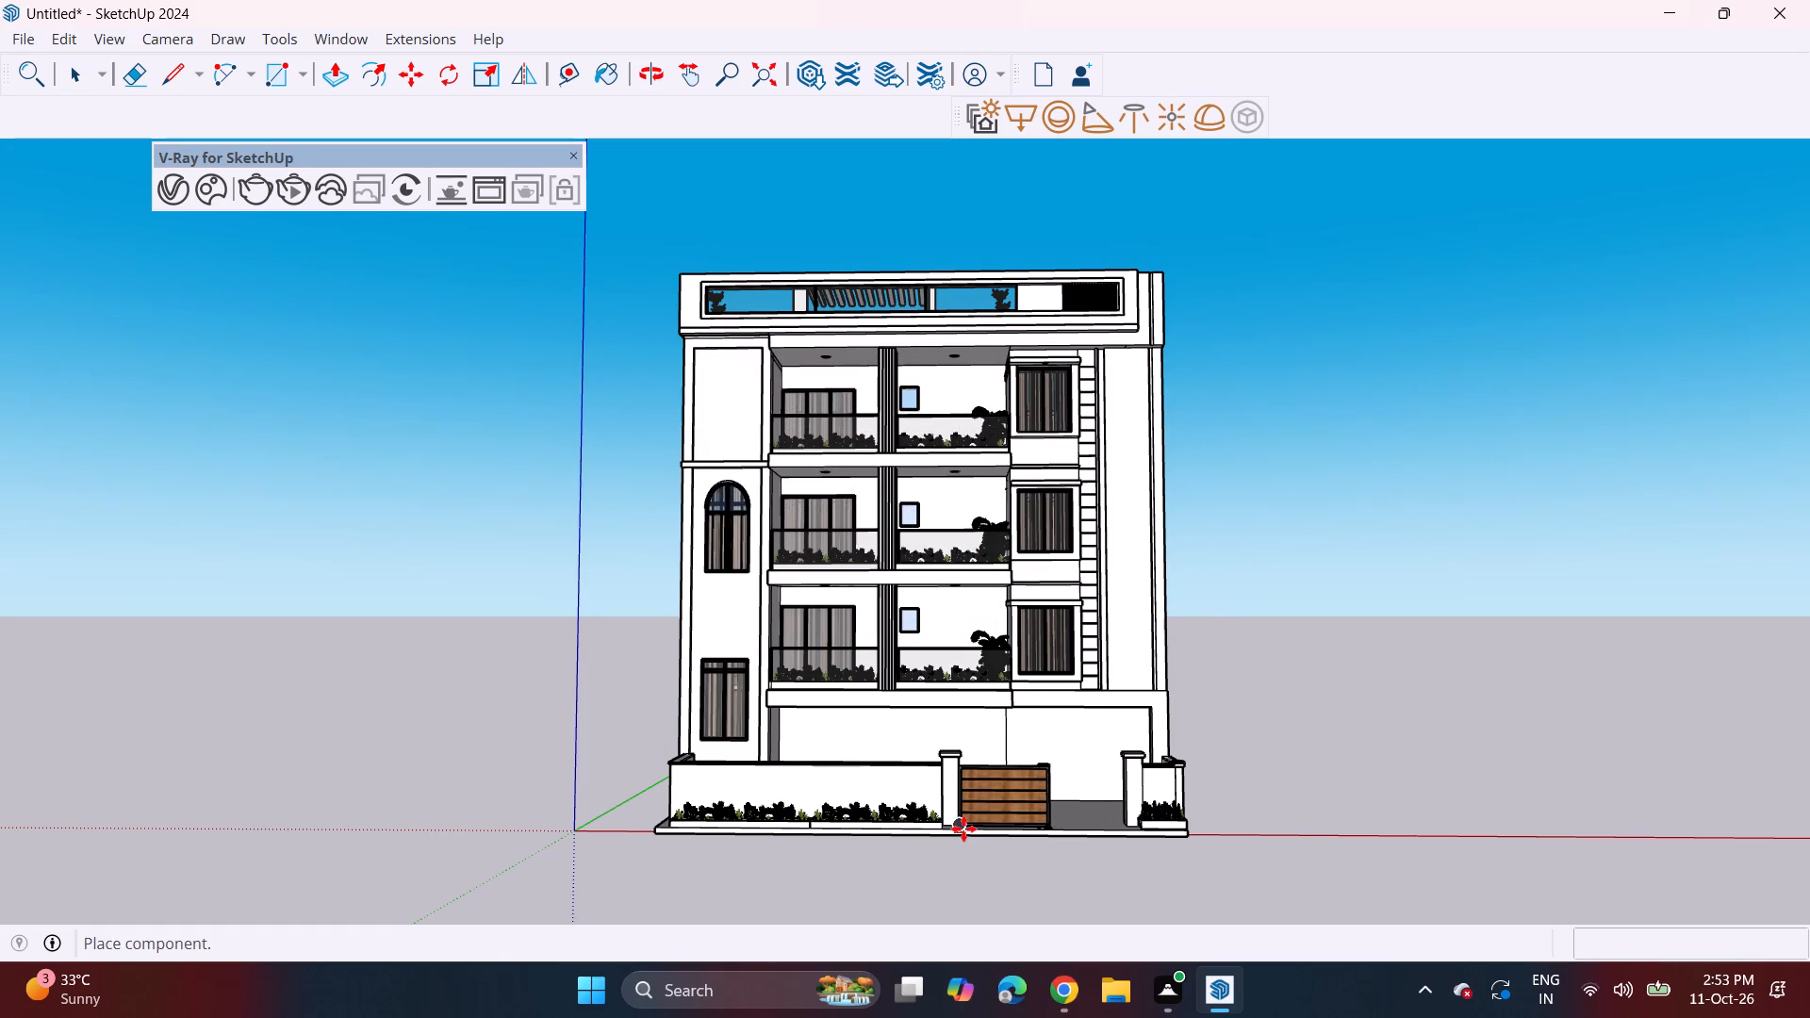
click(963, 829)
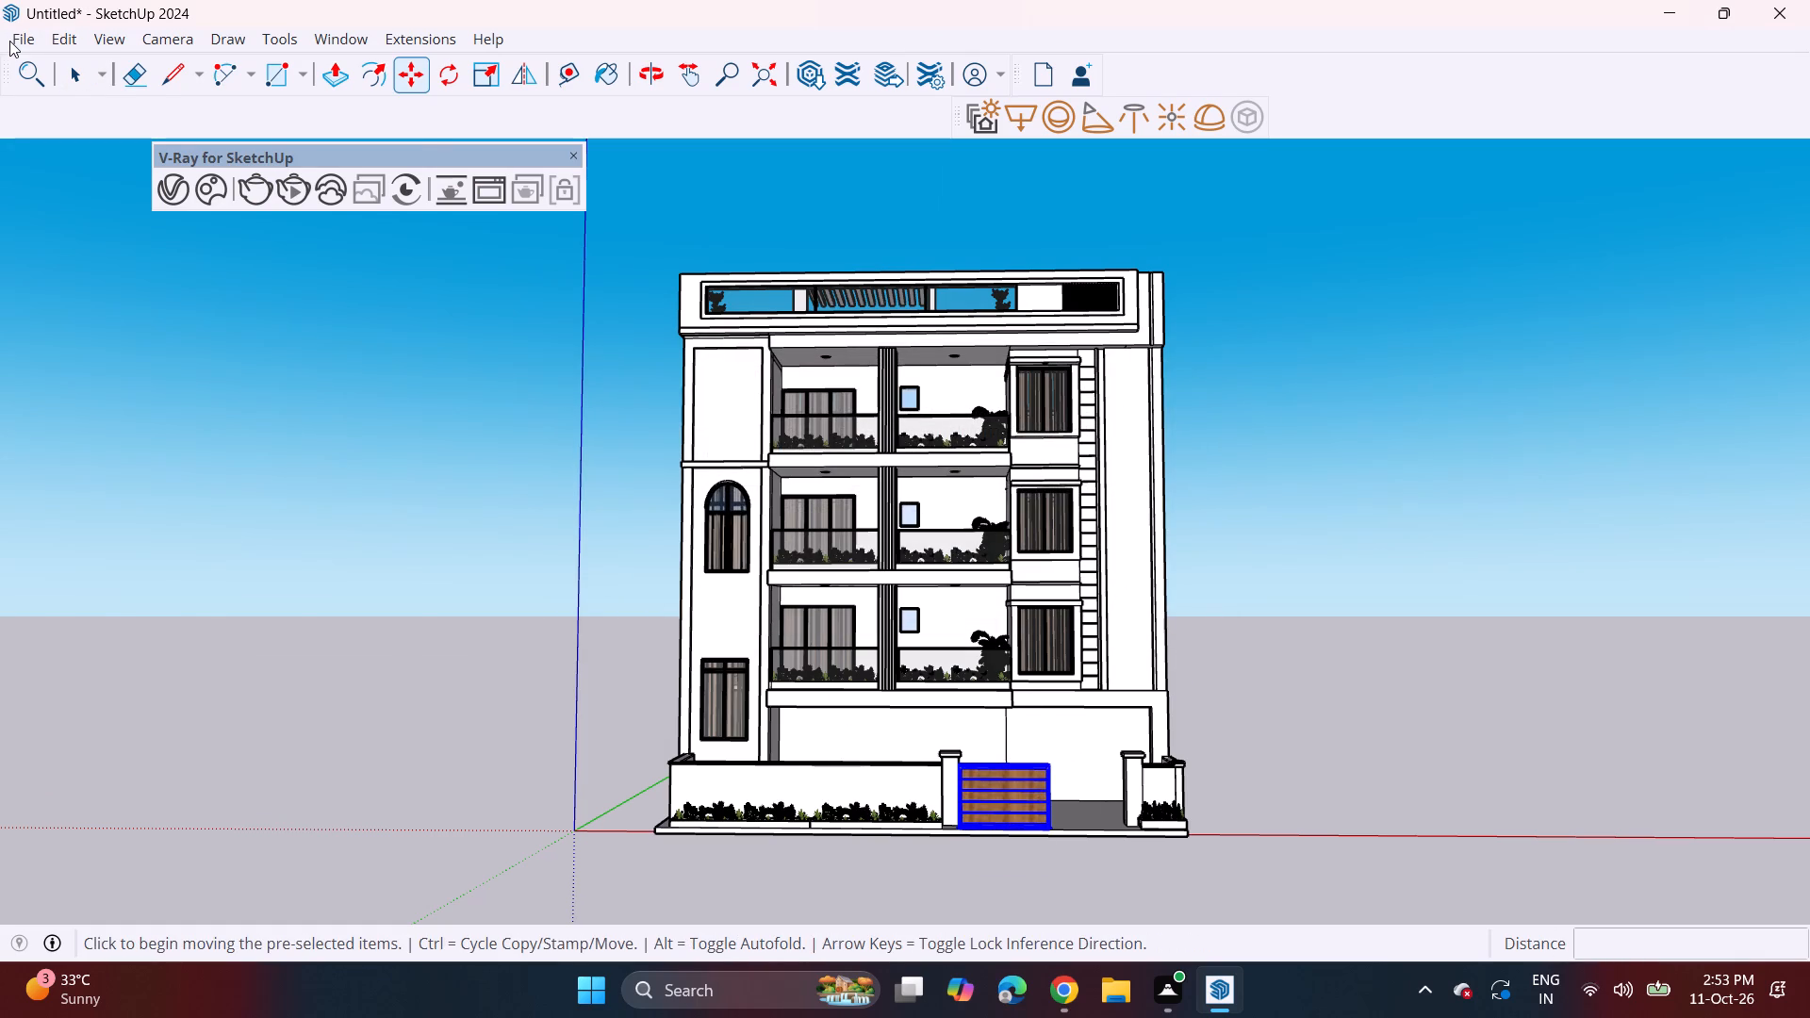
Import the straight road model Untitled (5) from Downloads and place it on the ground beside the building's front.
click(9, 41)
click(67, 372)
scroll(271, 468, down, 6)
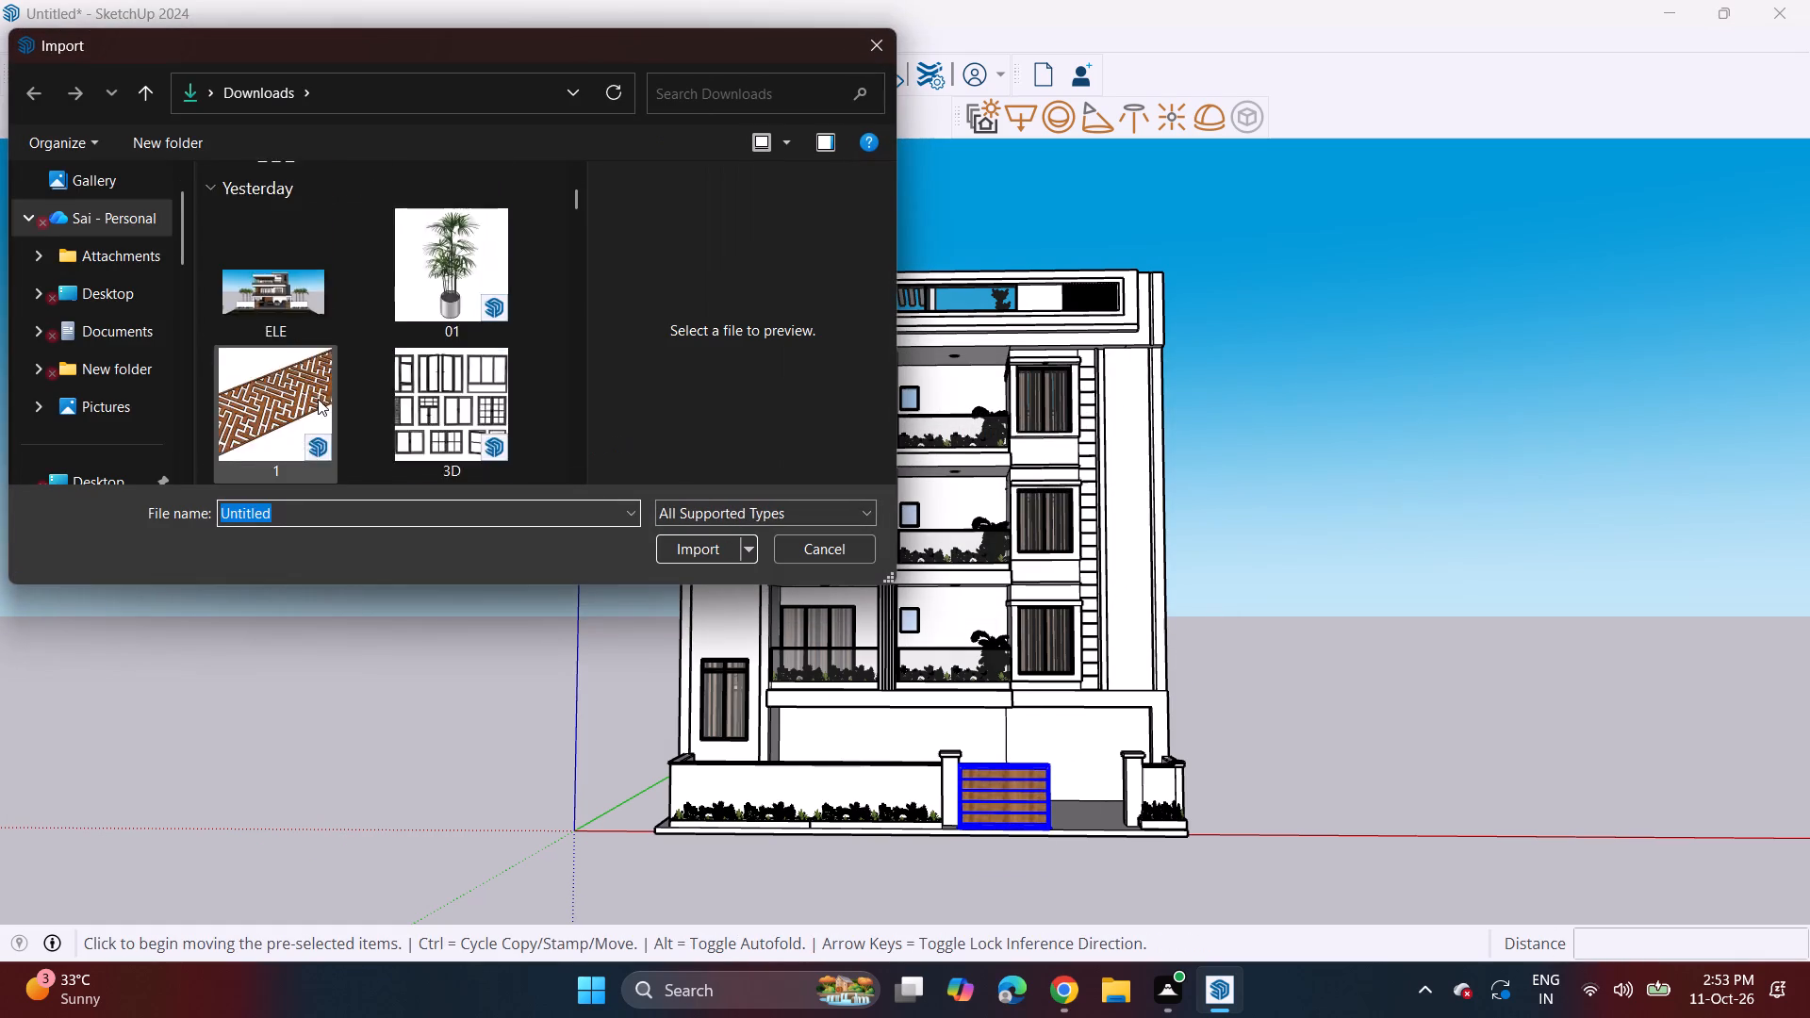
scroll(318, 399, down, 16)
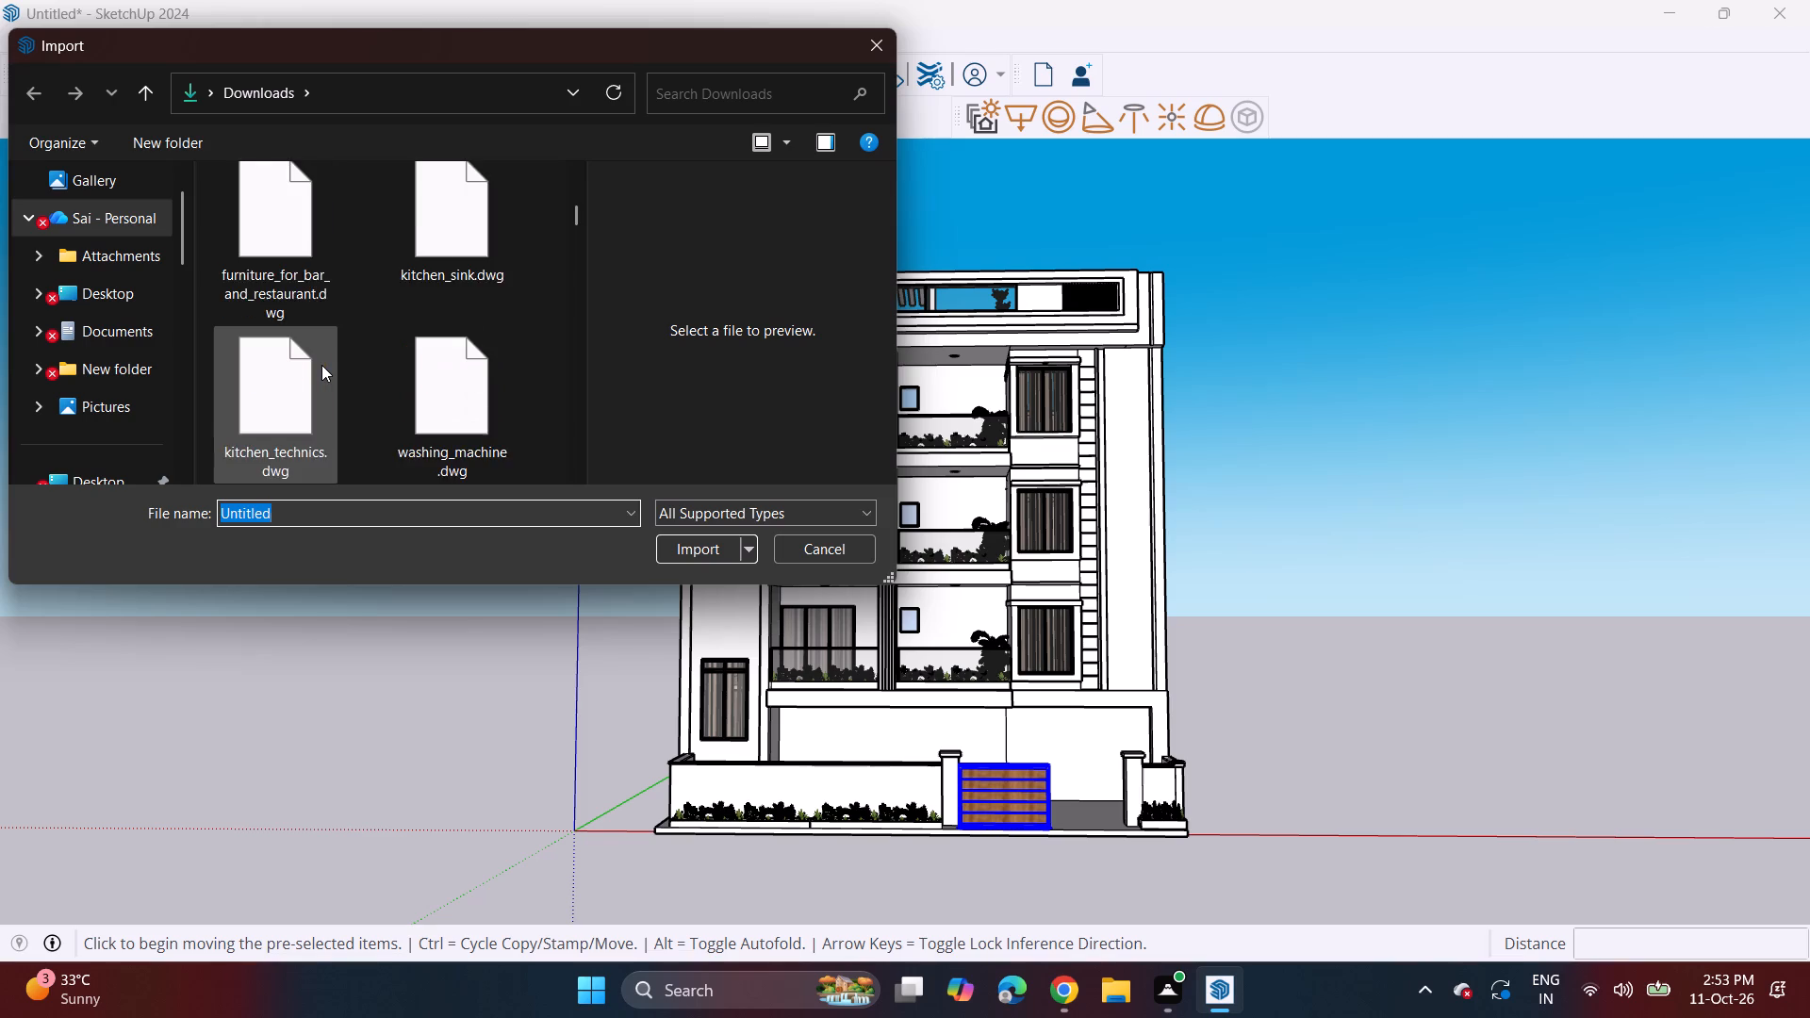
scroll(321, 365, down, 16)
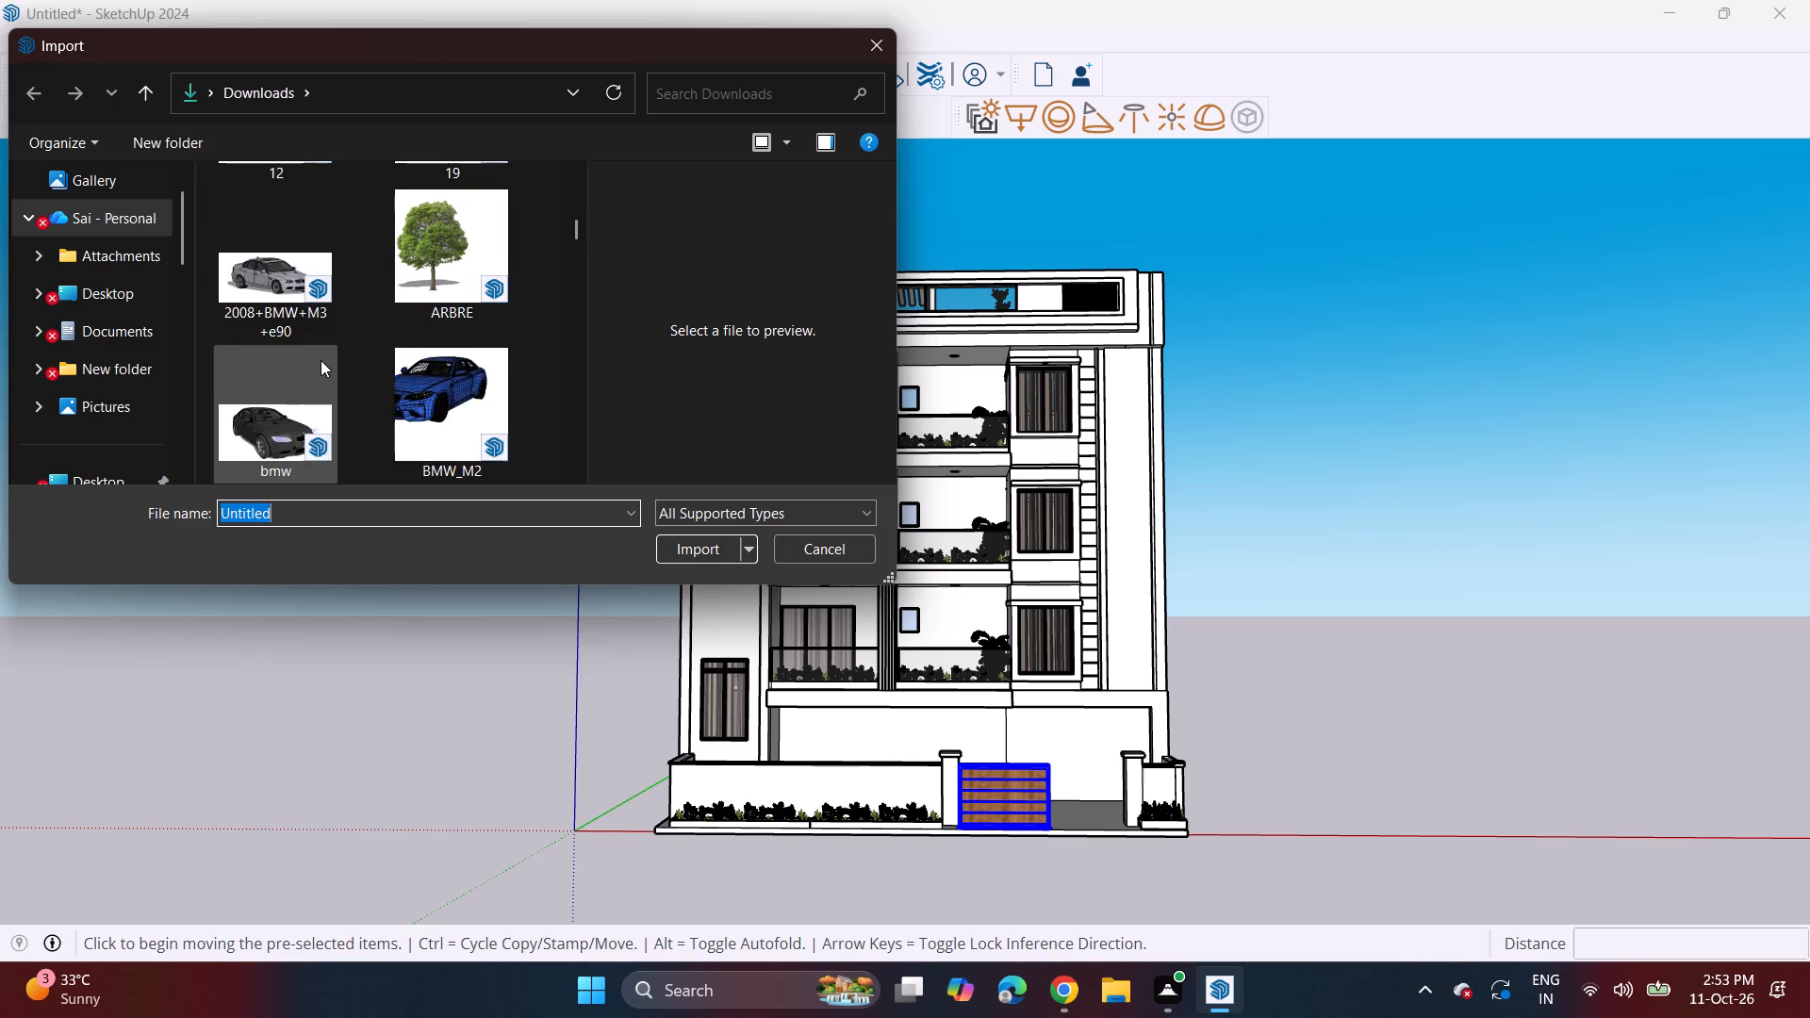
scroll(321, 360, down, 10)
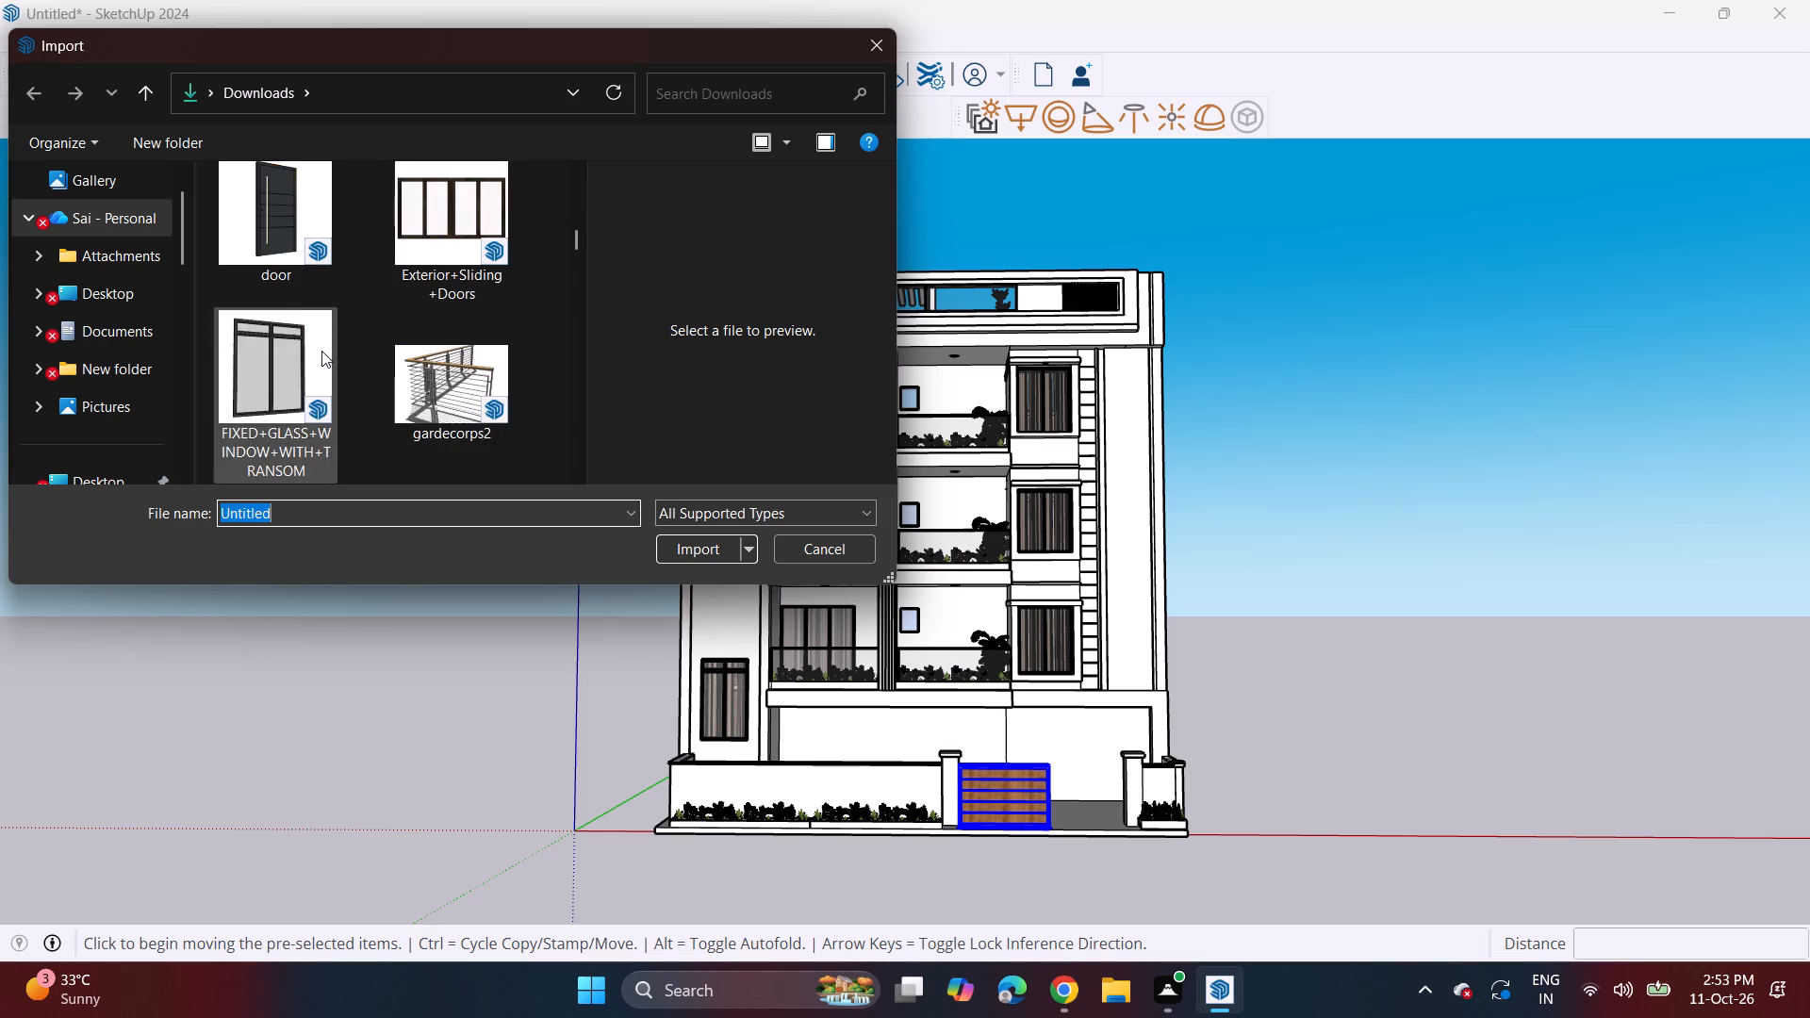
scroll(321, 351, down, 13)
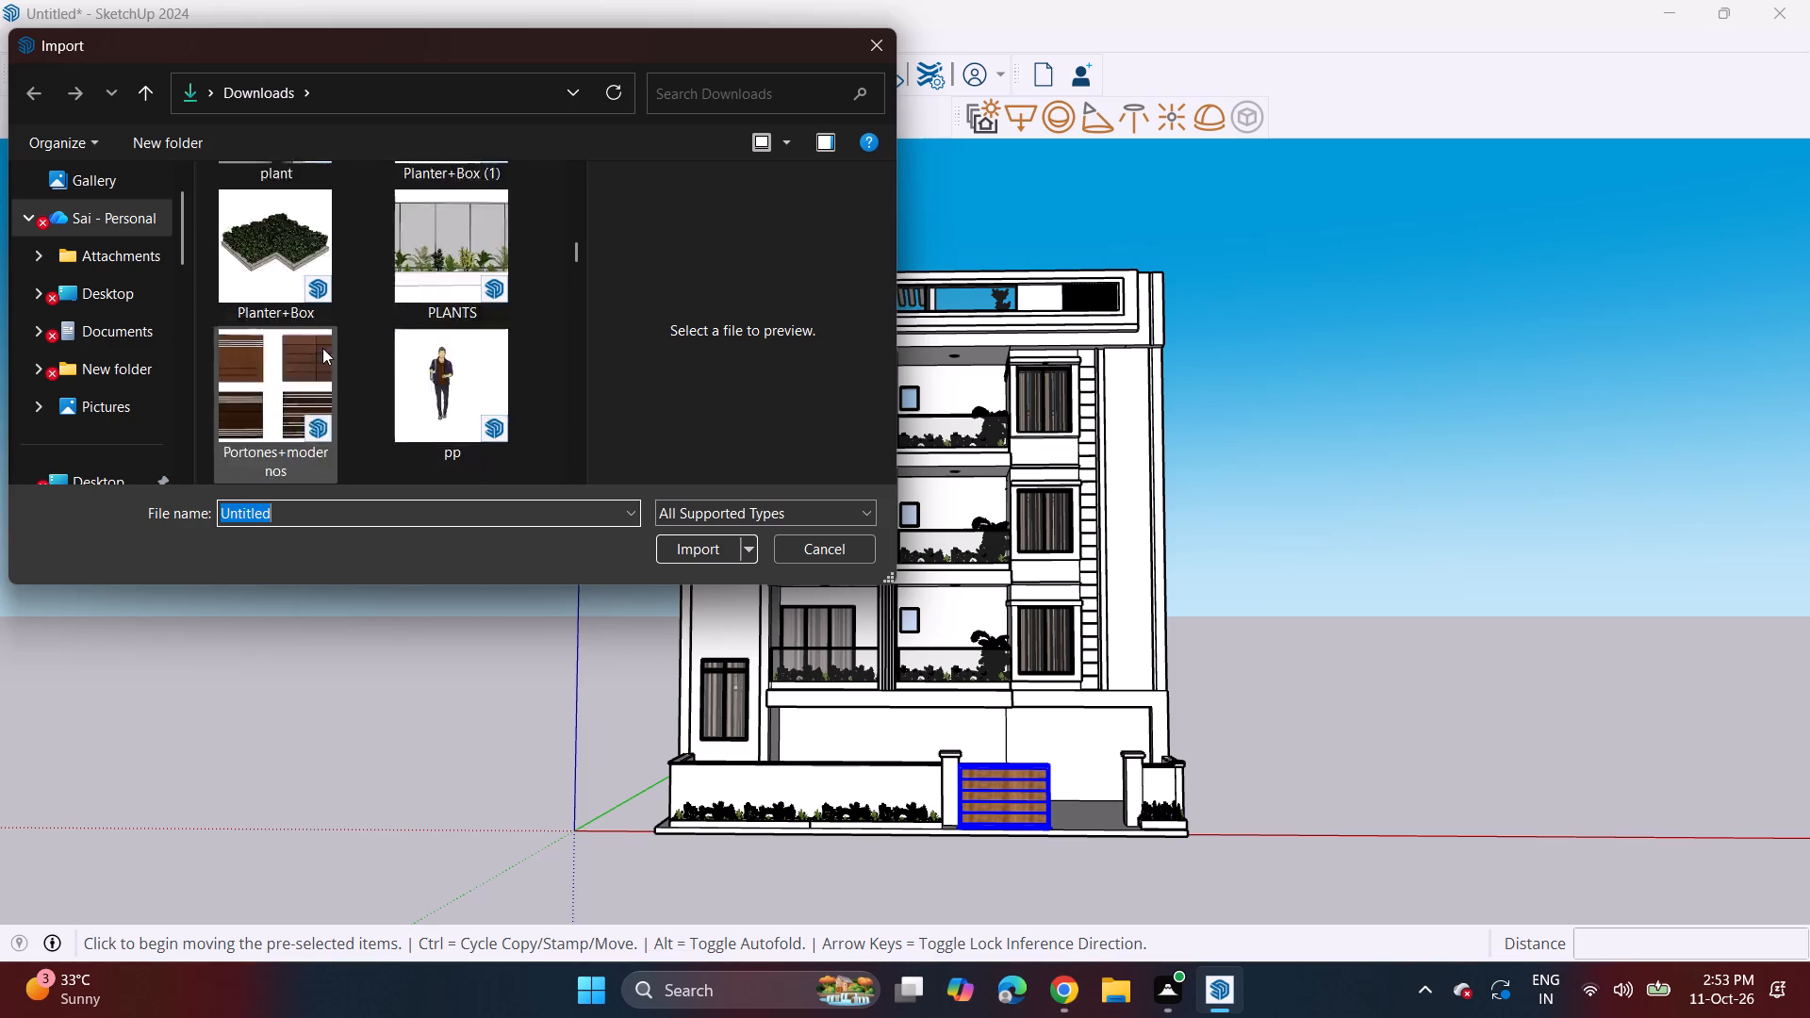
scroll(322, 348, down, 8)
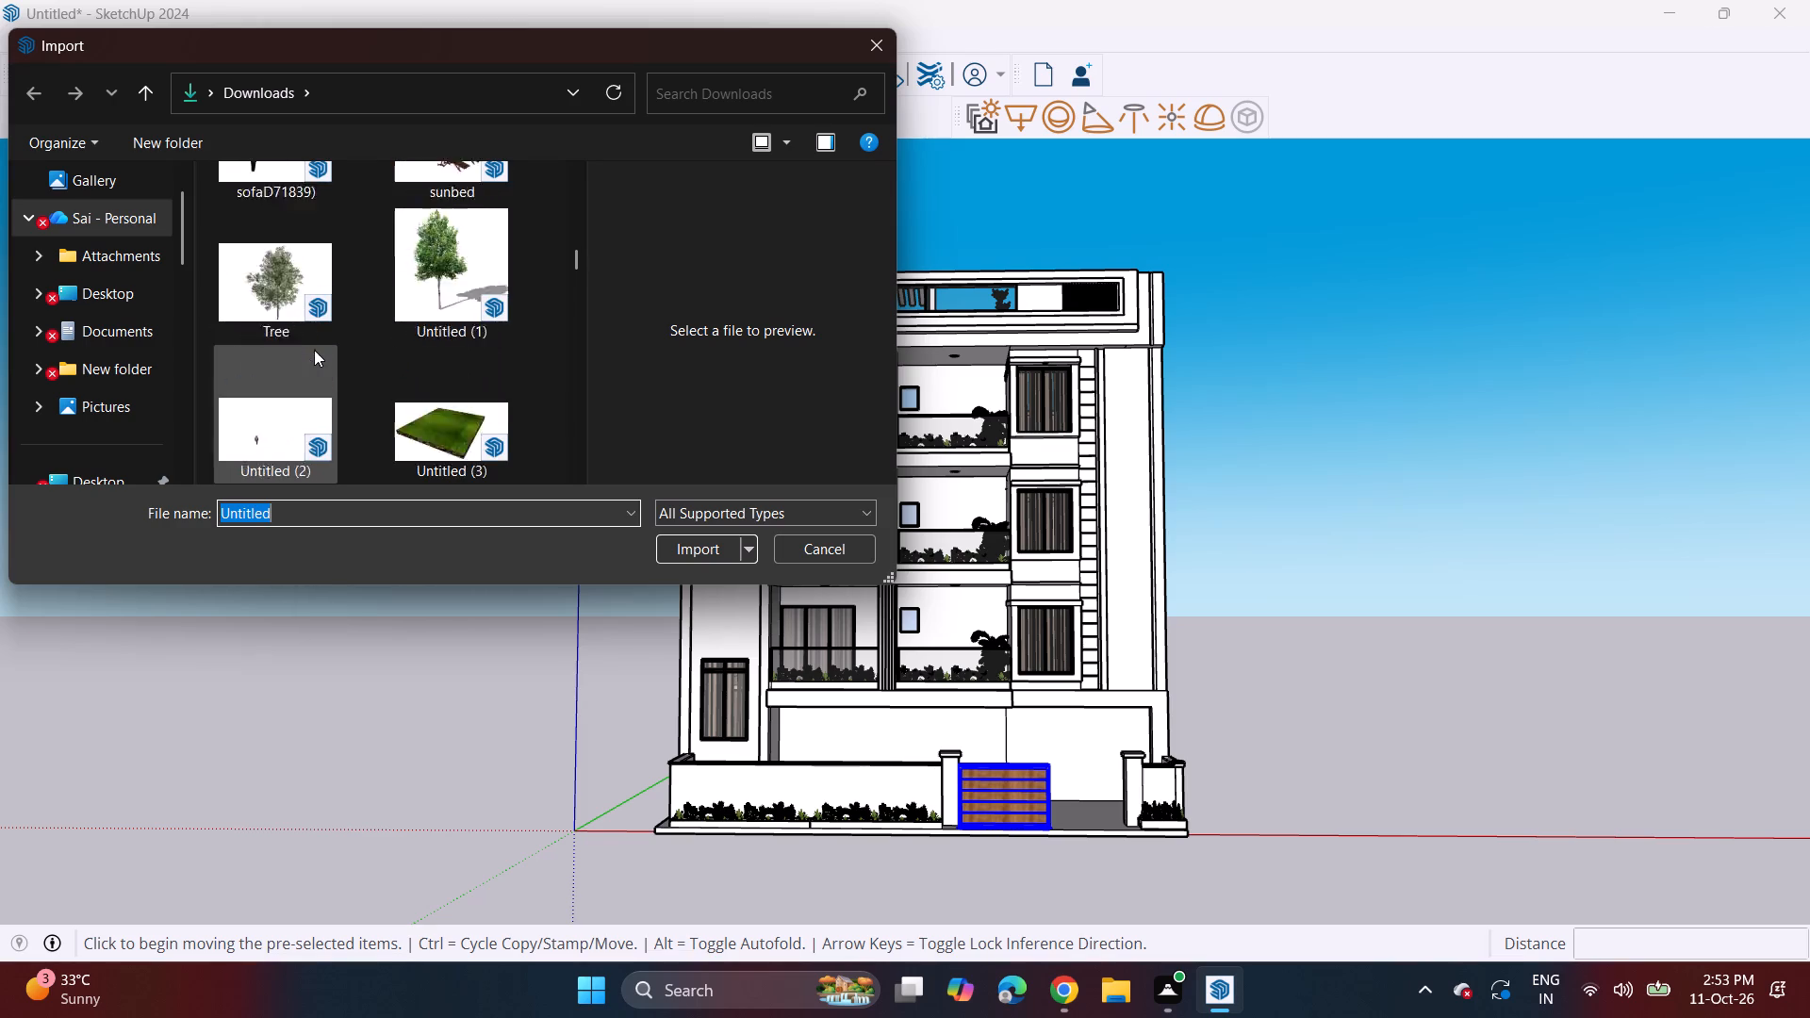
scroll(314, 350, down, 2)
click(442, 271)
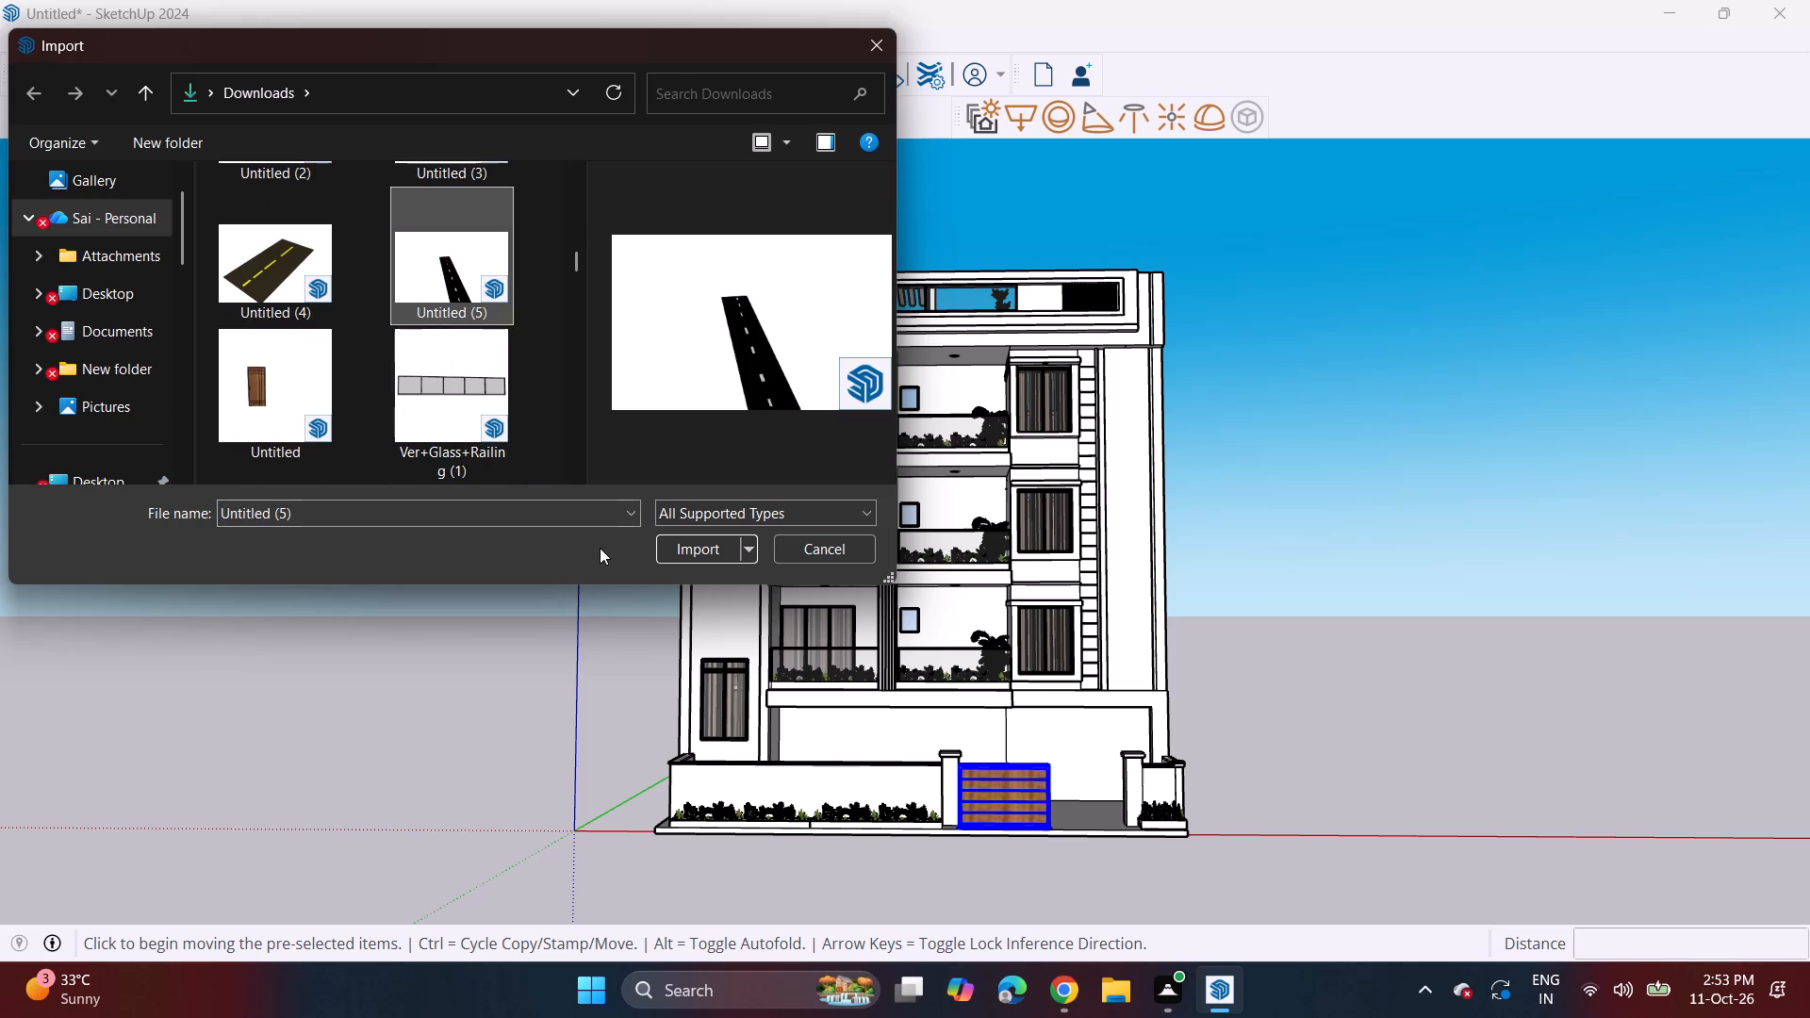
click(674, 550)
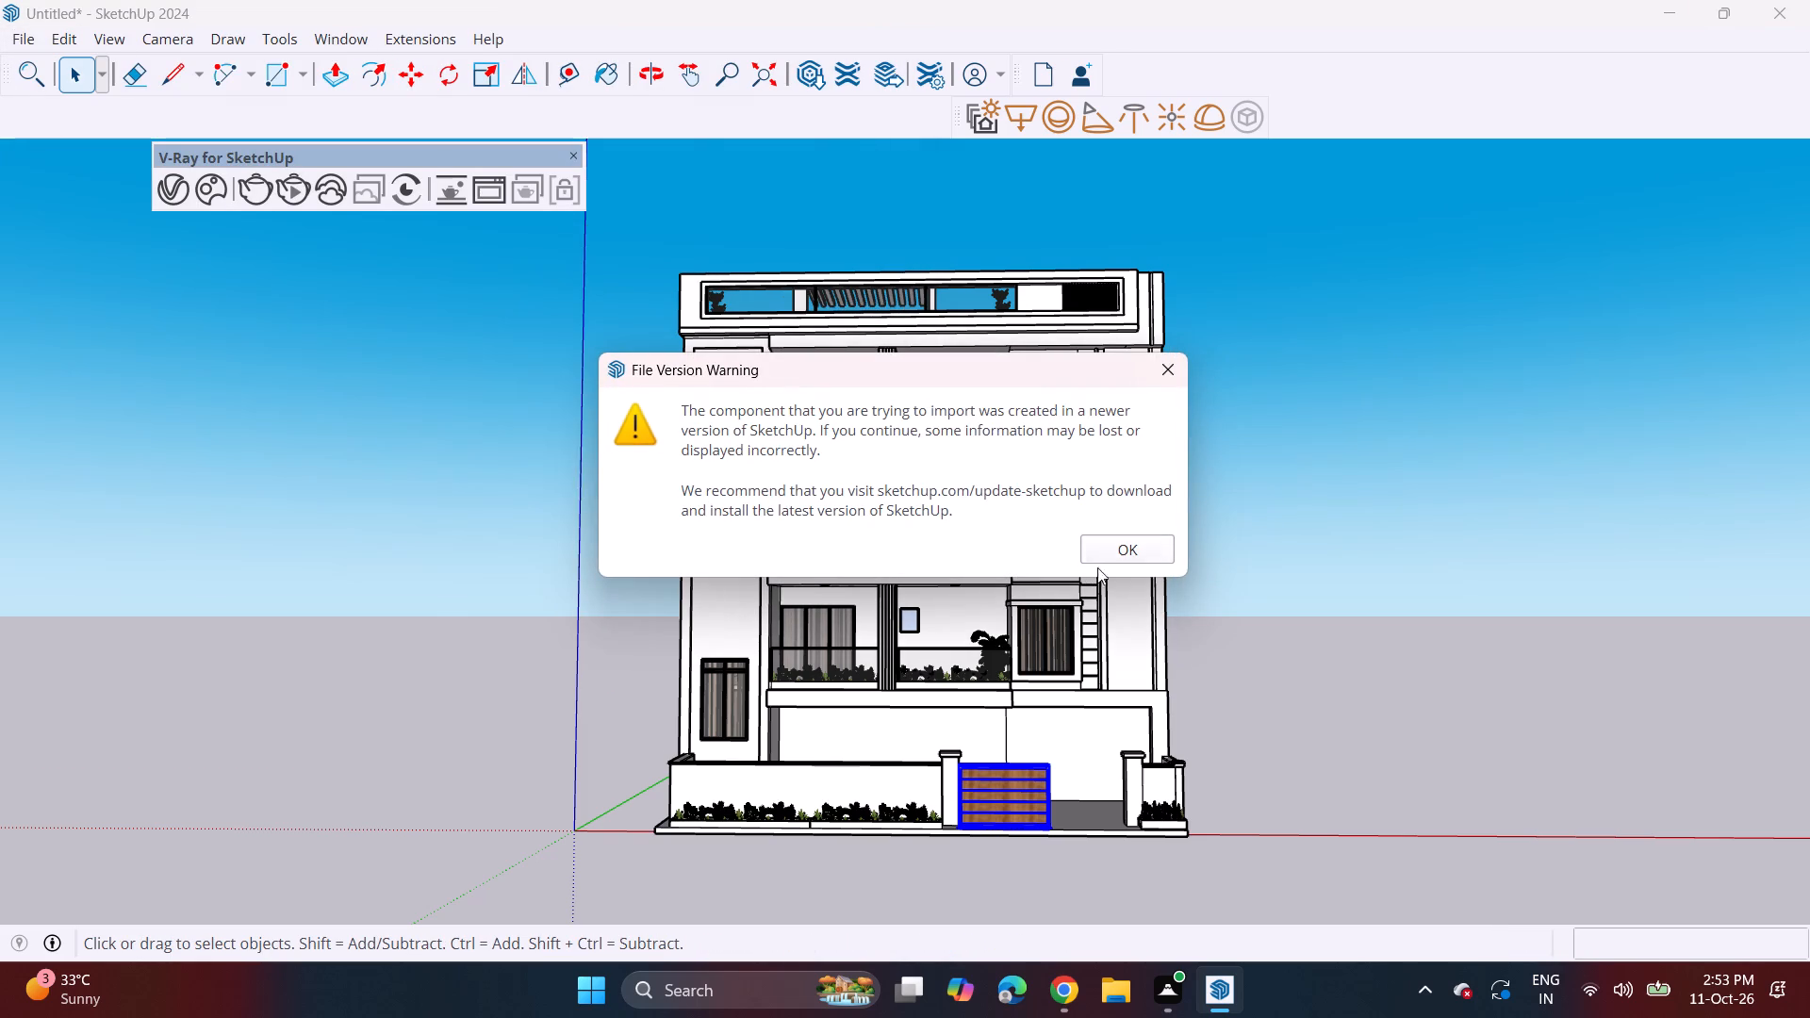
click(1127, 550)
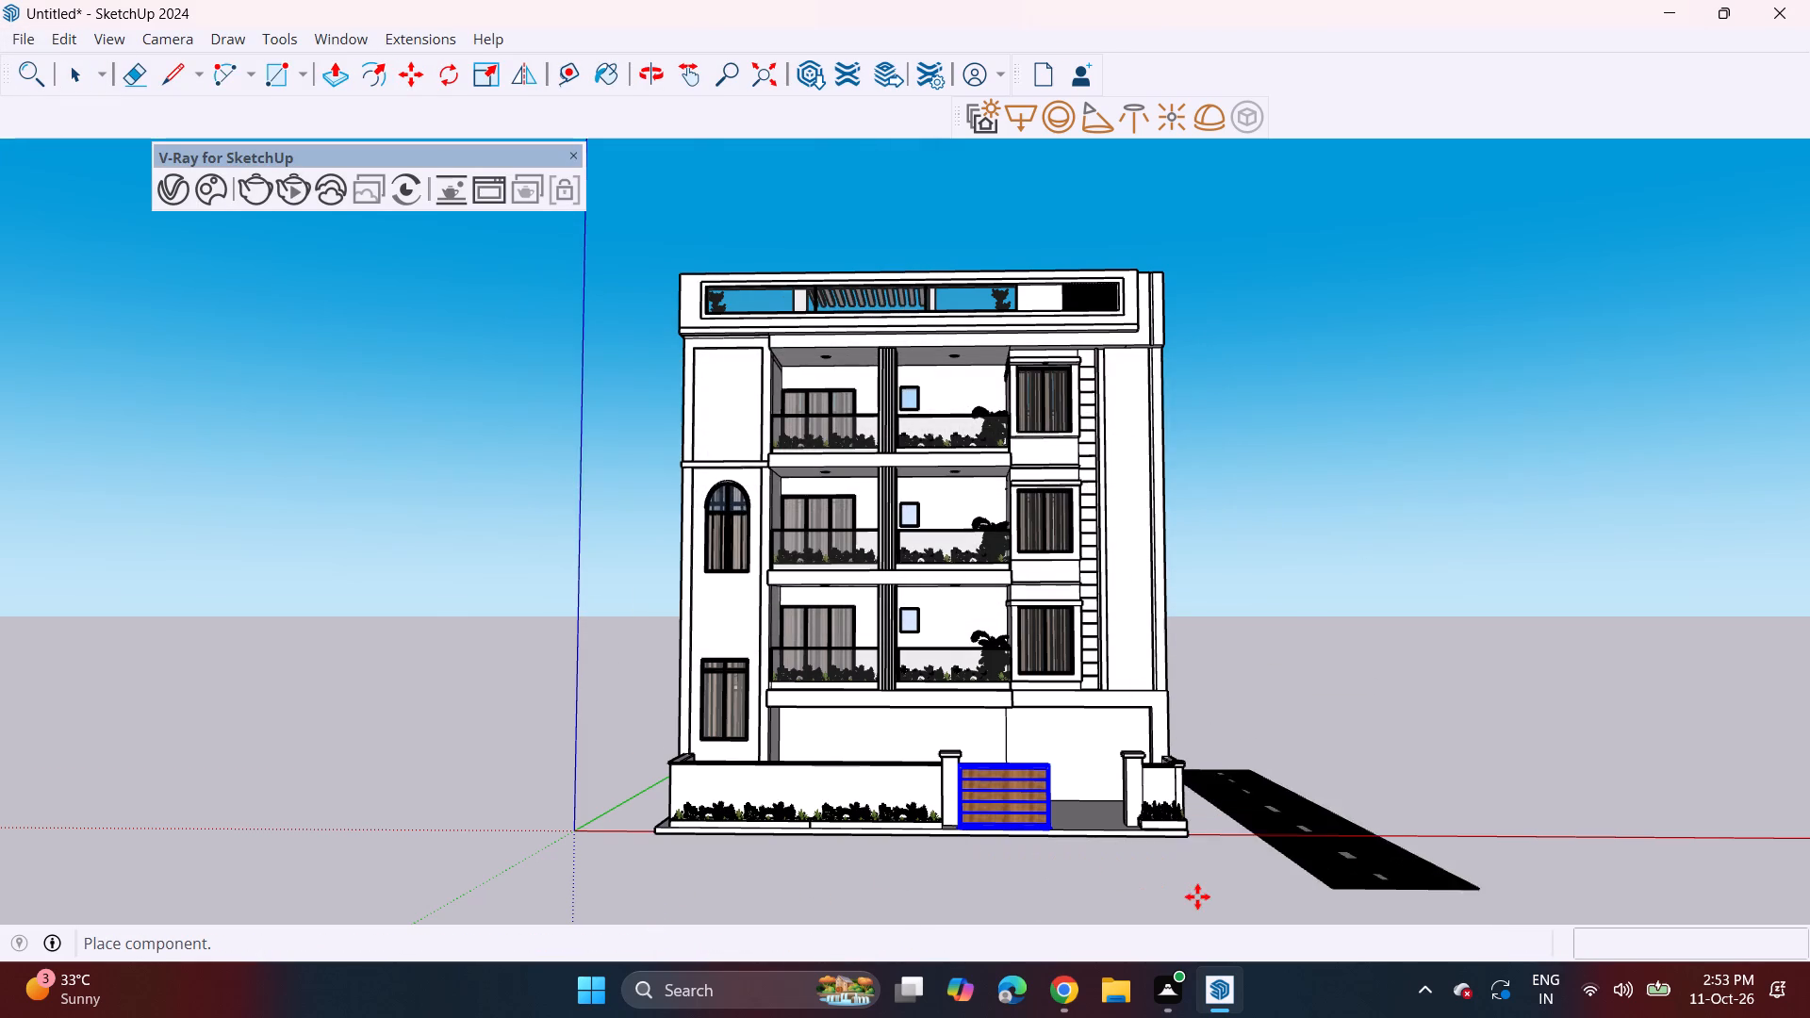
drag(1198, 897, 1203, 888)
Rotate the road 90 degrees on the ground so it runs parallel to the building's front.
scroll(1242, 797, down, 5)
shift+middle_drag(1239, 771, 1093, 276)
middle_drag(1076, 322, 1138, 641)
shift+middle_drag(1133, 263, 1176, 593)
click(446, 84)
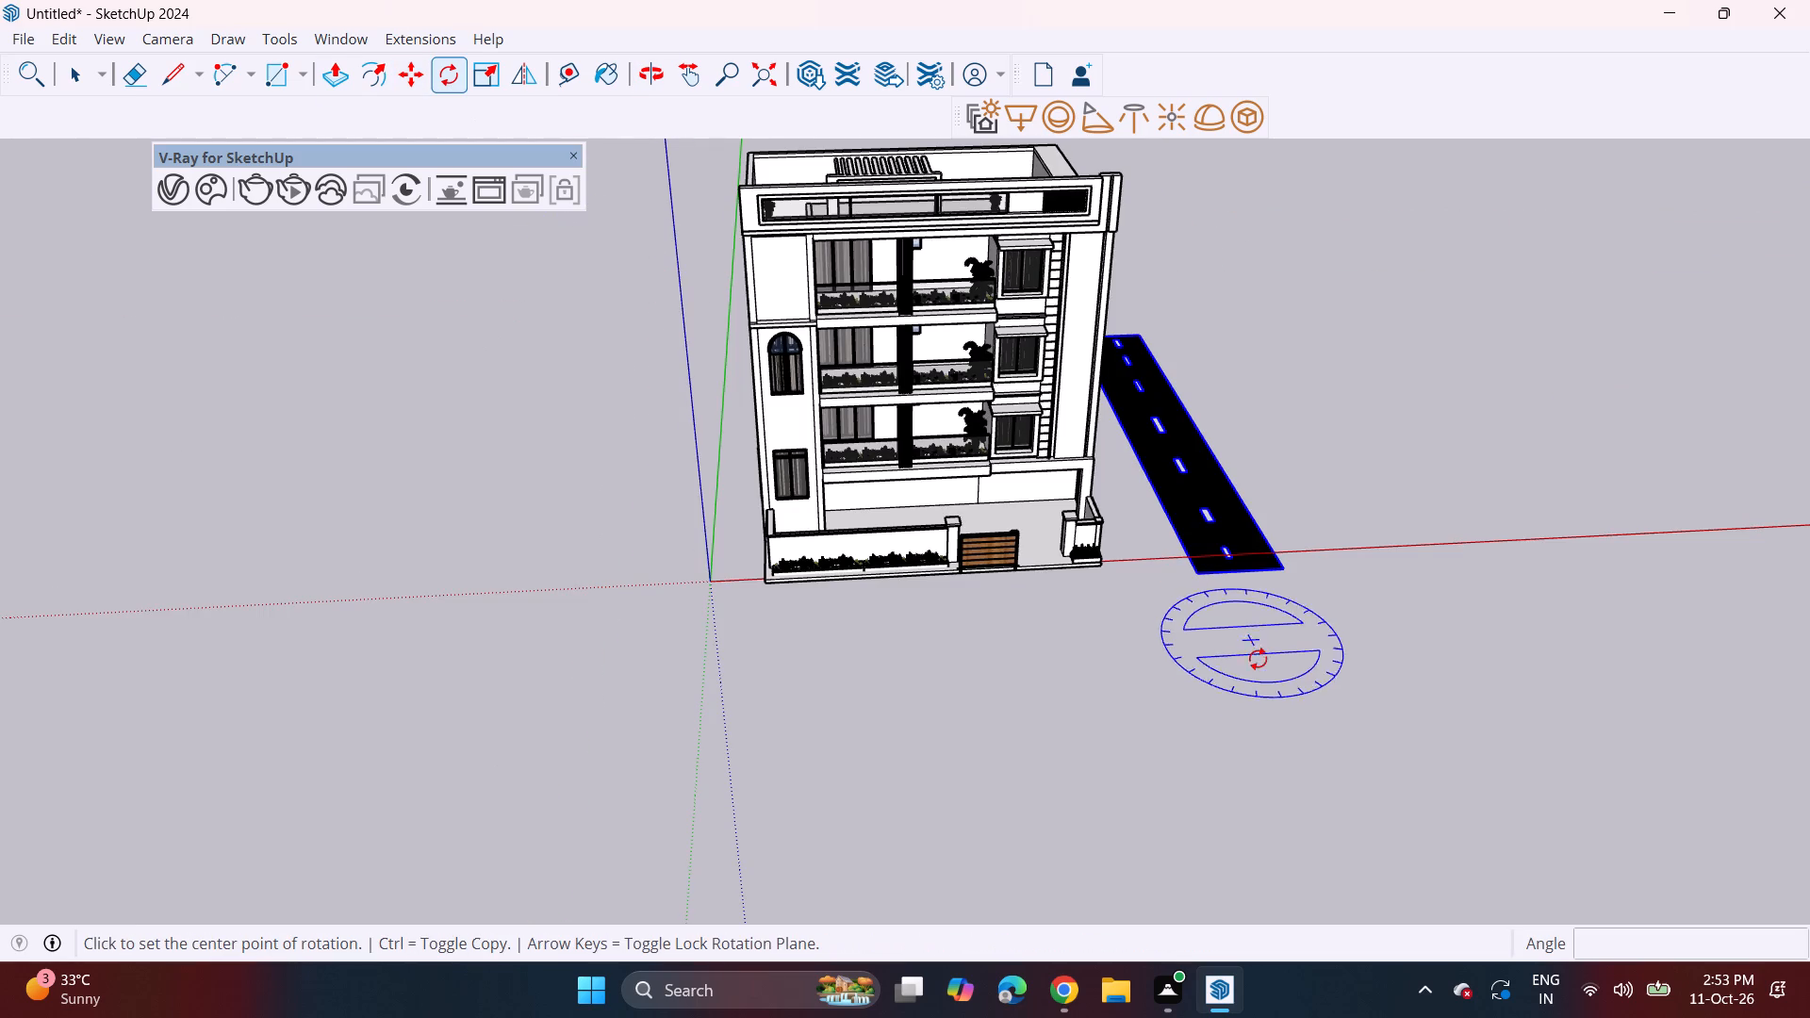
click(1258, 660)
click(1334, 650)
click(1305, 728)
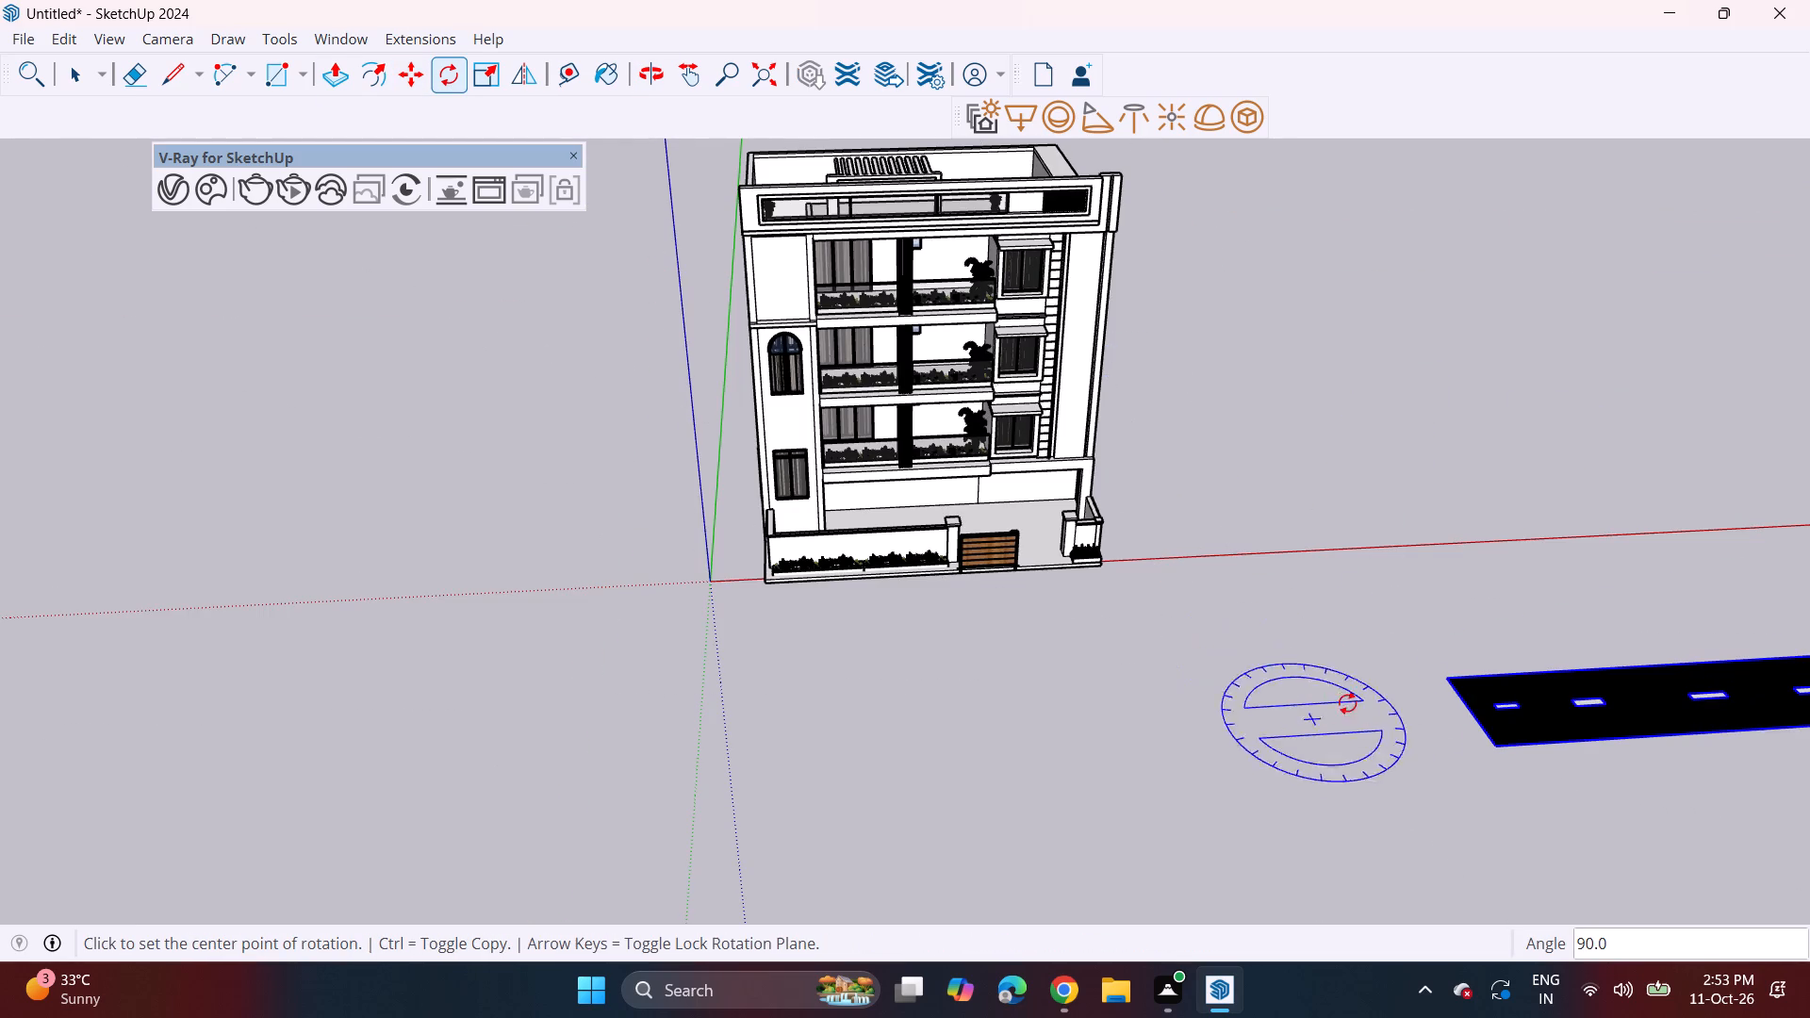
Move the road against the building so its inner end corner meets the plinth's front corner beside the short boundary wall.
scroll(1380, 696, up, 2)
key(m)
click(1457, 673)
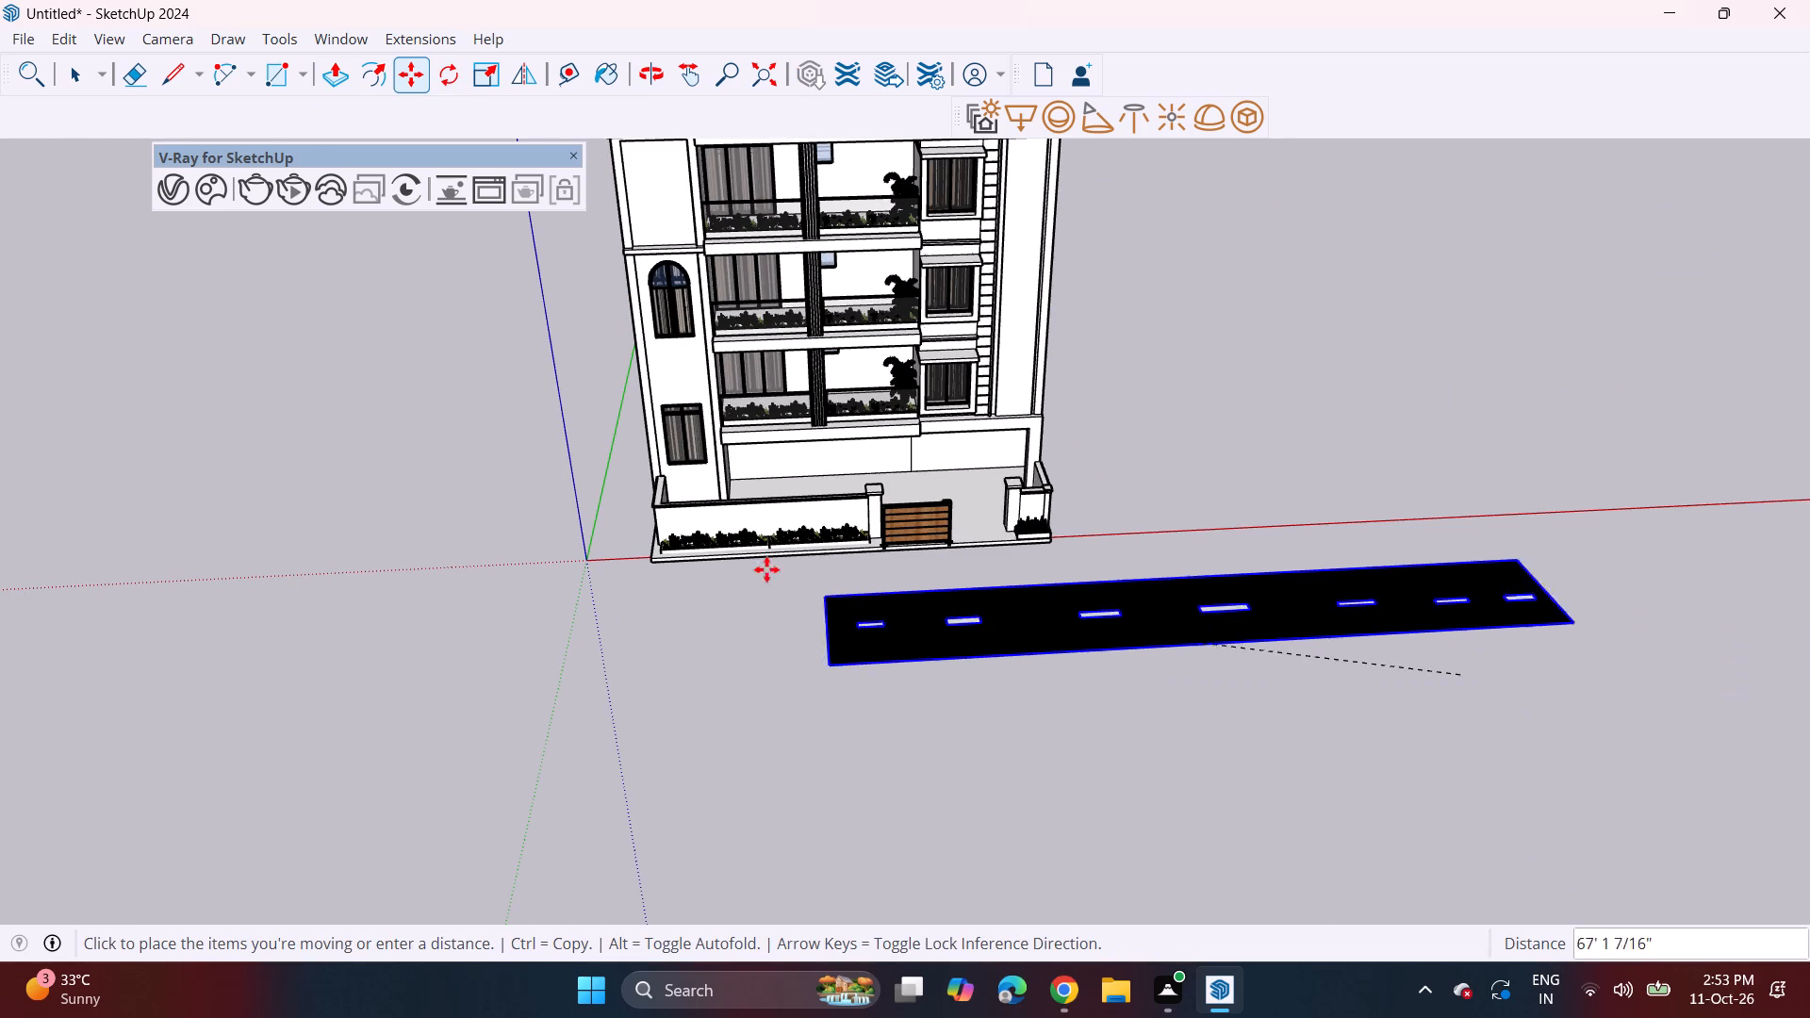
click(569, 565)
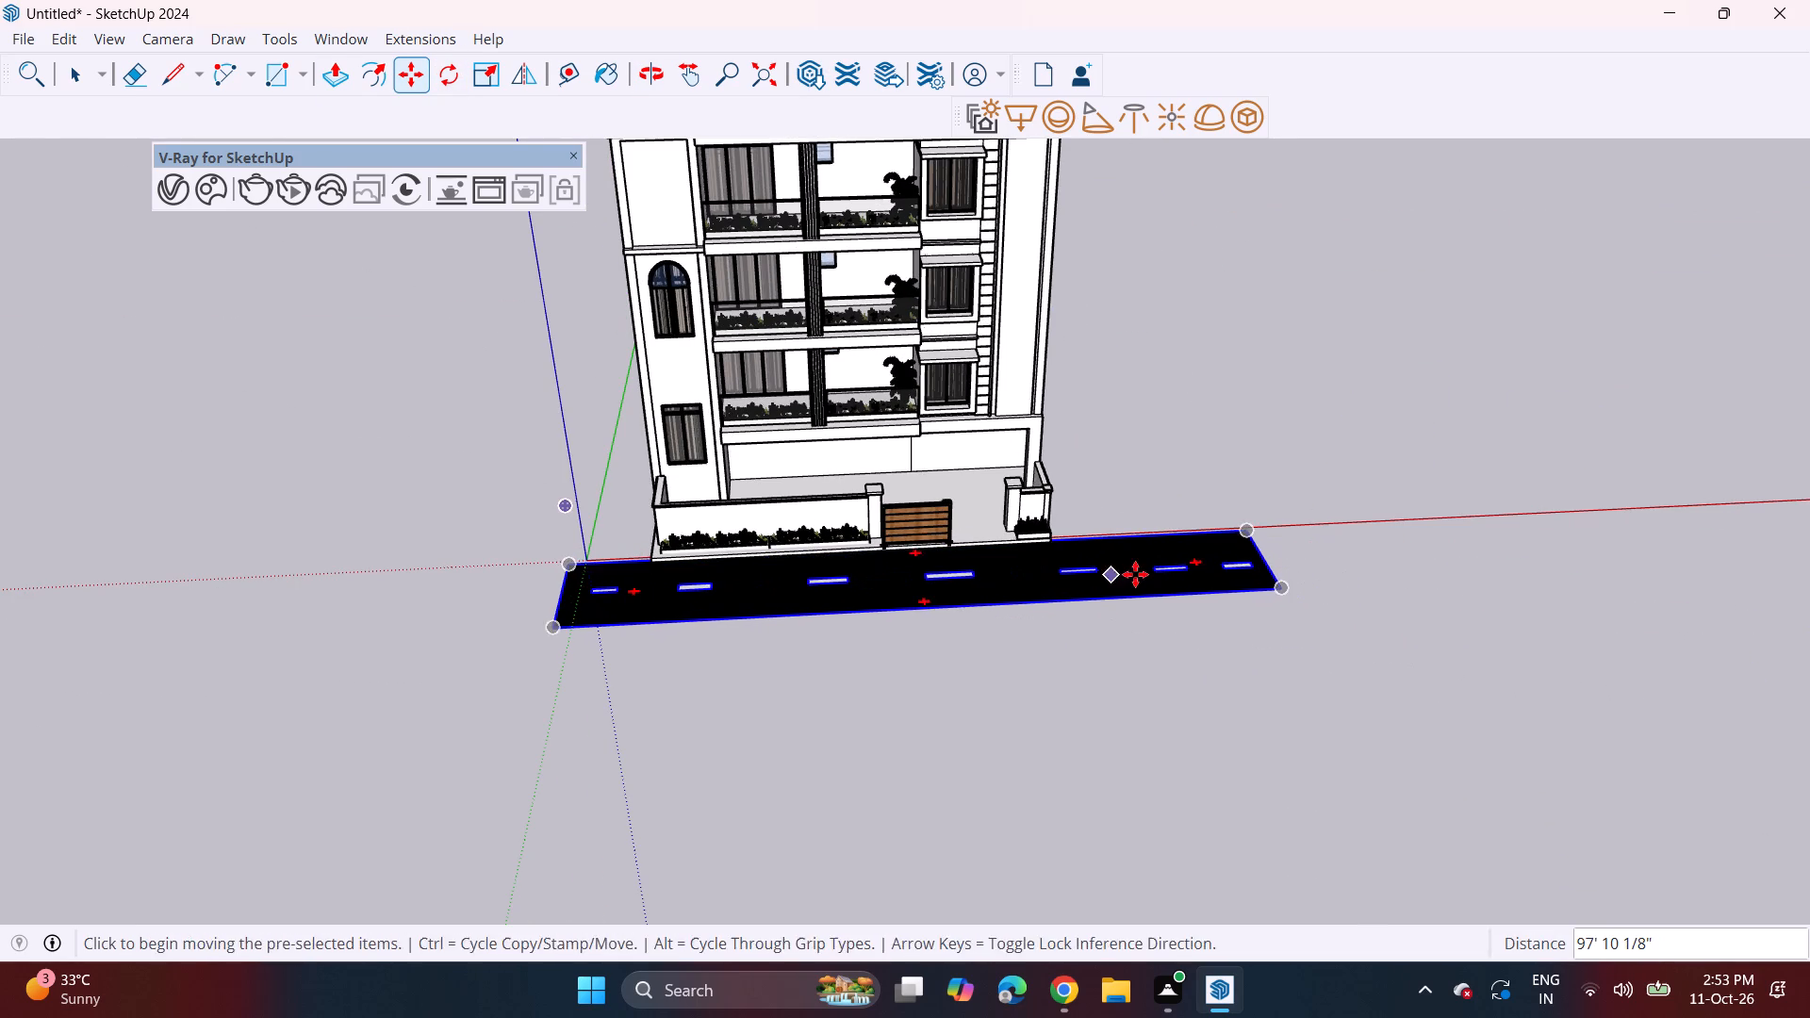
middle_drag(1135, 574, 346, 457)
scroll(1005, 731, up, 3)
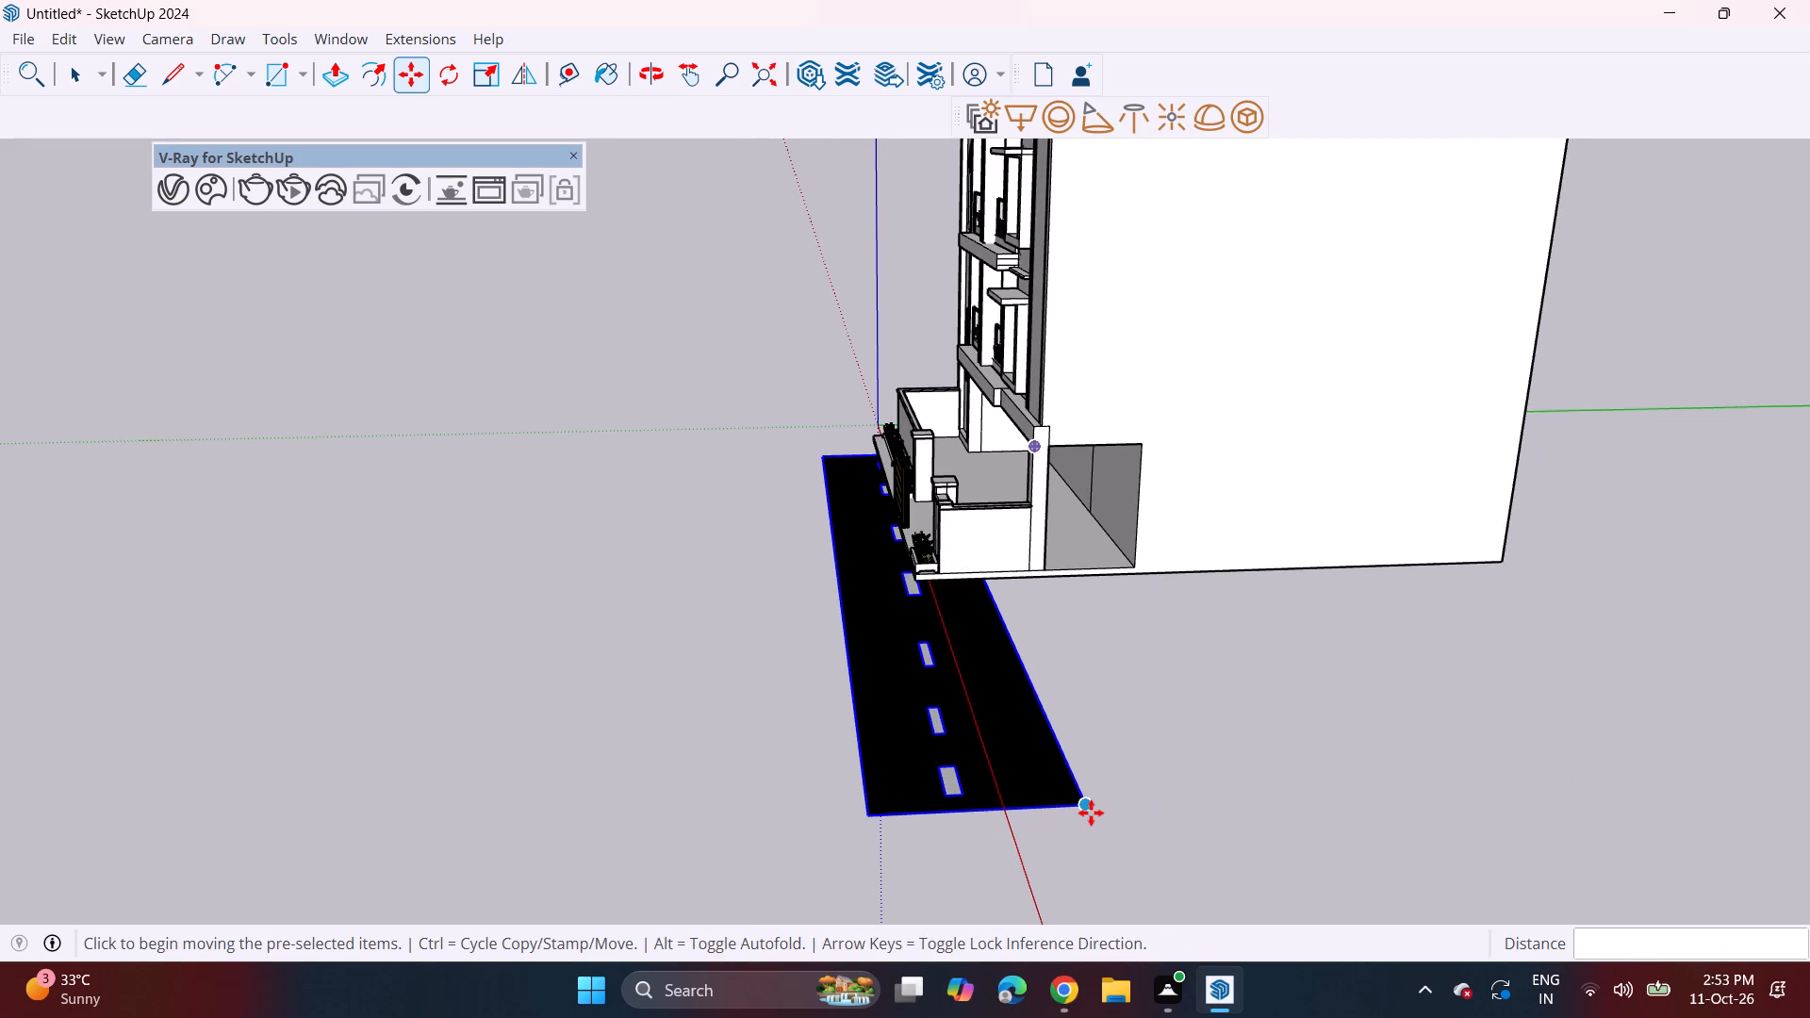
click(1091, 813)
click(913, 583)
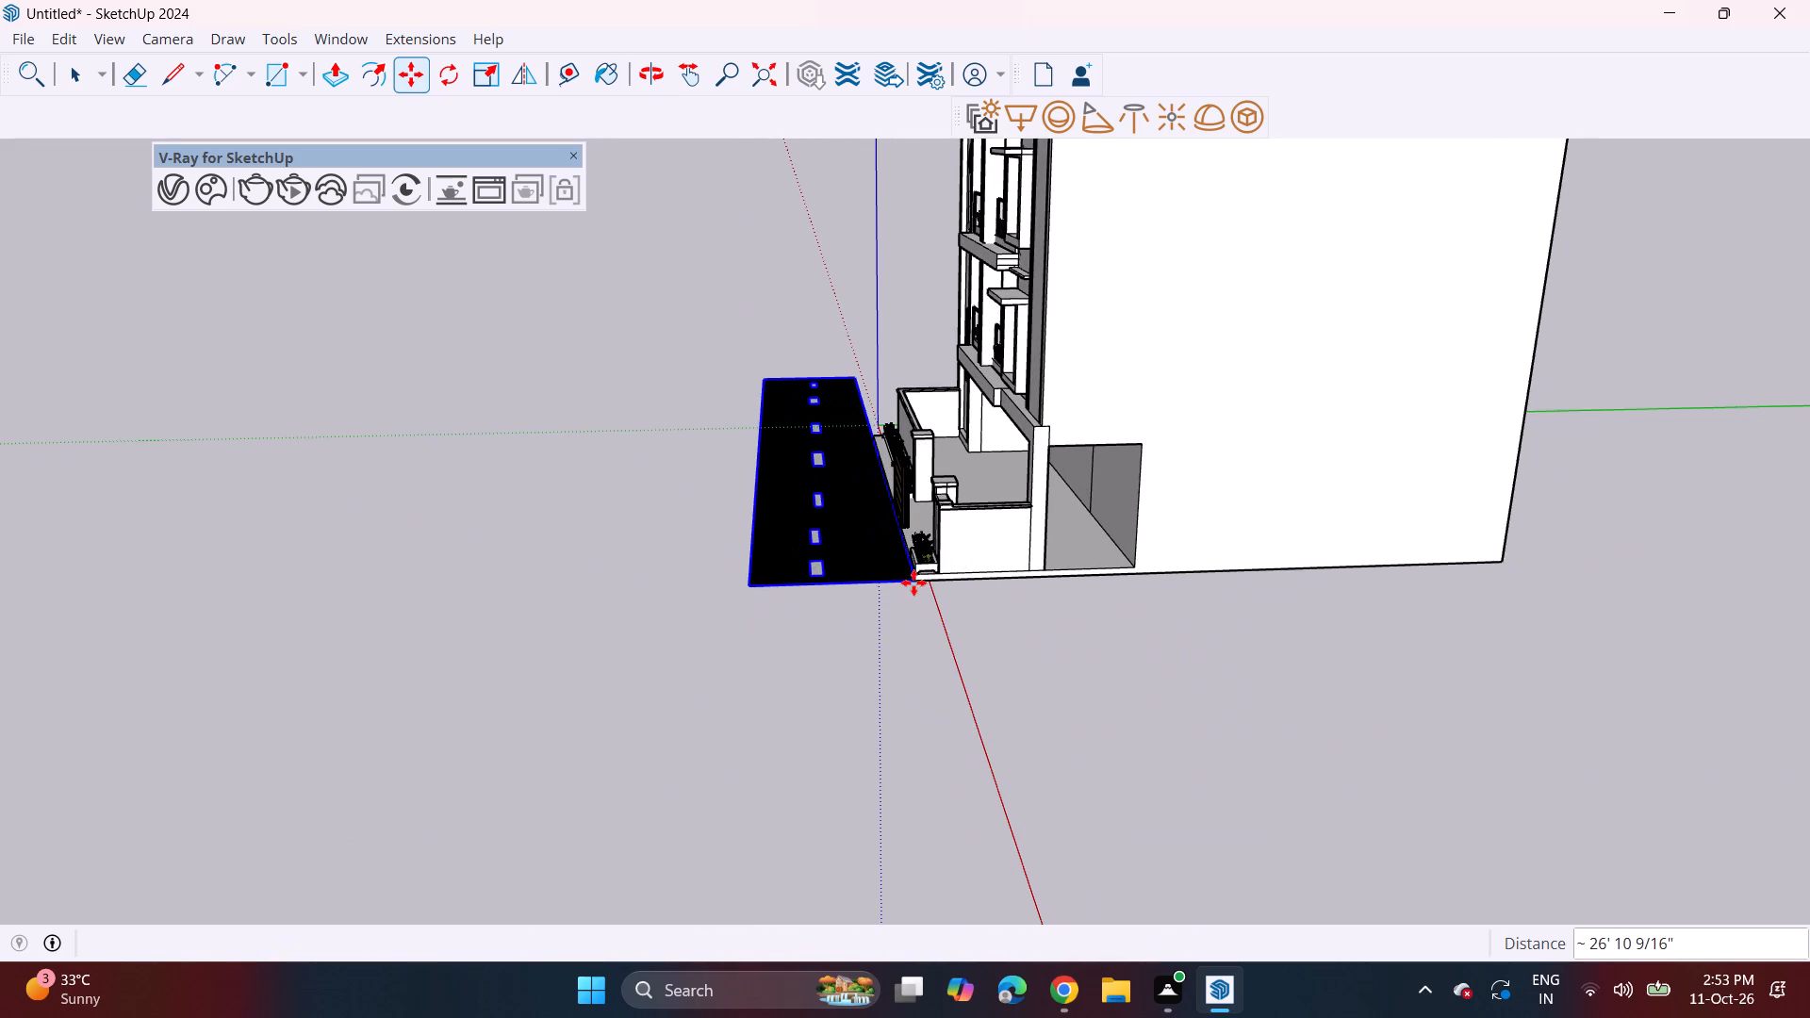
Move the road about 19' 4" along the red axis so it extends past both ends of the building's front.
middle_drag(864, 569, 1521, 674)
scroll(655, 534, up, 7)
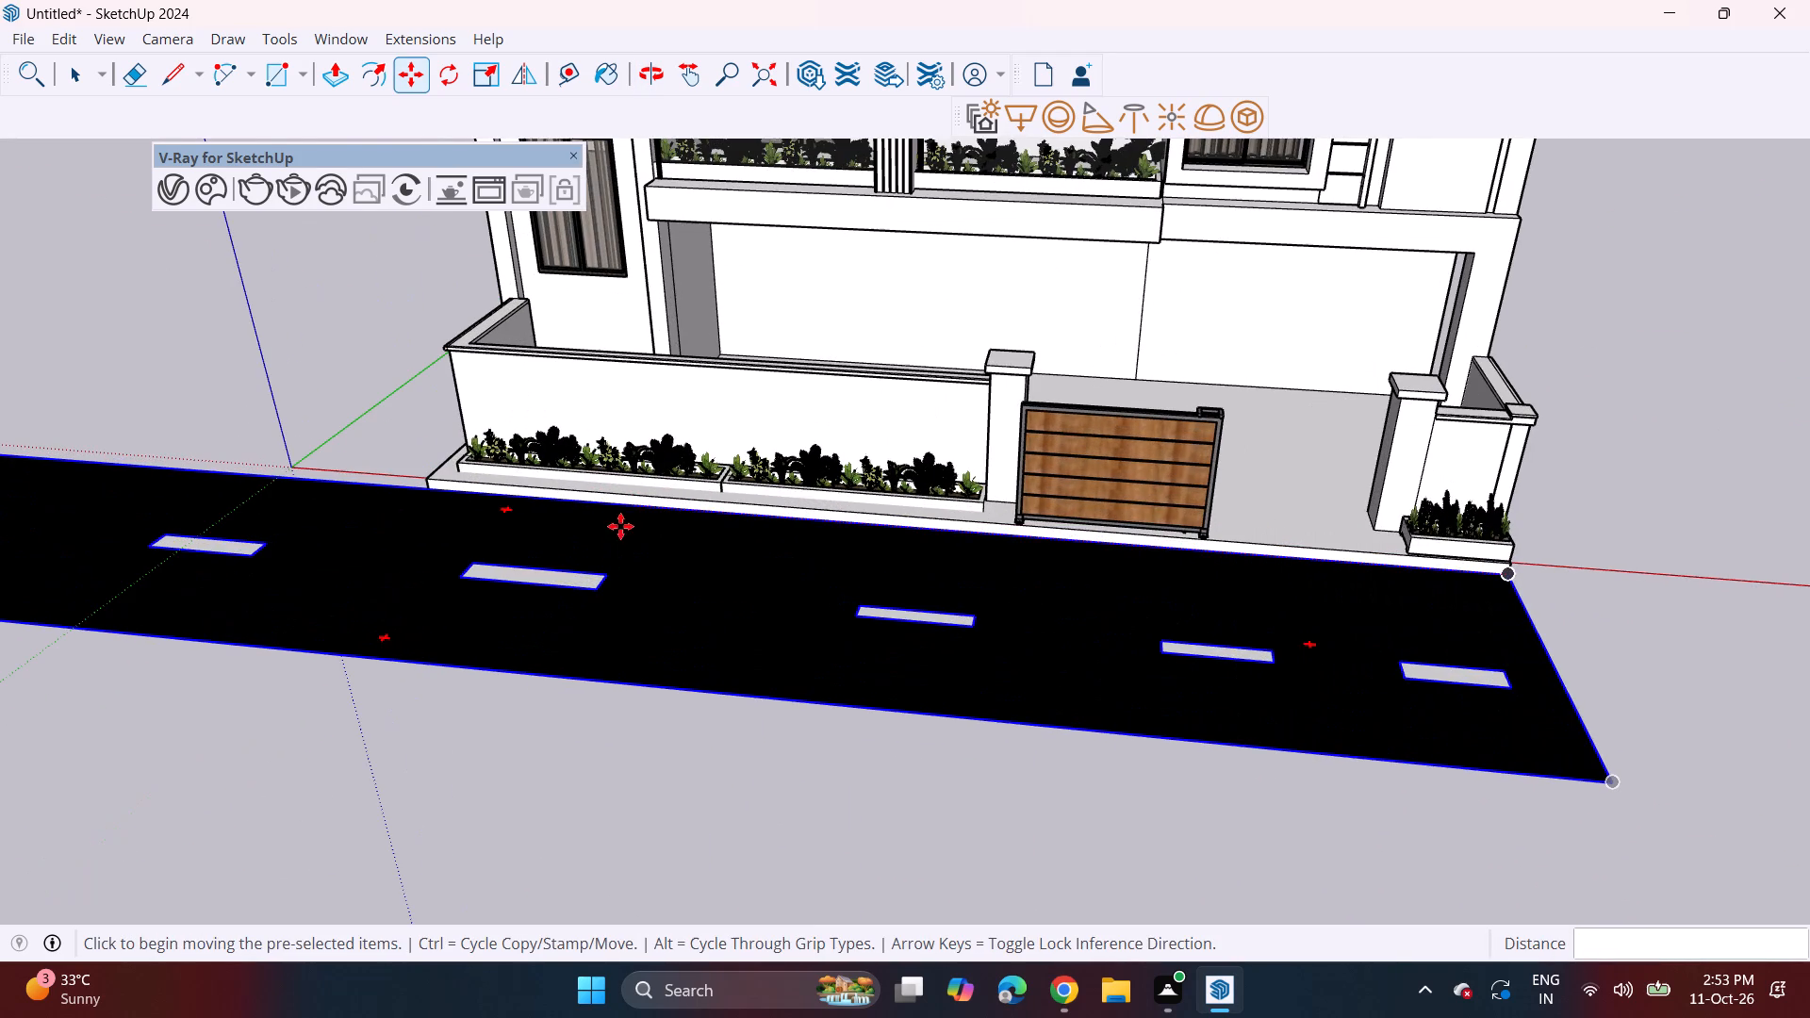
click(615, 503)
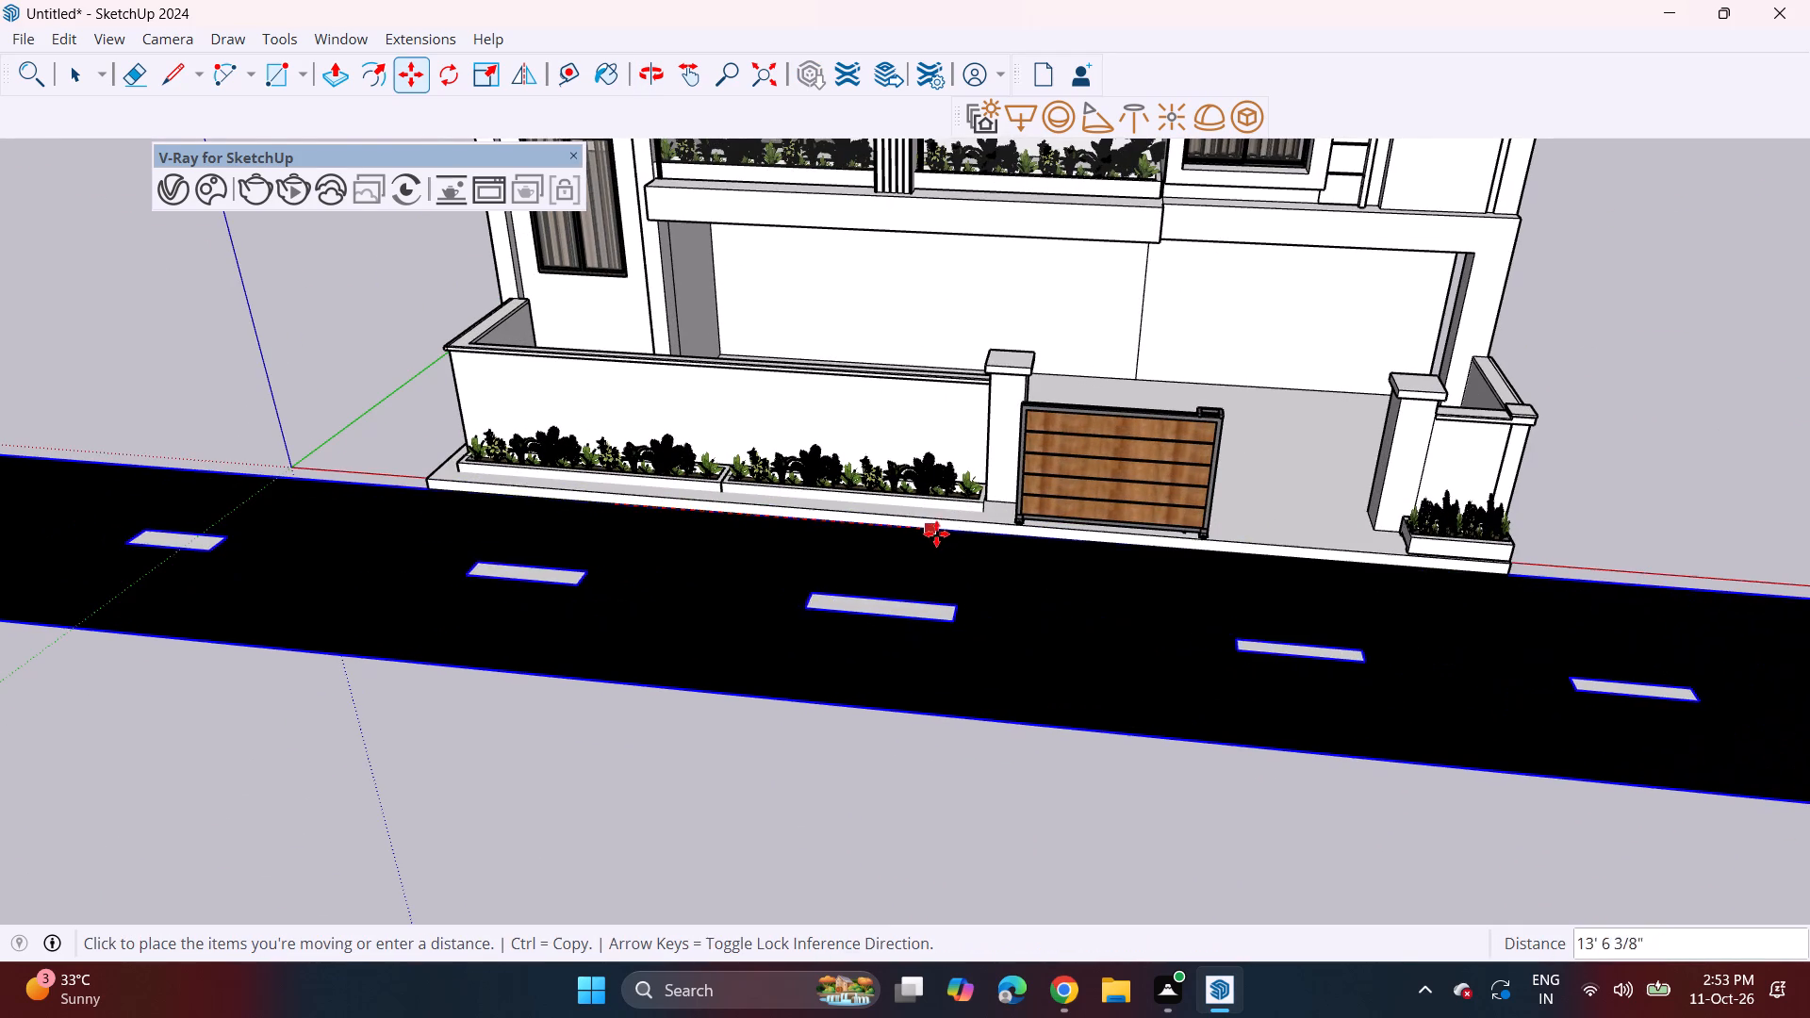
click(1071, 551)
Examine the whole front elevation with the road in place, from the street level up to the roof.
scroll(1047, 578, down, 2)
shift+middle_drag(995, 575, 845, 753)
middle_drag(800, 770, 888, 698)
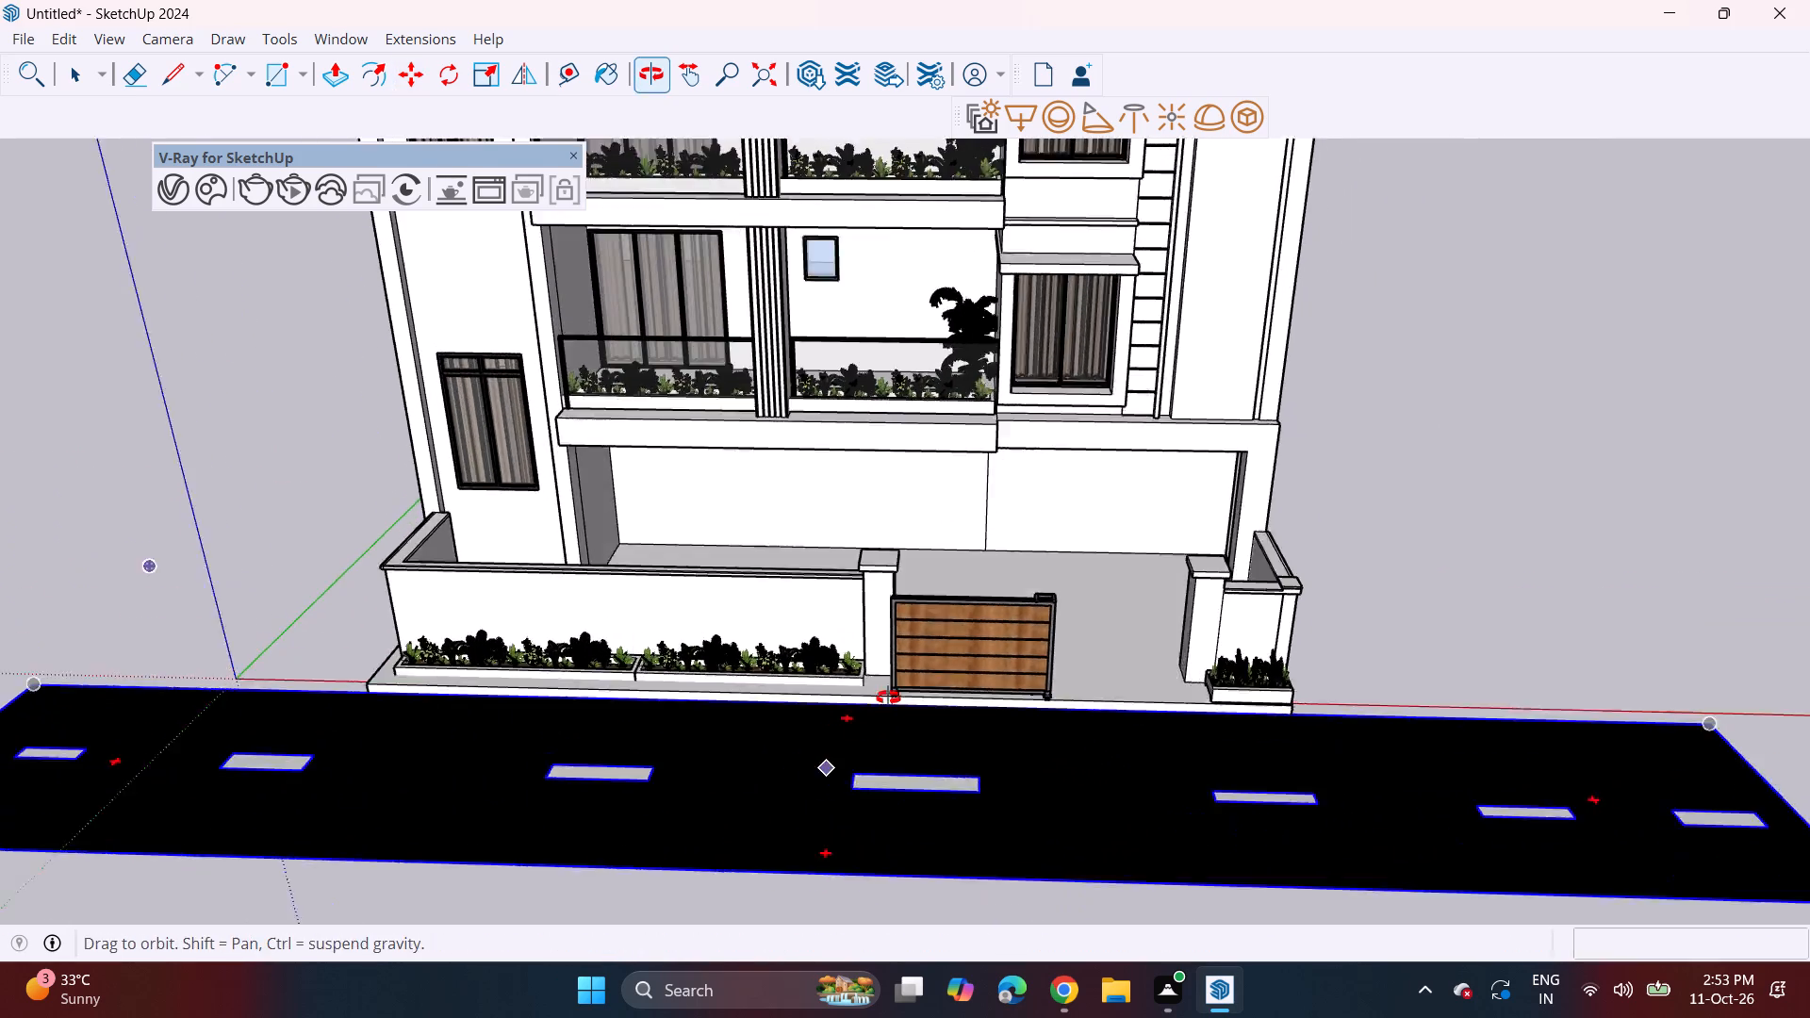
middle_drag(888, 698, 932, 621)
shift+middle_drag(907, 594, 914, 835)
middle_drag(901, 811, 879, 678)
scroll(864, 659, down, 2)
shift+middle_drag(866, 656, 917, 732)
middle_drag(903, 730, 884, 726)
scroll(874, 699, down, 3)
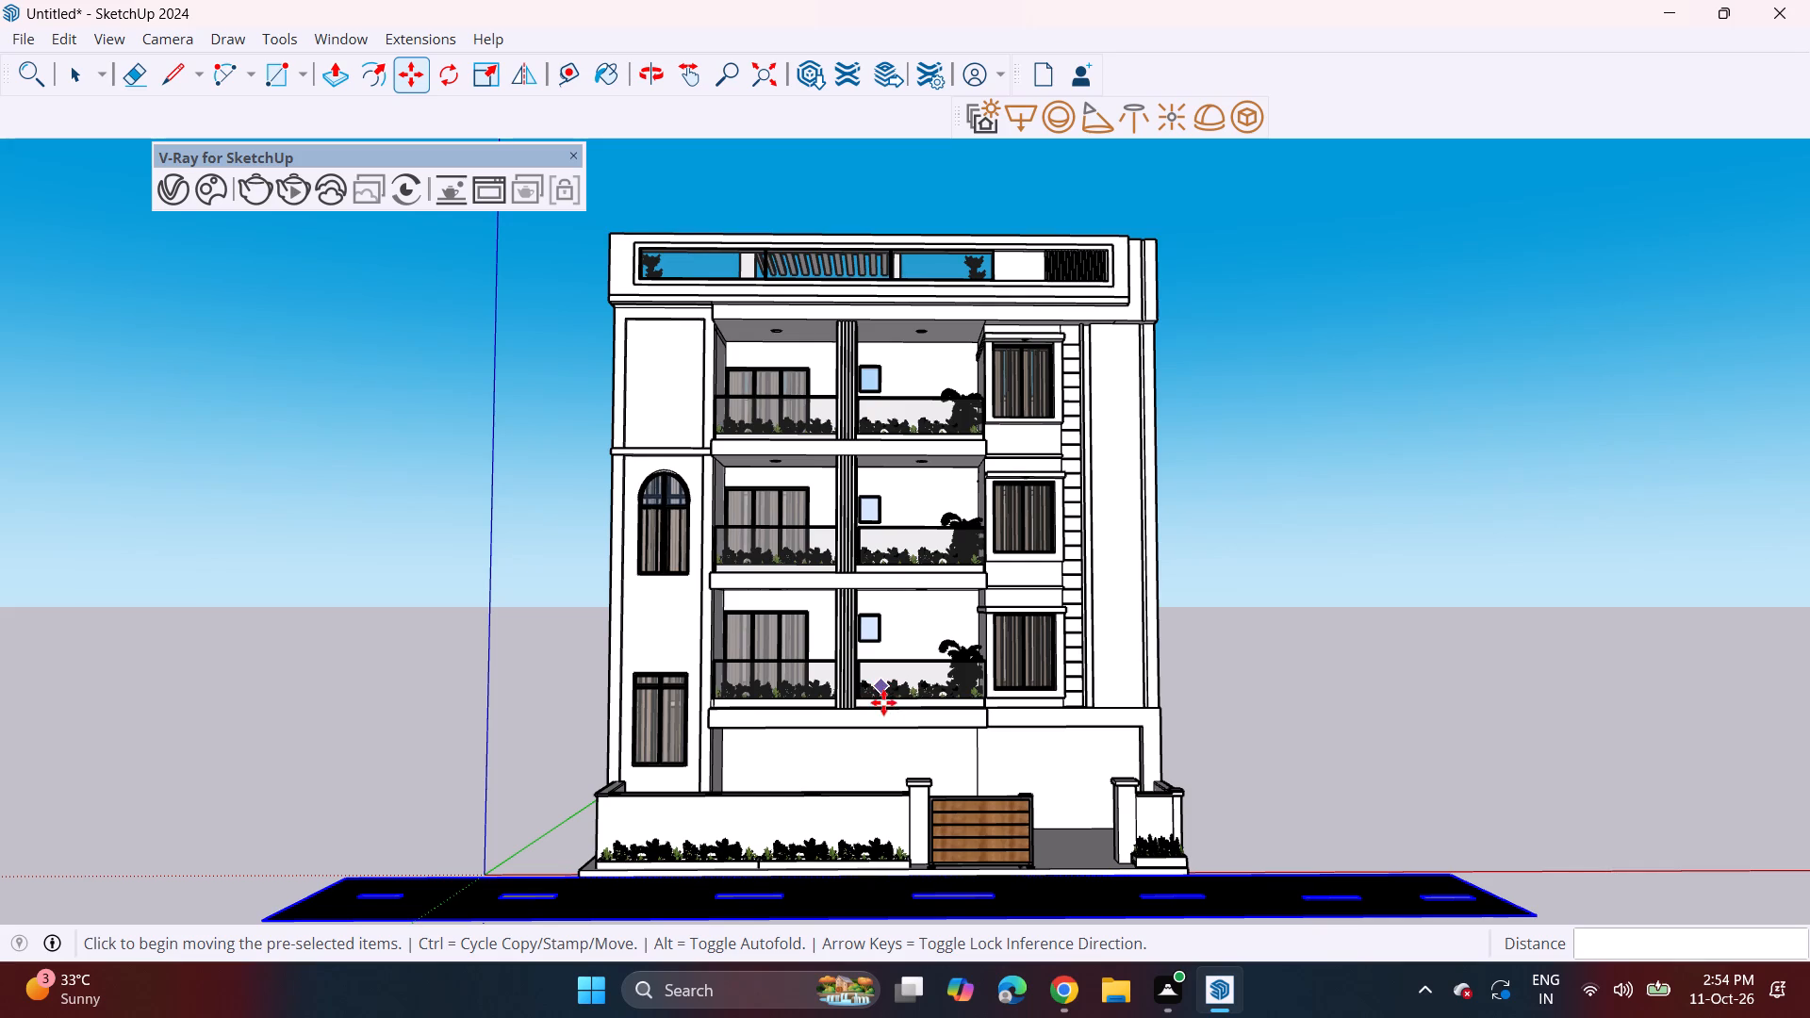
key(space)
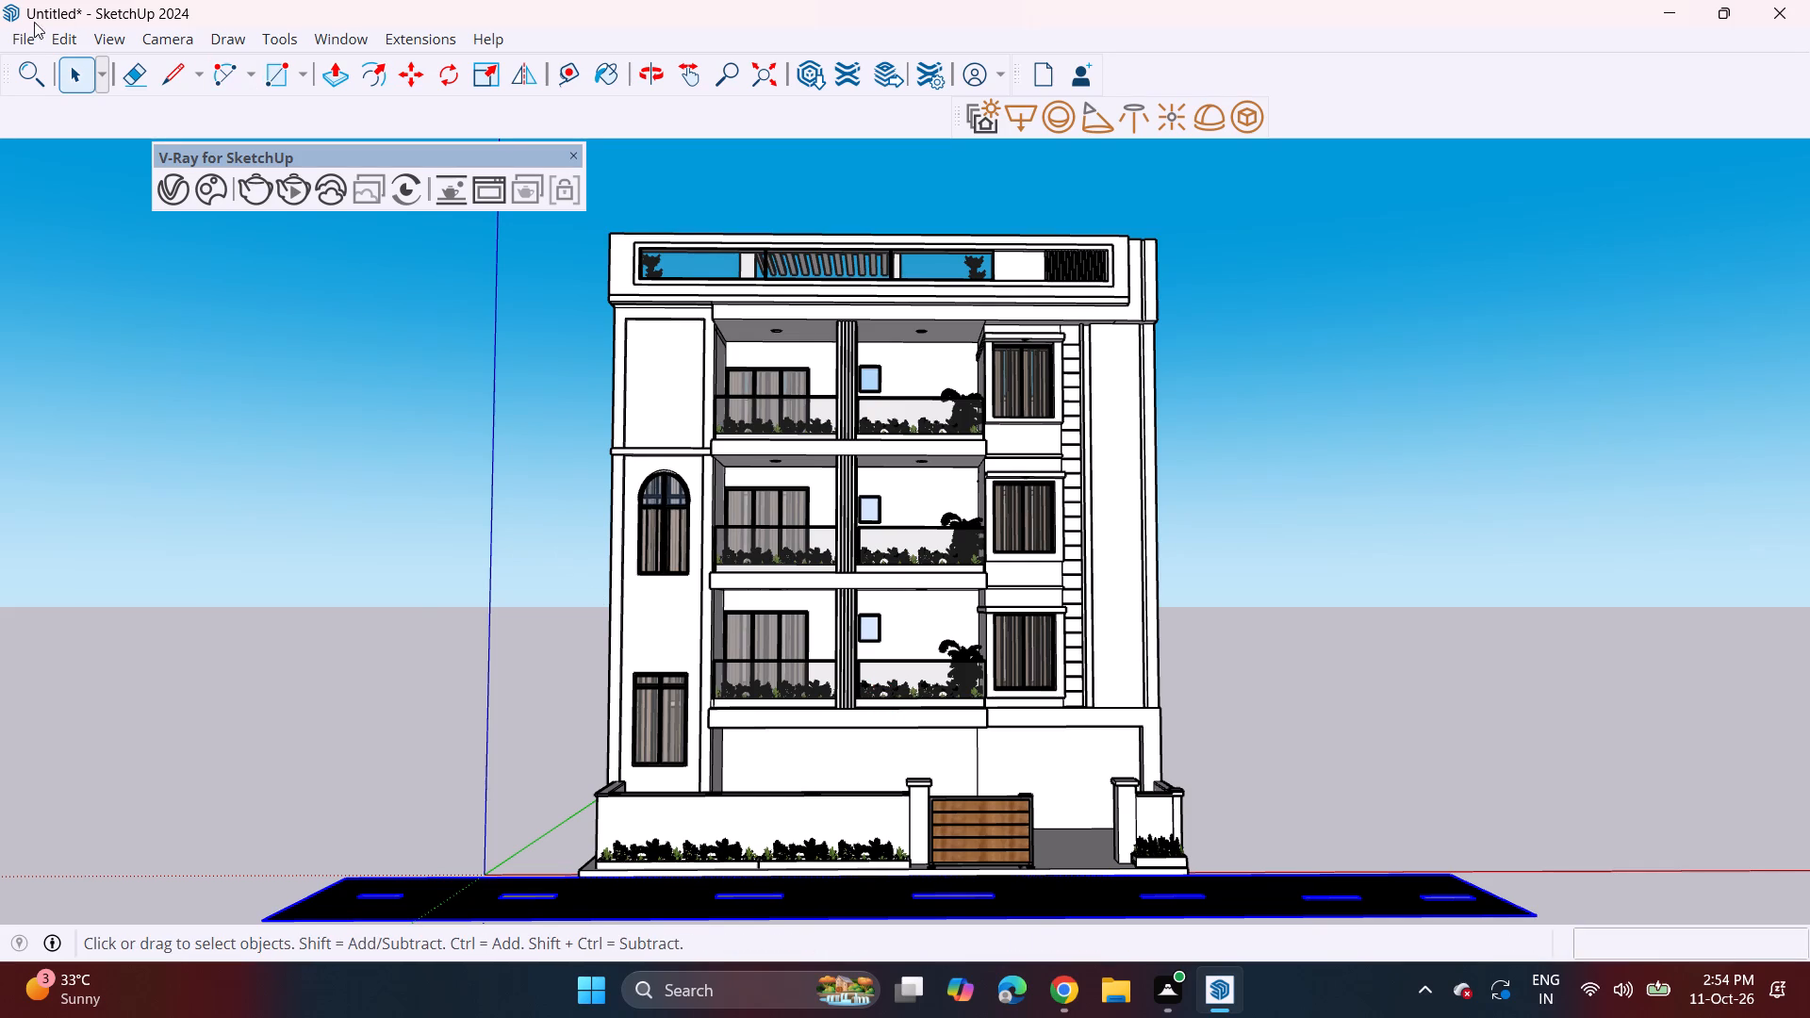
click(19, 46)
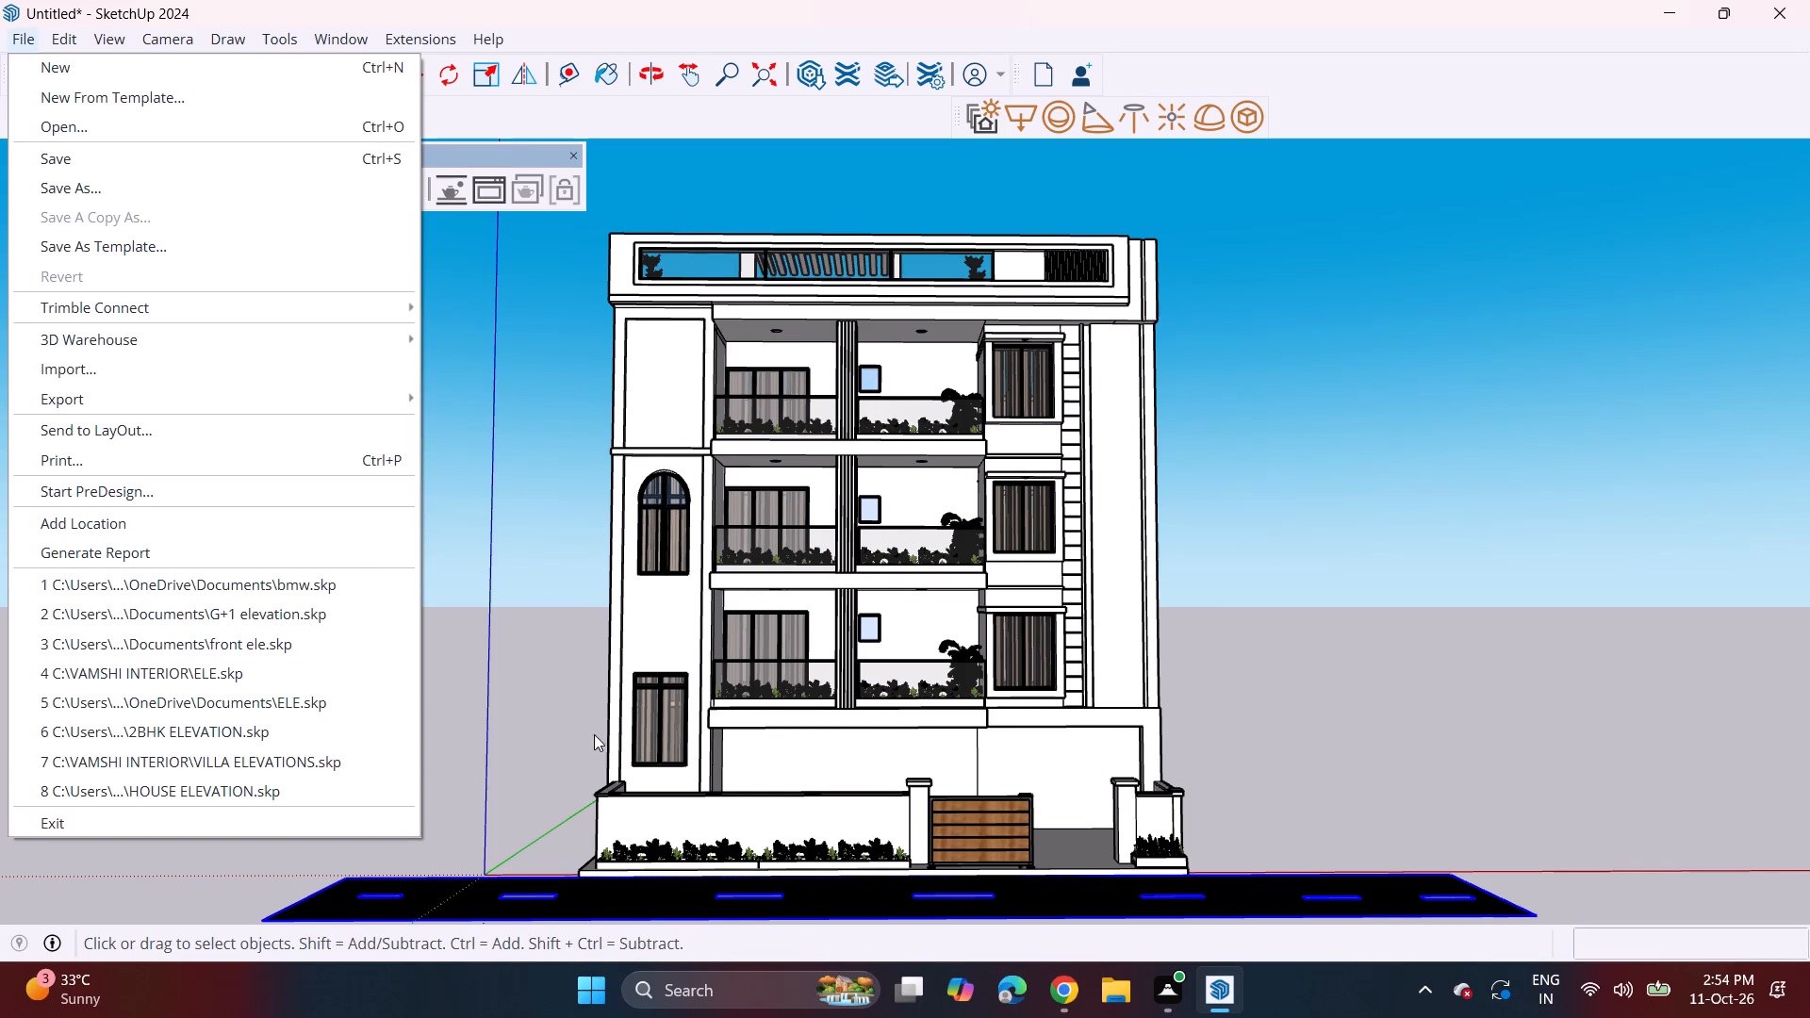
click(553, 742)
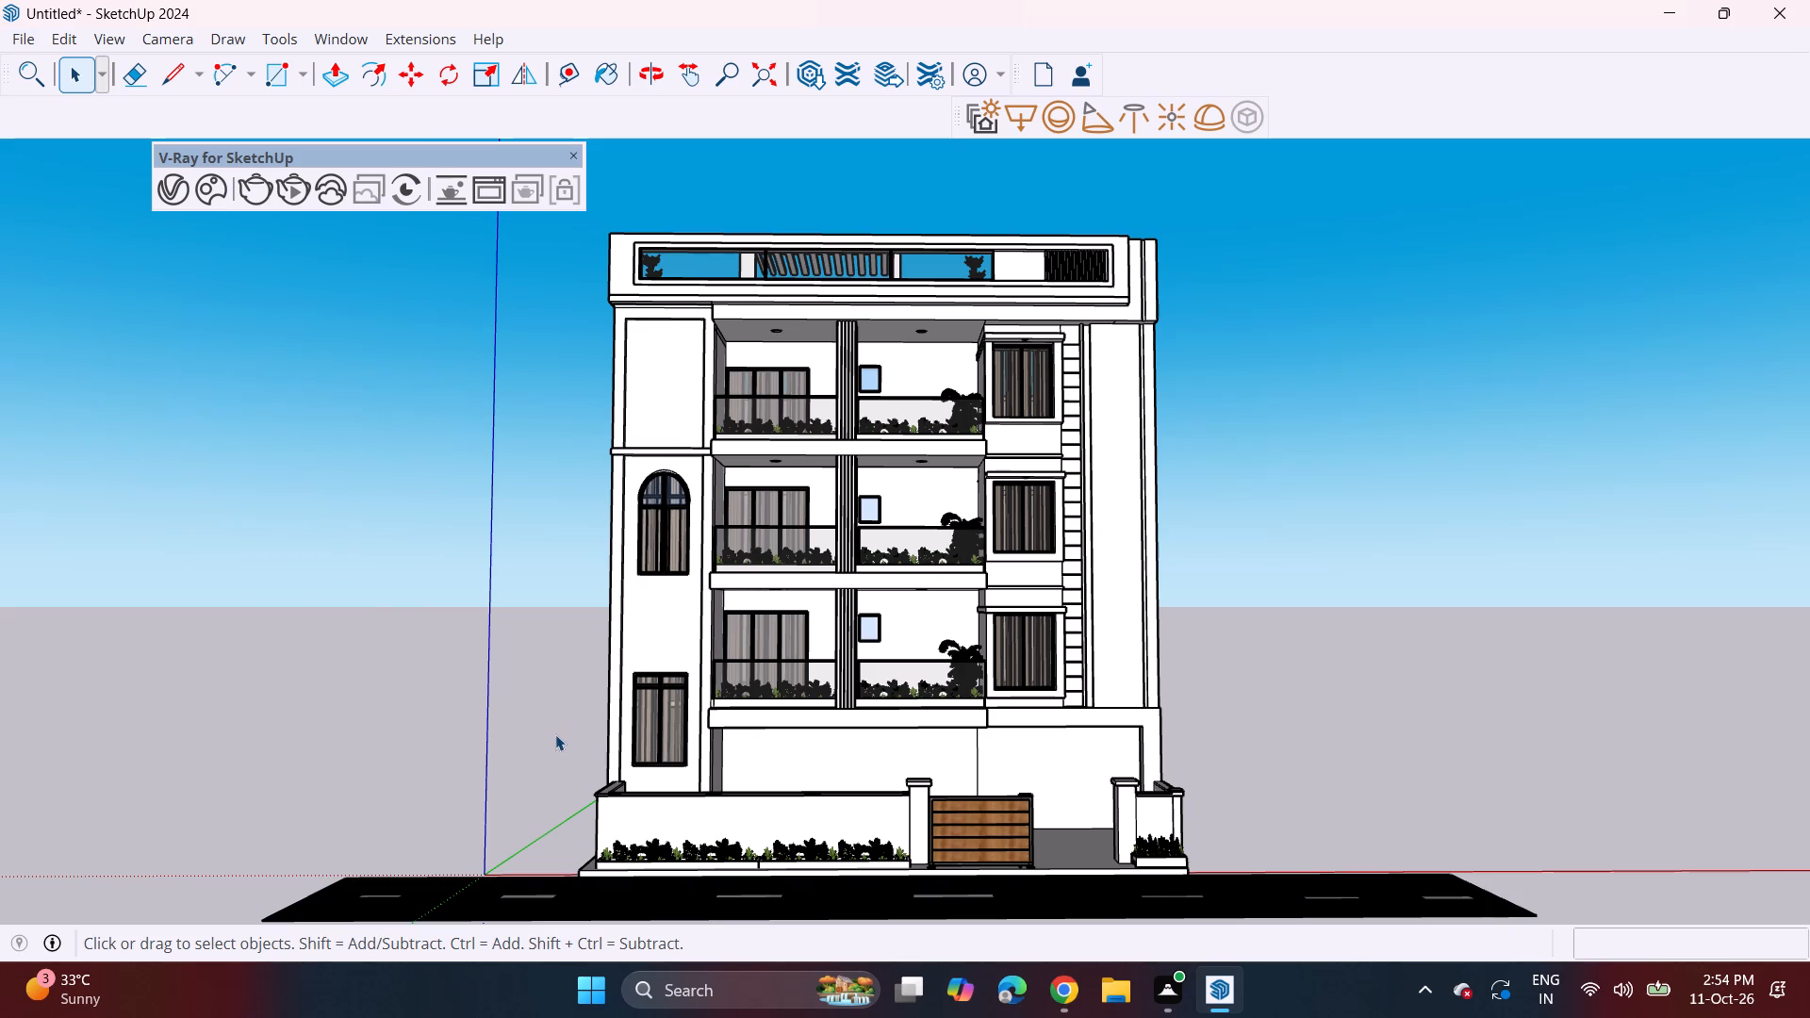
middle_drag(652, 729, 656, 698)
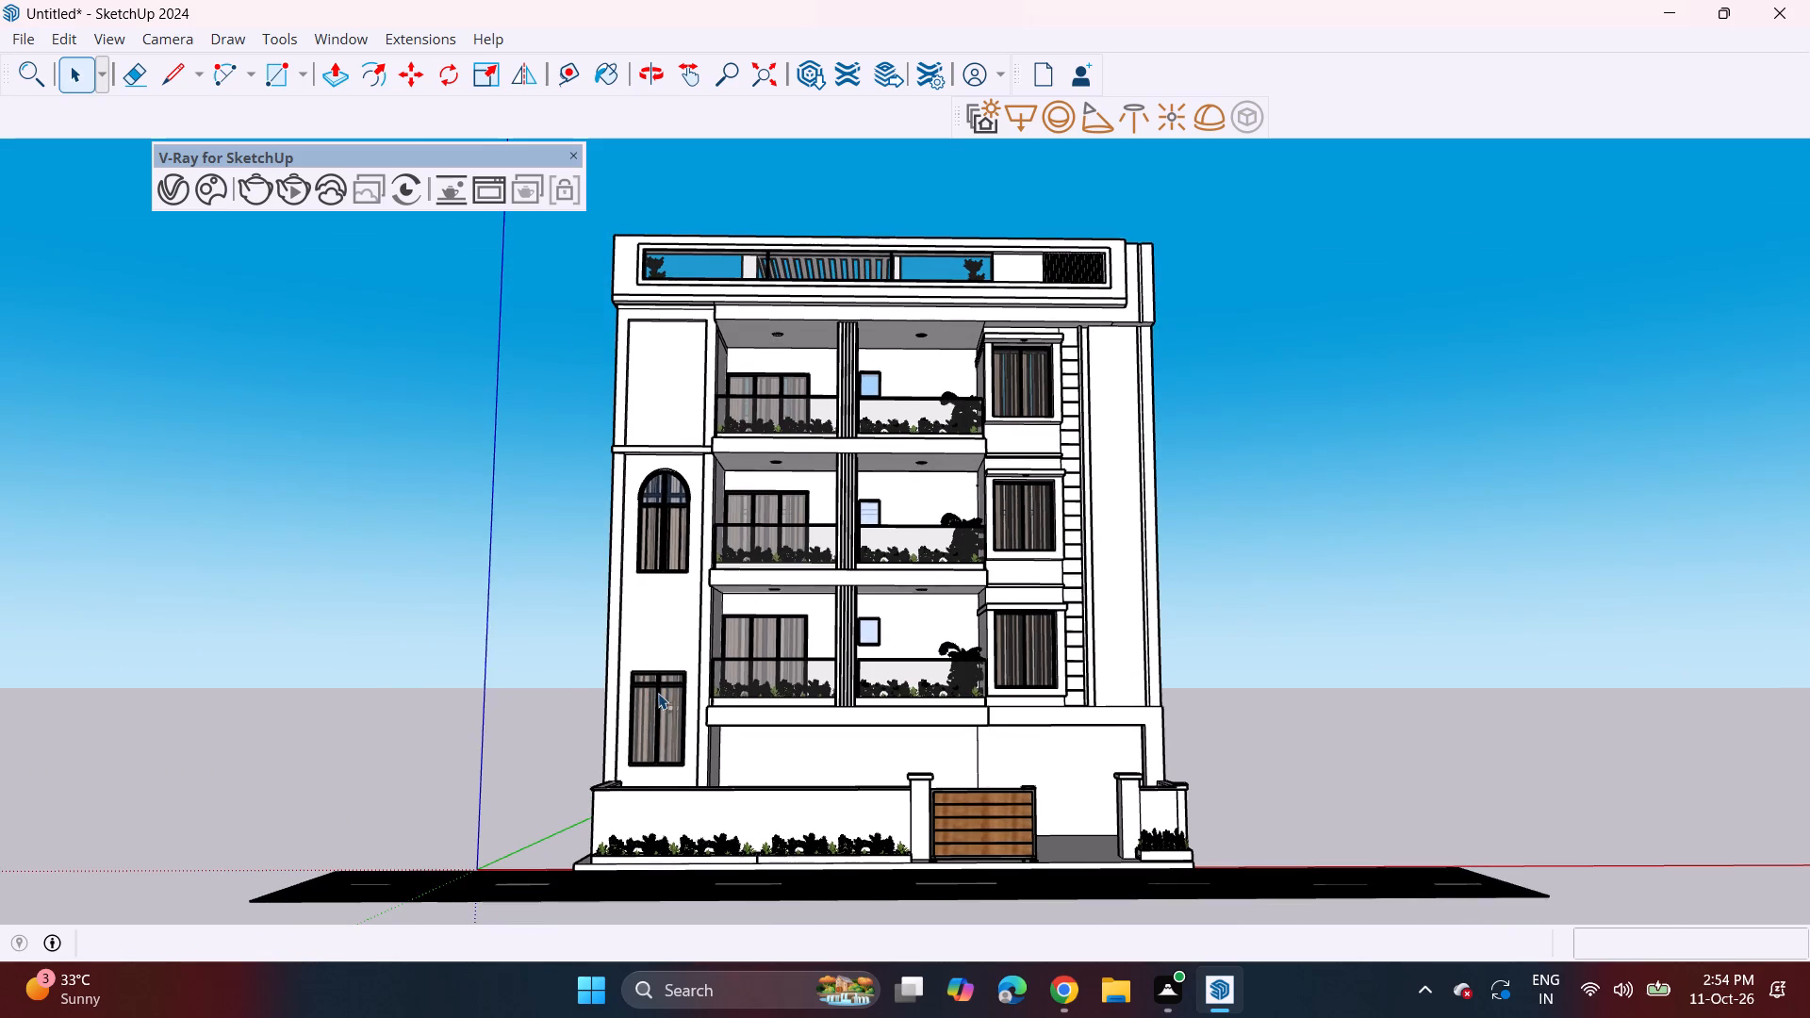
scroll(658, 693, up, 1)
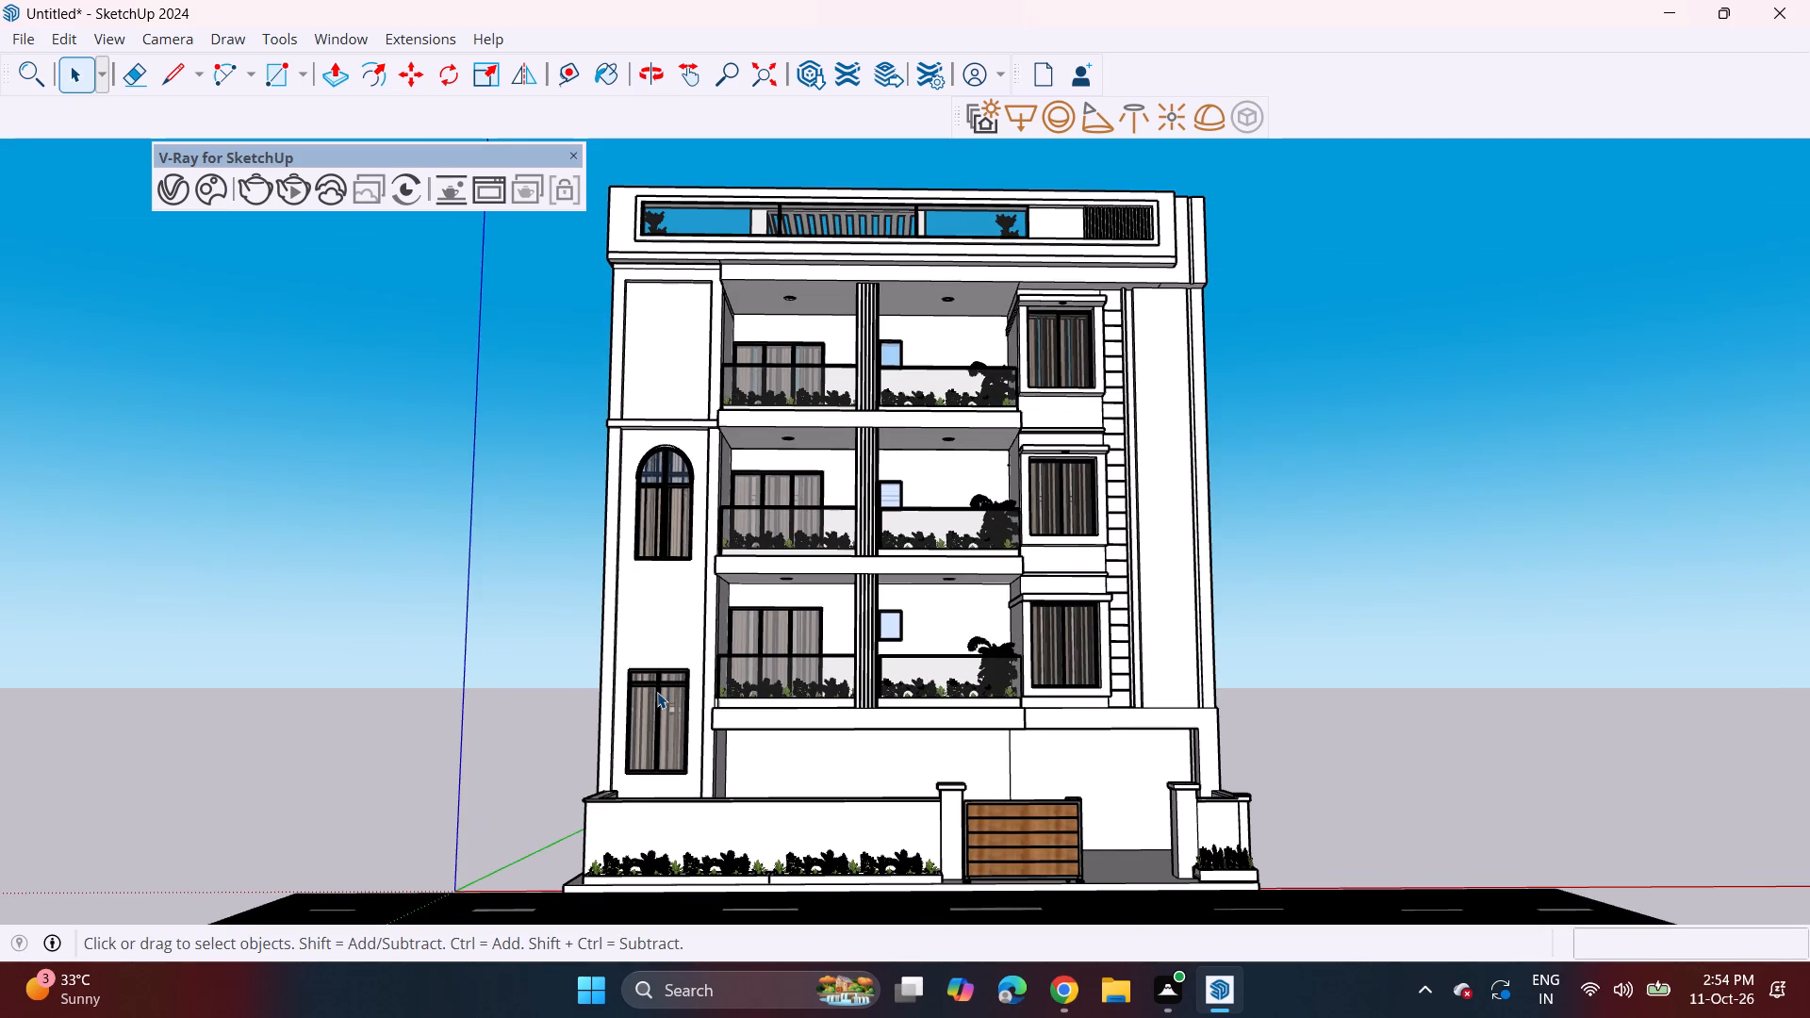
Copy the sliding gate sideways by its own width to place a second leaf beside it, towards the shorter wall's pier.
click(996, 833)
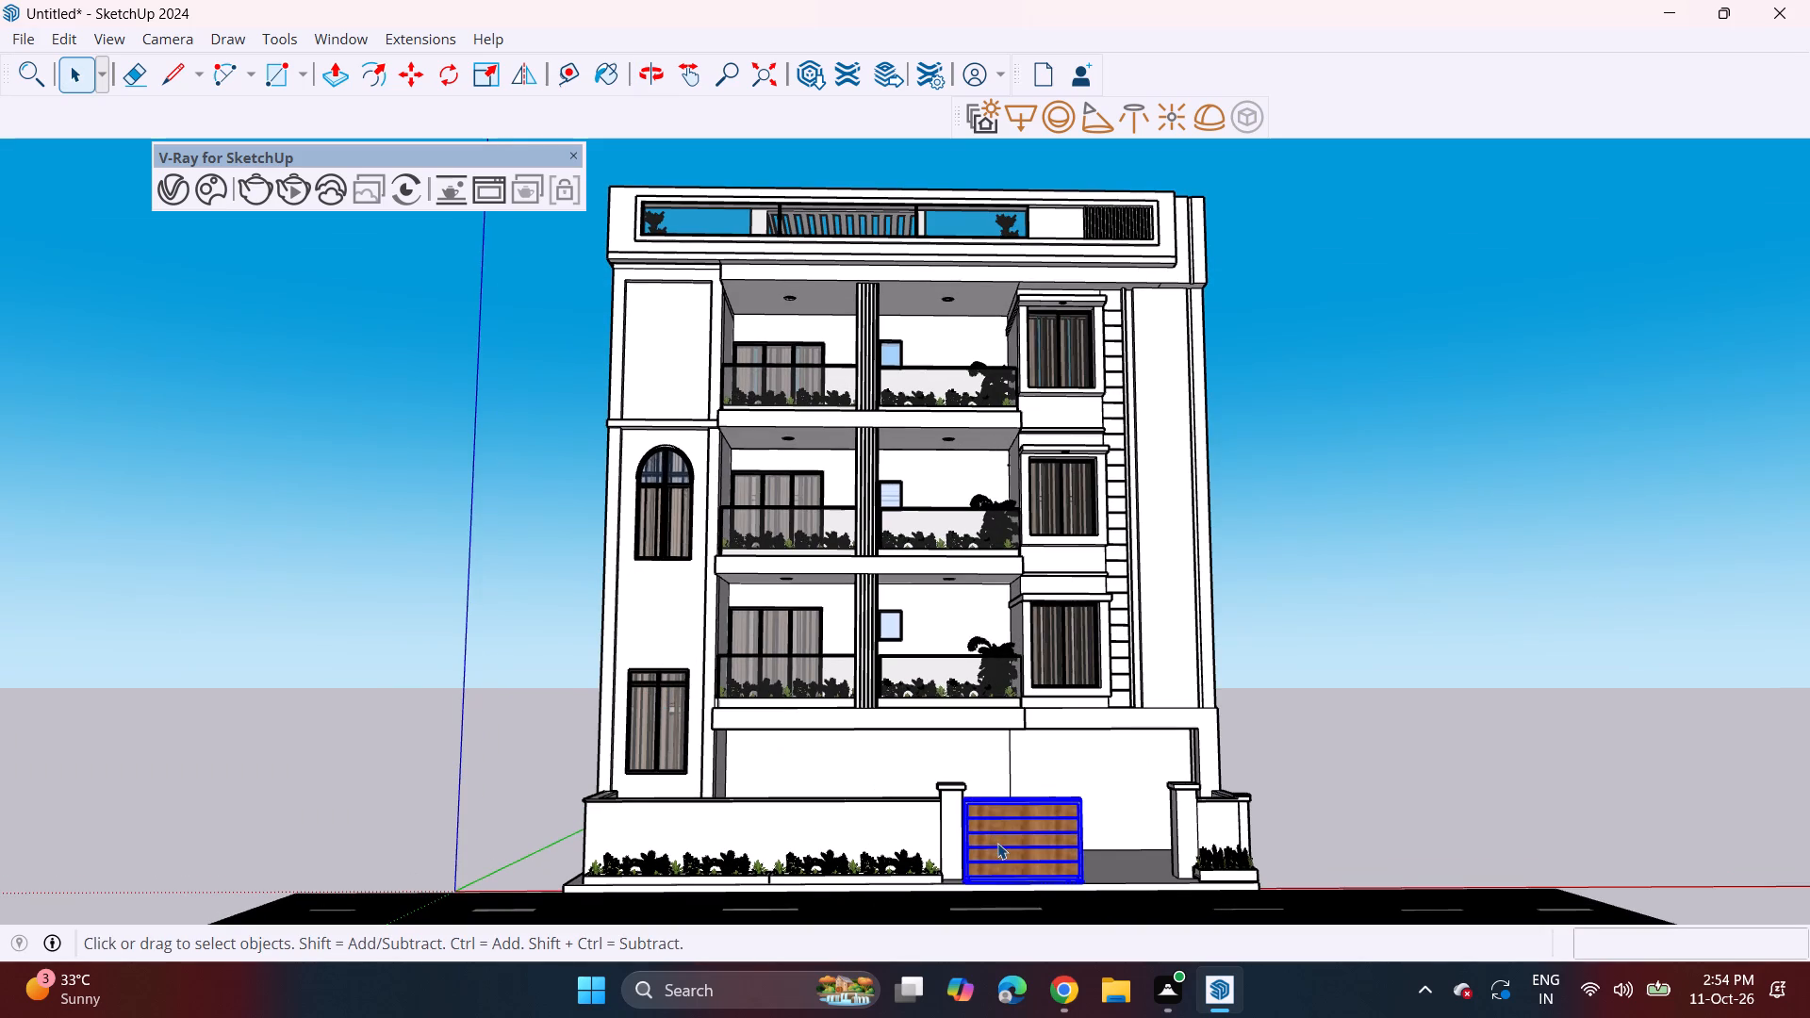
key(m)
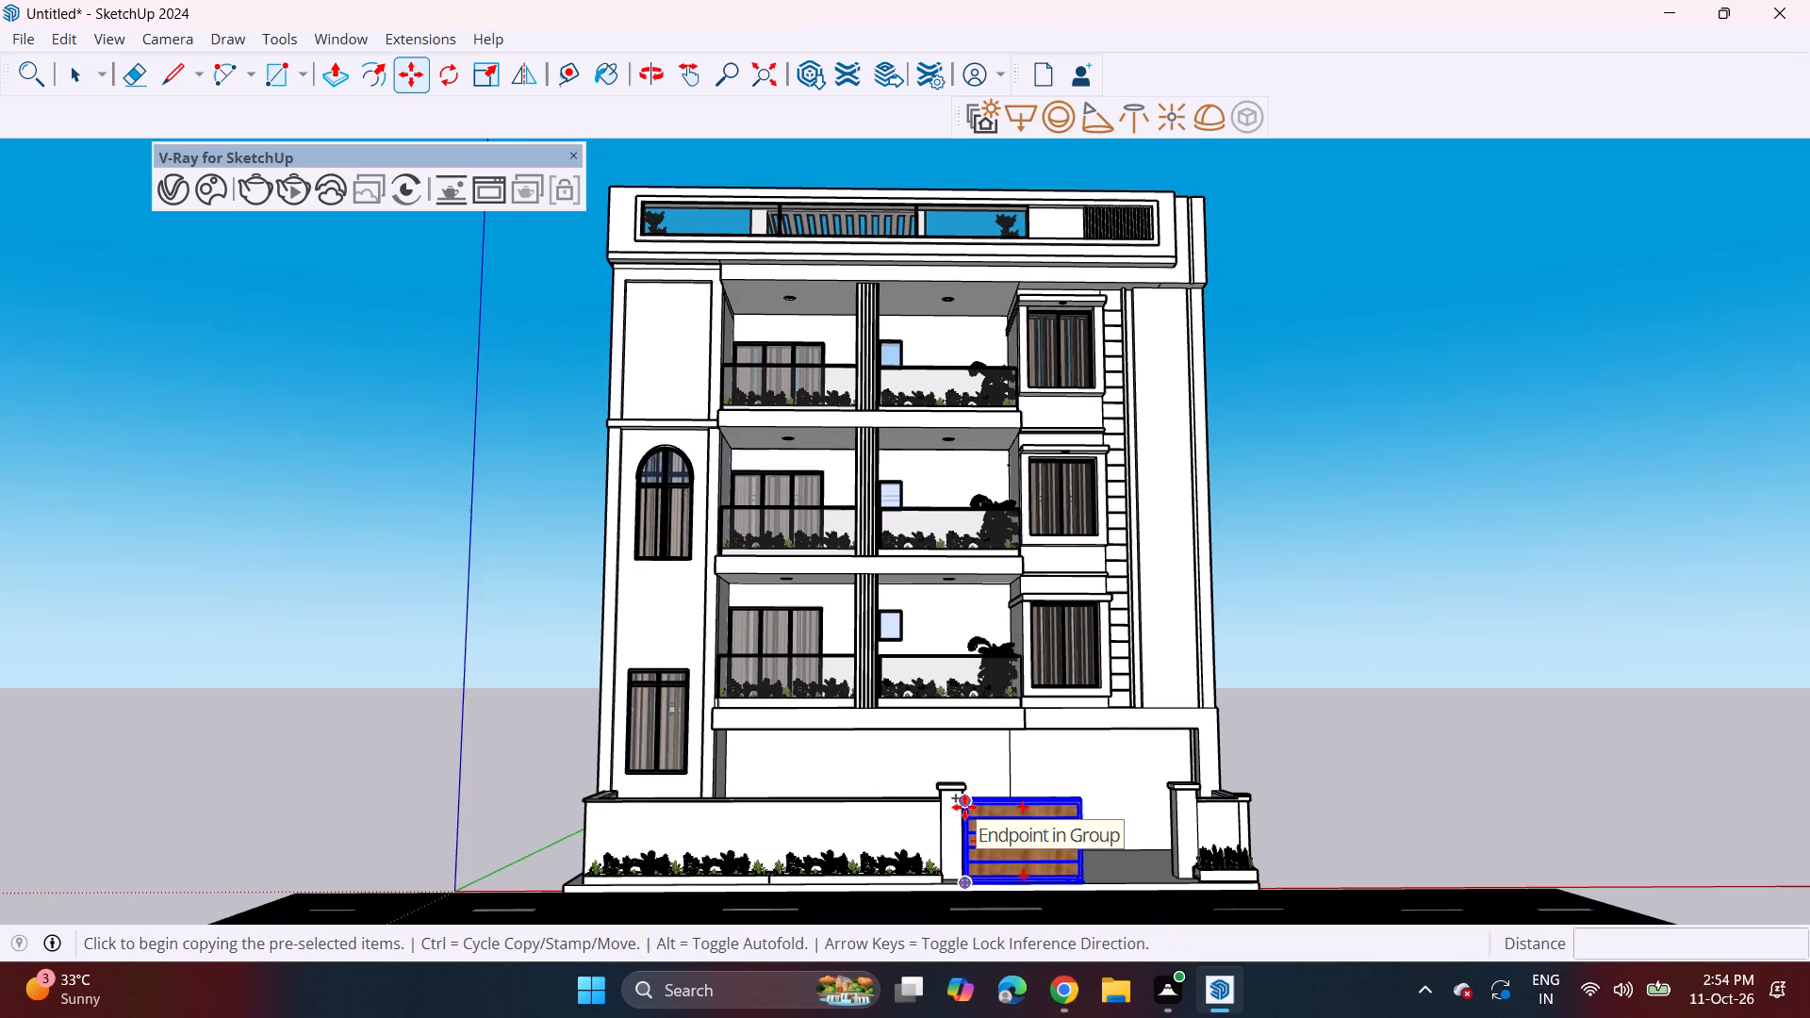
click(964, 807)
key(Escape)
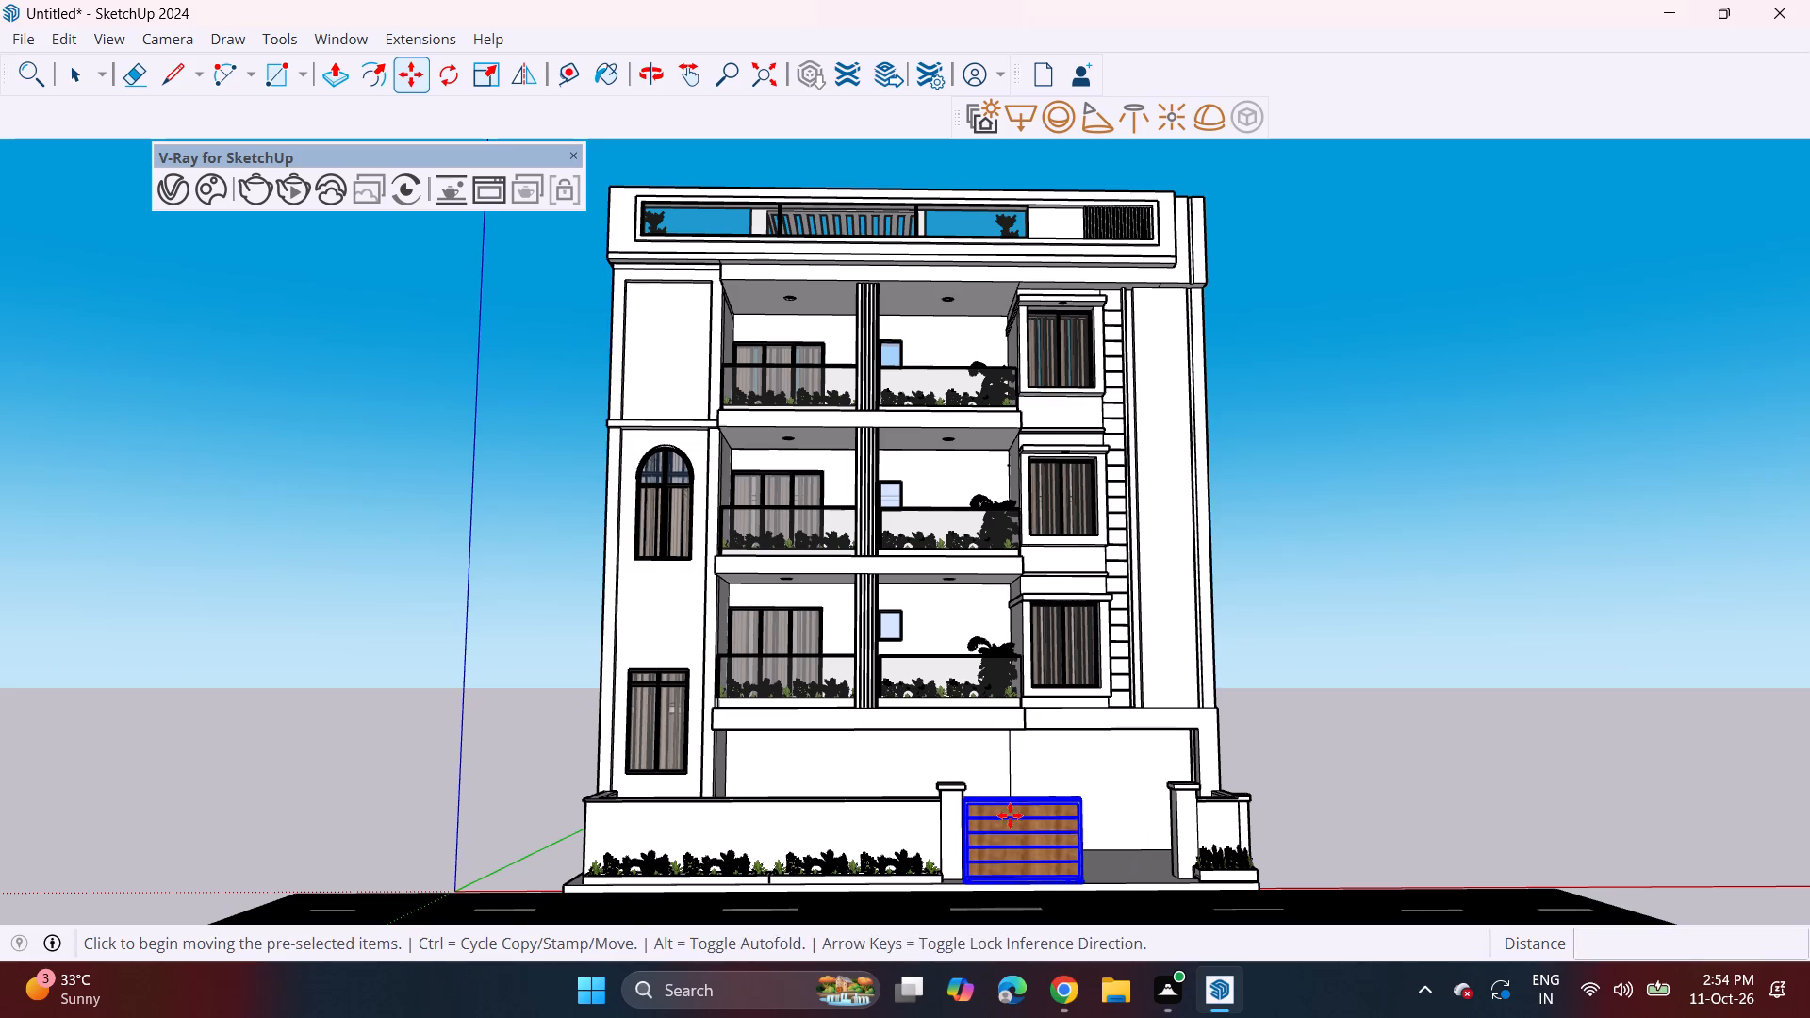
click(971, 802)
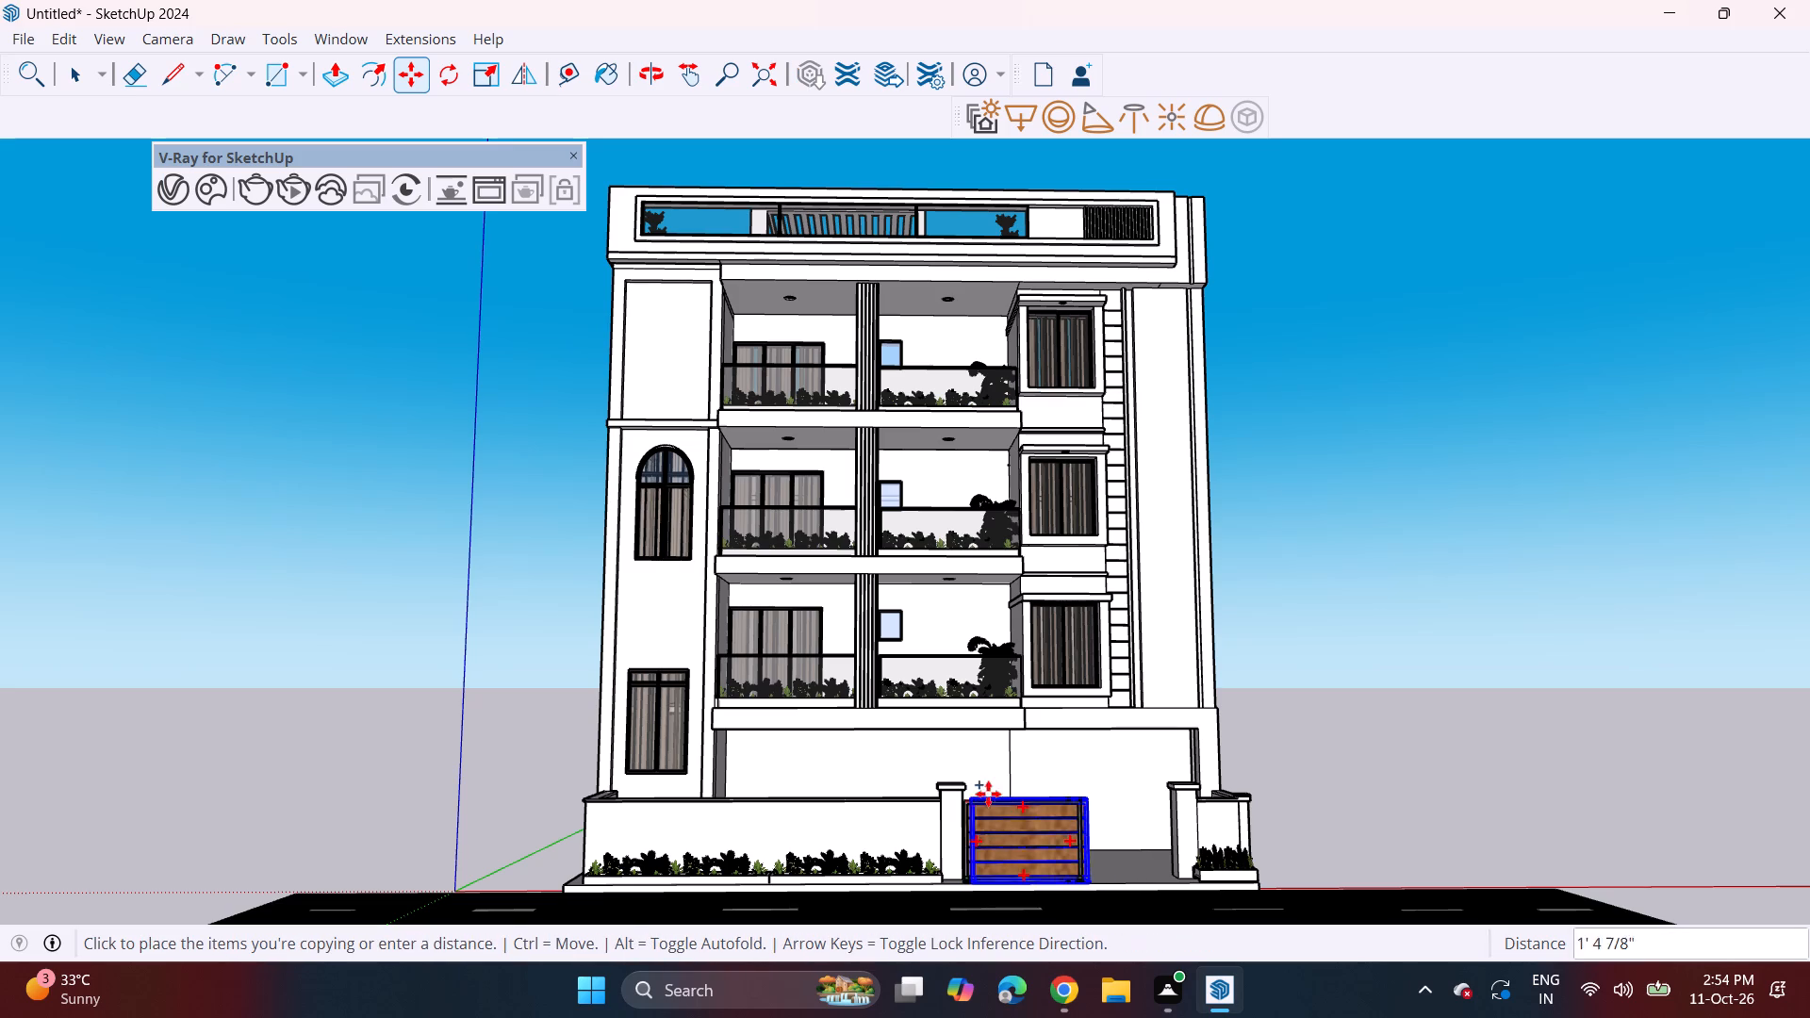
click(1077, 802)
Move the copied gate leaf about 1' 11 9/16" so its outer top corner meets the pier beside the short boundary wall.
middle_drag(1179, 813, 1118, 857)
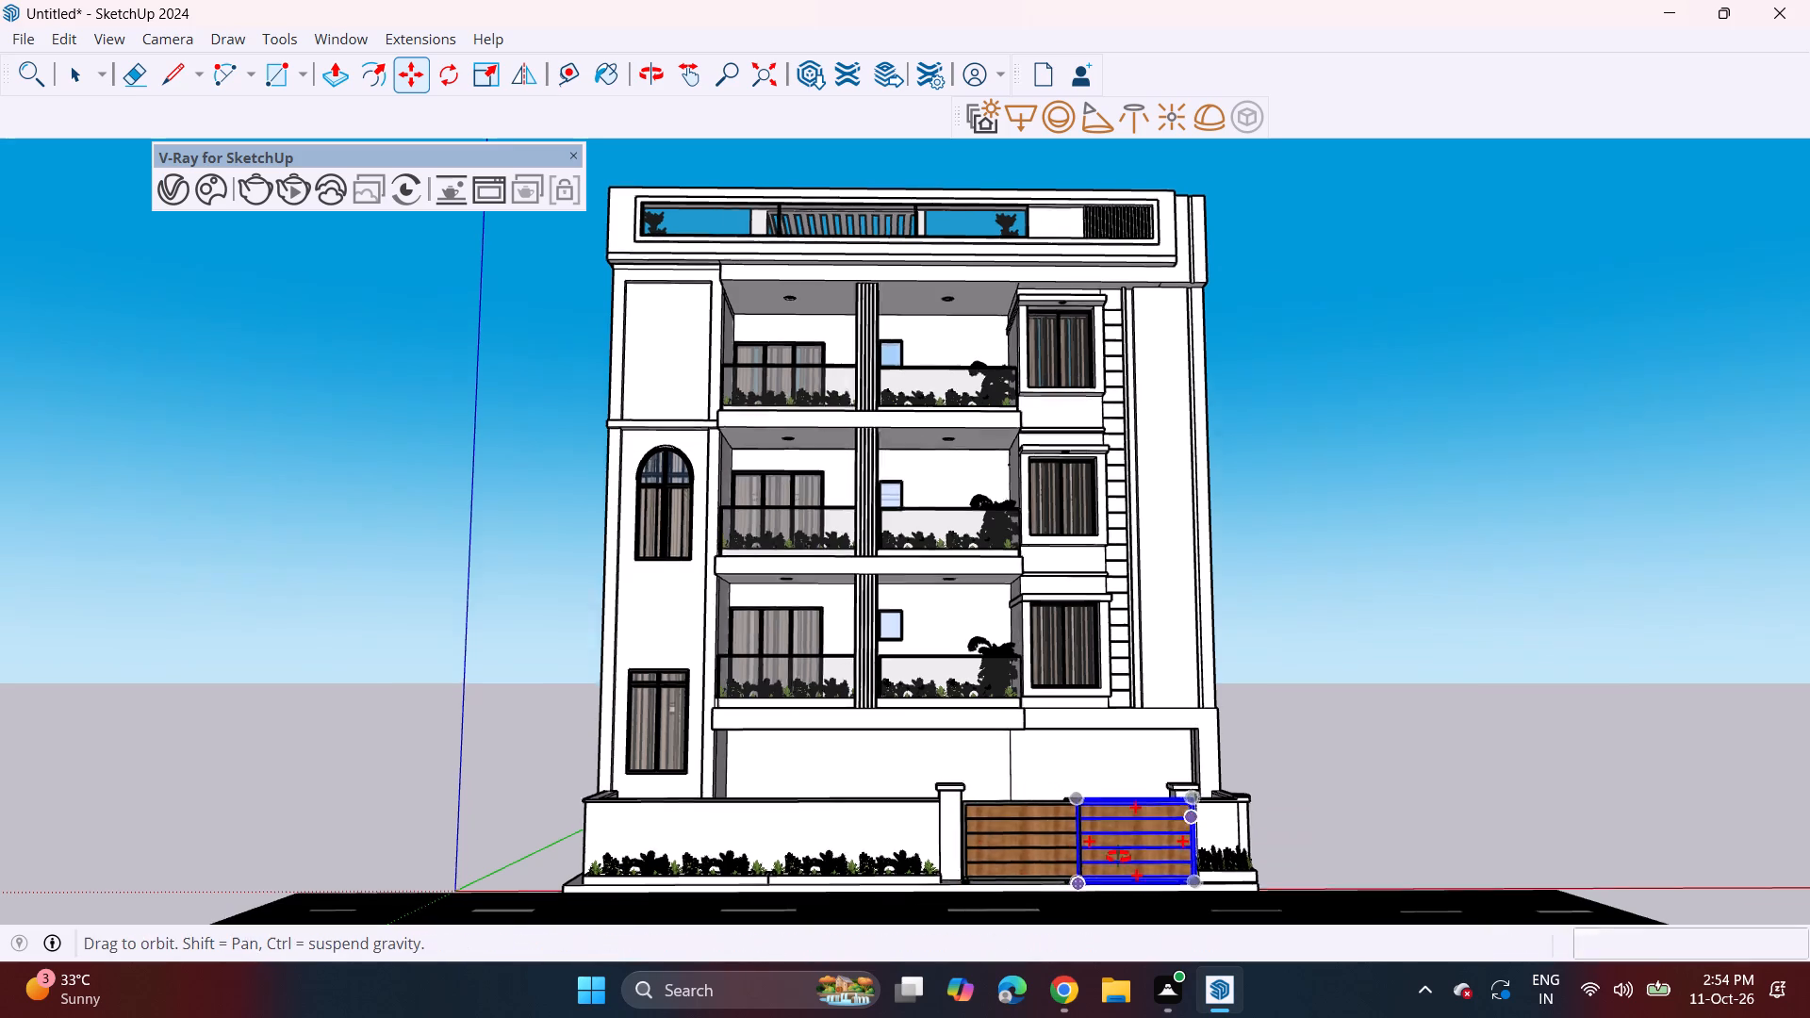
middle_drag(1118, 857, 788, 953)
shift+middle_drag(830, 872, 825, 654)
middle_drag(822, 681, 729, 888)
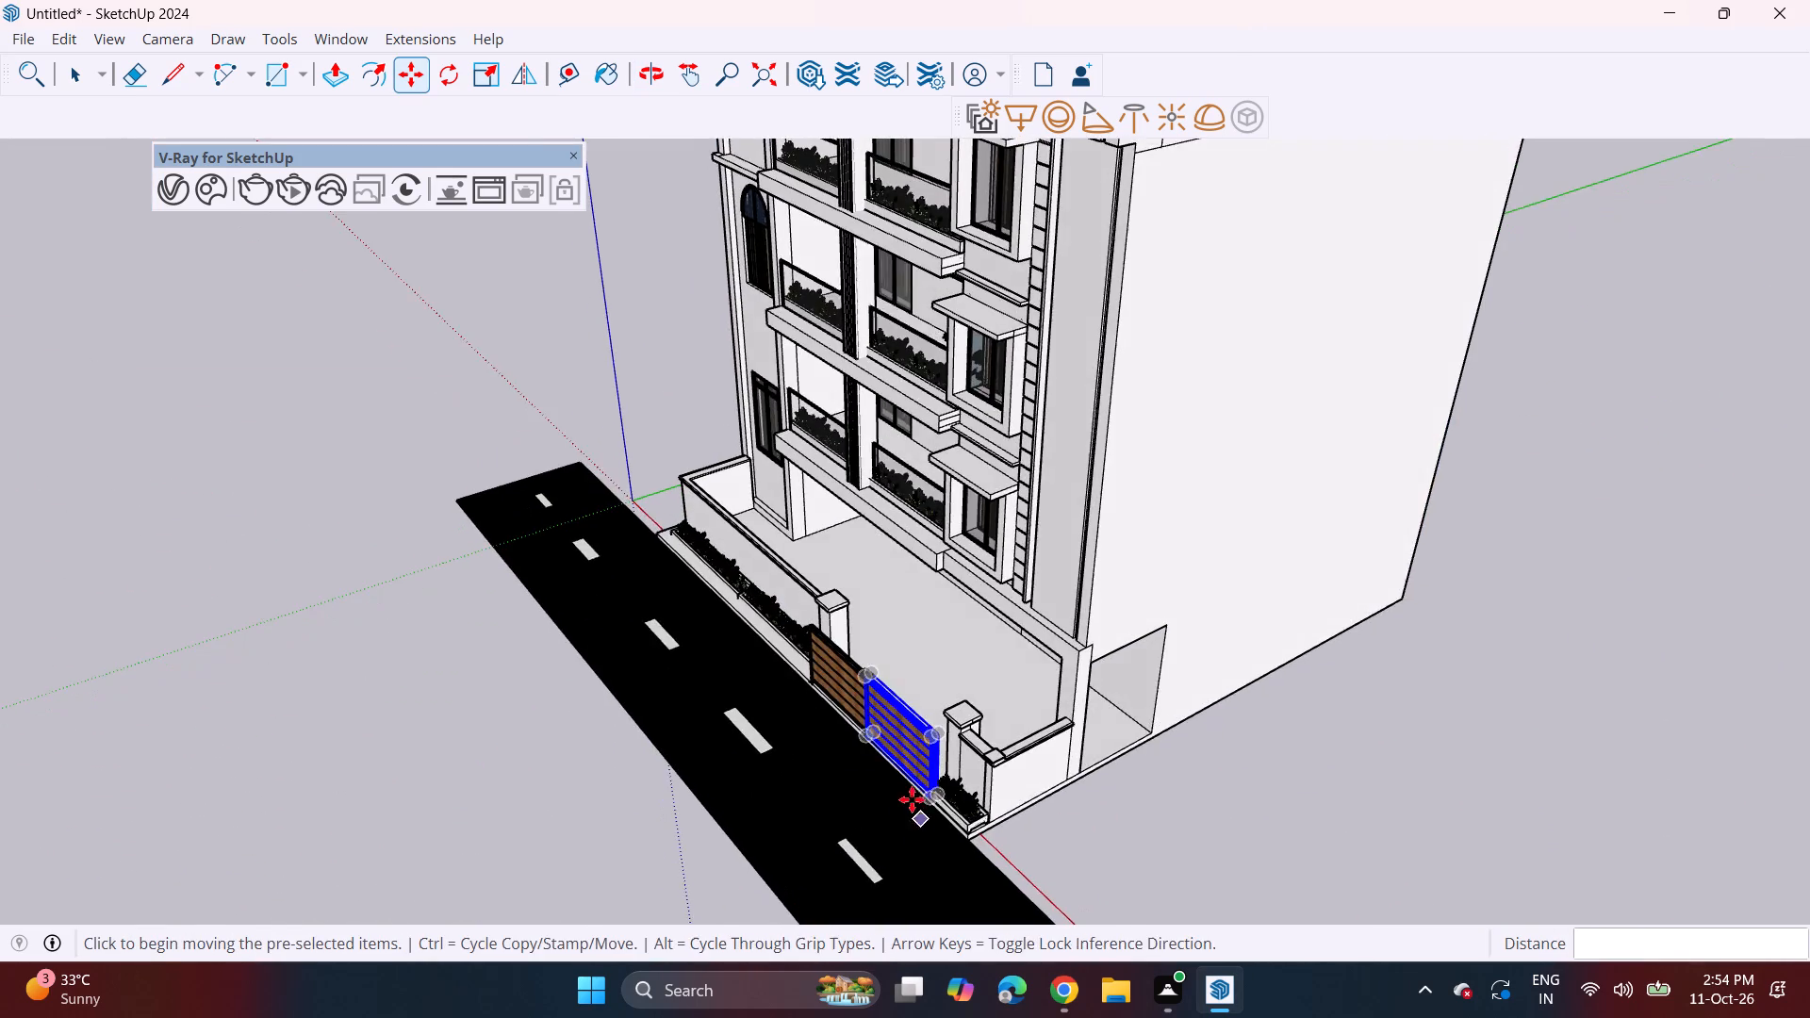
scroll(912, 790, up, 11)
scroll(931, 687, up, 5)
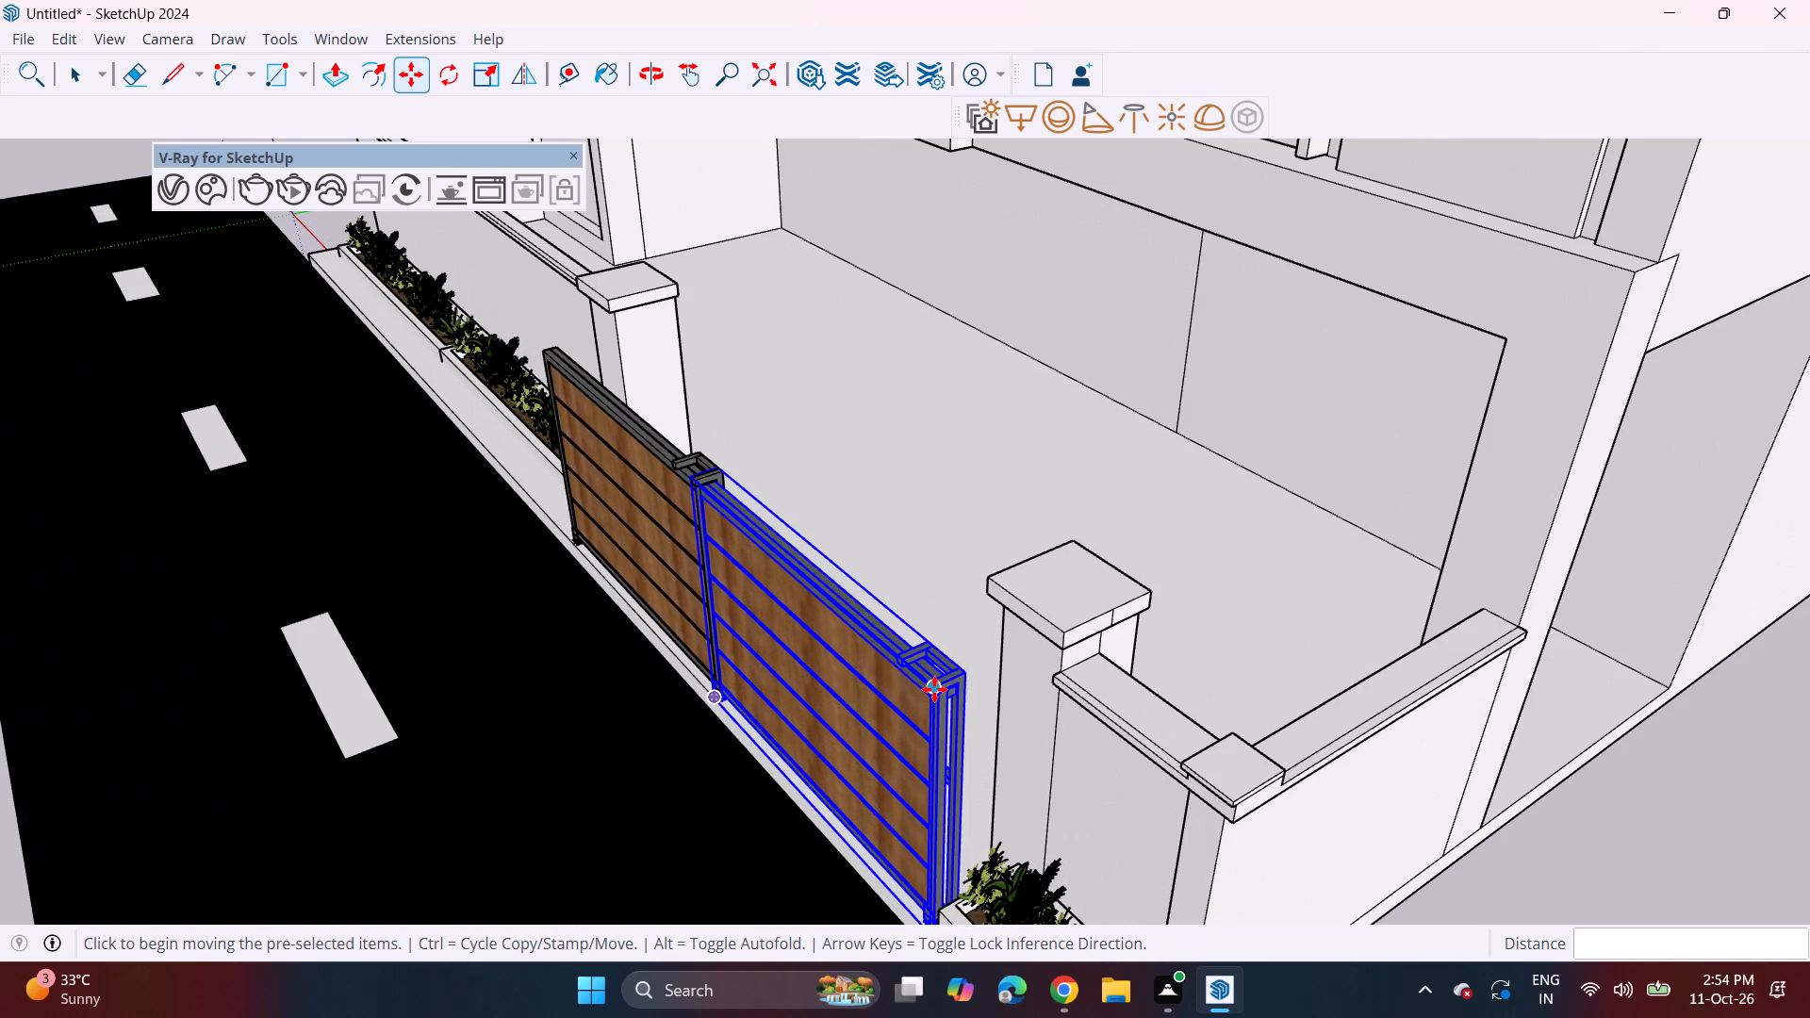
click(934, 689)
middle_drag(1017, 648, 1045, 651)
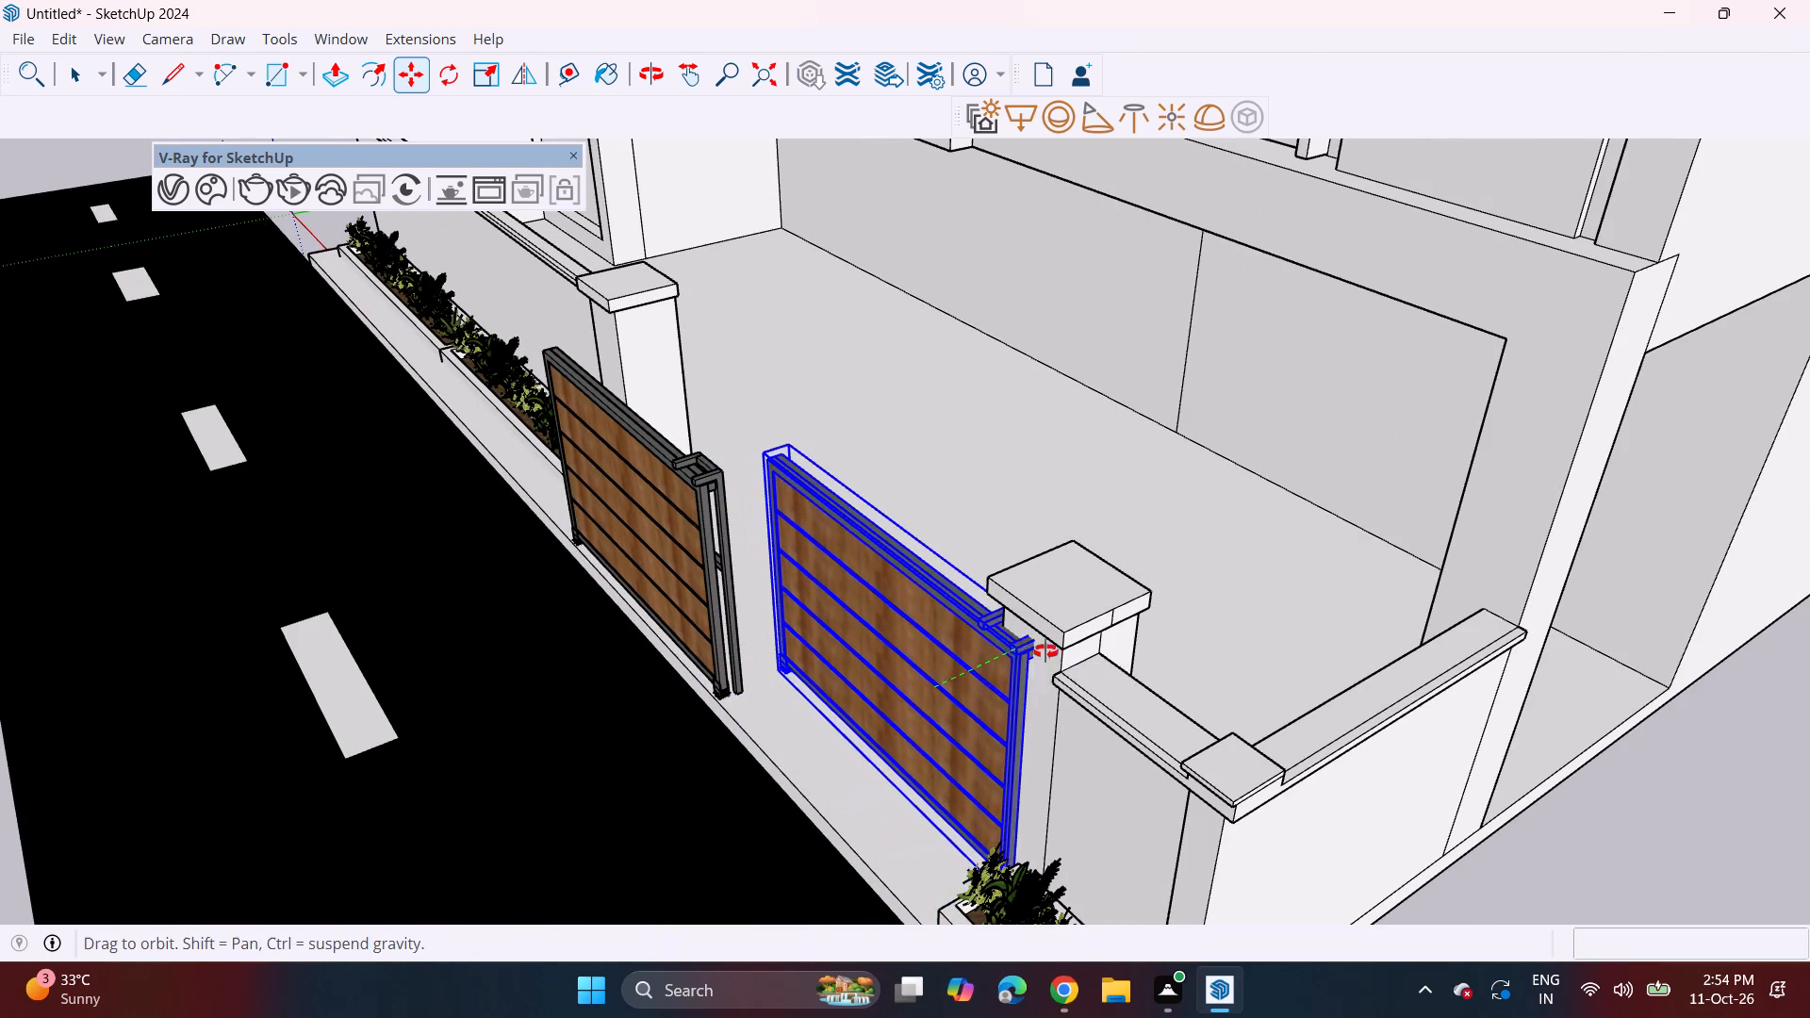
middle_drag(1045, 651, 1328, 634)
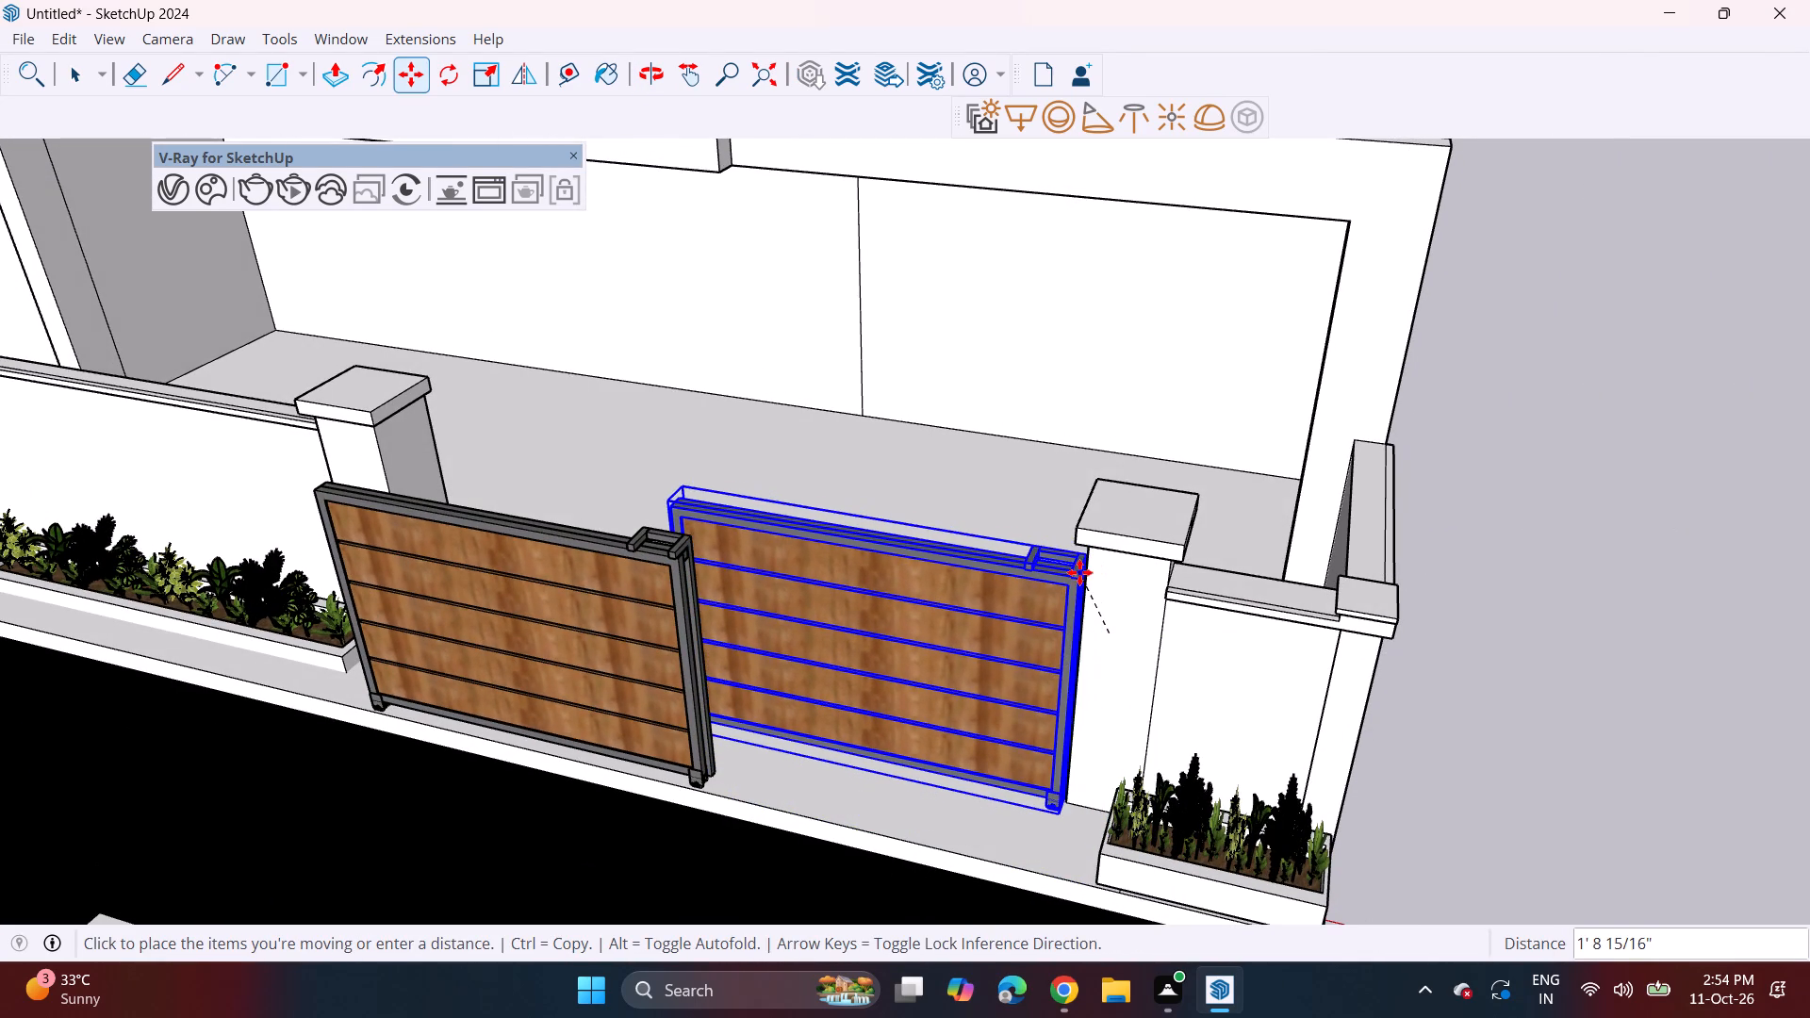
click(1085, 565)
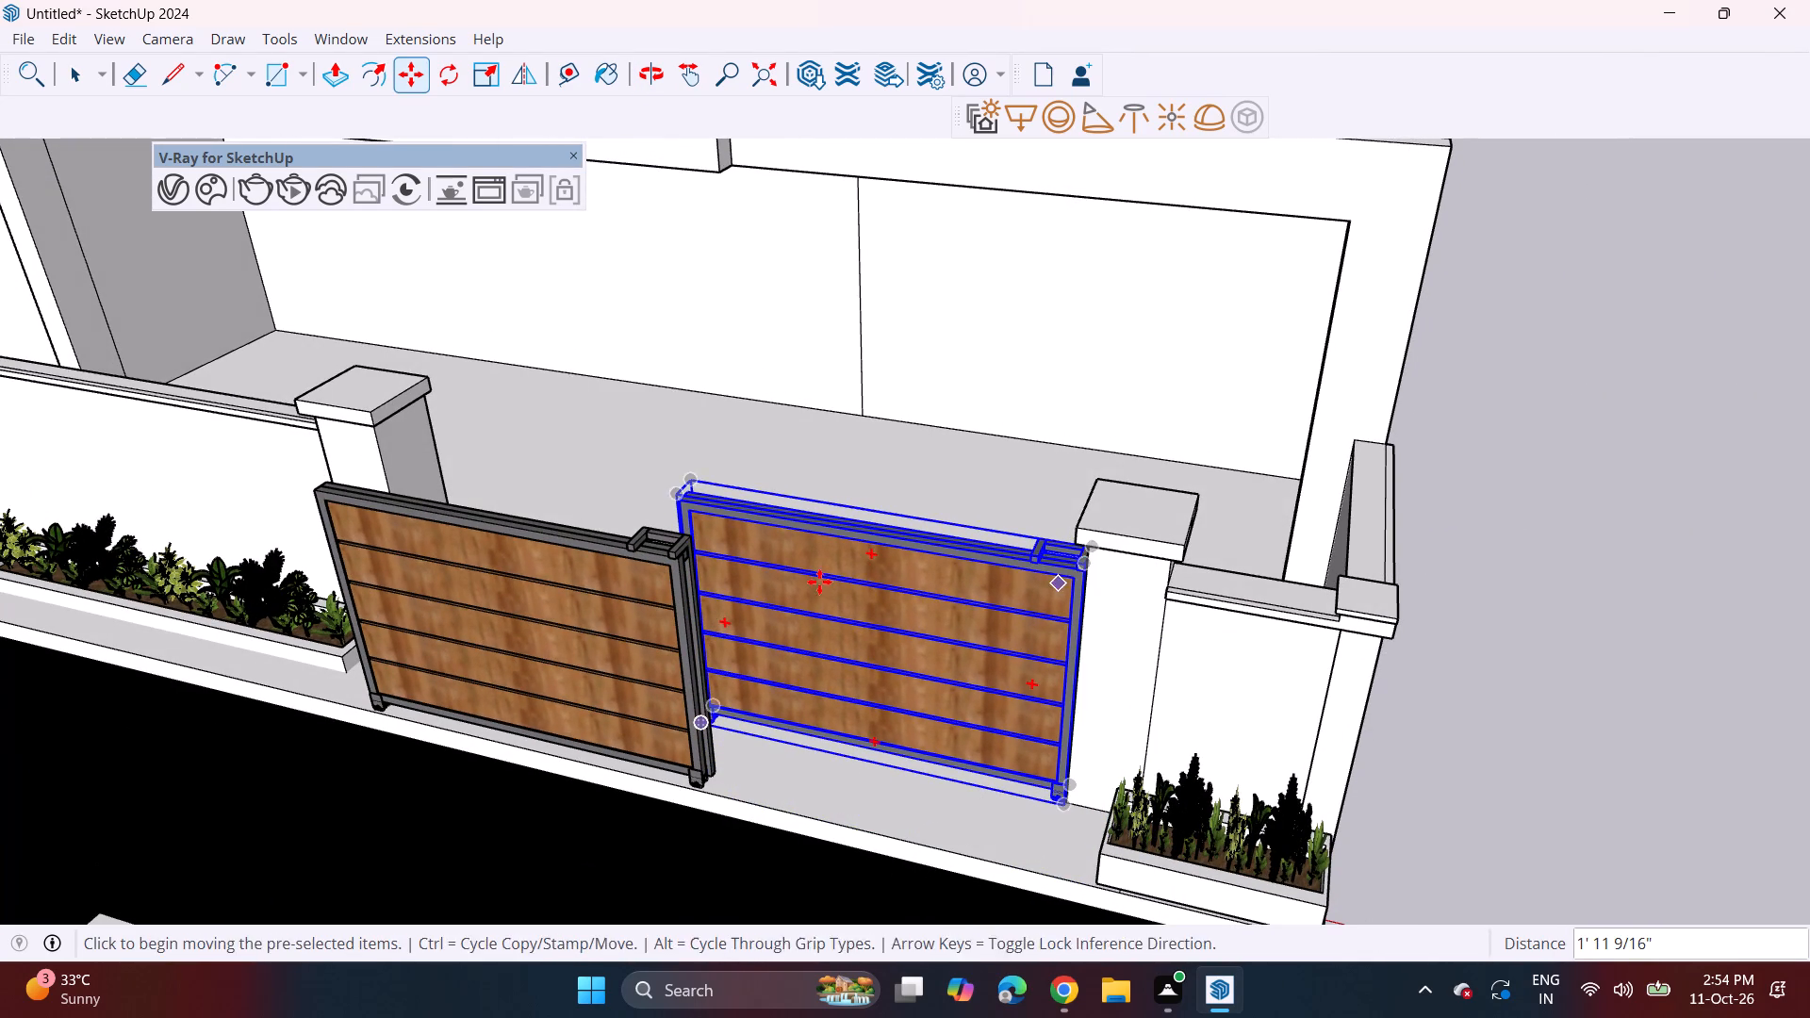
Move the original gate leaf about 1' 9 7/8" onto the longer wall's pier edge, in line with the copied leaf, and deselect it.
middle_drag(789, 571, 1158, 587)
middle_drag(701, 591, 801, 591)
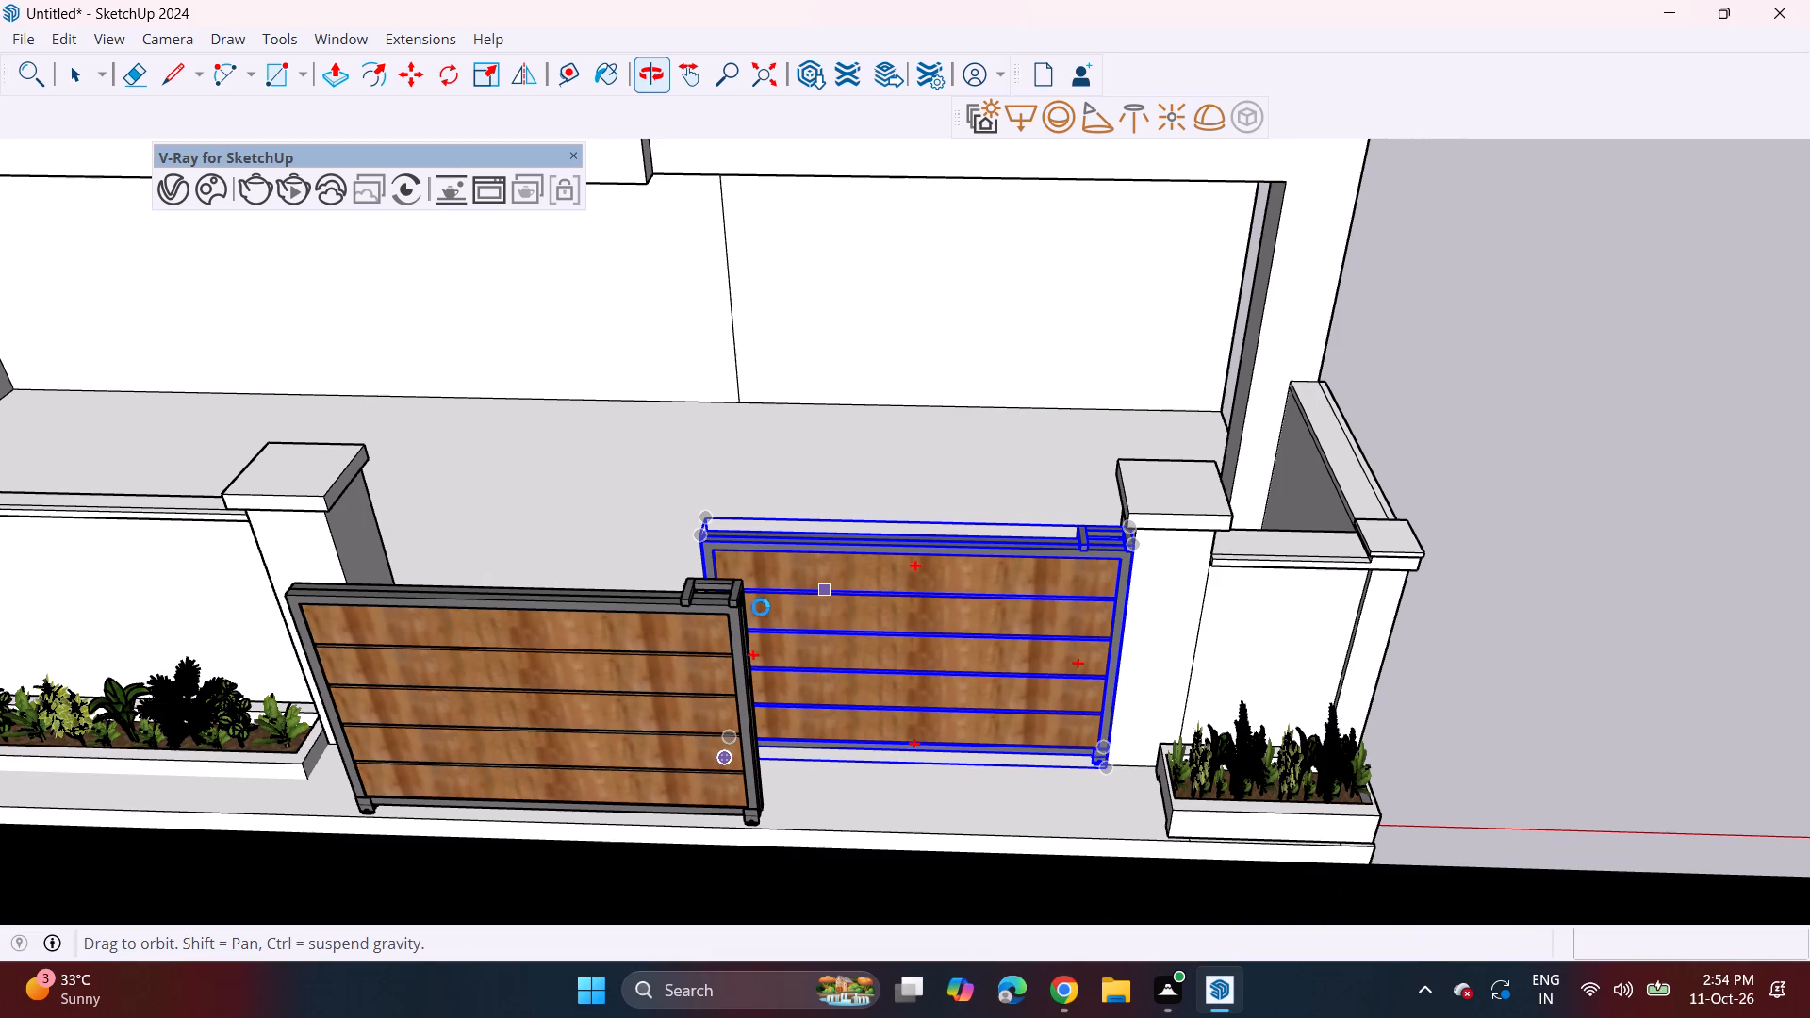
scroll(722, 600, down, 4)
key(space)
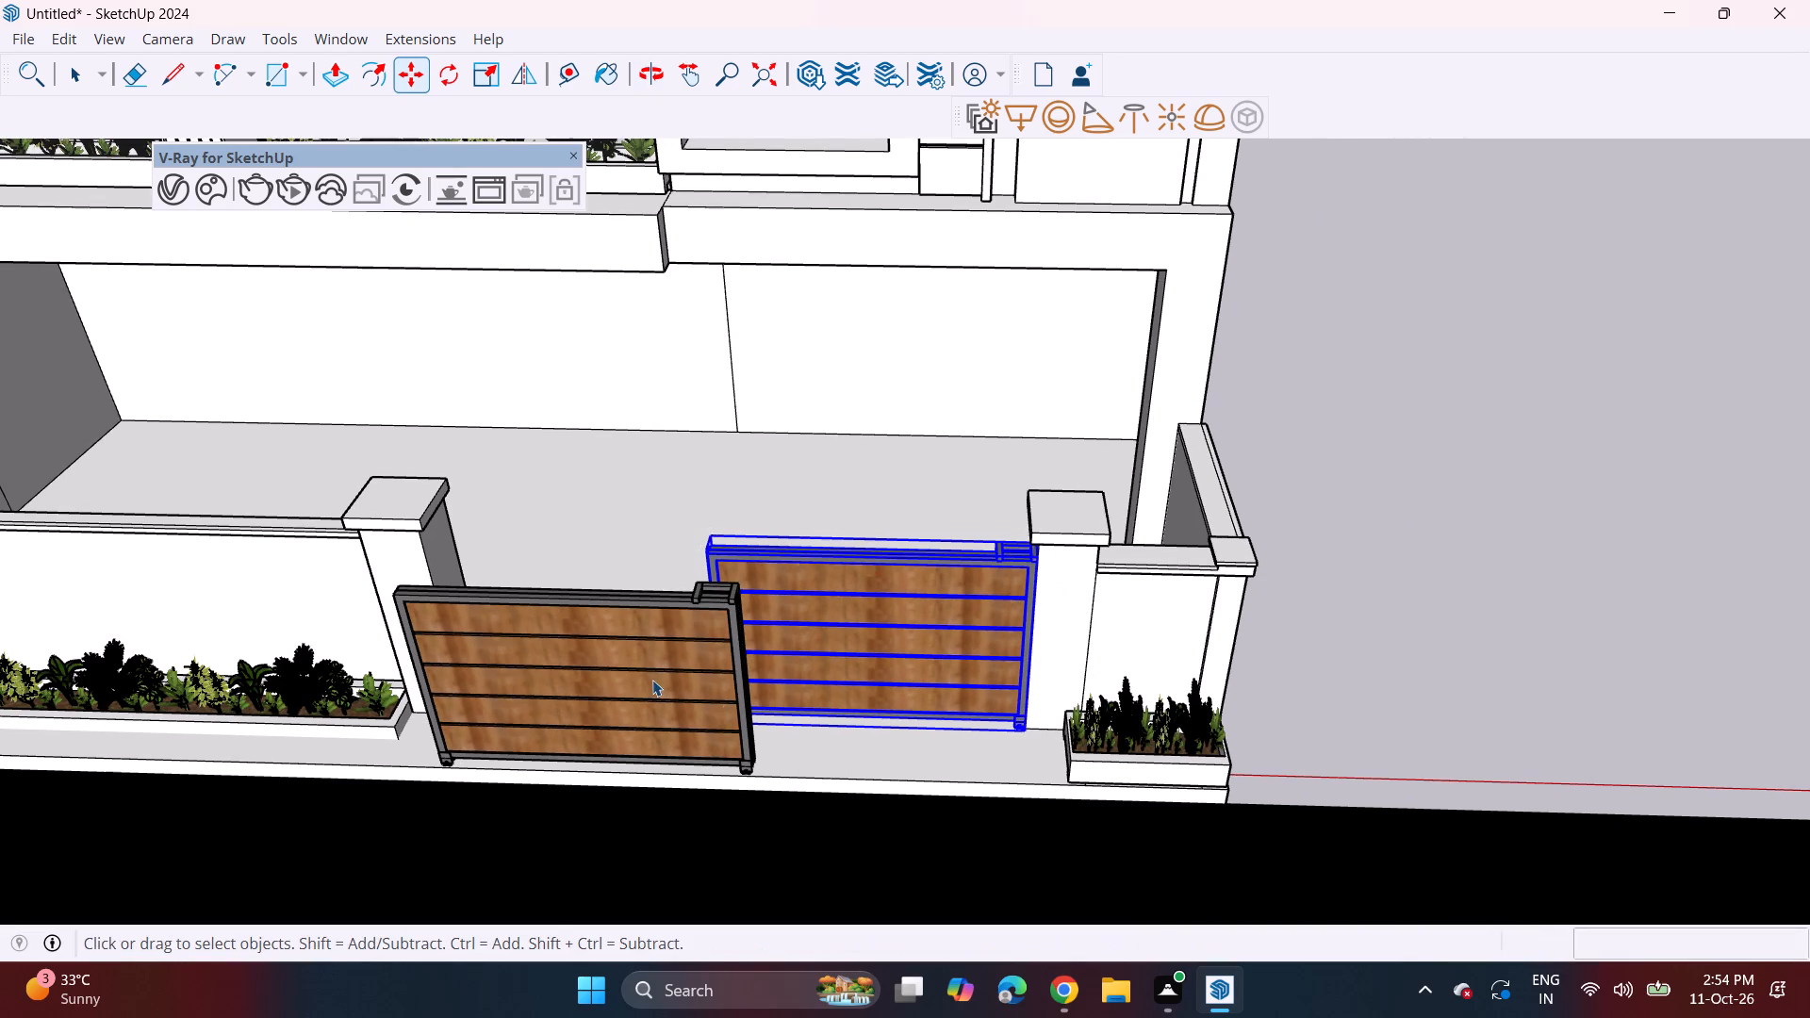
click(652, 680)
middle_drag(579, 680, 899, 678)
scroll(708, 625, up, 2)
middle_drag(760, 672, 965, 761)
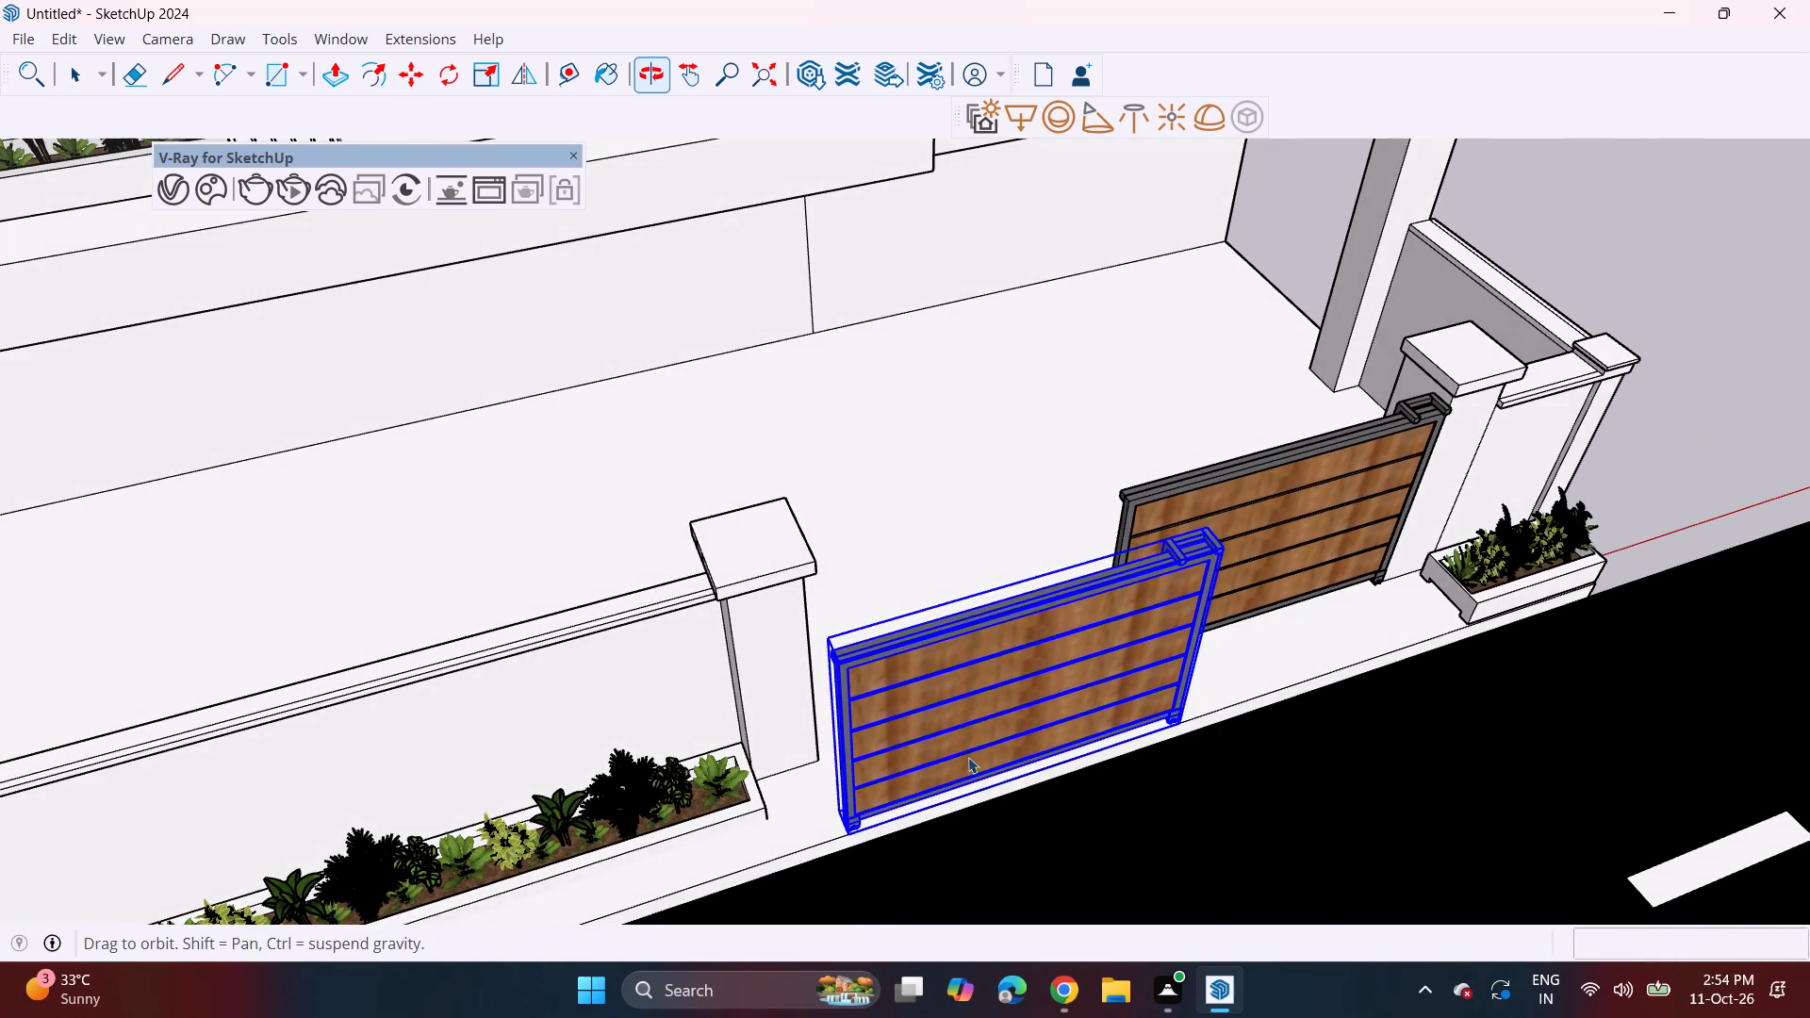
key(m)
click(846, 668)
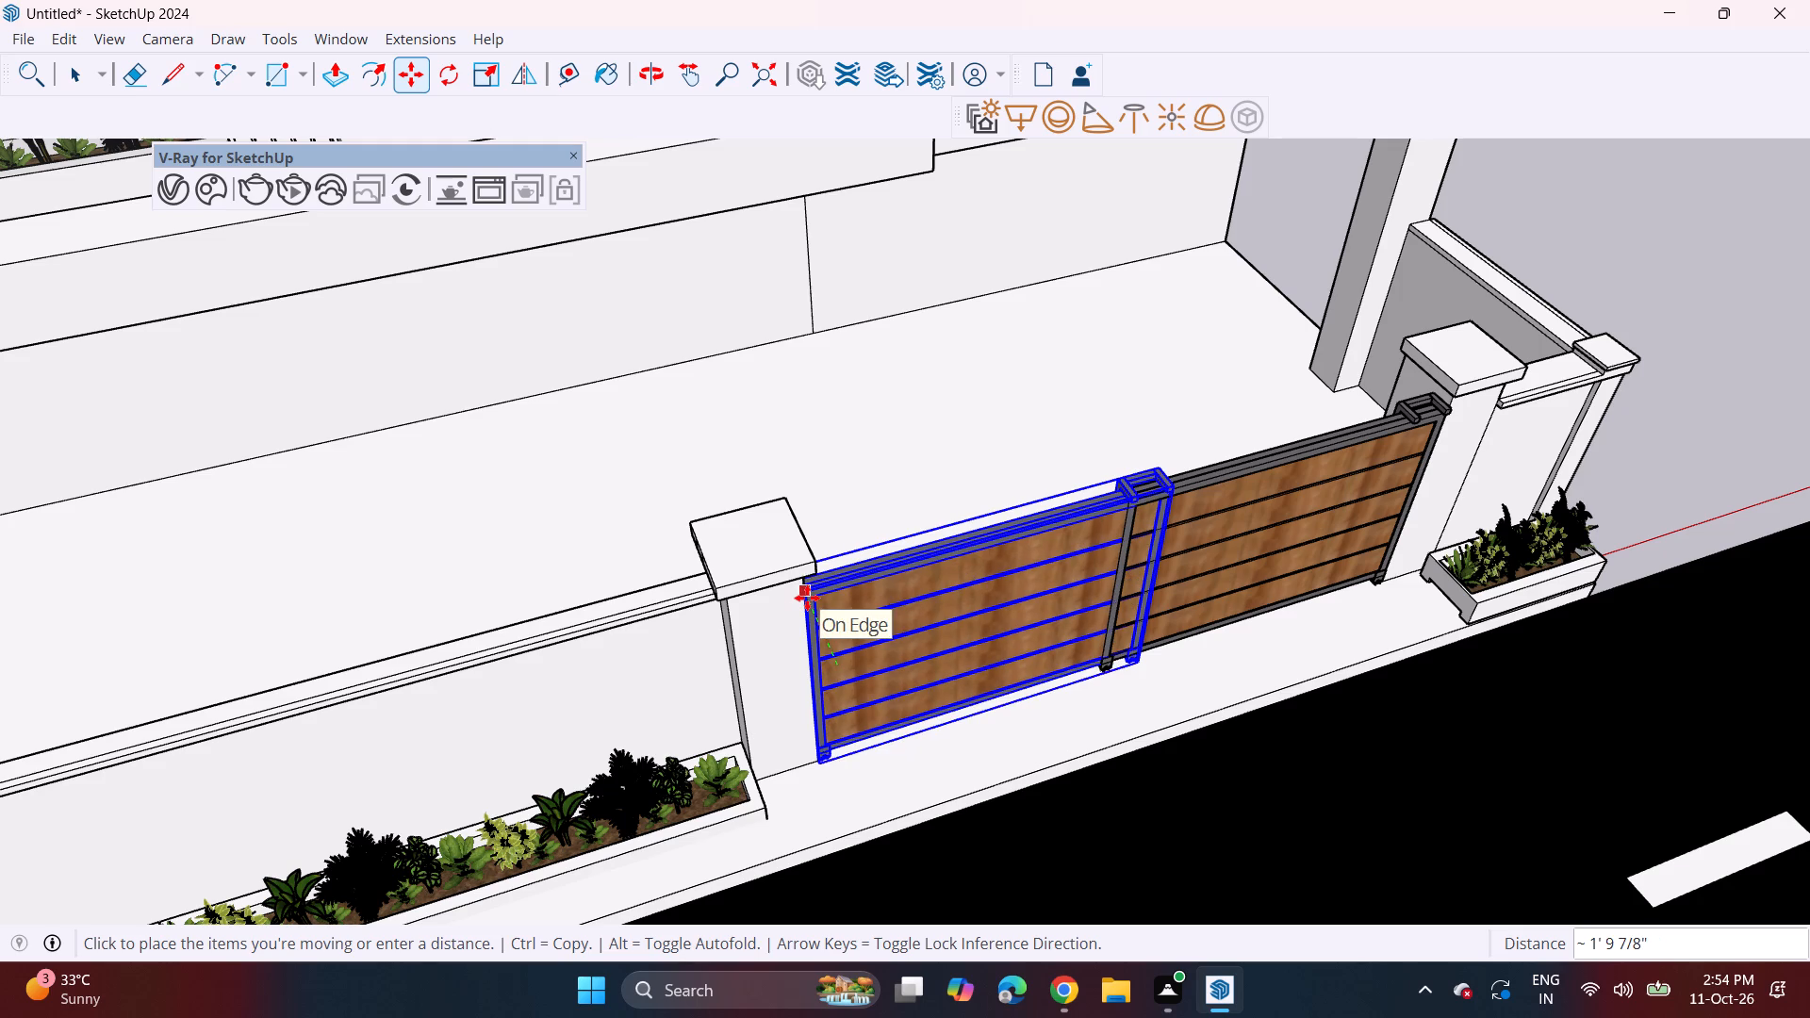
click(807, 598)
middle_drag(993, 590, 733, 435)
scroll(849, 505, down, 3)
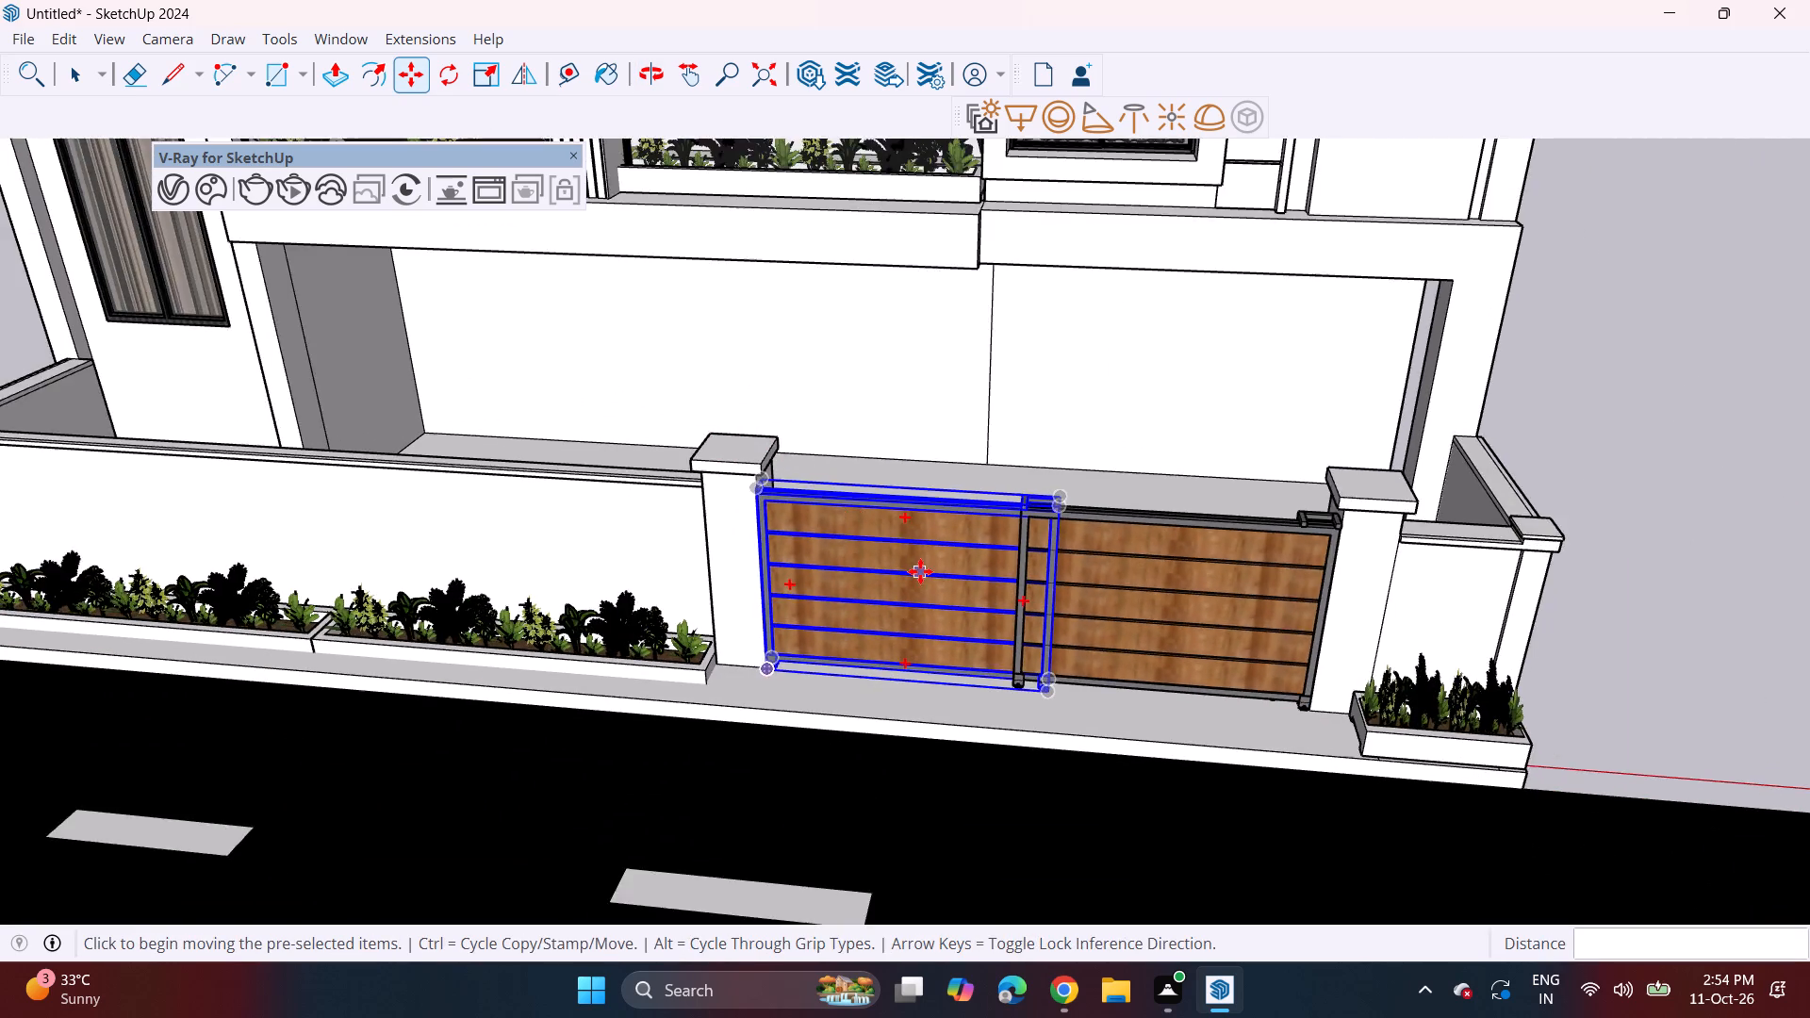
scroll(920, 571, down, 1)
middle_drag(920, 571, 921, 435)
key(space)
click(1593, 525)
Examine the completed double gate, boundary walls and road against the full front elevation.
scroll(994, 579, down, 2)
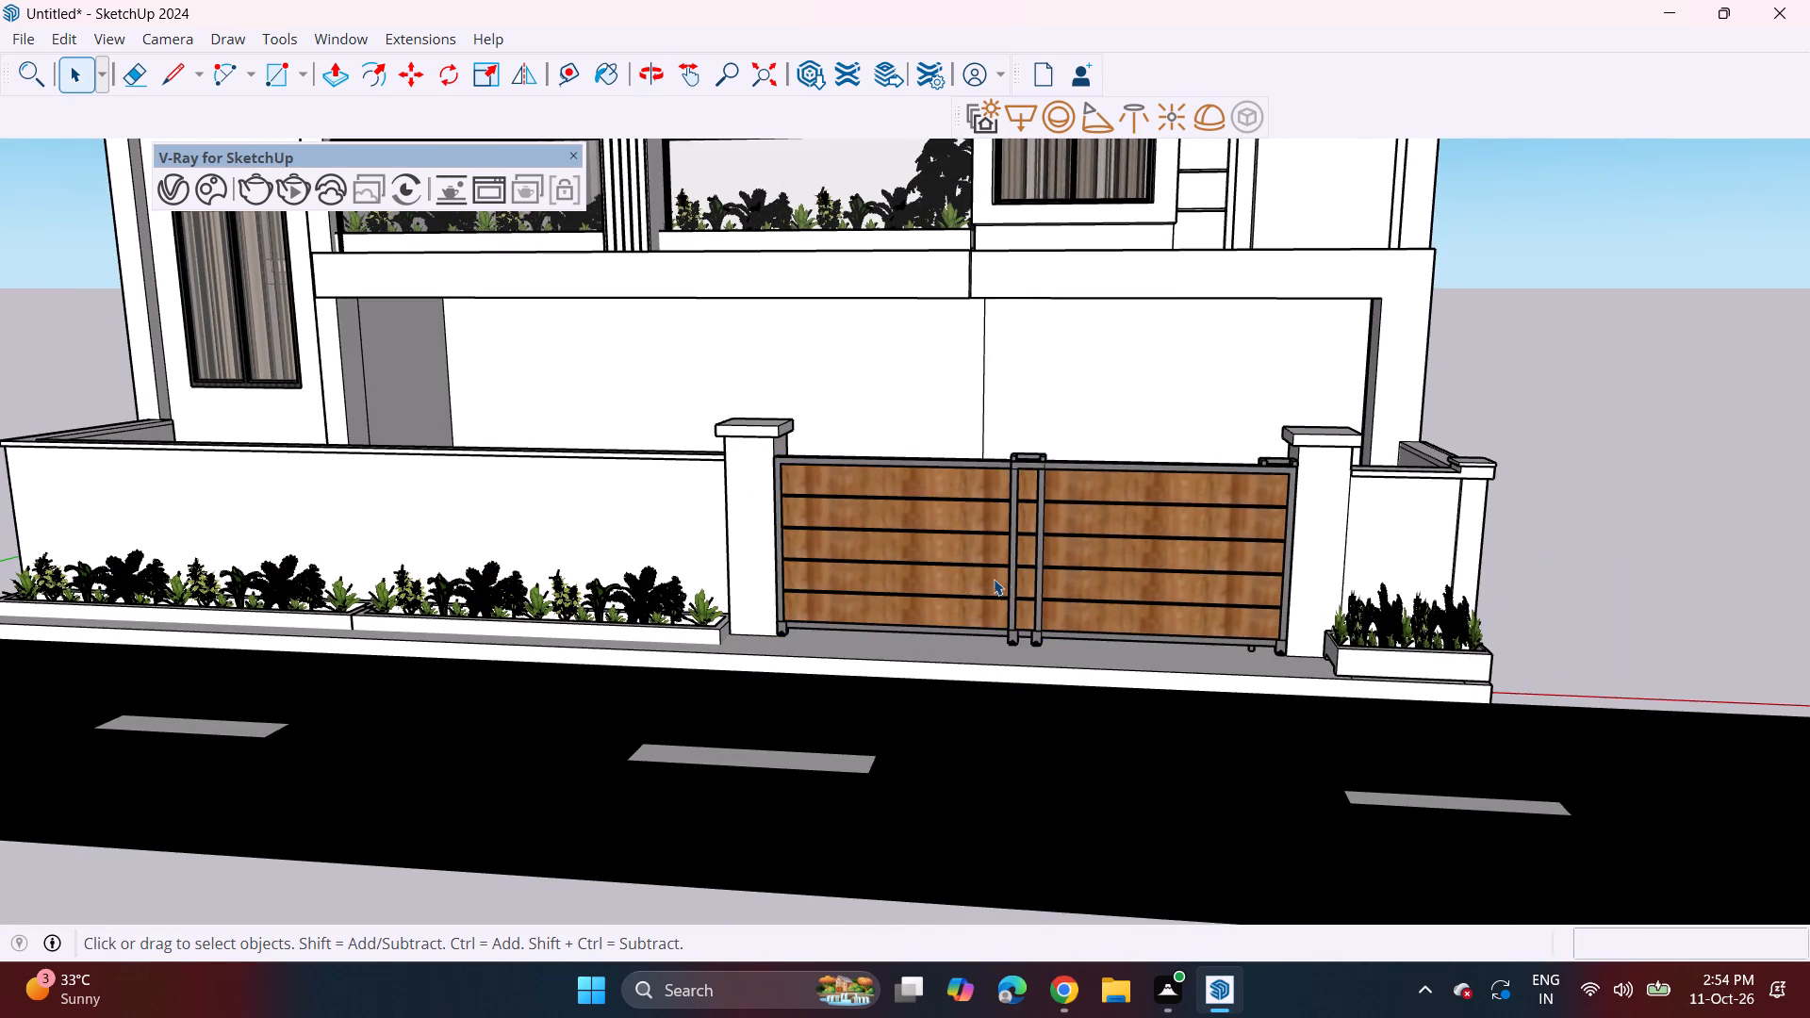
scroll(994, 579, down, 2)
middle_drag(981, 579, 994, 470)
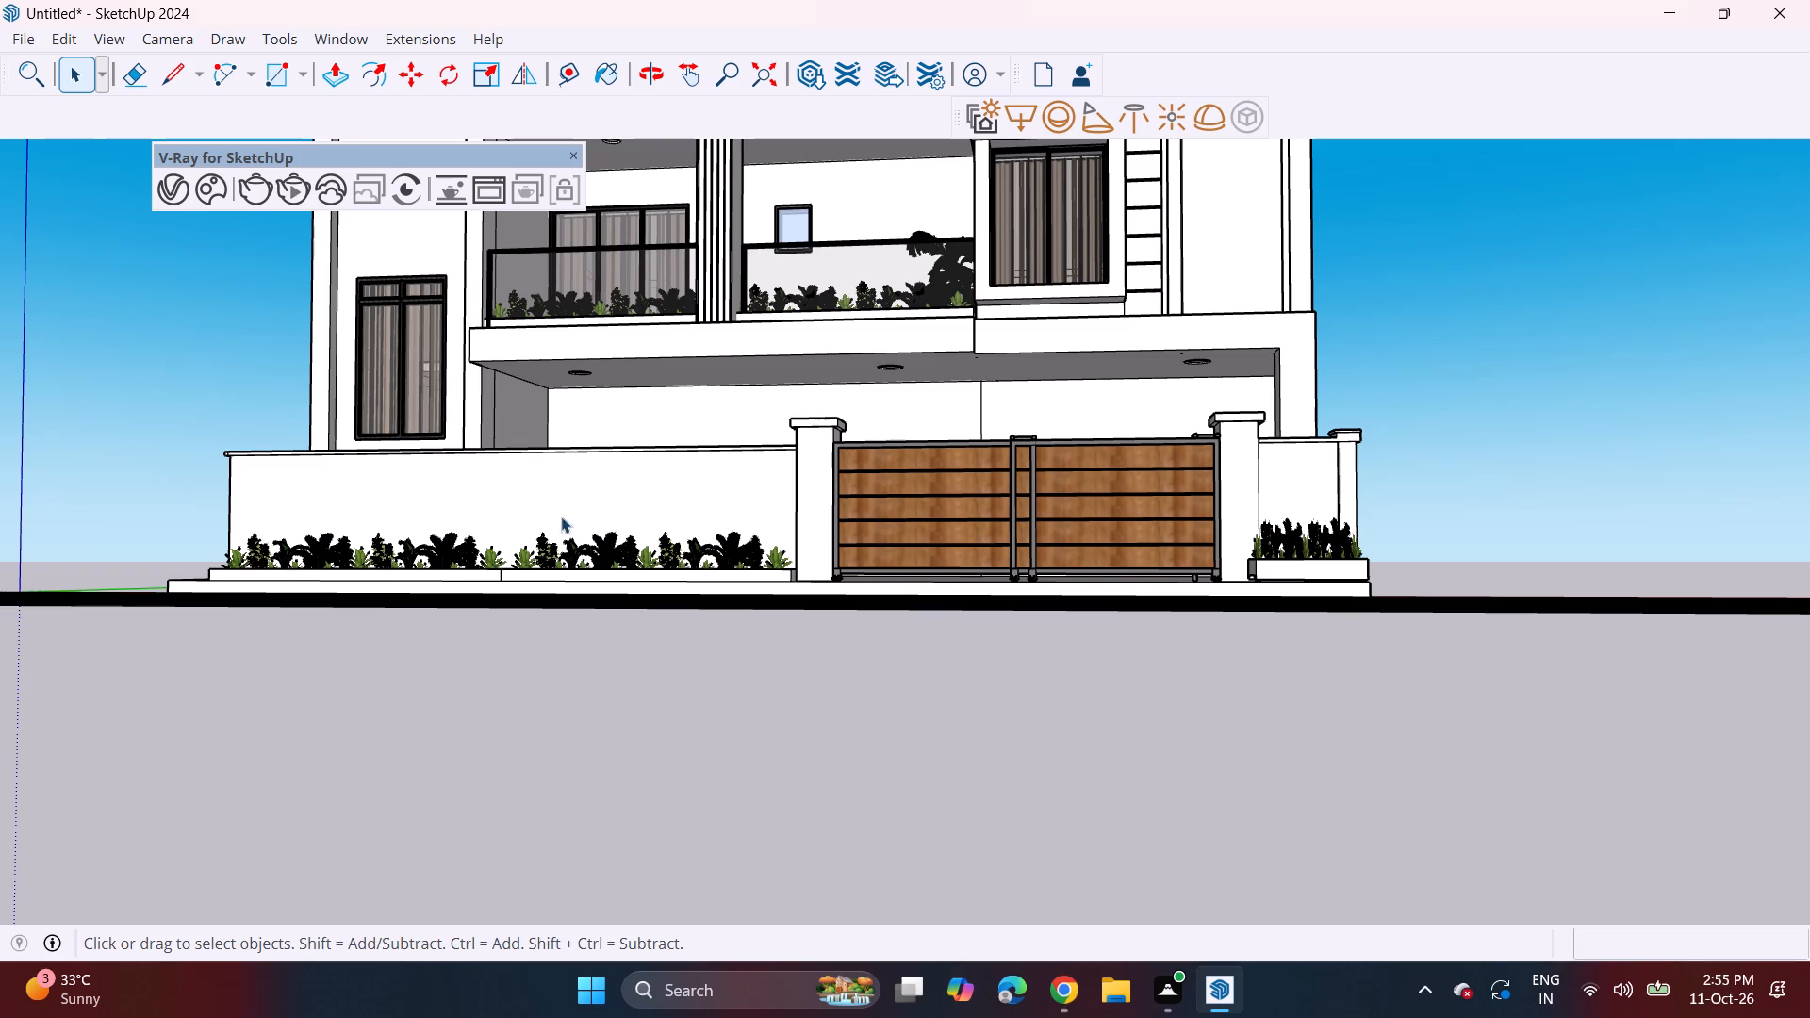
middle_drag(568, 476, 592, 473)
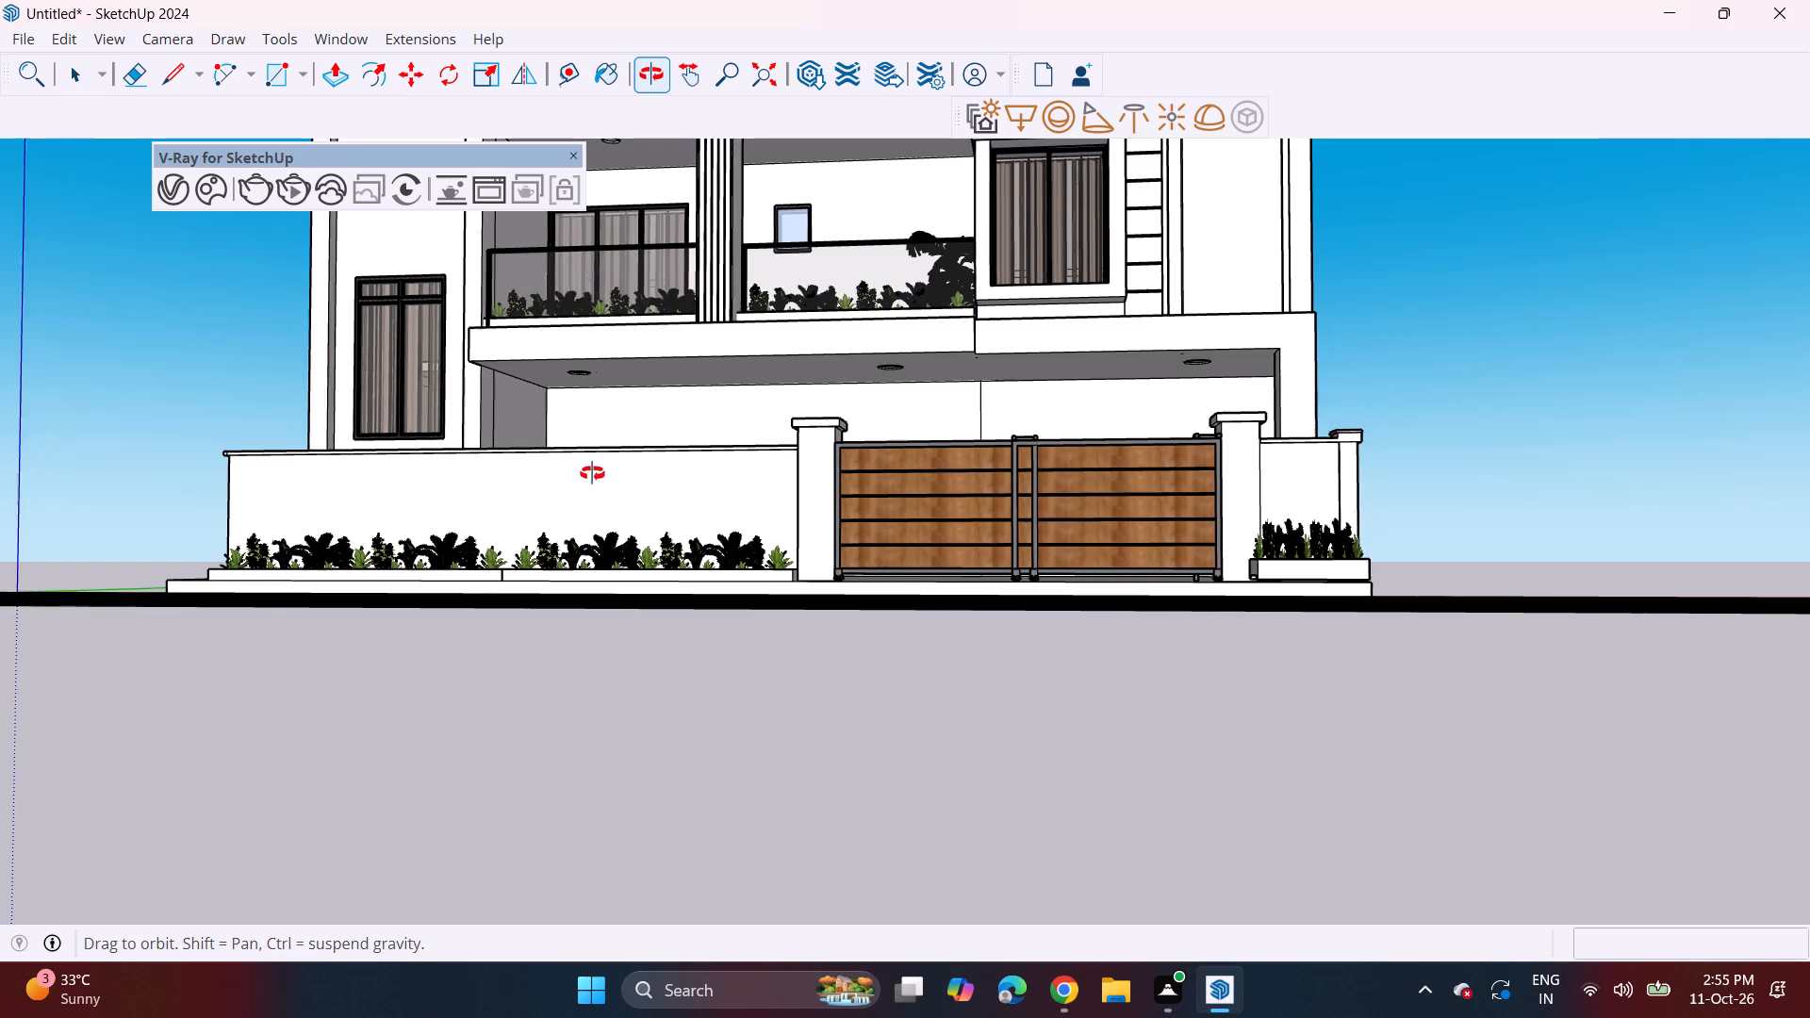
middle_drag(592, 473, 688, 488)
scroll(736, 466, down, 3)
shift+middle_drag(813, 424, 732, 748)
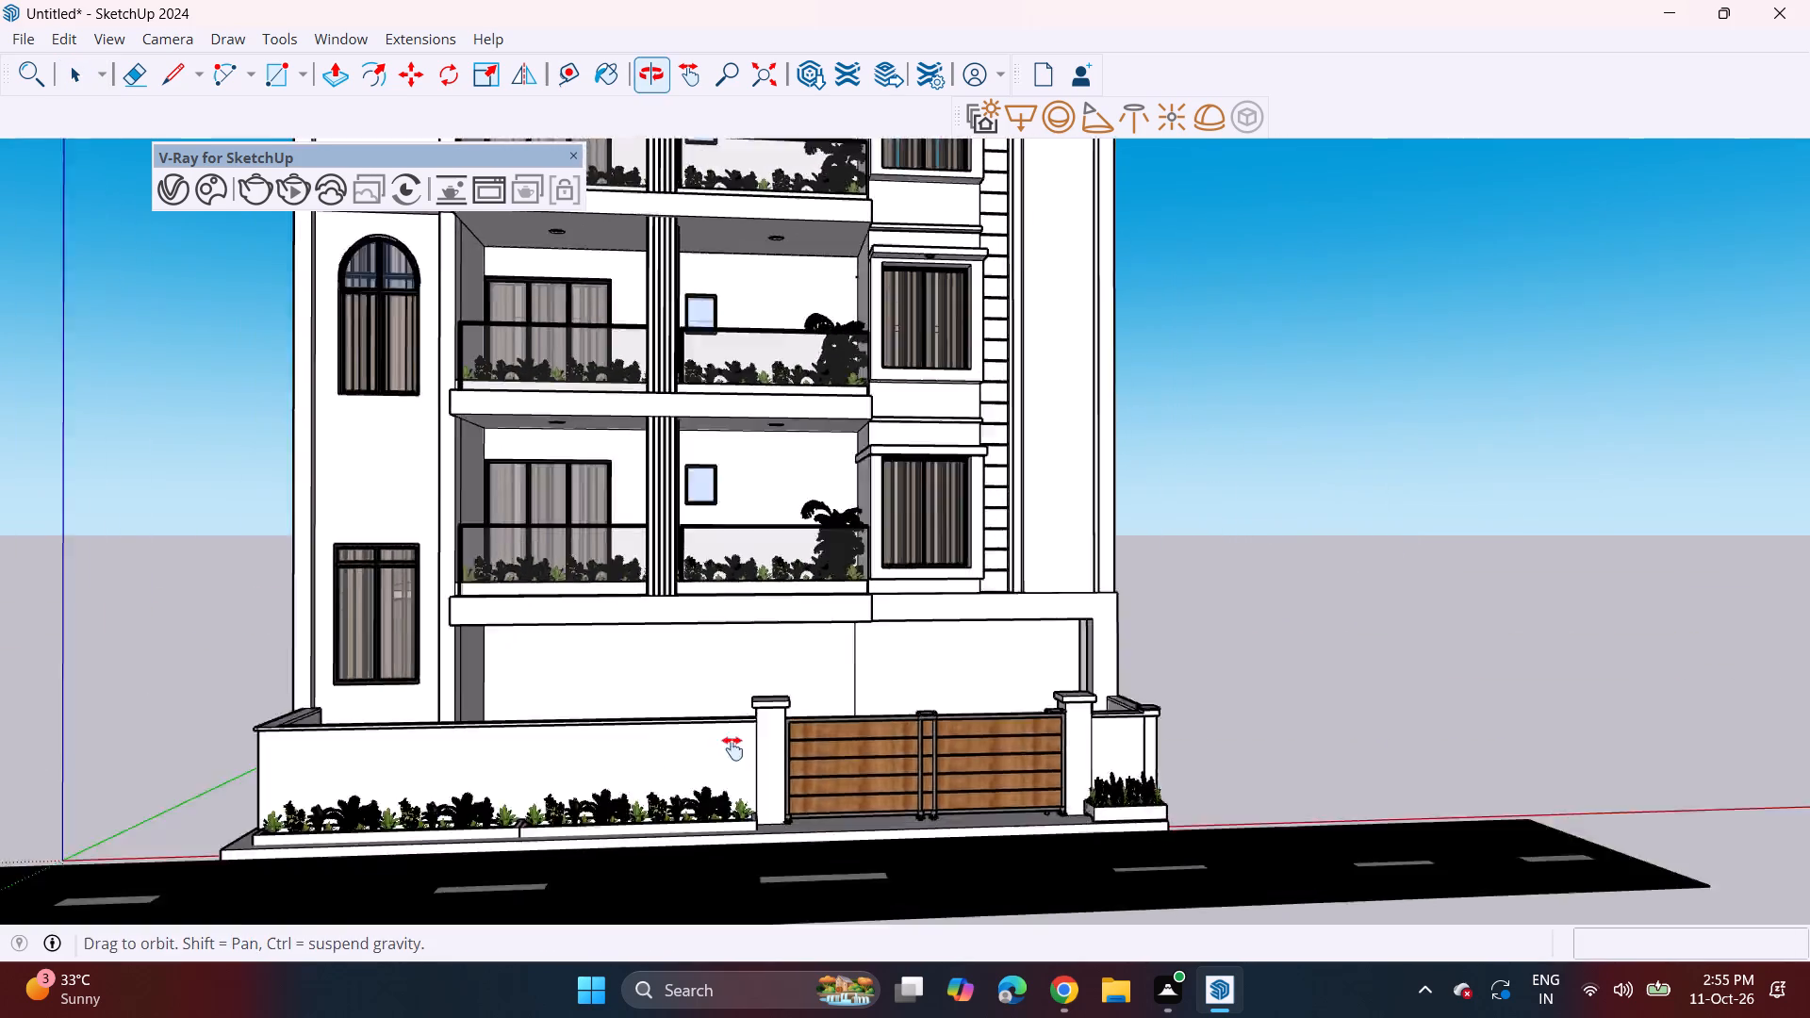
shift+middle_drag(732, 748, 732, 770)
middle_drag(913, 717, 845, 681)
scroll(817, 665, down, 3)
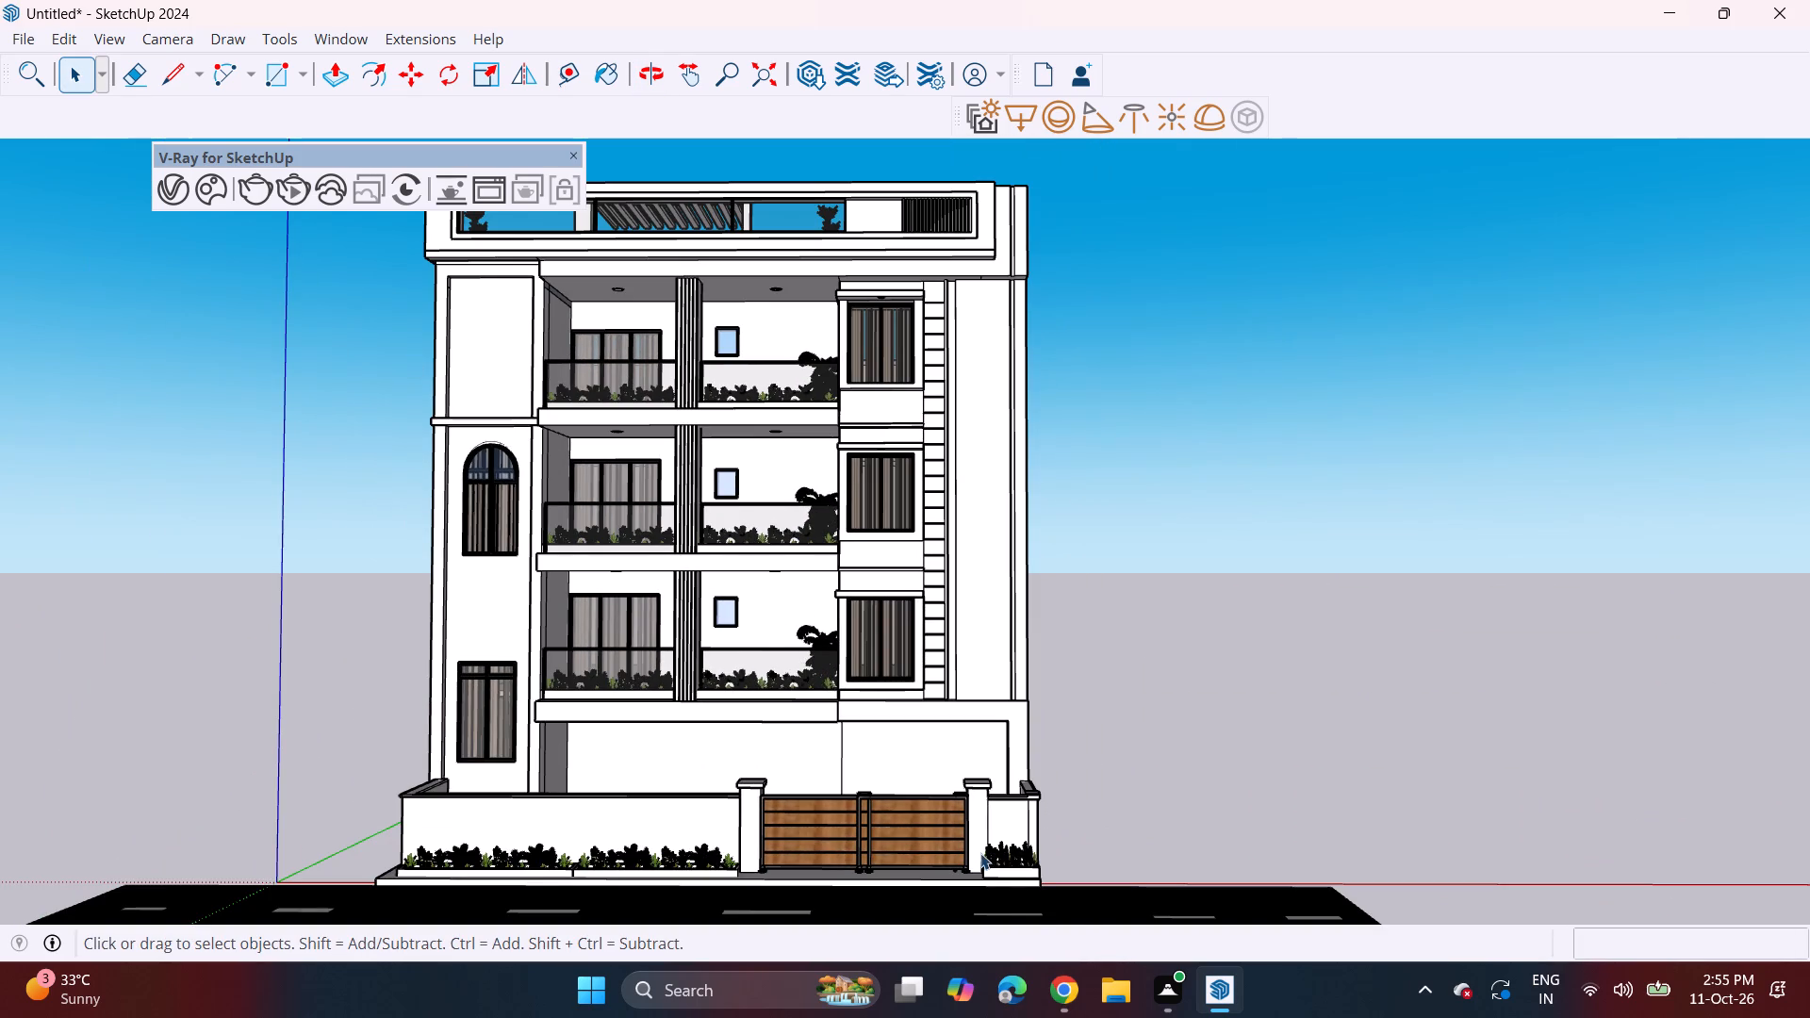
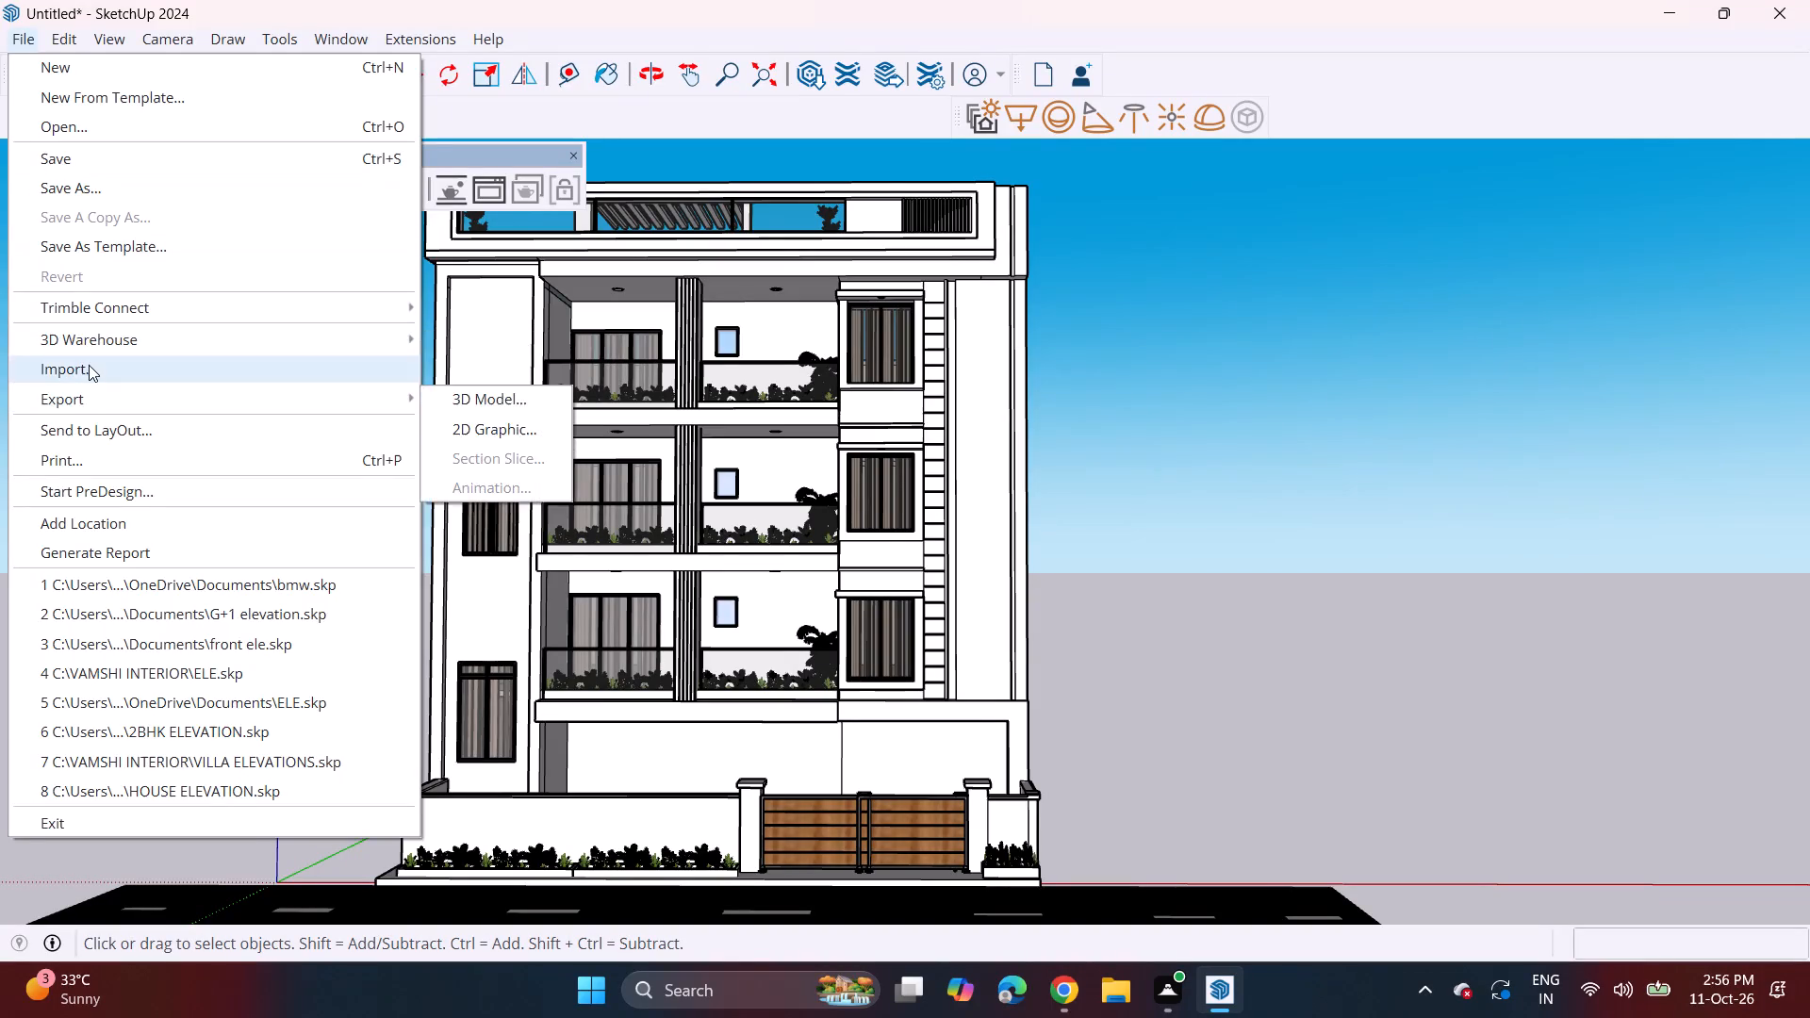
Start a model import and look through the Downloads folder for the spotlight model.
click(90, 363)
scroll(327, 291, down, 5)
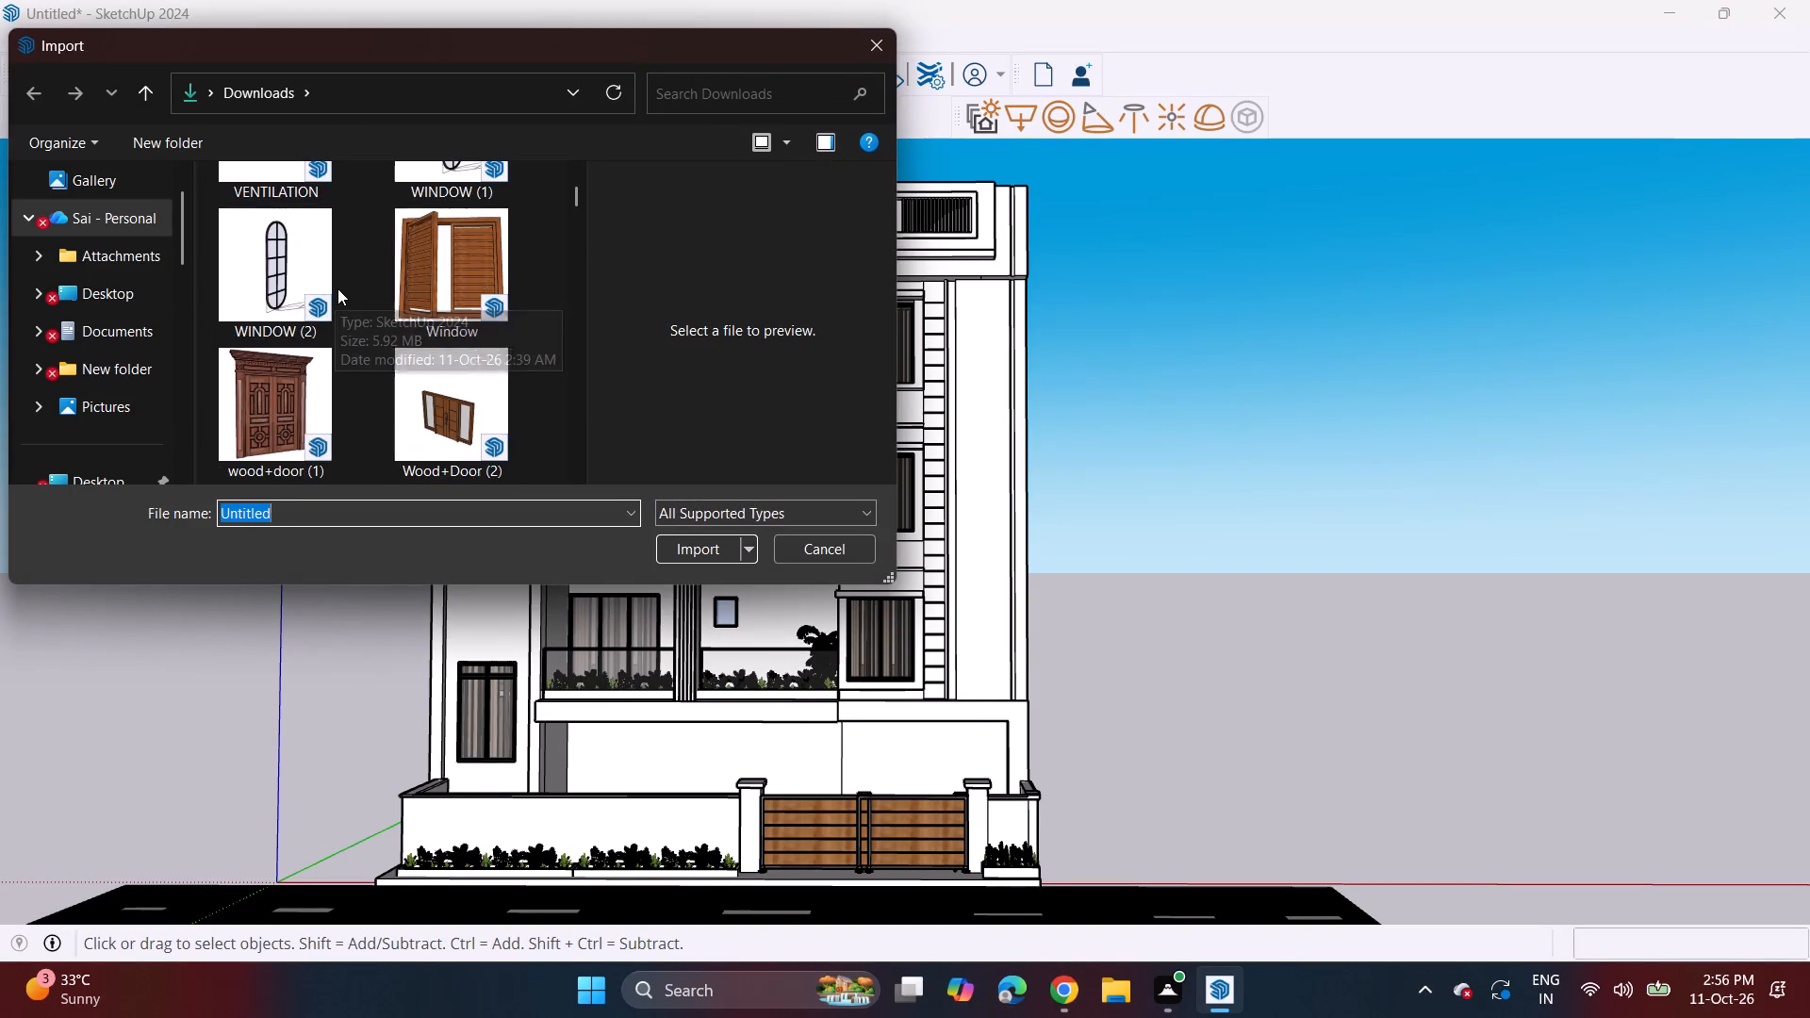
scroll(337, 288, down, 10)
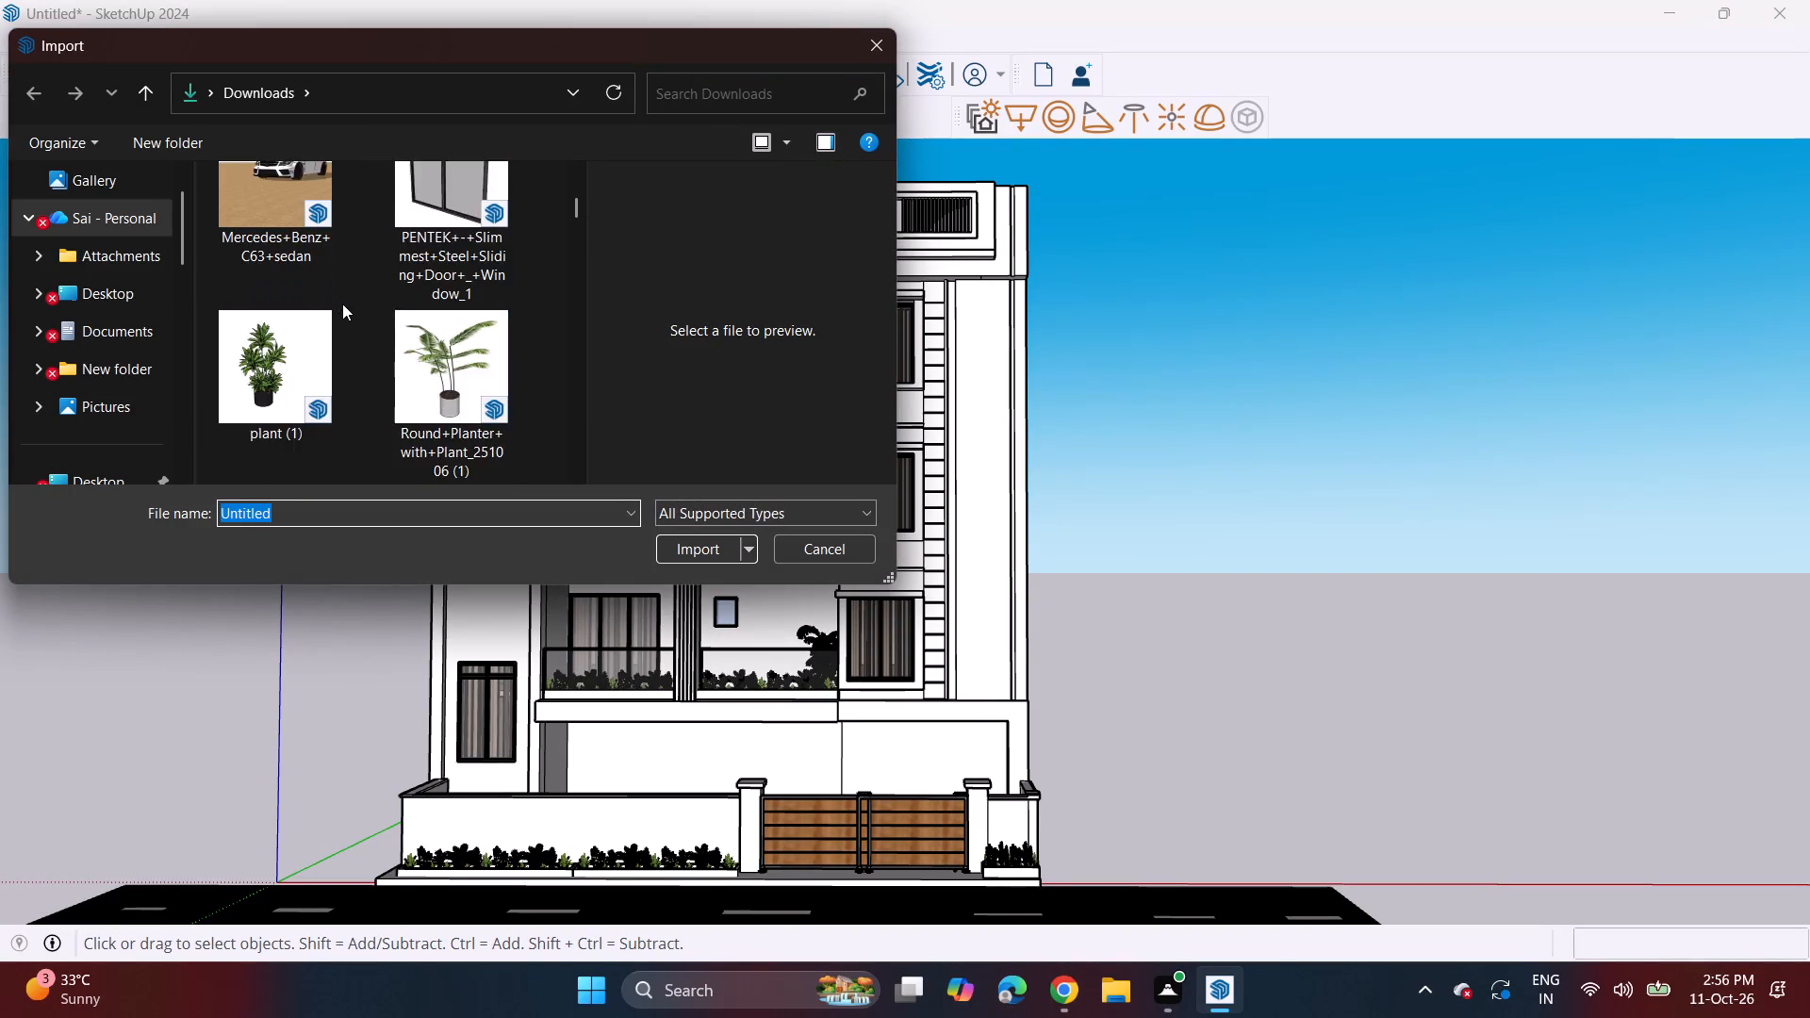
scroll(342, 304, down, 13)
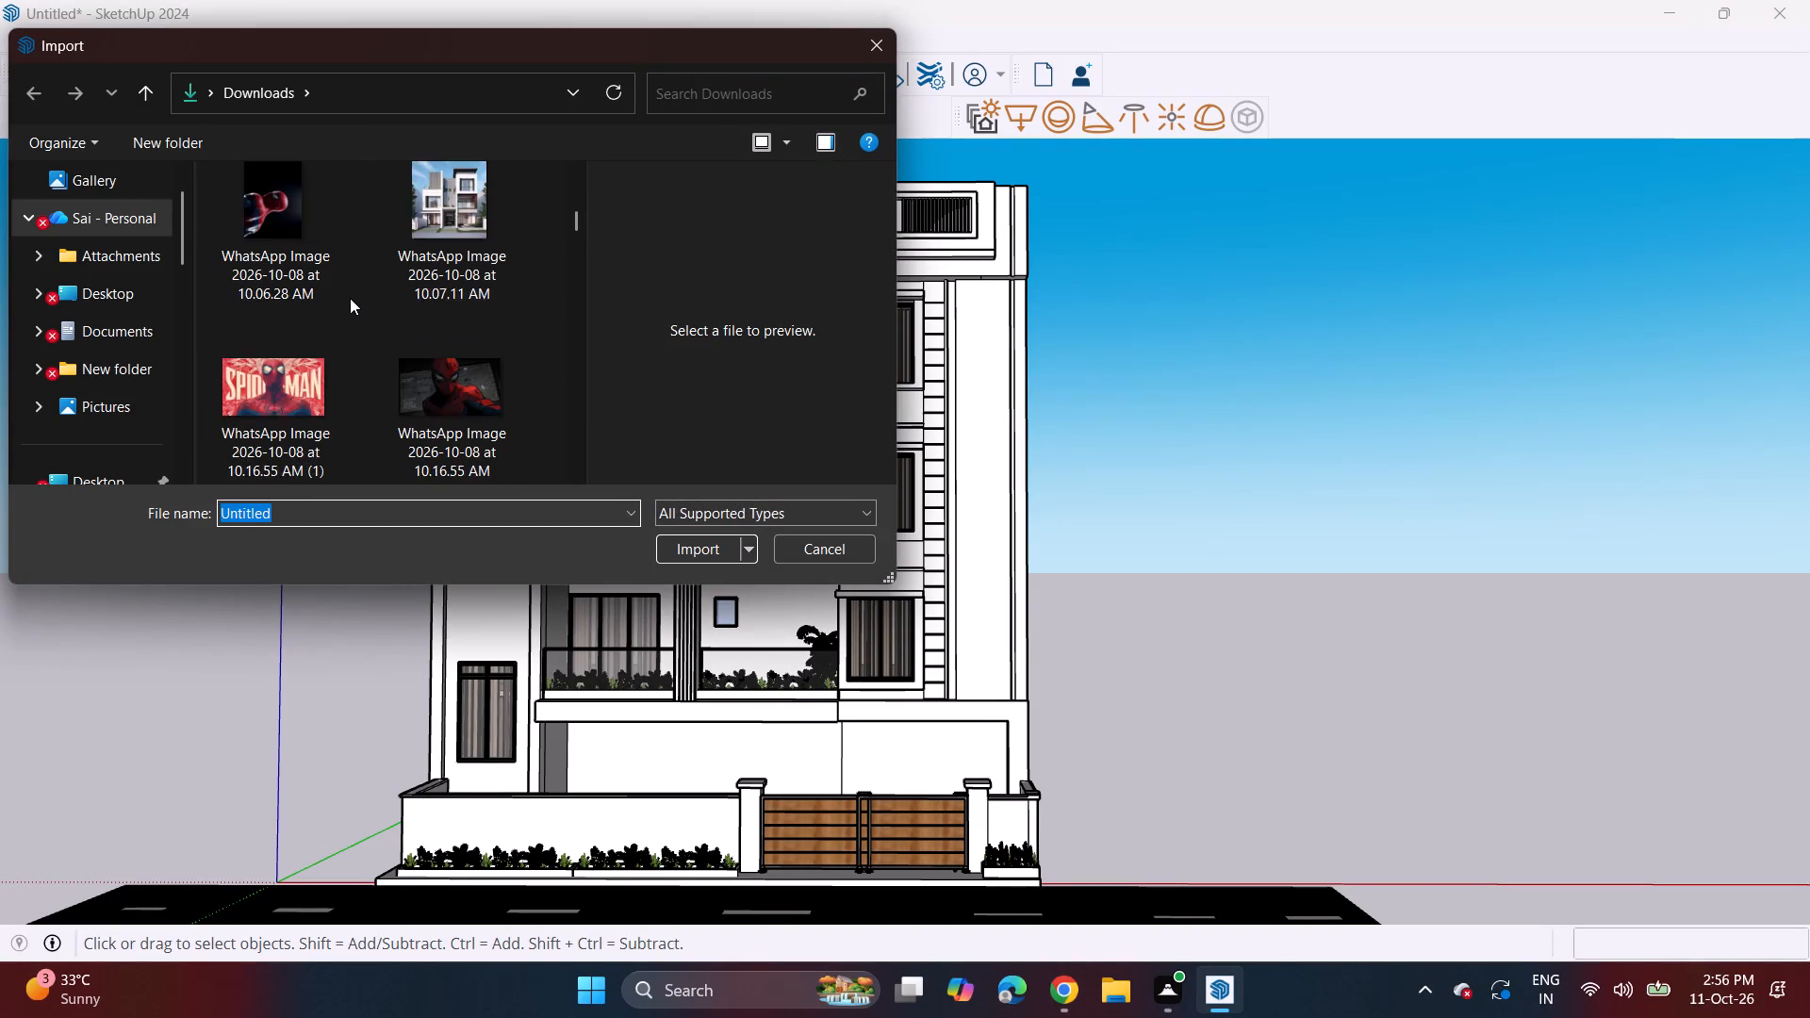
scroll(350, 298, down, 14)
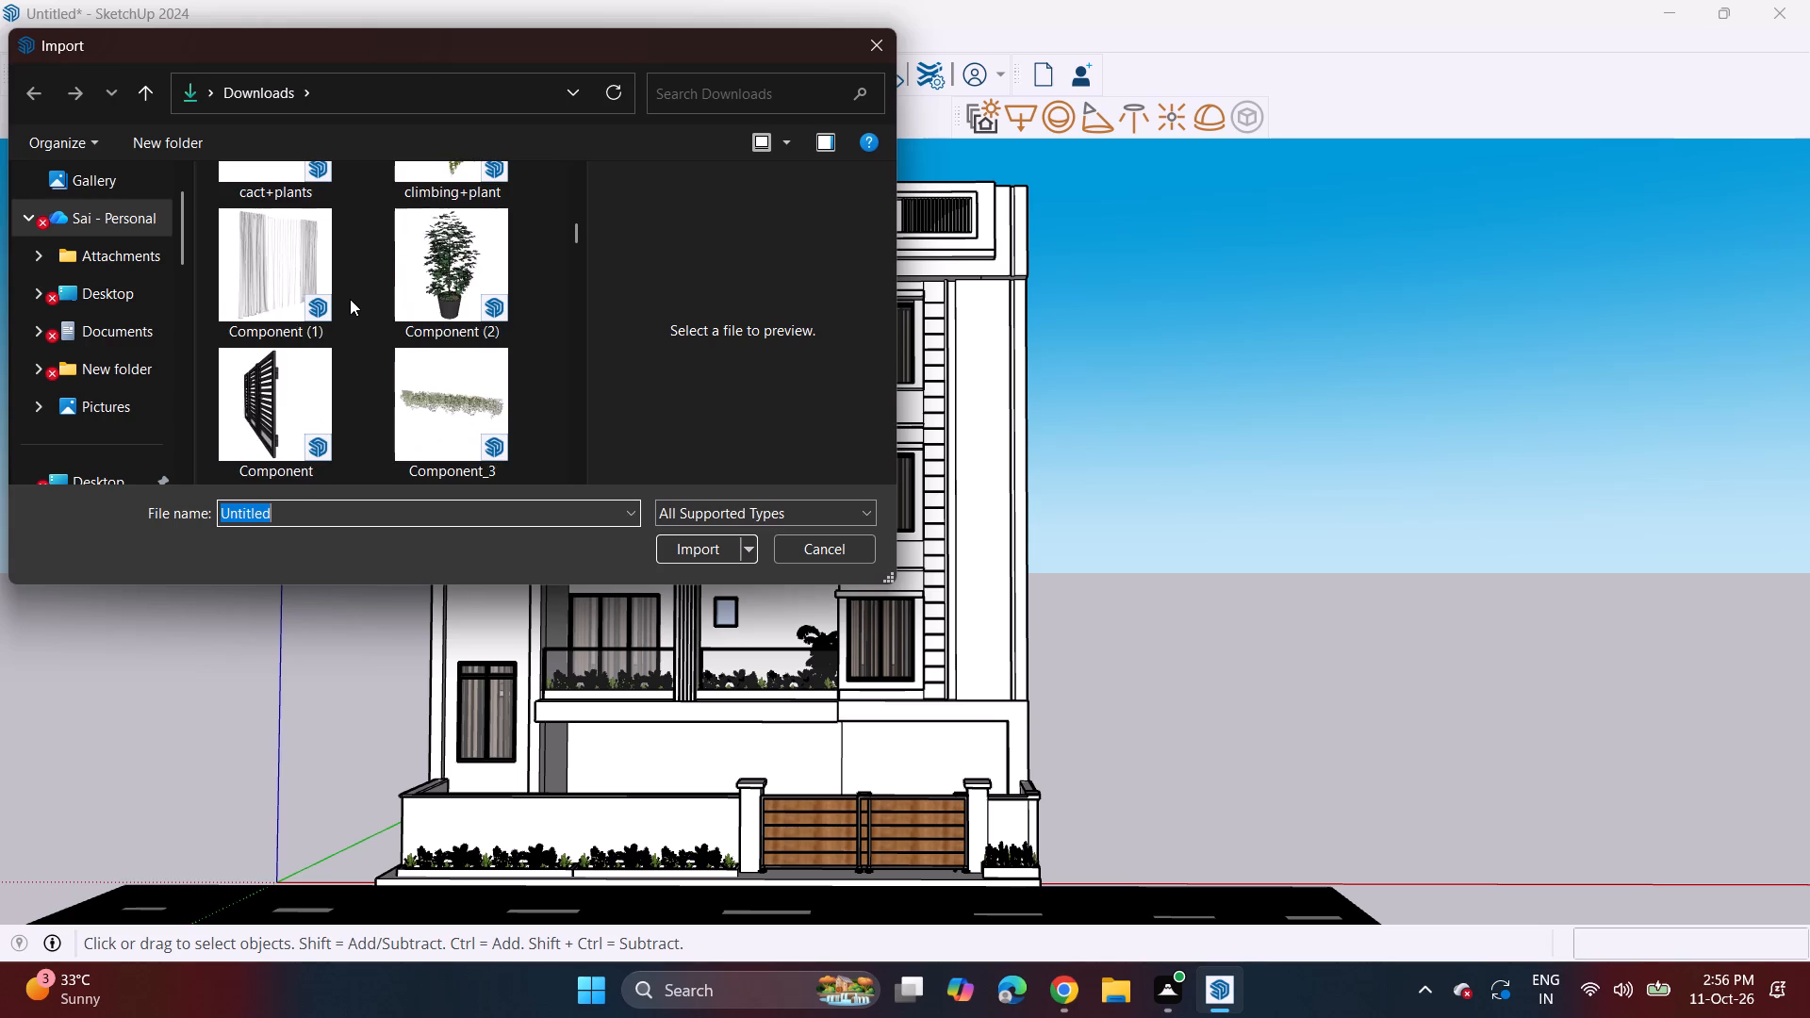
scroll(350, 299, down, 6)
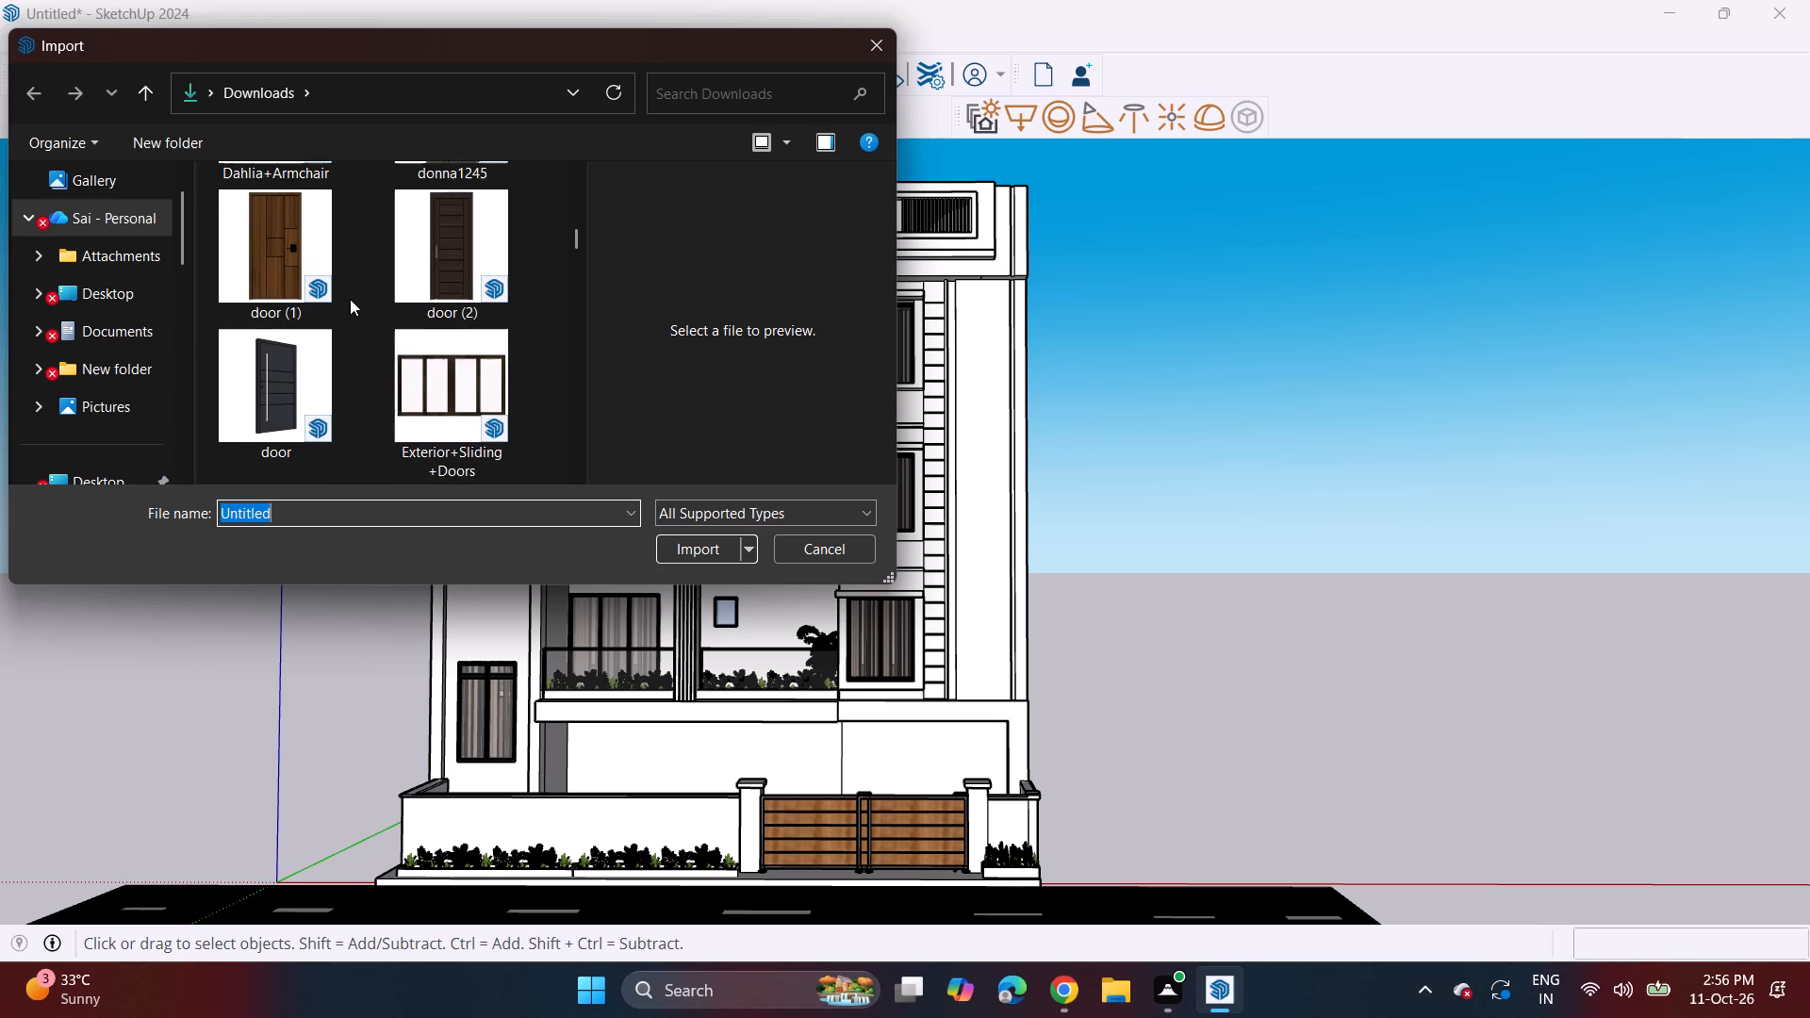
scroll(350, 299, down, 7)
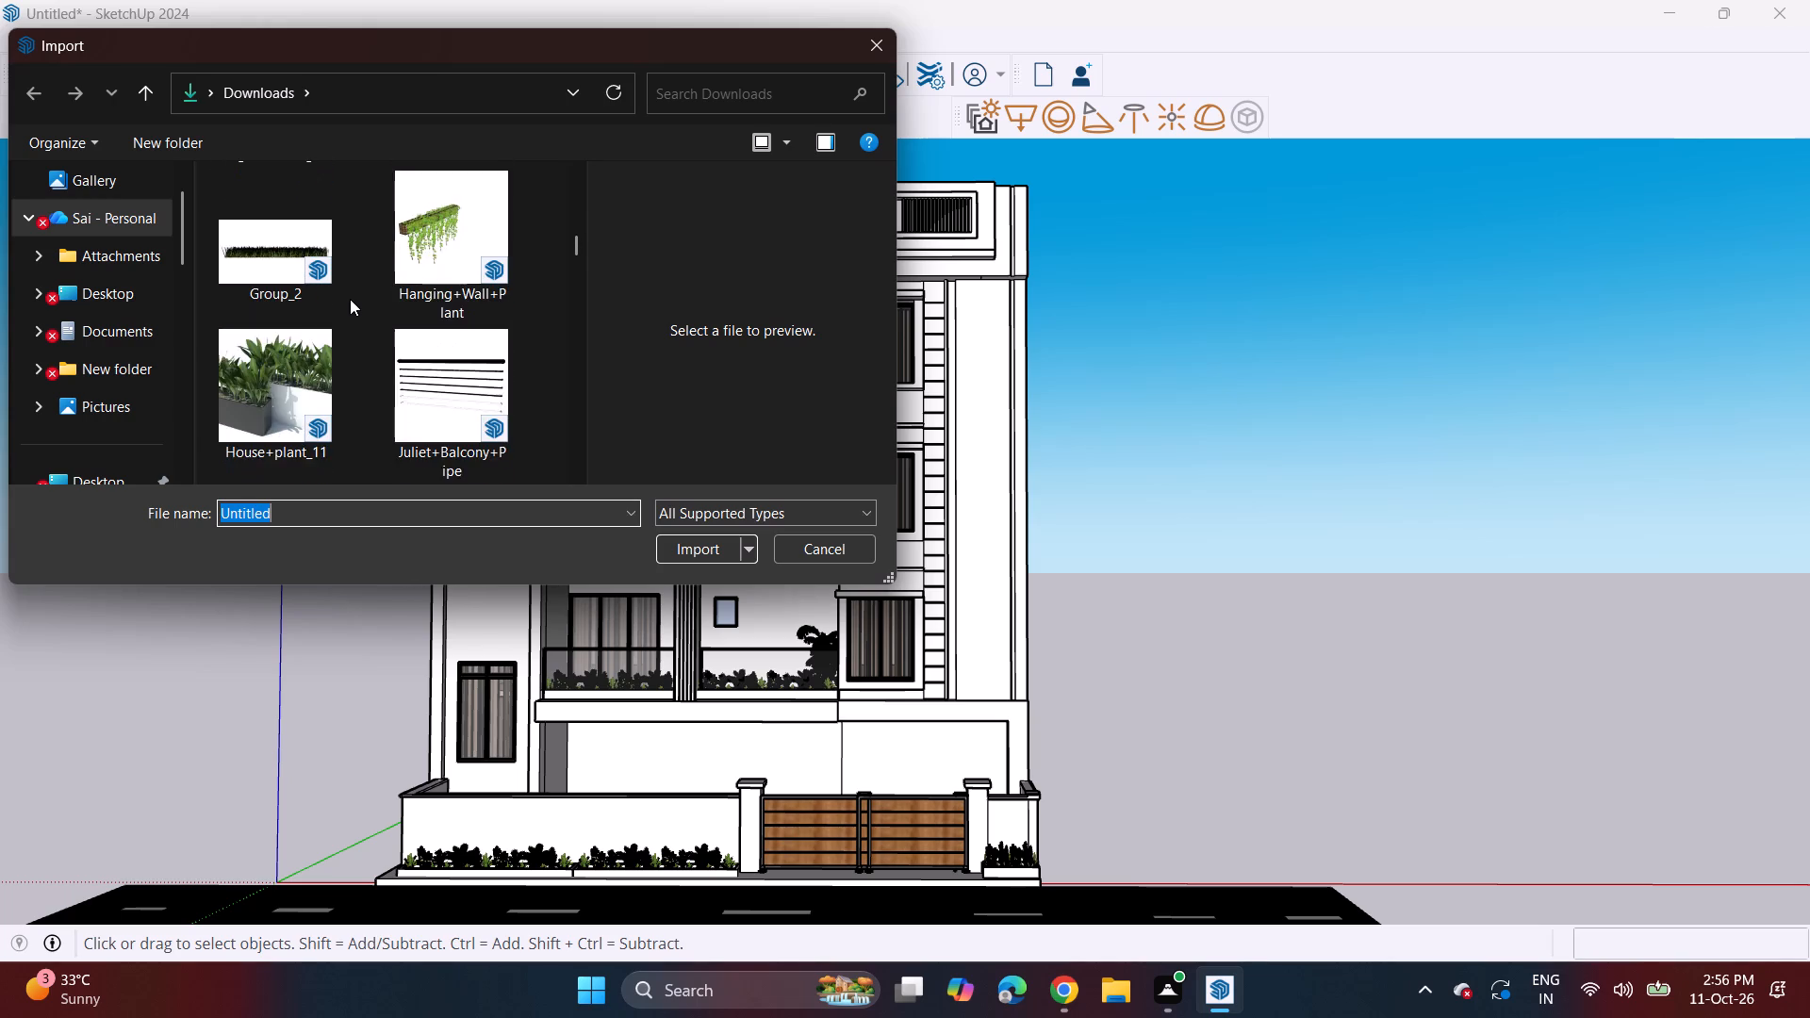
scroll(350, 299, down, 7)
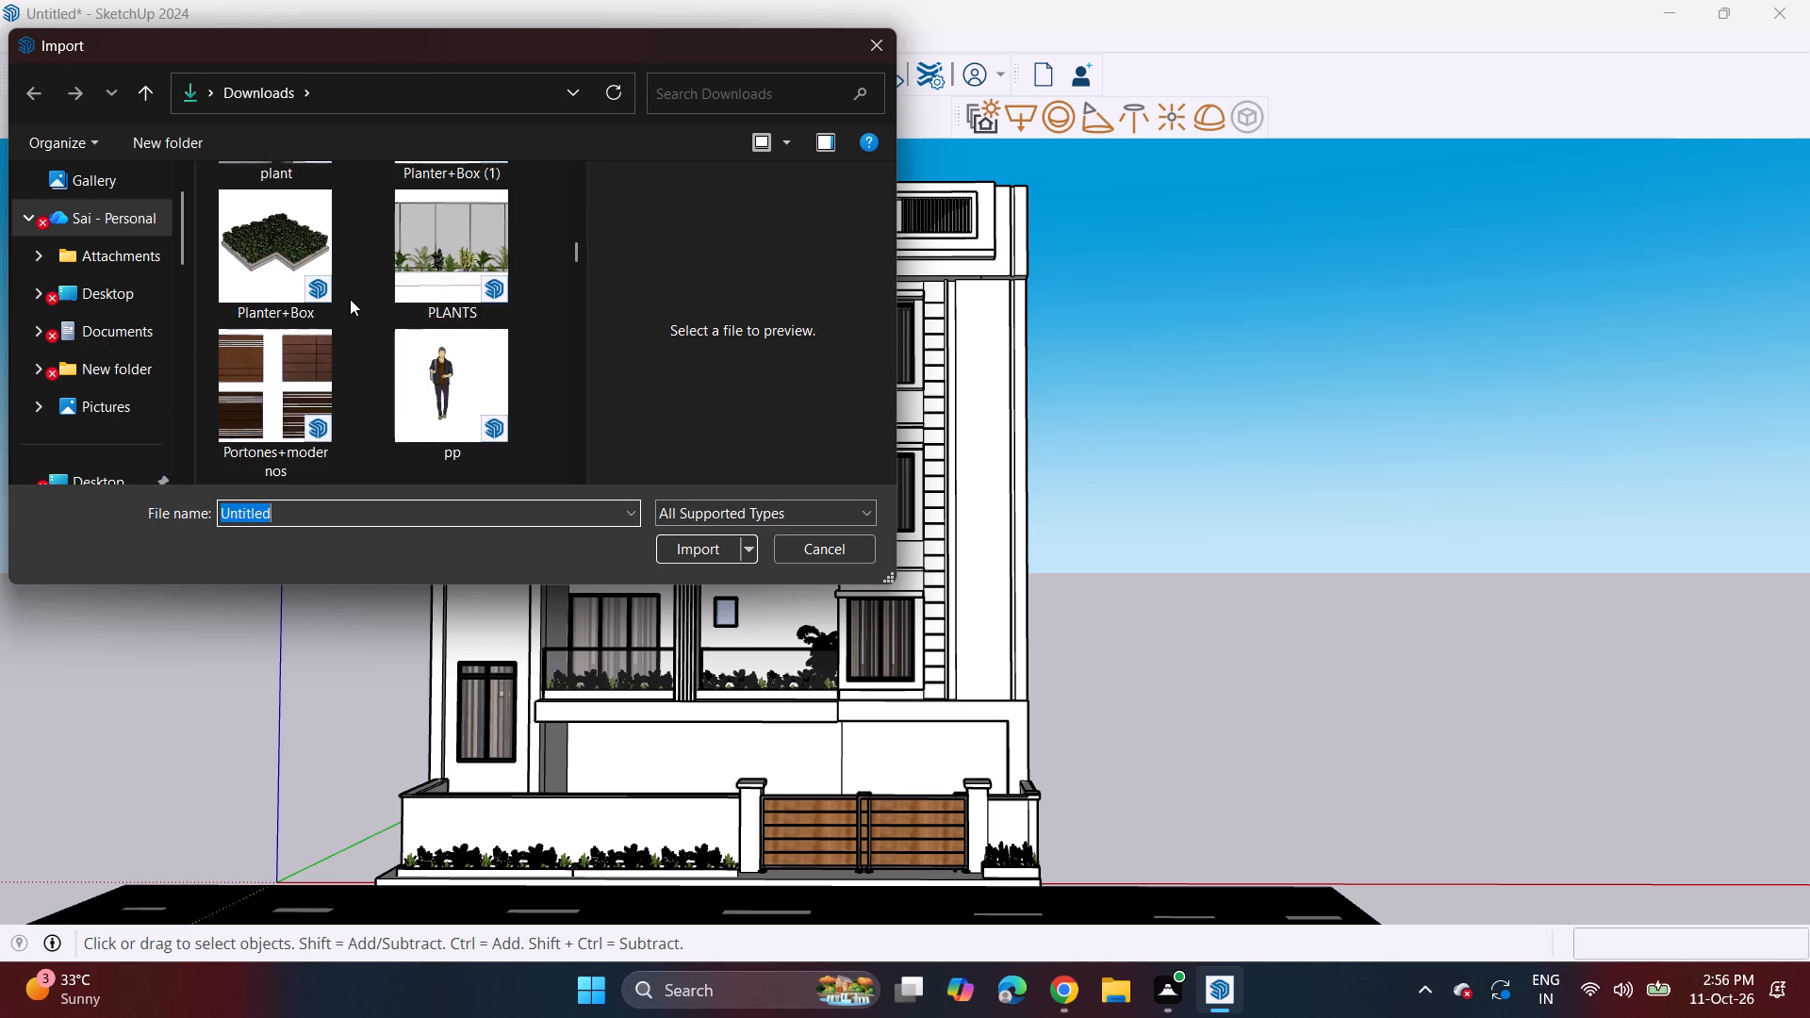
scroll(350, 299, down, 4)
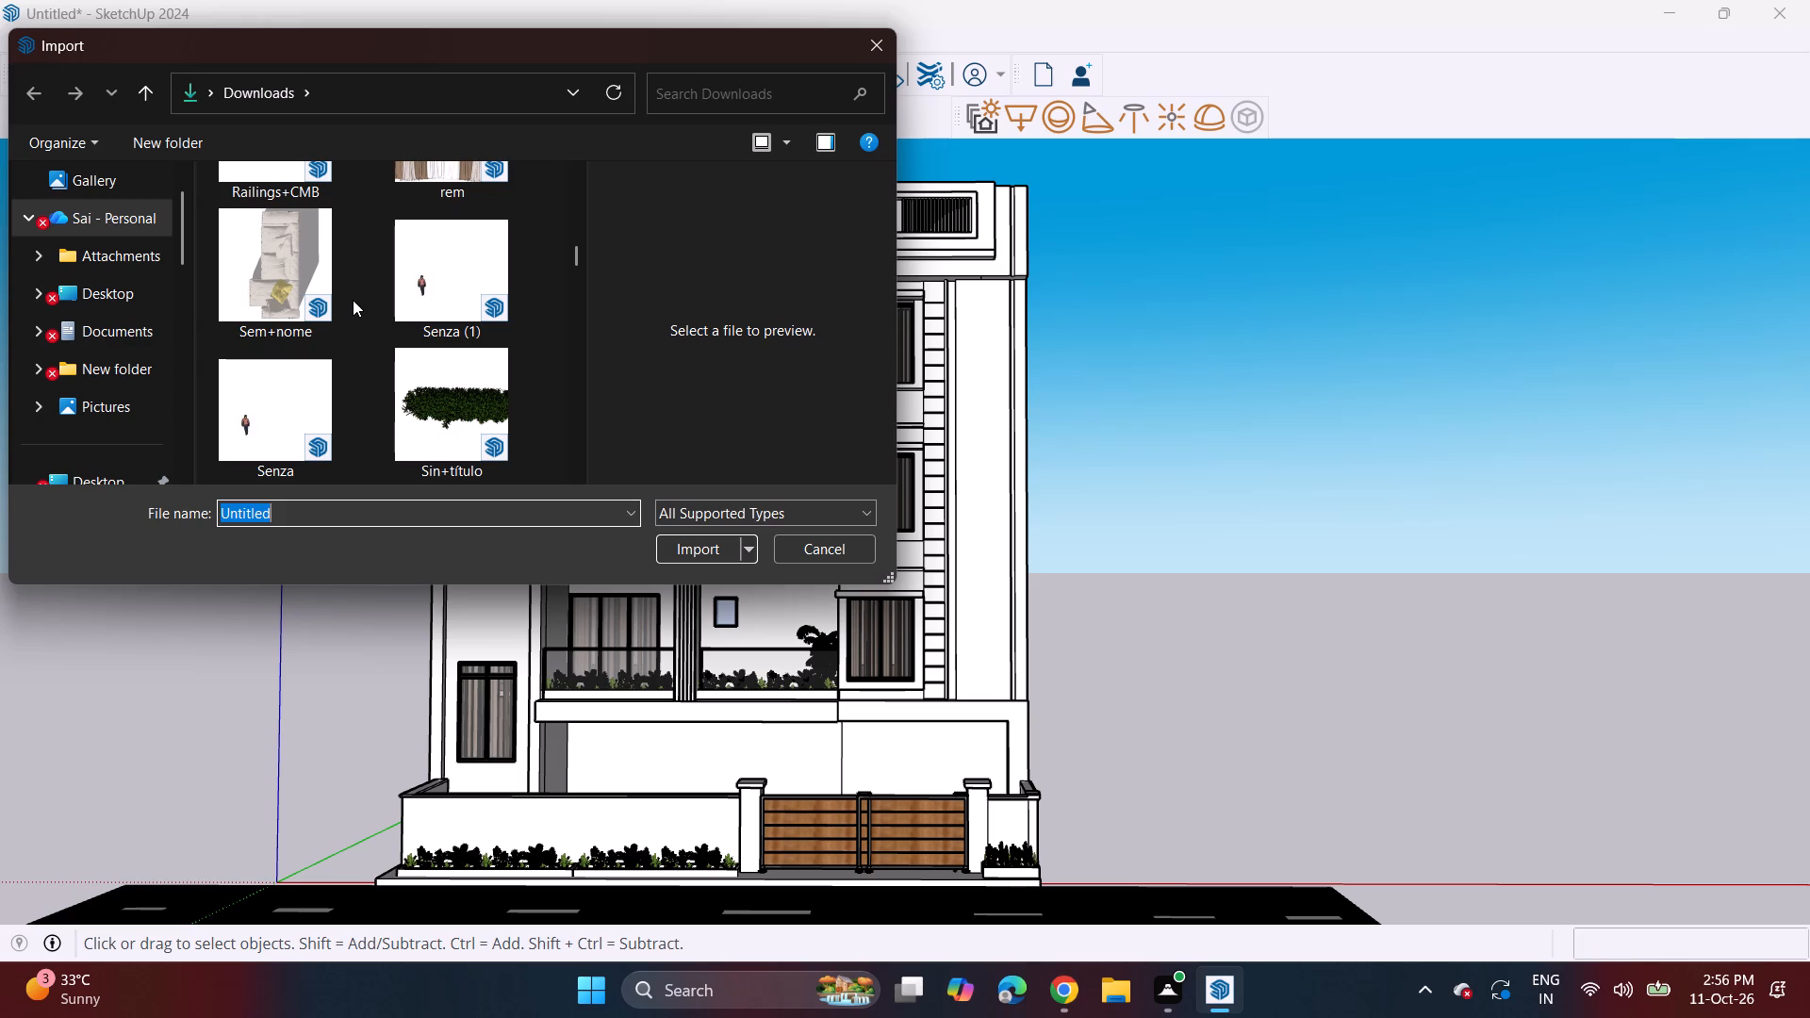
scroll(353, 300, down, 3)
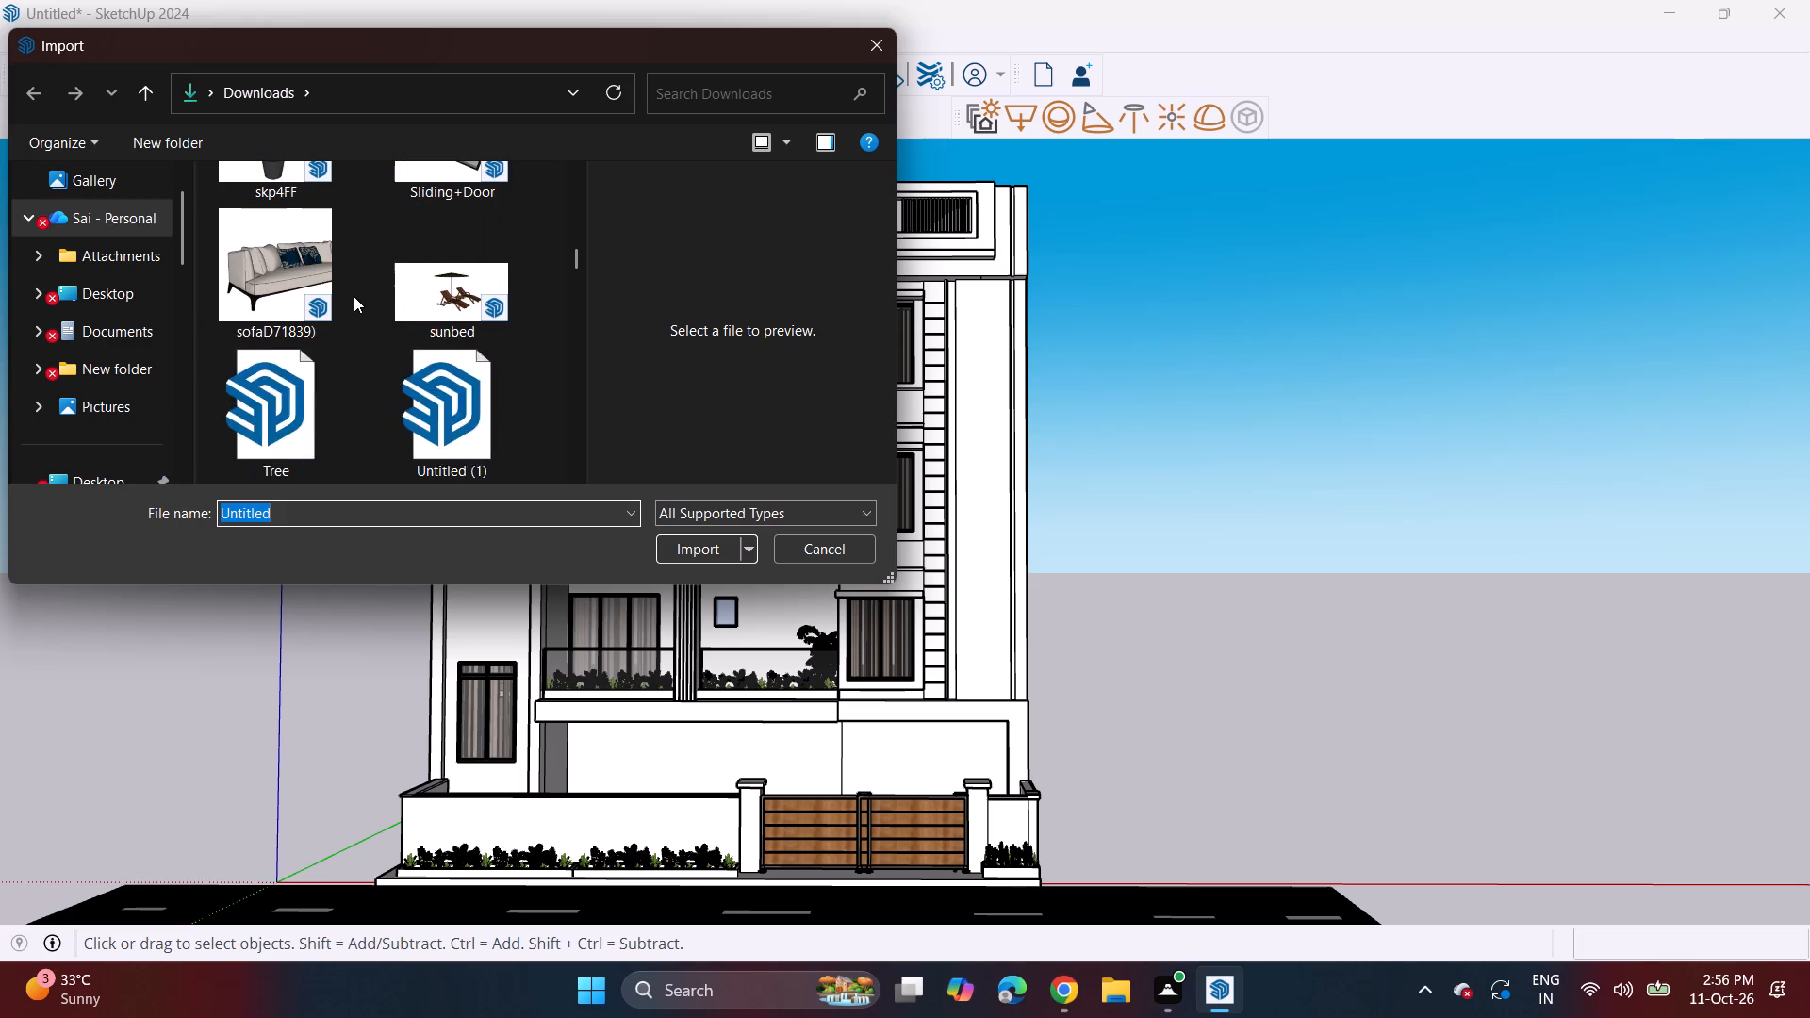
scroll(354, 296, down, 3)
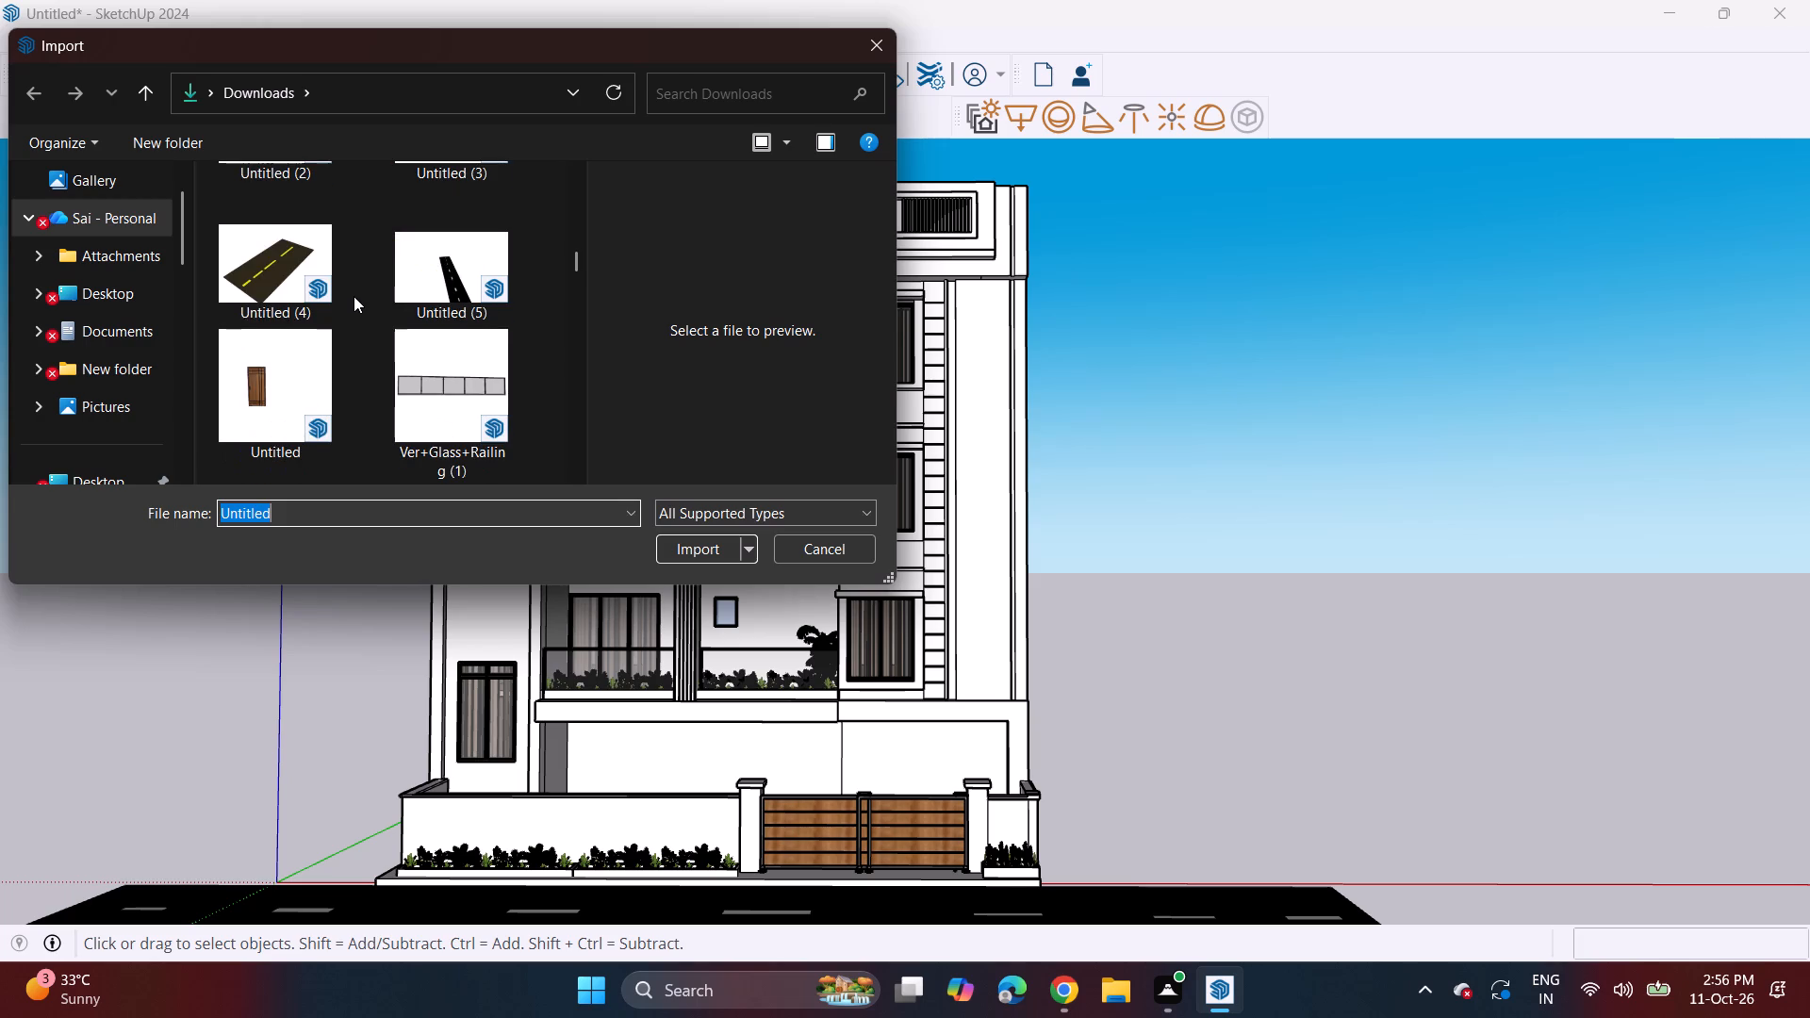
scroll(354, 296, down, 4)
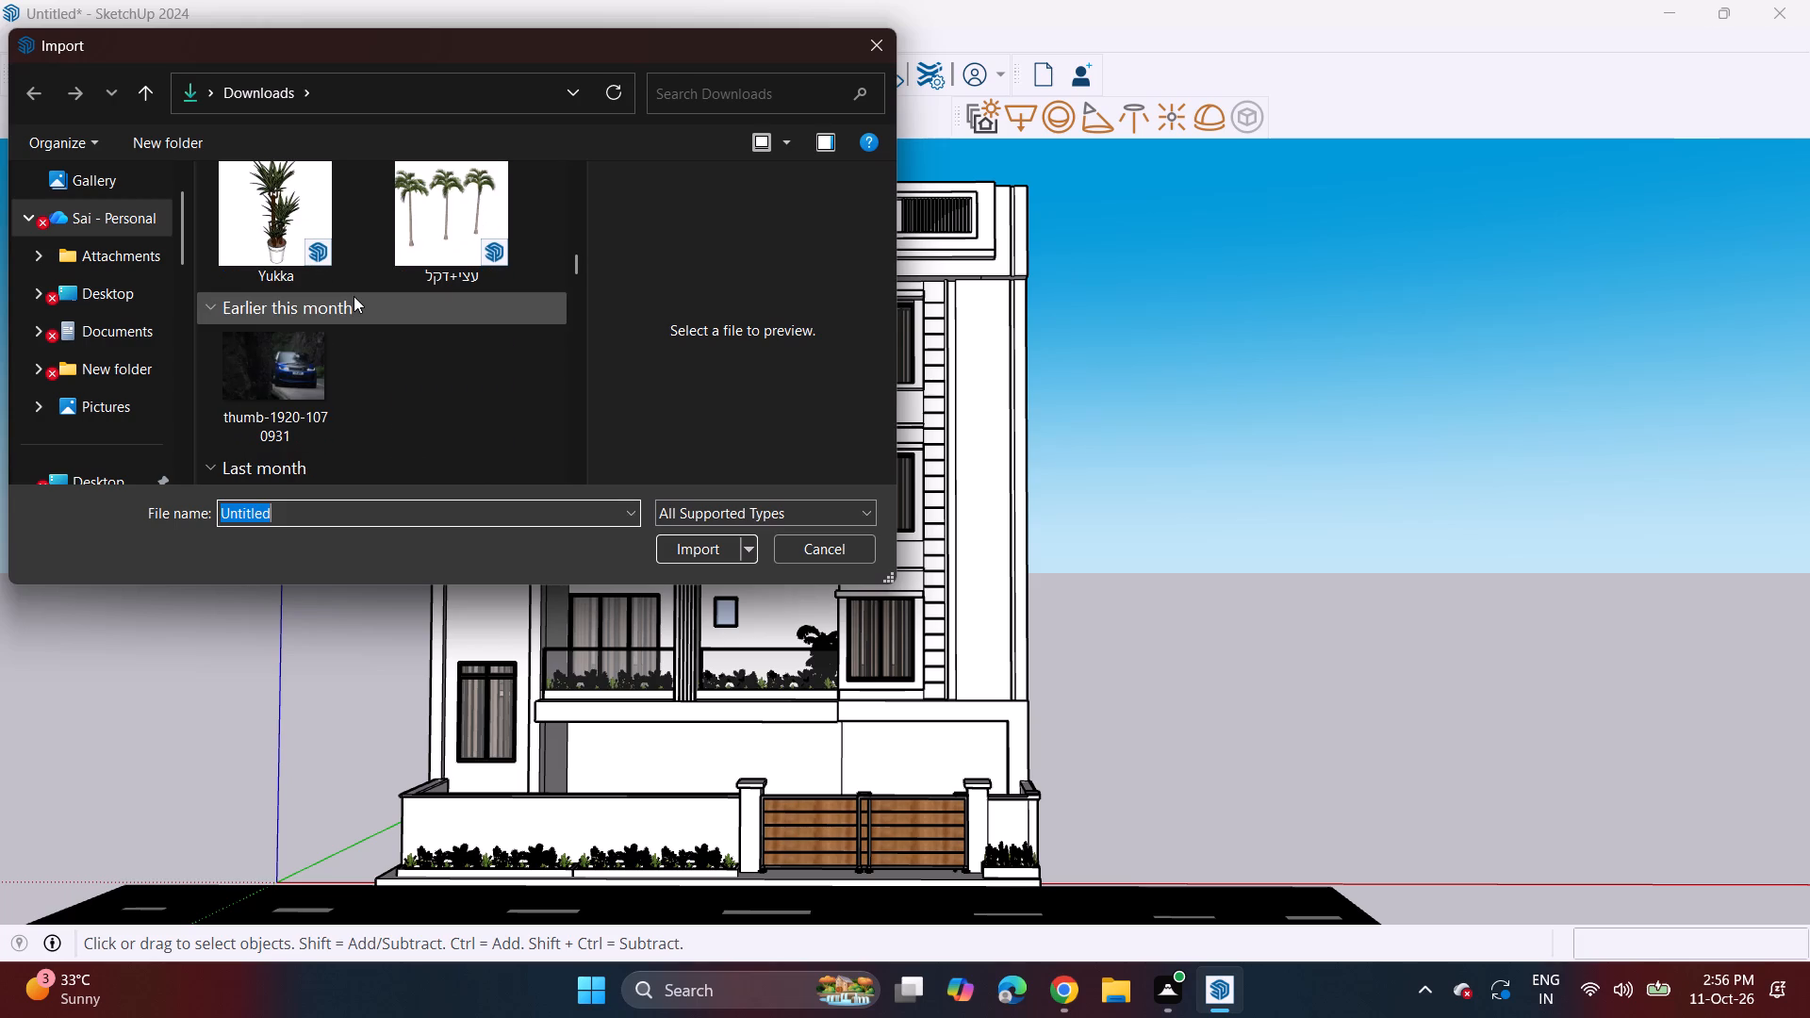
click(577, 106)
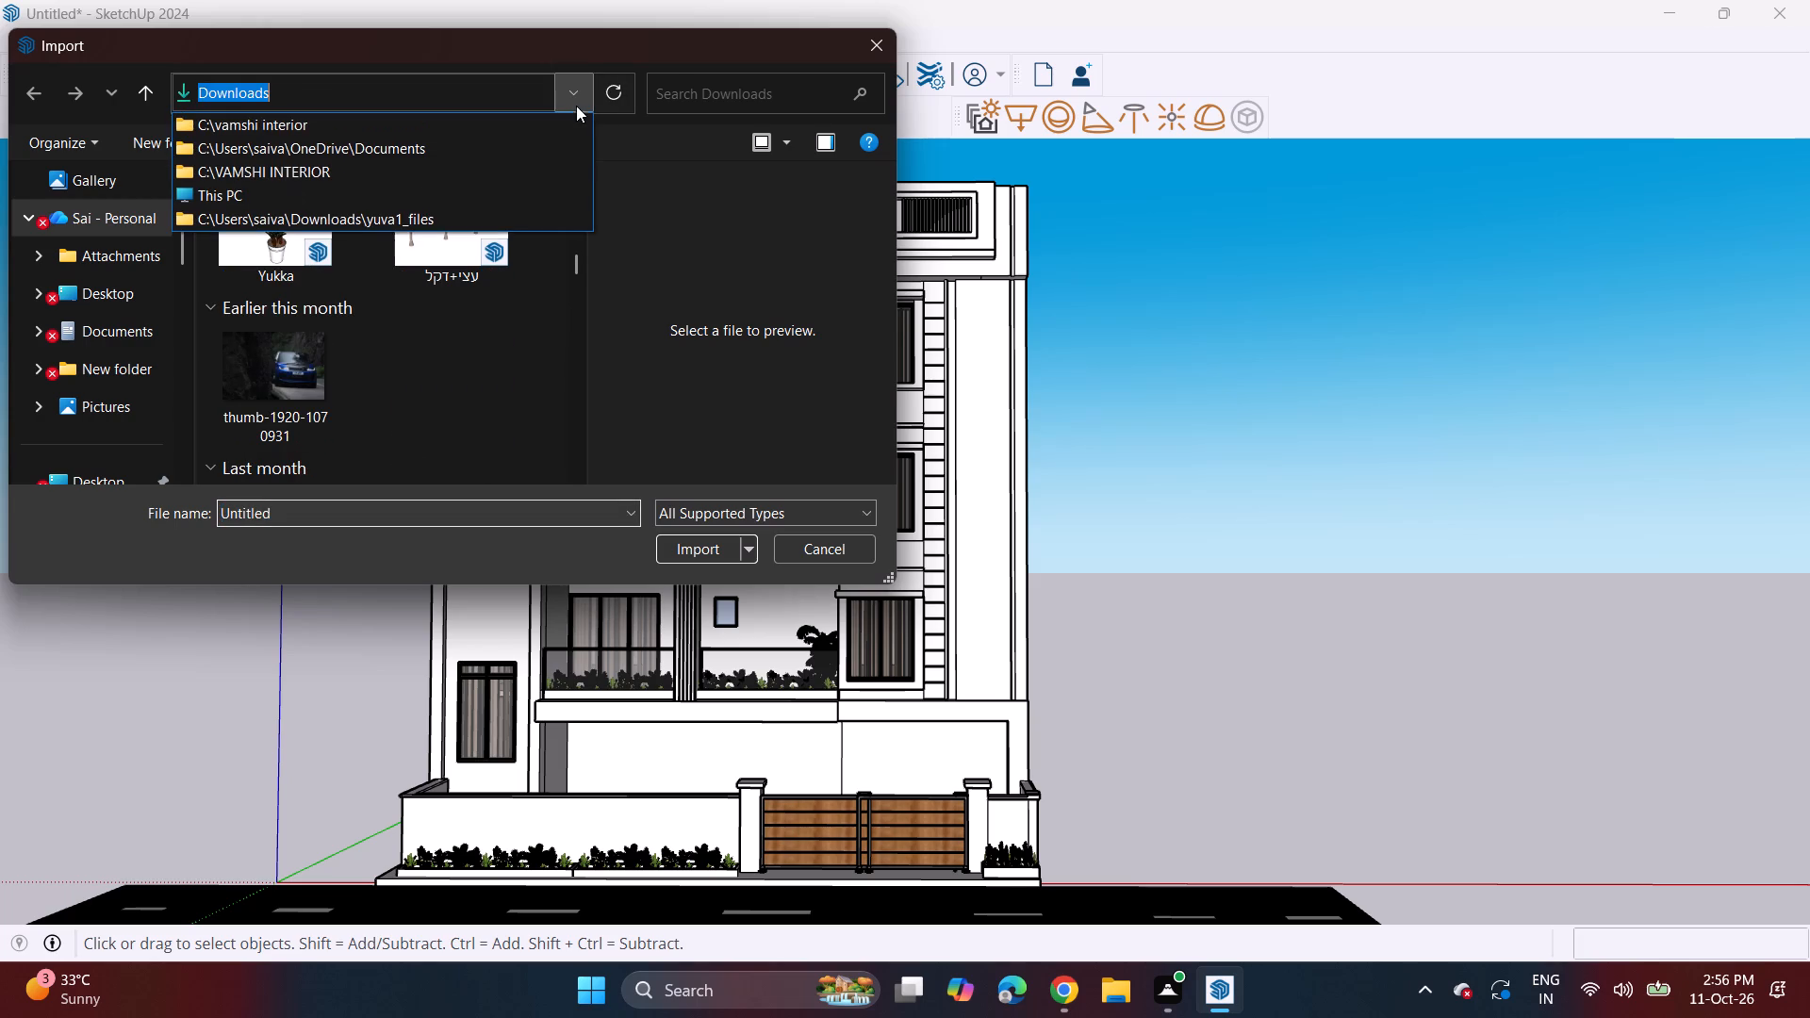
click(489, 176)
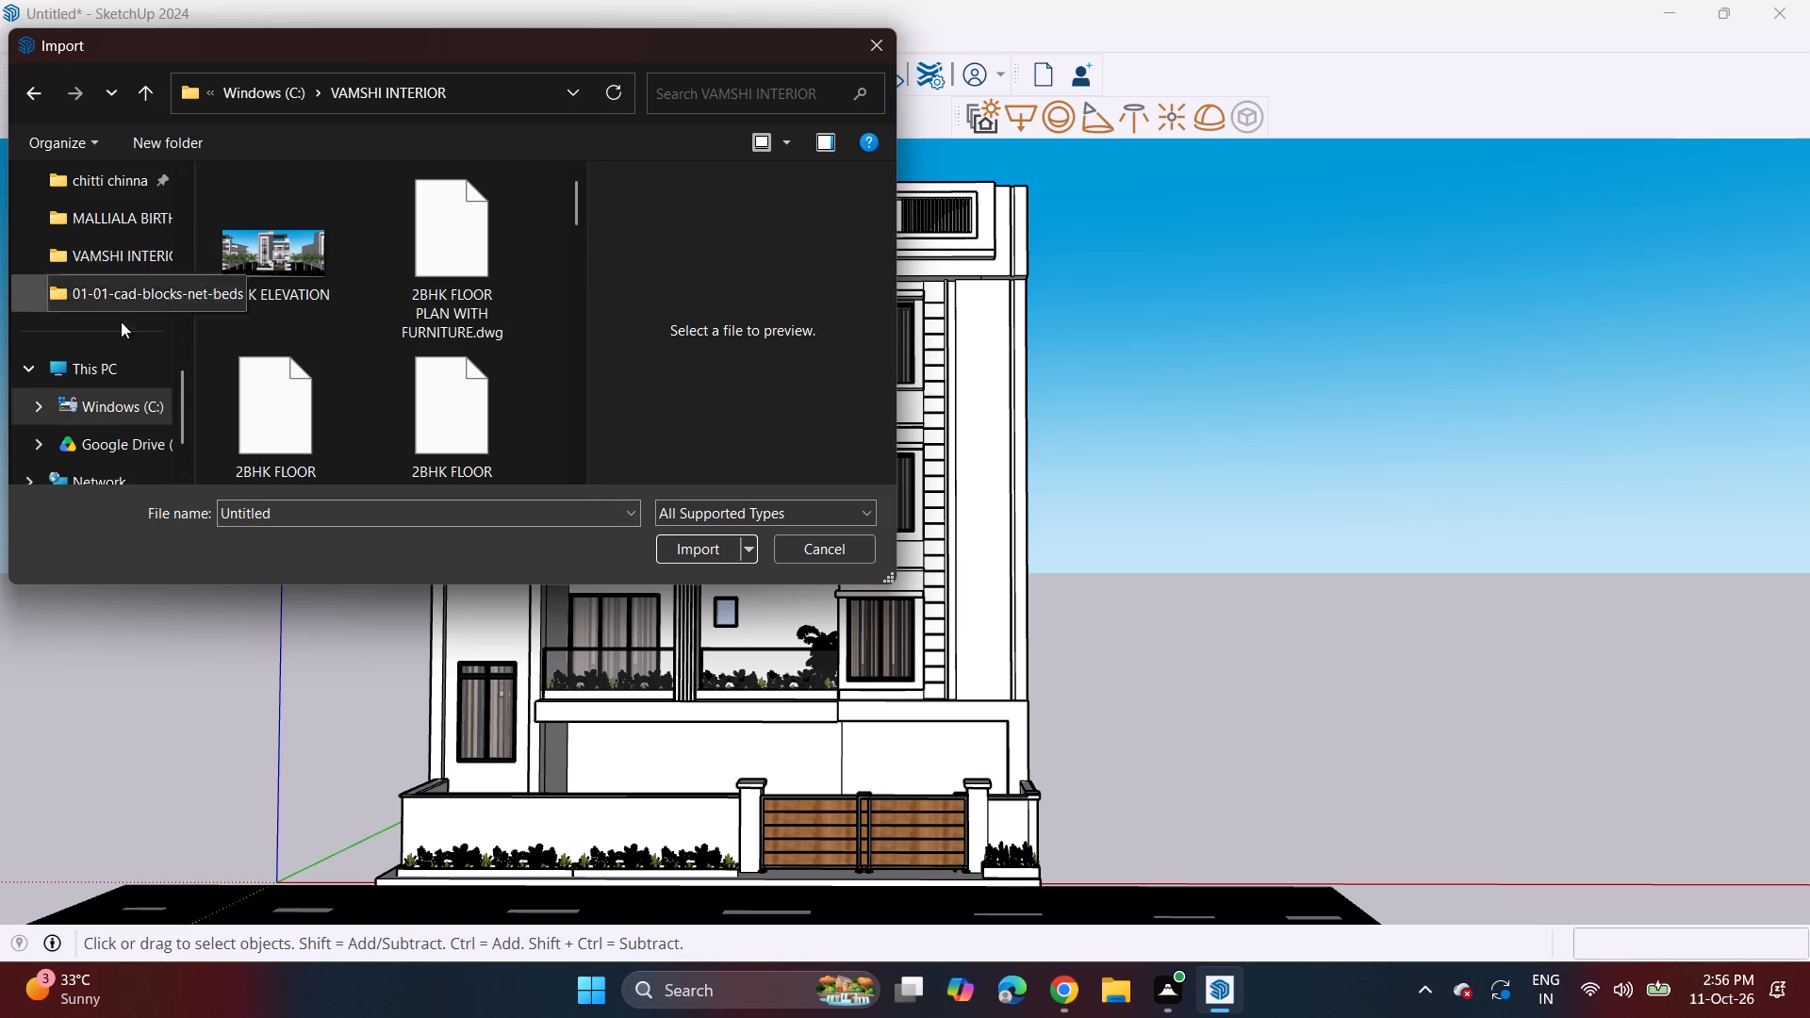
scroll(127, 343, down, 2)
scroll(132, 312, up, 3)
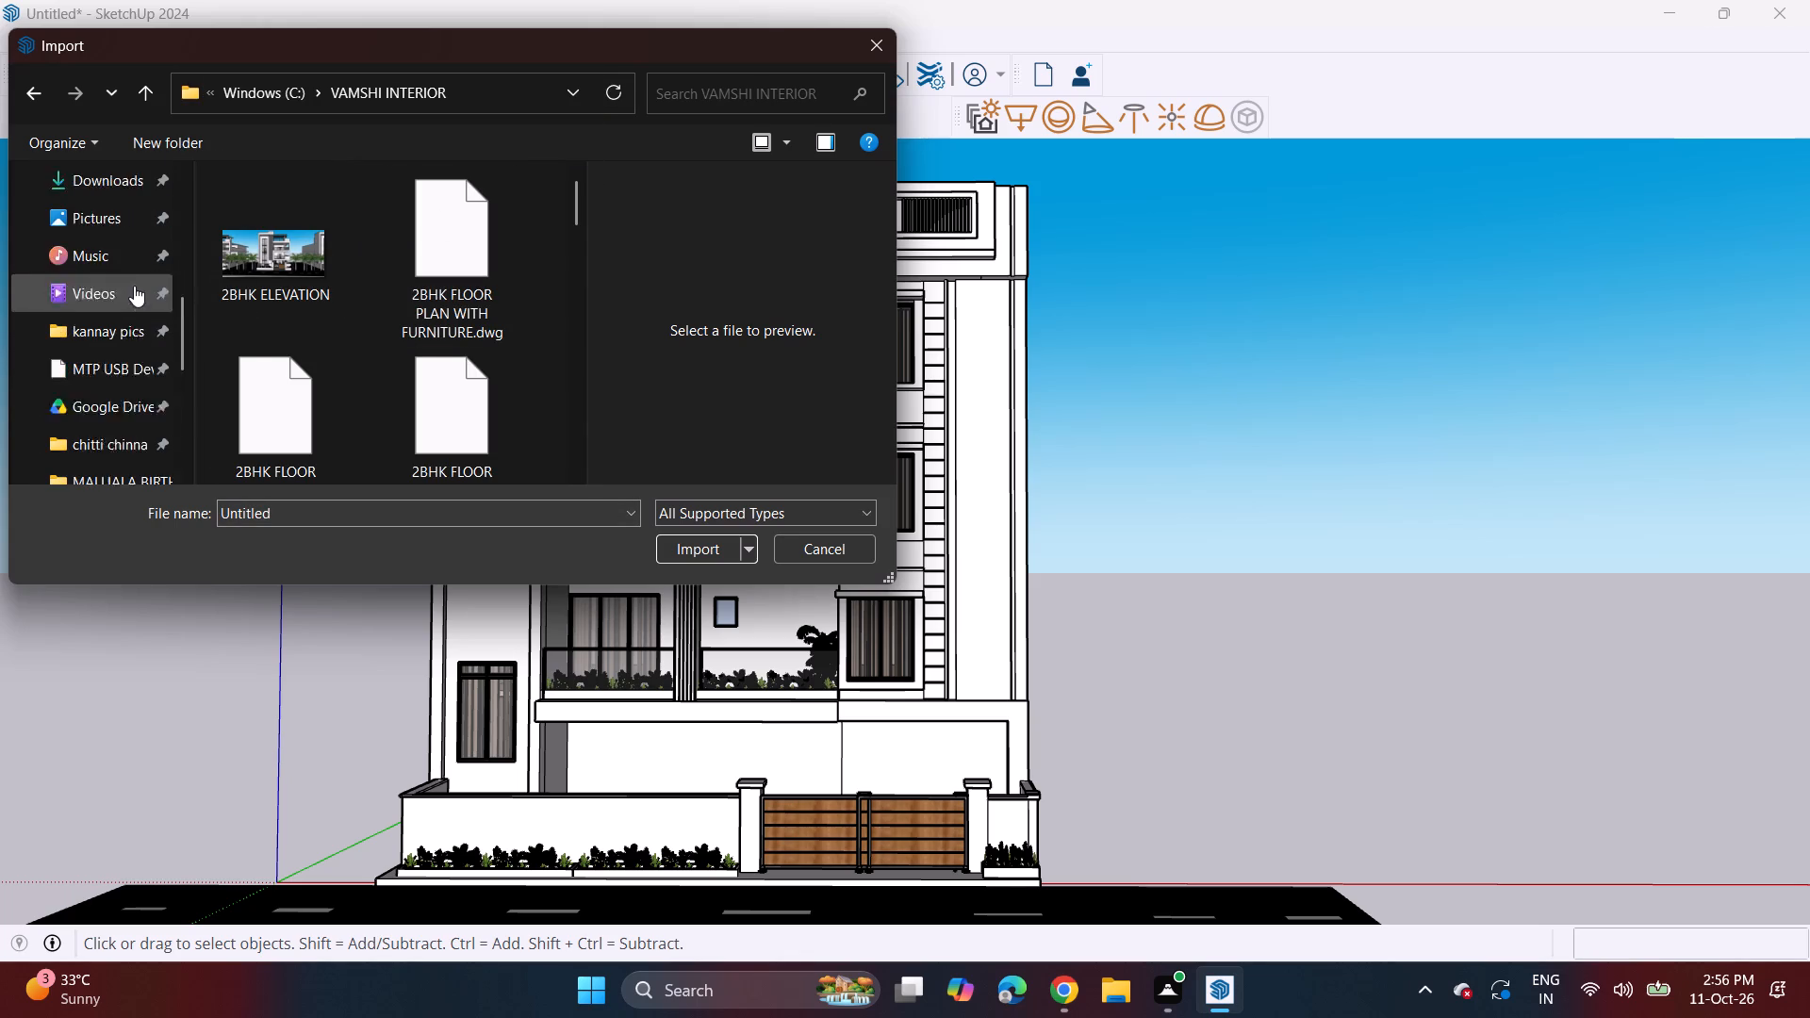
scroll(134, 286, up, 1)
Import the SPOT model from the Downloads folder.
click(130, 291)
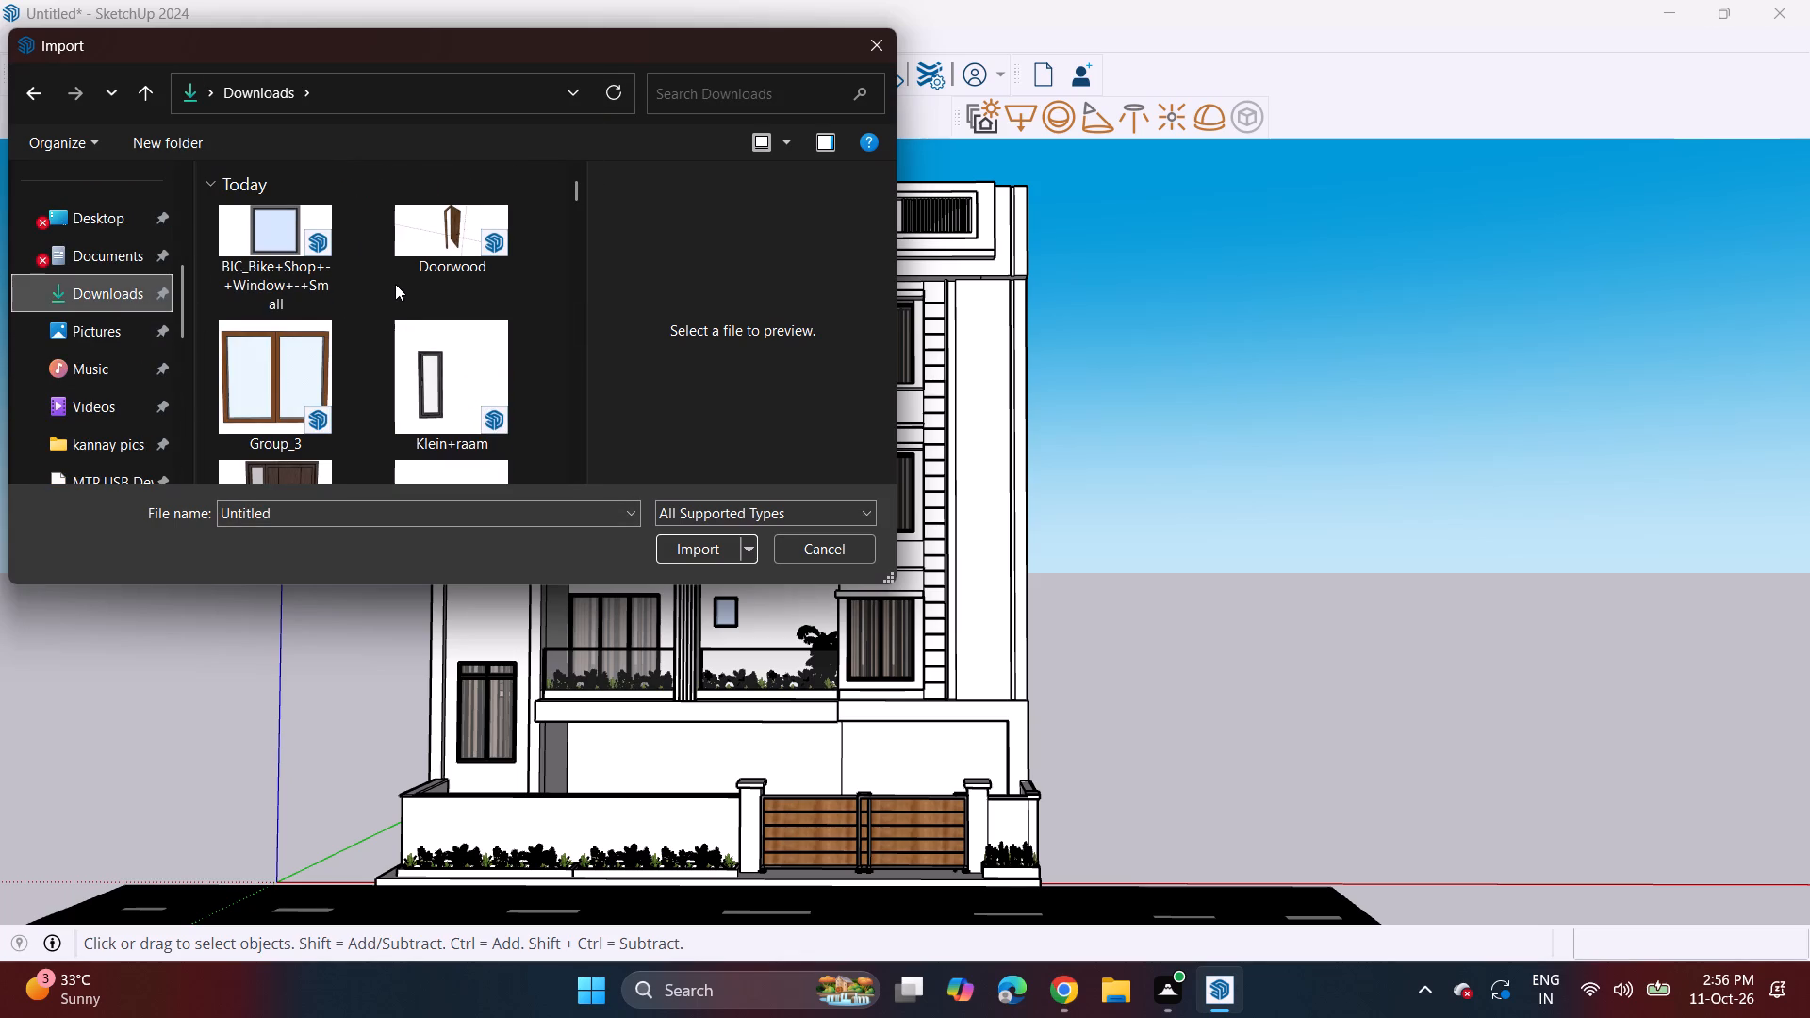
scroll(395, 284, down, 2)
click(429, 263)
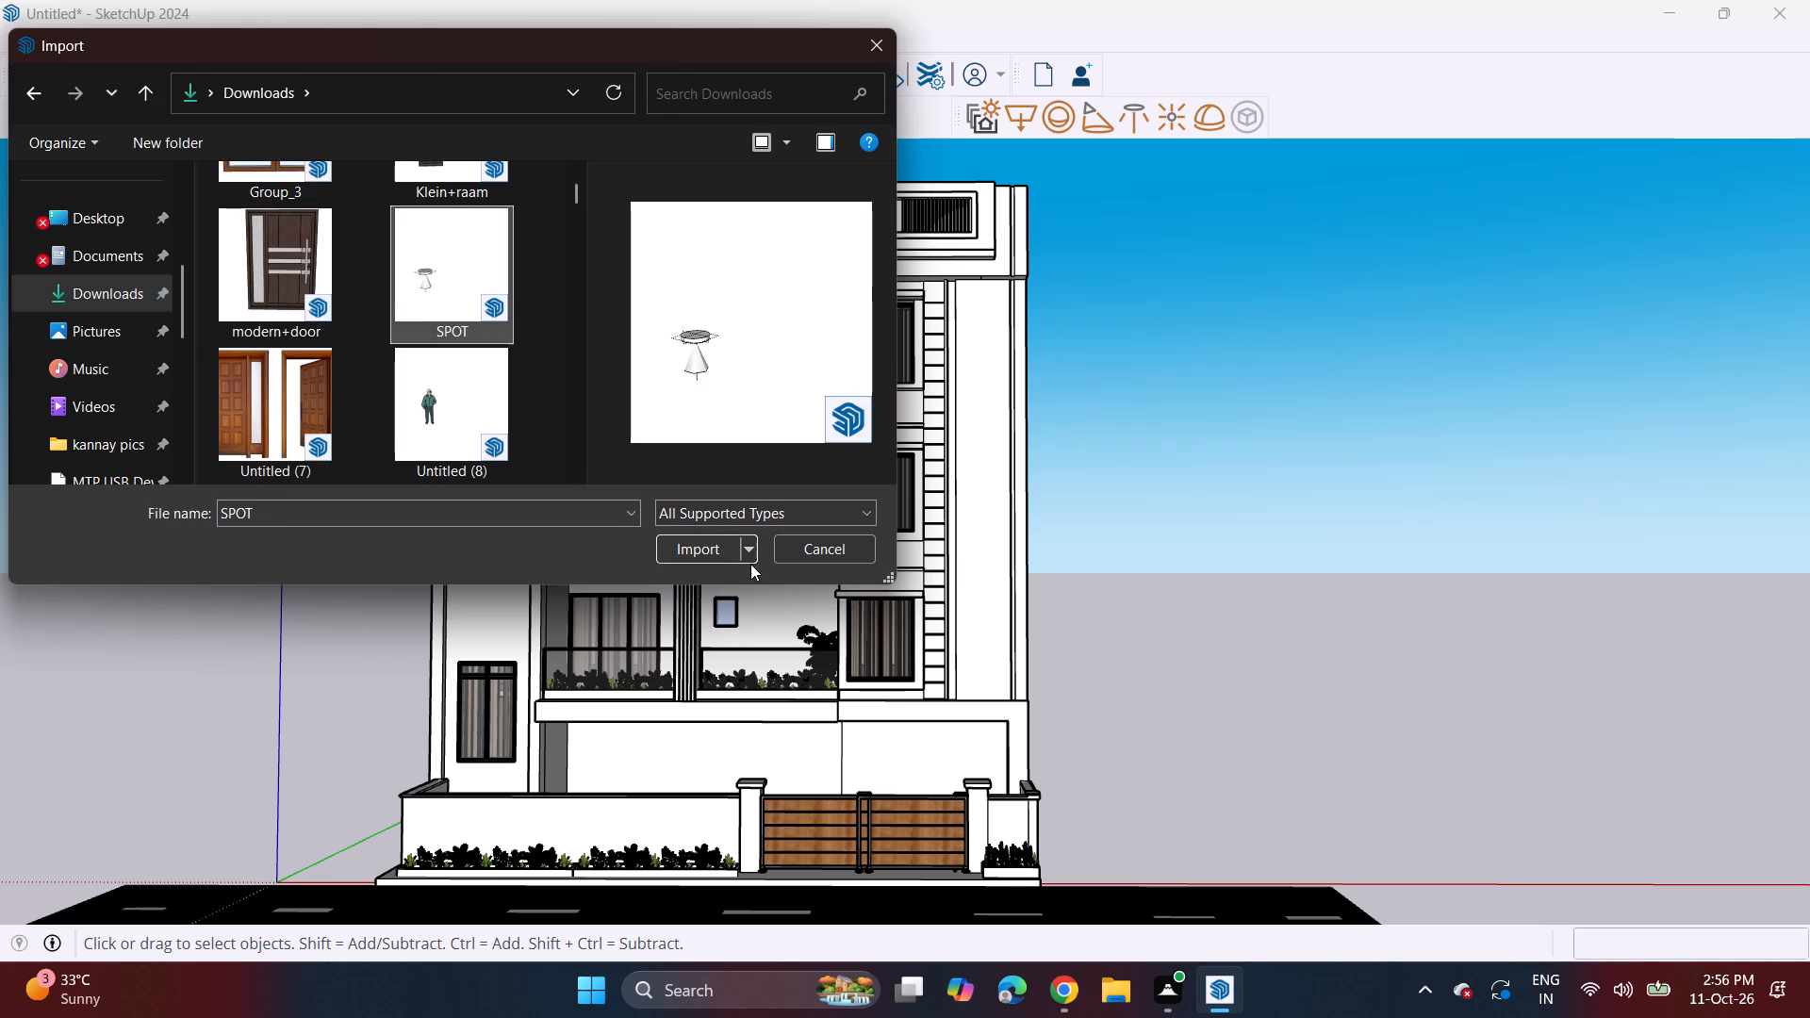
click(724, 544)
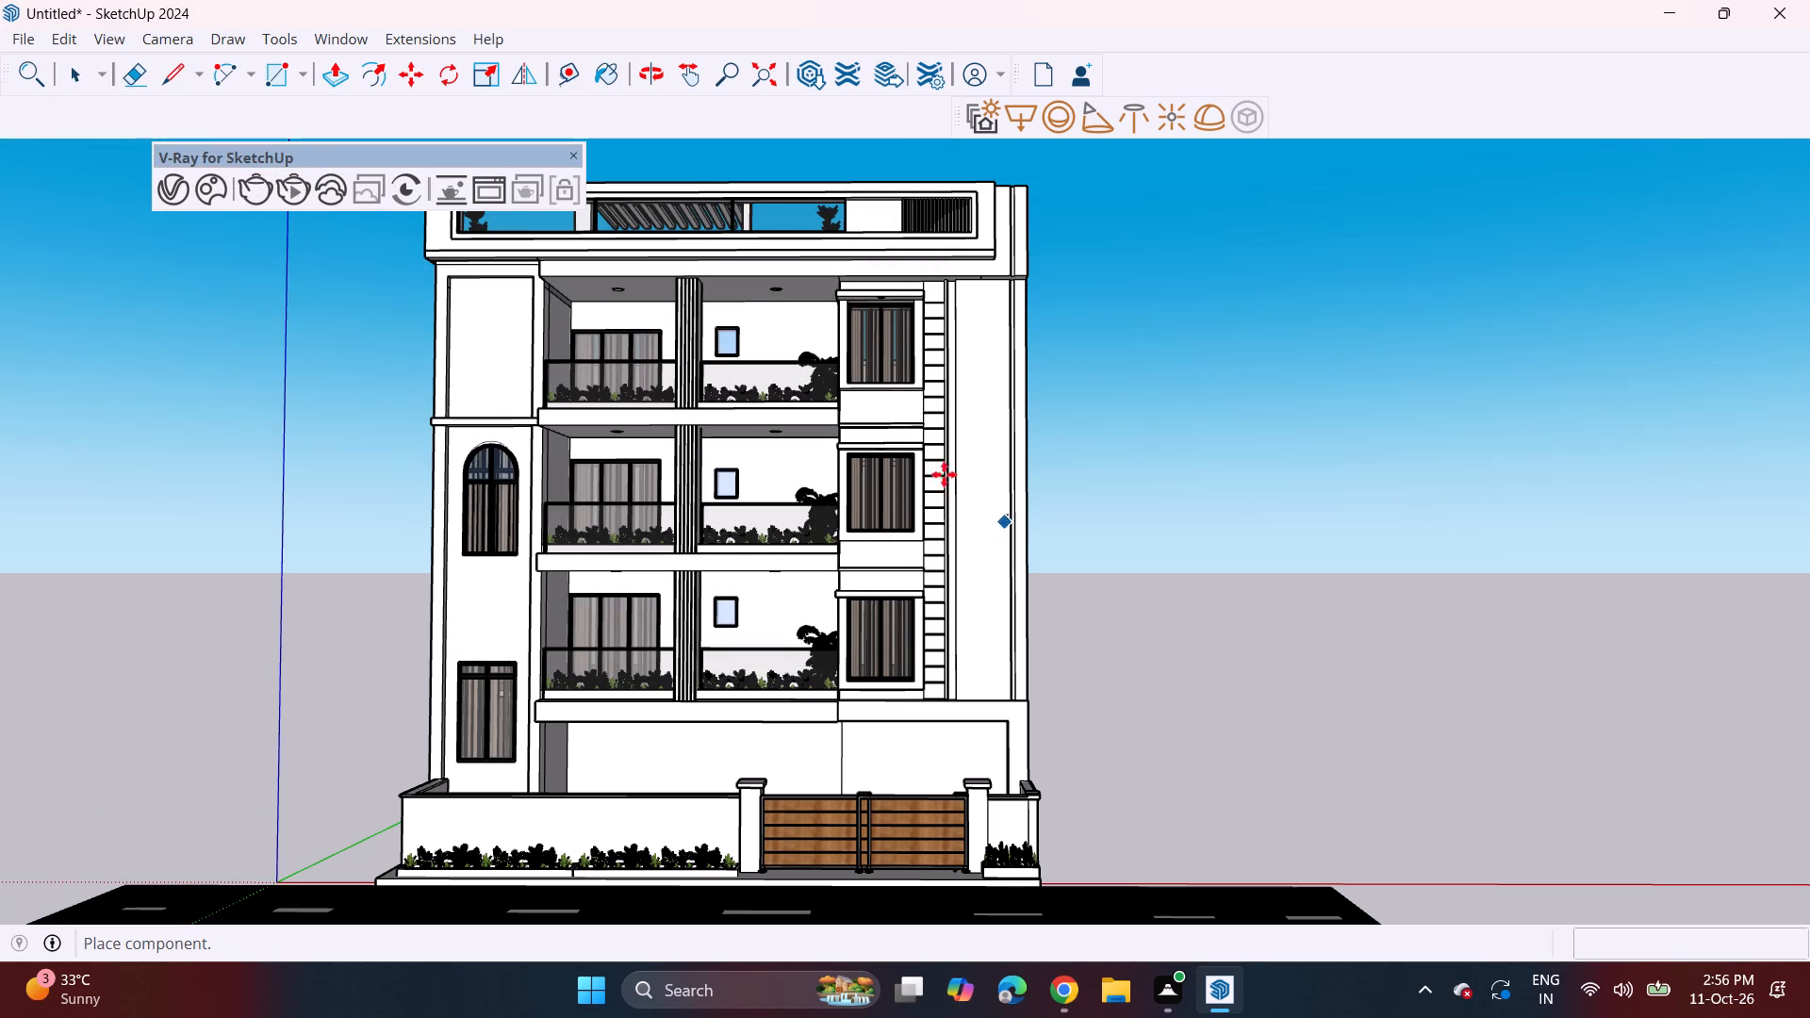
Place the SPOT light and fit it into the round soffit recess above the top-floor curtained window beside the balcony.
scroll(901, 386, up, 3)
scroll(879, 286, up, 8)
middle_drag(877, 276, 864, 219)
scroll(872, 264, up, 1)
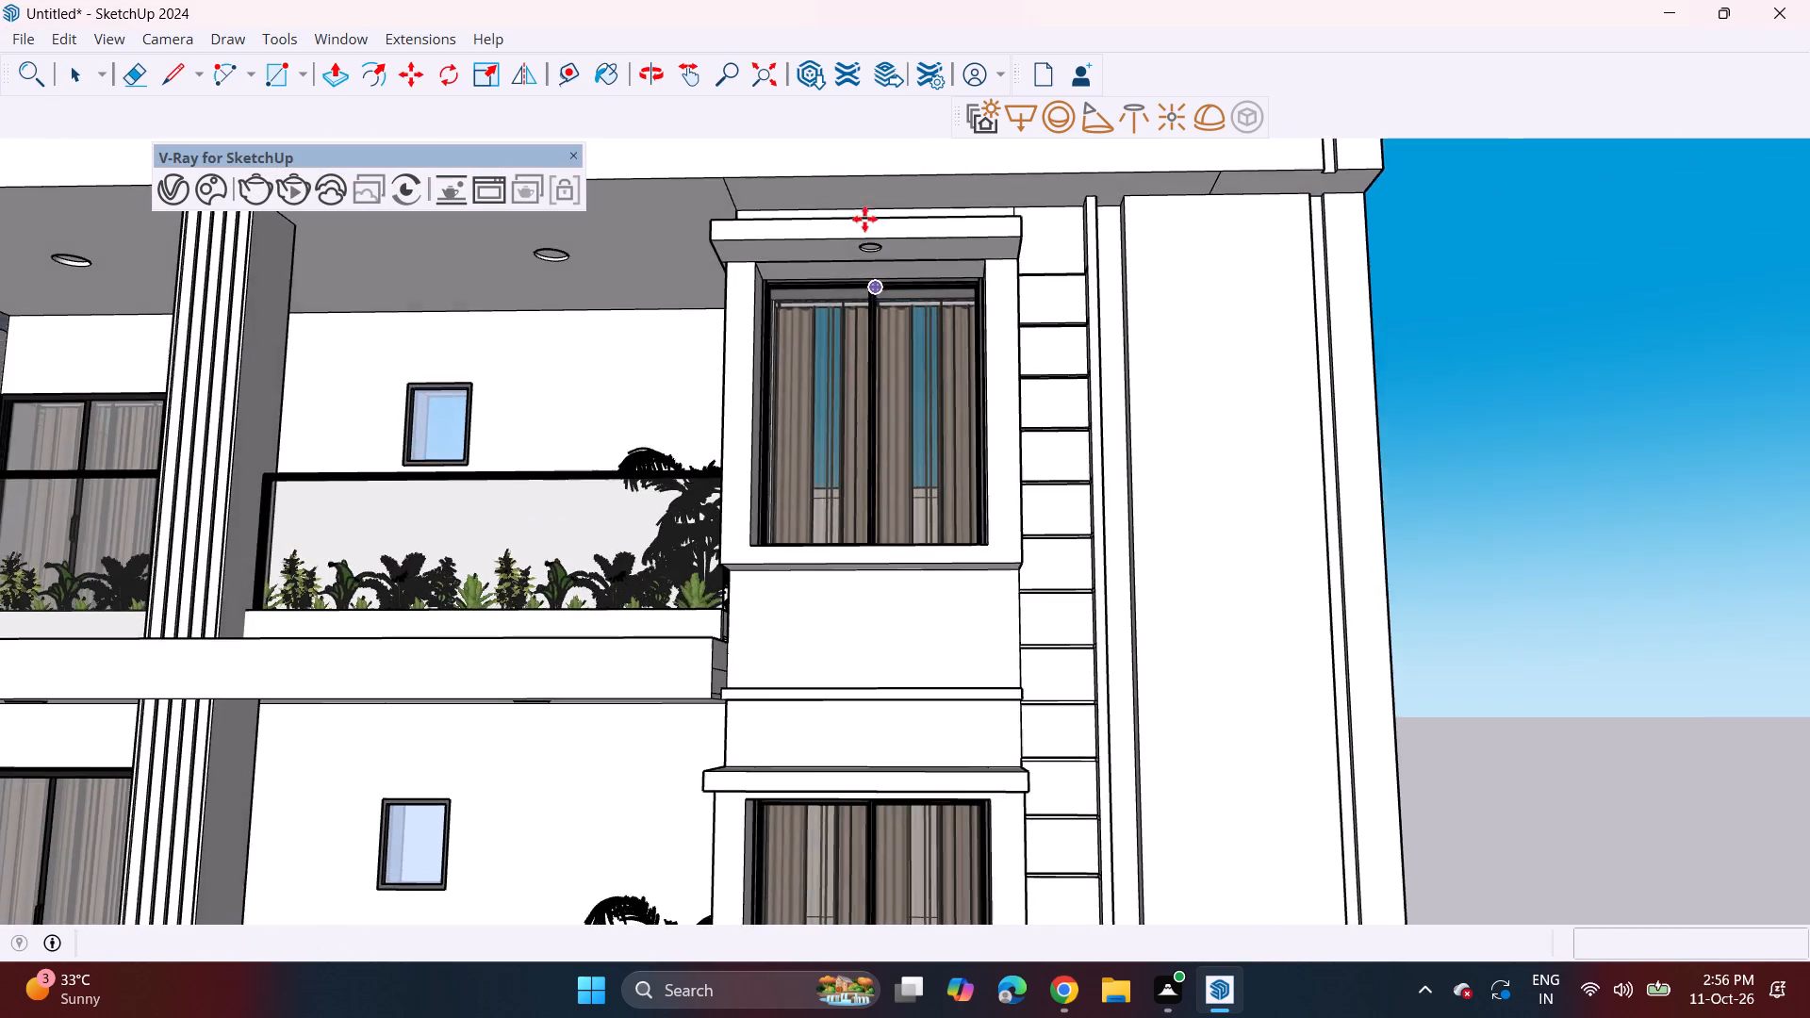
scroll(856, 269, up, 9)
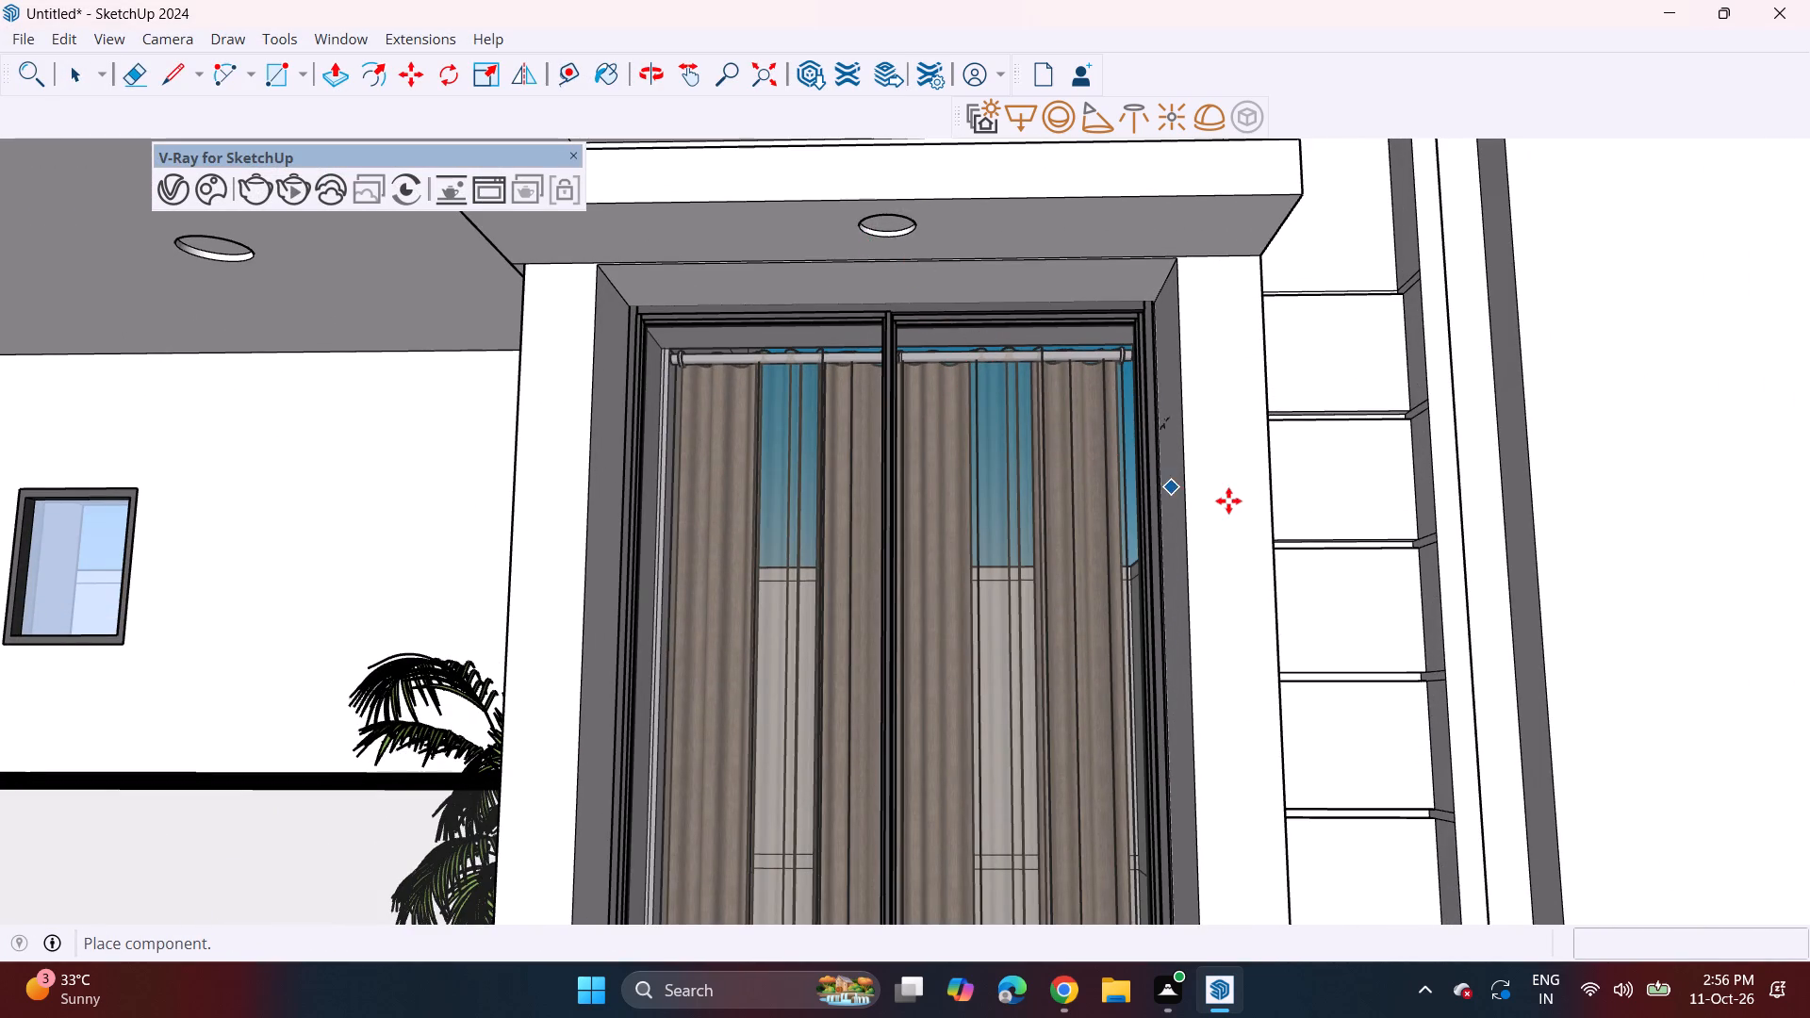
click(1073, 630)
click(1095, 564)
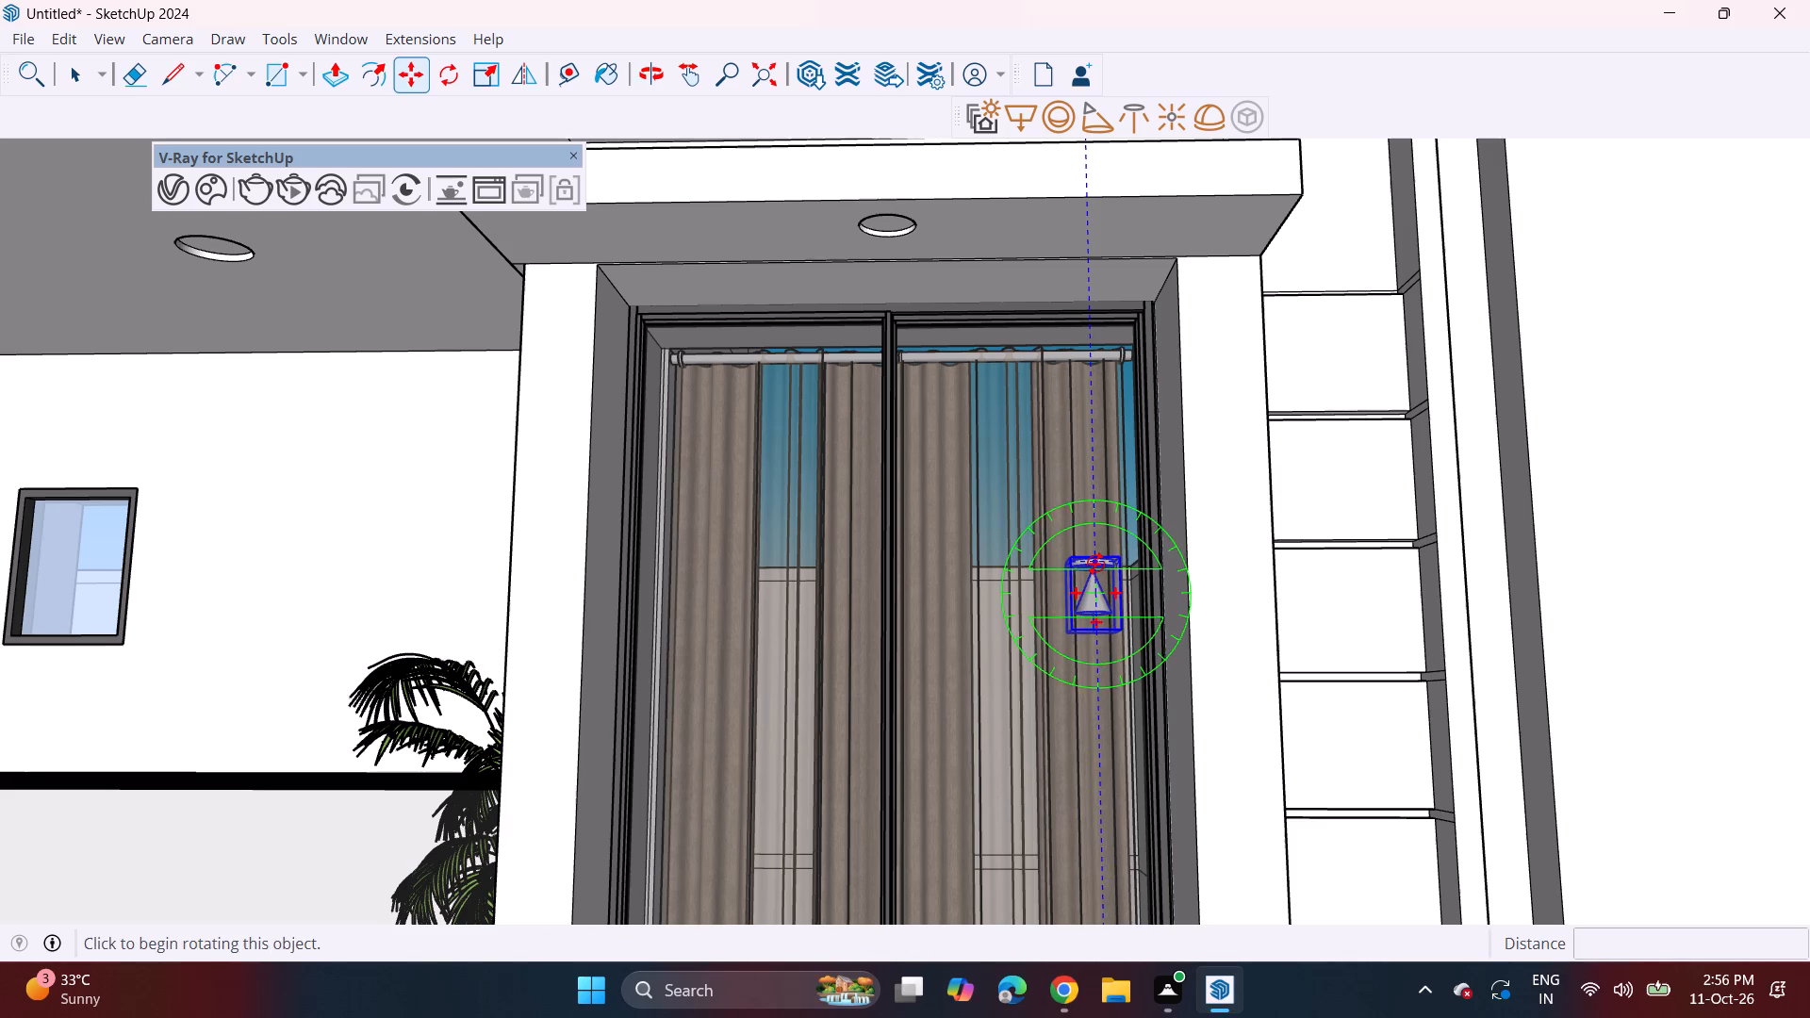
key(Escape)
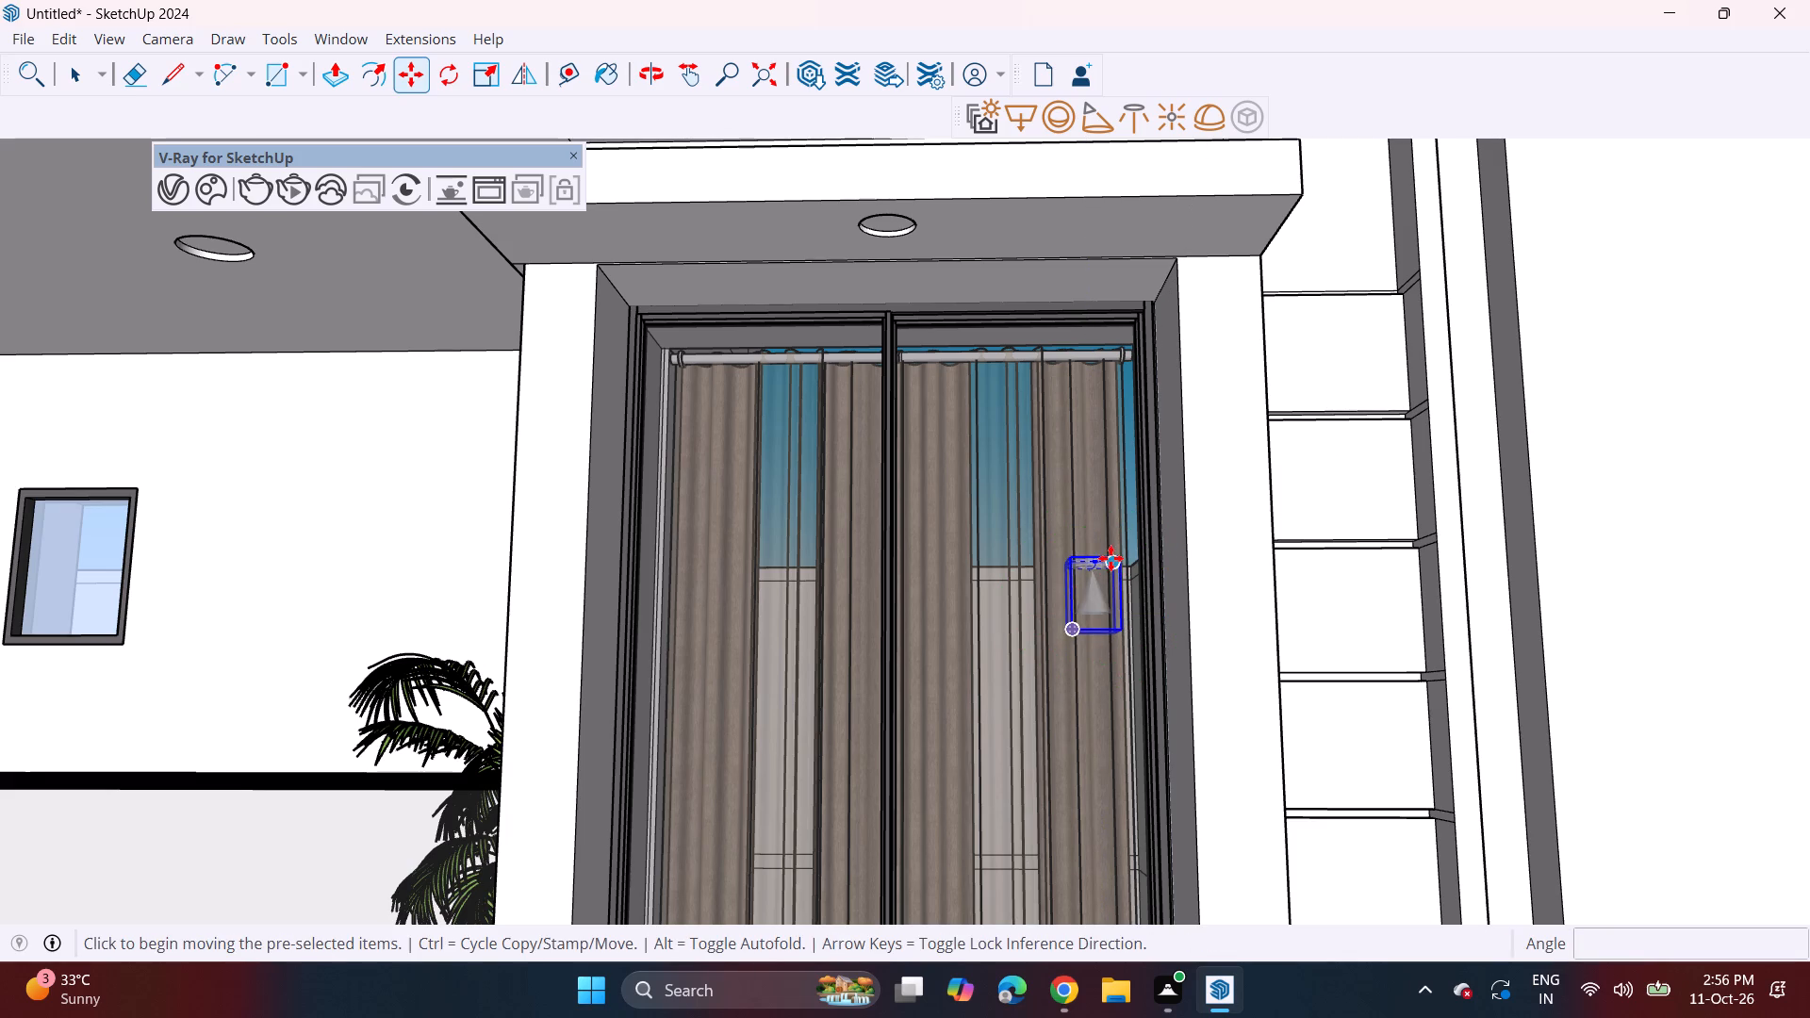
click(1111, 558)
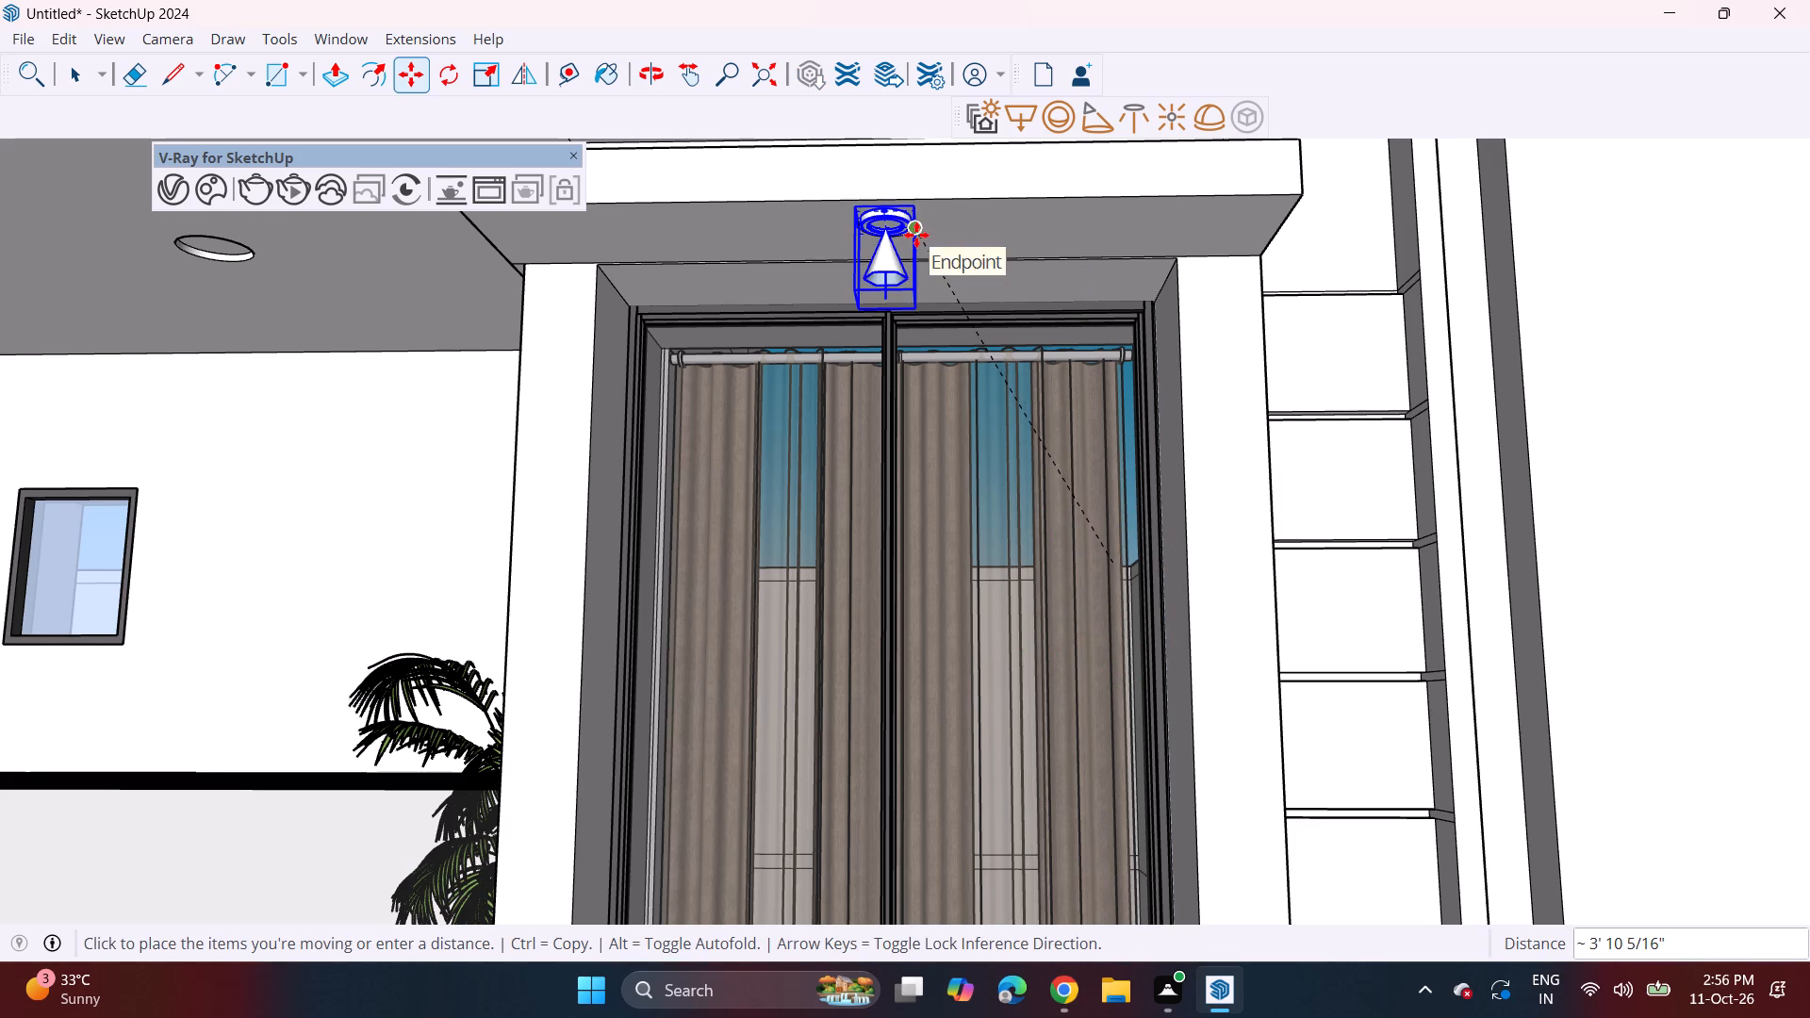
click(916, 235)
Copy the spotlight straight down into the round soffit recess above the curtained window one floor below.
double_click(919, 238)
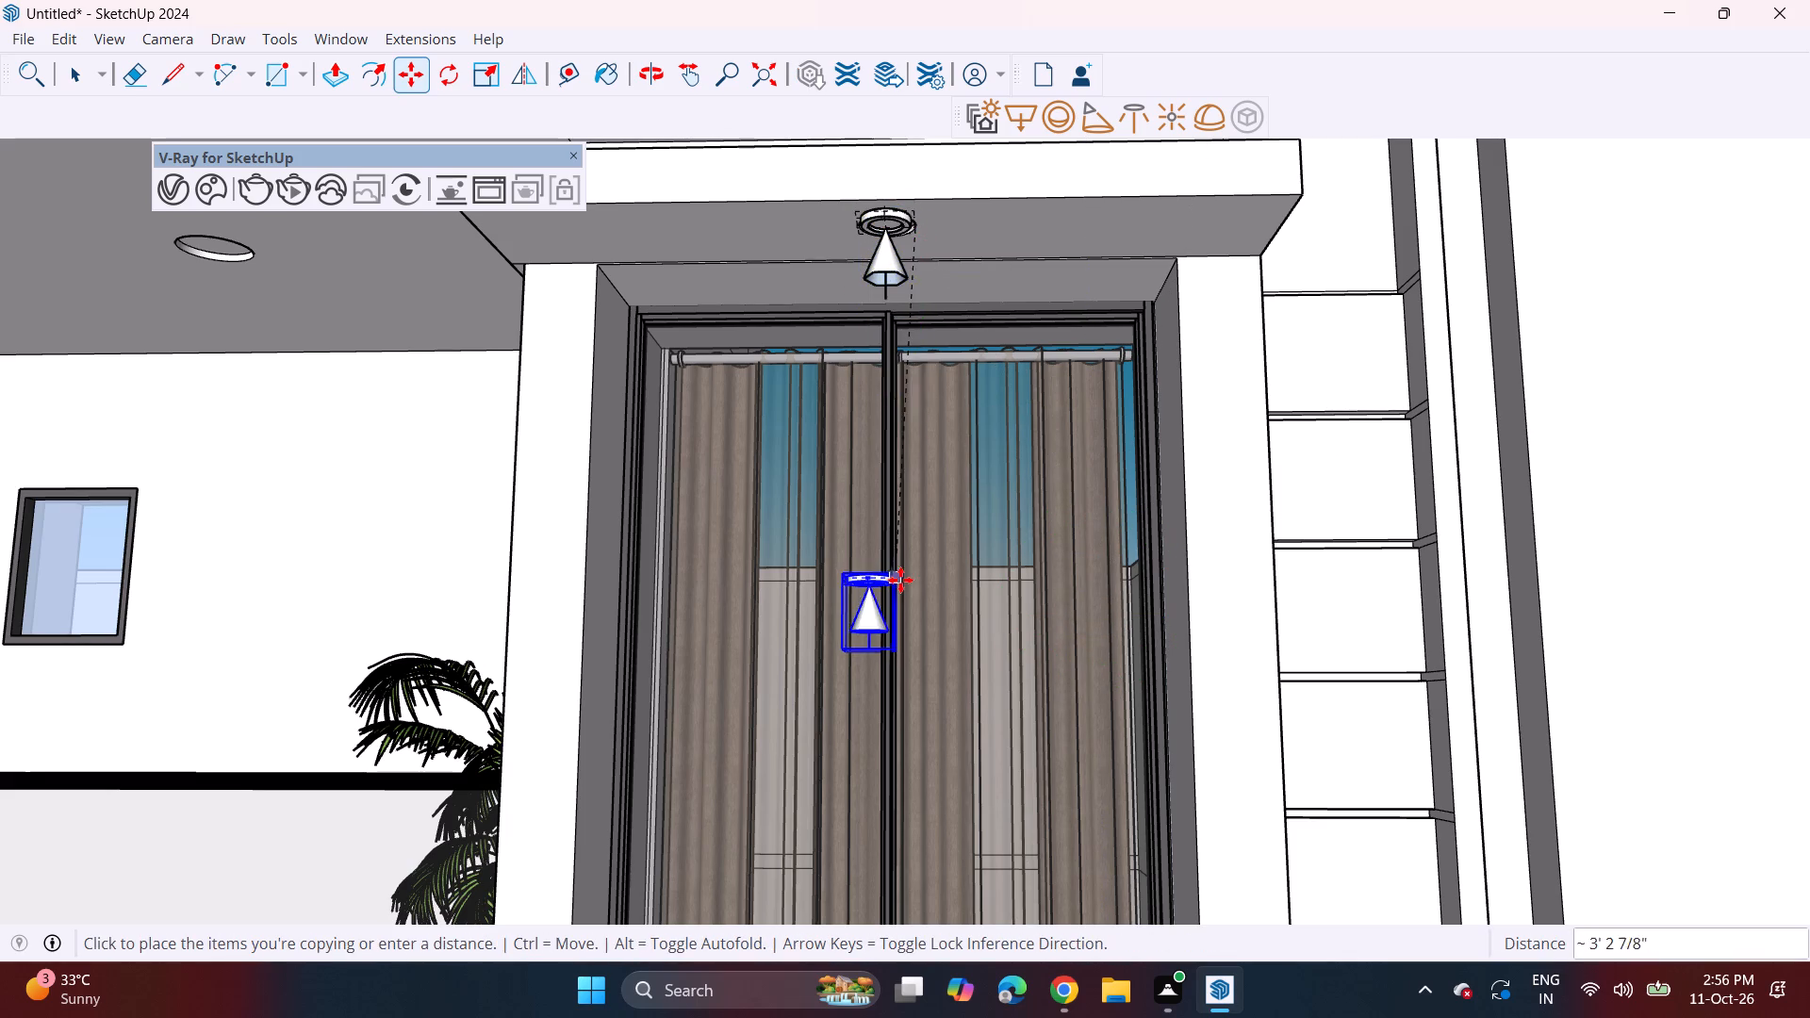
shift+middle_drag(900, 580, 876, 231)
middle_drag(892, 554, 892, 386)
scroll(875, 450, down, 3)
shift+middle_drag(889, 616, 889, 357)
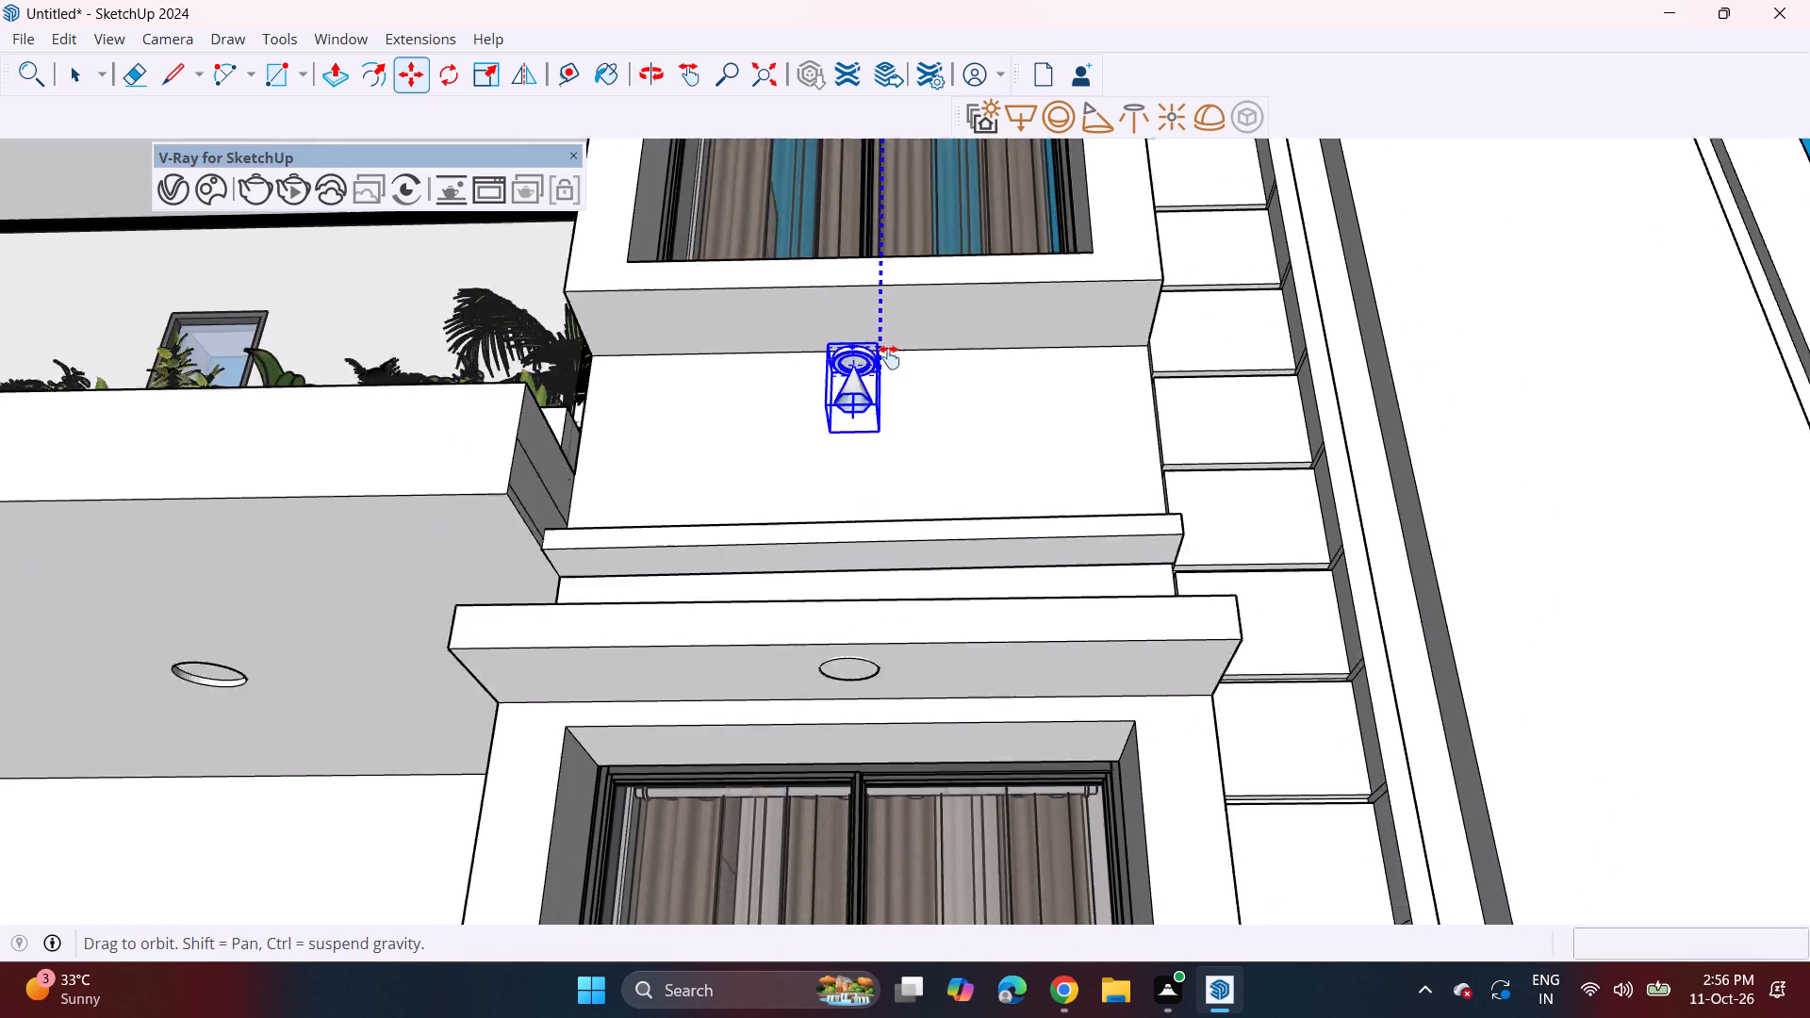
shift+middle_drag(889, 357, 893, 222)
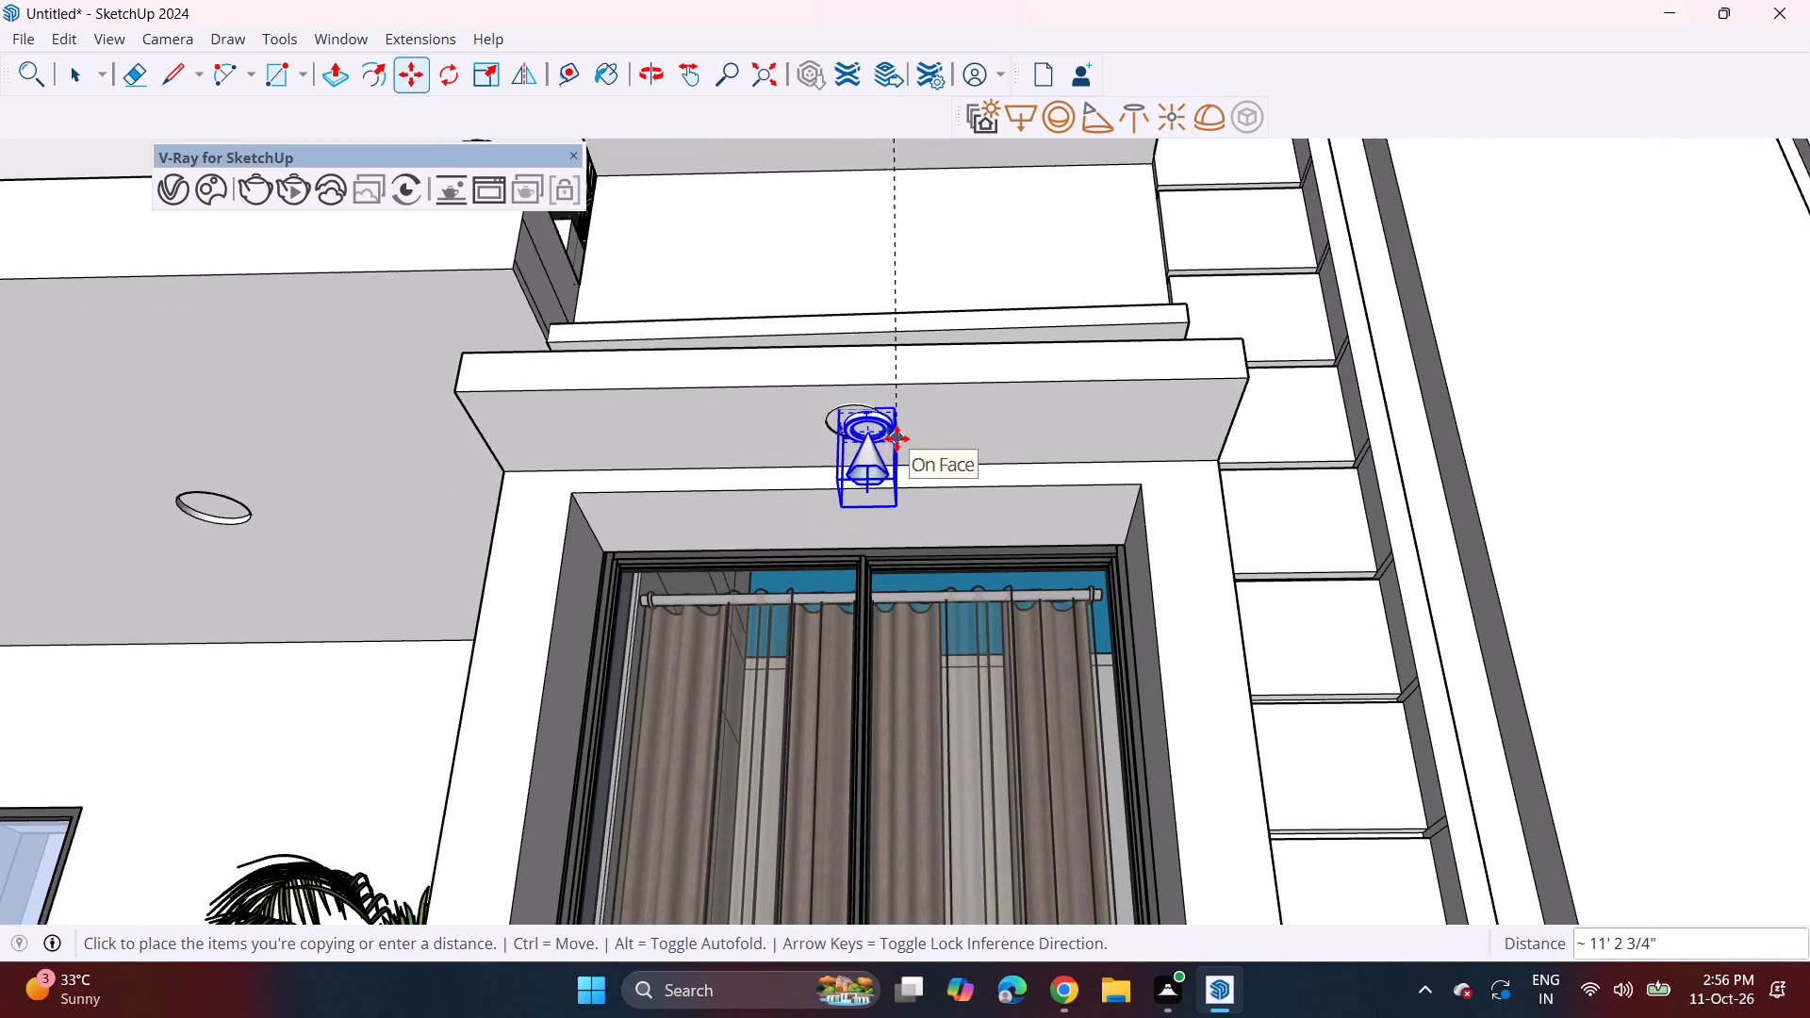
click(887, 434)
Copy the spotlight about 10' 11" down into the round soffit recess above the lowest of the three stacked curtained windows.
click(887, 434)
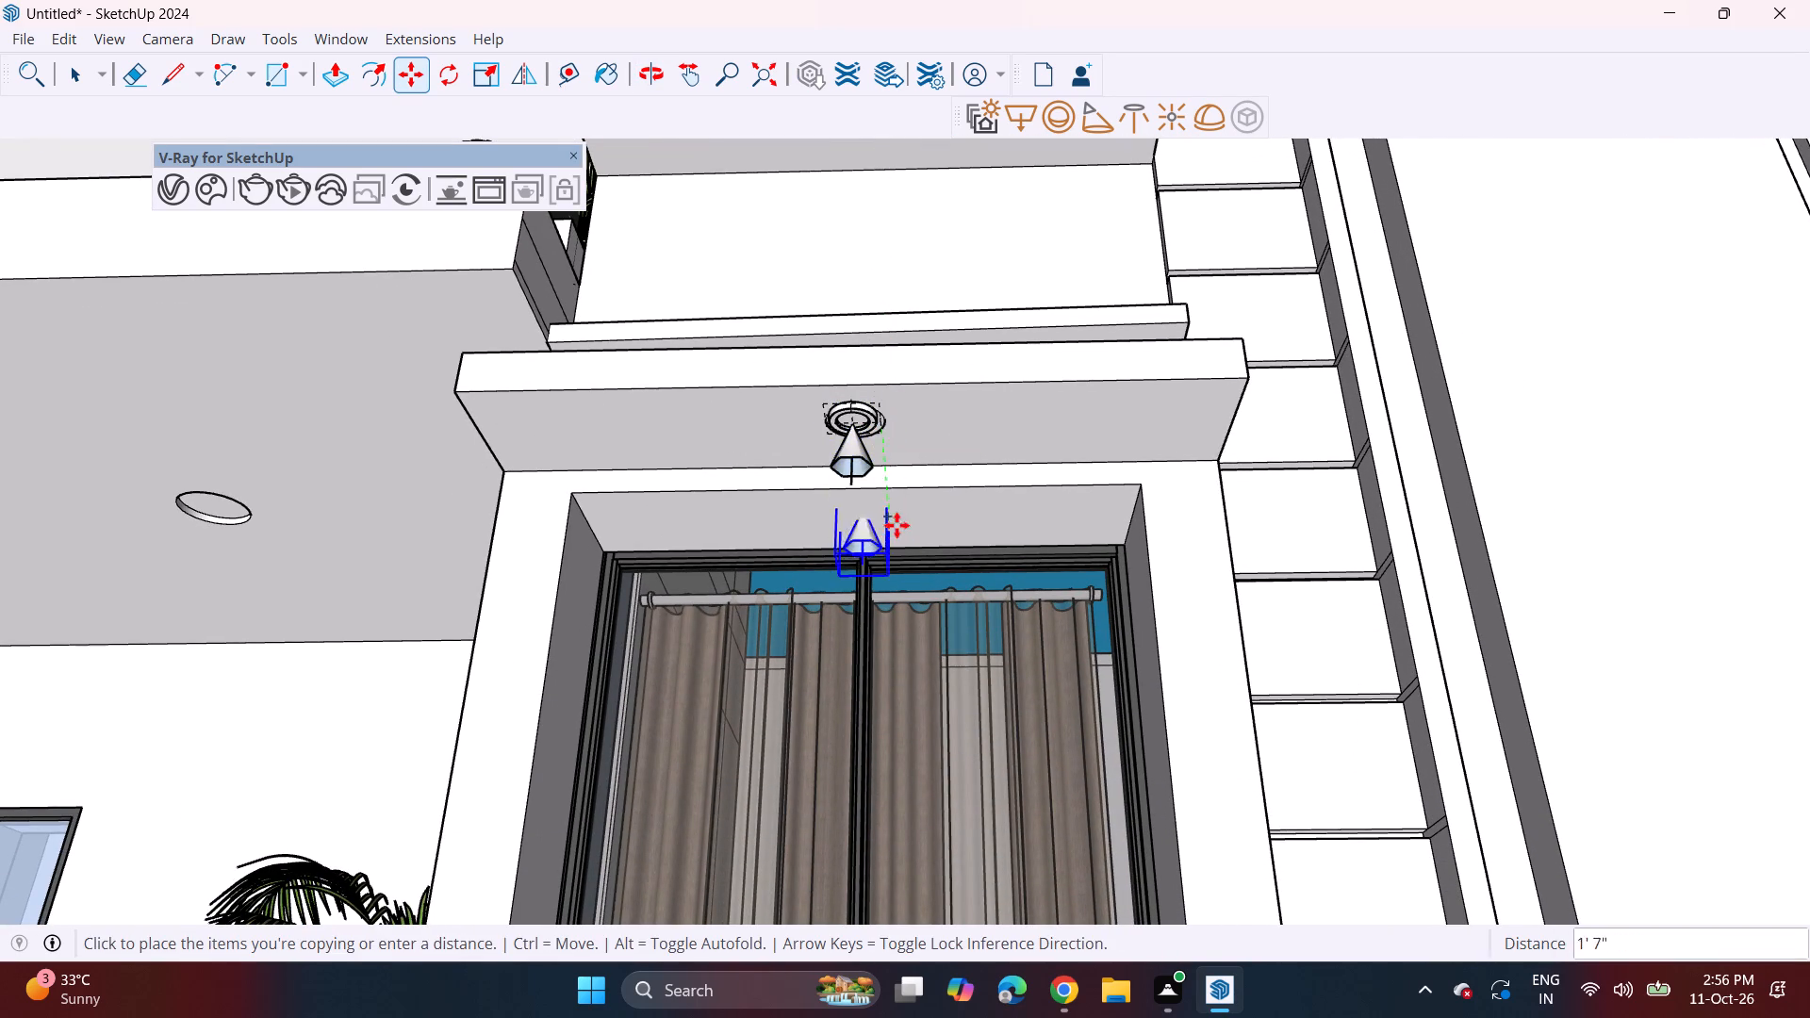
shift+middle_drag(921, 604, 923, 177)
scroll(881, 515, down, 3)
shift+middle_drag(897, 711, 894, 287)
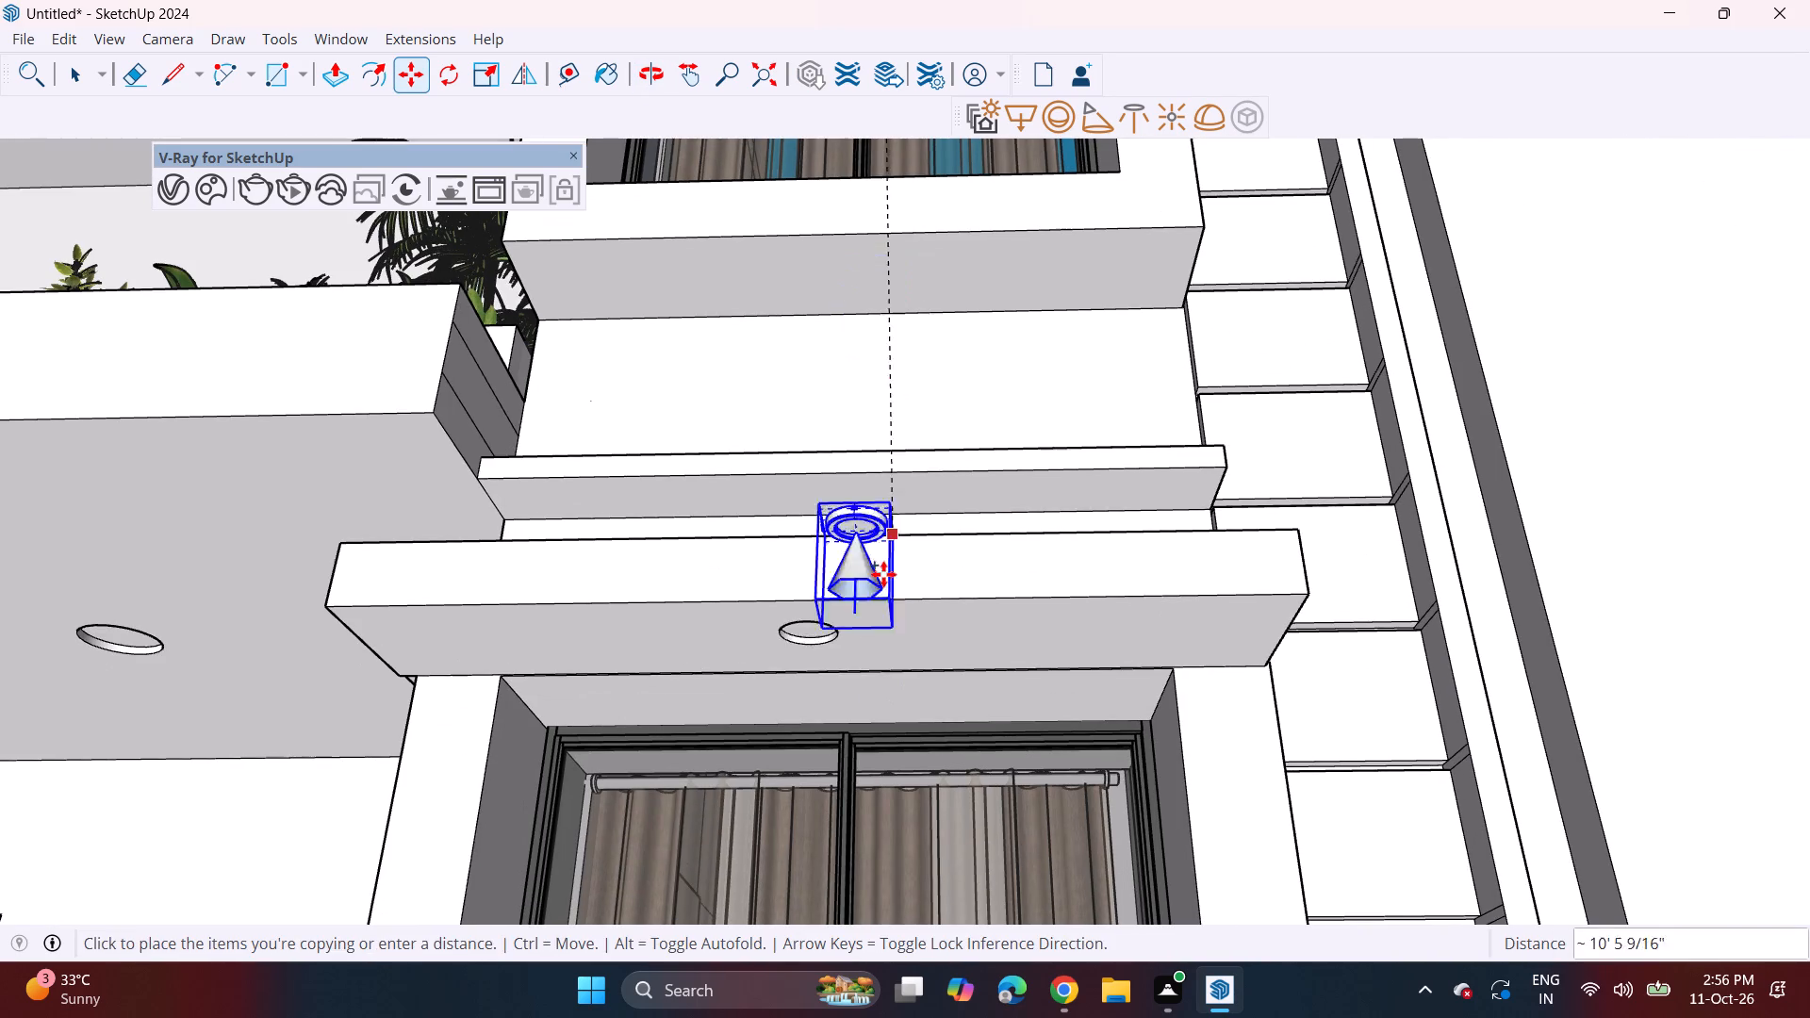
click(842, 649)
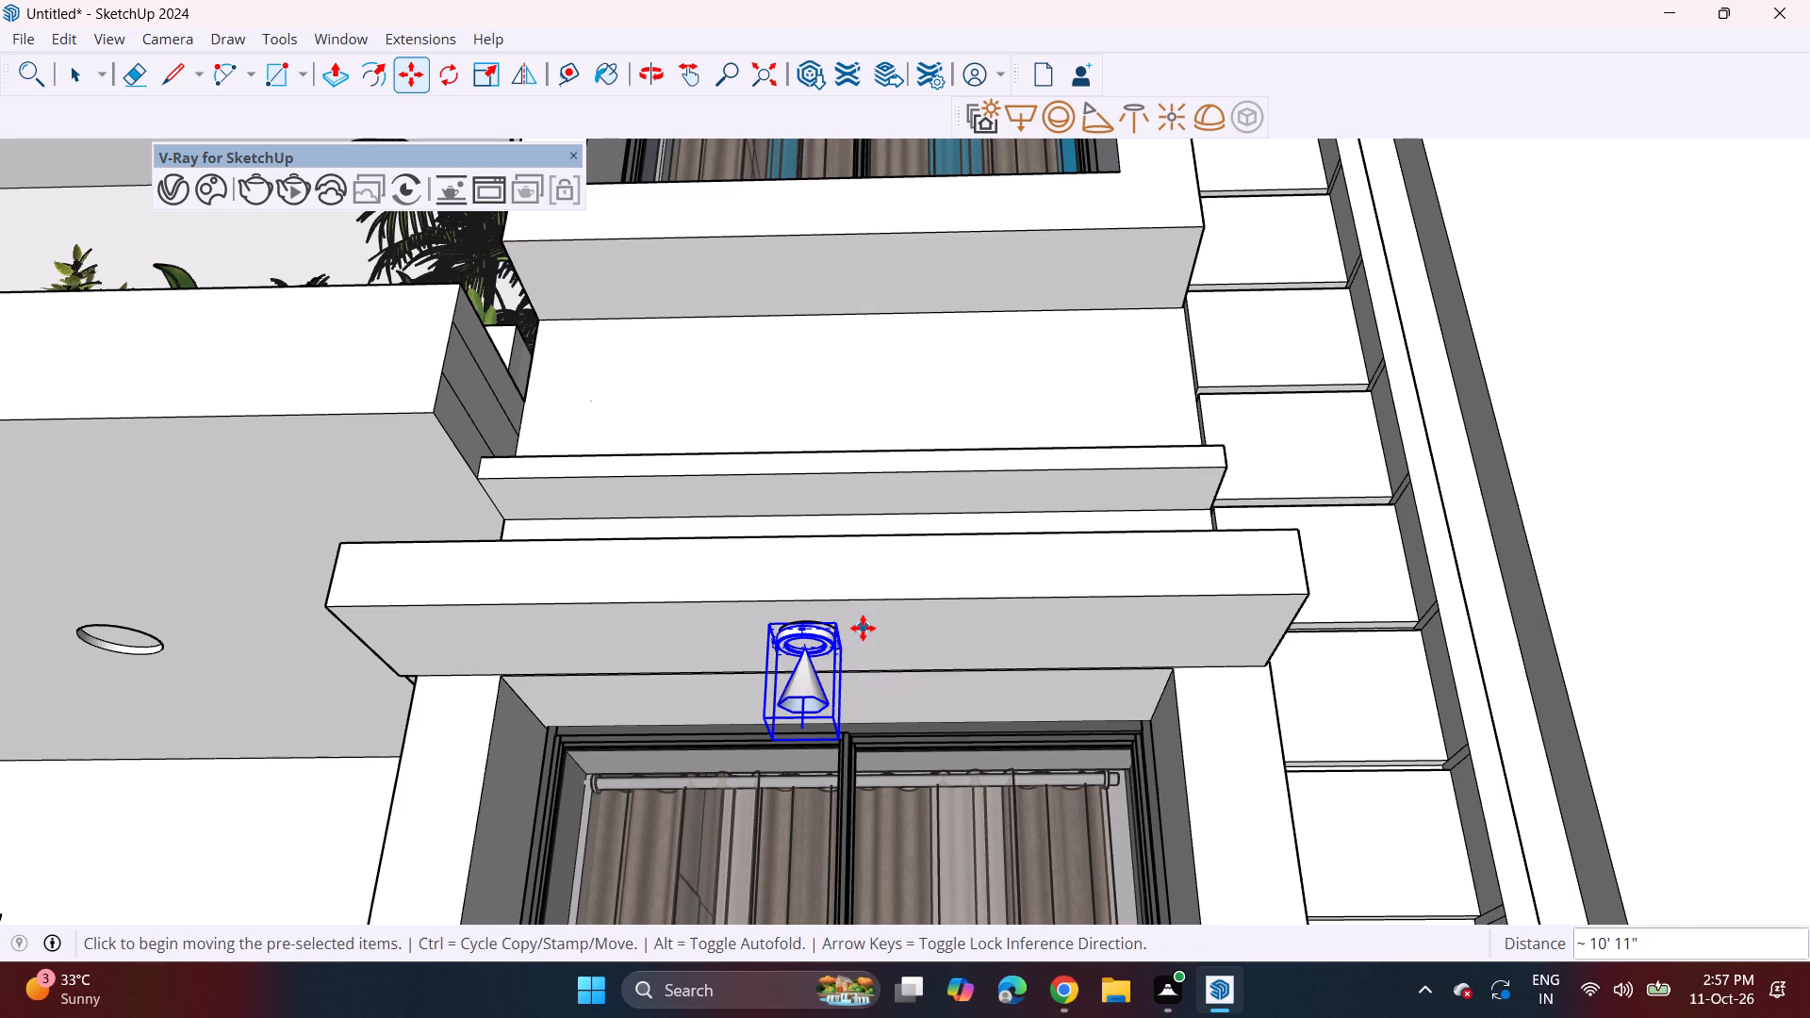
Move the lowest window's spotlight about 9' 6" to the round recess in the adjacent balcony ceiling.
middle_drag(868, 632, 917, 781)
scroll(903, 760, down, 3)
shift+middle_drag(890, 778, 1106, 590)
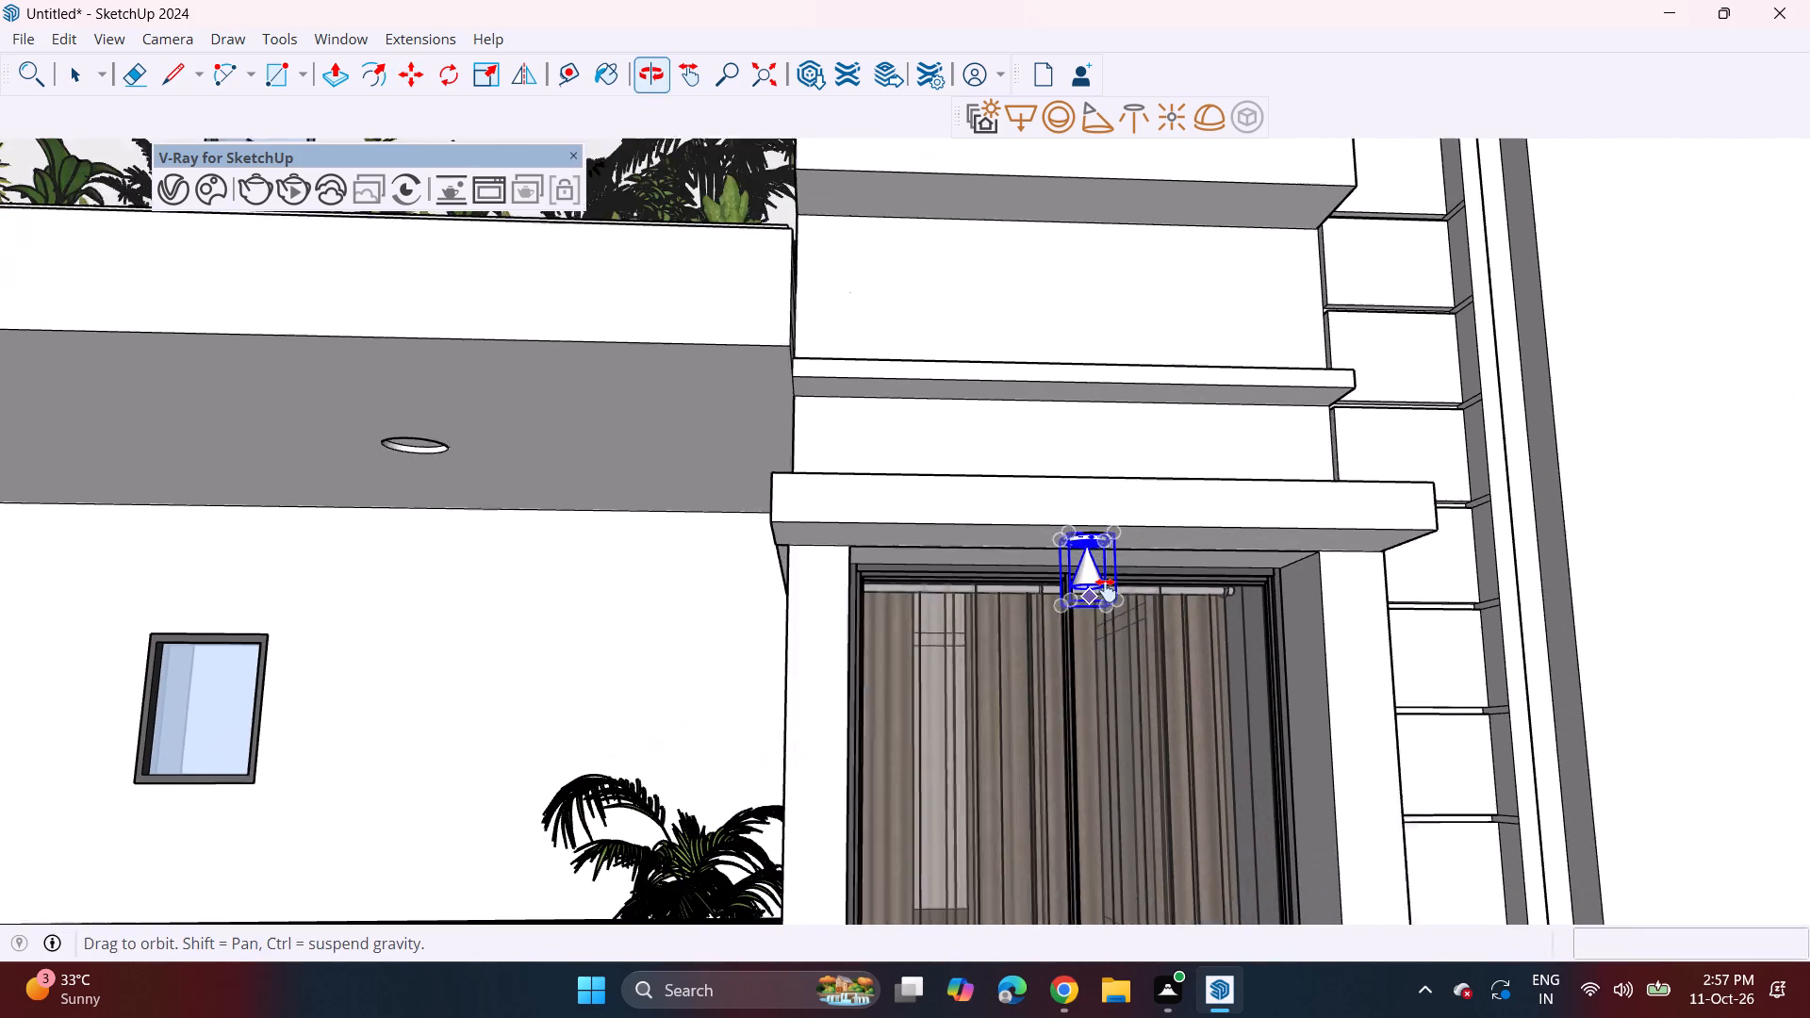
shift+middle_drag(1106, 590, 1115, 584)
click(1131, 528)
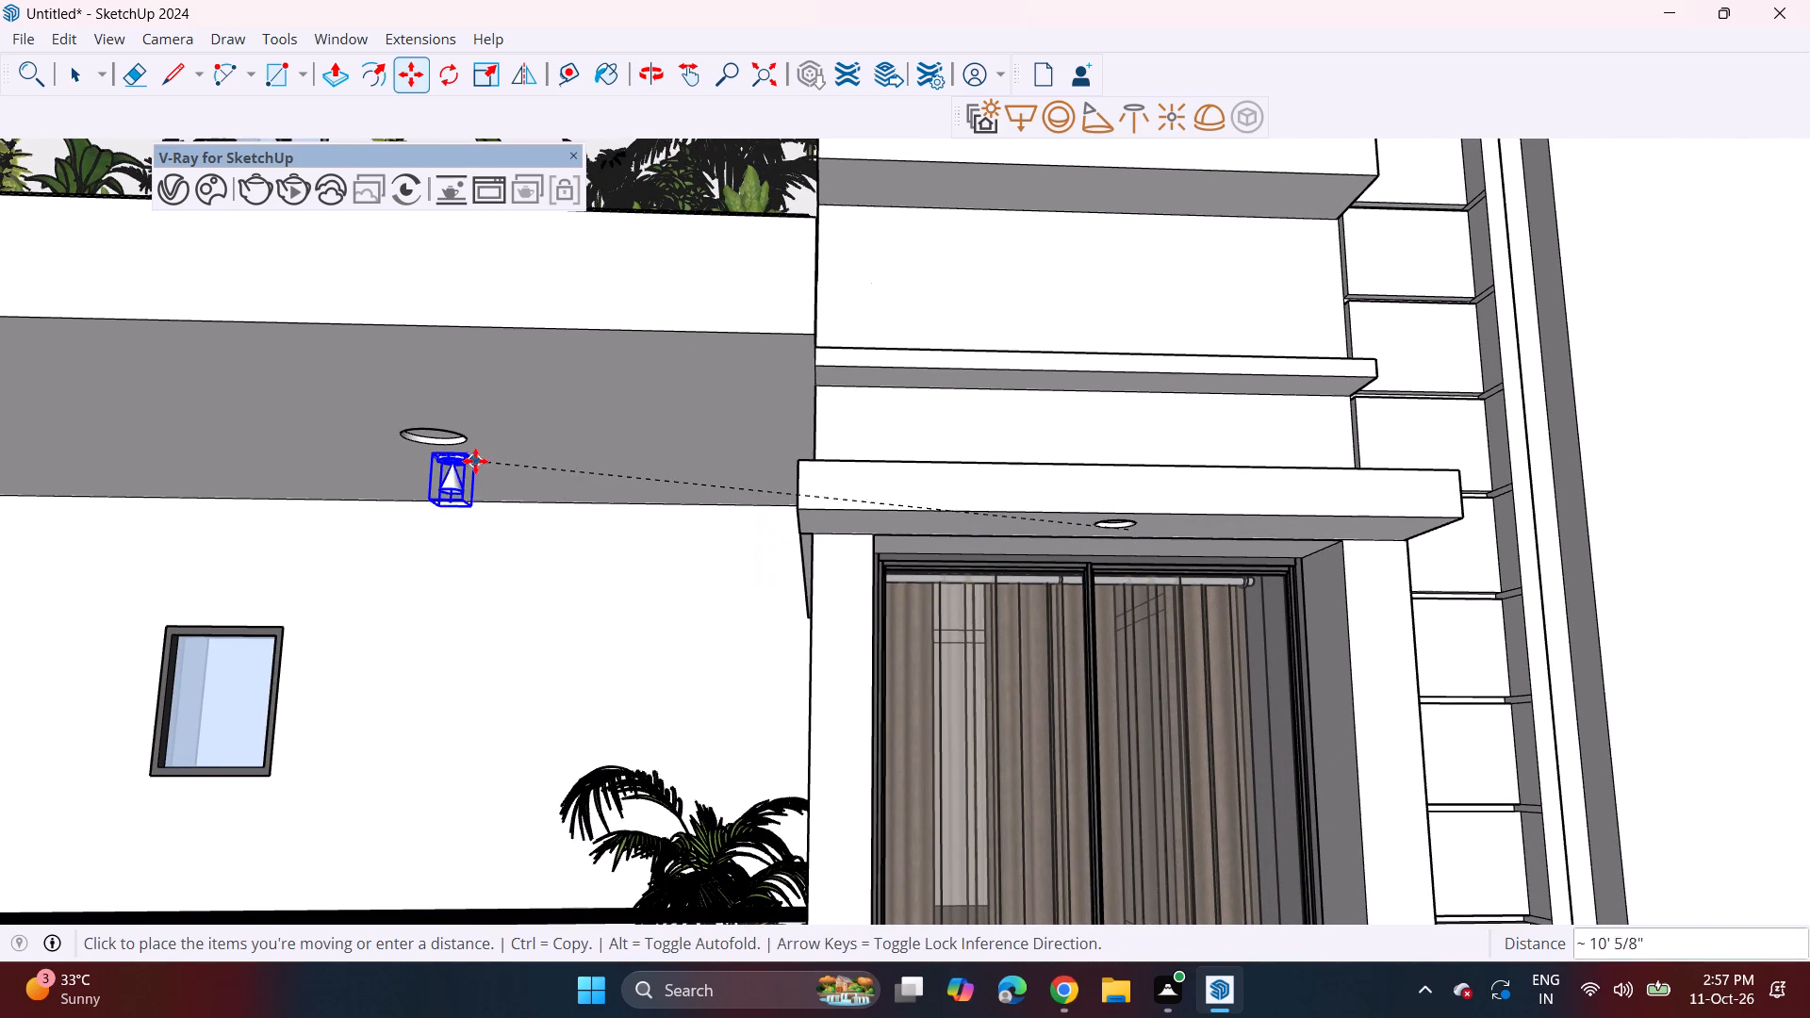
middle_drag(475, 461, 931, 502)
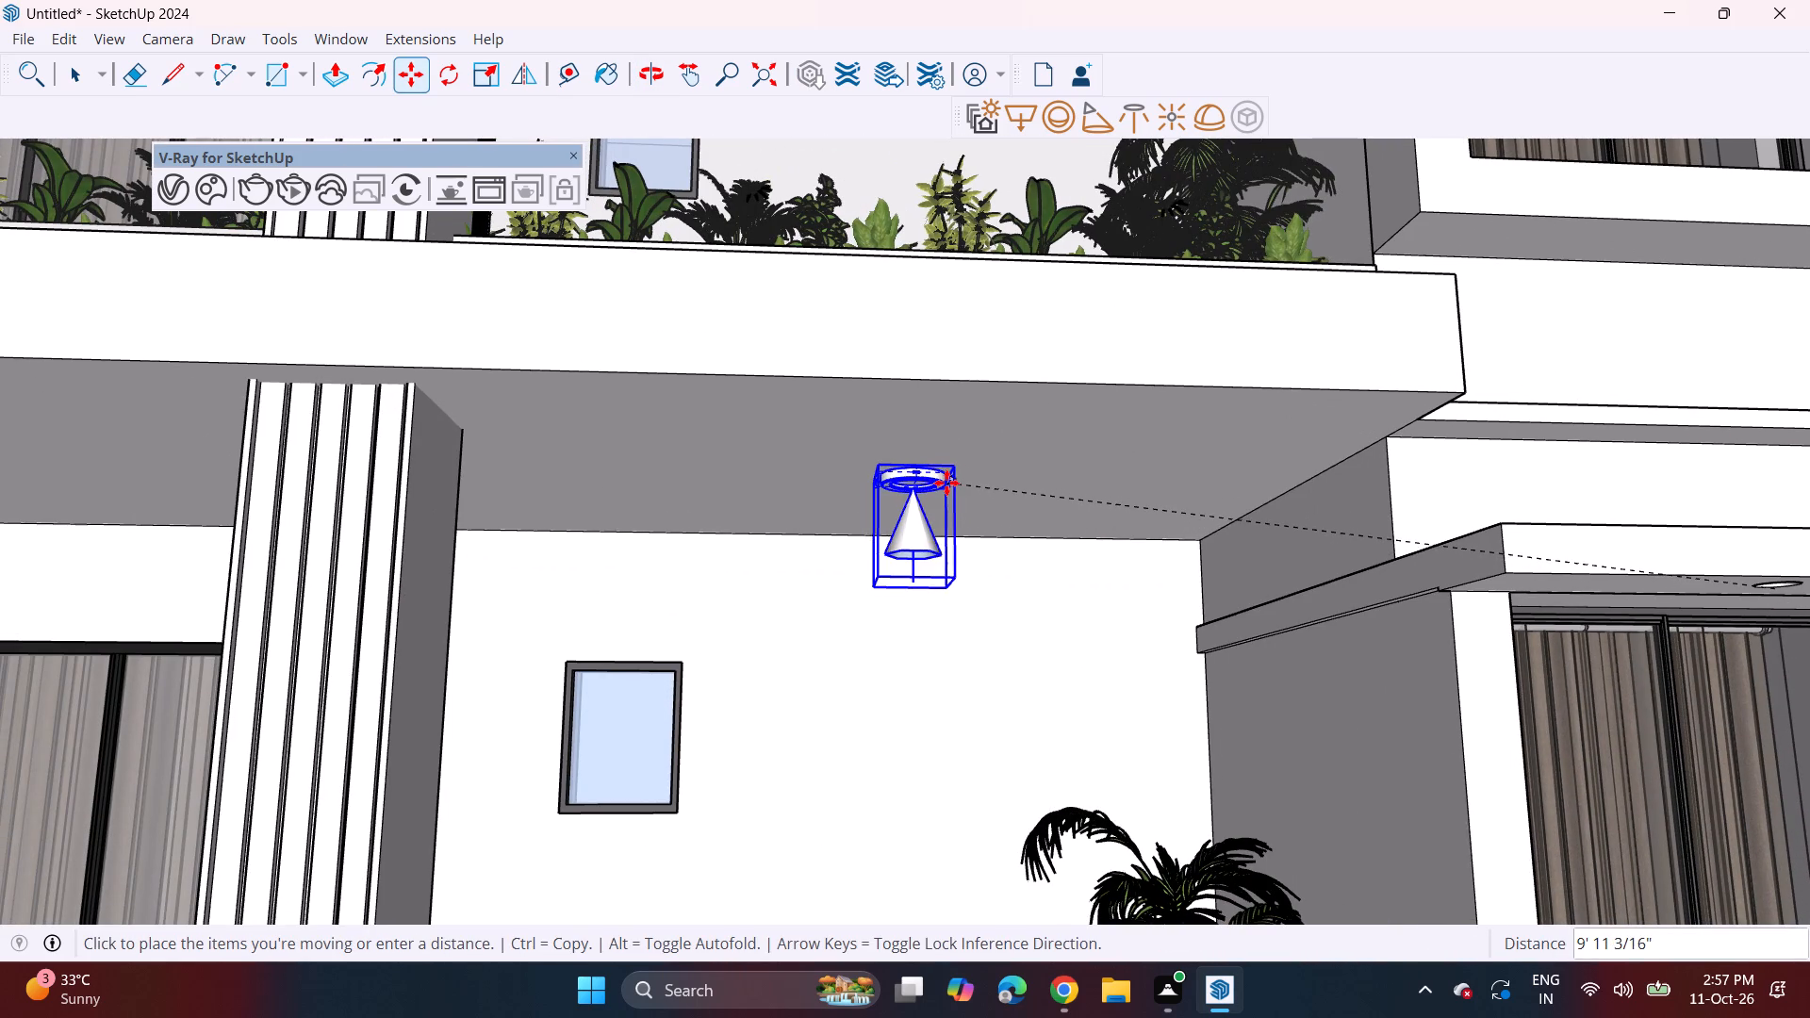
middle_drag(947, 534, 1374, 483)
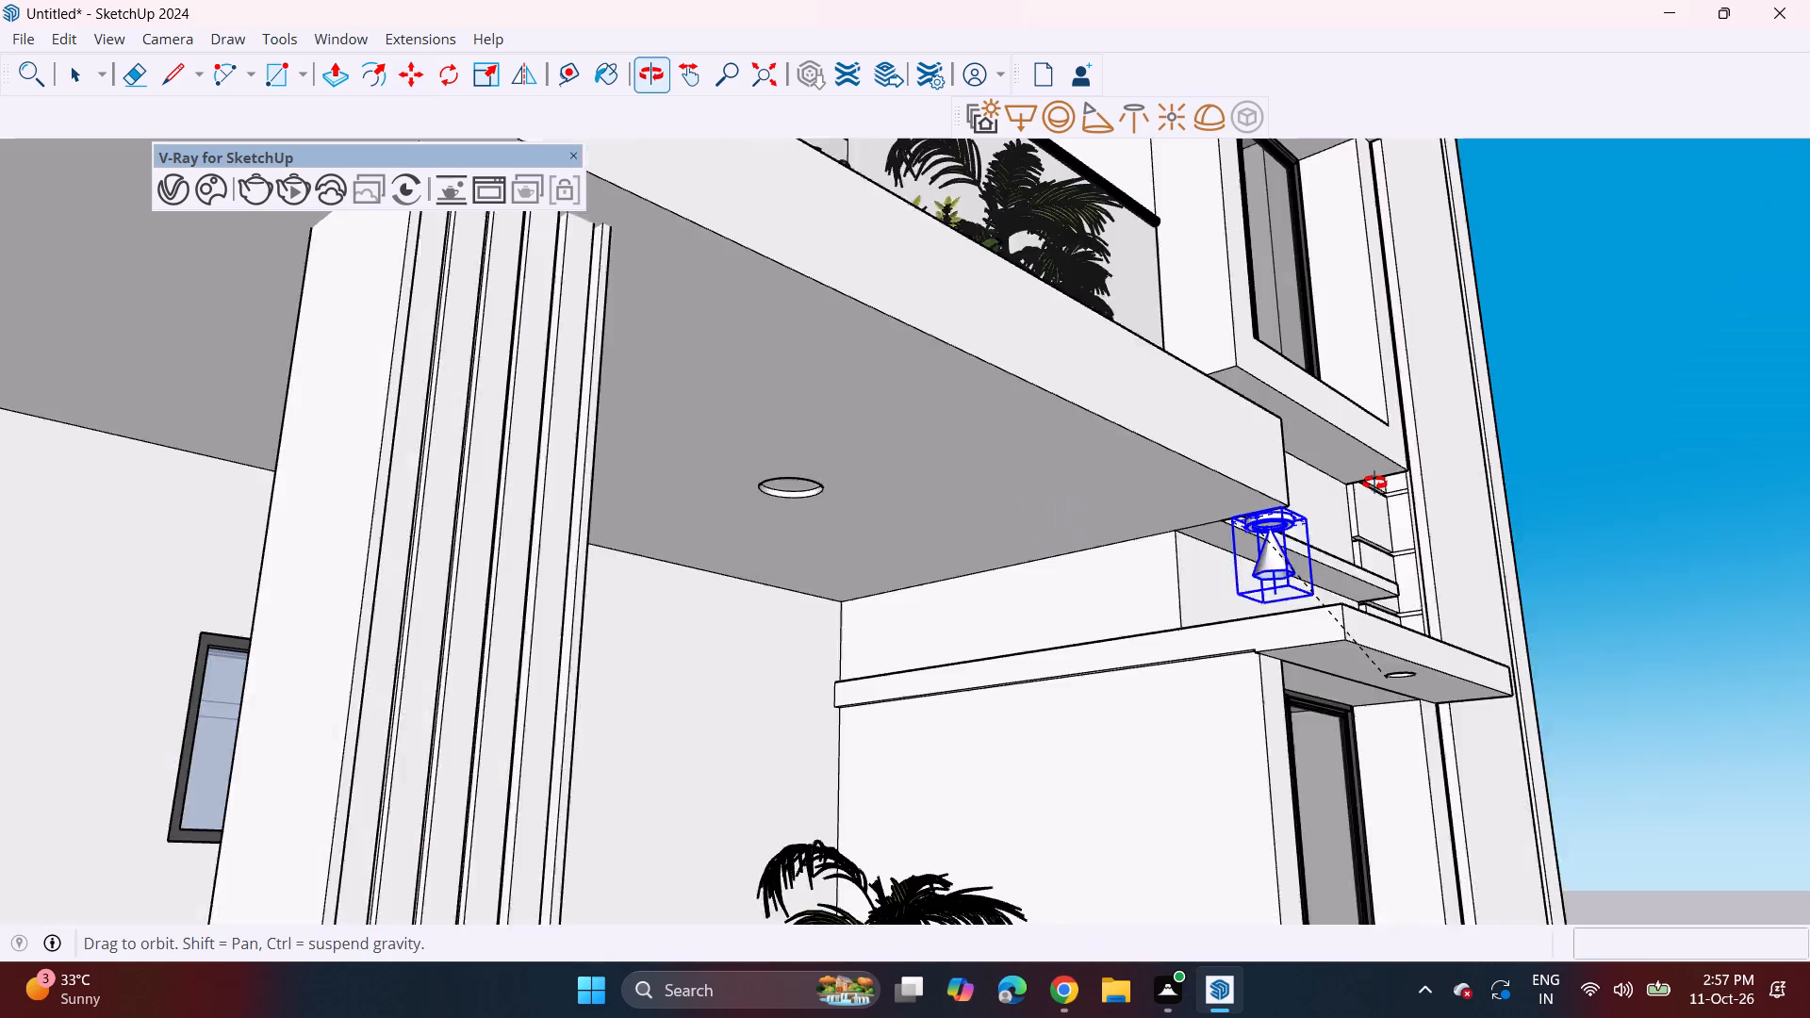
middle_drag(1374, 483, 1335, 484)
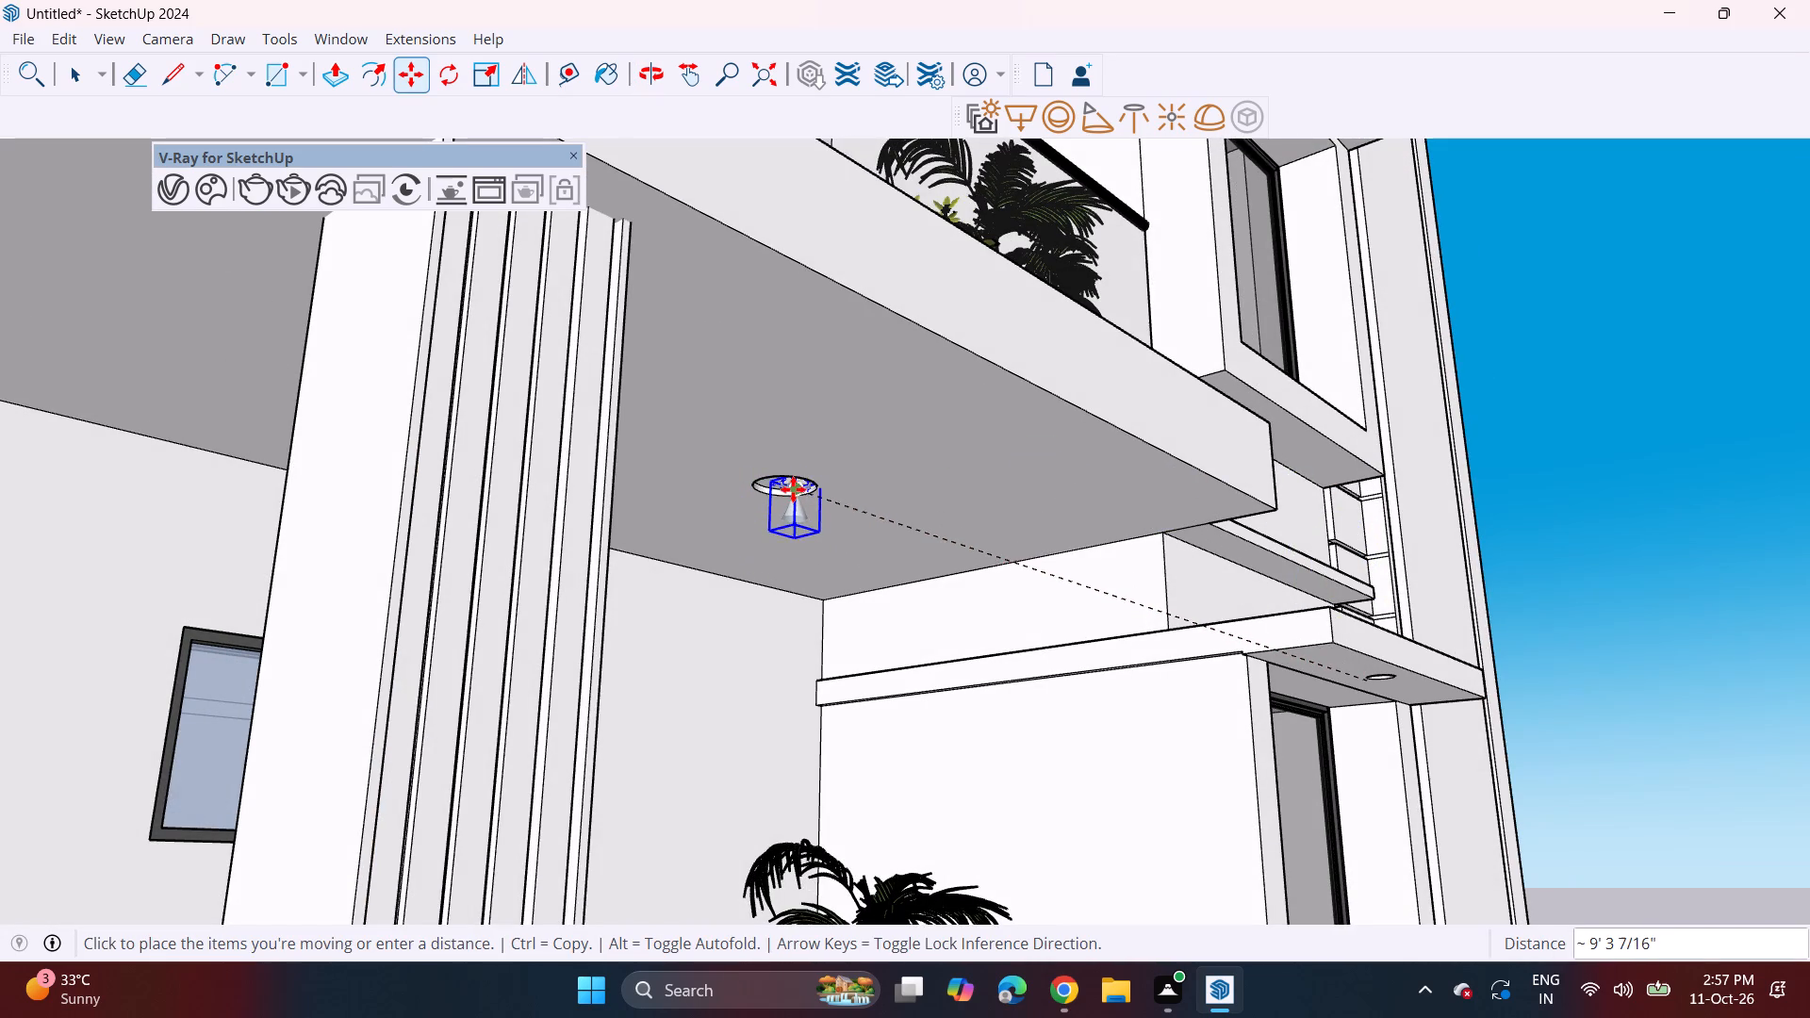
click(780, 484)
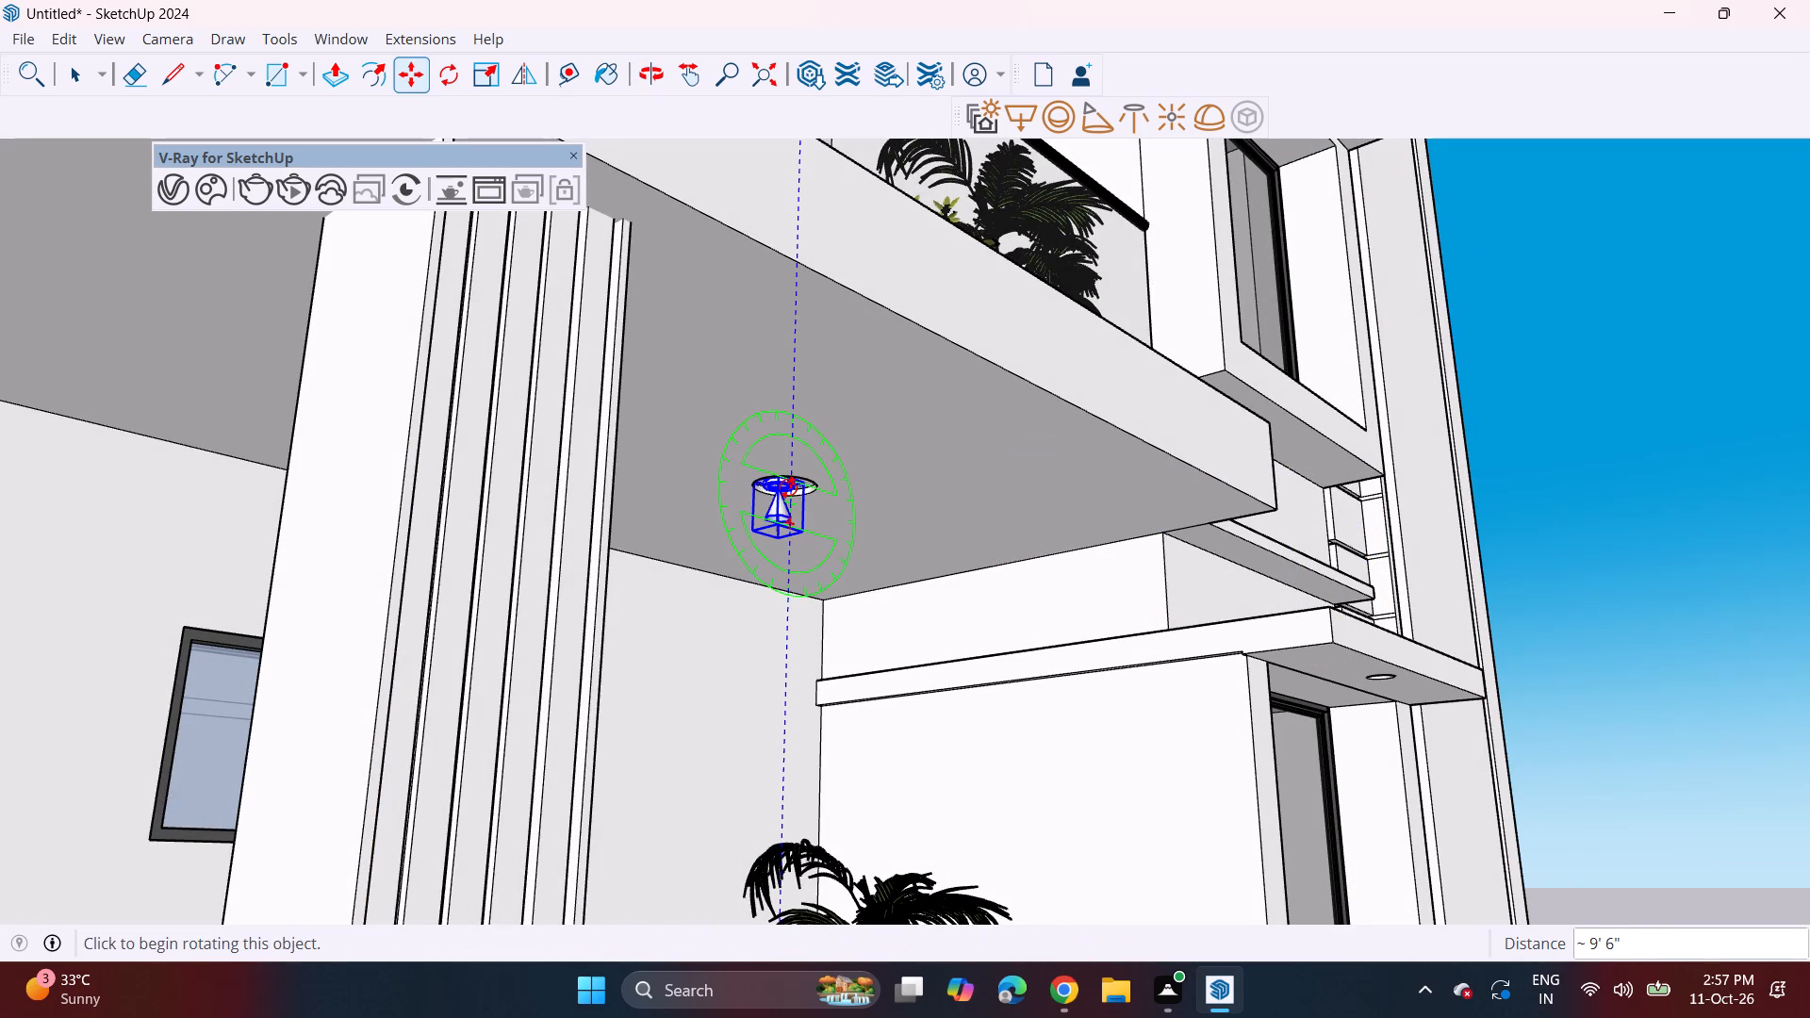
click(788, 487)
key(space)
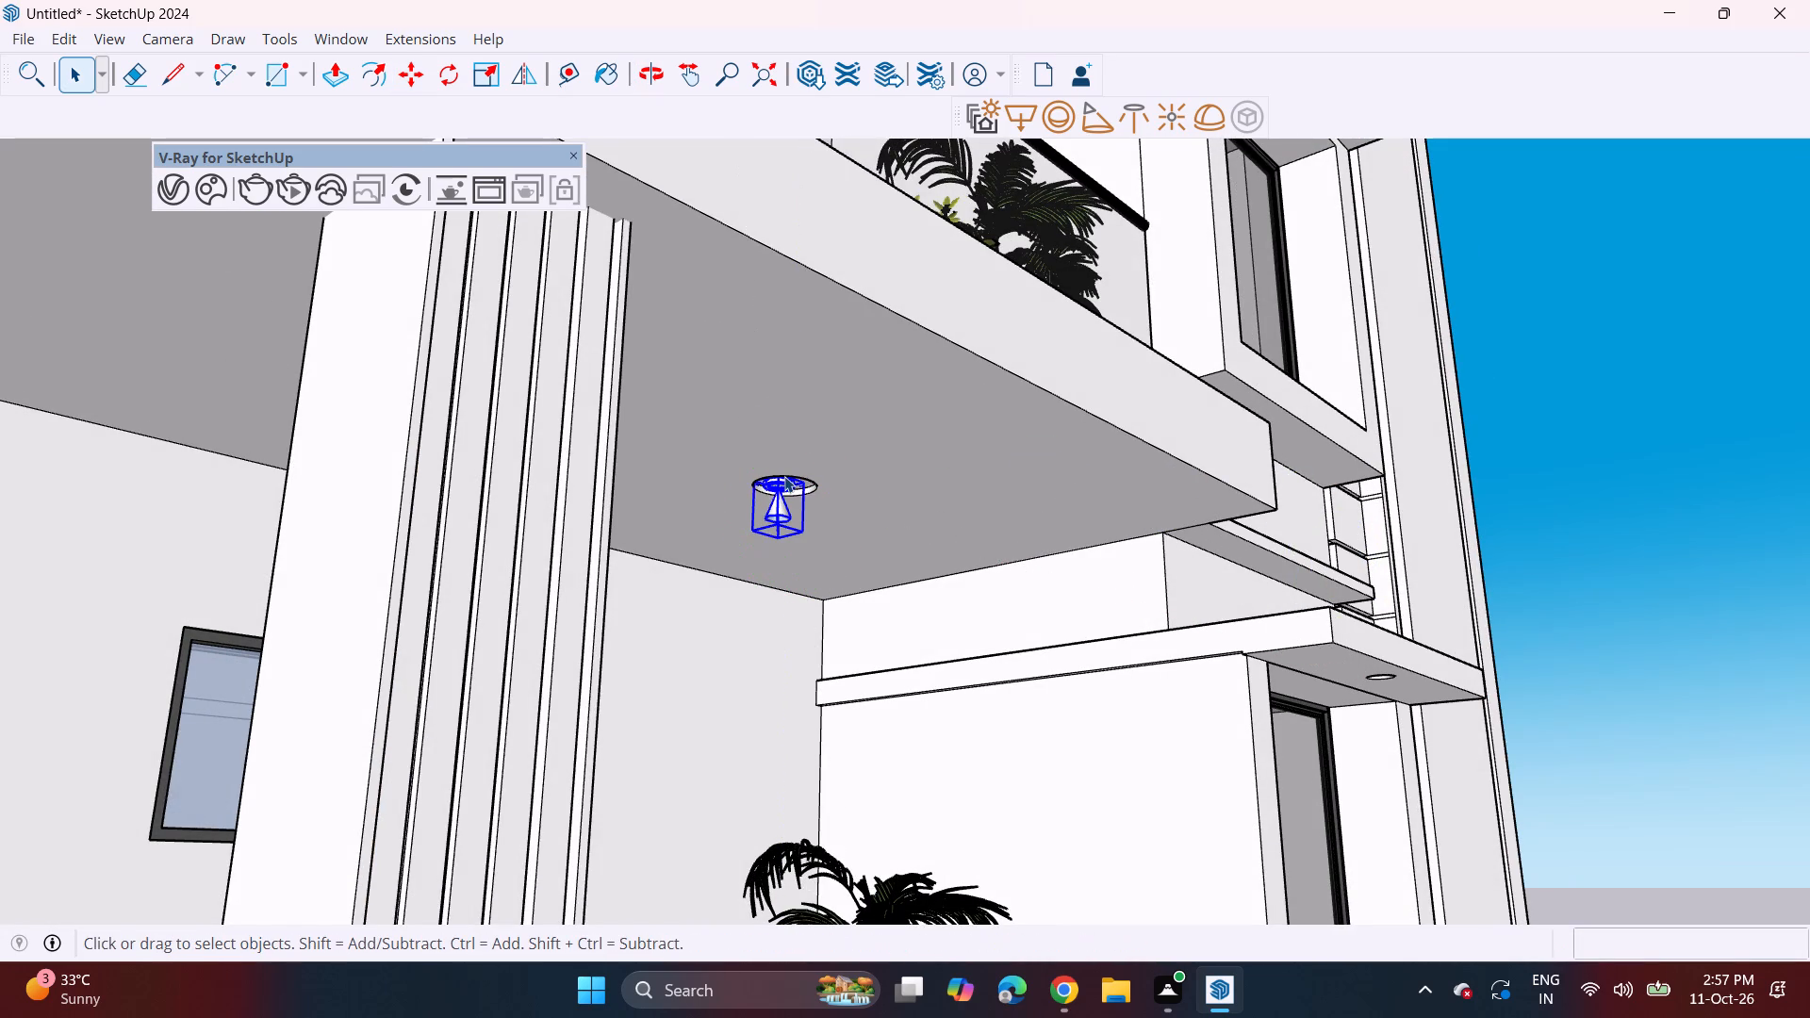
Copy the lowest balcony's spotlight about 12' 6" across the fluted column to the other round recess in the same ceiling.
key(m)
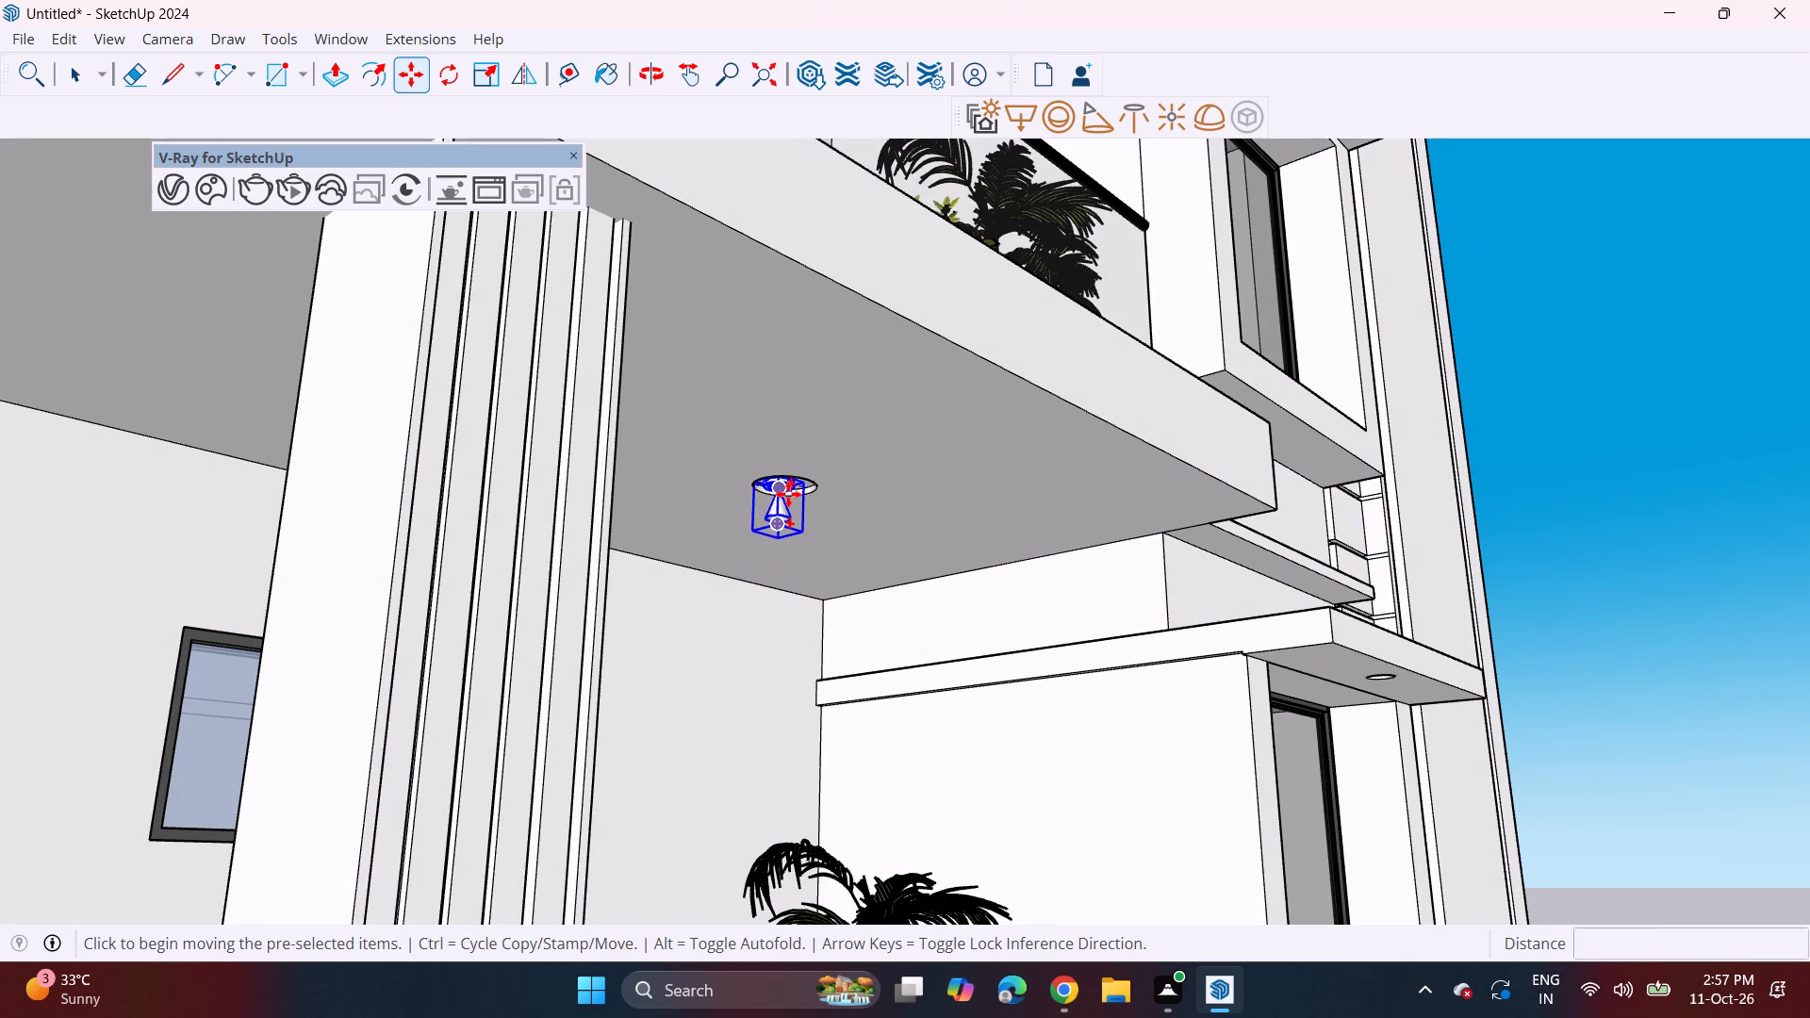
click(788, 494)
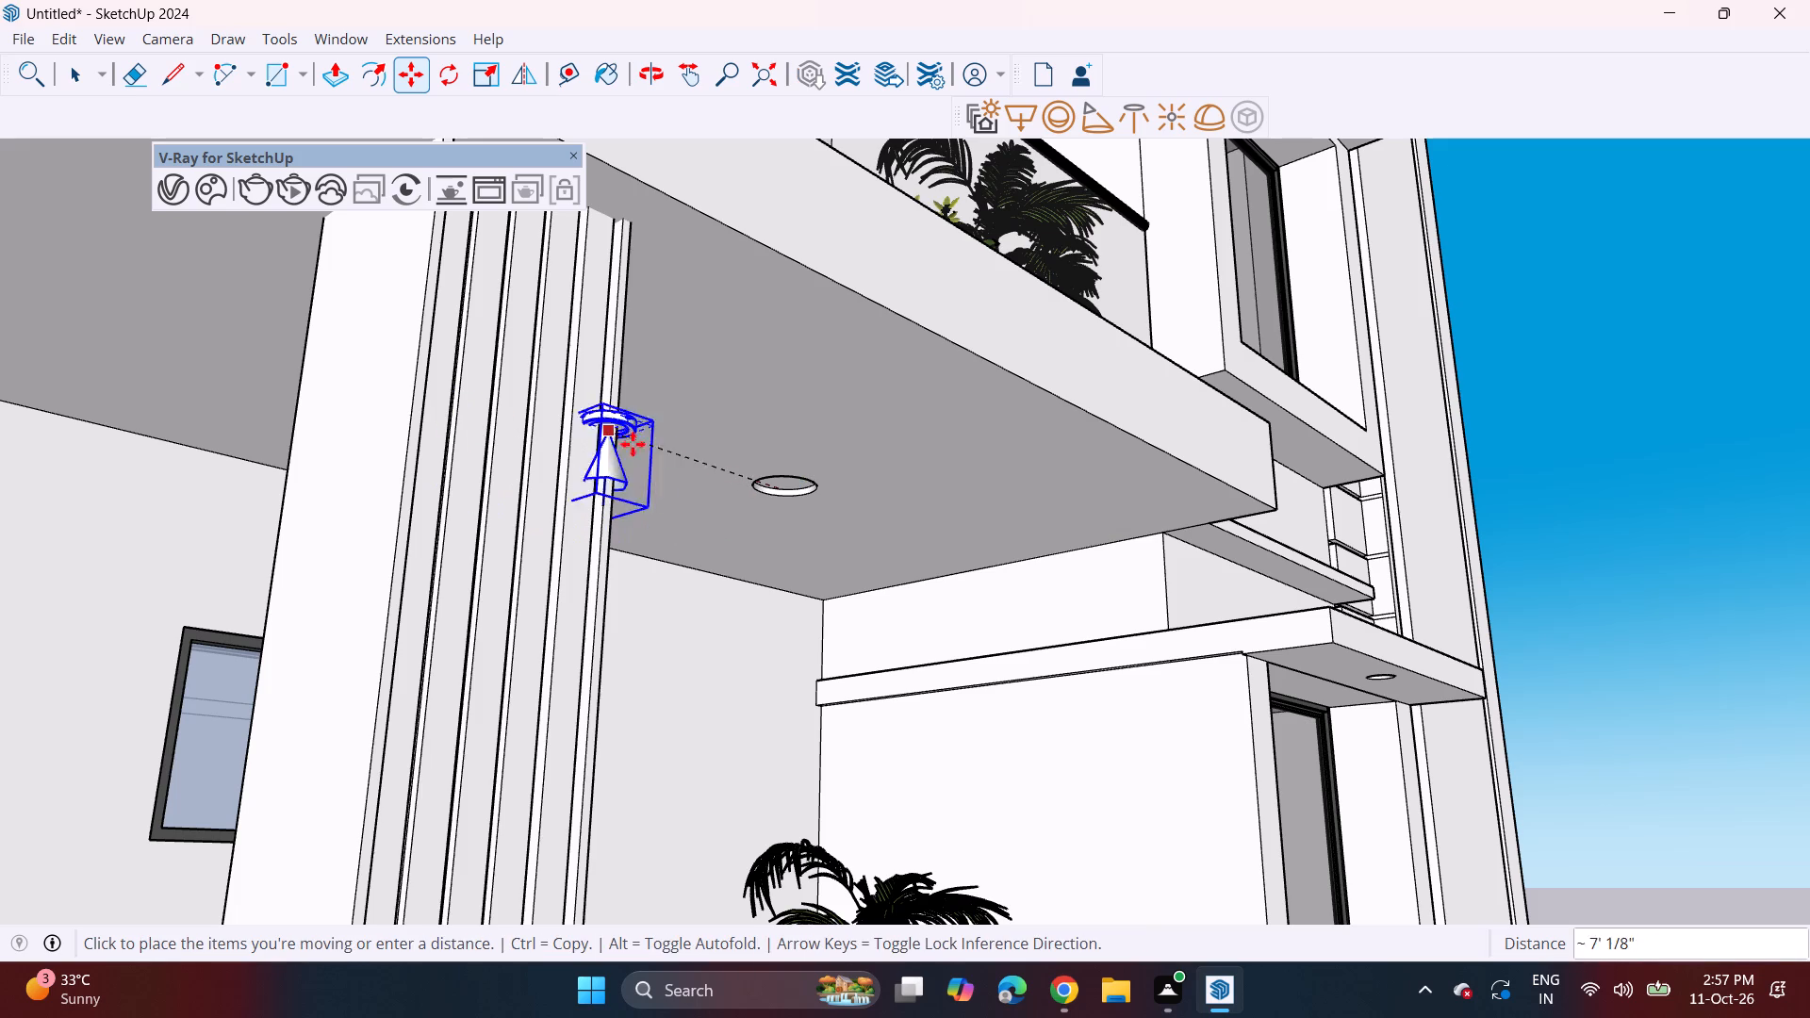
key(Escape)
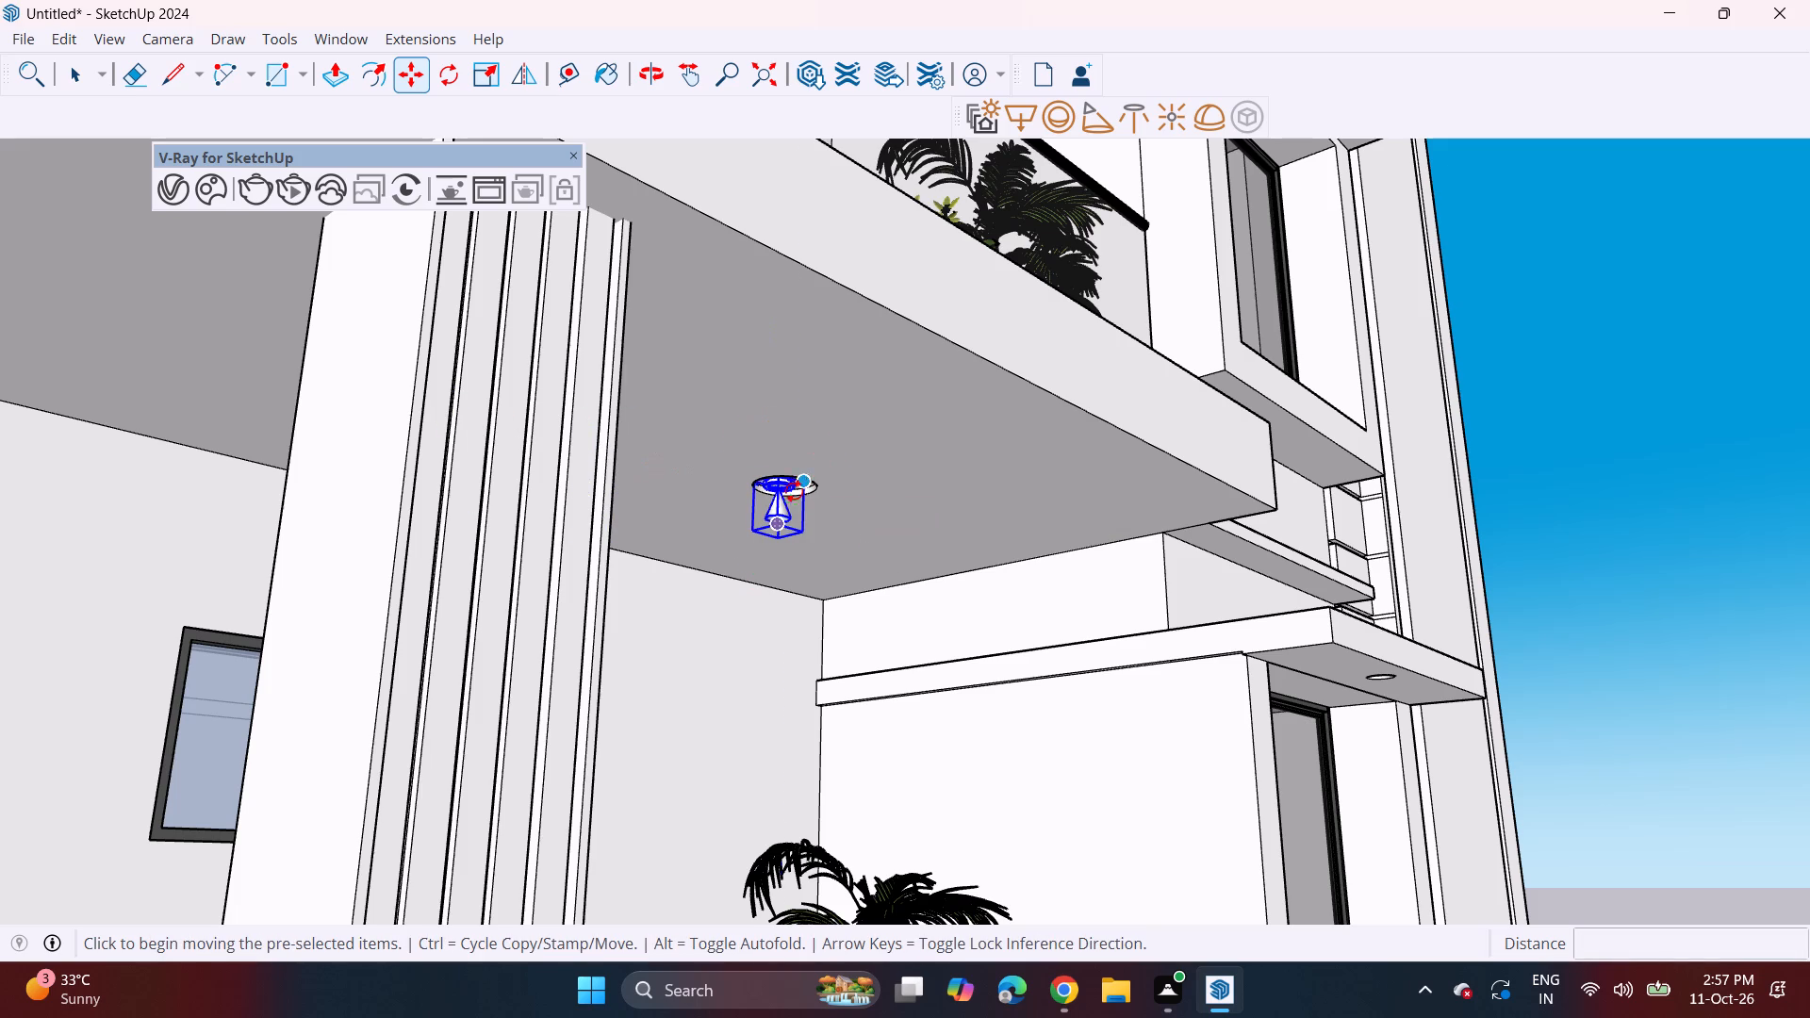
click(776, 495)
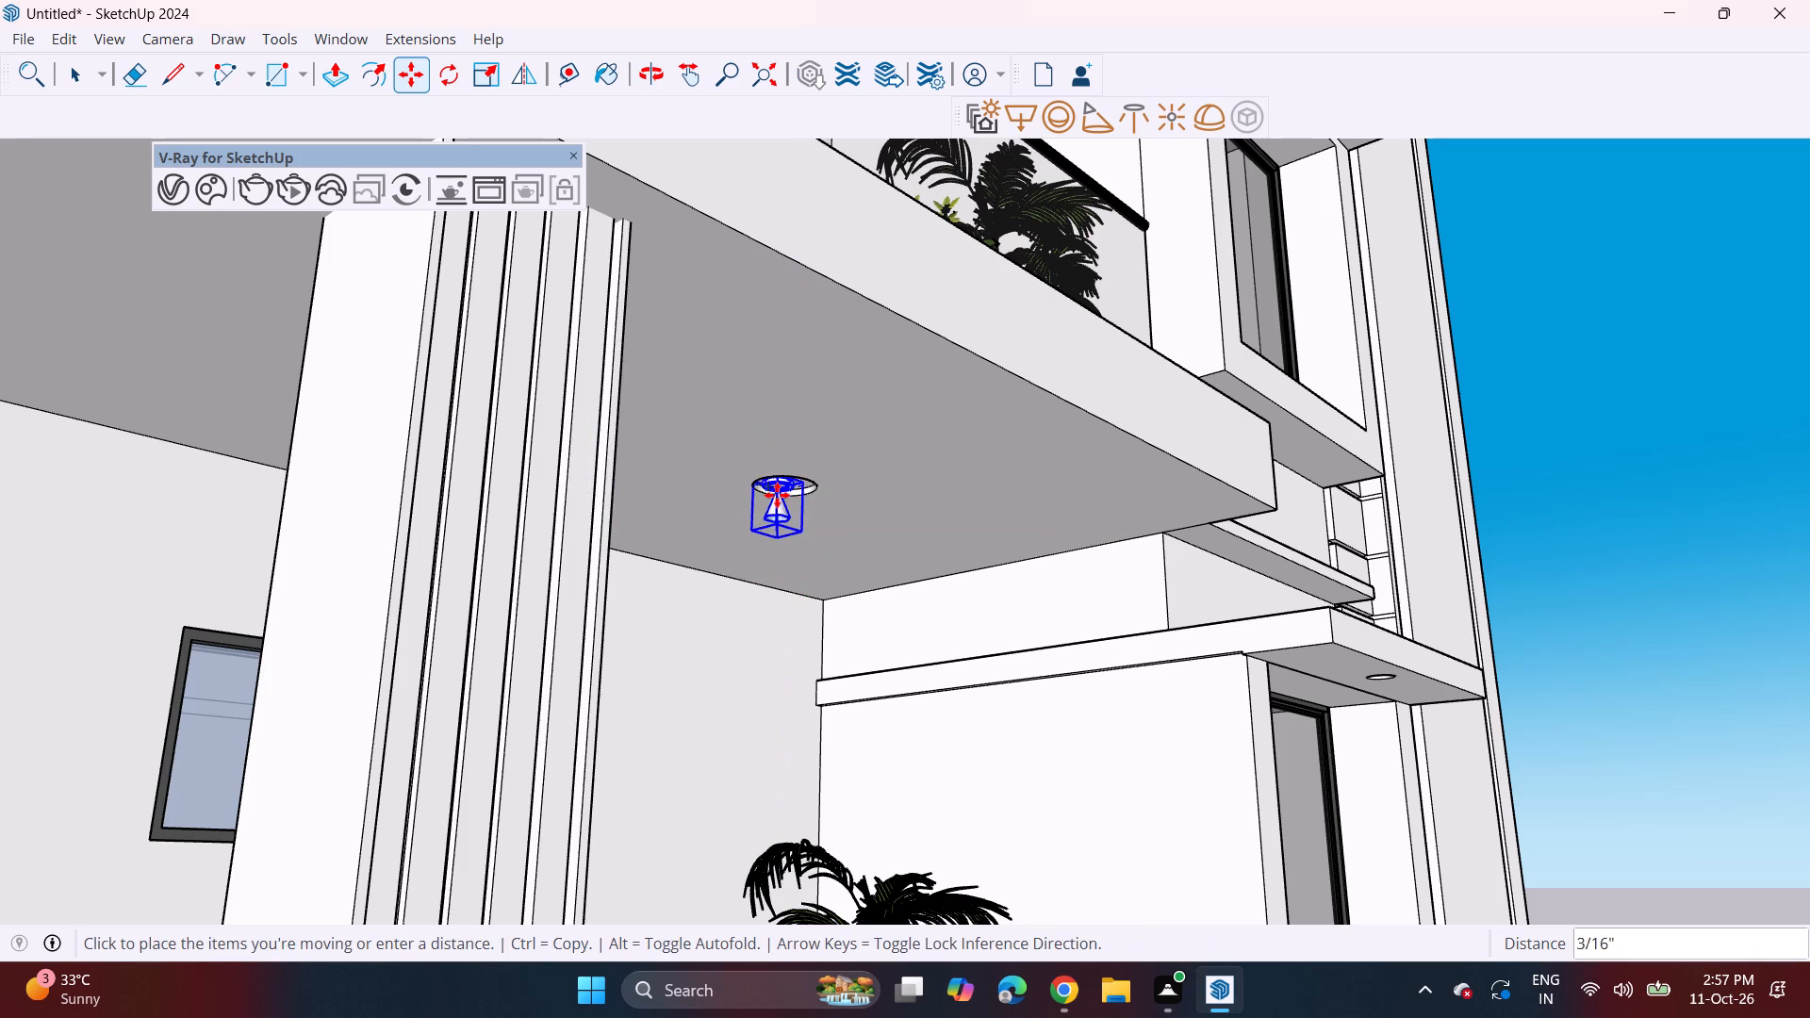
shift+middle_drag(429, 433, 1020, 547)
middle_drag(419, 481, 28, 429)
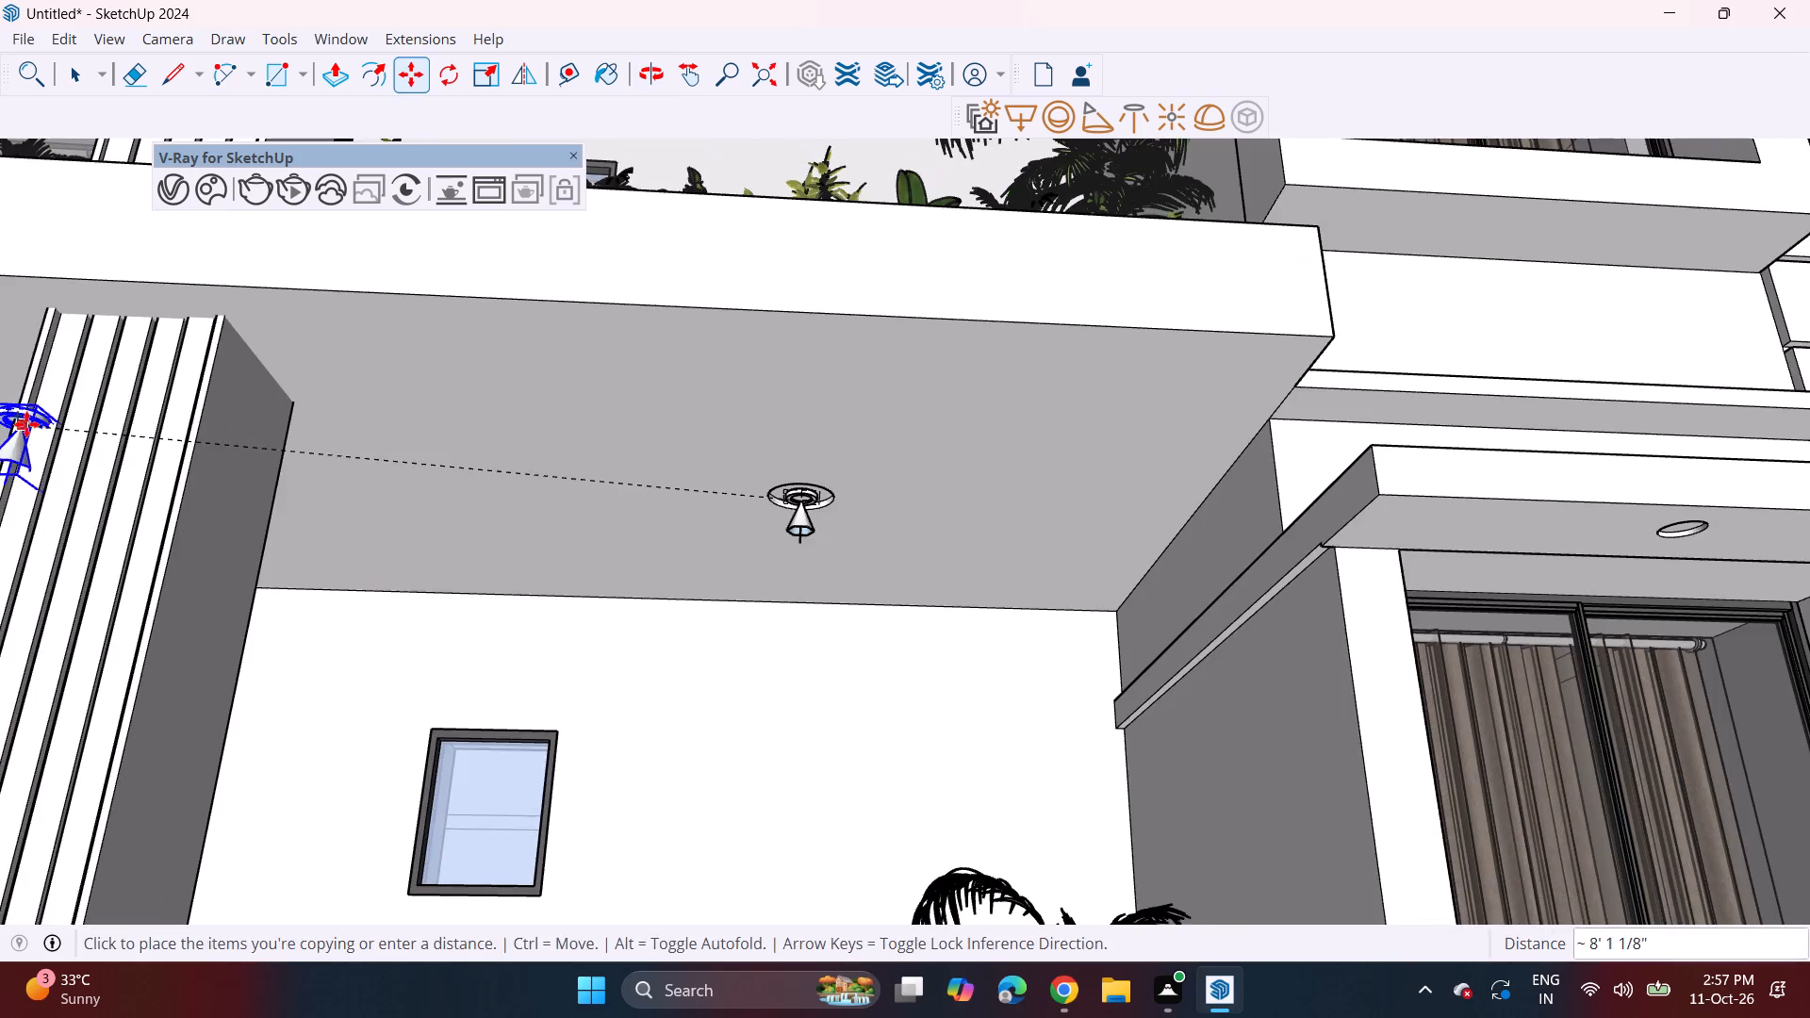
shift+middle_drag(36, 424, 762, 594)
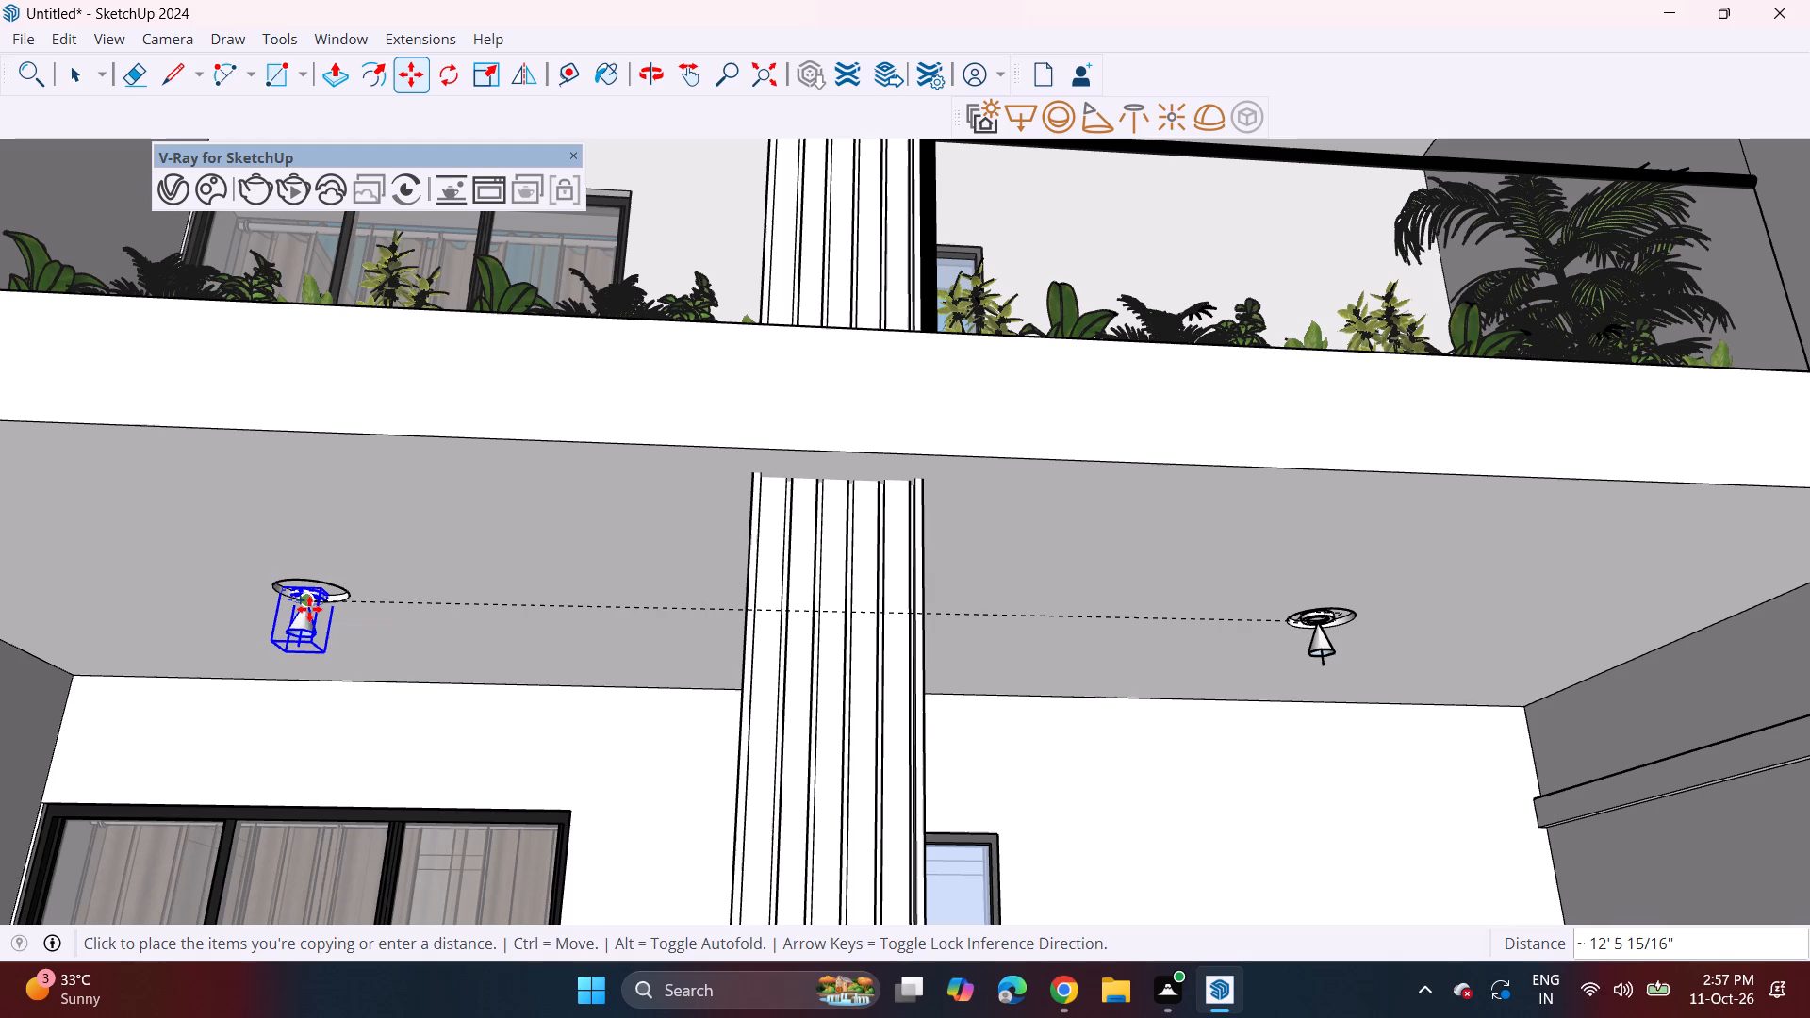
click(309, 610)
Move the copied spotlight about 7 1/4" so it sits centred in the round recess above the three-panel balcony window.
middle_drag(326, 624, 510, 662)
scroll(282, 513, up, 5)
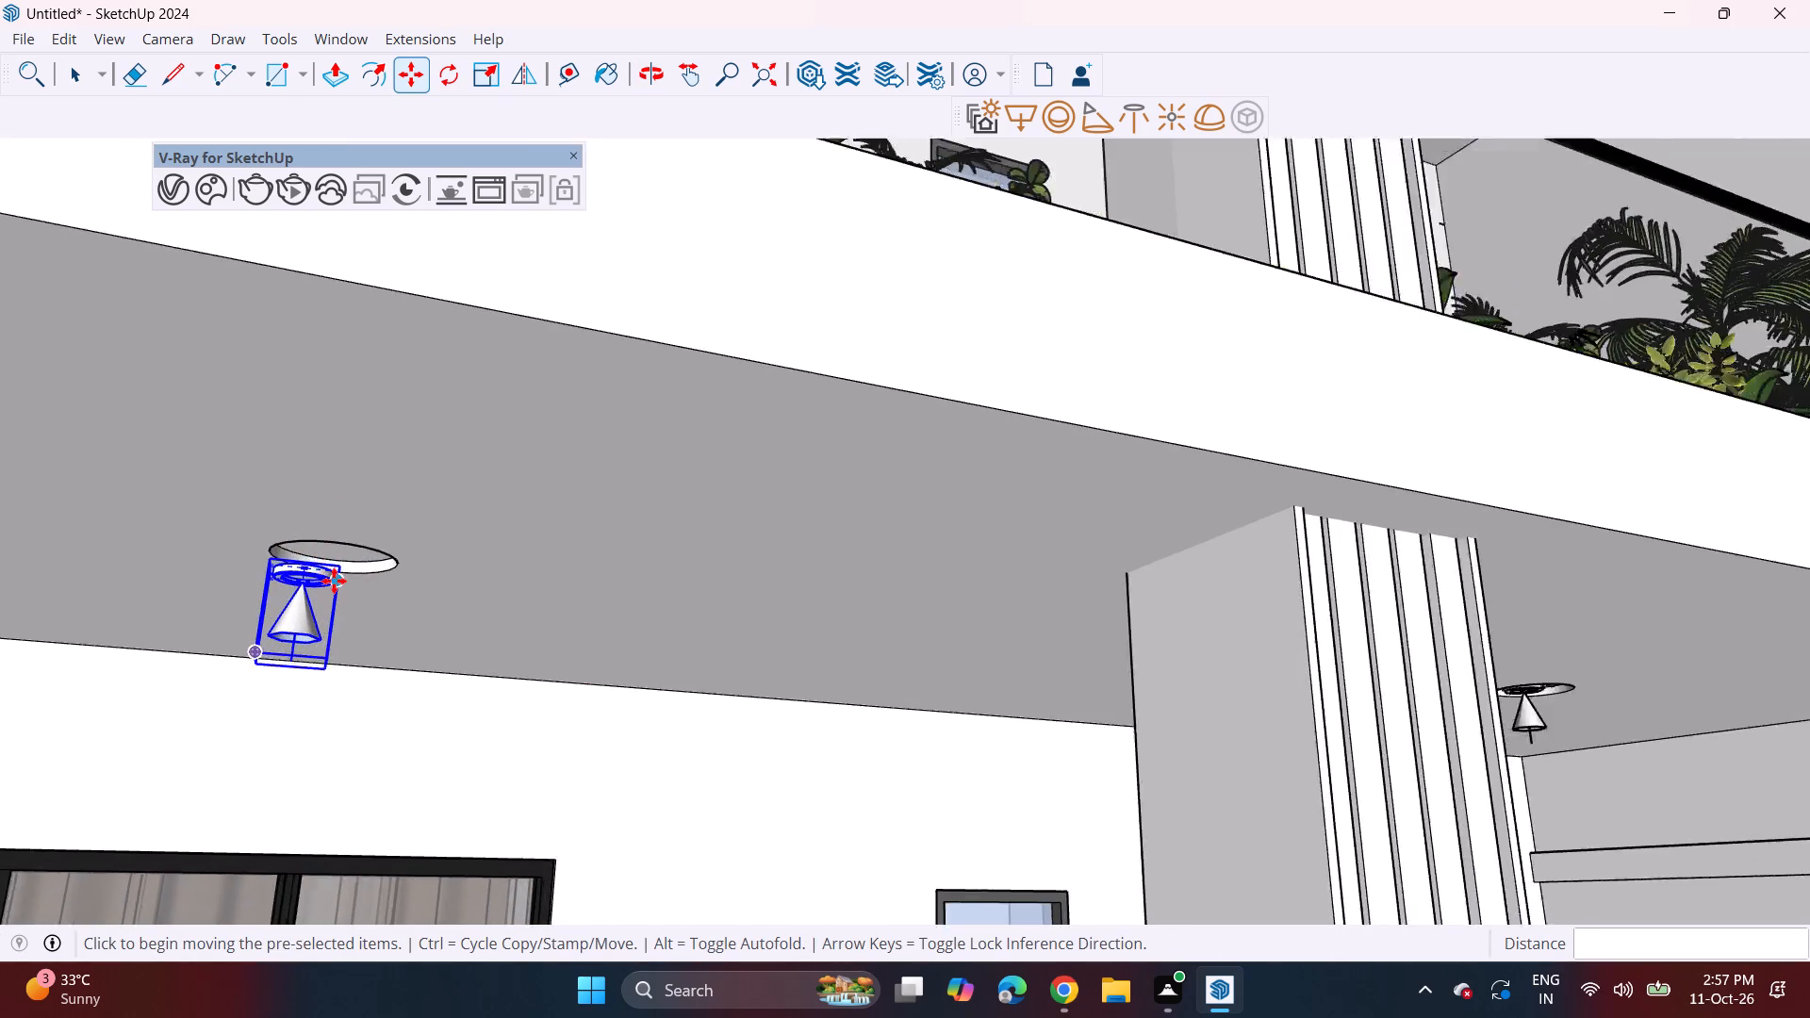
scroll(334, 581, up, 2)
click(303, 568)
key(Escape)
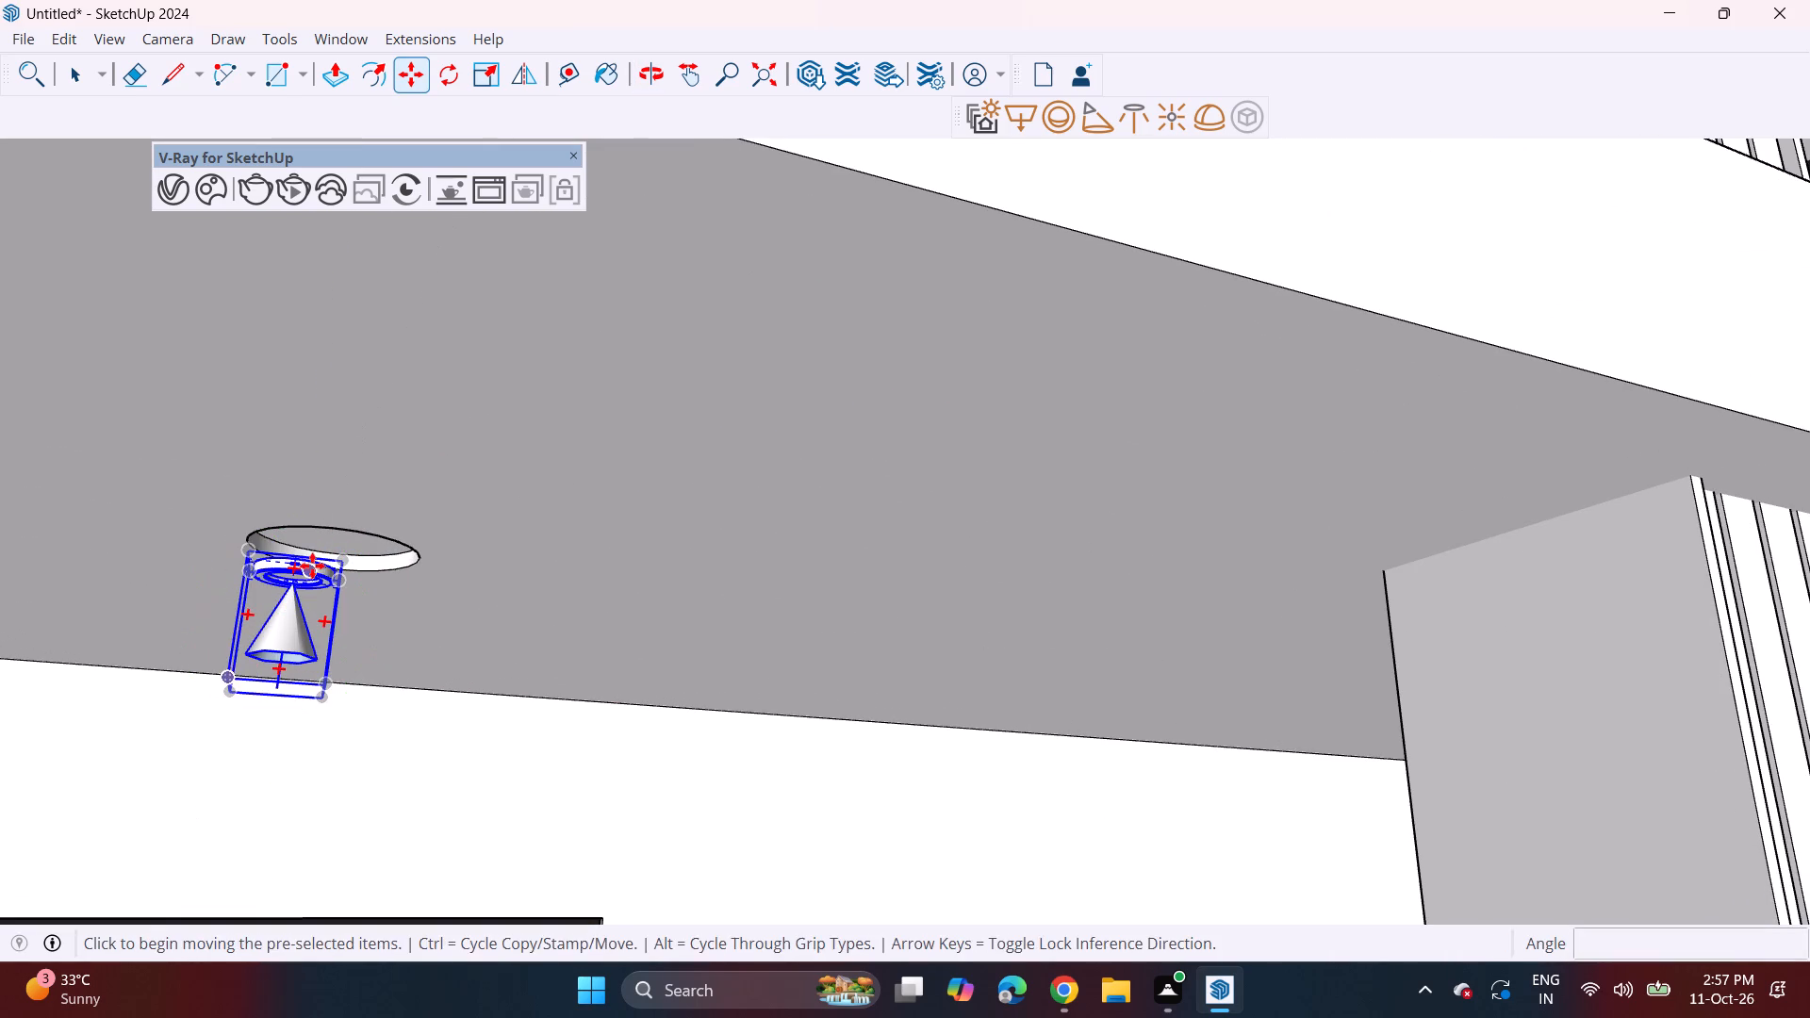
click(292, 564)
key(Escape)
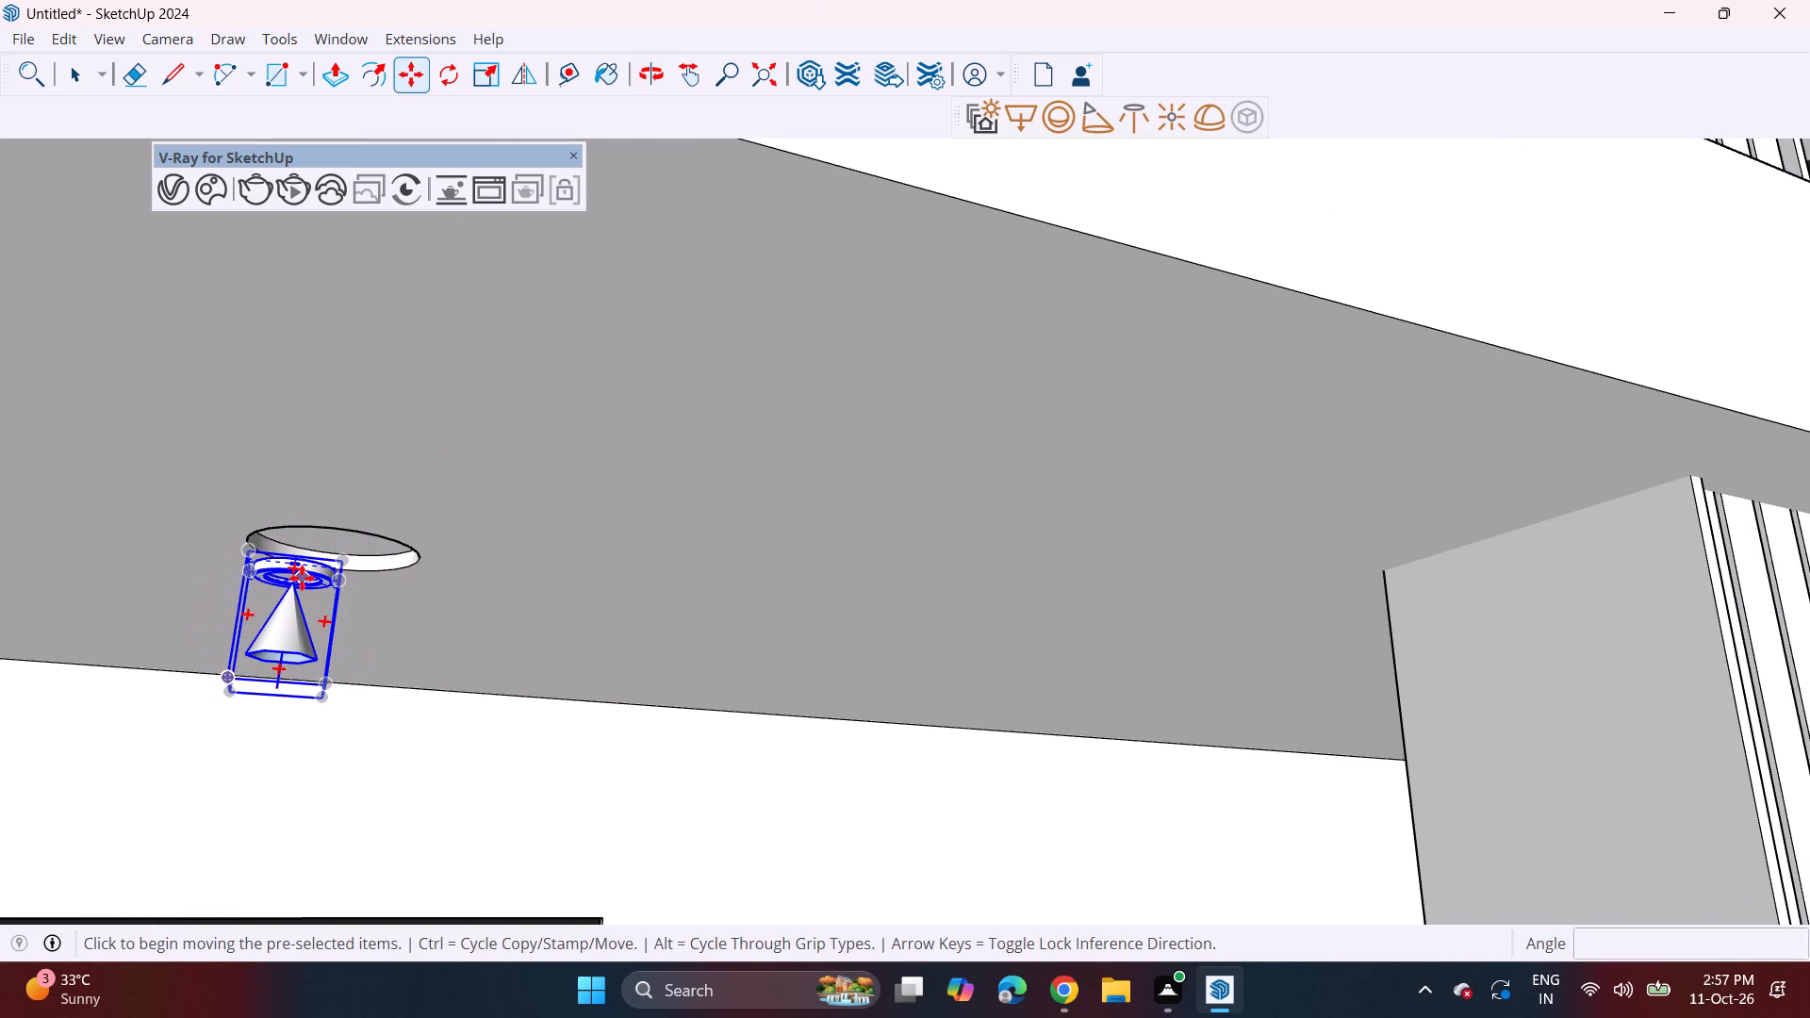
click(302, 578)
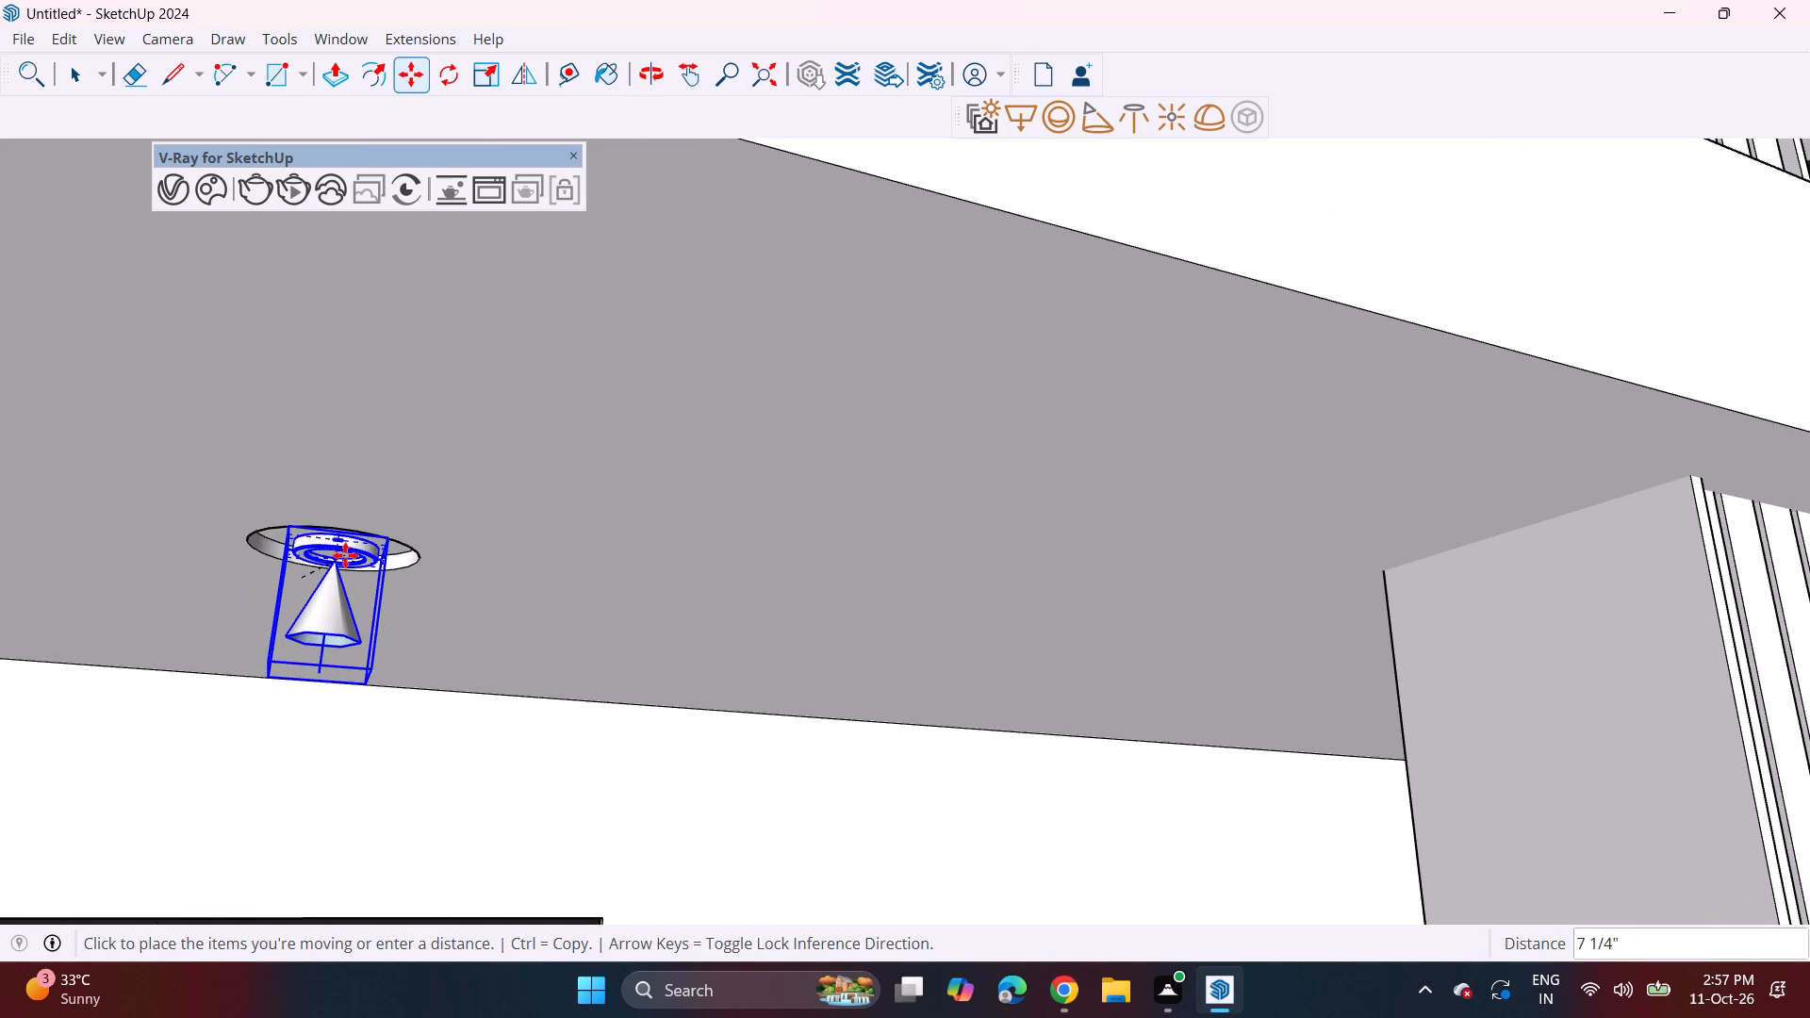
click(345, 555)
middle_drag(370, 560, 229, 593)
scroll(334, 585, down, 3)
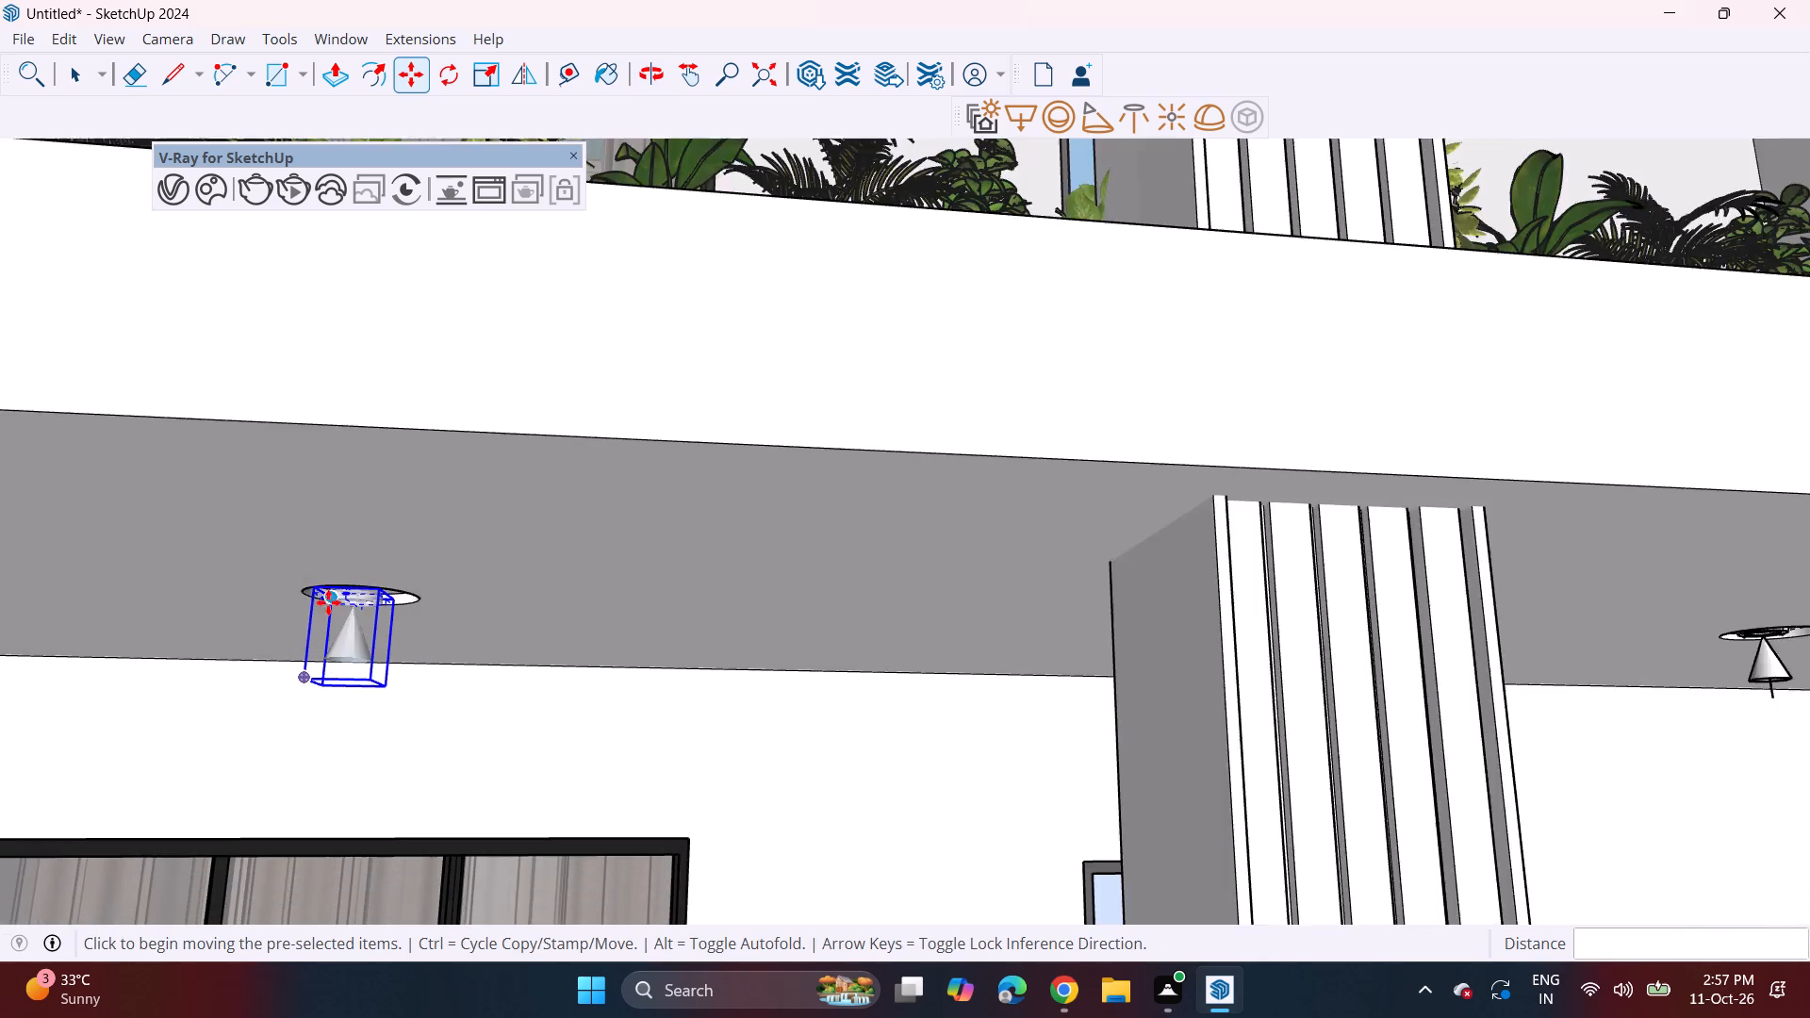
scroll(328, 602, down, 11)
key(space)
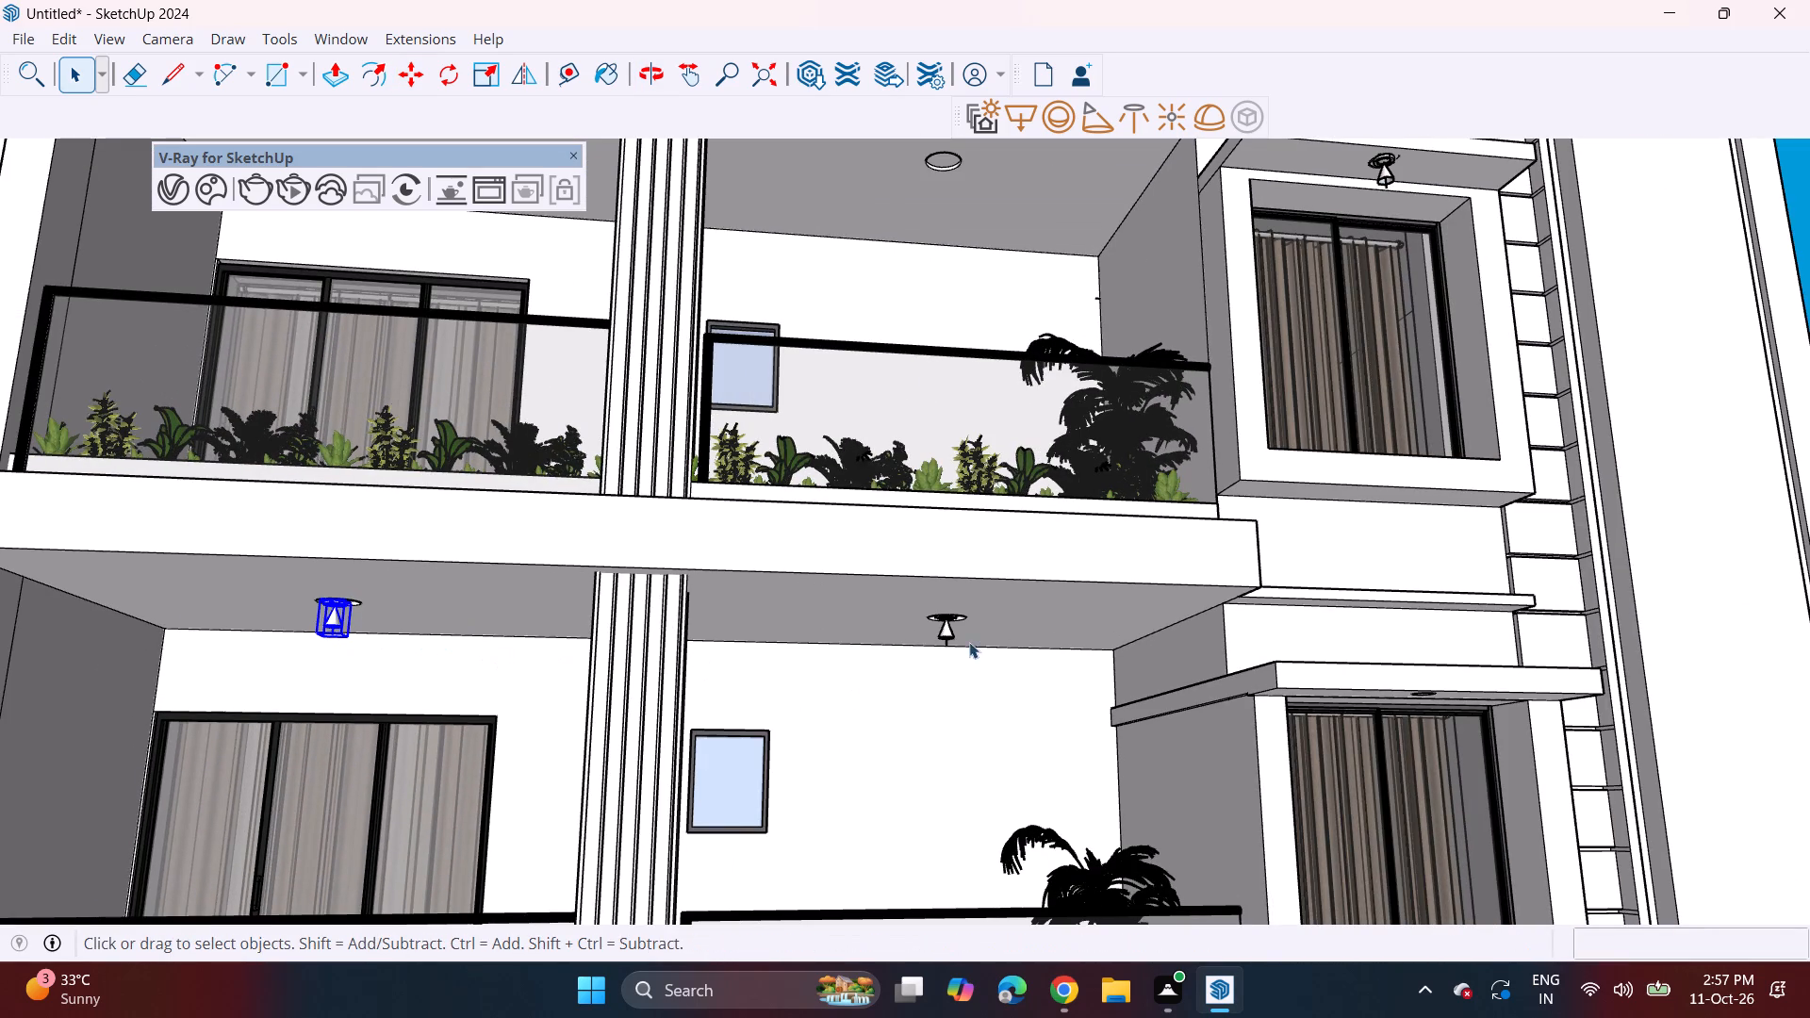
Copy both lowest-balcony spotlights straight up 10' 9 5/16" into the recesses of the balcony ceiling one floor above.
click(948, 628)
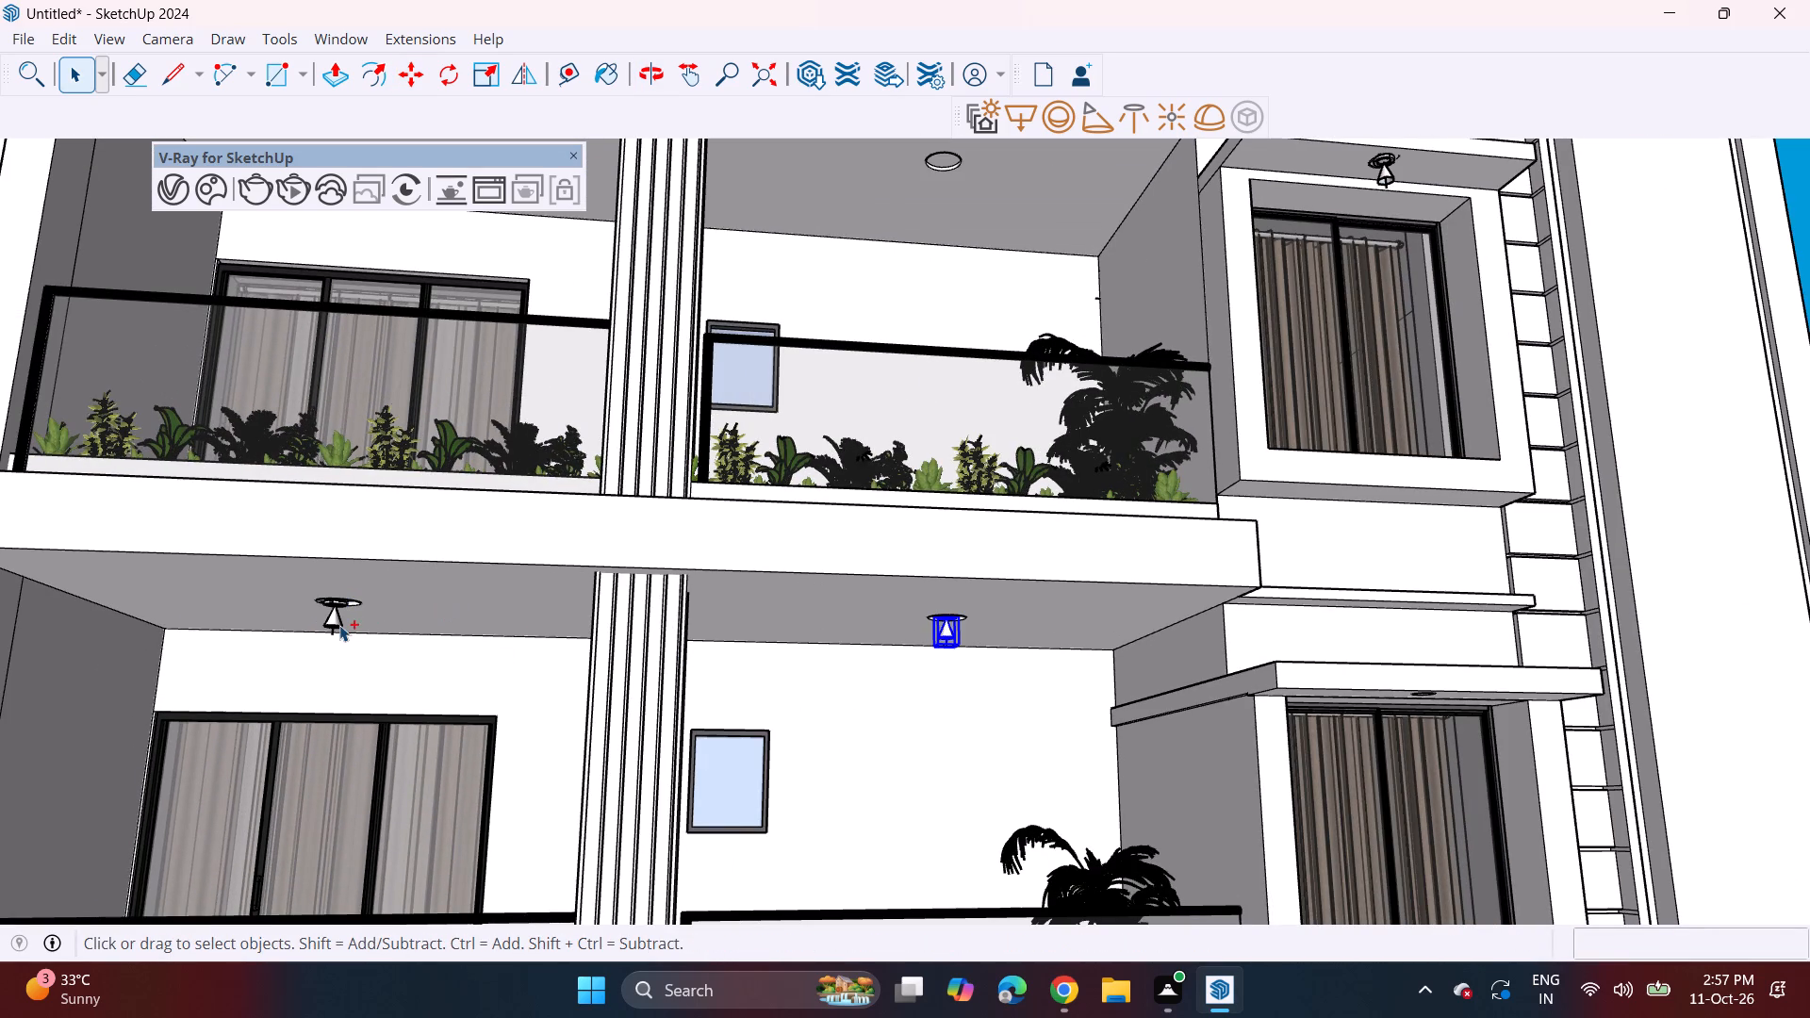
ctrl+click(339, 625)
scroll(520, 528, down, 4)
shift+middle_drag(565, 518, 557, 695)
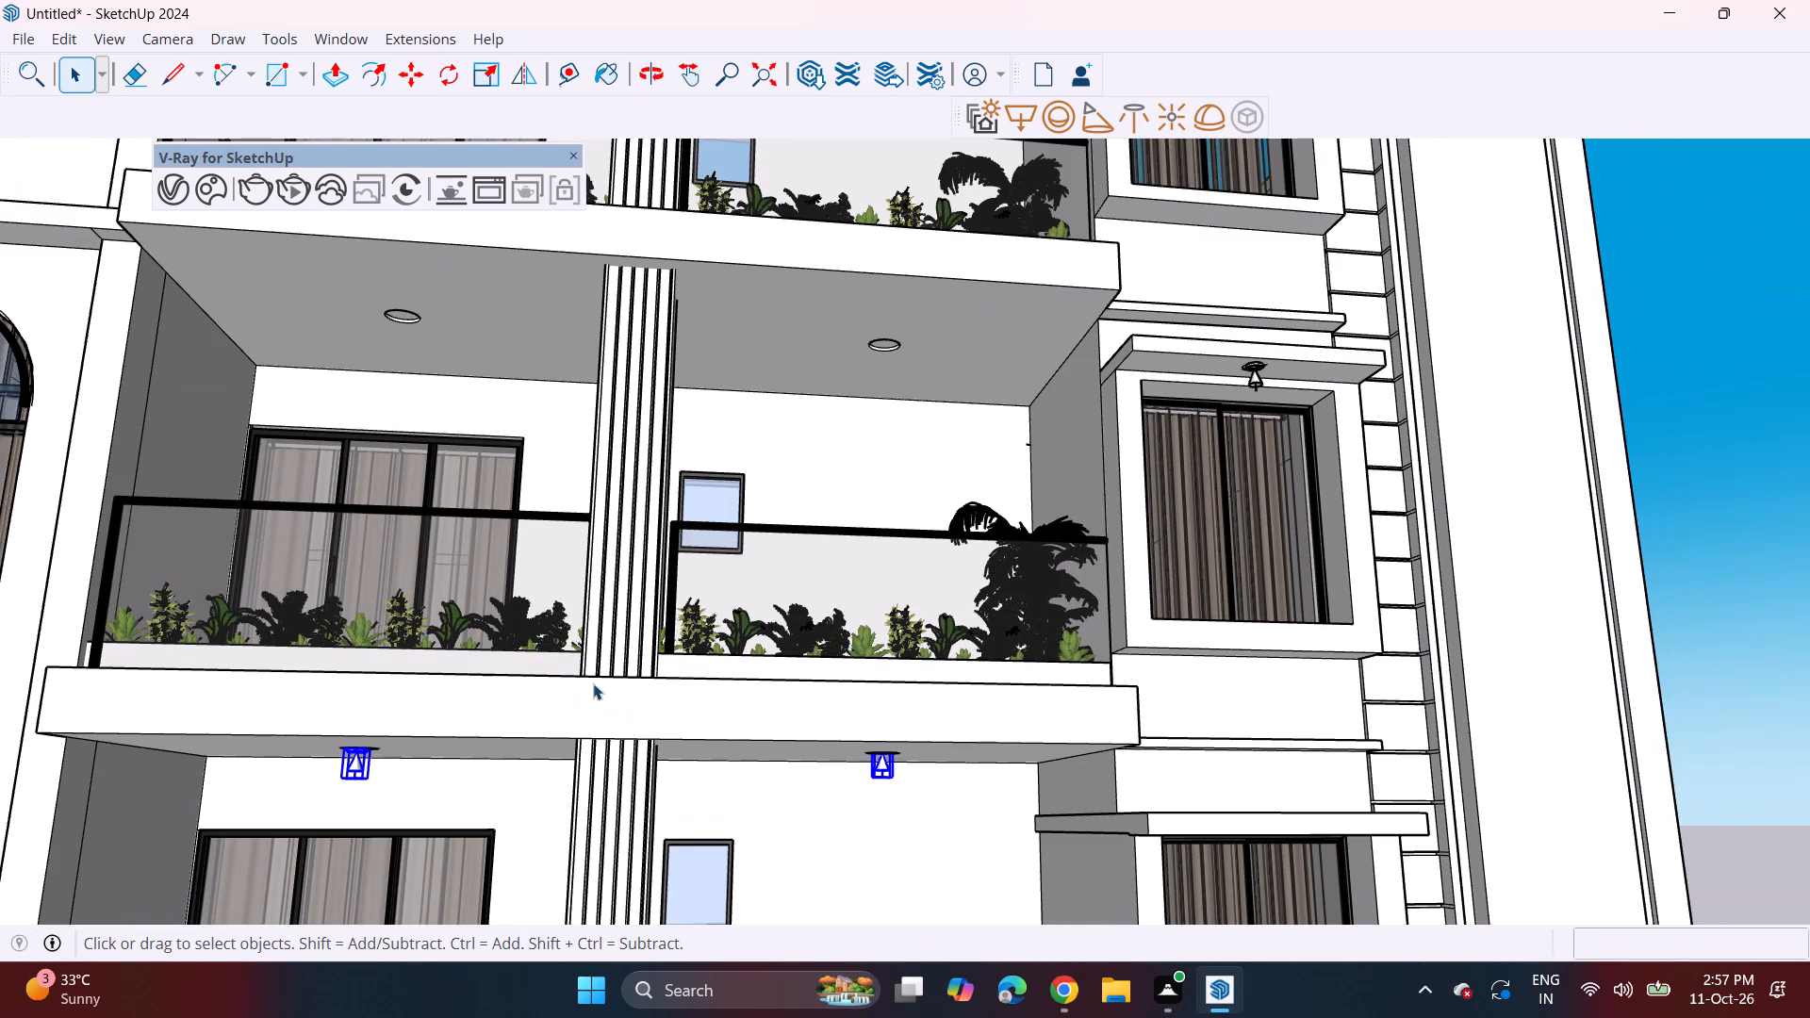
key(m)
click(1142, 744)
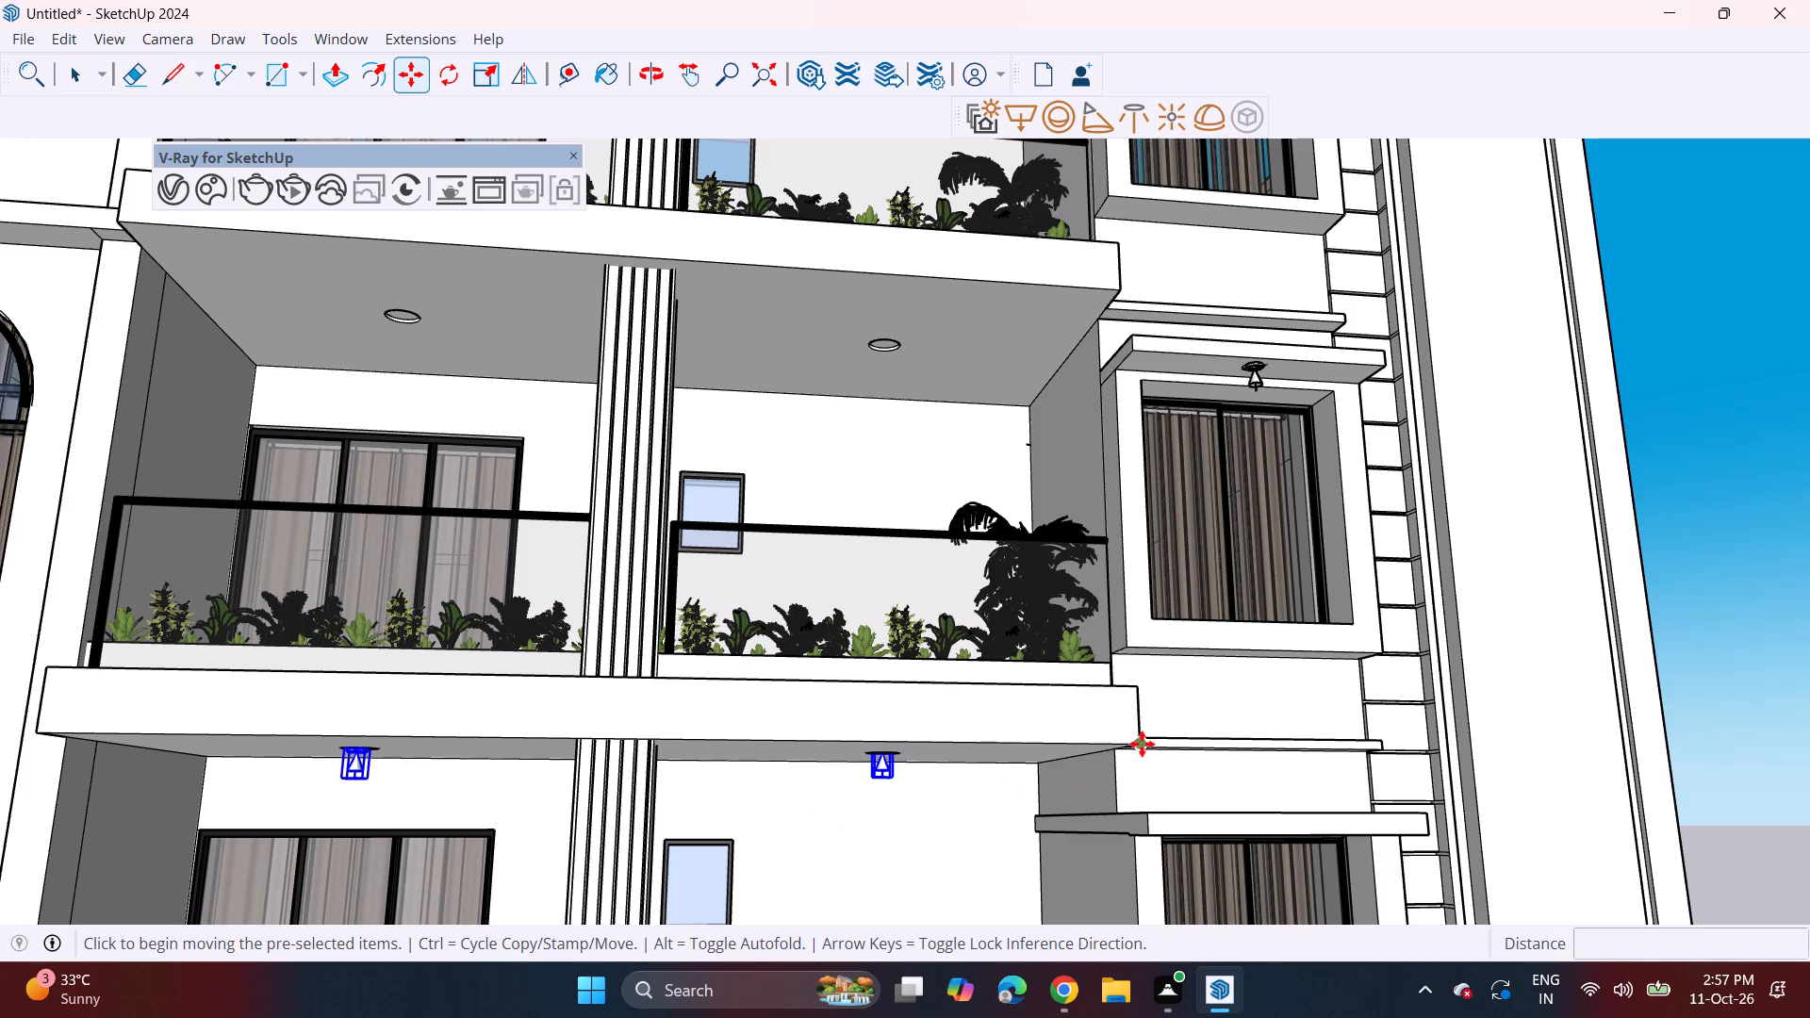
click(1123, 297)
Copy the pair of balcony spotlights straight up 11' 1 3/16" into the recesses of the top-floor balcony ceiling.
click(1121, 295)
shift+middle_drag(1117, 263, 1120, 349)
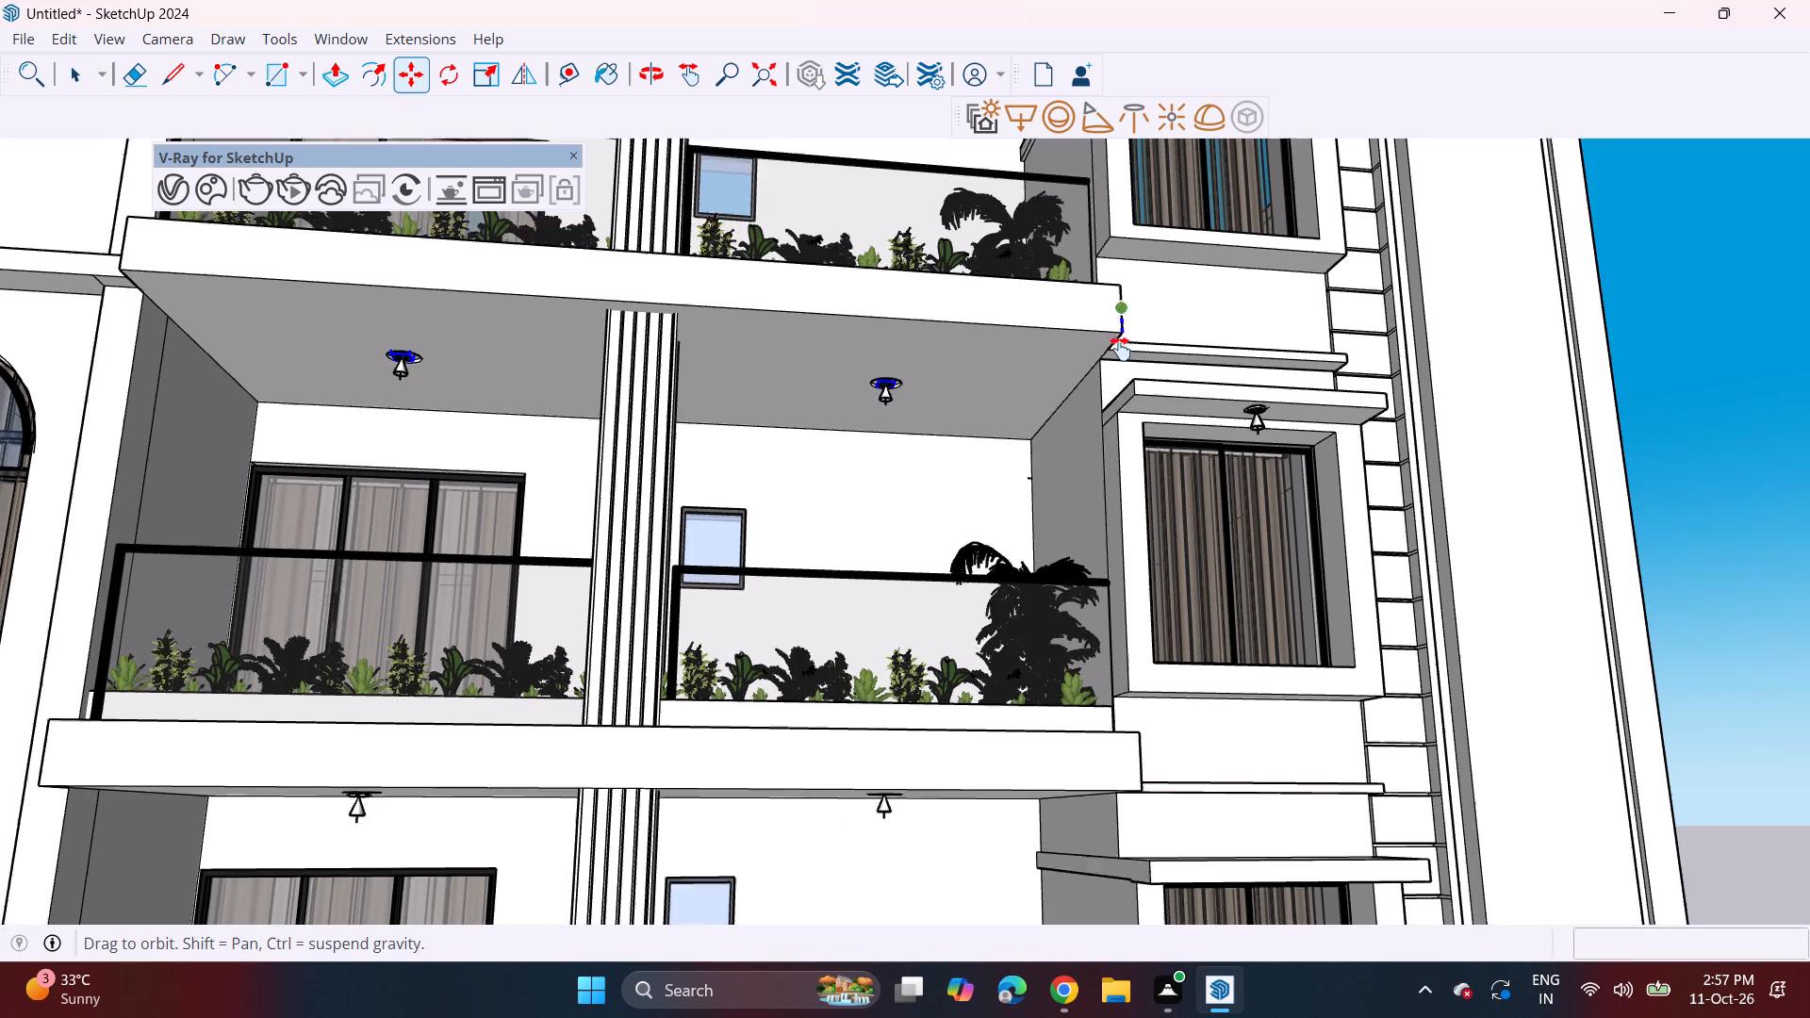
shift+middle_drag(1120, 349, 1101, 742)
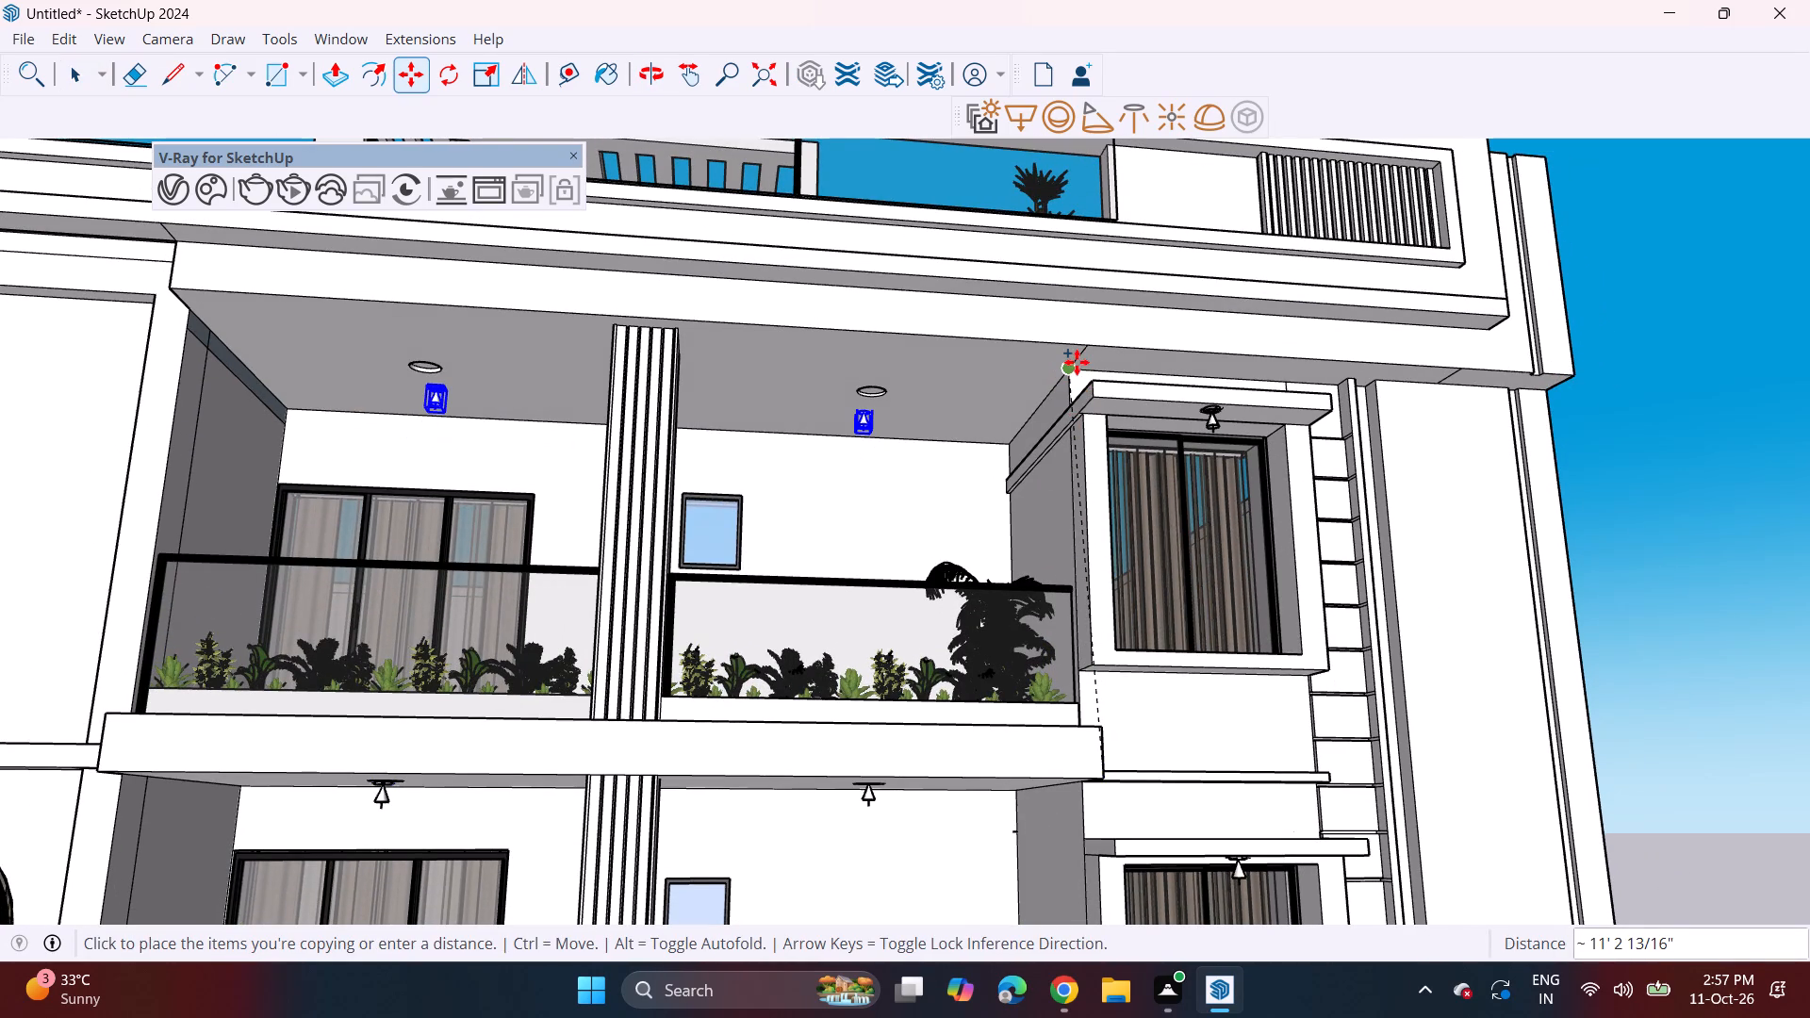
click(1082, 359)
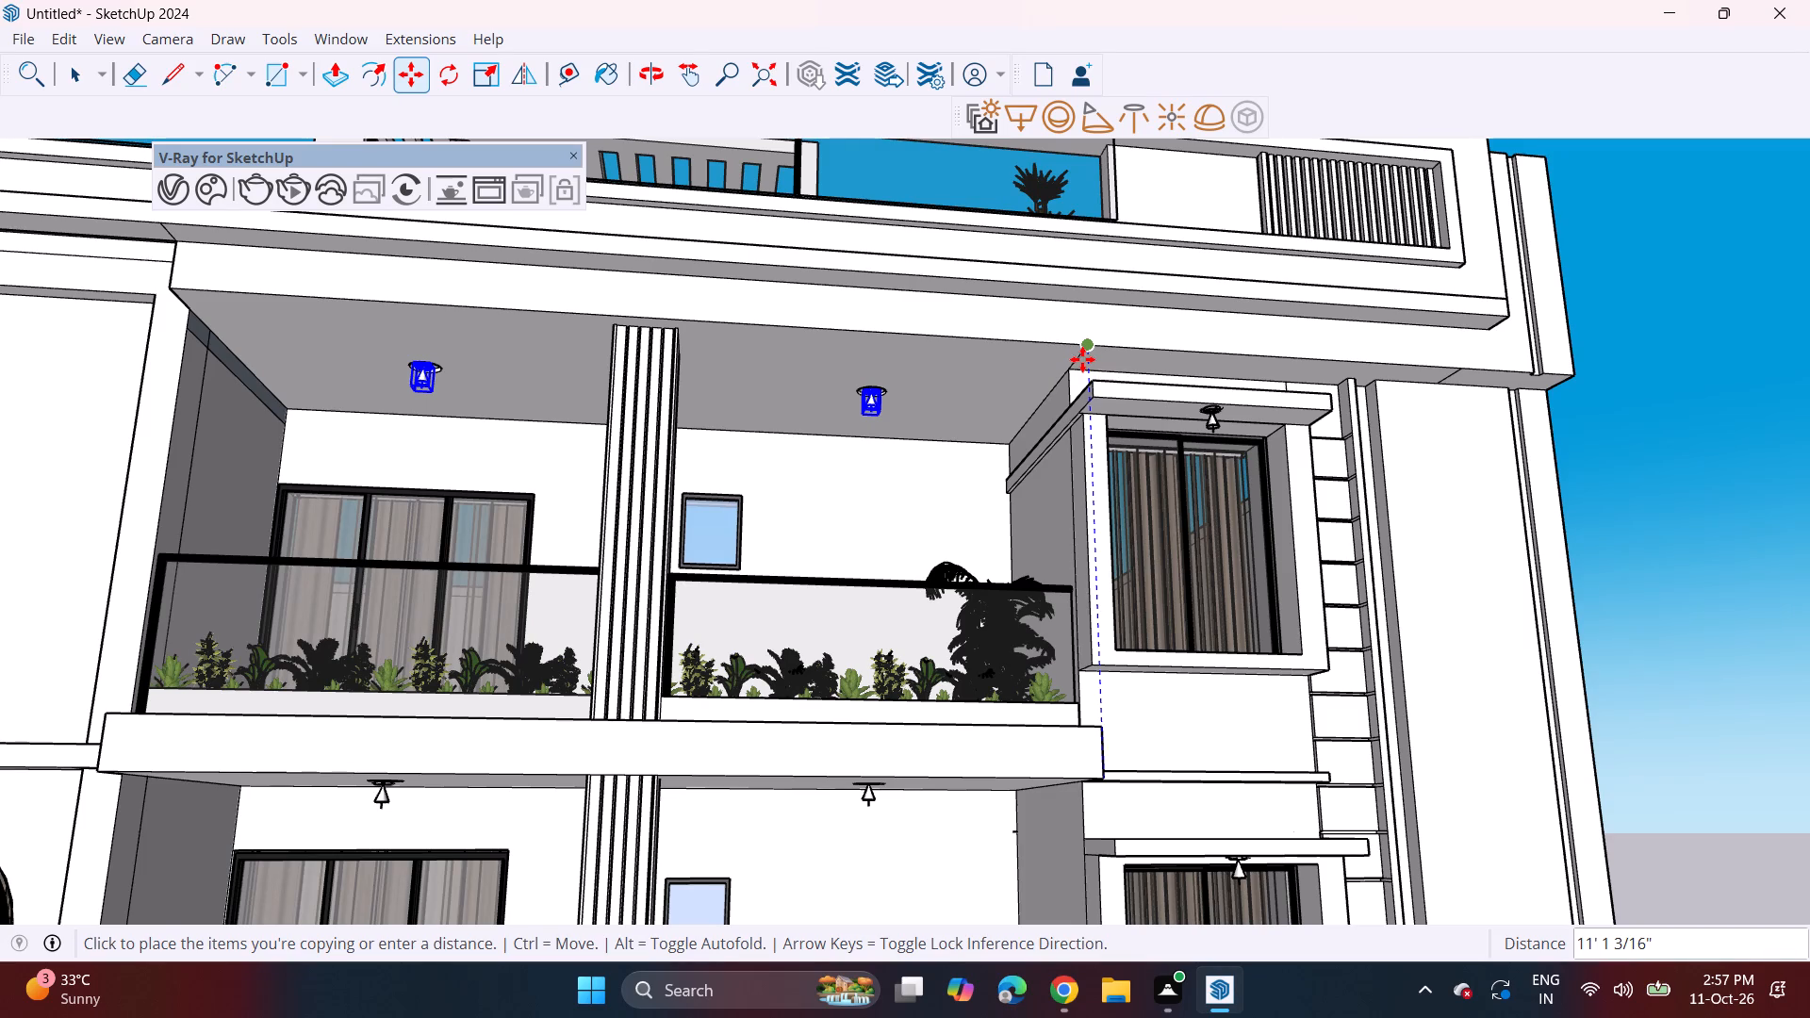
scroll(993, 430, down, 9)
key(space)
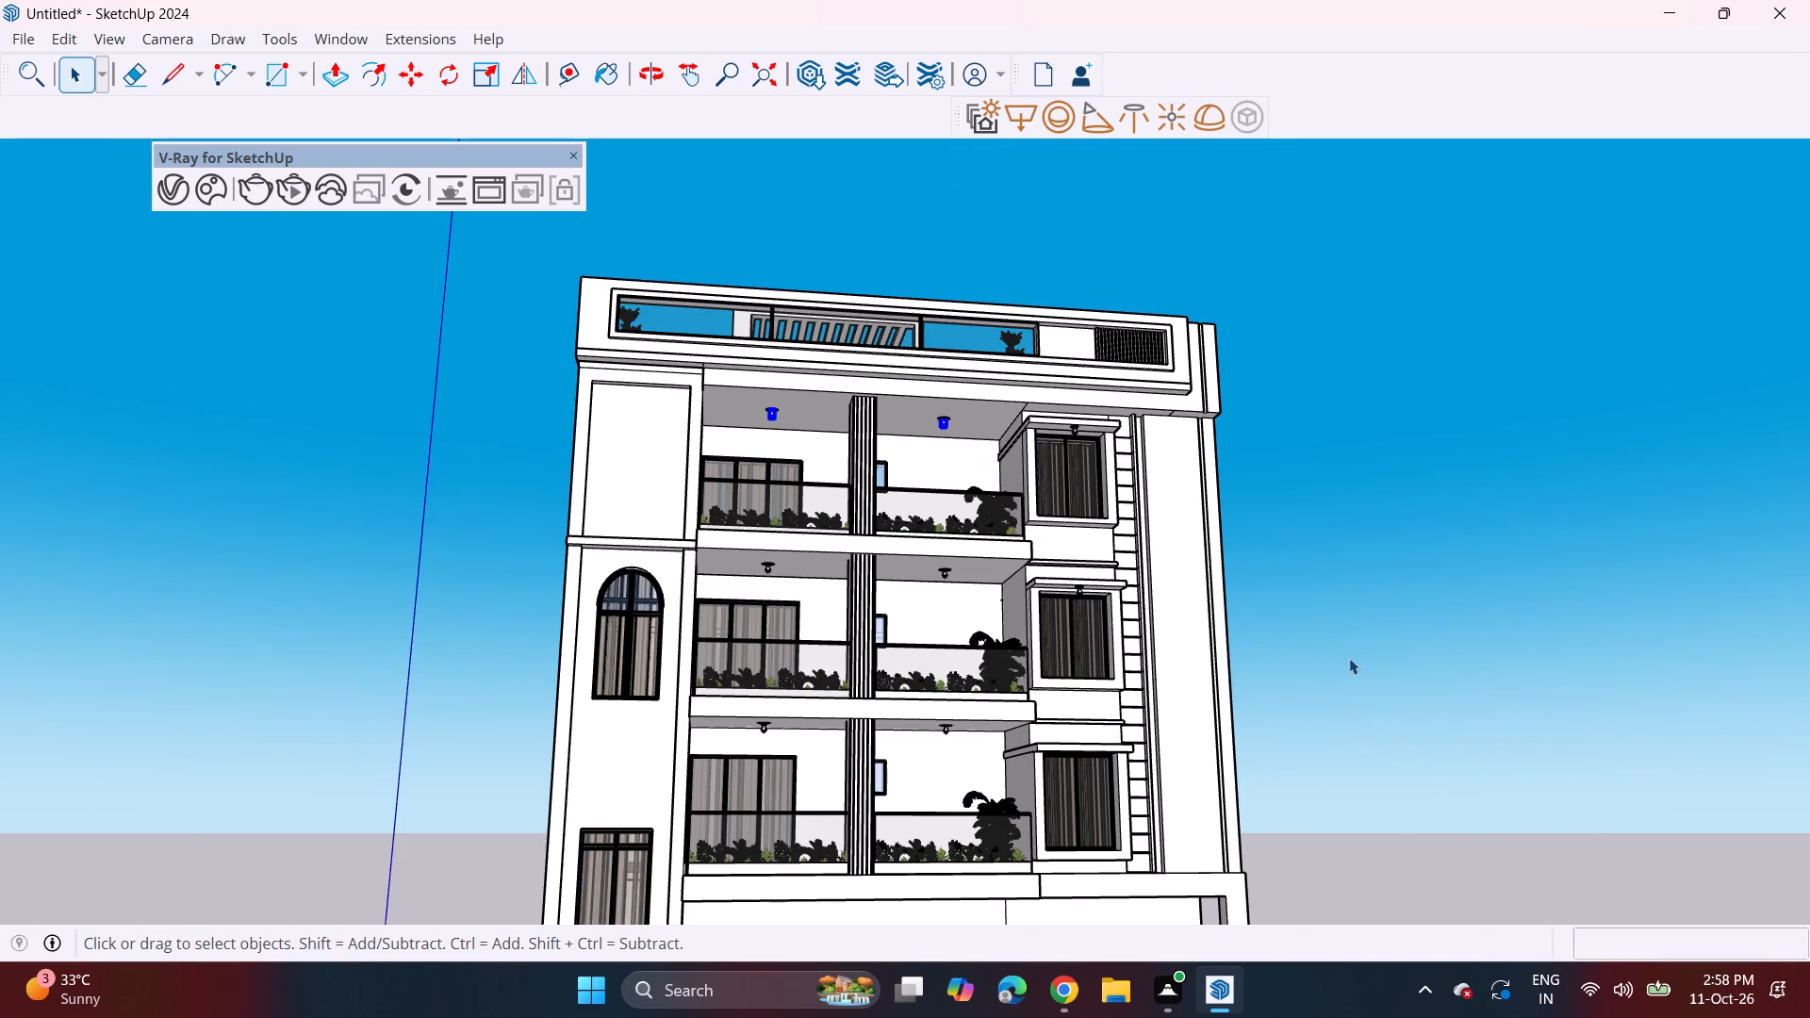
click(1349, 658)
Copy the lowest balcony's spotlight above the three-panel window about 14' 5" down to below the ground-floor soffit.
middle_drag(1322, 686, 1163, 595)
shift+middle_drag(1099, 664, 999, 374)
middle_drag(621, 501, 664, 525)
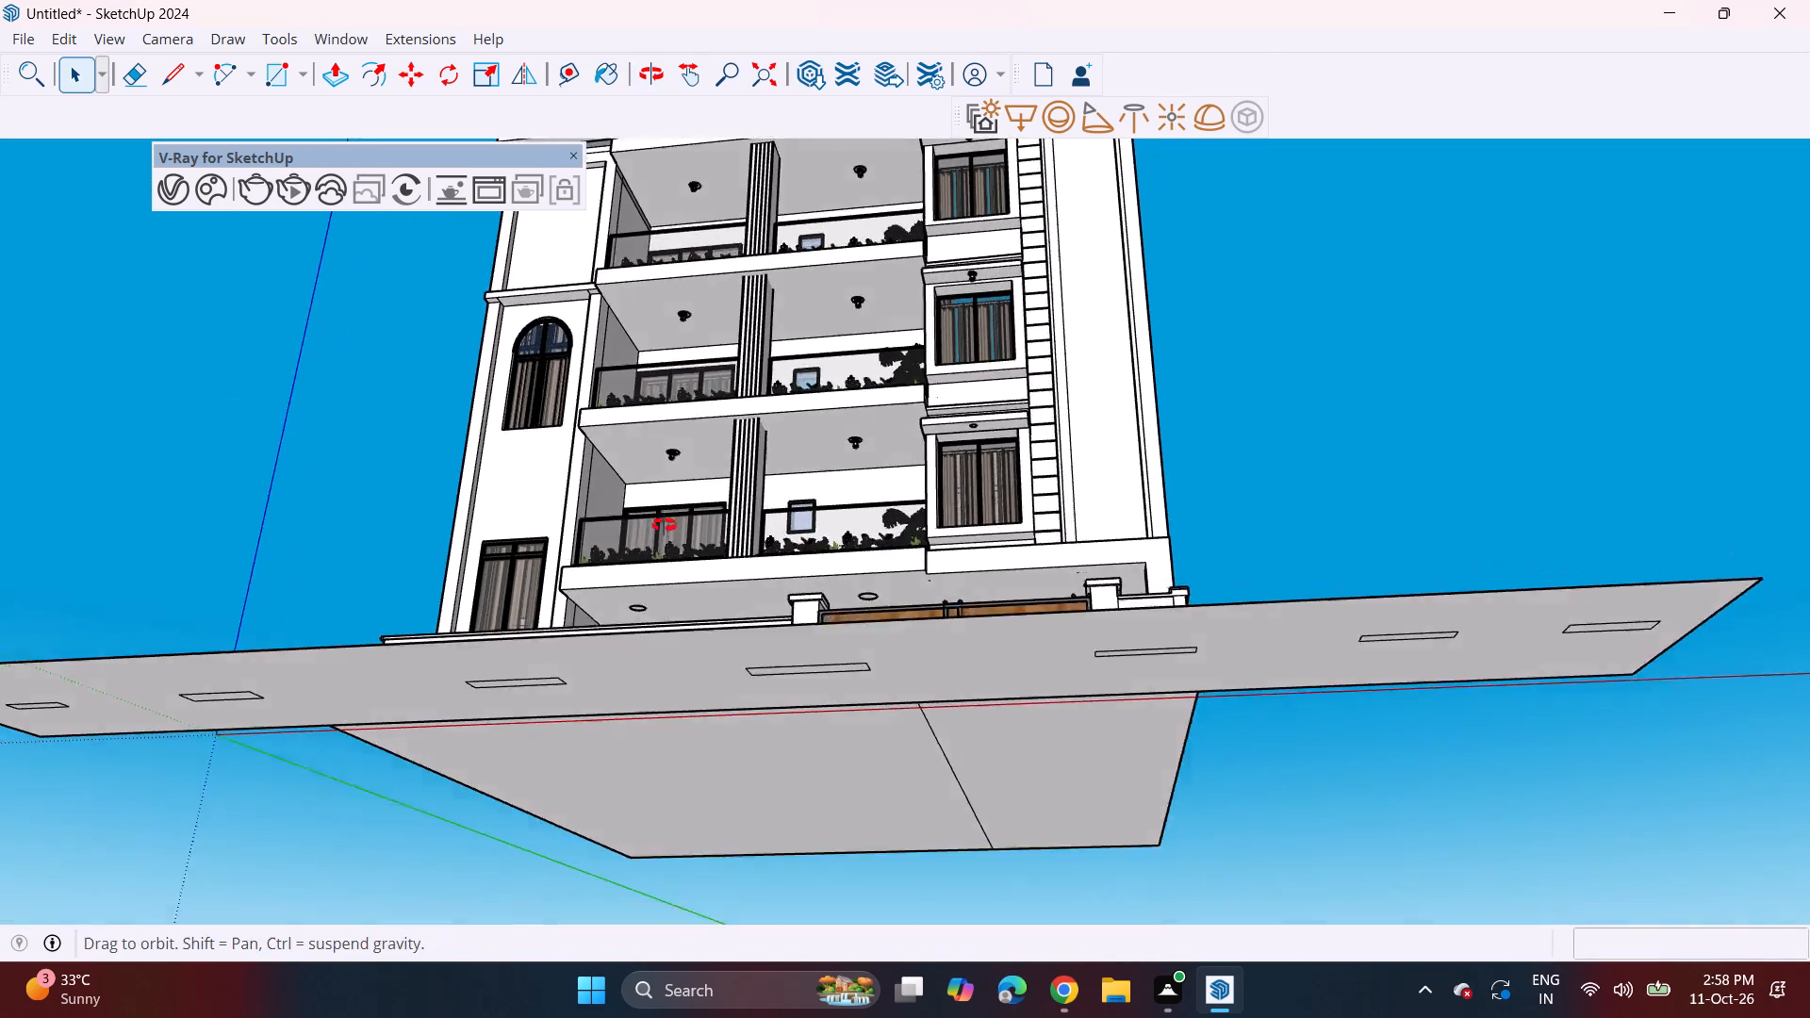
middle_drag(664, 525, 746, 566)
scroll(807, 566, up, 5)
click(604, 365)
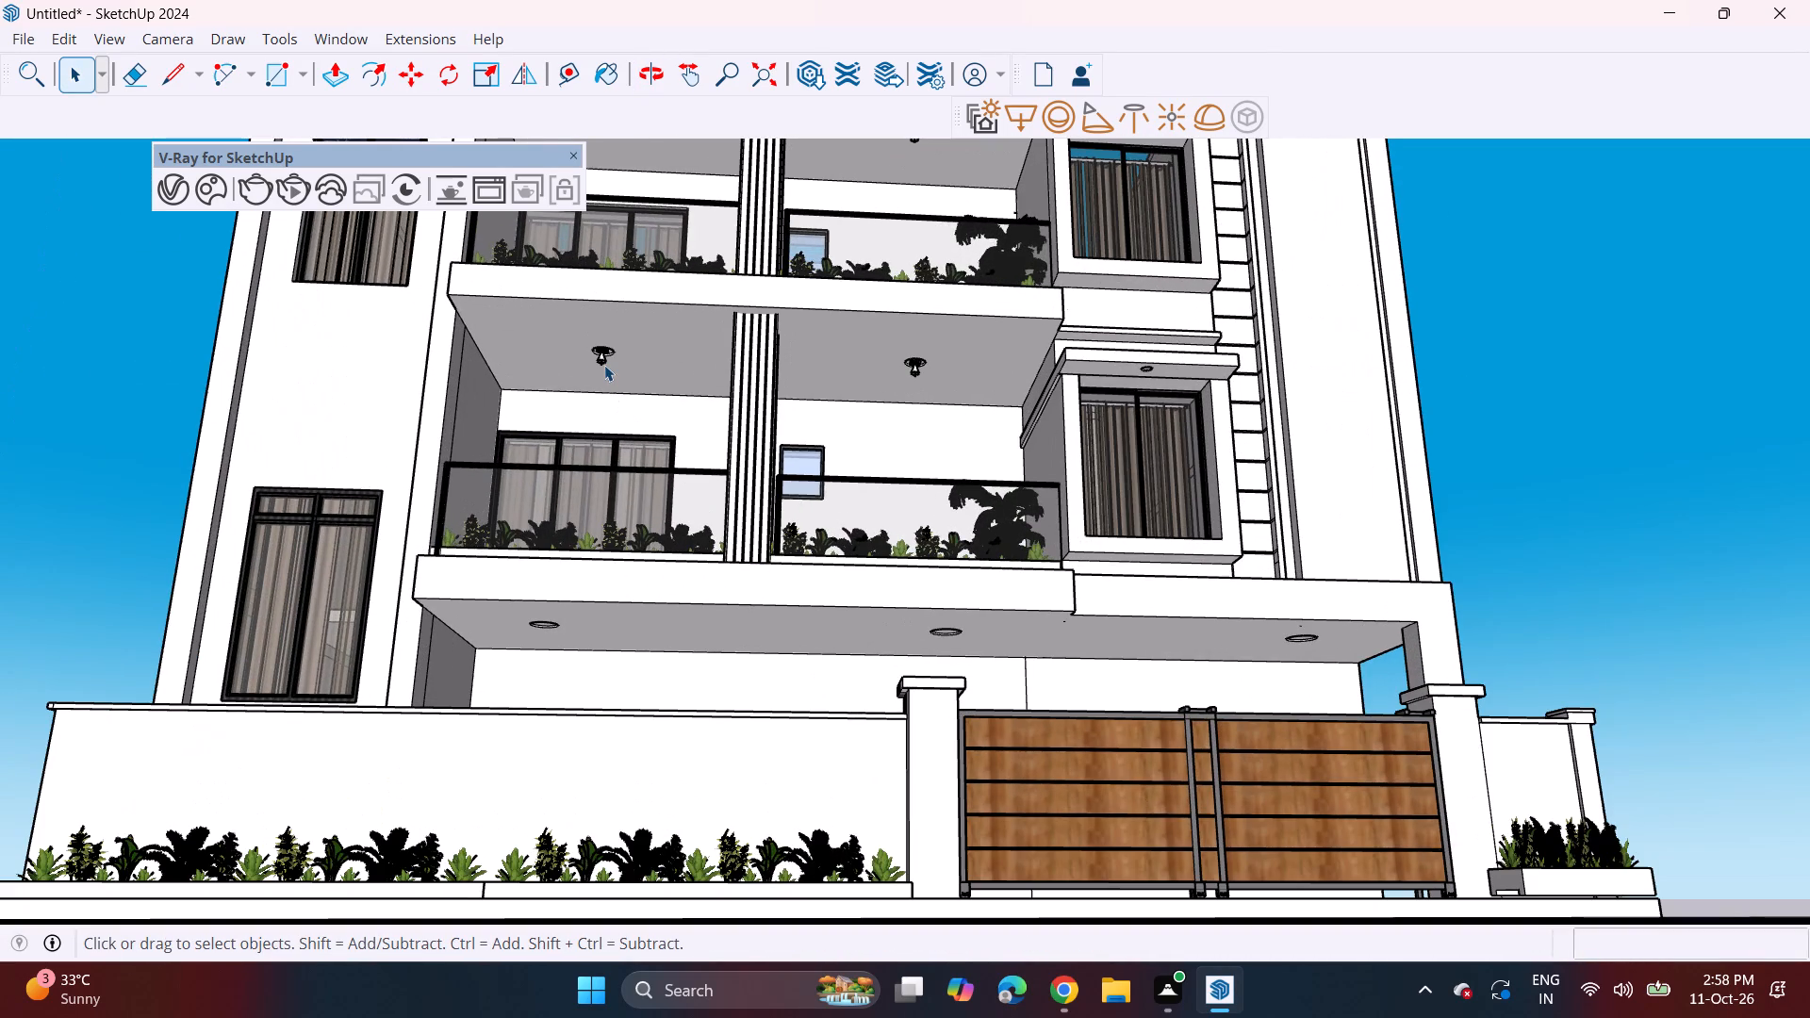
key(m)
click(603, 353)
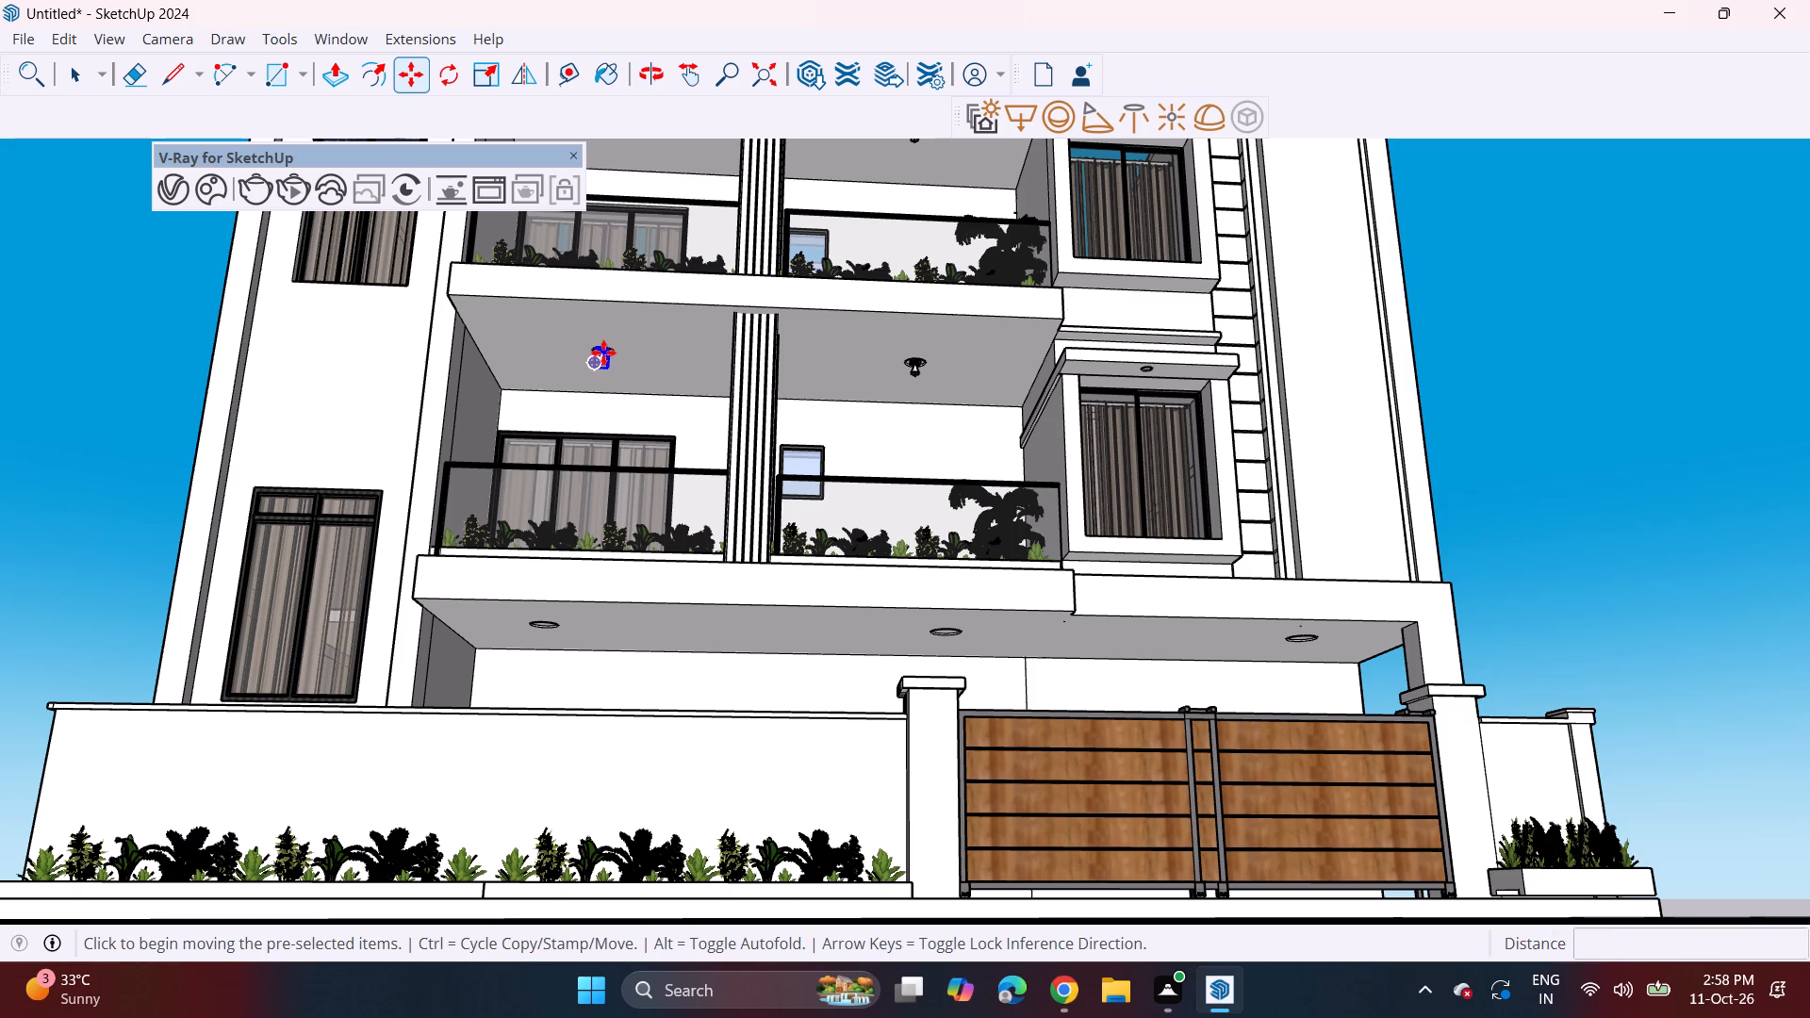
shift+middle_drag(557, 599, 595, 553)
scroll(539, 645, up, 7)
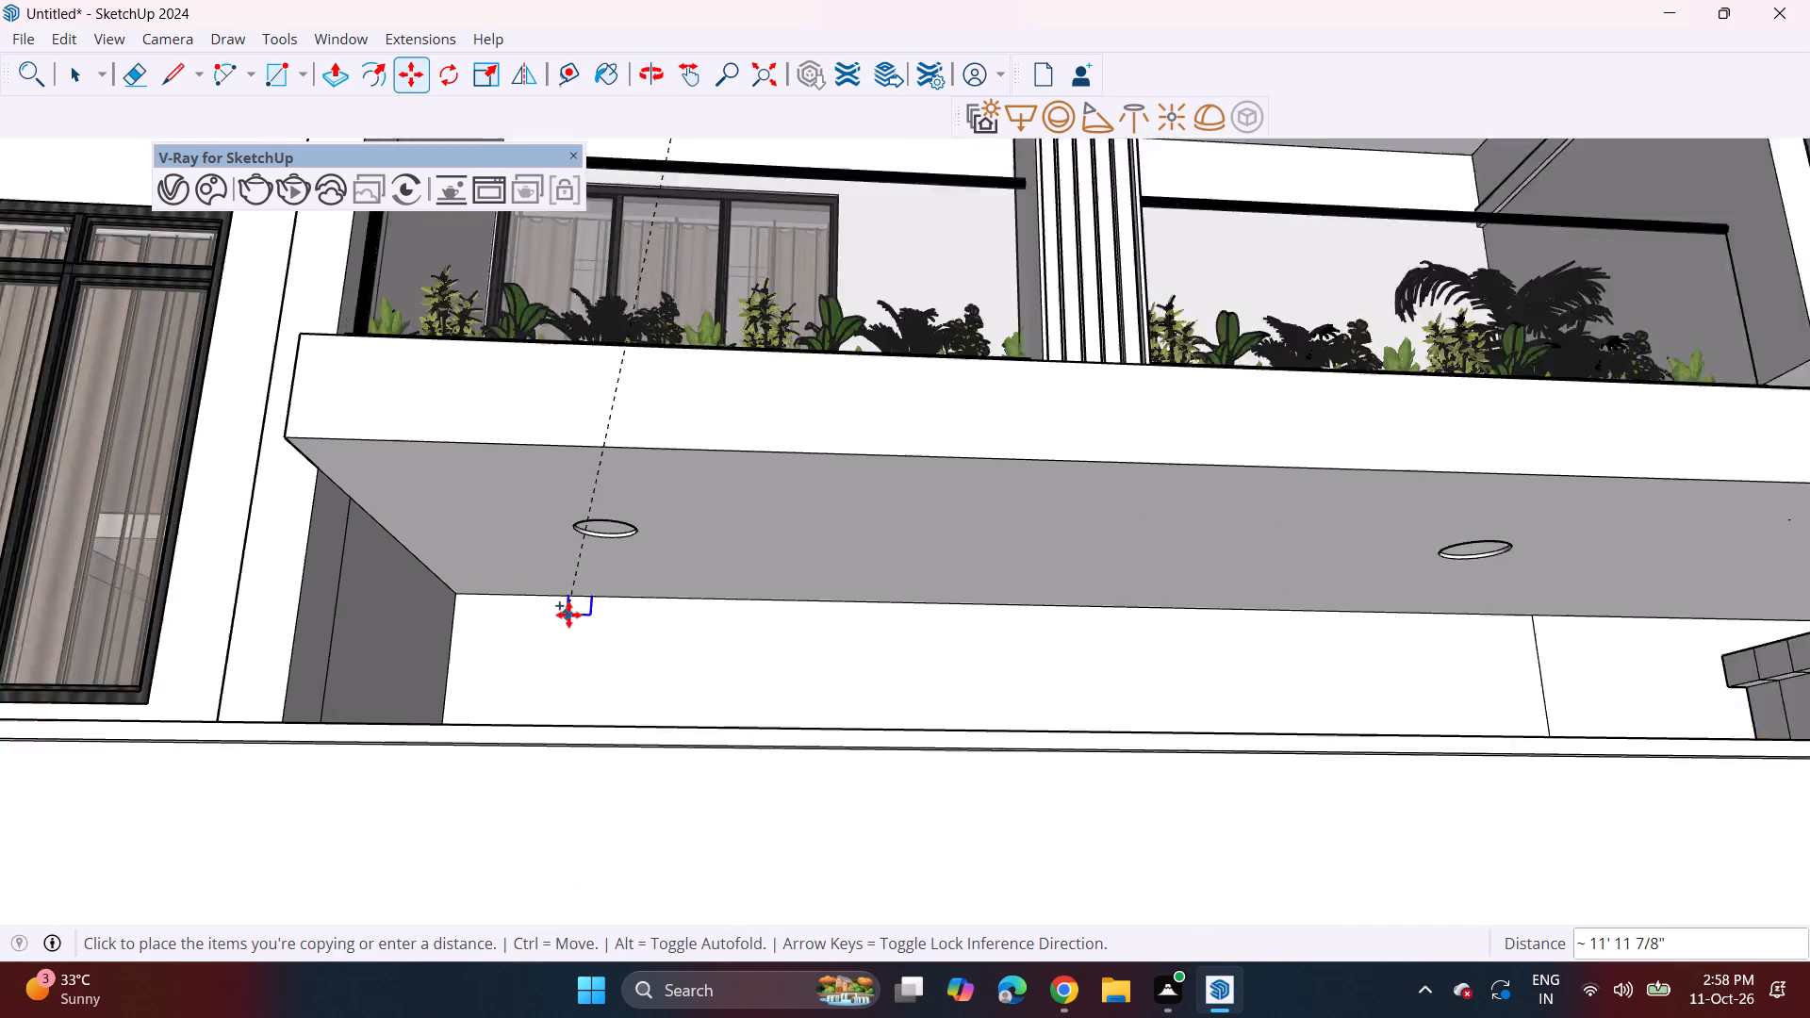
scroll(568, 615, up, 4)
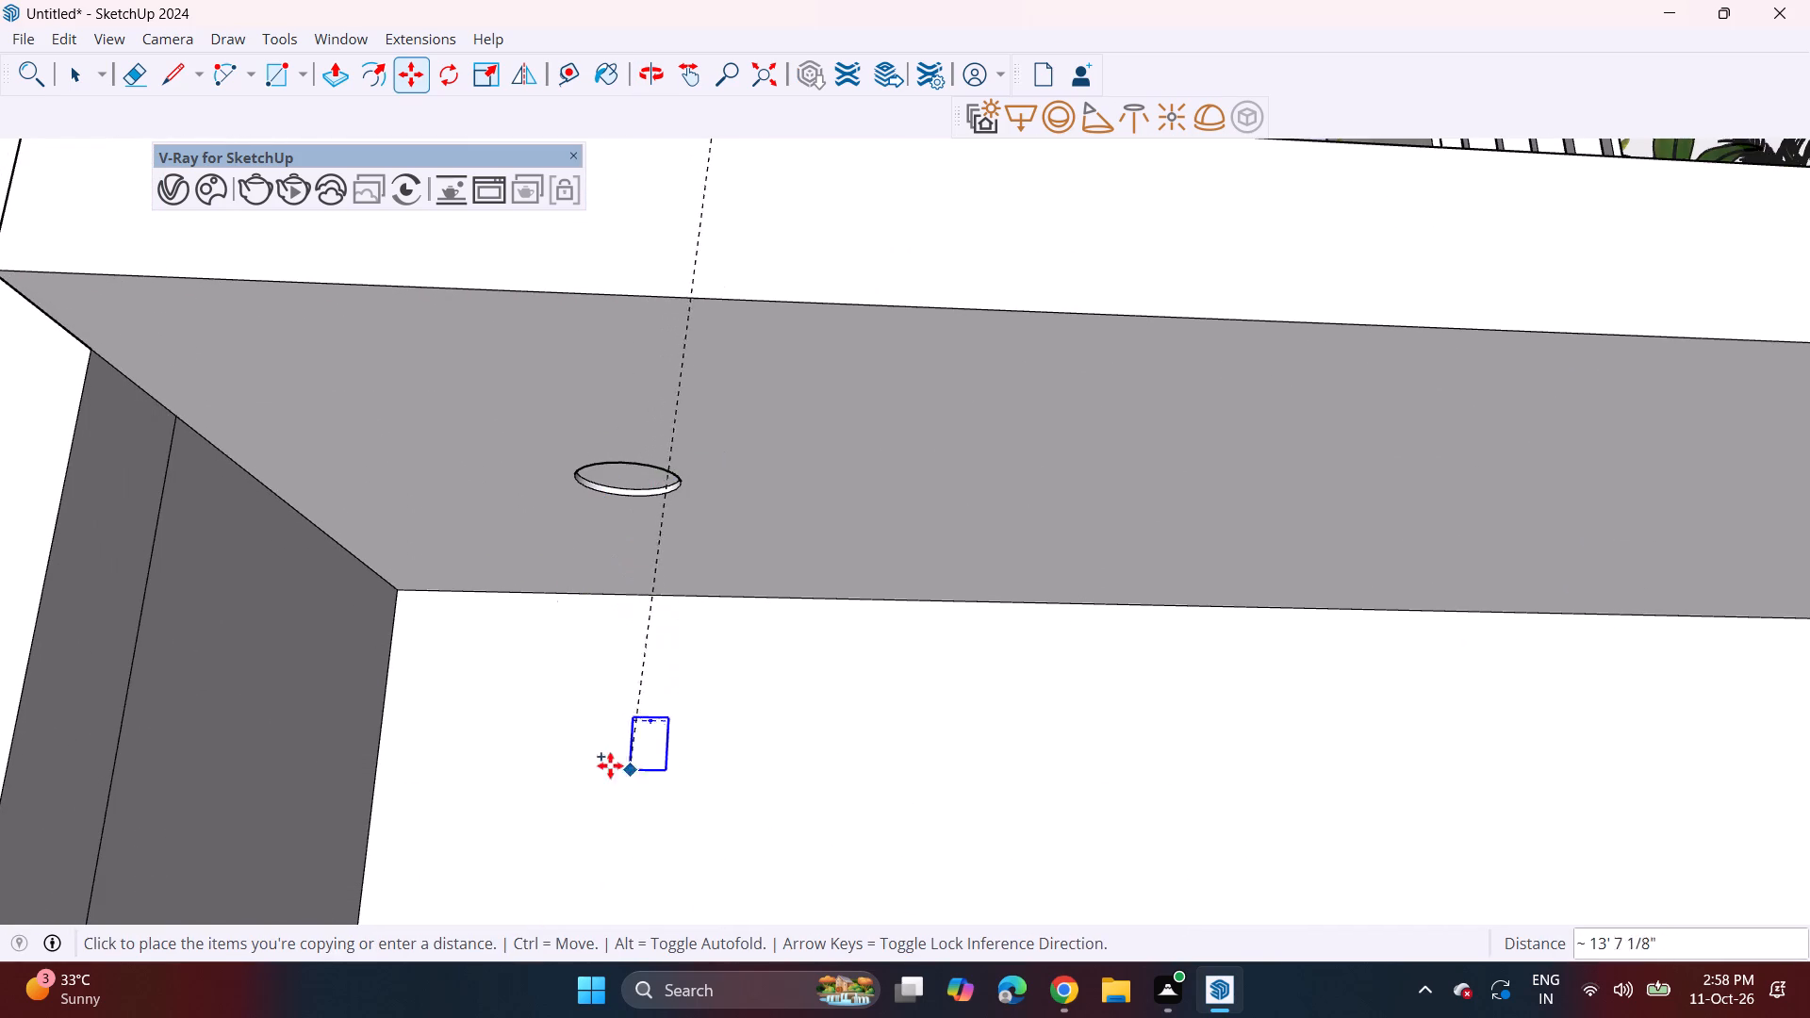
click(109, 808)
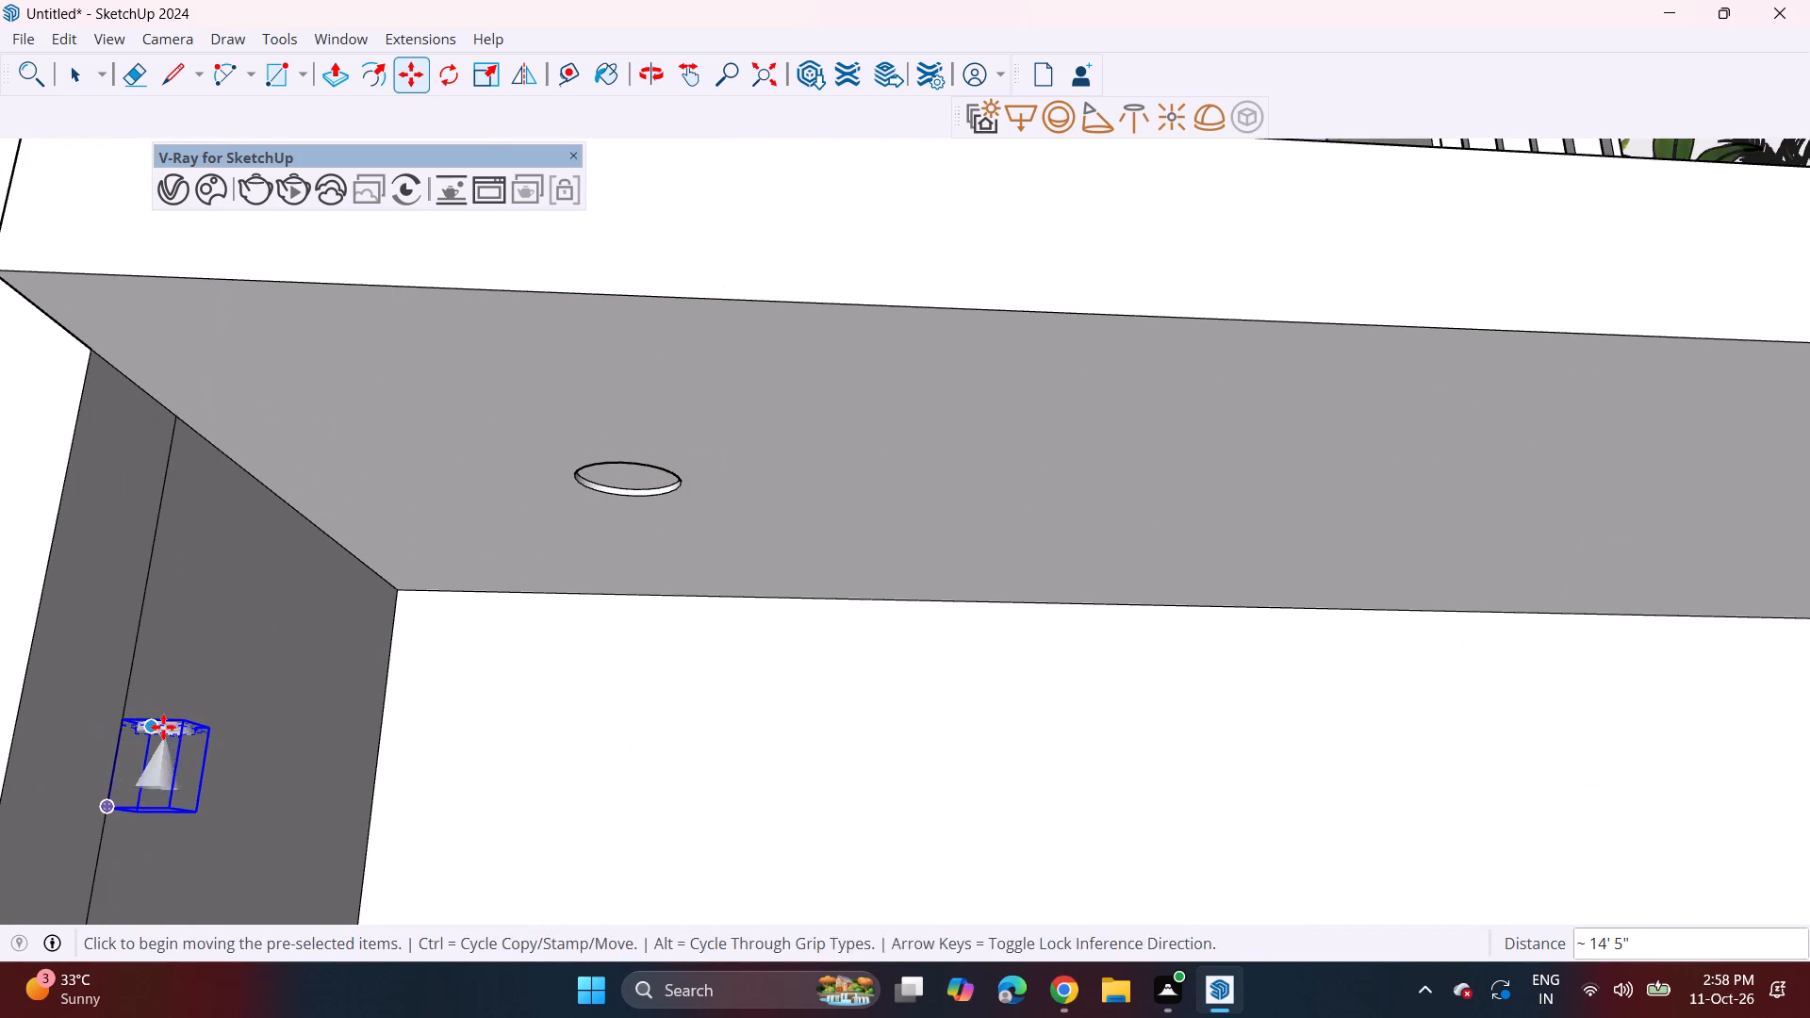
Move the copied spotlight about 4' 4" into the ground-floor soffit recess farthest from the wooden gate.
click(166, 730)
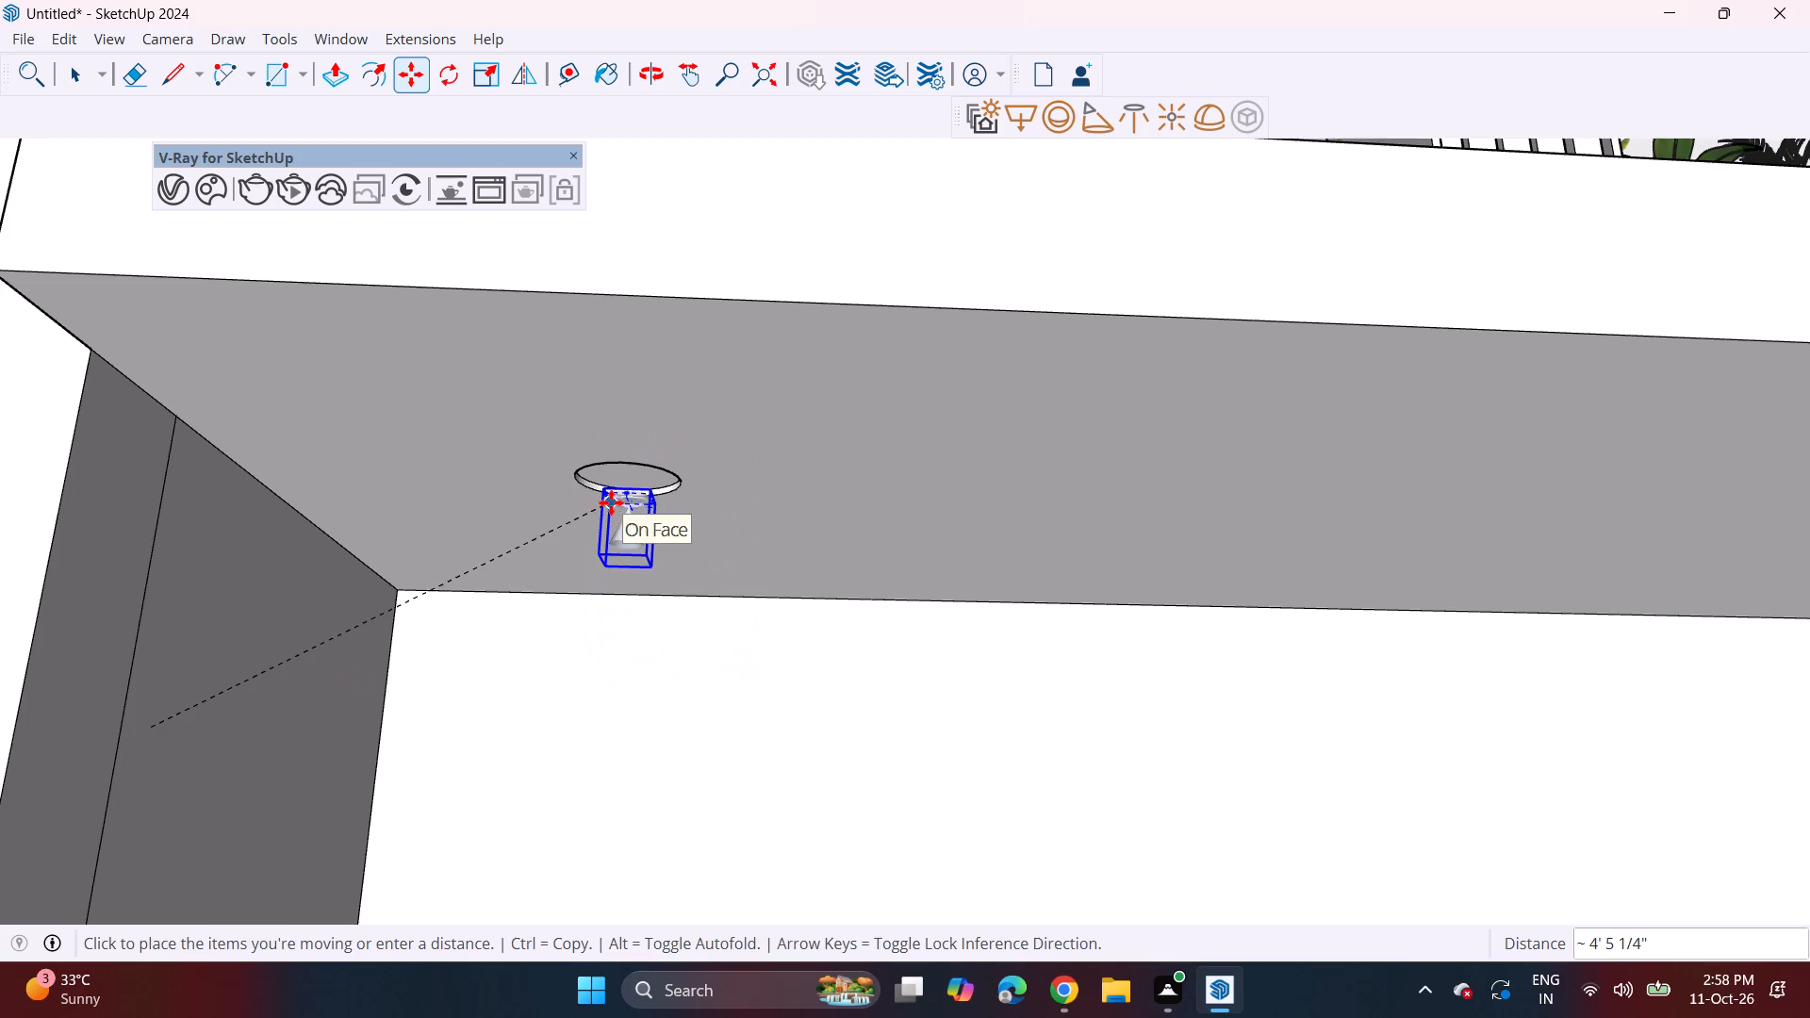
middle_drag(650, 509, 902, 553)
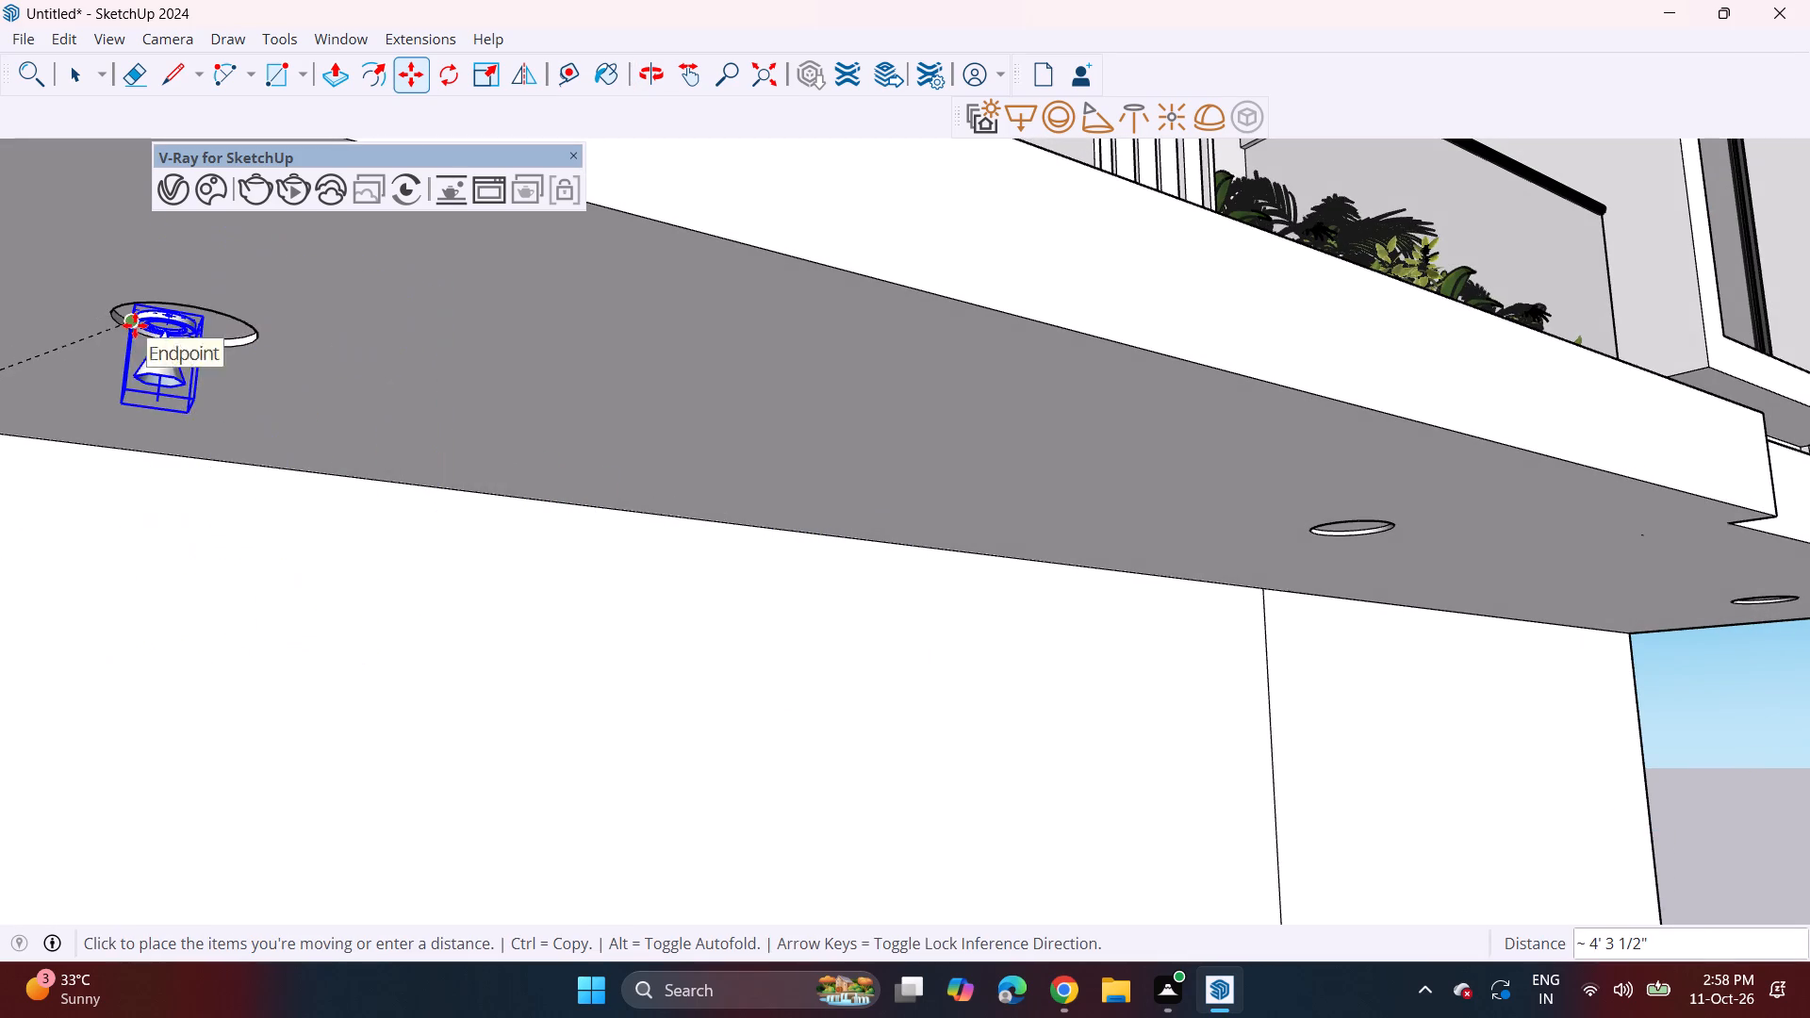
click(144, 325)
Copy the ground-floor spotlight about 14' 7" along the soffit into the middle round recess.
click(171, 331)
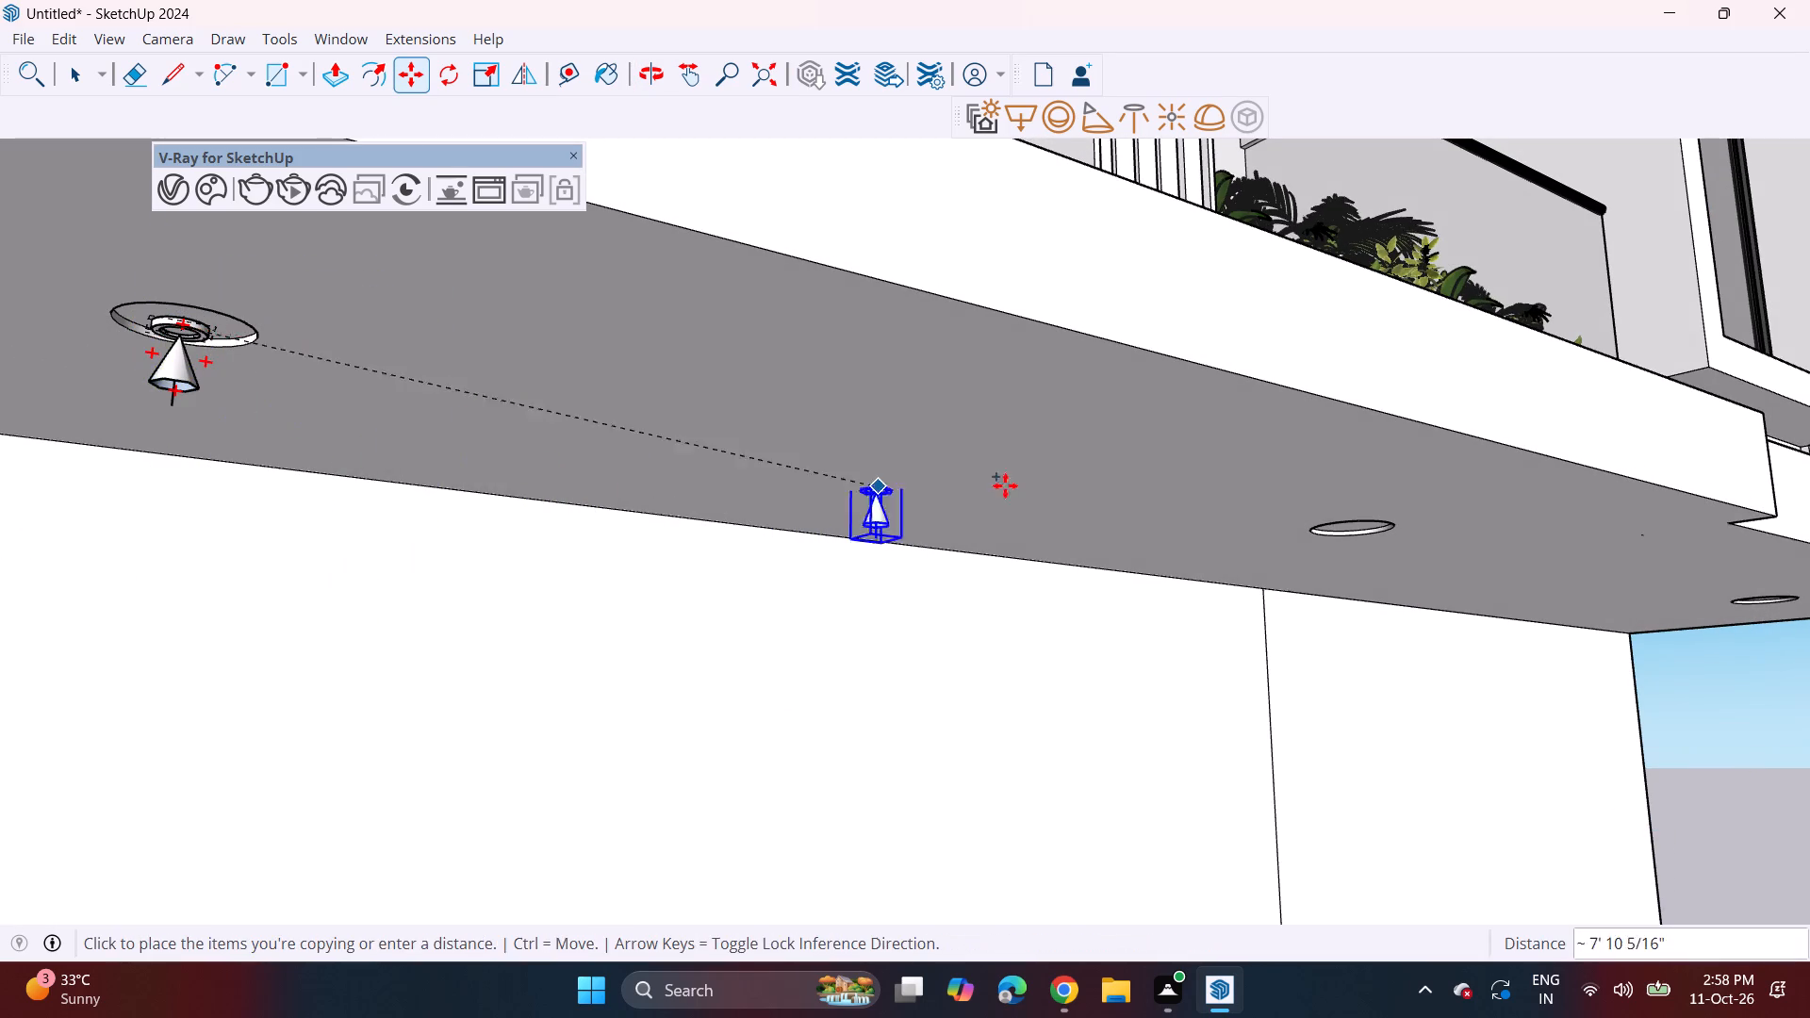
middle_drag(1039, 485, 565, 537)
shift+middle_drag(1097, 554, 930, 364)
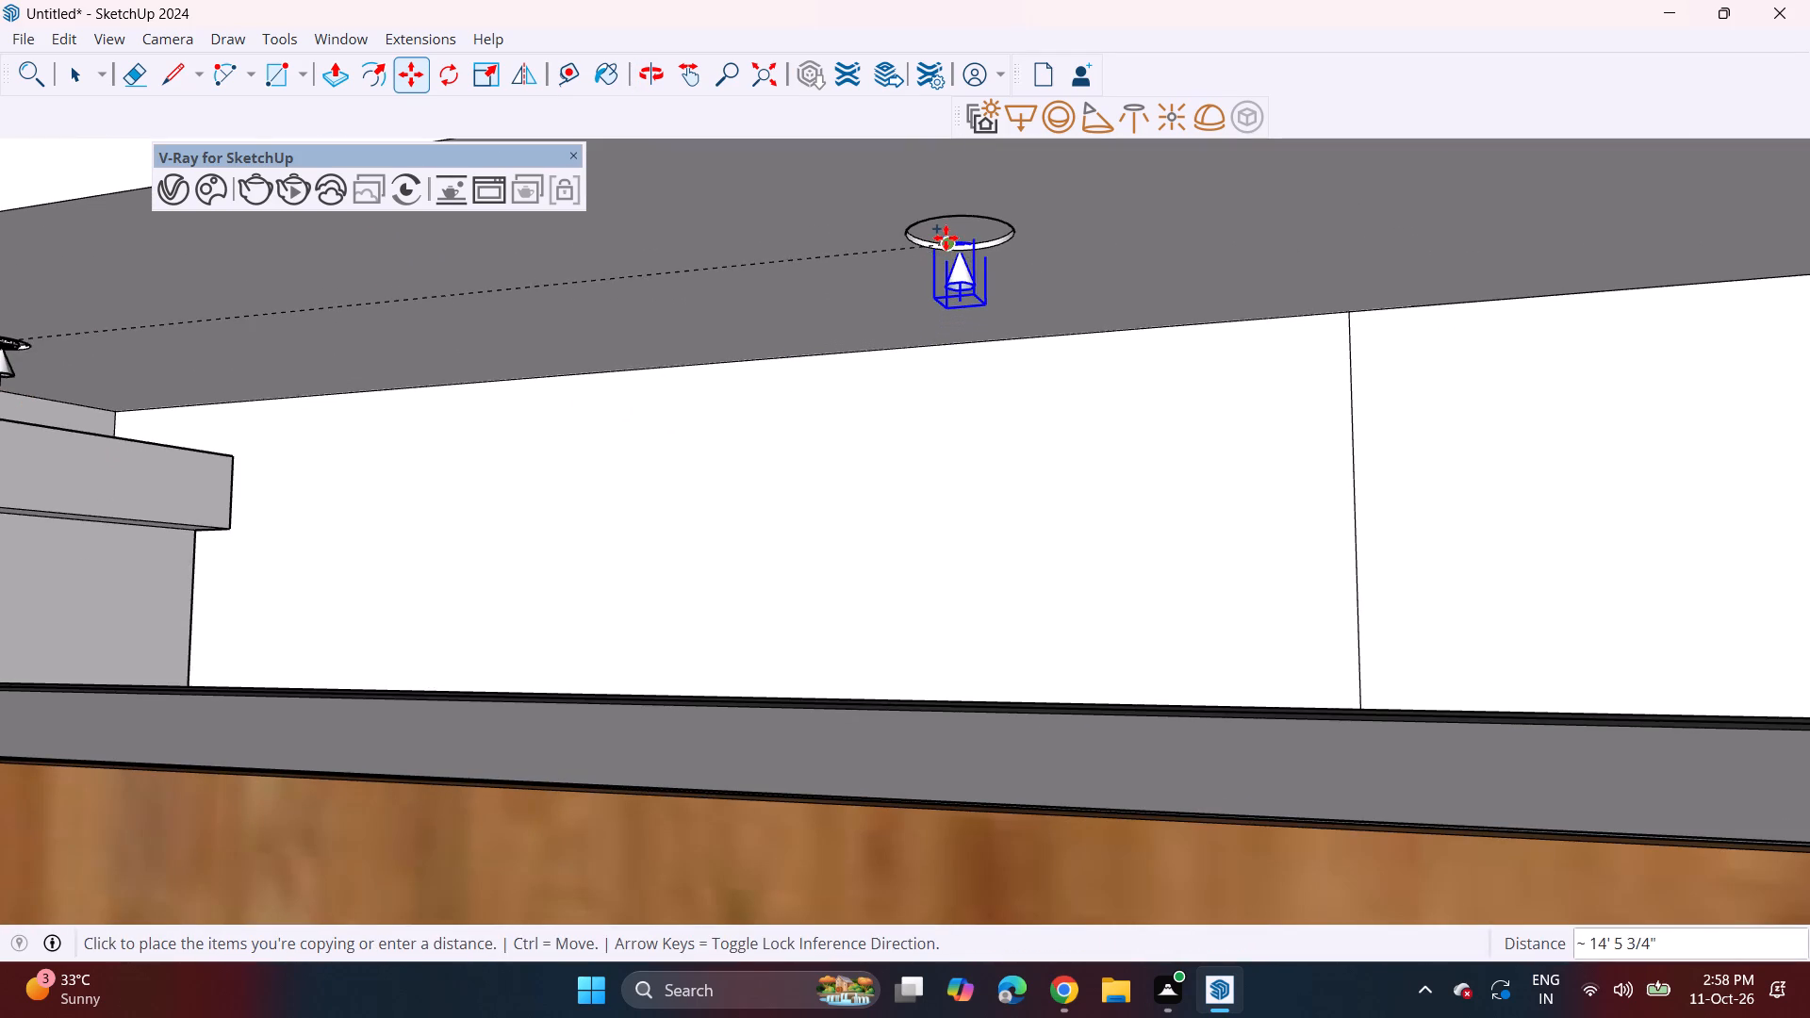
click(946, 228)
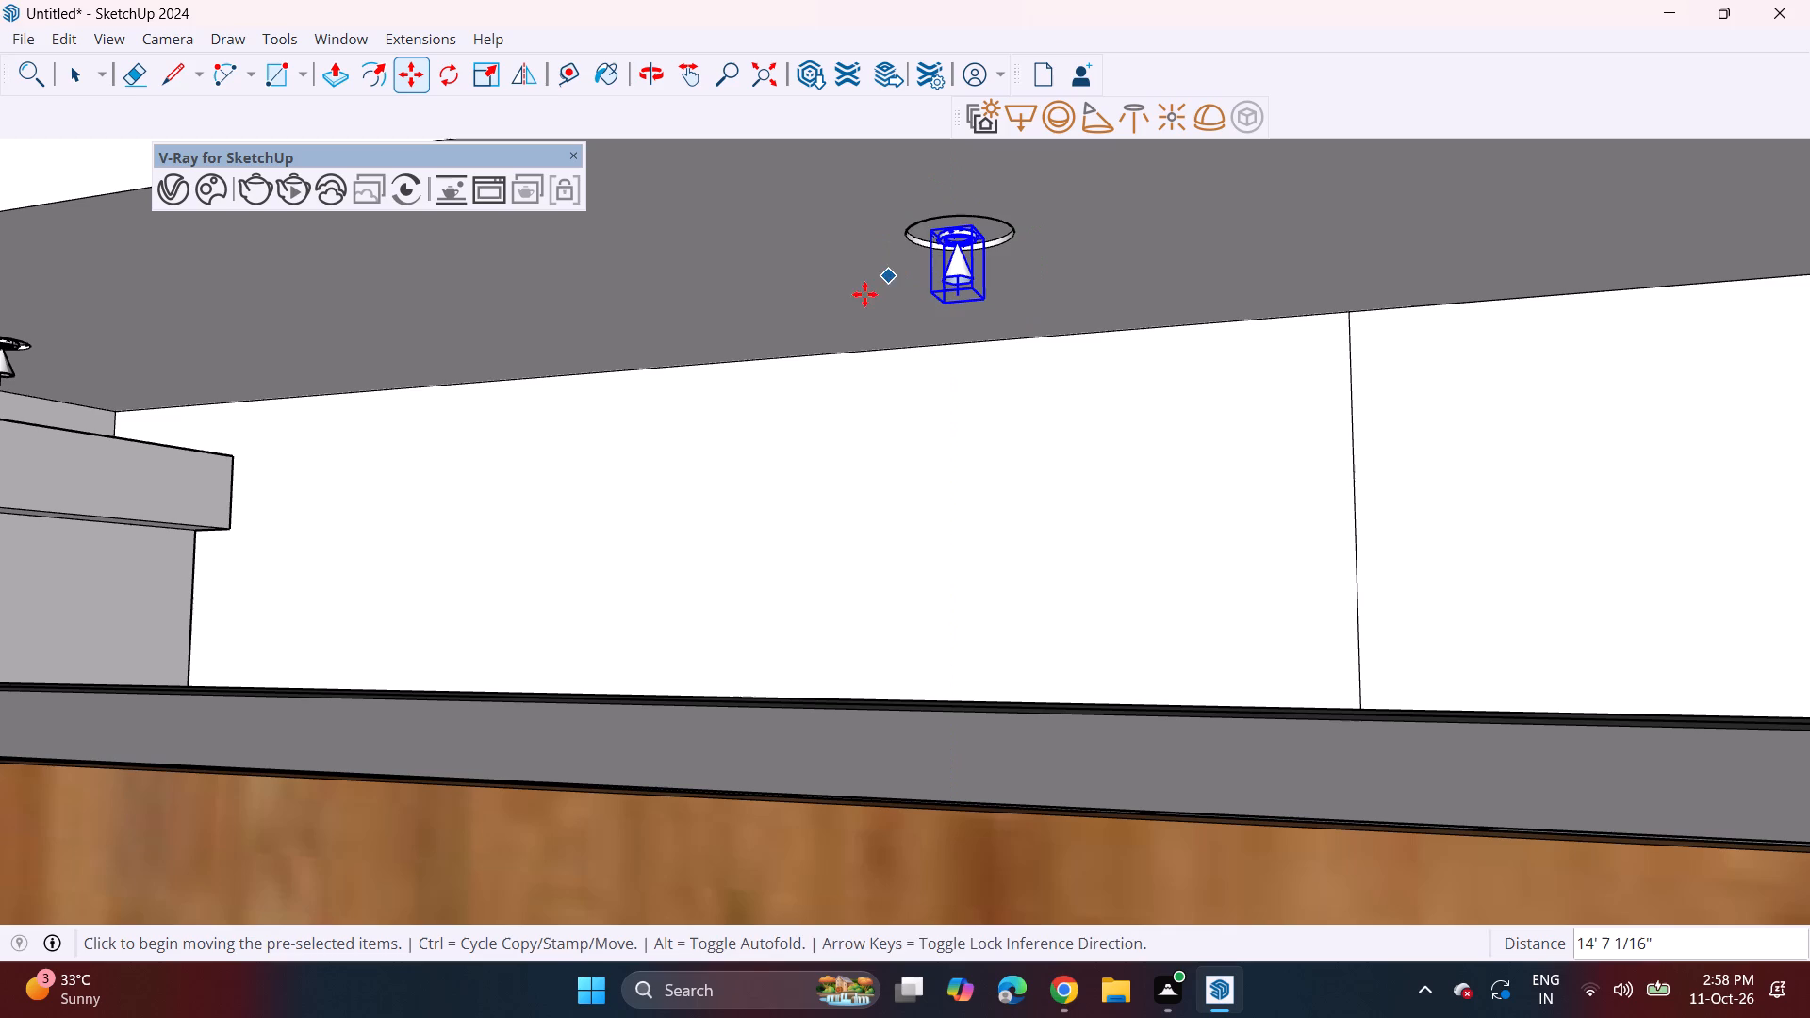
Copy the middle ground-floor spotlight about 13' 9" into the last round soffit recess near the outer gate pillar.
click(934, 239)
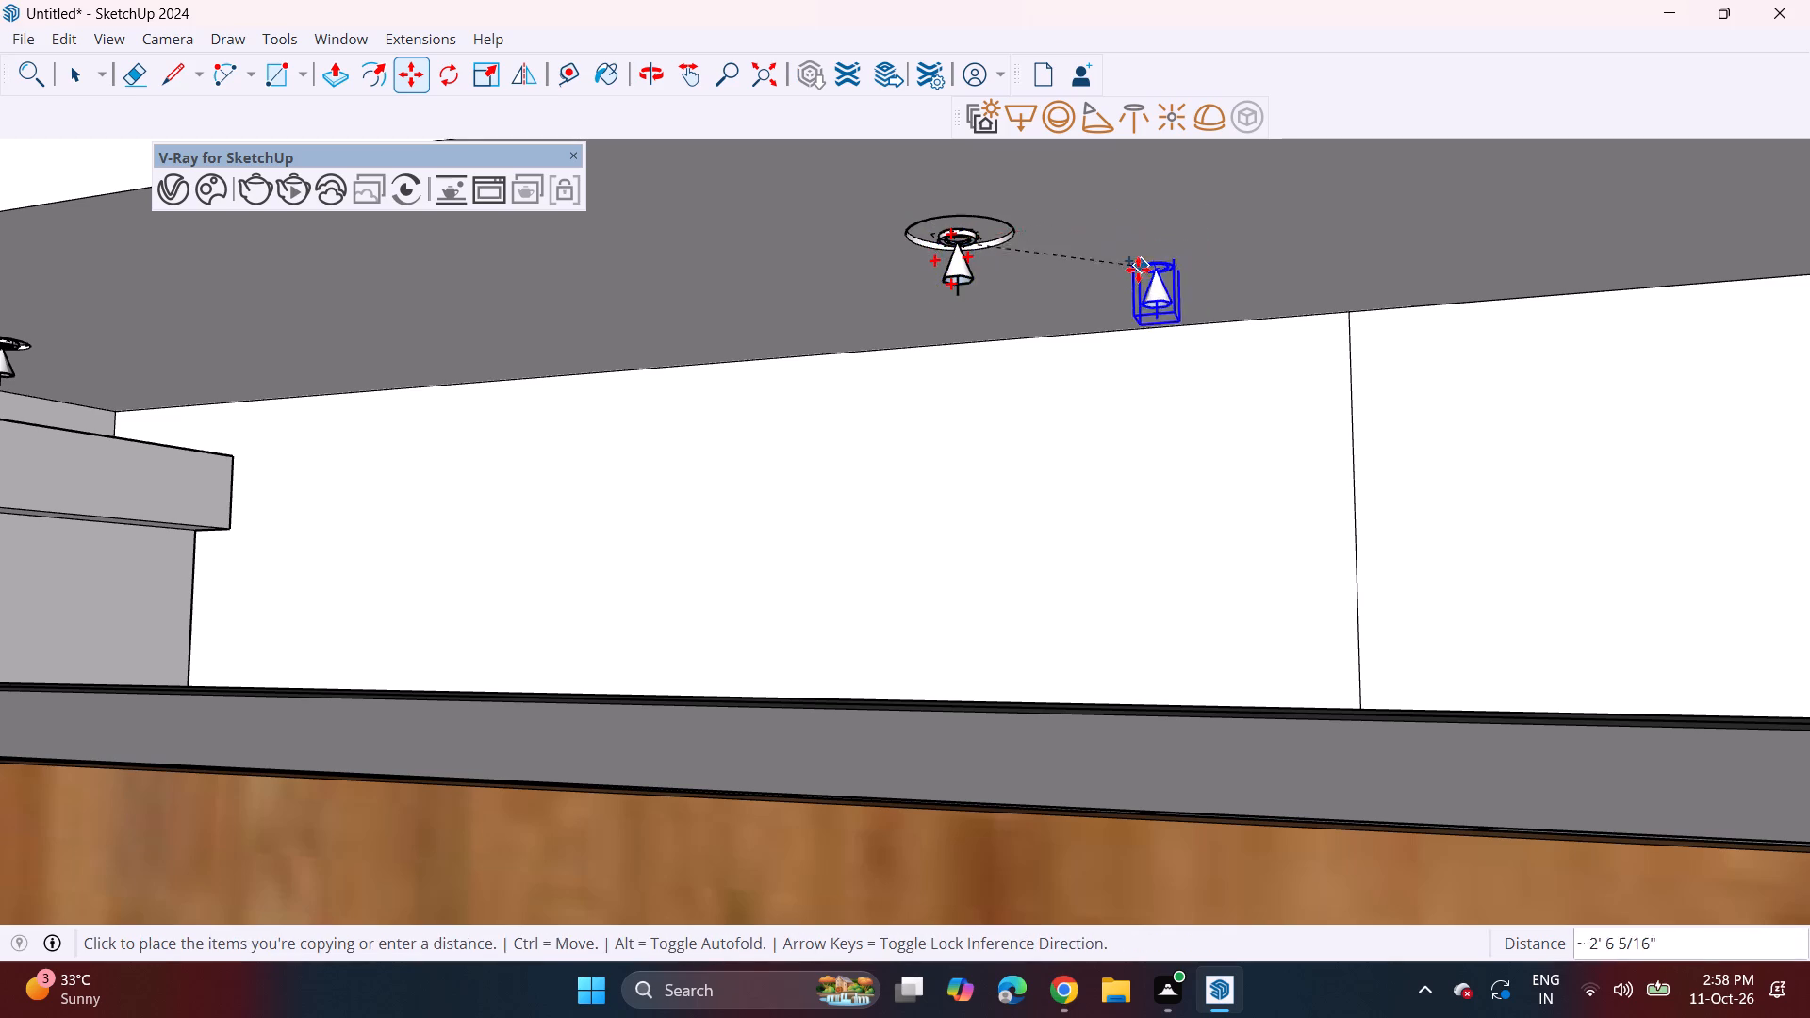
shift+middle_drag(1078, 291, 455, 338)
scroll(436, 322, down, 6)
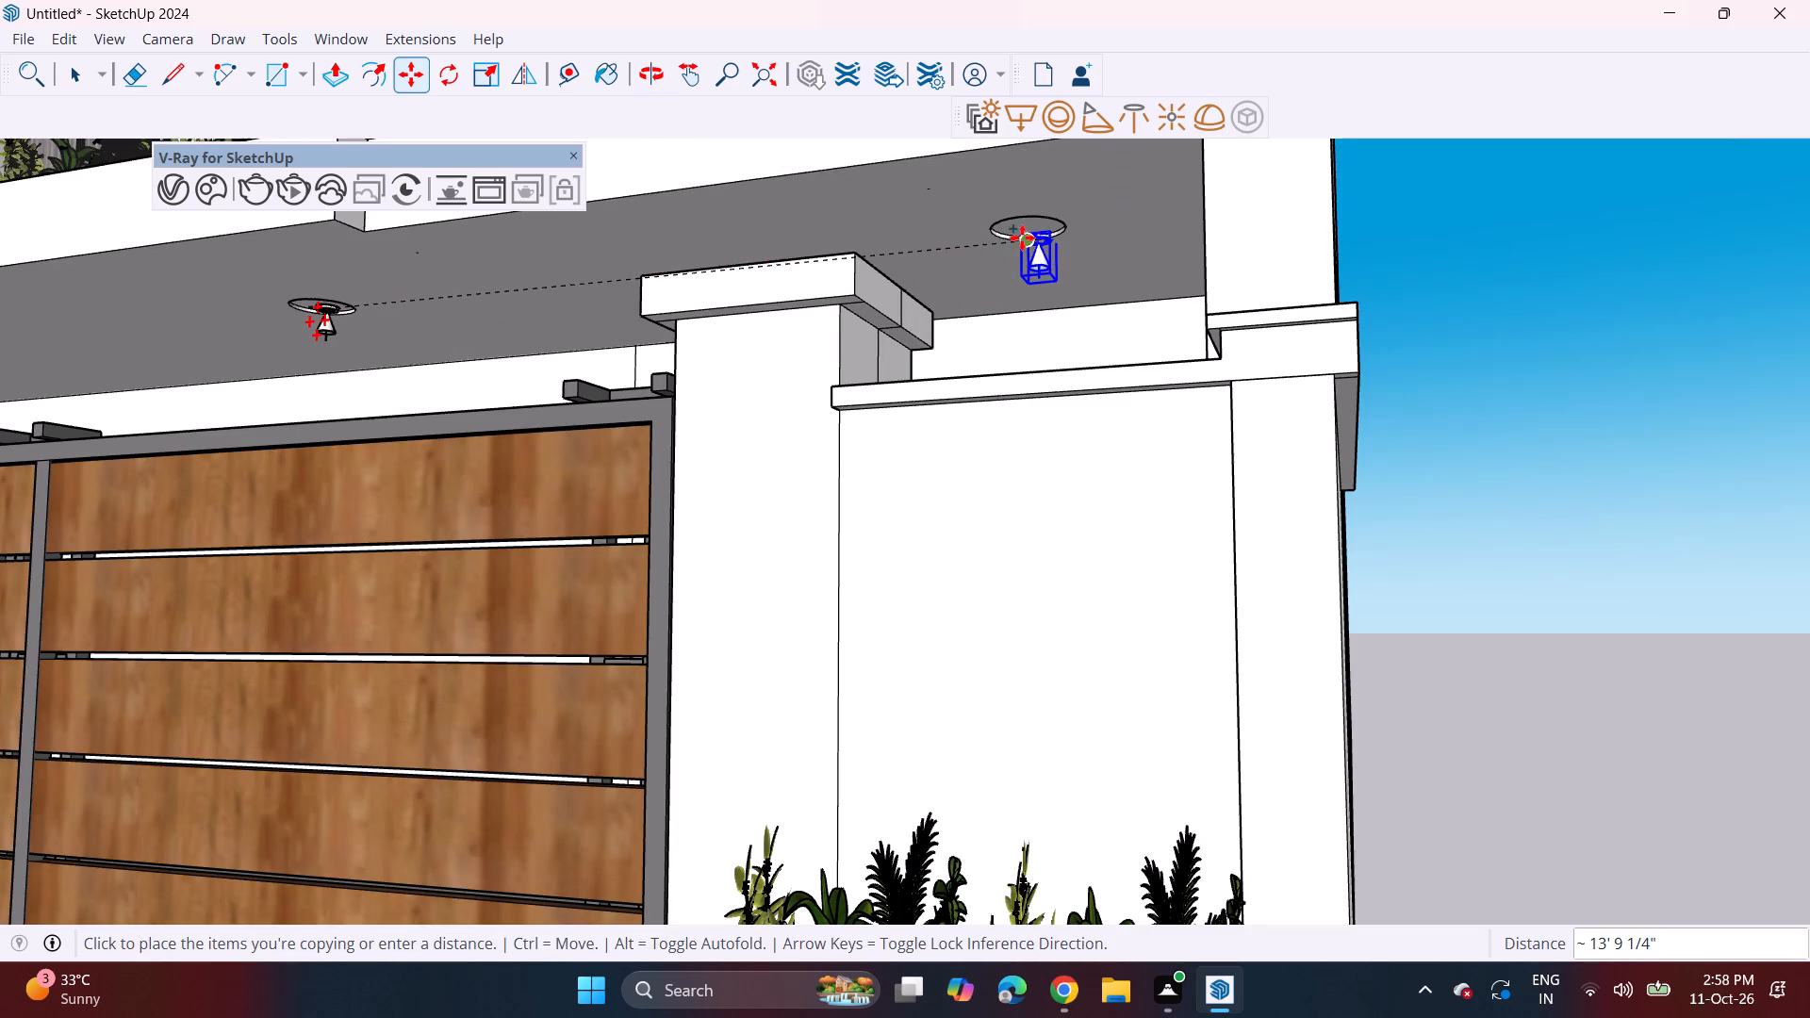
click(1025, 224)
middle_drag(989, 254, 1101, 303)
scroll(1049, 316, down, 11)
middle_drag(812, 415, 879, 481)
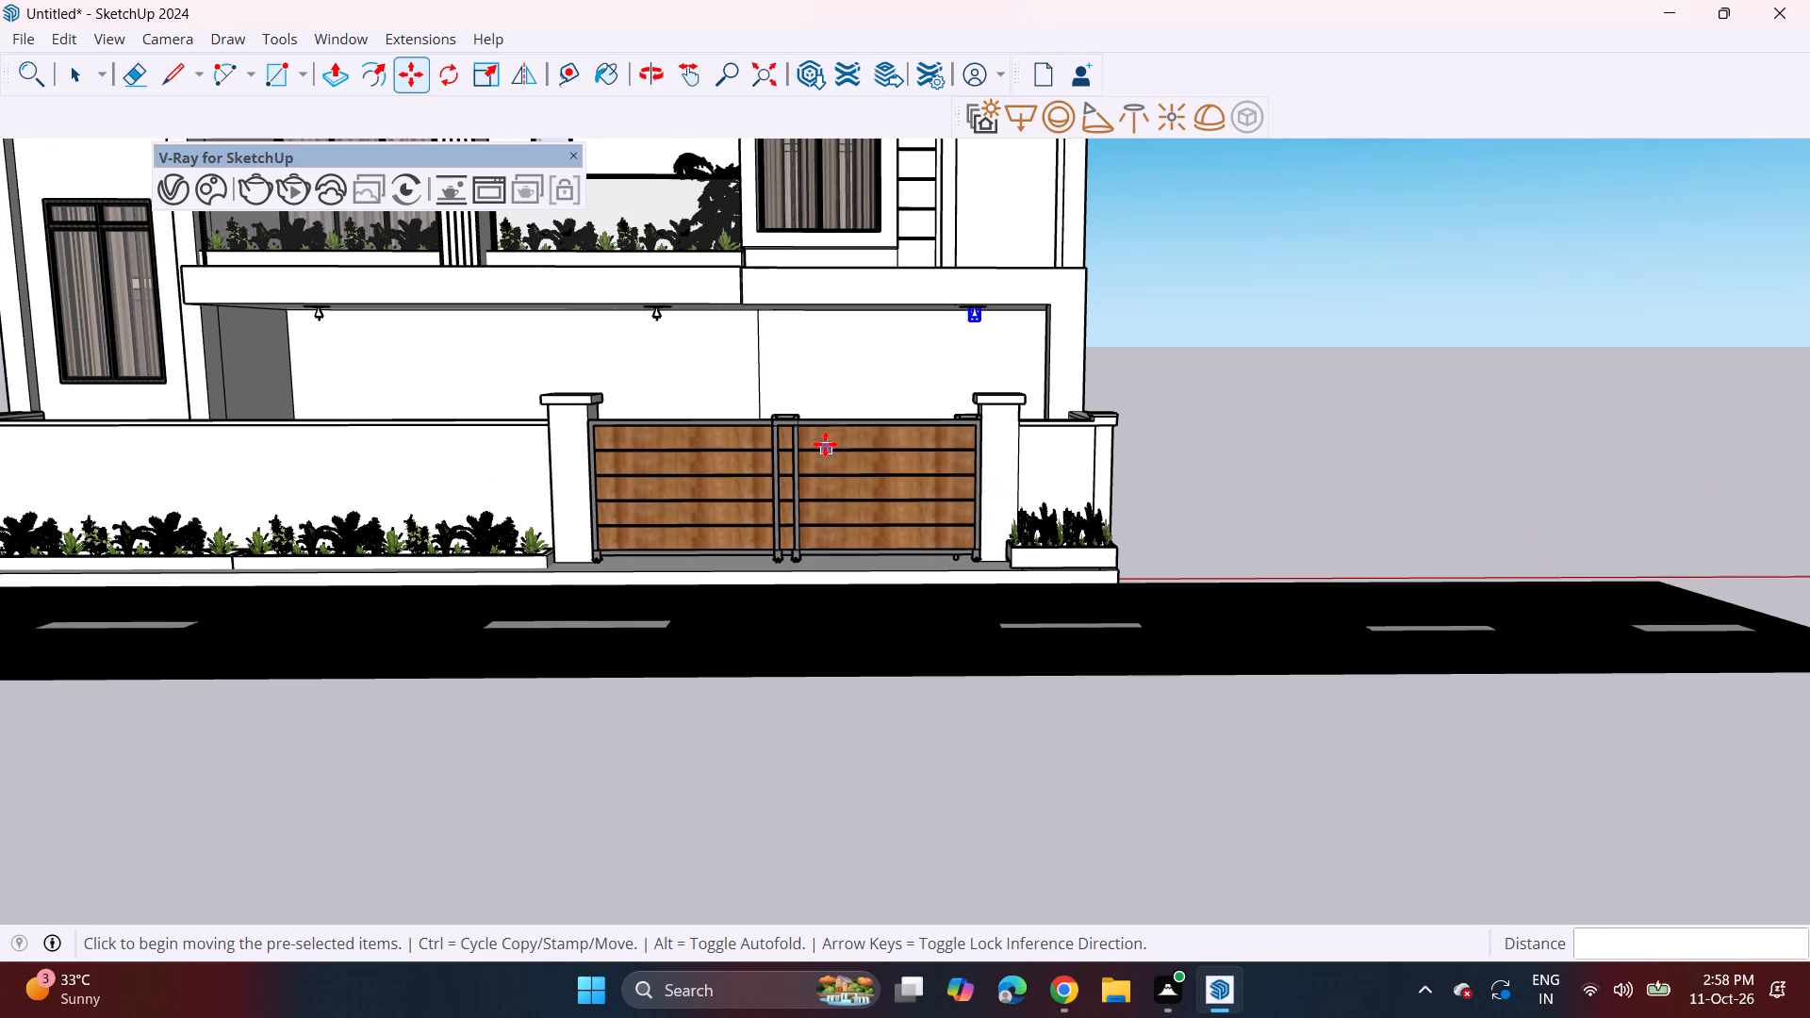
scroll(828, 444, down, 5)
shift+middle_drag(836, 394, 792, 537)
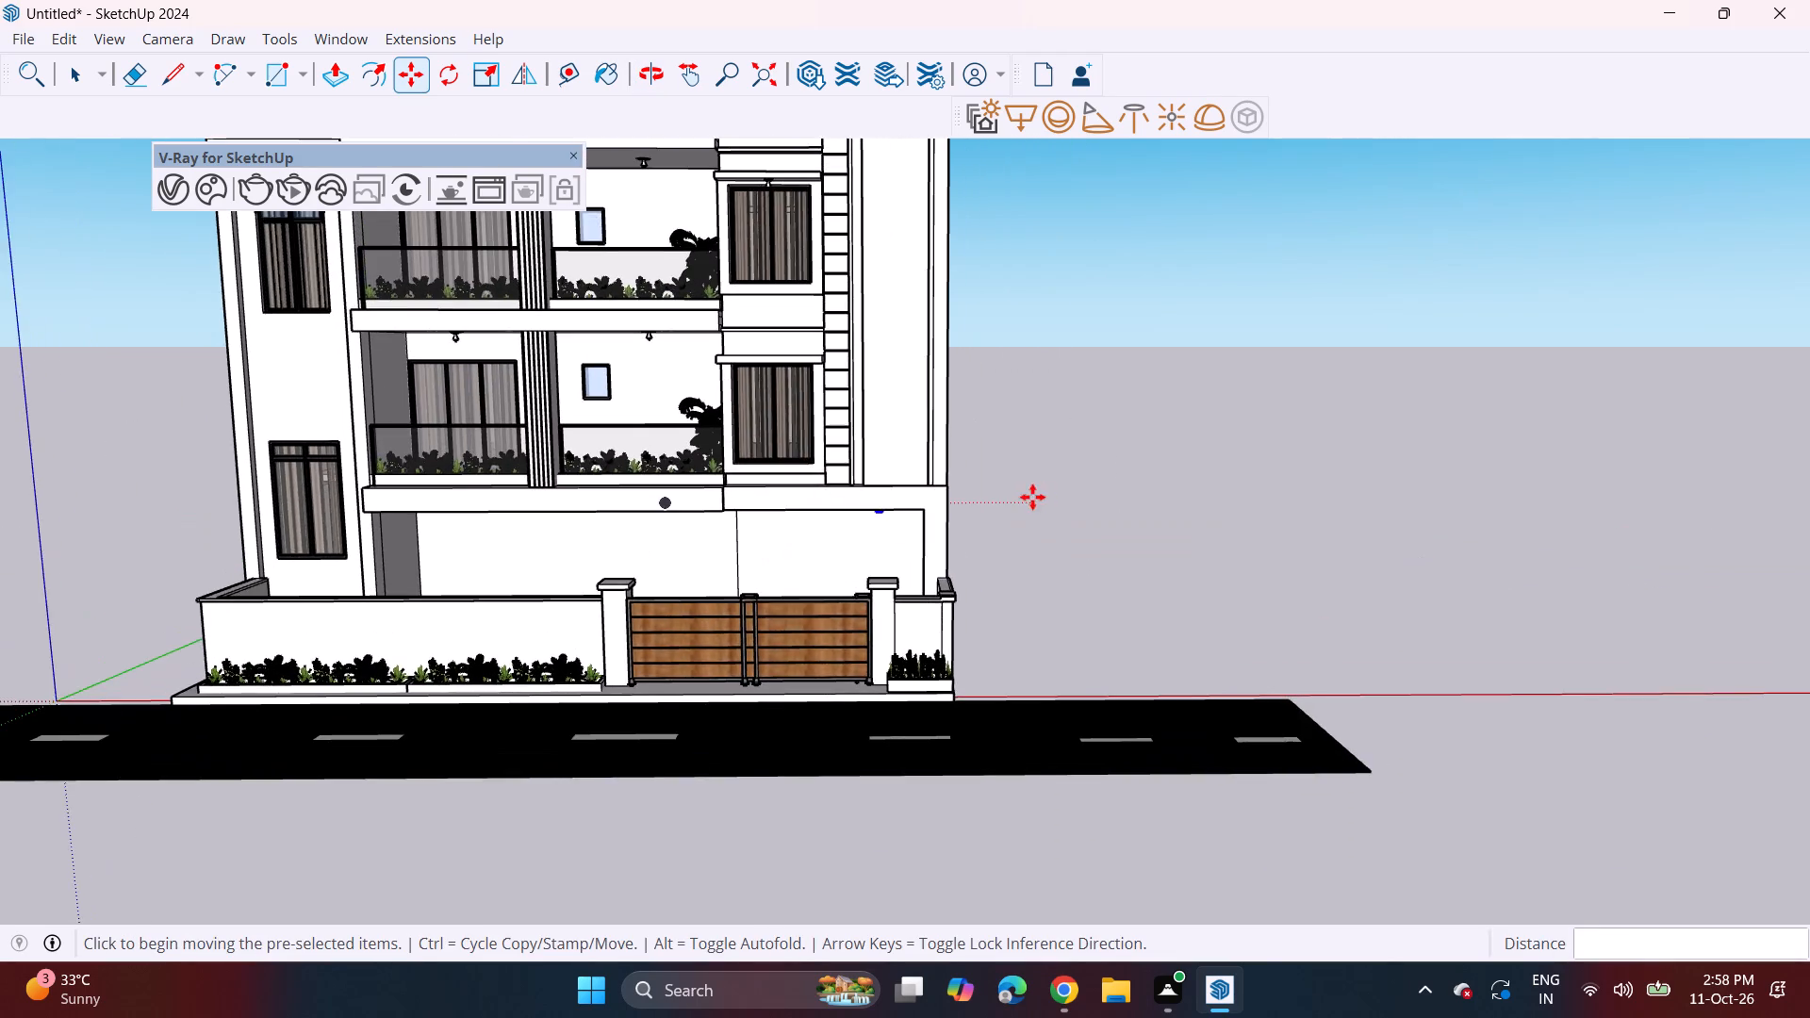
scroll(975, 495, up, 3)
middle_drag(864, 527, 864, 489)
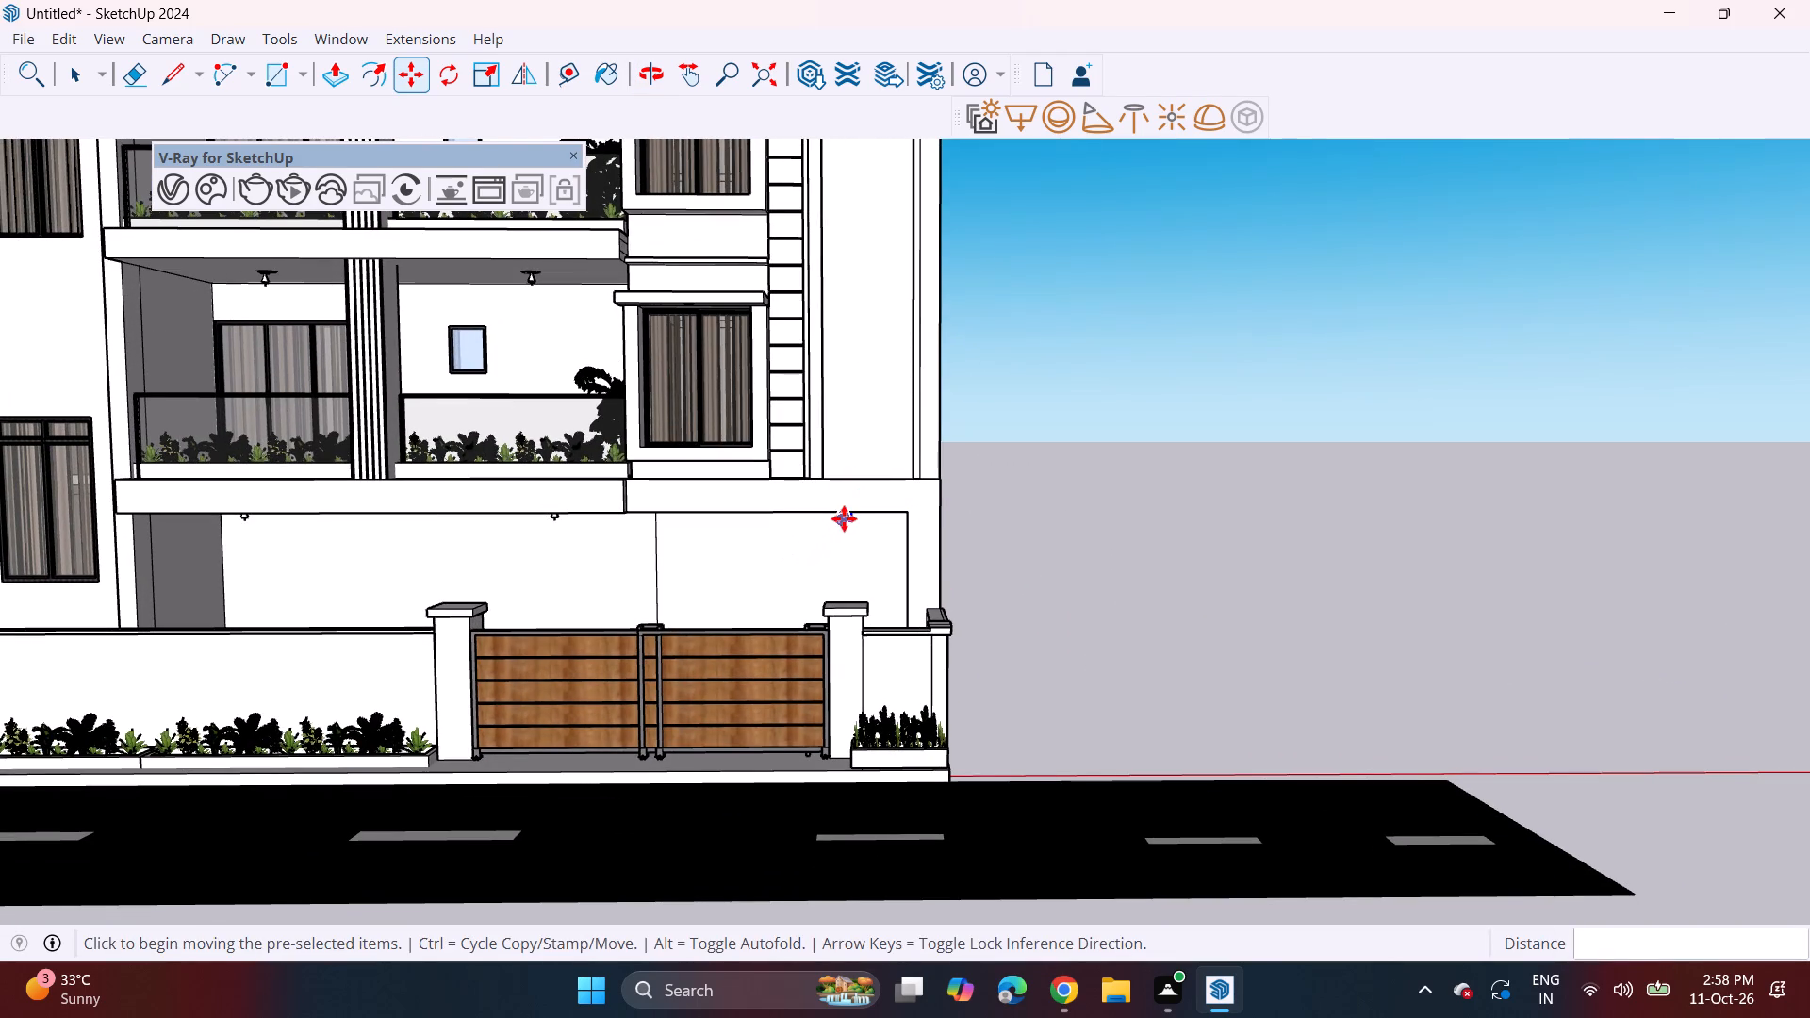
Copy the spotlight from the last ground-floor soffit recess into the open space beside the house's tall plain wall strip.
click(844, 518)
shift+middle_drag(893, 261, 876, 418)
scroll(849, 436, up, 6)
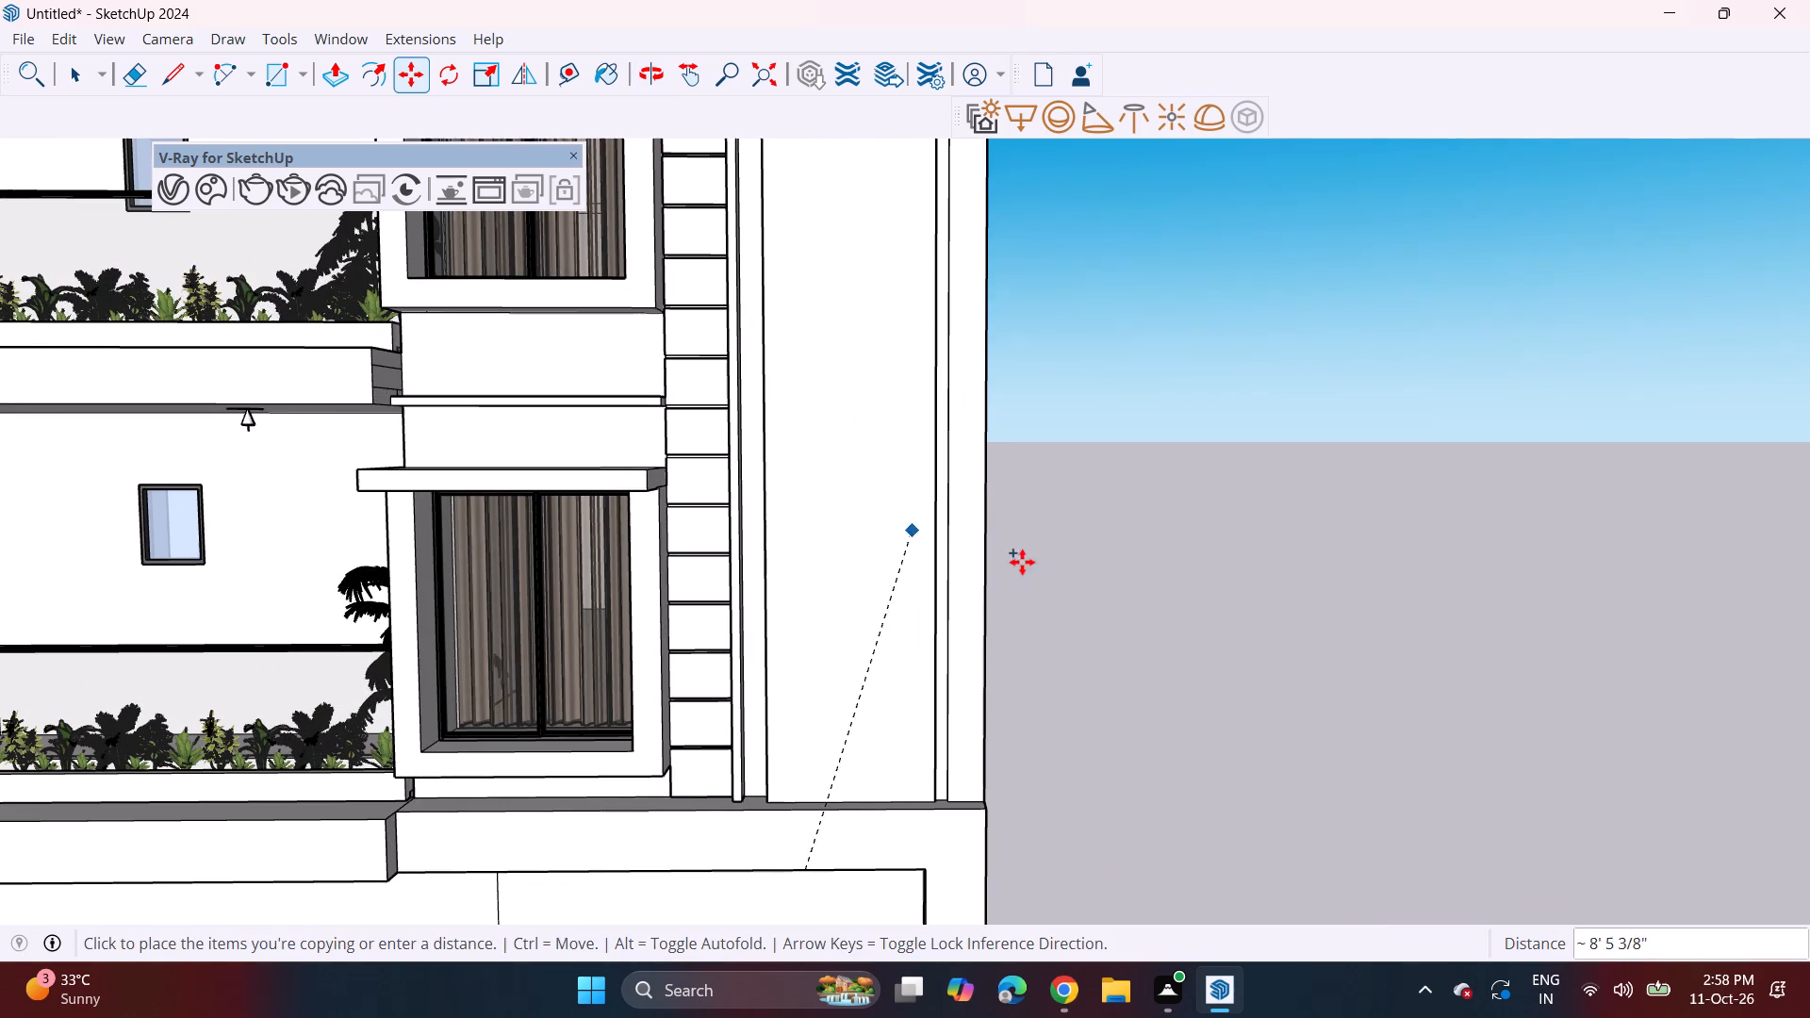
click(1221, 566)
Move the copied spotlight onto the face of the plain wall strip between the narrow ladder-like bands and the outer corner.
click(1177, 547)
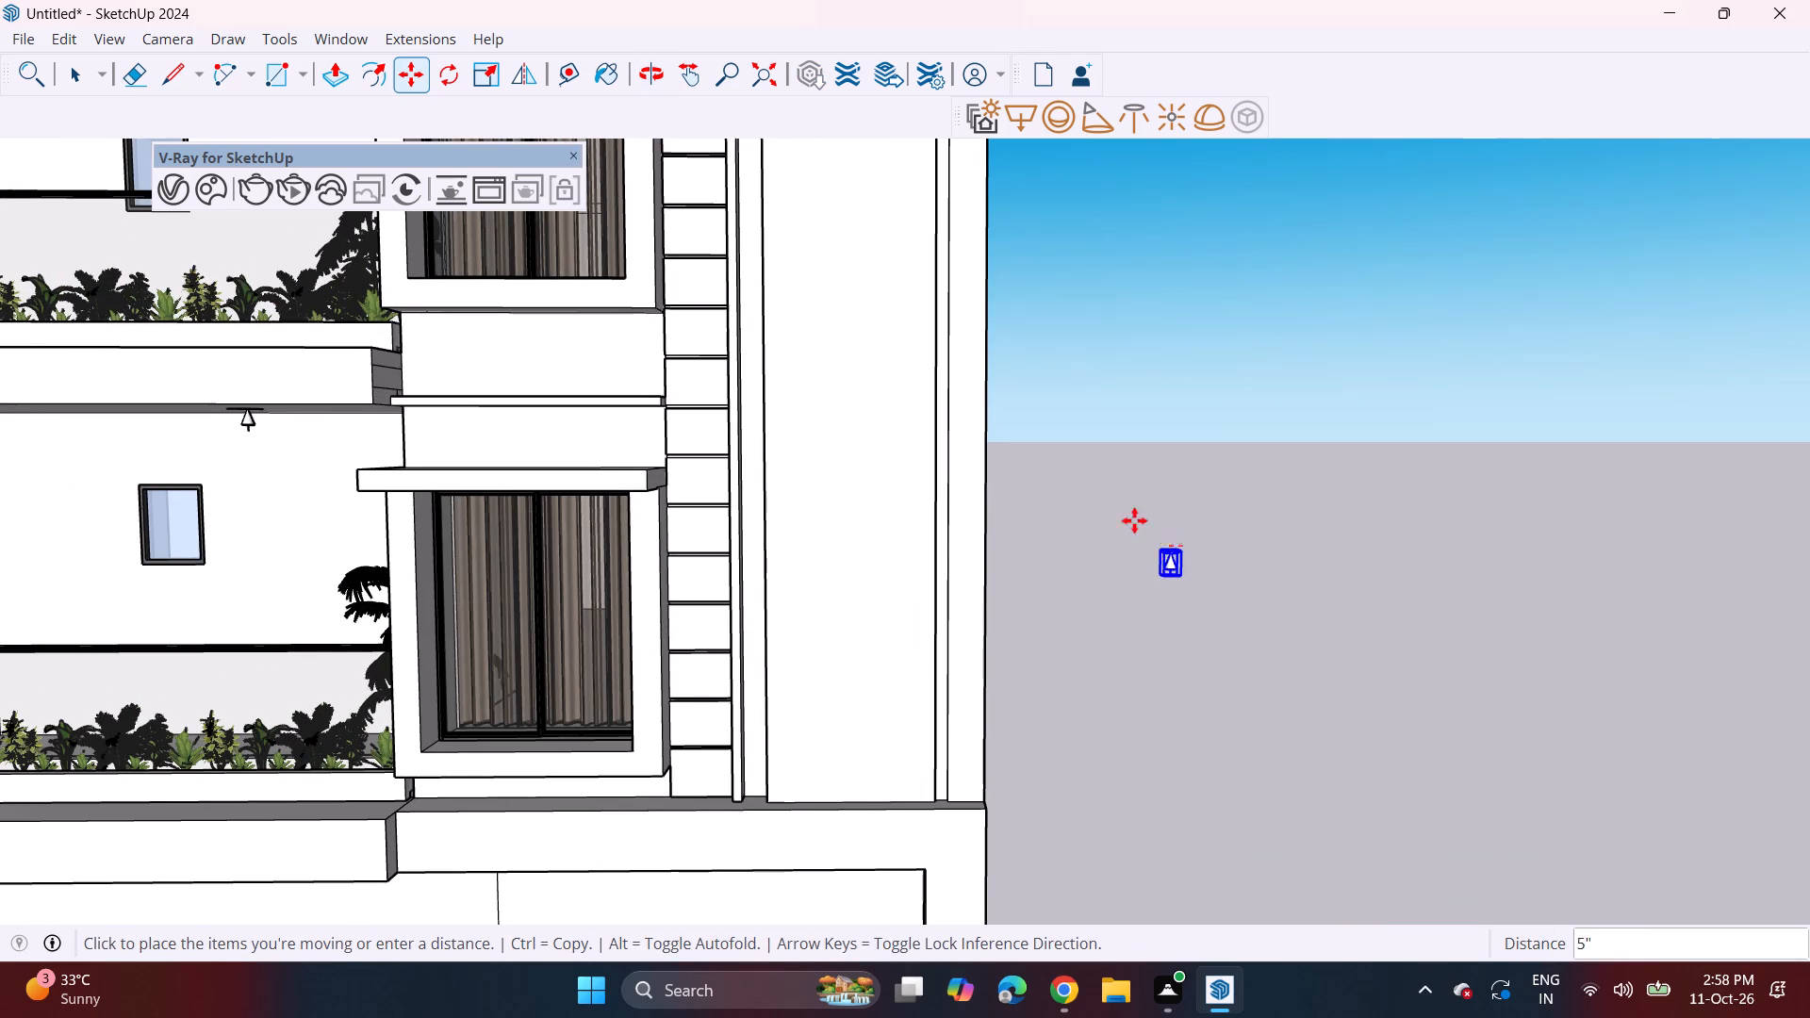
middle_drag(861, 429, 1466, 478)
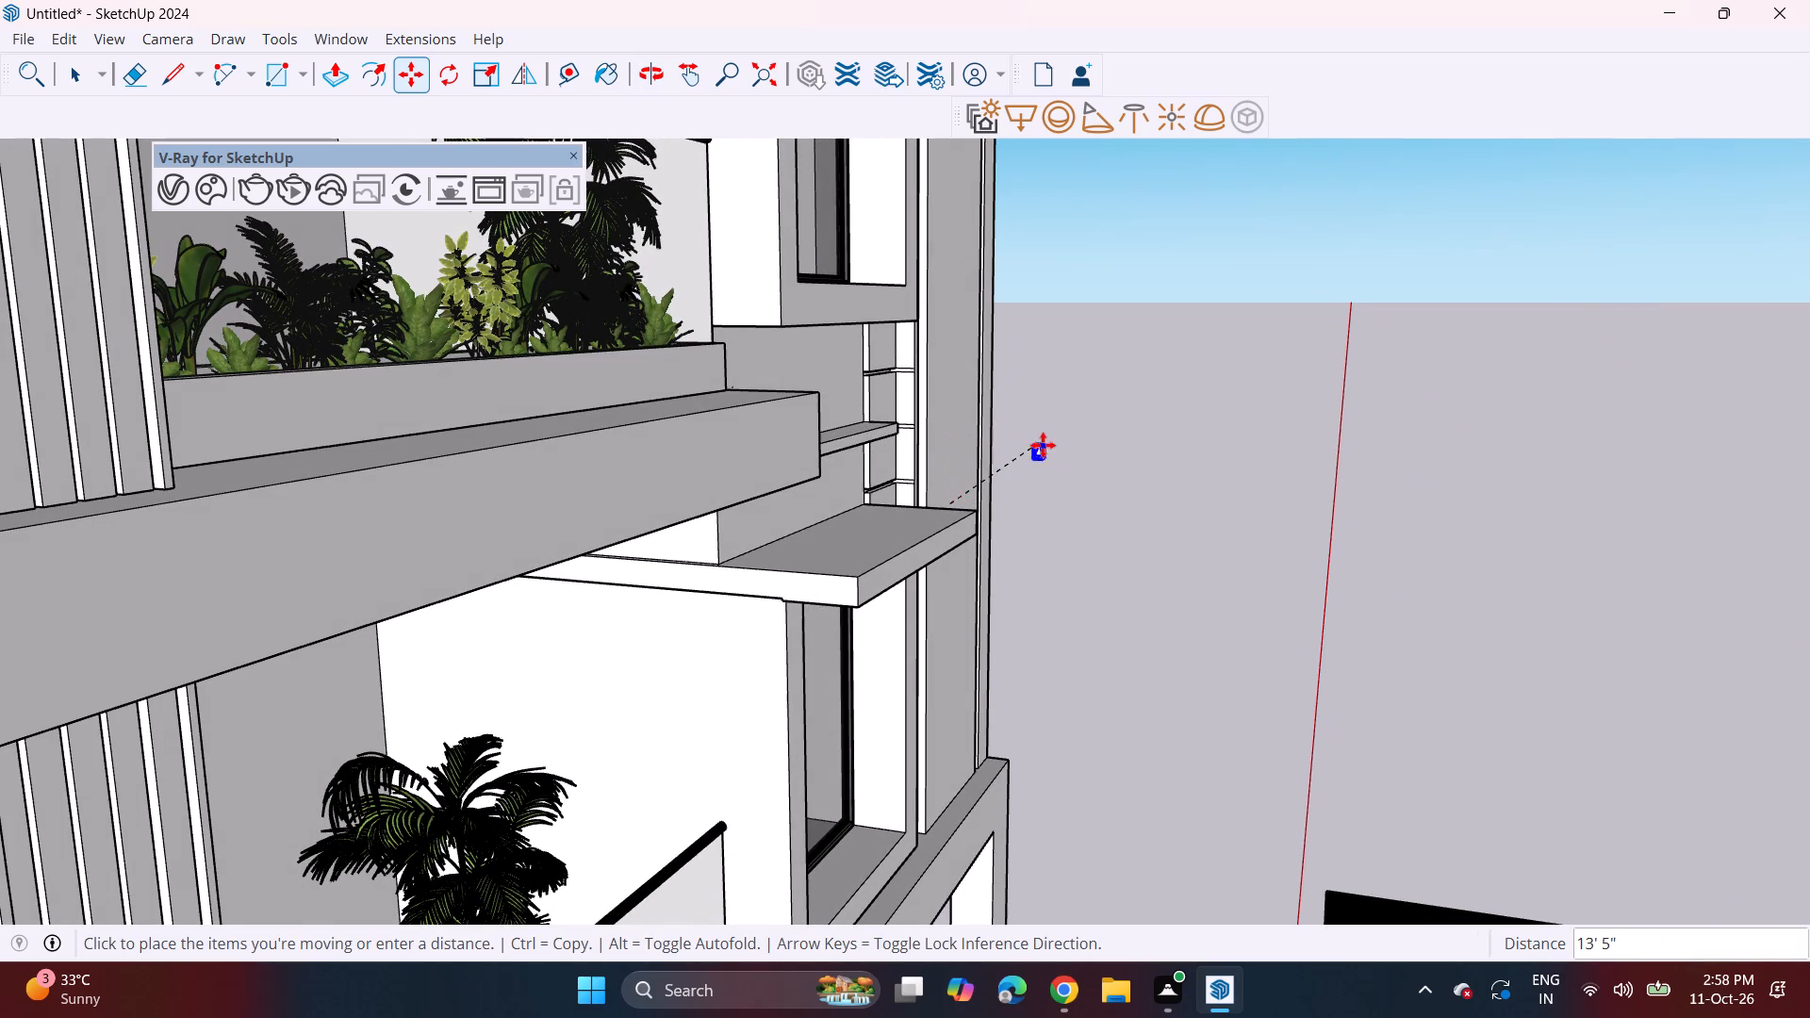
click(1043, 445)
scroll(1027, 452, up, 6)
click(1045, 462)
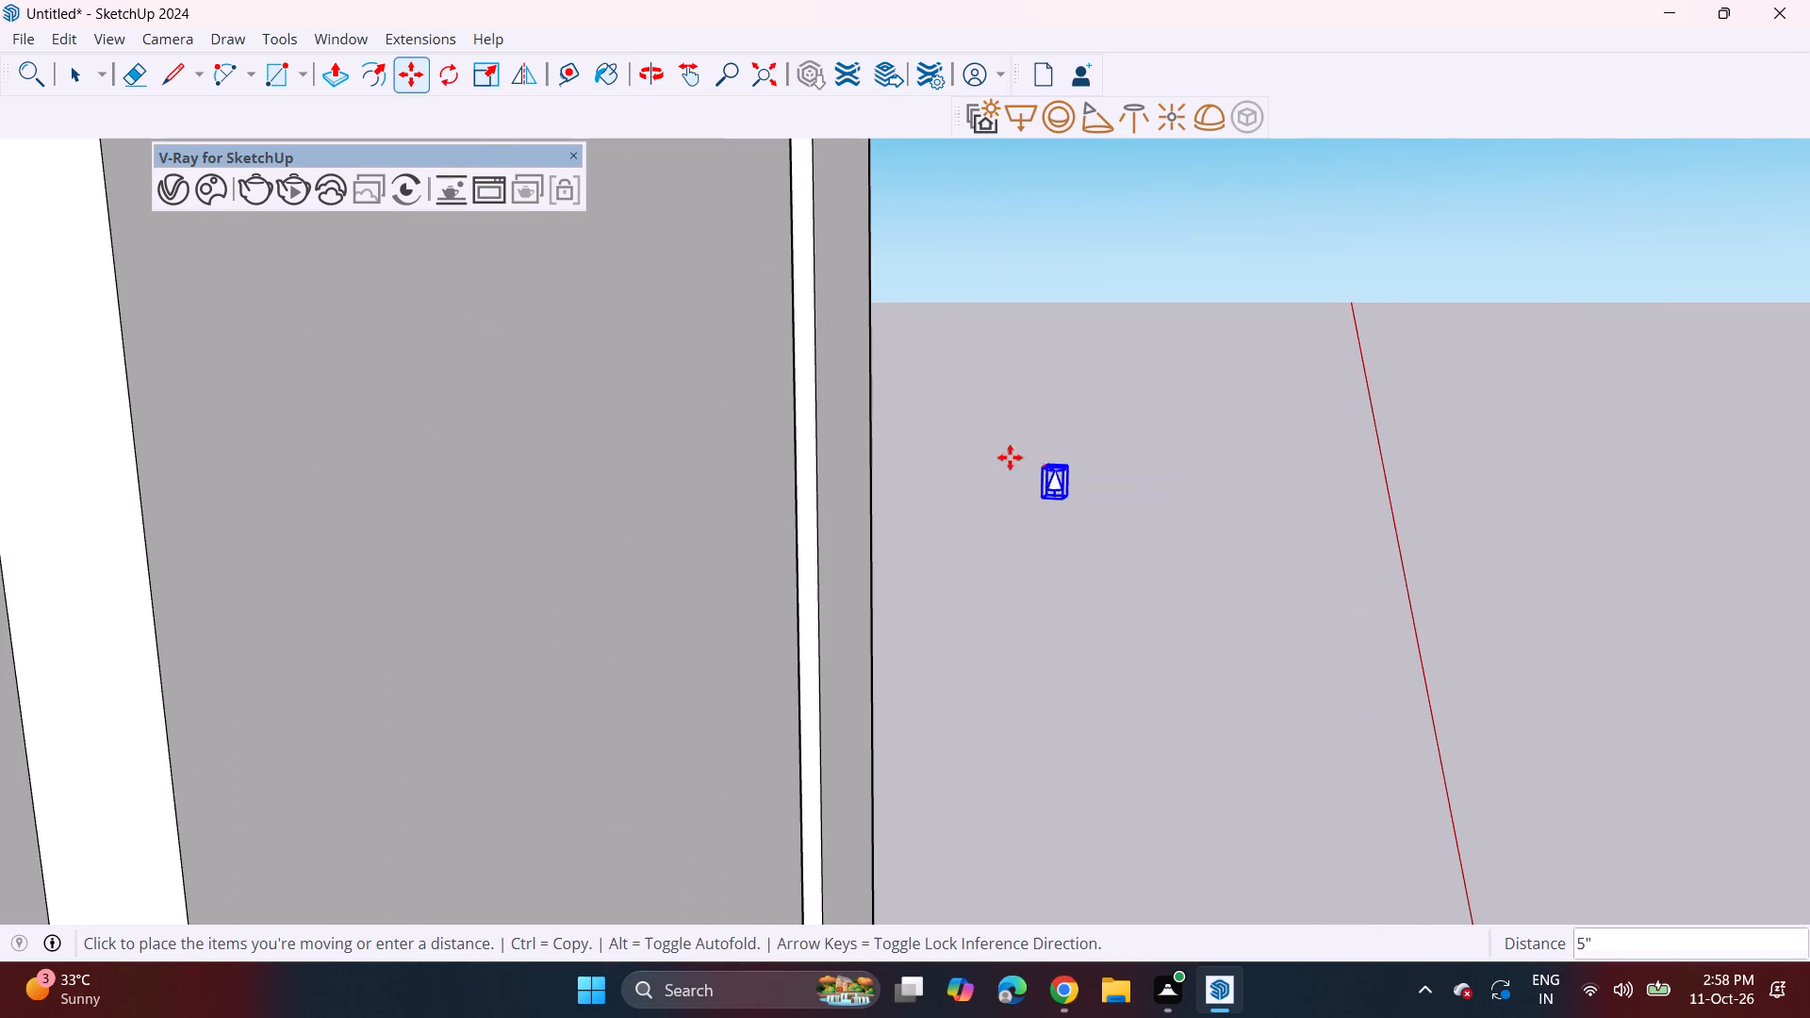
click(529, 341)
middle_drag(649, 344, 353, 342)
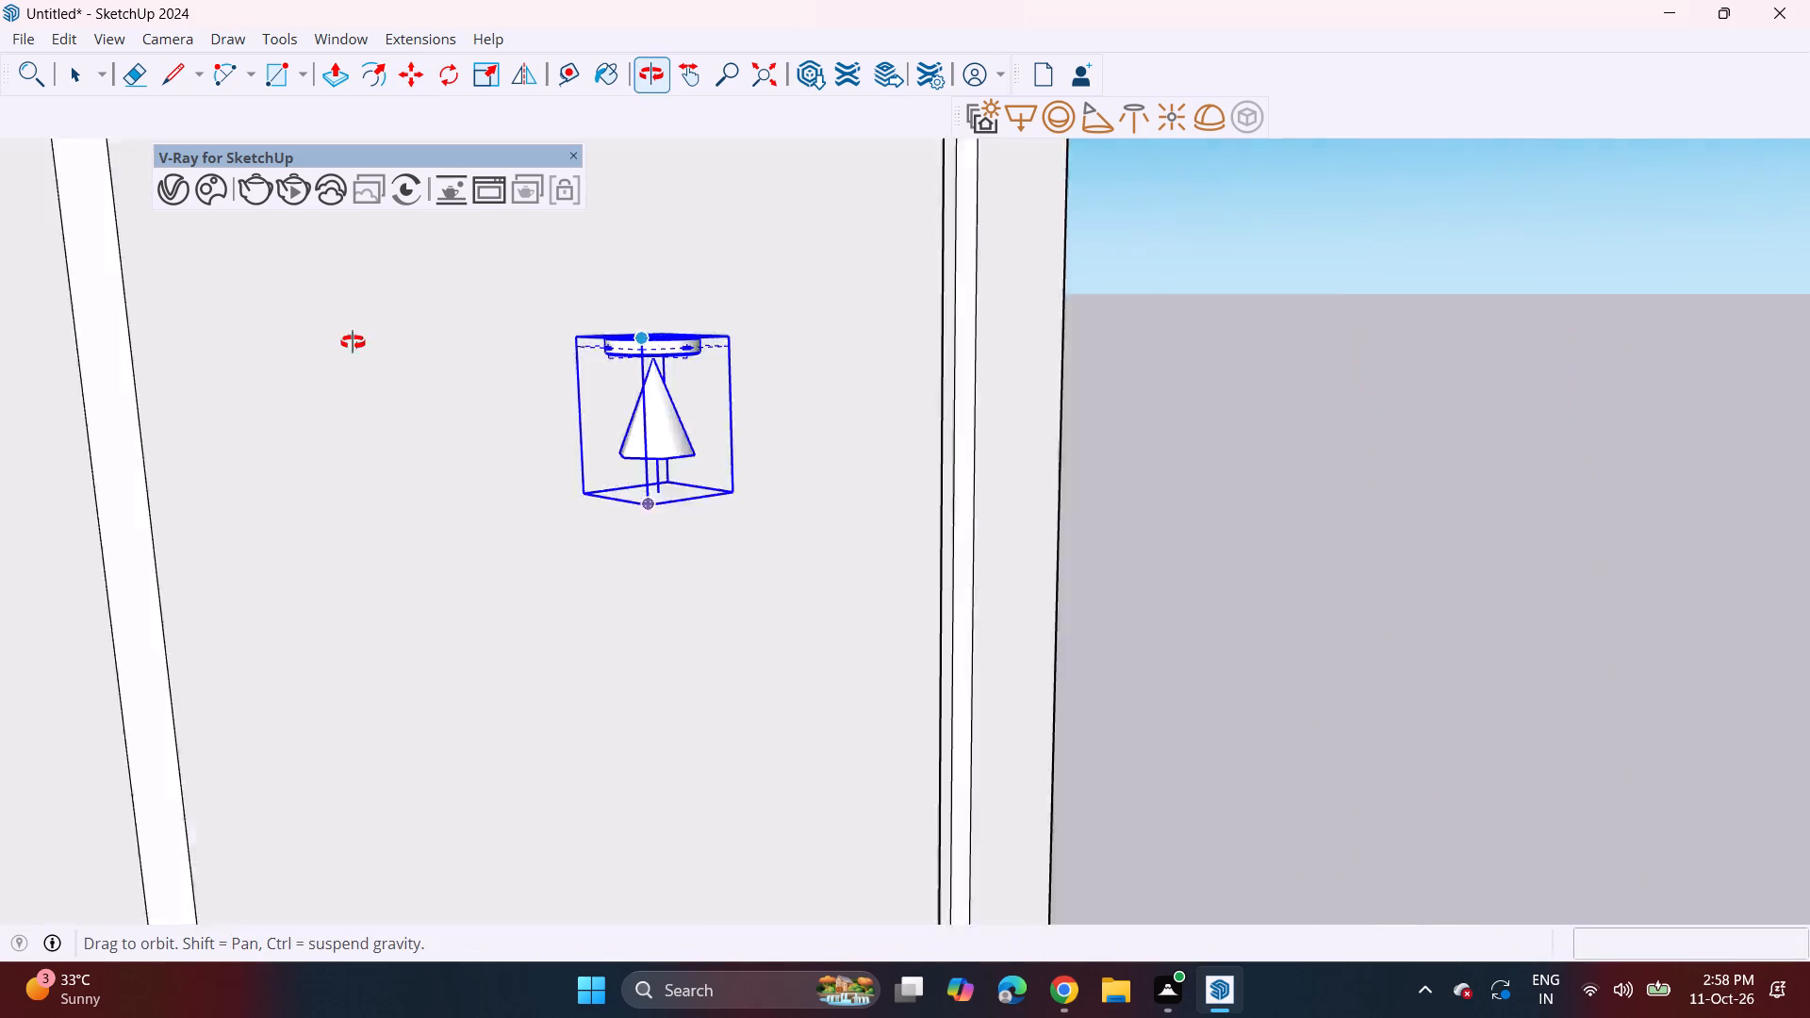
middle_drag(353, 342, 350, 342)
scroll(339, 325, down, 7)
middle_drag(635, 367, 540, 365)
key(space)
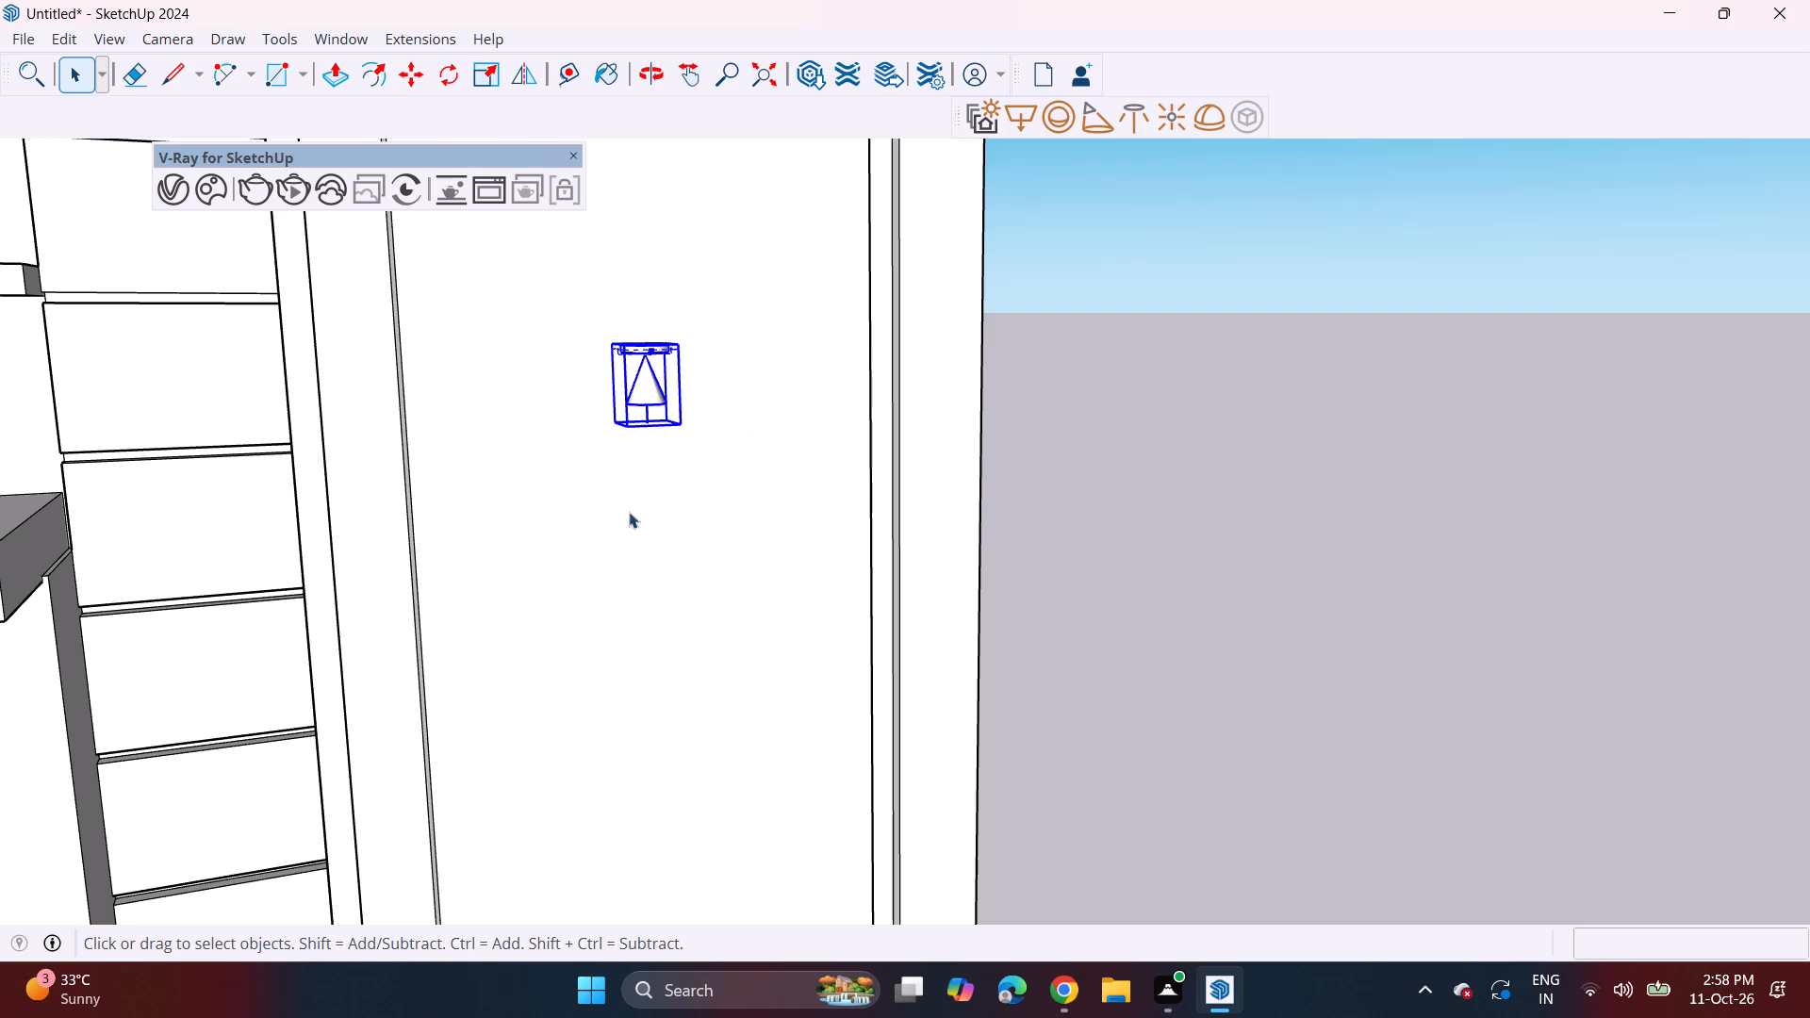
Copy the wall-mounted spotlight about 9" straight up so that a second one sits directly above it.
key(m)
click(645, 430)
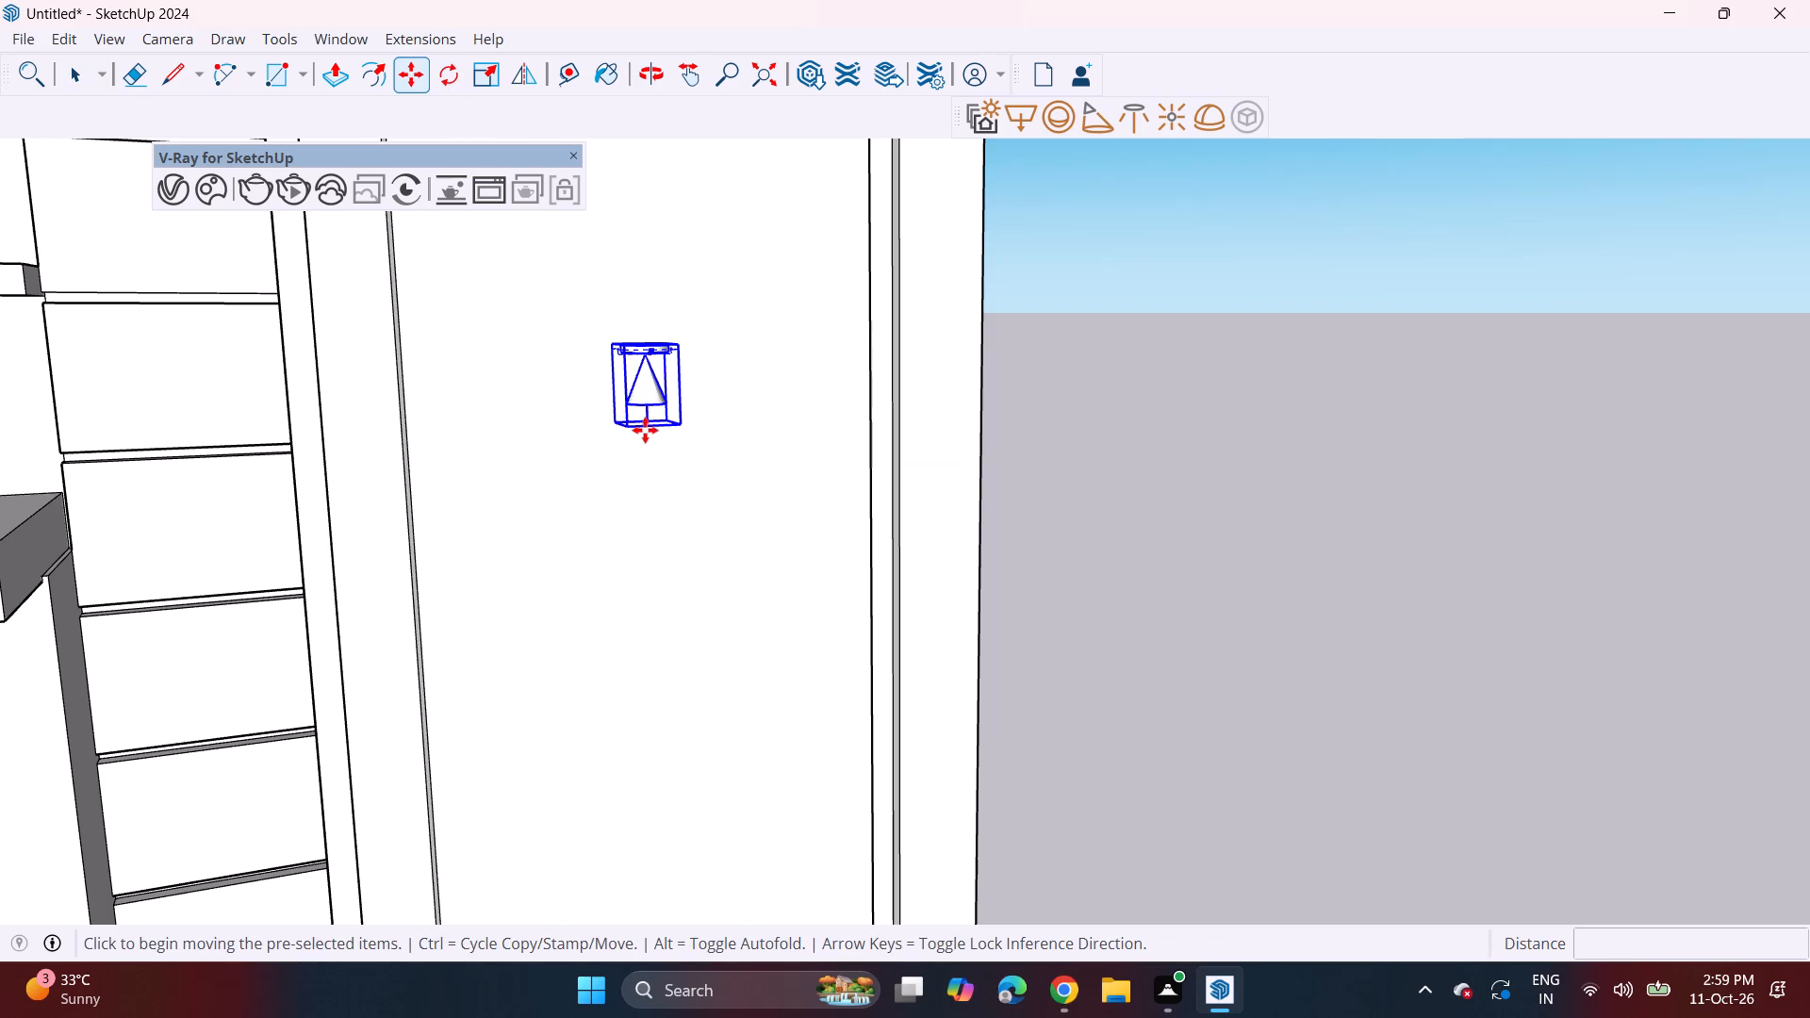
click(656, 333)
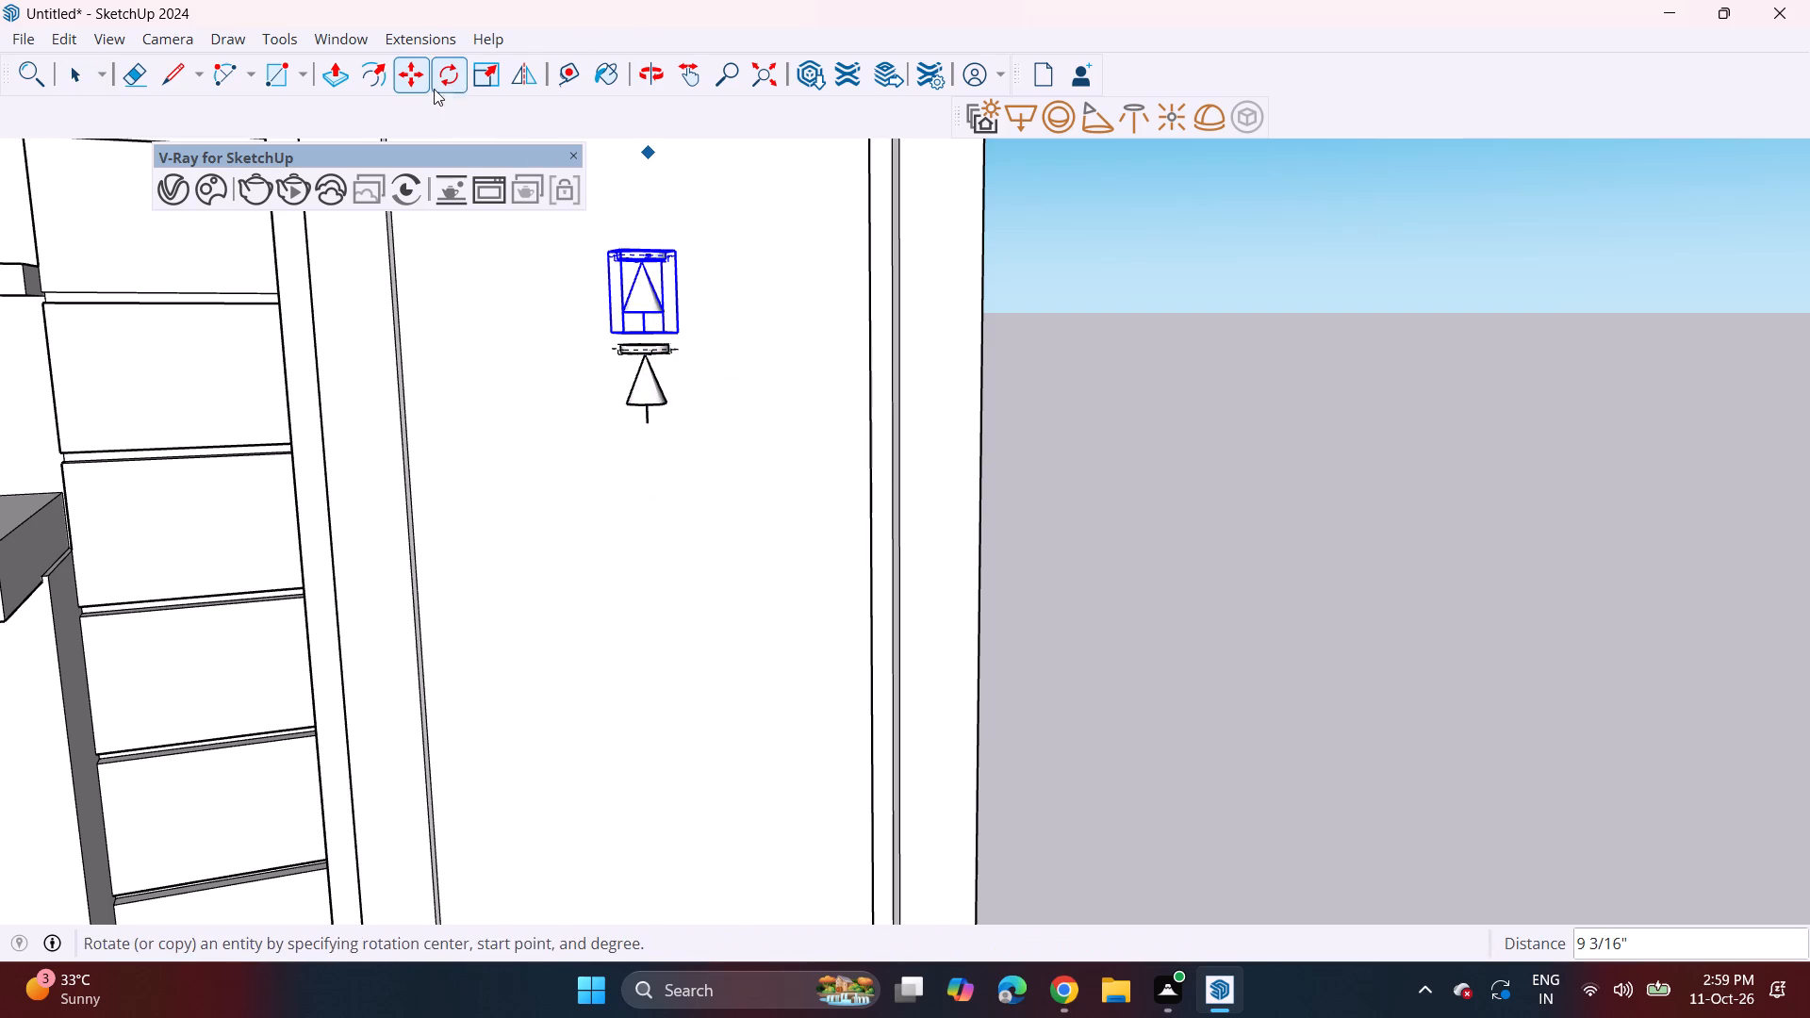
Rotate the upper wall spotlight 180° in the wall plane so its cone points the opposite way.
click(462, 74)
middle_drag(782, 309, 510, 304)
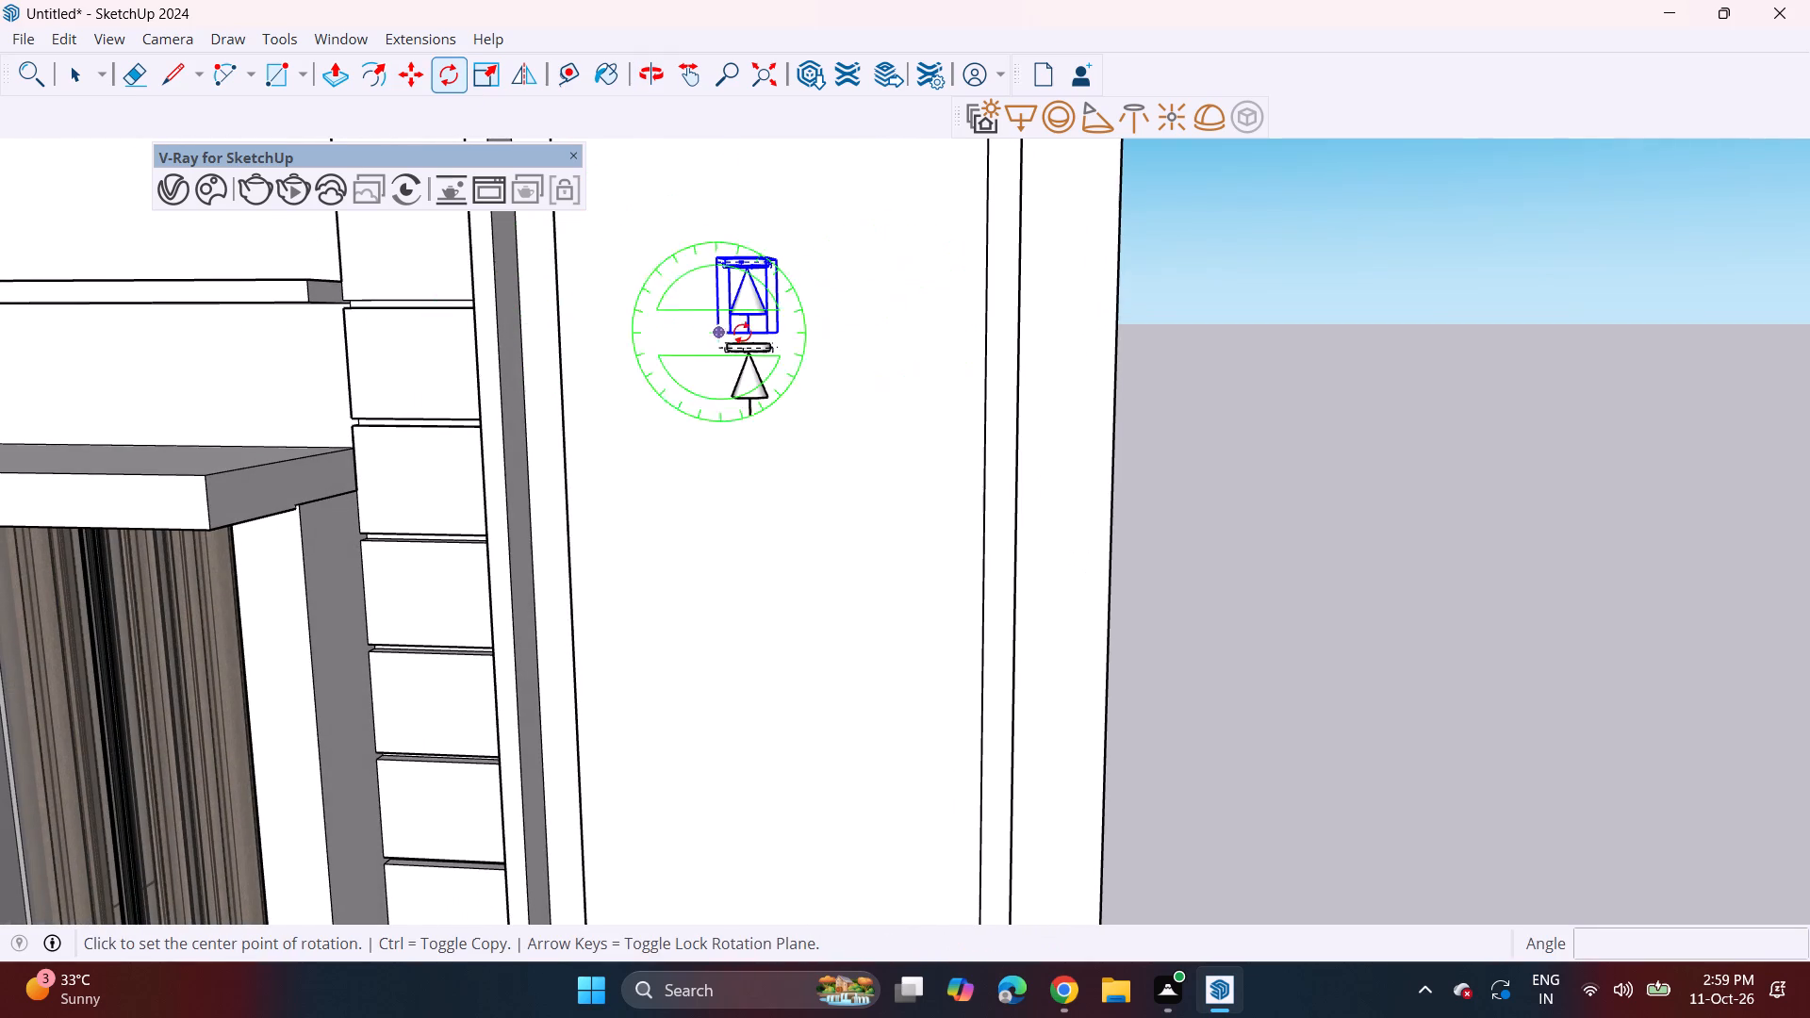
click(852, 317)
click(892, 315)
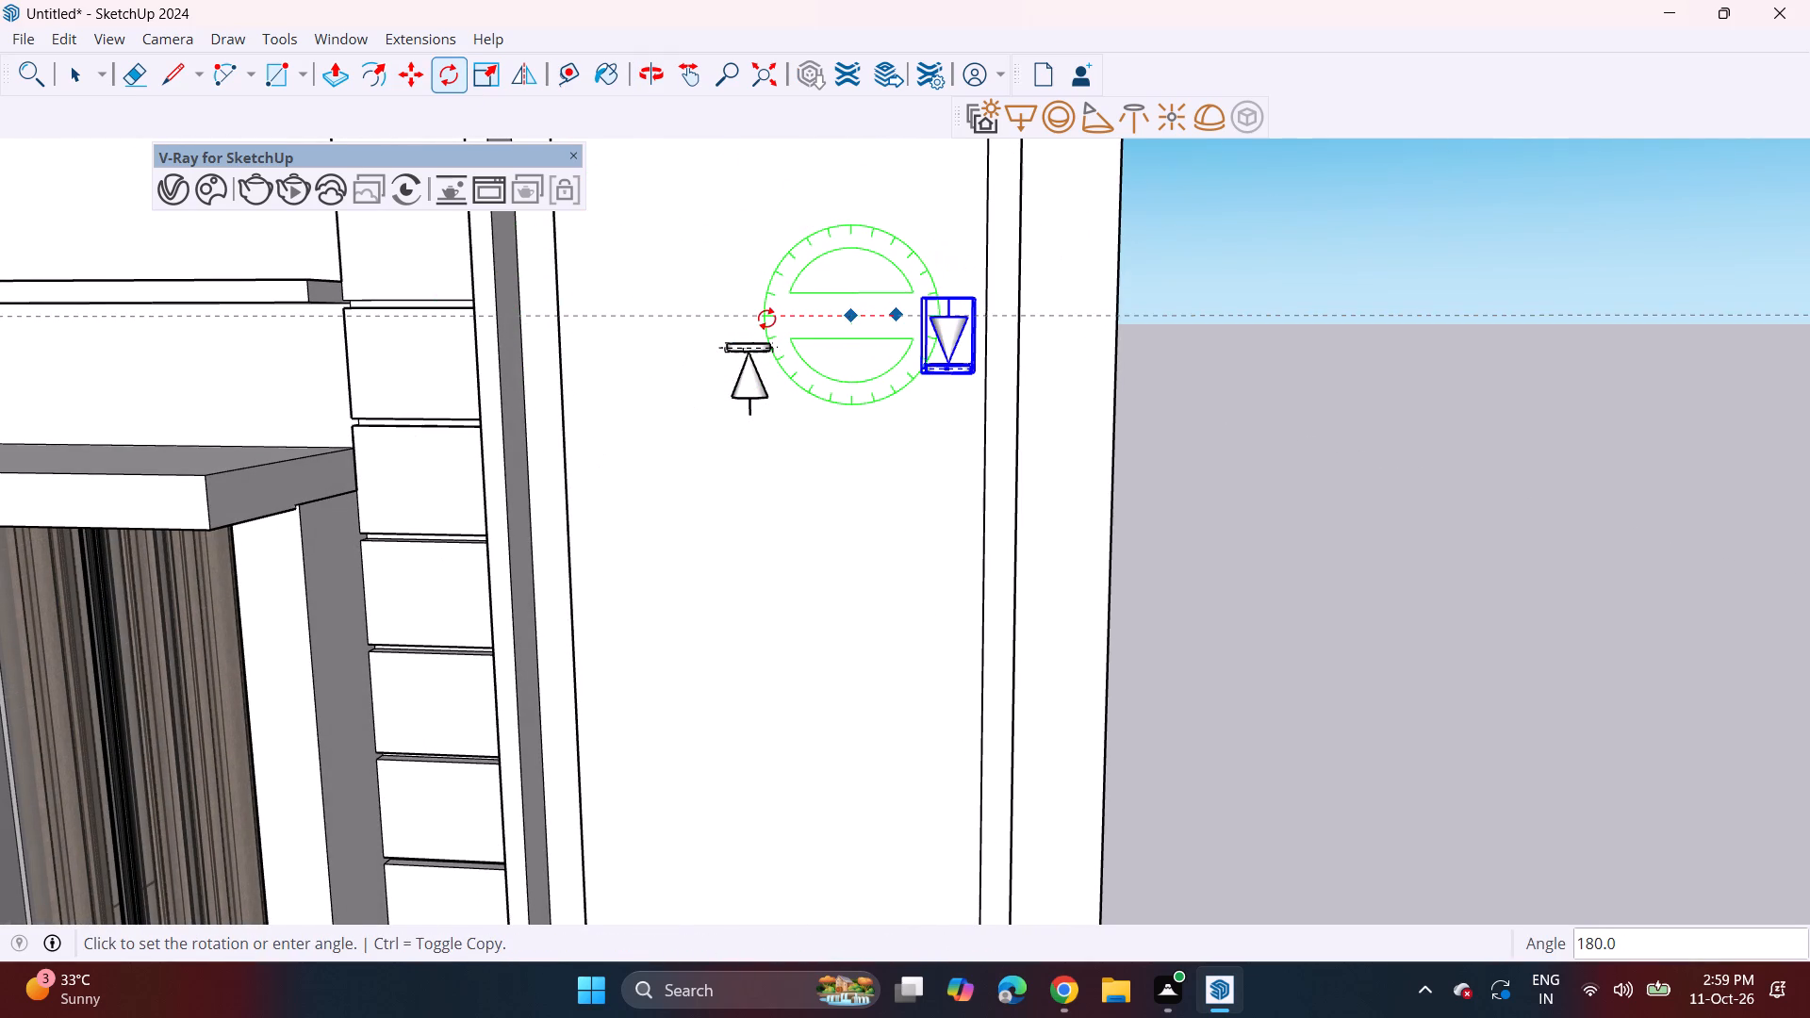
click(766, 319)
Move the inverted spotlight about 1' 11" back so its base meets the base of the lower wall spotlight.
key(m)
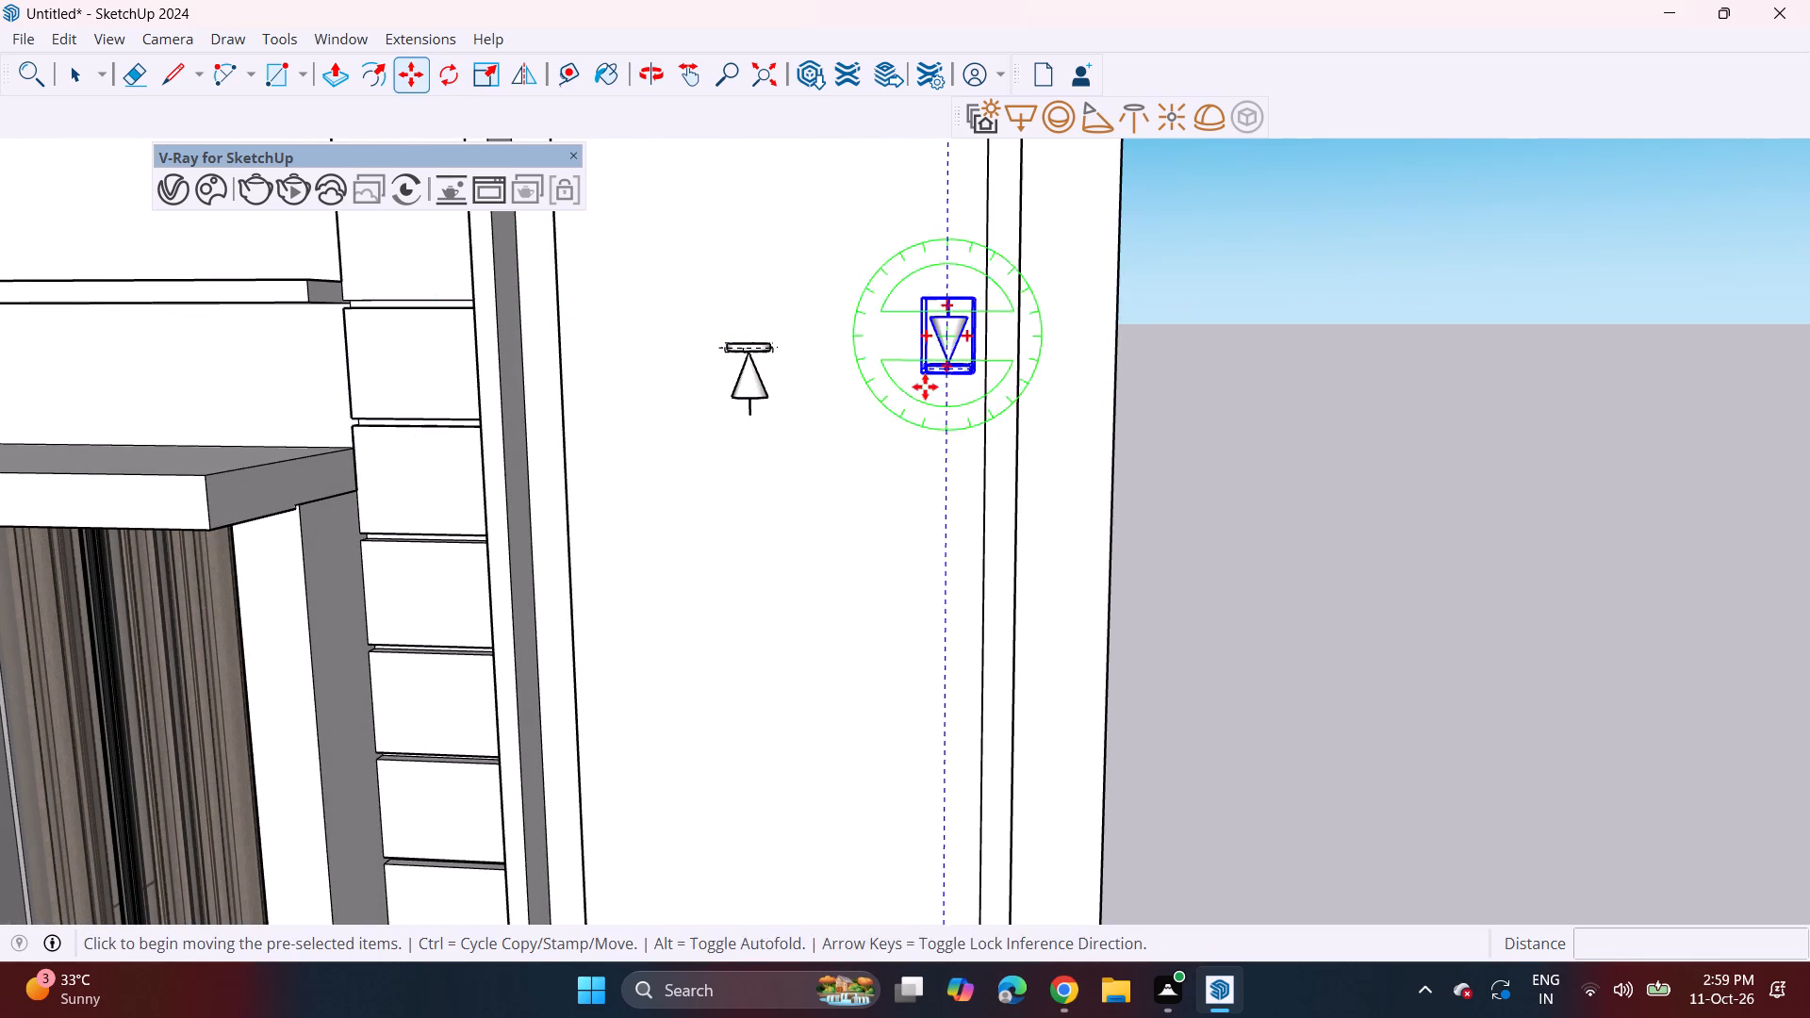
click(956, 372)
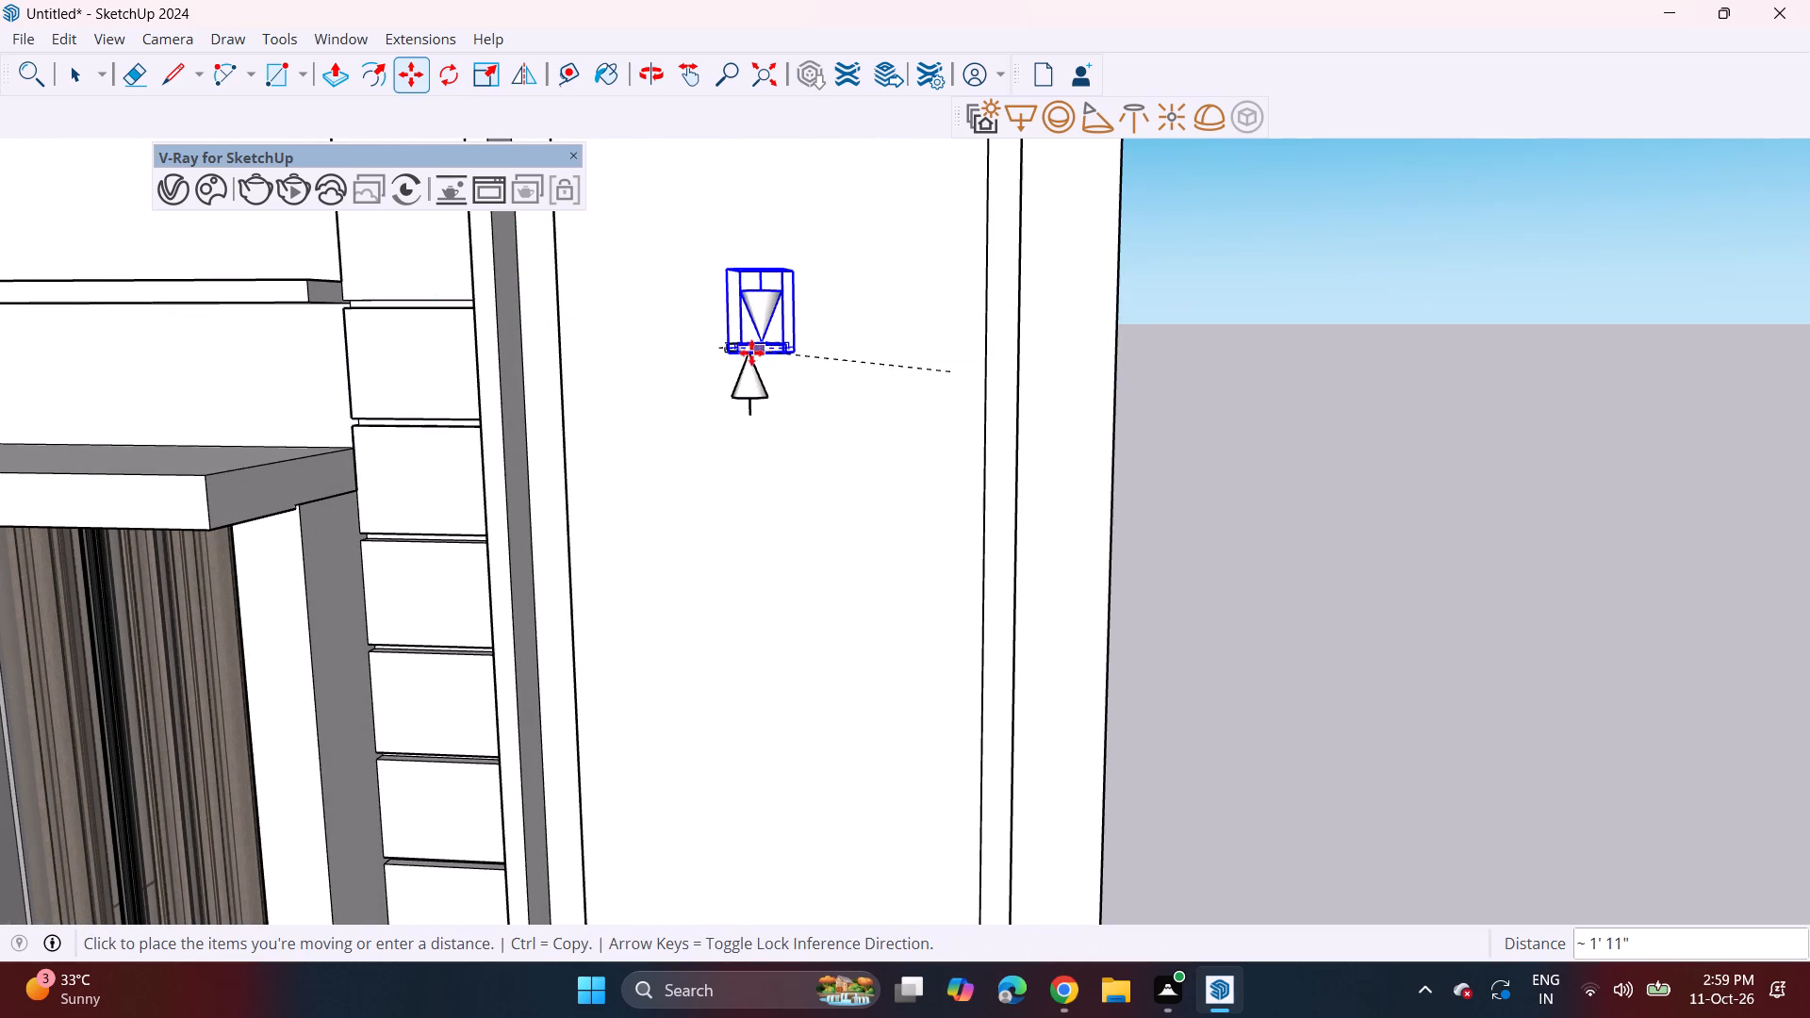
click(748, 344)
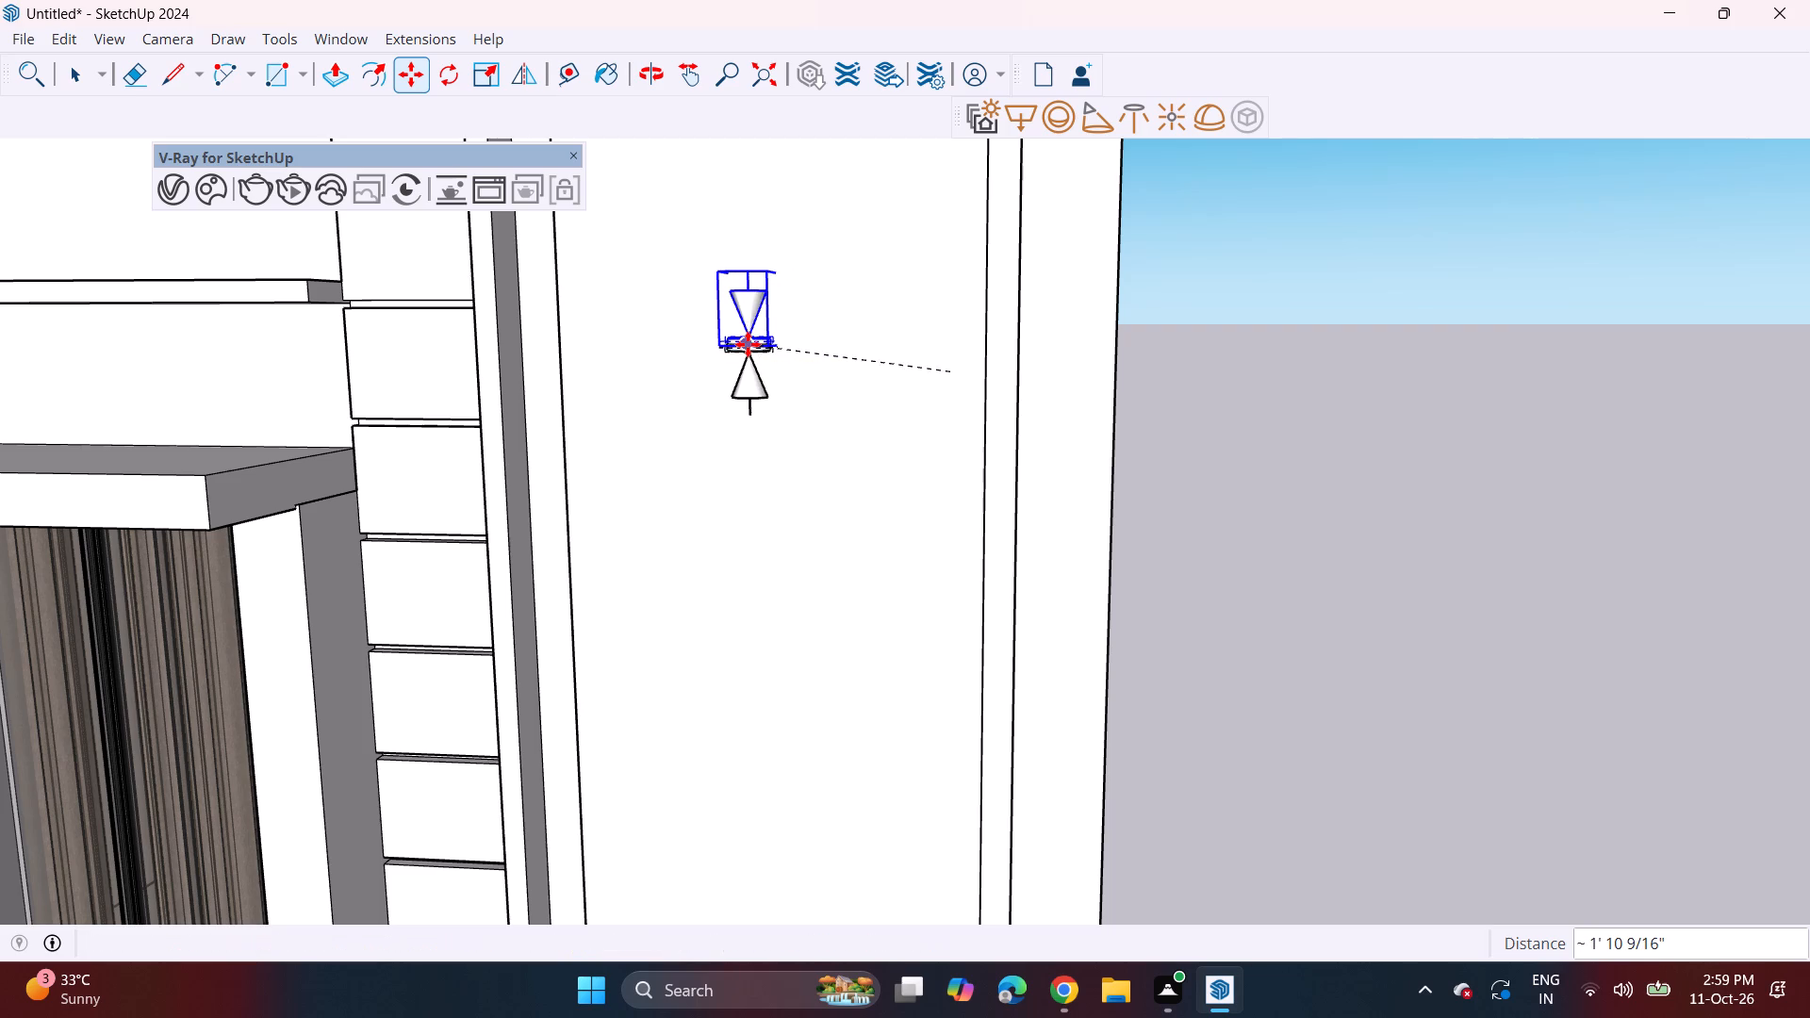
middle_click(771, 334)
Select both back-to-back wall spotlights and copy the pair 6' straight up the plain wall strip.
key(space)
click(763, 389)
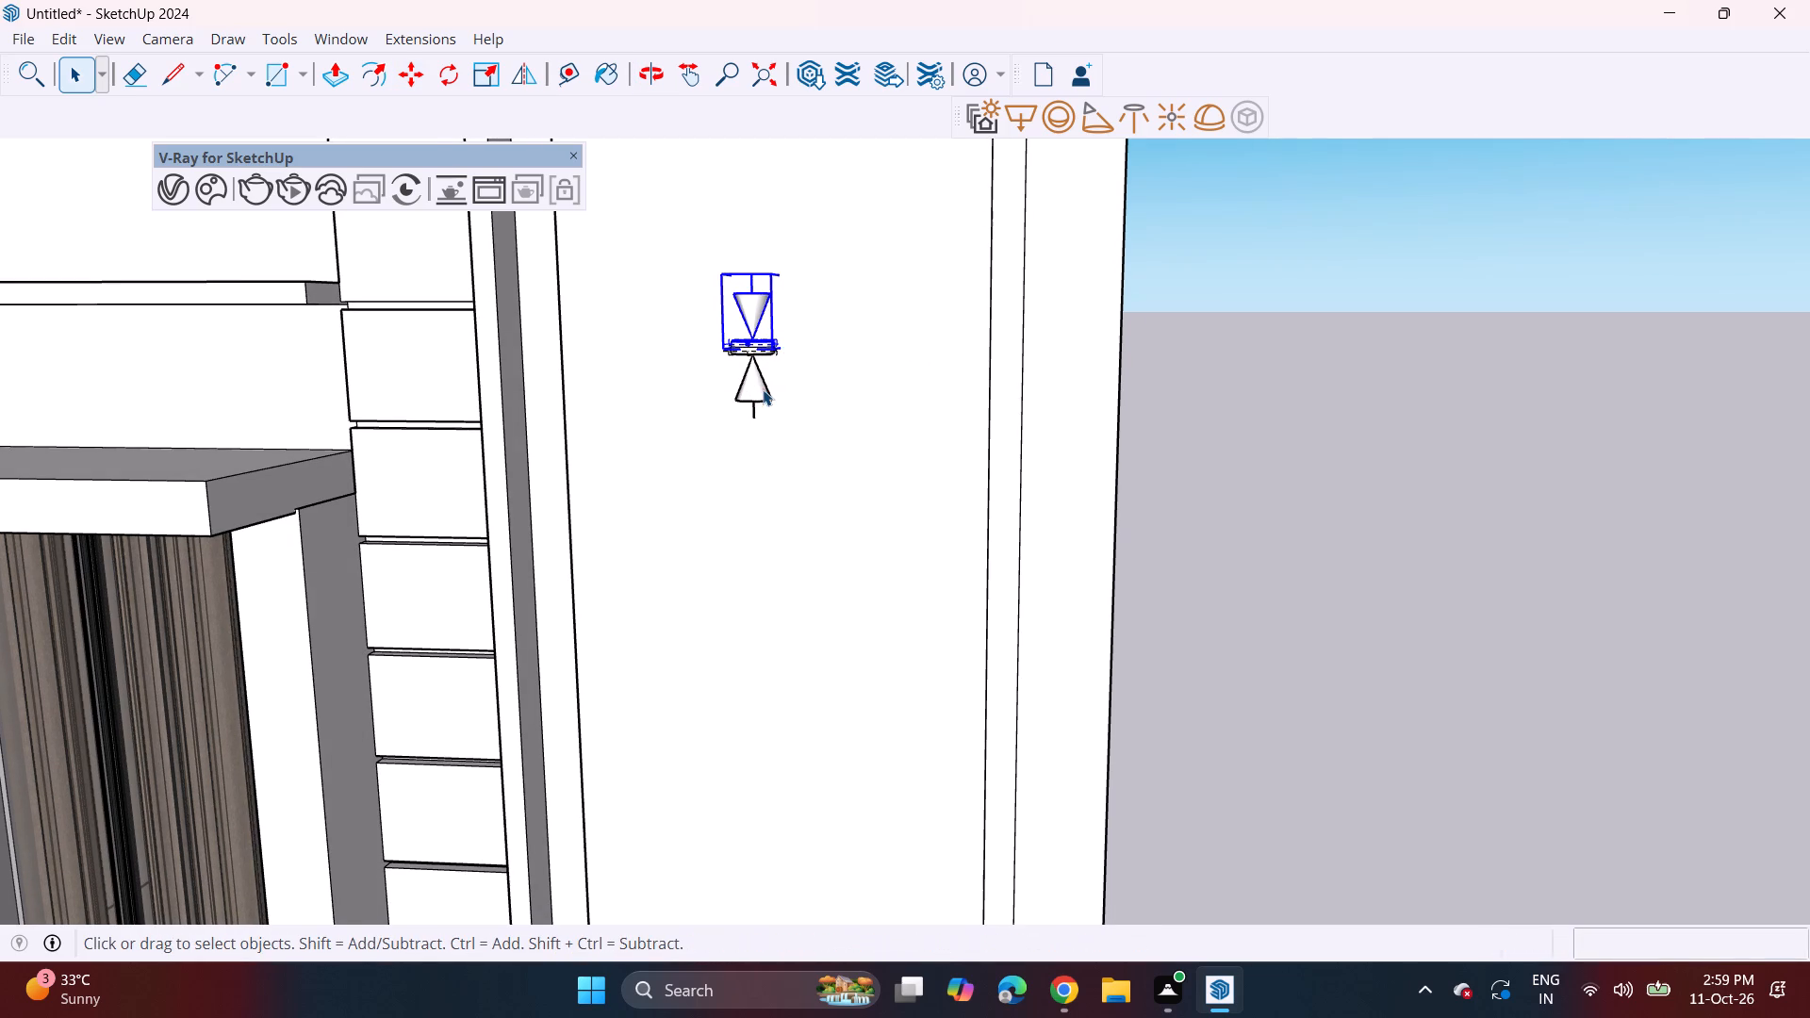
ctrl+click(758, 311)
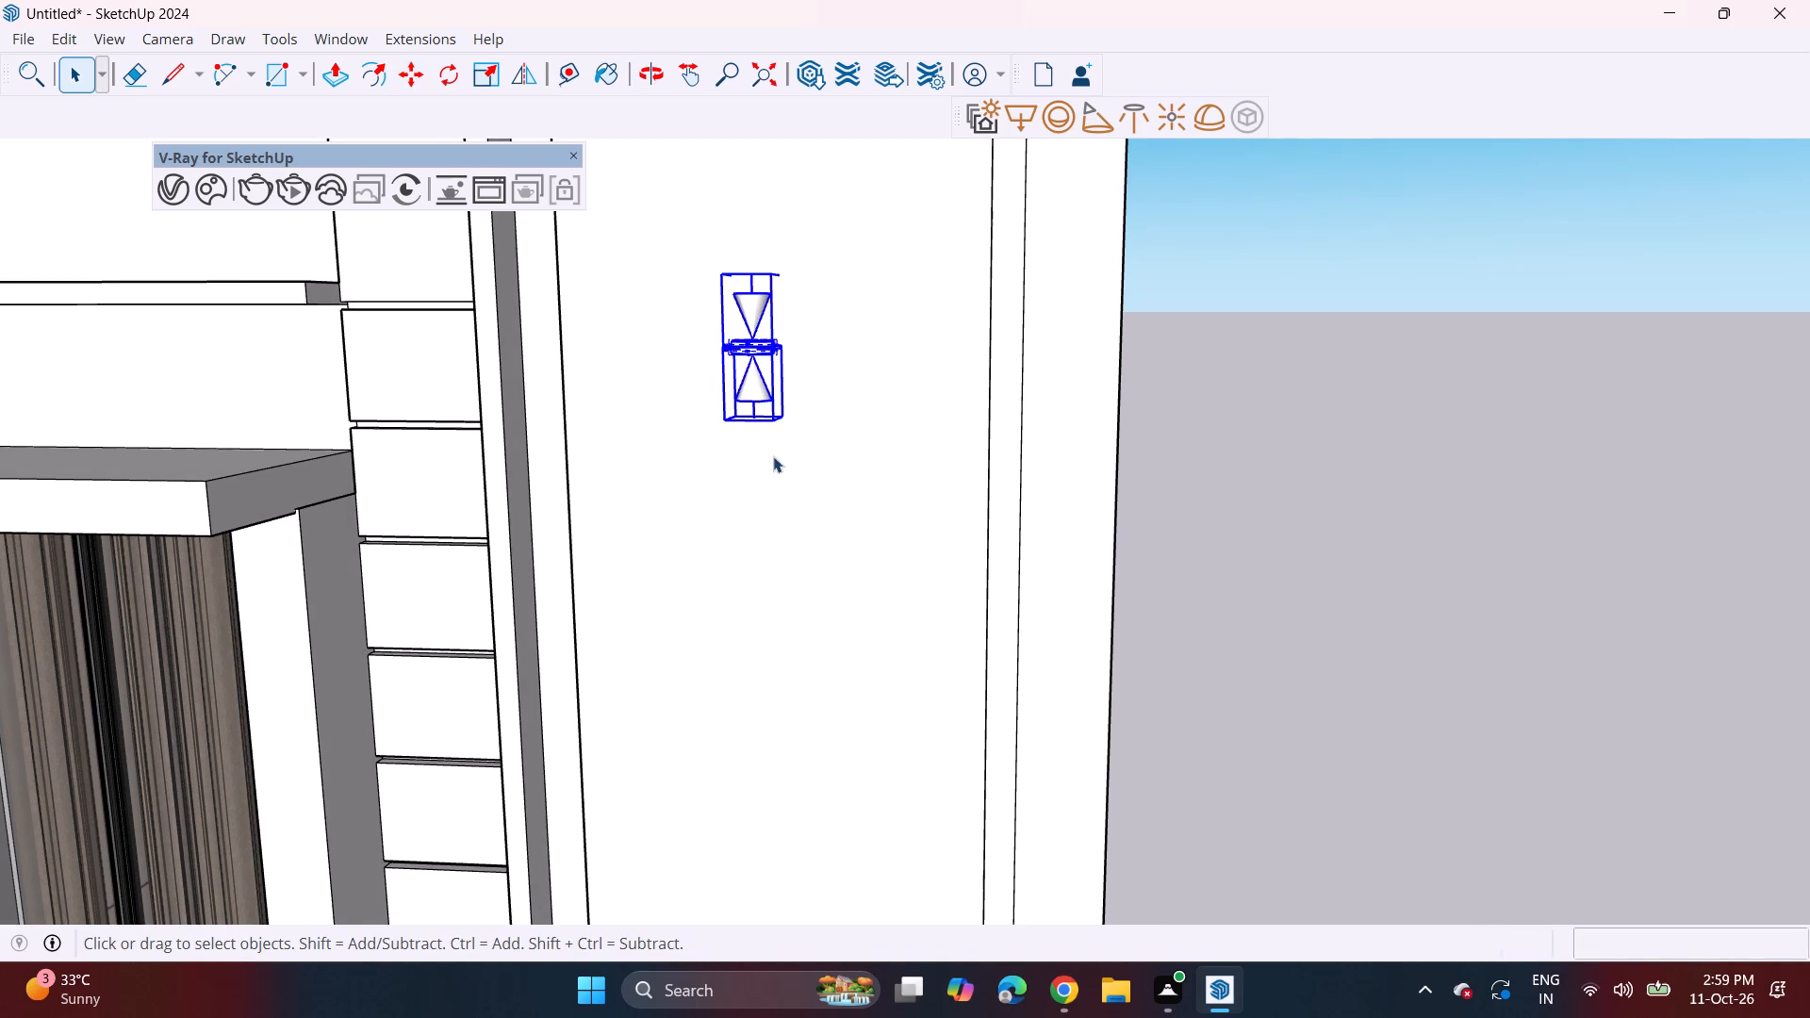
key(m)
click(779, 425)
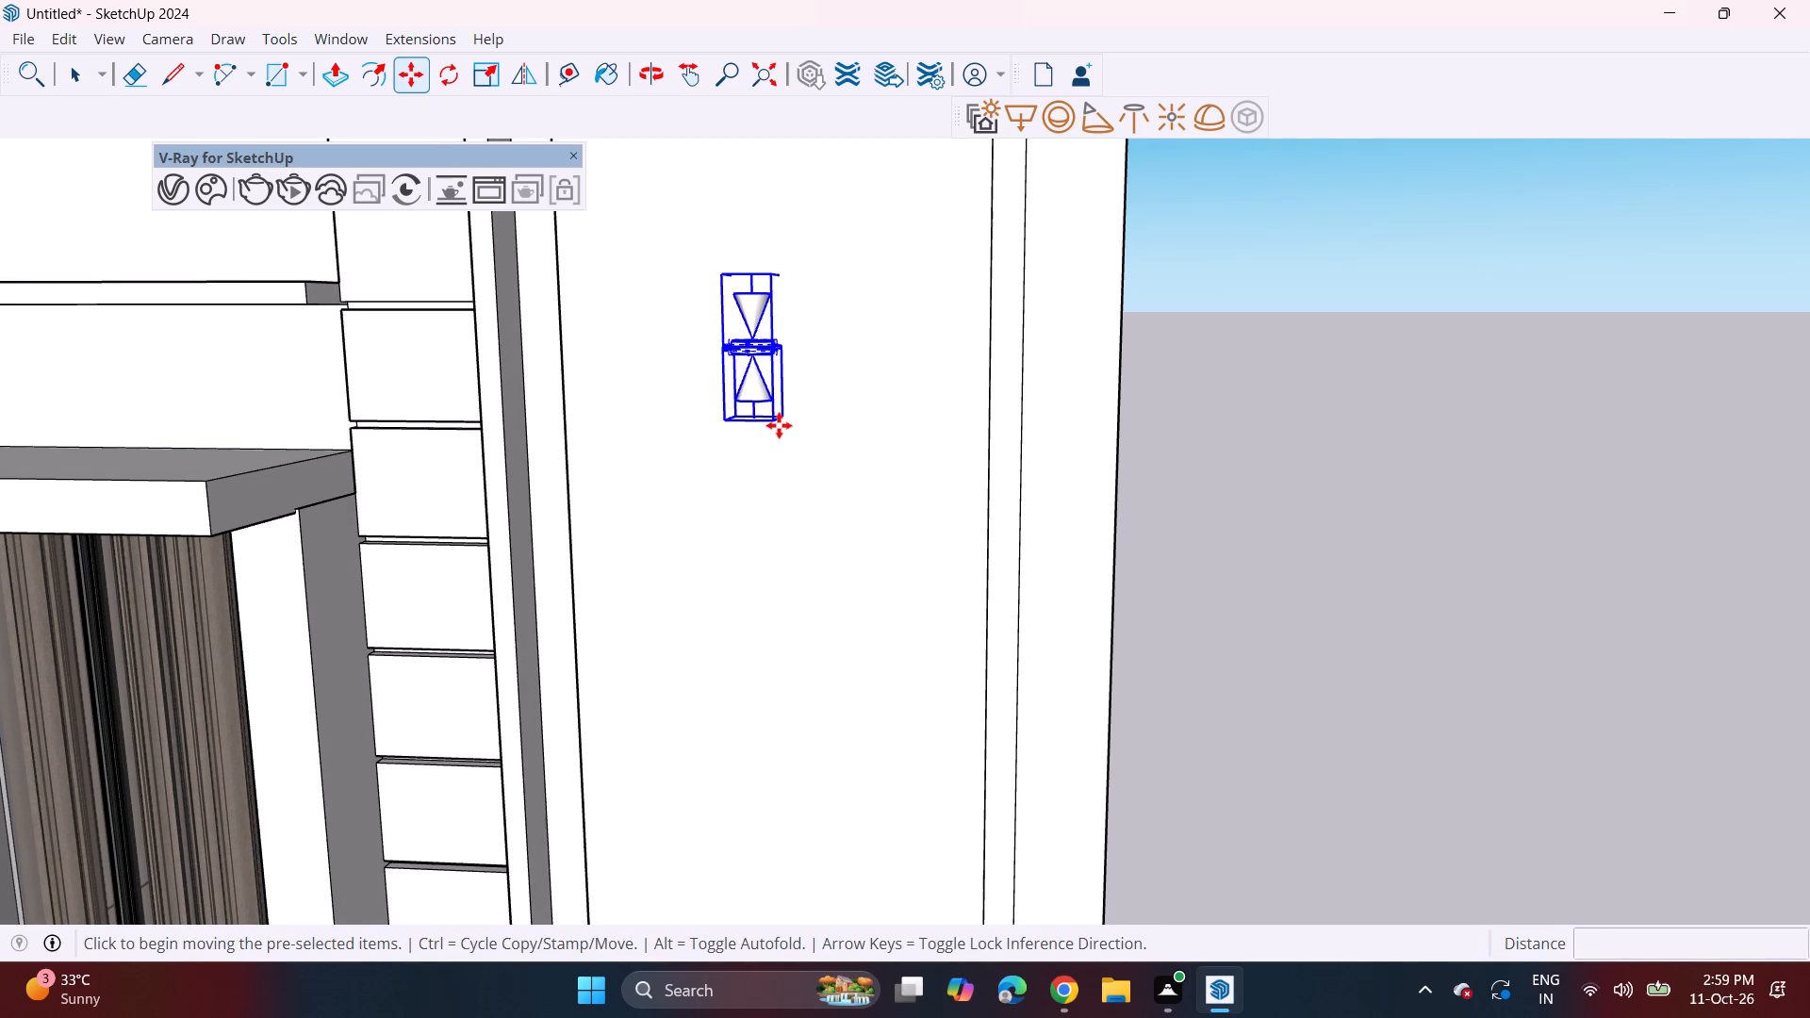
shift+middle_drag(766, 292, 877, 746)
scroll(853, 480, down, 5)
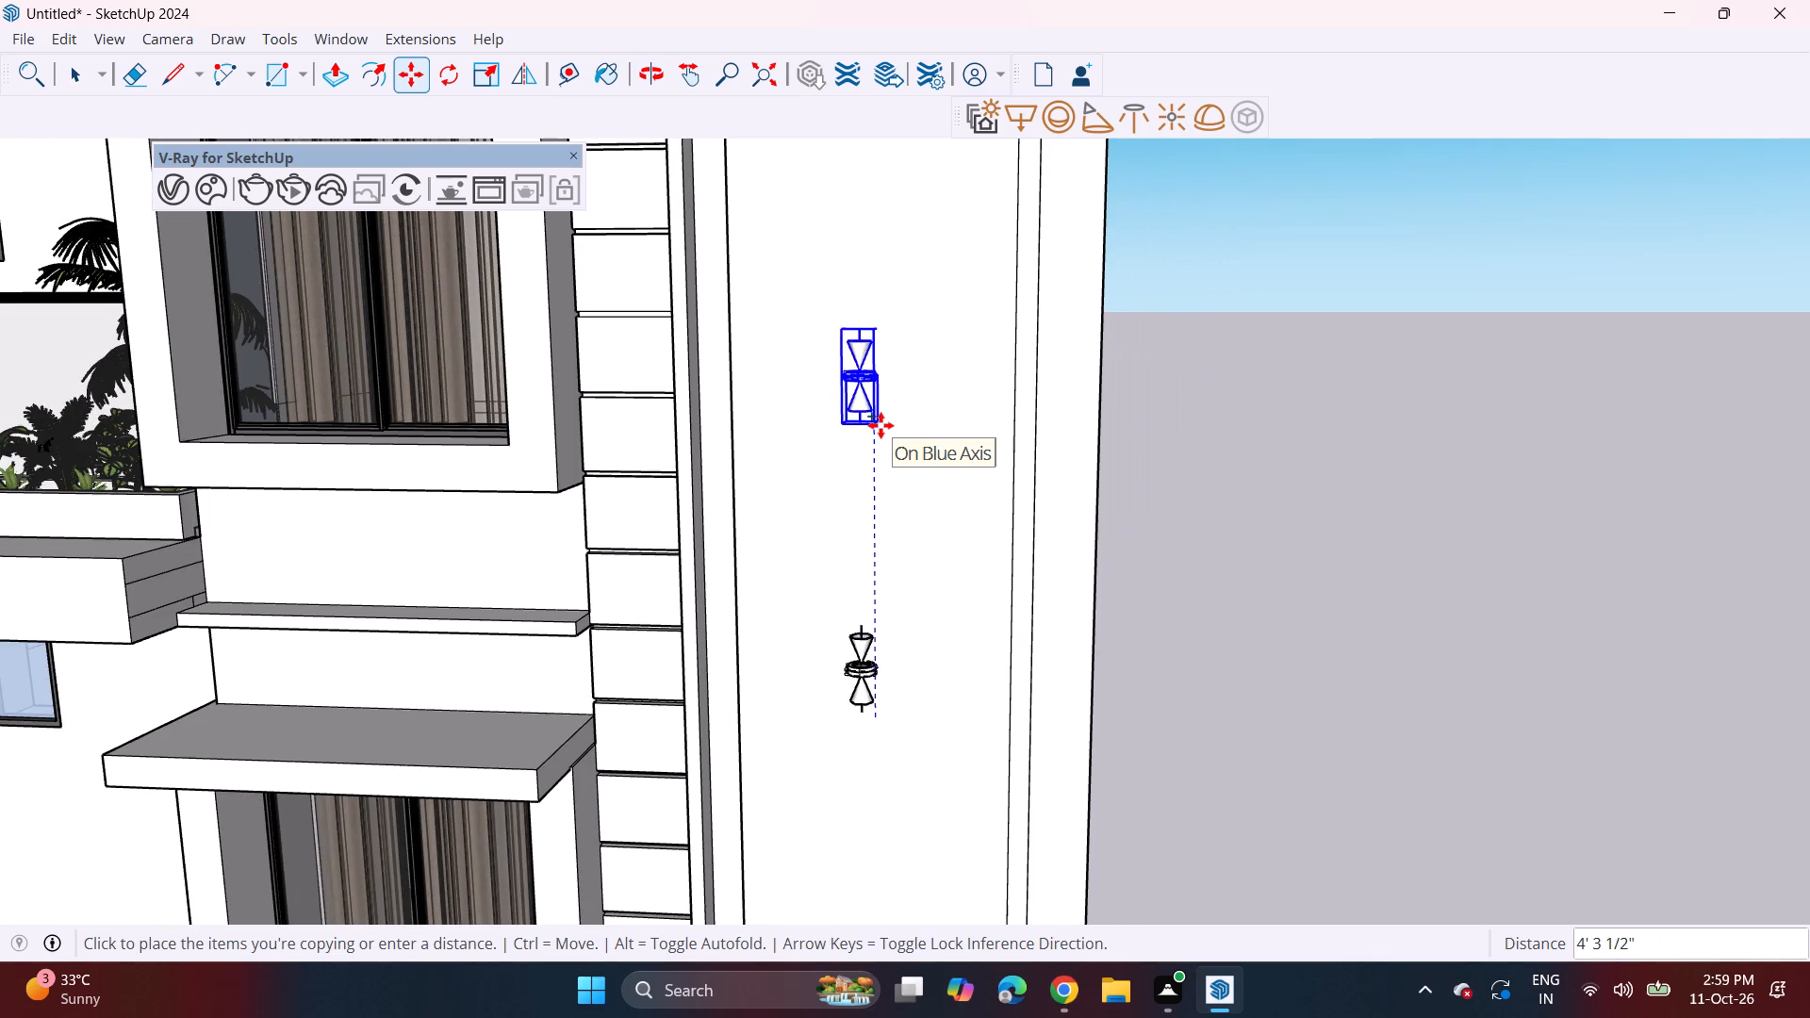
scroll(880, 425, down, 9)
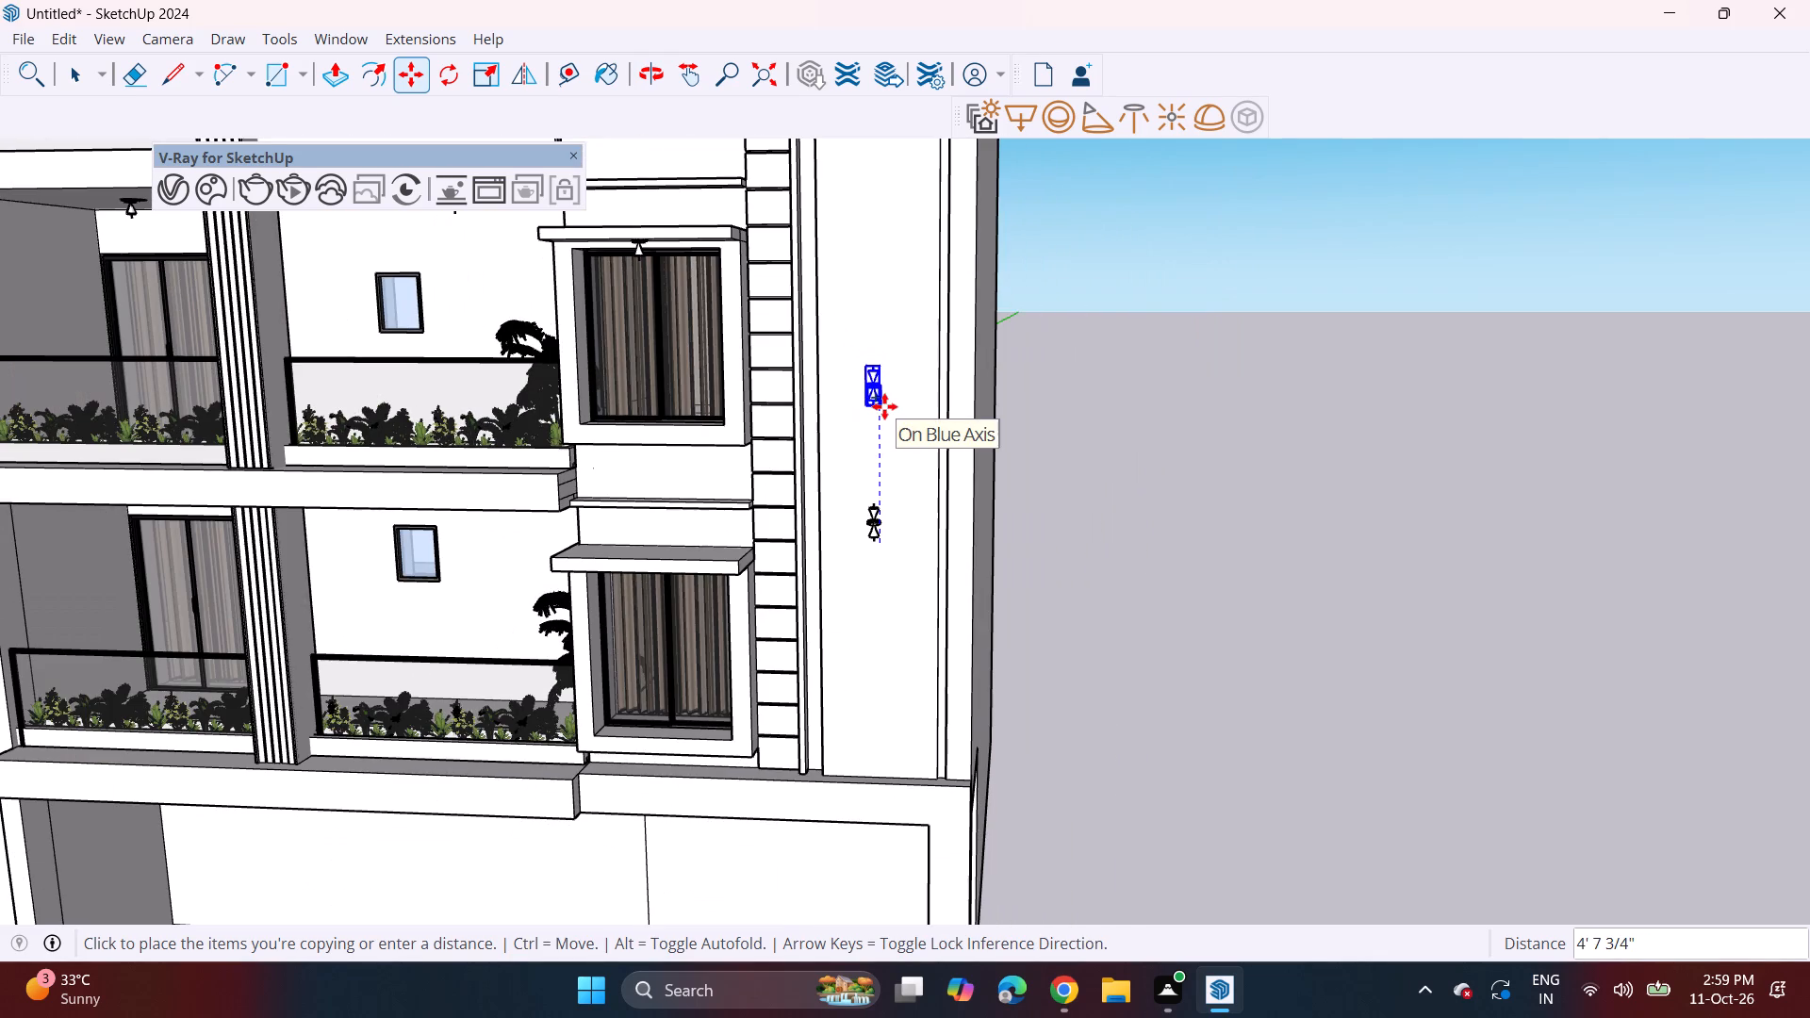
click(886, 365)
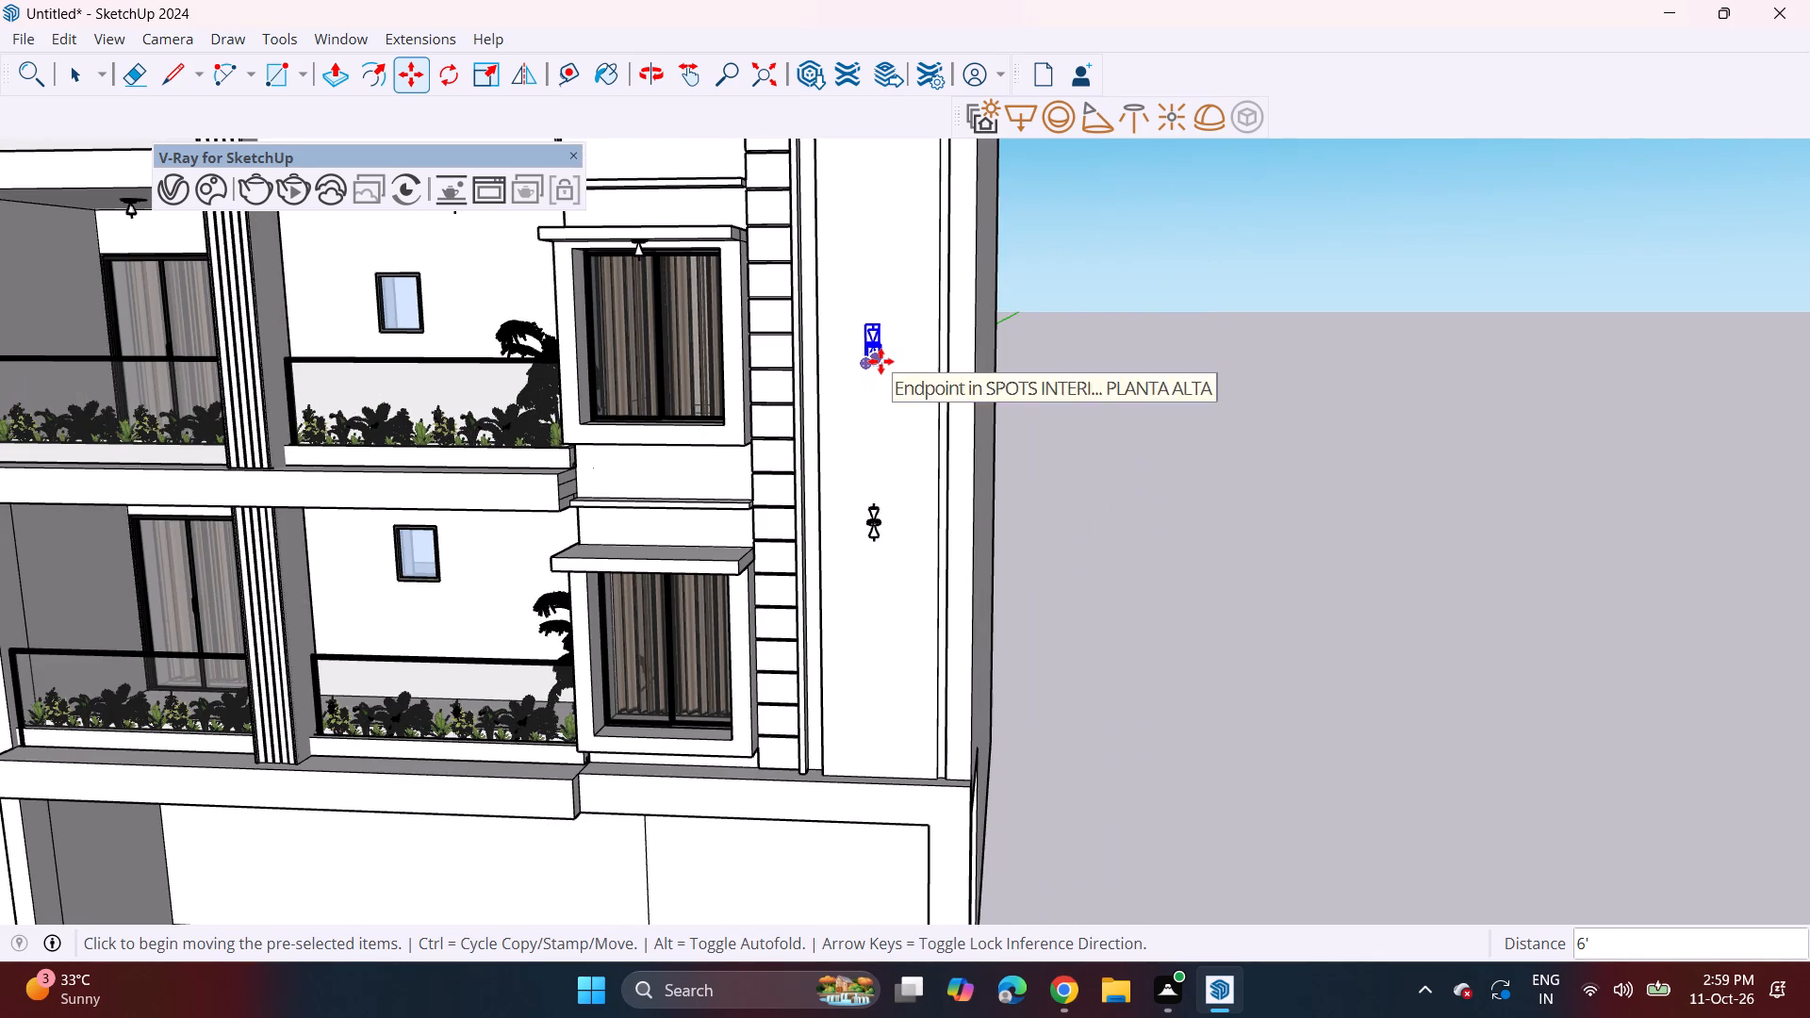
Copy the upper spotlight pair further straight up the wall strip as a third pair level with the top-floor window.
click(880, 361)
shift+middle_drag(887, 251, 921, 427)
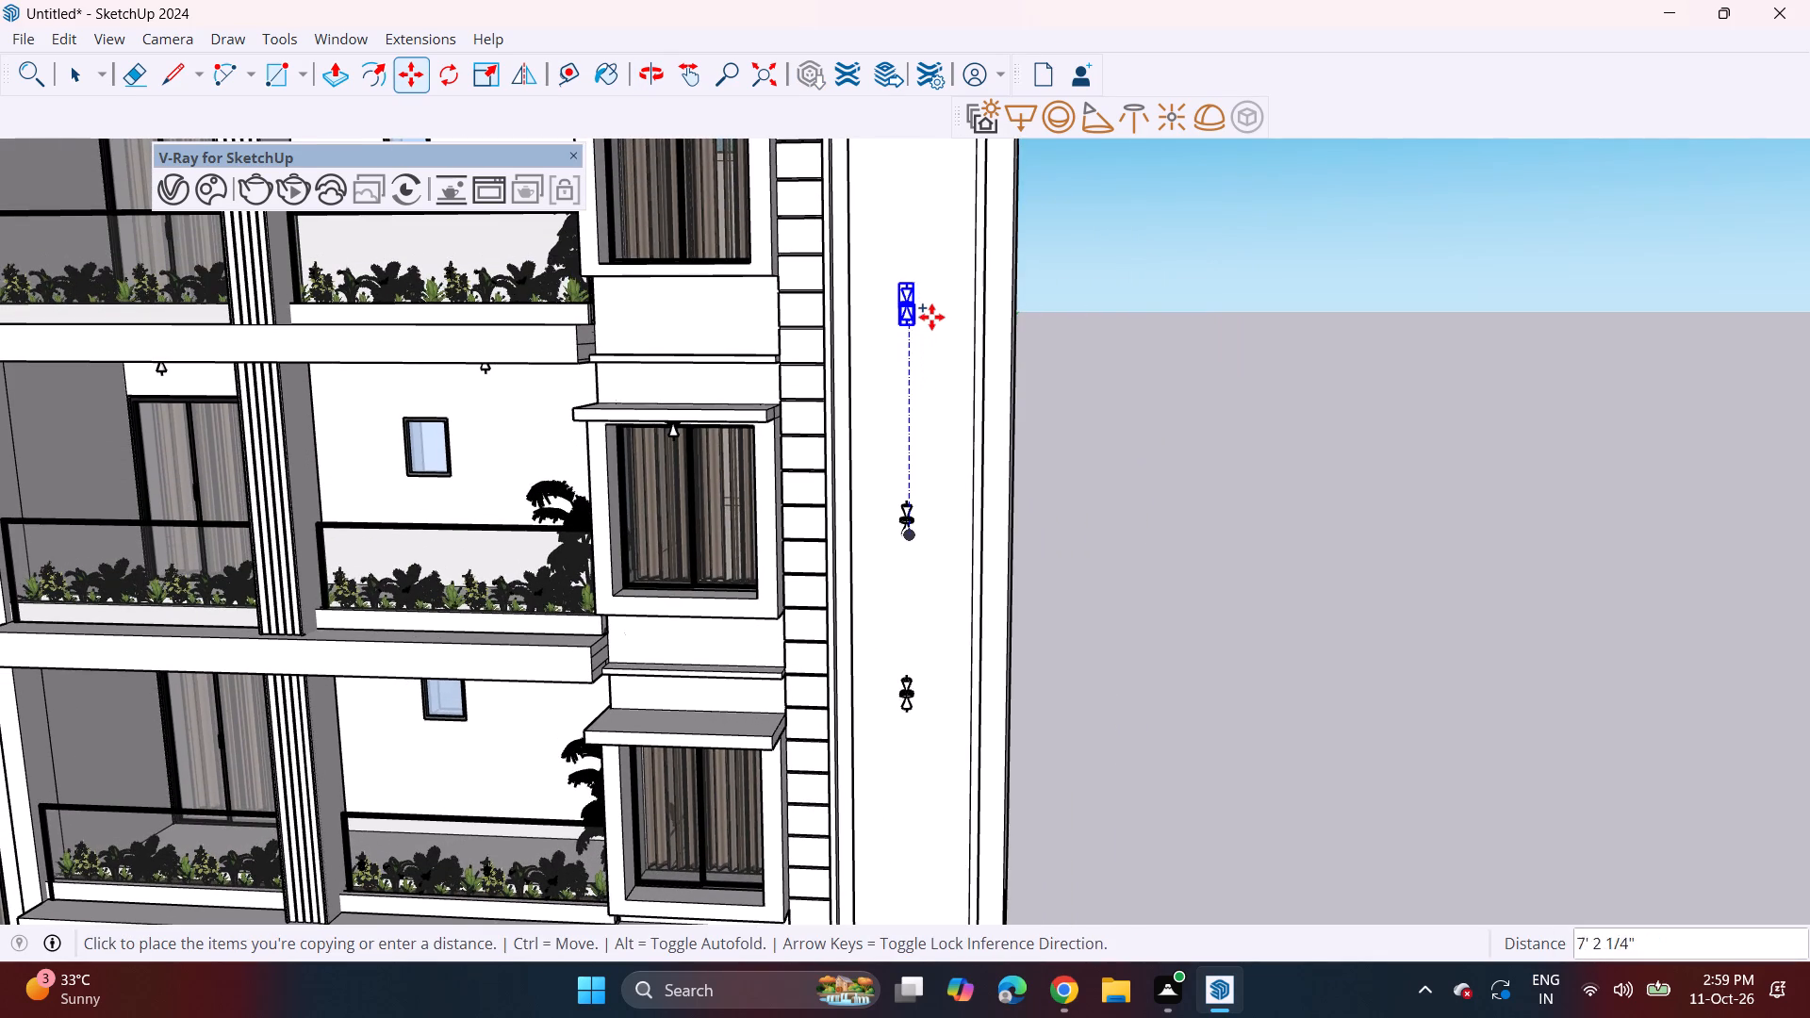
click(930, 334)
scroll(931, 375, down, 4)
middle_drag(917, 510, 988, 454)
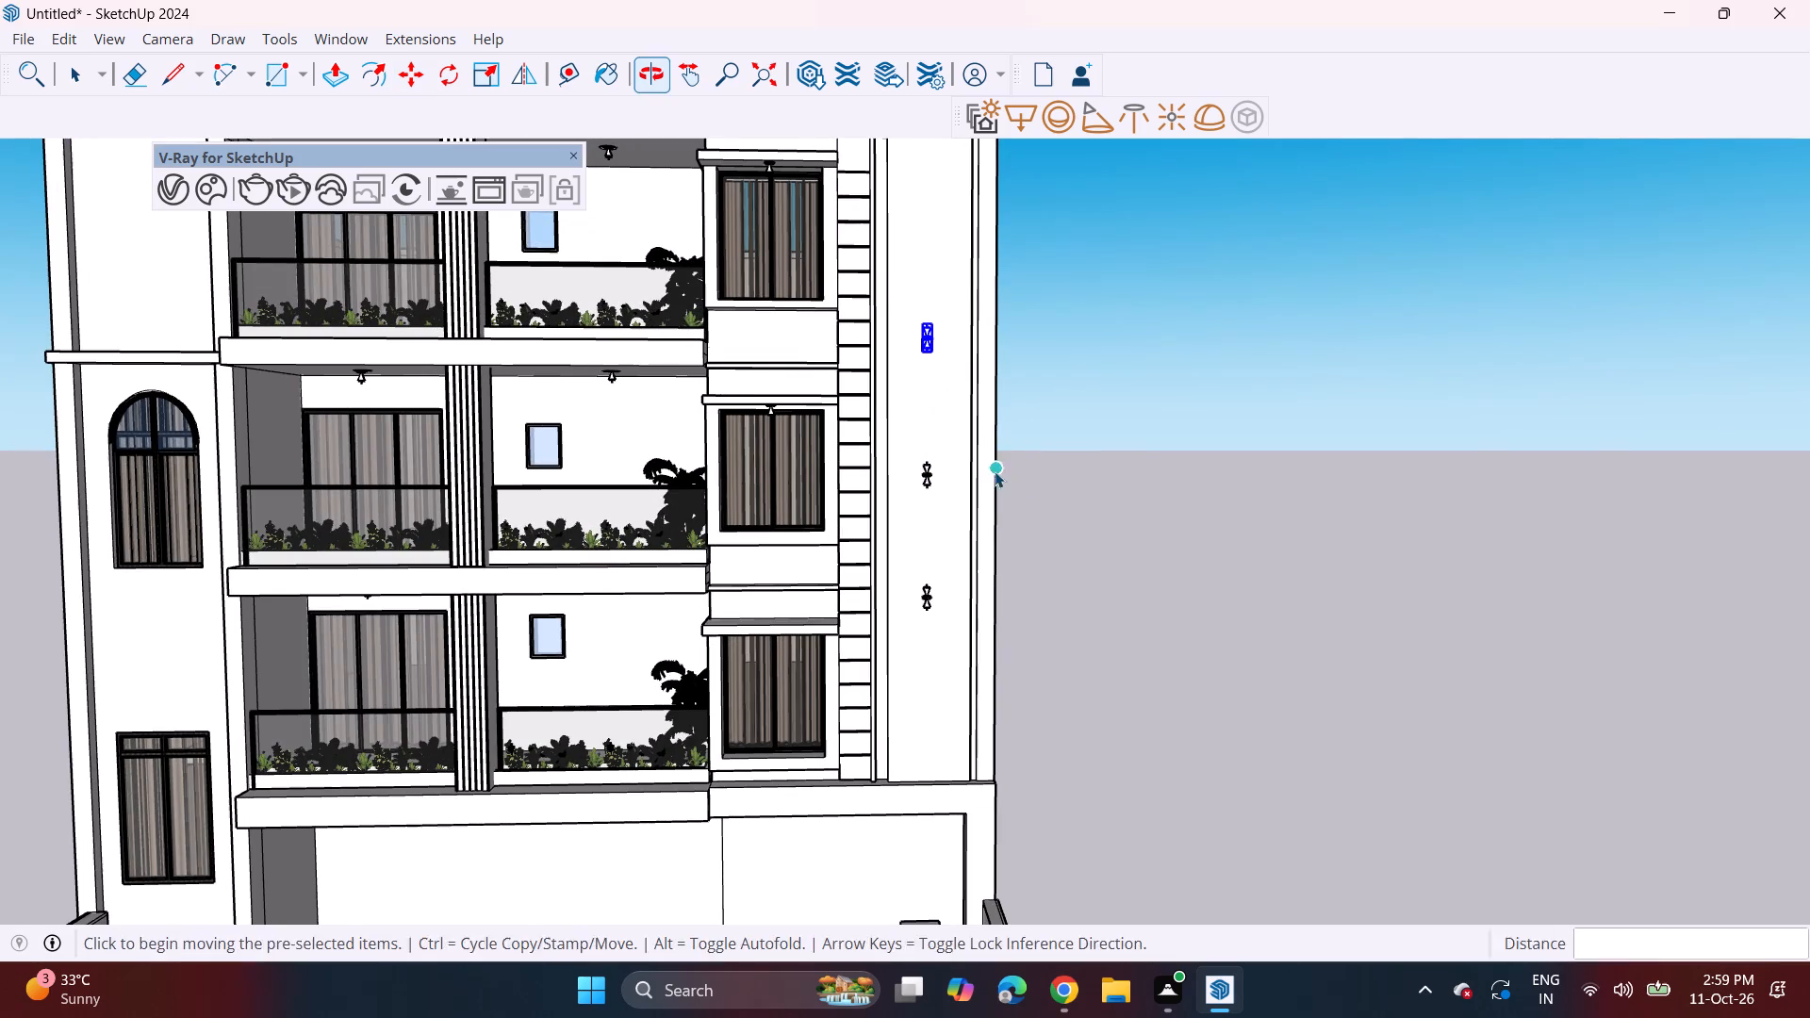
key(space)
click(1111, 509)
Select the narrow vertical strip faces near the outer corner, on both the parapet and the wall below, and group them.
scroll(1106, 506, down, 3)
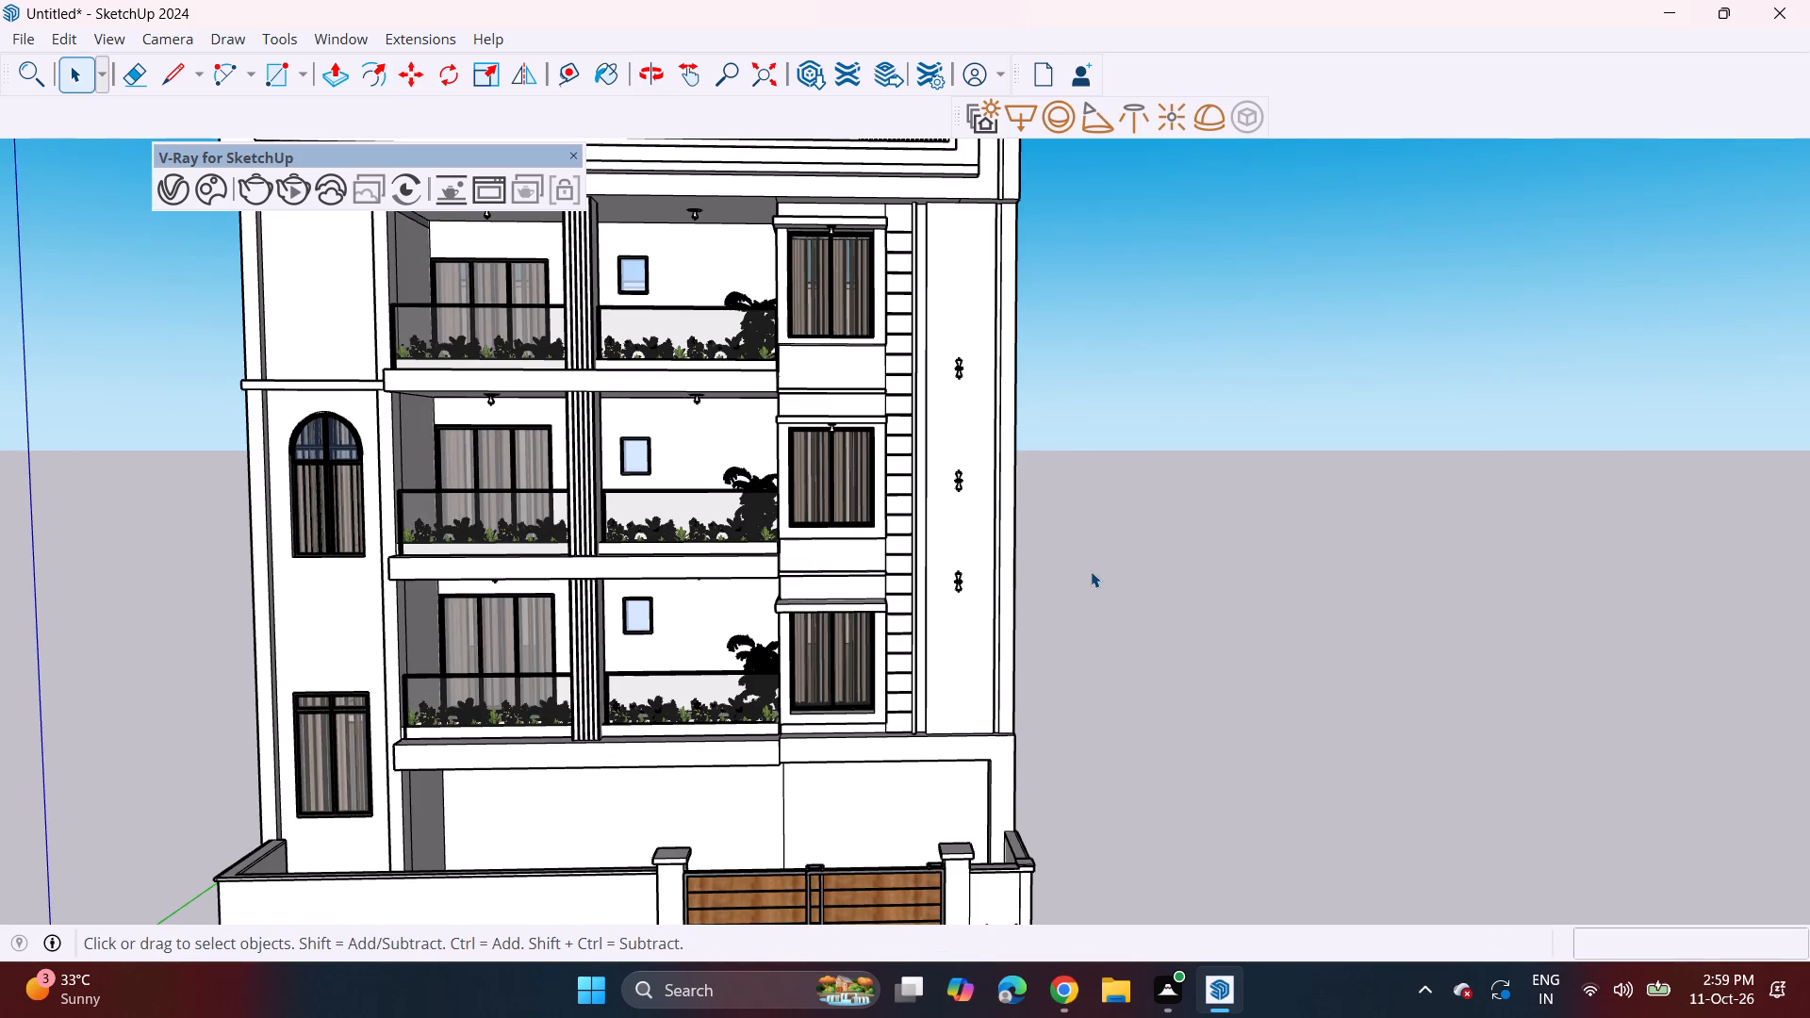
scroll(962, 500, up, 4)
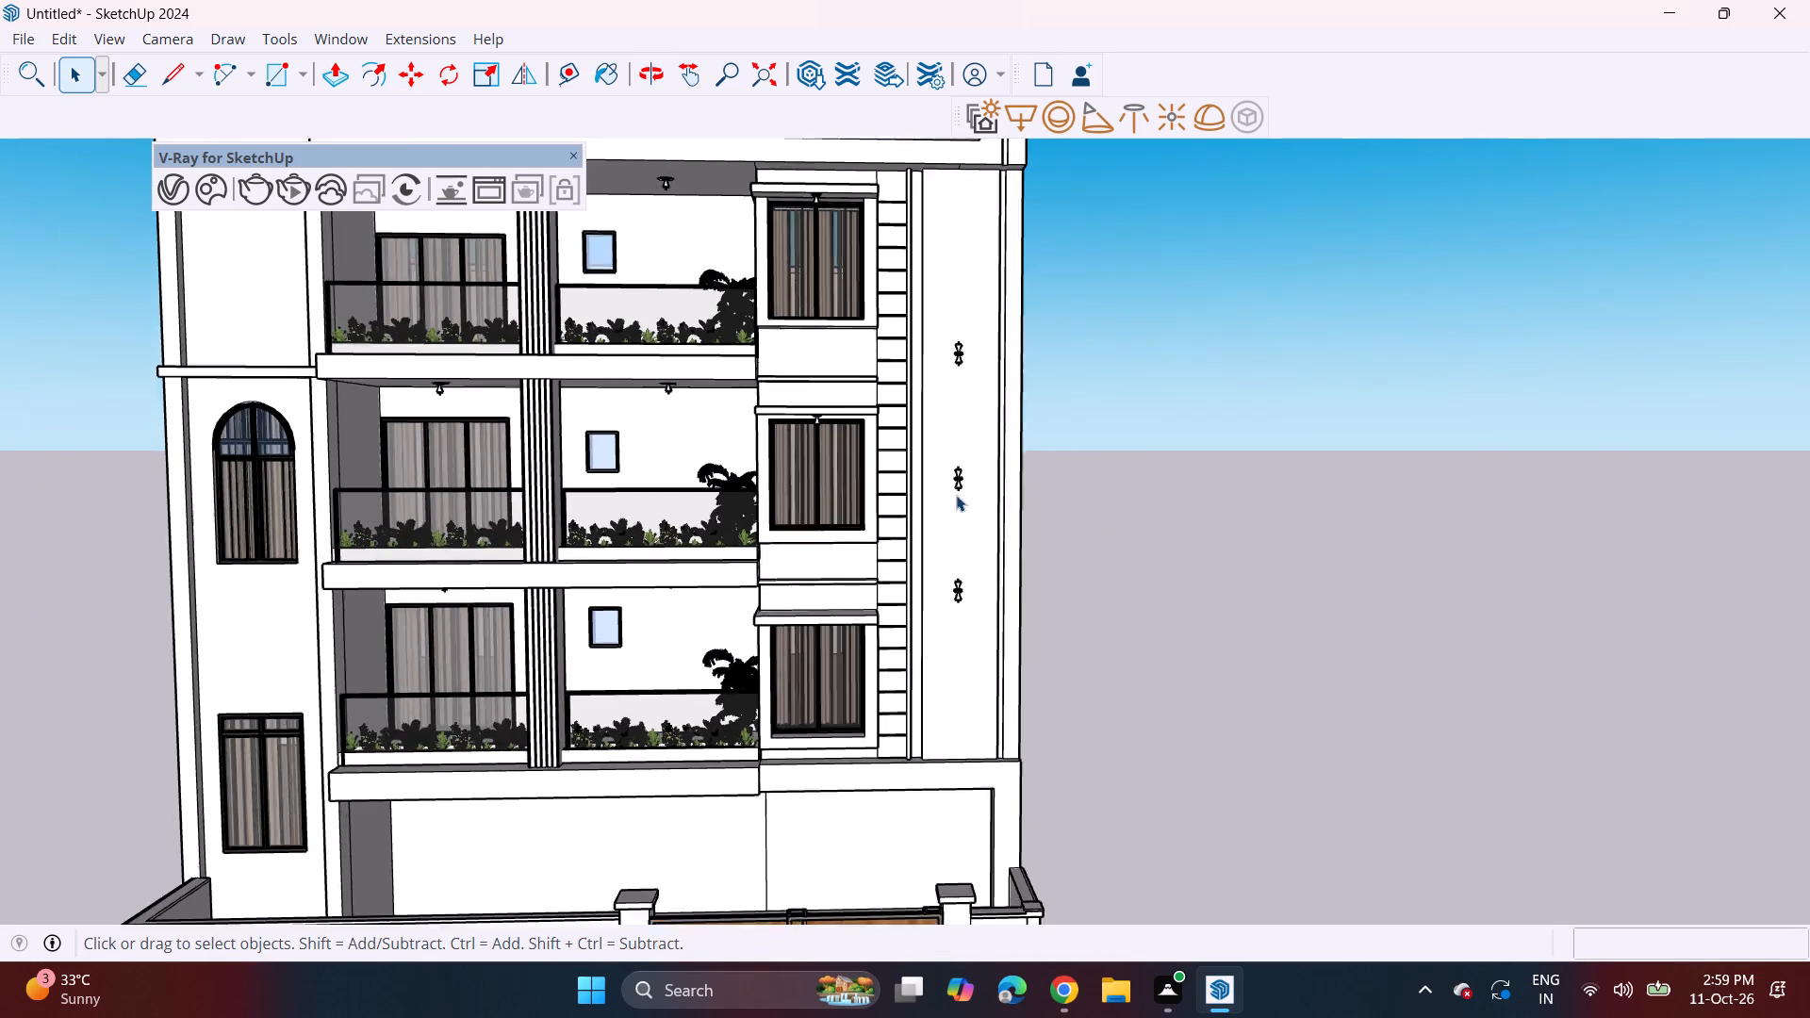
scroll(1027, 532, up, 8)
click(1015, 549)
scroll(1000, 555, down, 3)
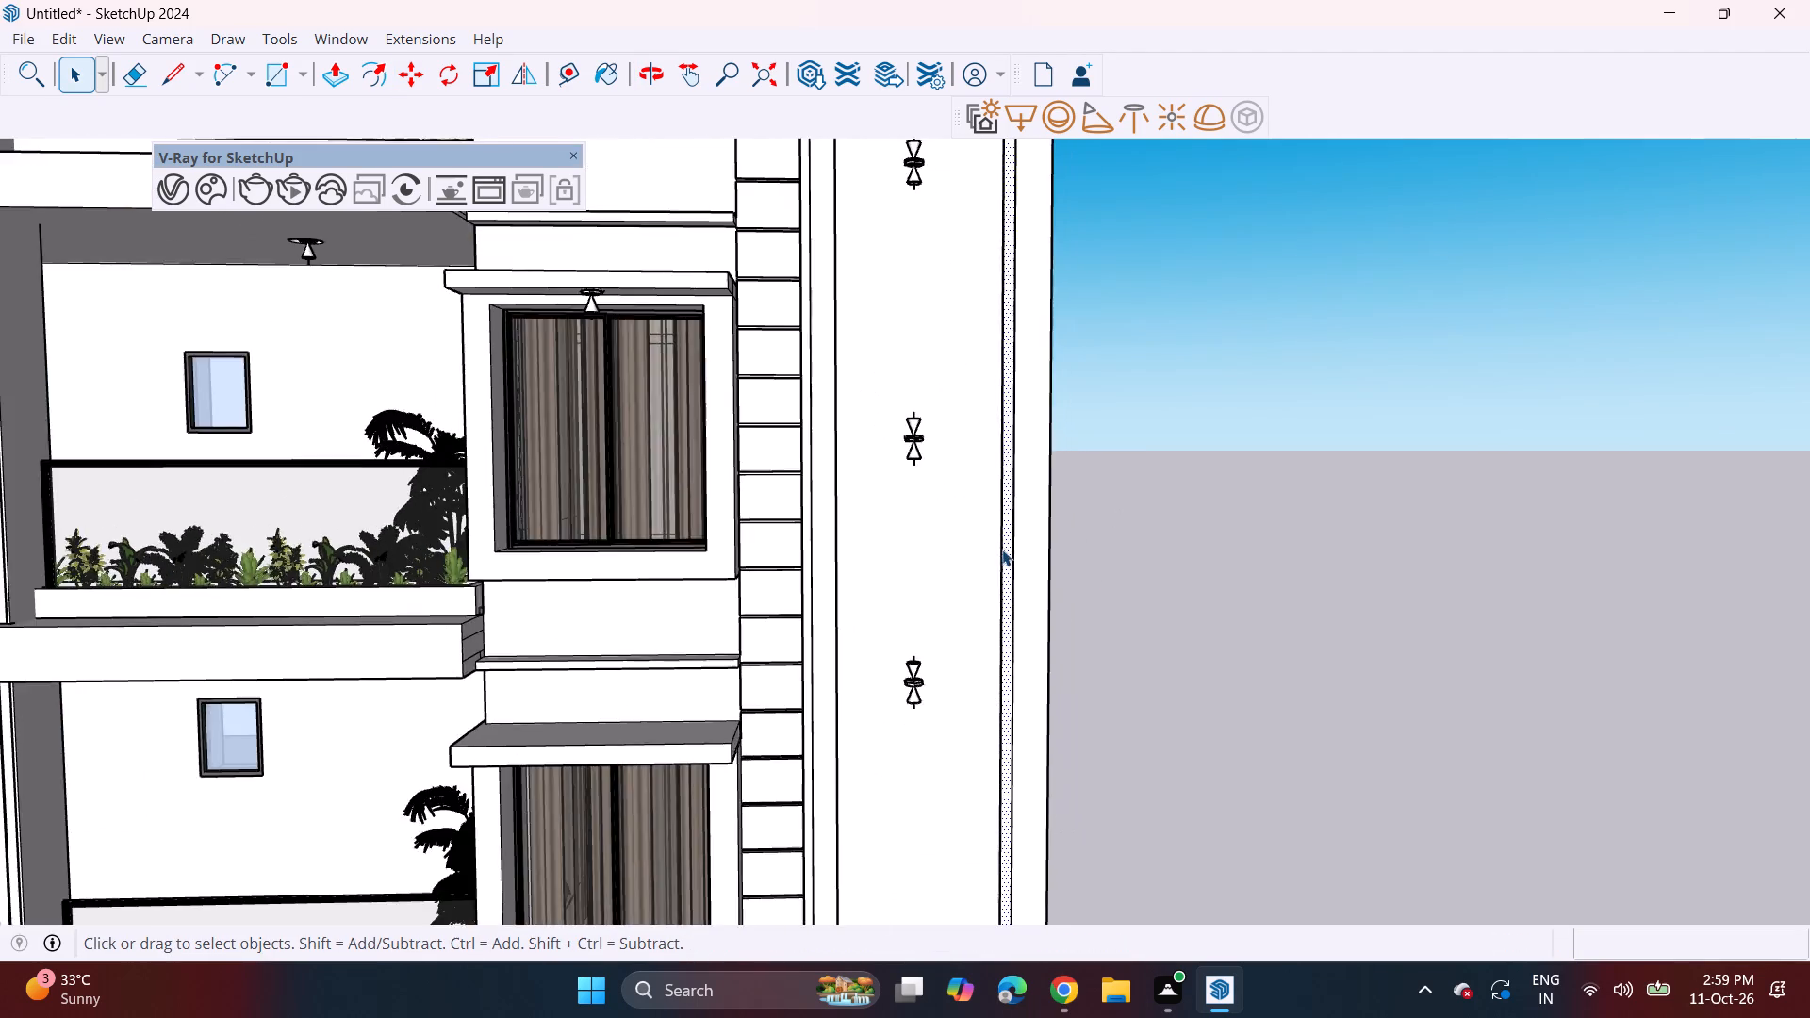
scroll(1002, 550, down, 15)
scroll(1020, 263, up, 3)
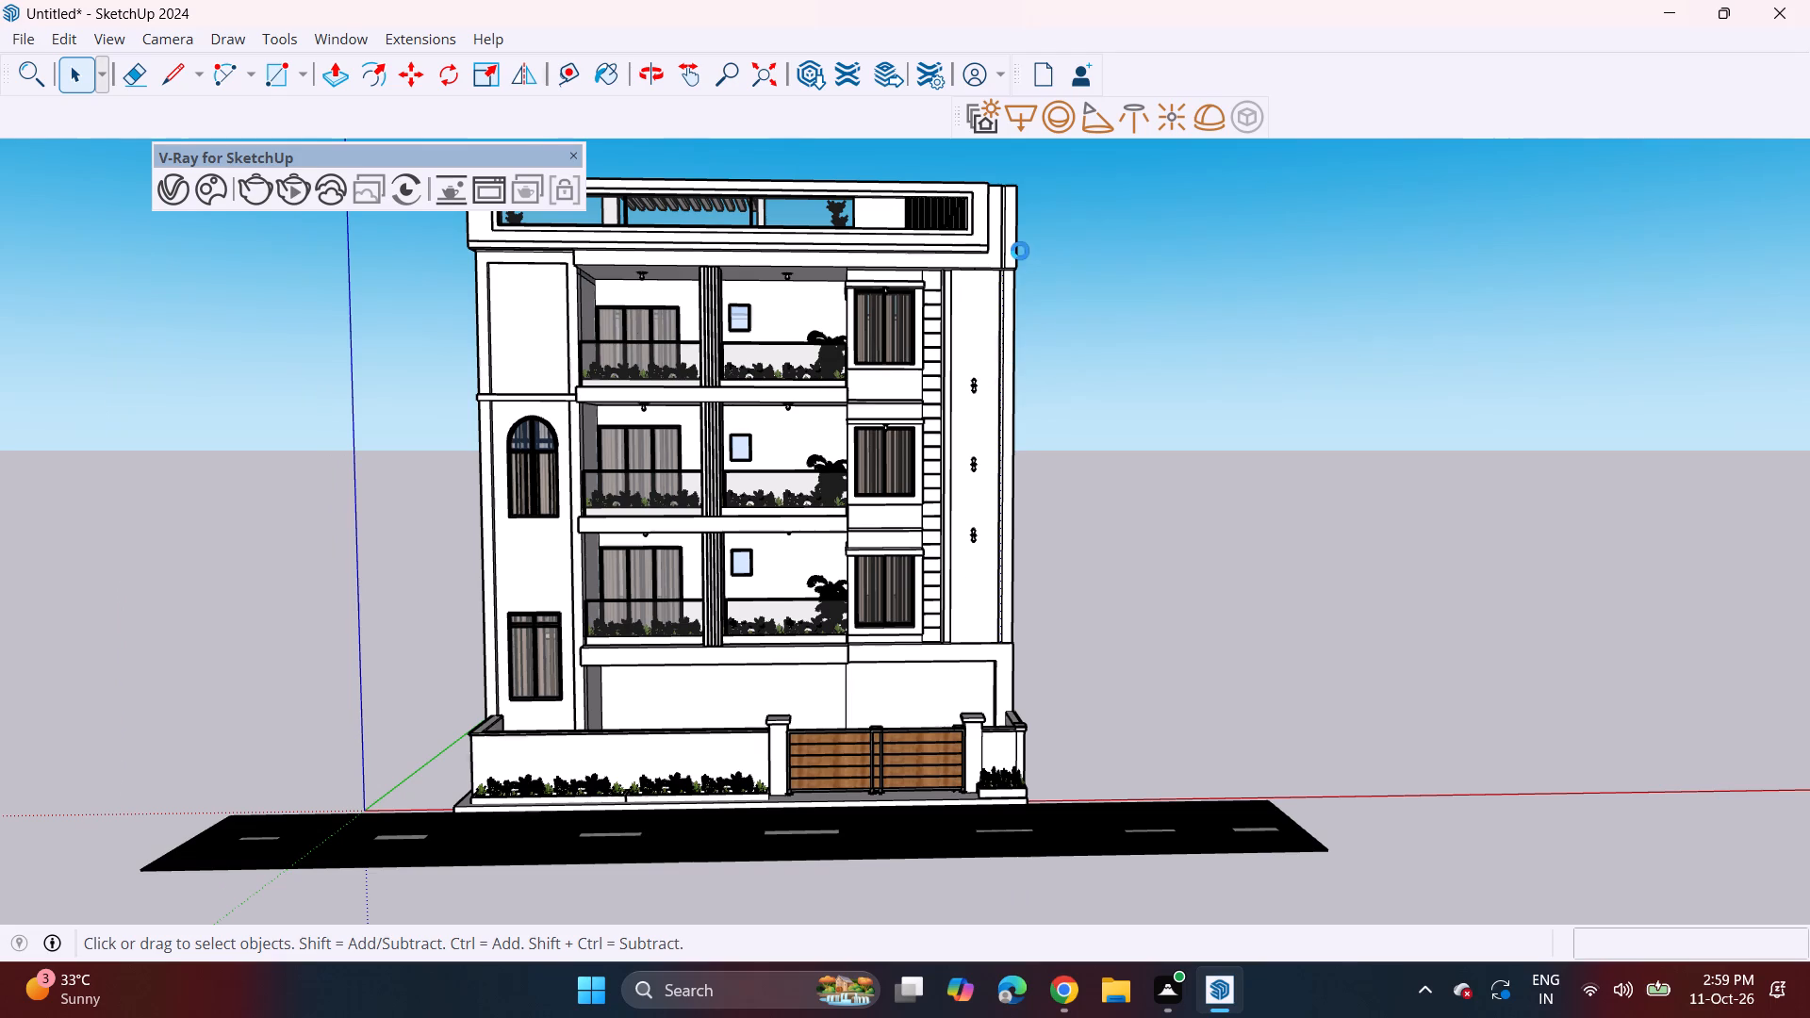
scroll(1018, 243, up, 6)
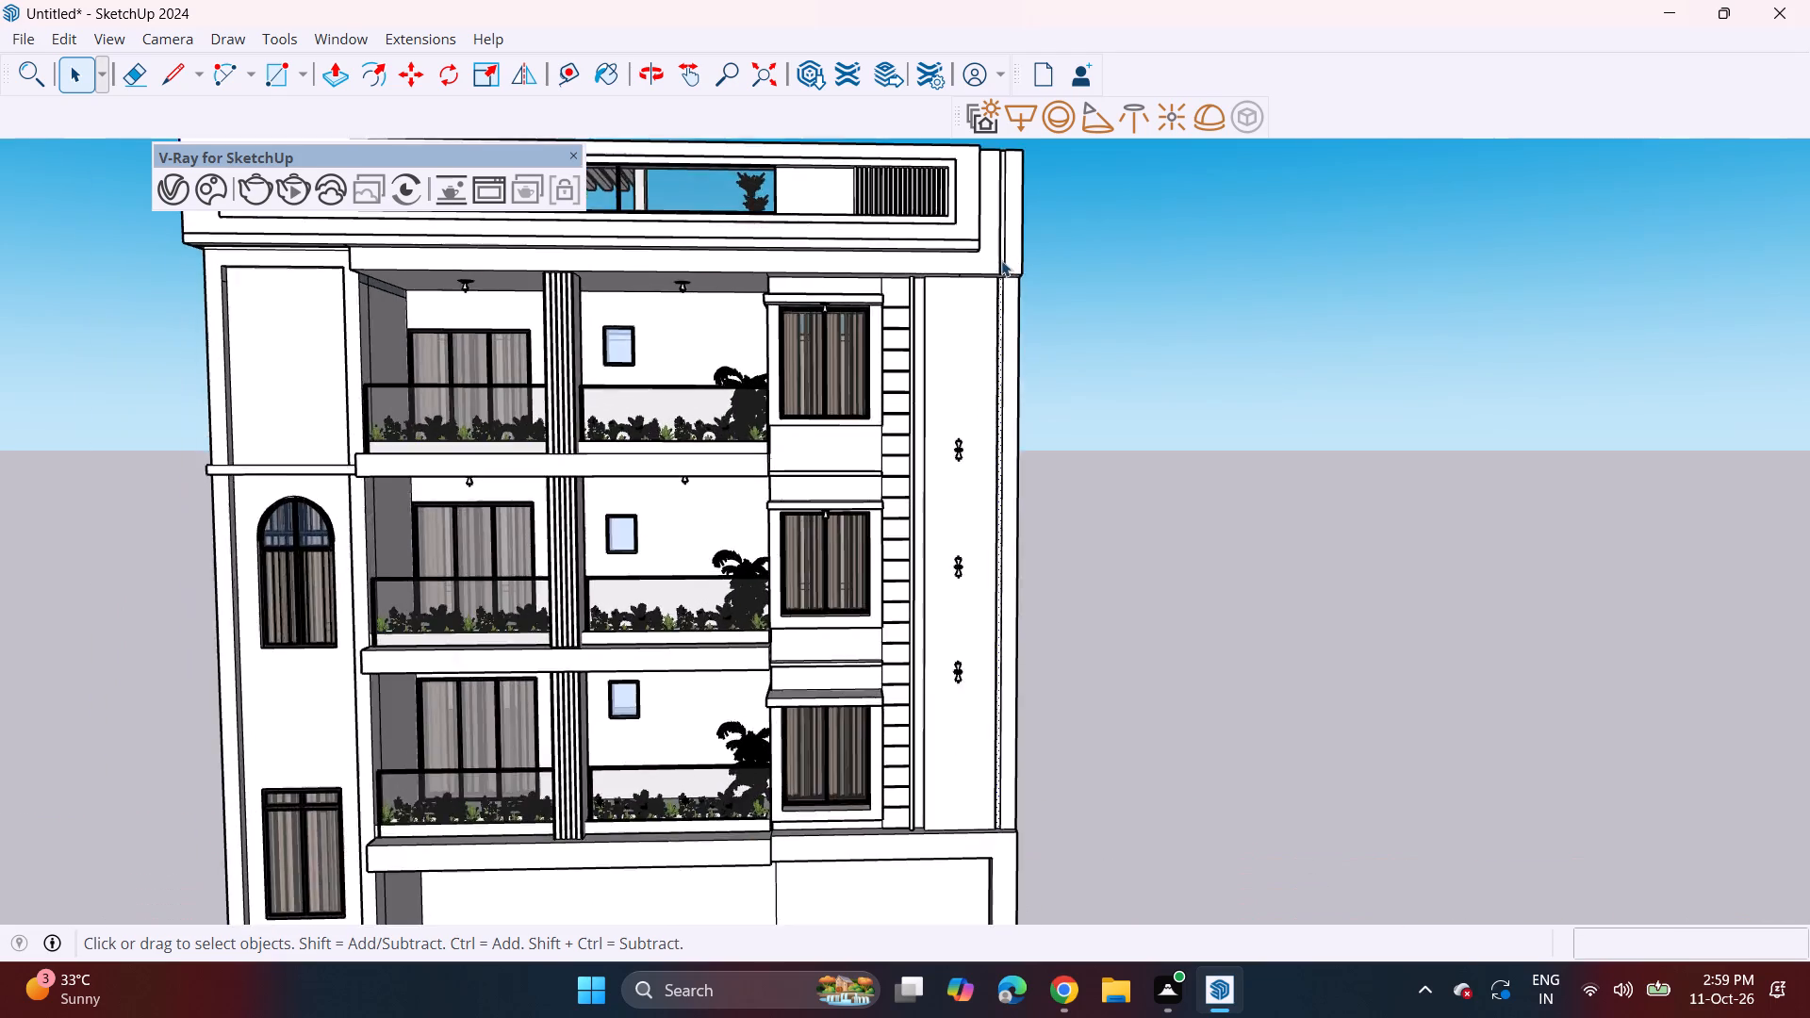
scroll(1012, 257, up, 14)
click(983, 288)
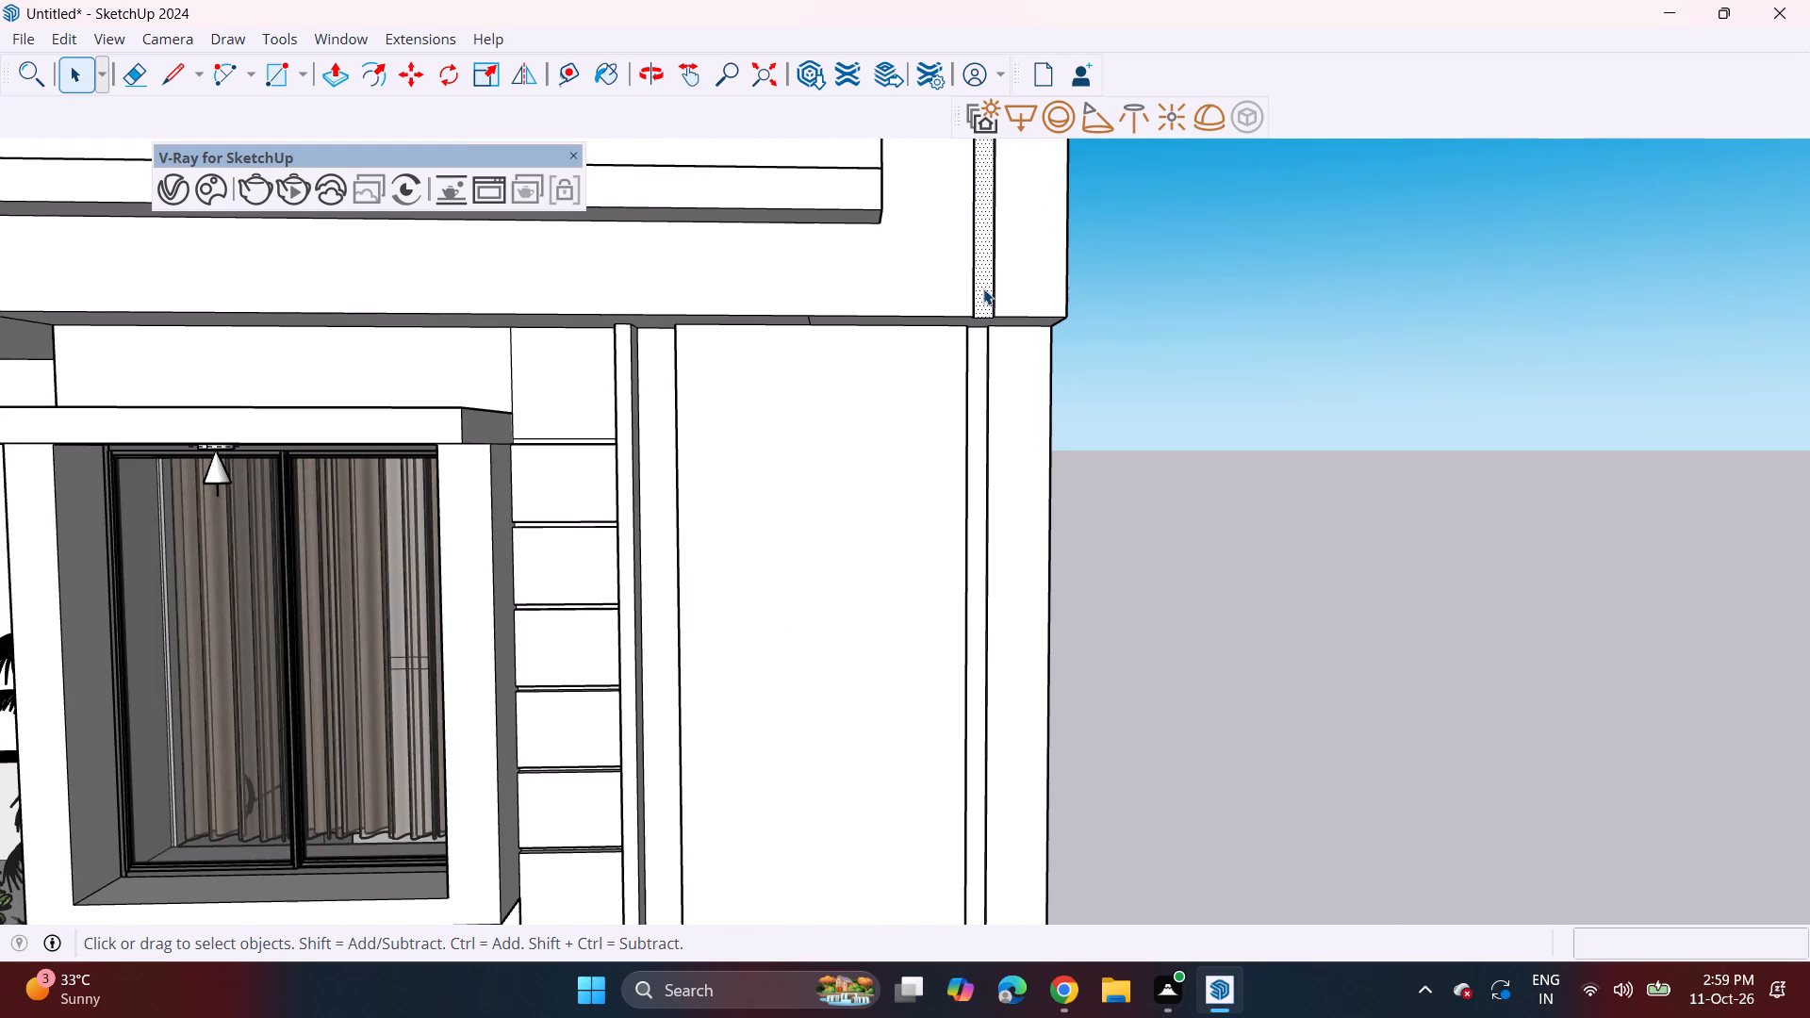
ctrl+click(978, 443)
ctrl+right_click(978, 443)
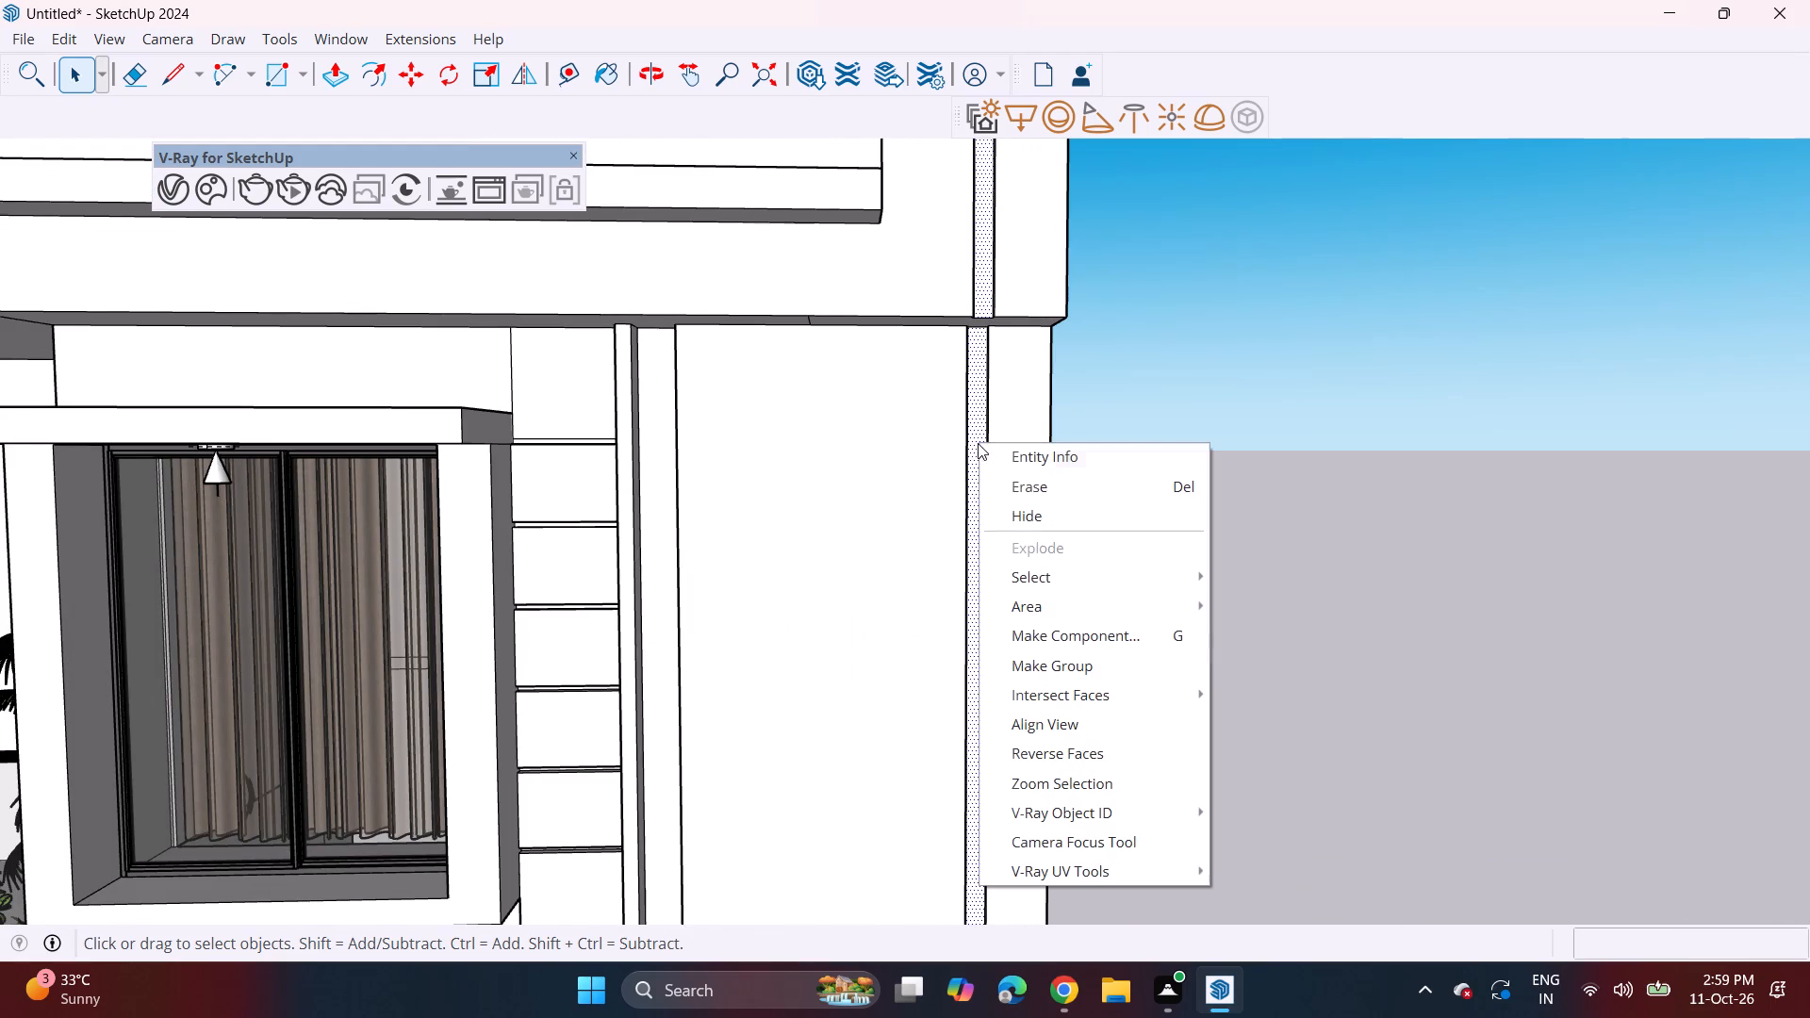
click(1047, 664)
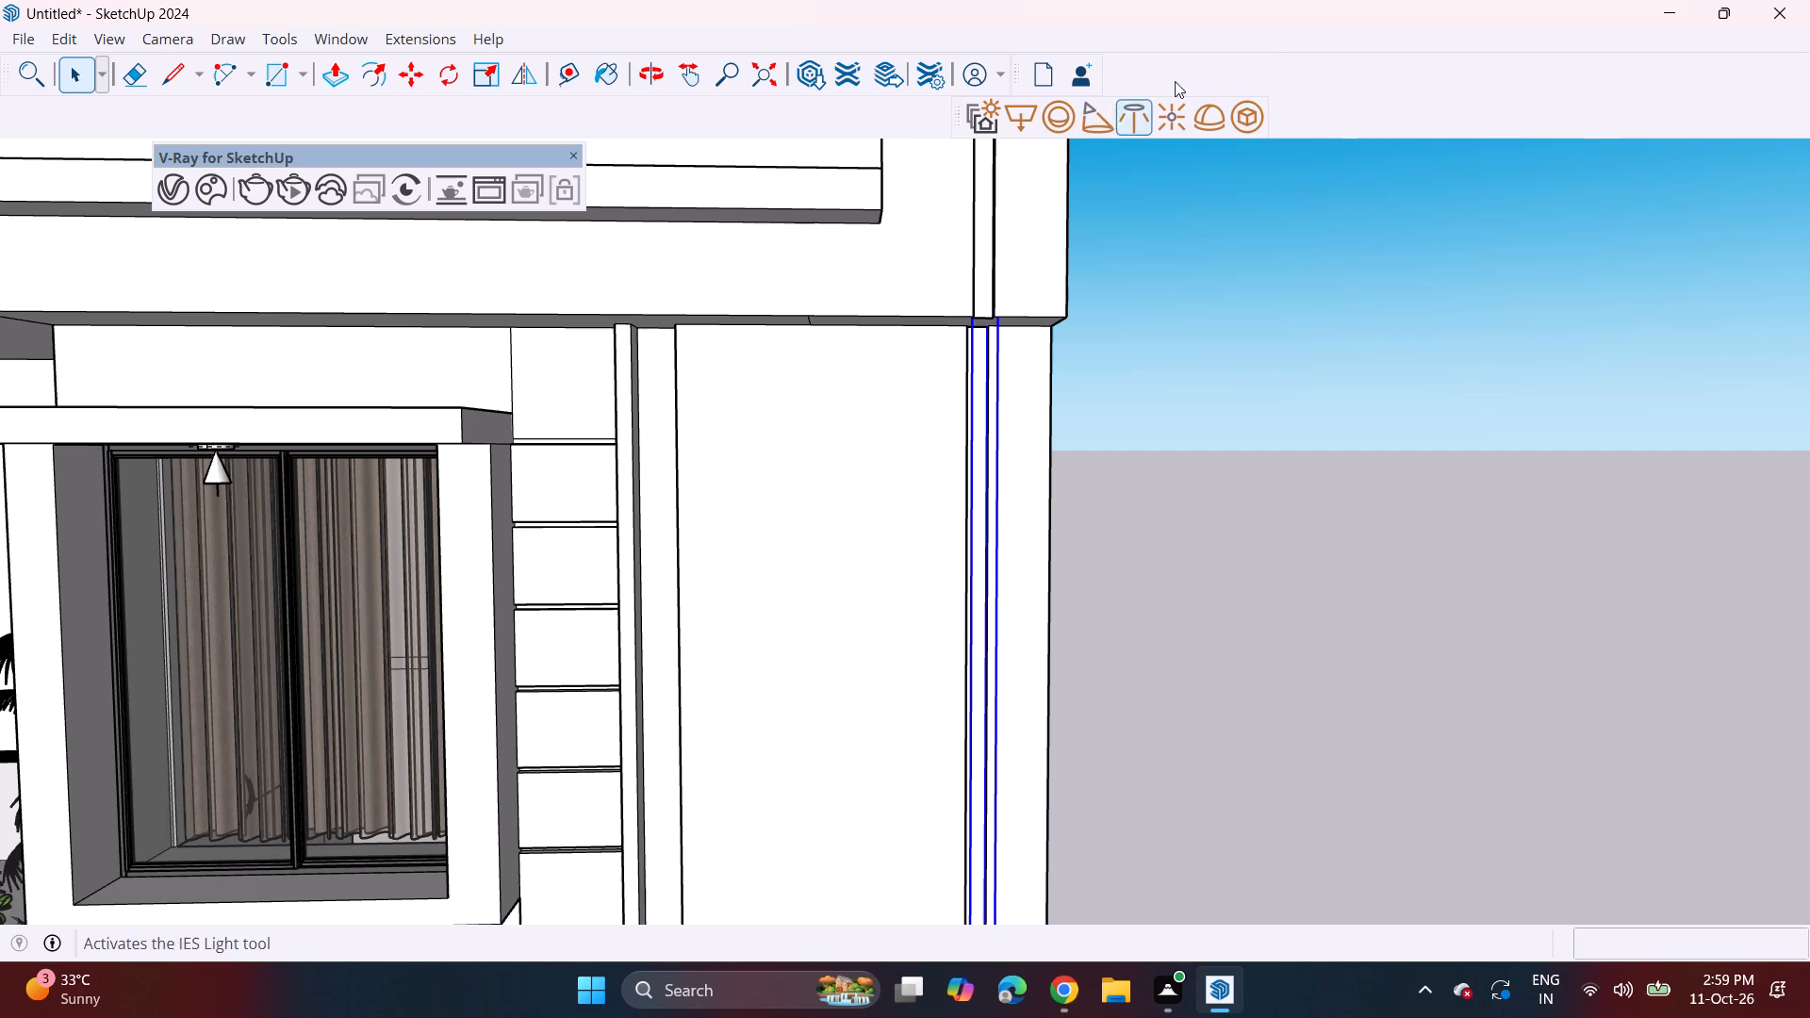
Convert the grouped vertical strip into a V-Ray mesh light.
click(1259, 105)
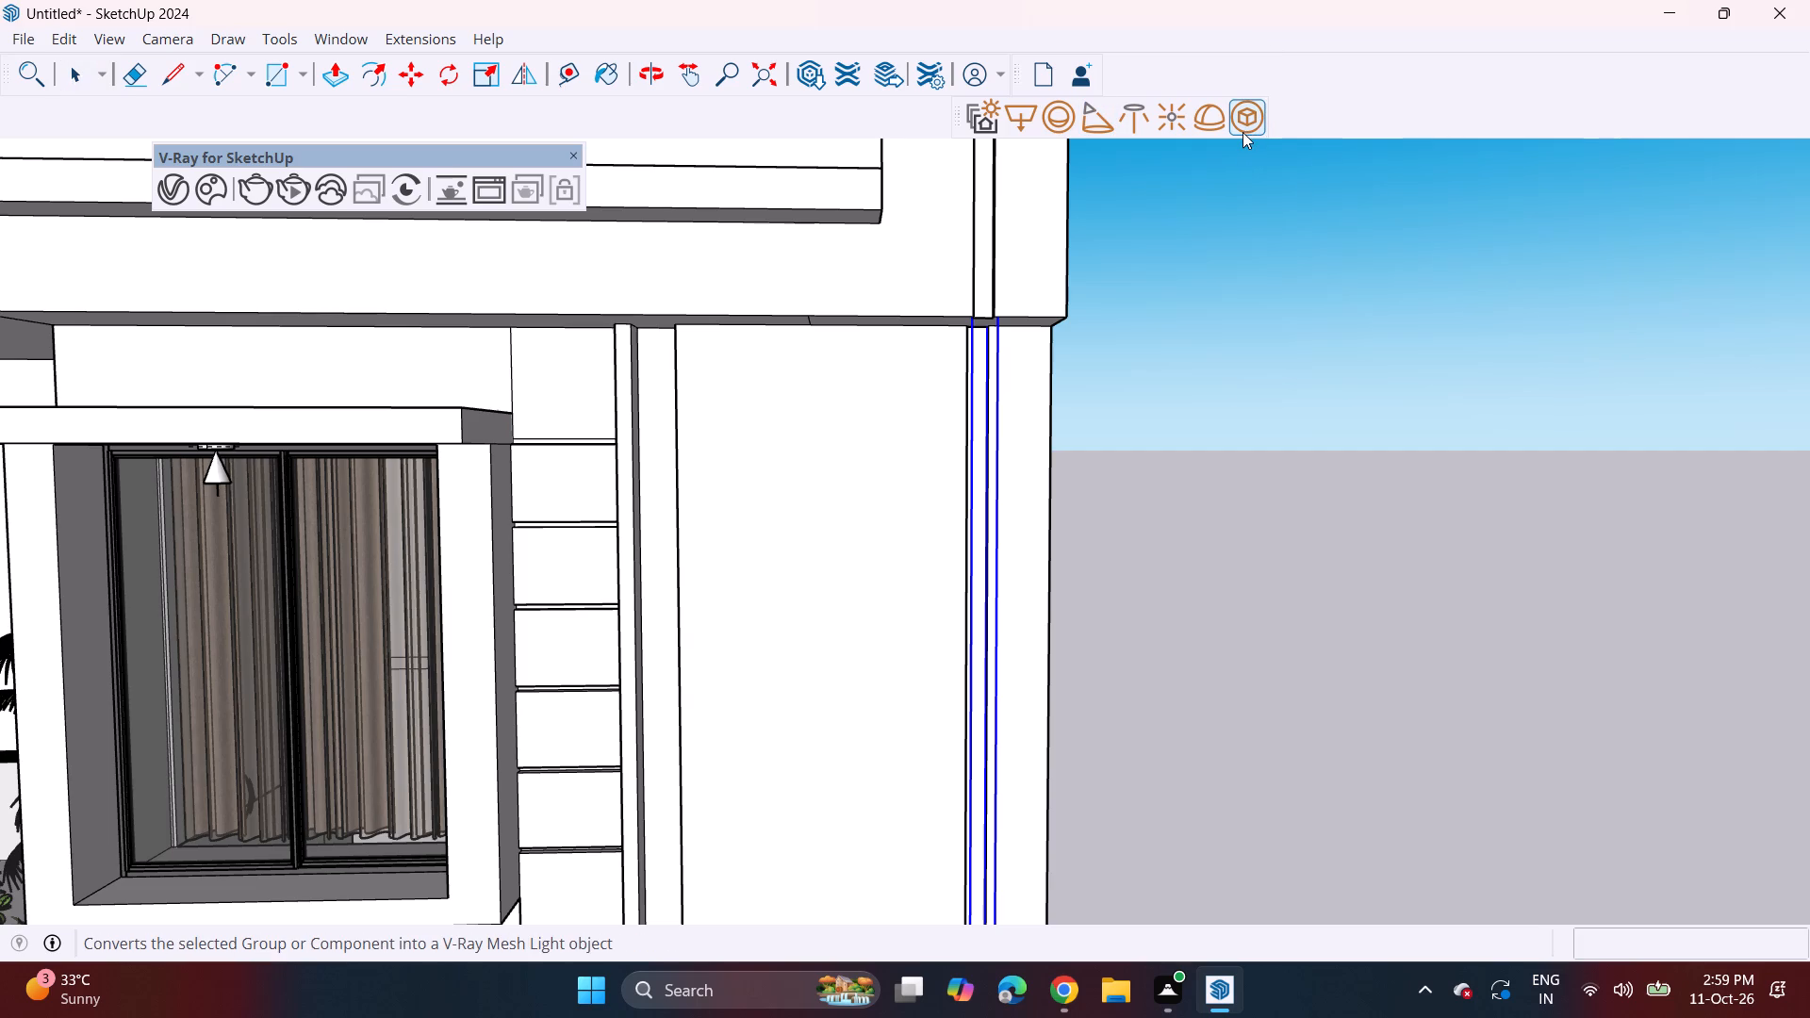
click(1242, 132)
click(994, 289)
middle_drag(1051, 369, 954, 368)
middle_click(949, 368)
scroll(989, 377, down, 2)
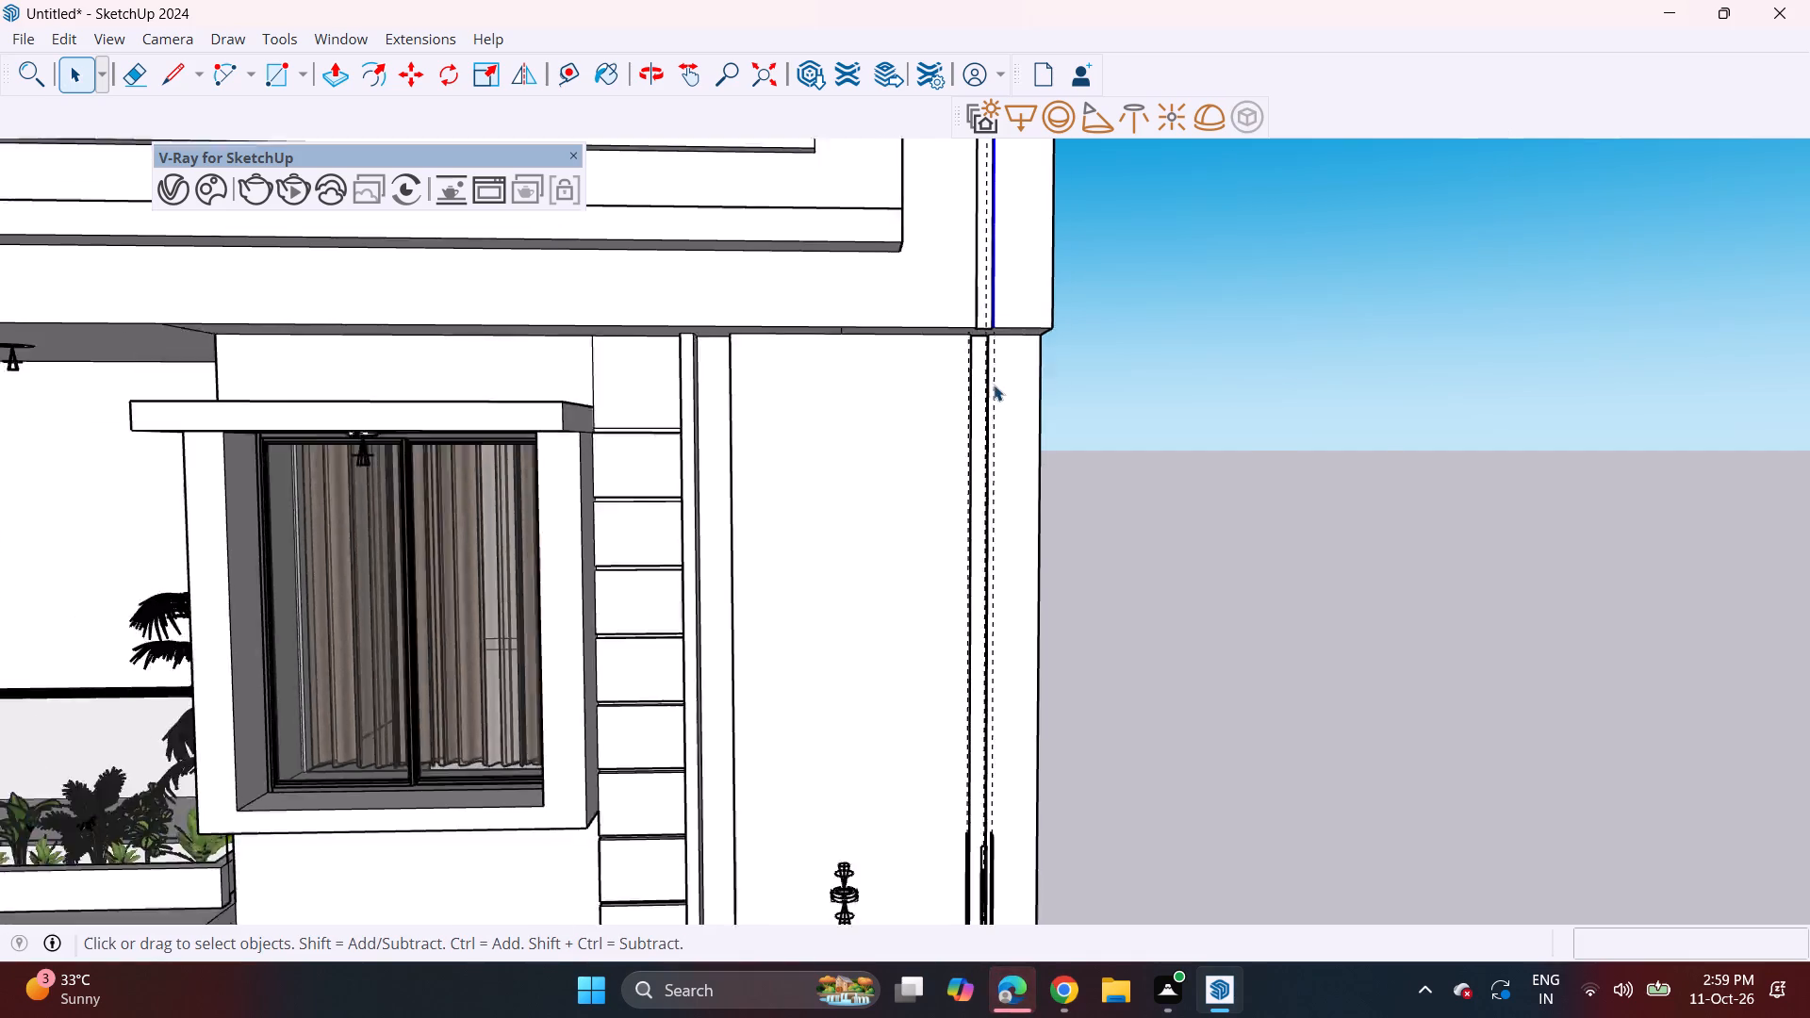
scroll(994, 385, down, 10)
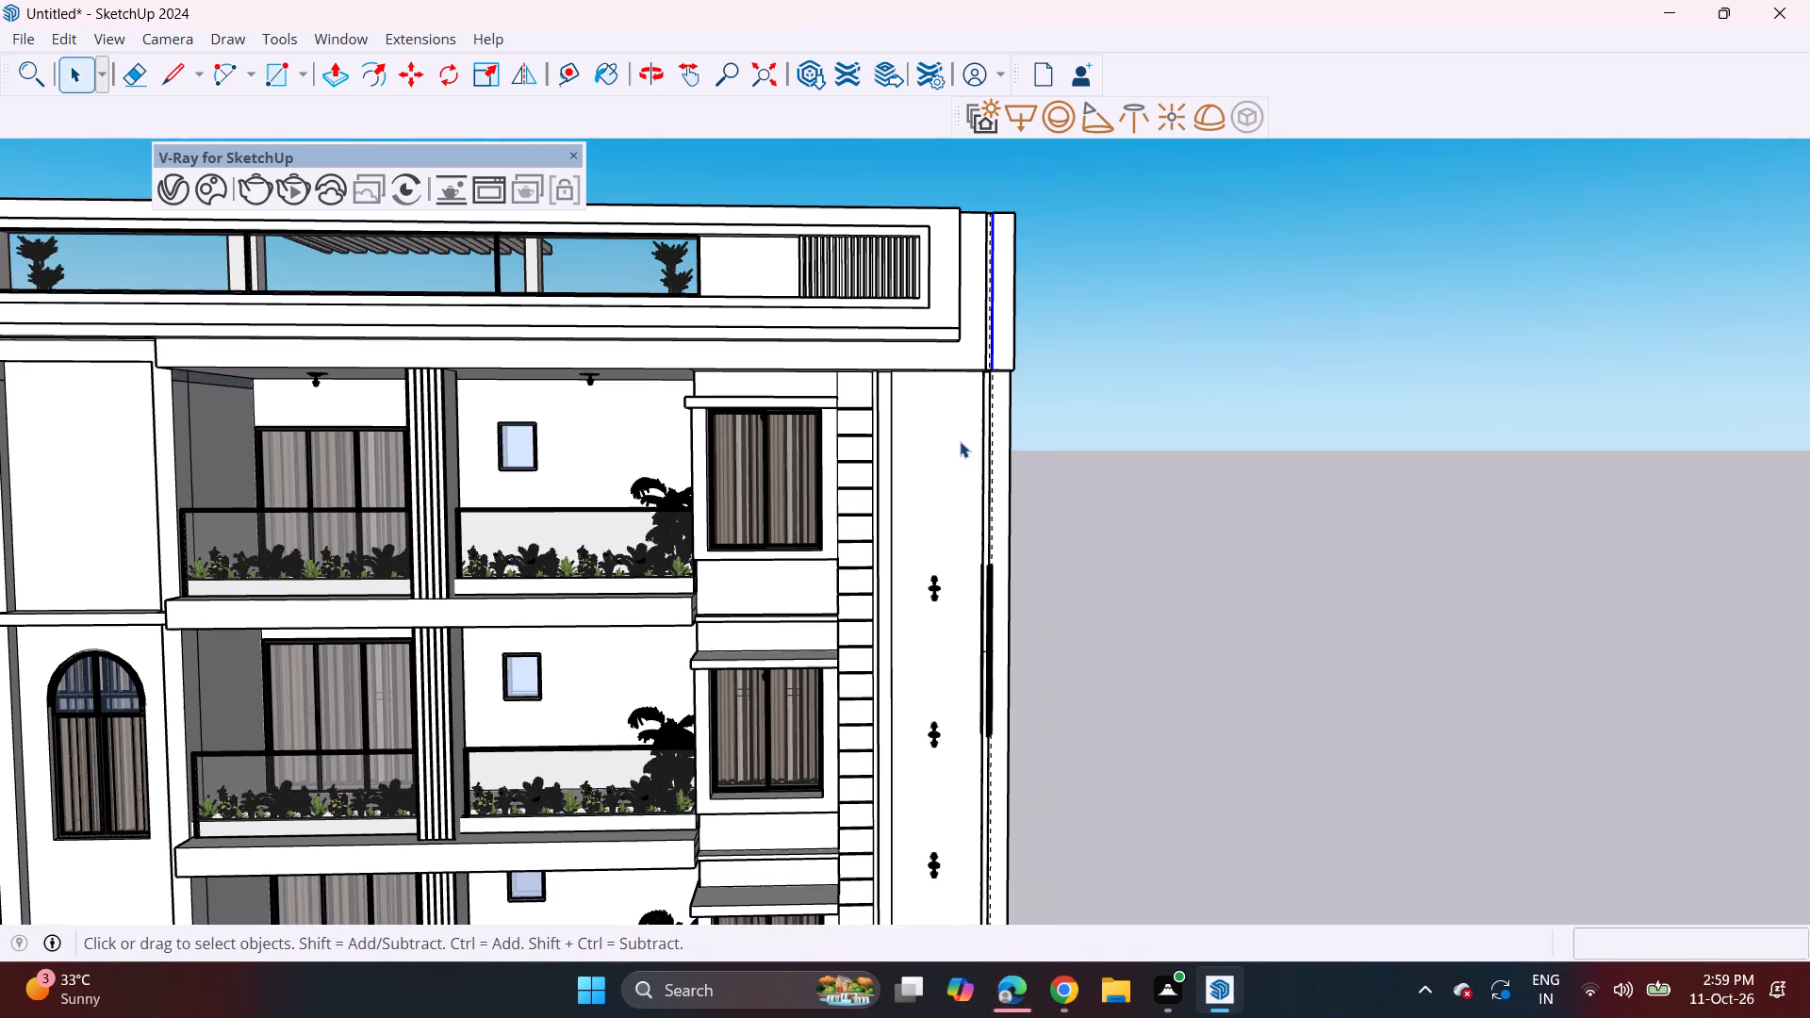
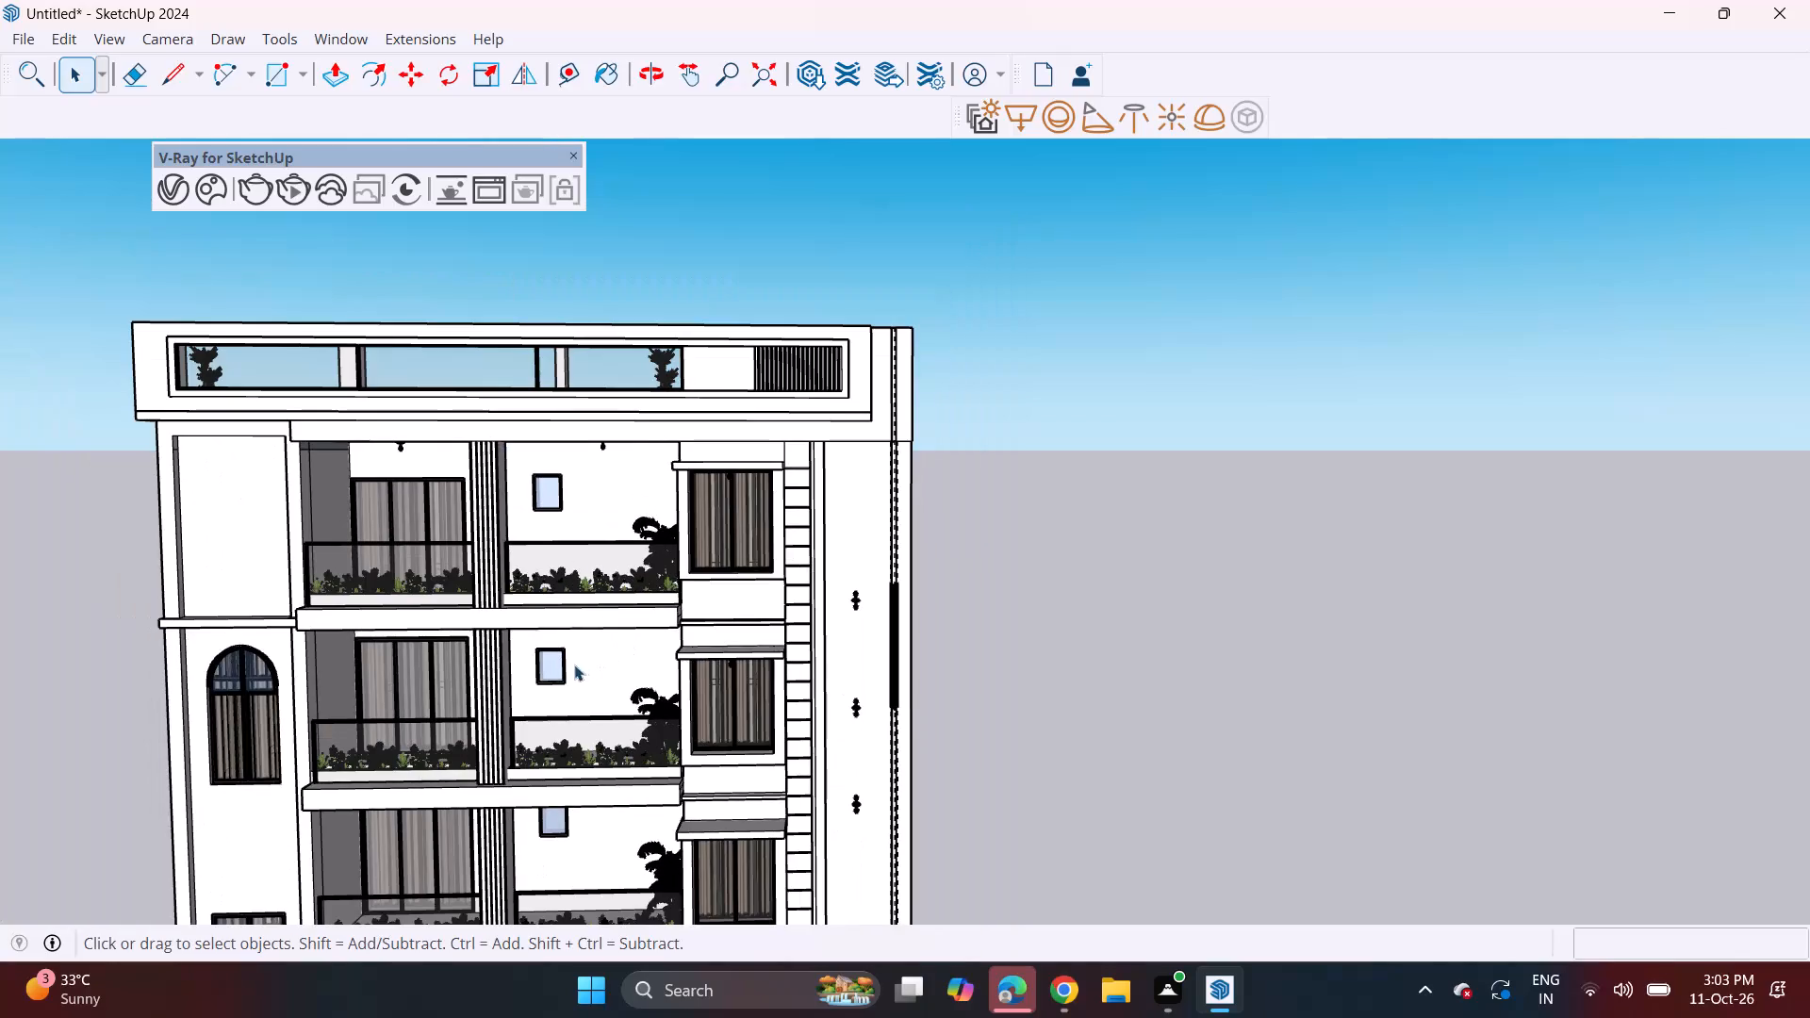
Examine the full front elevation from parapet to gate, including the ceiling spotlights and the paired wall spotlights.
shift+middle_drag(574, 665, 766, 541)
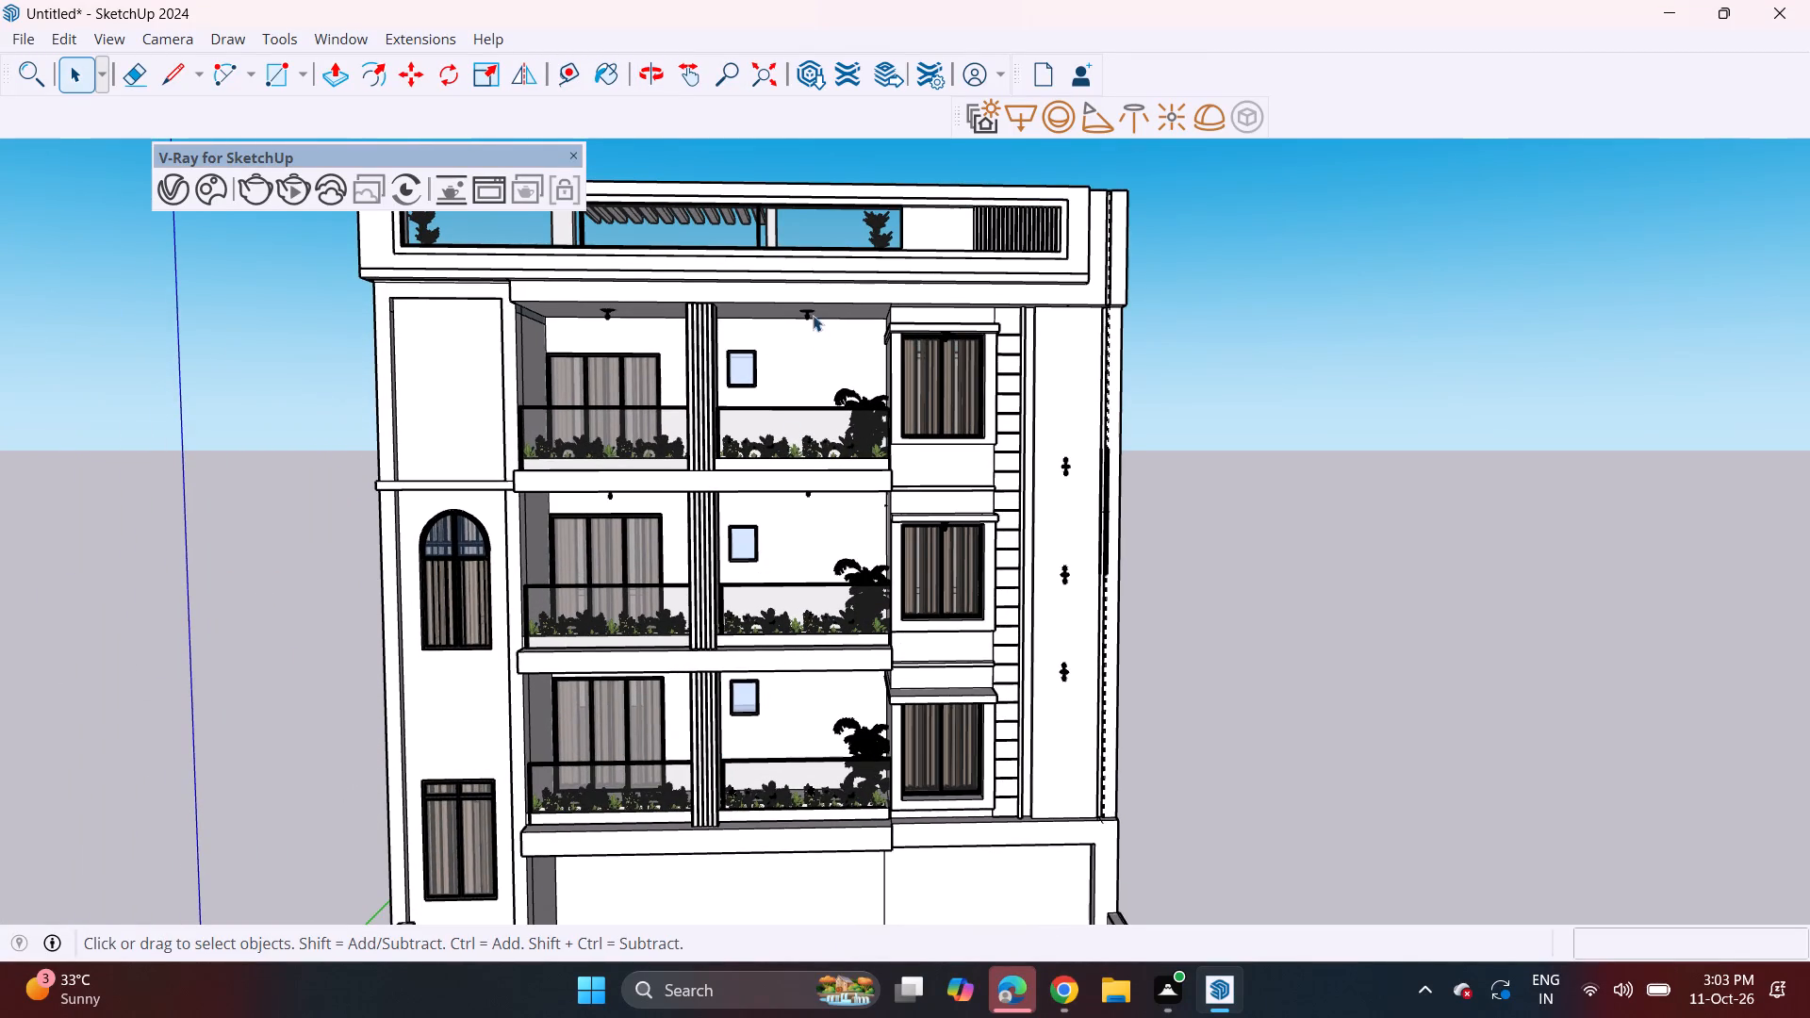
middle_drag(801, 320, 823, 228)
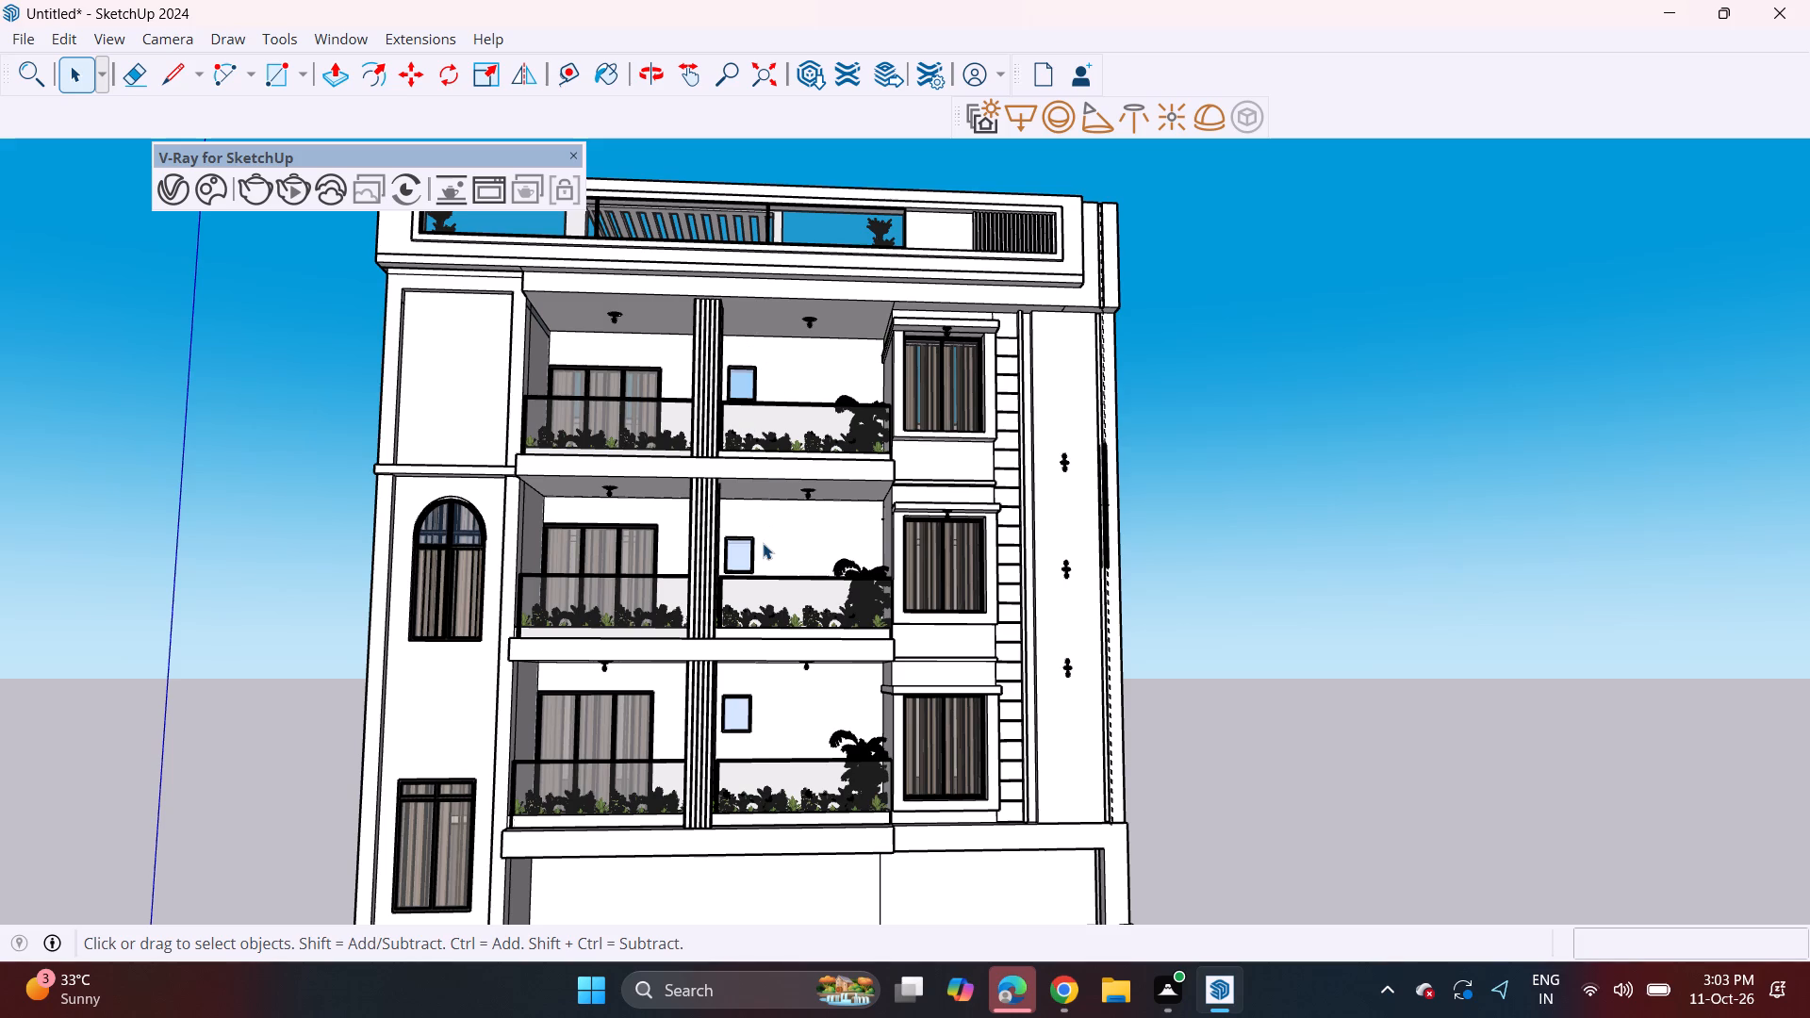
shift+middle_drag(766, 709, 750, 663)
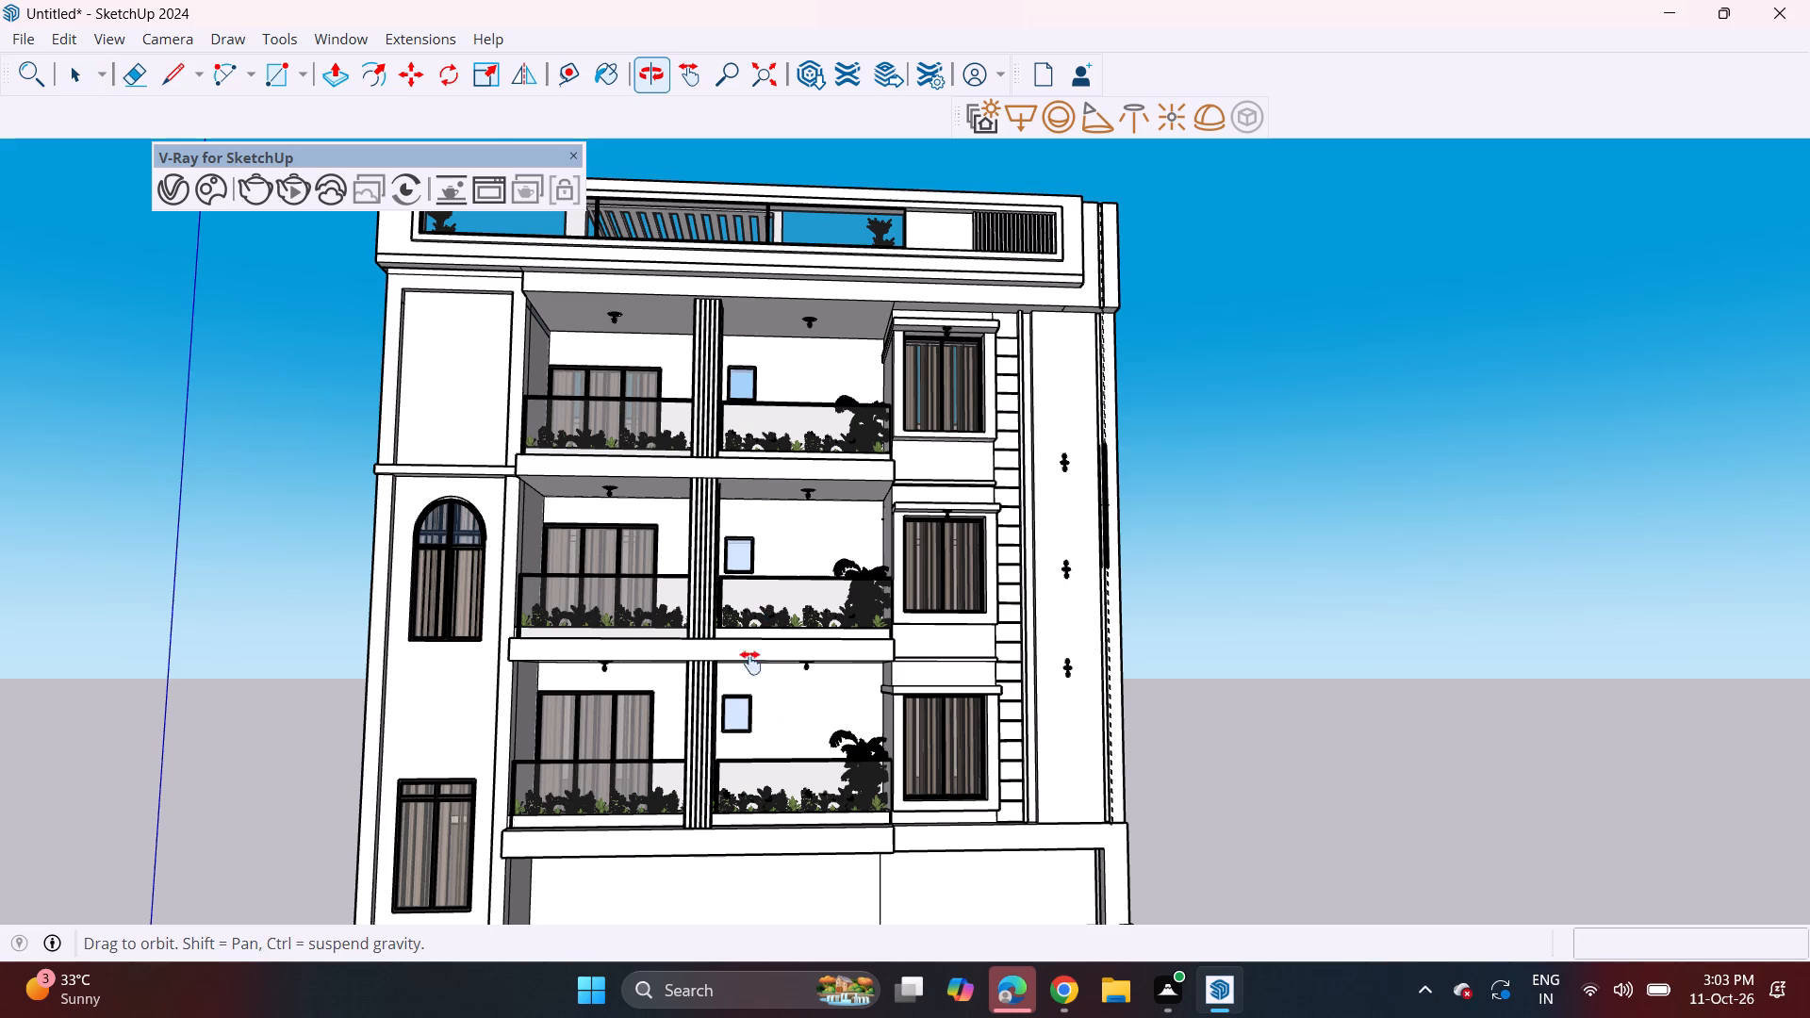
shift+middle_drag(750, 663, 743, 511)
shift+middle_drag(794, 570, 809, 619)
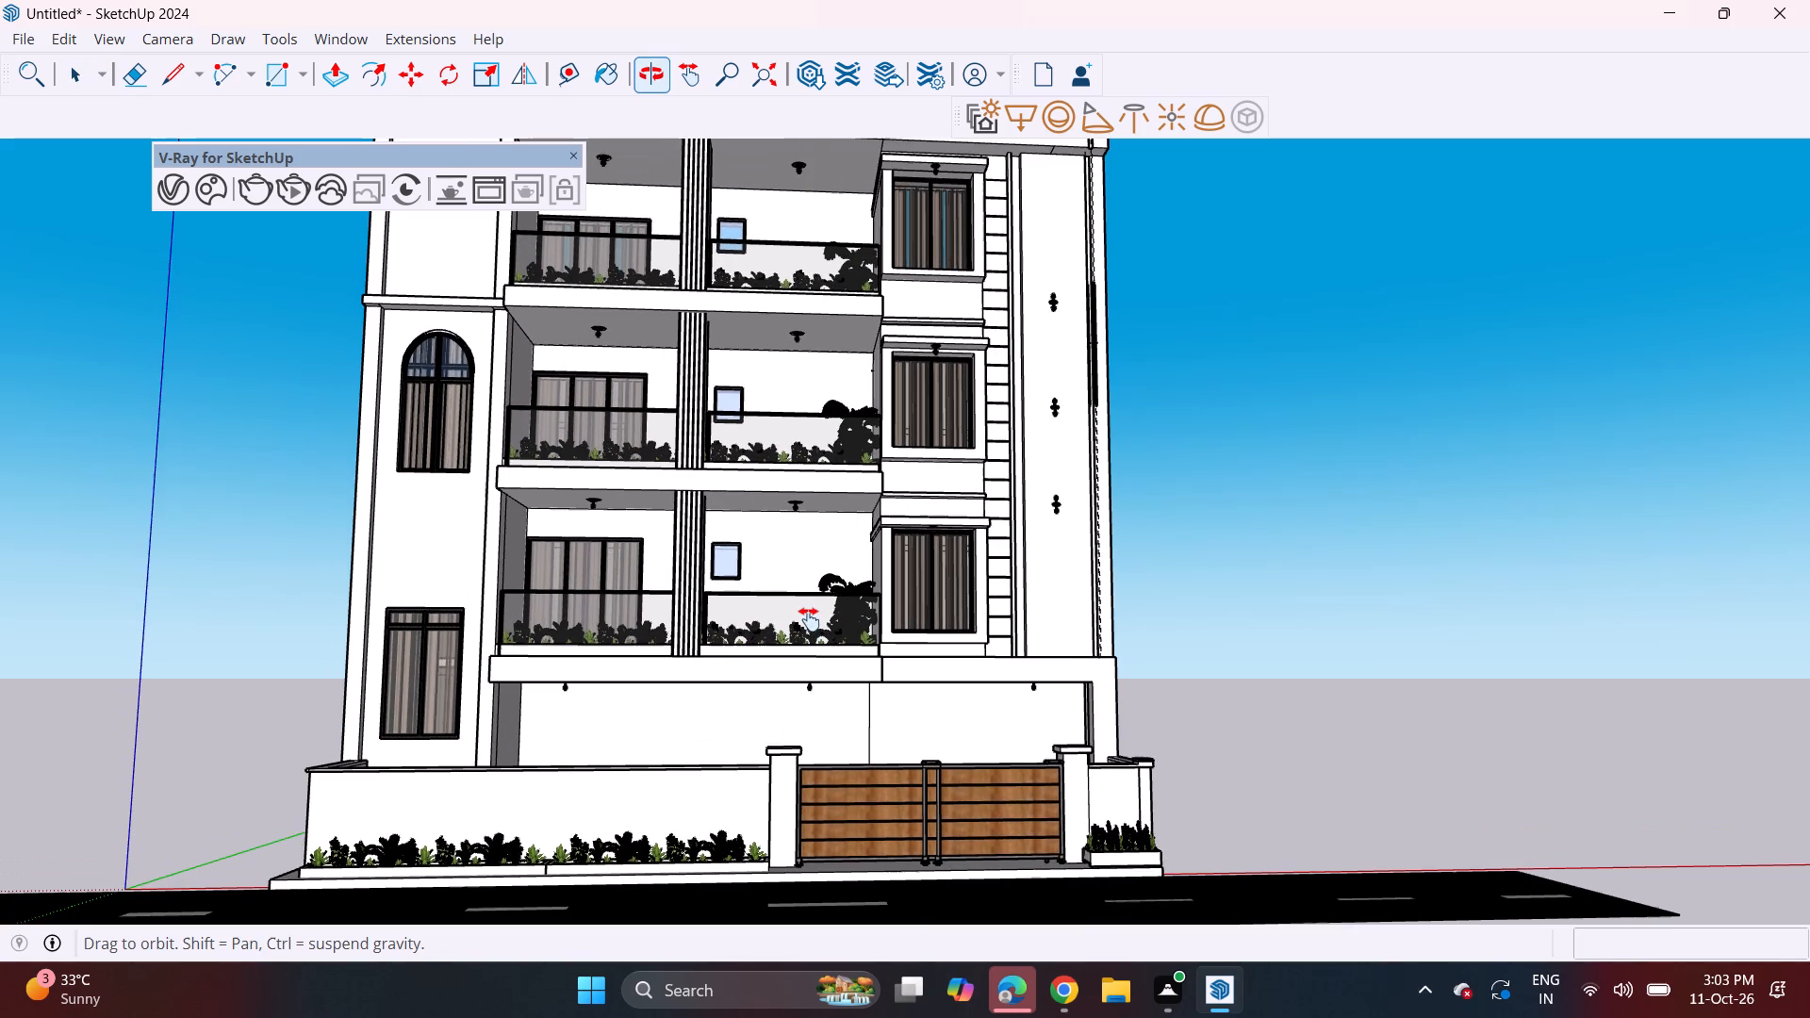
shift+middle_drag(809, 619, 825, 628)
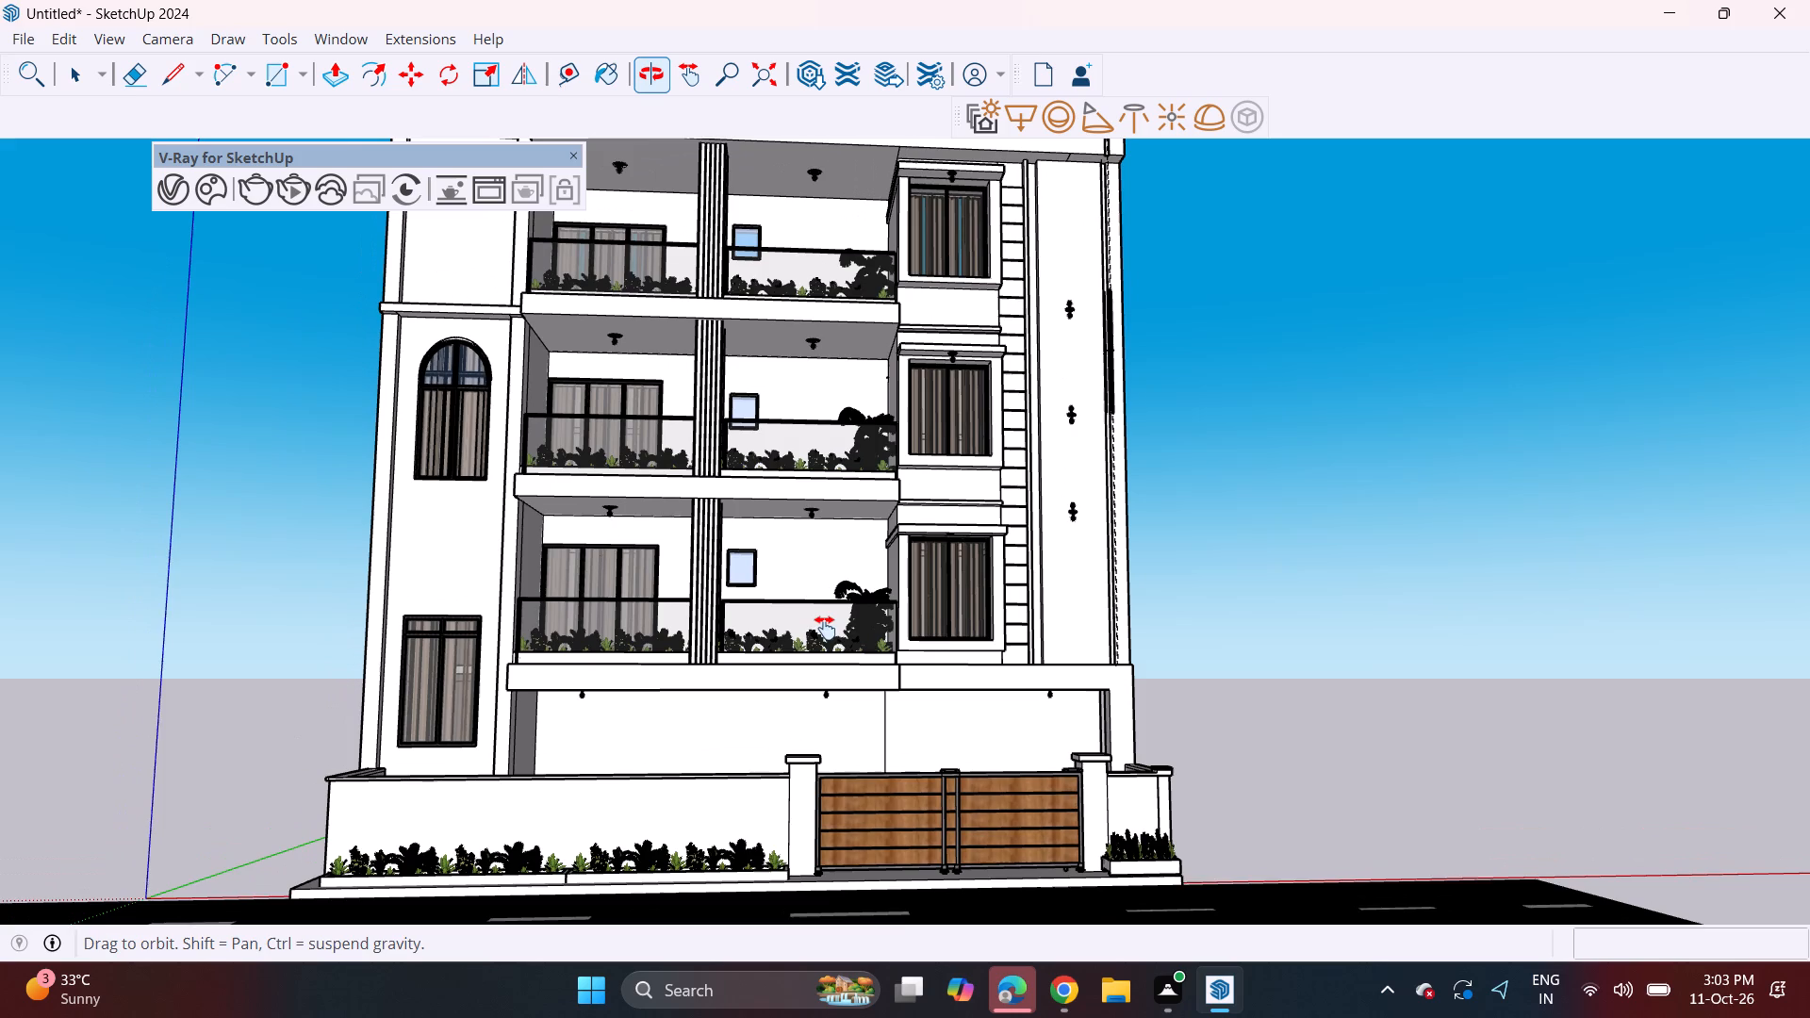
shift+middle_drag(825, 628, 846, 620)
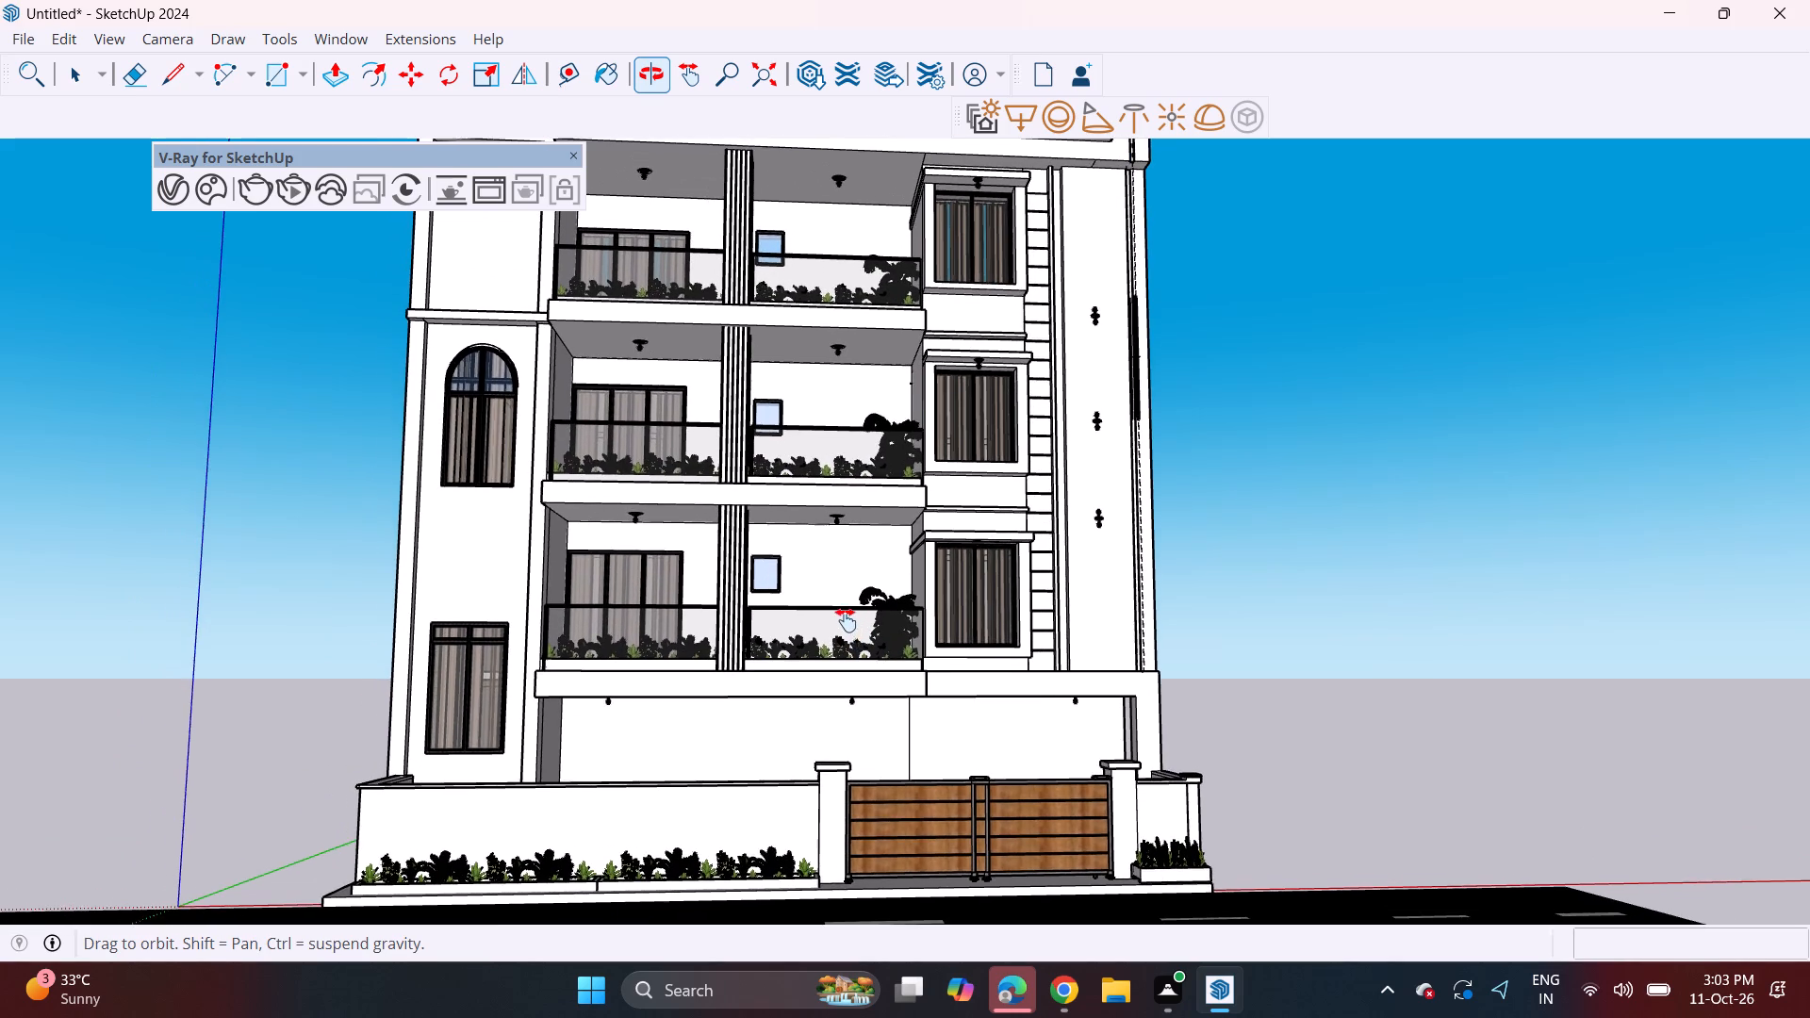
shift+middle_drag(846, 620, 843, 616)
scroll(831, 597, down, 3)
shift+middle_drag(828, 599, 883, 691)
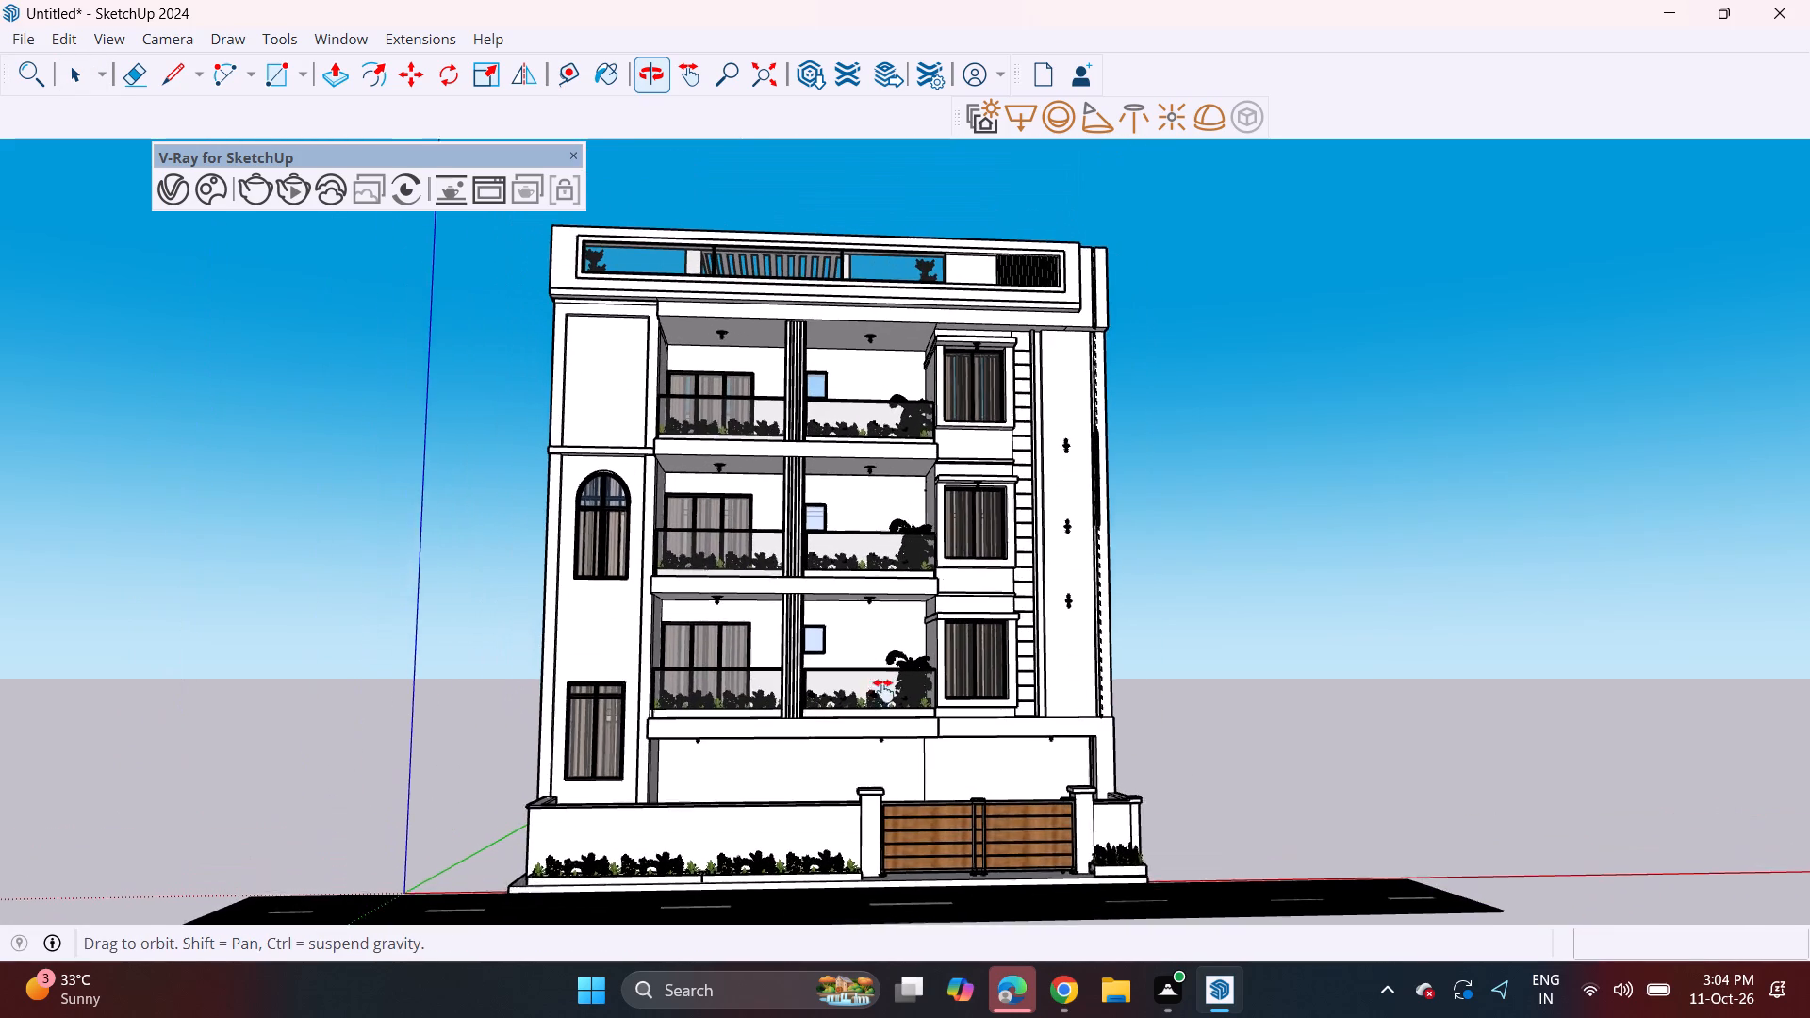
shift+middle_drag(883, 691, 884, 695)
middle_drag(845, 678, 825, 685)
shift+middle_drag(826, 676, 836, 649)
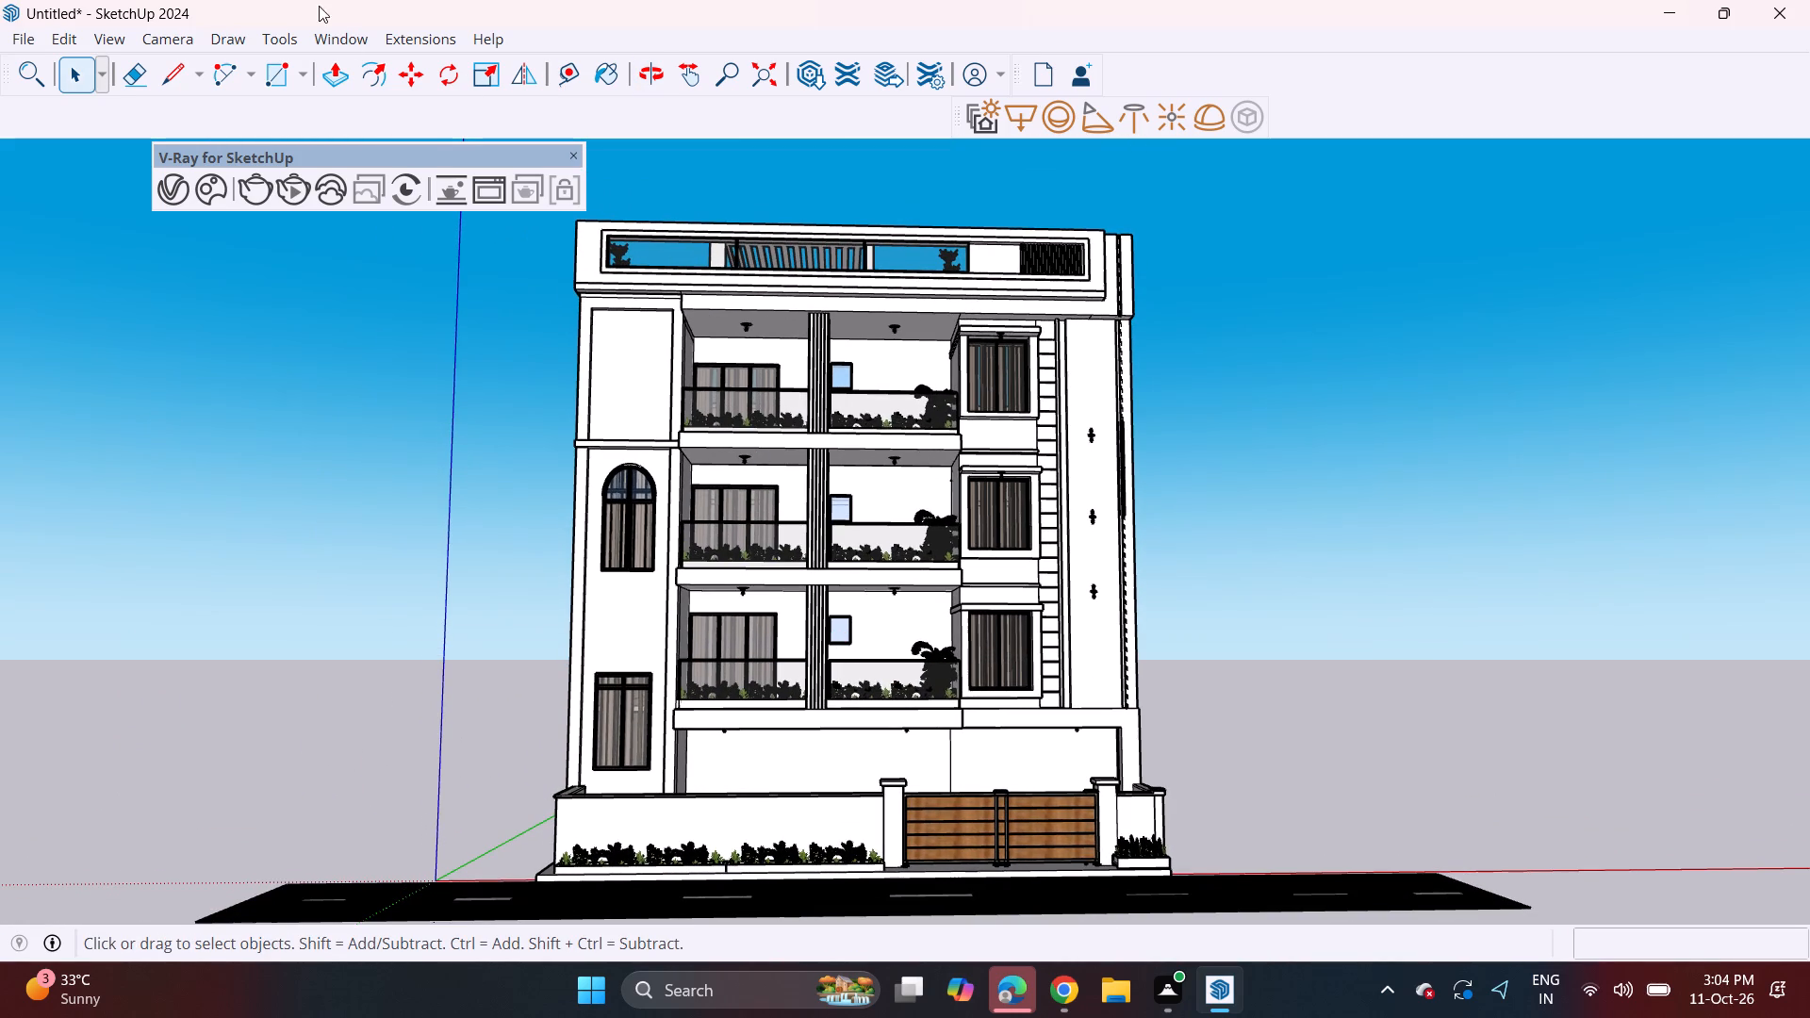
Show the Default Tray and narrow it so the whole building is visible beside it.
drag(333, 33, 336, 46)
click(542, 70)
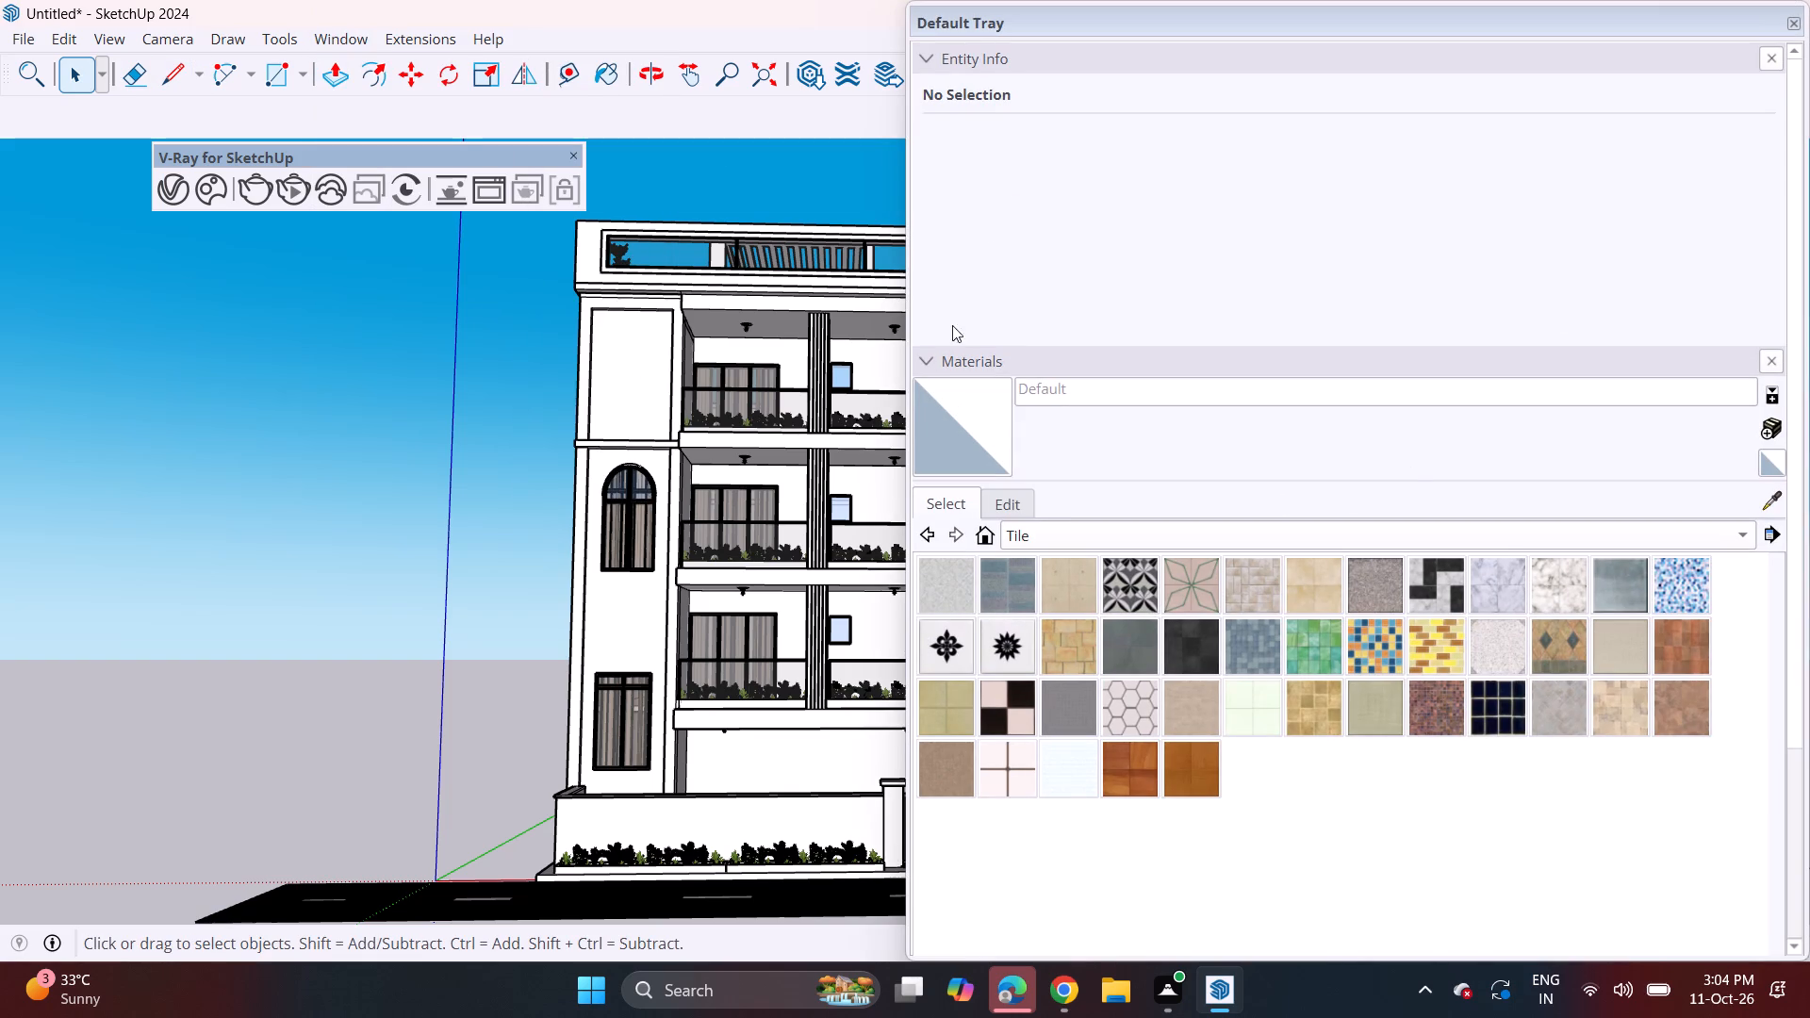
click(907, 146)
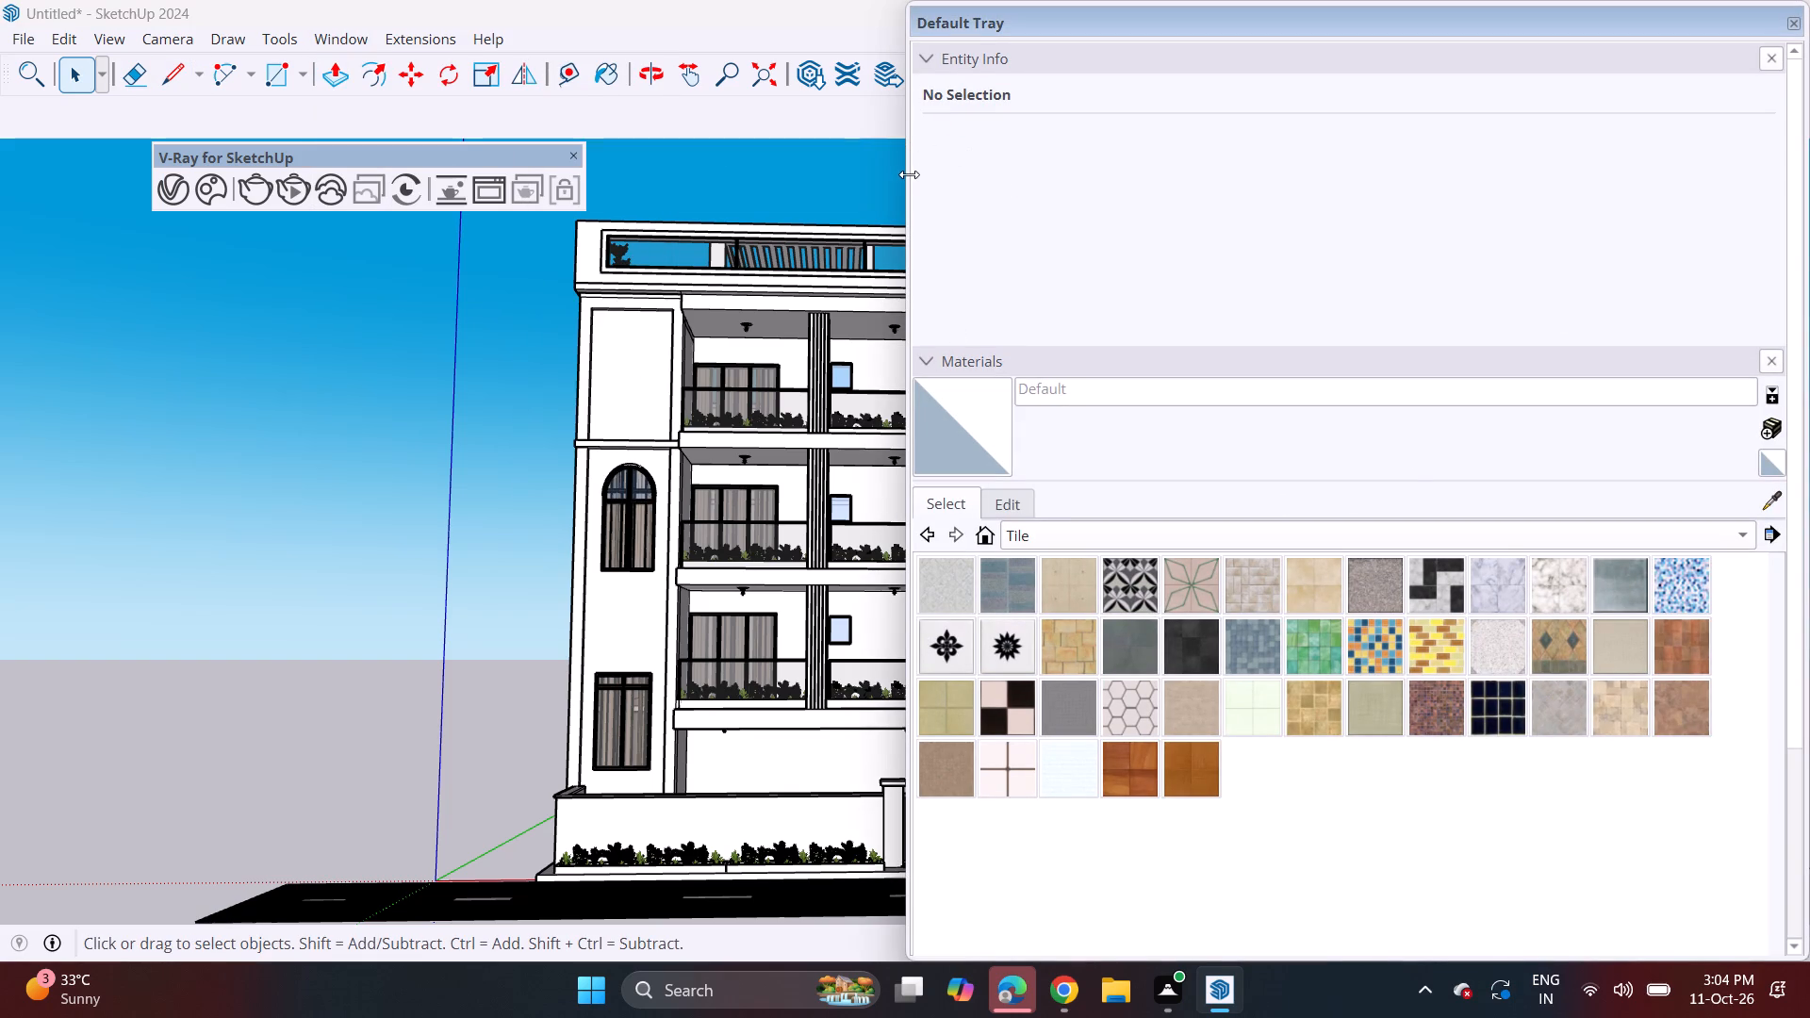
drag(910, 166, 1402, 162)
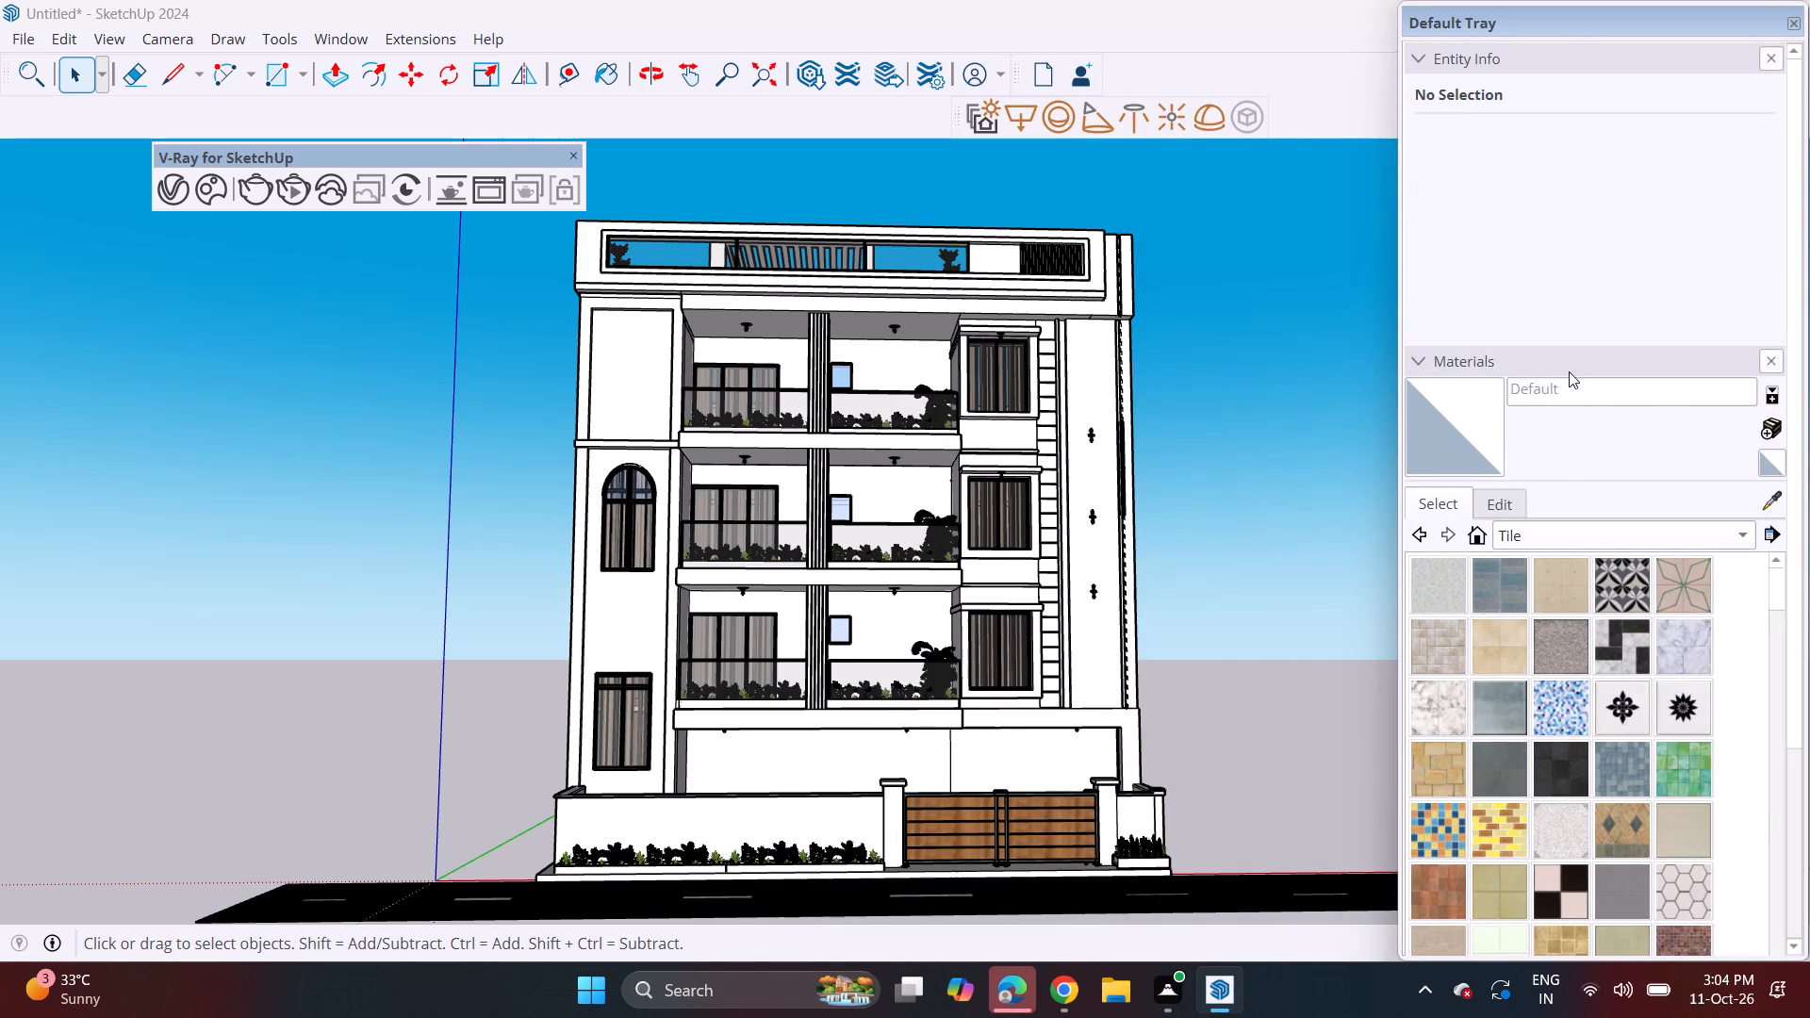
Paint the recessed walls around the arched window, the plain spotlight wall strip and its outer corner sliver with Color M06 from the Colors library.
click(1567, 528)
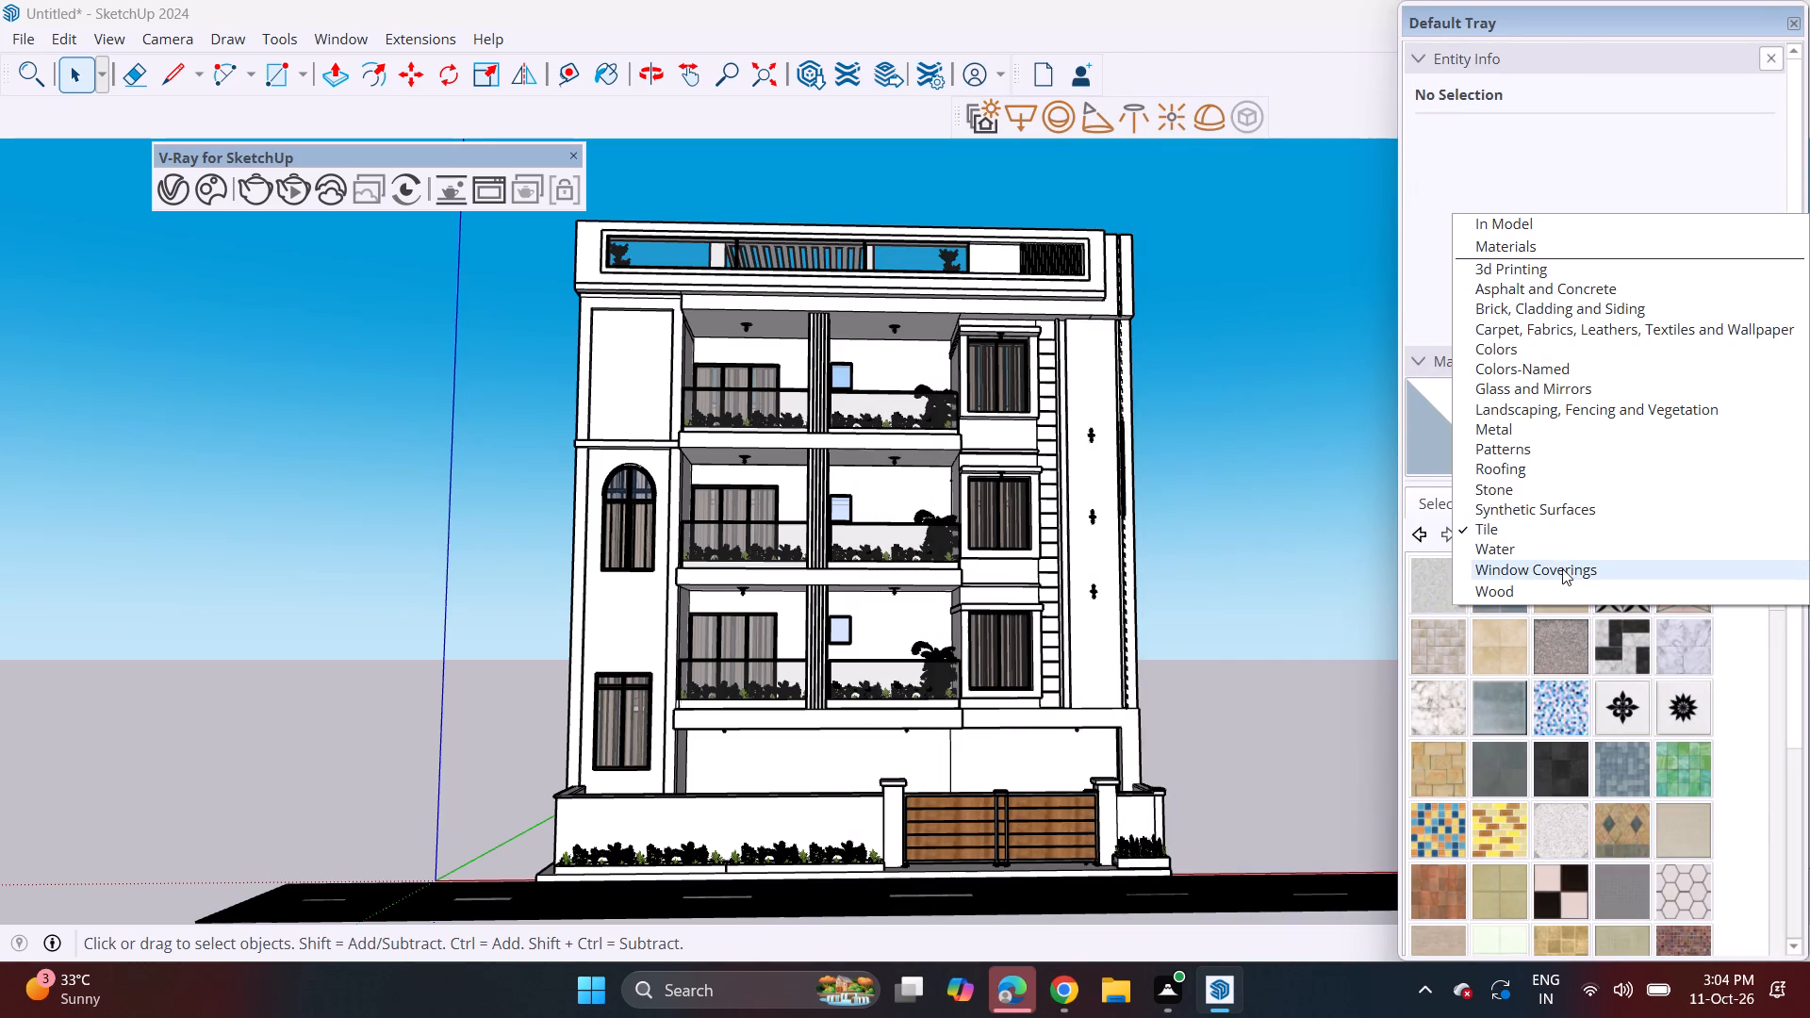
click(1552, 353)
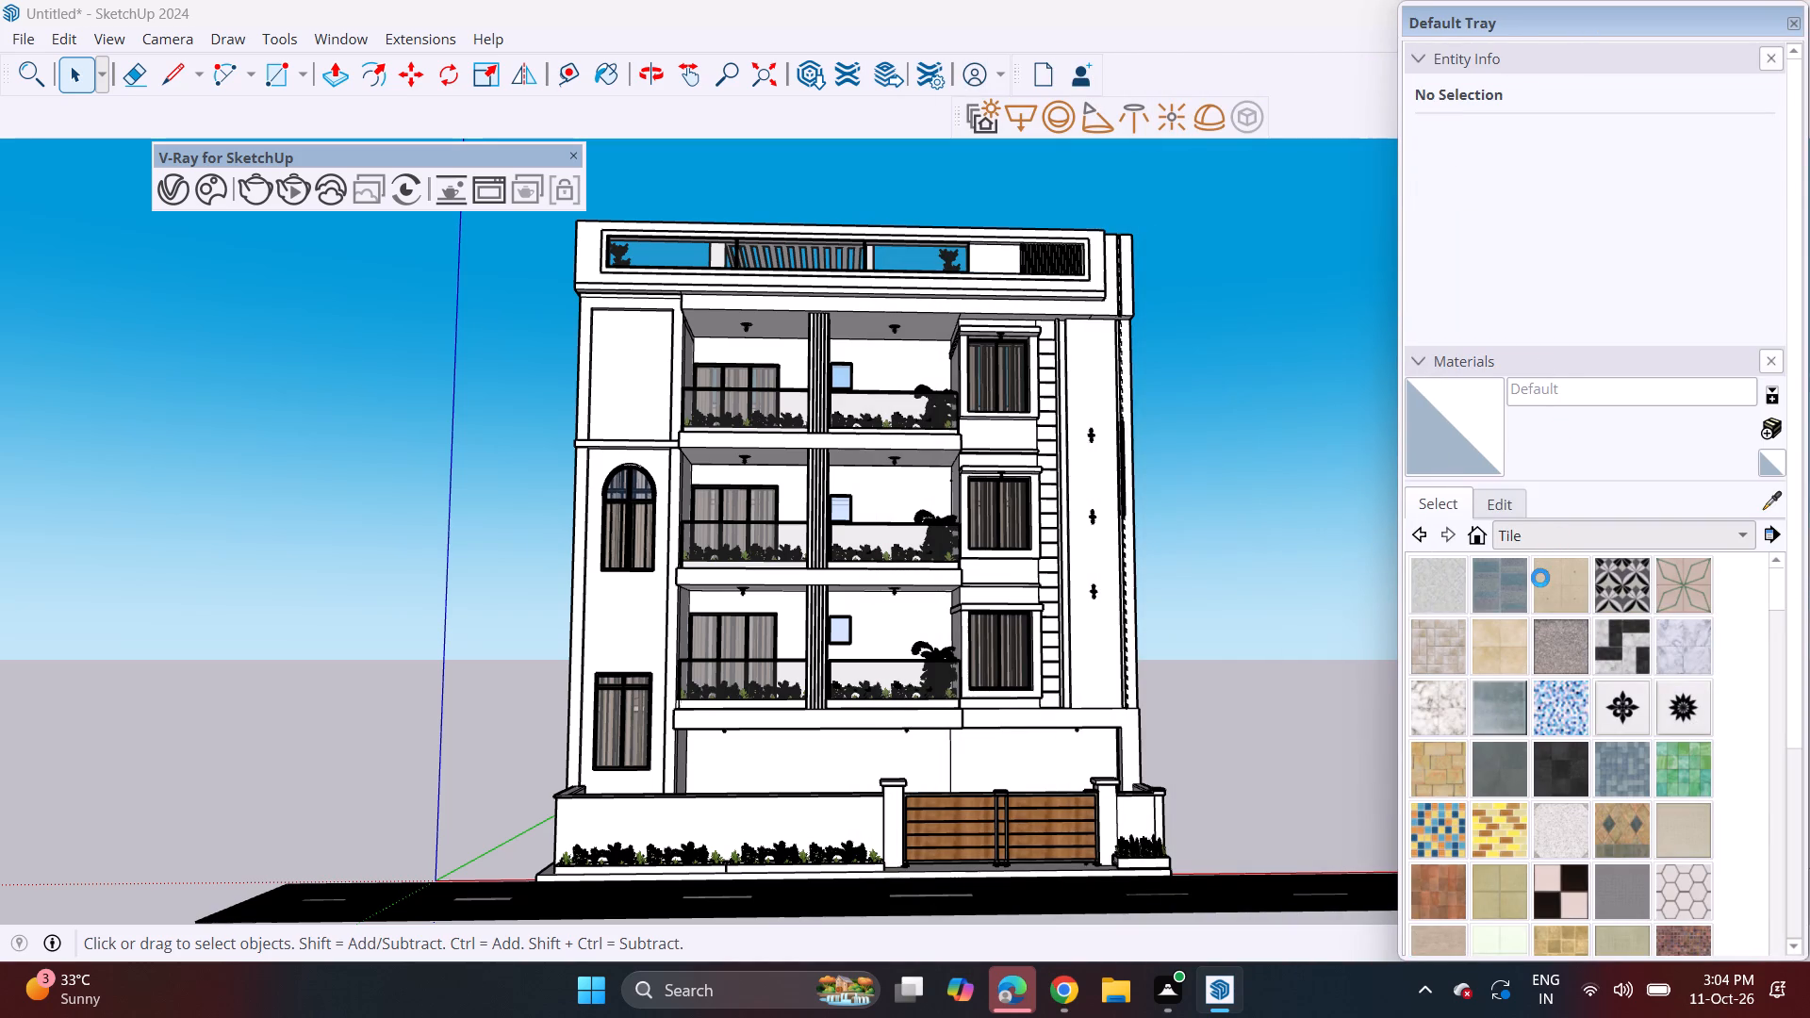
scroll(1556, 605, down, 11)
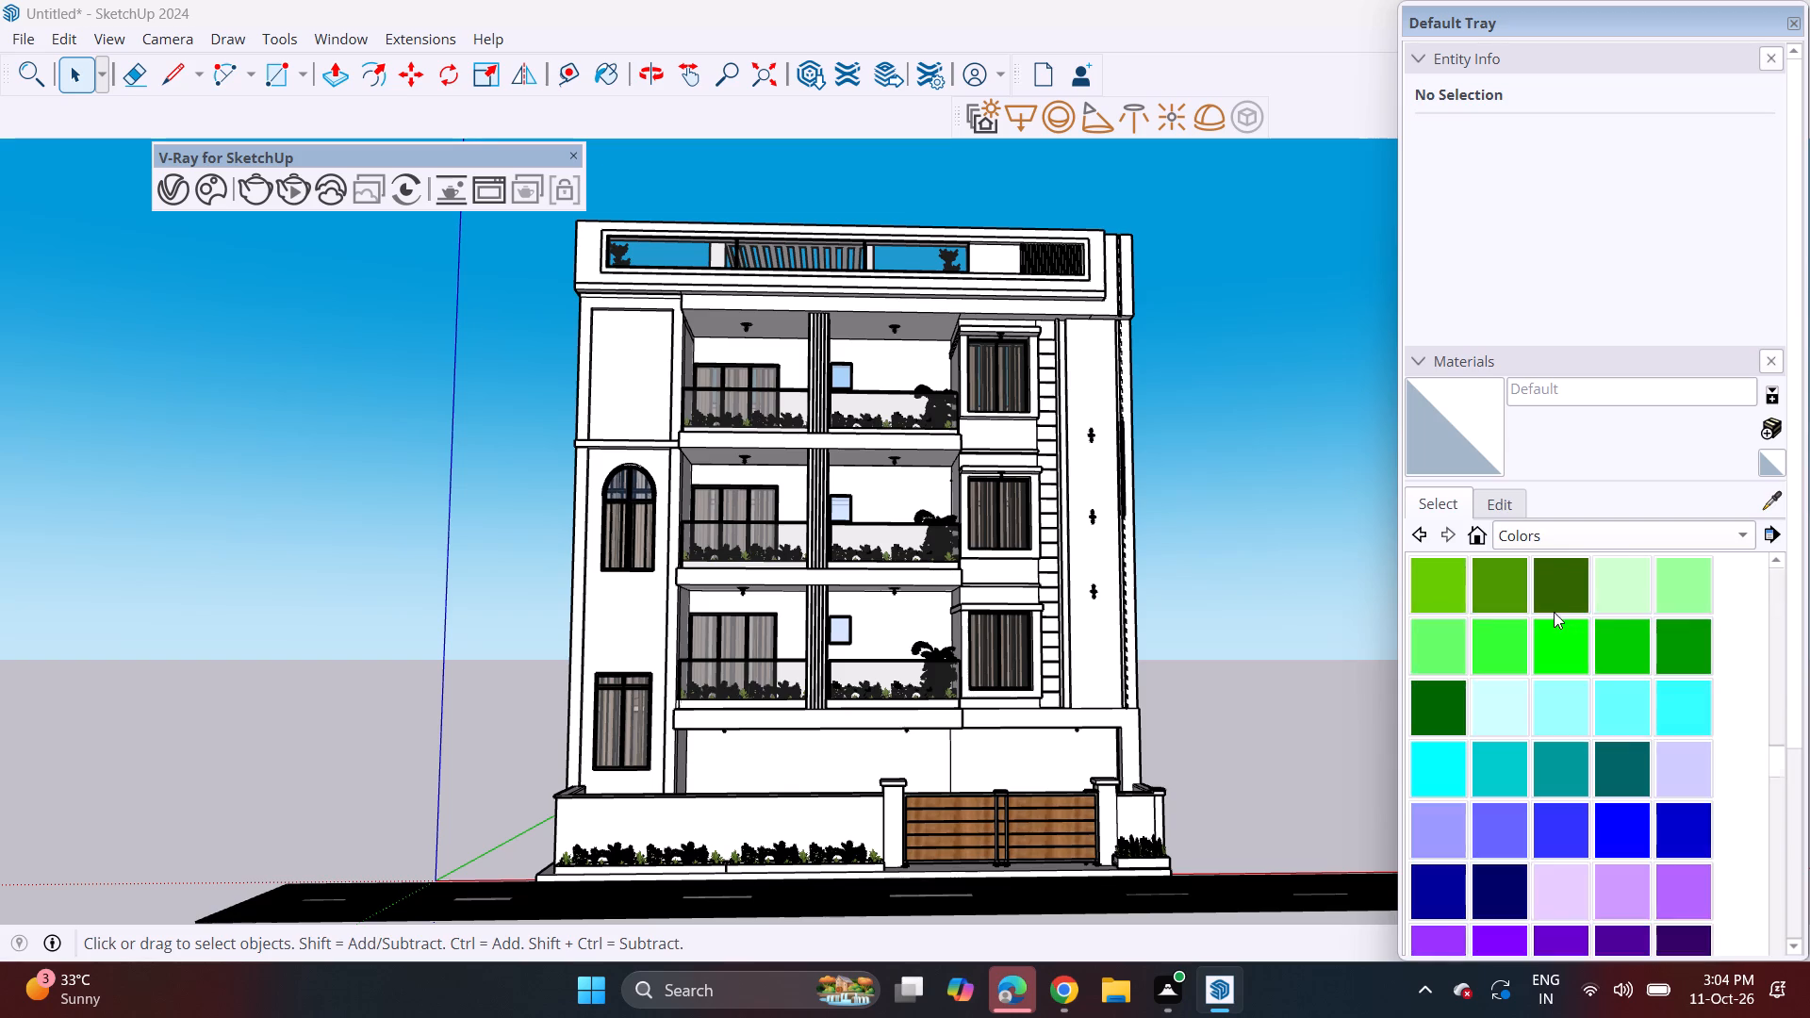
scroll(1554, 612, down, 10)
click(1549, 599)
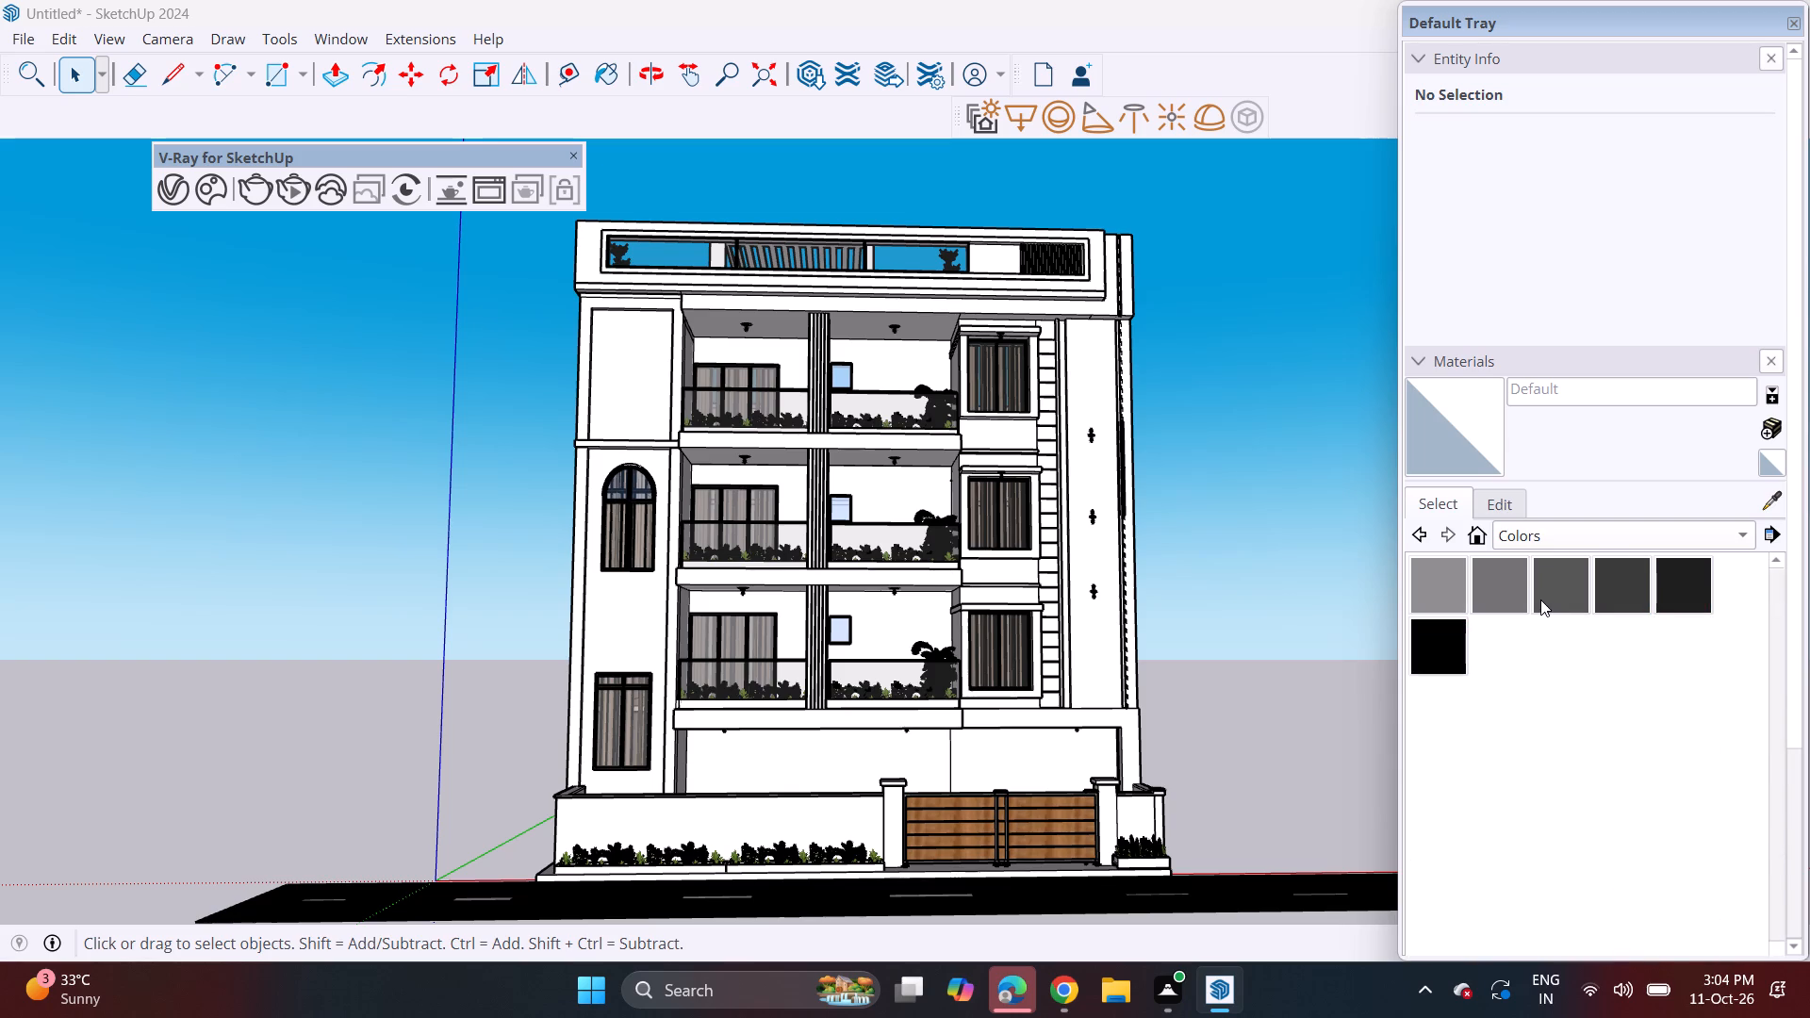
click(620, 402)
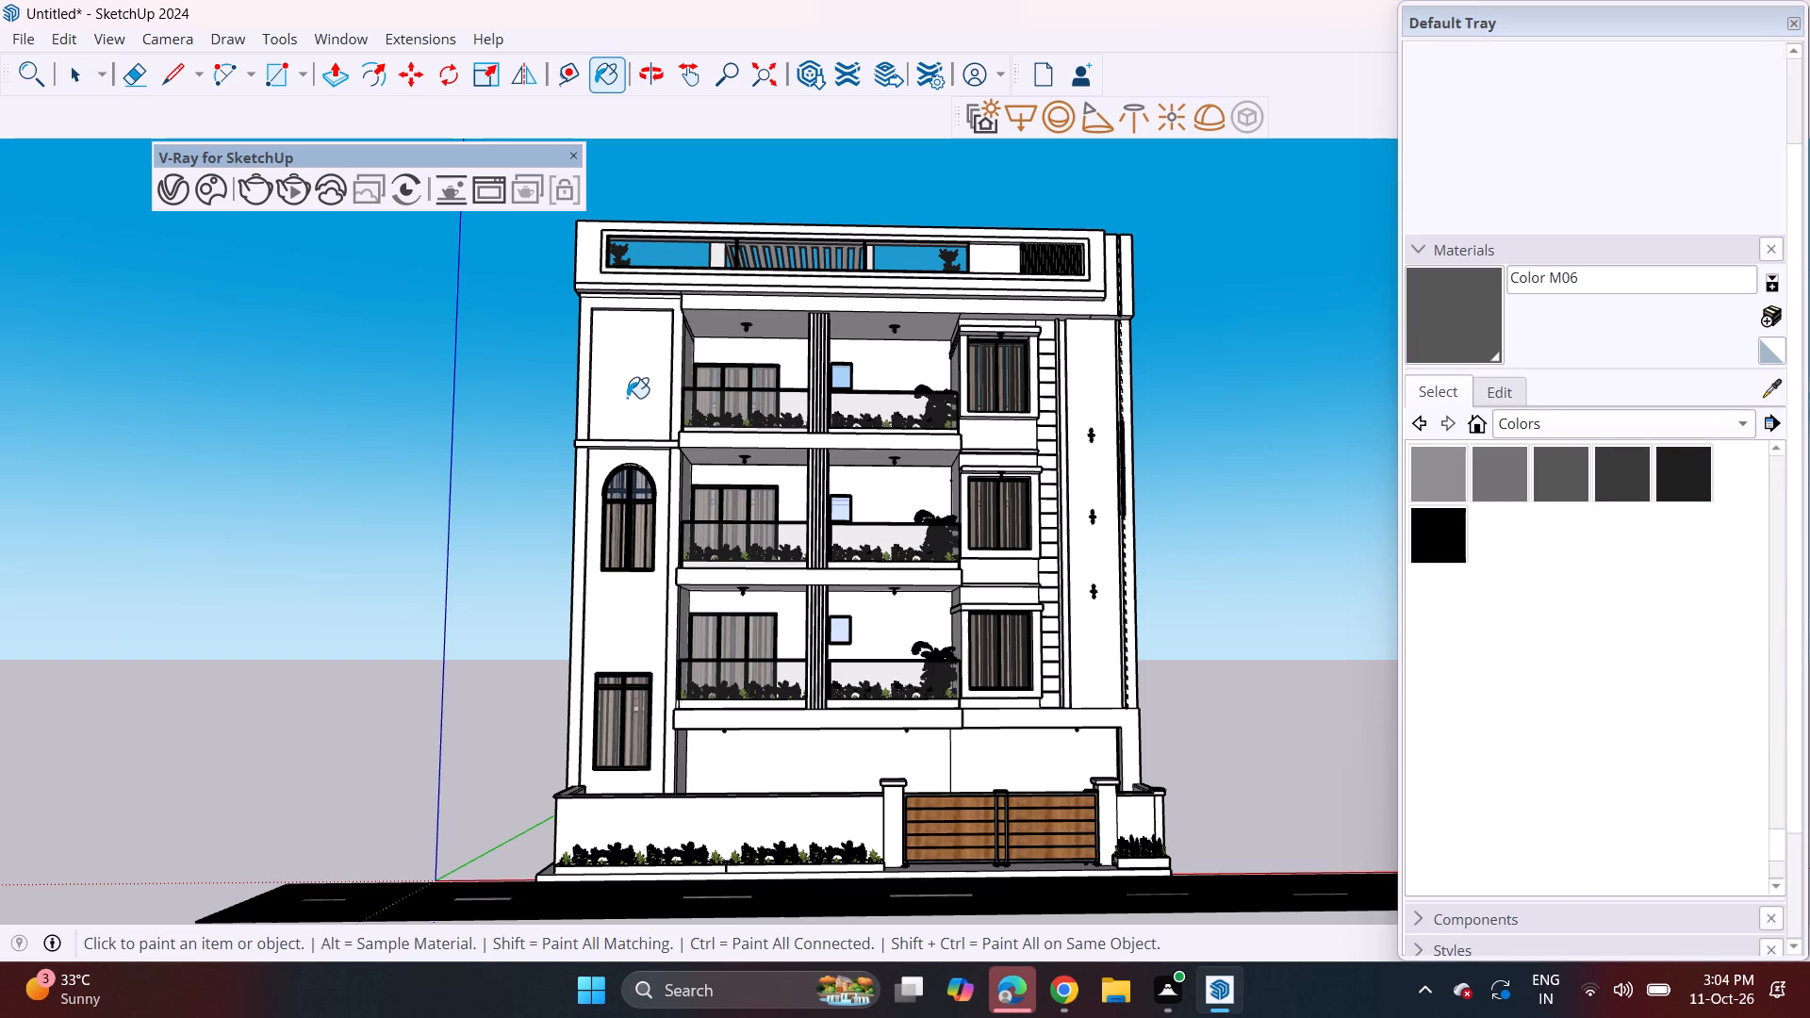
click(627, 398)
click(594, 472)
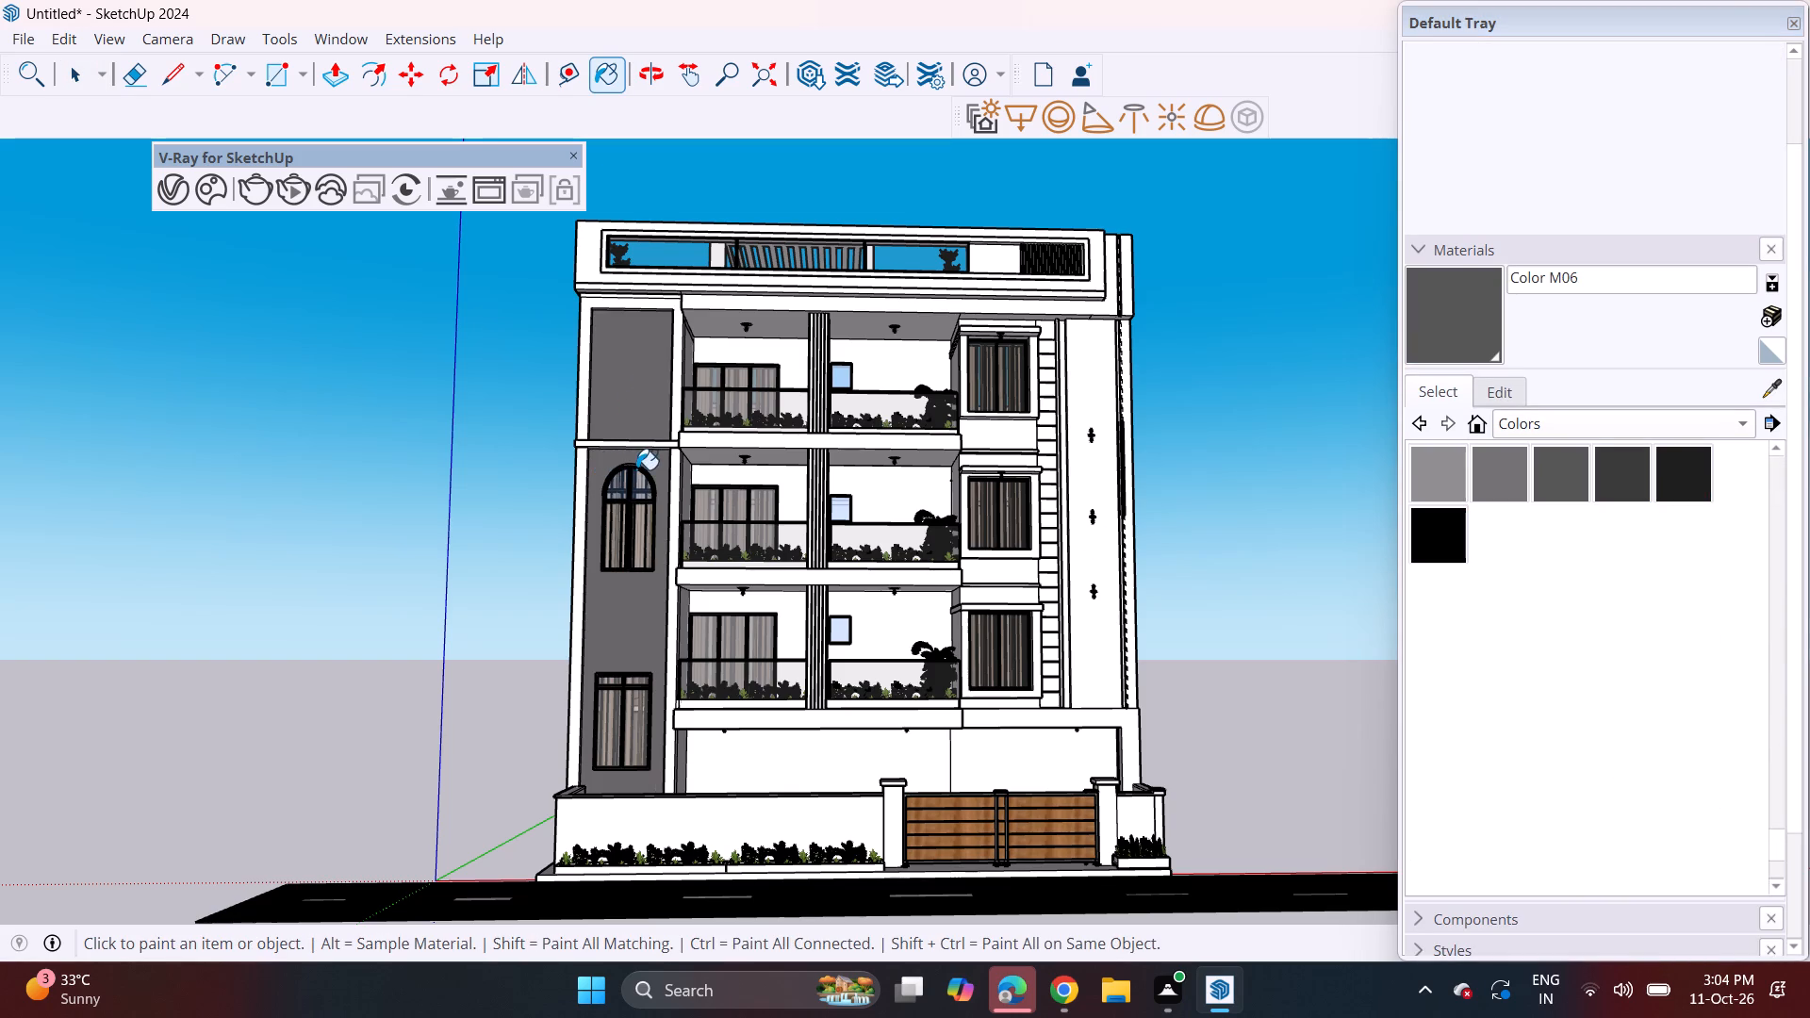
click(1091, 377)
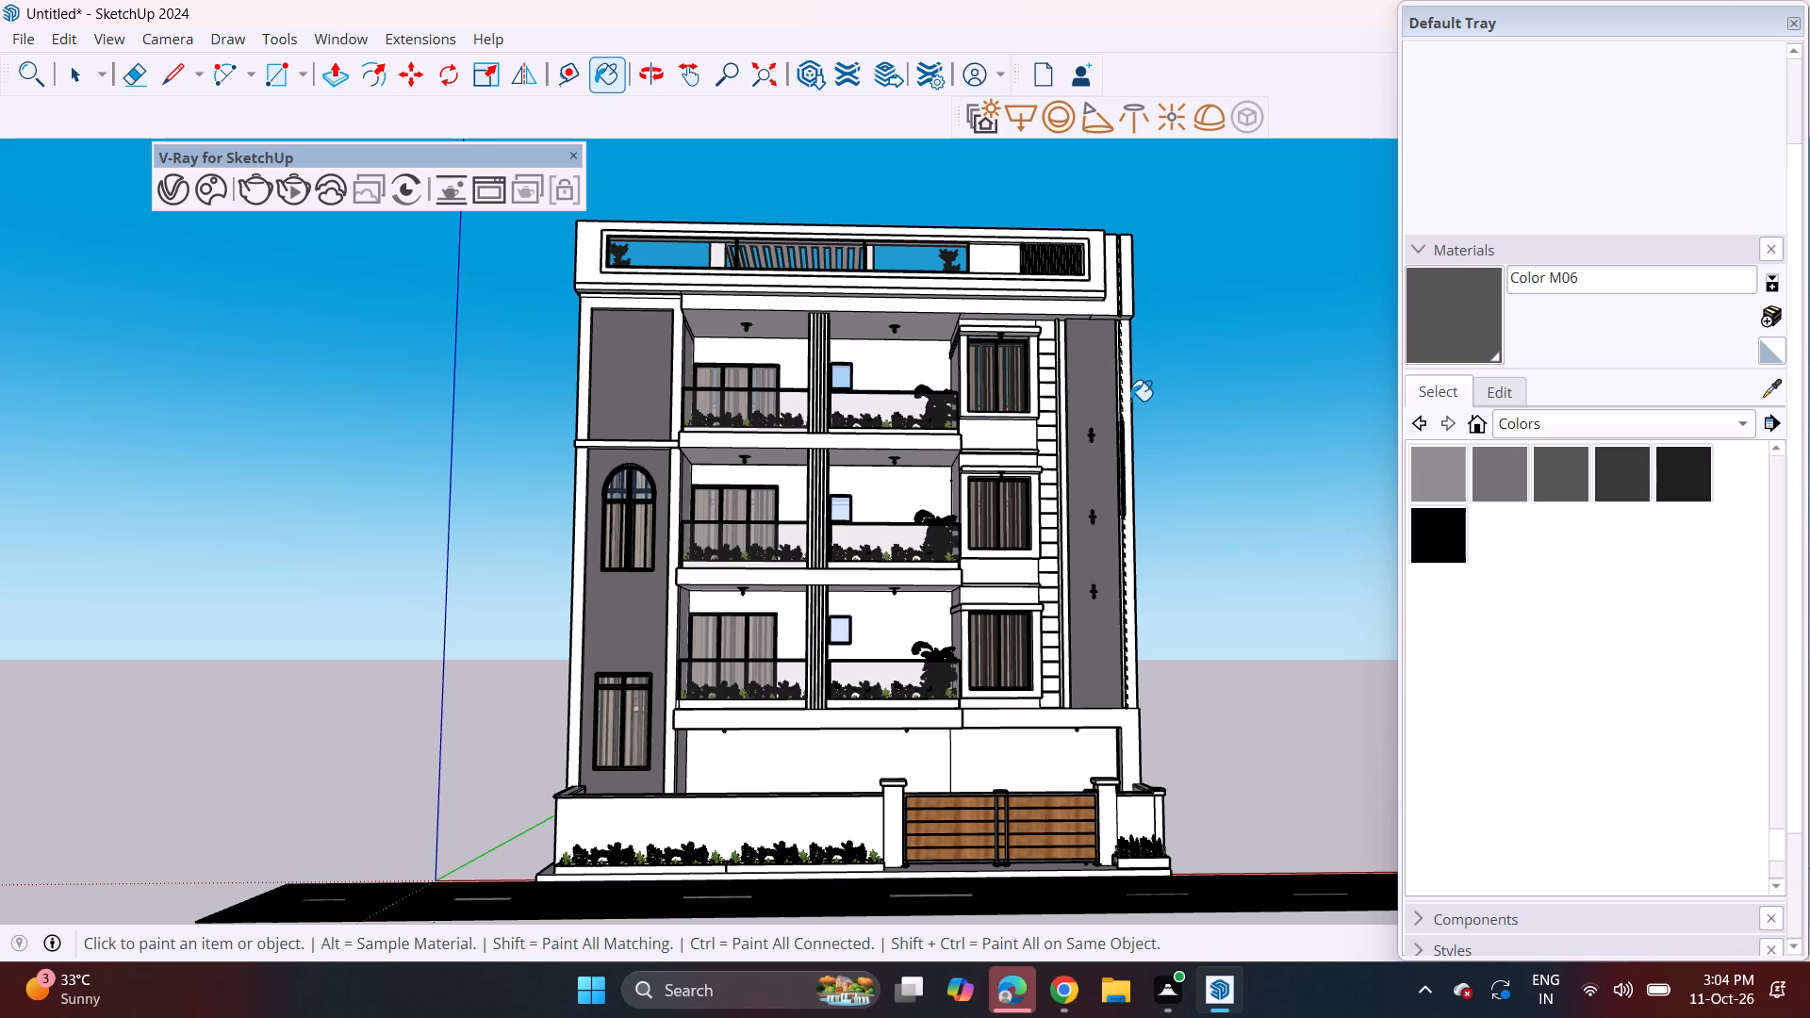
click(1127, 386)
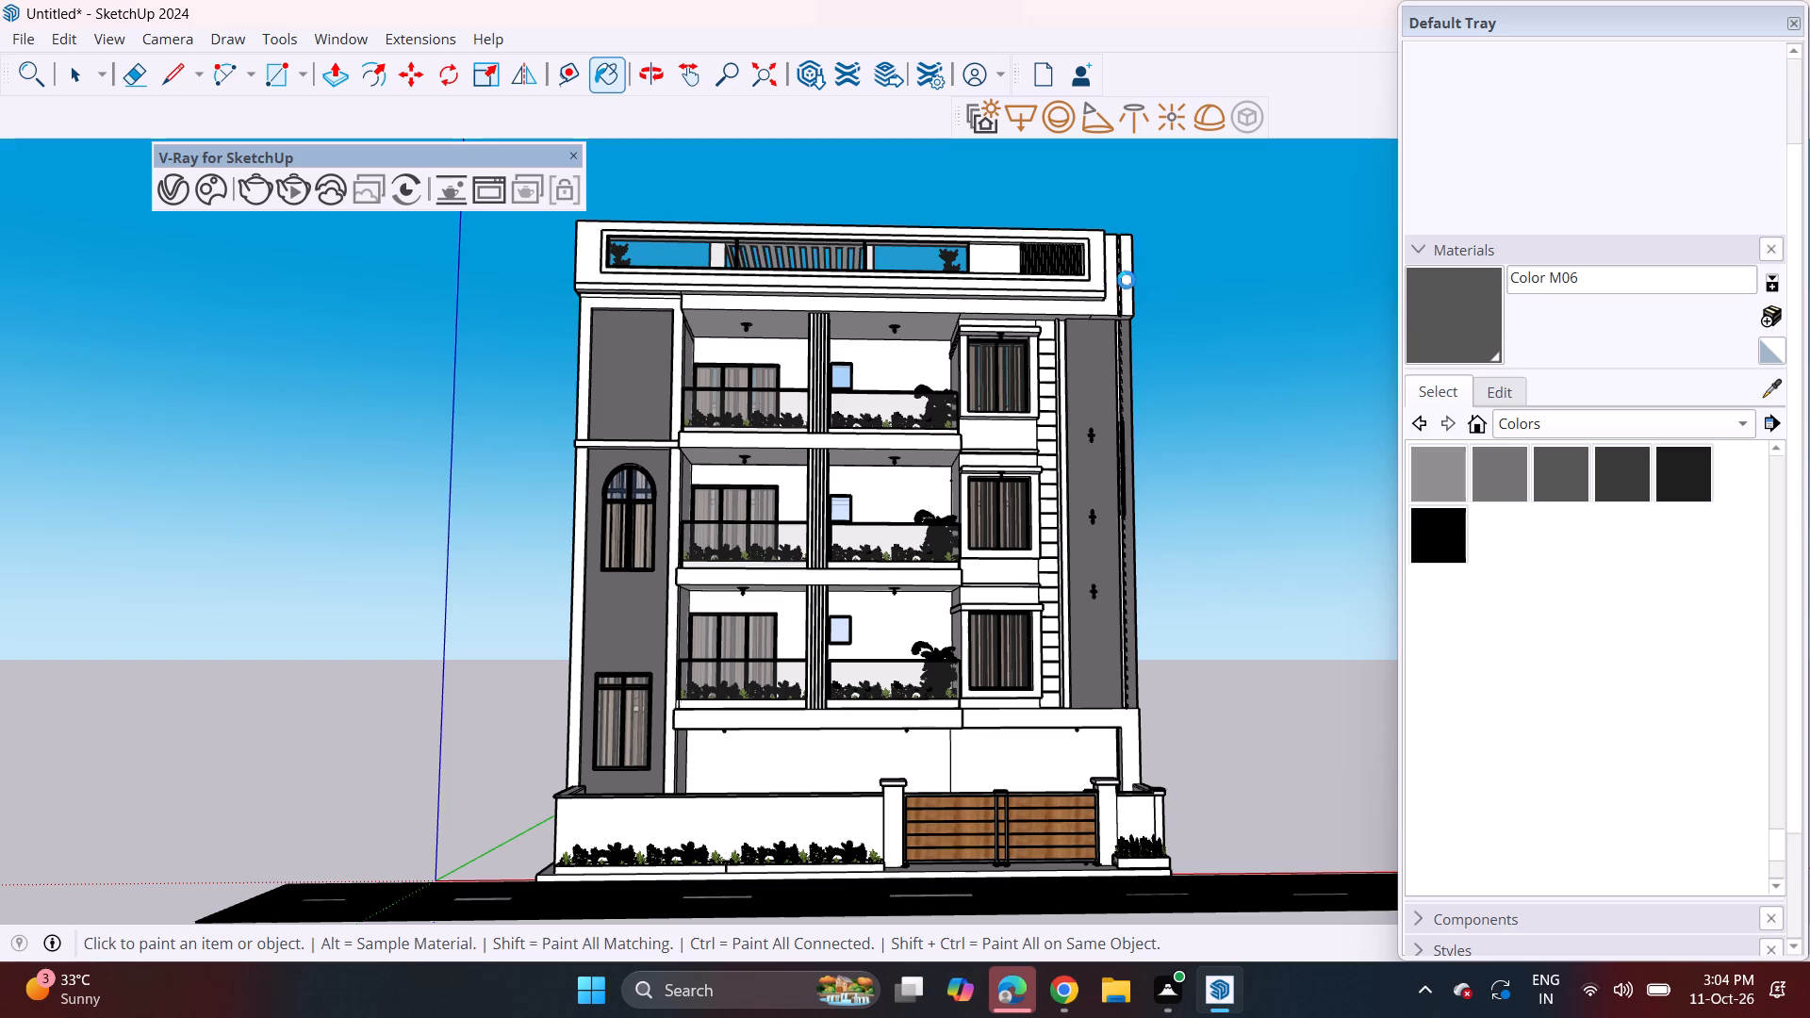
Split off the upper part of the parapet frame's end face with a line and push/pull it across the corner pier.
middle_drag(1136, 270, 1091, 314)
middle_drag(1121, 287, 908, 419)
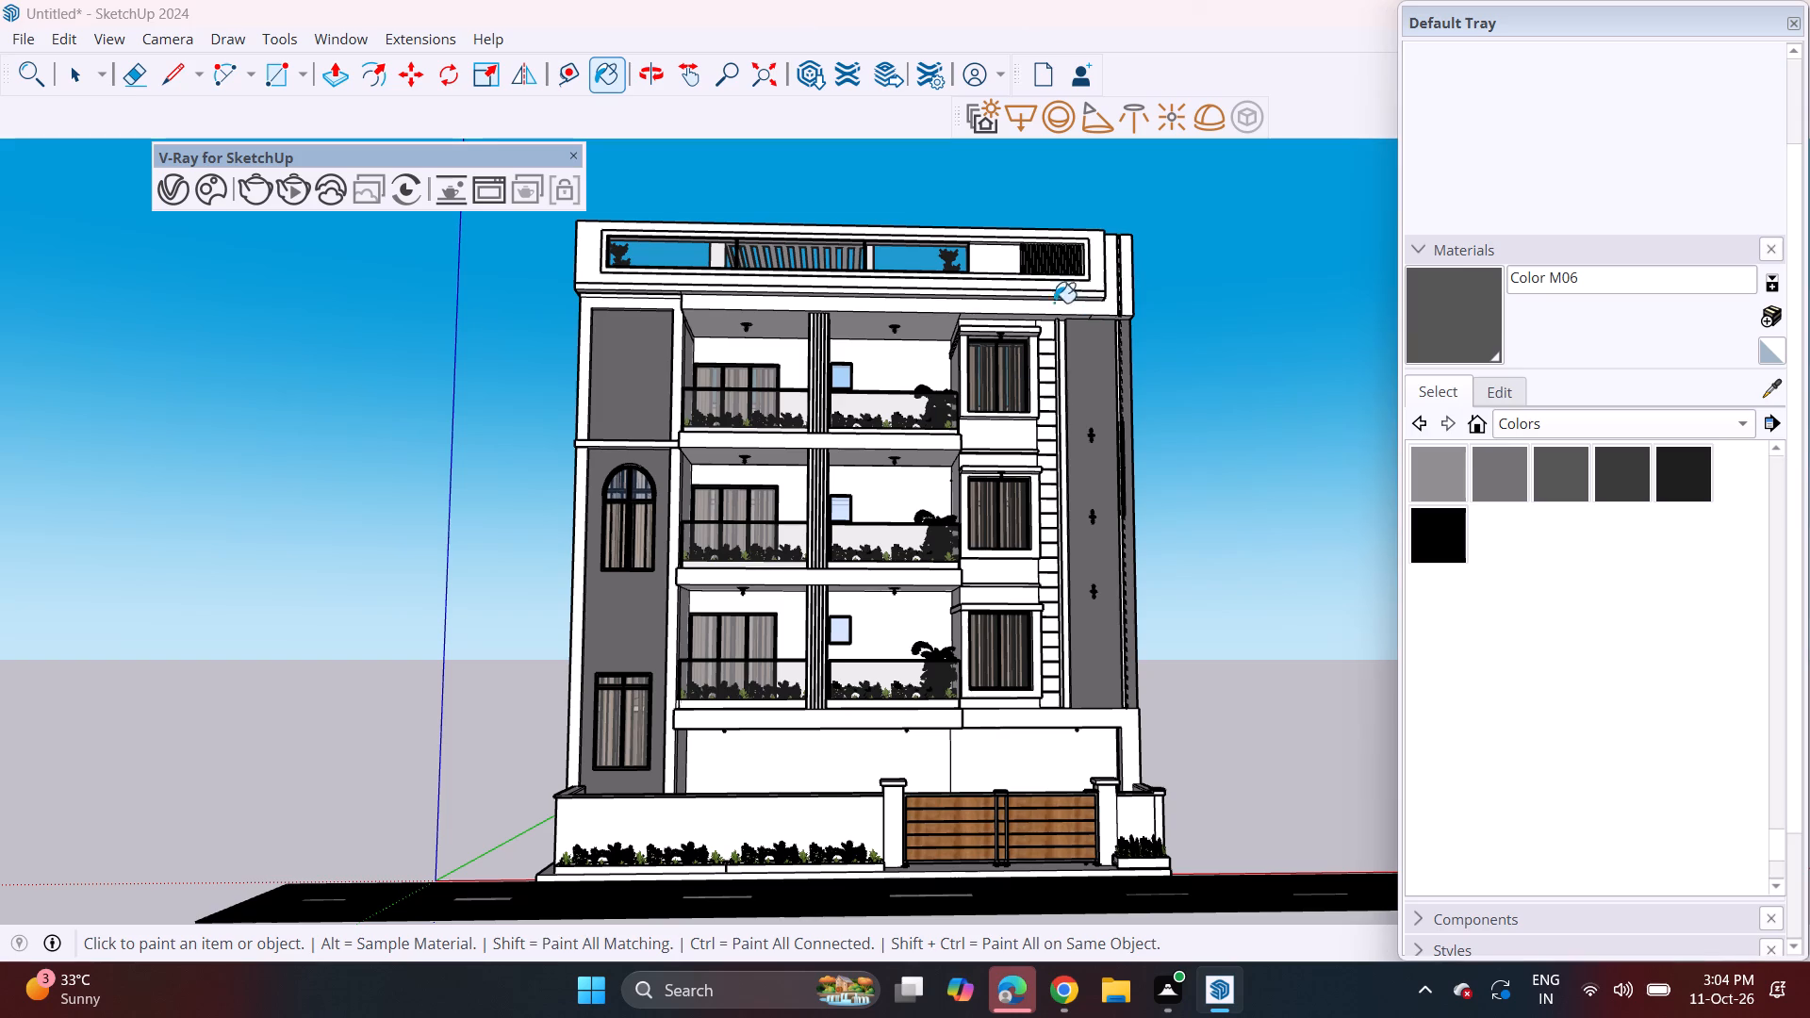
middle_drag(1061, 297, 775, 523)
scroll(1272, 177, up, 3)
scroll(1075, 263, up, 3)
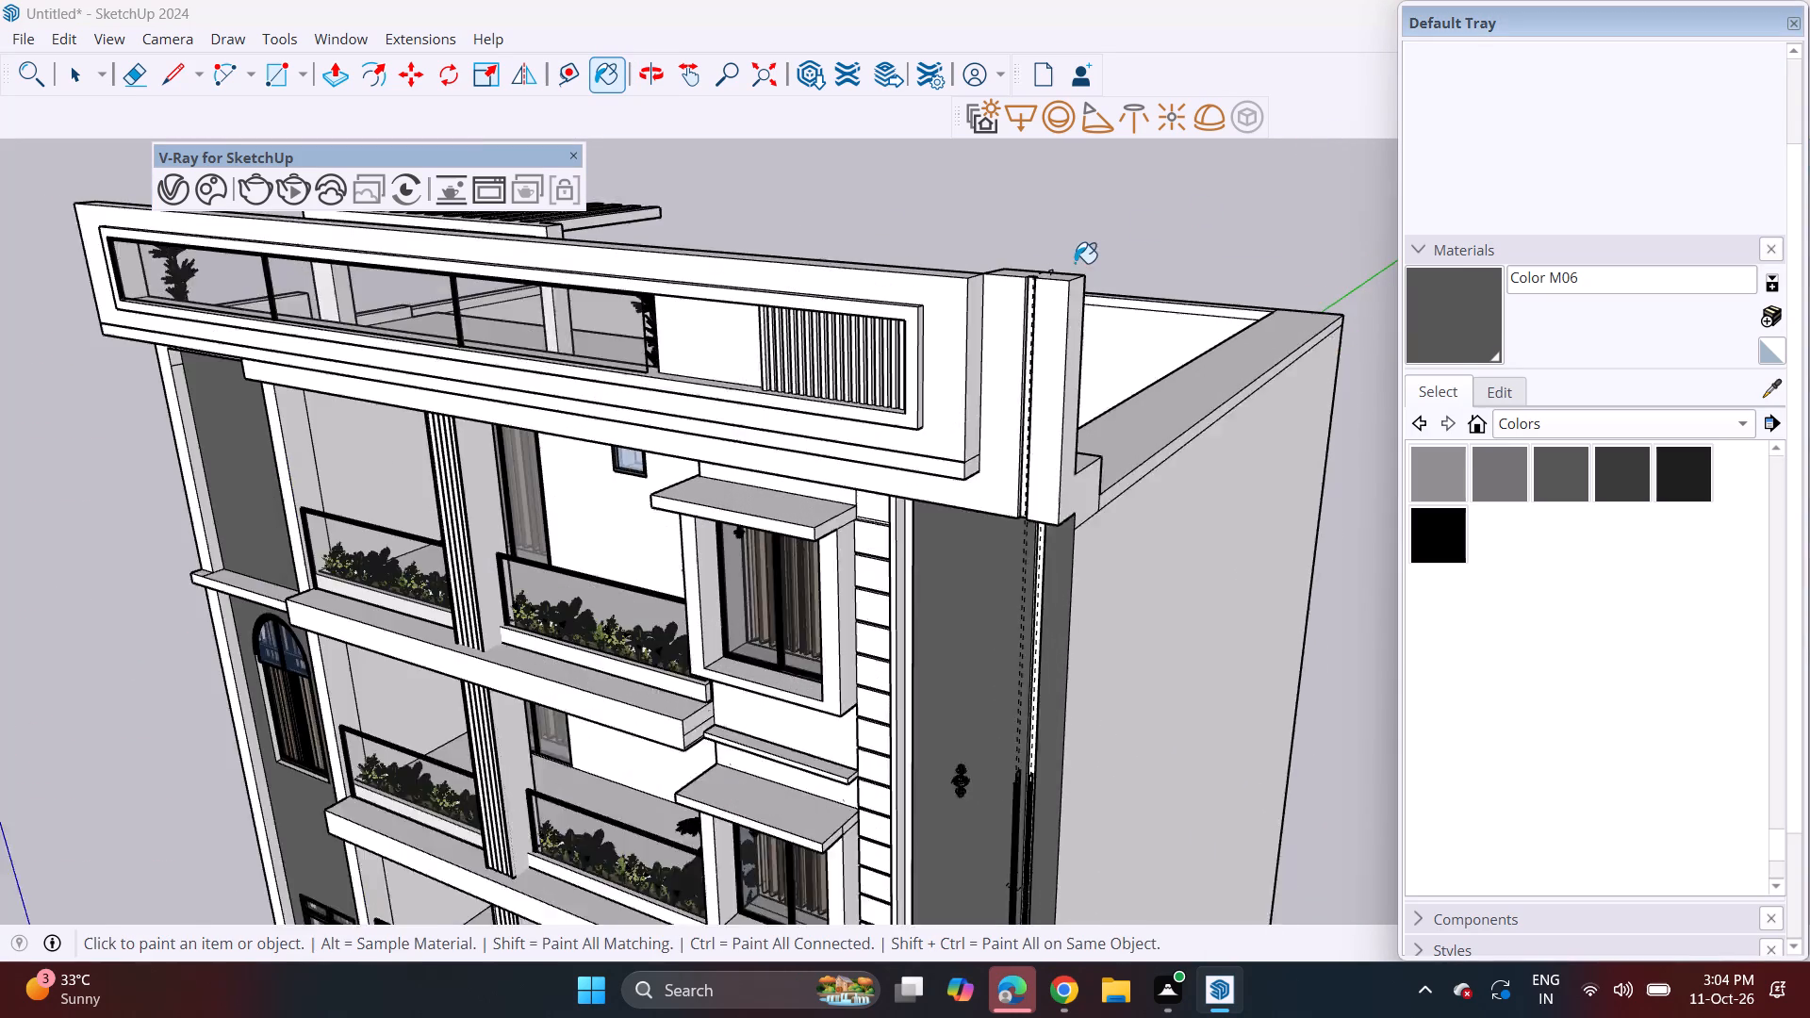
scroll(1075, 263, up, 5)
drag(182, 76, 186, 85)
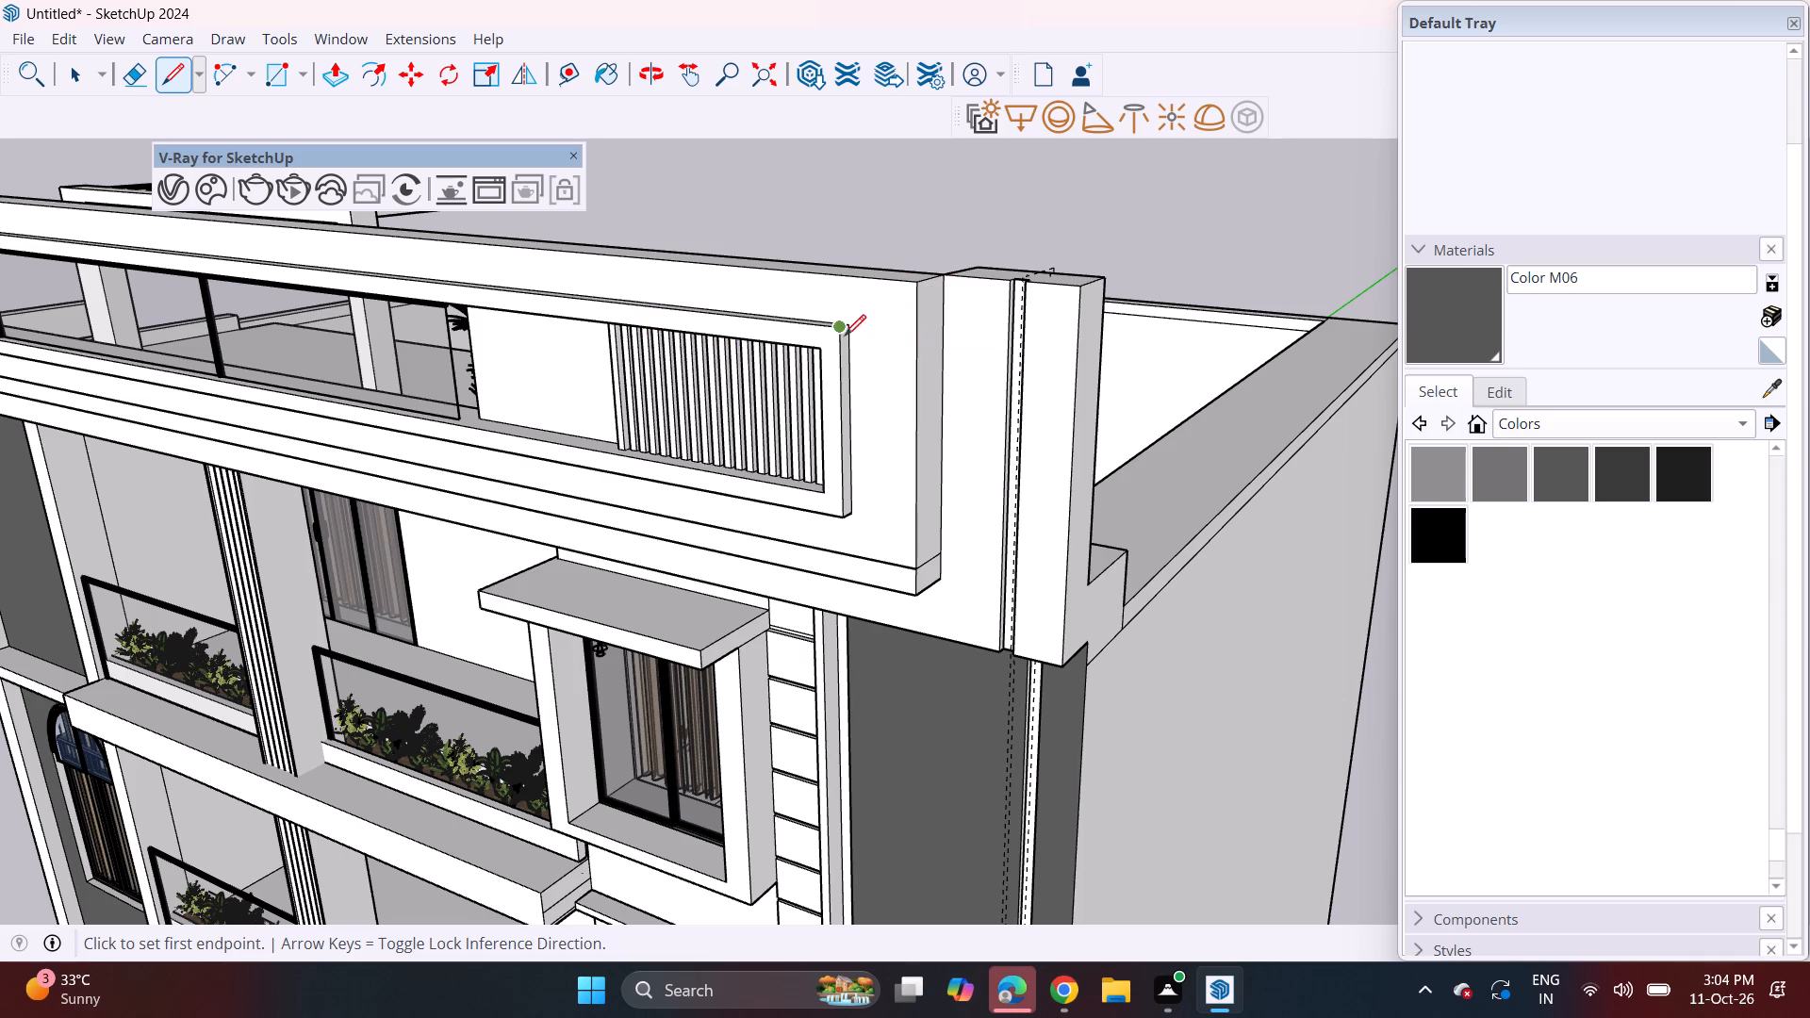
click(912, 336)
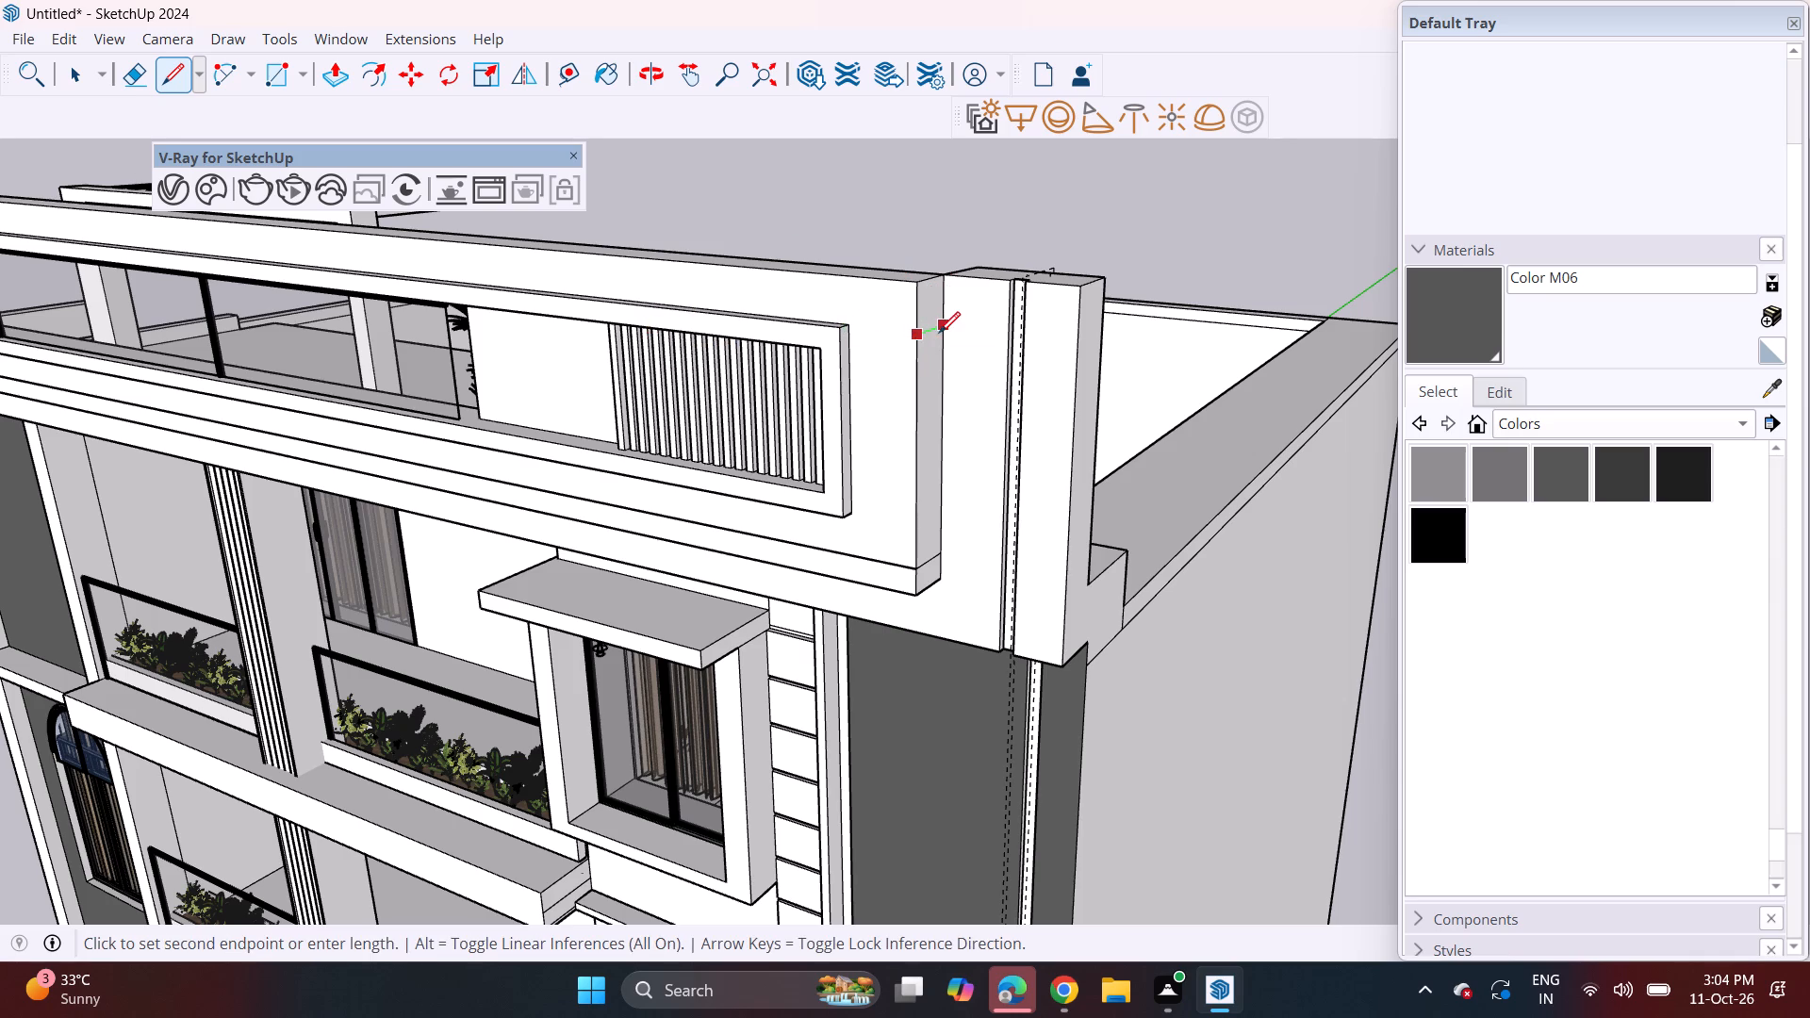
click(945, 332)
click(330, 85)
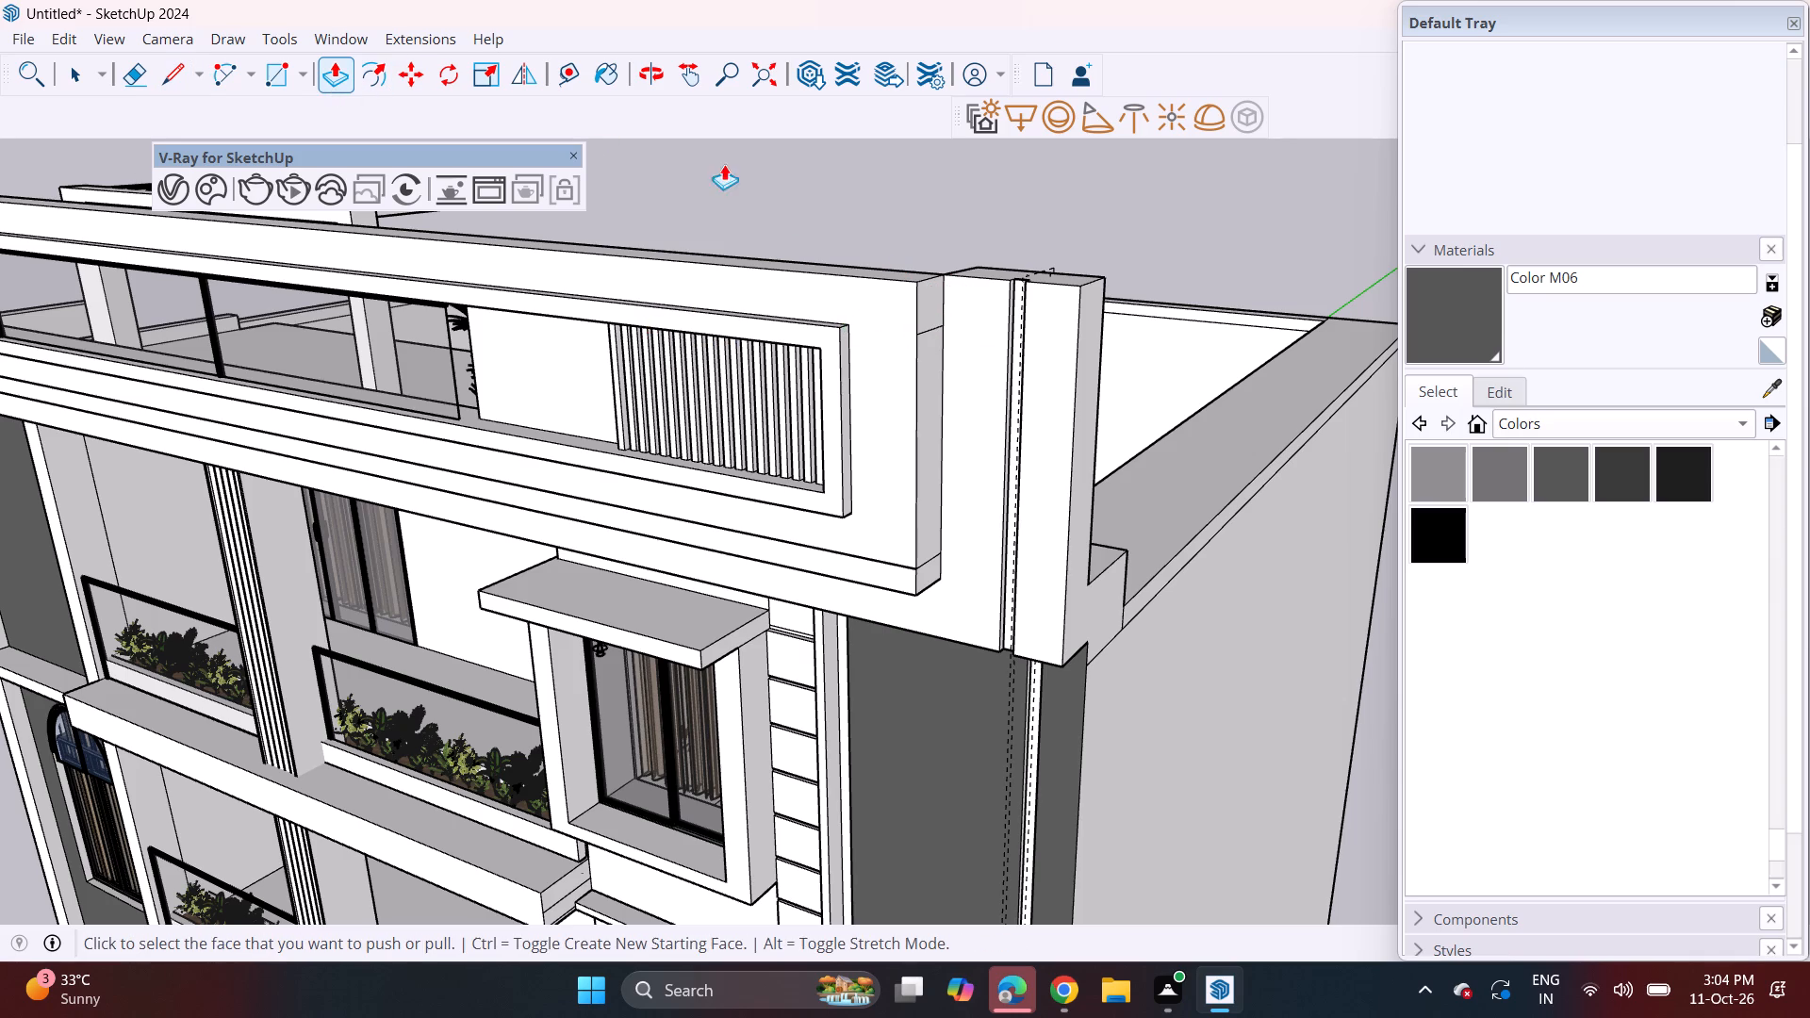
click(939, 311)
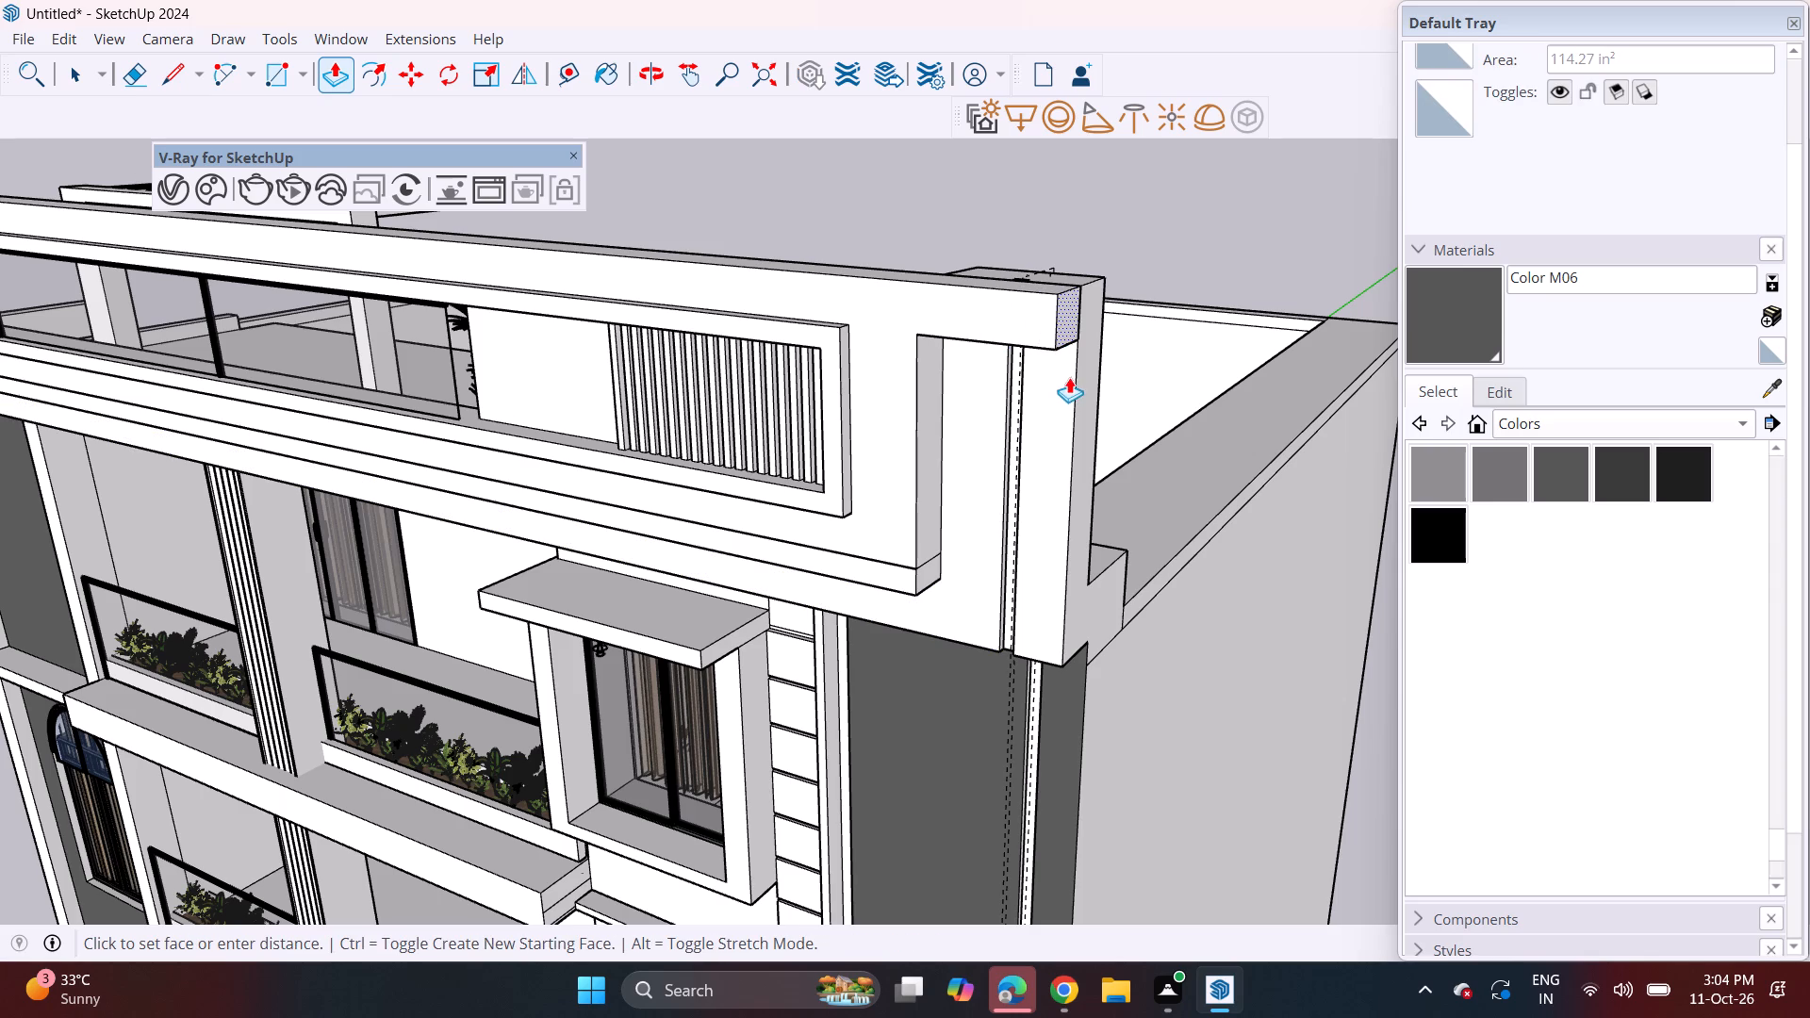
click(1072, 391)
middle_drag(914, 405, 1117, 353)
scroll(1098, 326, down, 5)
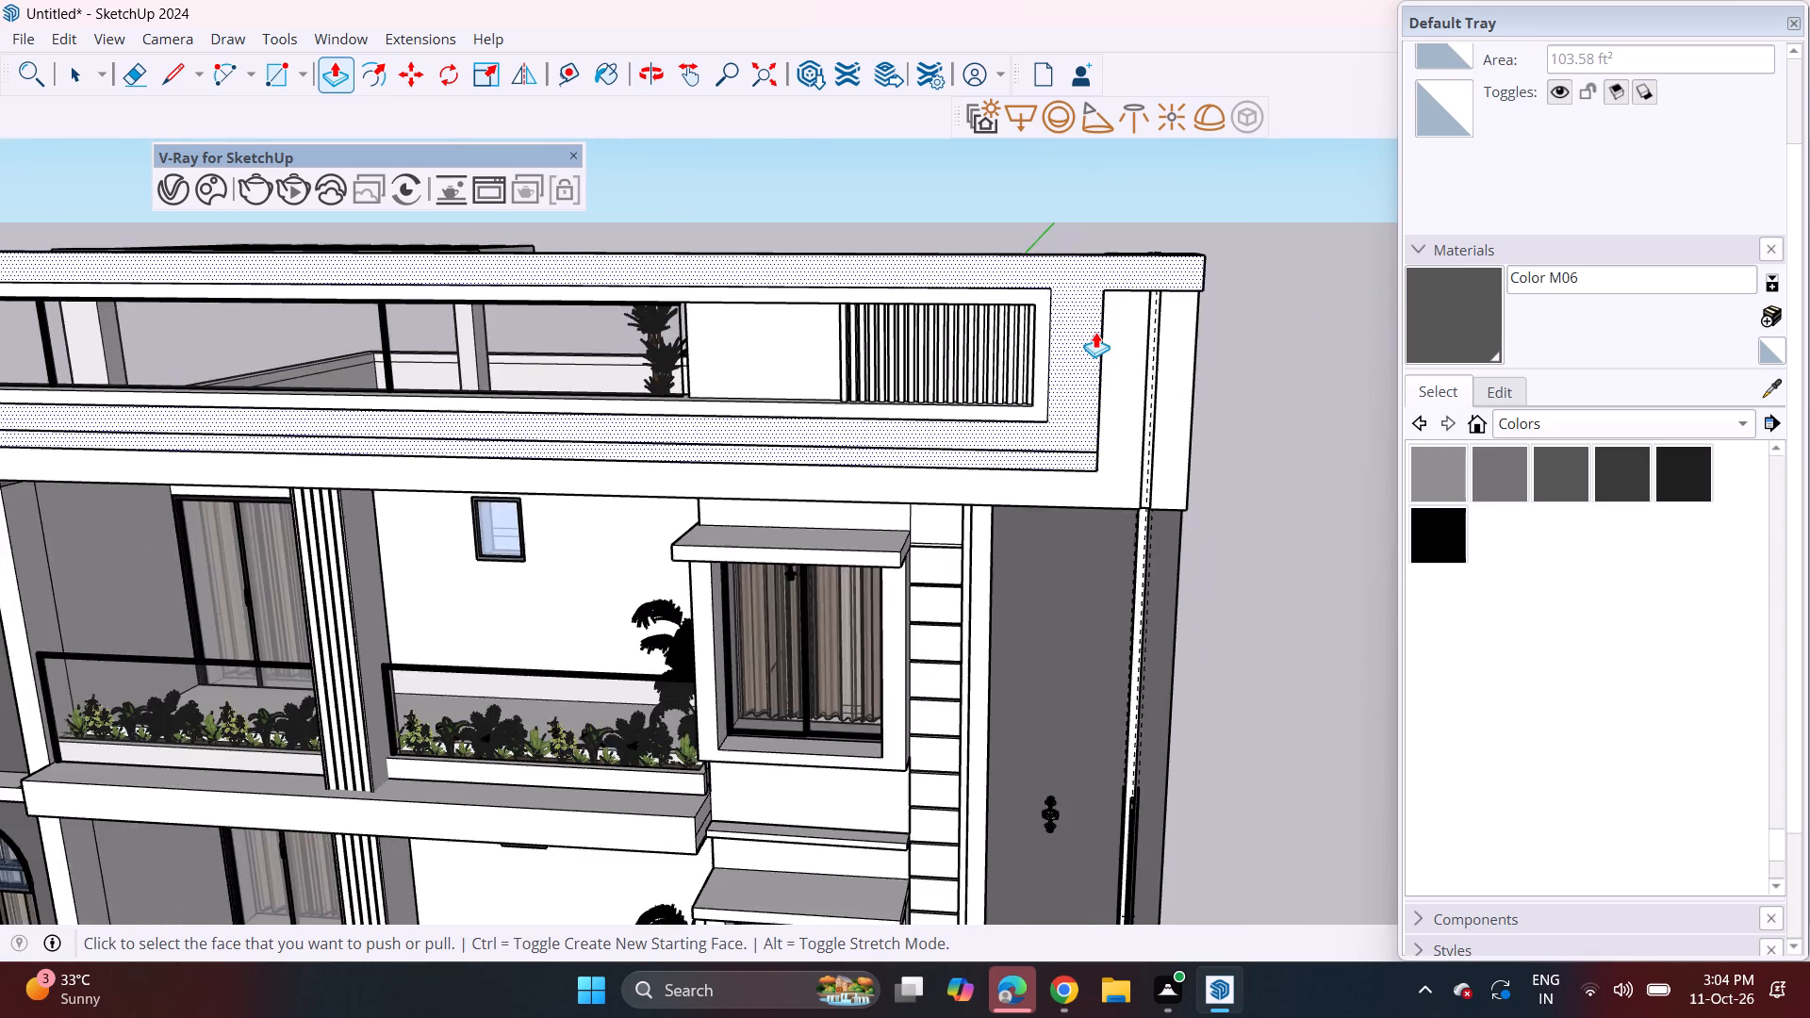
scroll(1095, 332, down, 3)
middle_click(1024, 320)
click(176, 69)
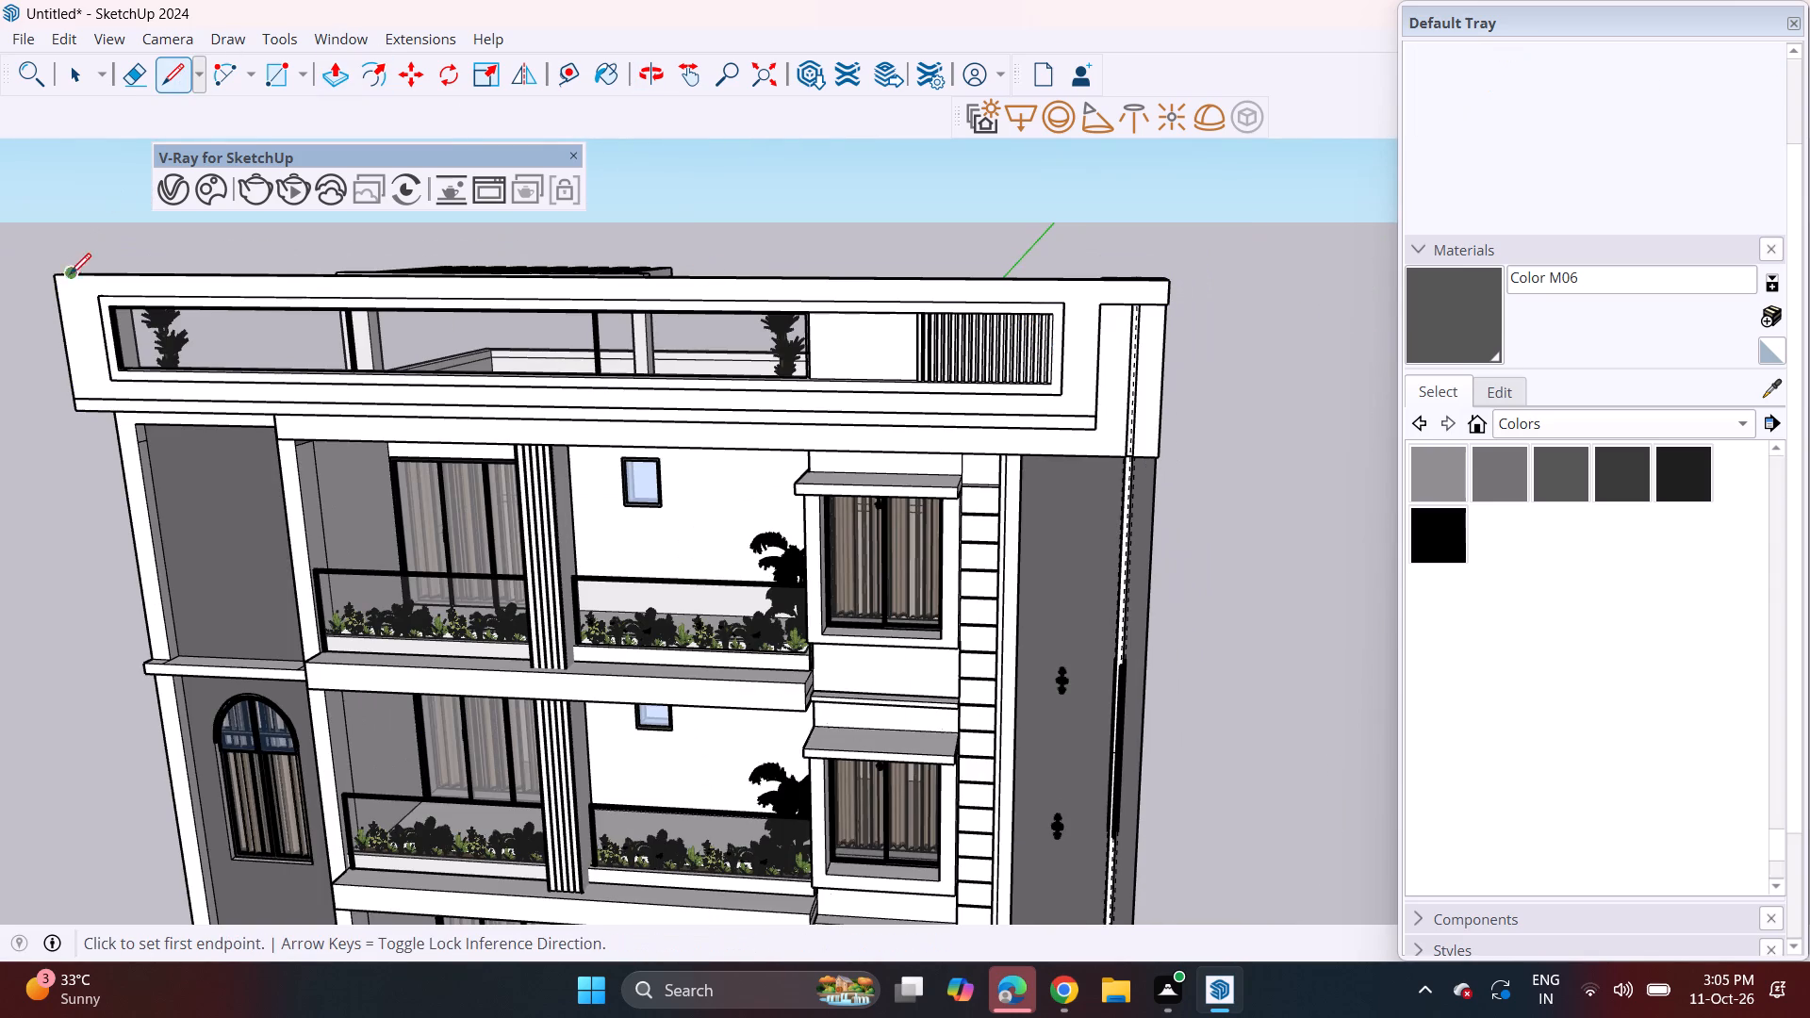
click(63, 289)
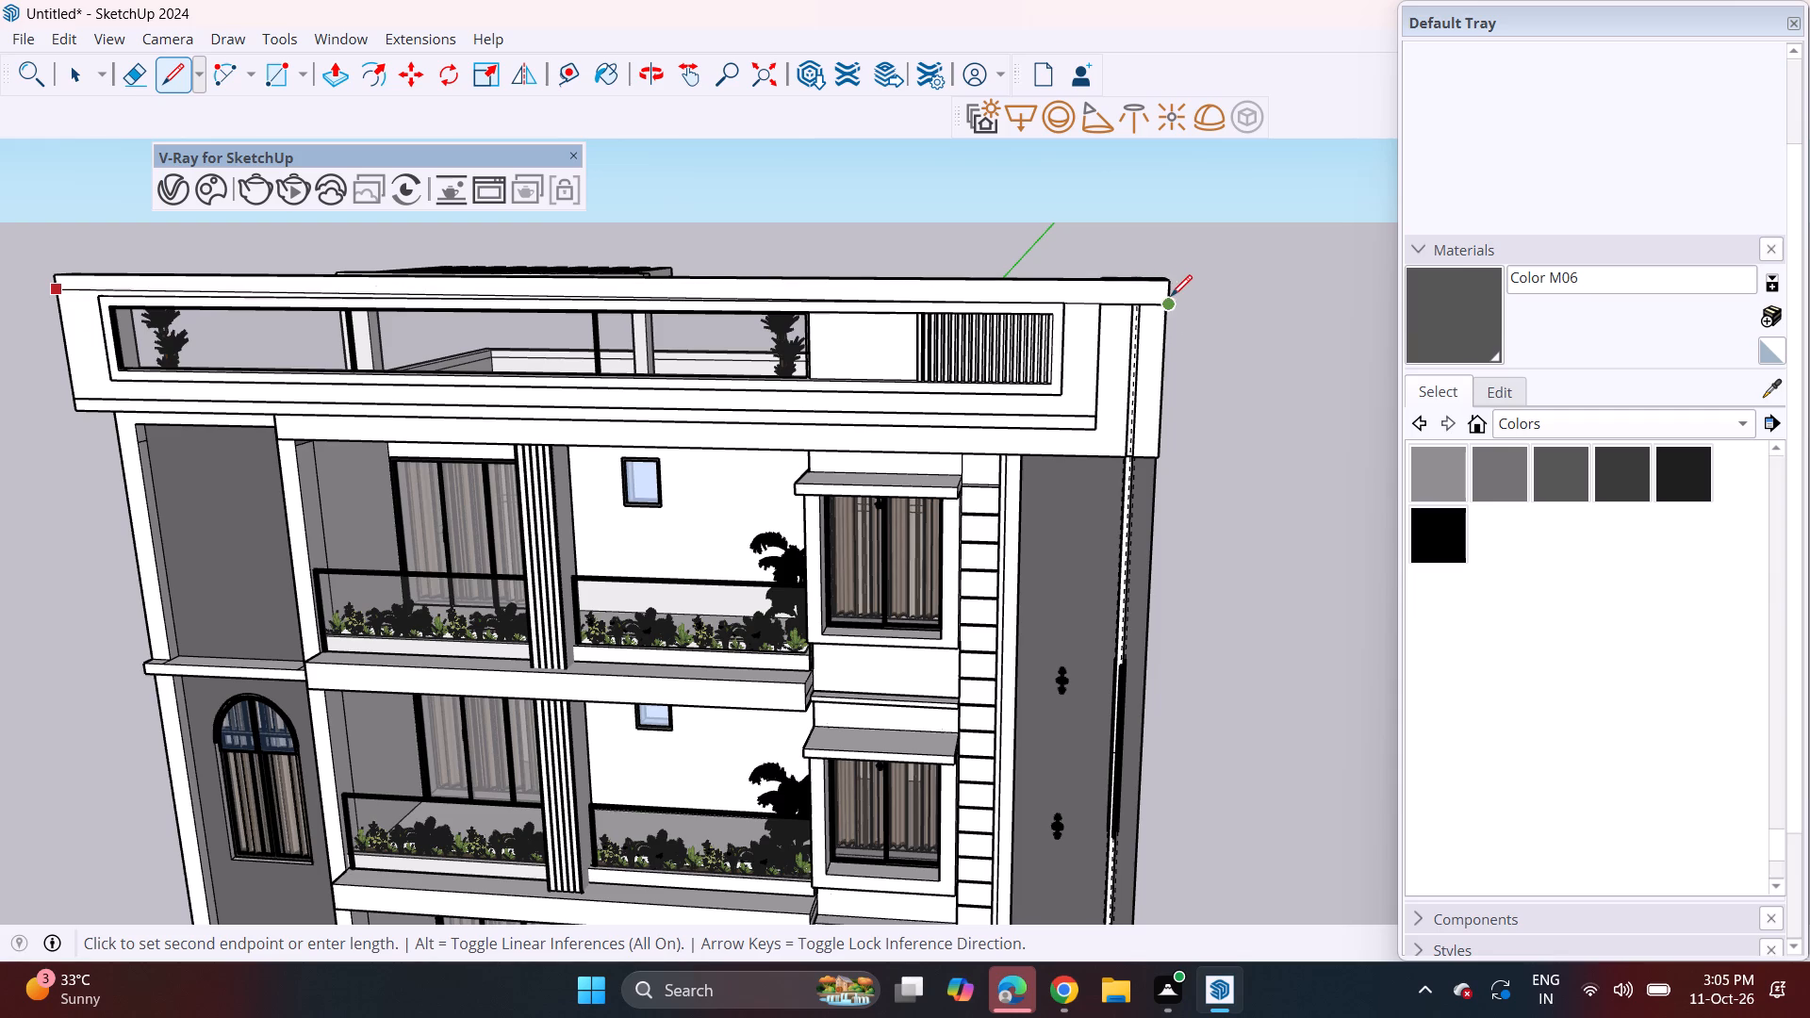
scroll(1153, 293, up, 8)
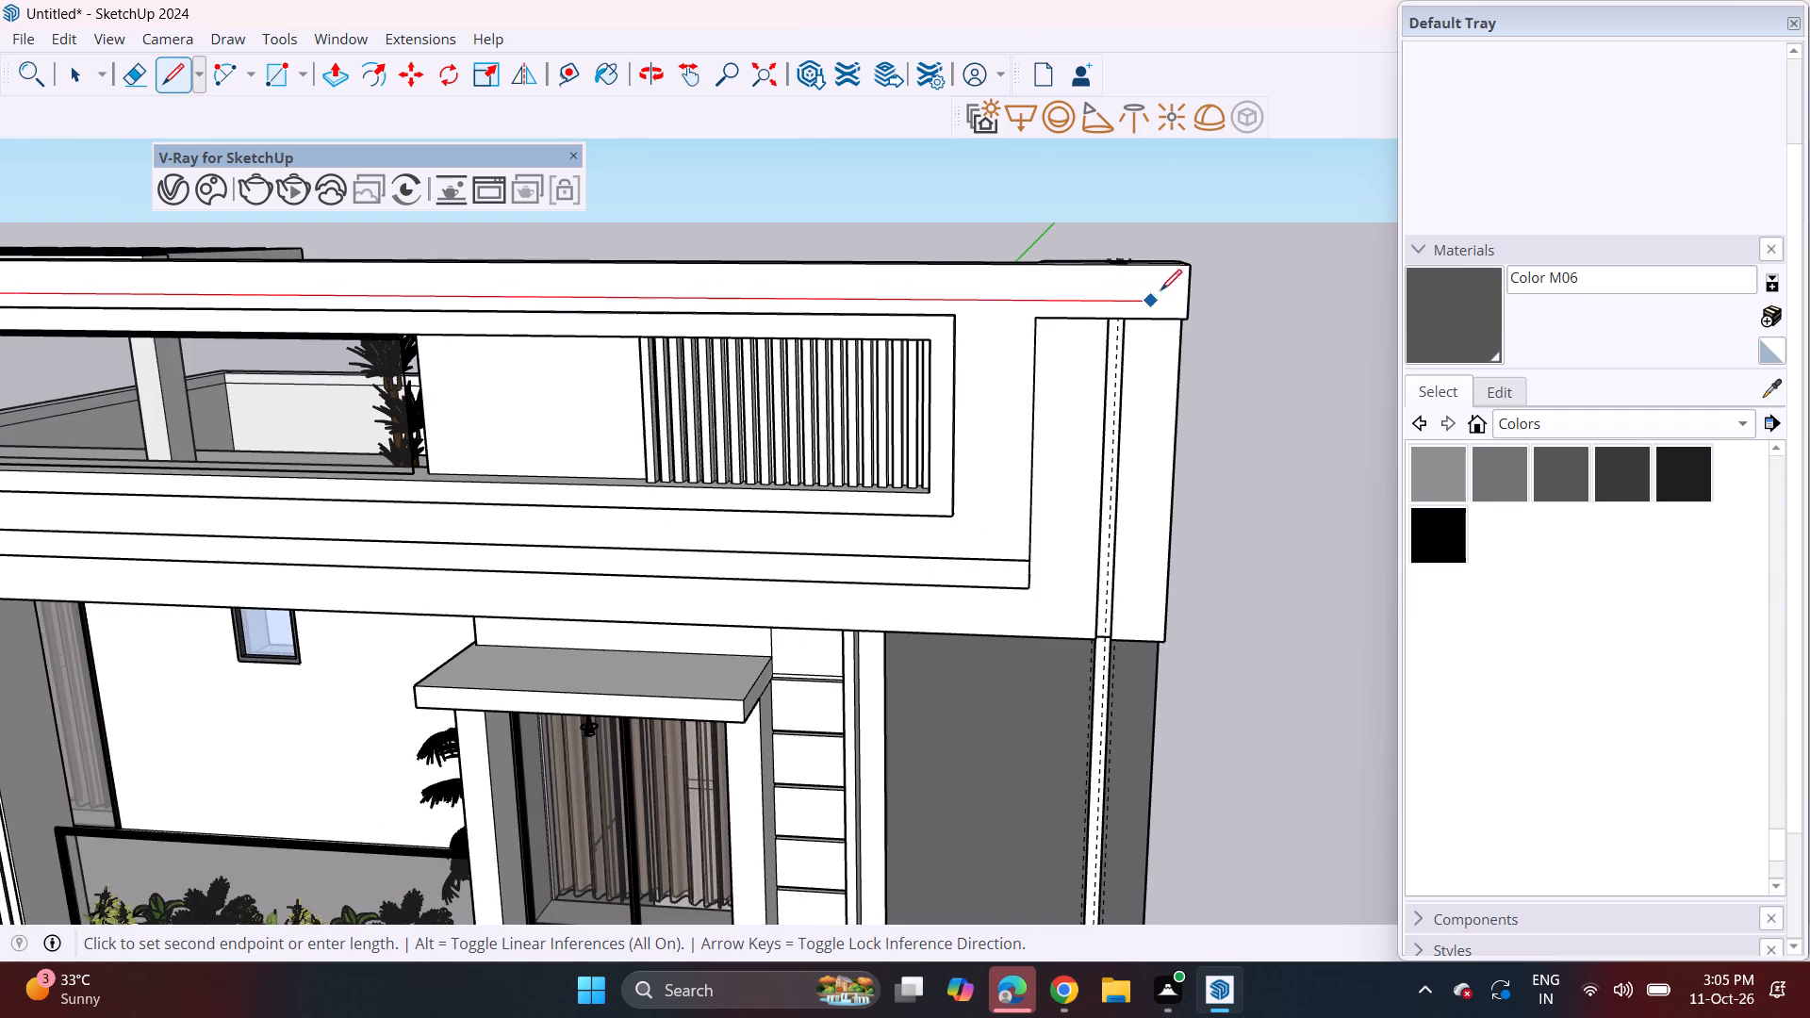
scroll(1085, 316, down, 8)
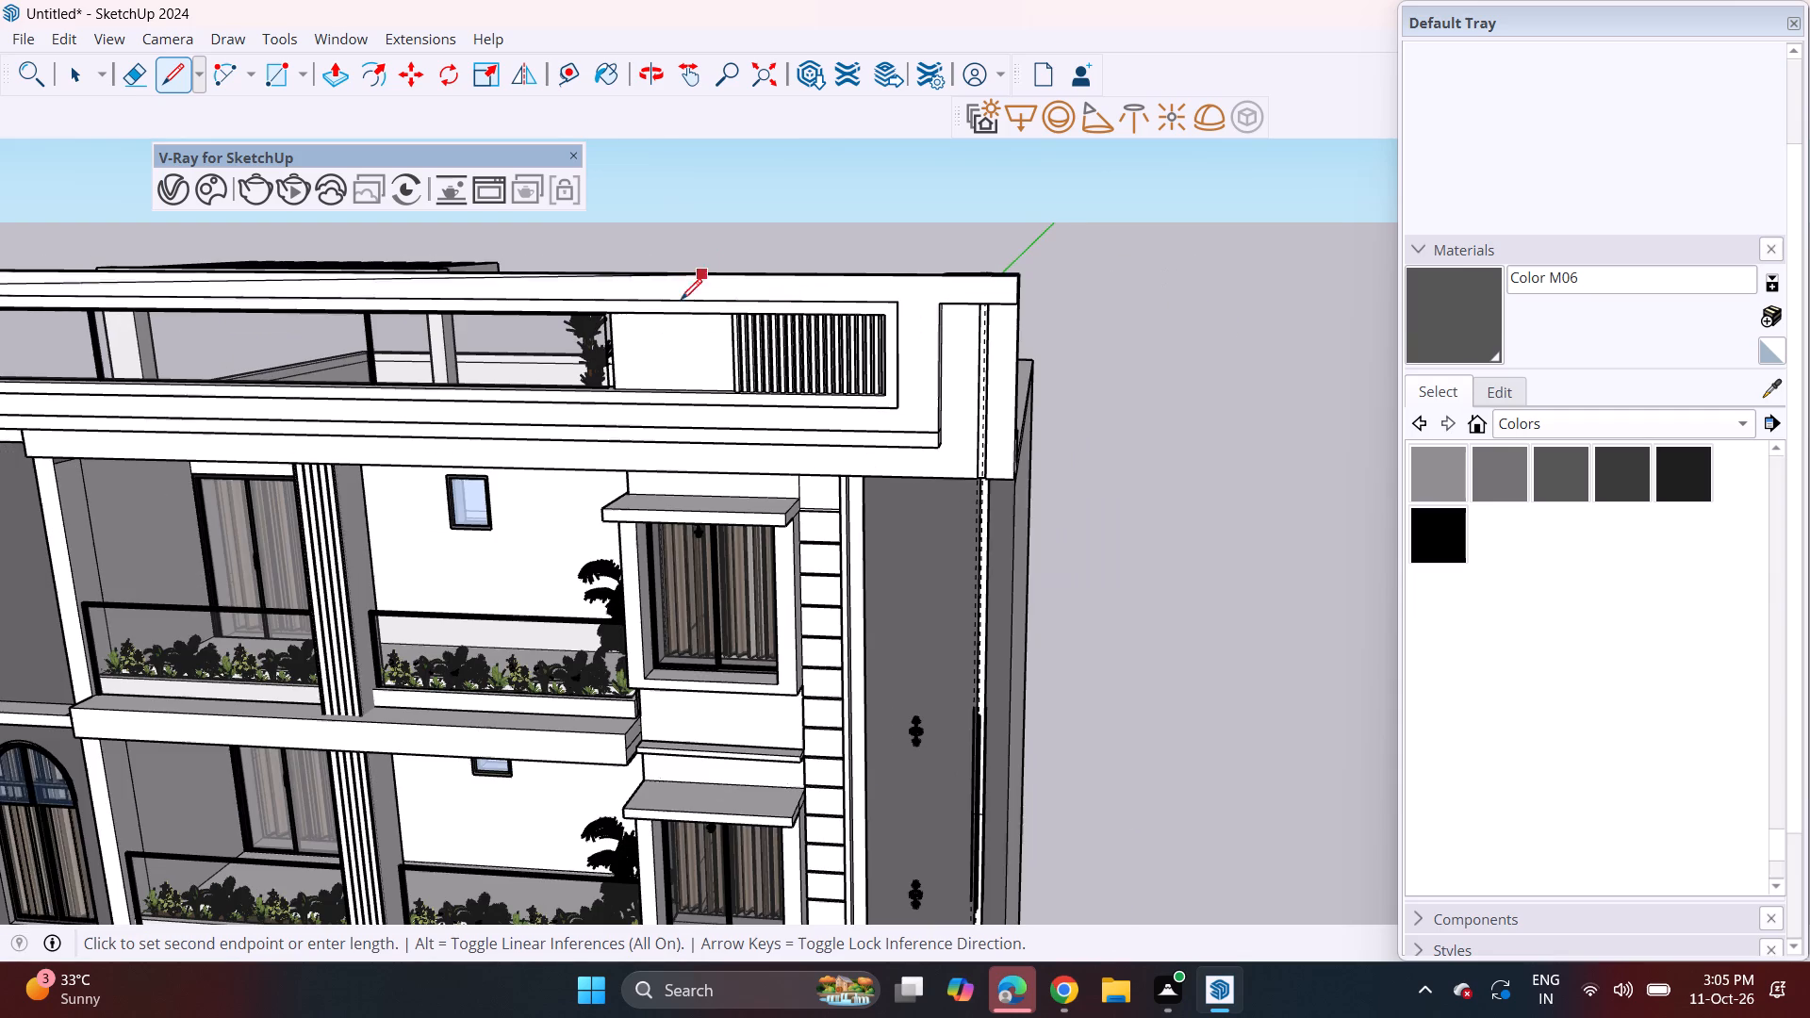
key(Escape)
Draw a horizontal line across the full length of the extended parapet's front face, just below its top edge.
shift+middle_drag(162, 261, 551, 359)
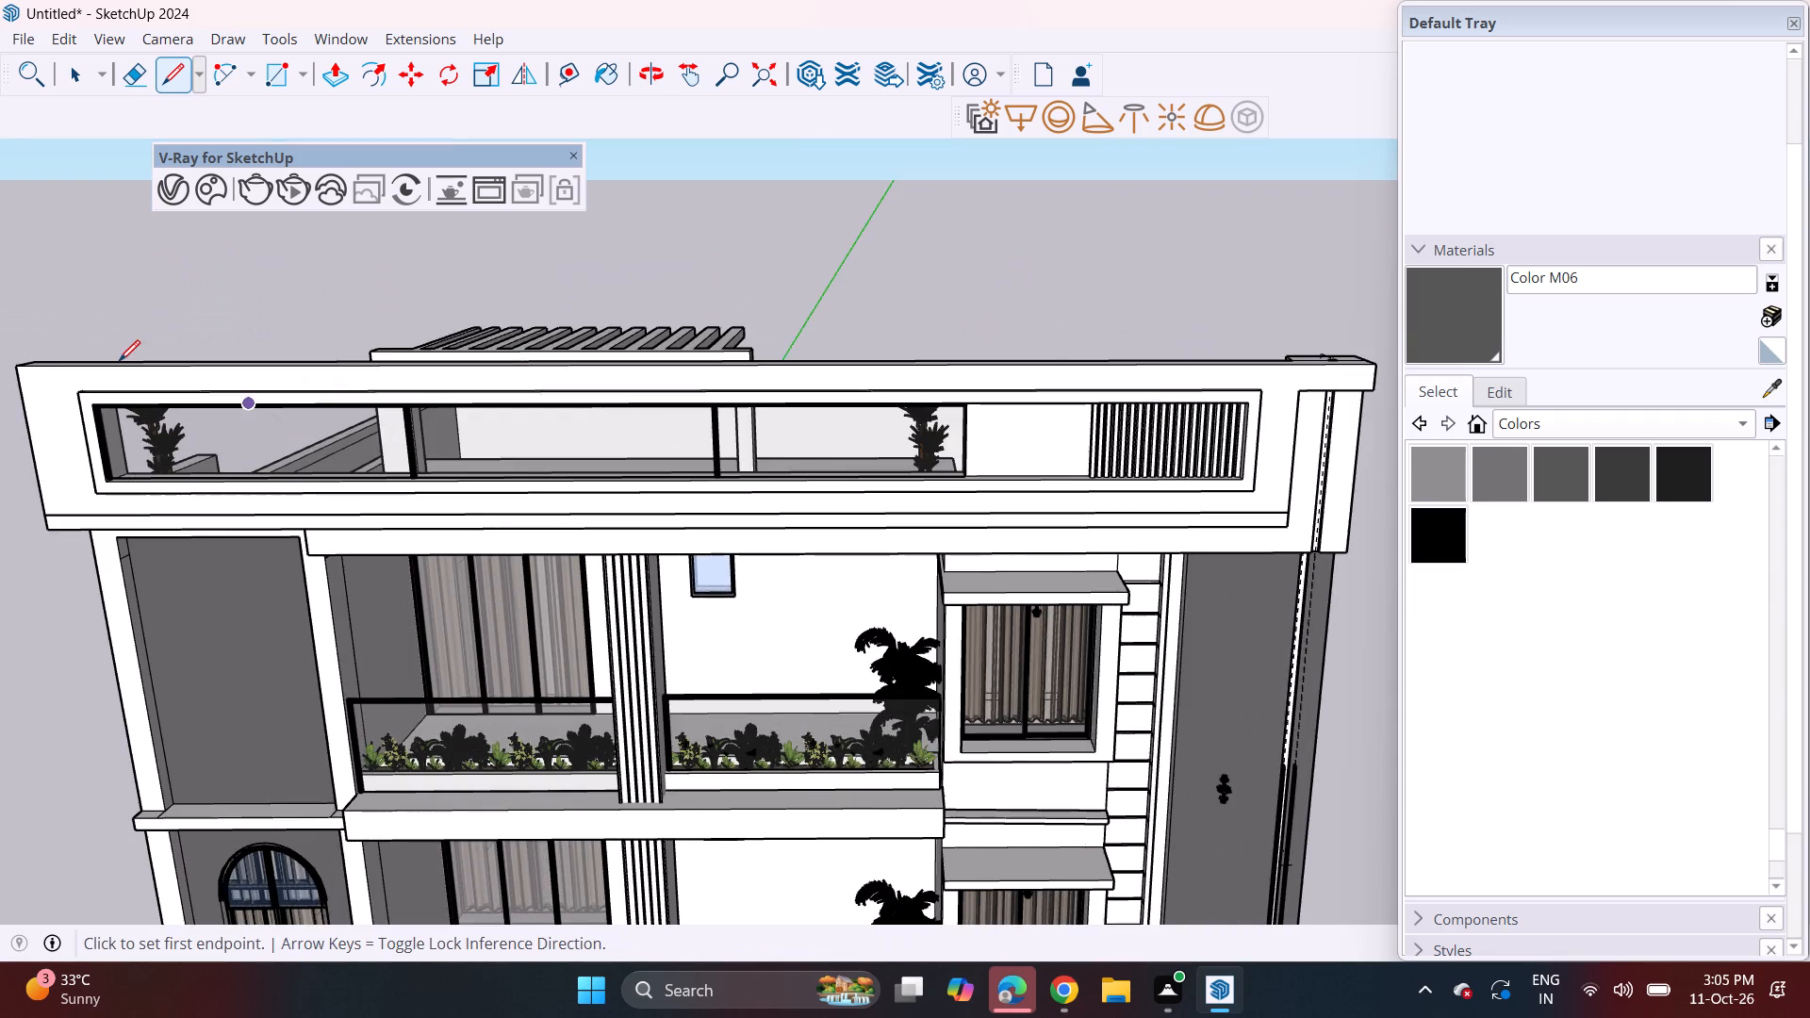
scroll(58, 357, up, 2)
drag(12, 386, 24, 383)
scroll(432, 362, down, 6)
scroll(1132, 351, up, 4)
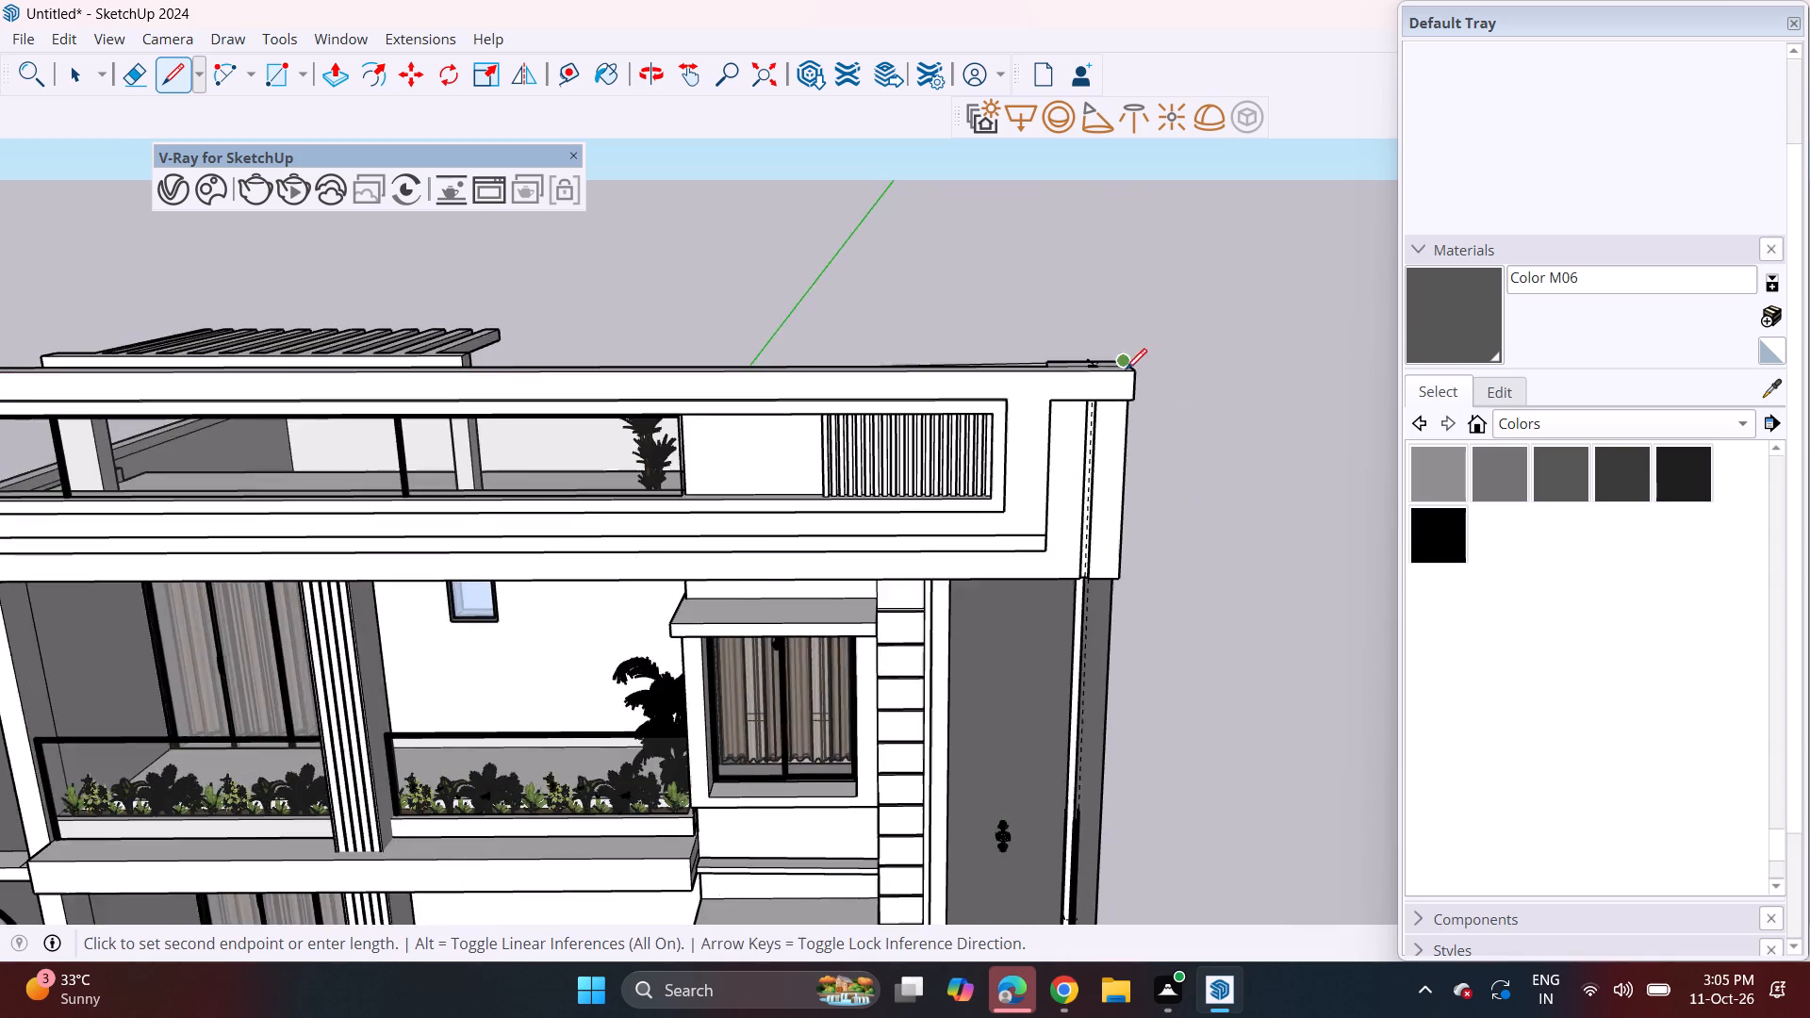
scroll(1126, 376, up, 10)
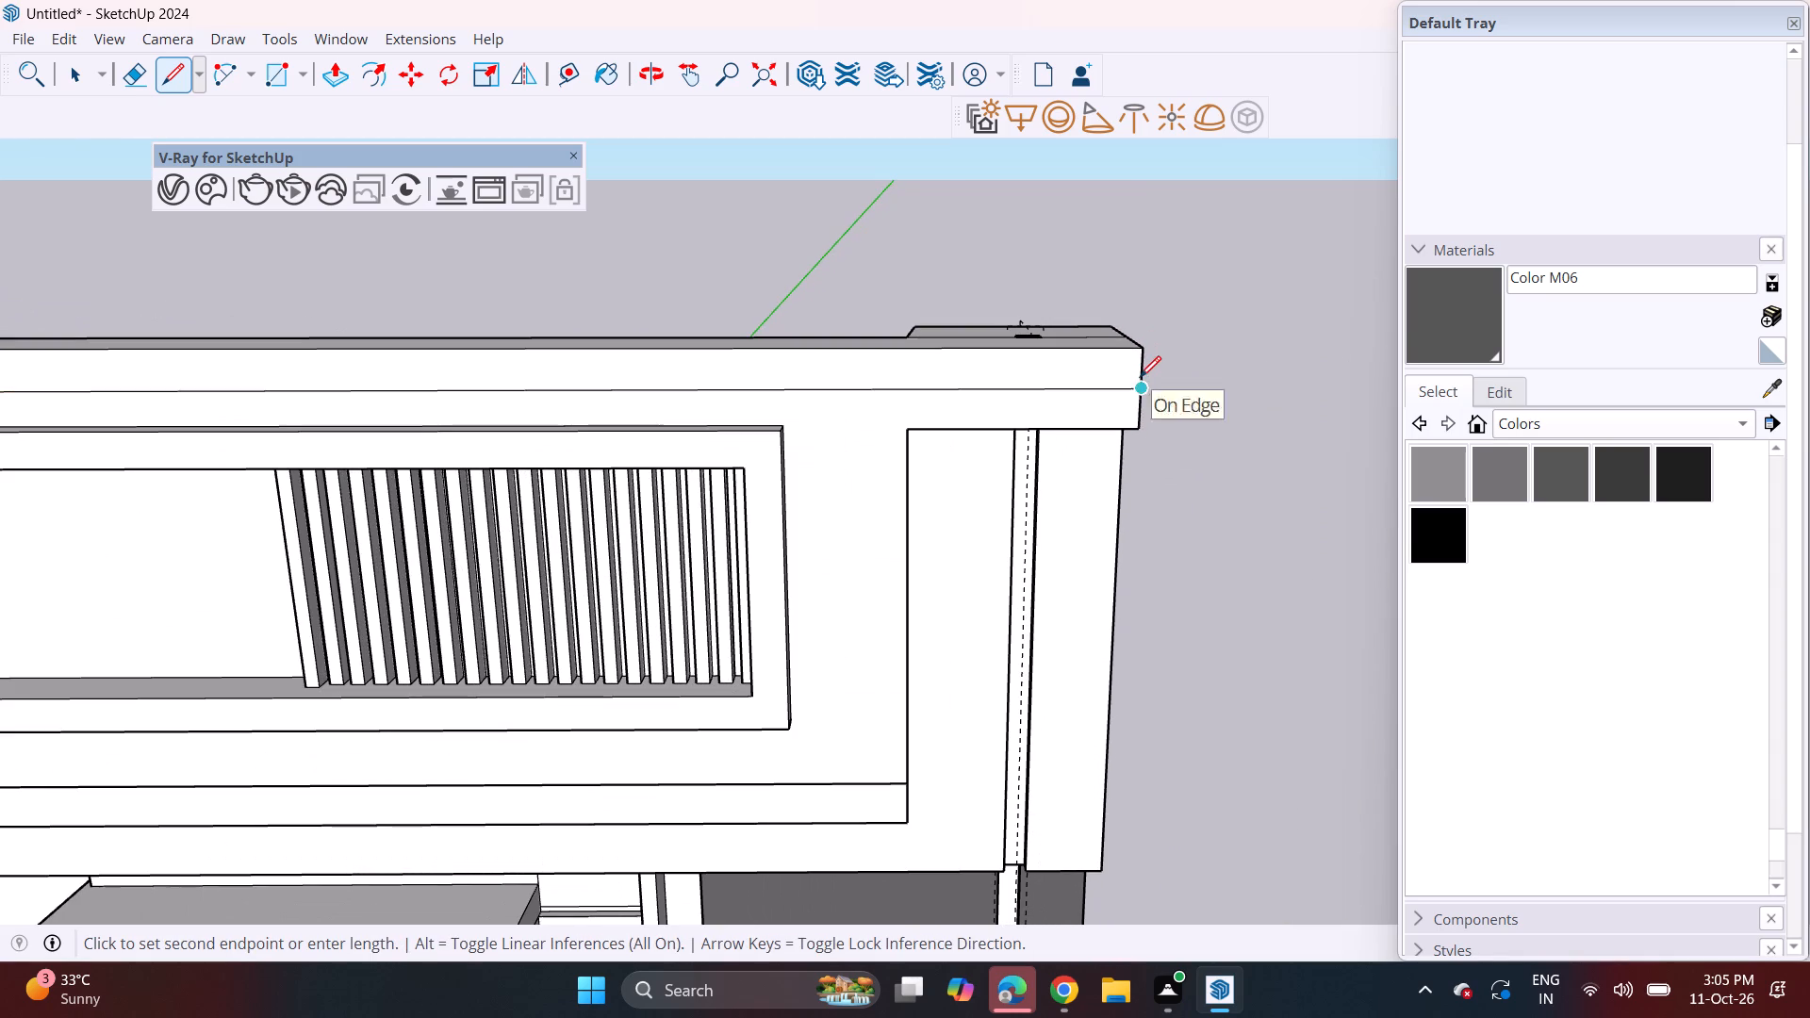
click(1142, 377)
Push/pull the narrow band along the parapet's top slightly outward as a projecting coping.
scroll(1008, 376, down, 3)
key(p)
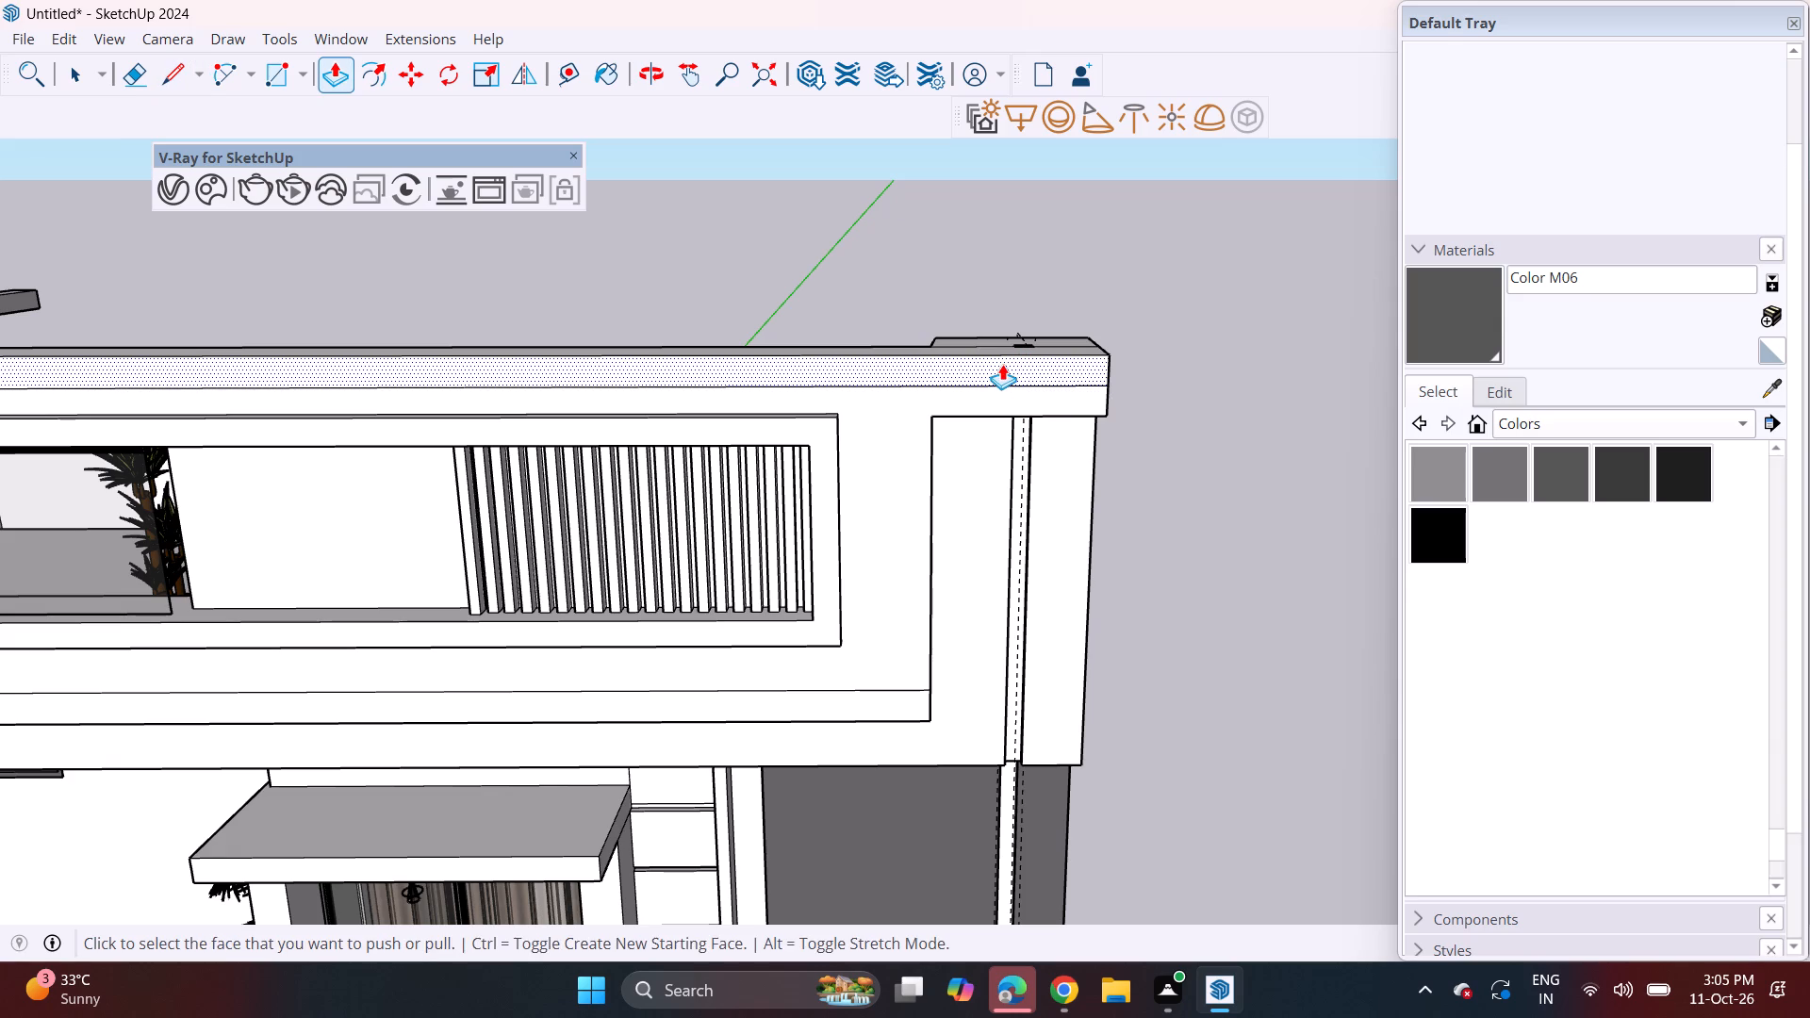
click(1002, 364)
click(999, 370)
middle_drag(1037, 447, 1040, 363)
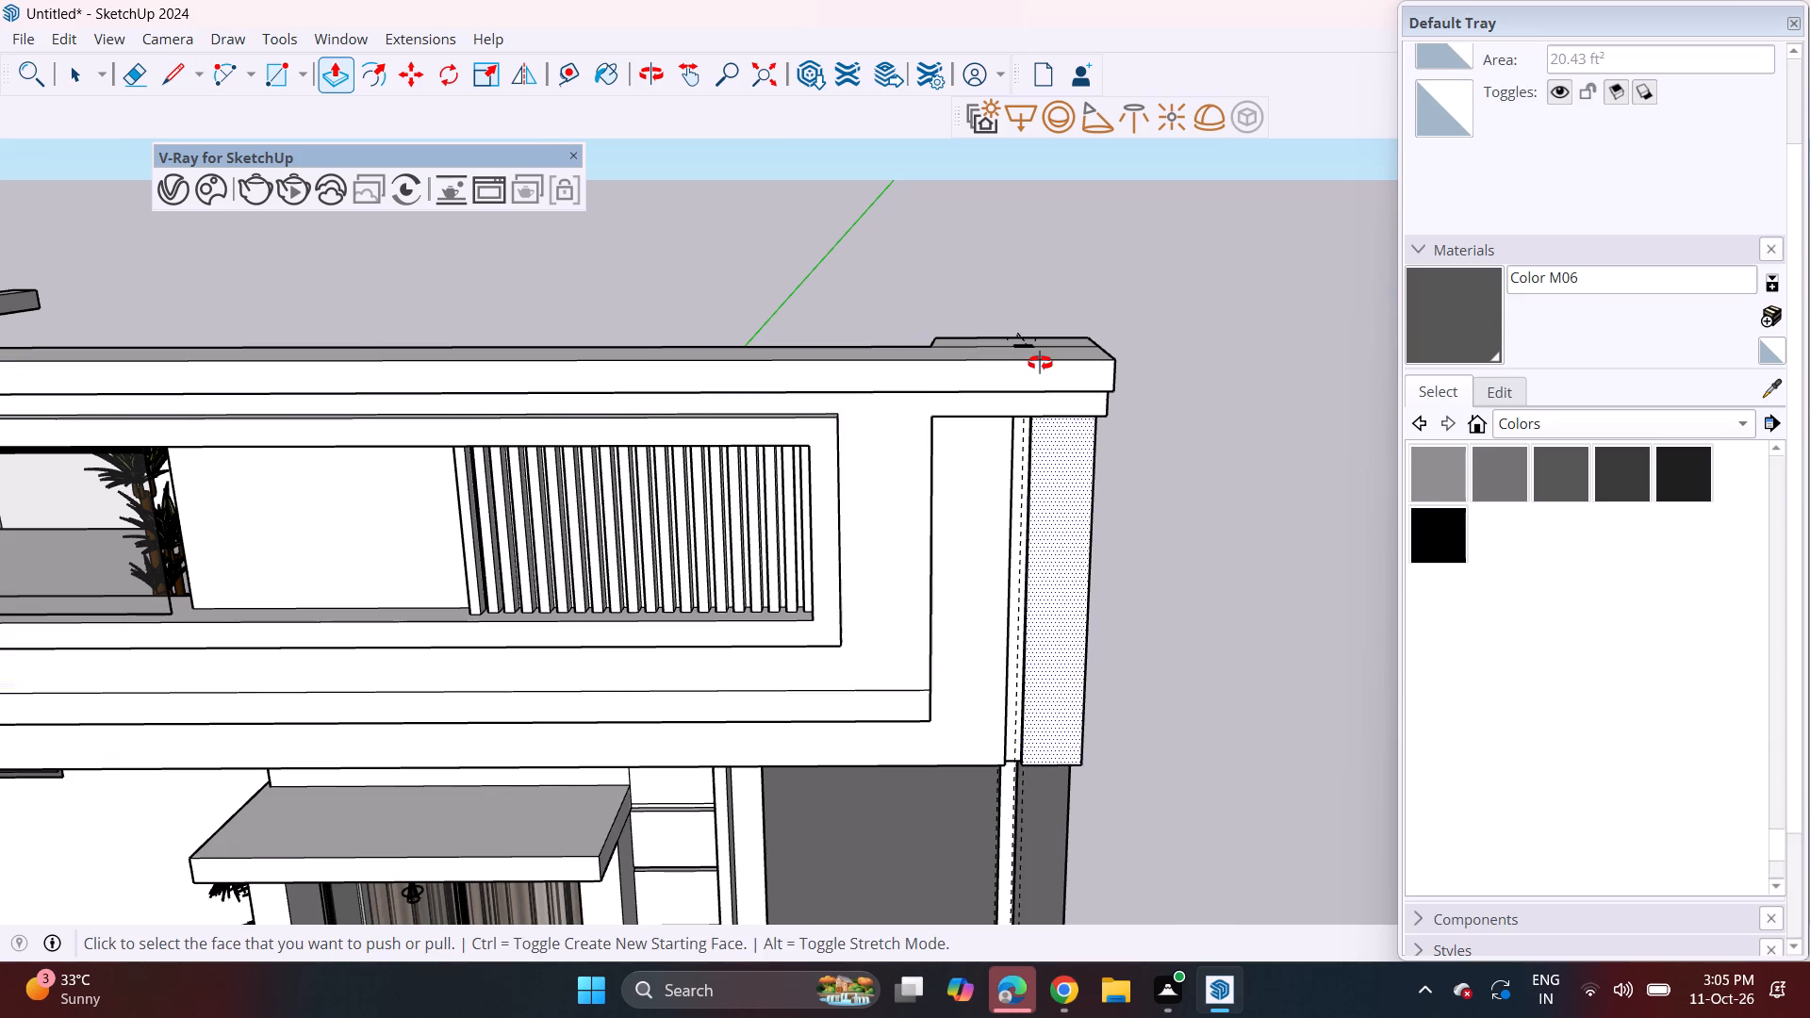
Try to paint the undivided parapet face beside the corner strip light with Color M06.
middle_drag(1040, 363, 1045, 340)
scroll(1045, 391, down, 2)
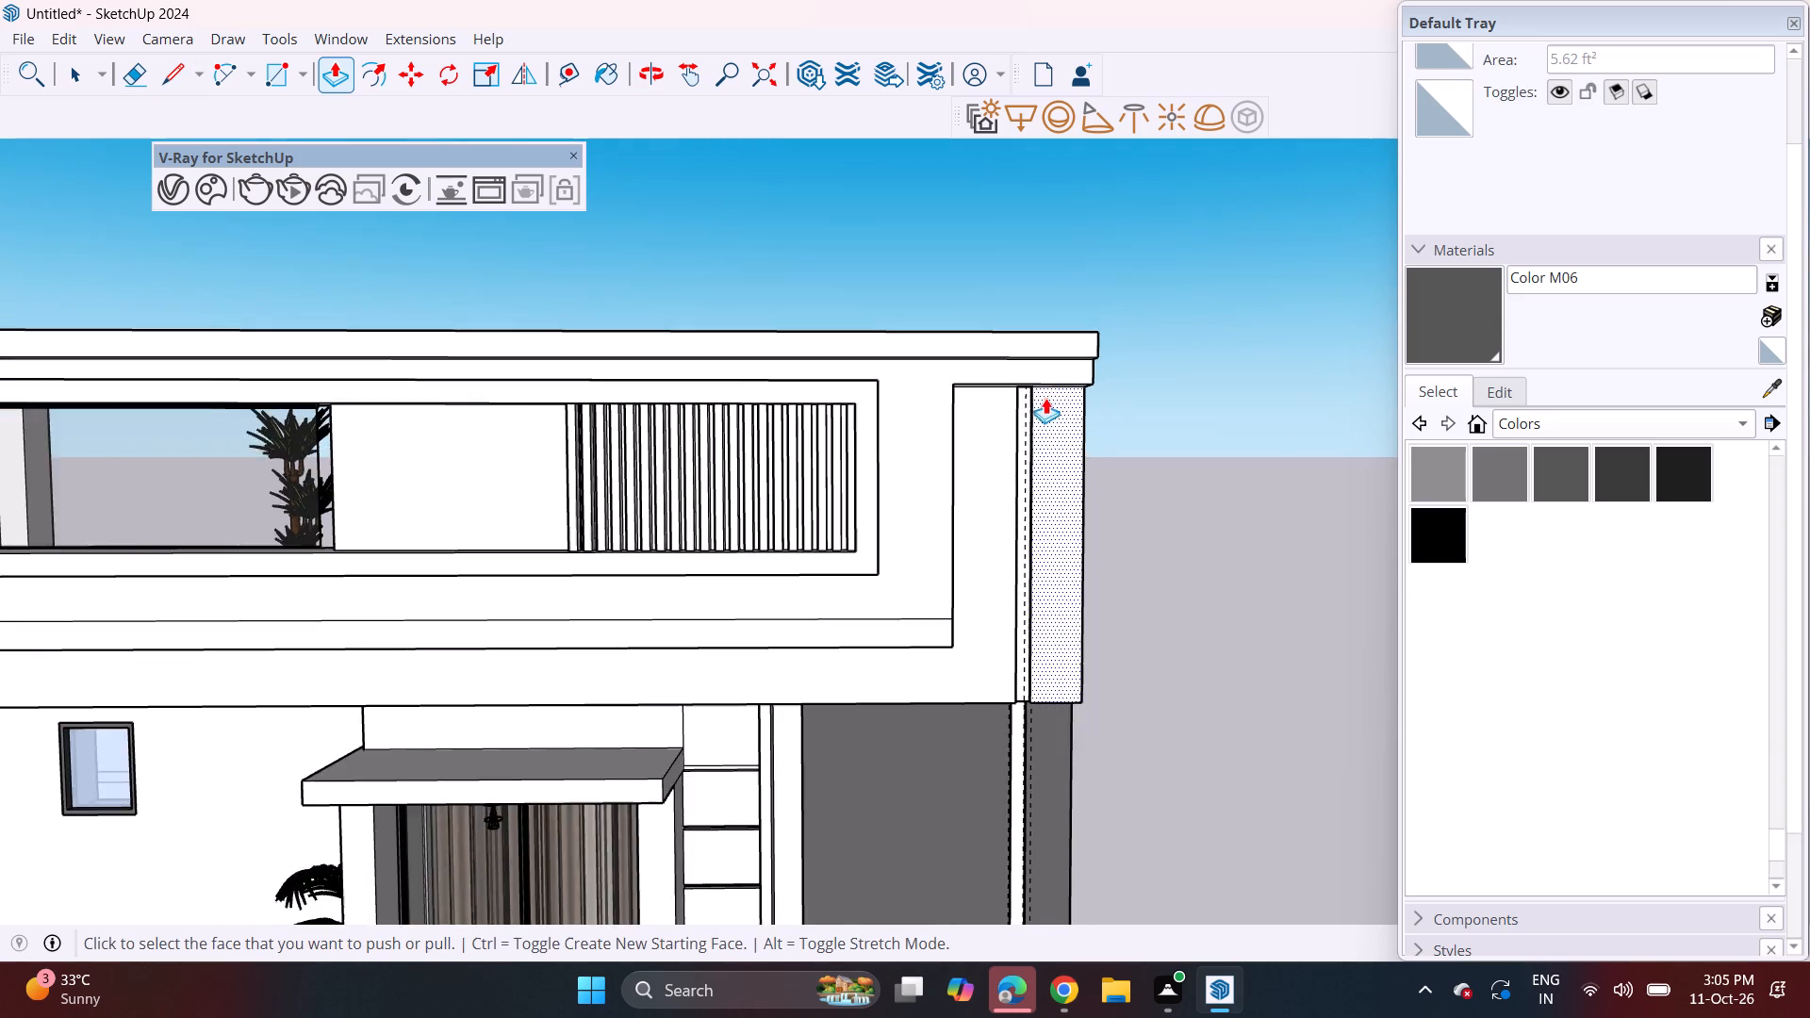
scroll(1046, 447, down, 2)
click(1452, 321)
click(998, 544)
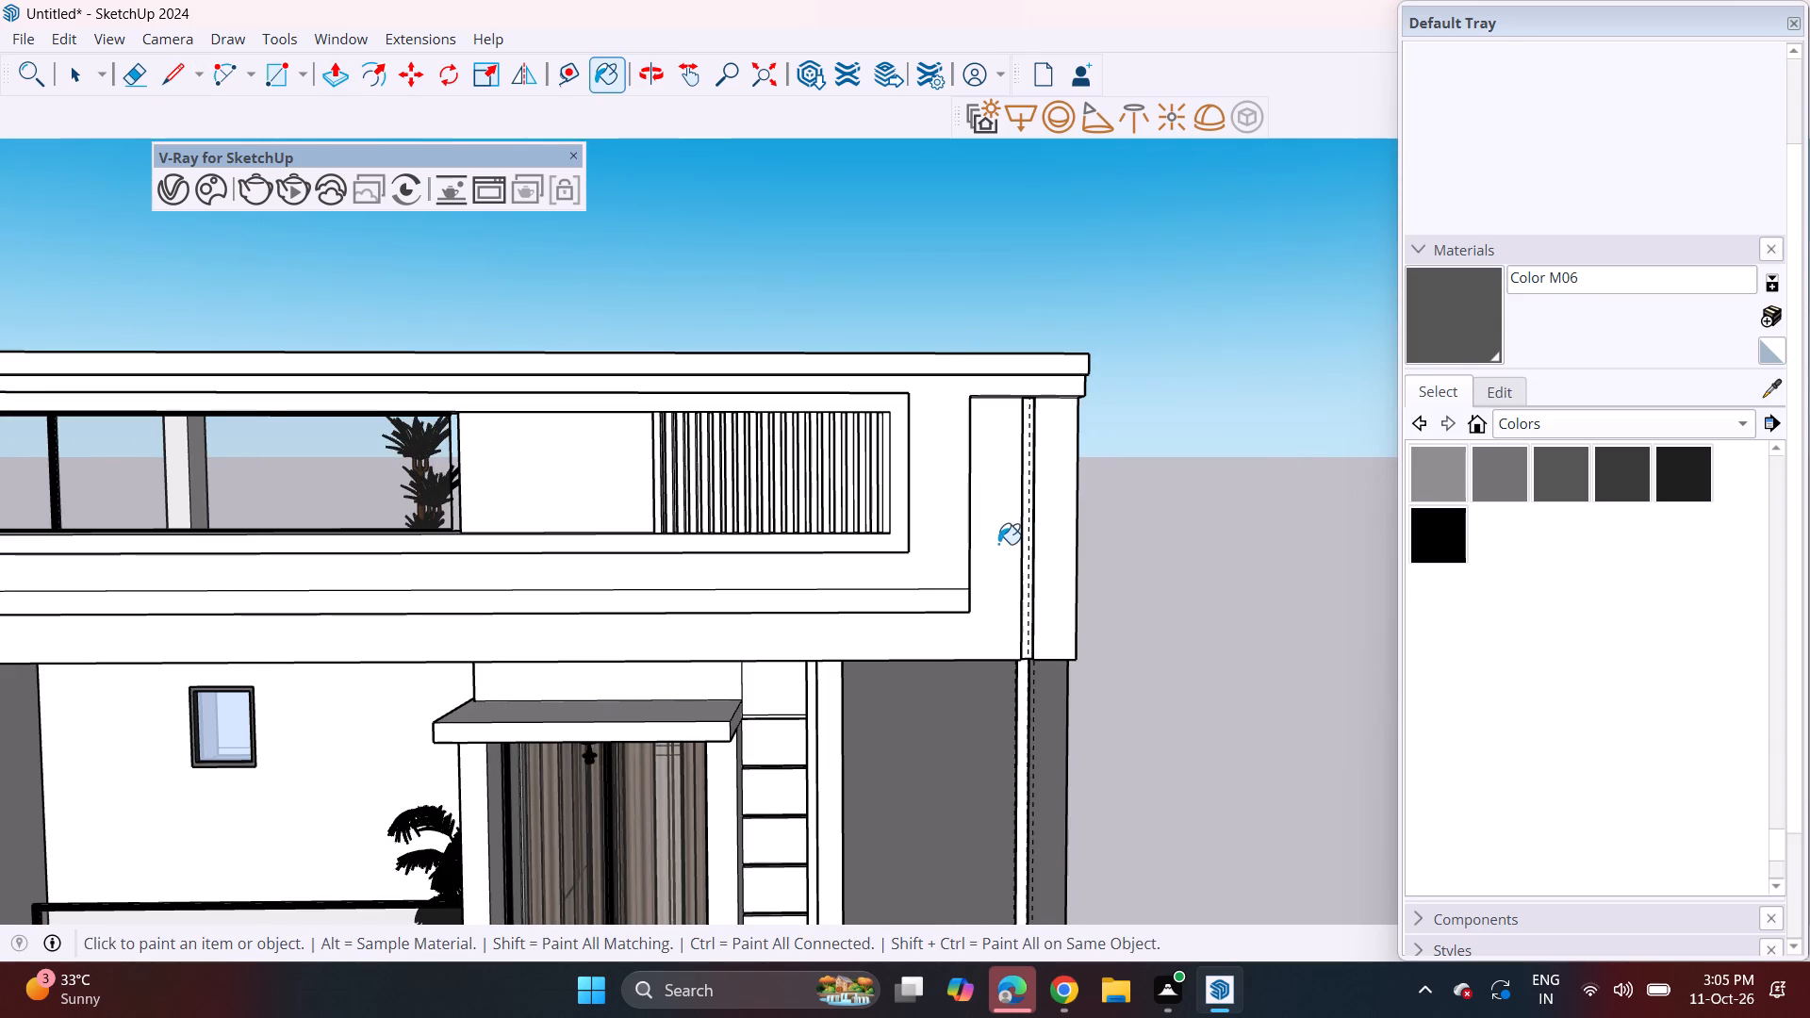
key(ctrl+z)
Separate the upper corner pier from the parapet face with a short vertical line and paint its two front faces Color M06.
click(179, 88)
middle_drag(1047, 498, 928, 461)
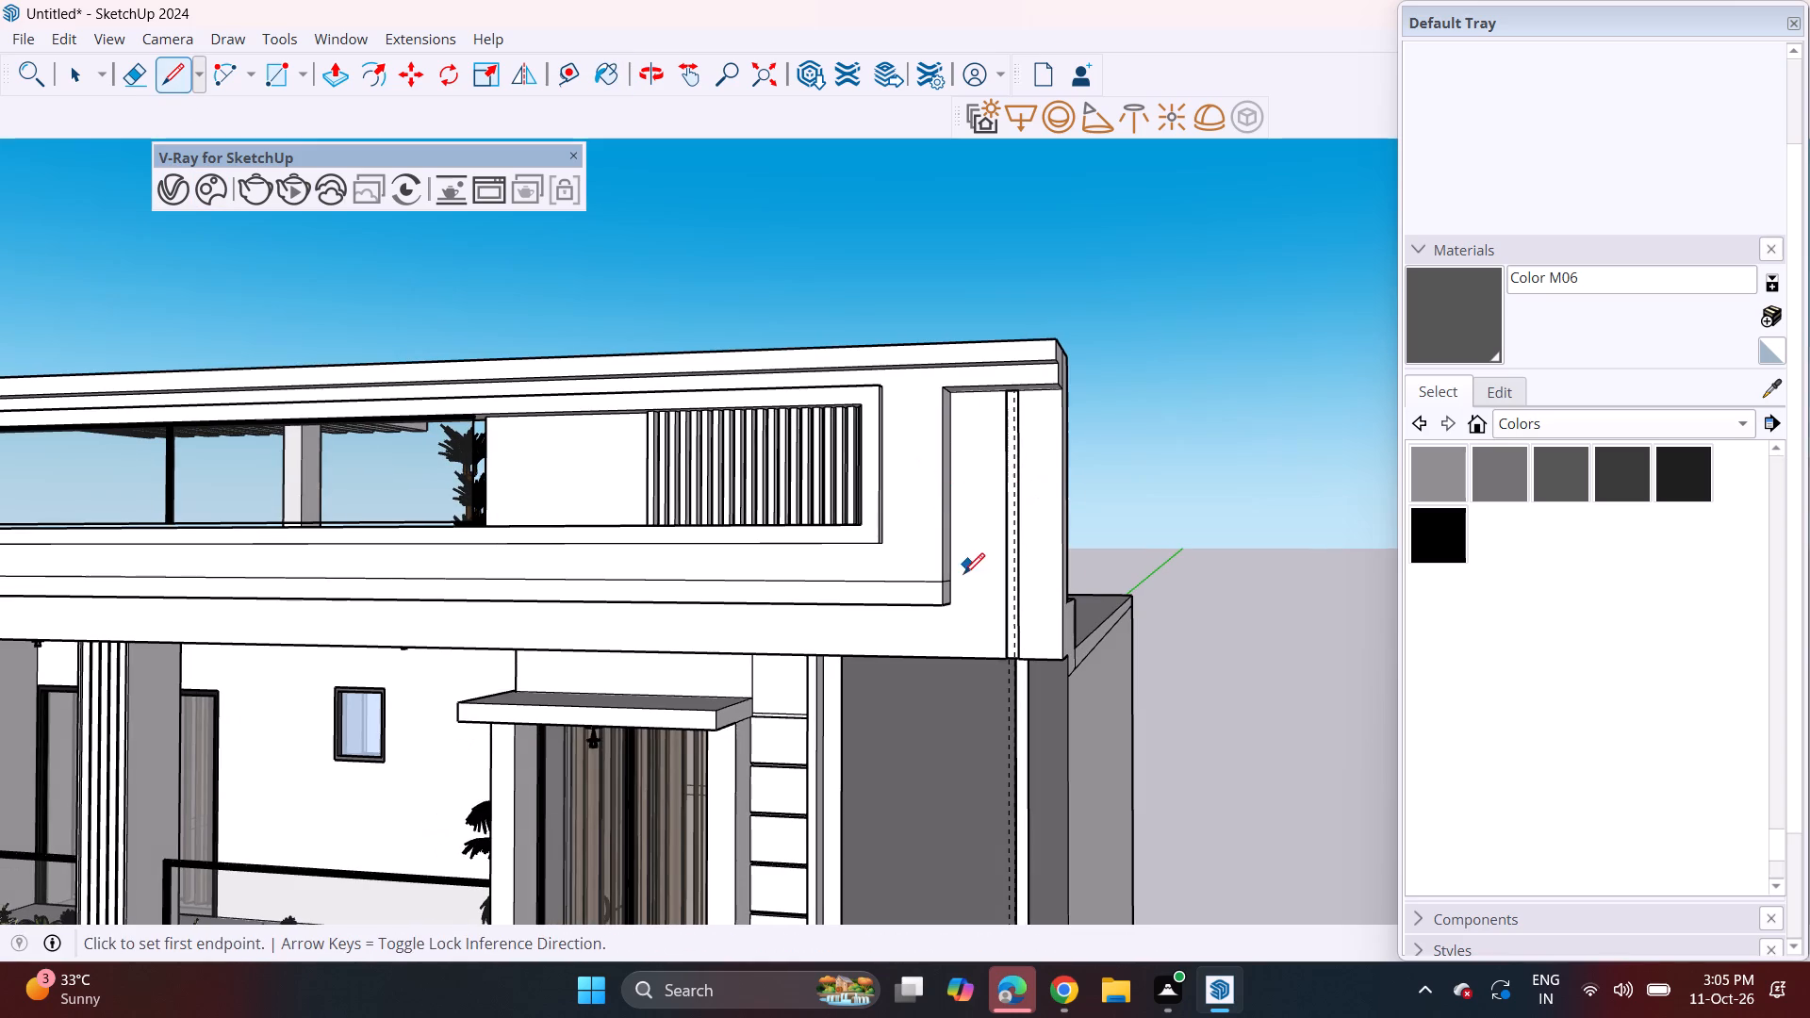
click(948, 606)
click(955, 661)
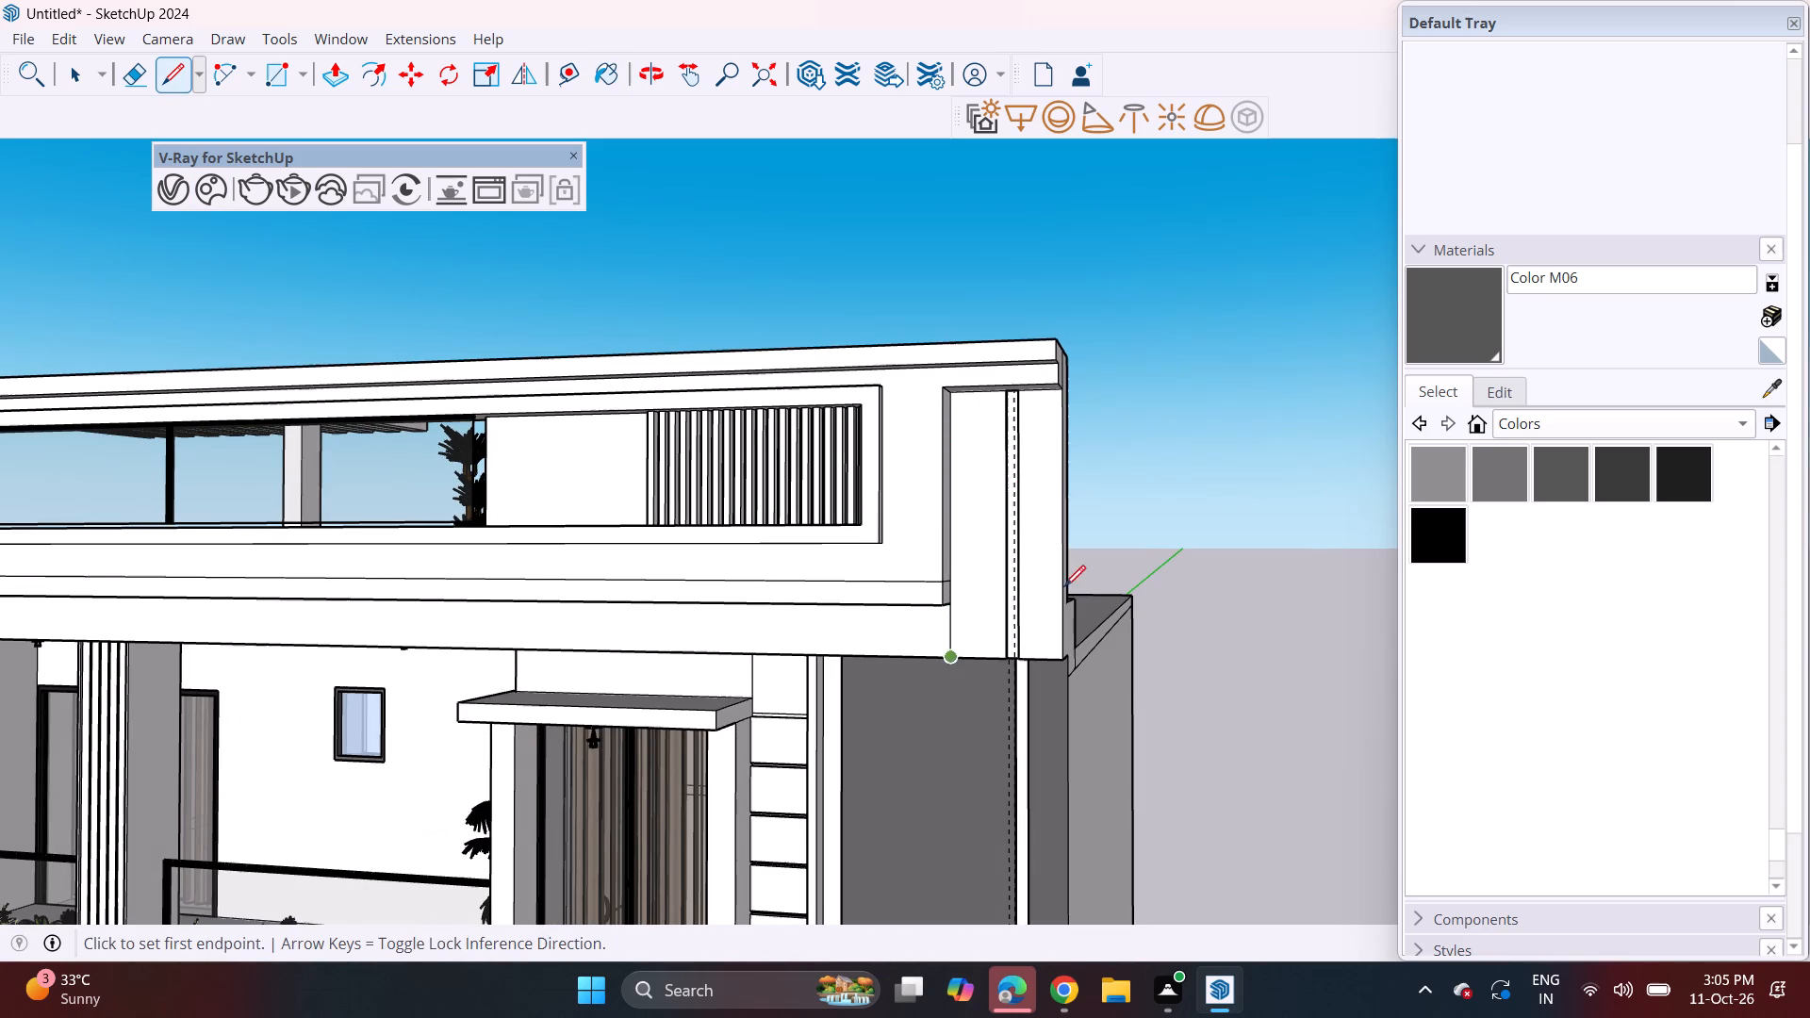
drag(1479, 330, 1473, 338)
click(973, 527)
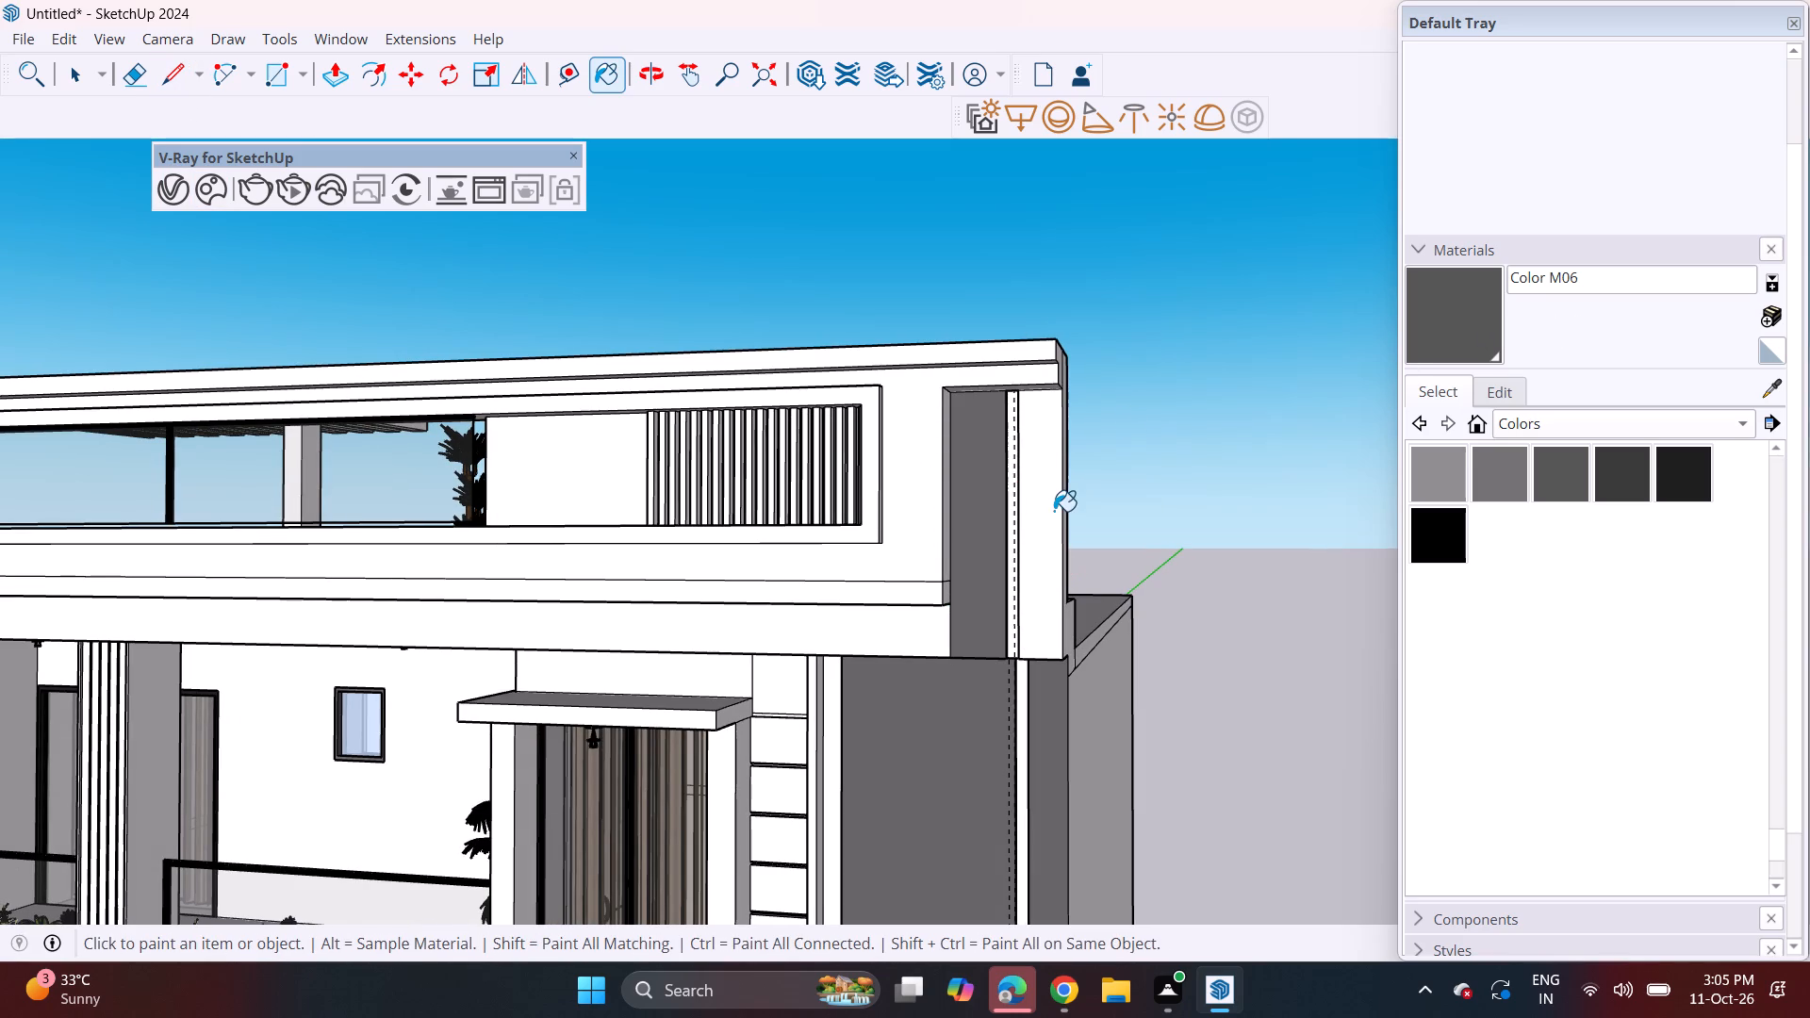
click(1054, 511)
Paint the back walls of both balcony bays on all three floors with Color D01 from the Colors library.
middle_drag(976, 583, 1111, 548)
scroll(1094, 548, down, 4)
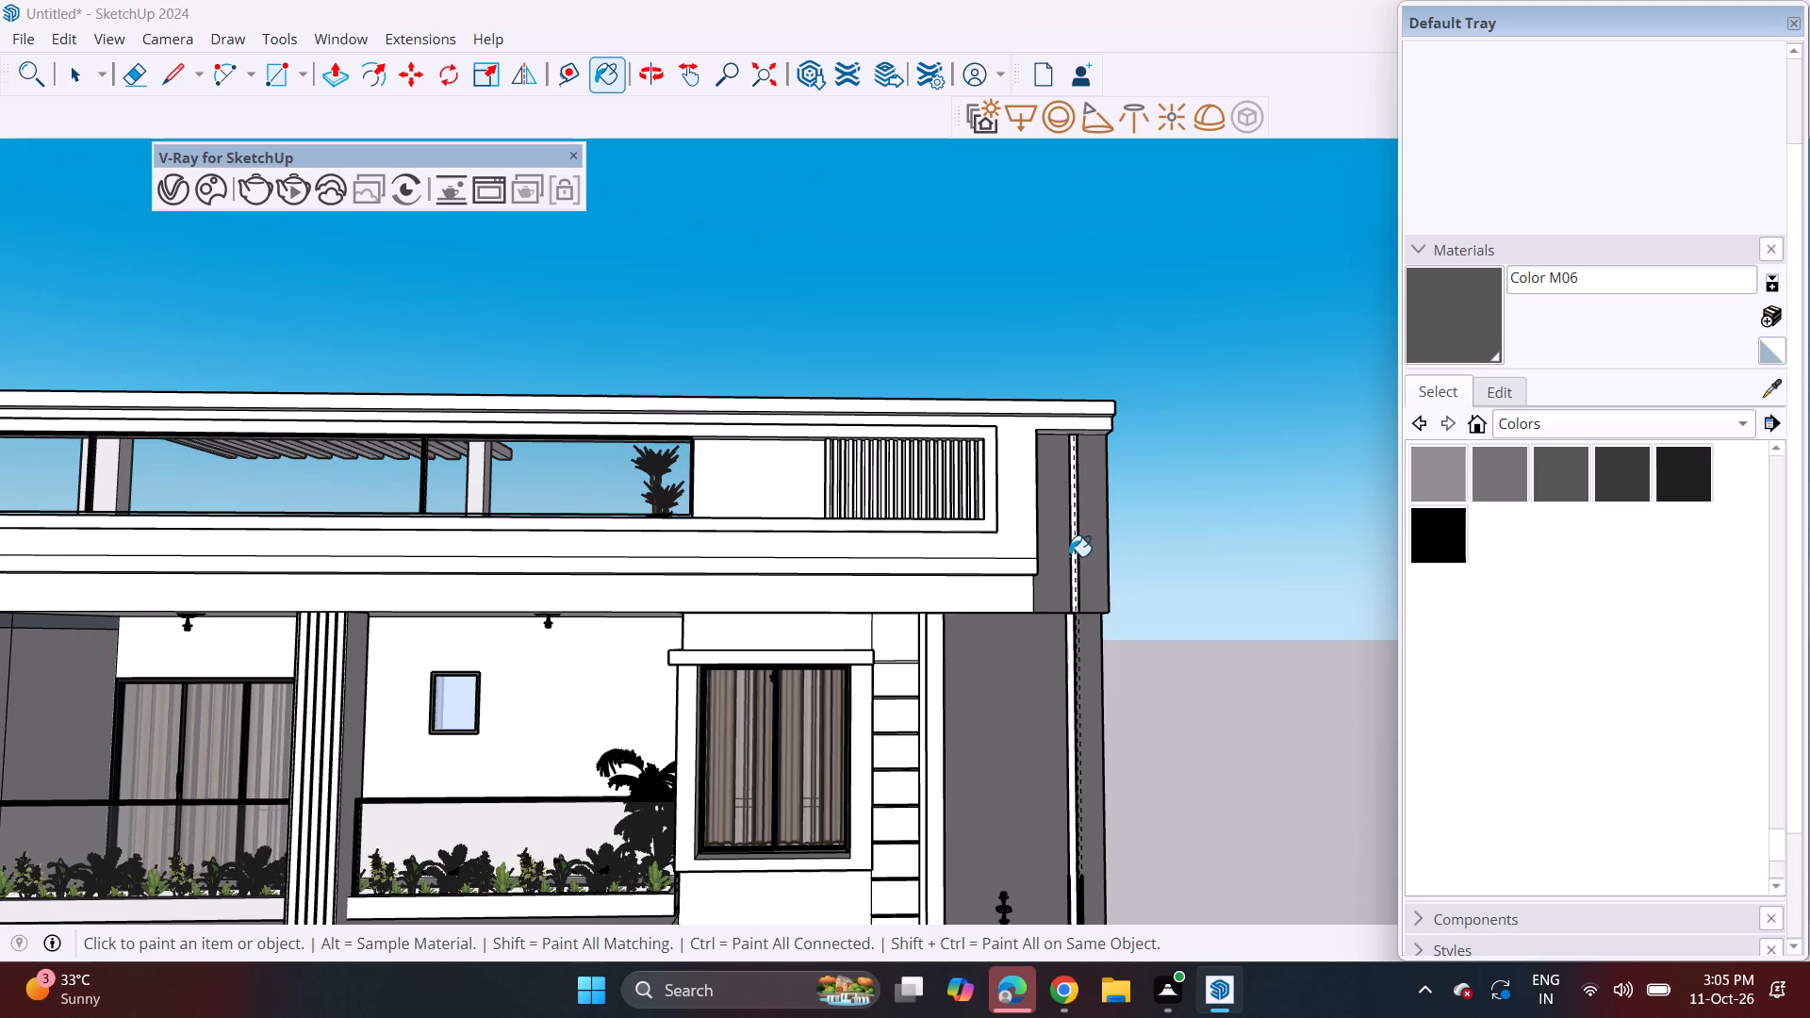
scroll(1053, 563, down, 2)
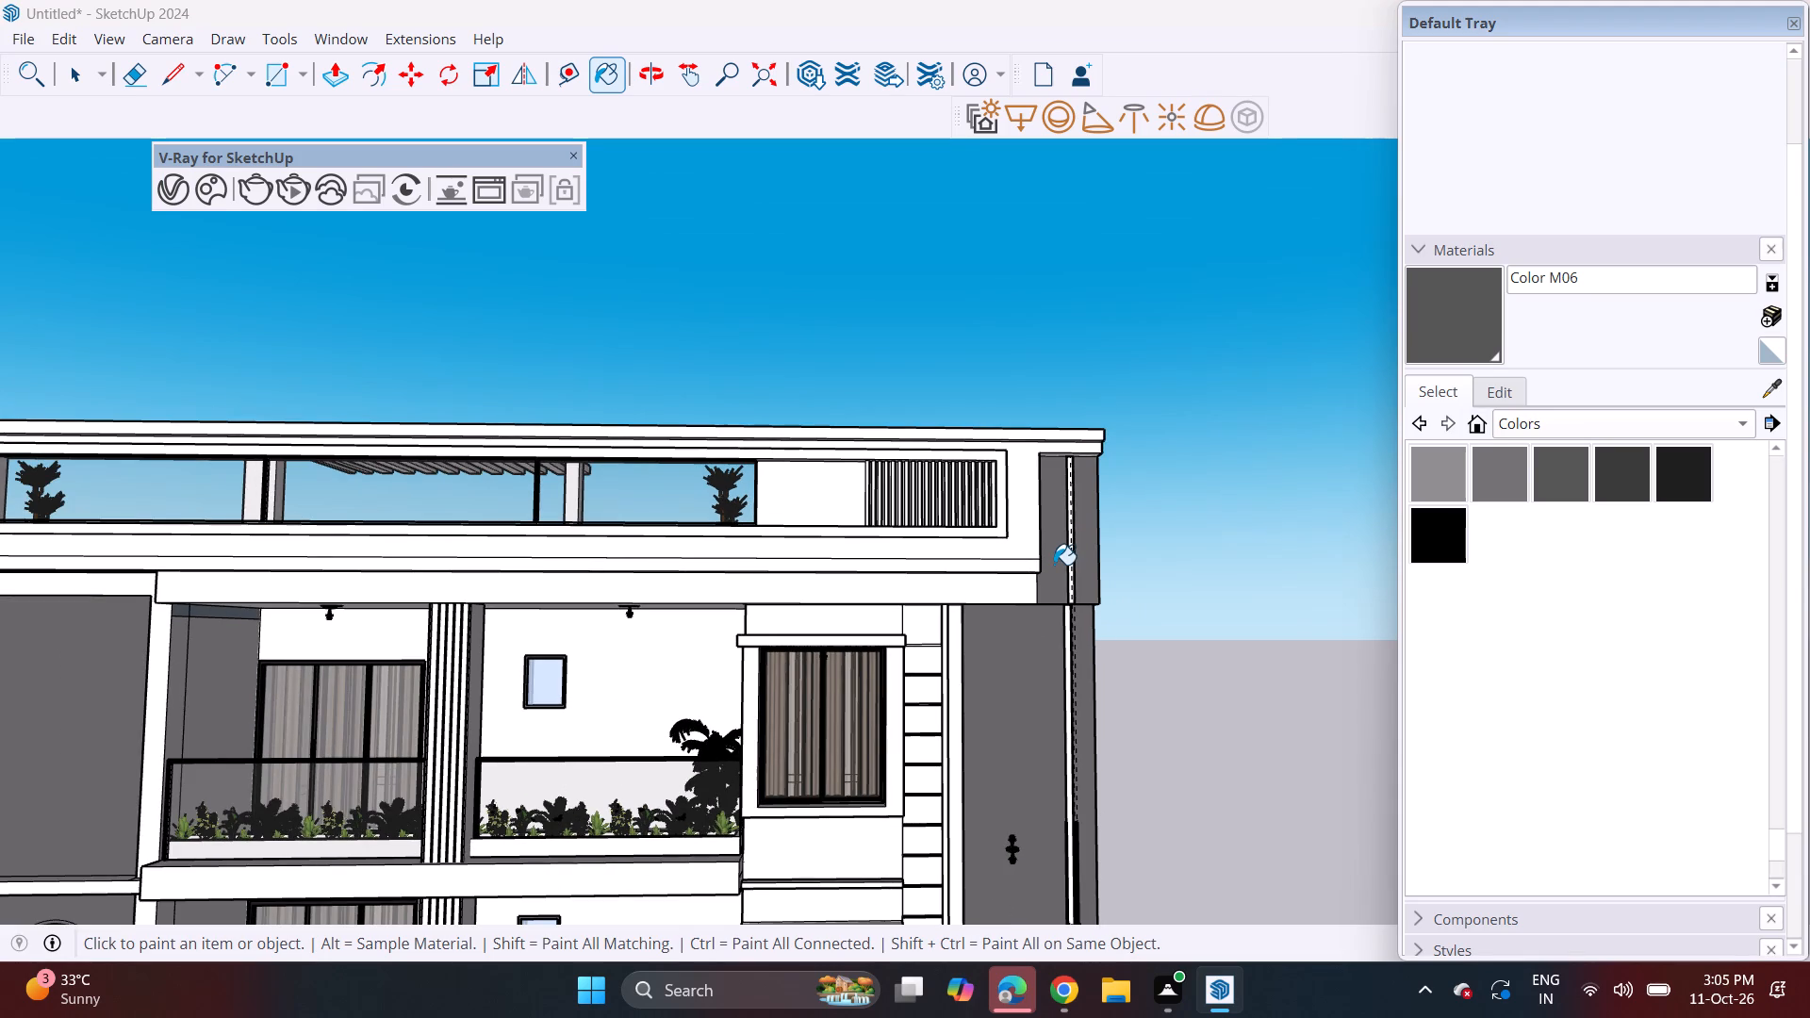
scroll(1054, 565, down, 5)
middle_drag(895, 716, 958, 471)
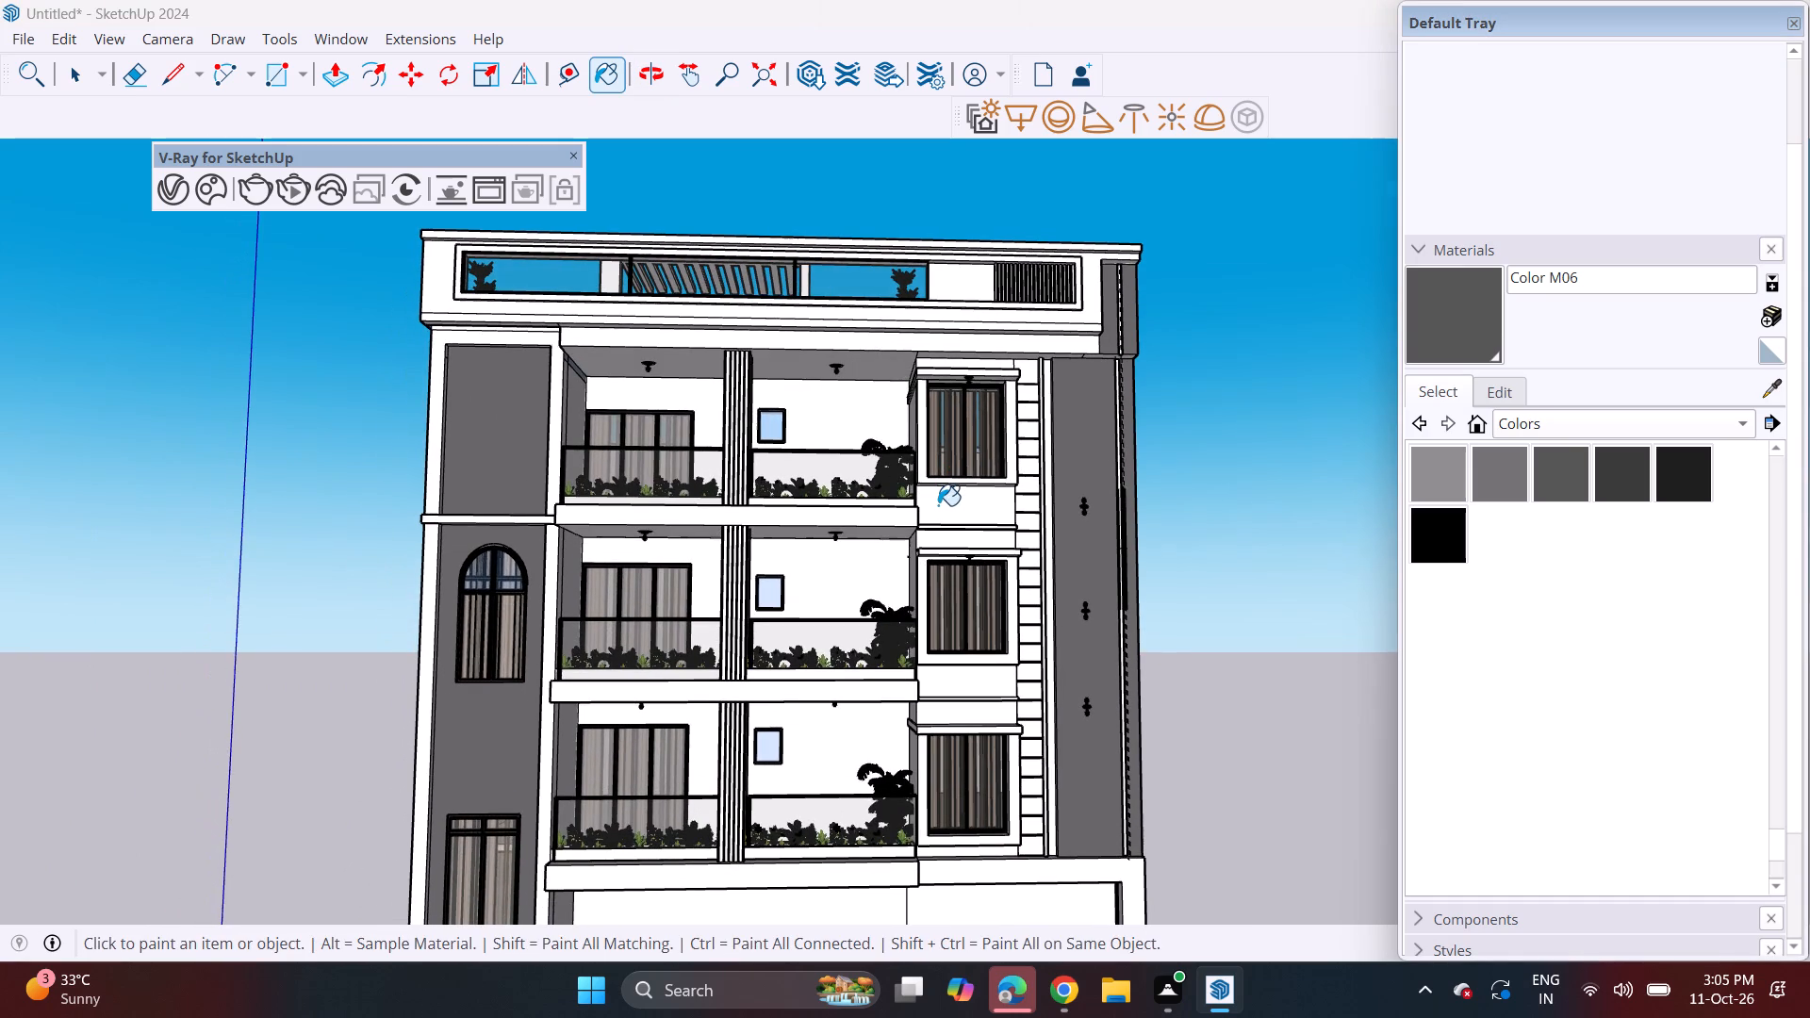
scroll(1523, 484, up, 5)
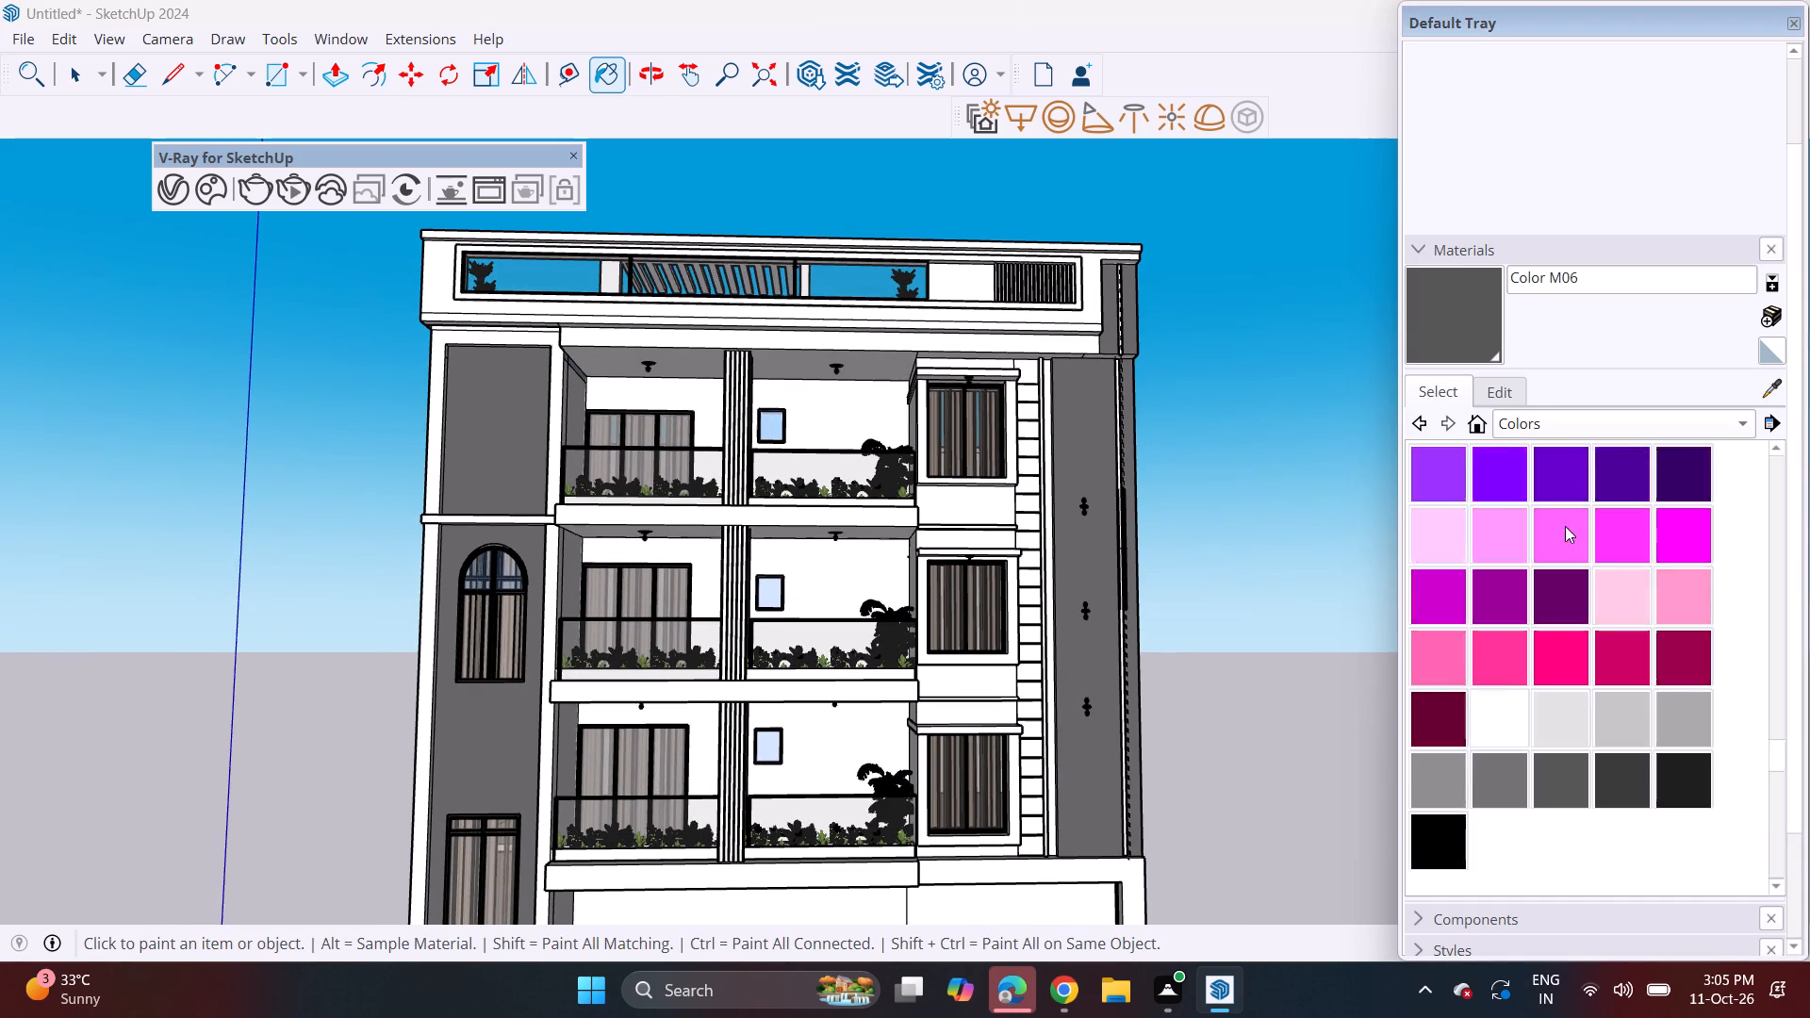
scroll(1565, 526, up, 11)
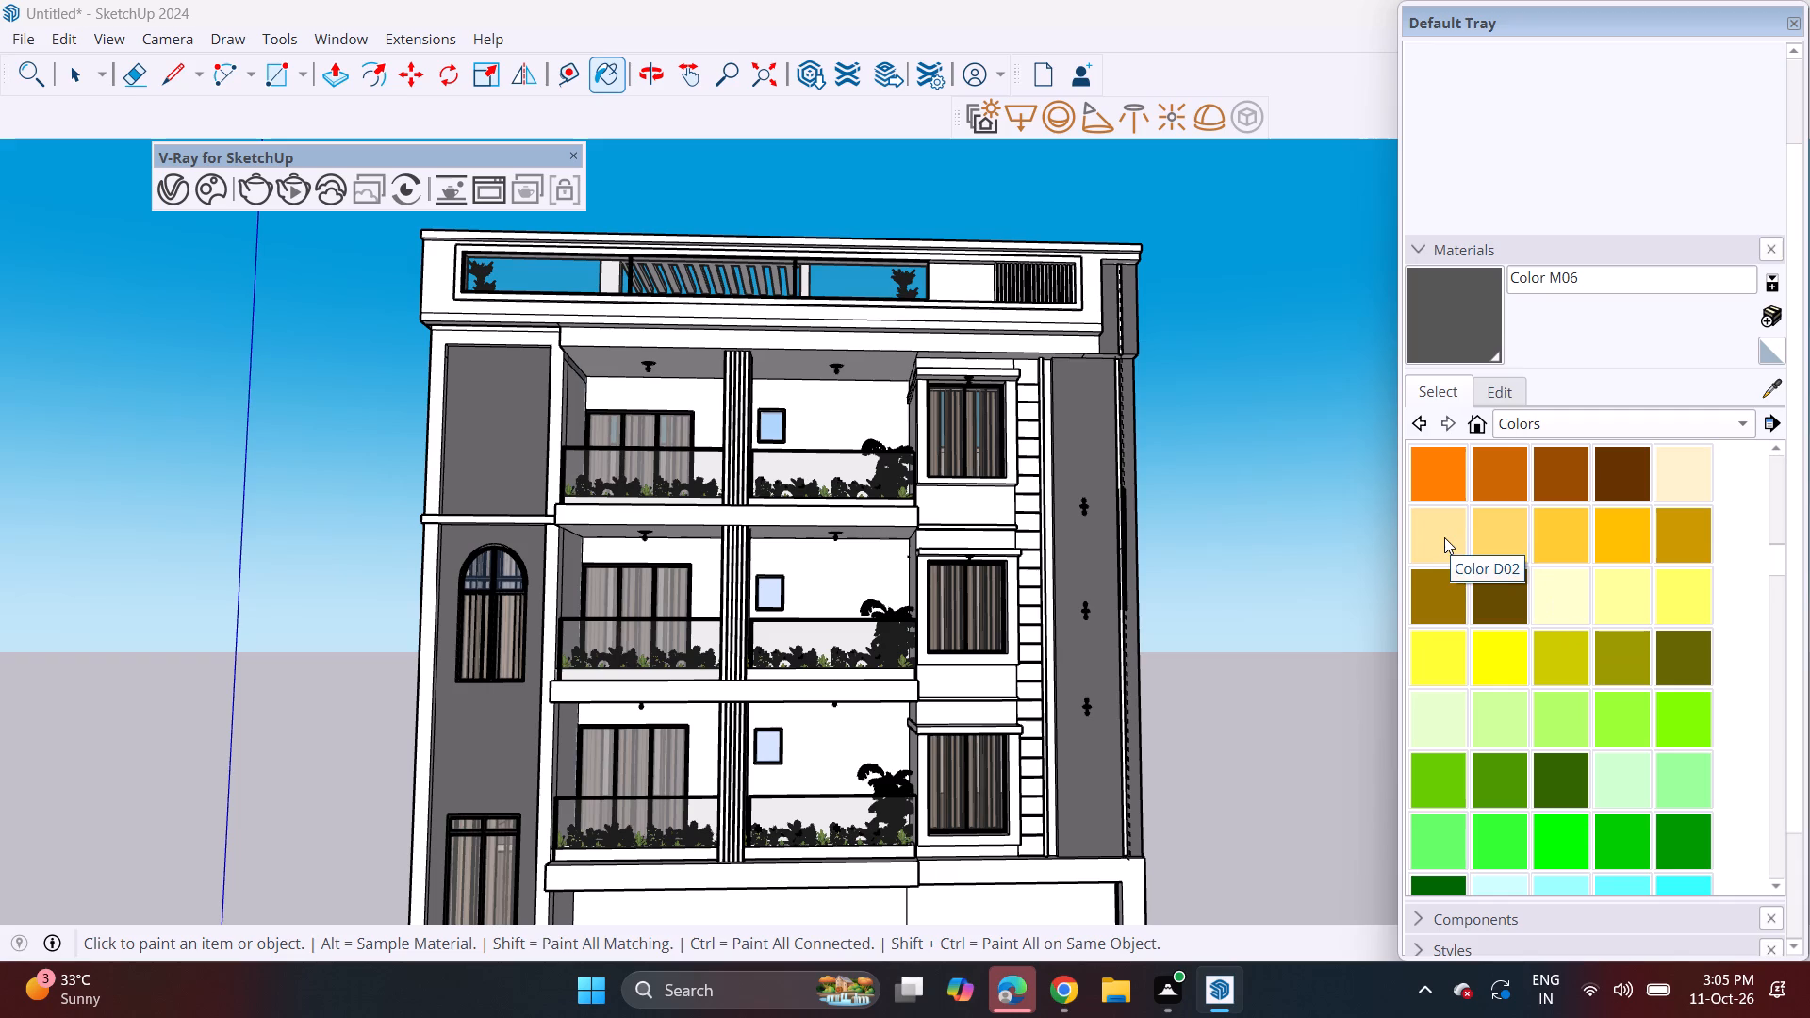
scroll(1570, 592, up, 2)
click(1675, 598)
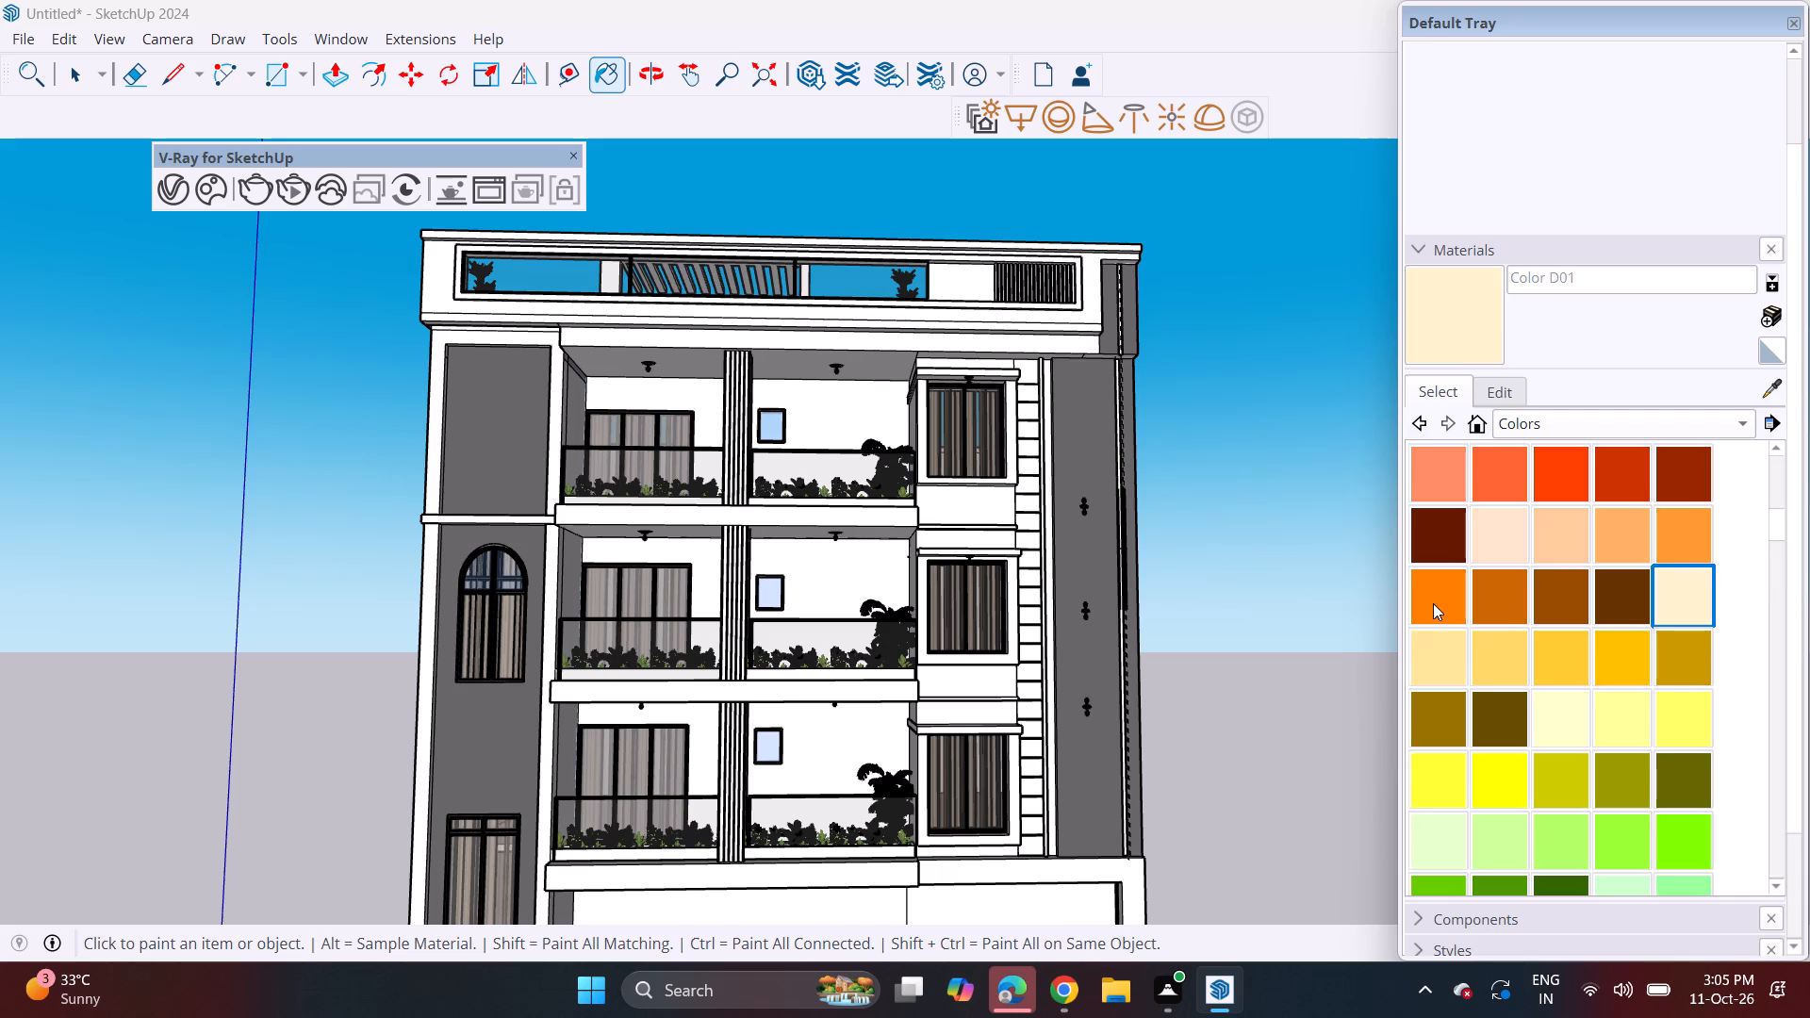
click(651, 392)
click(807, 394)
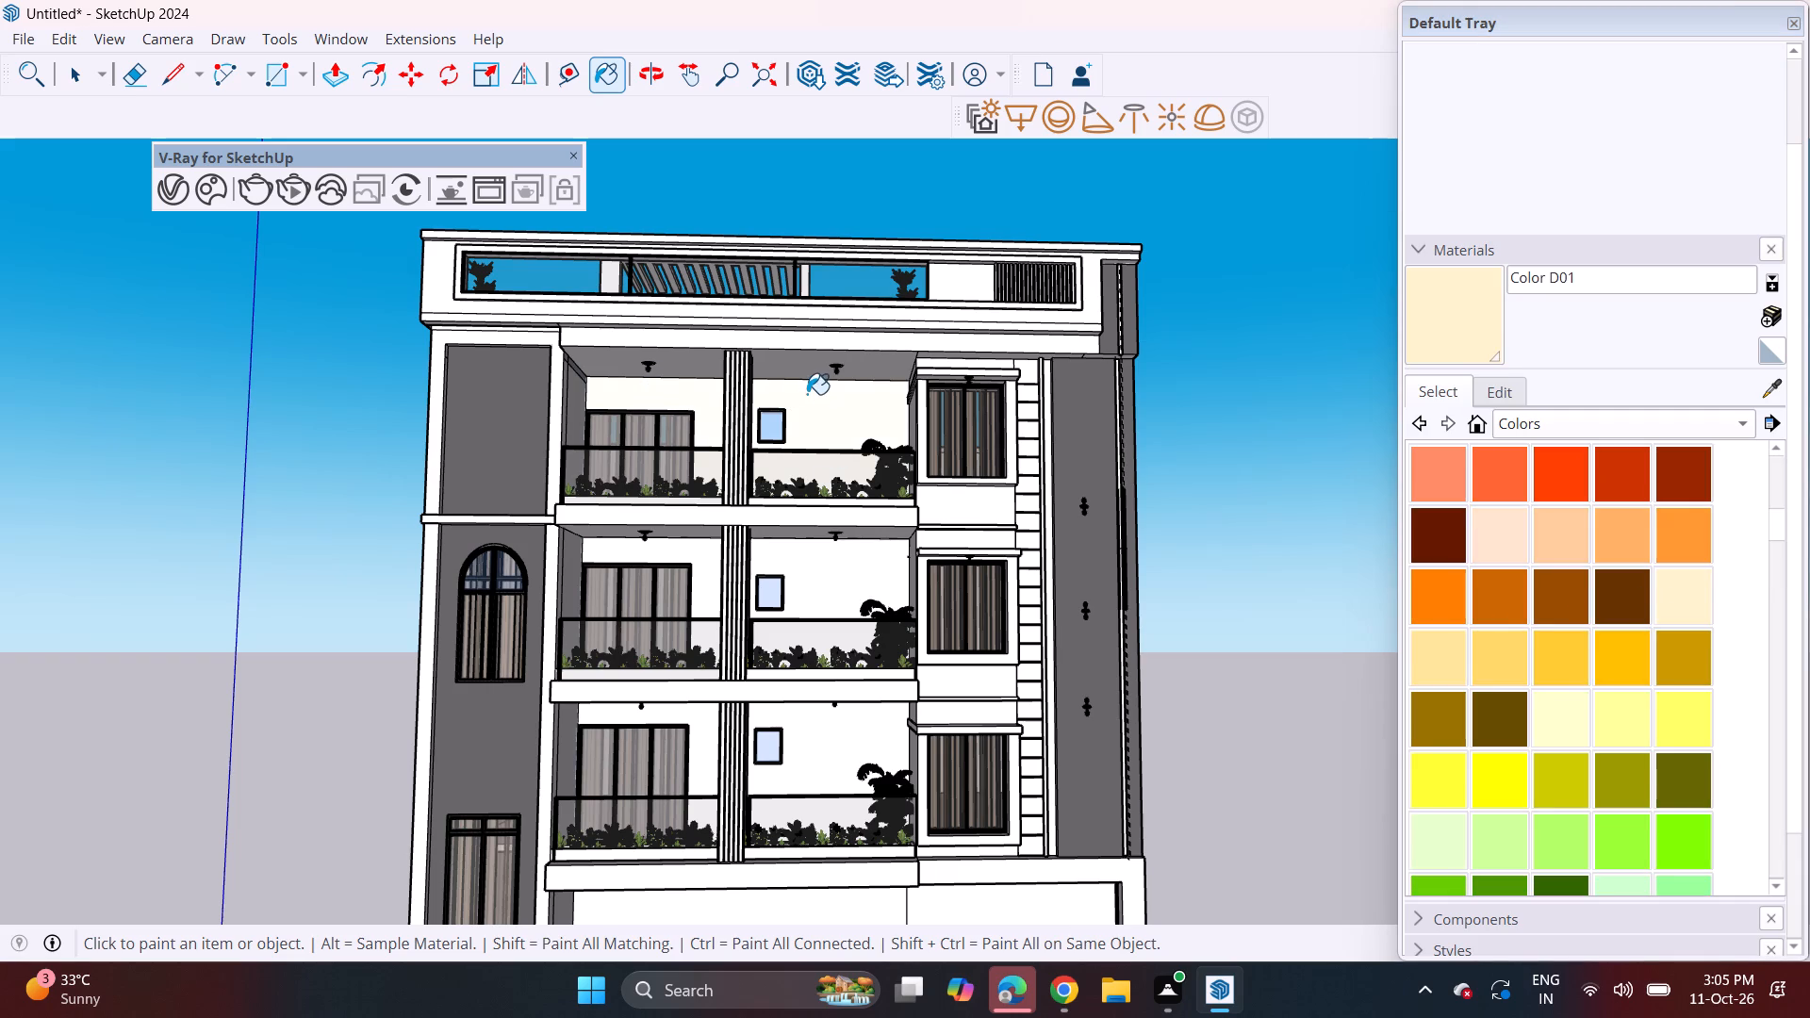
click(815, 580)
click(700, 561)
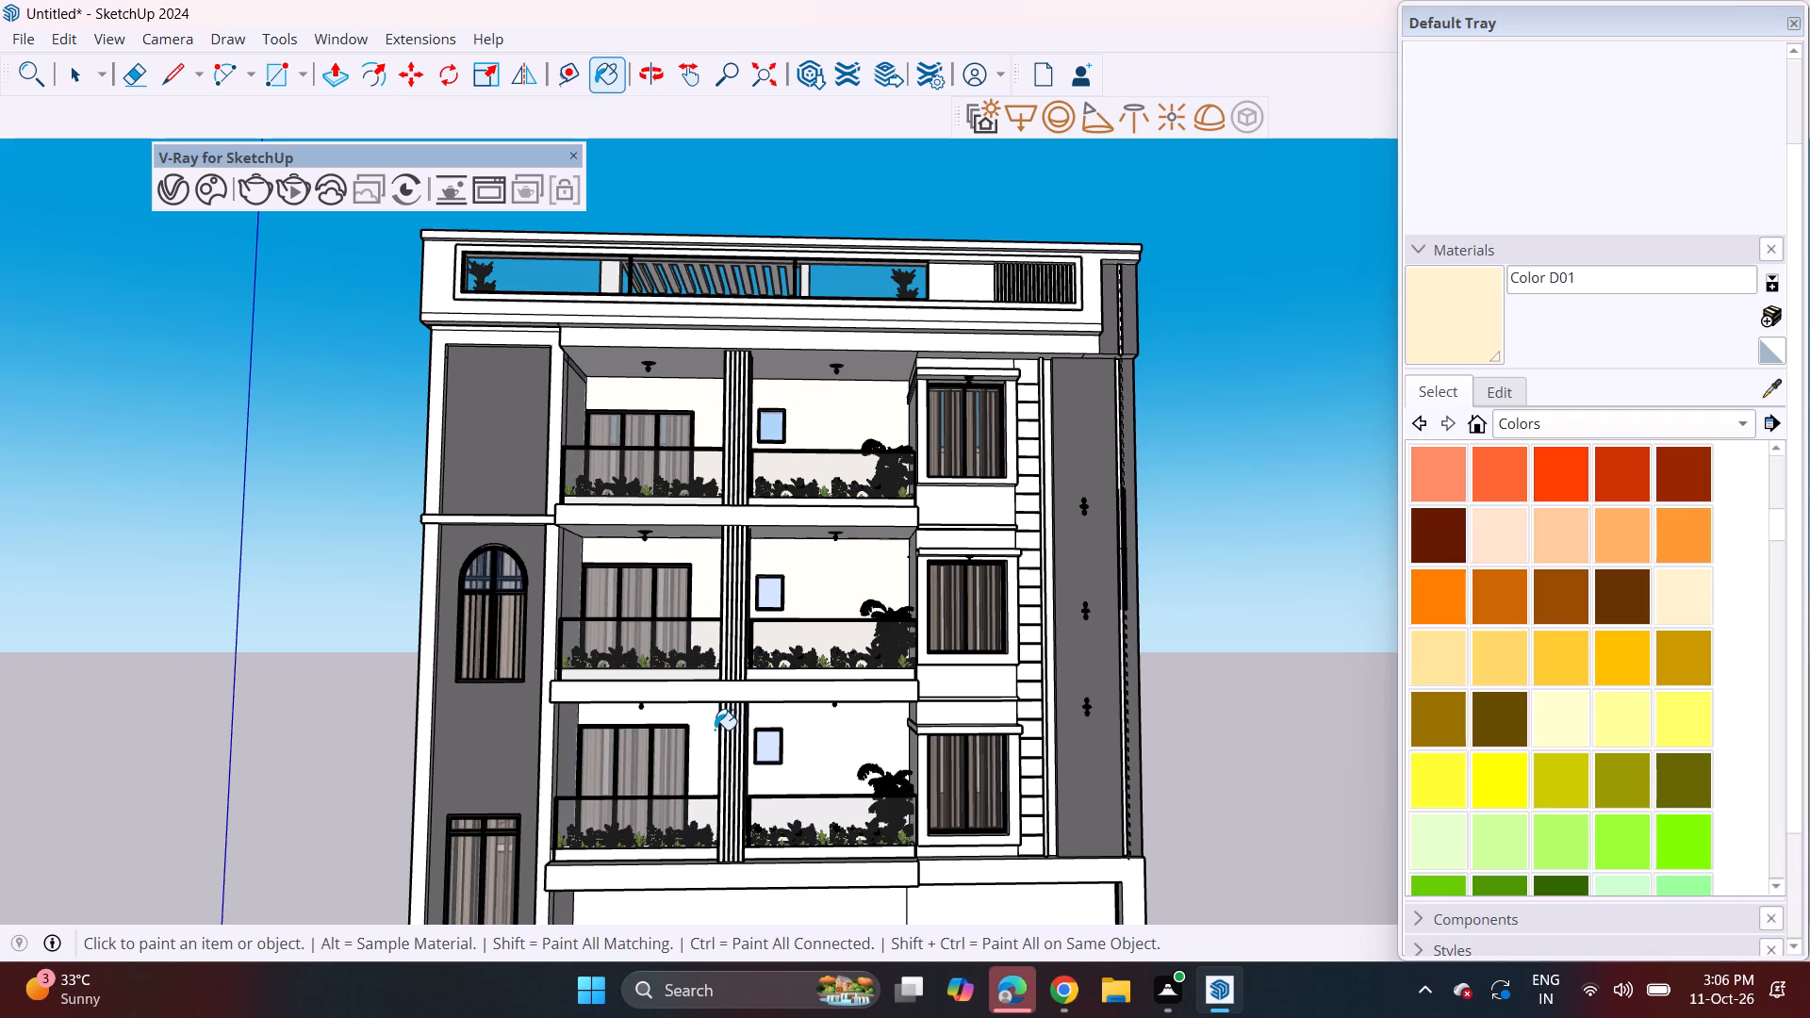
click(712, 731)
click(801, 738)
Paint every vertical slat in the parapet opening with Wood Veneer 01 from the Wood library.
click(1534, 414)
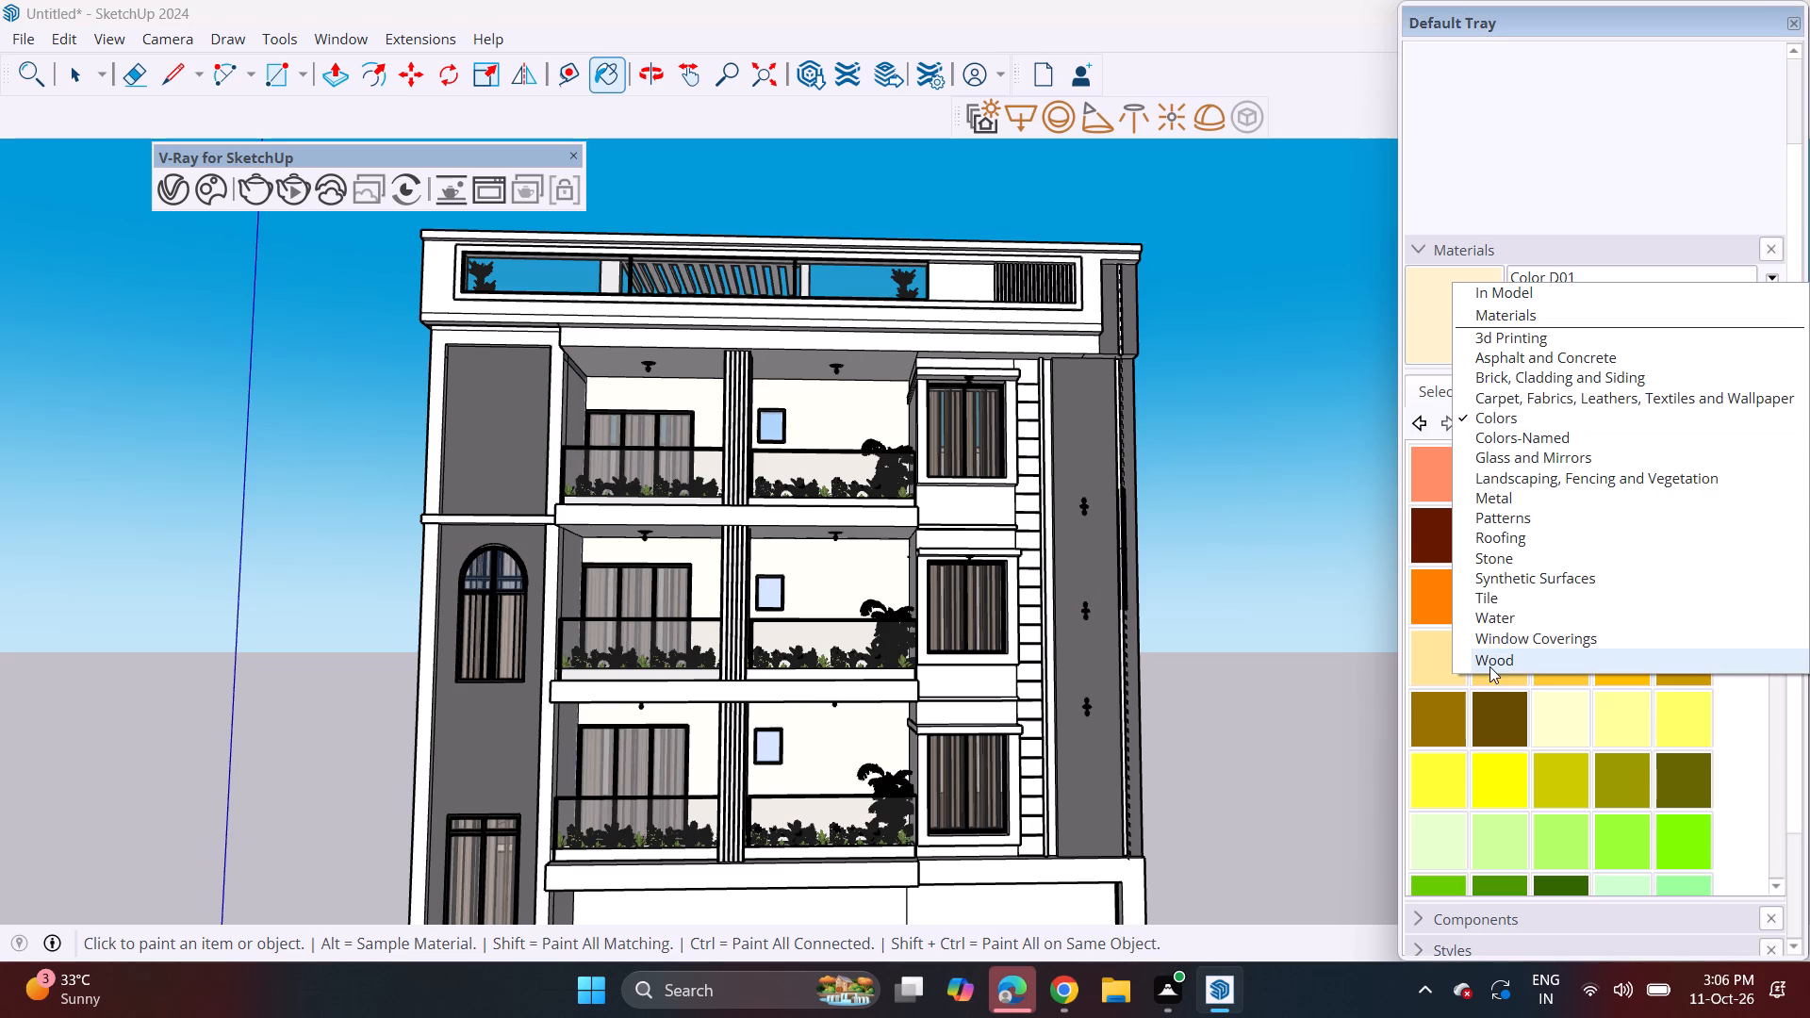
click(1489, 666)
click(1422, 607)
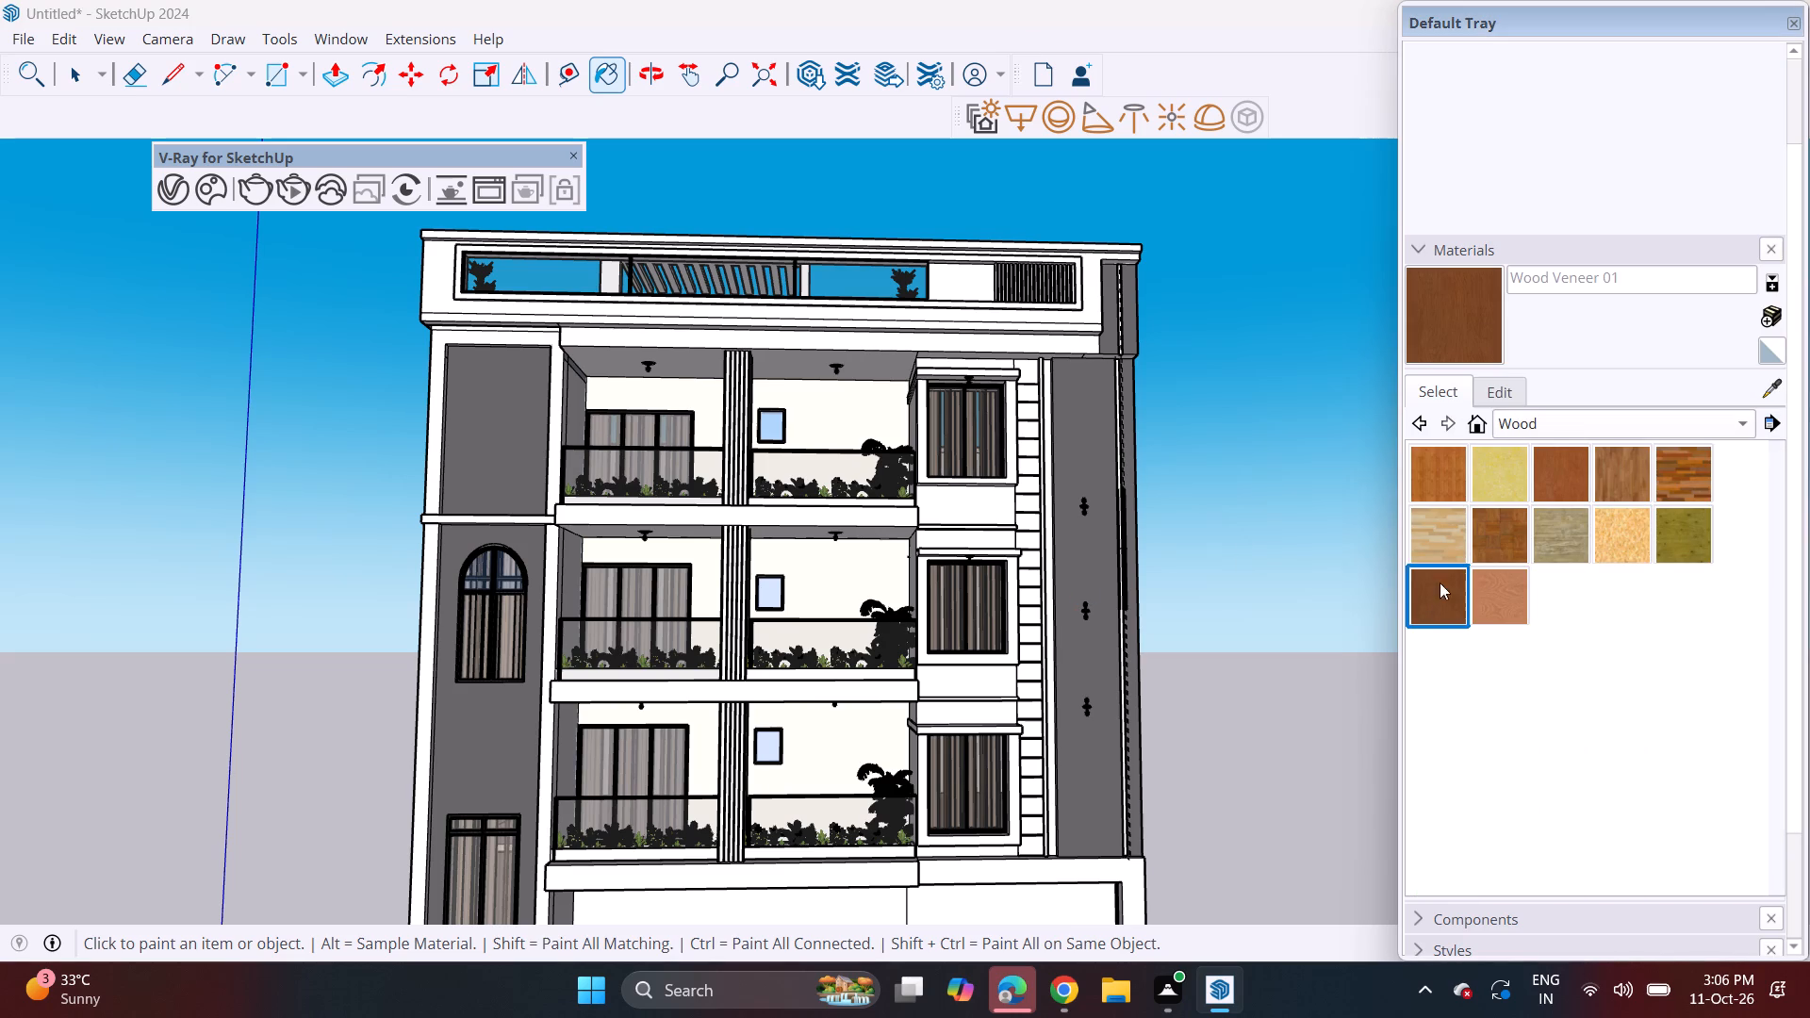
scroll(1096, 277, up, 7)
scroll(953, 275, up, 5)
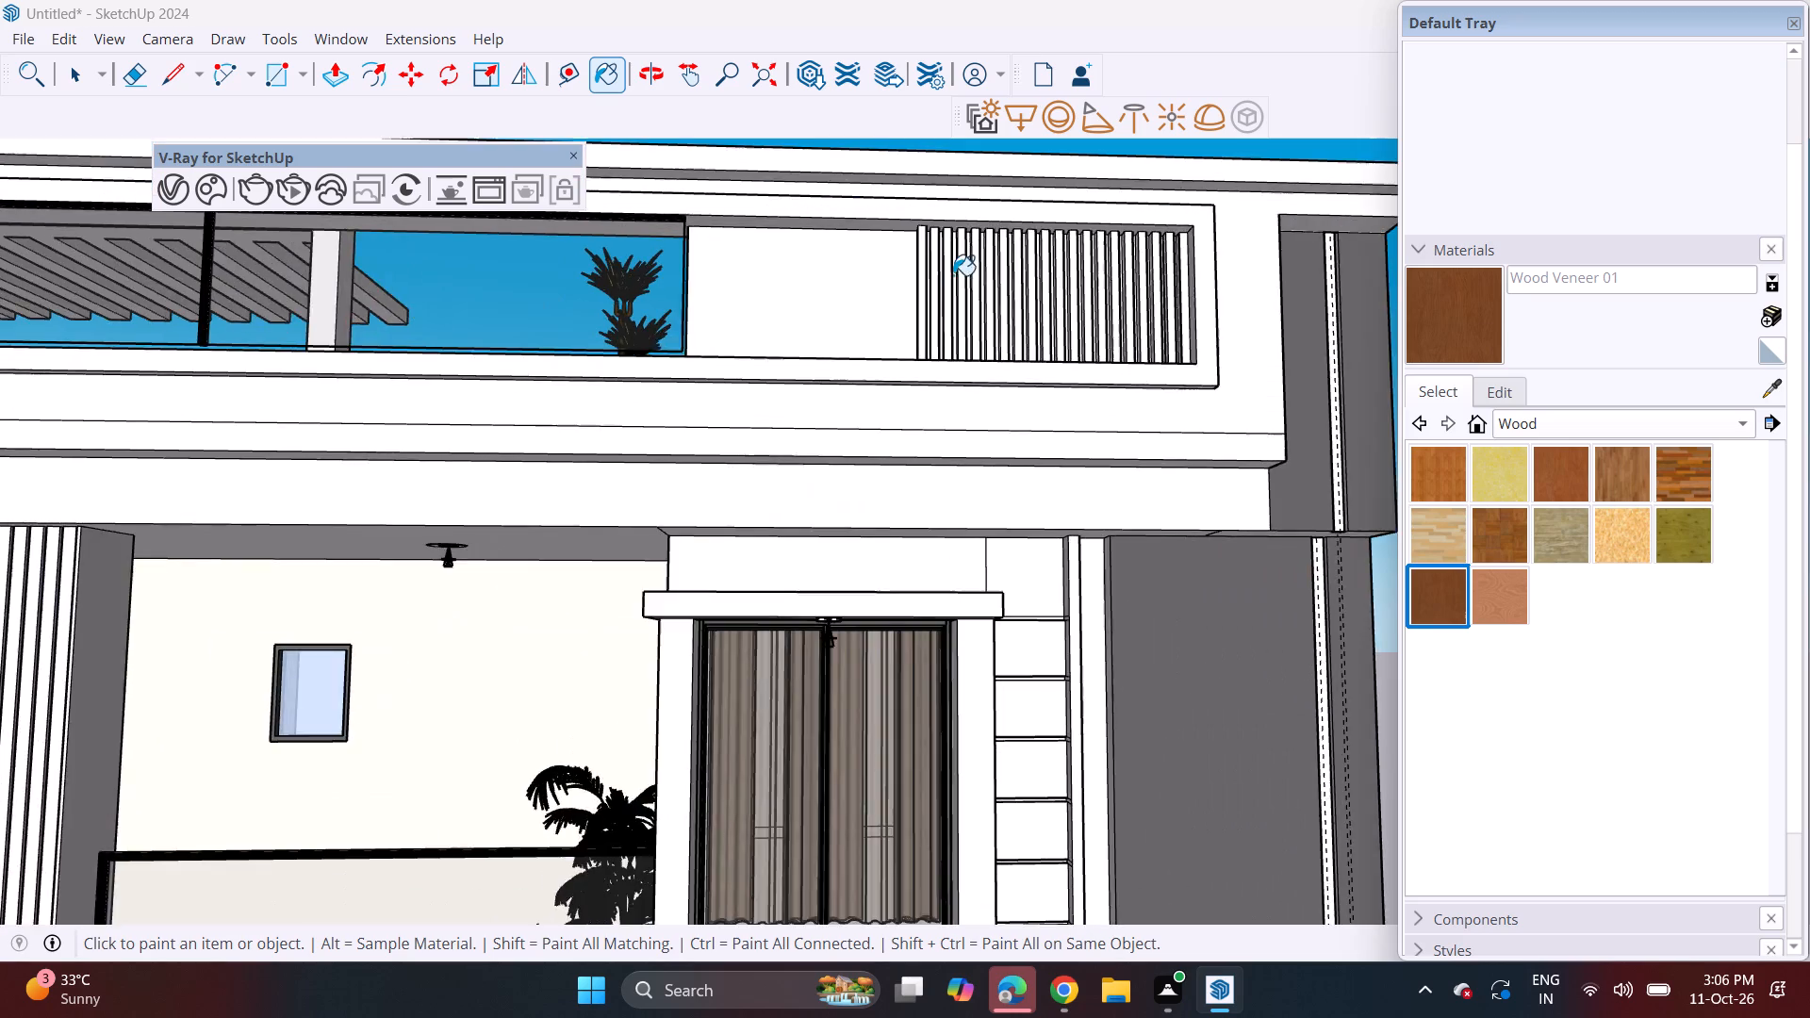
scroll(917, 296, up, 4)
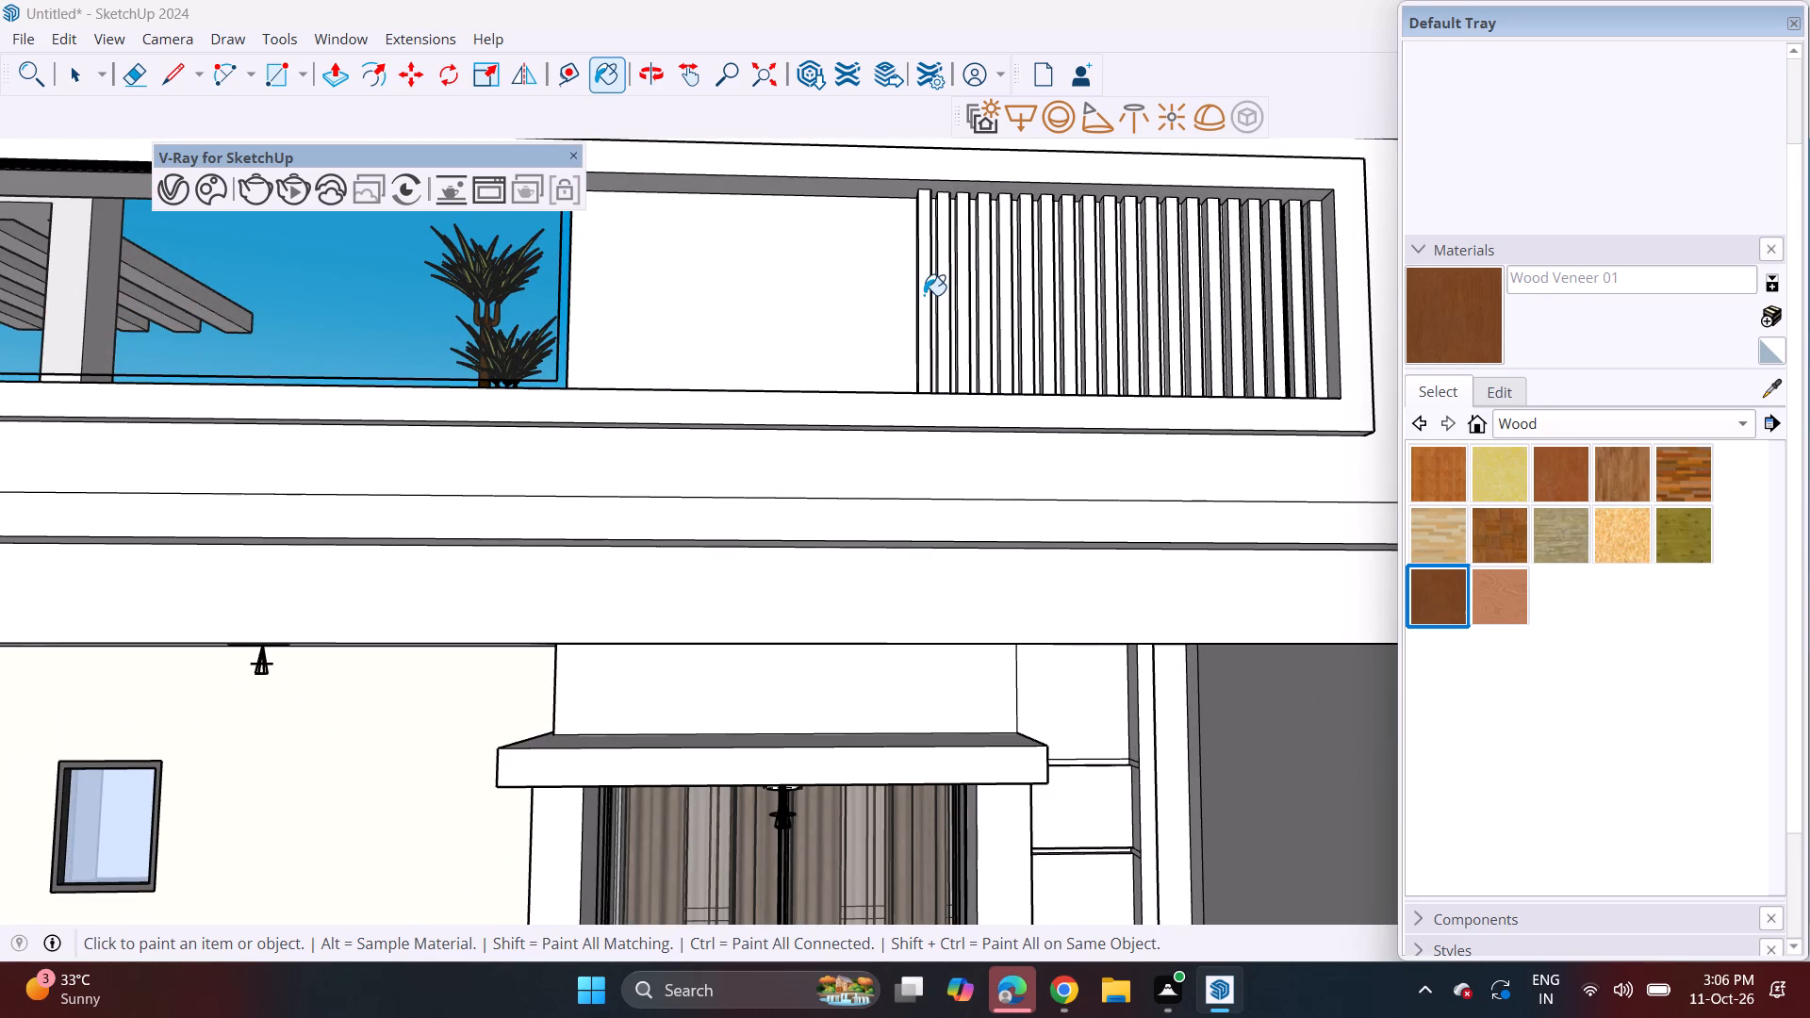
click(924, 295)
click(943, 290)
click(963, 288)
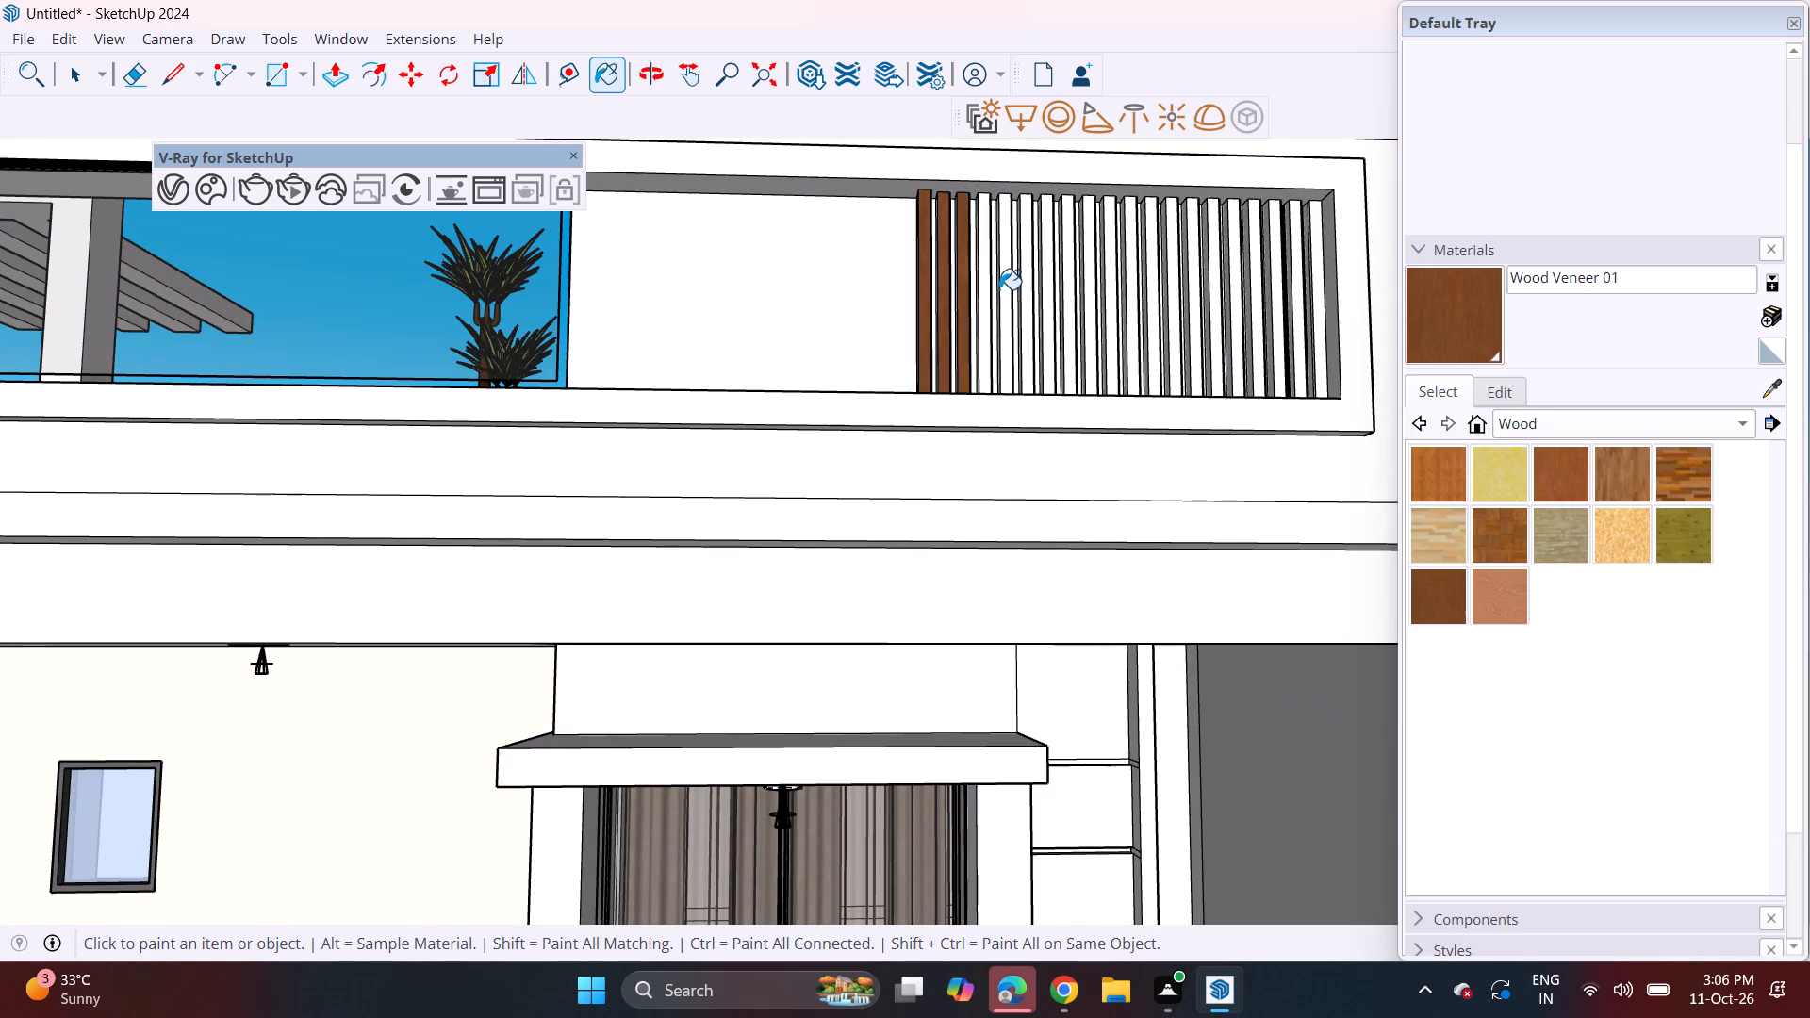
click(986, 290)
click(1002, 288)
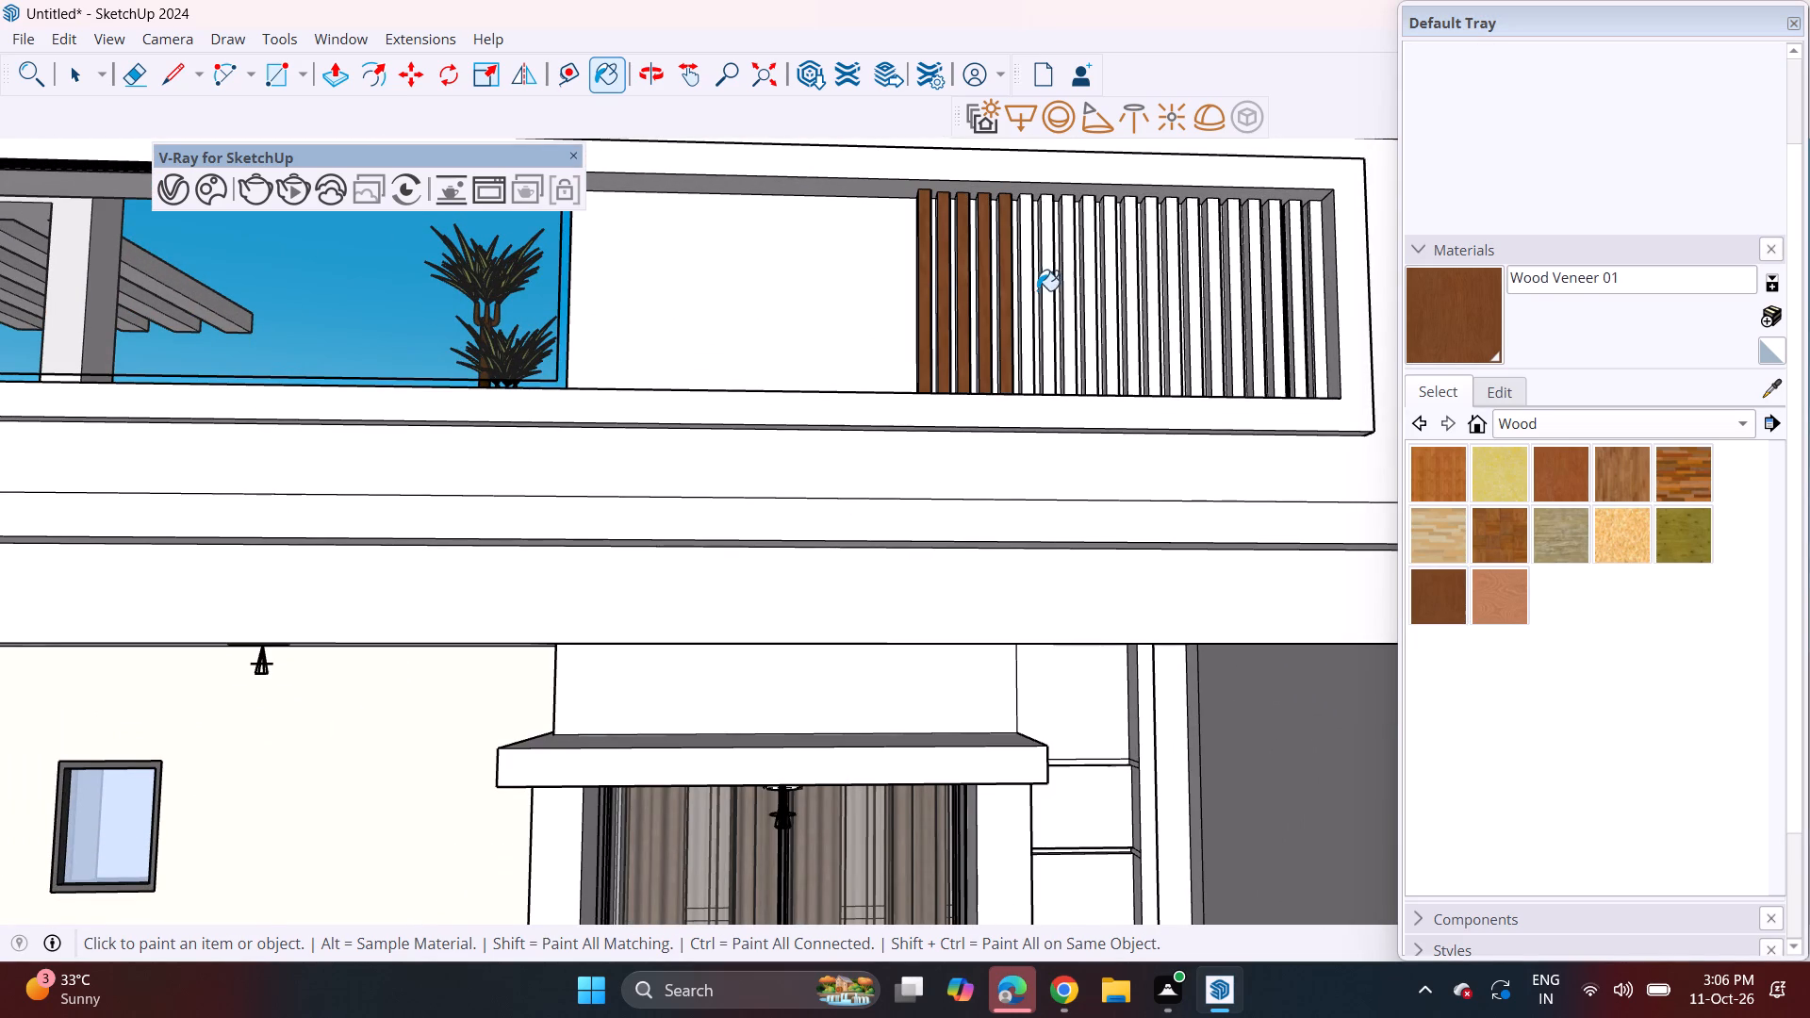
click(1028, 297)
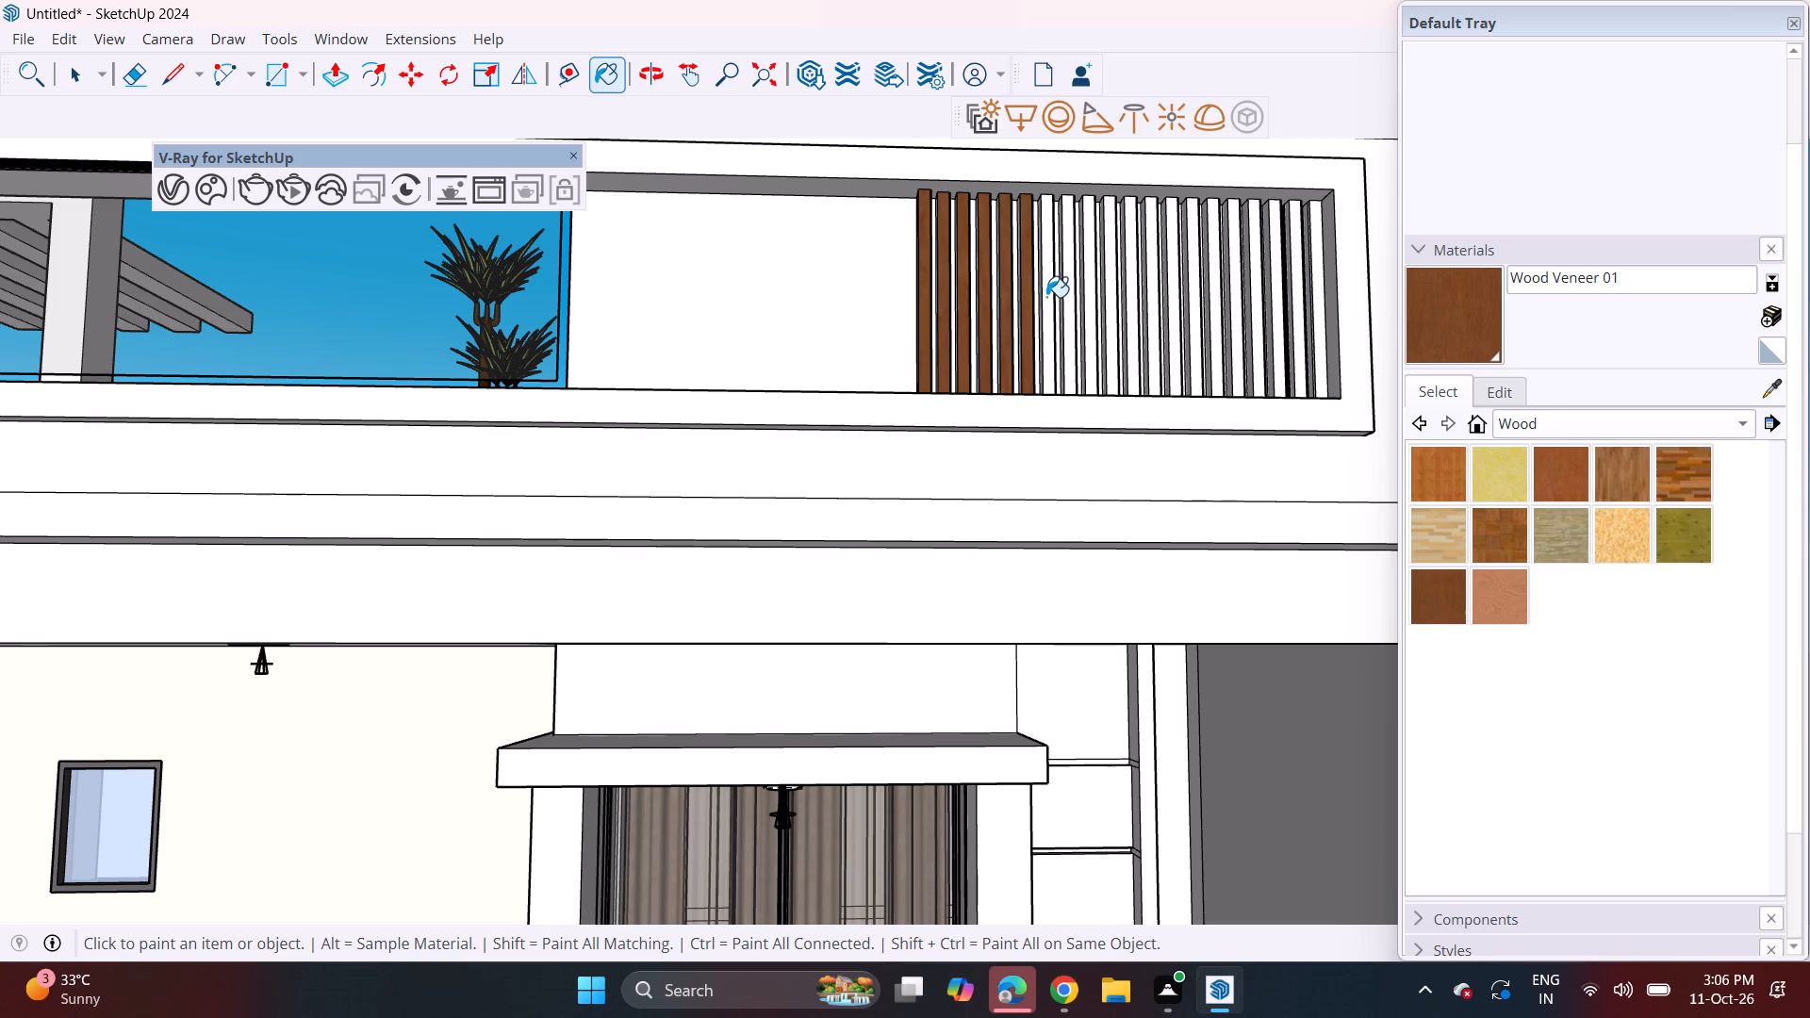
click(1049, 297)
click(1073, 299)
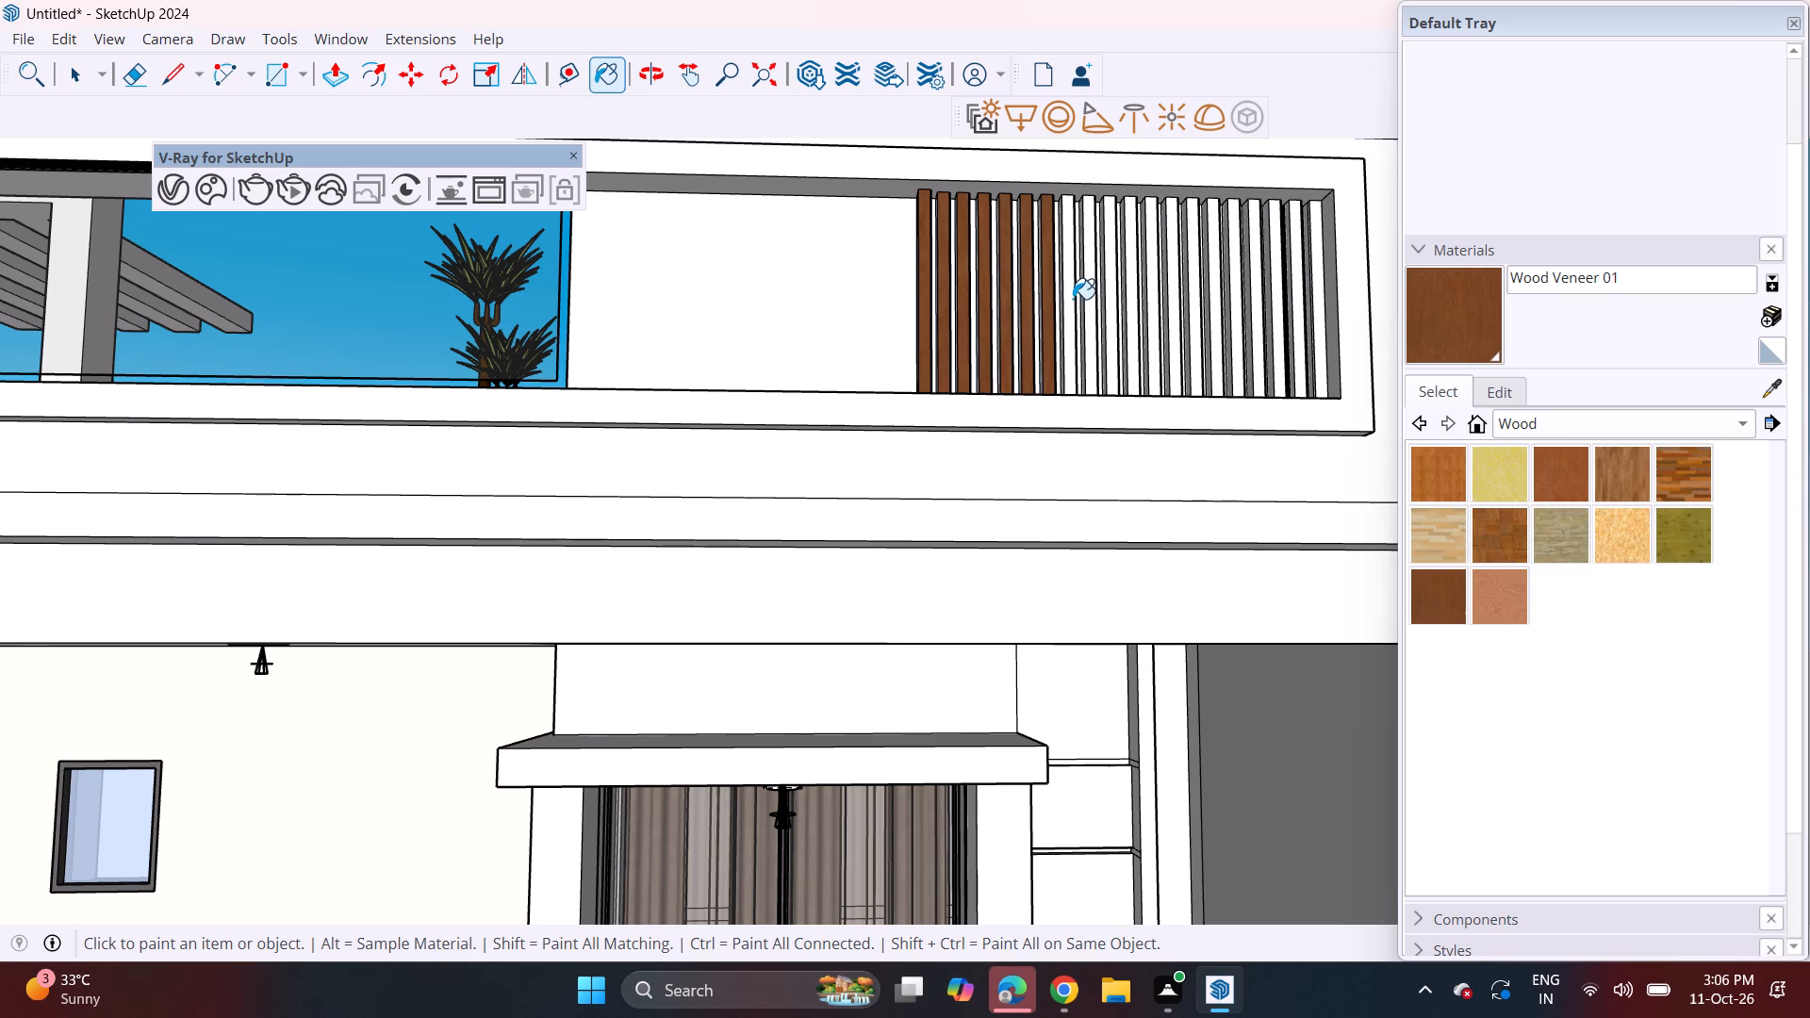
click(1086, 296)
click(1114, 310)
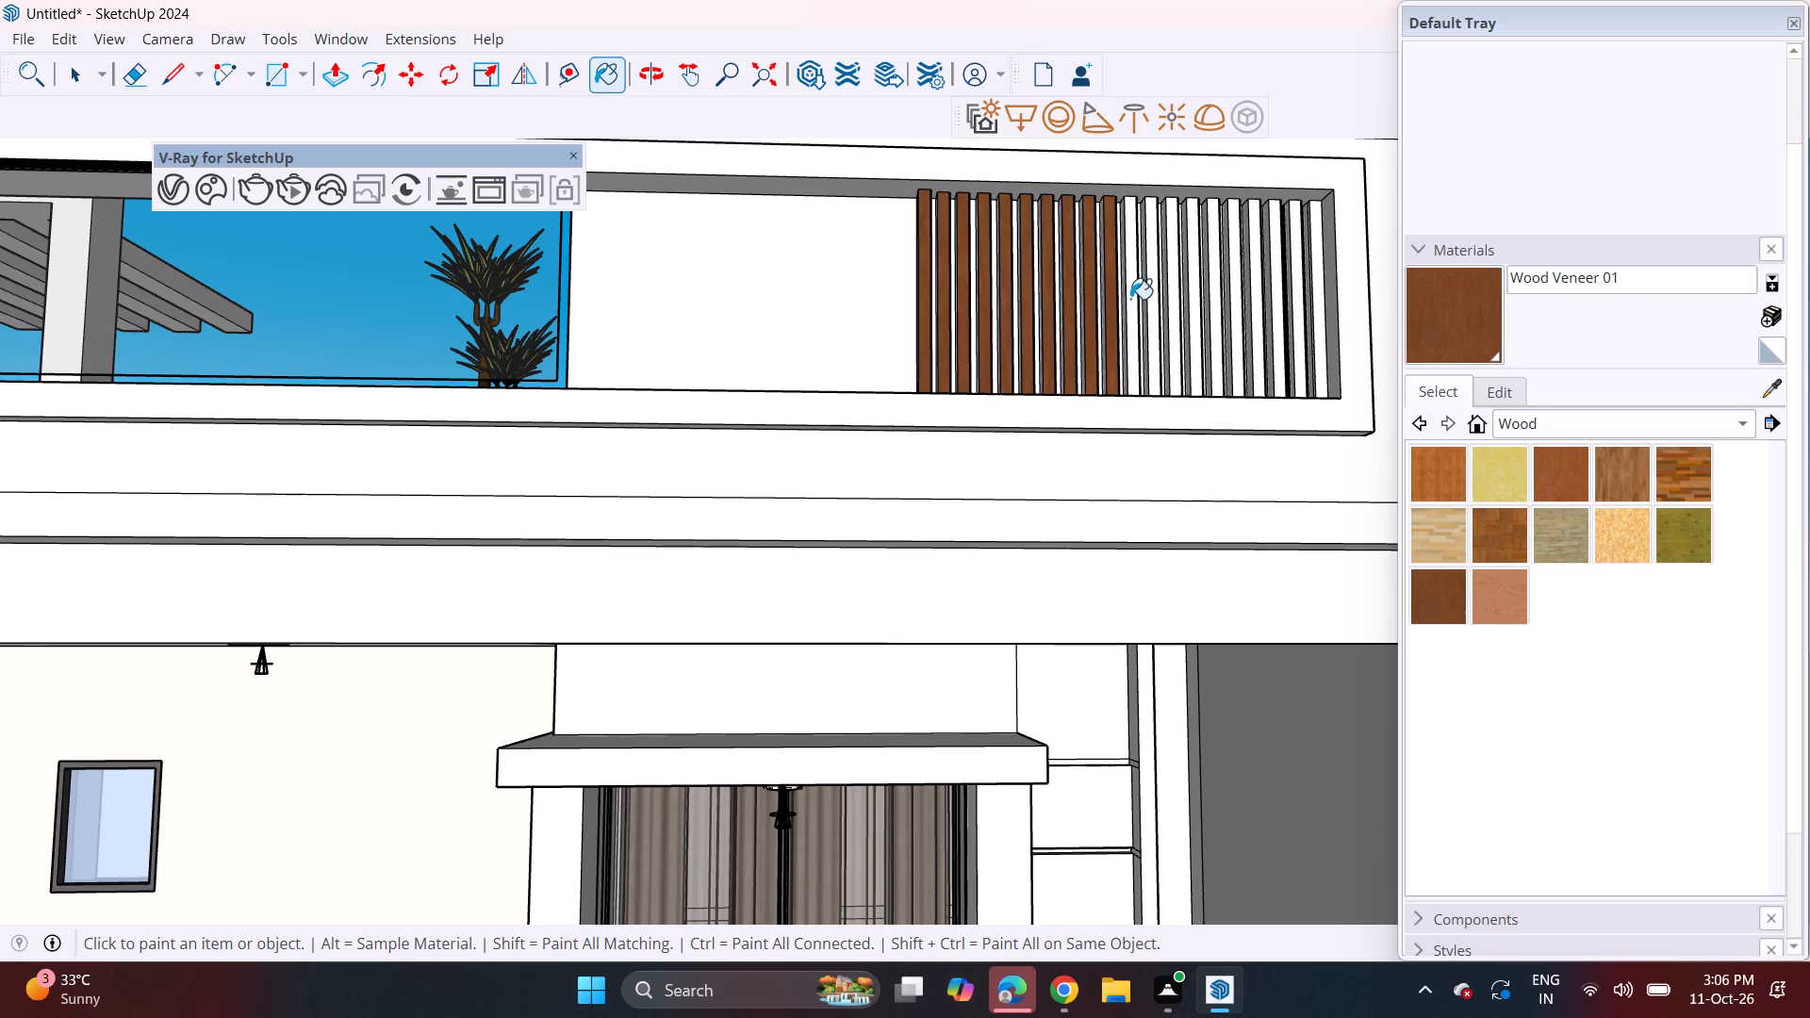
click(1130, 299)
click(1157, 301)
click(1175, 301)
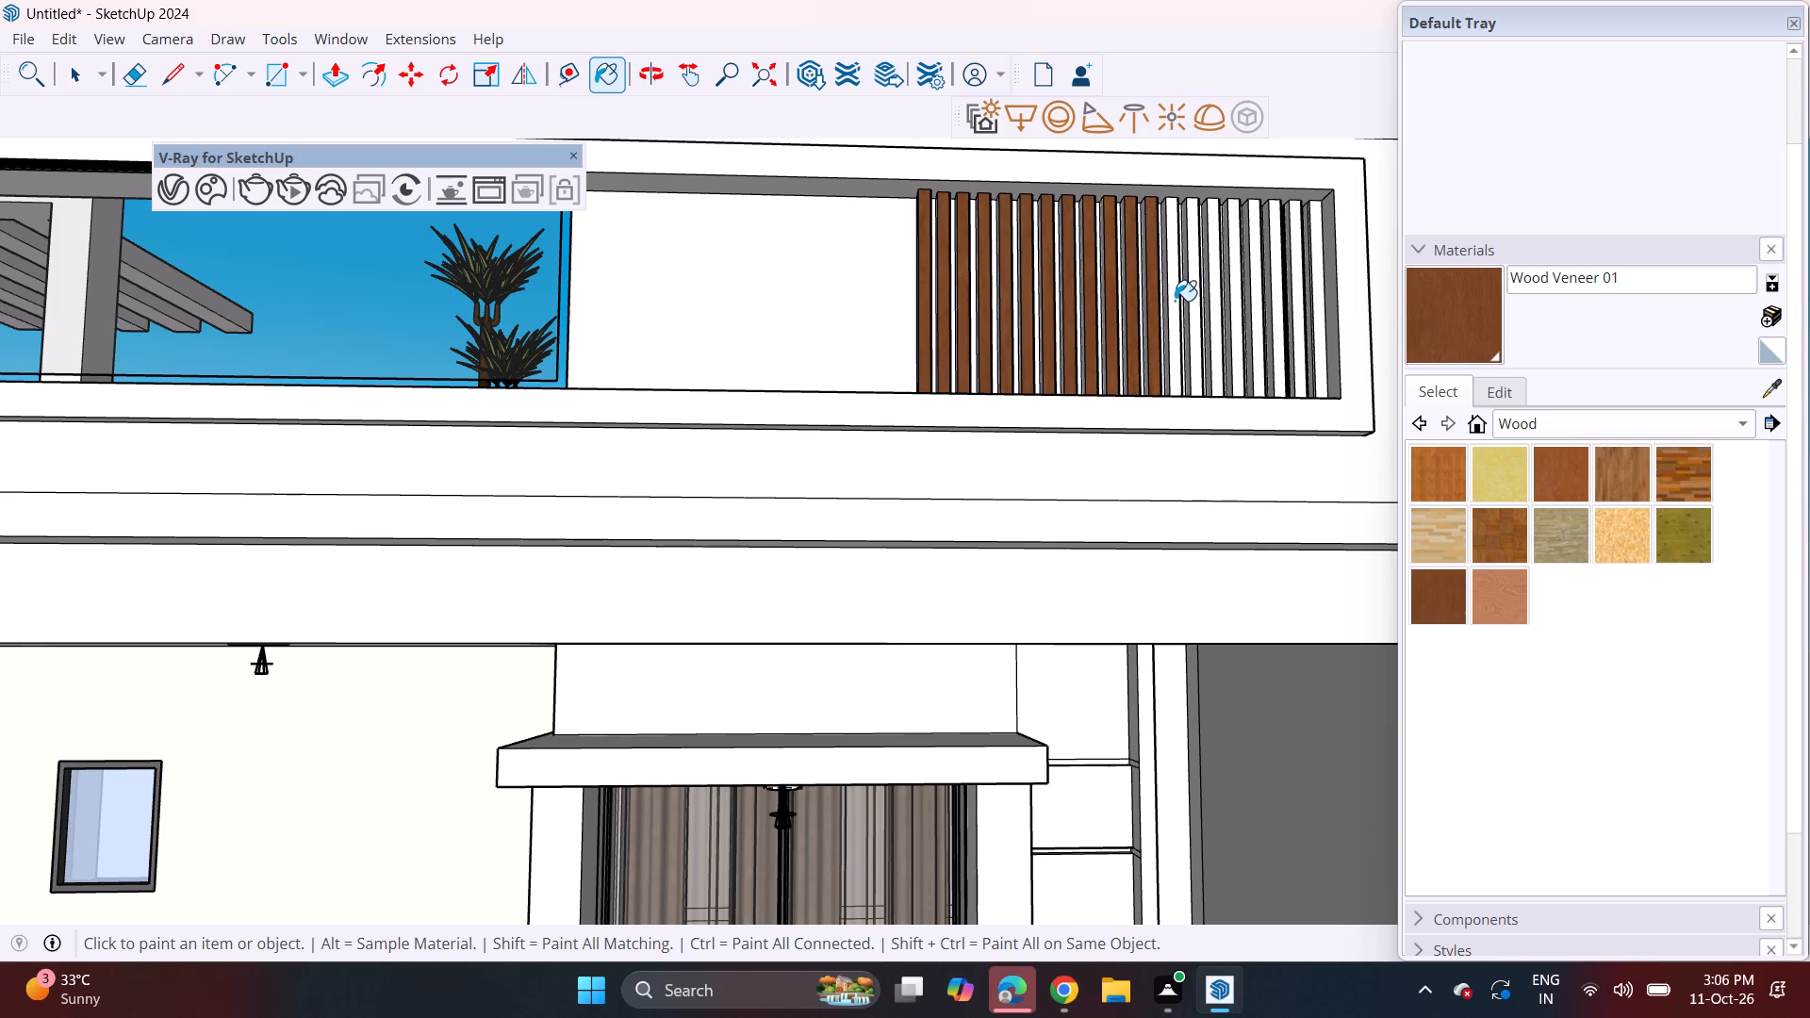
click(1196, 299)
click(1213, 306)
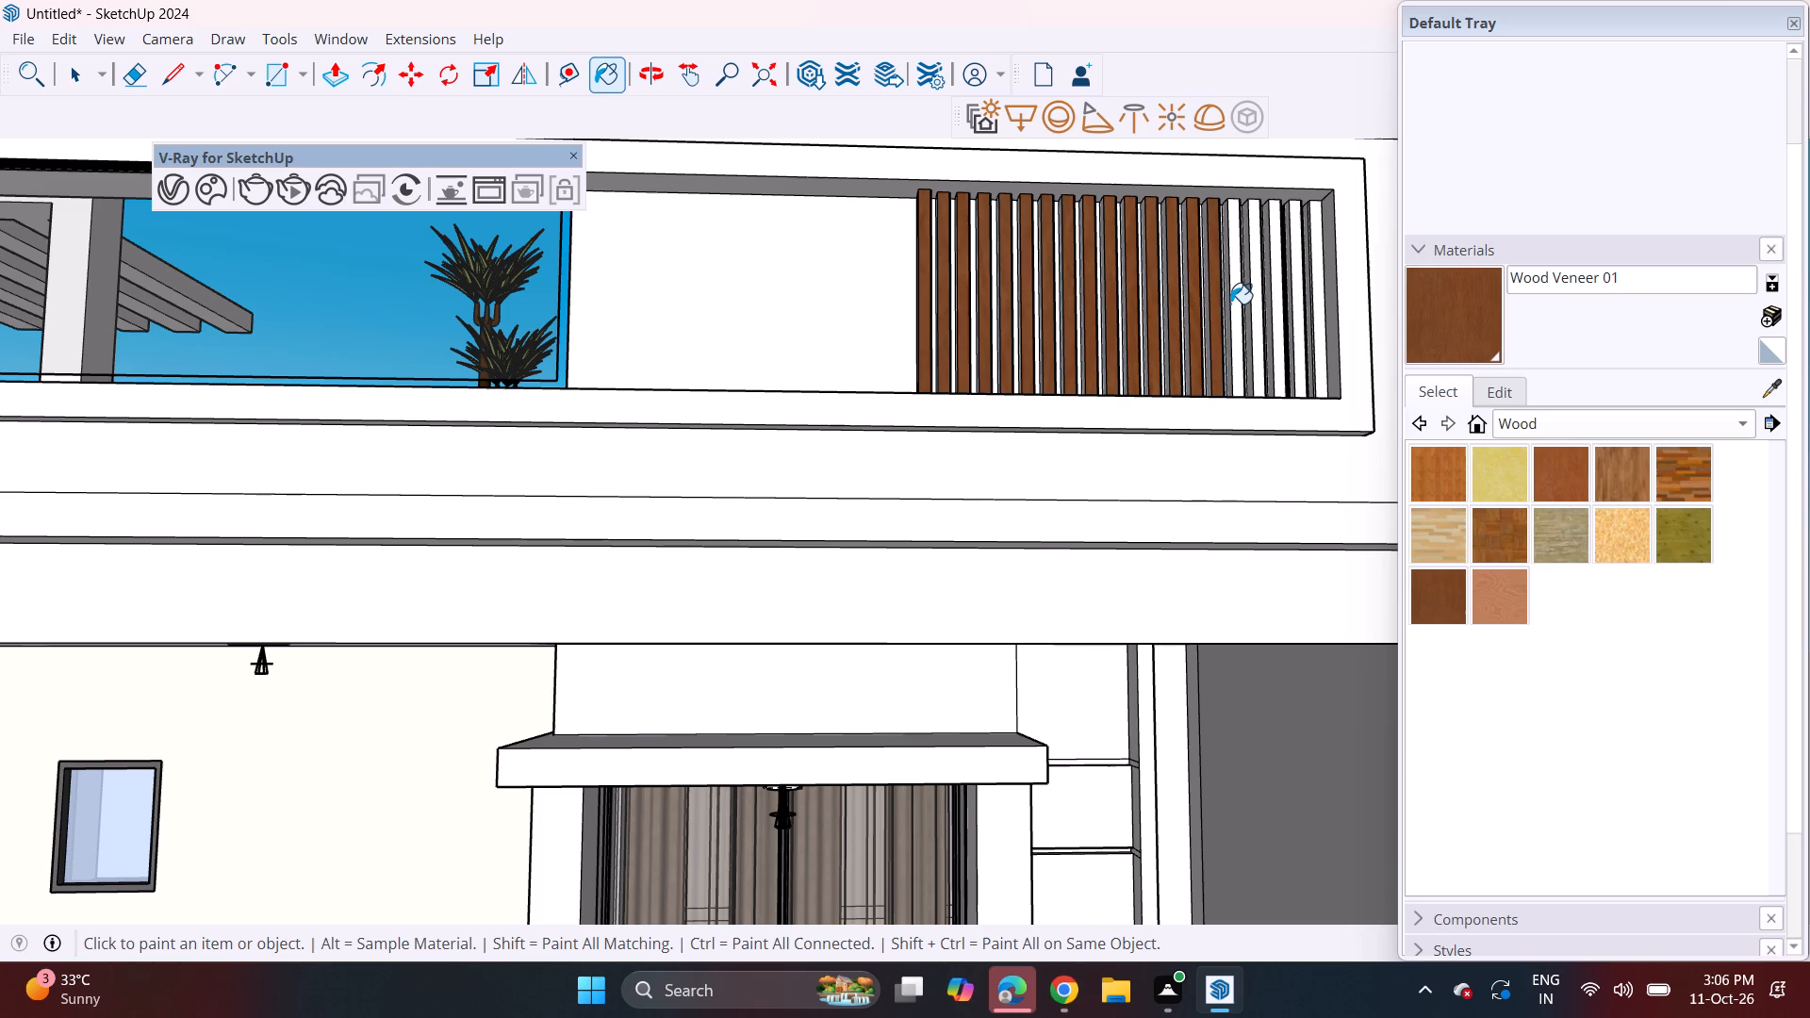
click(1230, 304)
click(1267, 302)
click(1251, 311)
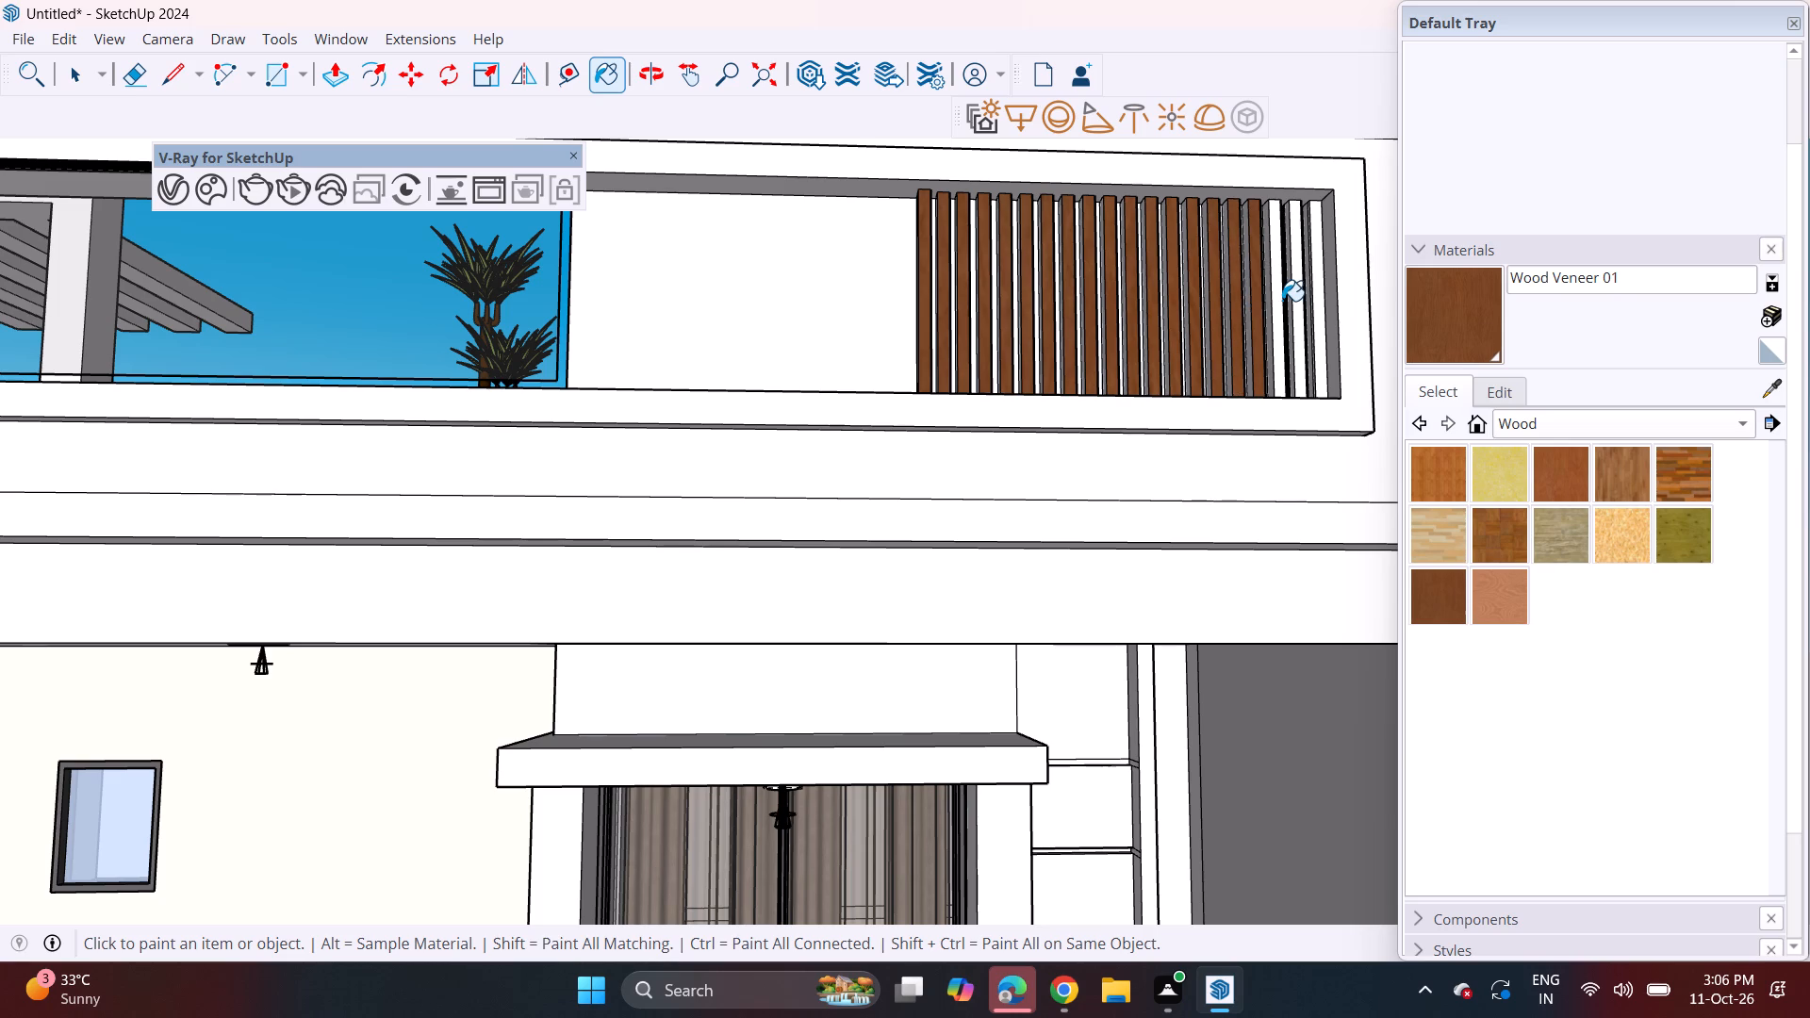
click(1282, 301)
click(1297, 298)
click(1319, 295)
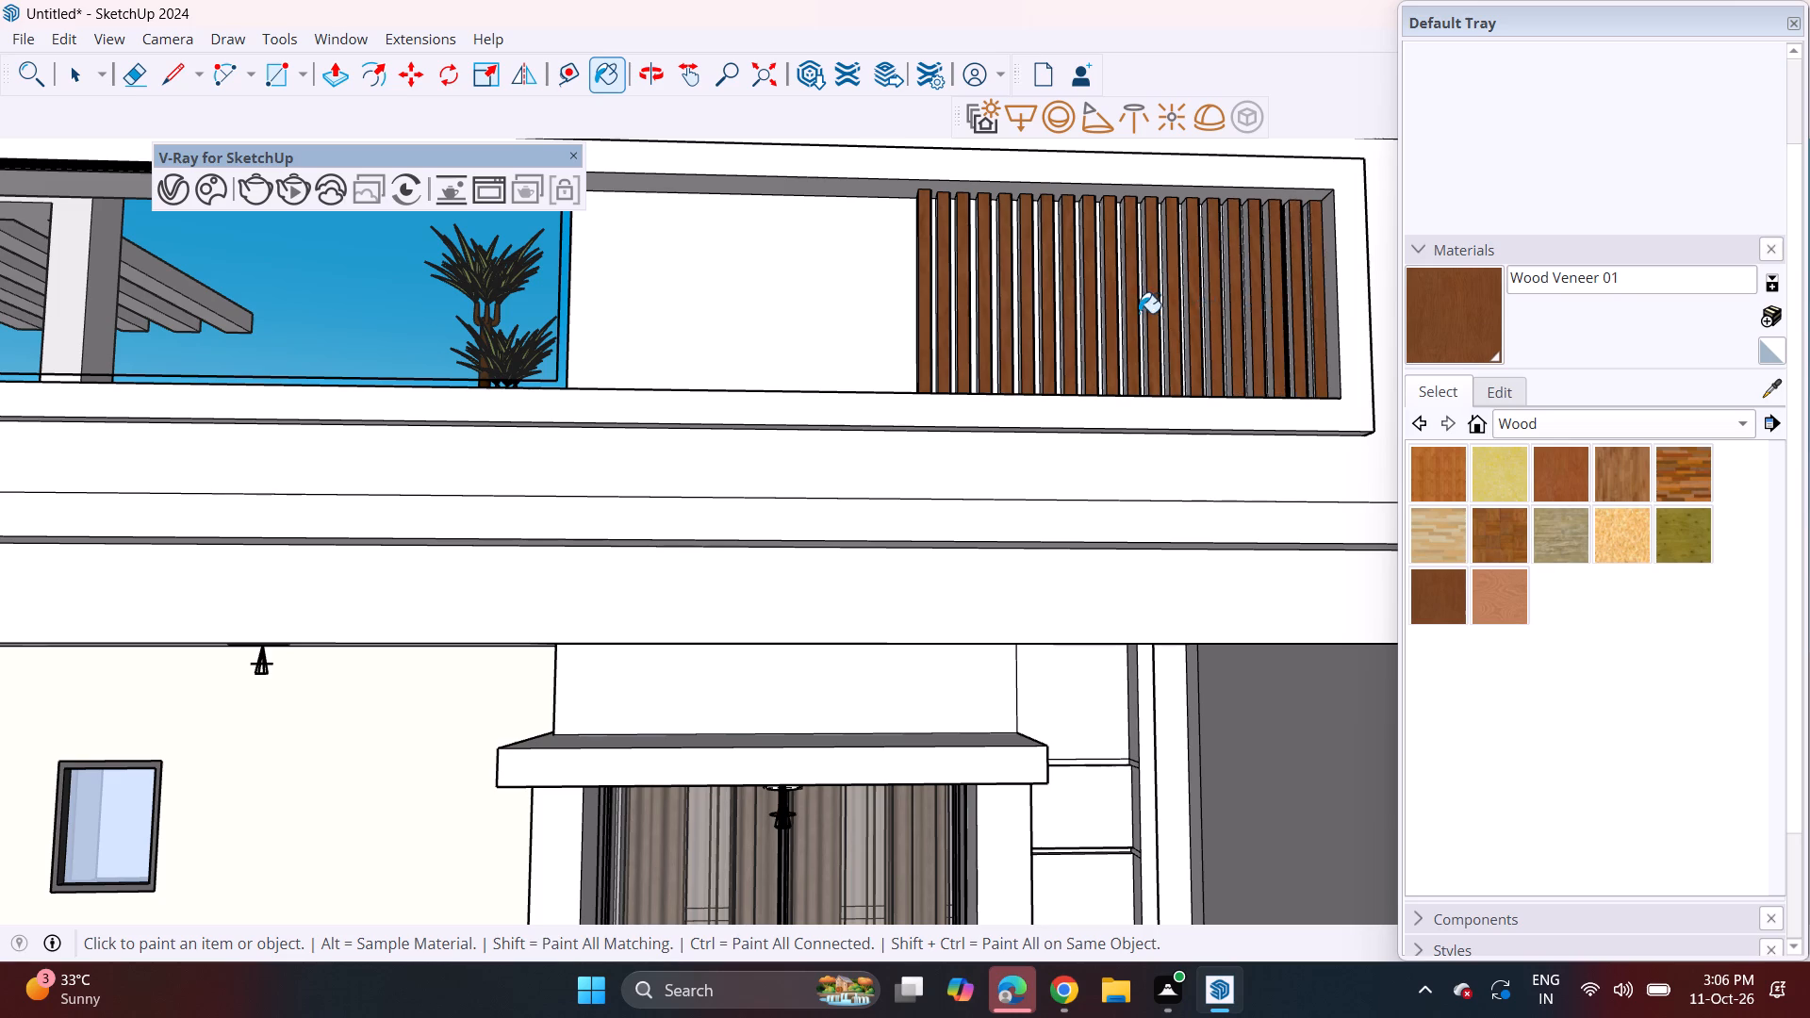
Paint the five vertical strips of the column between the top-floor balconies with Wood Veneer 01.
scroll(1139, 313, down, 12)
scroll(667, 583, up, 3)
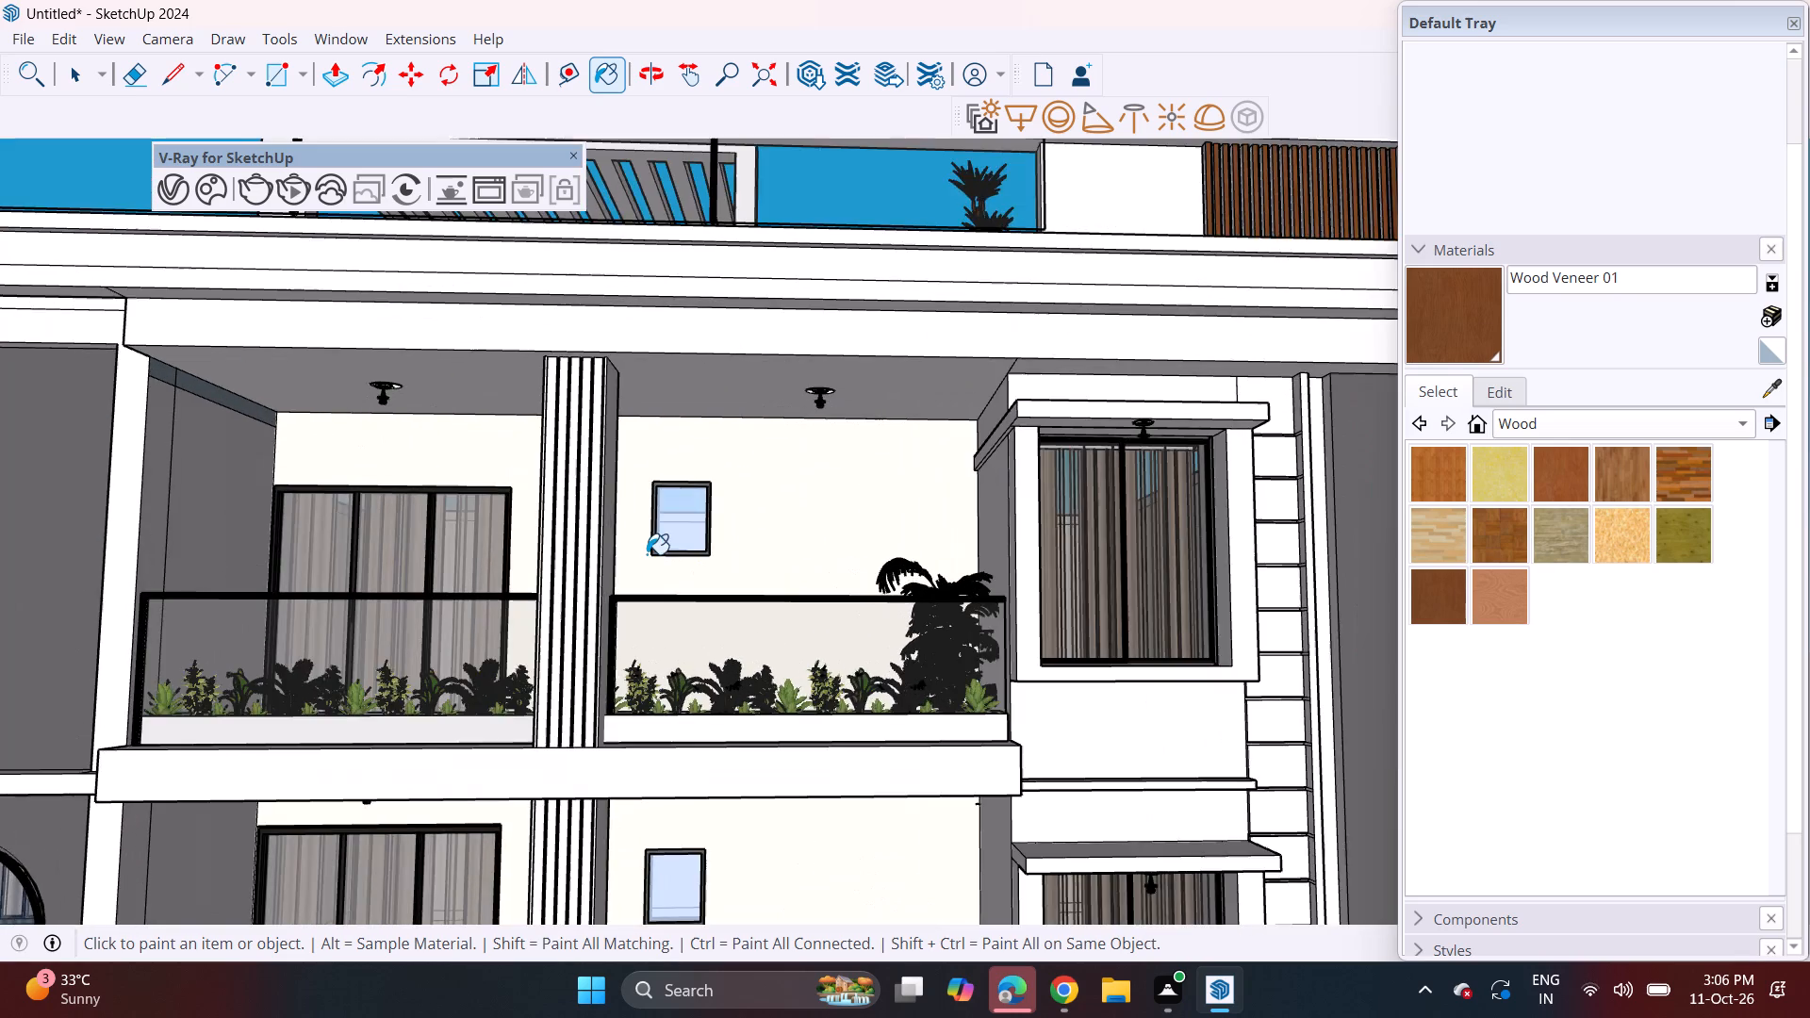
scroll(647, 544, up, 8)
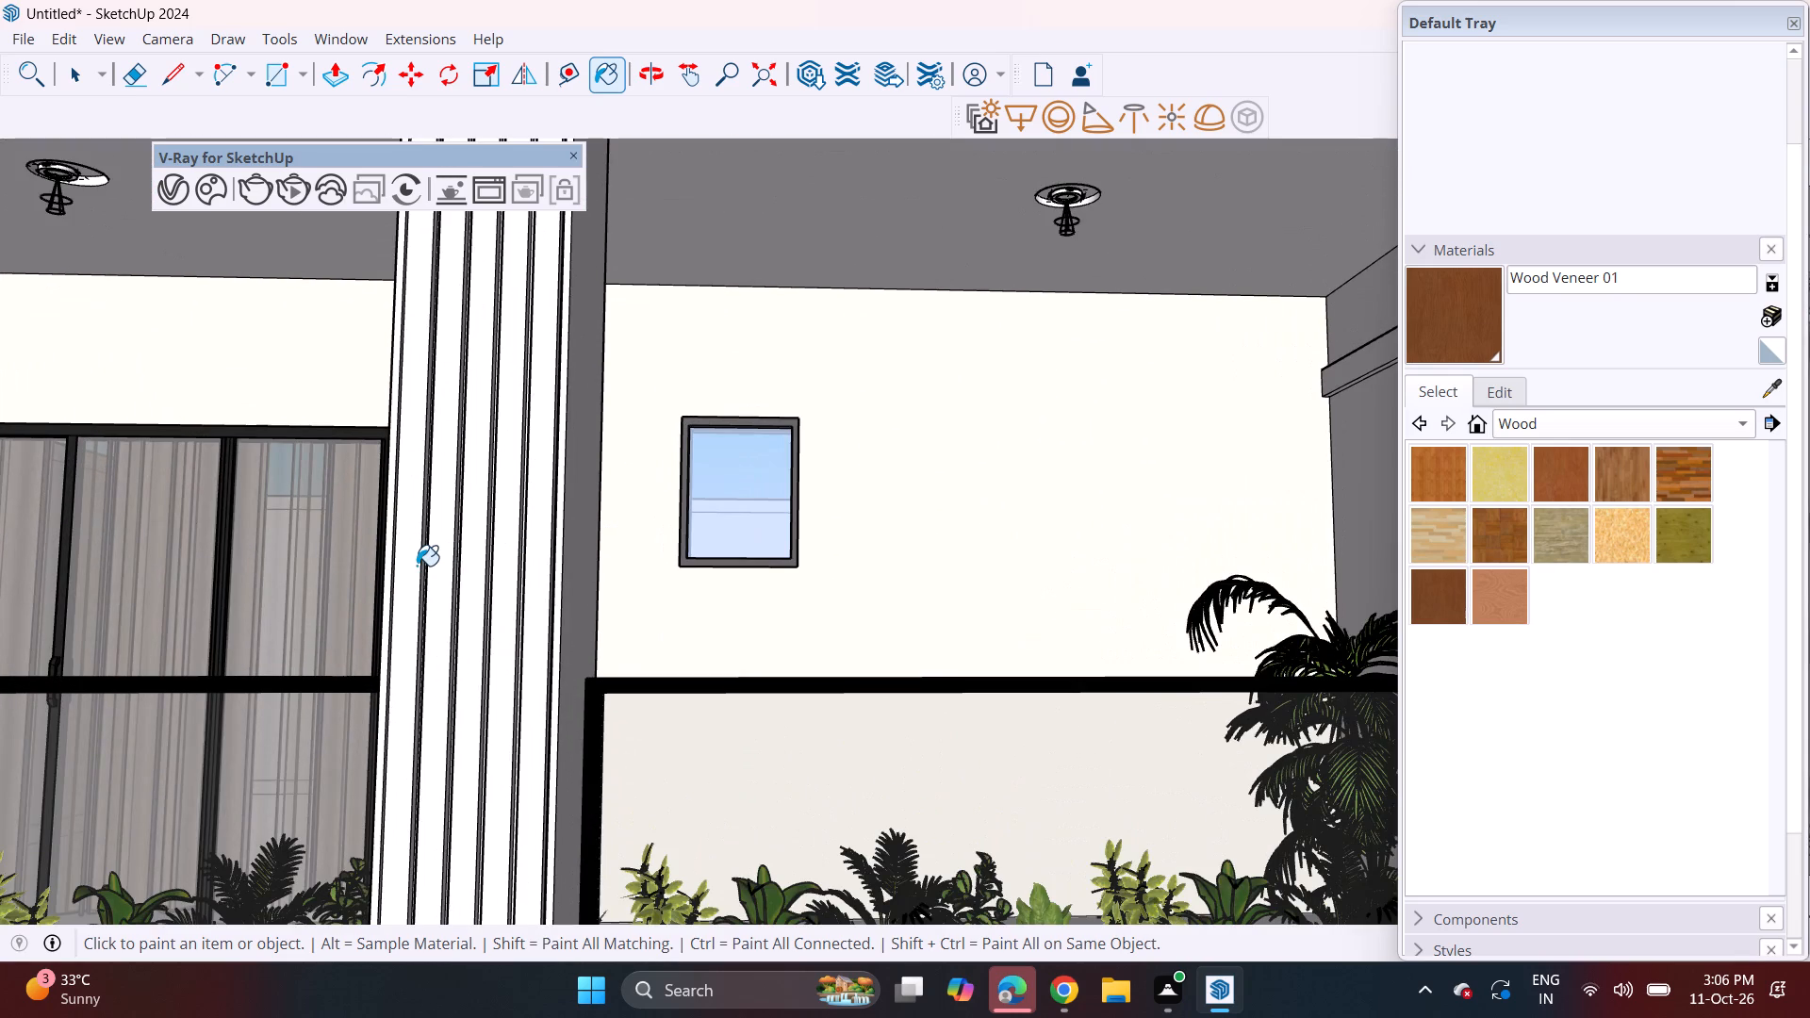
click(417, 566)
click(432, 558)
click(465, 548)
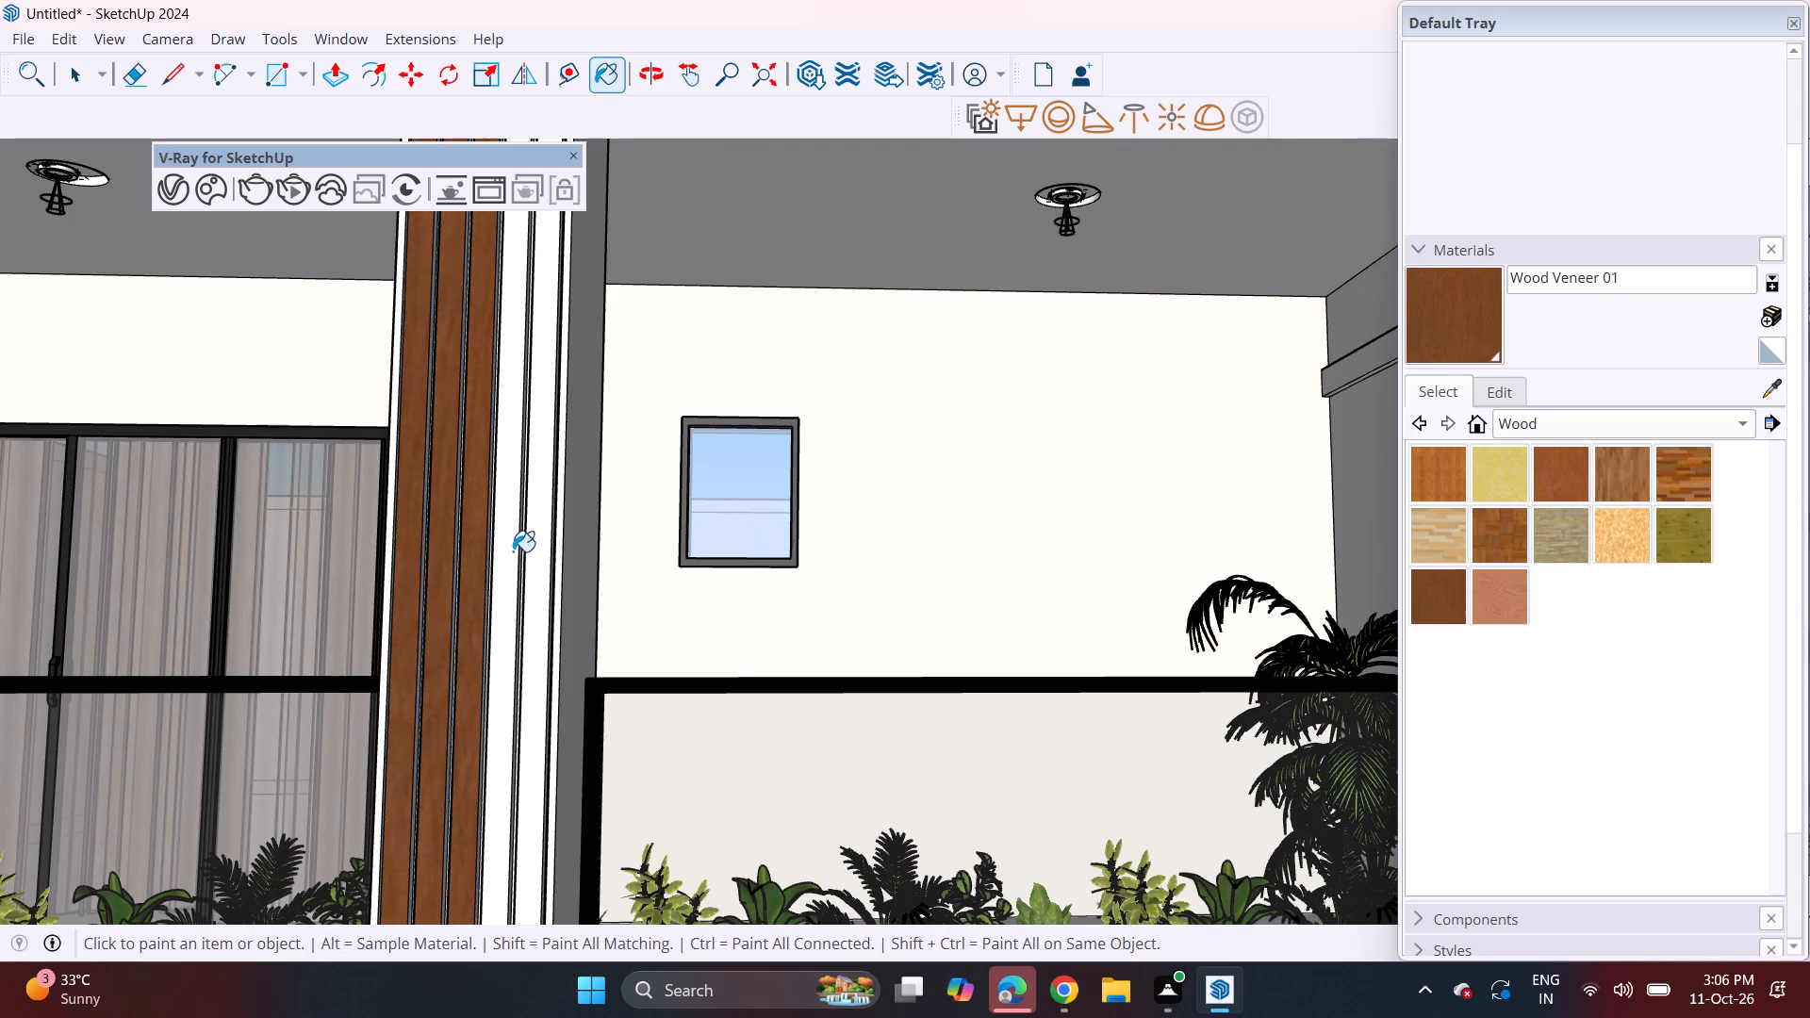
click(513, 551)
click(529, 552)
Paint the five vertical strips of the middle-floor balcony column with Wood Veneer 01.
scroll(538, 561, down, 15)
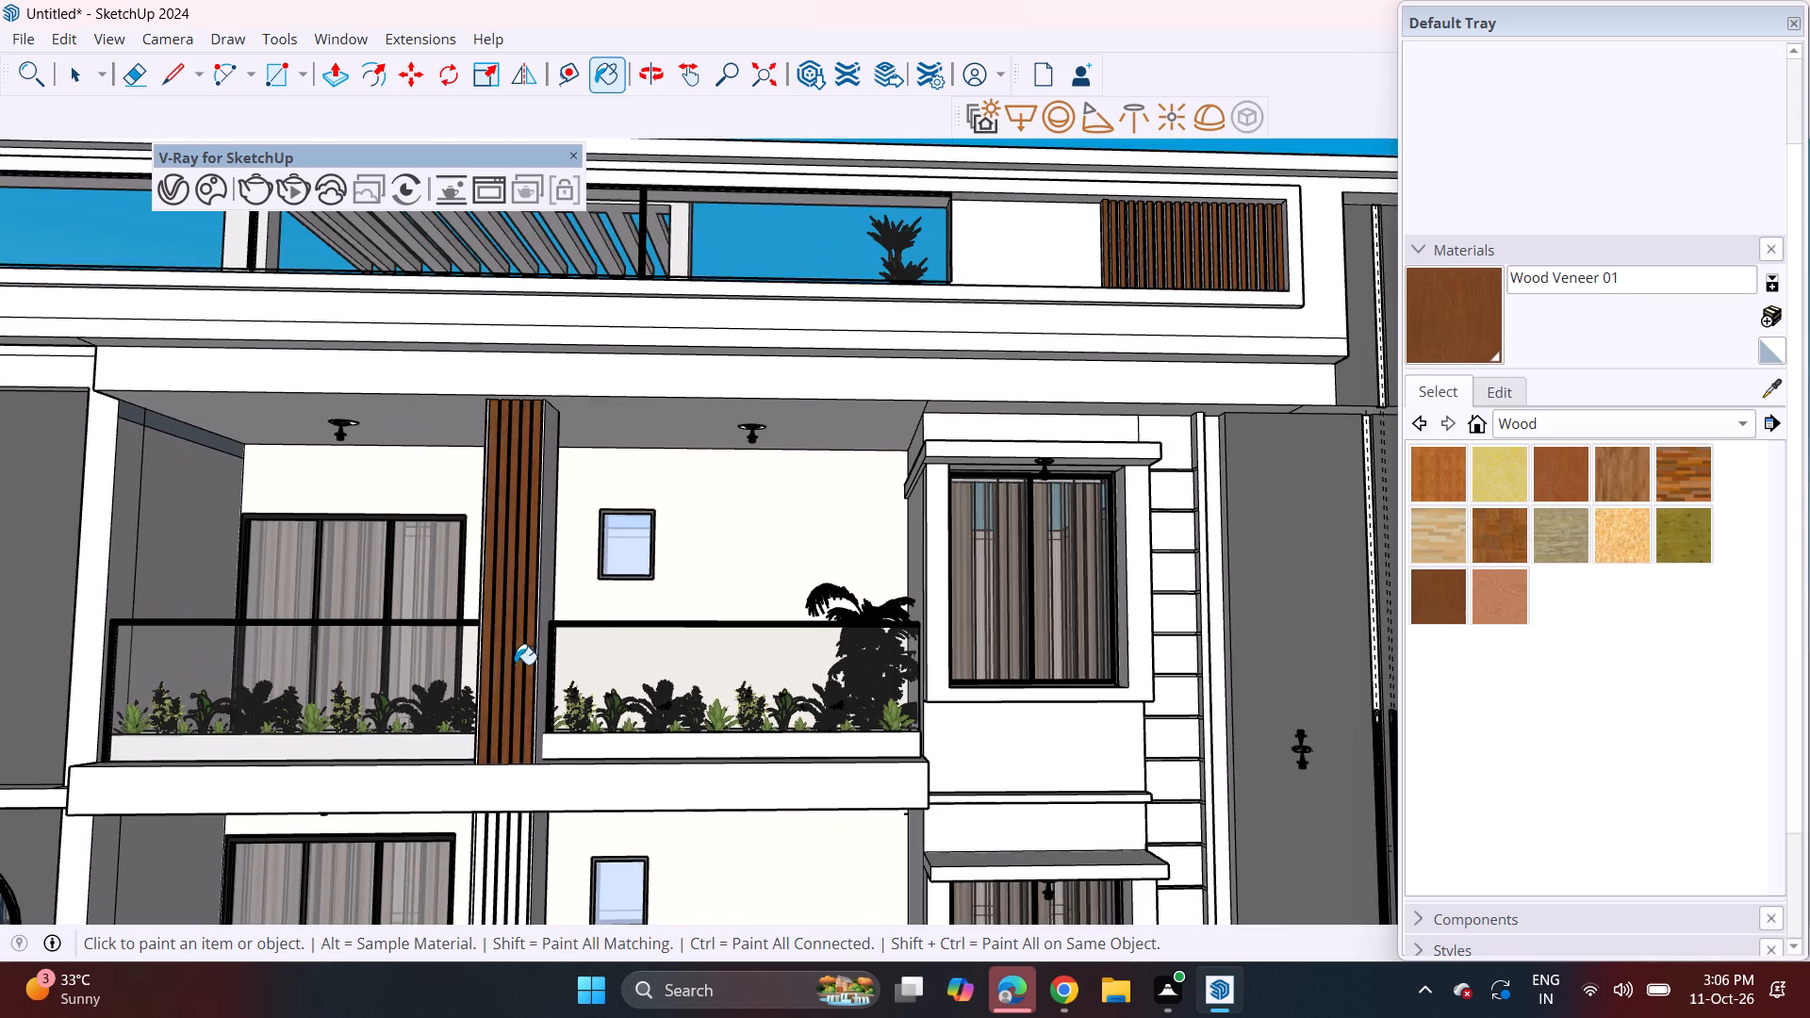
shift+middle_drag(559, 673, 716, 282)
scroll(648, 557, up, 5)
click(643, 556)
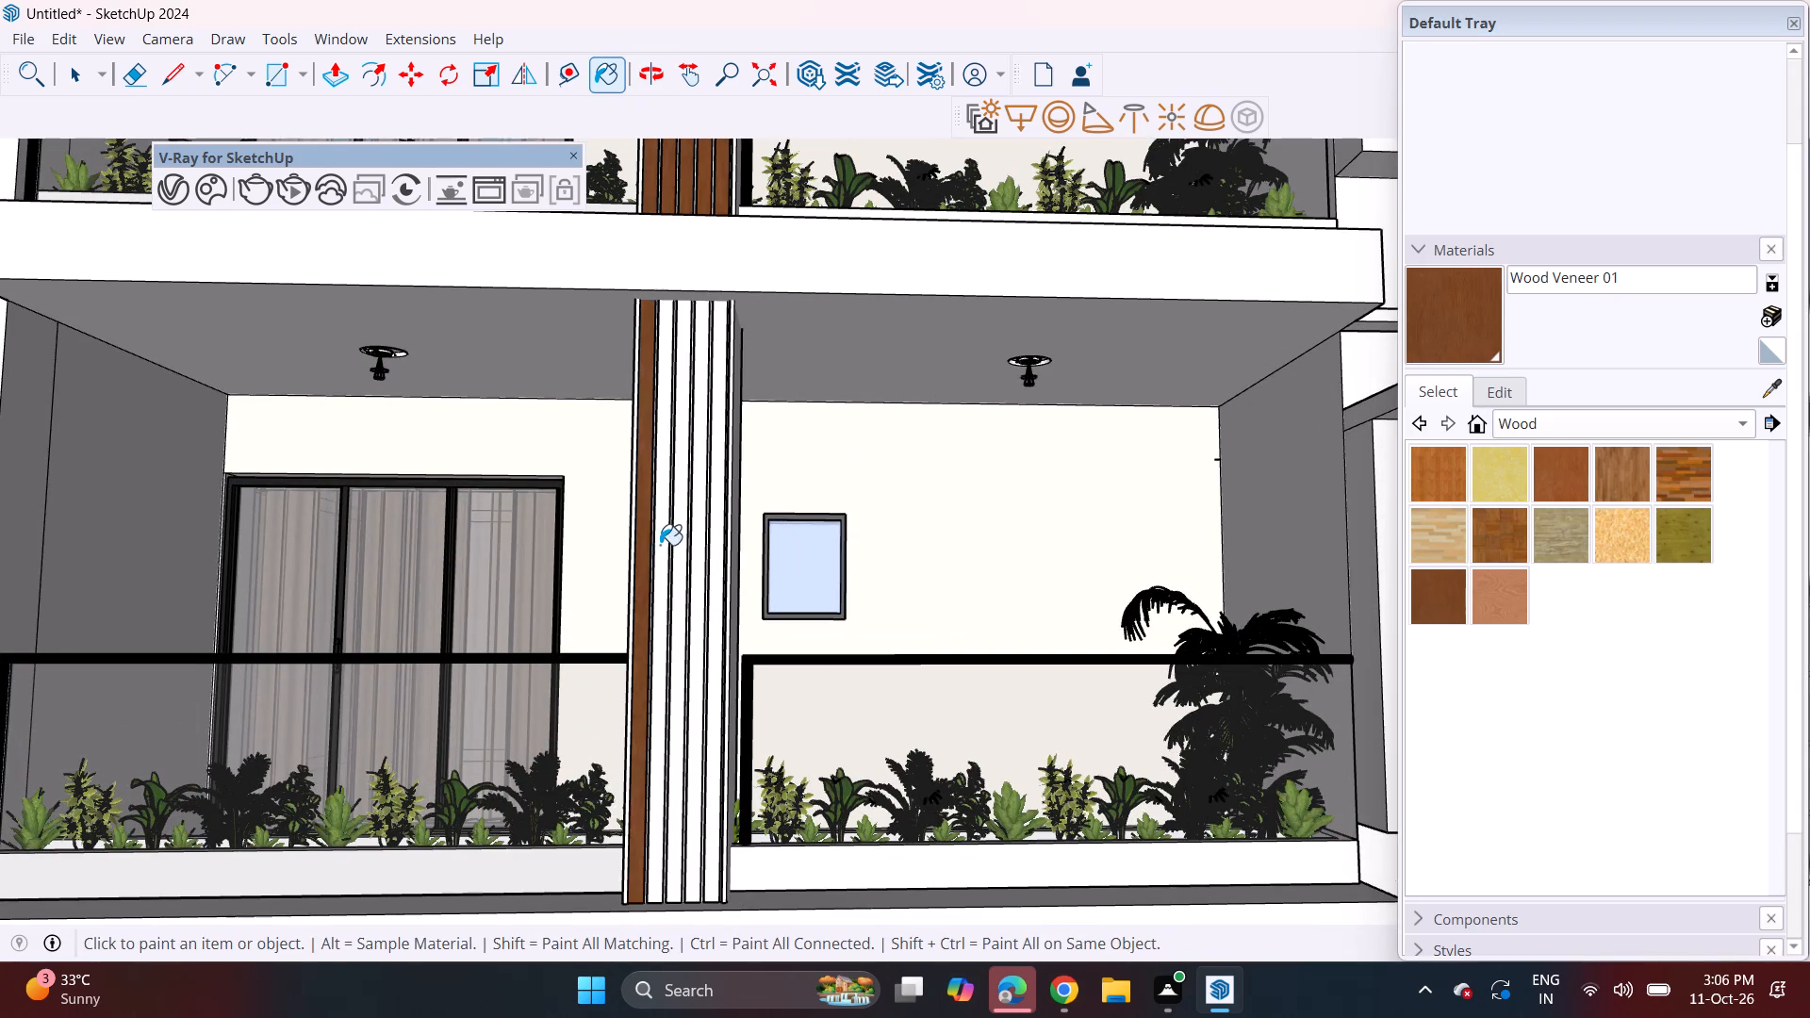
click(661, 543)
click(678, 535)
click(697, 529)
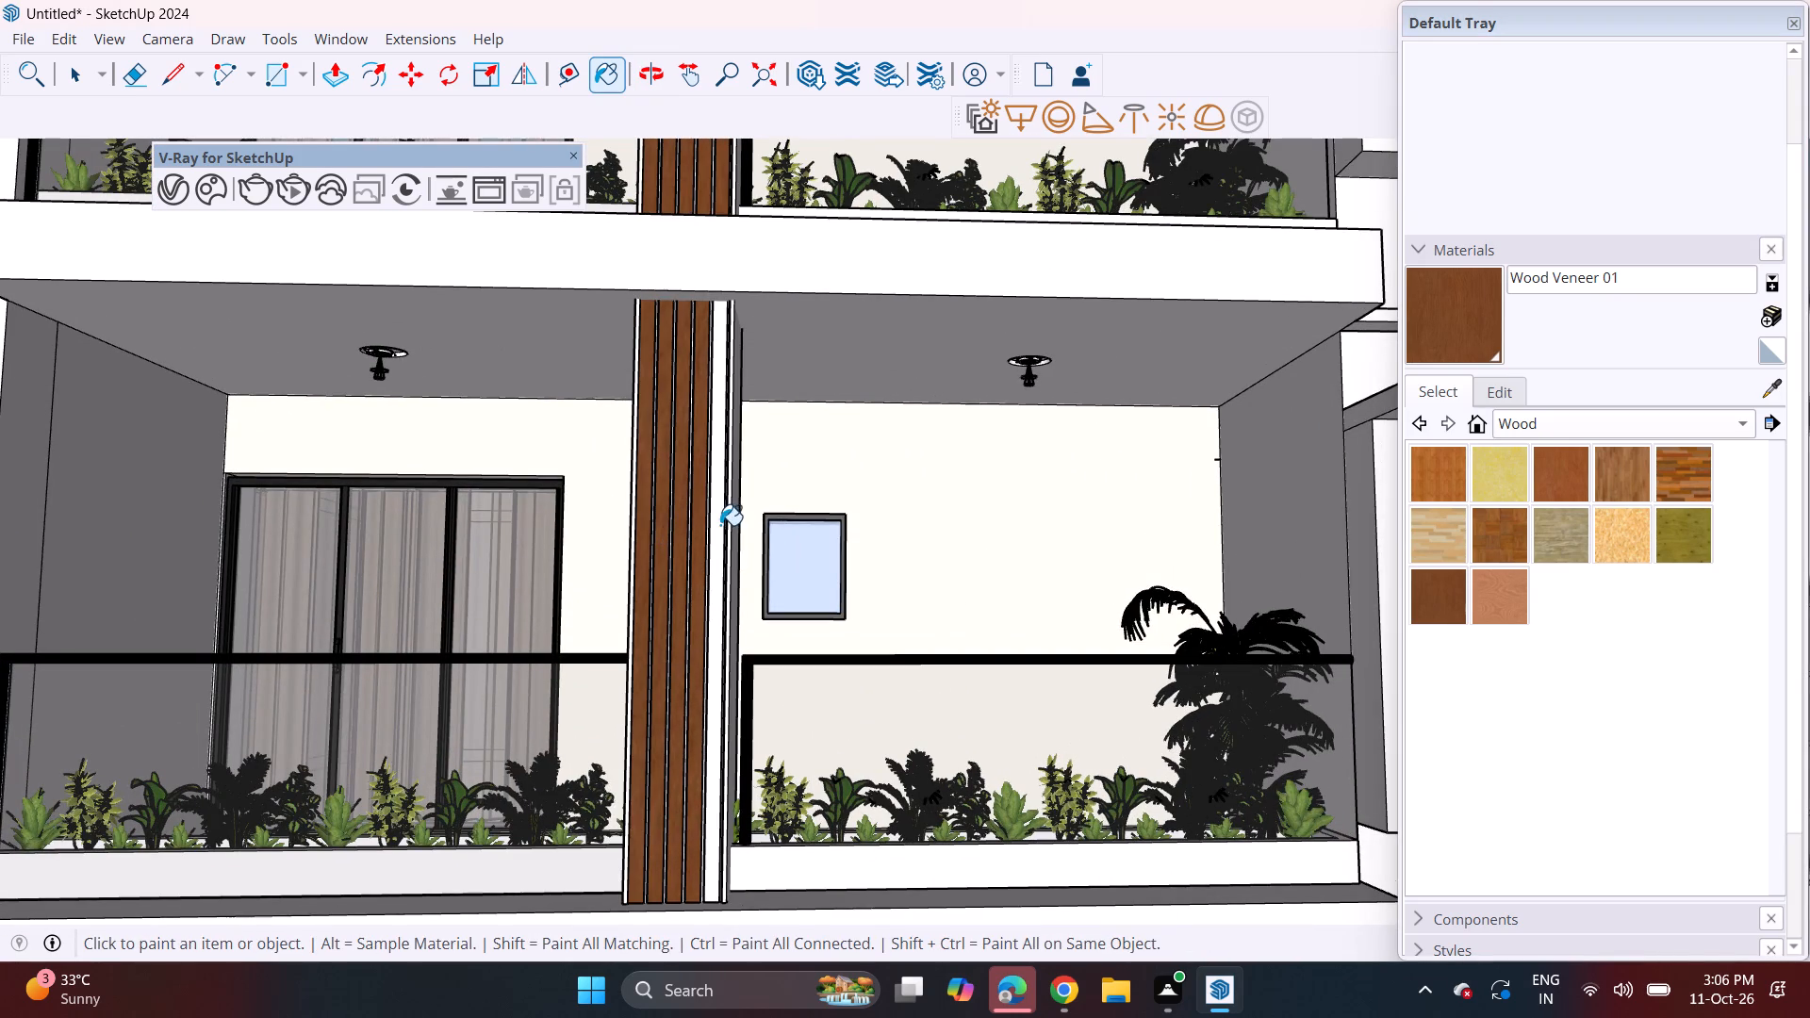
click(720, 525)
Paint the five vertical strips of the lowest-floor balcony column with Wood Veneer 01.
scroll(685, 558, down, 4)
shift+middle_drag(672, 612, 754, 208)
scroll(800, 439, up, 4)
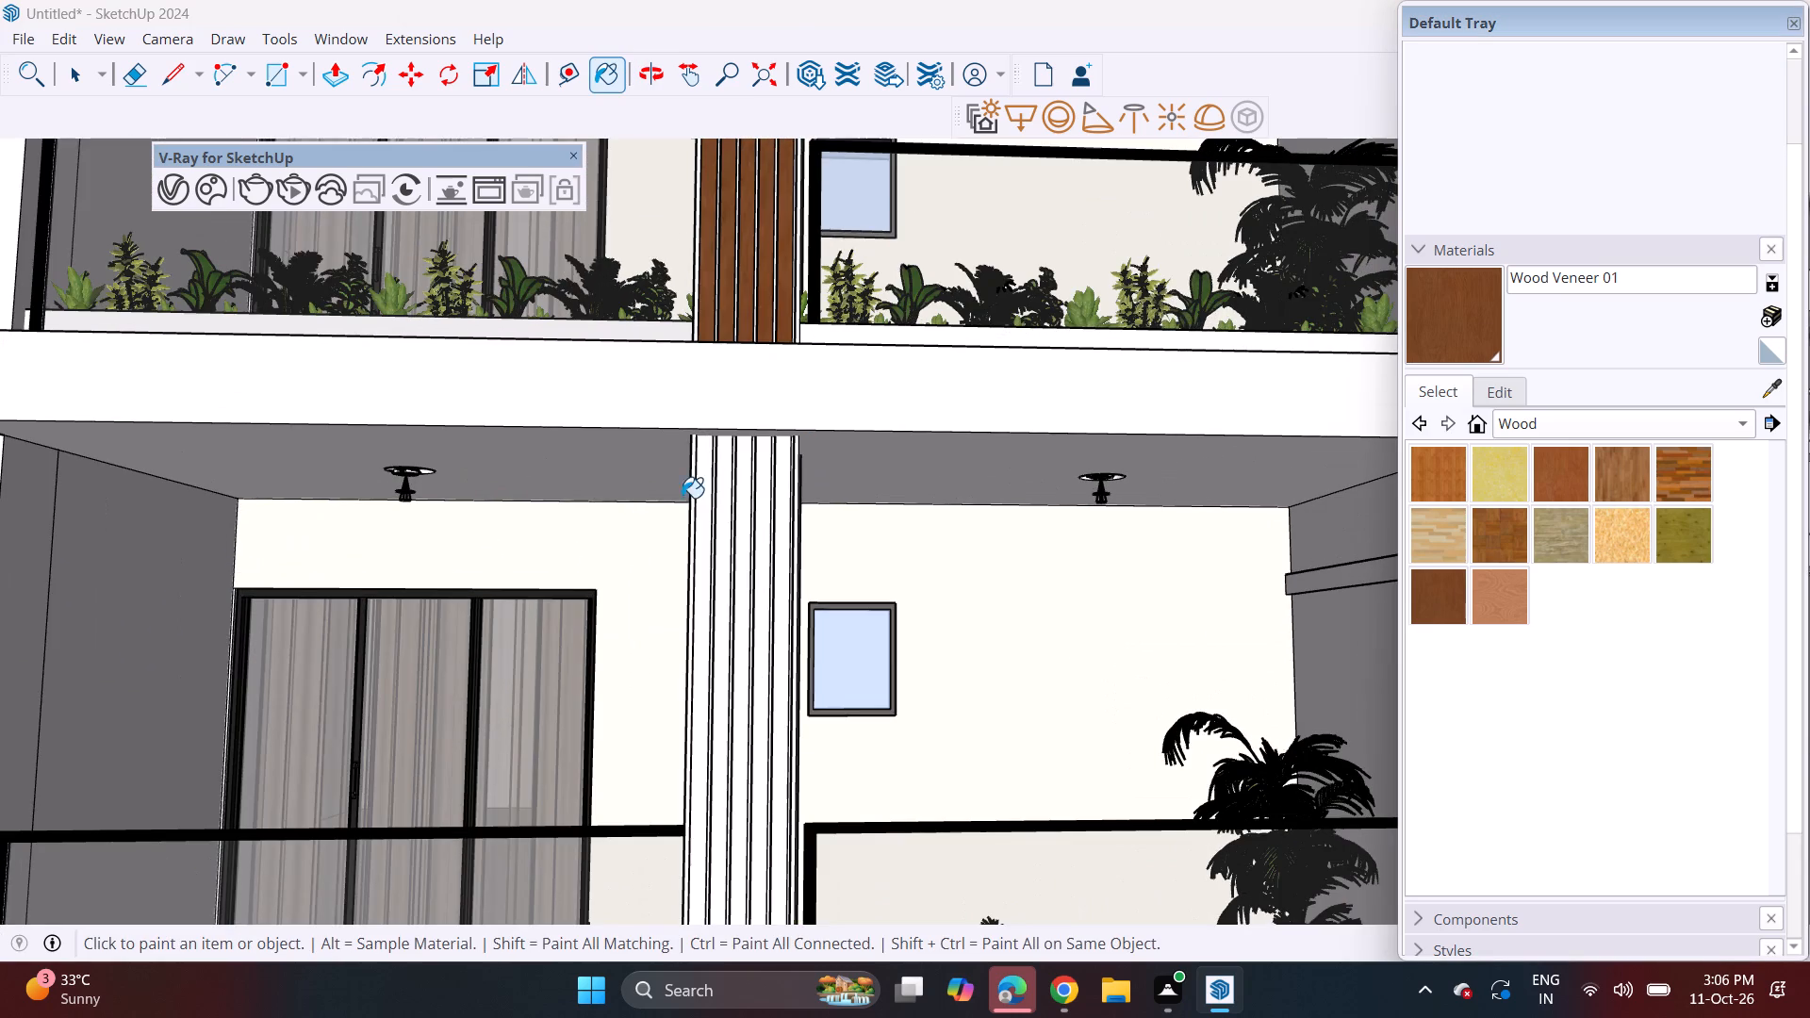
click(706, 486)
click(731, 487)
click(728, 487)
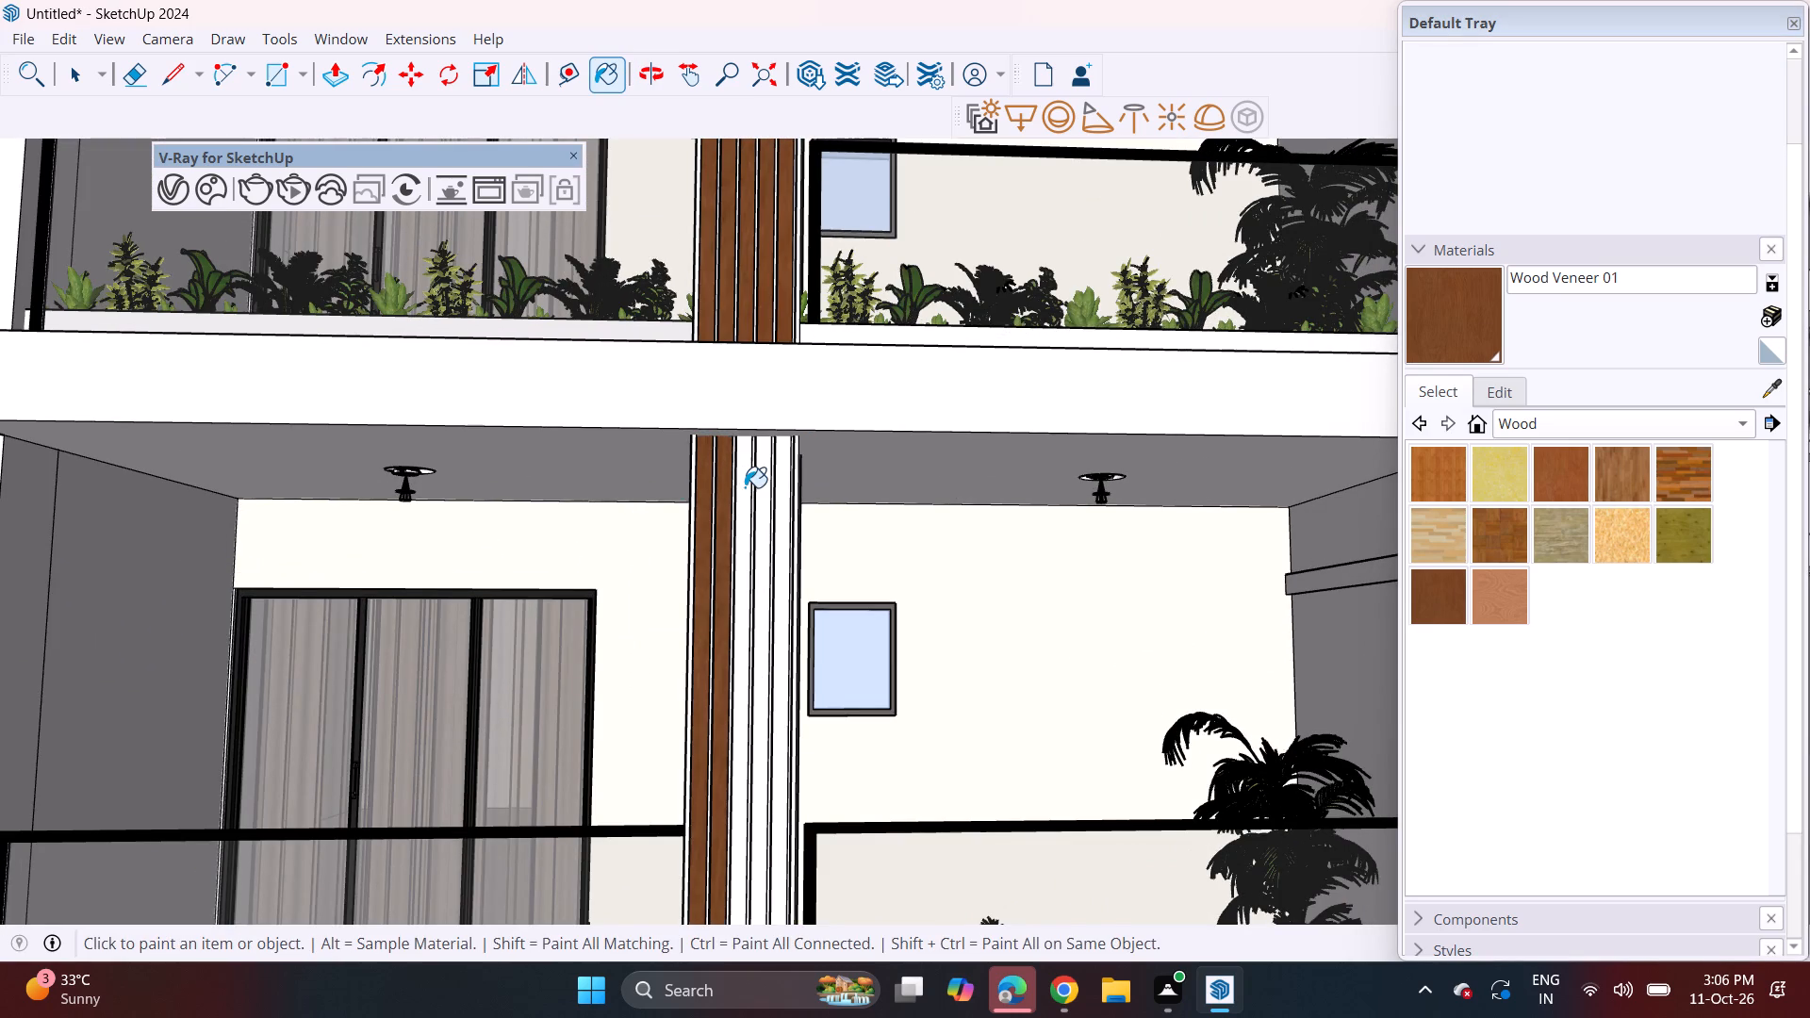
click(745, 487)
click(761, 484)
click(783, 495)
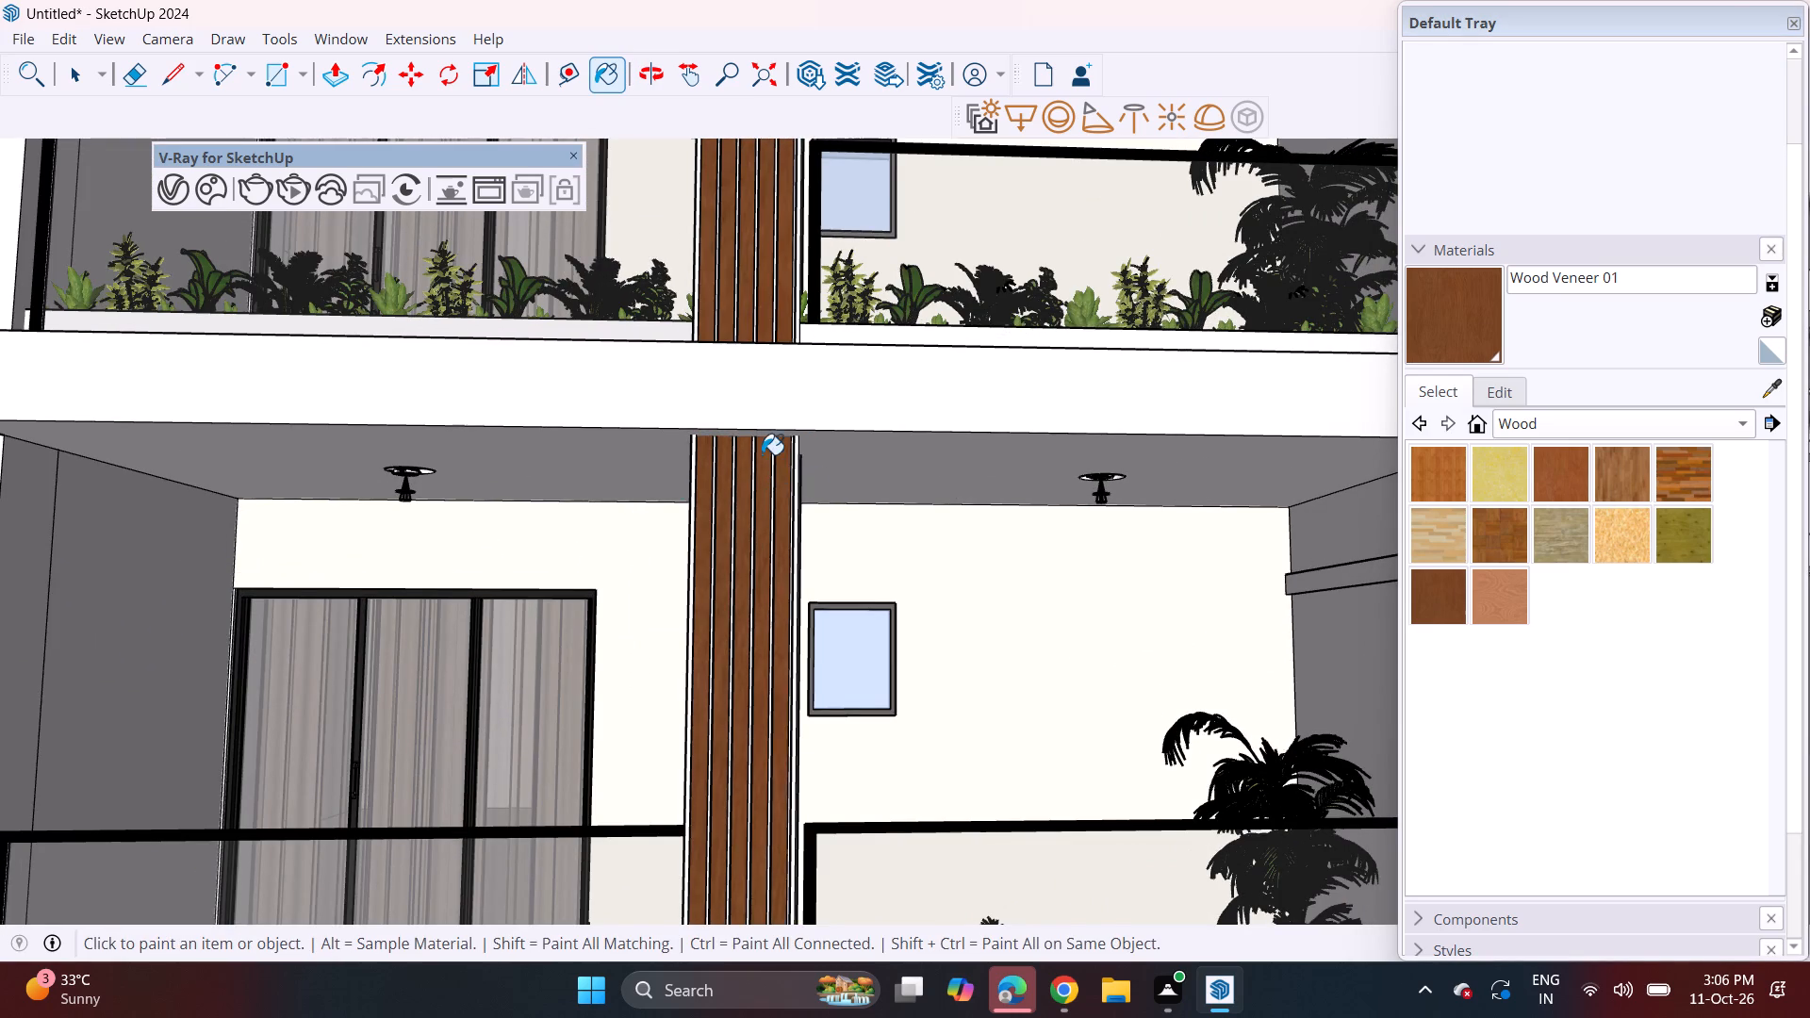
Paint the ground-floor wall section behind the entrance gate with Wood Veneer 01.
scroll(762, 454, down, 15)
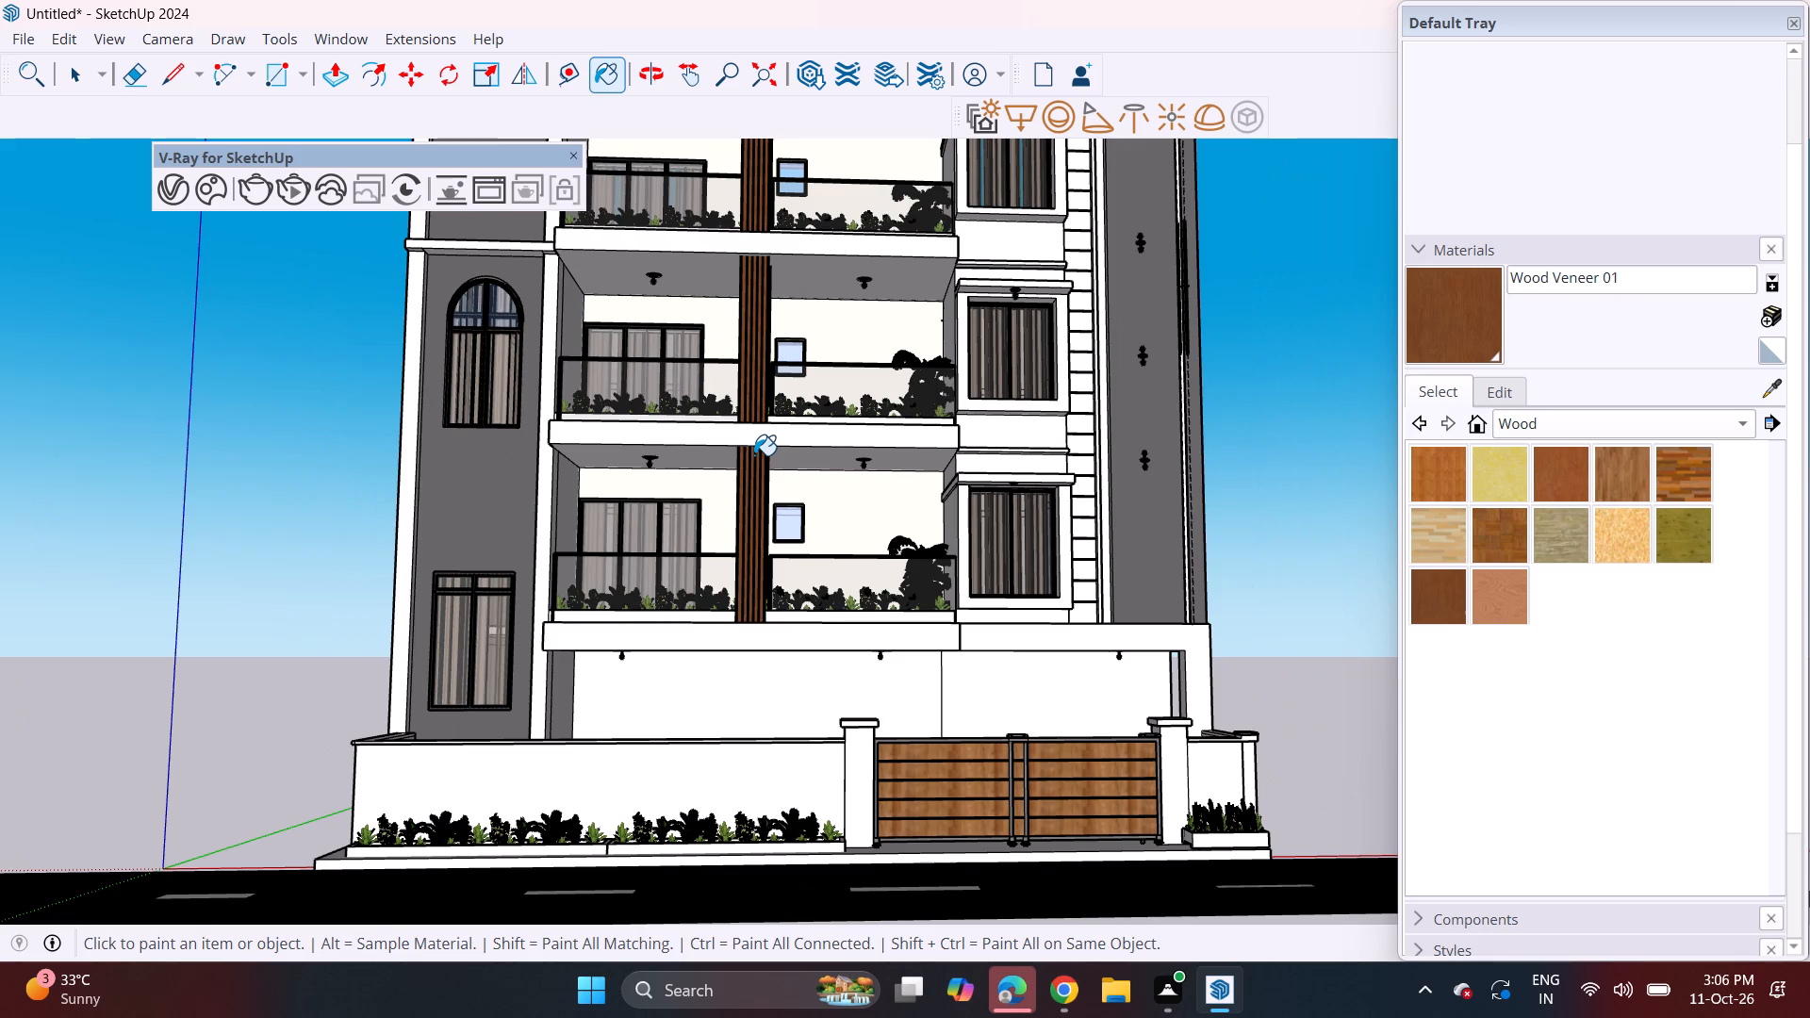
click(990, 672)
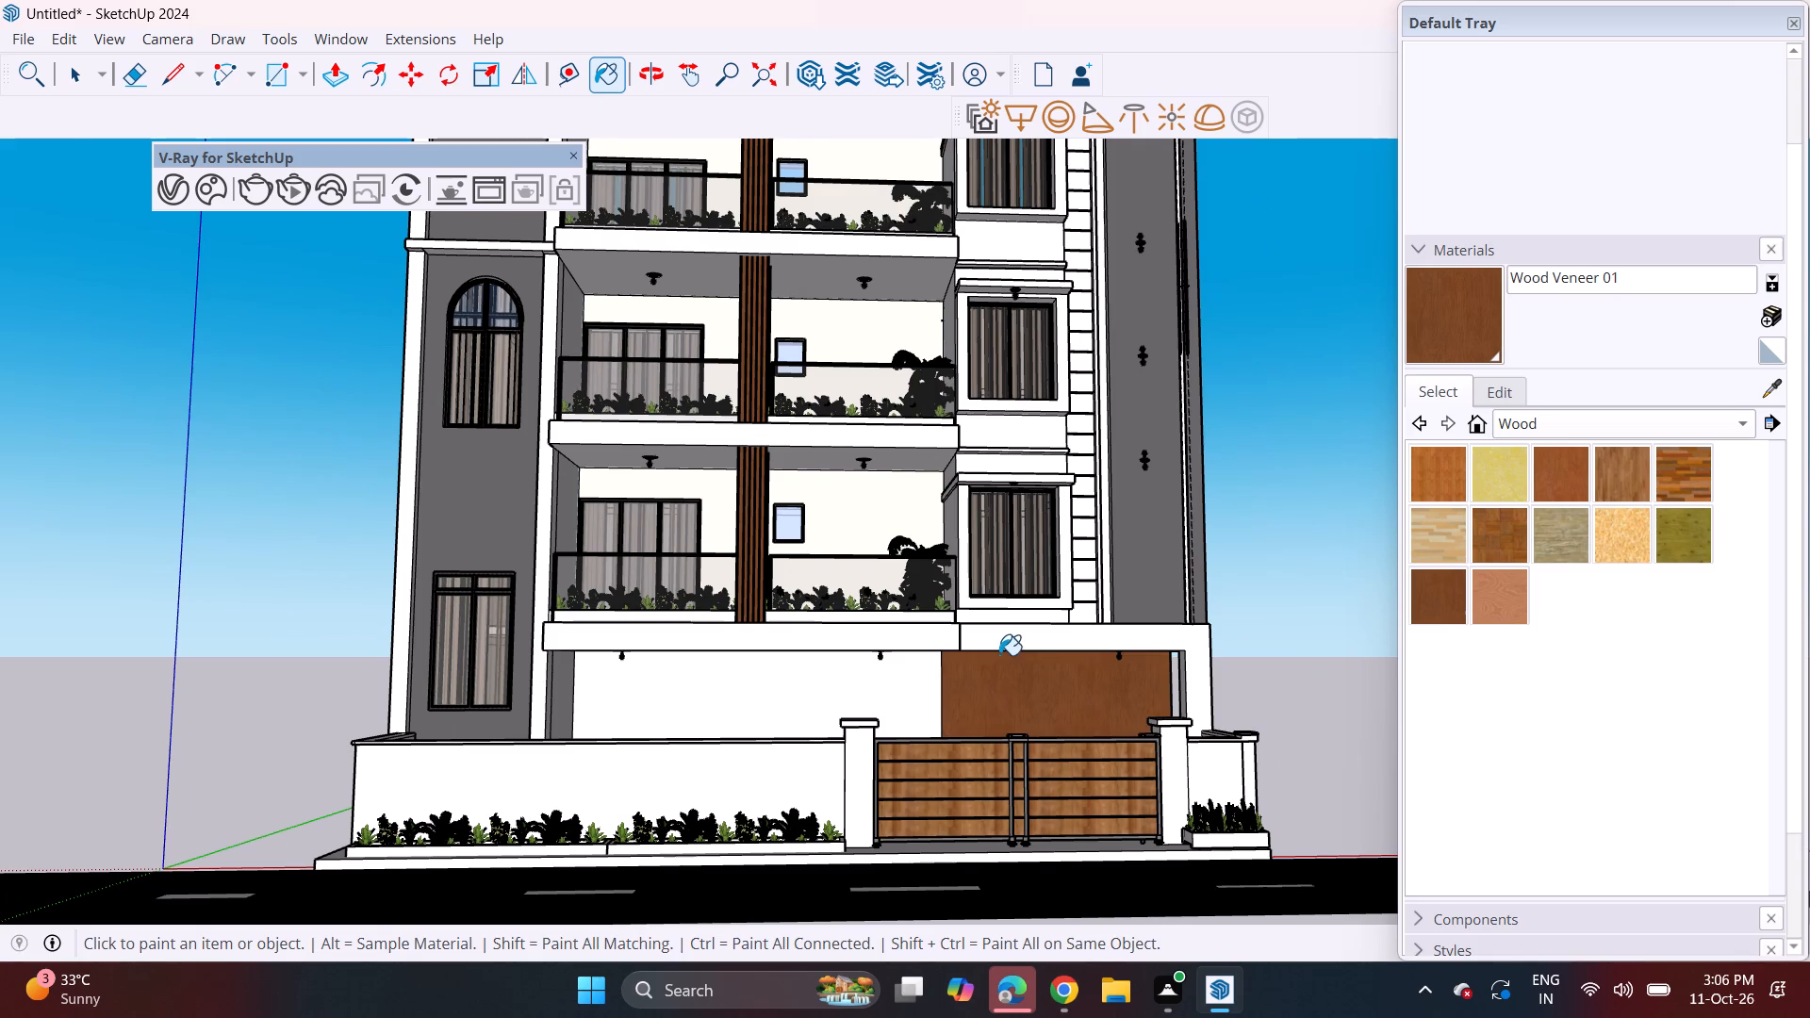
Paint the wall panels below the projecting windows on all three upper floors with Wood Veneer 01.
middle_drag(997, 655, 972, 650)
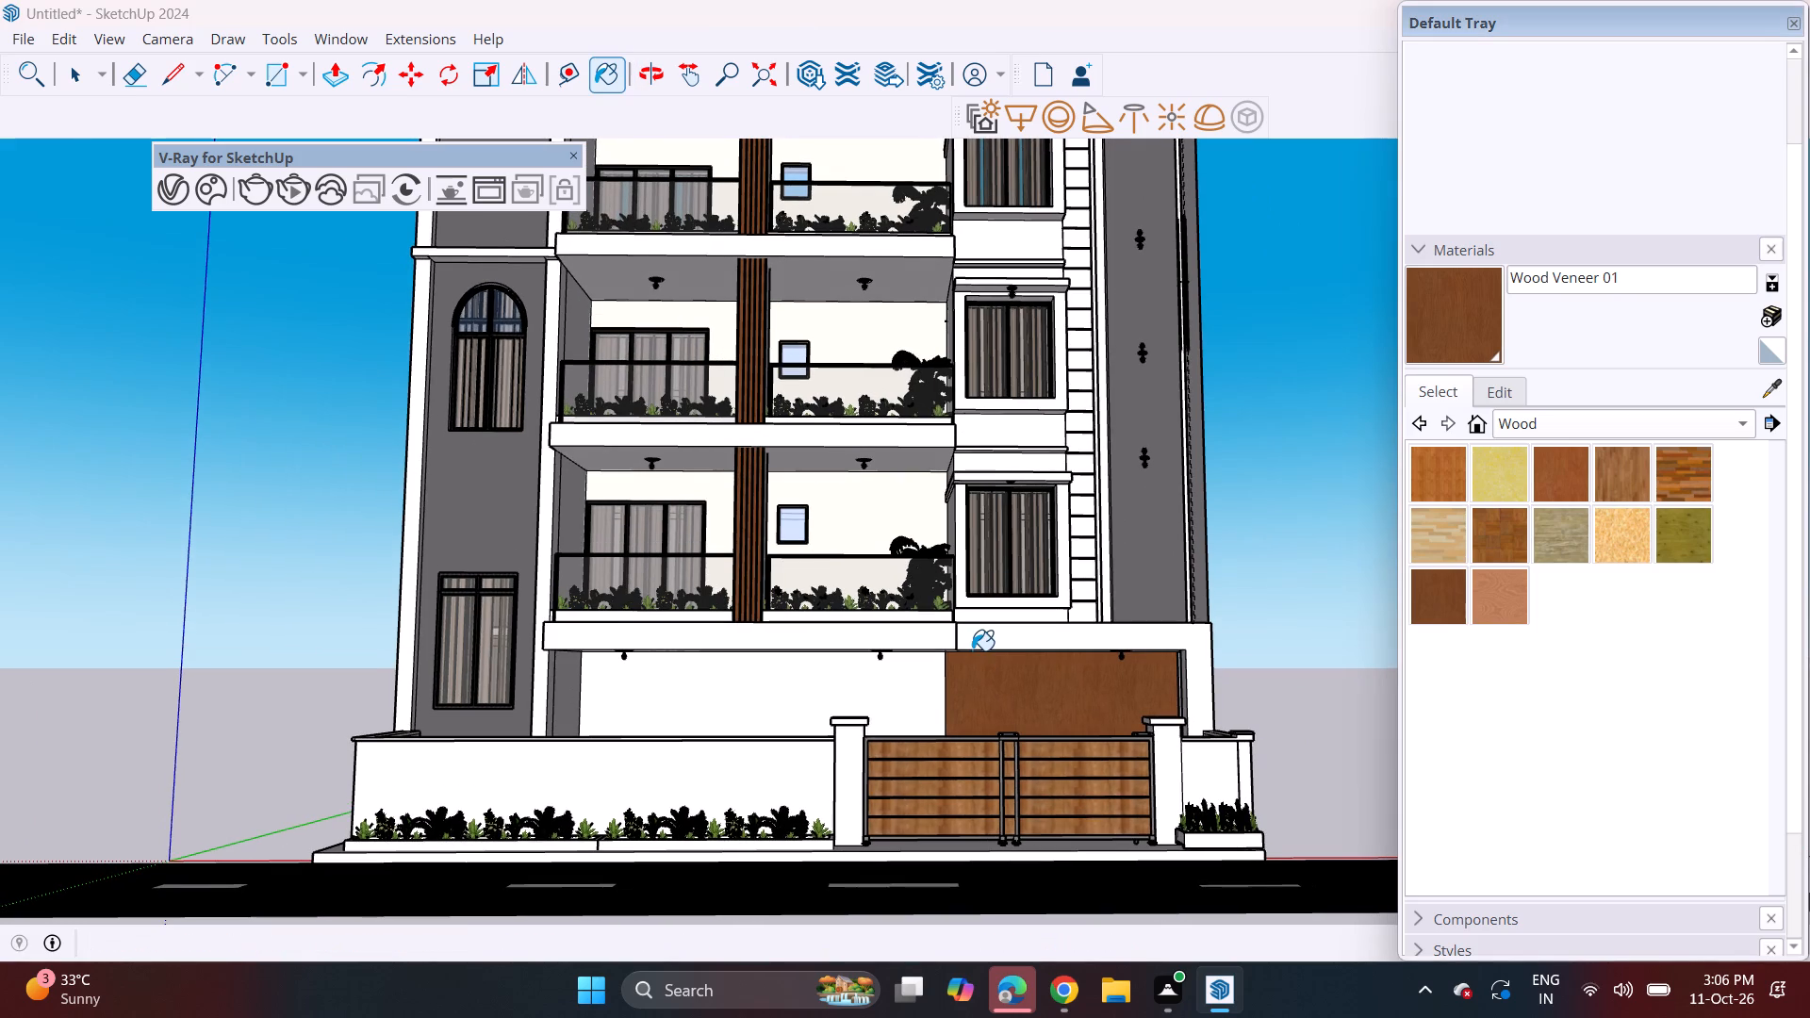
click(1035, 616)
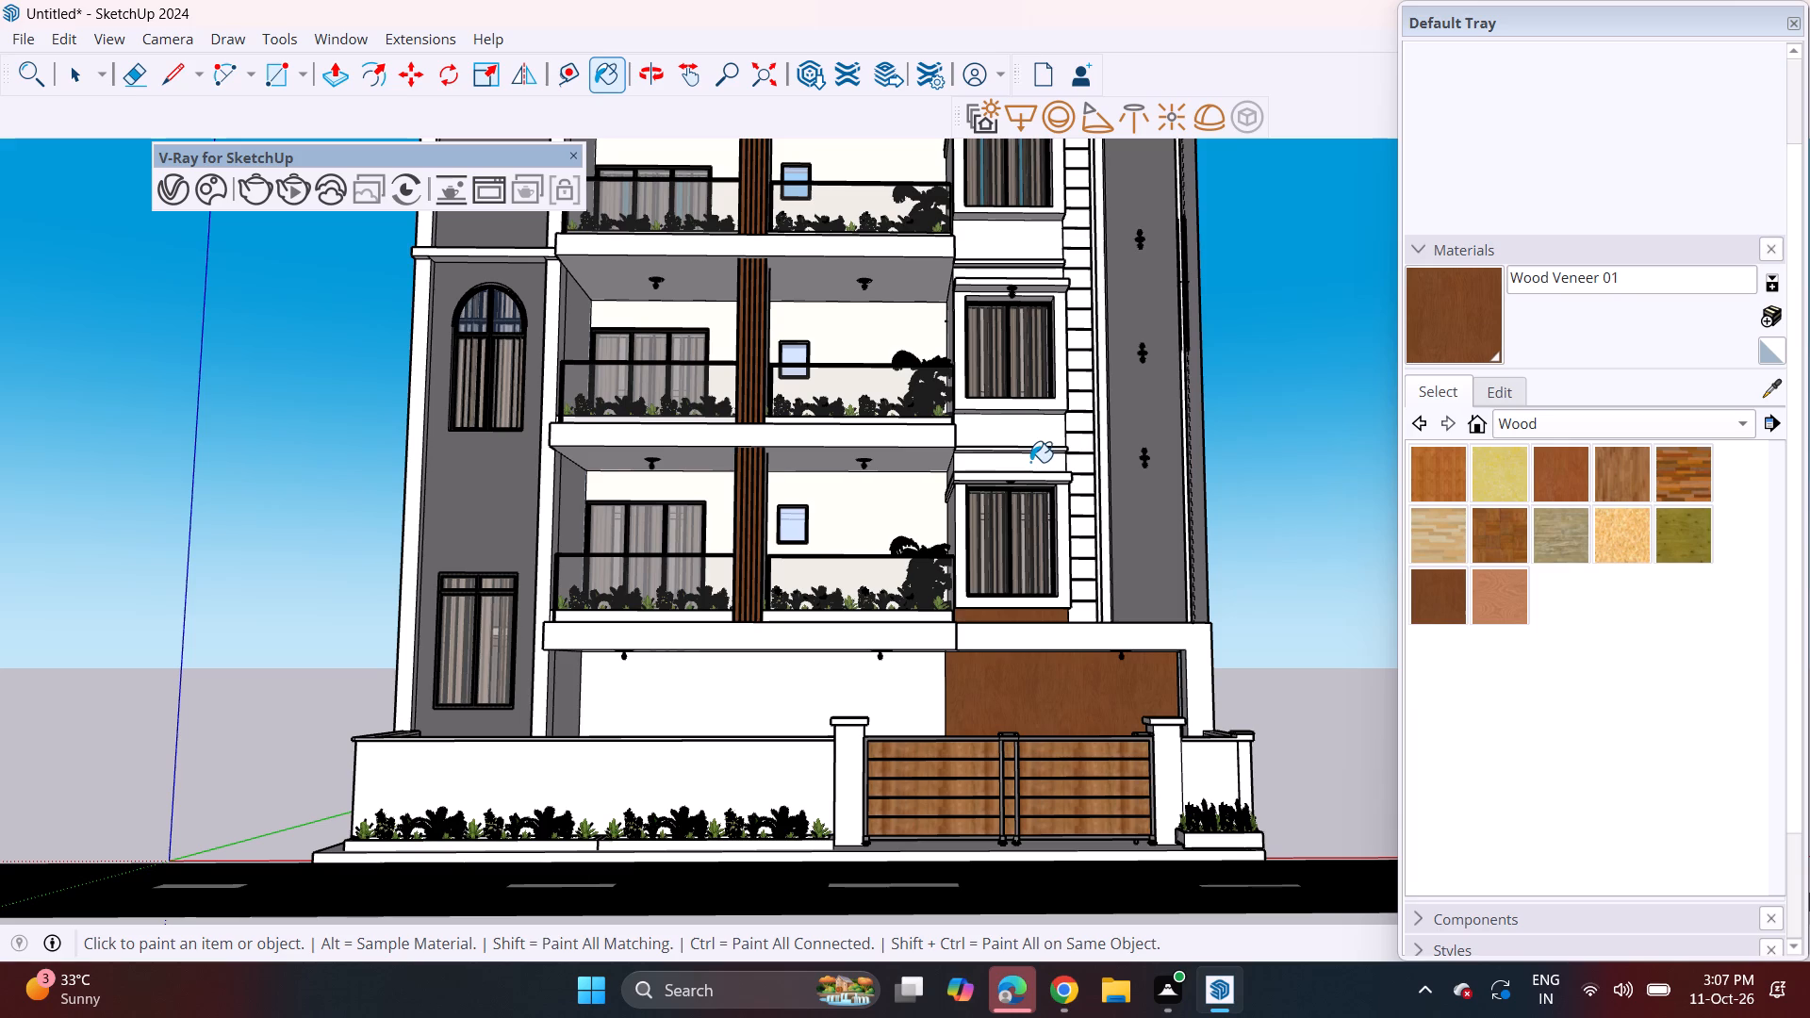
click(1030, 428)
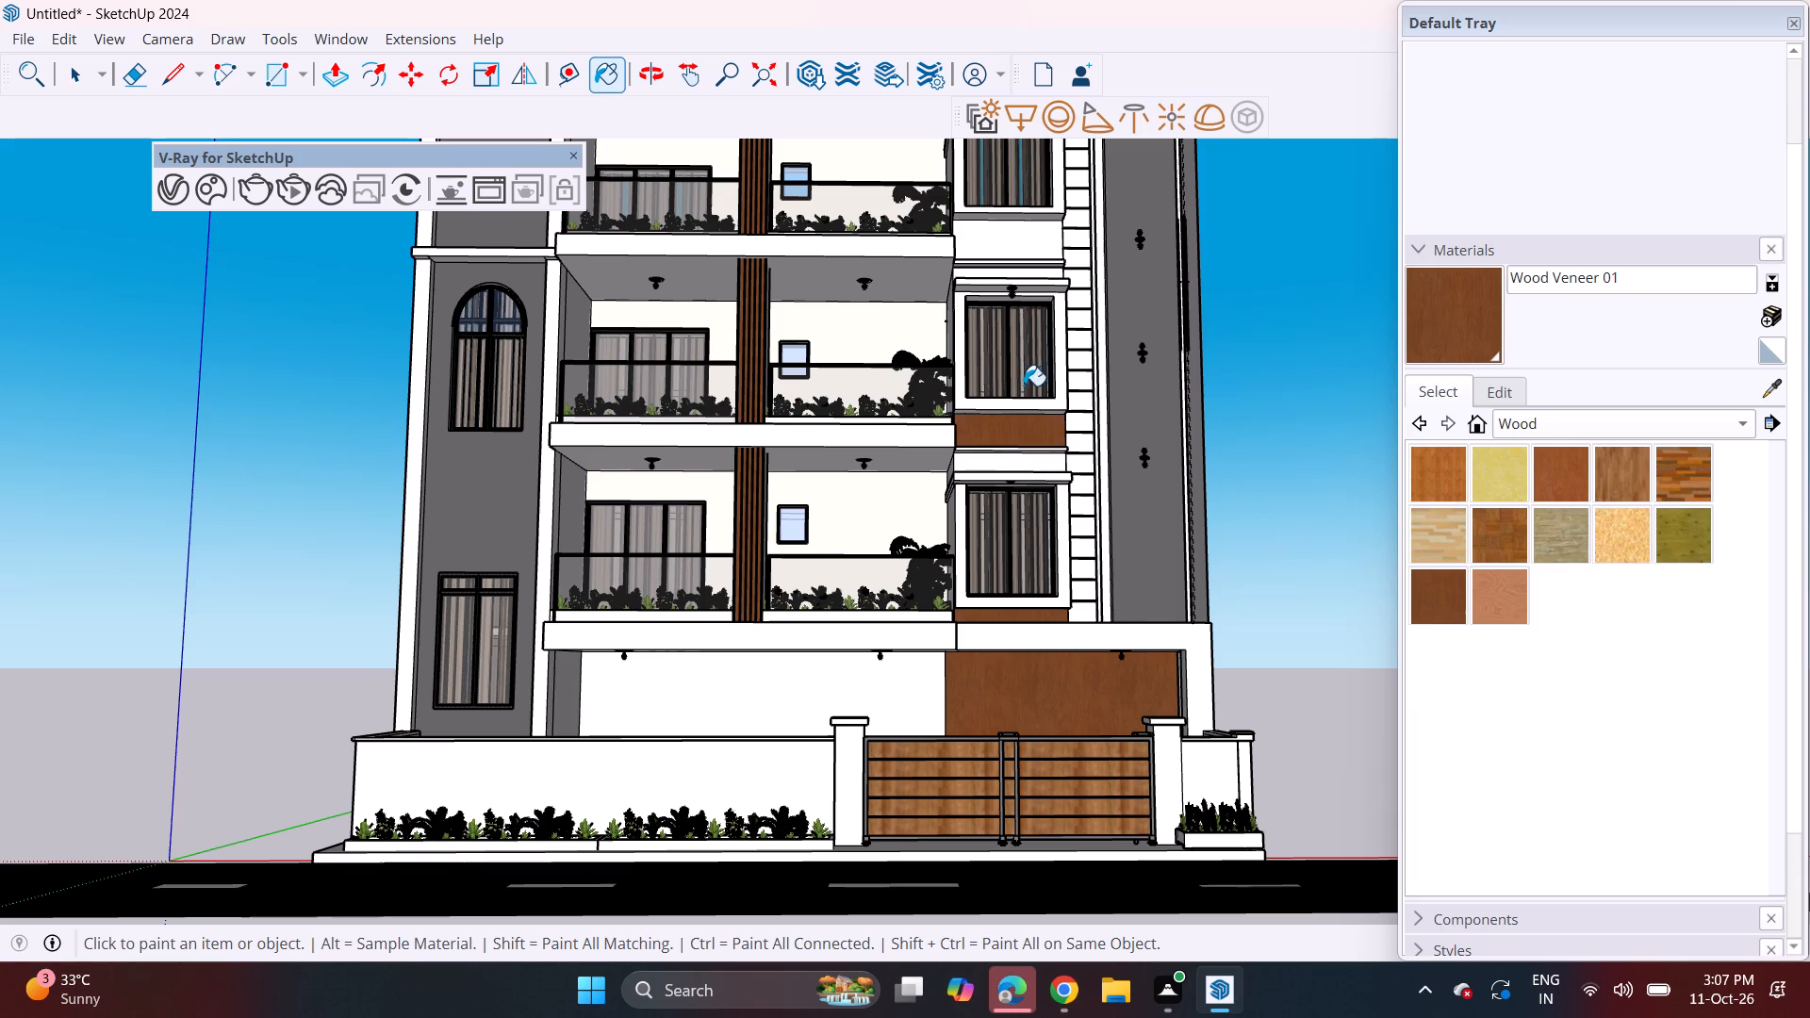
shift+middle_drag(995, 339, 1006, 563)
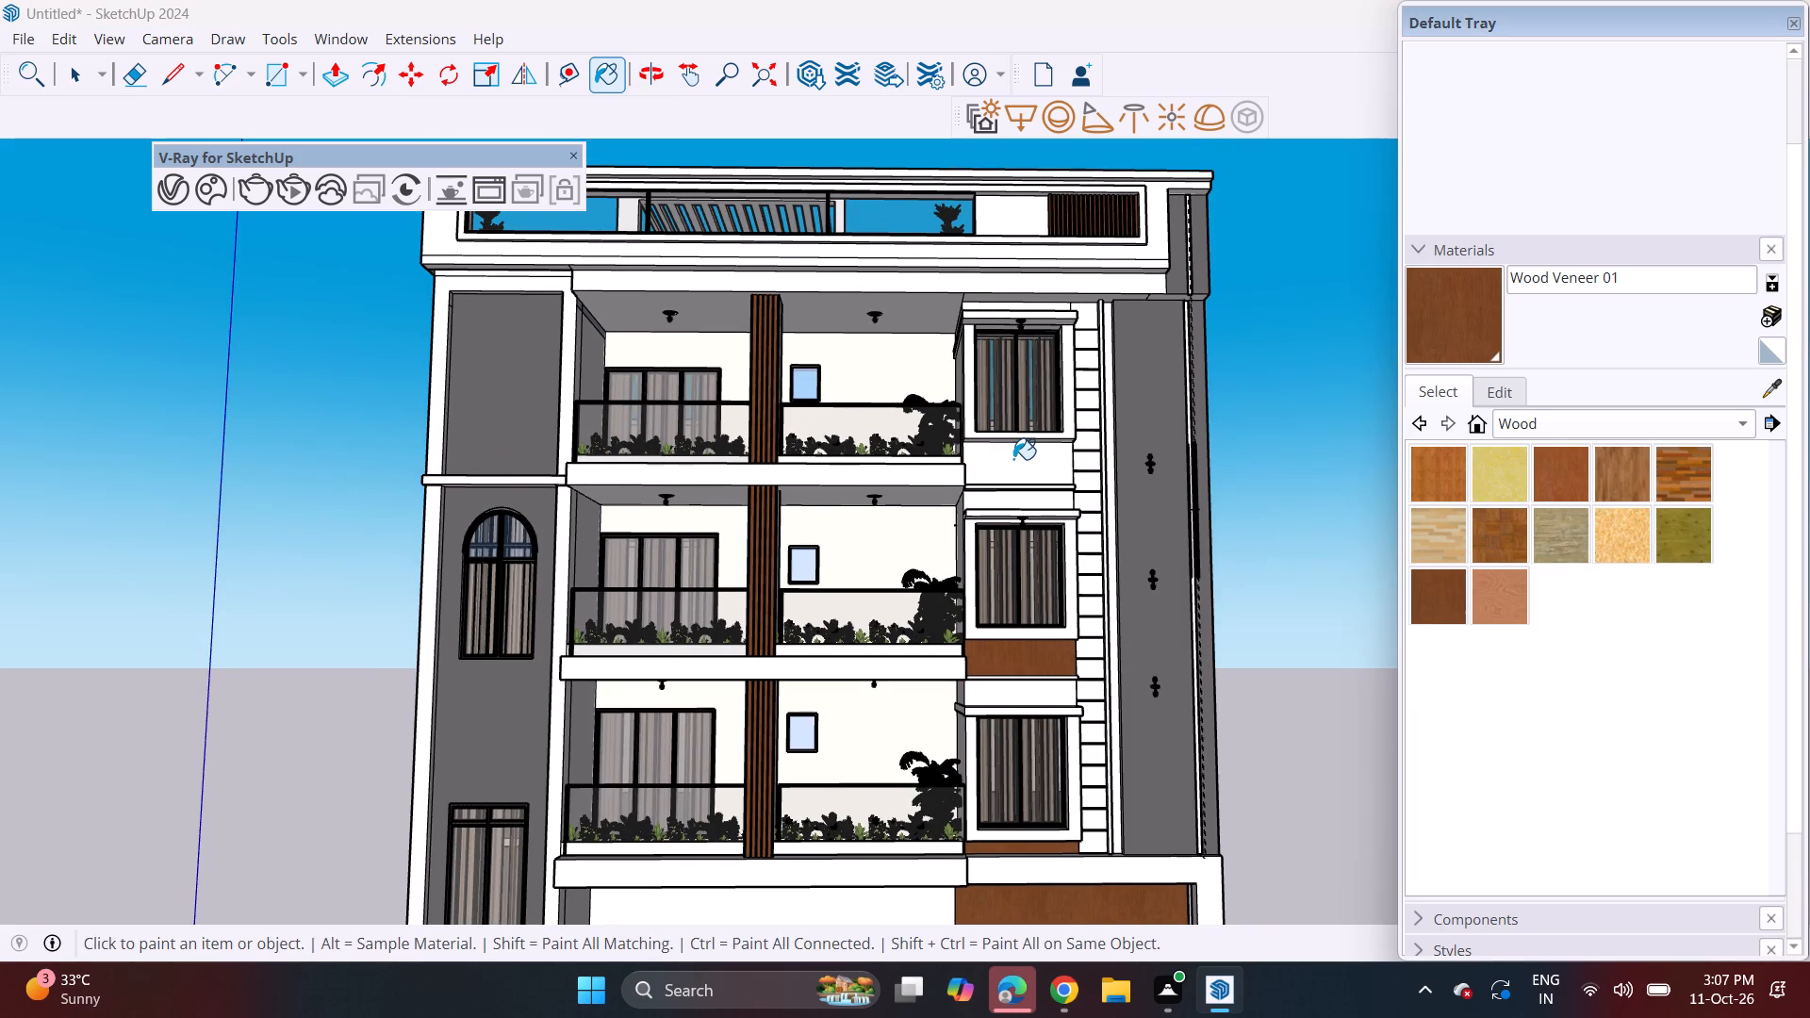
click(1013, 459)
Paint the balcony ceilings on all three floors with Wood Veneer 01.
scroll(1013, 461, down, 1)
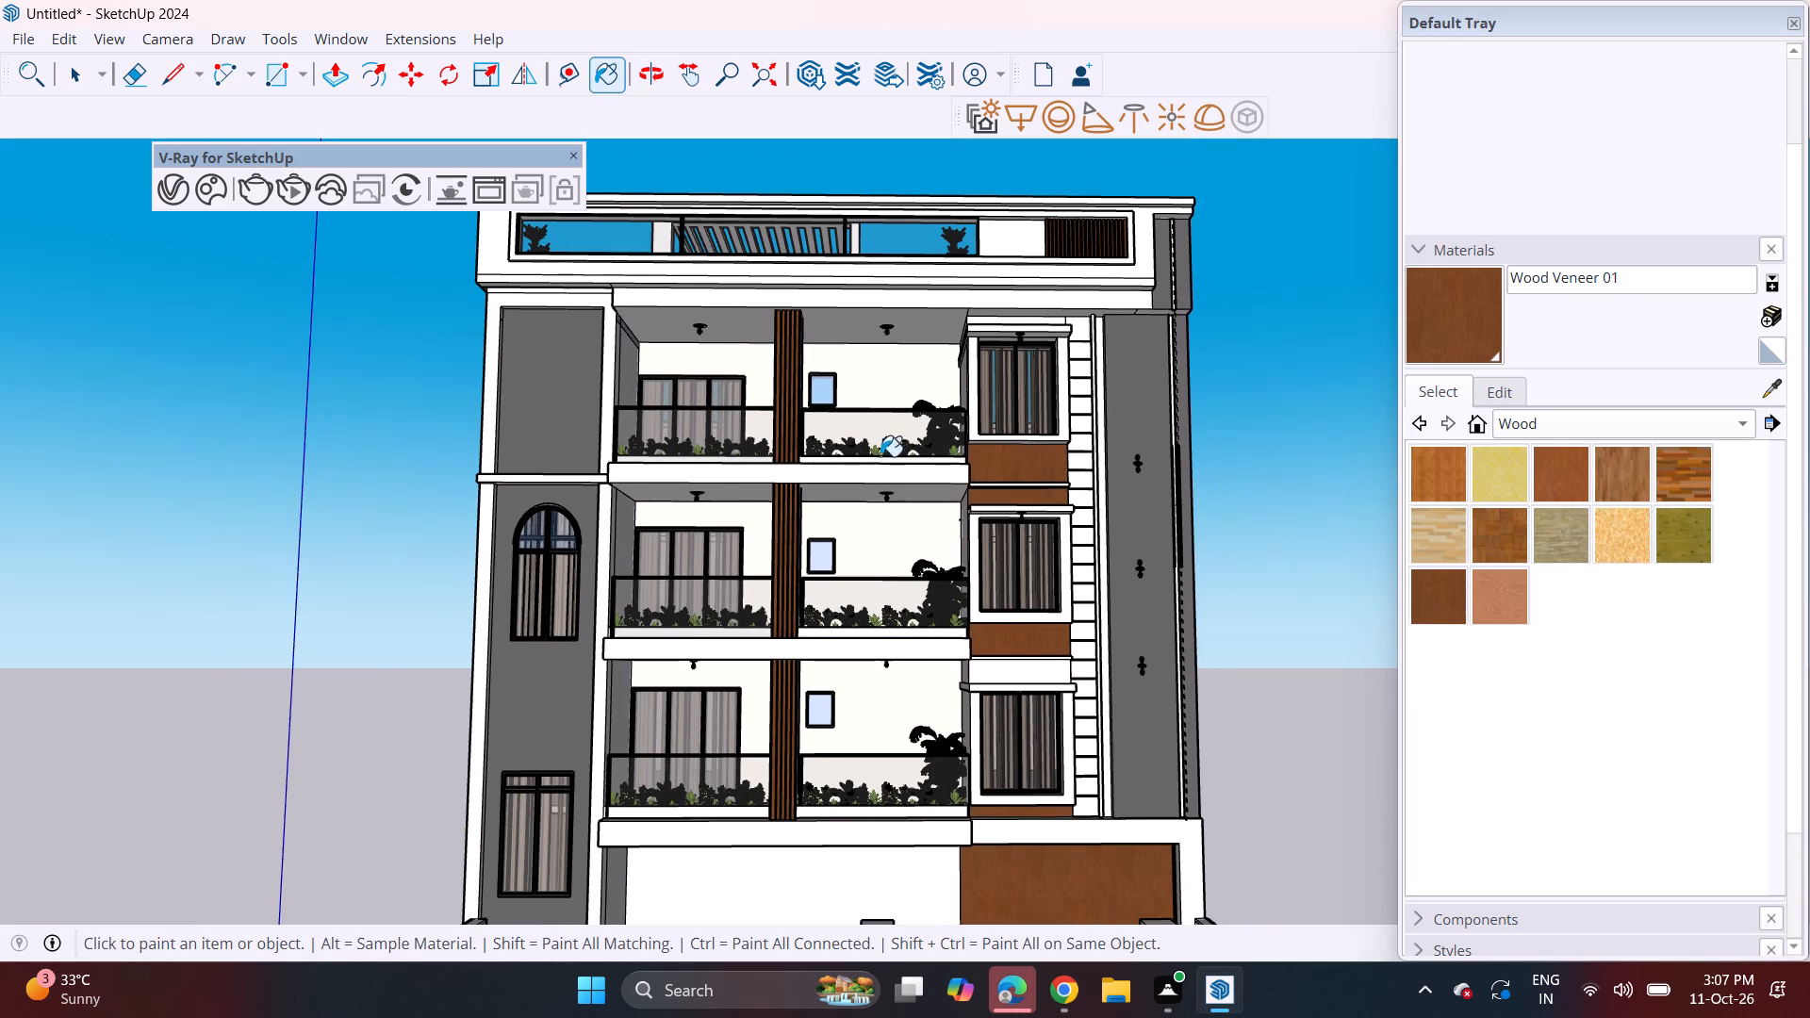
click(754, 321)
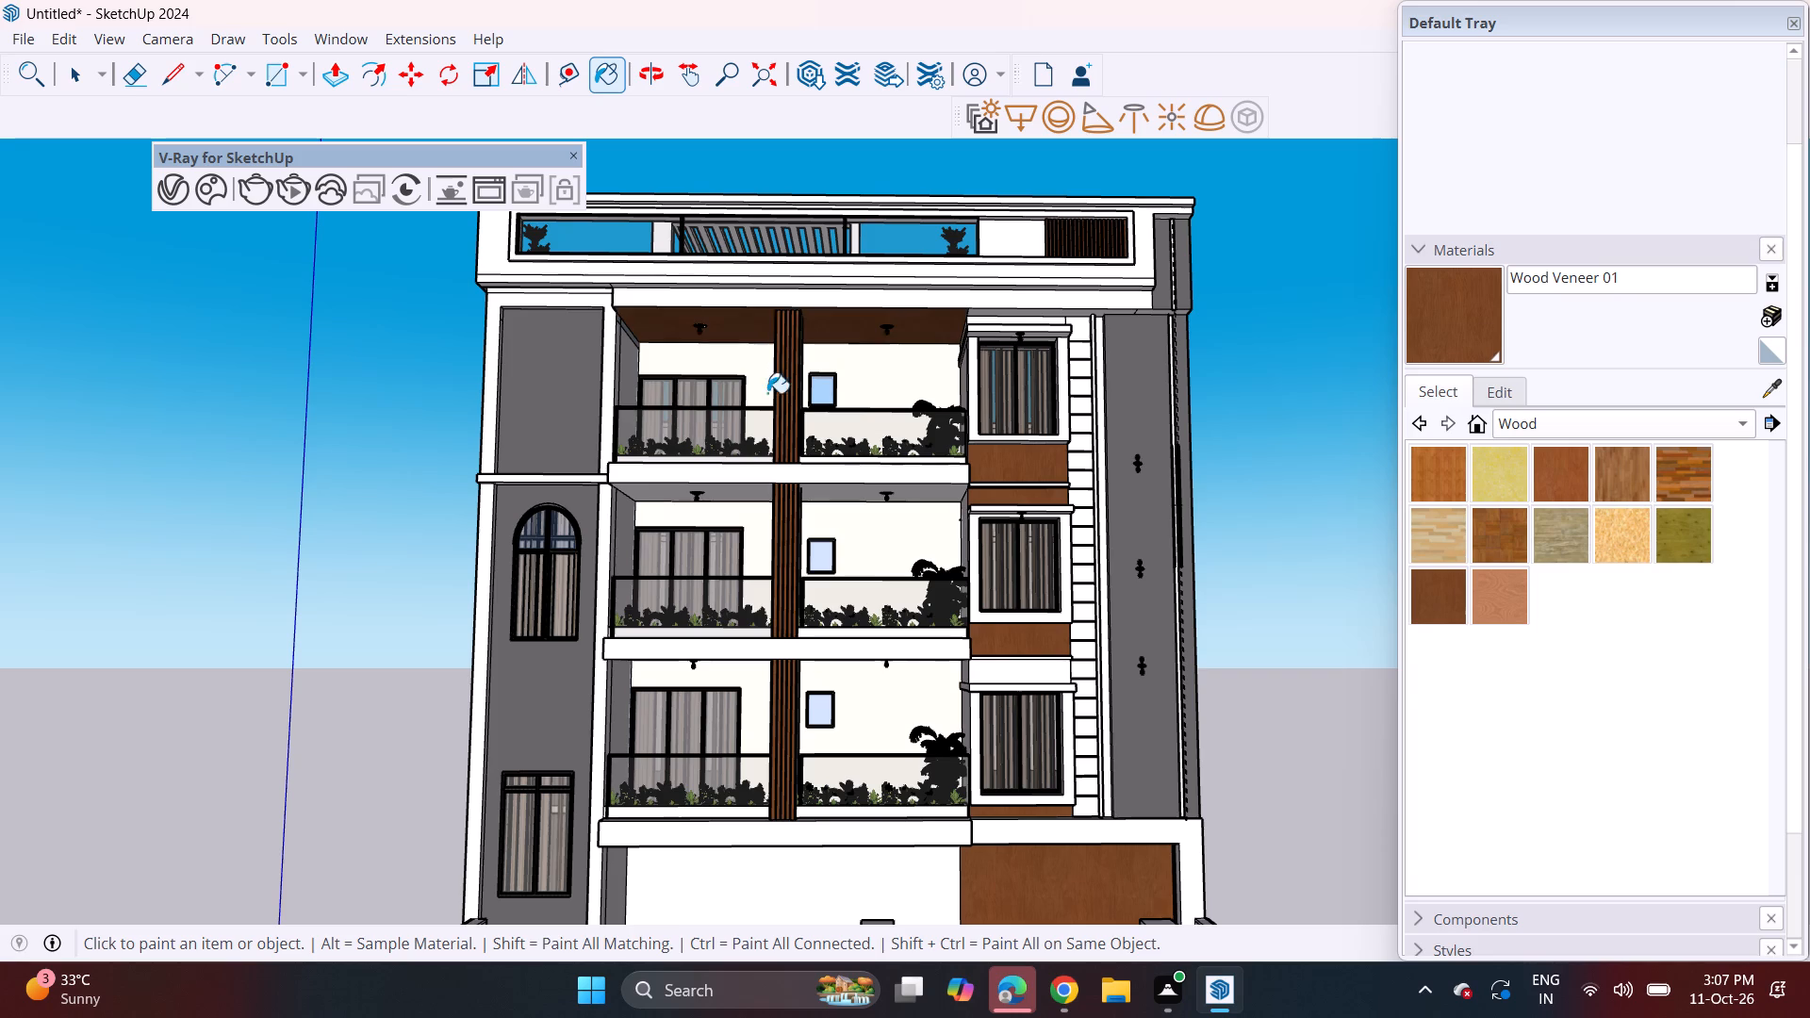
click(756, 491)
middle_drag(751, 600, 791, 482)
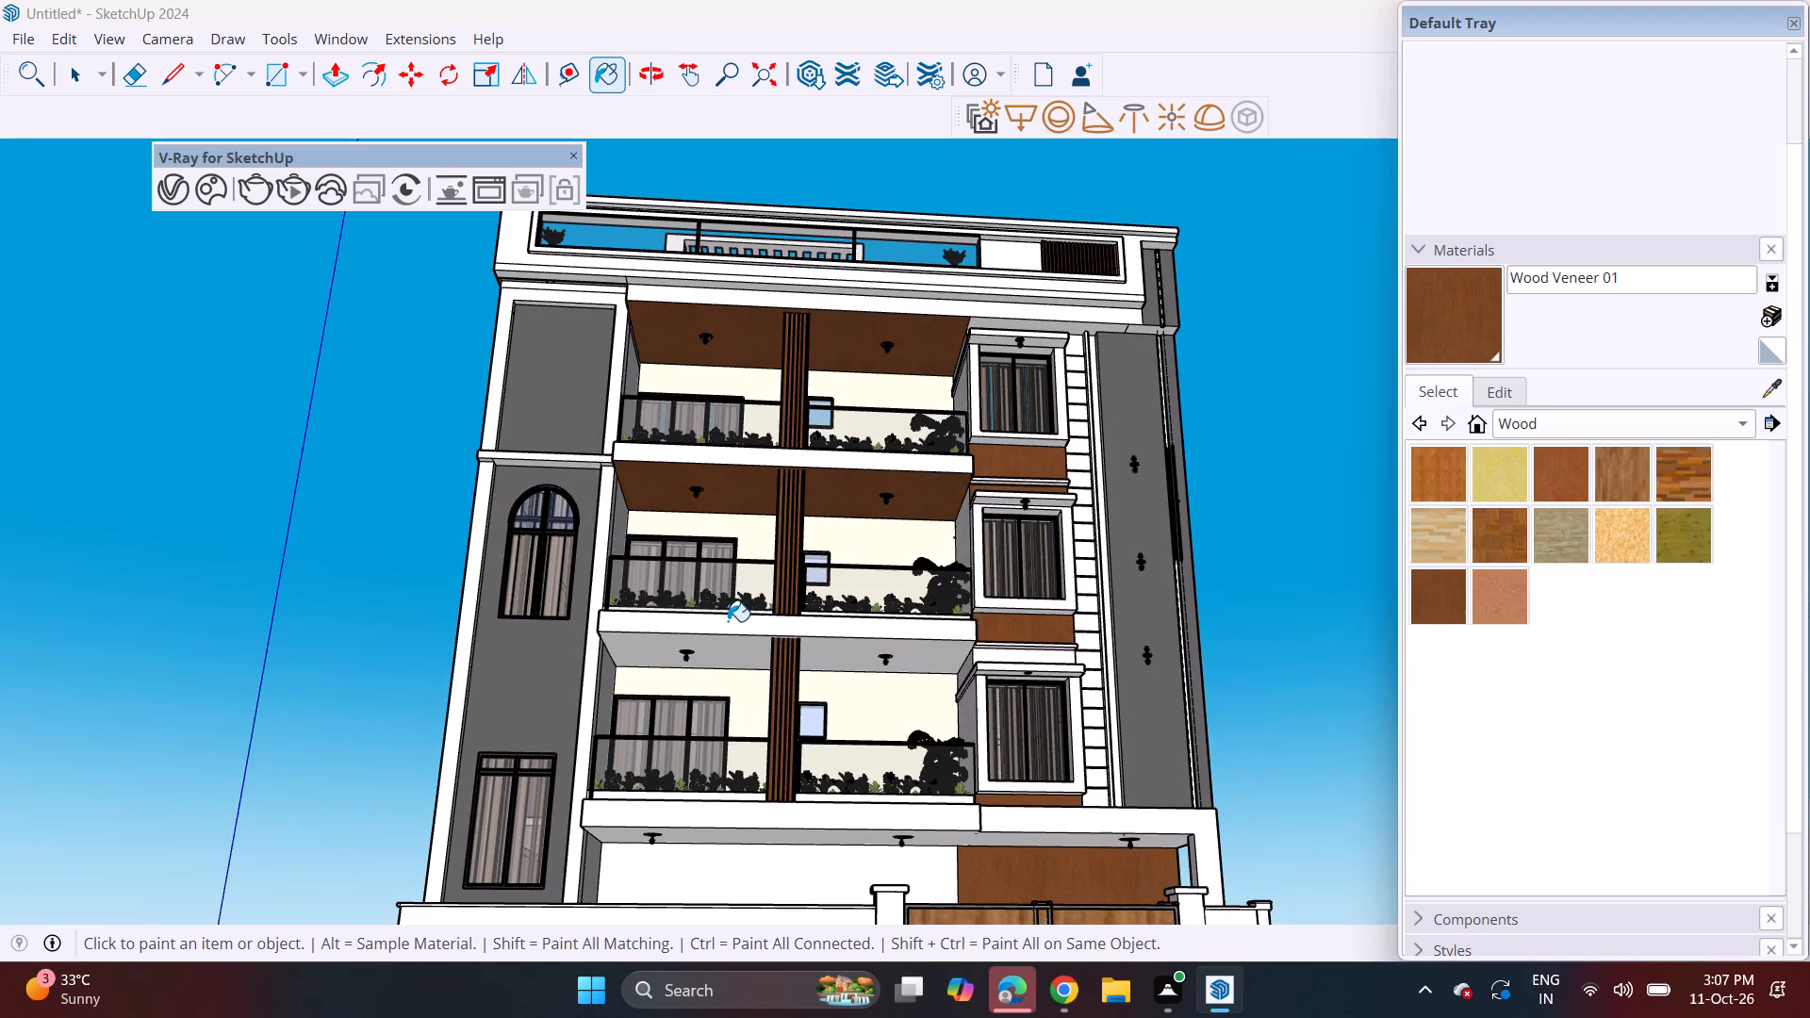
click(732, 648)
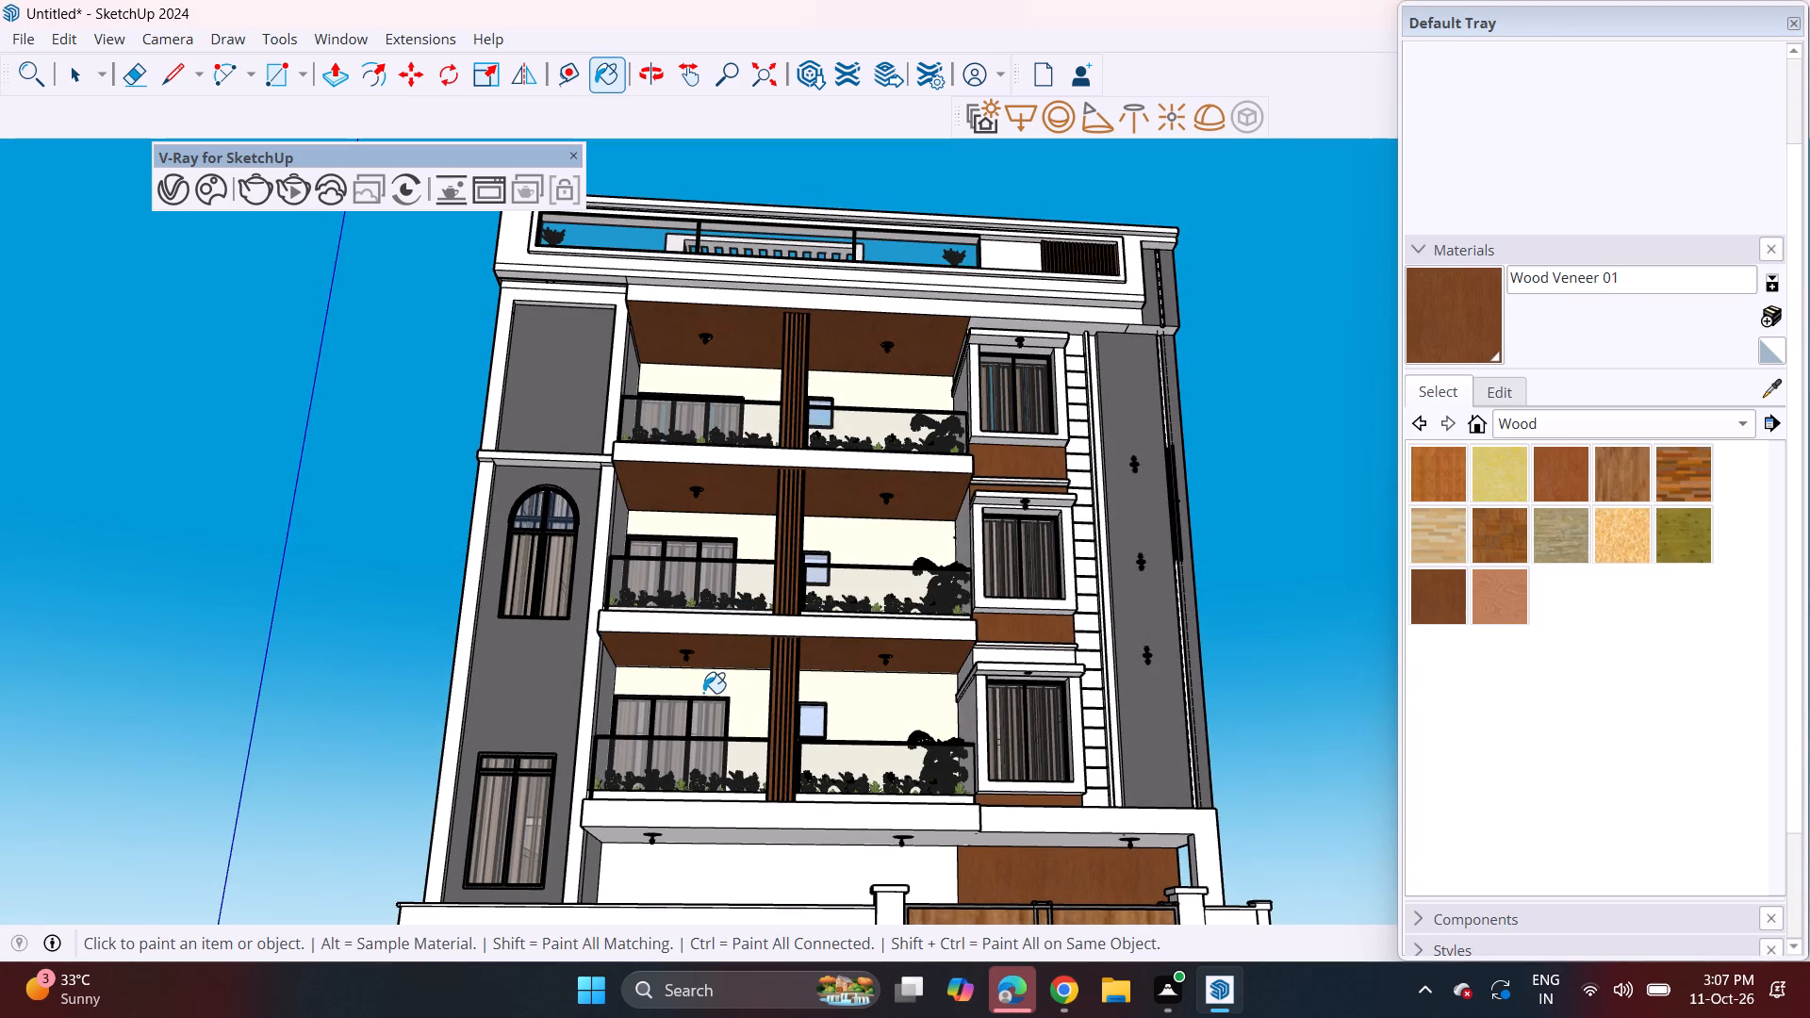
Paint the front frame of the rooftop pergola with Wood Veneer 01.
middle_drag(710, 325, 688, 706)
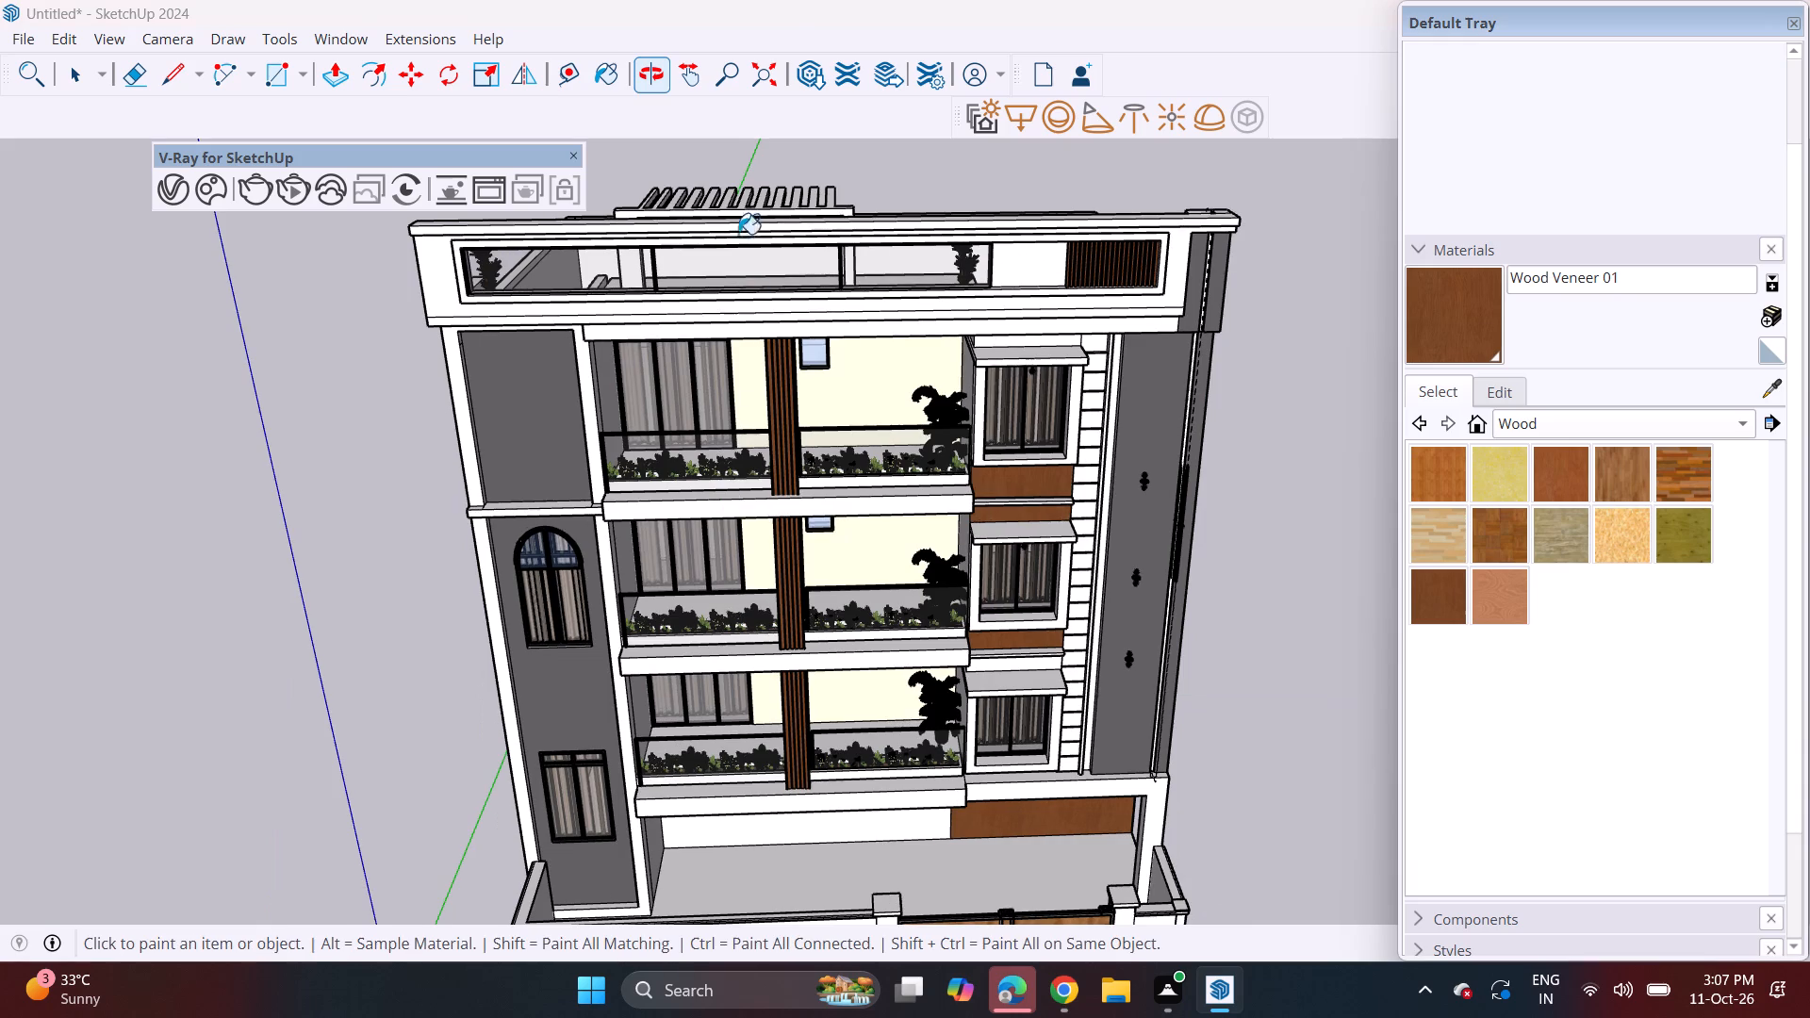
scroll(699, 219, up, 6)
click(658, 212)
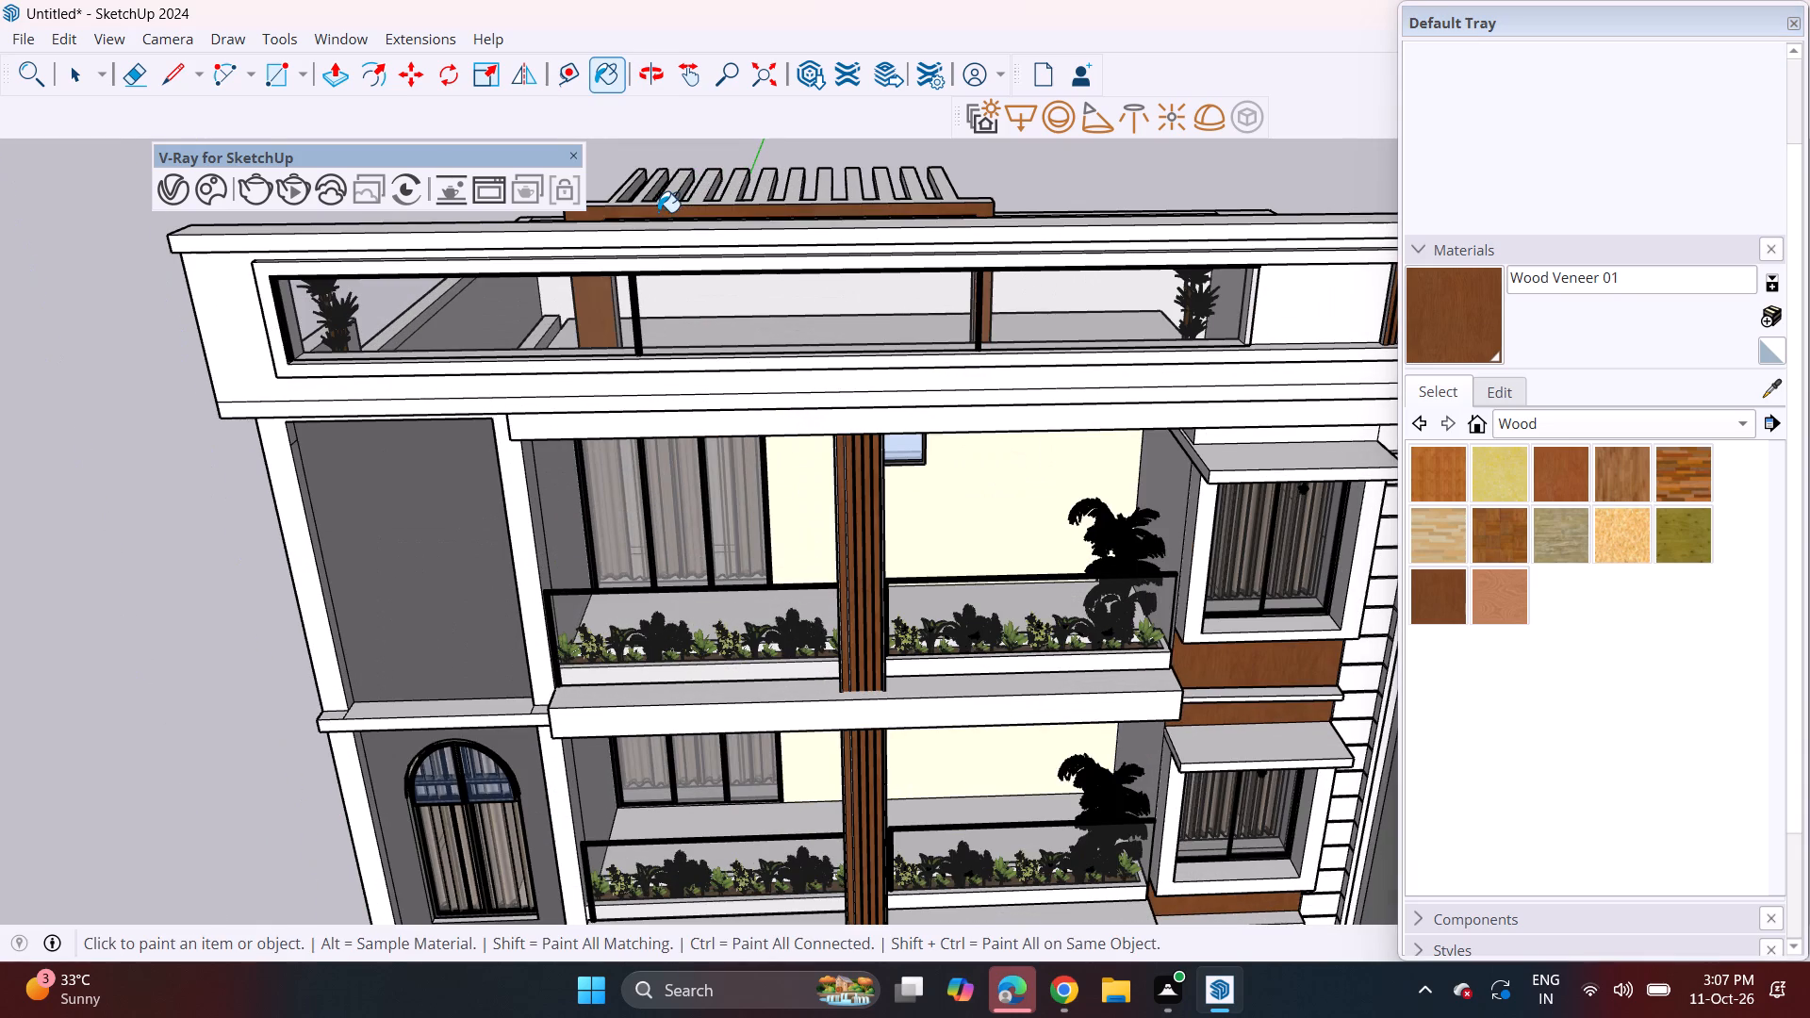
Paint the rooftop pergola's slats and the remaining sides of its beams and posts with Wood Veneer 01.
middle_drag(658, 212, 683, 165)
middle_drag(683, 165, 602, 340)
middle_drag(1108, 241, 712, 134)
scroll(725, 143, up, 1)
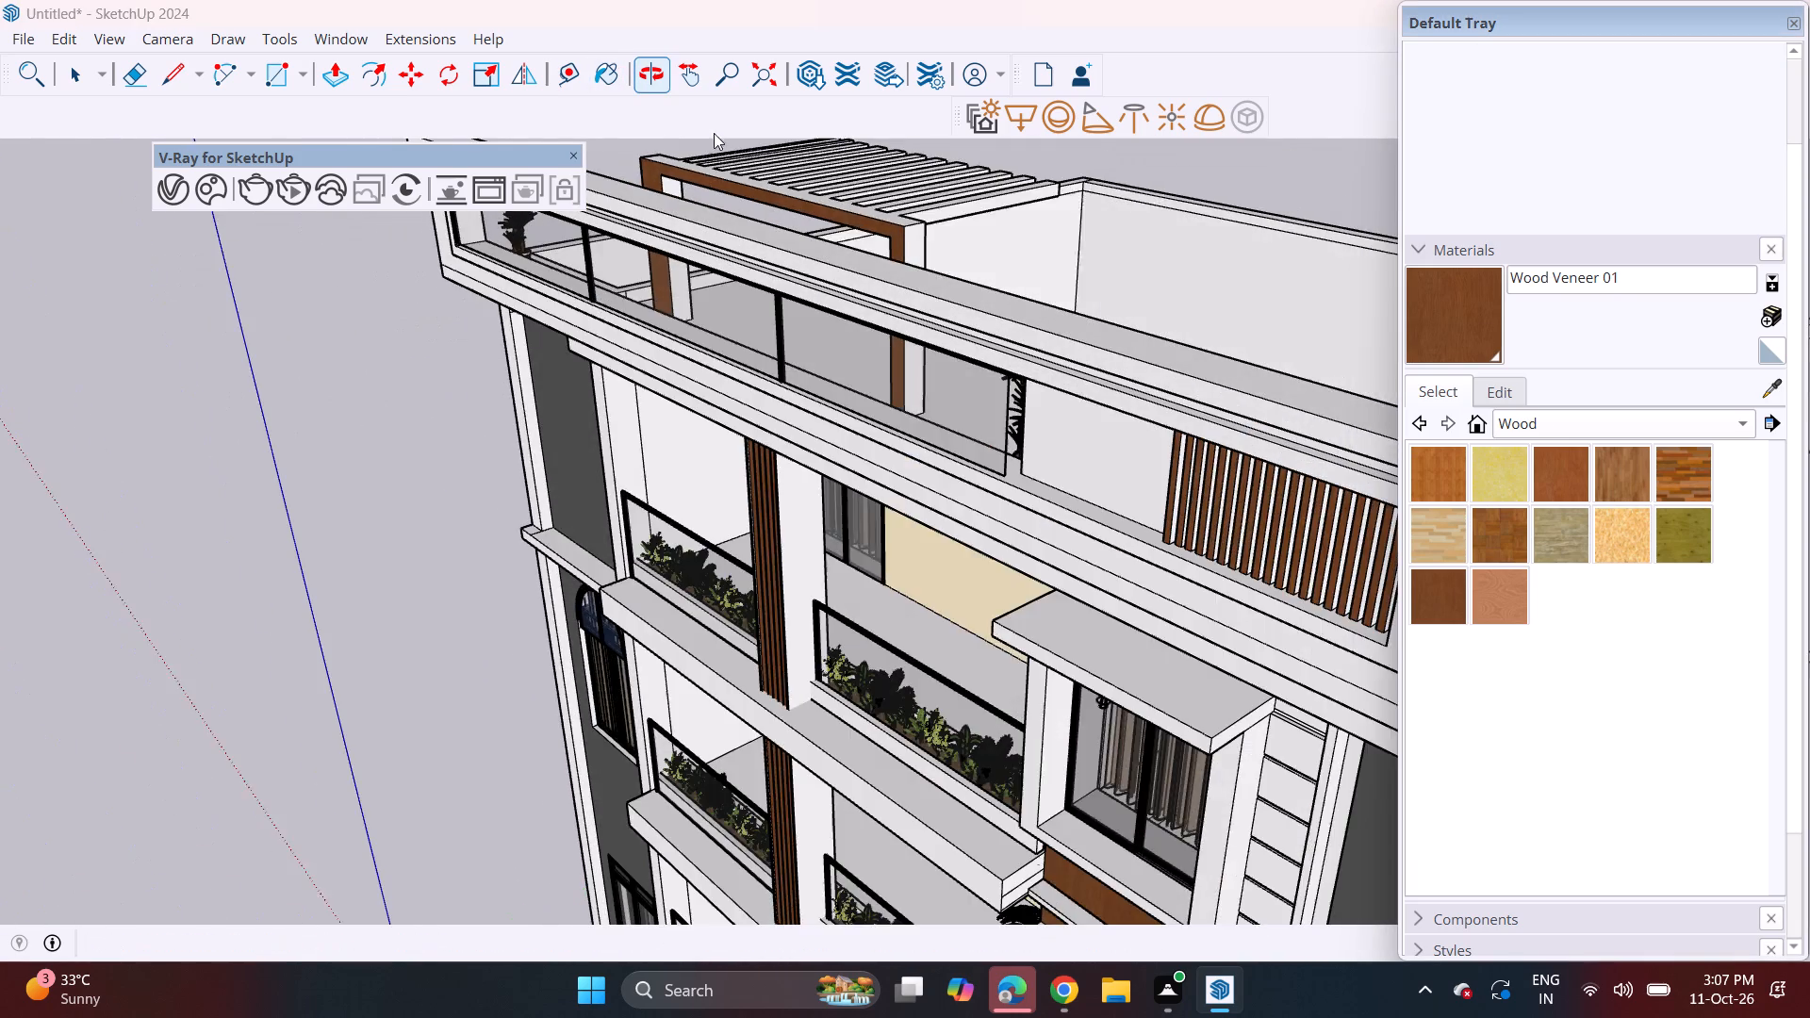
middle_drag(1035, 228, 653, 81)
scroll(954, 287, up, 3)
middle_drag(912, 272, 838, 212)
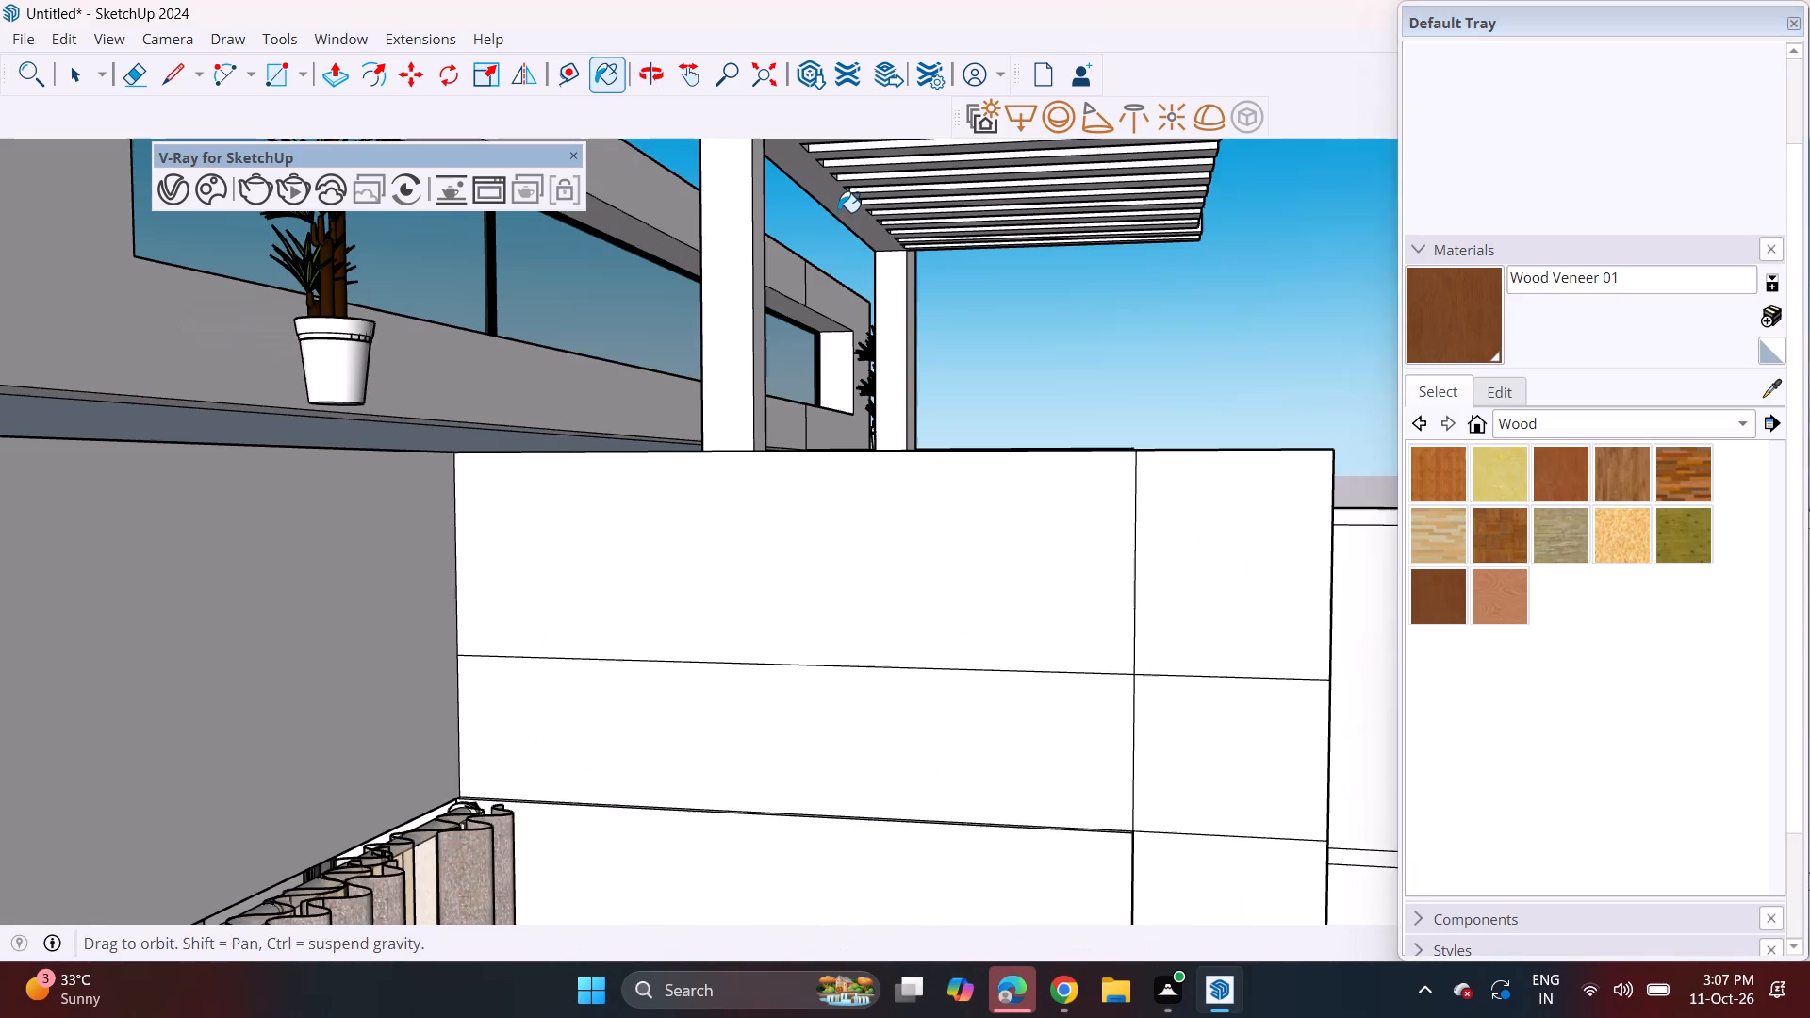
shift+middle_drag(833, 238, 889, 462)
middle_drag(897, 469, 840, 368)
click(842, 382)
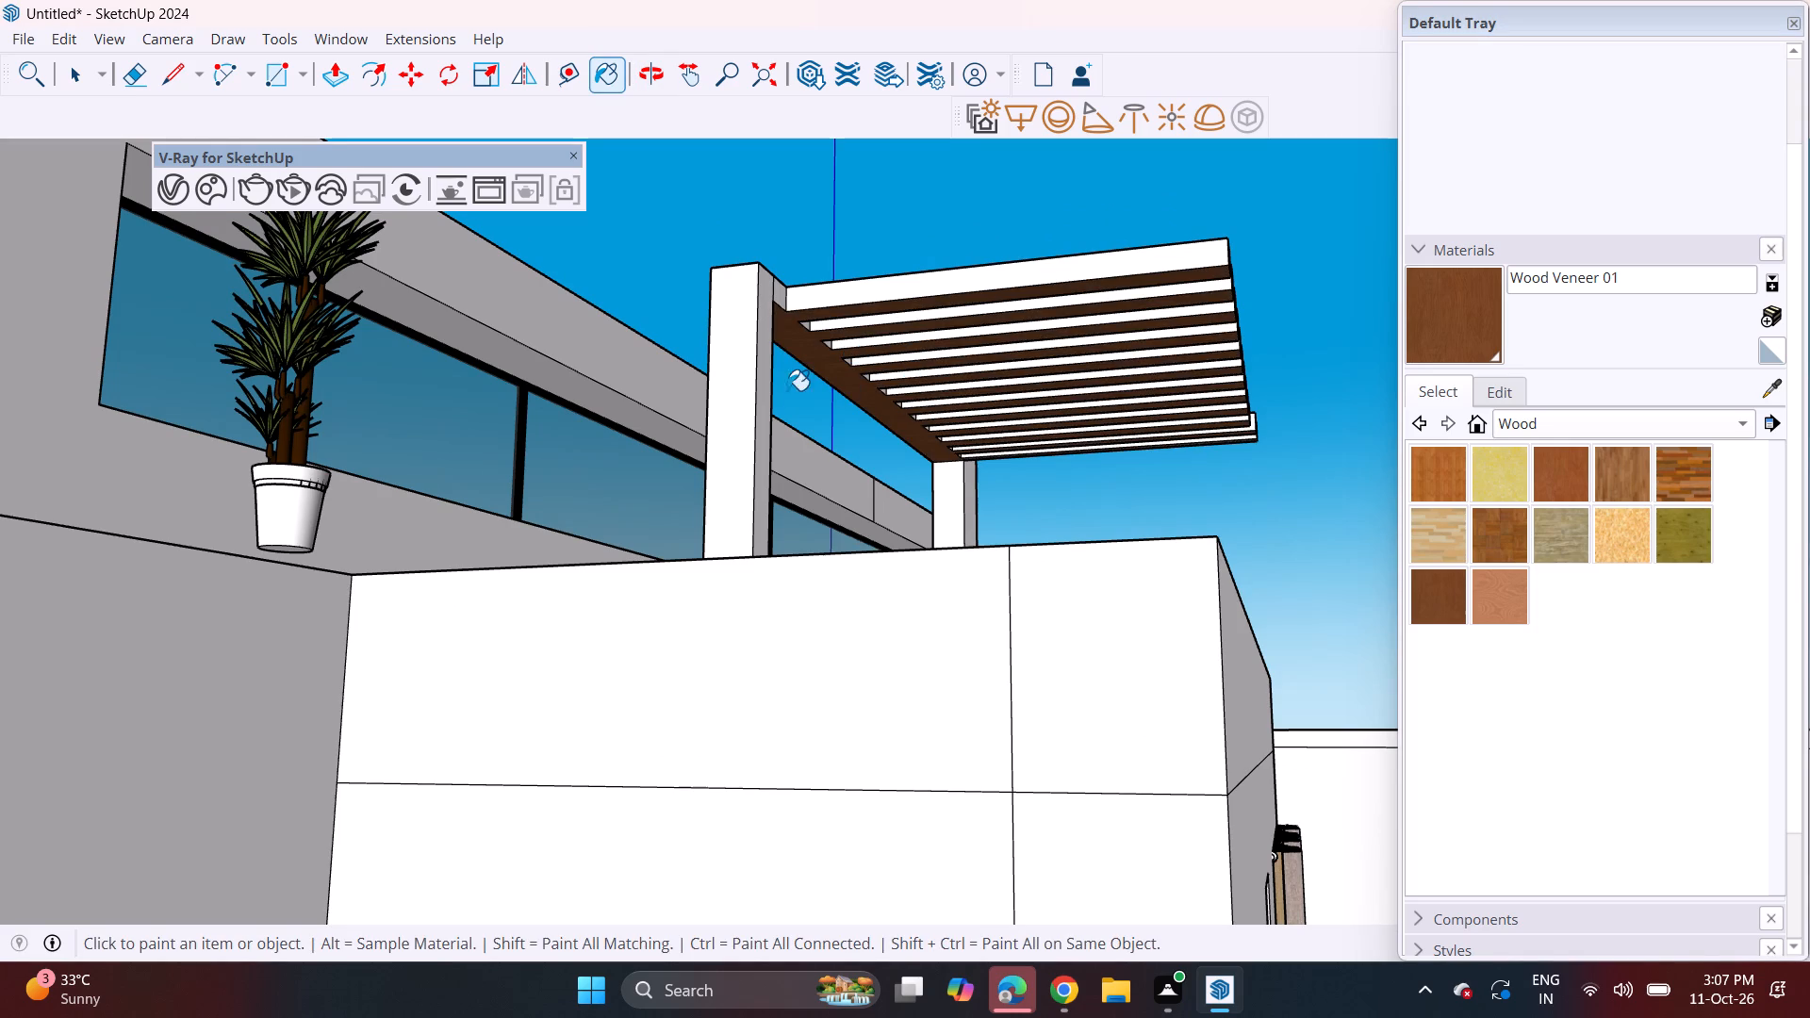
click(749, 369)
click(760, 373)
click(836, 305)
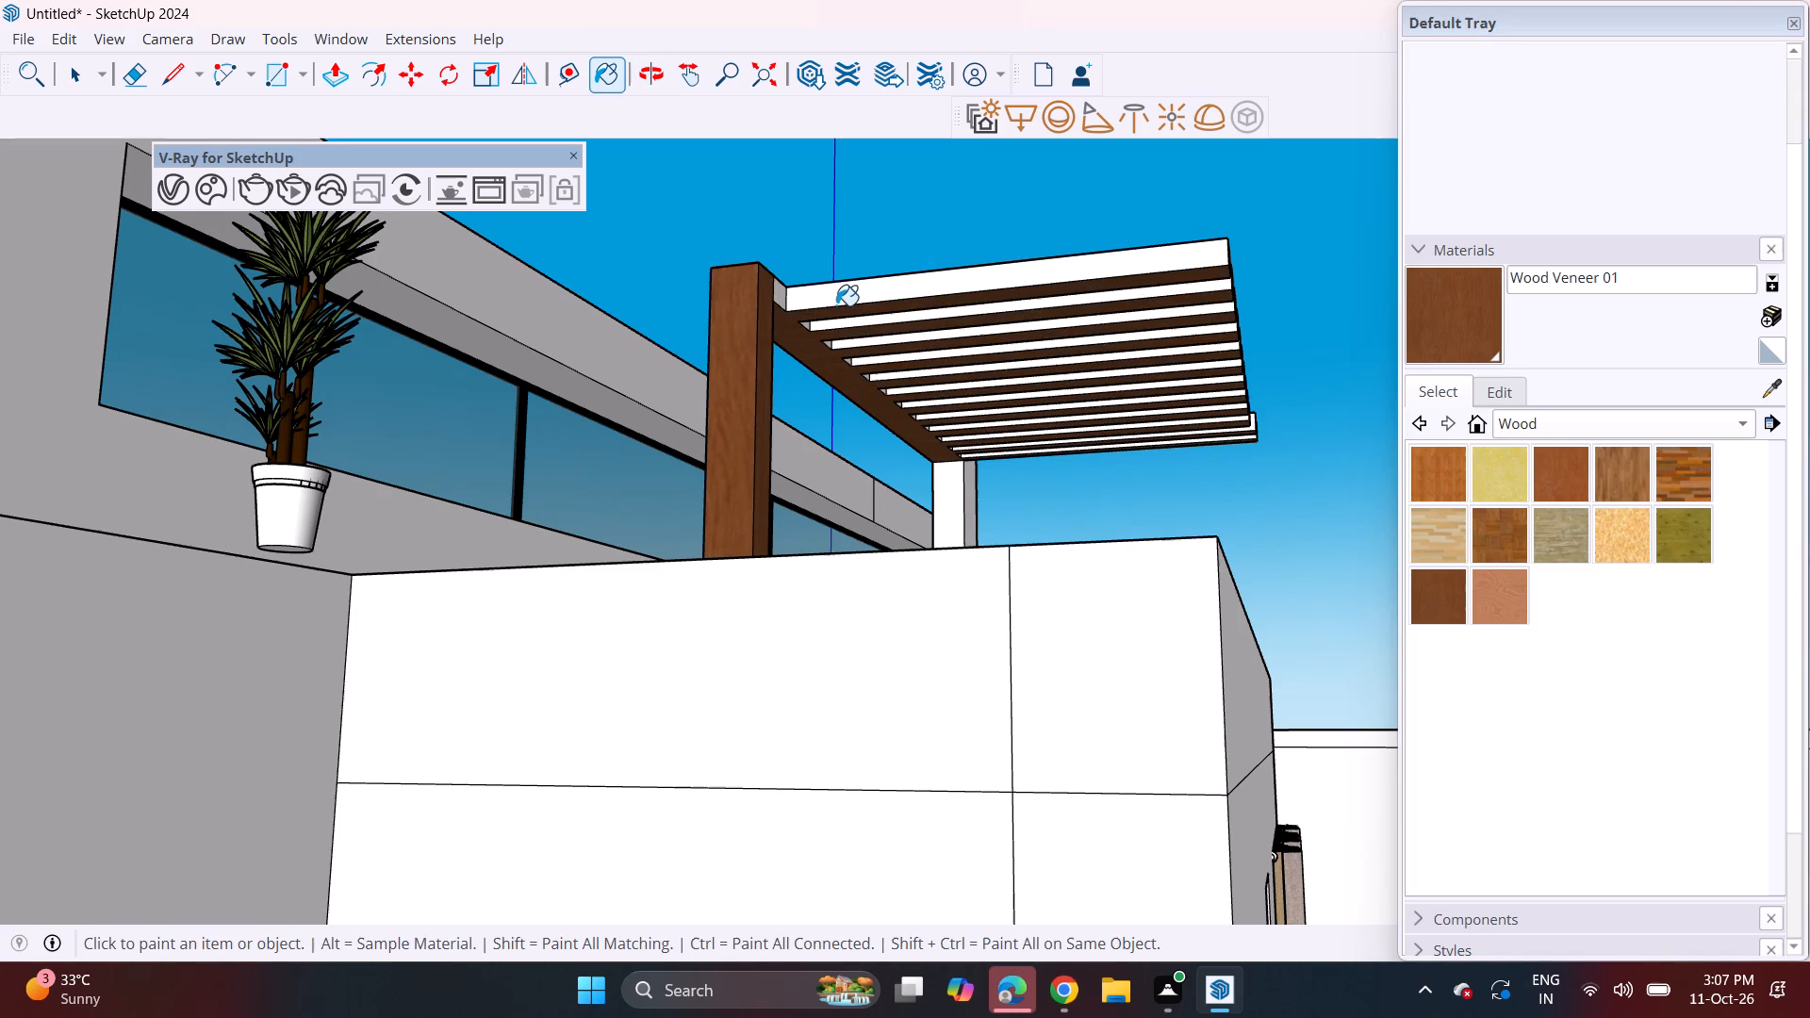
click(950, 484)
Paint the parapet front and the white frame beside the top-floor grey accent wall with Color M01 from the Colors library.
middle_drag(846, 488, 1217, 462)
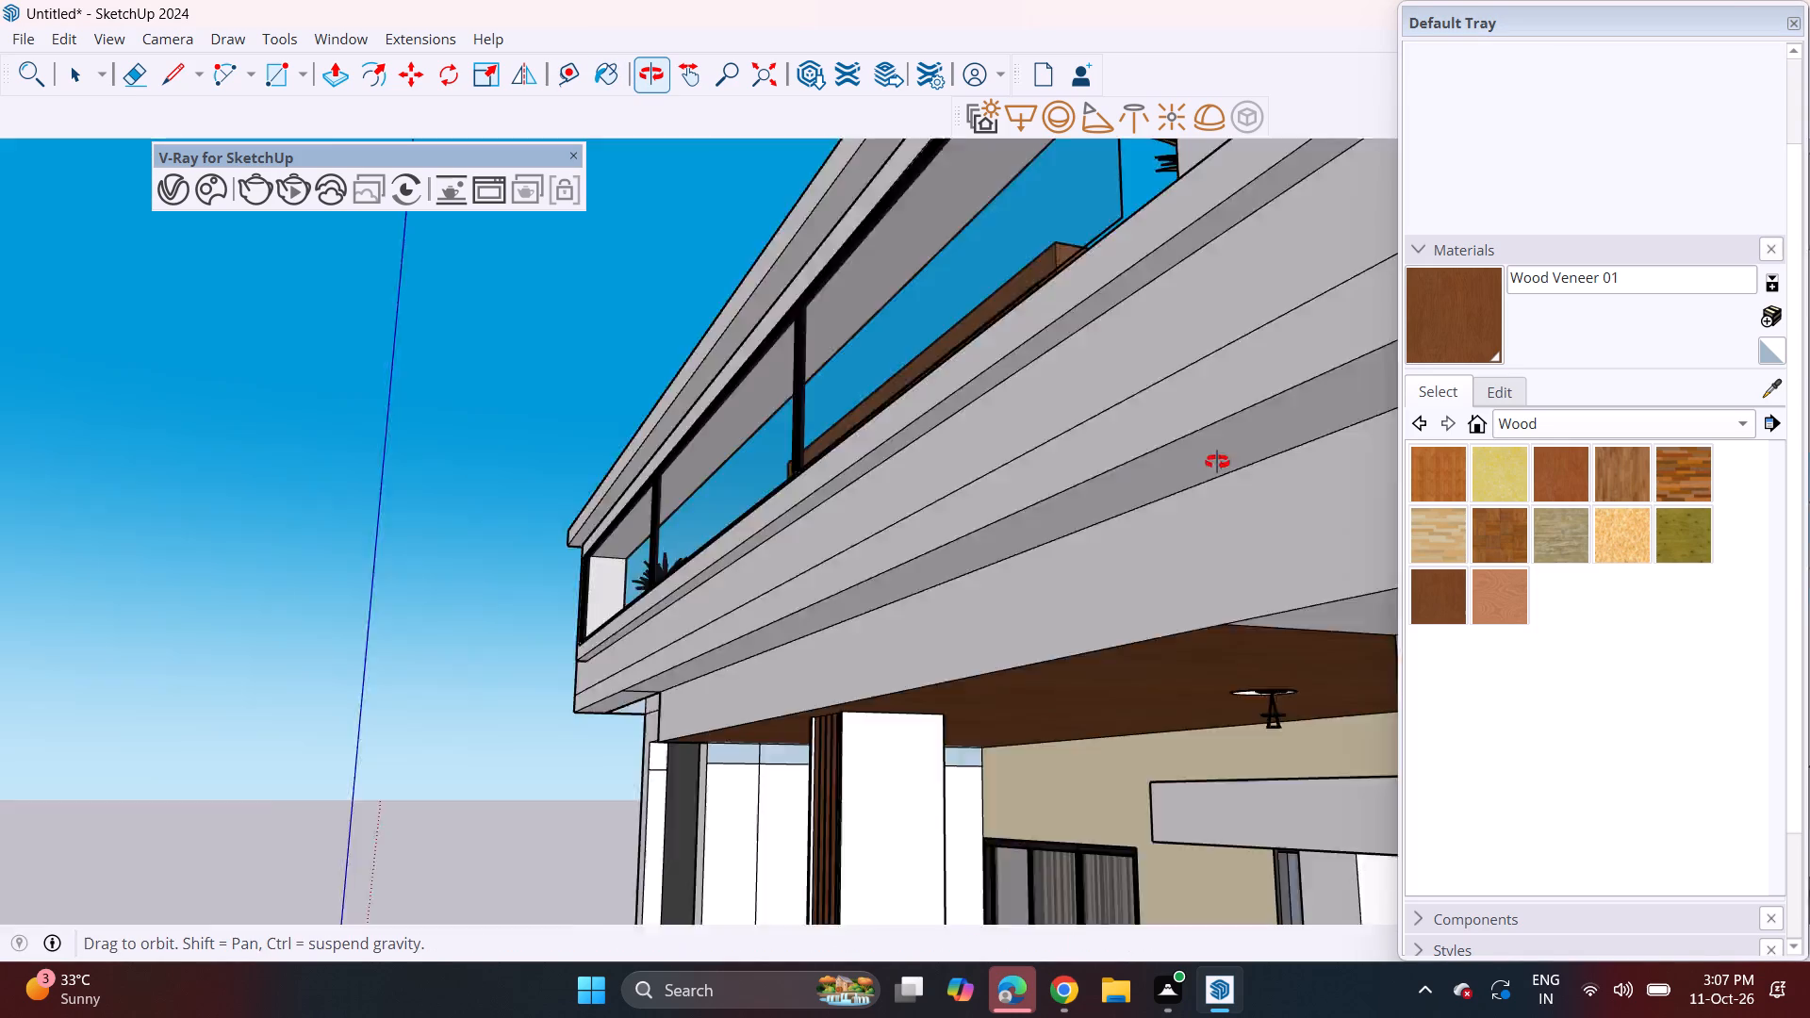
middle_drag(1217, 462, 1754, 446)
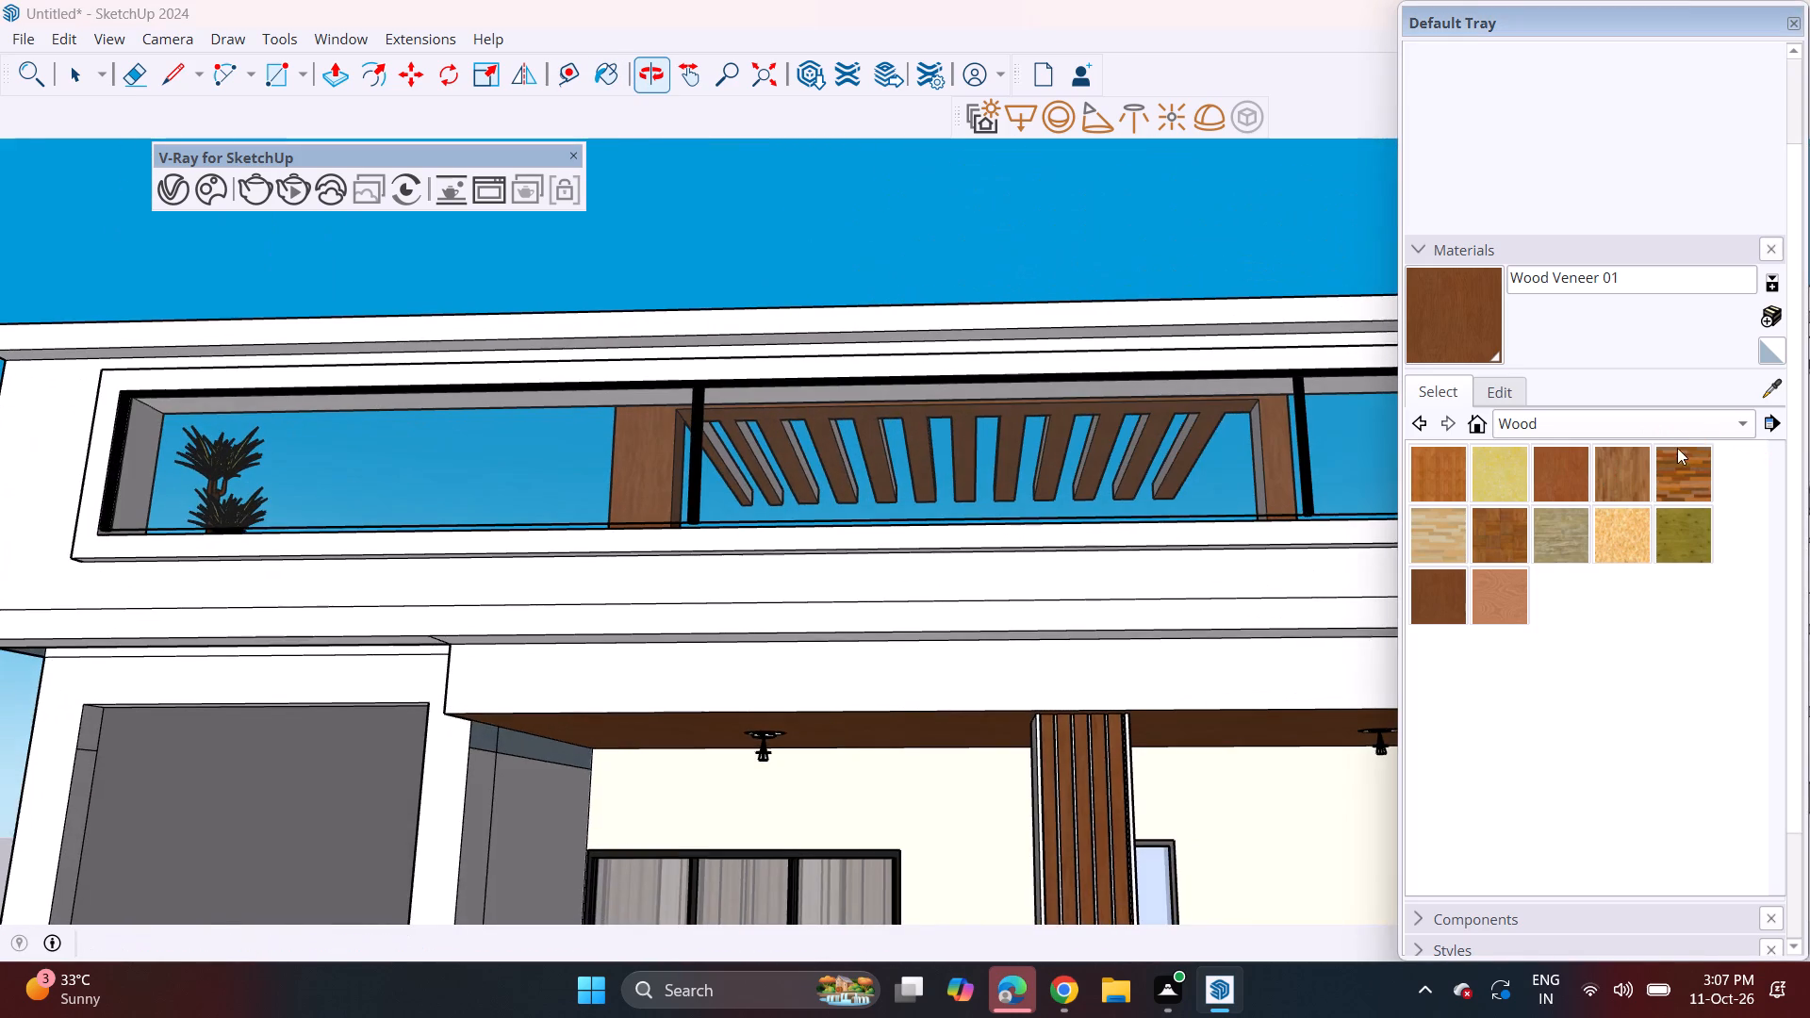
scroll(1327, 548, down, 9)
shift+middle_drag(1149, 601, 889, 488)
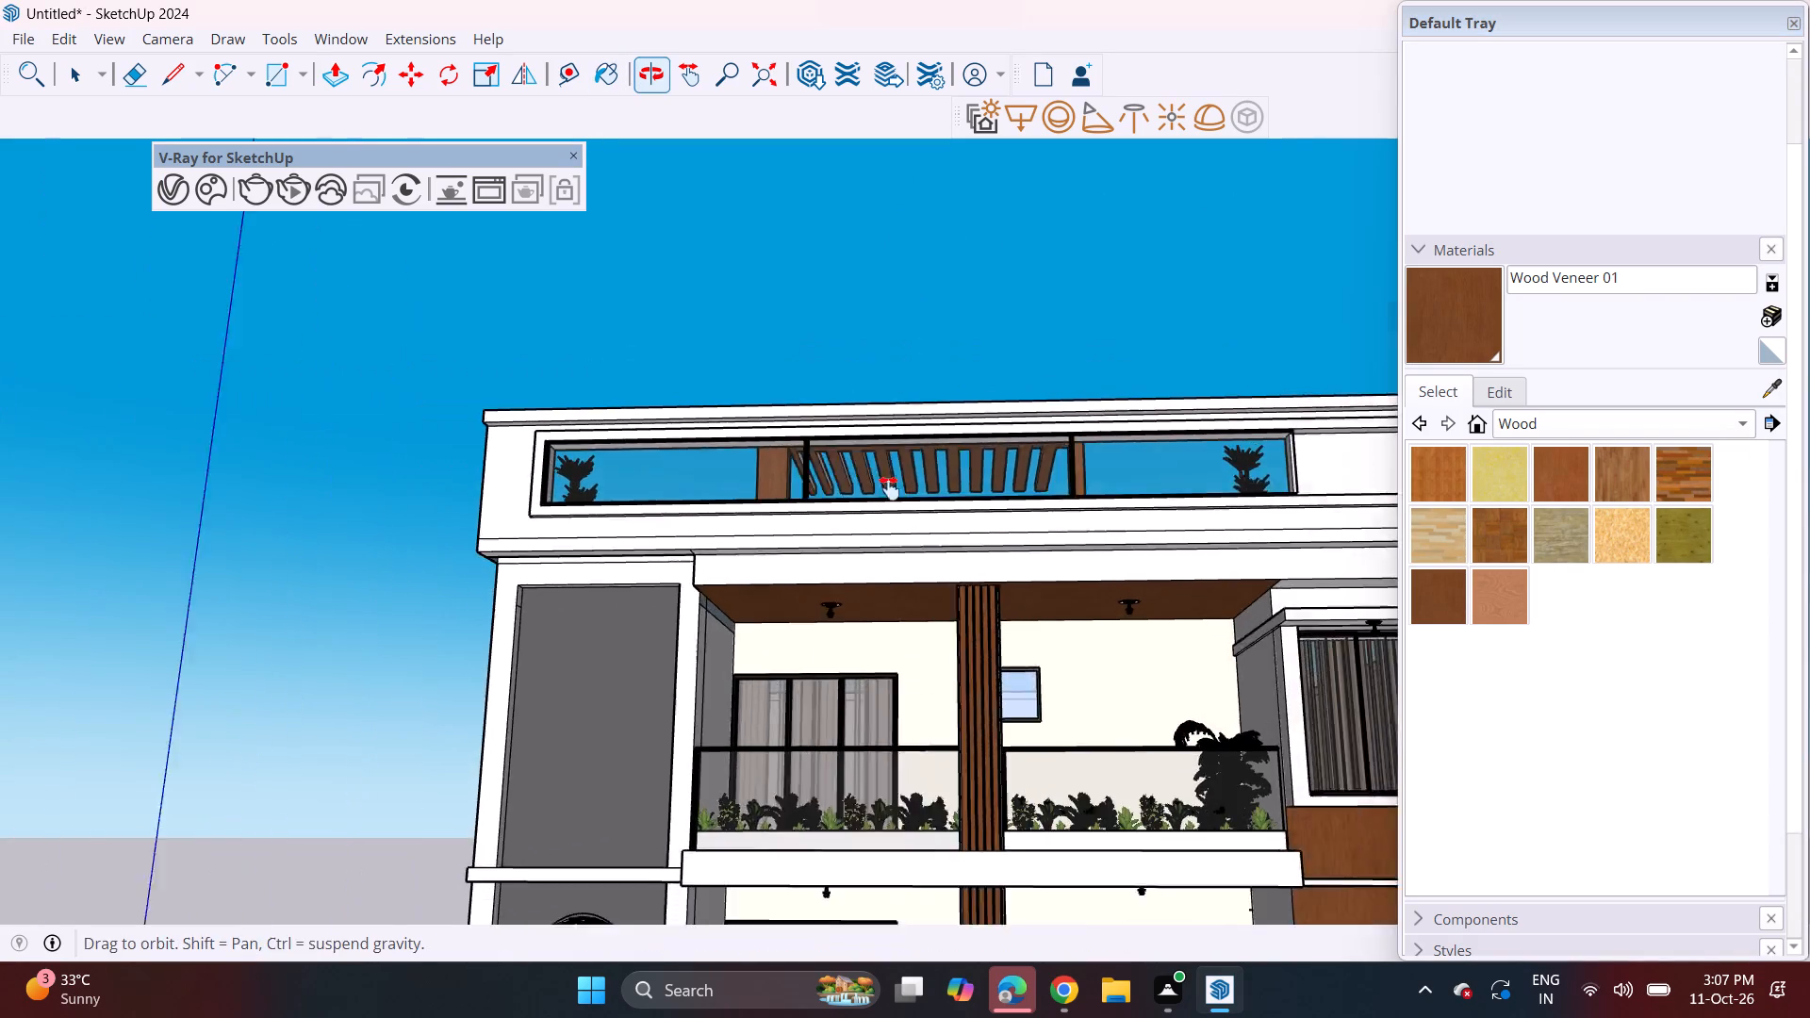
shift+middle_drag(889, 488, 887, 486)
scroll(867, 483, down, 6)
shift+middle_drag(909, 573, 812, 506)
scroll(797, 513, down, 2)
middle_drag(809, 541, 850, 559)
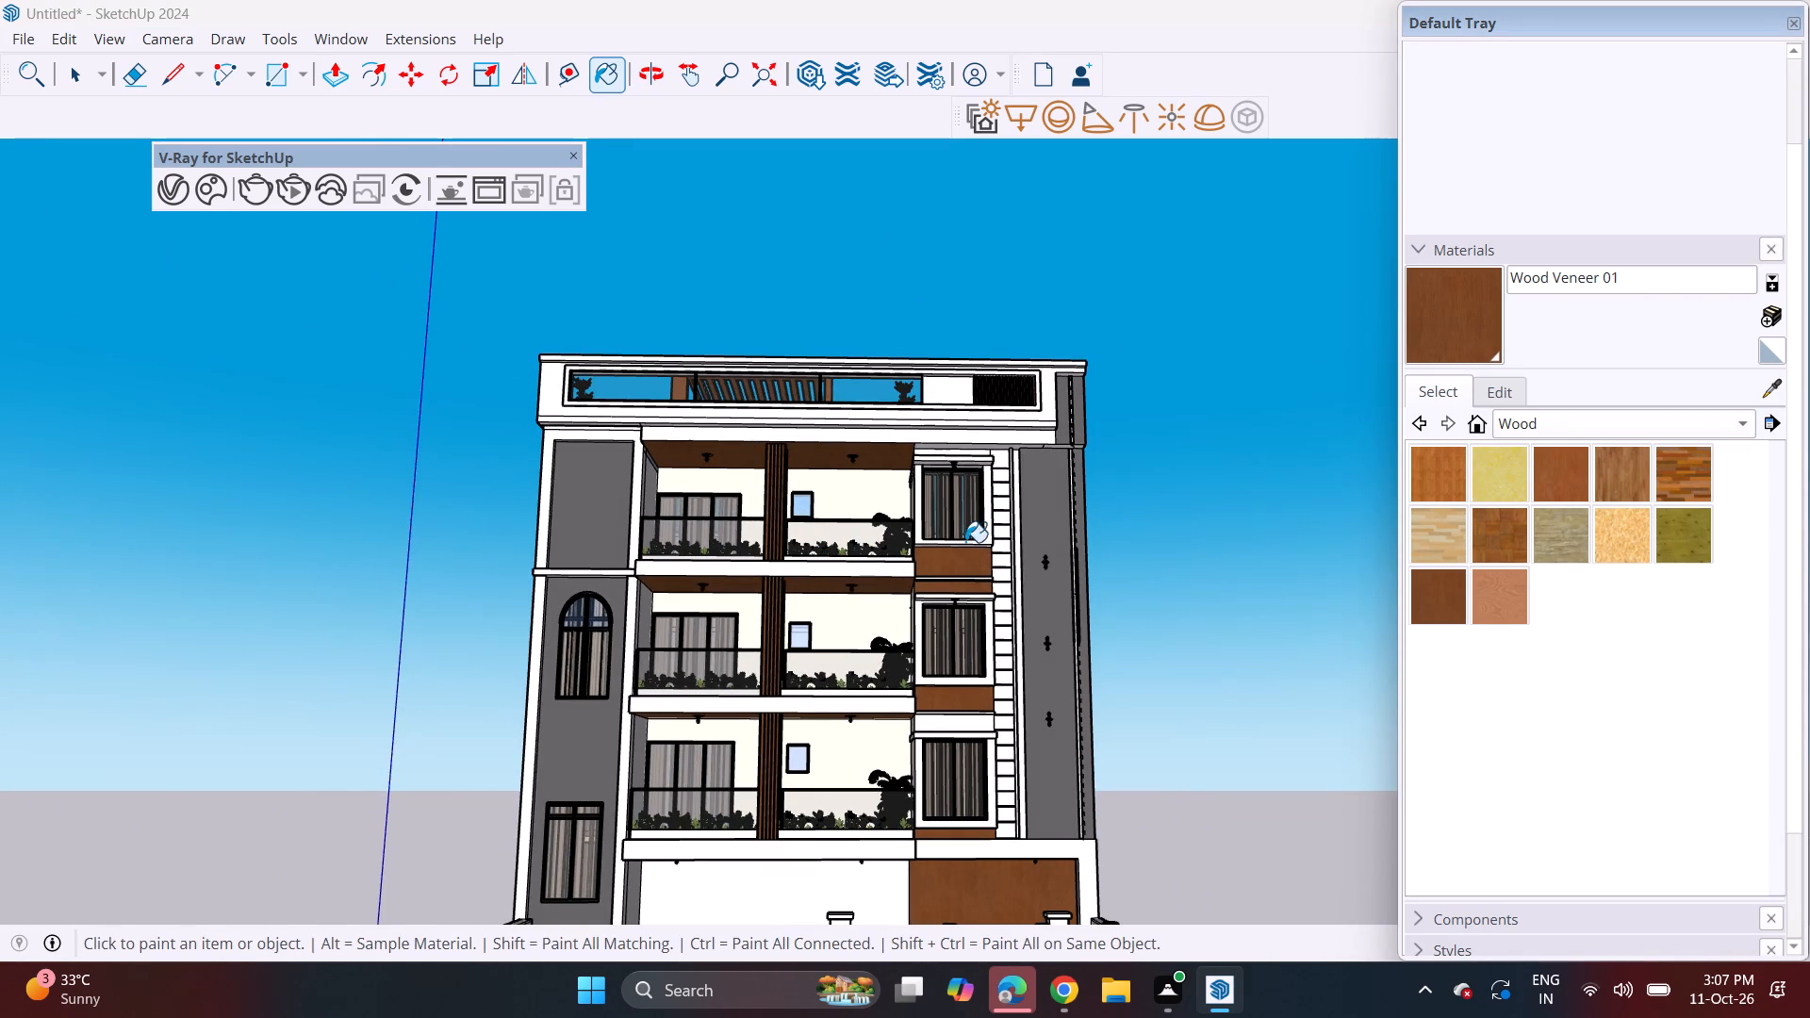
click(1605, 426)
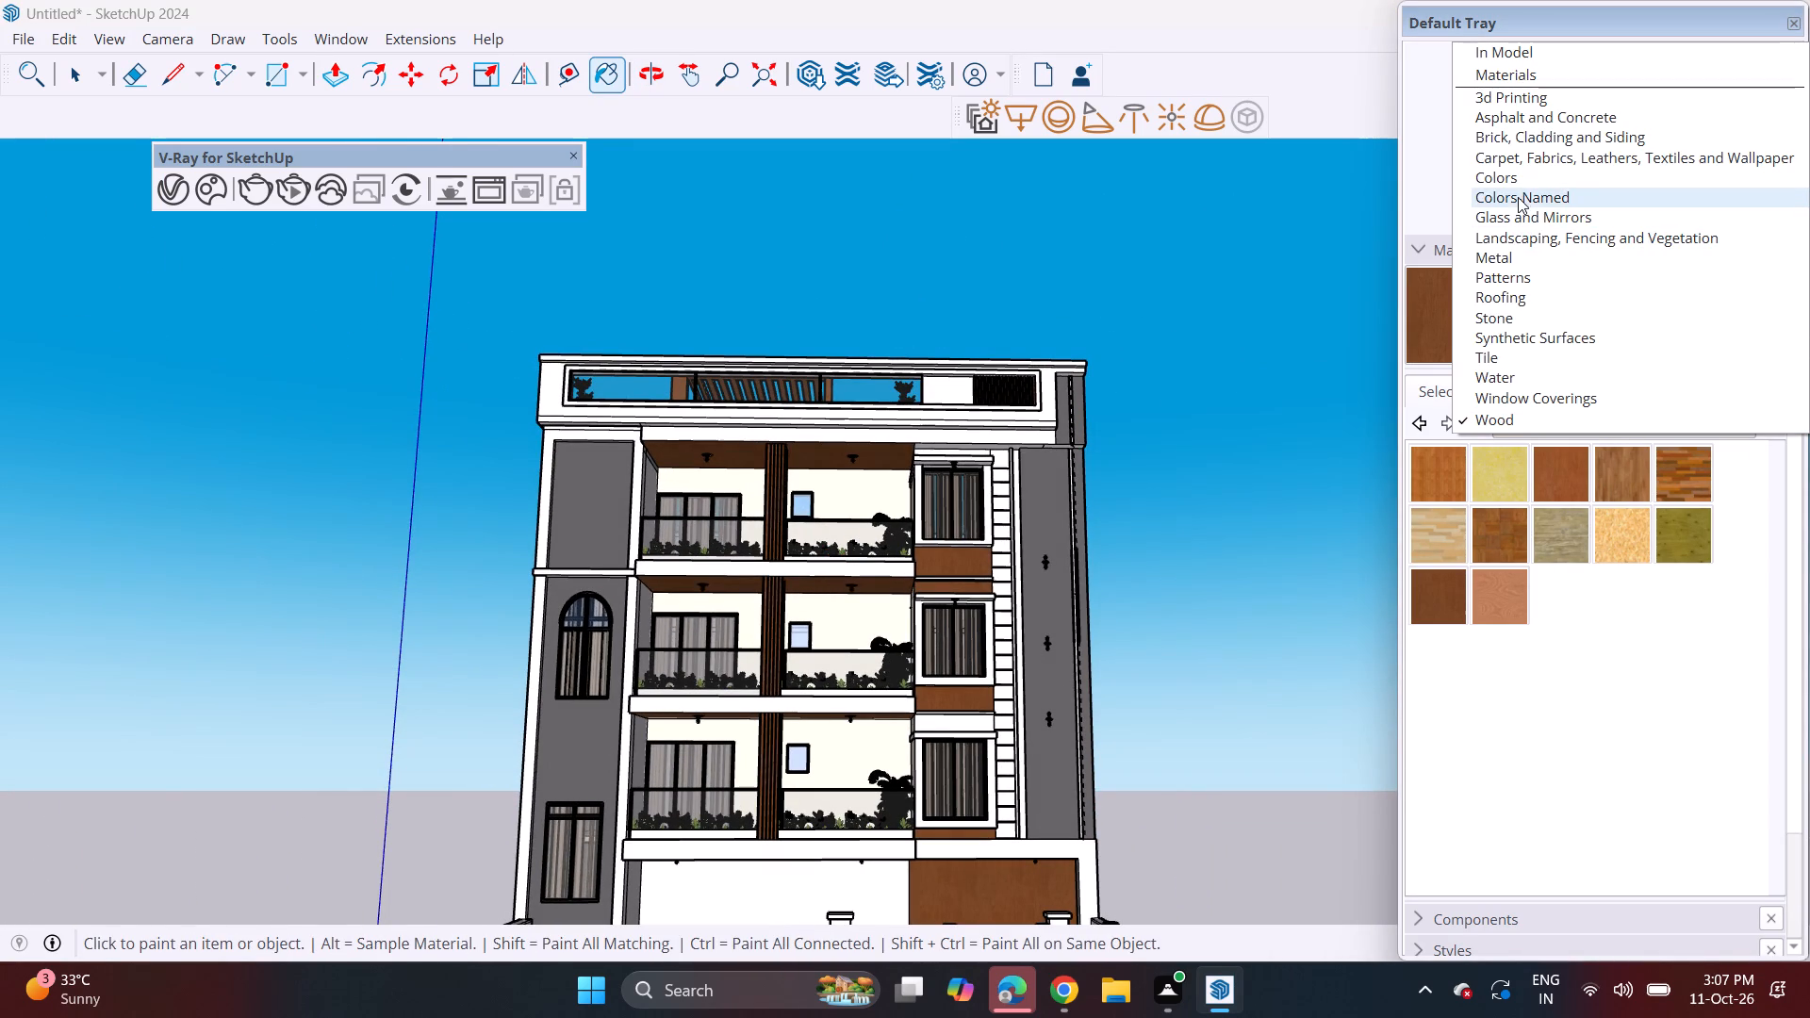
click(1518, 183)
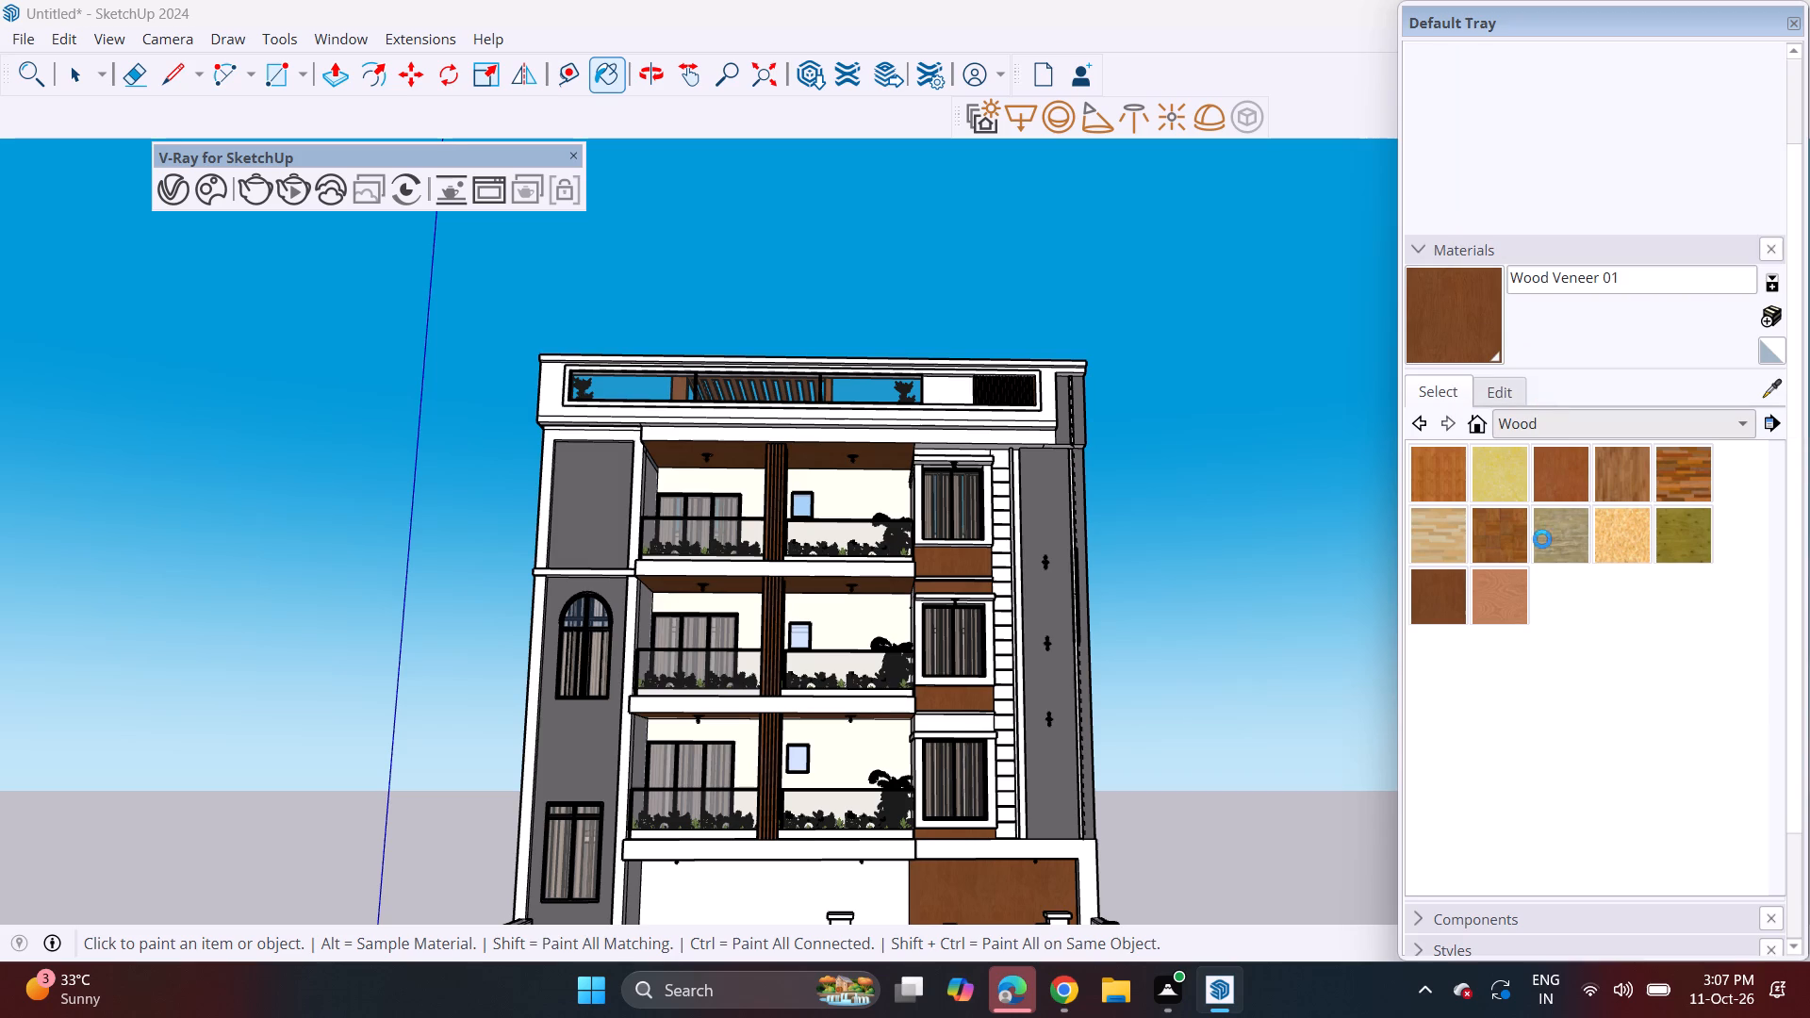
scroll(1544, 663, down, 20)
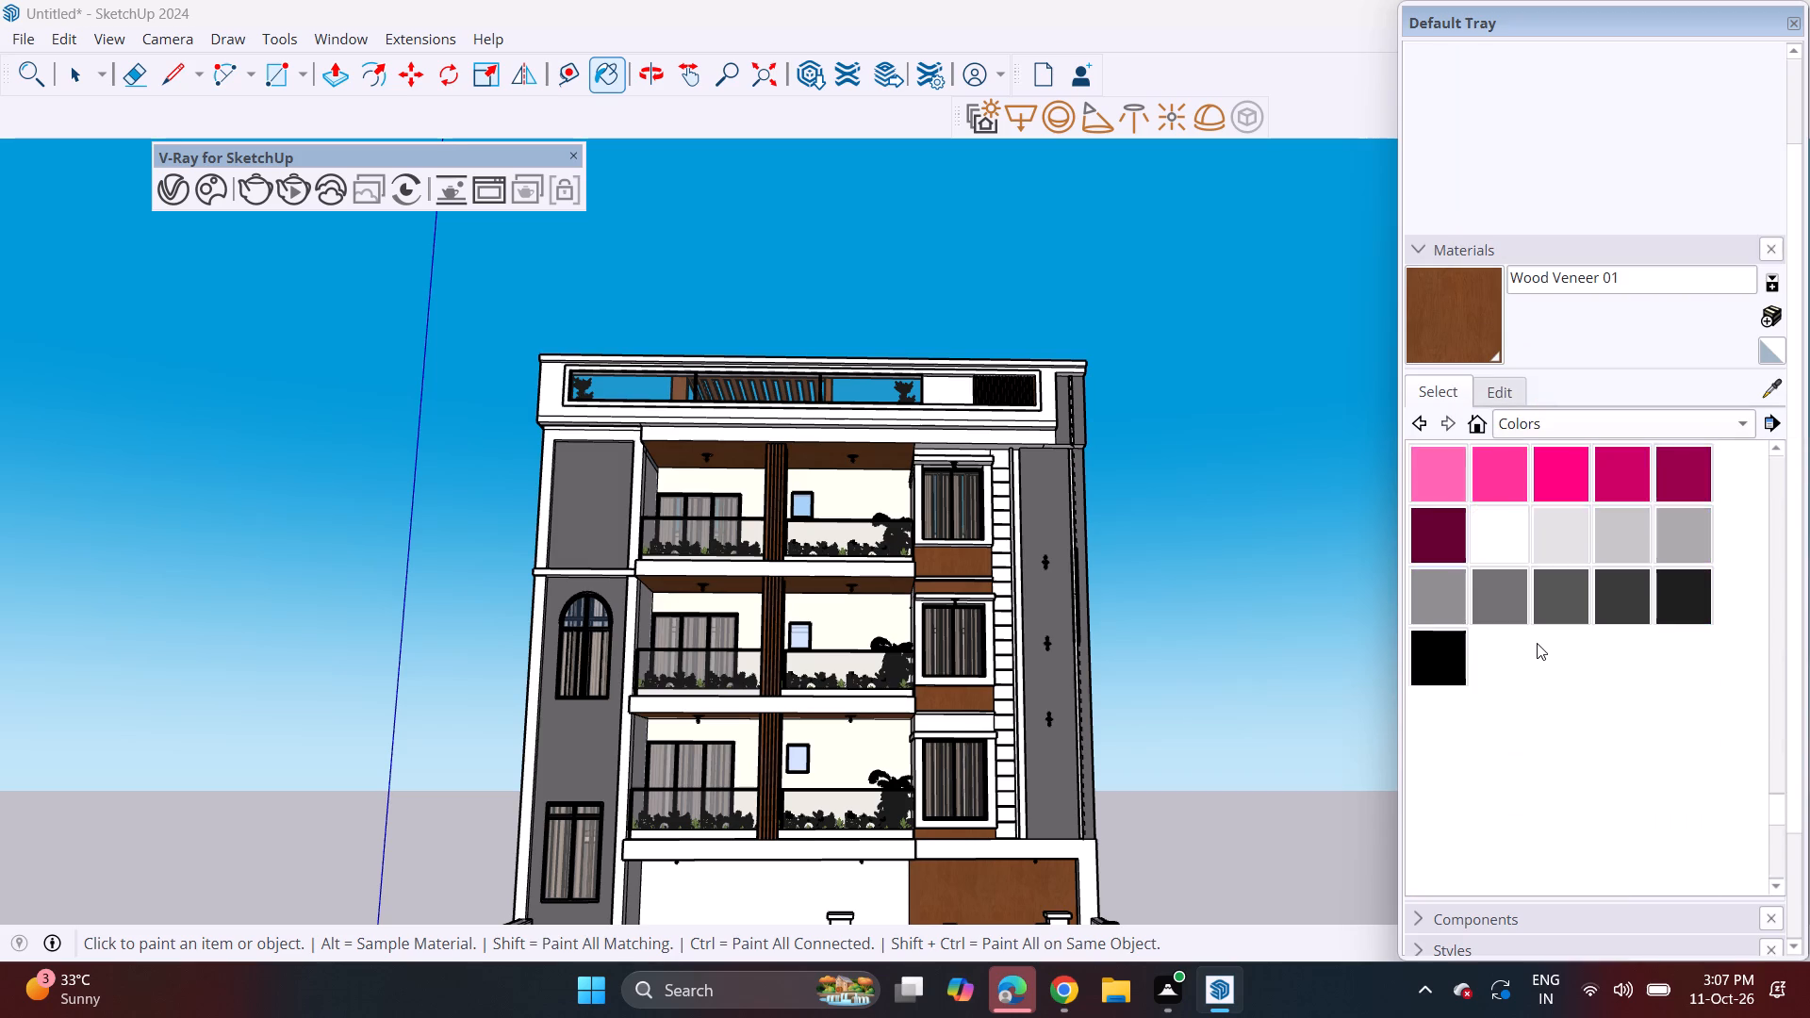
scroll(1537, 643, down, 3)
scroll(1532, 619, up, 2)
click(1569, 476)
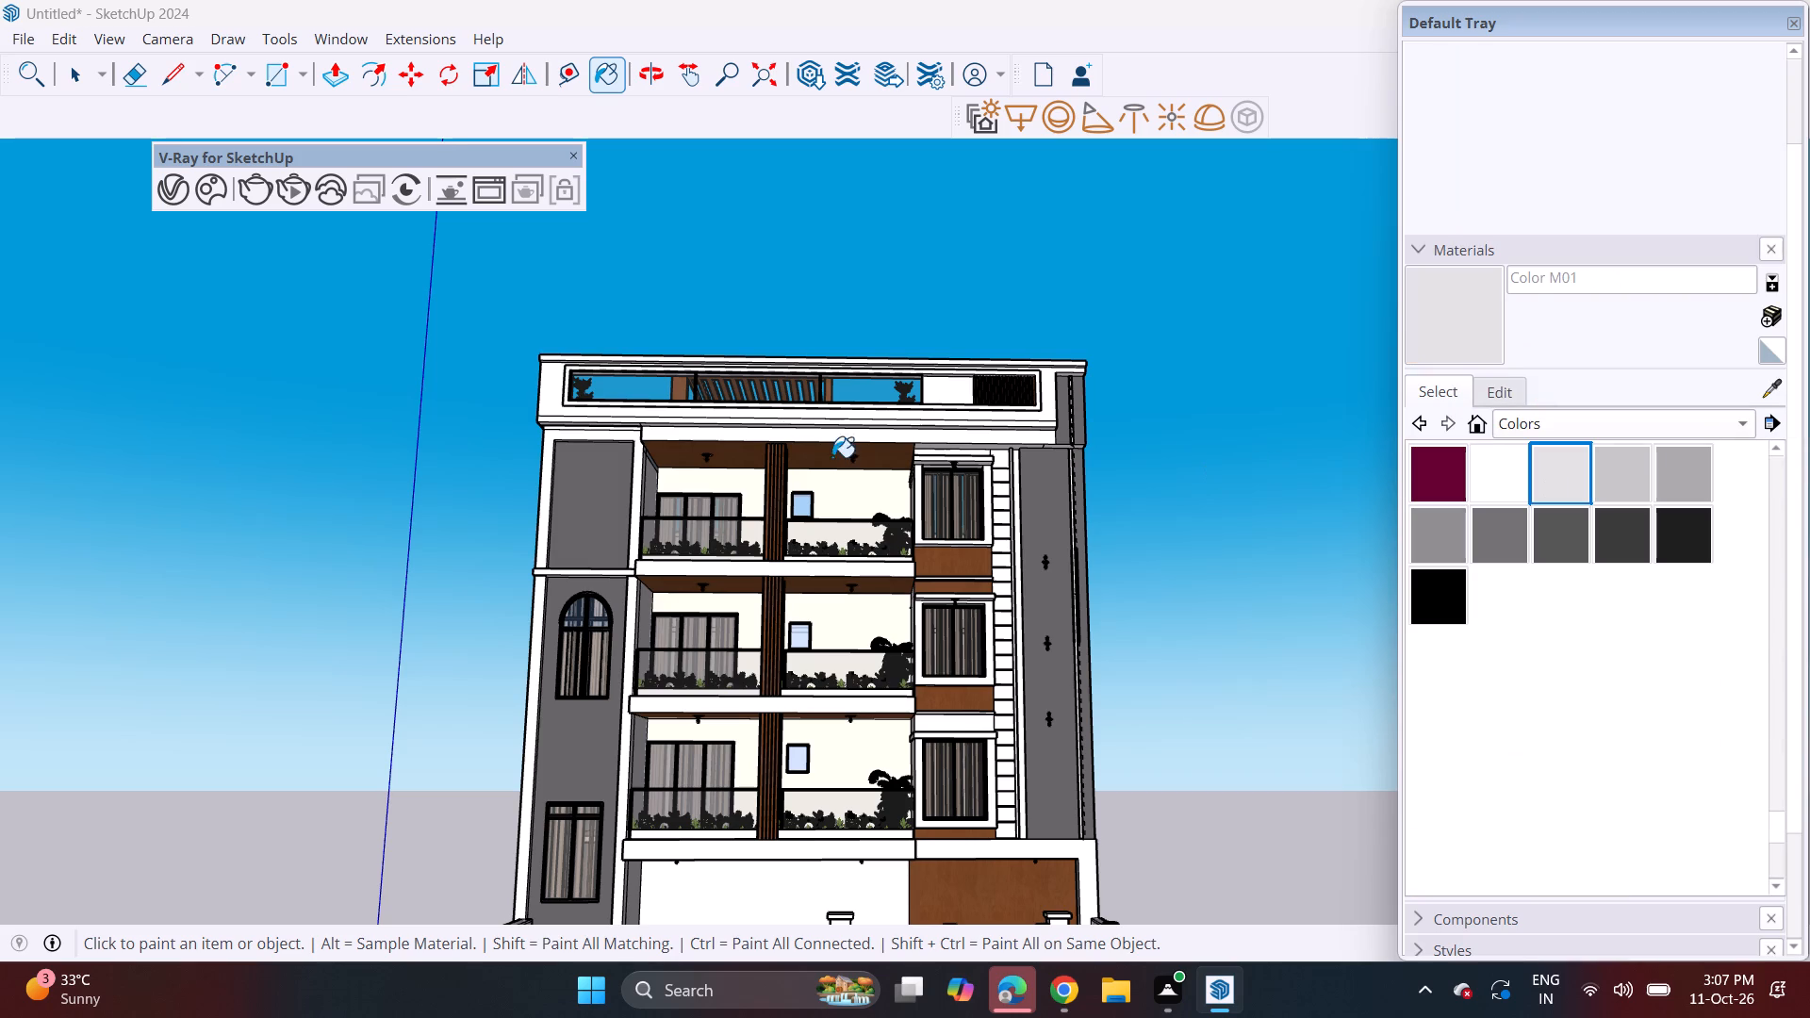
click(554, 386)
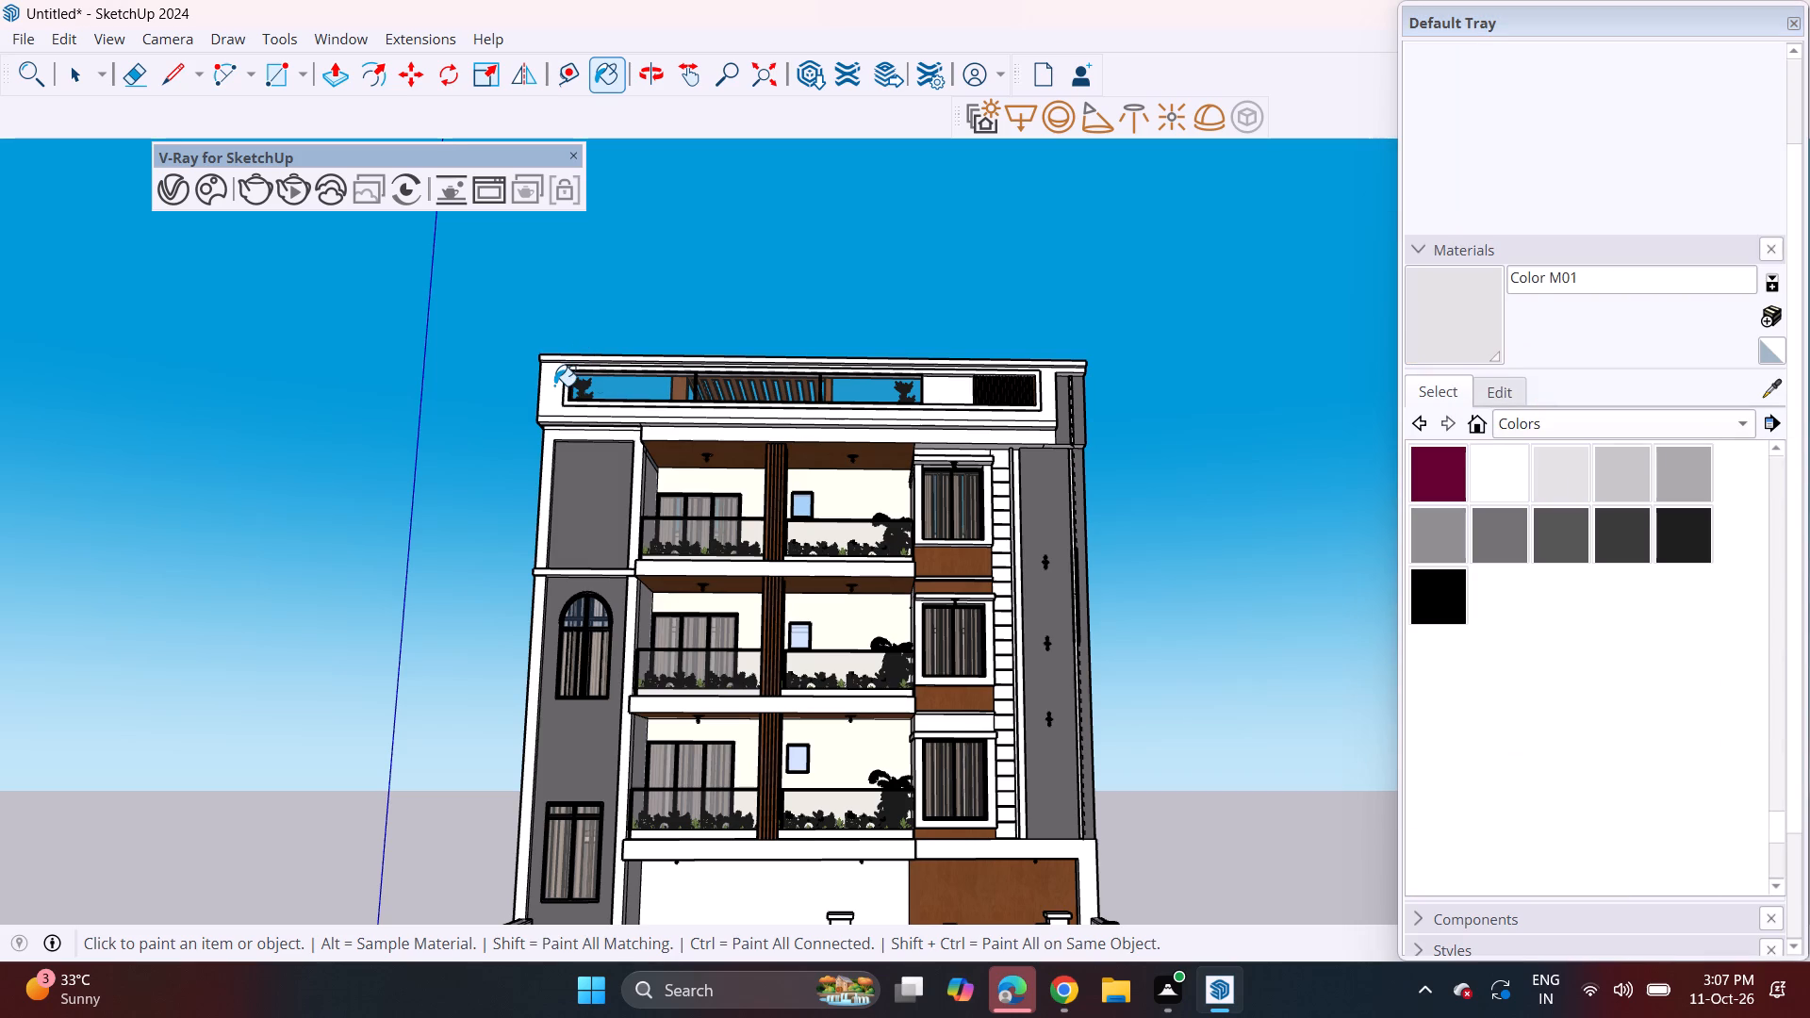
click(636, 495)
Paint the horizontal band across the arched-window tower and the front edges of the three balcony slabs with Color M01.
scroll(599, 583, up, 4)
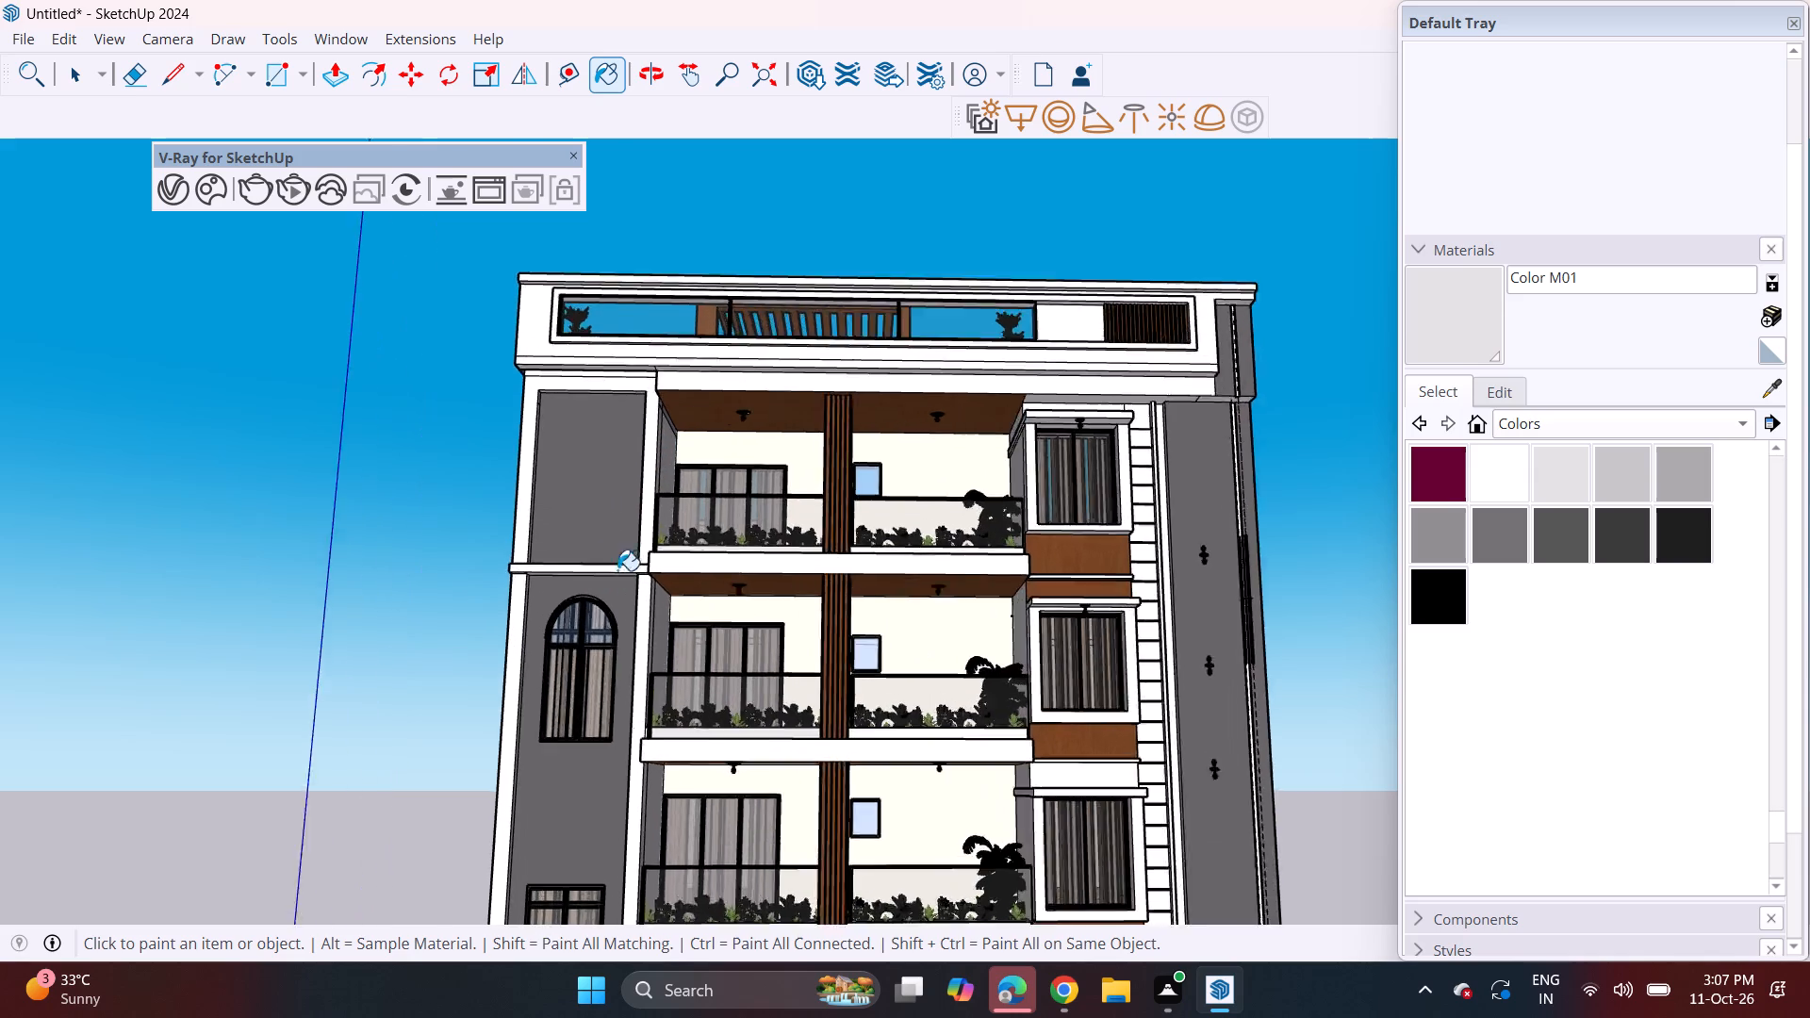
scroll(629, 563, up, 4)
click(633, 566)
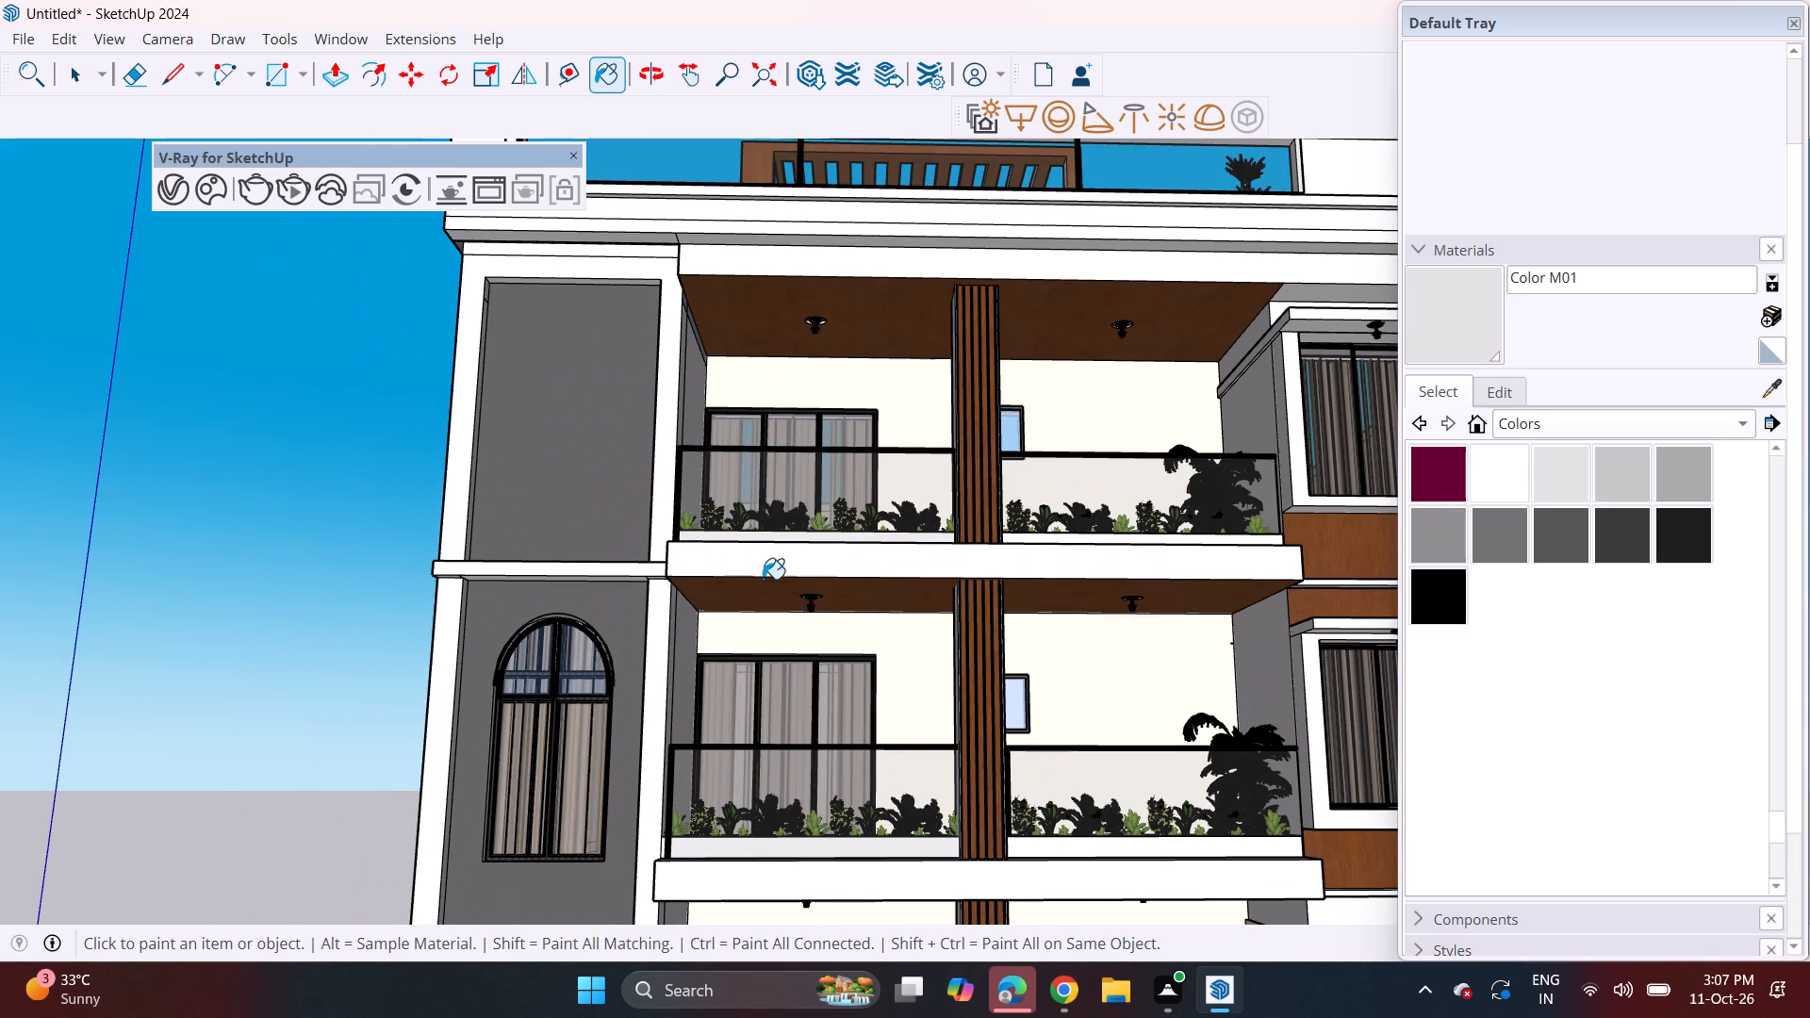
click(784, 558)
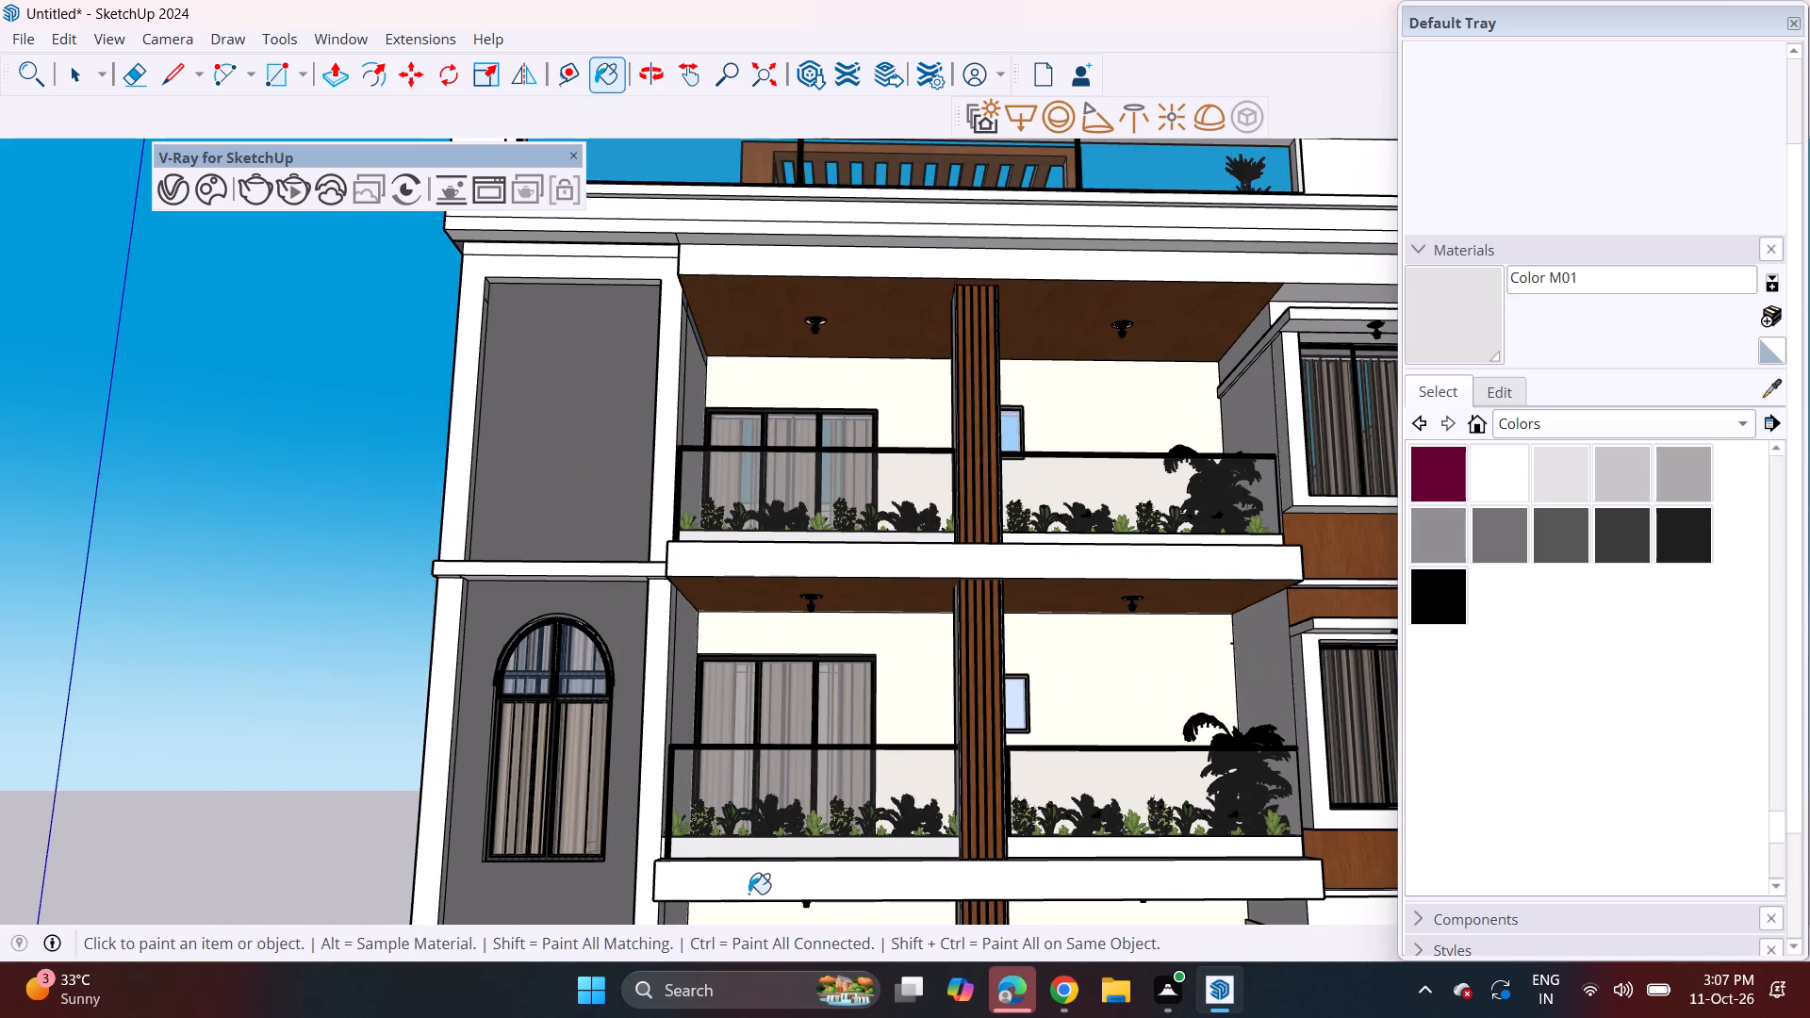
click(749, 894)
scroll(795, 829, down, 4)
ctrl+middle_drag(890, 831, 878, 759)
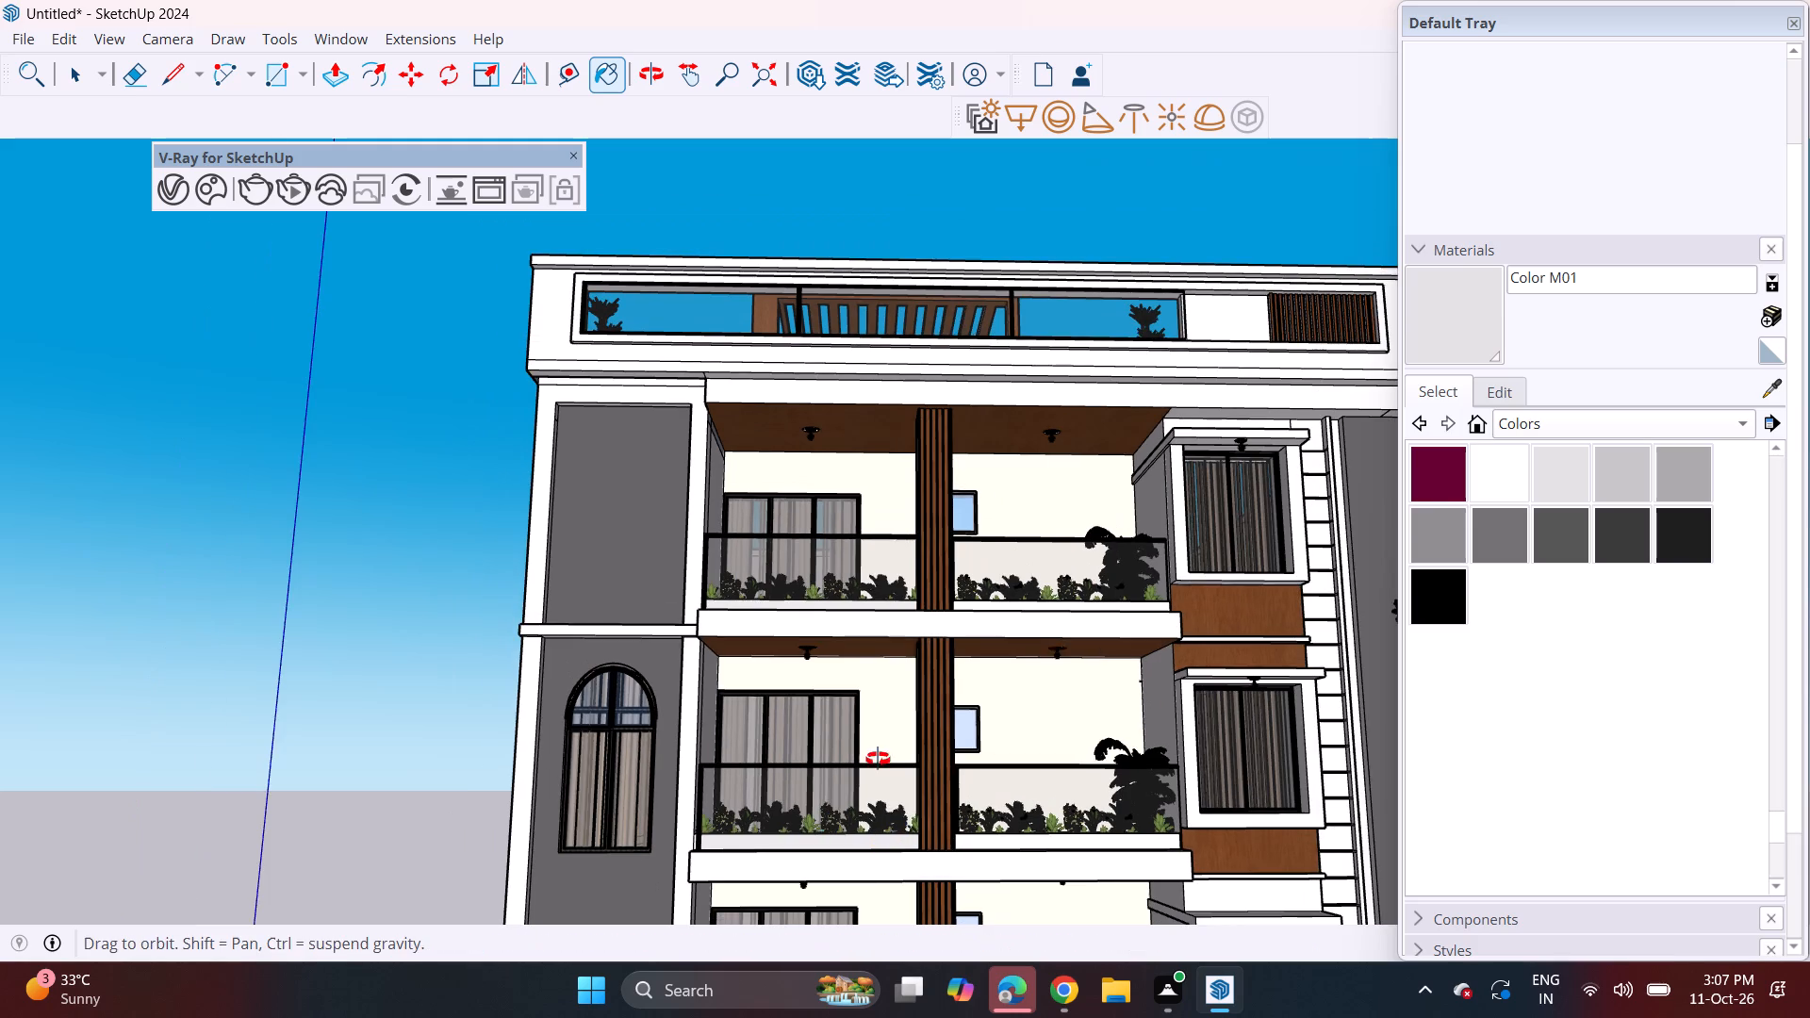
ctrl+middle_drag(878, 759, 873, 731)
shift+middle_drag(873, 731, 835, 452)
click(828, 523)
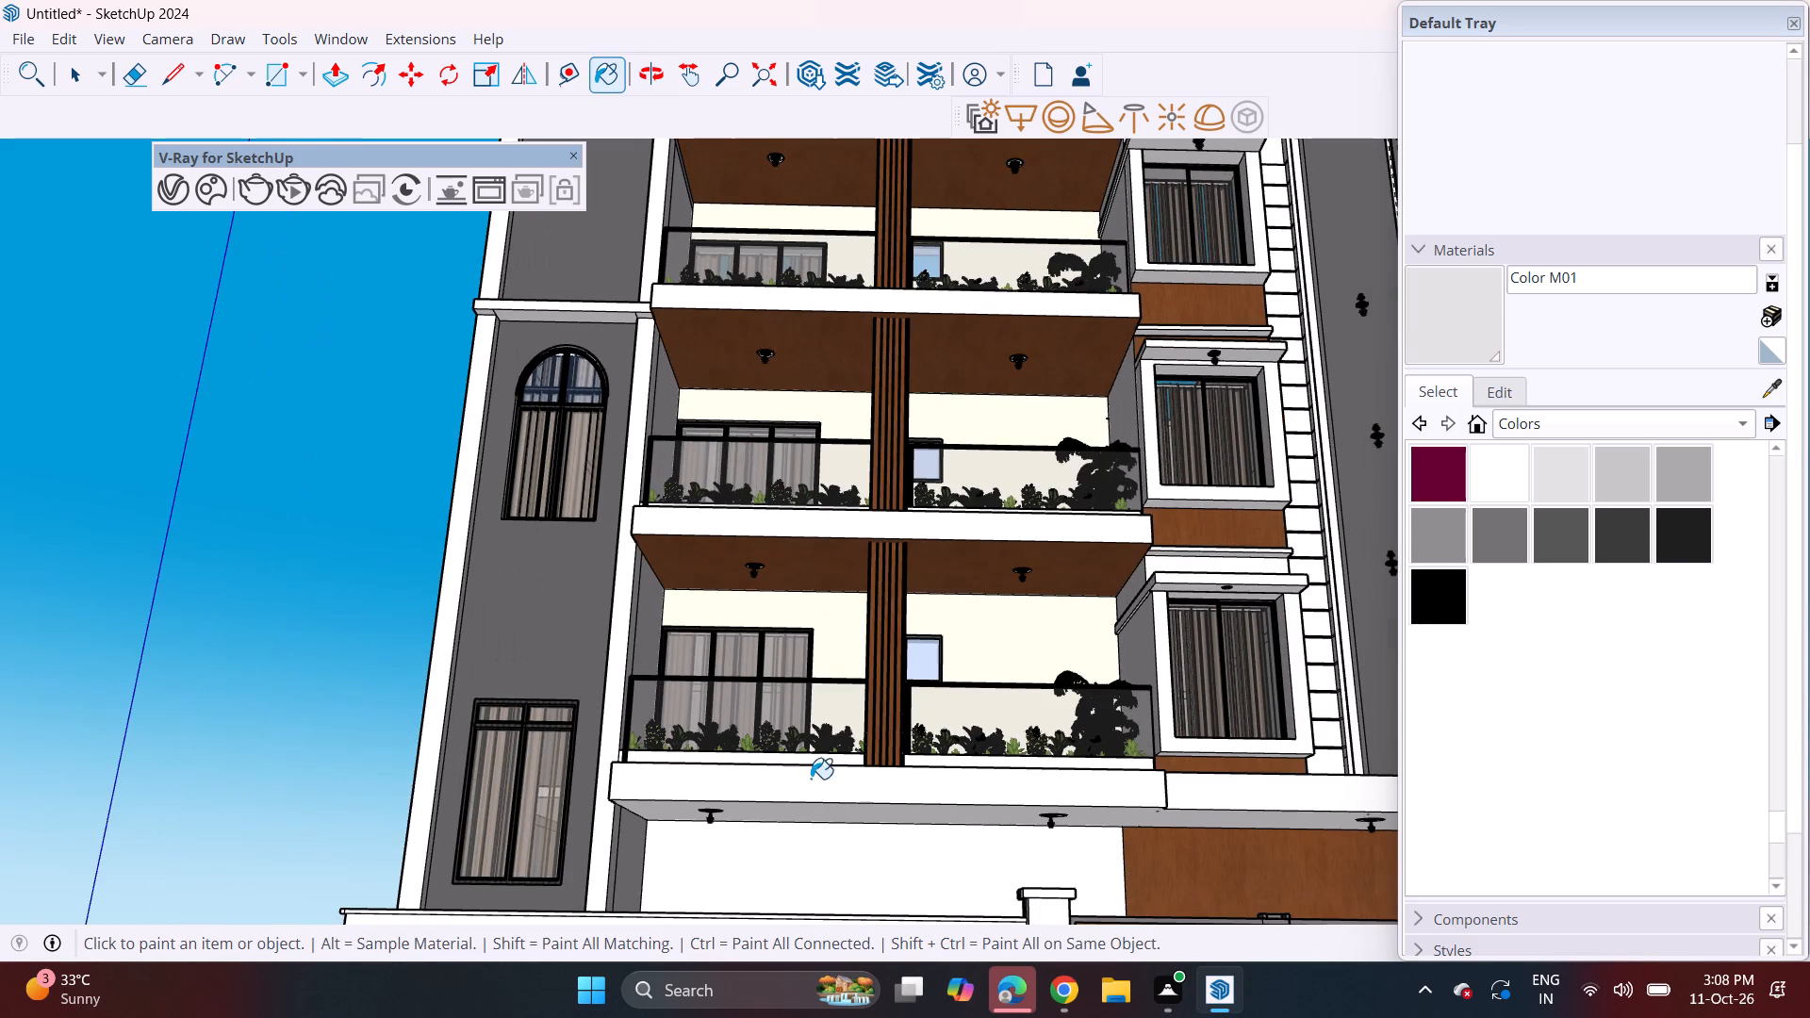
click(811, 790)
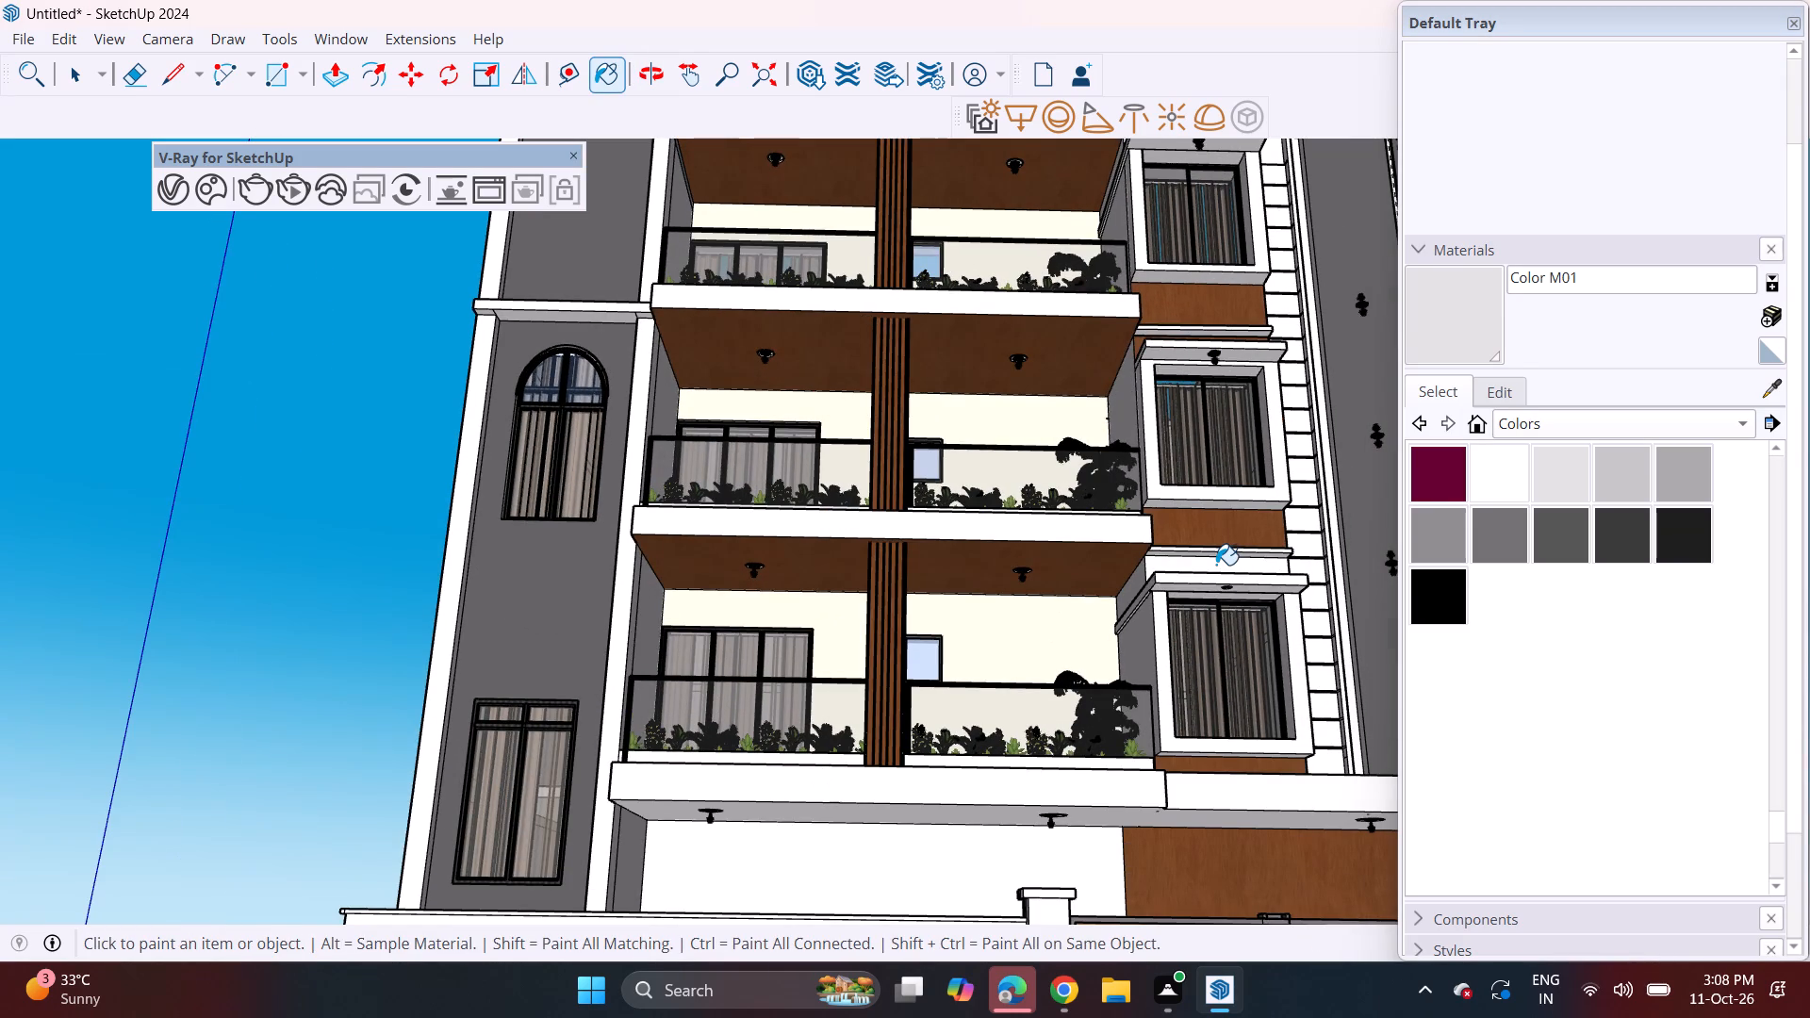
Paint the frames and canopies of the three projecting windows, plus the wall strips above the lowest and top windows, with Color M01.
click(1216, 565)
click(1223, 579)
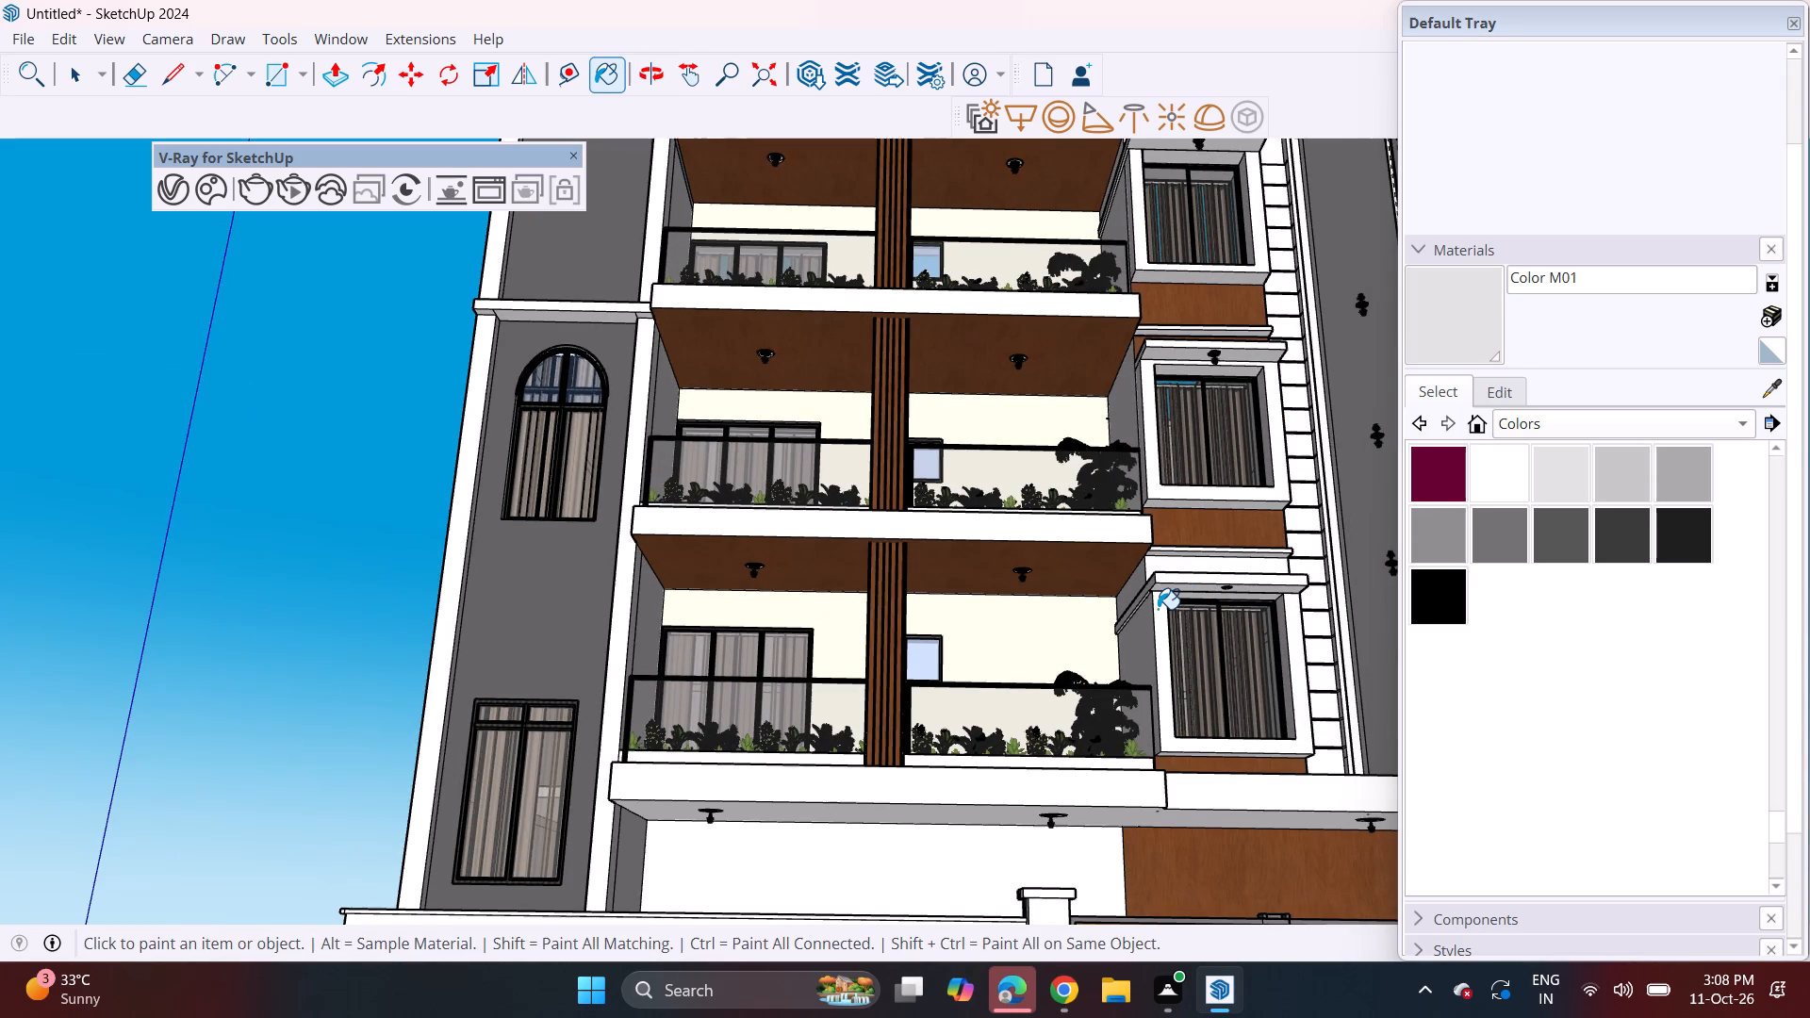
click(1158, 609)
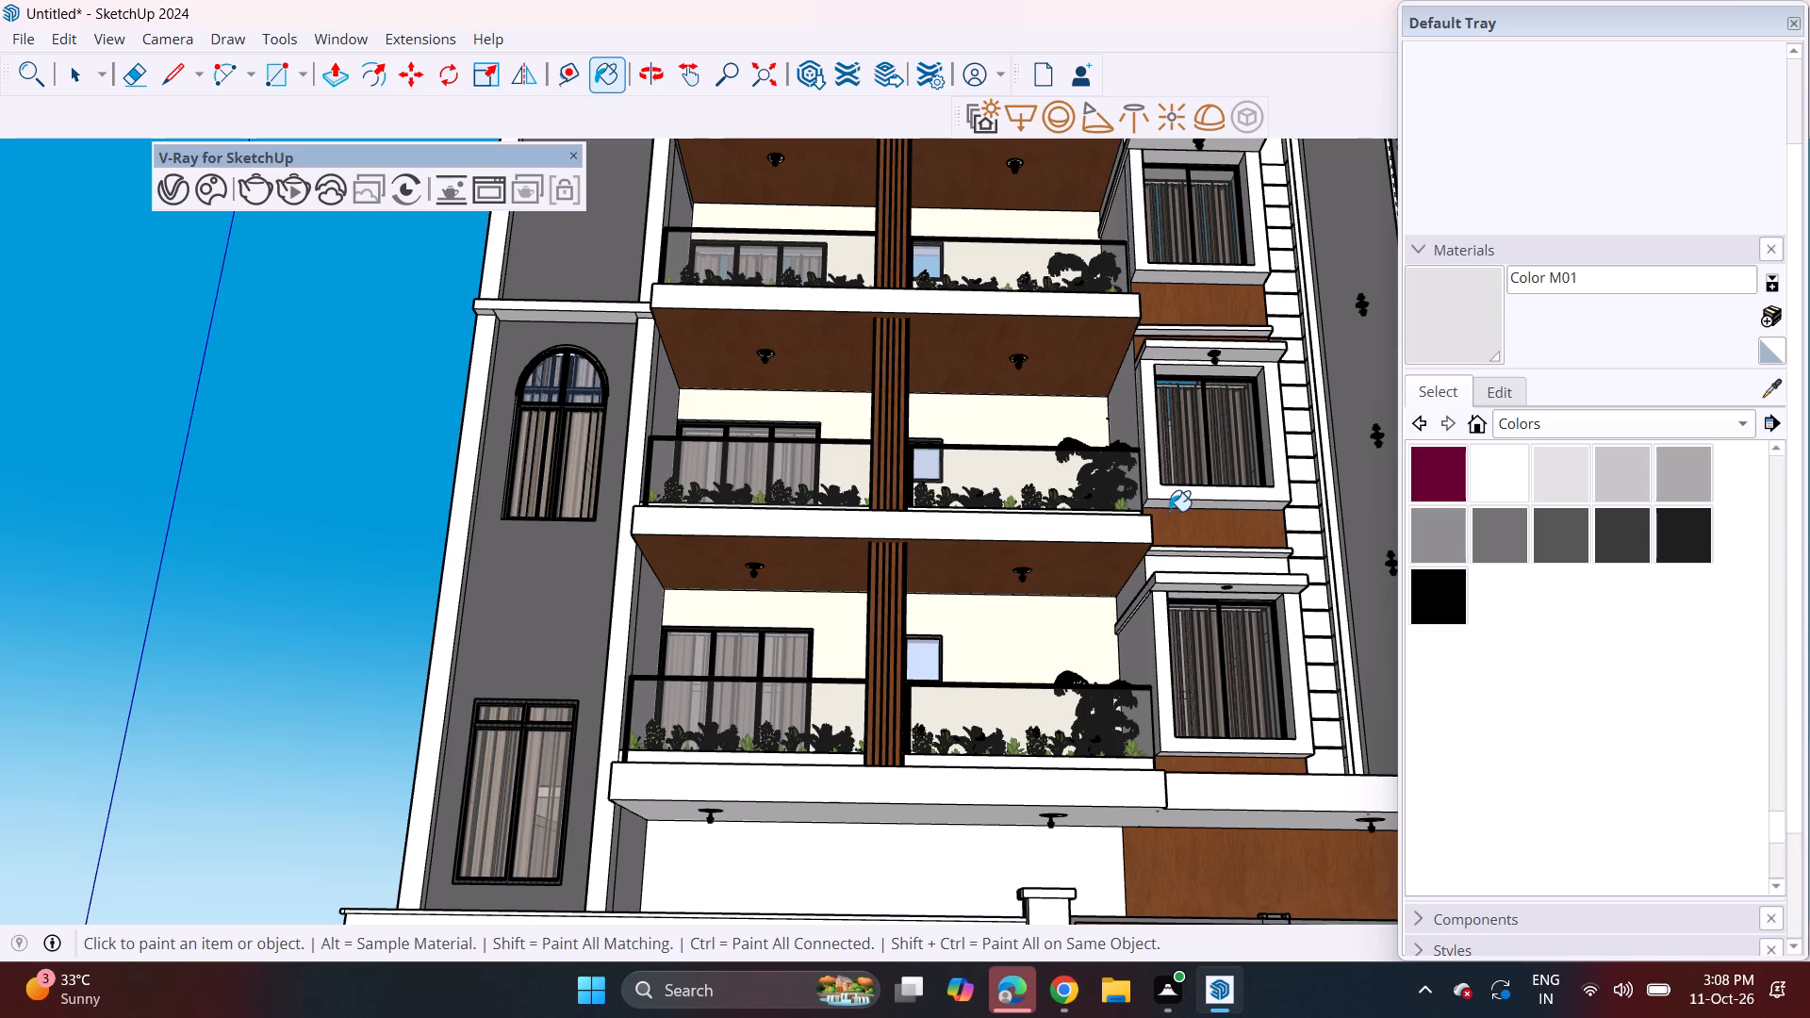
click(1151, 469)
shift+middle_drag(1164, 389, 1155, 407)
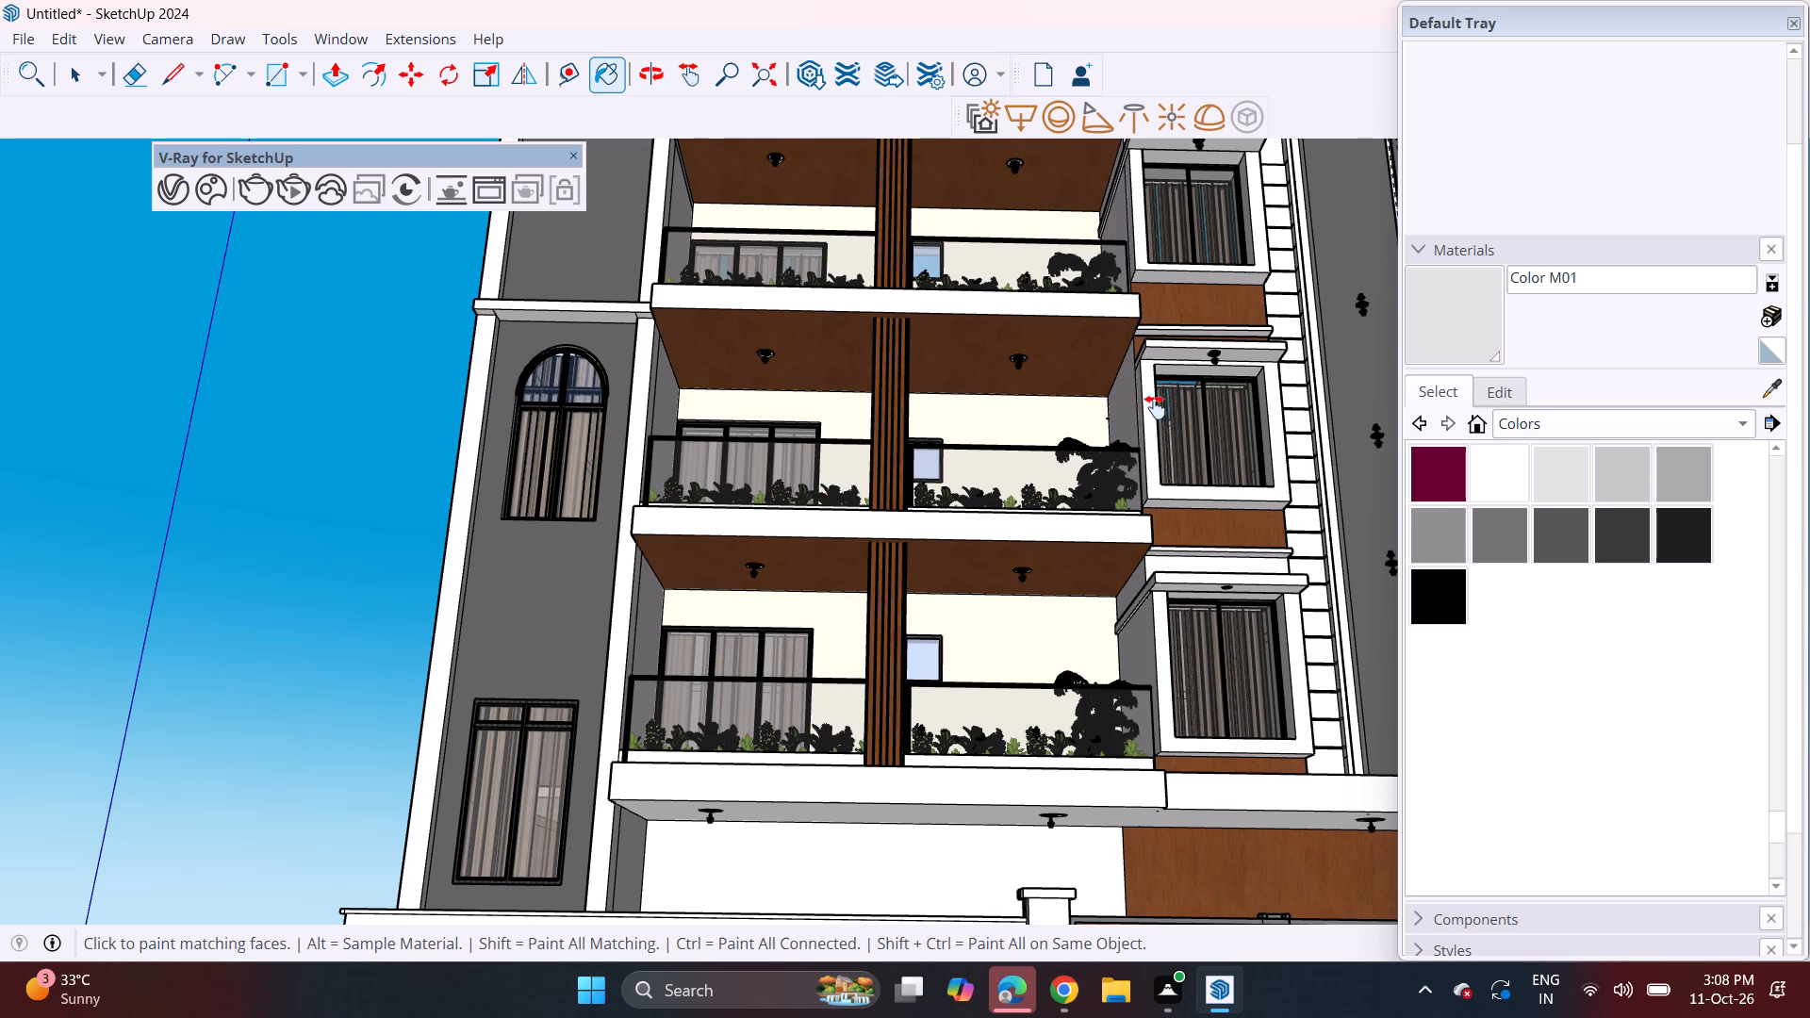
shift+middle_drag(1155, 407, 1088, 580)
click(1068, 428)
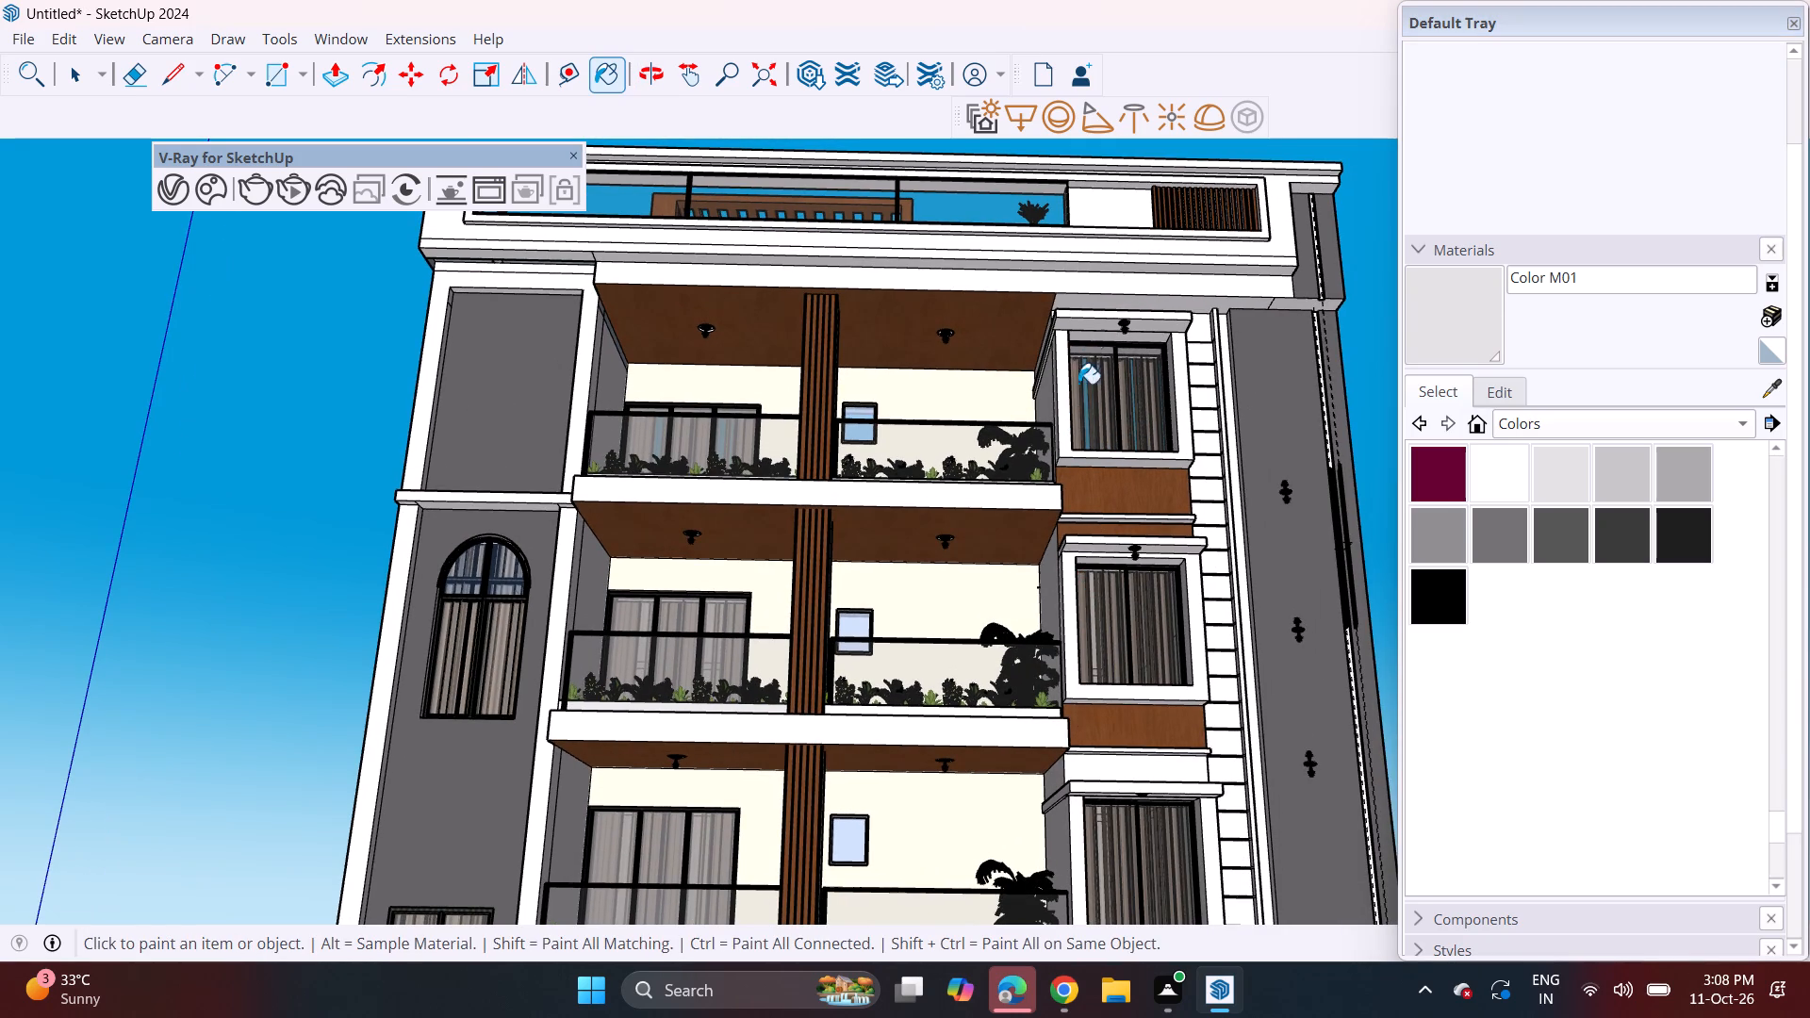
click(1094, 323)
click(1103, 337)
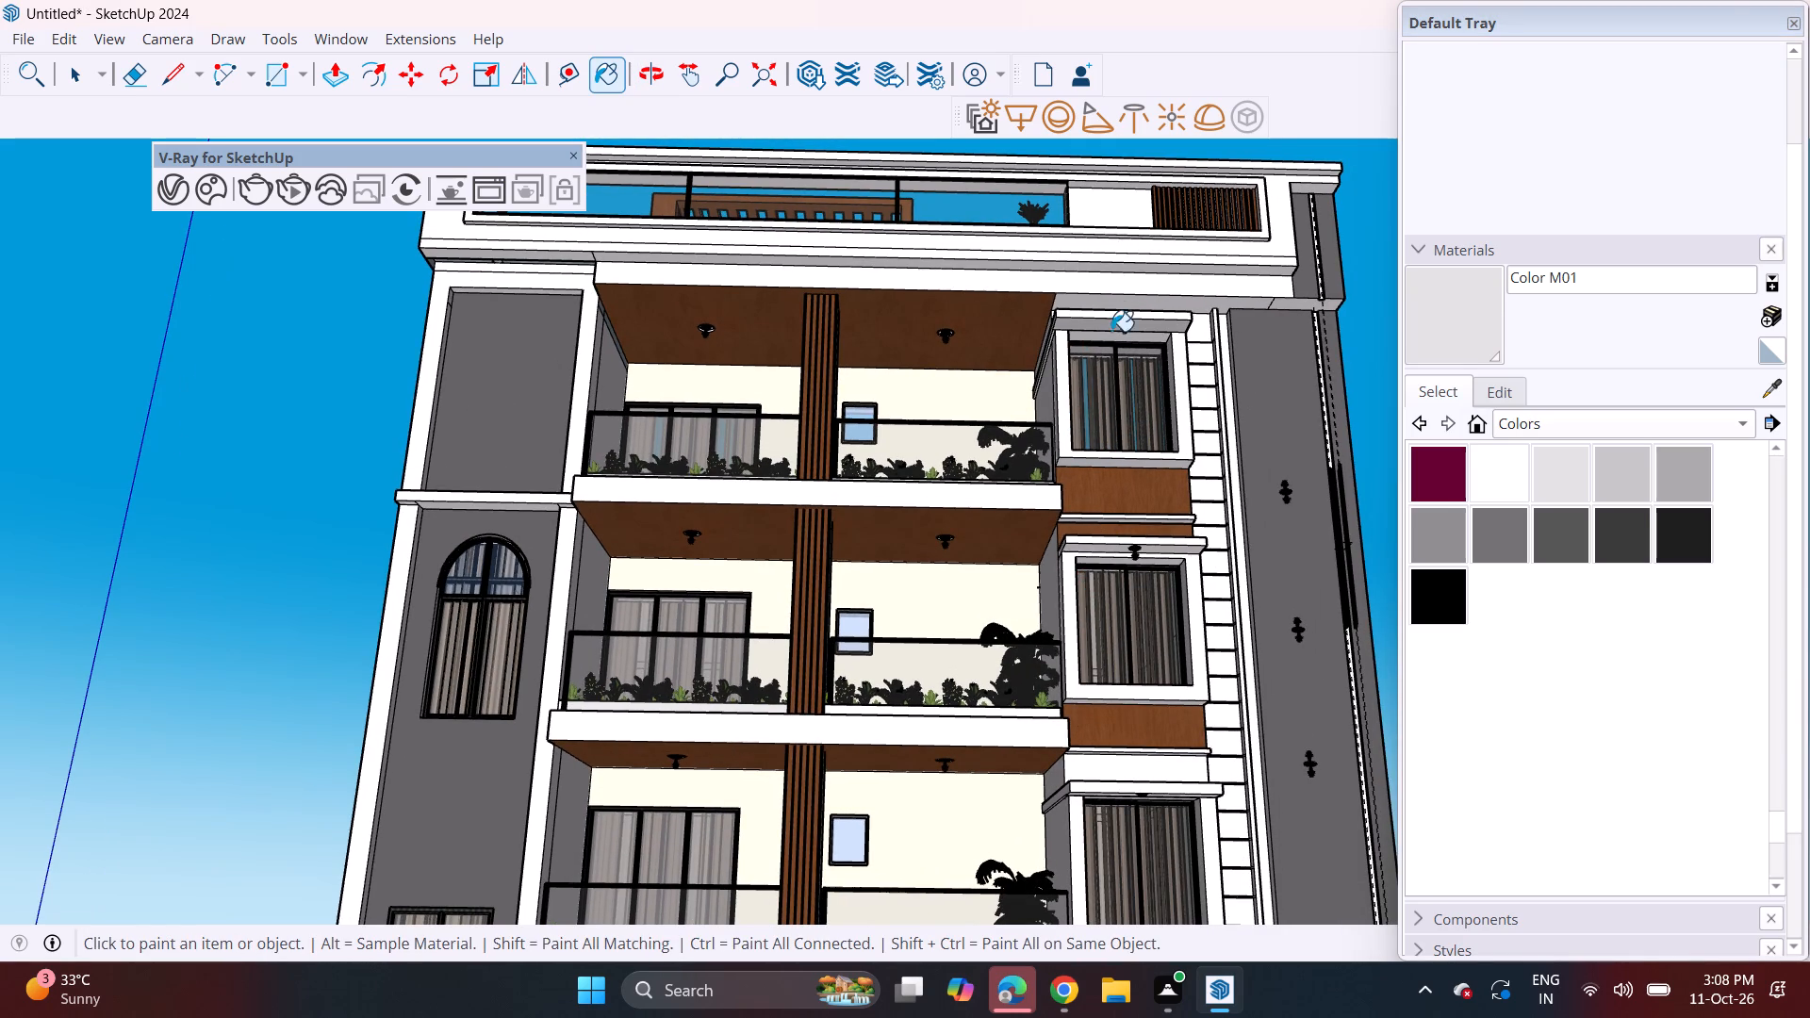
click(1117, 318)
middle_drag(1123, 367, 1040, 583)
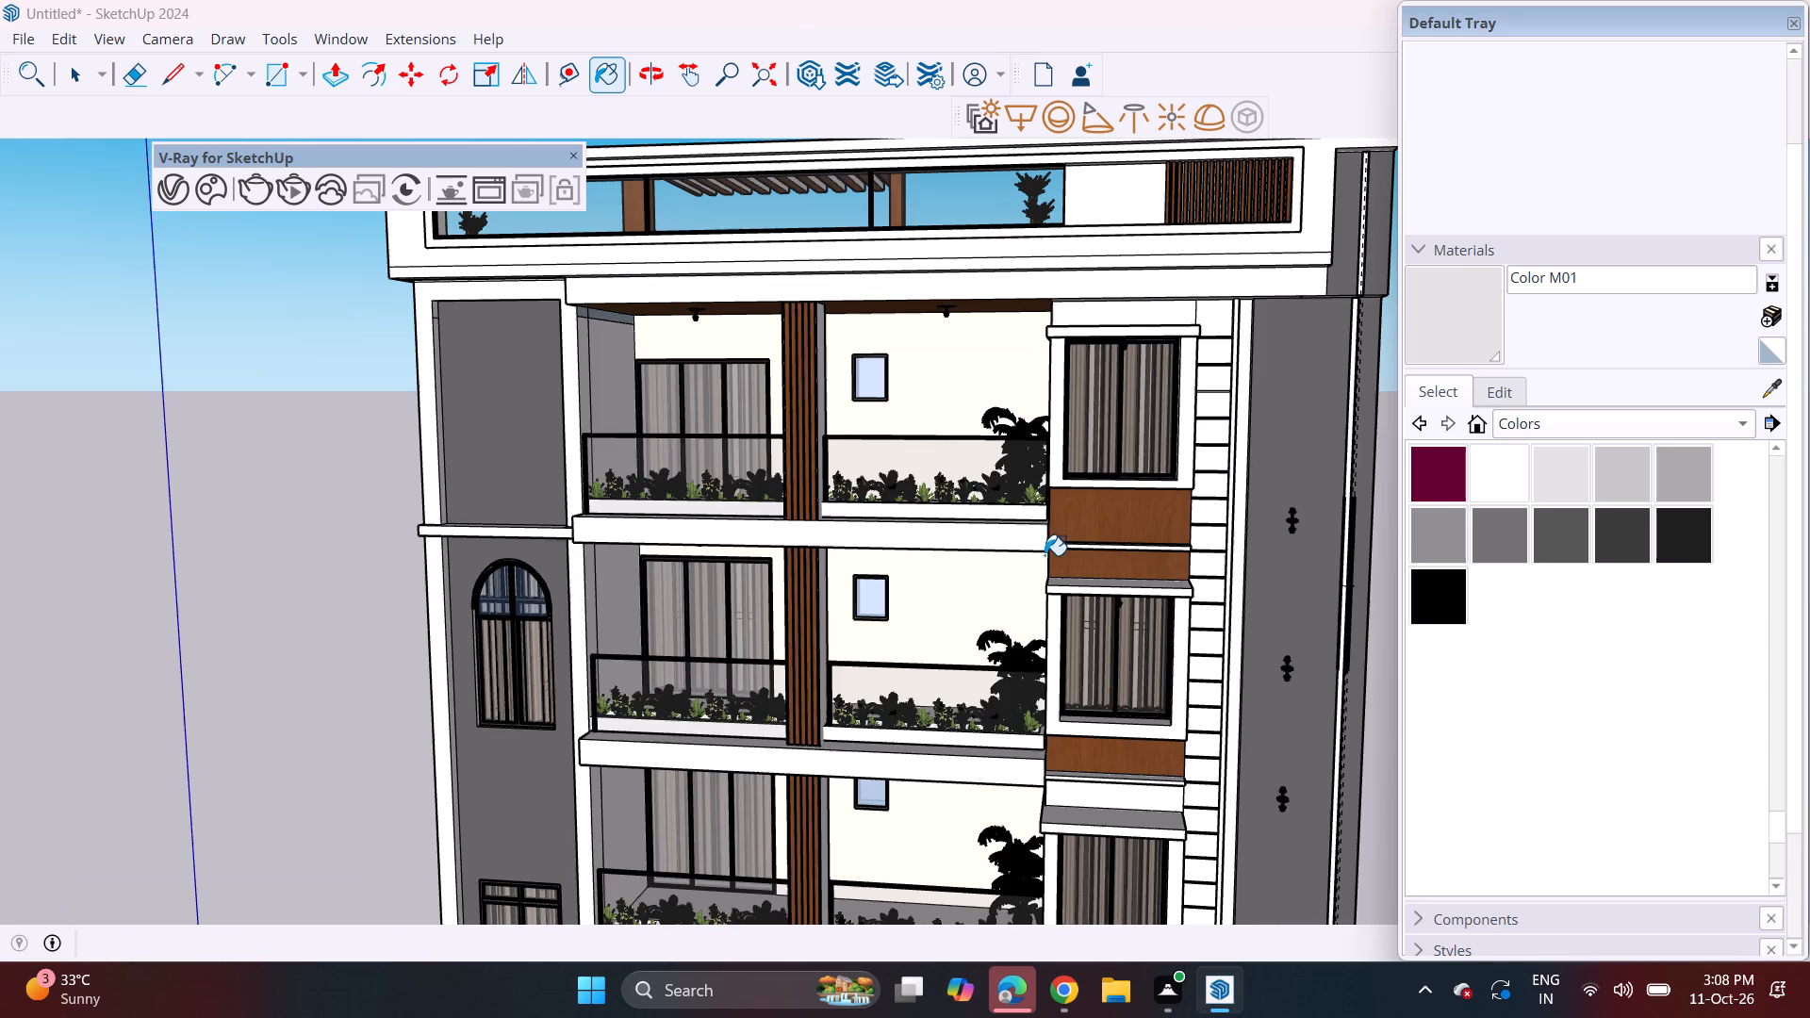
scroll(1134, 360, up, 4)
click(1150, 287)
click(1173, 323)
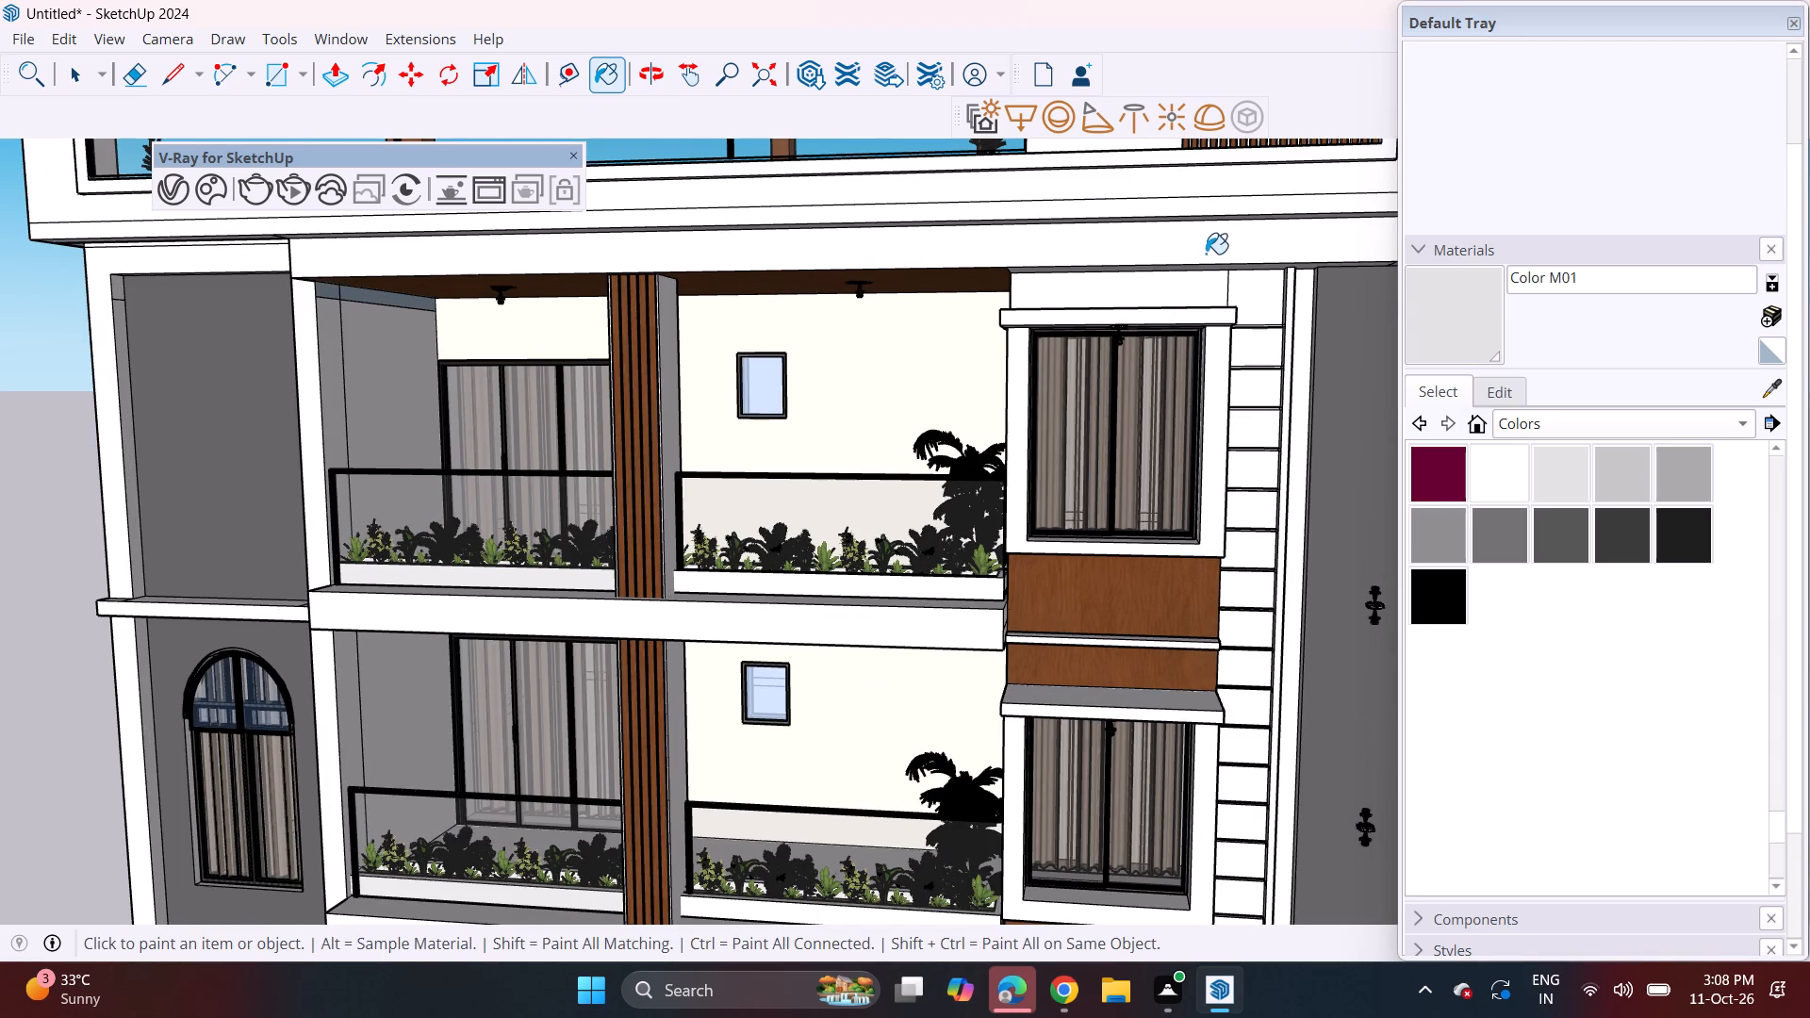
Paint the roof slab fascia bands, the parapet's plain front panel and its stepped top coping with Color M01.
click(1206, 254)
click(1221, 205)
click(1226, 185)
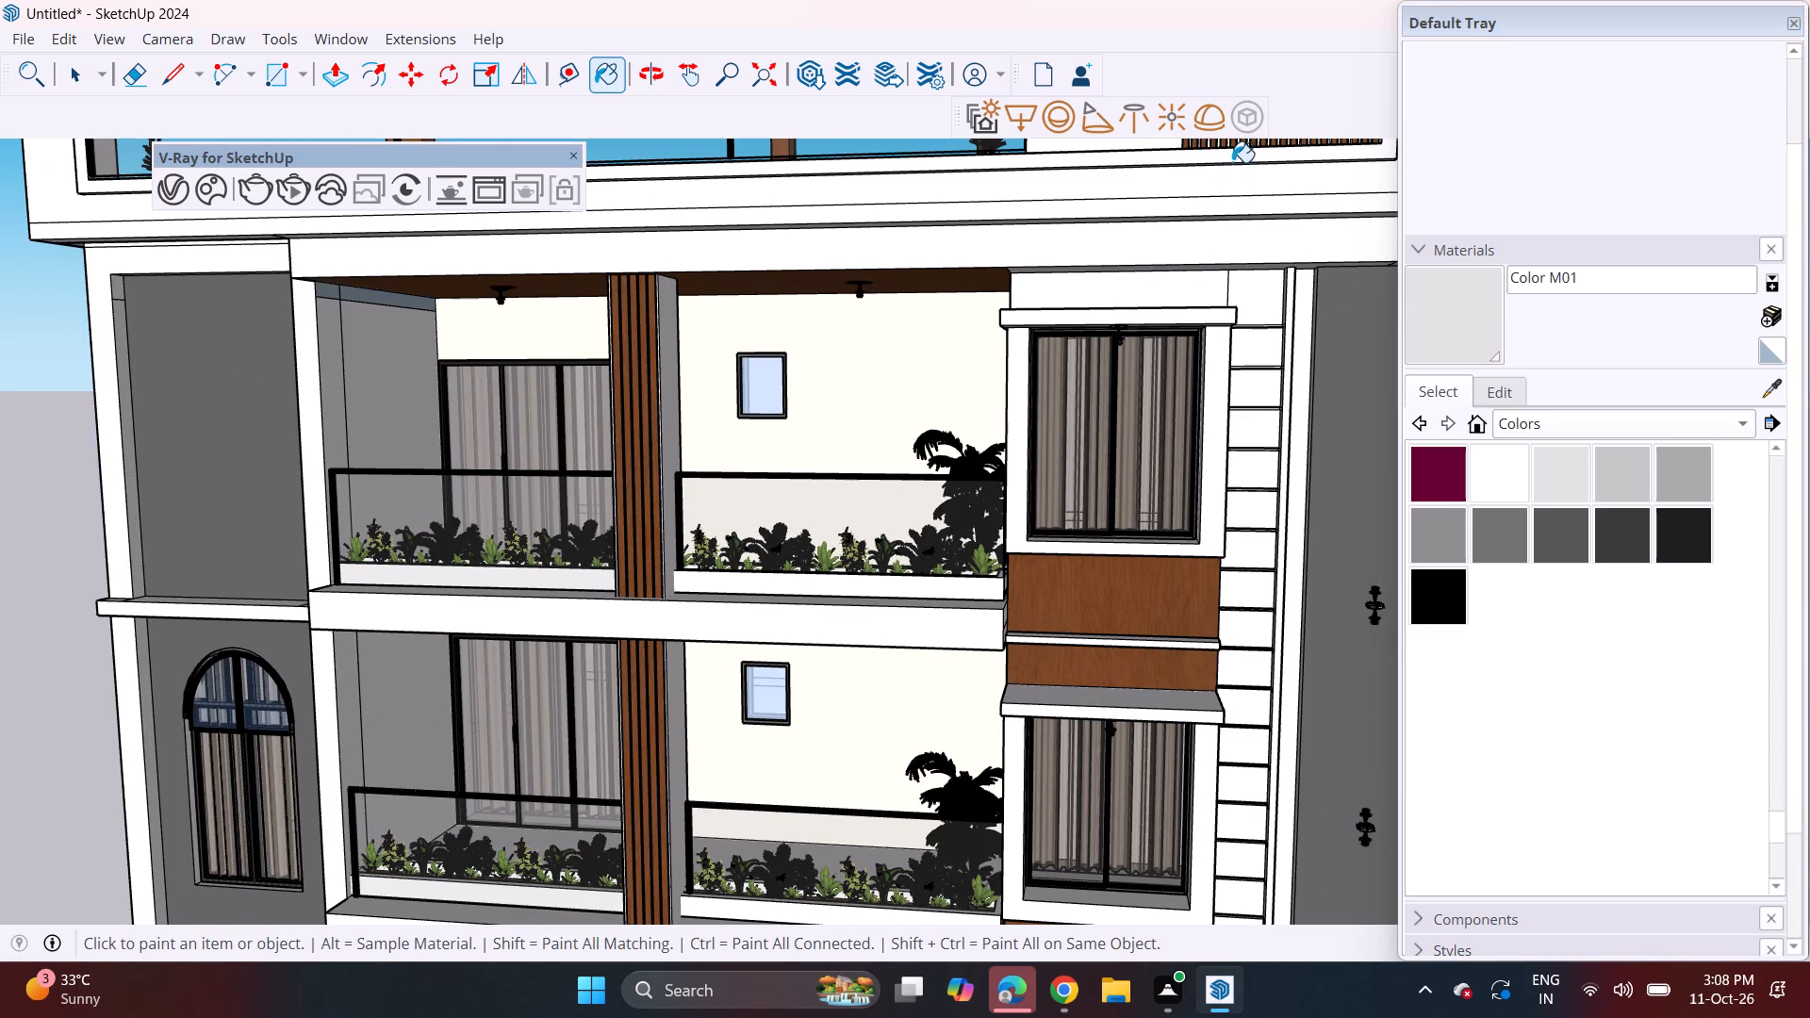
click(1234, 157)
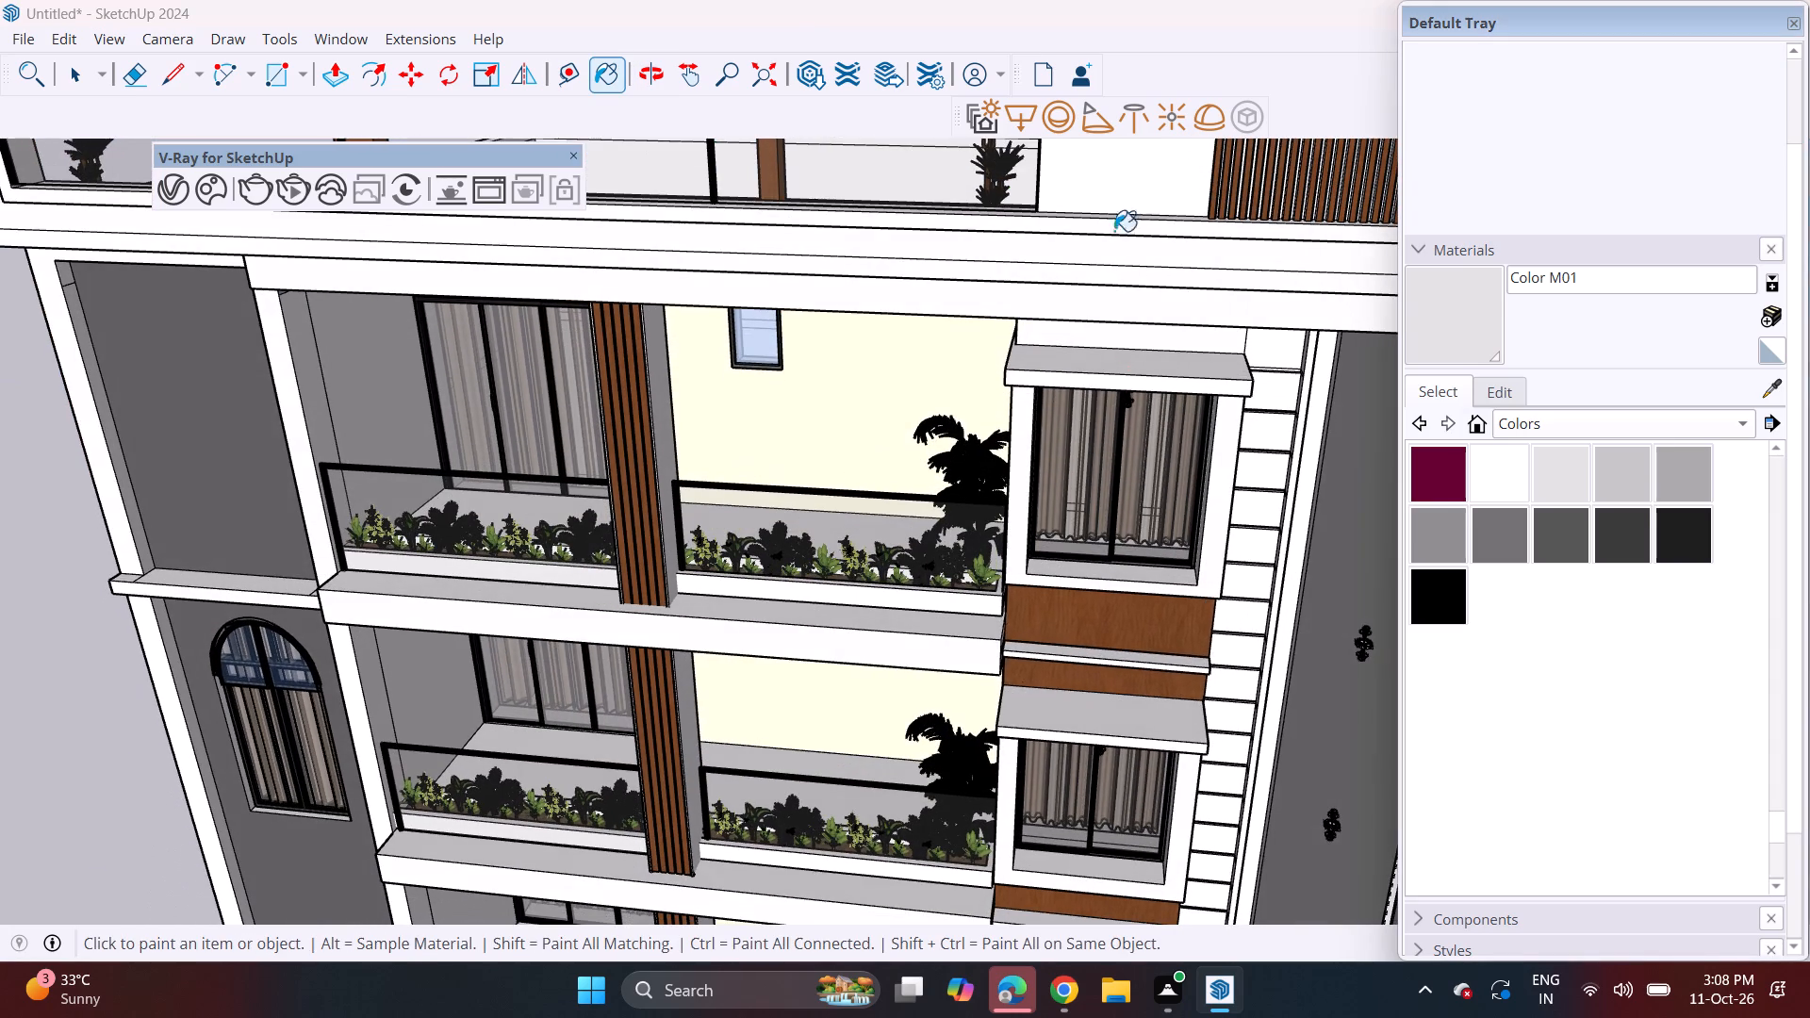
click(1135, 181)
middle_drag(1106, 383, 1156, 125)
shift+middle_drag(1117, 211, 1074, 478)
middle_drag(1061, 463, 1074, 284)
click(1084, 287)
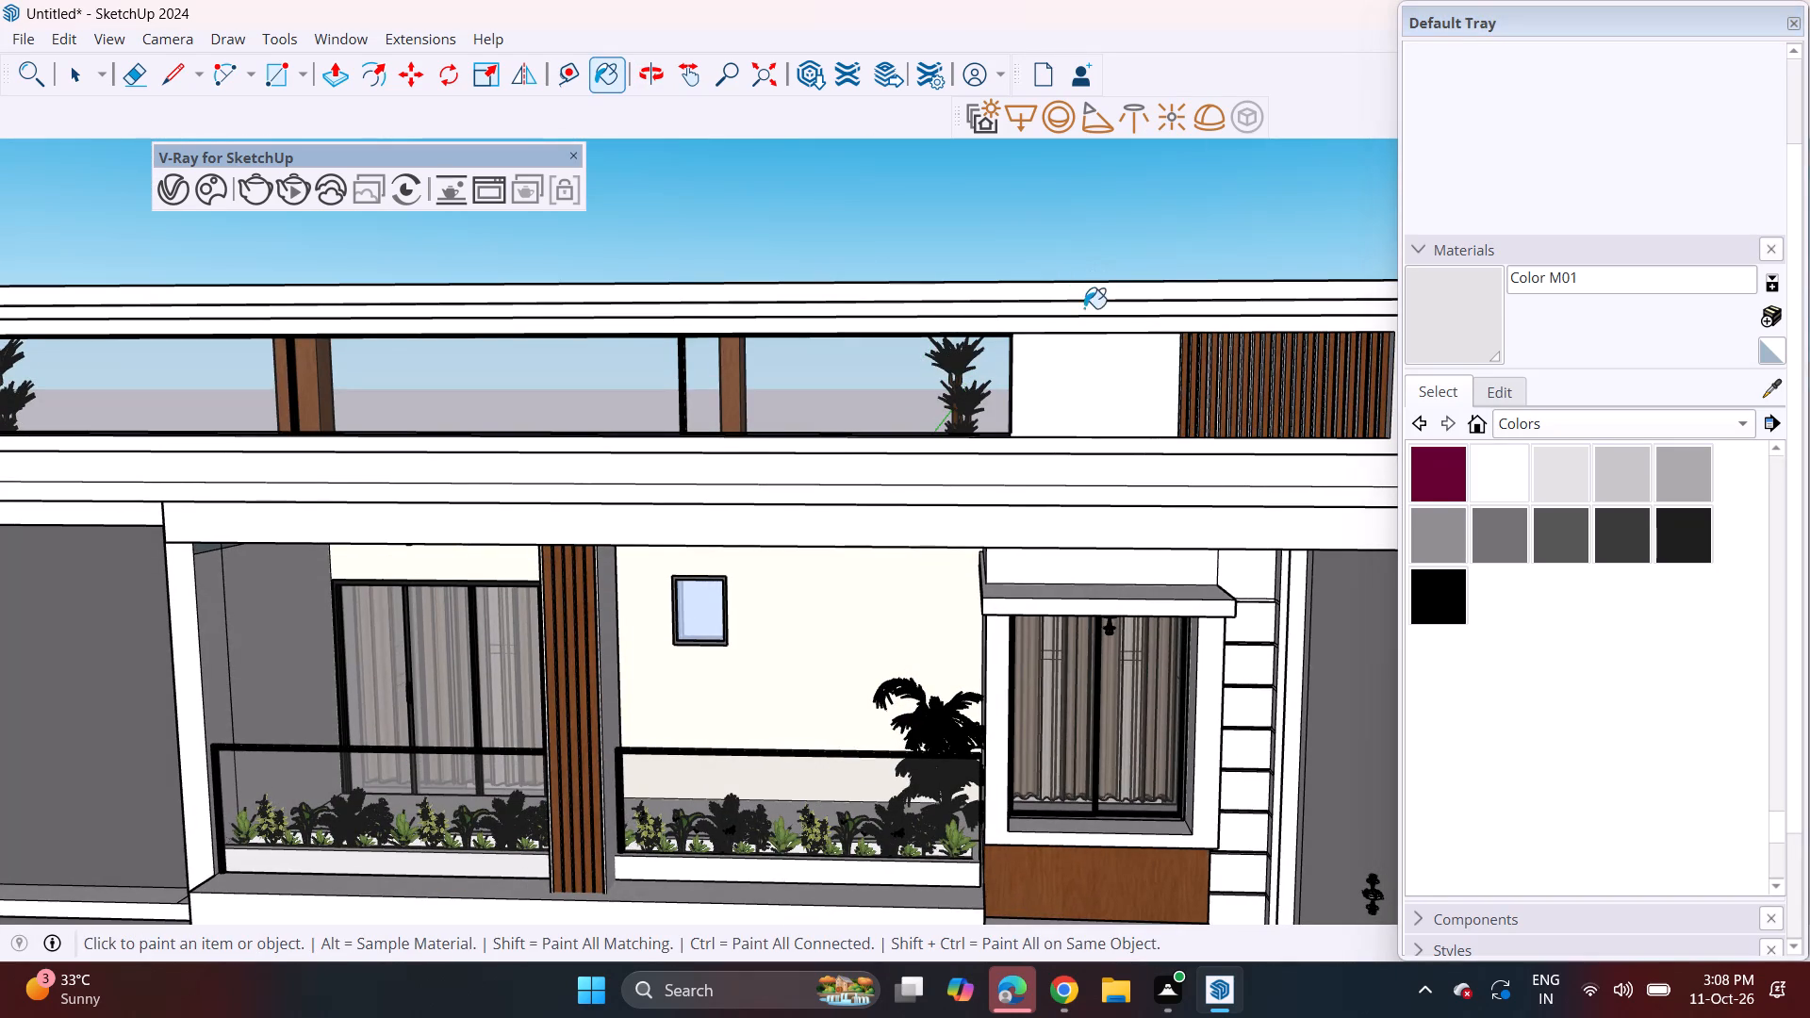
click(1084, 308)
drag(1092, 326, 1100, 327)
middle_drag(1140, 397, 736, 373)
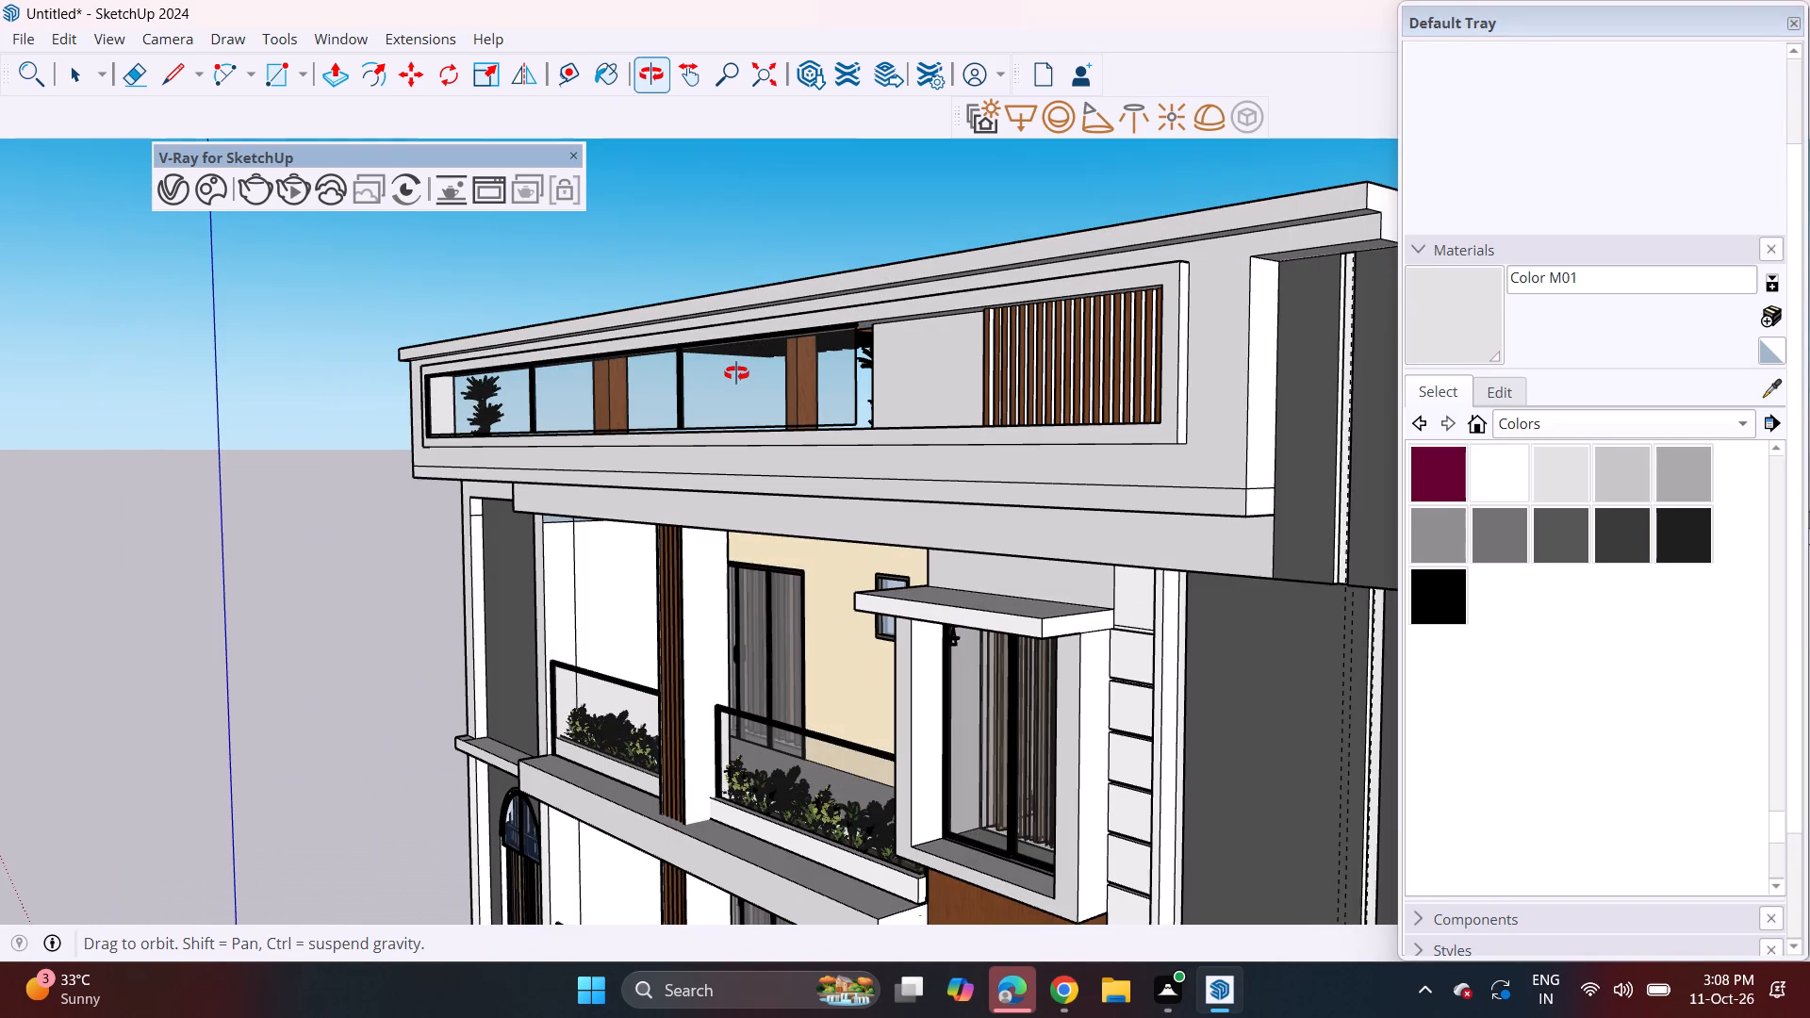
middle_drag(736, 373, 1080, 387)
Paint the grooved cladding strips beside the top projecting window and the narrow vertical trims next to them with Color M01.
scroll(1086, 384, down, 5)
middle_drag(1064, 590, 859, 442)
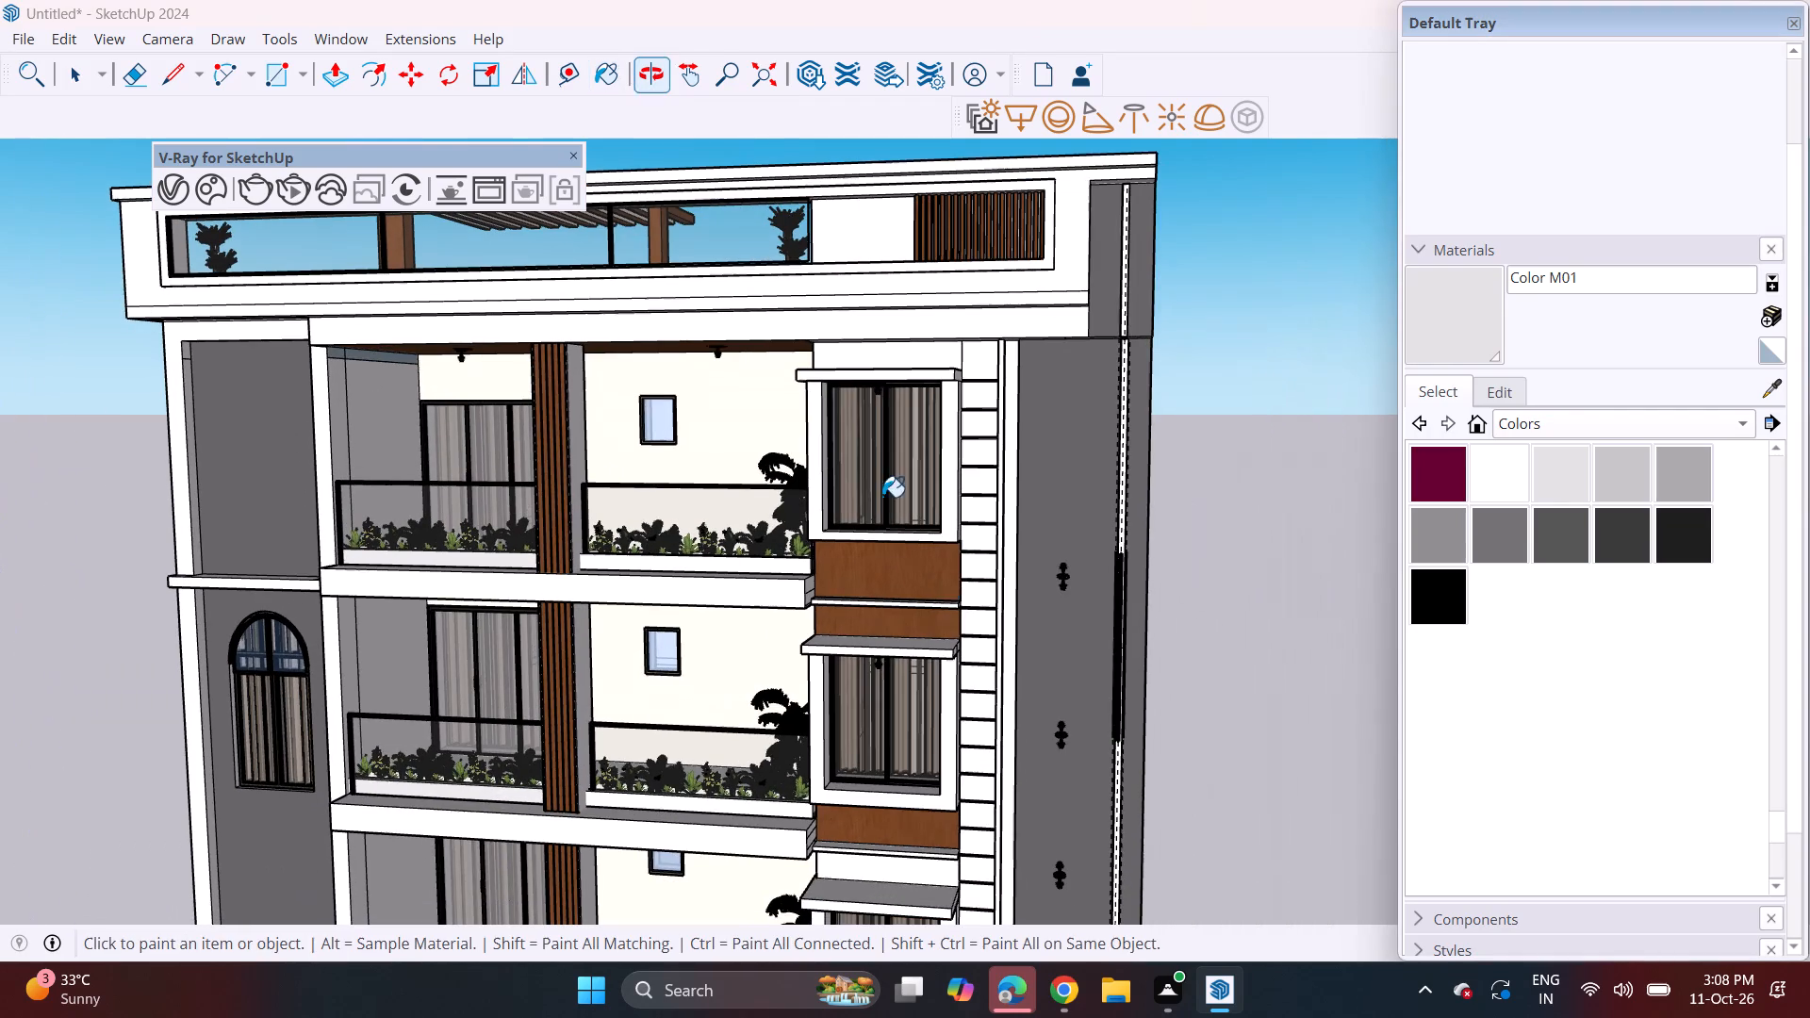
scroll(977, 529, up, 7)
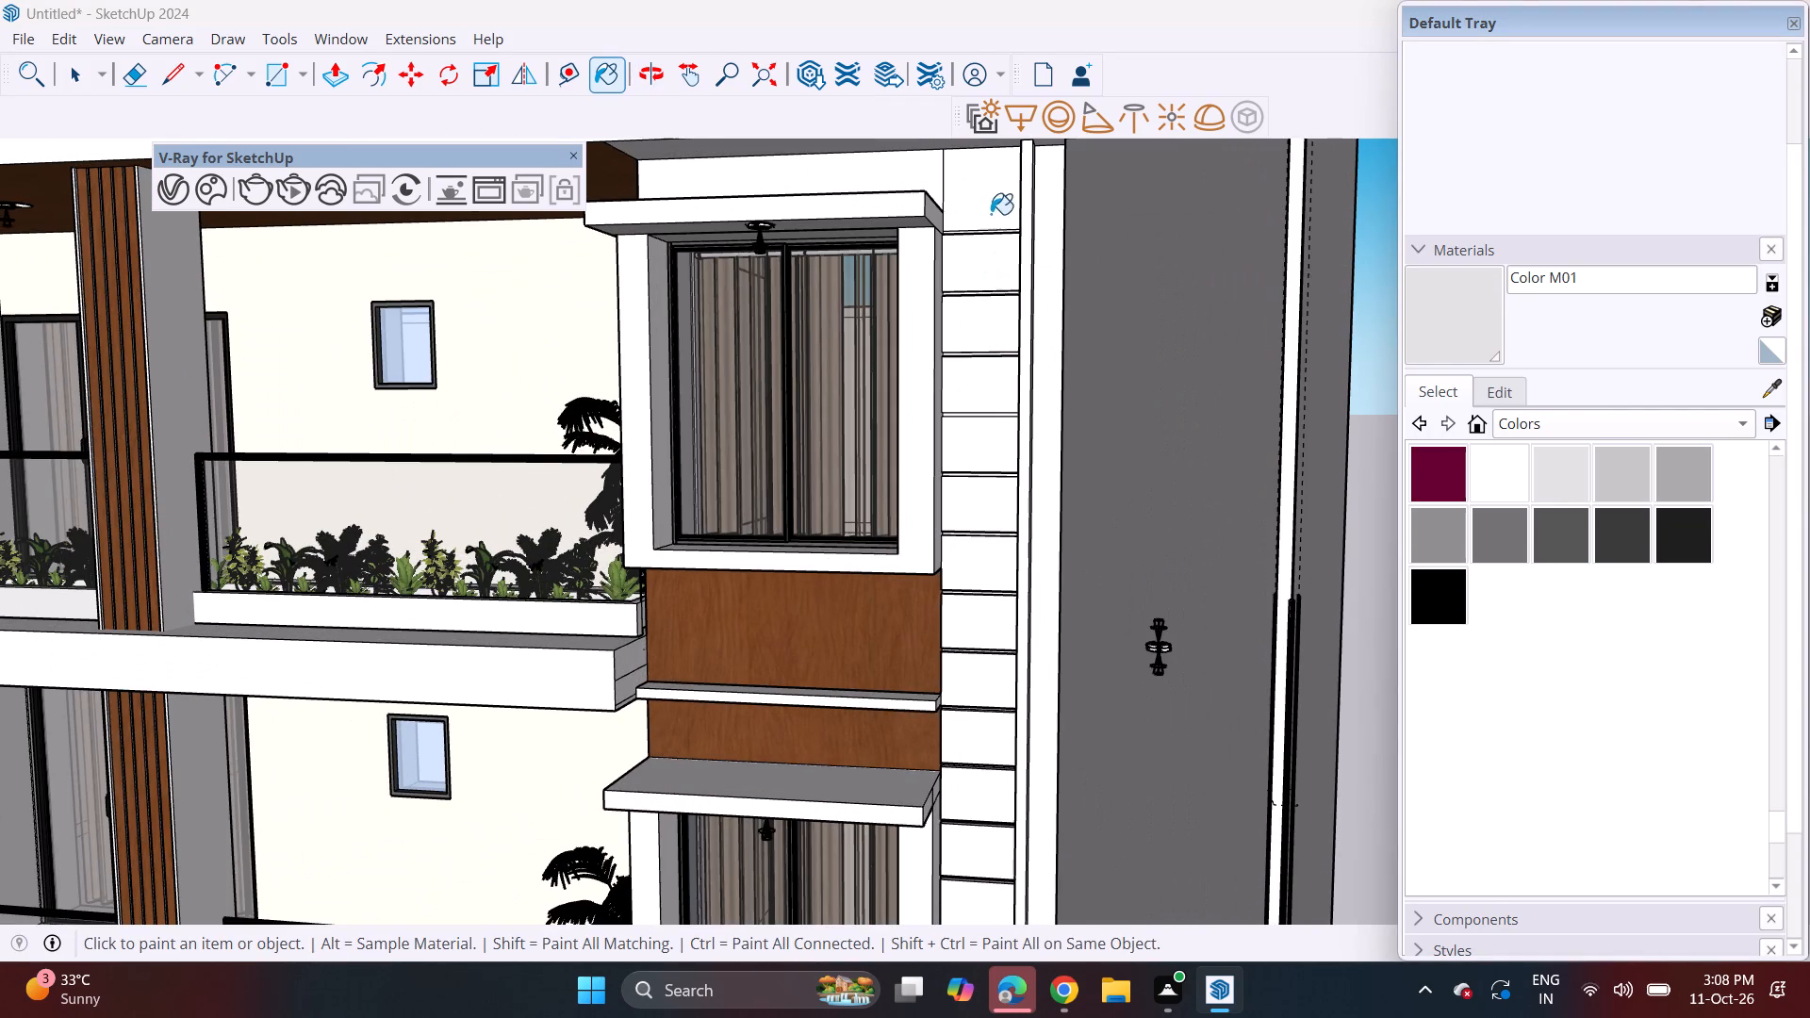
click(991, 211)
click(995, 257)
click(1000, 327)
drag(987, 382, 989, 391)
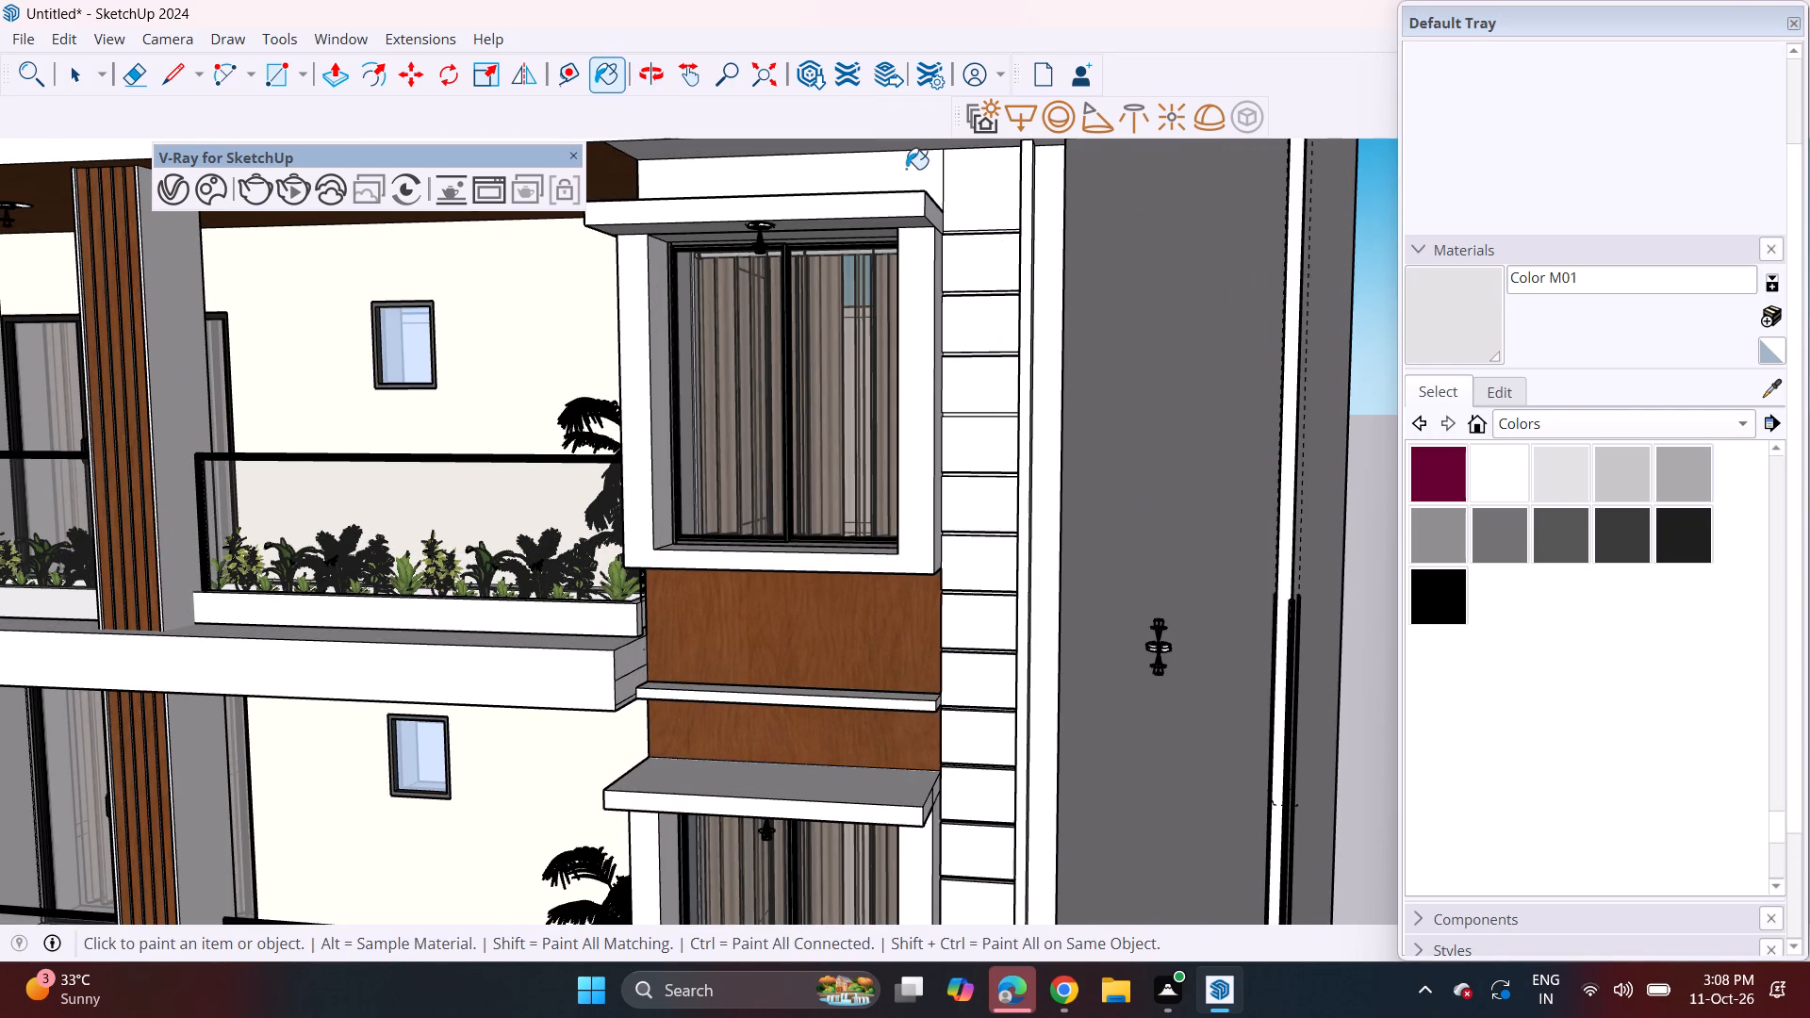
drag(906, 169, 947, 188)
drag(1054, 239, 1059, 252)
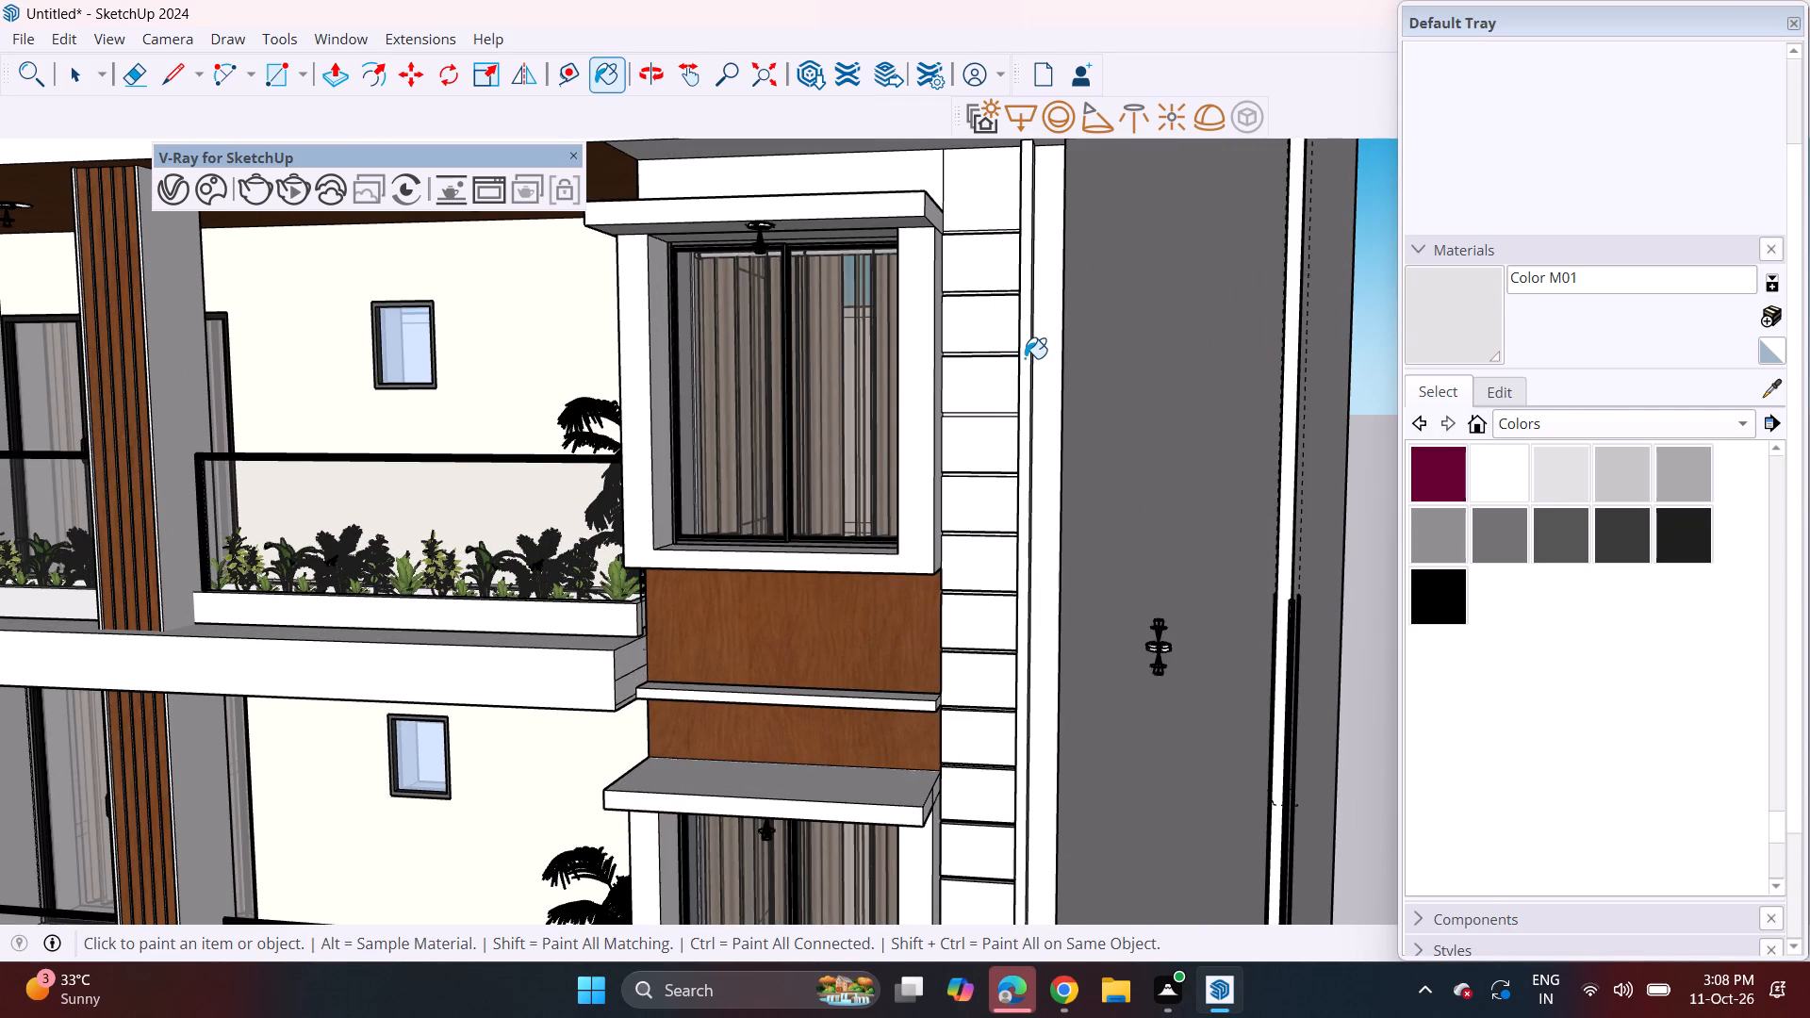
click(1028, 367)
click(997, 402)
drag(978, 452, 983, 475)
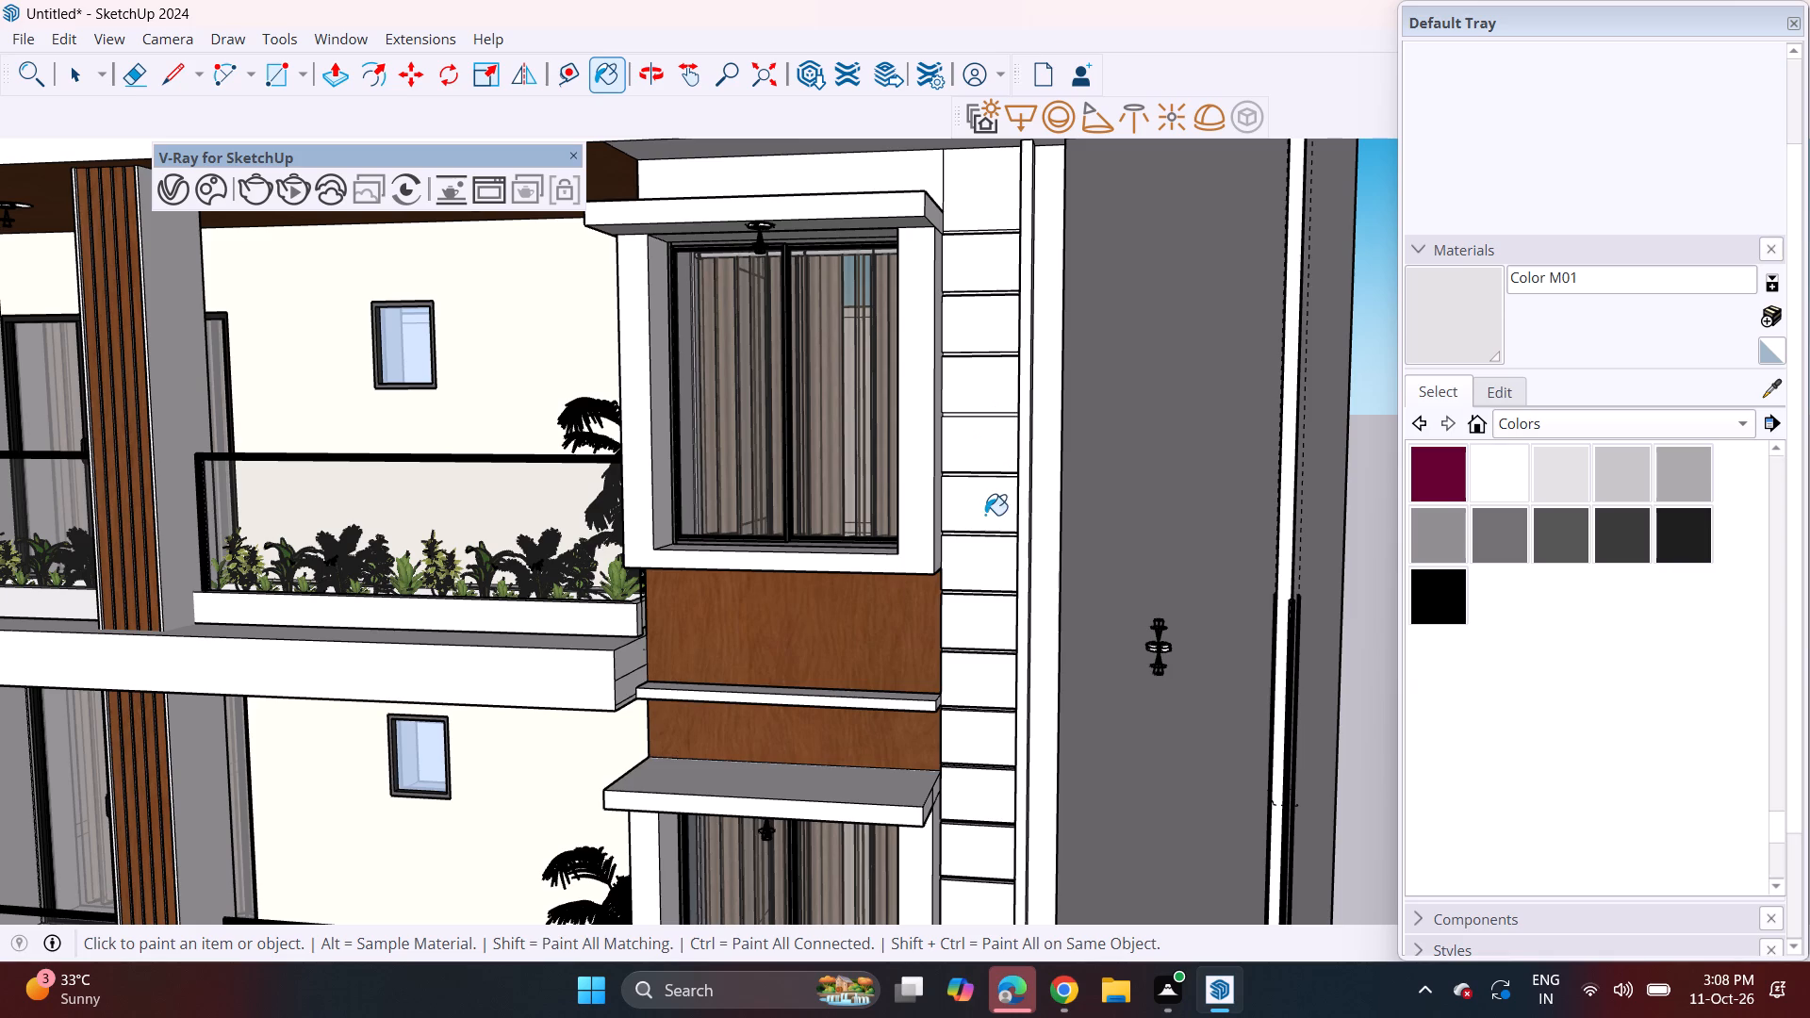
click(985, 515)
click(982, 592)
Paint the grooved cladding strips from the upper wood panels down alongside the middle projecting window with Color M01.
shift+middle_drag(986, 577, 997, 298)
click(997, 298)
click(1012, 354)
click(1004, 415)
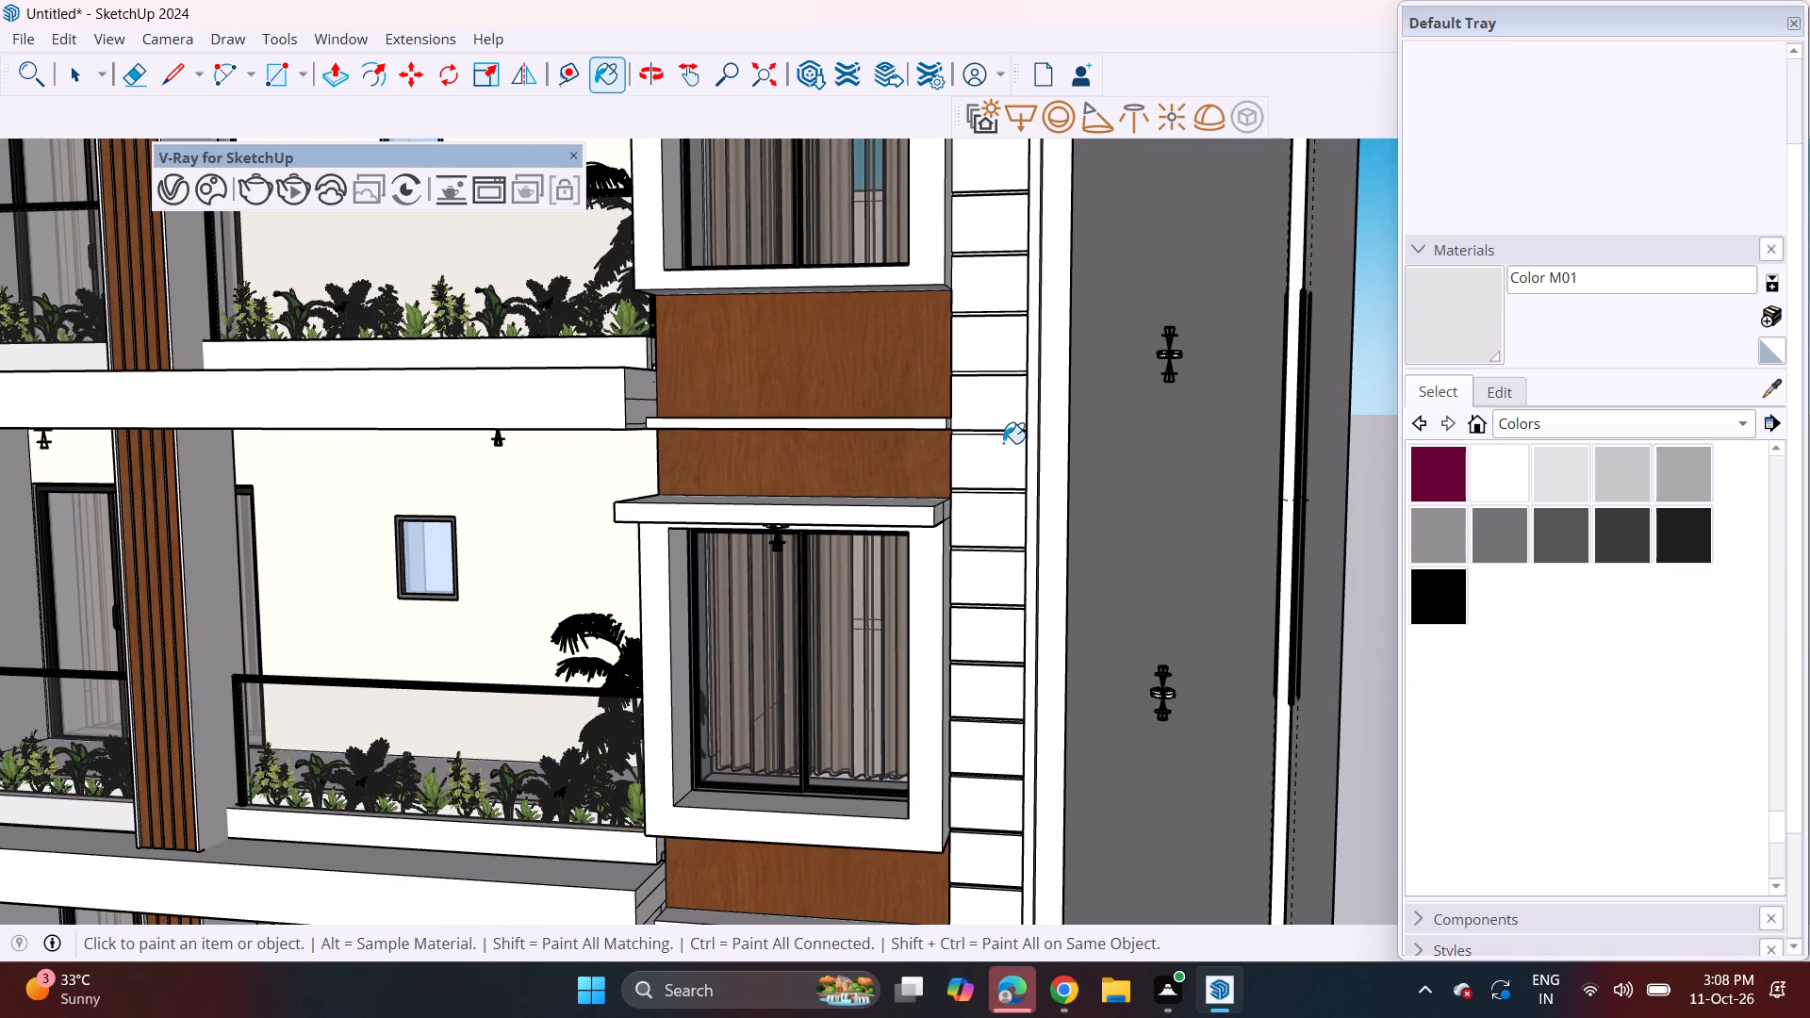
drag(1003, 457, 1004, 468)
click(998, 530)
click(995, 576)
click(979, 637)
click(985, 687)
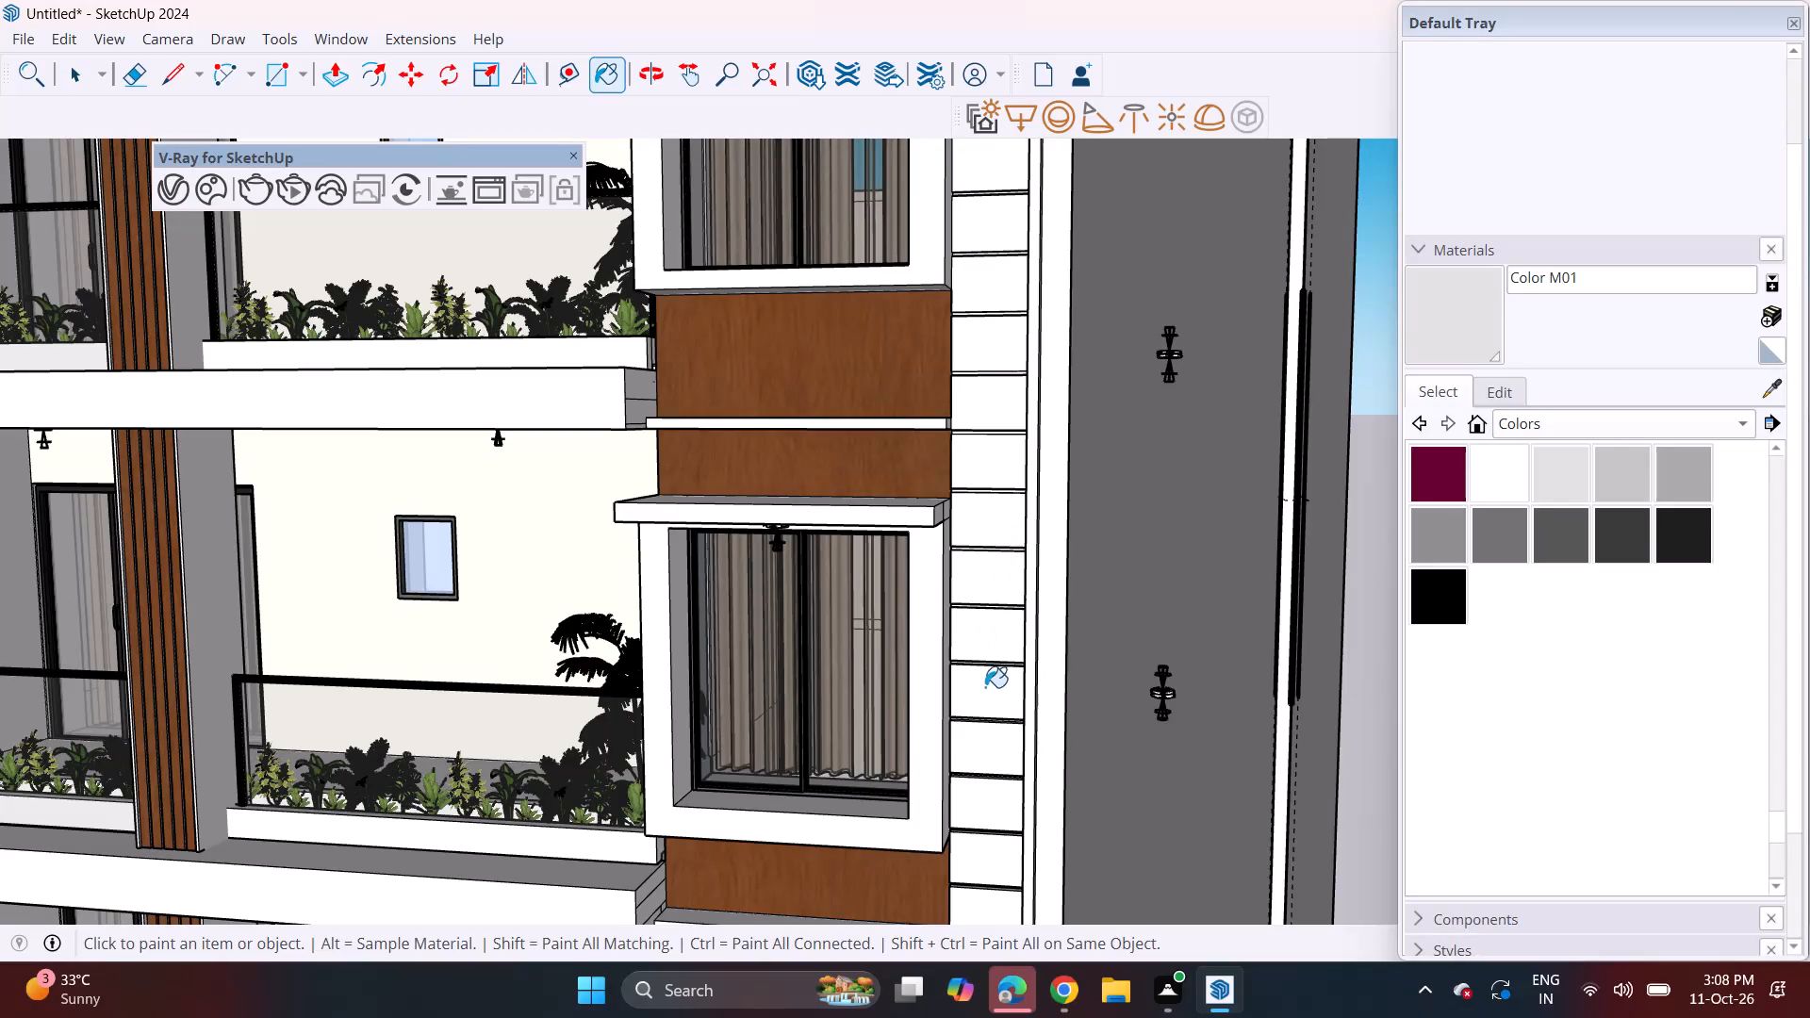
Continue painting the grooved cladding strips with Color M01 from the middle window down to the lowest window's canopy.
middle_drag(963, 750, 935, 378)
click(968, 304)
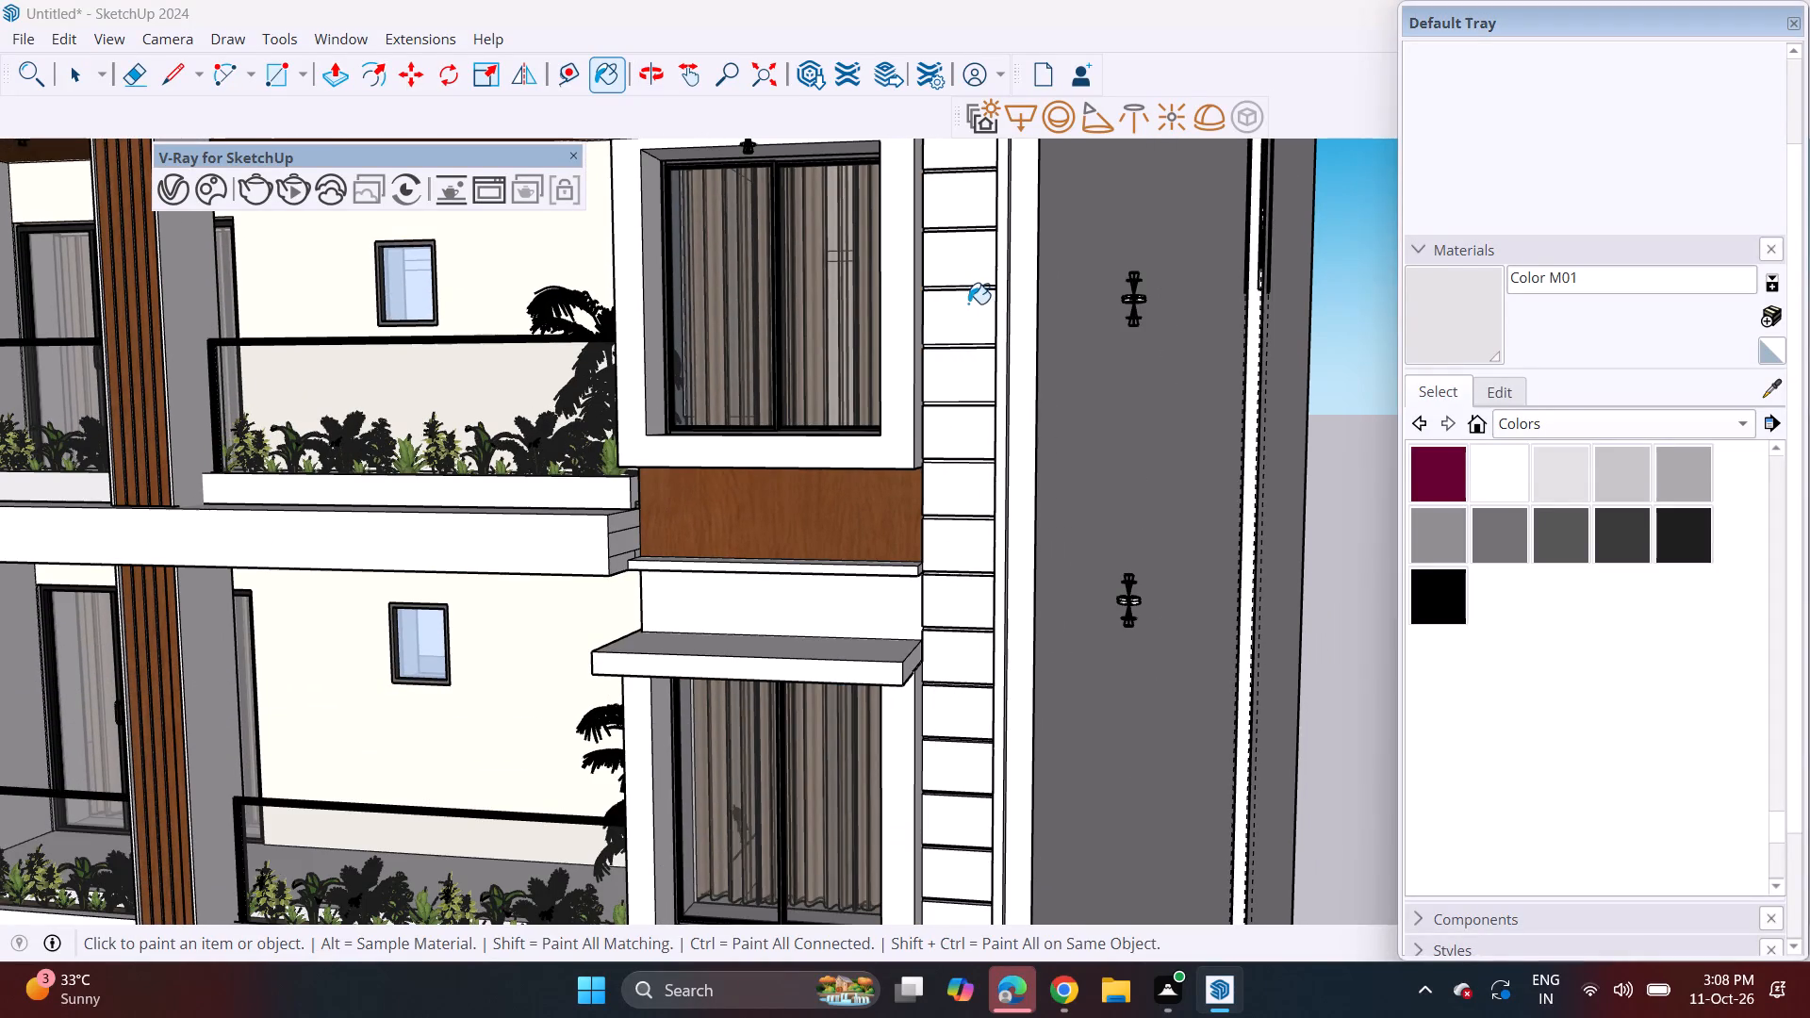
drag(964, 371, 976, 404)
click(979, 434)
click(962, 482)
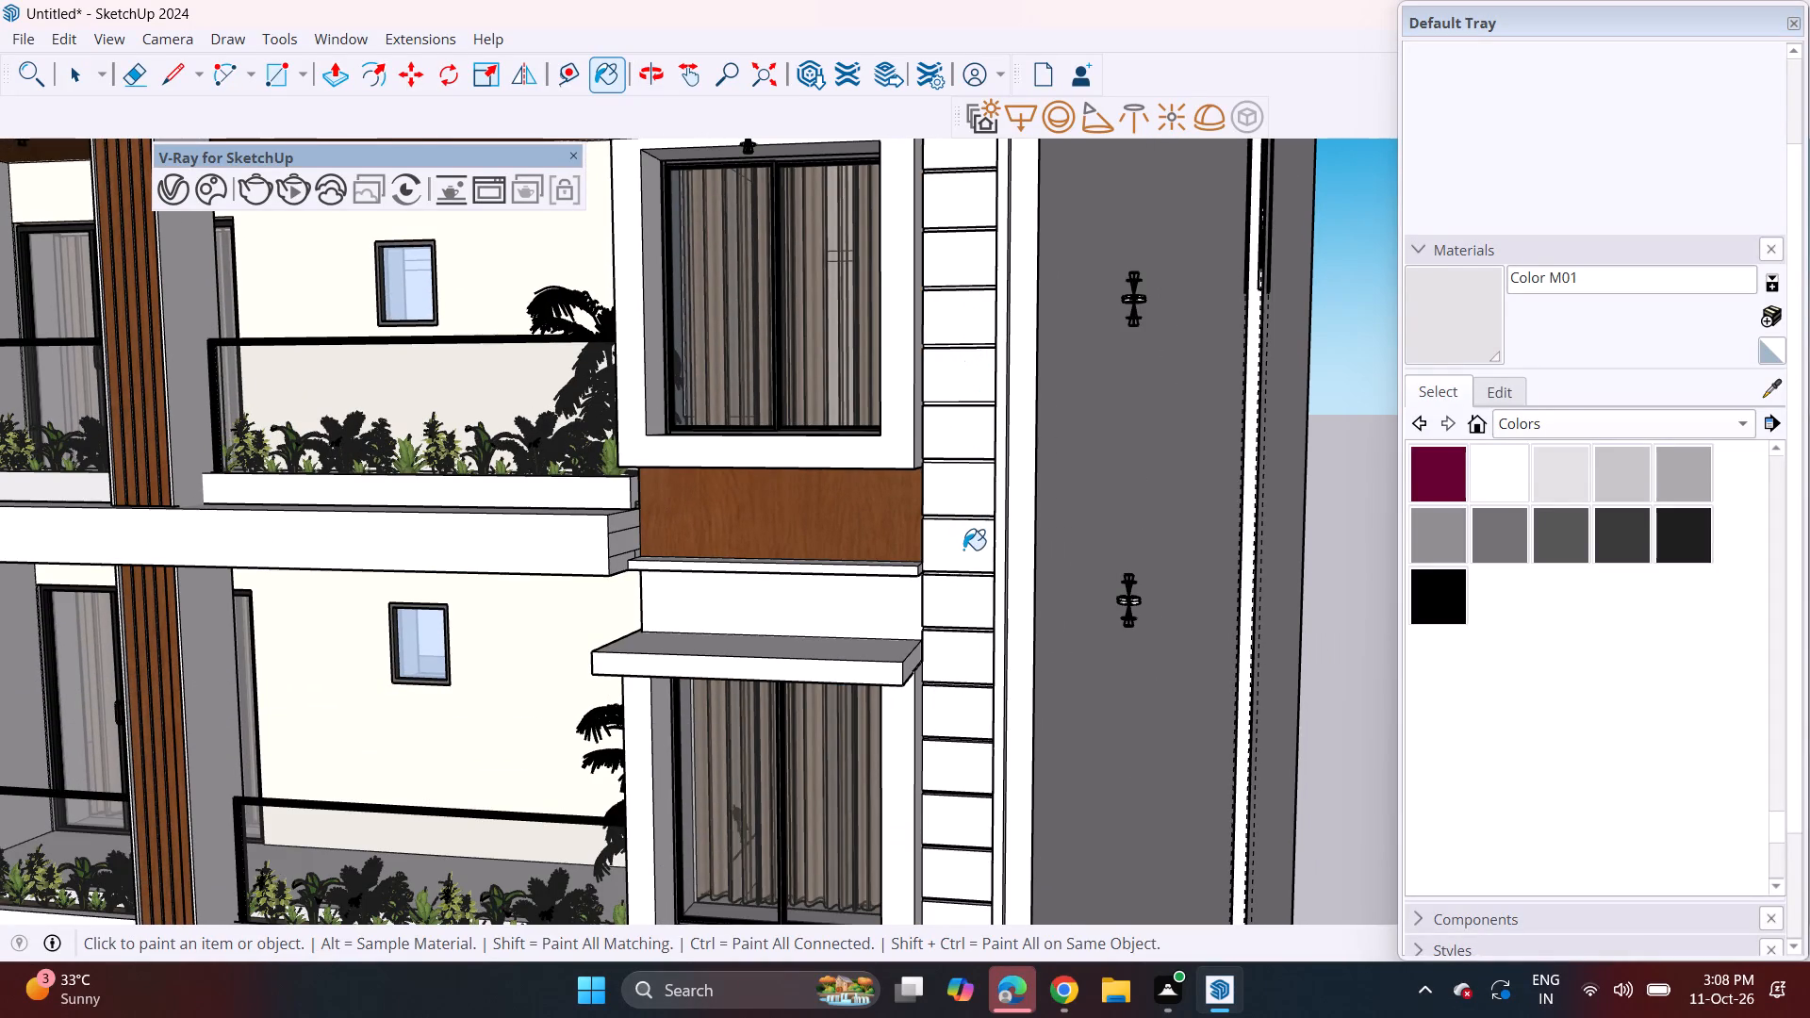
click(963, 550)
drag(959, 610, 960, 620)
click(959, 670)
Paint the remaining grooved cladding strips beside the lowest projecting window, down to the first-floor slab, with Color M01.
shift+middle_drag(959, 671, 954, 330)
click(951, 376)
click(962, 426)
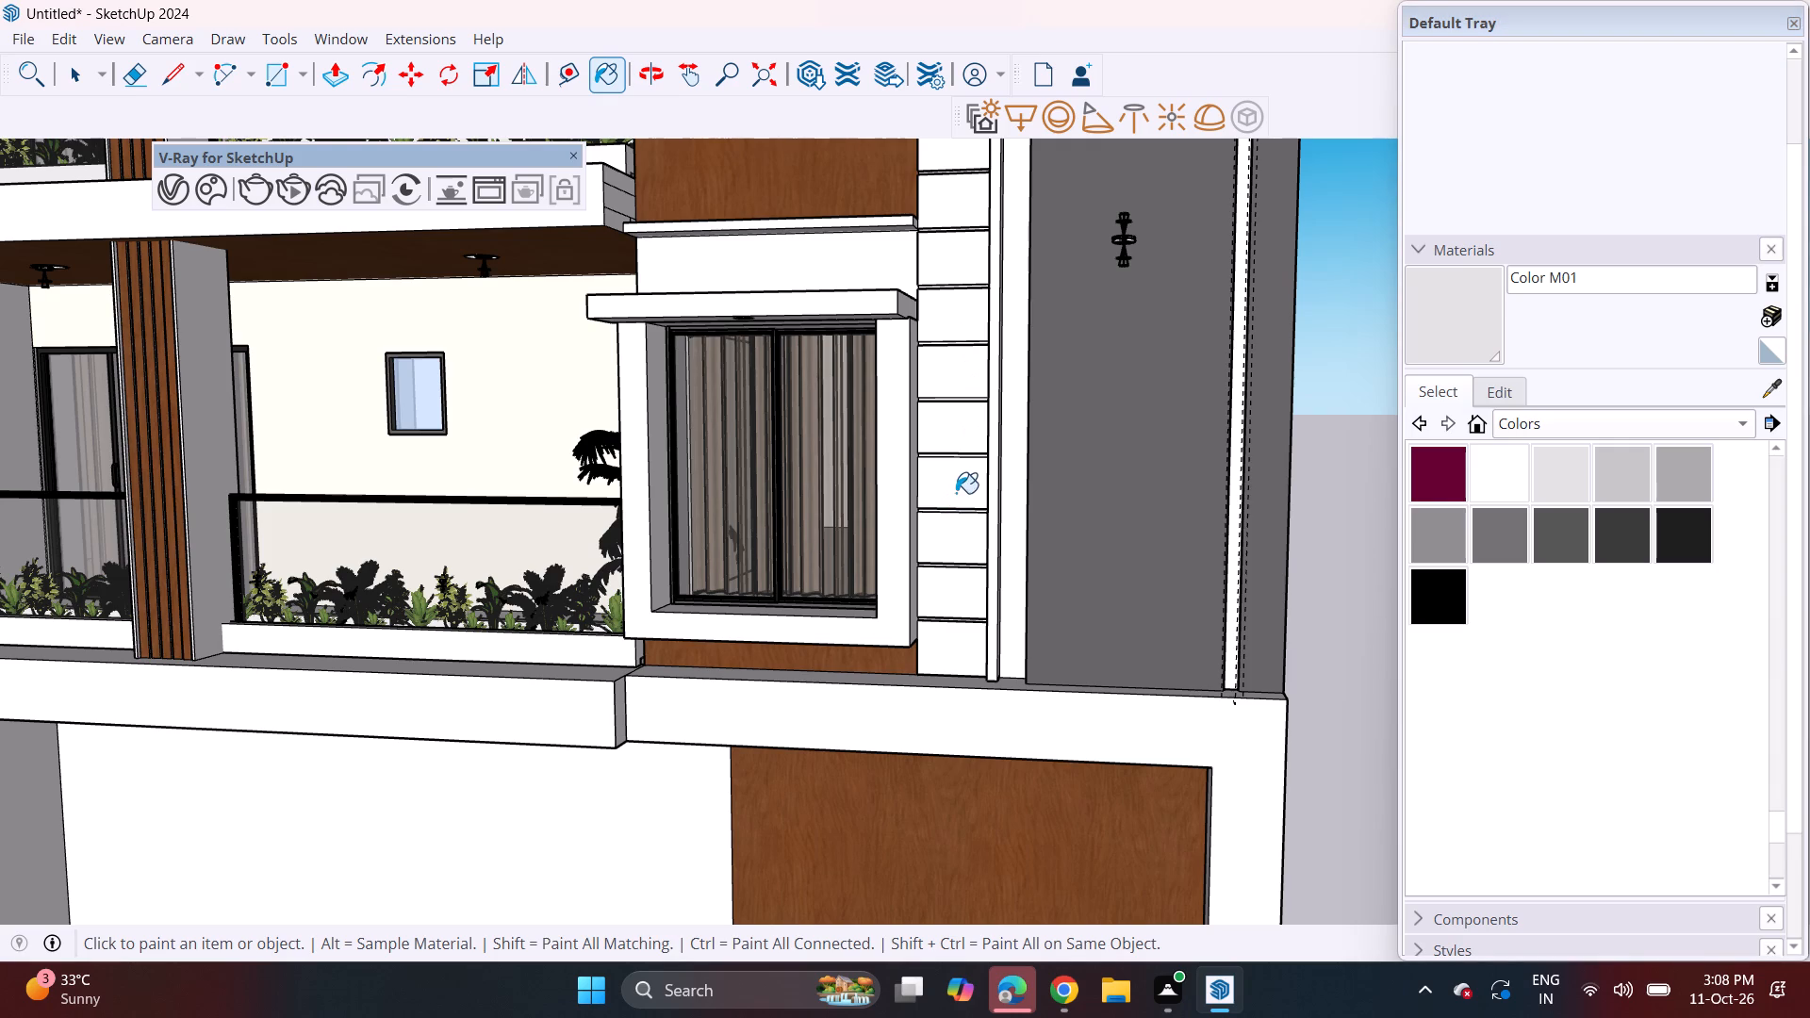
click(956, 493)
click(949, 531)
click(953, 601)
click(953, 649)
Paint both vertical edge trims of the arched-window tower and the lowest balcony's slab front and planter kerb with Color M01.
middle_drag(921, 601, 1079, 569)
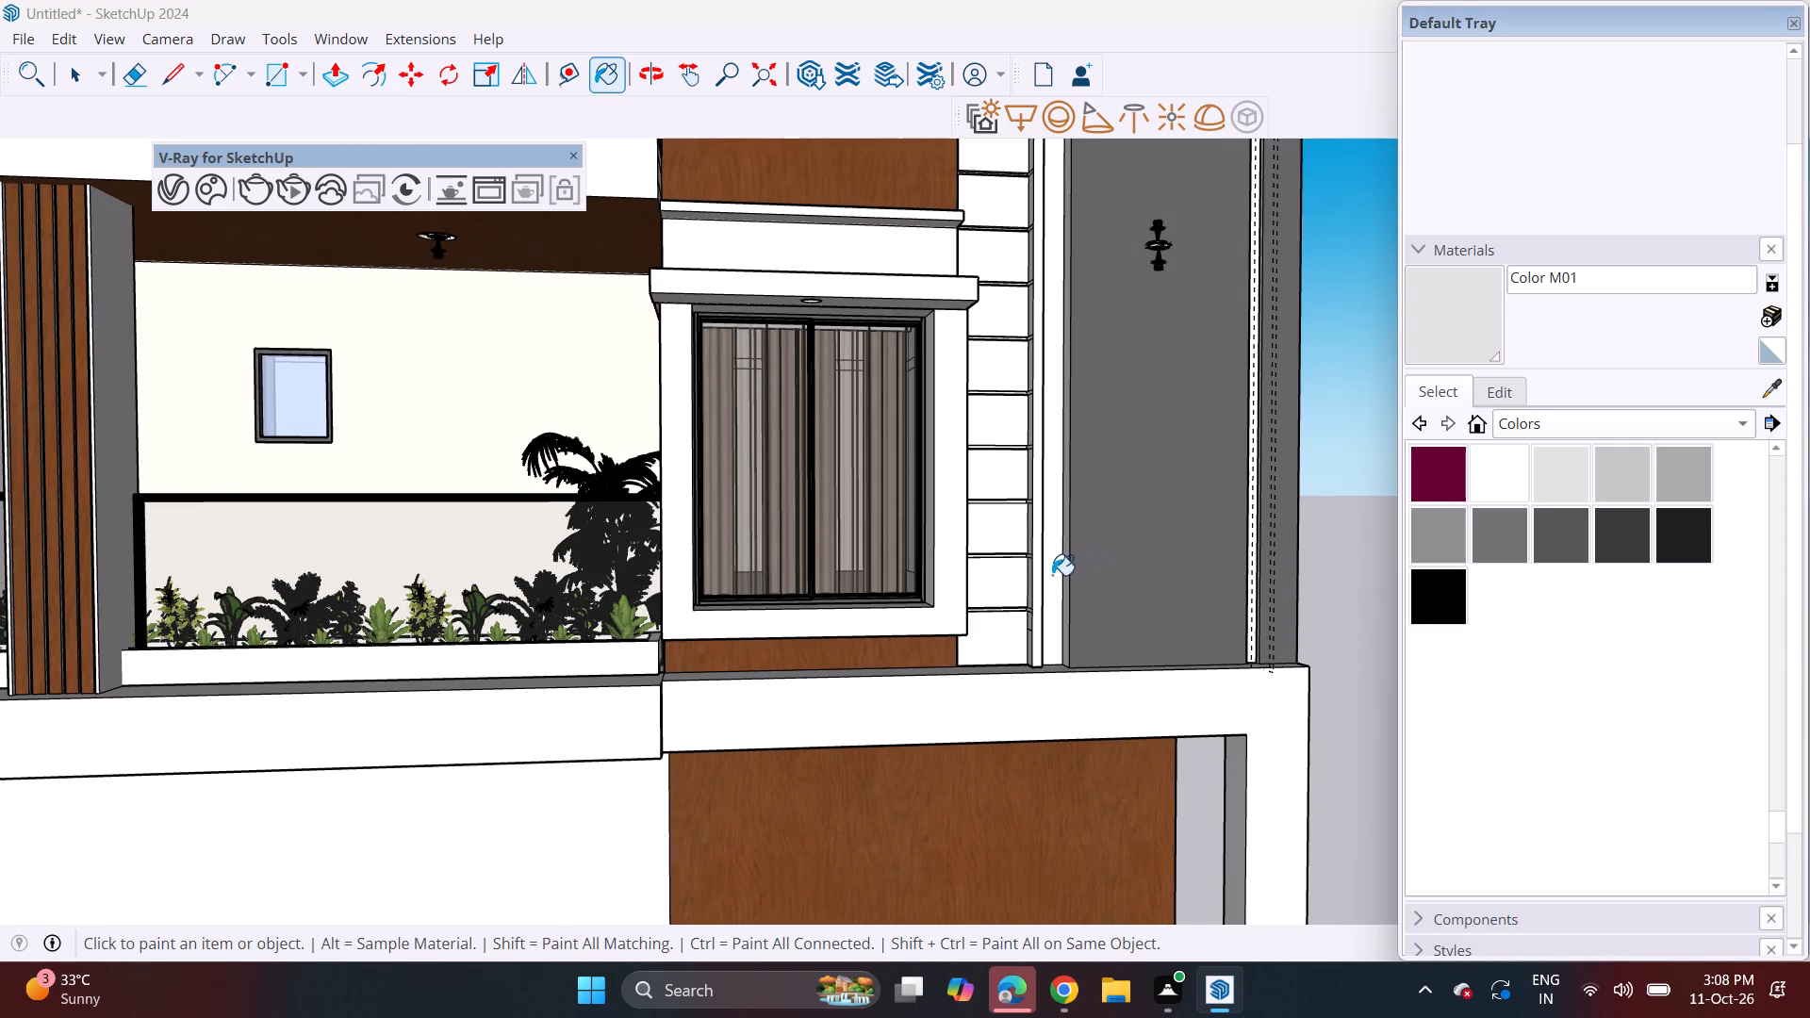
scroll(983, 556, down, 3)
shift+middle_drag(934, 557, 1047, 592)
scroll(1020, 562, down, 5)
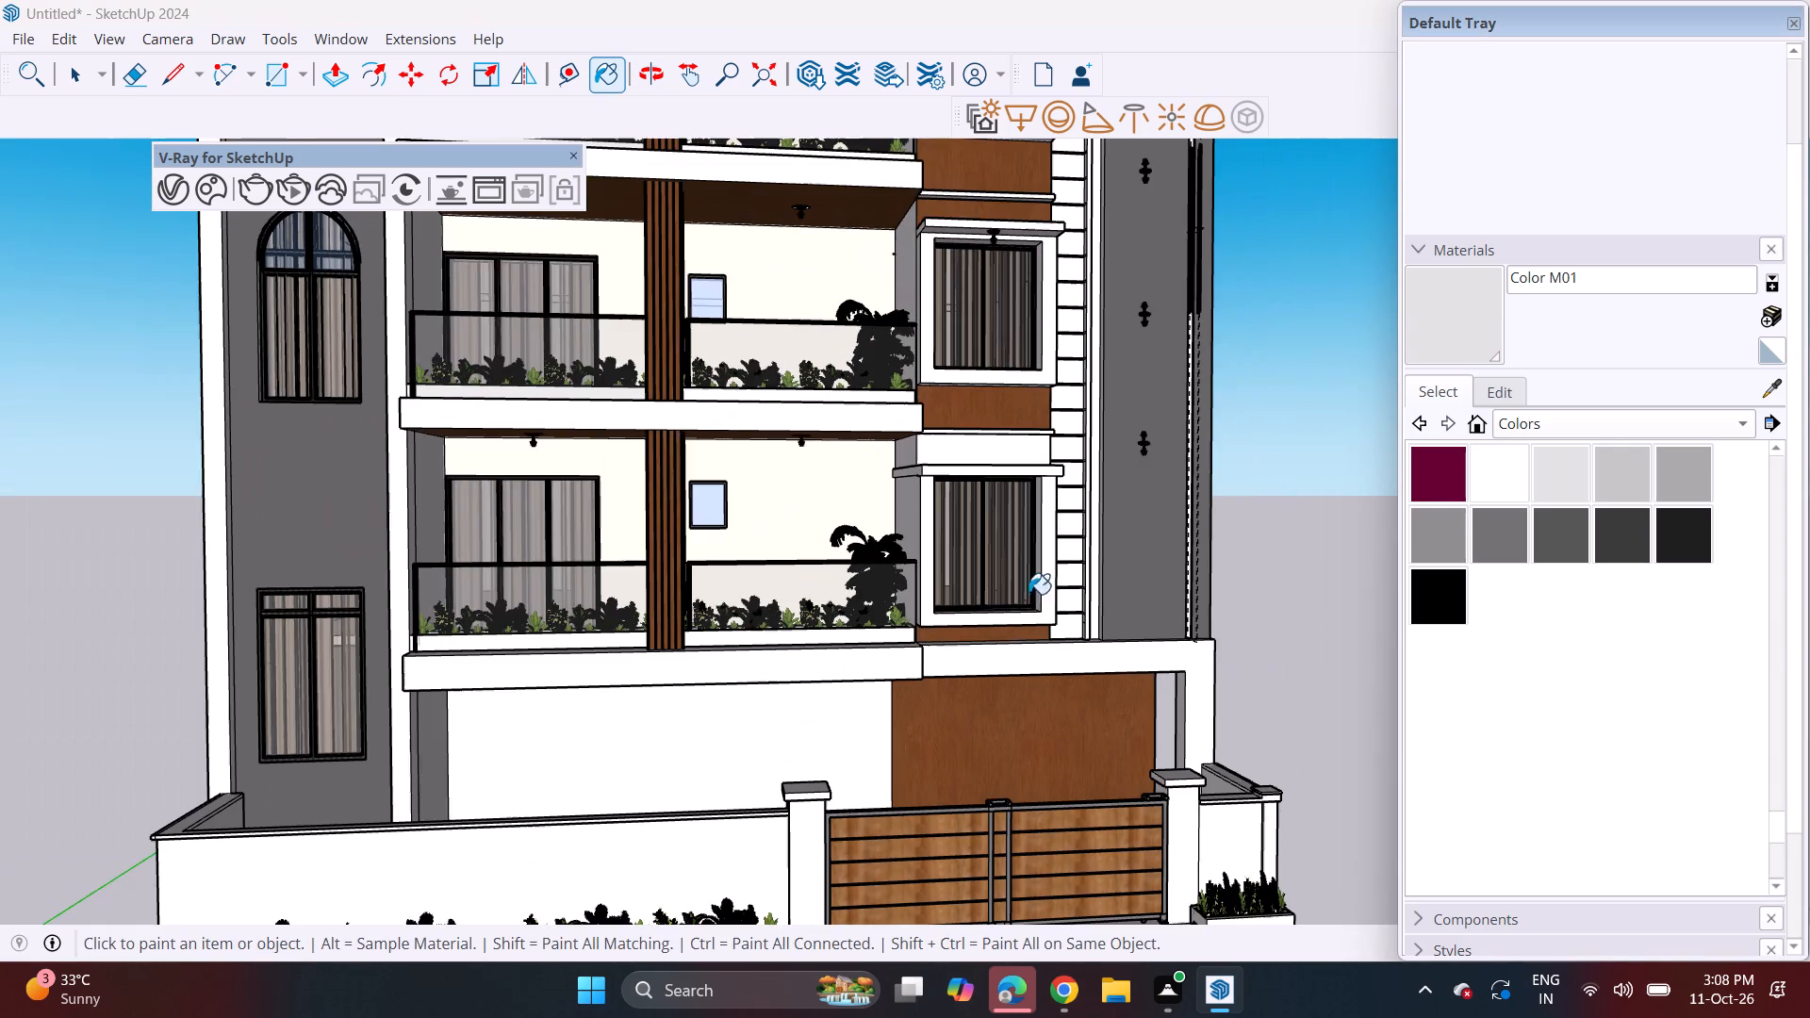
middle_drag(1003, 657, 1089, 665)
middle_drag(1052, 659, 1032, 631)
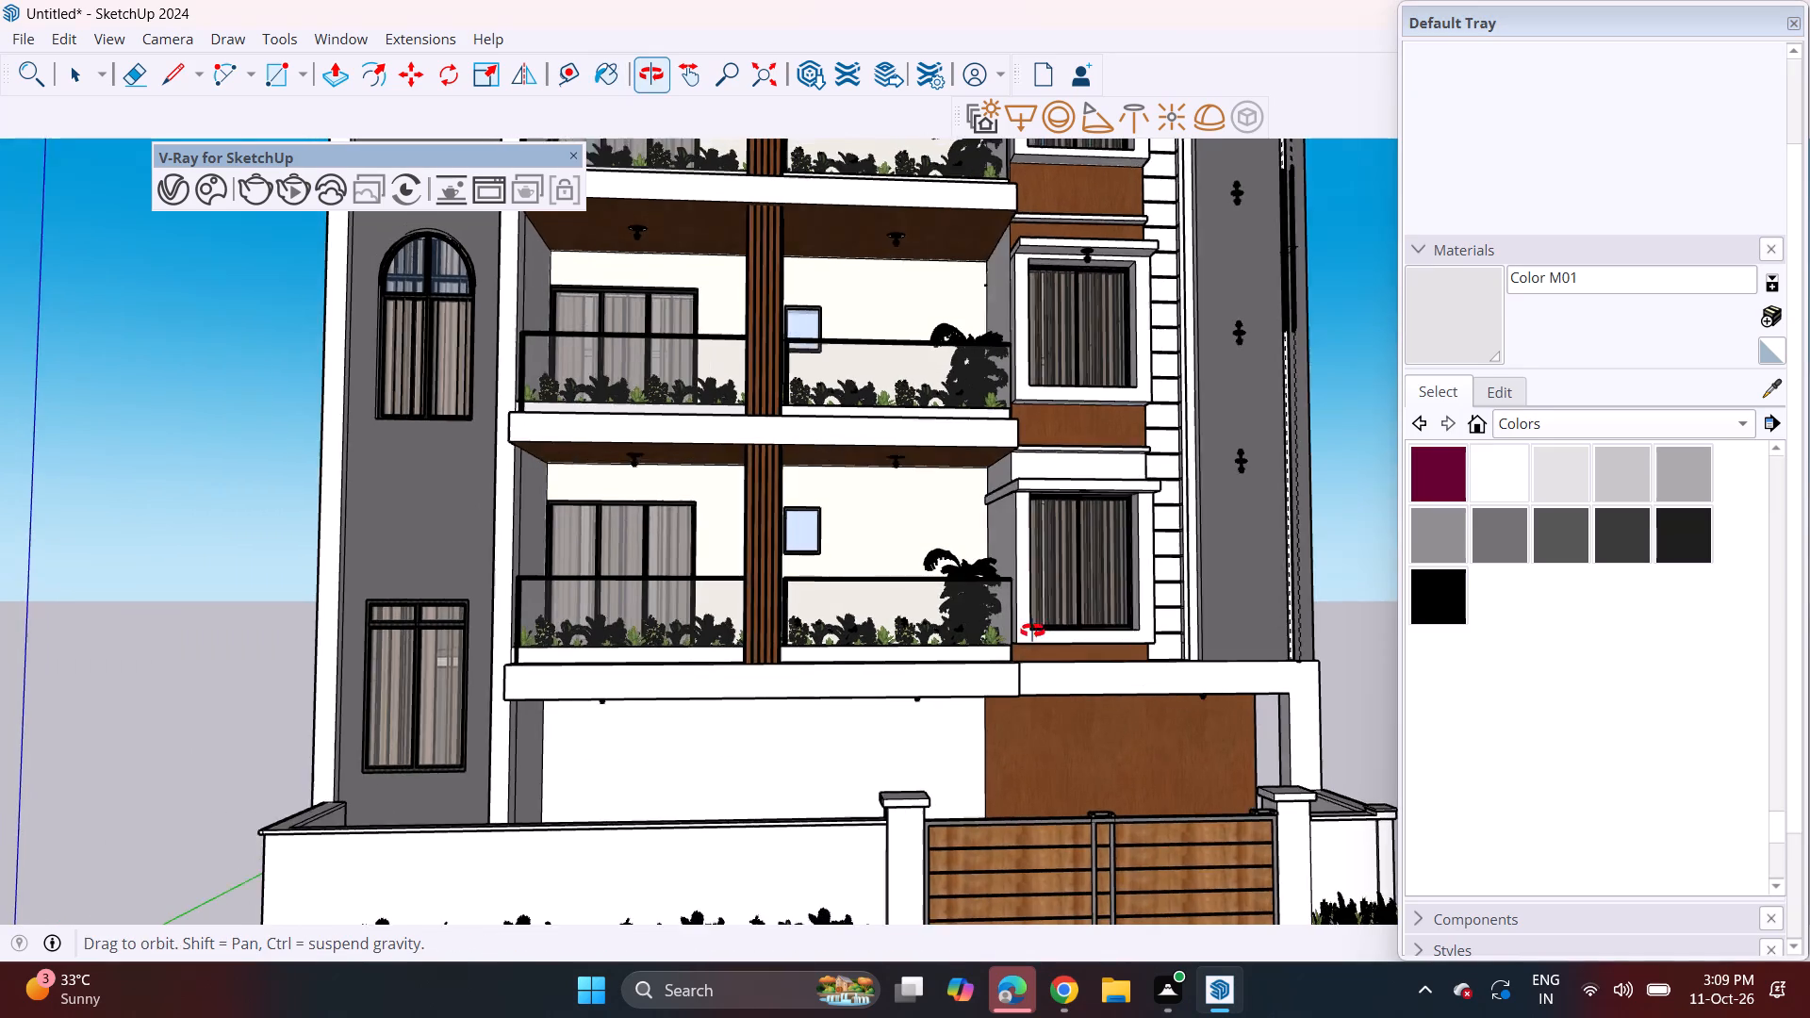
middle_drag(1032, 631, 1004, 603)
click(338, 673)
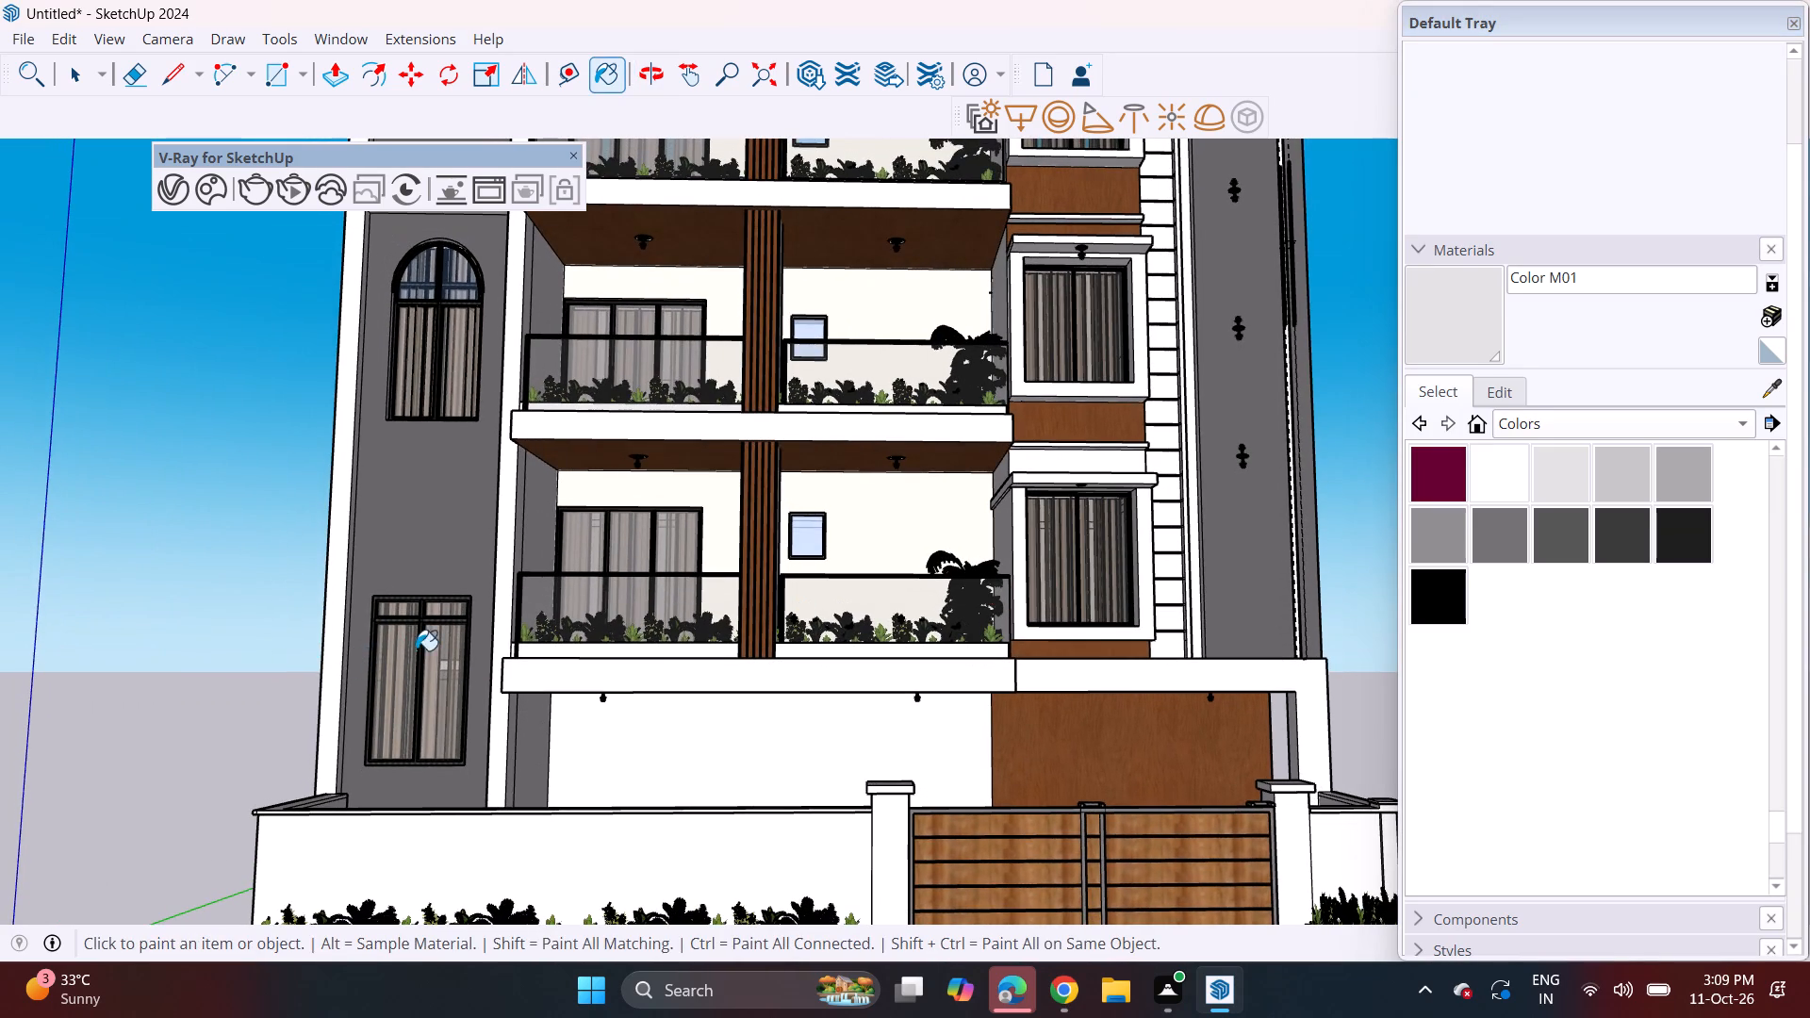
click(505, 593)
click(553, 664)
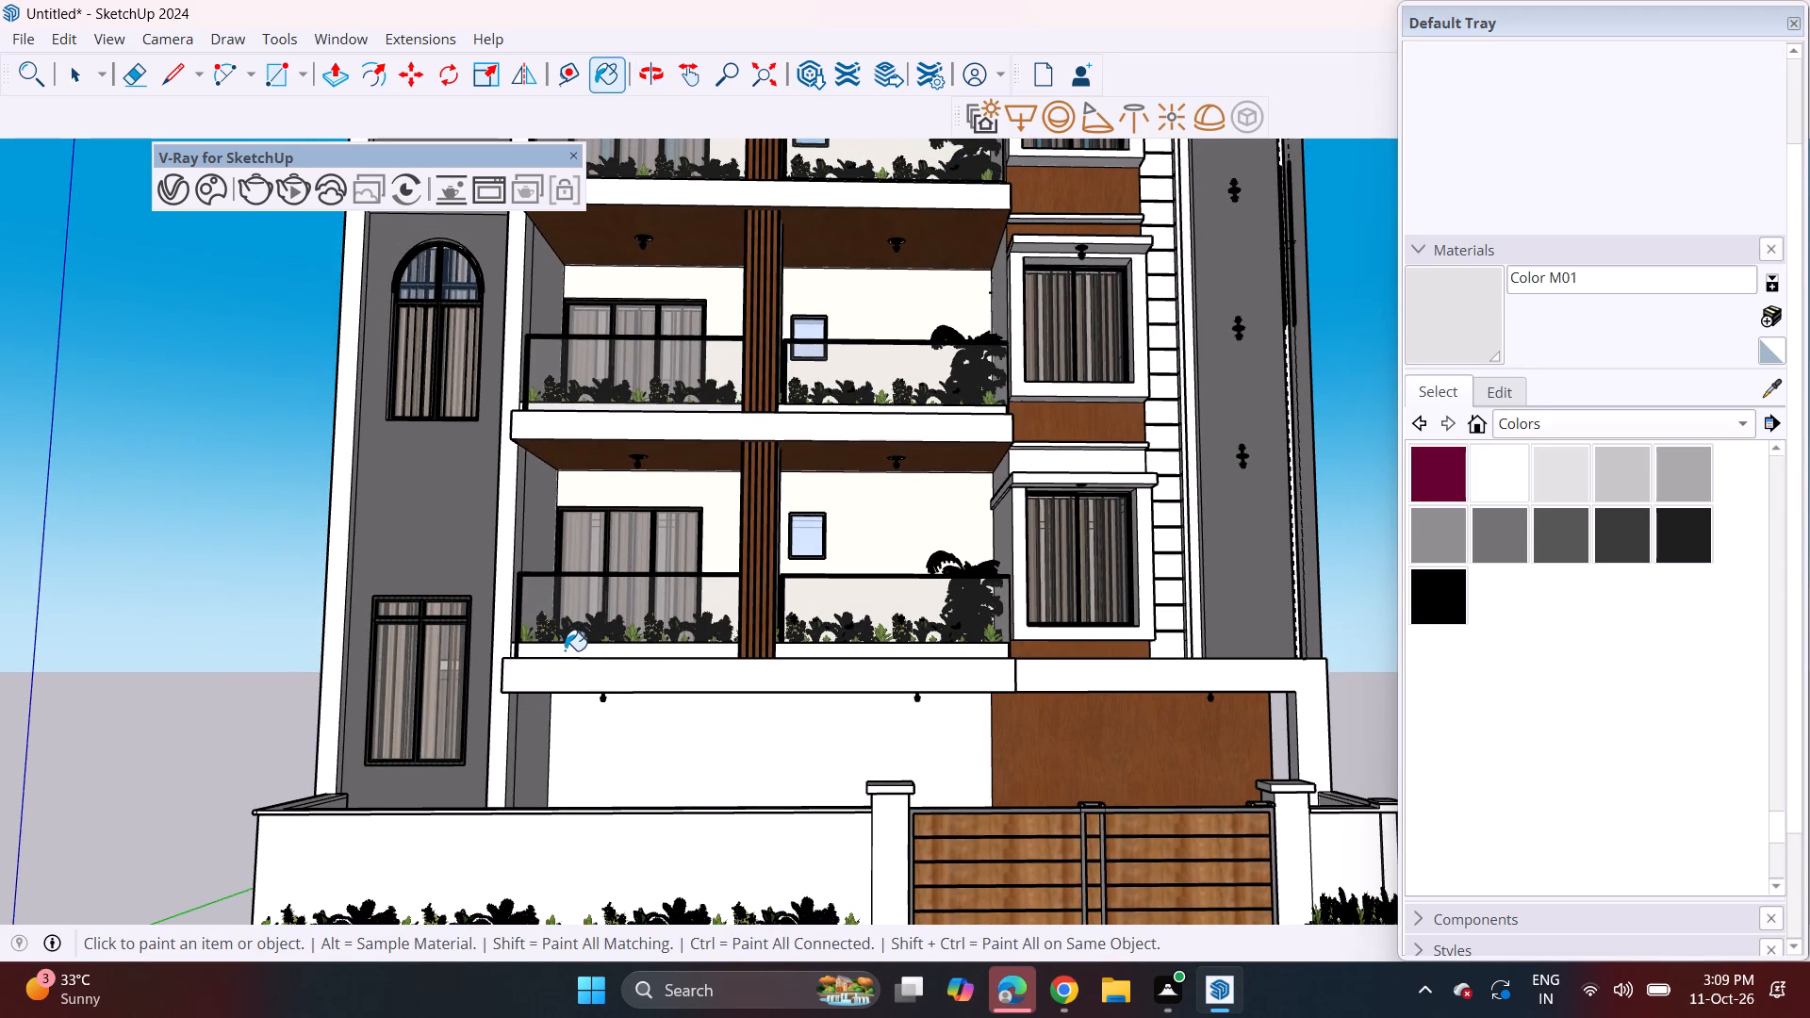
click(566, 649)
Draw a line along the green axis at the base of the plain side wall, from the boundary wall's corner to the rear edge.
scroll(783, 646, down, 7)
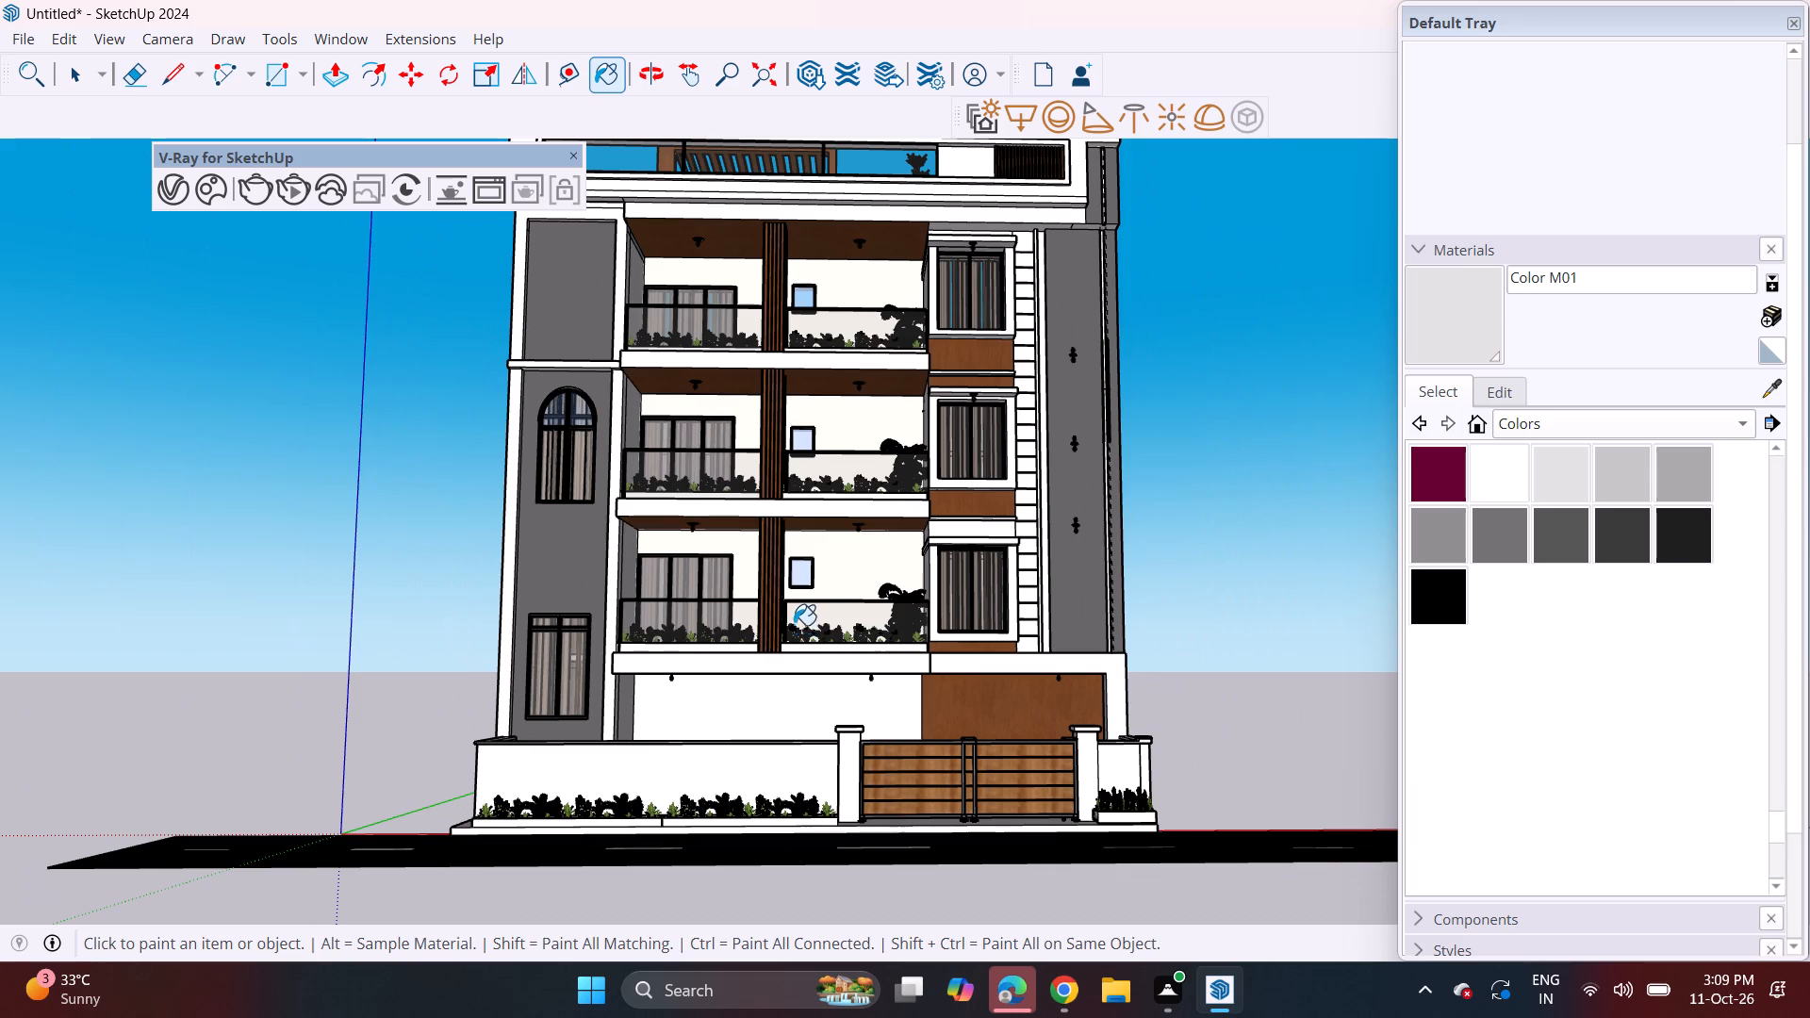
middle_drag(793, 579, 837, 637)
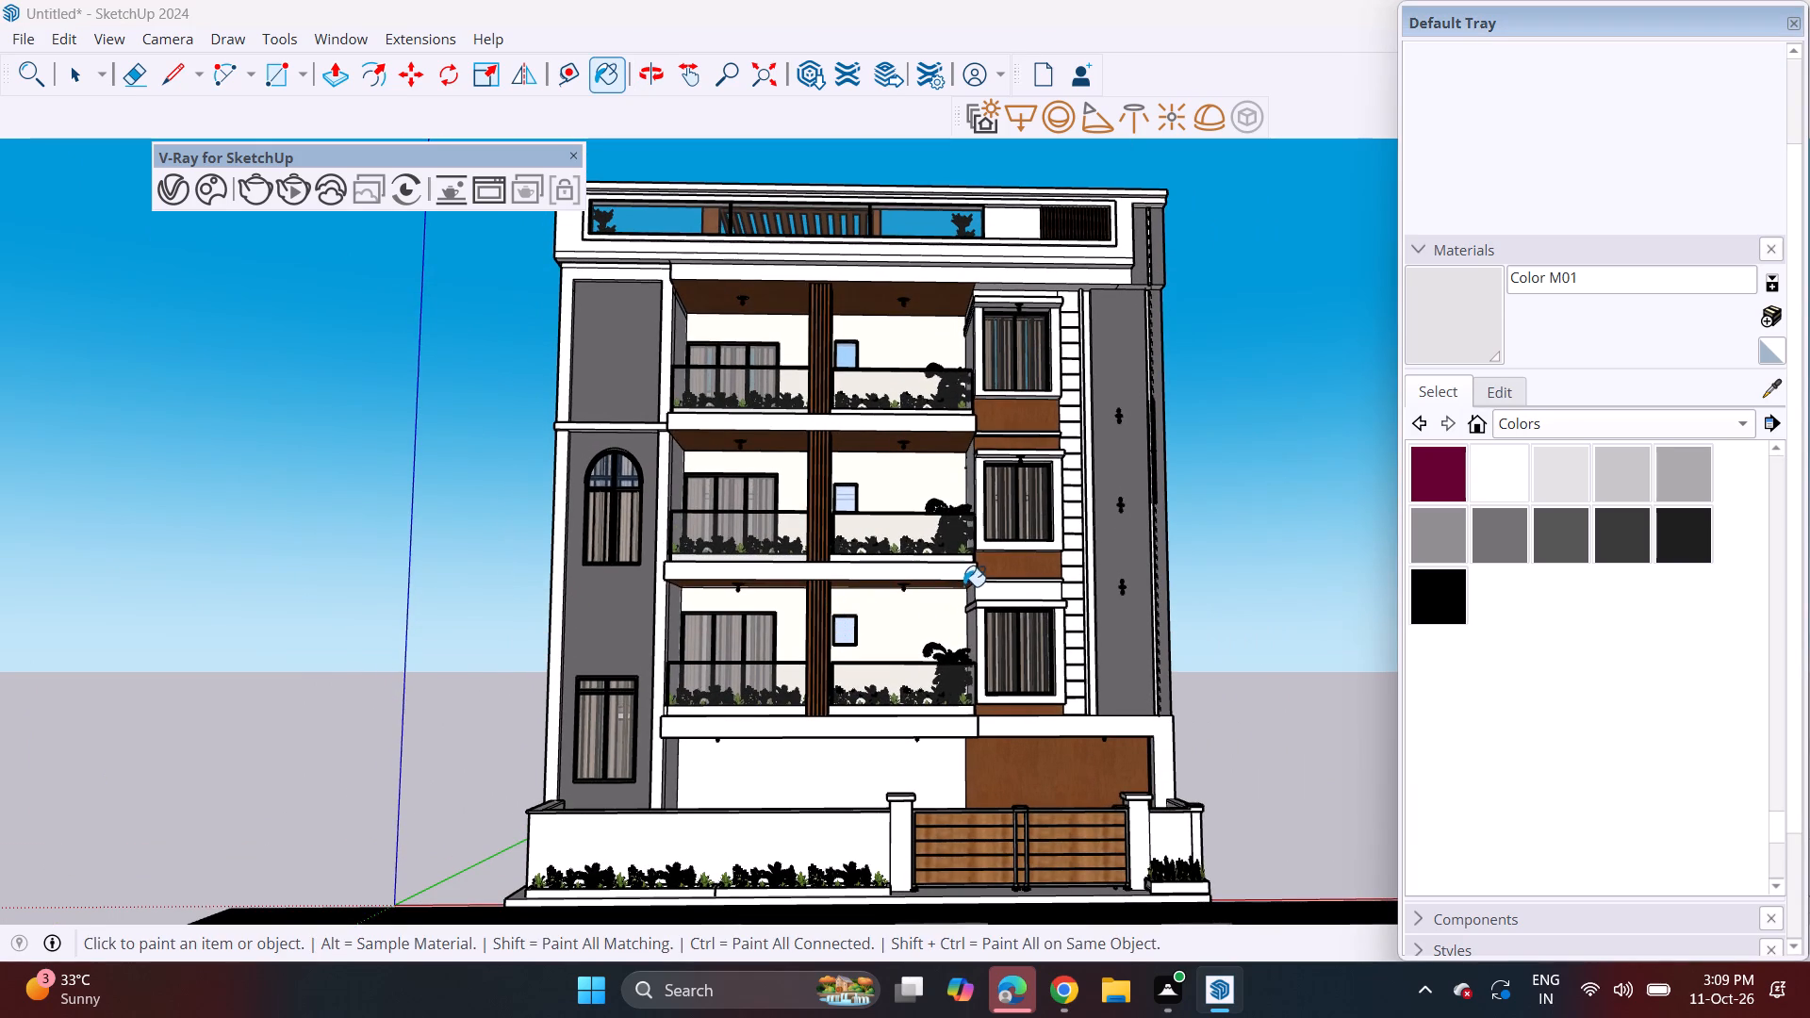
middle_drag(909, 637, 880, 631)
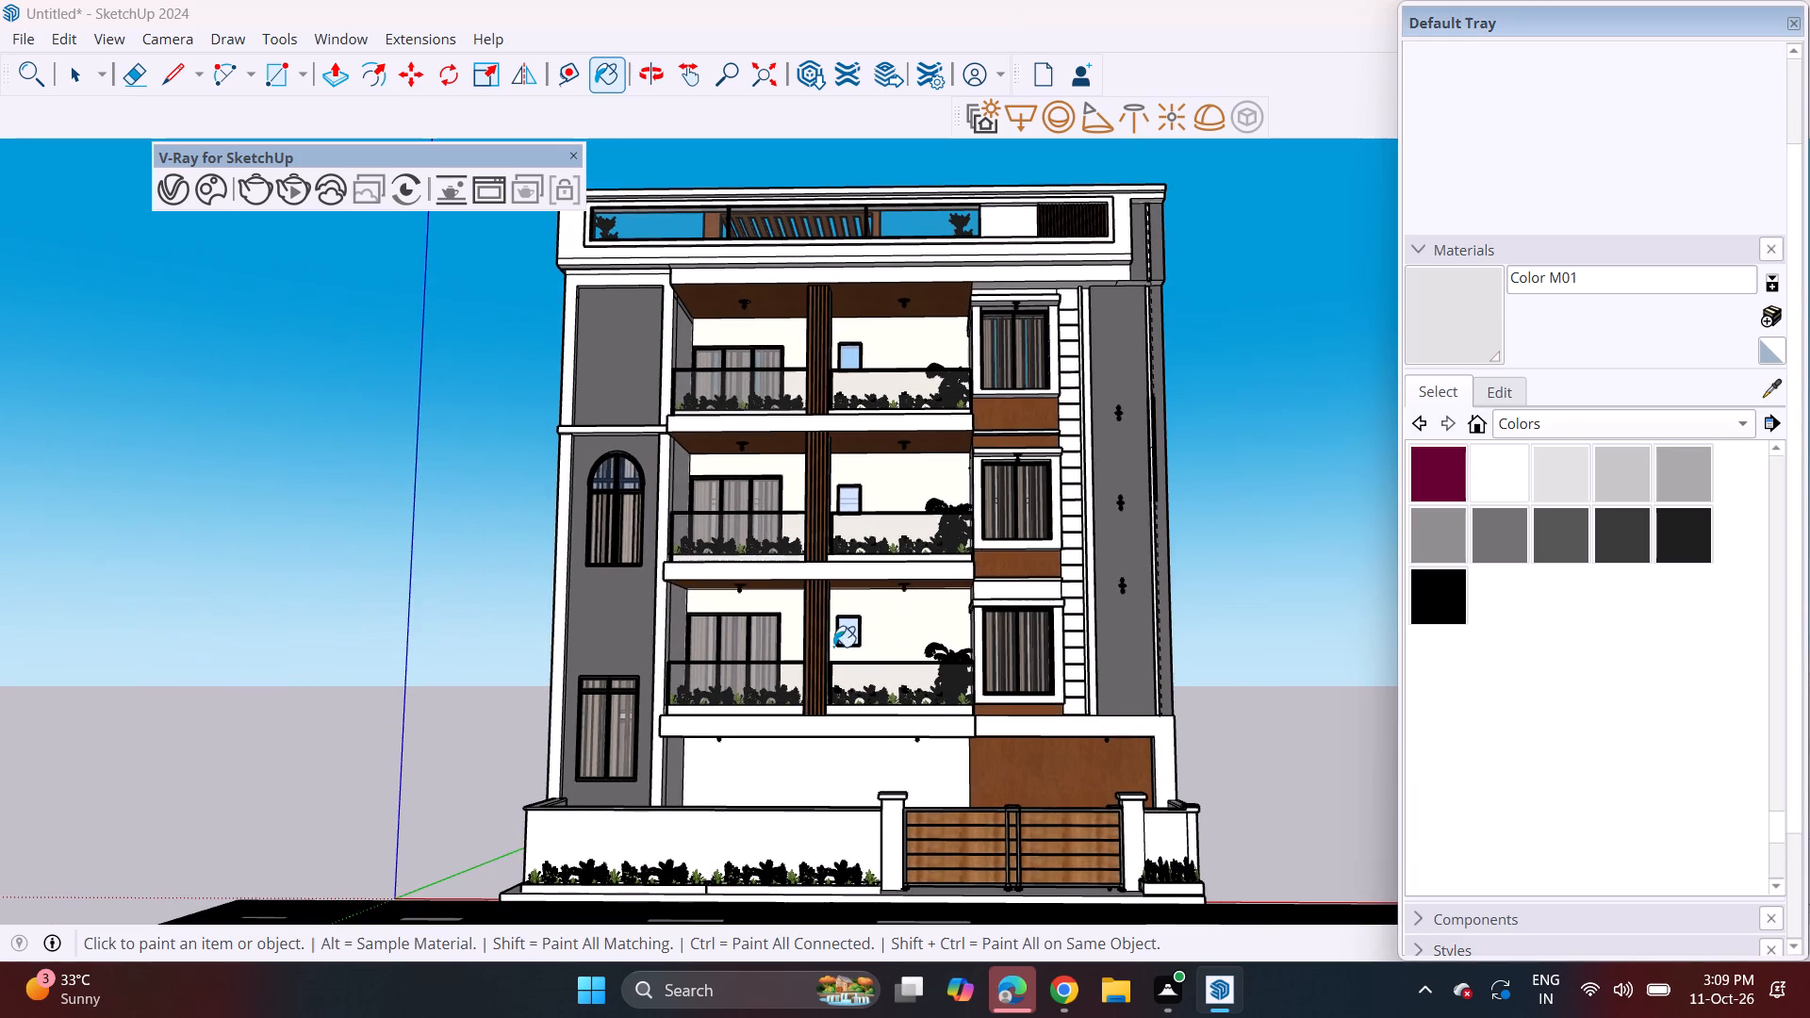
middle_drag(361, 656, 782, 768)
shift+middle_drag(594, 796, 638, 483)
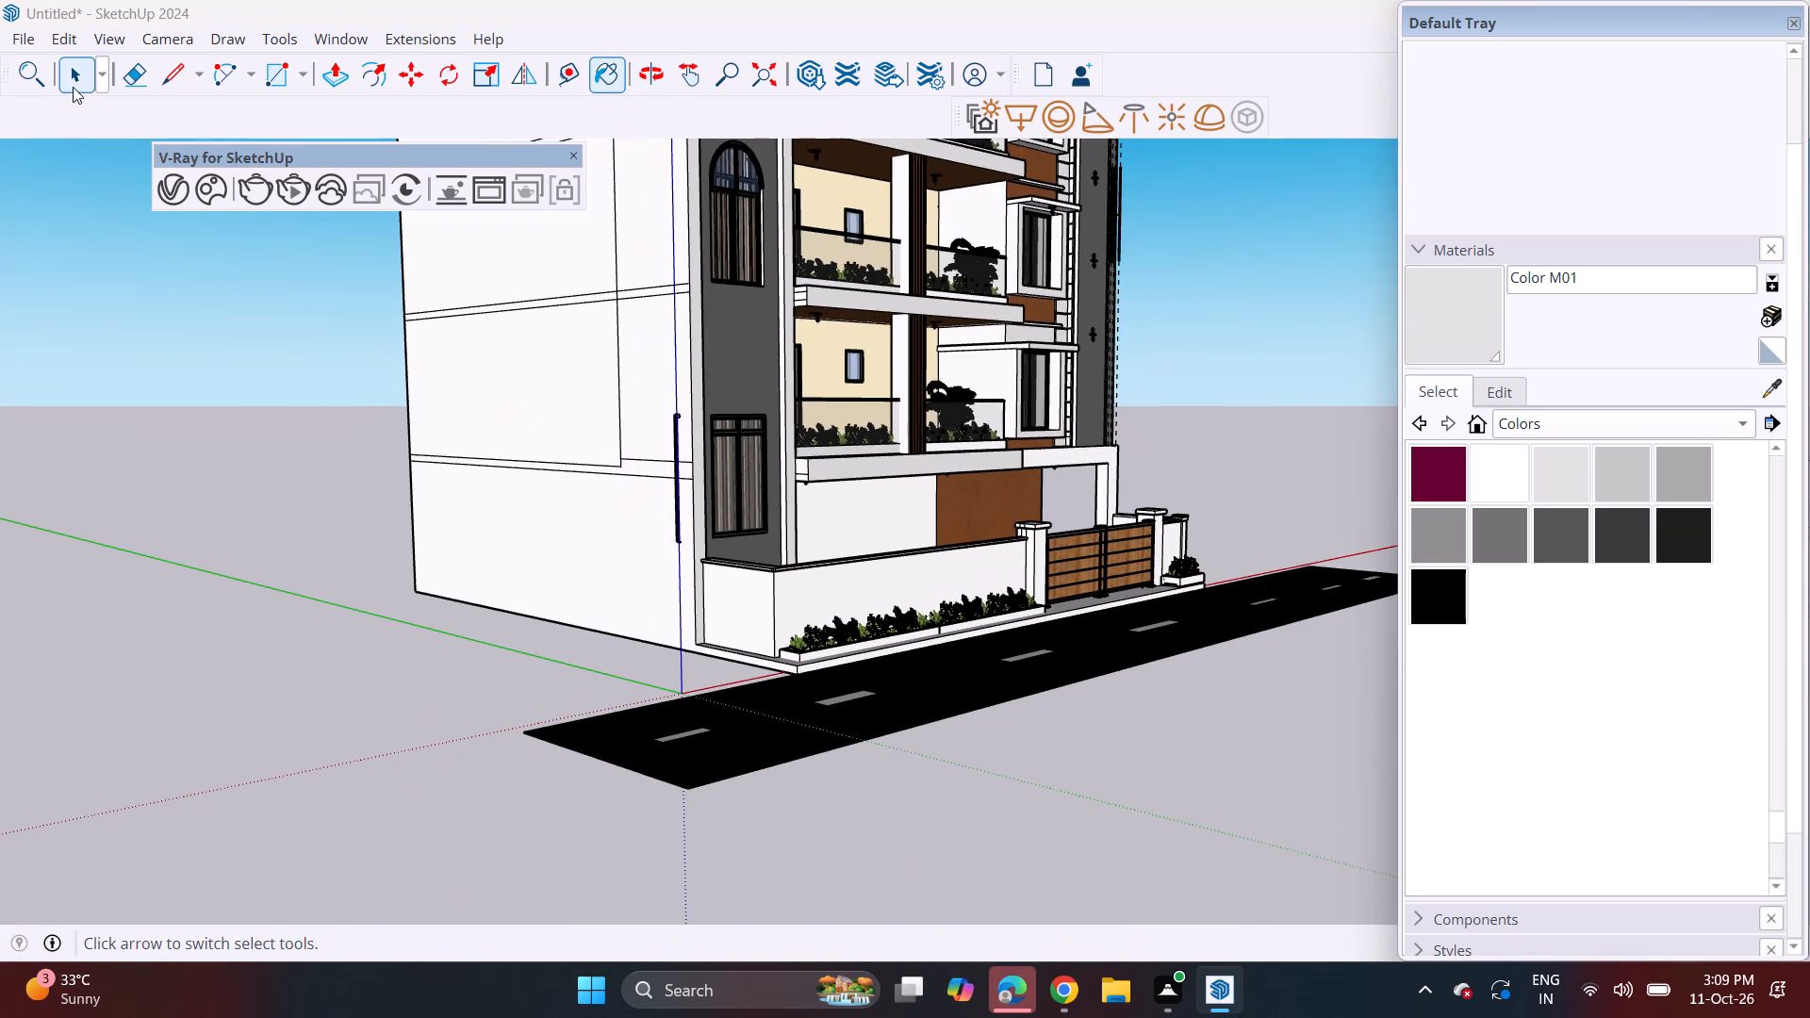
click(172, 67)
middle_drag(324, 488, 572, 654)
scroll(831, 767, up, 2)
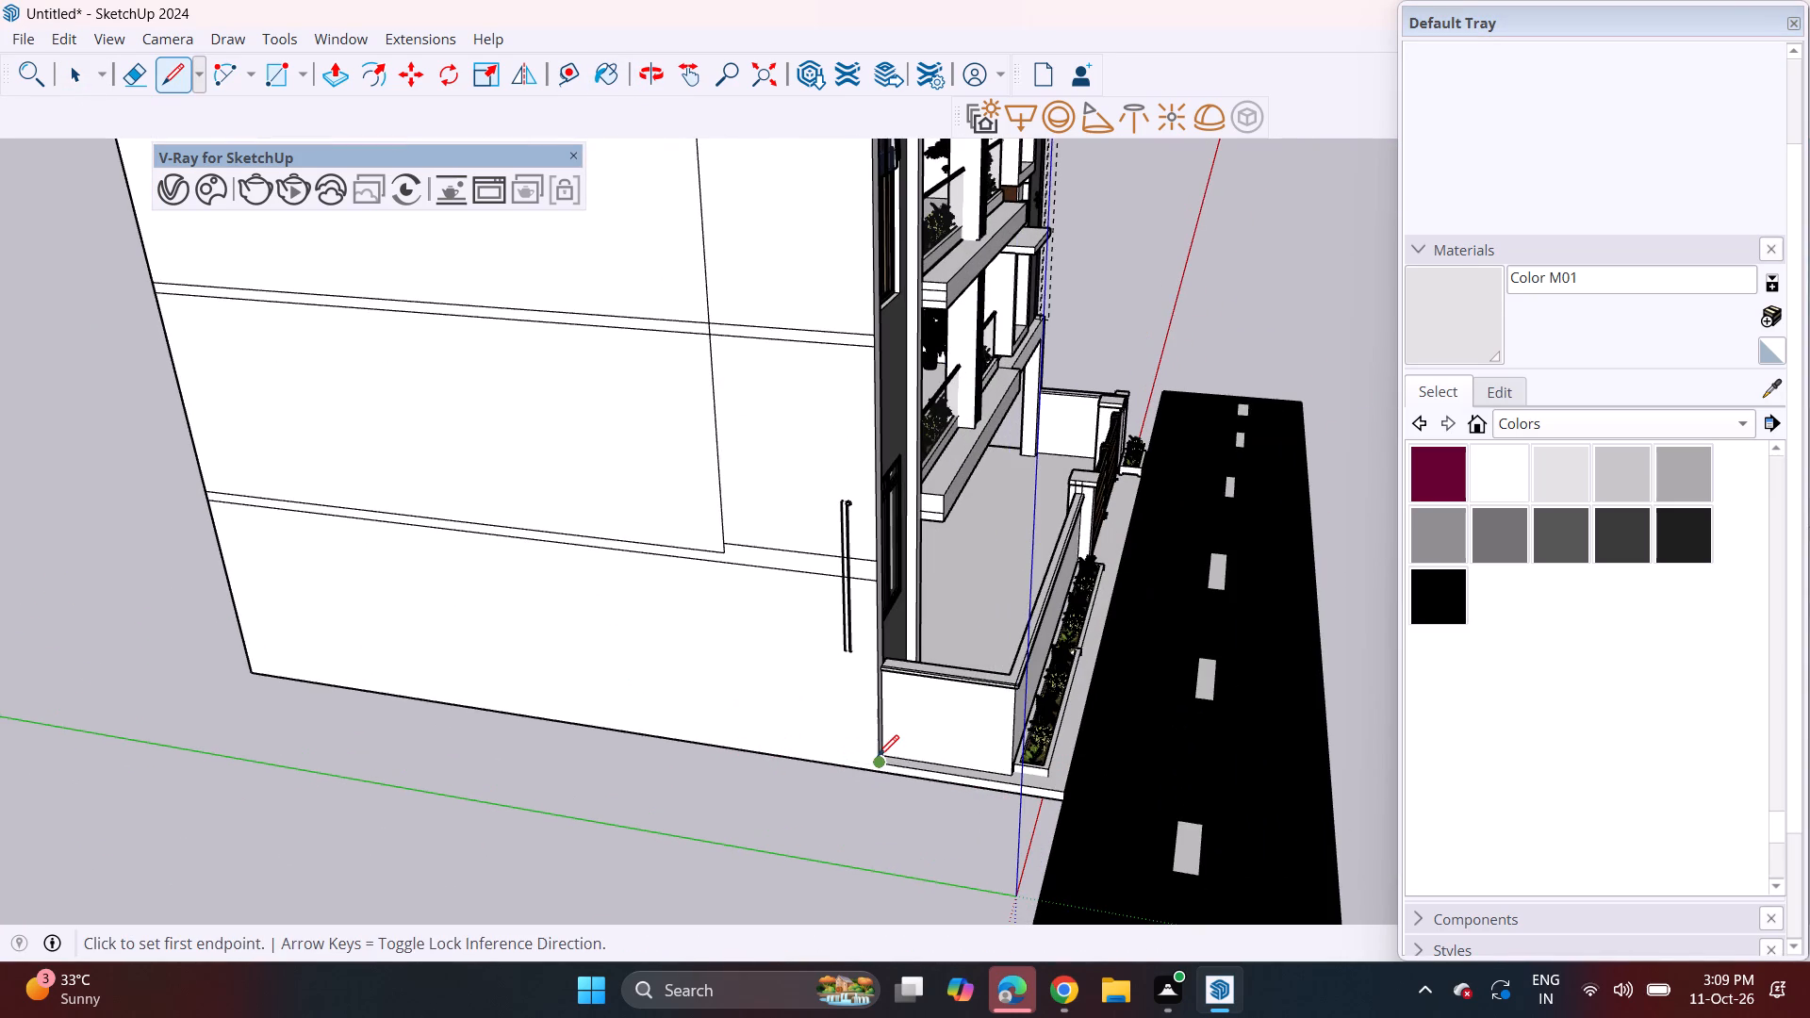
click(880, 757)
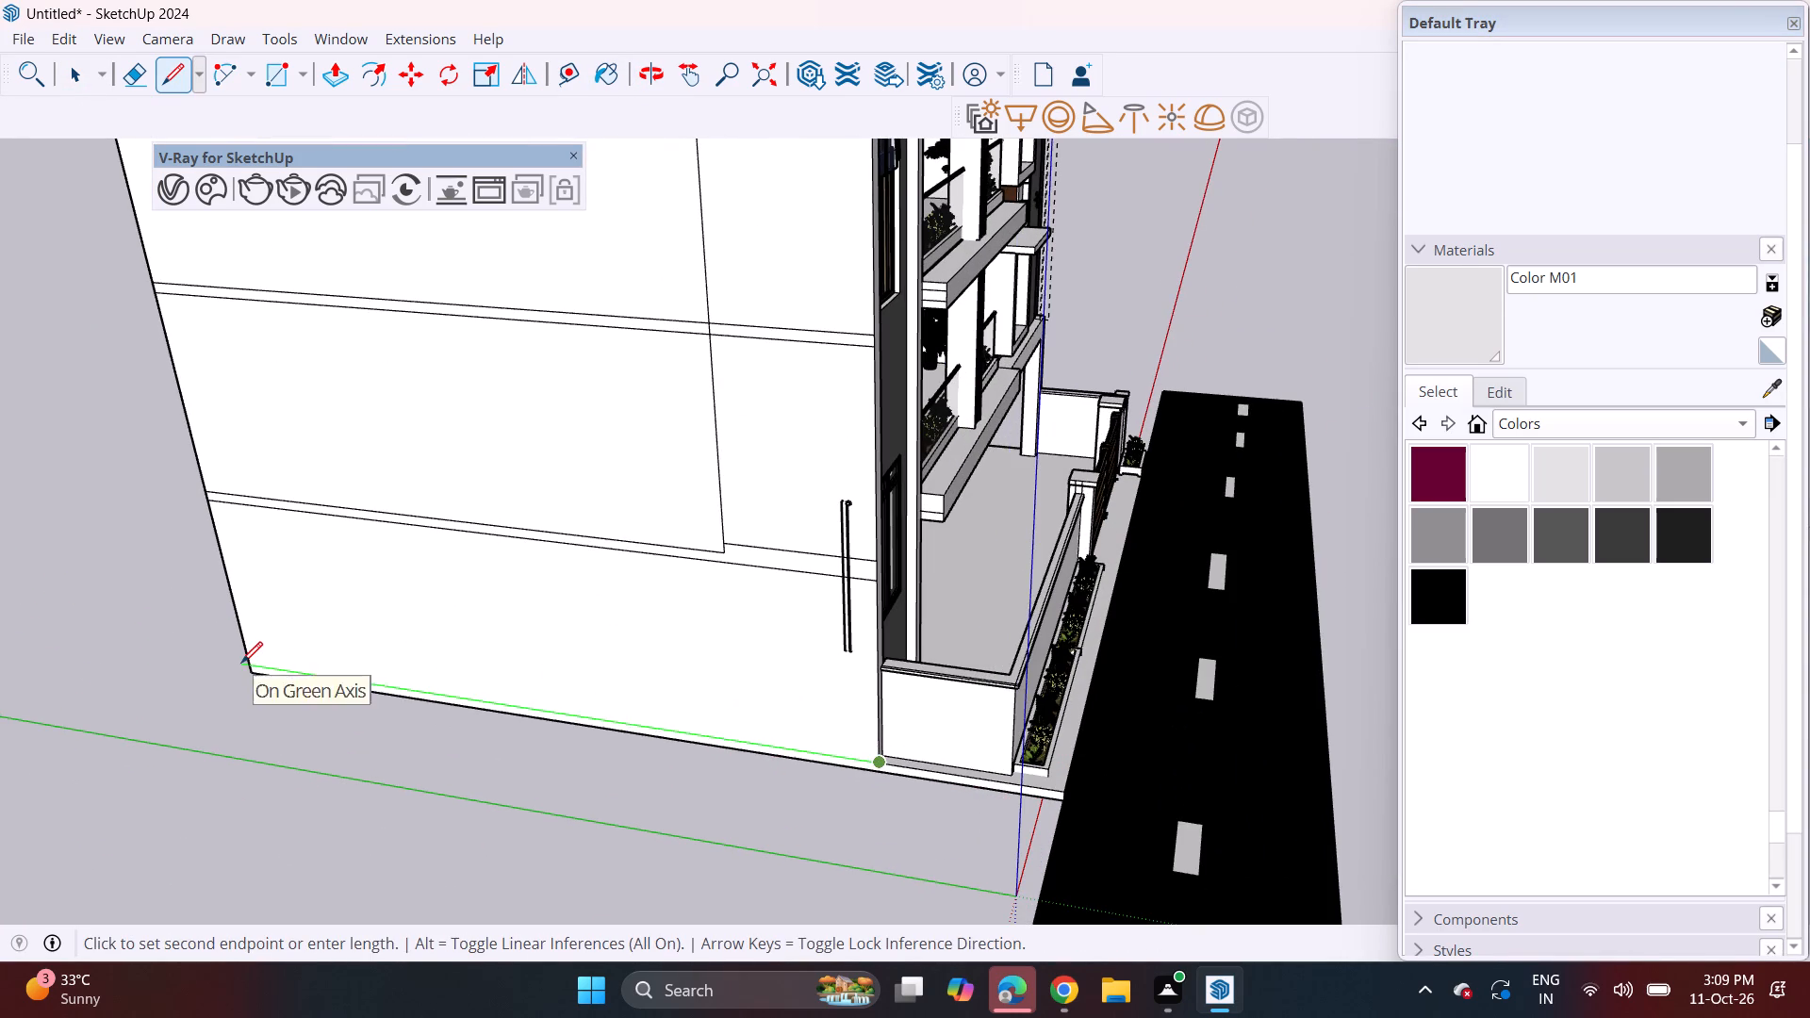
click(252, 653)
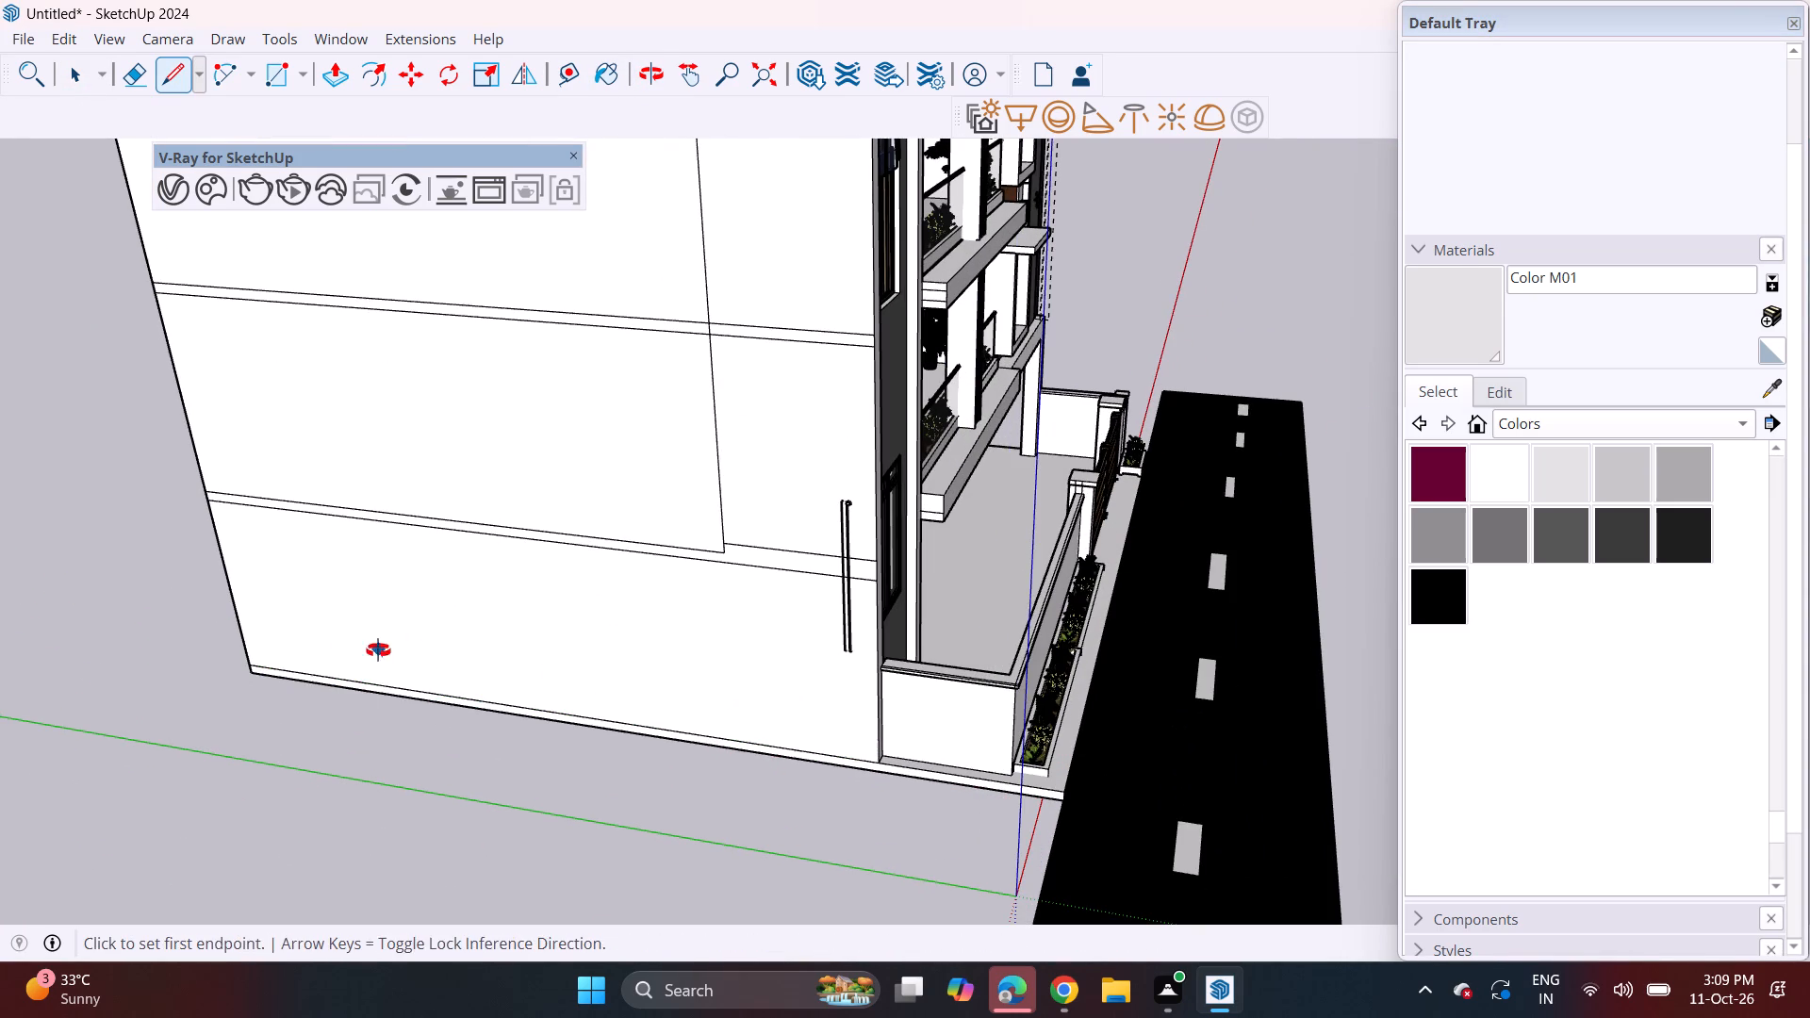
Draw a line along the base of the opposite side wall, from the carport opening's bottom corner to the rear edge.
middle_drag(378, 650, 0, 607)
middle_drag(1032, 572, 0, 521)
scroll(874, 733, down, 10)
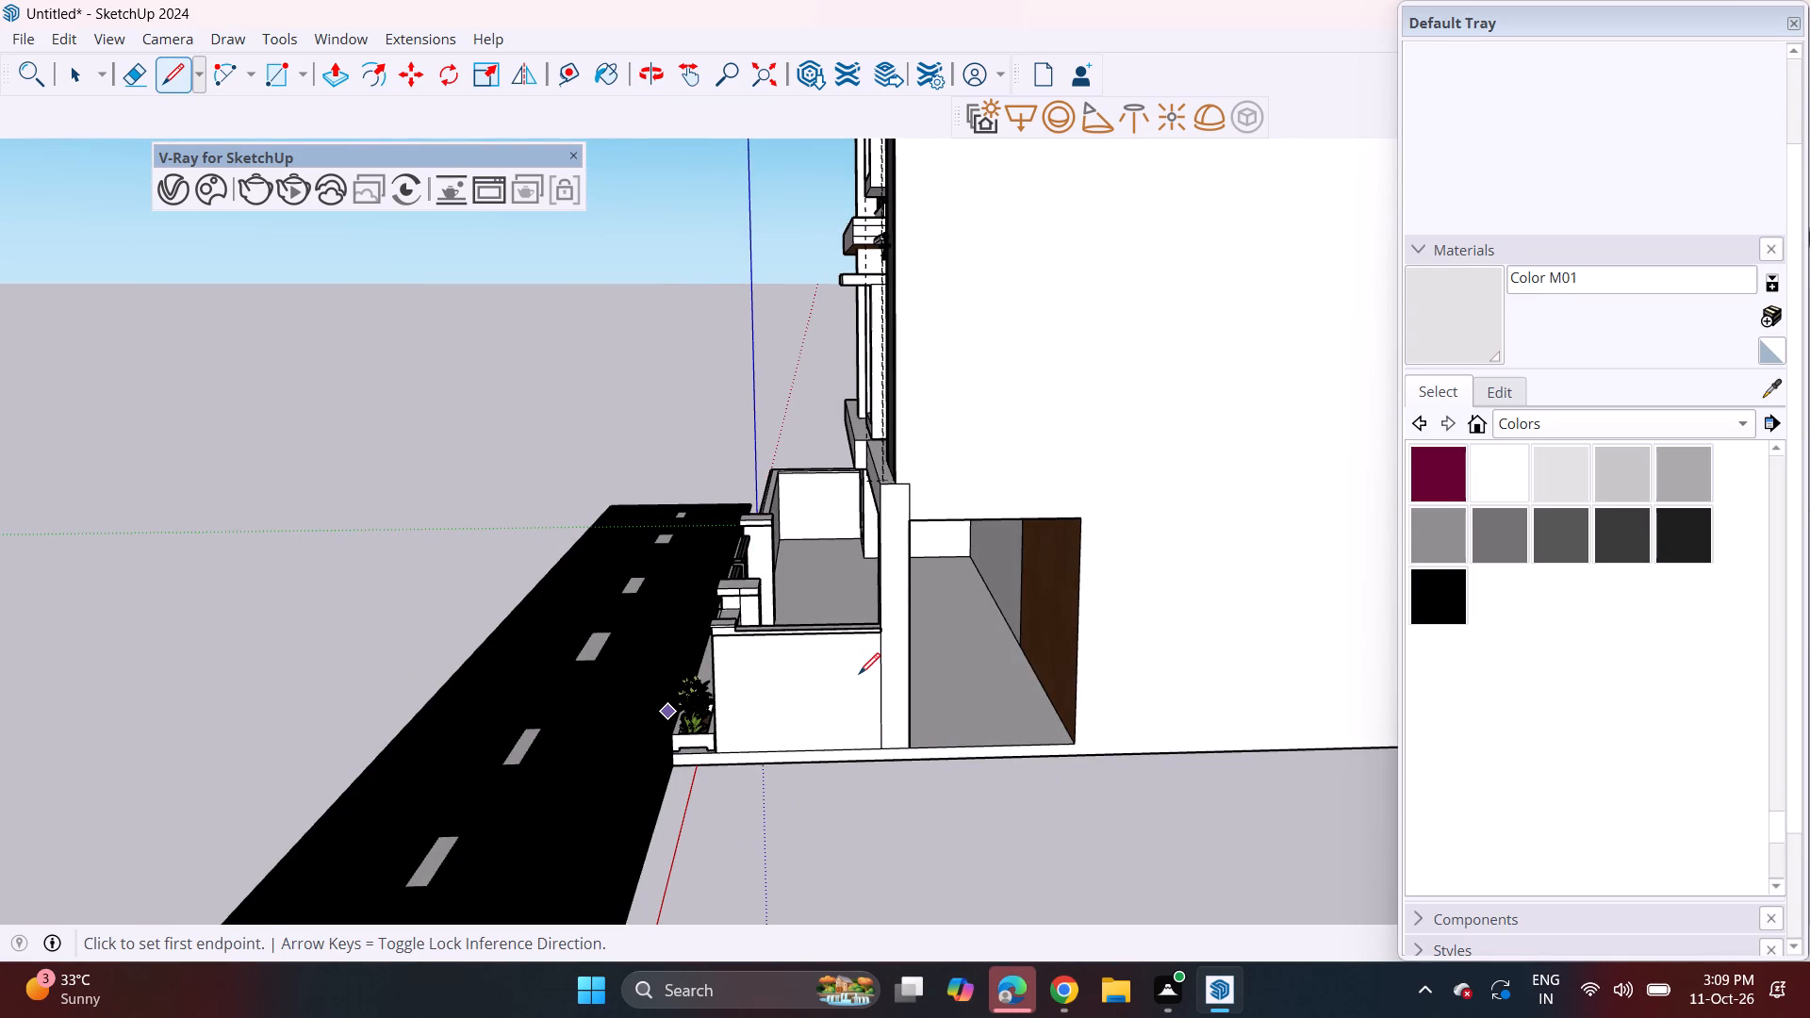
scroll(902, 723, down, 4)
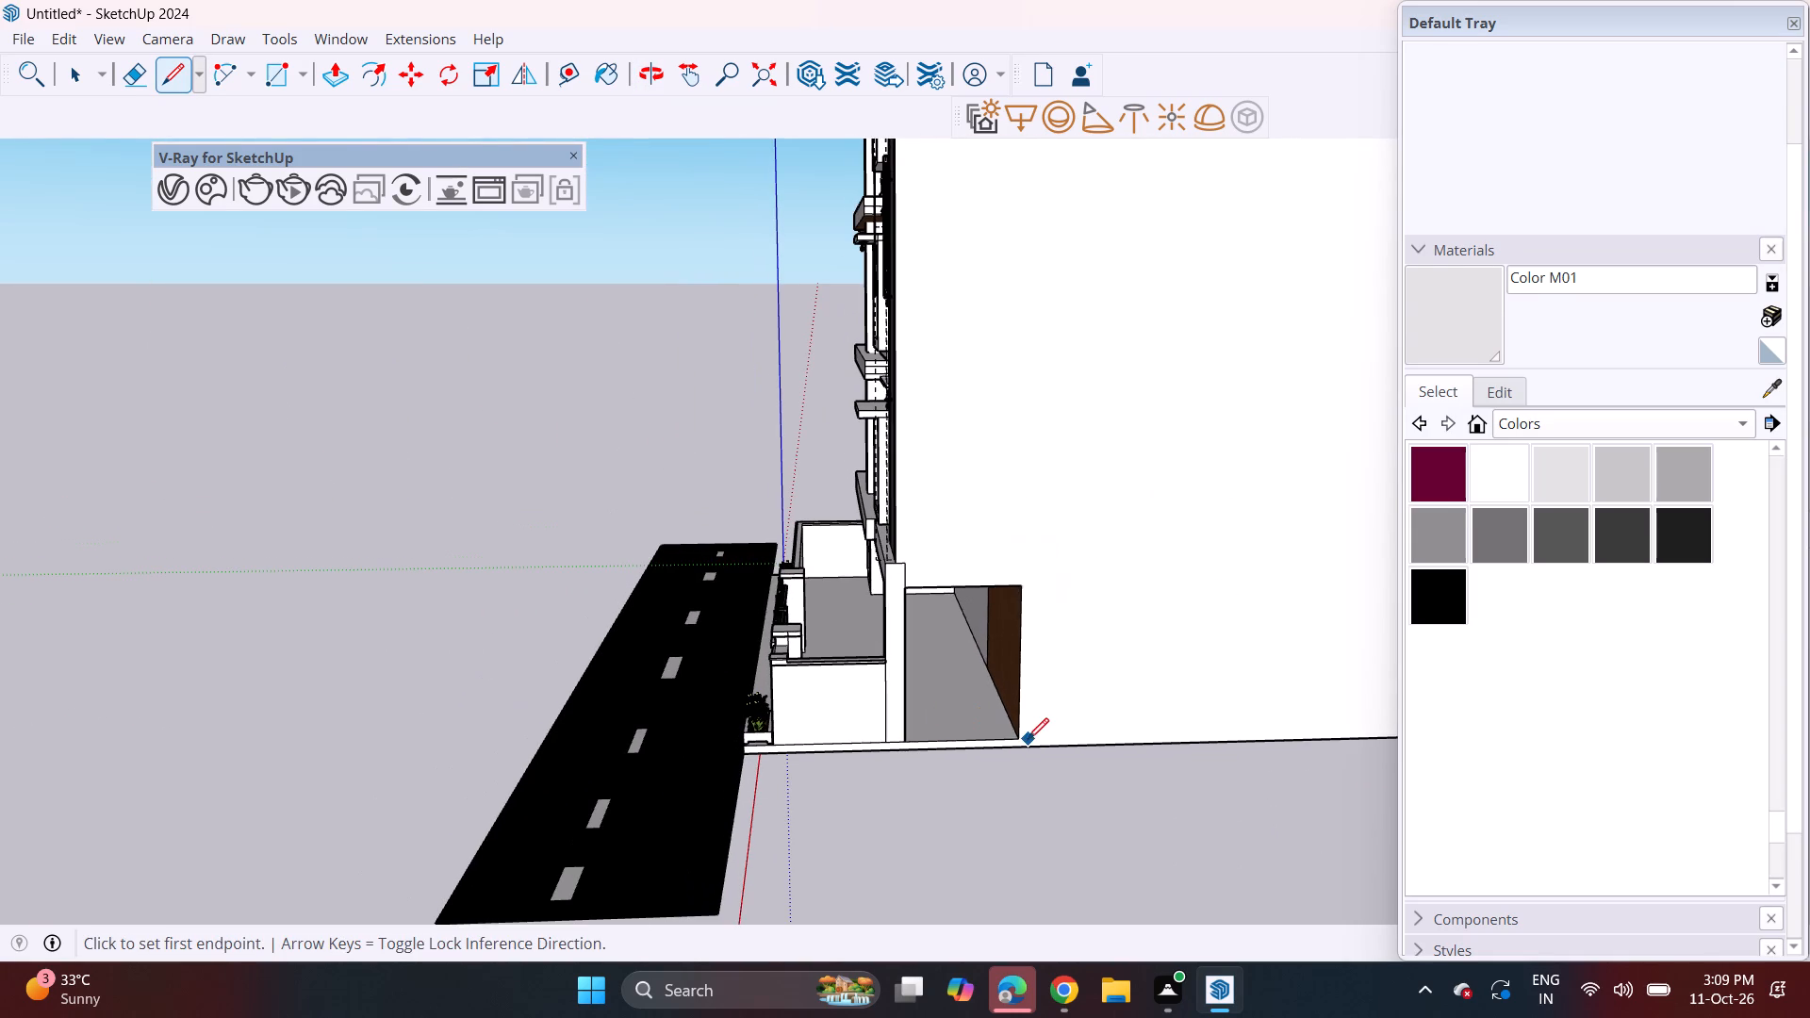
click(1024, 737)
middle_drag(1144, 714, 471, 704)
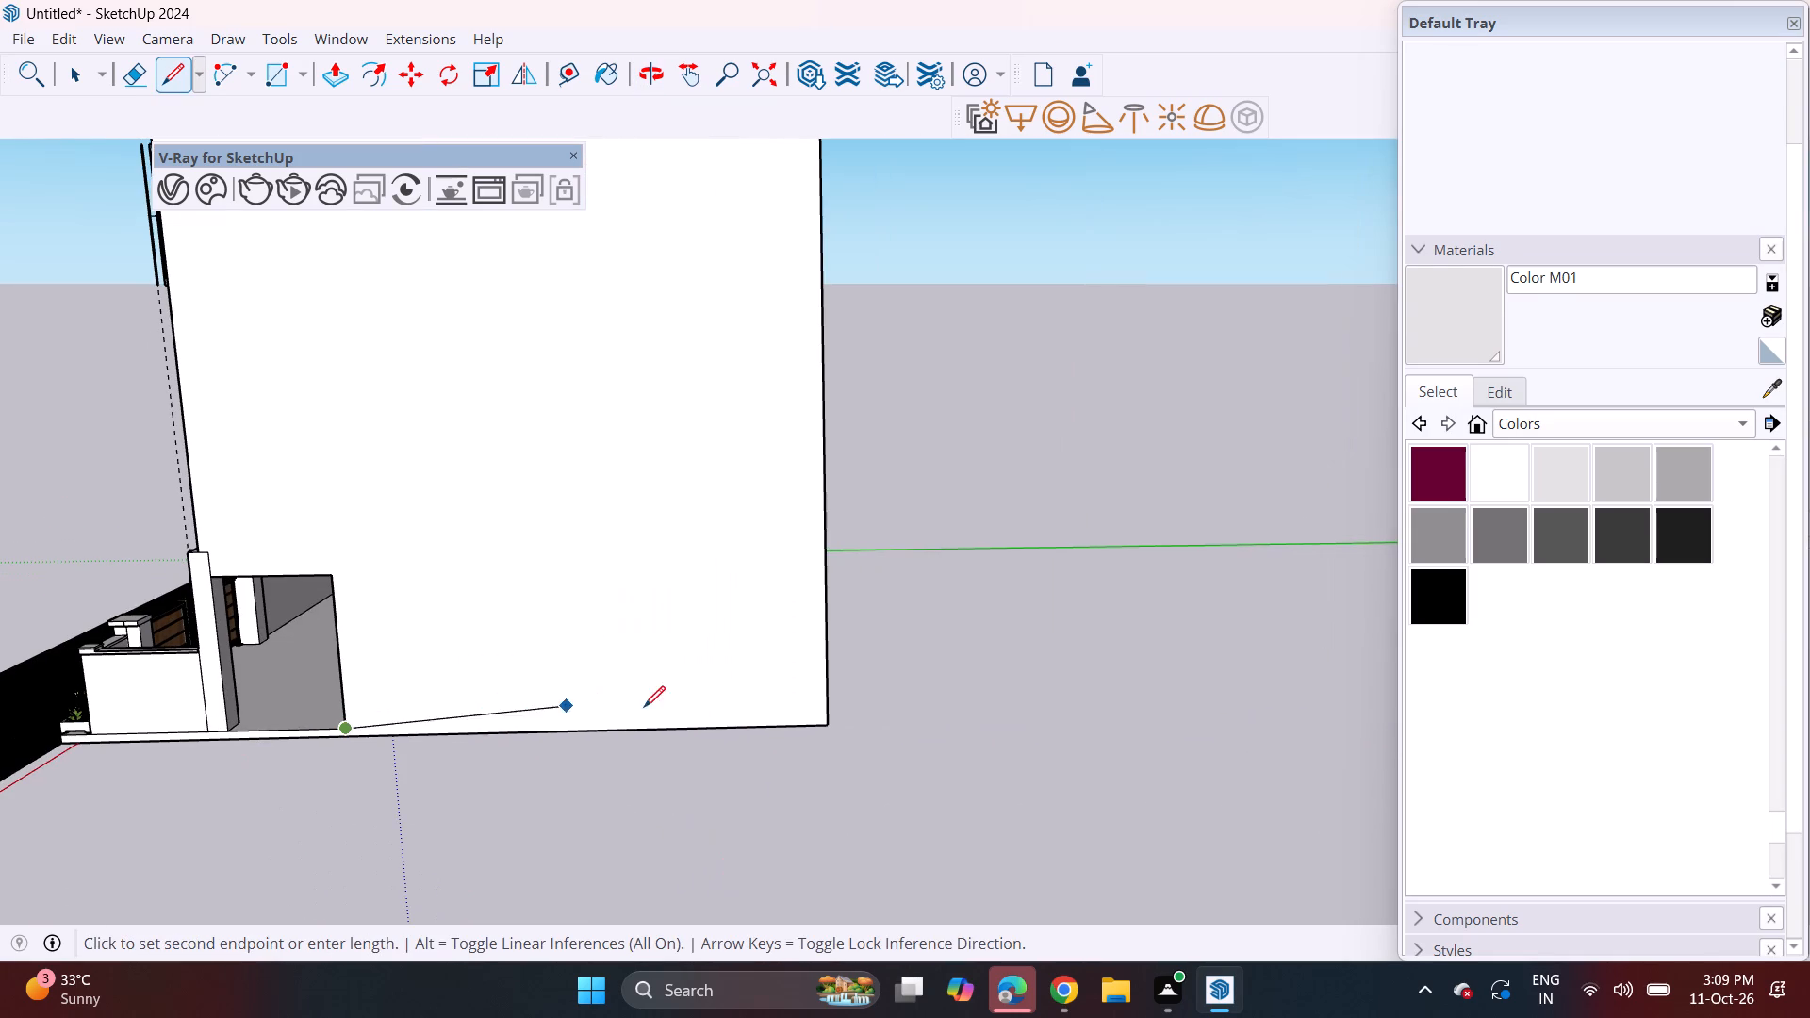
click(824, 713)
Push/Pull the base slab's side face outward on the carport side to extend the ground beside the house.
middle_drag(541, 735, 863, 693)
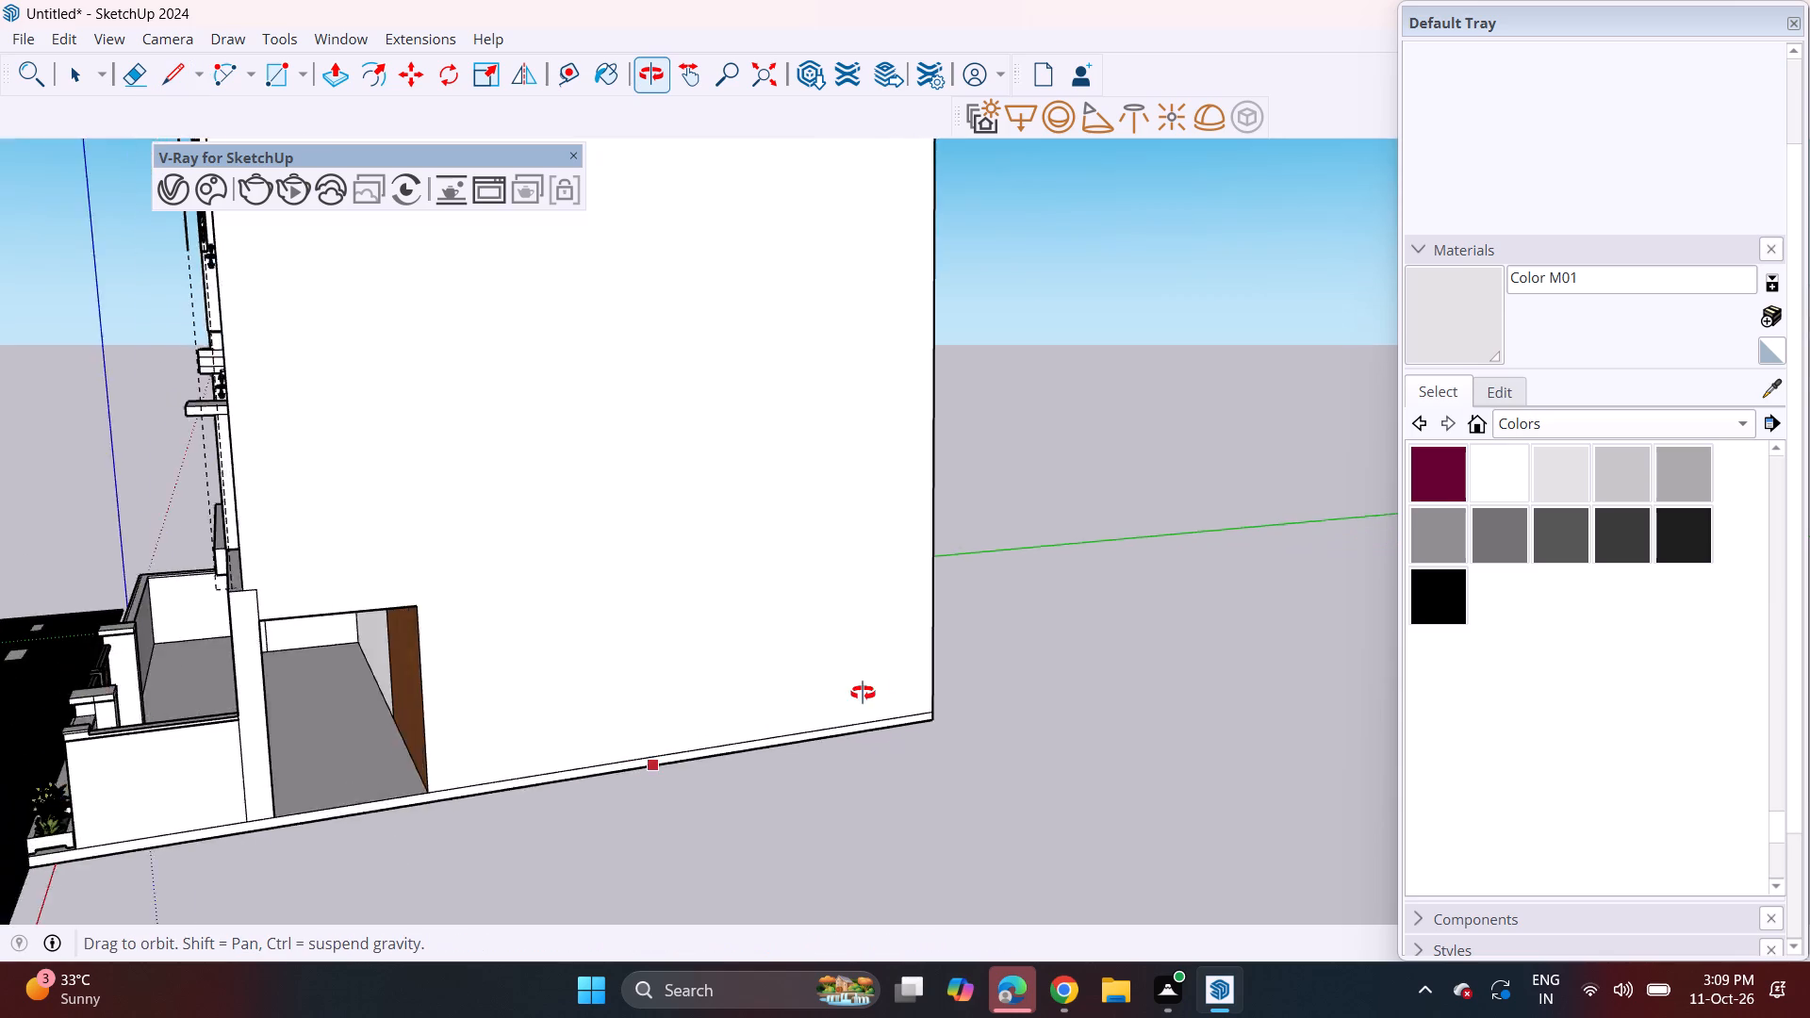
middle_drag(863, 693, 953, 668)
key(p)
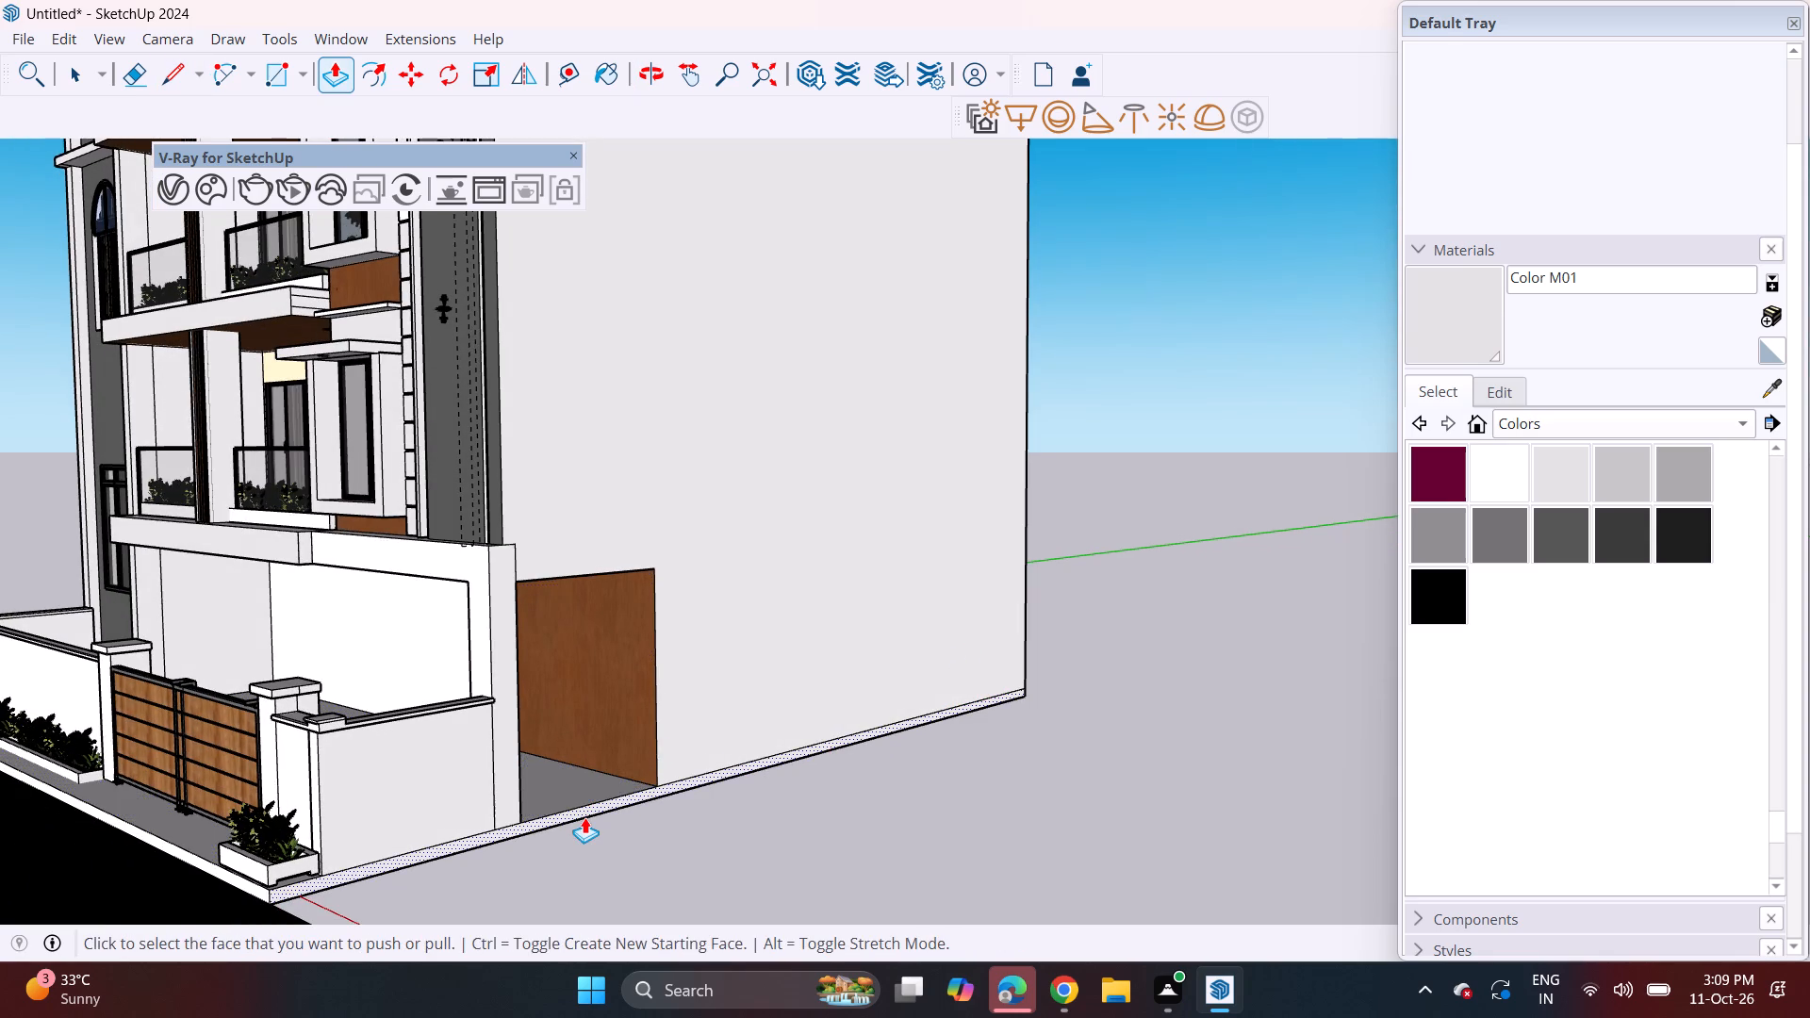
click(584, 817)
scroll(677, 829, down, 6)
middle_drag(649, 802, 976, 739)
click(1088, 879)
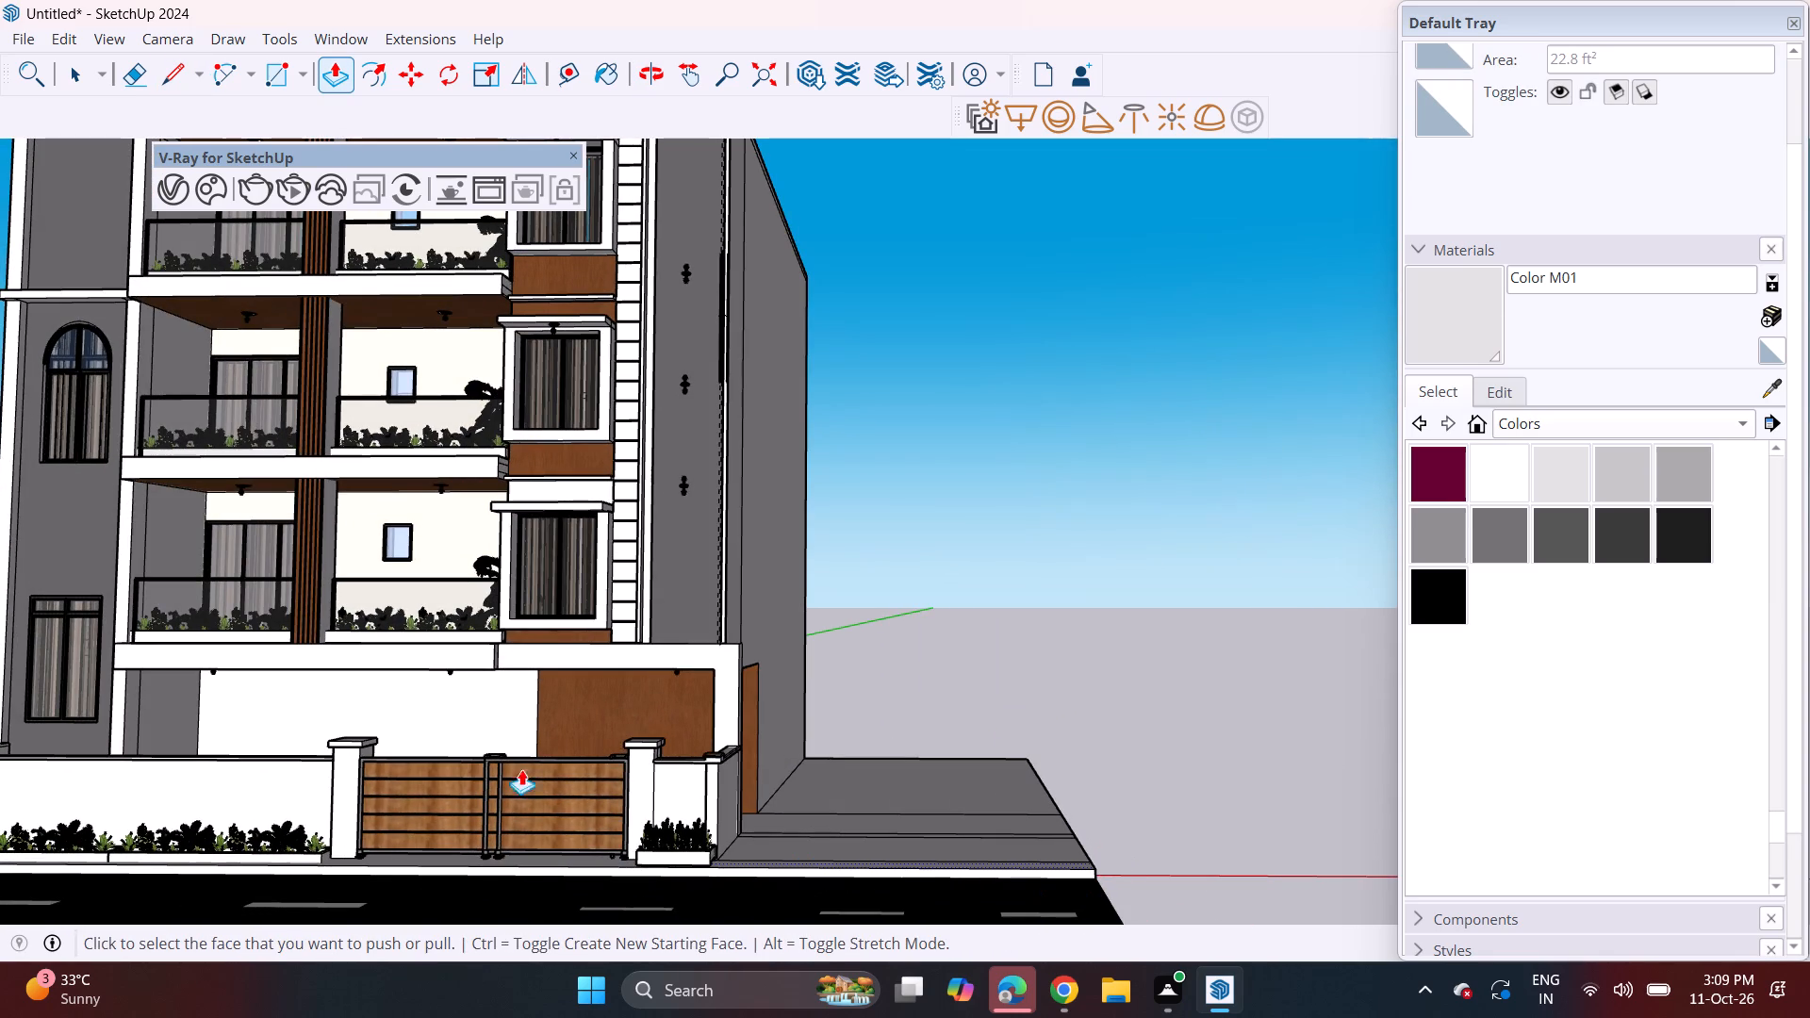
Push/Pull the base slab's side face outward on the arched-window tower side to extend the ground there.
shift+middle_drag(453, 769, 968, 712)
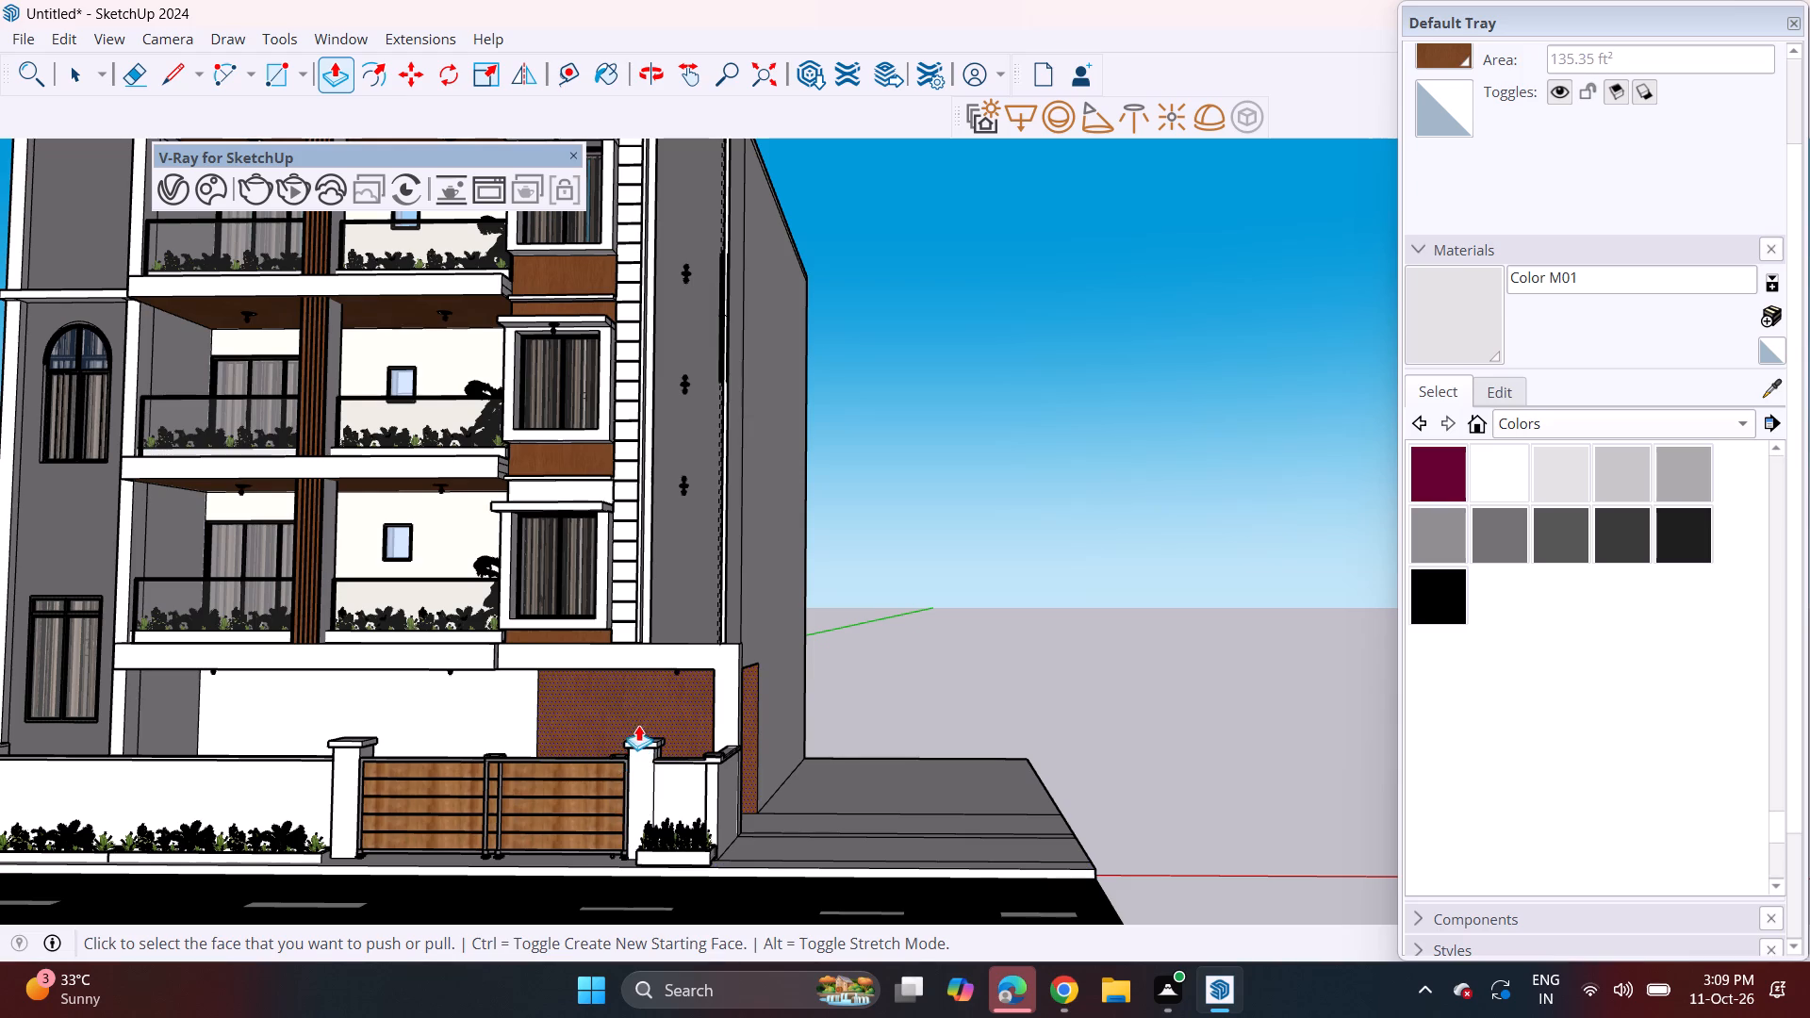
shift+middle_drag(454, 750, 1329, 643)
middle_drag(650, 773, 742, 878)
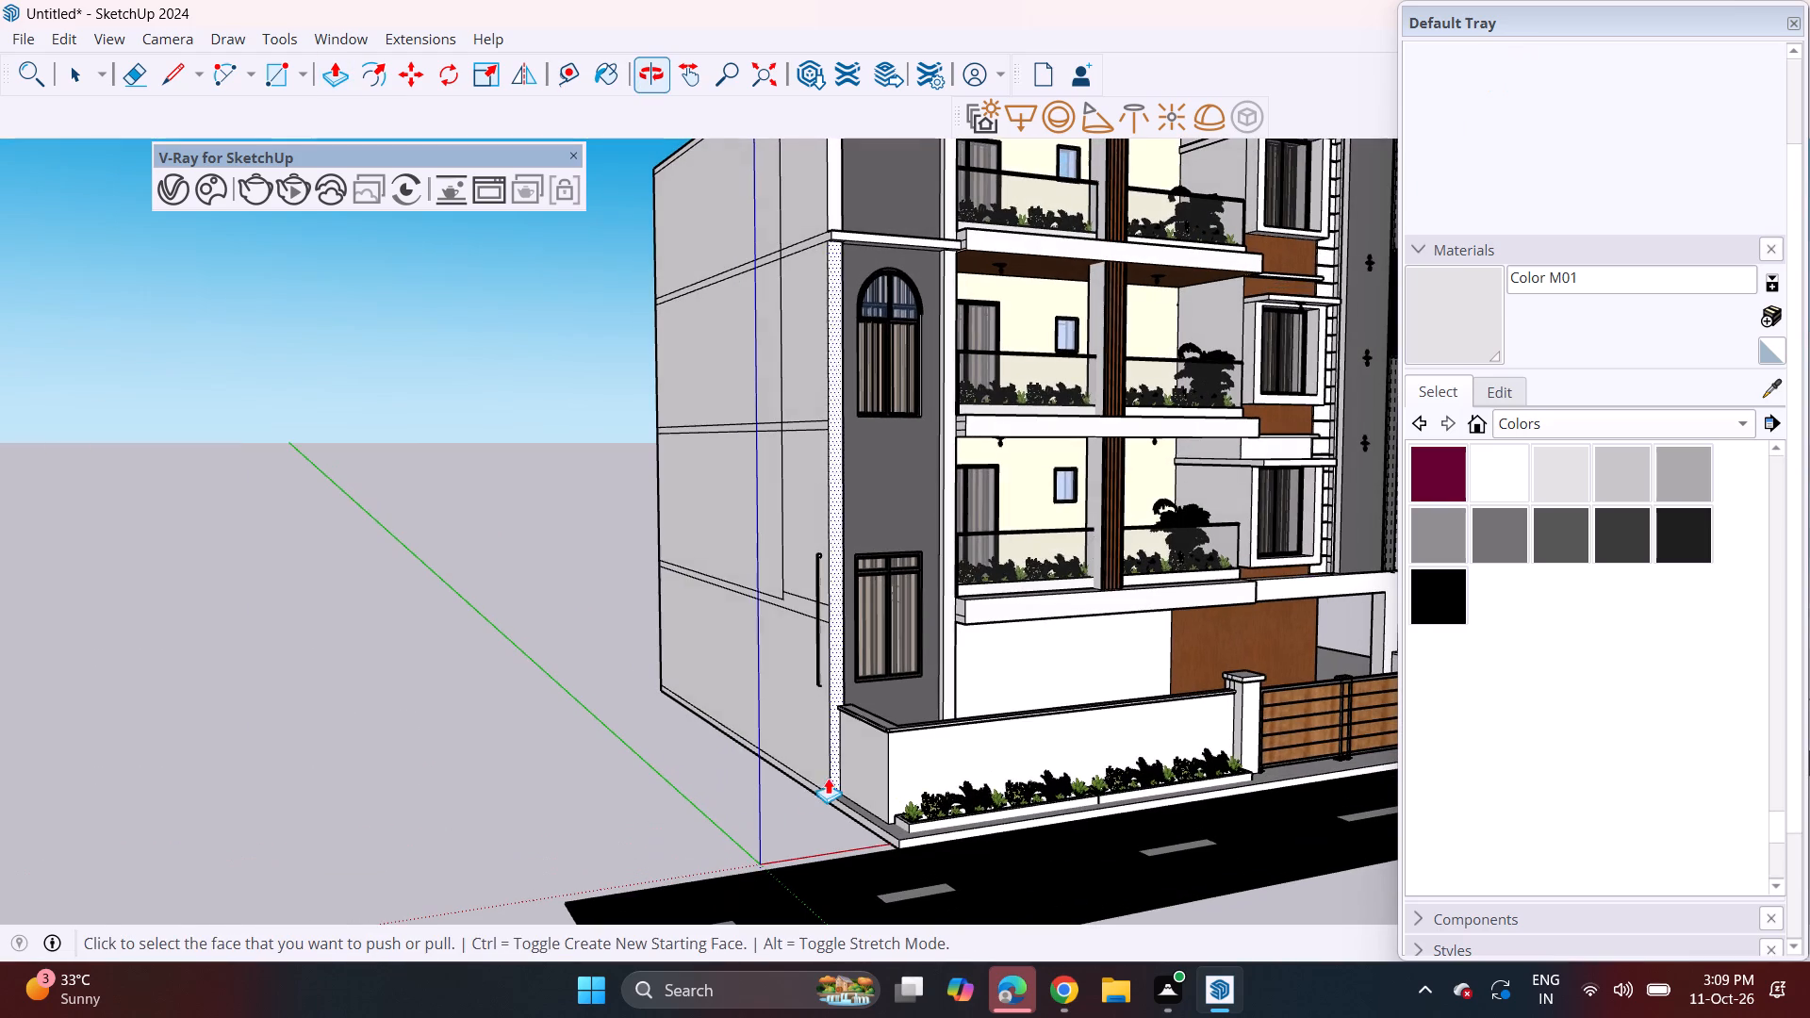
click(810, 789)
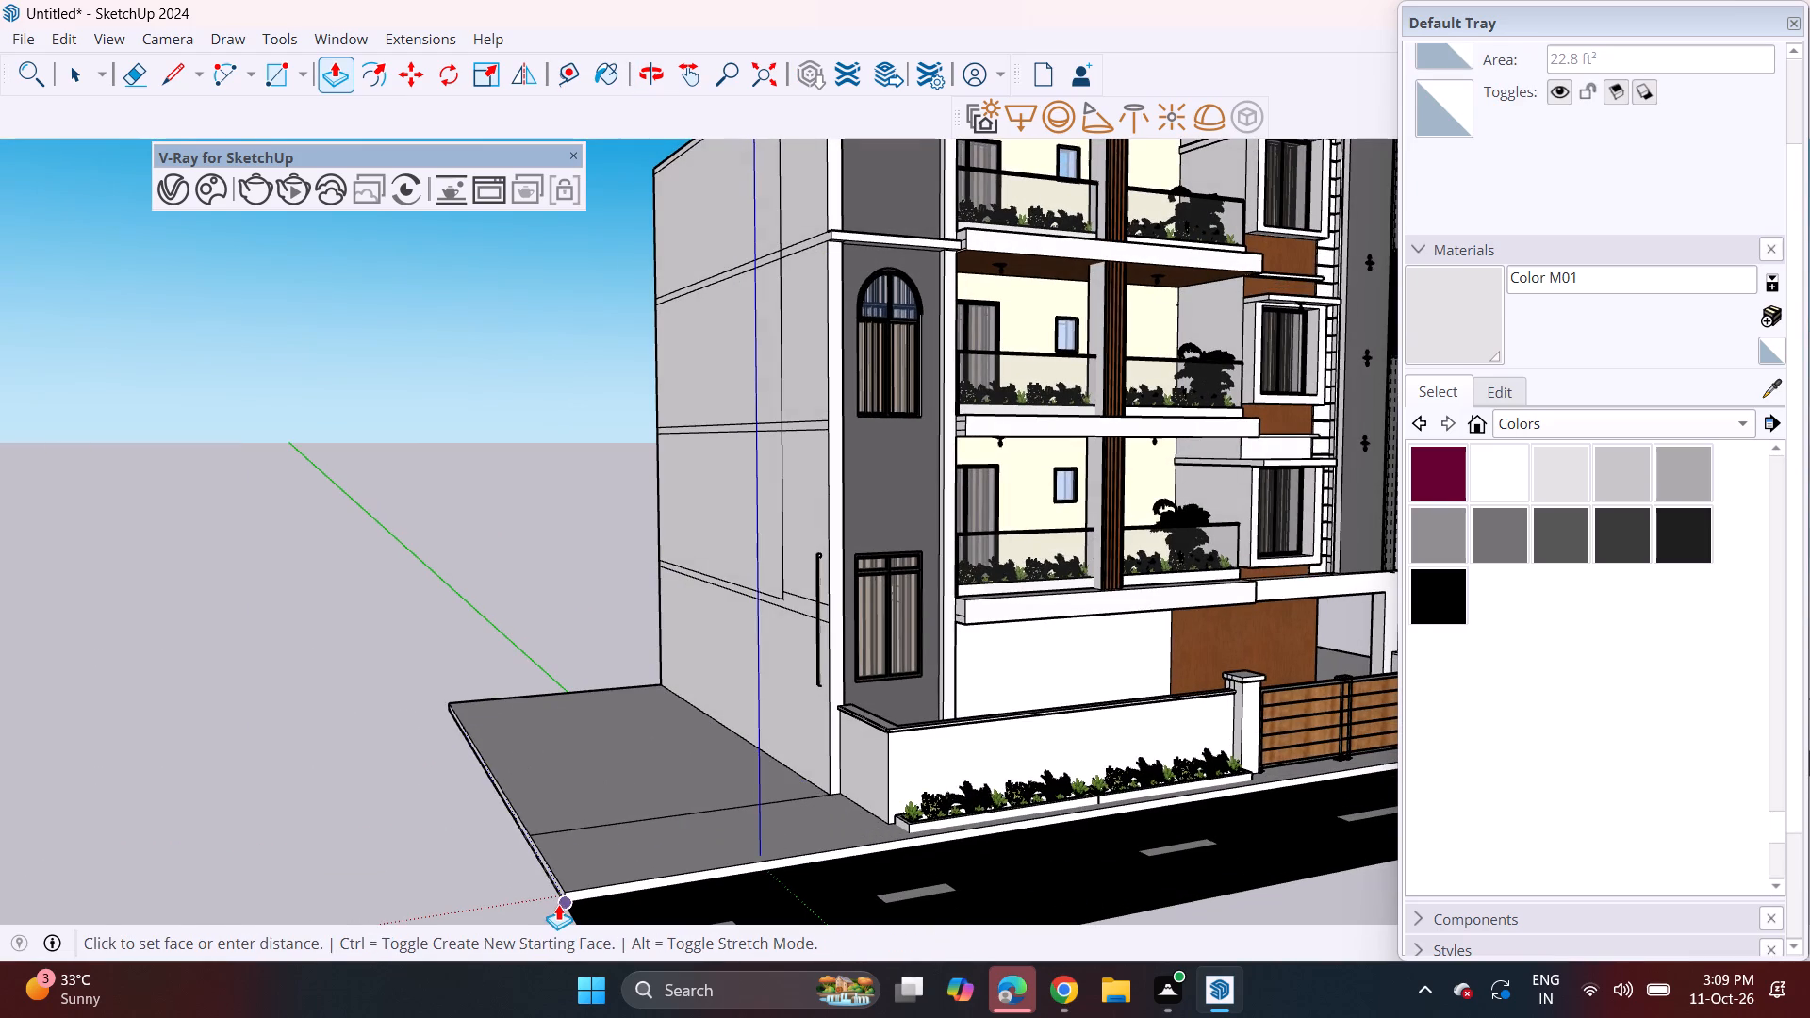
click(520, 874)
Erase the dividing lines across the extended ground on both sides of the house.
middle_drag(795, 782, 551, 798)
key(space)
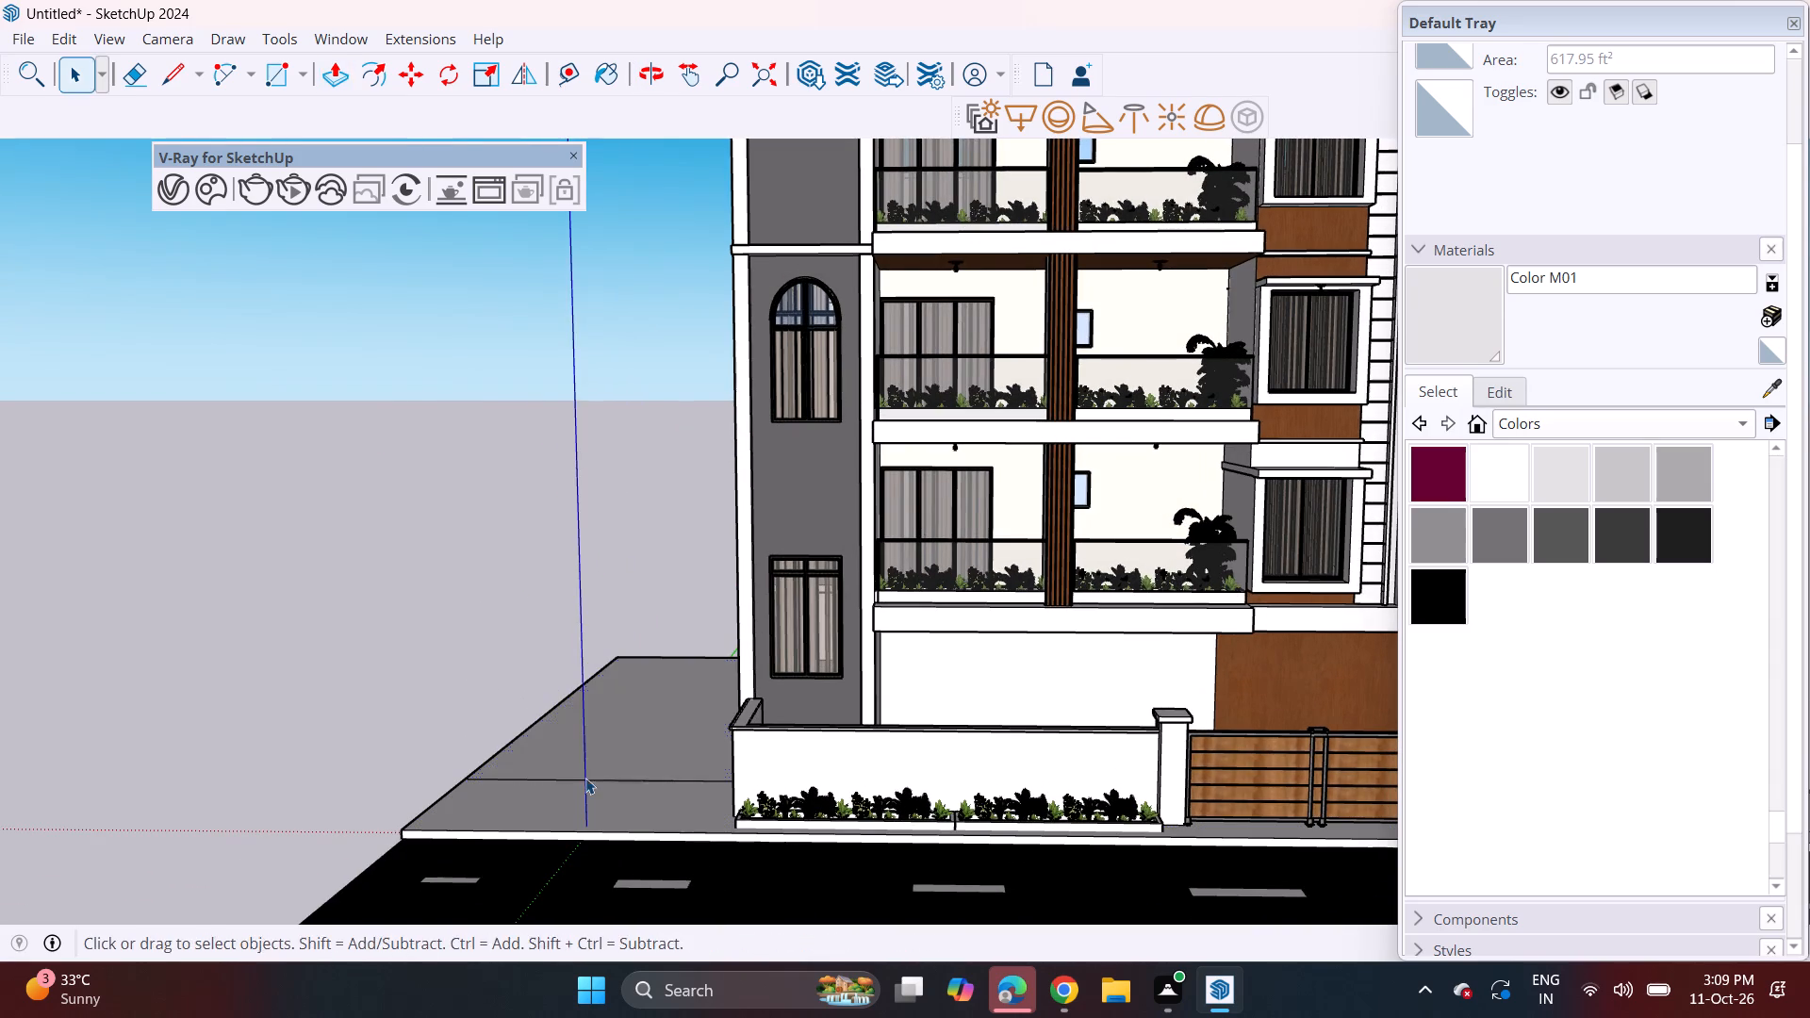
key(p)
key(e)
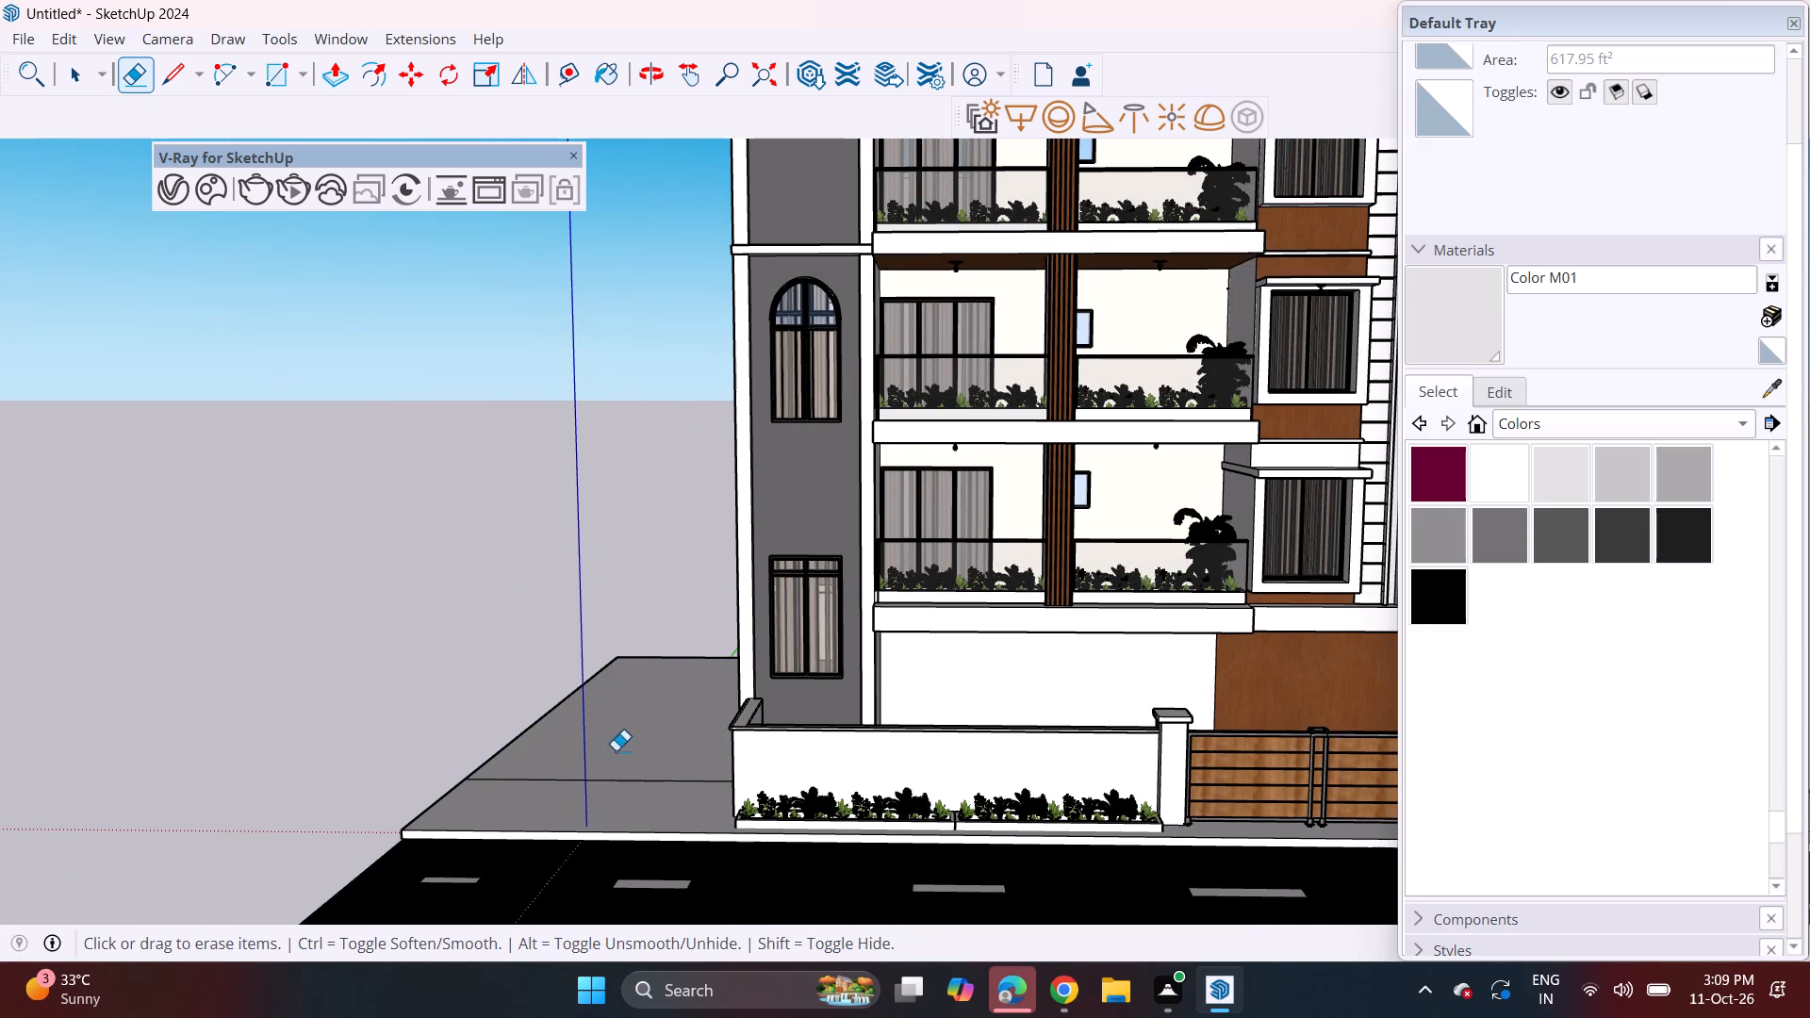
drag(616, 752, 631, 809)
middle_drag(652, 772, 175, 725)
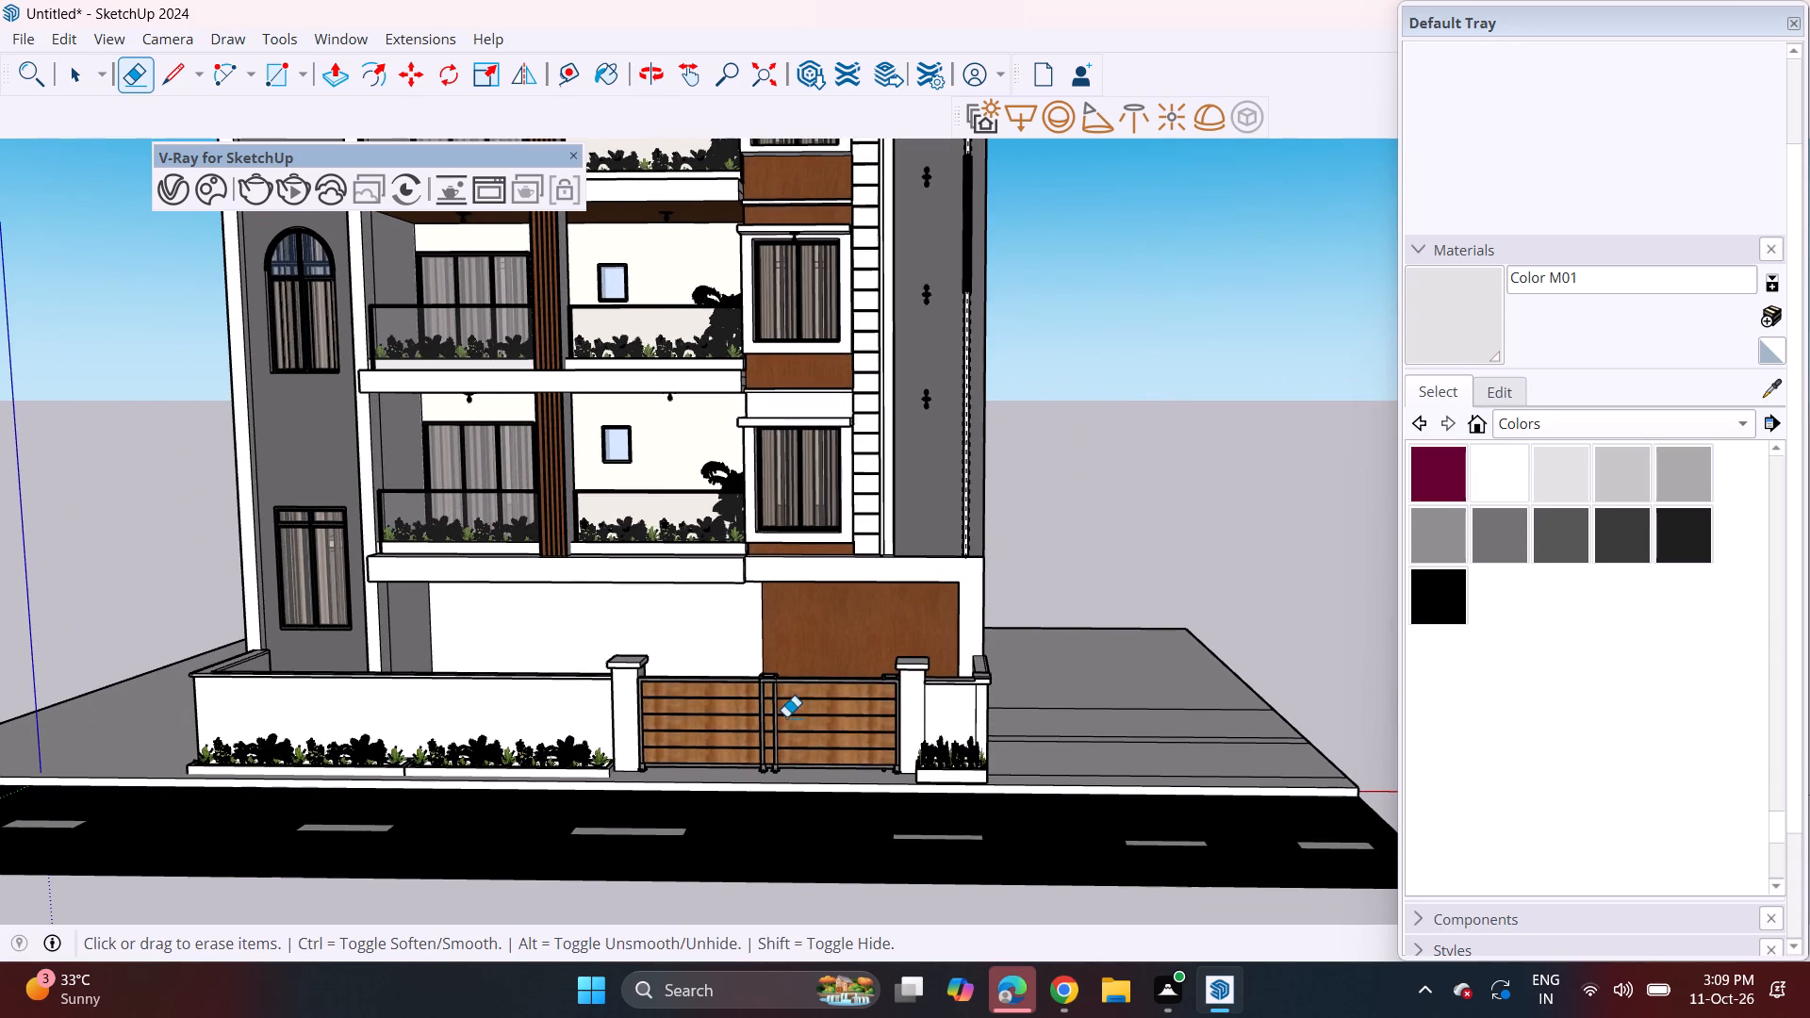
drag(1048, 688, 1057, 749)
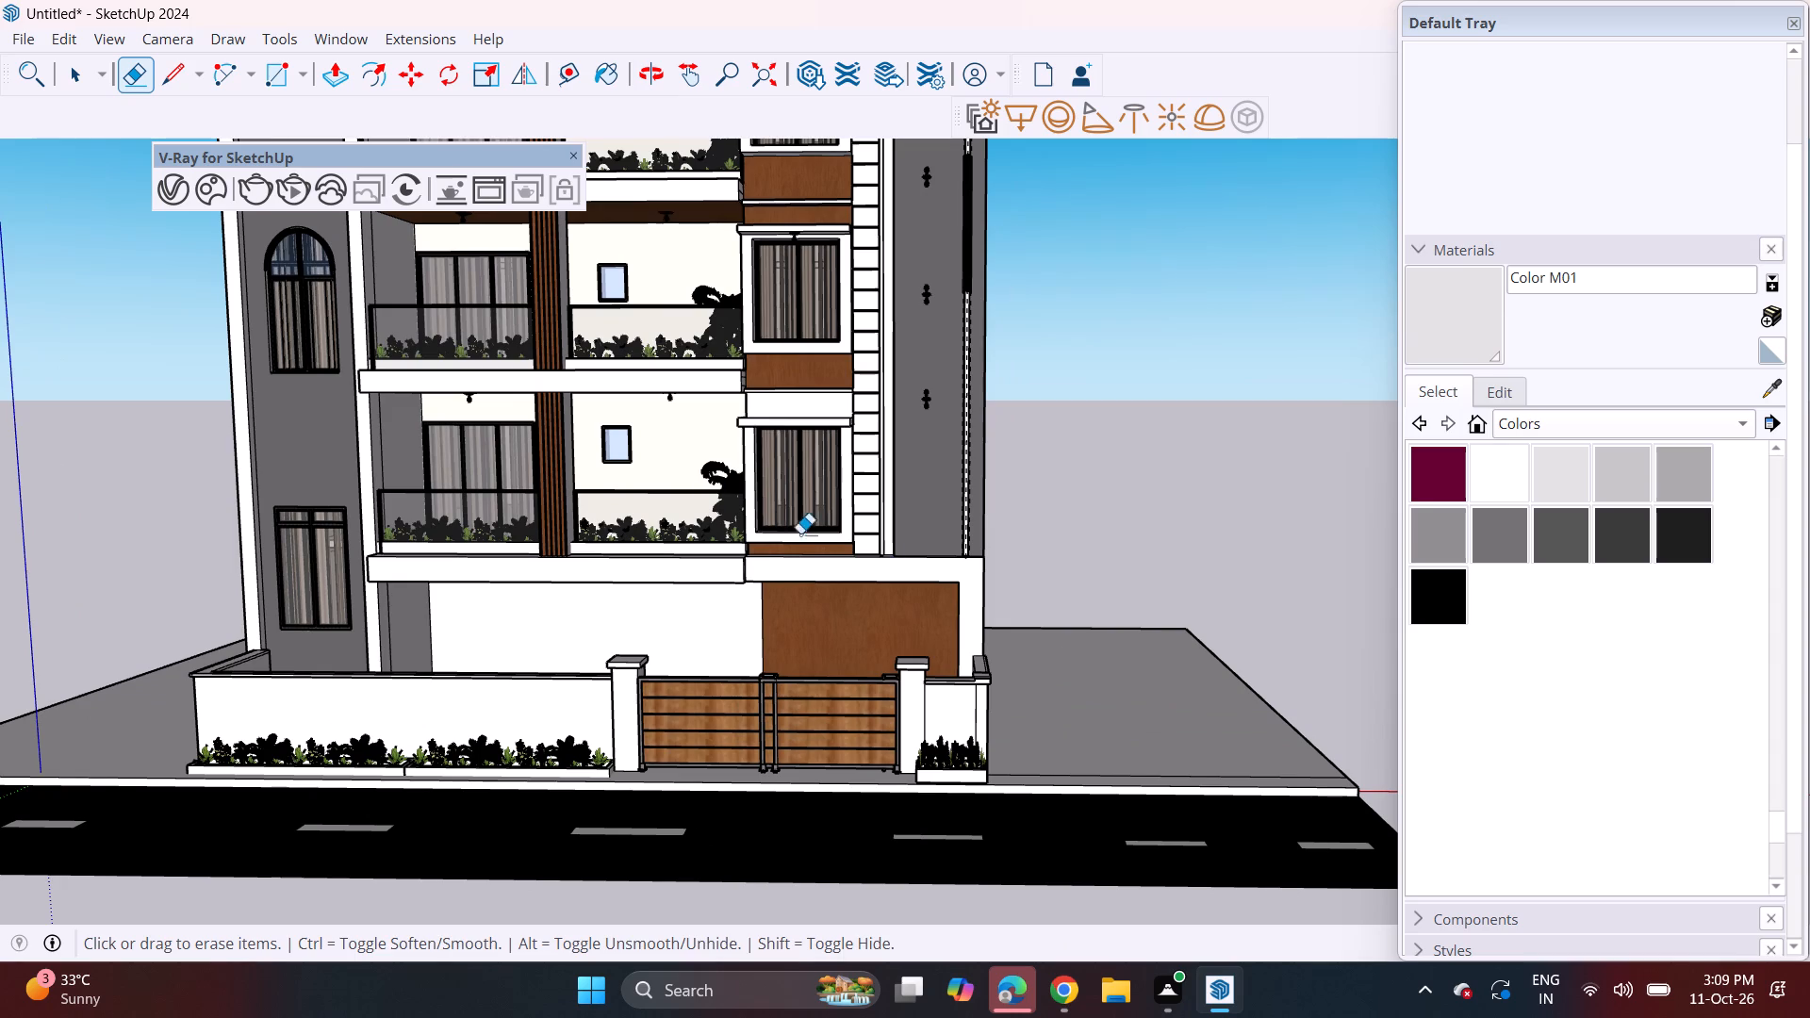
Paint the ground on both sides of the house with Color M00.
click(1503, 480)
click(1150, 681)
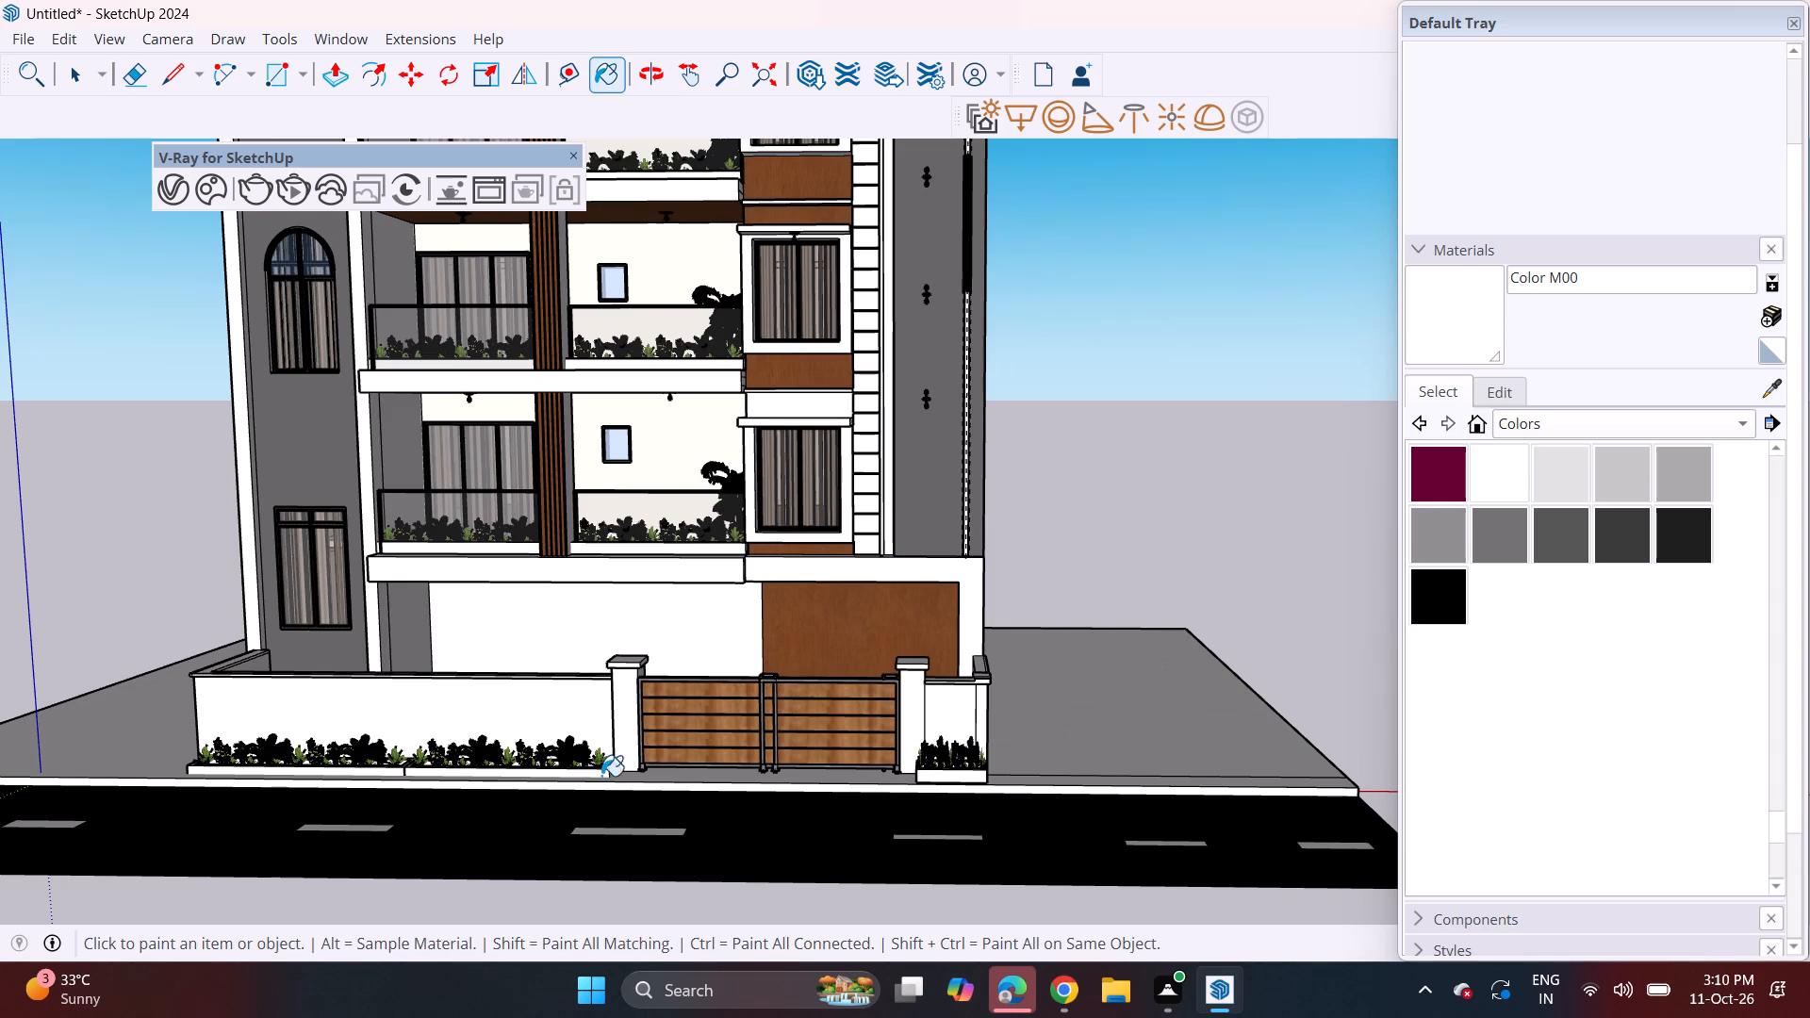
click(163, 714)
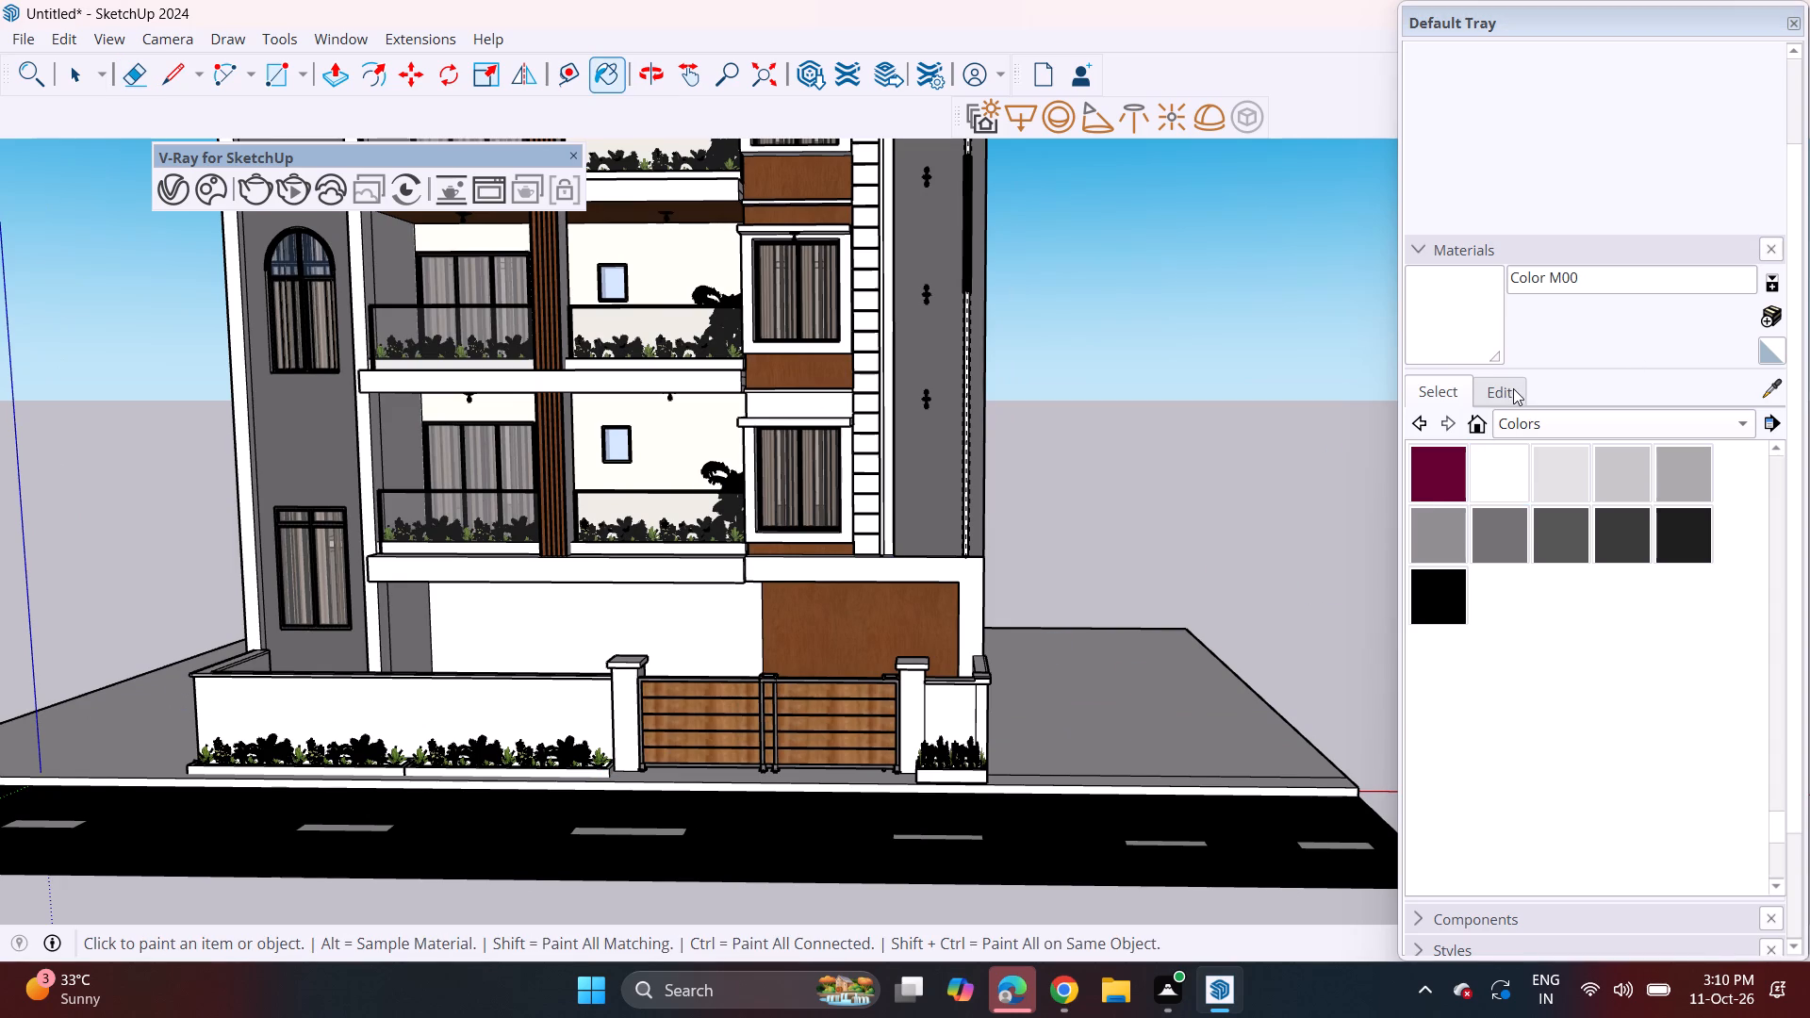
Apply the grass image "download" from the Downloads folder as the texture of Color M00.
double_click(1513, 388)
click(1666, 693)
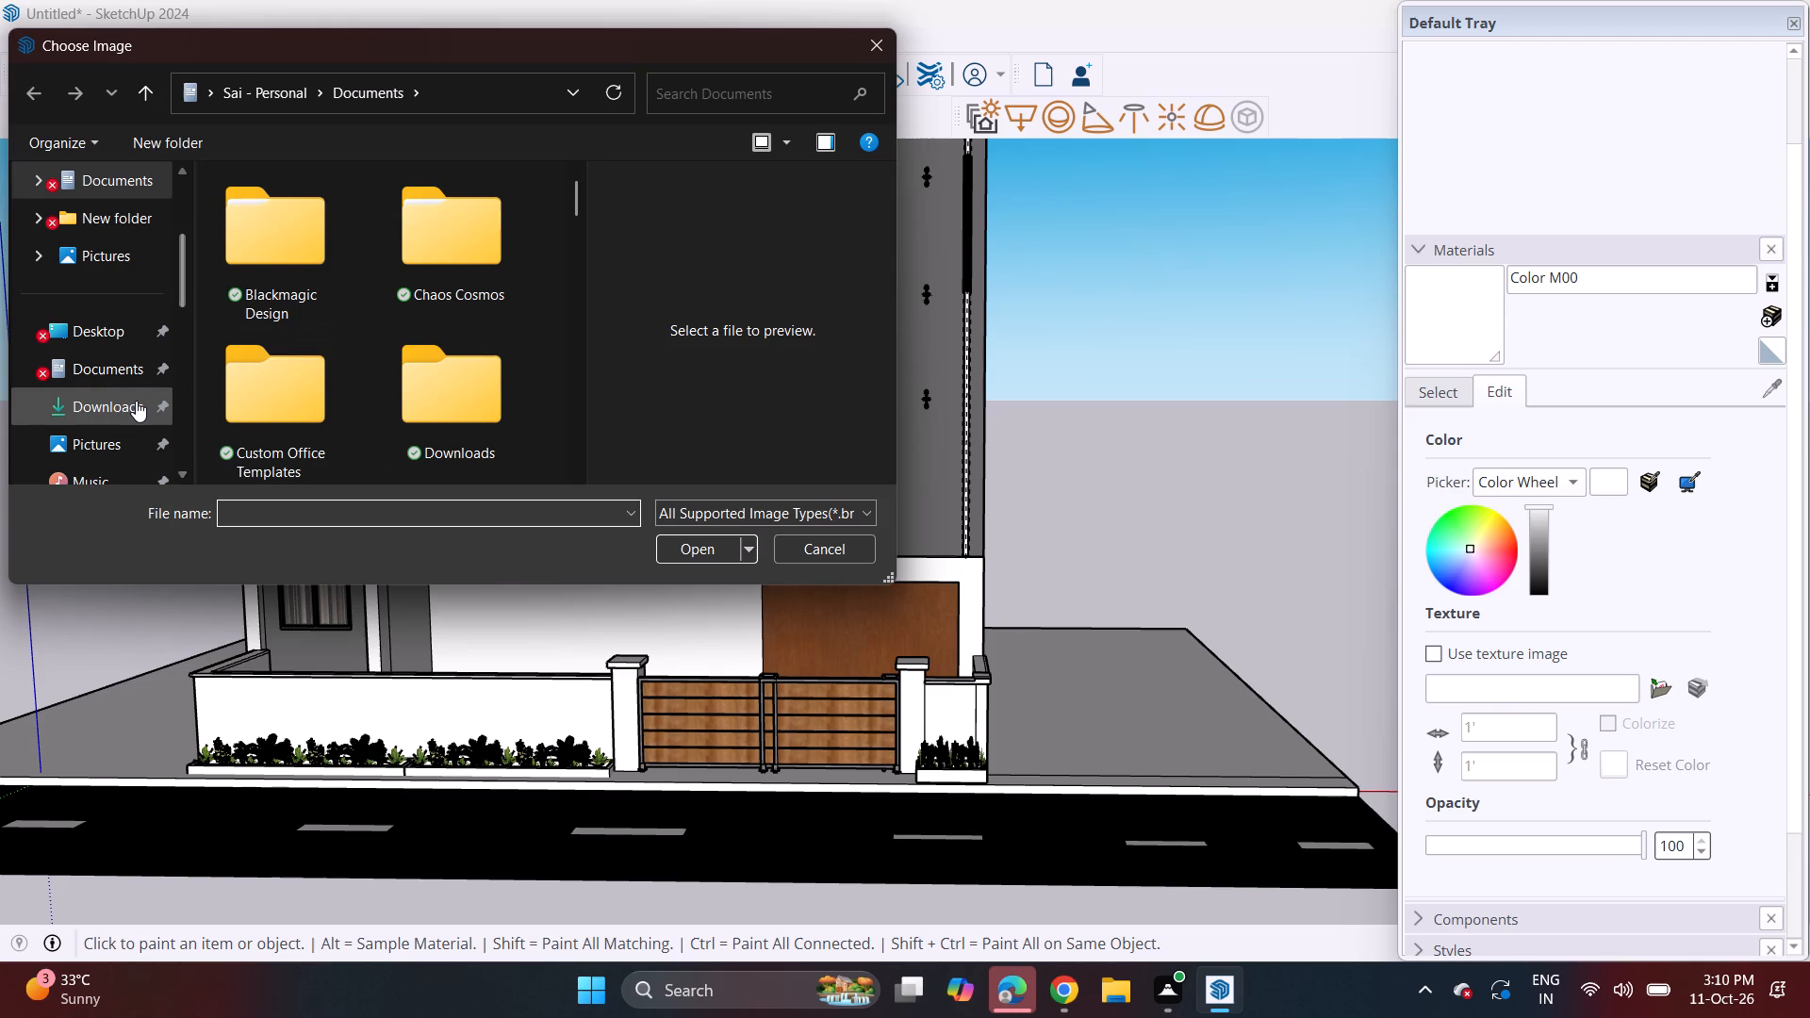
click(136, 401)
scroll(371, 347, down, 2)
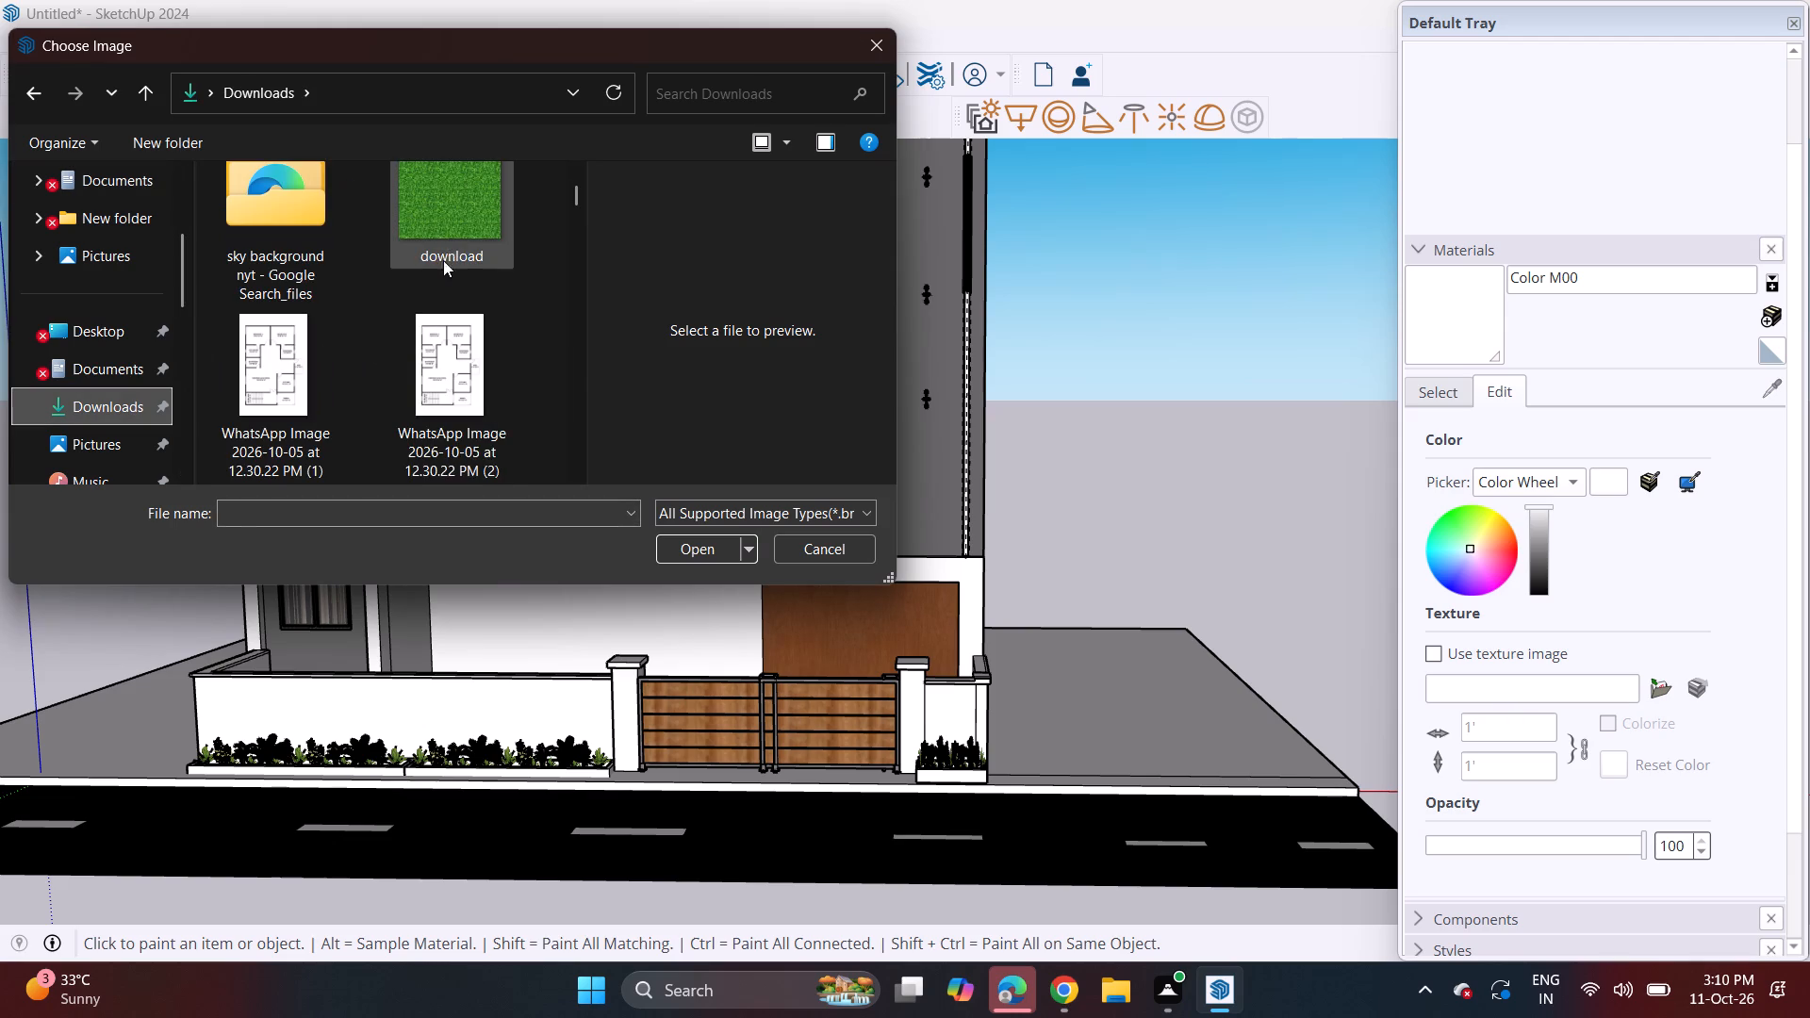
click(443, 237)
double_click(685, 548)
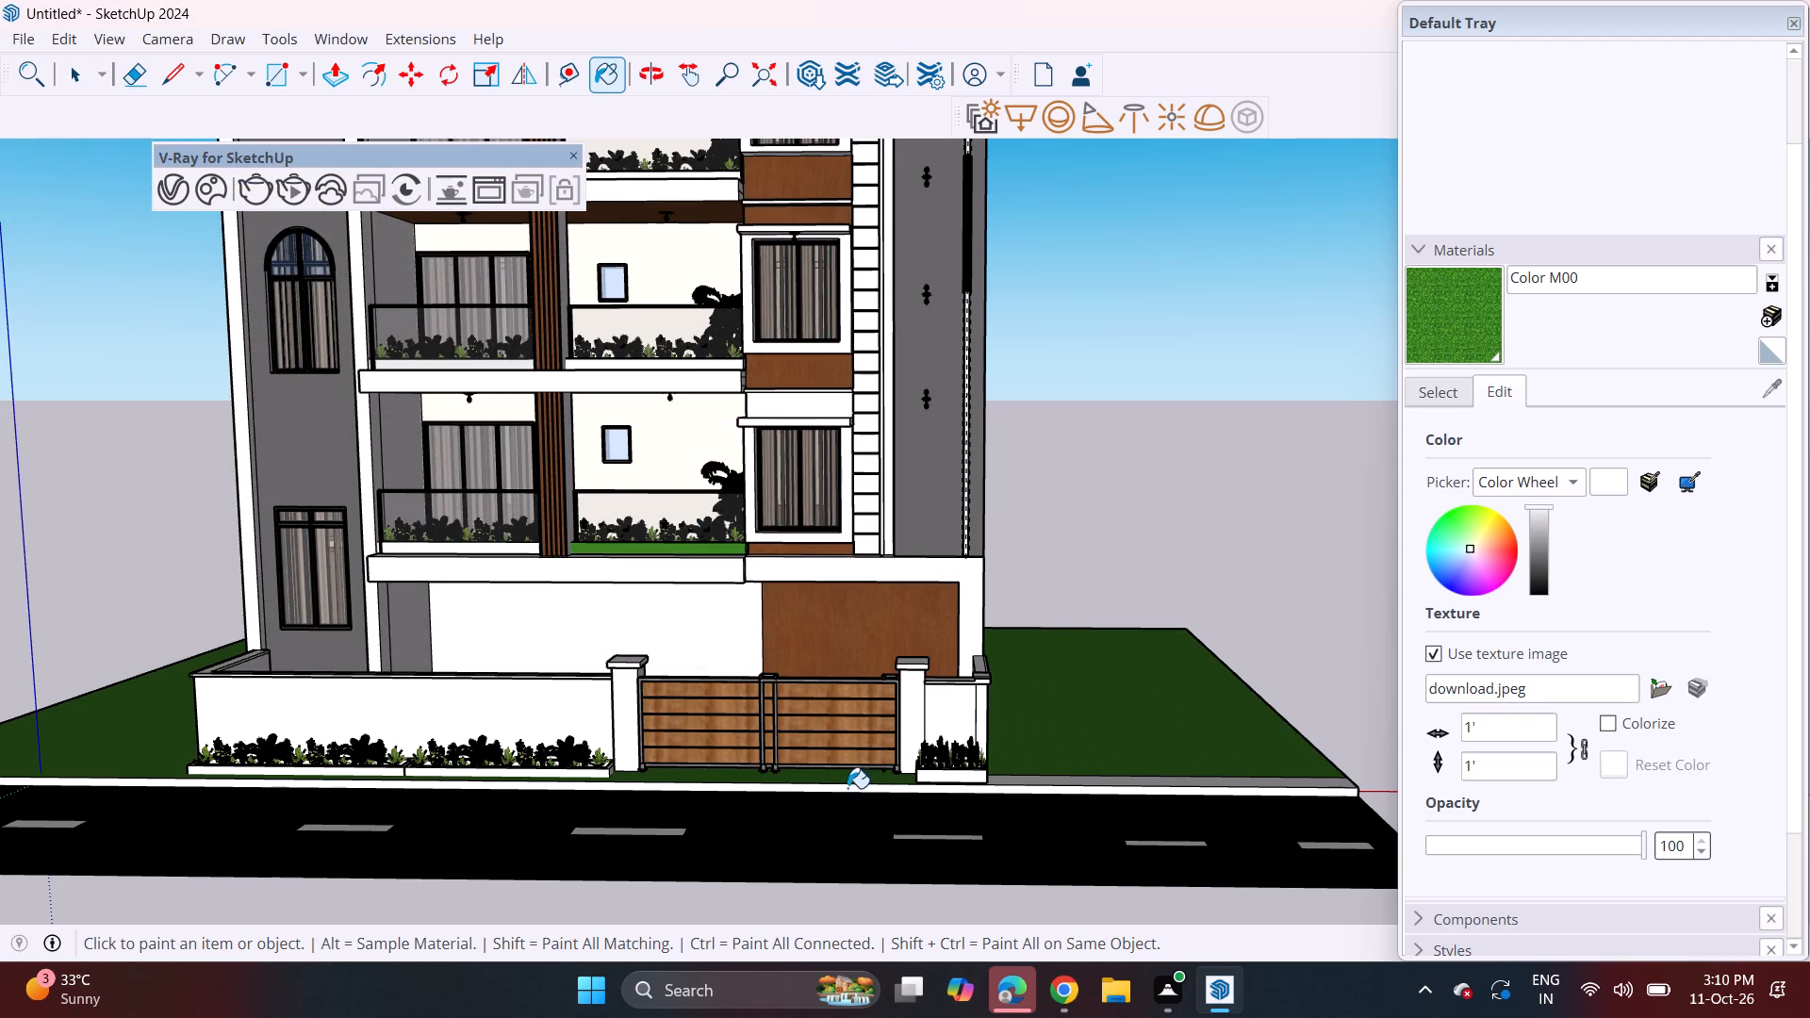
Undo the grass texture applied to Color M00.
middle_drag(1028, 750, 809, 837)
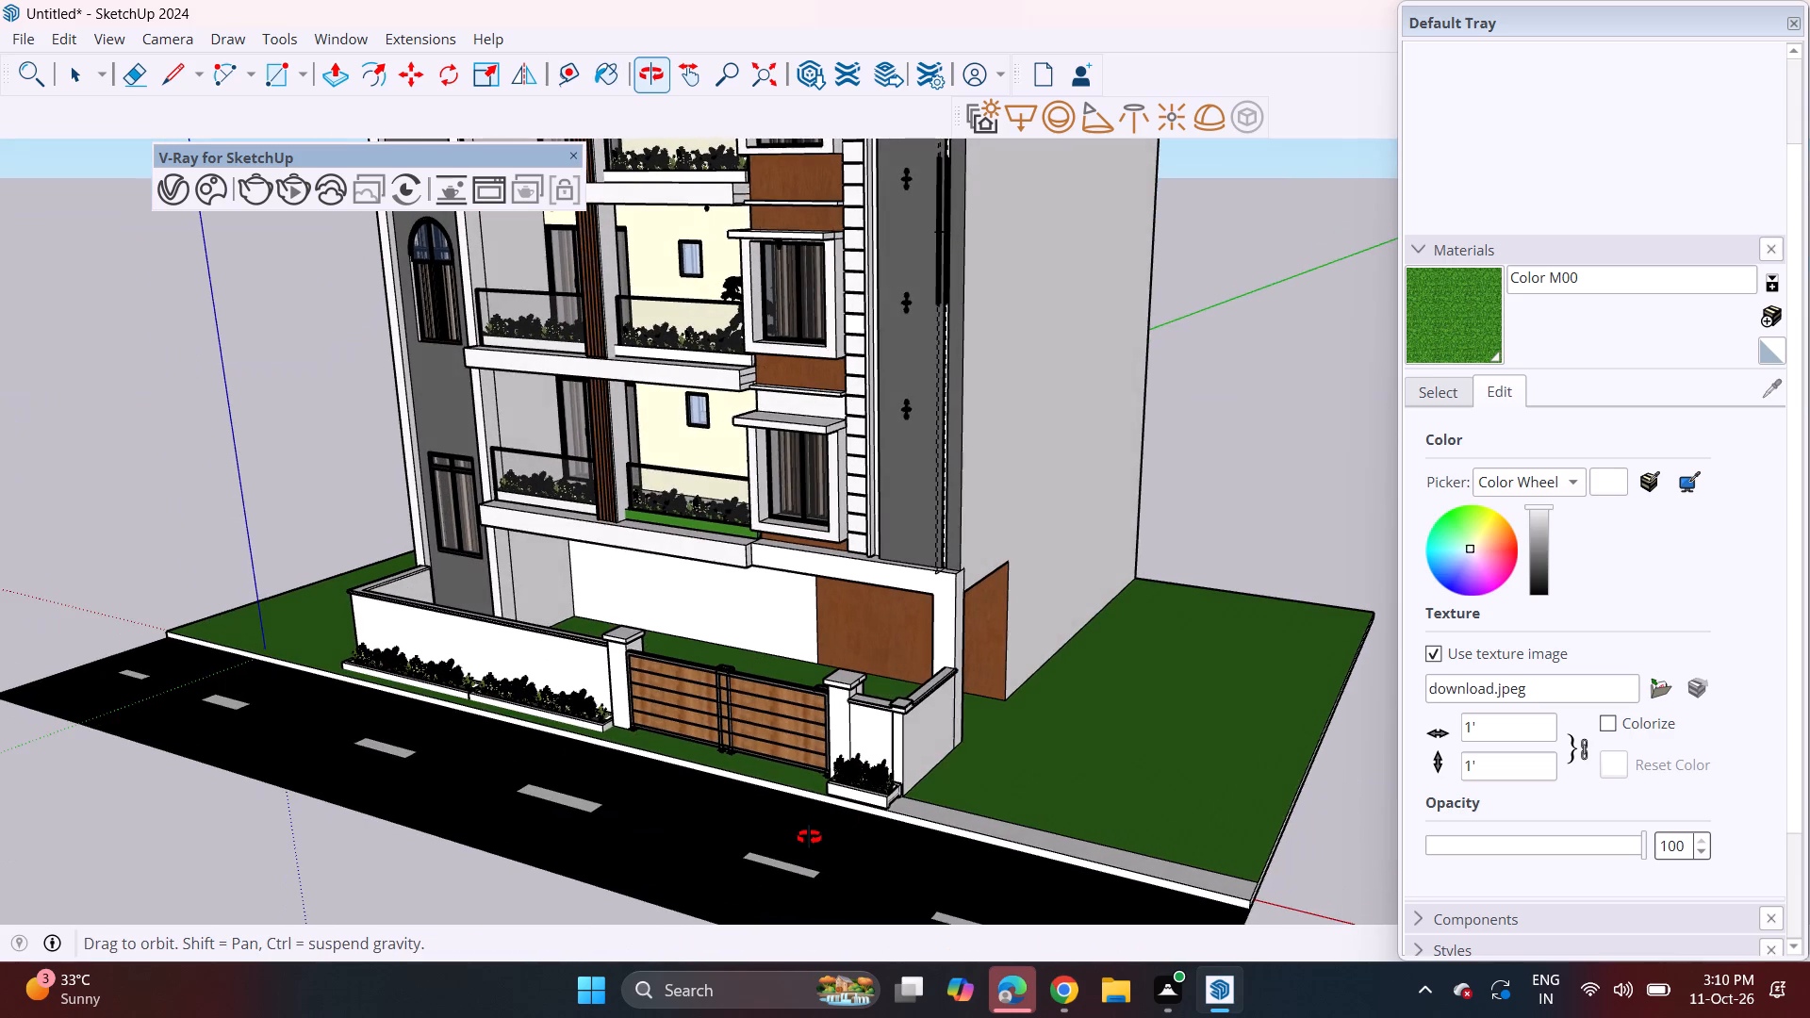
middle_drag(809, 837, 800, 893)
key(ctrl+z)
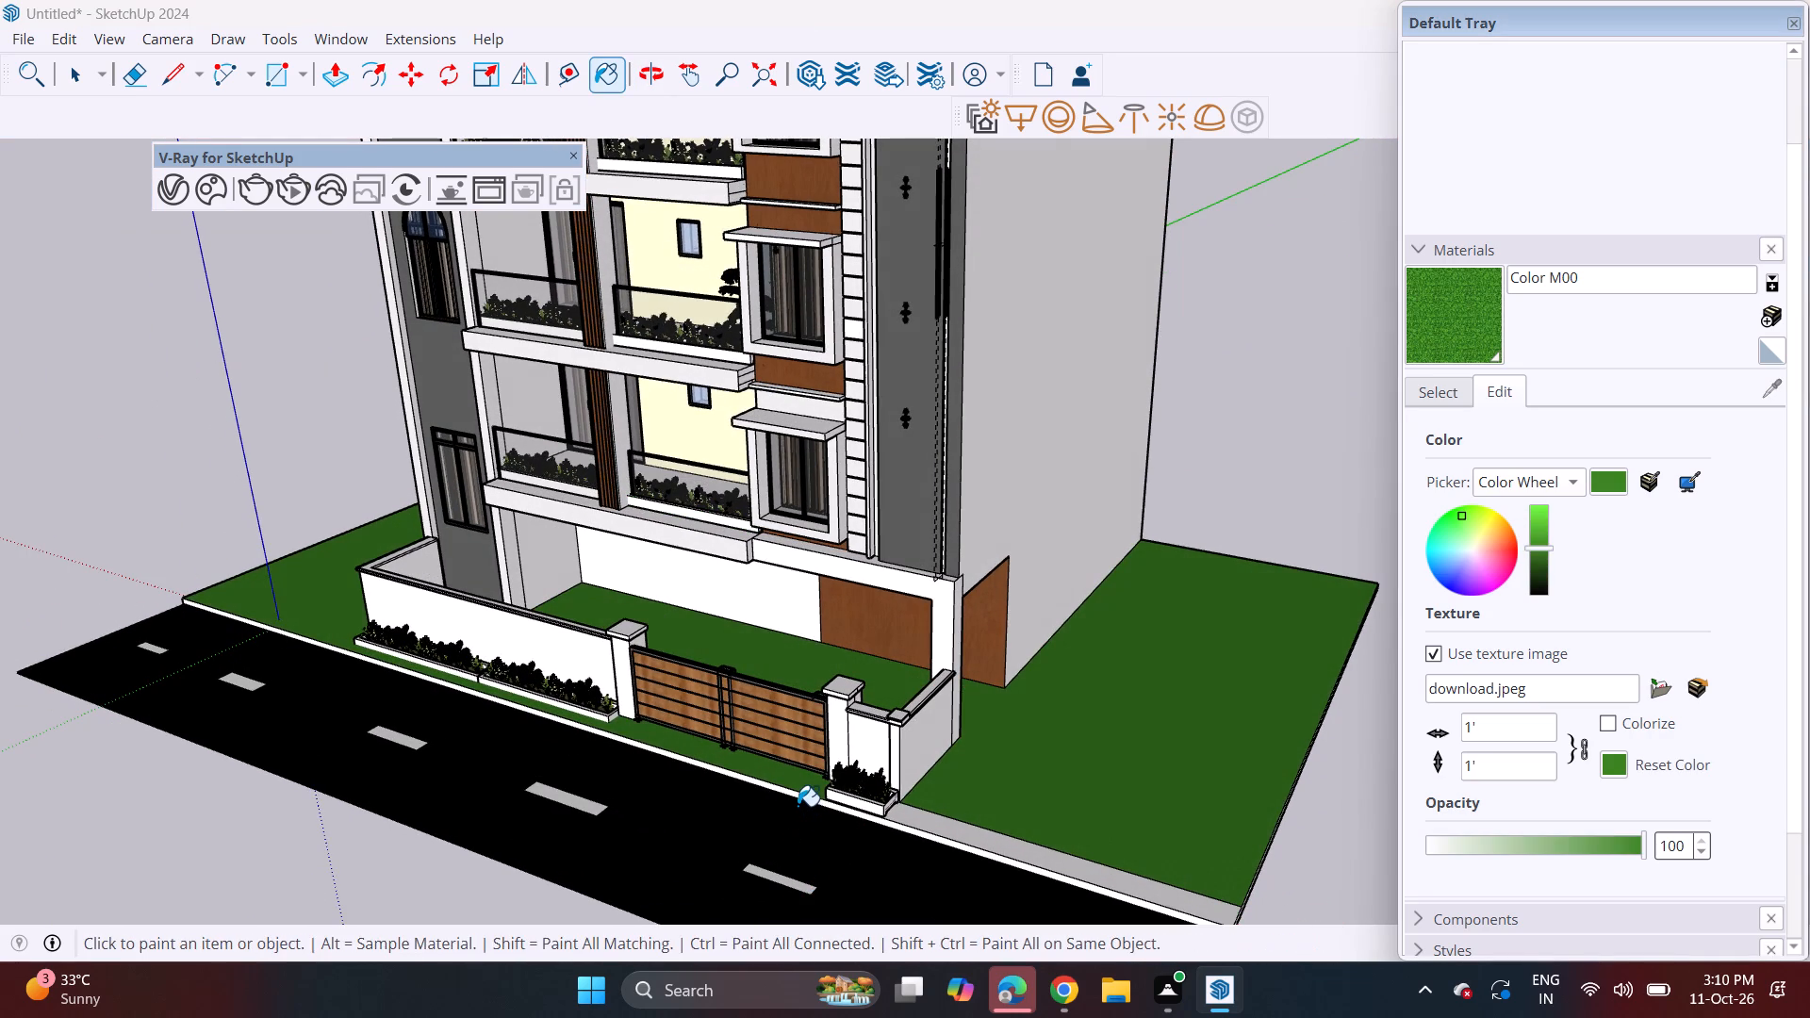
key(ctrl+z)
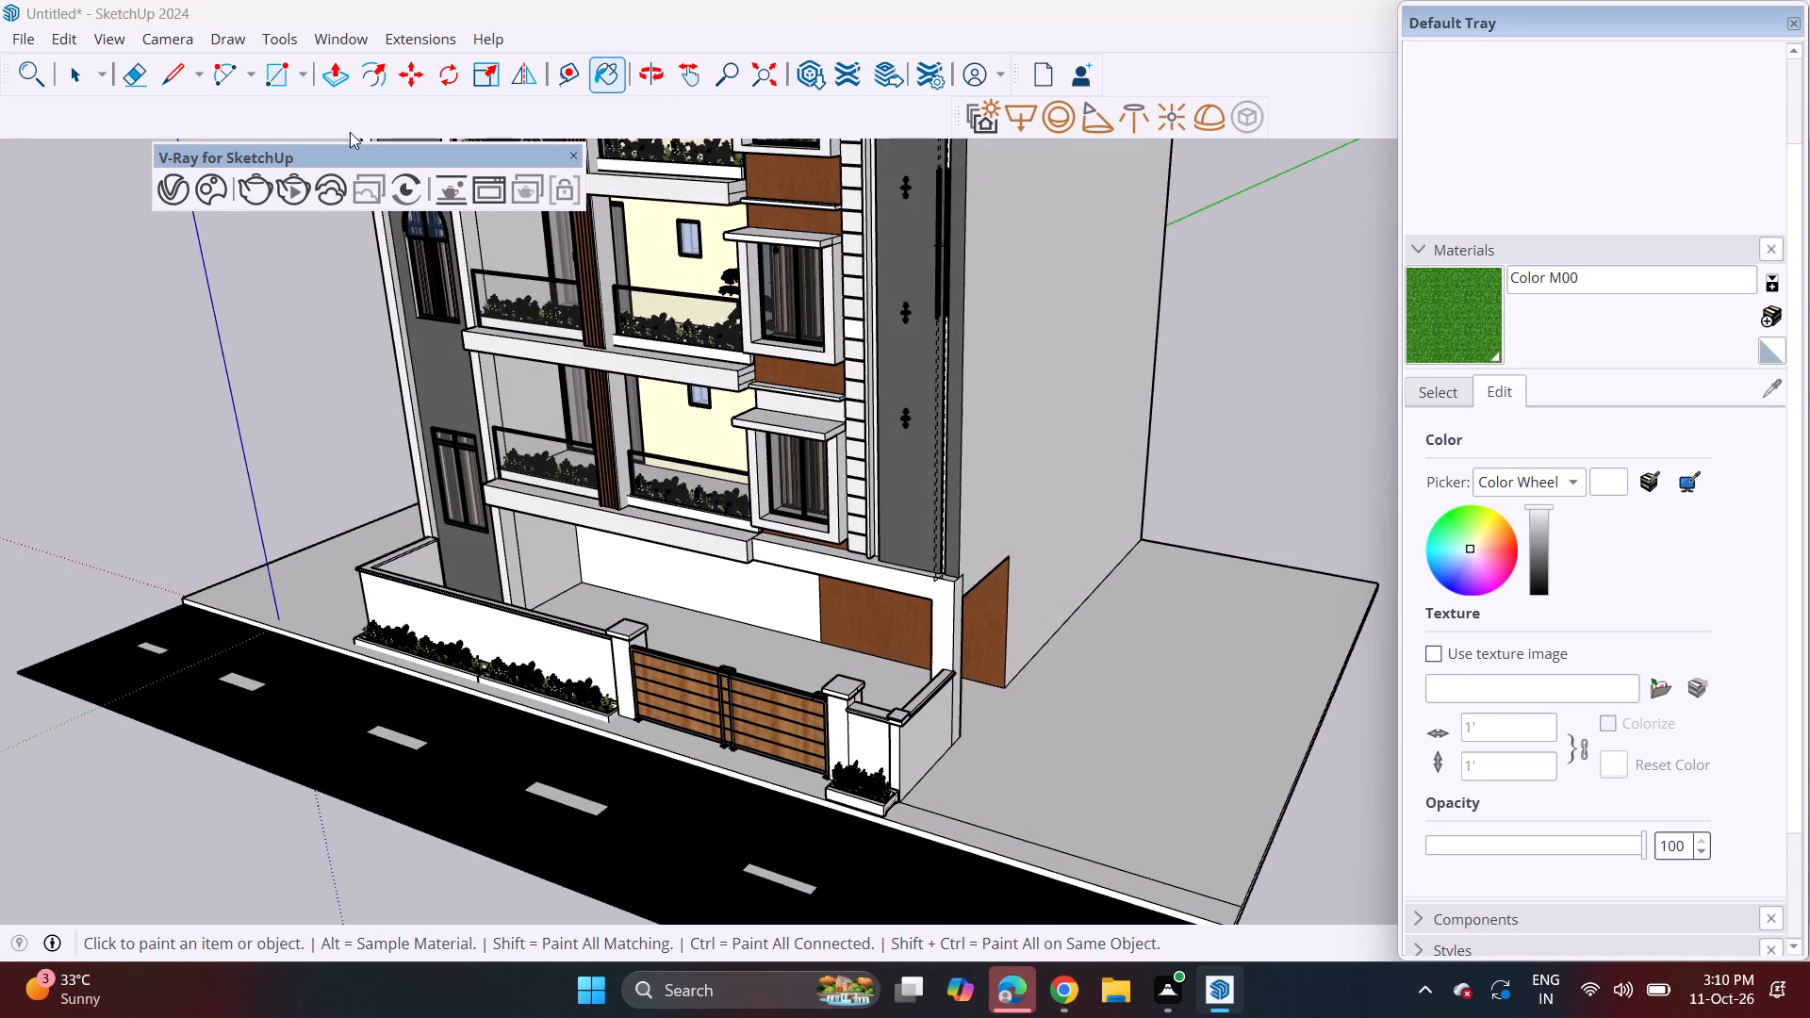
Draw a line along the ground across the carport's side opening, between its two bottom corners, to close it.
click(184, 79)
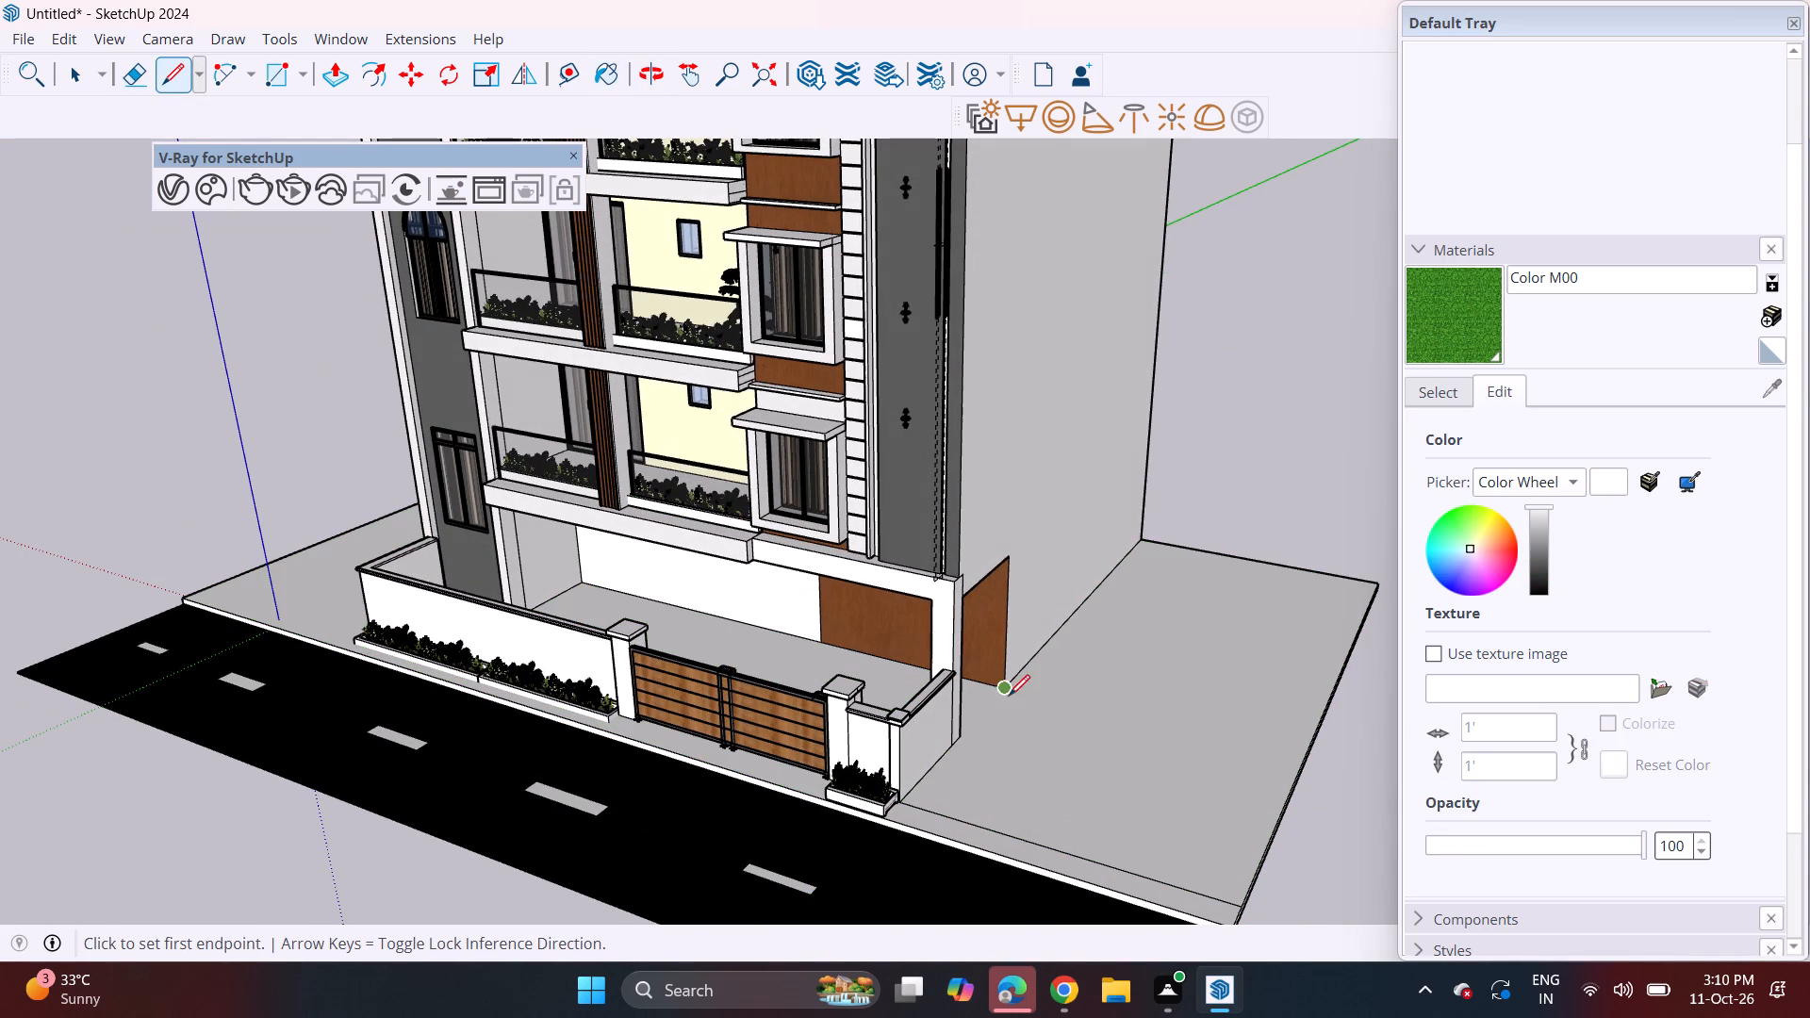
drag(1008, 682, 981, 710)
click(957, 738)
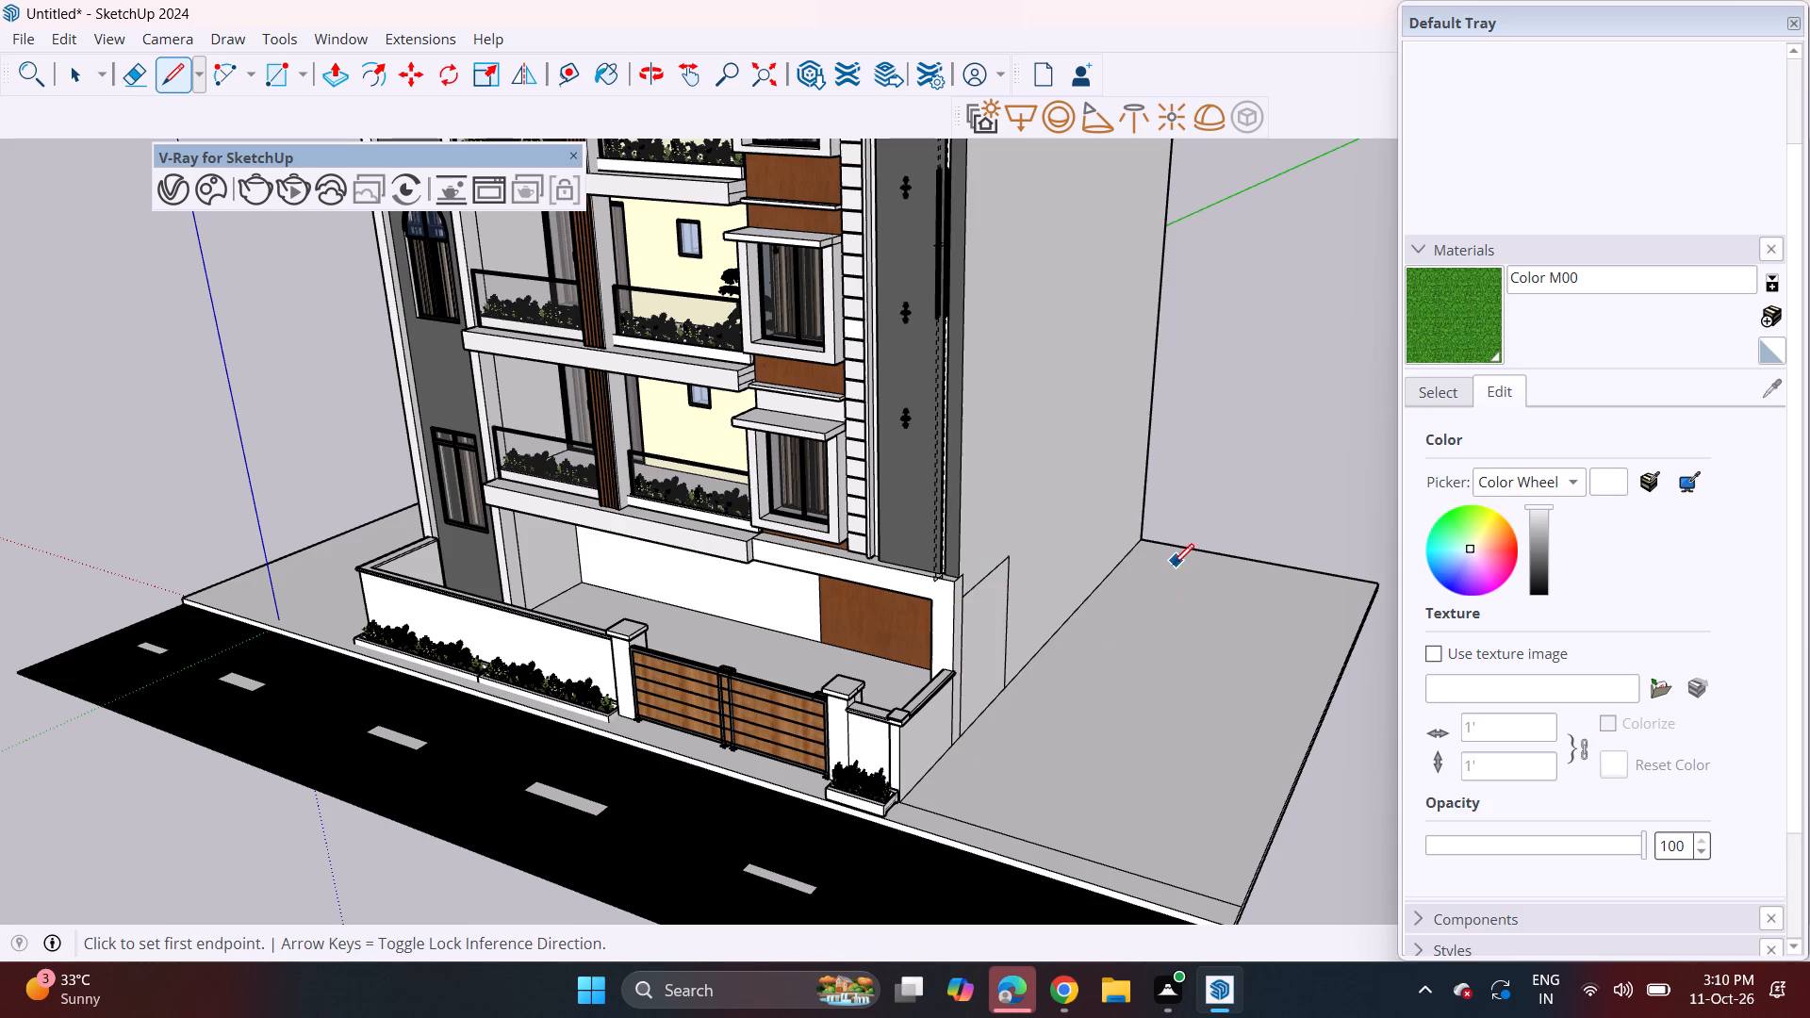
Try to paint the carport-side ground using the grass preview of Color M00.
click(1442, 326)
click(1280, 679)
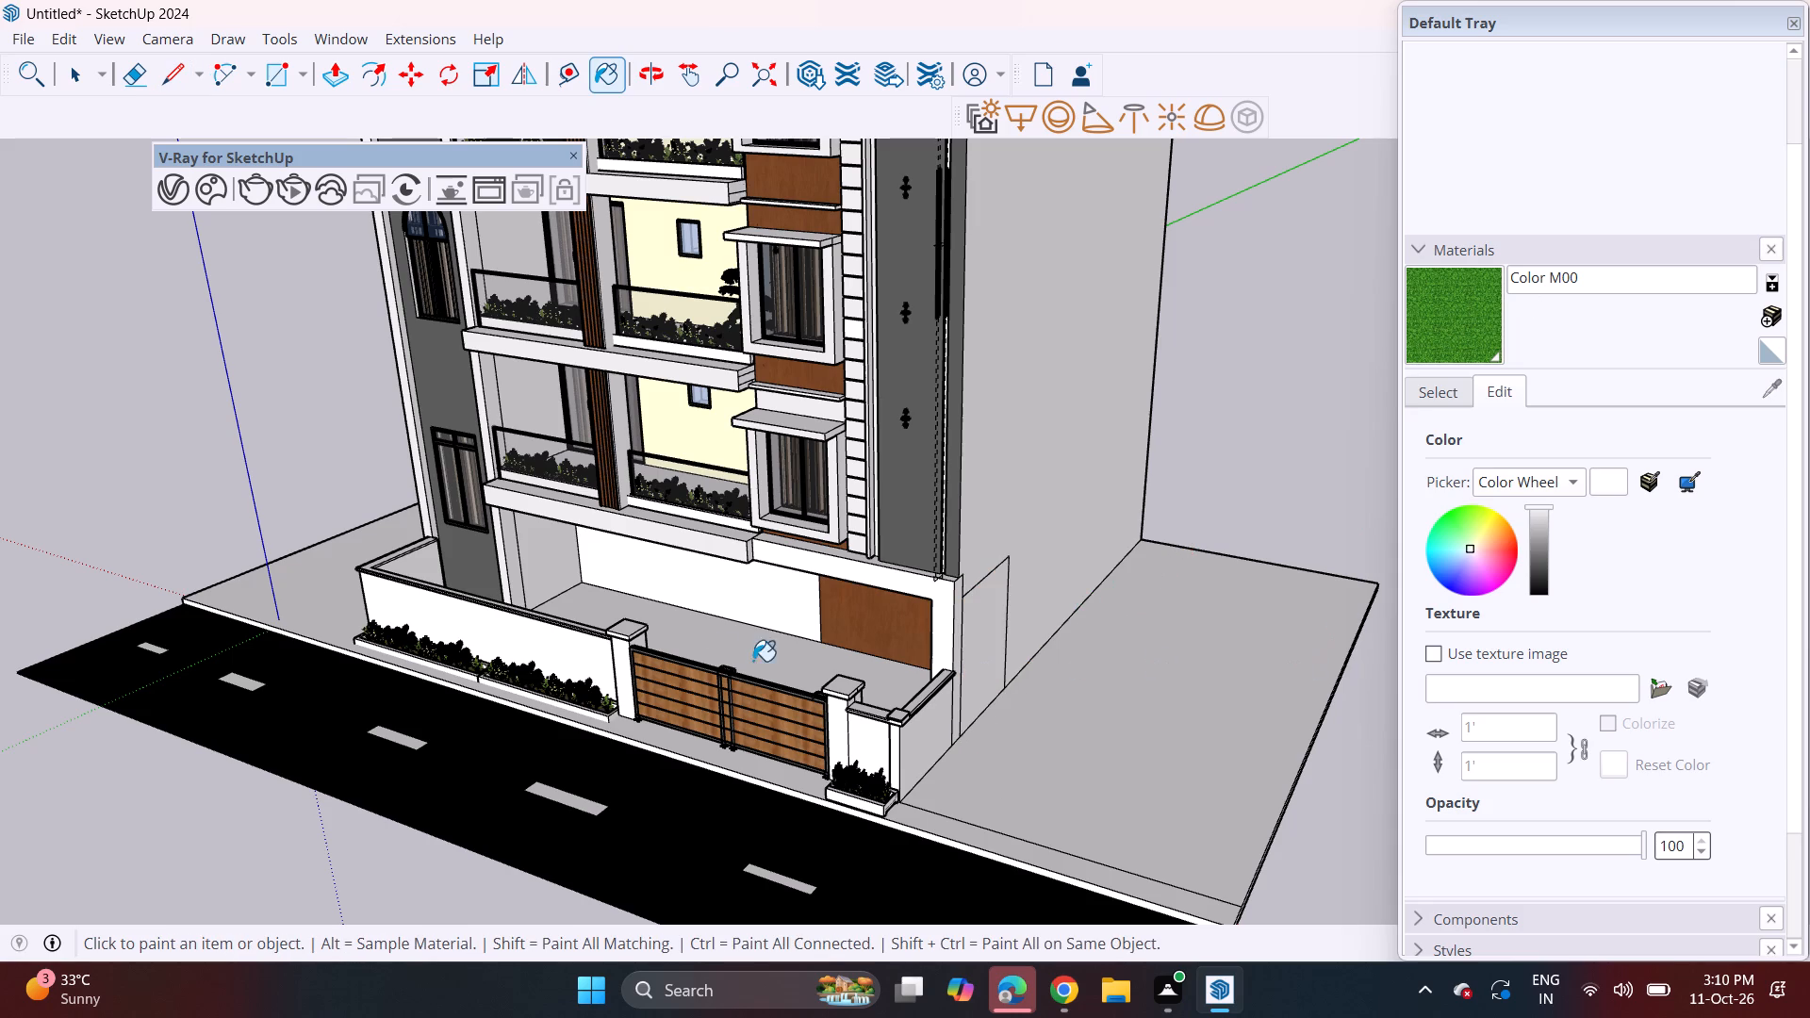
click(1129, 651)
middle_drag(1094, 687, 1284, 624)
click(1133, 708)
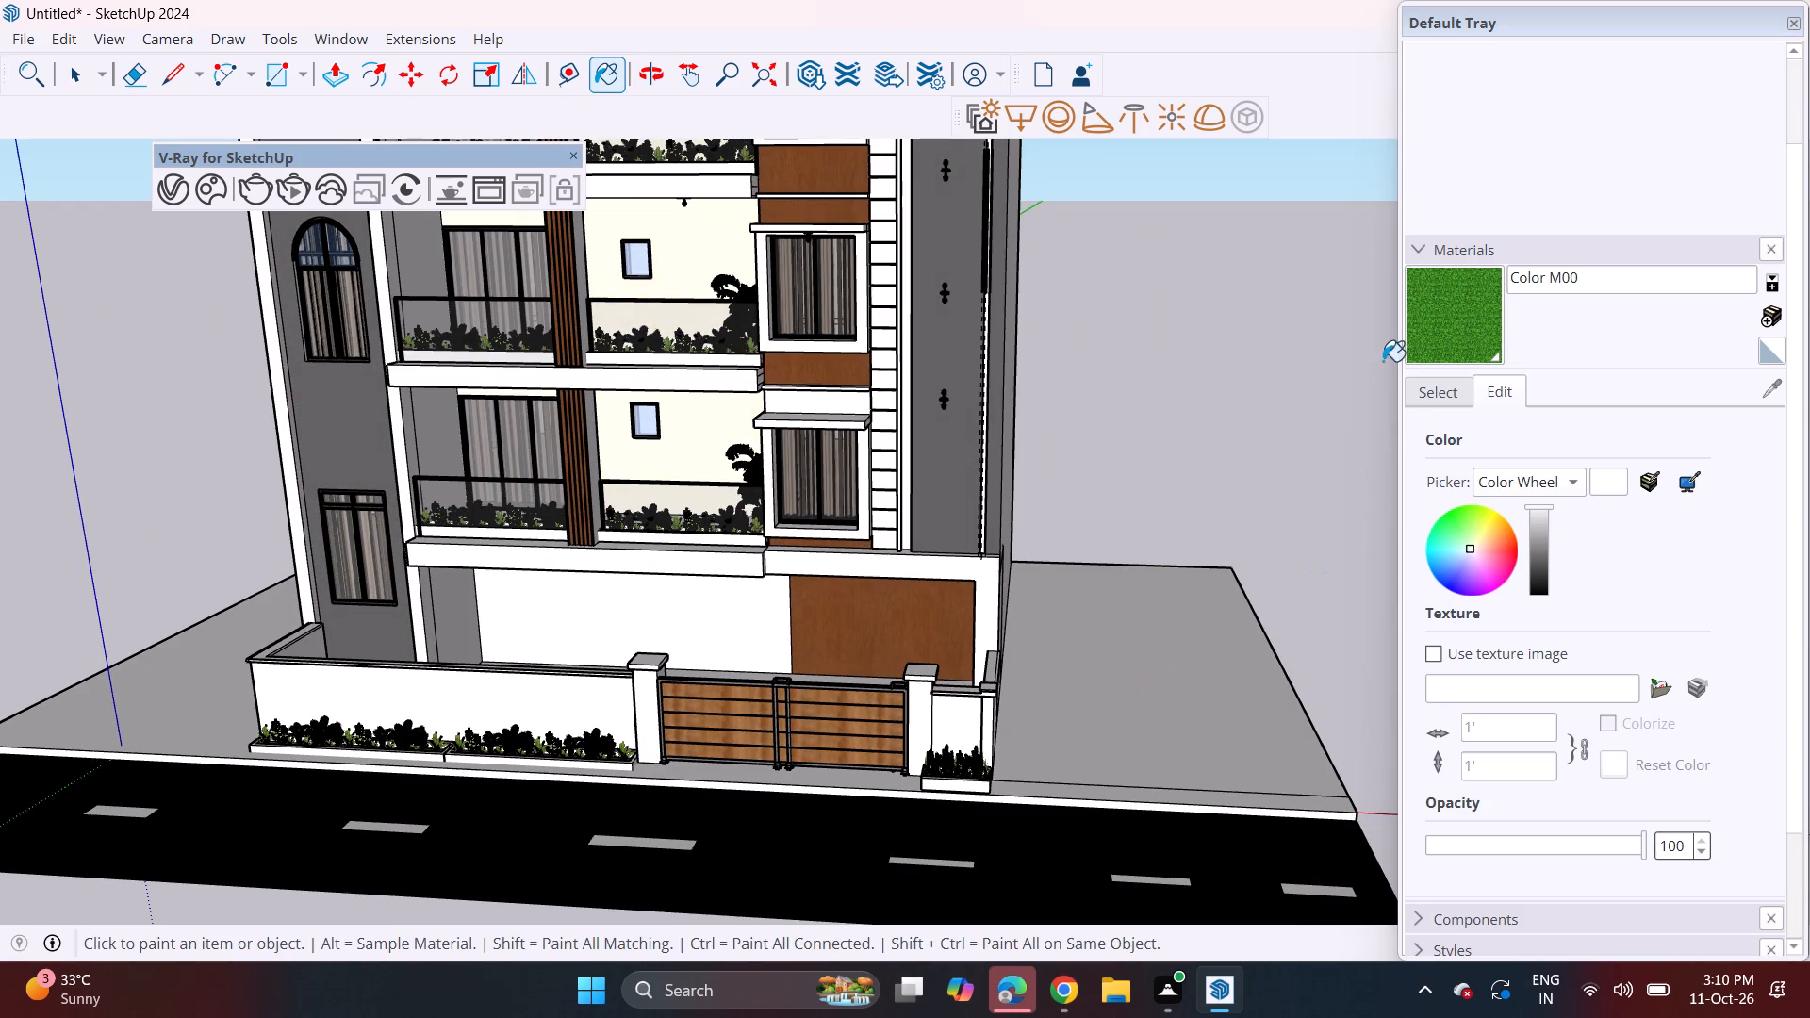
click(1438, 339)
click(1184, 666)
Pick Color M00 from the Colors collection and repaint the ground on both sides of the house.
double_click(1451, 388)
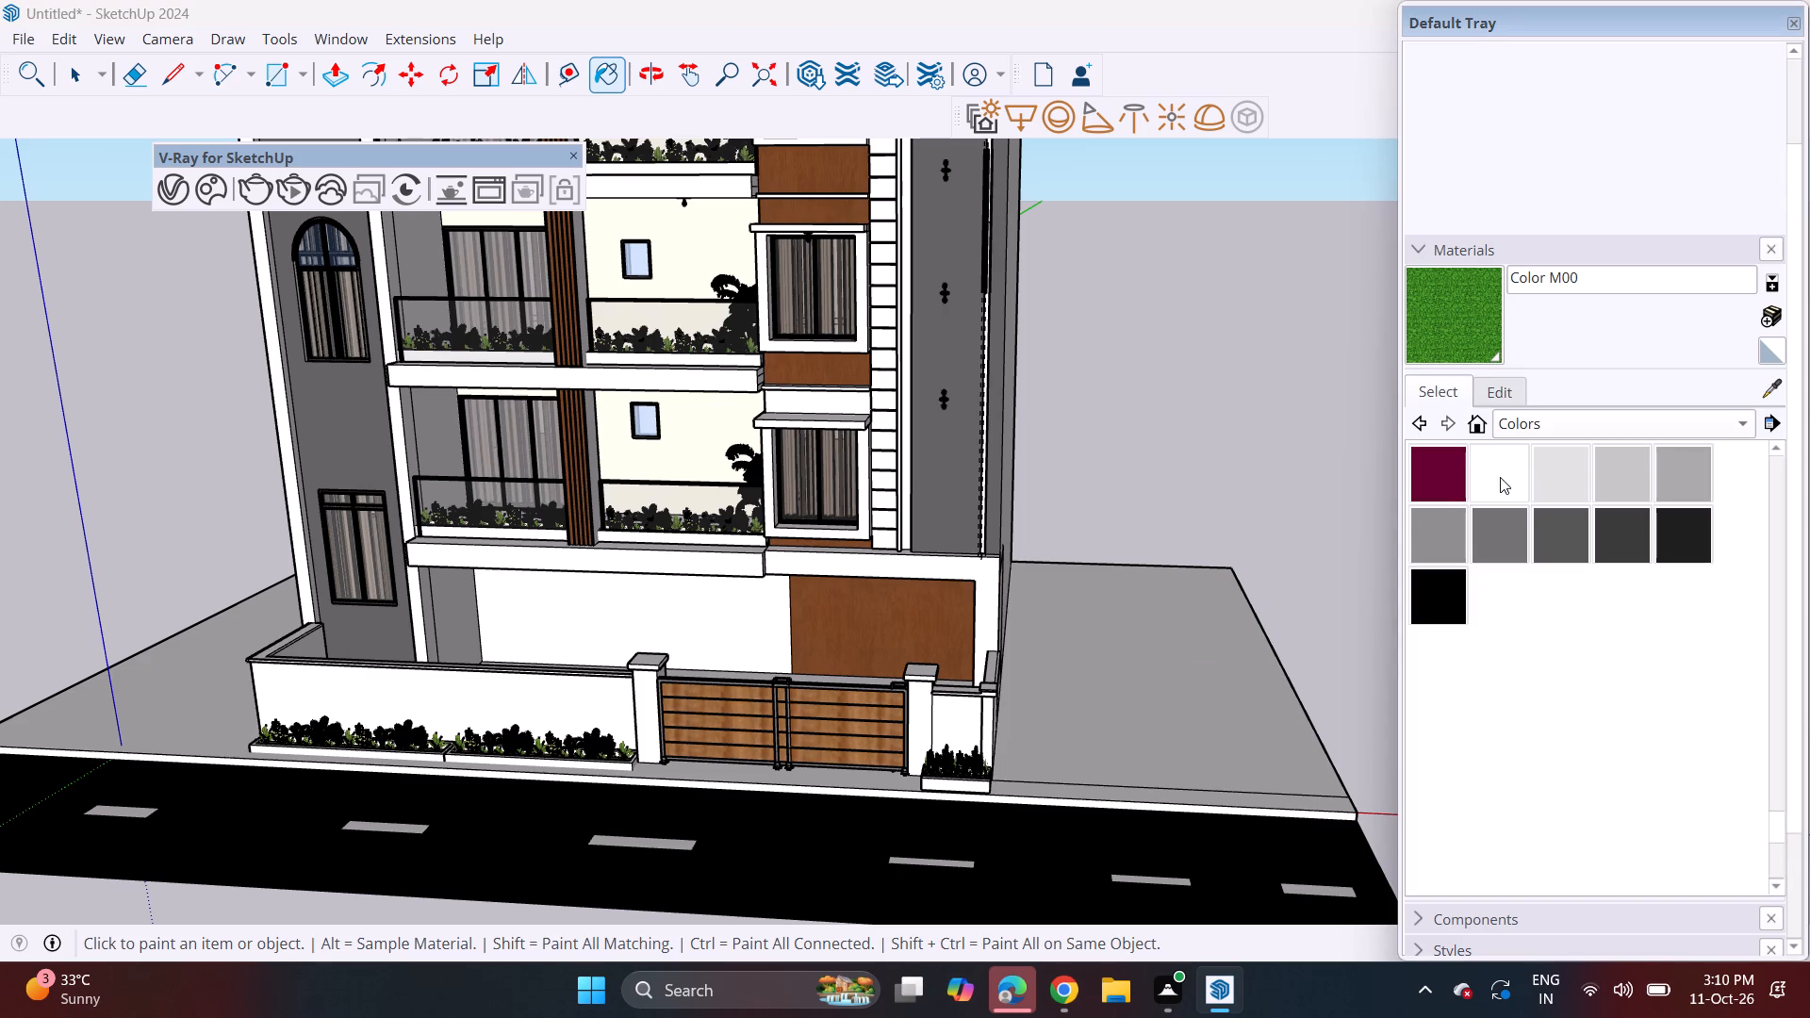
click(1500, 477)
click(1180, 651)
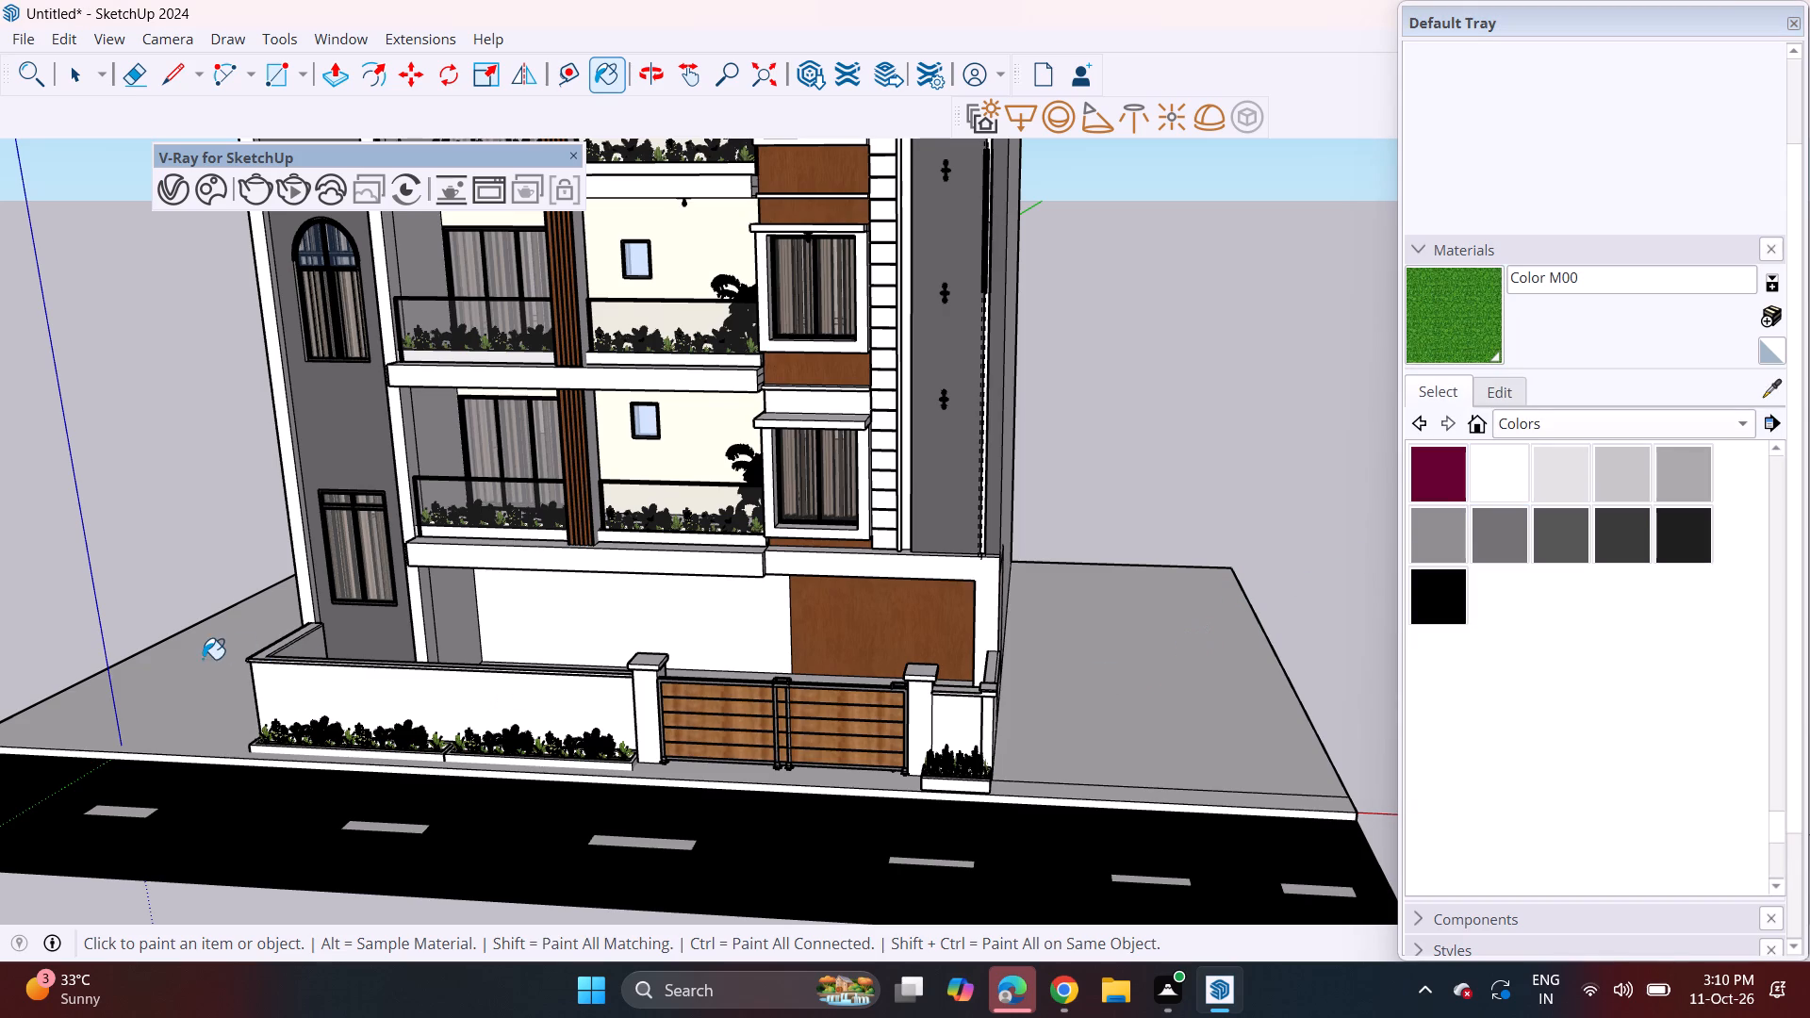
click(203, 659)
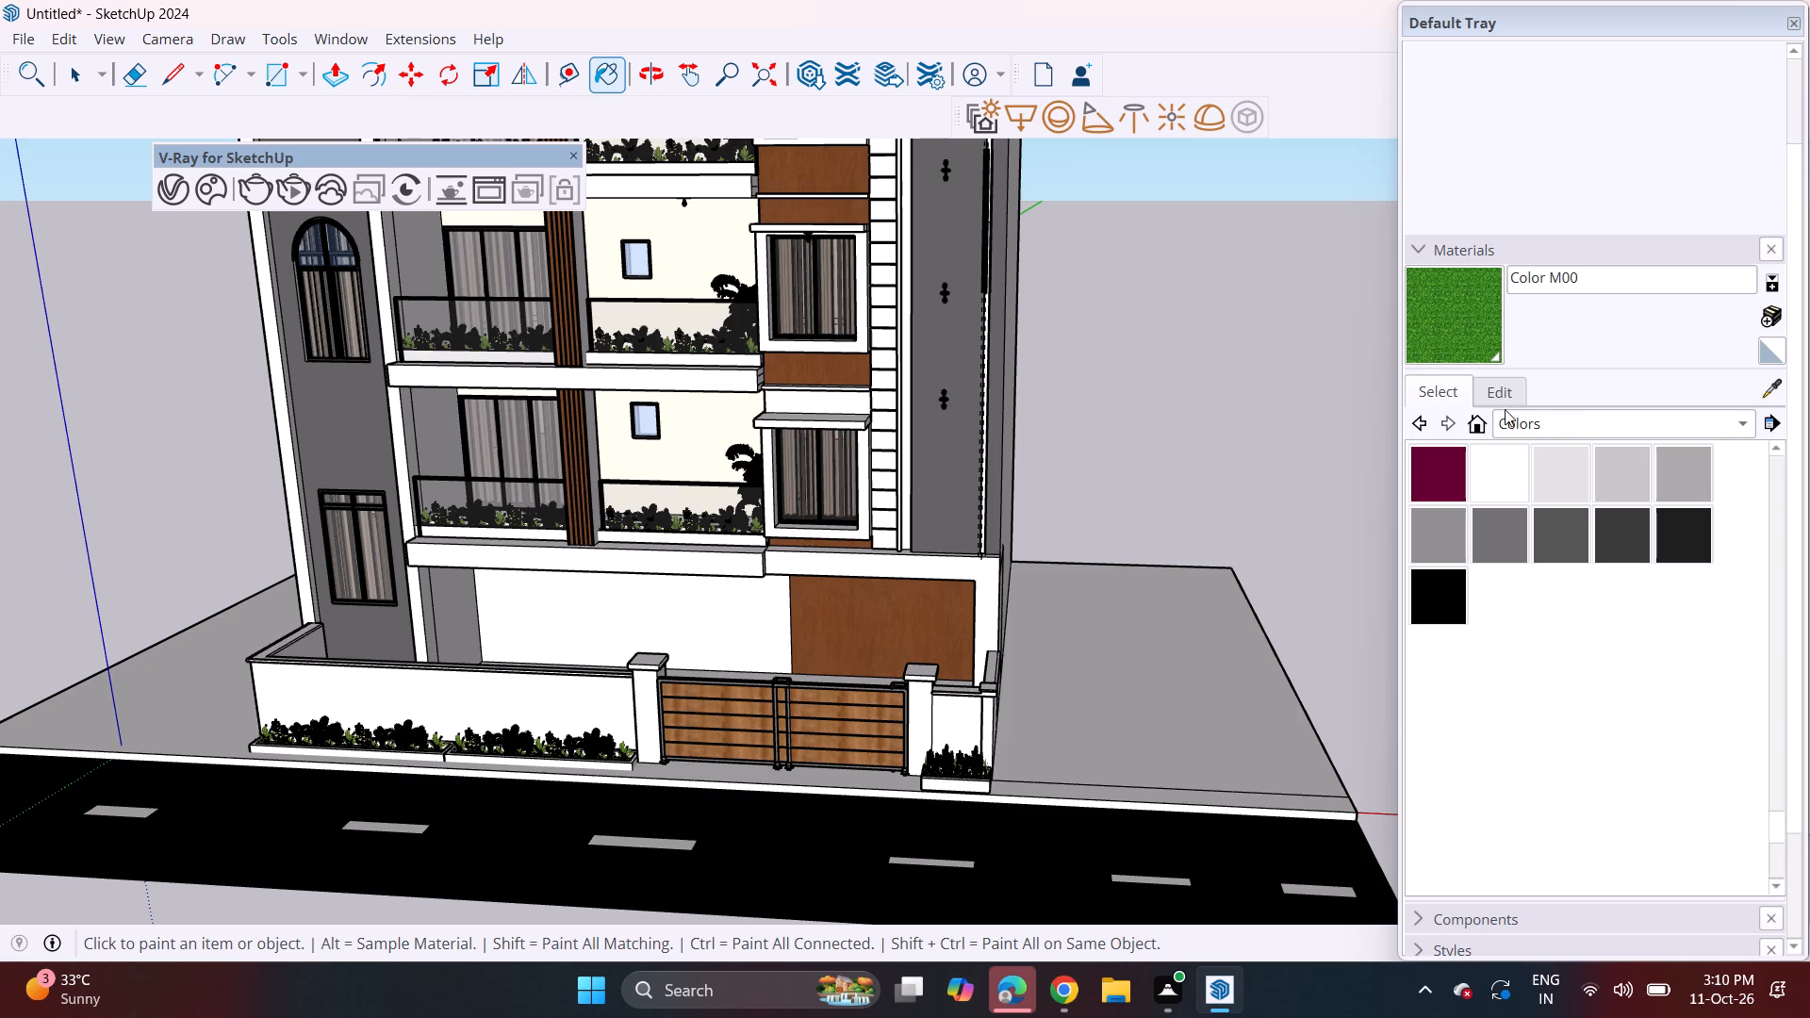
Set the grass image "download" from the Downloads folder as Color M00's texture to turn the ground into lawn.
click(1496, 390)
click(1655, 683)
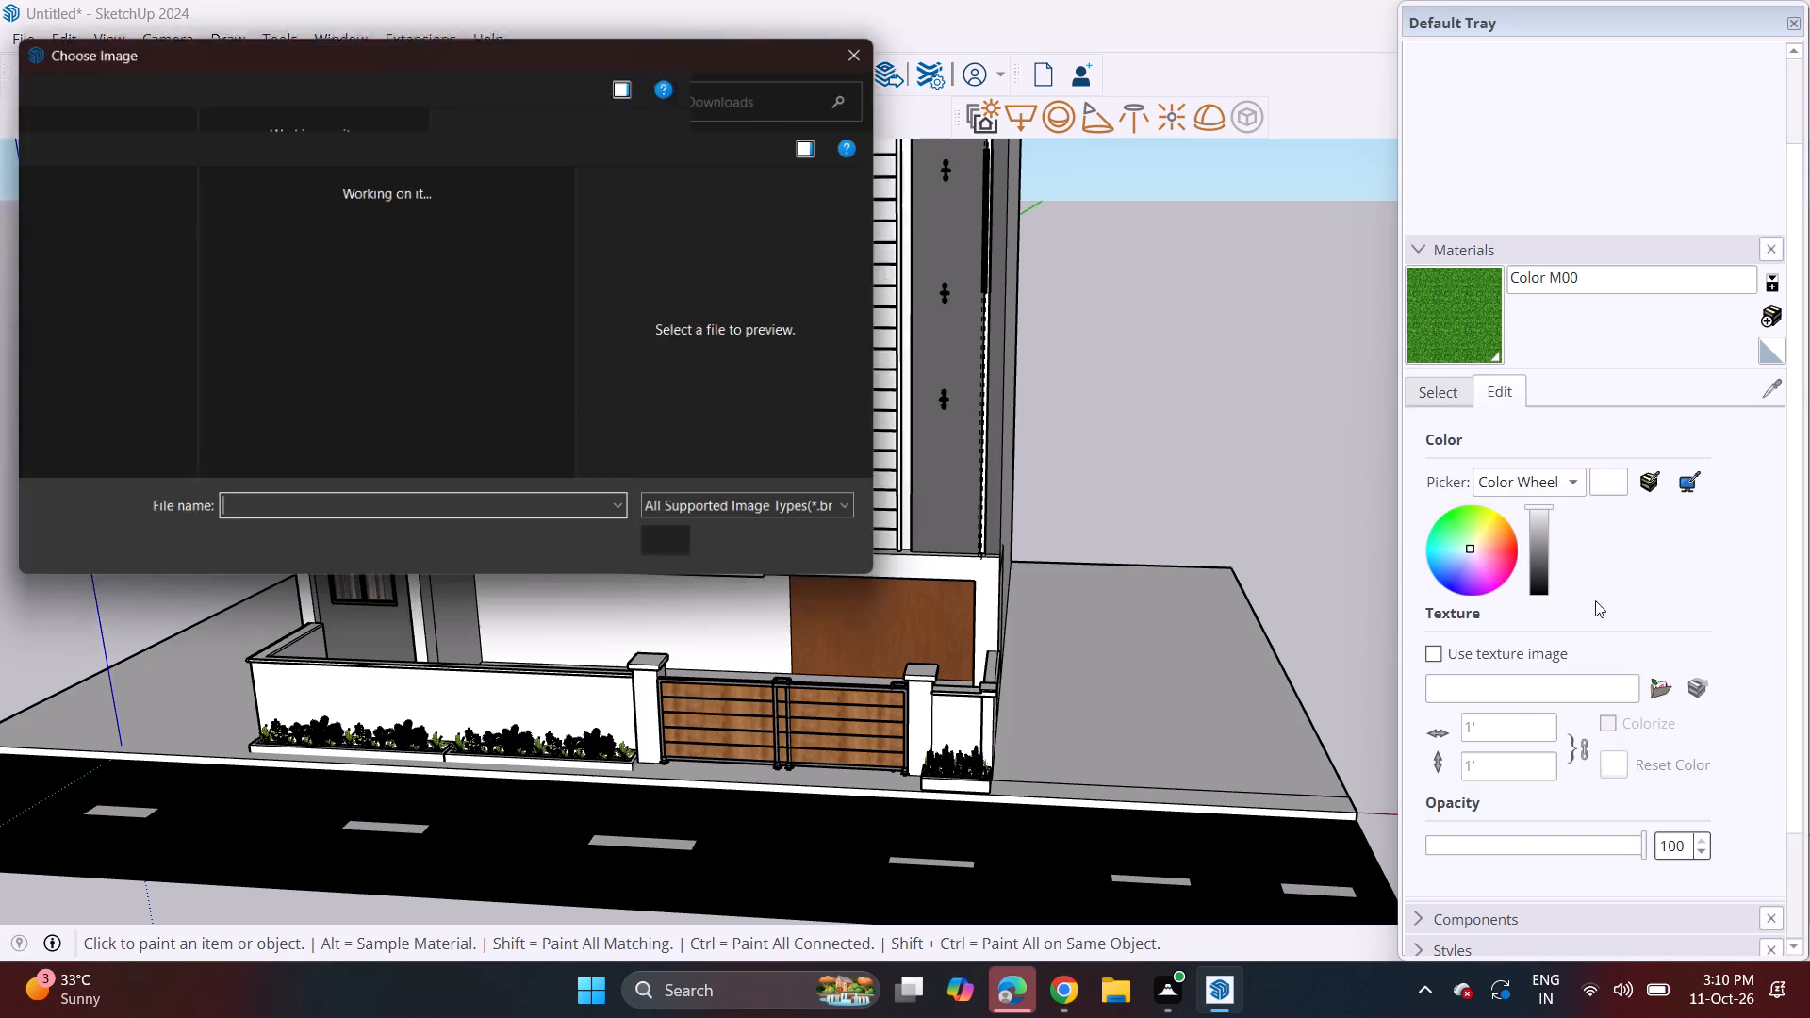
scroll(72, 378, down, 3)
click(107, 222)
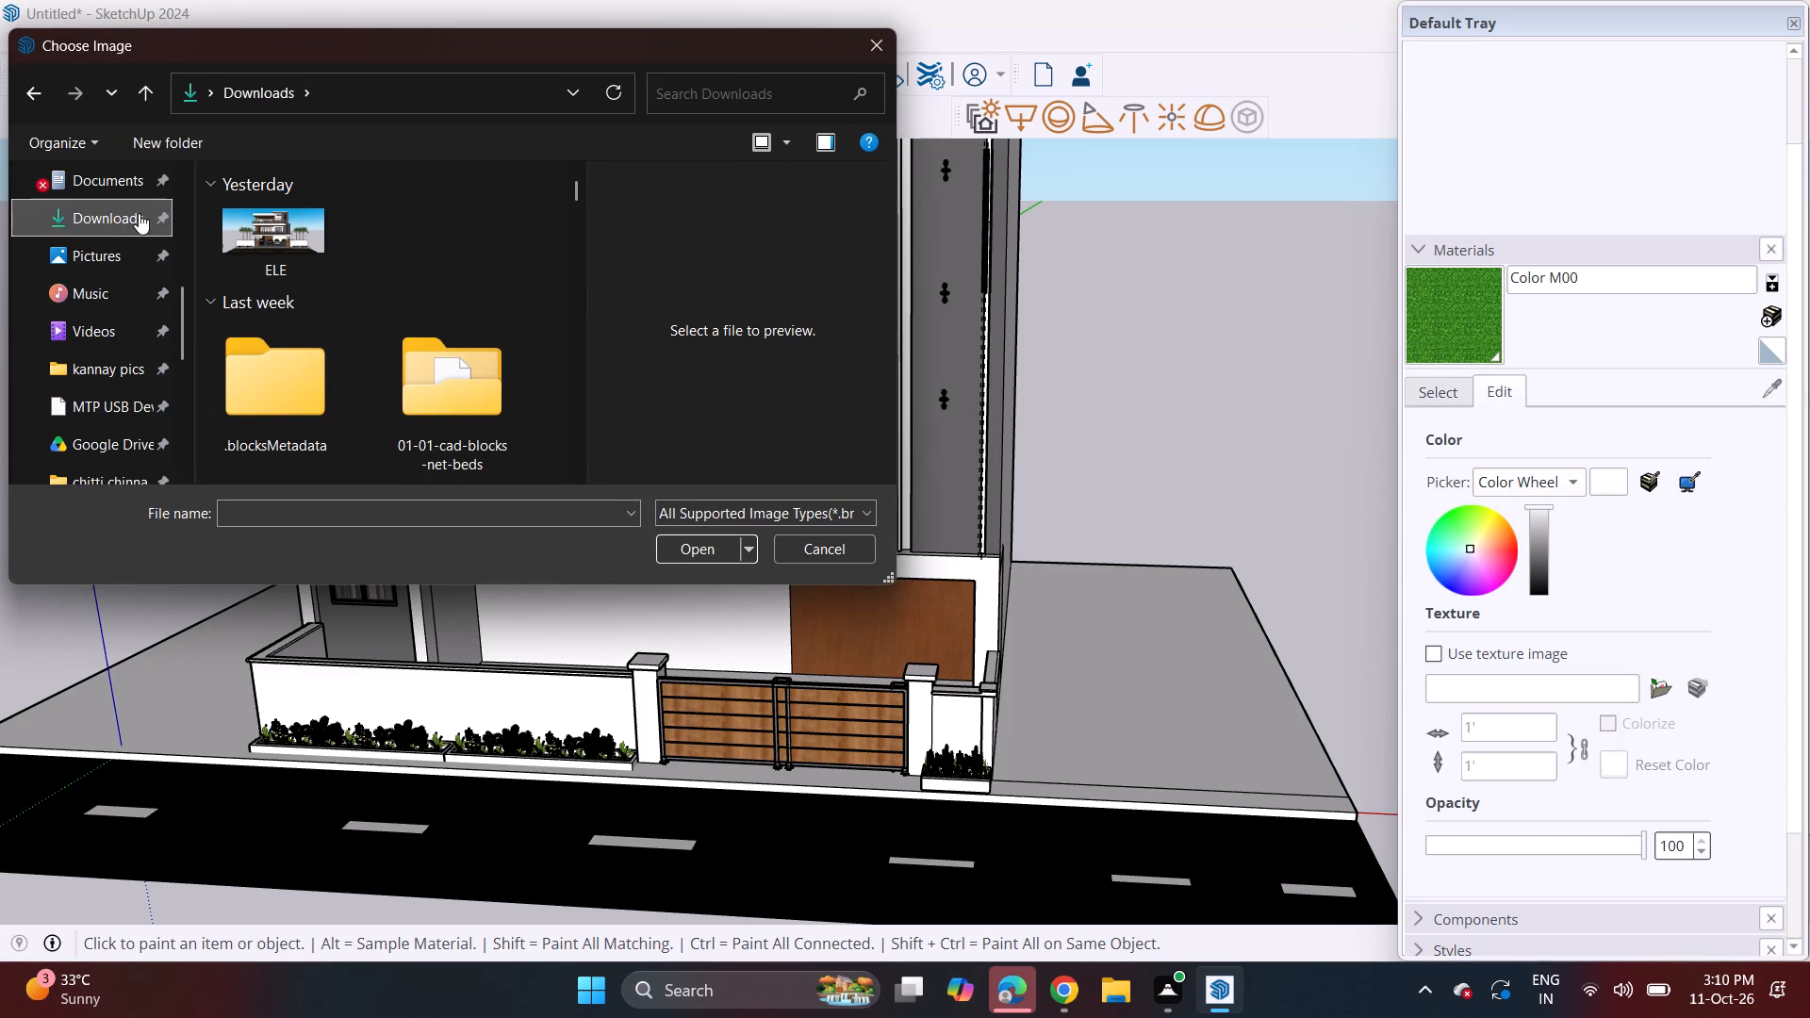
double_click(108, 224)
scroll(397, 325, down, 2)
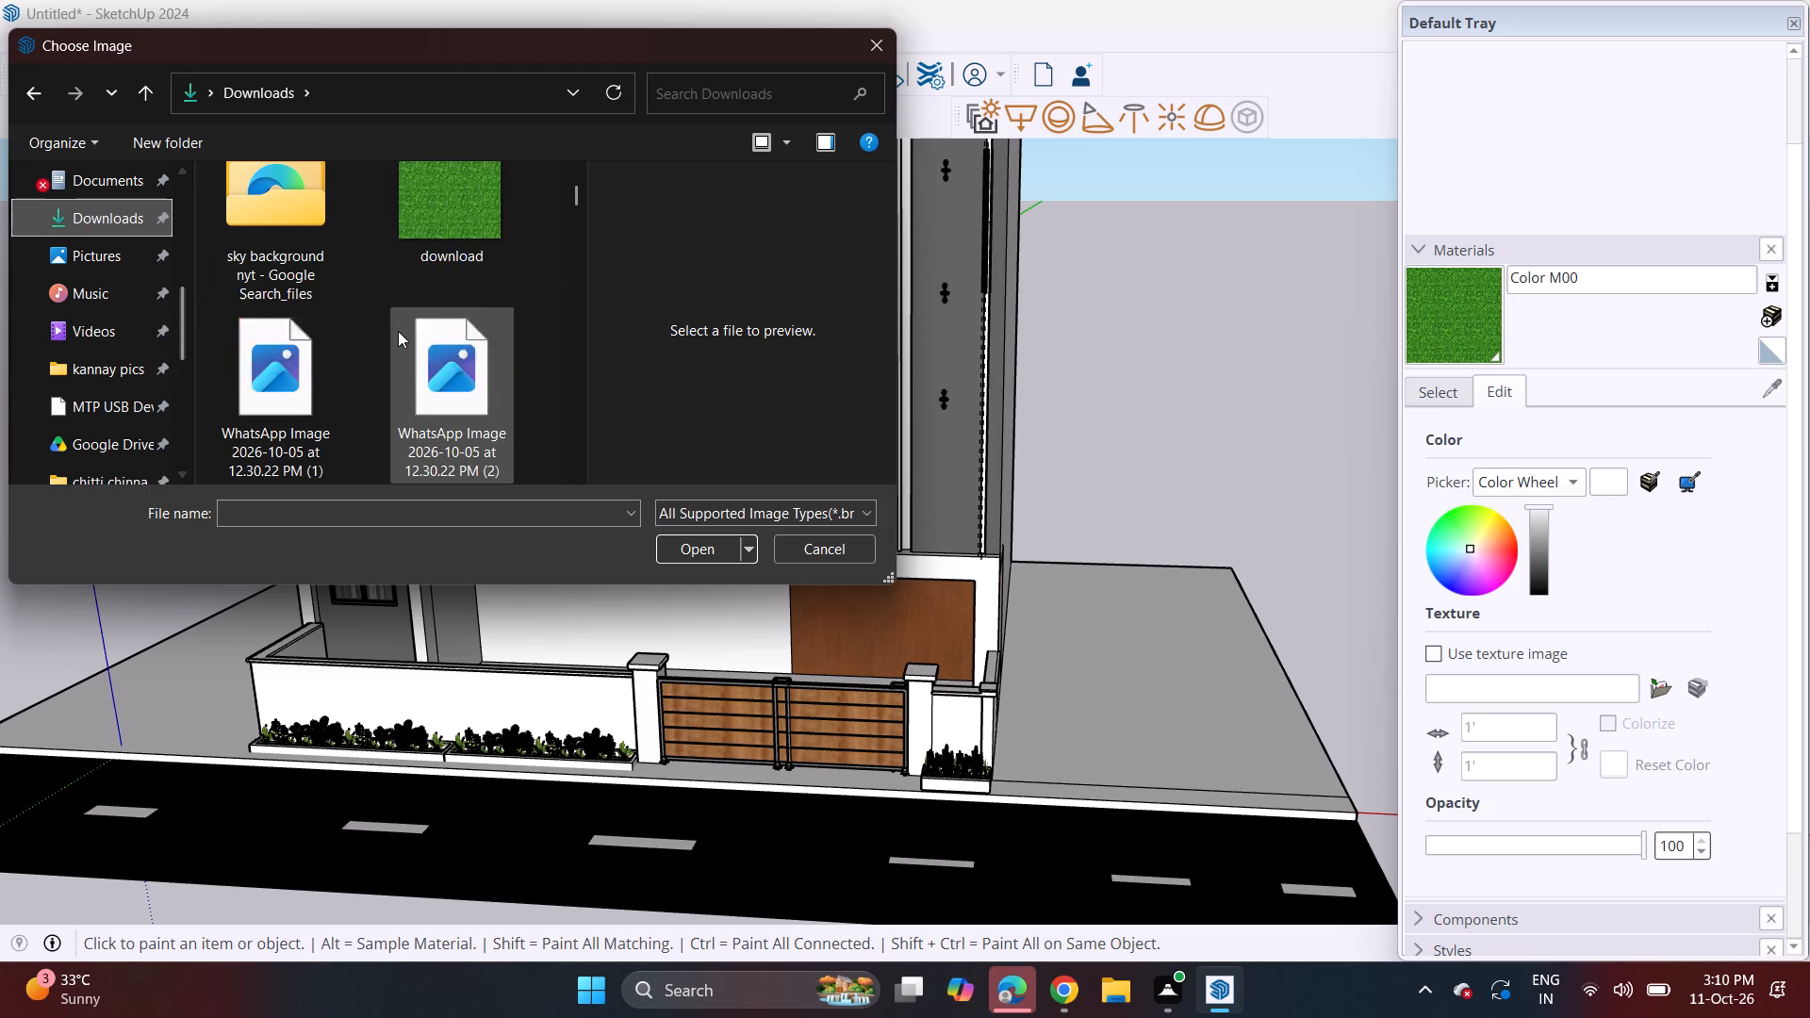
click(448, 232)
click(702, 557)
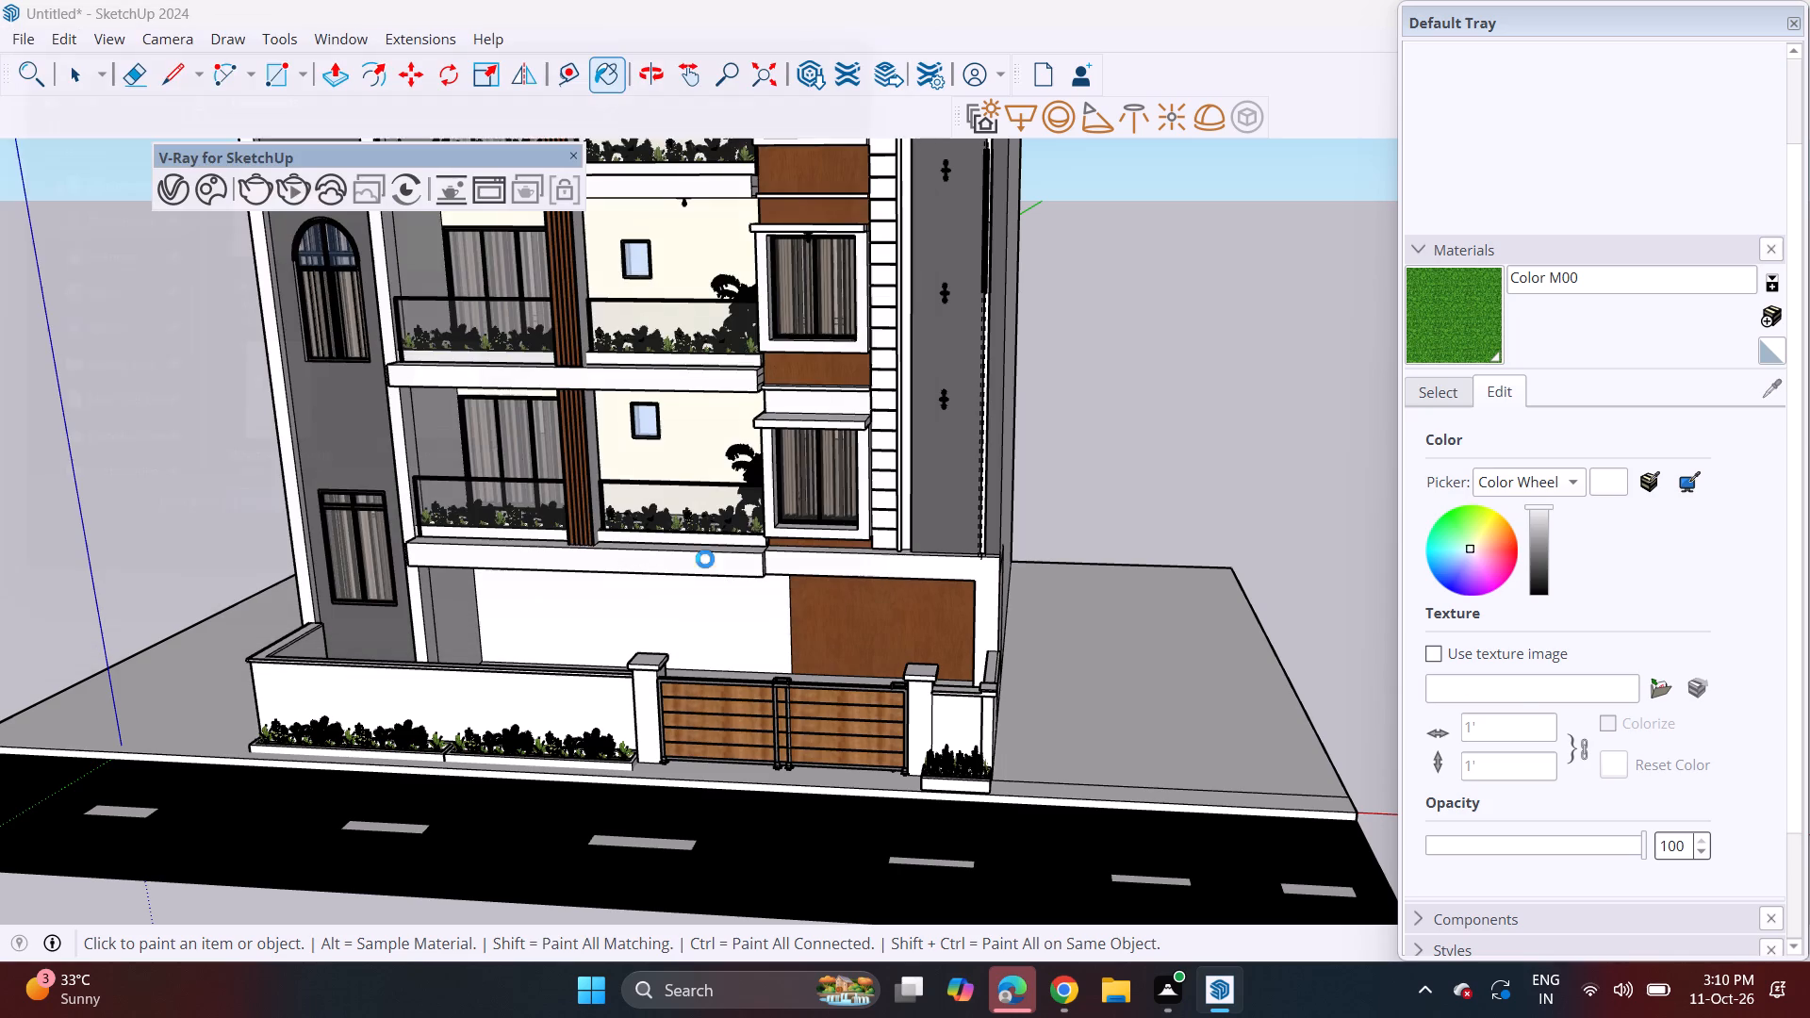
middle_drag(939, 701, 675, 840)
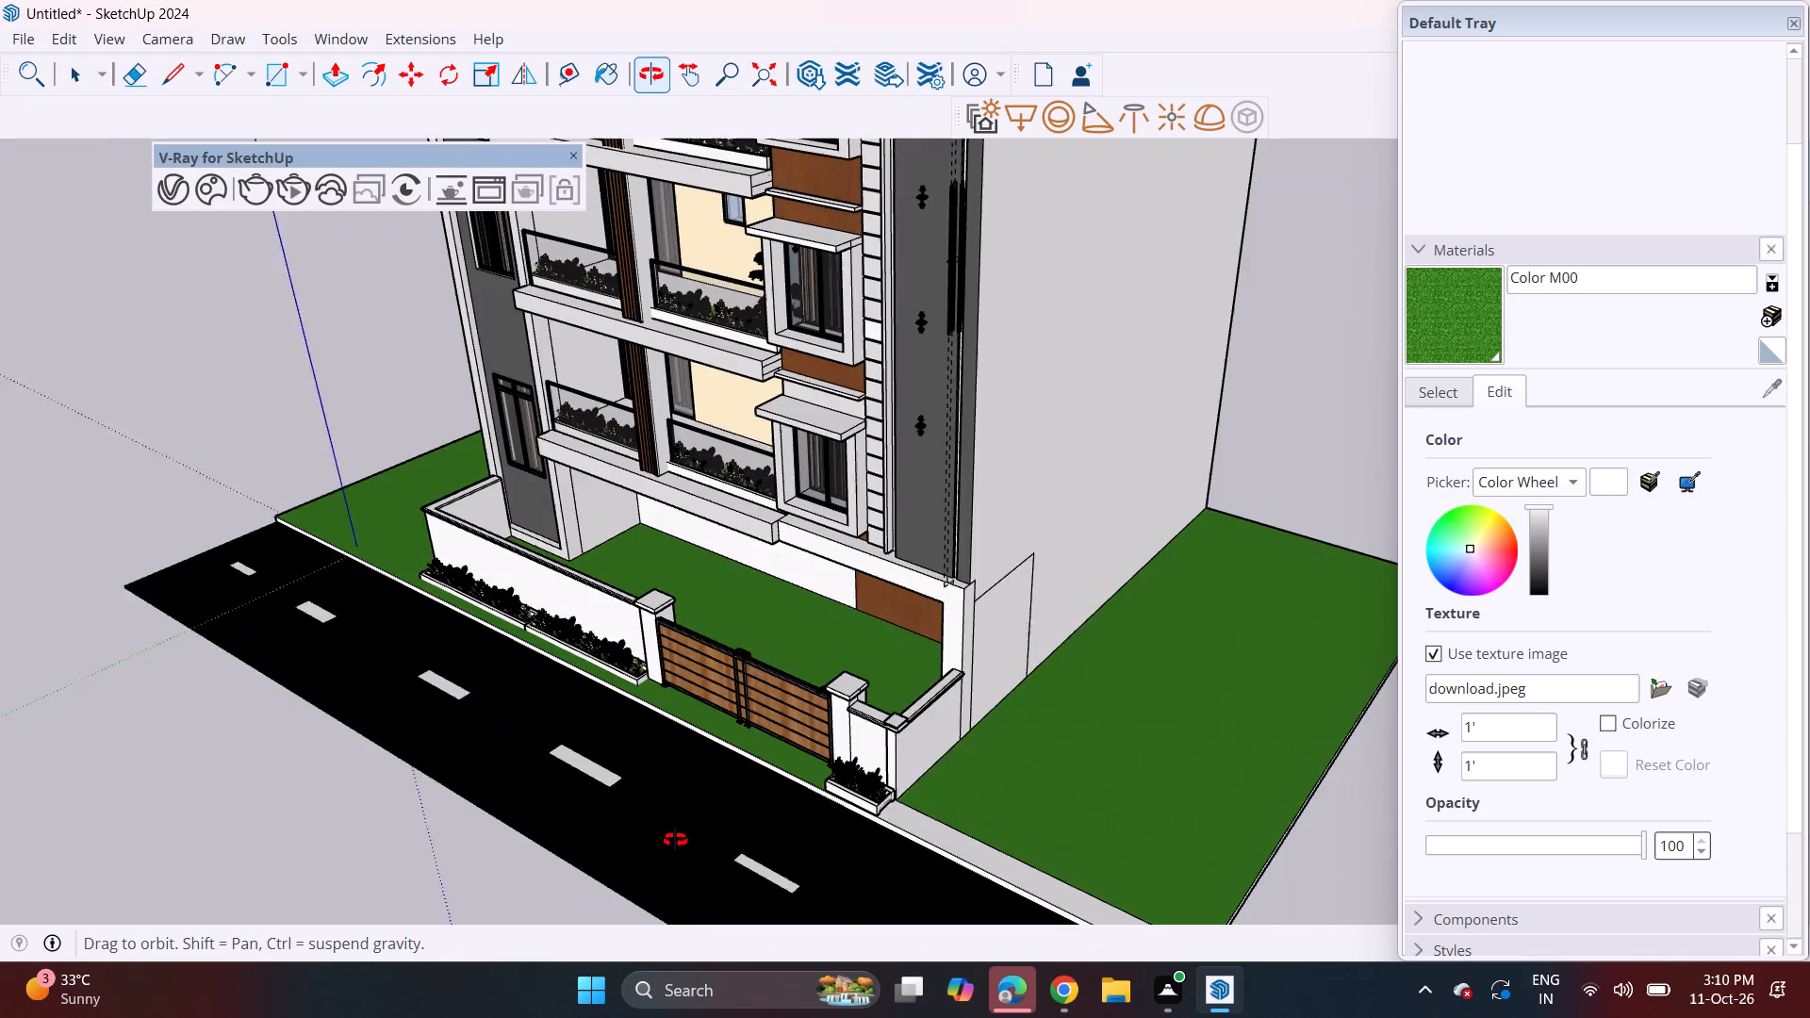
Enlarge Color M00's grass texture, first trying a width of 200 and settling on 600.
middle_drag(675, 840, 852, 794)
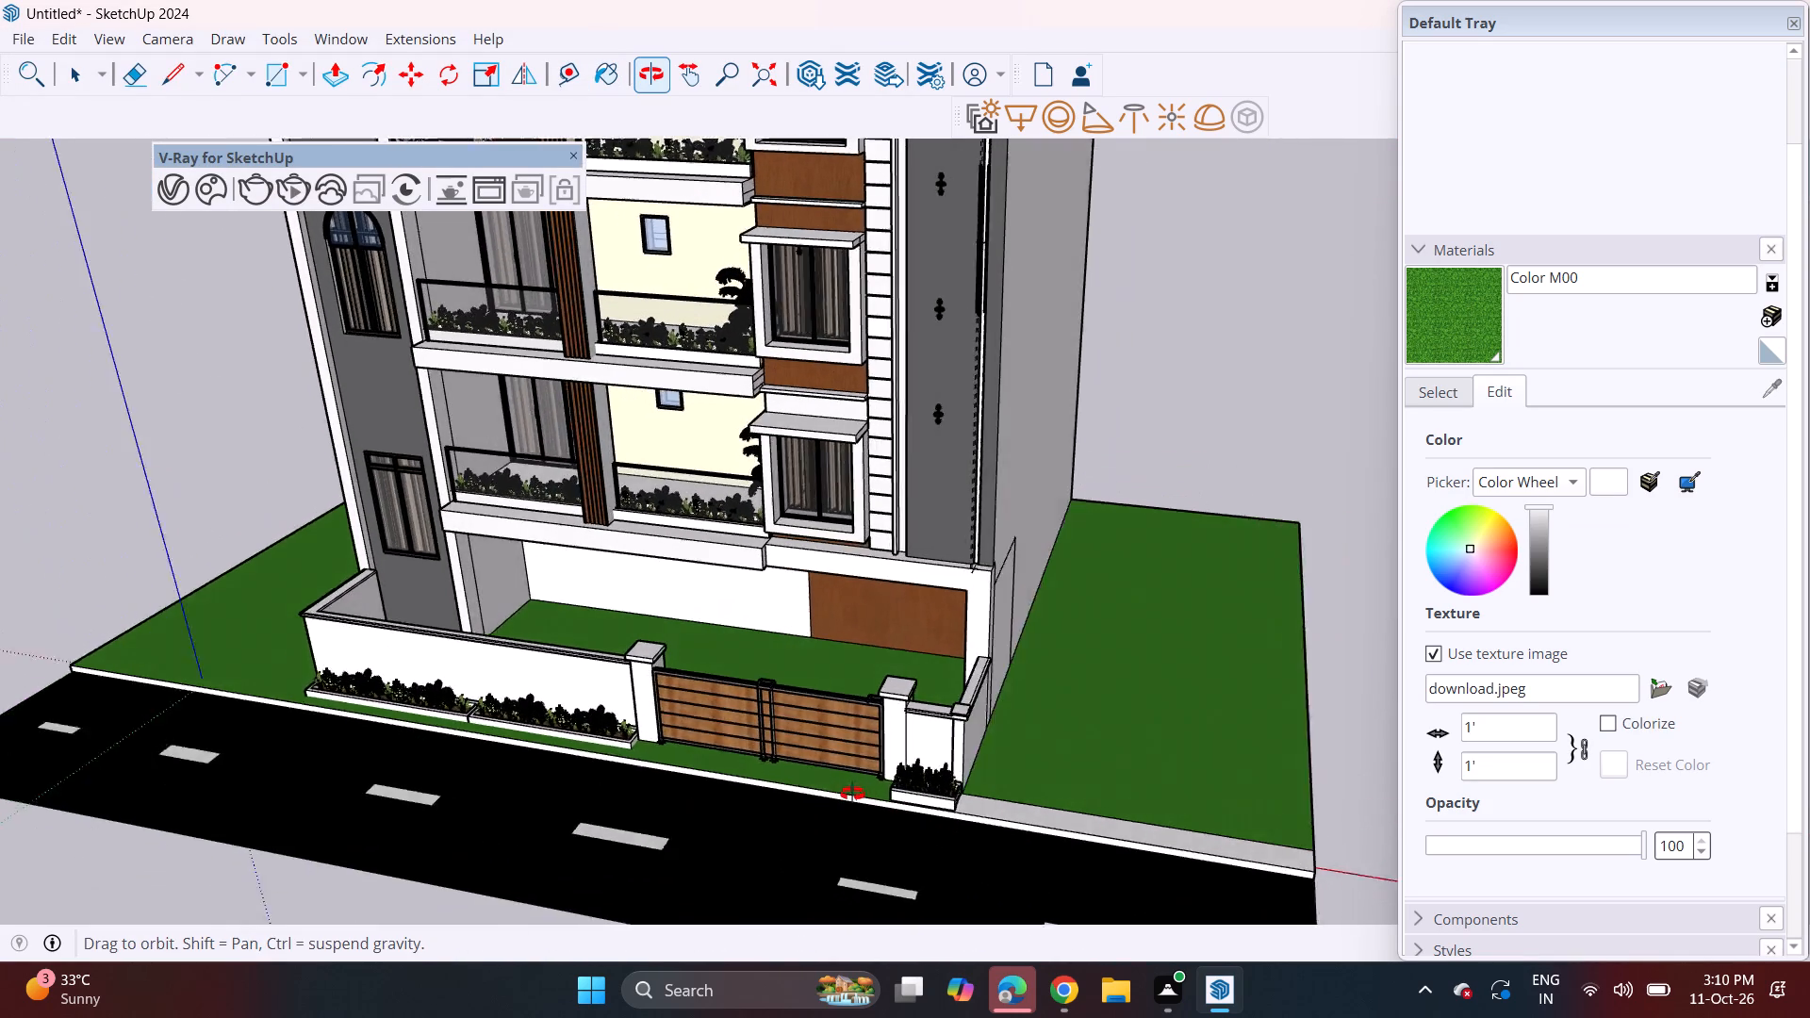
middle_drag(852, 794, 693, 802)
middle_drag(931, 745, 1280, 661)
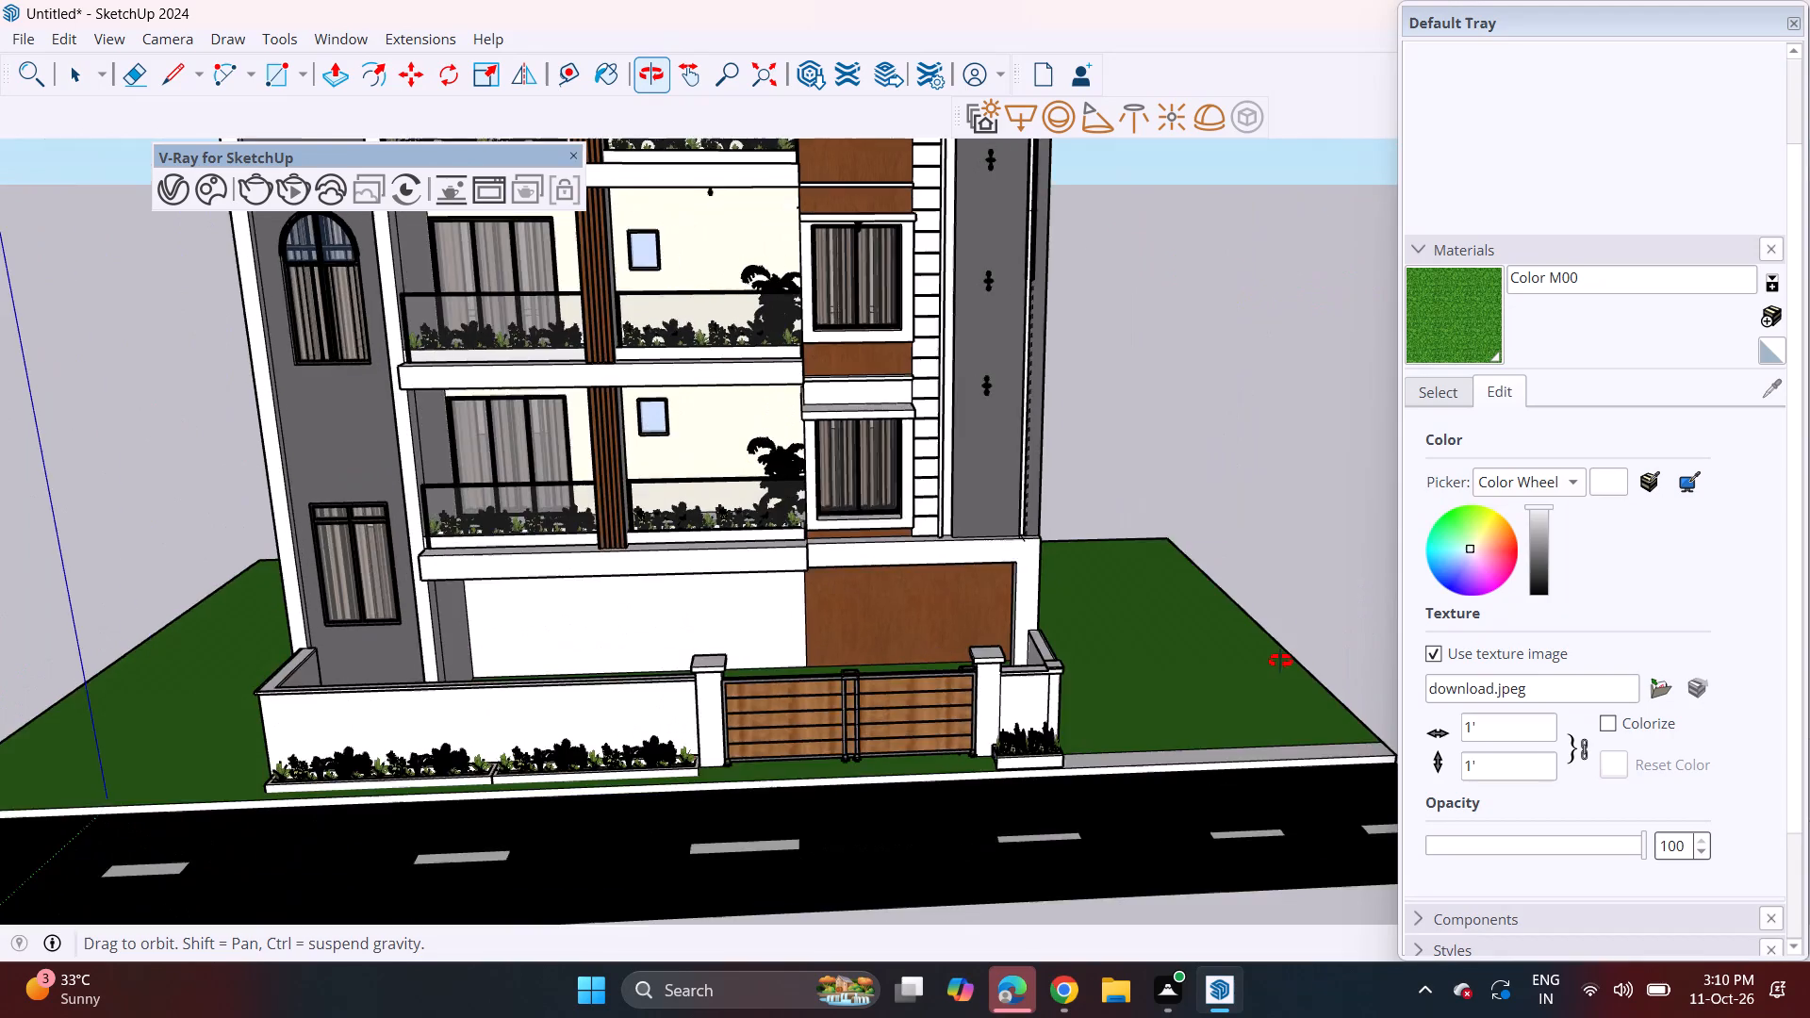
middle_drag(1280, 661, 1211, 601)
click(1486, 727)
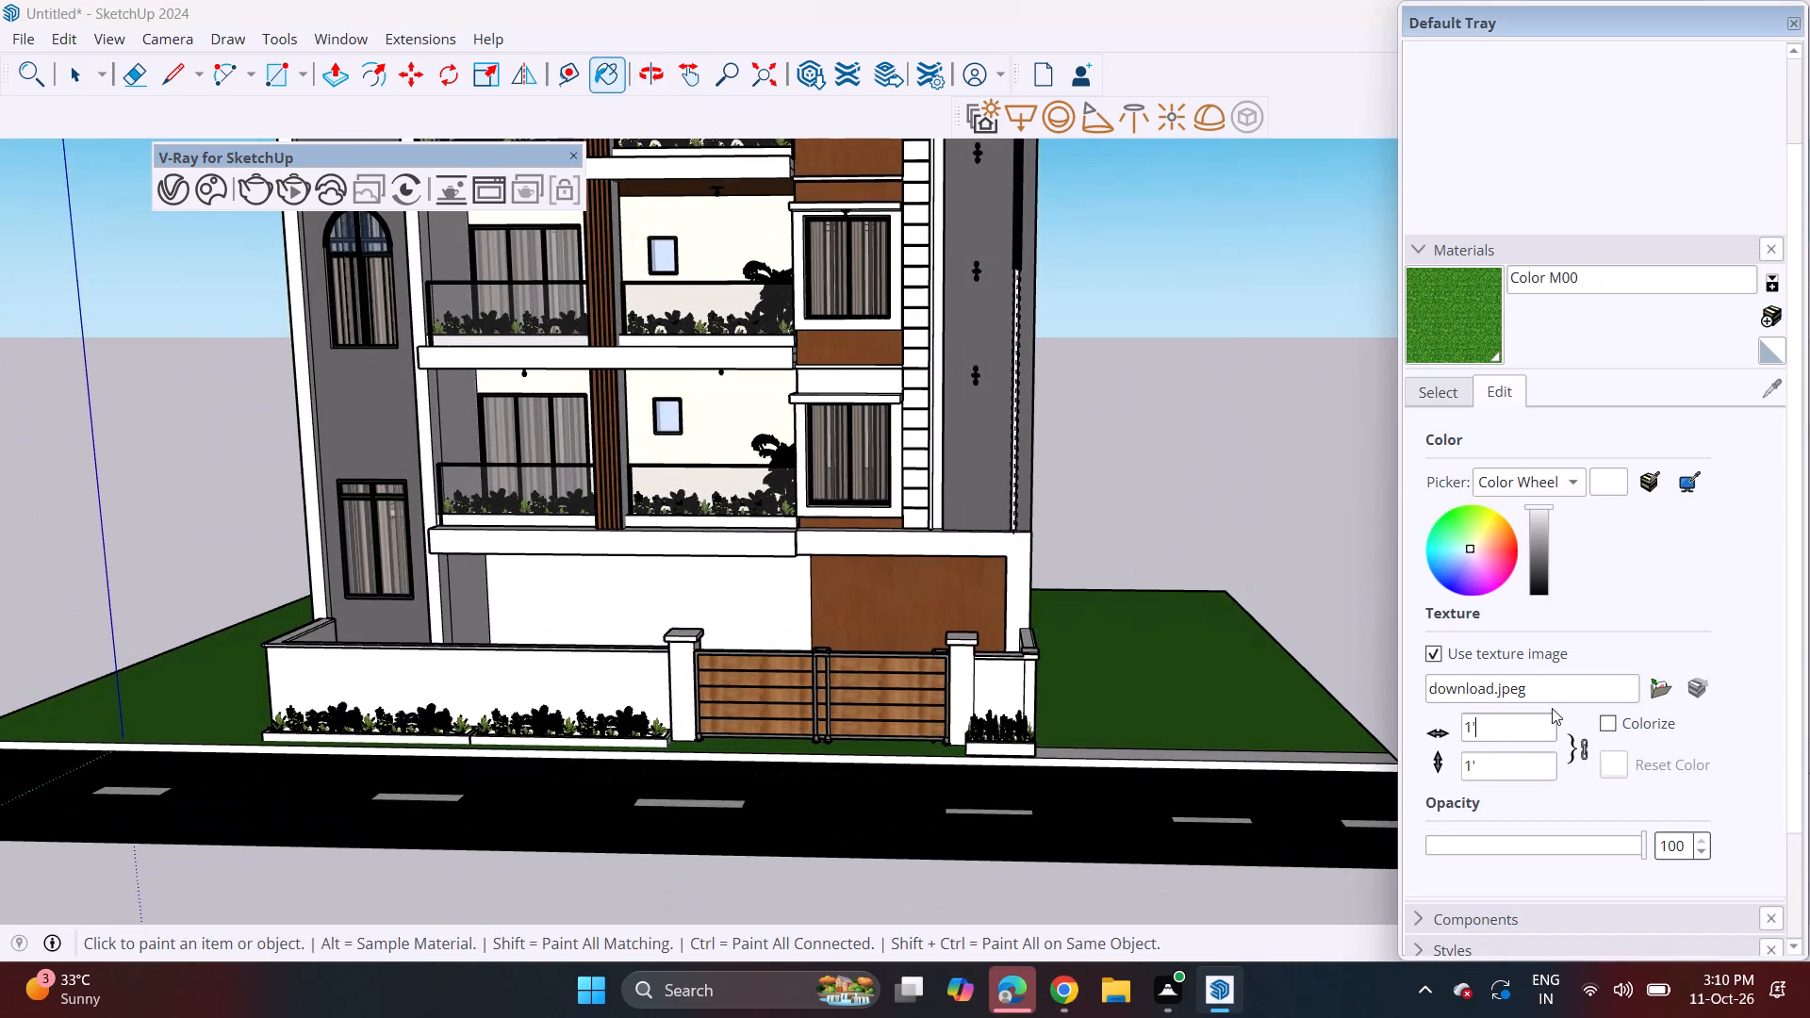
key(BackSpace)
key(BackSpace)
key(BackSpace)
key(BackSpace)
text(200)
key(BackSpace)
key(BackSpace)
key(BackSpace)
text(600)
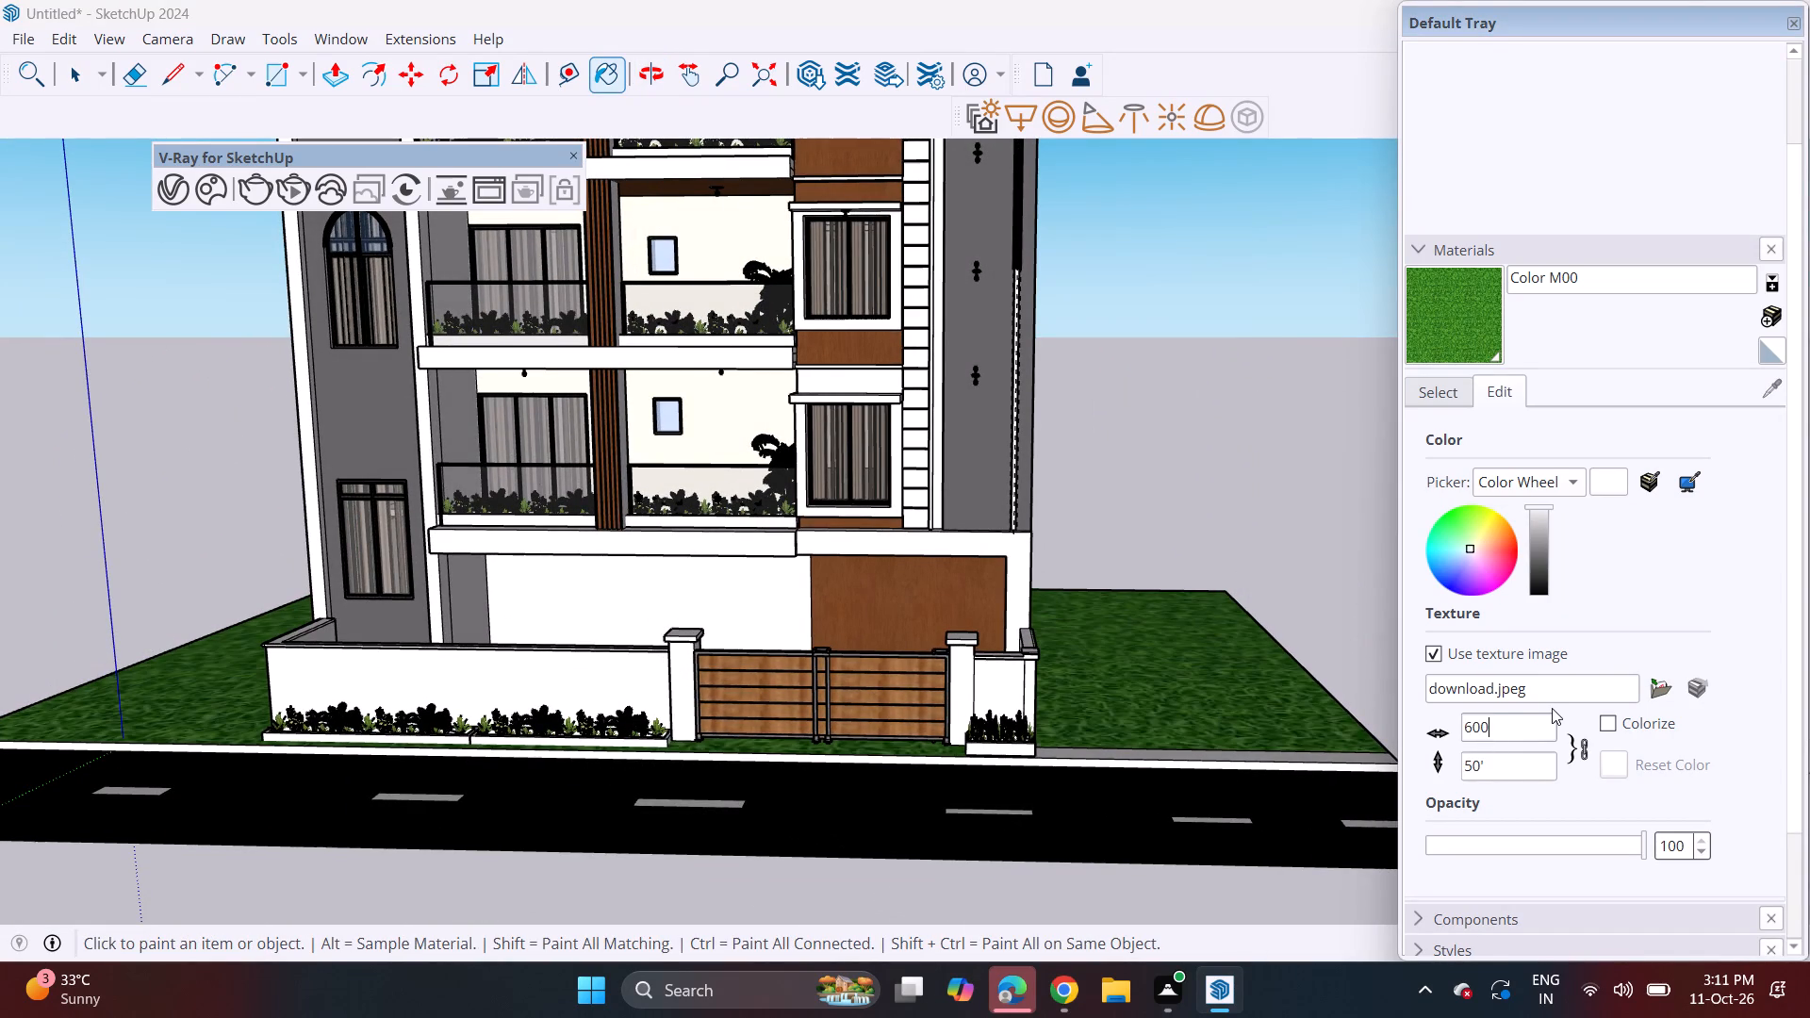
Examine the rescaled grass around the front boundary wall, planters and gate, and the overall front elevation.
middle_drag(793, 822, 803, 810)
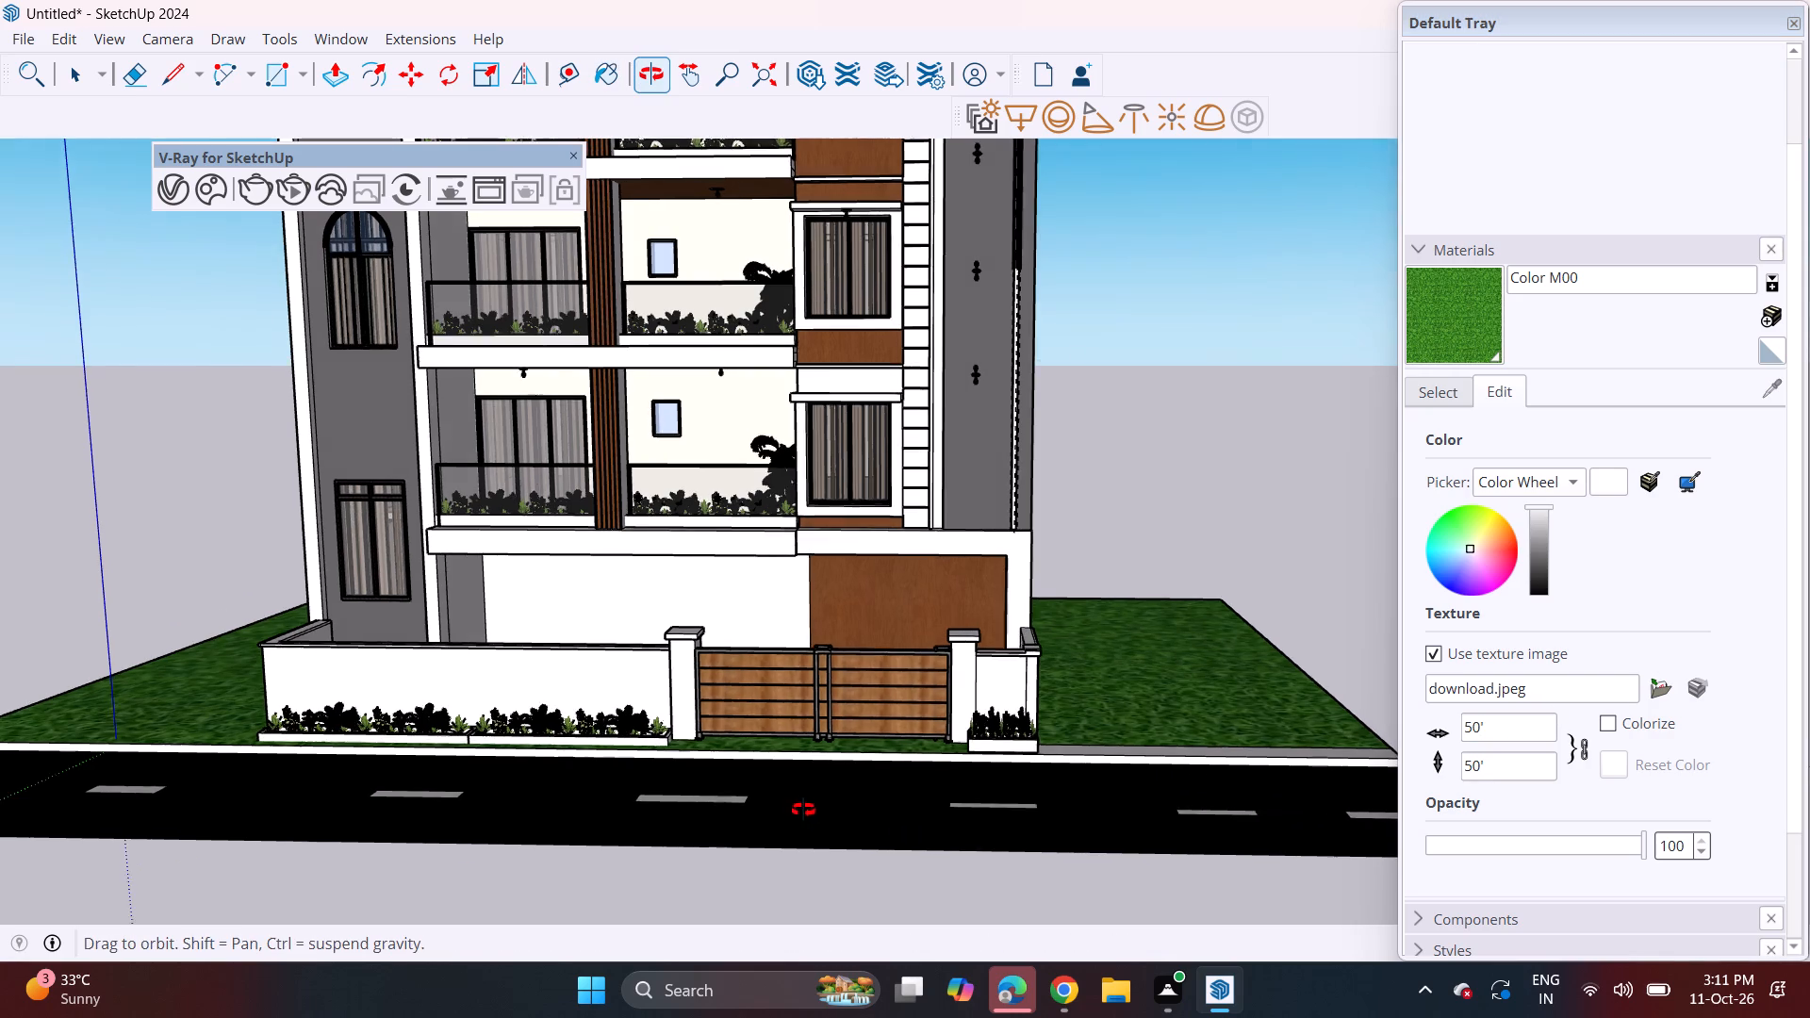
middle_drag(803, 810, 793, 875)
scroll(805, 767, up, 3)
middle_drag(775, 762, 1201, 730)
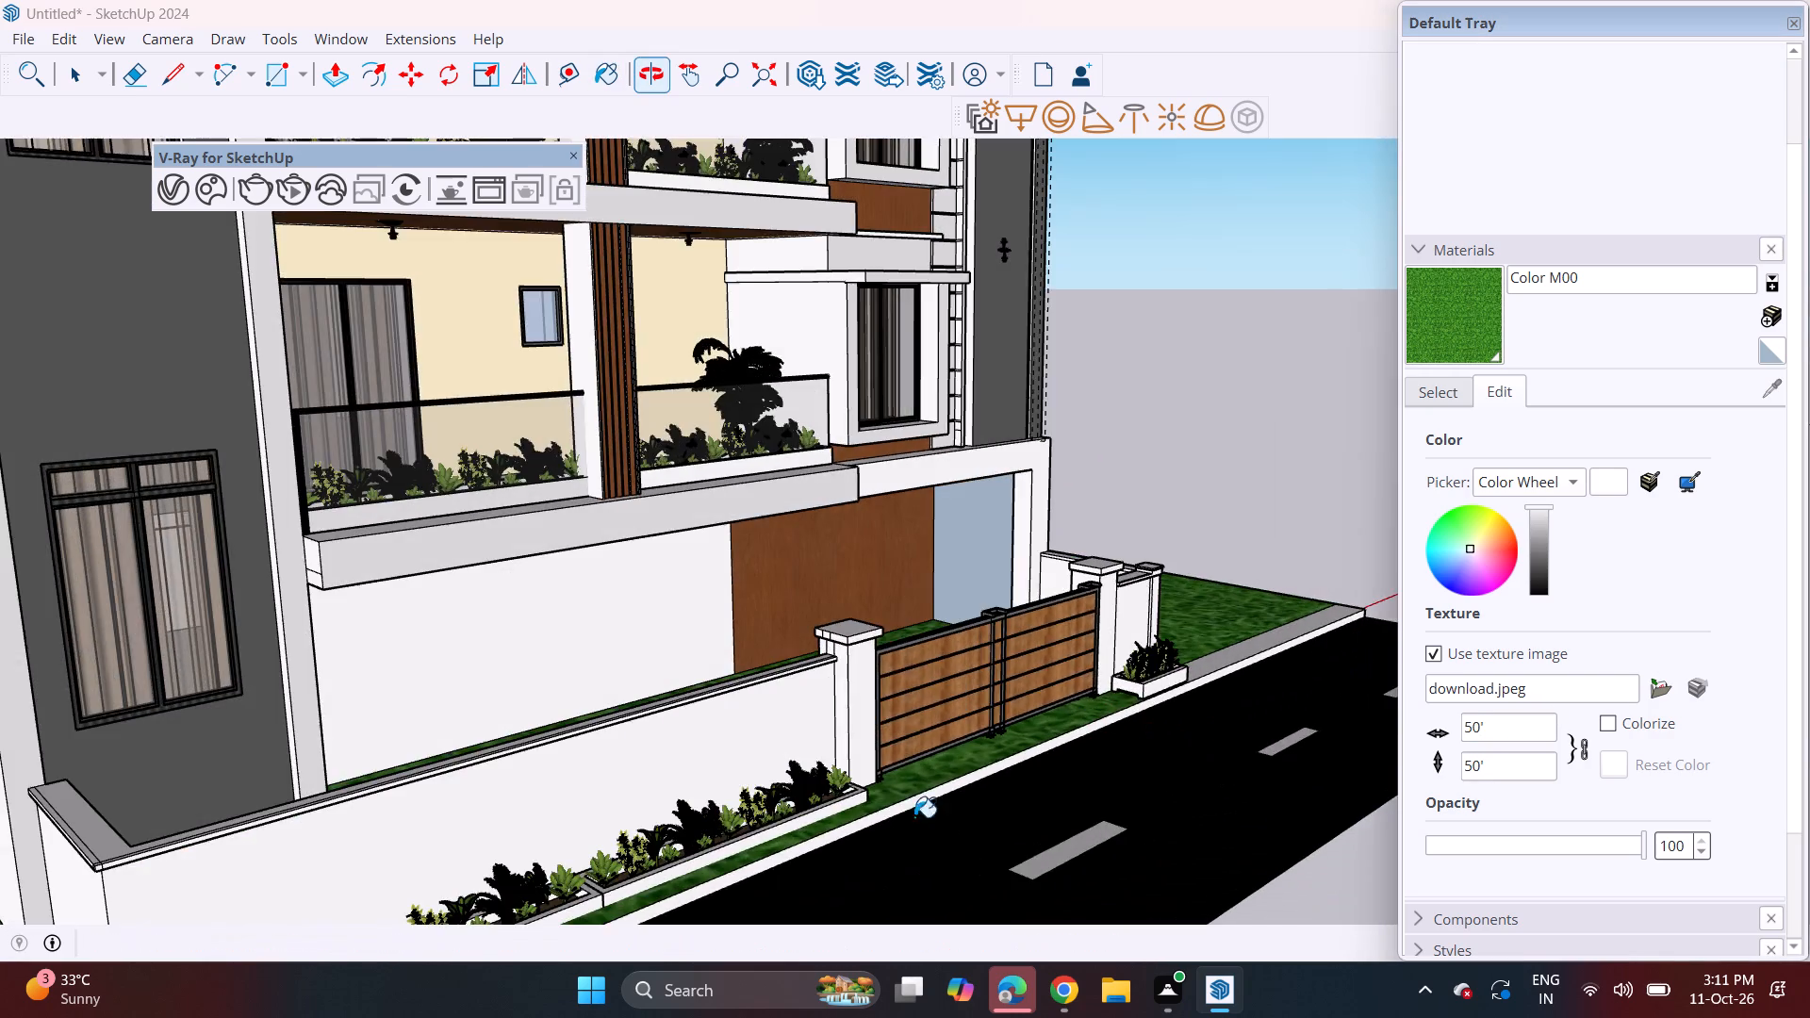
scroll(747, 753, down, 8)
scroll(452, 850, up, 11)
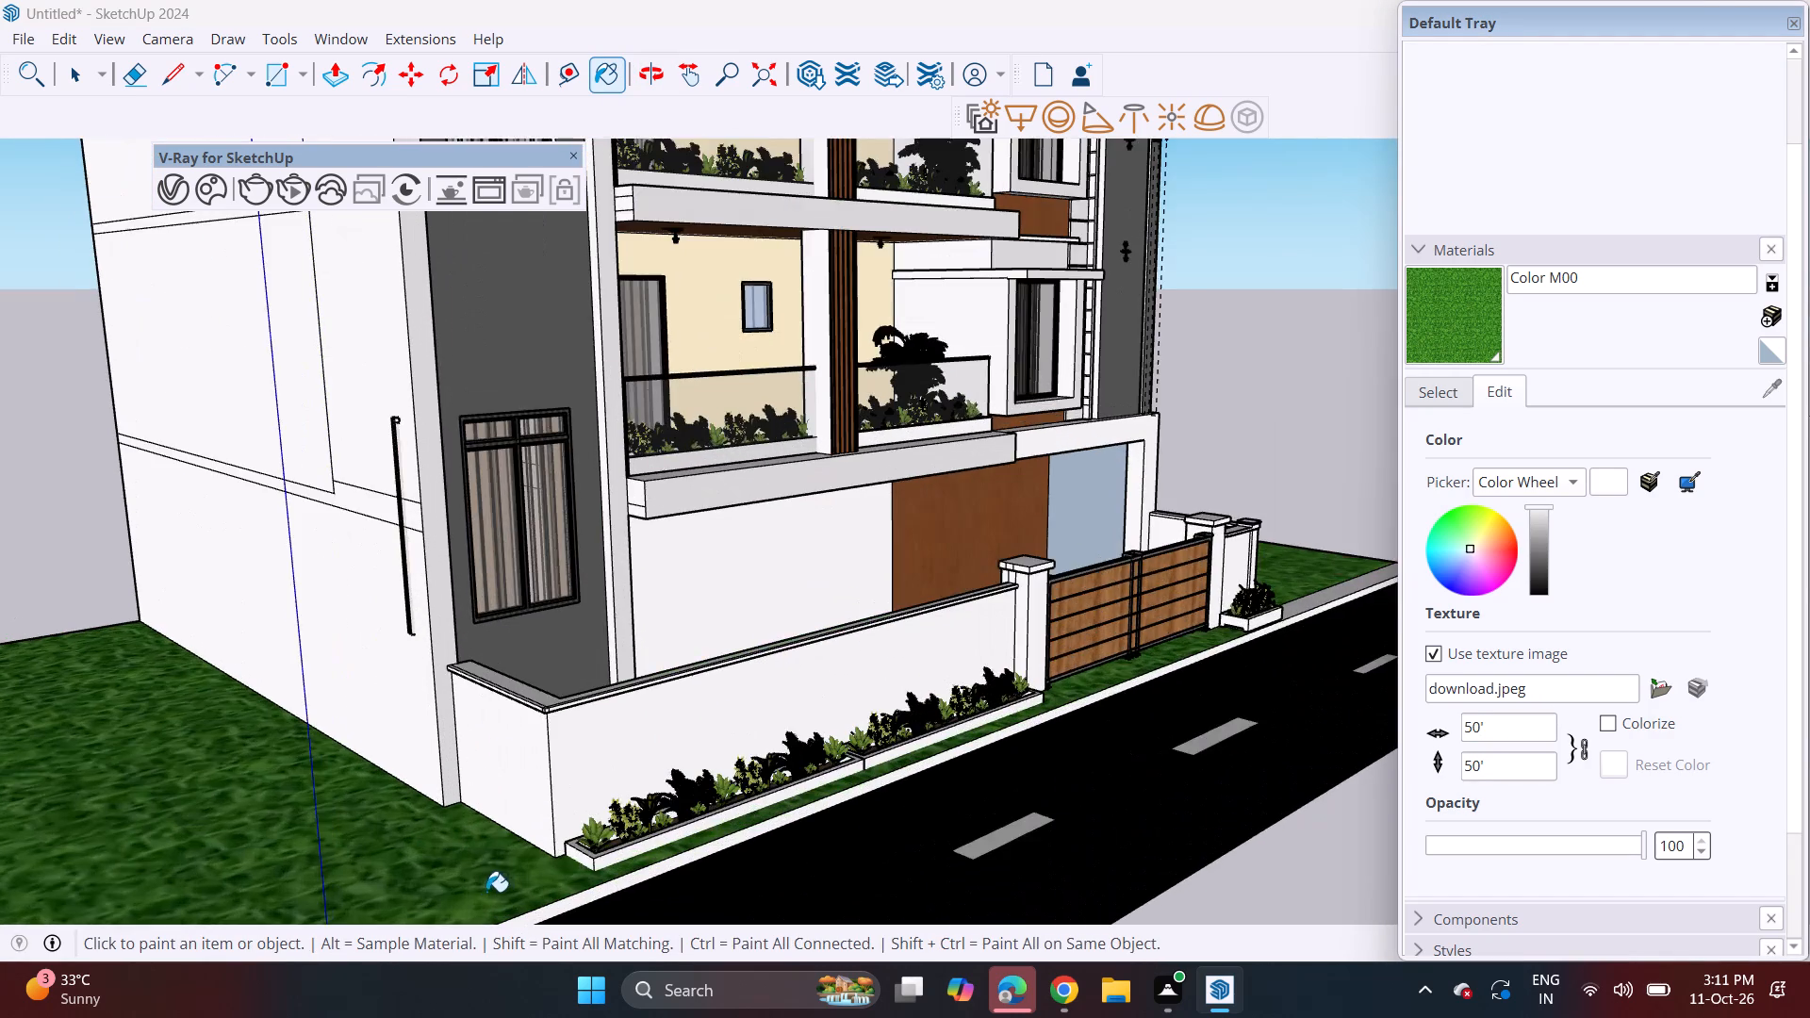
scroll(530, 869, up, 4)
middle_drag(564, 845, 285, 936)
middle_drag(680, 528, 605, 710)
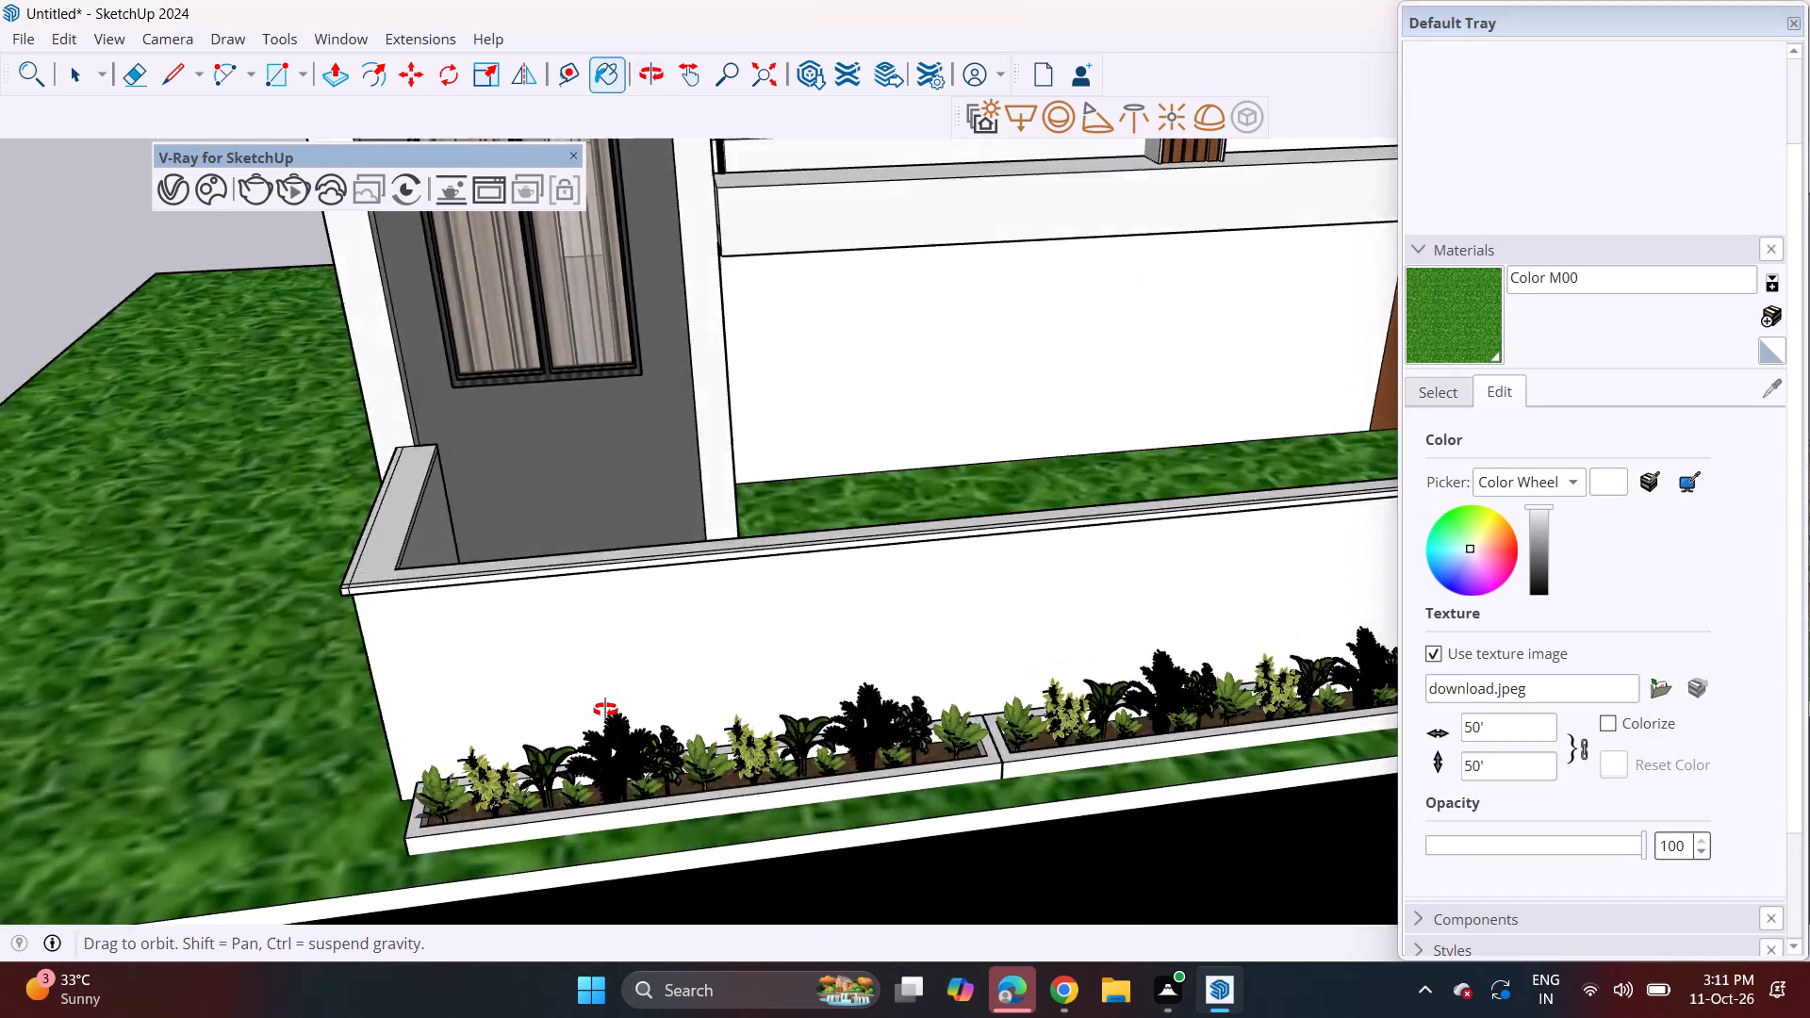
middle_drag(605, 710, 546, 823)
middle_drag(578, 763, 640, 615)
middle_drag(726, 700, 644, 505)
scroll(645, 507, down, 4)
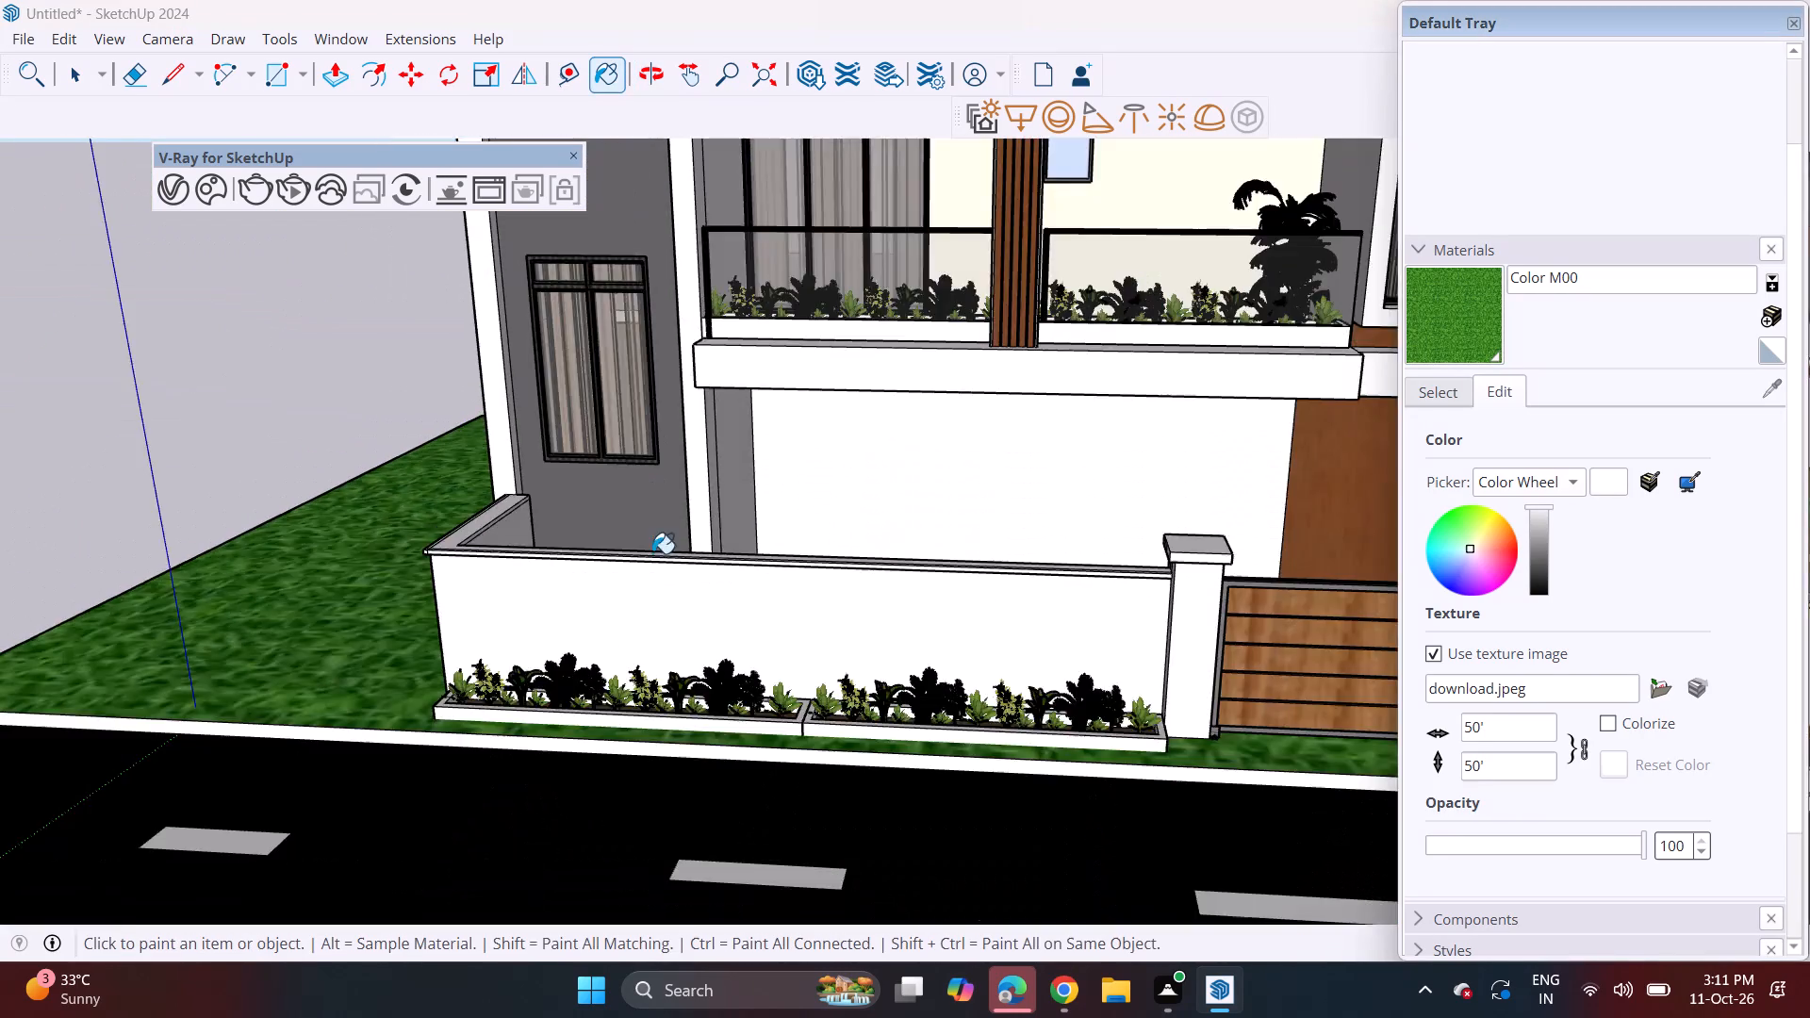
scroll(652, 553, down, 3)
shift+middle_drag(908, 749, 635, 784)
middle_drag(602, 804, 648, 656)
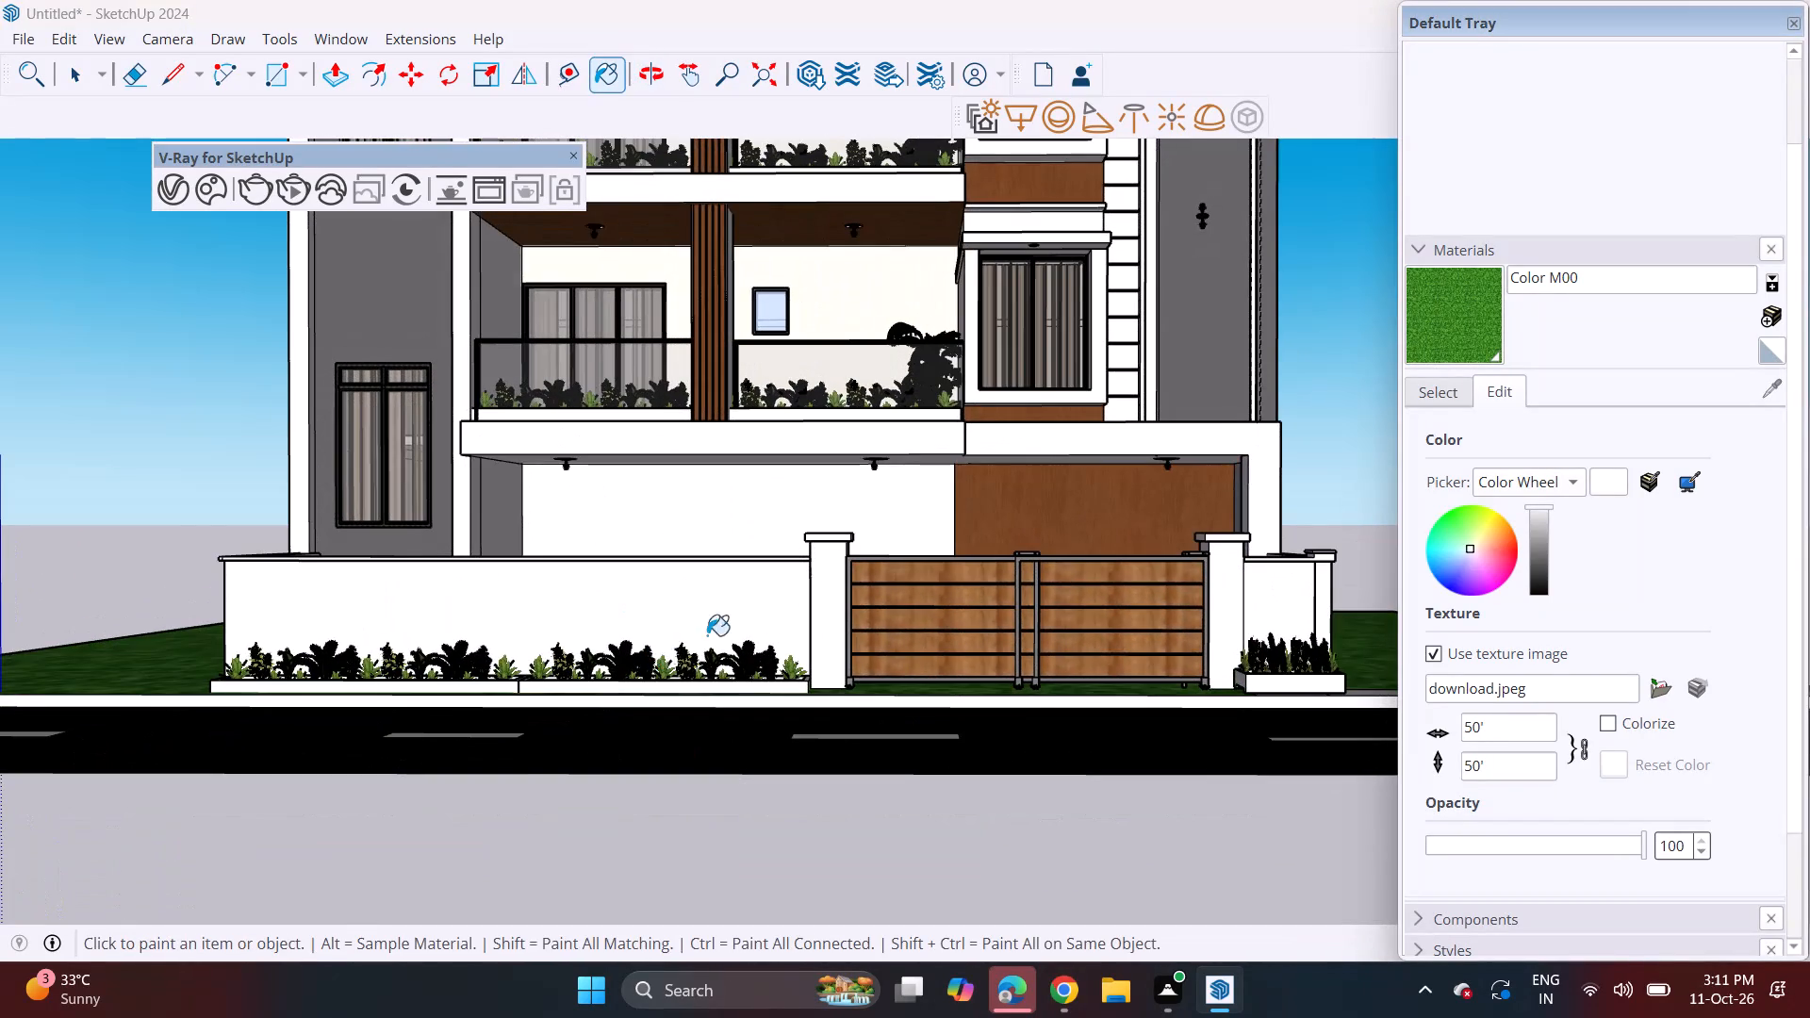
scroll(710, 612, down, 4)
middle_drag(698, 540, 749, 727)
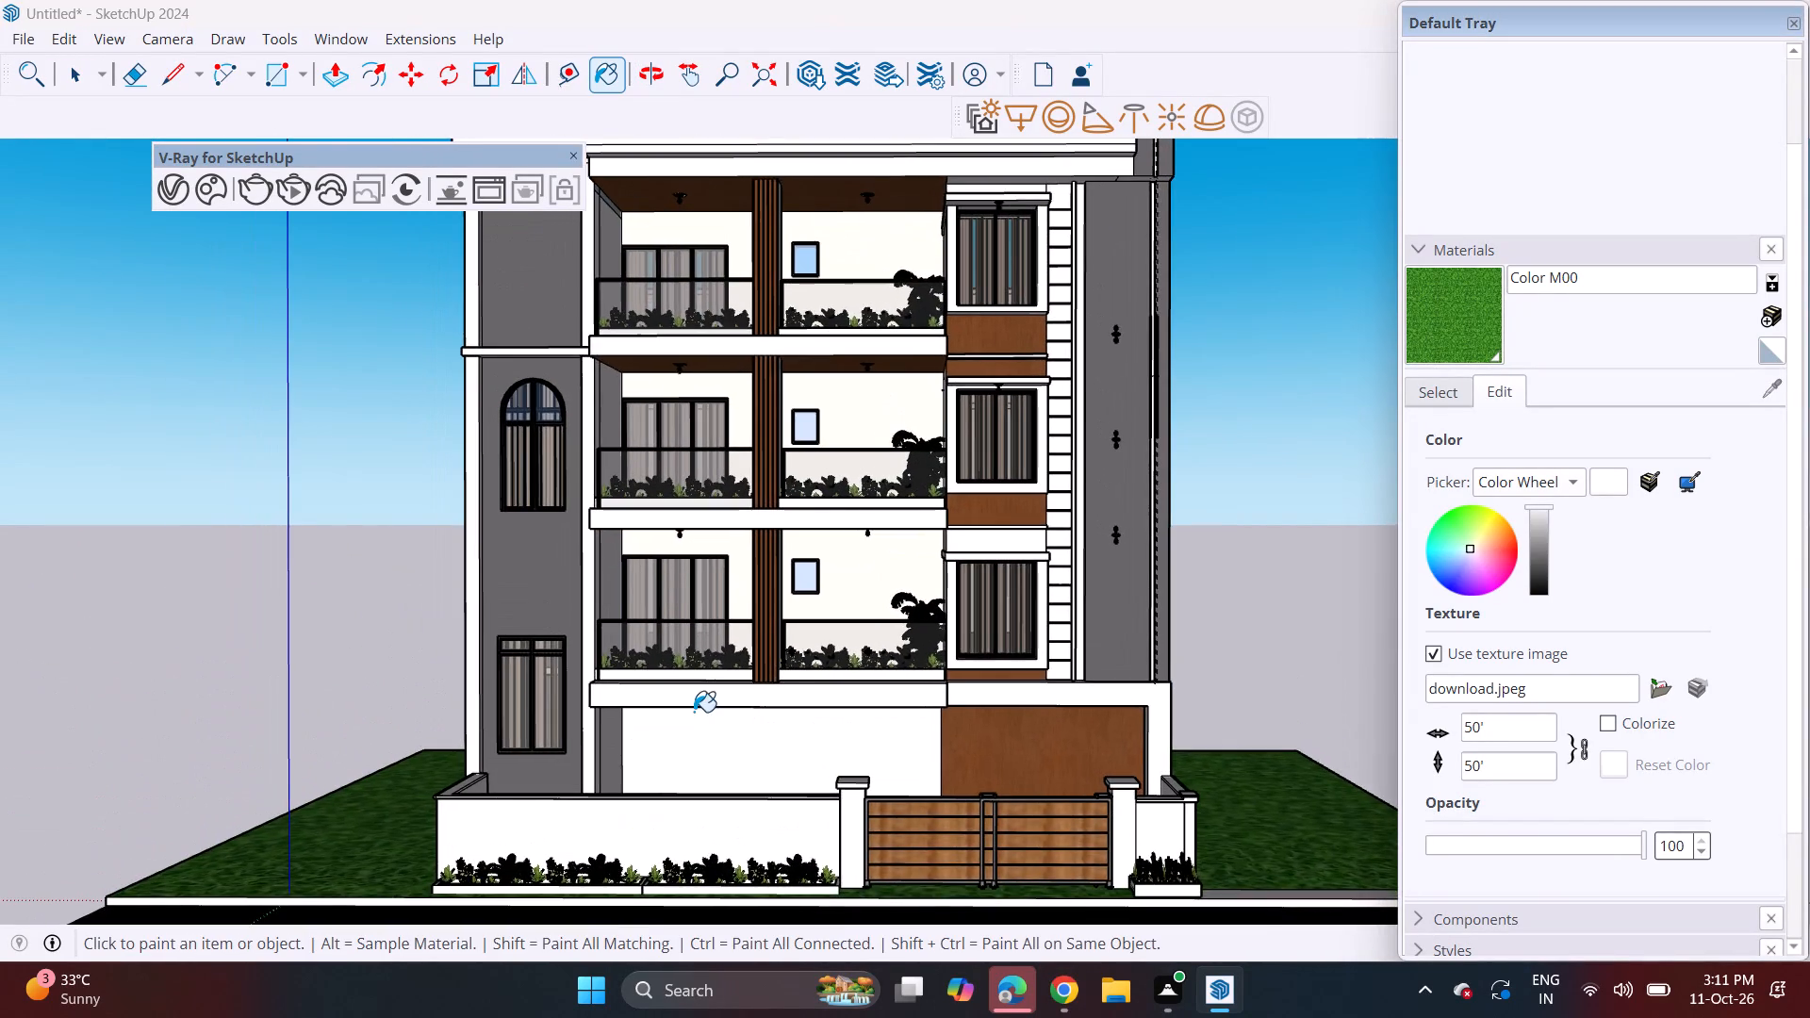
scroll(694, 712, down, 3)
scroll(694, 690, up, 1)
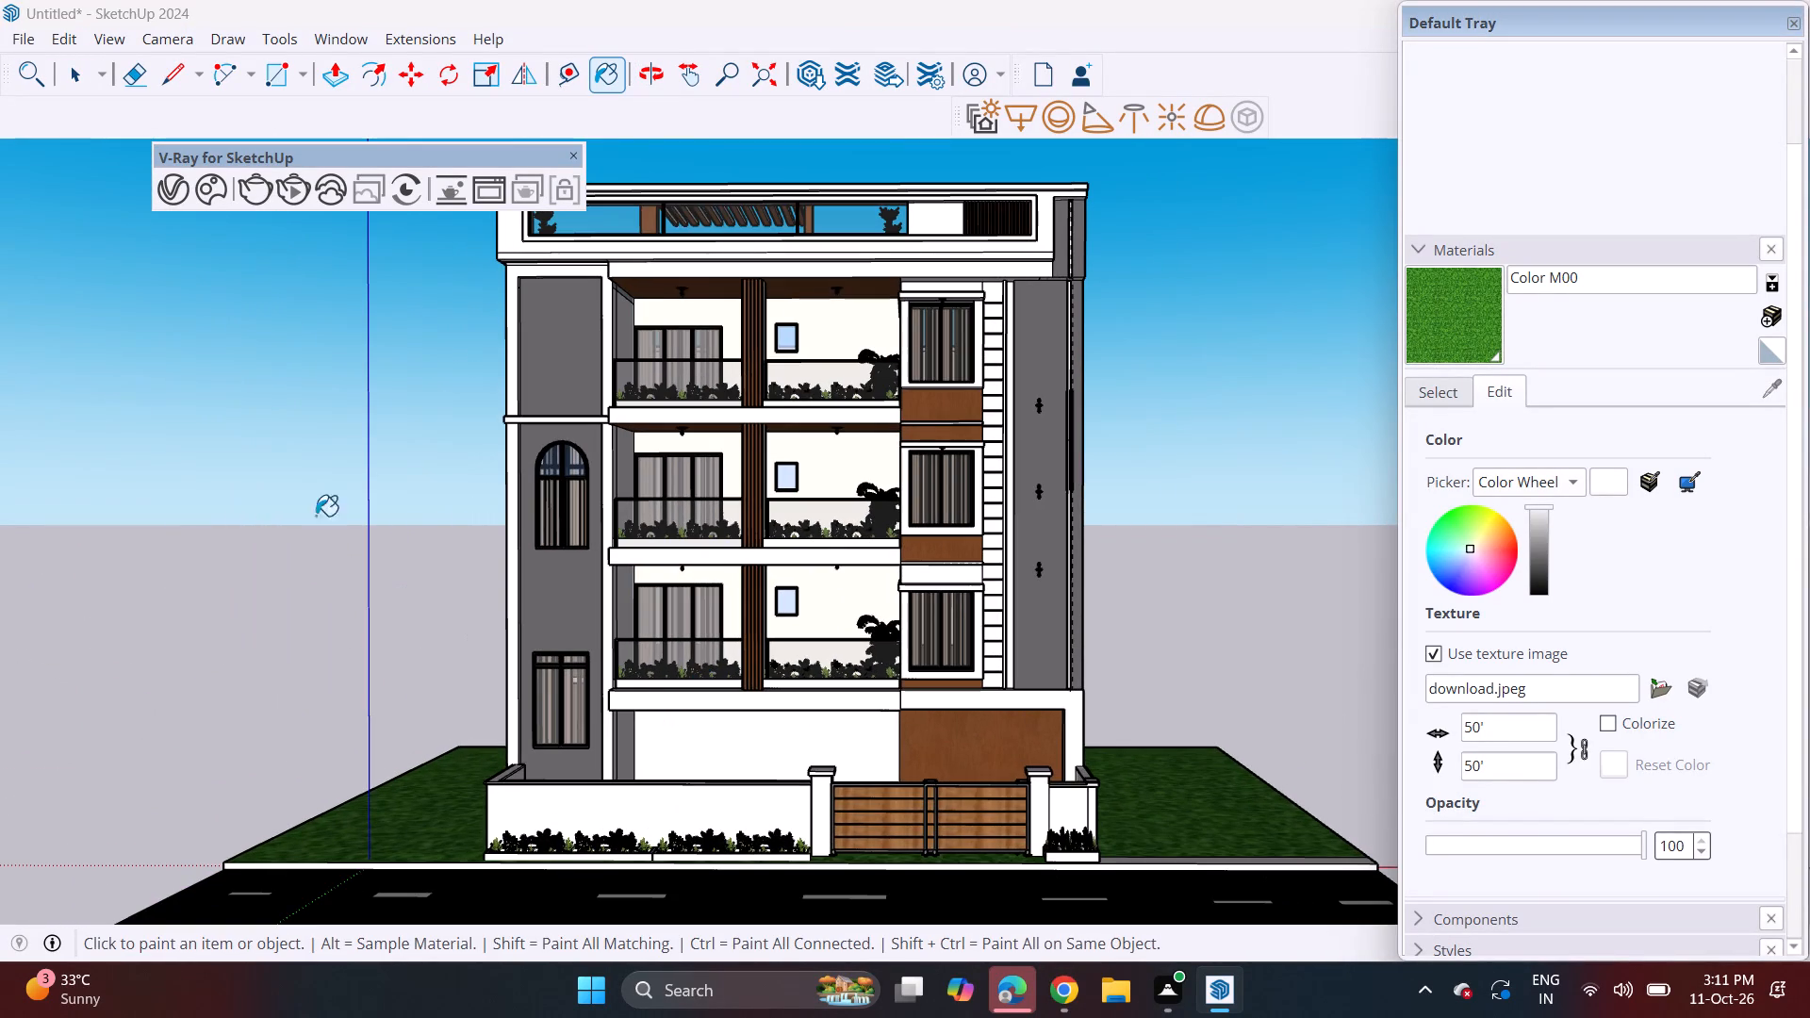
Import the "Tree" model from the Downloads folder, accepting its file version.
click(30, 41)
click(76, 367)
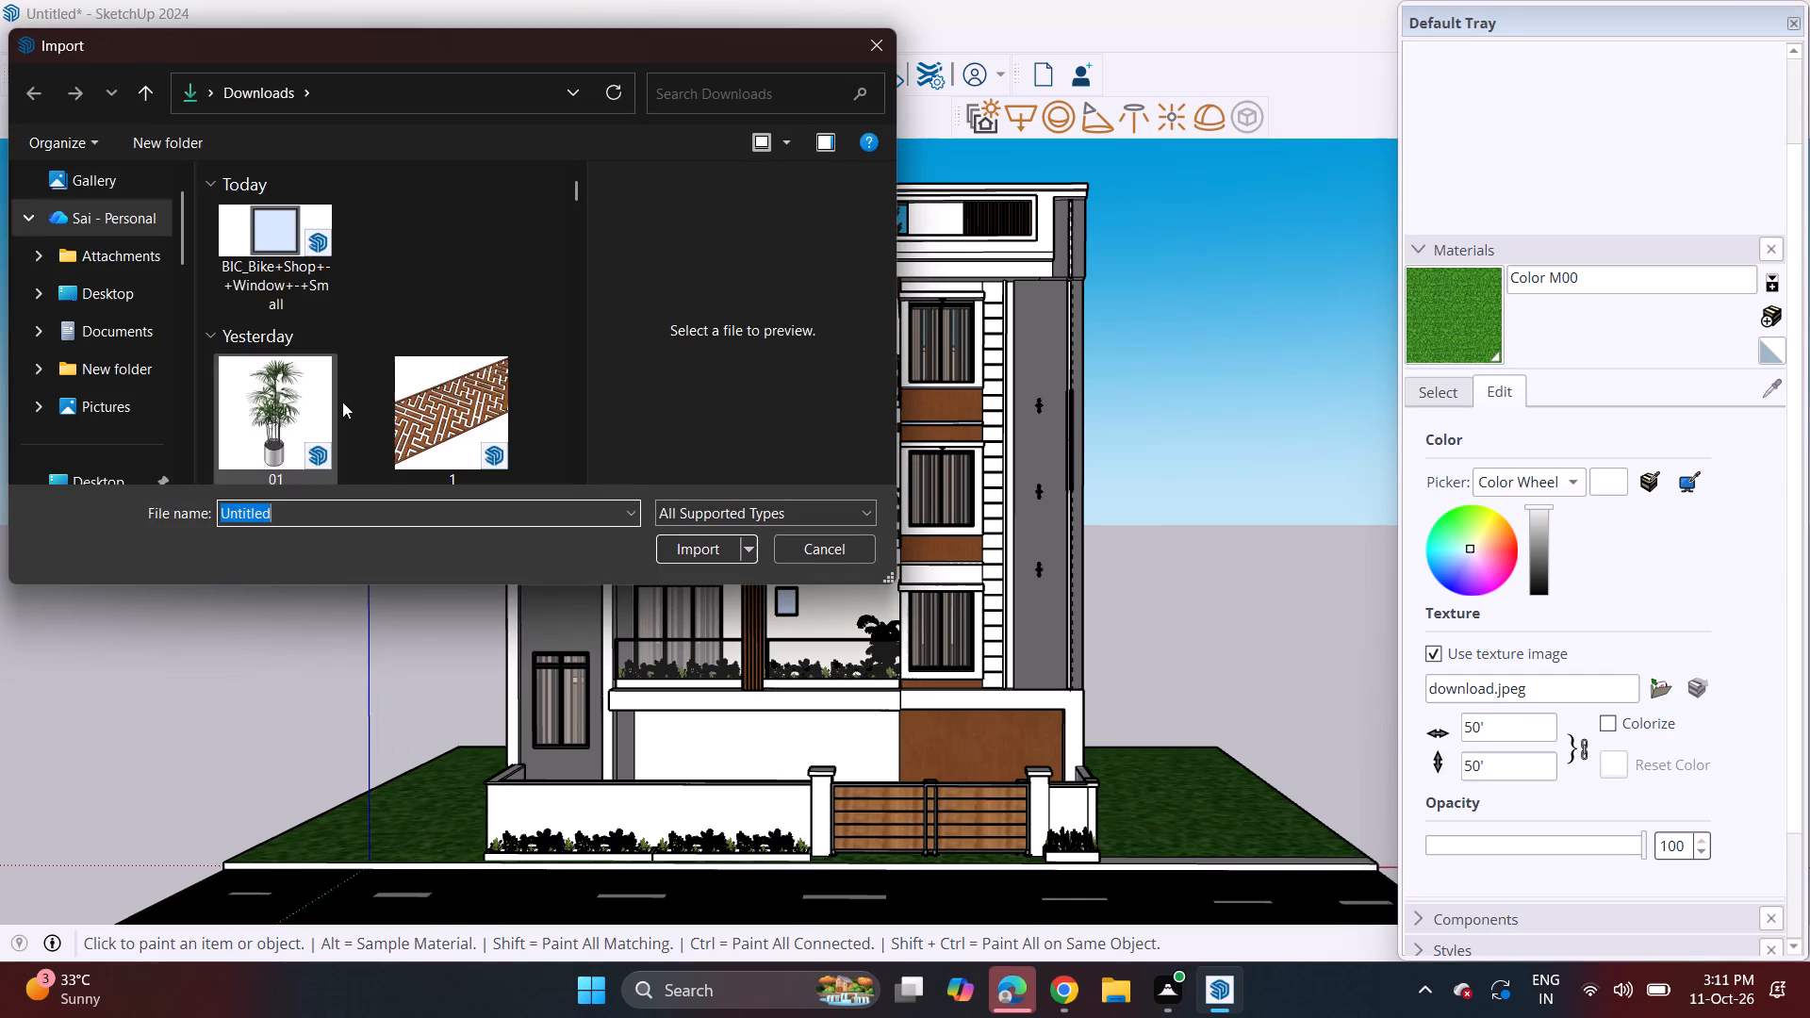
scroll(354, 370, down, 4)
scroll(352, 378, down, 18)
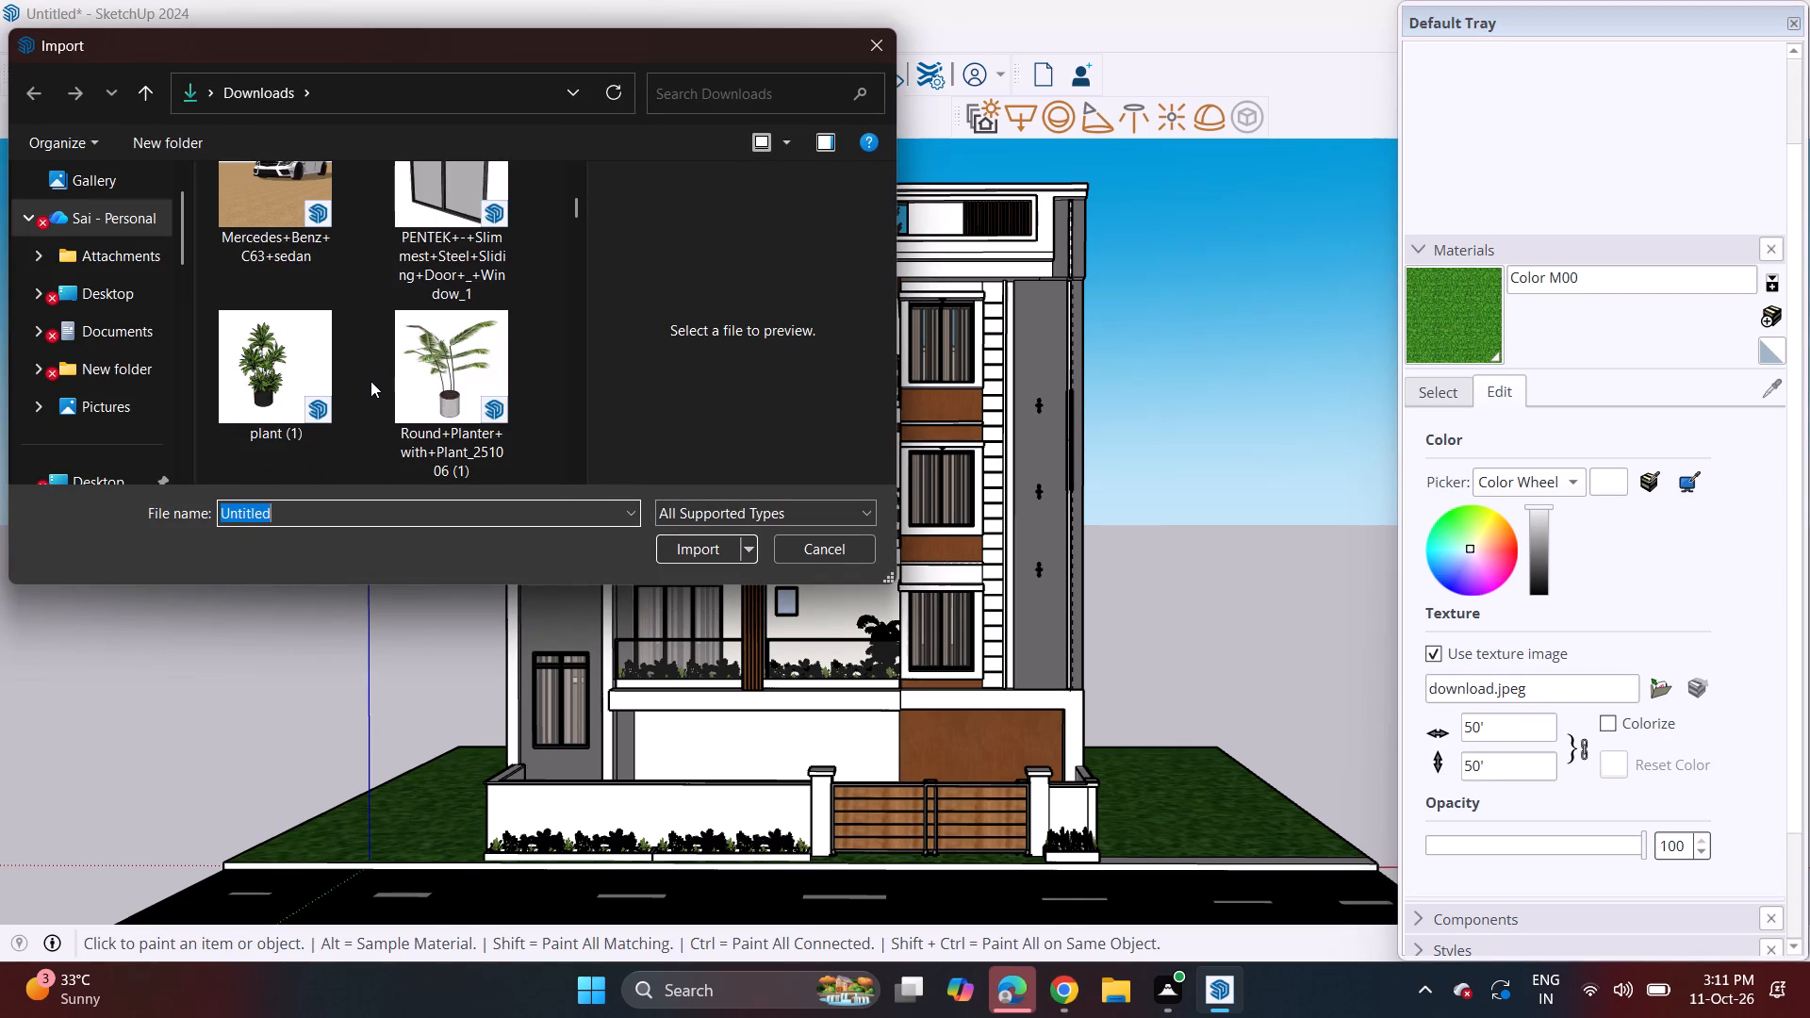
scroll(370, 382, down, 10)
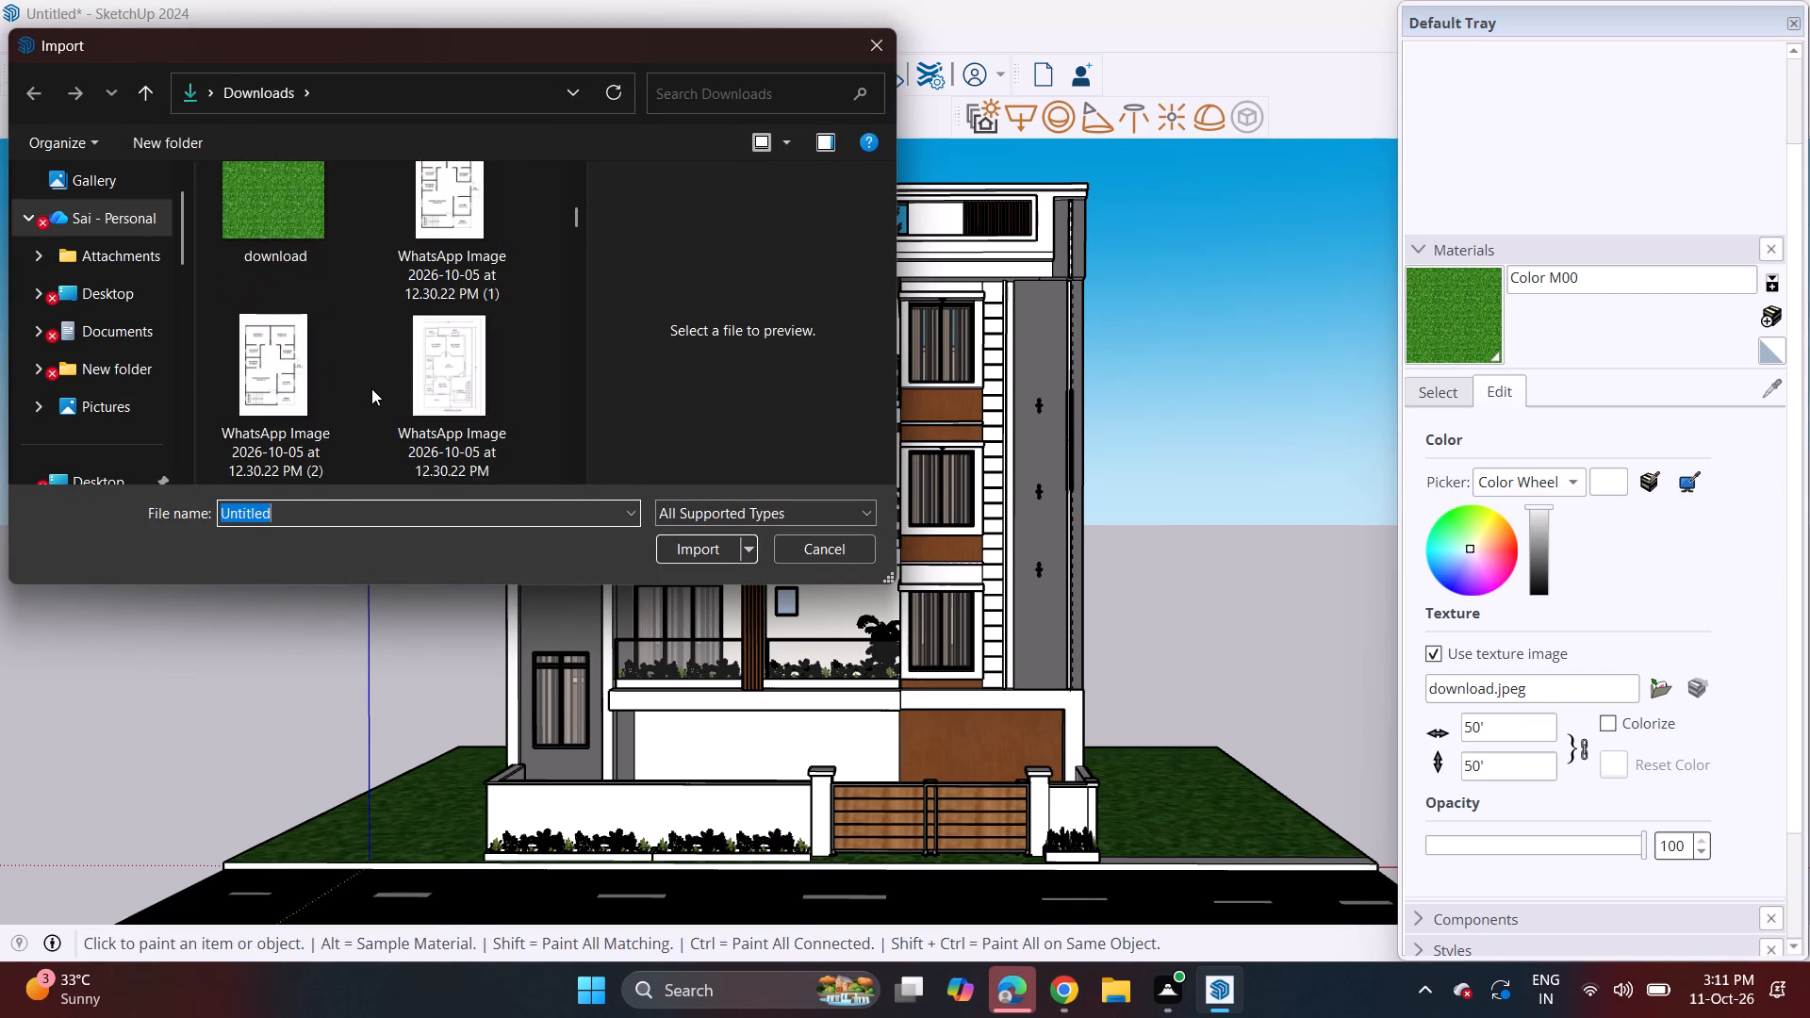
scroll(371, 388, down, 11)
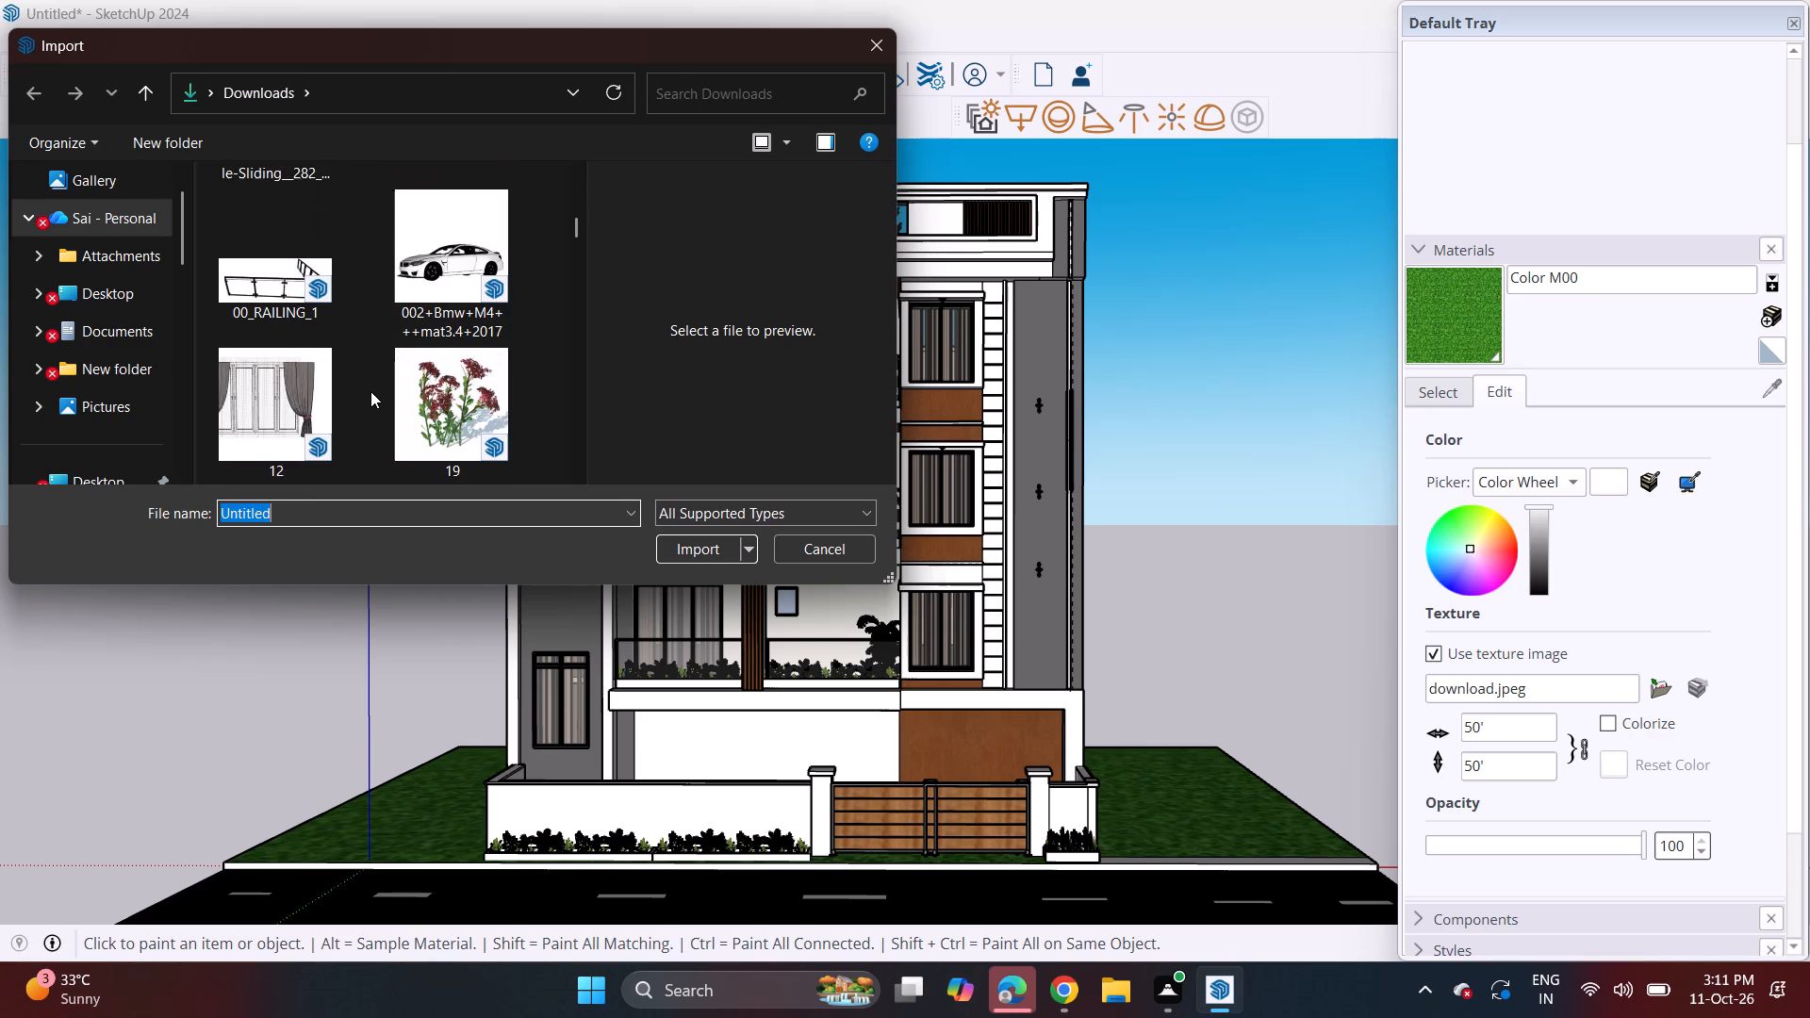
scroll(371, 392, down, 2)
click(443, 263)
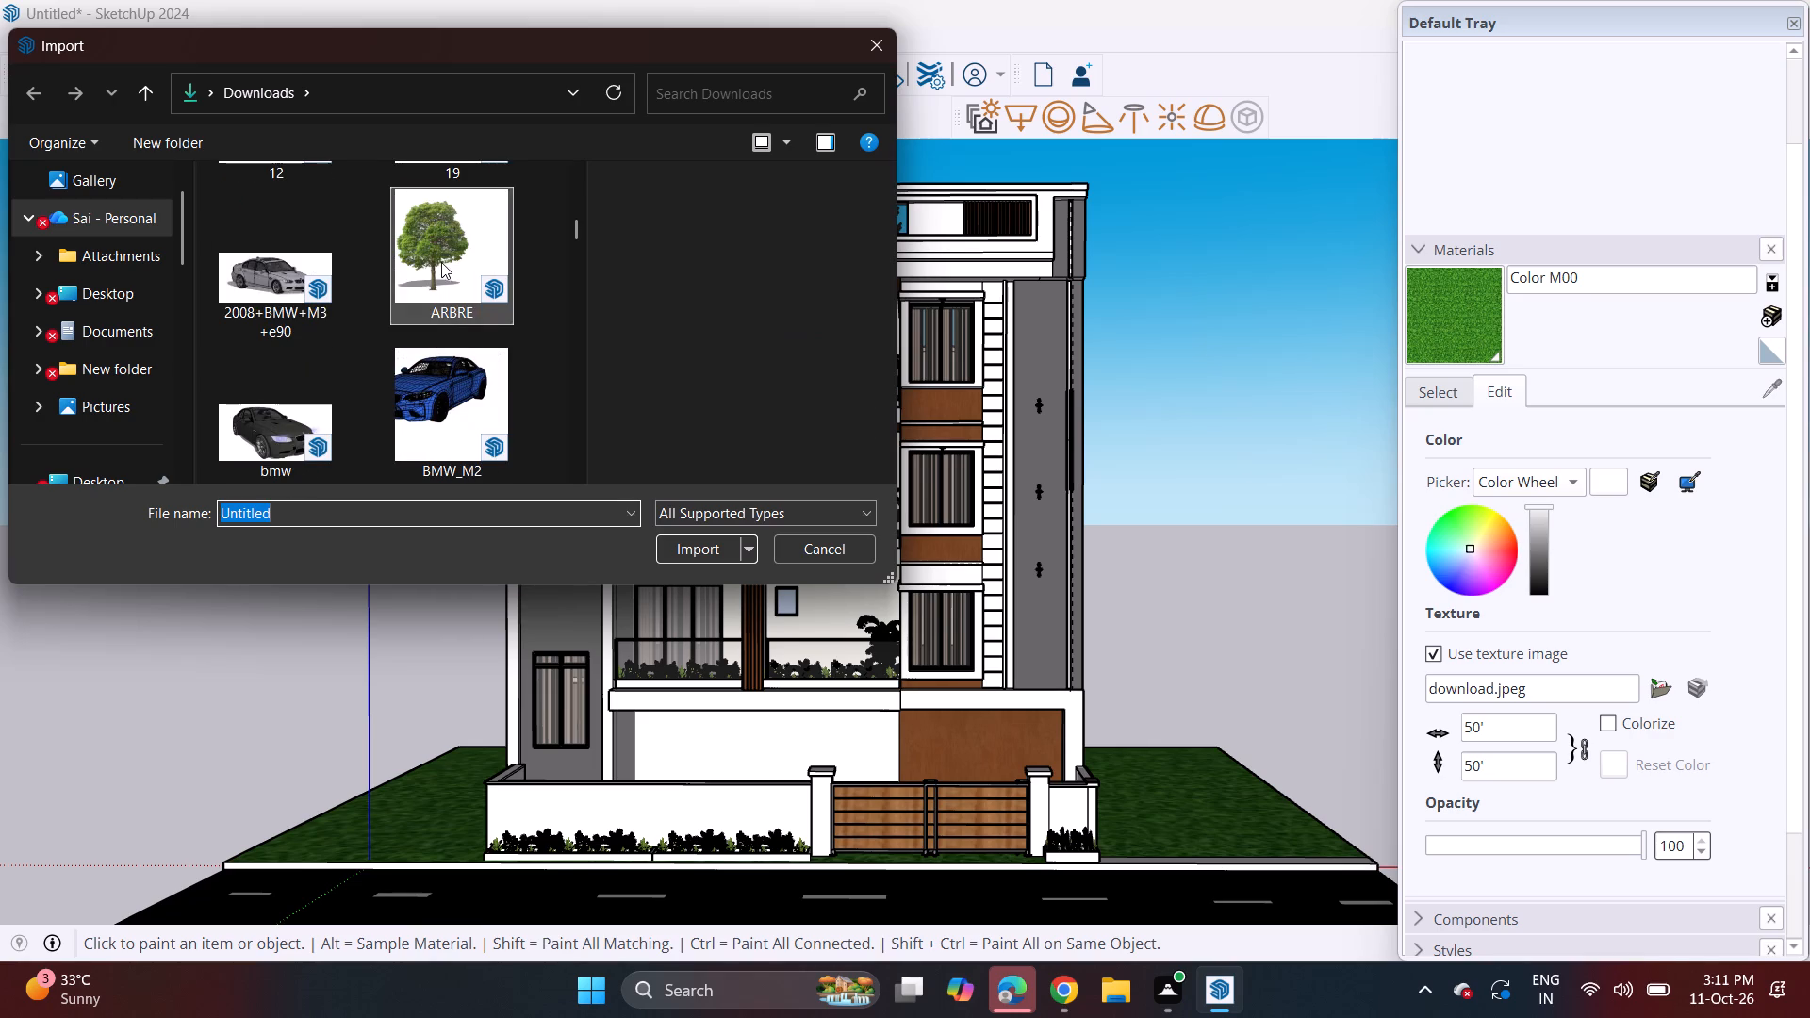
scroll(374, 343, down, 2)
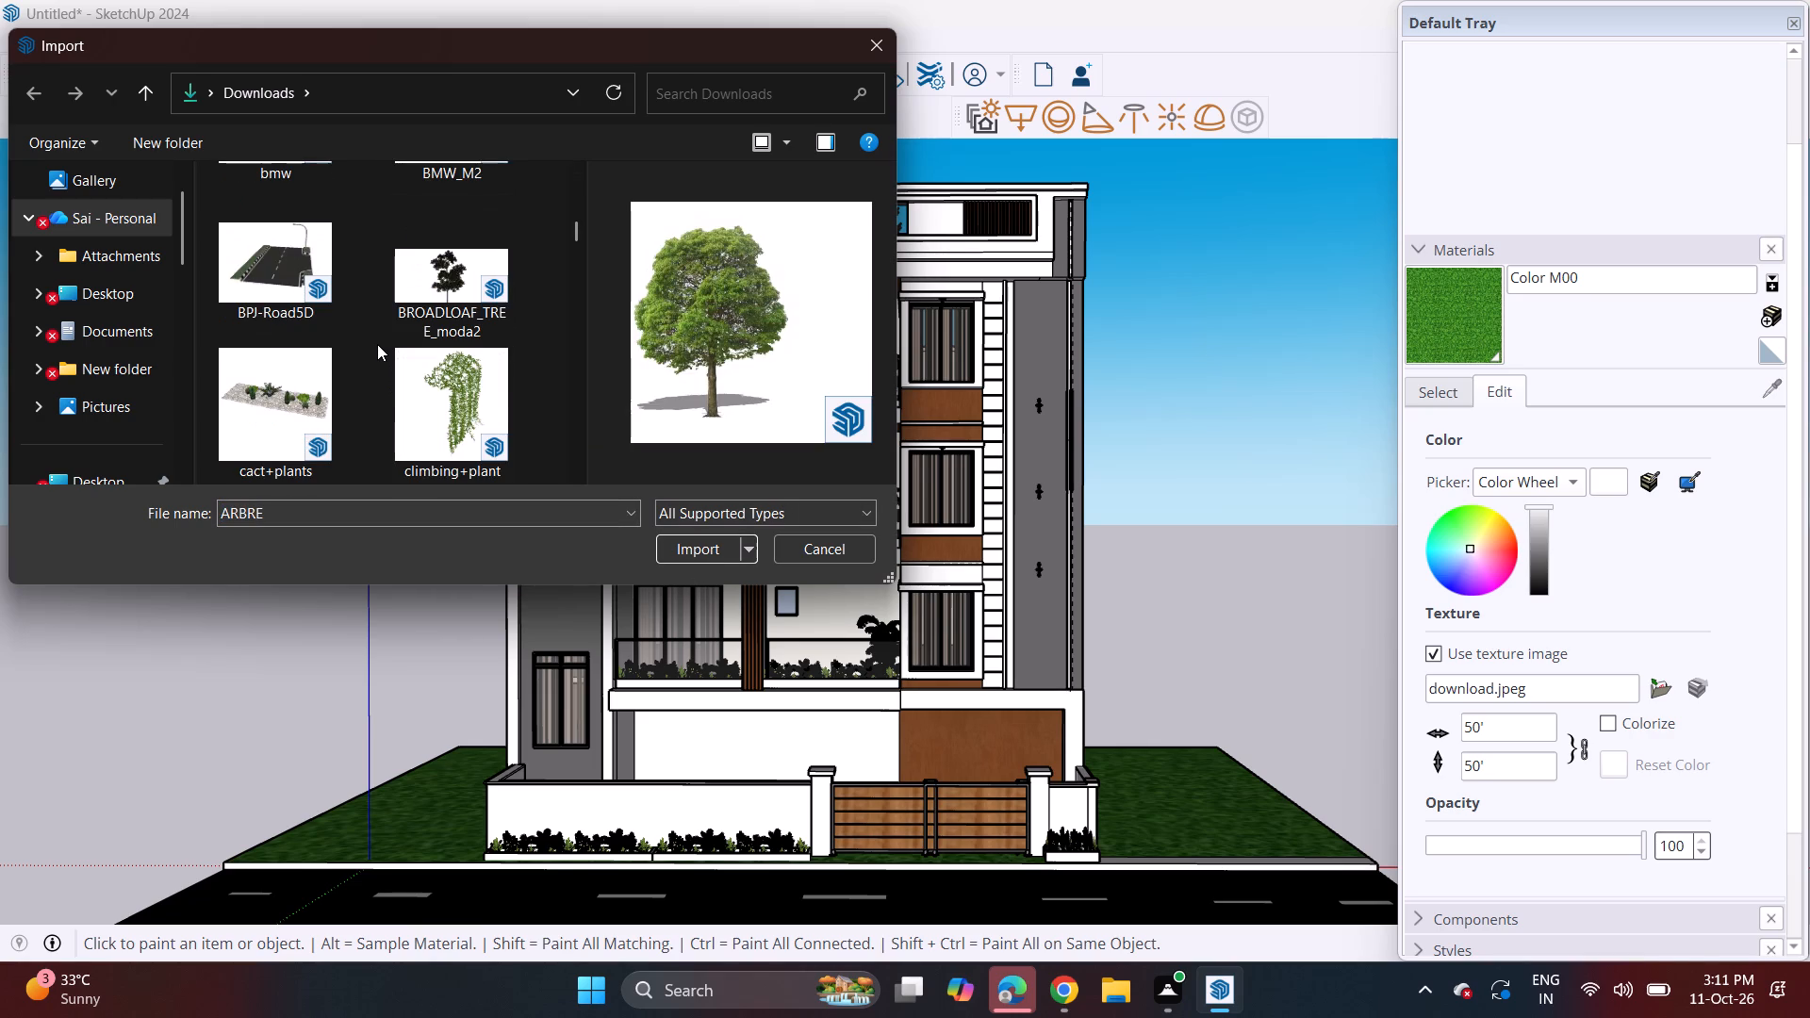
scroll(379, 348, down, 8)
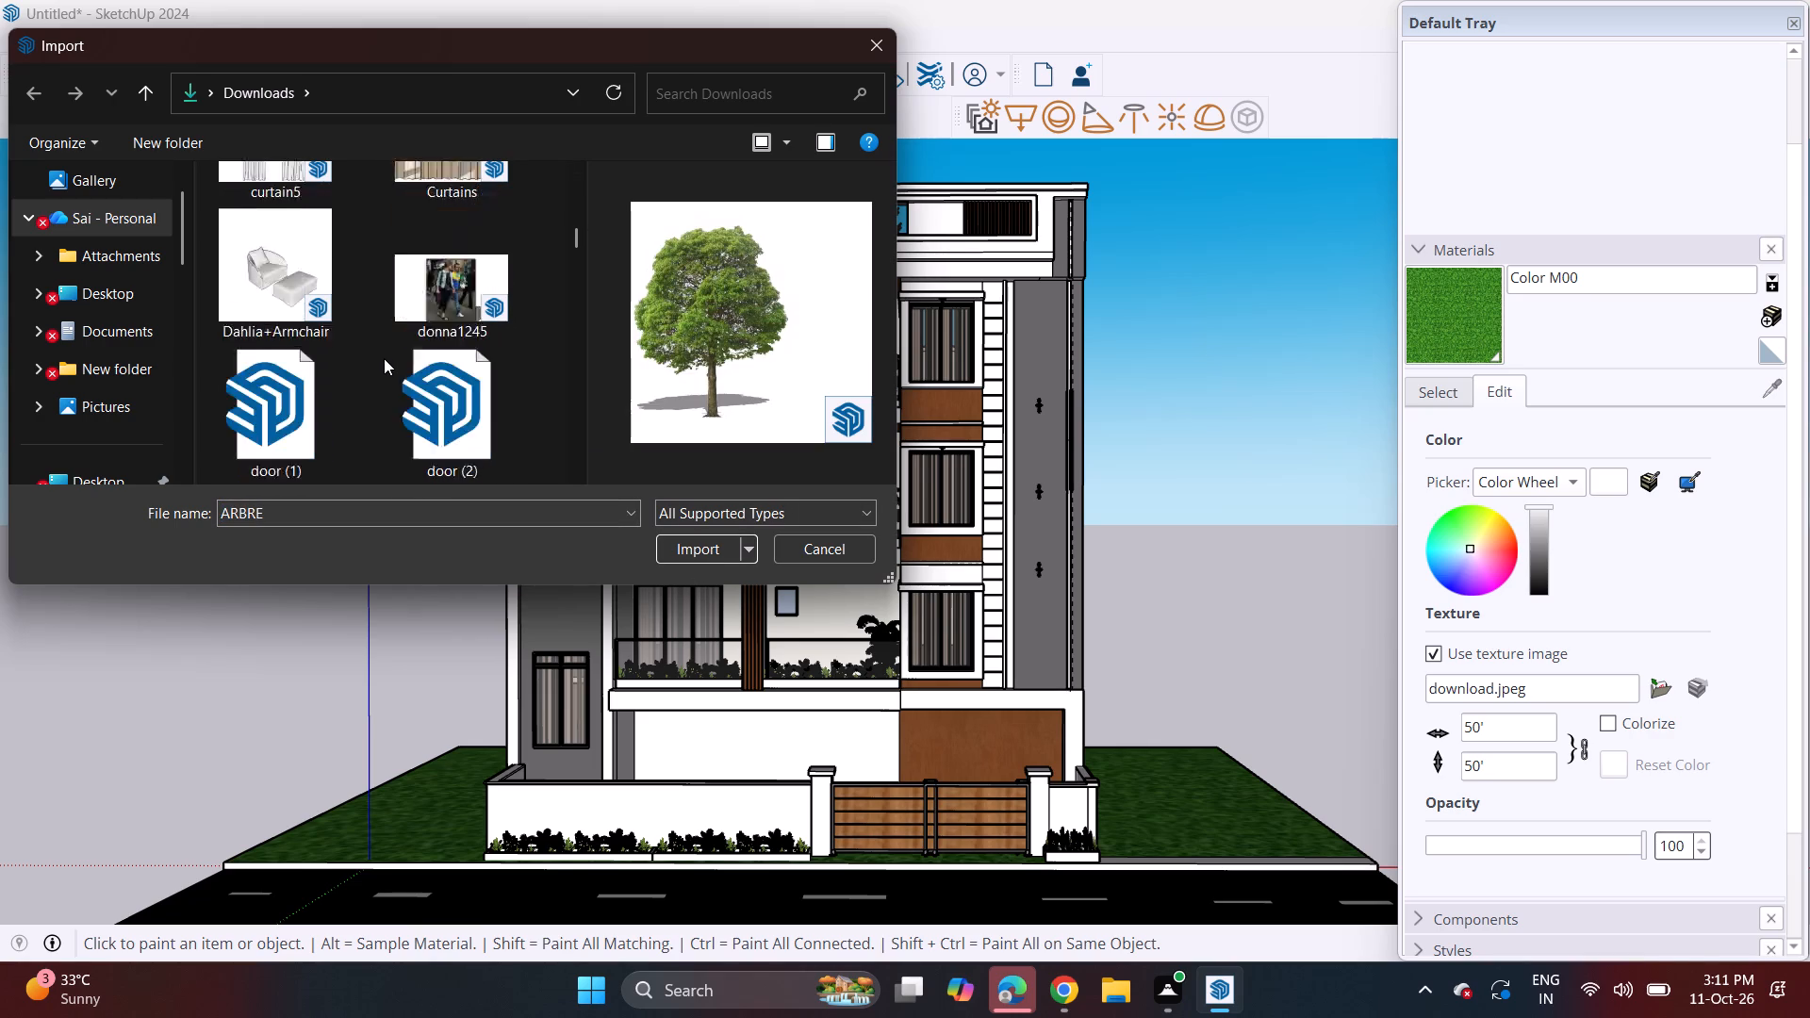
scroll(384, 358, down, 5)
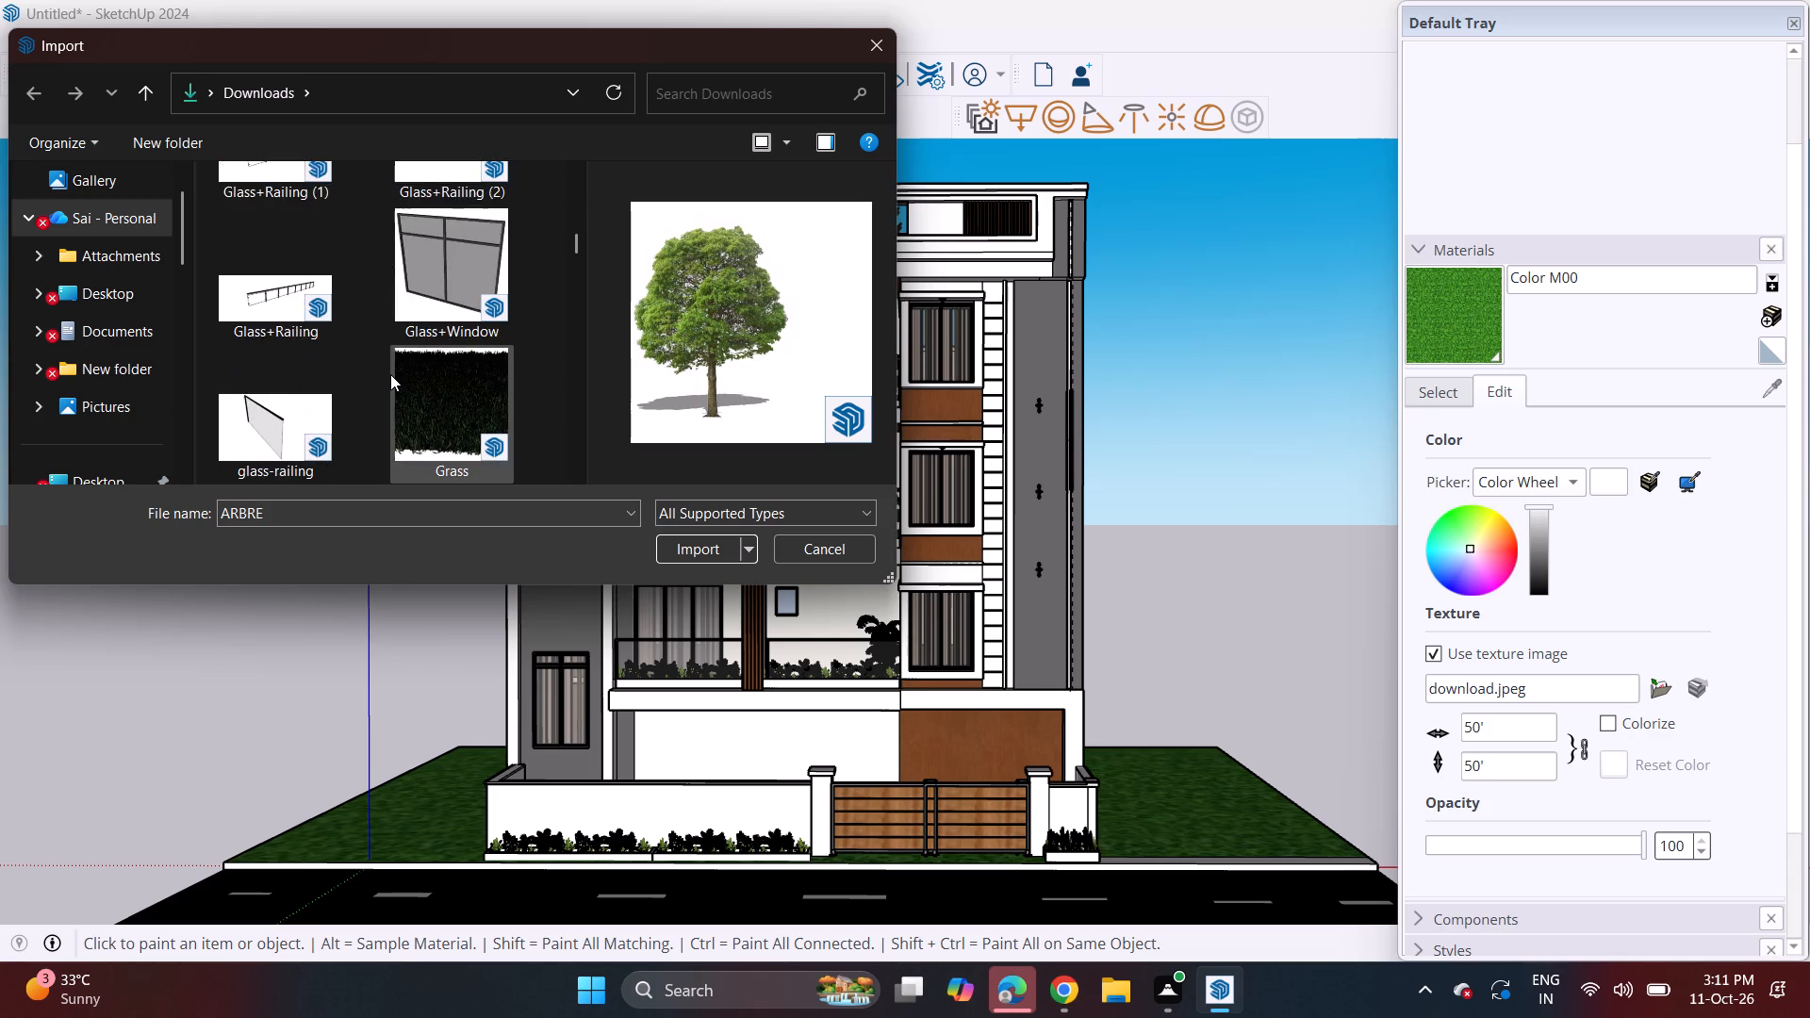
scroll(390, 375, down, 6)
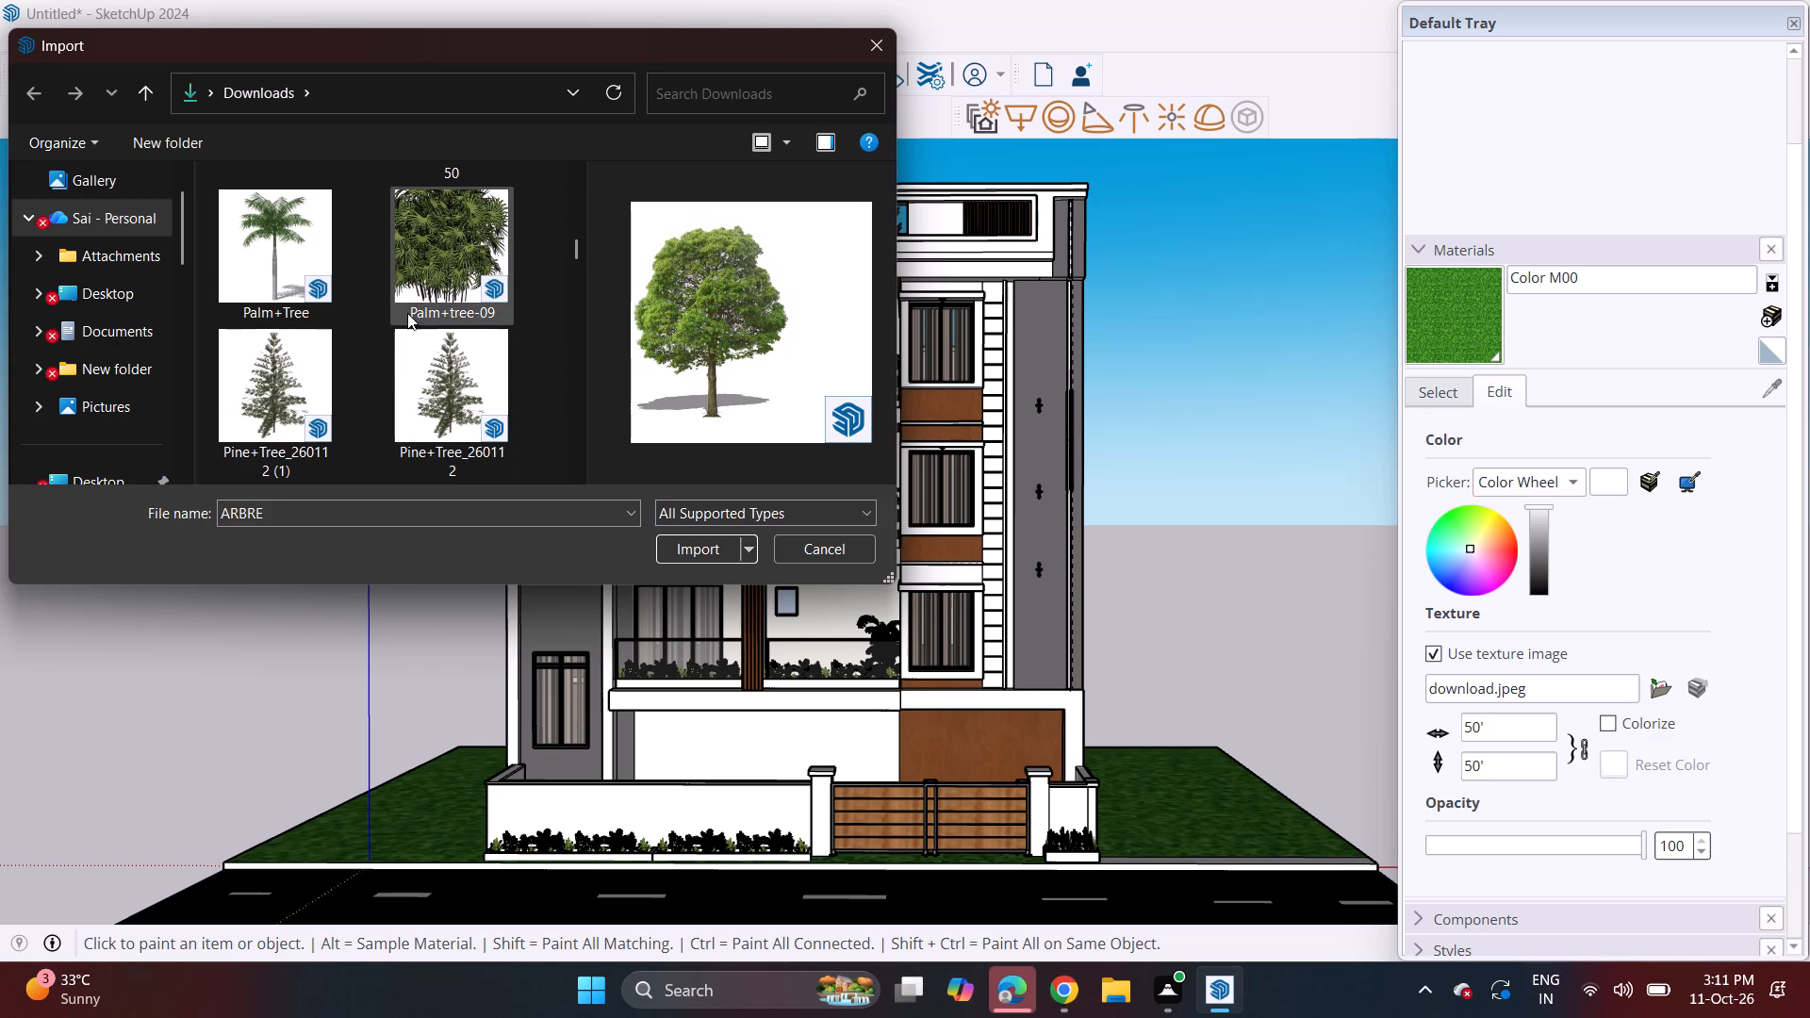
scroll(377, 390, down, 2)
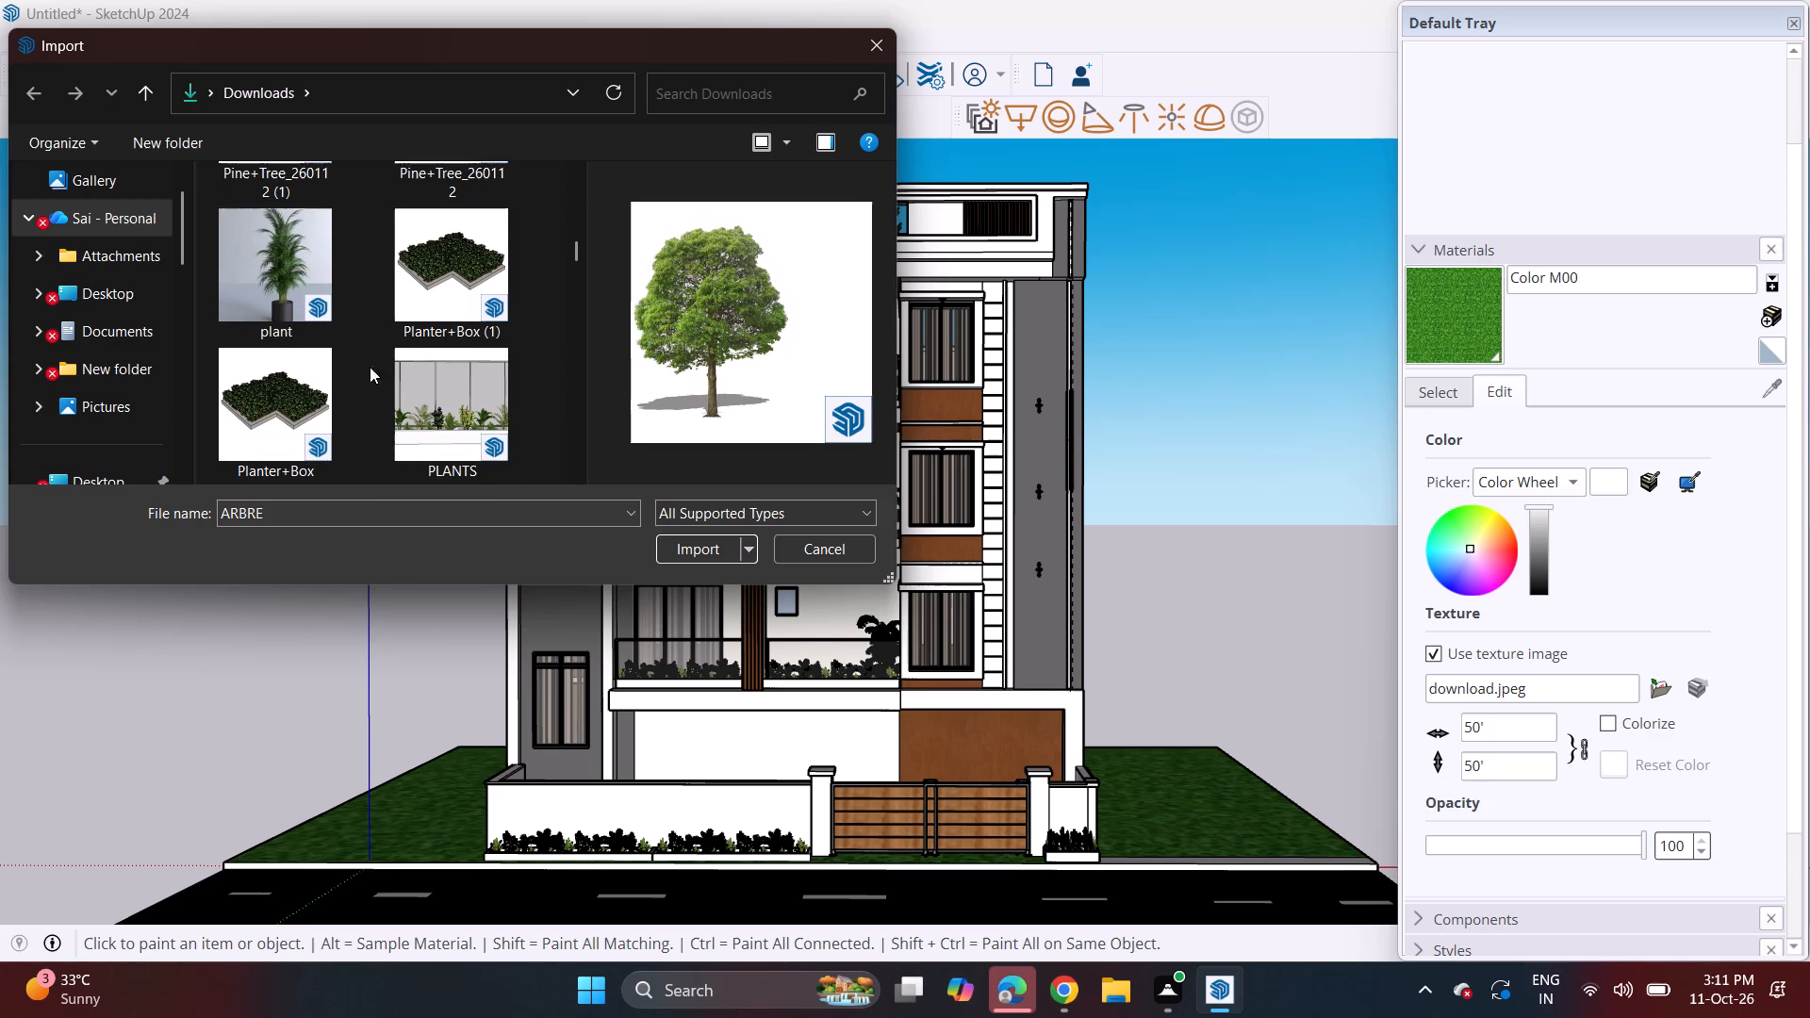
scroll(371, 351, down, 7)
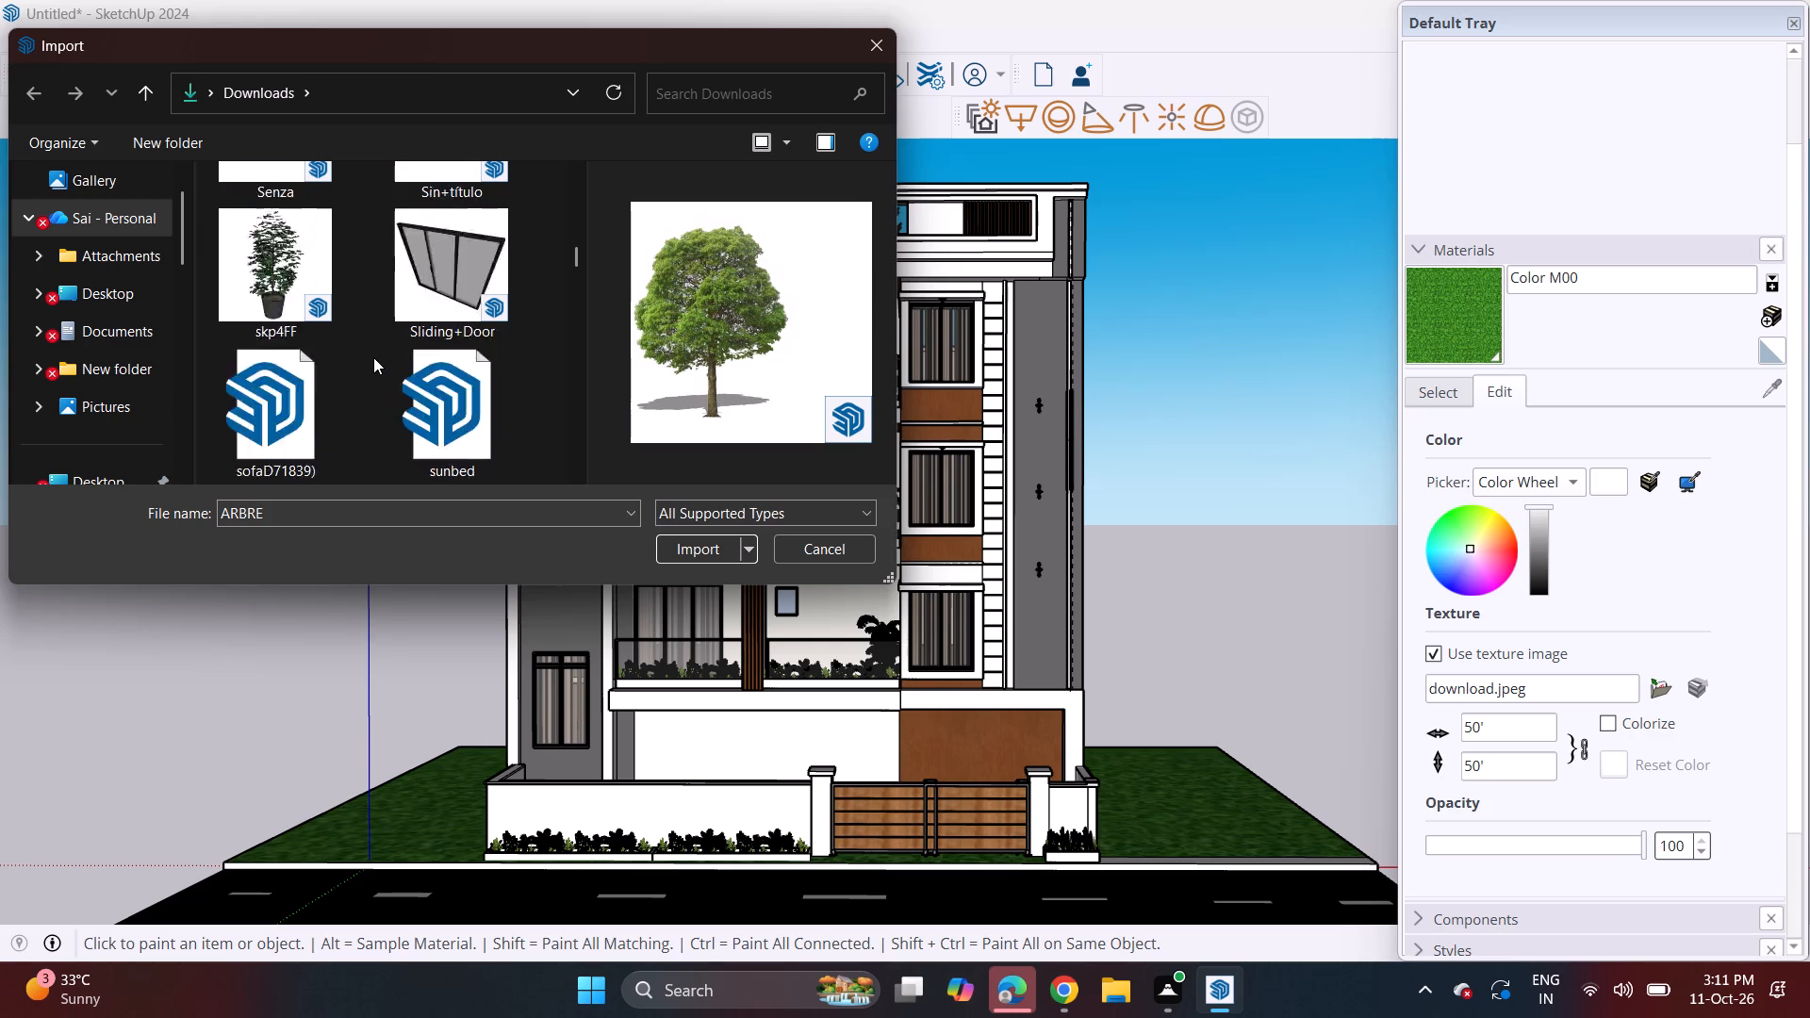
scroll(373, 357, down, 2)
drag(305, 281, 307, 297)
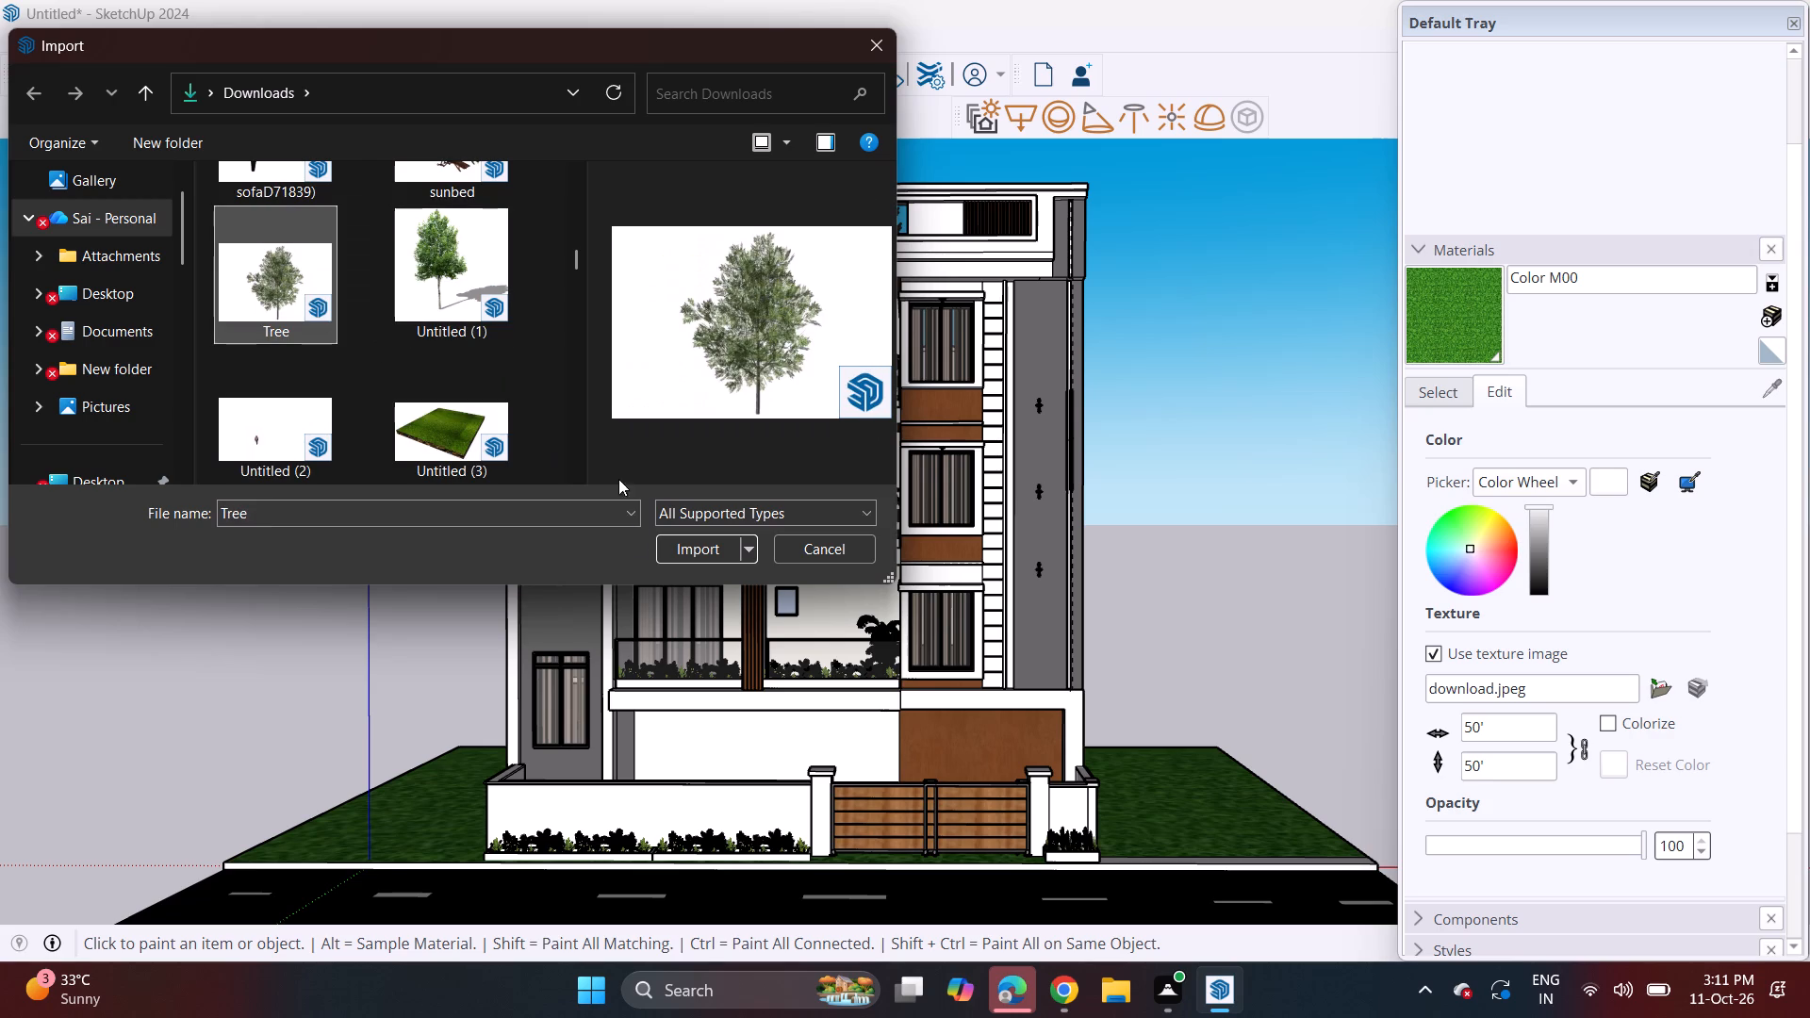
click(692, 551)
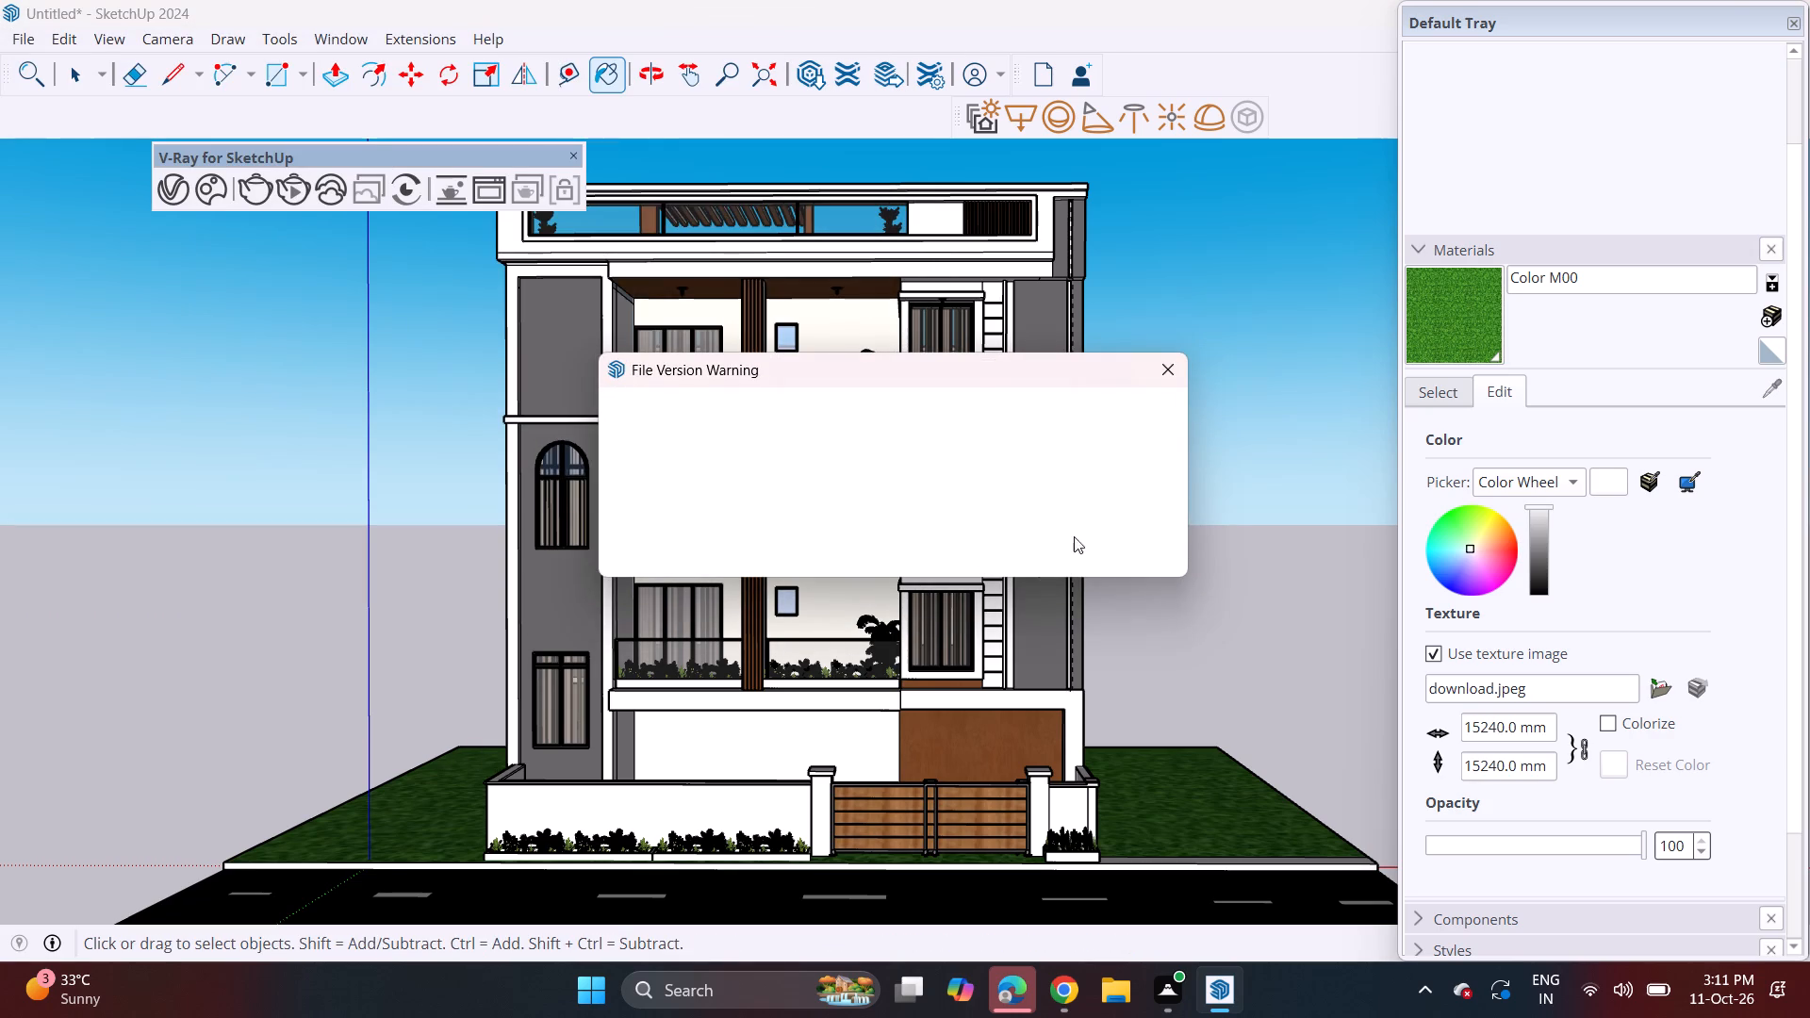
click(1115, 550)
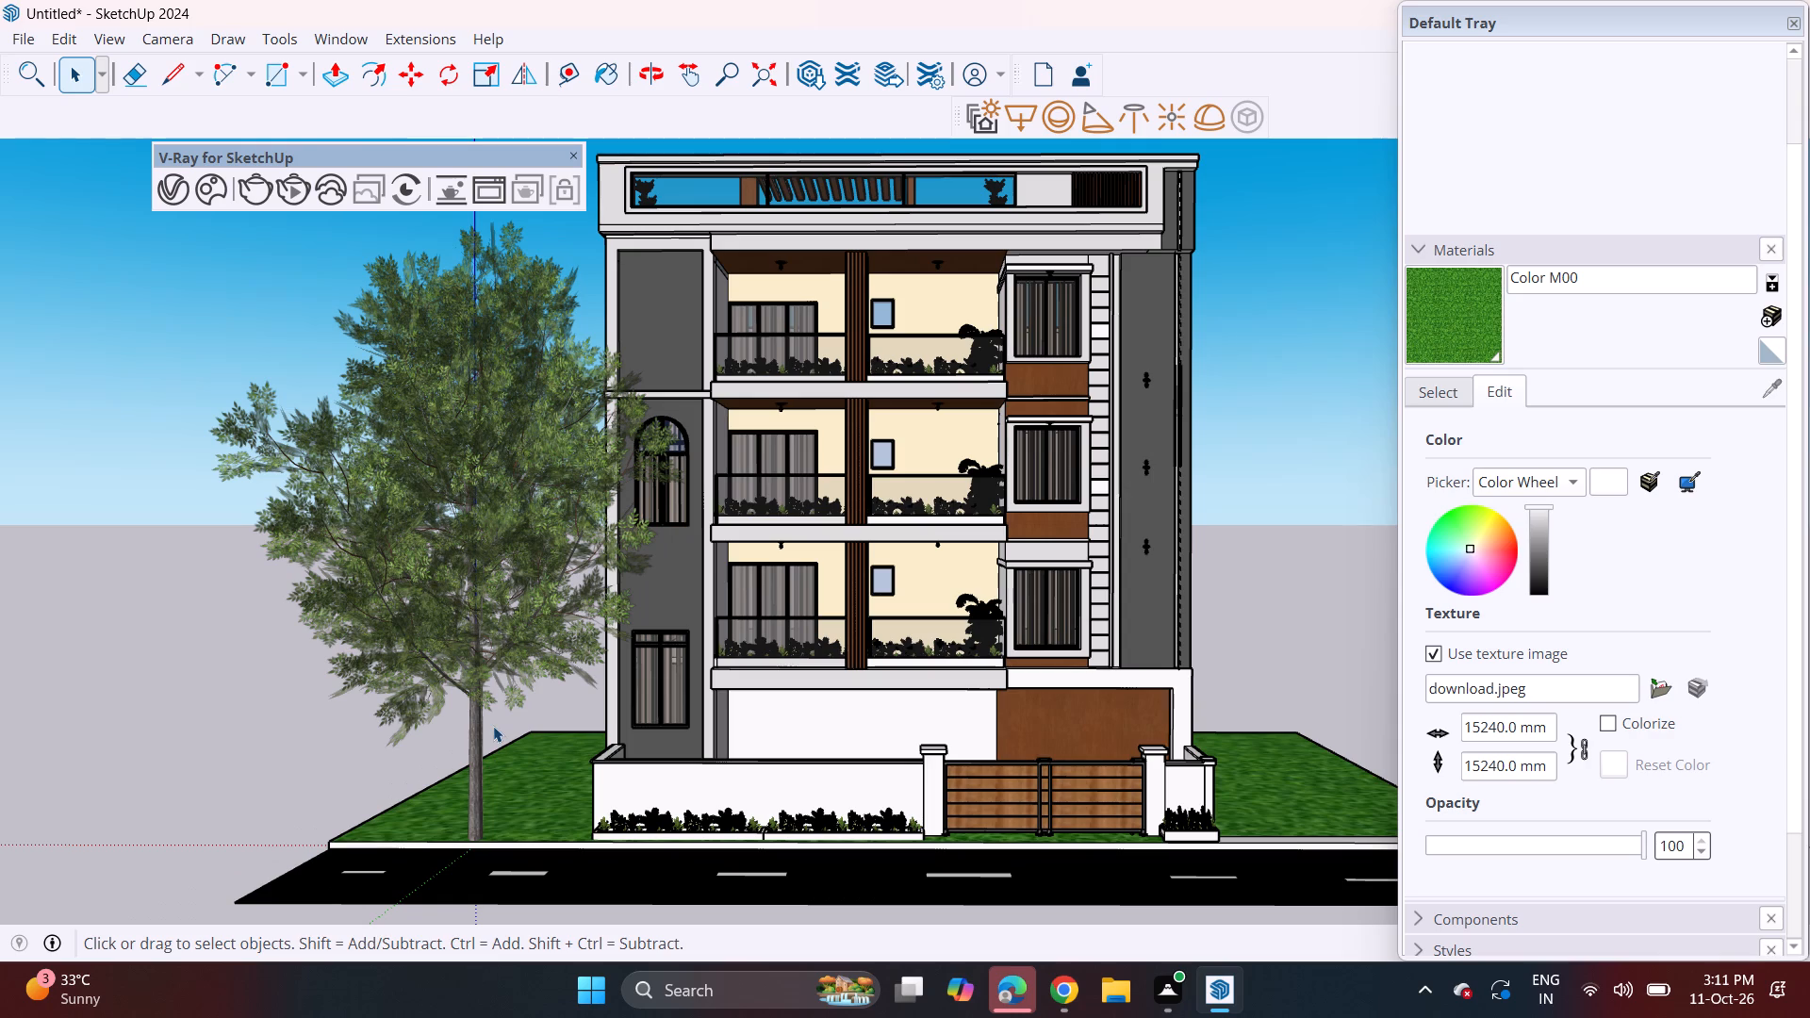
Move the imported tree by its trunk base onto the grass beside the house's side wall, near the front boundary wall.
click(470, 801)
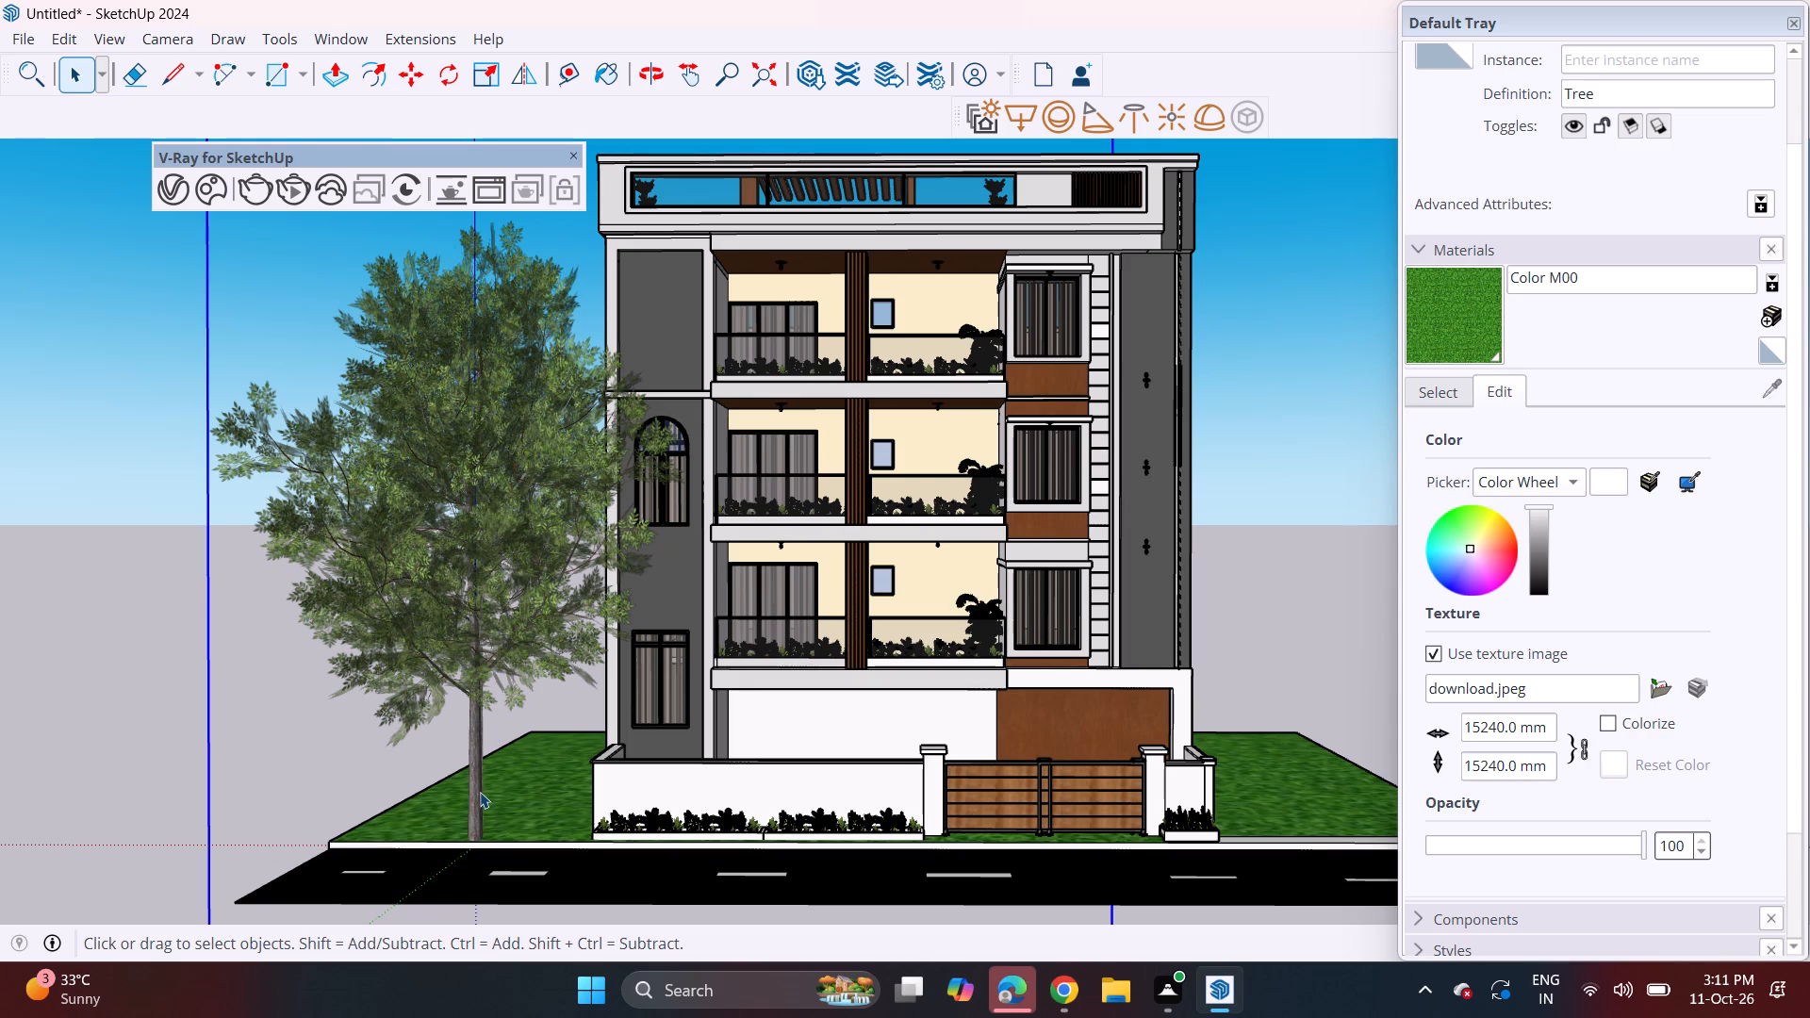
key(p)
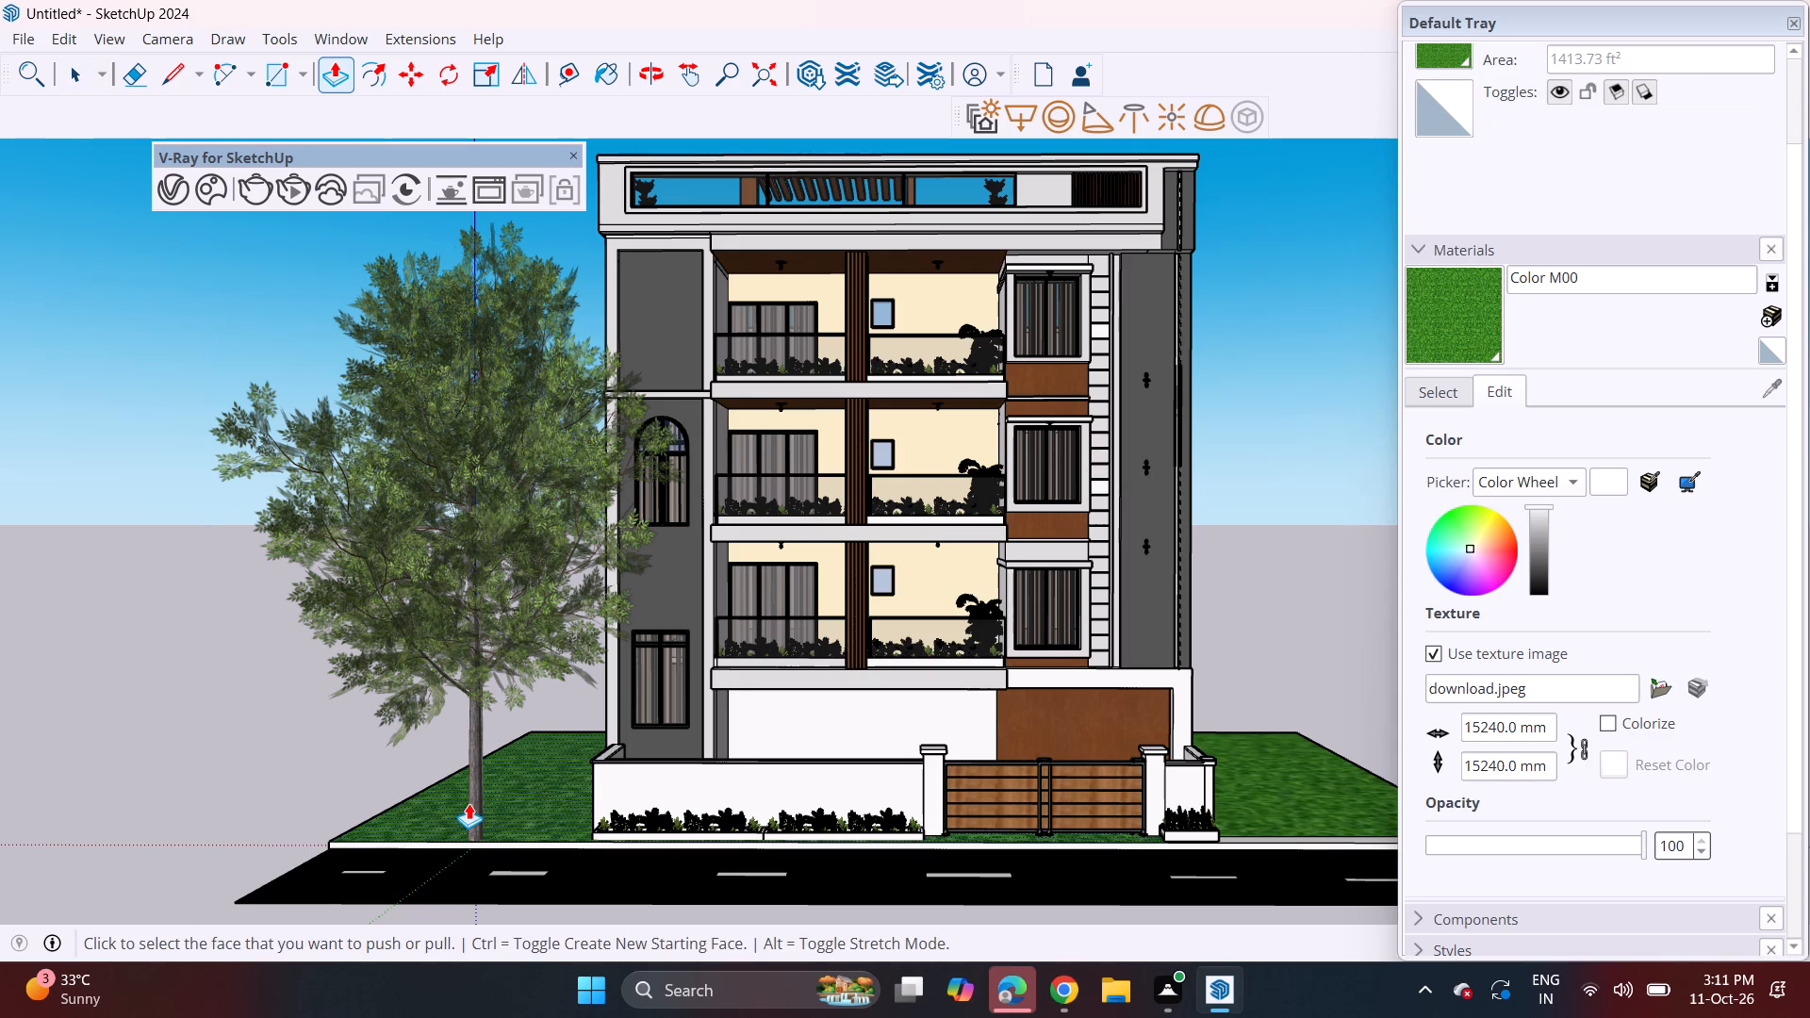
key(m)
click(476, 817)
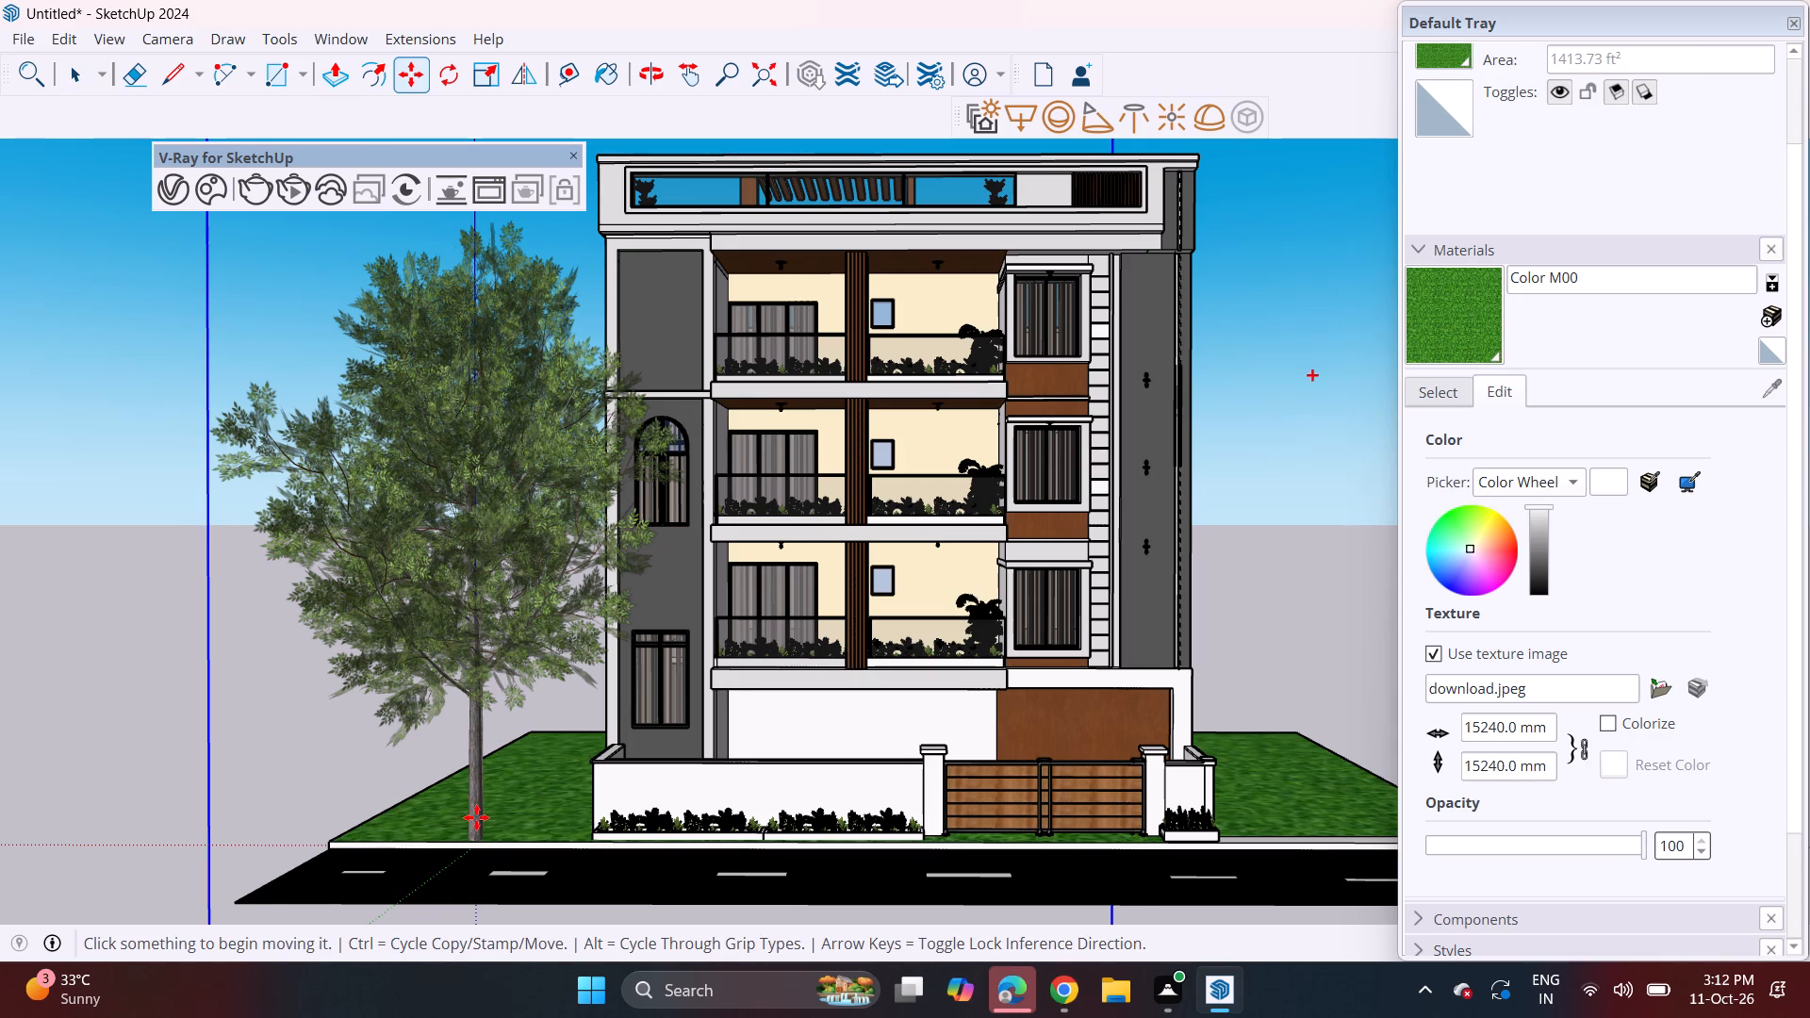
middle_drag(485, 780, 1158, 798)
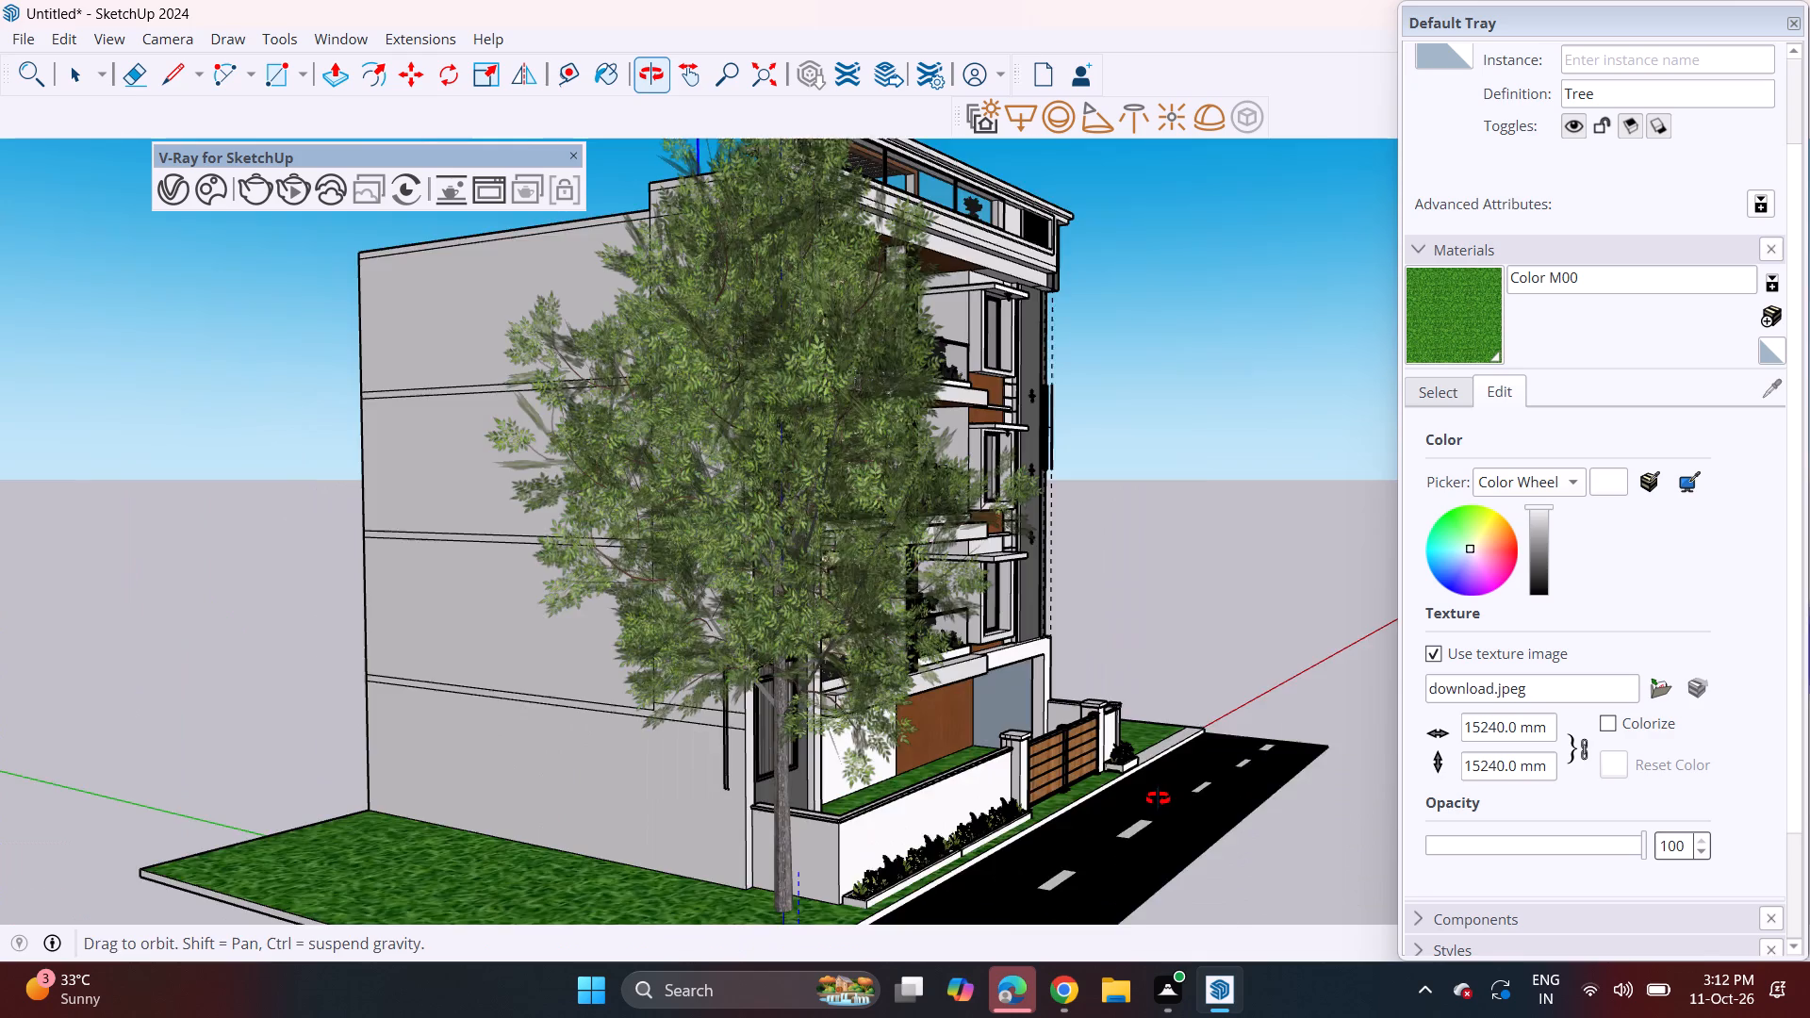
middle_drag(1158, 798, 1206, 798)
scroll(837, 862, down, 4)
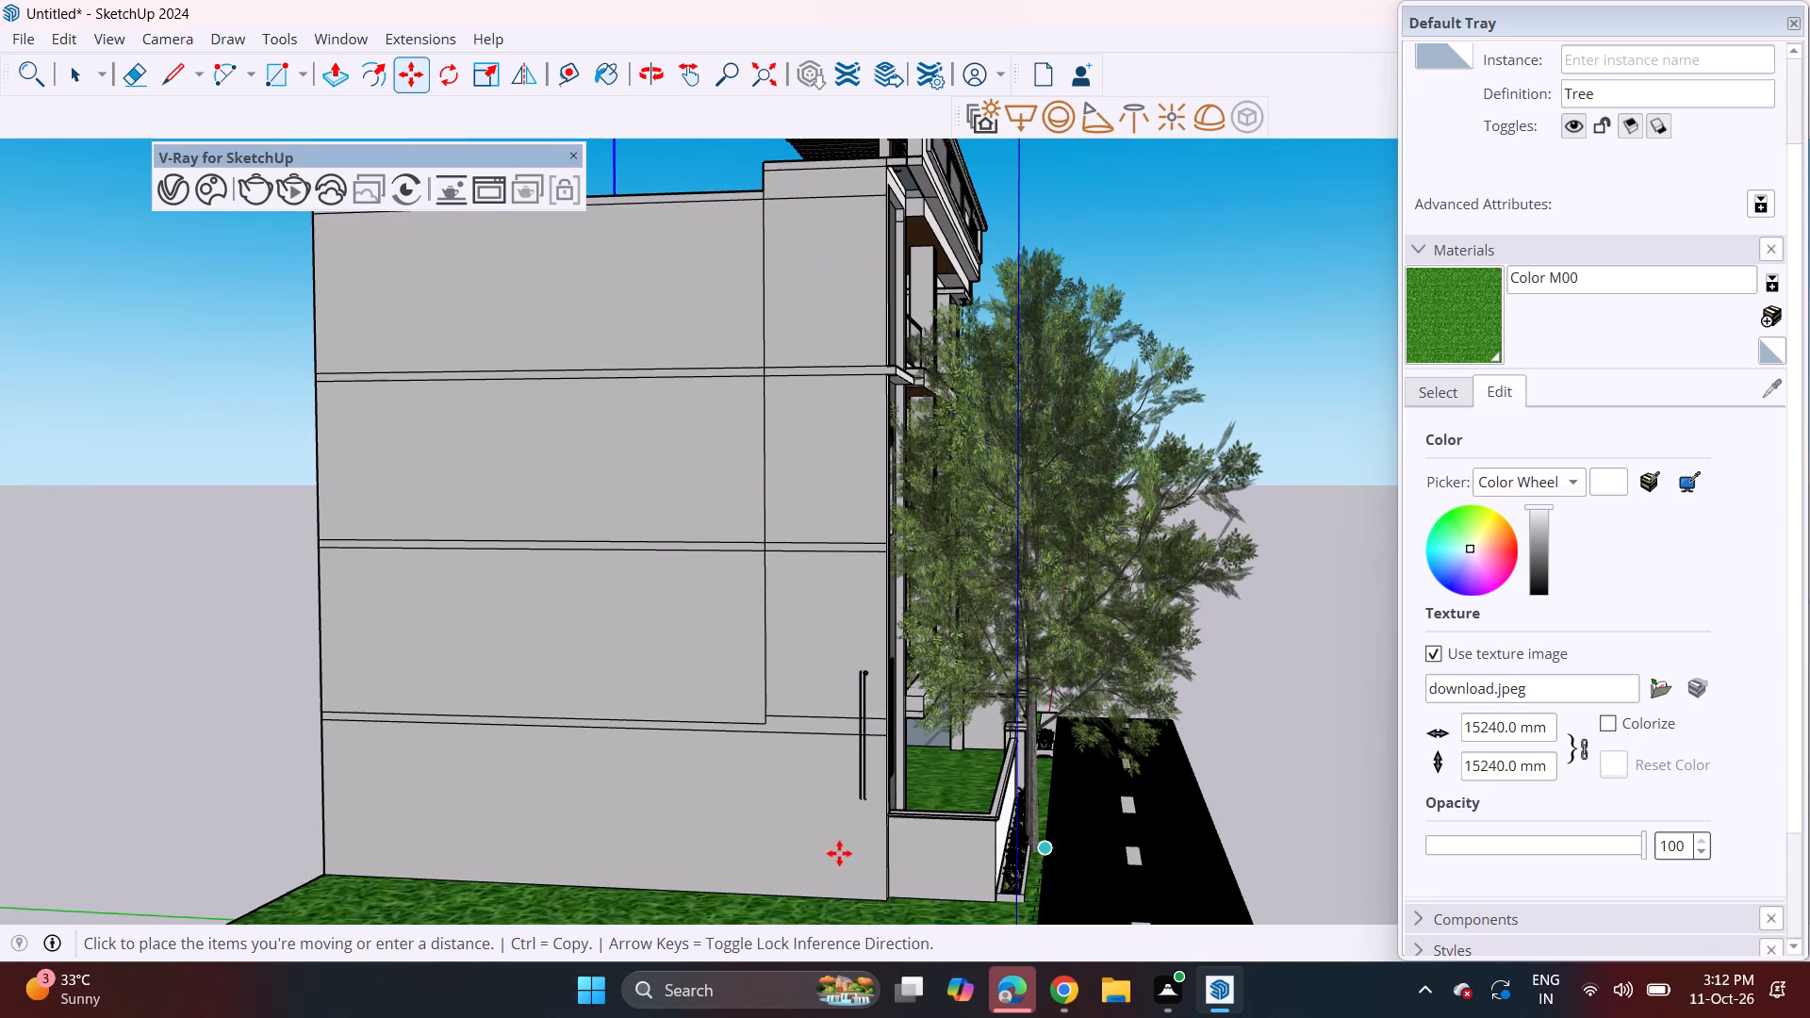
scroll(852, 841, down, 4)
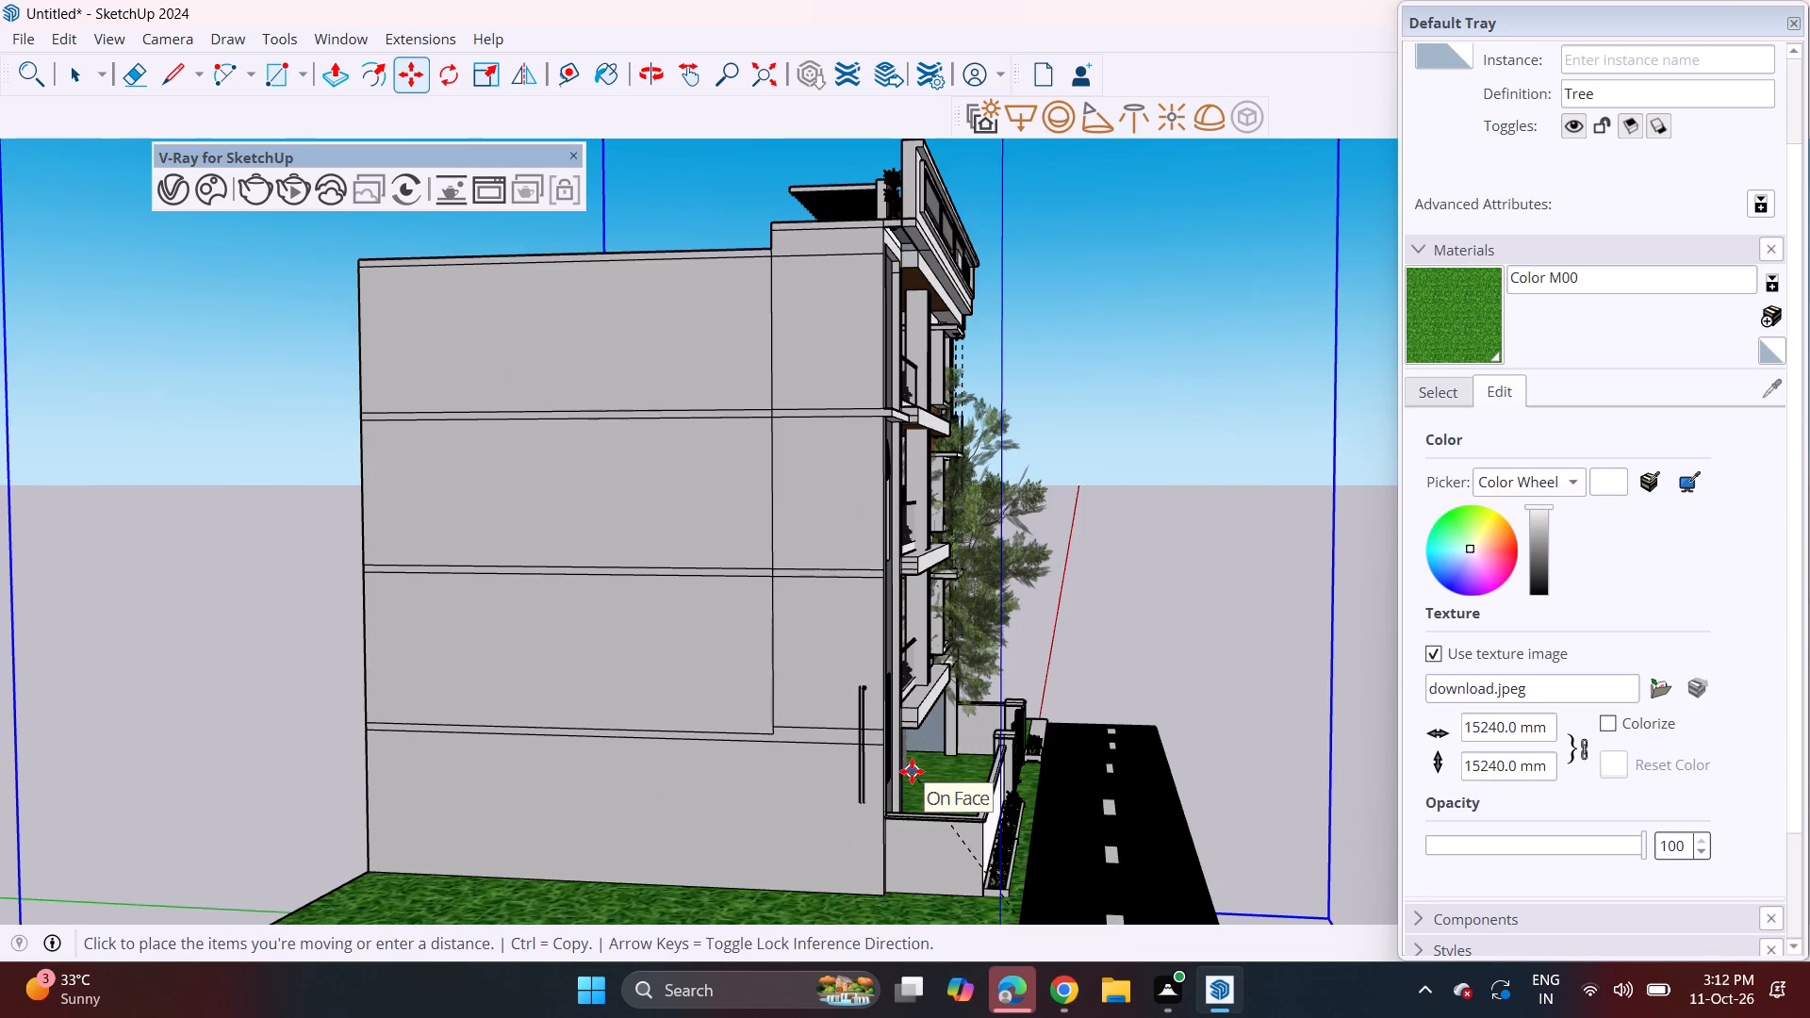
scroll(895, 893, down, 2)
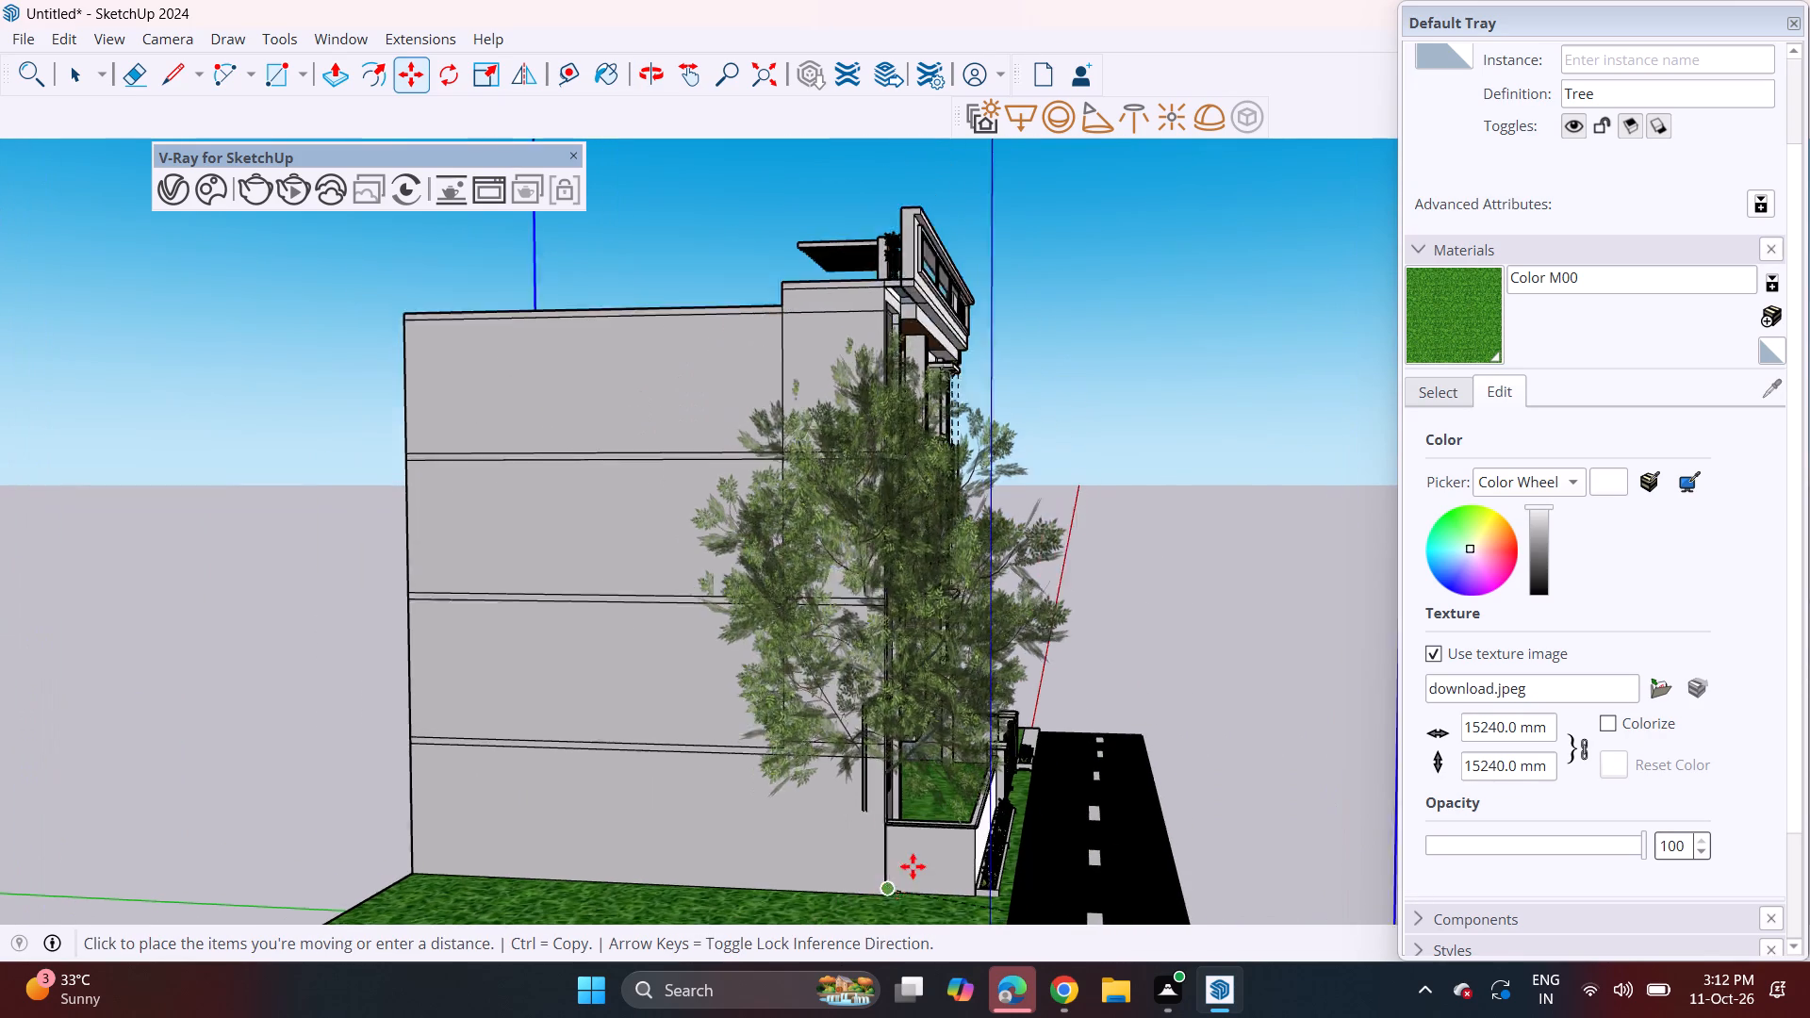
shift+middle_drag(927, 798, 994, 632)
click(932, 679)
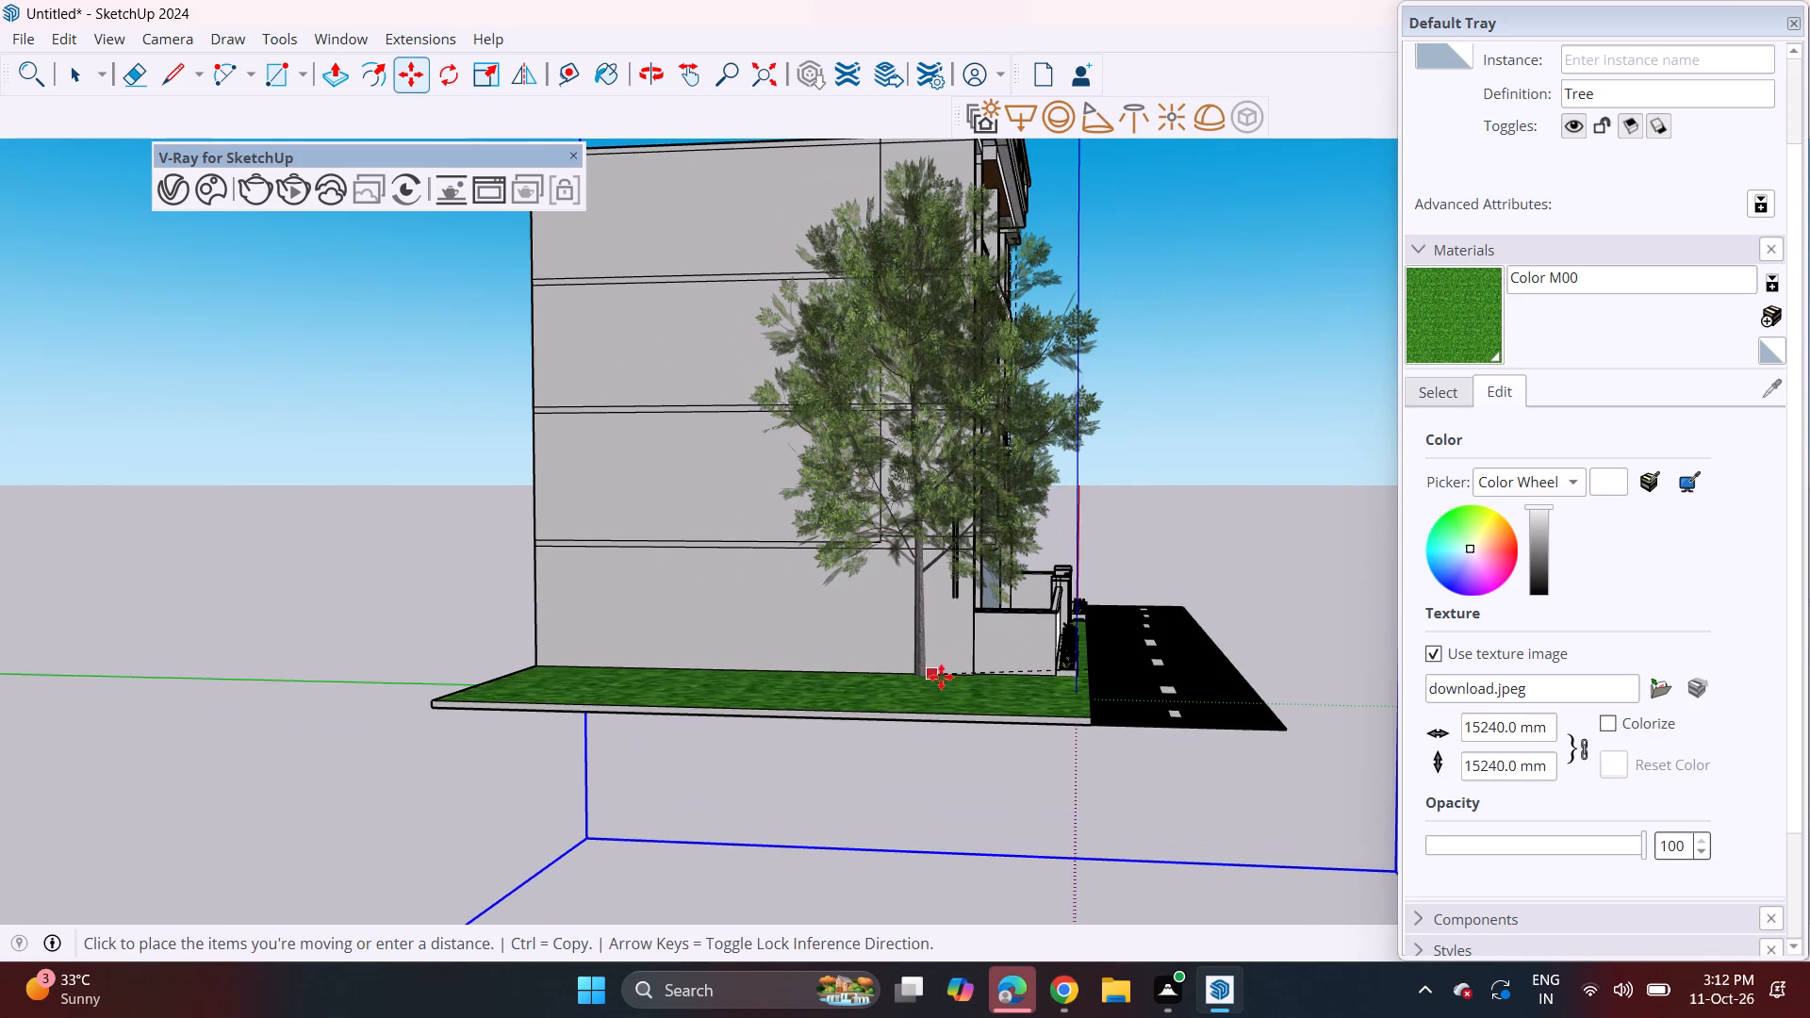
Move the tree by its trunk base farther out from the house's side wall, keeping it on the grass.
middle_drag(1053, 649, 714, 648)
middle_drag(1175, 566, 825, 585)
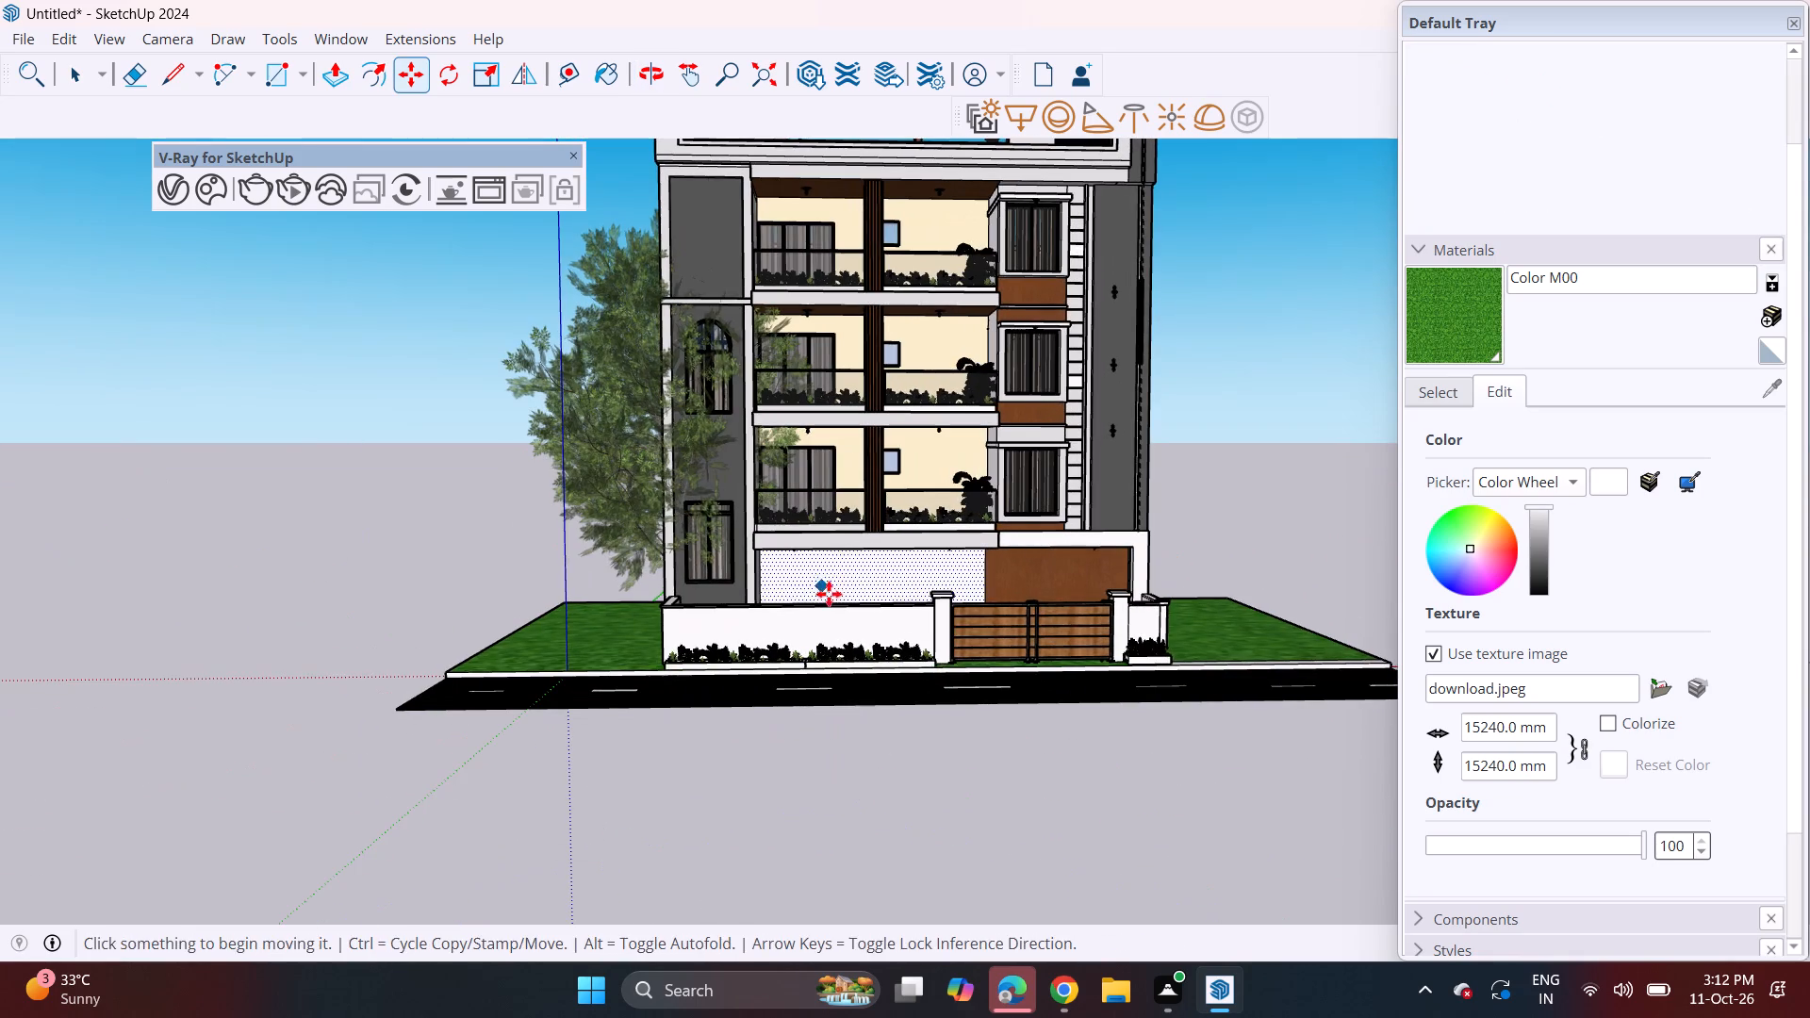
middle_drag(742, 592, 1276, 646)
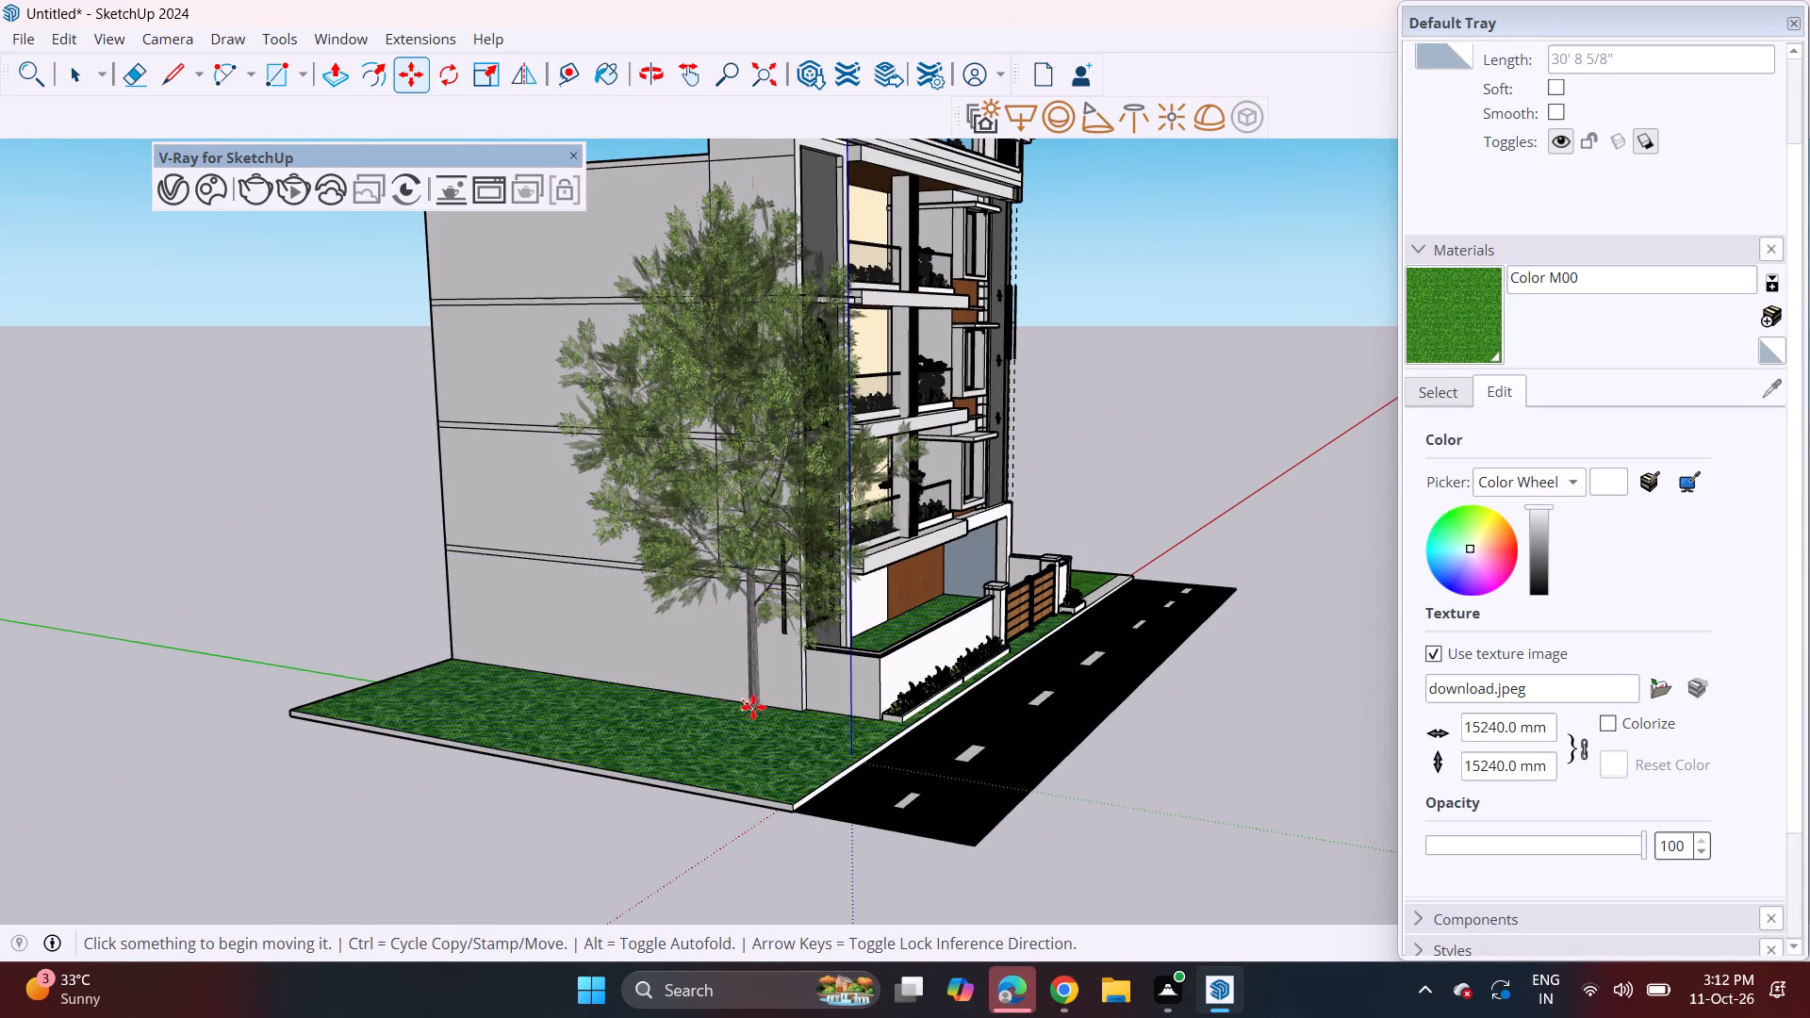
click(754, 705)
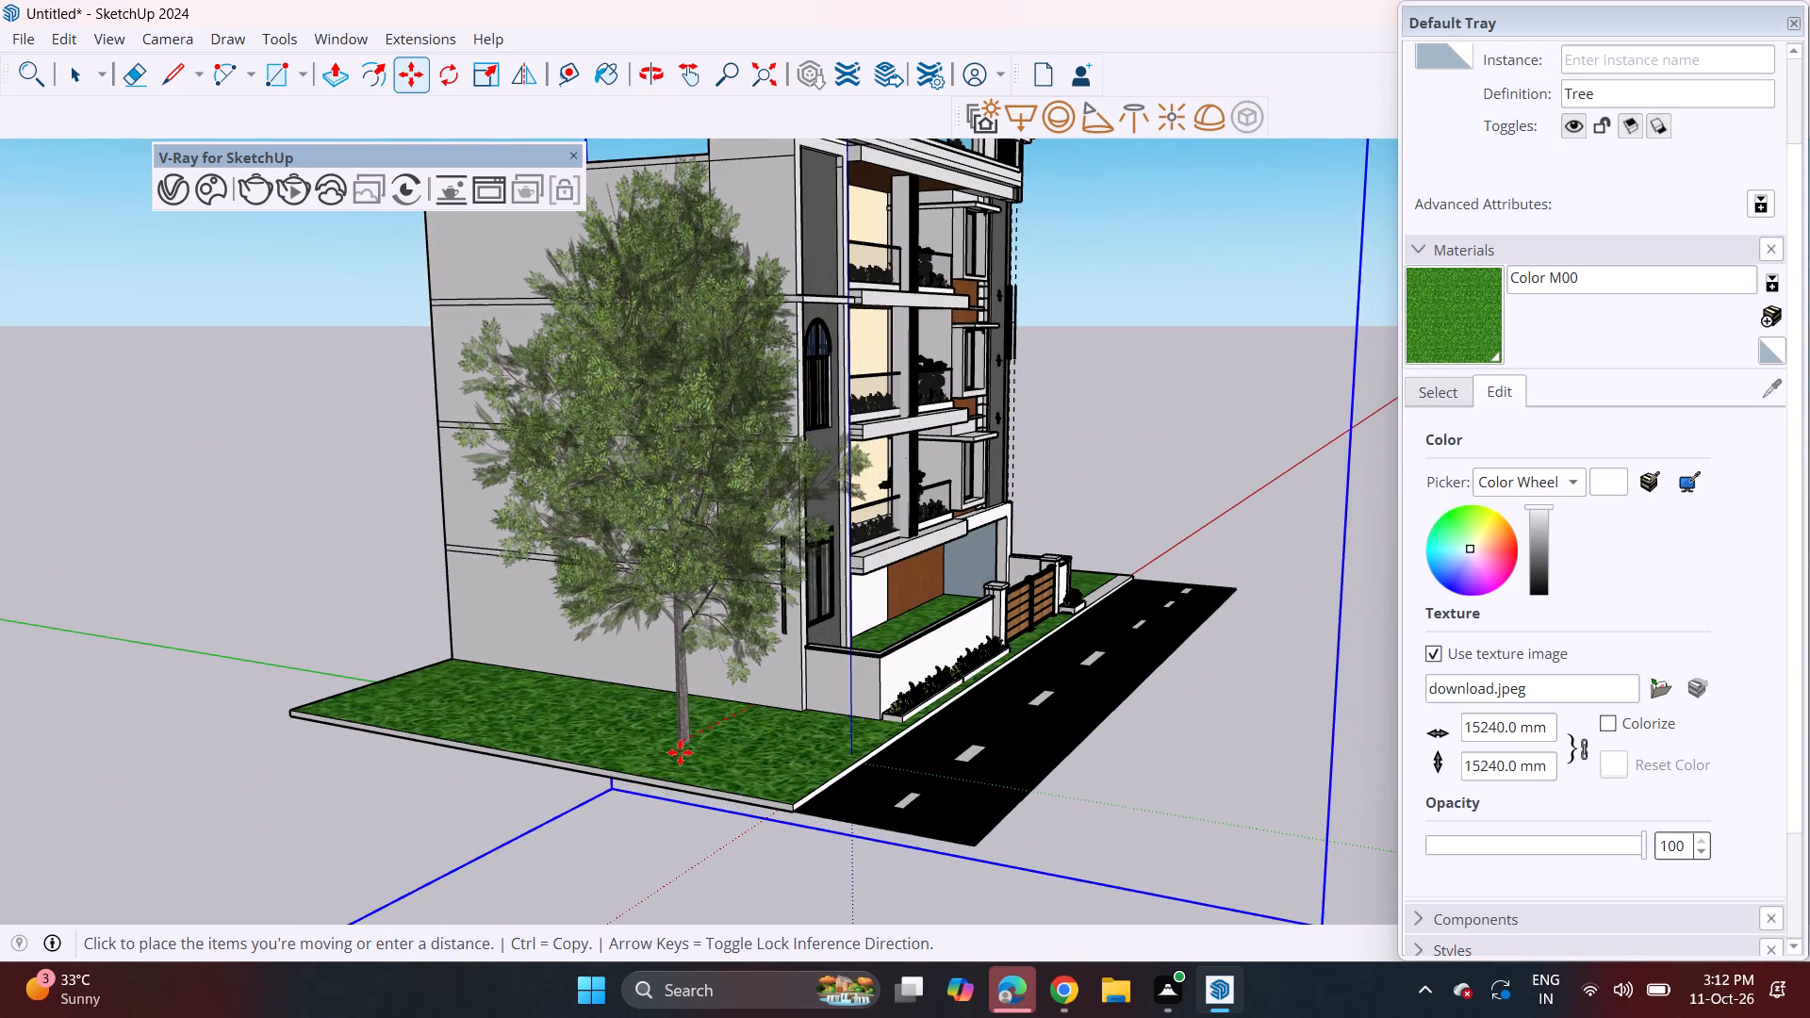
drag(680, 752, 693, 748)
Examine the front elevation with the repositioned tree beside the house, and clear the selection.
middle_drag(930, 689, 573, 659)
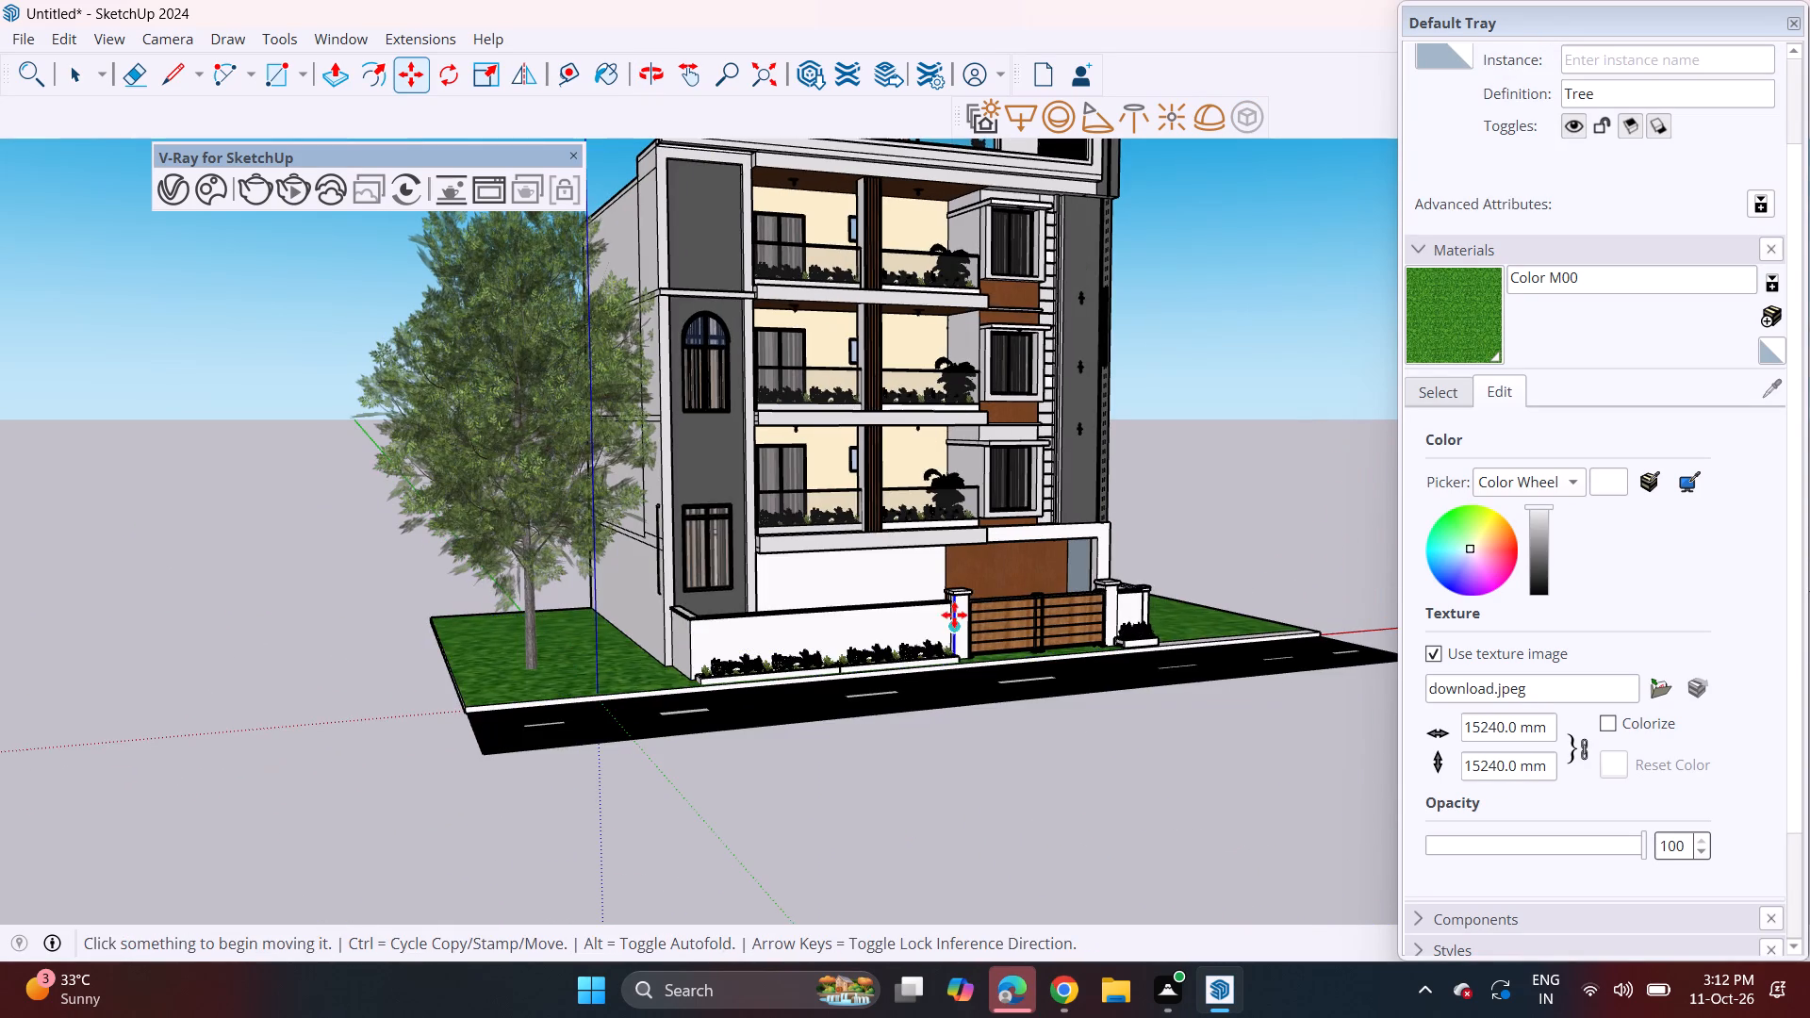
shift+middle_drag(959, 615, 1141, 845)
middle_drag(1099, 798, 828, 718)
shift+middle_drag(1045, 706, 940, 682)
scroll(942, 697, up, 2)
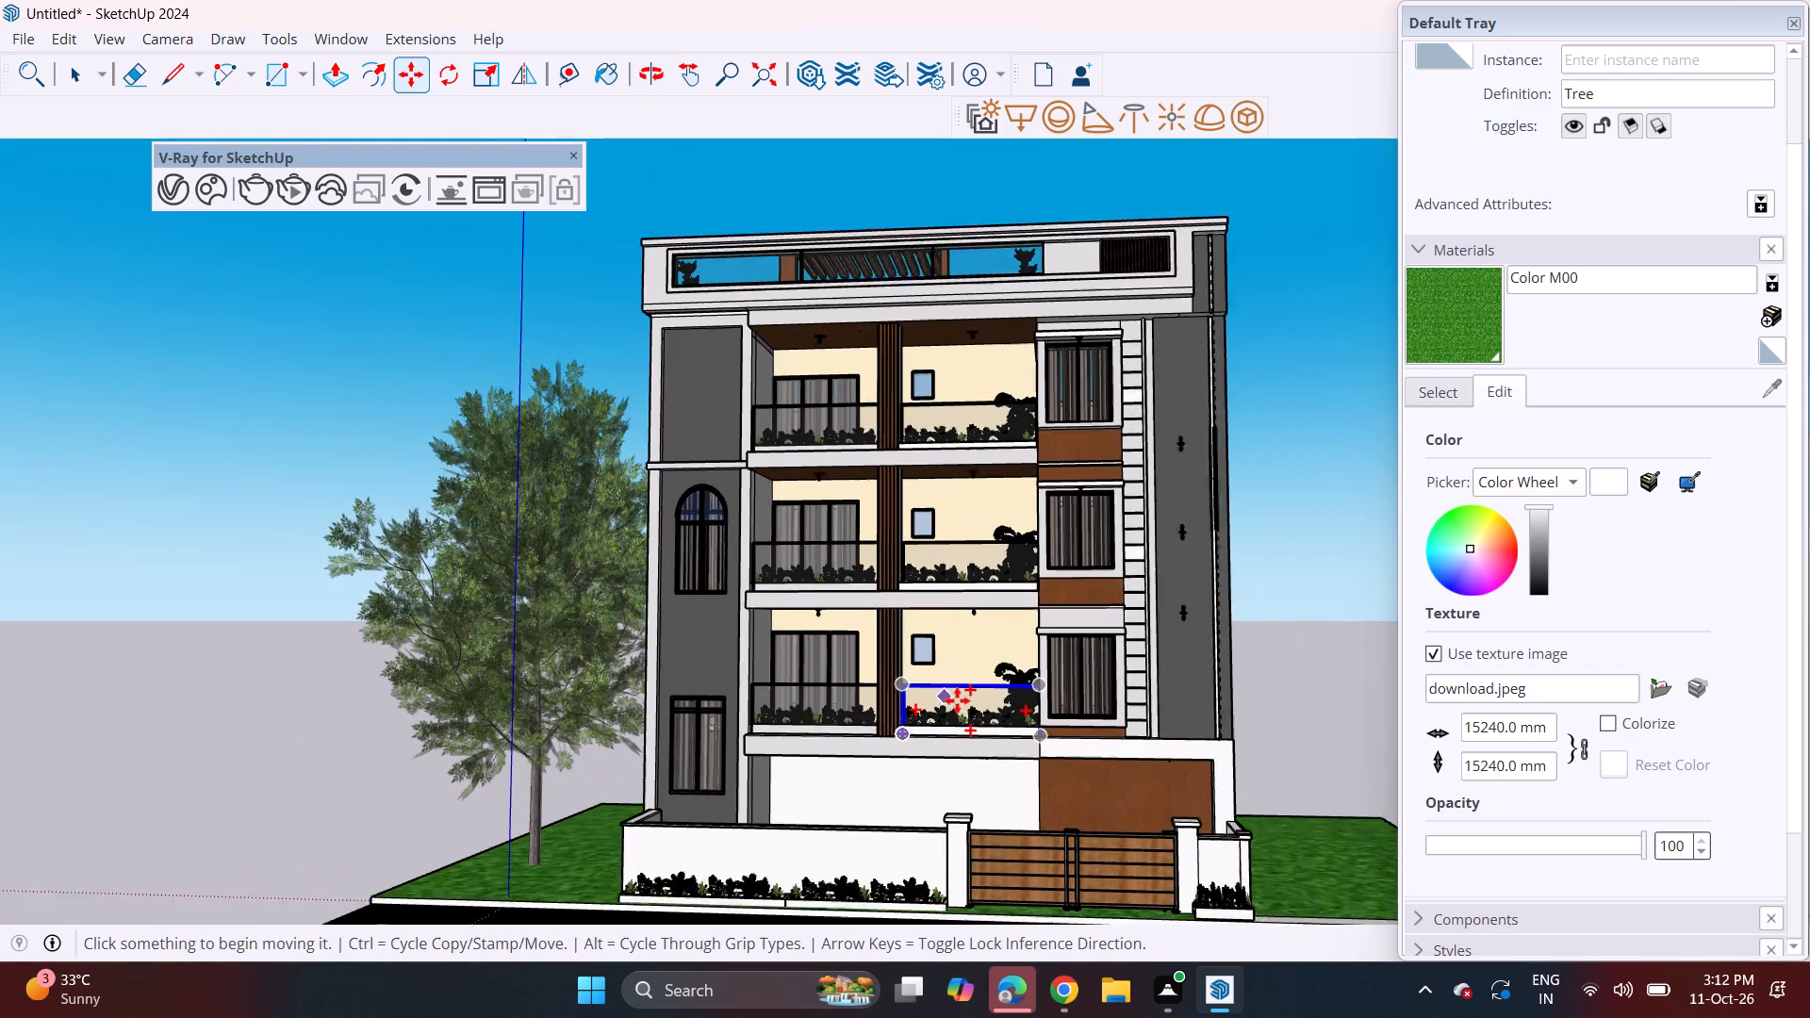
middle_drag(957, 727, 1045, 711)
middle_drag(991, 738, 1043, 751)
key(space)
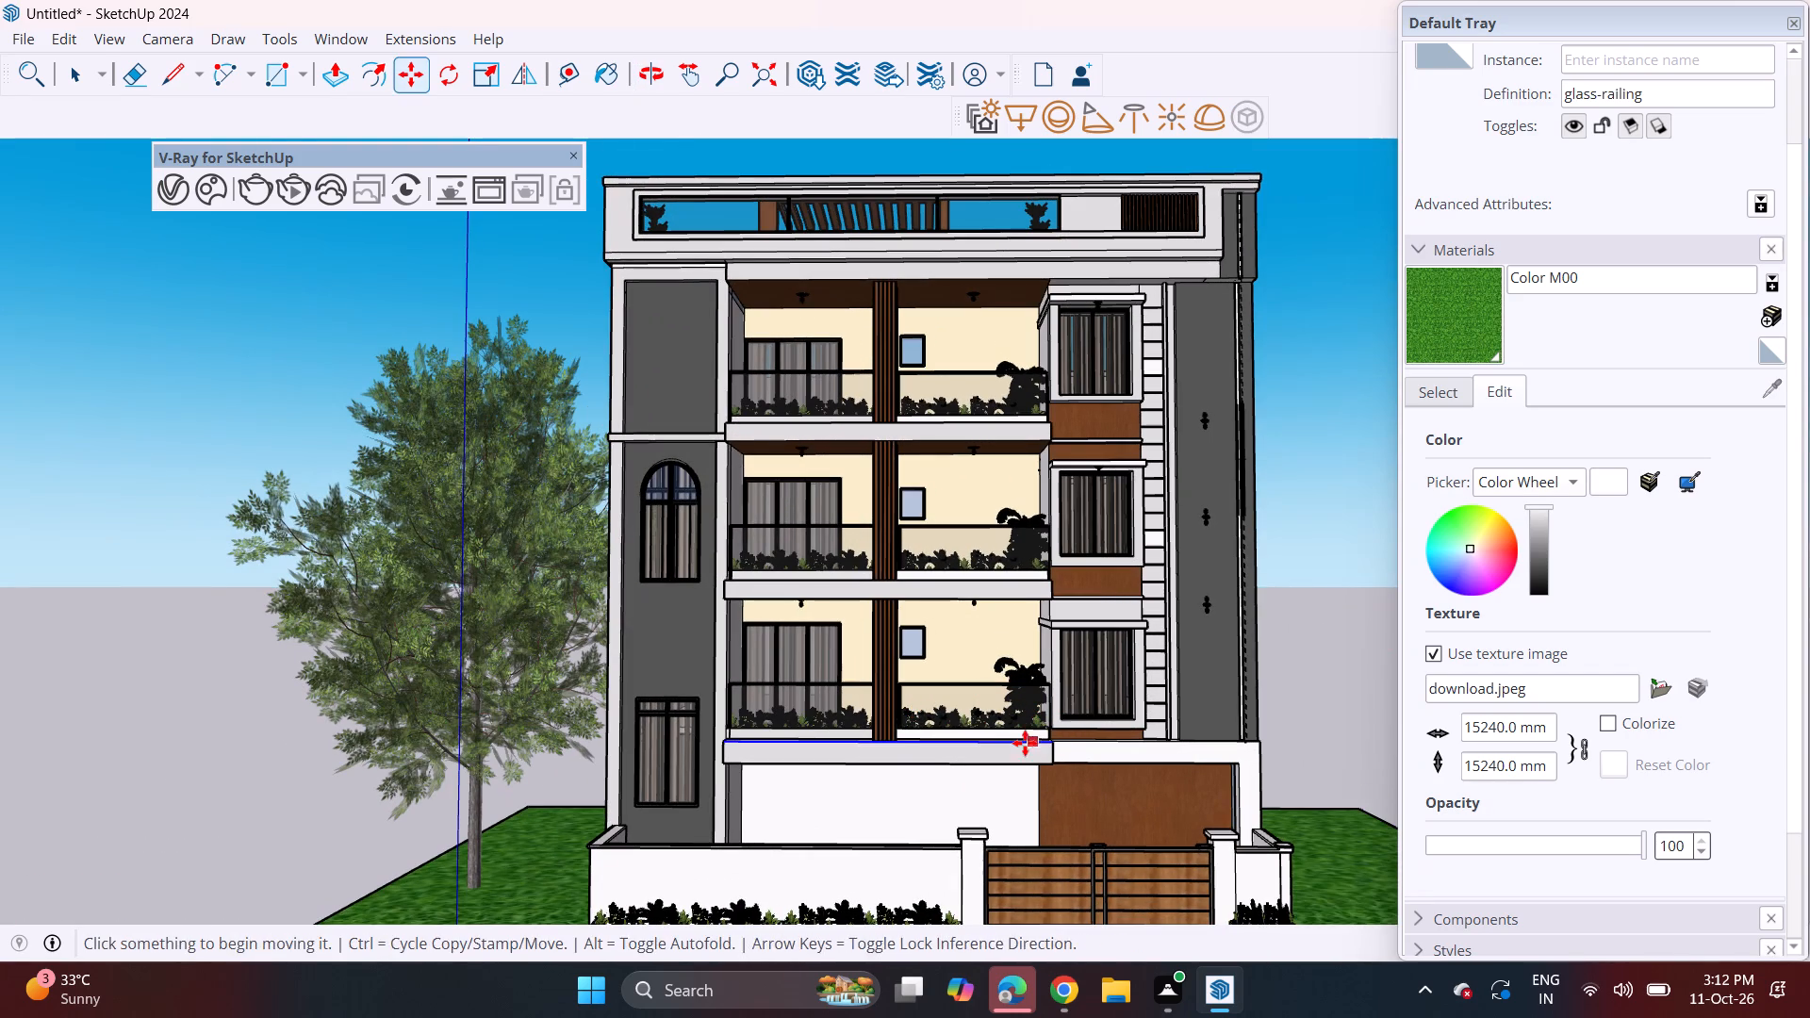
click(1301, 637)
Draw a rectangle over the house's open top, from the rear wall corner to the opposite side wall near the front.
scroll(1143, 698, down, 2)
middle_drag(1025, 351, 1040, 591)
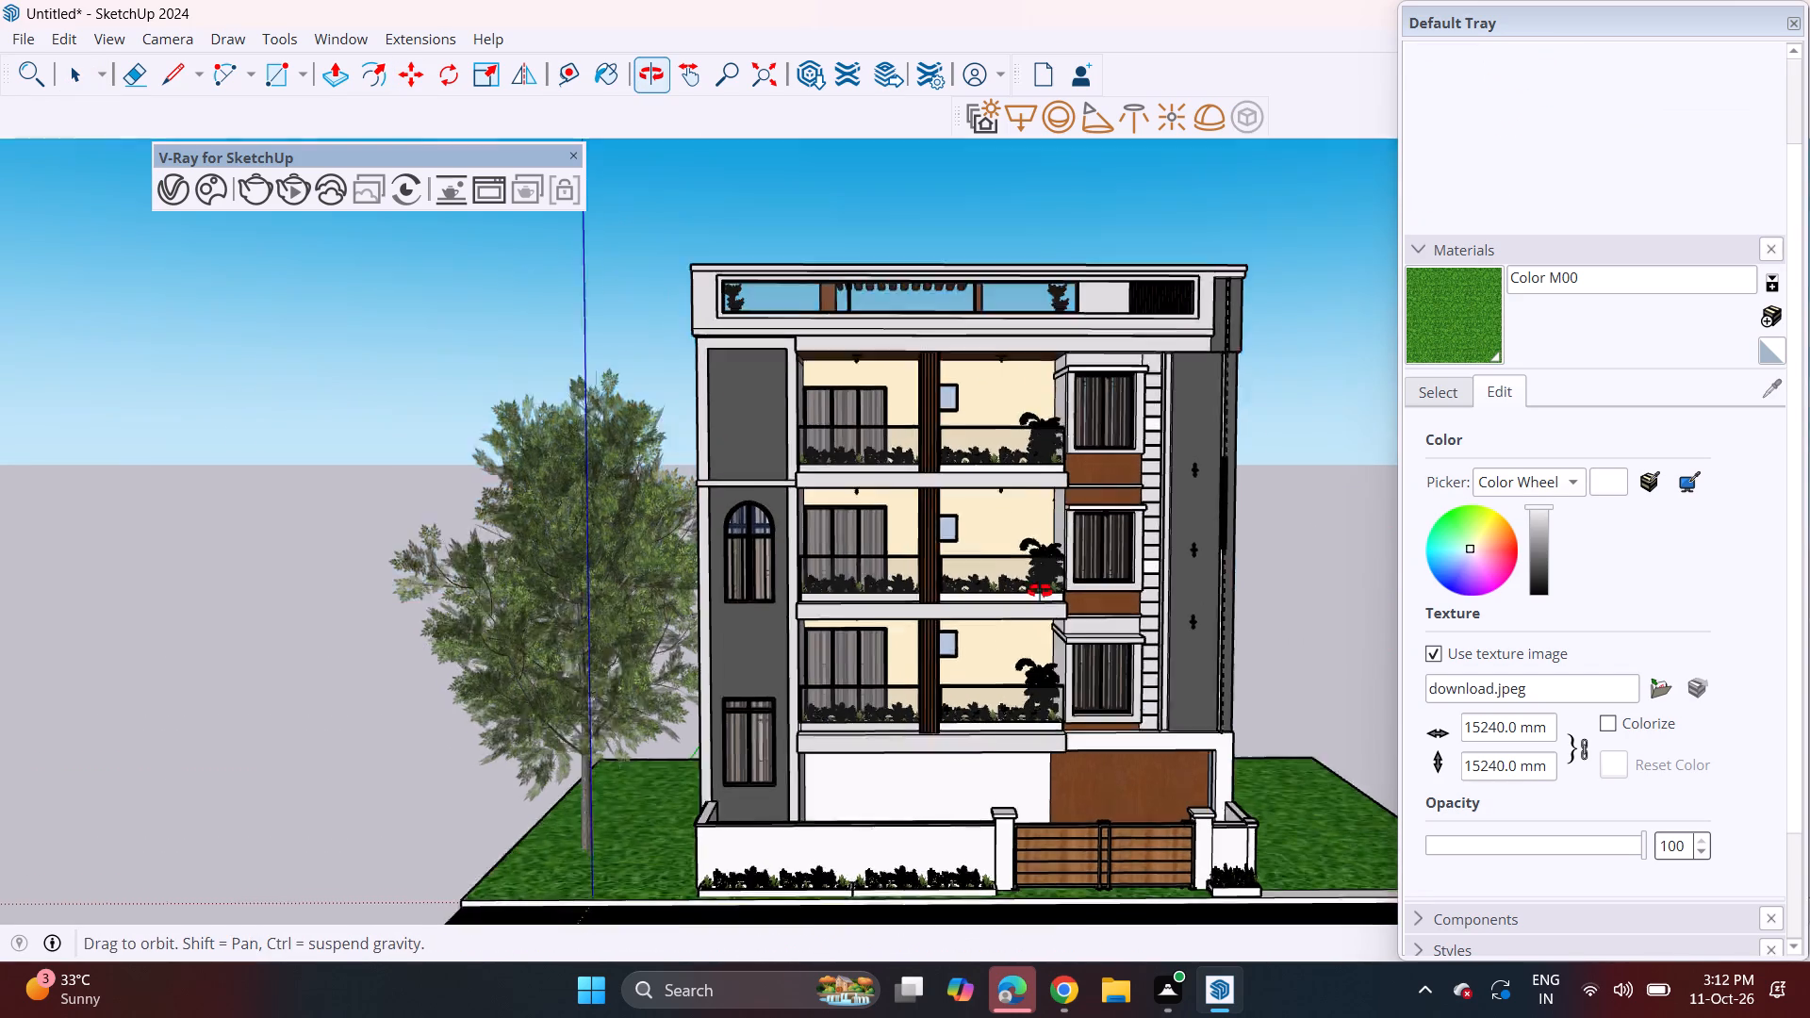
middle_drag(1040, 591, 1042, 824)
middle_drag(906, 373, 1382, 501)
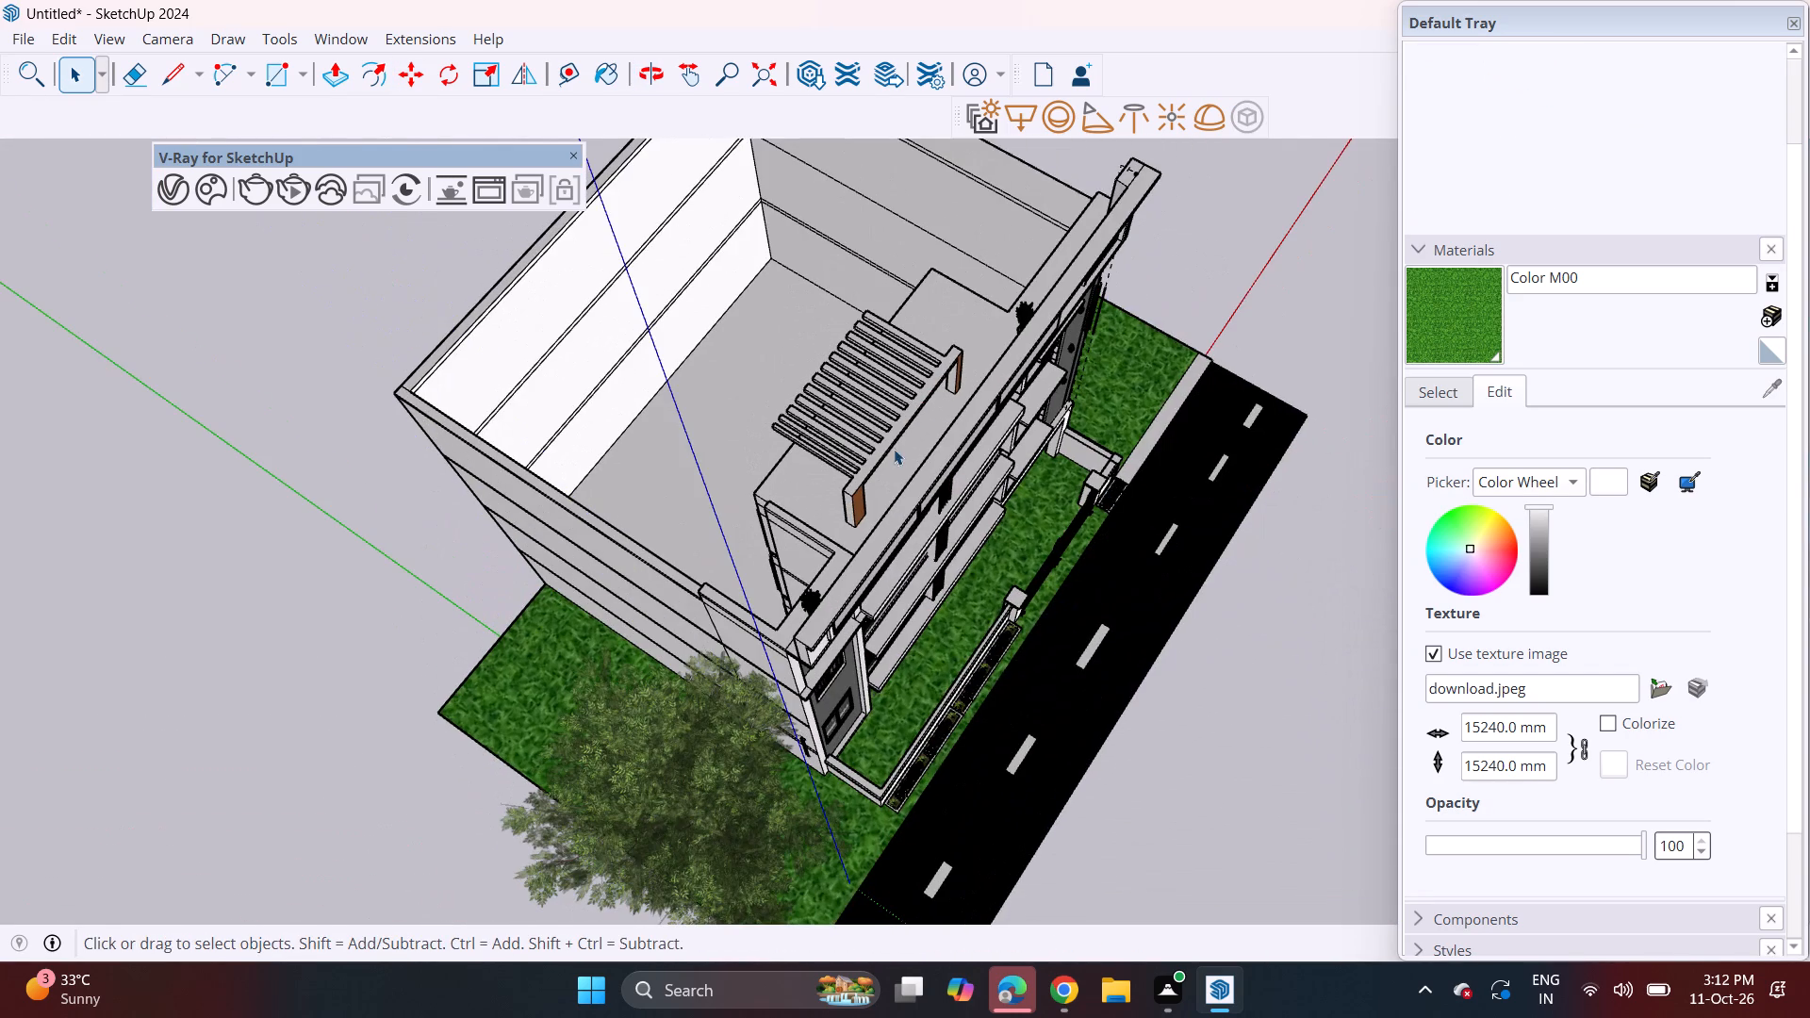
middle_drag(750, 461, 1081, 465)
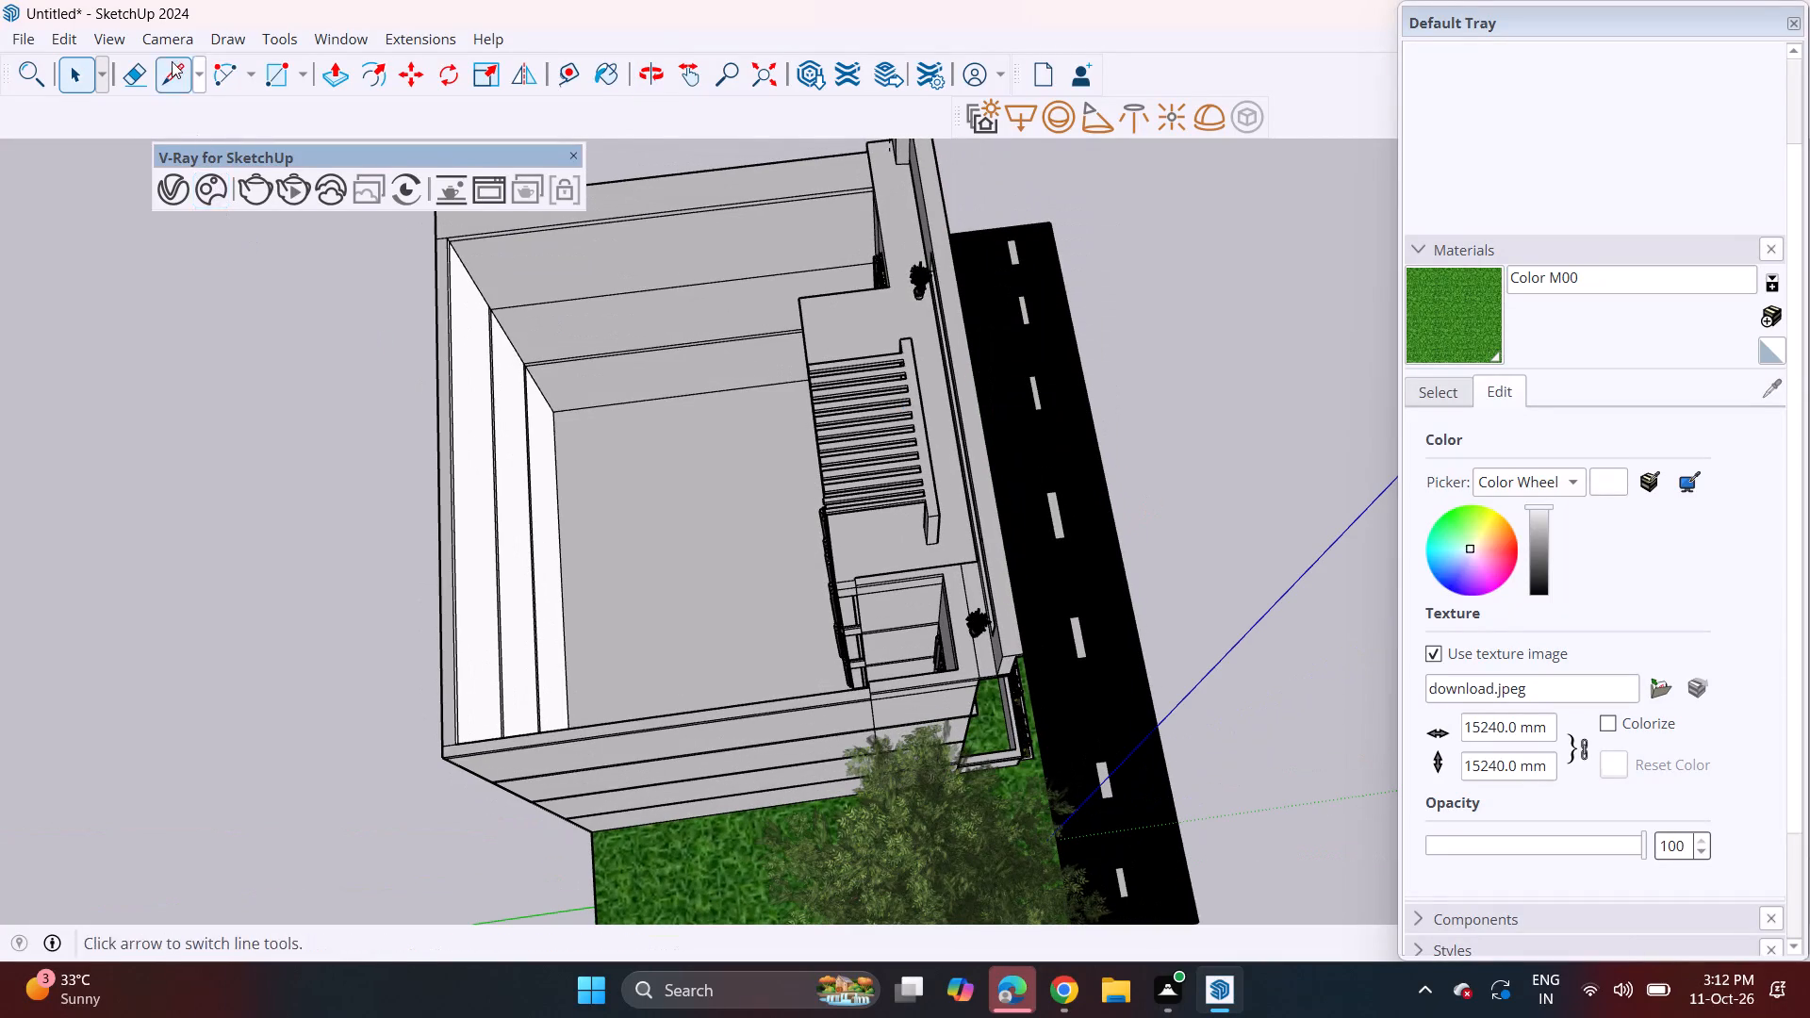
click(283, 67)
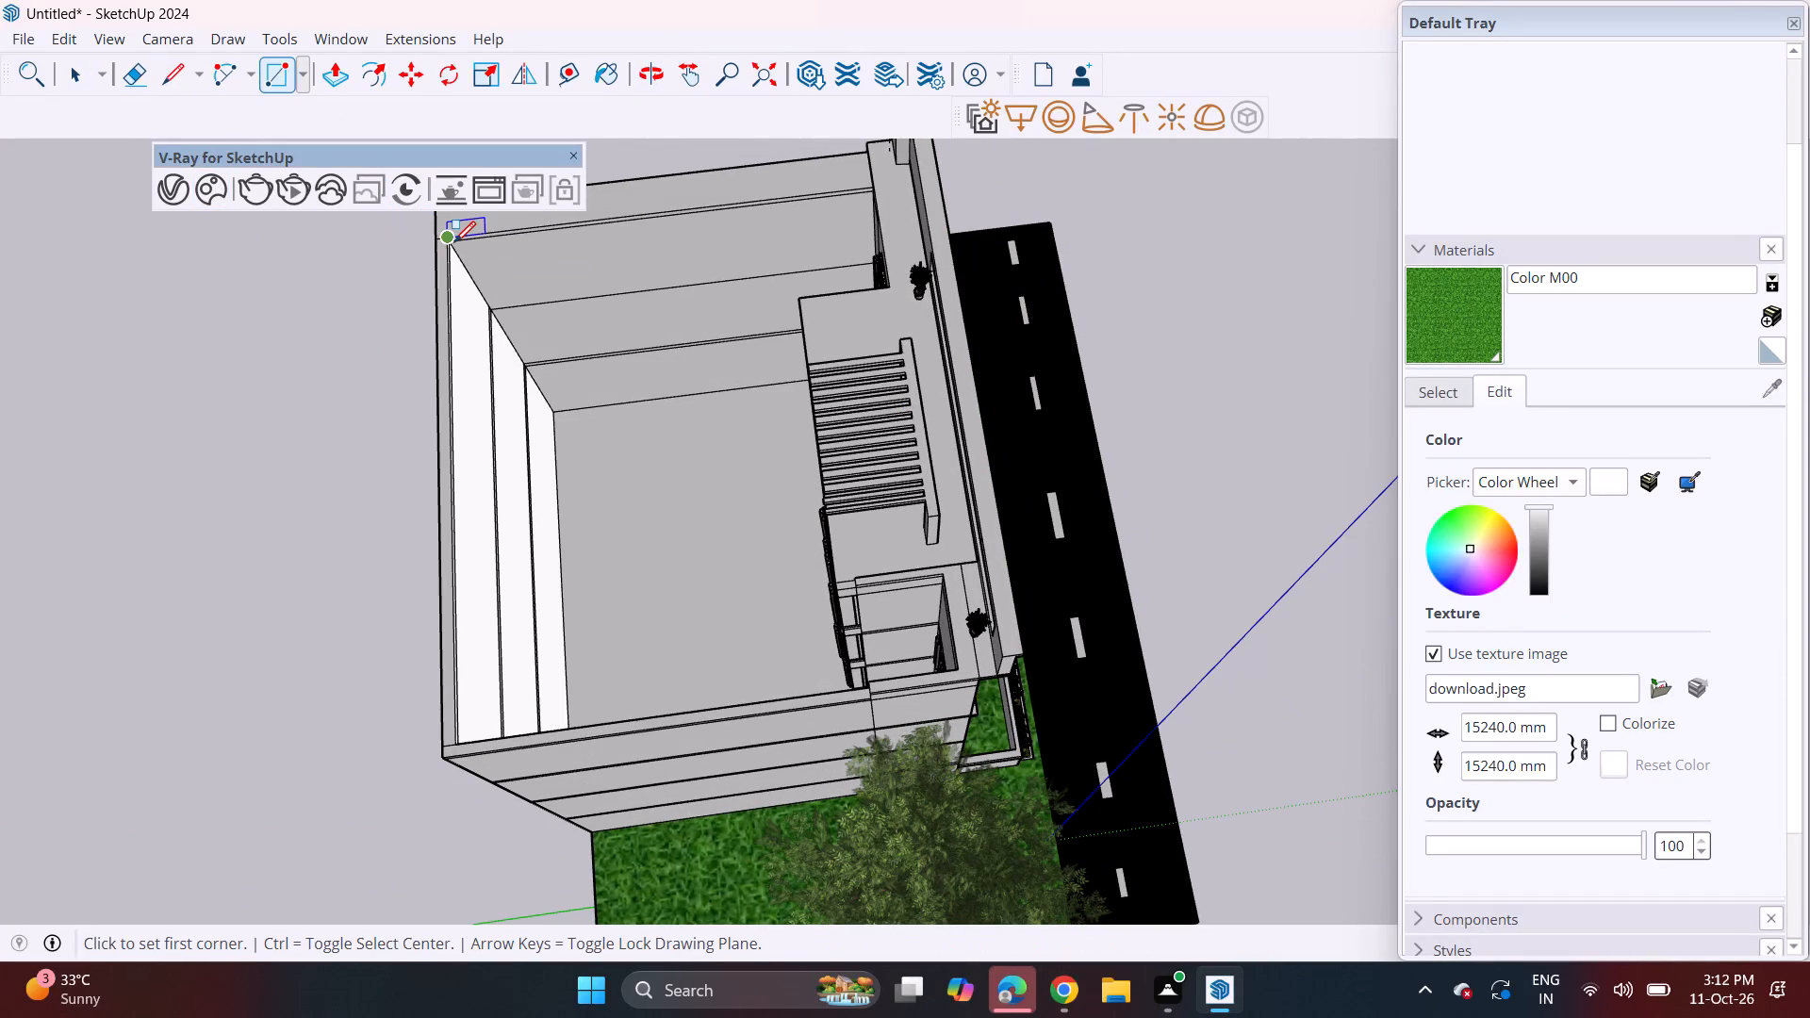
click(454, 242)
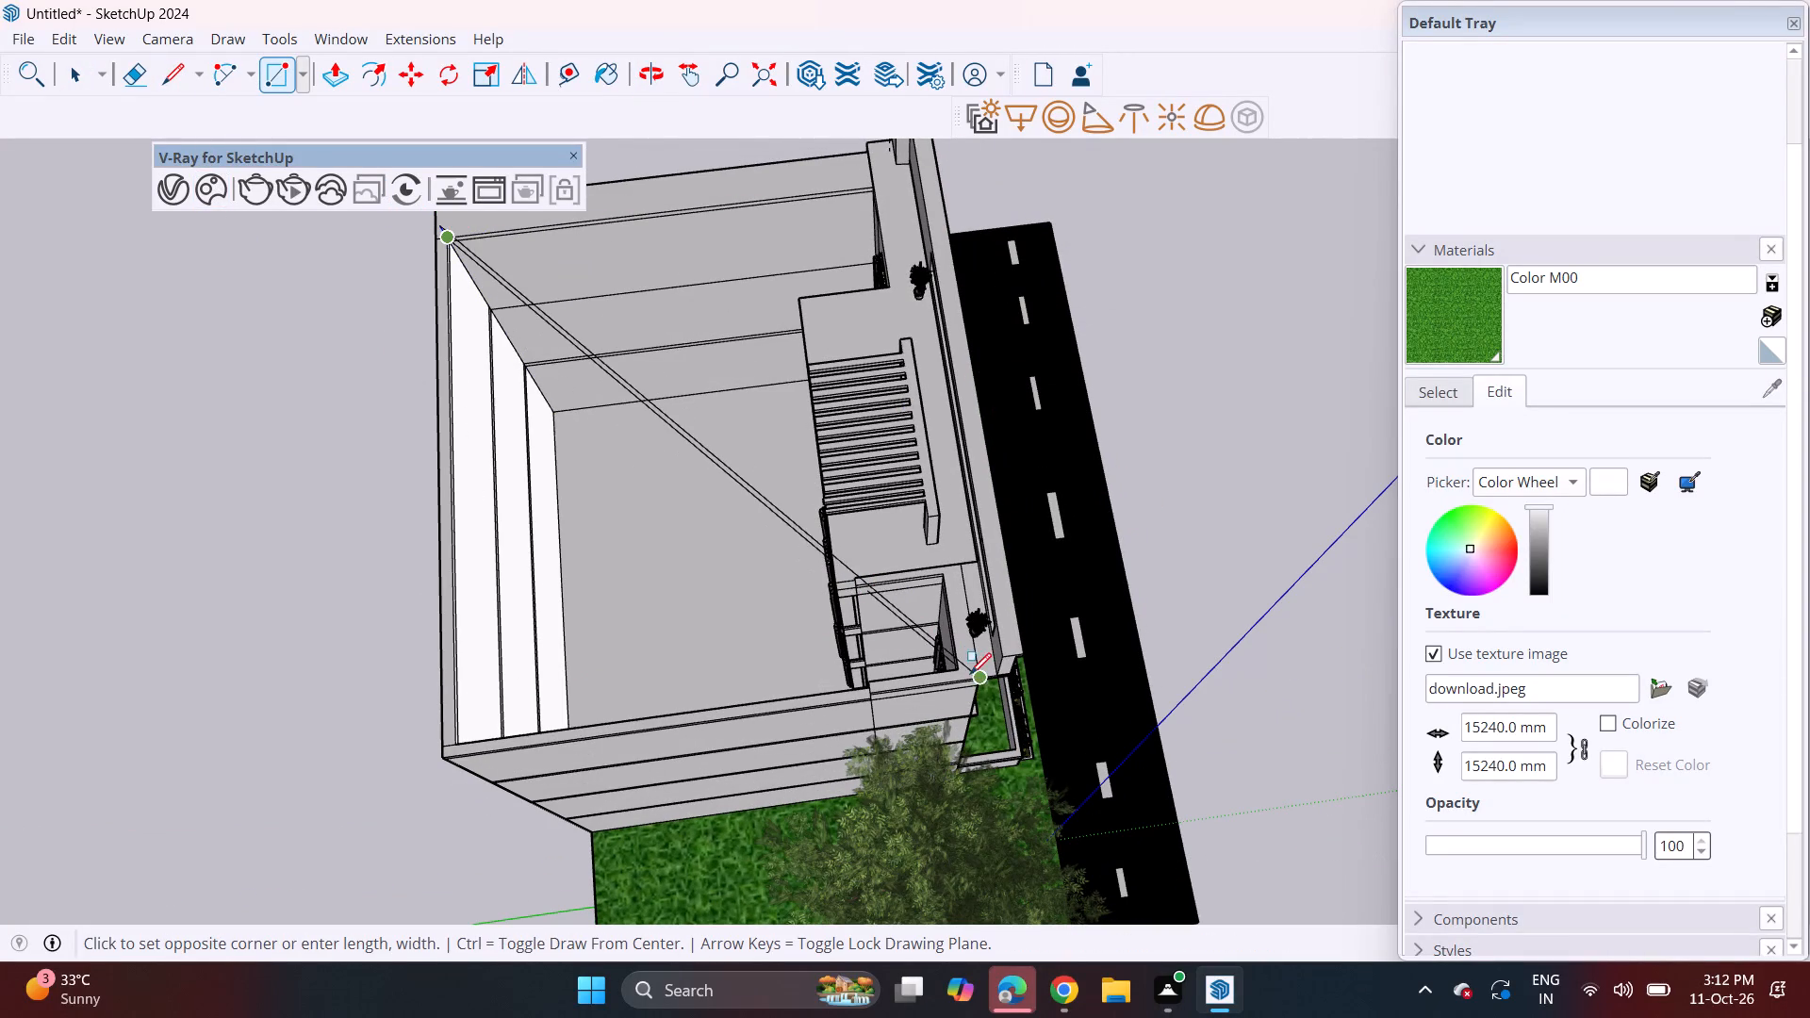
click(923, 689)
Examine the house interior beneath the new roof face, around the upper floors' windows and curtains, up to the roof's underside.
middle_drag(654, 550, 1055, 525)
scroll(933, 557, up, 5)
middle_drag(810, 602, 928, 505)
scroll(920, 509, up, 4)
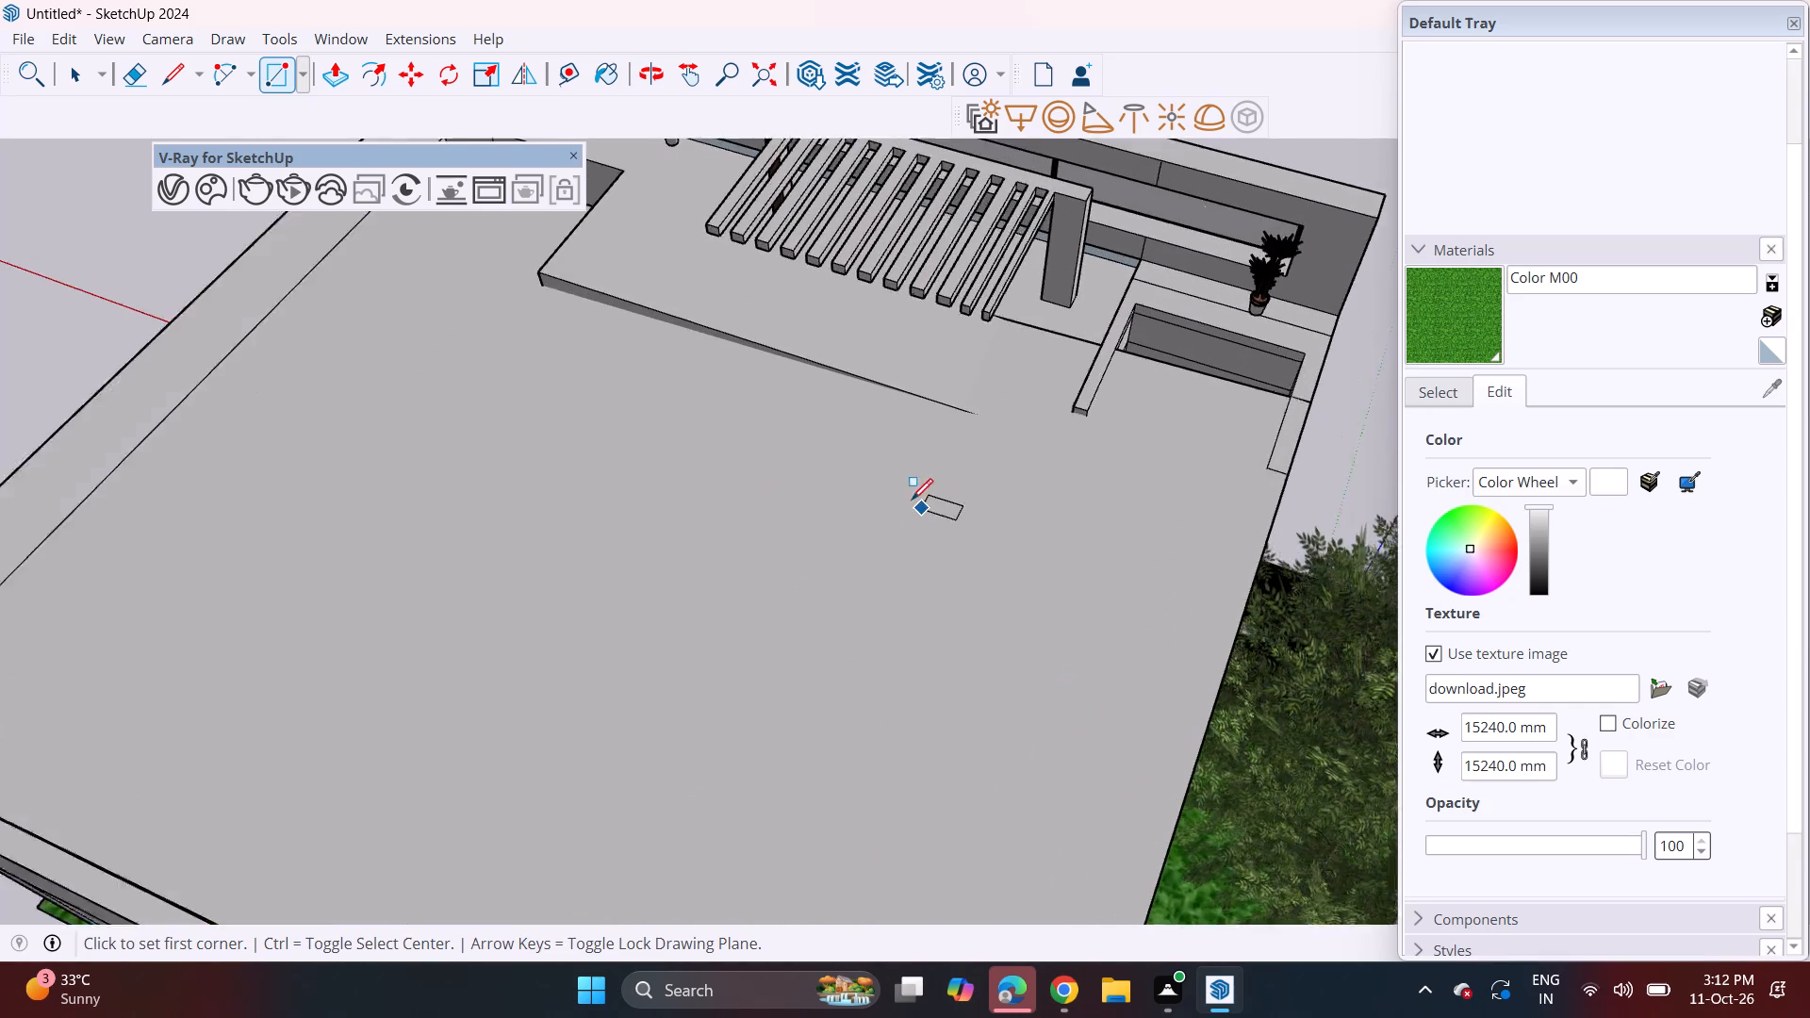
scroll(912, 500, up, 13)
middle_drag(835, 559, 952, 261)
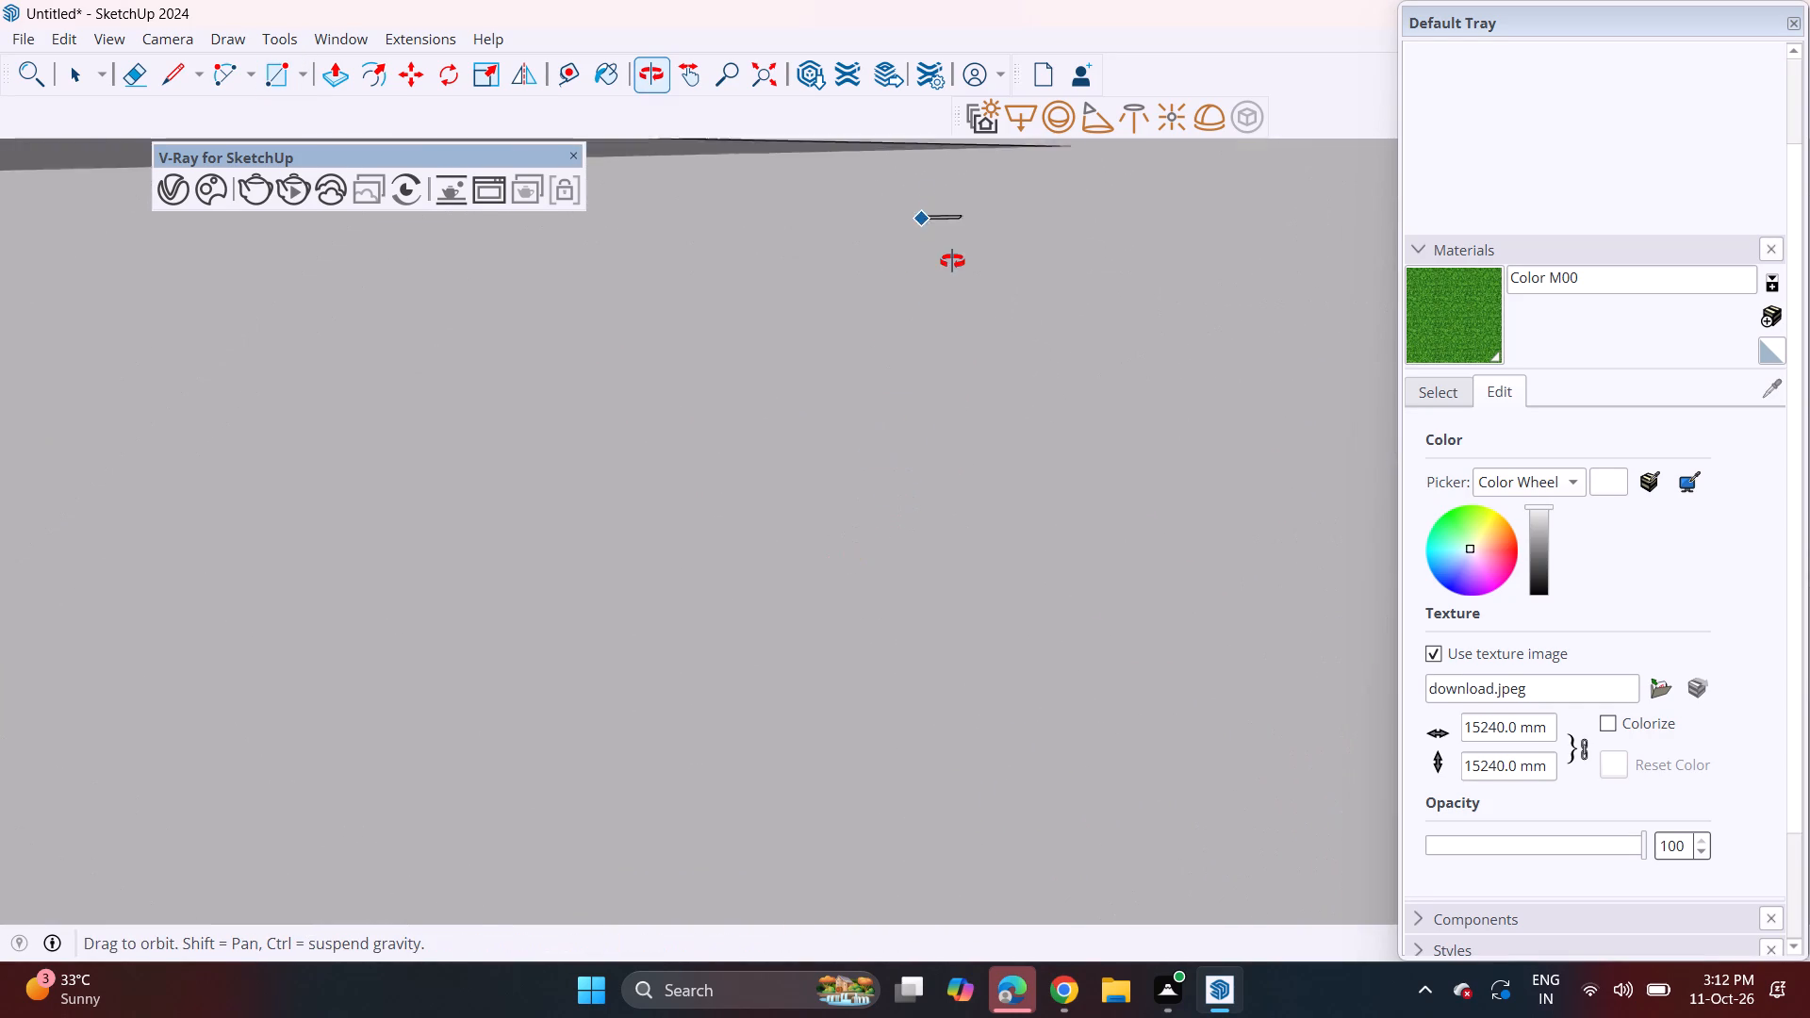
middle_drag(952, 261, 989, 169)
scroll(862, 446, down, 2)
middle_drag(795, 586, 846, 441)
scroll(840, 440, down, 2)
middle_drag(851, 452, 834, 182)
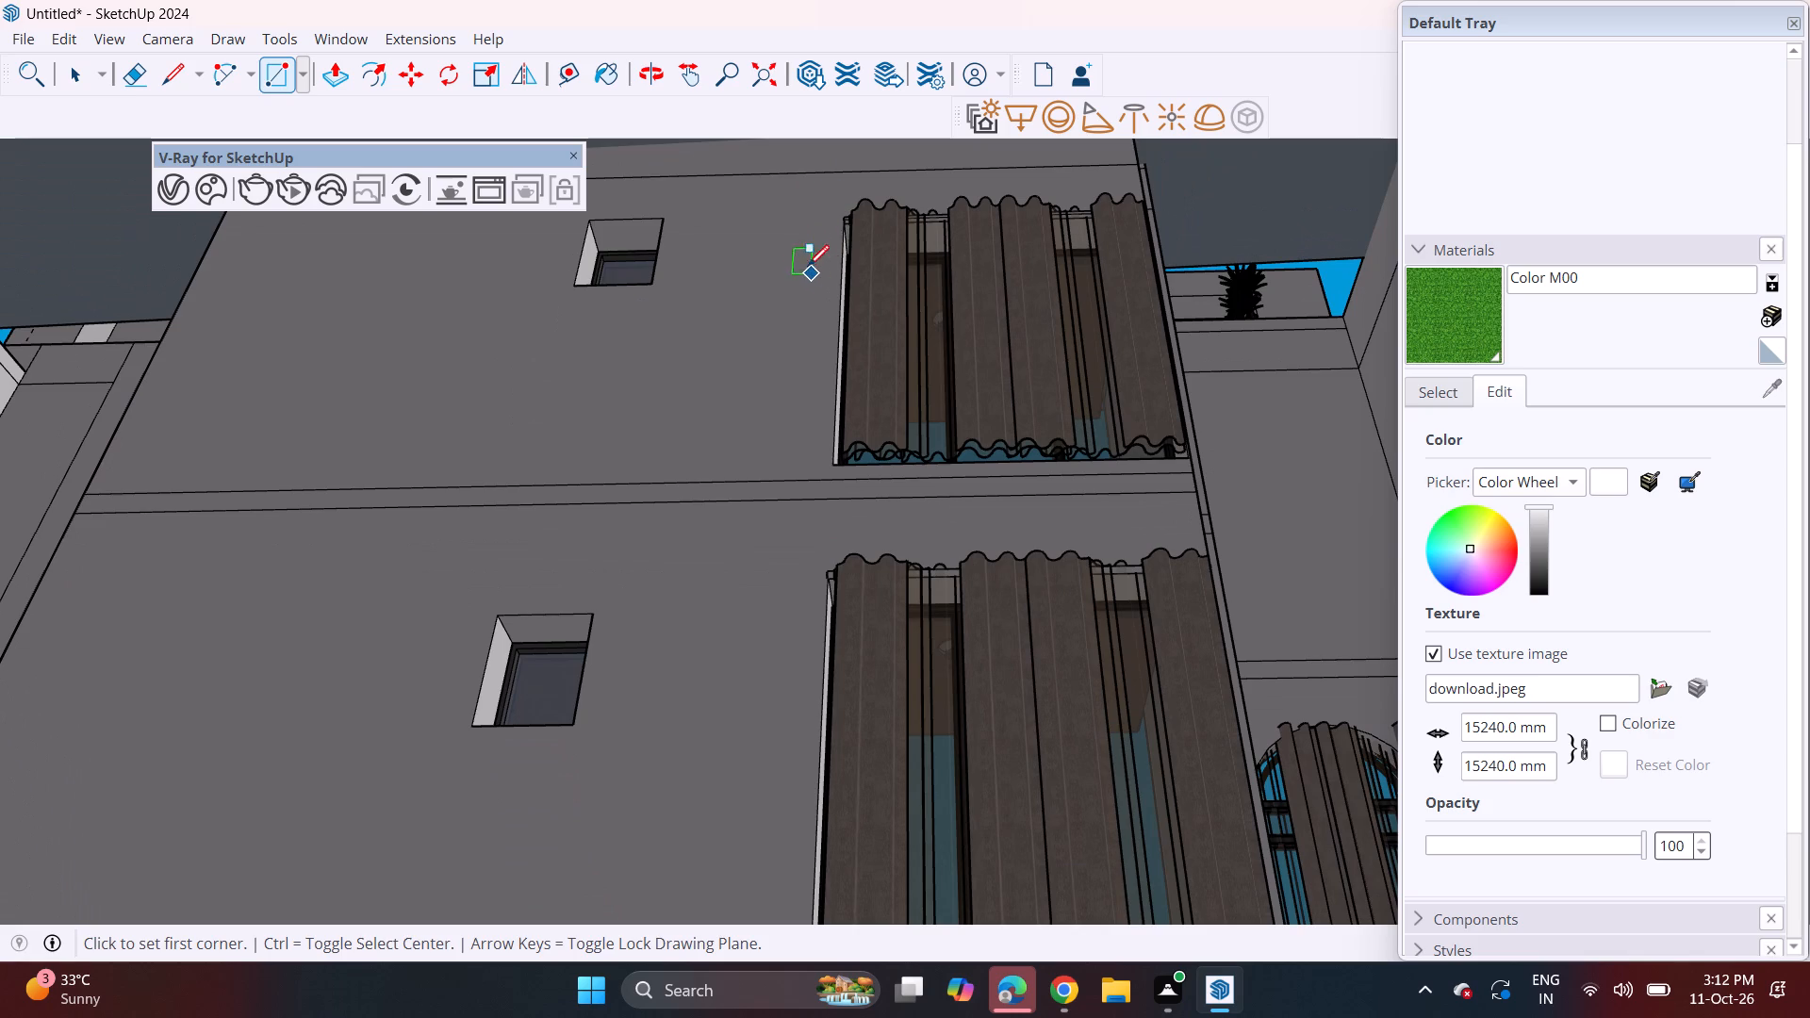
shift+middle_drag(807, 260, 867, 531)
middle_drag(863, 521, 804, 294)
middle_drag(800, 294, 806, 301)
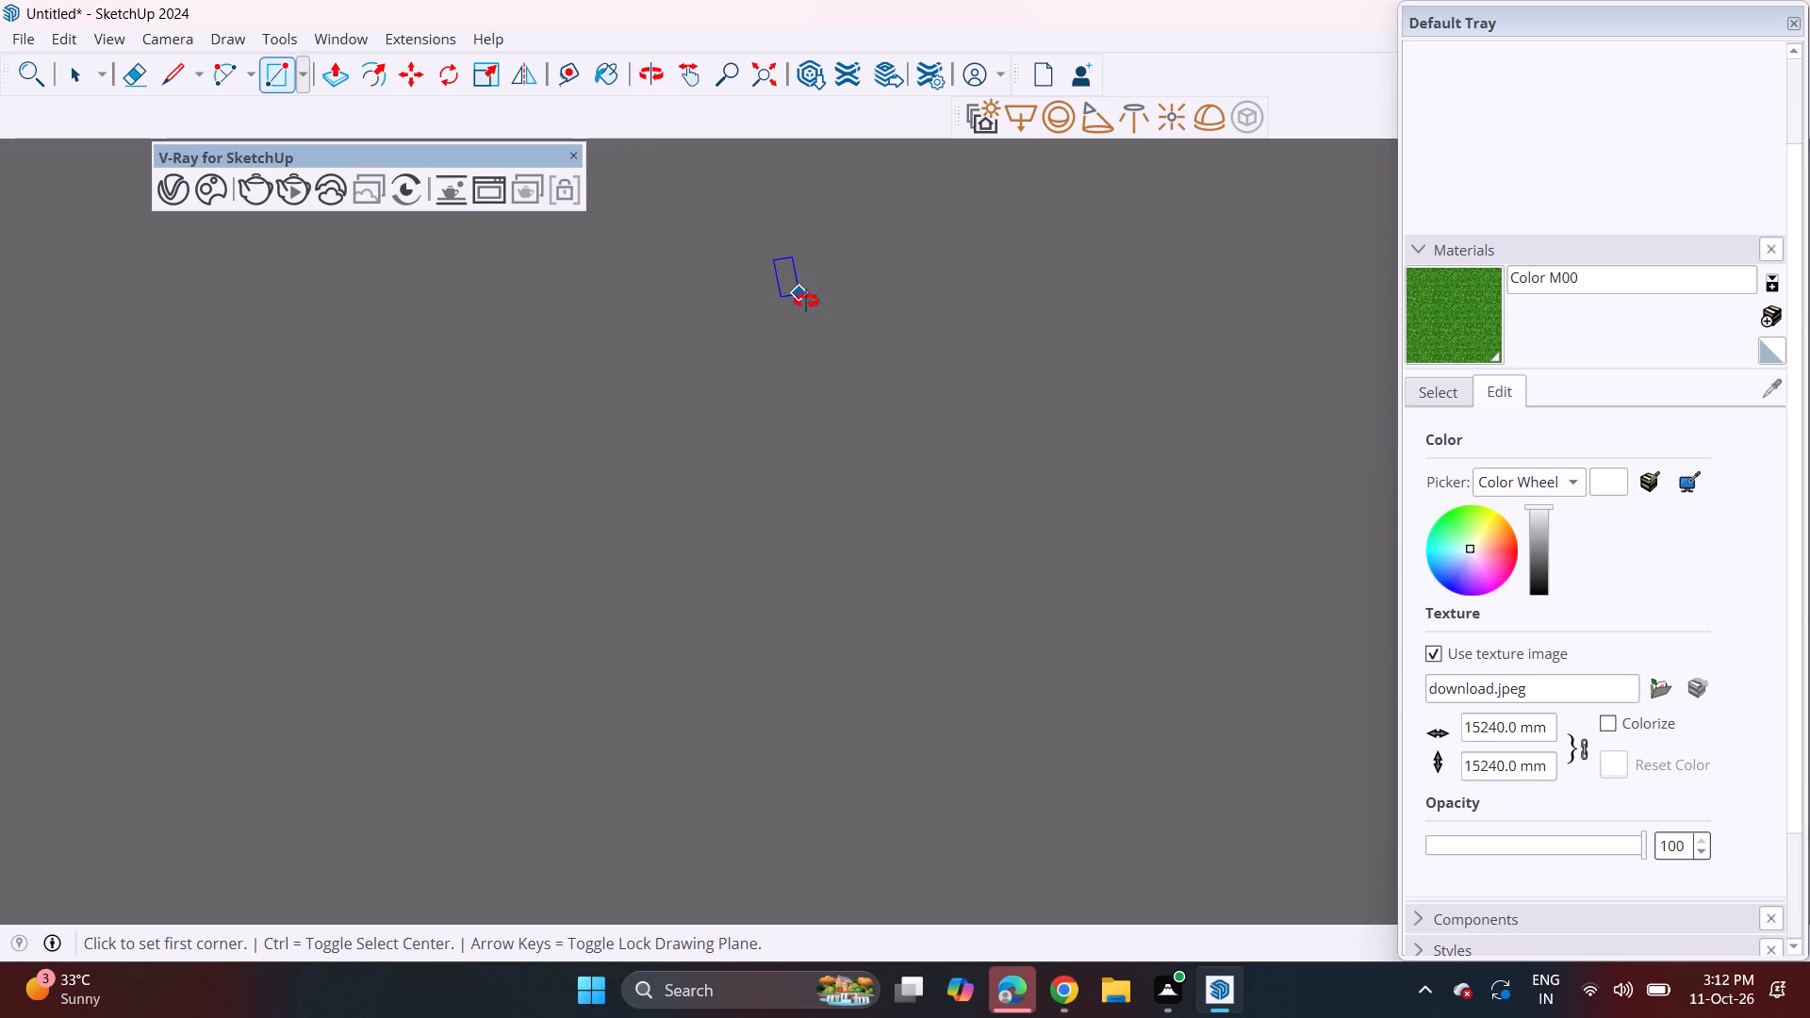
middle_drag(806, 301, 930, 1017)
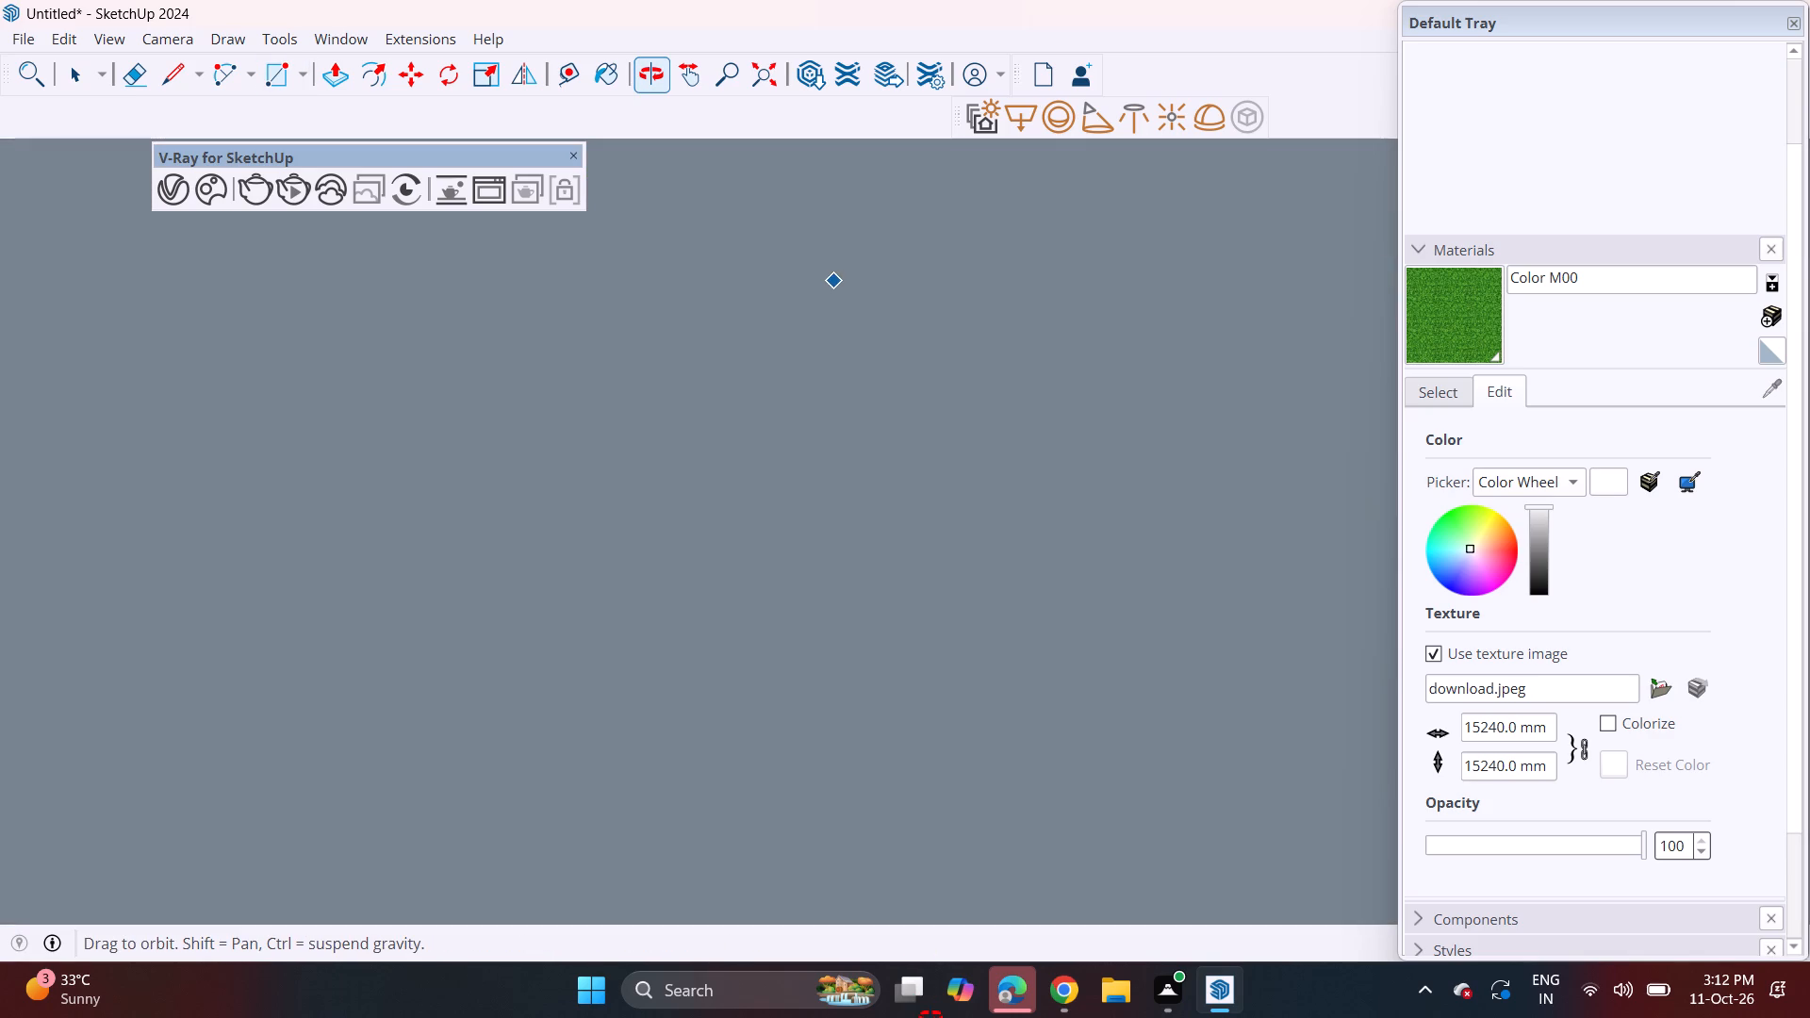
middle_drag(930, 1017, 930, 994)
middle_drag(832, 464, 935, 958)
middle_drag(838, 551, 805, 369)
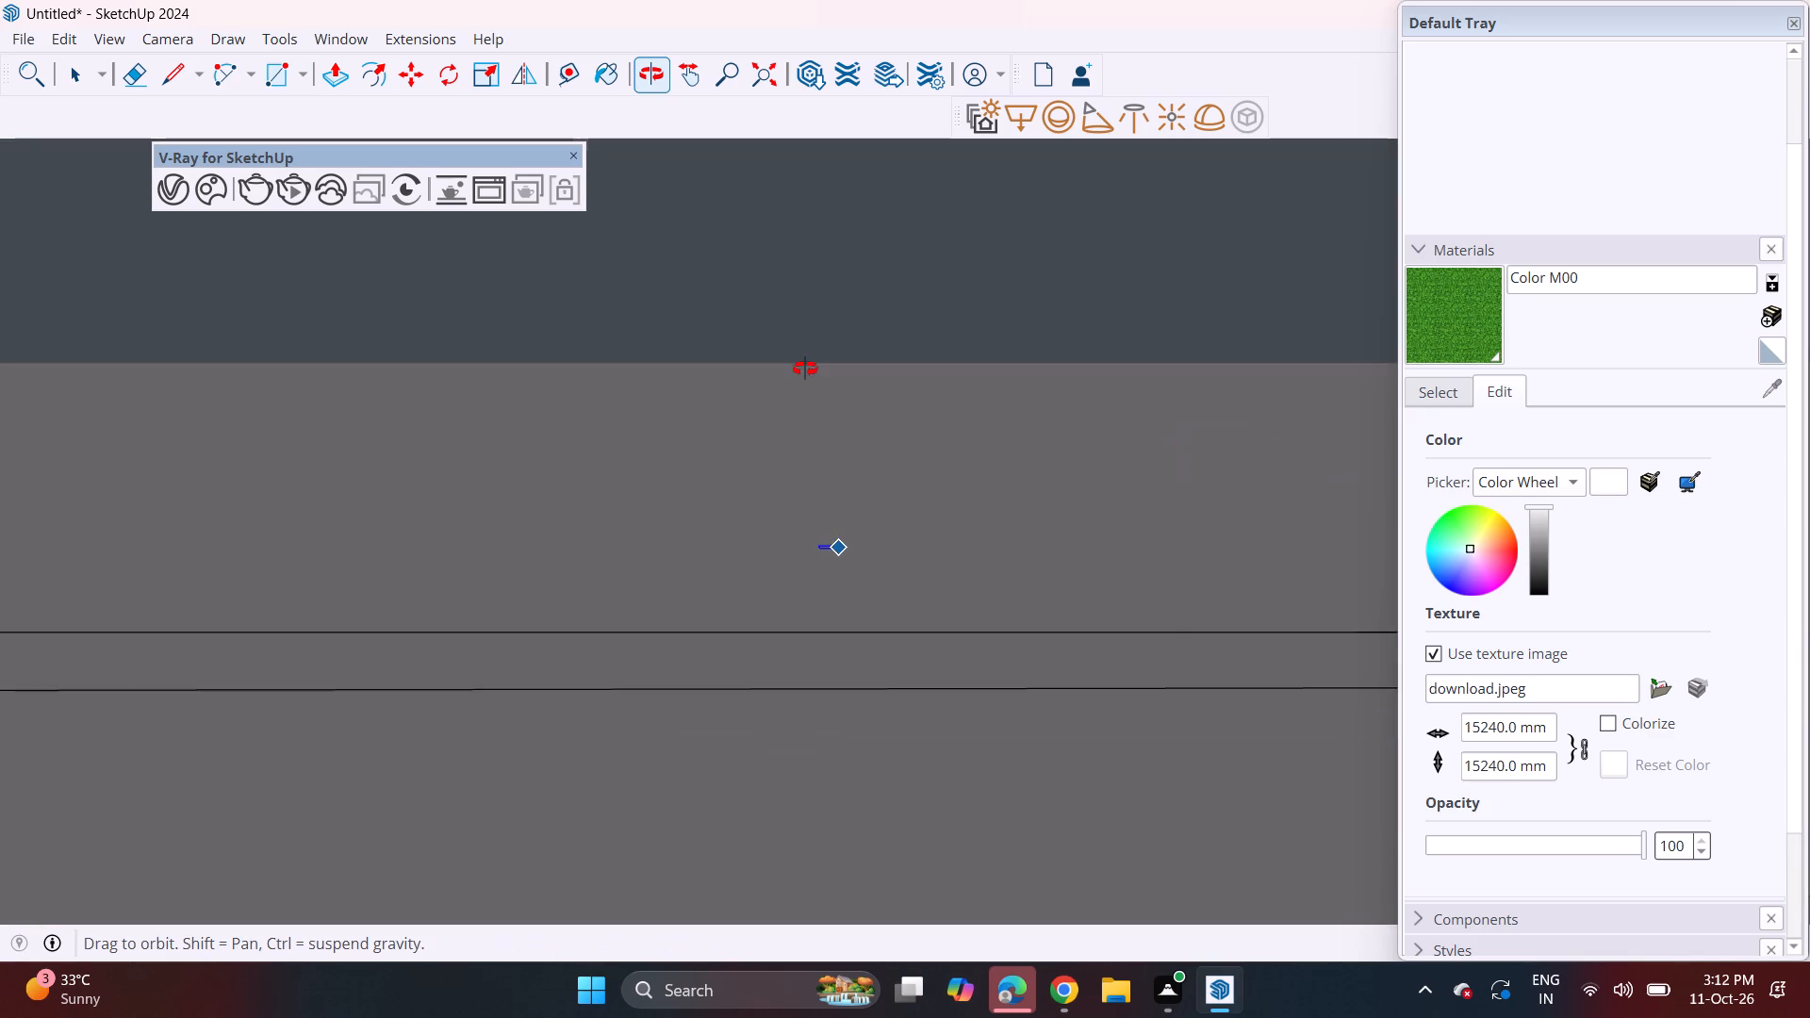
middle_drag(805, 369, 821, 458)
shift+middle_drag(732, 277, 914, 873)
scroll(854, 378, down, 3)
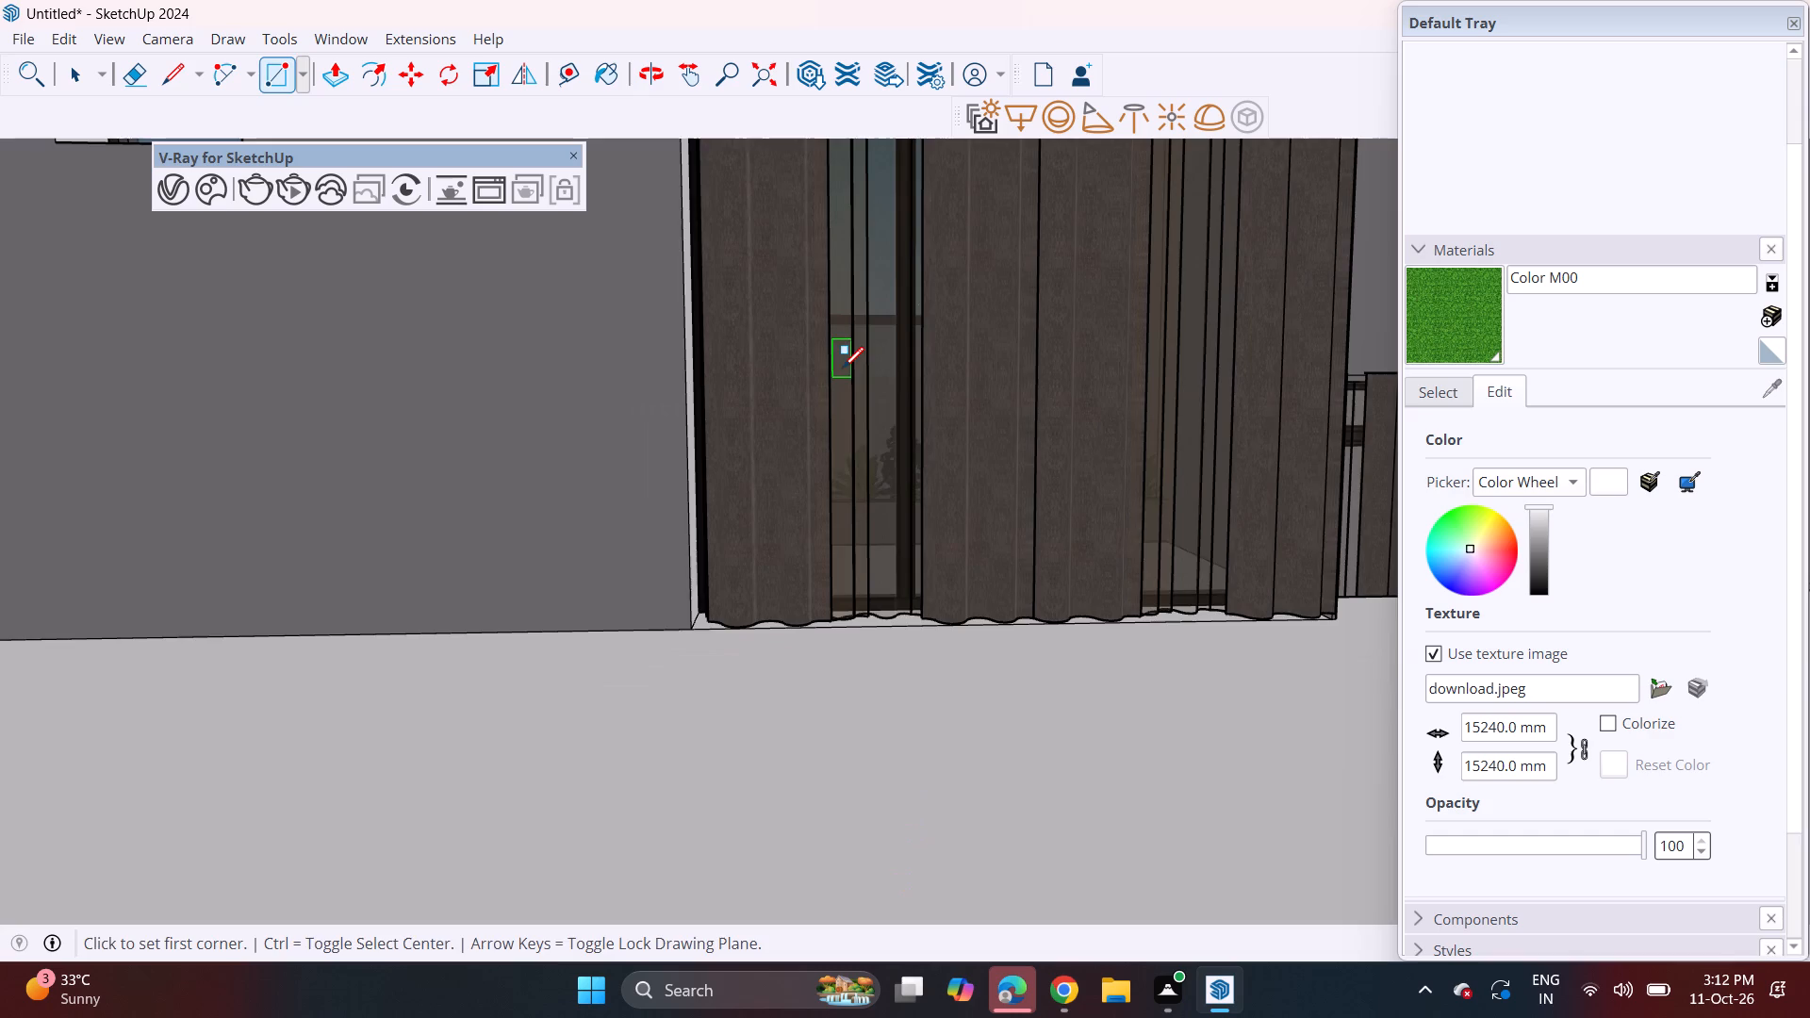
shift+middle_drag(828, 349, 996, 839)
shift+middle_drag(807, 422, 917, 757)
middle_drag(888, 599, 860, 428)
shift+middle_drag(824, 357, 960, 994)
middle_drag(852, 373, 820, 164)
shift+middle_drag(824, 168, 900, 534)
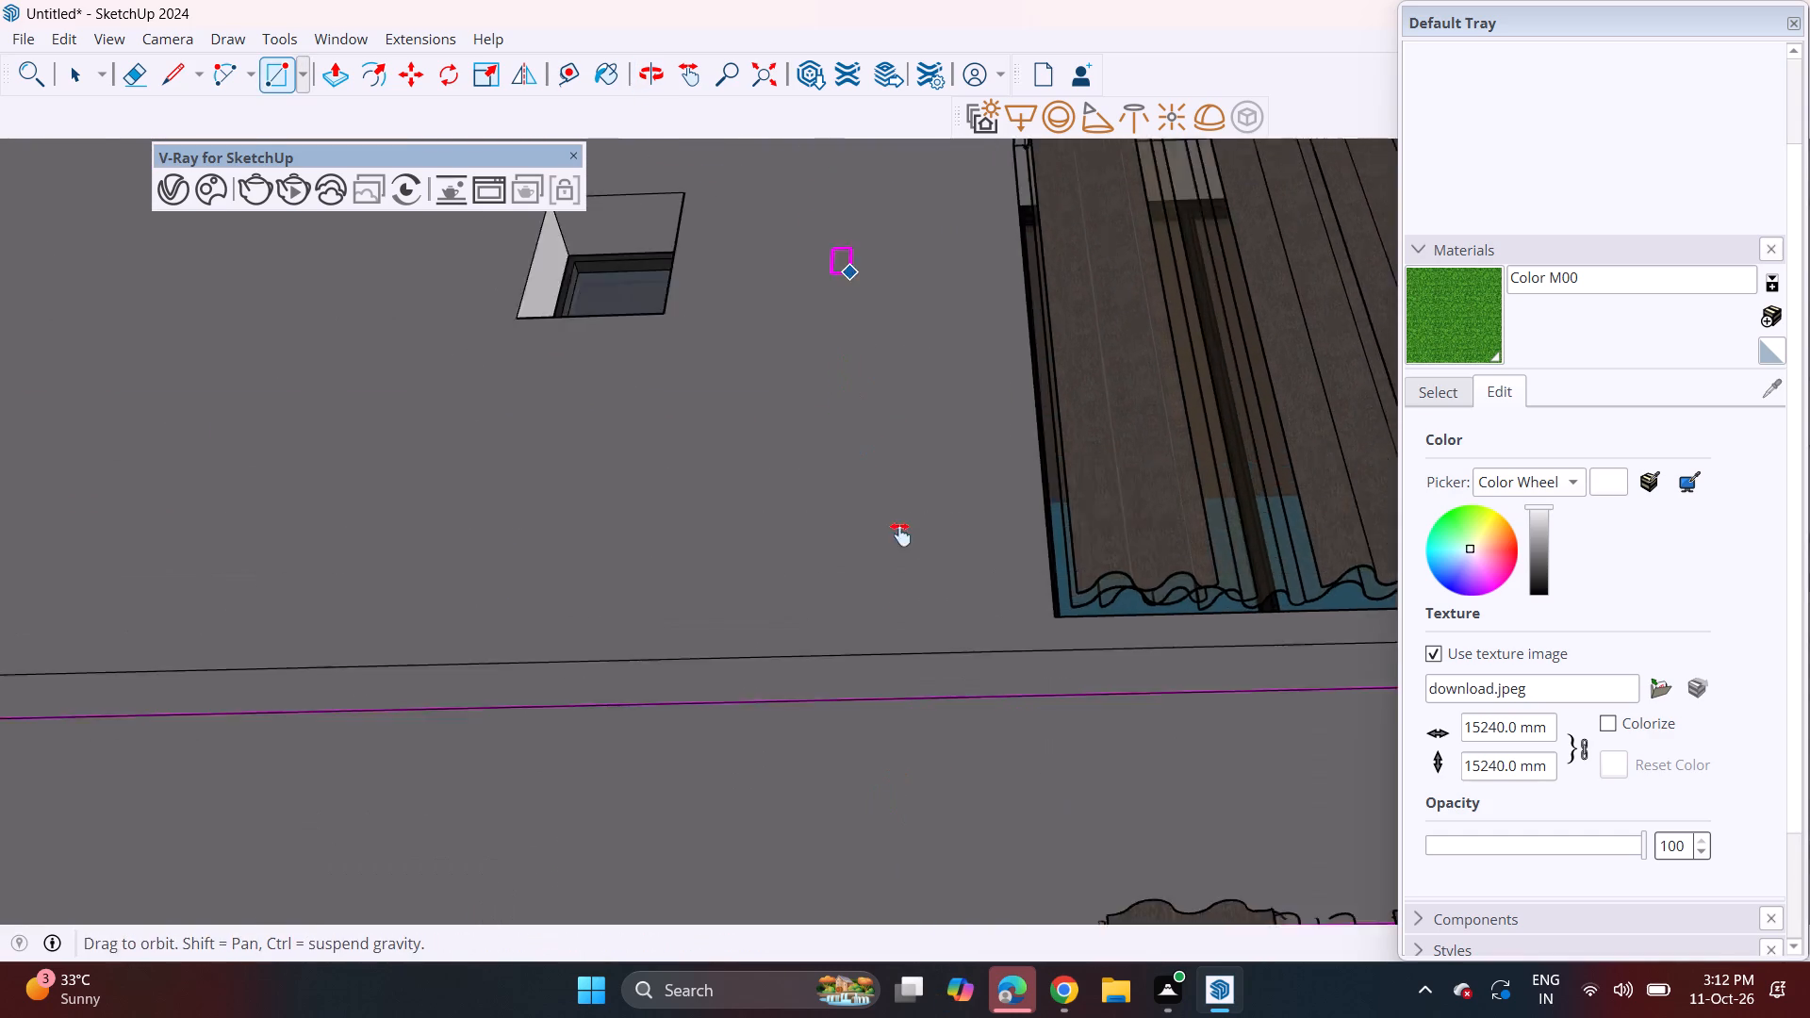
shift+middle_drag(900, 534, 957, 808)
middle_drag(868, 536, 837, 385)
shift+middle_drag(821, 366, 946, 841)
middle_drag(913, 572, 905, 513)
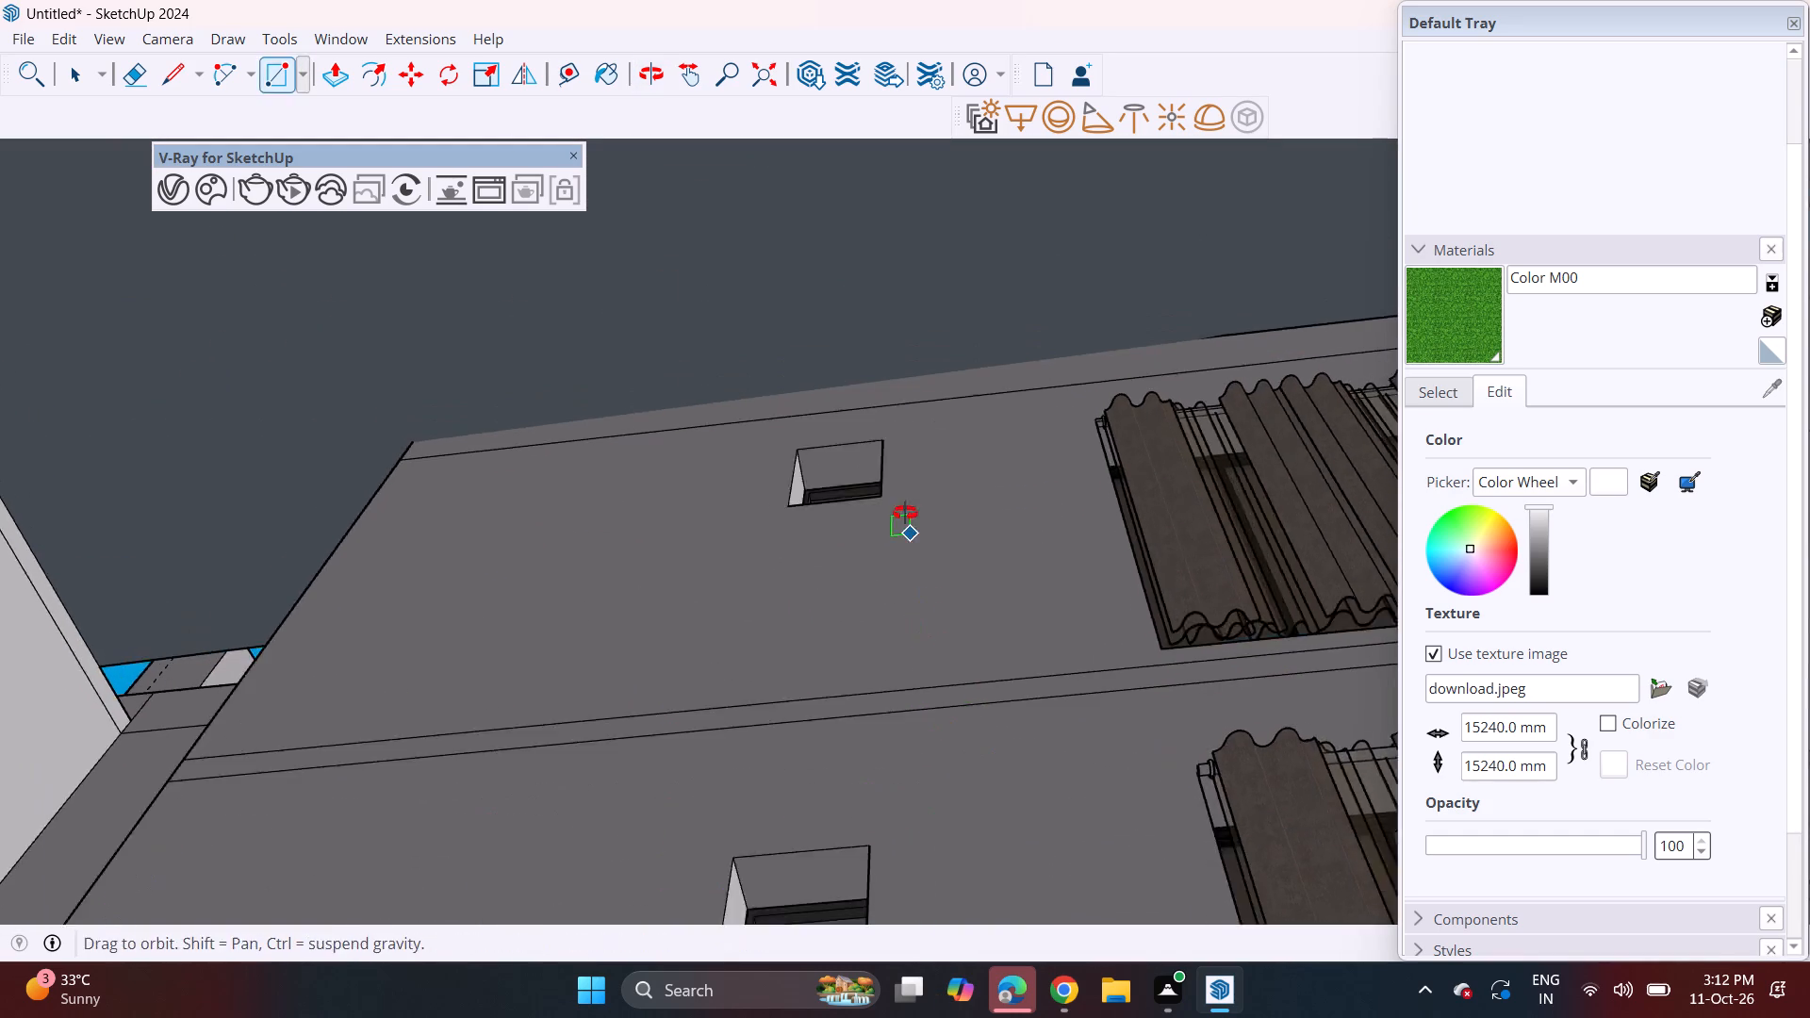
middle_drag(905, 513, 899, 453)
shift+middle_drag(888, 451, 974, 909)
middle_drag(872, 531, 855, 413)
shift+middle_drag(833, 373, 890, 535)
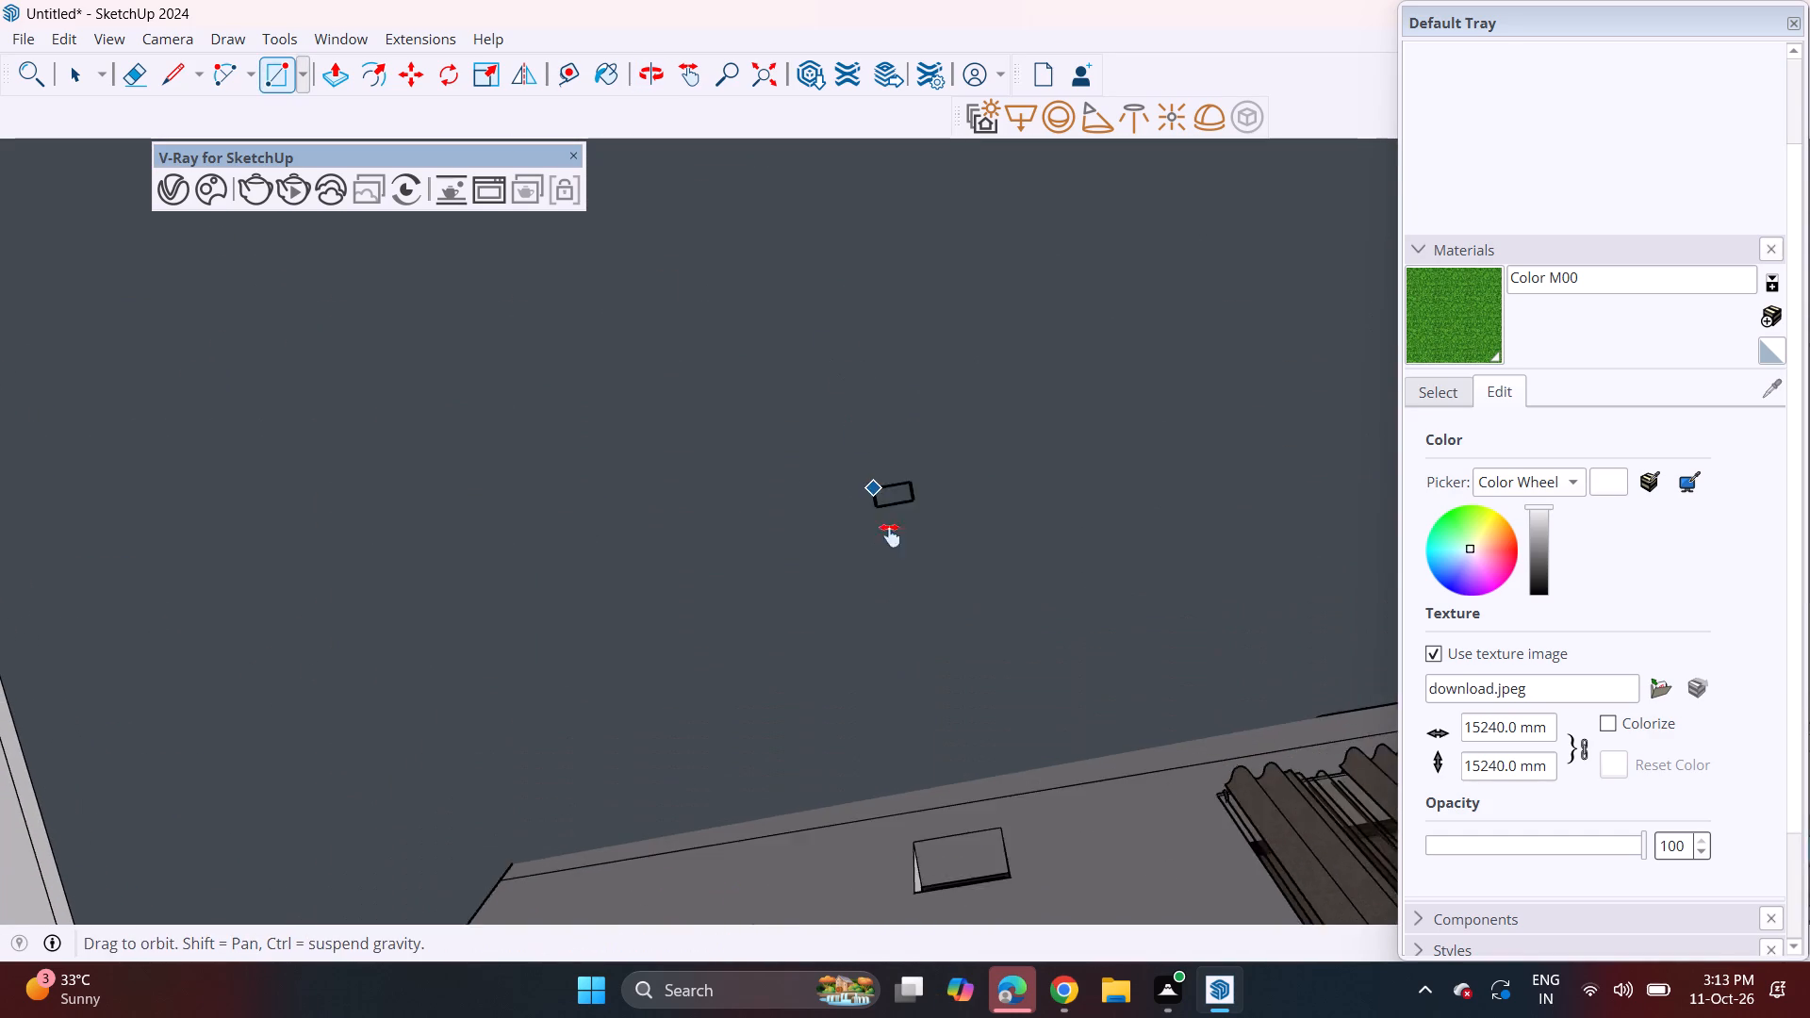
shift+middle_drag(890, 535, 922, 624)
scroll(913, 572, down, 2)
shift+middle_drag(913, 571, 779, 581)
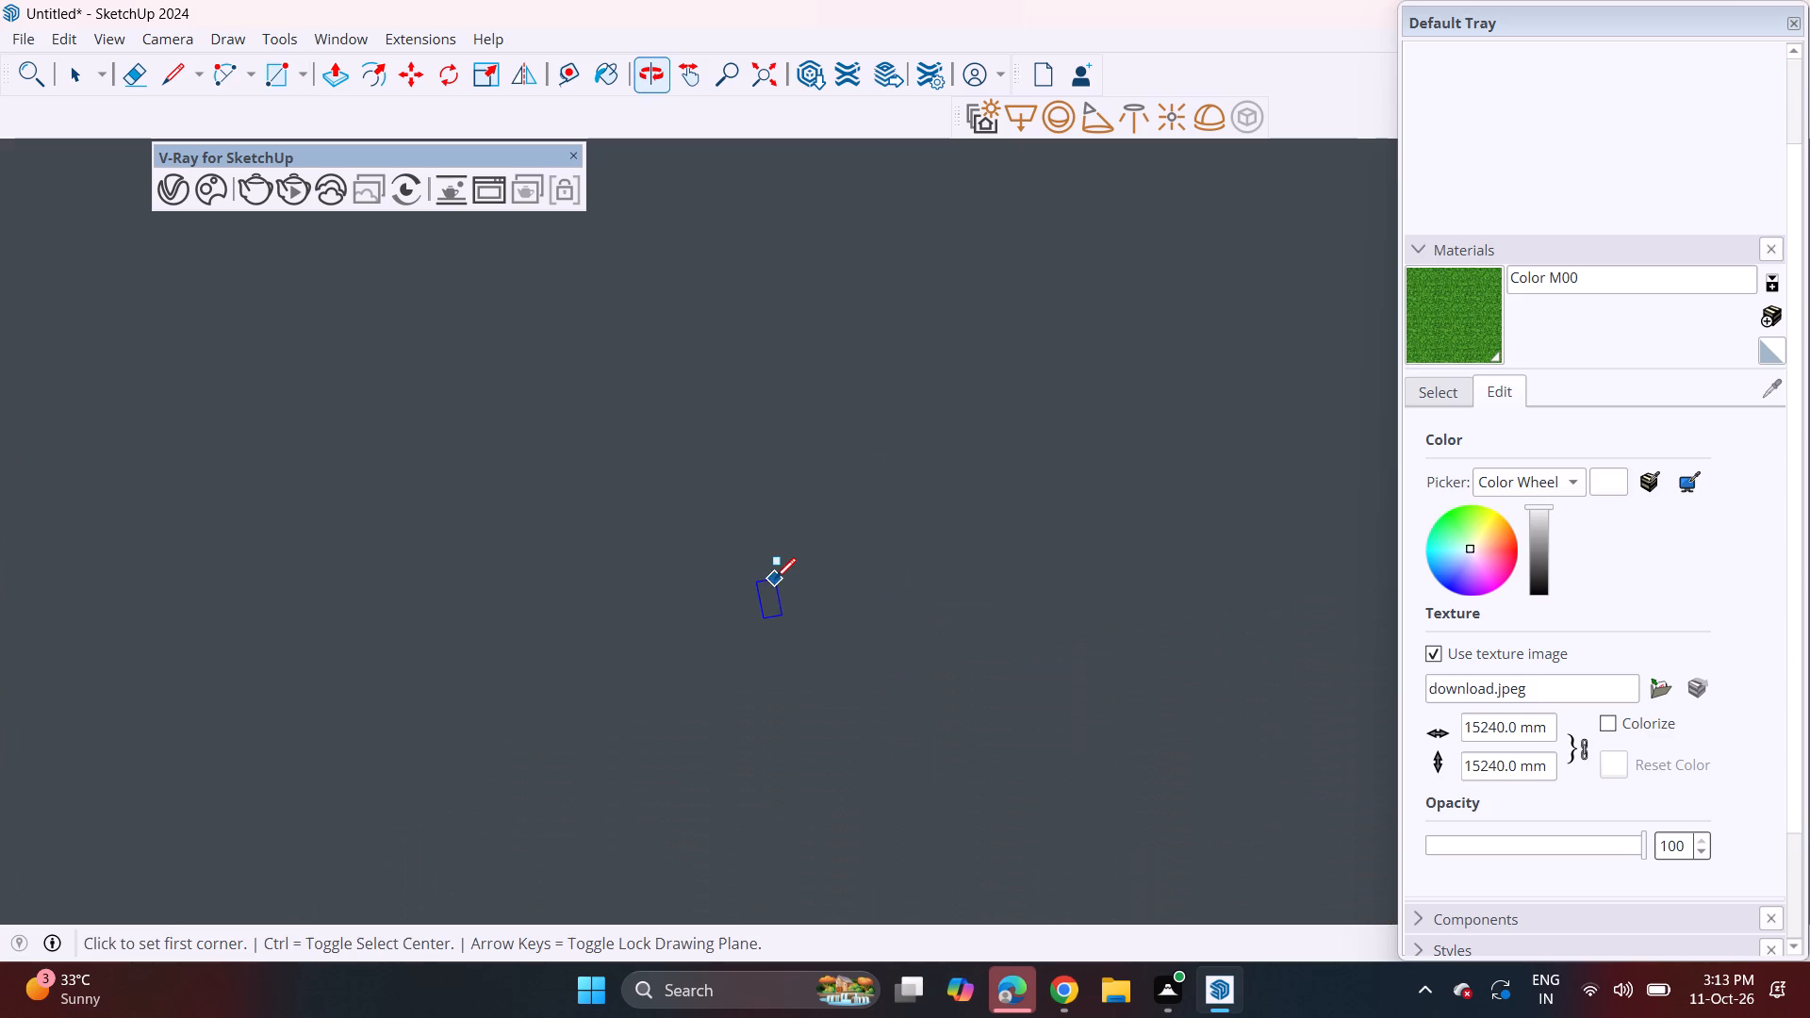
scroll(773, 579, down, 4)
scroll(773, 579, up, 13)
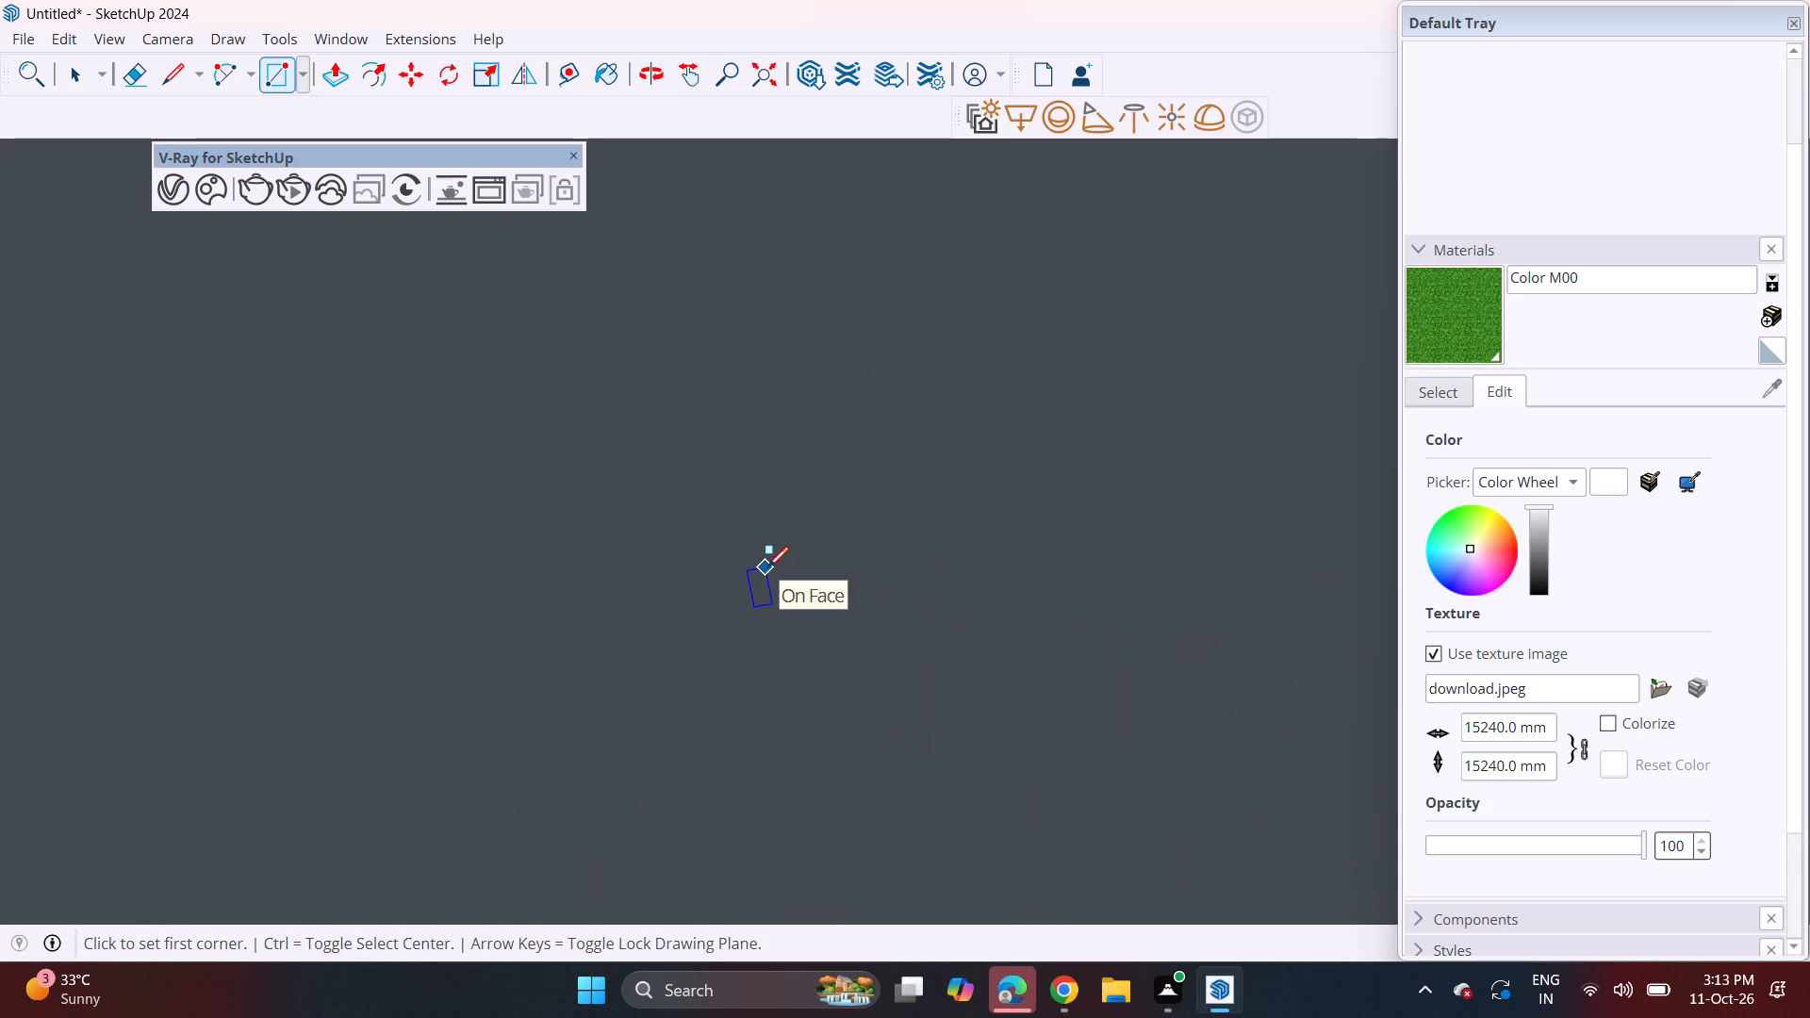
scroll(767, 567, up, 9)
middle_drag(798, 568, 809, 854)
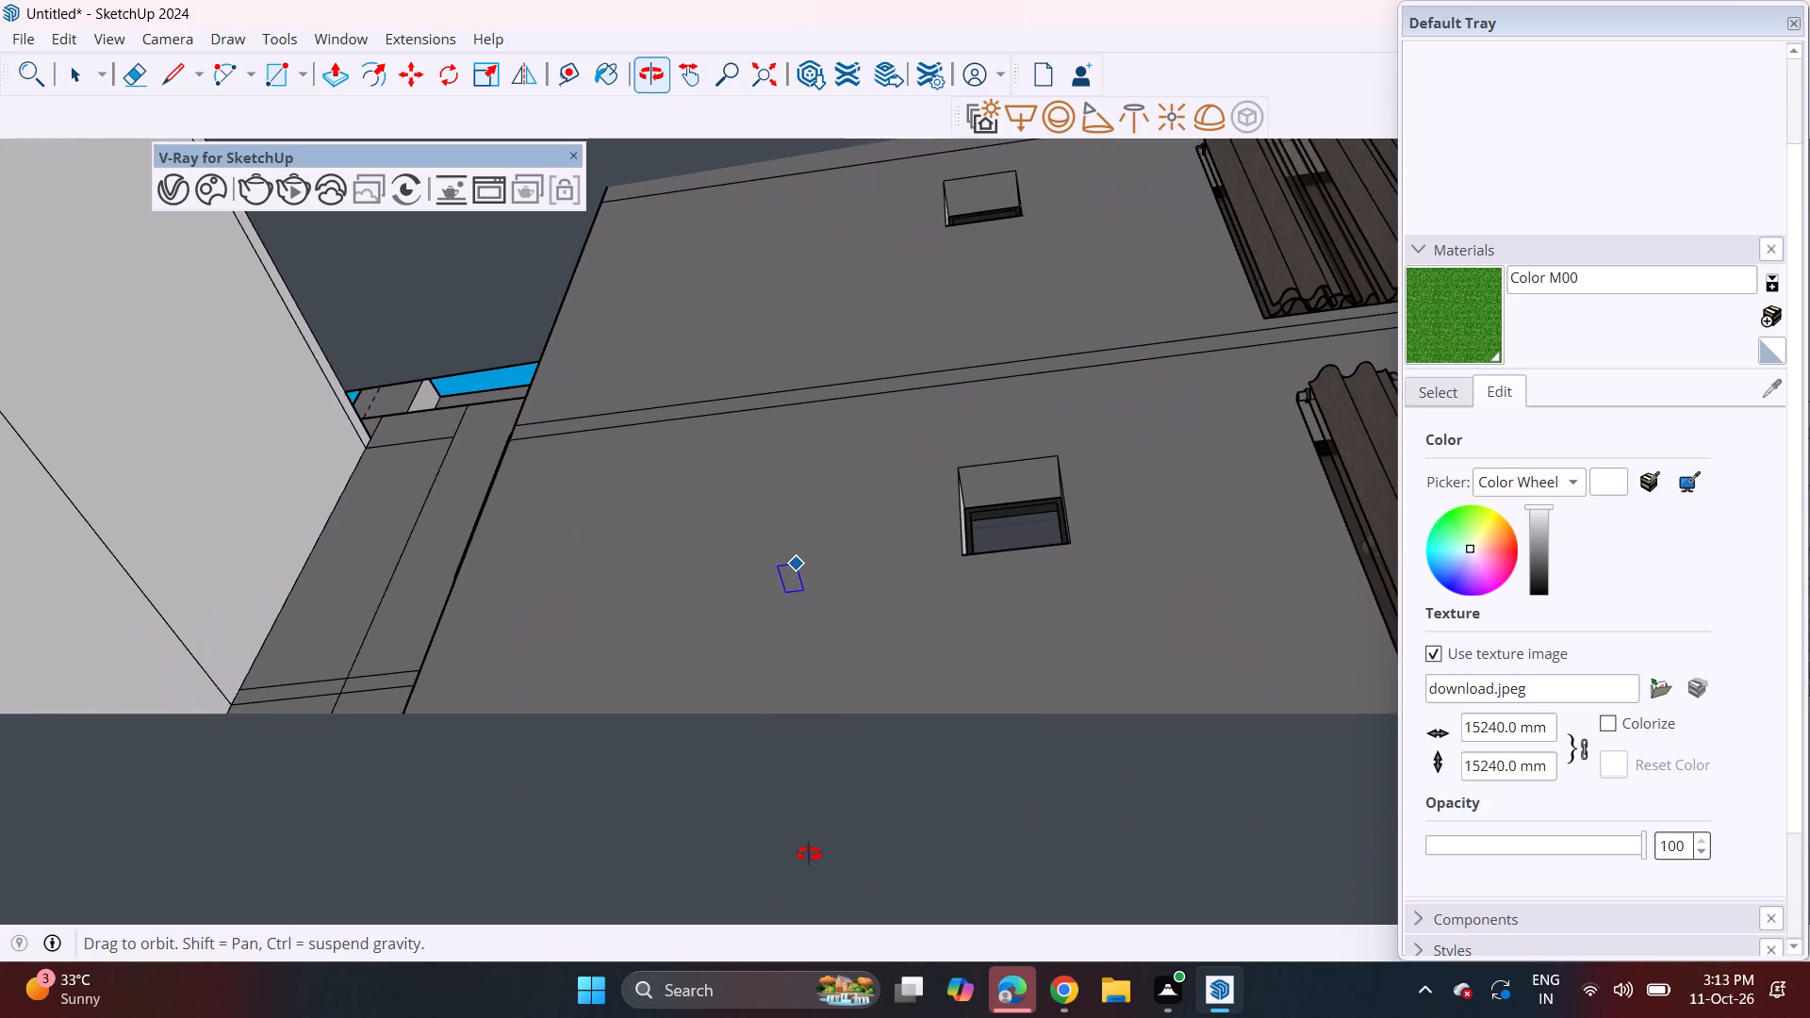
middle_drag(809, 854, 814, 847)
shift+middle_drag(783, 377, 866, 883)
middle_drag(850, 734, 848, 613)
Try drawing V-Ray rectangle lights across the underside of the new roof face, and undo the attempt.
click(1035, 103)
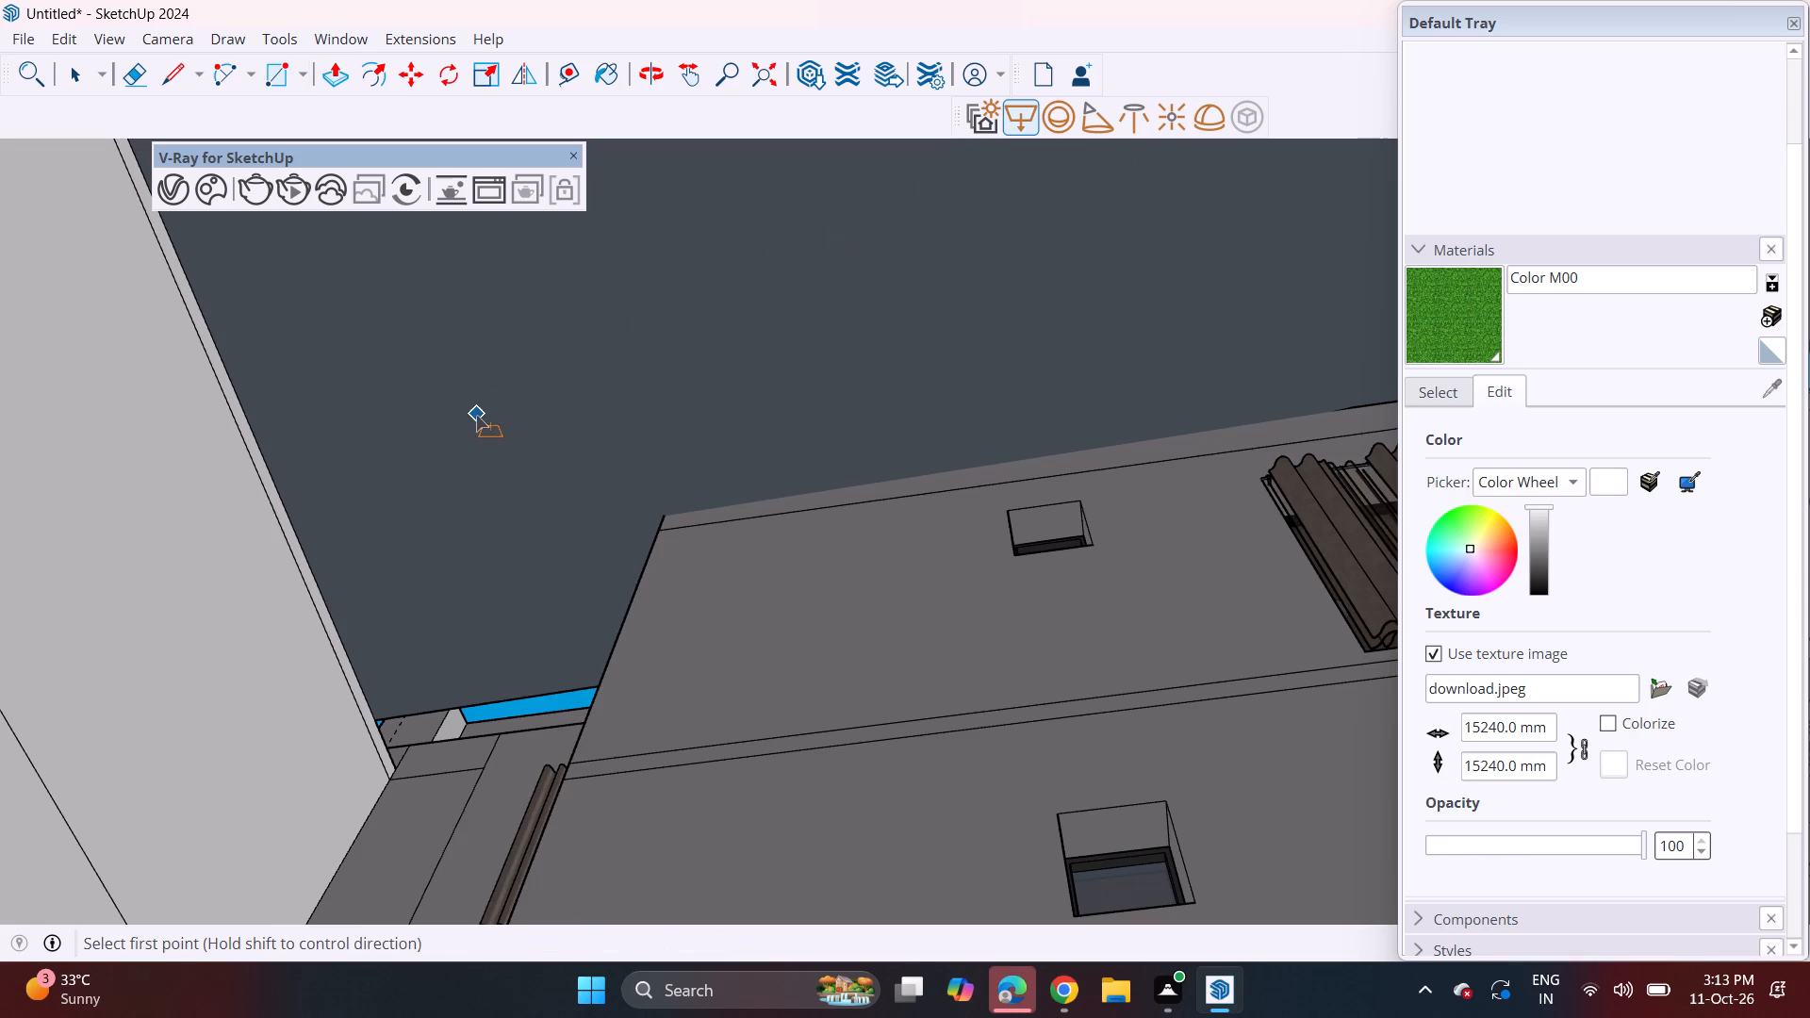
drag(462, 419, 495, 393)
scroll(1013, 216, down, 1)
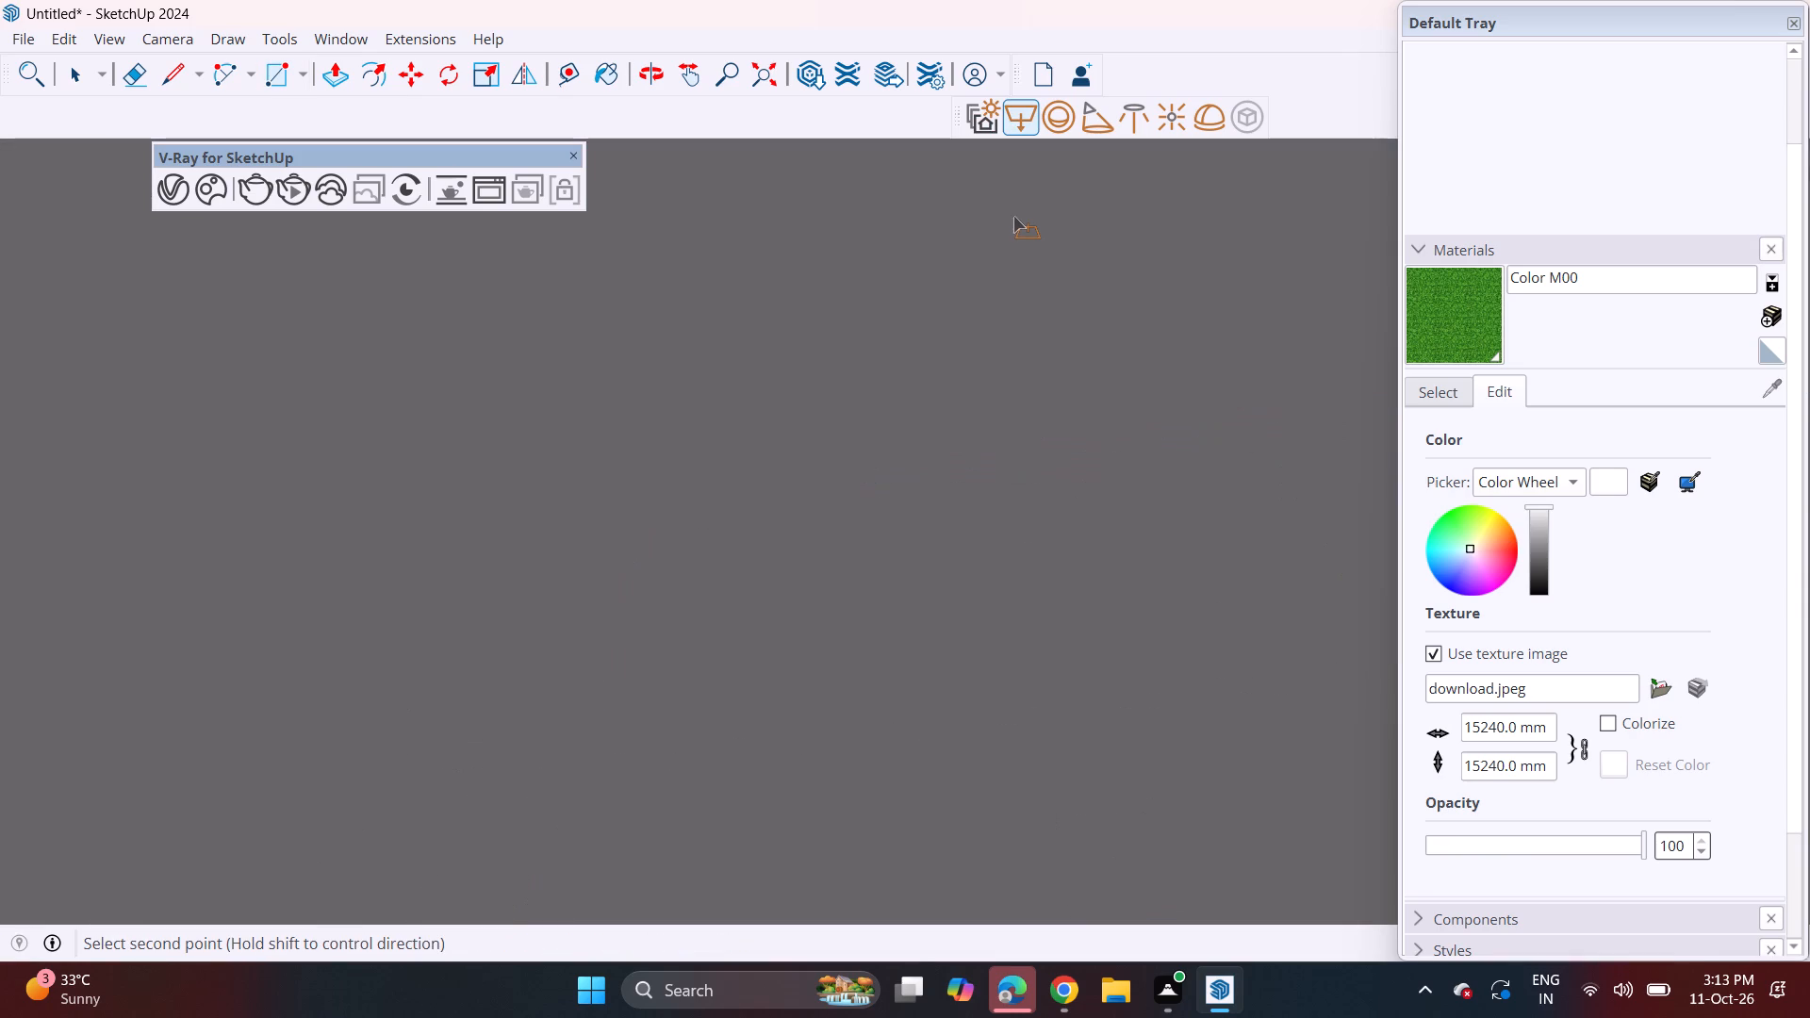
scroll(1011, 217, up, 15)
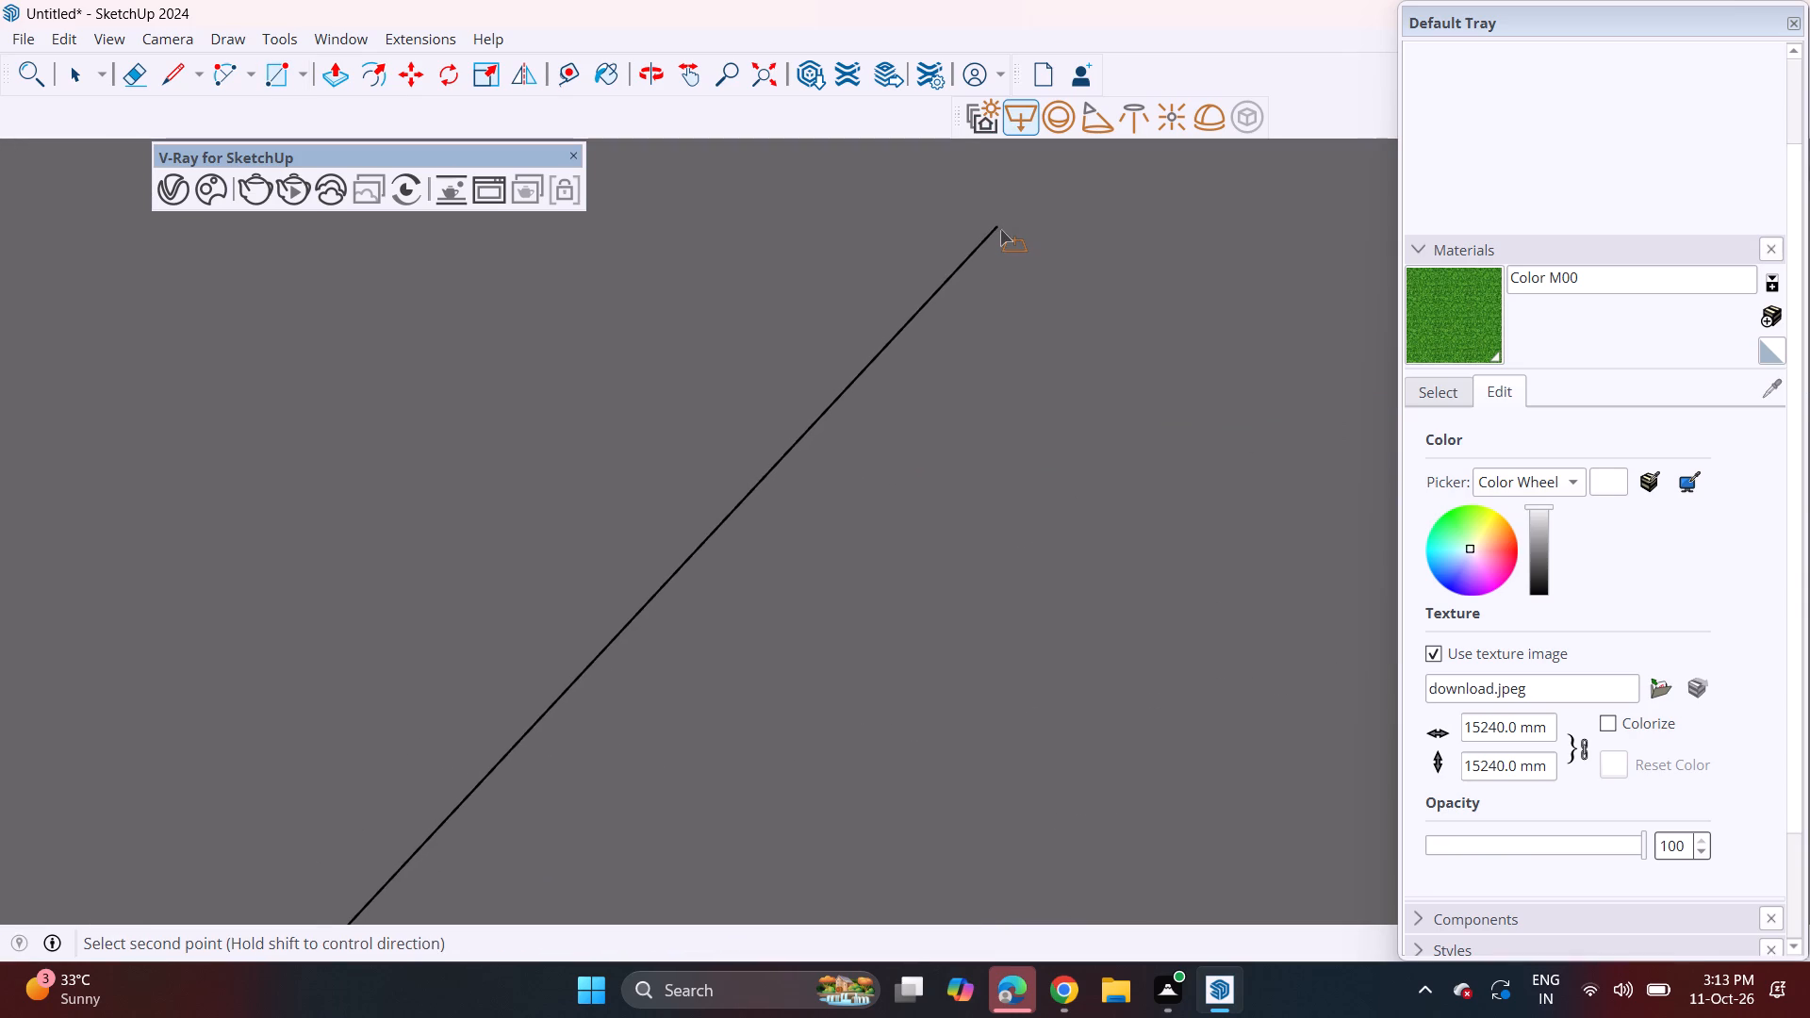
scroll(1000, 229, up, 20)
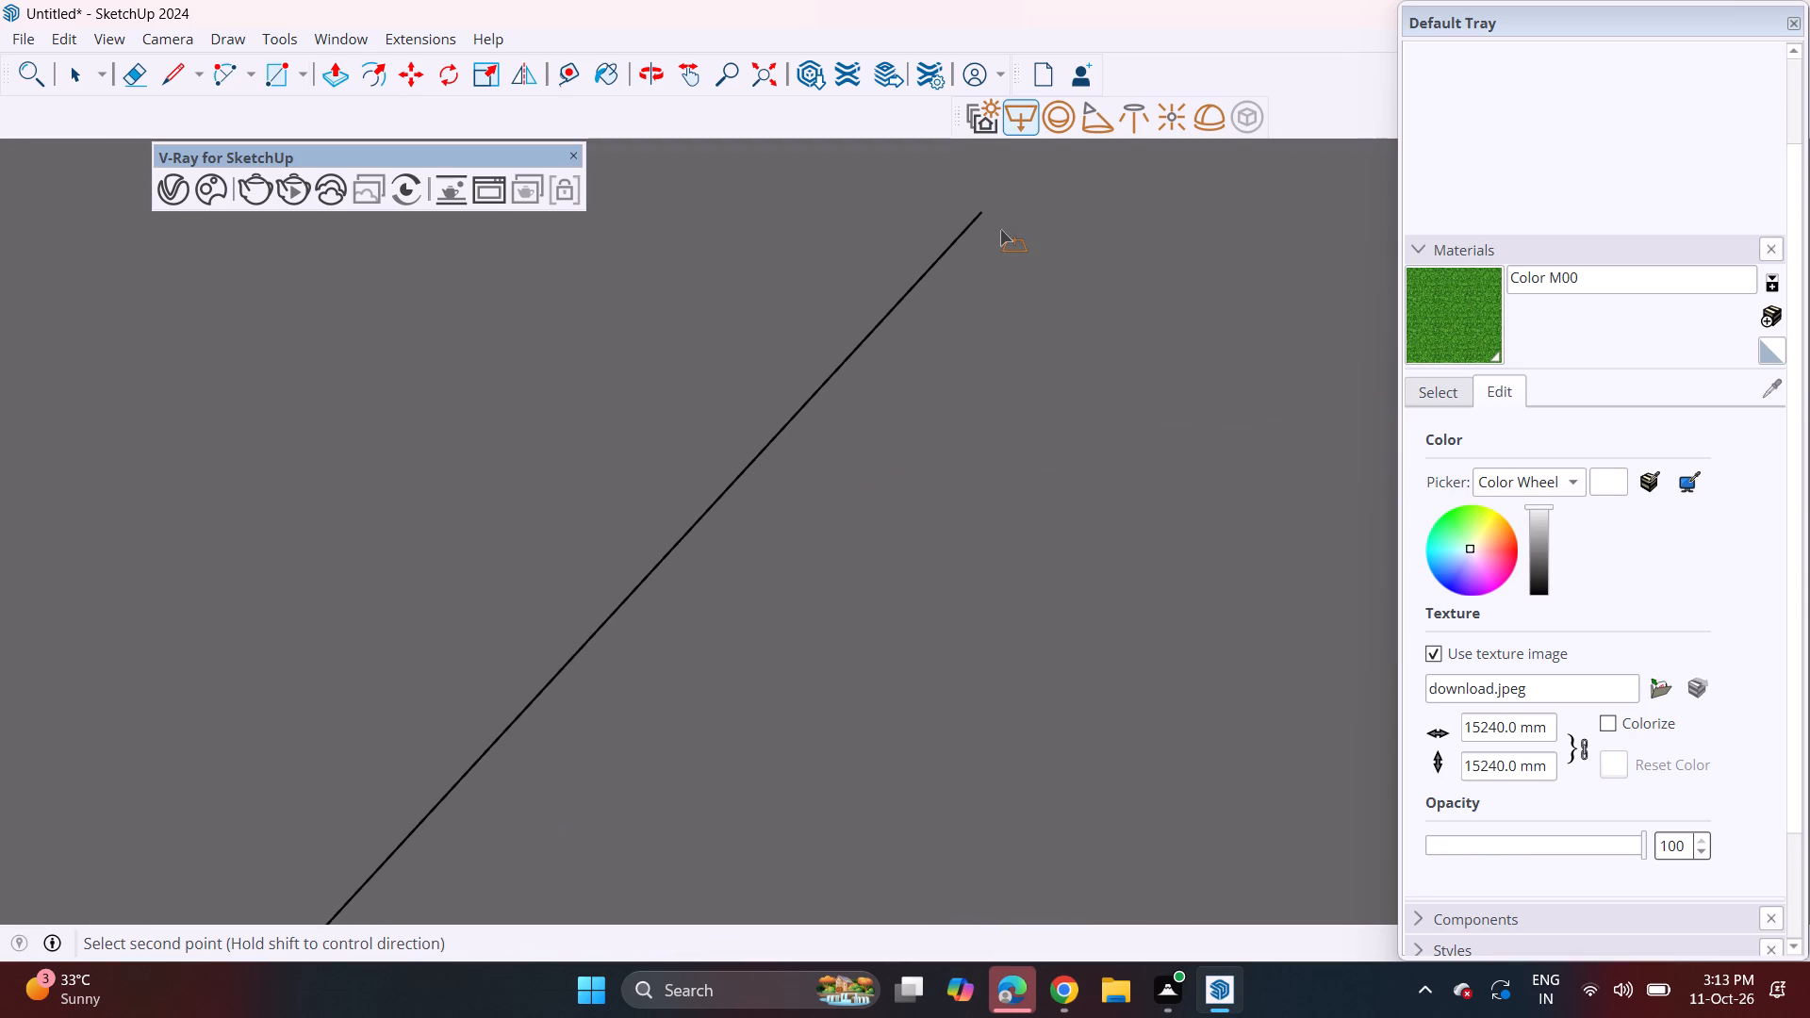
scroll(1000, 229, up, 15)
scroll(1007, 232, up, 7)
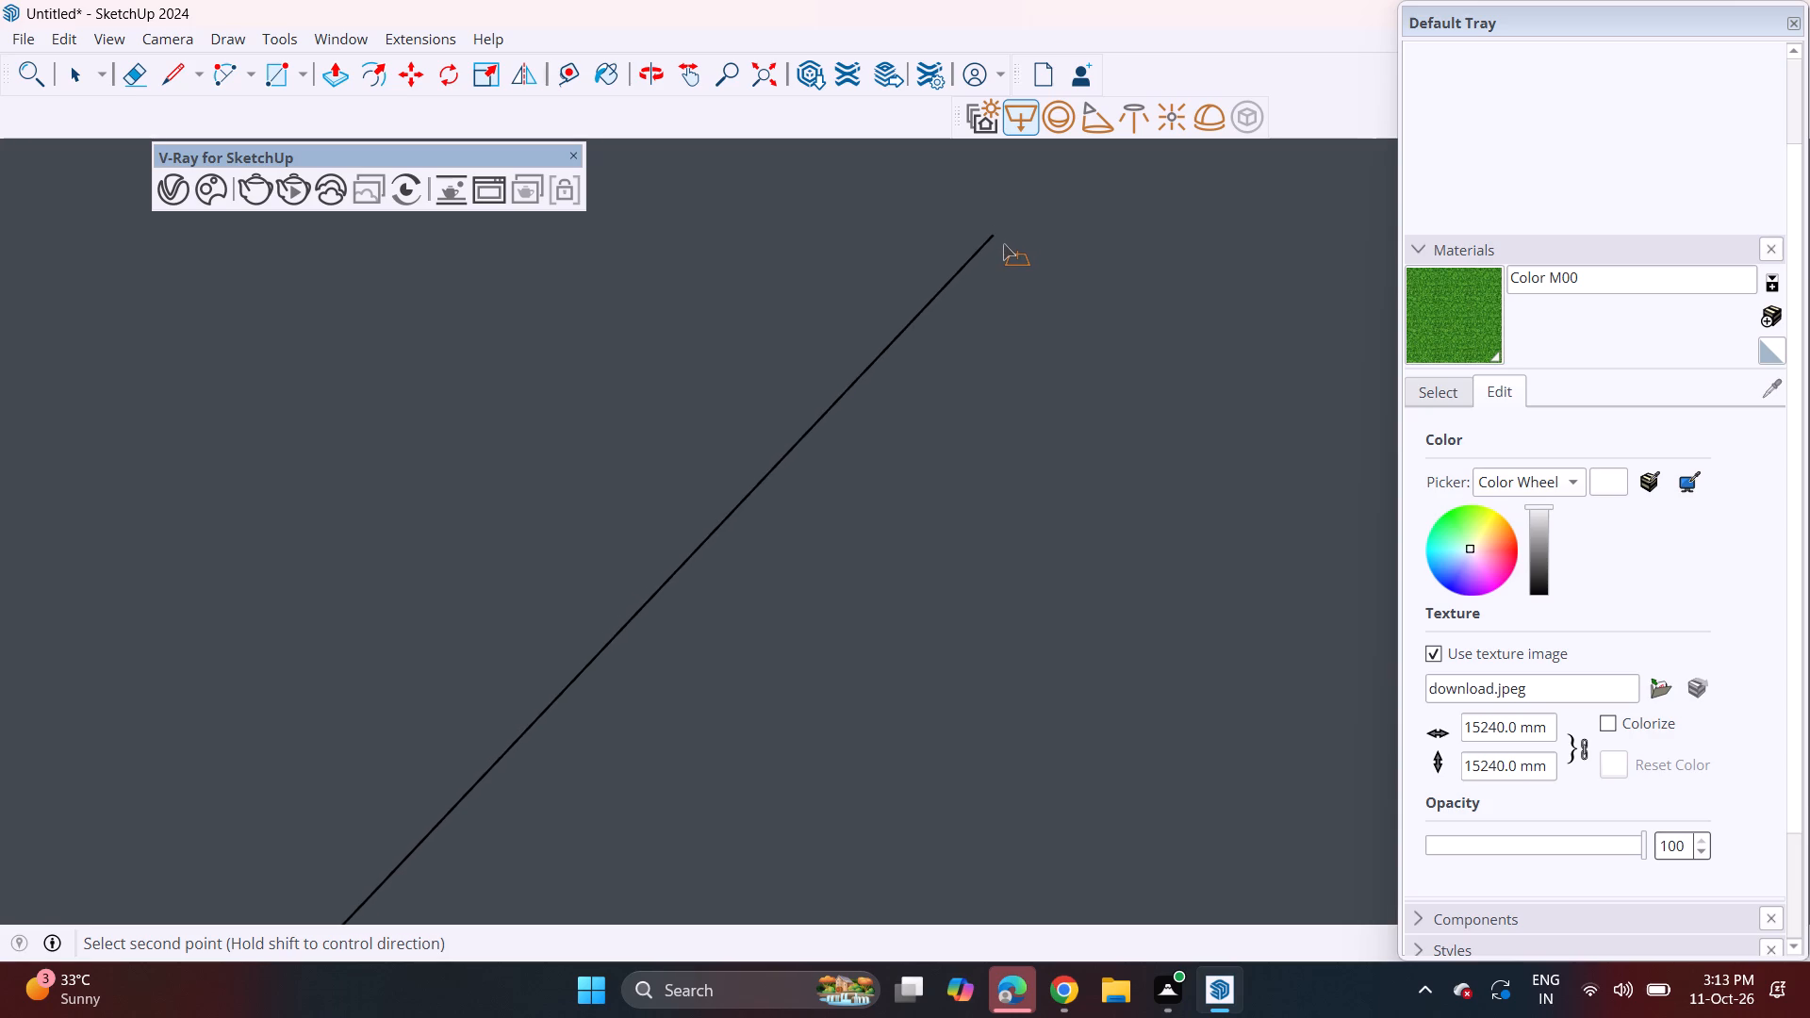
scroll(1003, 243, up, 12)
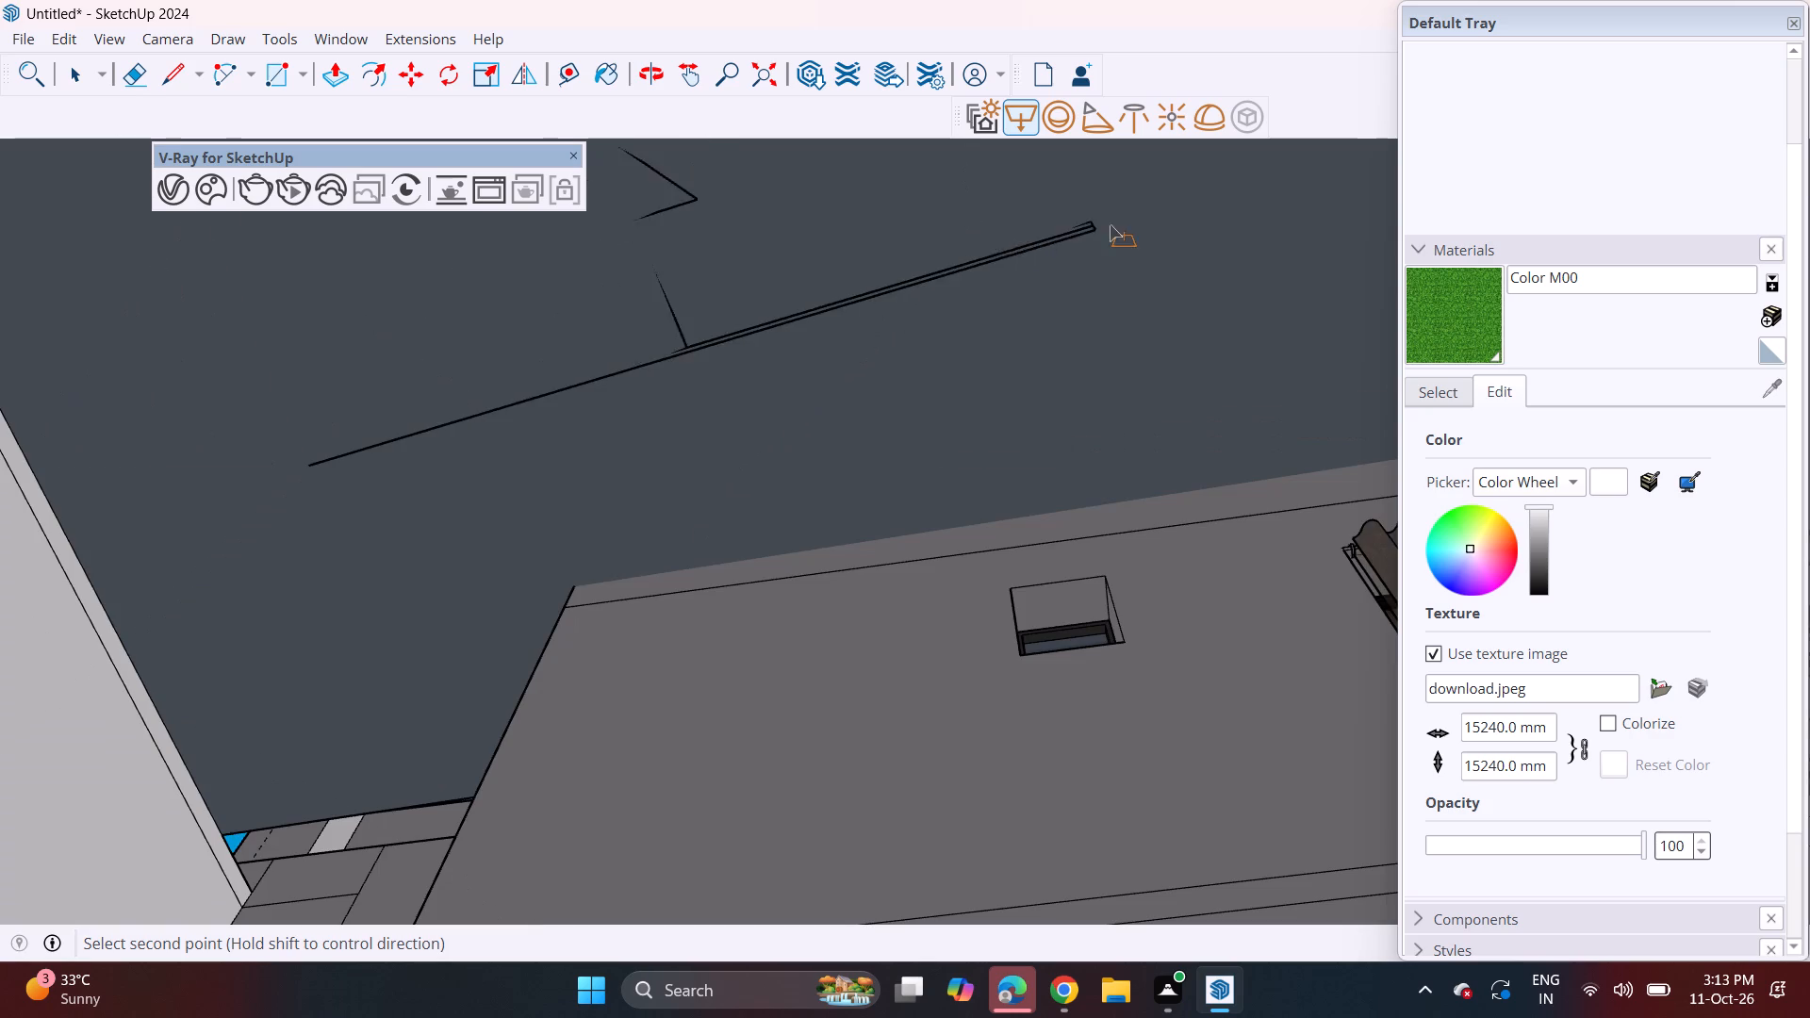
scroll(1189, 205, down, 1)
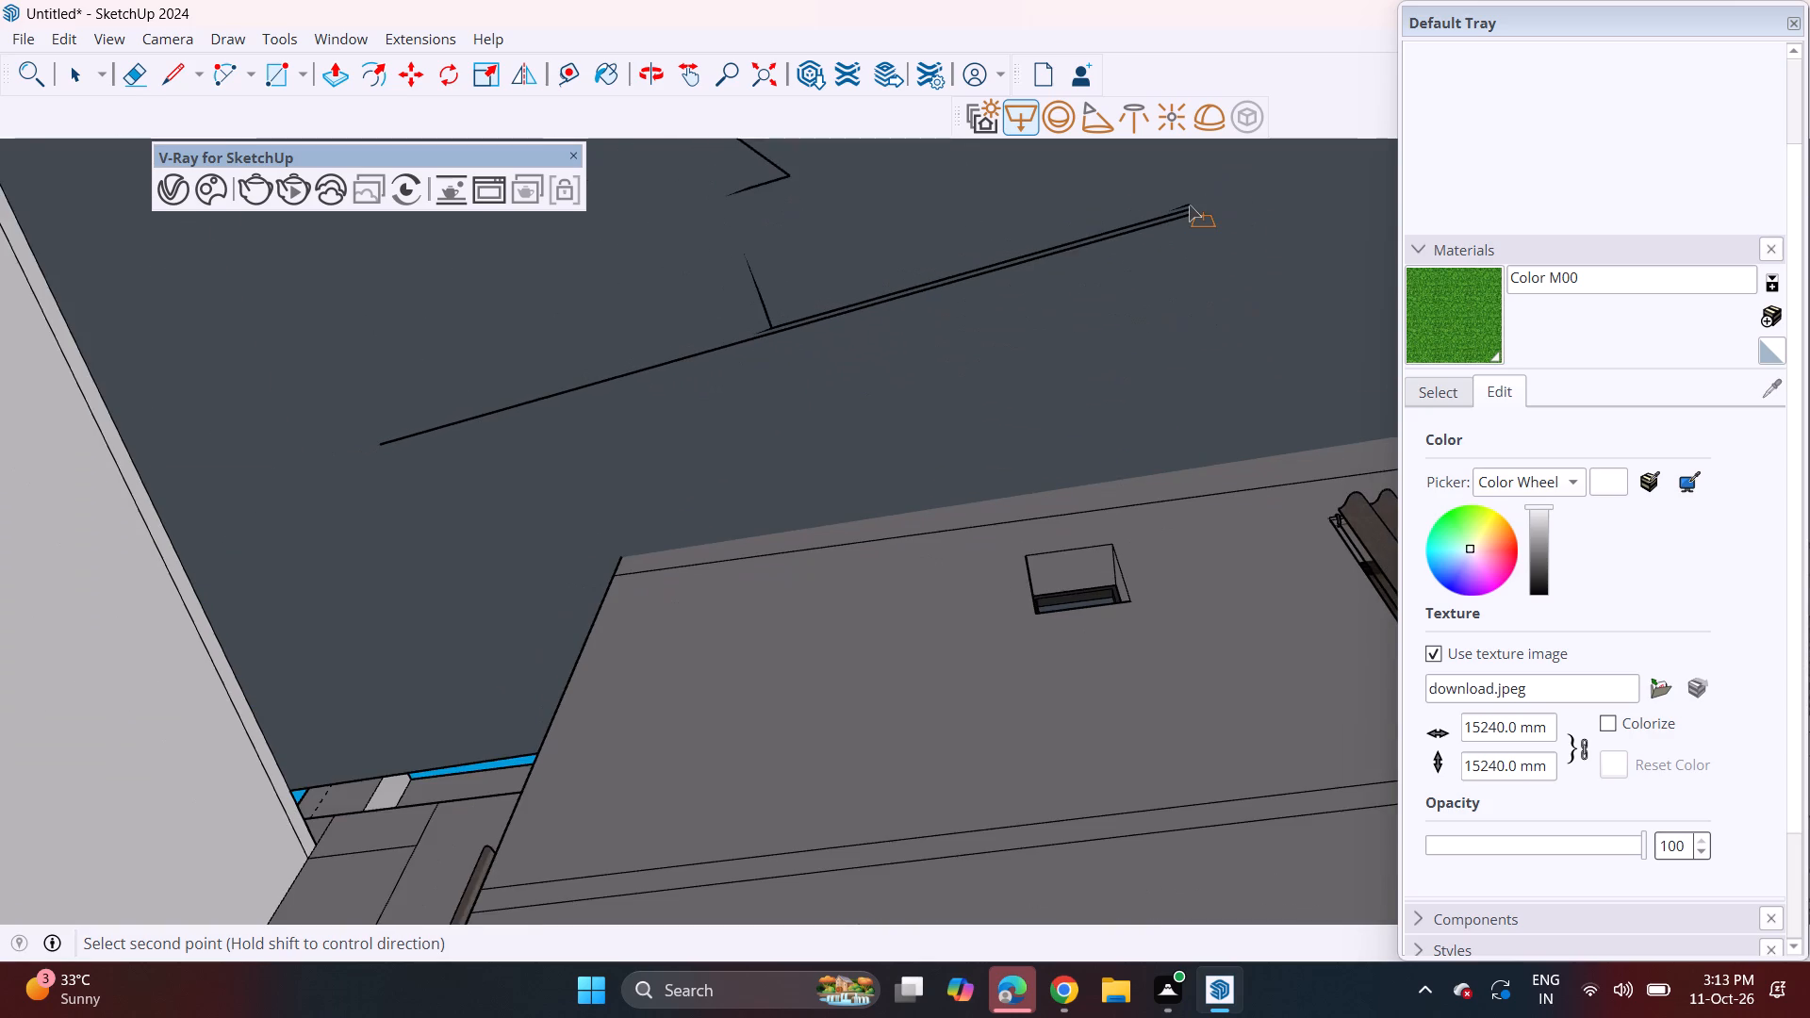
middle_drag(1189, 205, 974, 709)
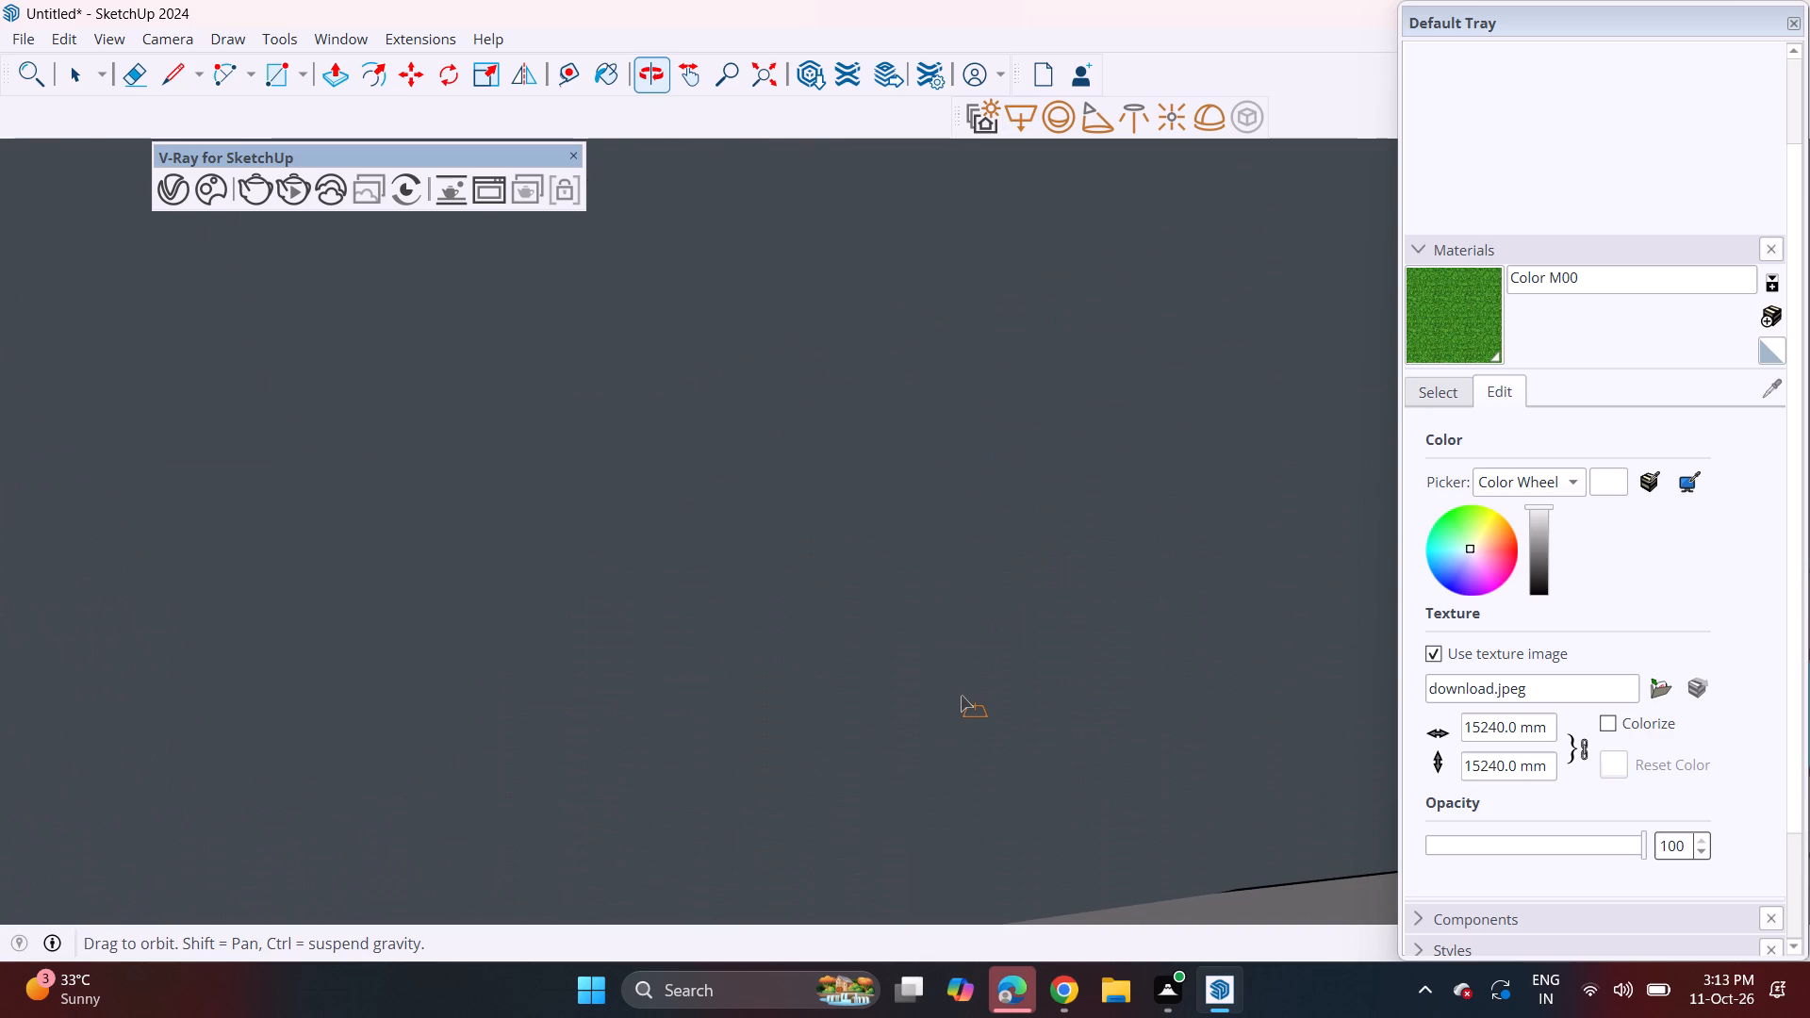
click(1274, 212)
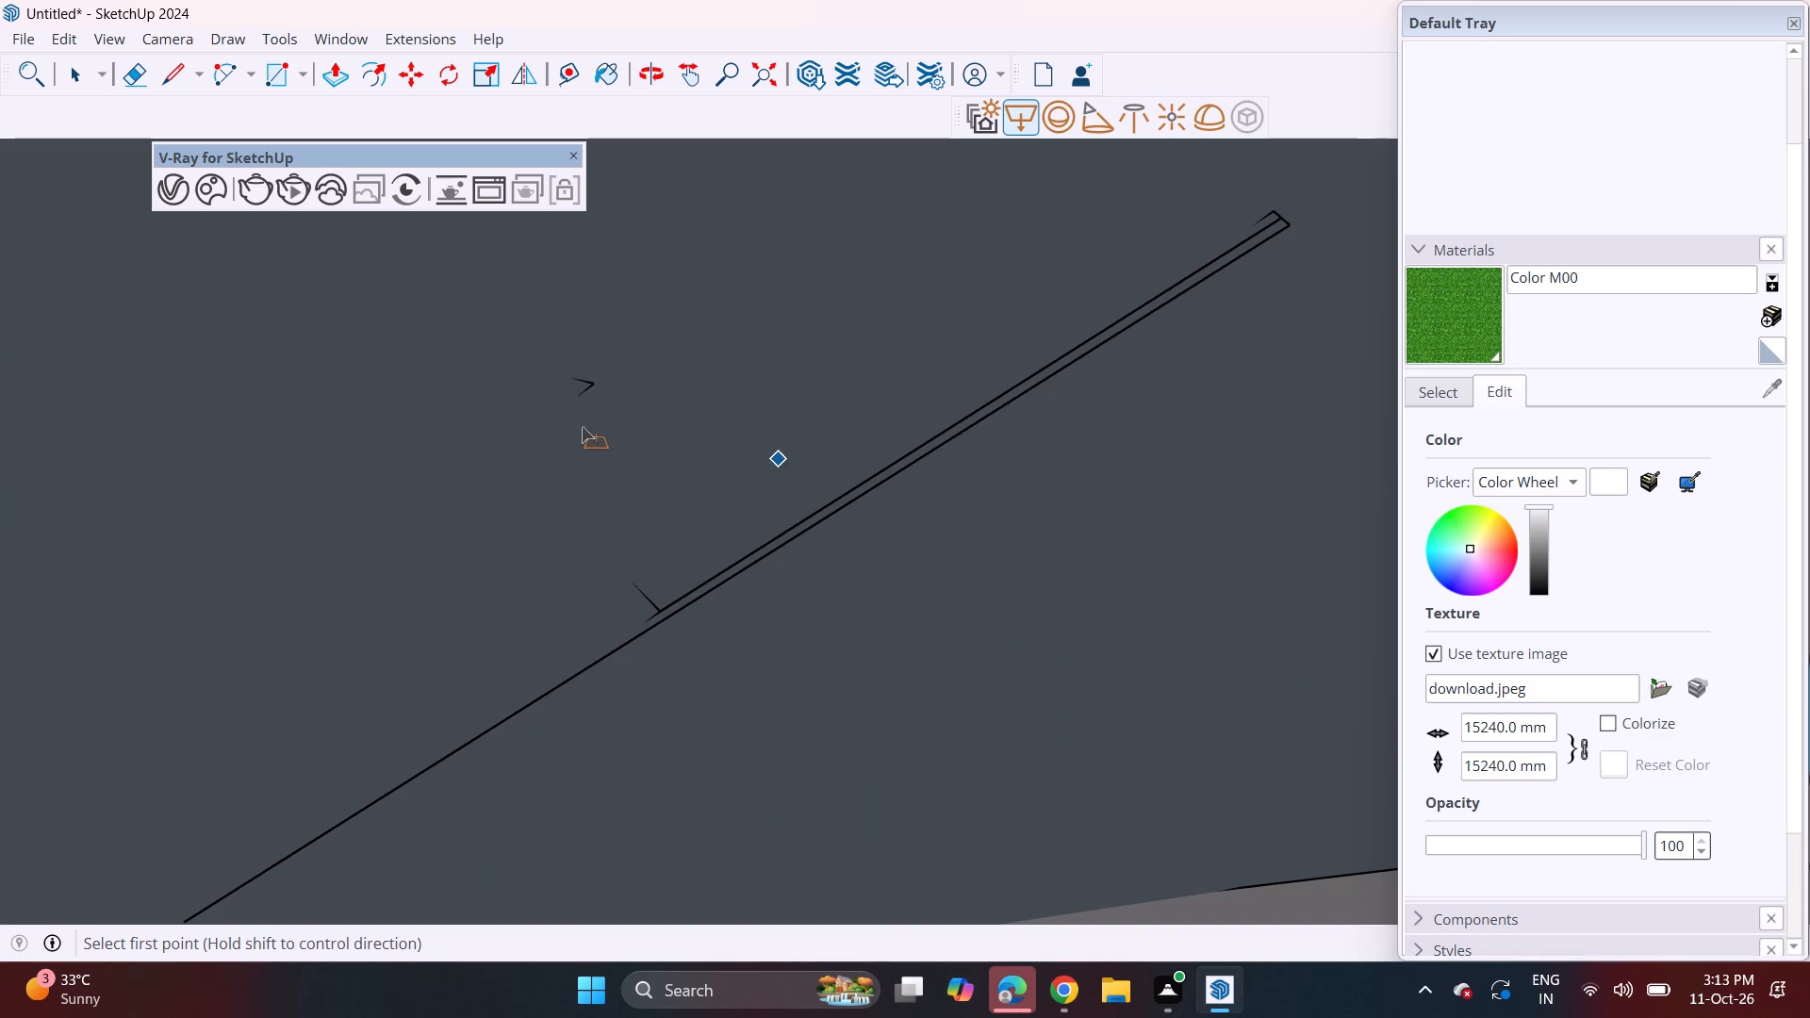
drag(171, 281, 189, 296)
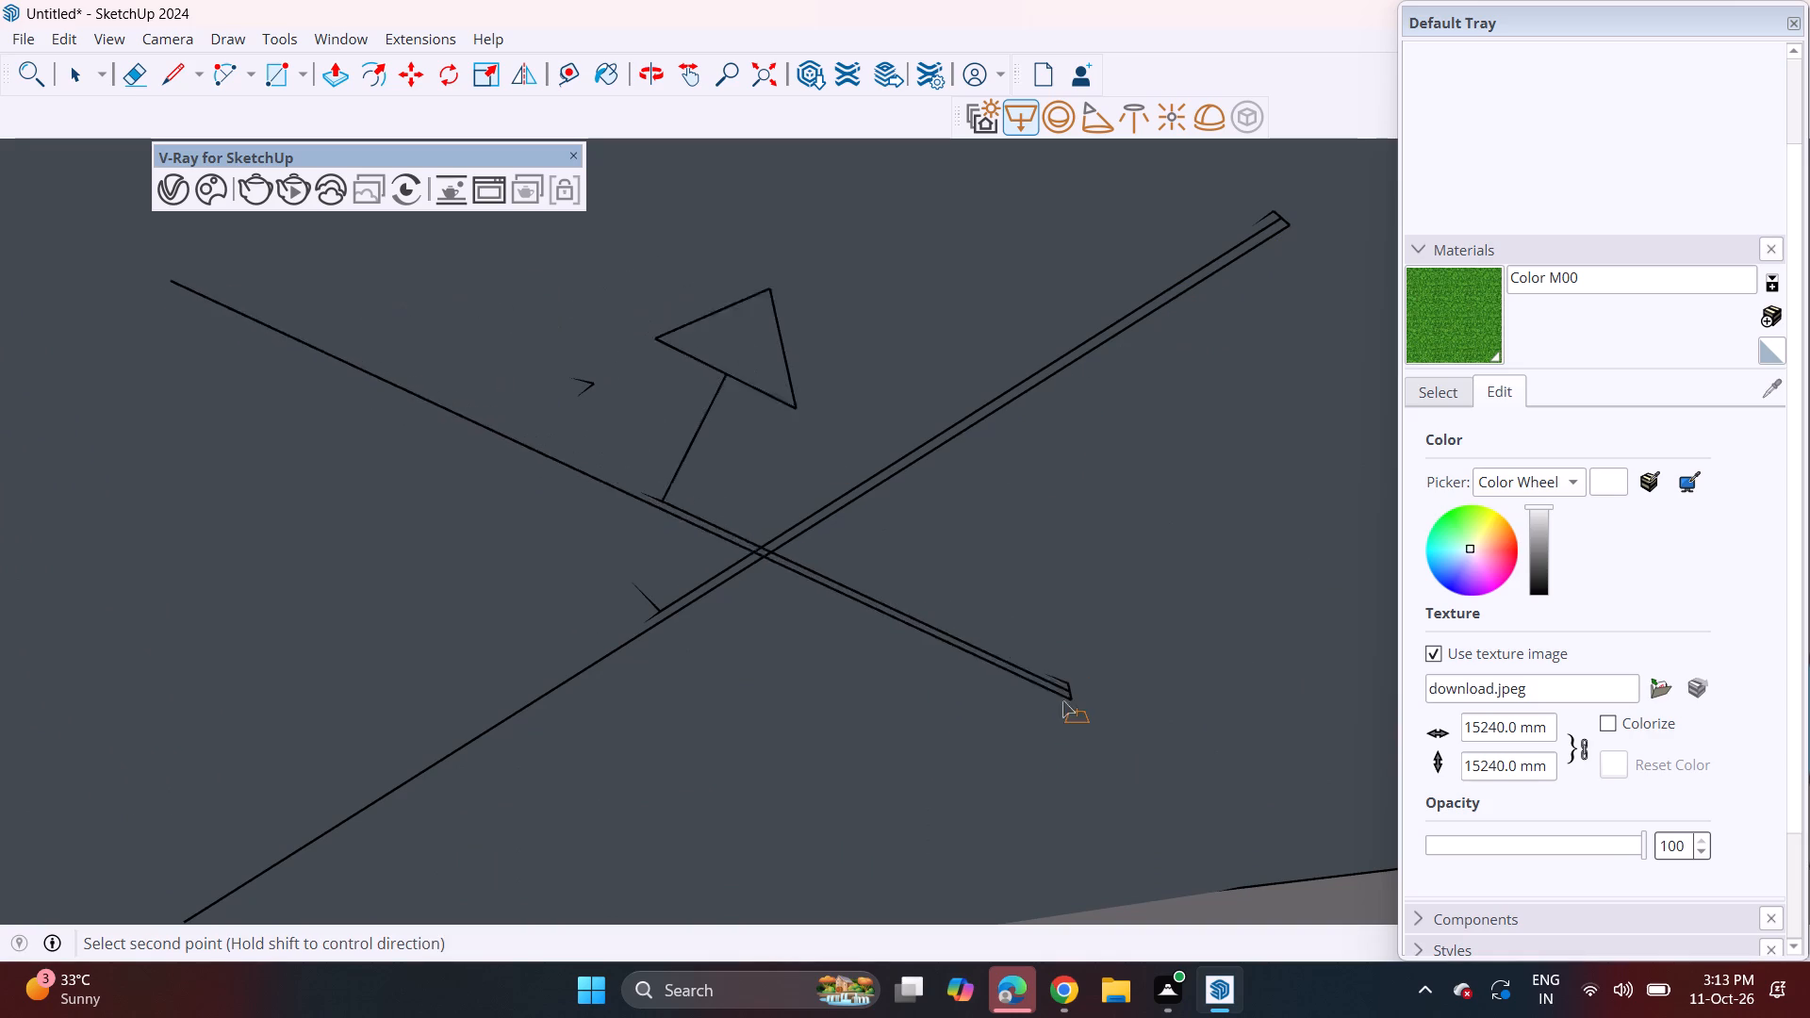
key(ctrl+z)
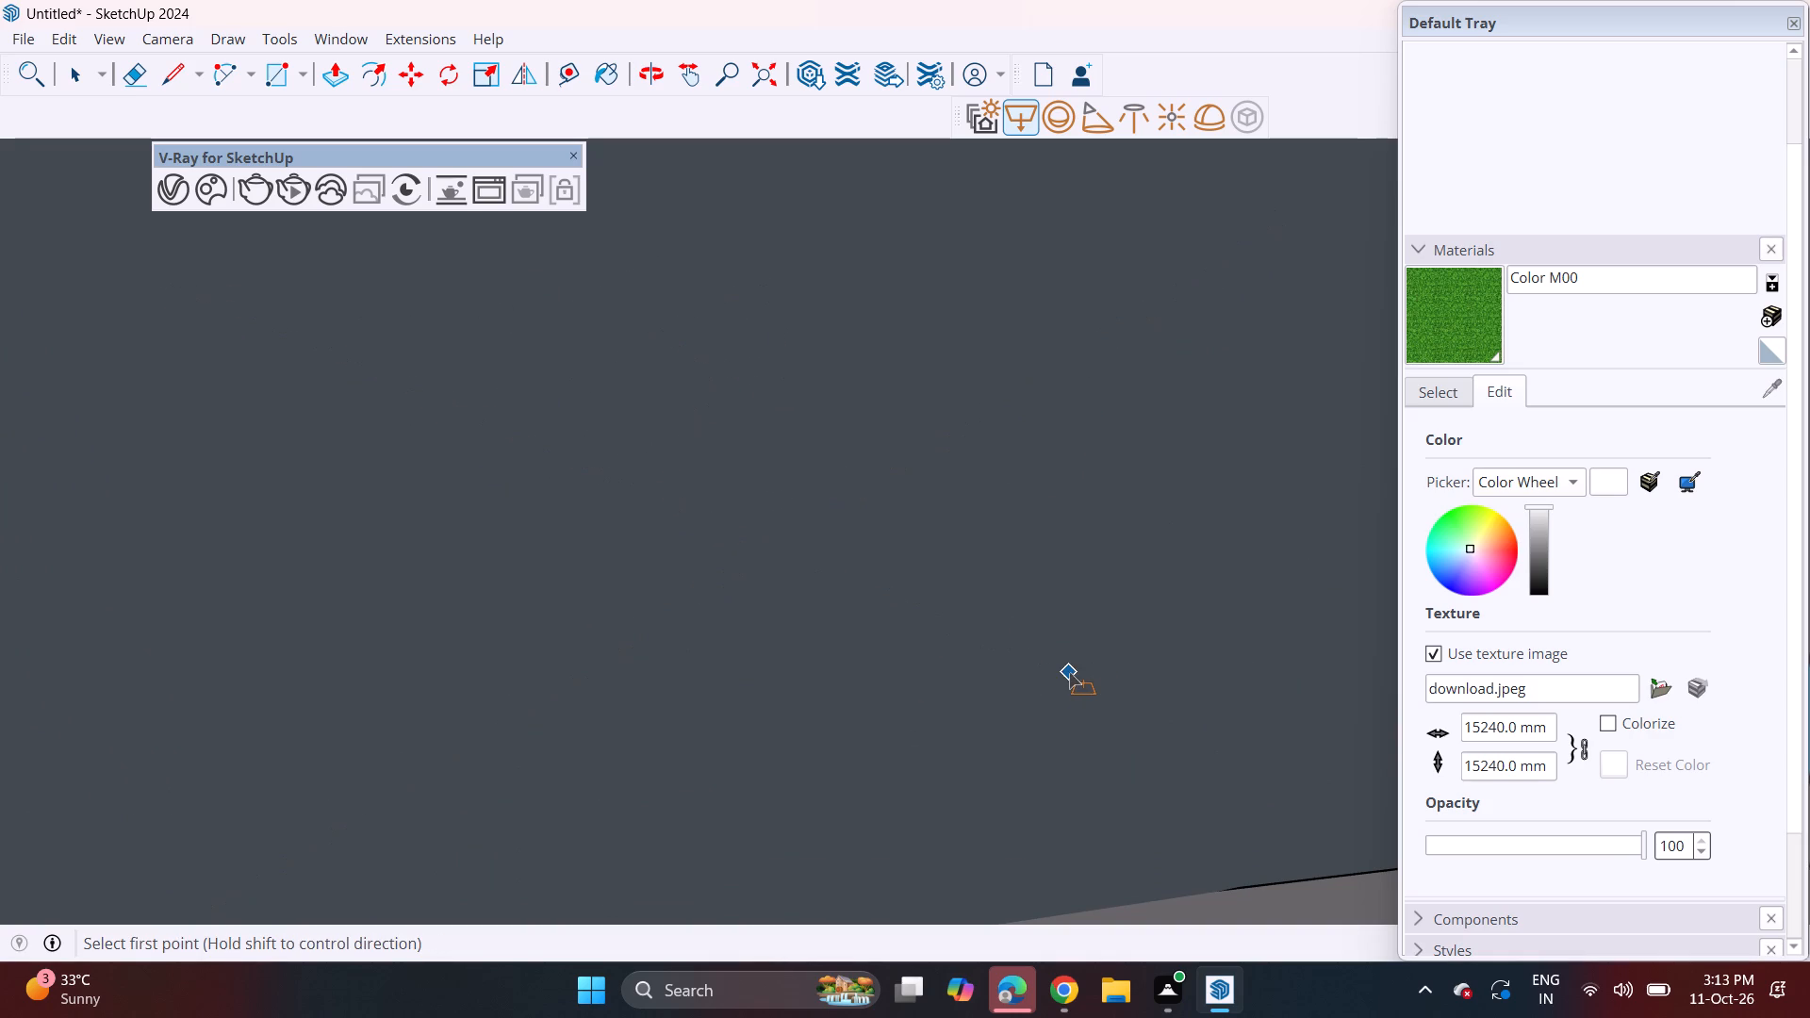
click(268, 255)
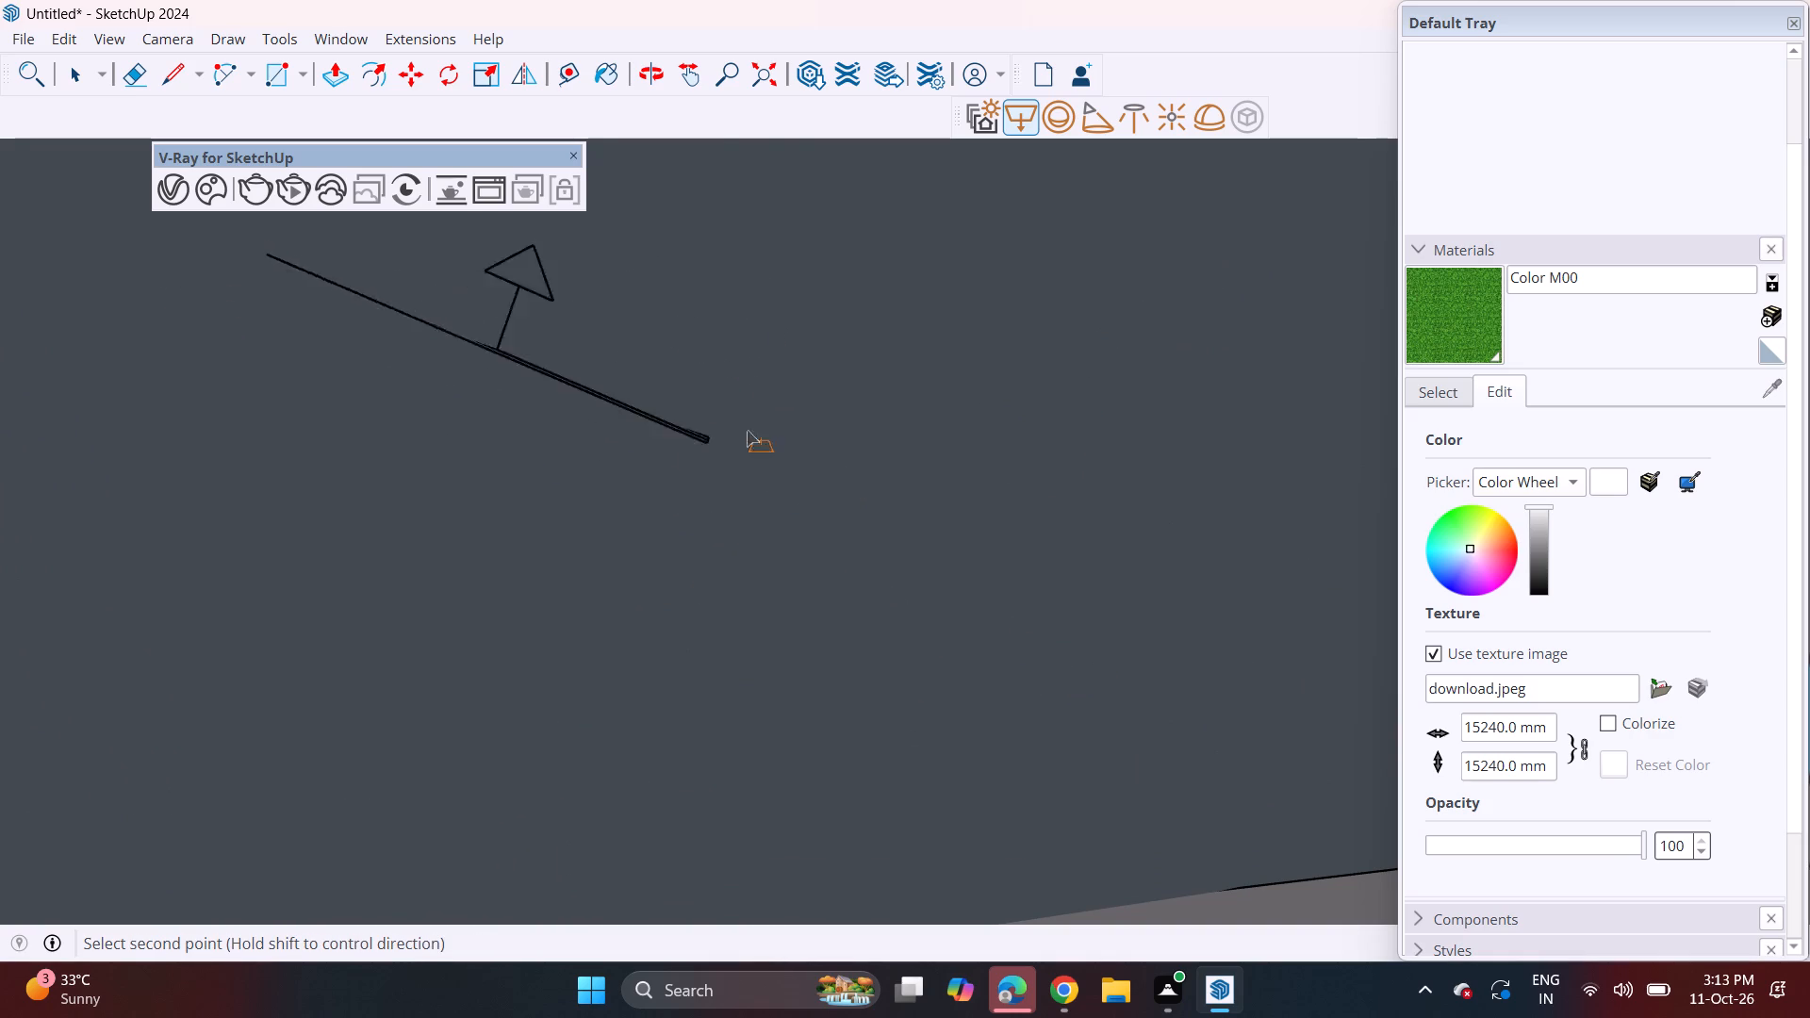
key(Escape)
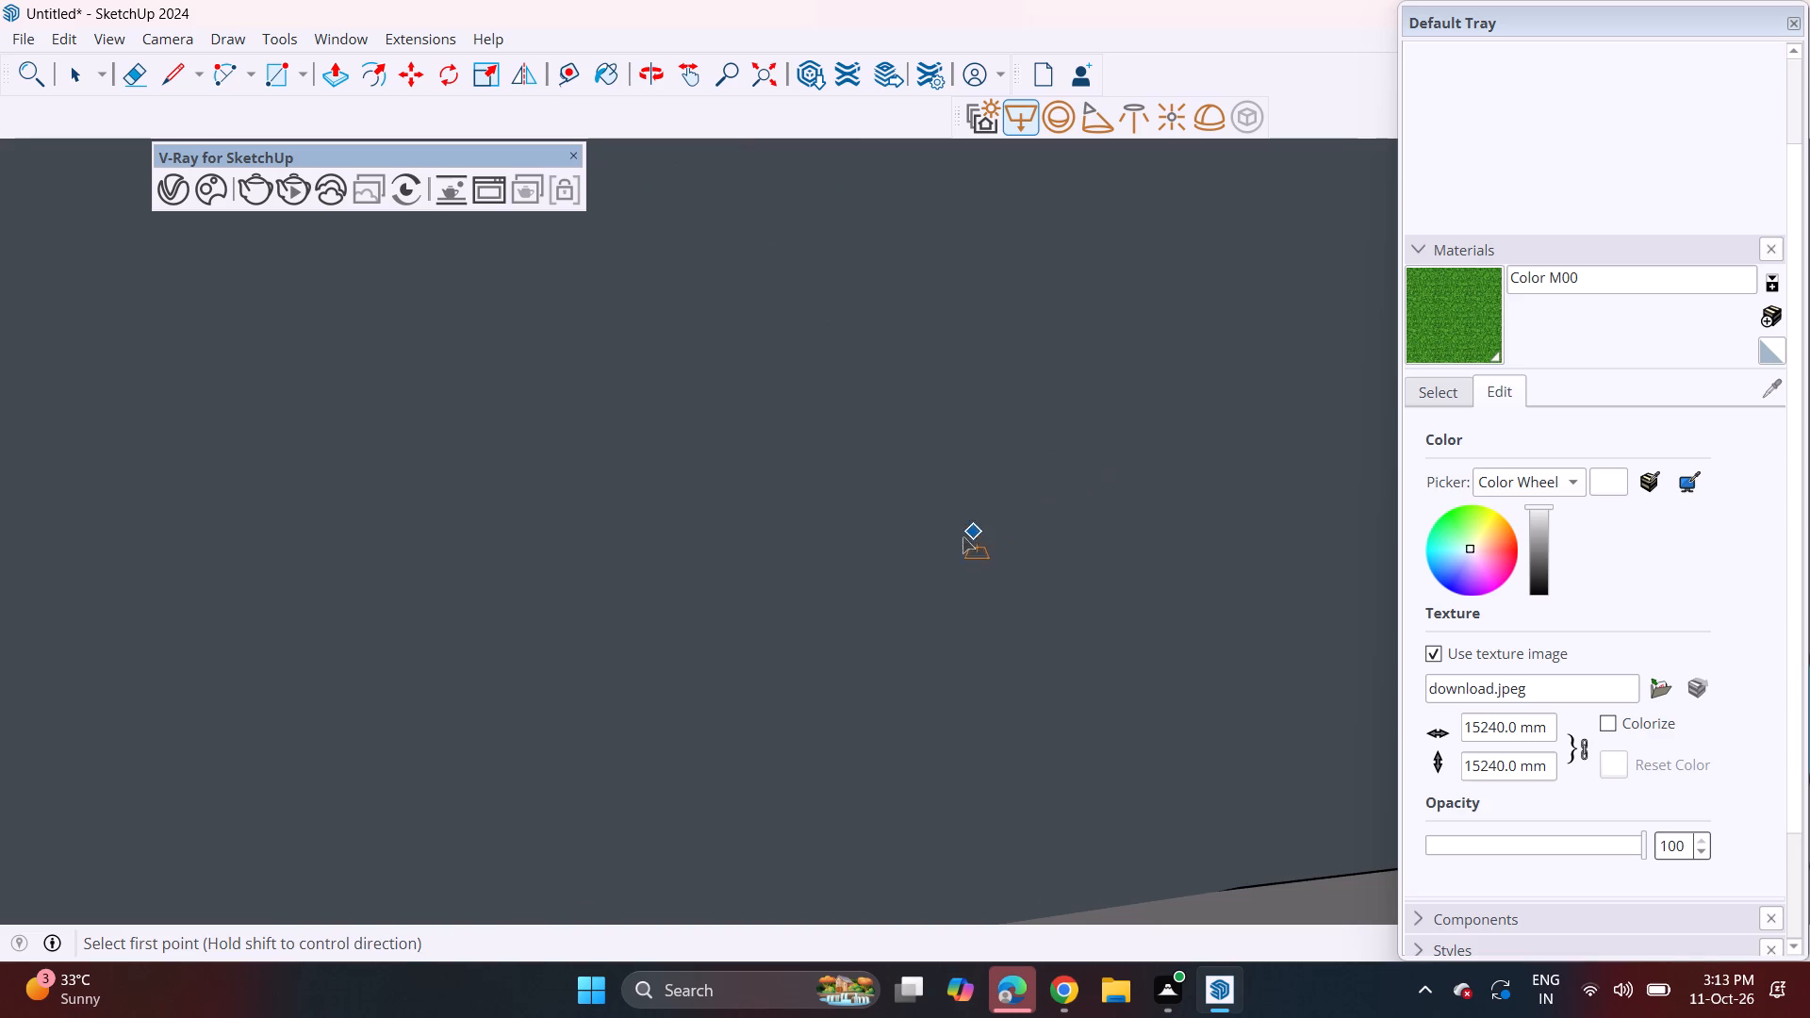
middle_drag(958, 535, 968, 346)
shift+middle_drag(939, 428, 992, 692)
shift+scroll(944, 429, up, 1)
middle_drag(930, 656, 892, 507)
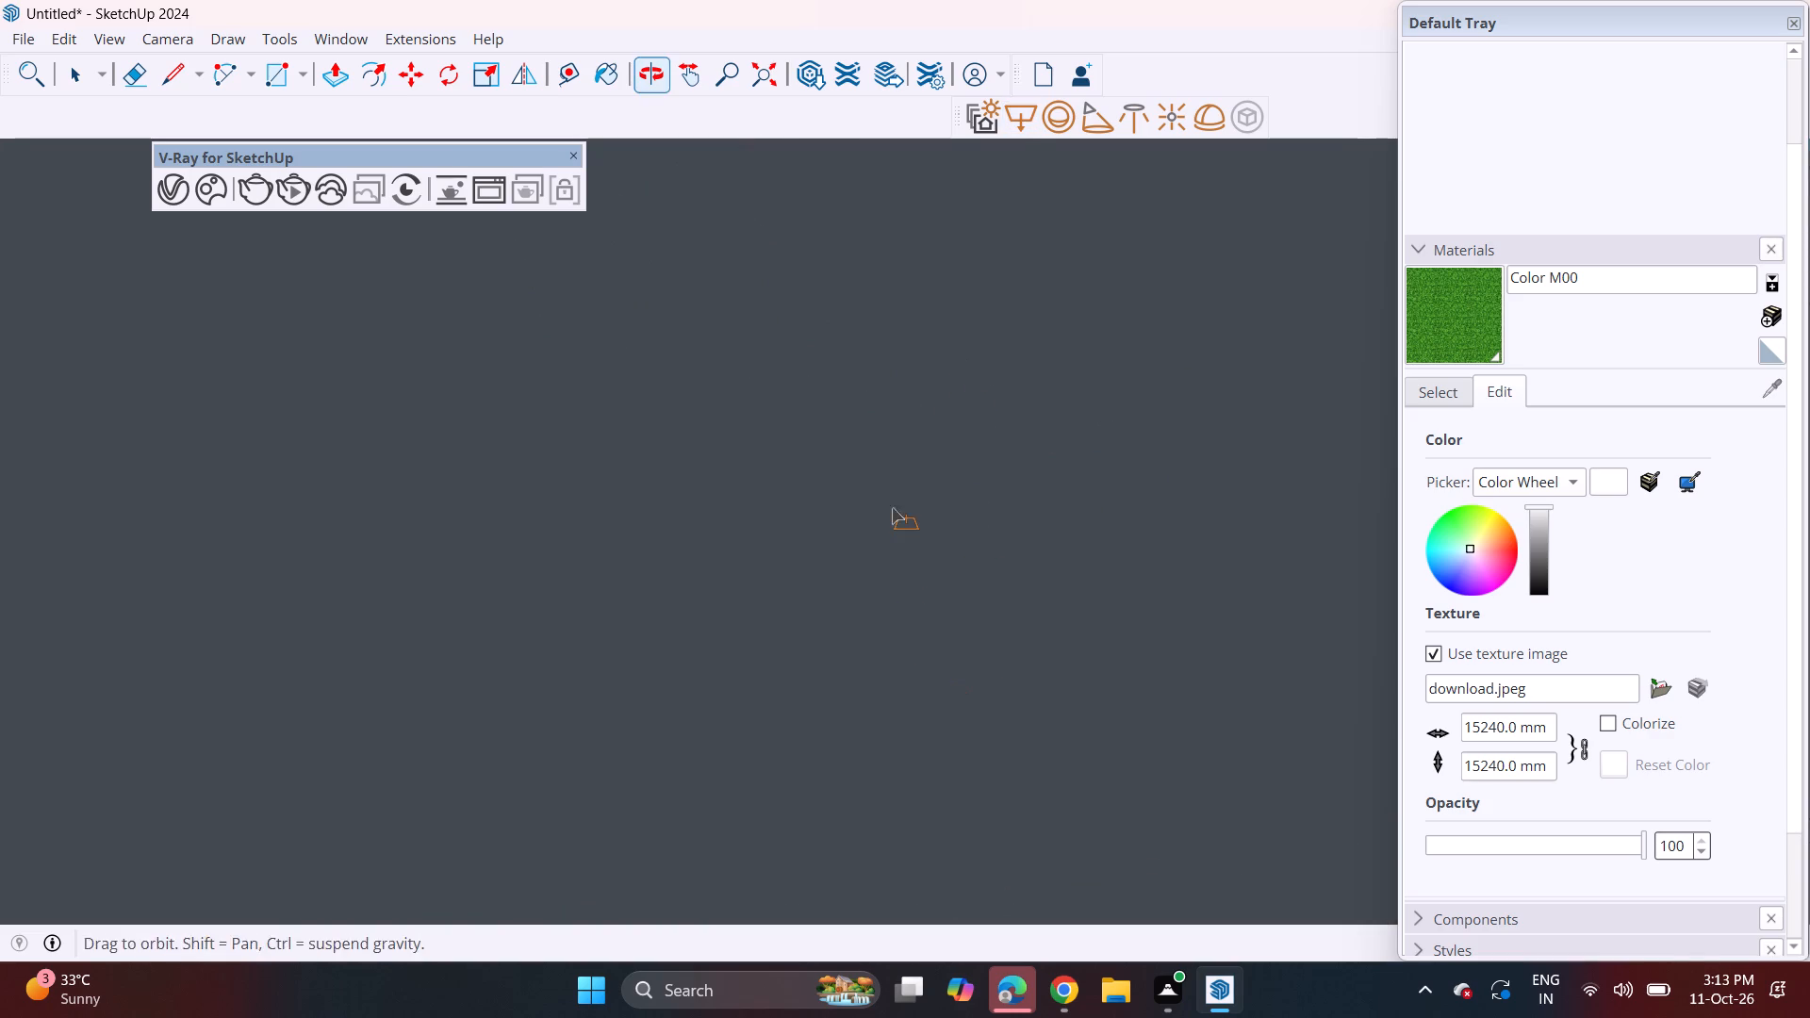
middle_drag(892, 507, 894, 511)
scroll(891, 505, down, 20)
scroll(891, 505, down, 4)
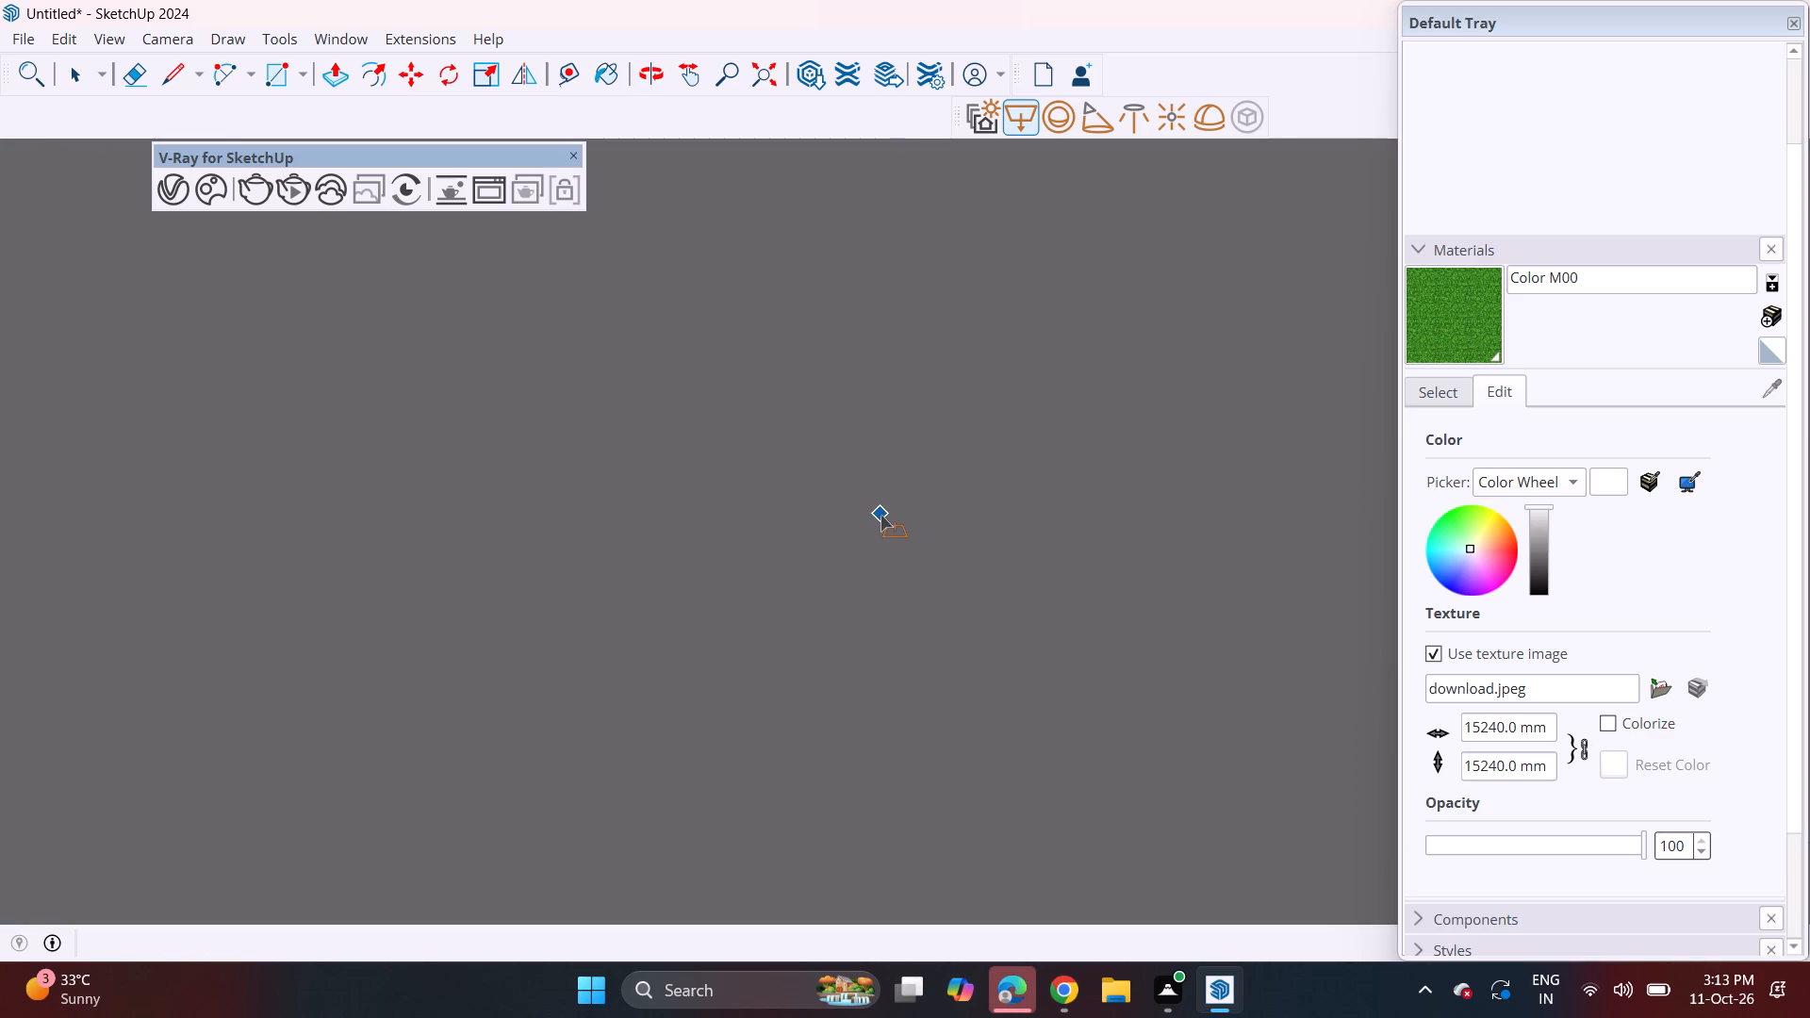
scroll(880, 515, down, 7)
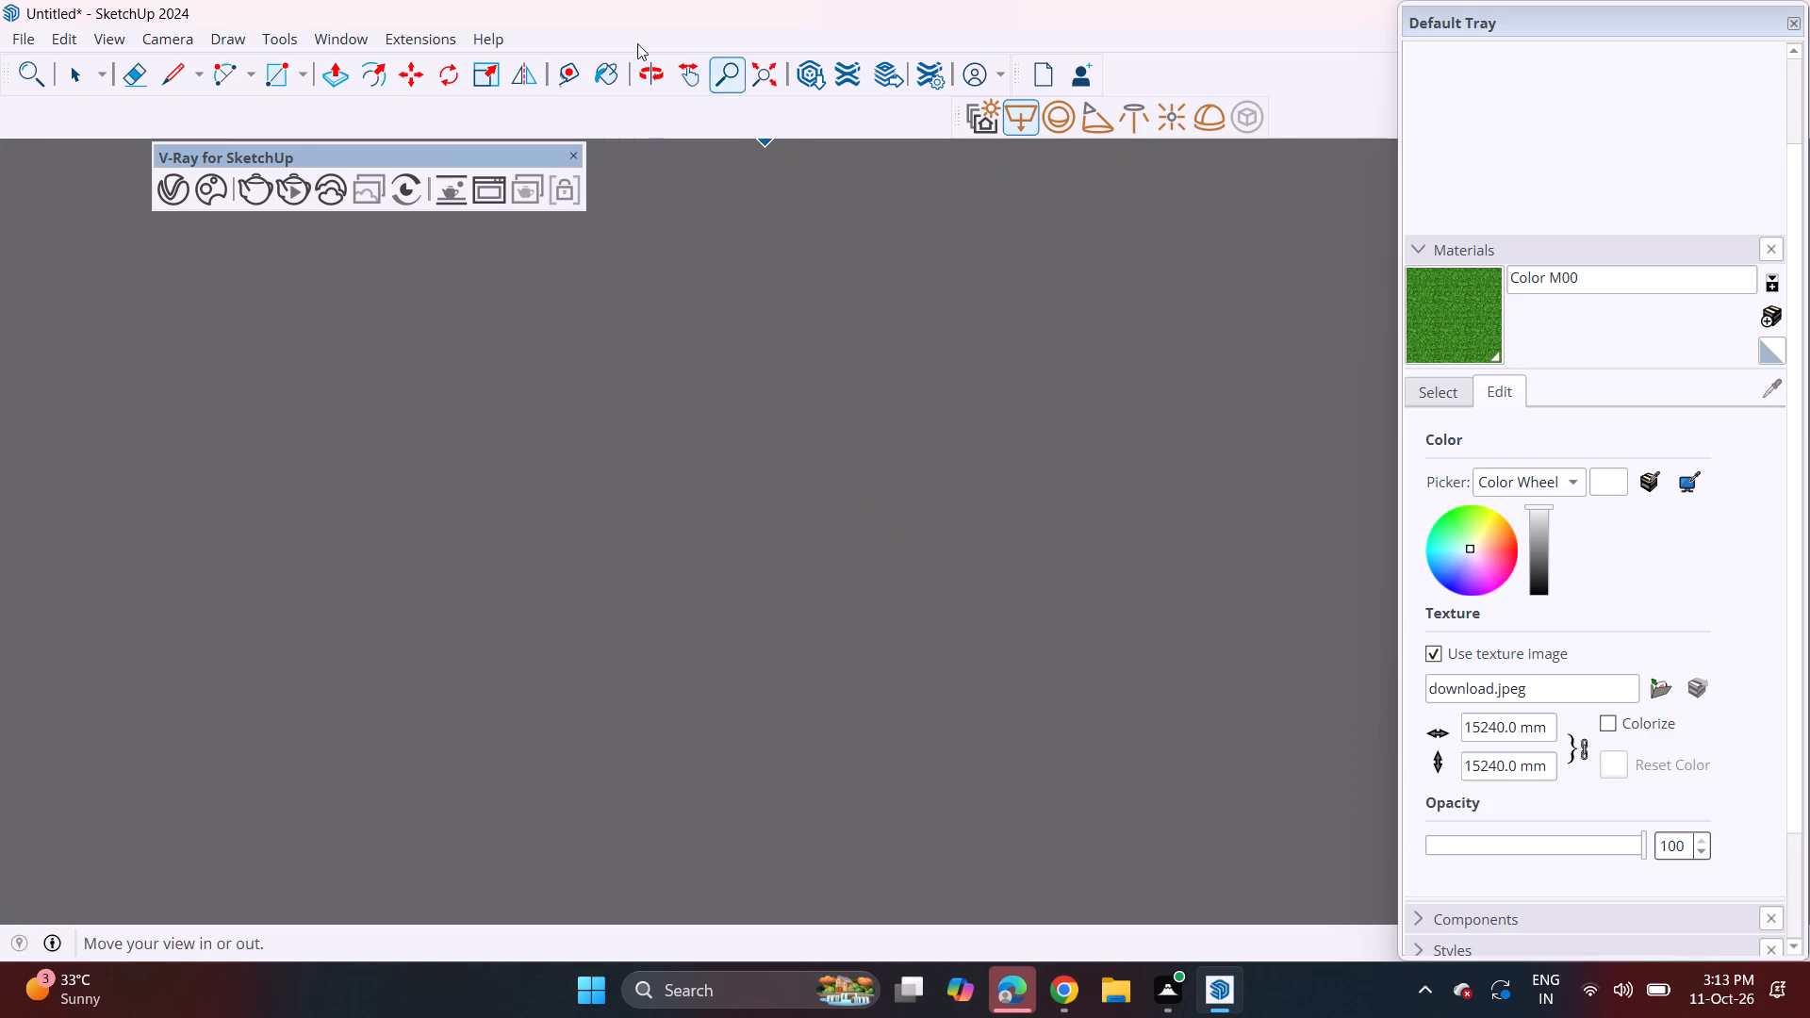
Undo the rectangular roof face drawn over the house's open top.
click(754, 67)
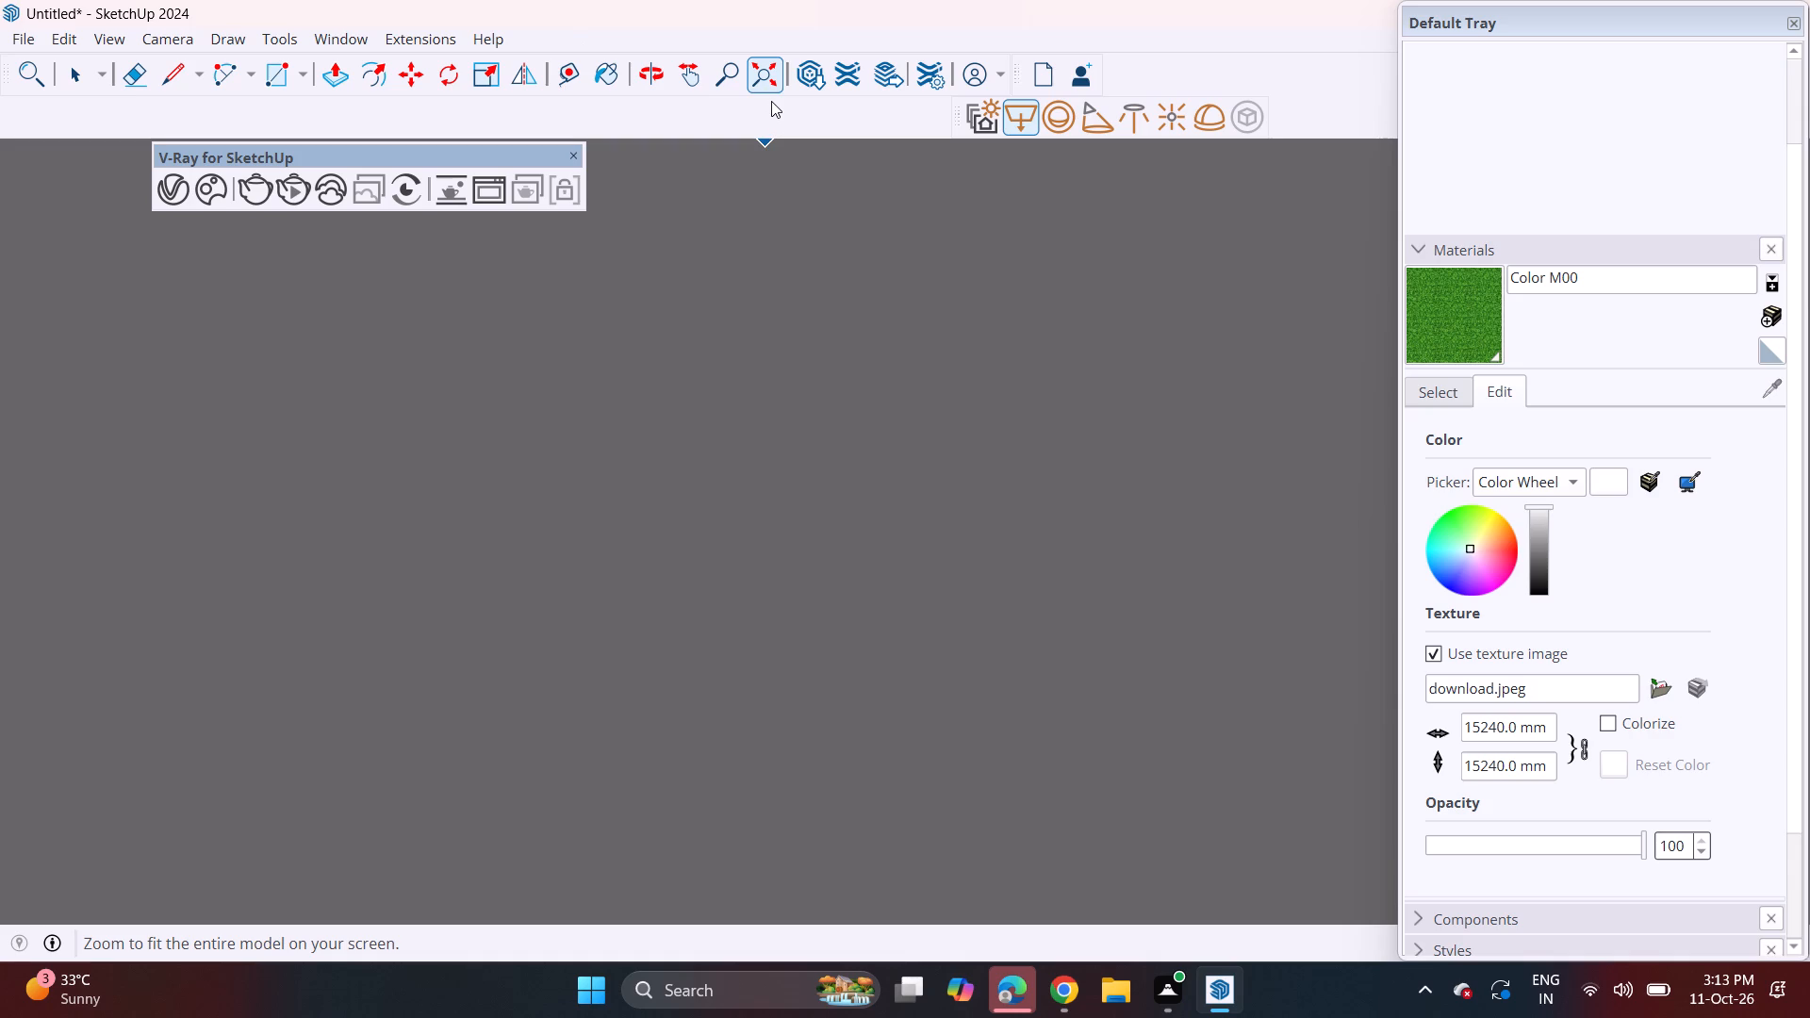
middle_drag(880, 334, 984, 918)
middle_drag(795, 351, 791, 573)
scroll(837, 497, up, 5)
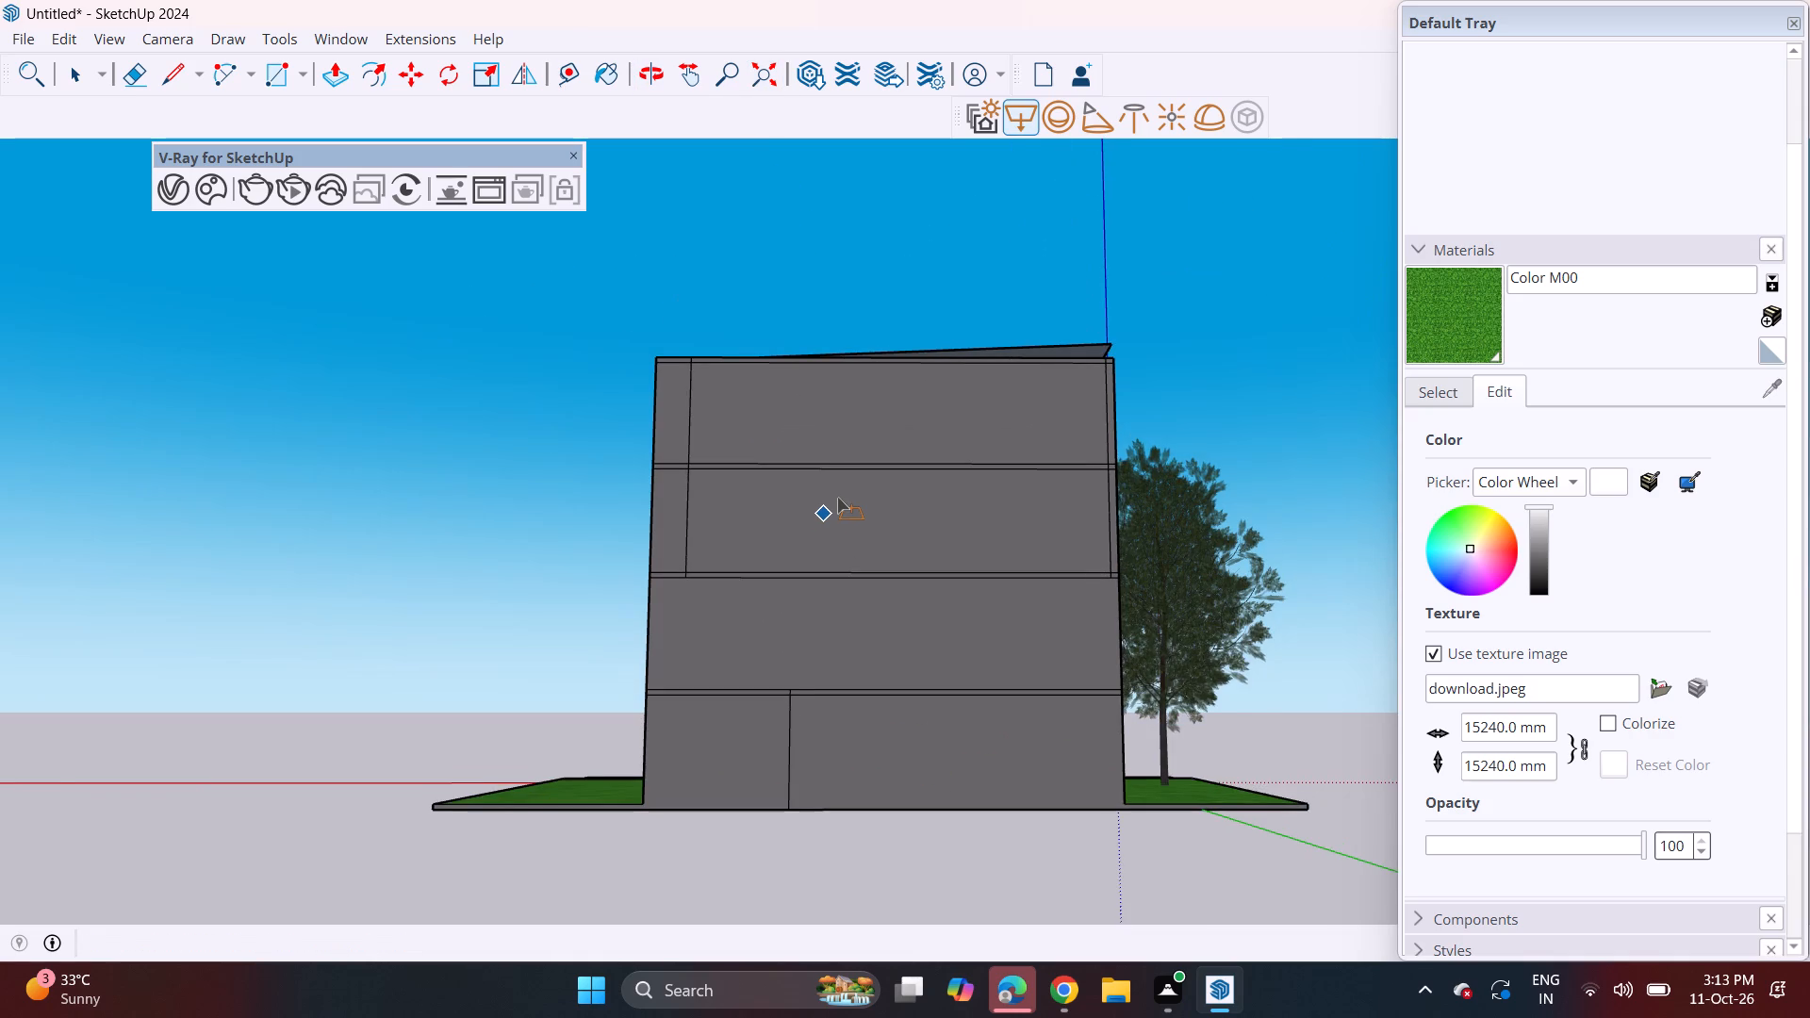
scroll(852, 467, up, 1)
middle_drag(851, 513, 812, 669)
scroll(928, 518, up, 3)
middle_drag(946, 517, 719, 611)
middle_drag(913, 531, 732, 517)
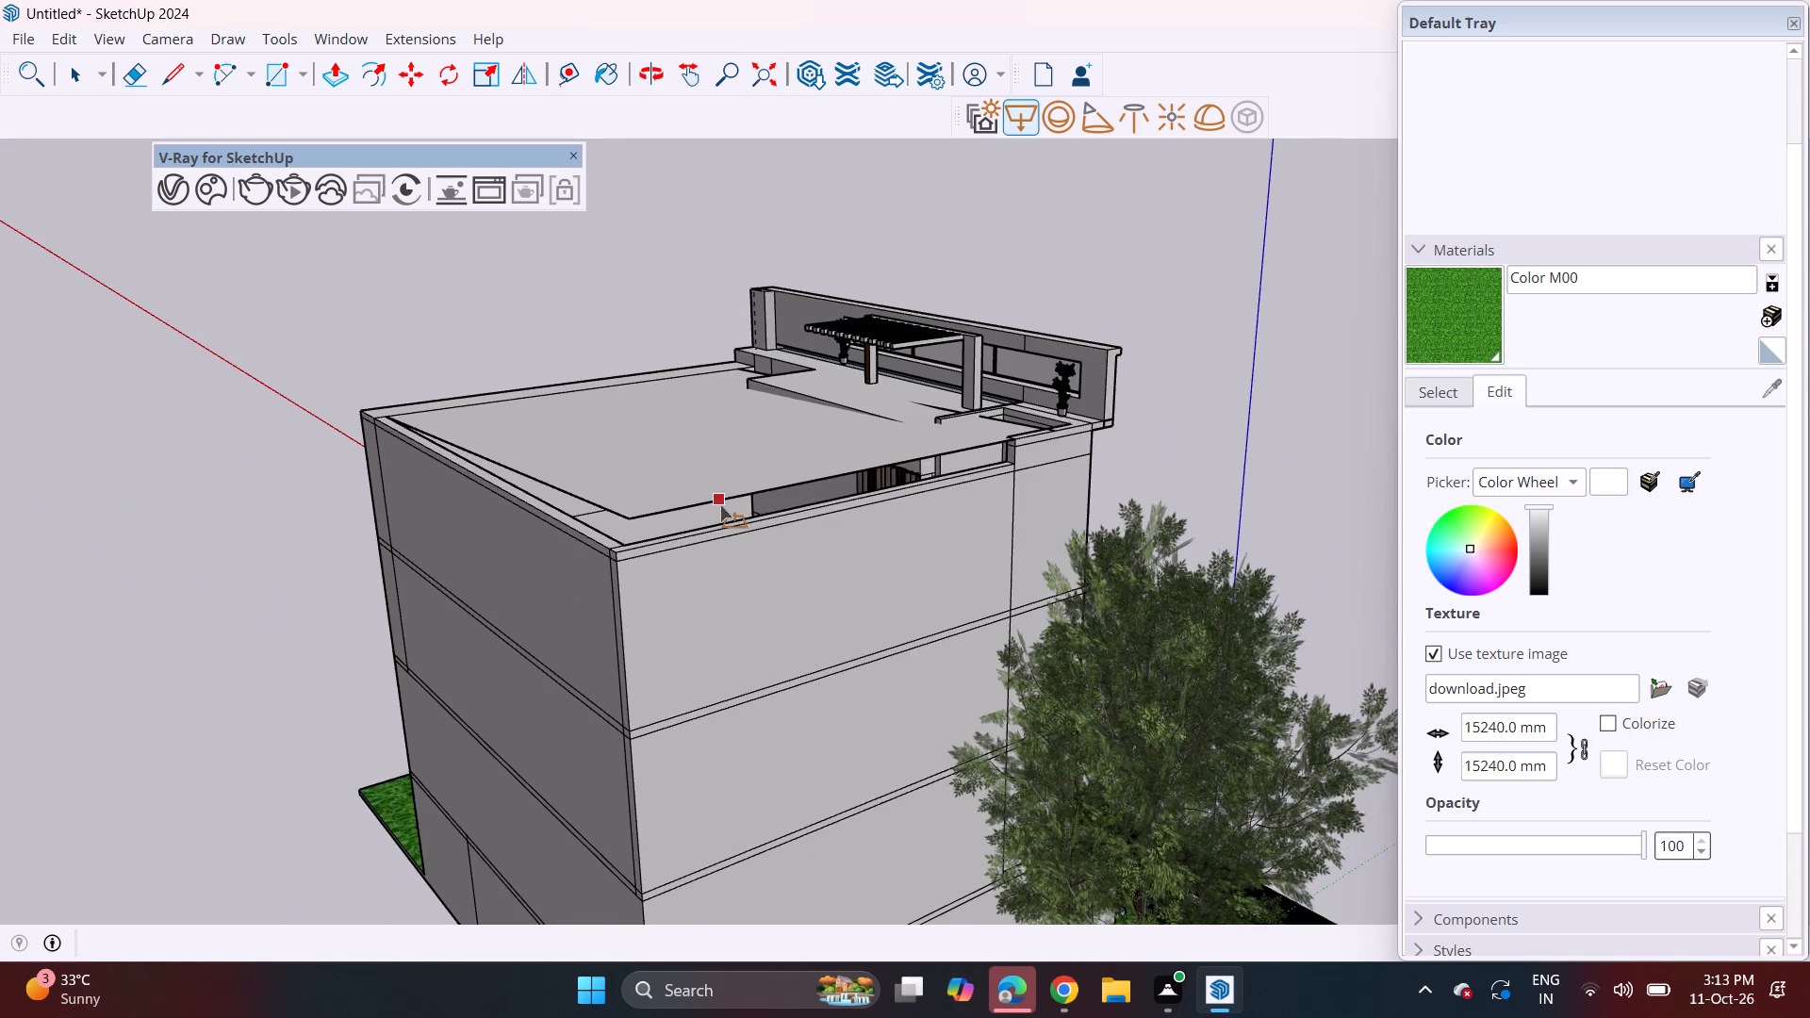
key(ctrl+z)
Push/Pull the narrow inner strip along the top of one long side wall across to the opposite wall, closing the open top with a roof slab.
middle_drag(505, 361, 403, 408)
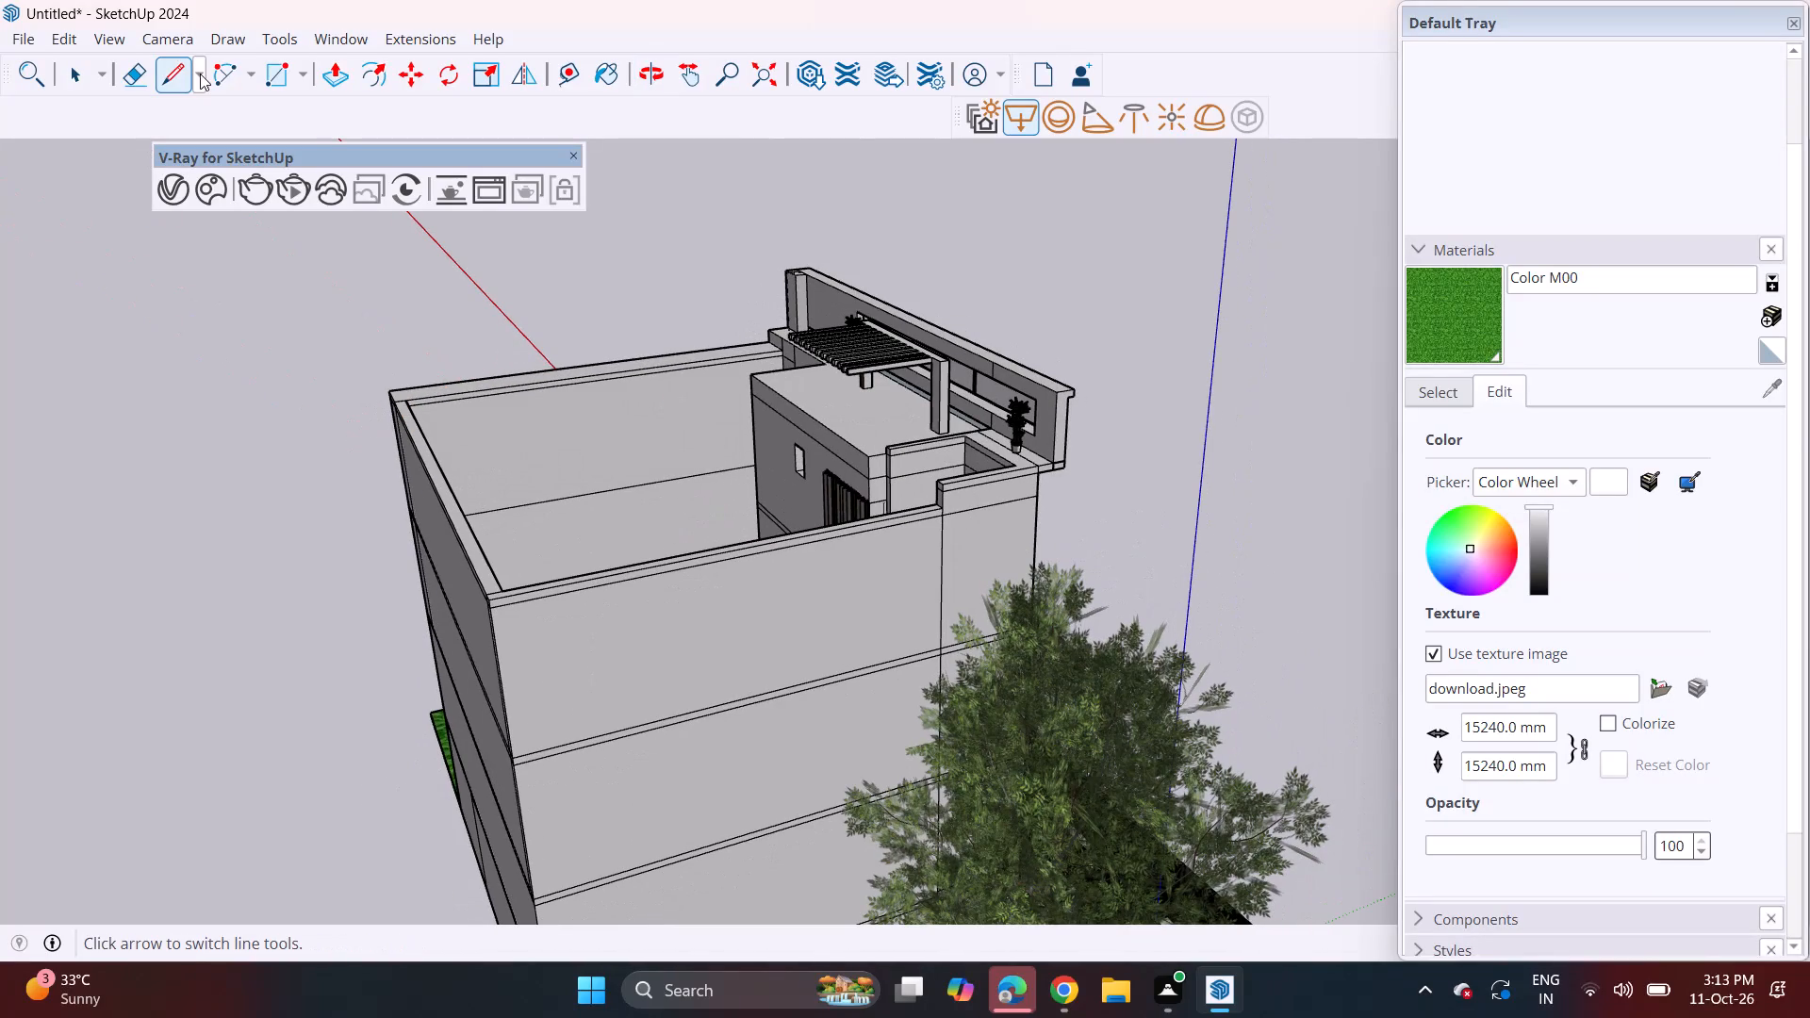
middle_drag(490, 373, 358, 398)
scroll(525, 392, up, 5)
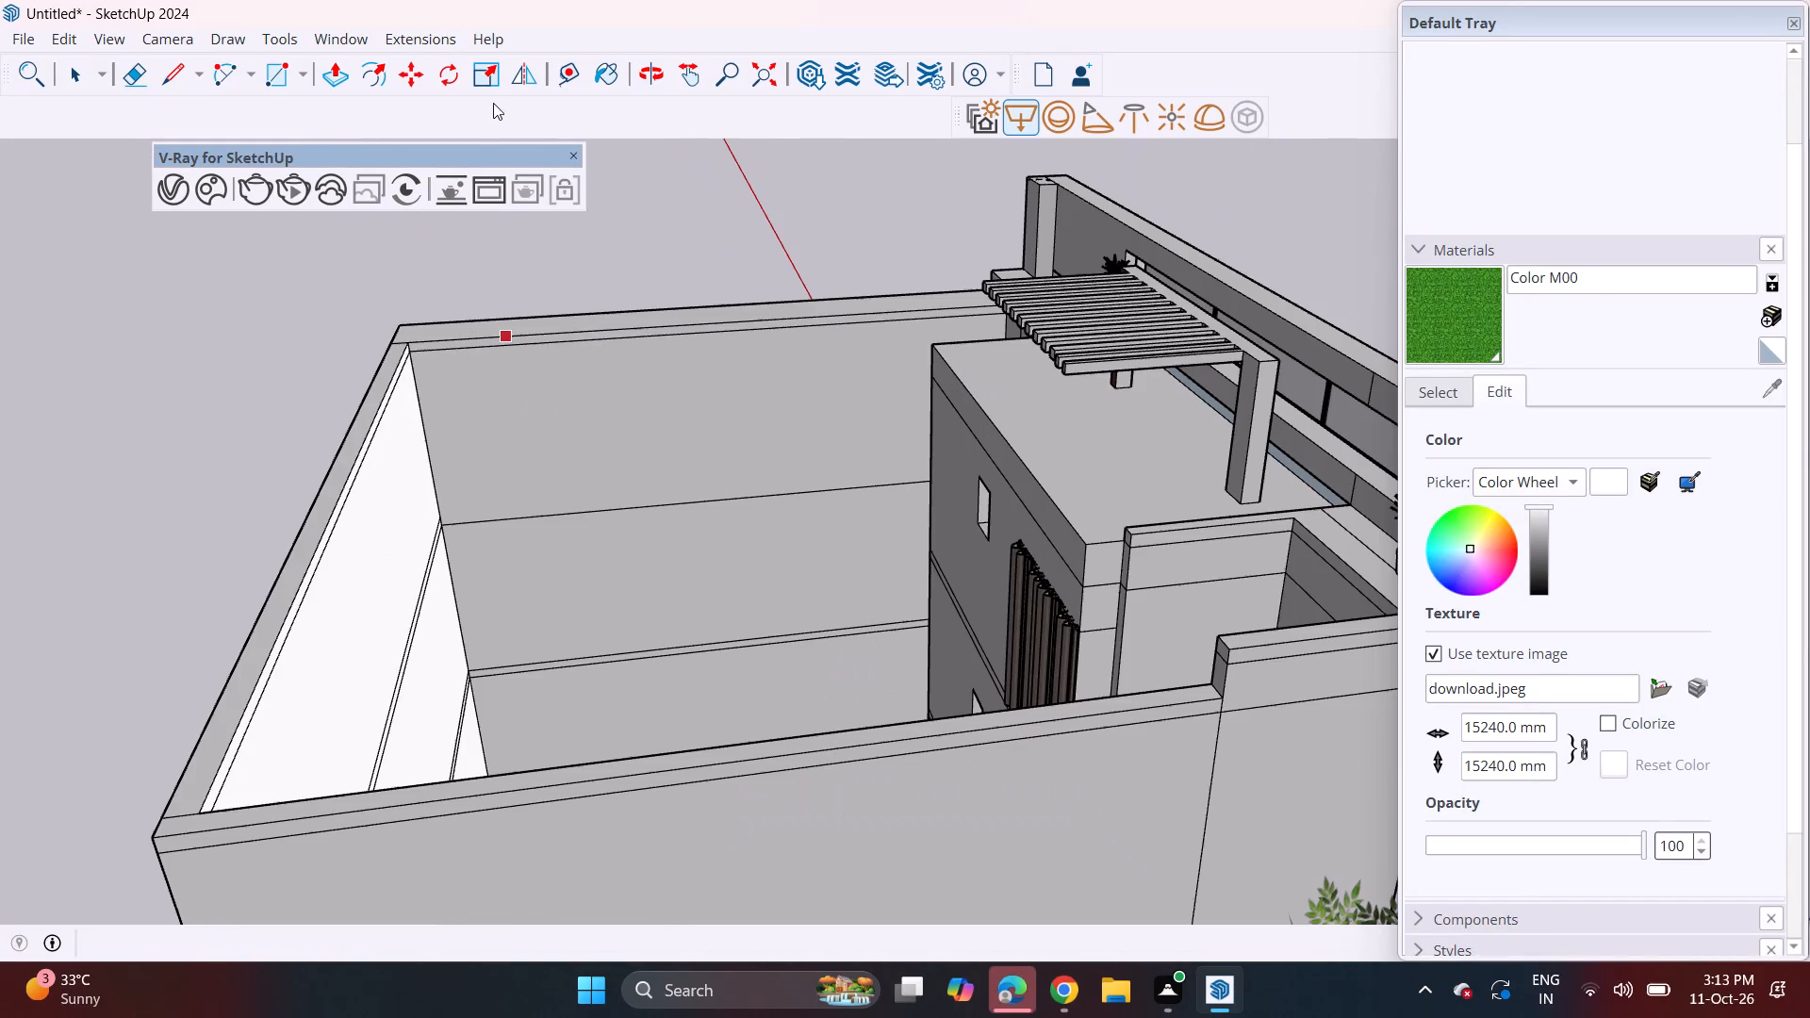
drag(327, 85, 337, 90)
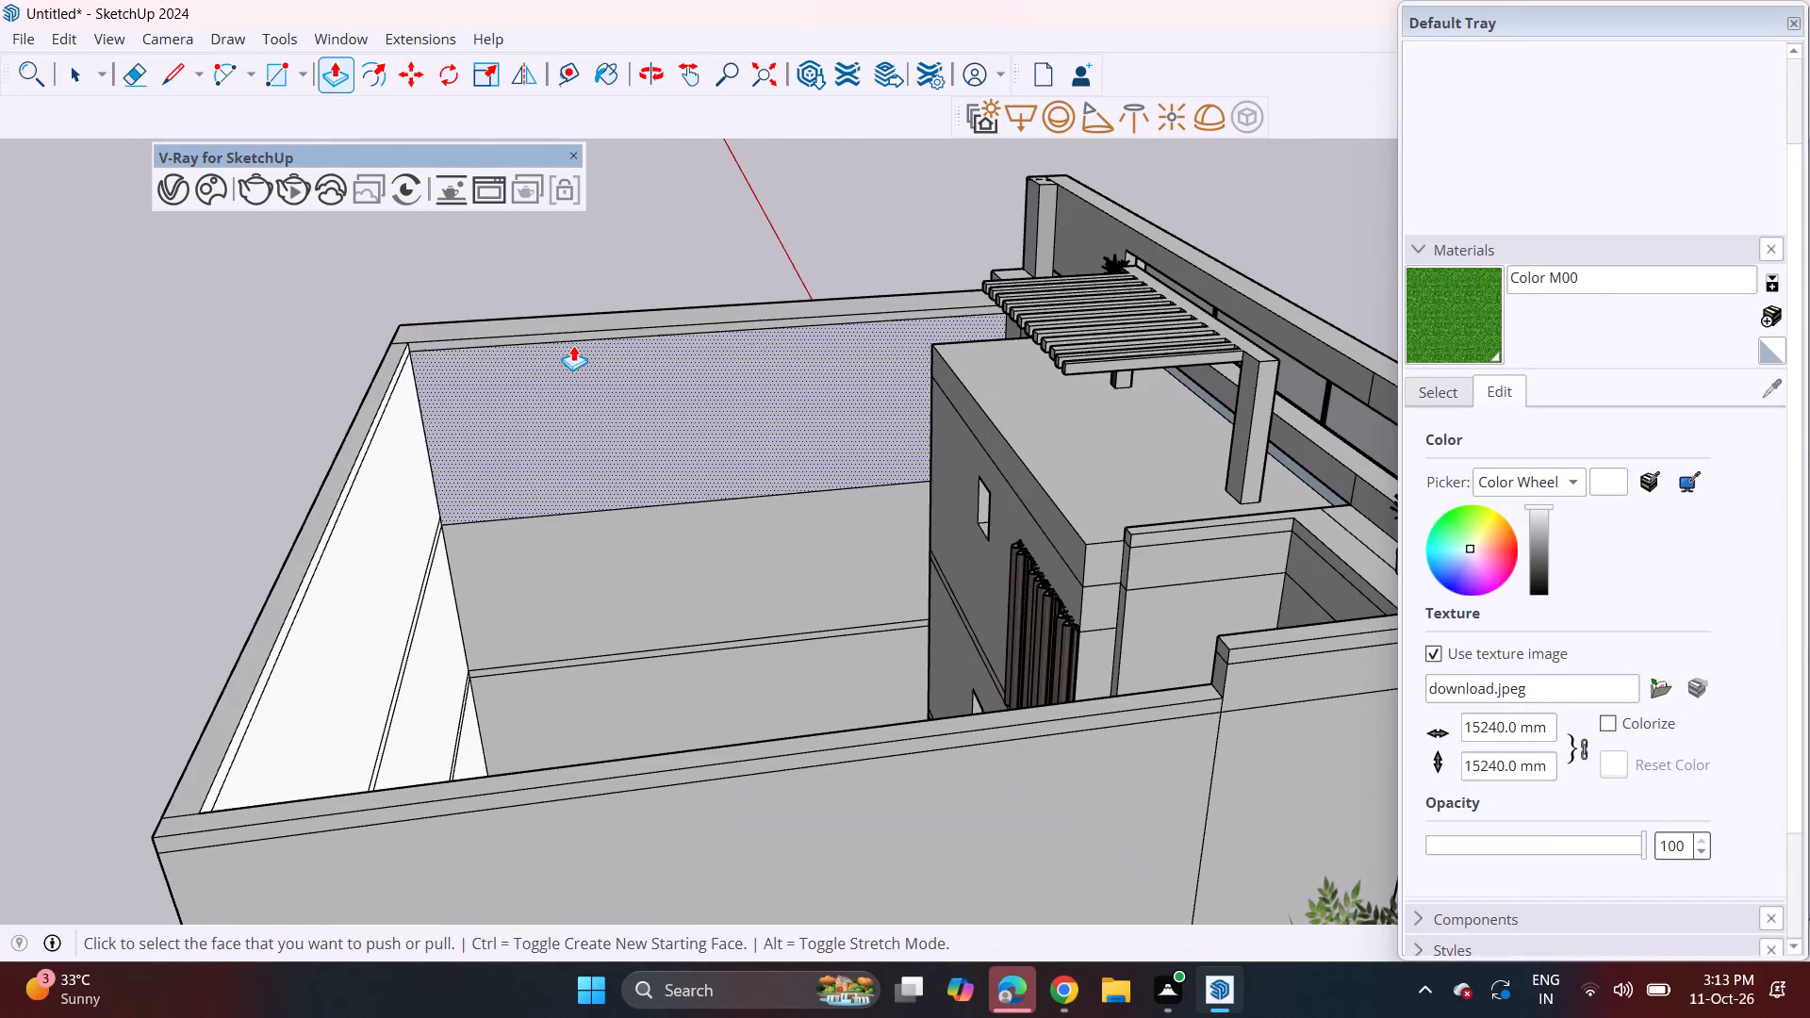
click(574, 339)
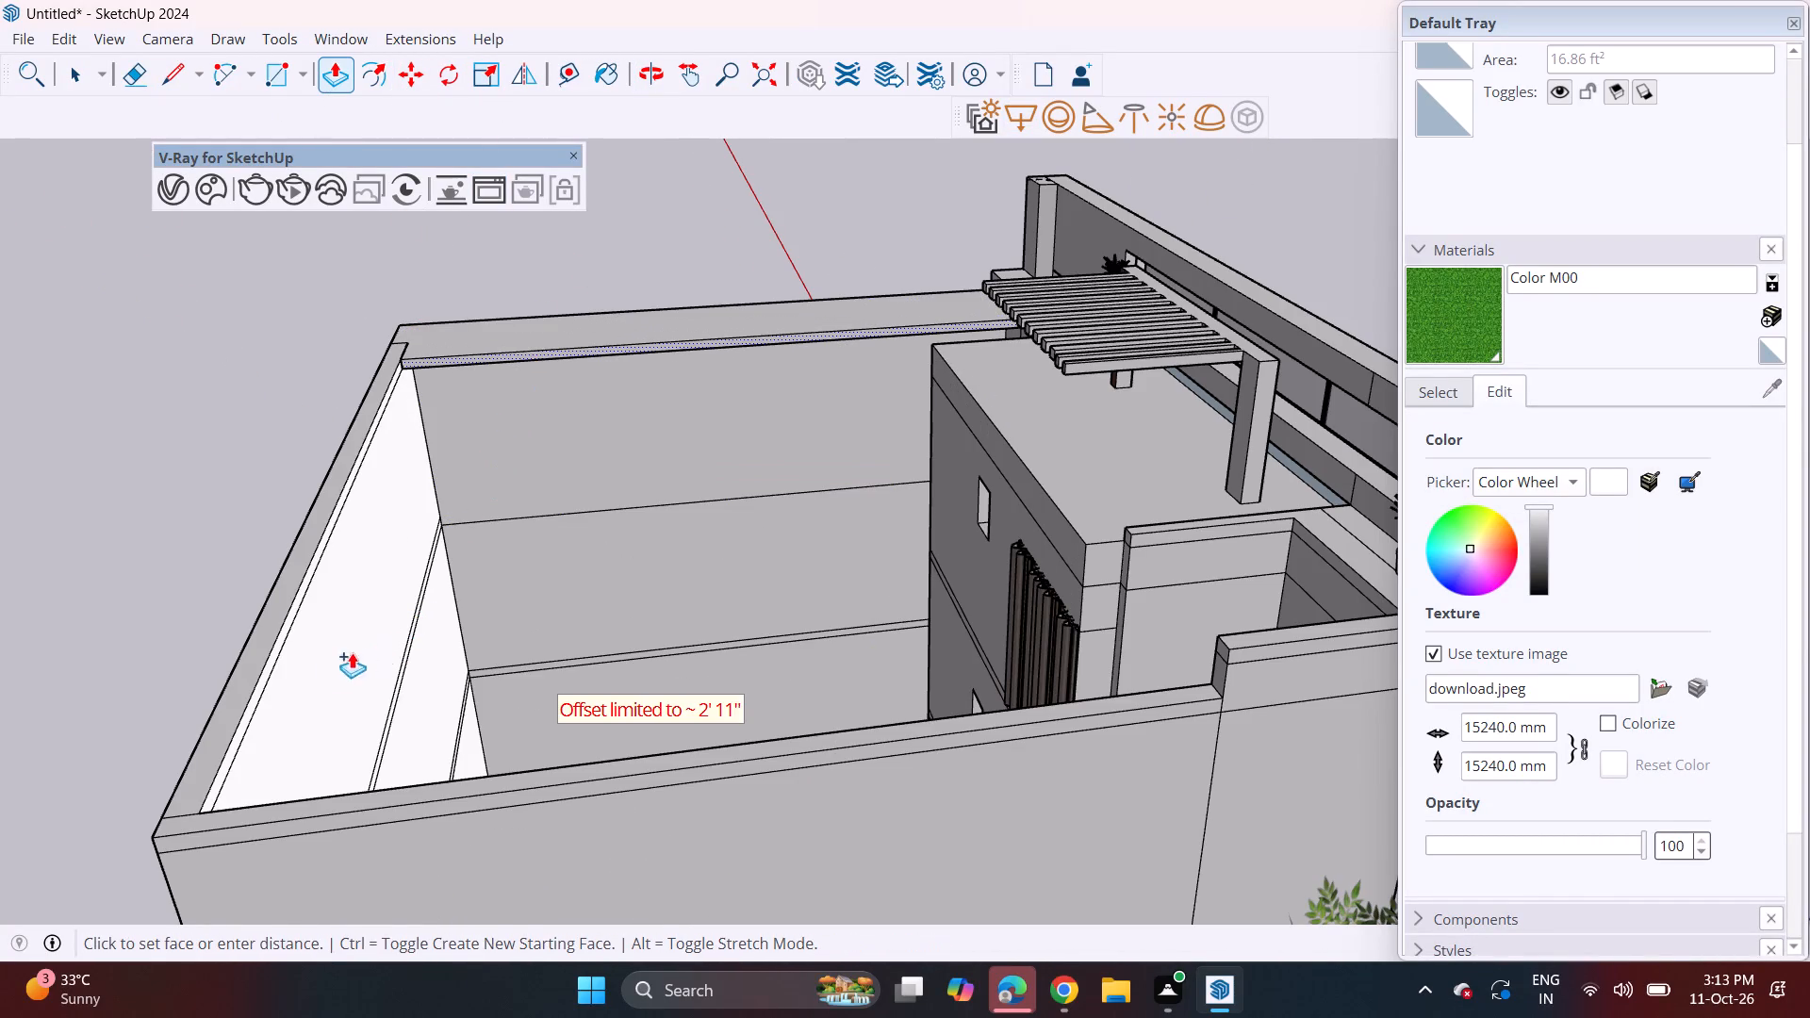
click(292, 709)
Examine the house interior beneath the new roof slab, from the upper walls to the slab's underside.
middle_drag(500, 672, 548, 611)
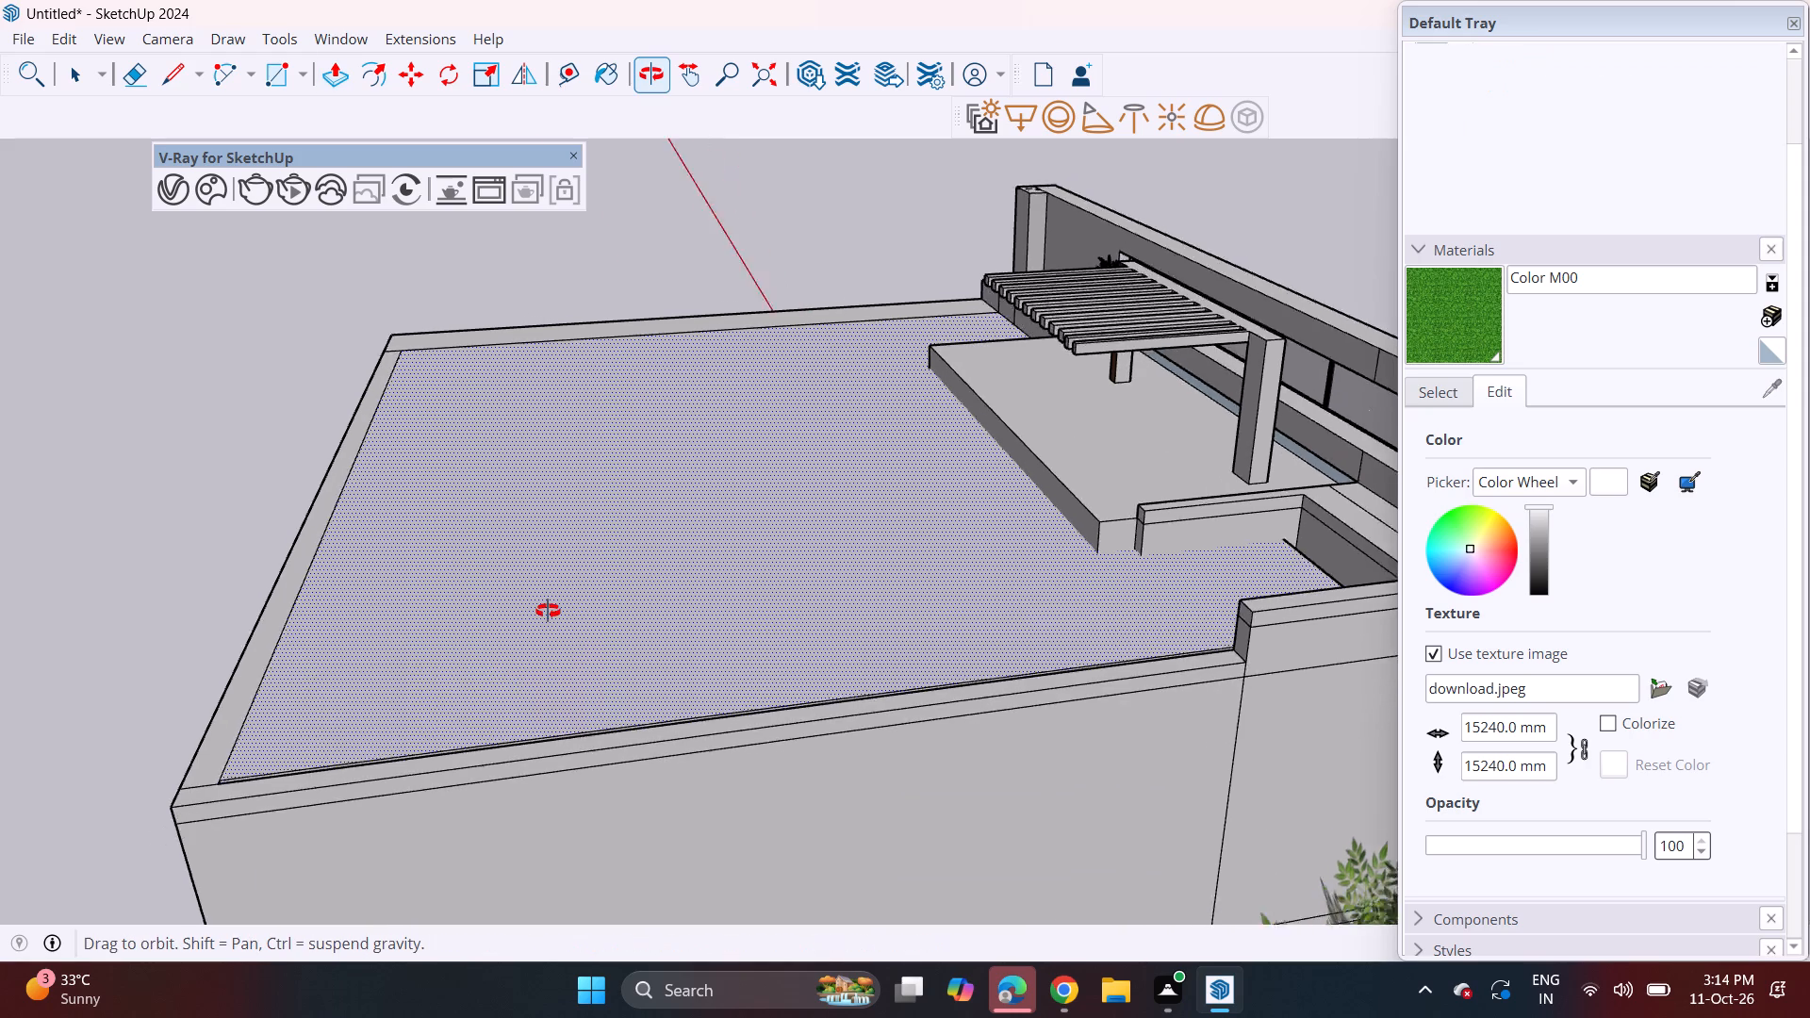
middle_drag(548, 611, 626, 632)
scroll(650, 566, up, 9)
middle_drag(669, 529, 706, 274)
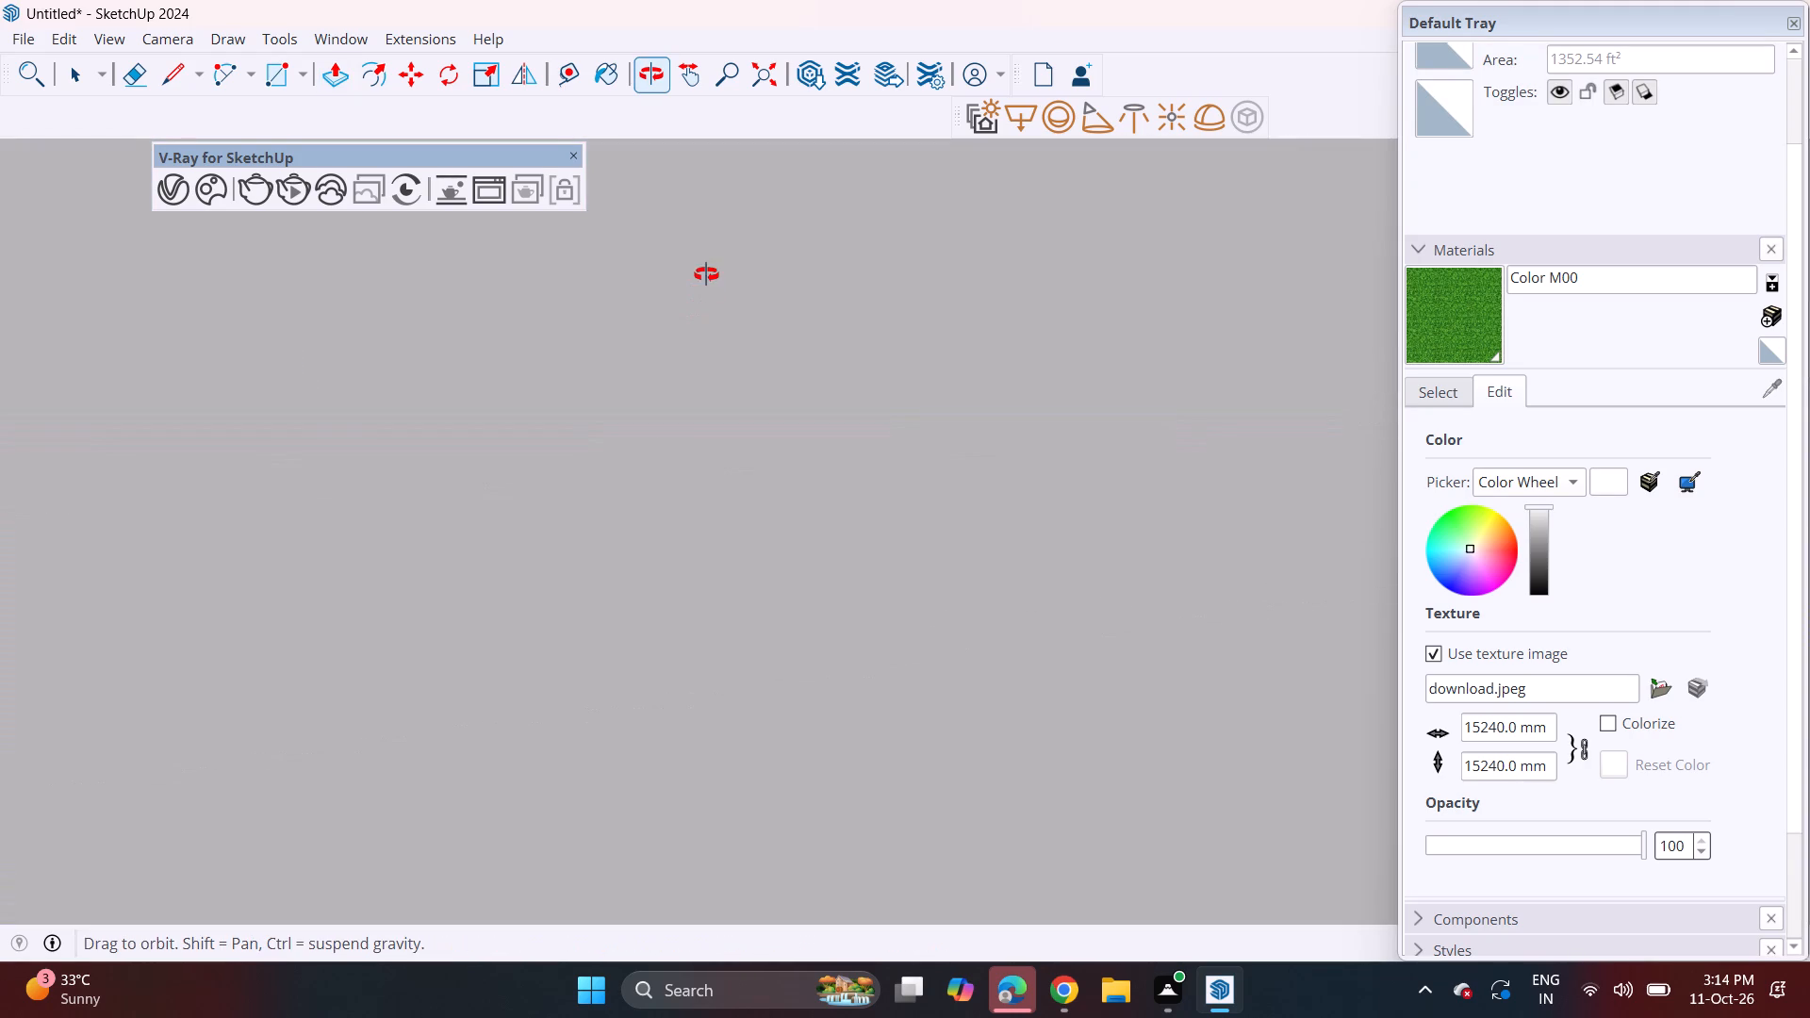
middle_drag(706, 274, 597, 337)
scroll(579, 345, up, 20)
scroll(579, 345, up, 7)
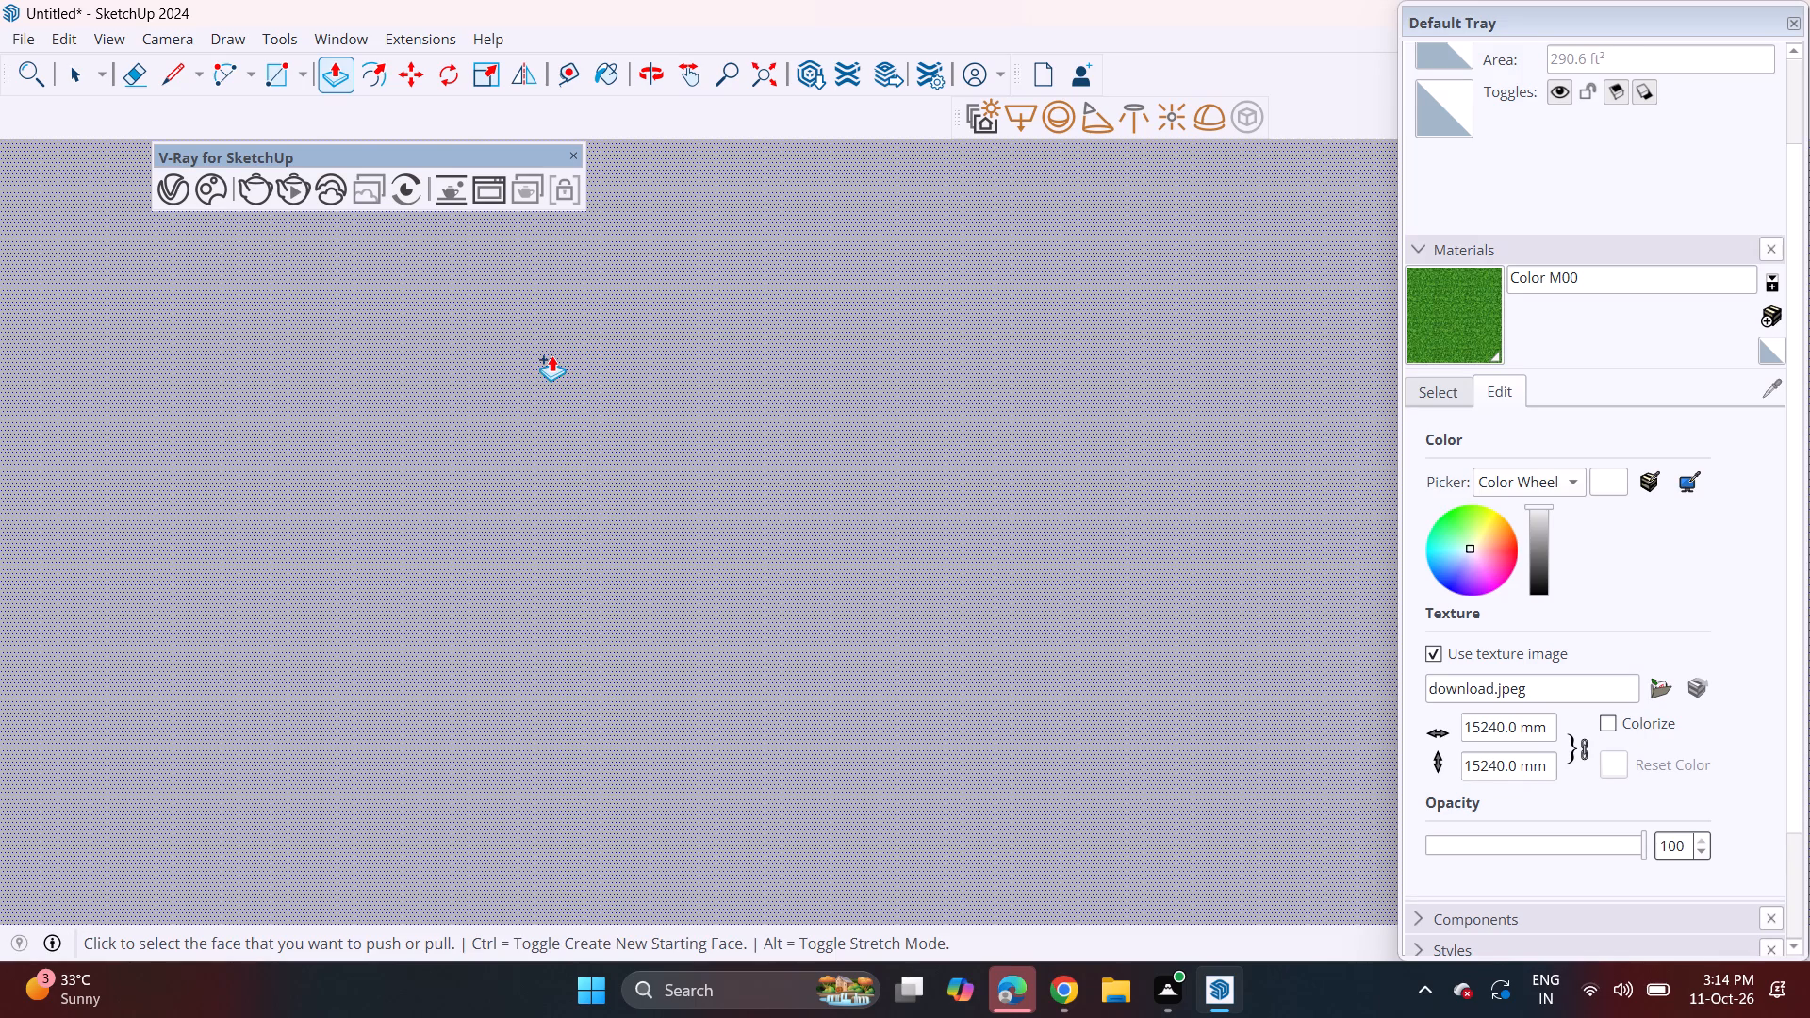
scroll(551, 355, up, 20)
scroll(551, 355, up, 8)
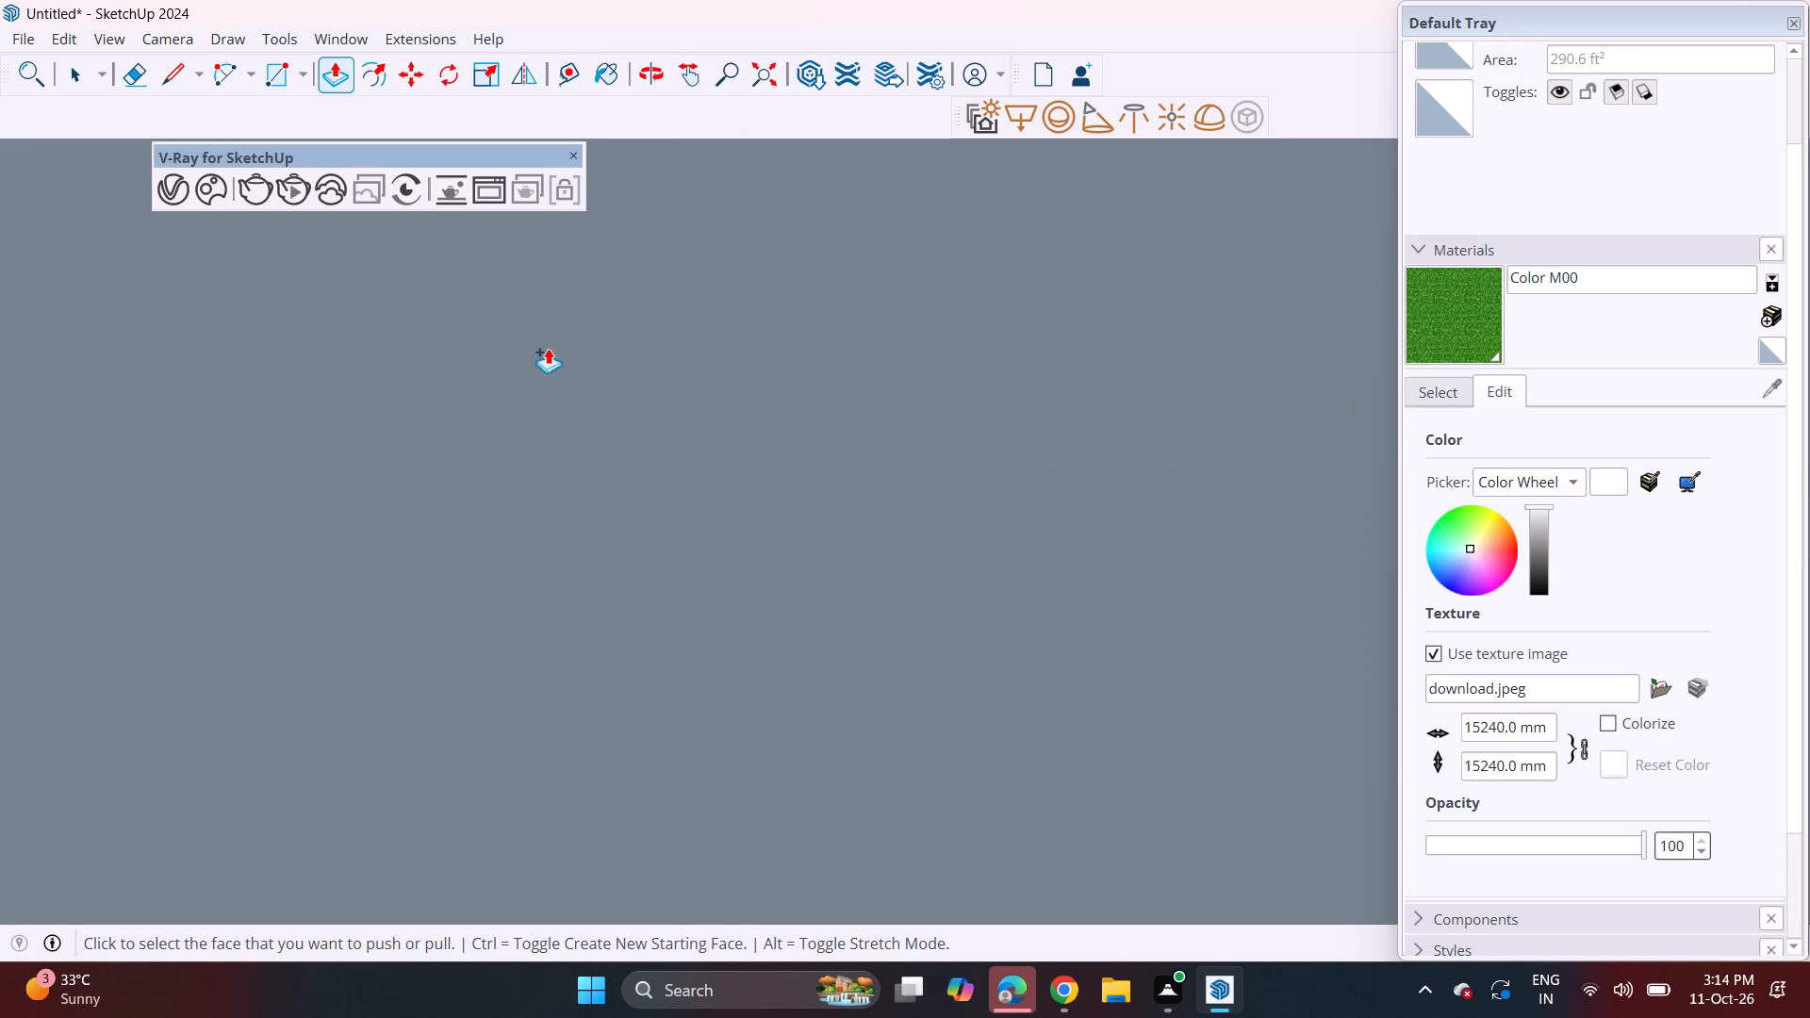
scroll(547, 347, up, 20)
scroll(547, 347, up, 8)
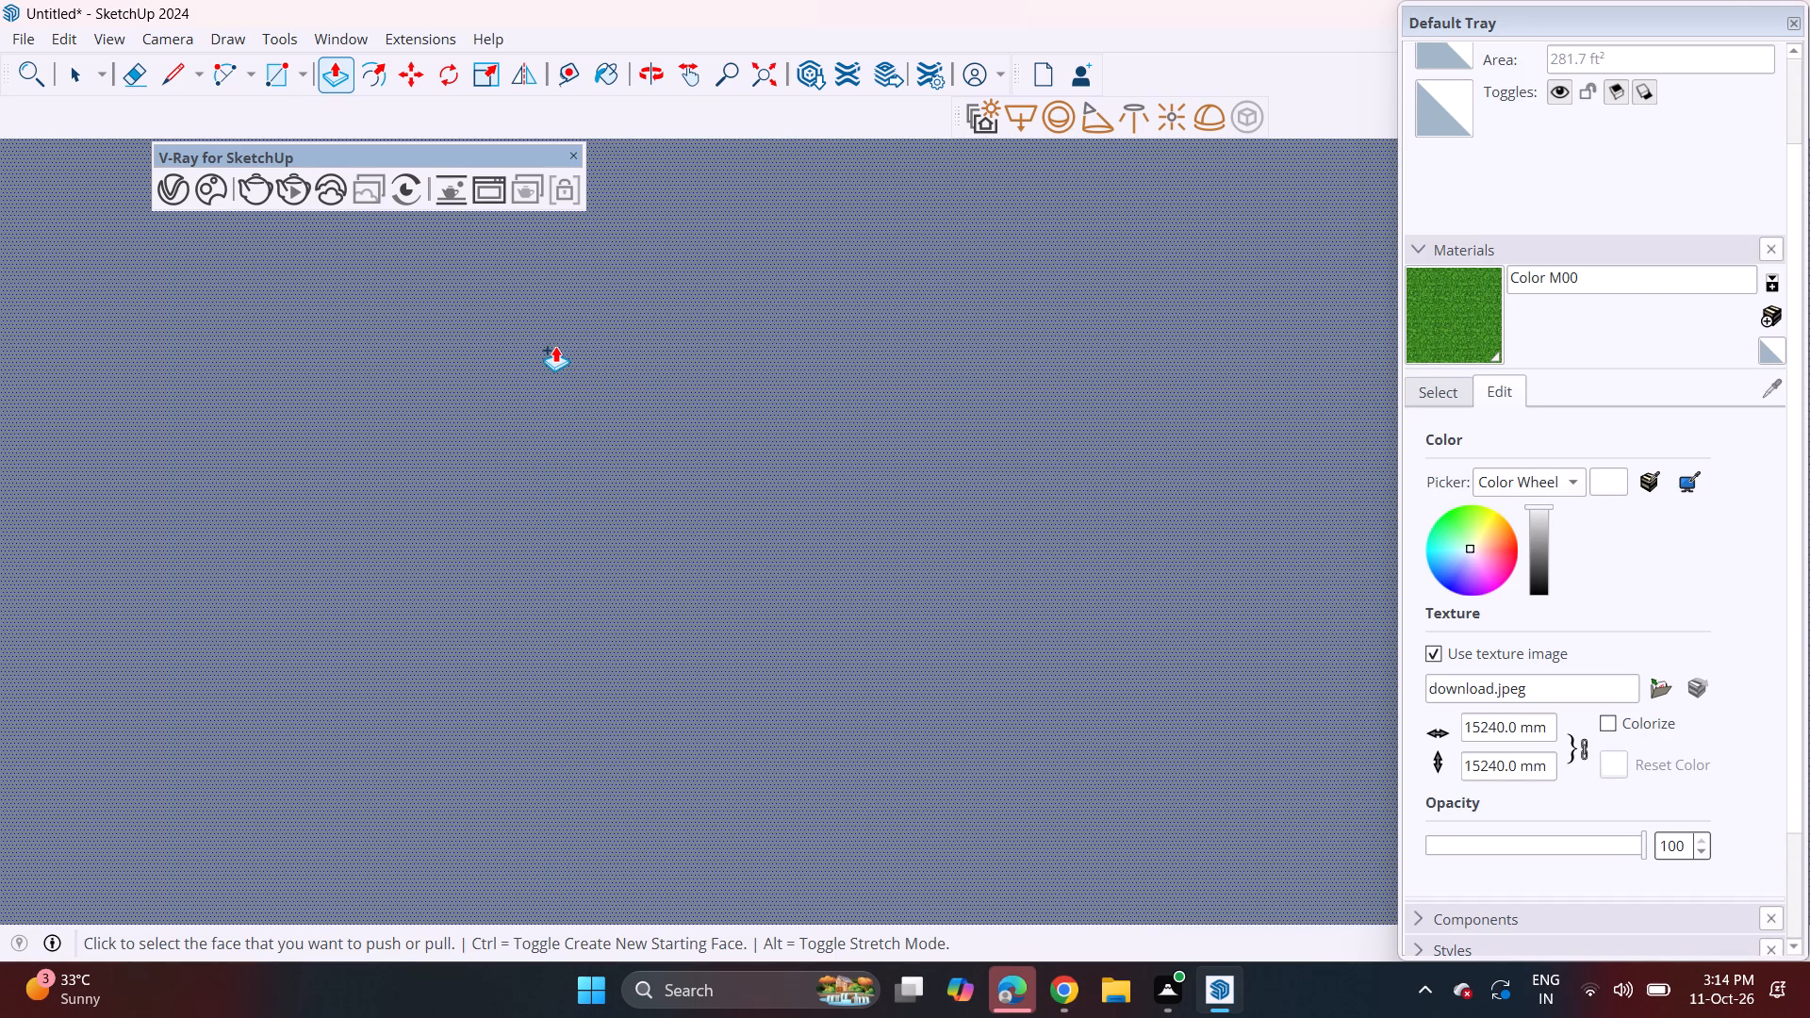
scroll(555, 346, up, 8)
middle_drag(640, 433, 642, 372)
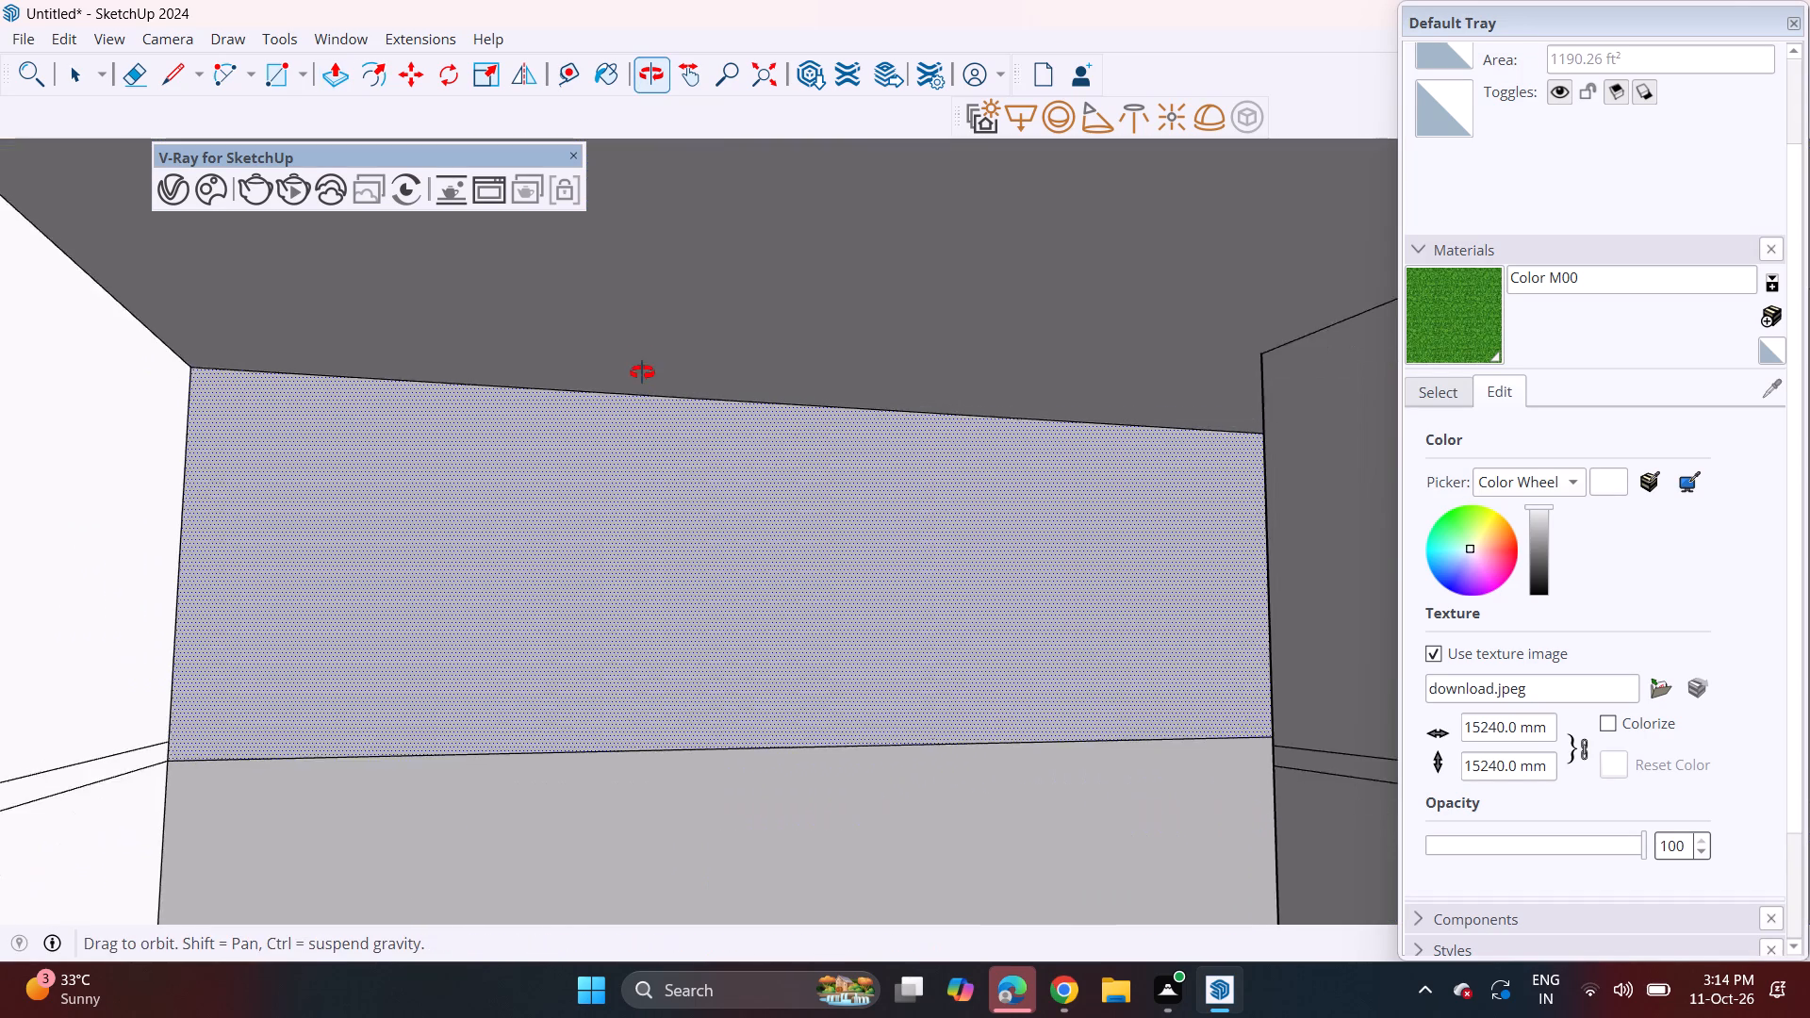
middle_drag(642, 372, 641, 353)
scroll(617, 387, up, 3)
middle_drag(619, 445, 608, 134)
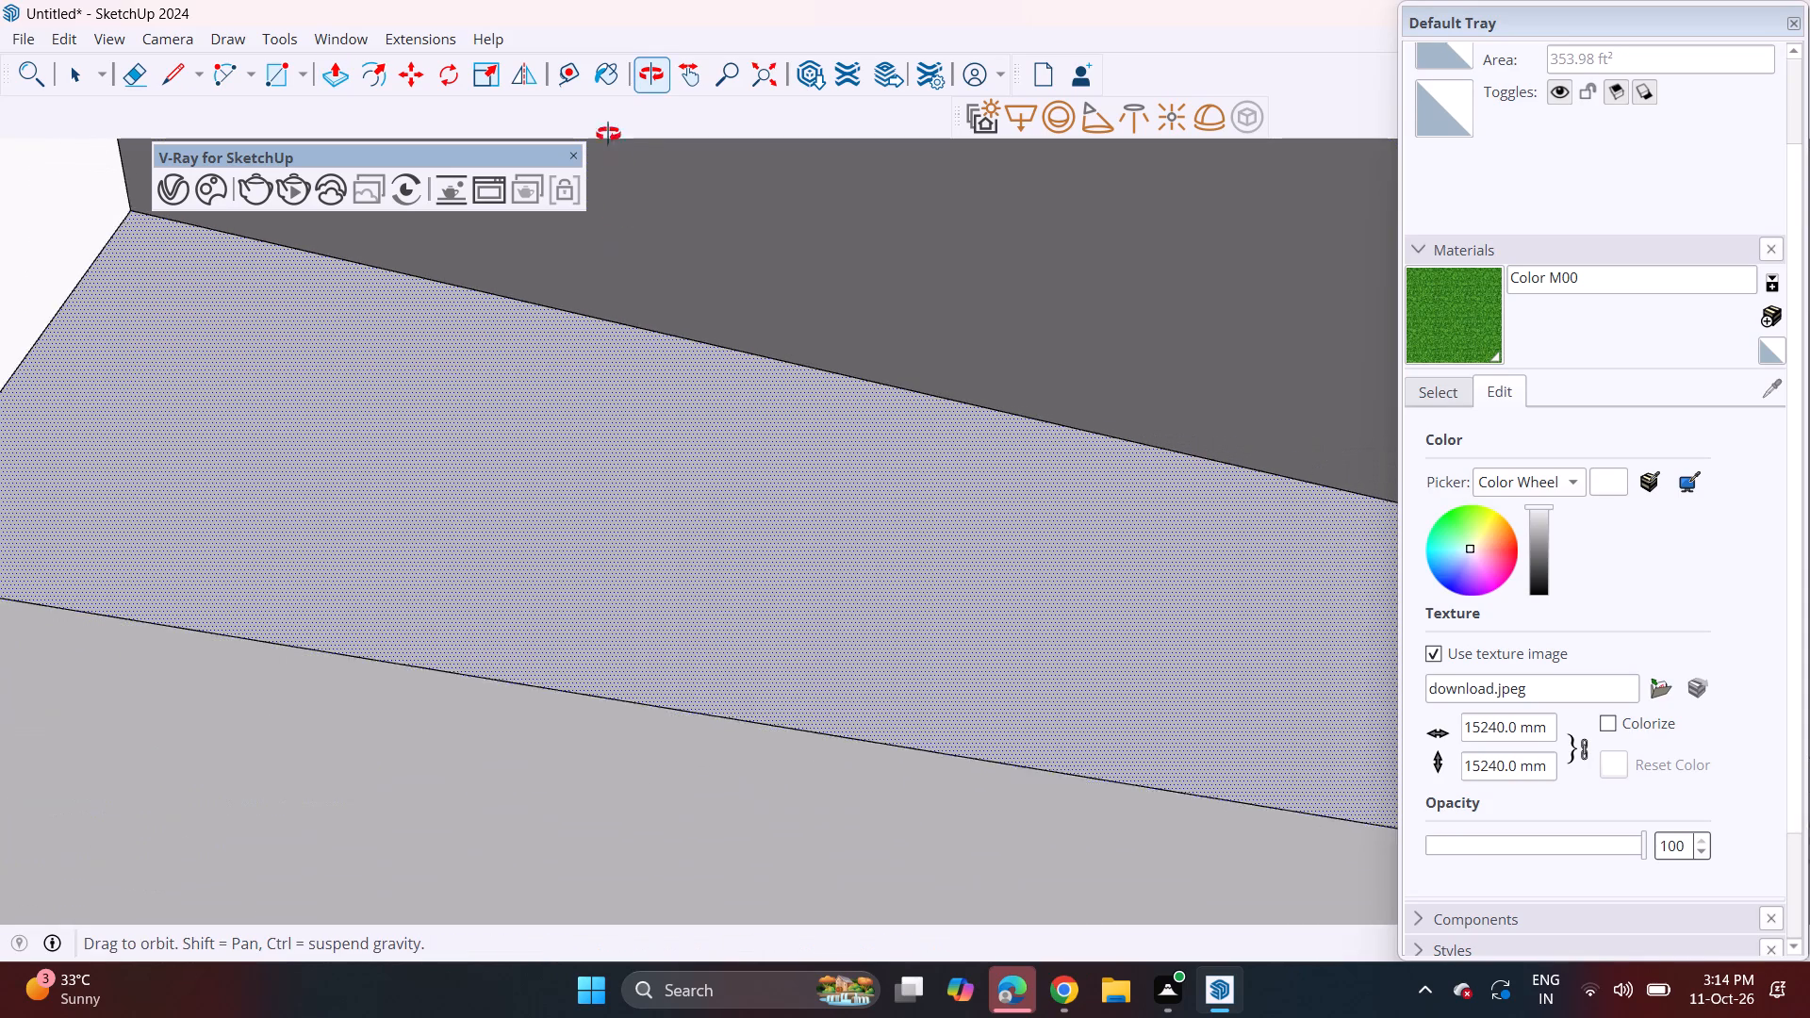
middle_drag(608, 134, 592, 108)
middle_drag(657, 257, 676, 558)
middle_drag(670, 561, 640, 415)
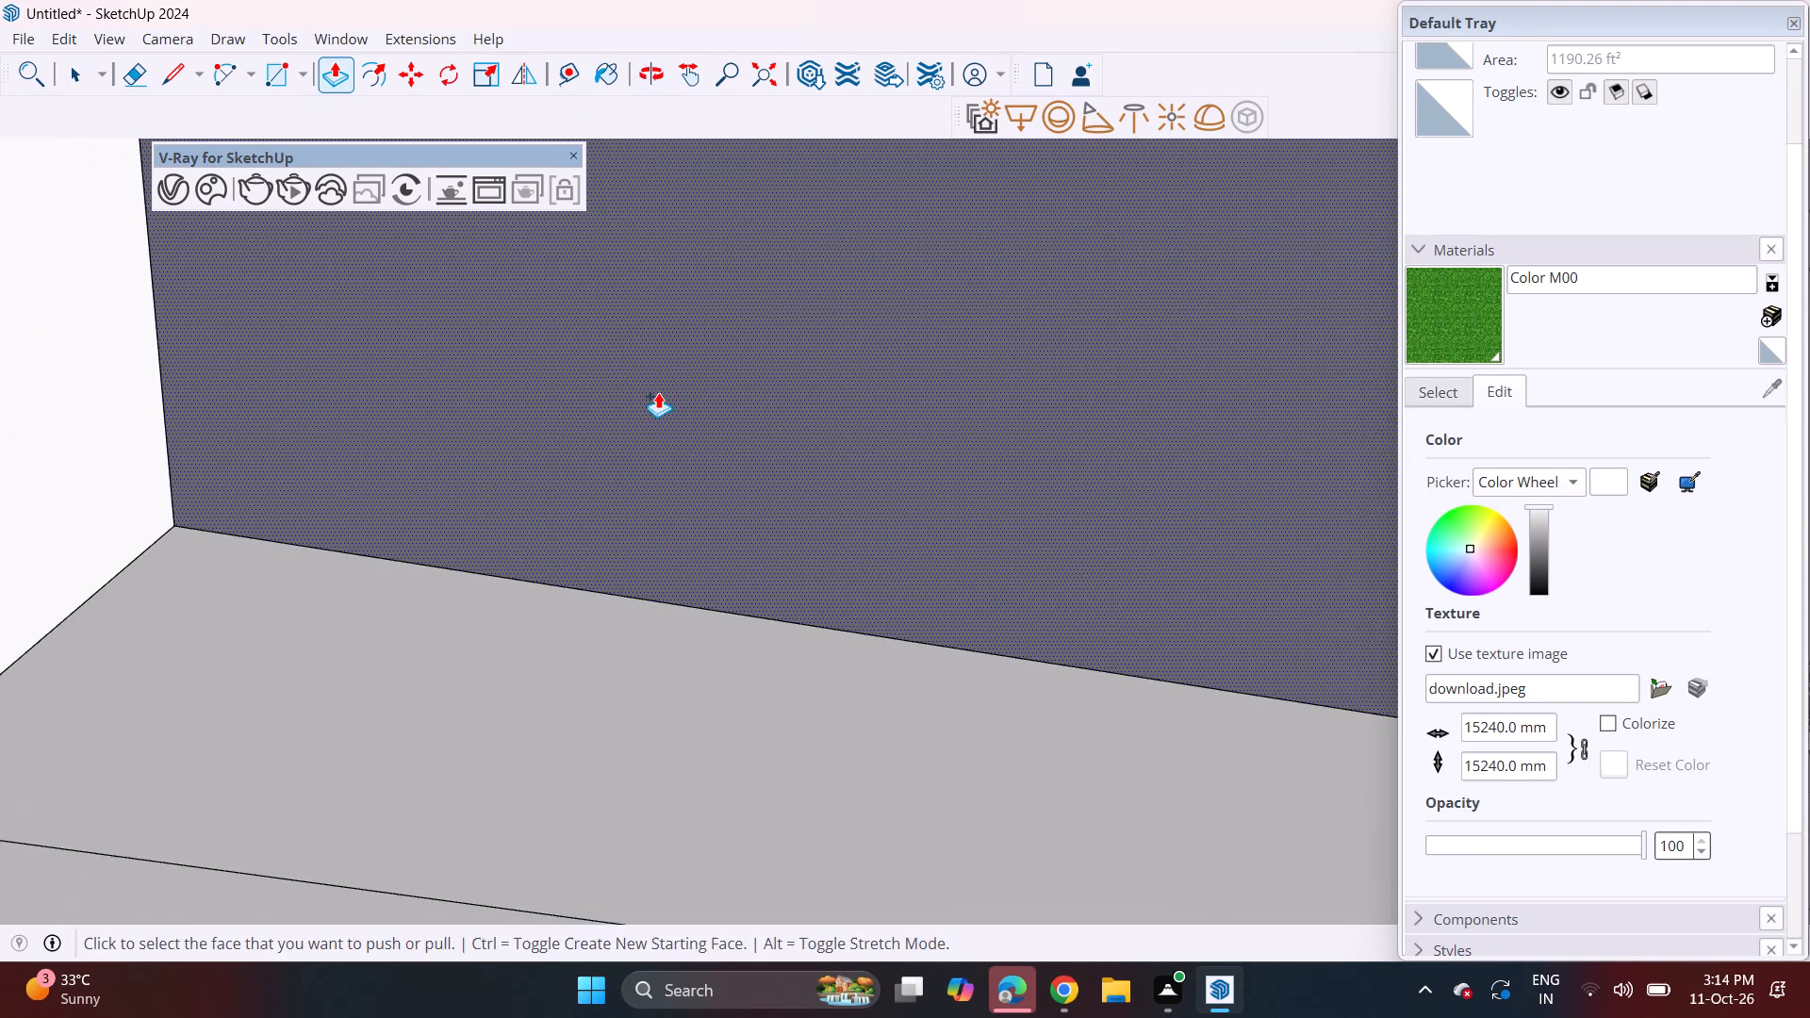
shift+middle_drag(663, 387, 480, 674)
scroll(491, 646, down, 1)
middle_drag(500, 639, 492, 493)
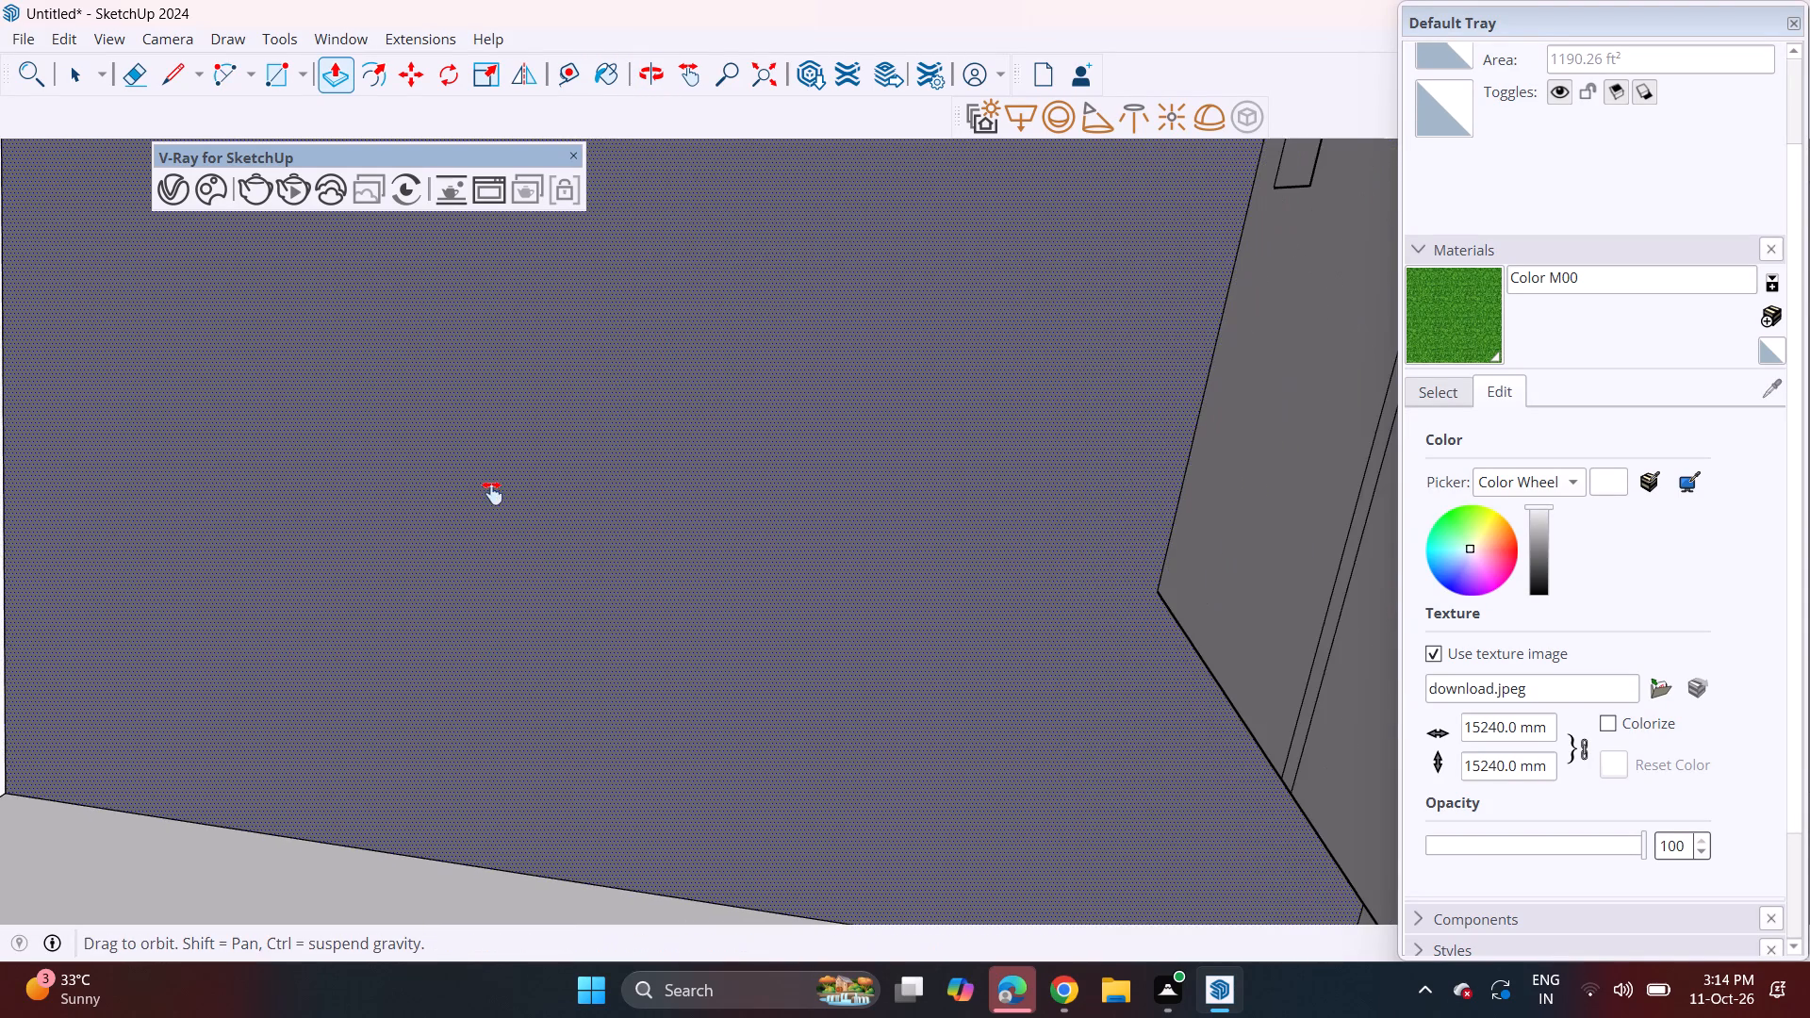
middle_drag(492, 493, 540, 716)
scroll(545, 681, down, 2)
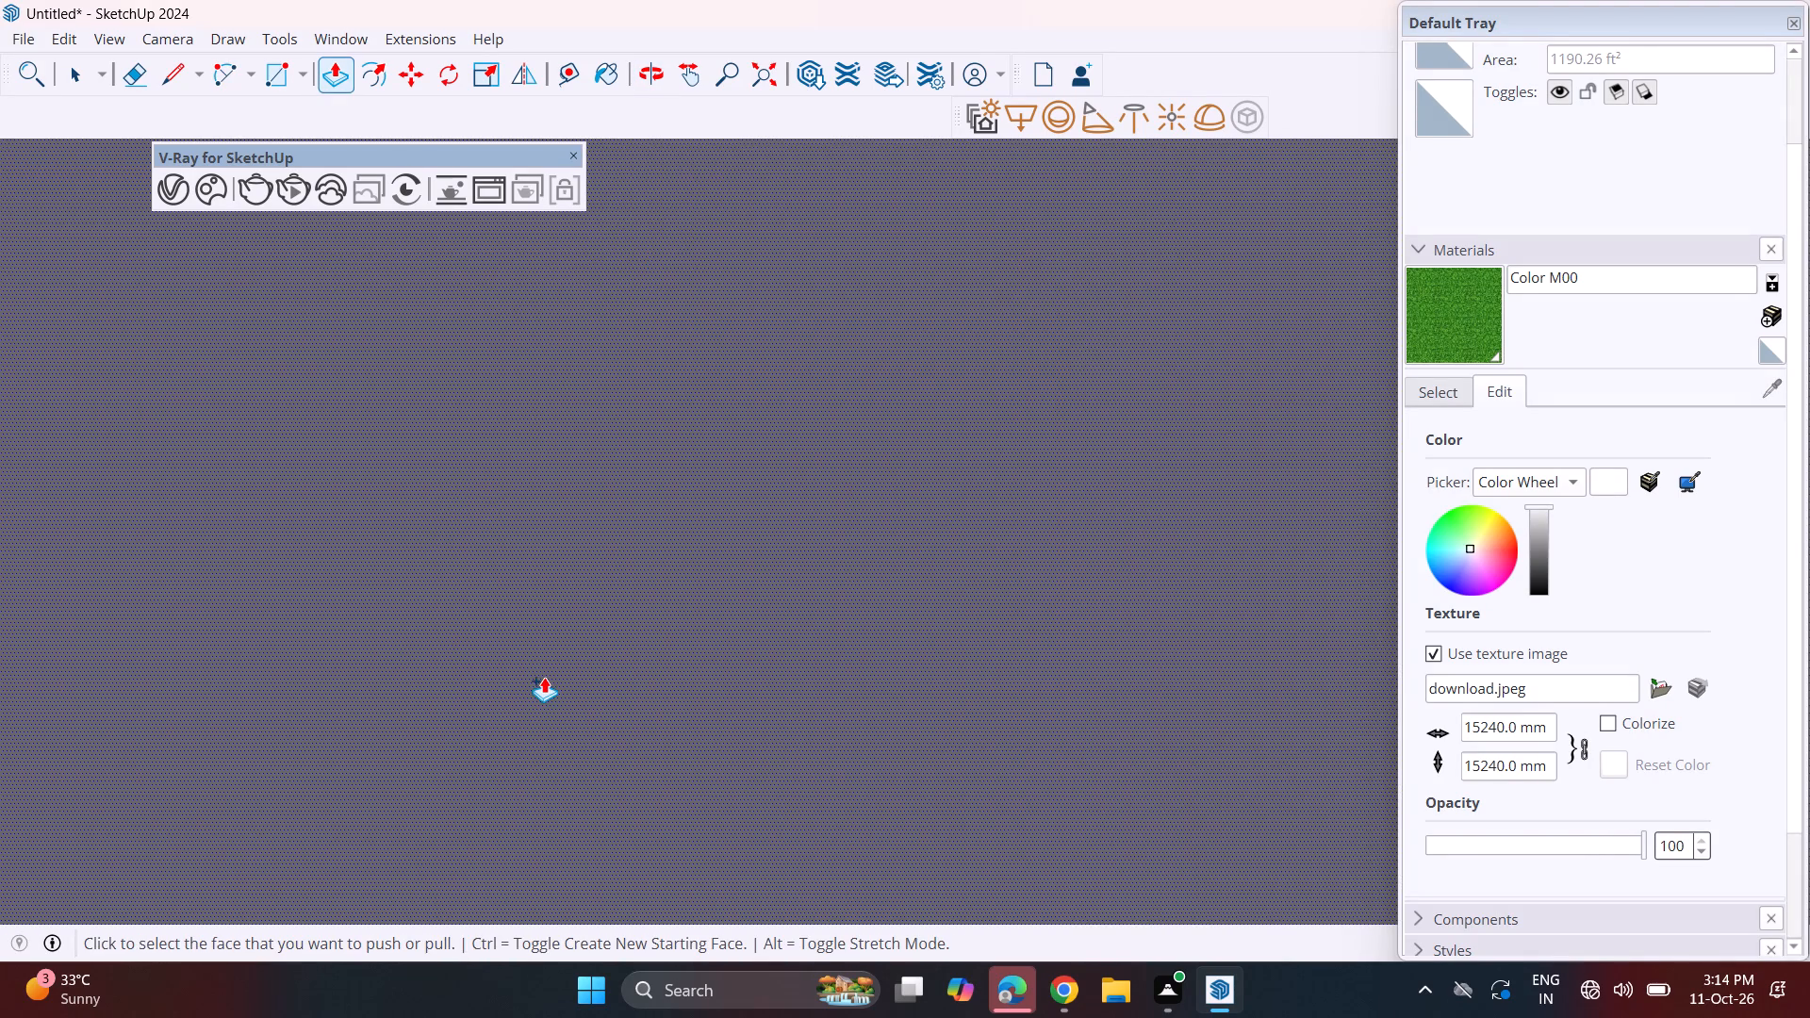
scroll(544, 676, up, 17)
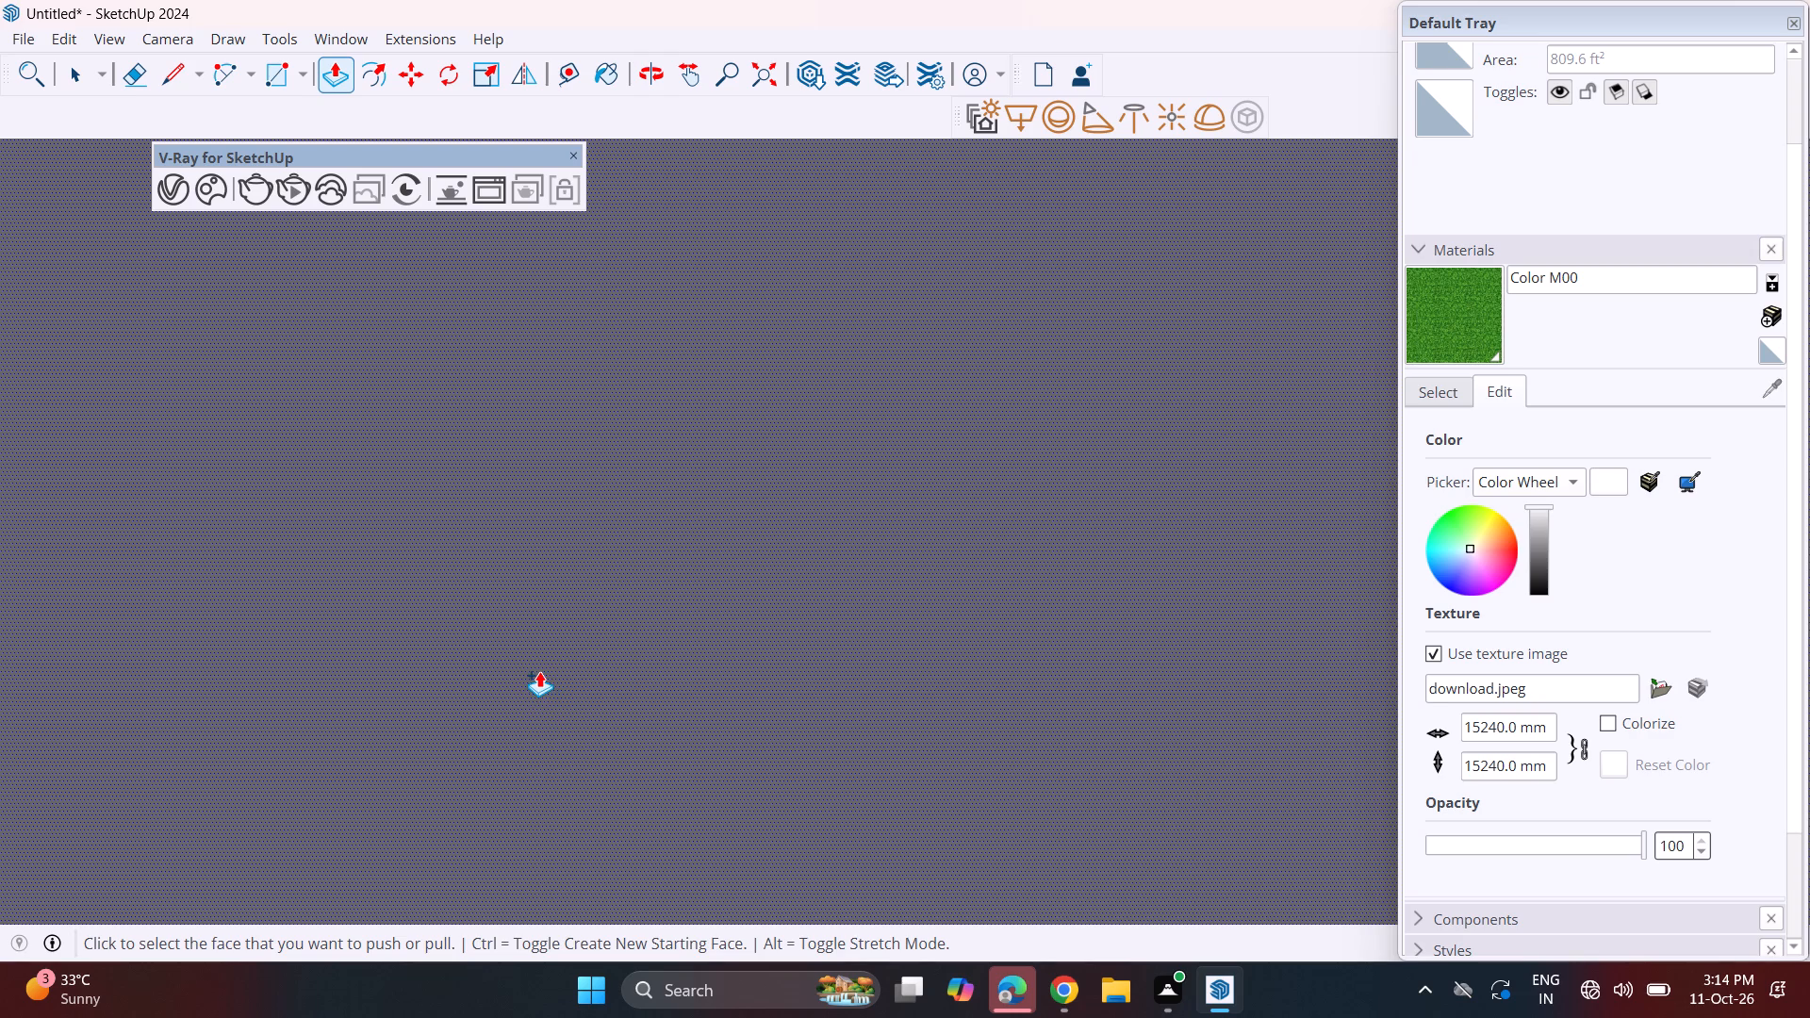
scroll(539, 671, up, 20)
scroll(537, 656, up, 17)
scroll(535, 655, up, 9)
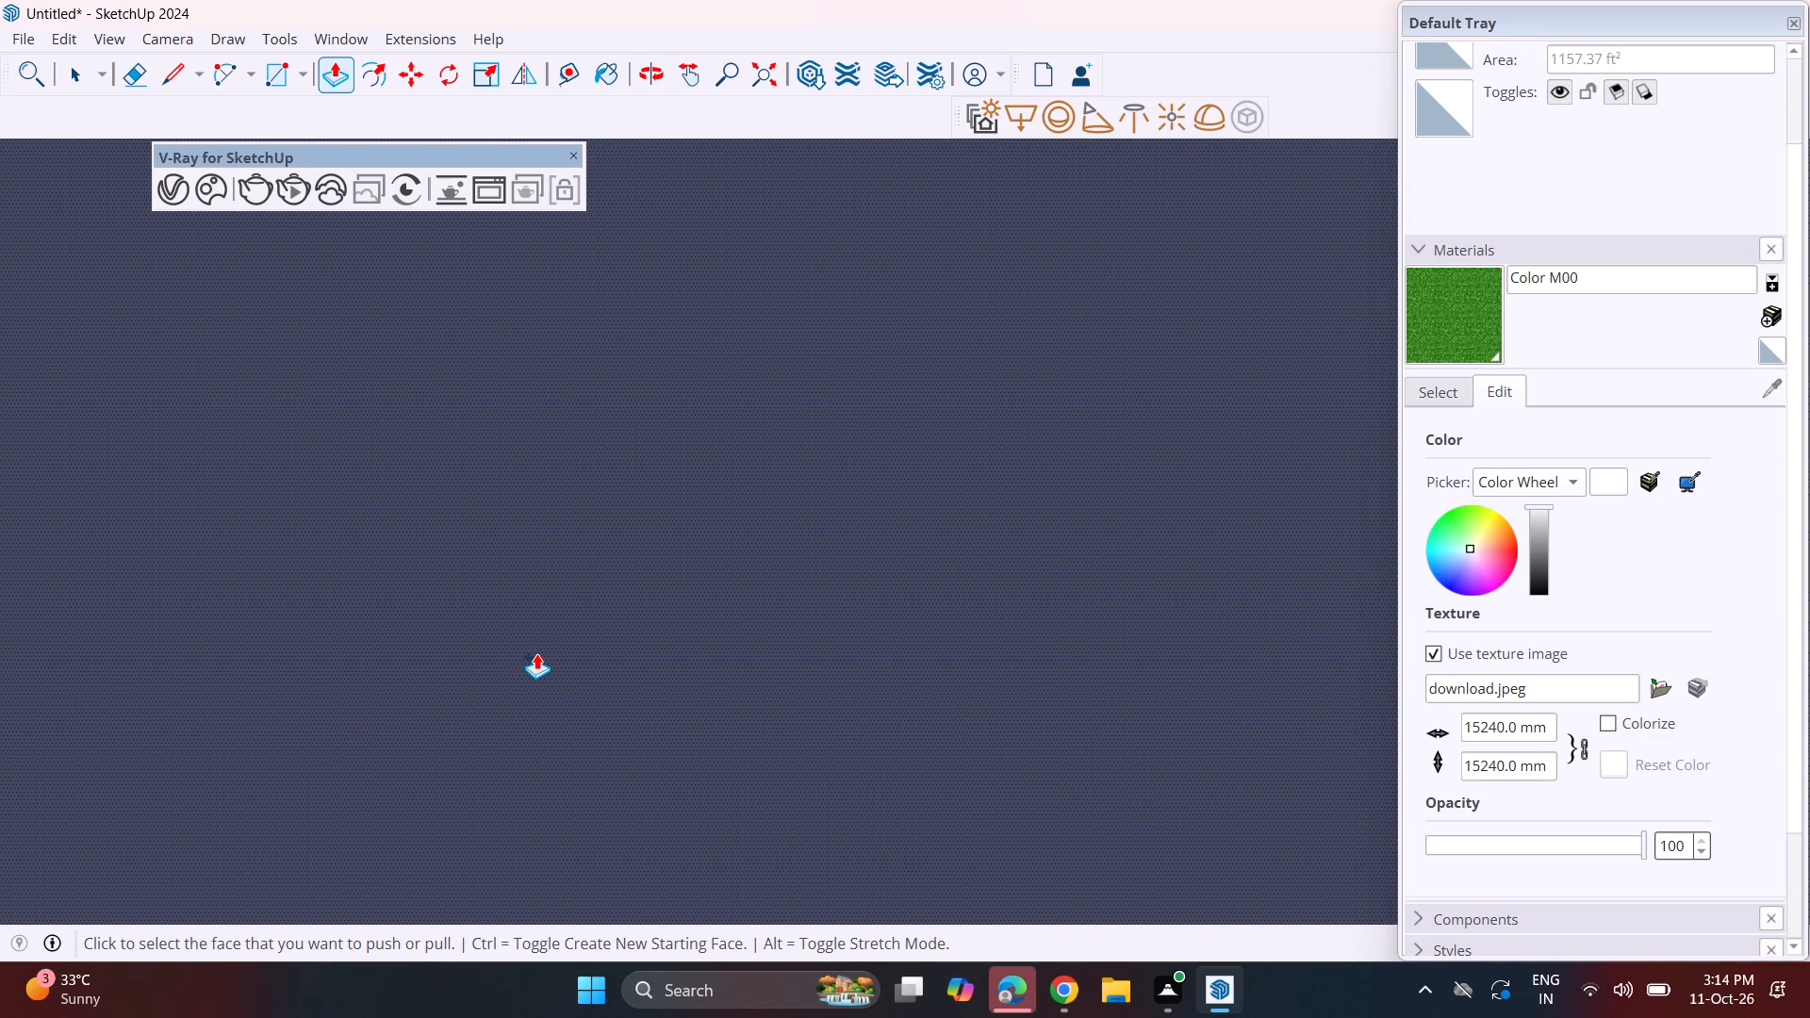
scroll(536, 653, up, 11)
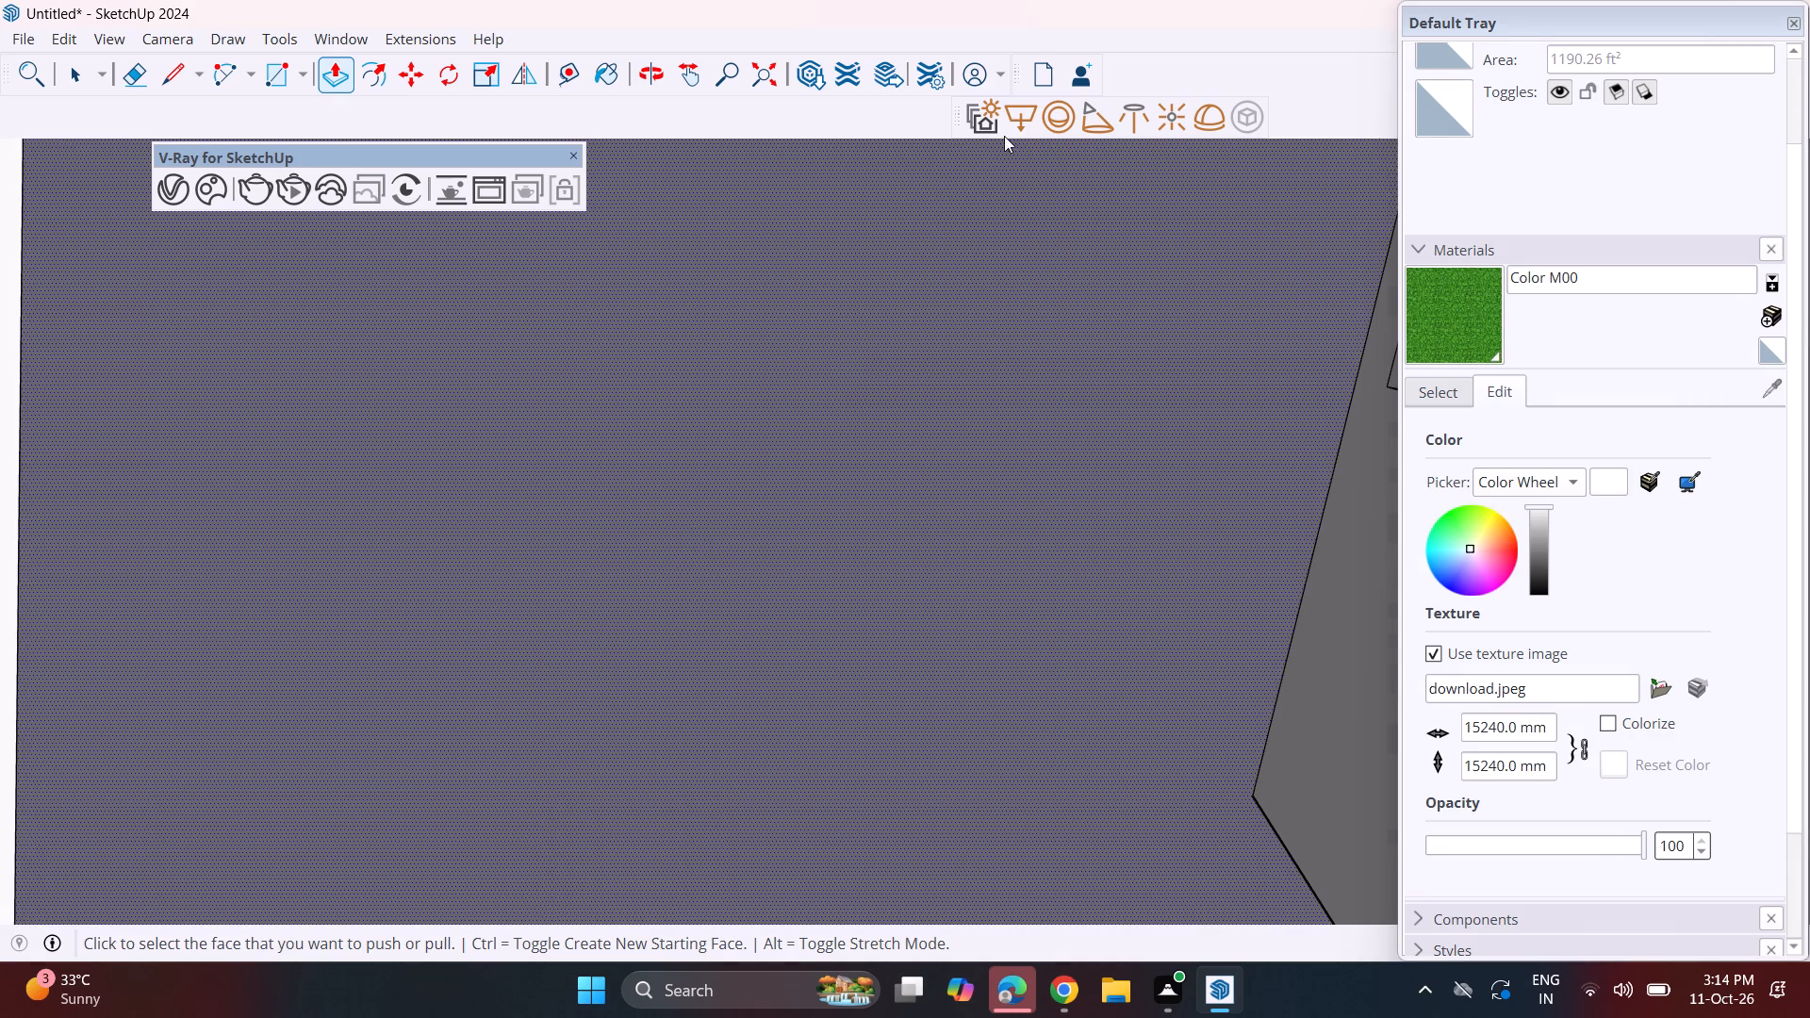
Draw a large V-Ray rectangle light covering most of the visible part of the roof slab's underside.
click(1008, 123)
click(207, 733)
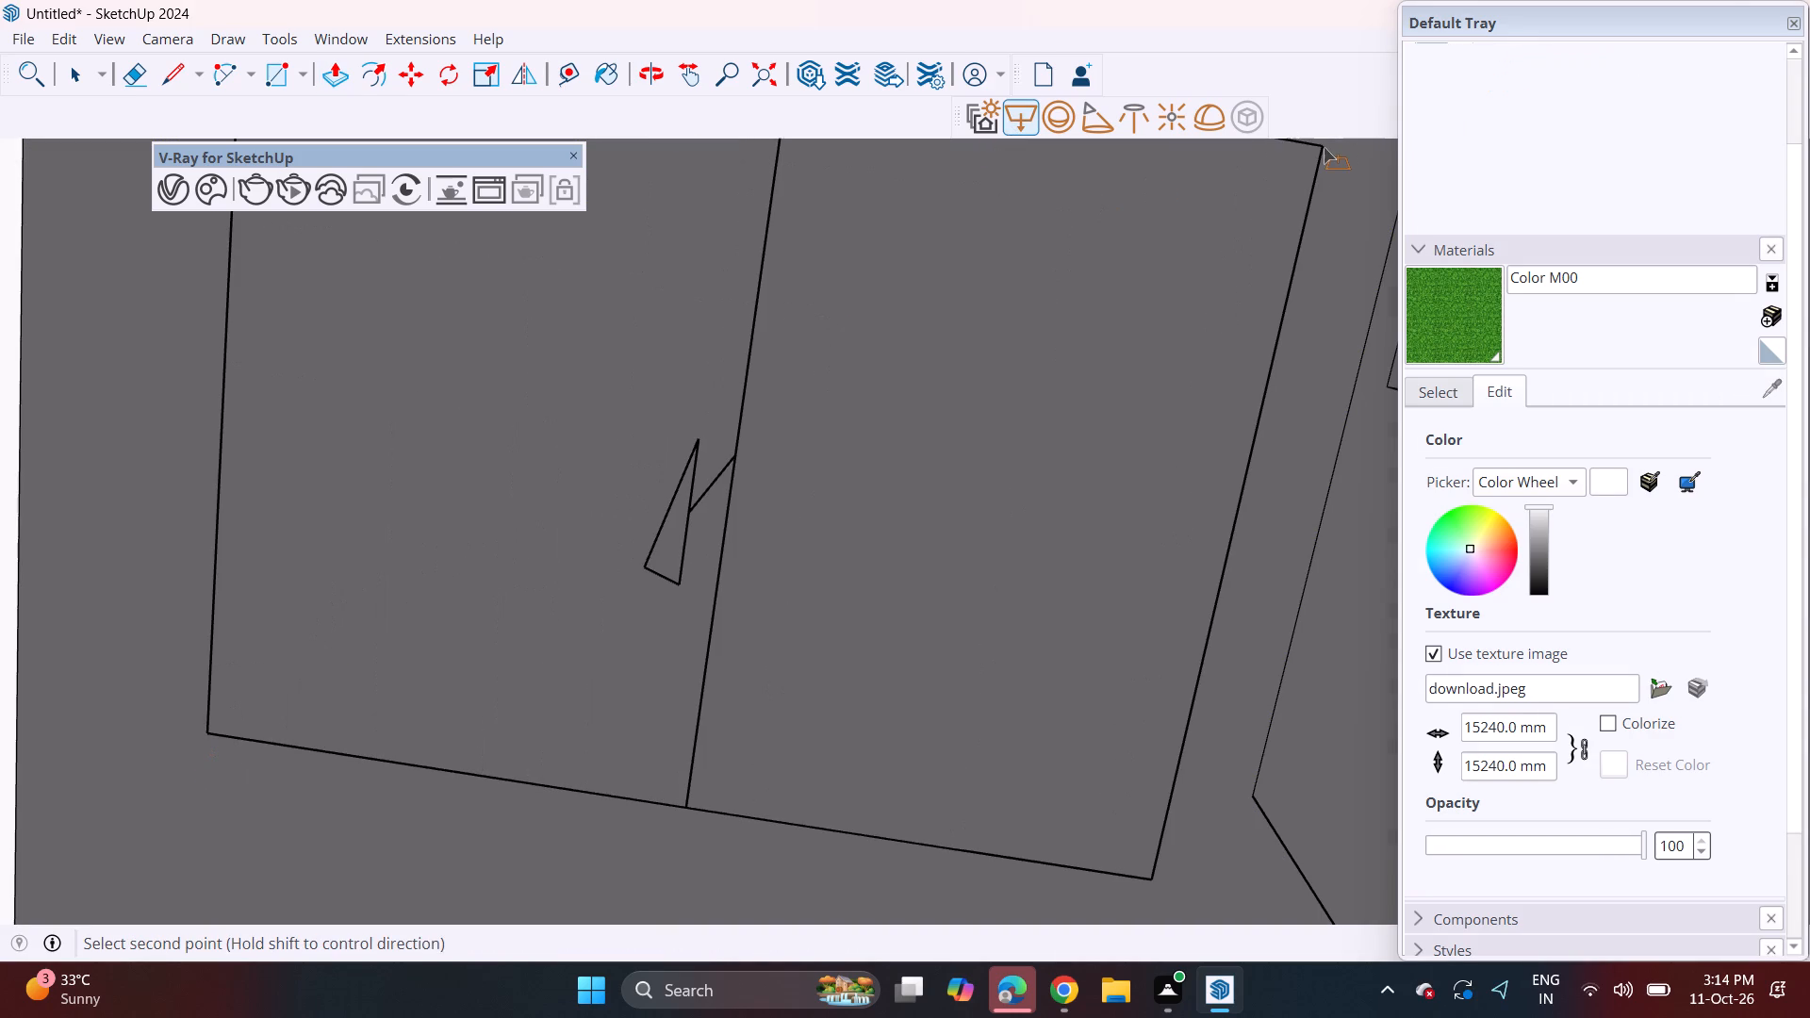
click(1324, 147)
Draw a second, smaller V-Ray rectangle light on the roof slab's underside, just beyond the far edge of the large one.
shift+middle_drag(1071, 346, 1009, 626)
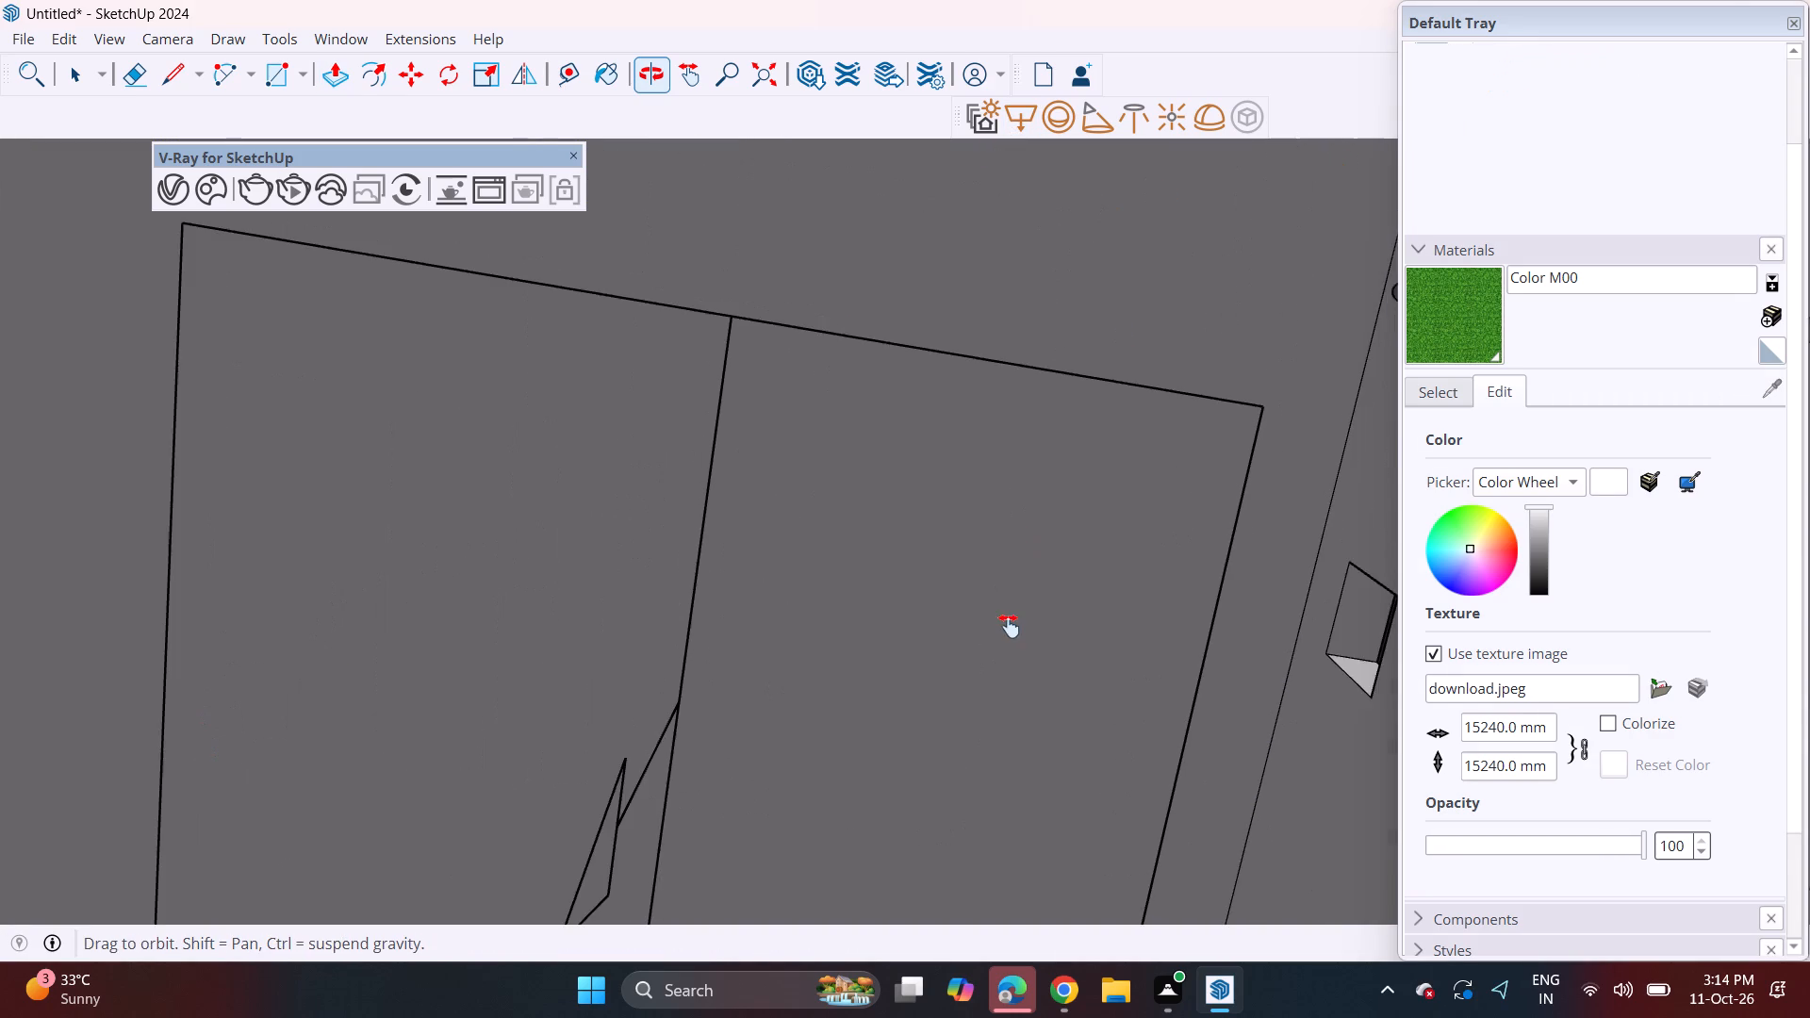
shift+middle_drag(1009, 626, 918, 714)
shift+middle_drag(636, 330, 761, 495)
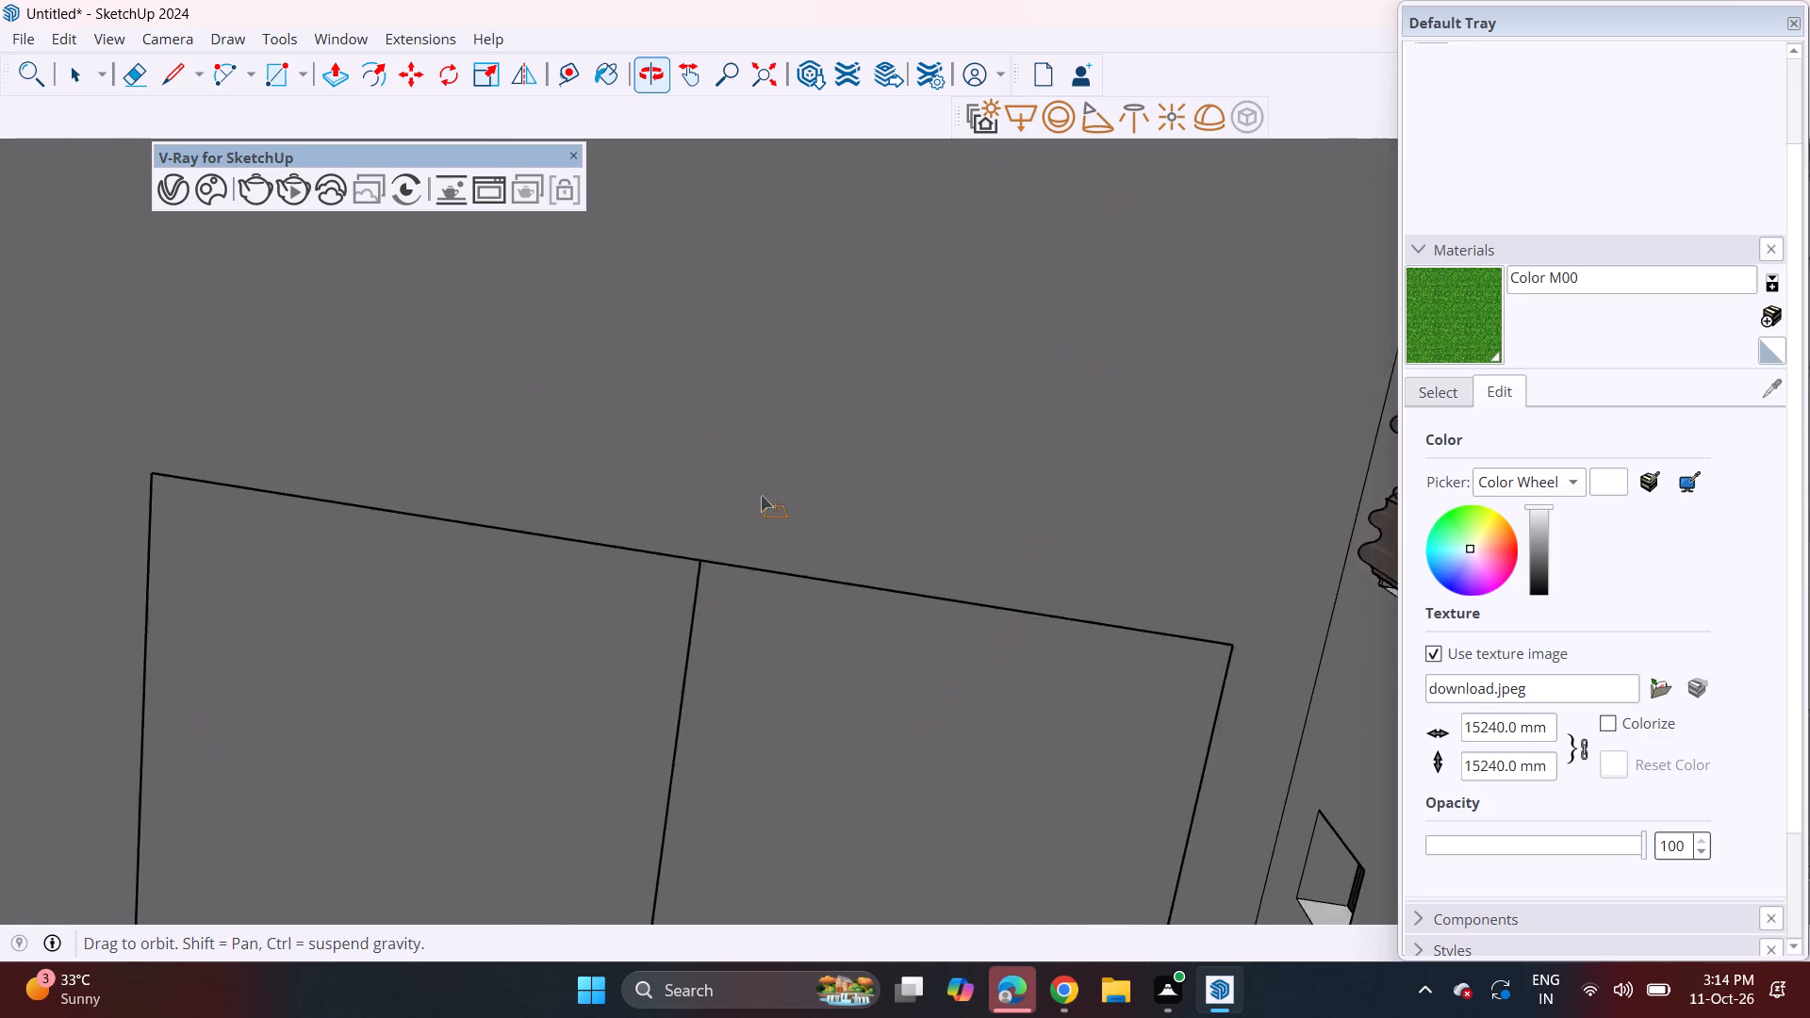
shift+middle_drag(761, 495, 734, 486)
click(1226, 570)
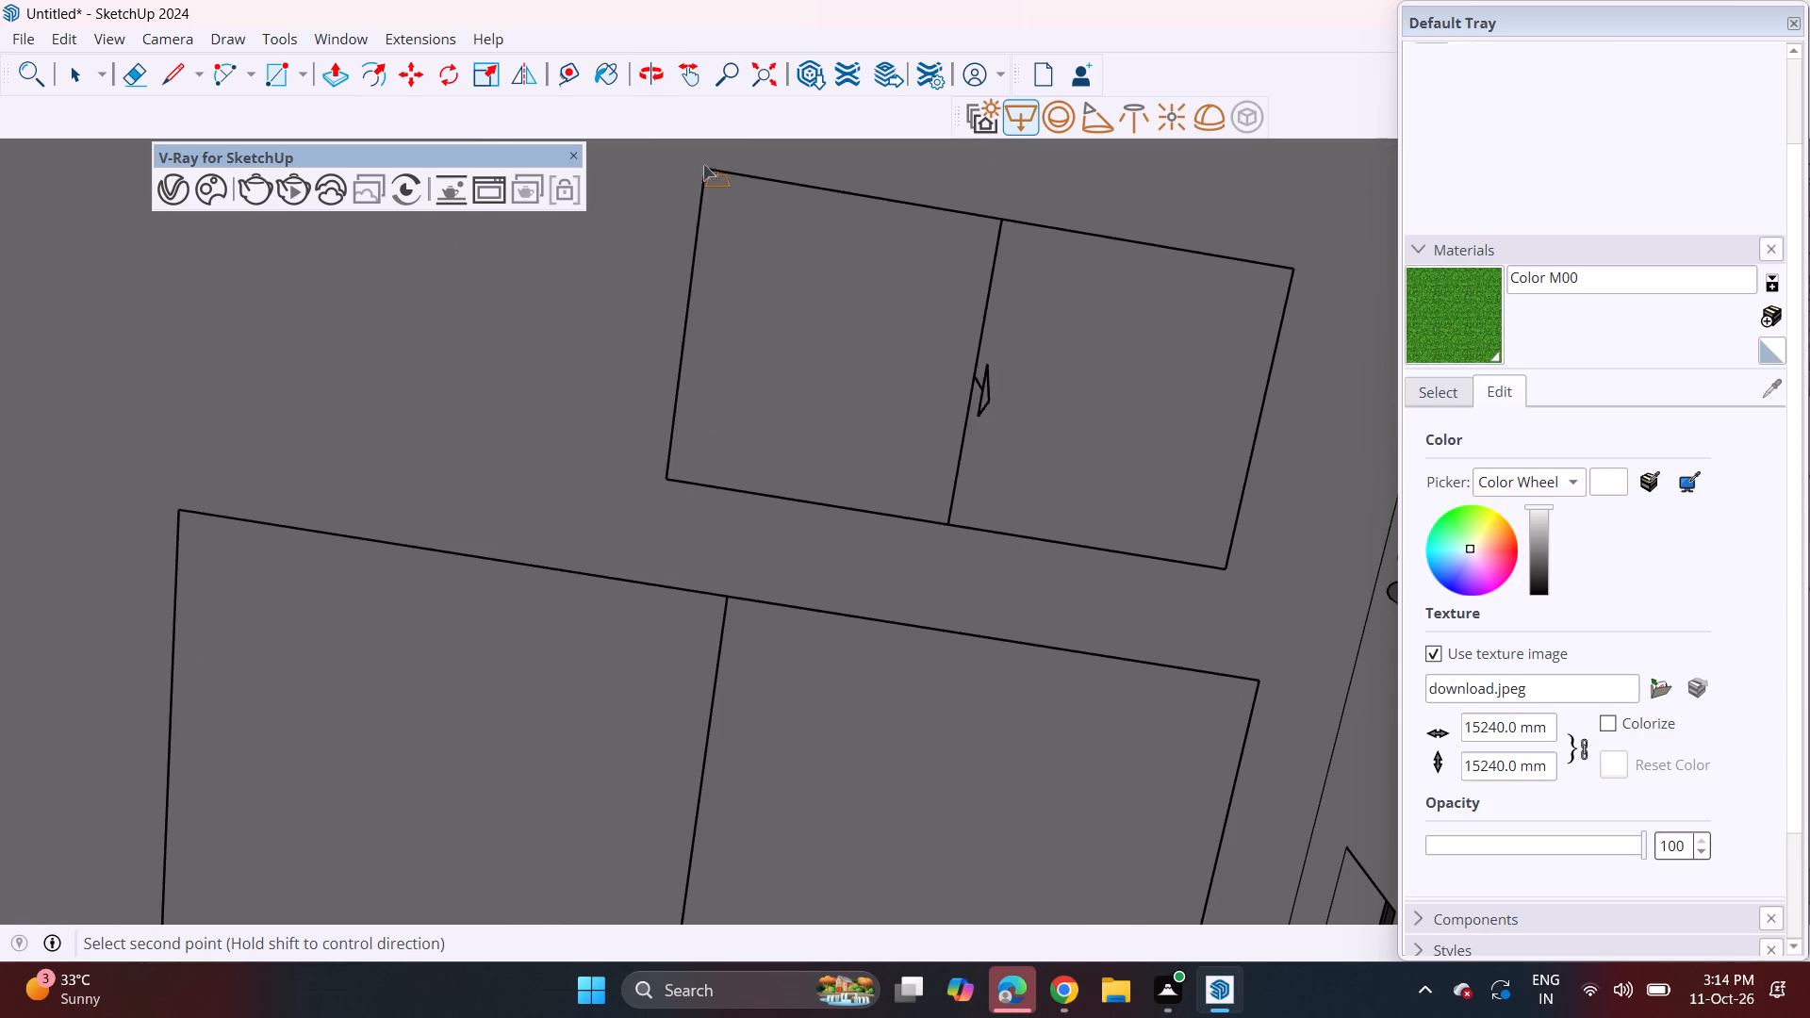
click(671, 222)
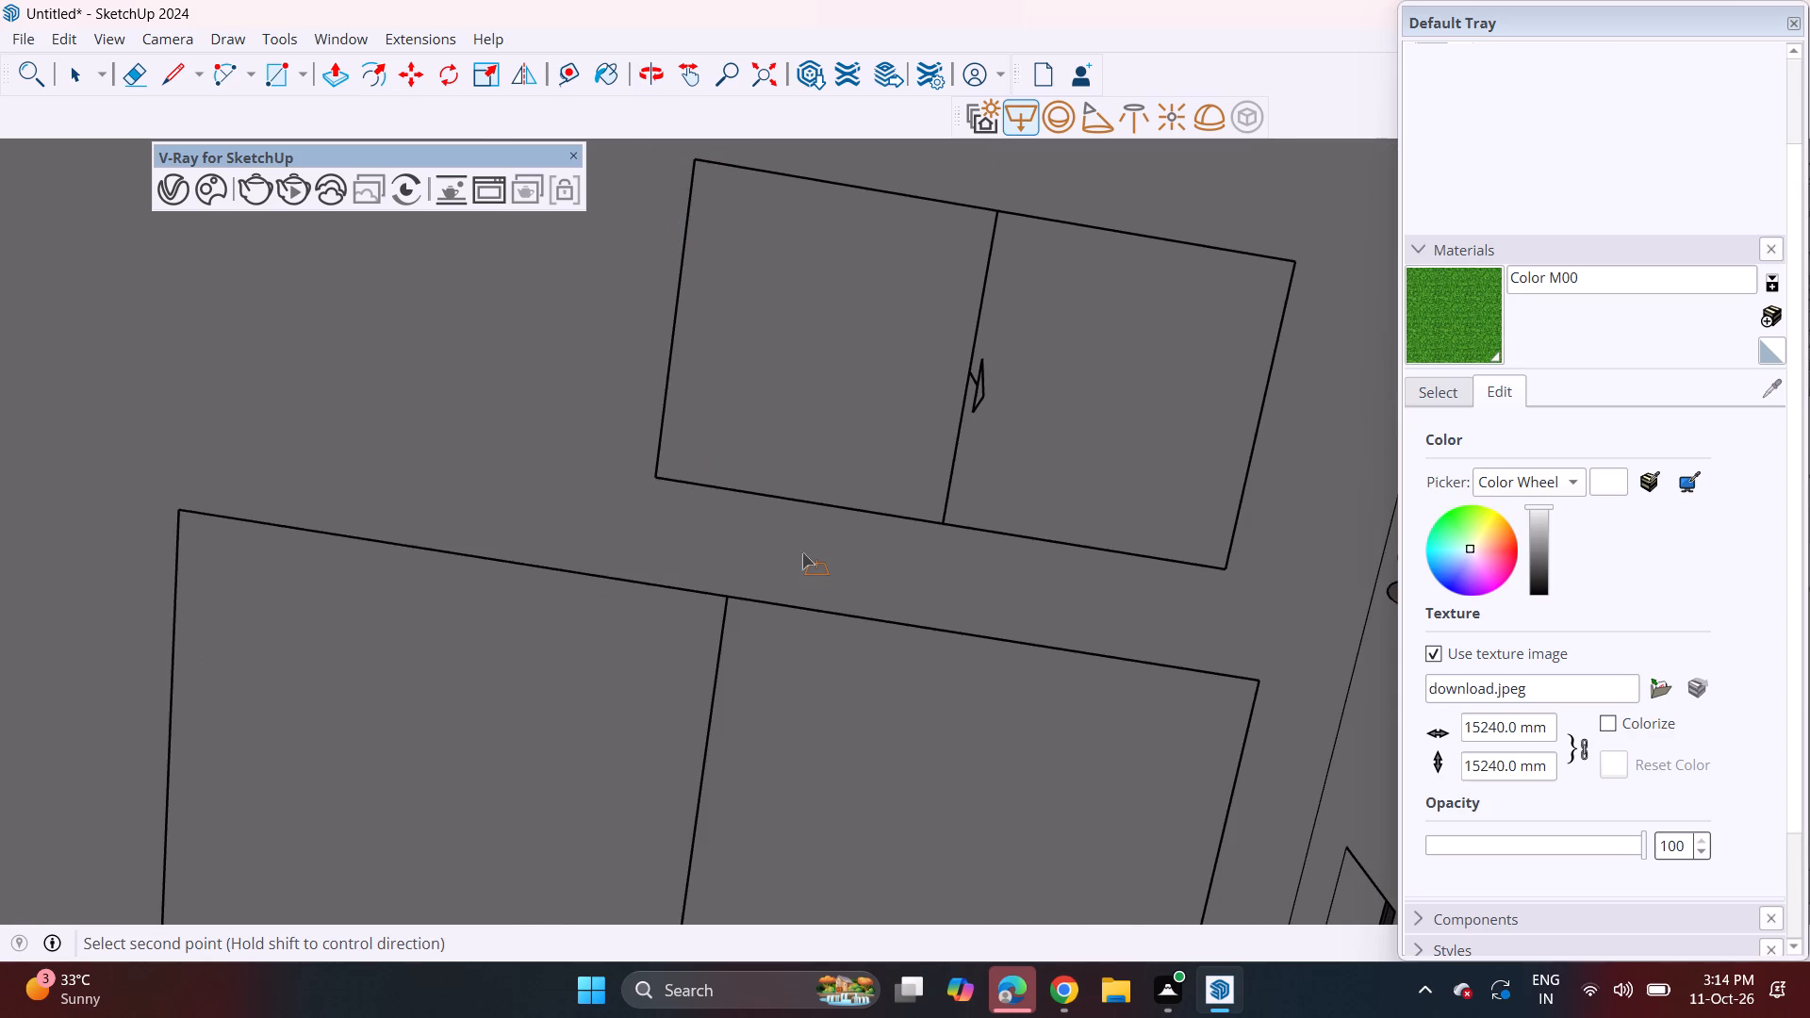
Draw a third, small V-Ray rectangle light on the roof slab's underside, between the large light and the corner by the windowed inner wall.
shift+middle_drag(802, 552, 805, 323)
middle_drag(792, 529, 795, 344)
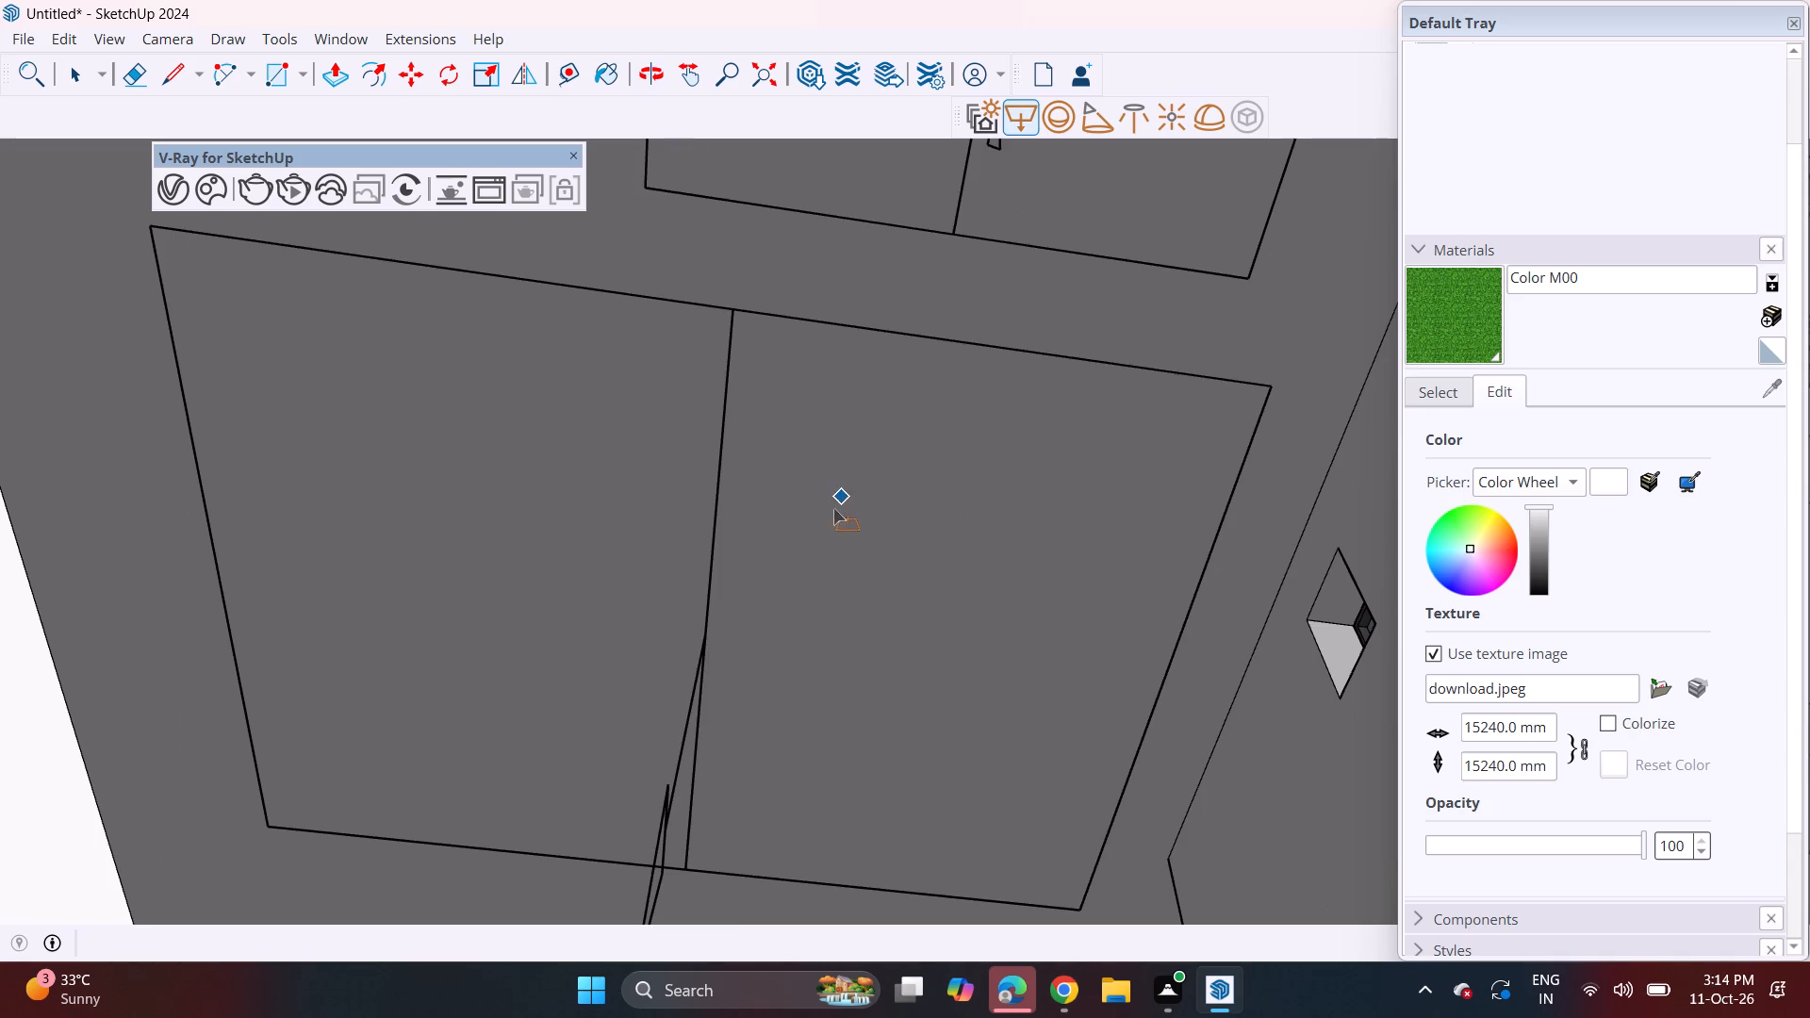
shift+middle_drag(833, 508, 851, 217)
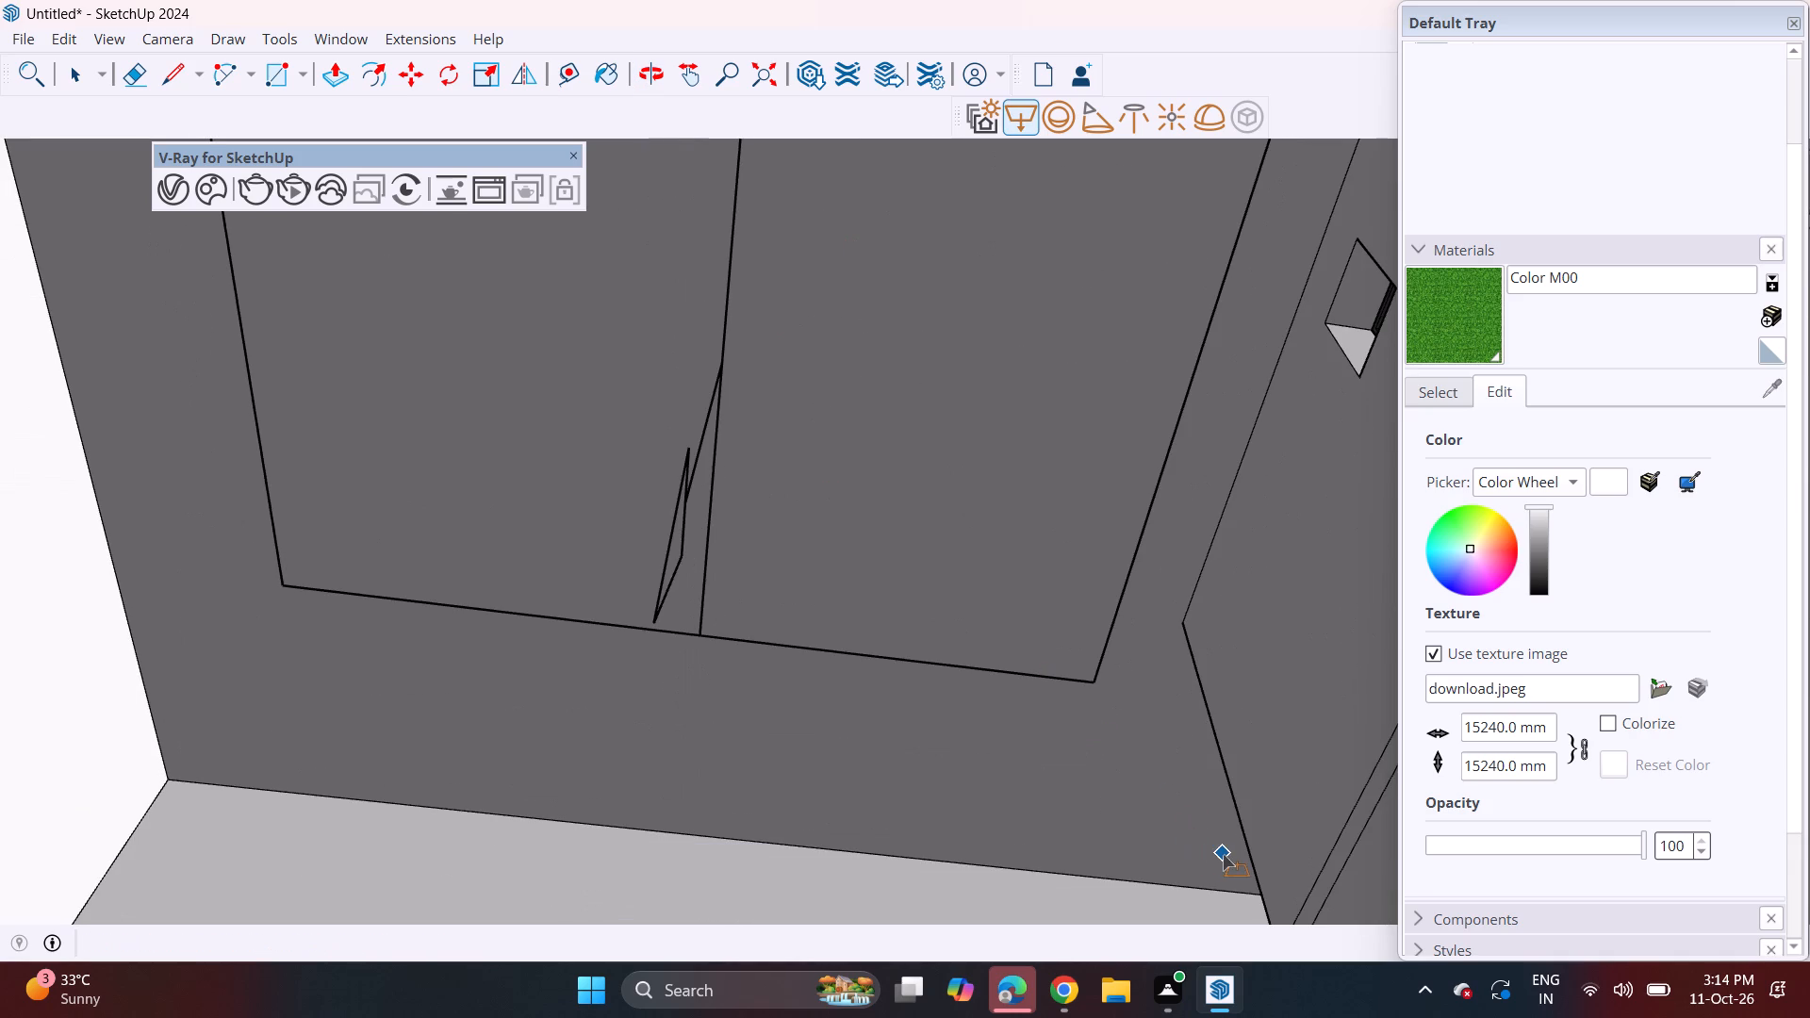
click(1223, 854)
click(818, 695)
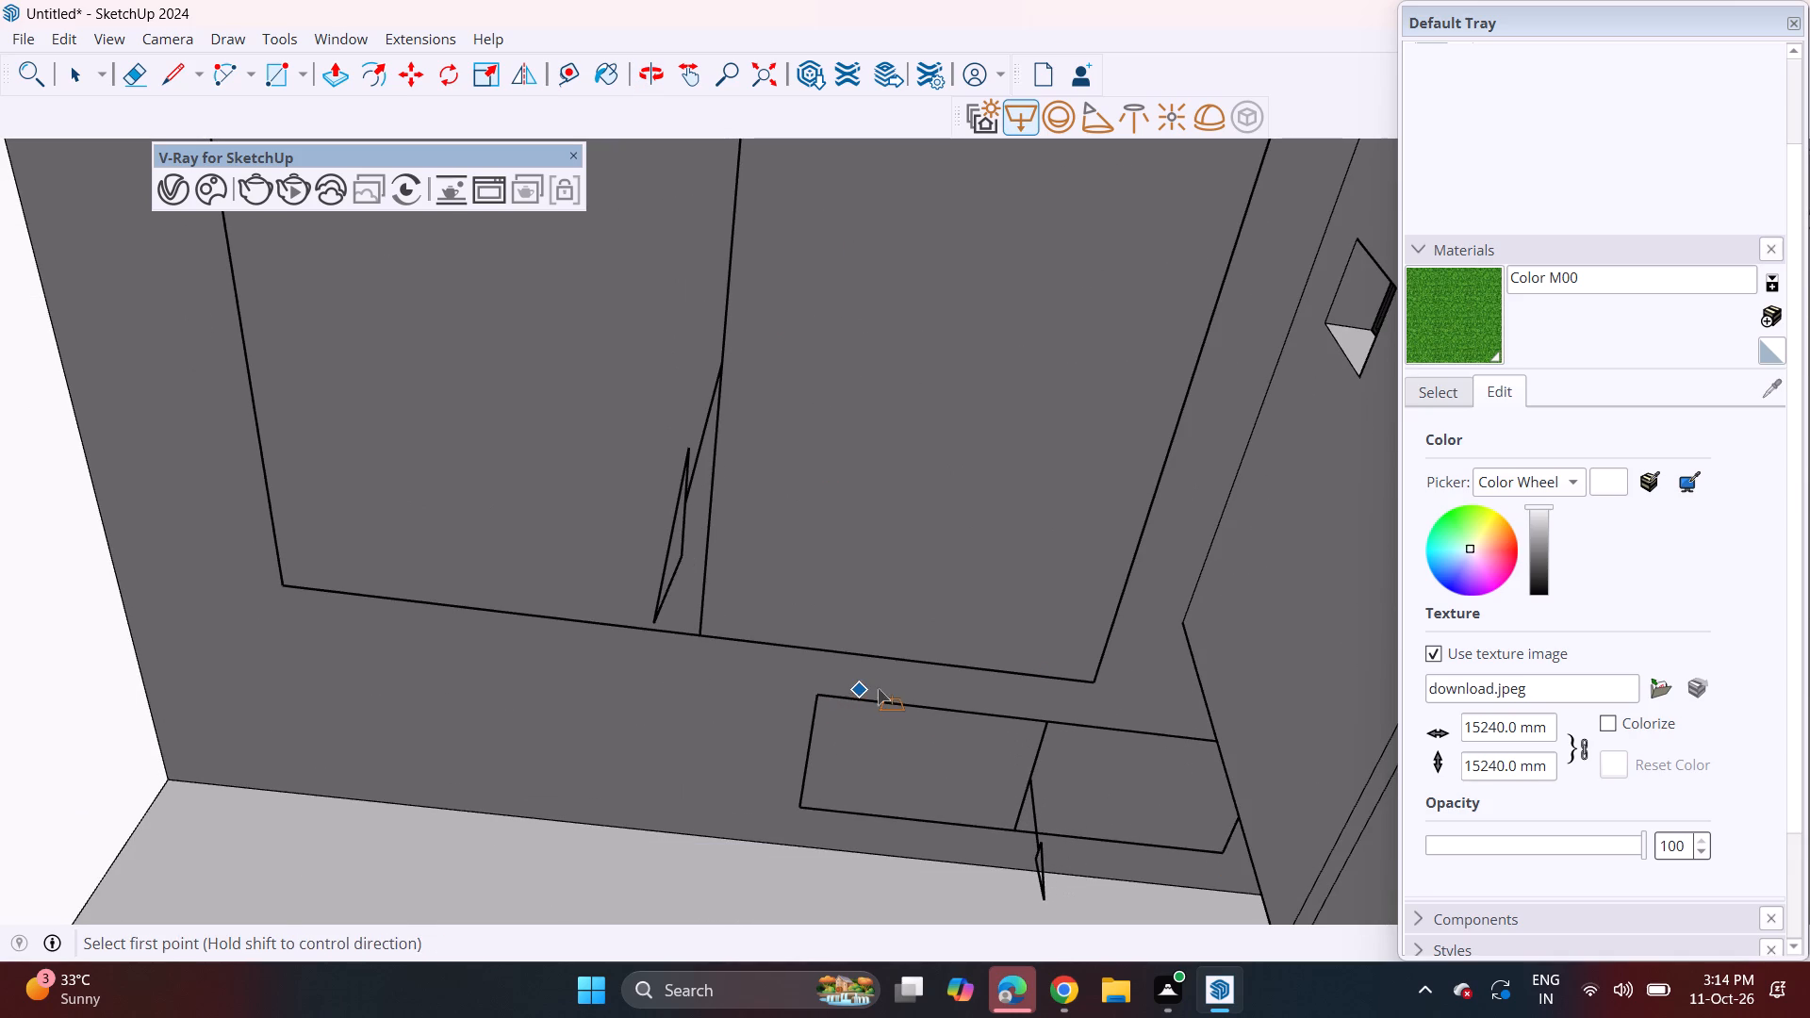
Fit the whole model in view and examine the building's exterior from the side around to the front elevation with gate, tree and road.
middle_drag(805, 672, 855, 1017)
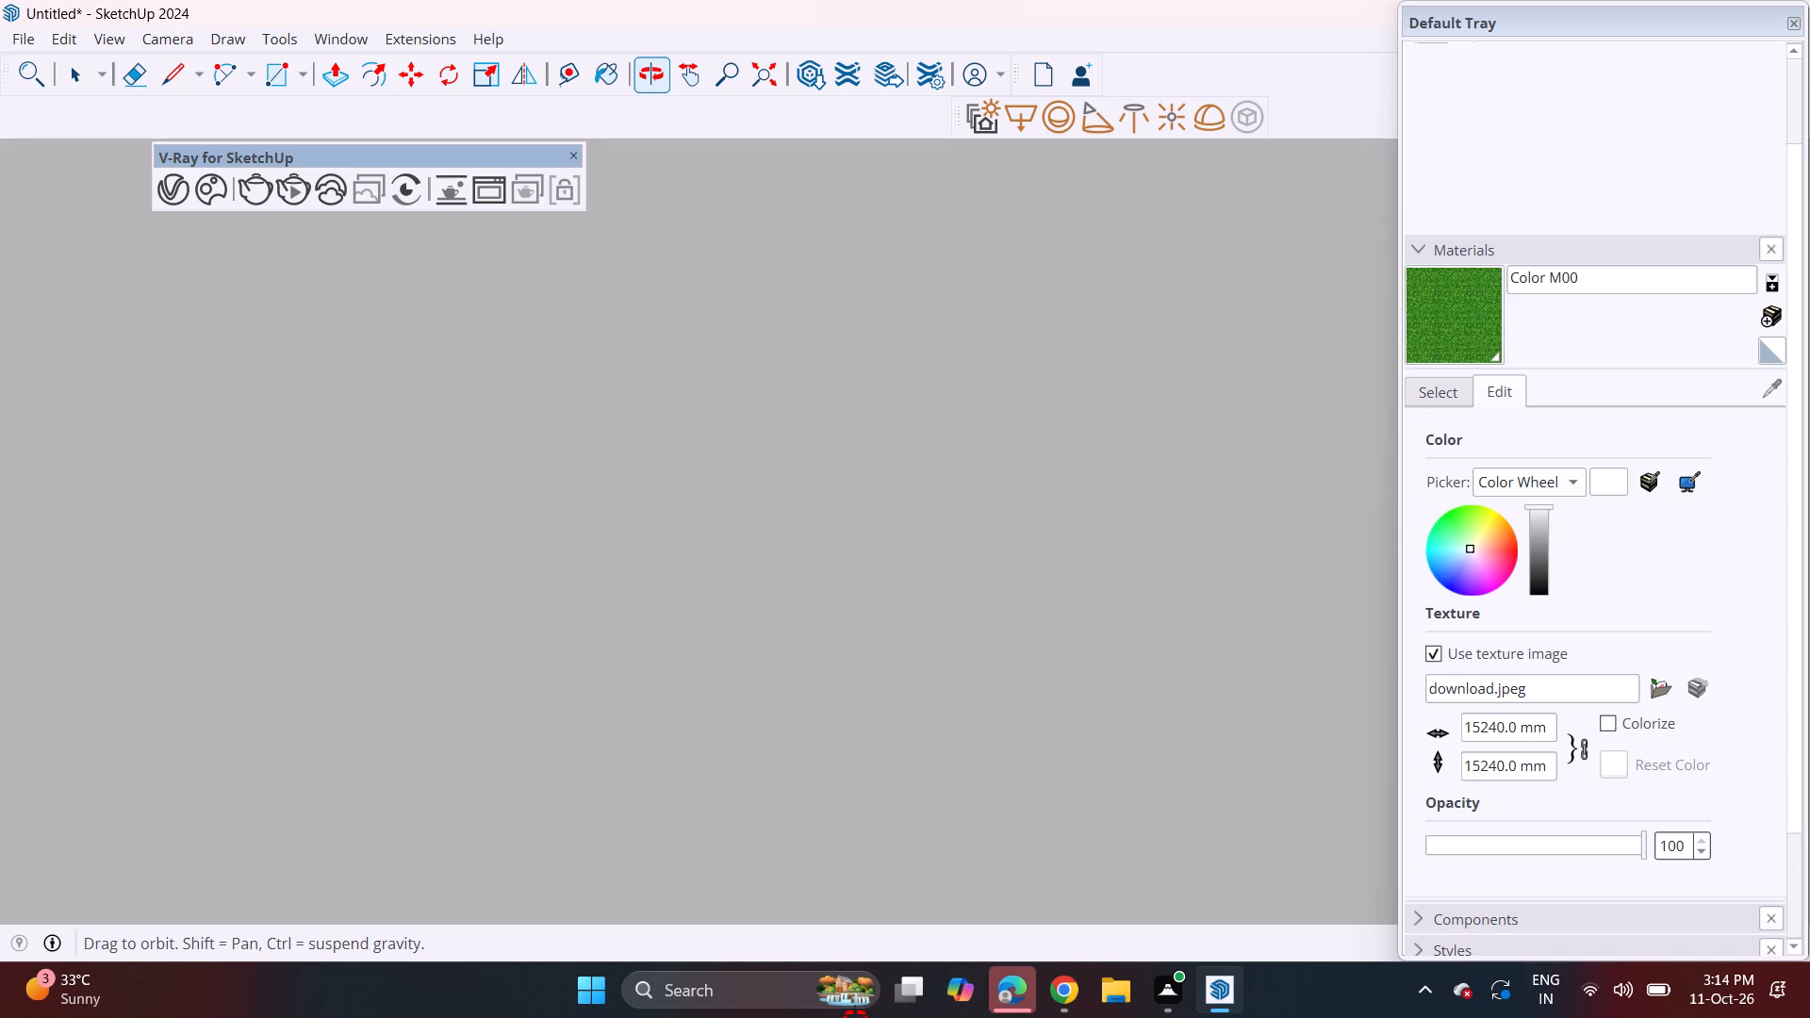
middle_drag(855, 1017, 881, 928)
scroll(869, 455, down, 16)
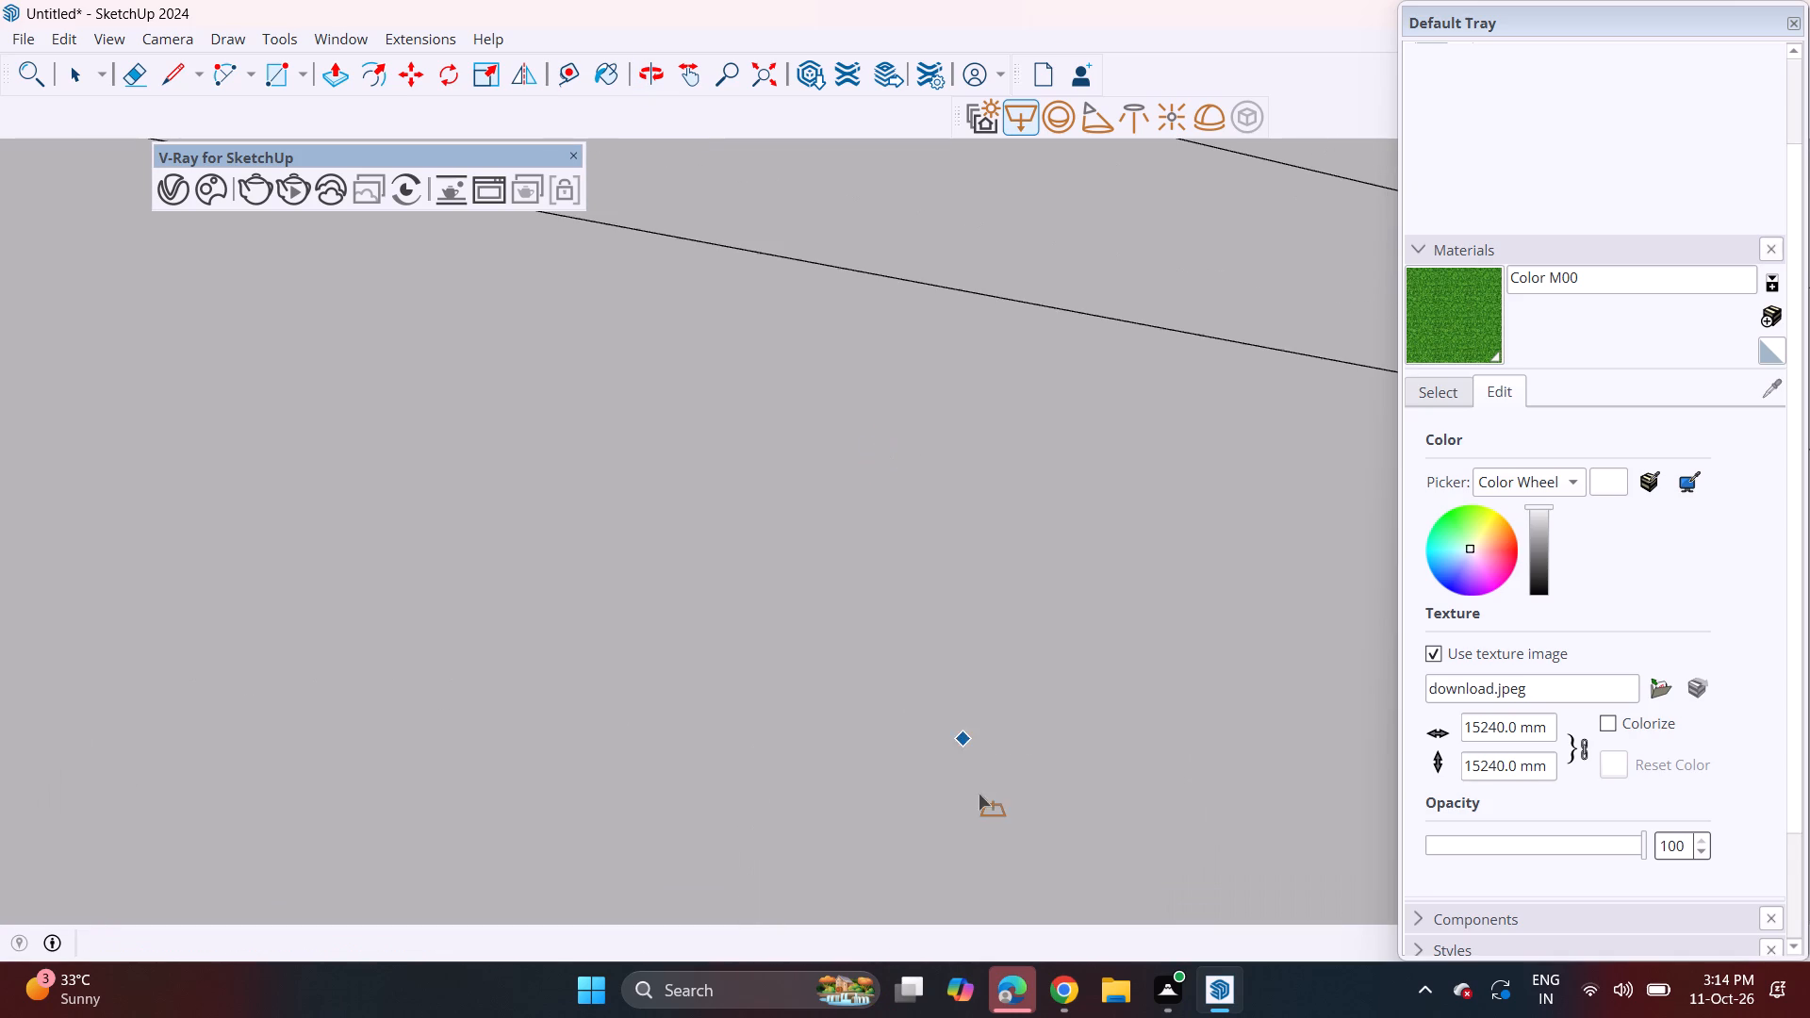
click(759, 76)
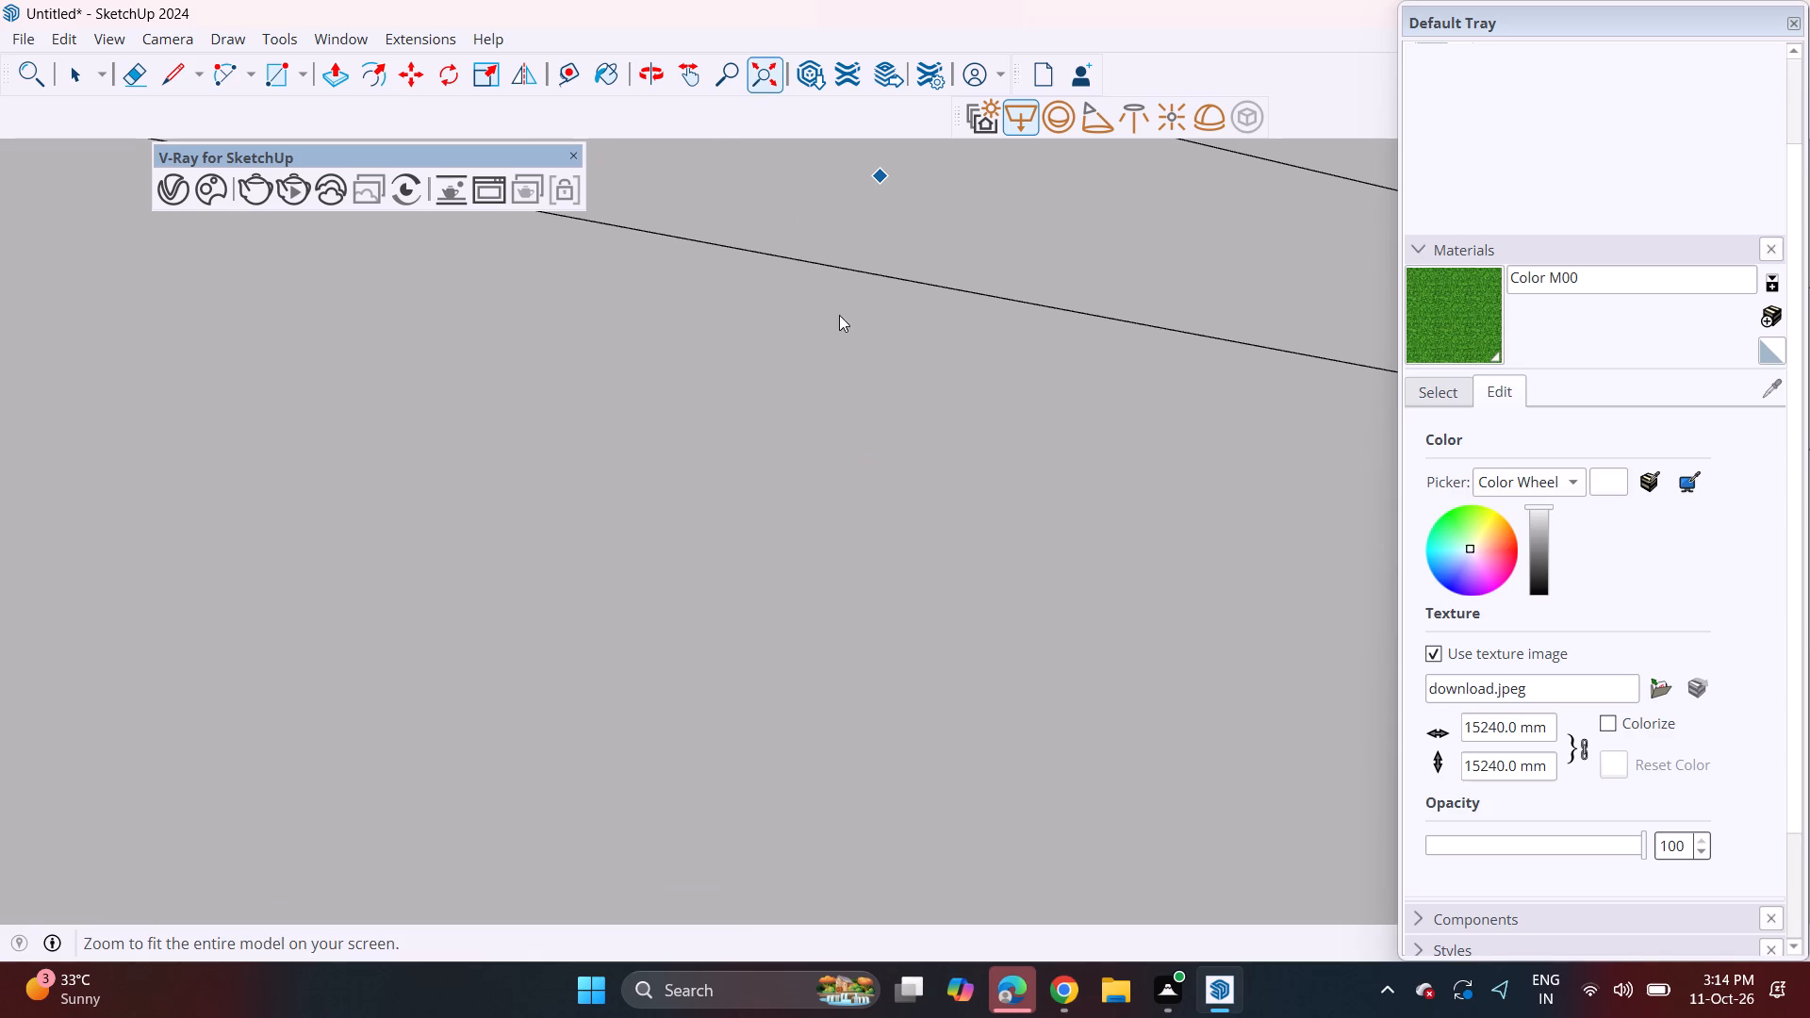
middle_drag(1013, 356, 619, 436)
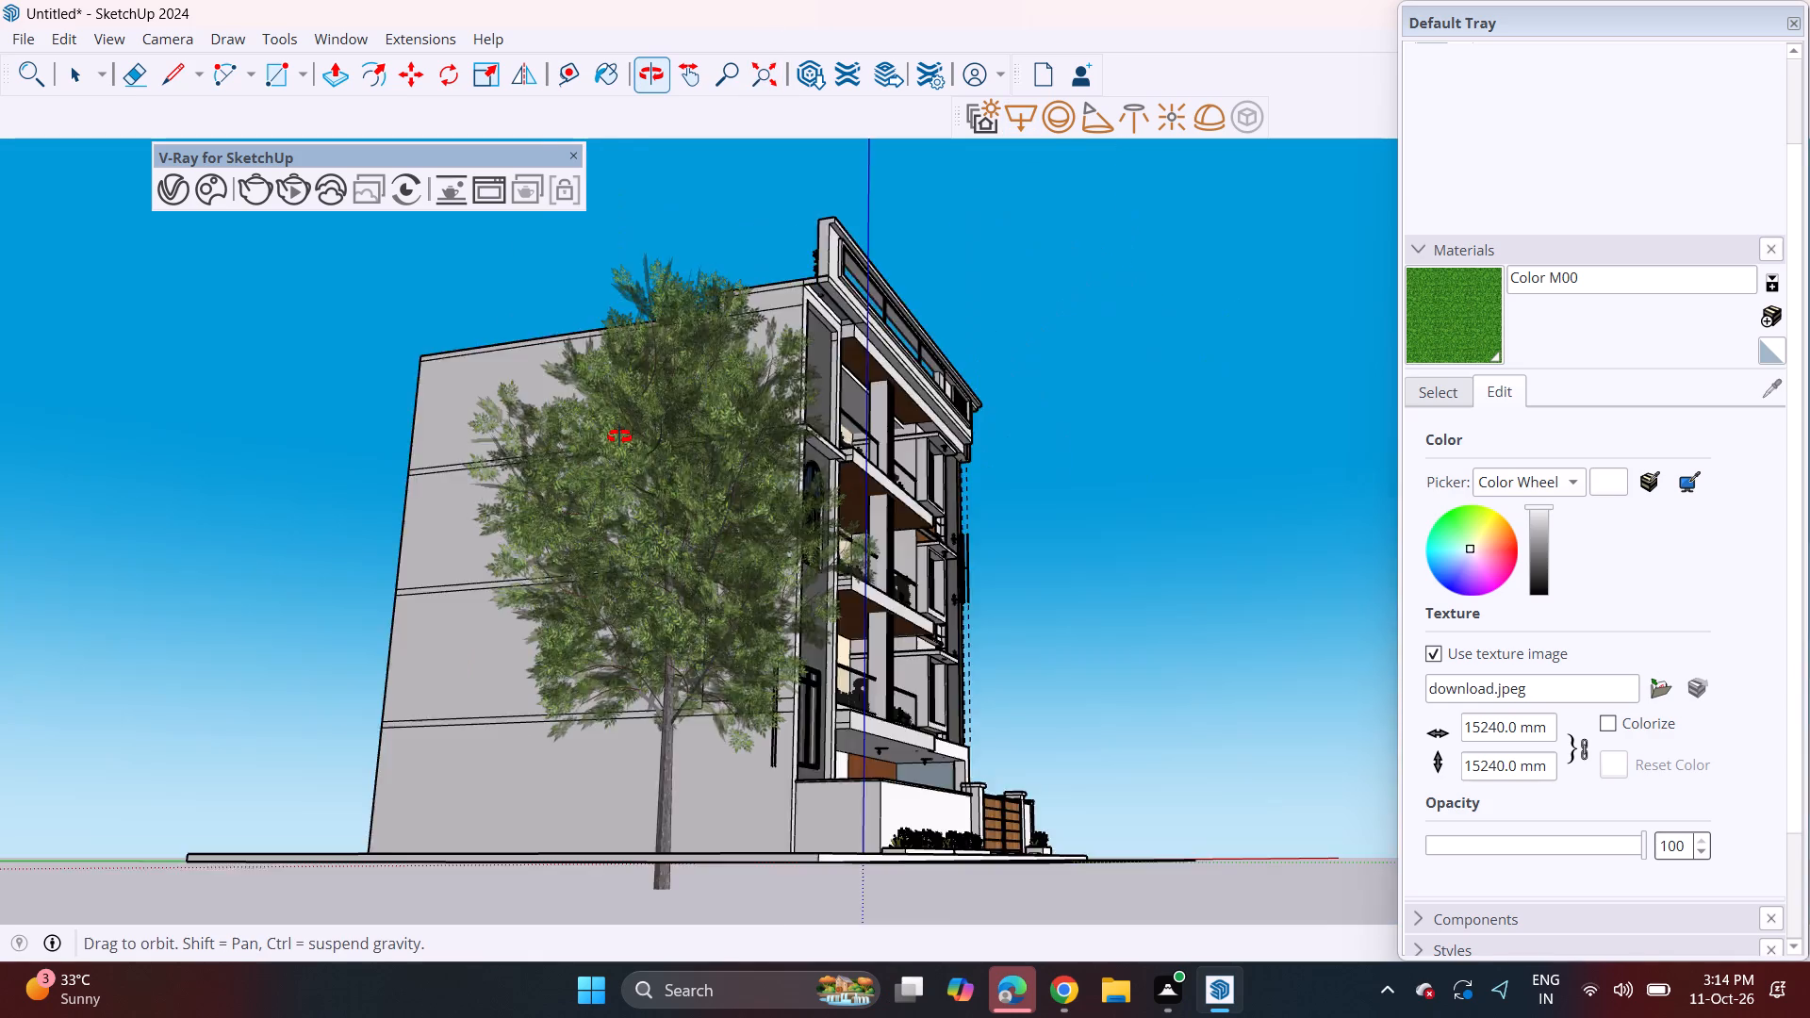
middle_drag(619, 436, 118, 531)
scroll(972, 539, up, 2)
middle_drag(985, 550, 933, 535)
shift+middle_drag(890, 637, 829, 546)
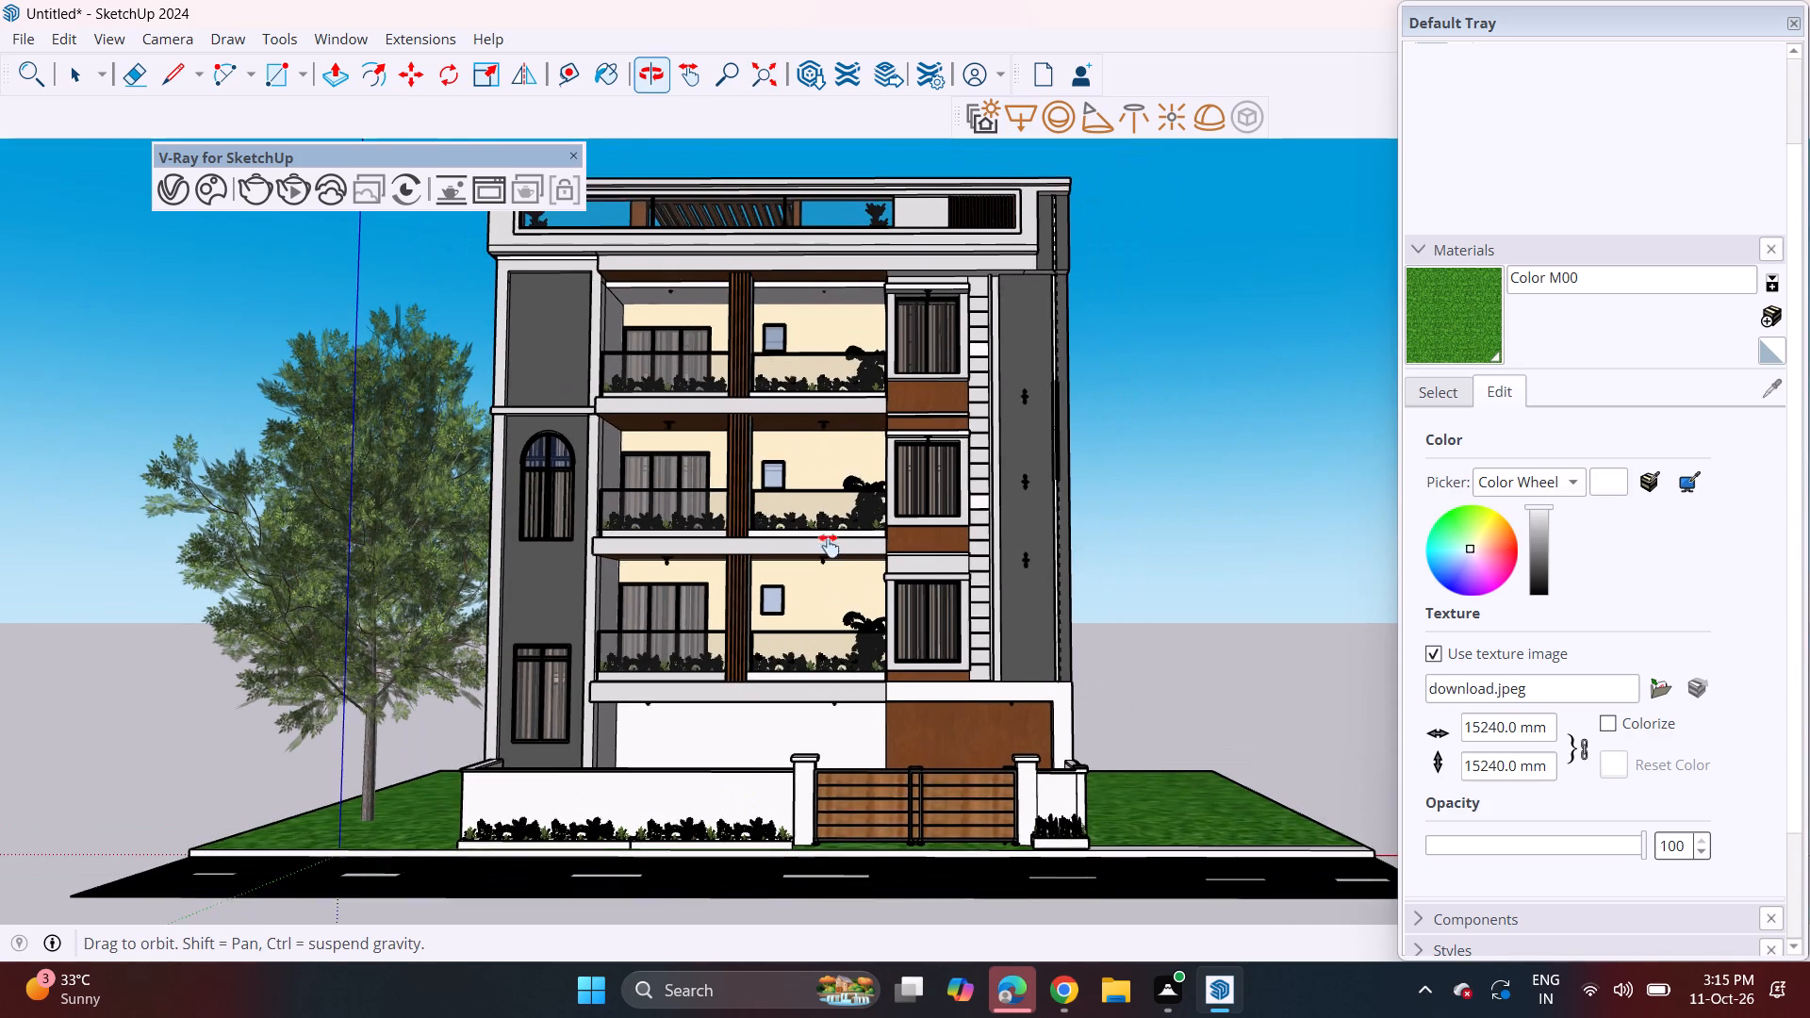
shift+middle_drag(829, 546, 831, 548)
middle_drag(808, 557, 831, 559)
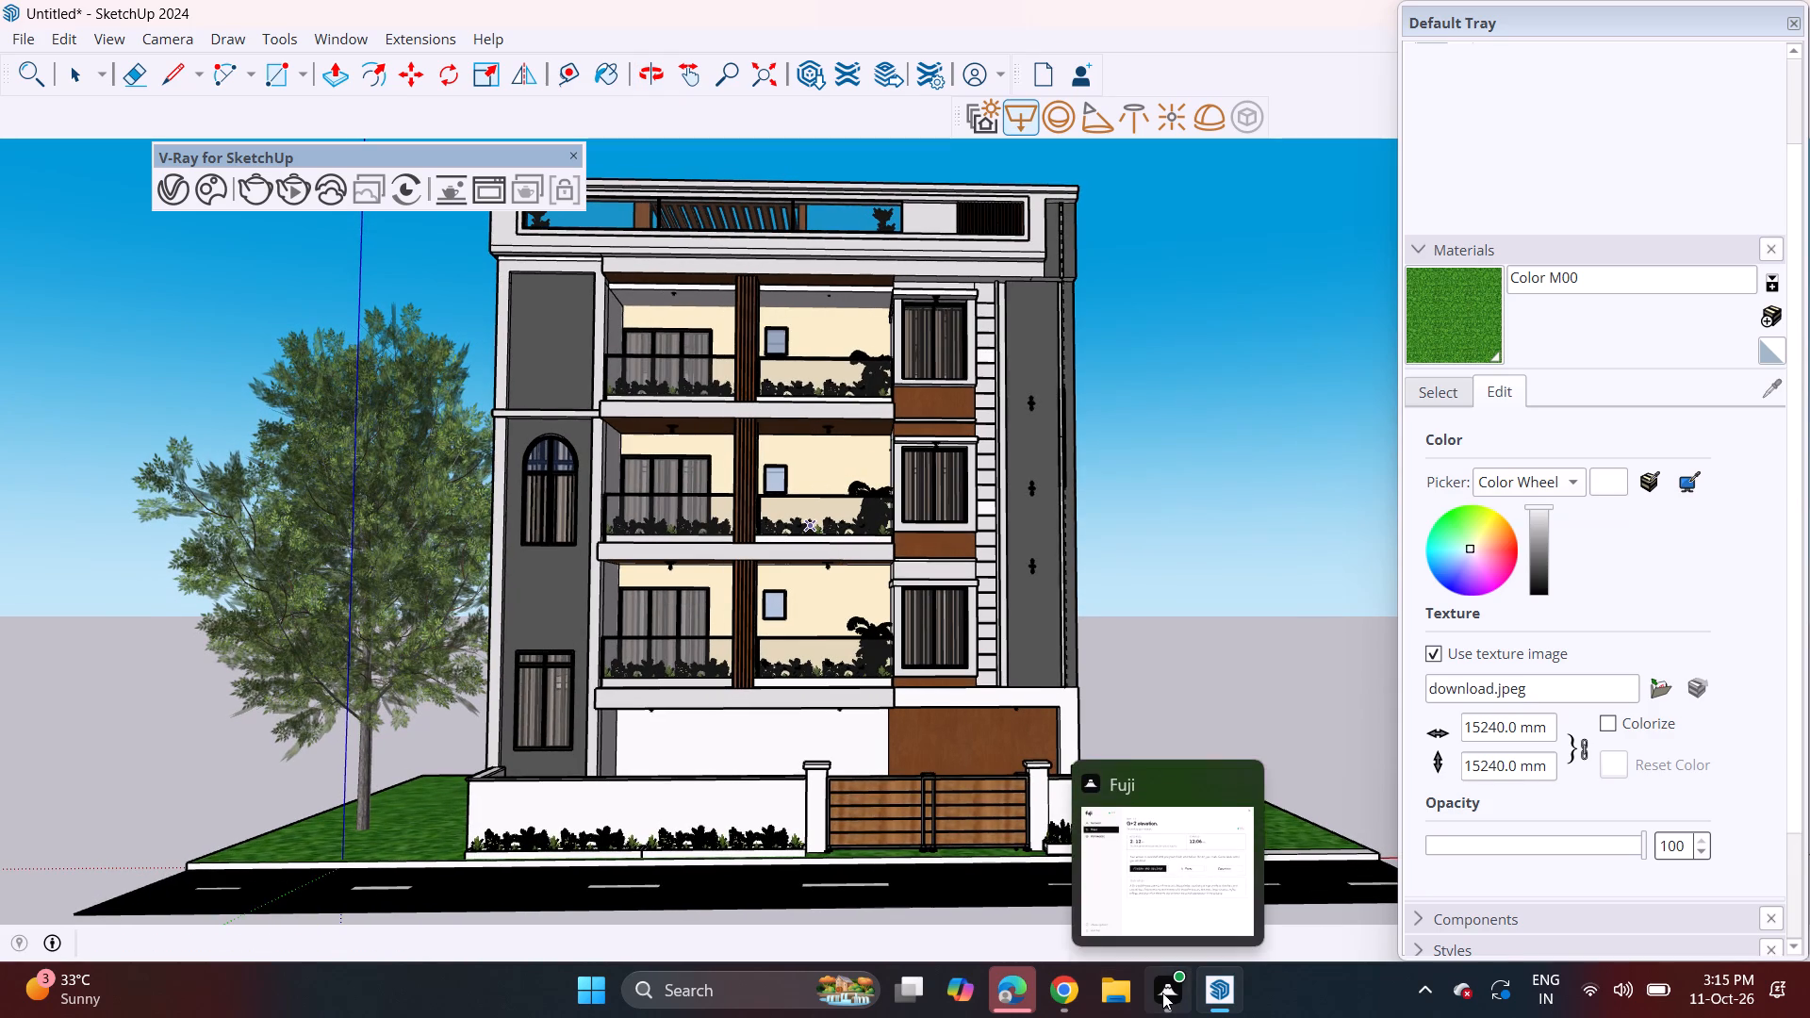
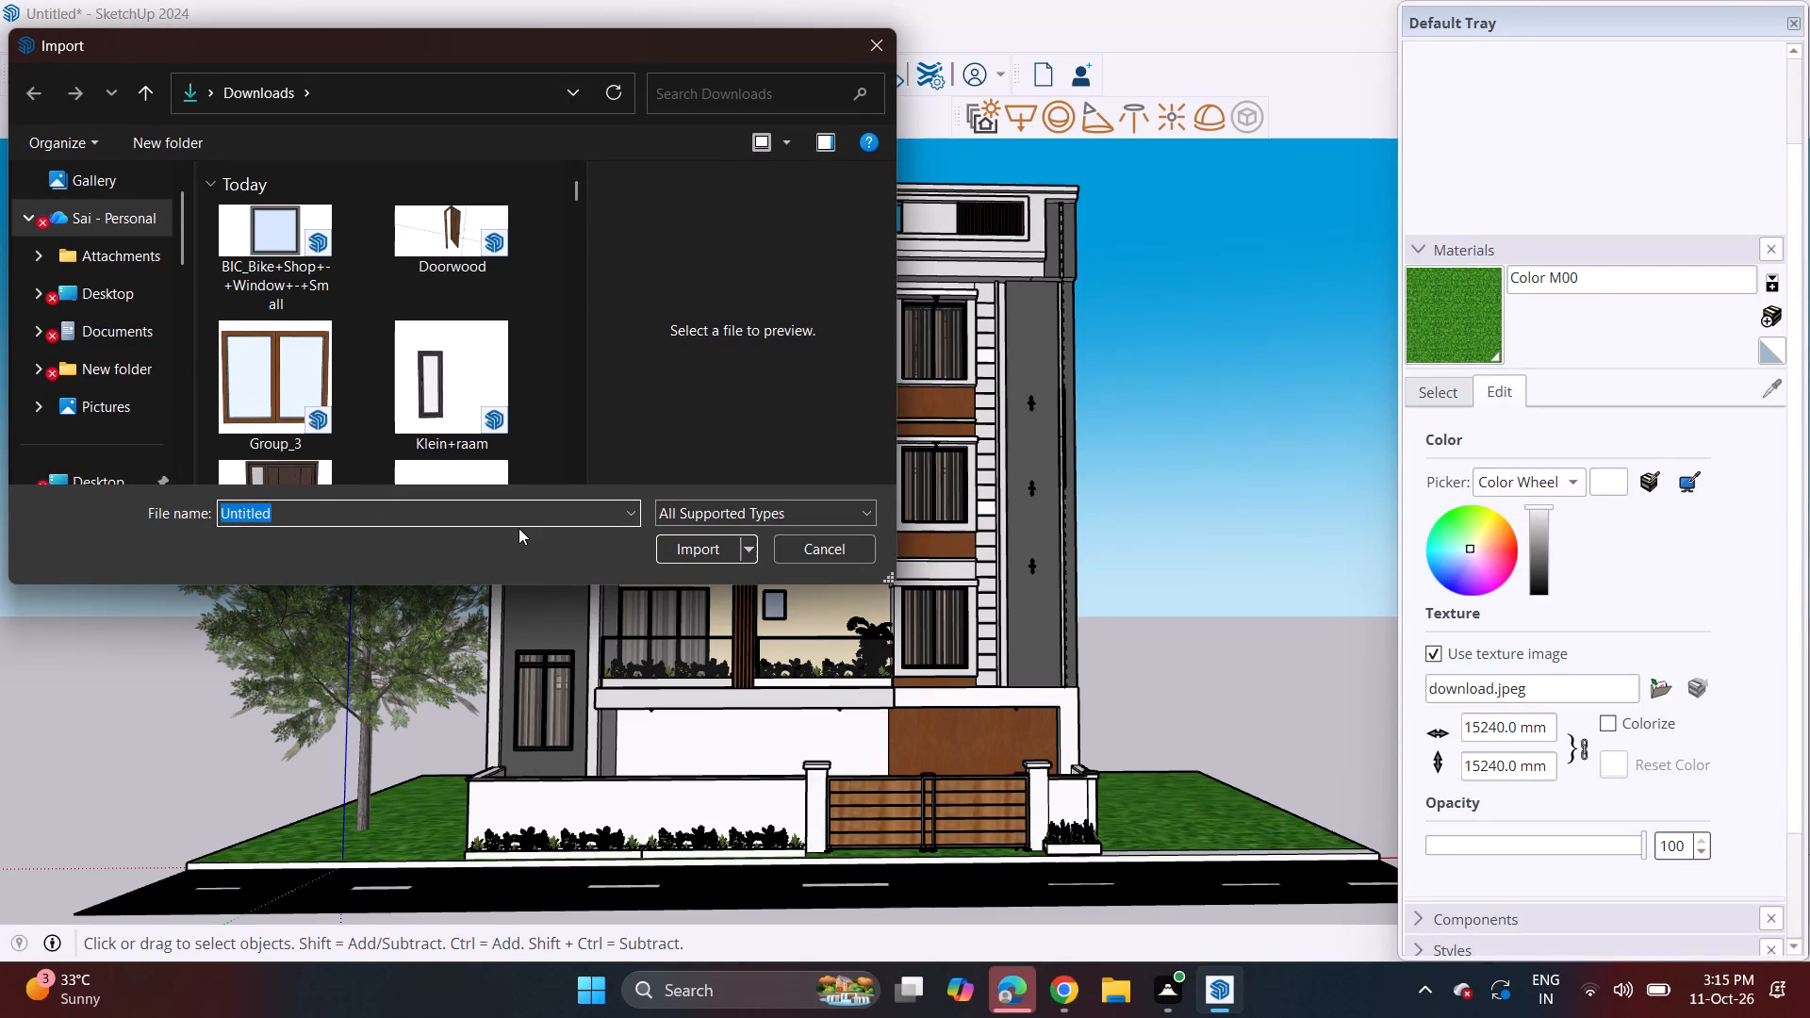
Save the model as g+2 ELEVATION in the VAMSHI INTERIOR folder on drive C.
click(865, 39)
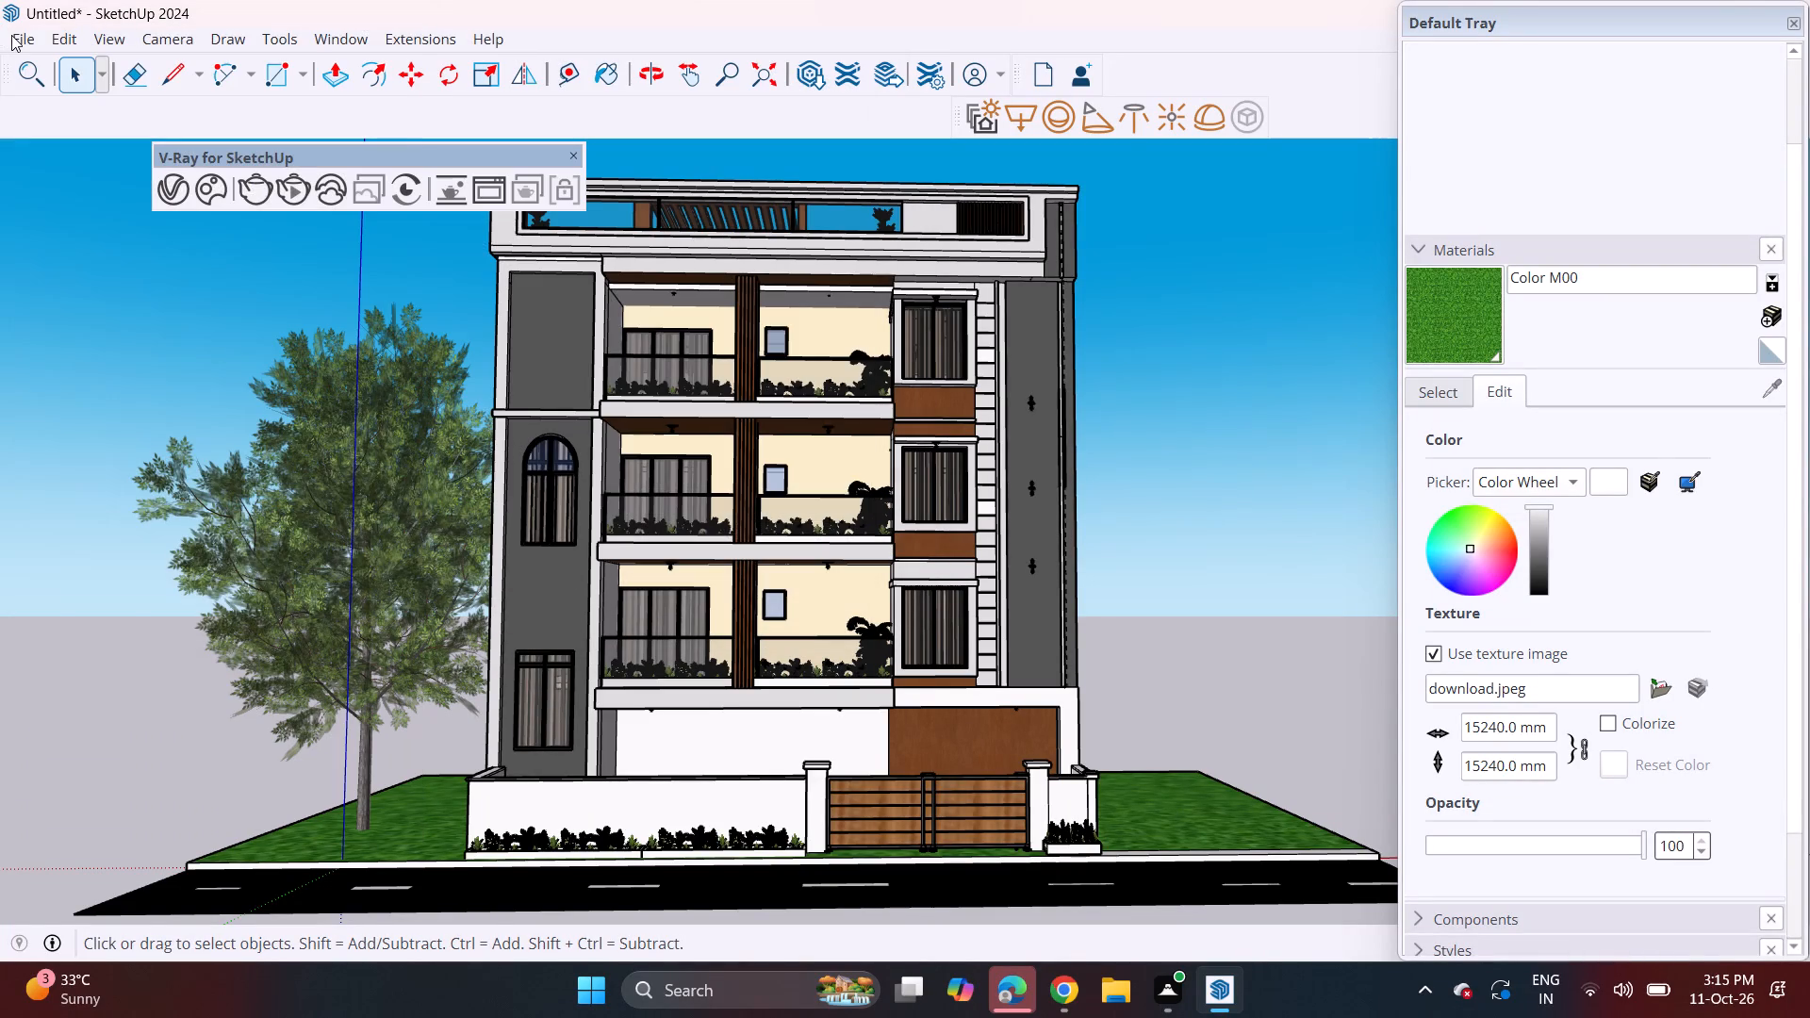
click(11, 35)
click(93, 179)
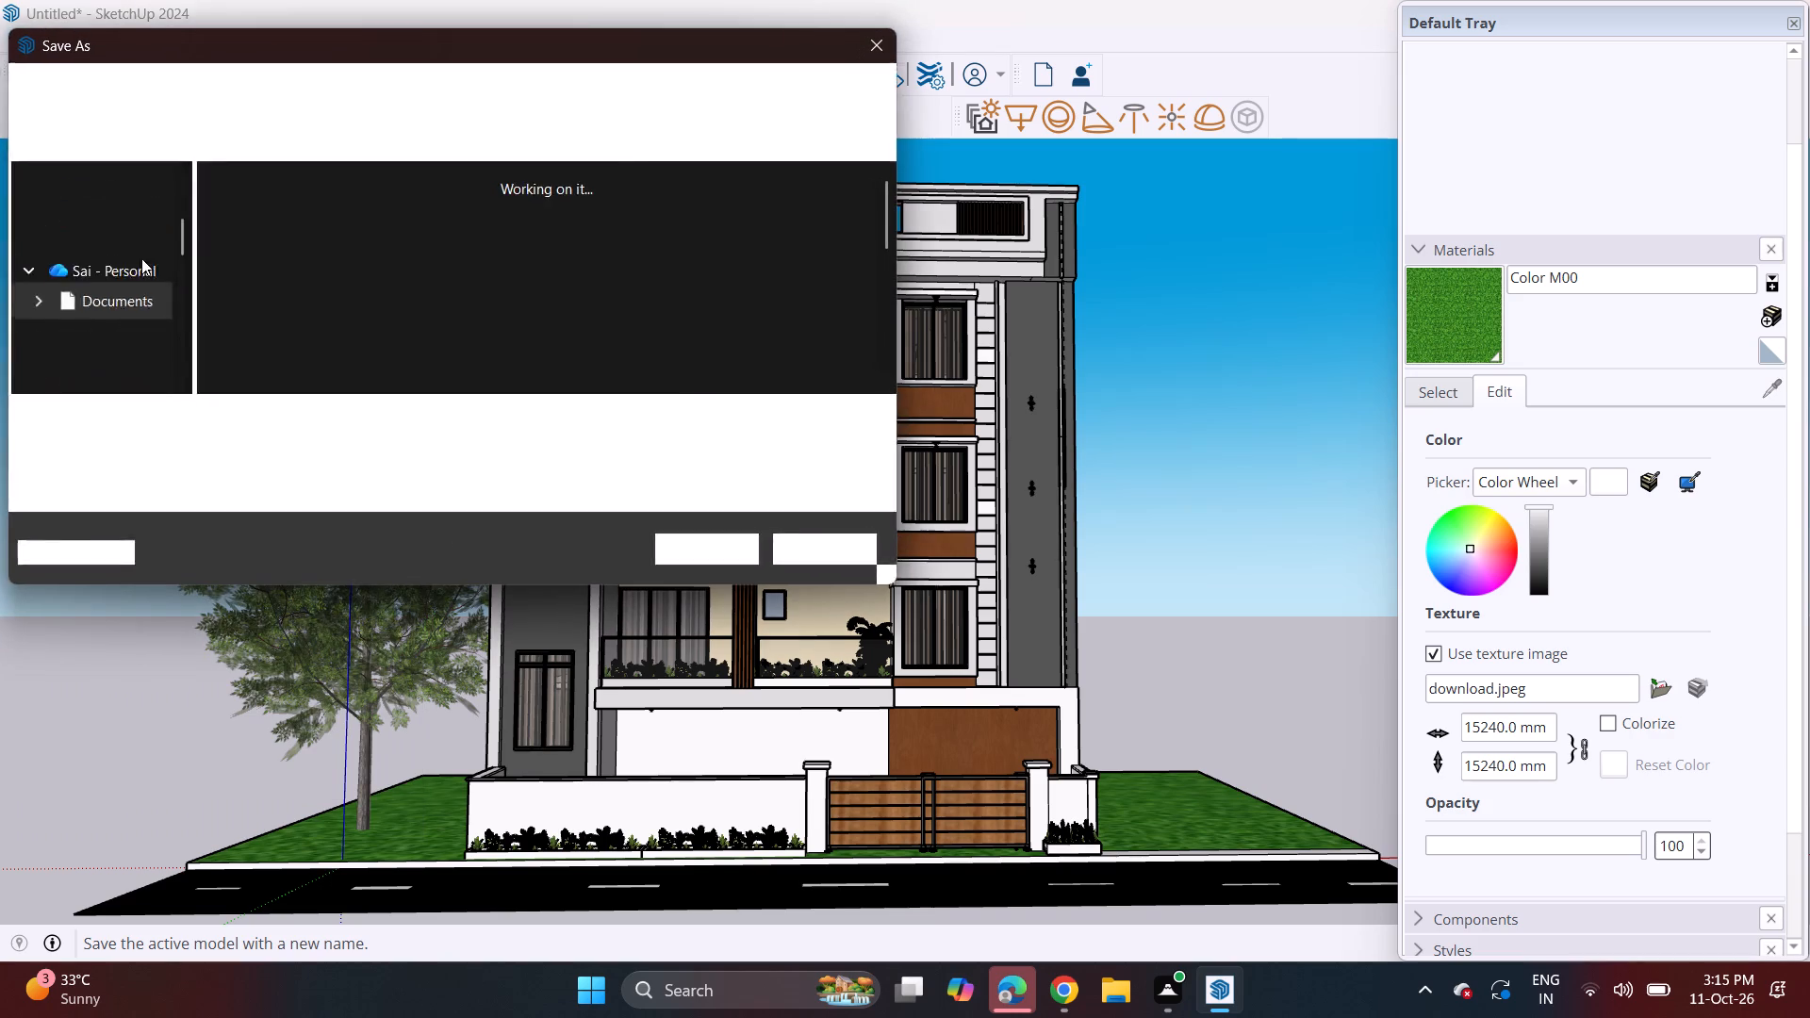
click(578, 87)
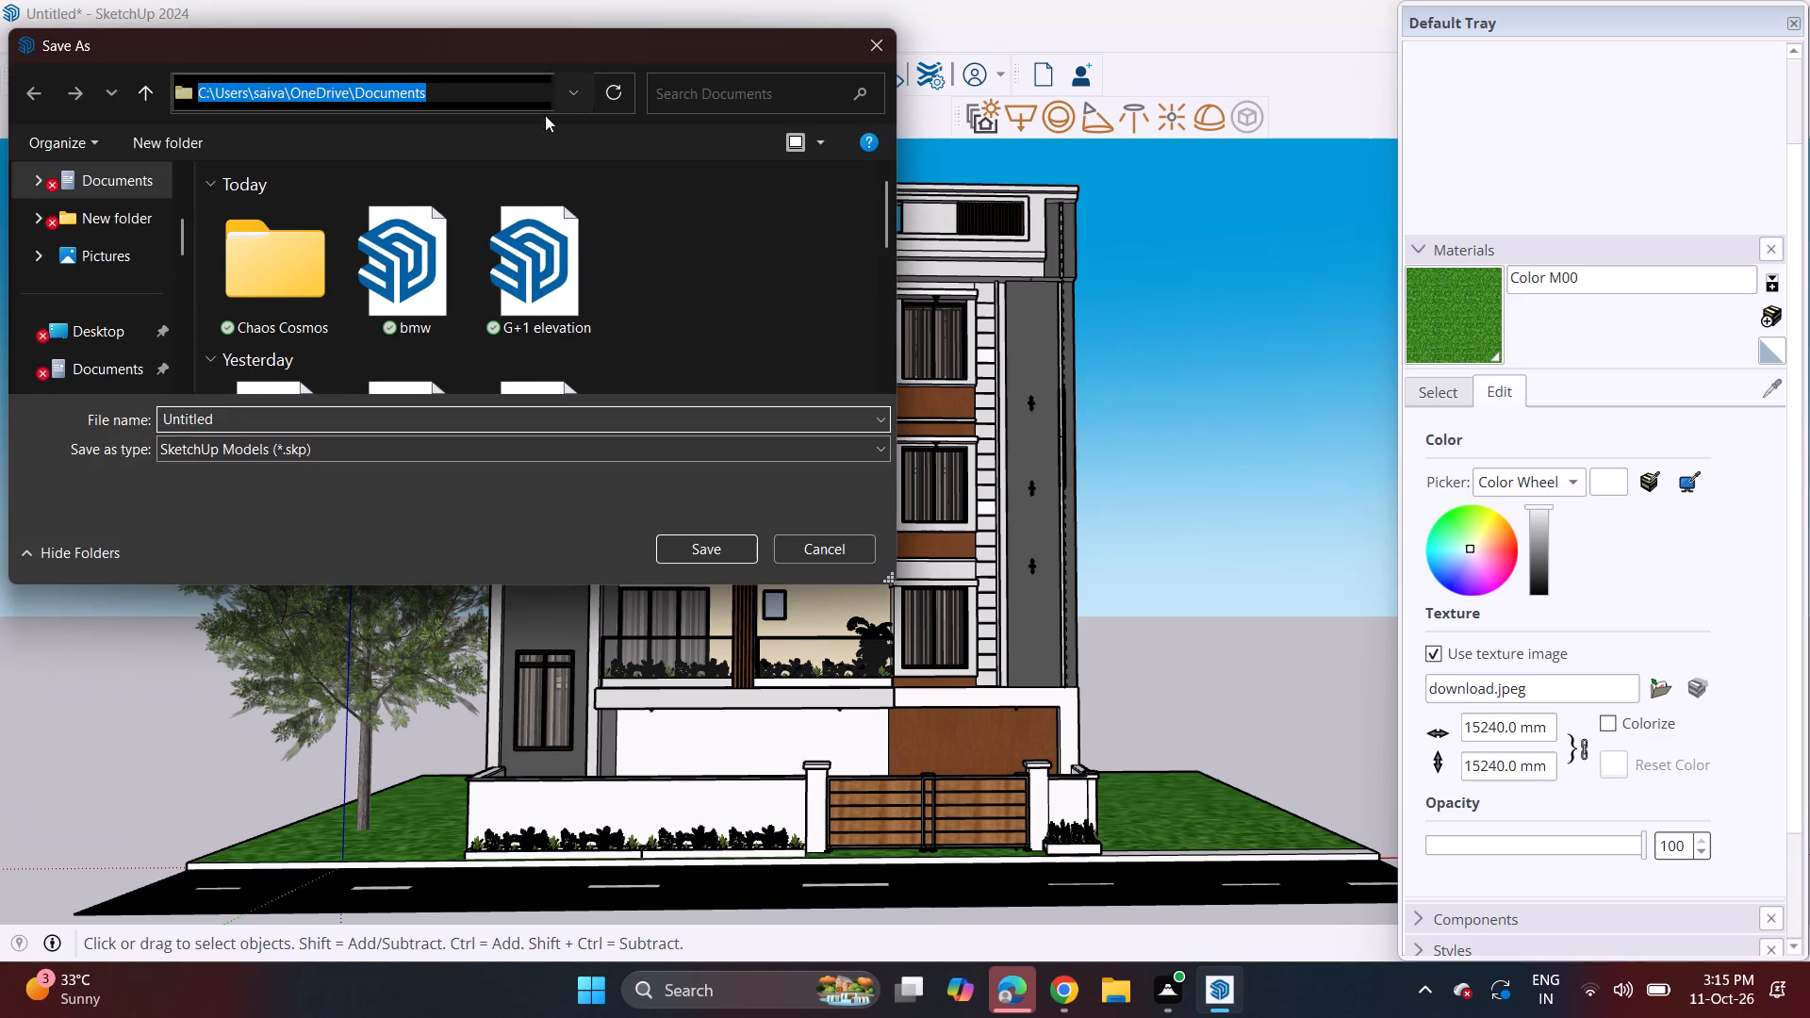
click(424, 172)
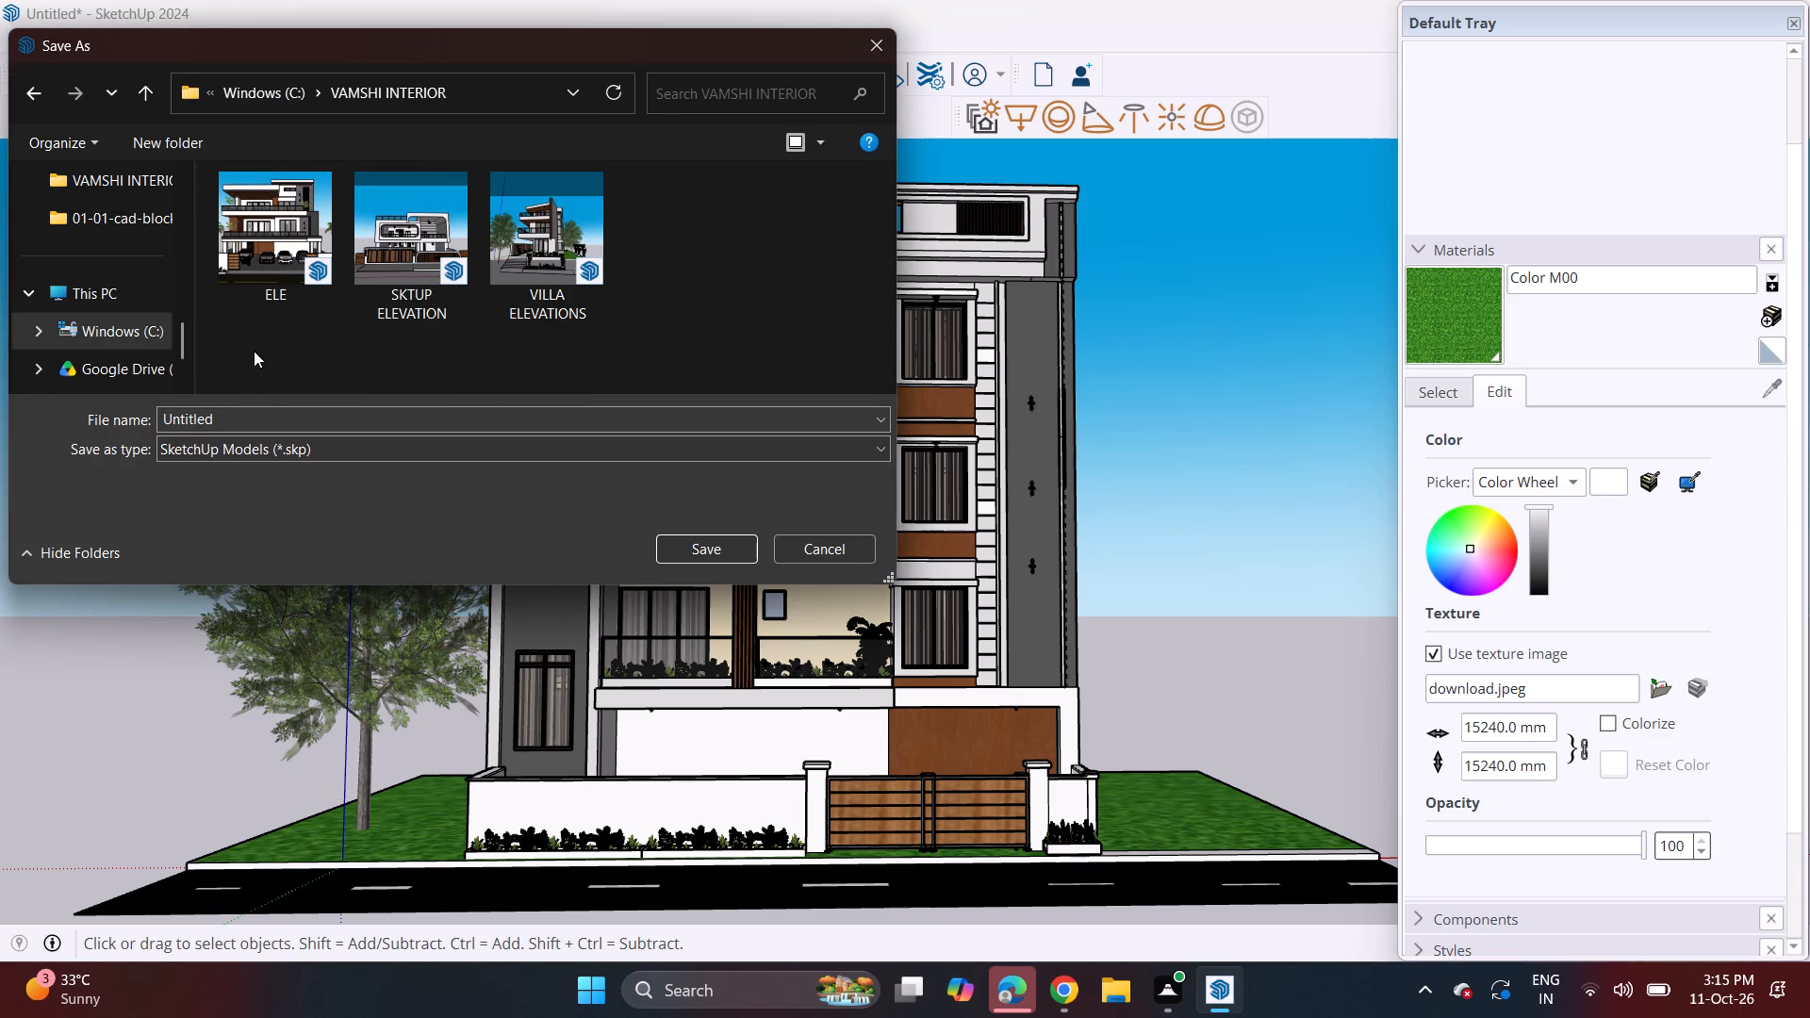
click(261, 419)
key(BackSpace)
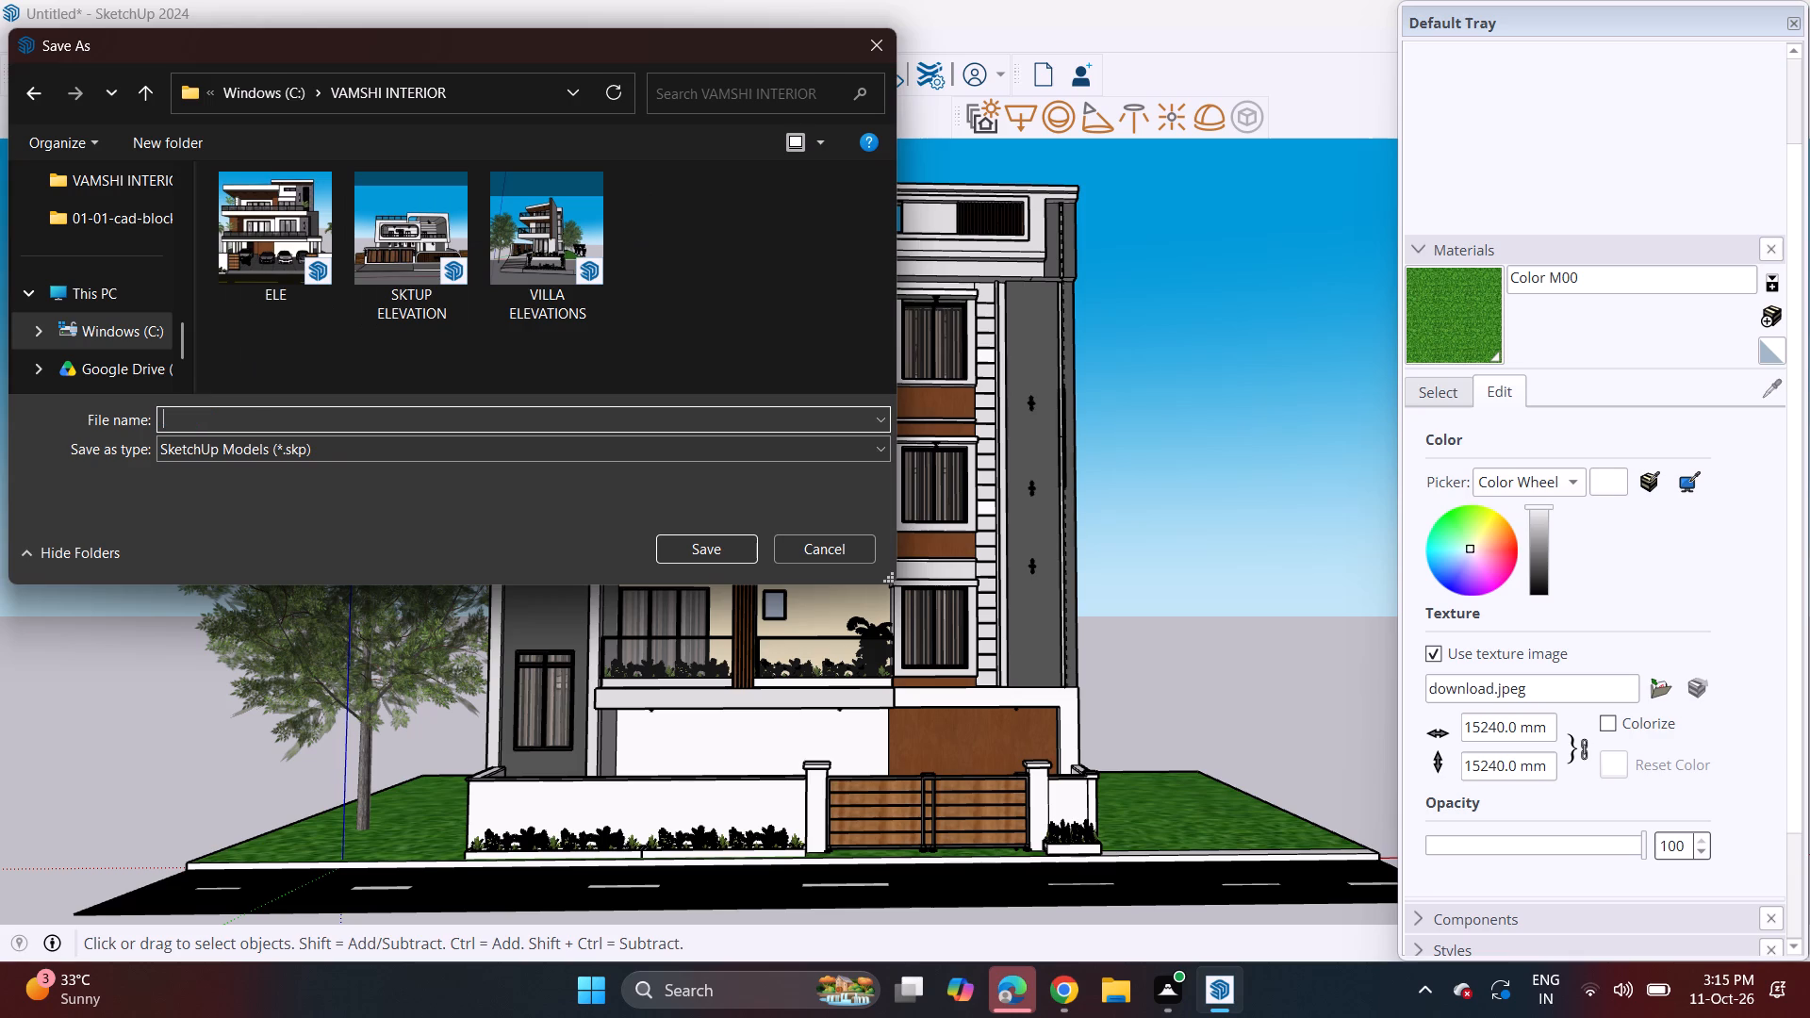
key(shift+g)
text(+2 ELEVATION)
key(Return)
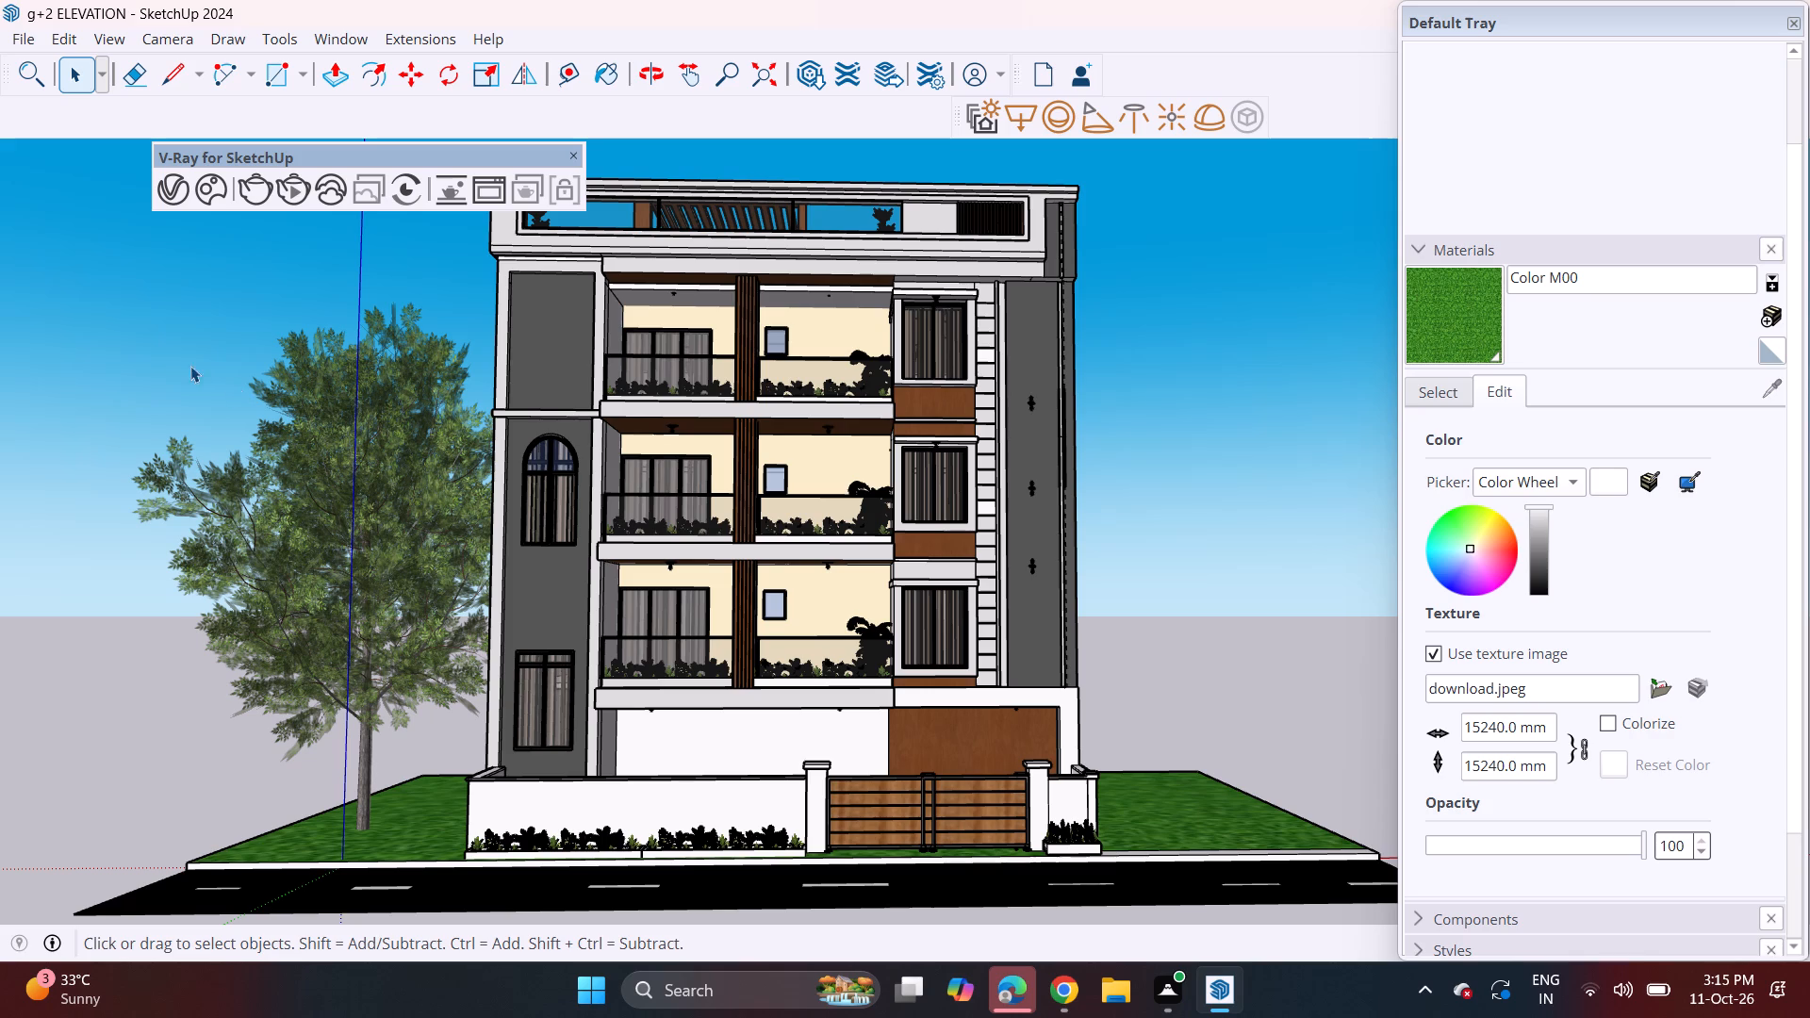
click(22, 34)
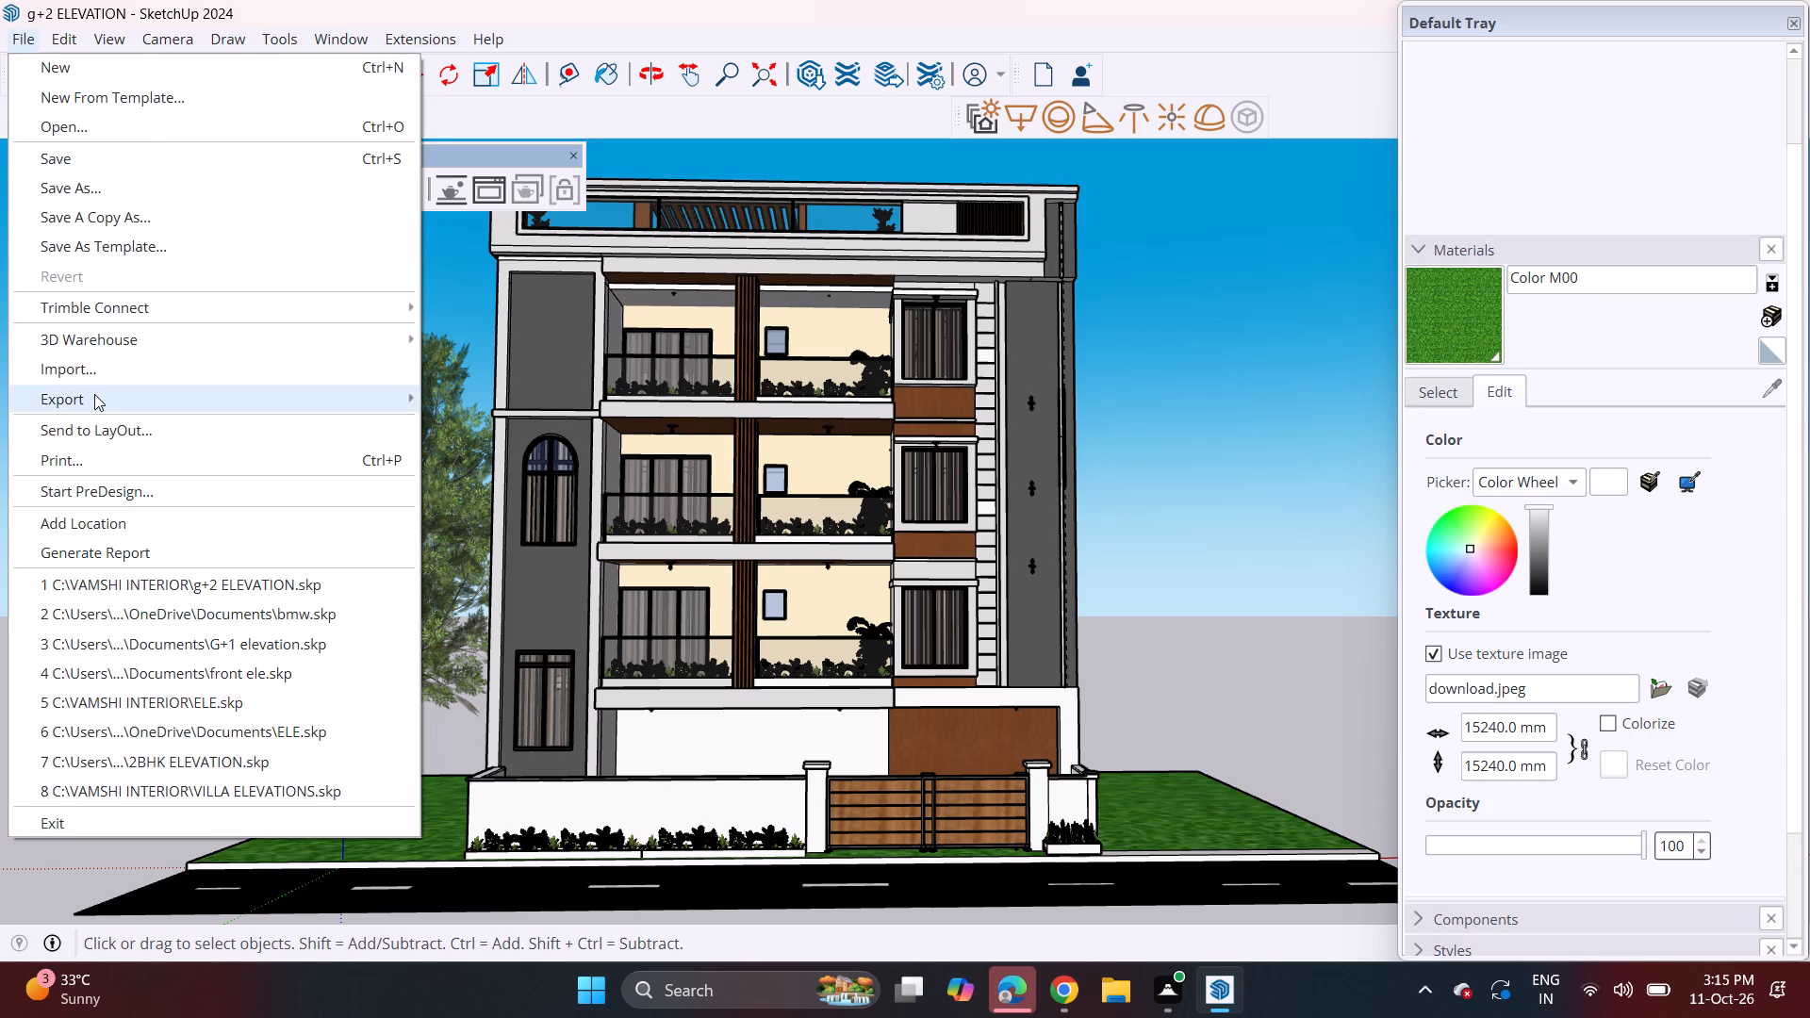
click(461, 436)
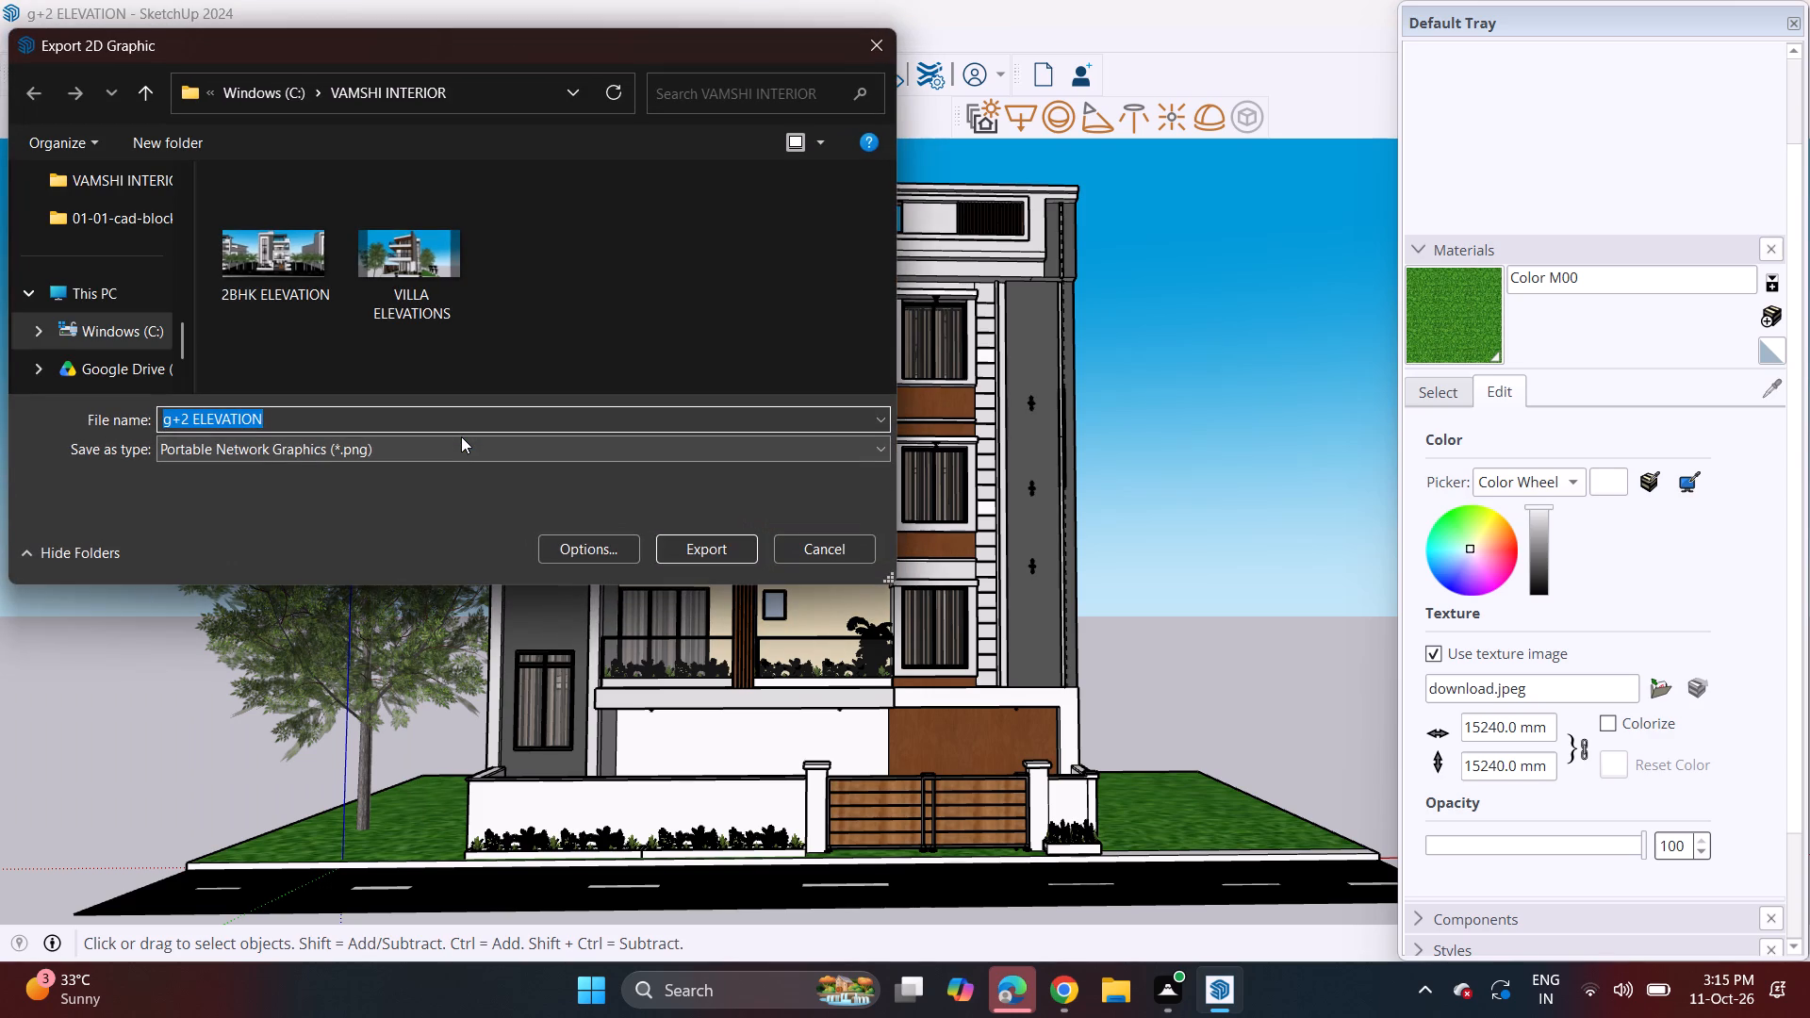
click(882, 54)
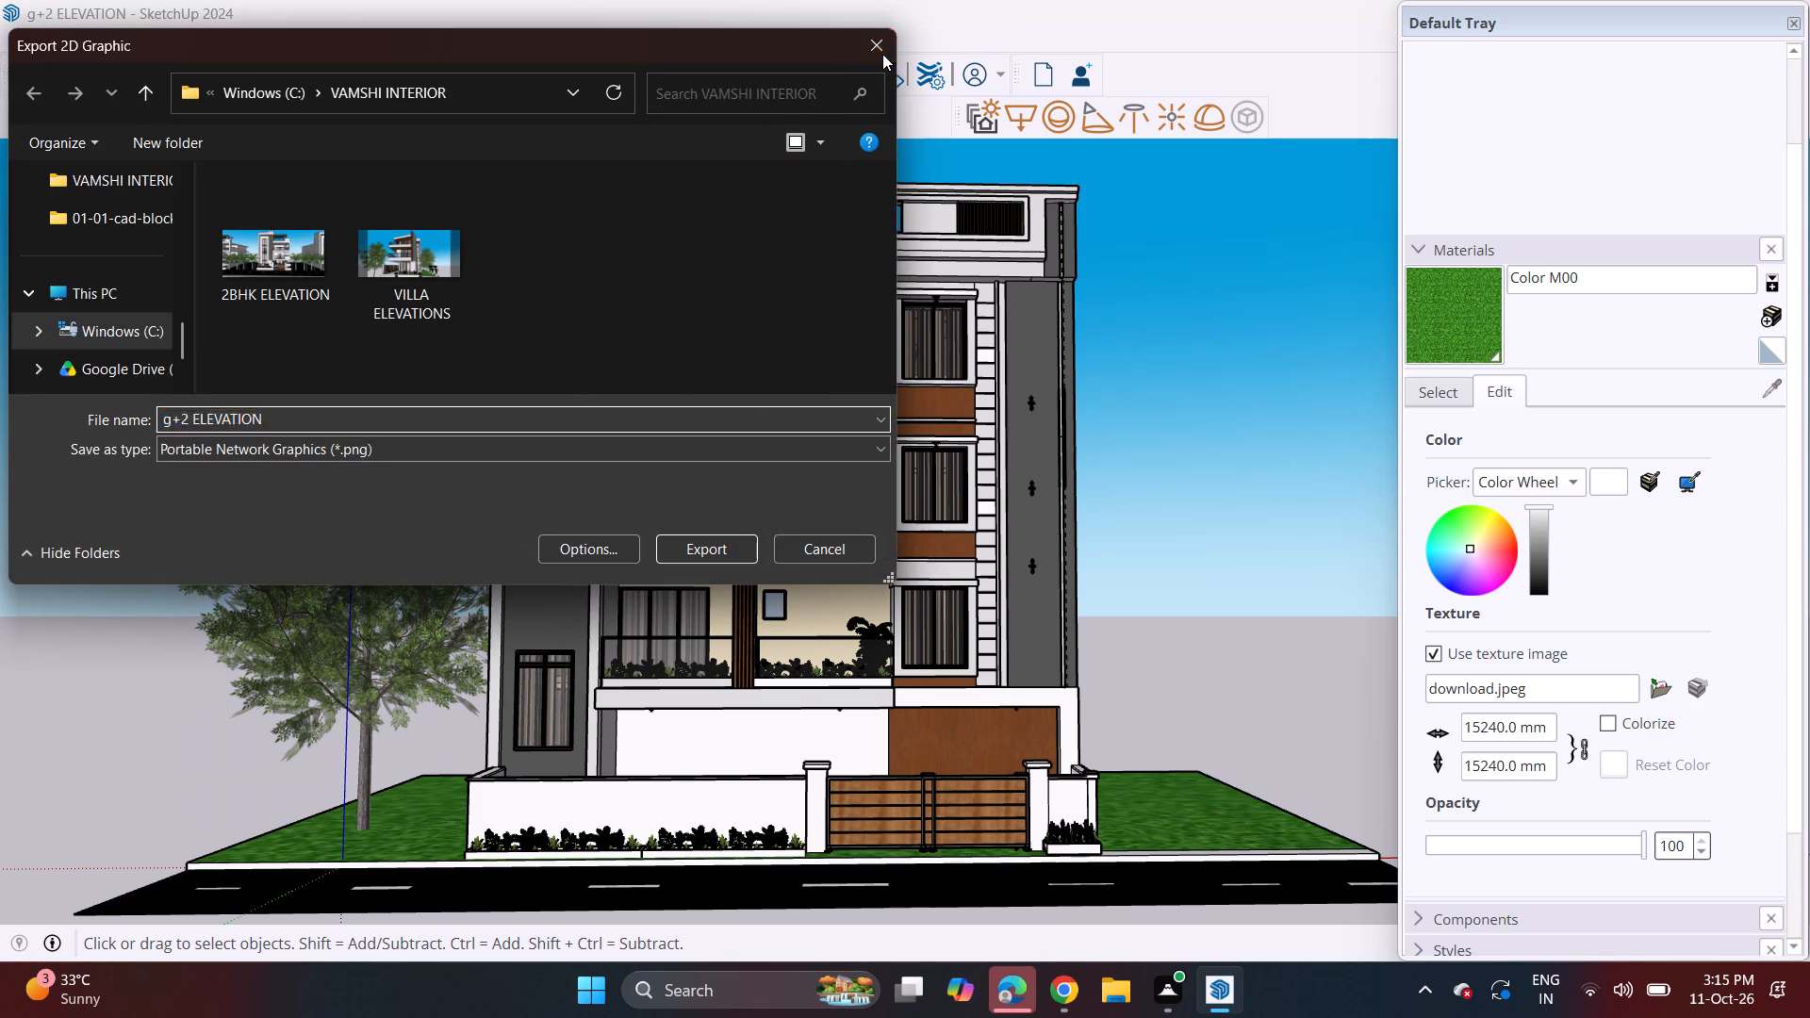
Paint the white ground-floor front wall with a wood material, trying Wood Veneer 02 and settling on Wood Cherry Original.
middle_drag(988, 672, 997, 583)
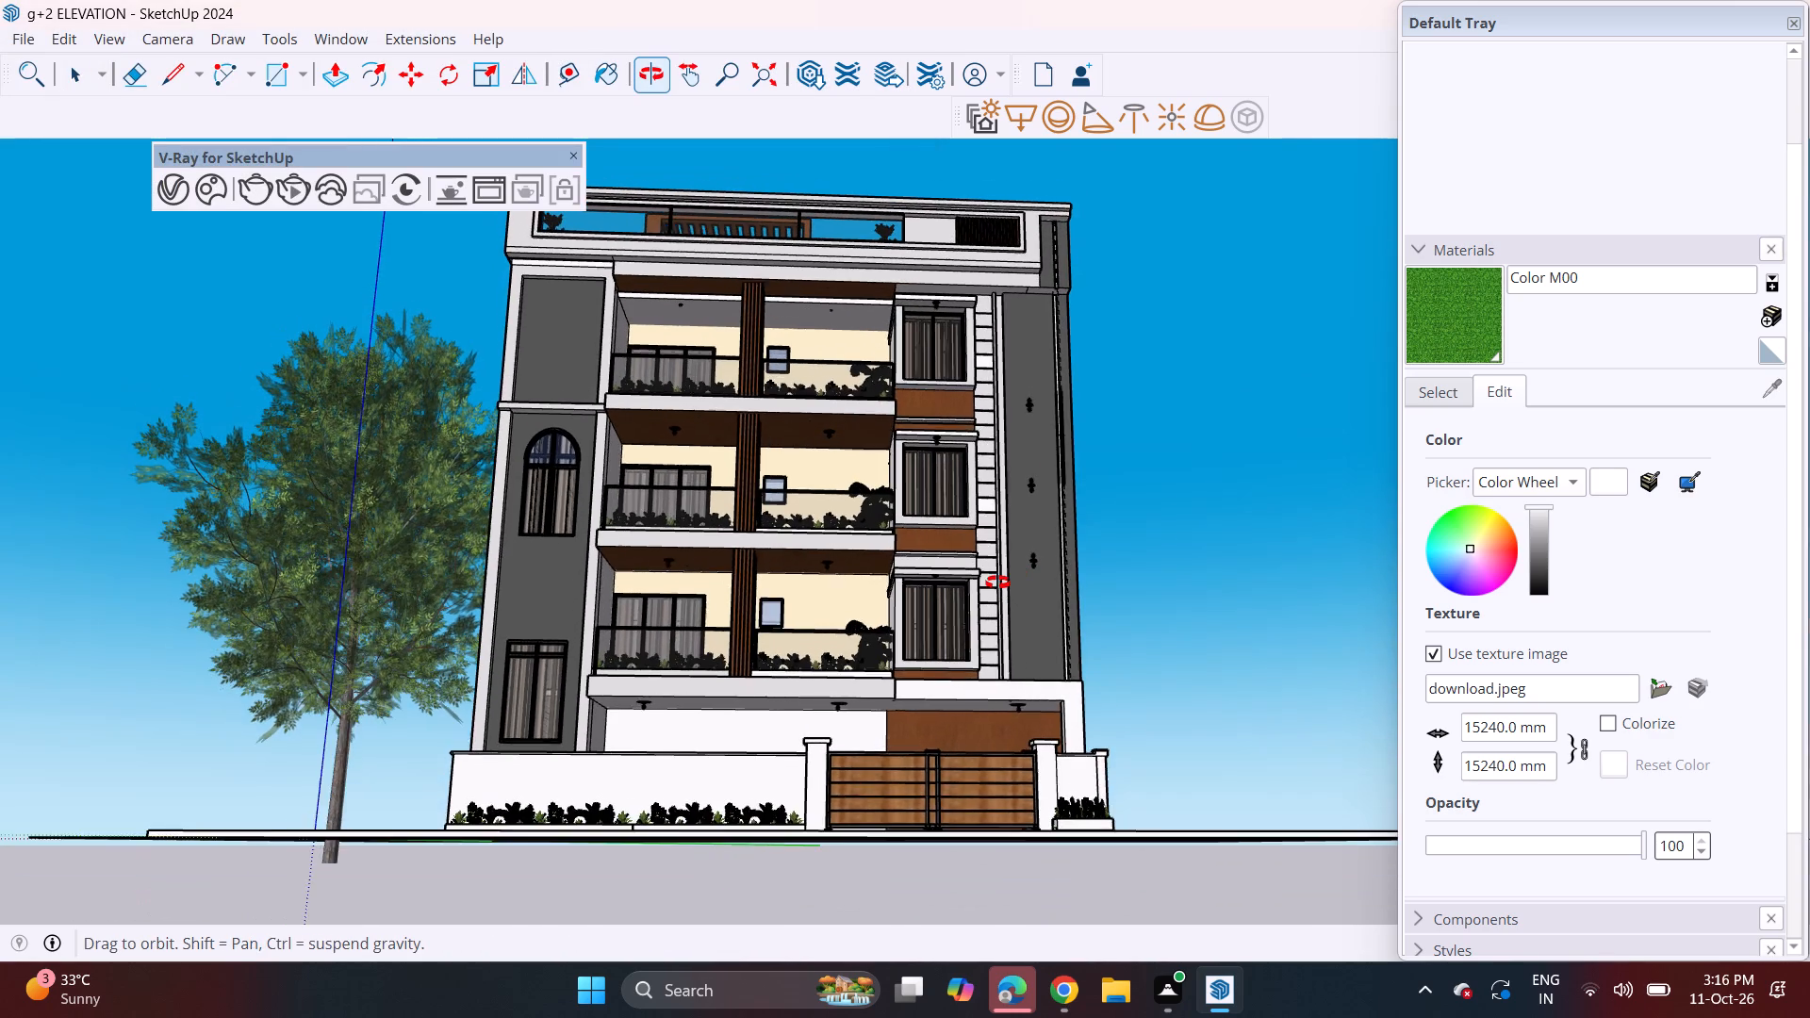
middle_drag(997, 583, 995, 597)
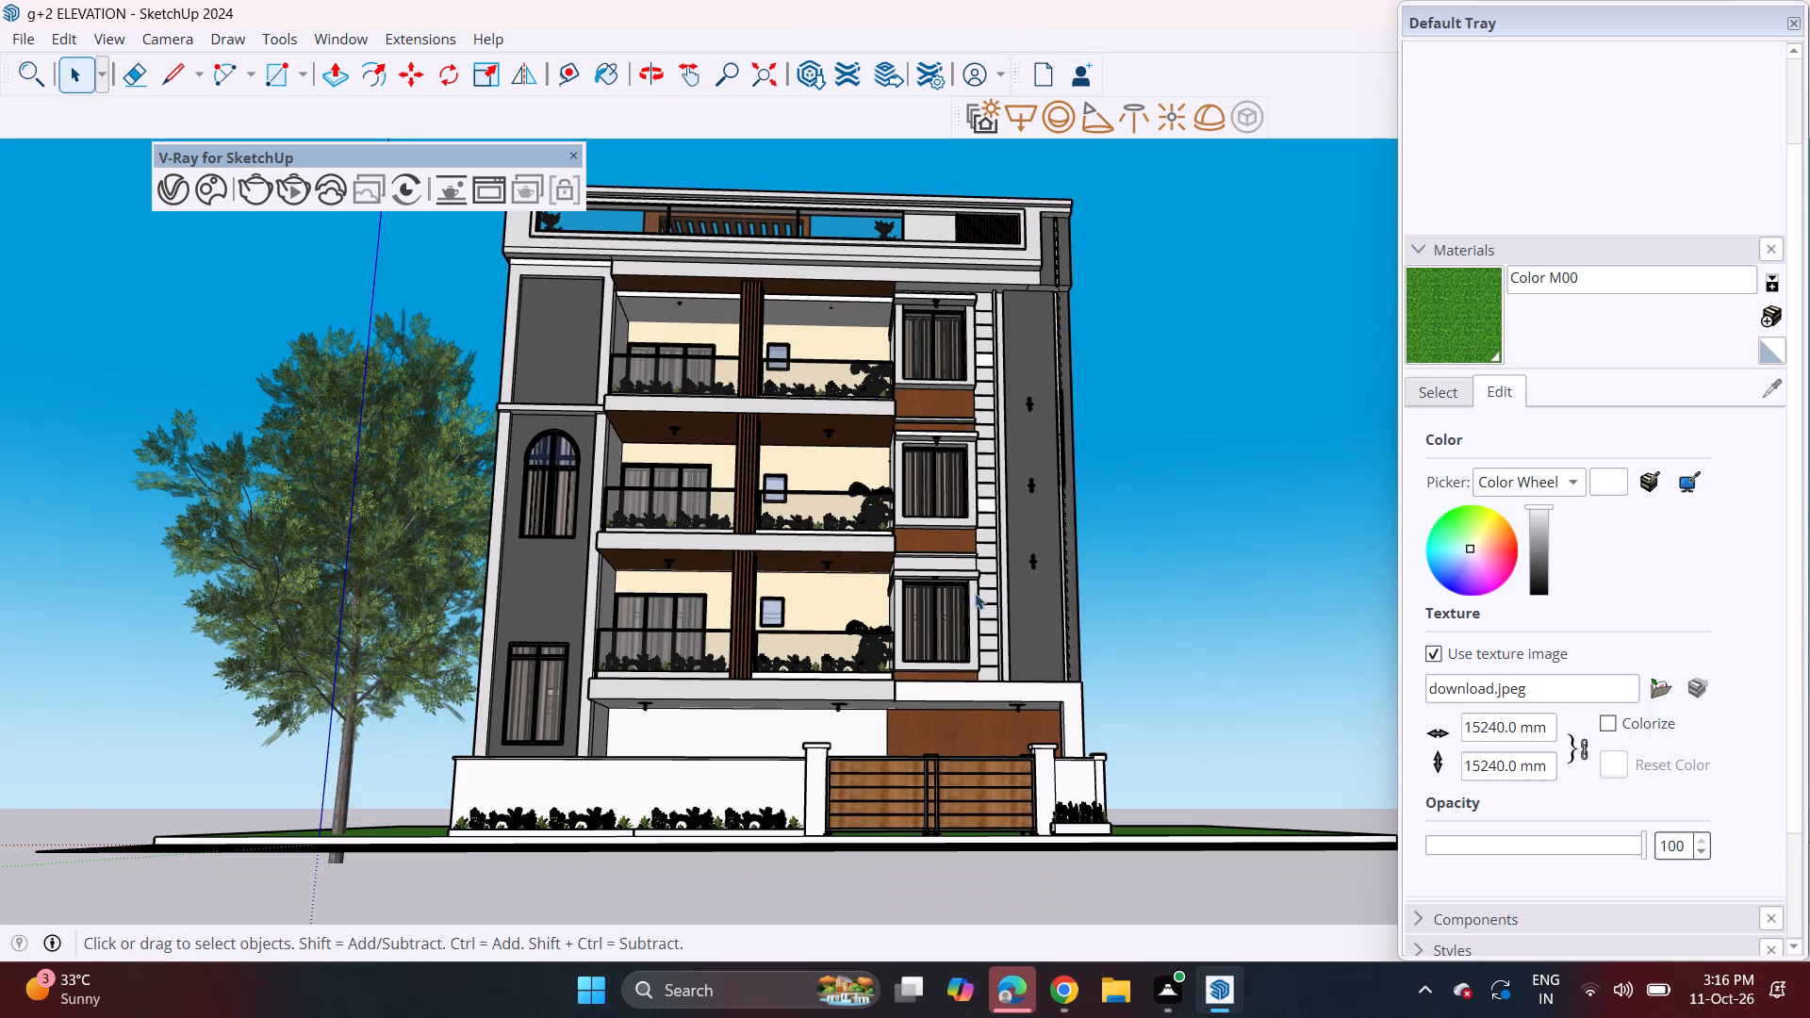
shift+middle_drag(973, 592, 980, 644)
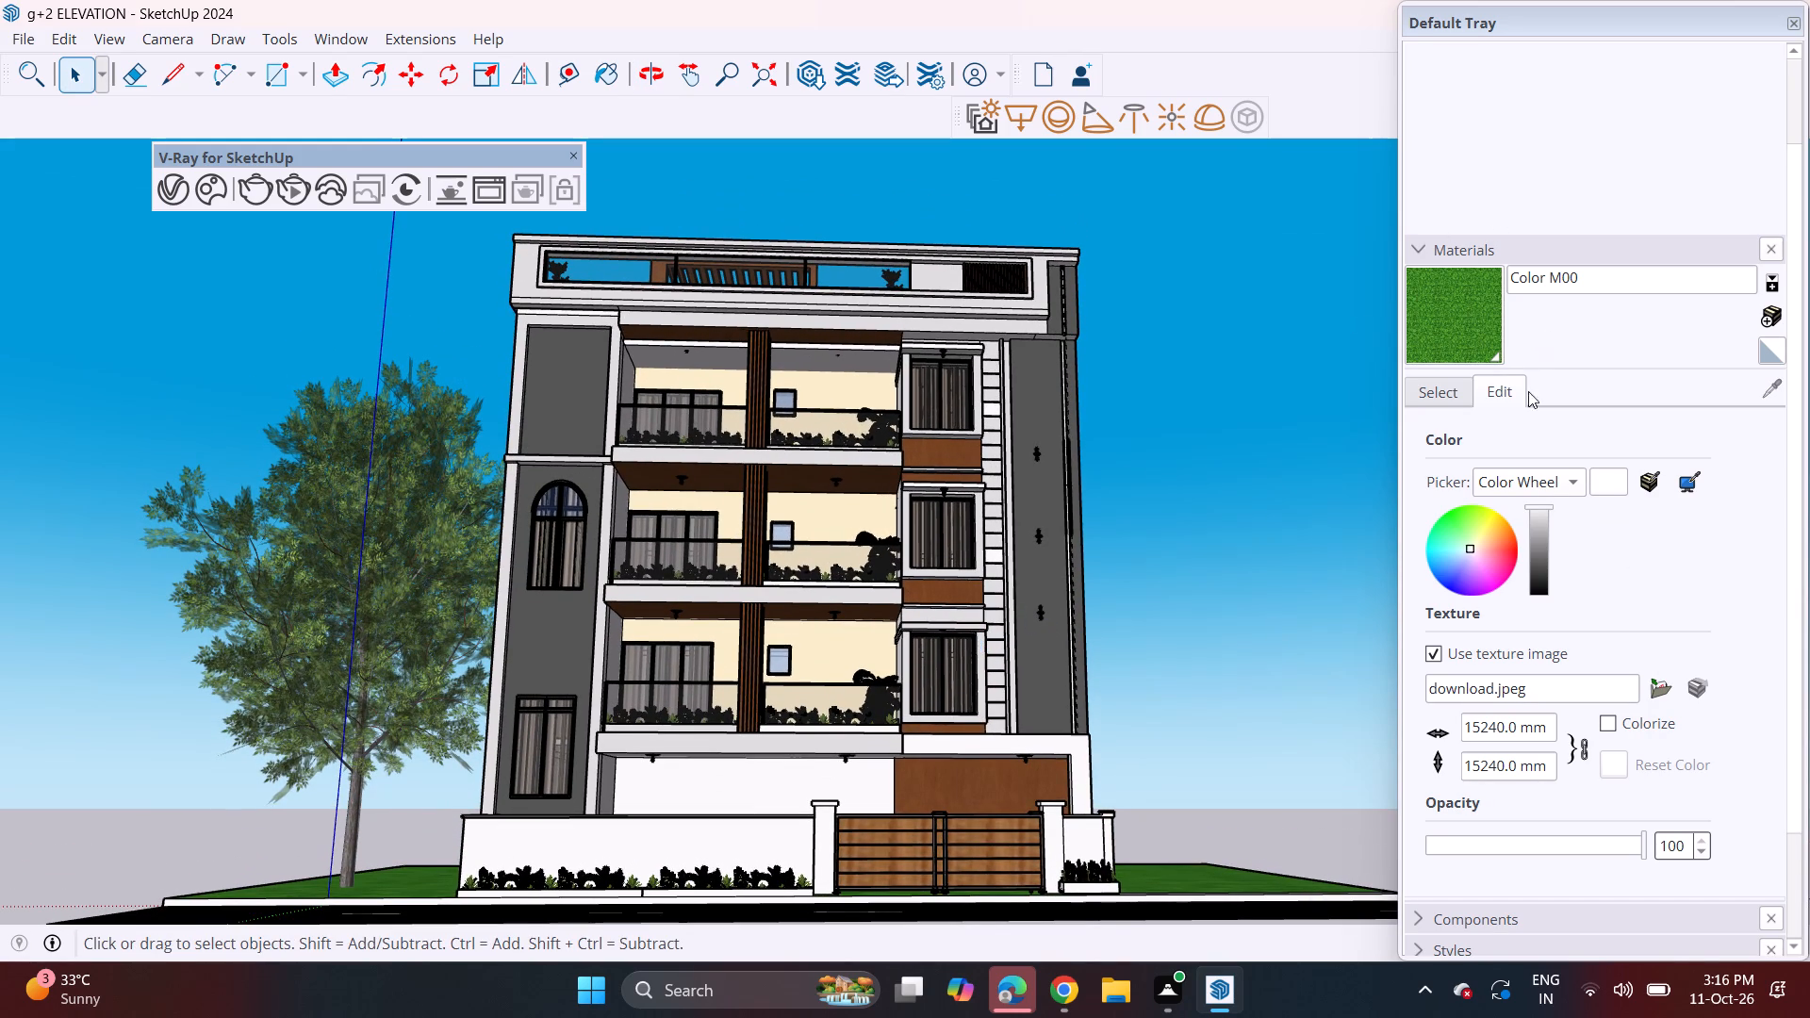
click(1456, 389)
click(1573, 427)
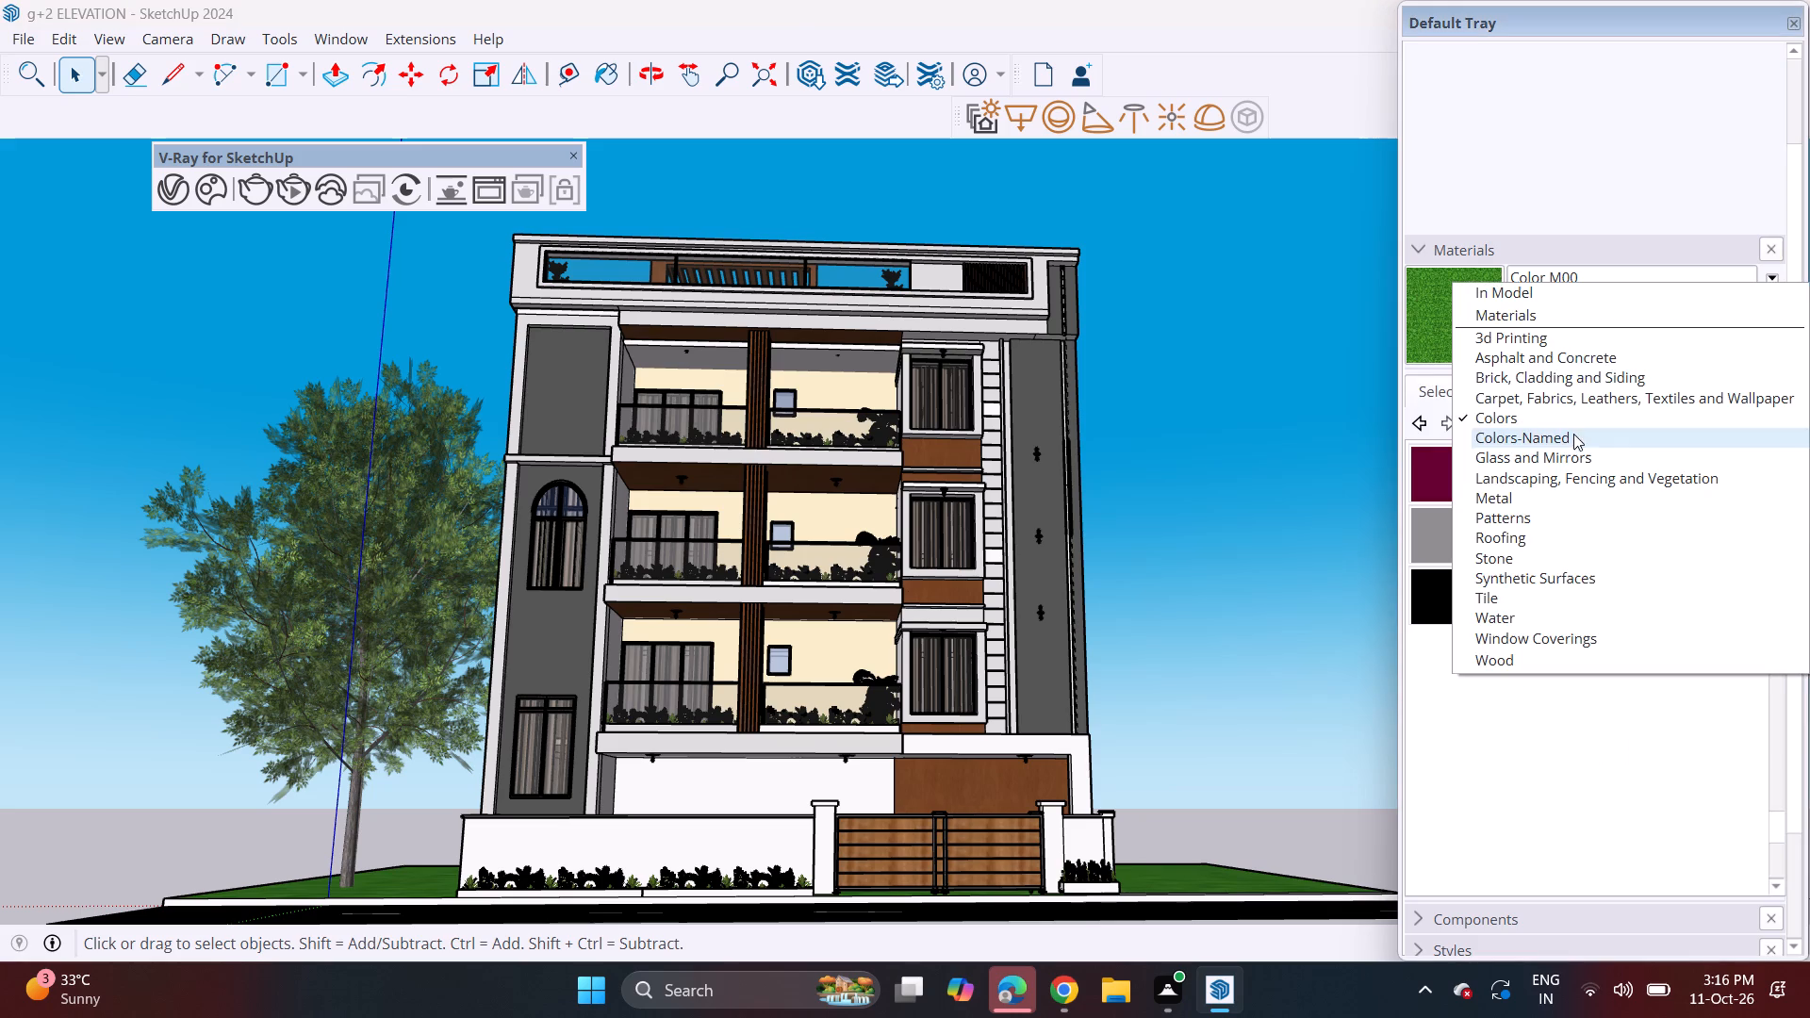
click(1507, 674)
double_click(1559, 420)
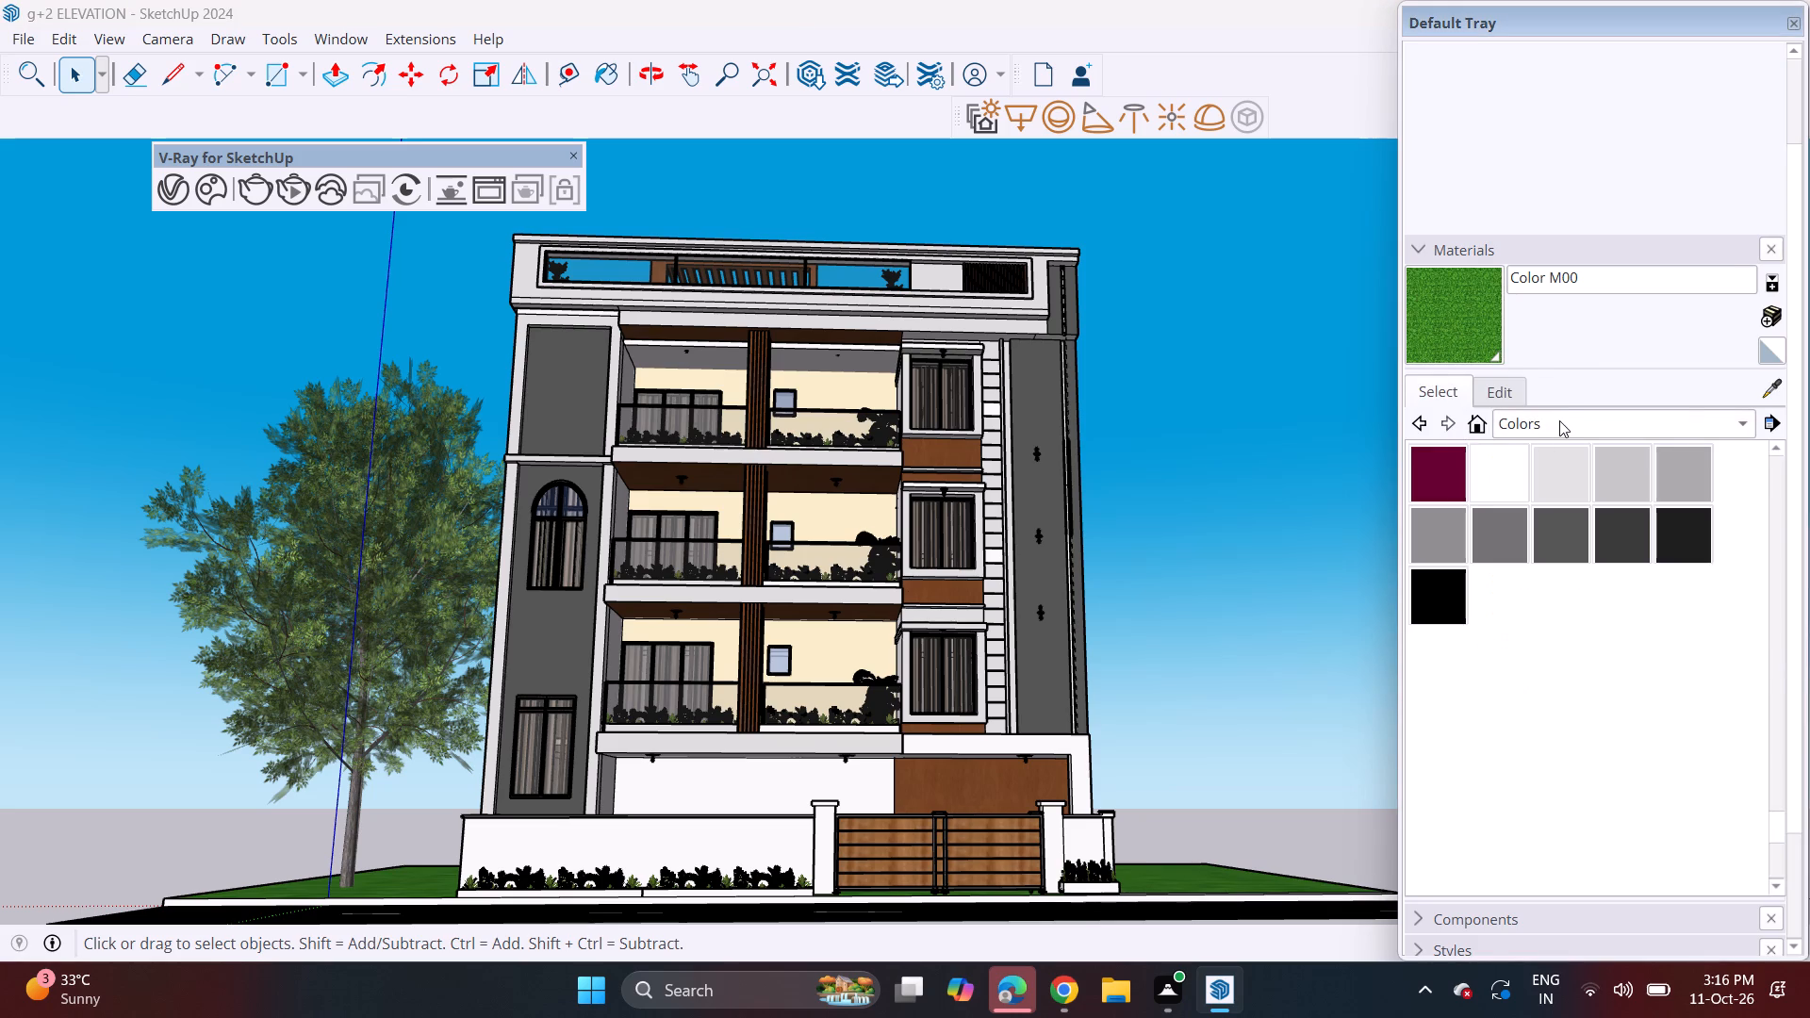
click(1495, 660)
click(1494, 600)
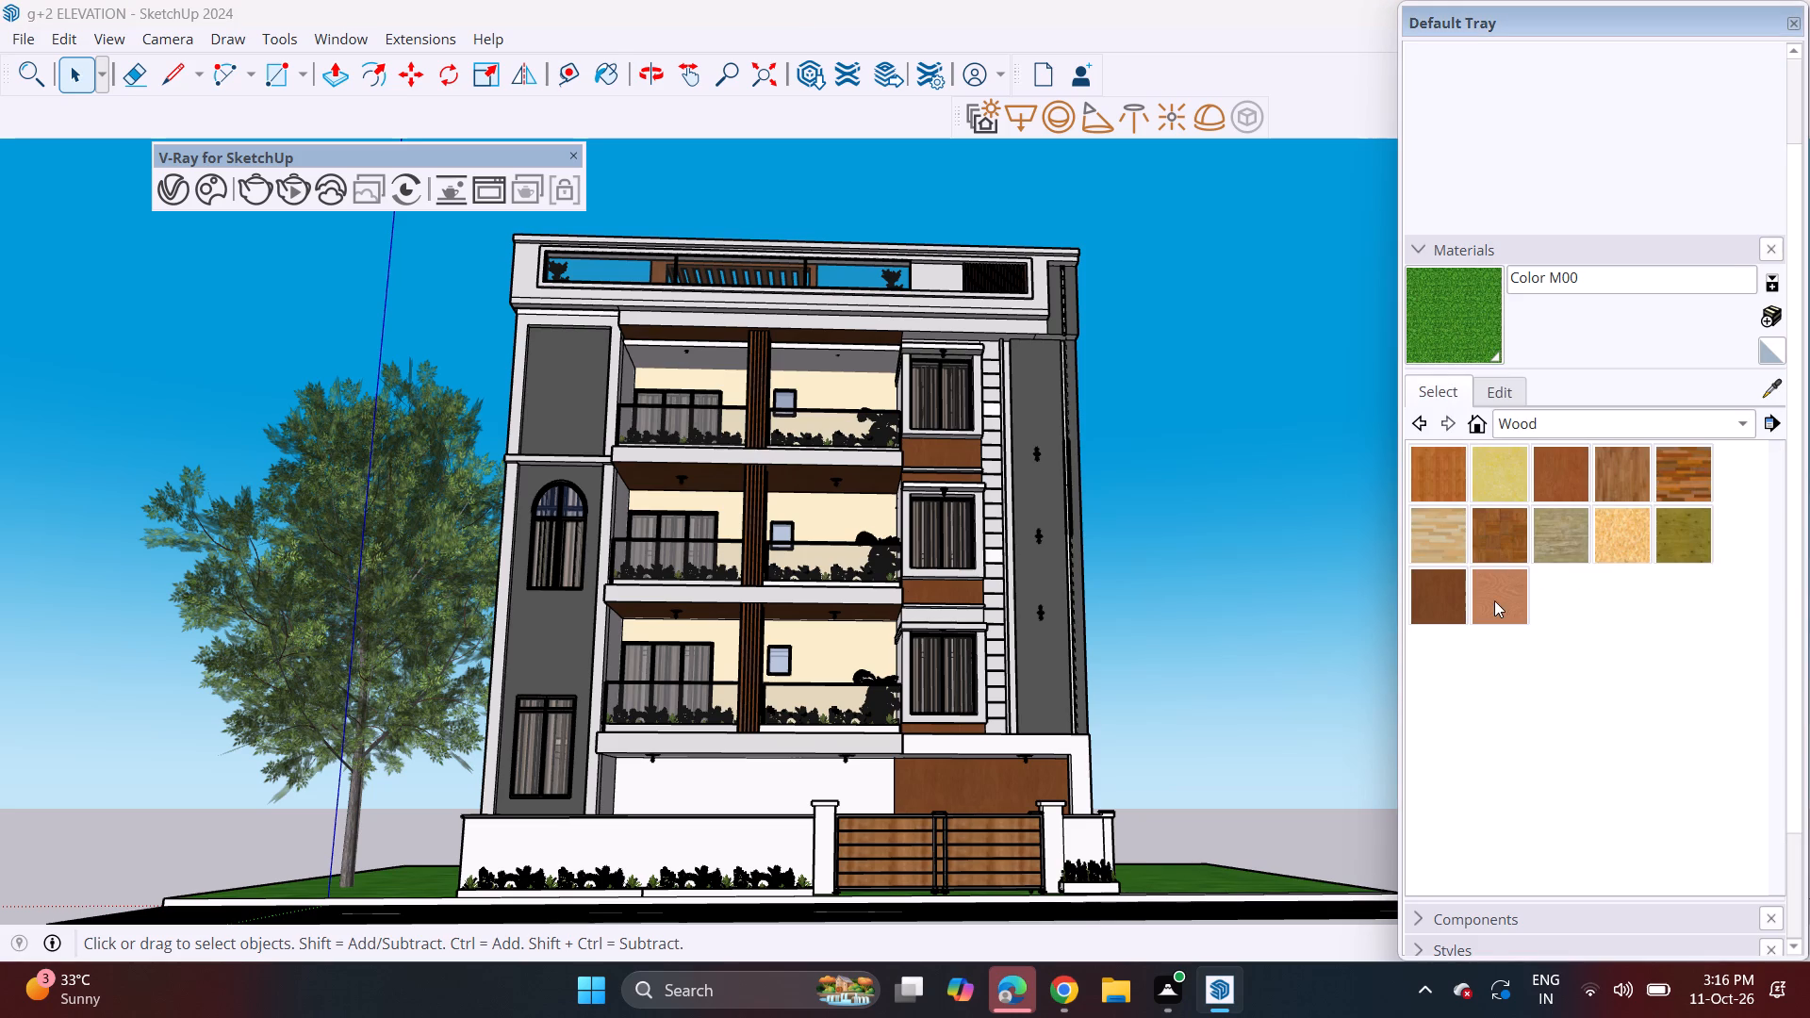
click(800, 776)
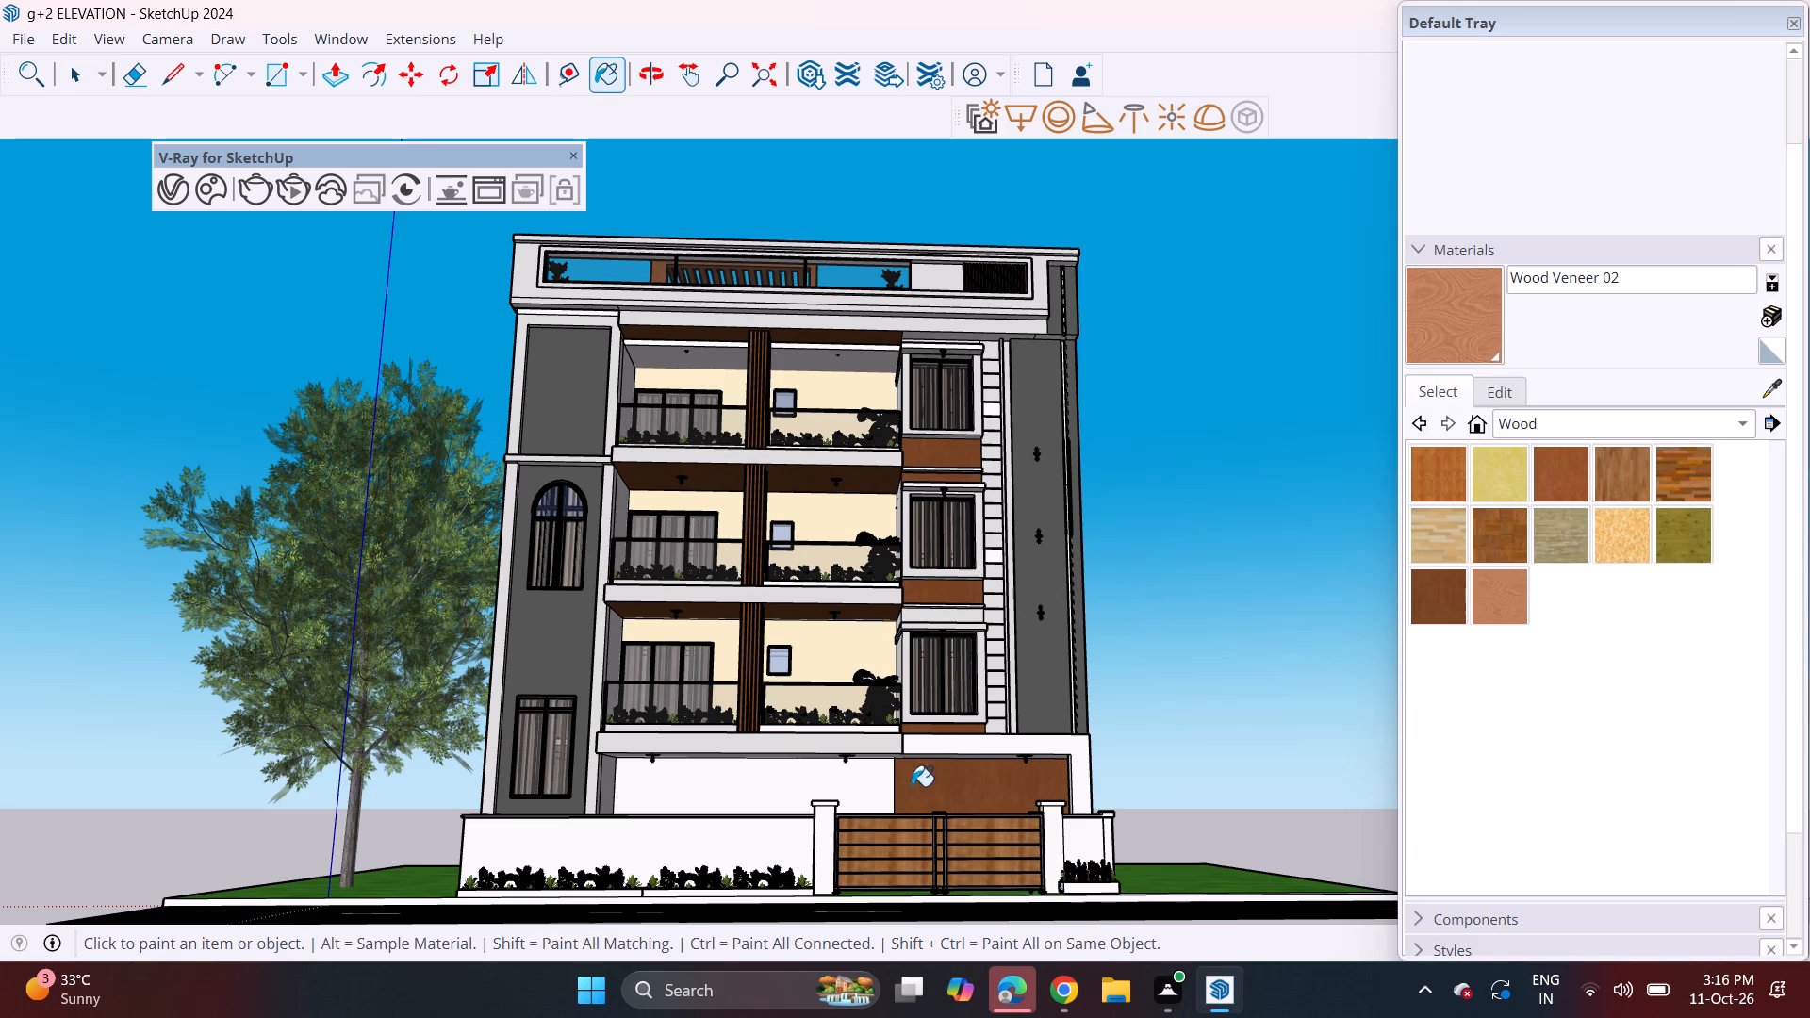
click(1582, 475)
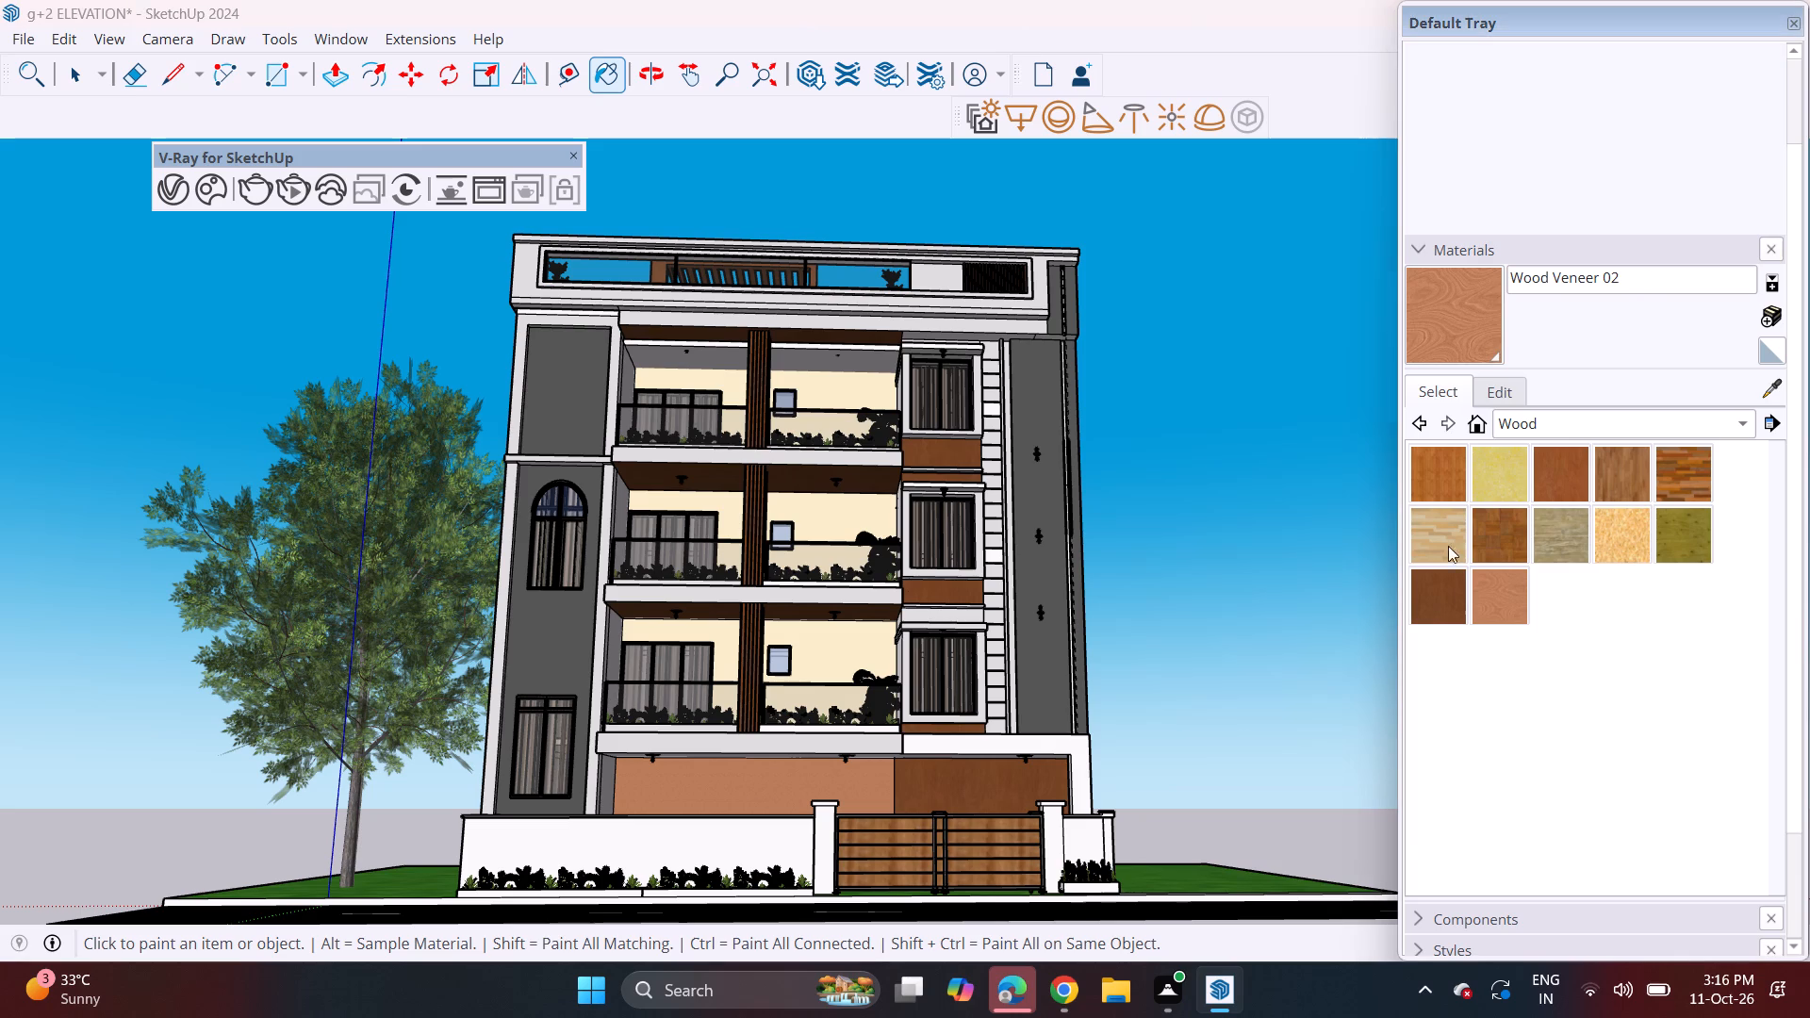
click(761, 772)
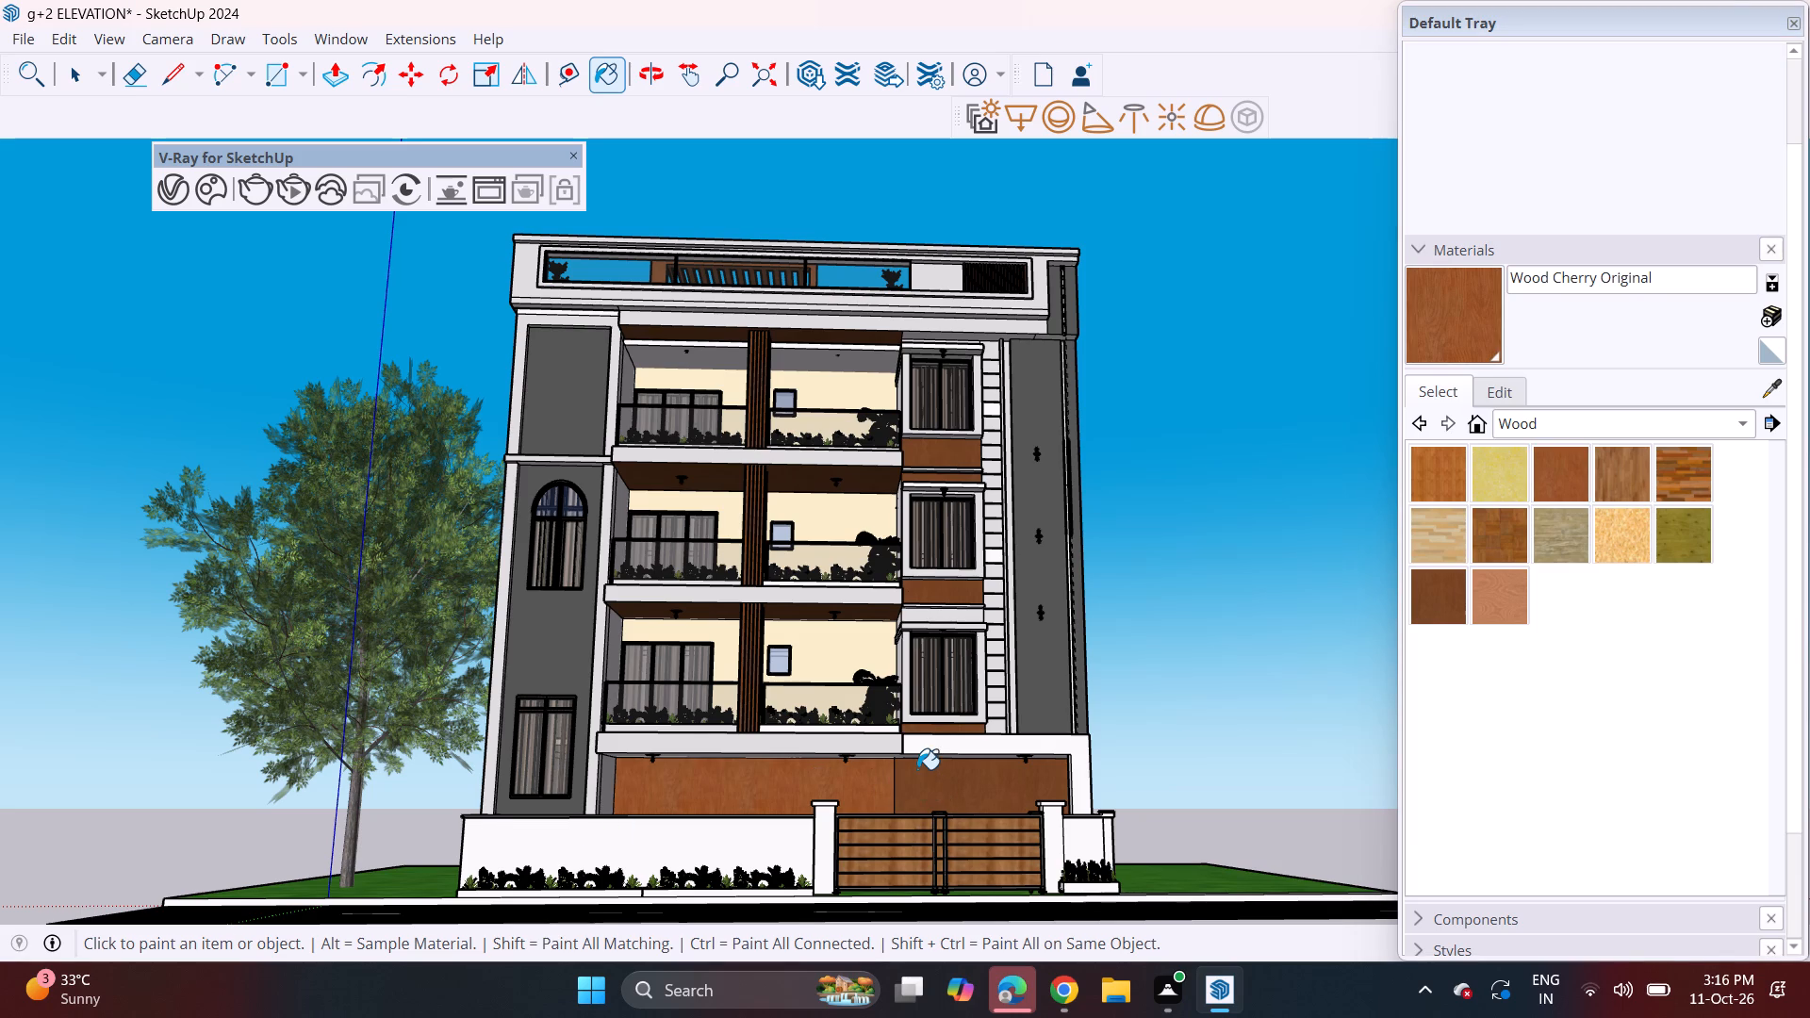
Draw an upright door-sized rectangle of about 22 ft² at the base of the wood-finished ground-floor wall, near its middle.
middle_drag(917, 769, 925, 740)
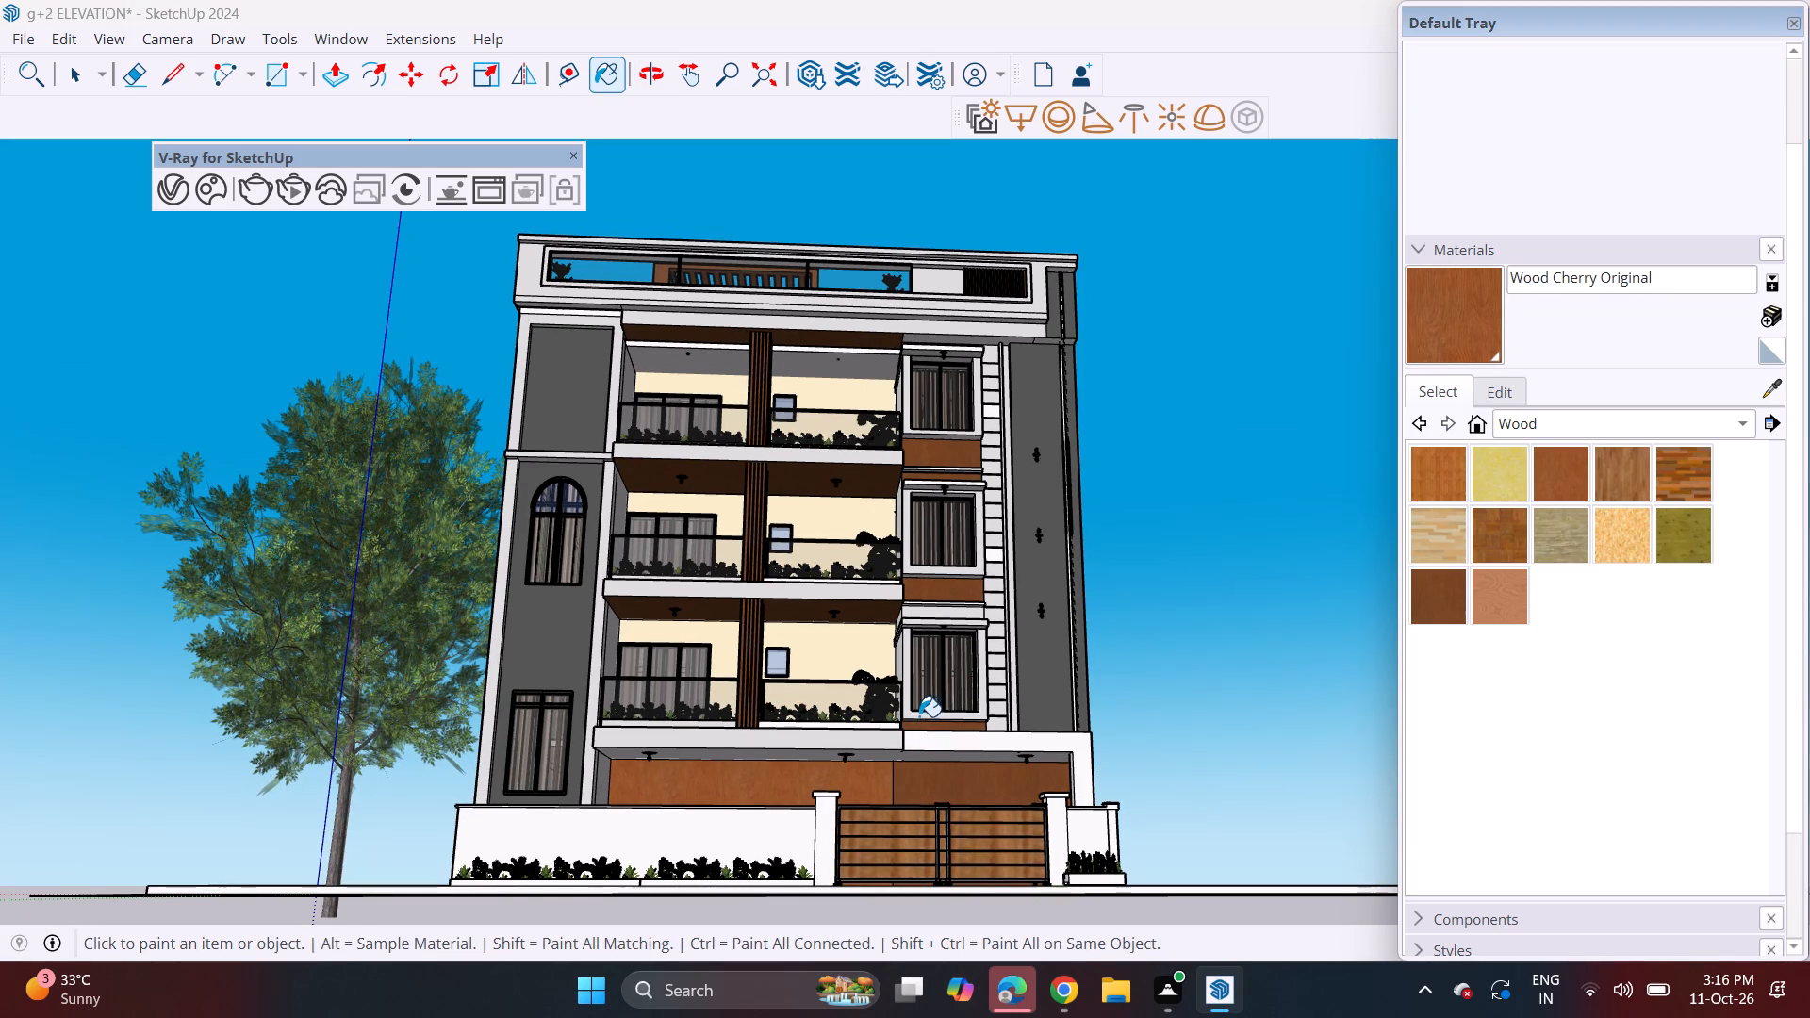
middle_drag(919, 716, 897, 729)
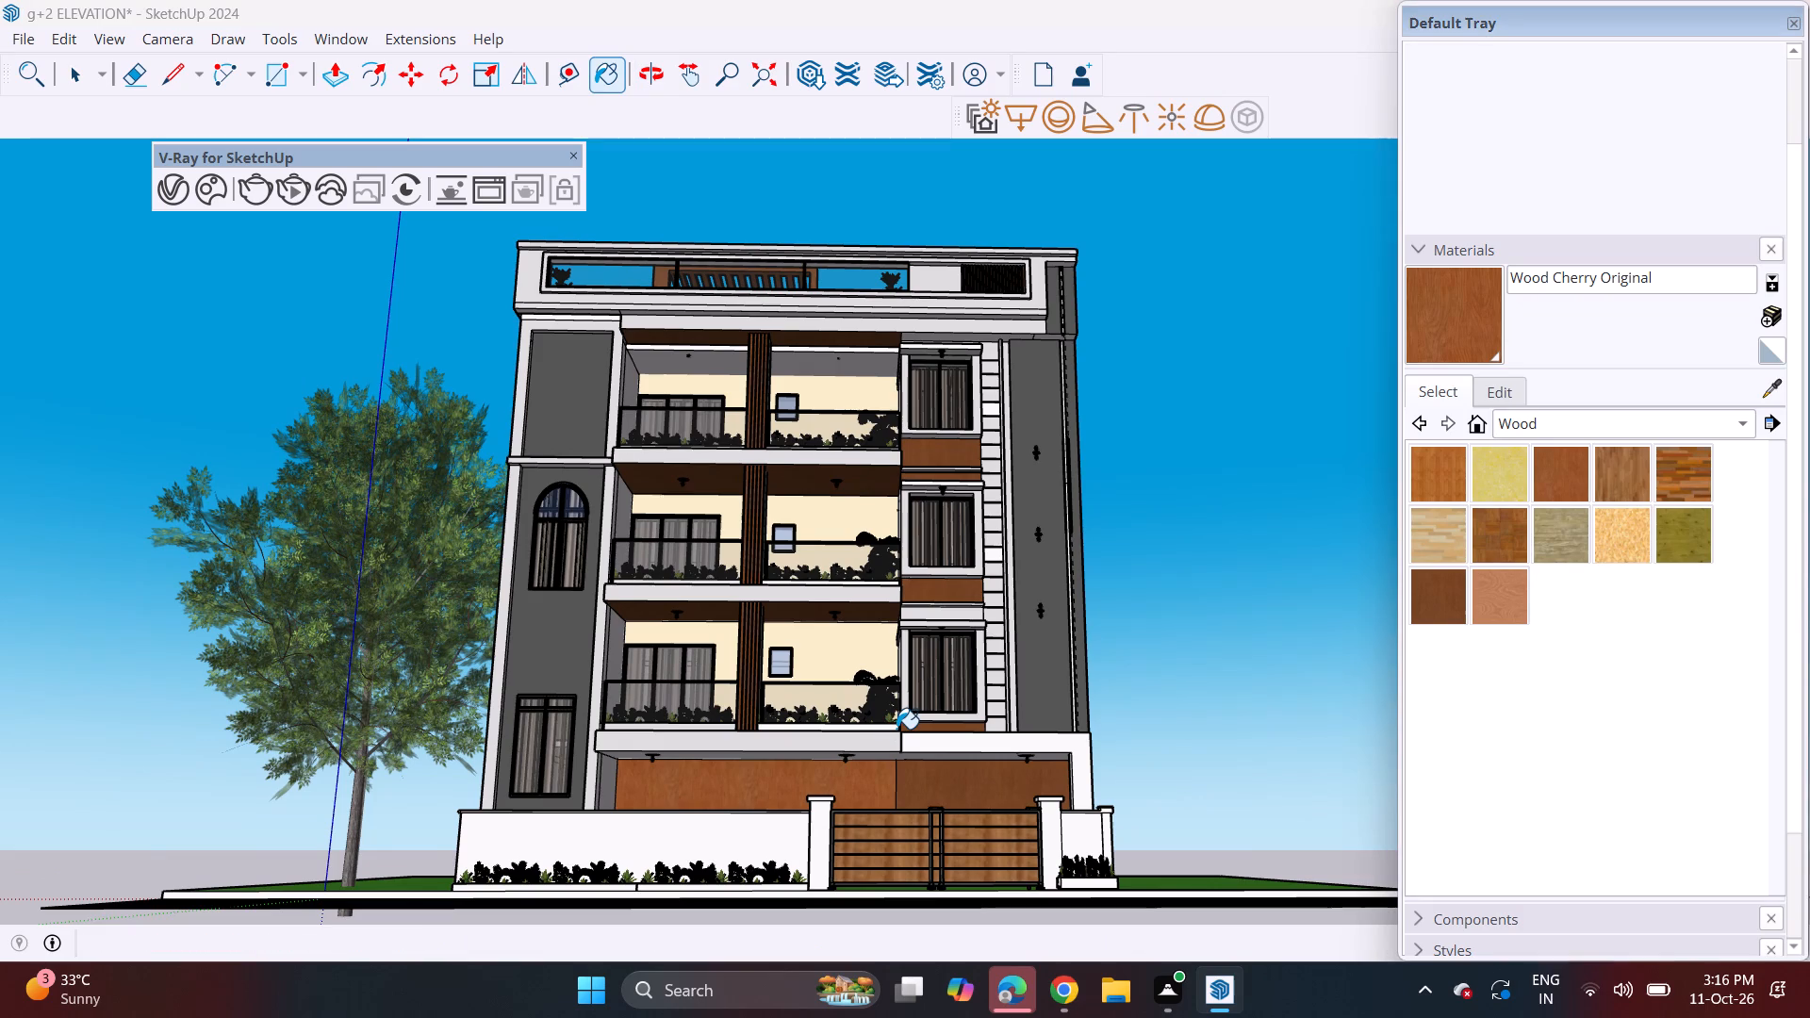
scroll(897, 729, up, 1)
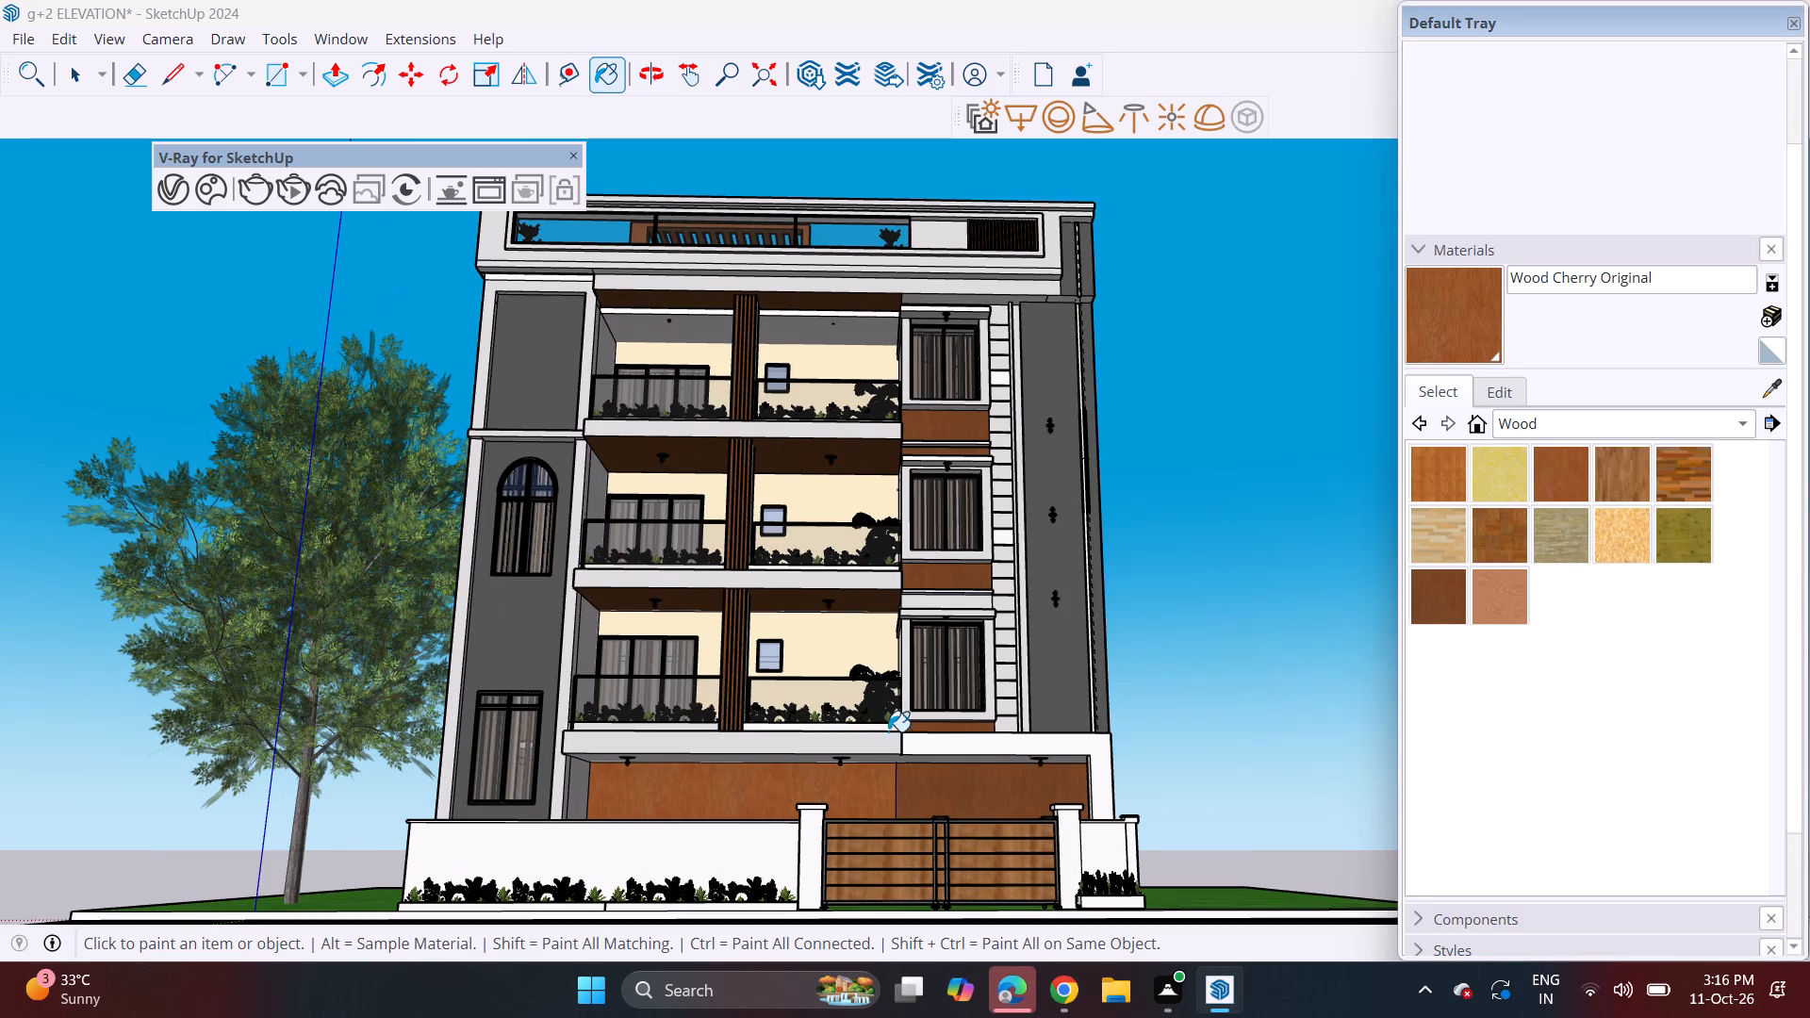
middle_drag(875, 753, 887, 765)
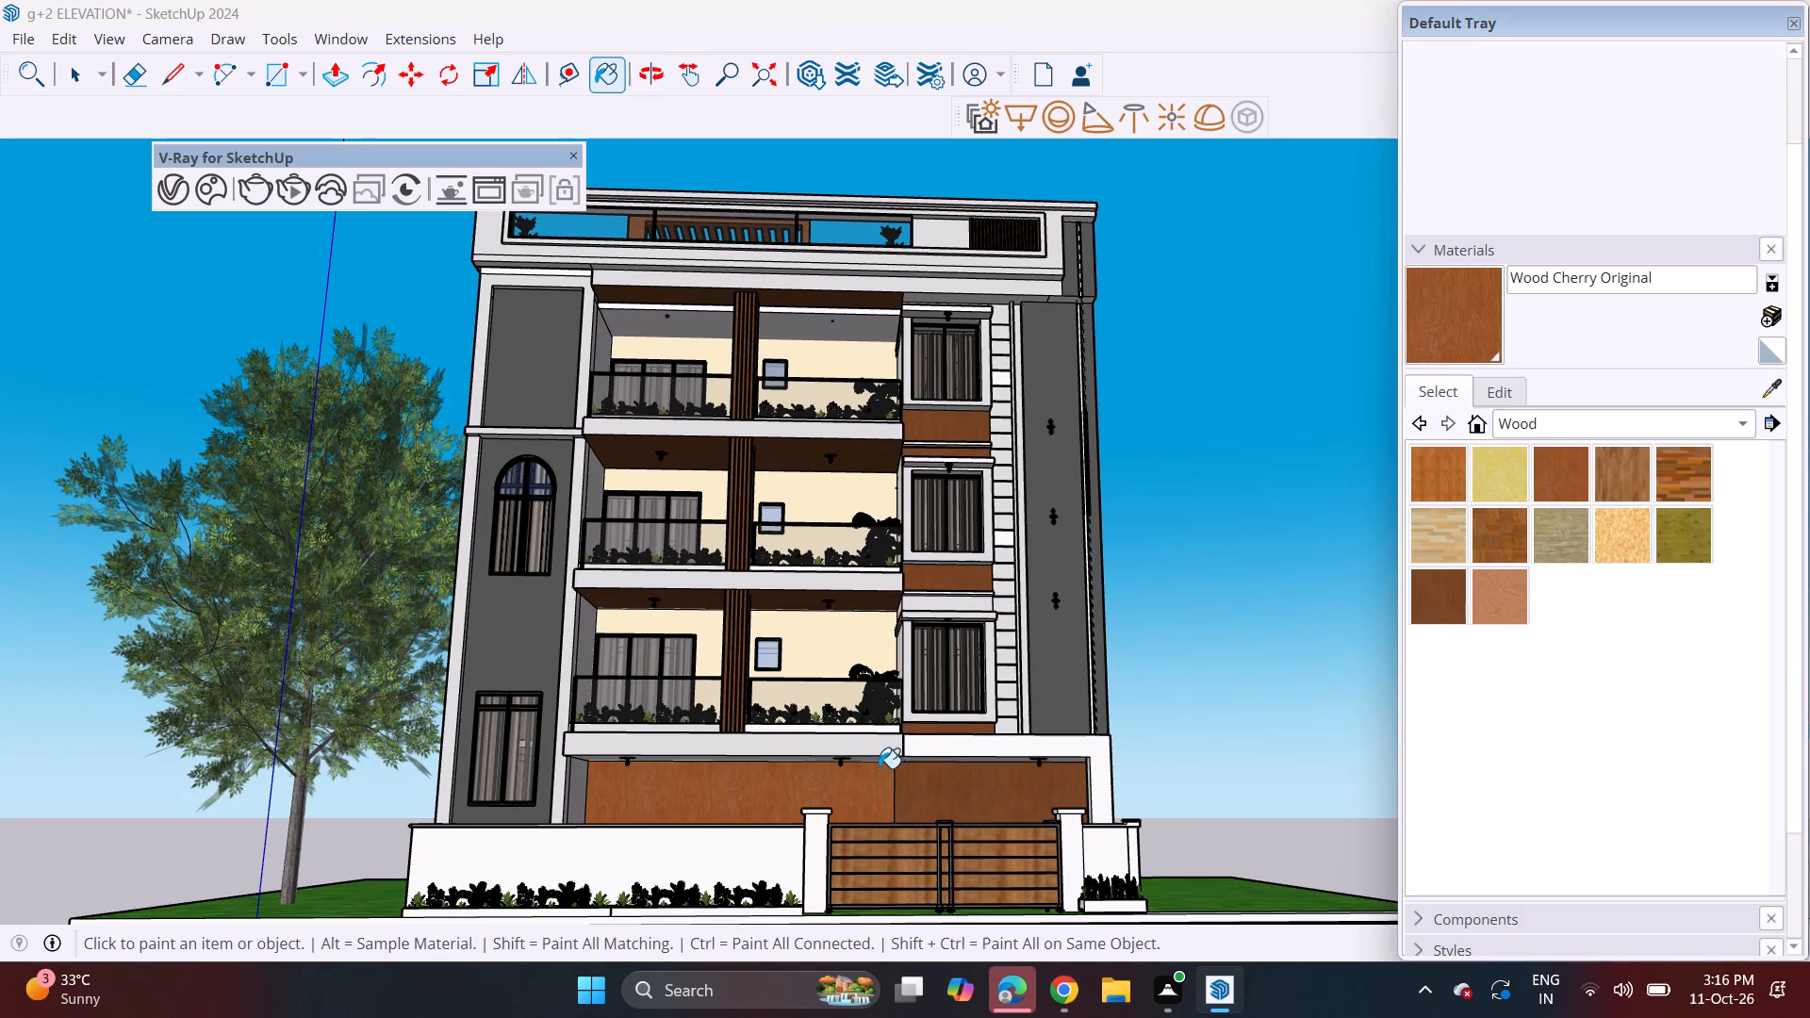
middle_drag(845, 776, 860, 938)
scroll(879, 801, up, 2)
middle_drag(761, 823, 770, 862)
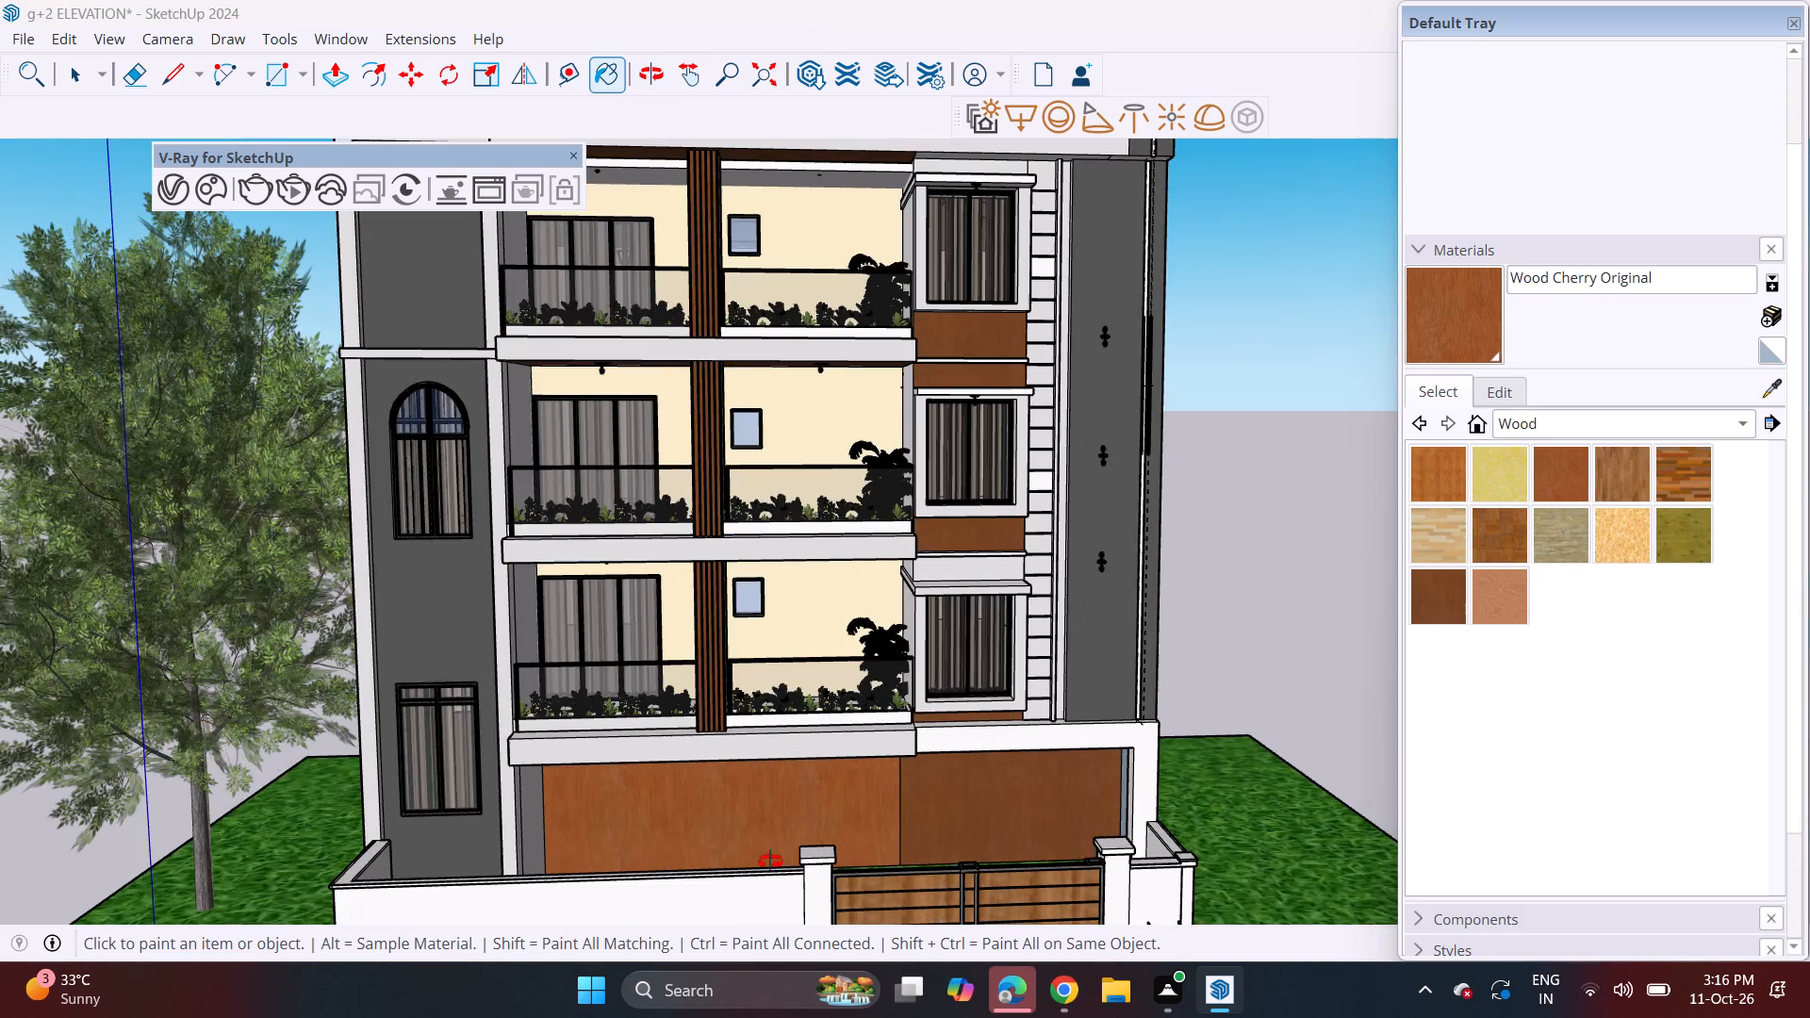
middle_drag(770, 862, 767, 883)
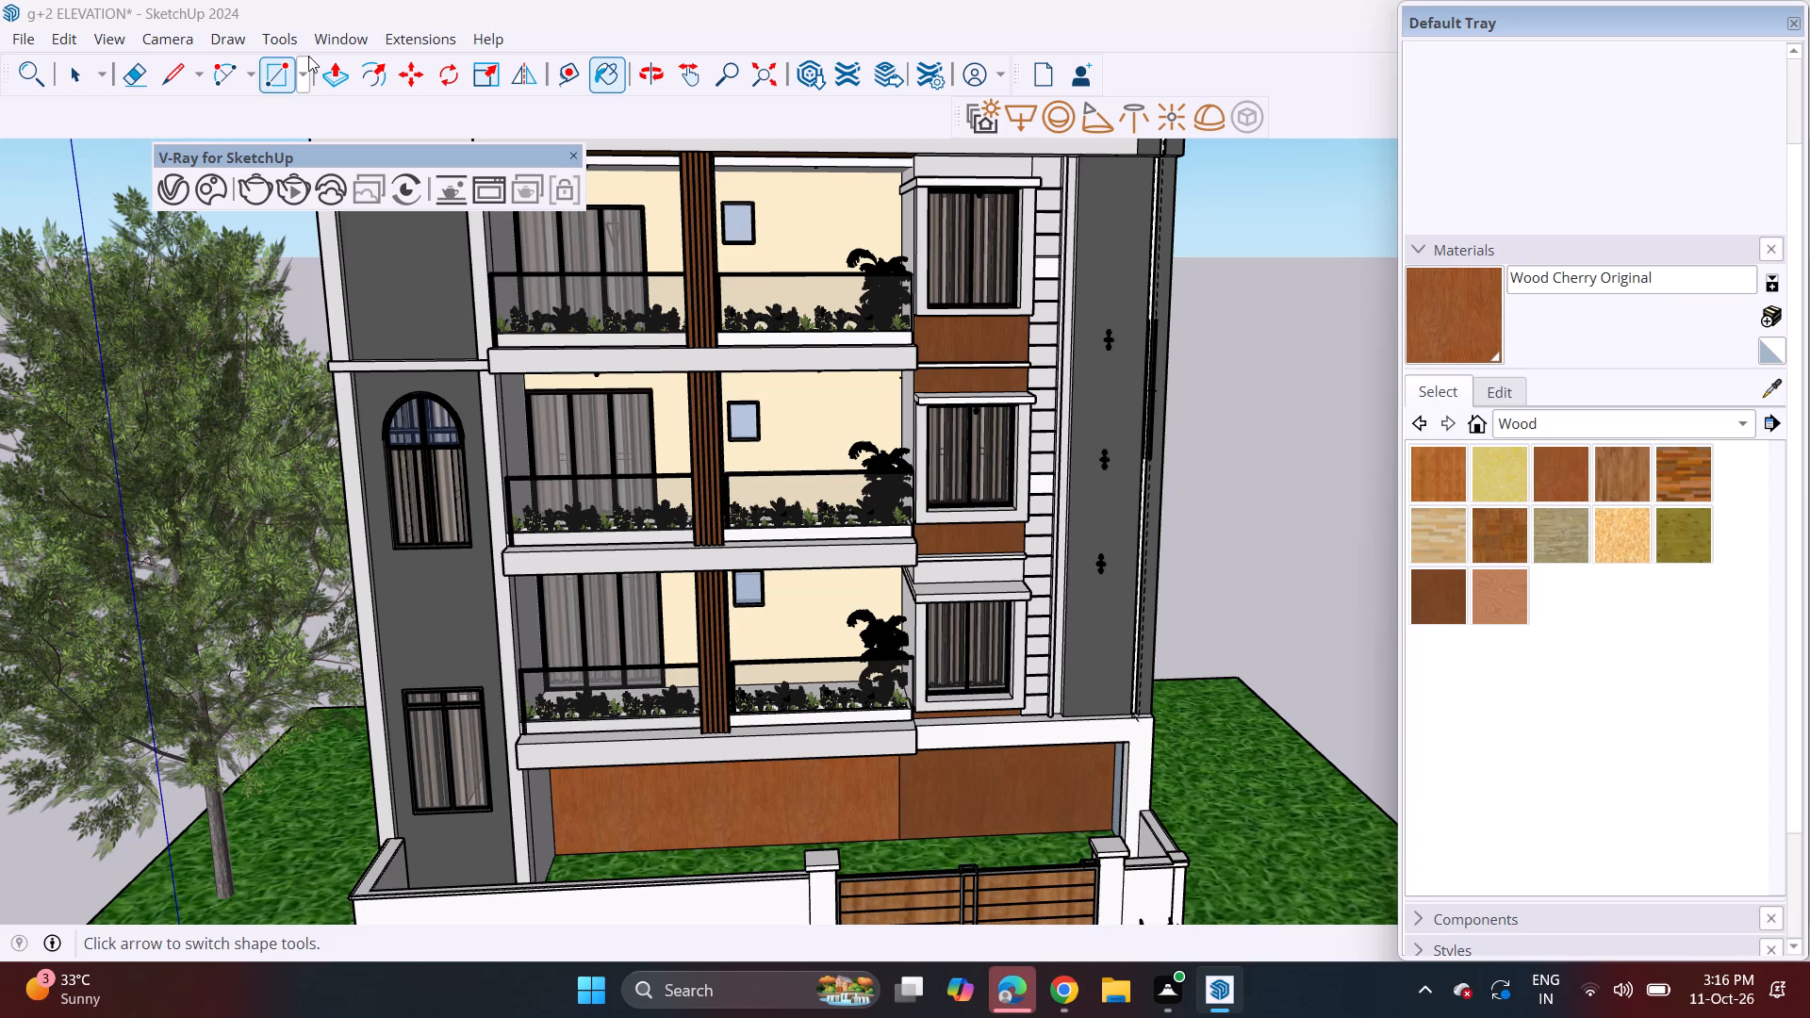
drag(263, 73, 279, 73)
click(684, 855)
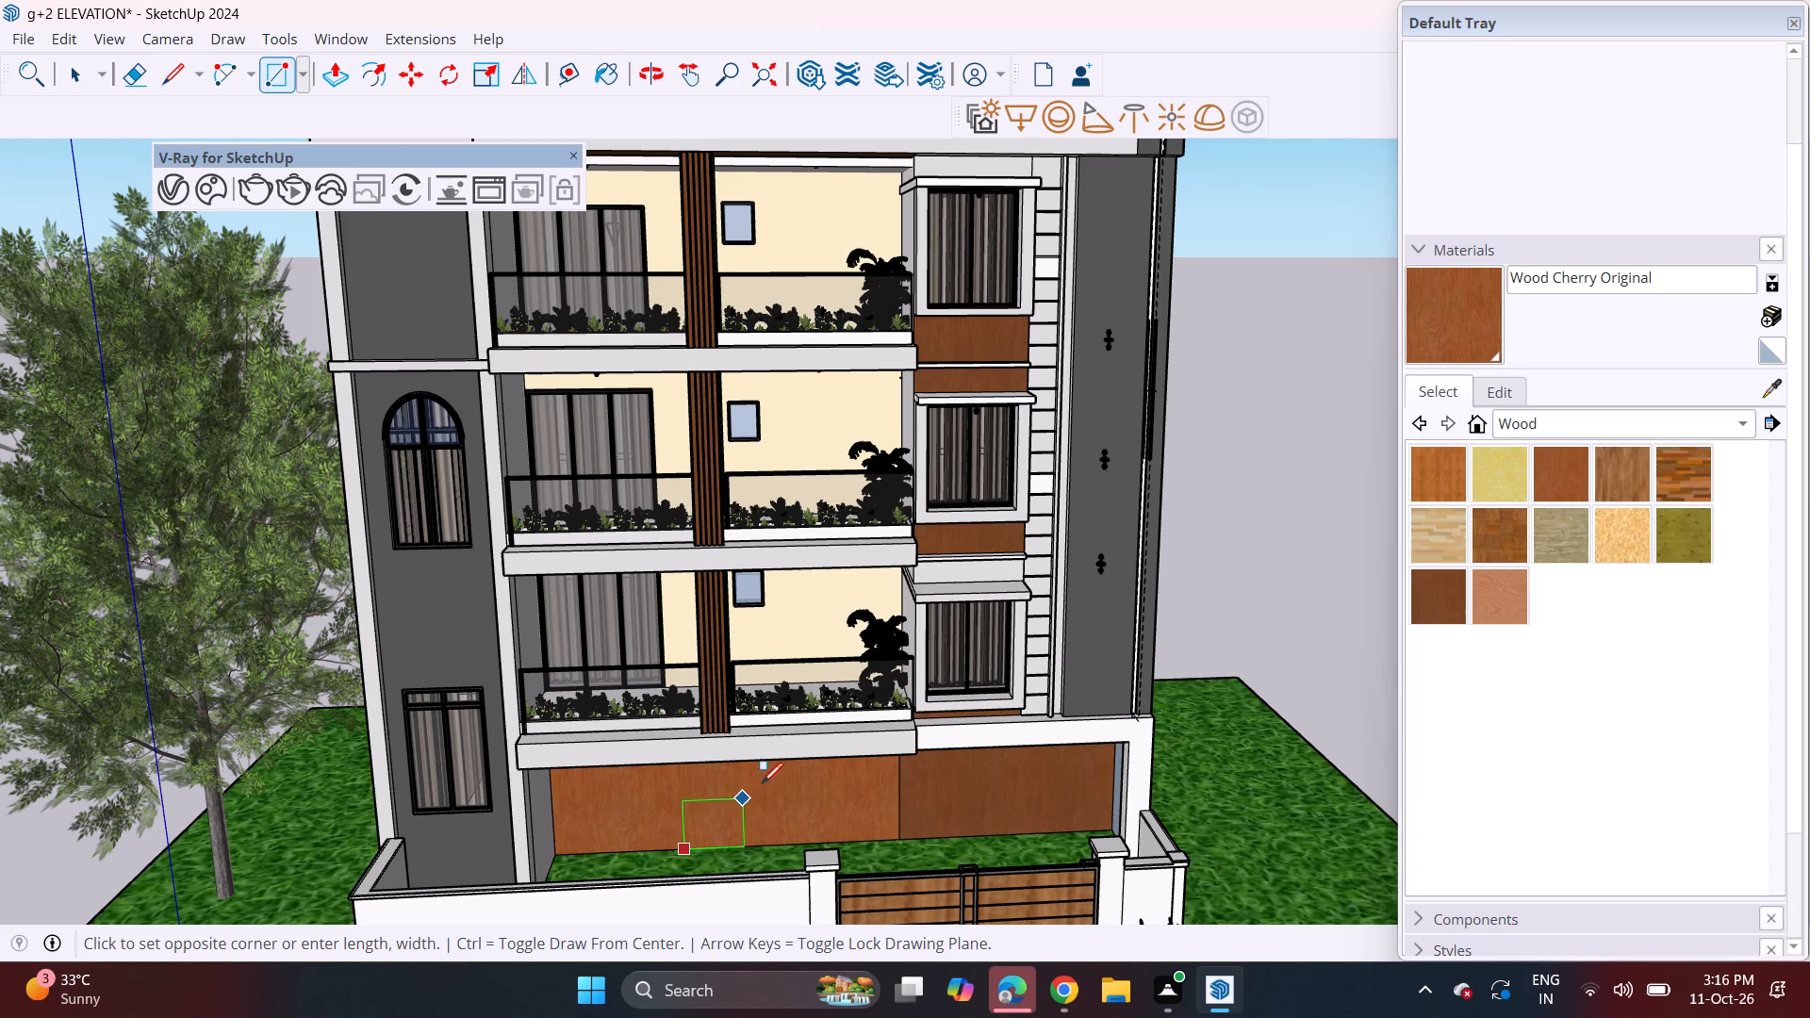
middle_drag(761, 777, 726, 707)
scroll(741, 792, up, 3)
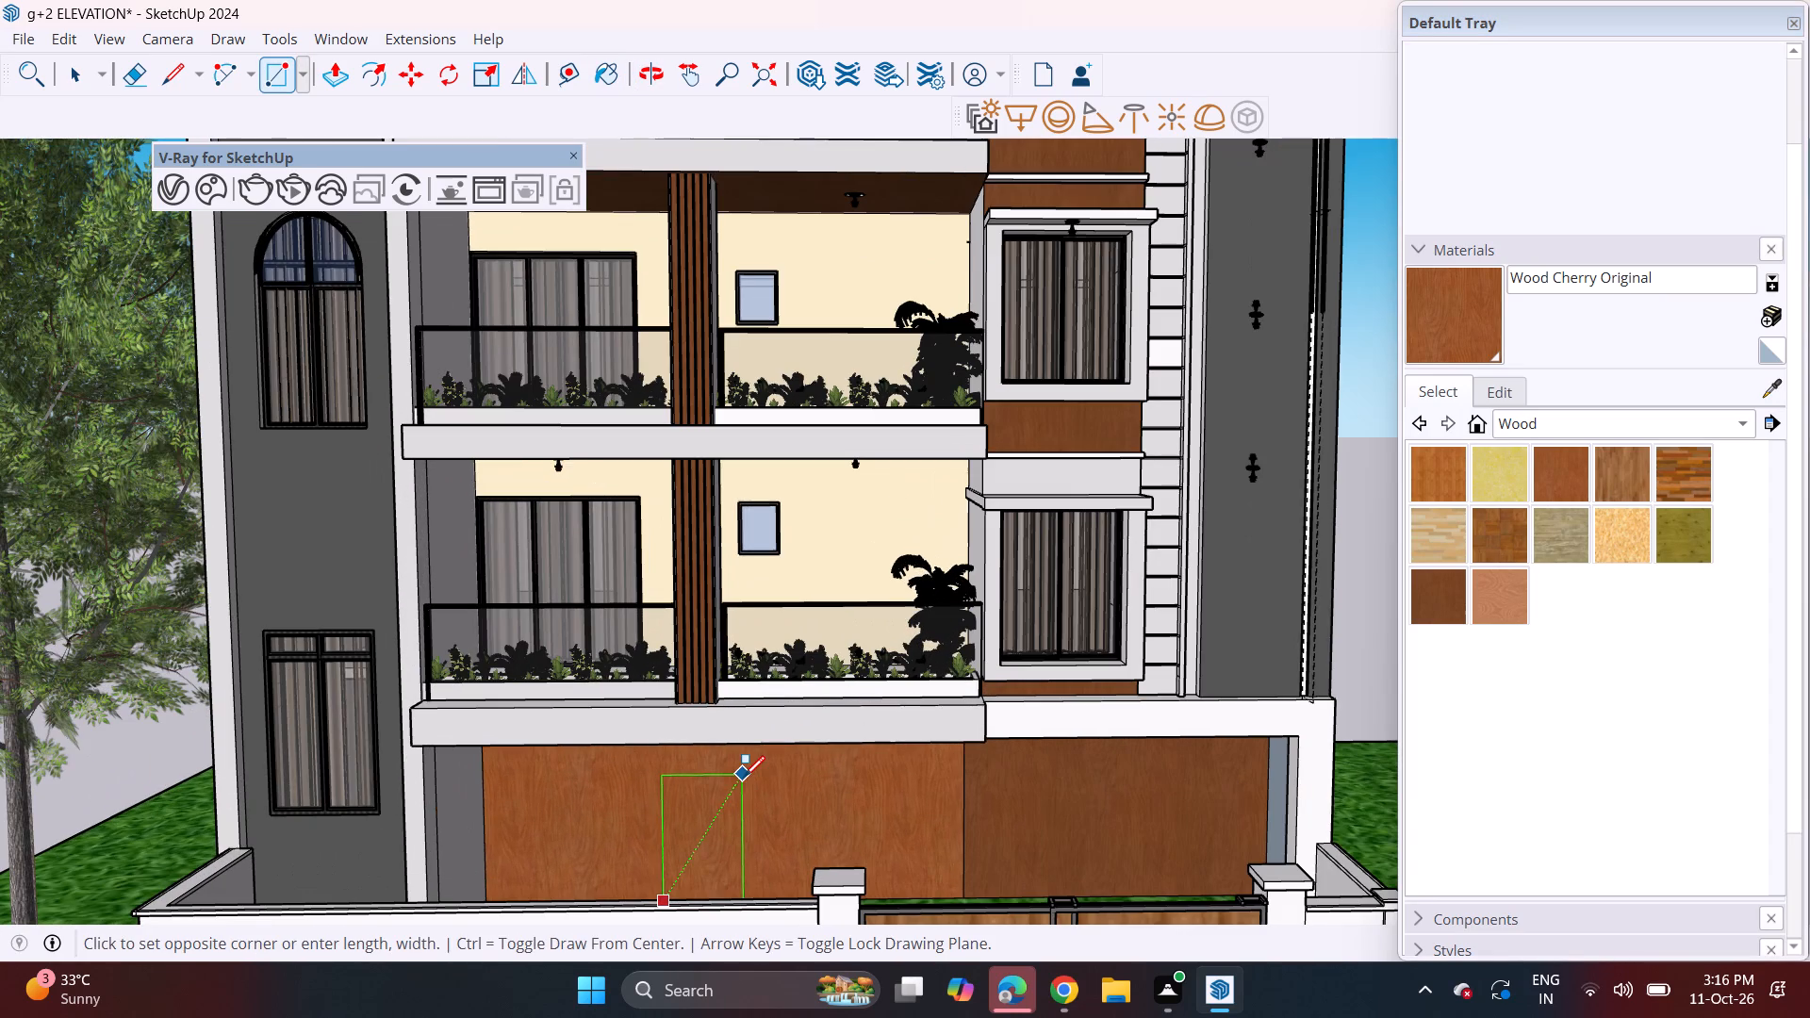
click(744, 777)
Push the door-sized rectangle into the ground-floor wall to form a doorway.
key(p)
click(673, 863)
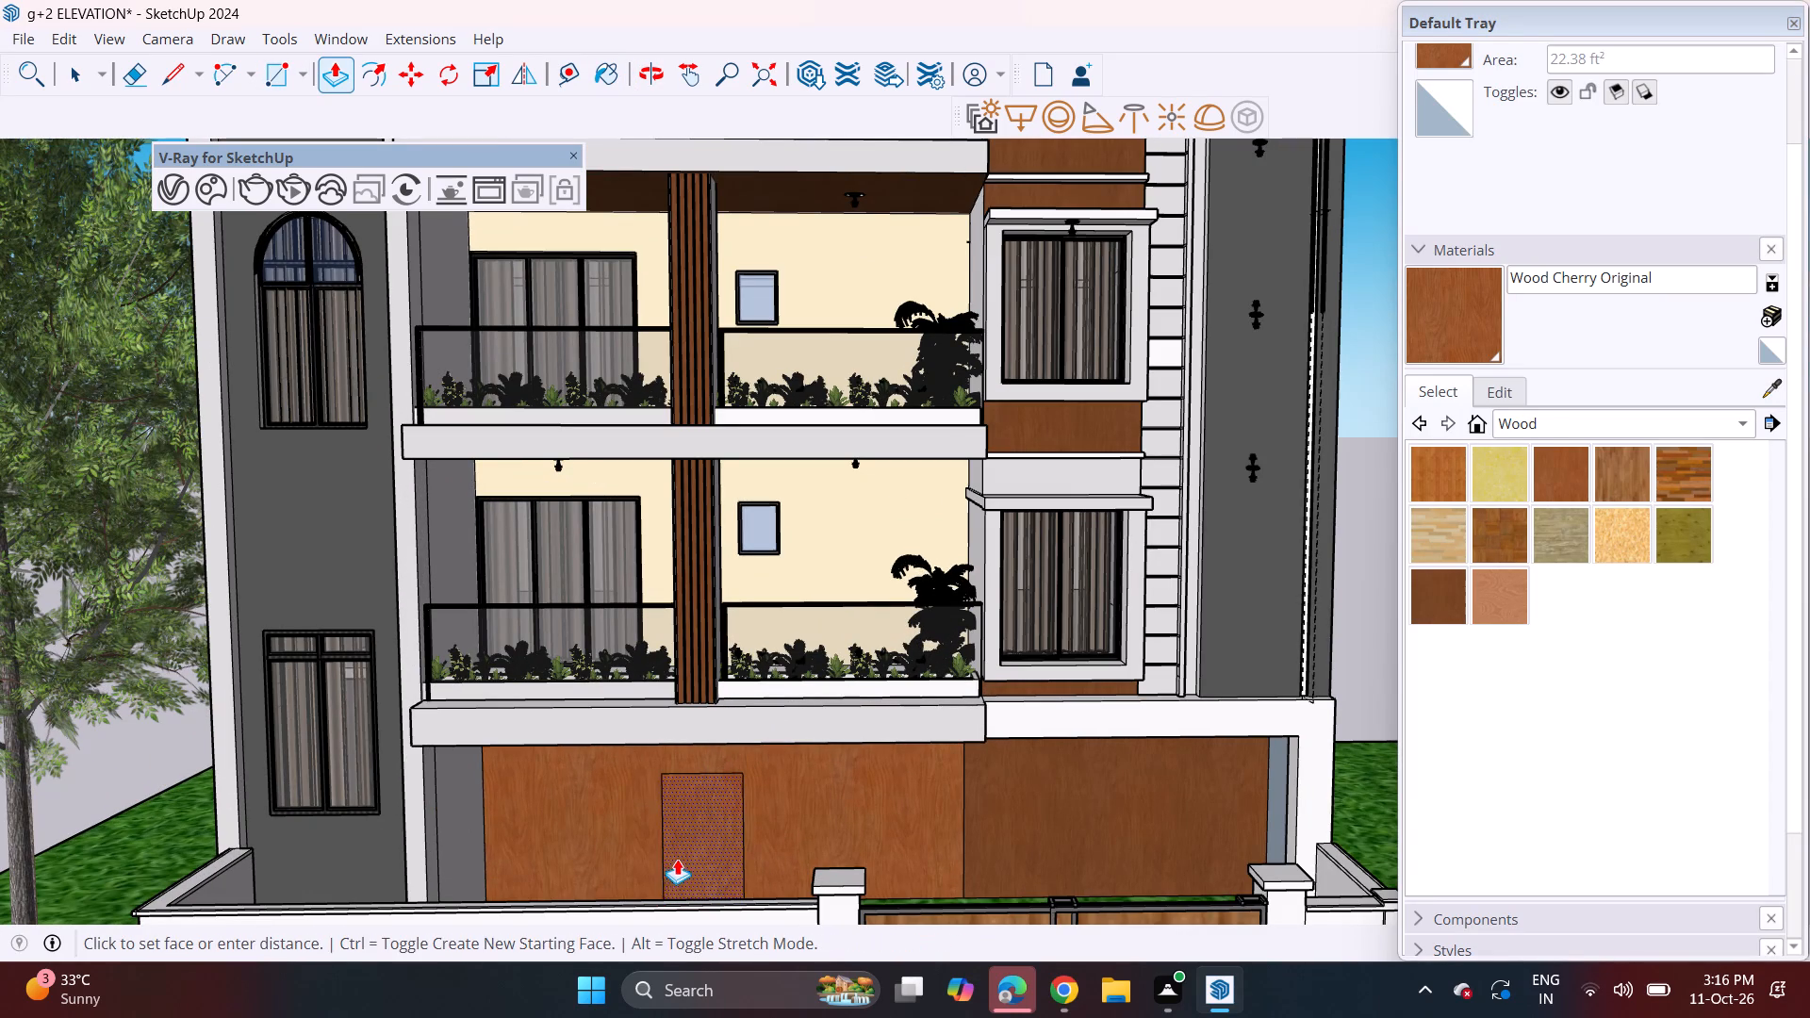
click(682, 848)
Import the door (1) model from the Downloads folder and place it at the ground-floor doorway.
click(25, 31)
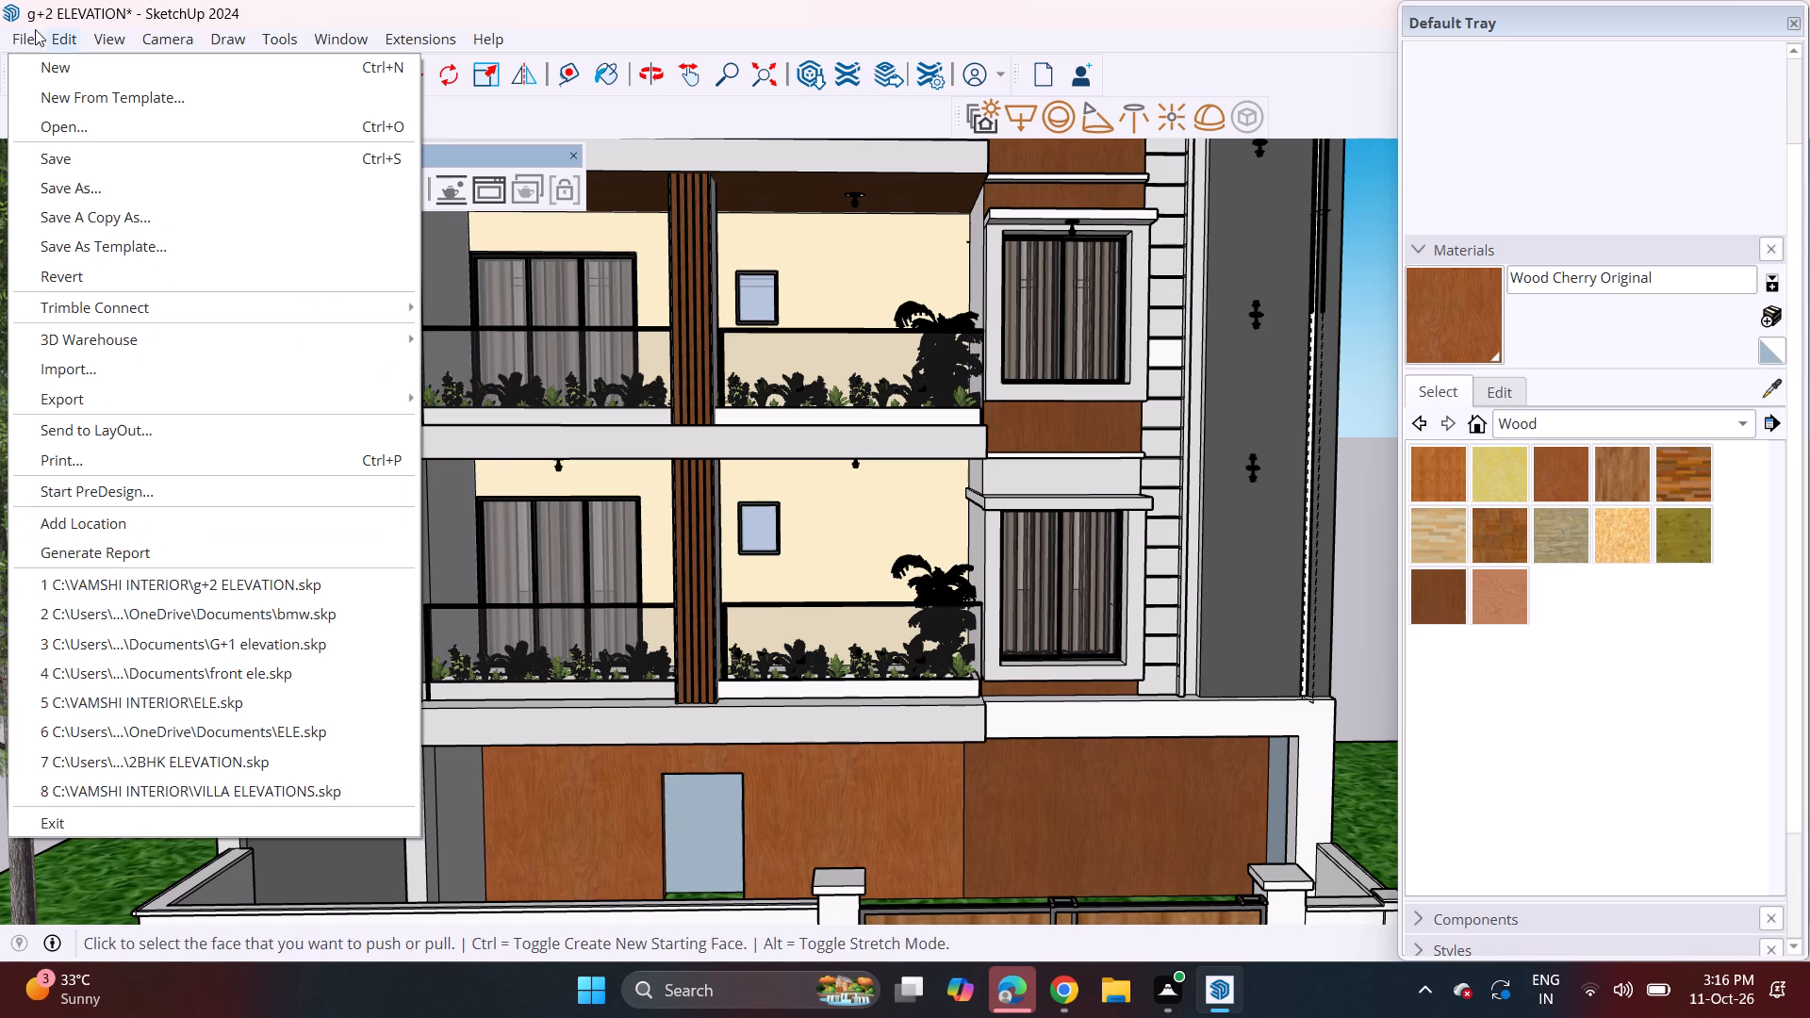
click(82, 373)
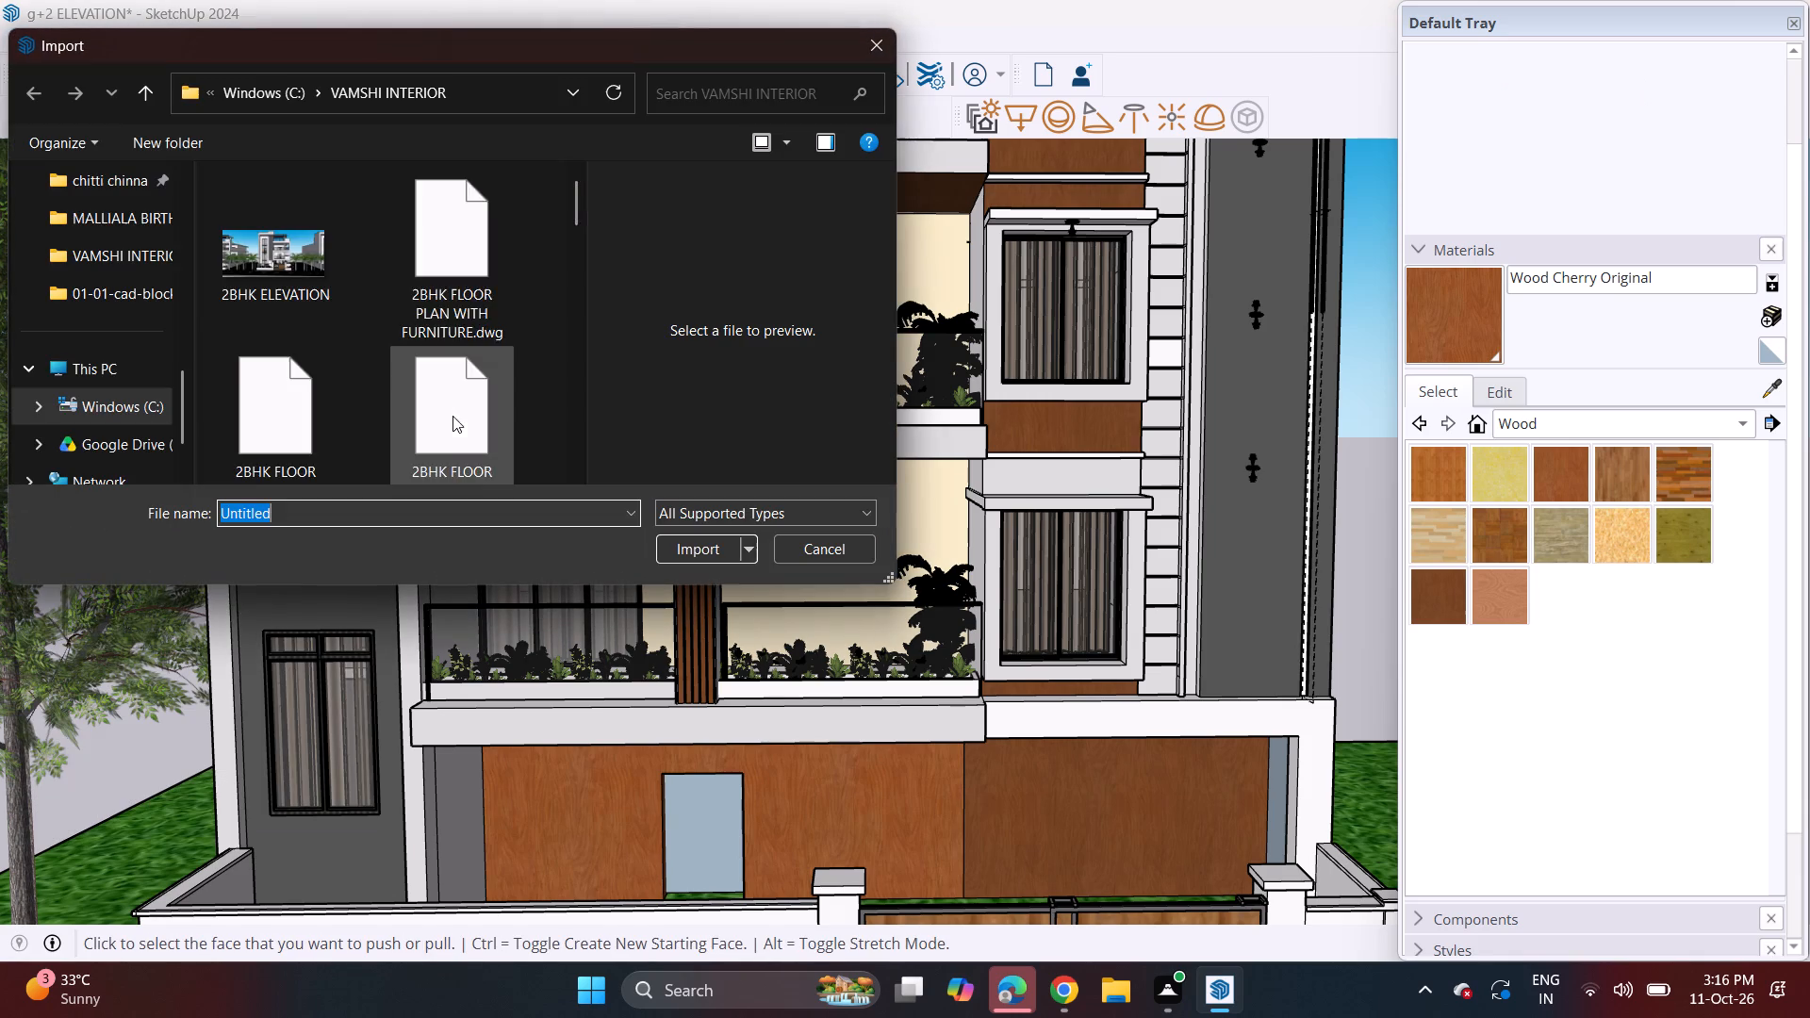
scroll(443, 403, down, 20)
scroll(443, 403, down, 3)
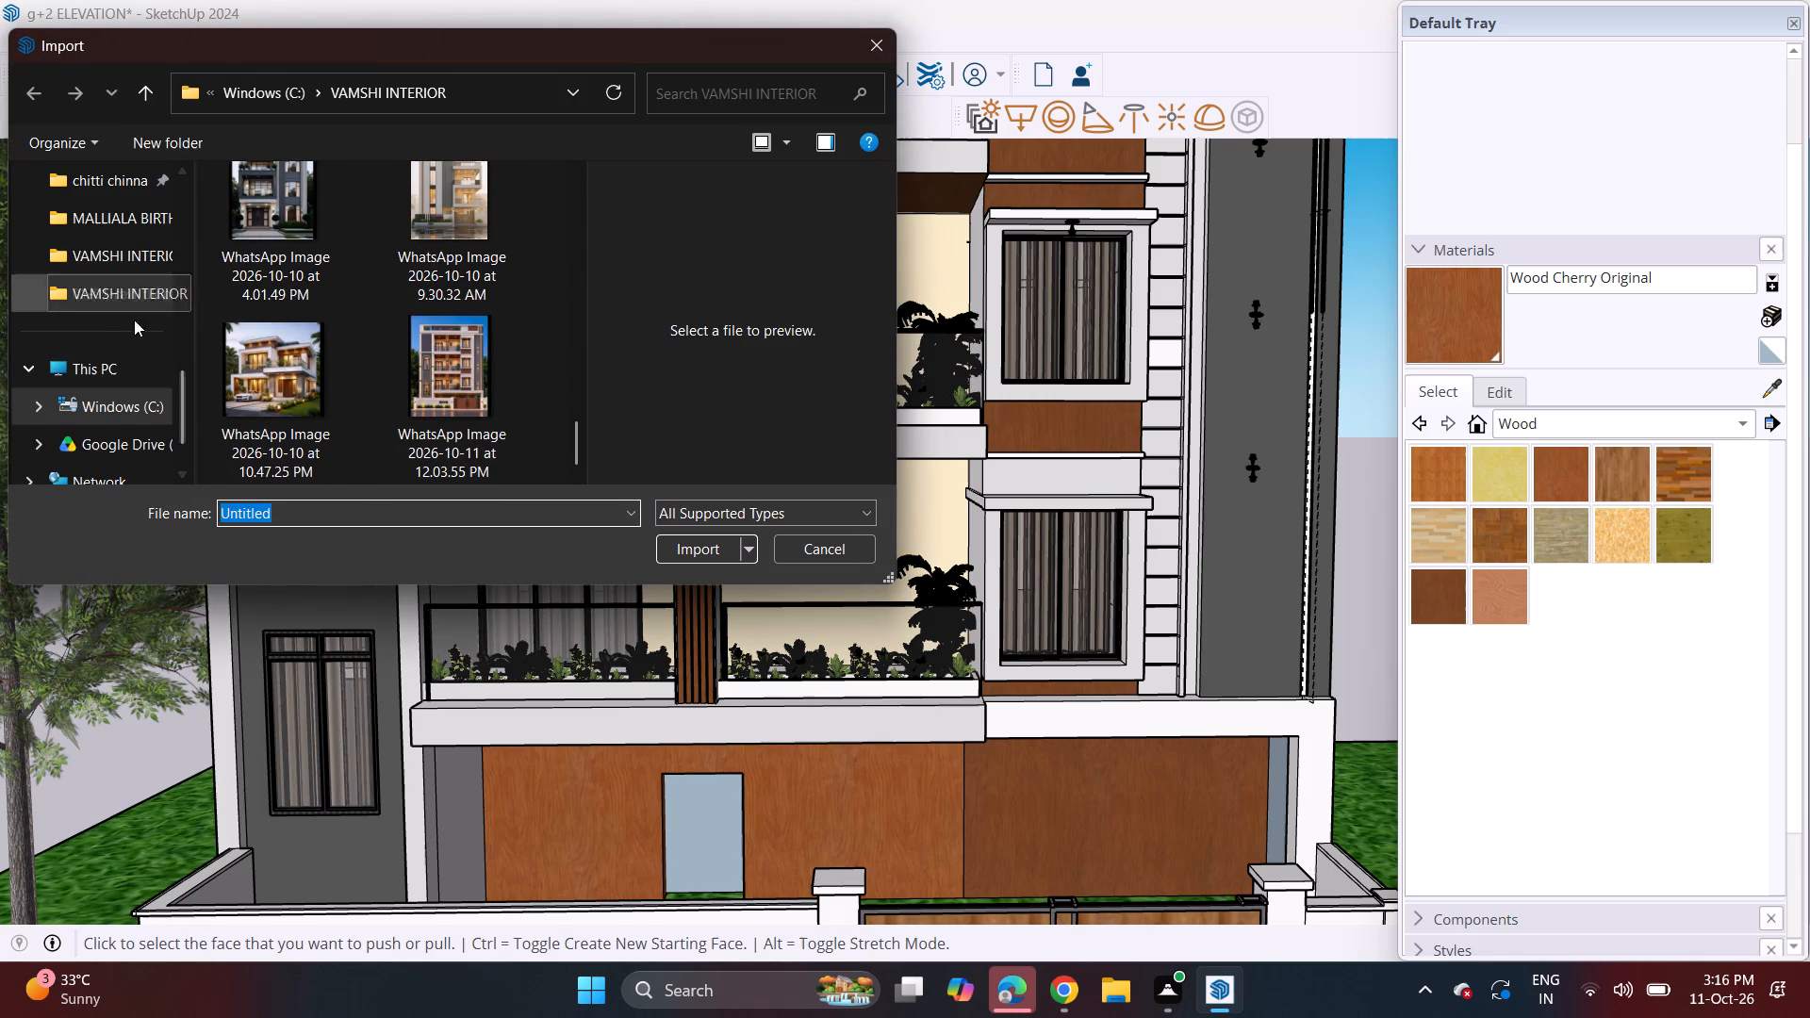
scroll(116, 366, up, 3)
click(135, 289)
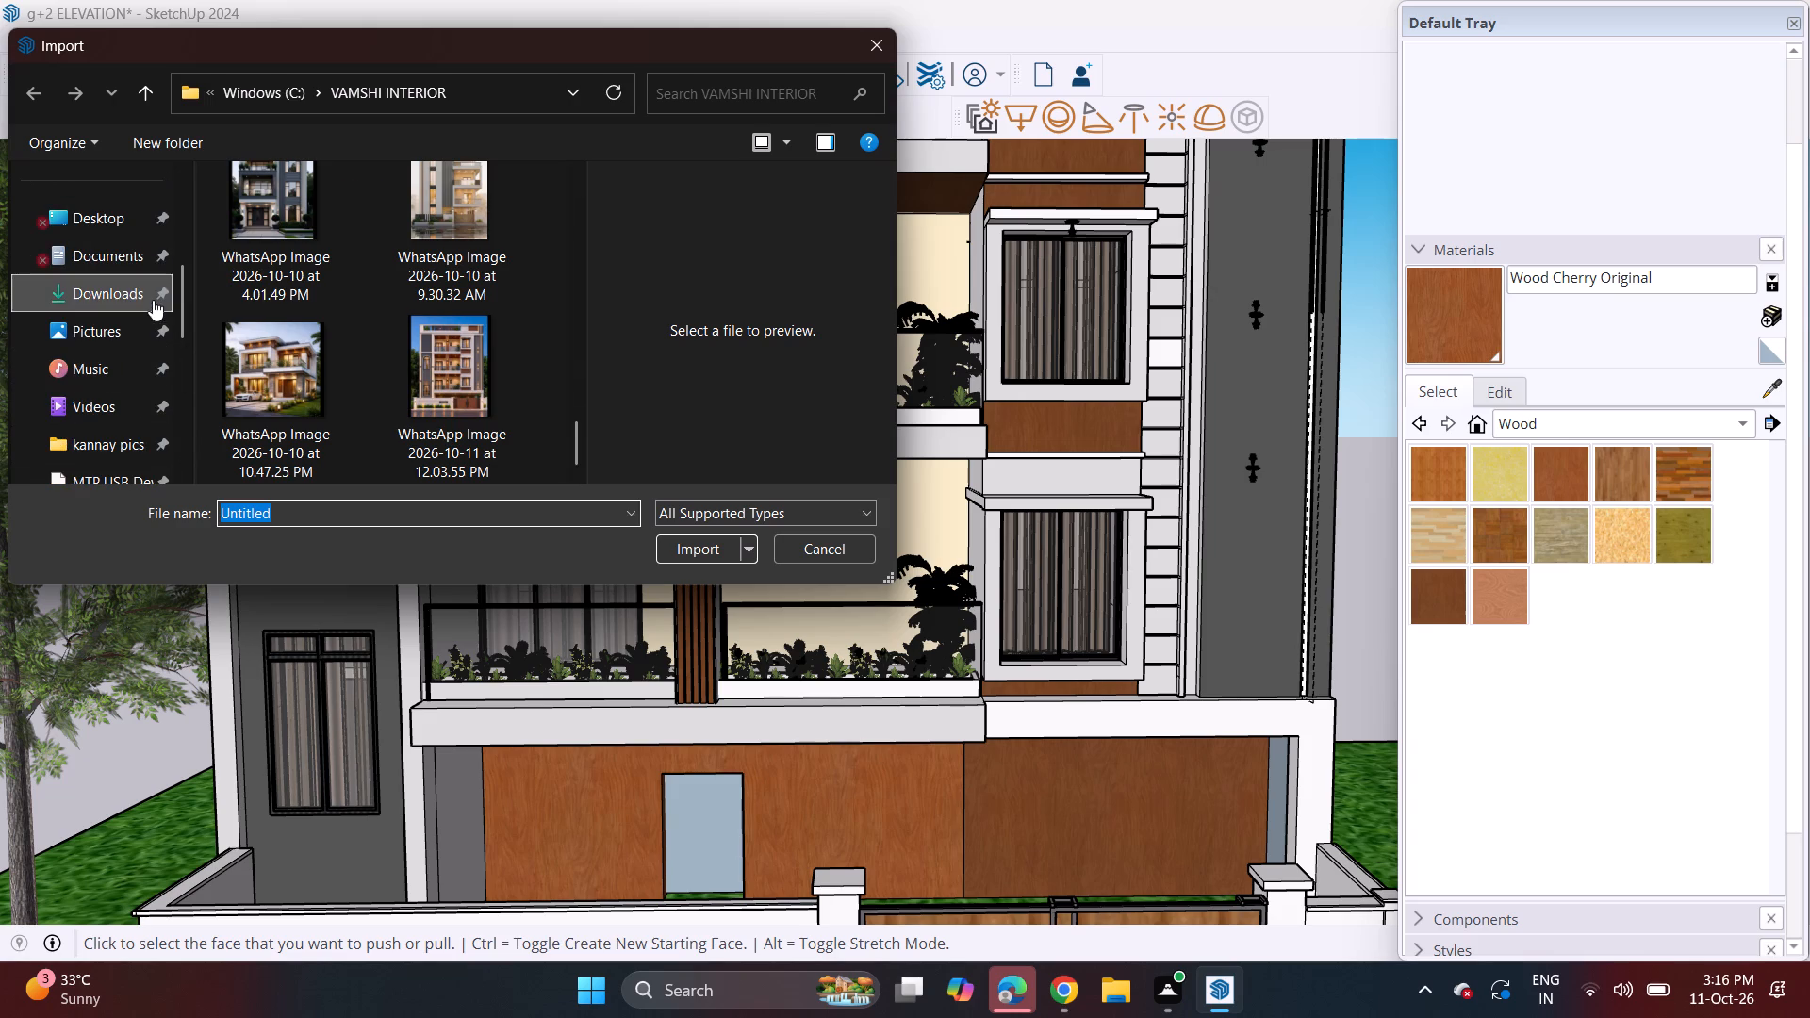
scroll(390, 329, down, 14)
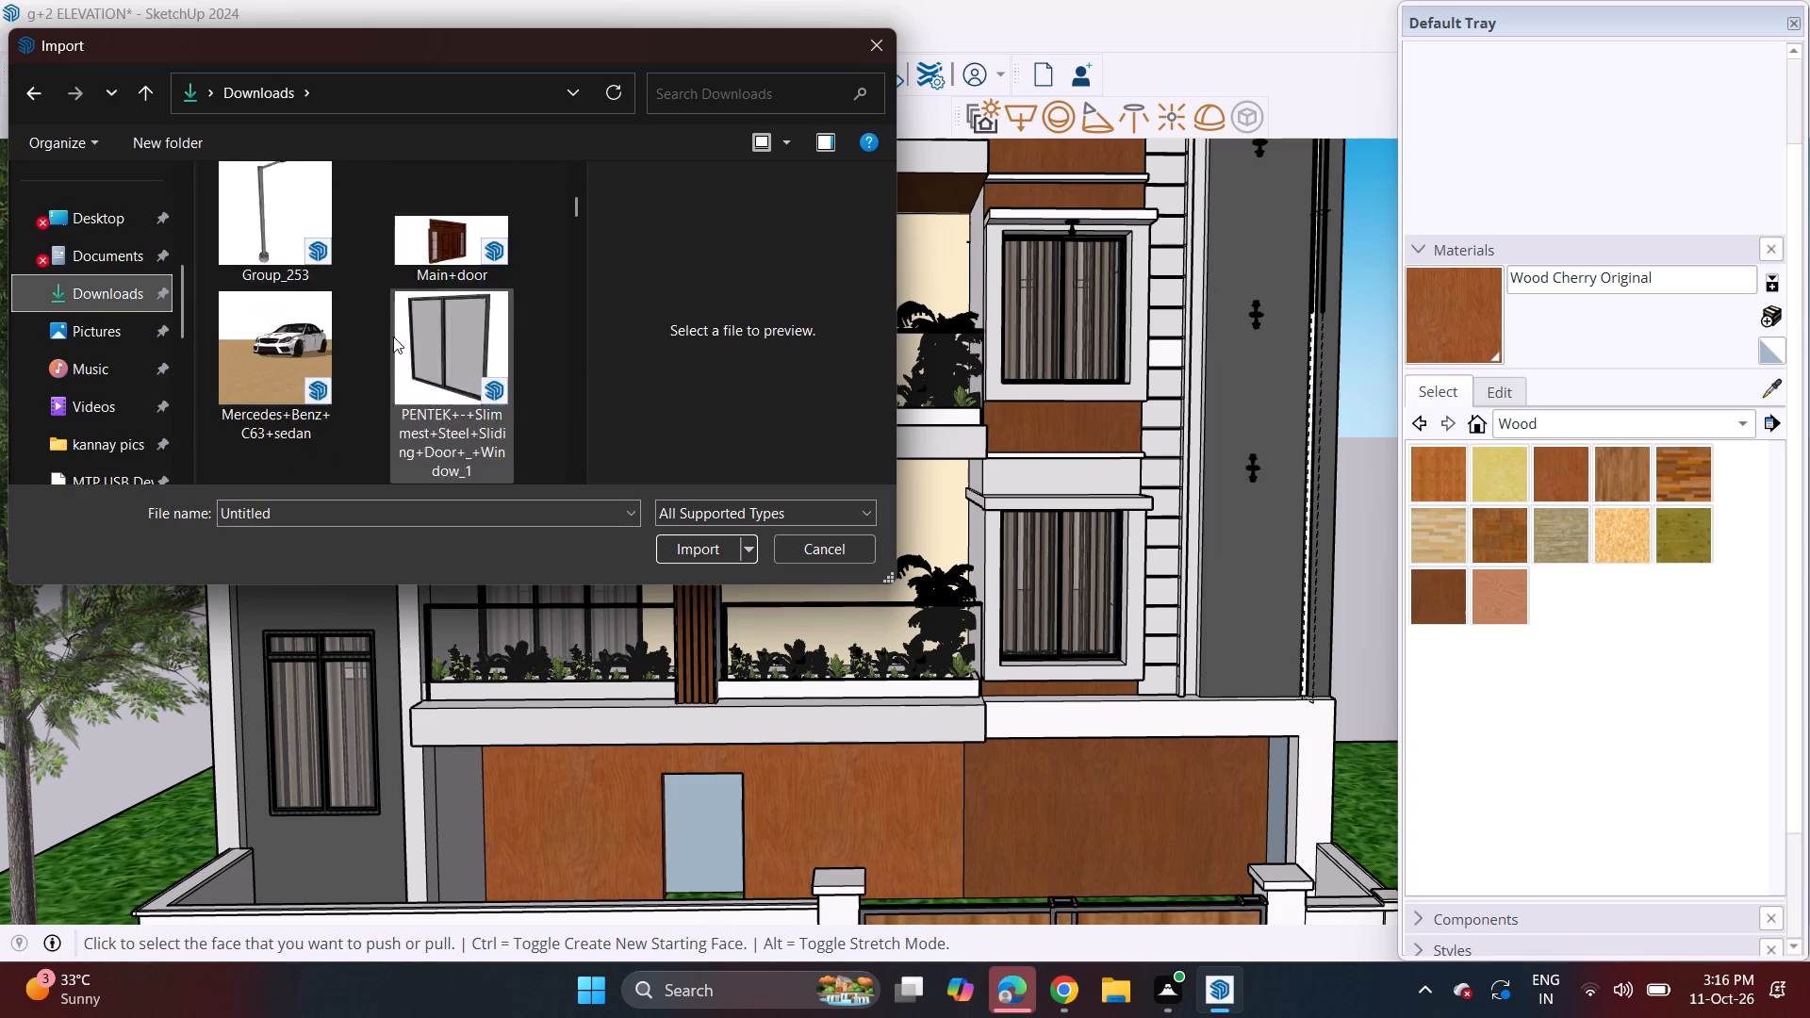
scroll(393, 337, down, 13)
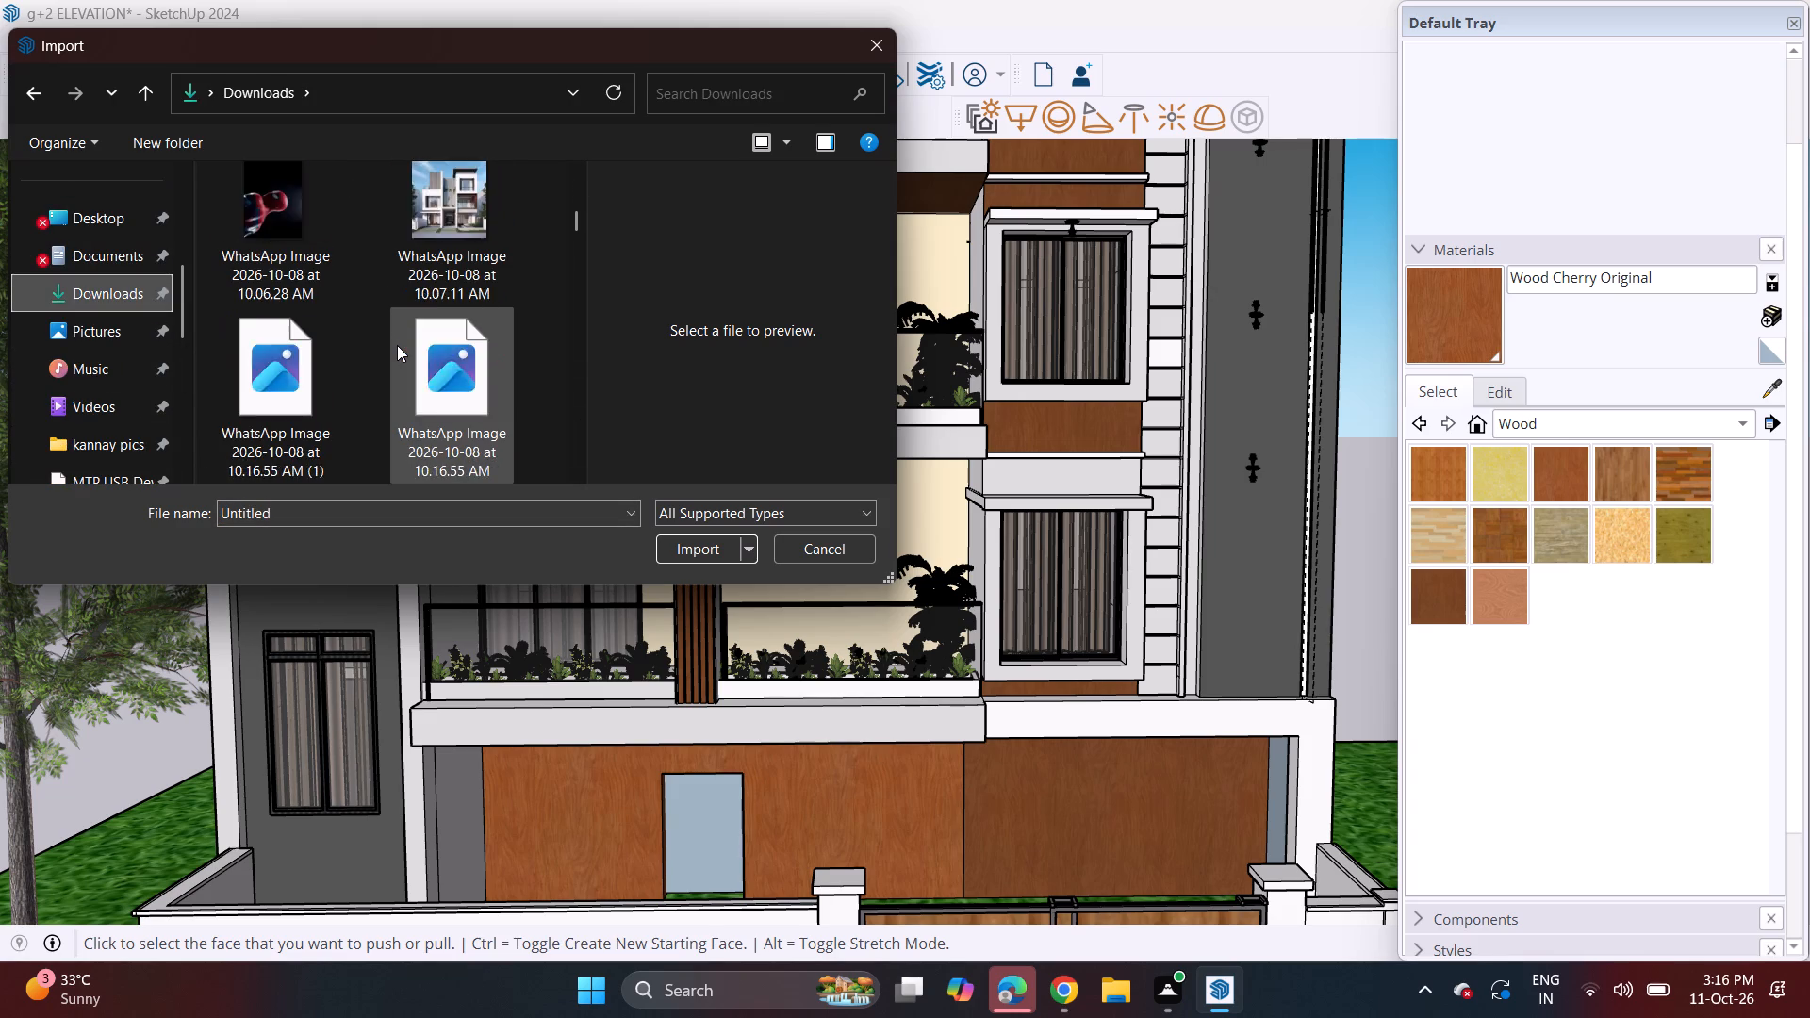
scroll(397, 345, down, 17)
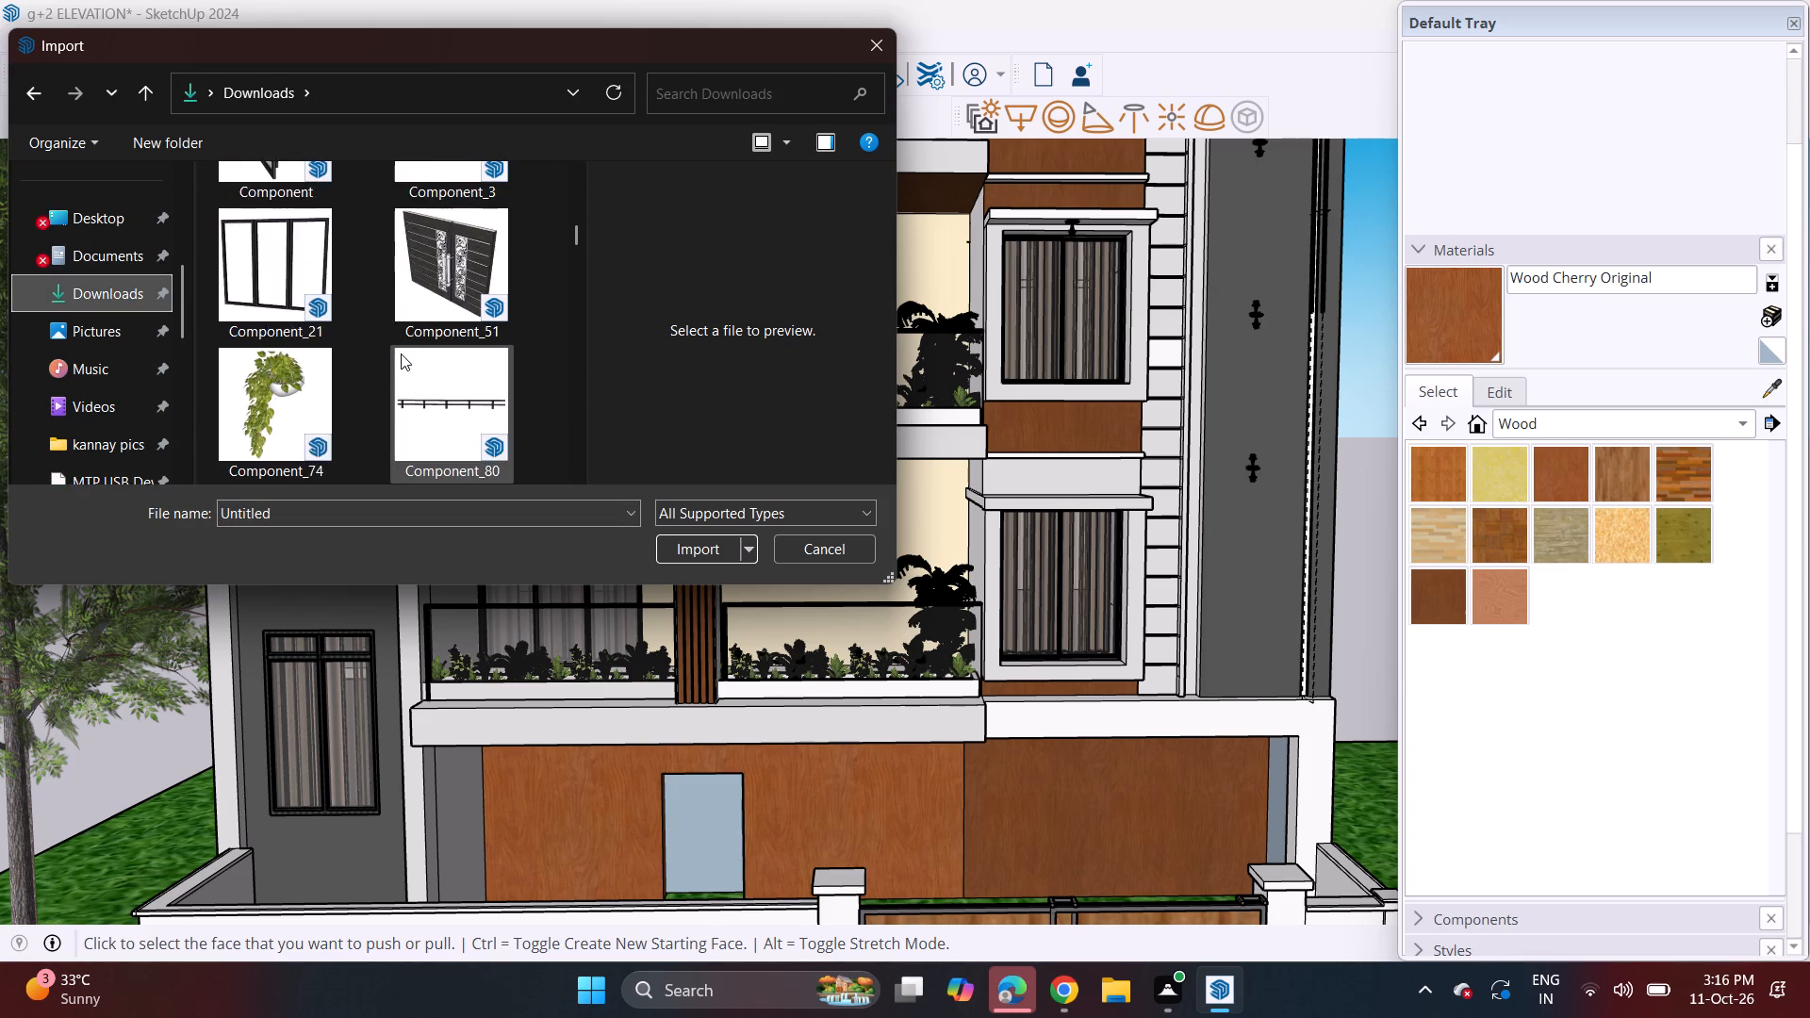
scroll(401, 353, down, 7)
scroll(401, 353, up, 2)
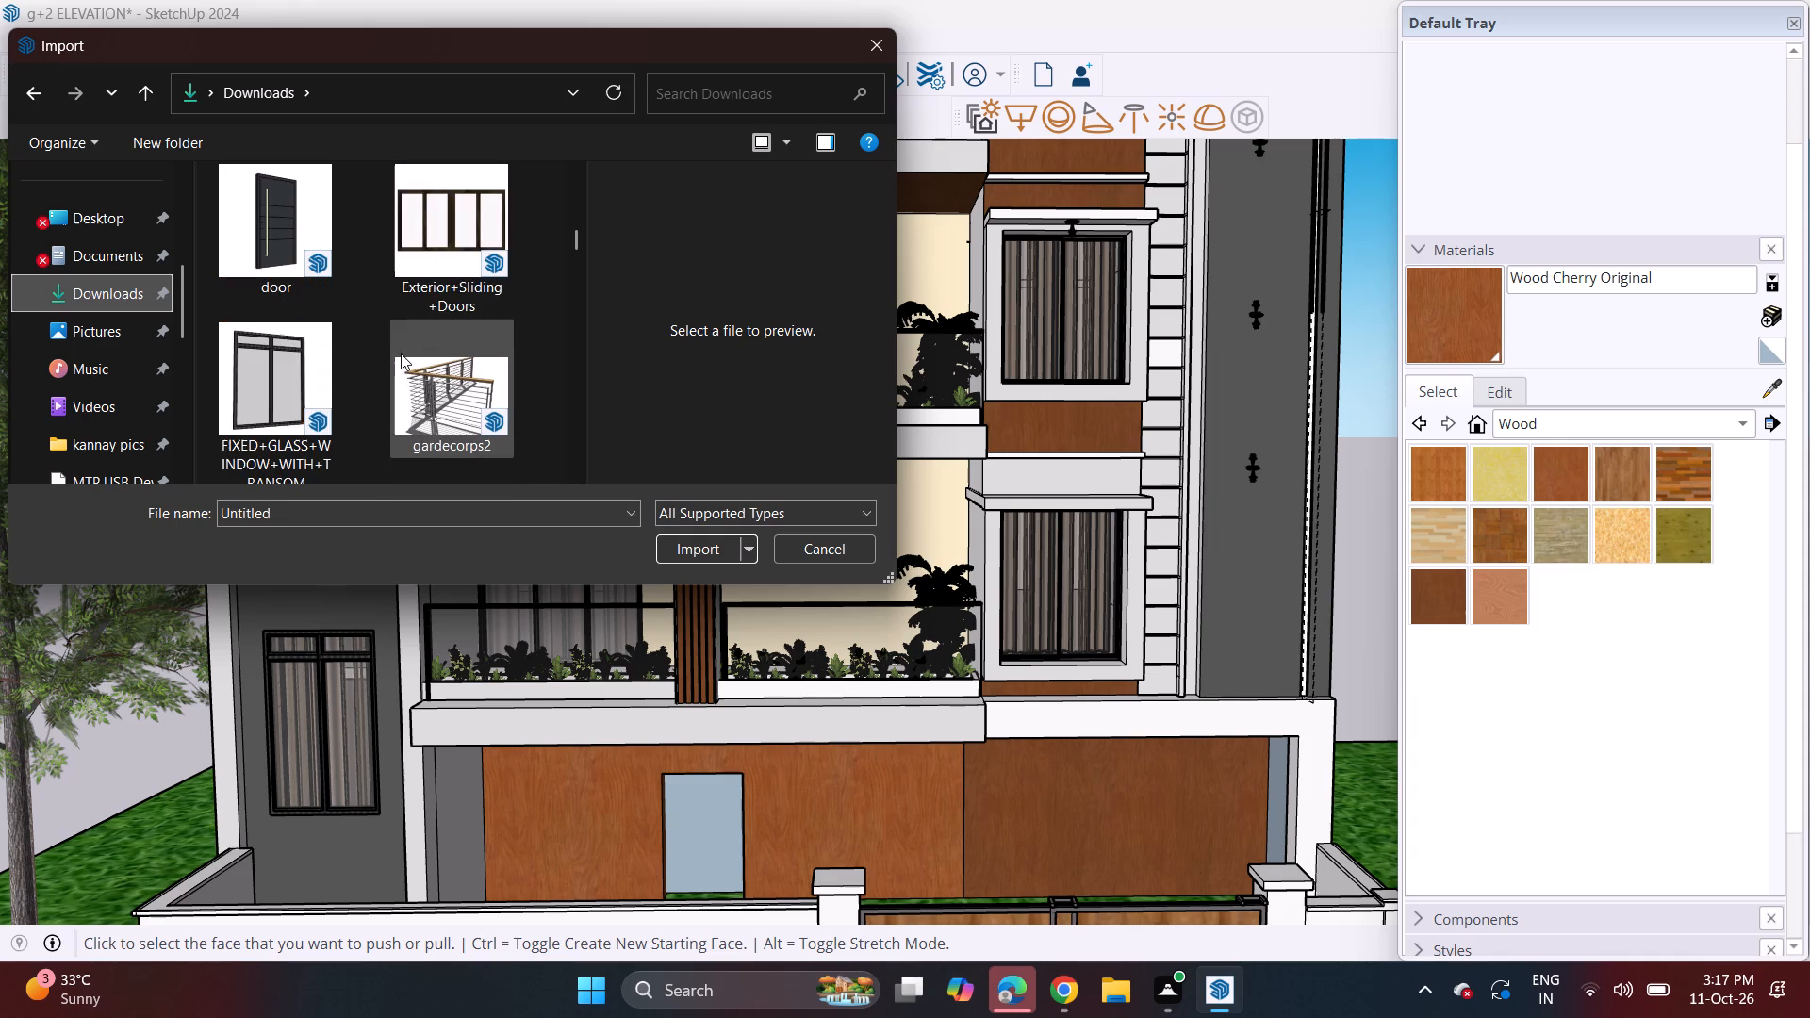
scroll(401, 353, up, 2)
click(323, 375)
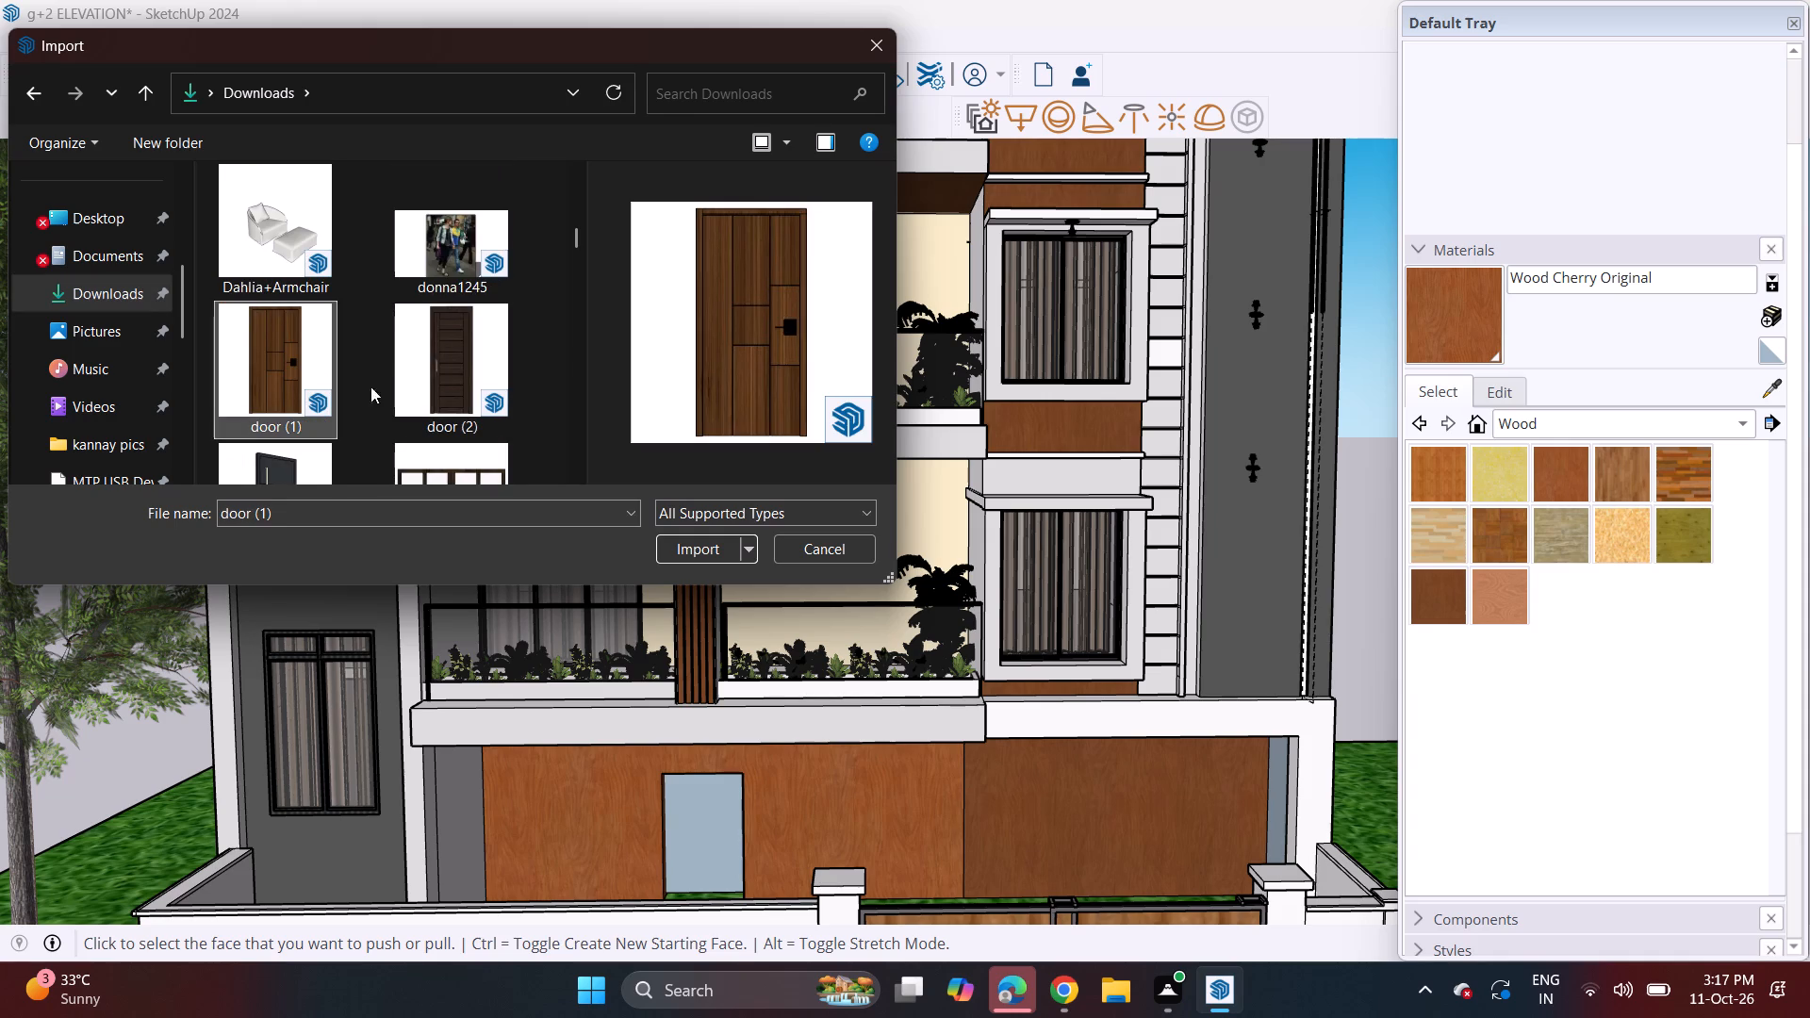
click(712, 555)
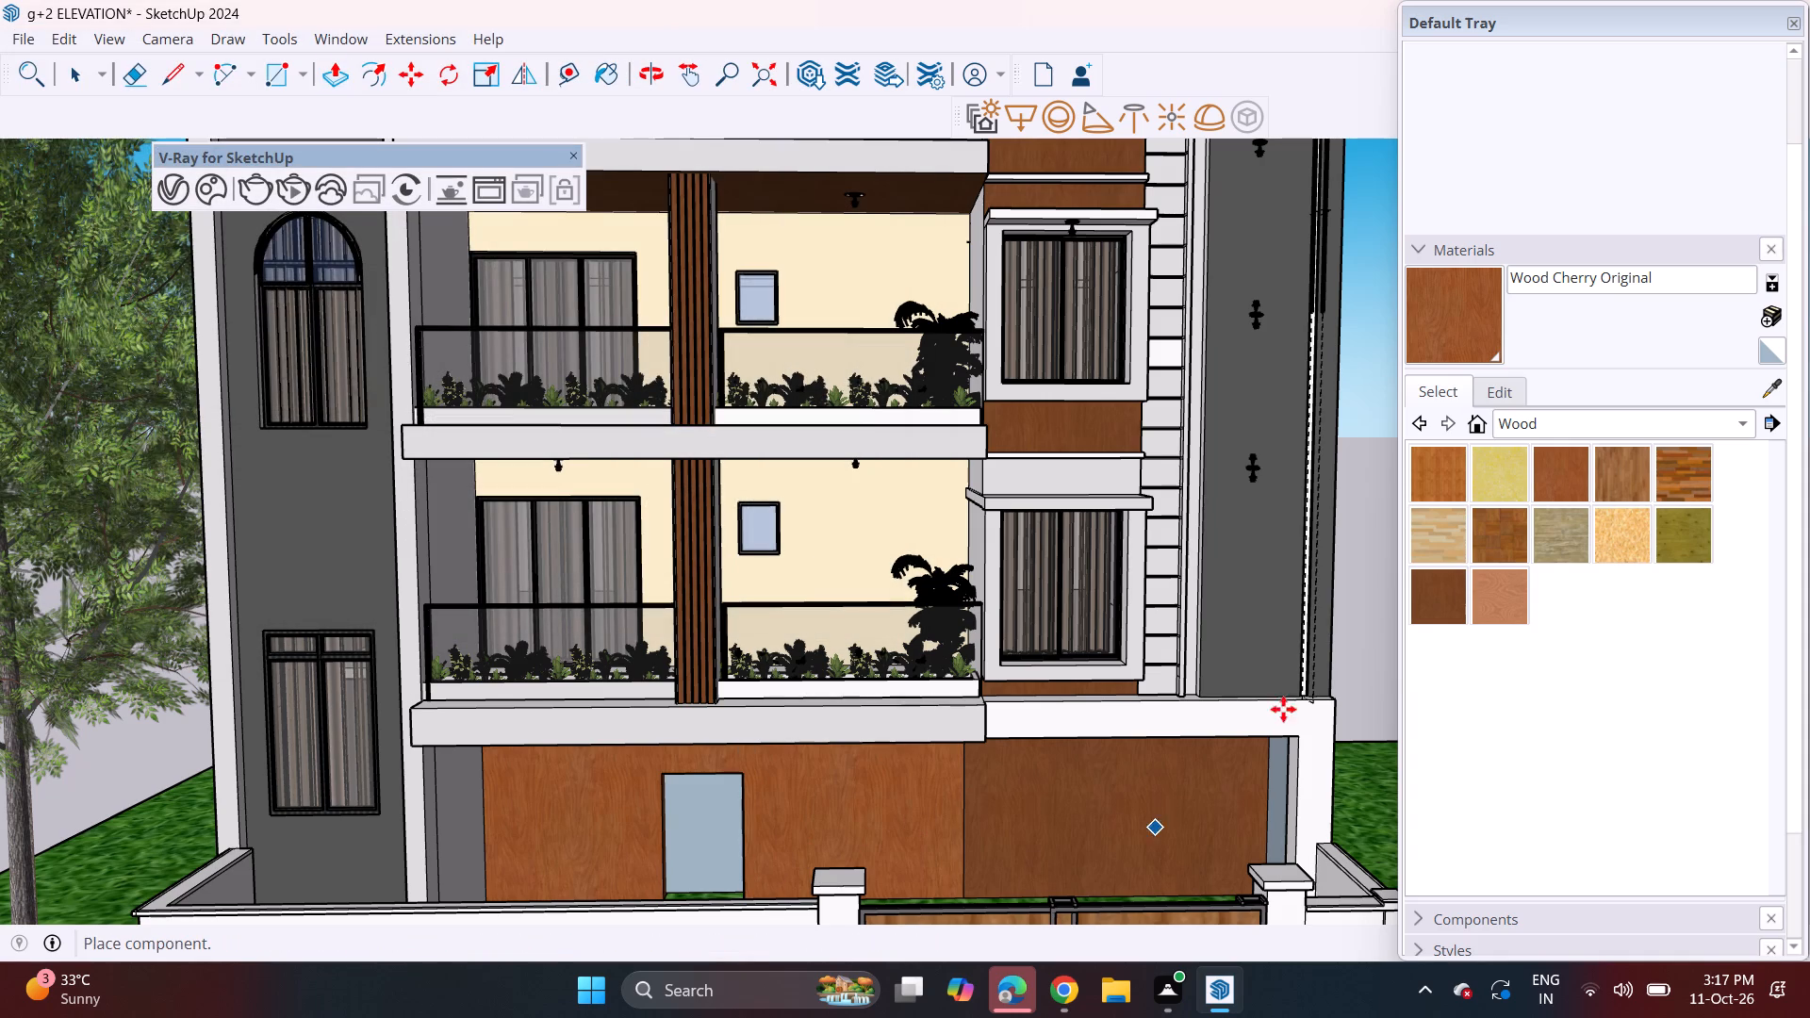
click(695, 894)
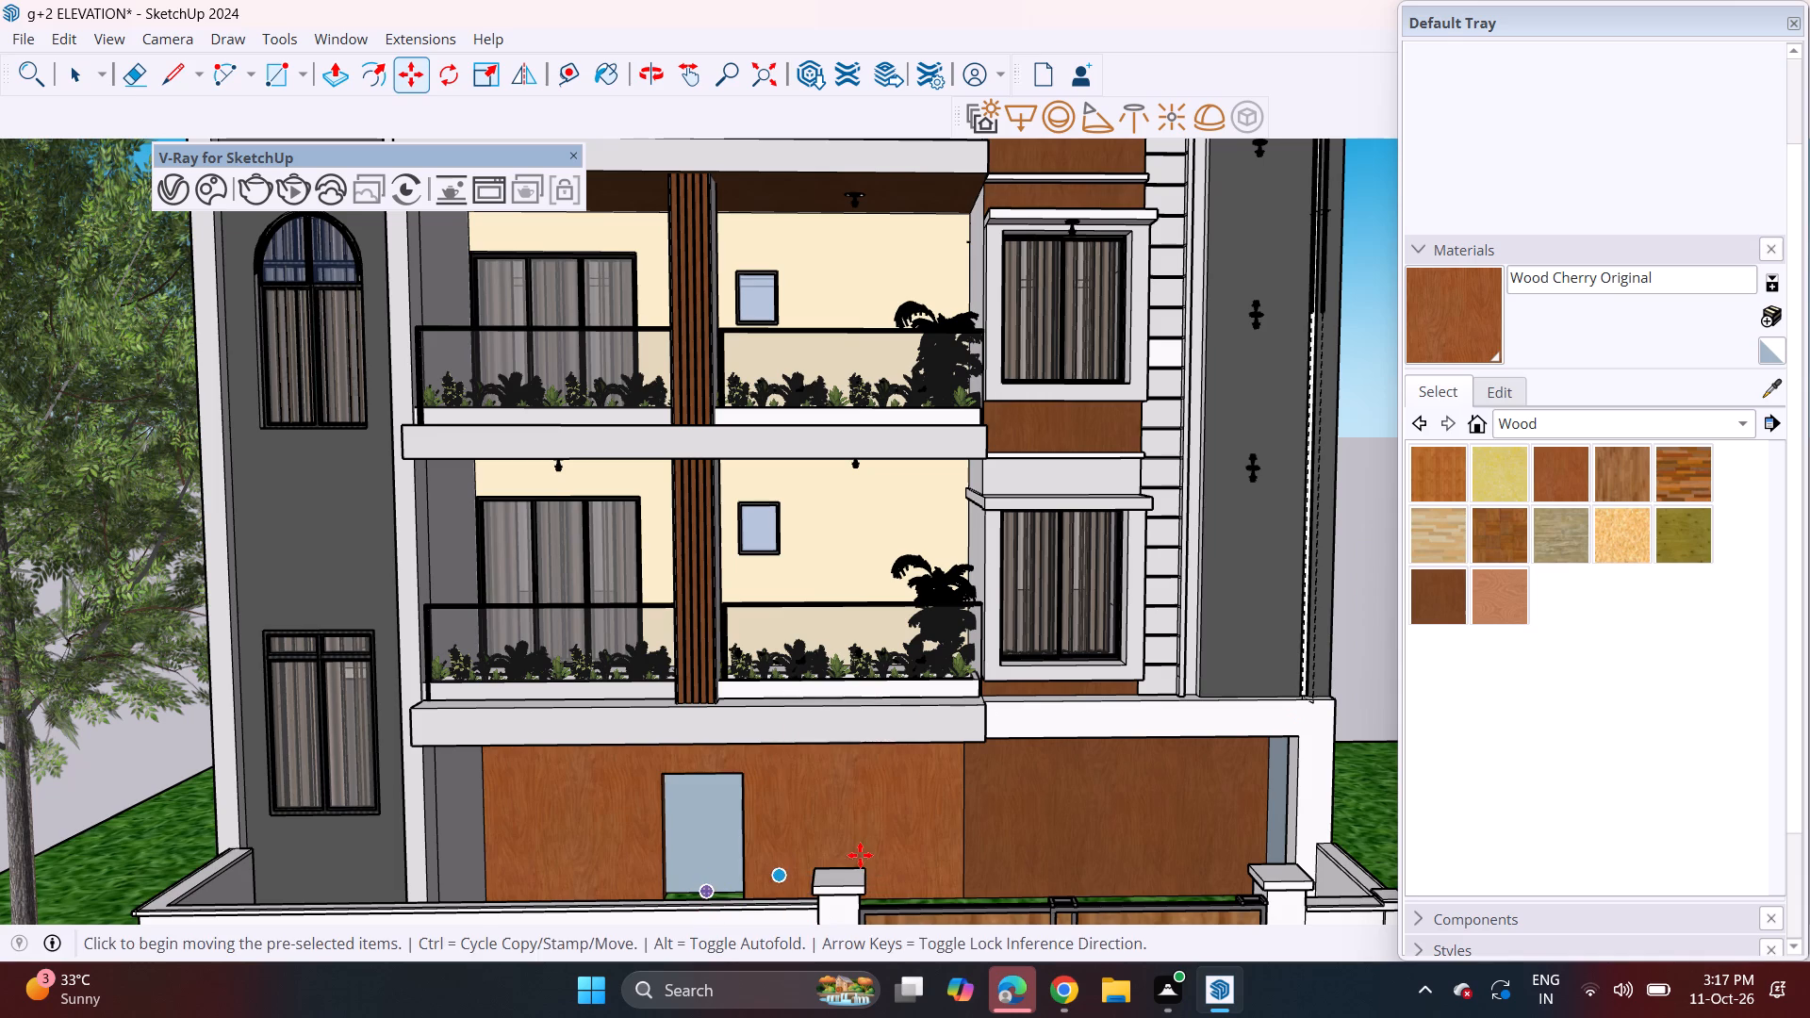
Move the imported door out in front of the ground-floor wall, beside the doorway opening.
middle_drag(871, 855, 864, 891)
click(883, 845)
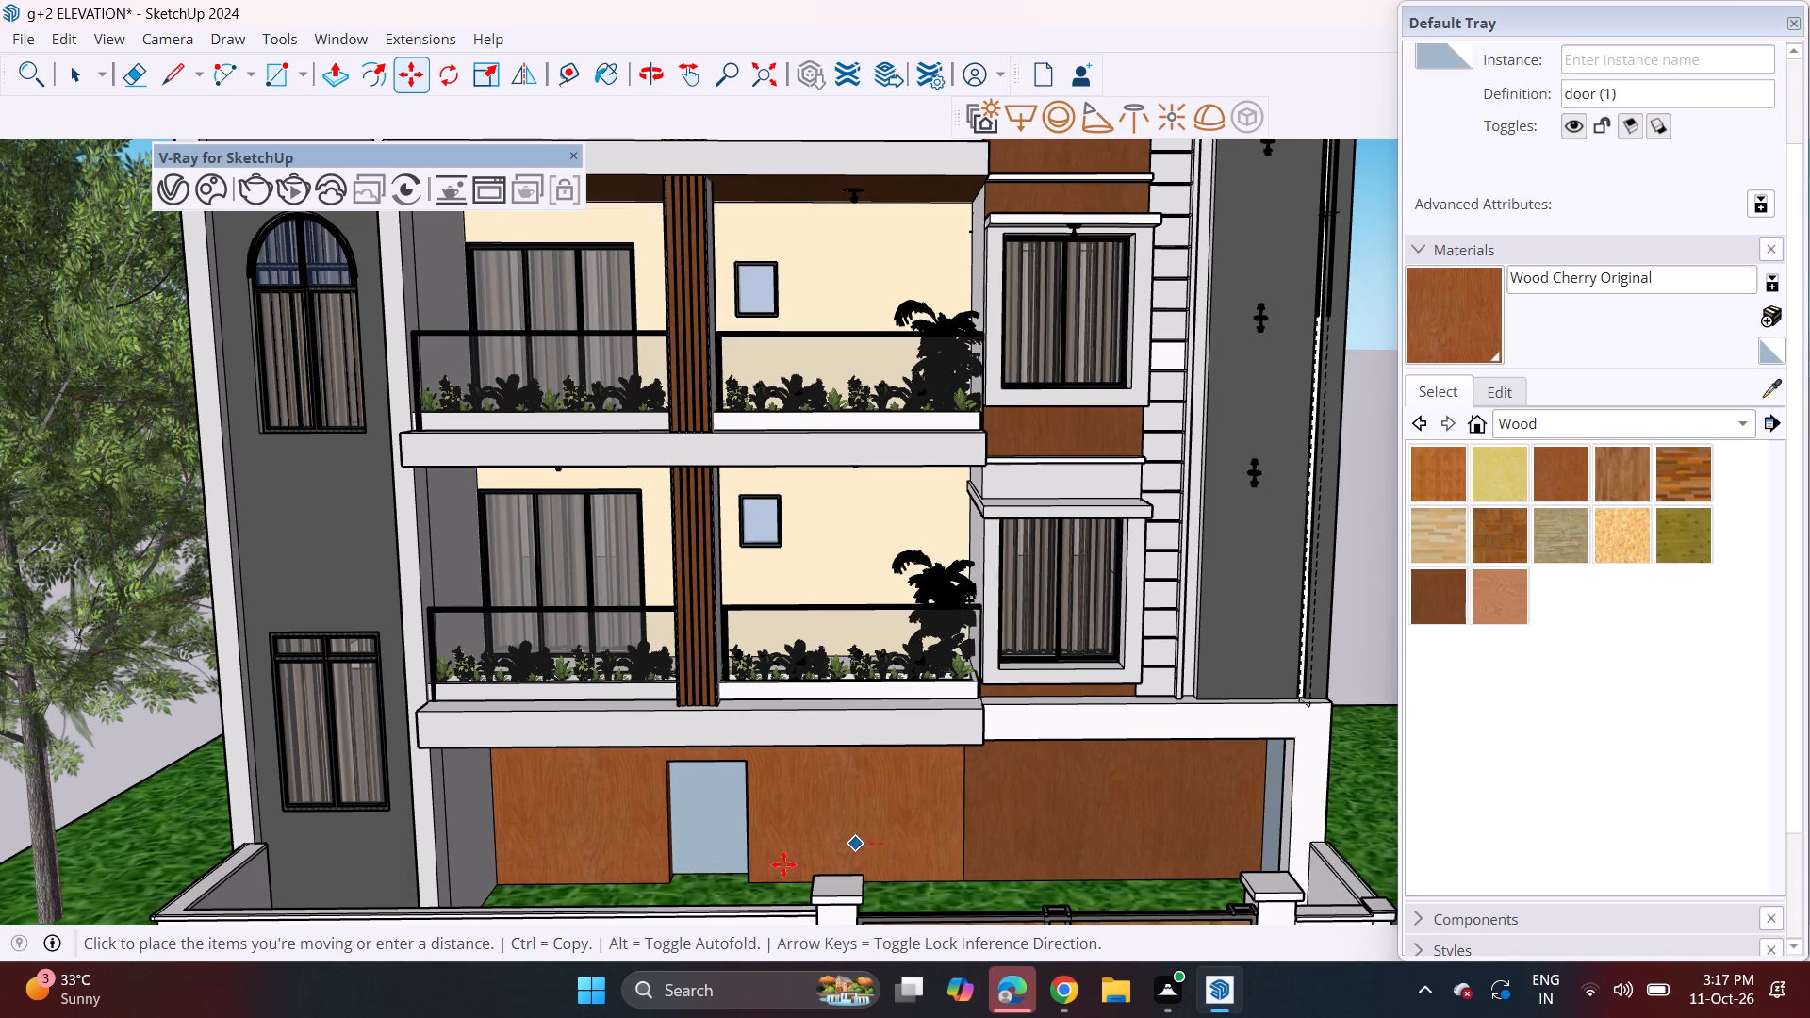
click(736, 888)
scroll(744, 887, up, 3)
click(730, 885)
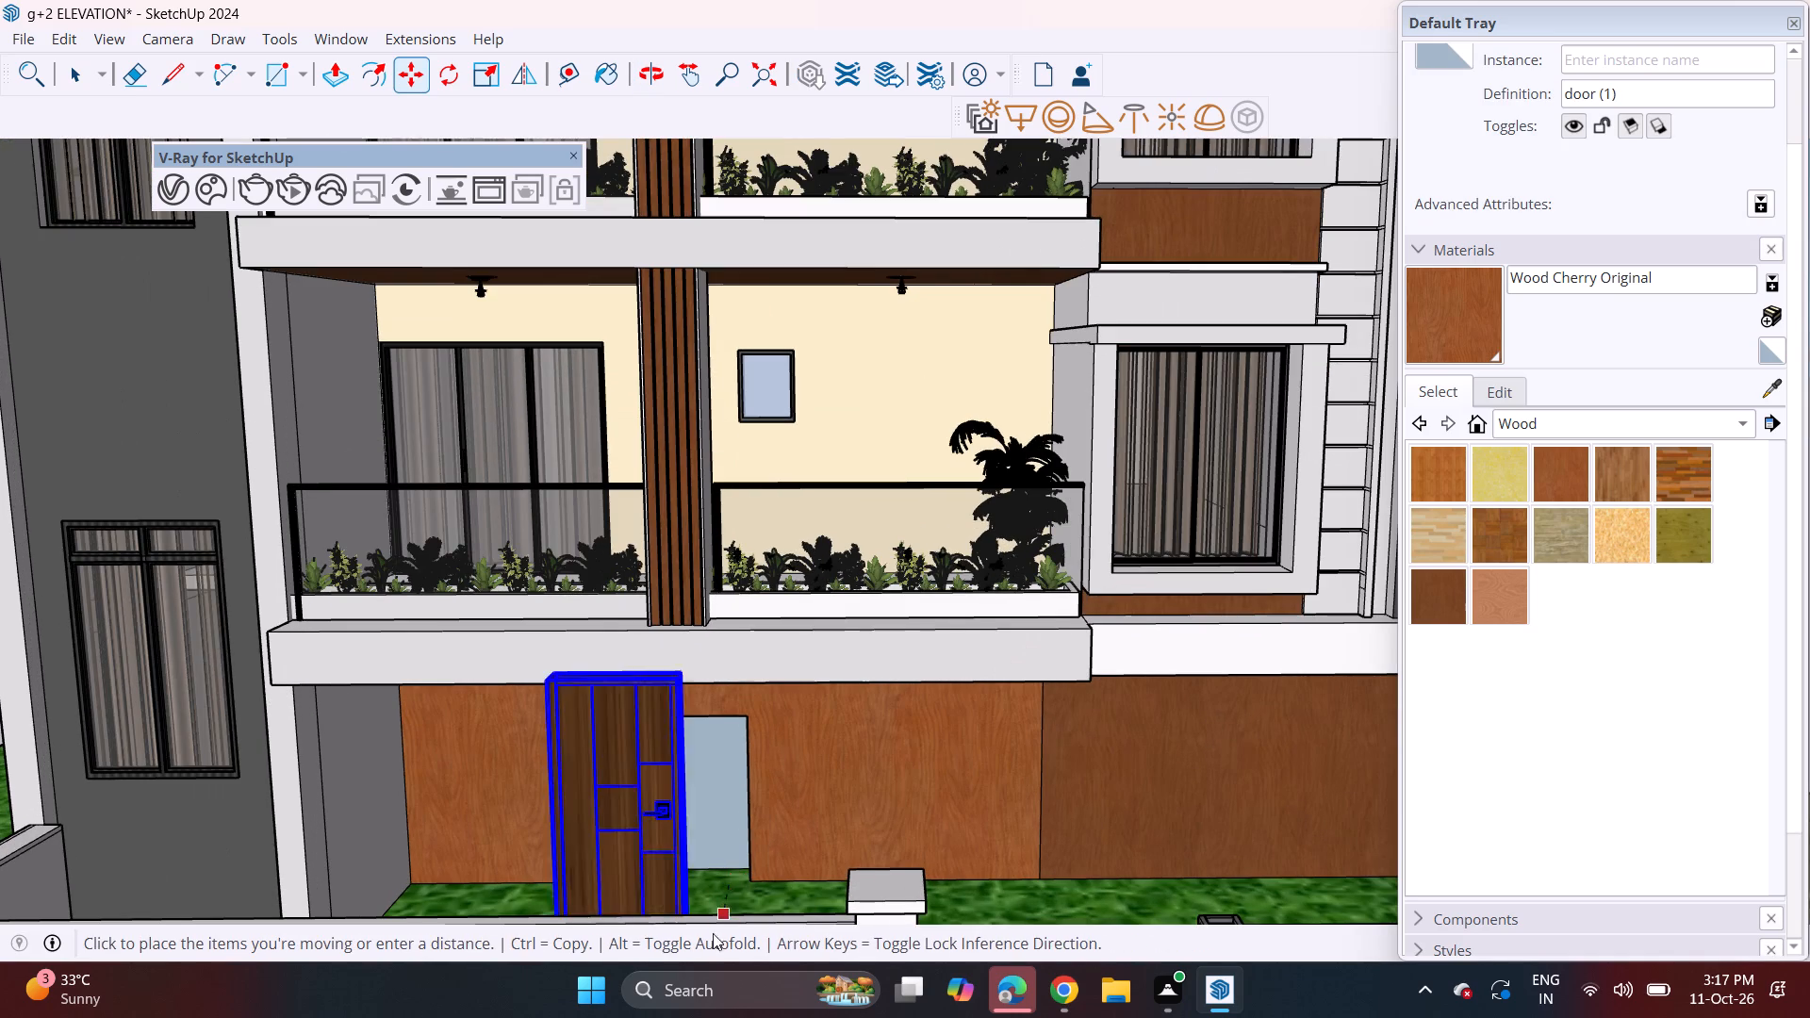
click(719, 913)
Move the door by its upper front corner onto the matching upper corner of the doorway opening.
middle_drag(750, 876, 574, 827)
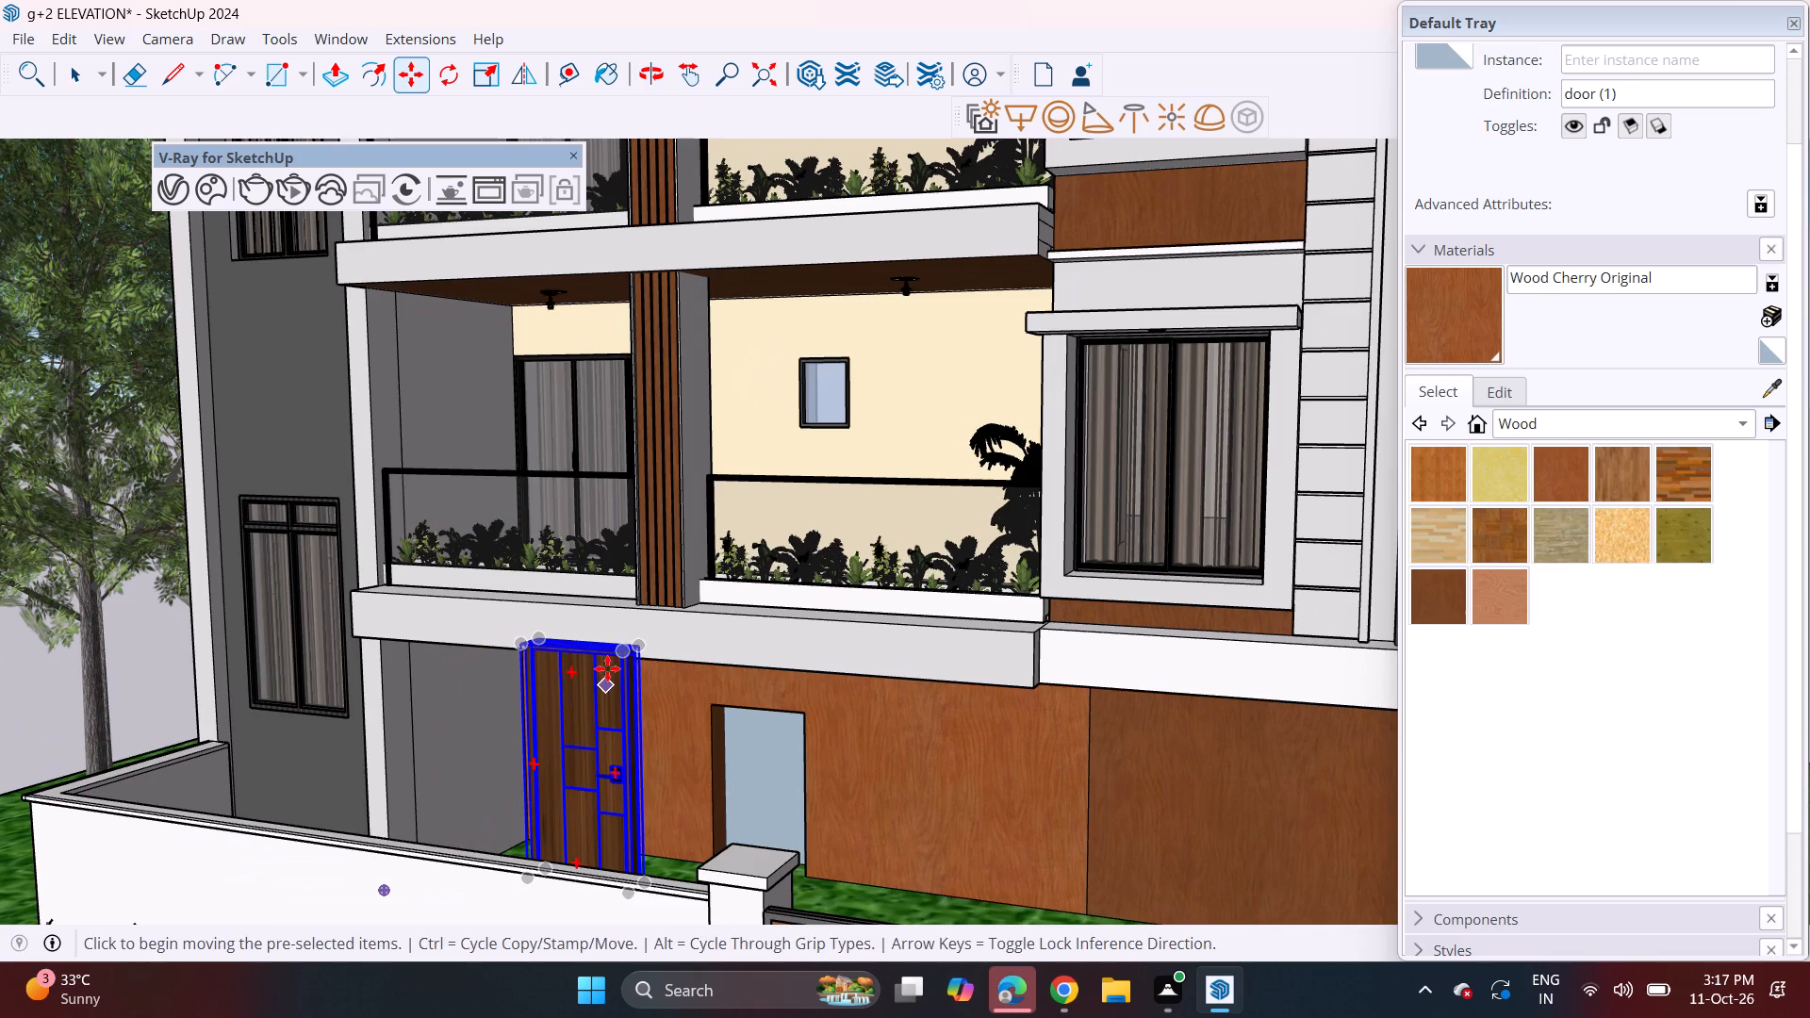
click(611, 658)
middle_drag(797, 718, 525, 655)
scroll(895, 748, up, 5)
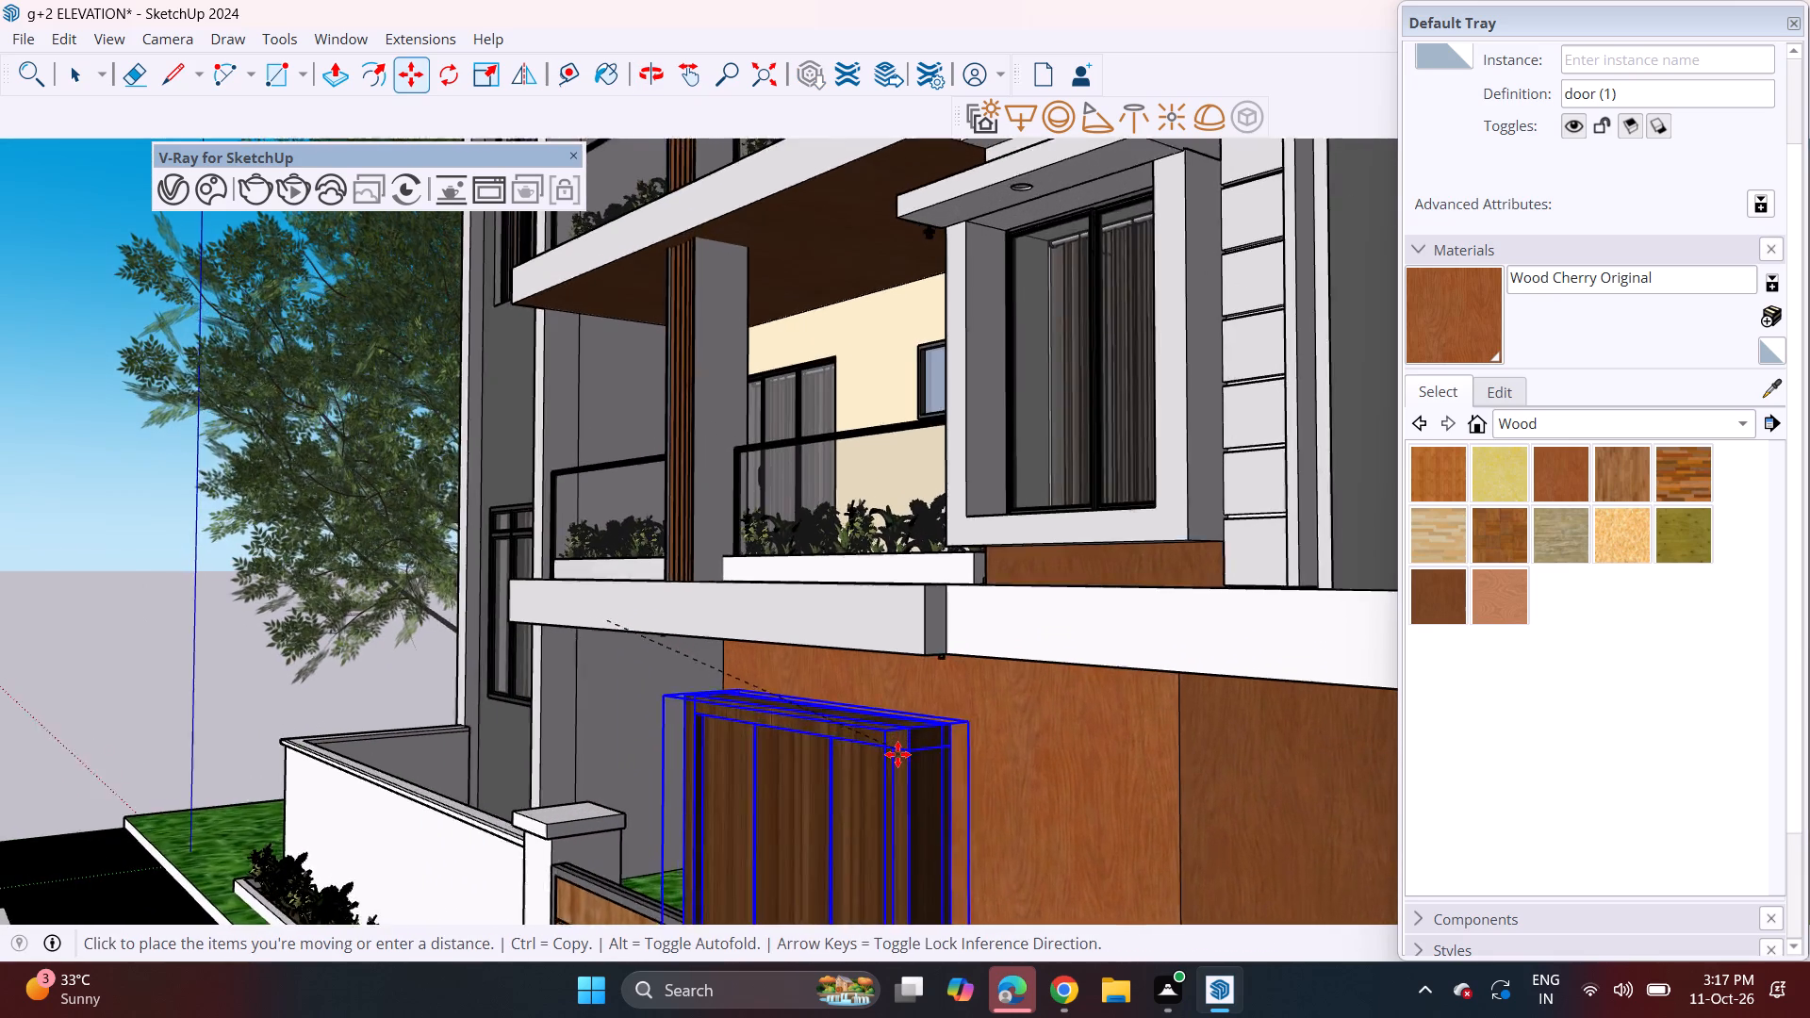
scroll(897, 754, up, 4)
middle_drag(887, 750, 550, 750)
scroll(550, 750, up, 1)
middle_drag(1204, 792, 332, 687)
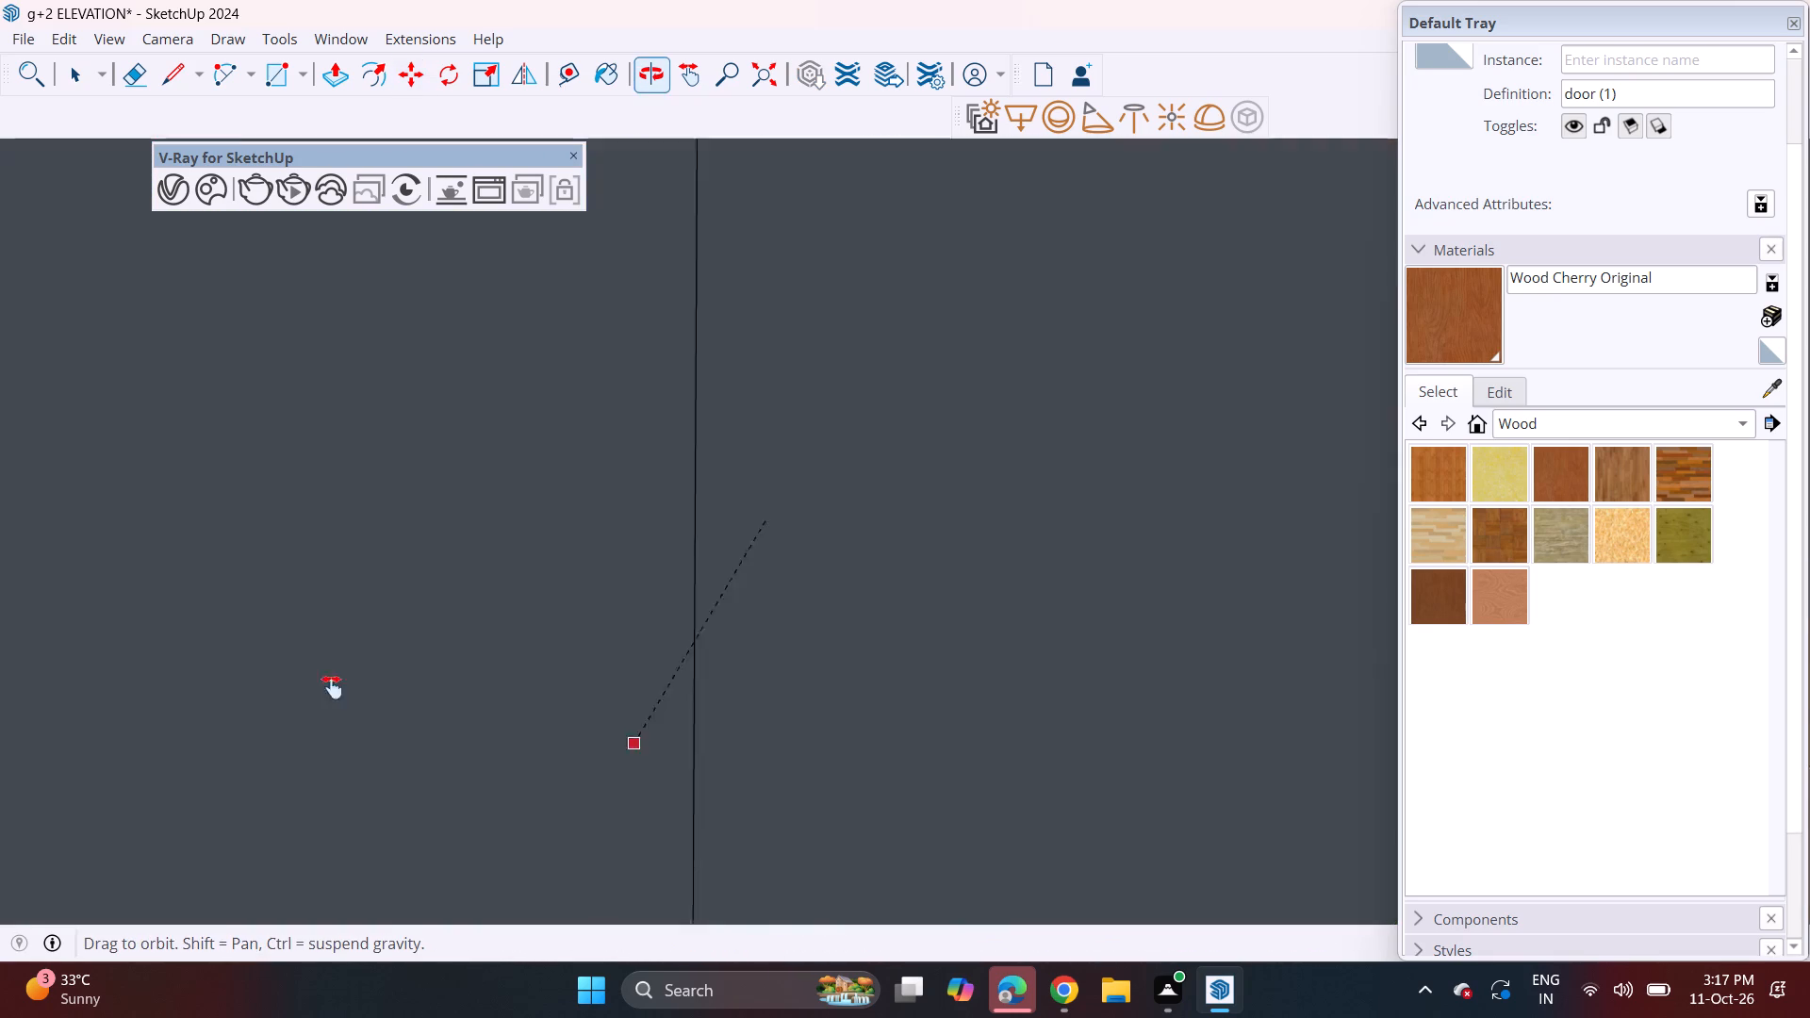
middle_drag(332, 687, 191, 670)
shift+middle_drag(191, 670, 1075, 734)
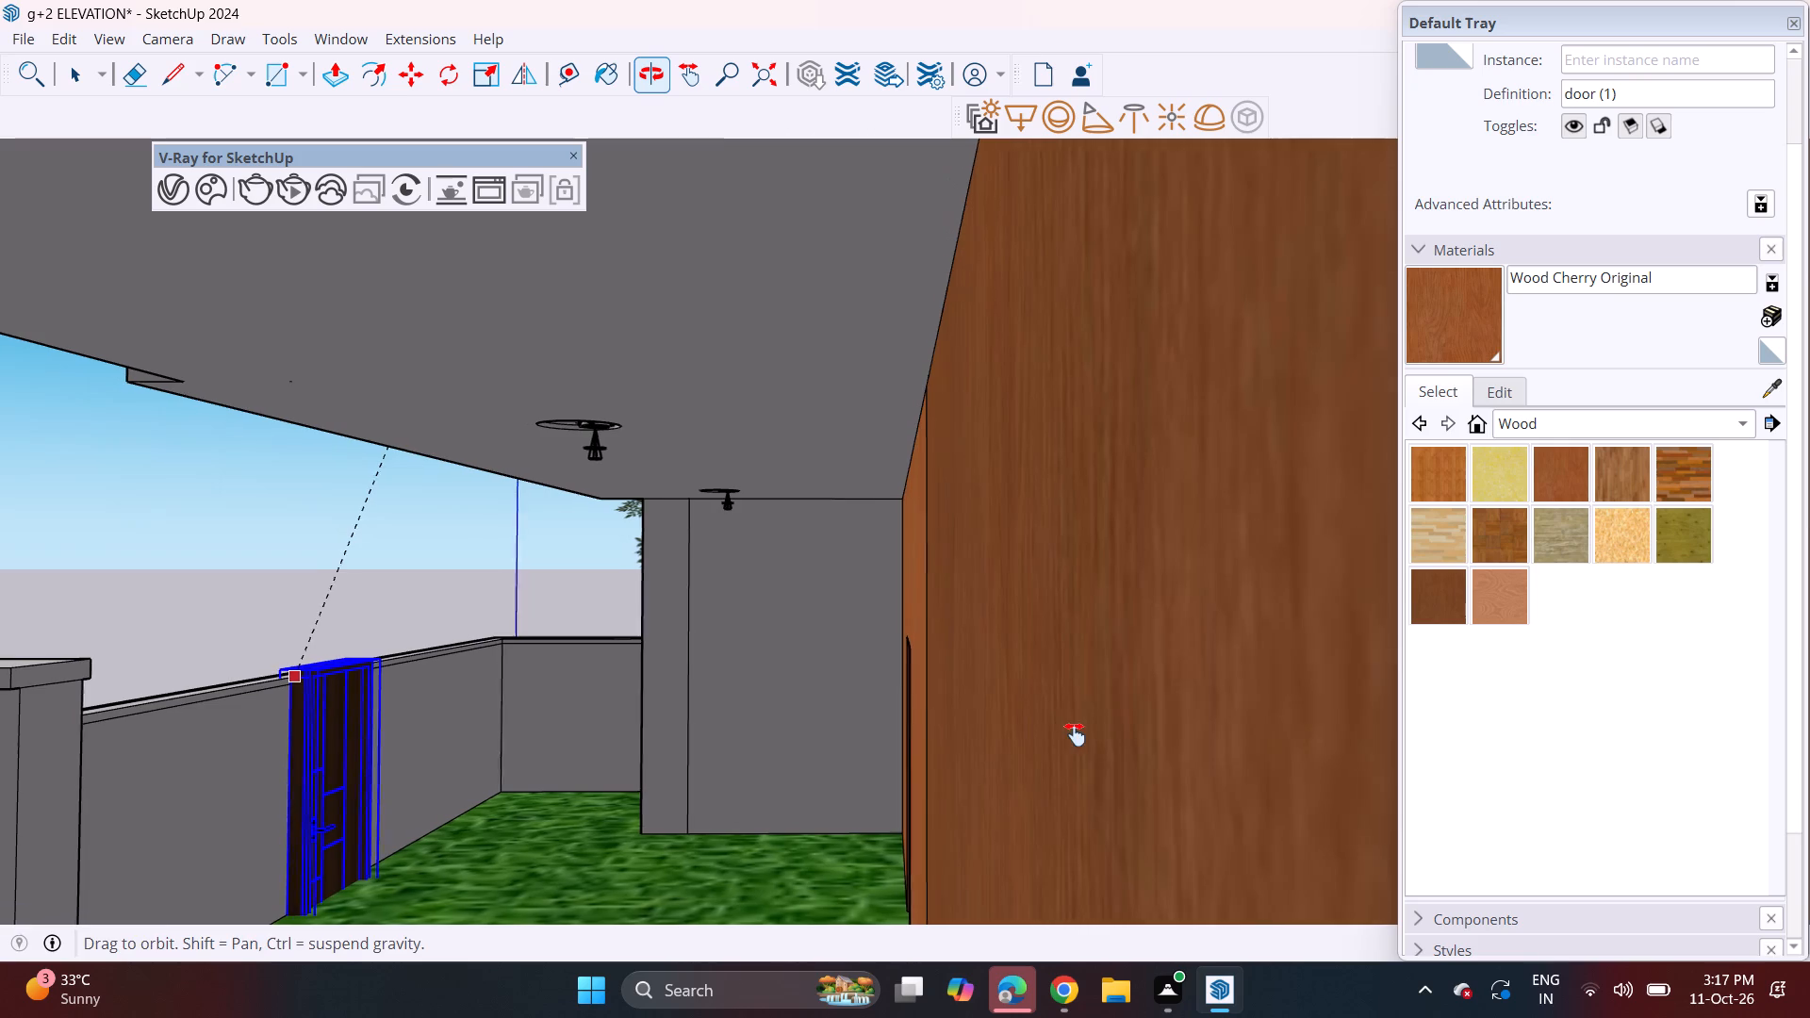
shift+middle_drag(1075, 734, 1072, 727)
middle_drag(941, 675, 1272, 731)
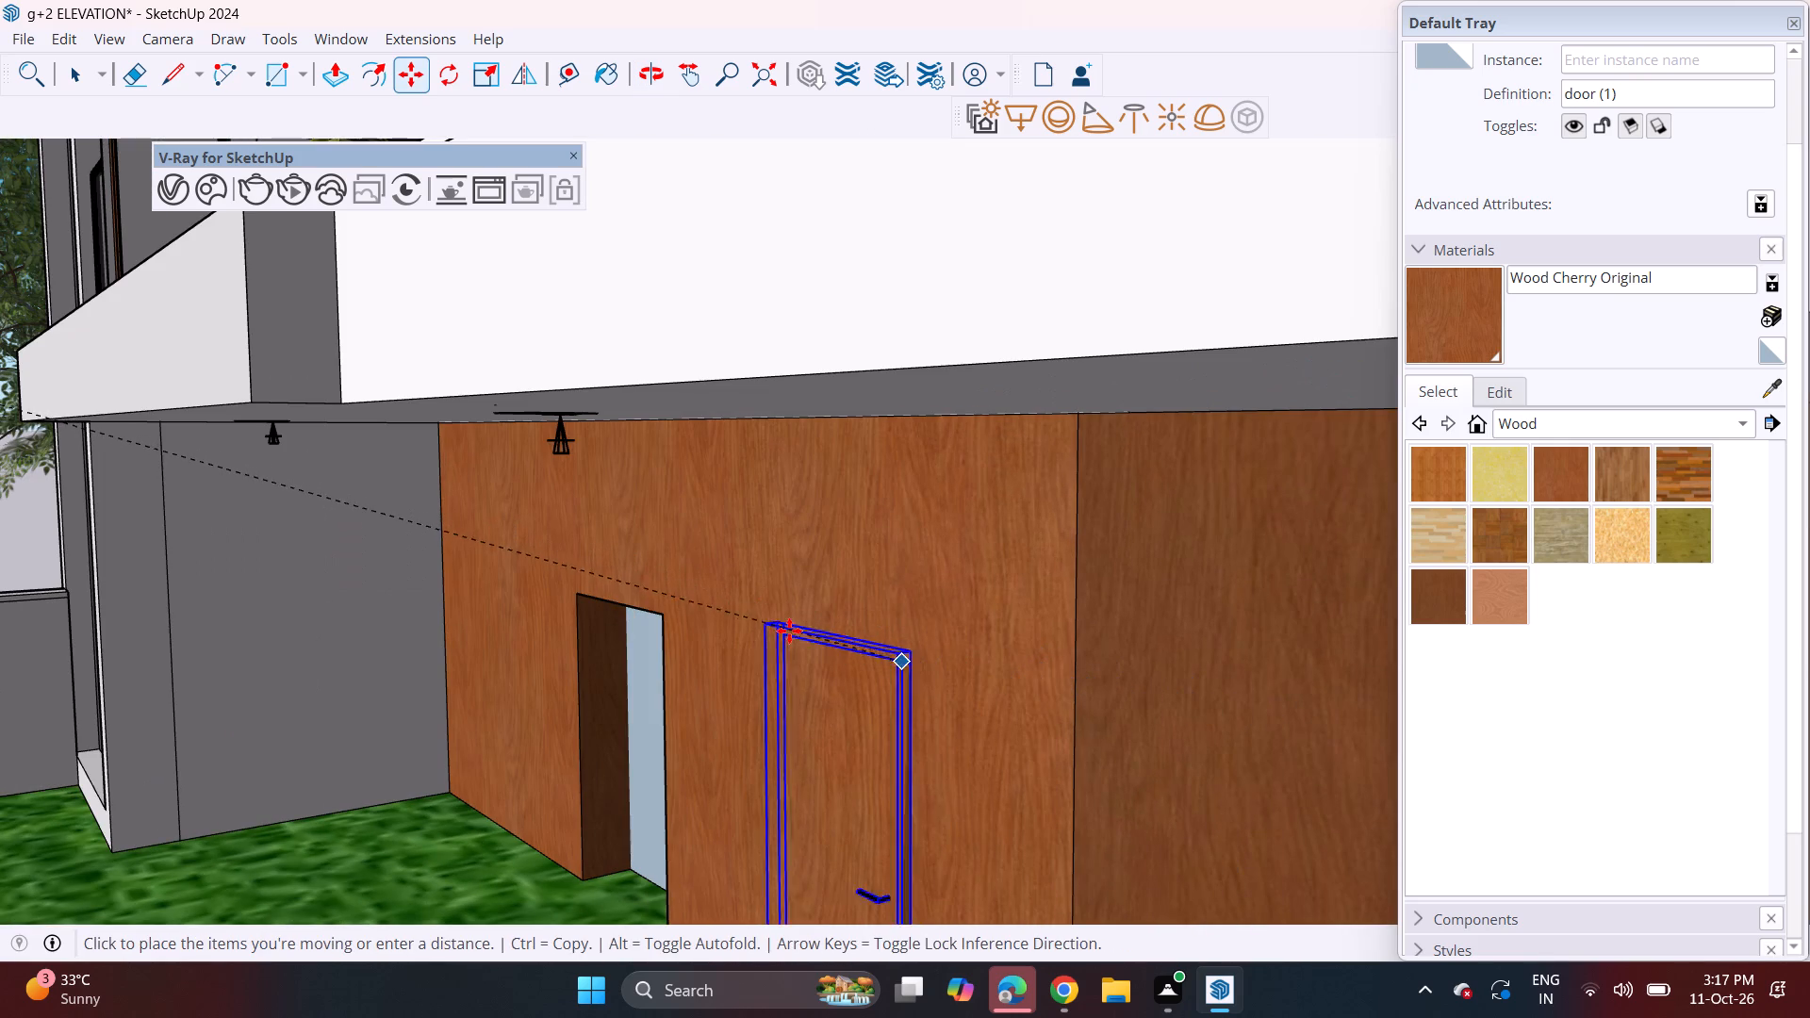
click(657, 607)
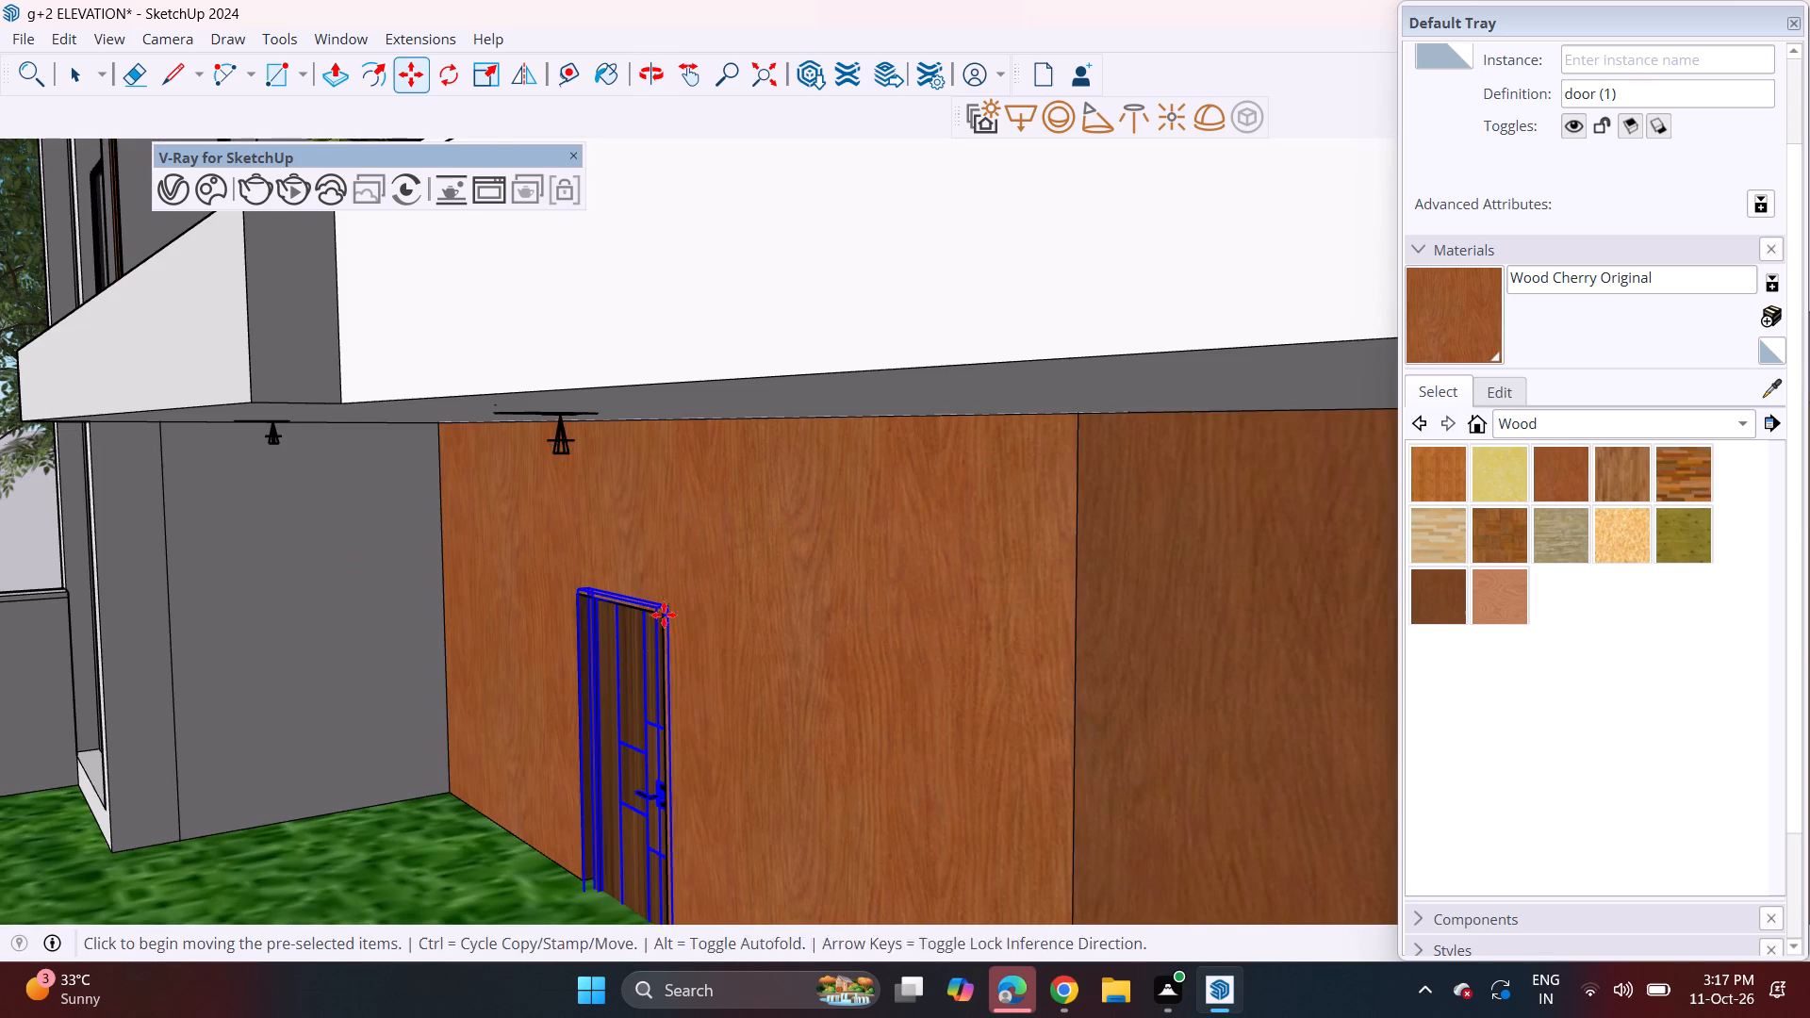
Scale the door's width so it closes the gap to the doorway's far edge, and clear the selection.
middle_drag(652, 693, 1245, 654)
scroll(647, 813, up, 3)
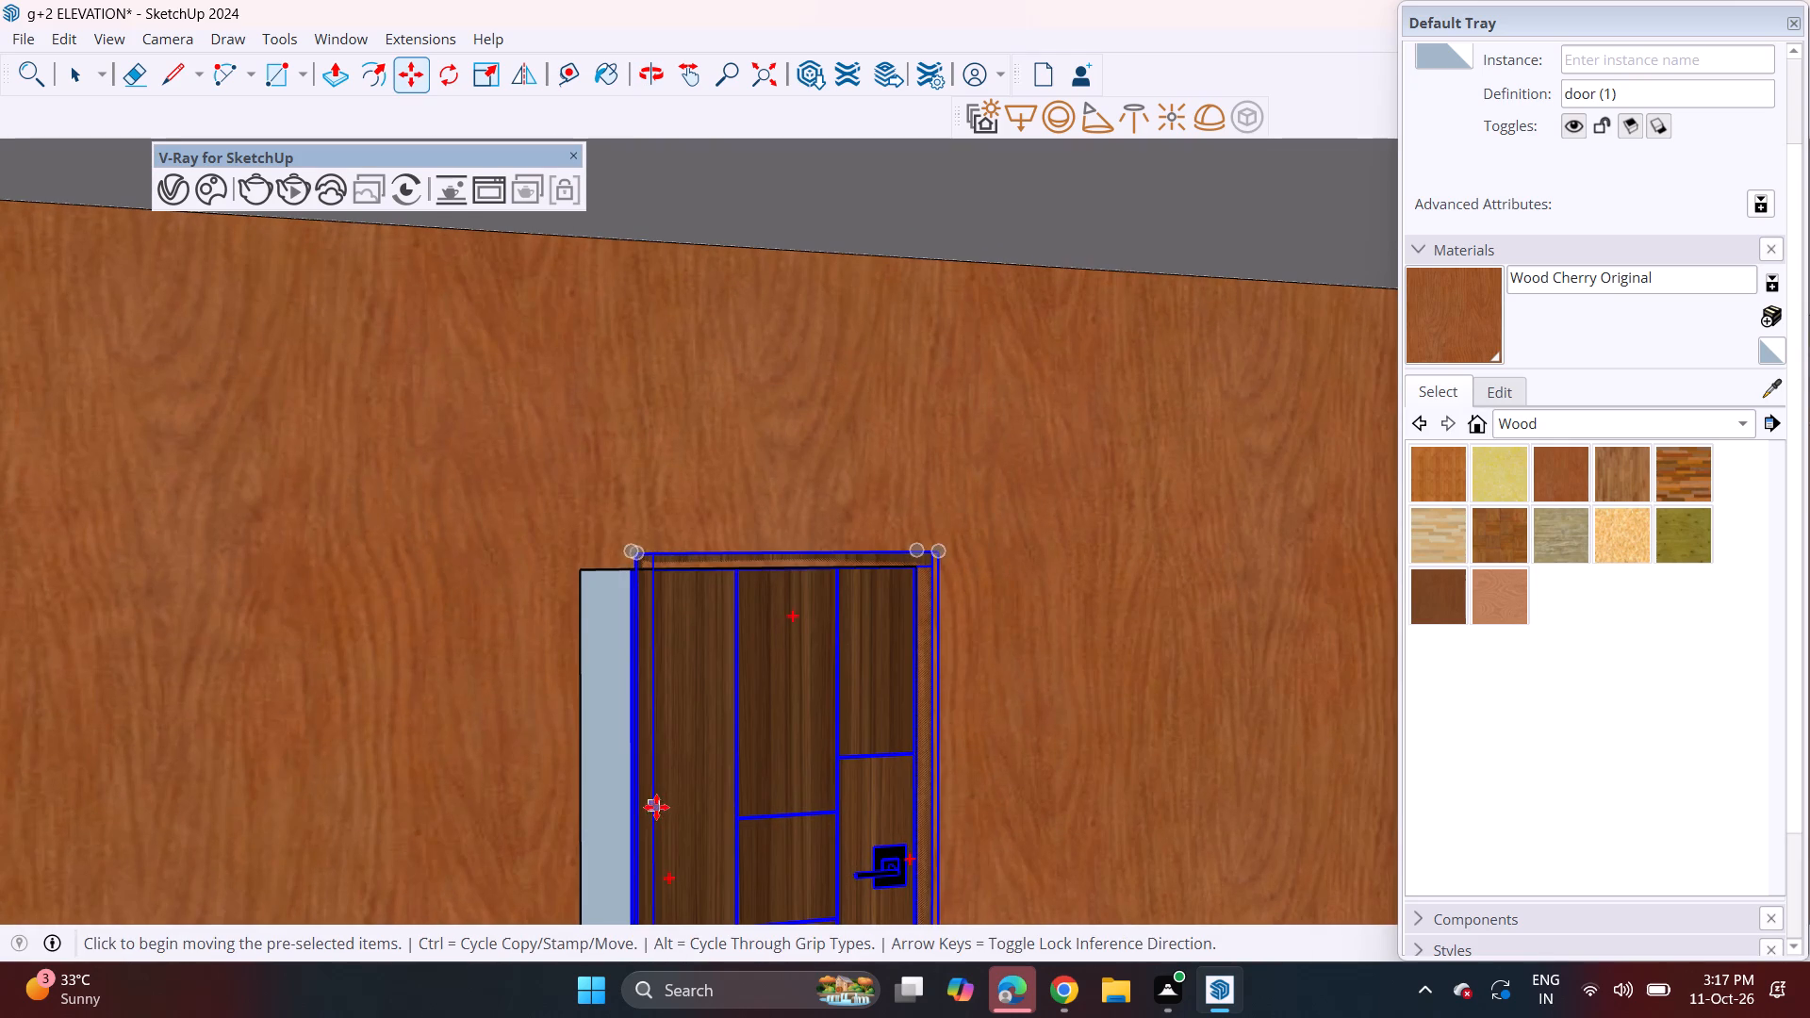
shift+middle_drag(600, 796, 606, 475)
middle_drag(607, 482, 709, 1014)
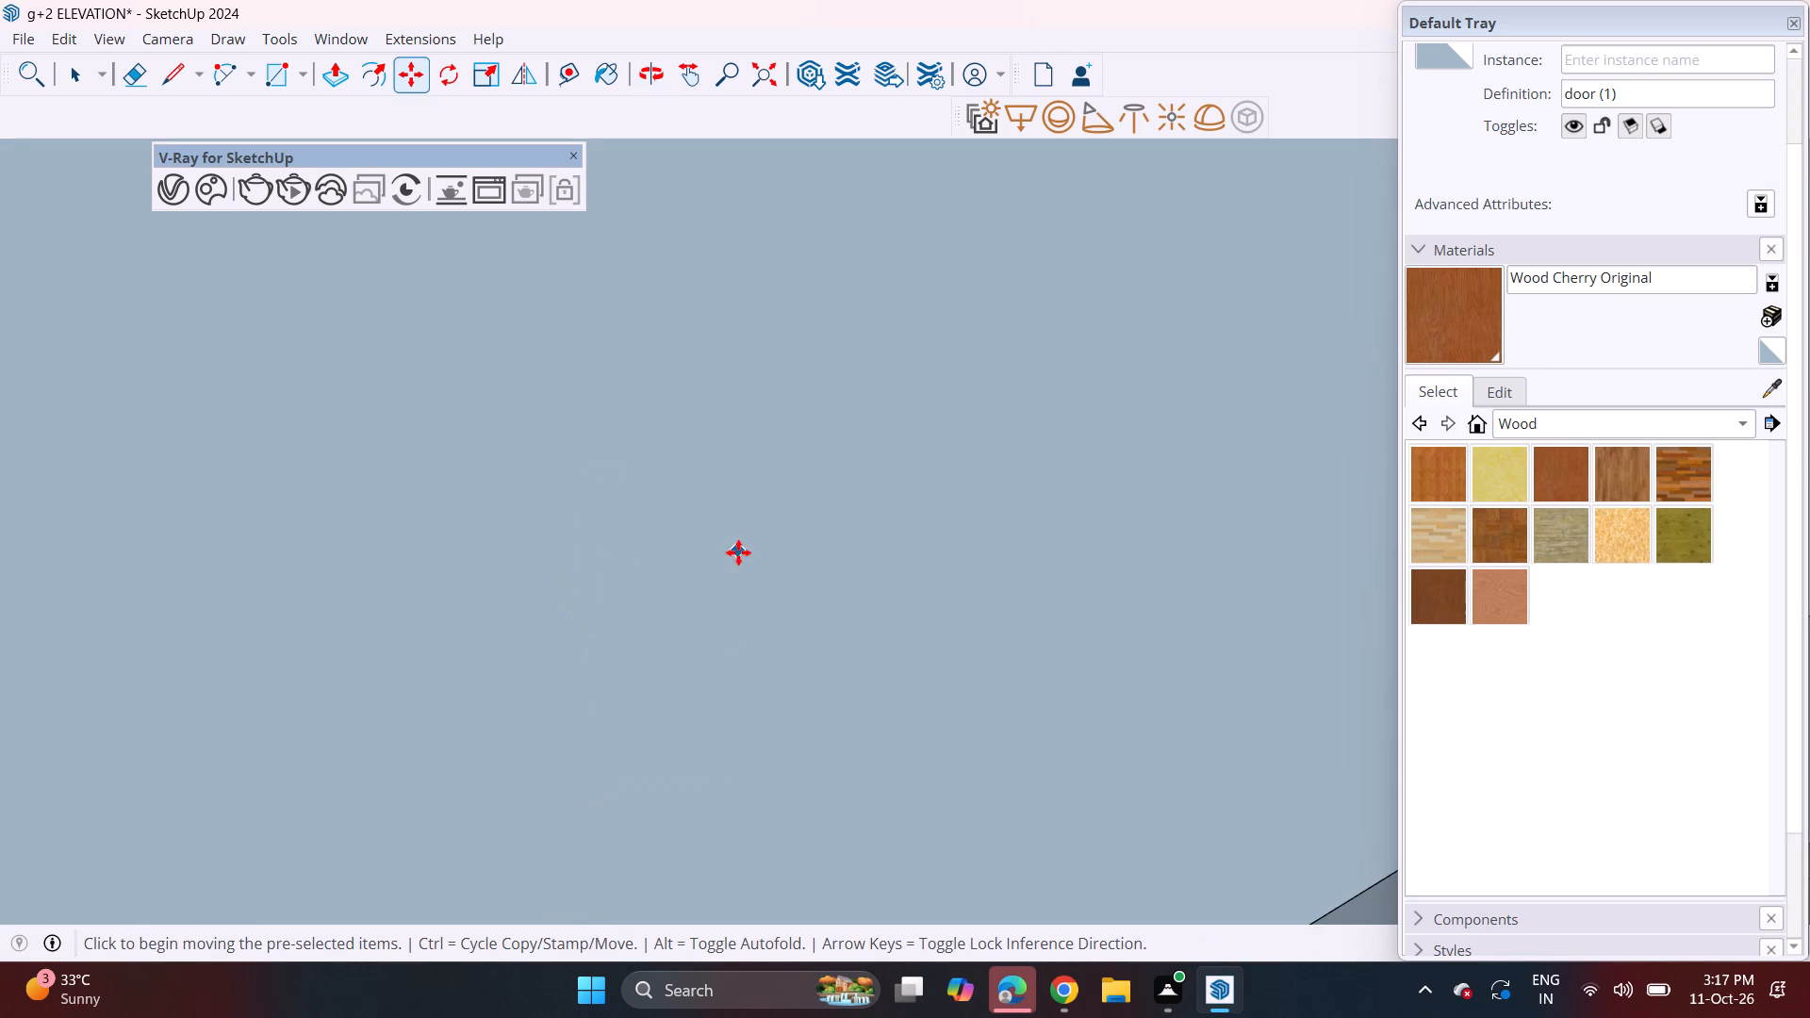
scroll(738, 552, down, 20)
scroll(738, 552, down, 15)
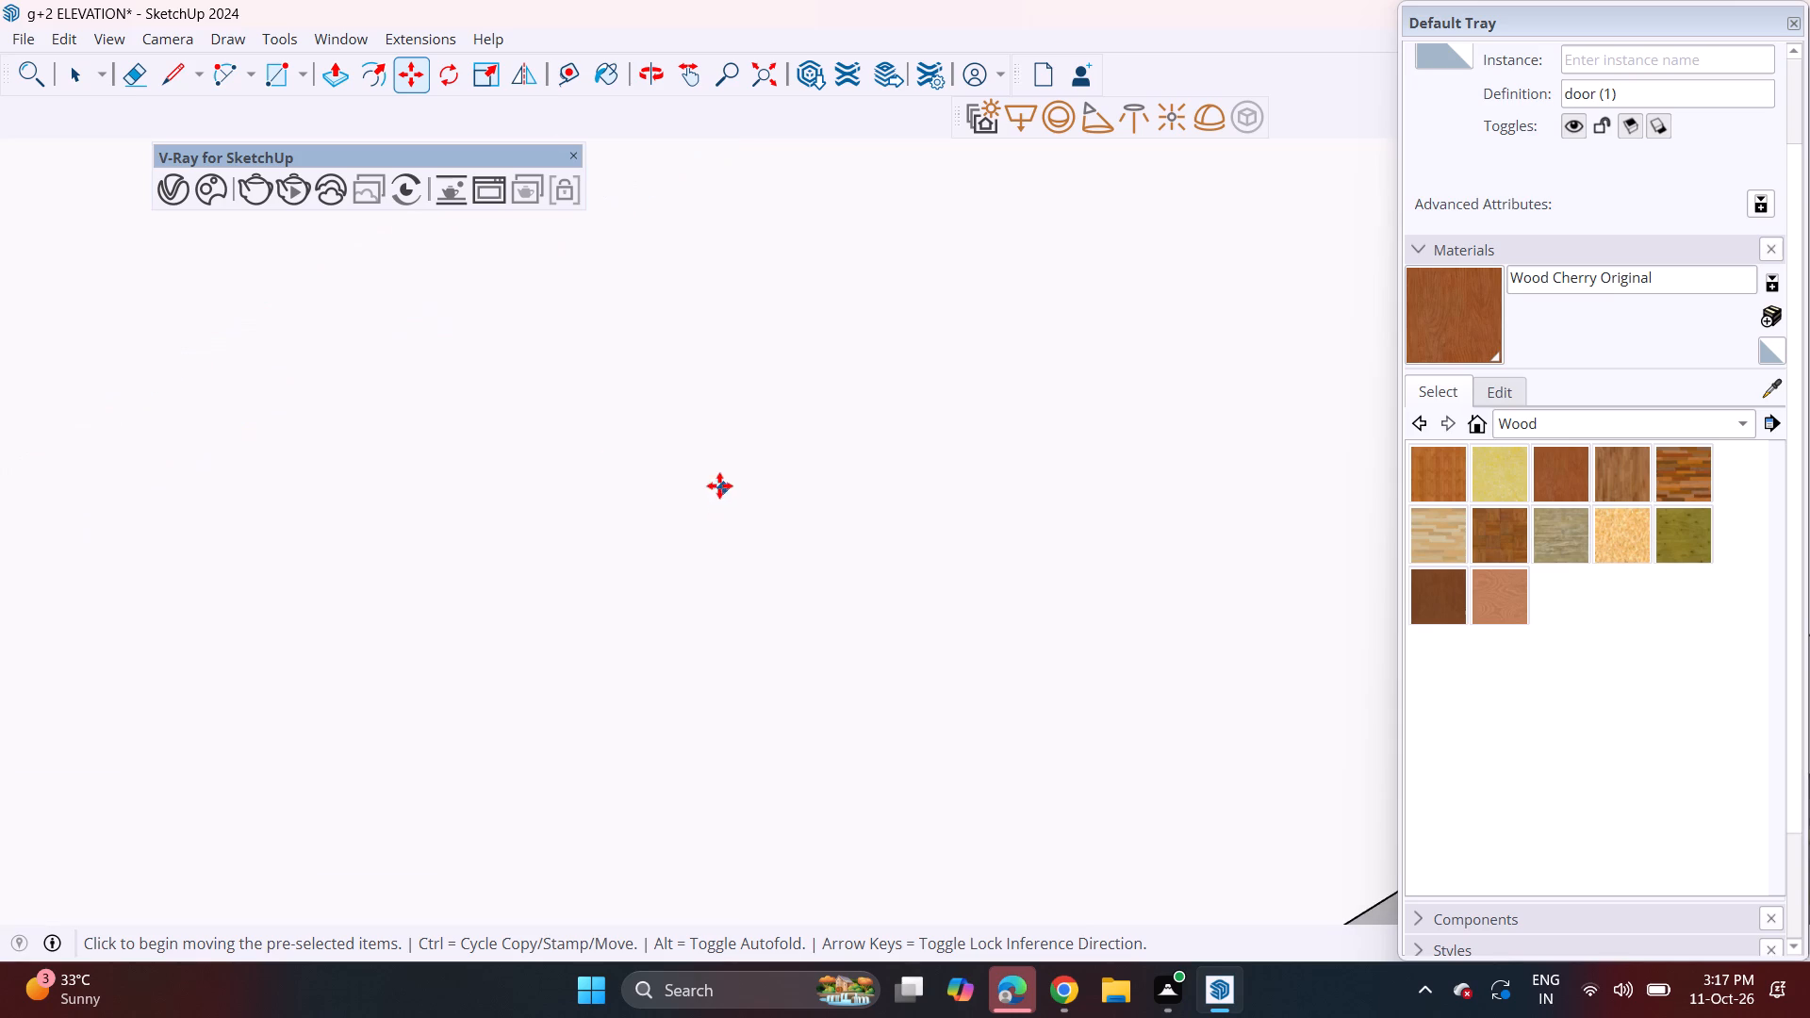
scroll(719, 485, down, 20)
scroll(719, 485, down, 16)
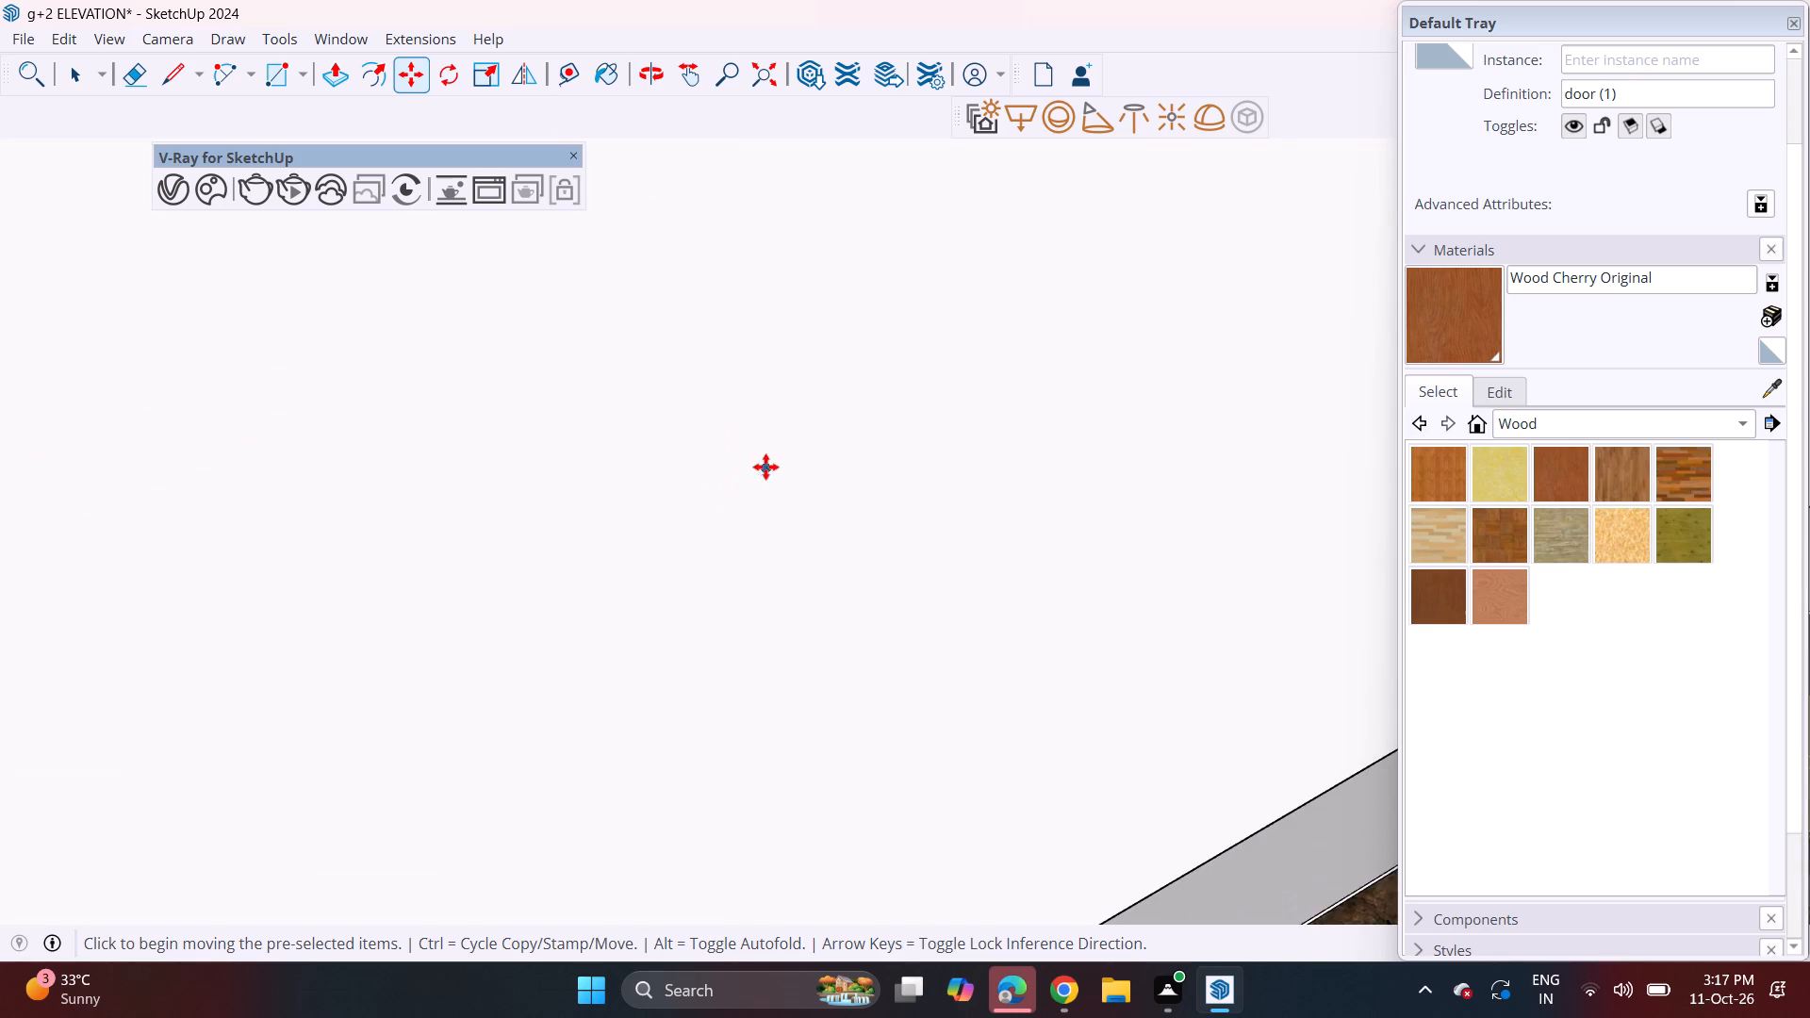
scroll(765, 467, down, 20)
scroll(765, 467, down, 16)
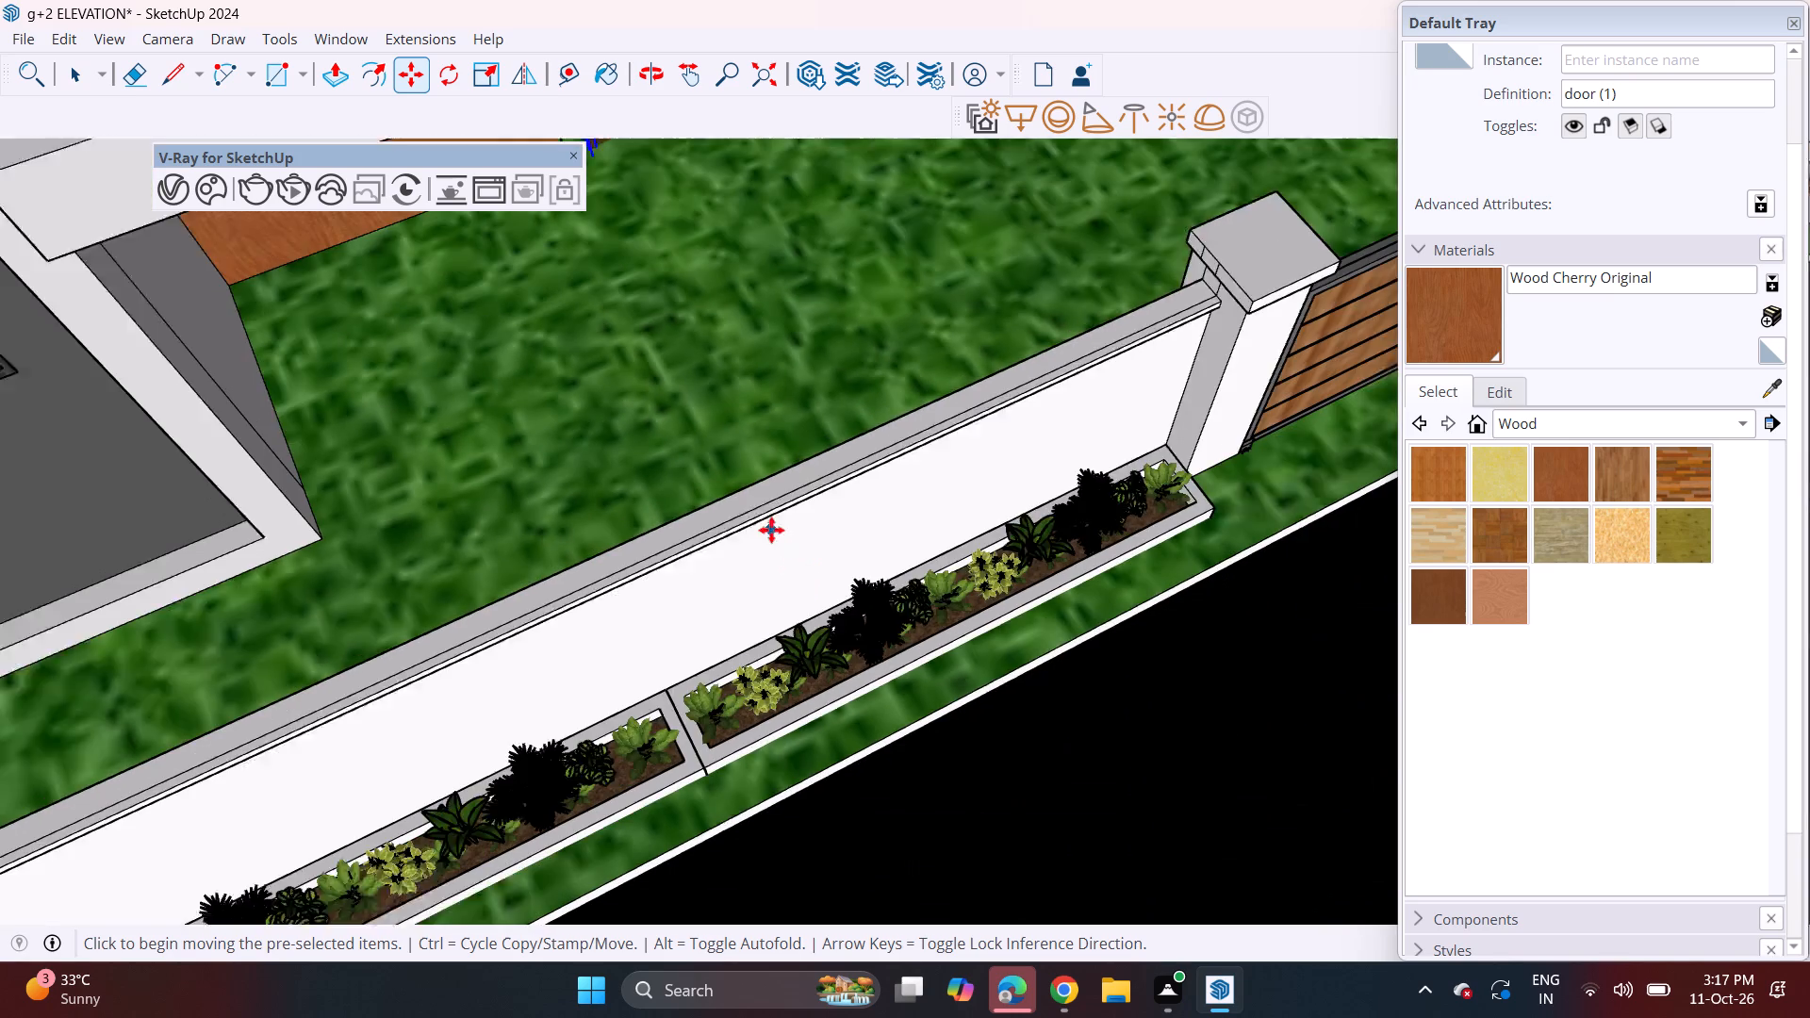
middle_drag(725, 404, 651, 218)
shift+middle_drag(650, 239, 709, 426)
middle_drag(727, 412, 723, 311)
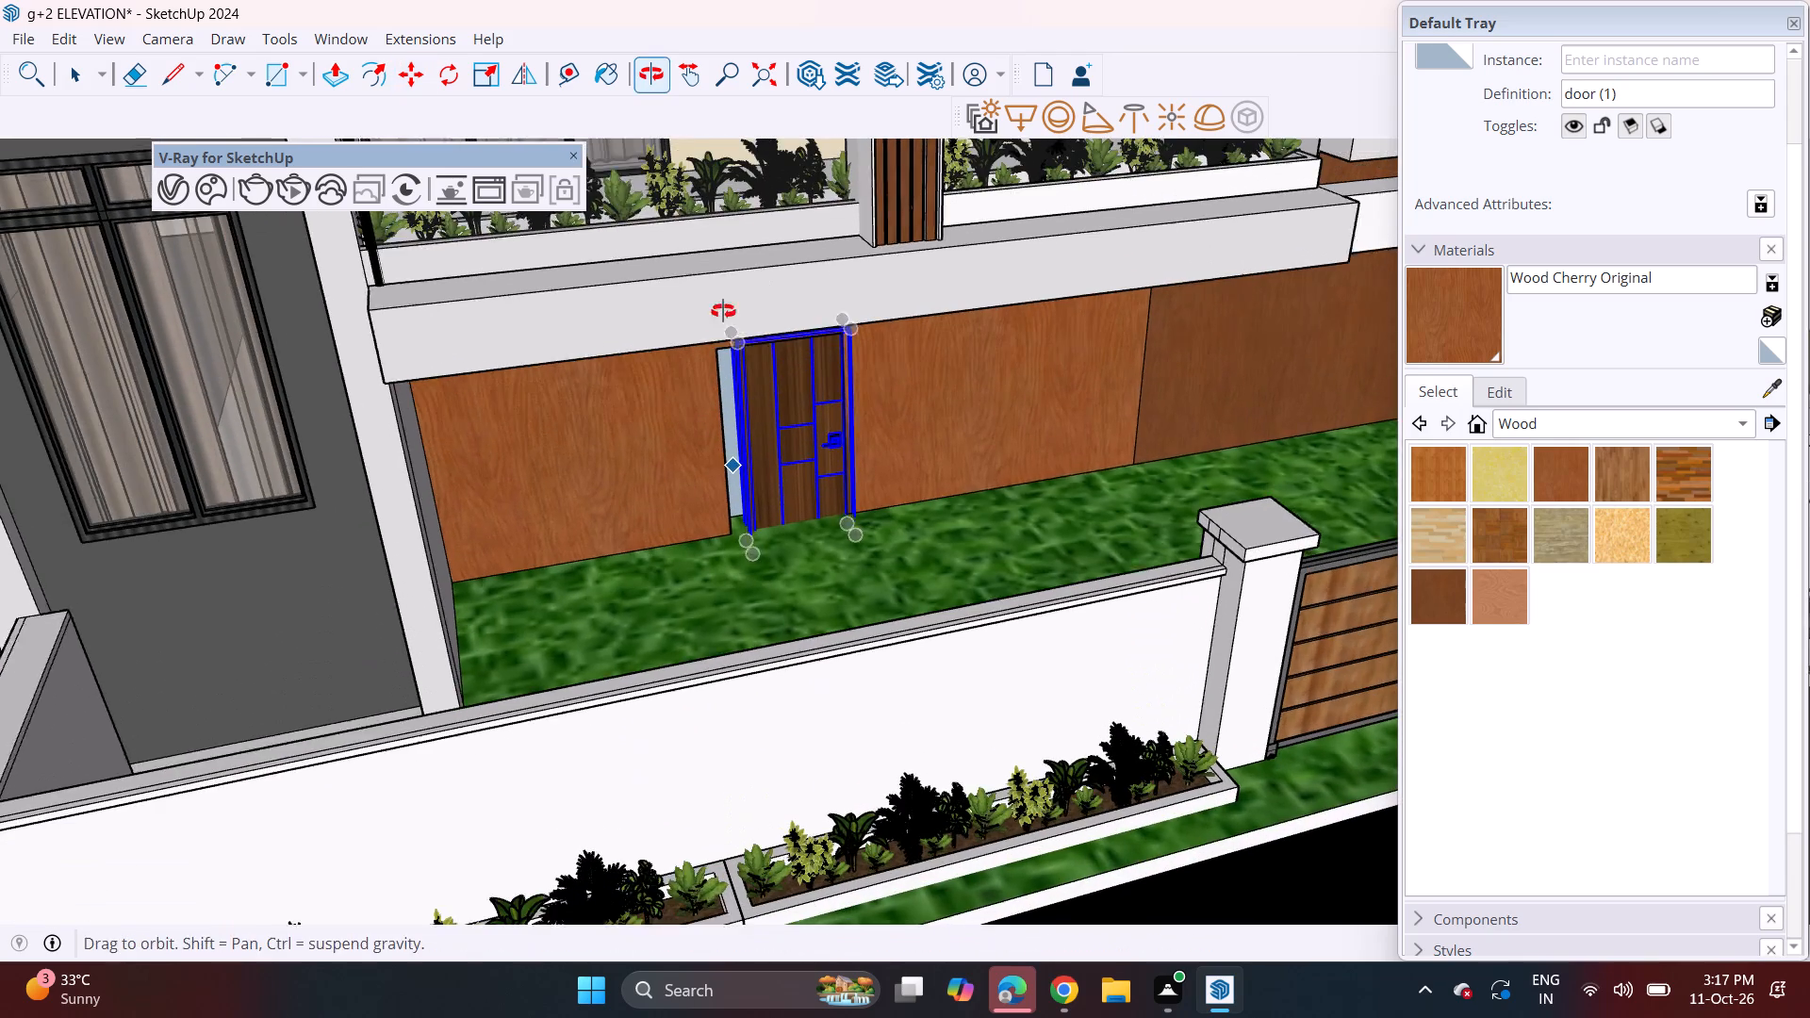
middle_drag(723, 311, 723, 284)
click(498, 70)
scroll(818, 532, up, 4)
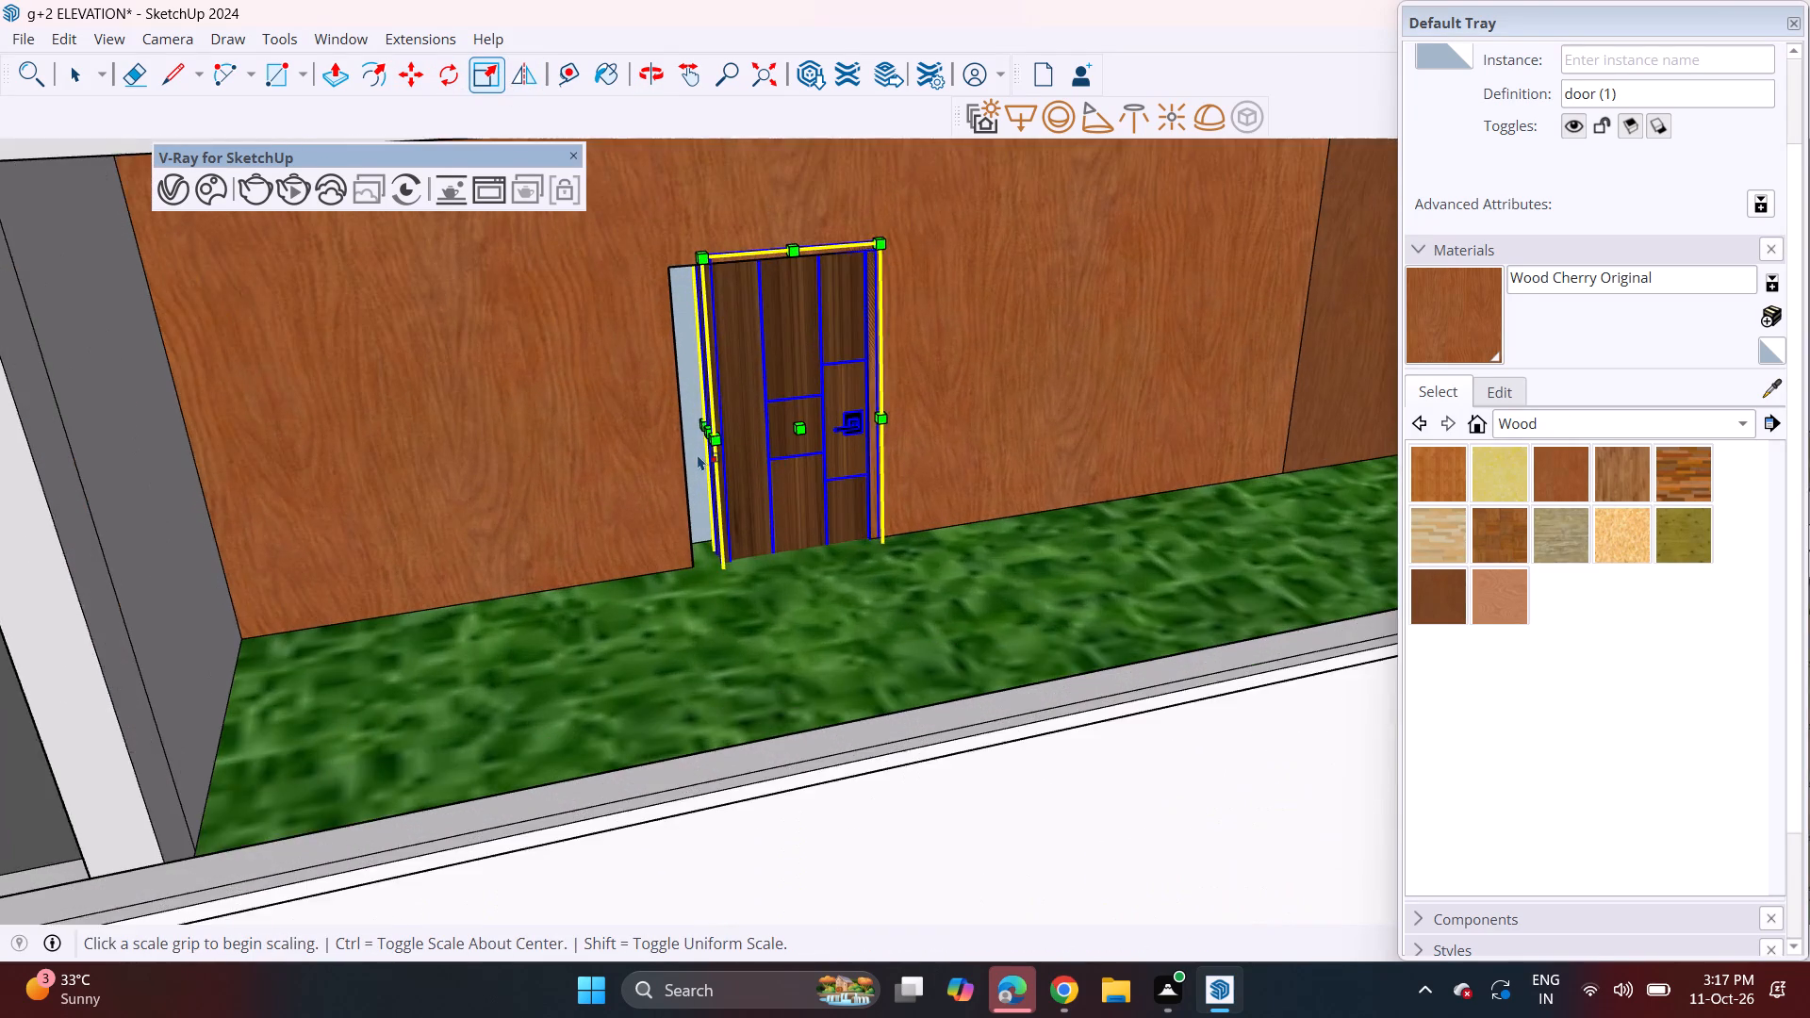
scroll(698, 454, up, 3)
click(710, 419)
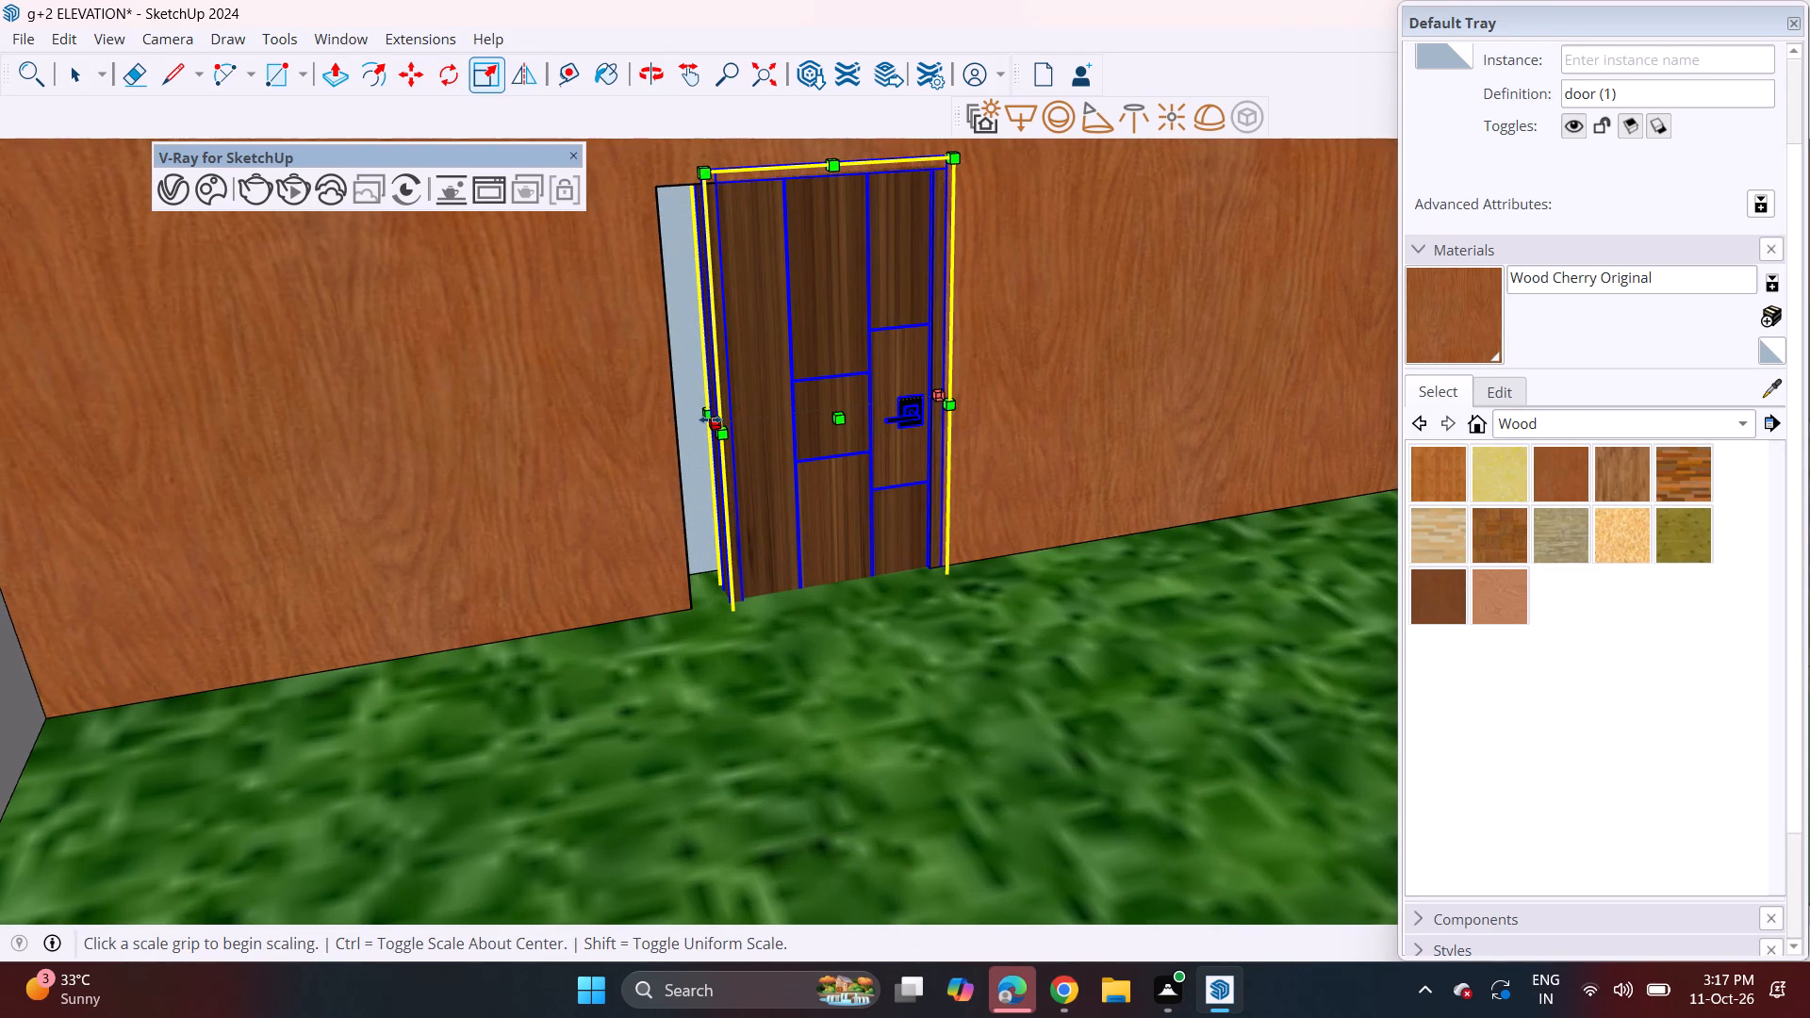
click(667, 431)
scroll(928, 457, down, 2)
middle_drag(923, 494, 873, 467)
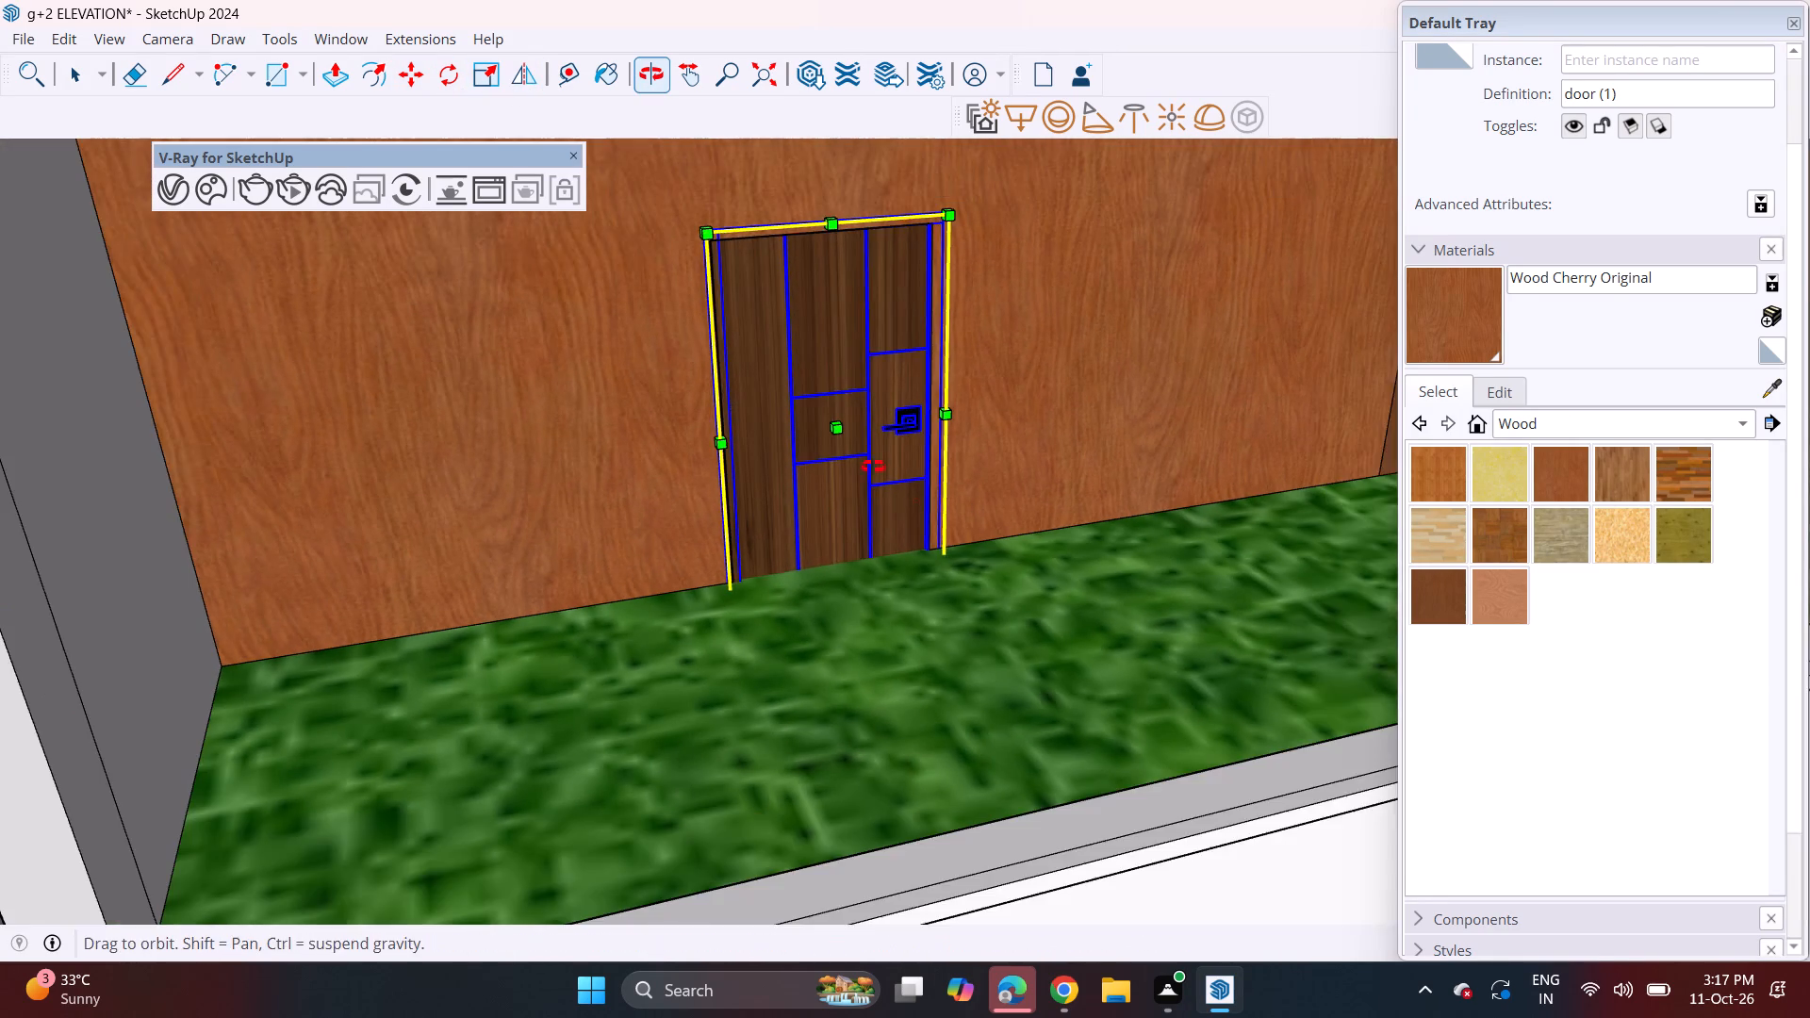
middle_drag(873, 467, 741, 387)
scroll(721, 393, down, 20)
scroll(721, 393, down, 3)
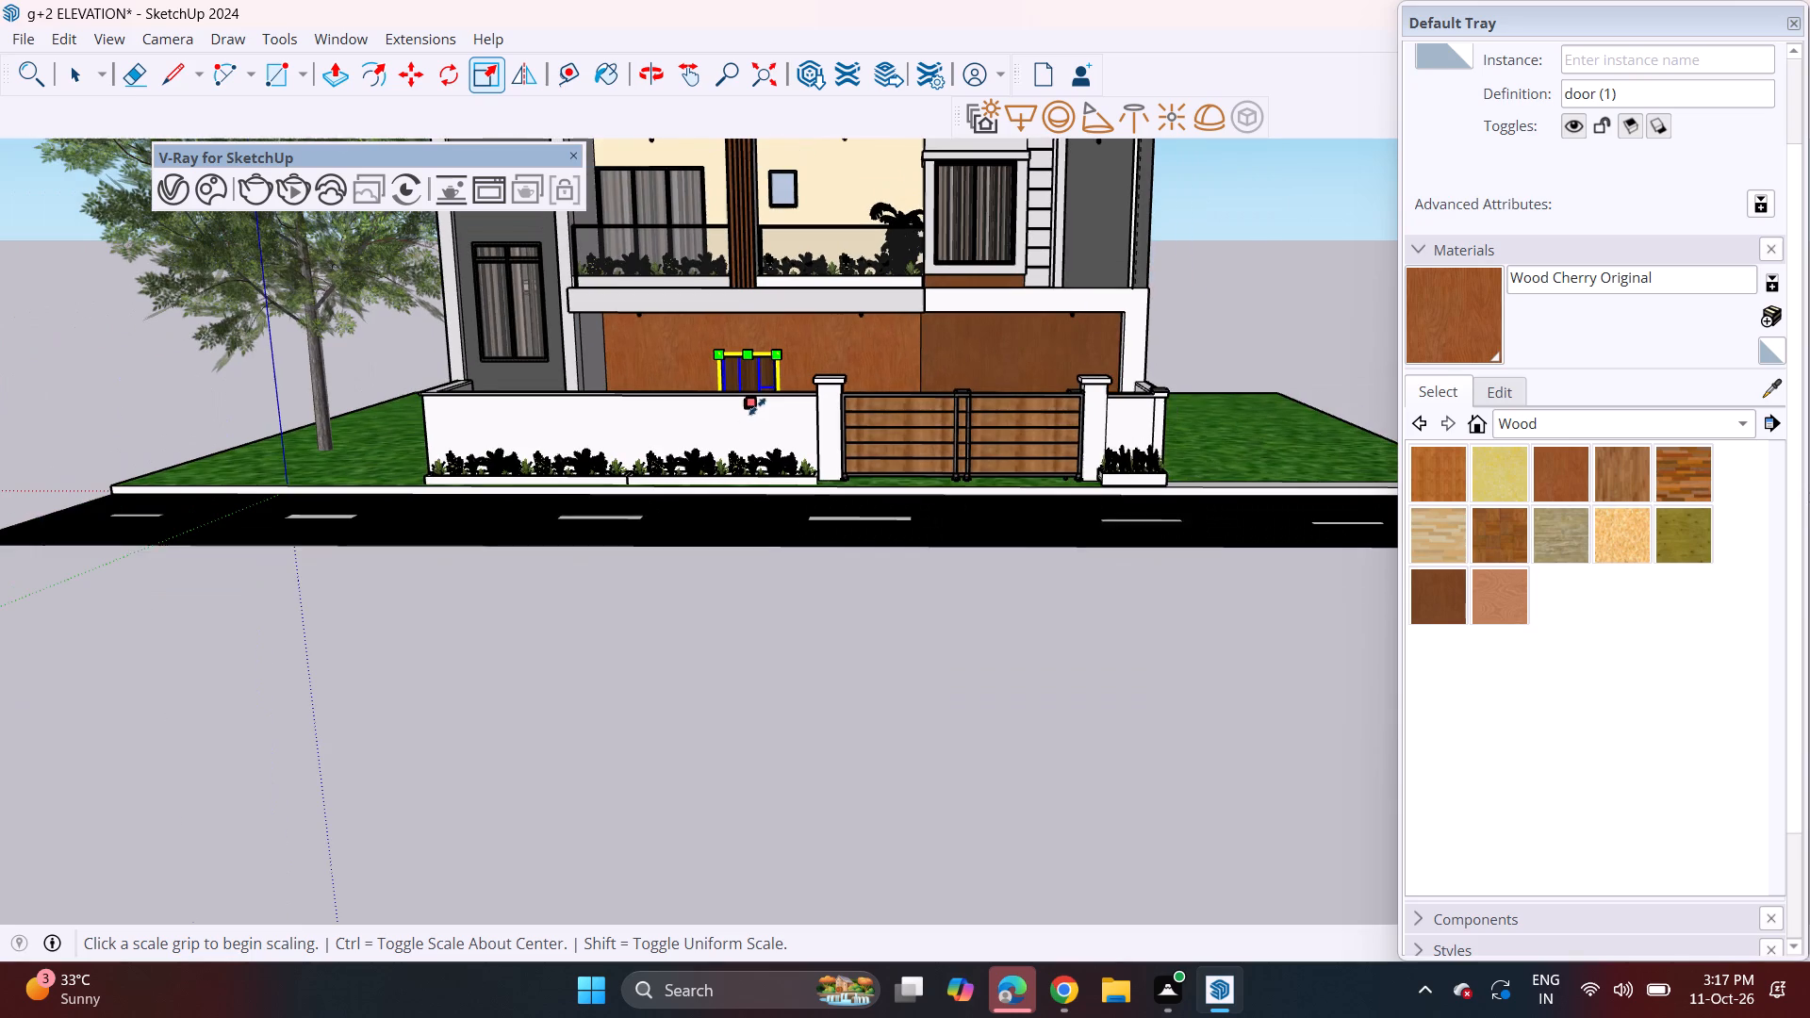
text(B)
key(space)
click(1184, 330)
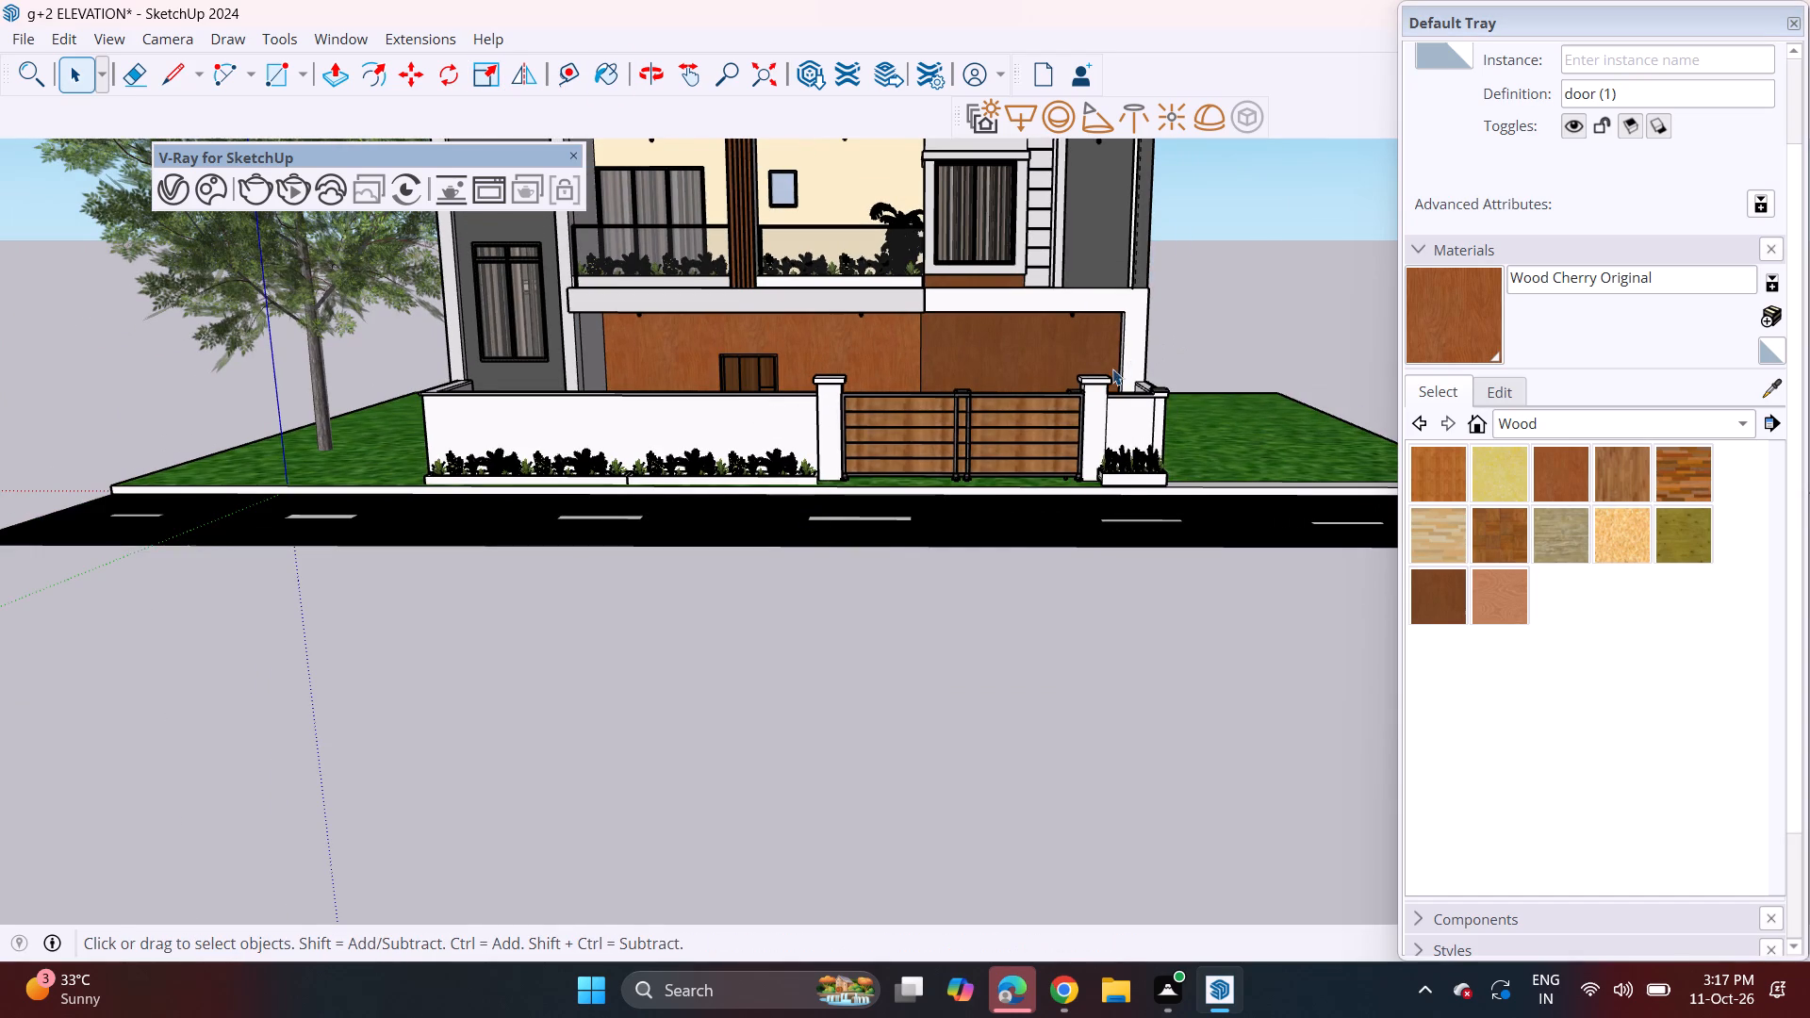
Paint the ground-floor wall section around the door with the Wood Floor Parquet material.
click(1493, 538)
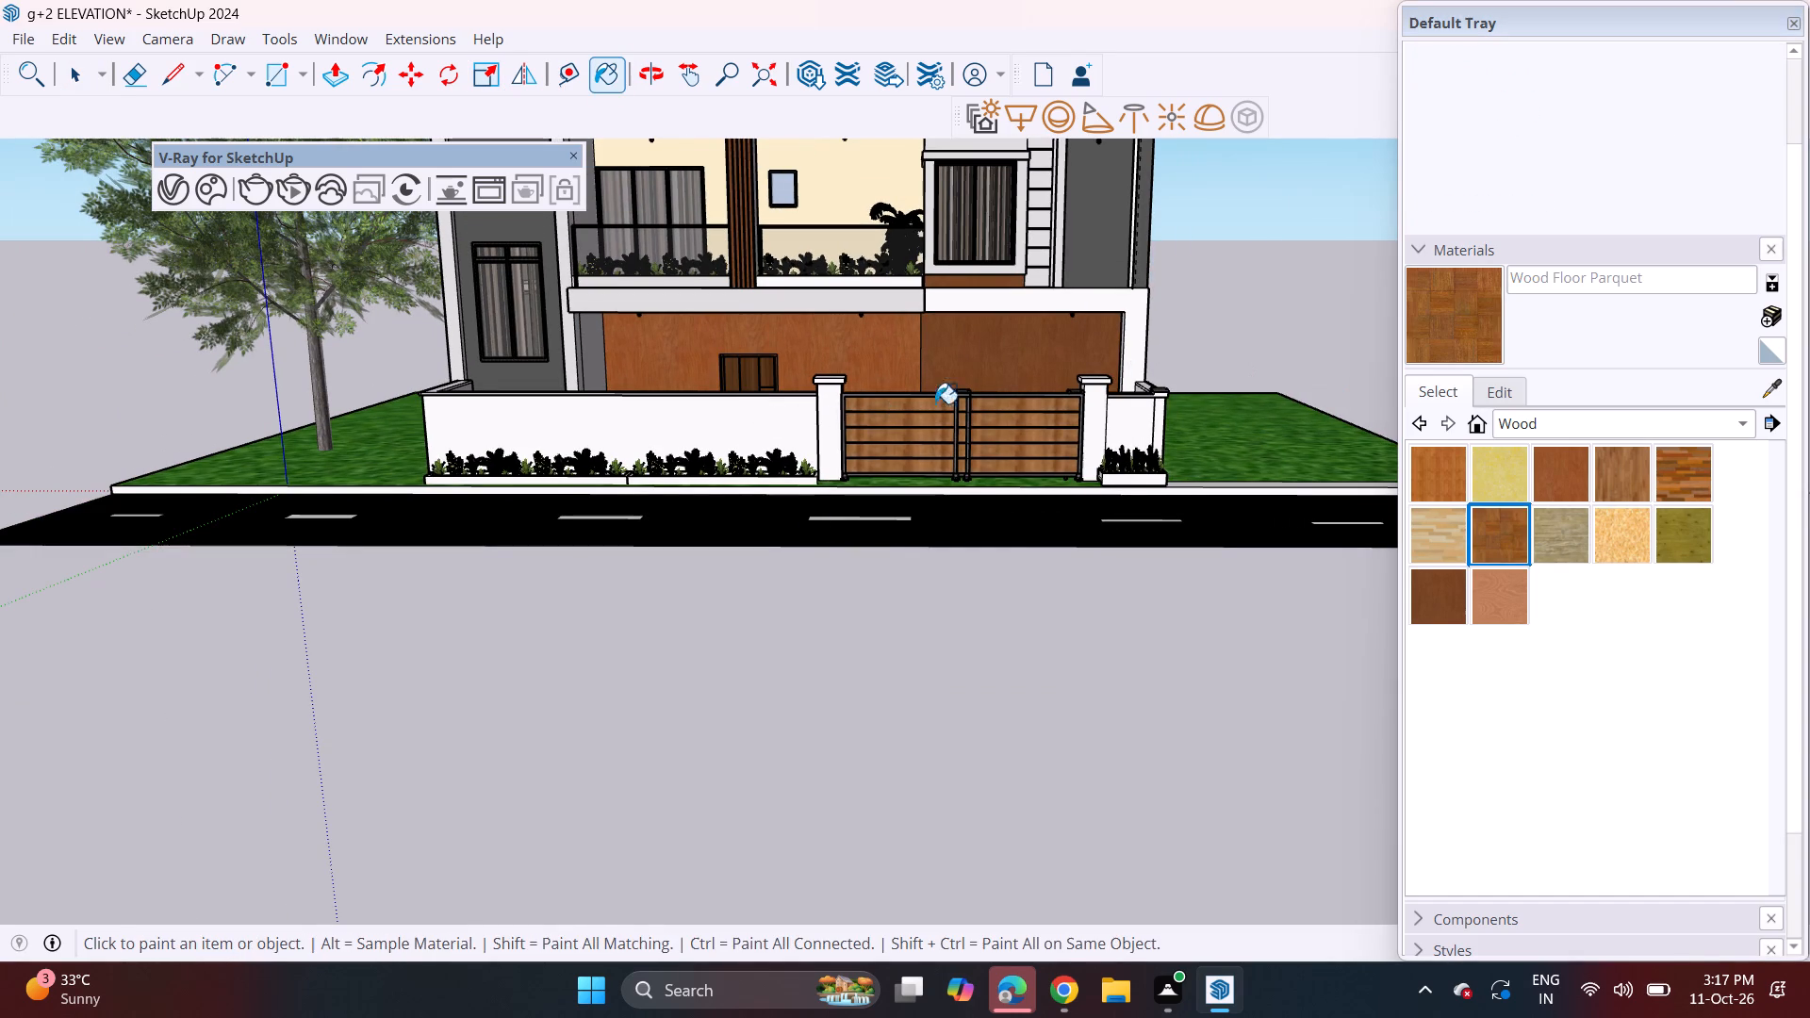
click(874, 362)
Examine the whole front elevation with the ground-floor wall's parquet finish and the fitted door.
middle_drag(897, 435, 892, 376)
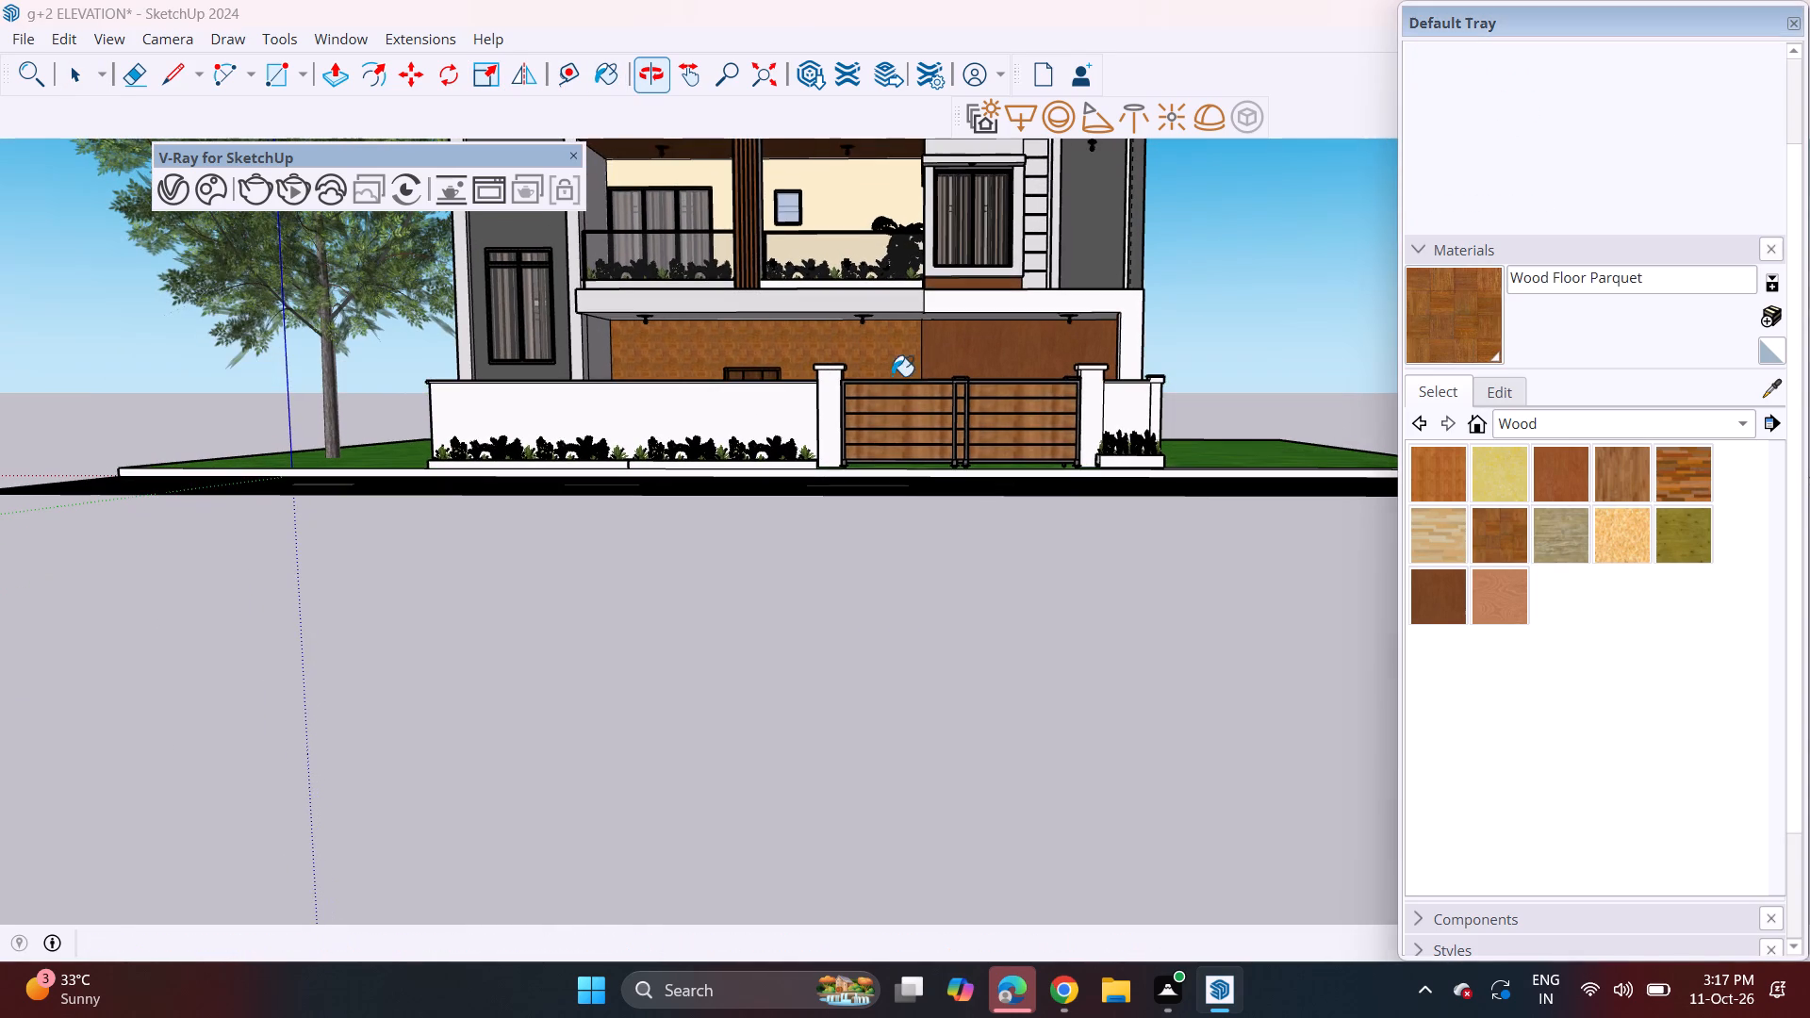
shift+middle_drag(884, 336, 882, 597)
middle_drag(869, 612, 886, 547)
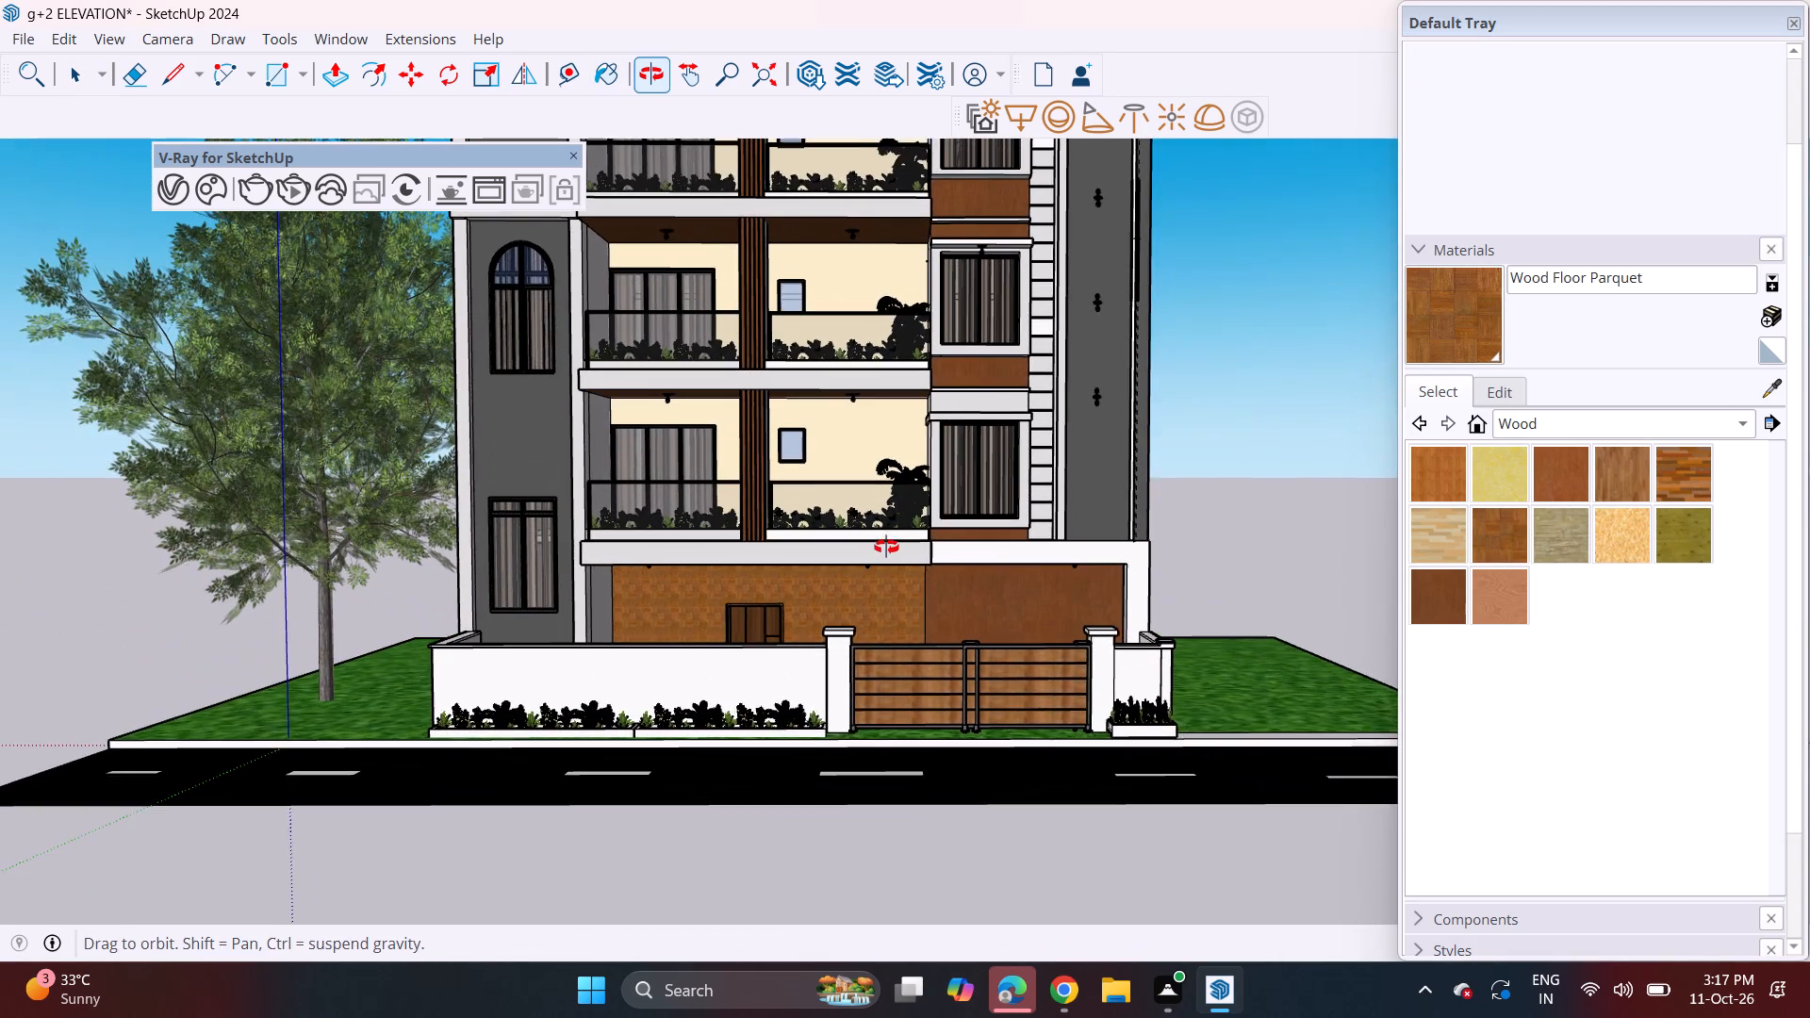
middle_drag(886, 547, 877, 489)
shift+middle_drag(869, 484, 834, 632)
middle_drag(834, 632, 868, 633)
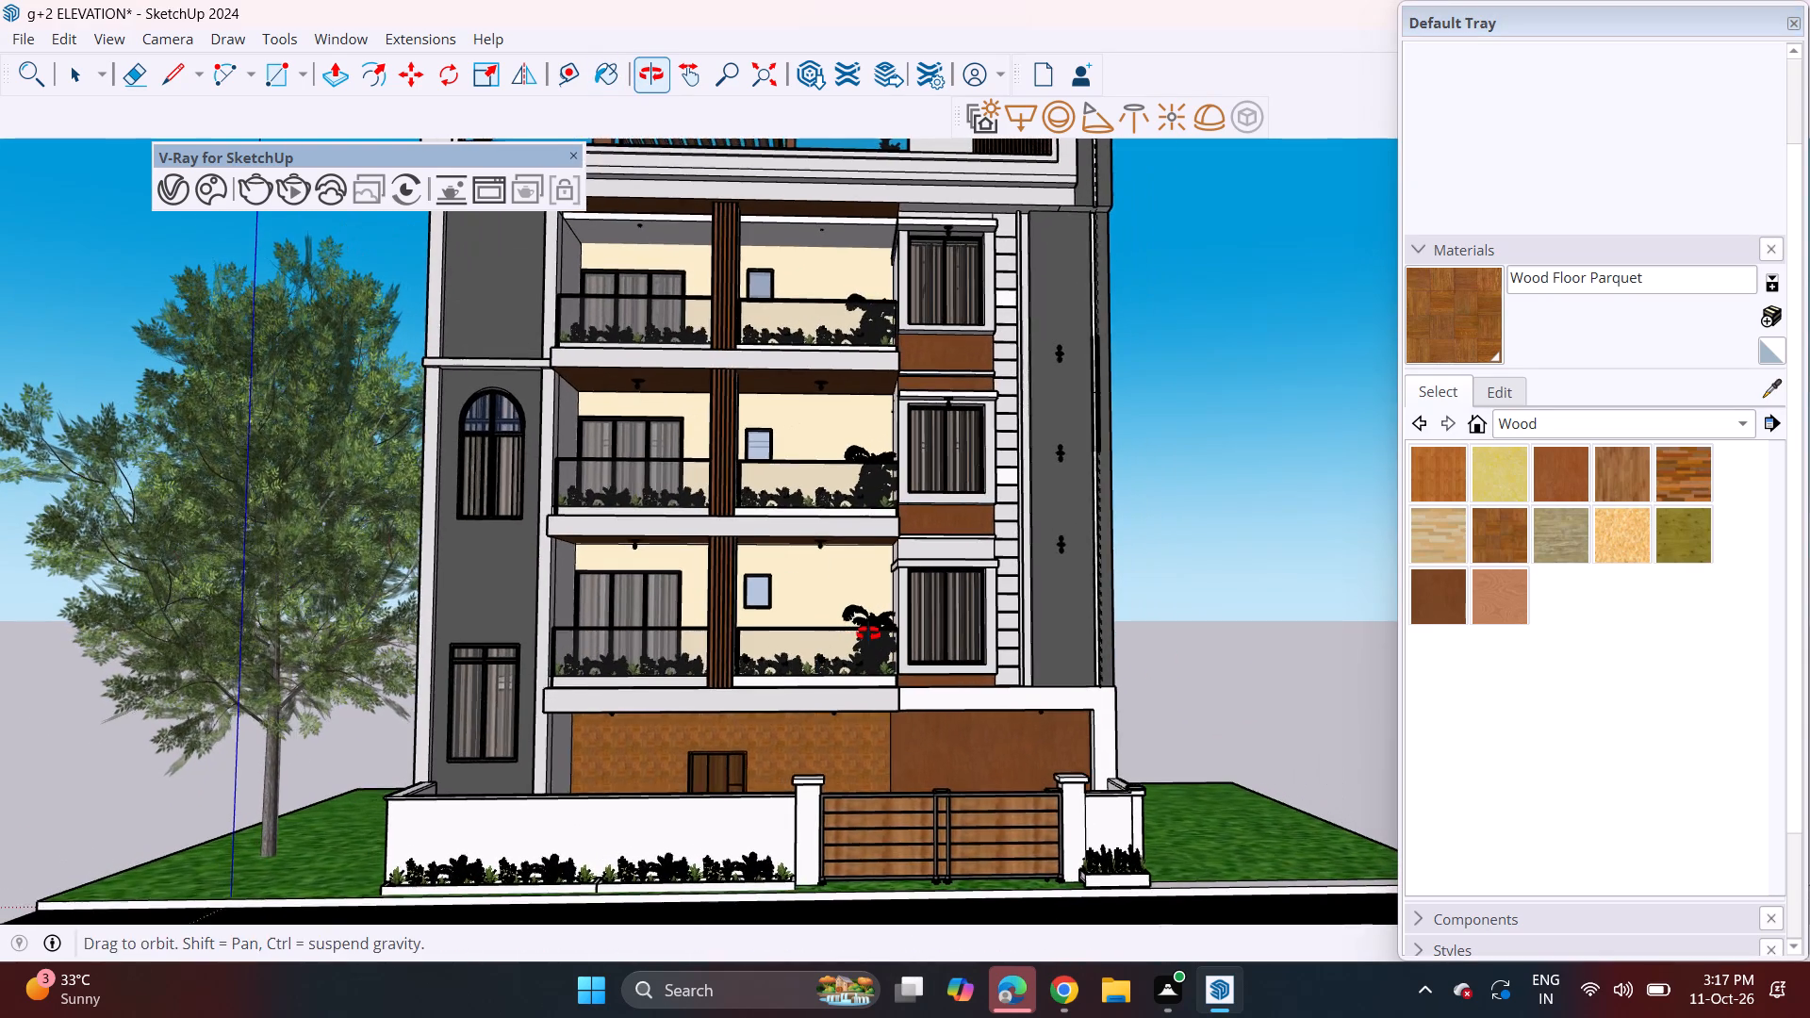
middle_drag(868, 633, 867, 631)
scroll(854, 616, down, 2)
shift+middle_drag(847, 609, 859, 614)
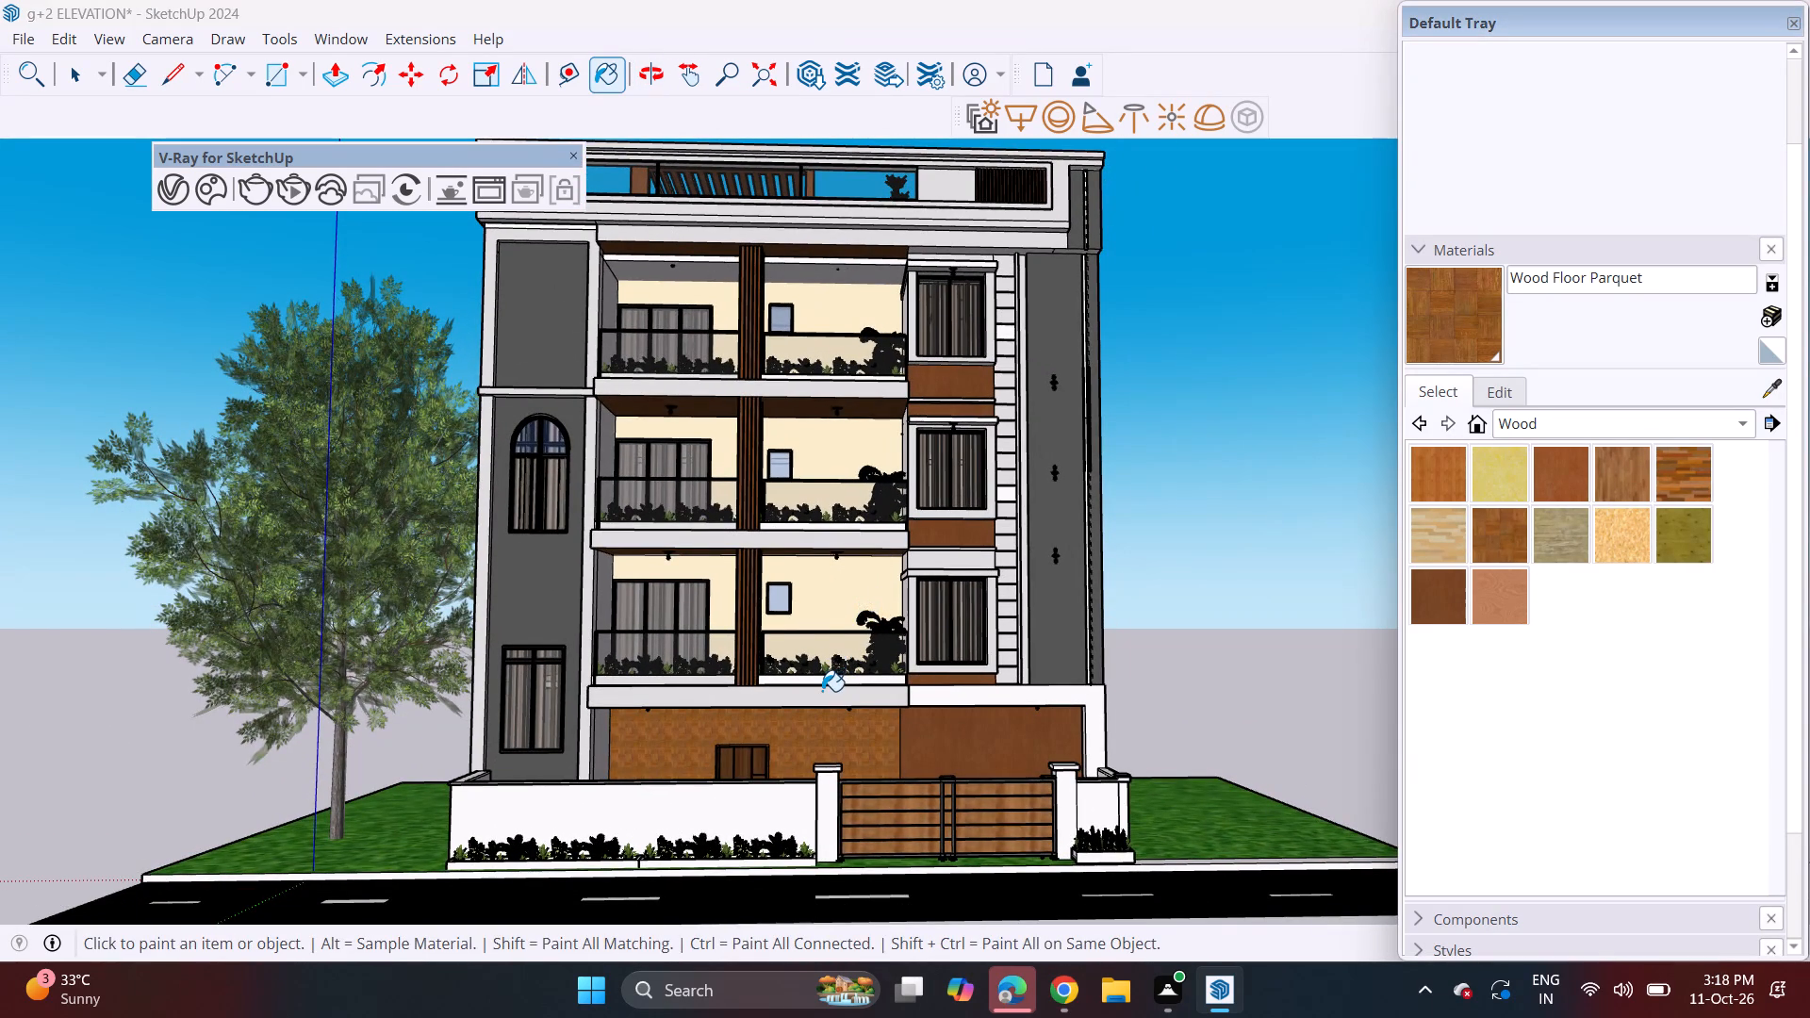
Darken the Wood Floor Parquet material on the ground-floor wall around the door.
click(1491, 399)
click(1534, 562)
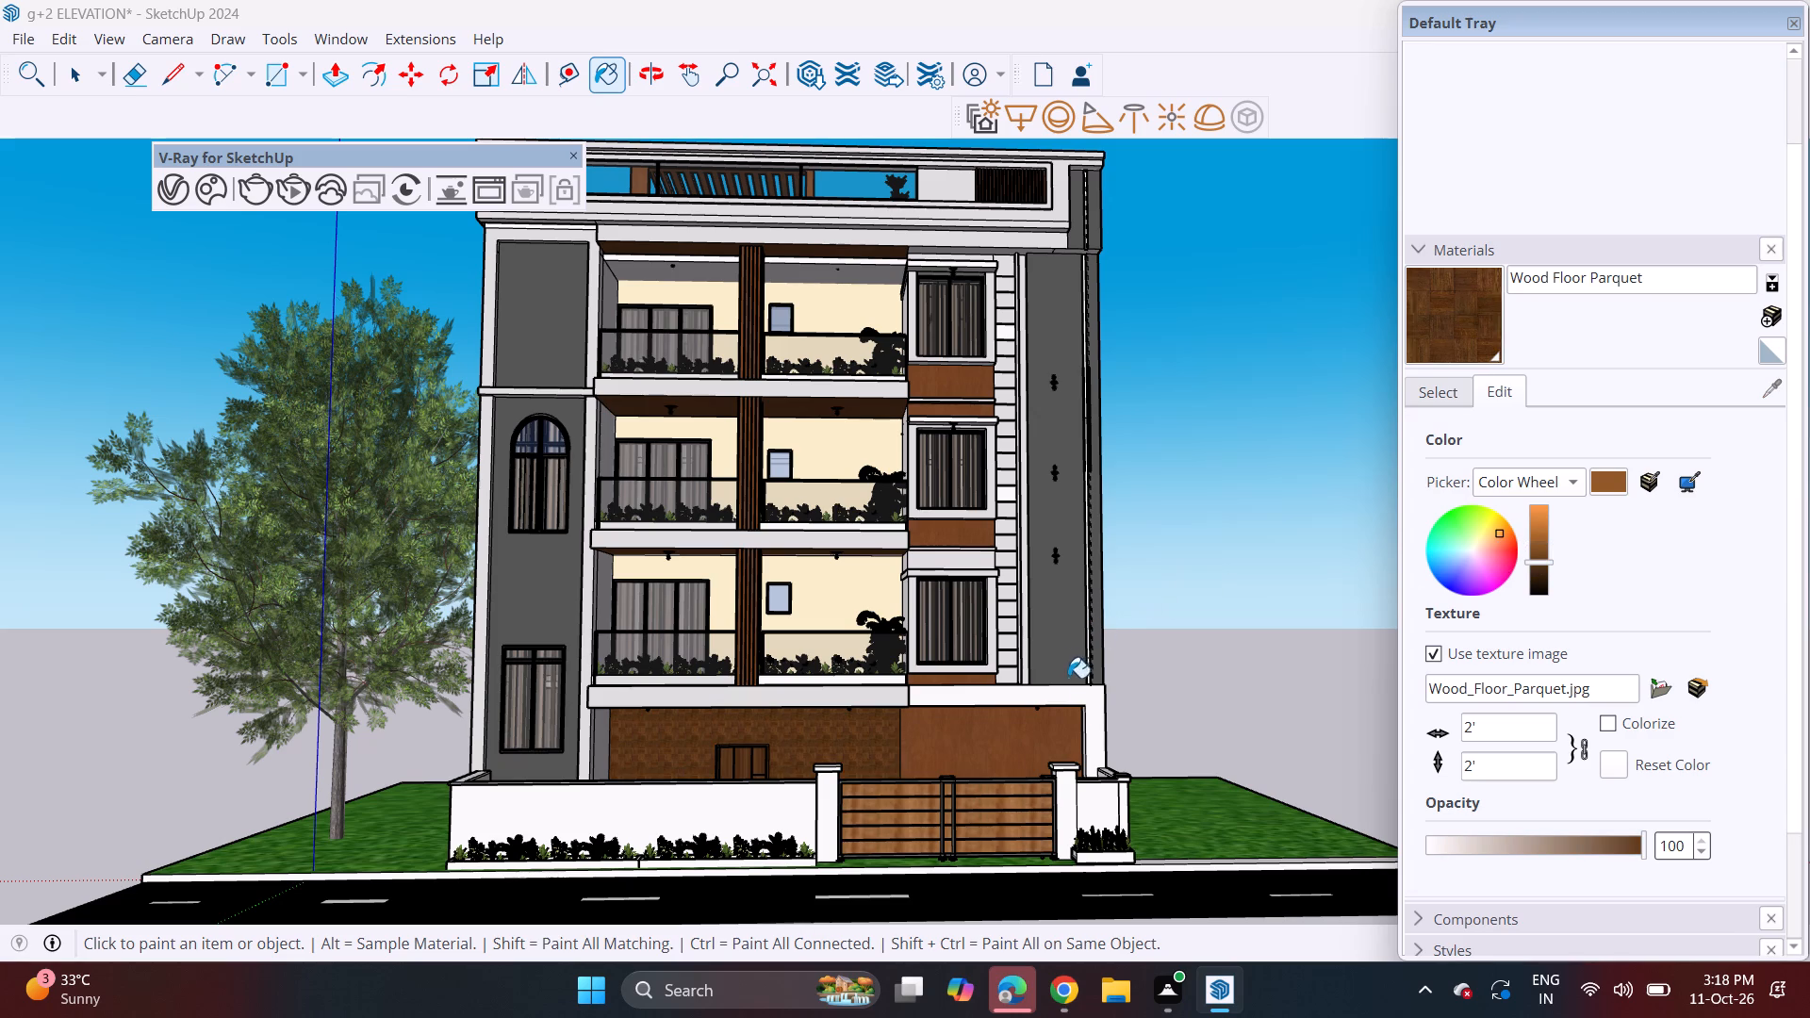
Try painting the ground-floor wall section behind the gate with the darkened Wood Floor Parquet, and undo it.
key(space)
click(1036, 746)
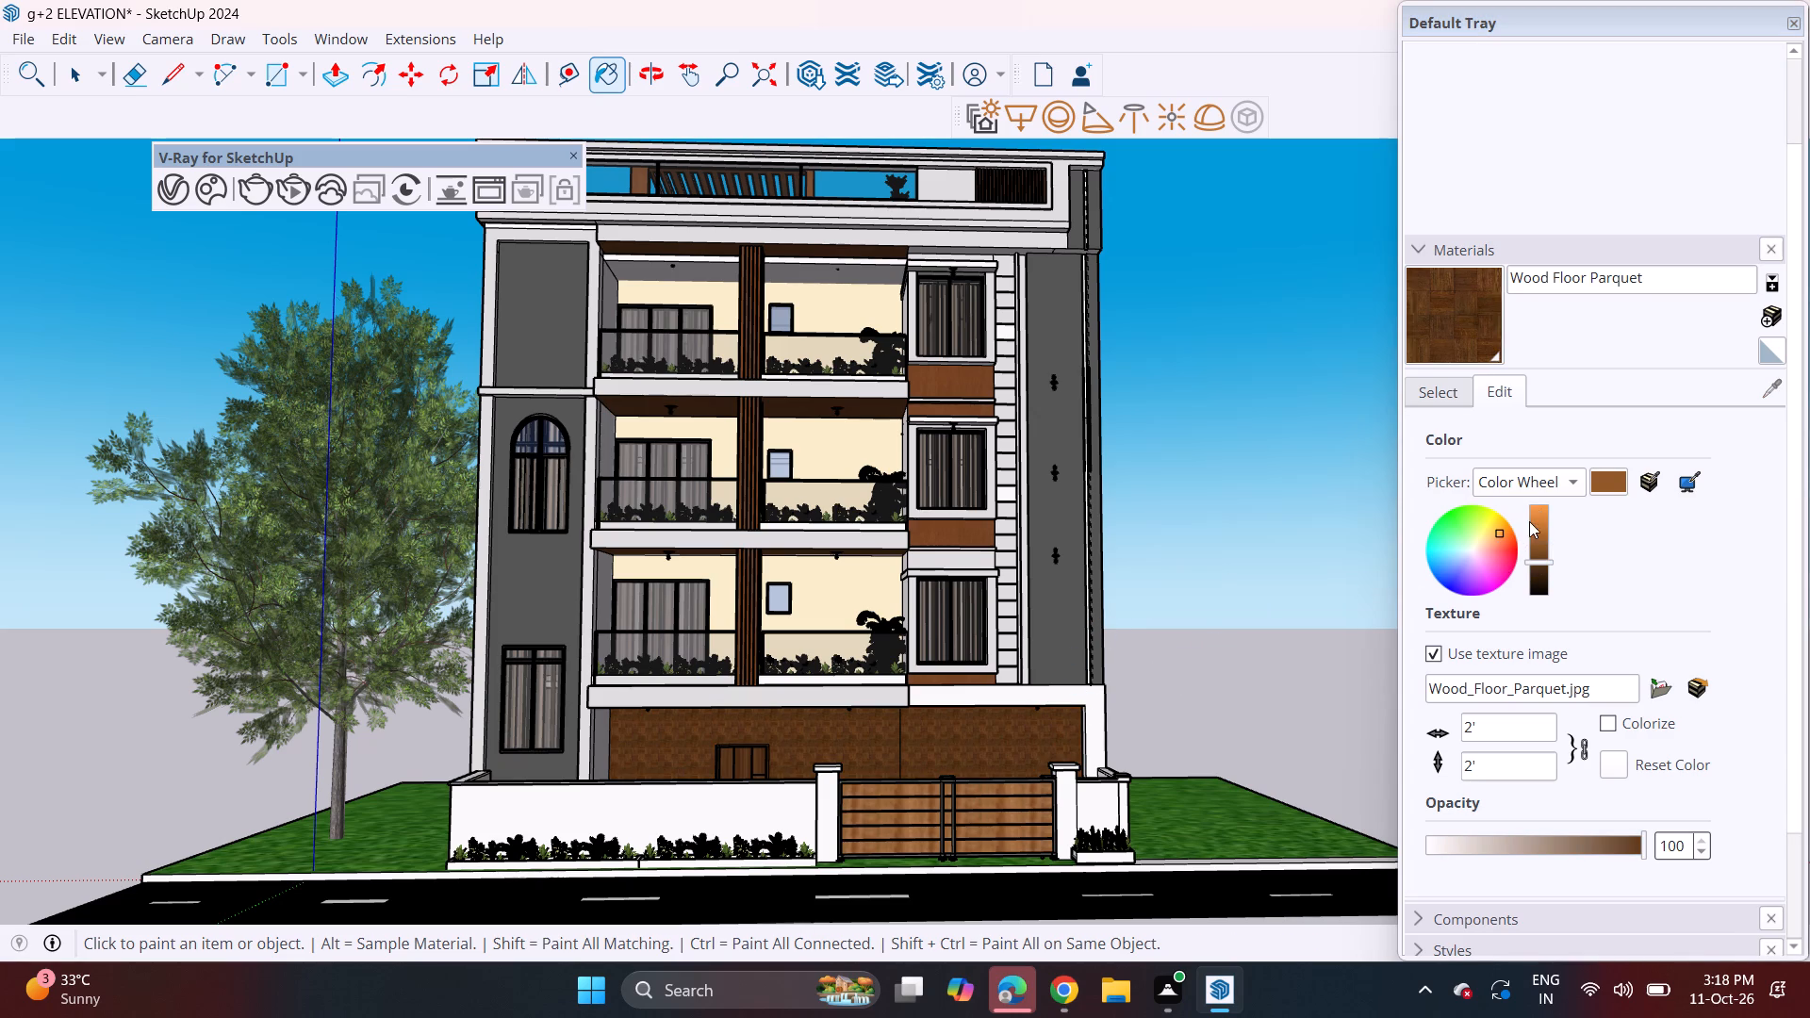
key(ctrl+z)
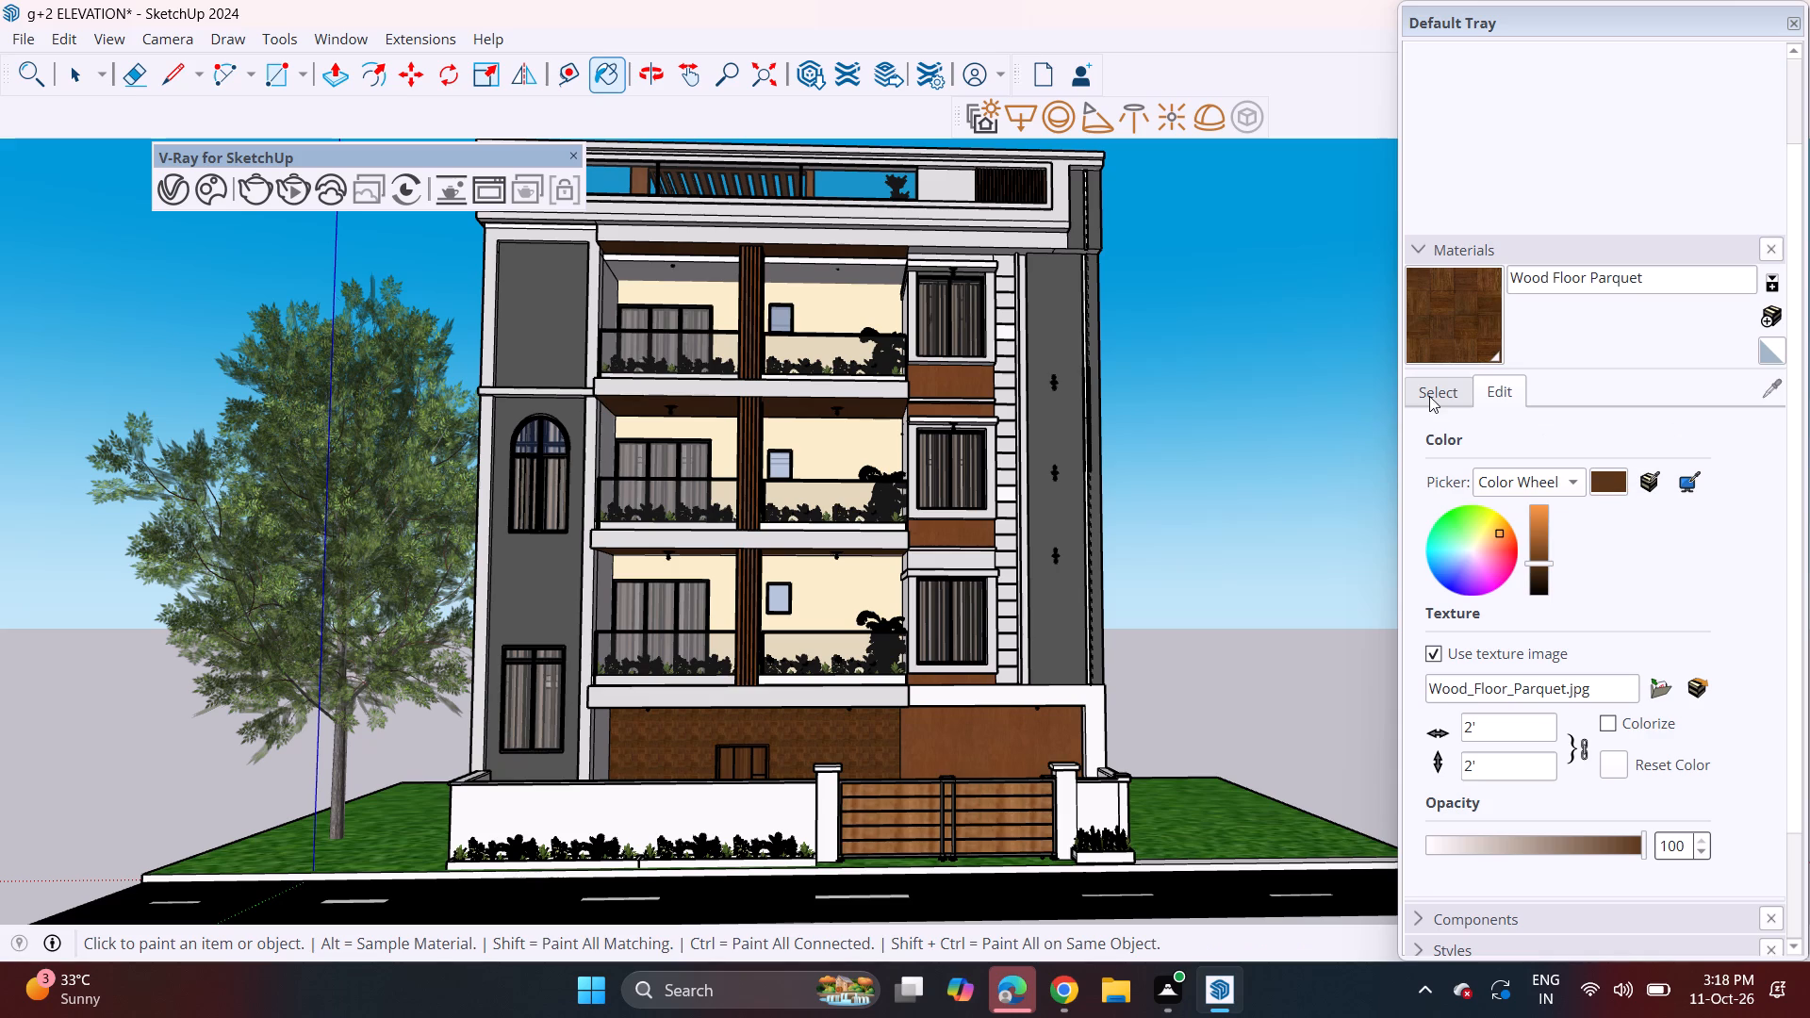
Sample the Wood Veneer 01 material from the wall section behind the gate and darken its colour.
click(1429, 396)
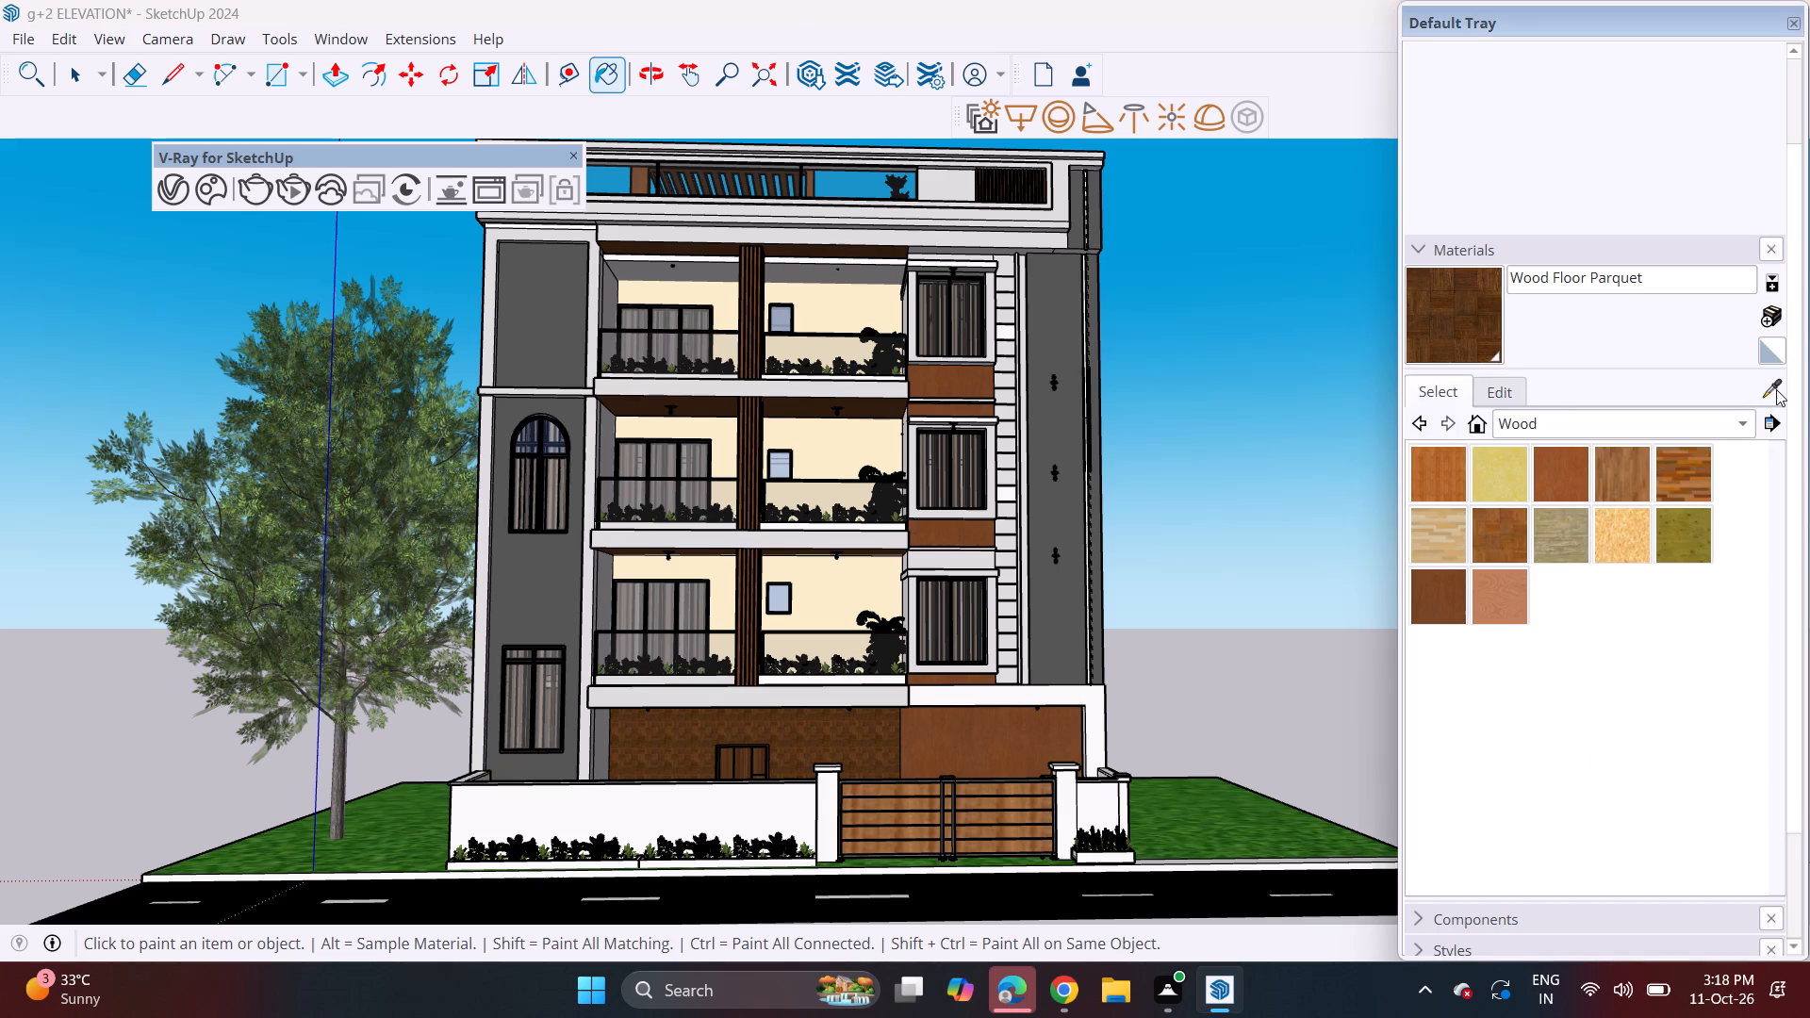
click(1776, 389)
click(1030, 717)
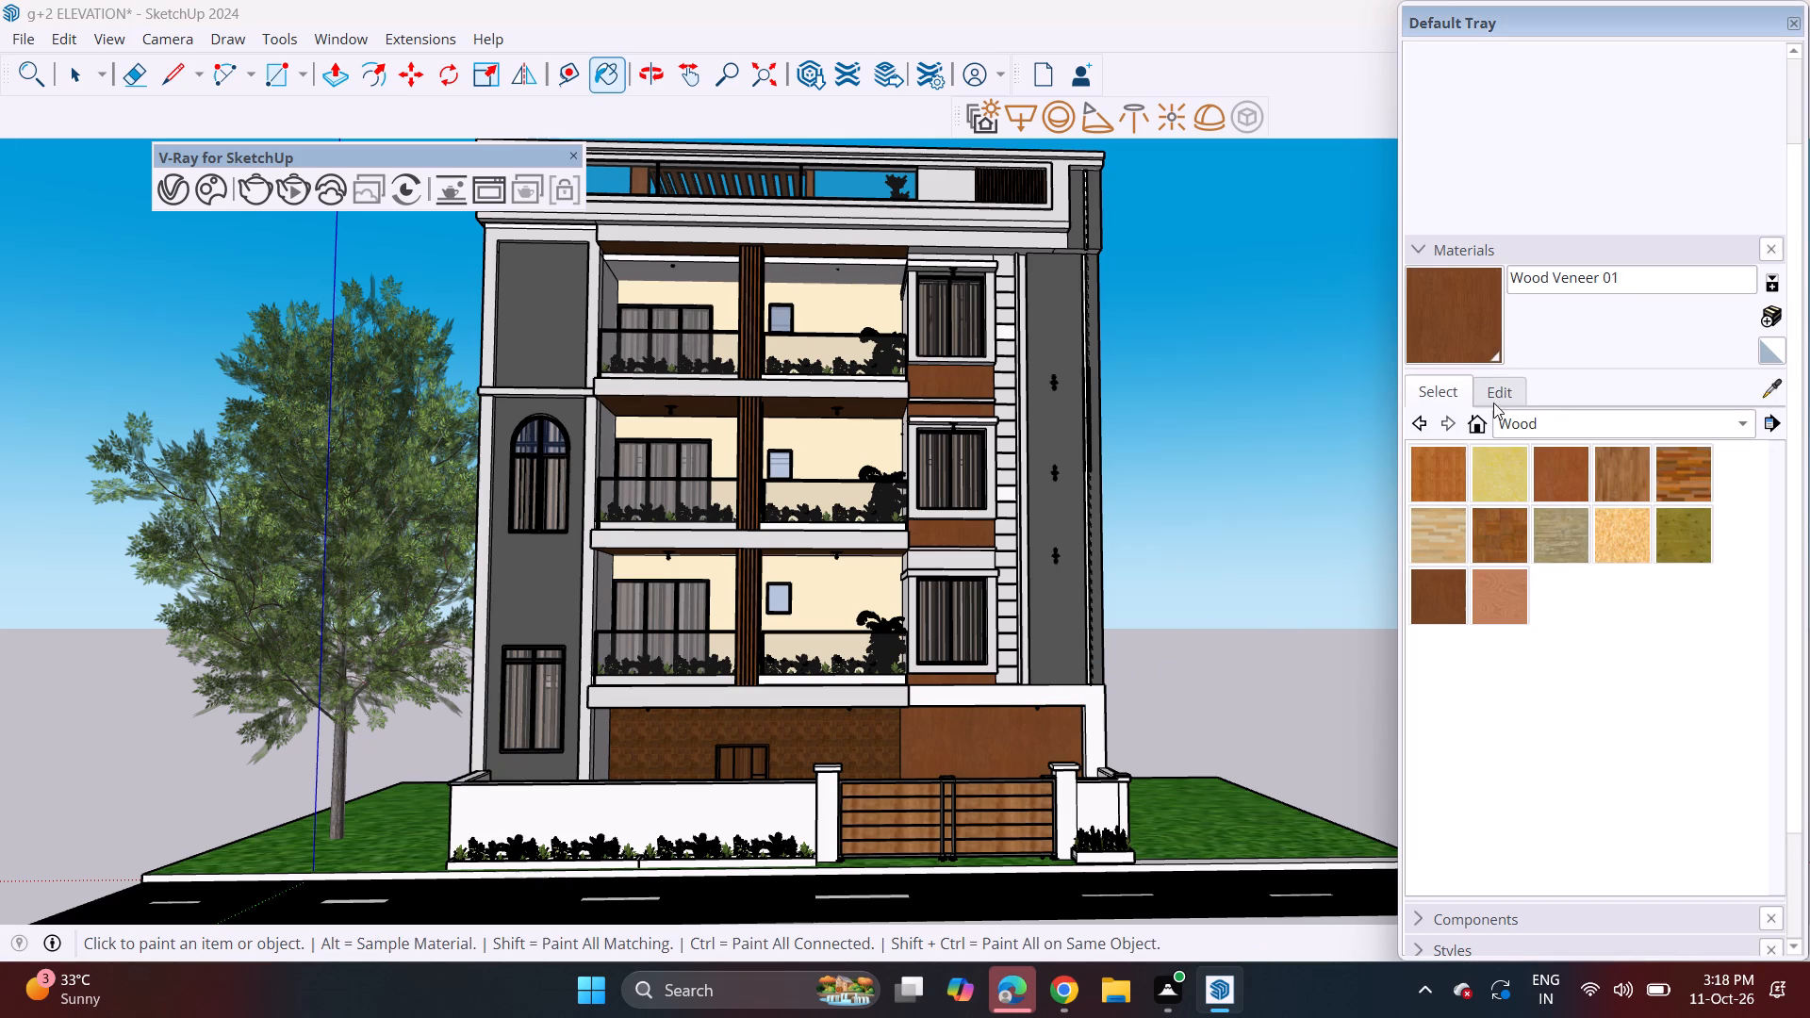
click(1506, 391)
click(1536, 566)
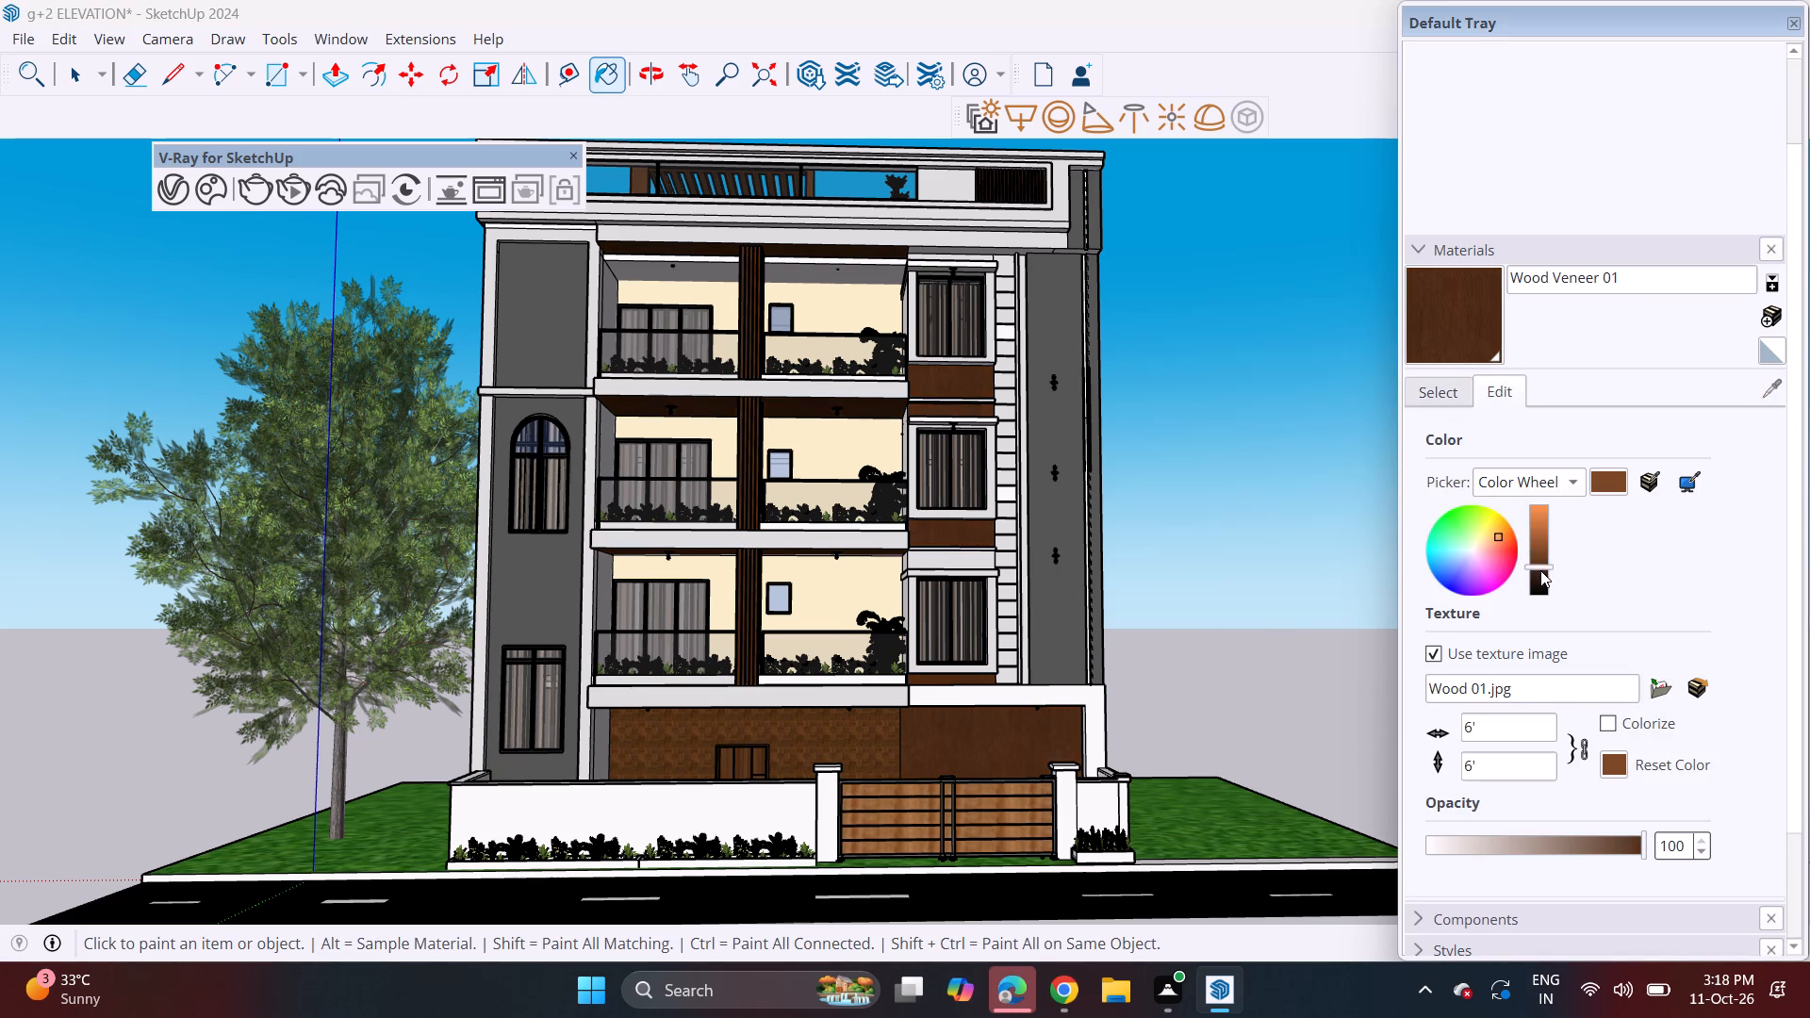
Paint the ground-floor wall section around the door with the library's Wood Veneer 01 material.
click(1439, 396)
click(1445, 584)
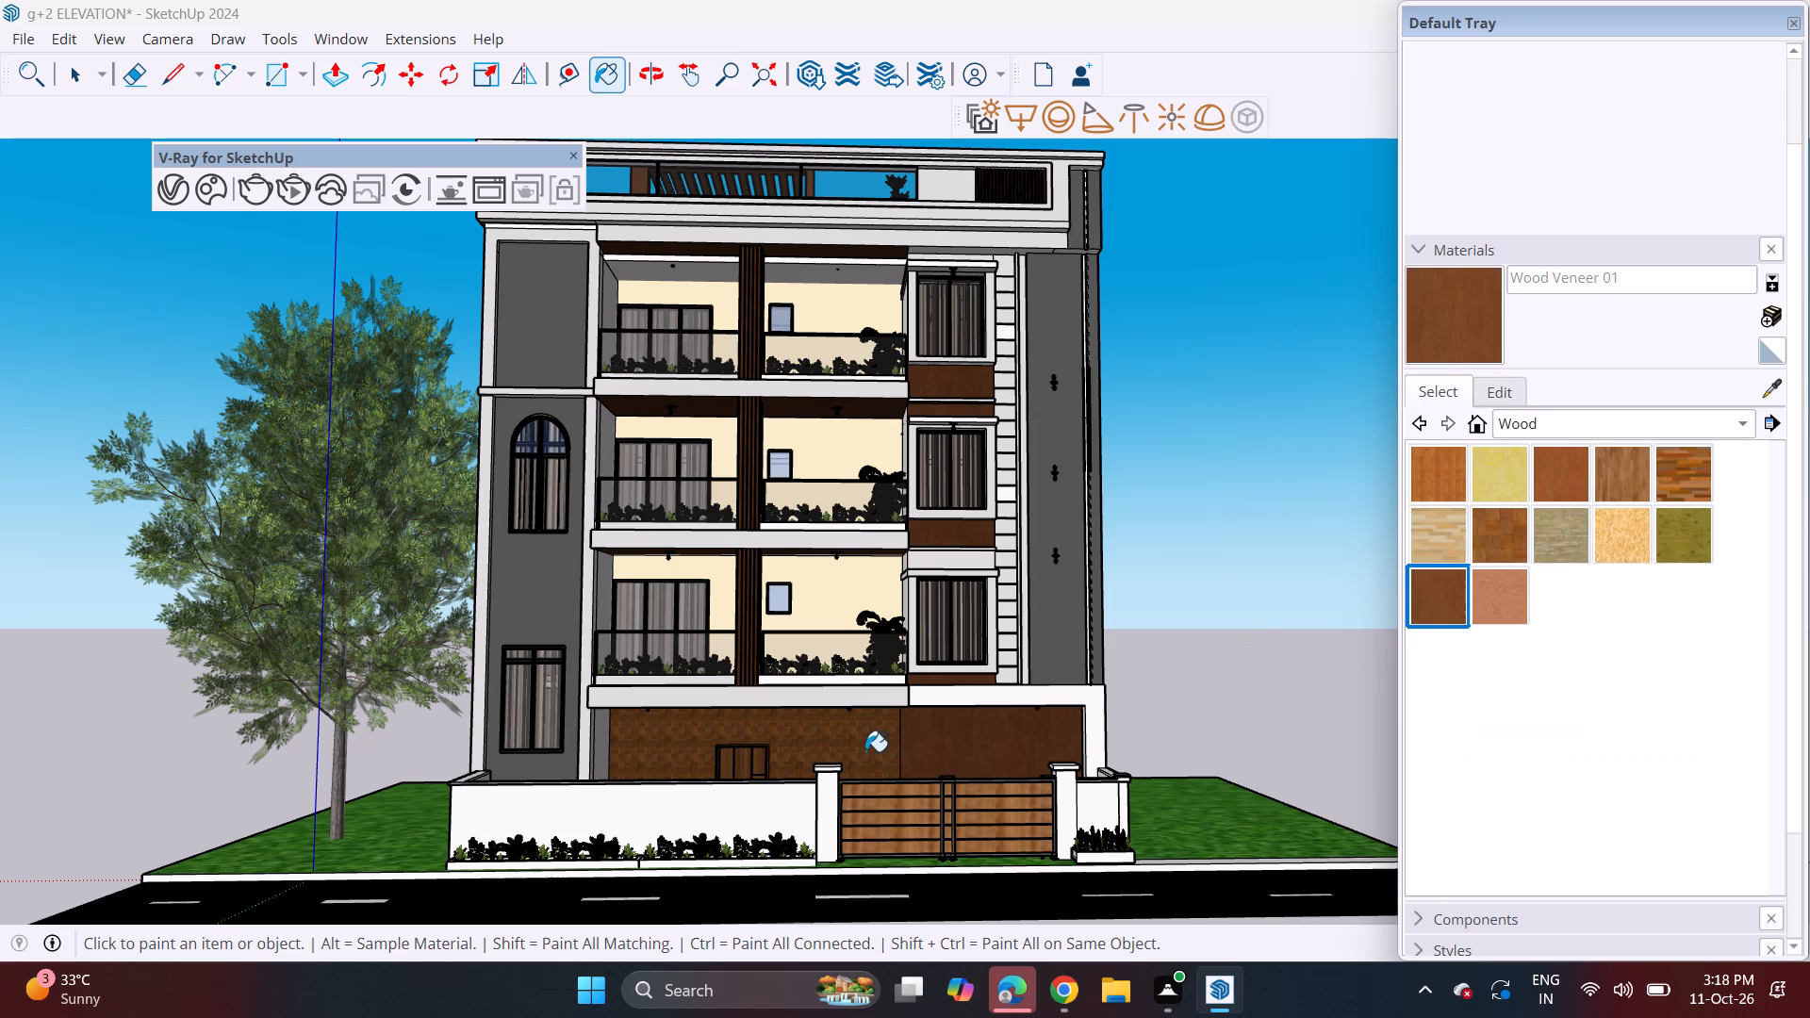
click(865, 749)
Darken the veneer on the wall around the door to a brown slightly lighter than the section behind the gate.
click(1491, 392)
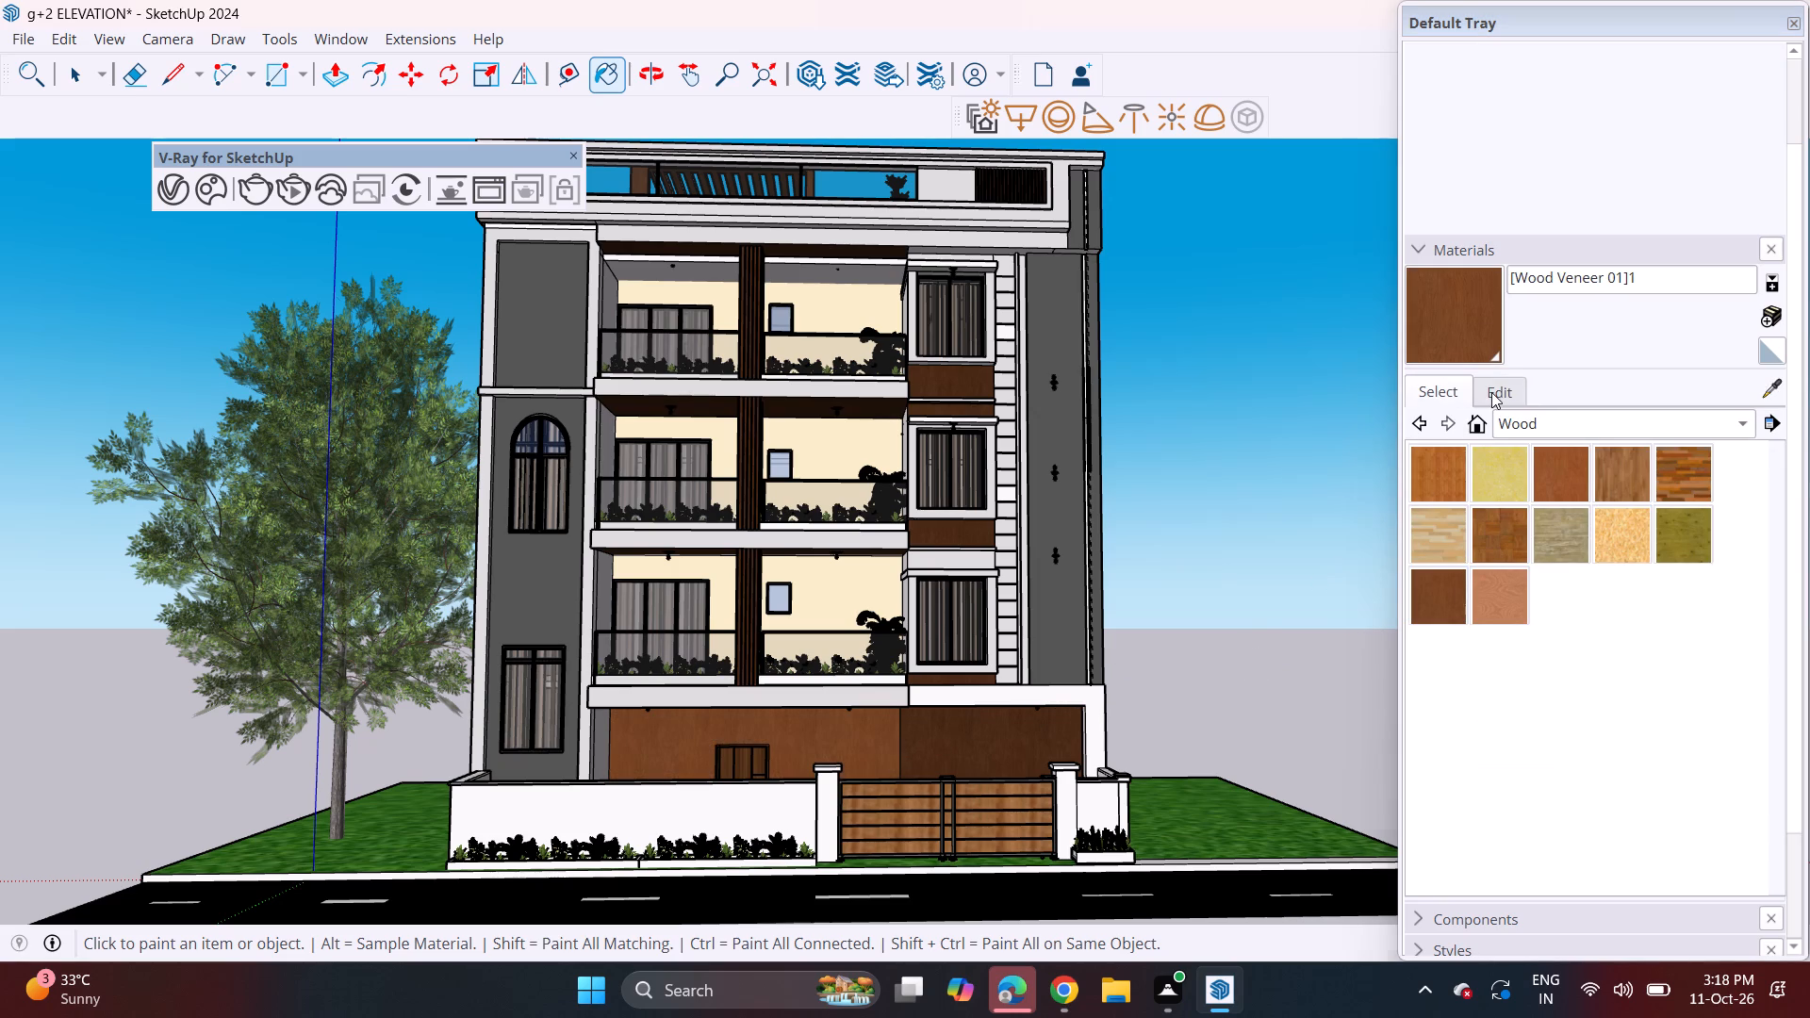
click(1536, 567)
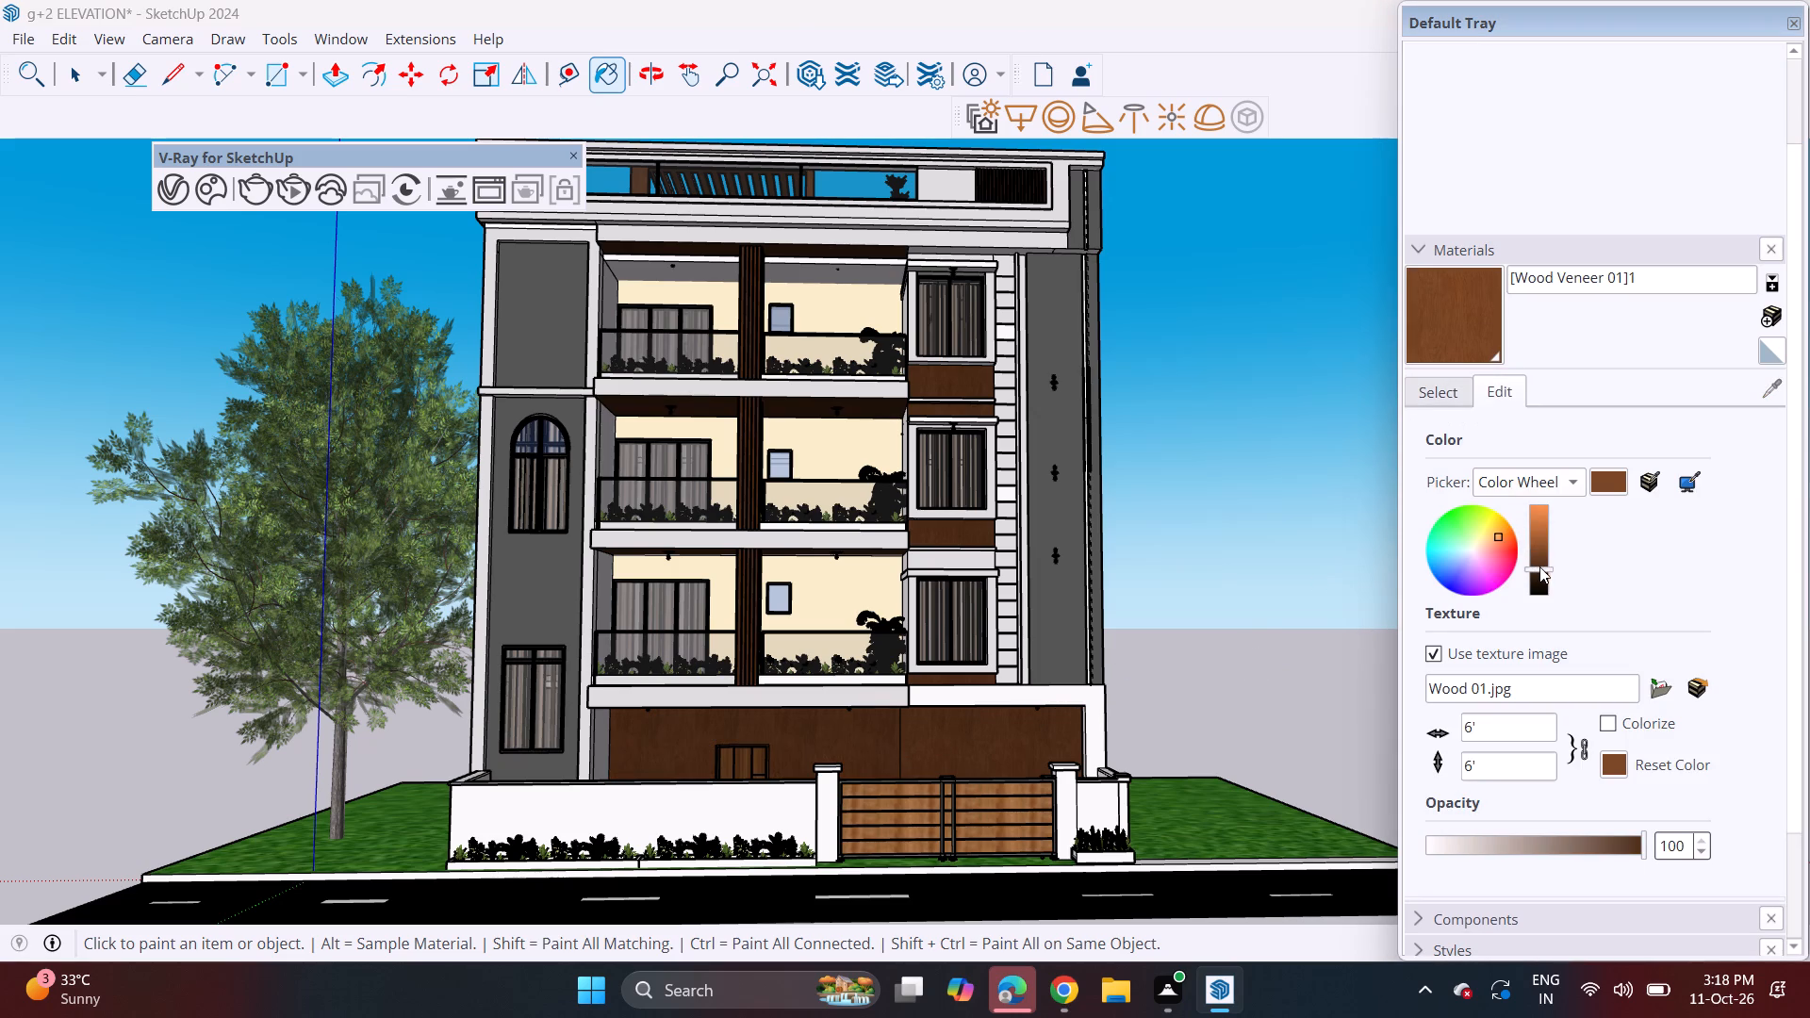
click(1540, 561)
click(1539, 555)
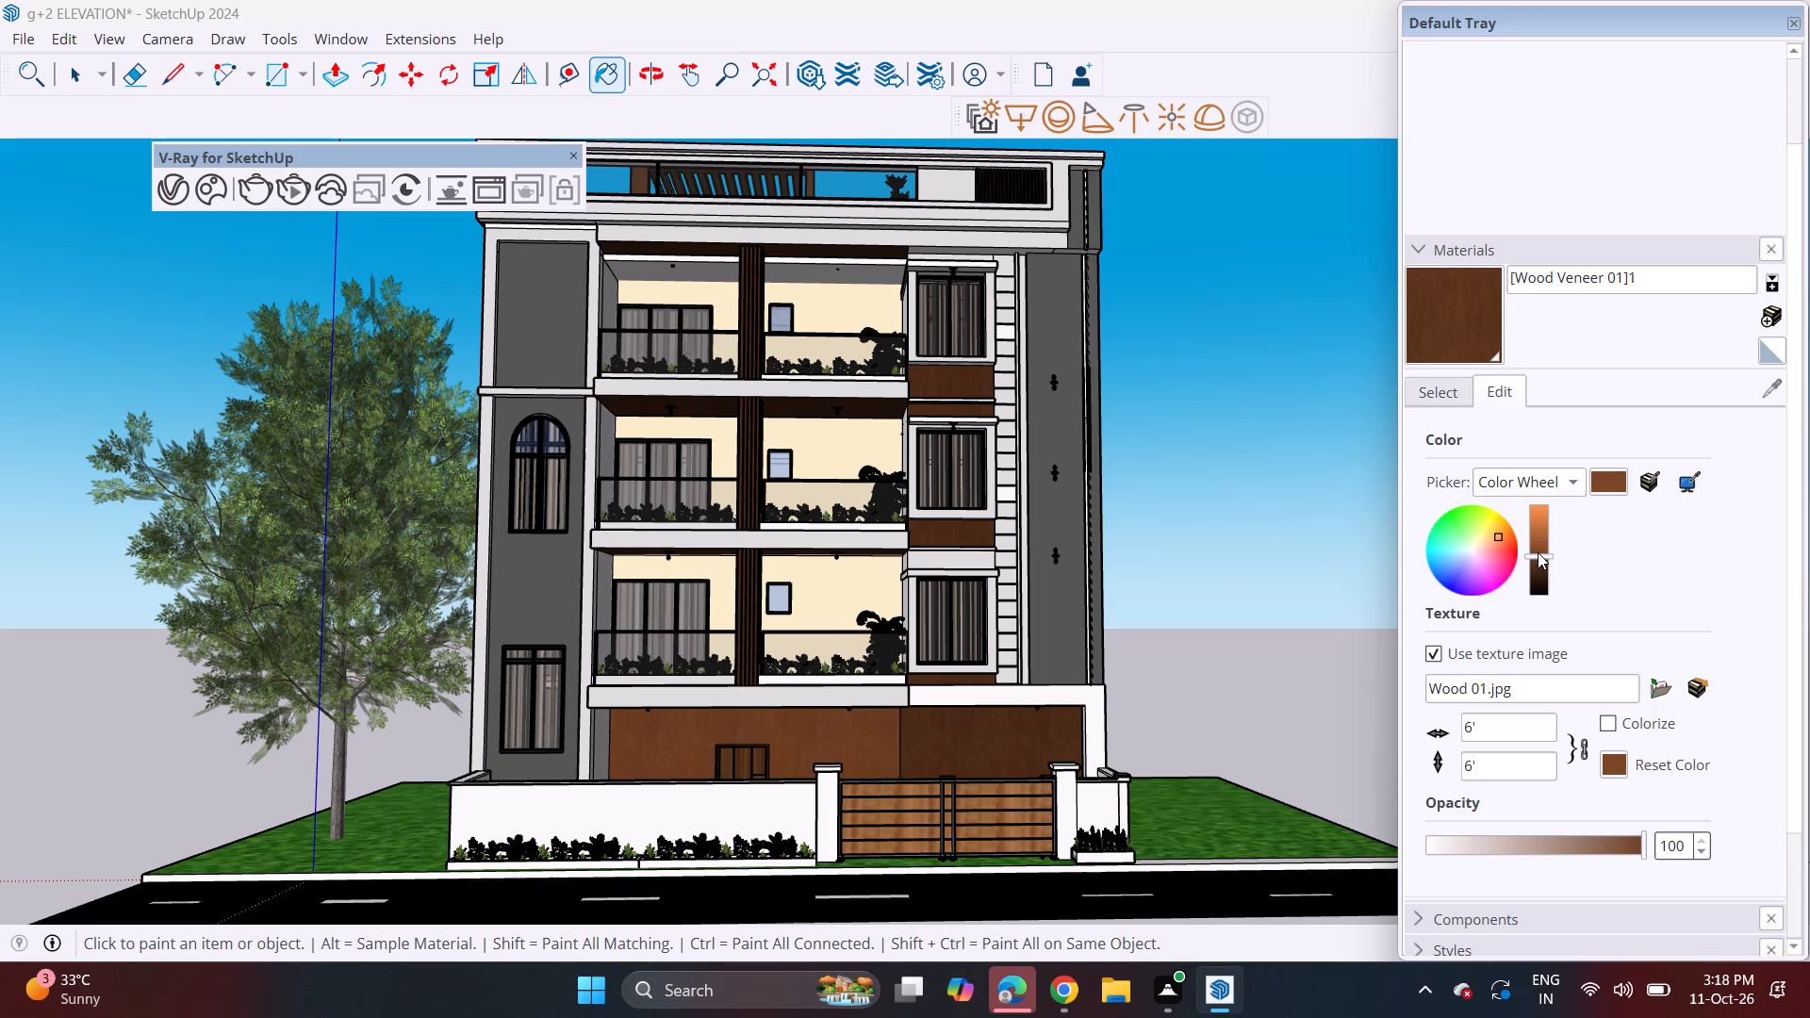
Frame the whole front elevation with the tree and export it as a PNG named g+2 ELEVATION to Downloads.
middle_drag(771, 731, 772, 714)
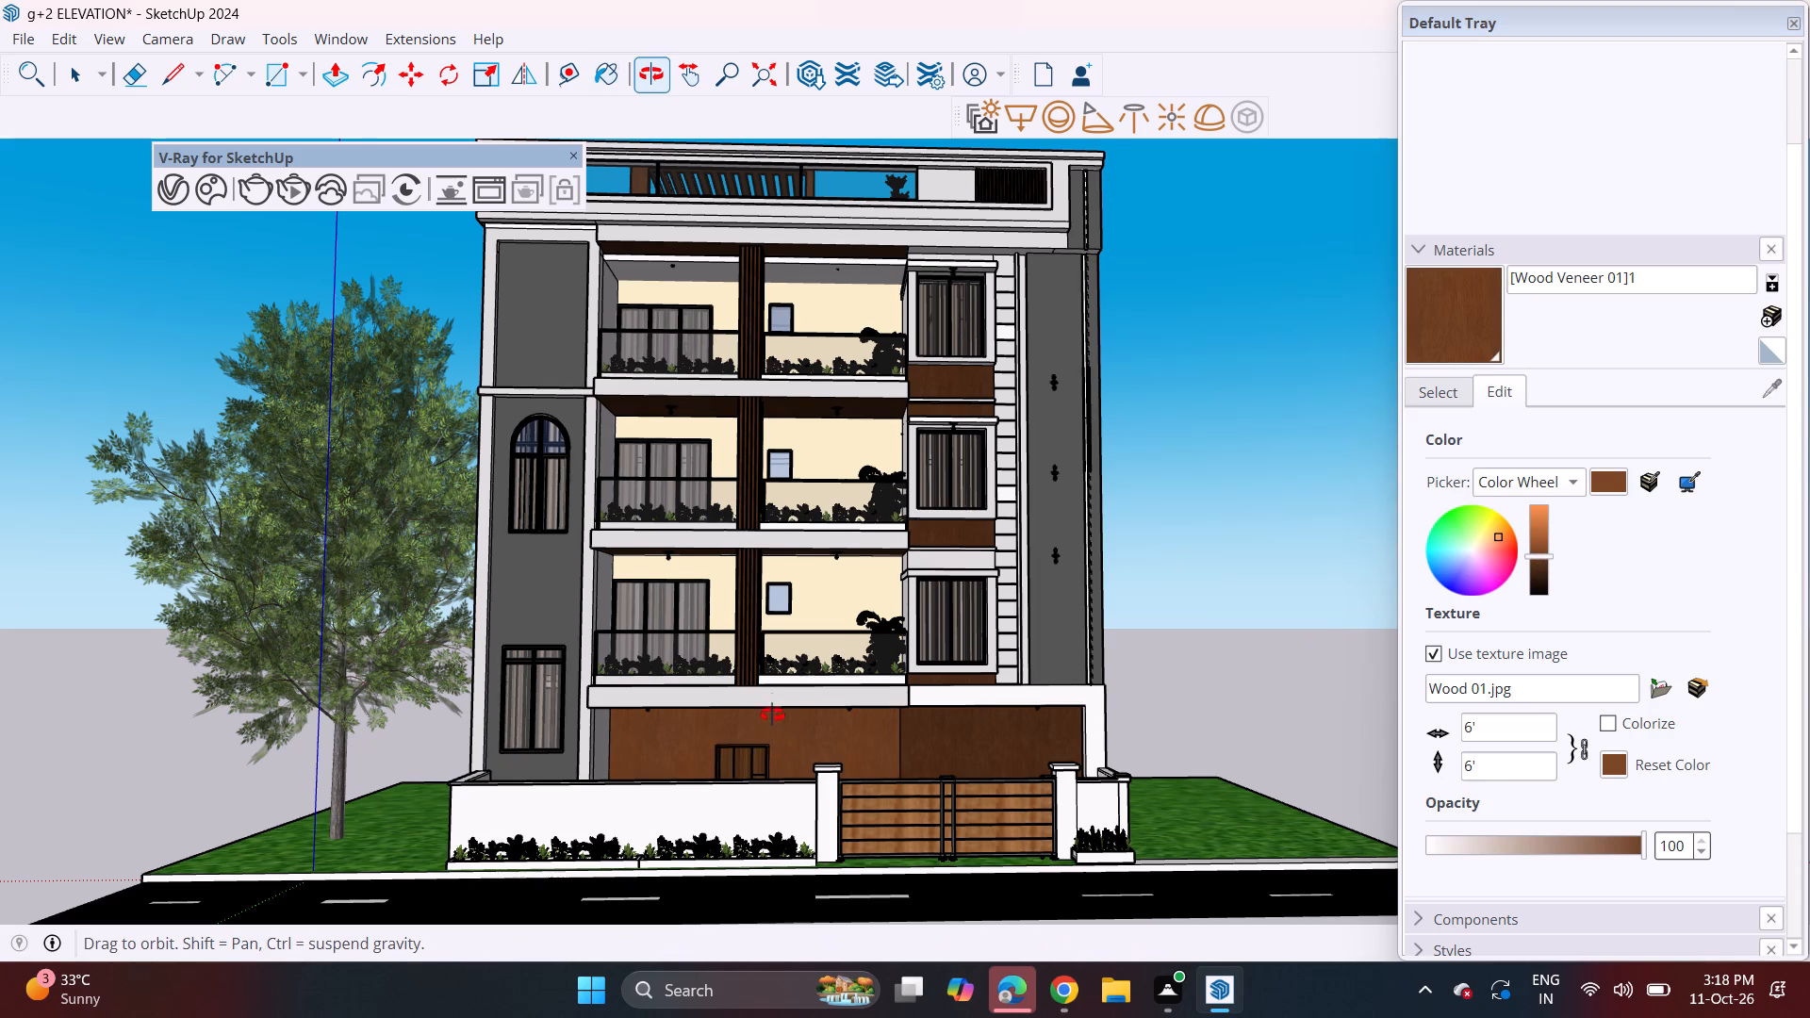
middle_drag(772, 714, 772, 705)
scroll(773, 650, down, 1)
shift+middle_drag(774, 640, 782, 667)
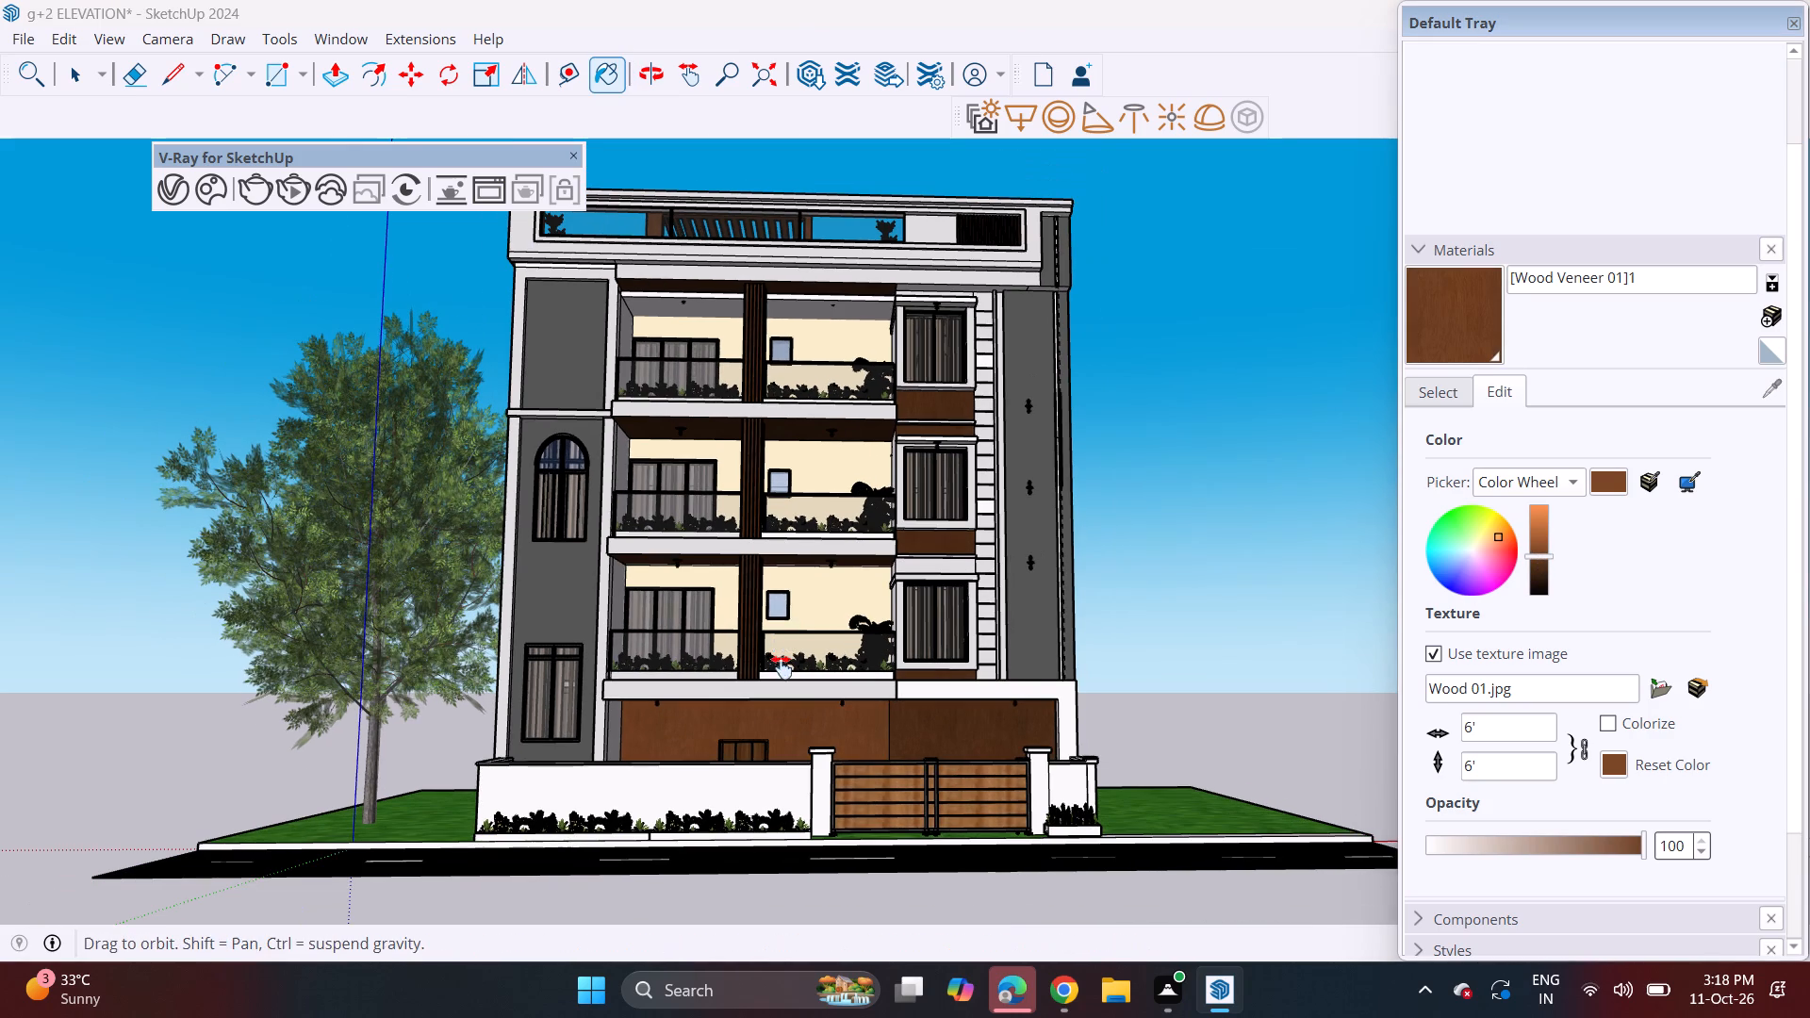
shift+middle_drag(782, 667, 784, 675)
middle_click(787, 693)
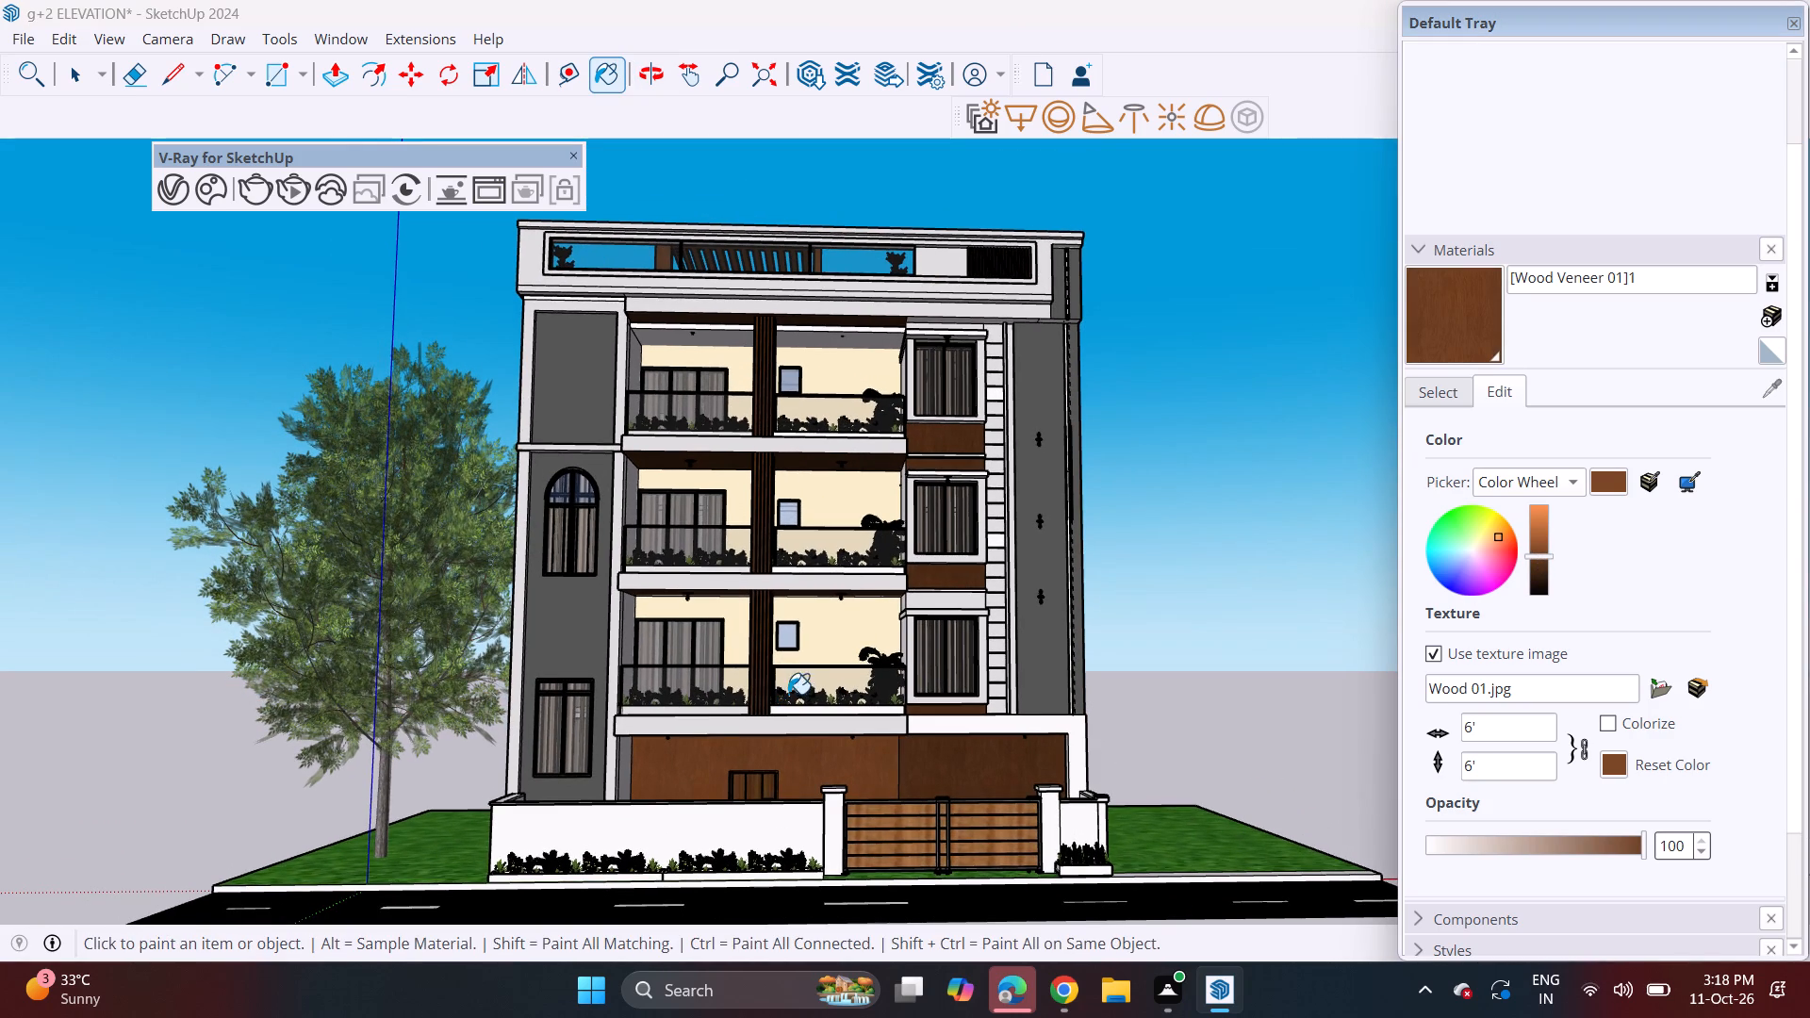
click(22, 36)
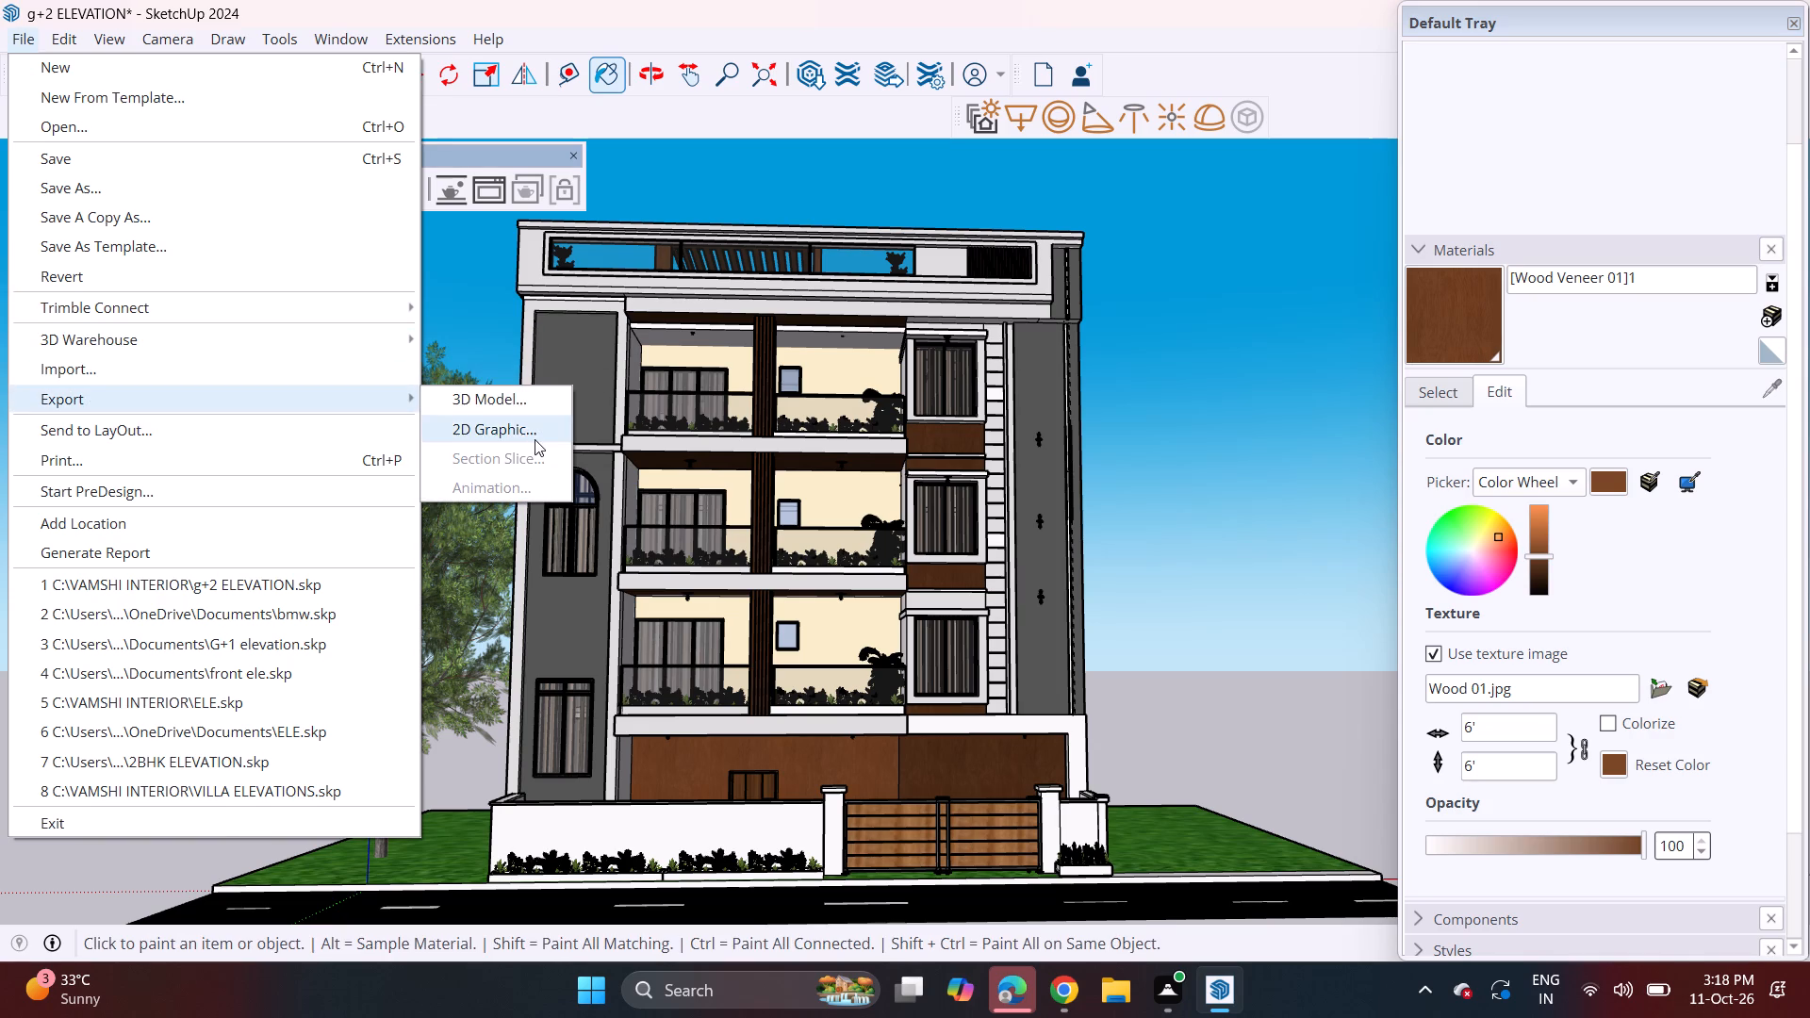
click(535, 439)
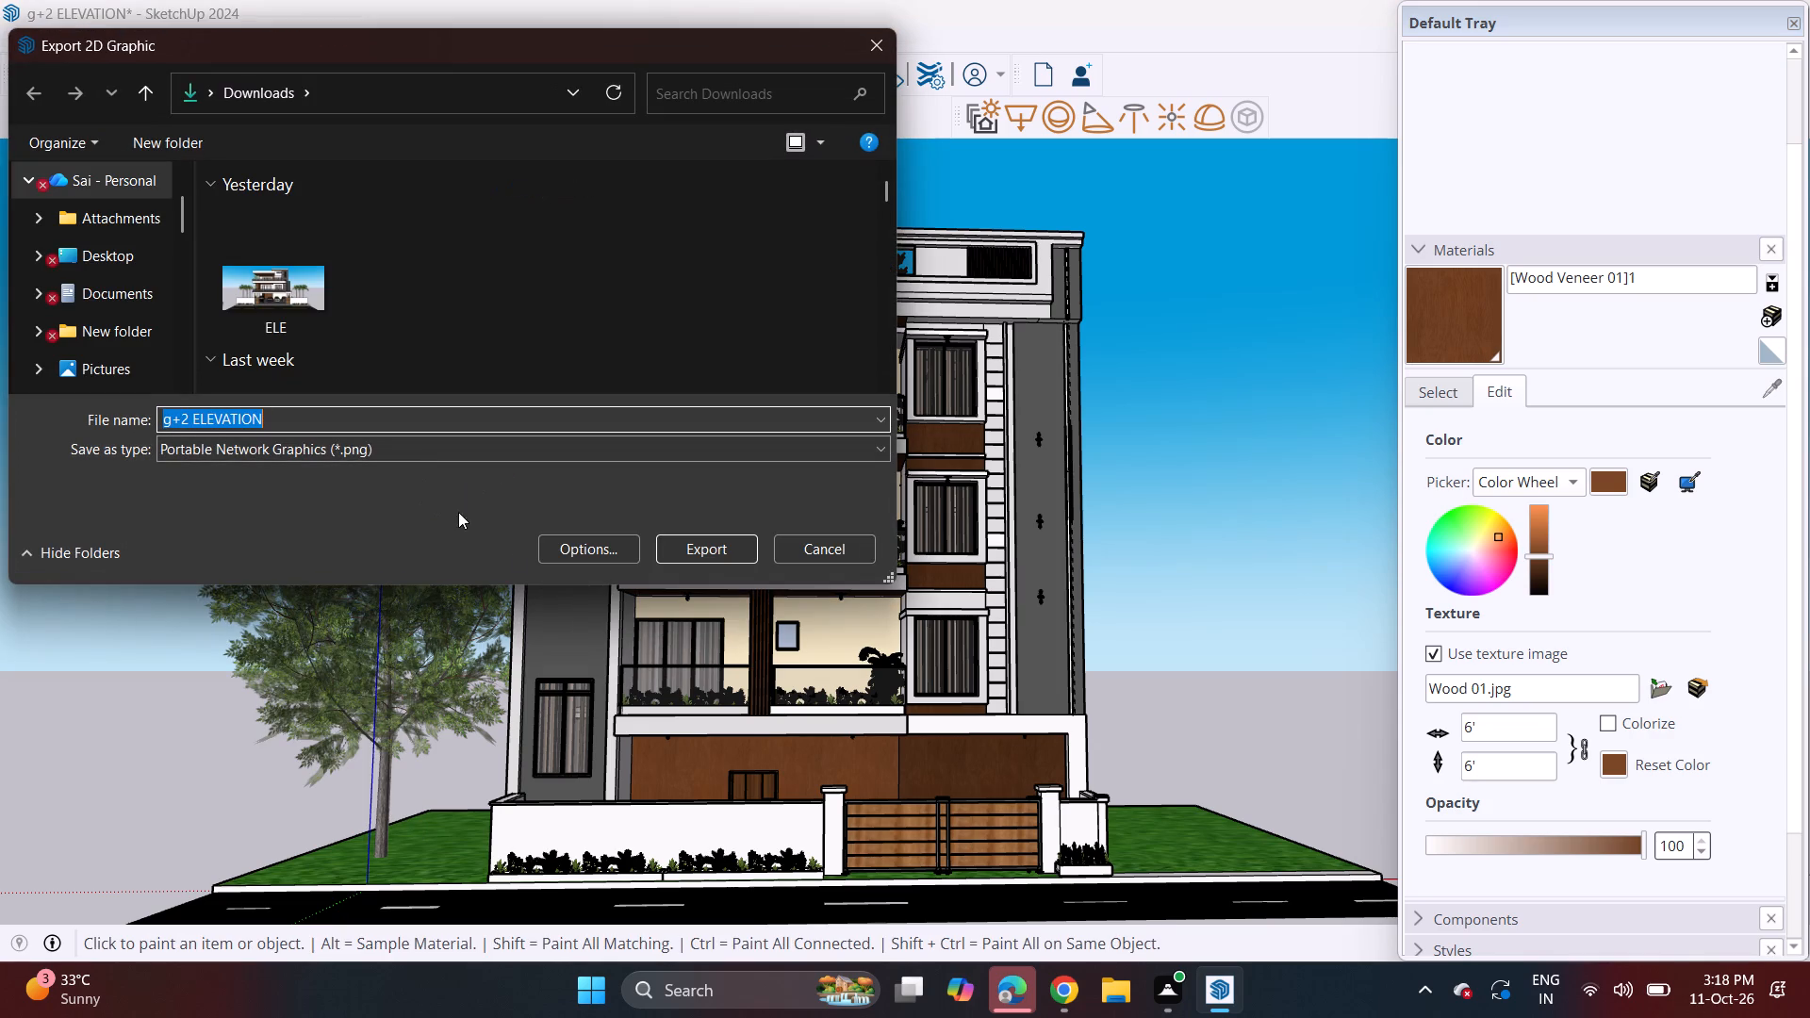
click(710, 543)
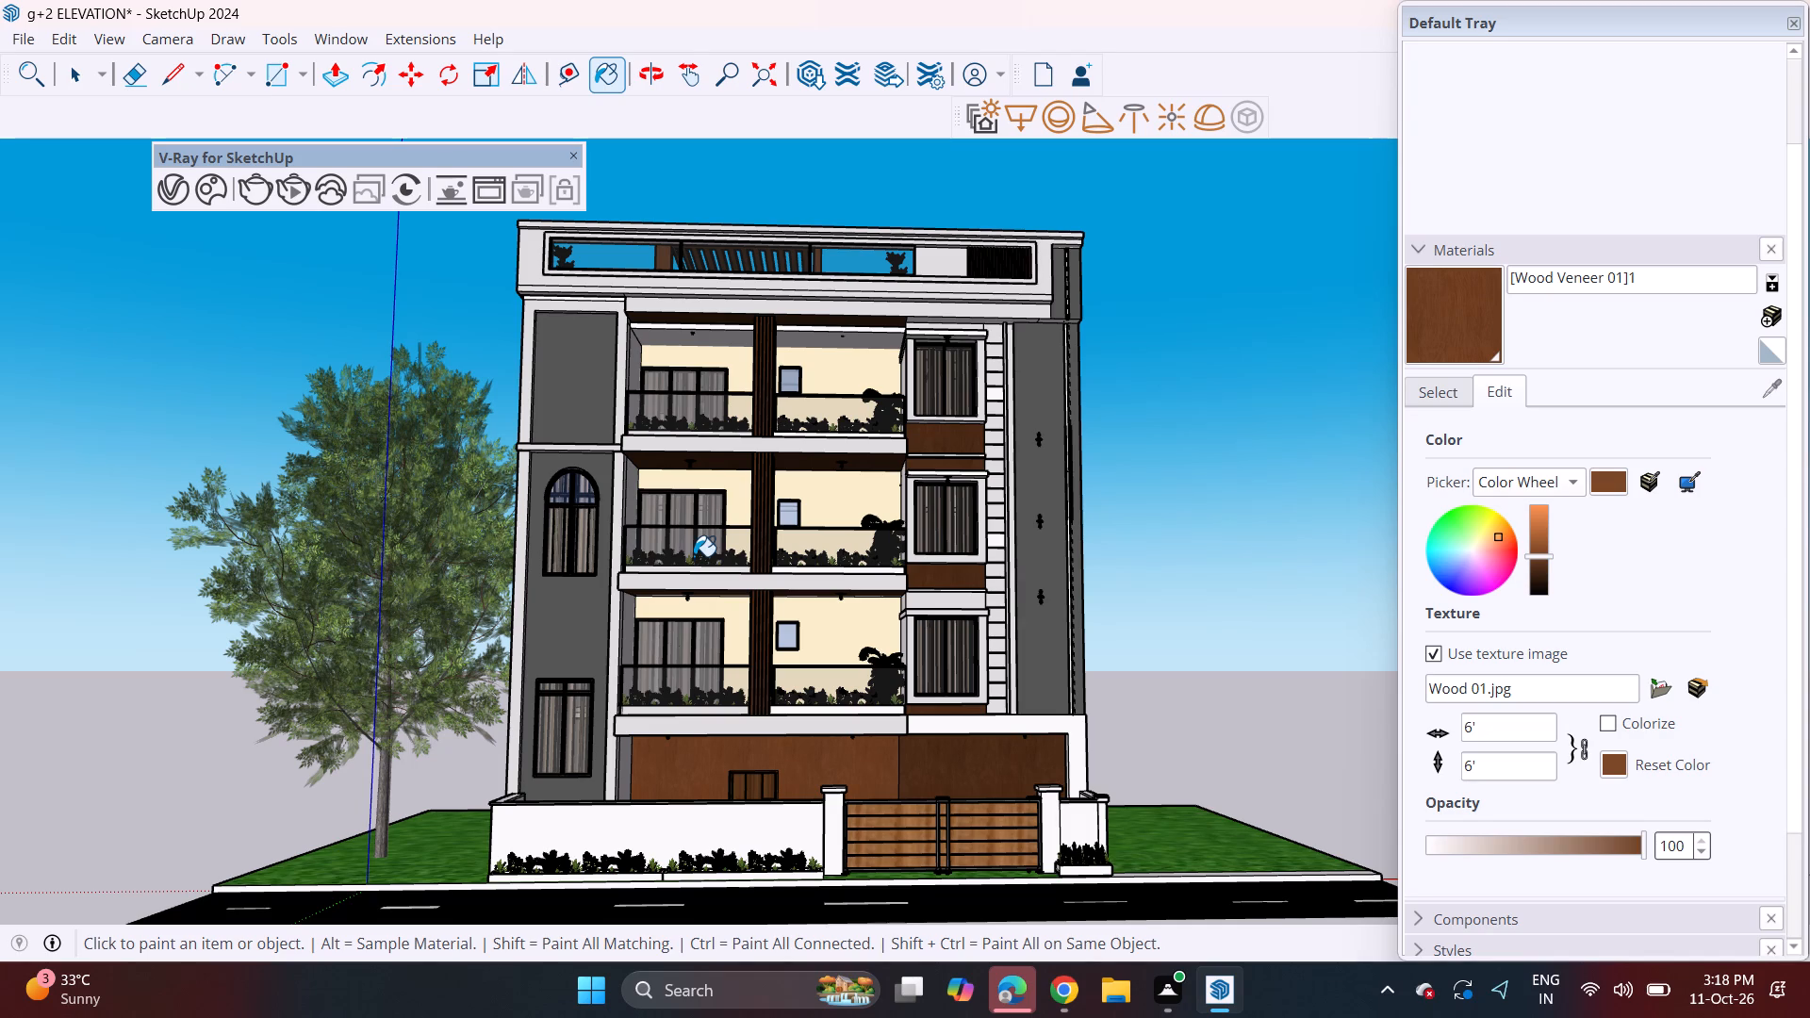
Save the model as g+2 ELEVATION in the VAMSHI INTERIOR folder, replacing the existing file.
click(31, 36)
click(120, 179)
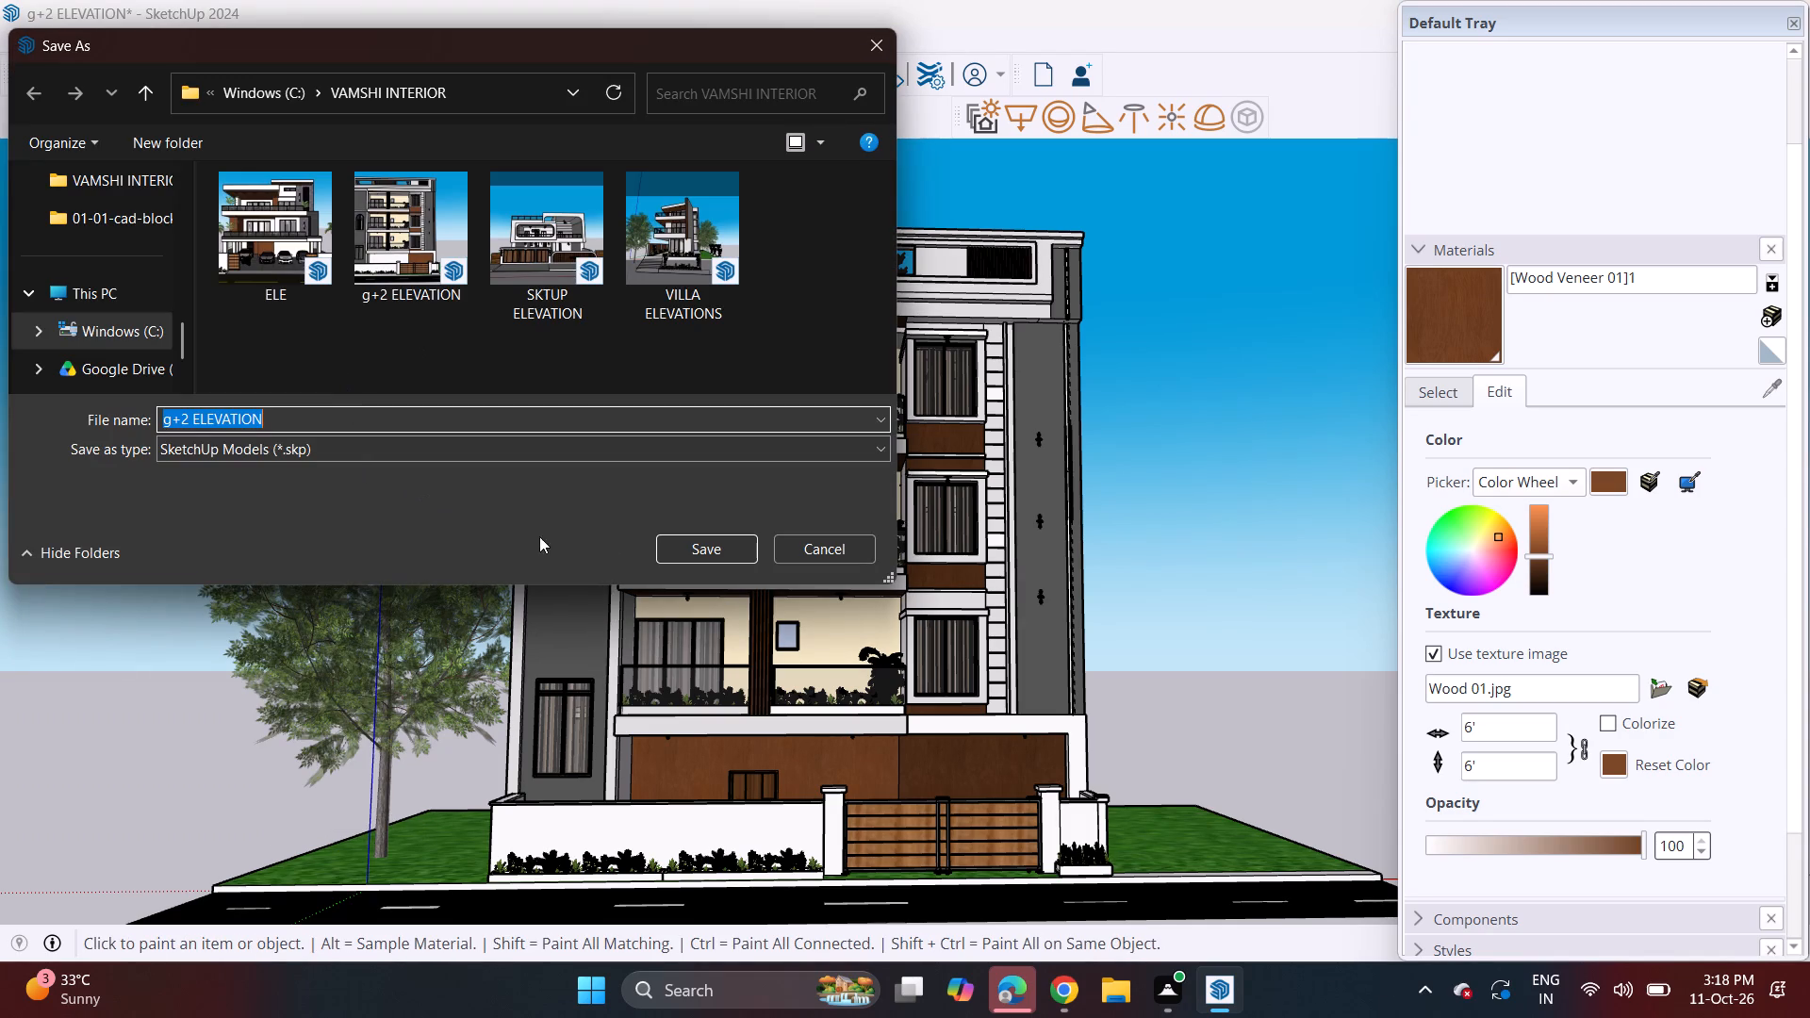
click(702, 551)
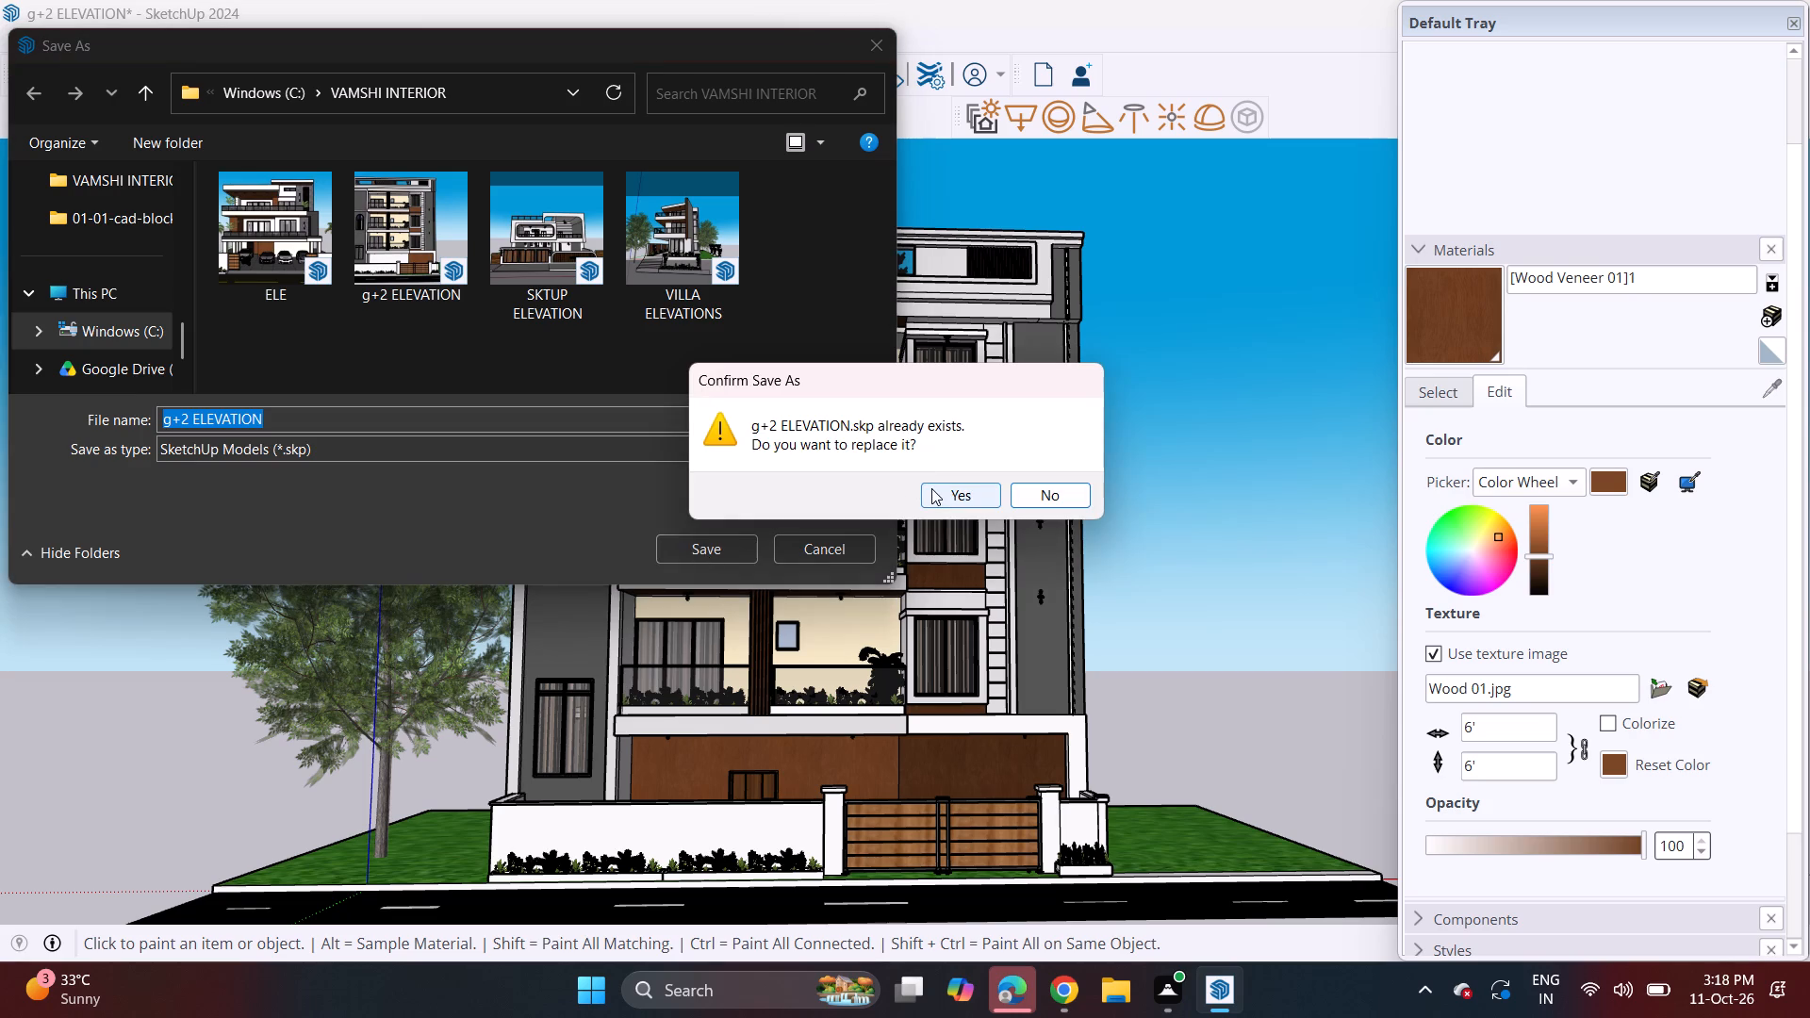
click(931, 488)
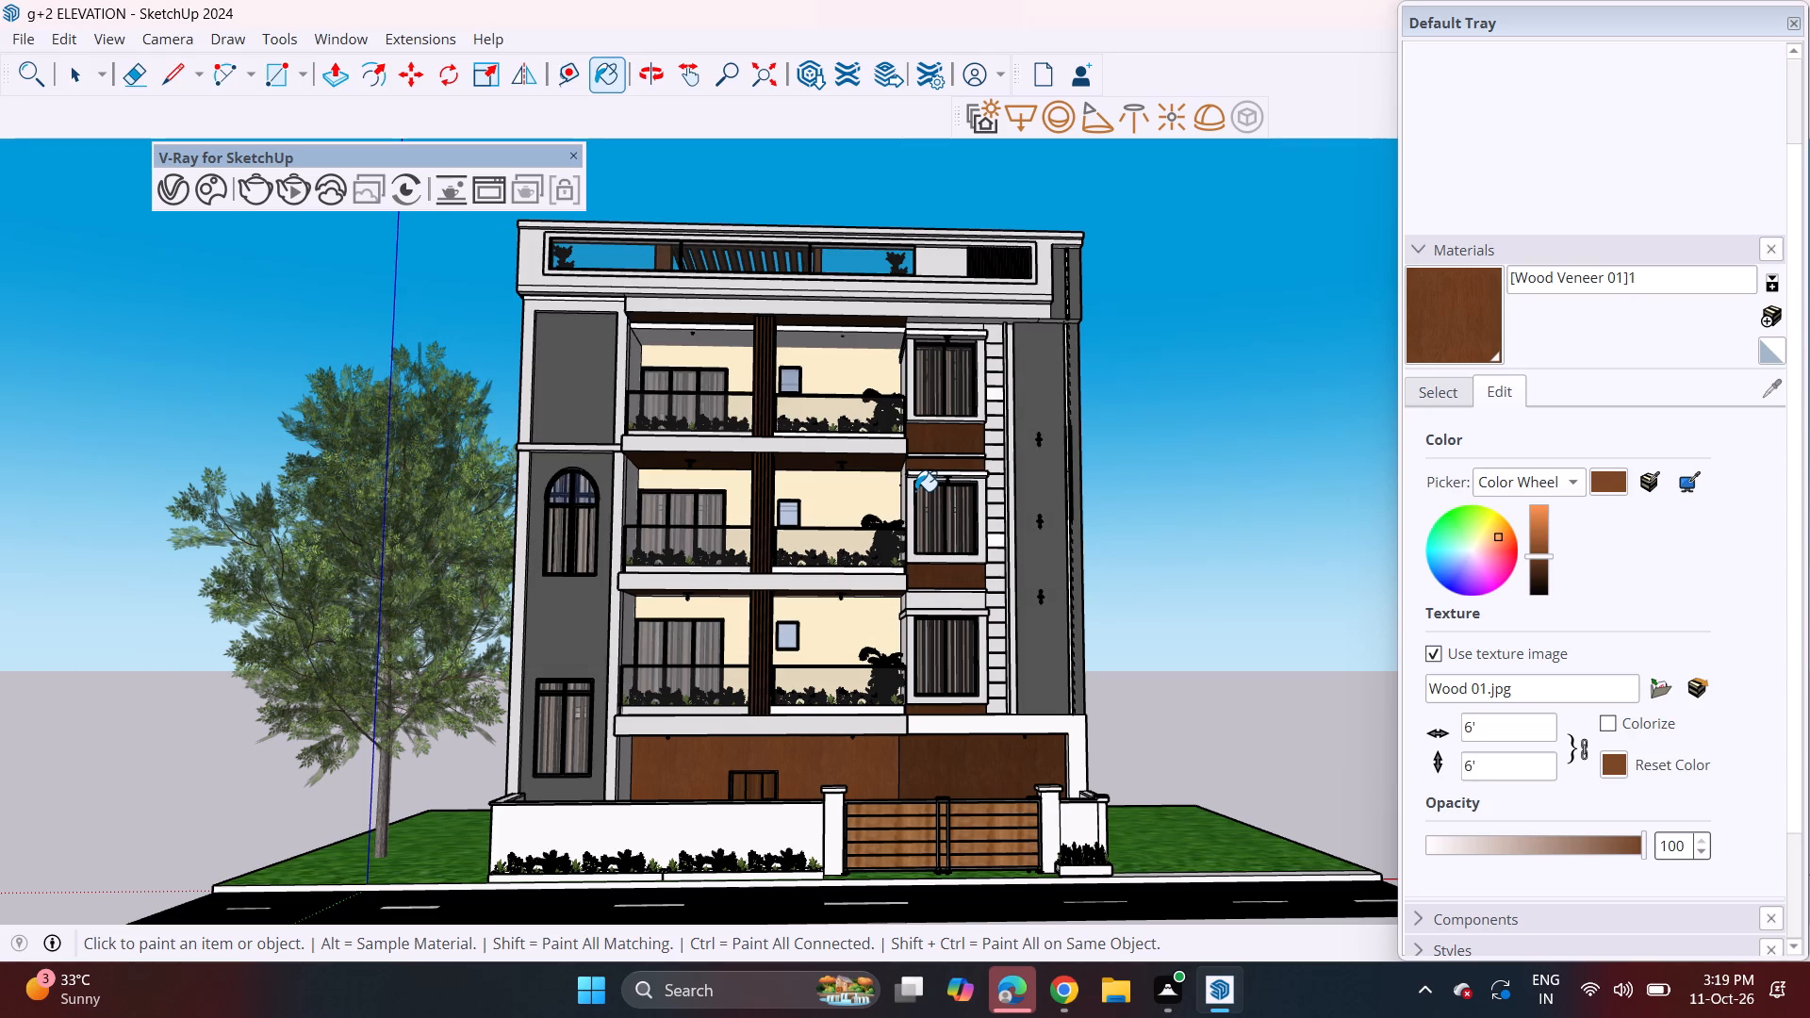
Open the V-Ray Asset Editor.
click(175, 191)
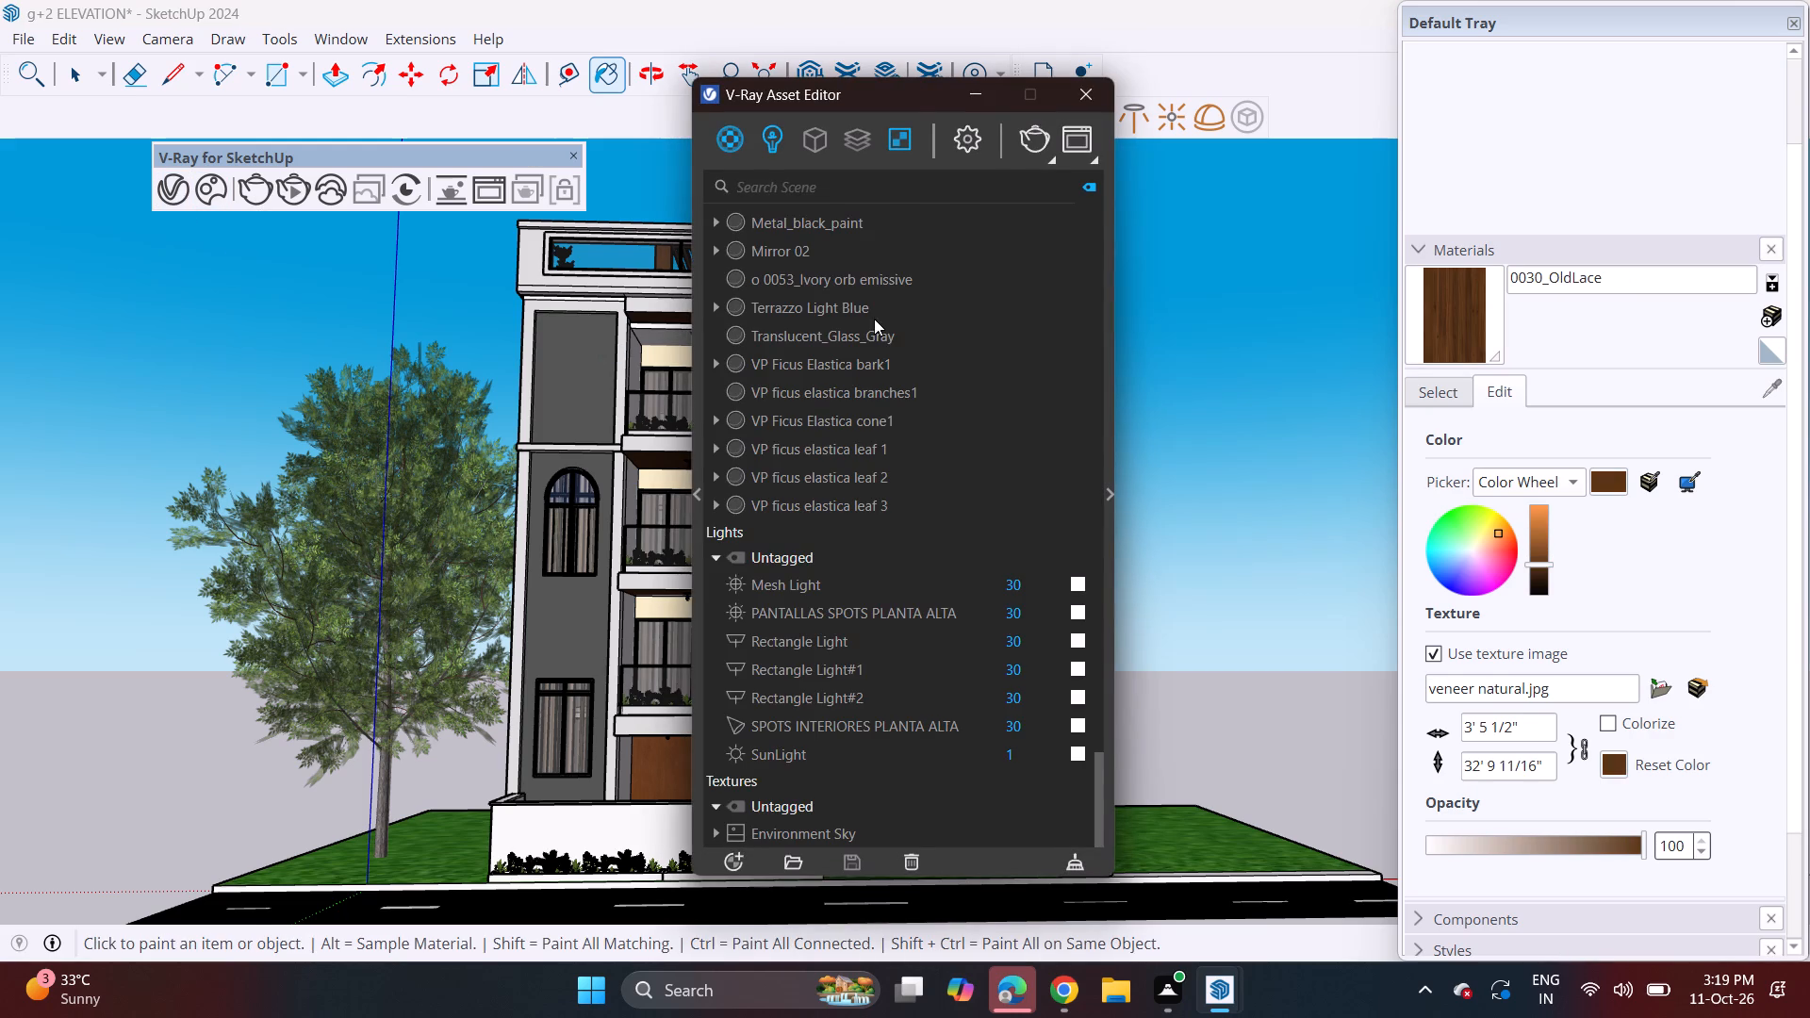